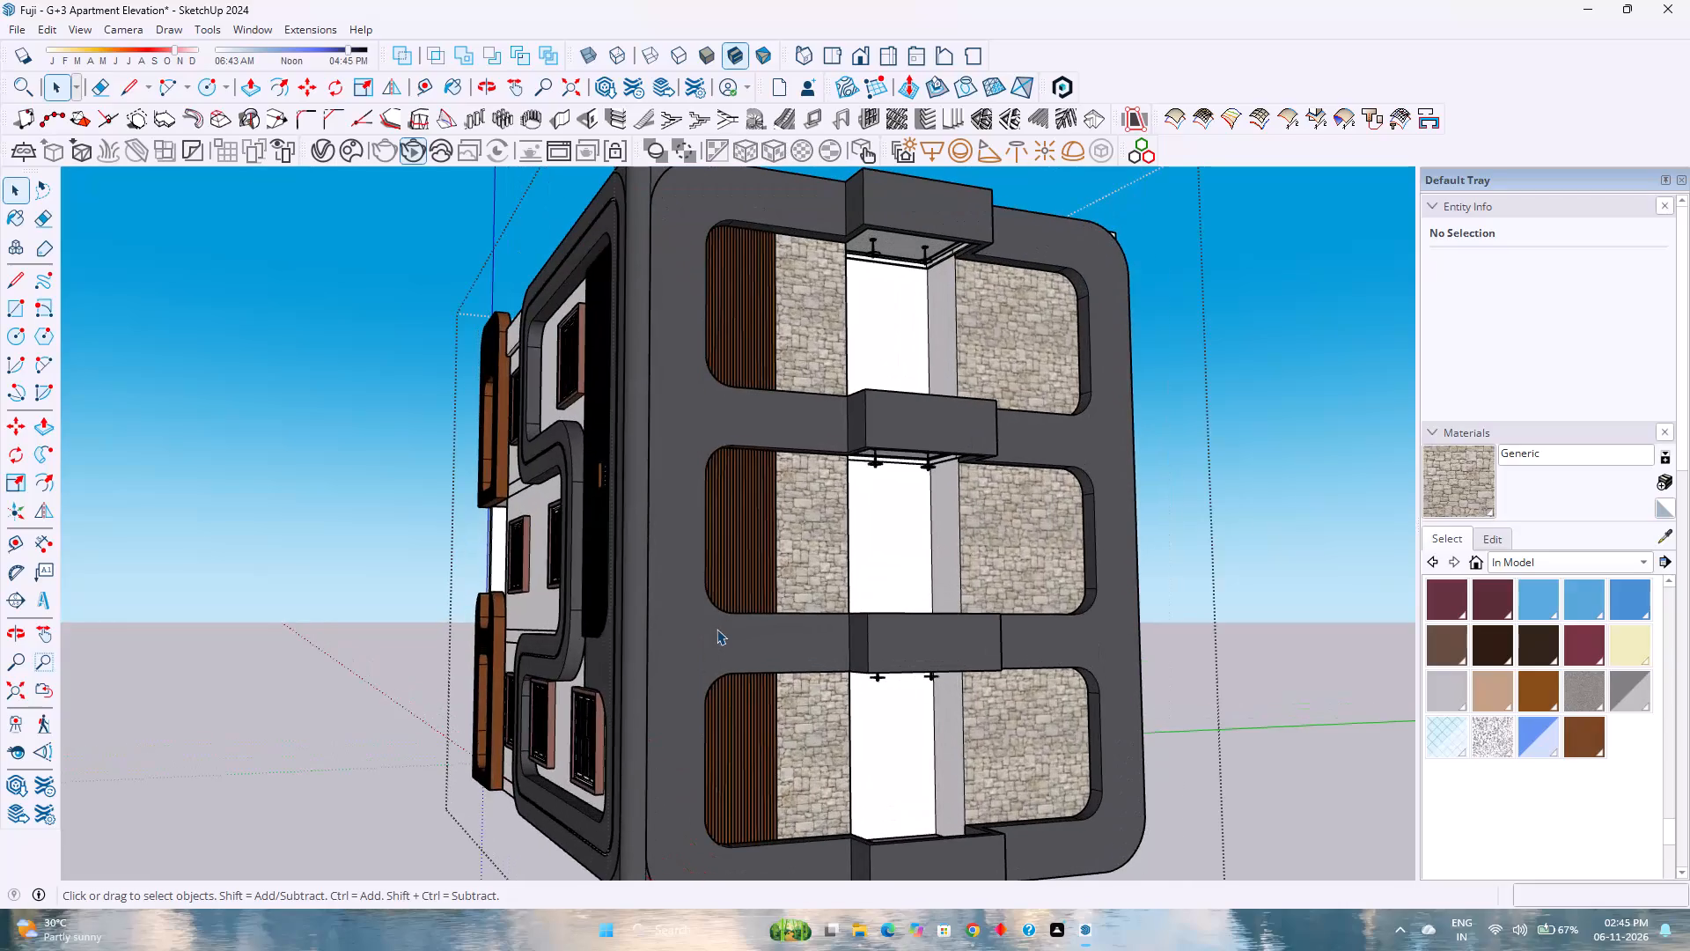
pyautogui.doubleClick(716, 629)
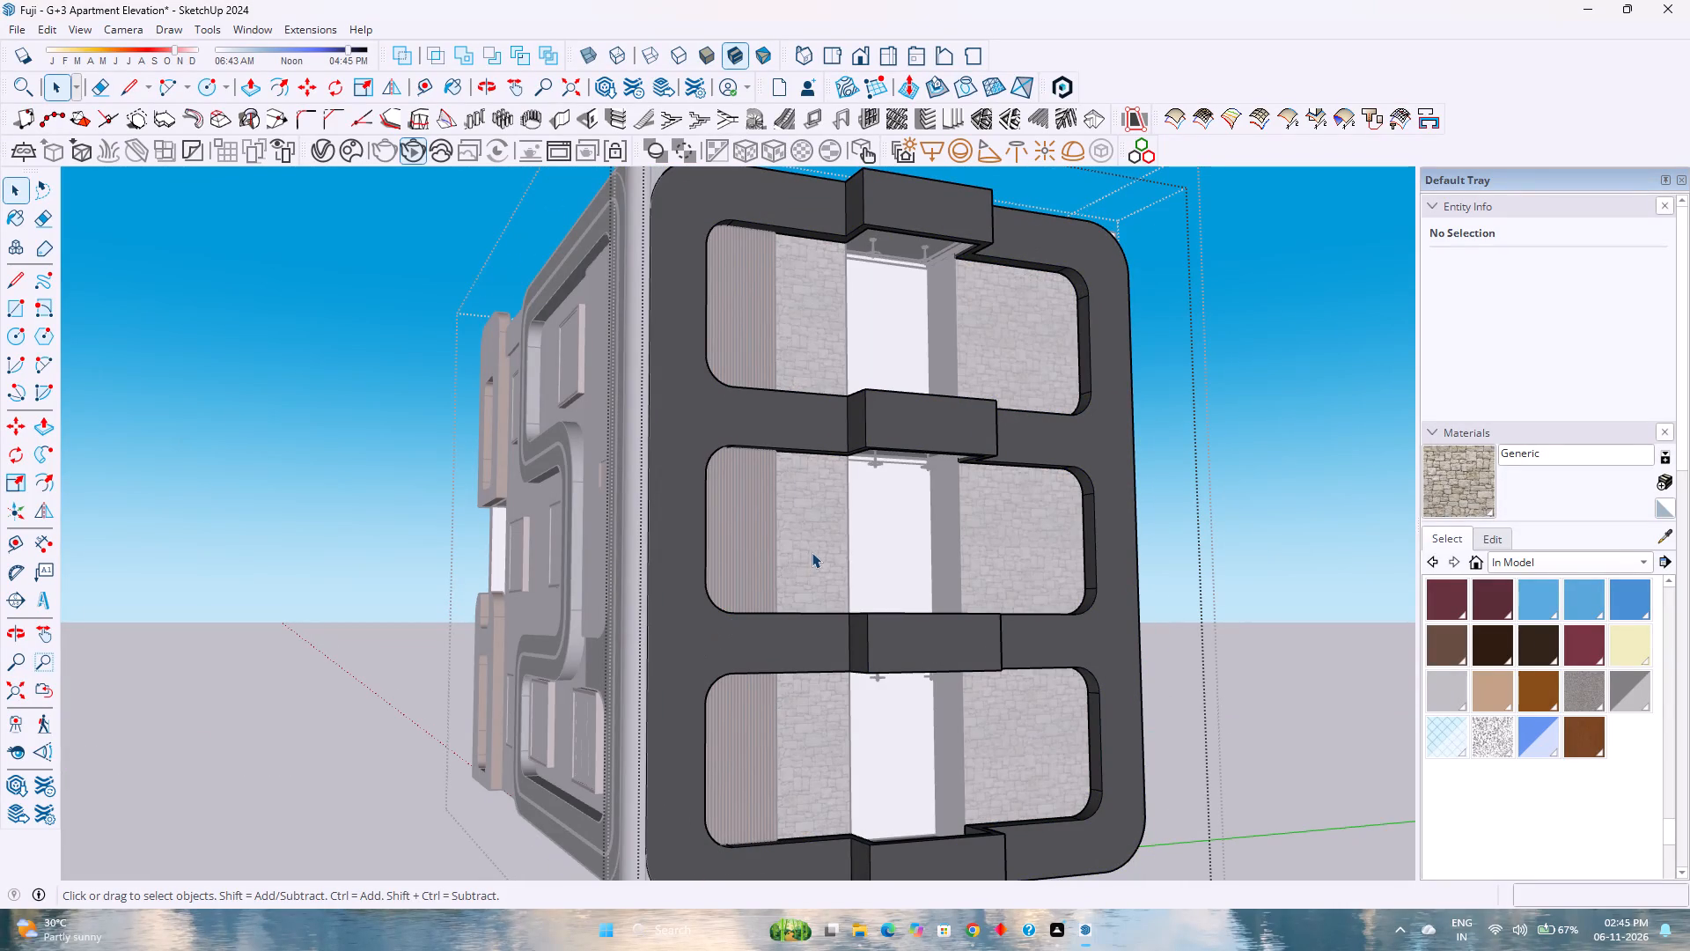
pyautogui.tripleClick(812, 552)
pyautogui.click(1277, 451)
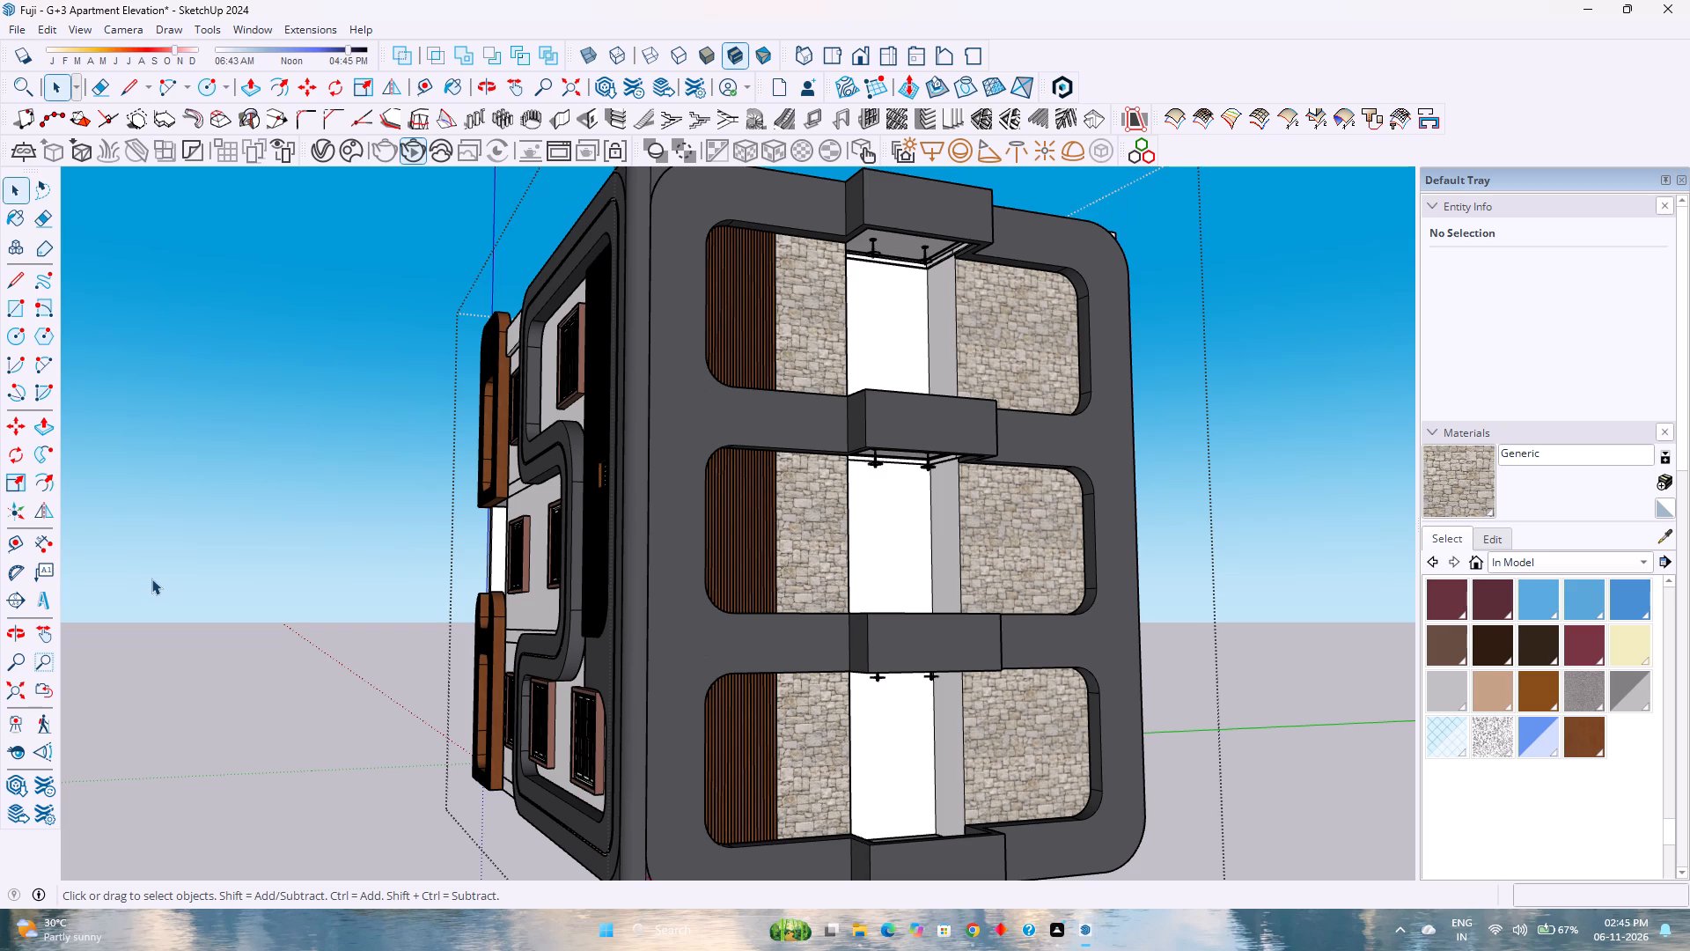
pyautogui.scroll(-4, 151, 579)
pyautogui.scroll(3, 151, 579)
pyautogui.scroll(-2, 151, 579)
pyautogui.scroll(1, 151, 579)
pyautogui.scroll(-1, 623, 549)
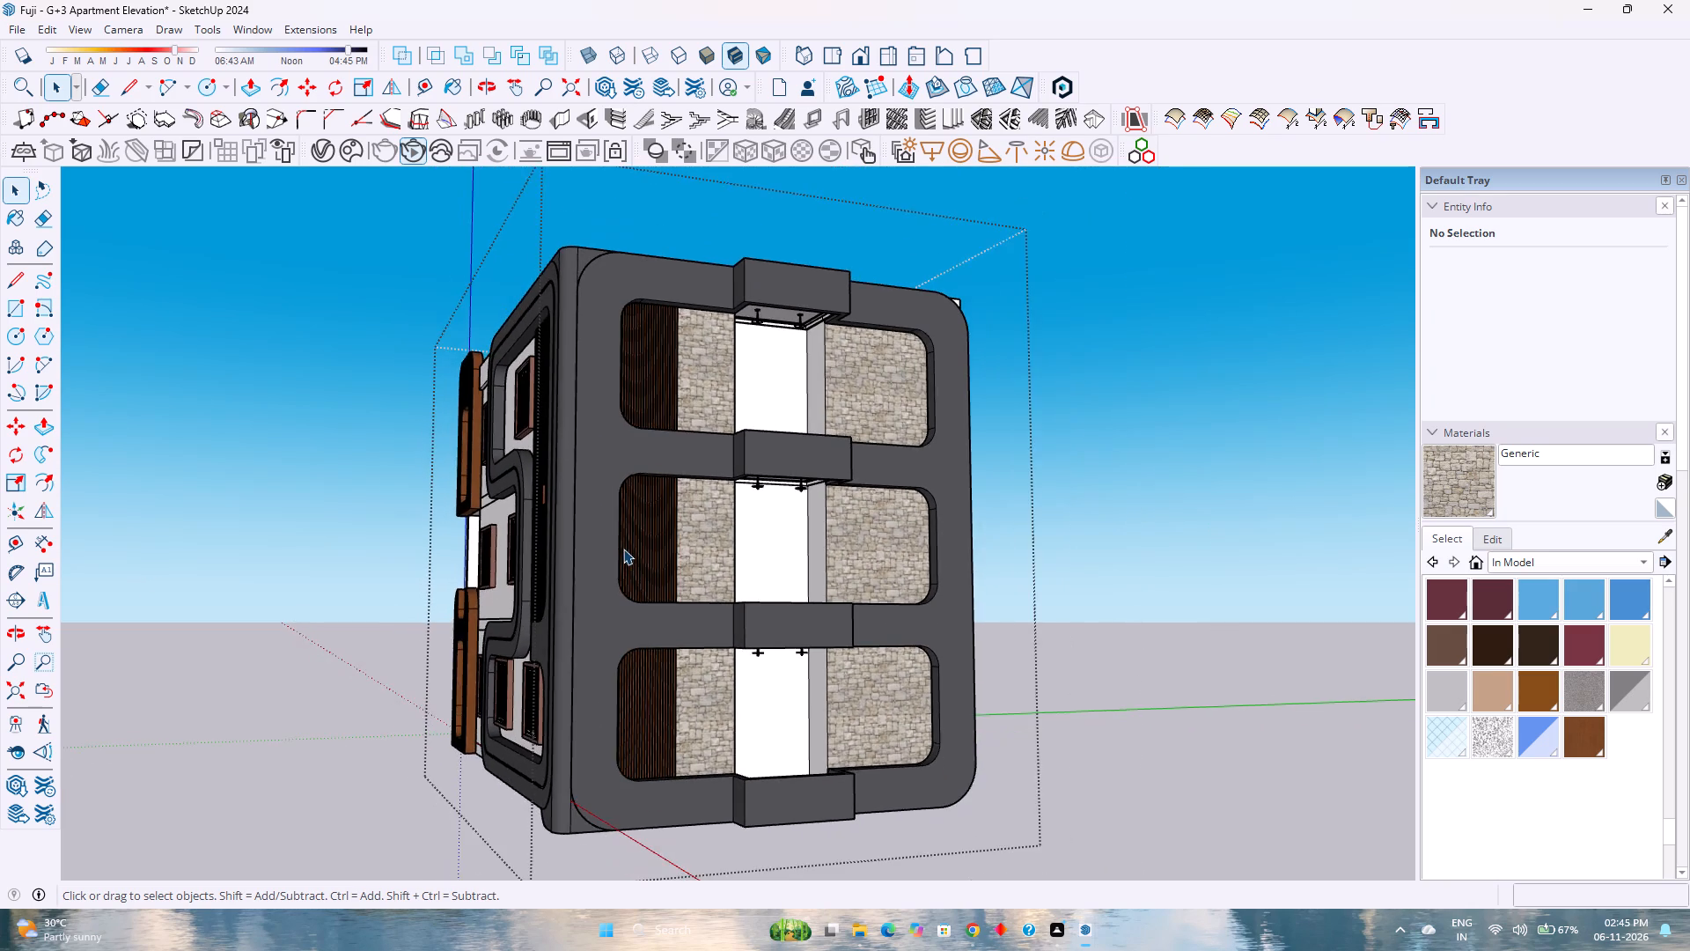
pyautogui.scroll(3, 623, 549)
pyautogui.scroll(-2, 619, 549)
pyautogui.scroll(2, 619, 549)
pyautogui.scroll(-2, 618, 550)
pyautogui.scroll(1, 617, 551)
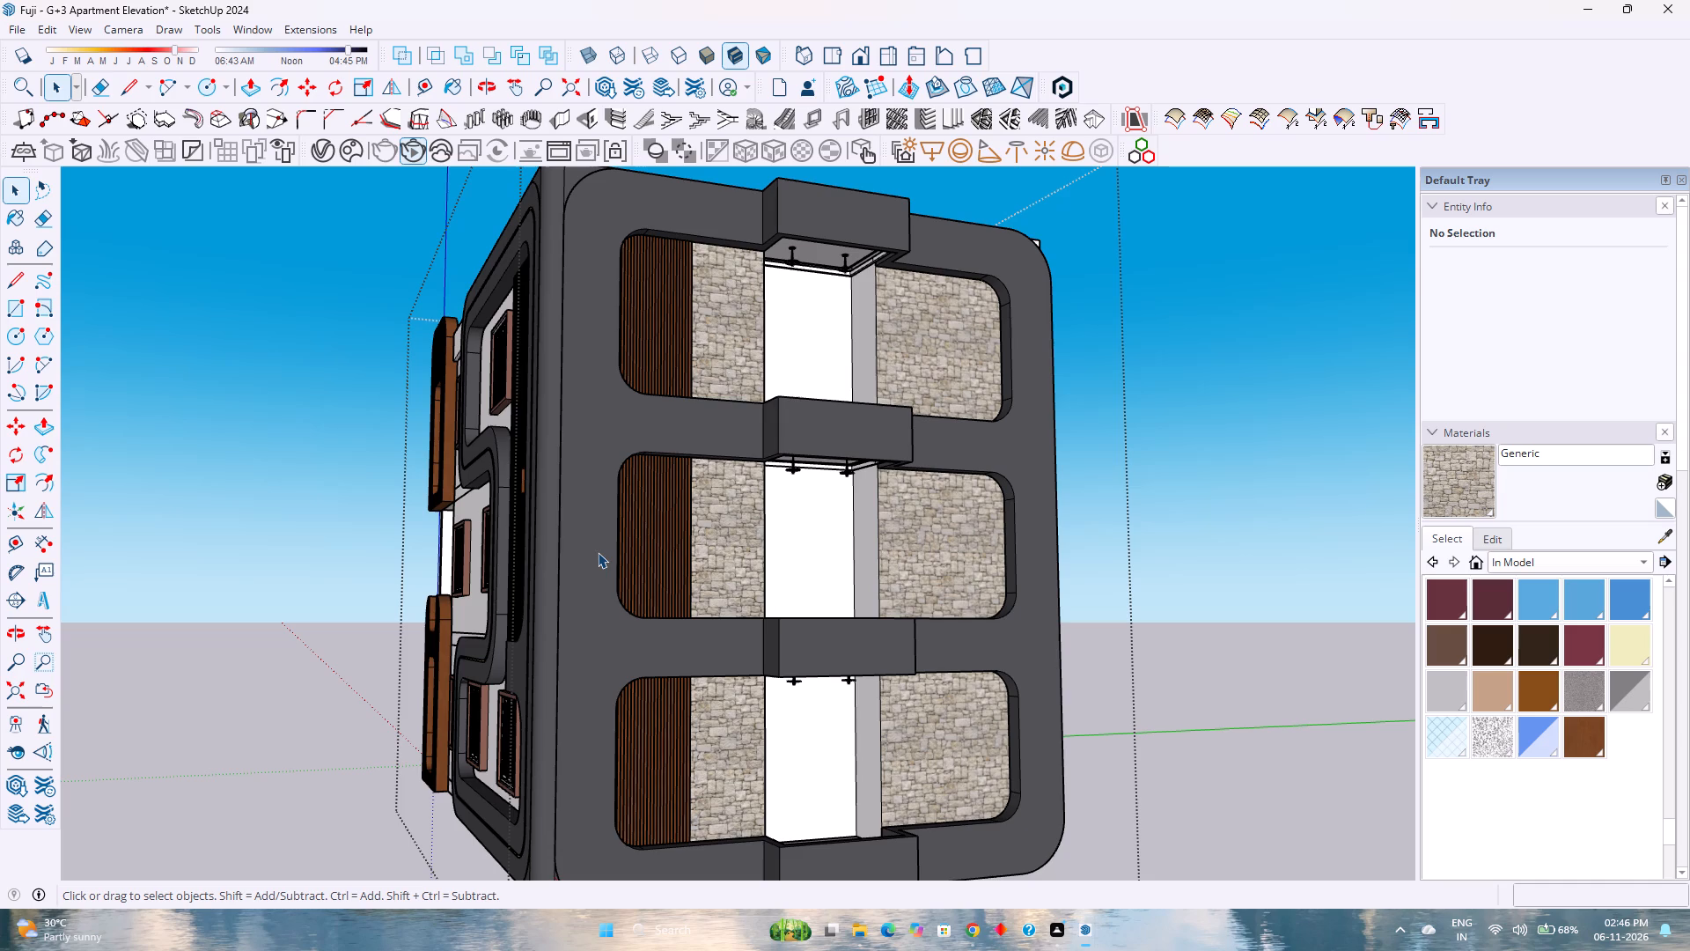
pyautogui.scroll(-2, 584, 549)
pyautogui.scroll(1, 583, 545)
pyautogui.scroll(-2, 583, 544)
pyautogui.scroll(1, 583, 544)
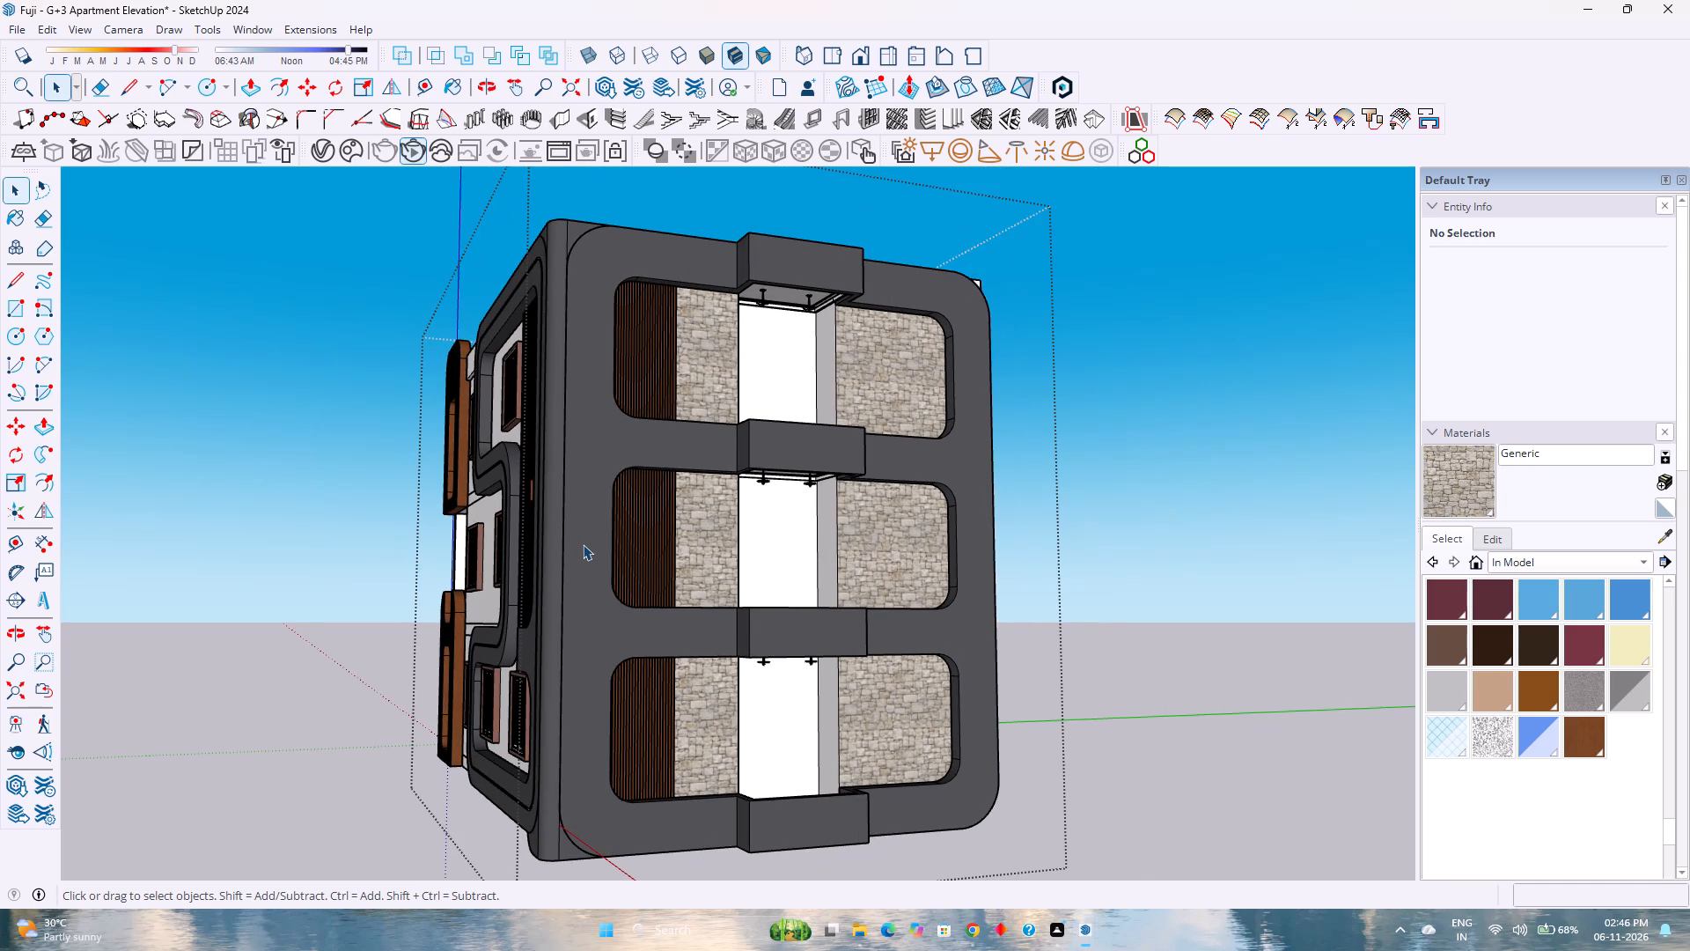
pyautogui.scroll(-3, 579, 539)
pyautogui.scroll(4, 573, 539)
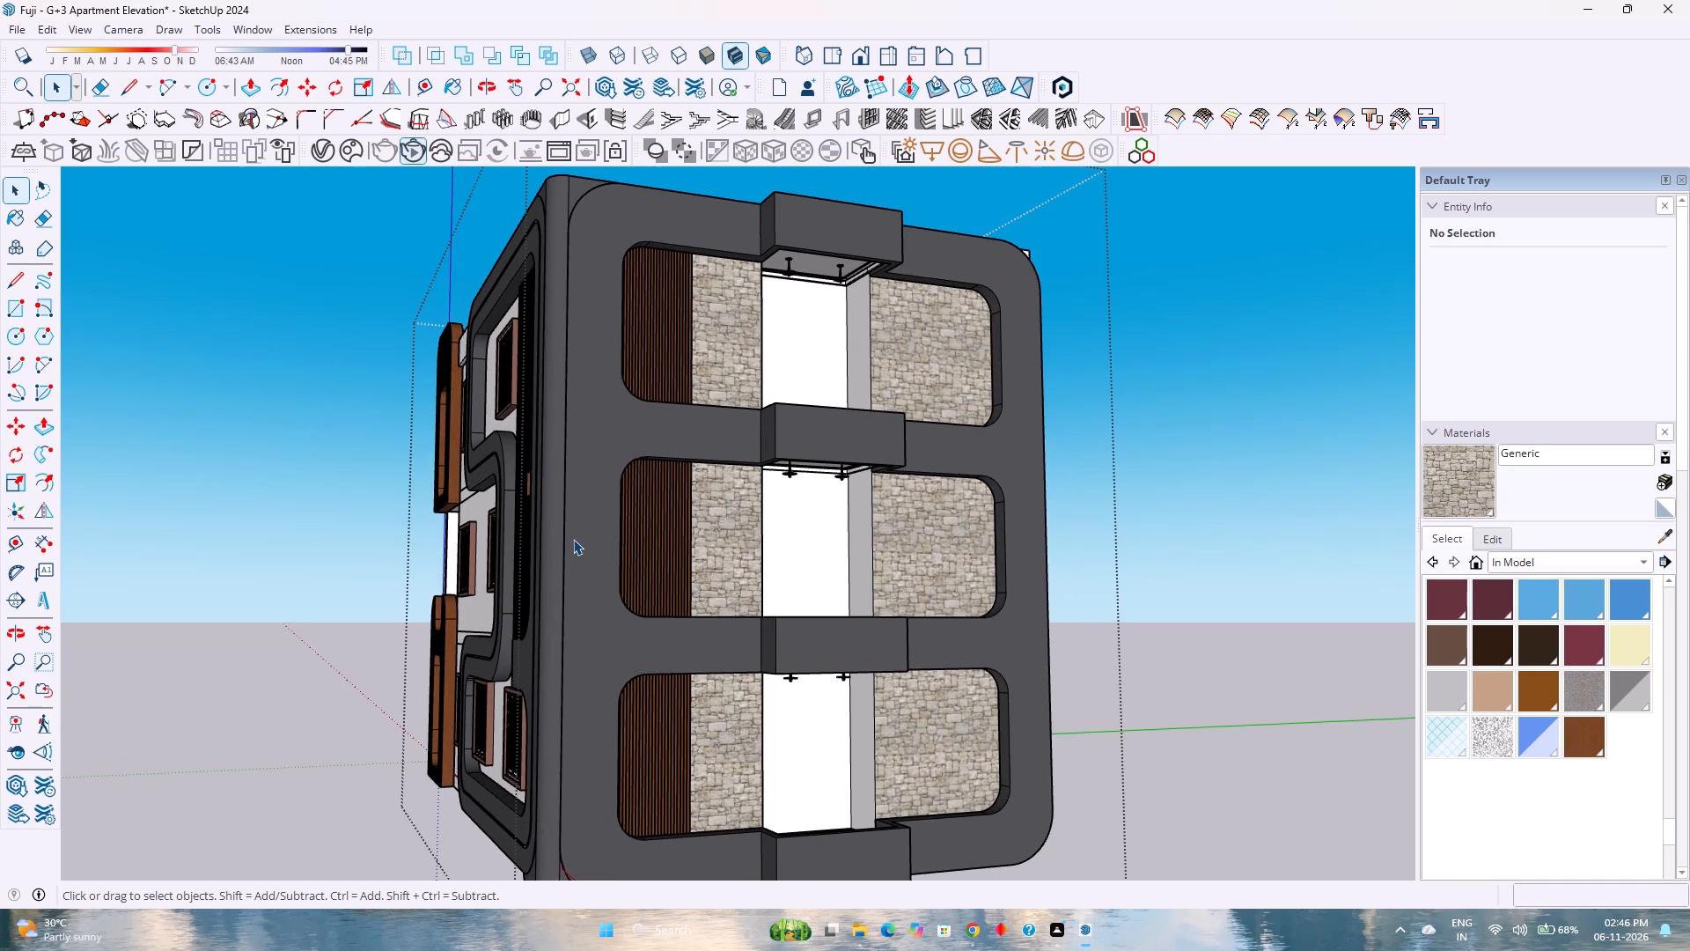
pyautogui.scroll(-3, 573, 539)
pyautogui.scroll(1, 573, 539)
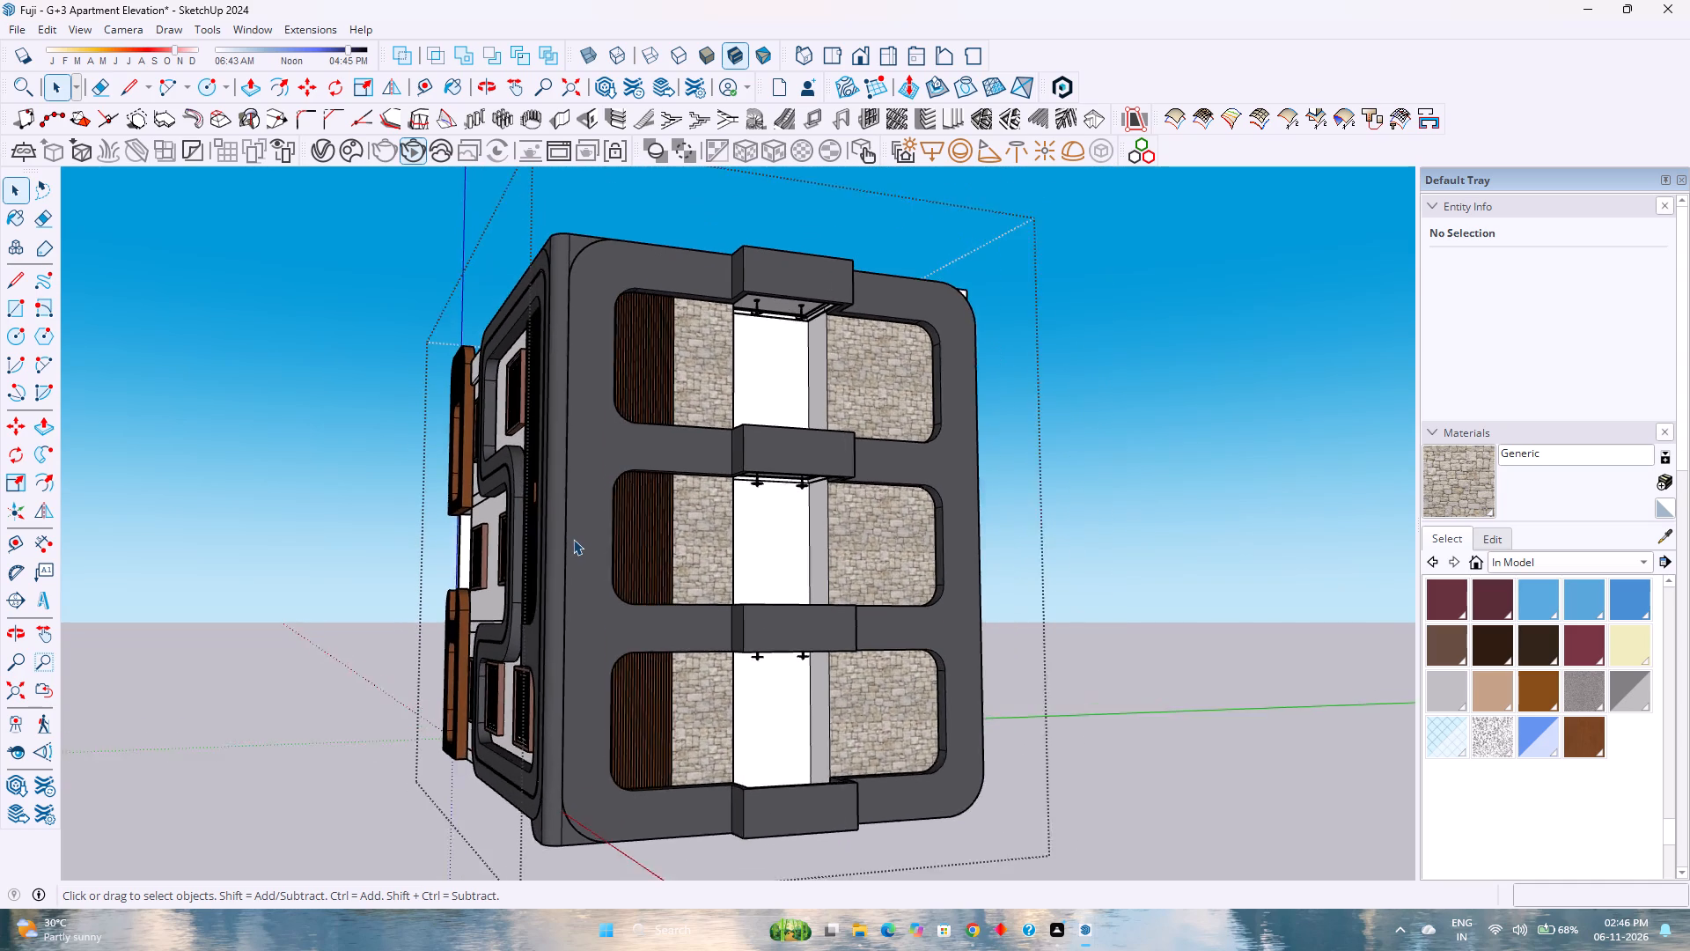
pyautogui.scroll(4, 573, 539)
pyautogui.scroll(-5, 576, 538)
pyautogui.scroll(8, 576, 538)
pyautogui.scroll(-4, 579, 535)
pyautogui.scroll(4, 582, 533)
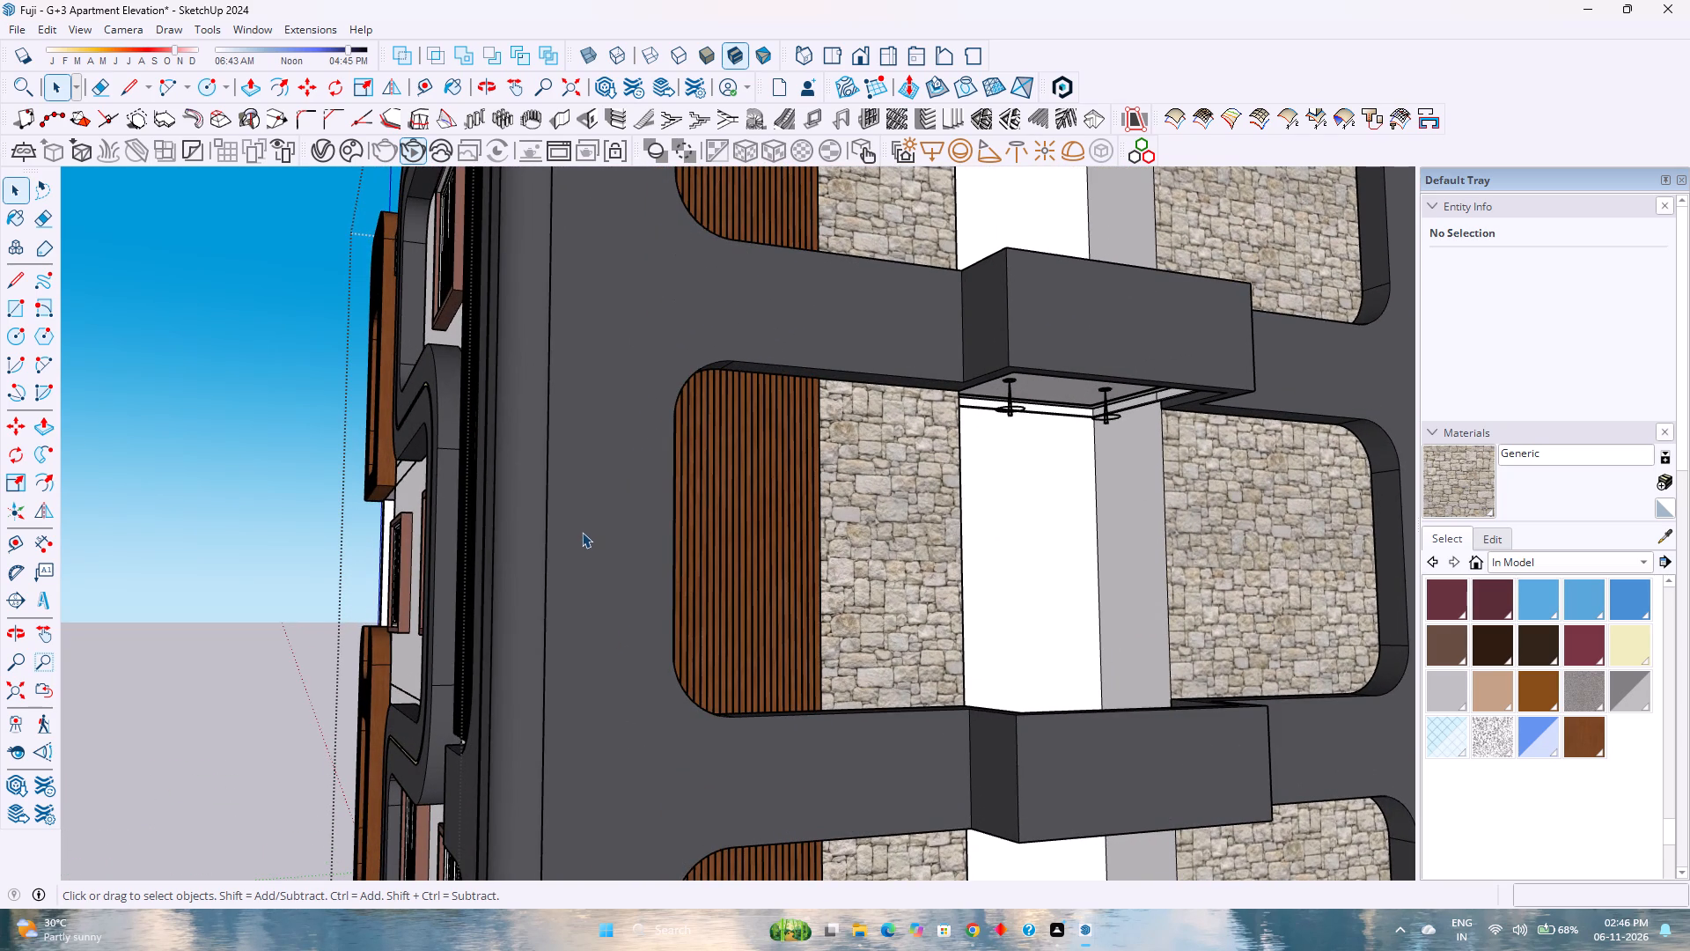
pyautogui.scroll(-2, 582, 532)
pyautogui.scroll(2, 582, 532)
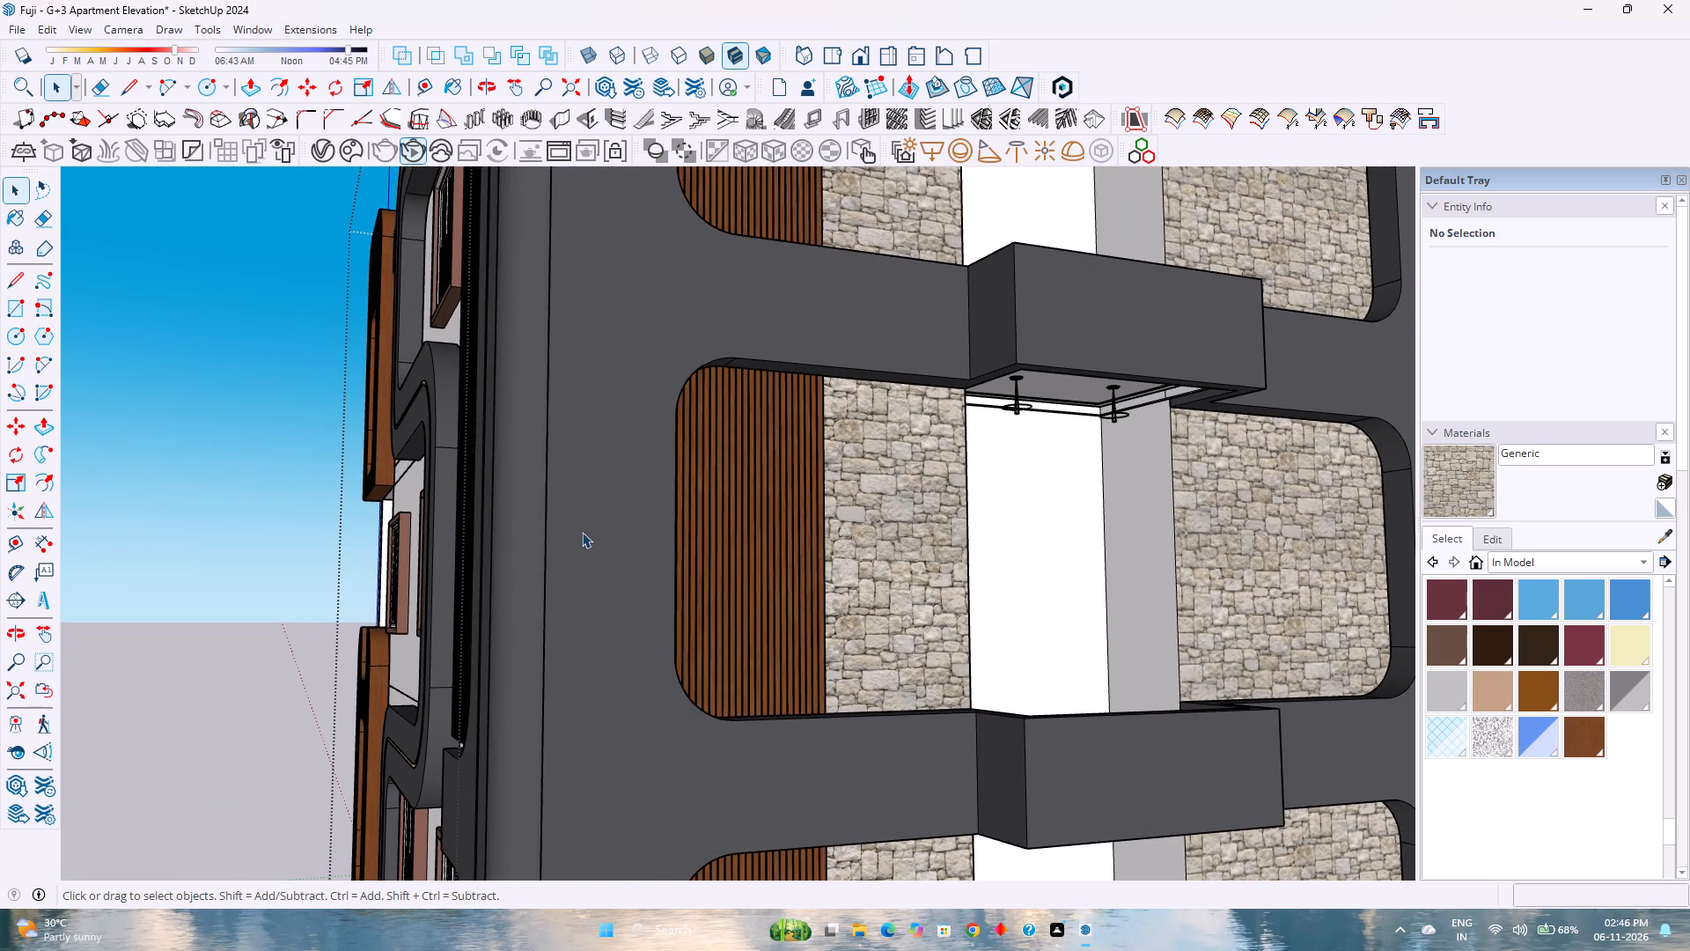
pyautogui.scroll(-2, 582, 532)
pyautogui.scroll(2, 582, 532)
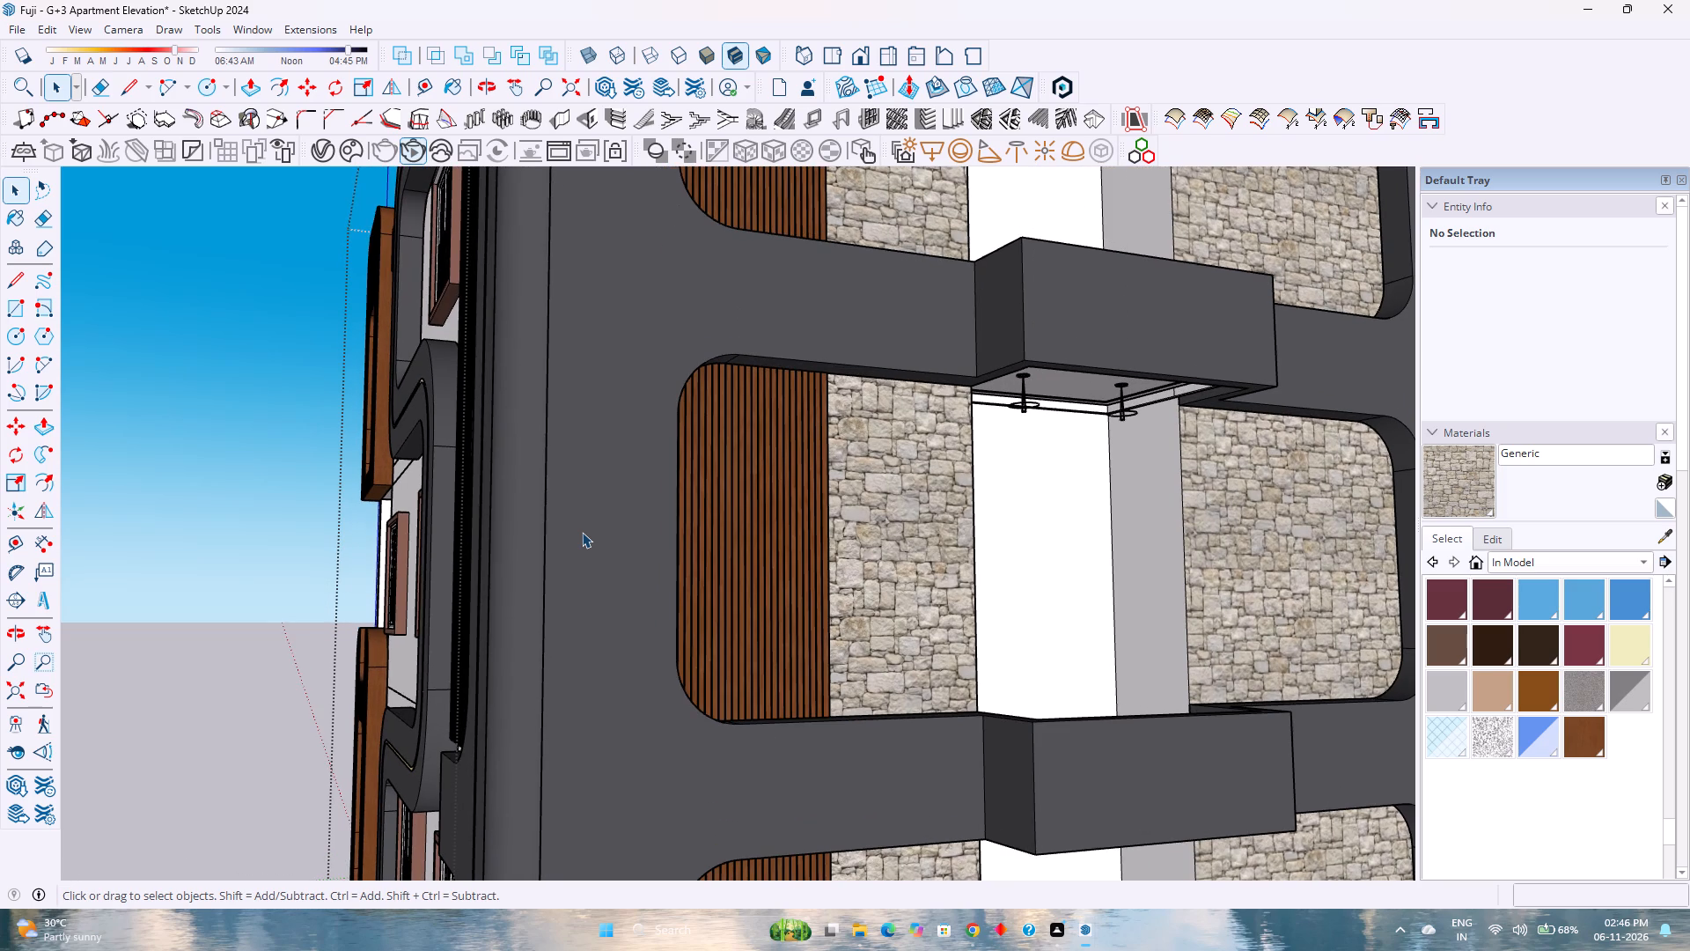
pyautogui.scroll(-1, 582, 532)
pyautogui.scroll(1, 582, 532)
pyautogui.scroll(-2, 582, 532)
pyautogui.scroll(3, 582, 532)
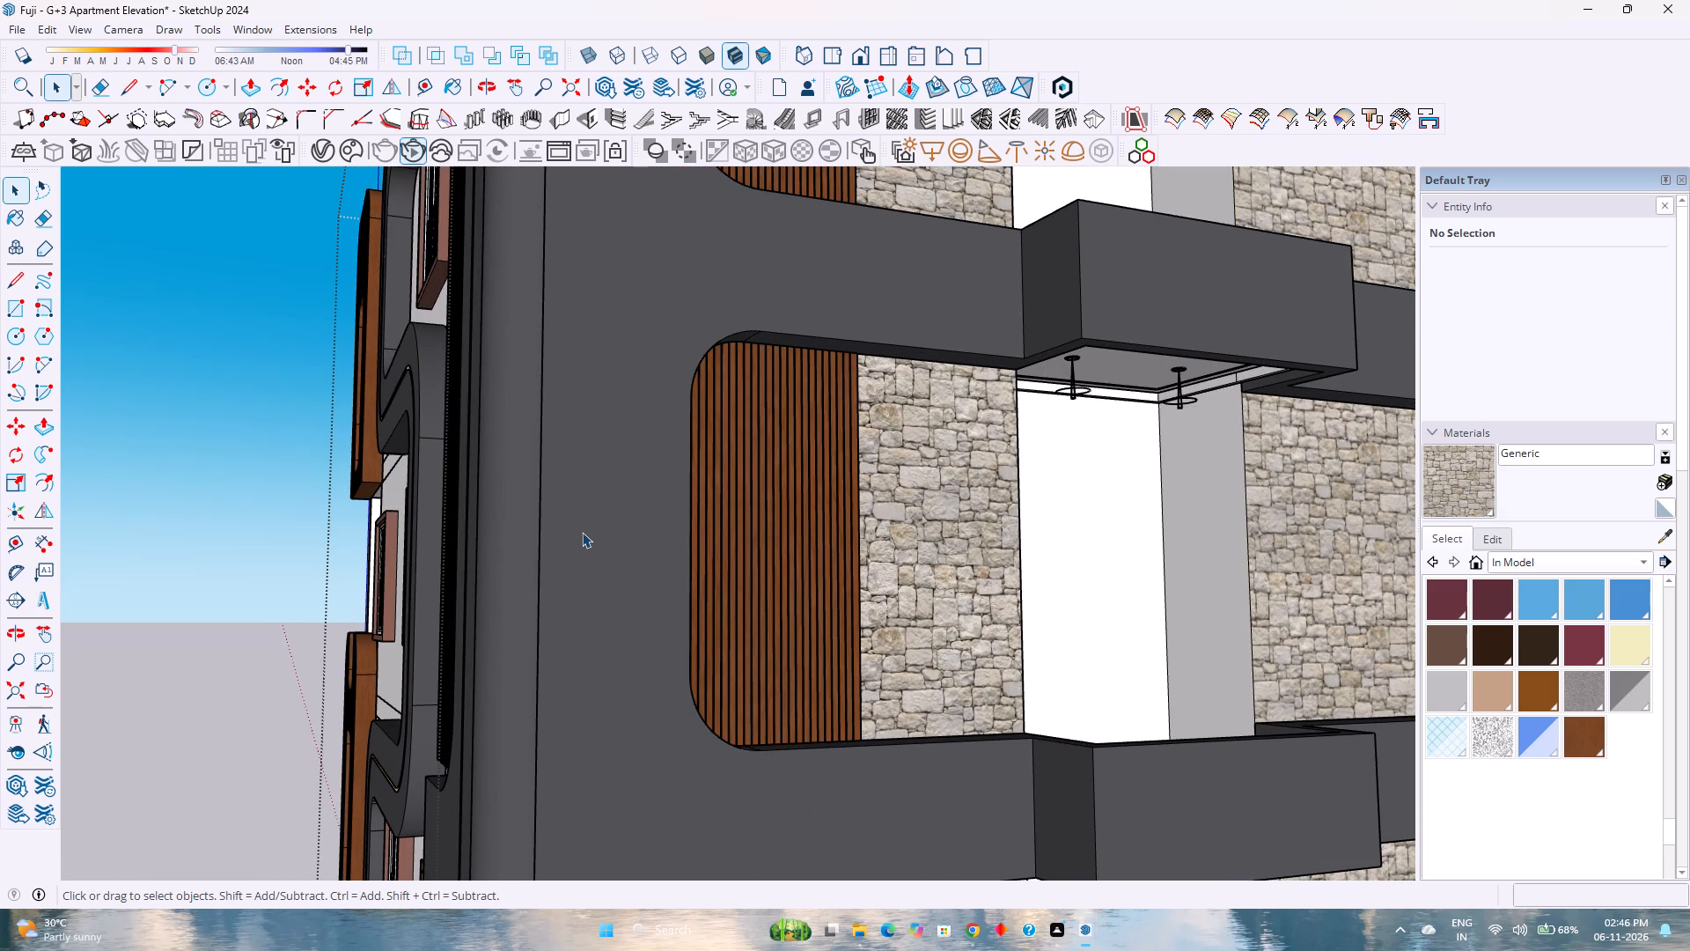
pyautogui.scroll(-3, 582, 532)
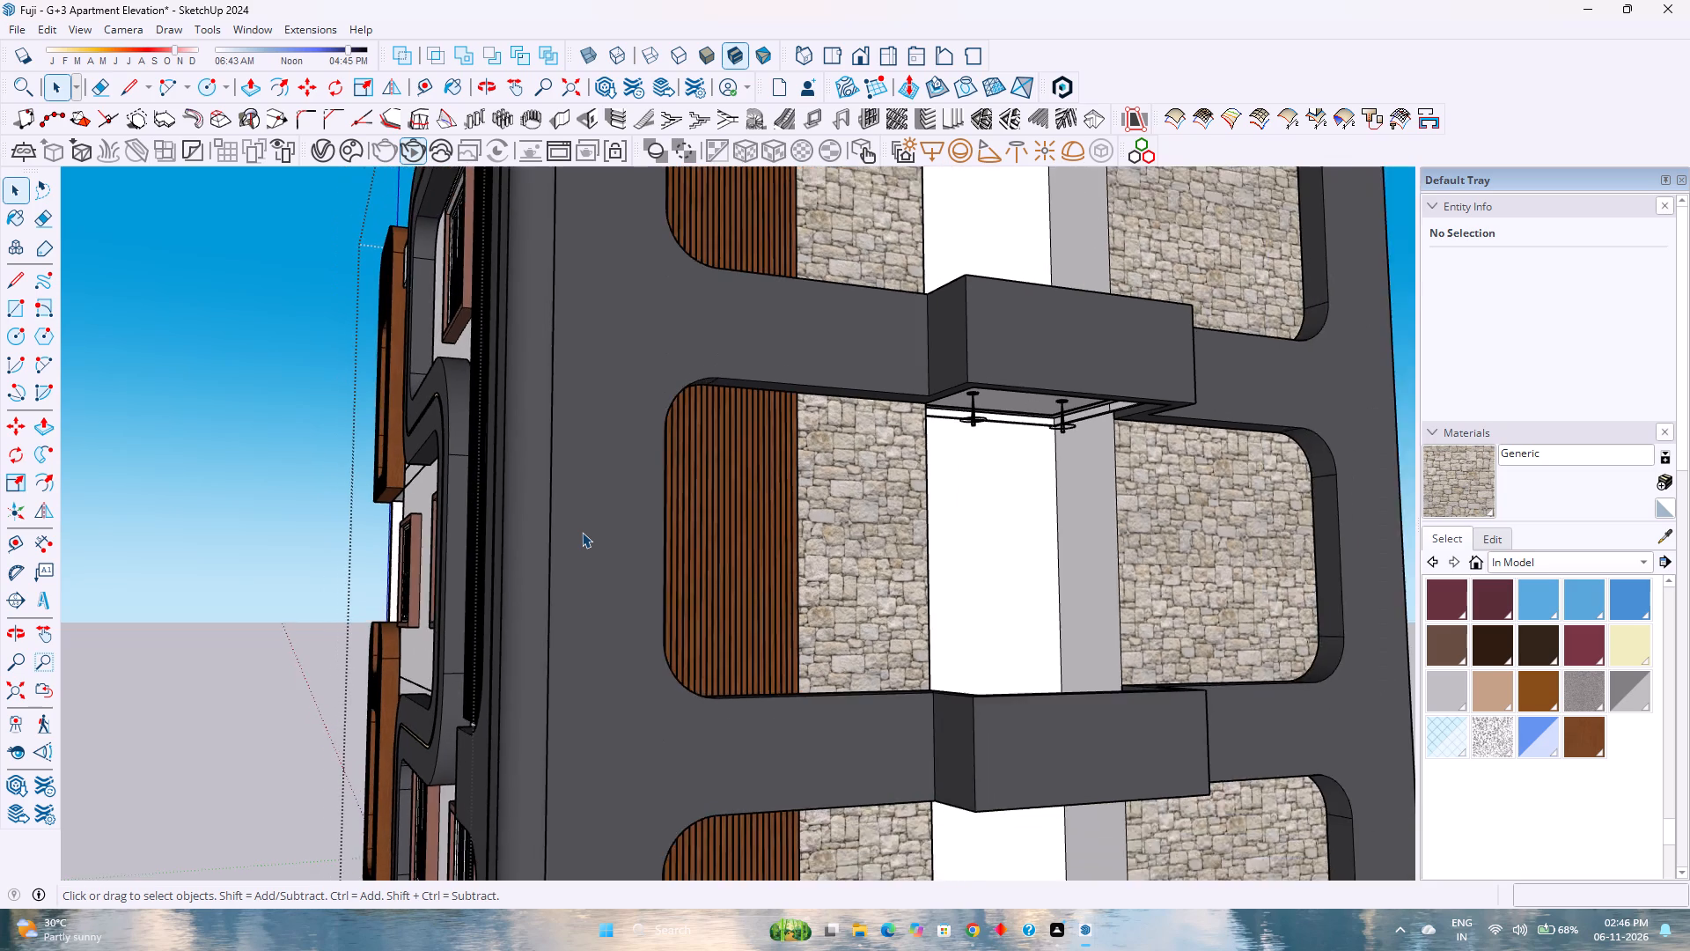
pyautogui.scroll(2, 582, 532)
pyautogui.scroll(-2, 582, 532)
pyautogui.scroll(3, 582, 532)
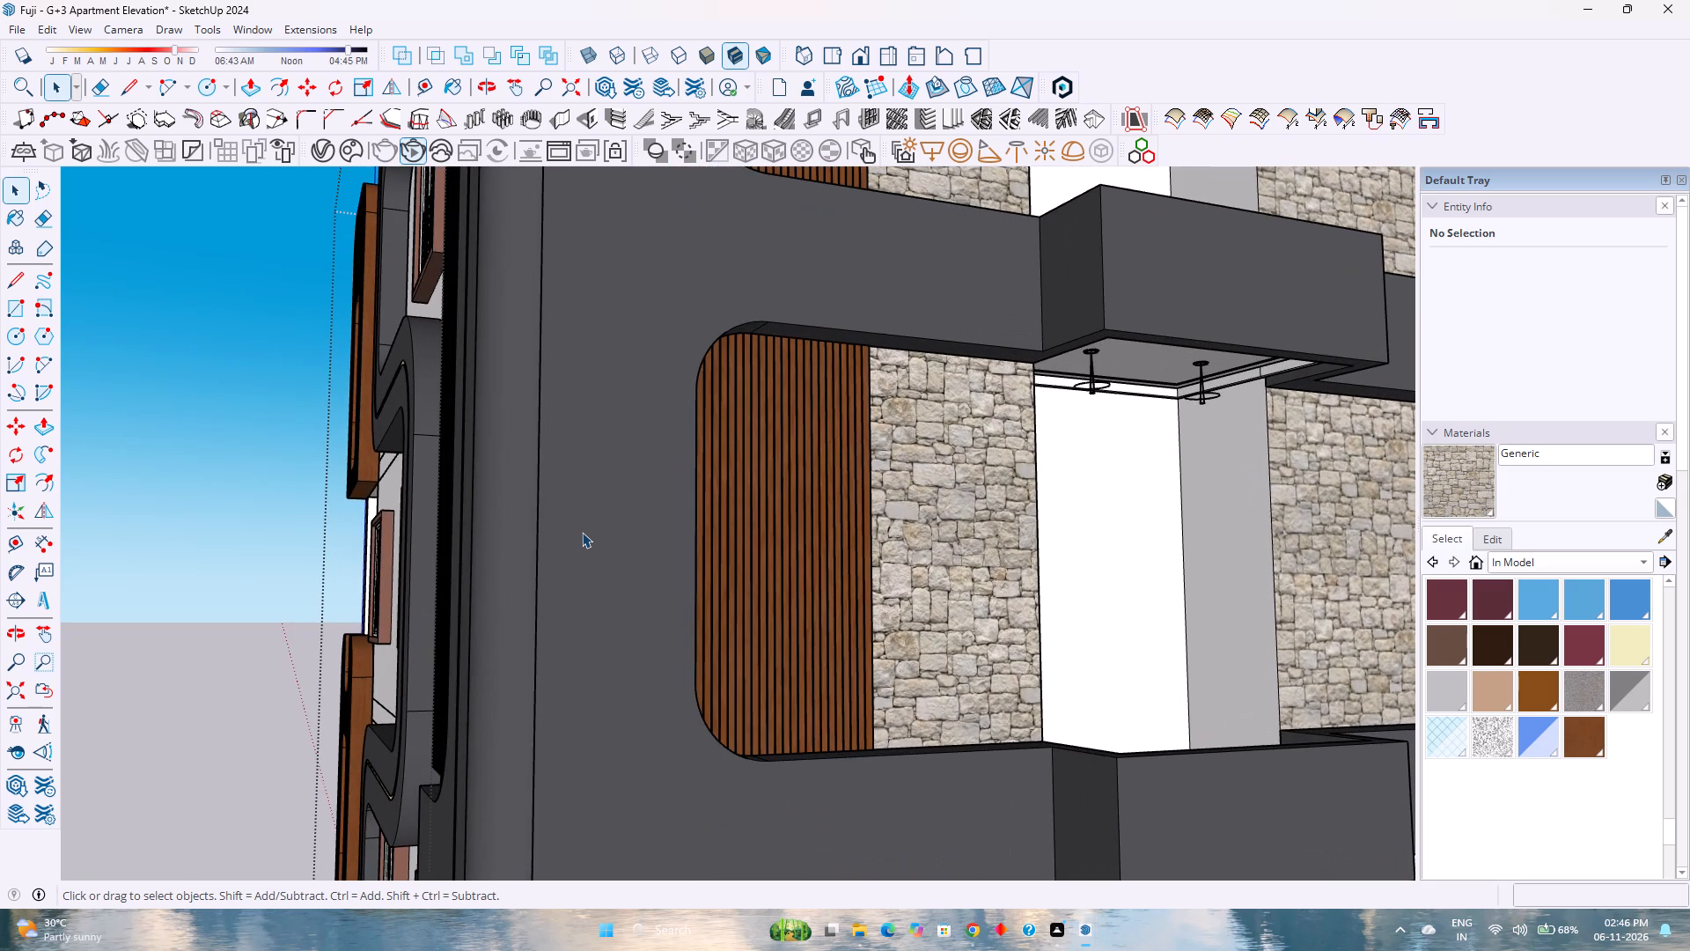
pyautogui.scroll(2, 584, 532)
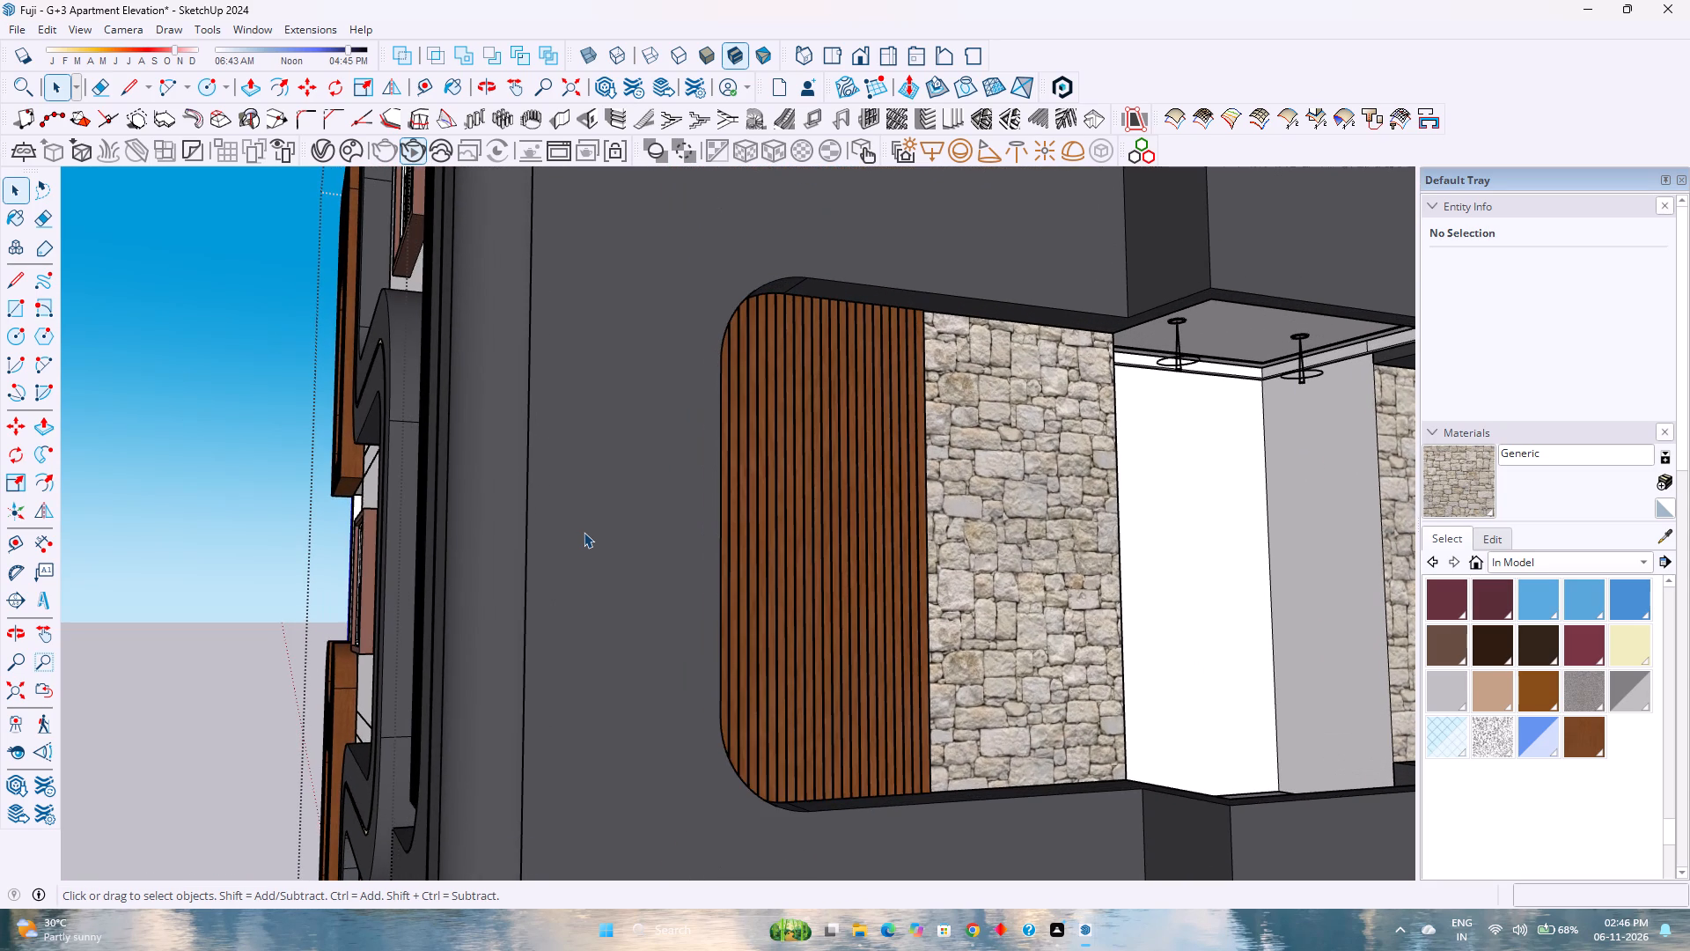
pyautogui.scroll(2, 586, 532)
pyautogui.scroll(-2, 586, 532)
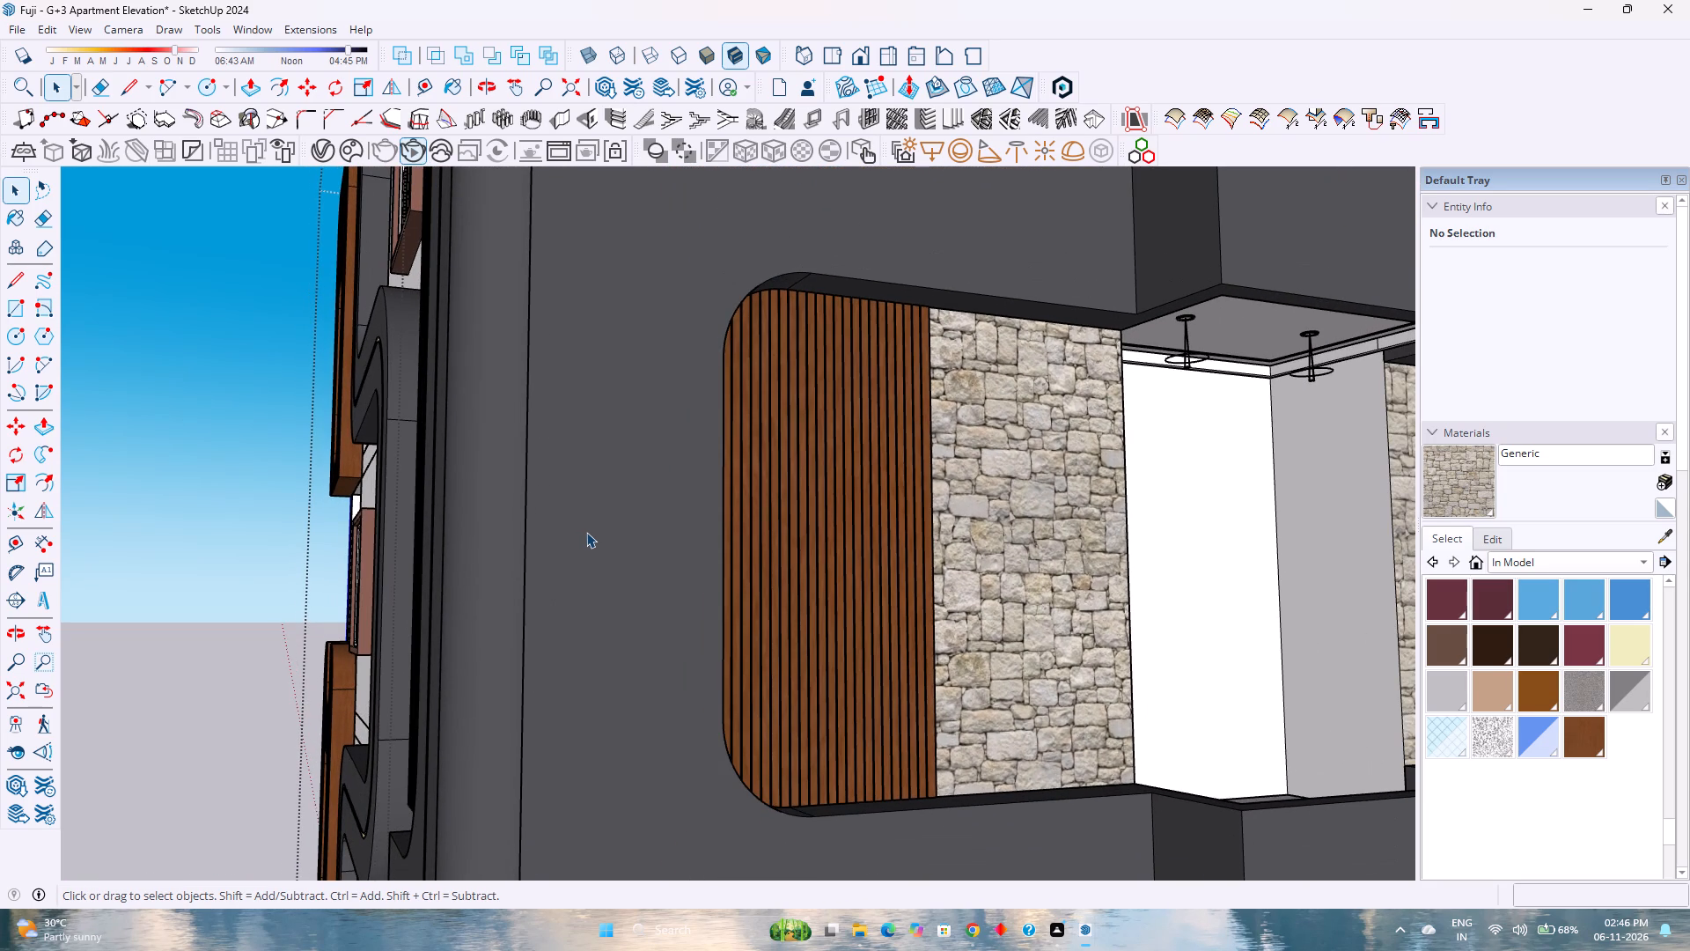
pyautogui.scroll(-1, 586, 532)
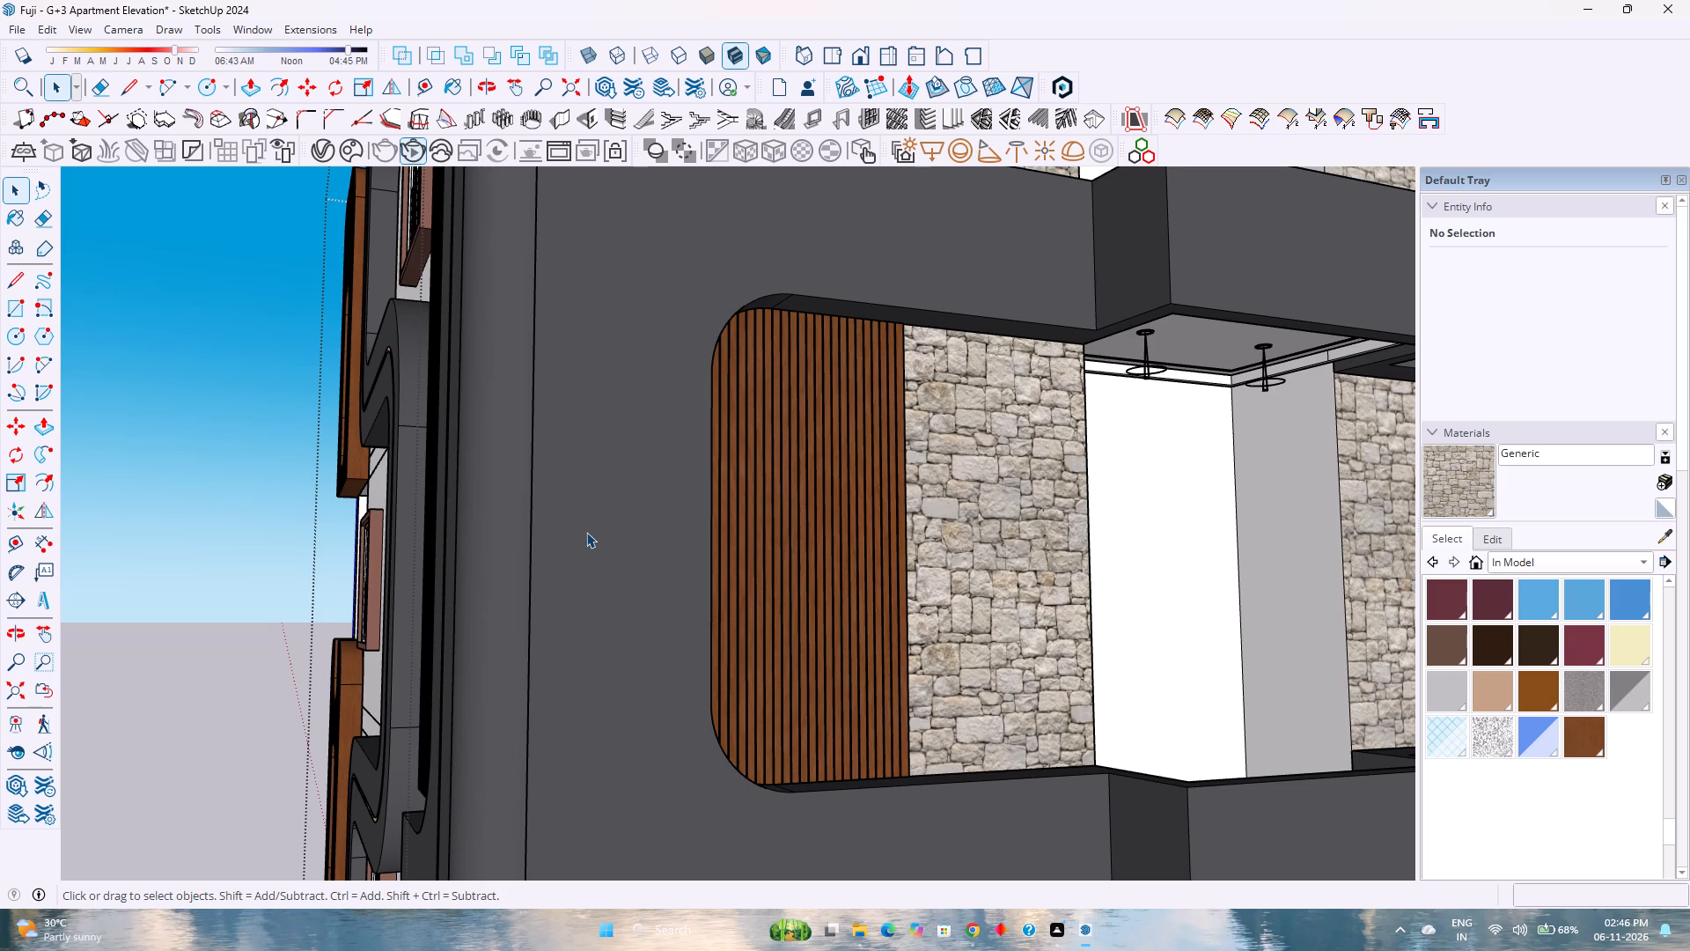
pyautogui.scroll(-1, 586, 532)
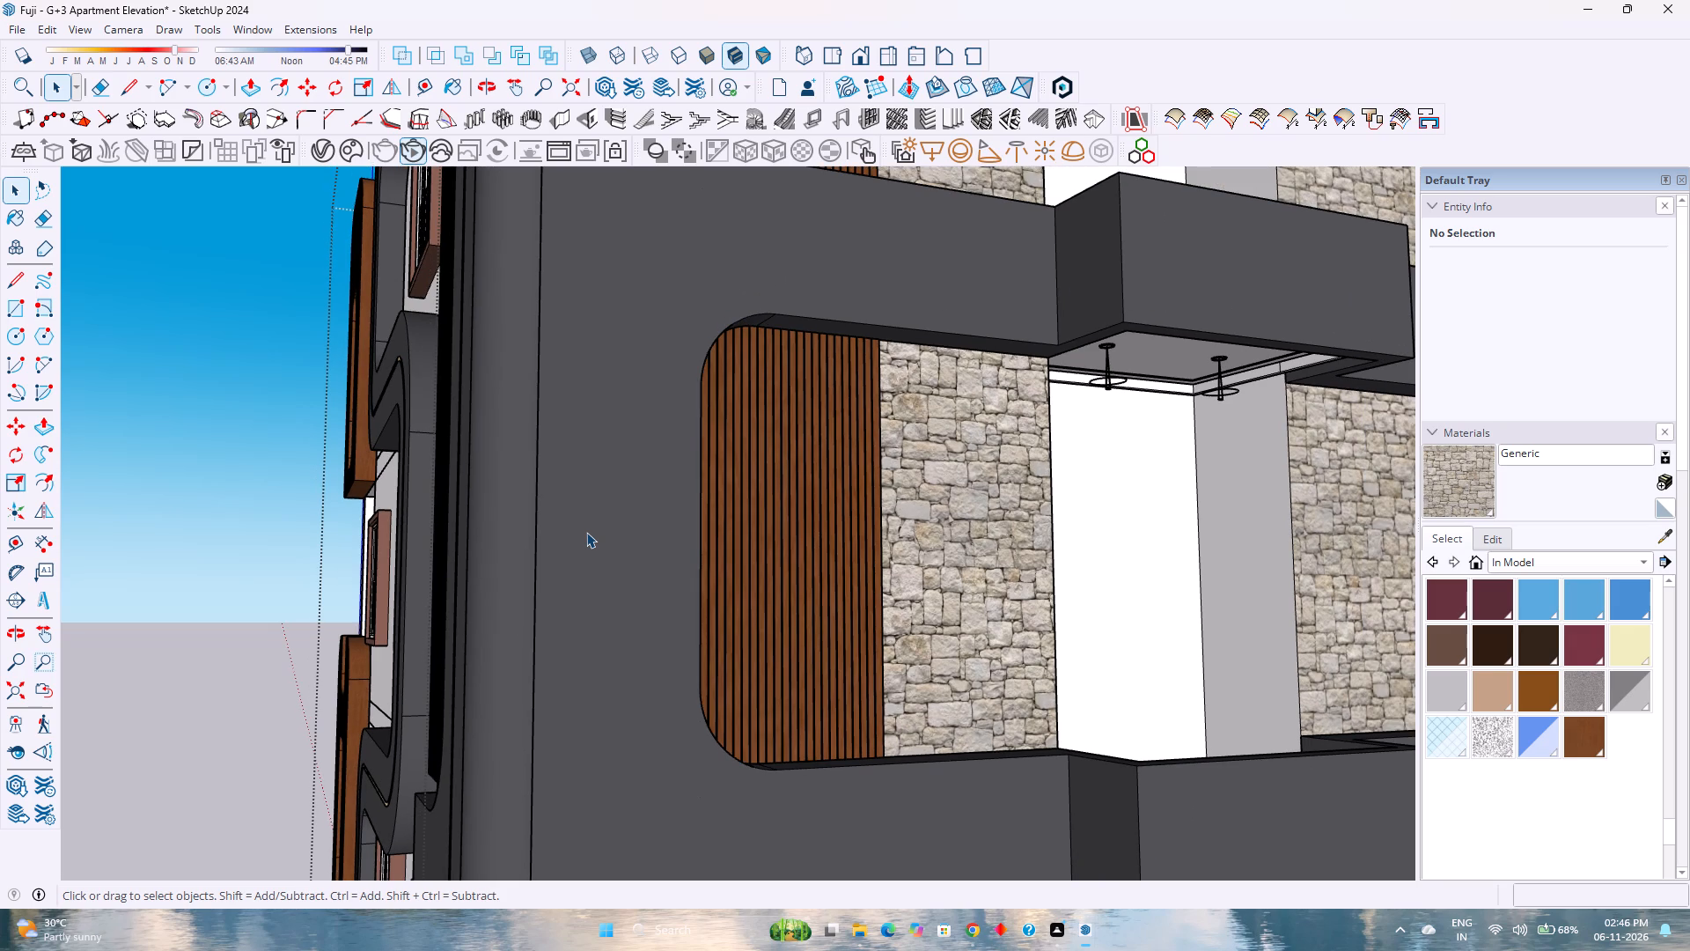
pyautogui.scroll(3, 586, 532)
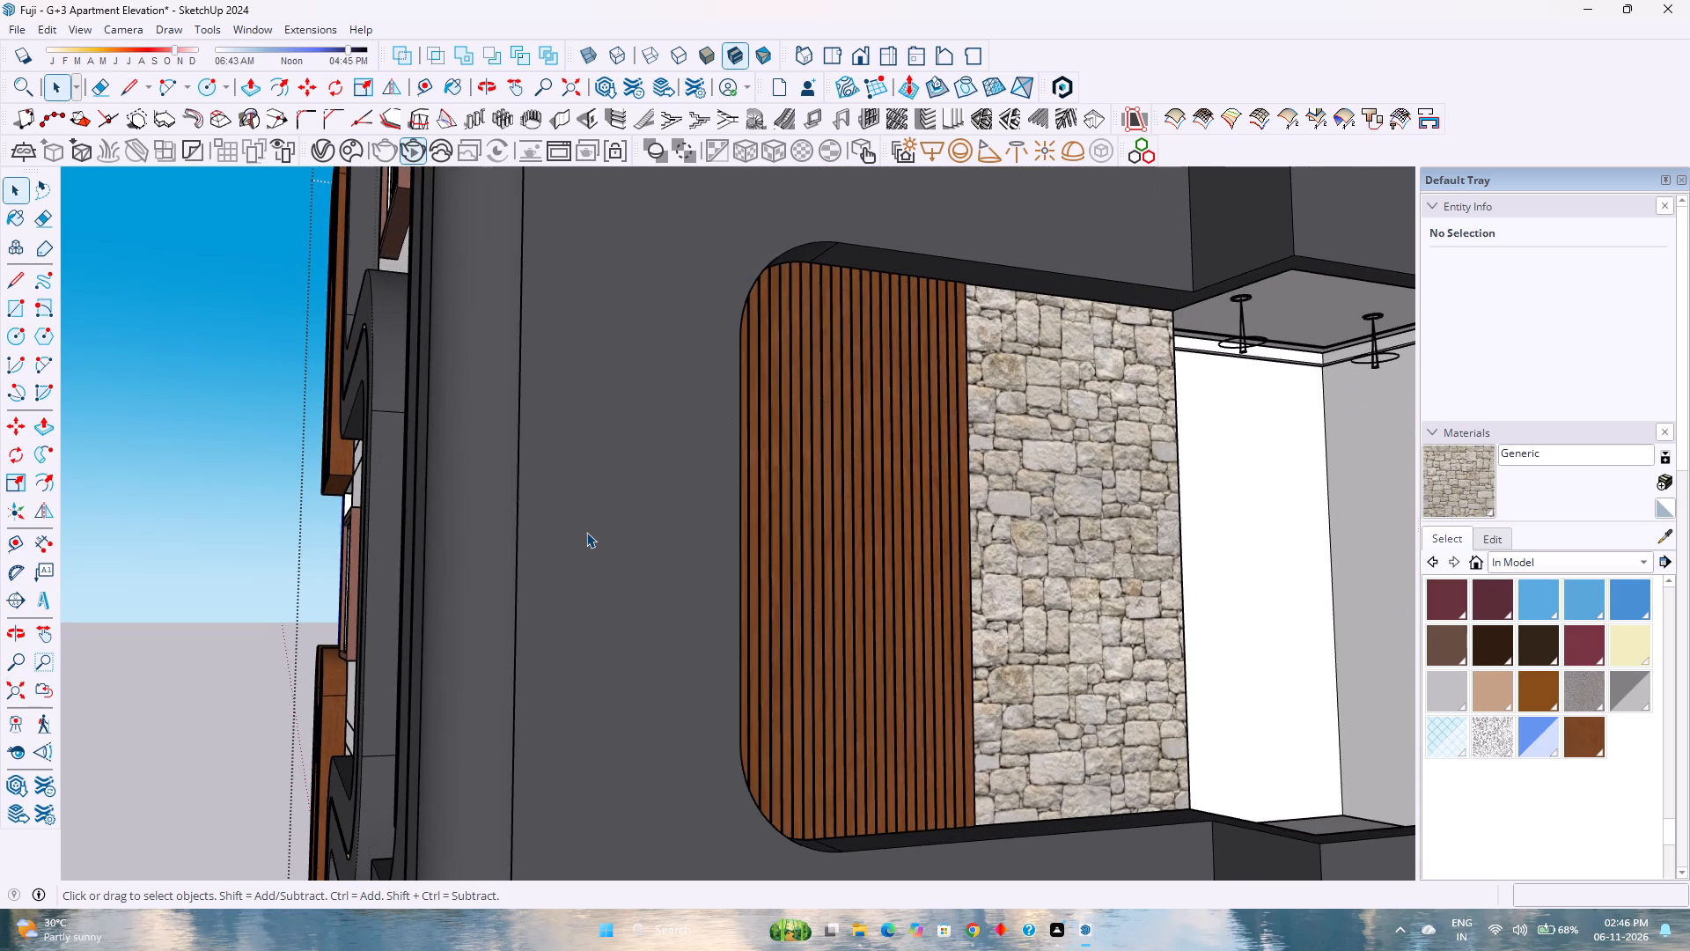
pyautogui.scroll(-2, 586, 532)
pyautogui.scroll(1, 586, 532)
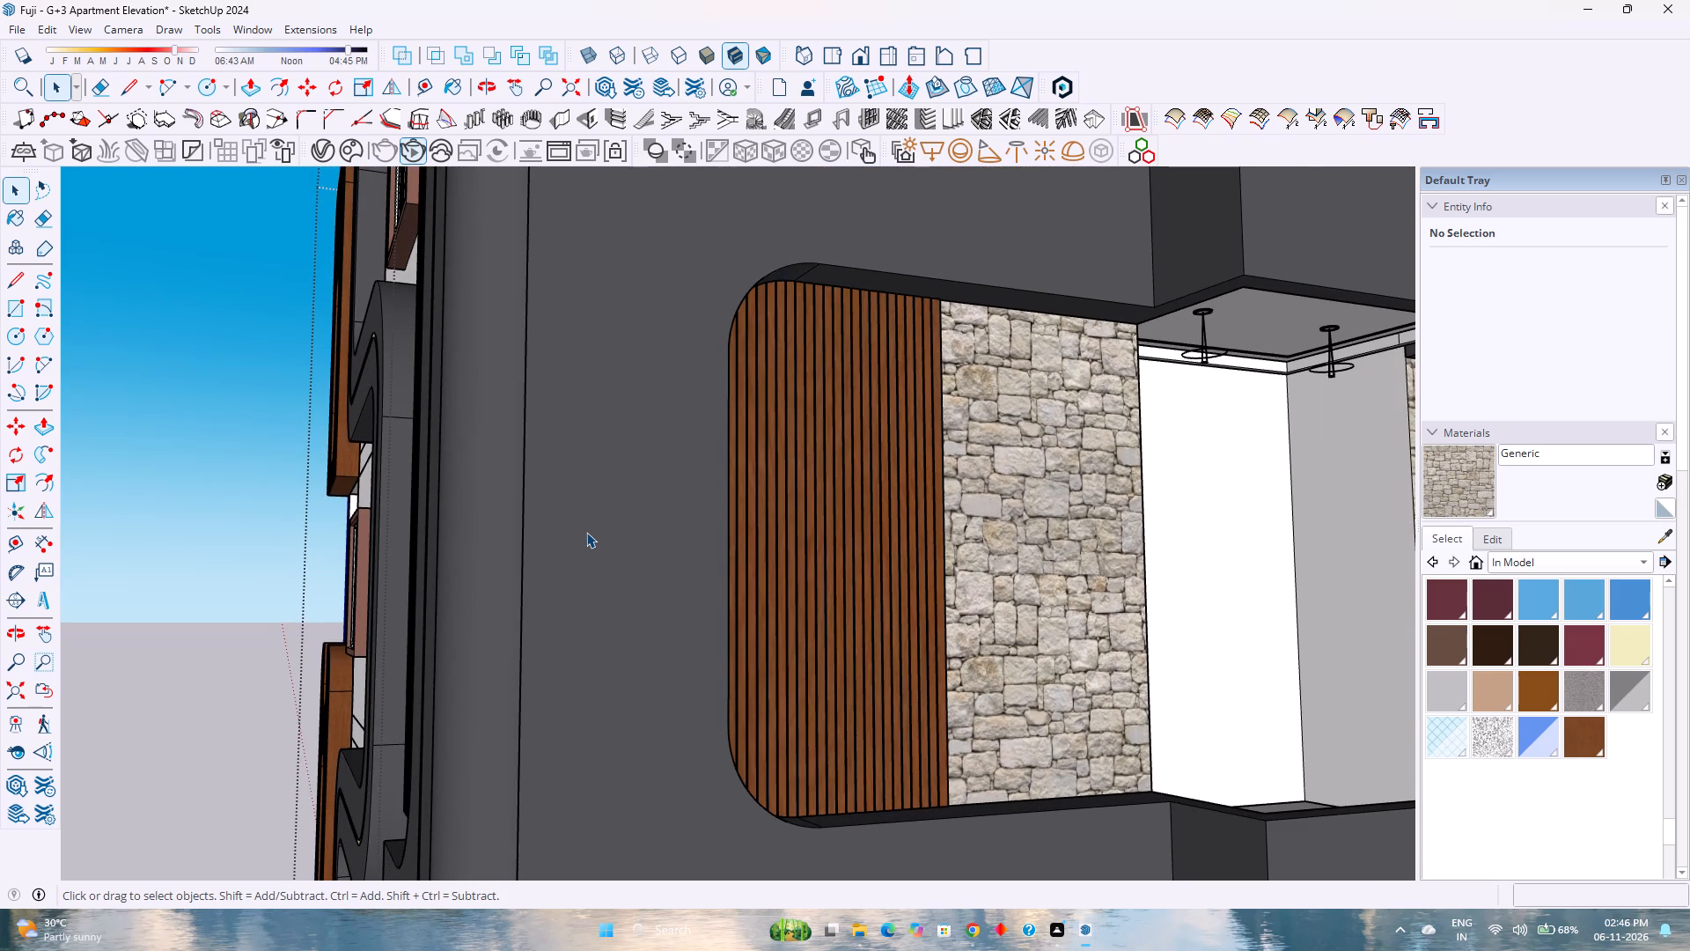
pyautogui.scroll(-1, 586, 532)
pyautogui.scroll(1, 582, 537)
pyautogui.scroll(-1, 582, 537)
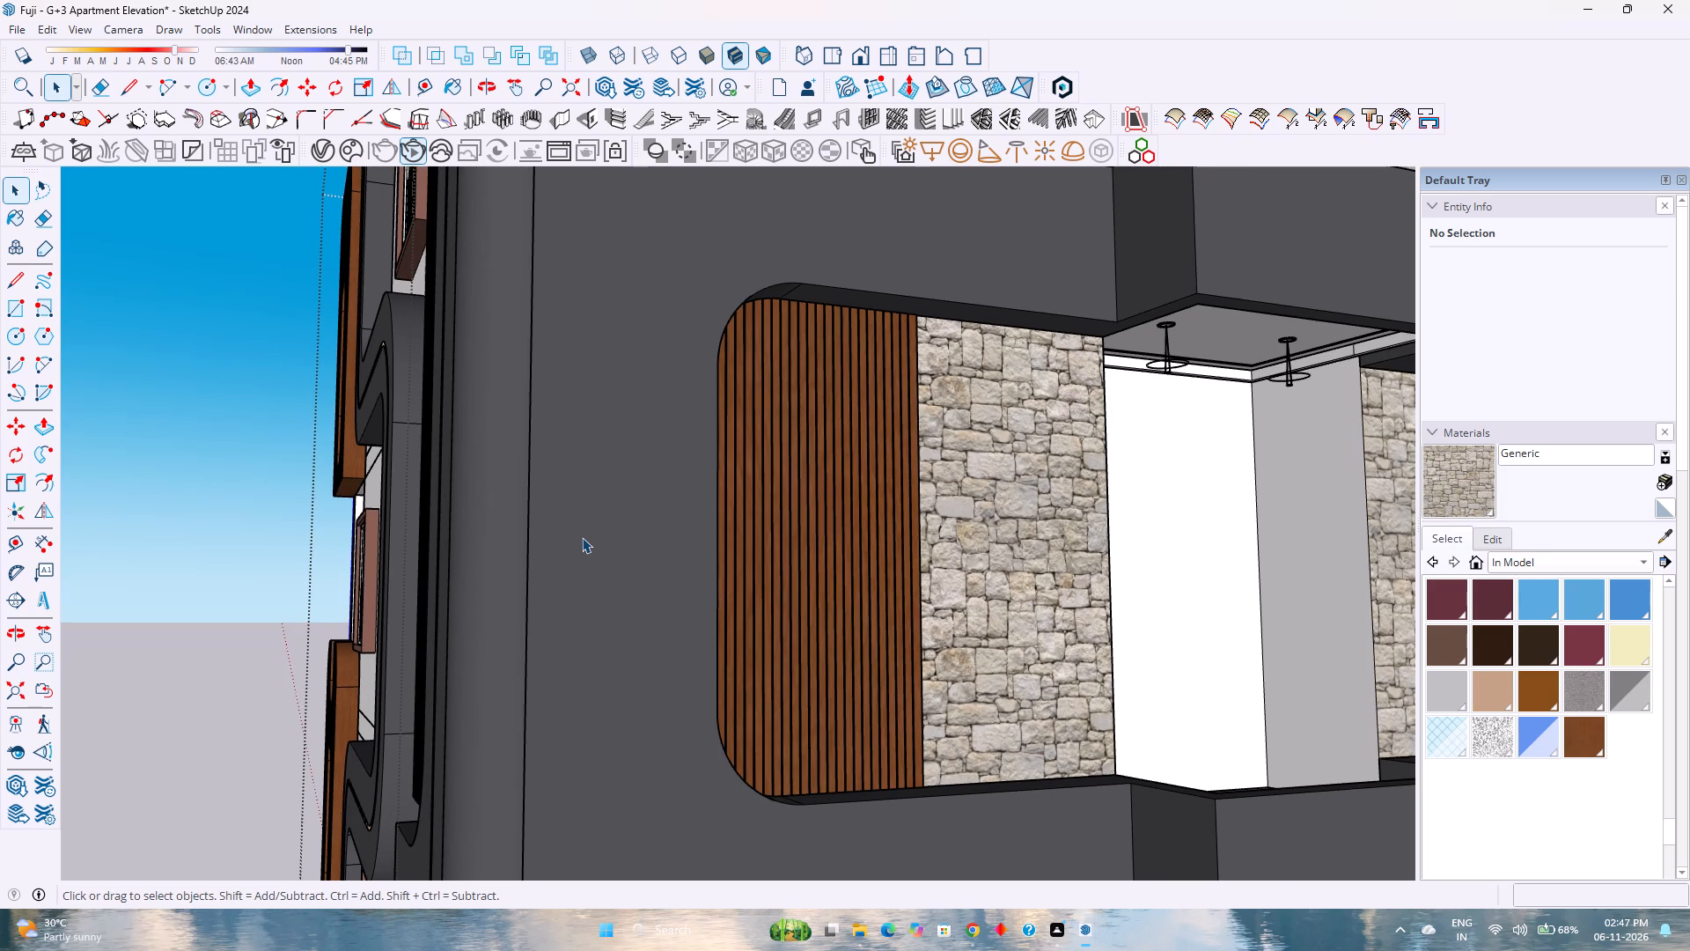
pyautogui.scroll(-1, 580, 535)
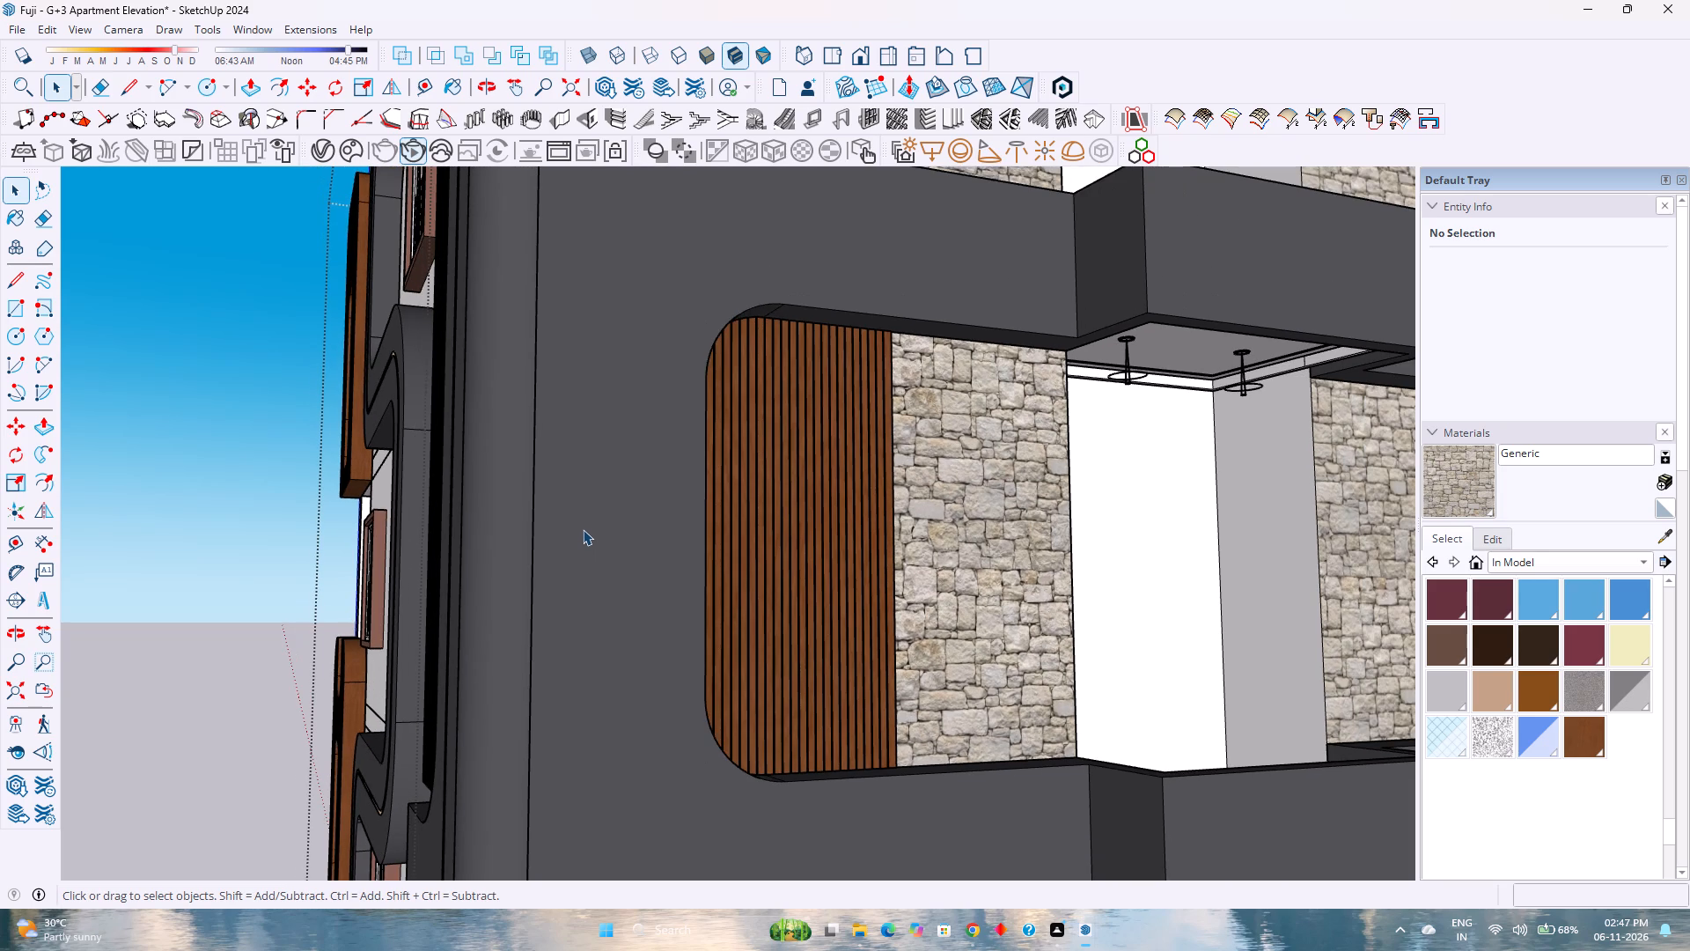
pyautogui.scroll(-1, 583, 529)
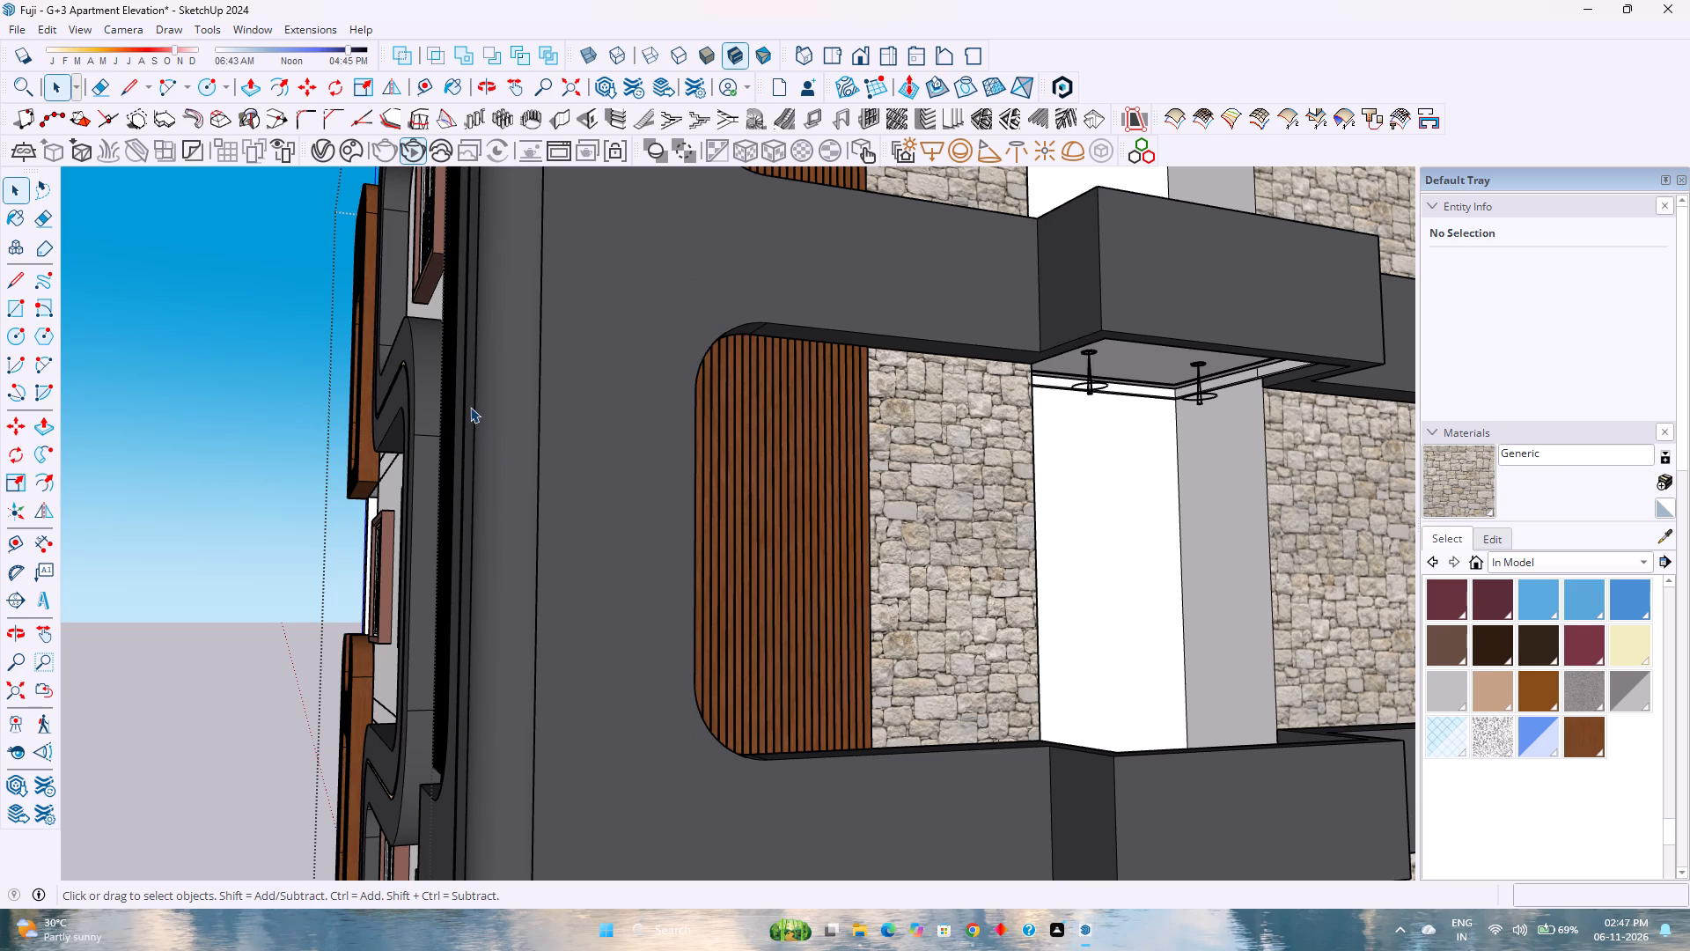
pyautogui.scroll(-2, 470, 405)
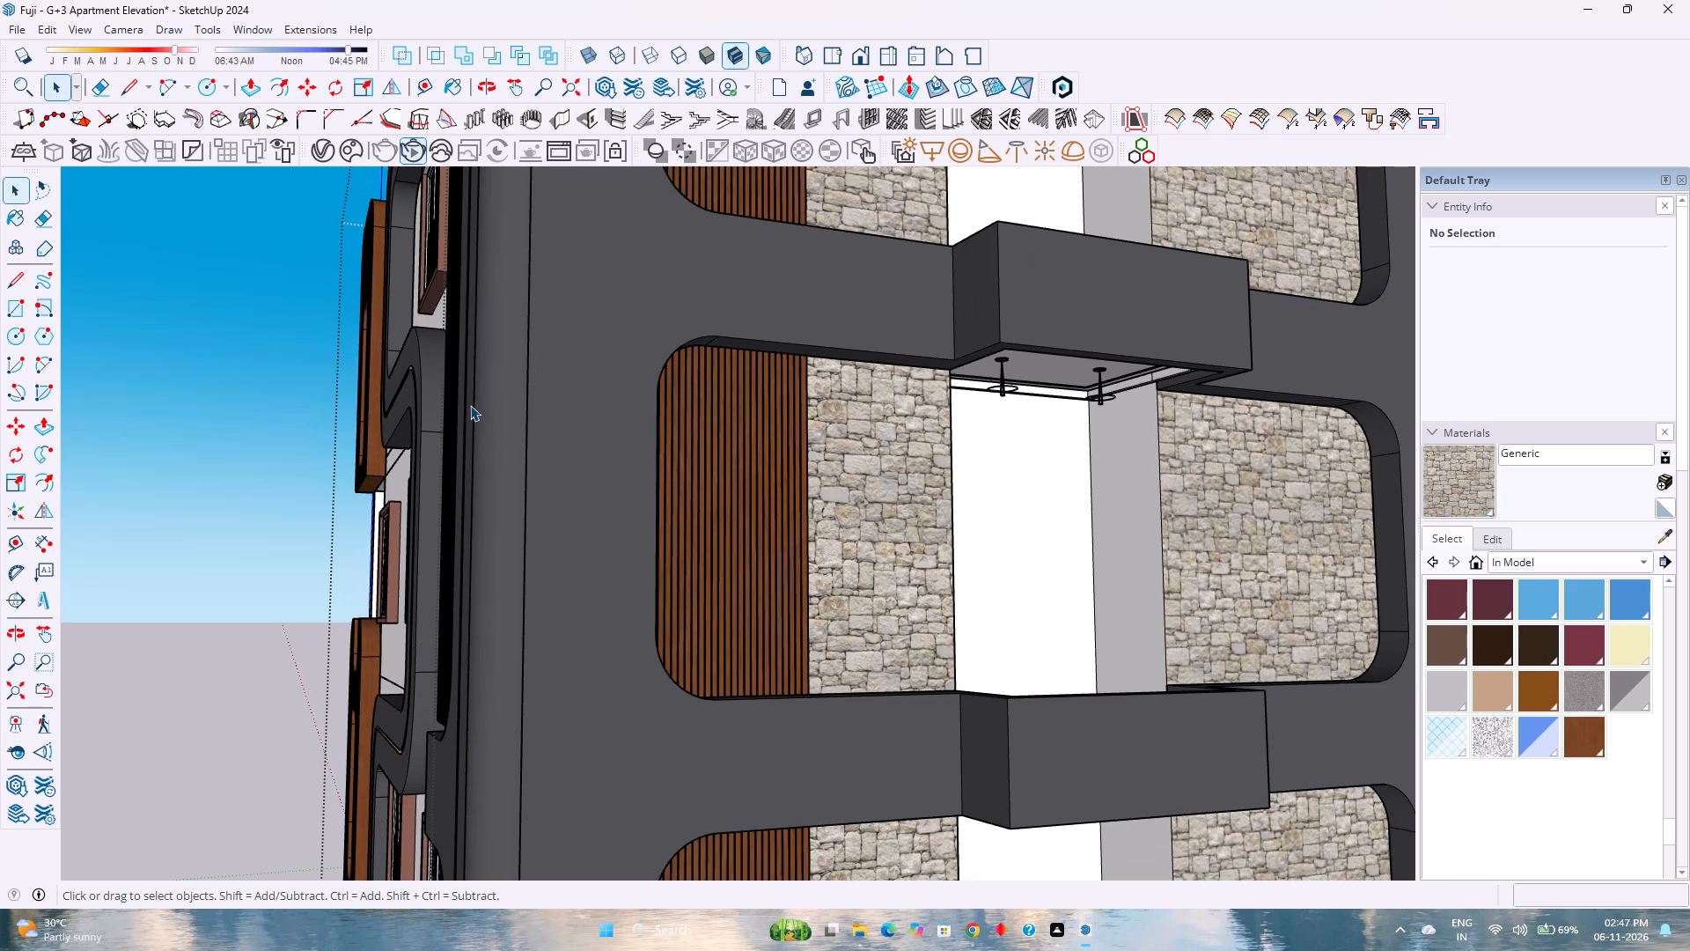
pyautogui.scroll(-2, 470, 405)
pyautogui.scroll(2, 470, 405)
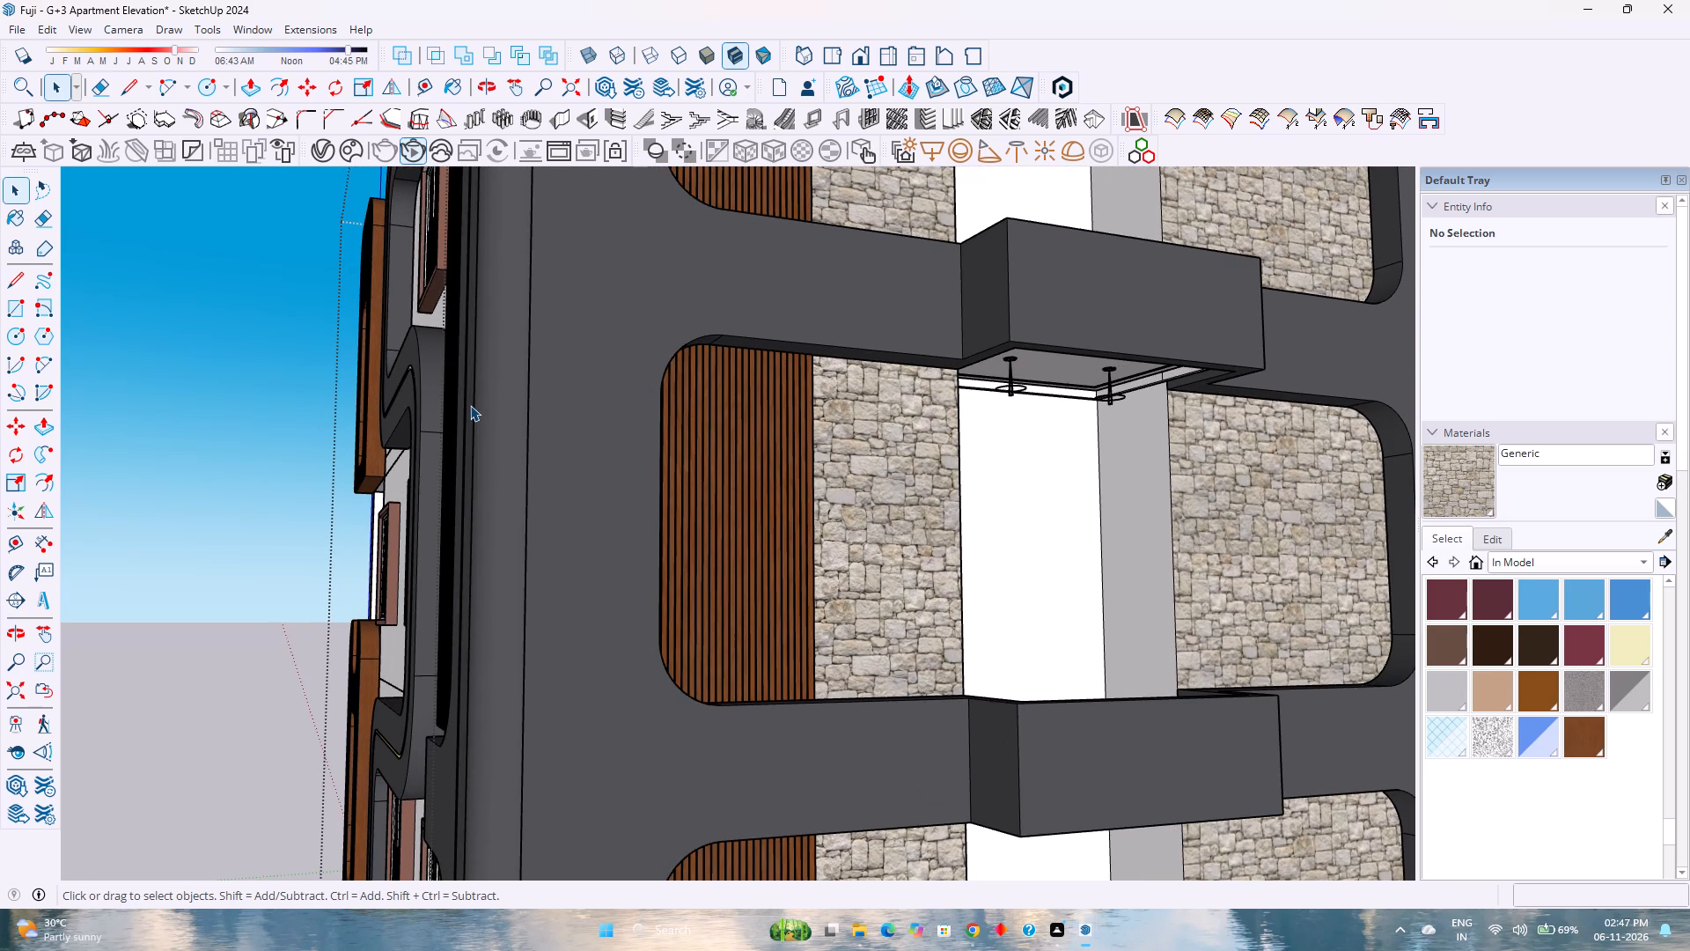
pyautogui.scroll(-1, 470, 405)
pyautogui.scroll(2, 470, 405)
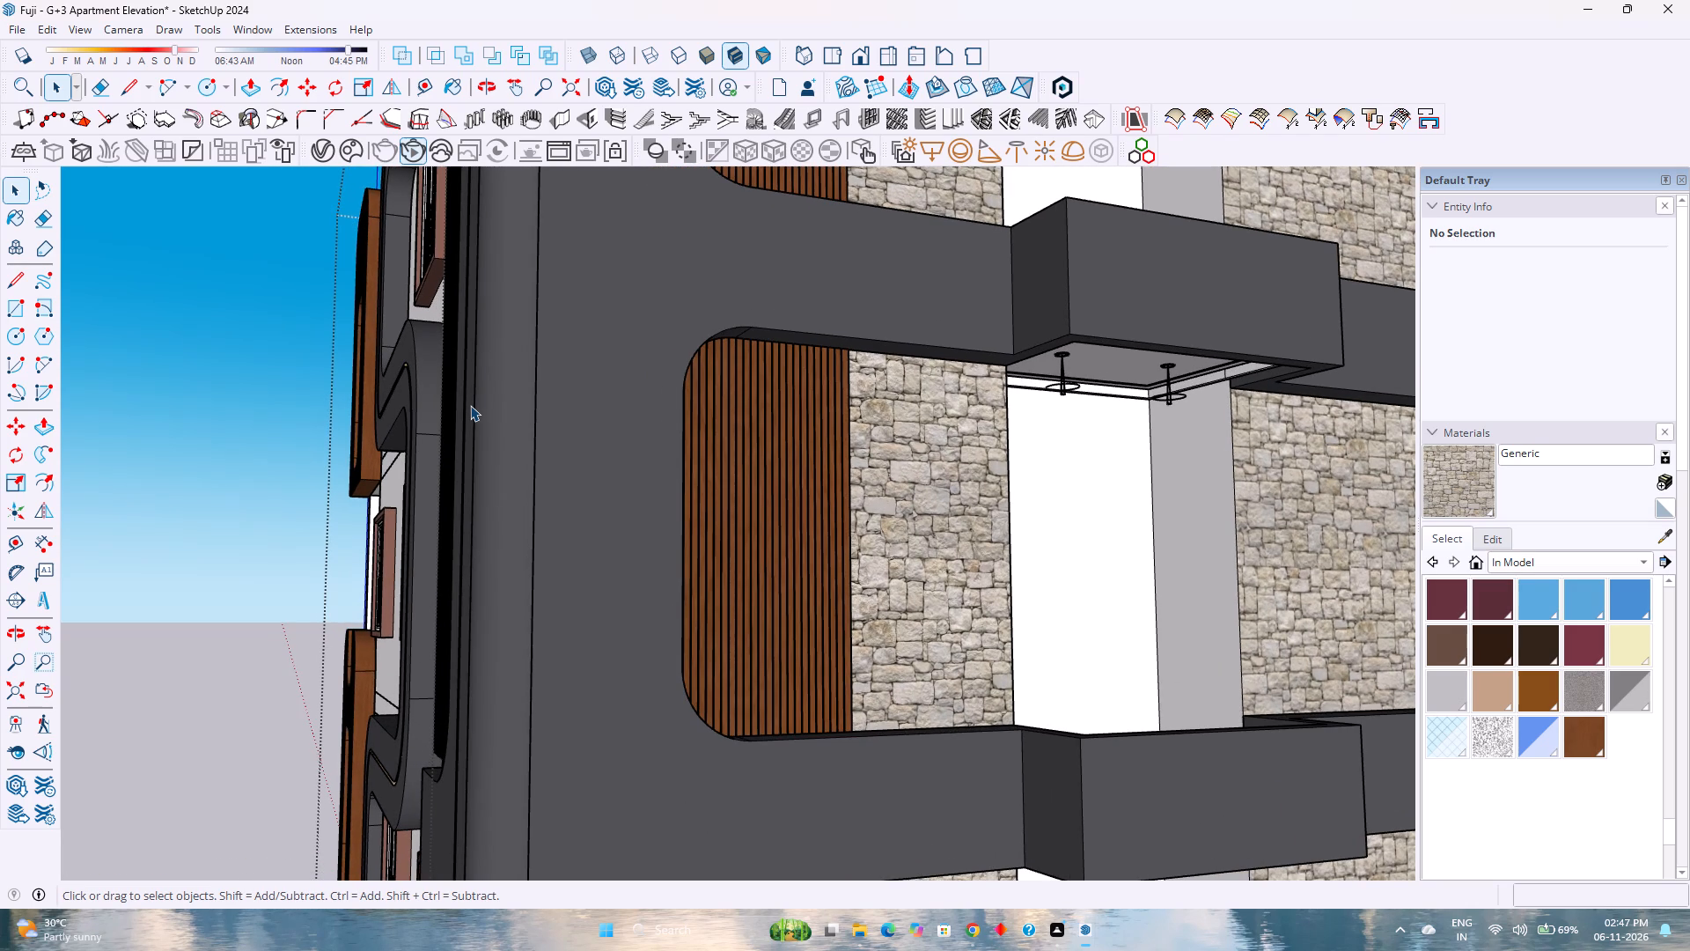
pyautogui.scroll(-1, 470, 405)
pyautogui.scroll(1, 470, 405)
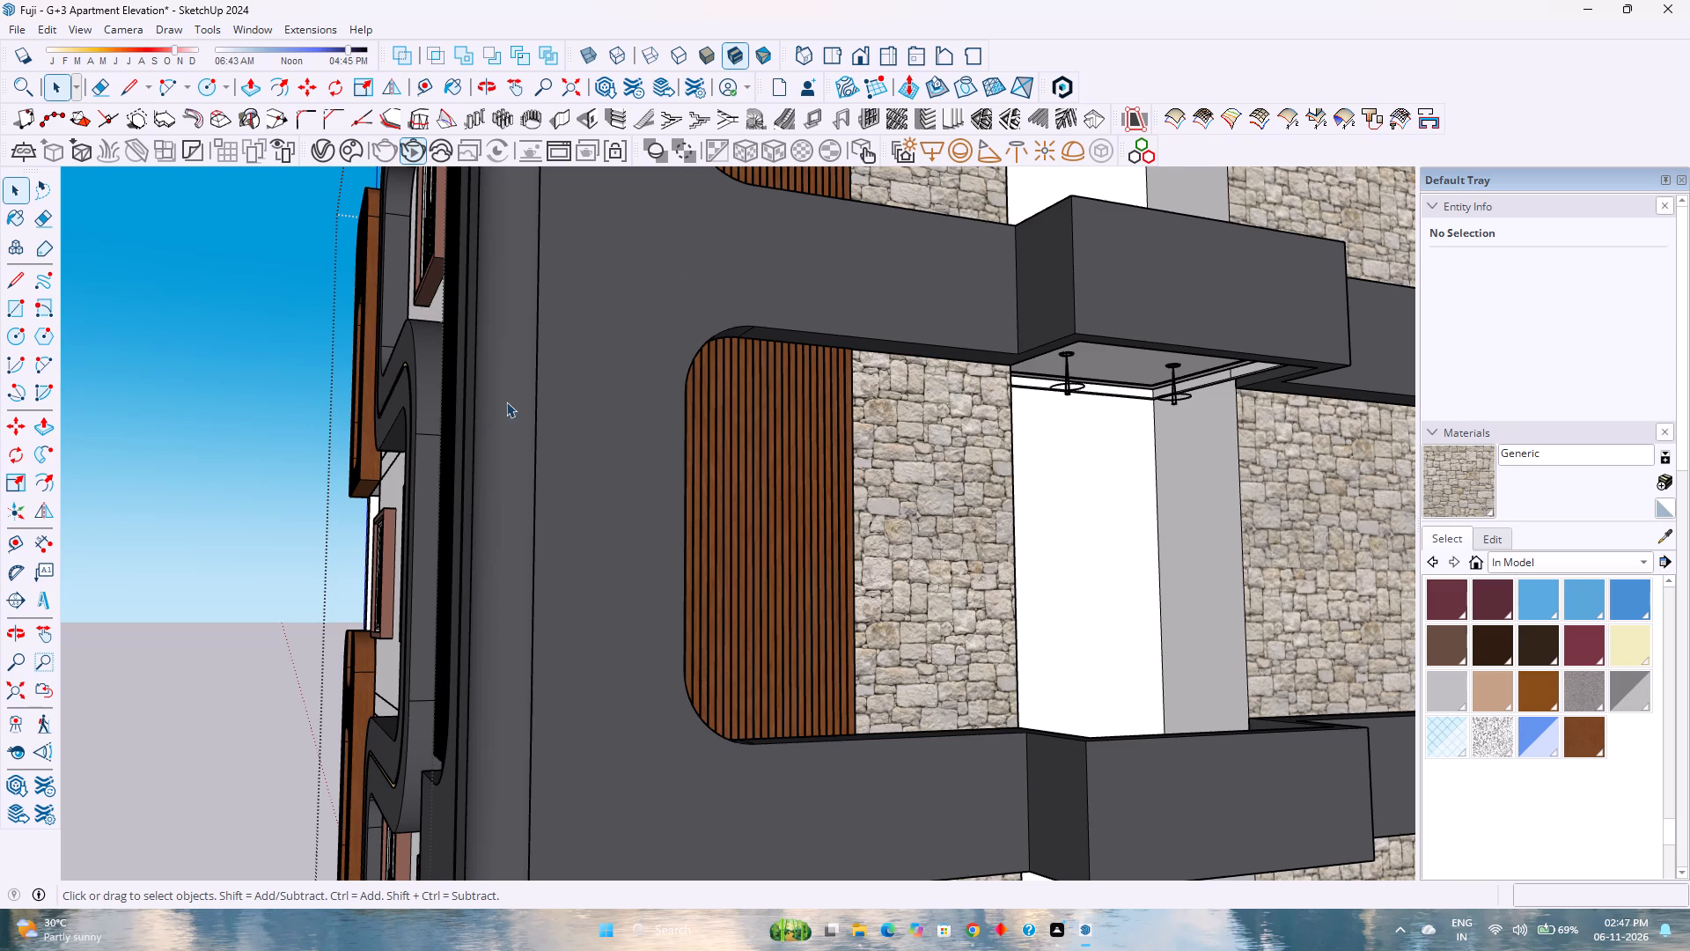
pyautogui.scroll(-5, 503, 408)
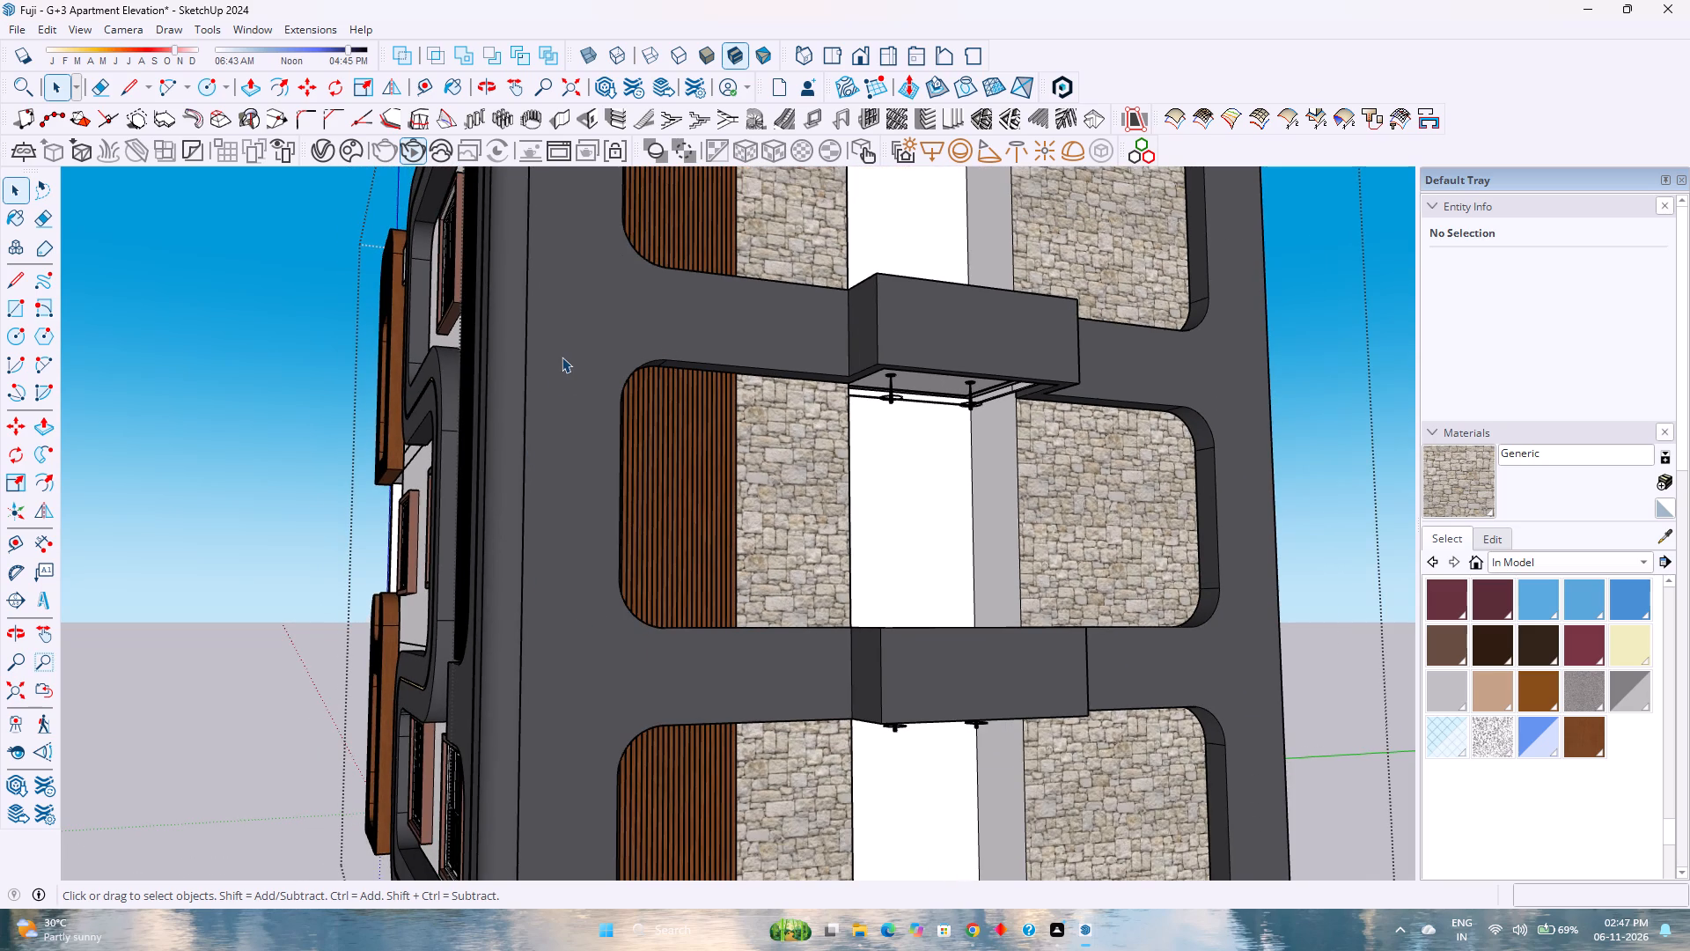
# Examine the front facade with its curved grey frame, barred windows and vertical wood-slat panel beside the balcony side.
pyautogui.scroll(-5, 562, 356)
pyautogui.moveTo(569, 387); pyautogui.dragTo(794, 464, button='middle')
pyautogui.middleClick(794, 464)
pyautogui.scroll(-5, 679, 431)
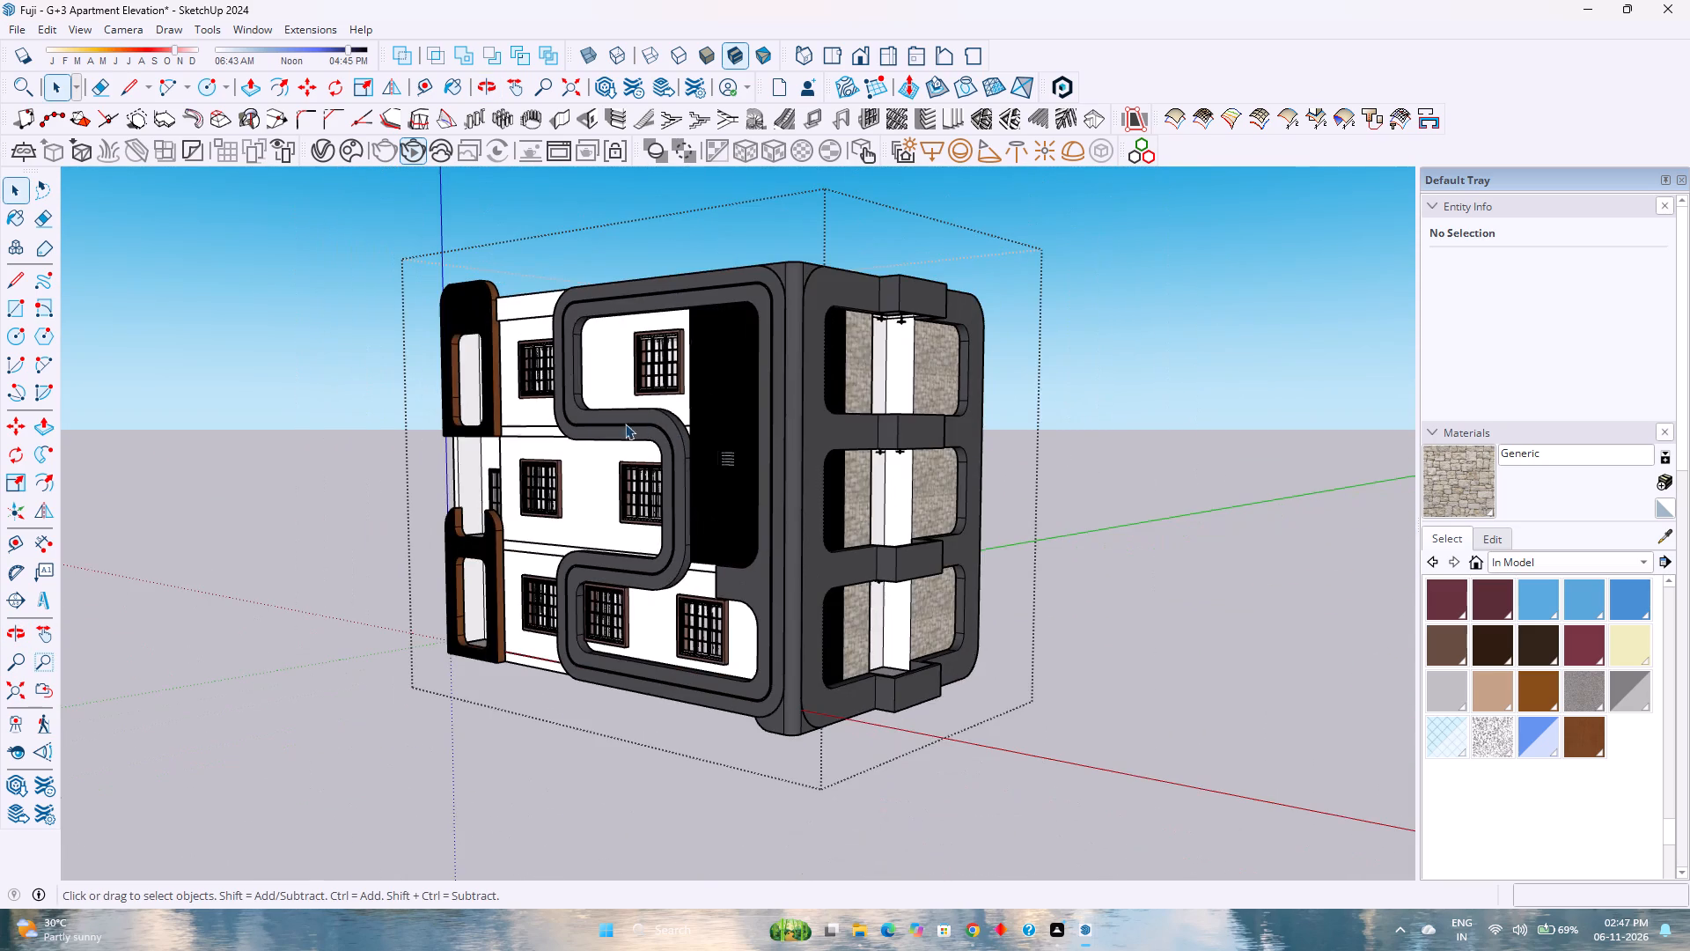
pyautogui.scroll(6, 617, 423)
pyautogui.scroll(-3, 616, 418)
pyautogui.scroll(3, 616, 418)
pyautogui.scroll(-4, 616, 418)
pyautogui.scroll(2, 615, 416)
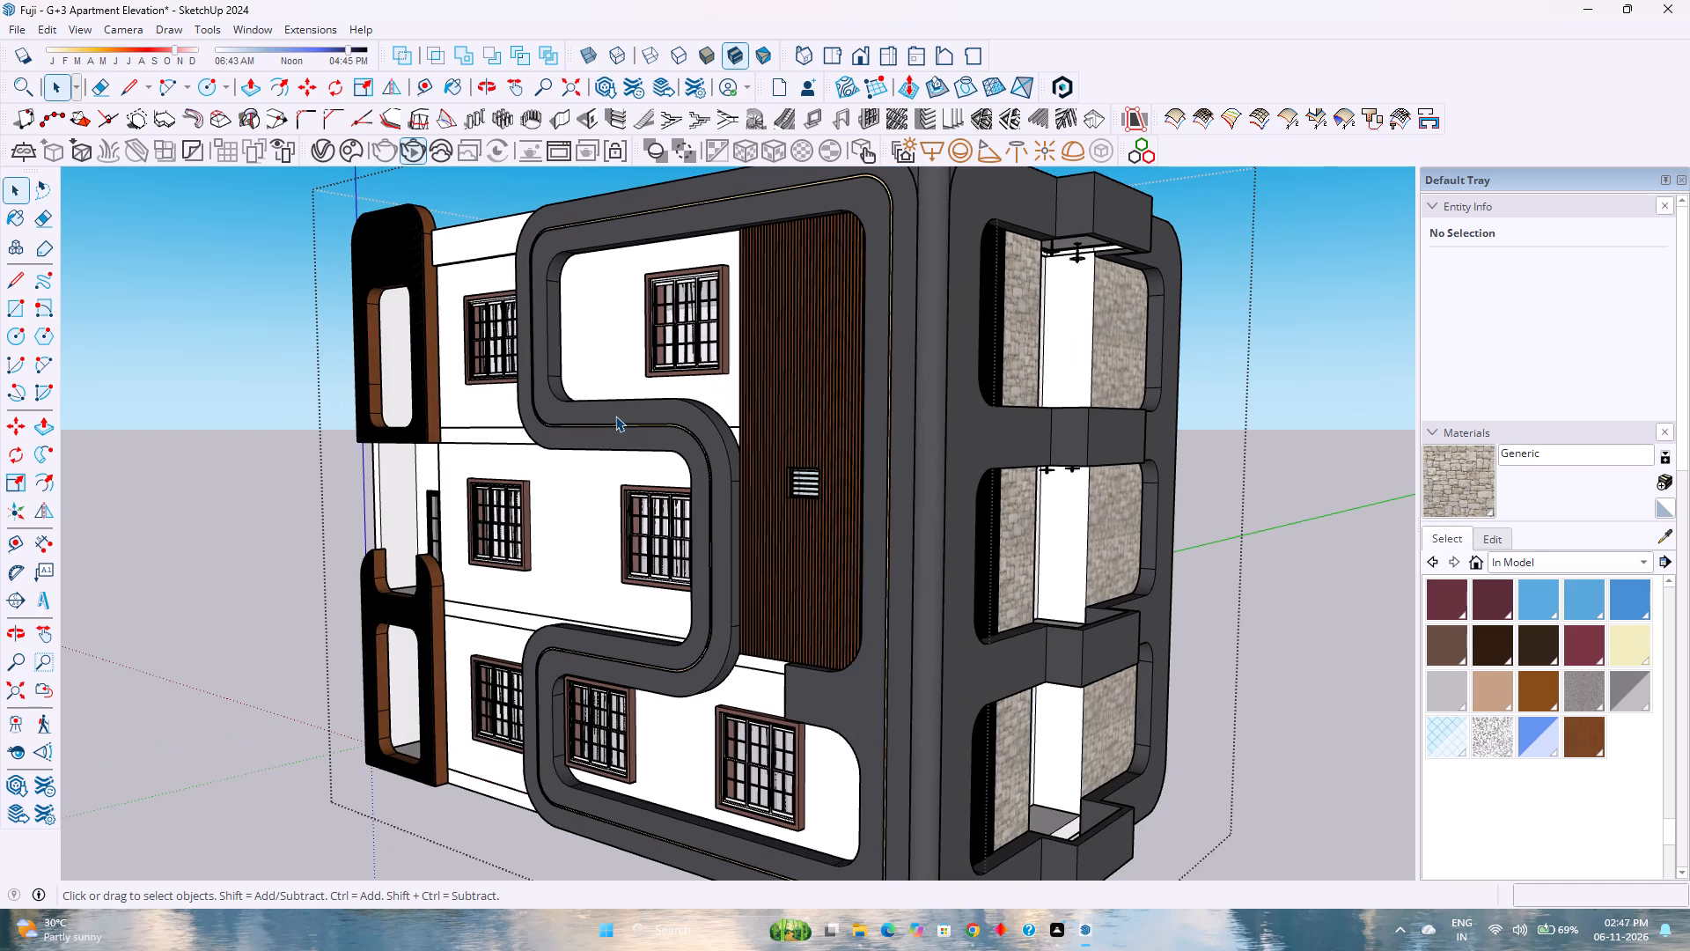
pyautogui.scroll(-1, 615, 416)
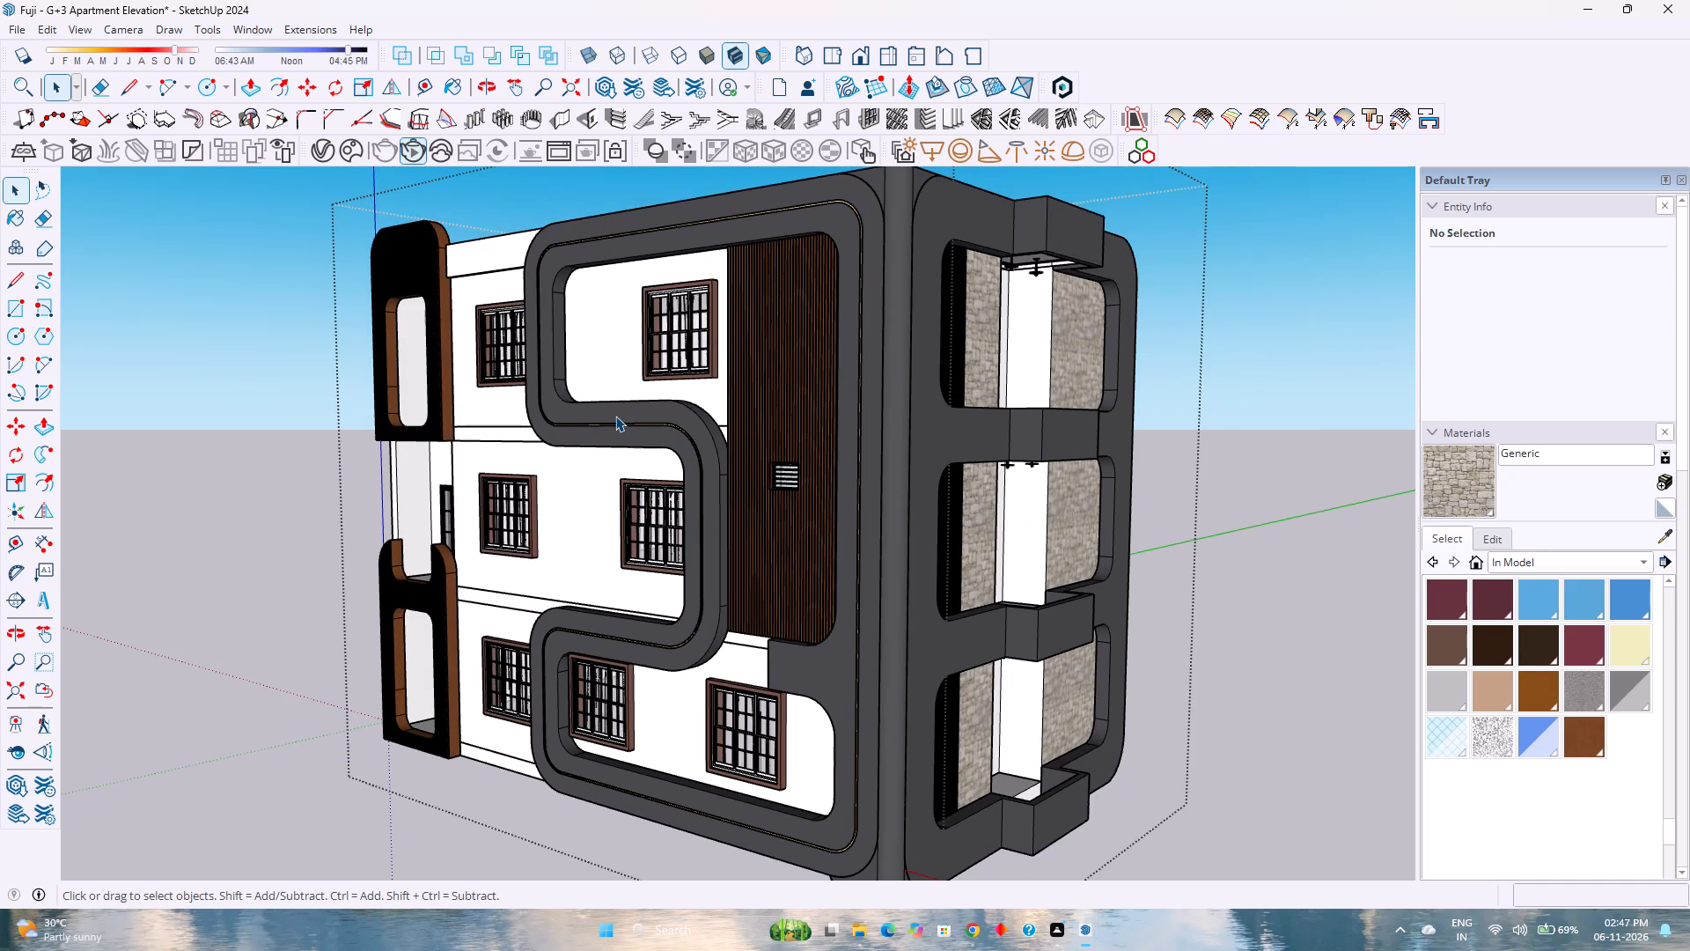
pyautogui.scroll(1, 615, 416)
pyautogui.scroll(-1, 615, 416)
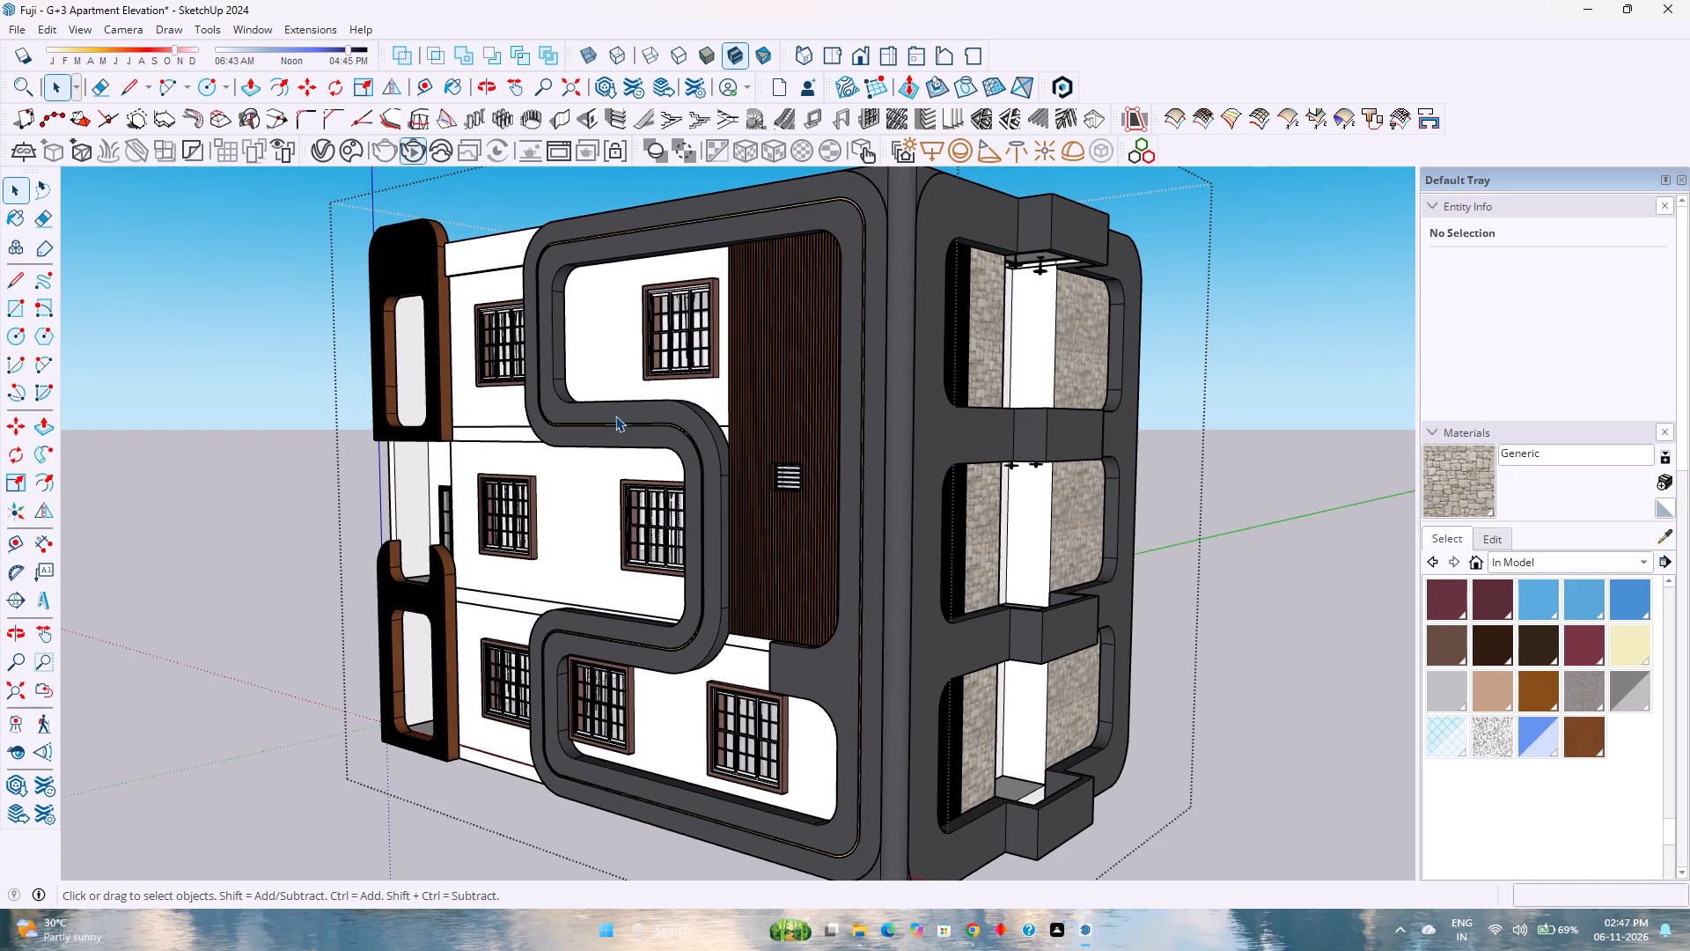
pyautogui.scroll(1, 615, 416)
pyautogui.scroll(-1, 615, 416)
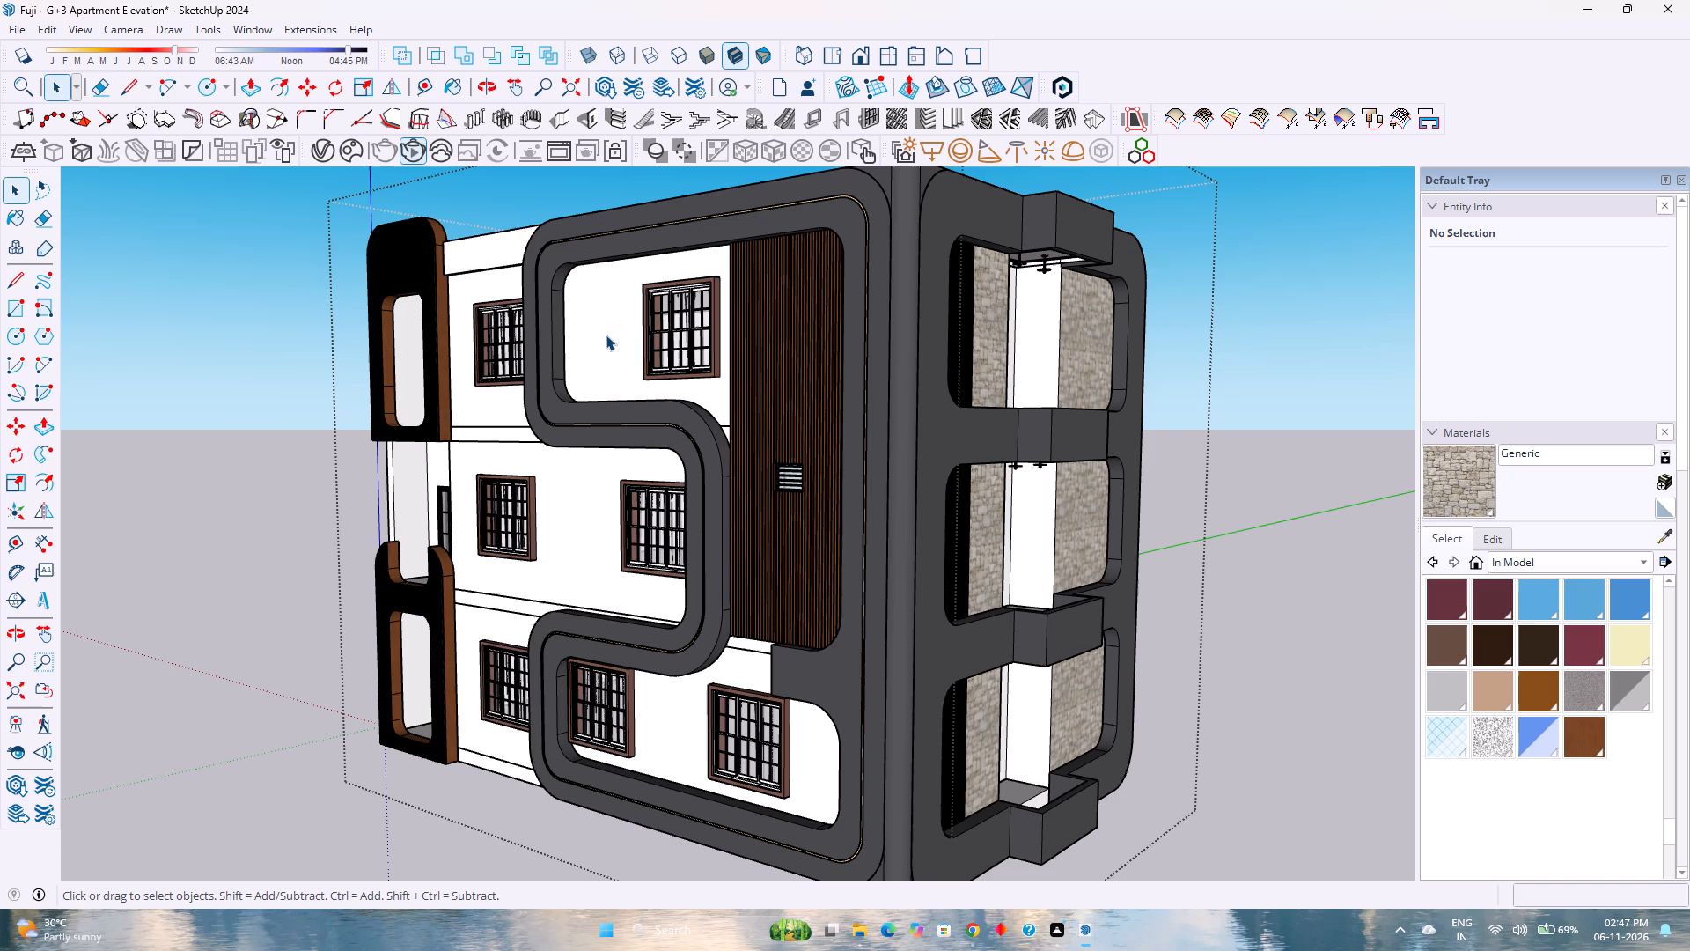
pyautogui.scroll(2, 608, 333)
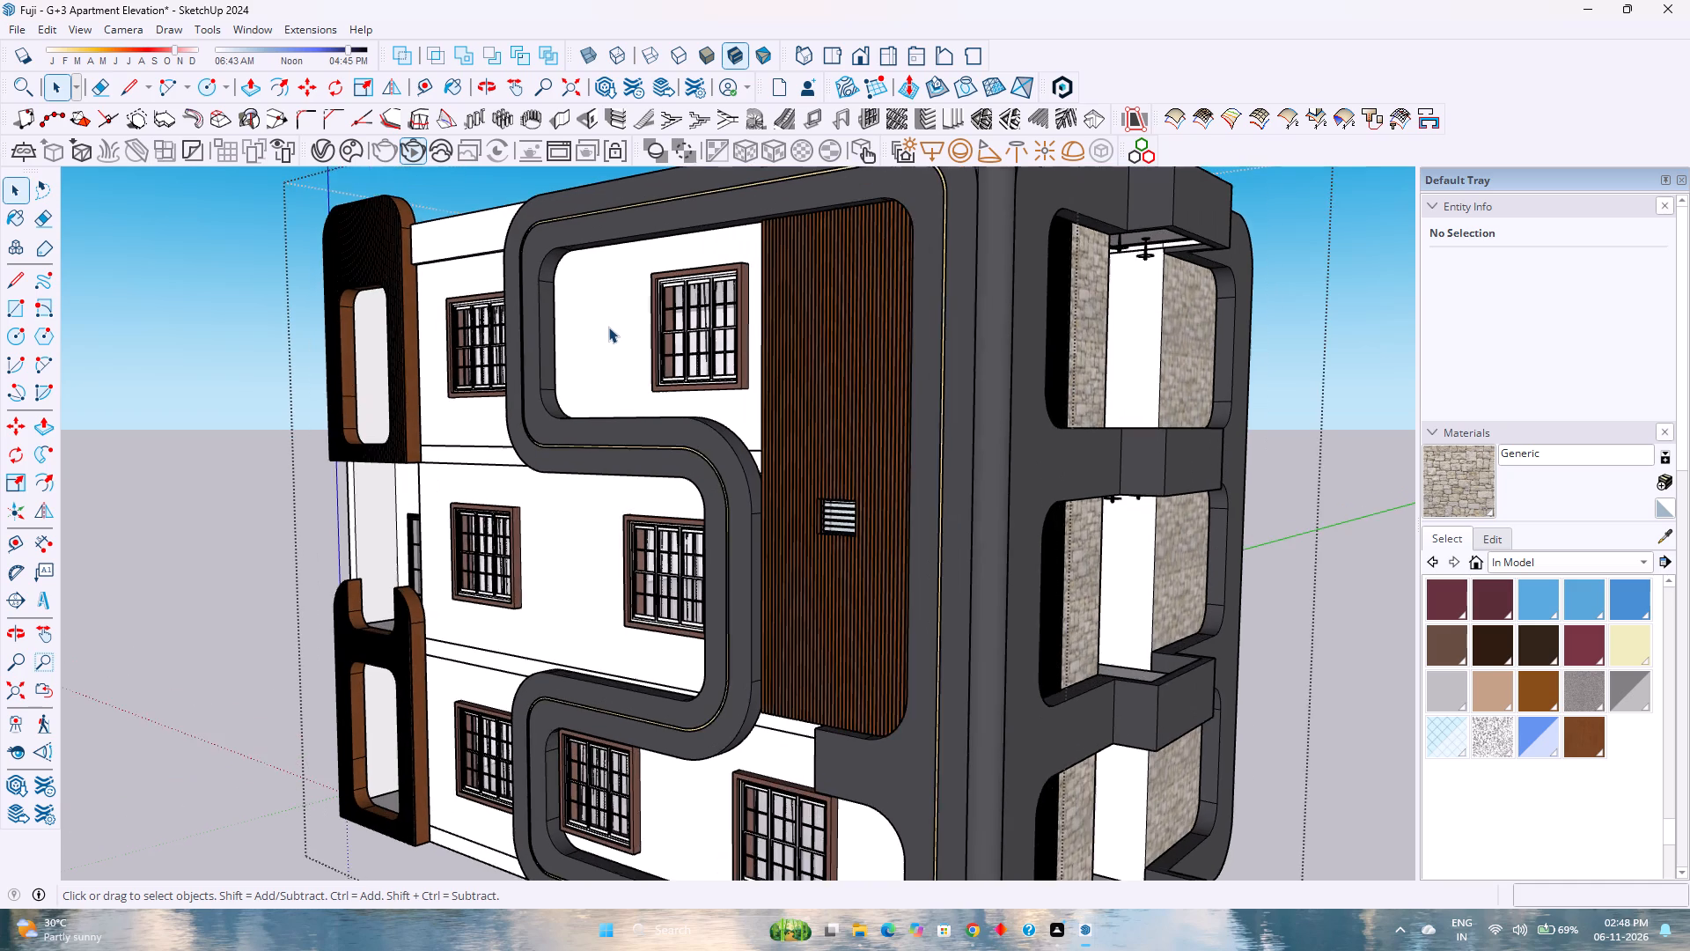
pyautogui.scroll(-1, 606, 335)
pyautogui.scroll(1, 606, 335)
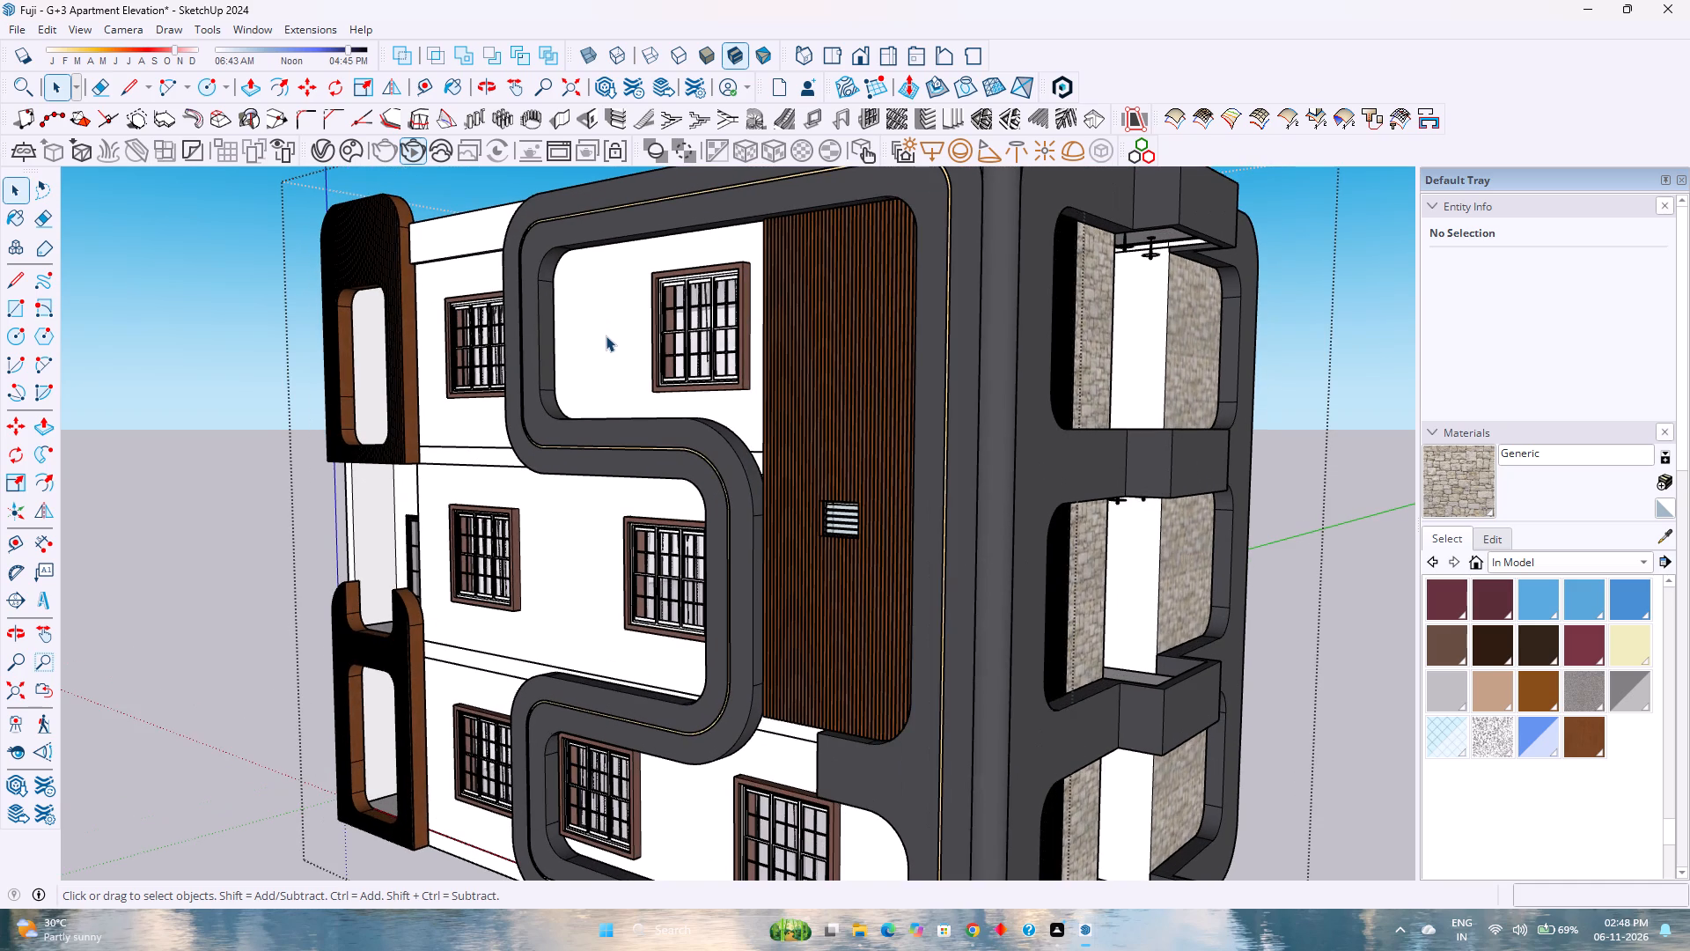
pyautogui.scroll(2, 606, 335)
pyautogui.scroll(-1, 606, 335)
pyautogui.scroll(1, 606, 335)
pyautogui.scroll(-1, 606, 335)
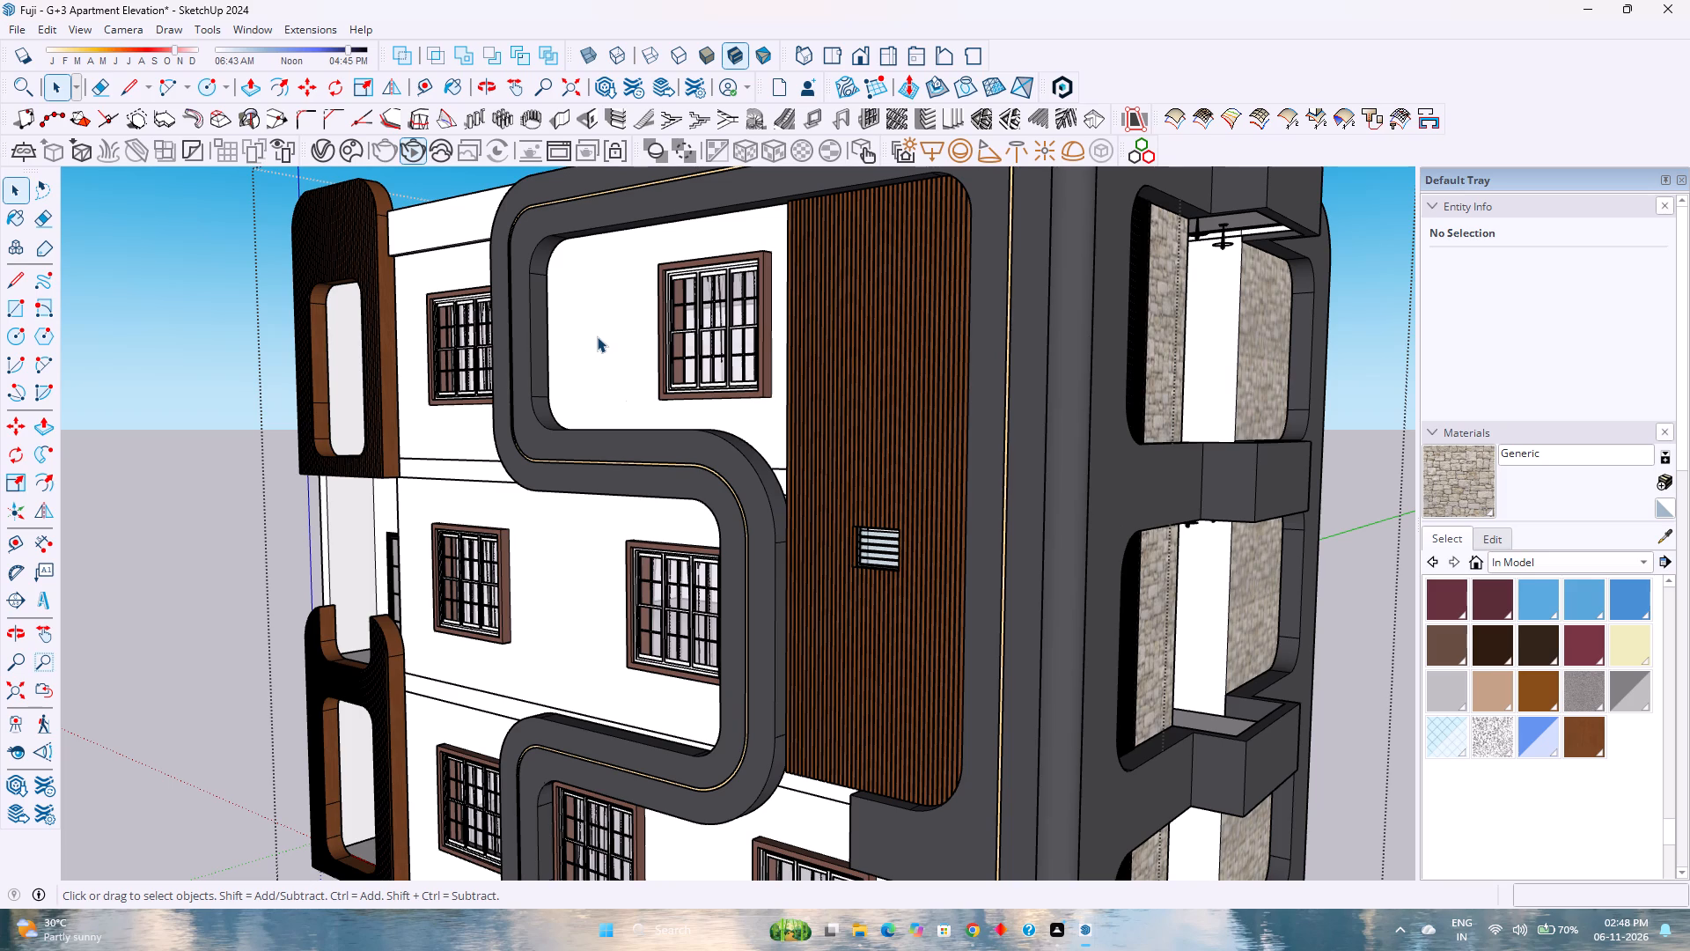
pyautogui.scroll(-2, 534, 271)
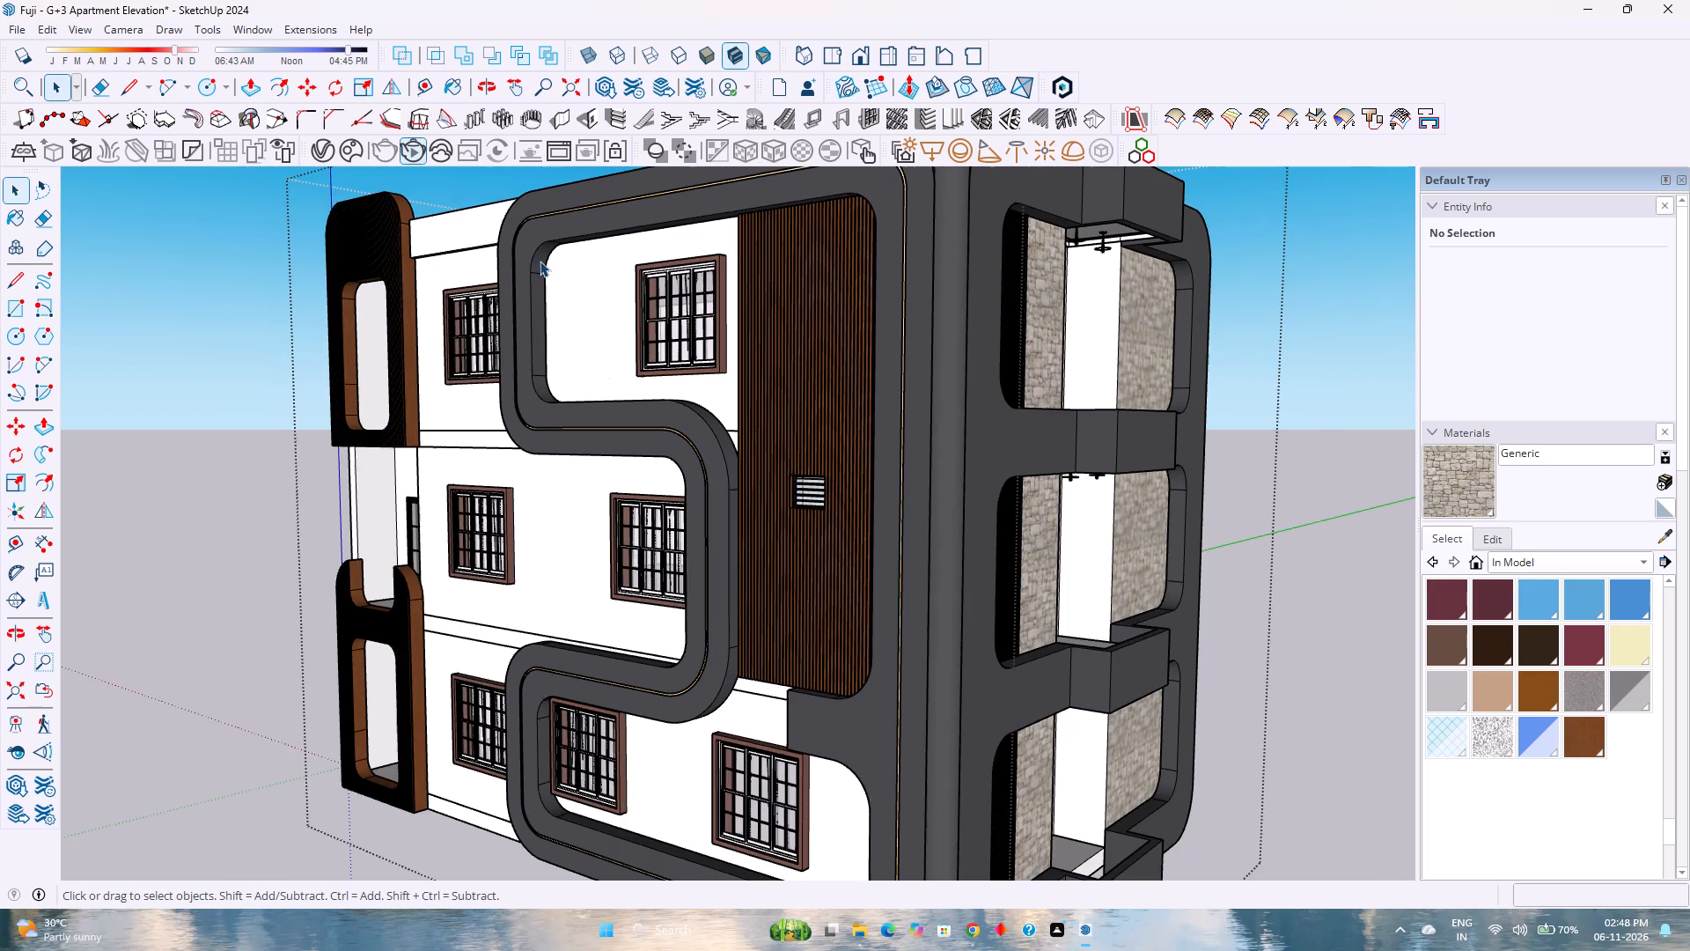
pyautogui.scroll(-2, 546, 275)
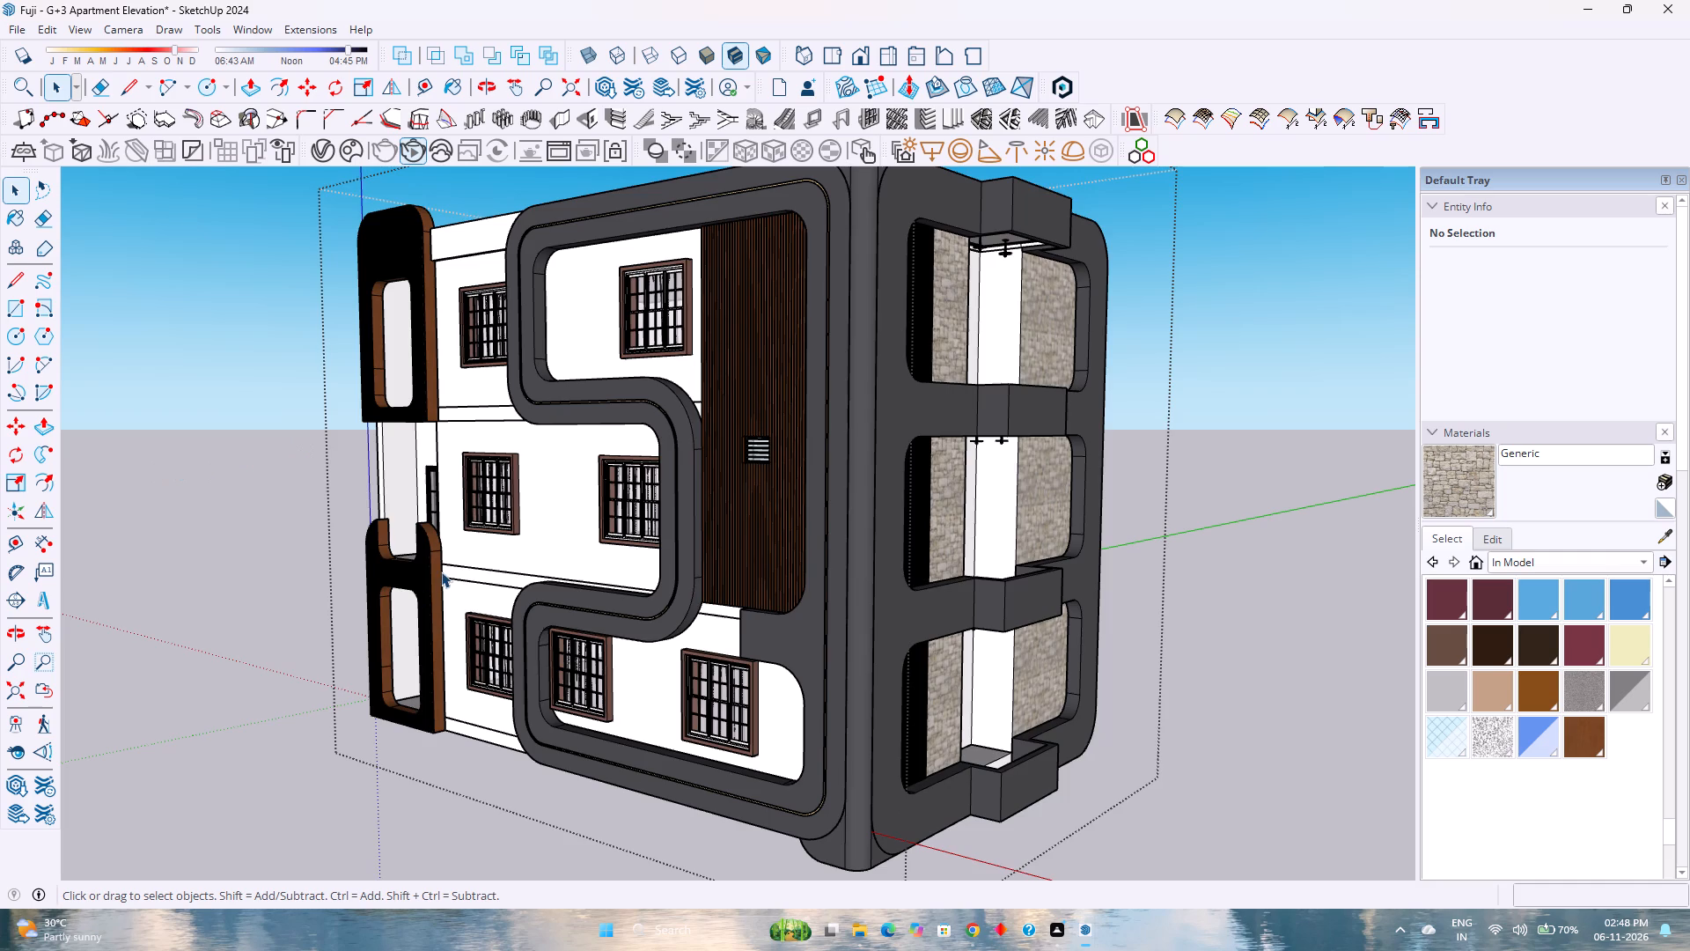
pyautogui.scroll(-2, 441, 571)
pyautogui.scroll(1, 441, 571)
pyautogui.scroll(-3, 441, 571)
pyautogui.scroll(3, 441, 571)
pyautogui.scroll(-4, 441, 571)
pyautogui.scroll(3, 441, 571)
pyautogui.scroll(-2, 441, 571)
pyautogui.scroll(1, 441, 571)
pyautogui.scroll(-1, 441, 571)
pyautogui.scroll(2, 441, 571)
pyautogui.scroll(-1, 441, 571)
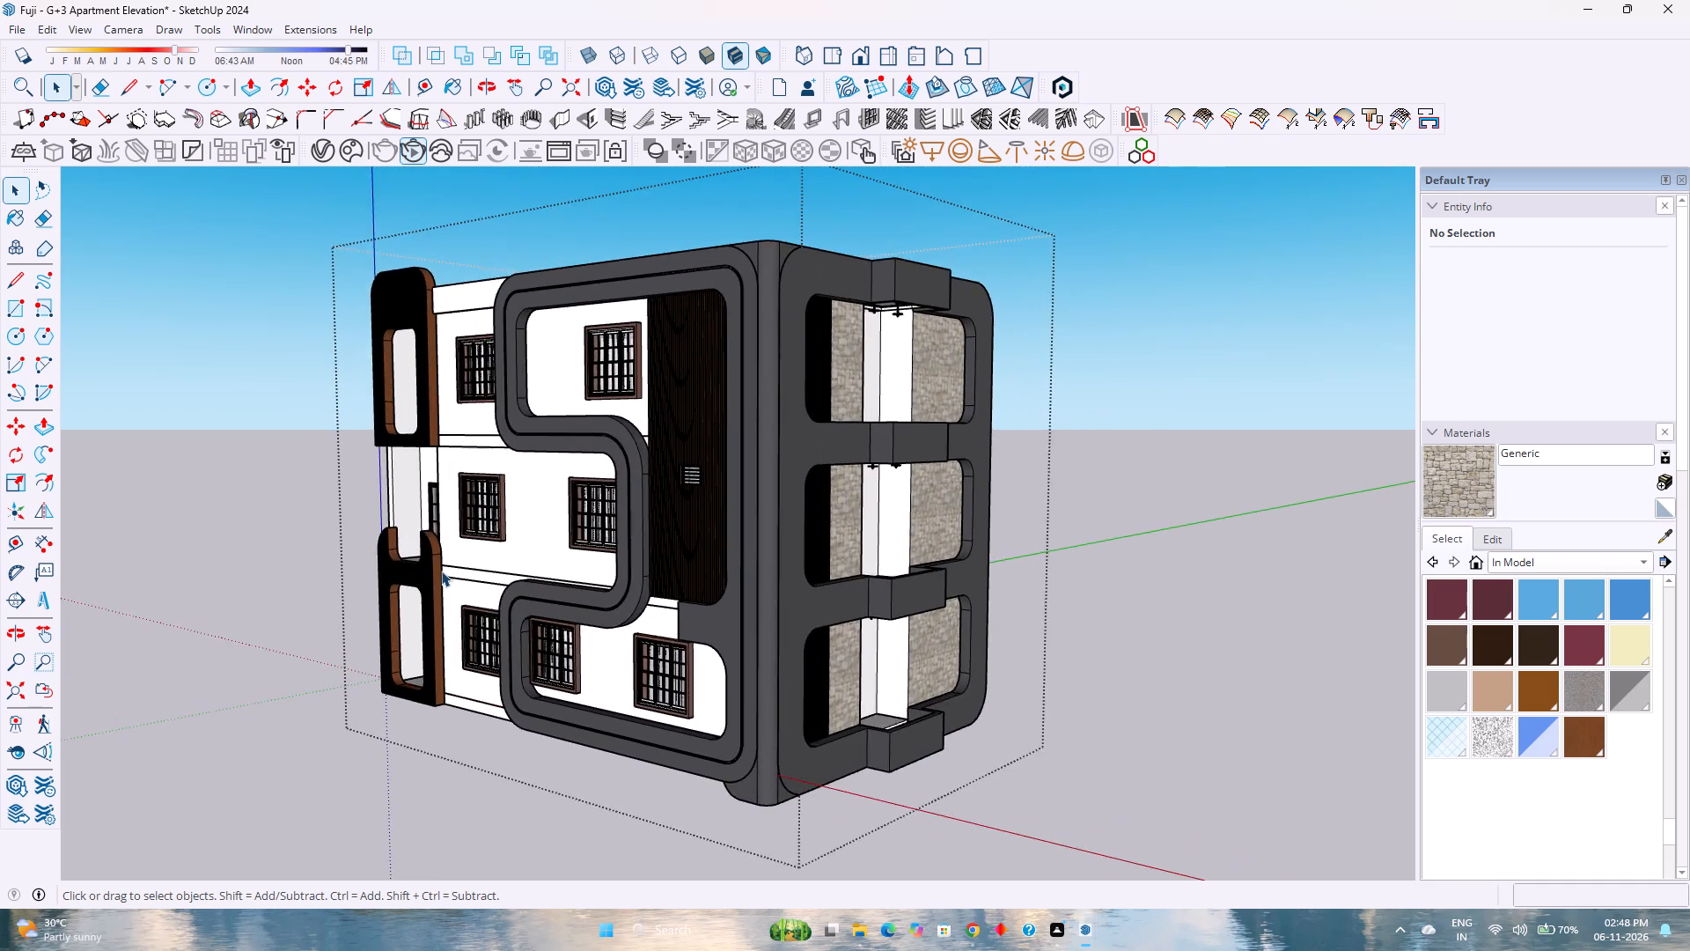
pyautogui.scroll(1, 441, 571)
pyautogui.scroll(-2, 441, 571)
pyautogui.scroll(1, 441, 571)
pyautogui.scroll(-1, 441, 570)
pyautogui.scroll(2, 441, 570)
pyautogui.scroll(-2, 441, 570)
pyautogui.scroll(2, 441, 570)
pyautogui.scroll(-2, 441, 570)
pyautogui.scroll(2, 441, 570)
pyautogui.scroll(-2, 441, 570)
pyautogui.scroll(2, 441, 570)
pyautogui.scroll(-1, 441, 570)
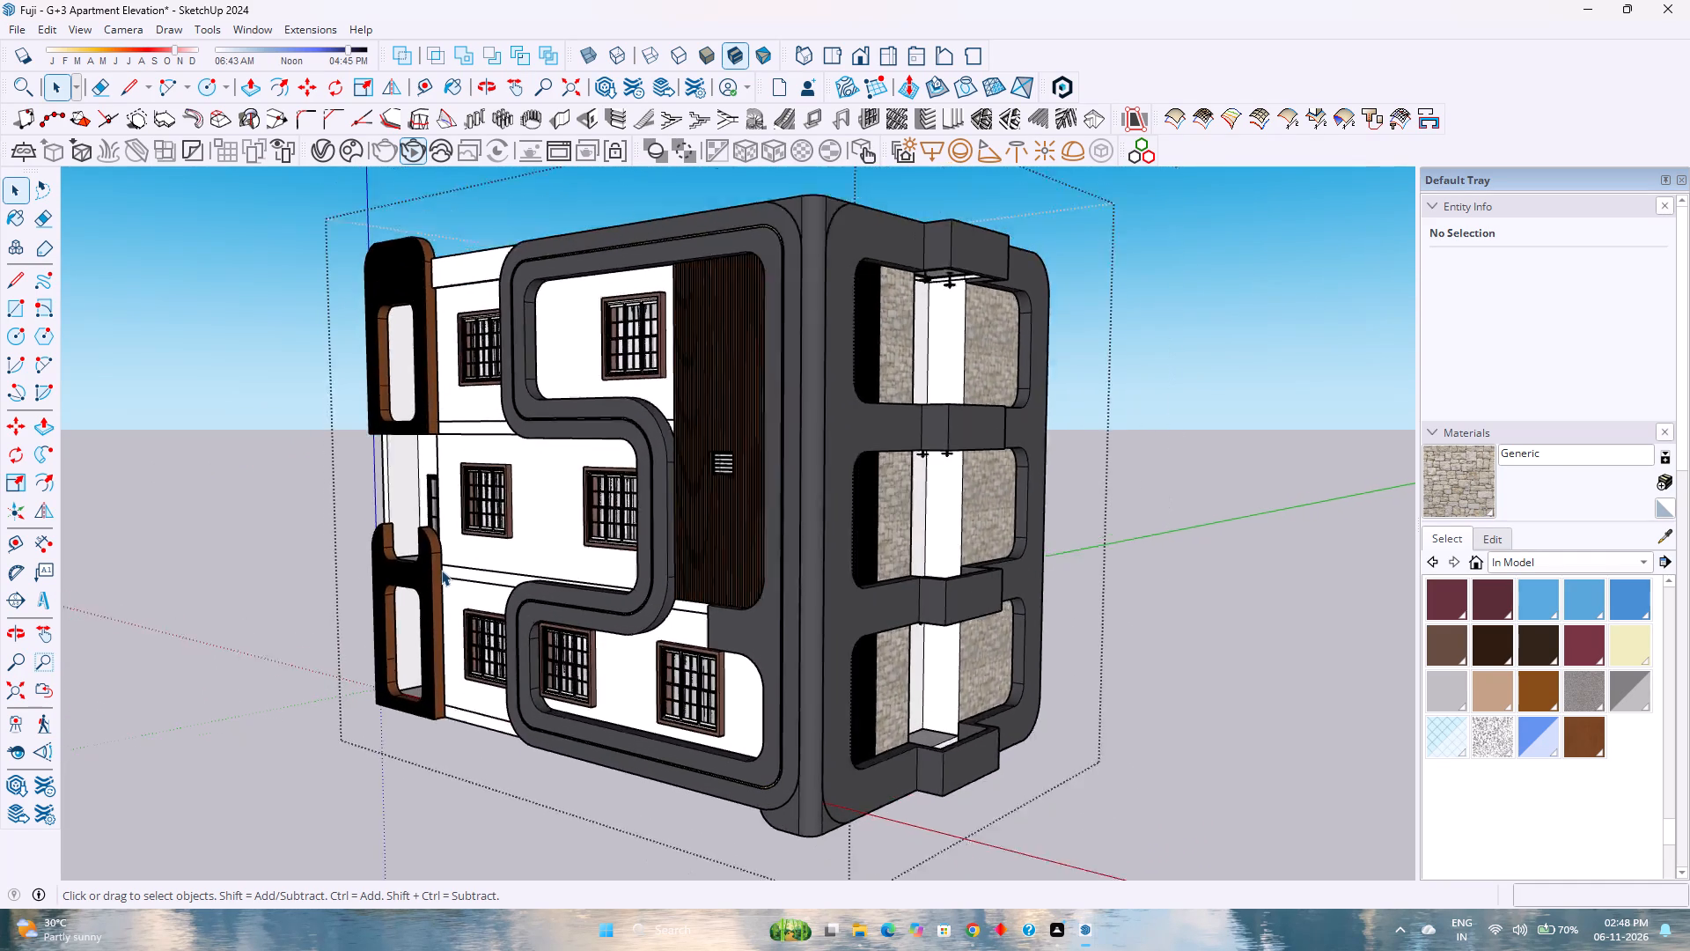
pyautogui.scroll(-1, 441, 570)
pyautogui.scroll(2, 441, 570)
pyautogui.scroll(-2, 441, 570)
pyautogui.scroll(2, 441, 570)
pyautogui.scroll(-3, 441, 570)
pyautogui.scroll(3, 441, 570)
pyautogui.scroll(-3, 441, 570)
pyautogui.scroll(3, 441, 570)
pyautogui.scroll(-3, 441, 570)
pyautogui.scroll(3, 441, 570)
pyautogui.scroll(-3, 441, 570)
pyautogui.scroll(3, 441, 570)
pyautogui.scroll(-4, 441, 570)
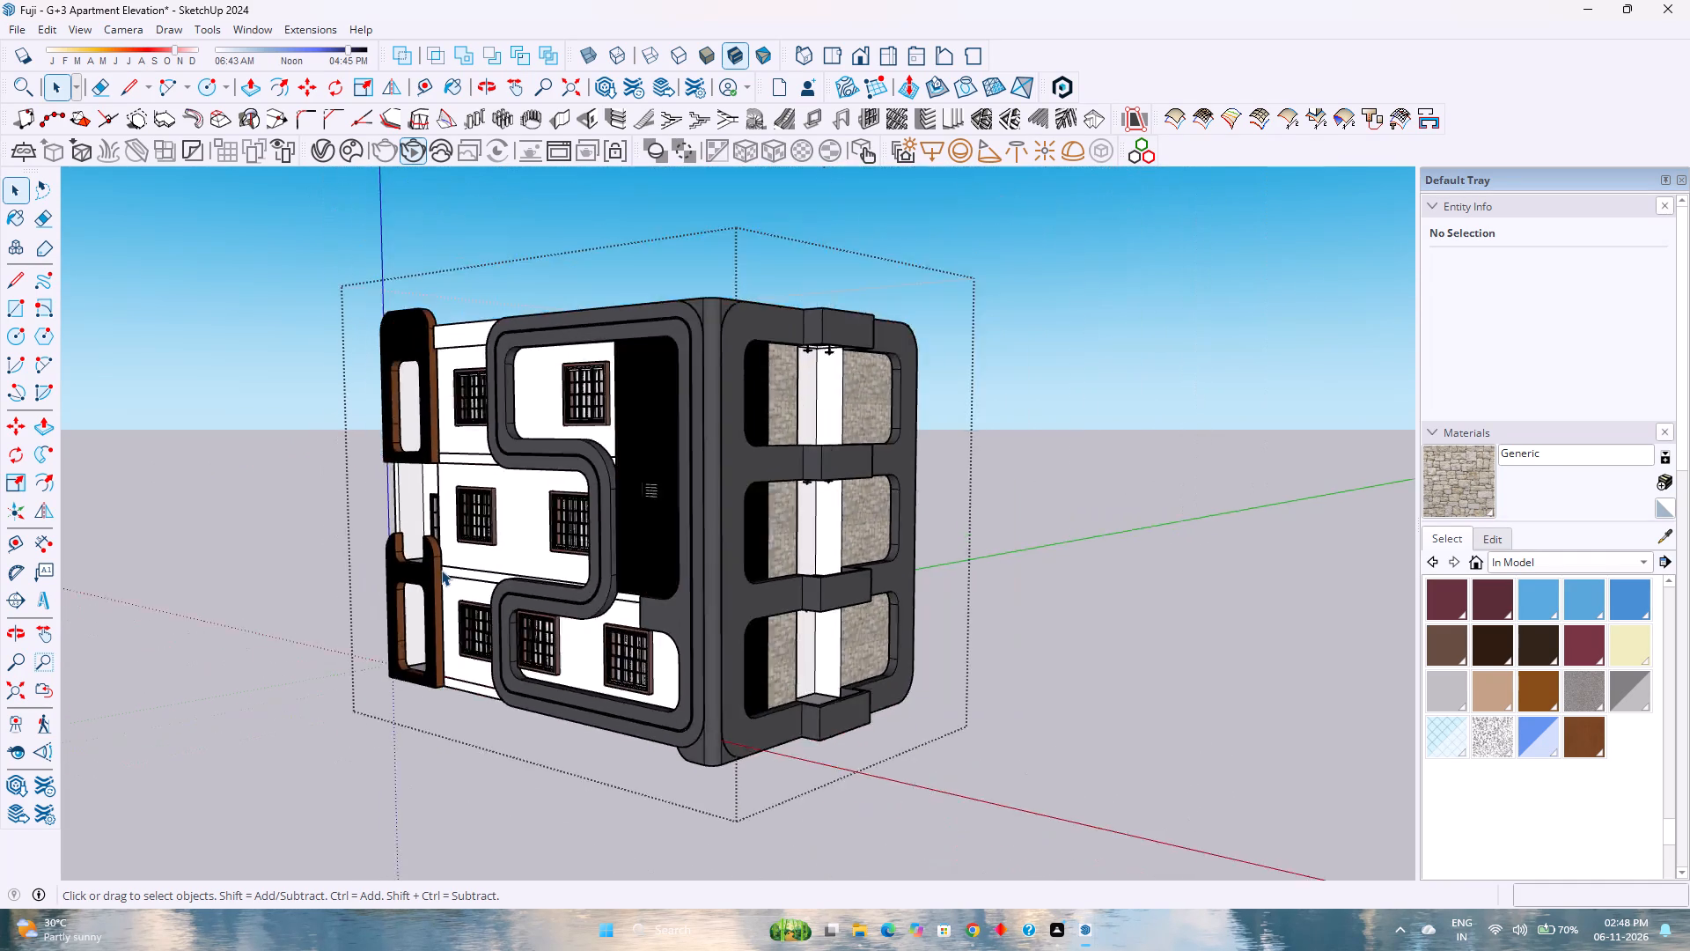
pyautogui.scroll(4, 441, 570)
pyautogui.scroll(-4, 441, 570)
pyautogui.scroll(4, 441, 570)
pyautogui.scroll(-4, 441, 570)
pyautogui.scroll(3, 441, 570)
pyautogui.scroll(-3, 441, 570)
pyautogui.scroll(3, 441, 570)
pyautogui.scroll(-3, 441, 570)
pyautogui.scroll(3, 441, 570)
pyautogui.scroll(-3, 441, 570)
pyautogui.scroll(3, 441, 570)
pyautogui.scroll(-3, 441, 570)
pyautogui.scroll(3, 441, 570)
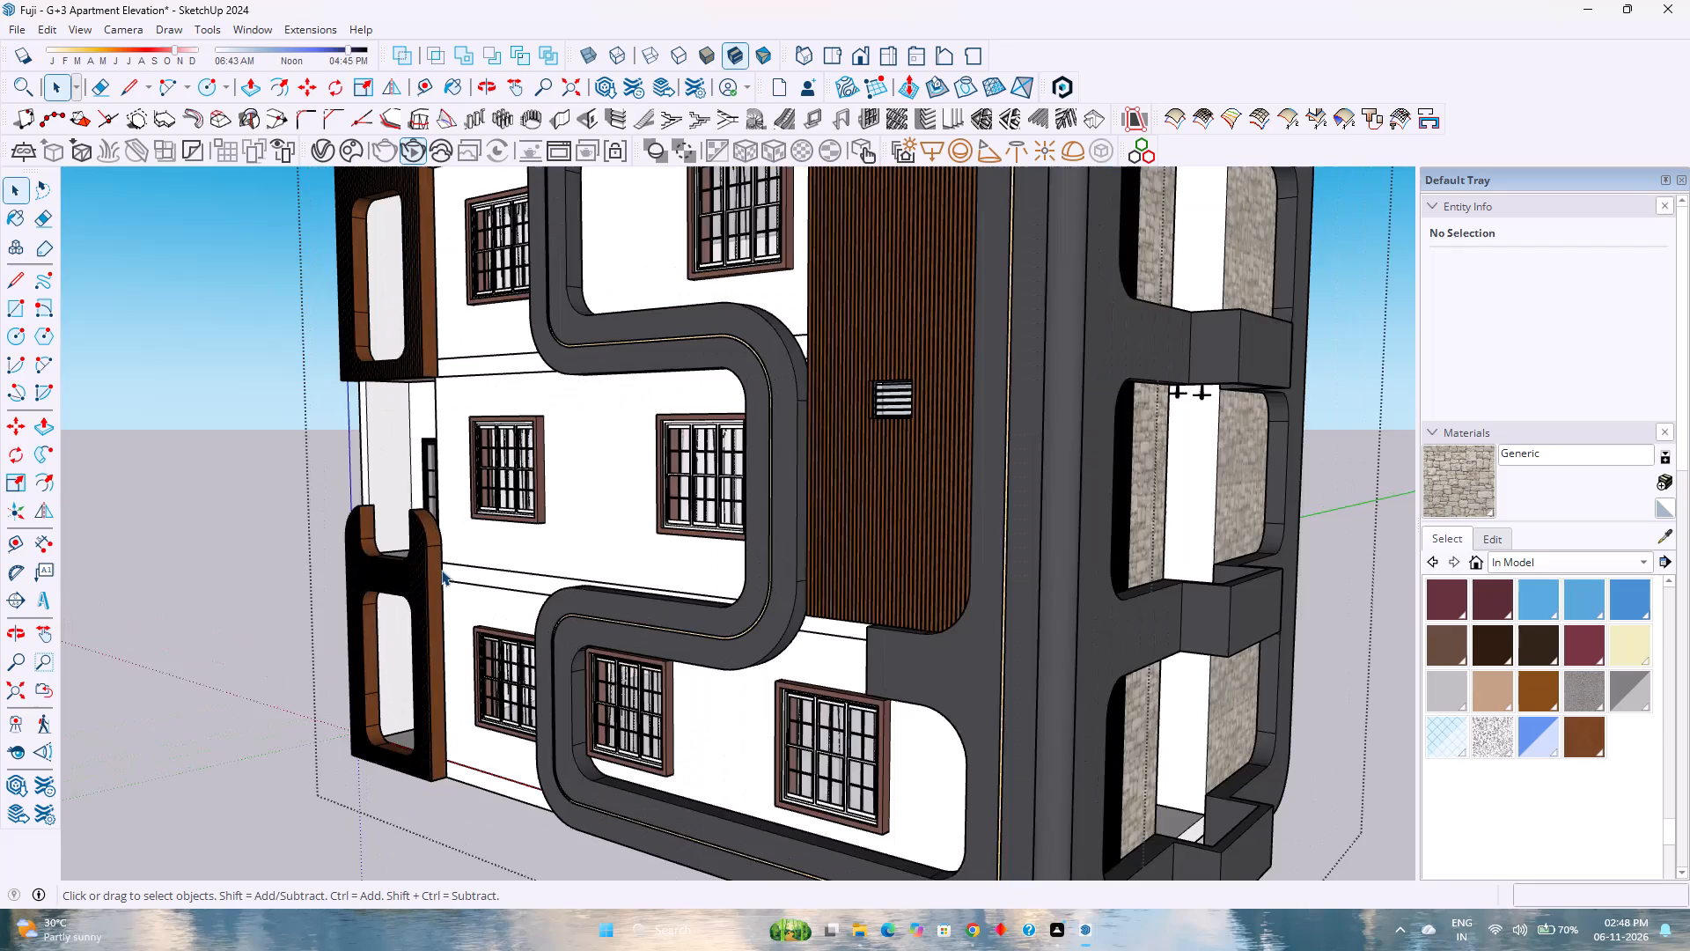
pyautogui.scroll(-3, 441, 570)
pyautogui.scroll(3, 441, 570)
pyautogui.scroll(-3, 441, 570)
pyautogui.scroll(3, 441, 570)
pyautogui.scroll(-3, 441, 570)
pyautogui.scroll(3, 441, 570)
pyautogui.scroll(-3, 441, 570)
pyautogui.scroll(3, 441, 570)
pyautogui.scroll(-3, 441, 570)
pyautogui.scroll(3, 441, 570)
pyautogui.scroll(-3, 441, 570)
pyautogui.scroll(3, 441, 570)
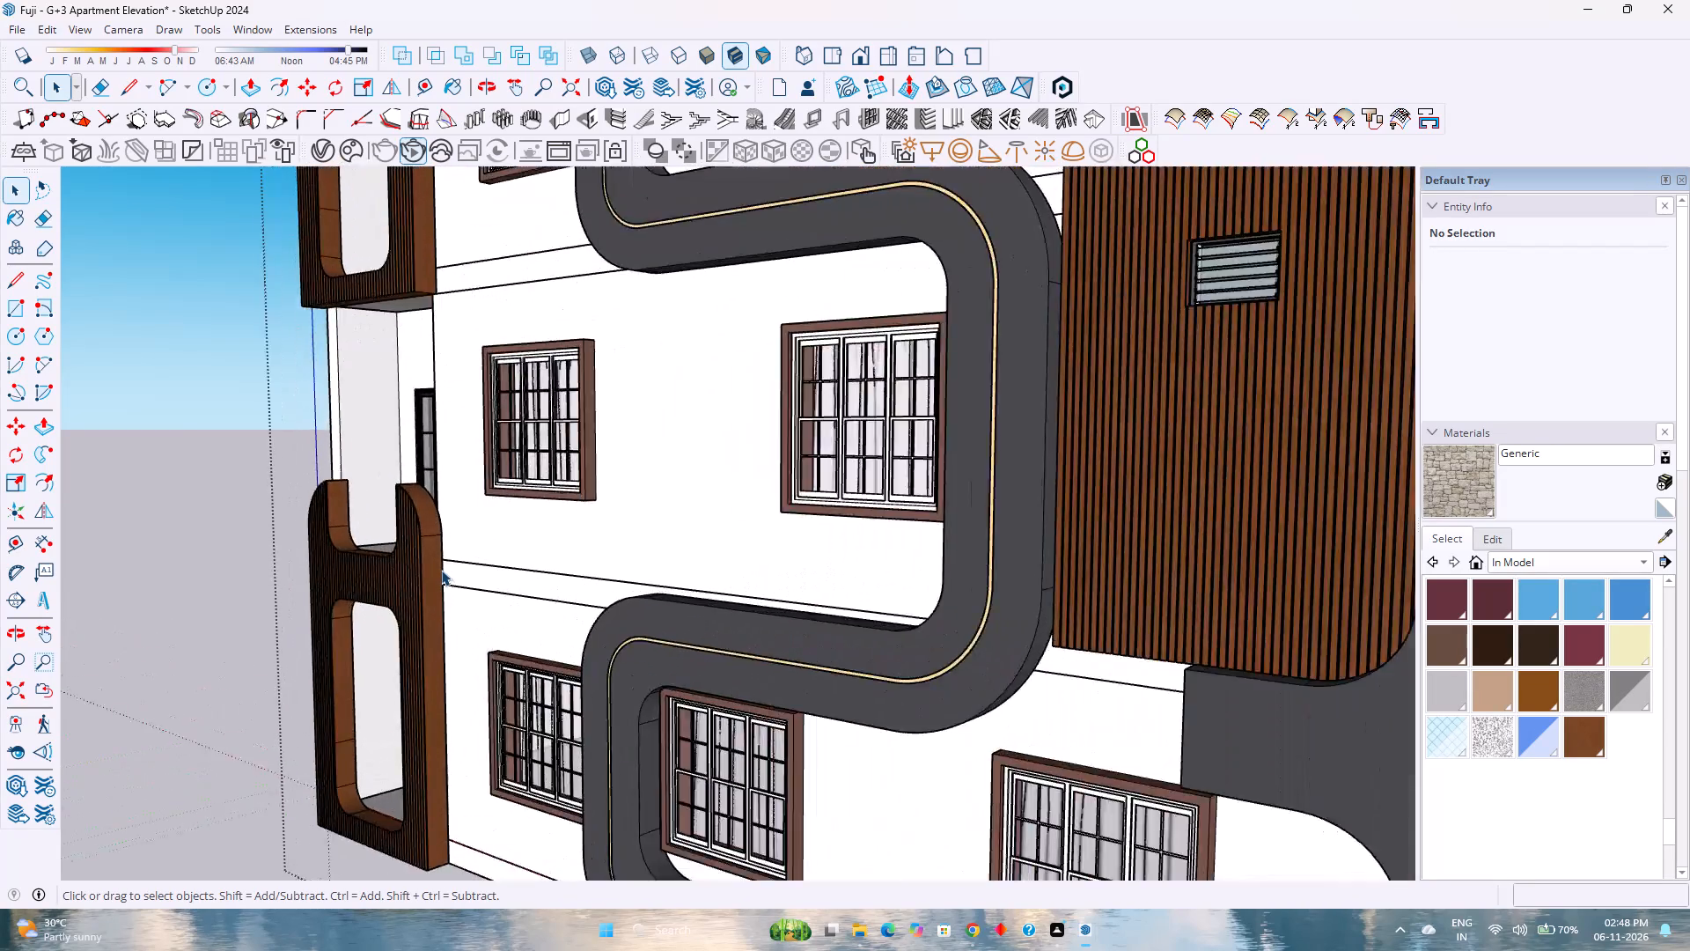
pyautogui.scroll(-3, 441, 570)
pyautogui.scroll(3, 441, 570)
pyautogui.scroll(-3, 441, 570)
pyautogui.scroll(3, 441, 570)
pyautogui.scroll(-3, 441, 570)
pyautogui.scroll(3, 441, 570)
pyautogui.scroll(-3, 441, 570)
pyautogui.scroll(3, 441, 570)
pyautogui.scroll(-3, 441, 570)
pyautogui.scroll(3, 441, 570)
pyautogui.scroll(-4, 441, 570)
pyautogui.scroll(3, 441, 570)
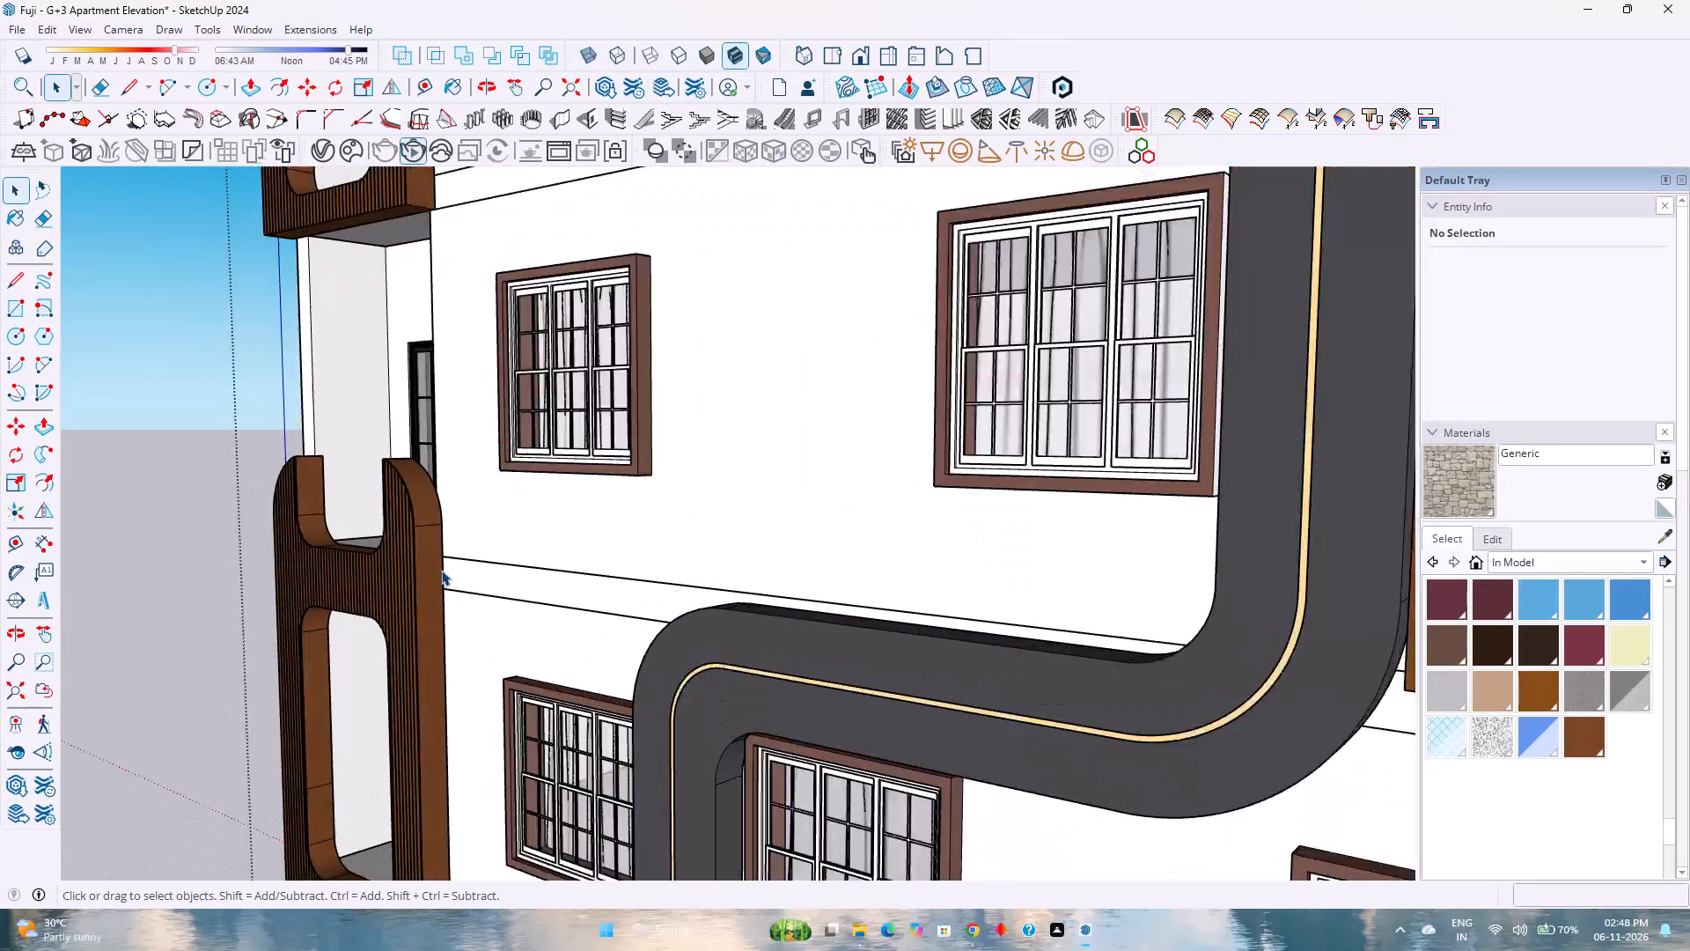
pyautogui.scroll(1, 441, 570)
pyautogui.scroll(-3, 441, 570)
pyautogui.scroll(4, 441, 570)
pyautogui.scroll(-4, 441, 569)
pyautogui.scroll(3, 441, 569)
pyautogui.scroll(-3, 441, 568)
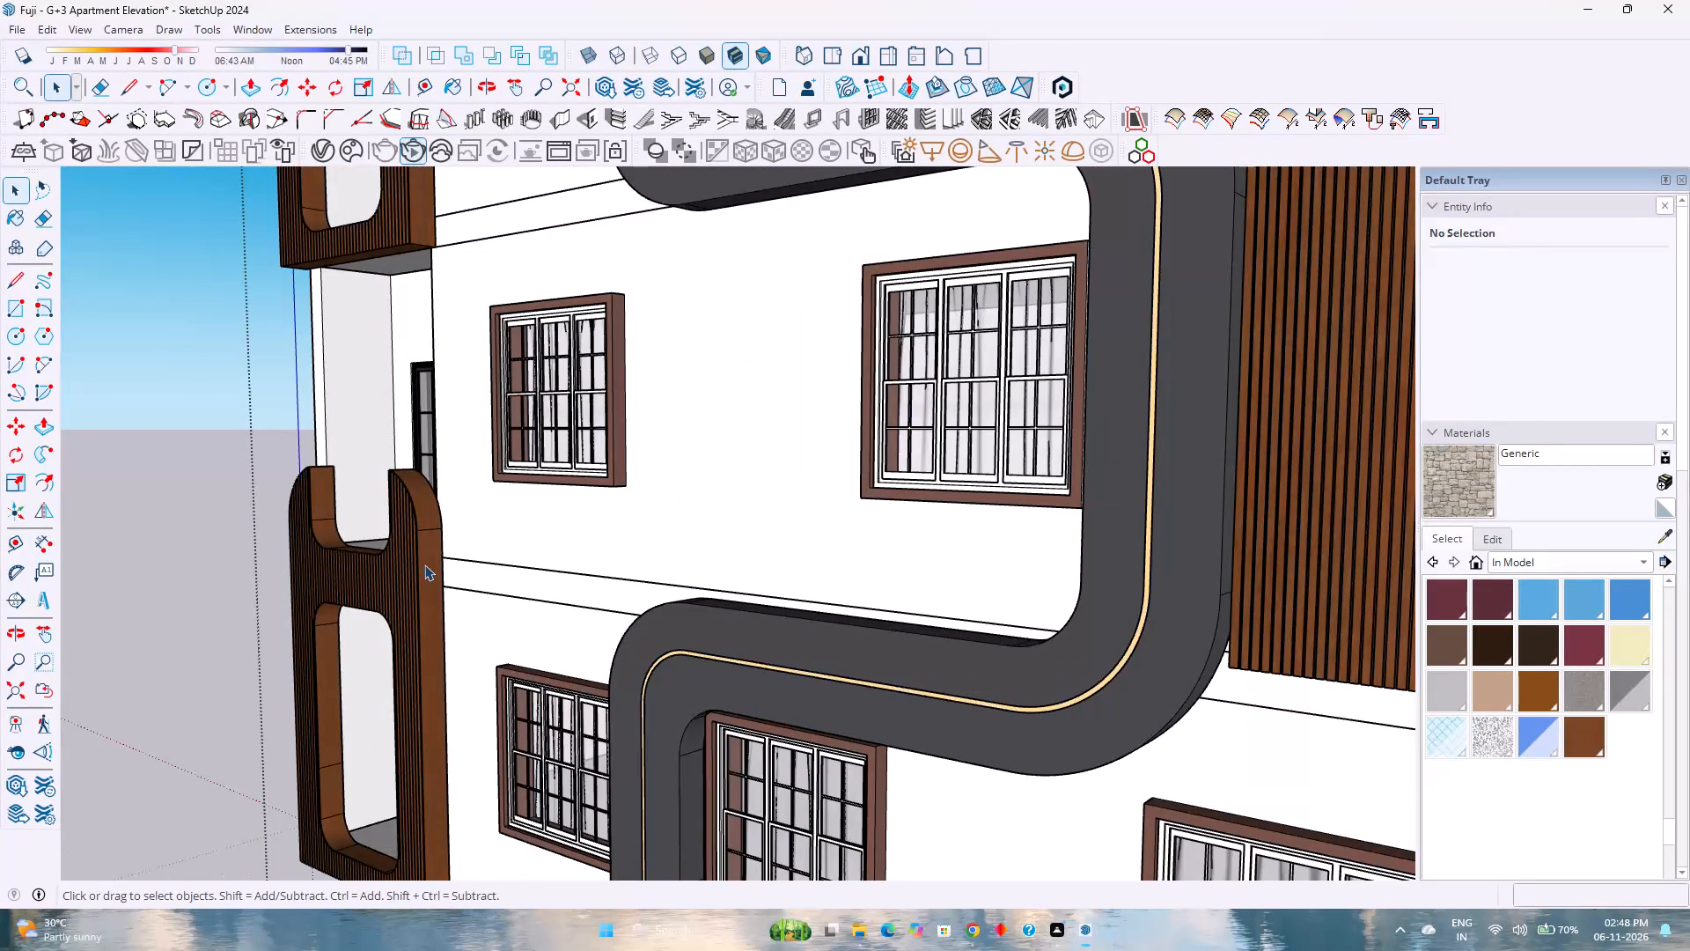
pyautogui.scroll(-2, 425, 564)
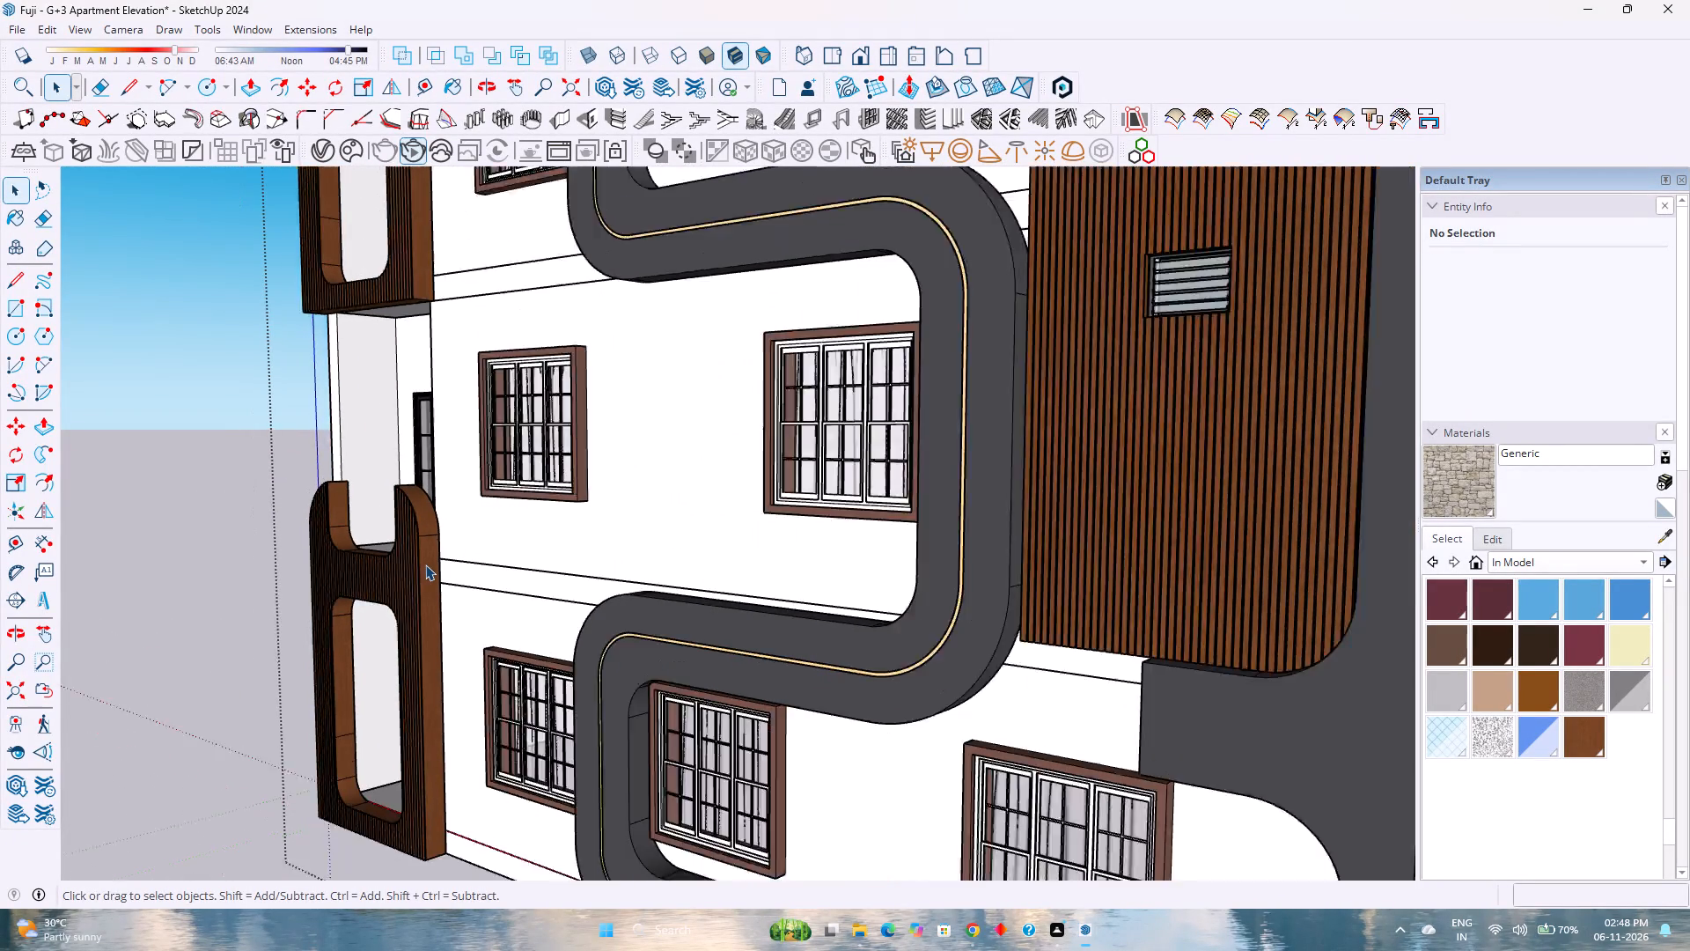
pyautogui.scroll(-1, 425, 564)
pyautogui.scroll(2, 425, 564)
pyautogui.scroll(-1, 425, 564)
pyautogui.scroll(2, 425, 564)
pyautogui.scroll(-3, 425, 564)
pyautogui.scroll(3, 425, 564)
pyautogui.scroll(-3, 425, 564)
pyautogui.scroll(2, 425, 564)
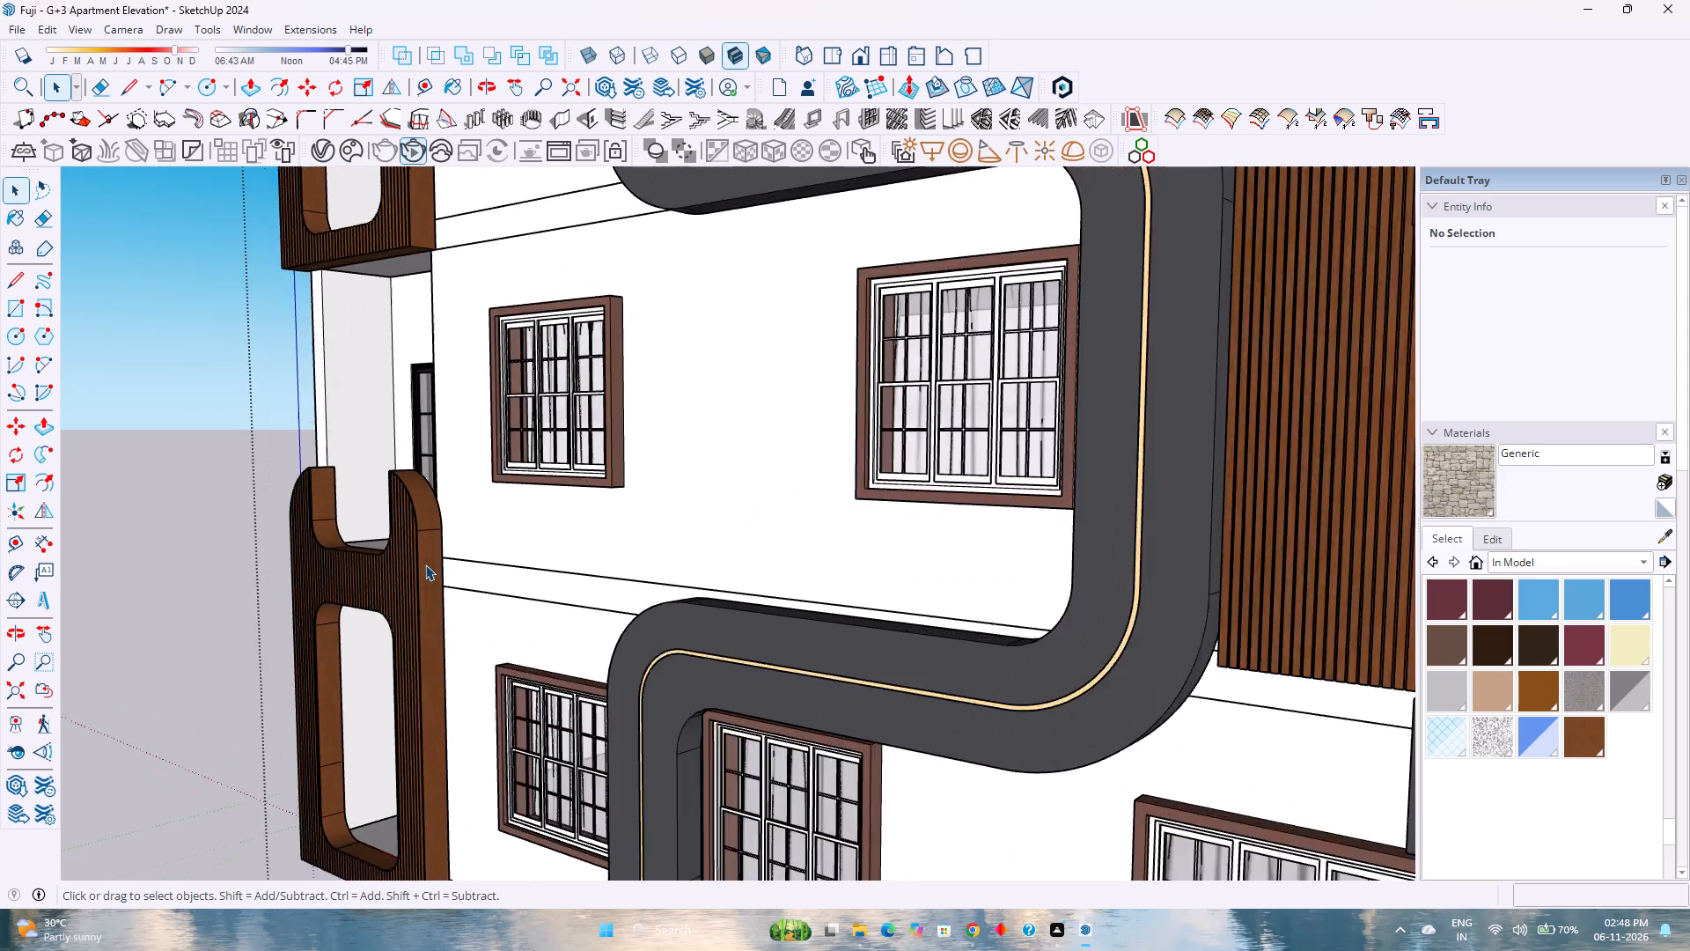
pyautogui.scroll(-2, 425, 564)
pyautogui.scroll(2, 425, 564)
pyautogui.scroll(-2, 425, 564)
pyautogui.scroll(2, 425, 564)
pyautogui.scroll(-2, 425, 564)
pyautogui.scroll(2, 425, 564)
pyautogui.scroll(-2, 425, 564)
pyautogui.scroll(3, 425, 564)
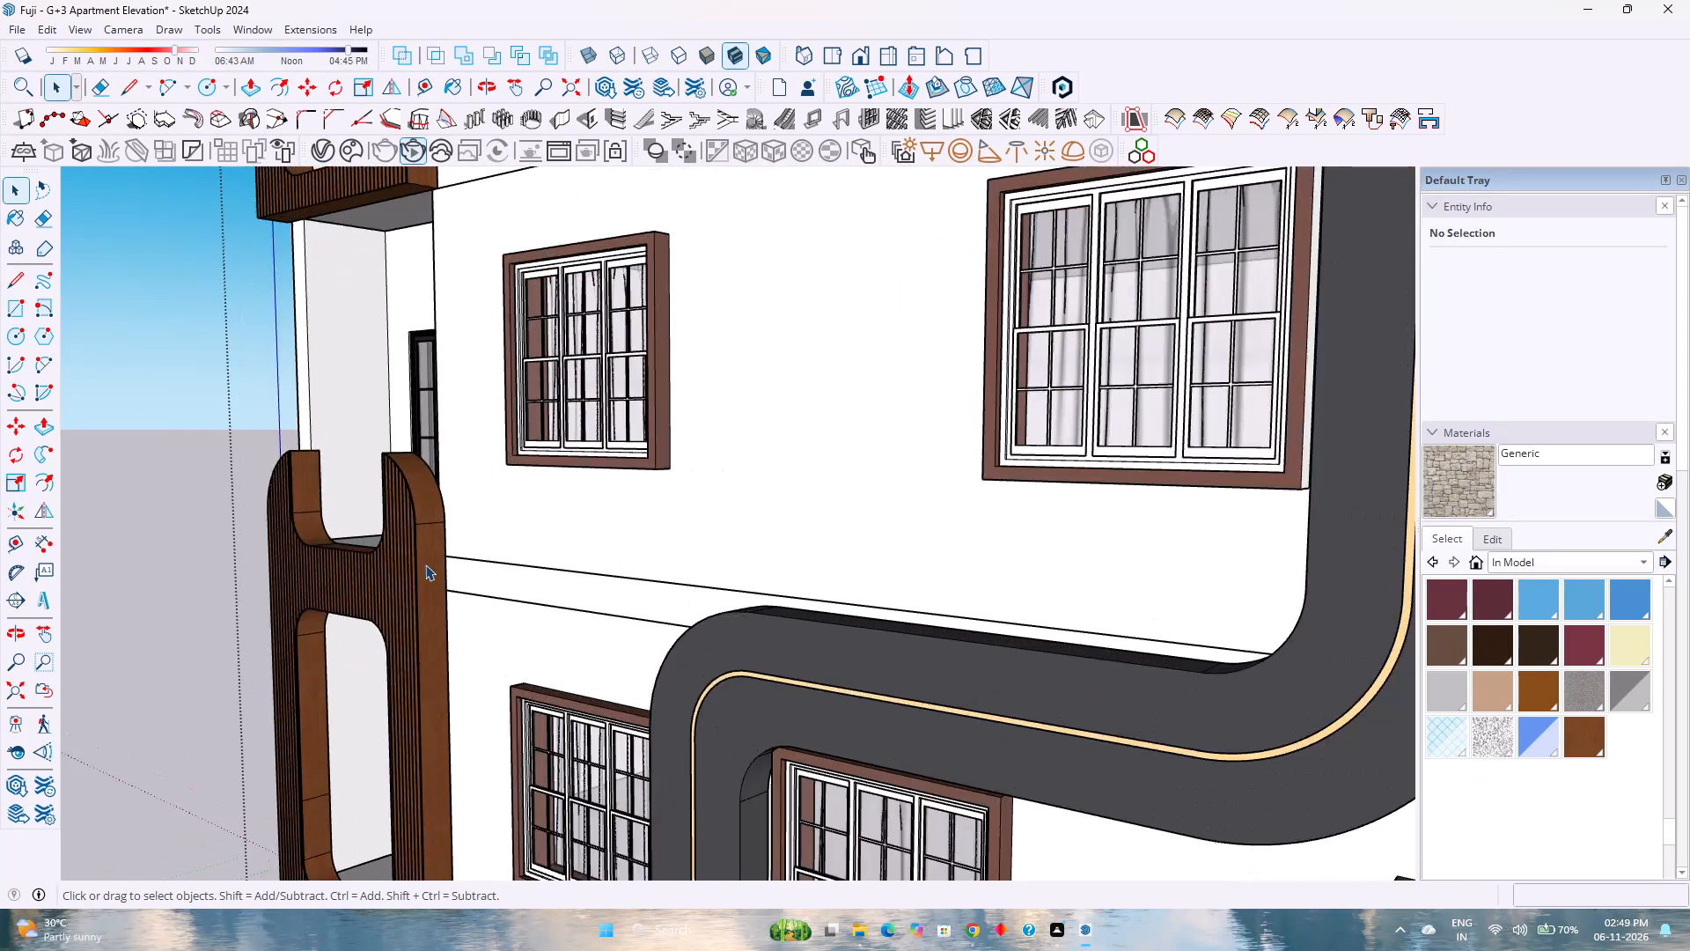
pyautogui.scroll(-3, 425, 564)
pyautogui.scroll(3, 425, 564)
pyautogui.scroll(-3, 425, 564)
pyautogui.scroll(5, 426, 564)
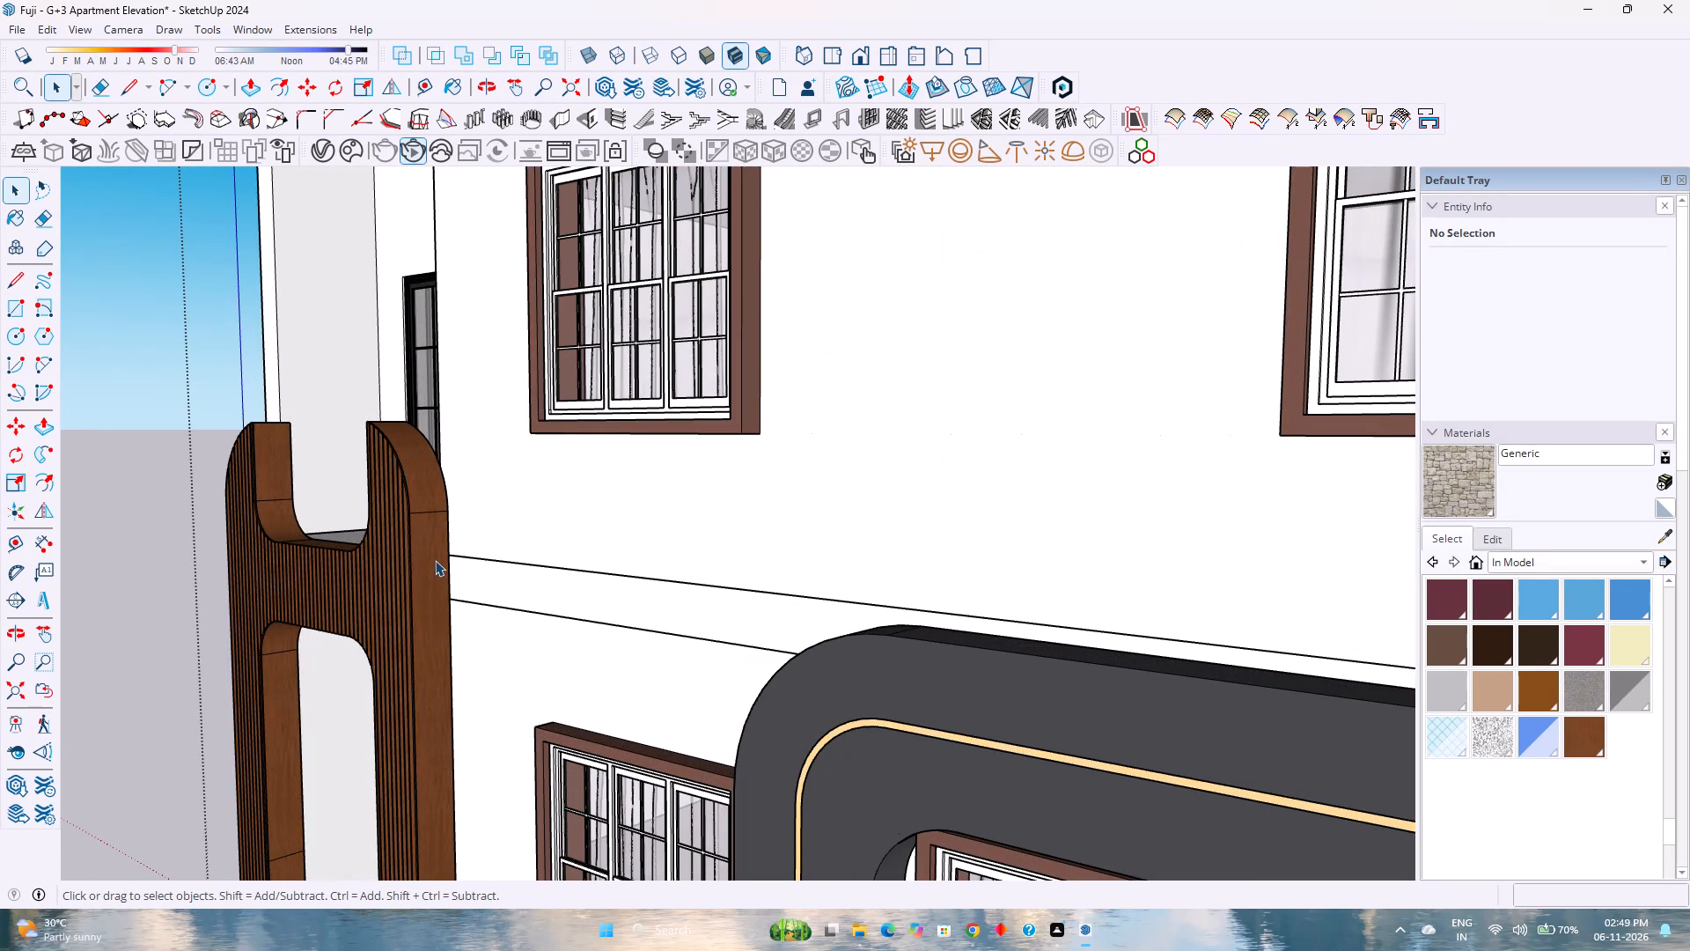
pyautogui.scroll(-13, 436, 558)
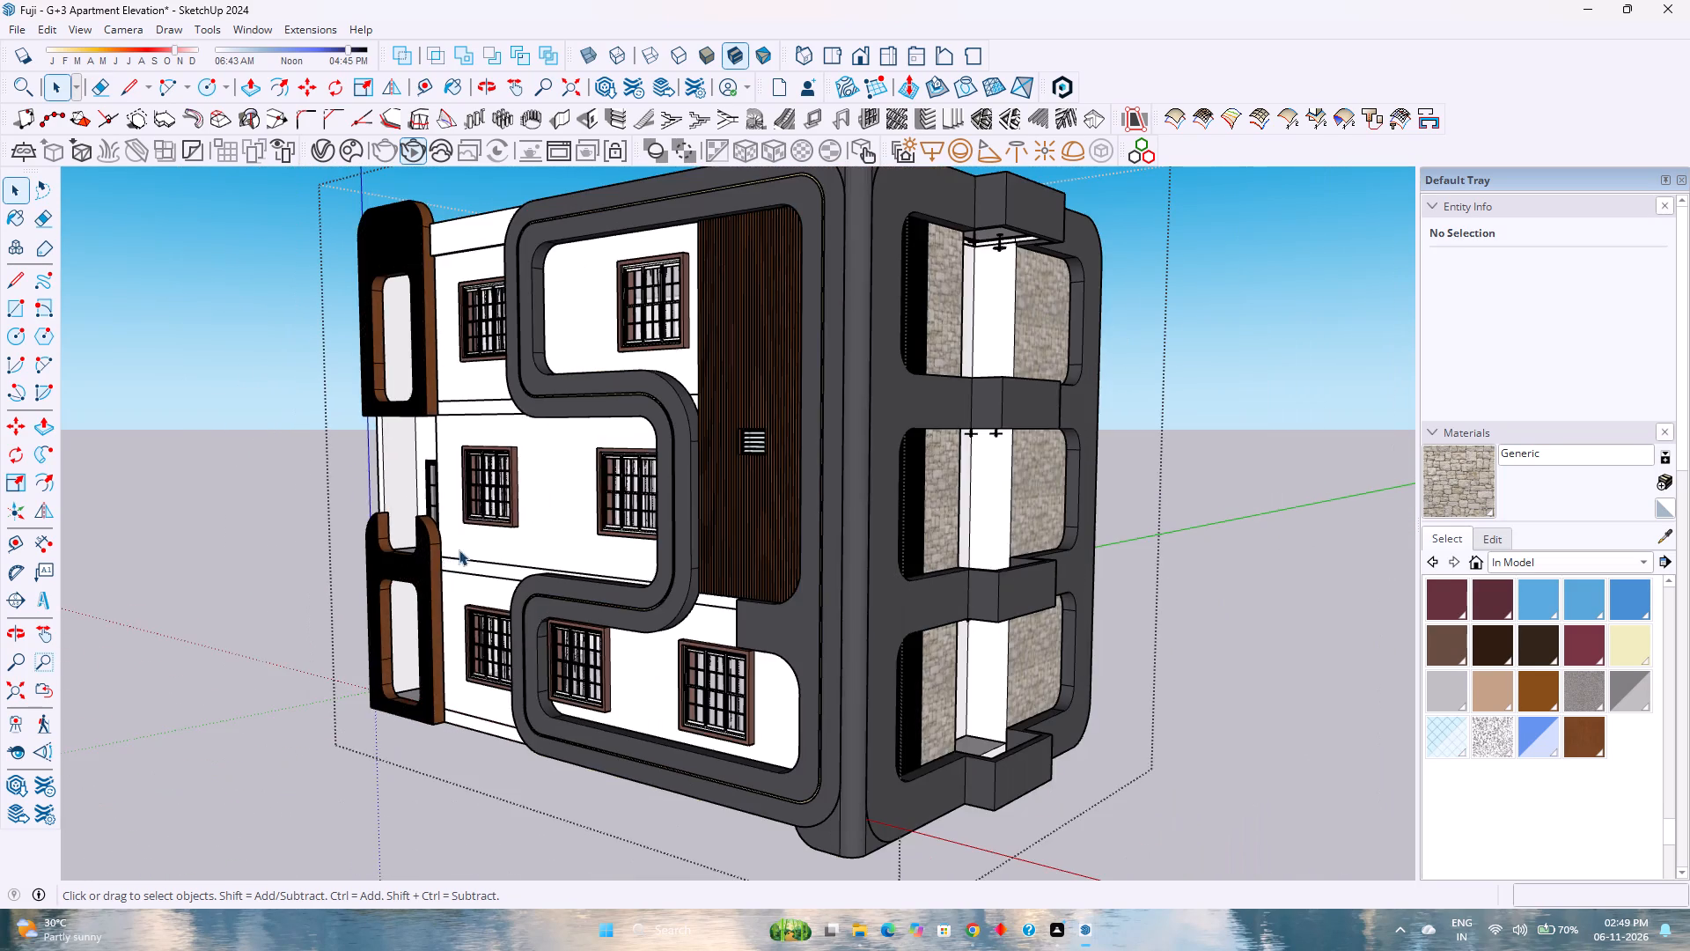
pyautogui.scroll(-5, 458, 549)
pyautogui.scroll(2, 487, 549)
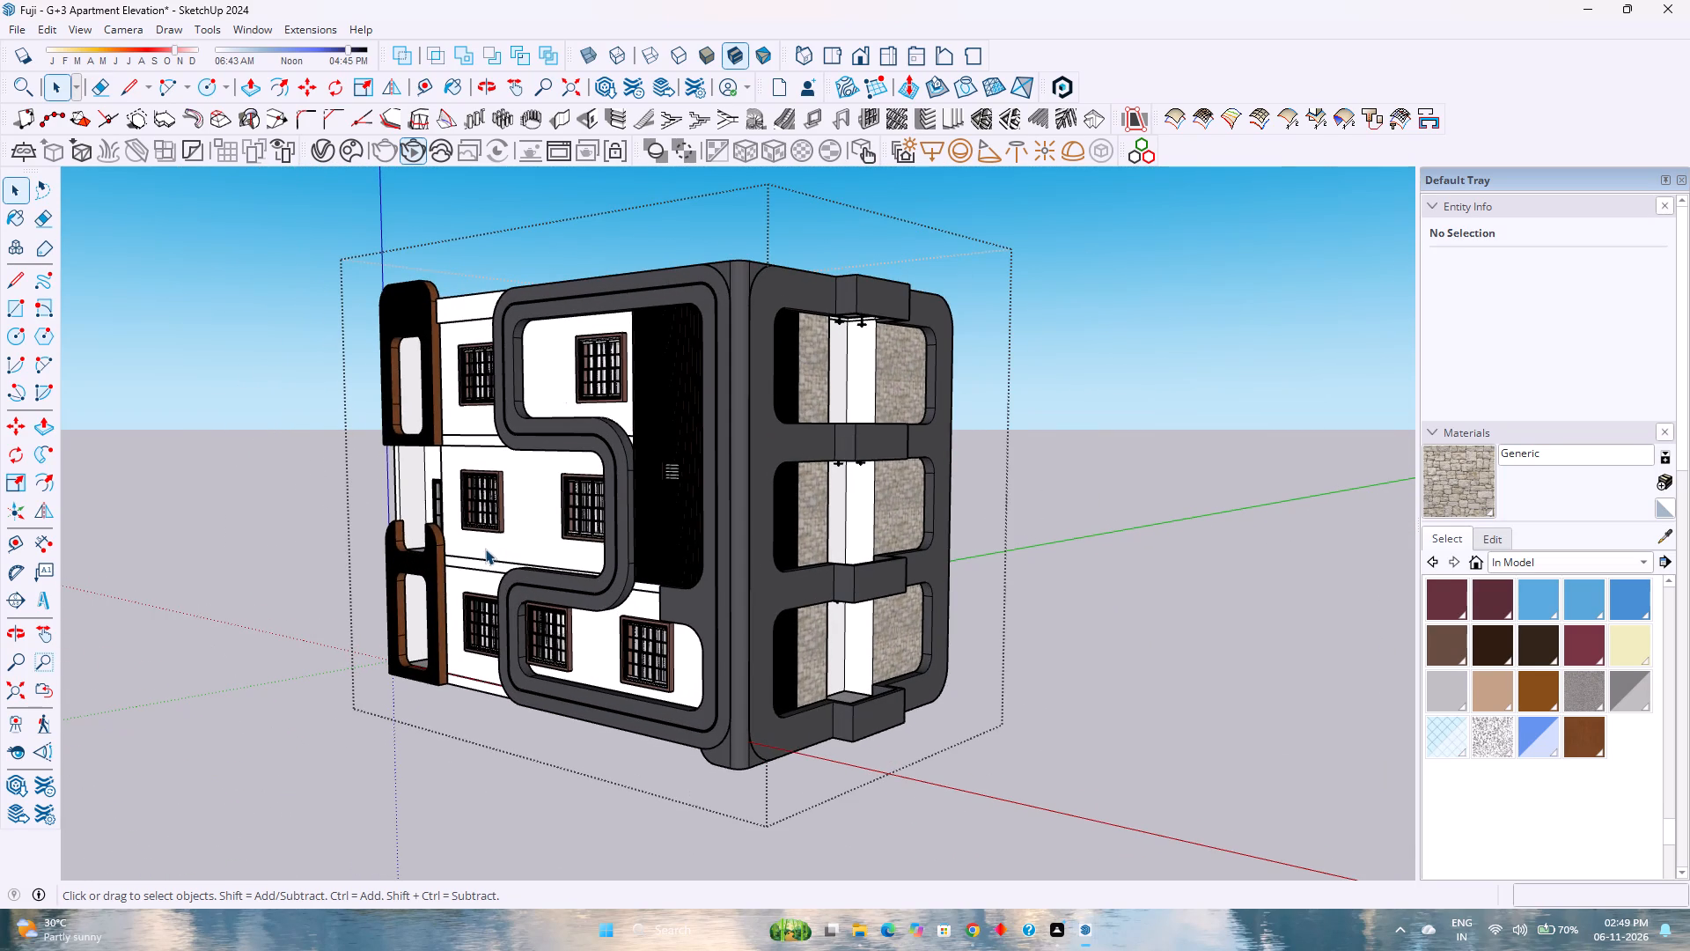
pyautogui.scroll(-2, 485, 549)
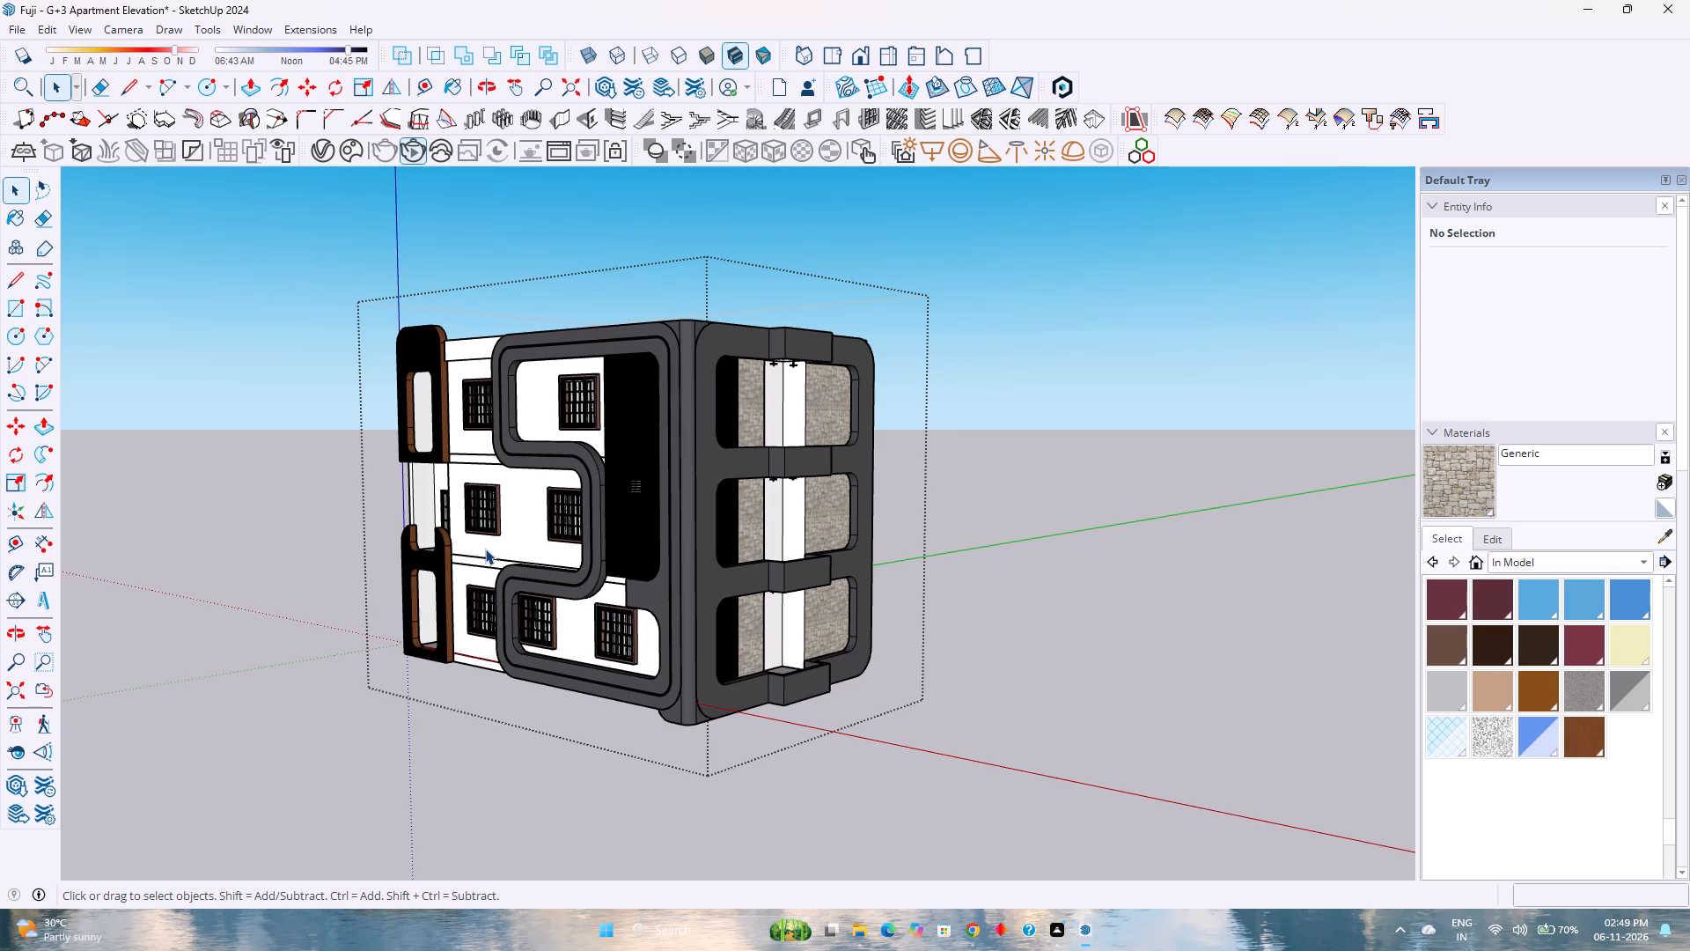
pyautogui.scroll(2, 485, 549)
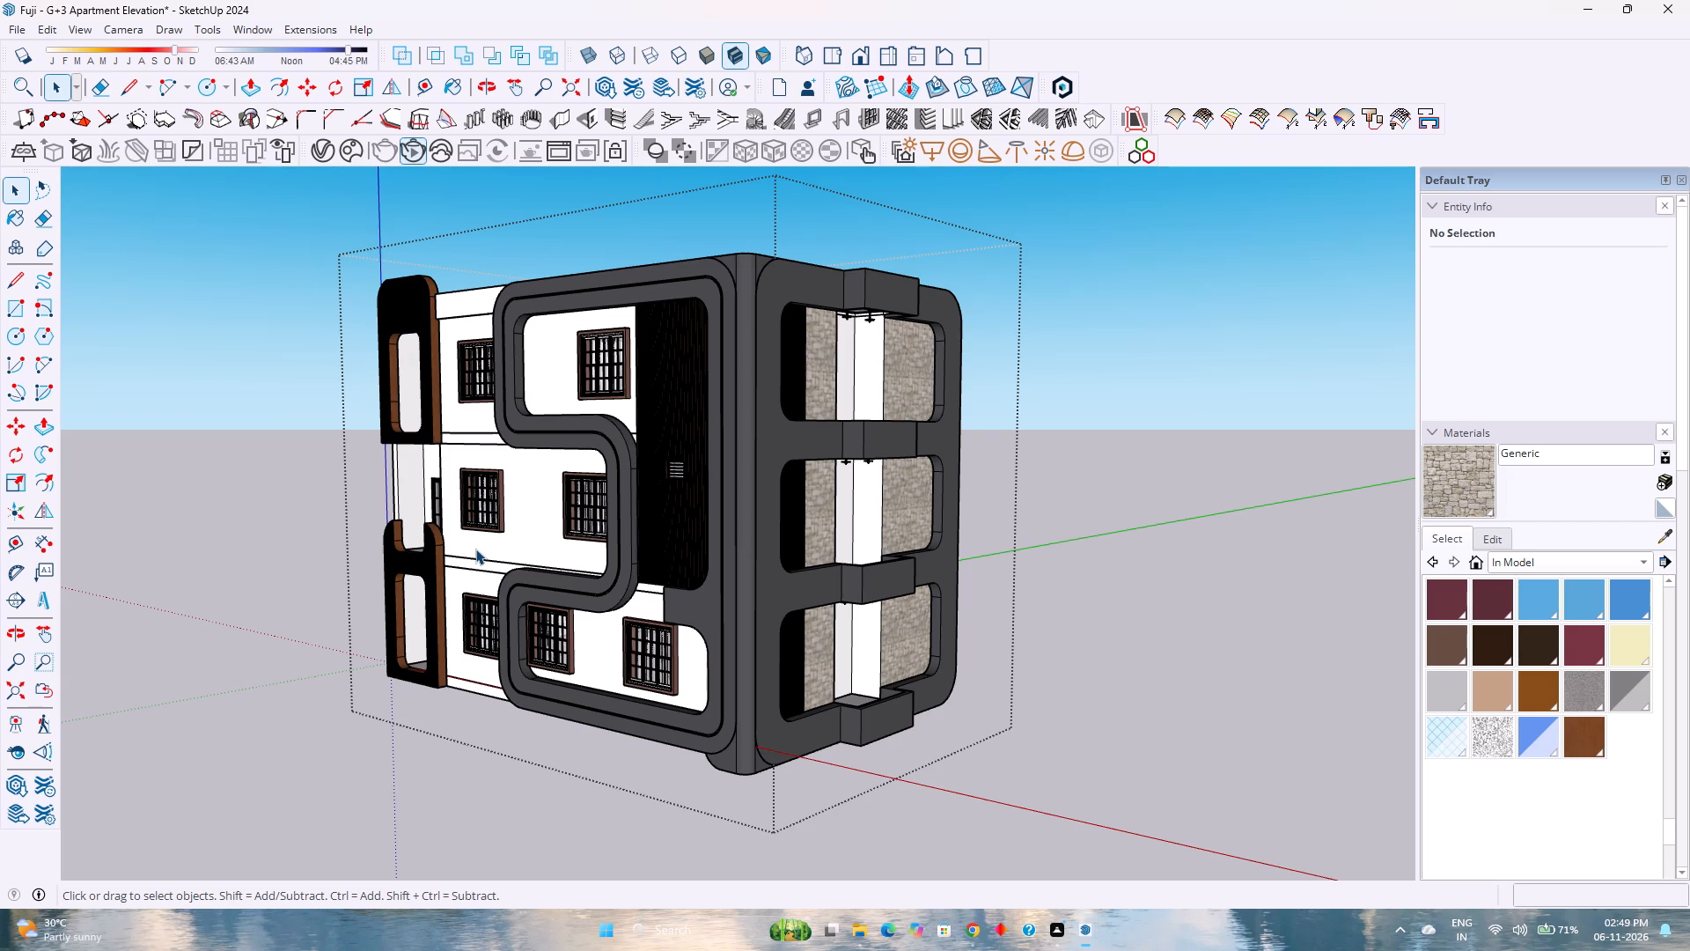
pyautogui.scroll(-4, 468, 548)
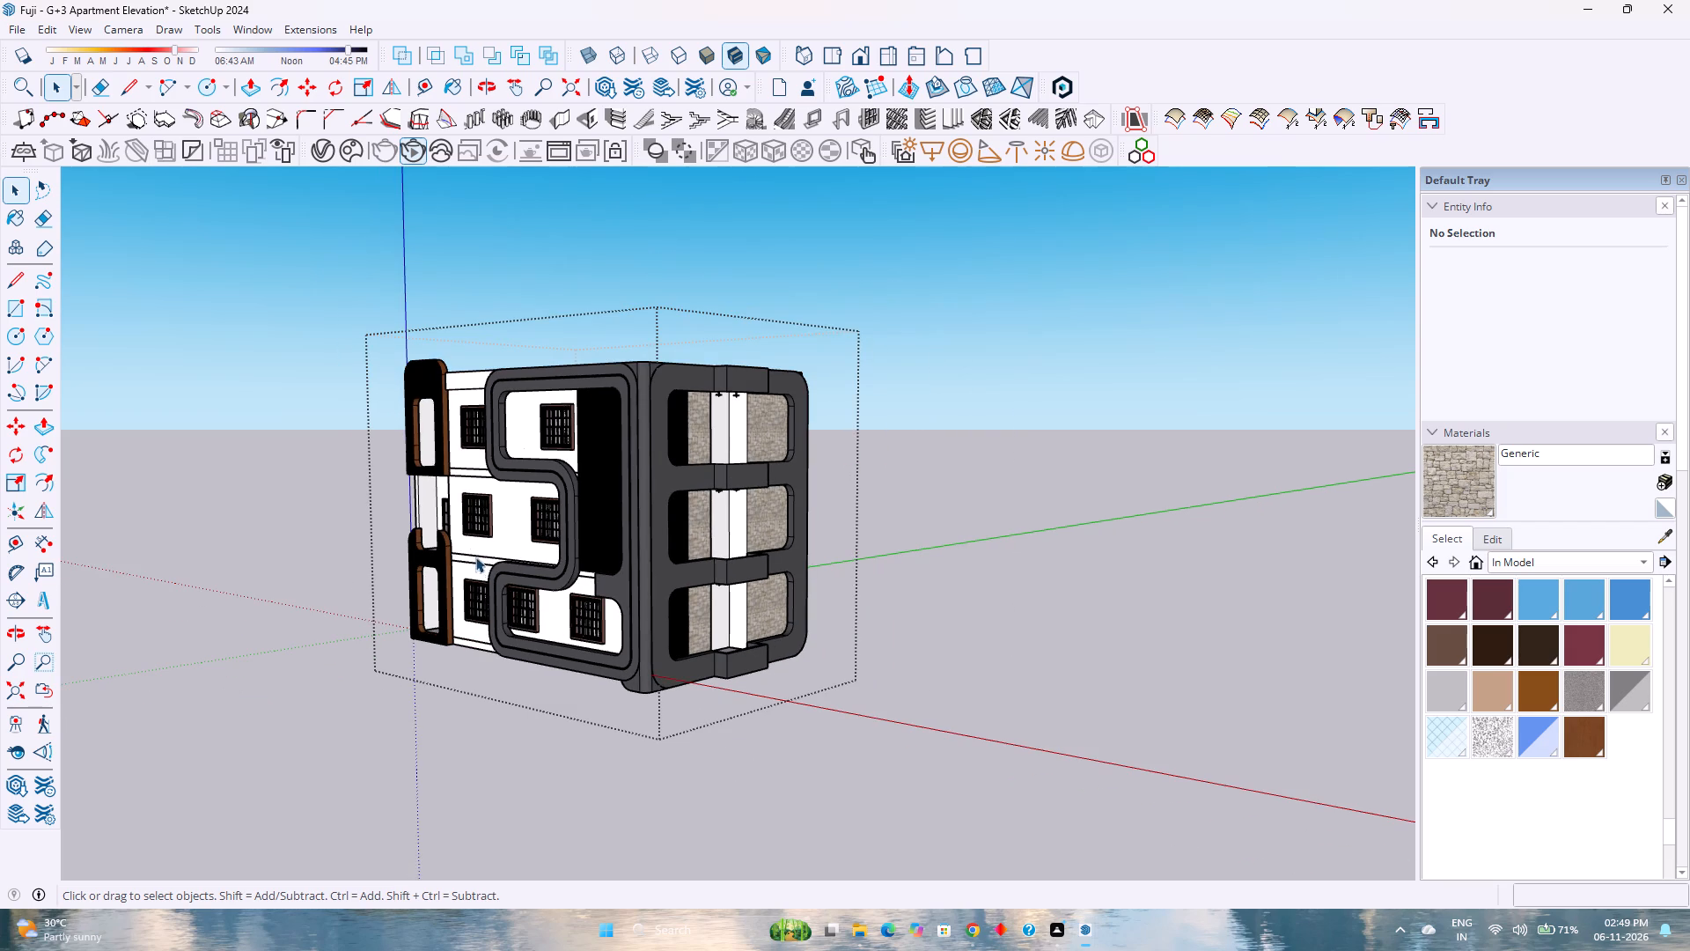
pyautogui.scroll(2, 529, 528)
# Open the group containing the top-floor balcony's white back wall for editing.
pyautogui.moveTo(701, 476); pyautogui.dragTo(347, 536, button='middle')
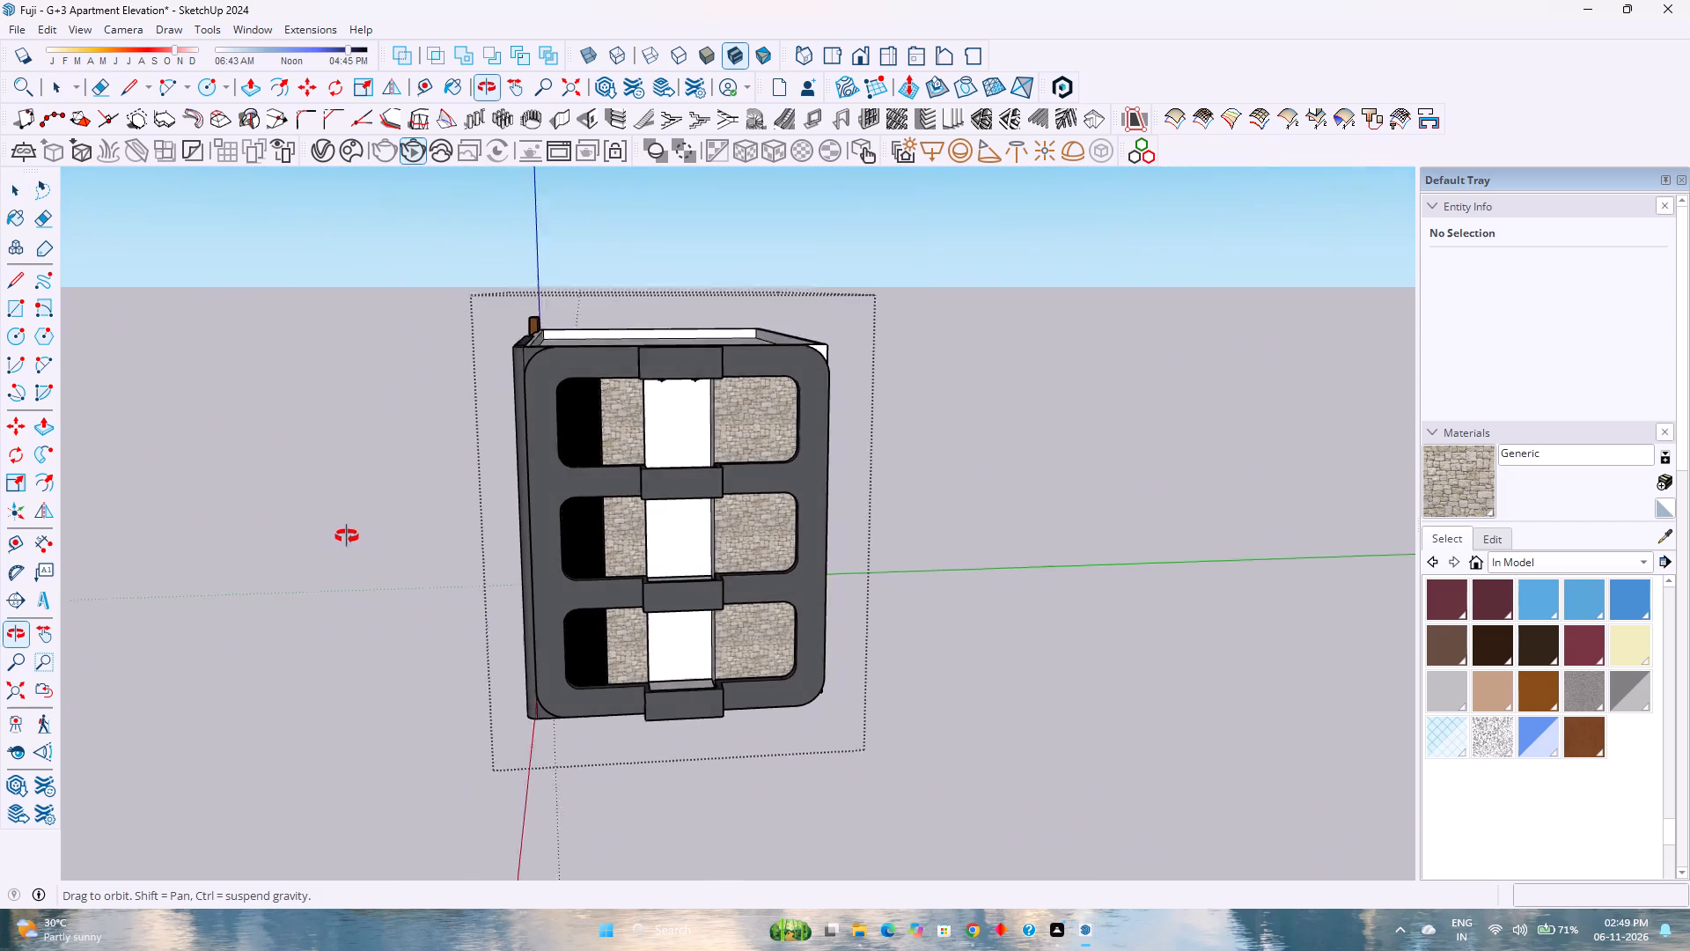
pyautogui.moveTo(347, 536); pyautogui.dragTo(339, 538, button='middle')
pyautogui.middleClick(339, 538)
pyautogui.scroll(12, 636, 441)
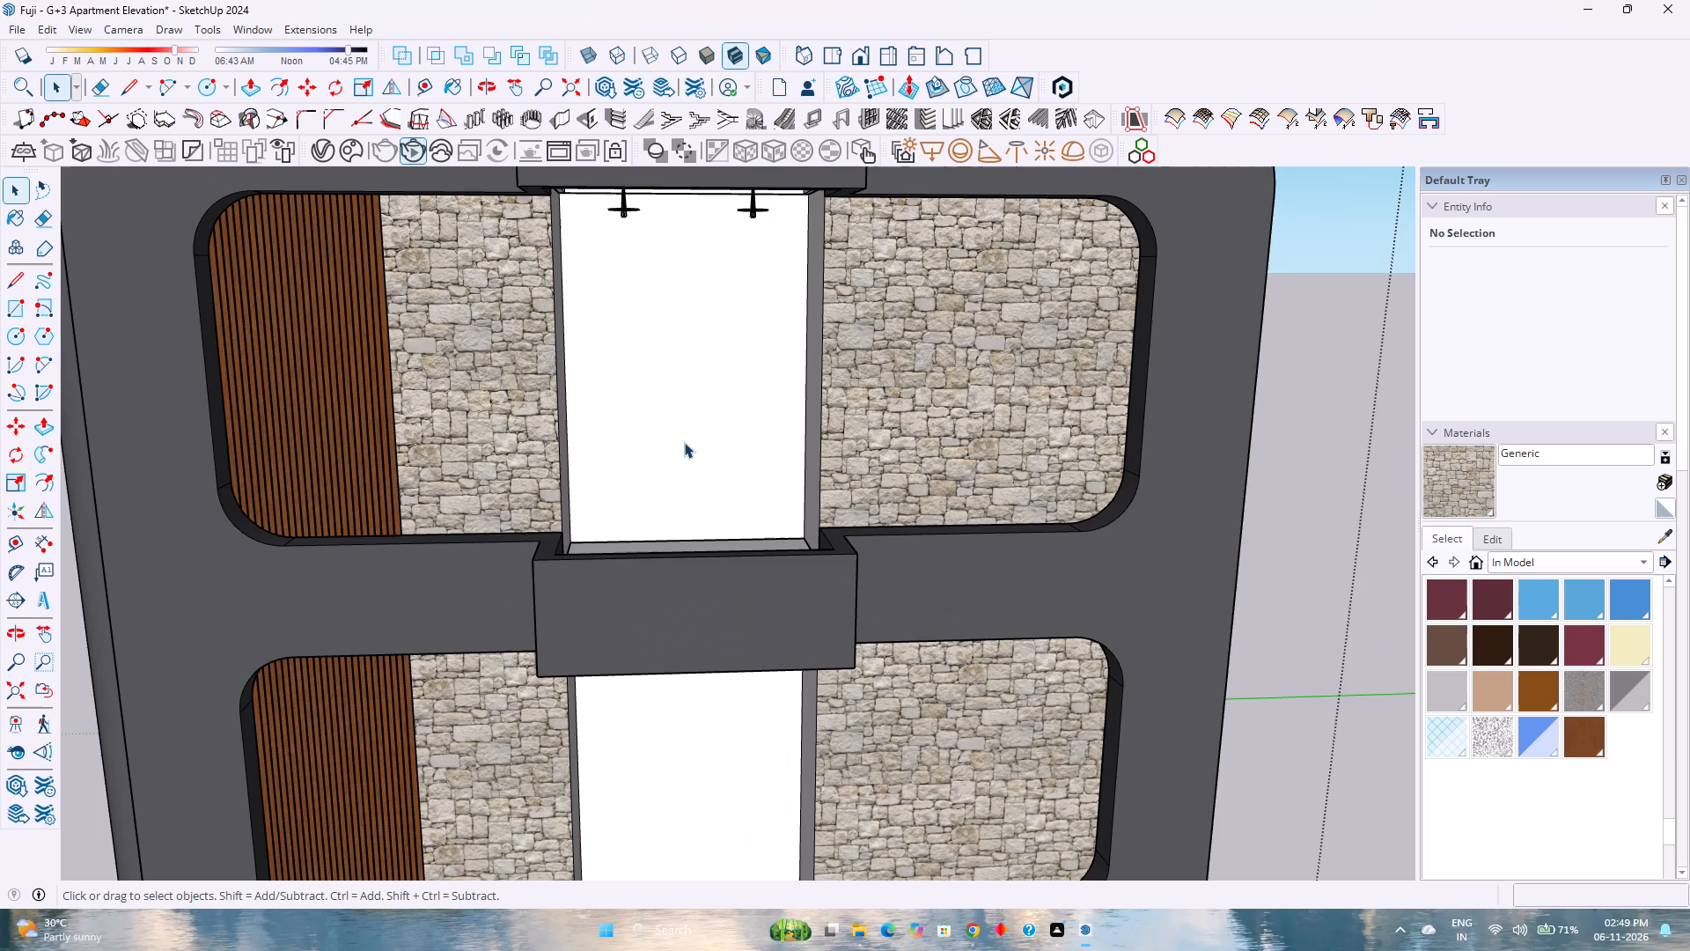
pyautogui.doubleClick(686, 441)
pyautogui.scroll(4, 686, 441)
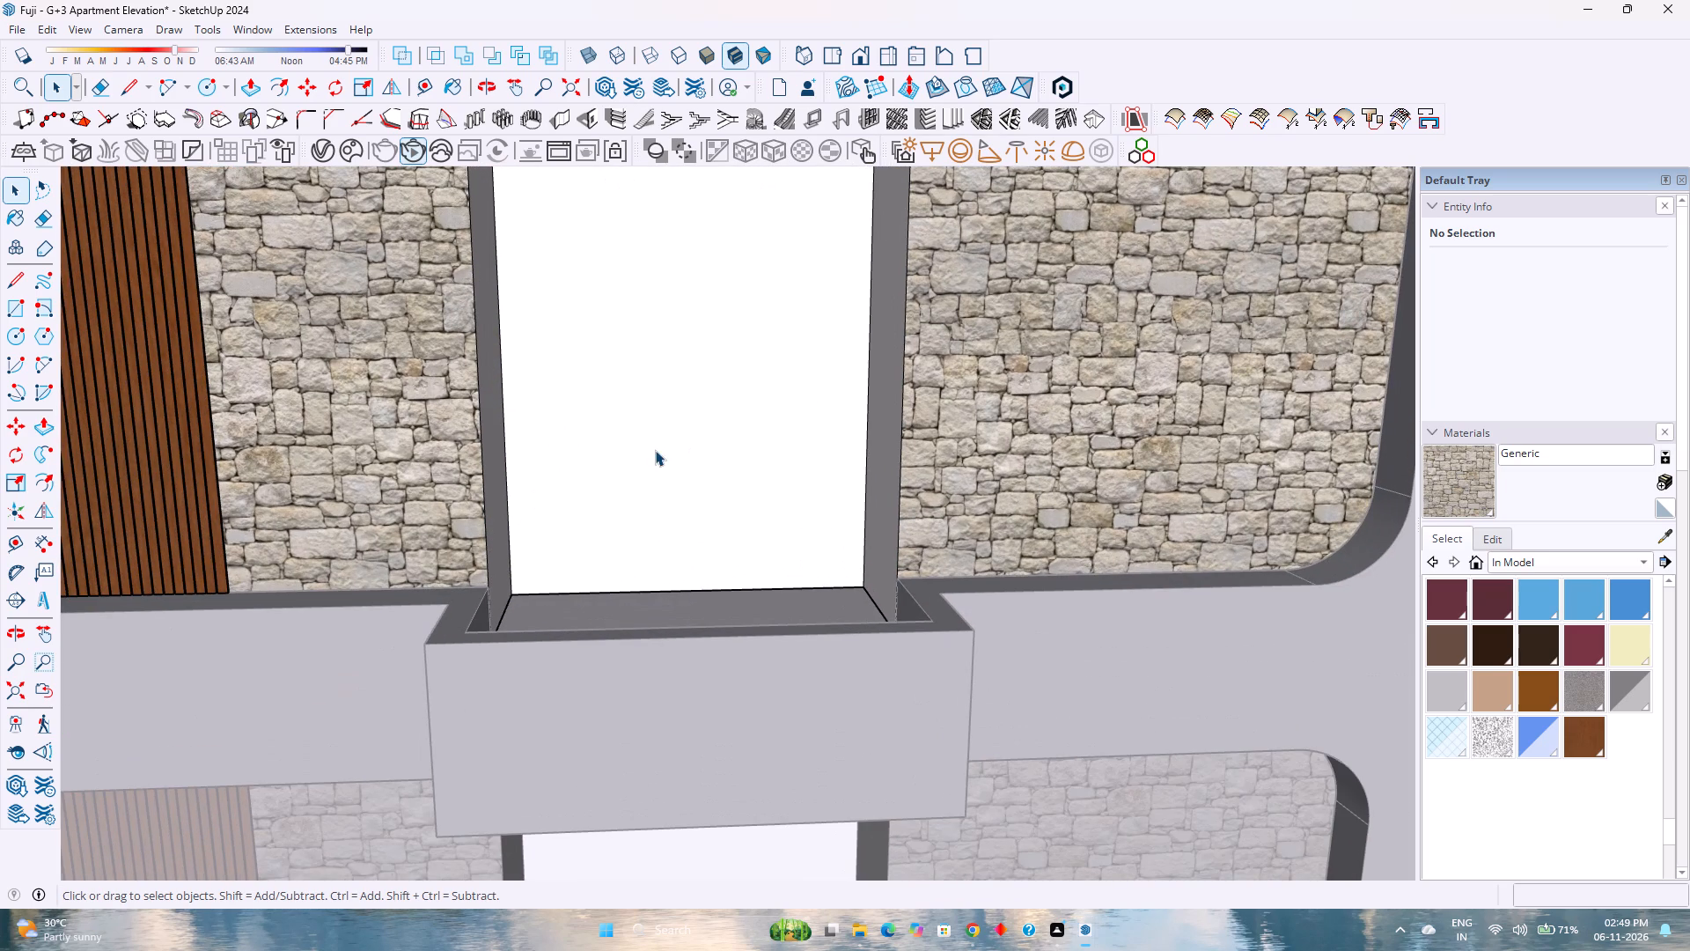
# Measure the width of the white back wall along its bottom edge with the Dimension tool, without placing a dimension.
pyautogui.click(655, 450)
pyautogui.click(43, 542)
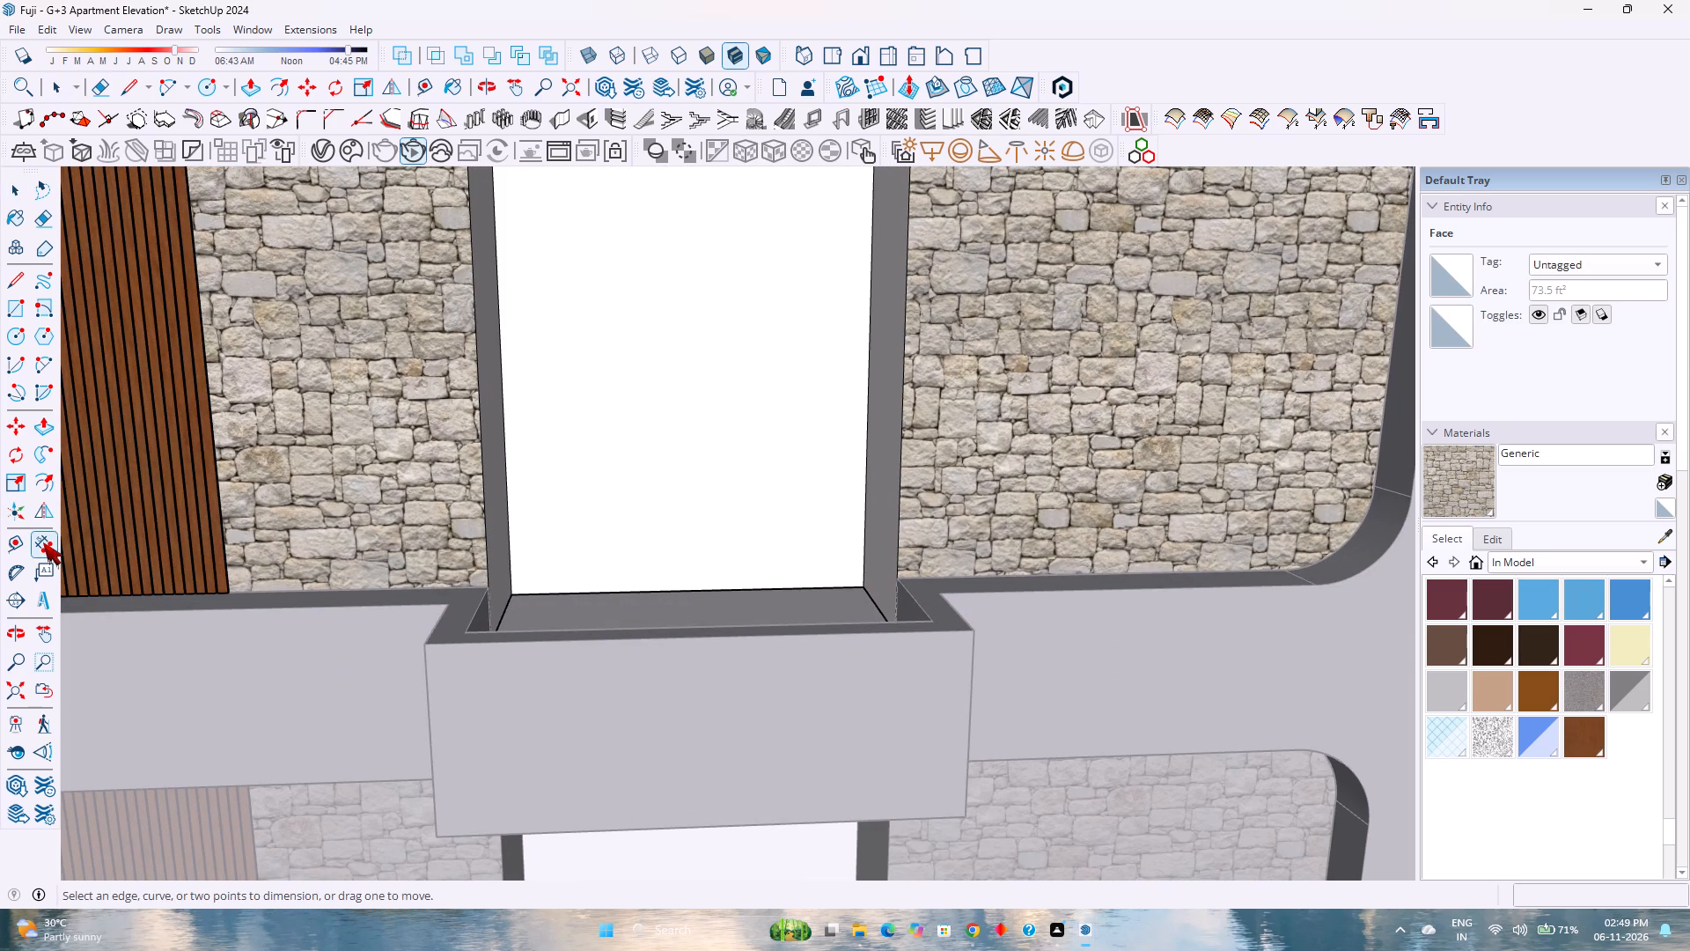
pyautogui.click(671, 591)
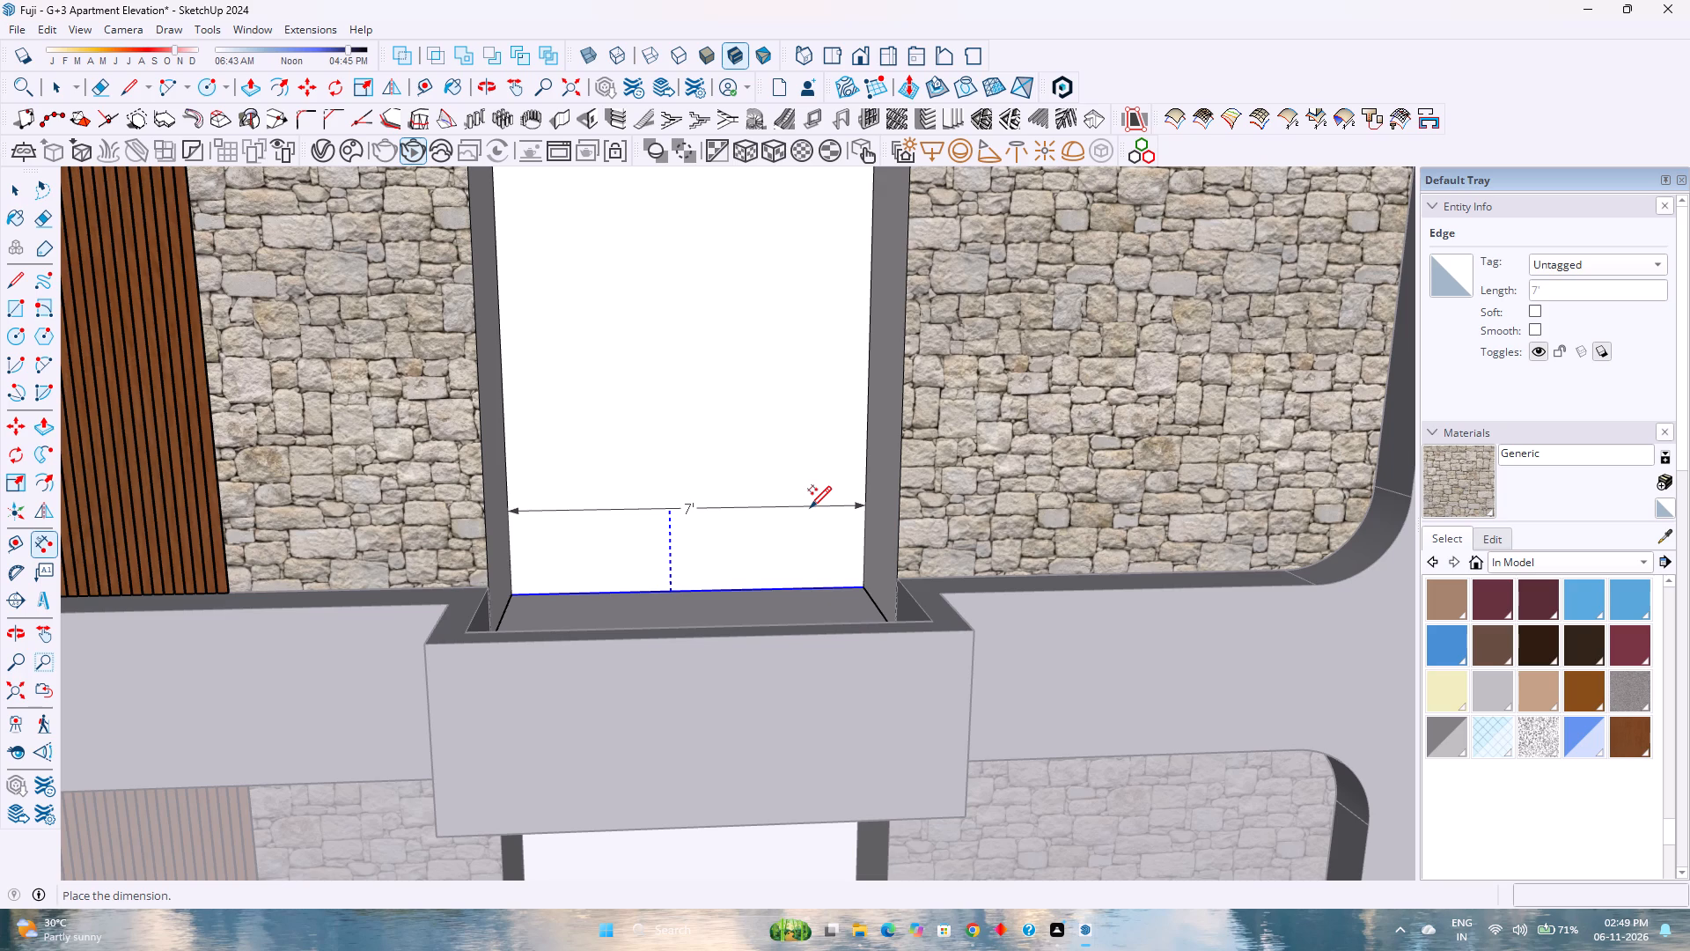
pyautogui.press('Escape')
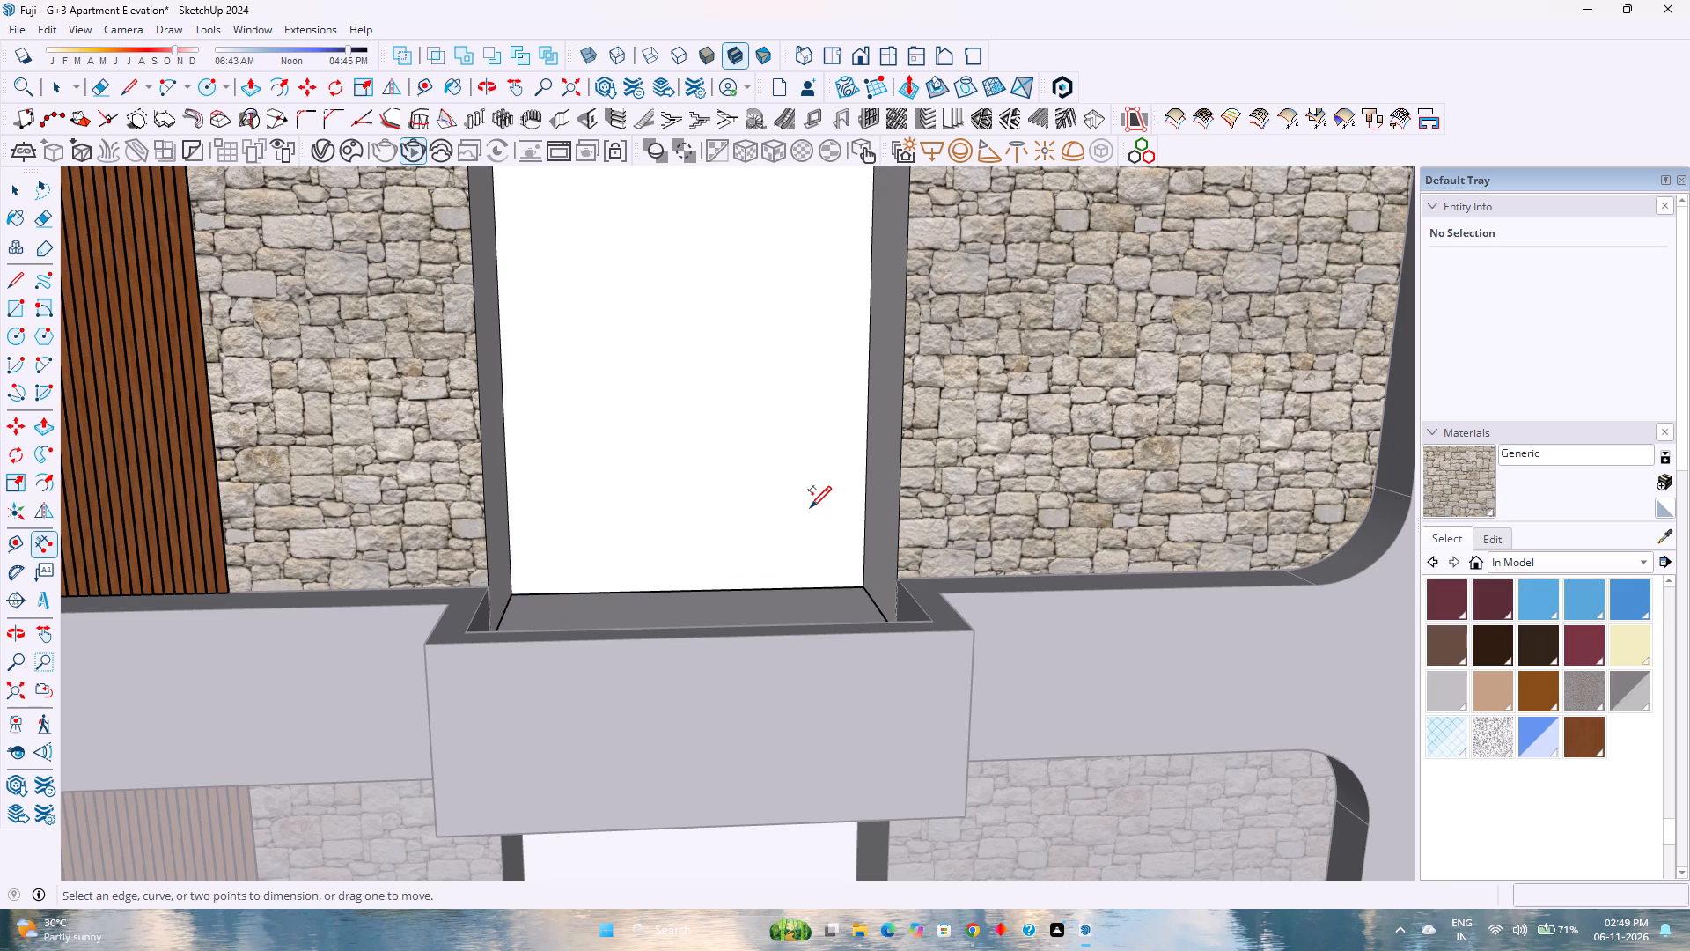
# Place vertical guides 3 inches inside both side edges of the white balcony wall.
pyautogui.click(425, 72)
pyautogui.click(425, 82)
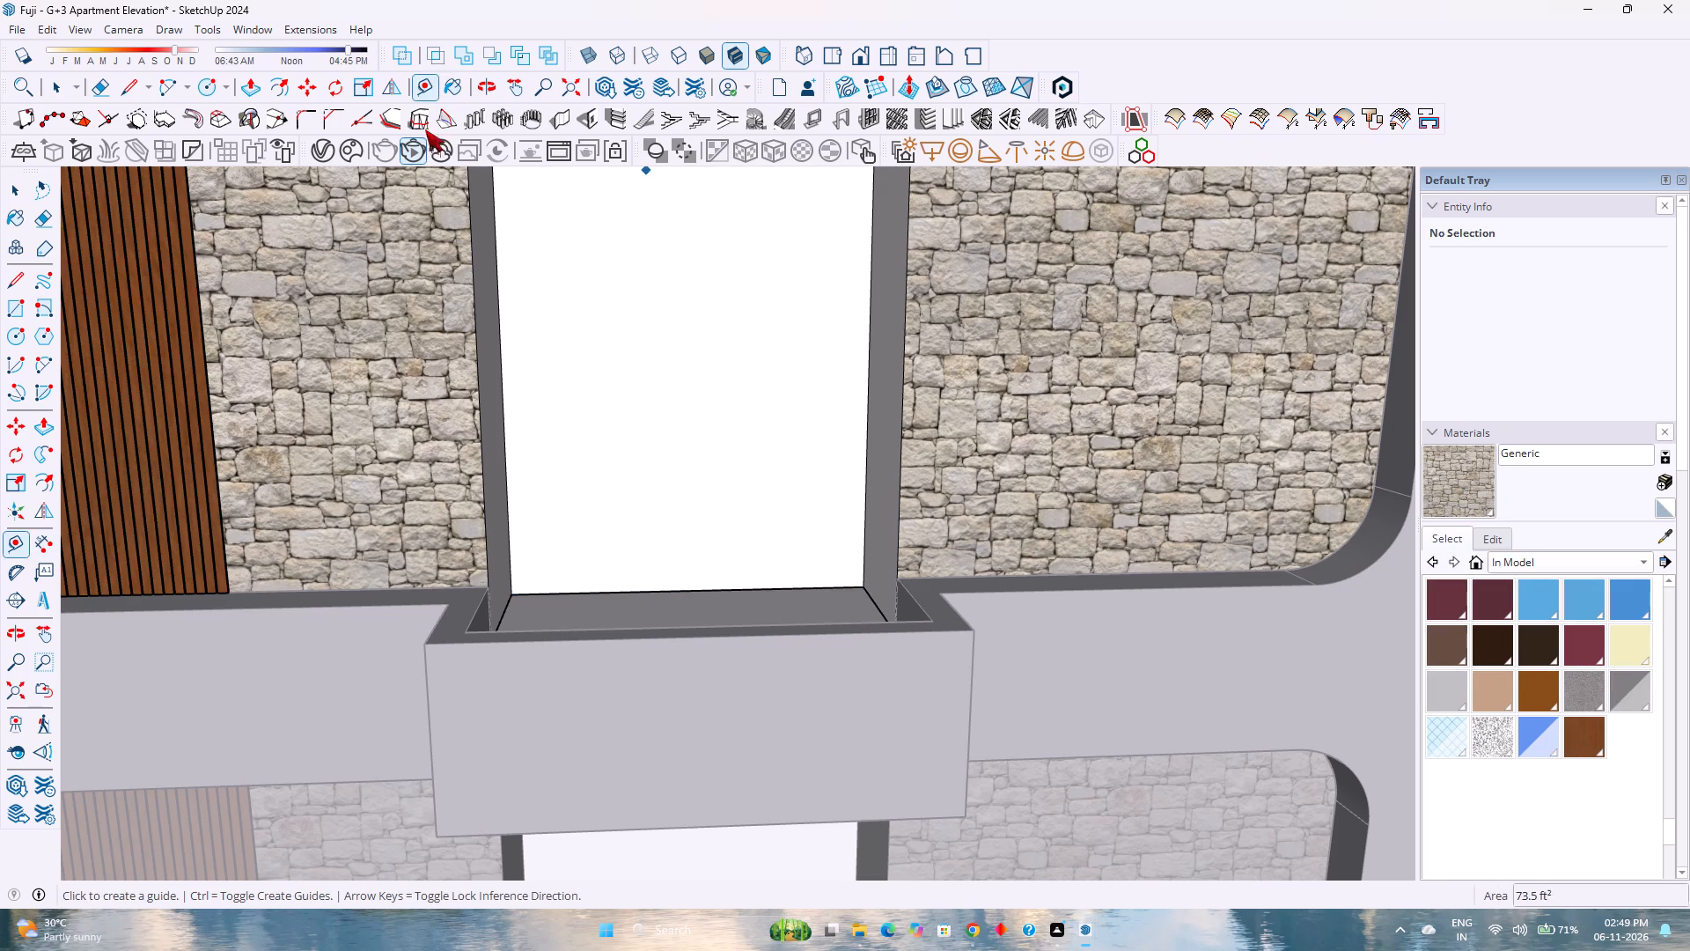
pyautogui.click(505, 335)
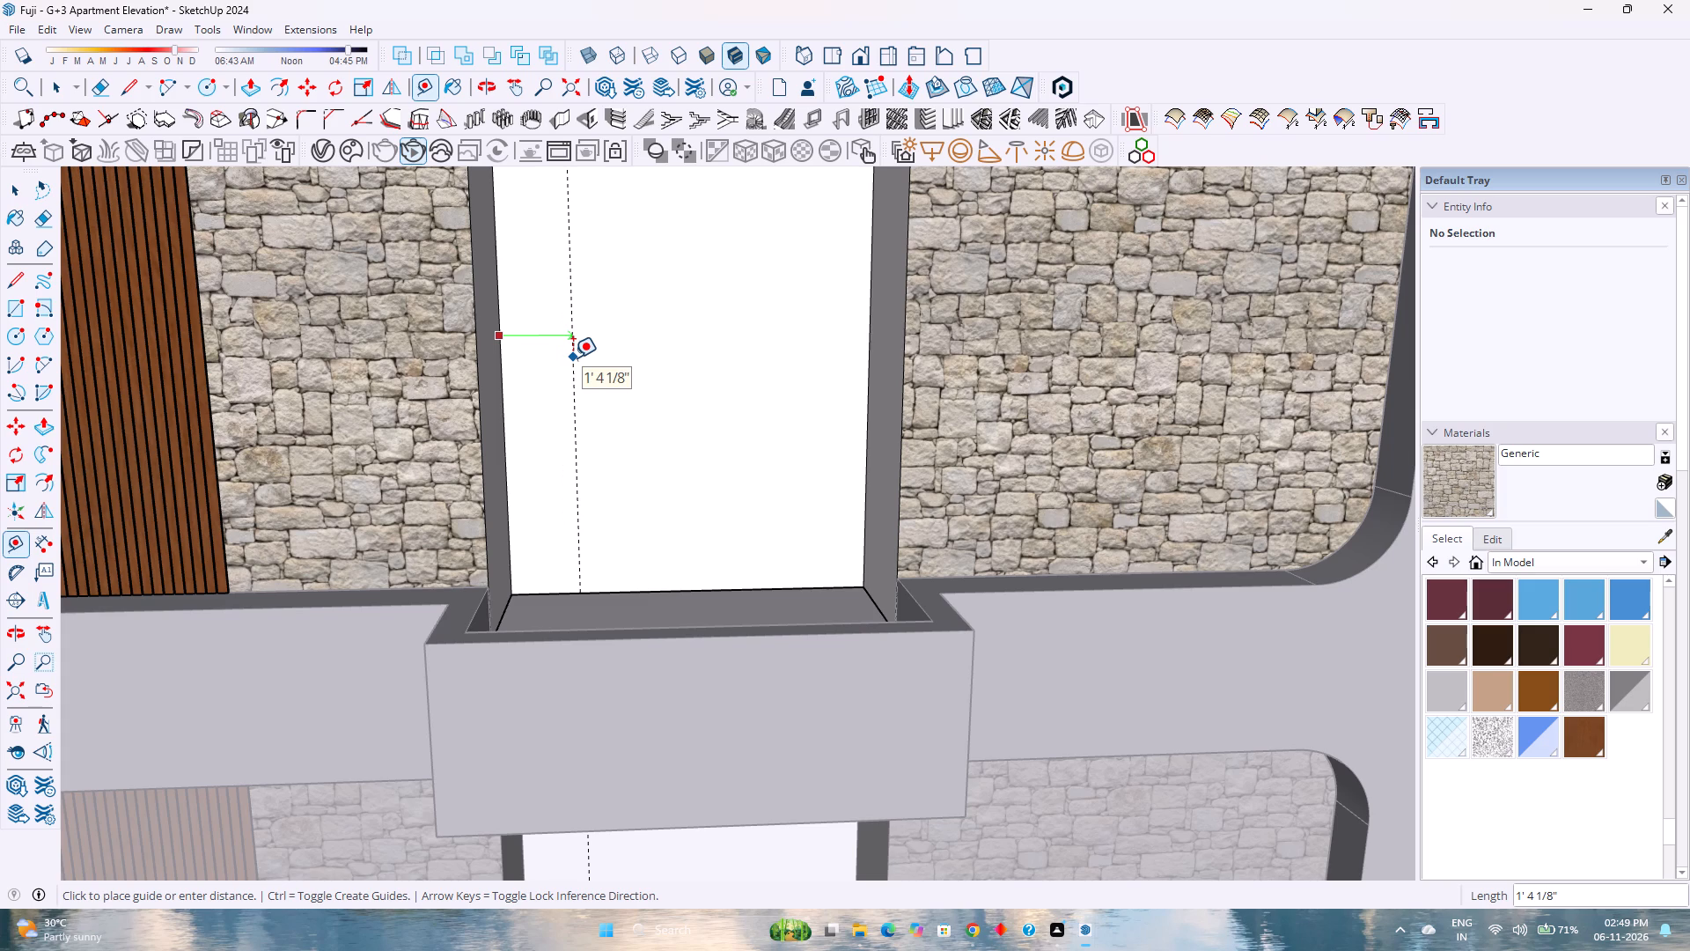
pyautogui.write("1'")
pyautogui.press('Return')
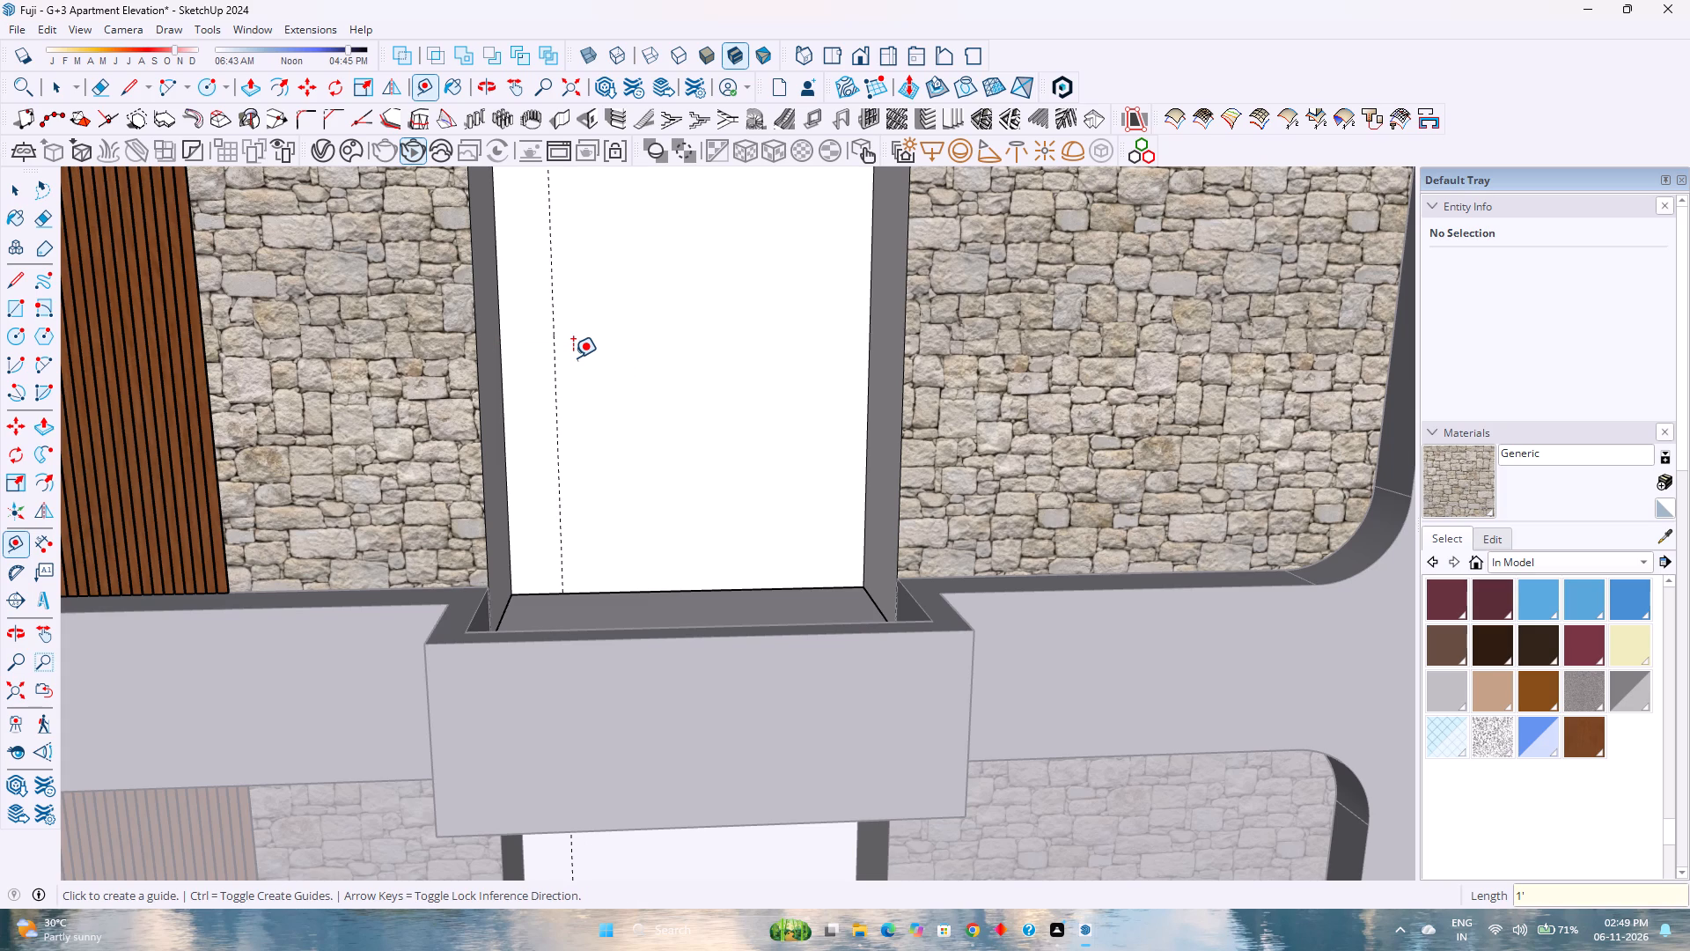
pyautogui.press('3')
pyautogui.press('Return')
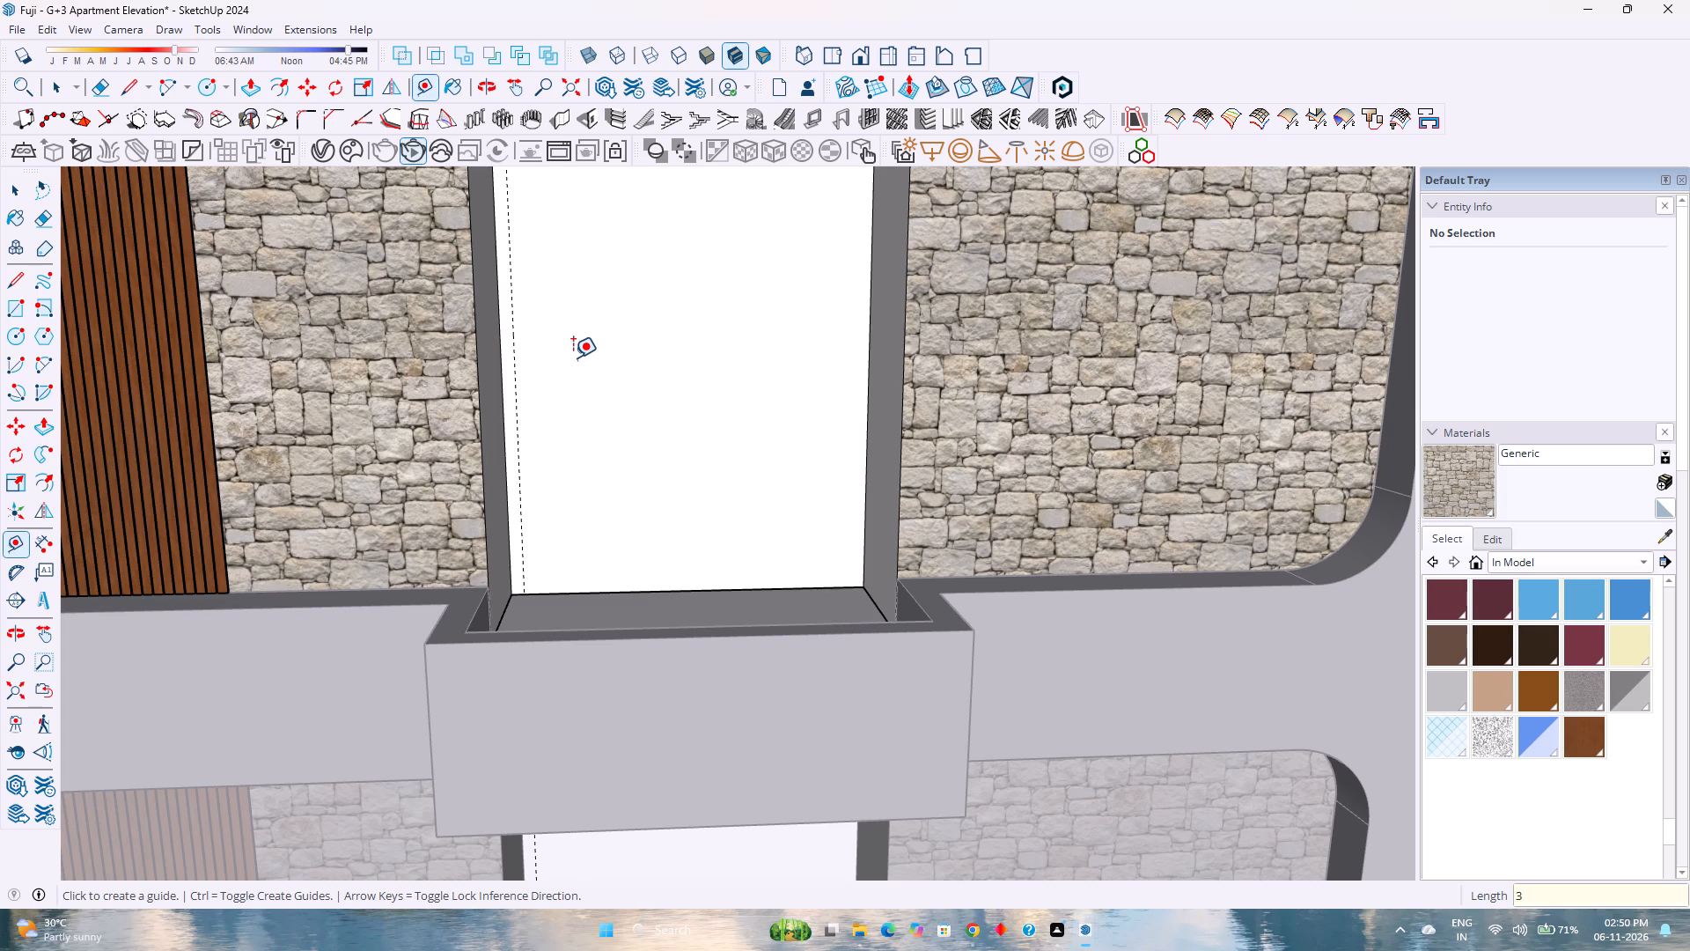
pyautogui.click(869, 341)
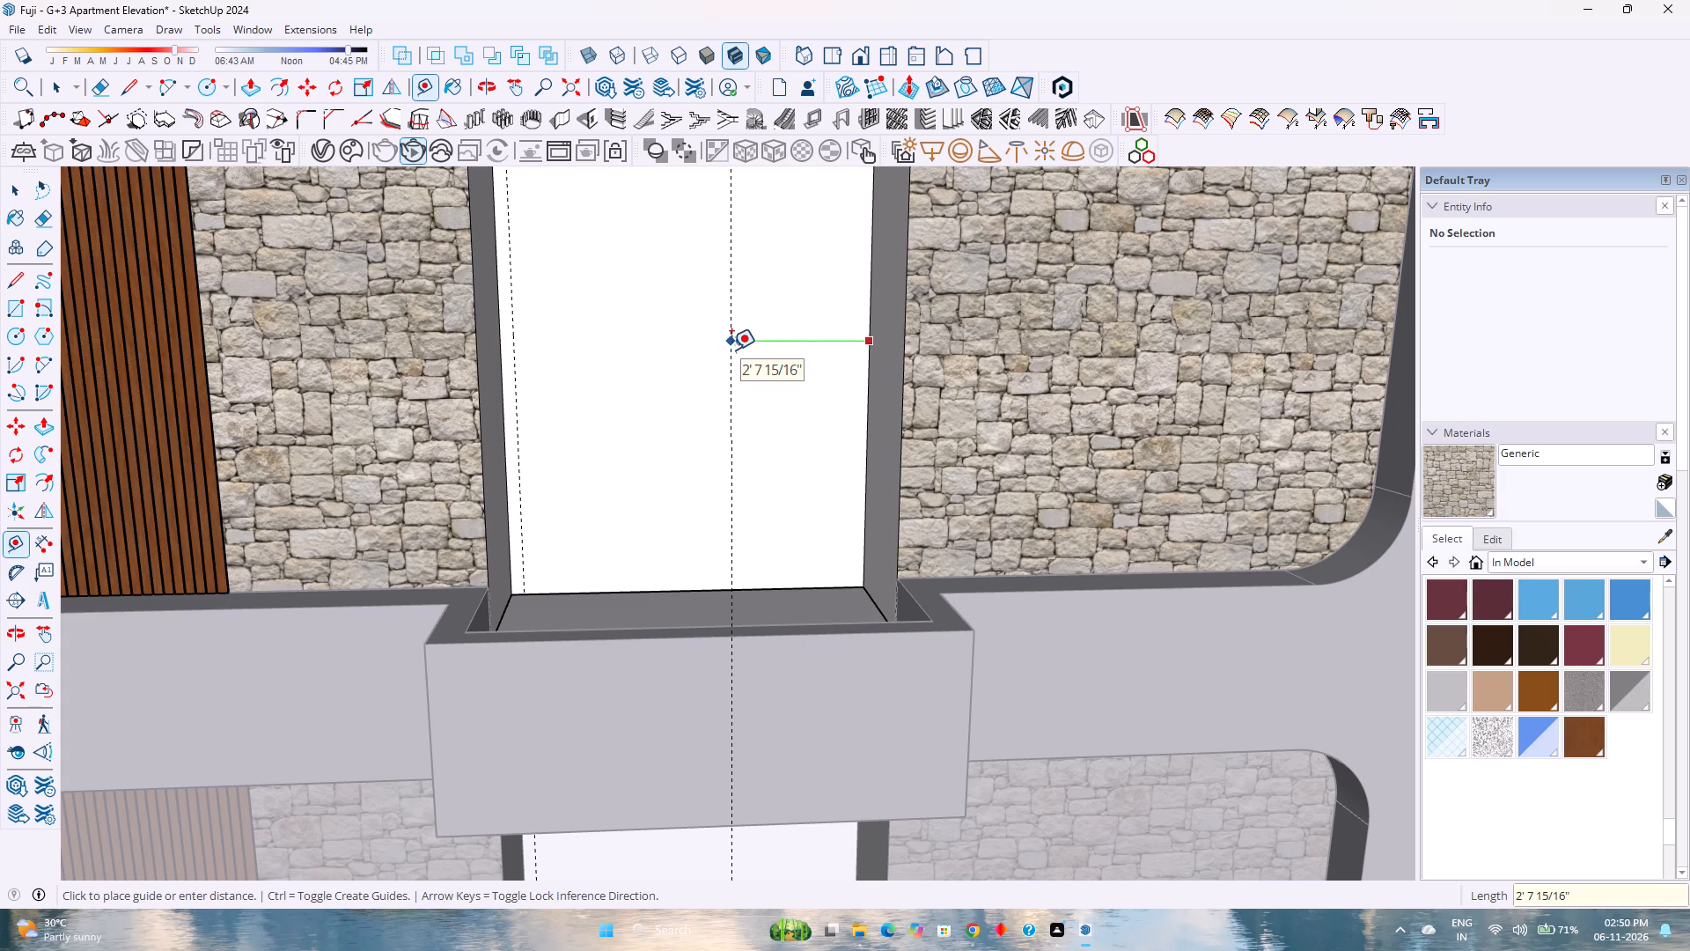
pyautogui.press('3')
pyautogui.press('Return')
# Place a horizontal guide 7'6" above the bottom edge of the white balcony wall.
pyautogui.scroll(-6, 627, 272)
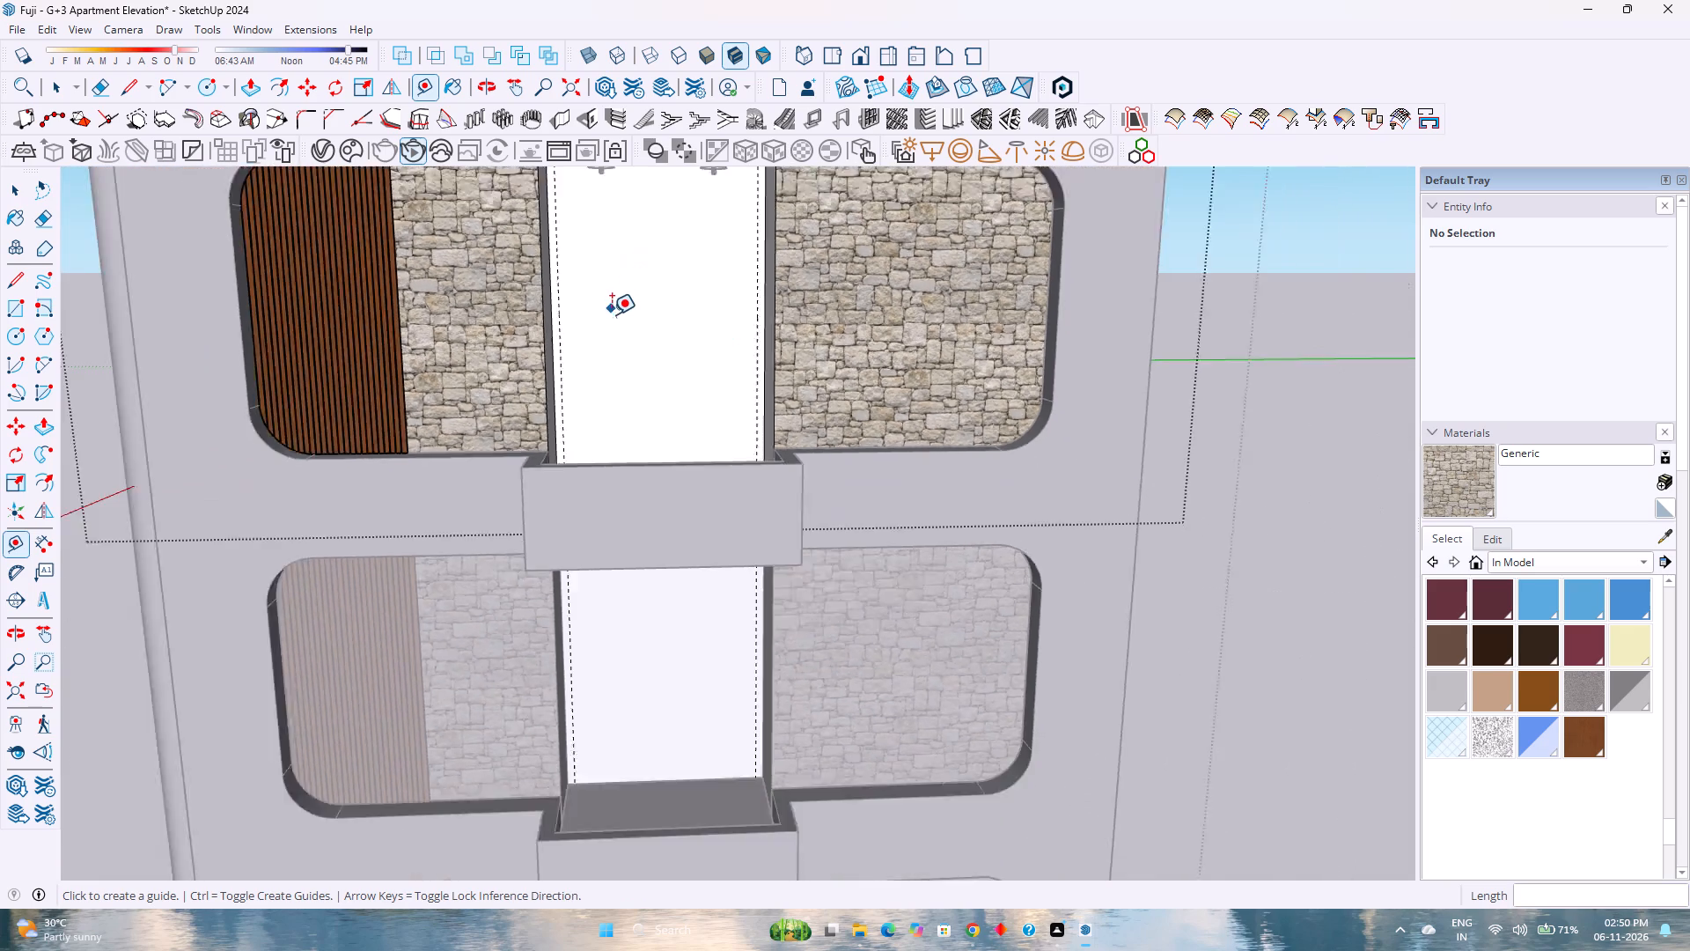
pyautogui.scroll(-5, 612, 314)
pyautogui.middleClick(600, 328)
pyautogui.moveTo(599, 318); pyautogui.dragTo(614, 347, button='middle')
pyautogui.scroll(5, 637, 401)
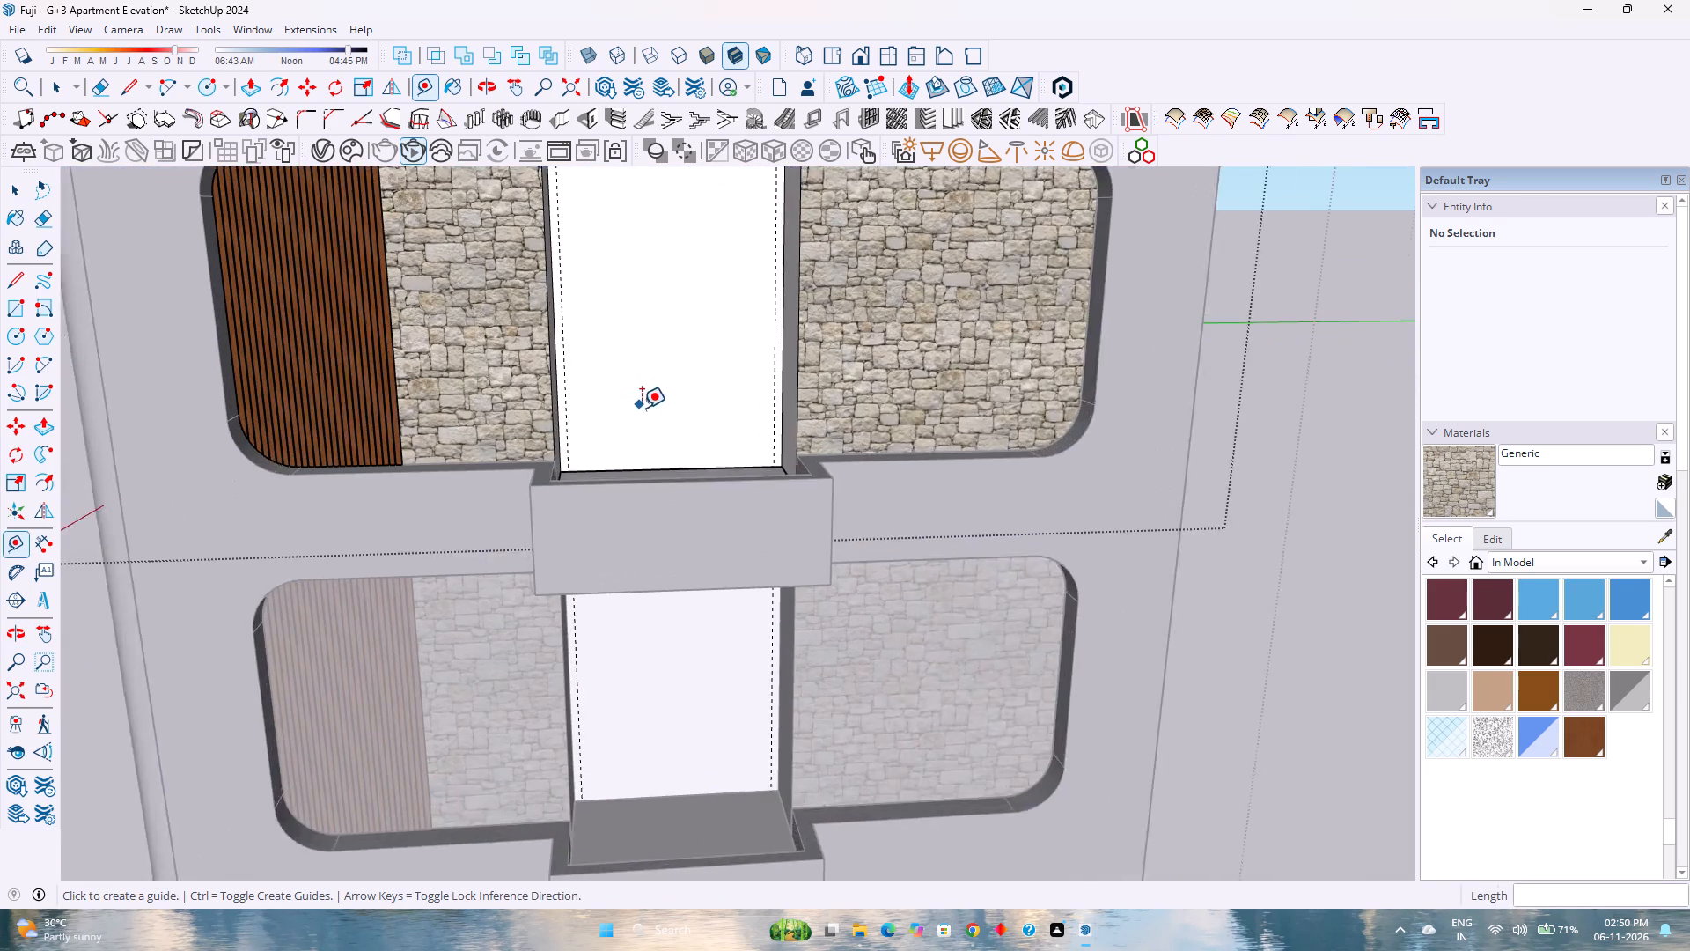
pyautogui.scroll(1, 642, 408)
pyautogui.click(650, 475)
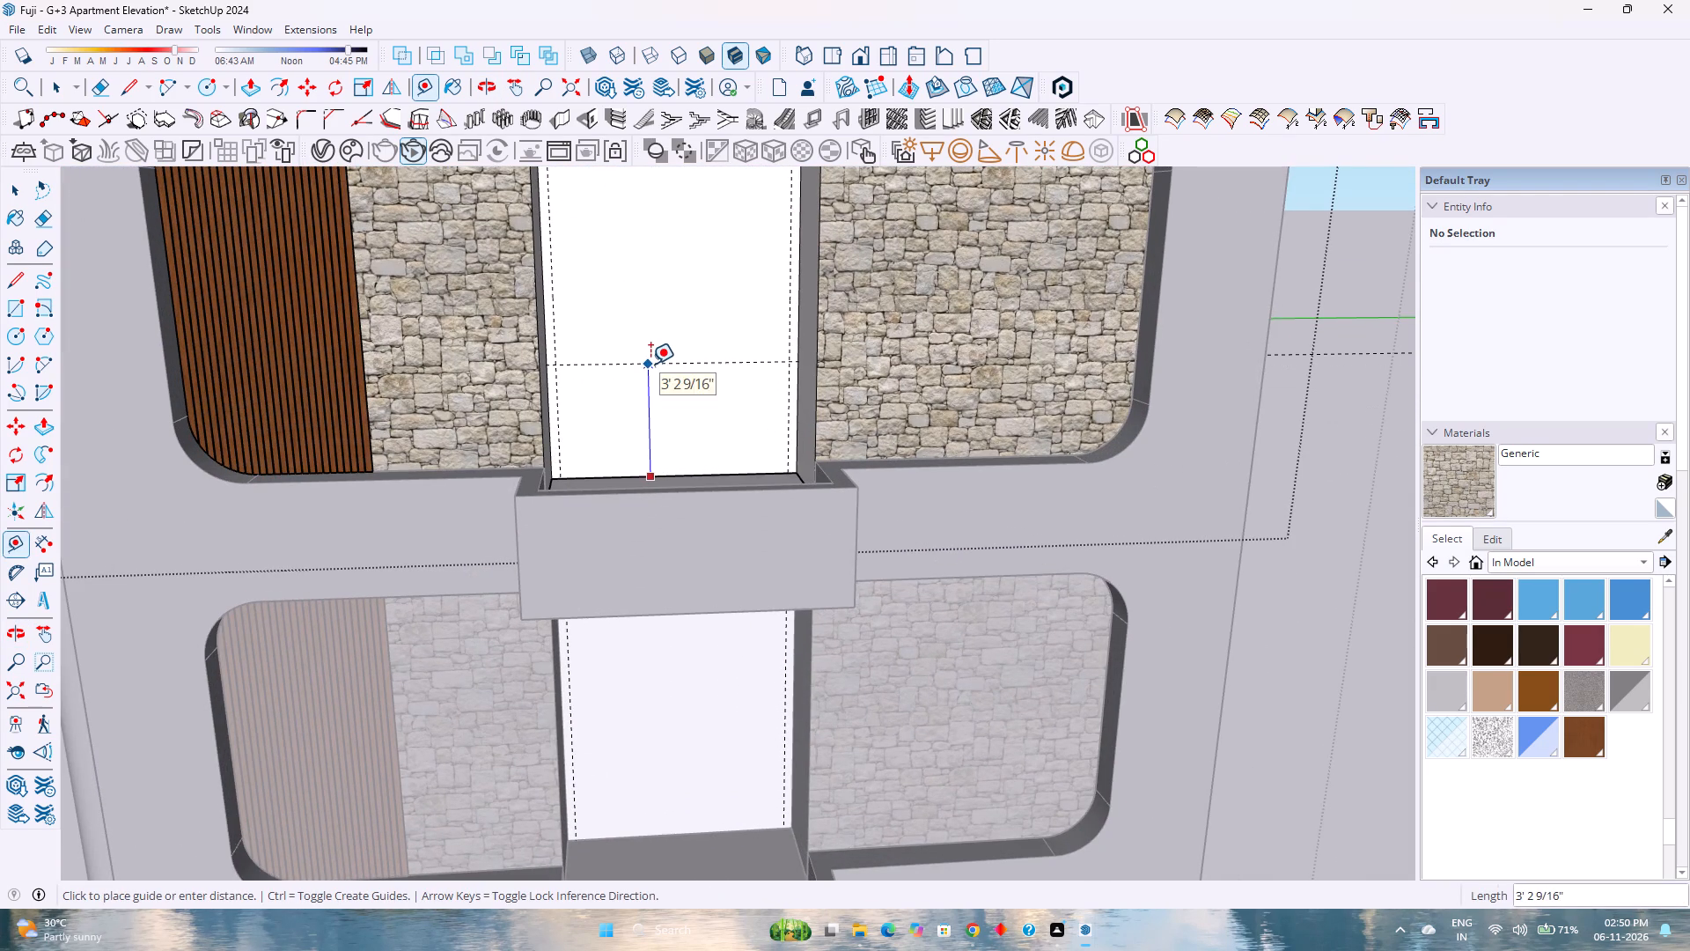
pyautogui.write("7'")
pyautogui.press('Return')
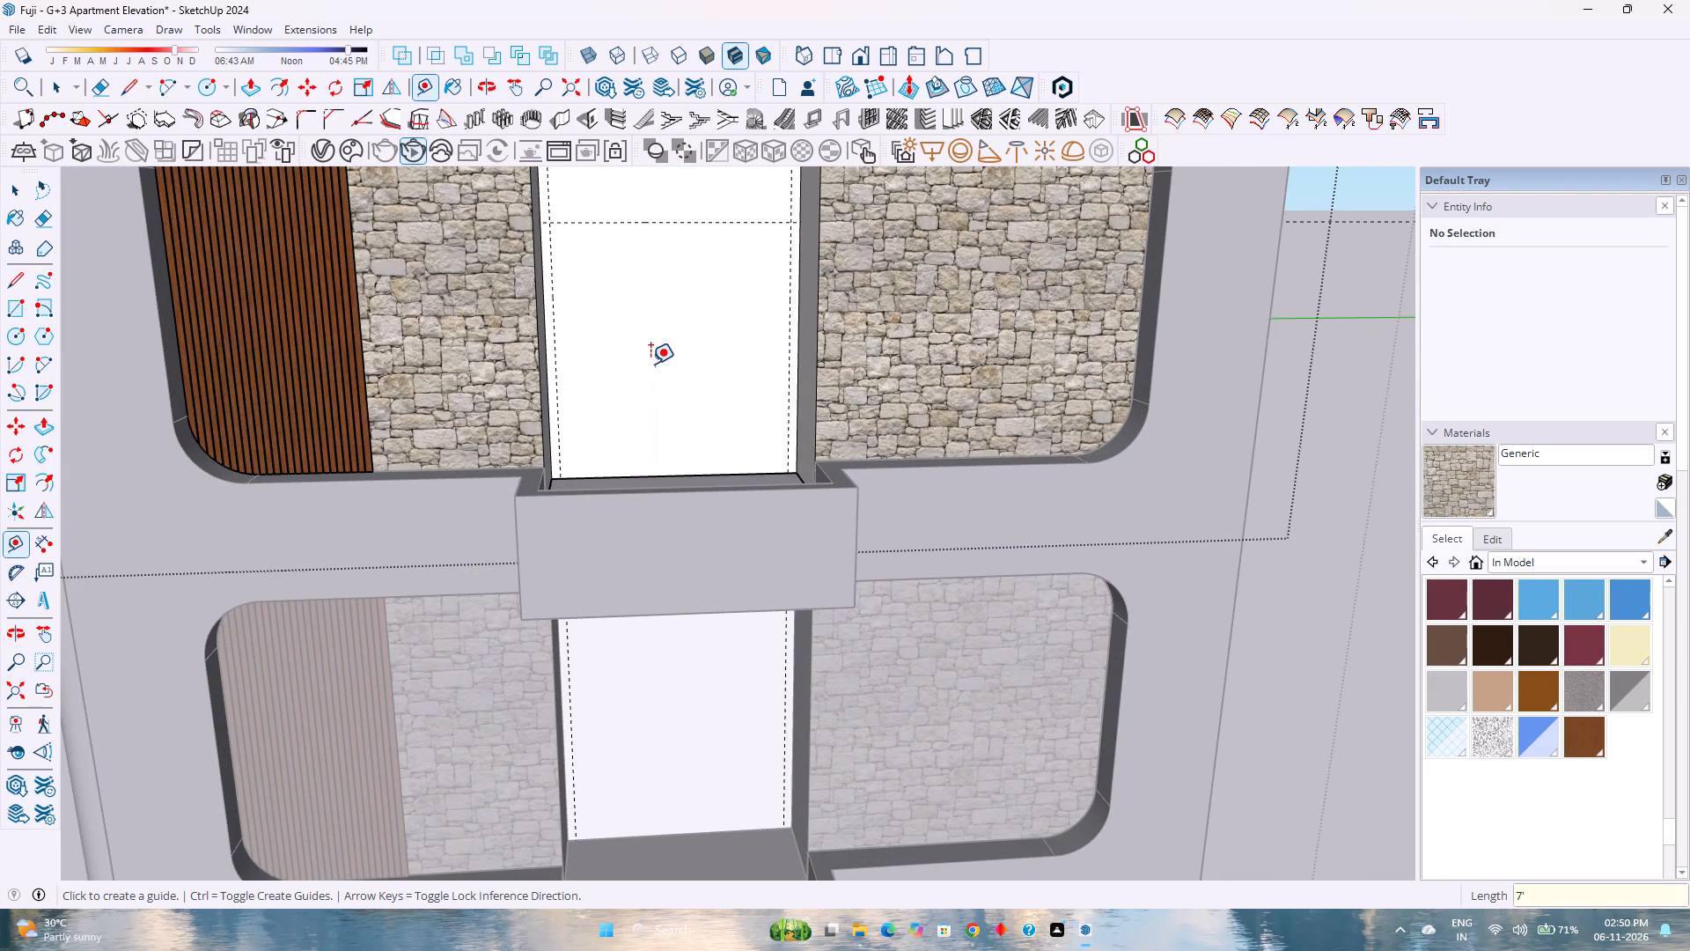
pyautogui.write('7\'6"')
pyautogui.press('Return')
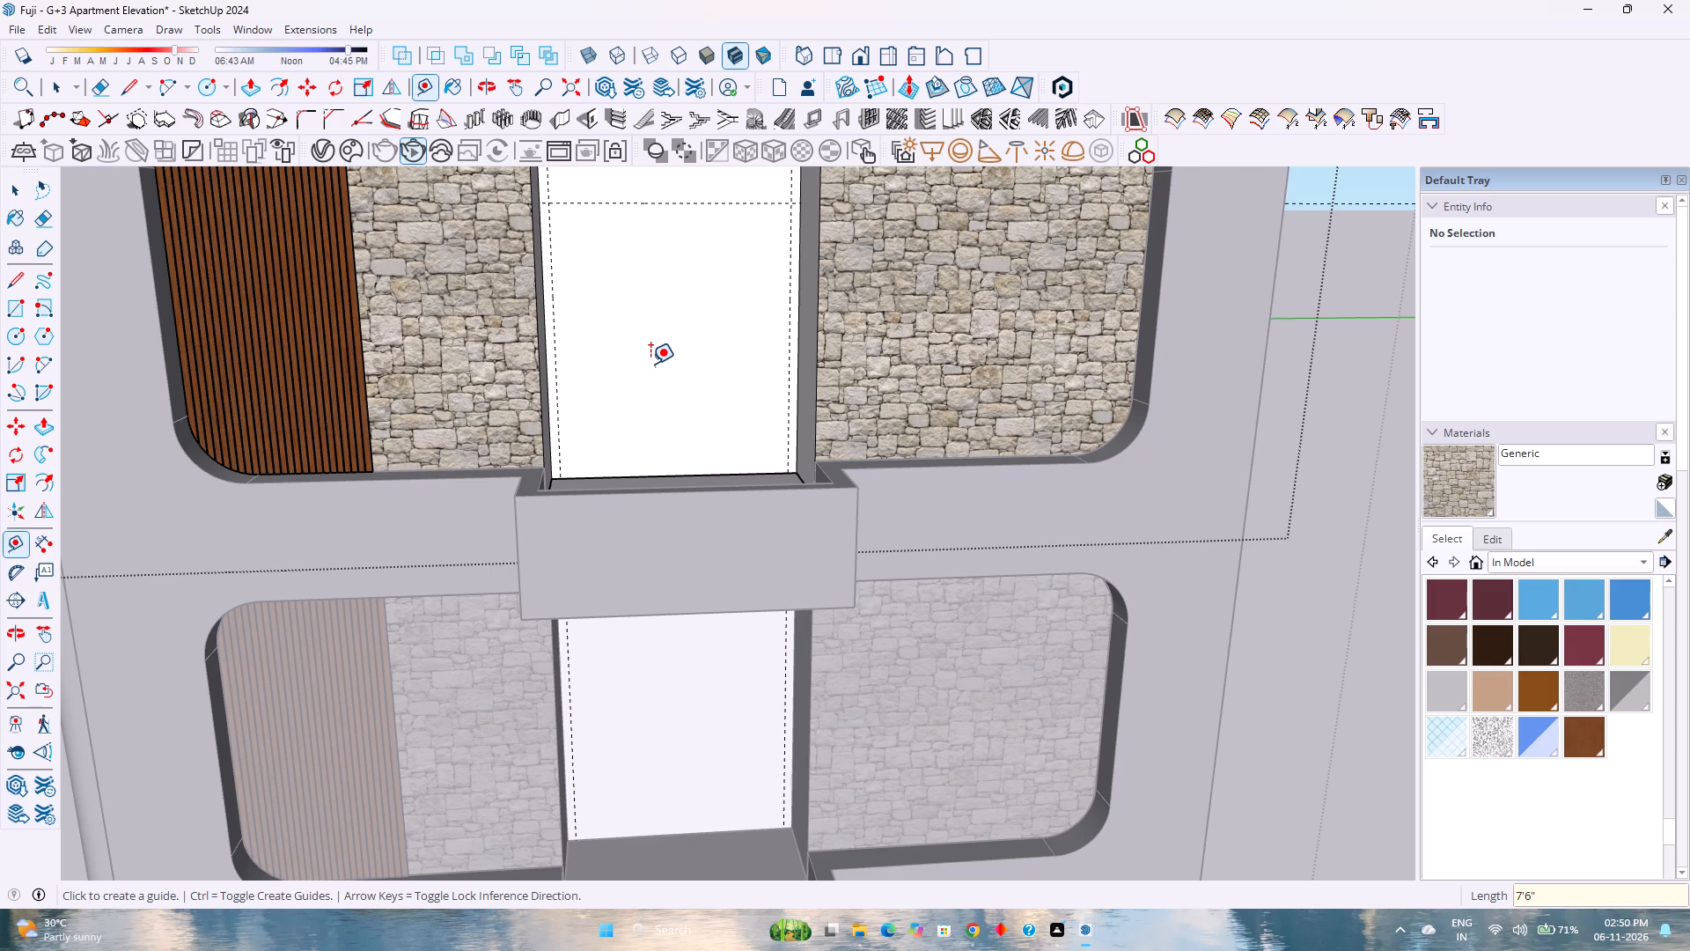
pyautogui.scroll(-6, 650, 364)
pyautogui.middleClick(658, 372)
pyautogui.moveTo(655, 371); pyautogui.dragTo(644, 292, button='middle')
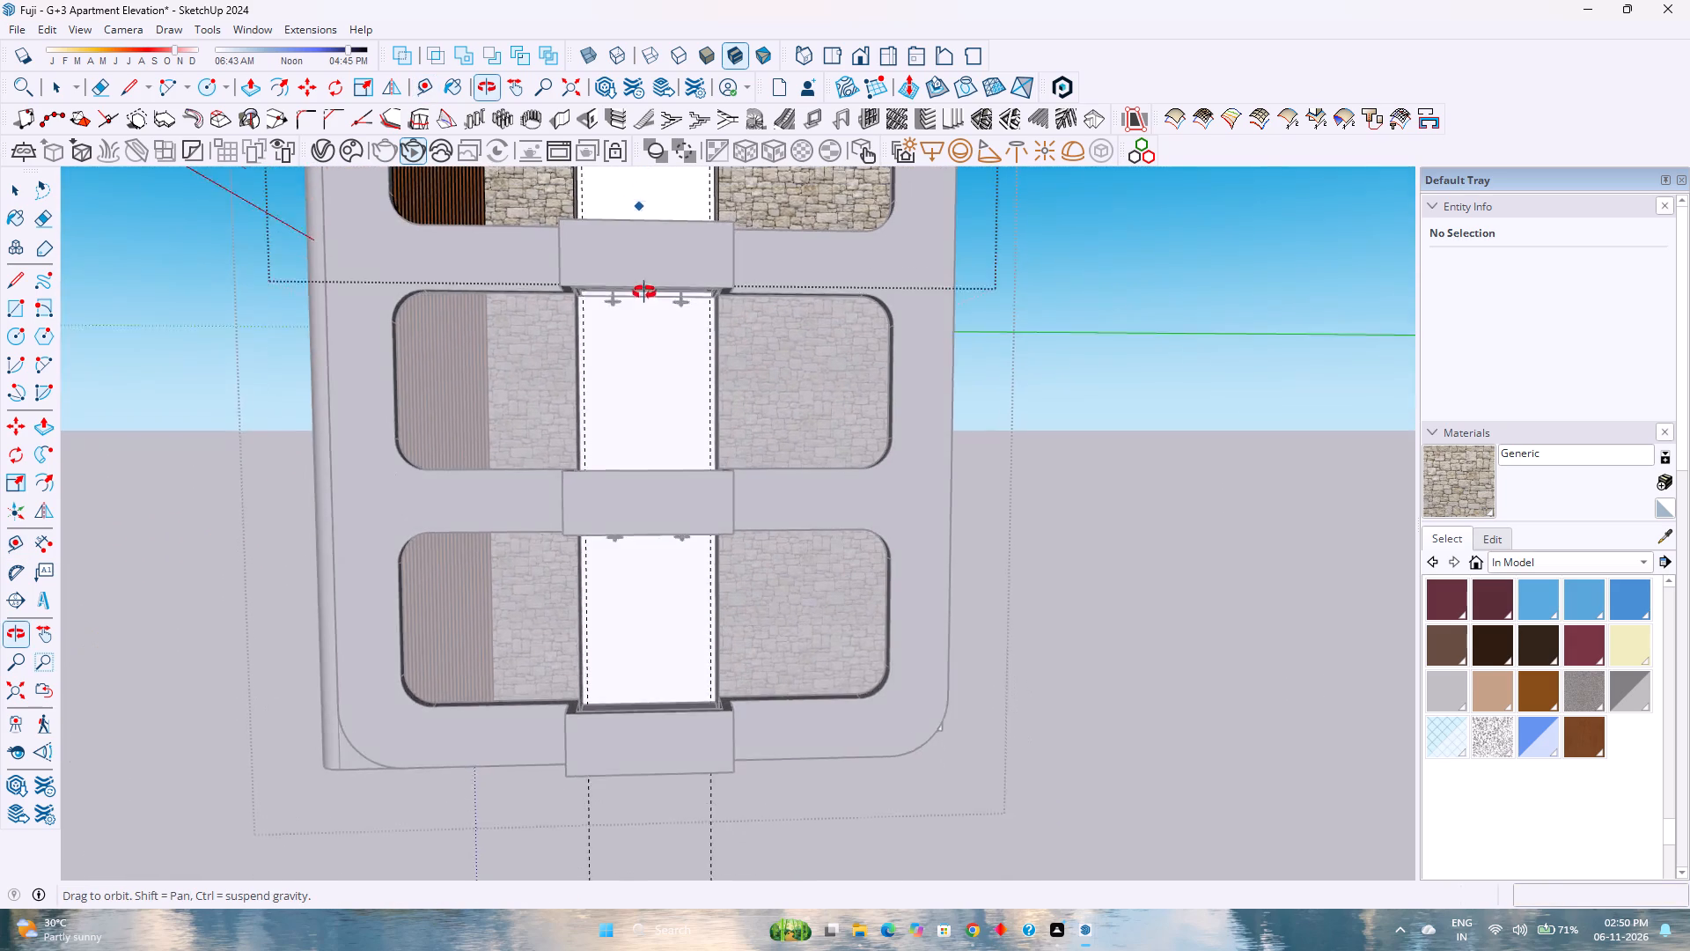
# Draw a 7'6" high rectangle between the guides on the top-floor balcony's white wall, reaching down to the wall's bottom edge.
pyautogui.moveTo(644, 292); pyautogui.dragTo(642, 315, button='middle')
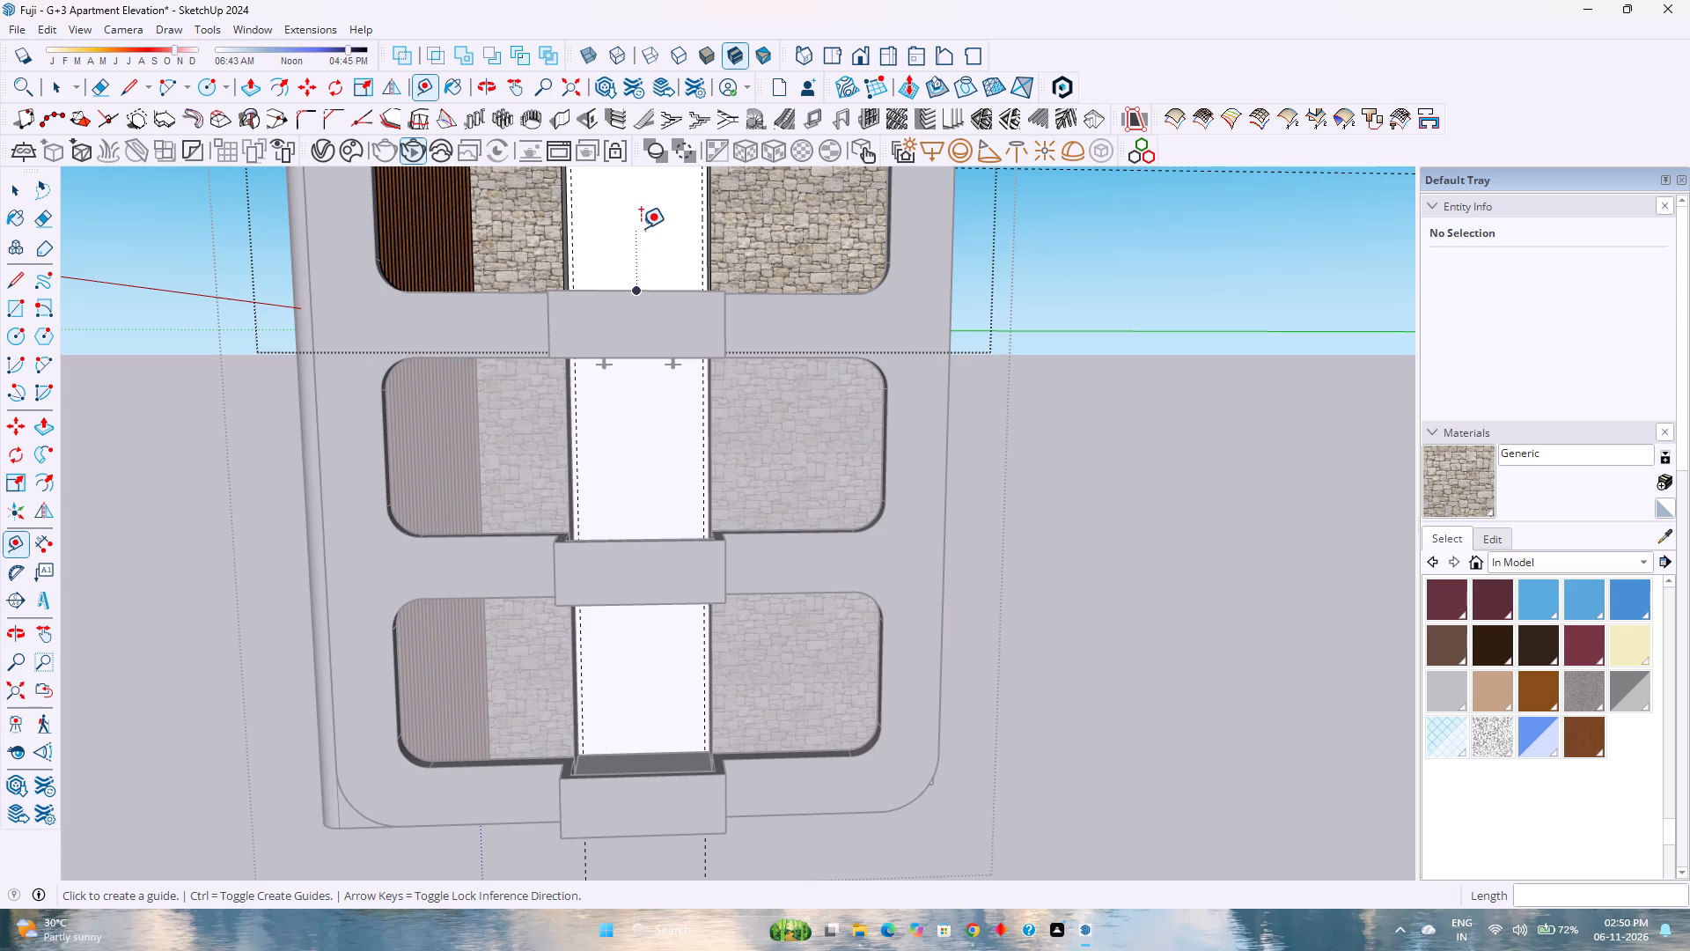
pyautogui.press('r')
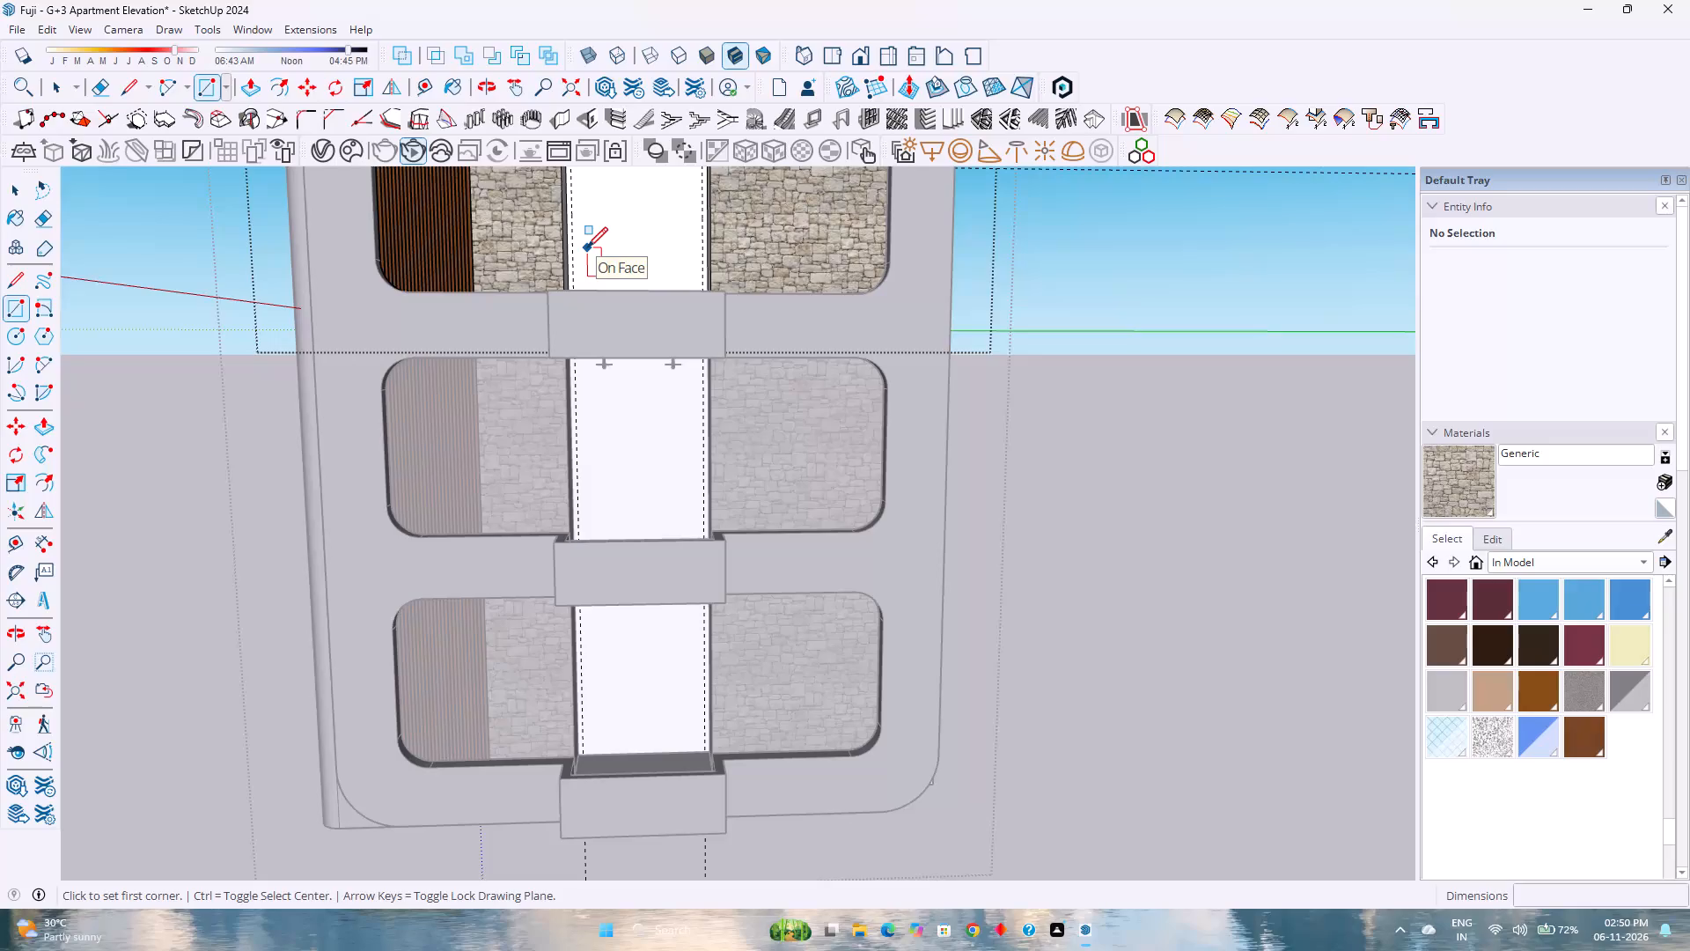
pyautogui.scroll(1, 587, 247)
pyautogui.scroll(-1, 587, 247)
pyautogui.scroll(1, 587, 247)
pyautogui.scroll(-1, 587, 247)
pyautogui.scroll(1, 587, 247)
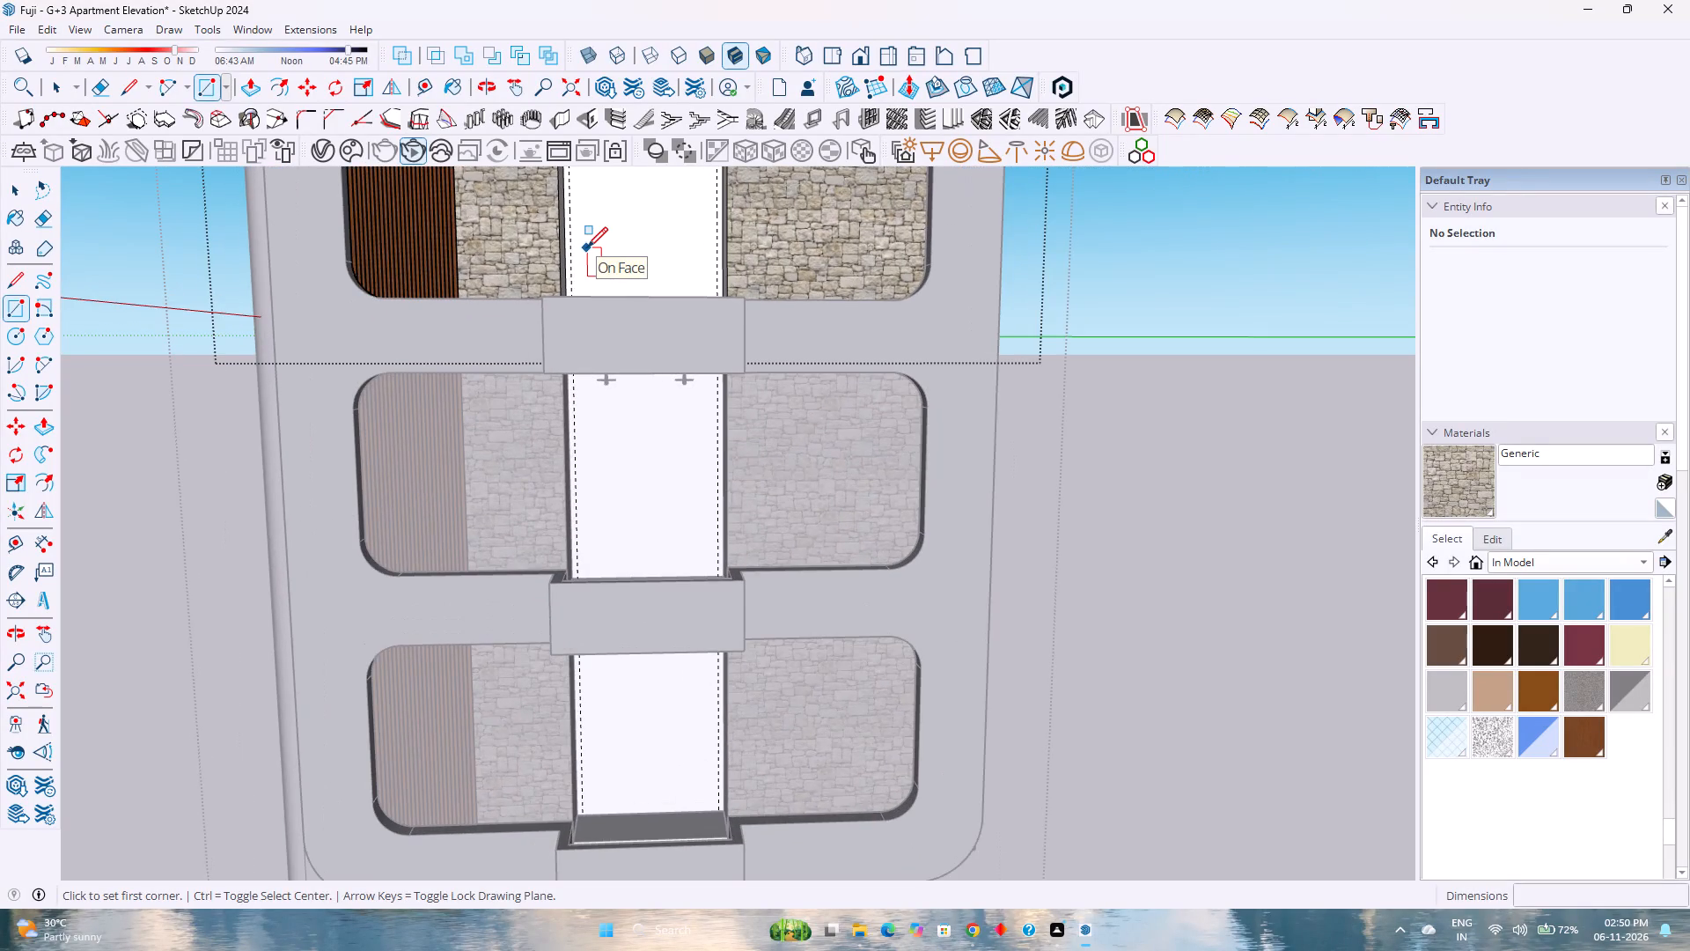
pyautogui.scroll(-1, 587, 247)
pyautogui.scroll(2, 587, 247)
pyautogui.scroll(-1, 587, 247)
pyautogui.scroll(1, 587, 247)
pyautogui.scroll(-1, 587, 247)
pyautogui.scroll(1, 587, 247)
pyautogui.scroll(-1, 587, 247)
pyautogui.scroll(1, 587, 247)
pyautogui.scroll(-1, 587, 246)
pyautogui.scroll(3, 587, 246)
pyautogui.scroll(-1, 587, 246)
pyautogui.scroll(1, 587, 246)
pyautogui.scroll(-1, 587, 246)
pyautogui.scroll(2, 587, 246)
pyautogui.scroll(-2, 587, 246)
pyautogui.scroll(2, 587, 246)
pyautogui.scroll(-1, 587, 246)
pyautogui.scroll(1, 587, 246)
pyautogui.scroll(-1, 587, 246)
pyautogui.scroll(1, 587, 246)
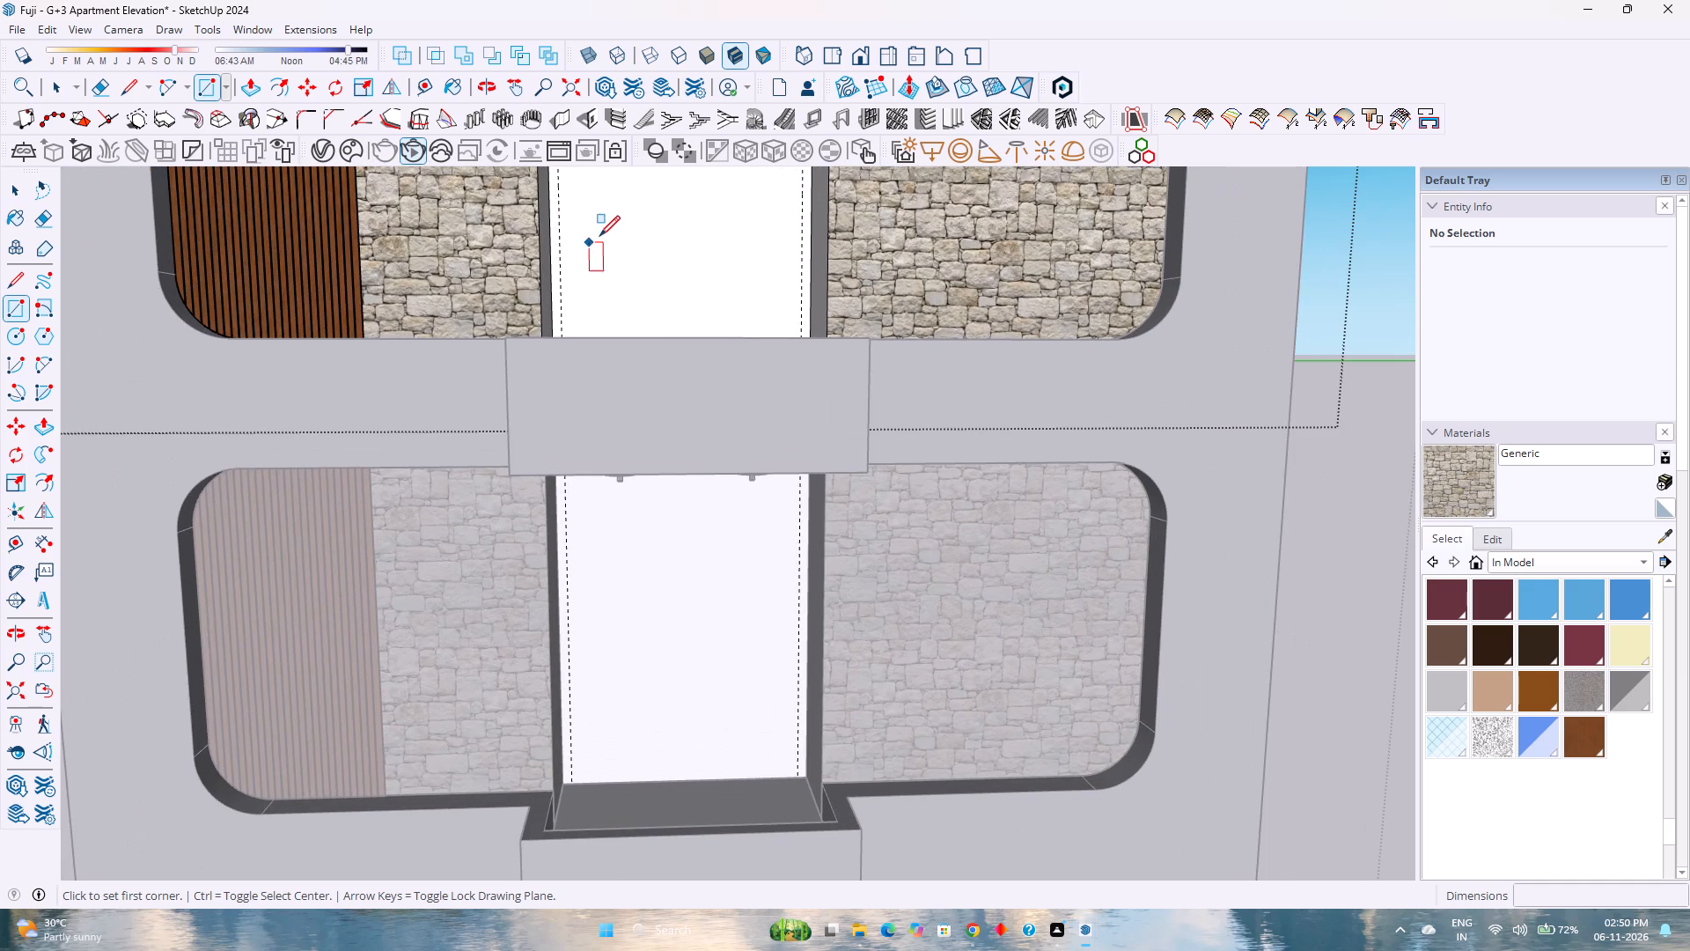
pyautogui.scroll(-1, 600, 235)
pyautogui.scroll(1, 600, 235)
pyautogui.scroll(-1, 600, 235)
pyautogui.scroll(2, 600, 235)
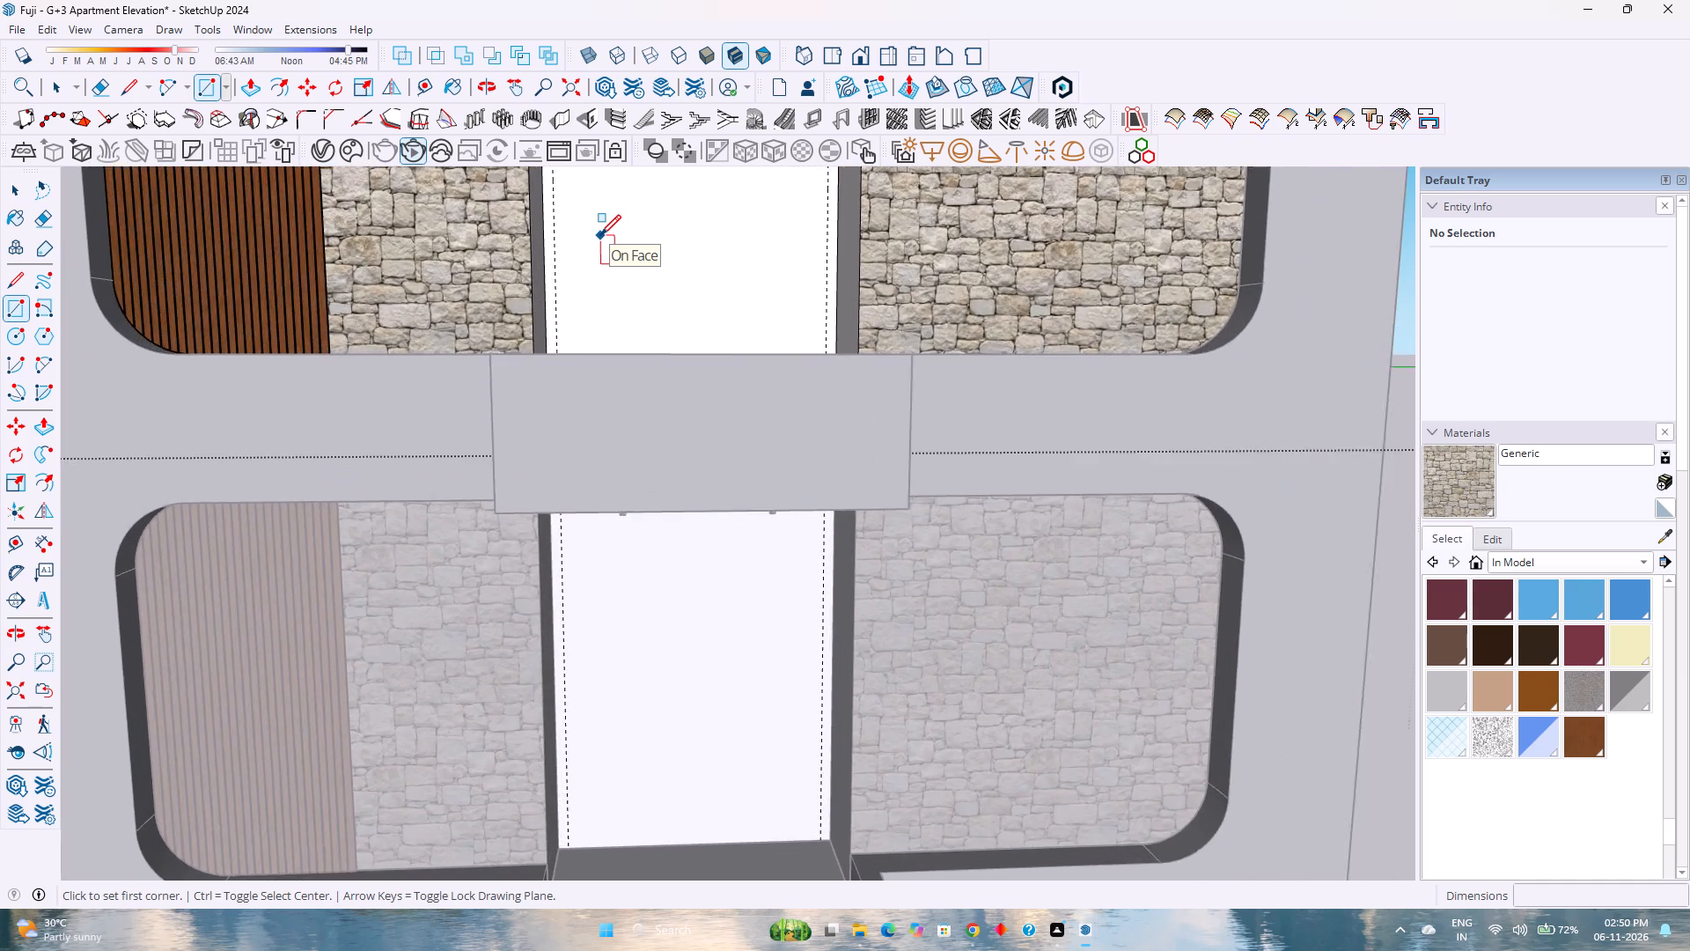
pyautogui.scroll(-1, 600, 235)
pyautogui.scroll(1, 600, 235)
pyautogui.scroll(-1, 600, 235)
pyautogui.scroll(1, 600, 235)
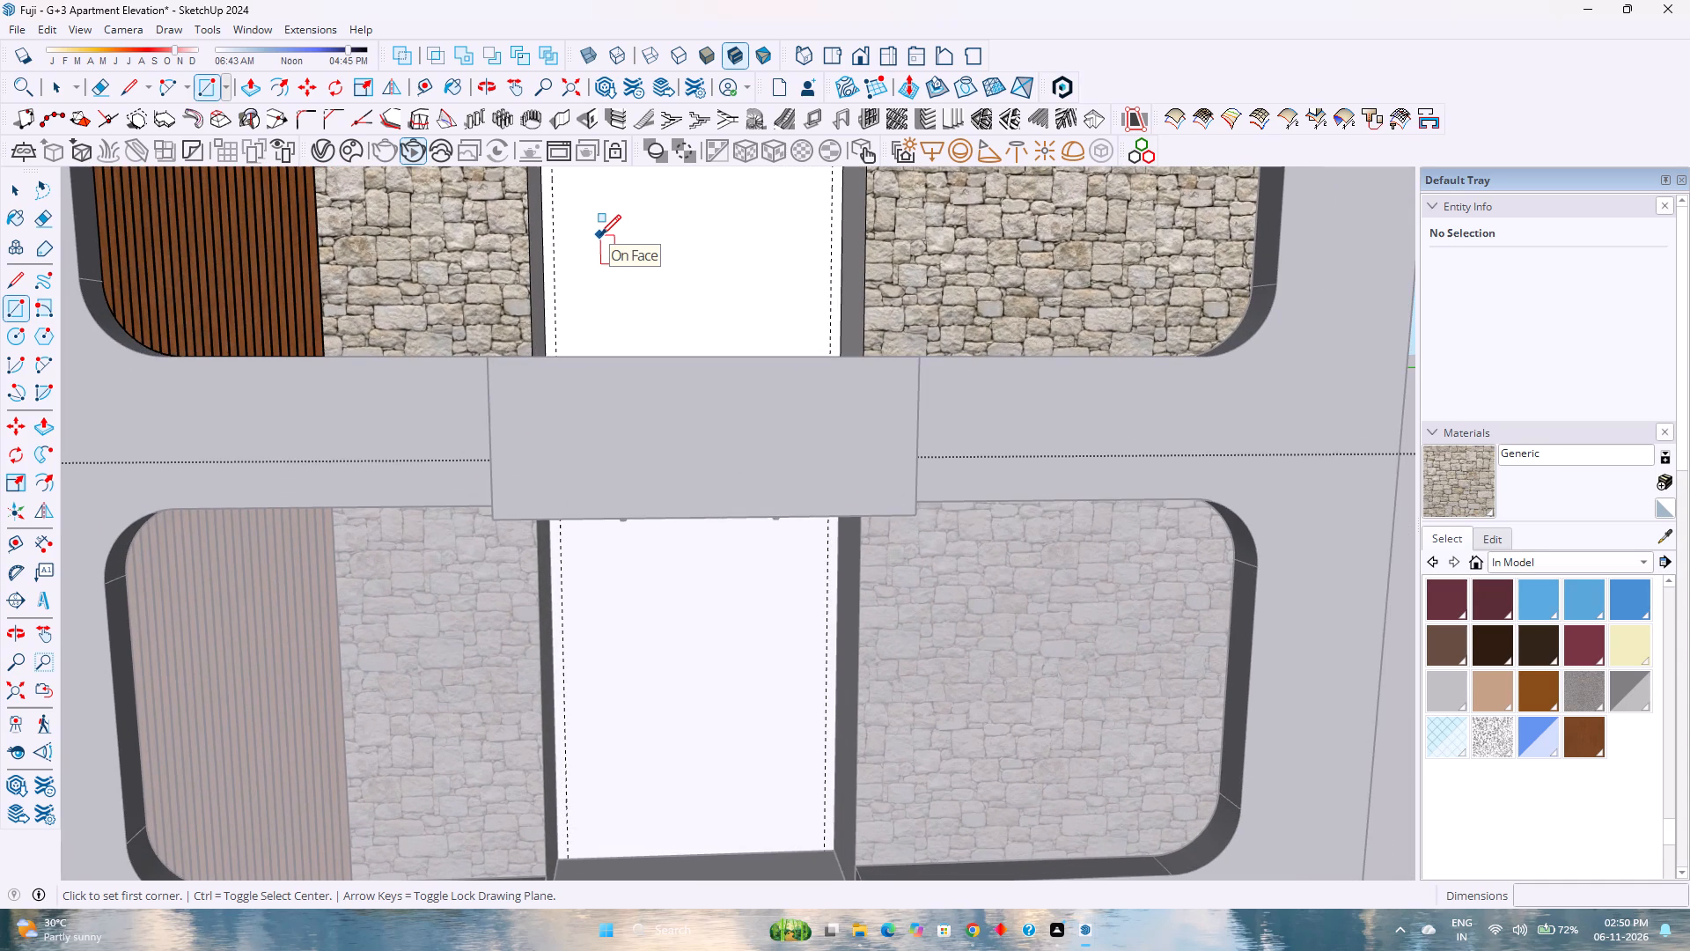
pyautogui.scroll(2, 600, 235)
pyautogui.scroll(-1, 600, 235)
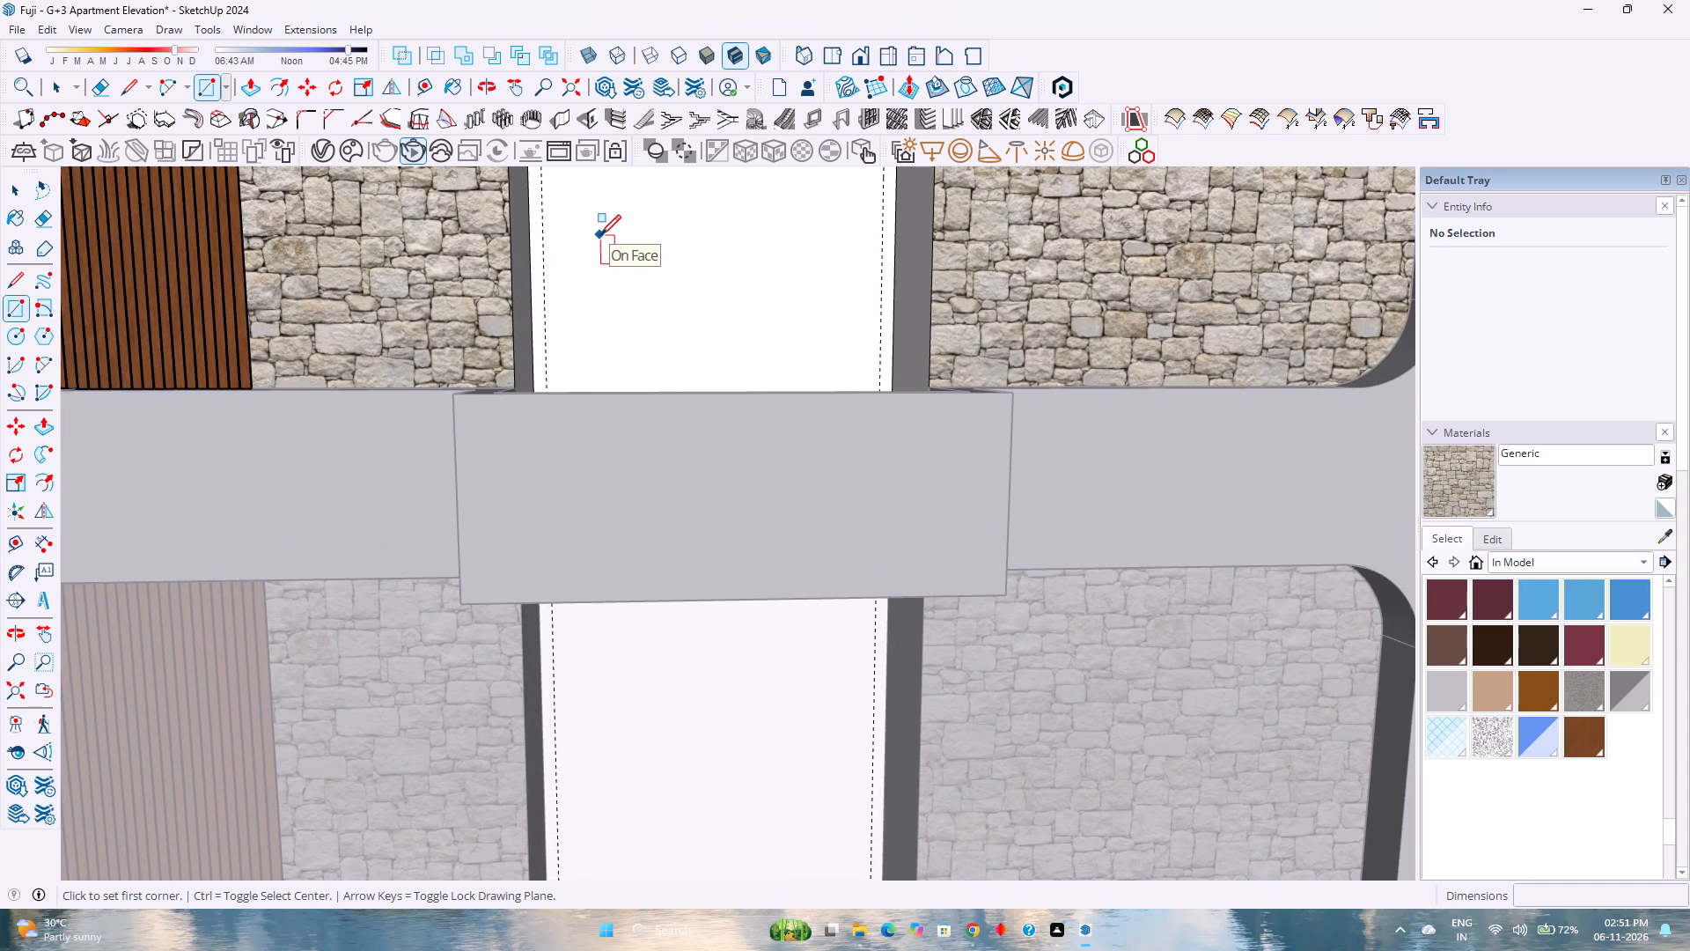
pyautogui.scroll(2, 600, 235)
pyautogui.keyDown('shift'); pyautogui.moveTo(628, 229); pyautogui.dragTo(682, 538, button='middle'); pyautogui.keyUp('shift')
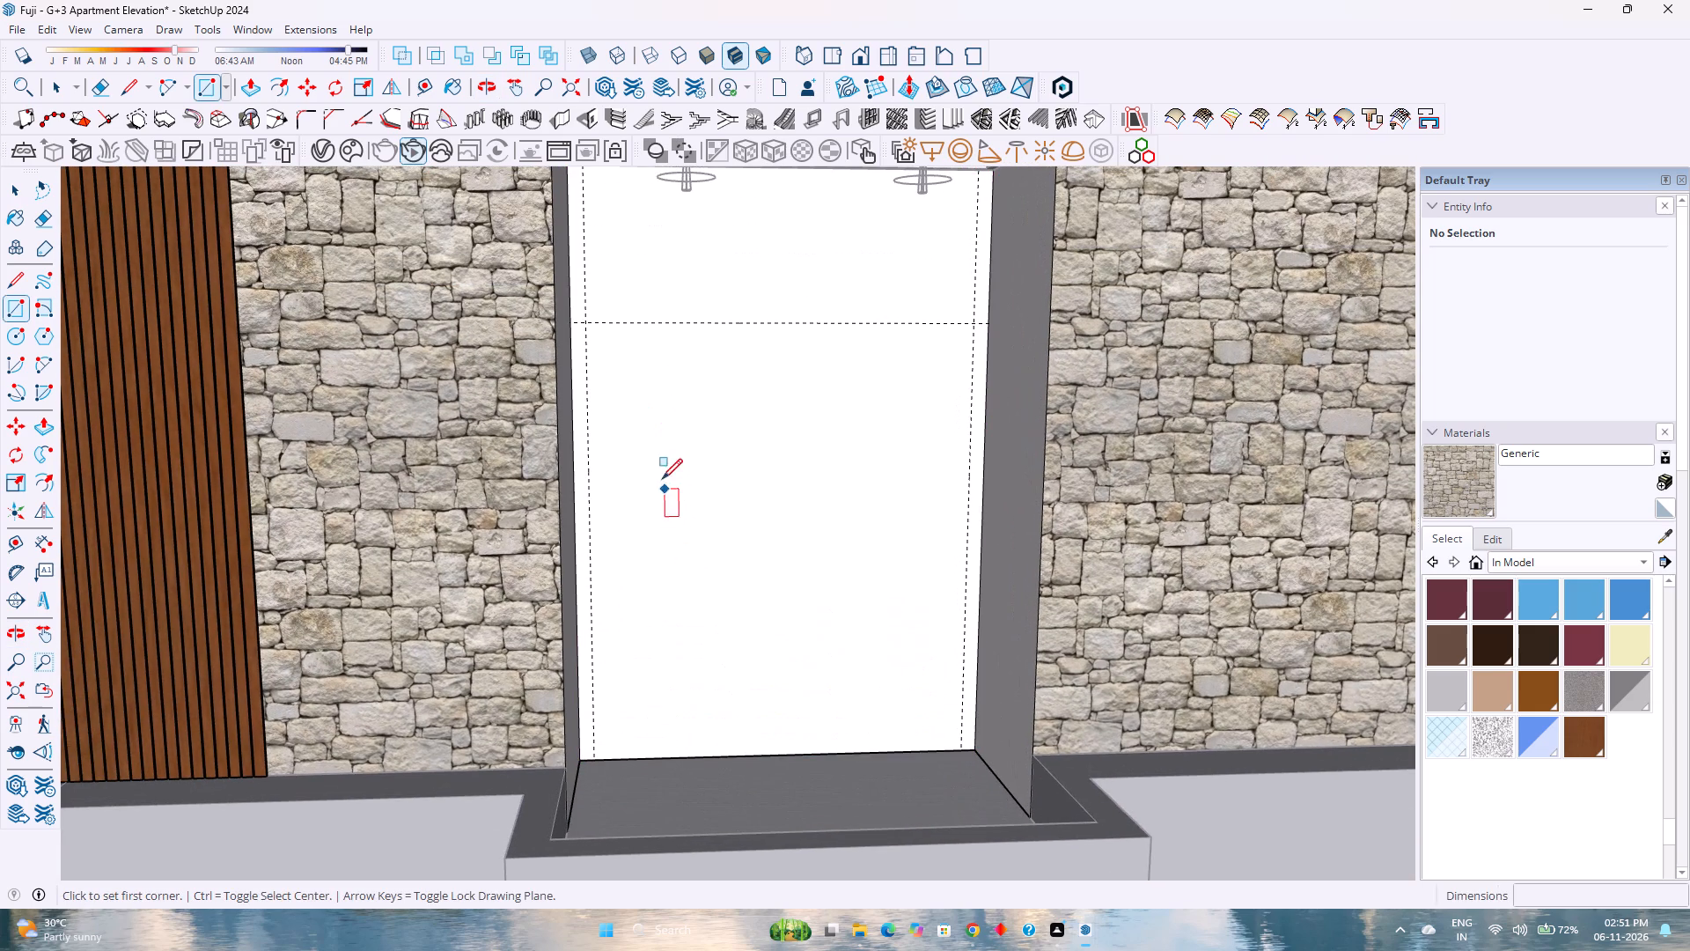
pyautogui.click(585, 321)
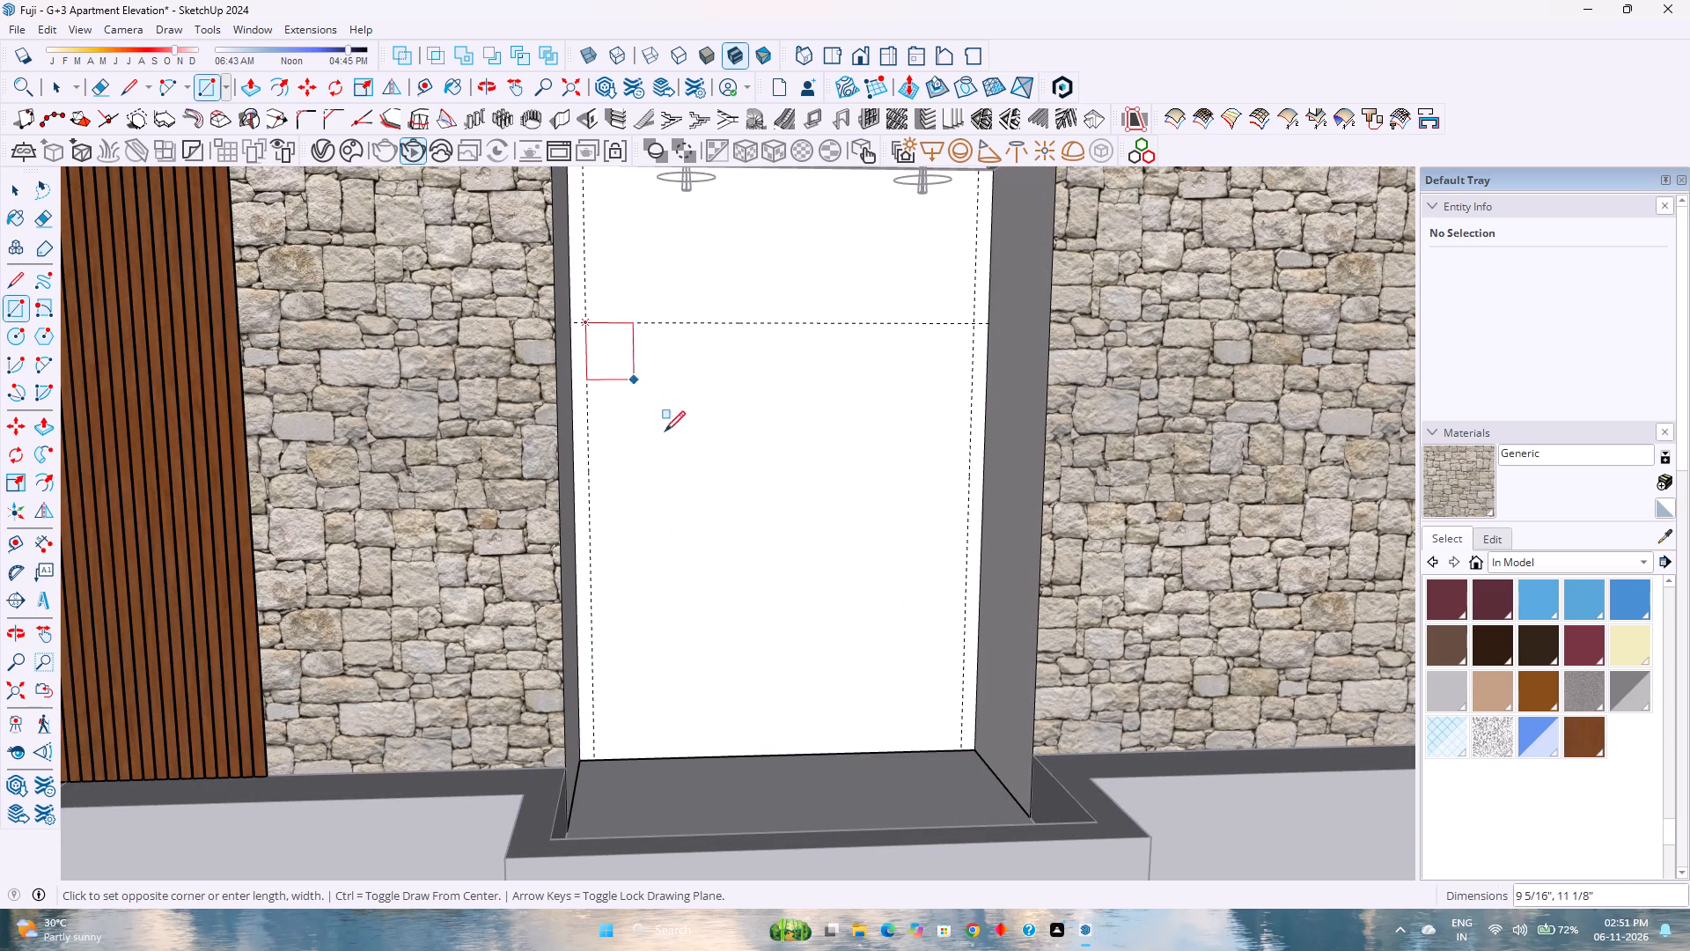
pyautogui.click(964, 750)
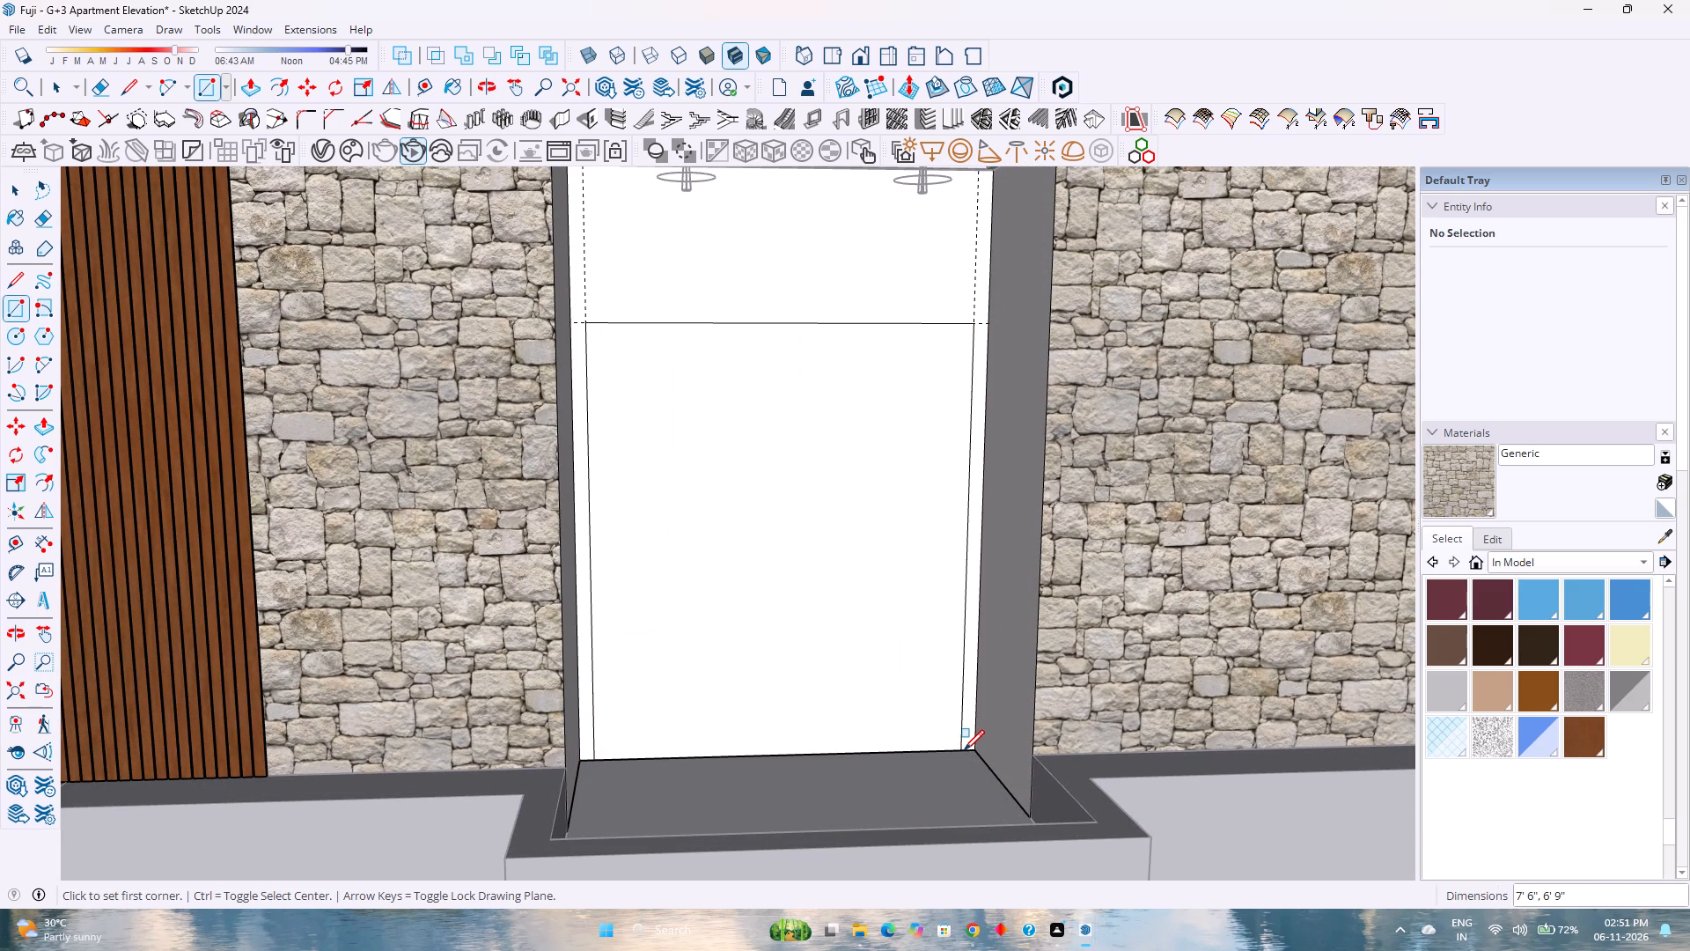
# Push the rectangle 9 inches through the white balcony wall to cut the door opening.
pyautogui.press('space')
pyautogui.click(776, 625)
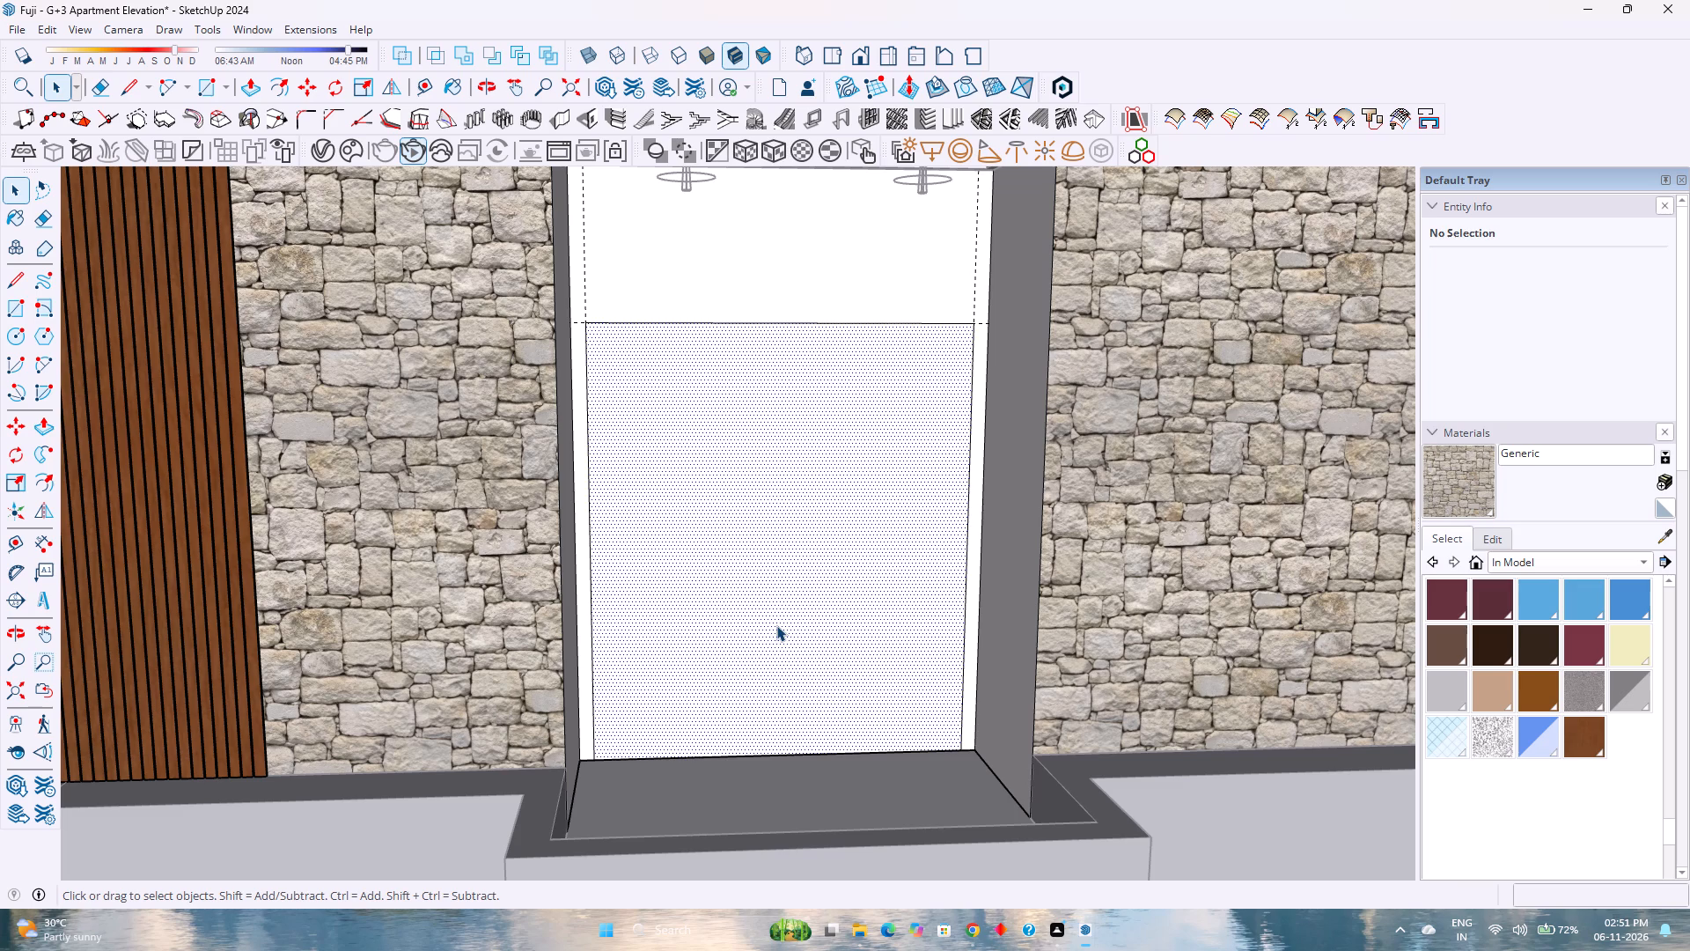
pyautogui.press('p')
pyautogui.click(802, 669)
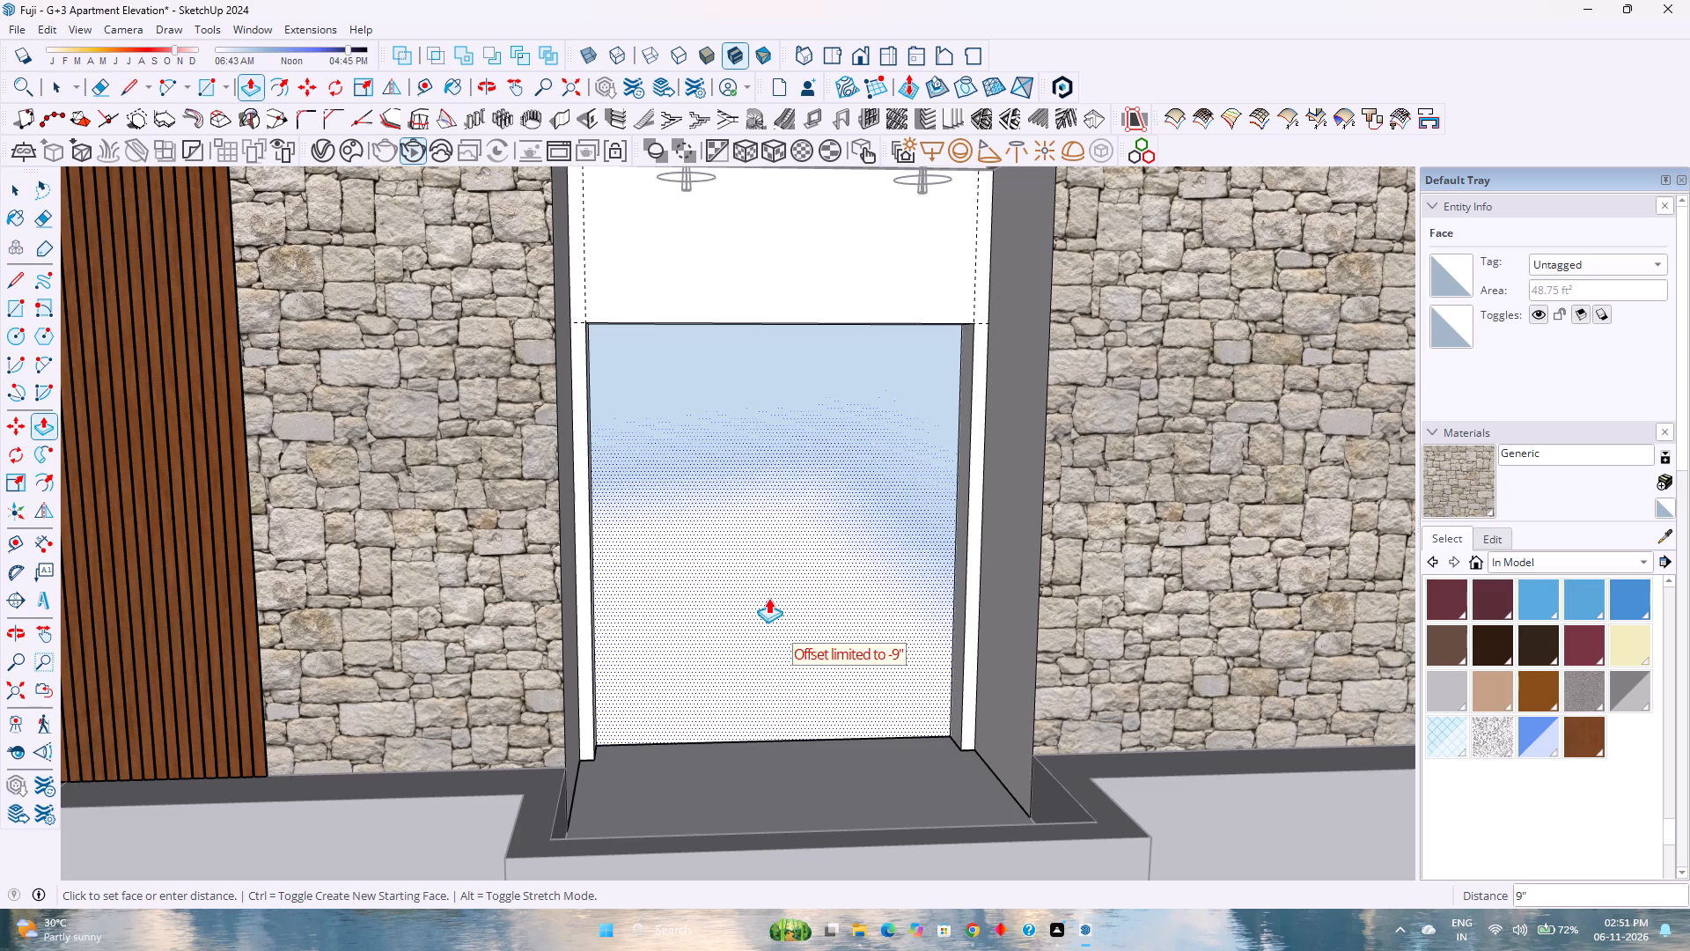
pyautogui.click(768, 598)
pyautogui.scroll(-10, 768, 598)
pyautogui.moveTo(778, 625); pyautogui.dragTo(755, 546, button='middle')
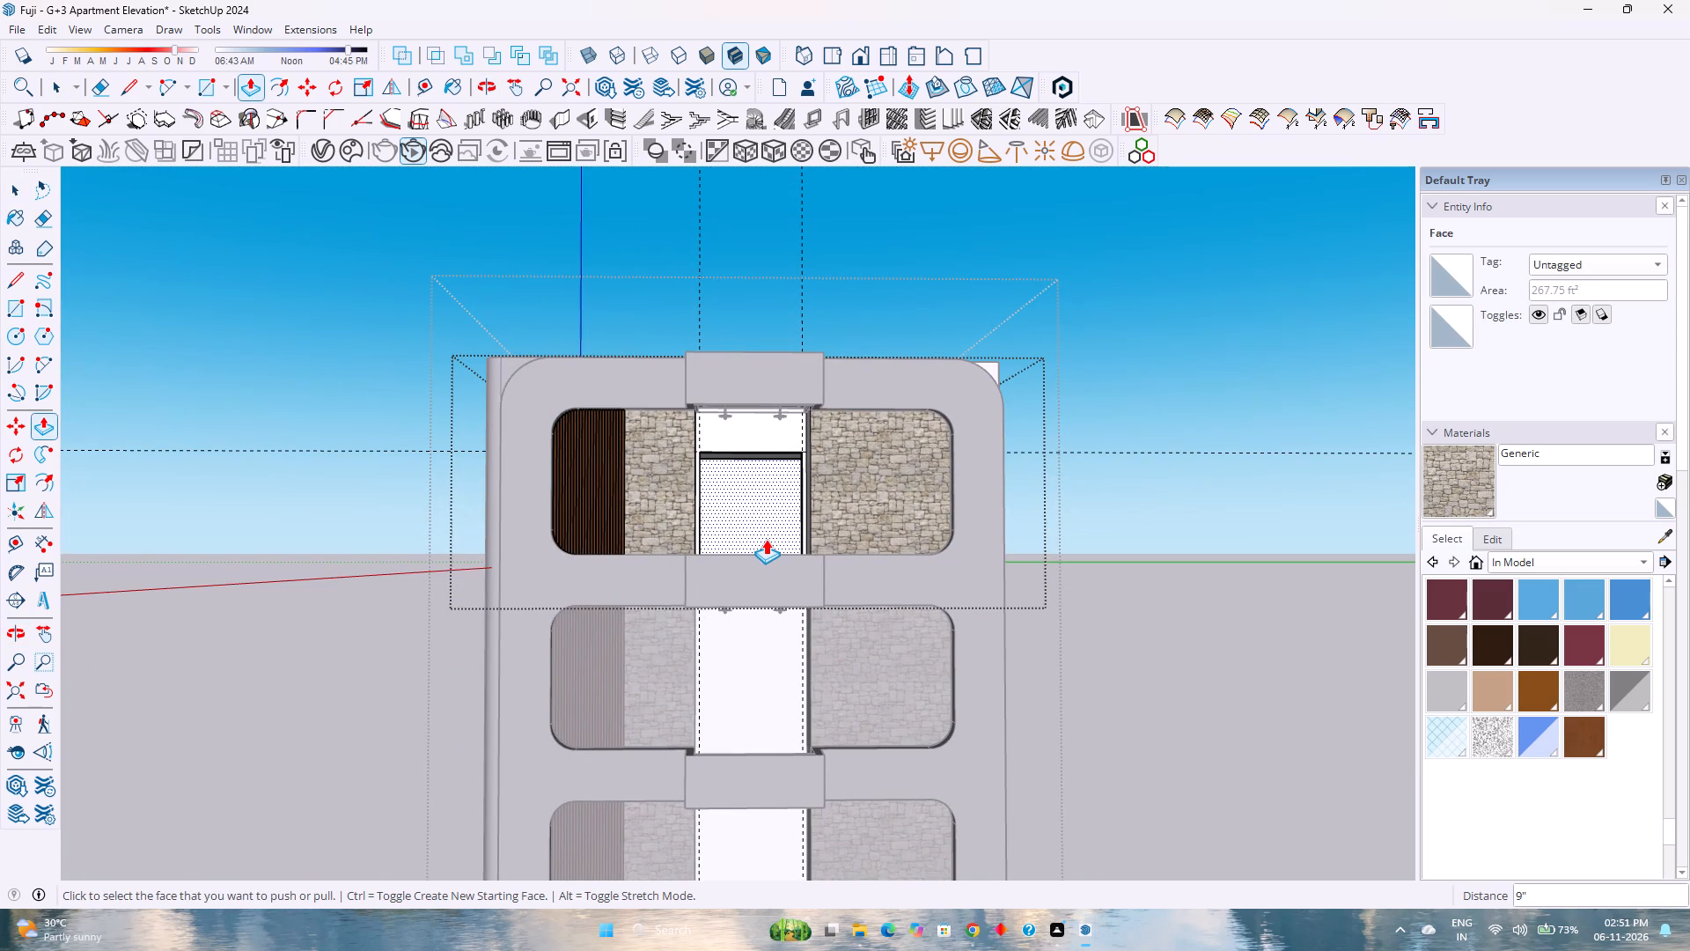
pyautogui.press('space')
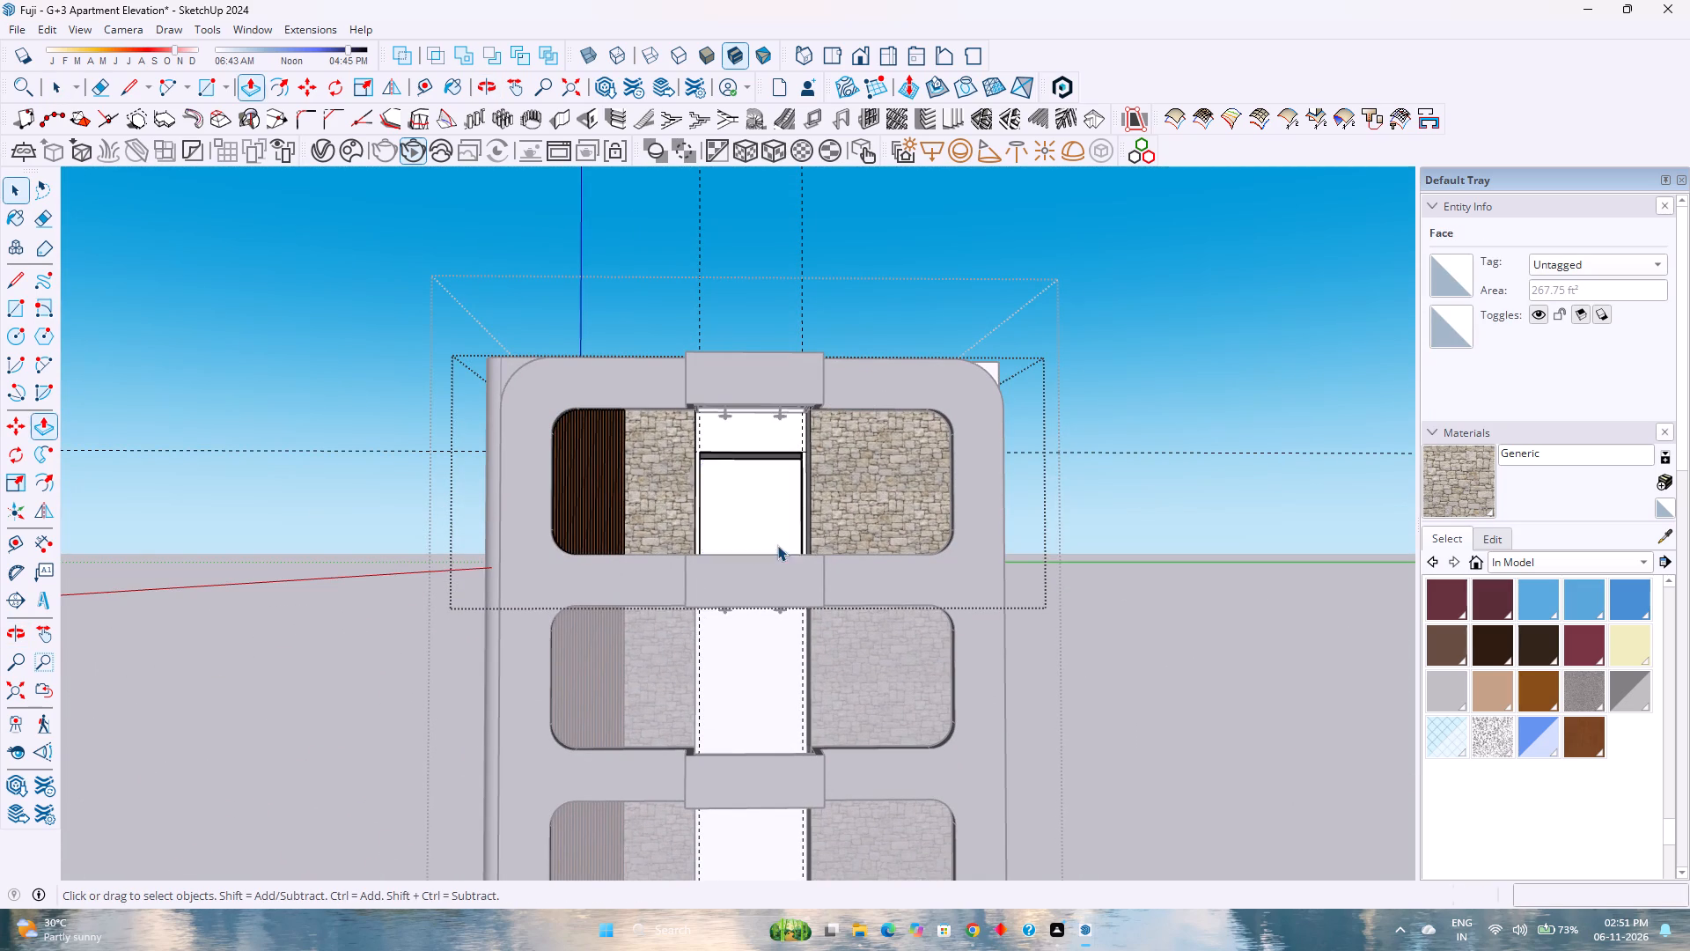
# Inspect the door opening in the top-floor balcony wall and the room behind it from several angles.
pyautogui.scroll(4, 775, 543)
pyautogui.middleClick(768, 539)
pyautogui.moveTo(768, 541); pyautogui.dragTo(788, 613, button='middle')
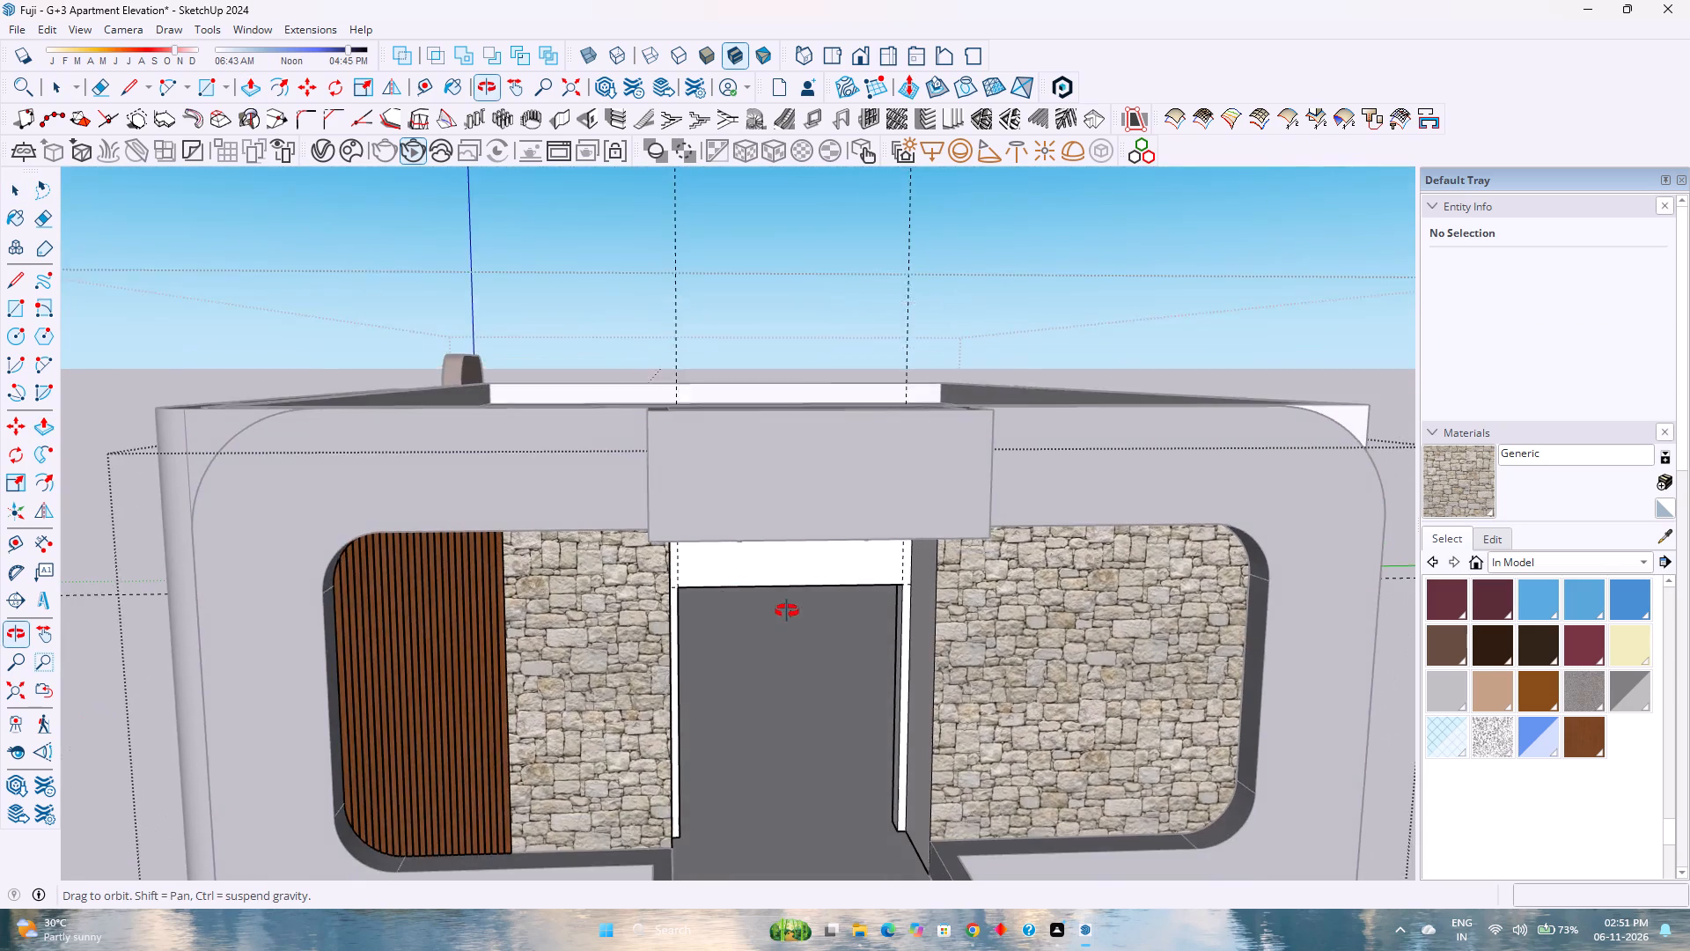
pyautogui.middleClick(788, 613)
pyautogui.scroll(-2, 783, 593)
pyautogui.scroll(4, 839, 755)
pyautogui.moveTo(840, 763); pyautogui.dragTo(705, 762, button='middle')
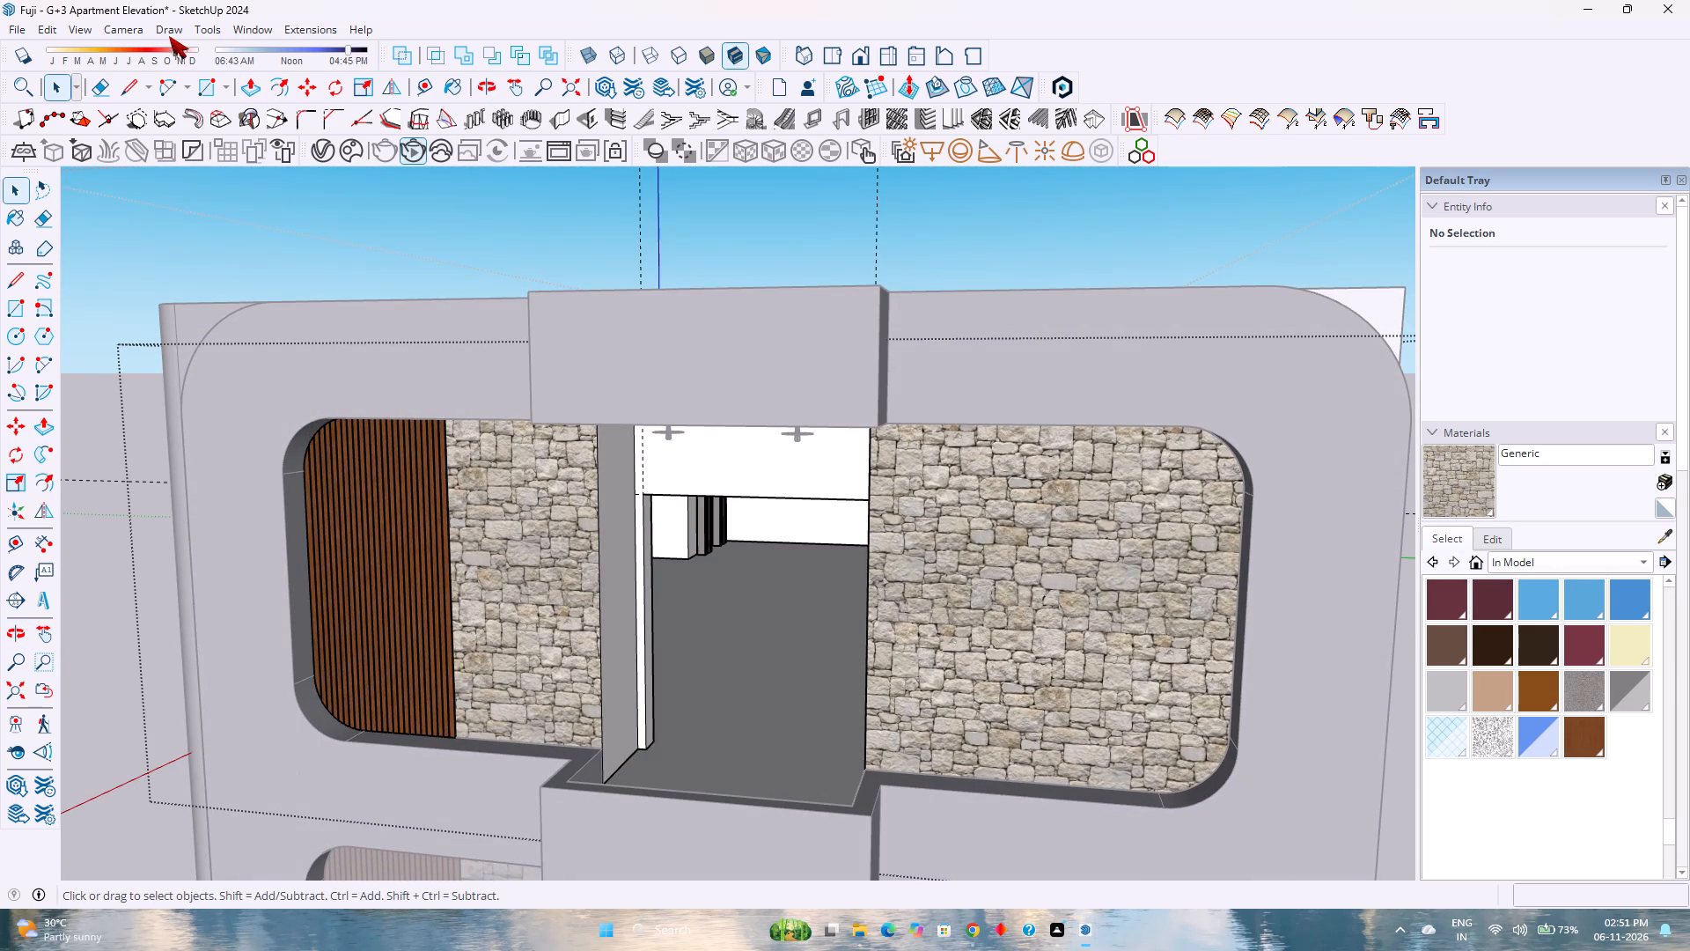
# Search 3D Warehouse for "sliding door".
pyautogui.click(259, 33)
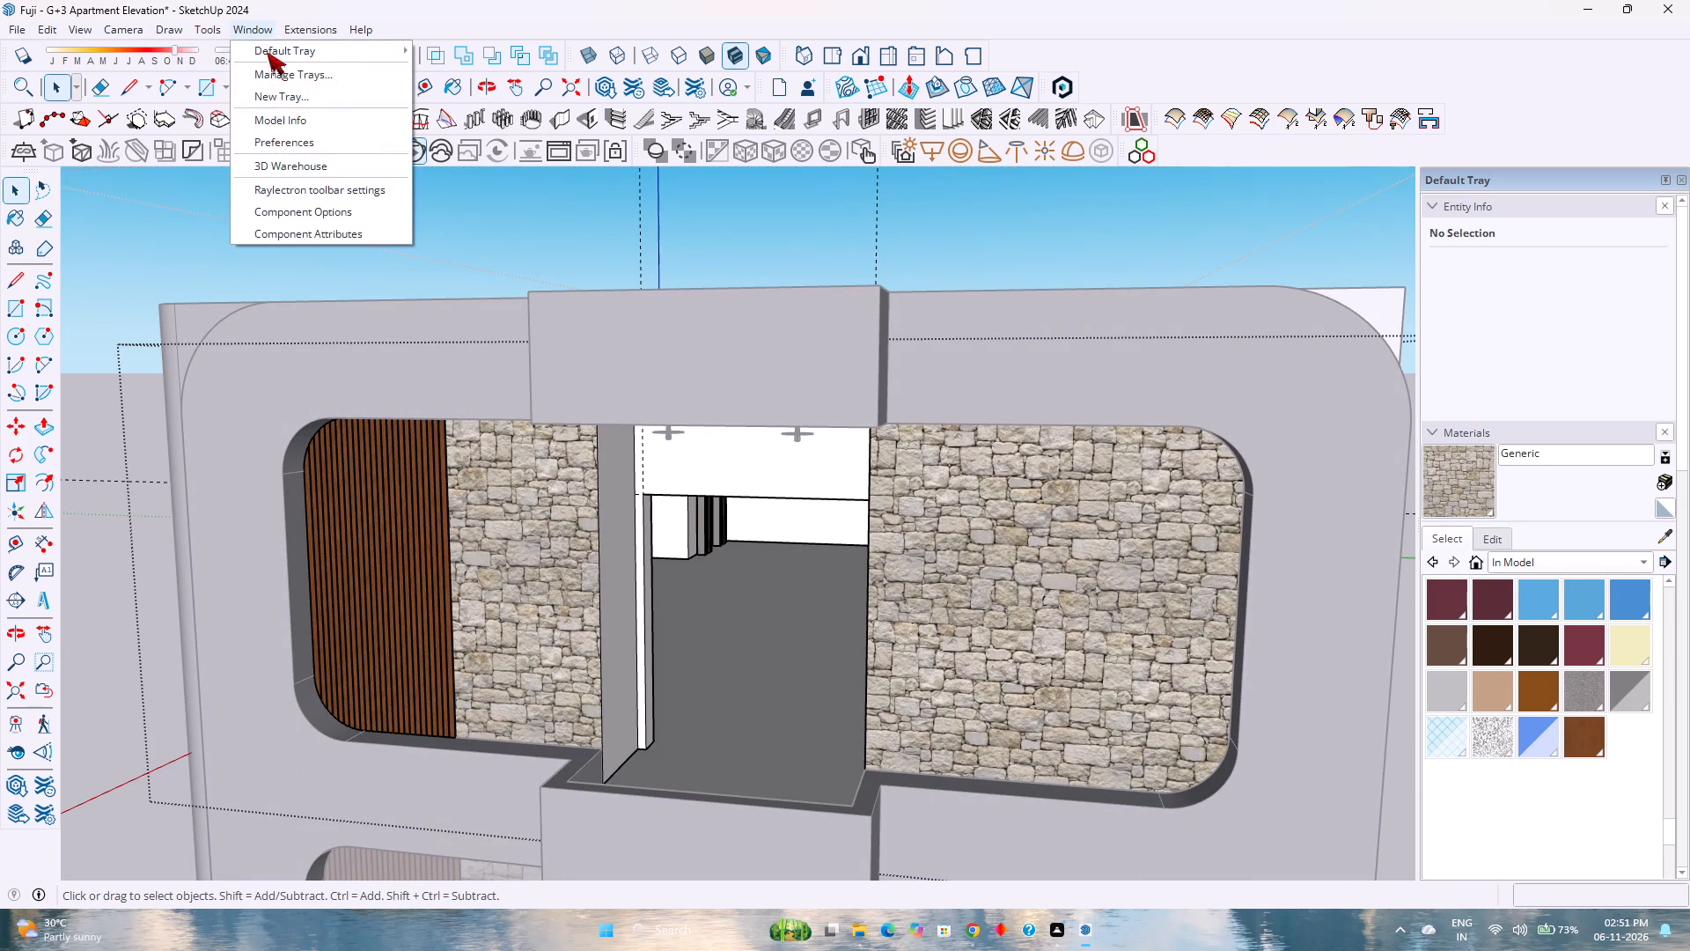
pyautogui.click(328, 166)
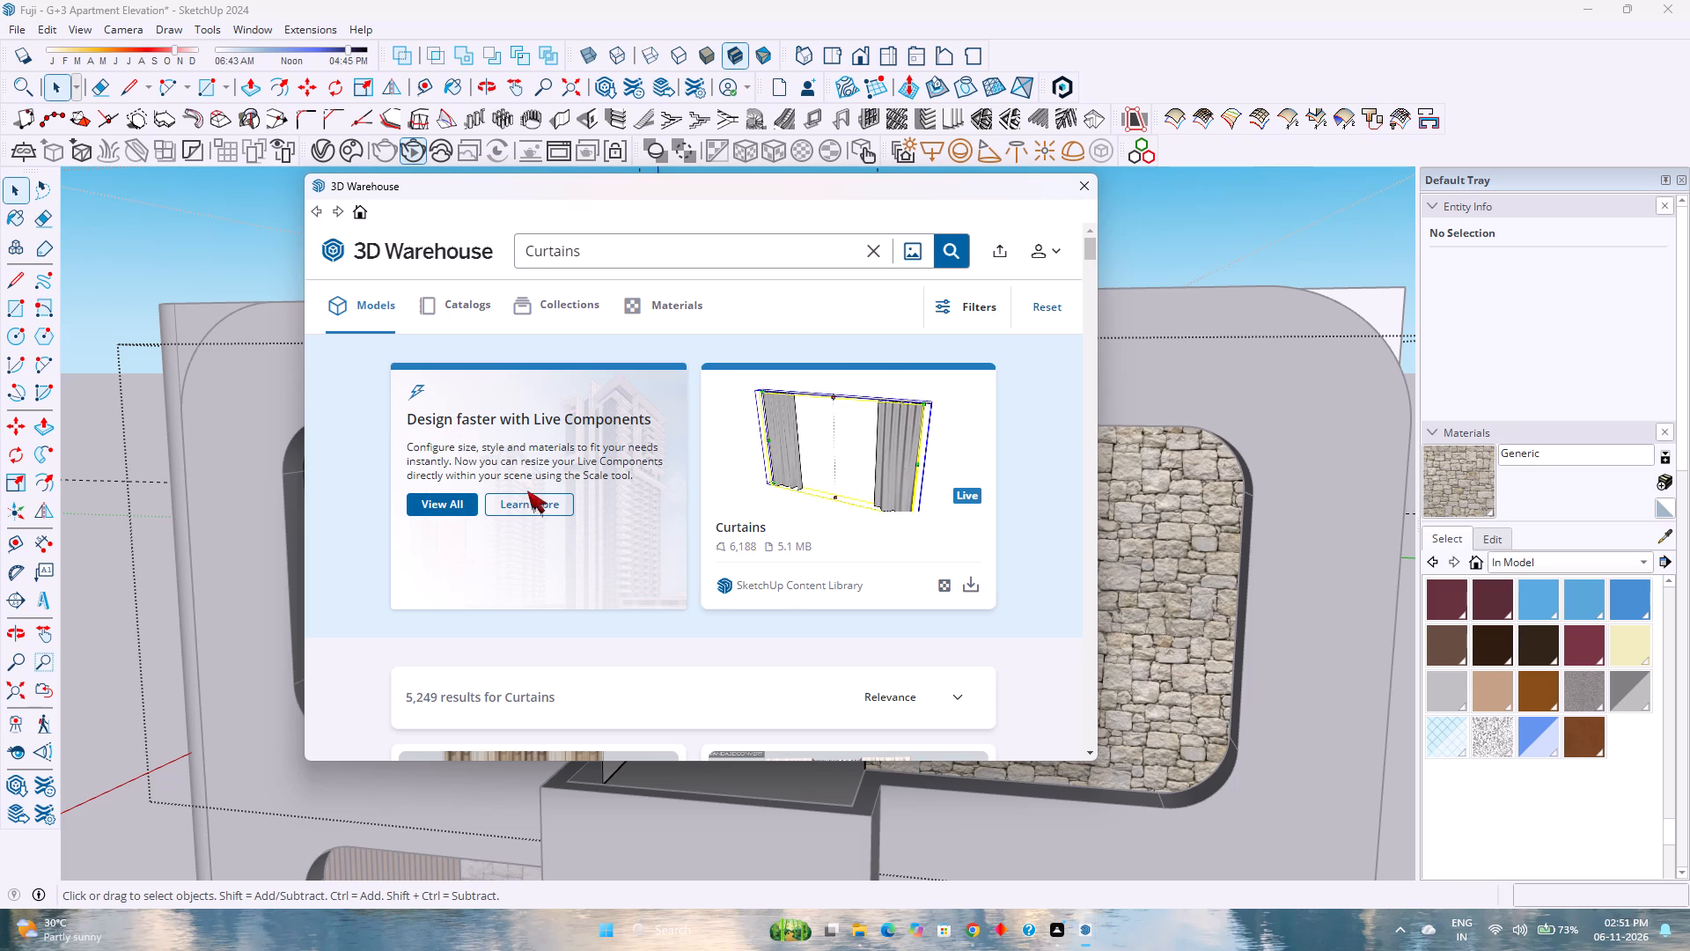
pyautogui.click(866, 254)
pyautogui.click(838, 260)
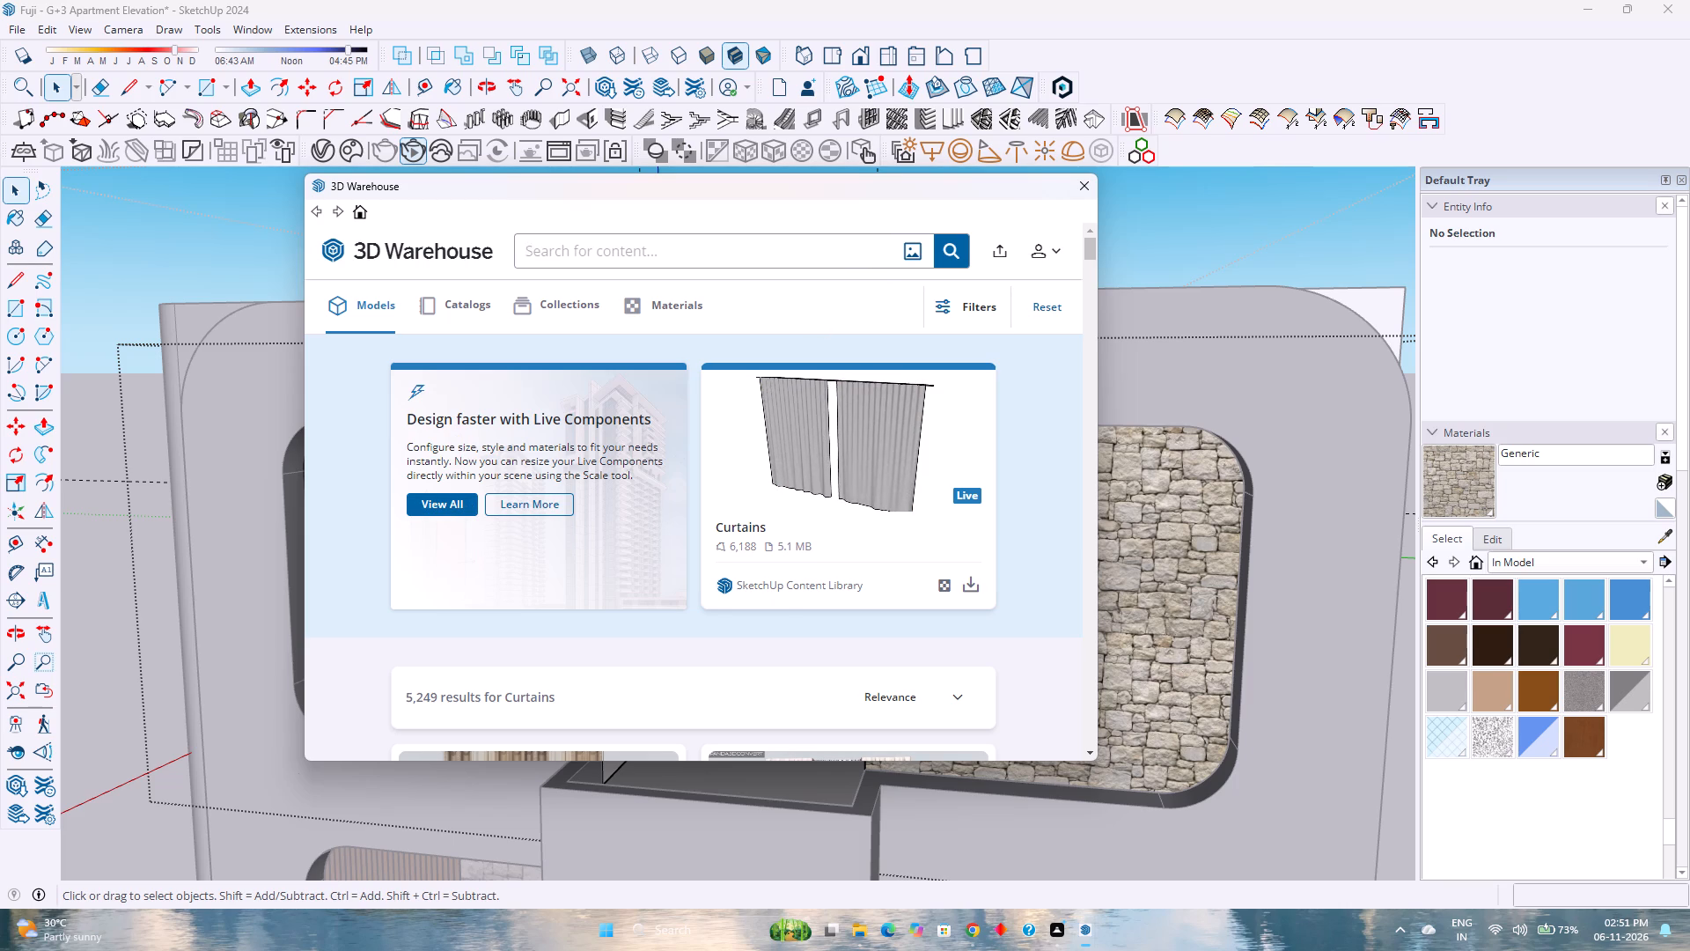
pyautogui.write('sliding')
pyautogui.press('space')
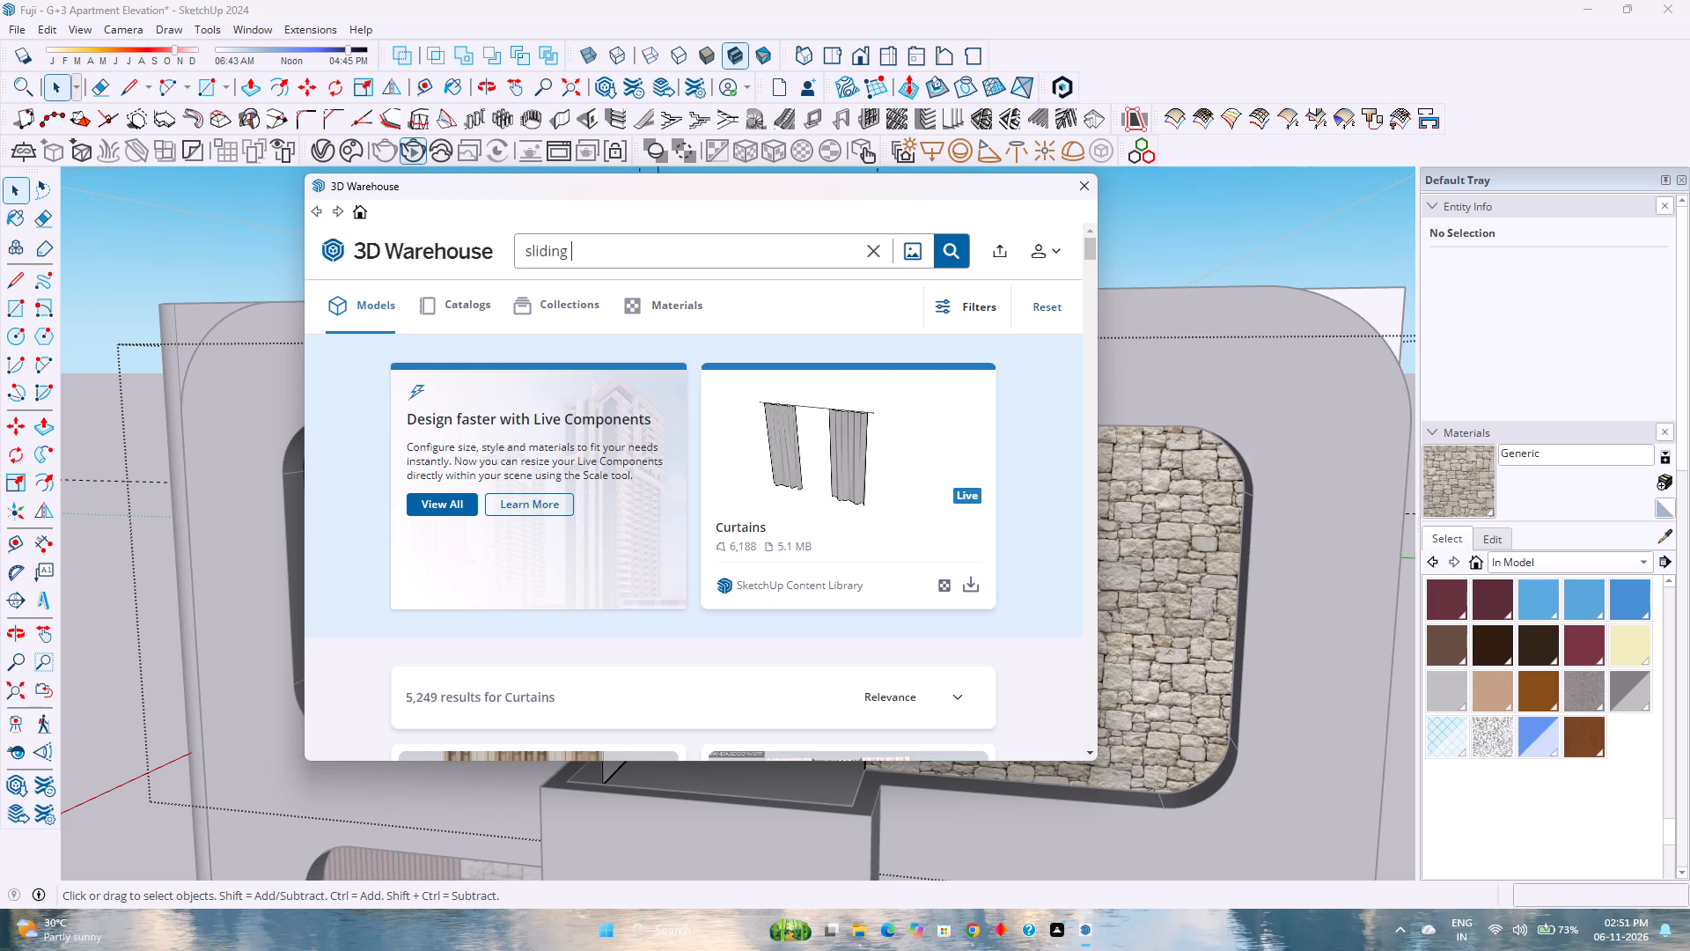
pyautogui.write('door')
pyautogui.press('Return')
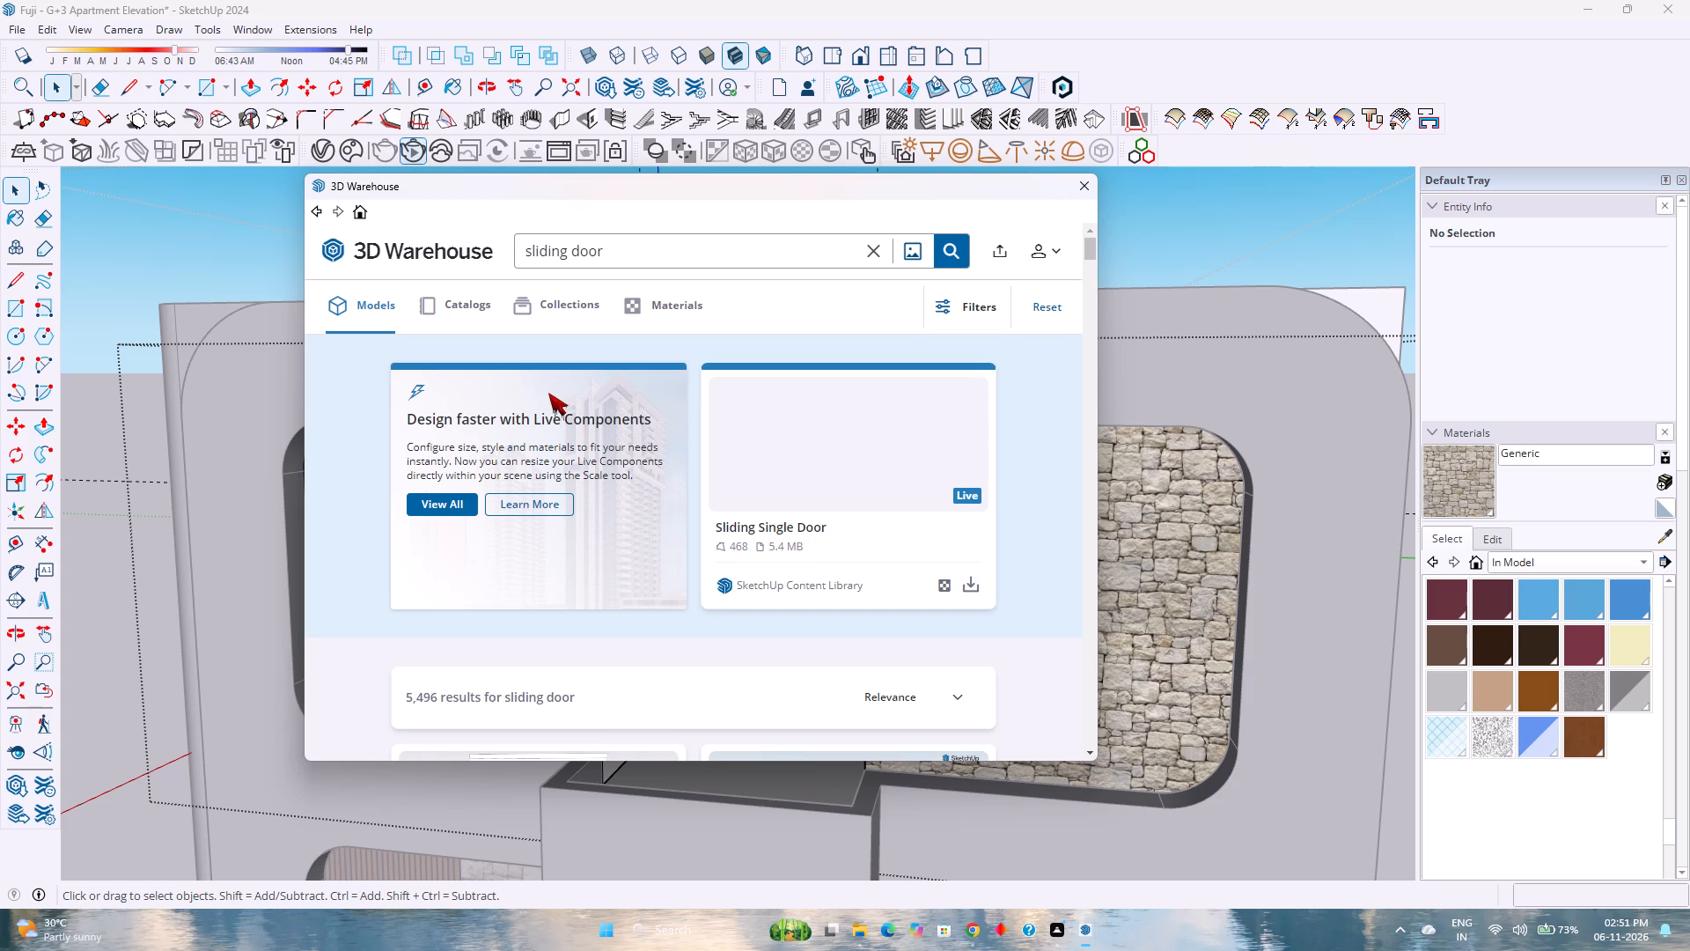
# Load the dark-framed two-panel sliding glass door from the search results into the model and place it on the floor behind the opening.
pyautogui.scroll(-2, 562, 391)
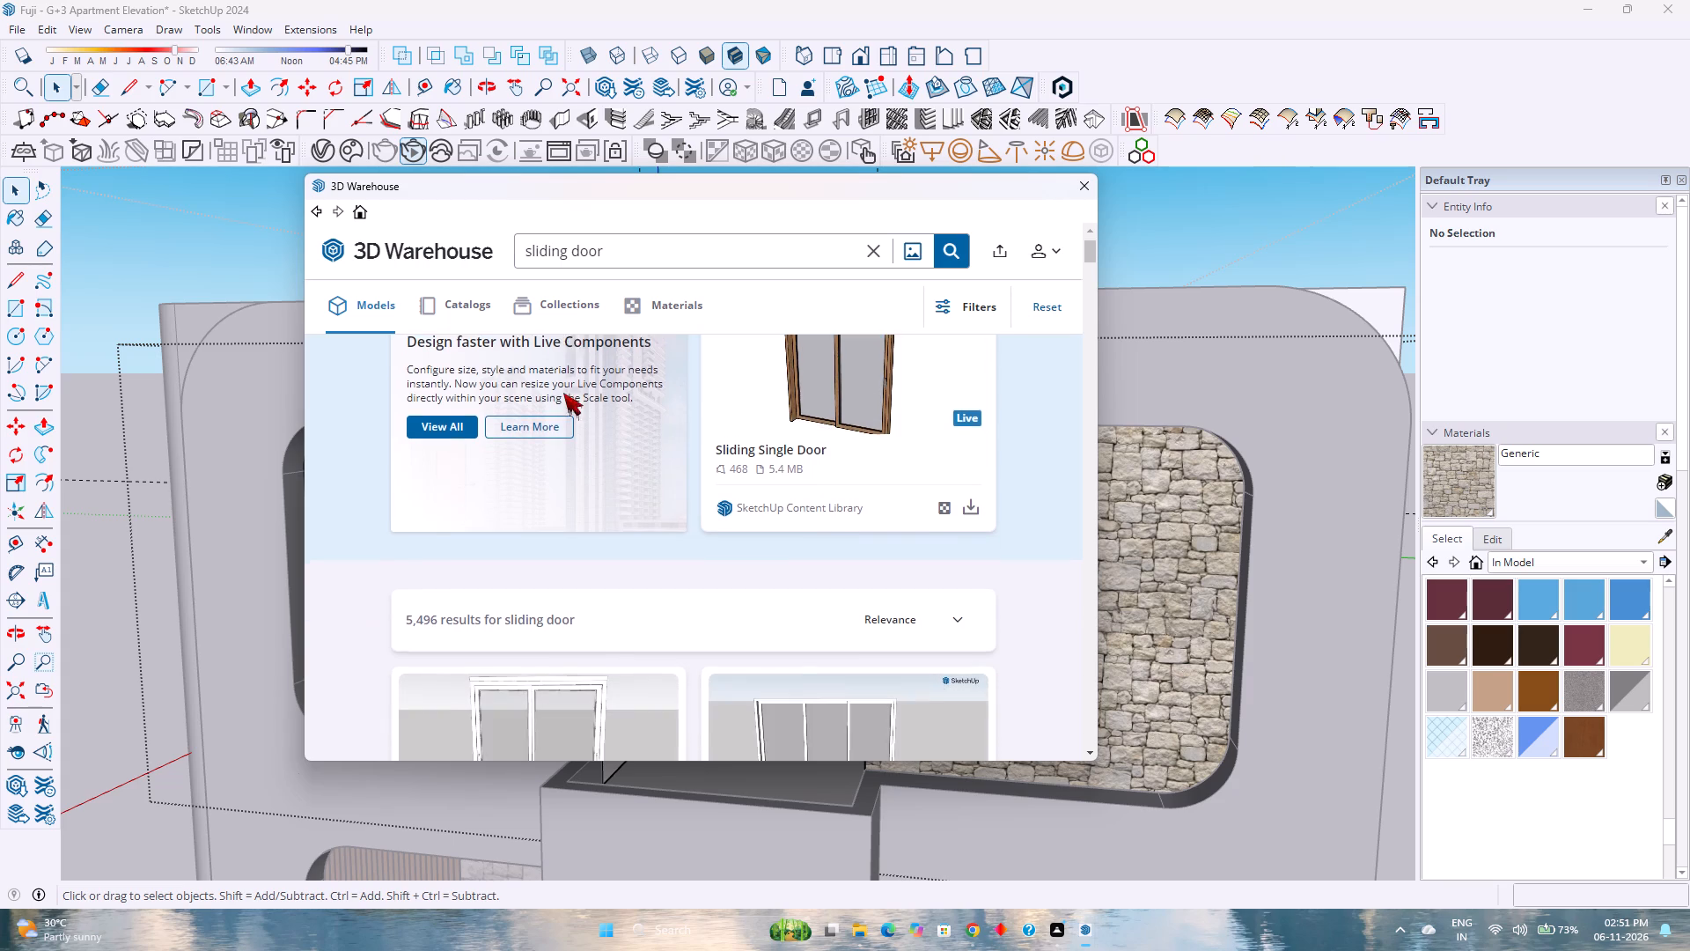
pyautogui.scroll(-9, 588, 473)
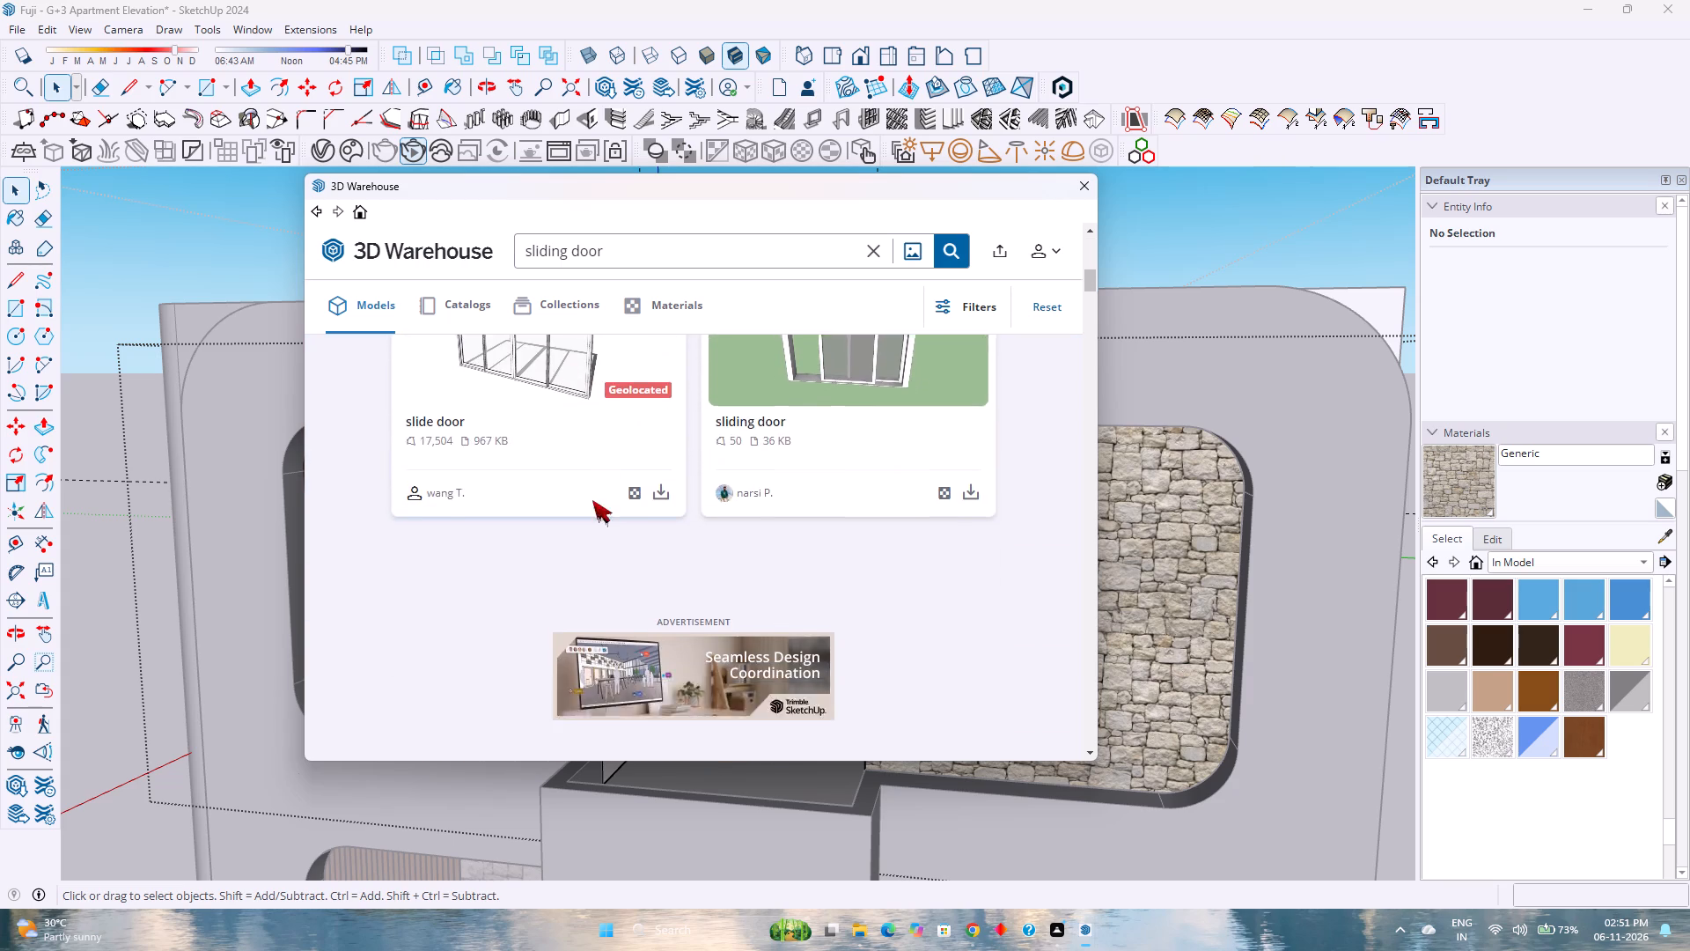
pyautogui.scroll(-8, 592, 500)
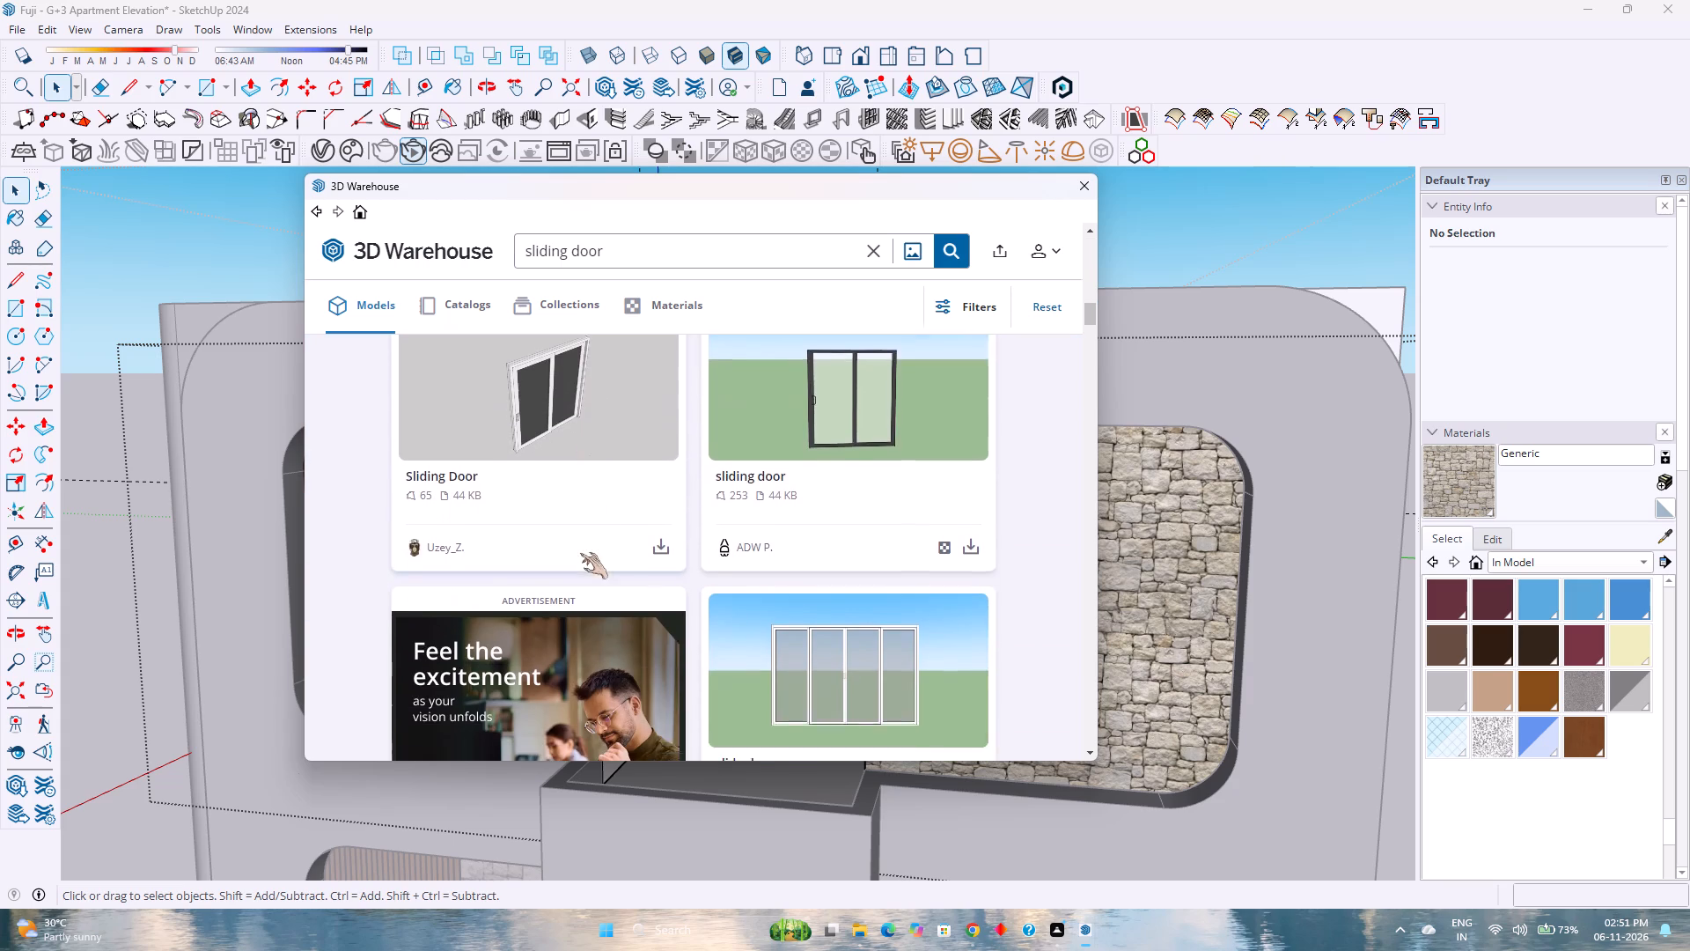
pyautogui.scroll(-1, 580, 553)
pyautogui.click(973, 380)
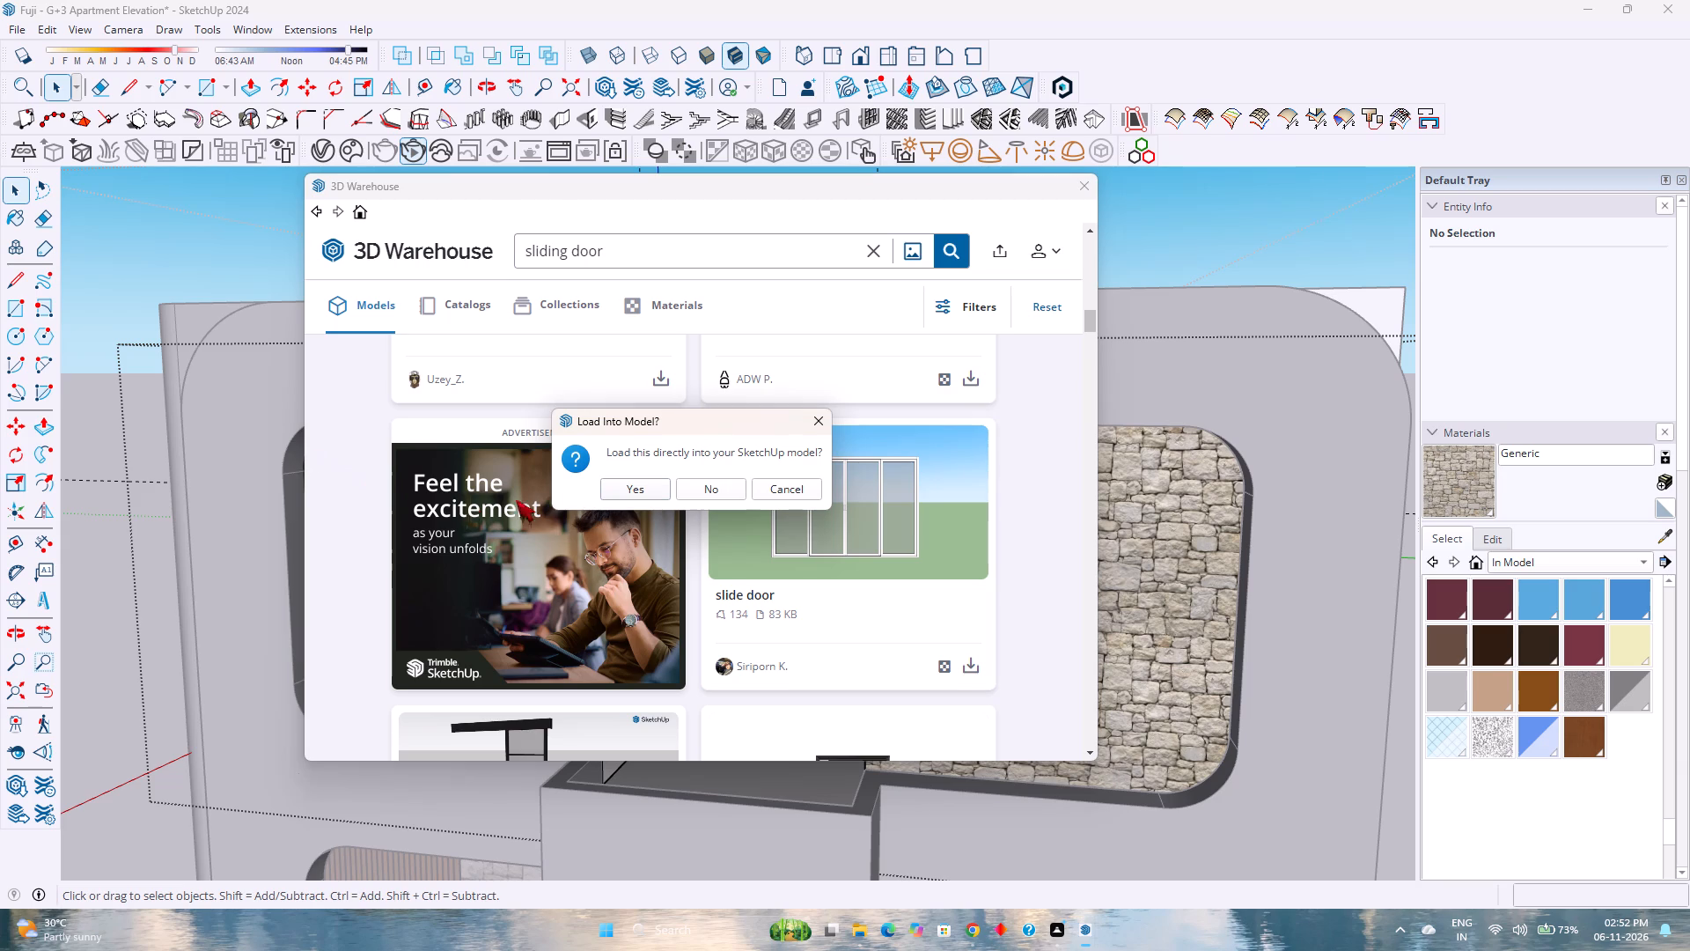
pyautogui.click(628, 494)
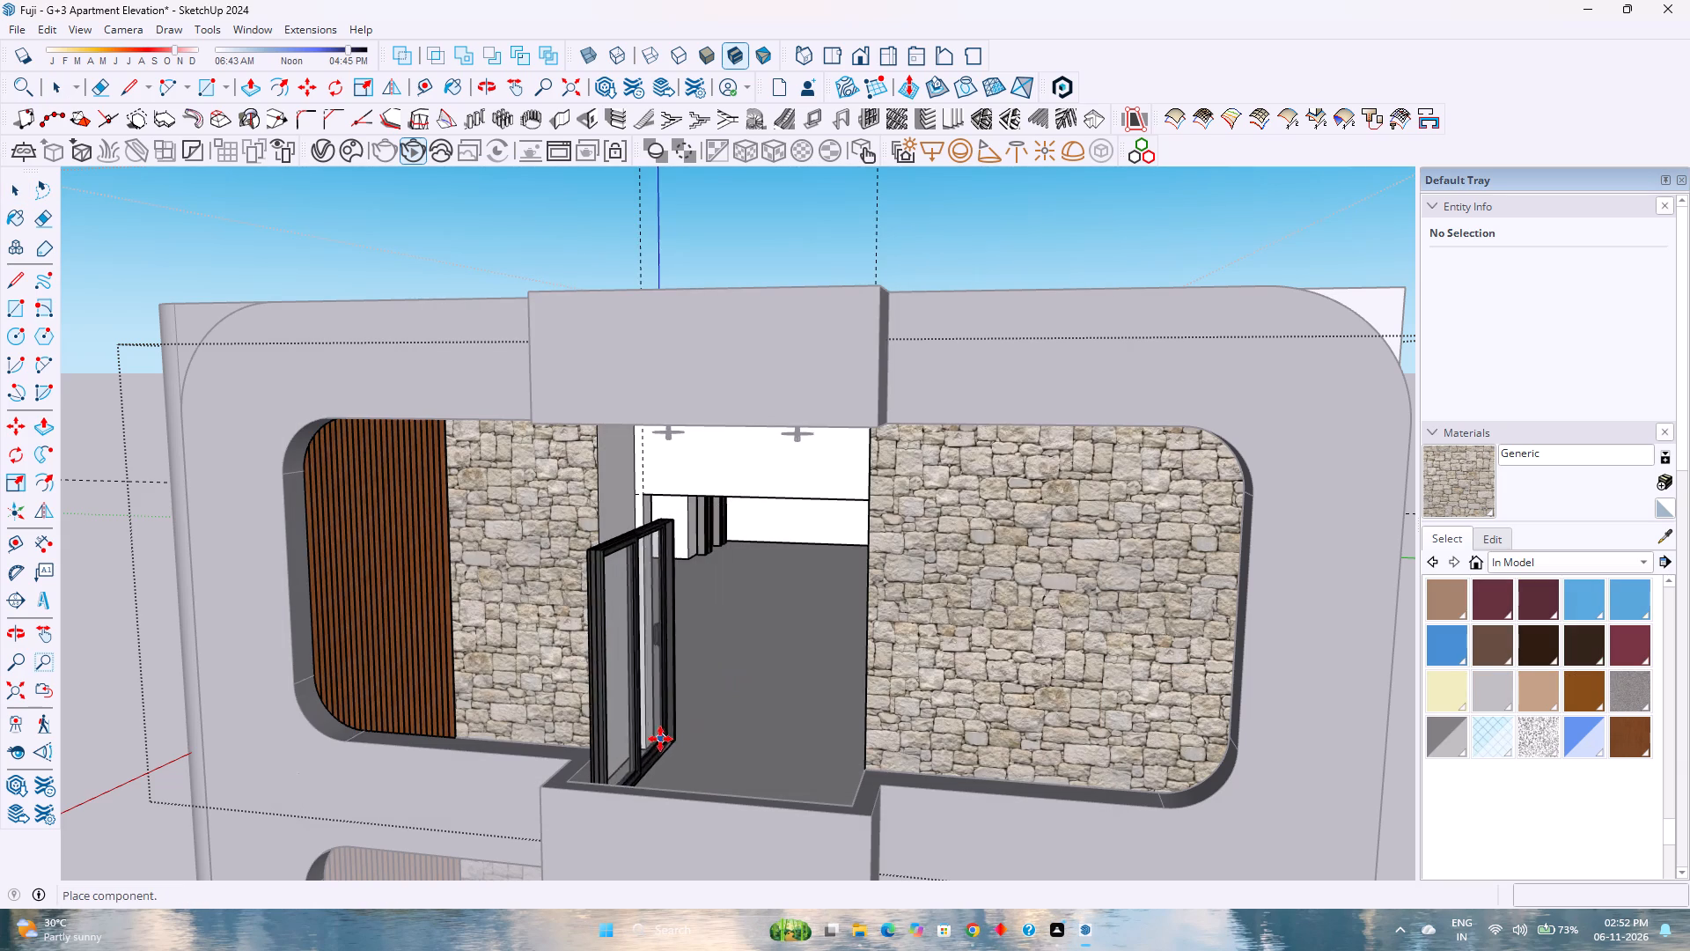
pyautogui.click(758, 684)
# Rotate the sliding glass door 90° about the vertical axis at its bottom corner so that it runs parallel to the balcony wall.
pyautogui.scroll(4, 749, 793)
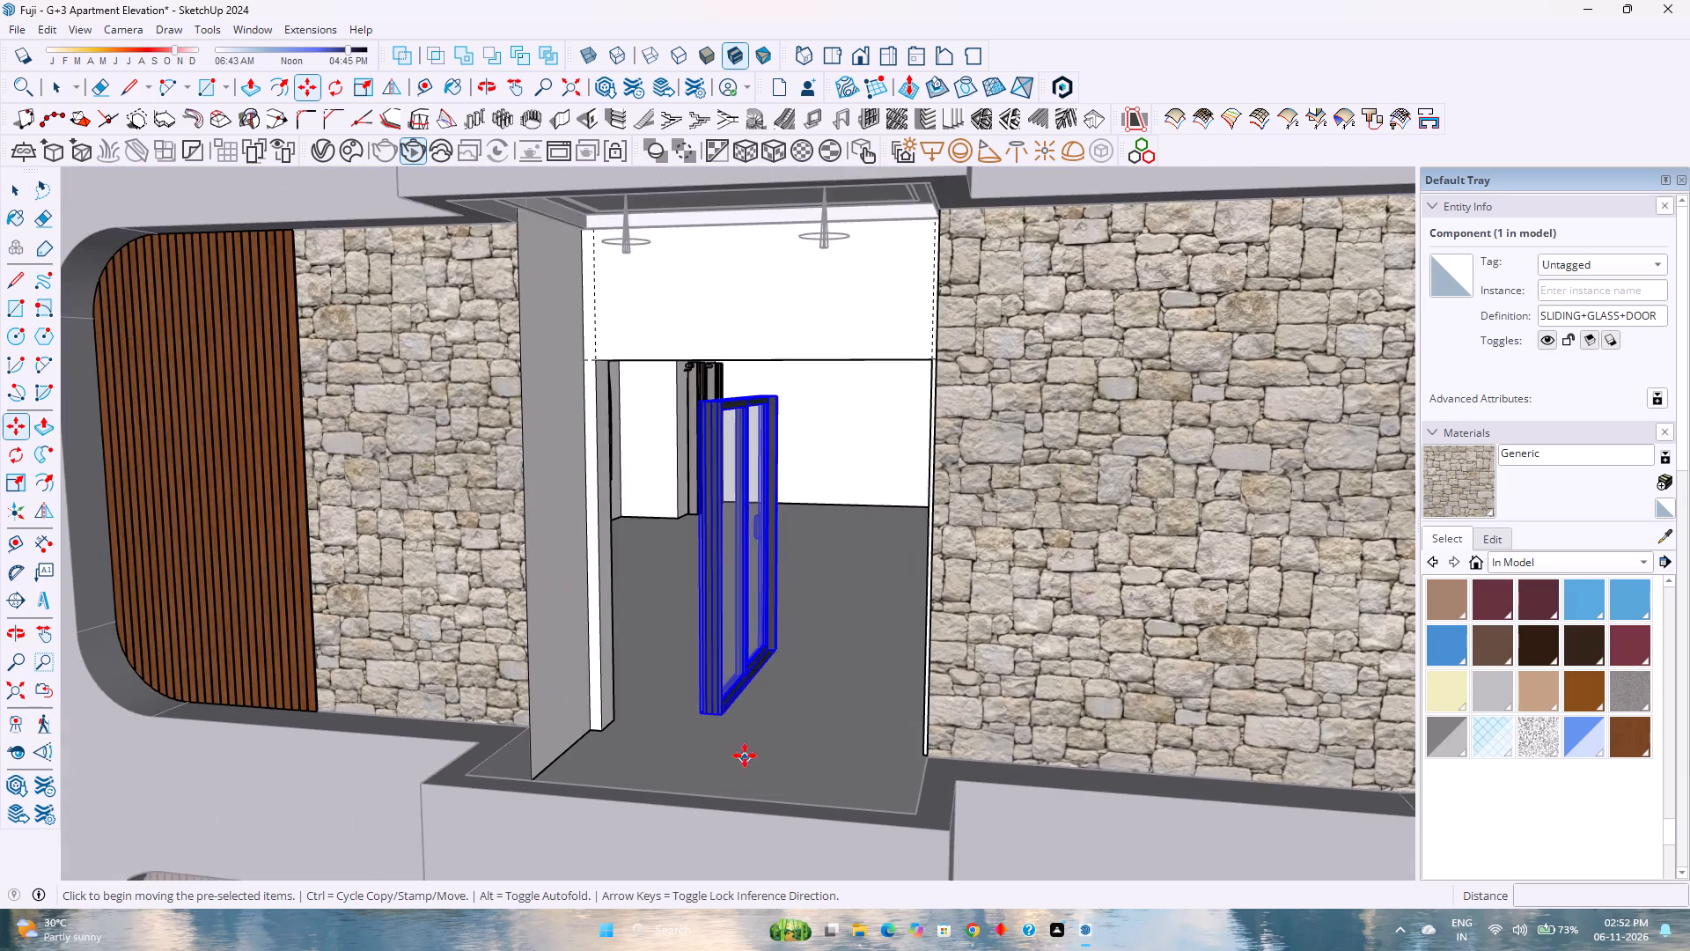
pyautogui.scroll(1, 745, 756)
pyautogui.scroll(7, 693, 691)
pyautogui.moveTo(698, 690); pyautogui.dragTo(641, 744, button='middle')
pyautogui.middleClick(641, 744)
pyautogui.scroll(-3, 645, 733)
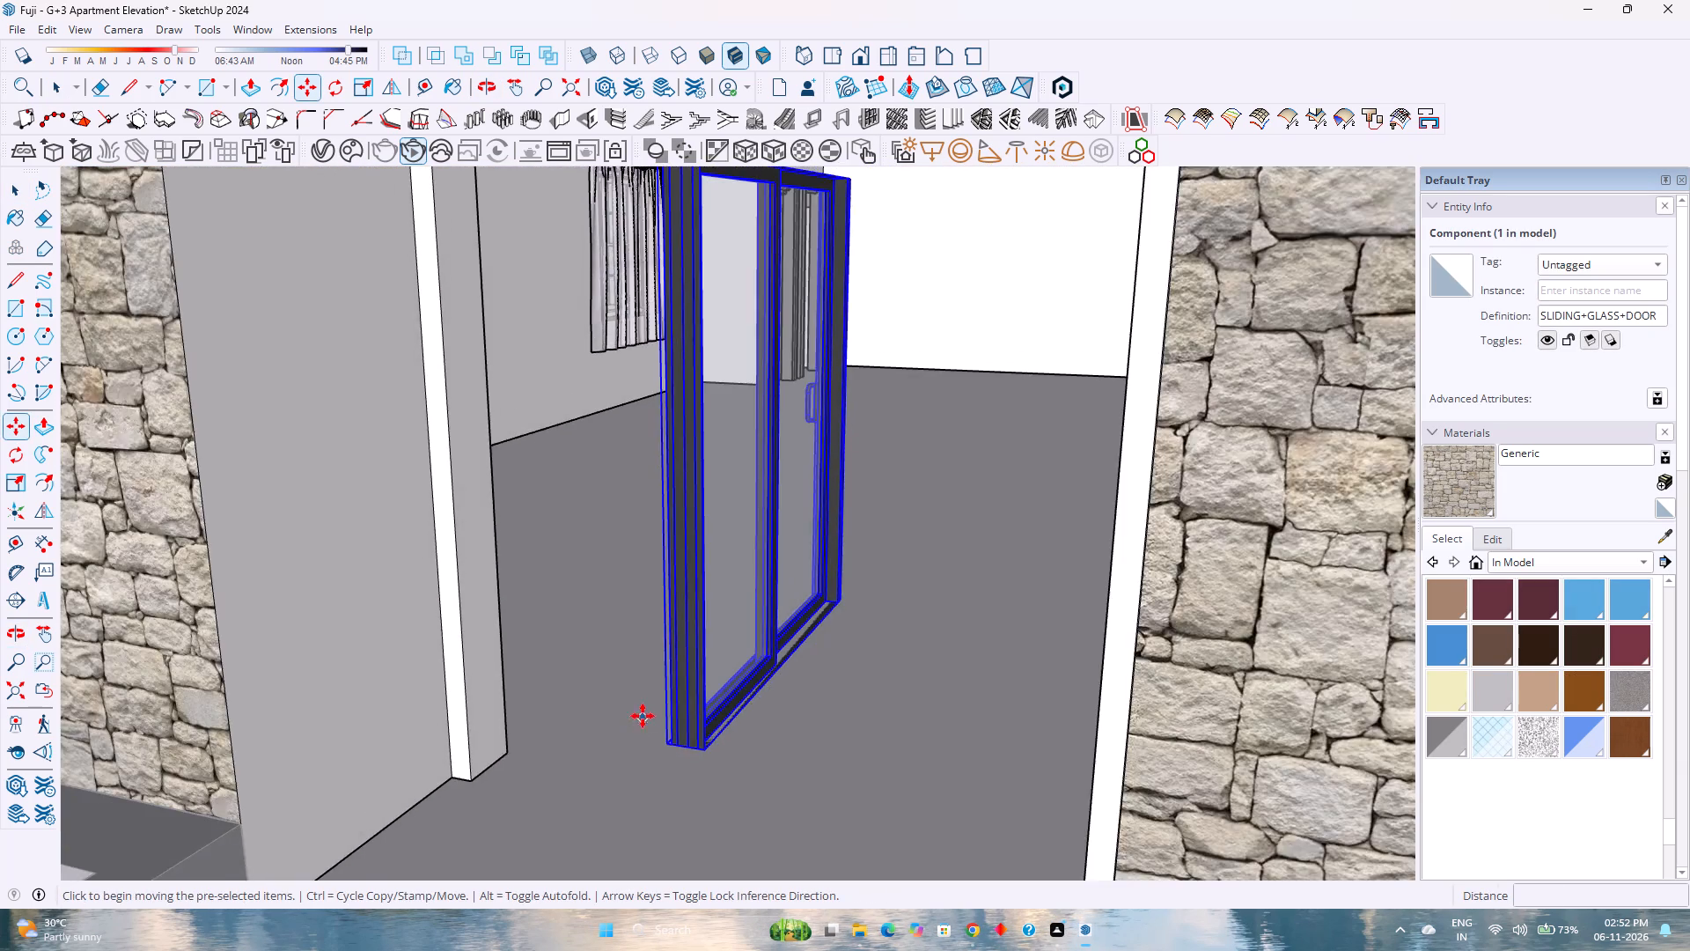
pyautogui.scroll(-4, 643, 715)
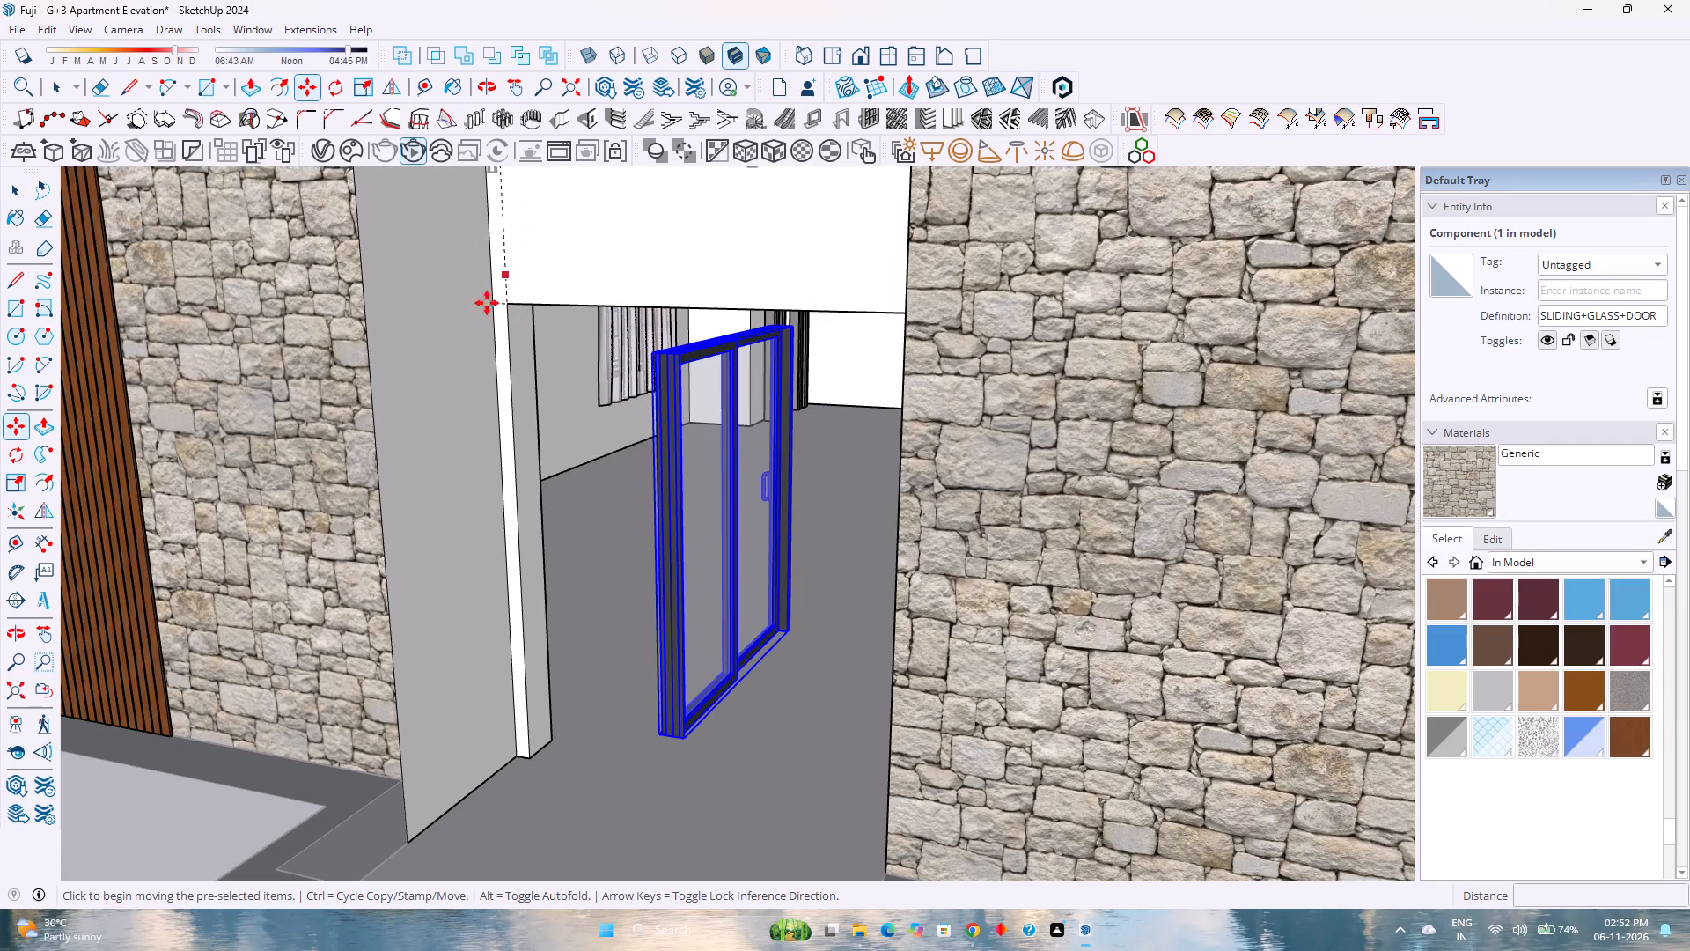
pyautogui.click(334, 91)
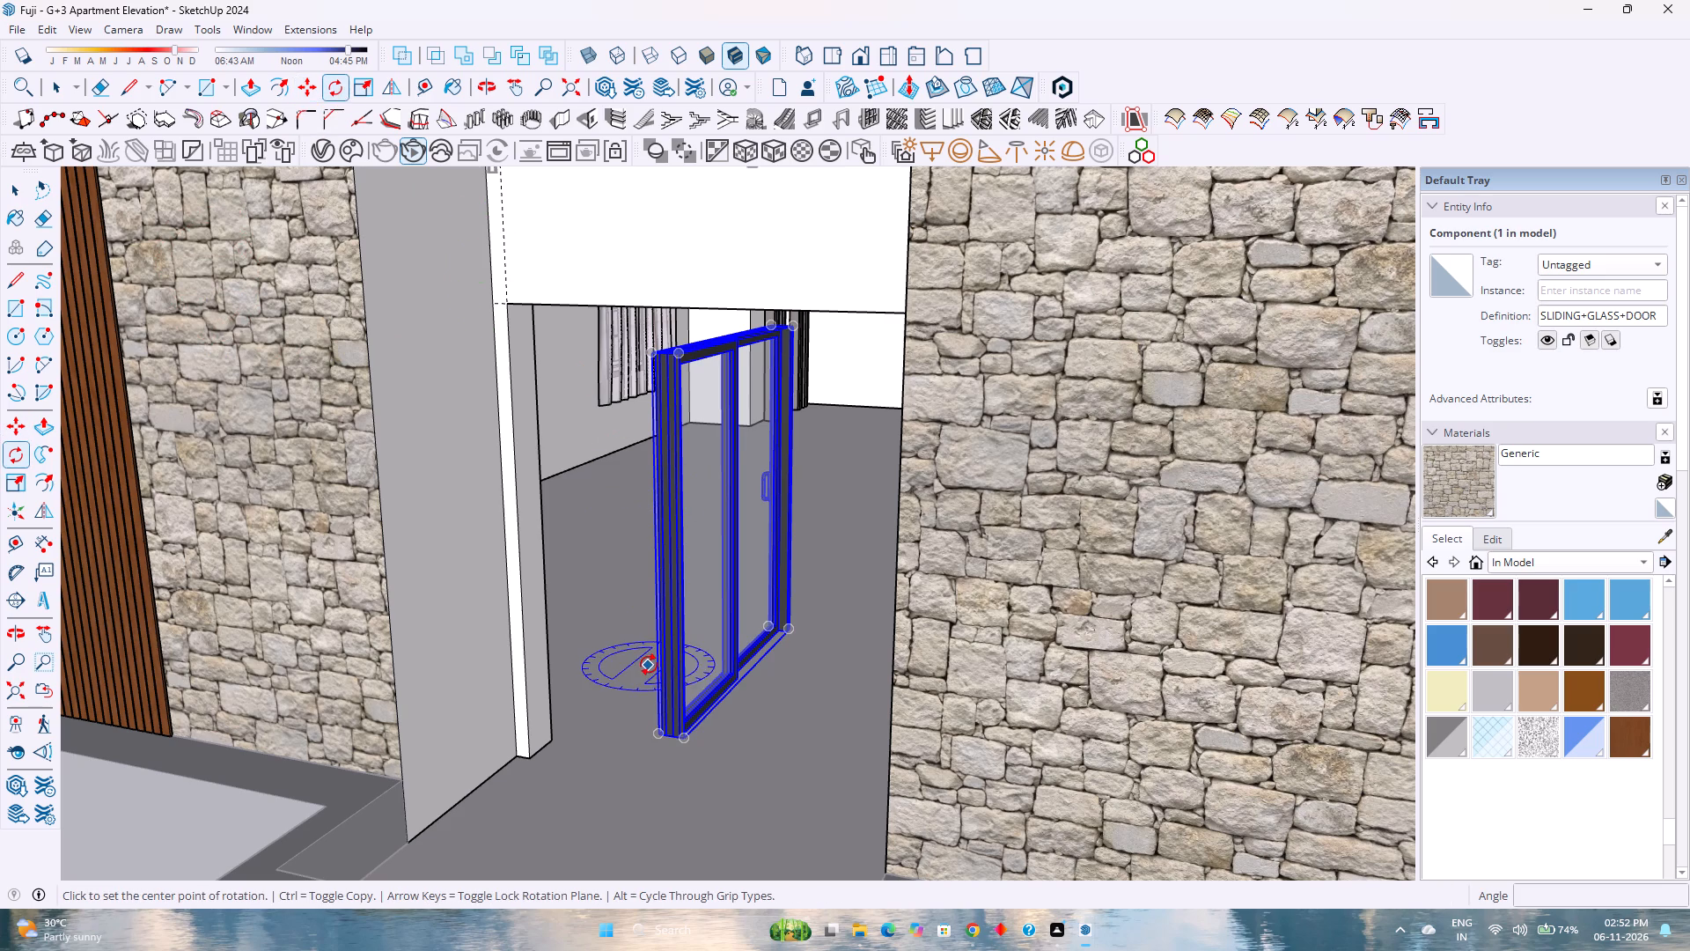
pyautogui.press('Up')
pyautogui.click(684, 741)
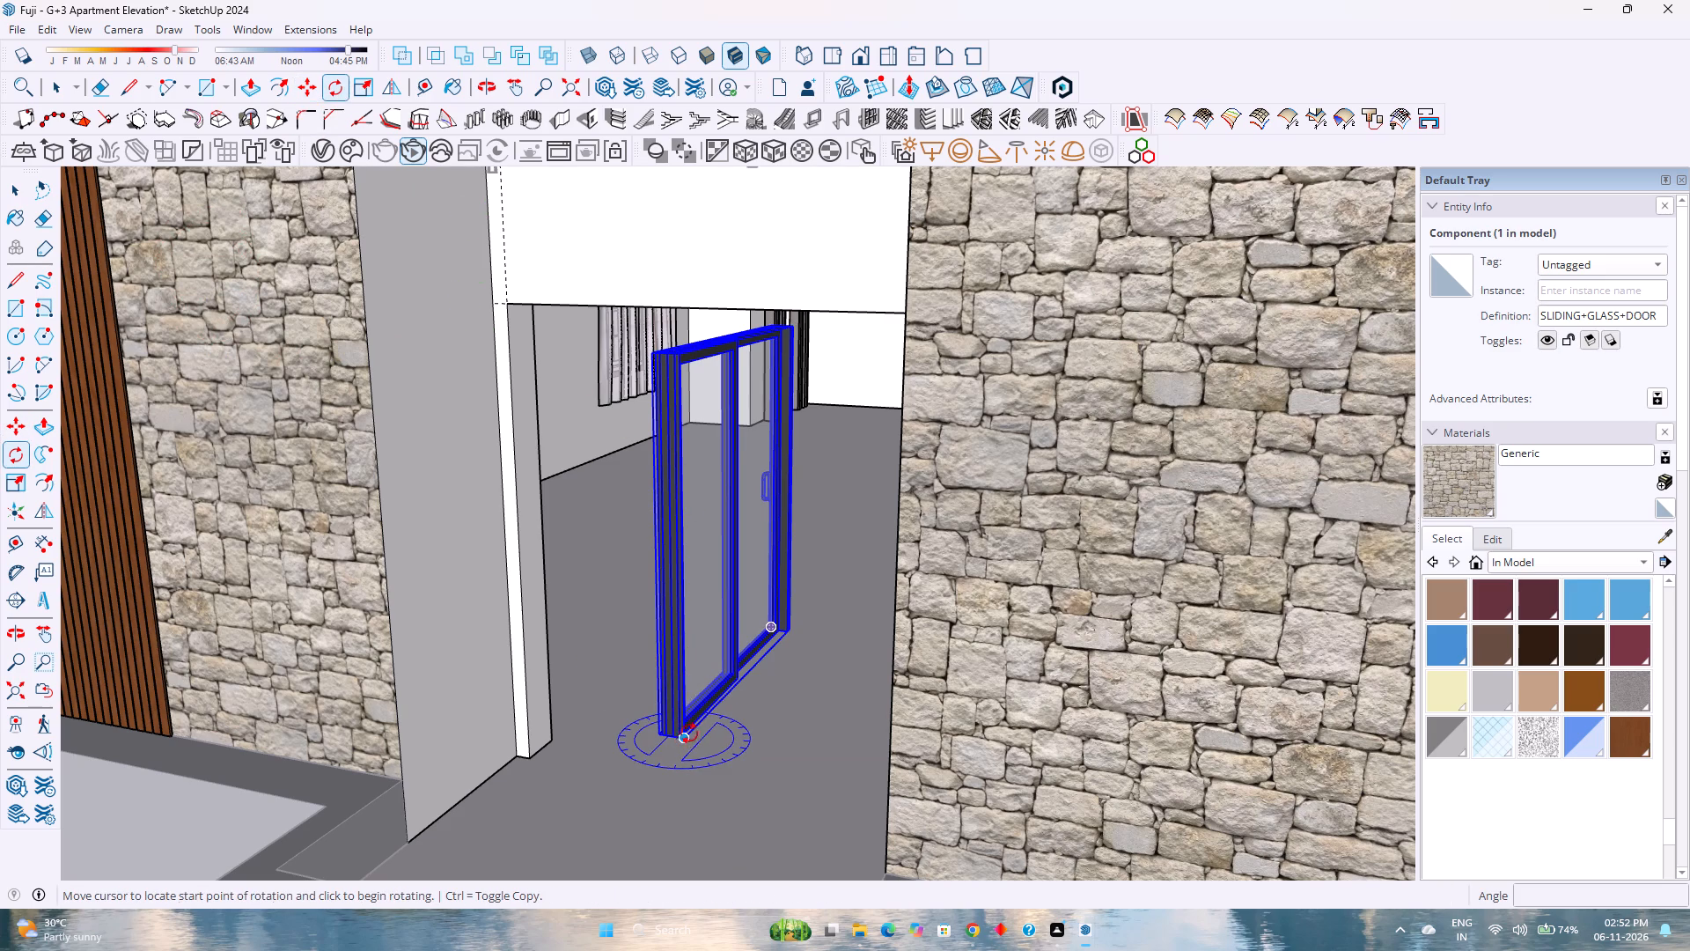
pyautogui.click(789, 630)
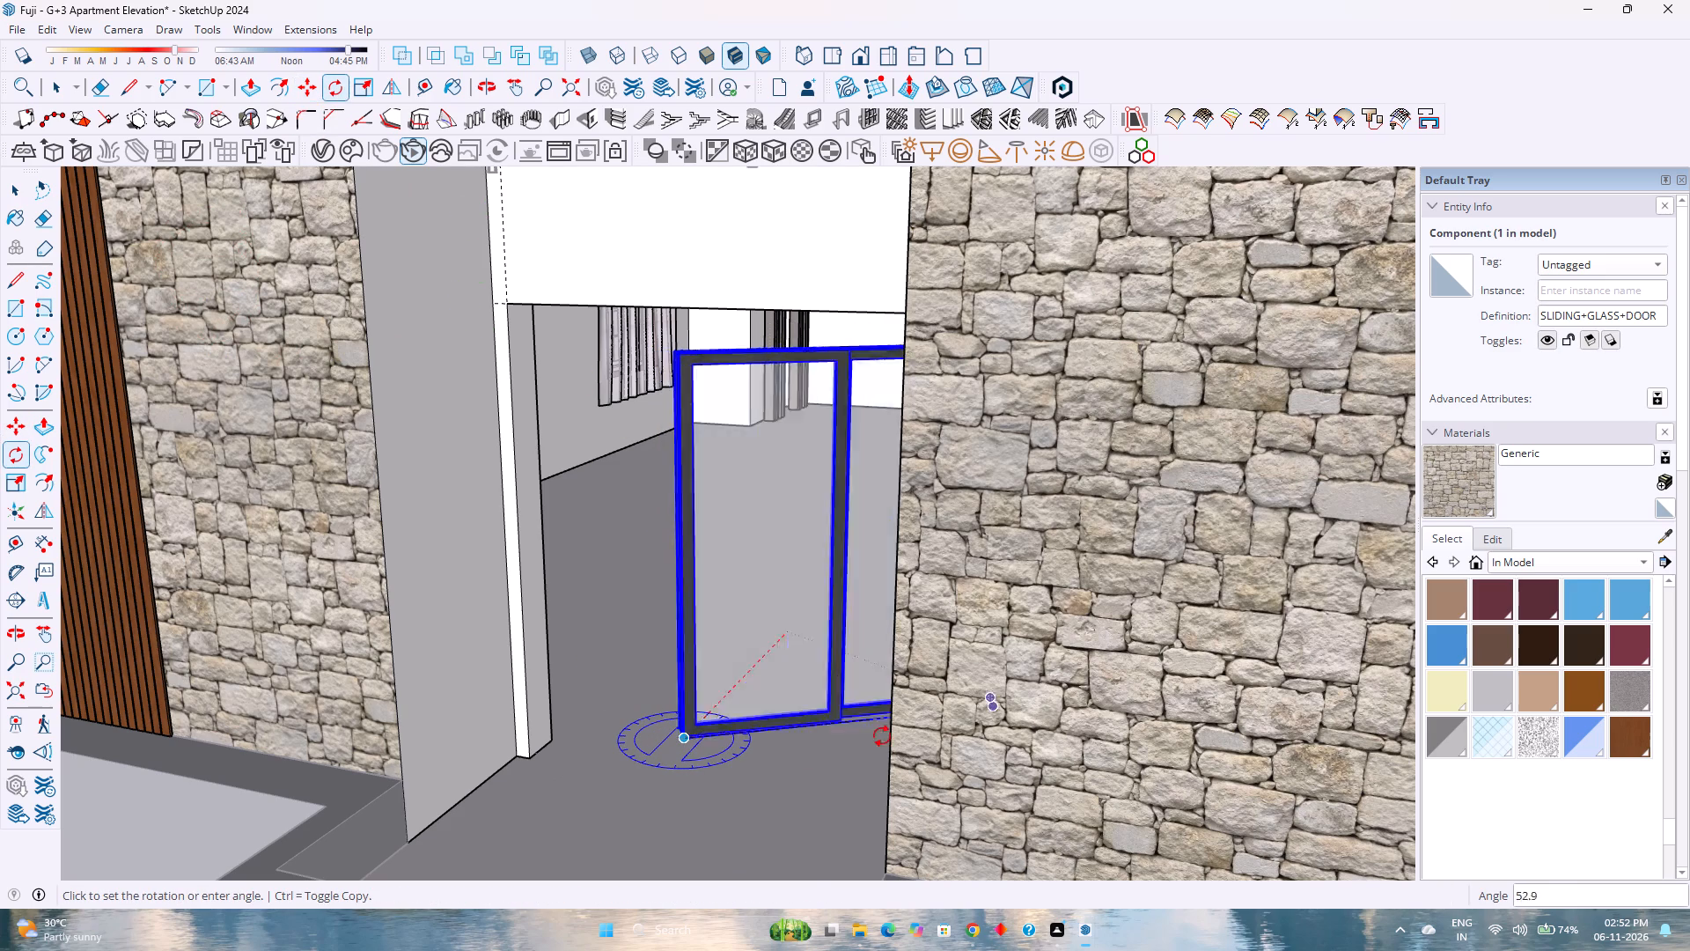
pyautogui.click(908, 782)
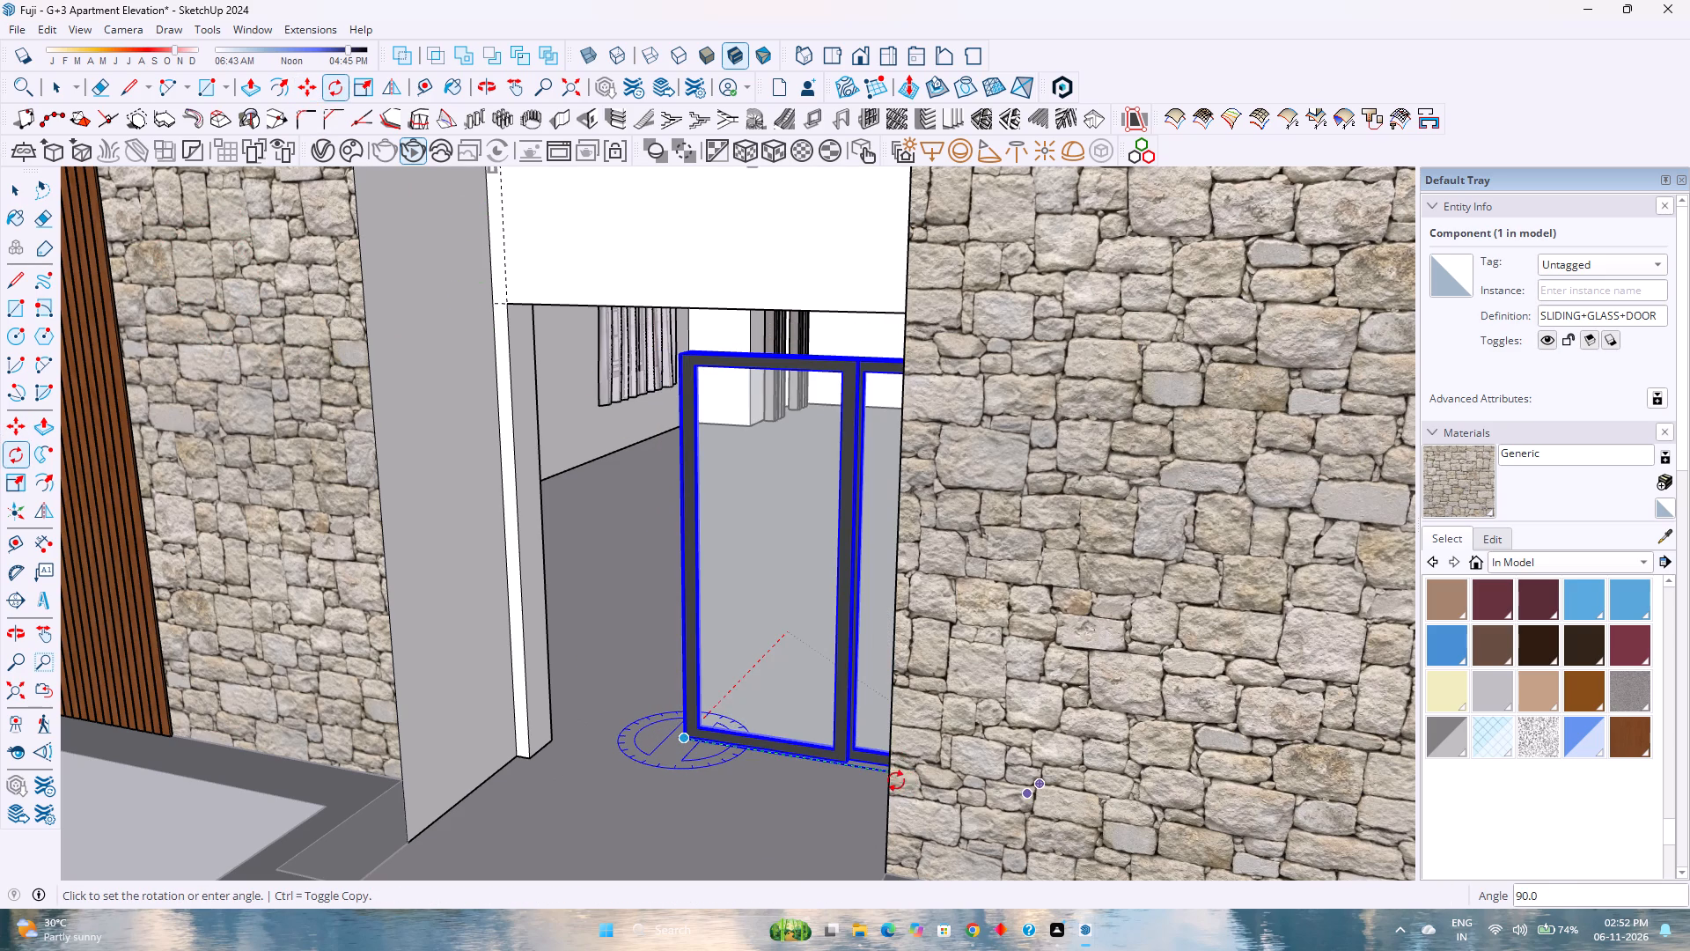
# Move the sliding glass door by its bottom corner onto the matching floor corner of the top-floor balcony's wall opening.
pyautogui.press('m')
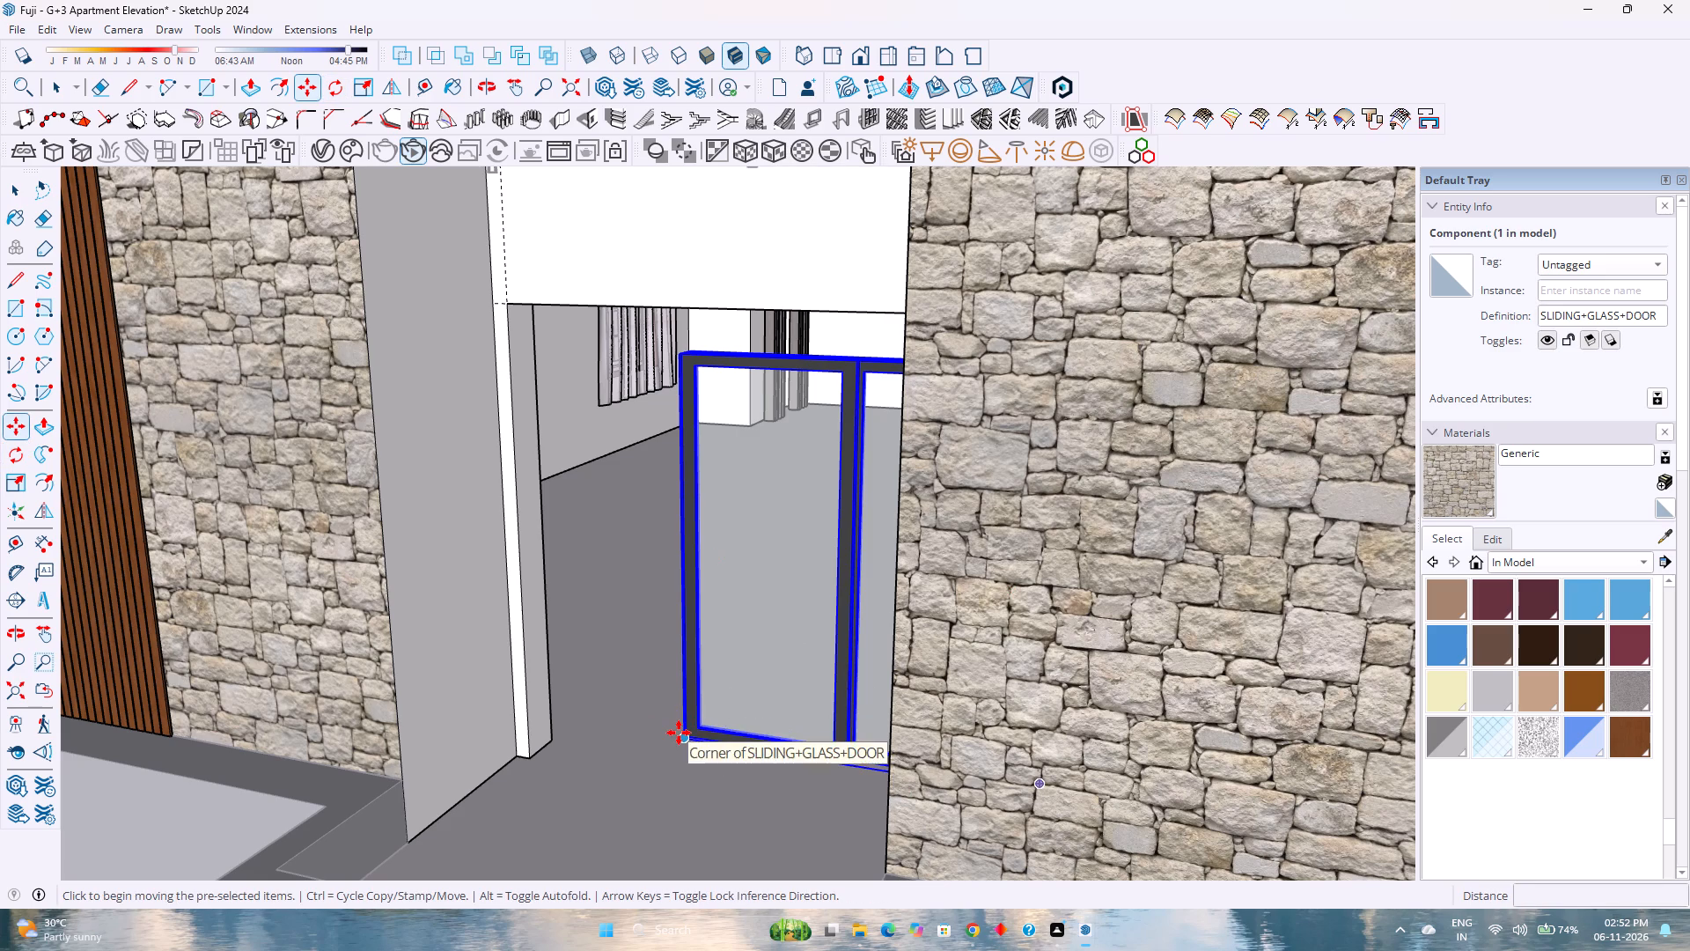
pyautogui.scroll(-3, 679, 735)
pyautogui.keyDown('shift'); pyautogui.middleClick(665, 750); pyautogui.keyUp('shift')
pyautogui.keyDown('shift'); pyautogui.moveTo(662, 750); pyautogui.dragTo(621, 683, button='middle'); pyautogui.keyUp('shift')
pyautogui.keyDown('shift'); pyautogui.middleClick(621, 682); pyautogui.keyUp('shift')
pyautogui.moveTo(613, 680); pyautogui.dragTo(827, 692, button='middle')
pyautogui.scroll(2, 665, 705)
pyautogui.click(650, 678)
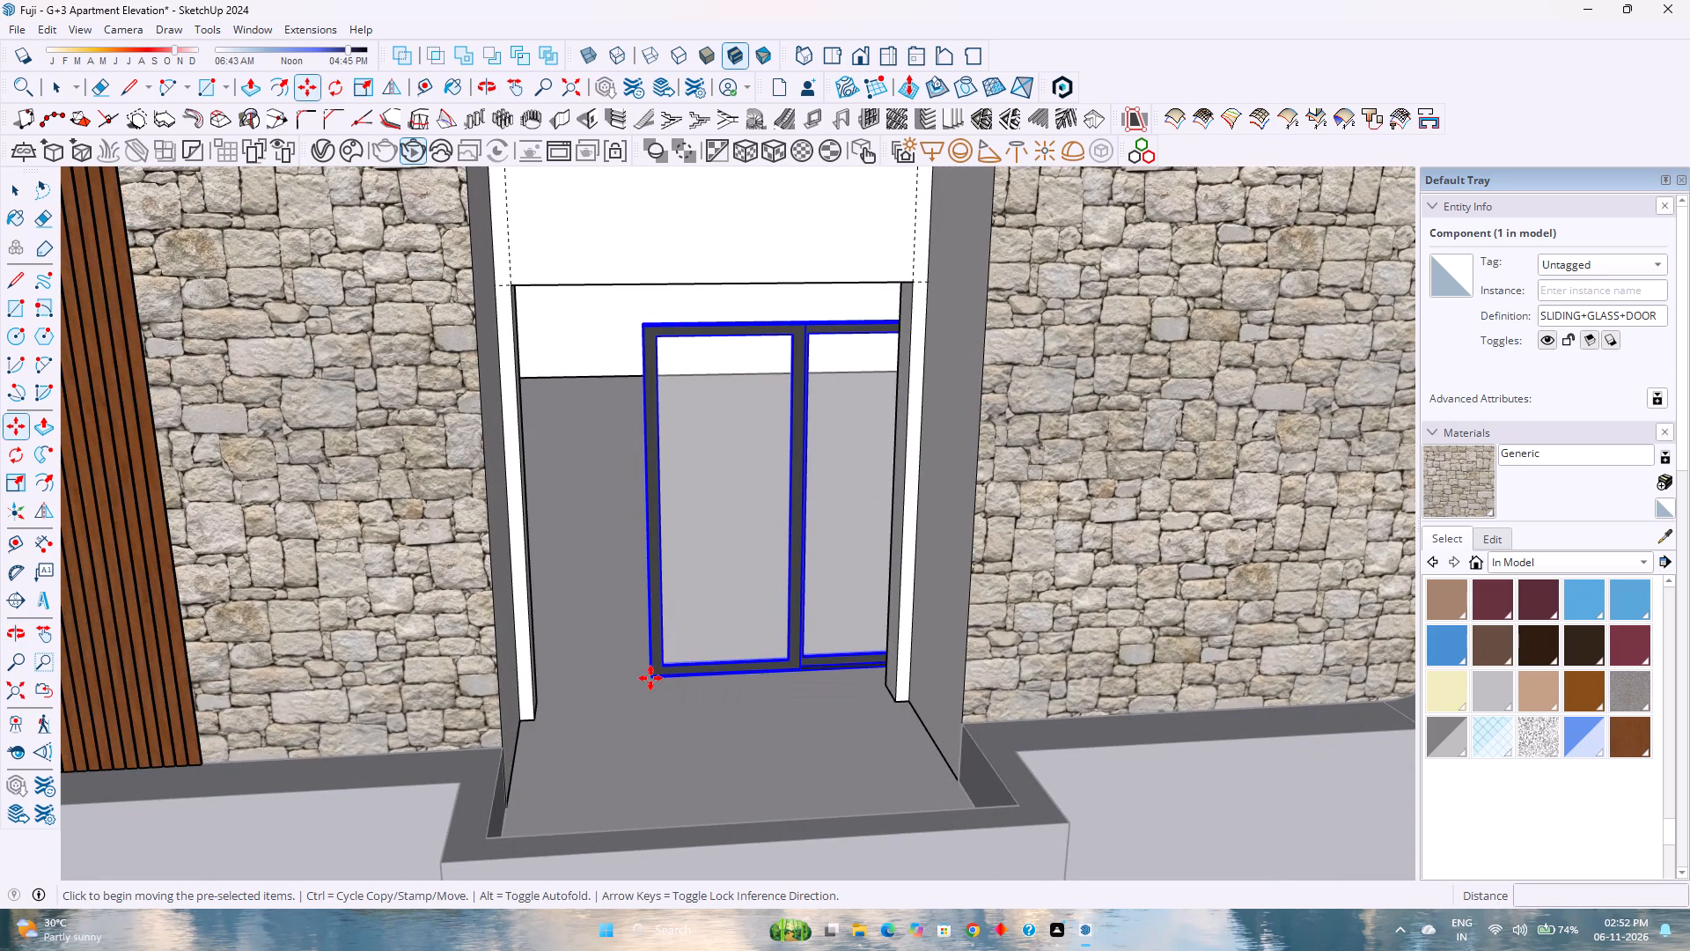
pyautogui.click(533, 713)
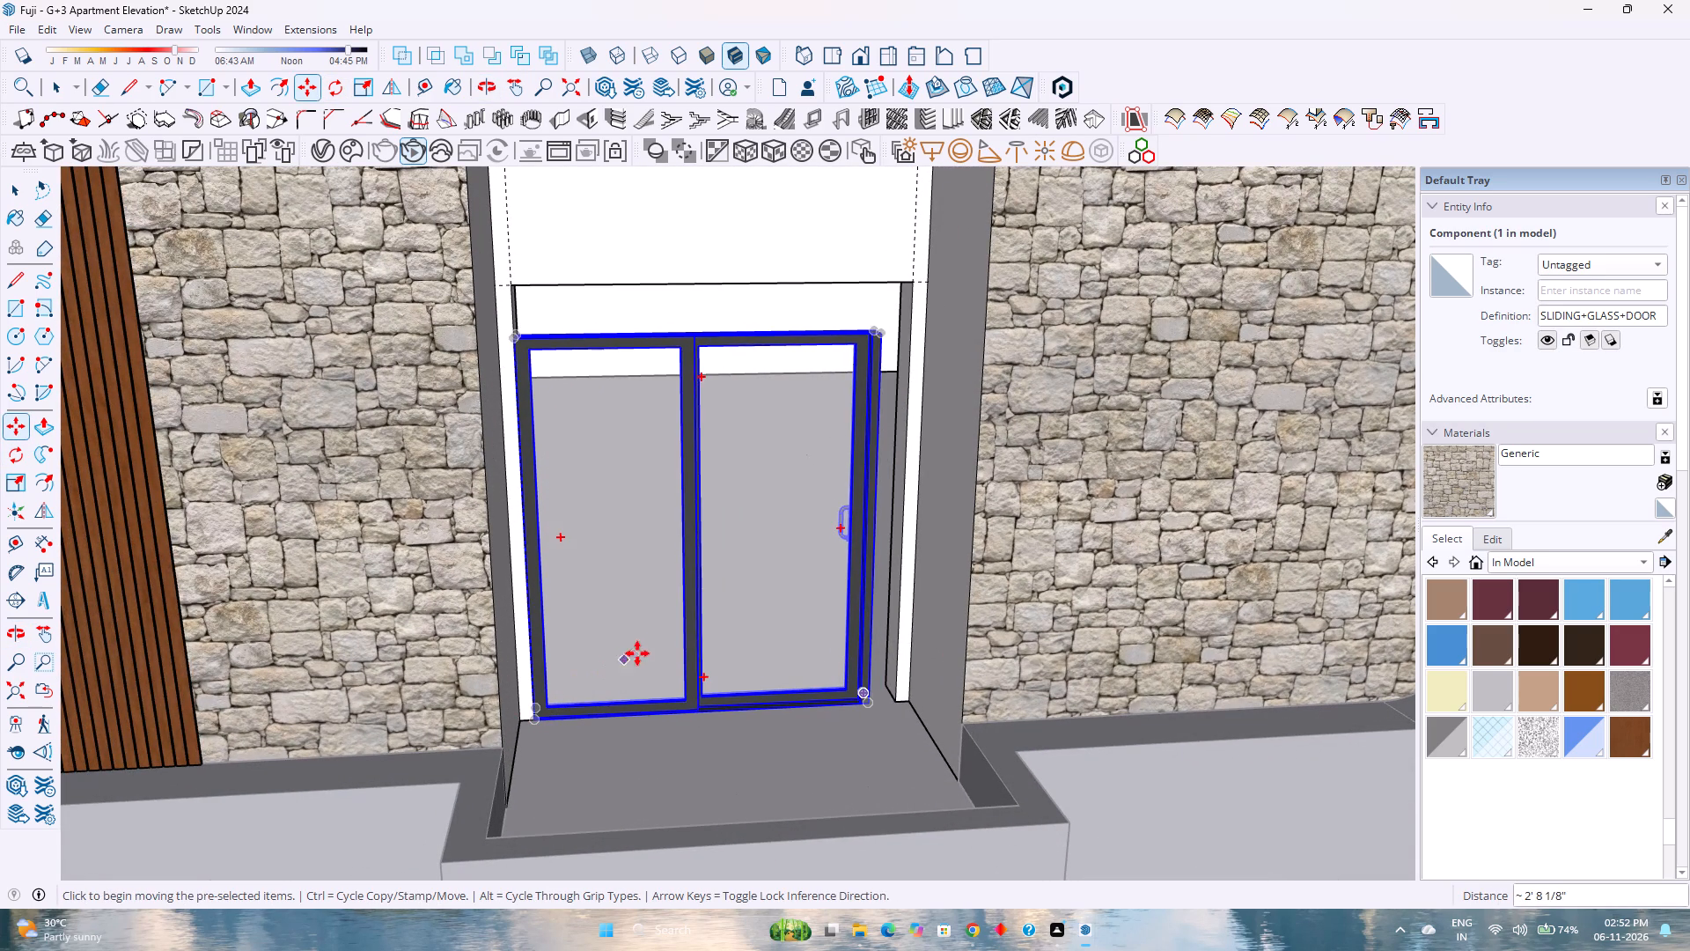
# Scale the sliding glass door's width so that it spans the opening from one jamb to the other.
pyautogui.scroll(3, 650, 646)
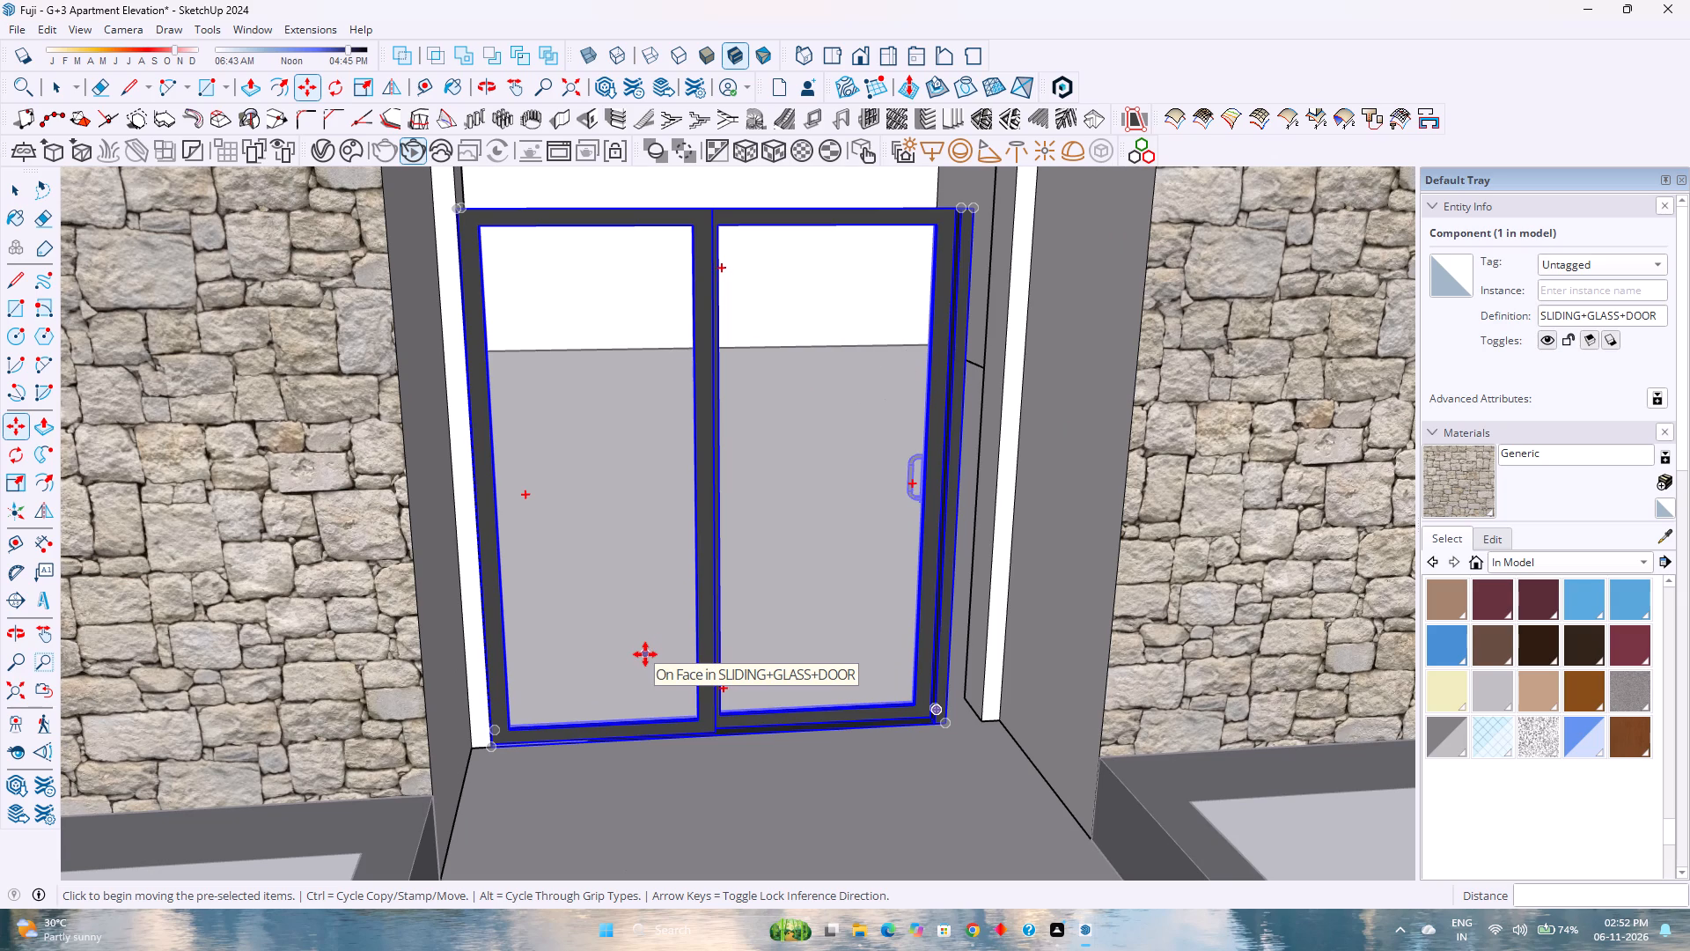
pyautogui.press('s')
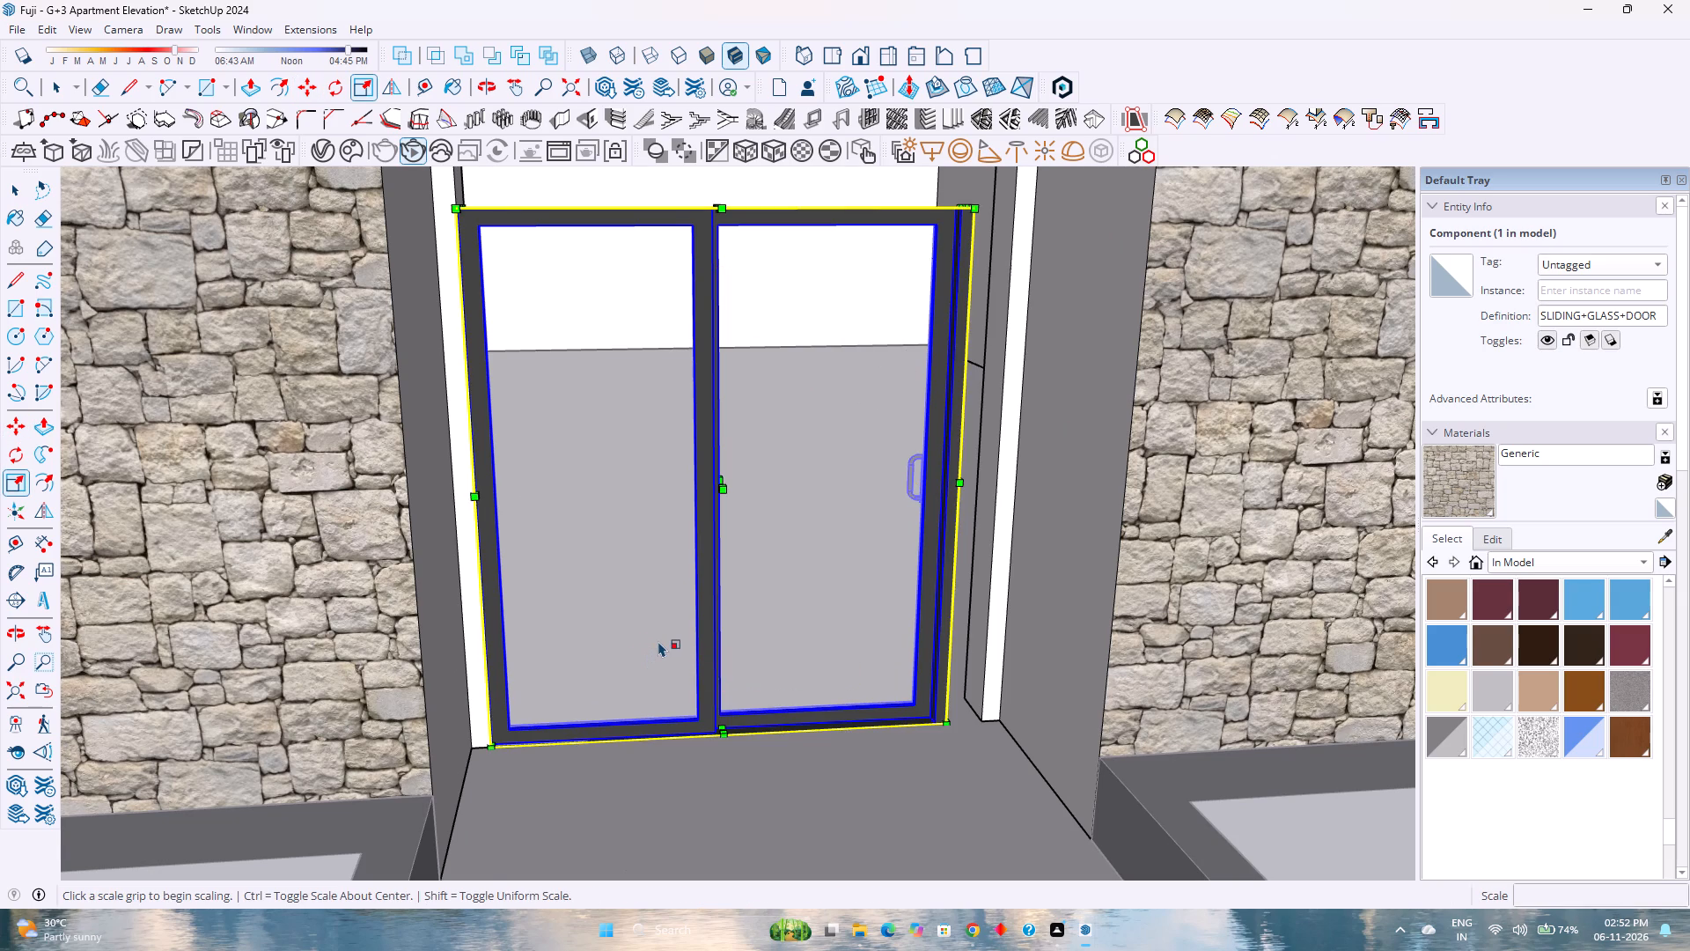
pyautogui.scroll(3, 664, 641)
pyautogui.scroll(-3, 713, 634)
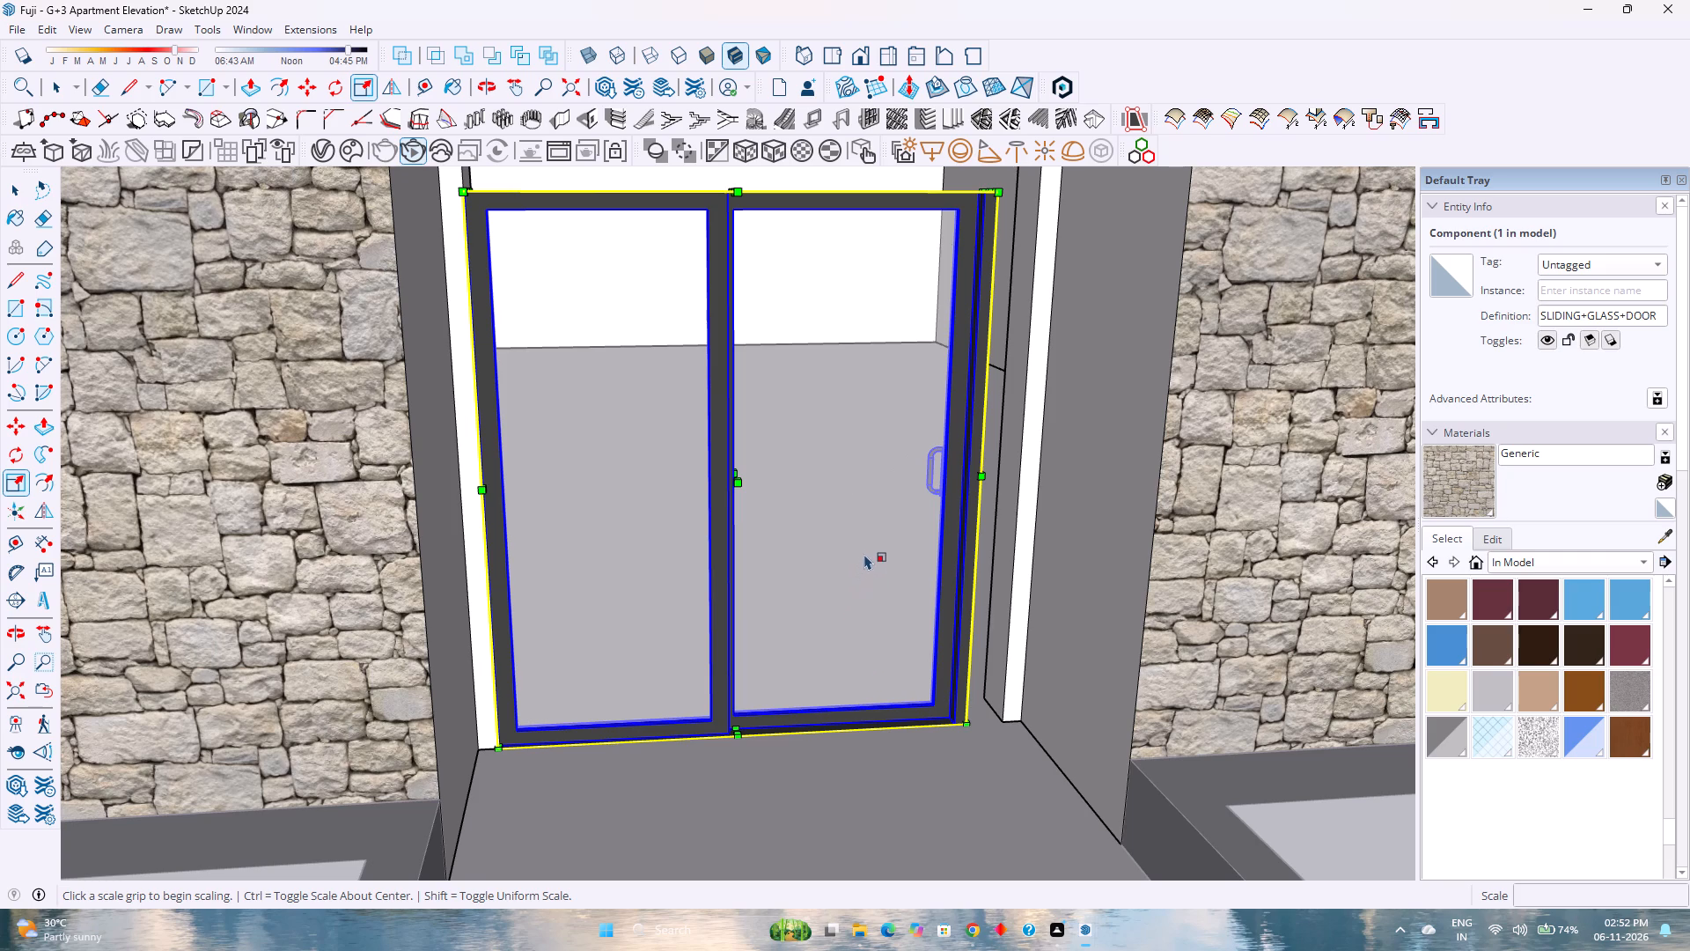
pyautogui.scroll(3, 1018, 439)
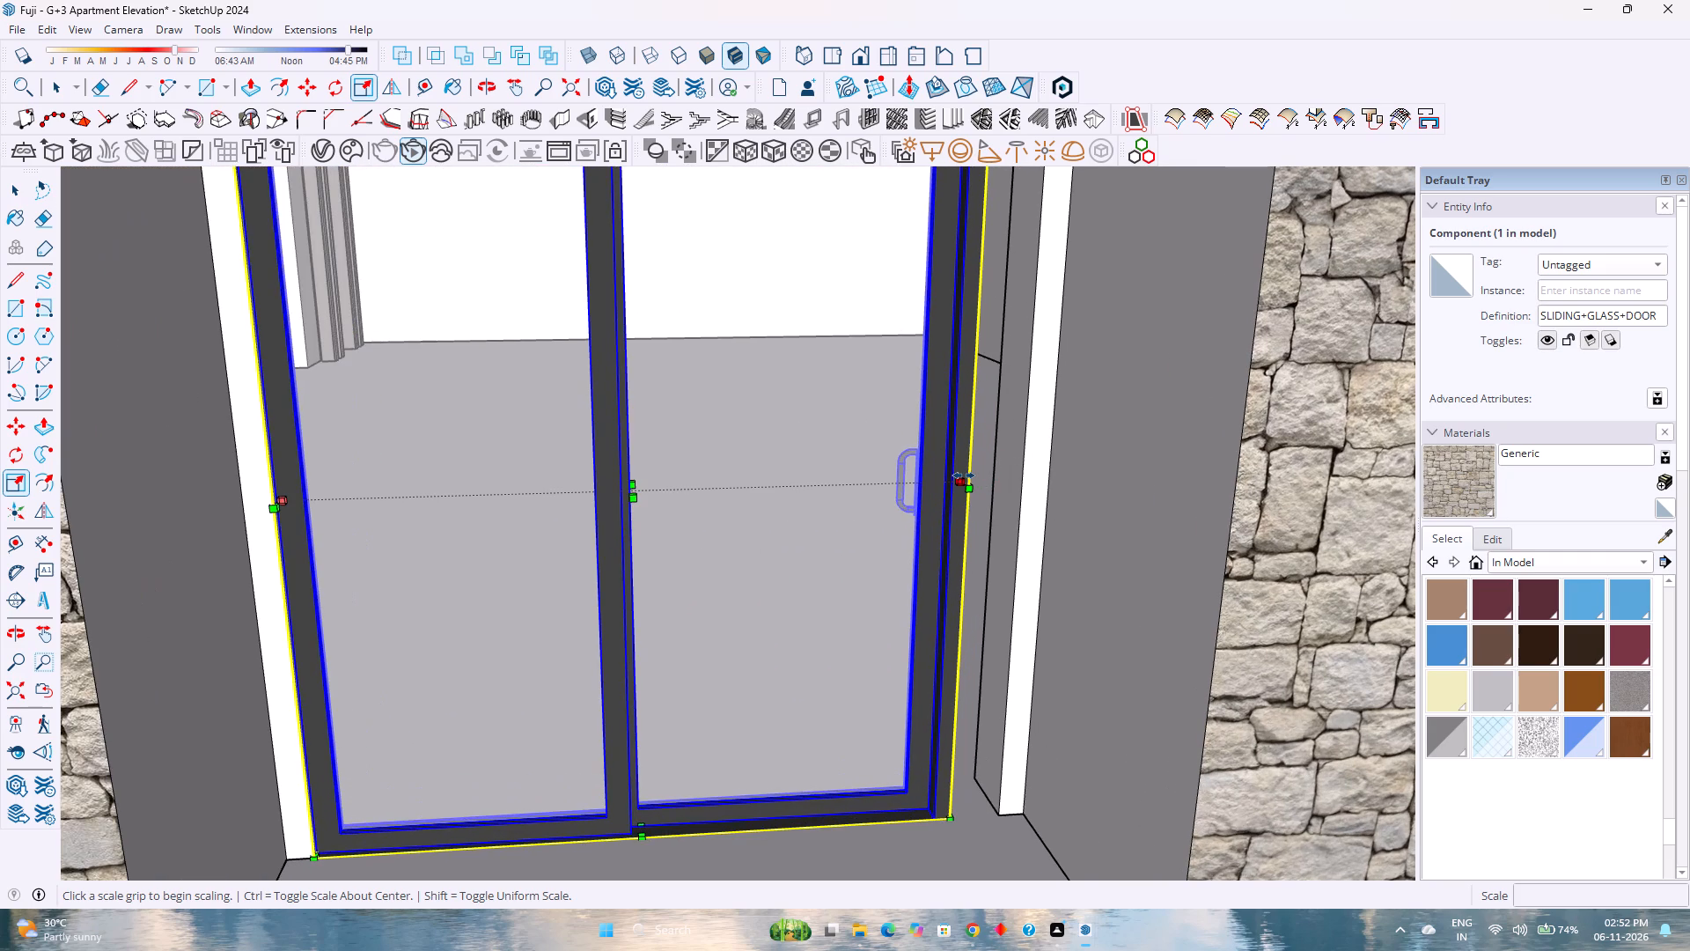
pyautogui.click(962, 476)
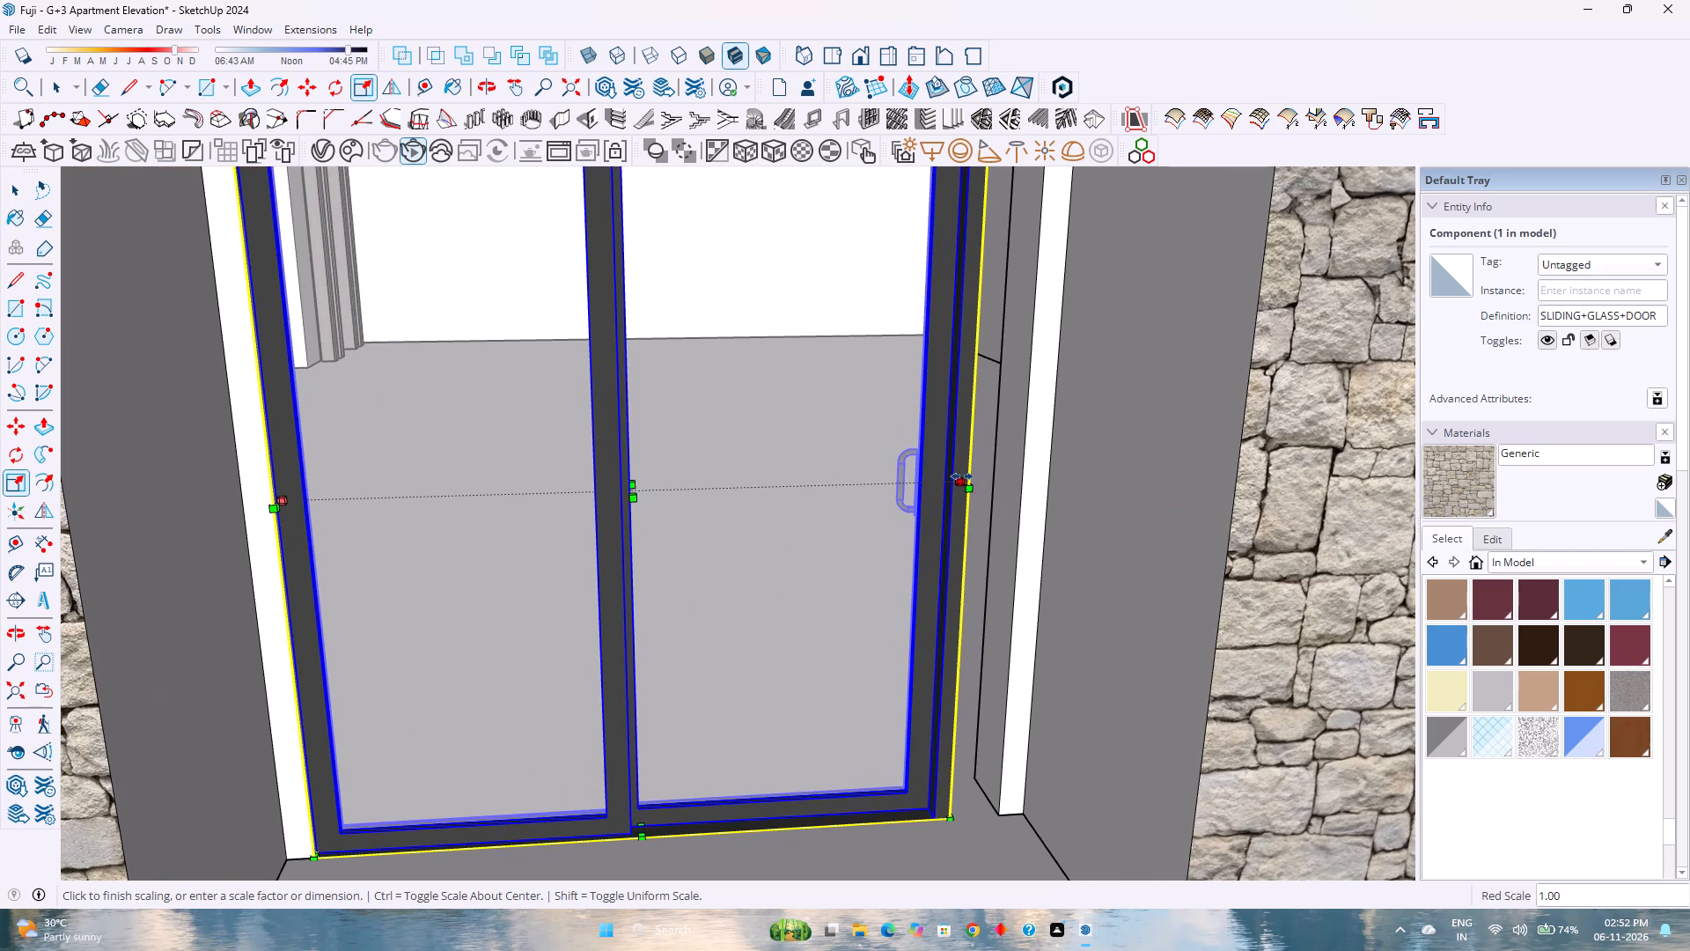
pyautogui.click(1031, 418)
# Scale the sliding glass door's height up to the head of the opening and leave the top-floor group.
pyautogui.scroll(-6, 837, 423)
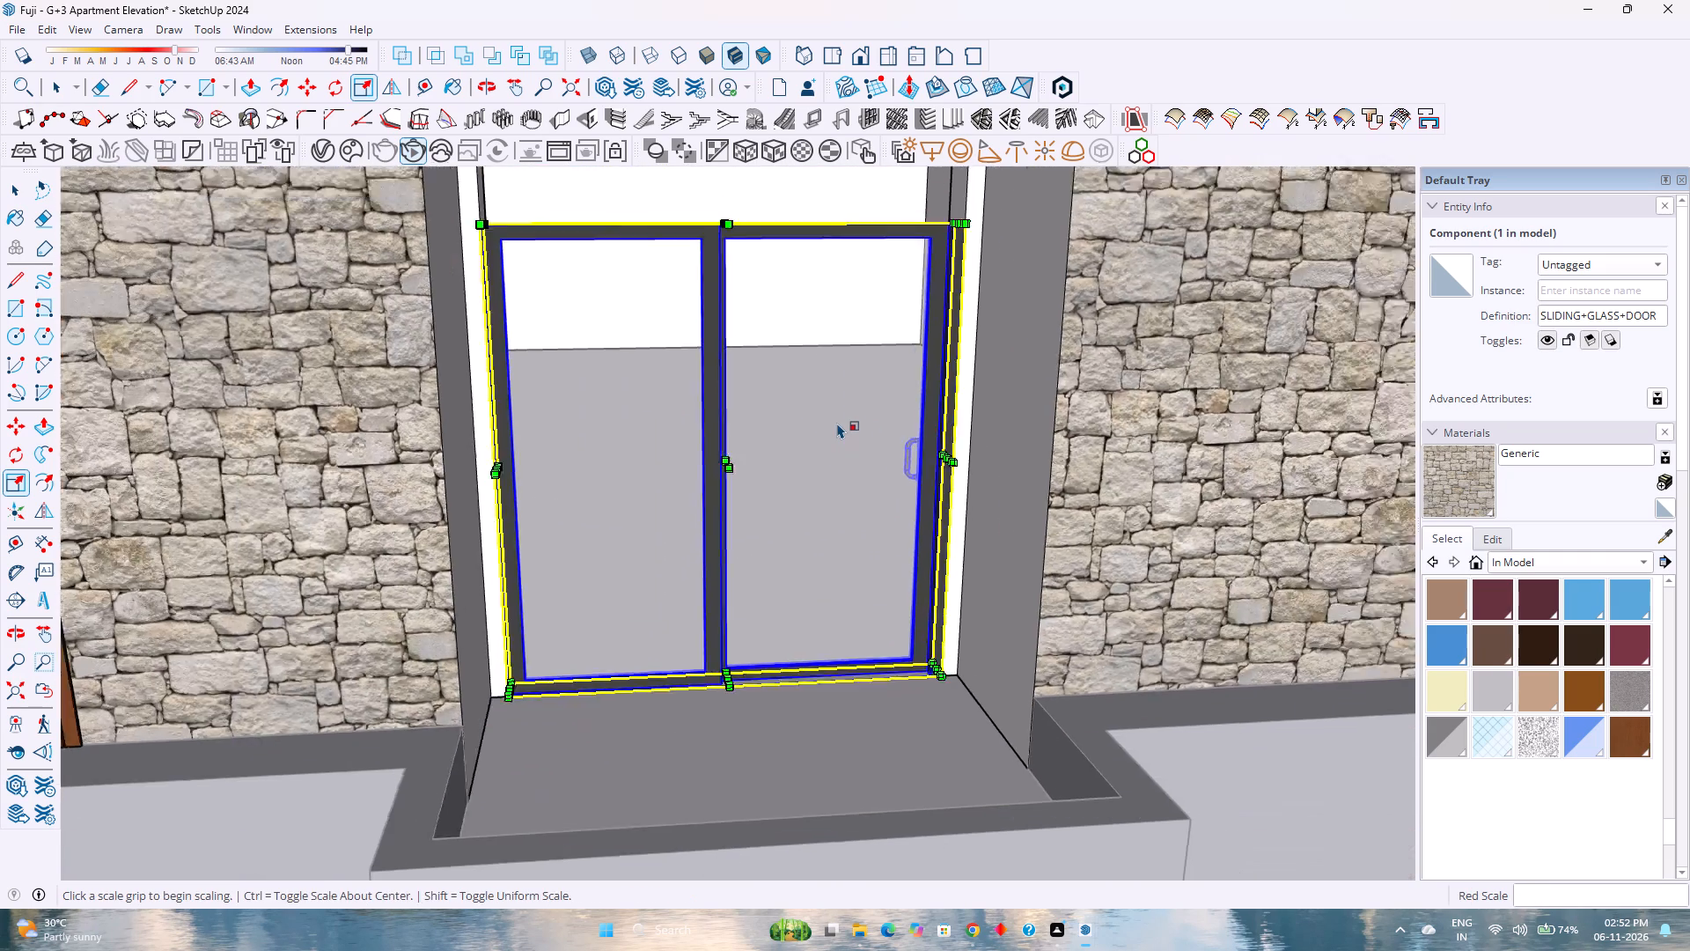
pyautogui.scroll(-1, 837, 423)
pyautogui.keyDown('shift'); pyautogui.moveTo(802, 374); pyautogui.dragTo(840, 579, button='middle'); pyautogui.keyUp('shift')
pyautogui.scroll(7, 806, 483)
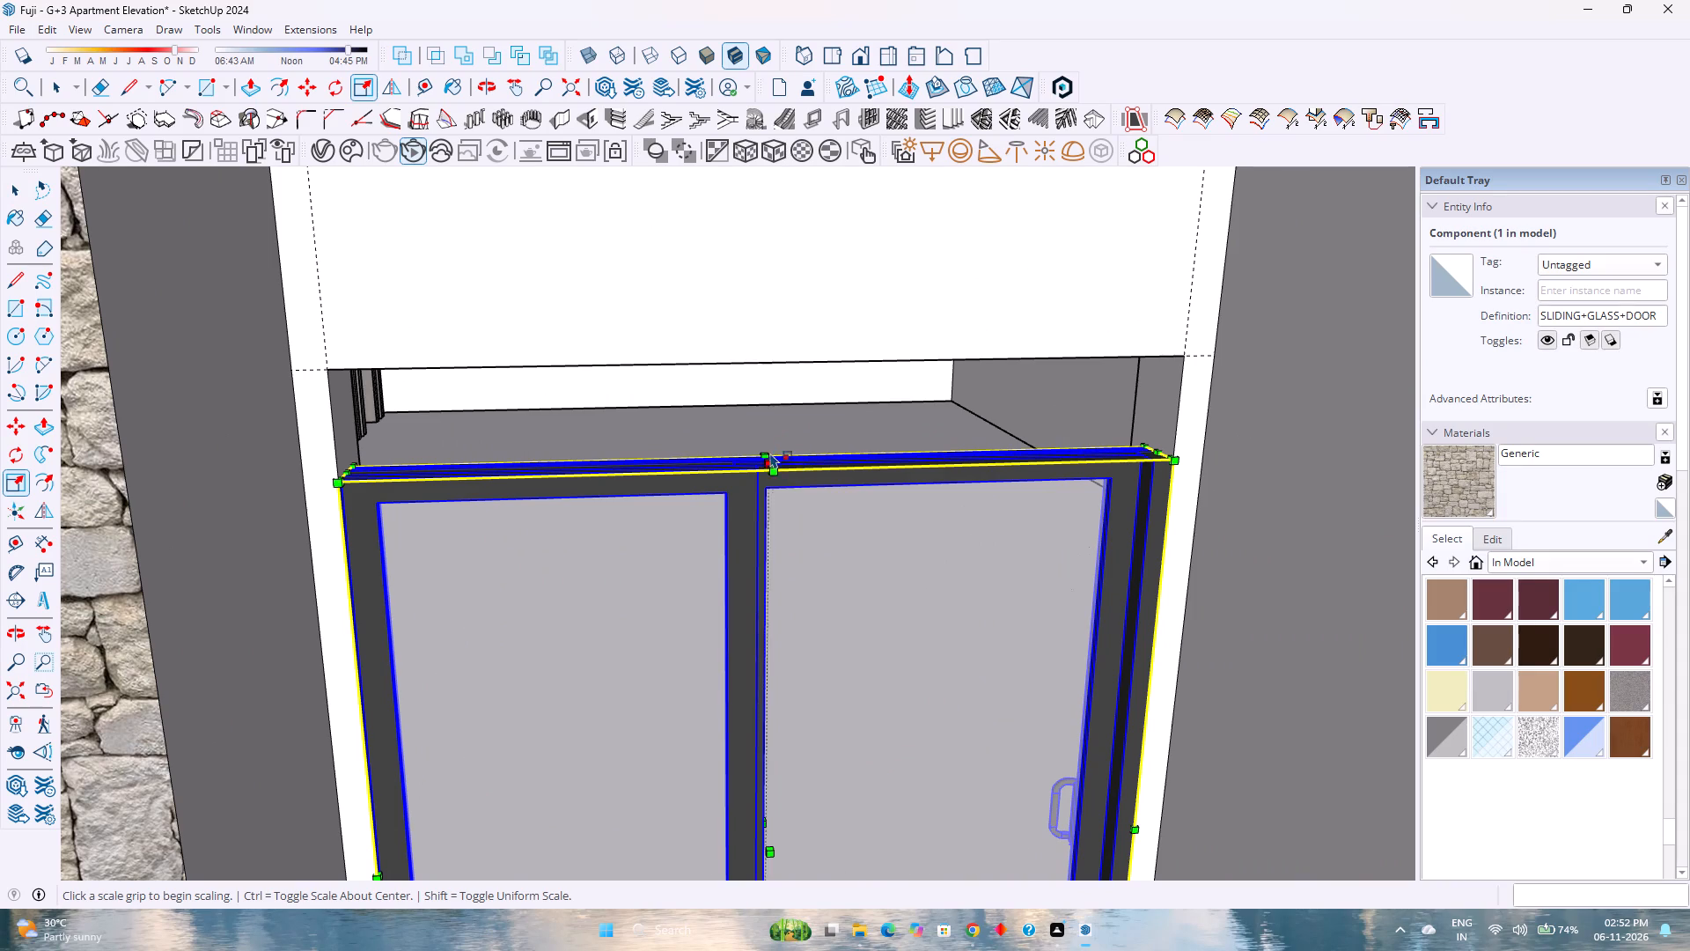
pyautogui.click(767, 455)
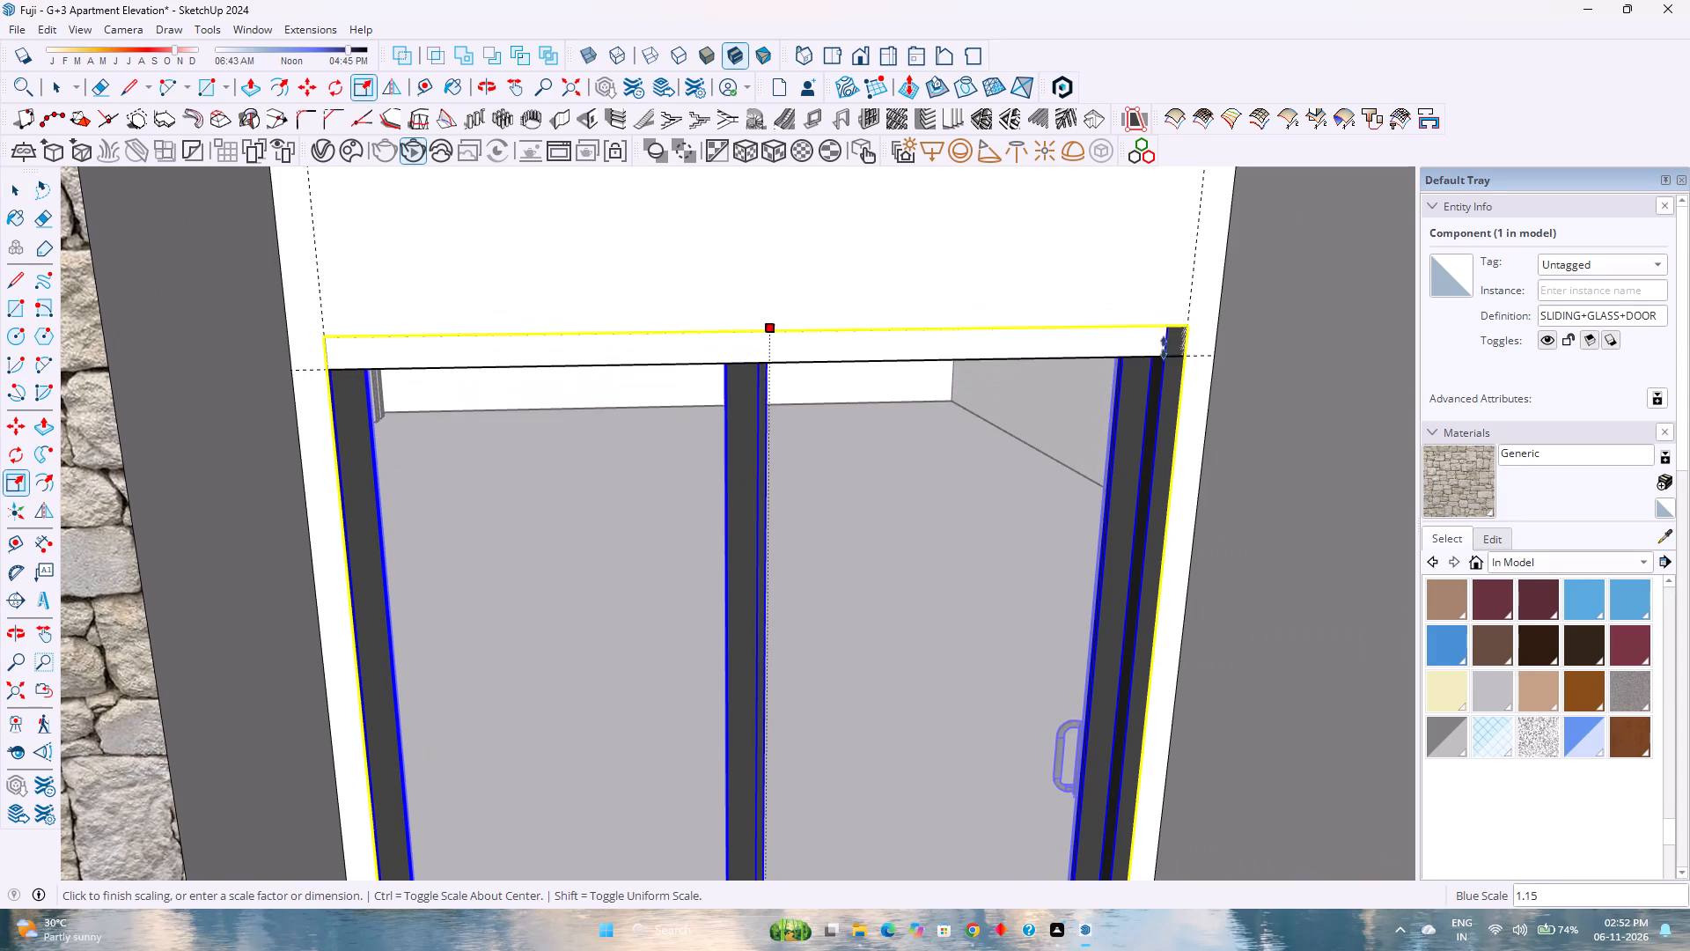
pyautogui.click(1188, 359)
pyautogui.scroll(-7, 940, 456)
pyautogui.moveTo(941, 553); pyautogui.dragTo(821, 434, button='middle')
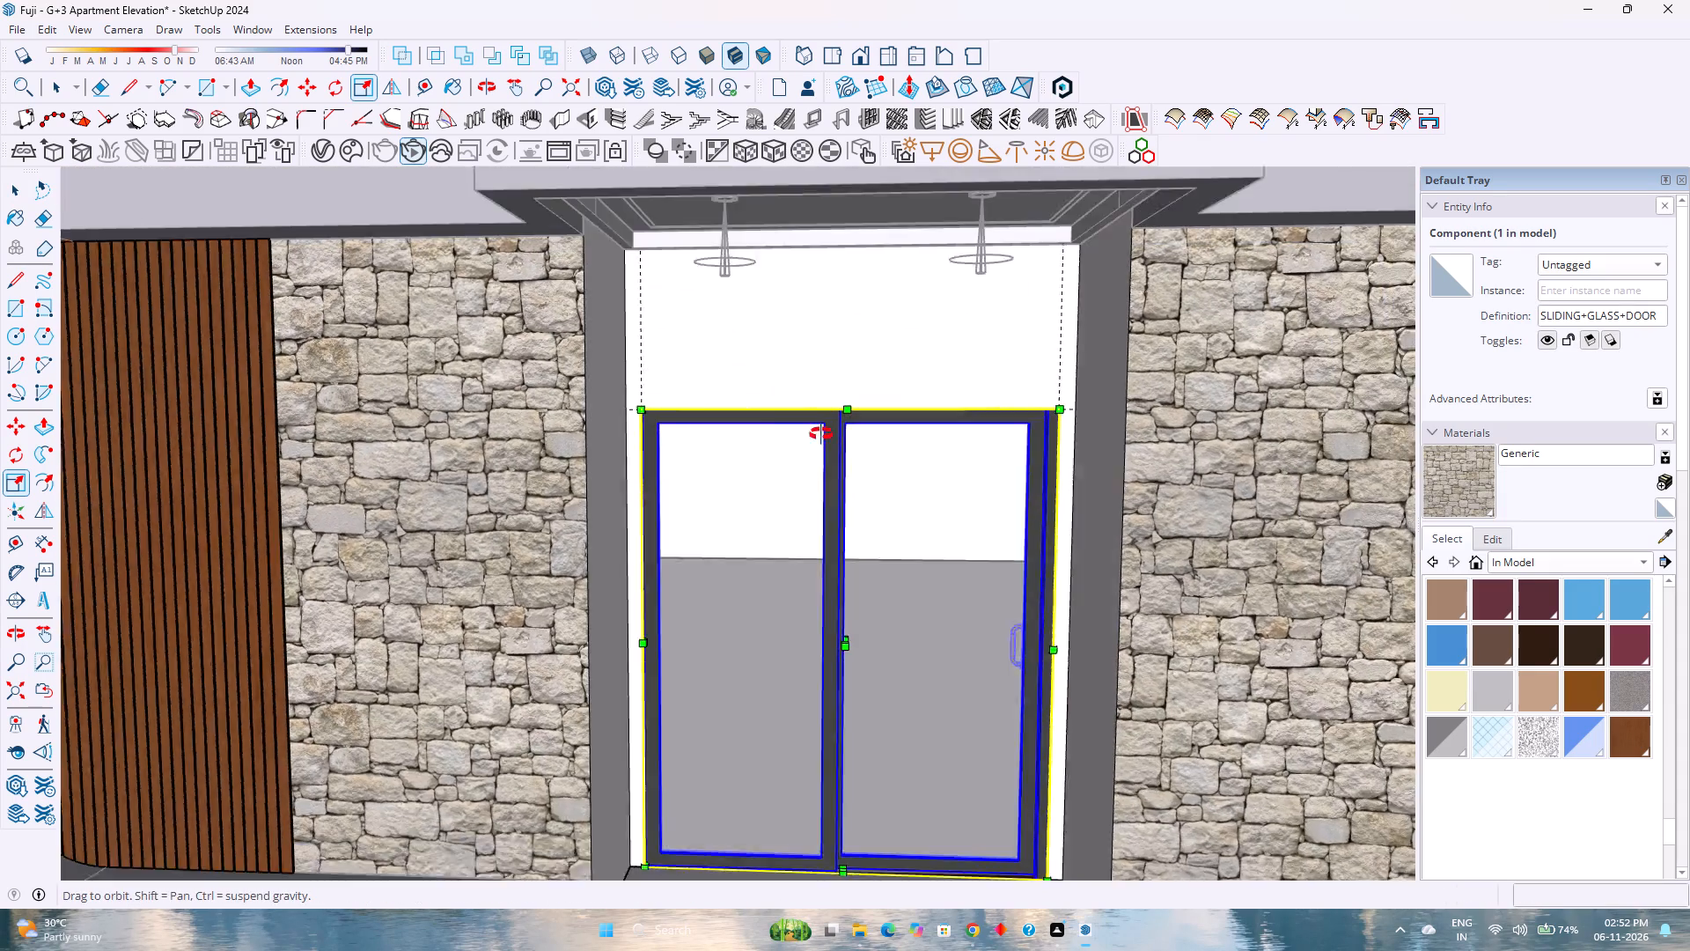
pyautogui.moveTo(821, 434); pyautogui.dragTo(812, 422, button='middle')
pyautogui.middleClick(812, 422)
pyautogui.scroll(-4, 812, 417)
pyautogui.press('space')
pyautogui.scroll(-2, 805, 427)
pyautogui.press('Escape')
pyautogui.scroll(-2, 815, 434)
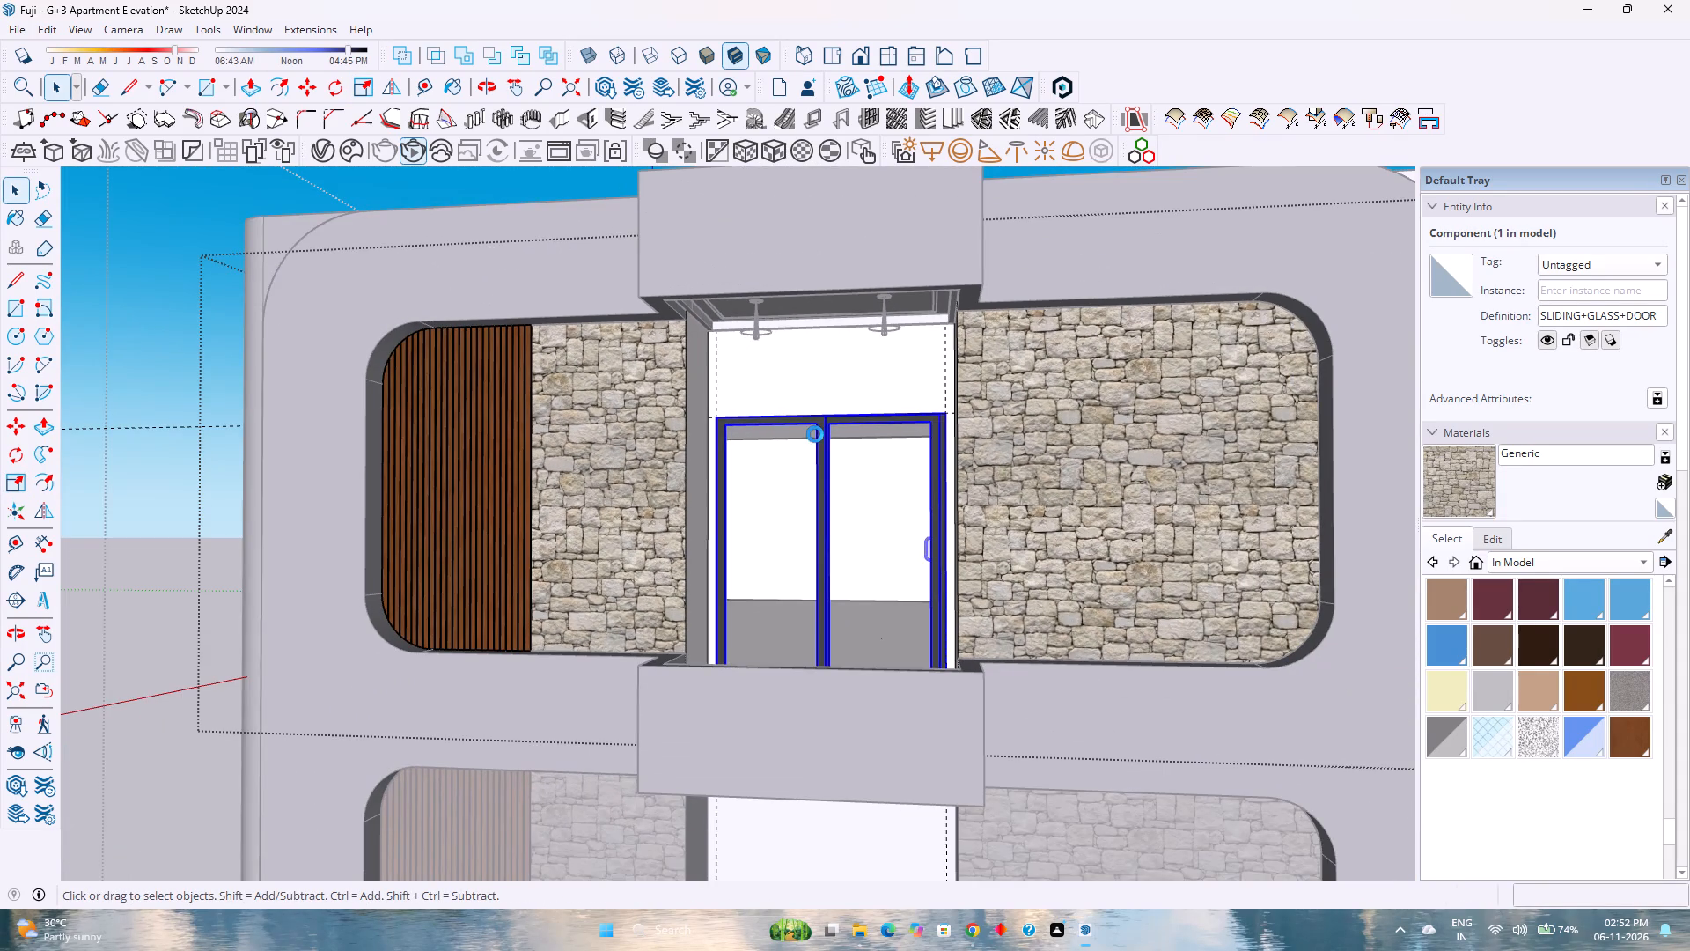
pyautogui.scroll(-1, 815, 434)
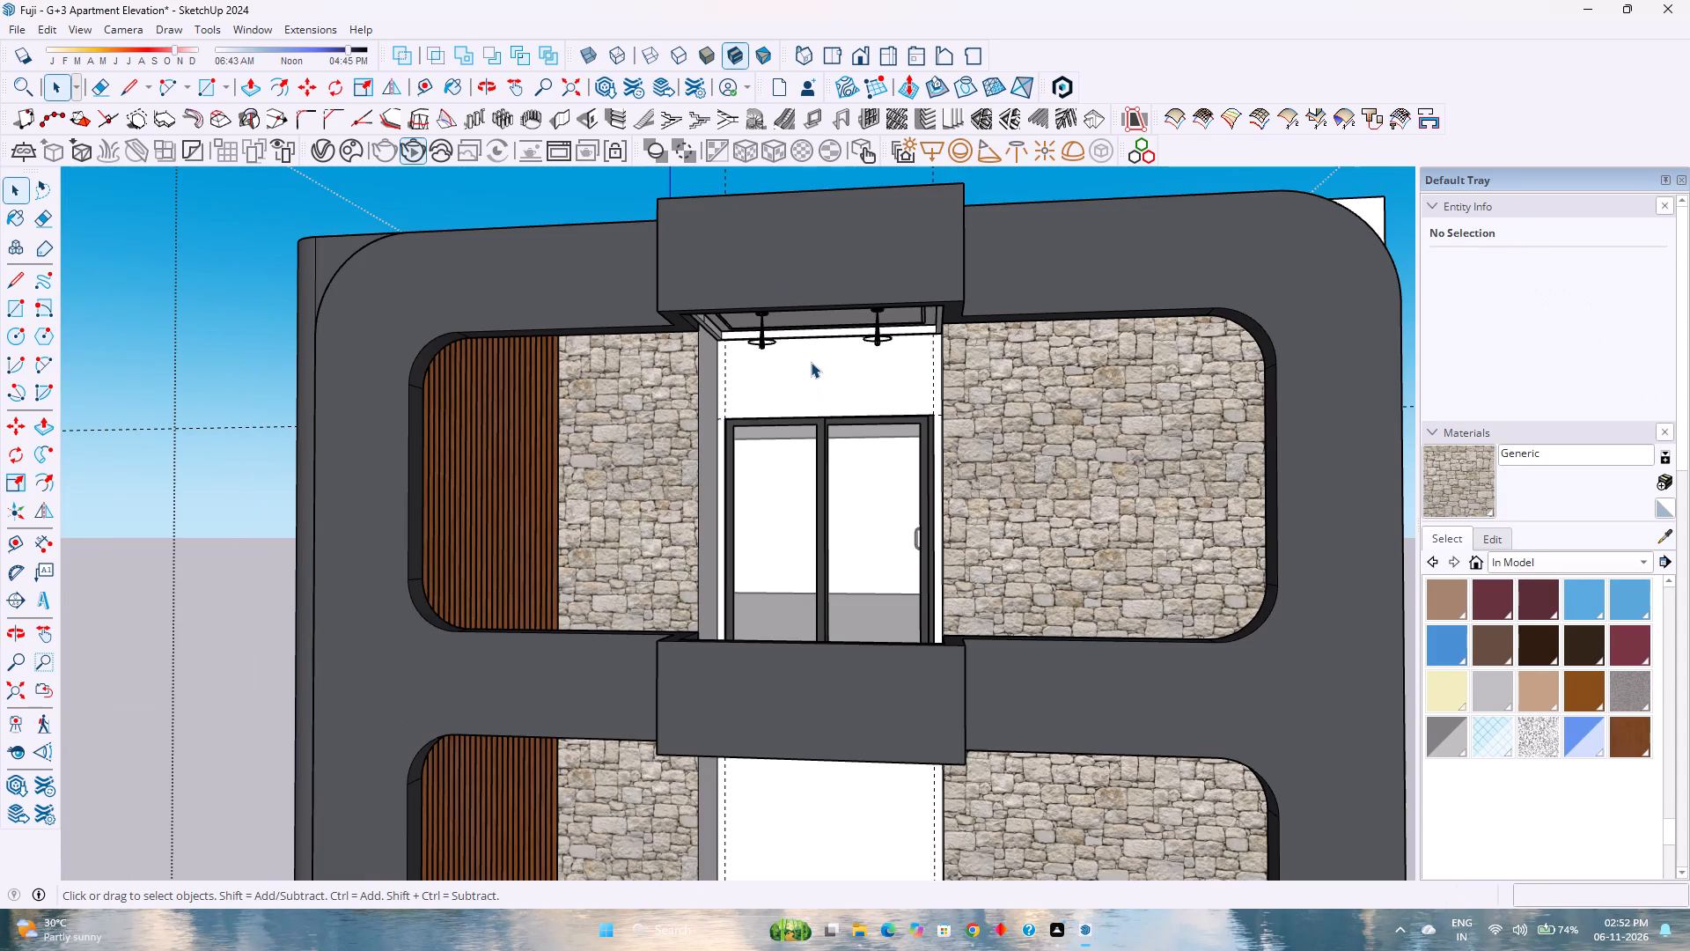
# Inside the middle-floor group, place a horizontal guide 7'6" above the base of the balcony's white back wall.
pyautogui.scroll(-8, 811, 362)
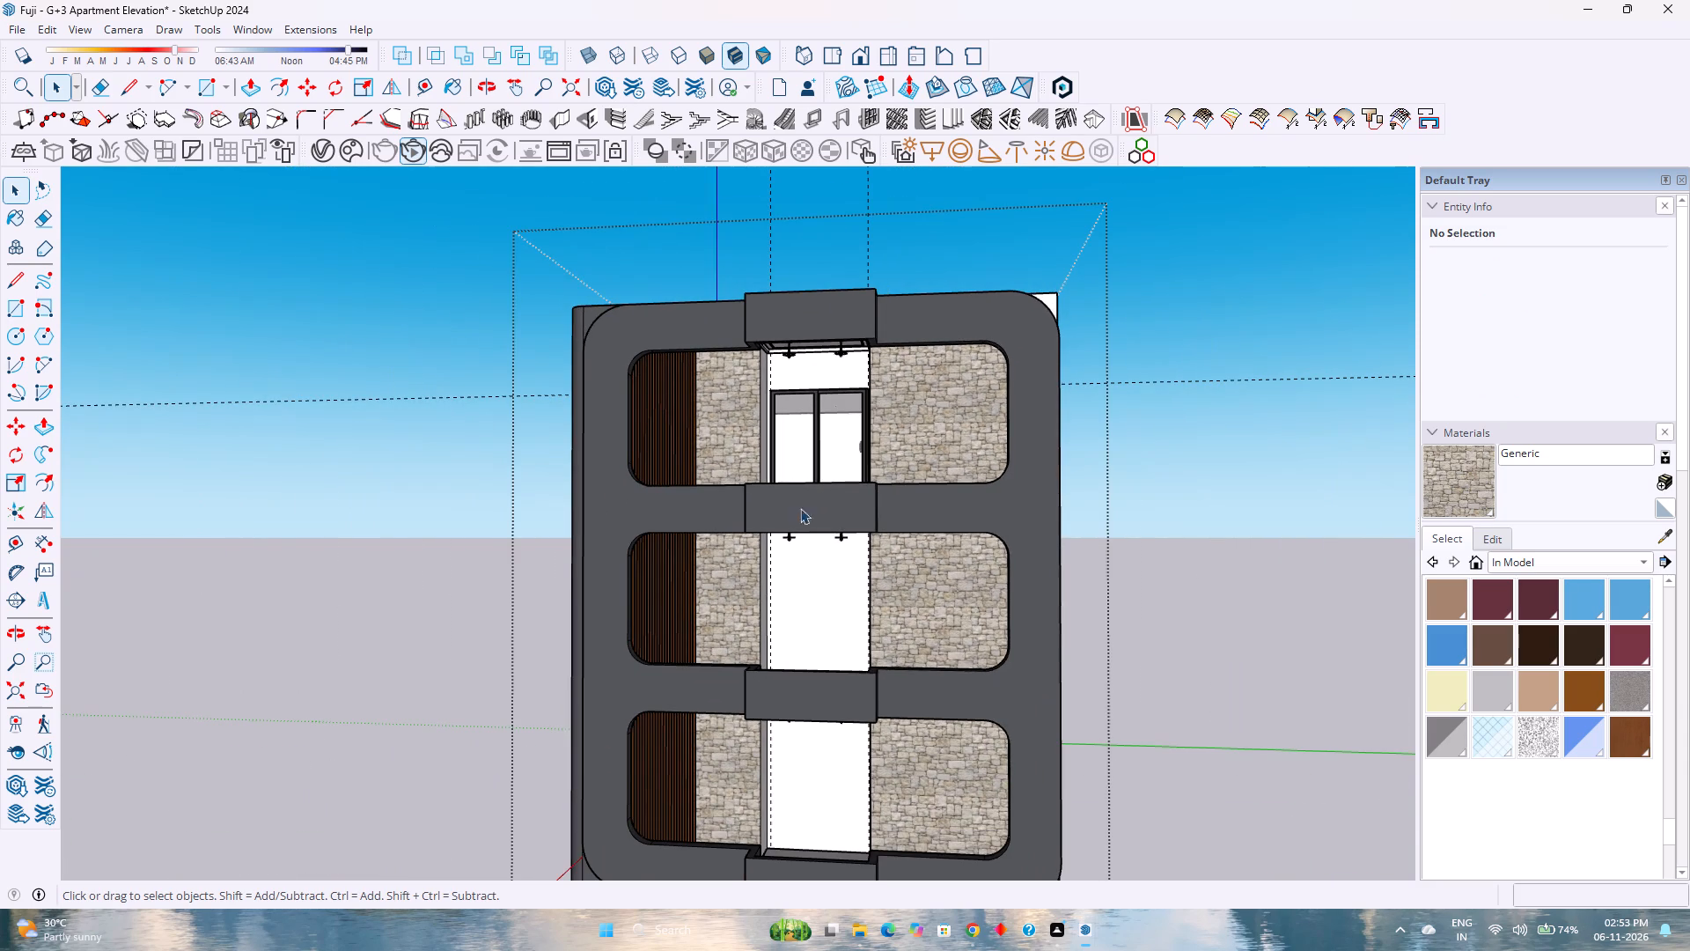
pyautogui.doubleClick(838, 641)
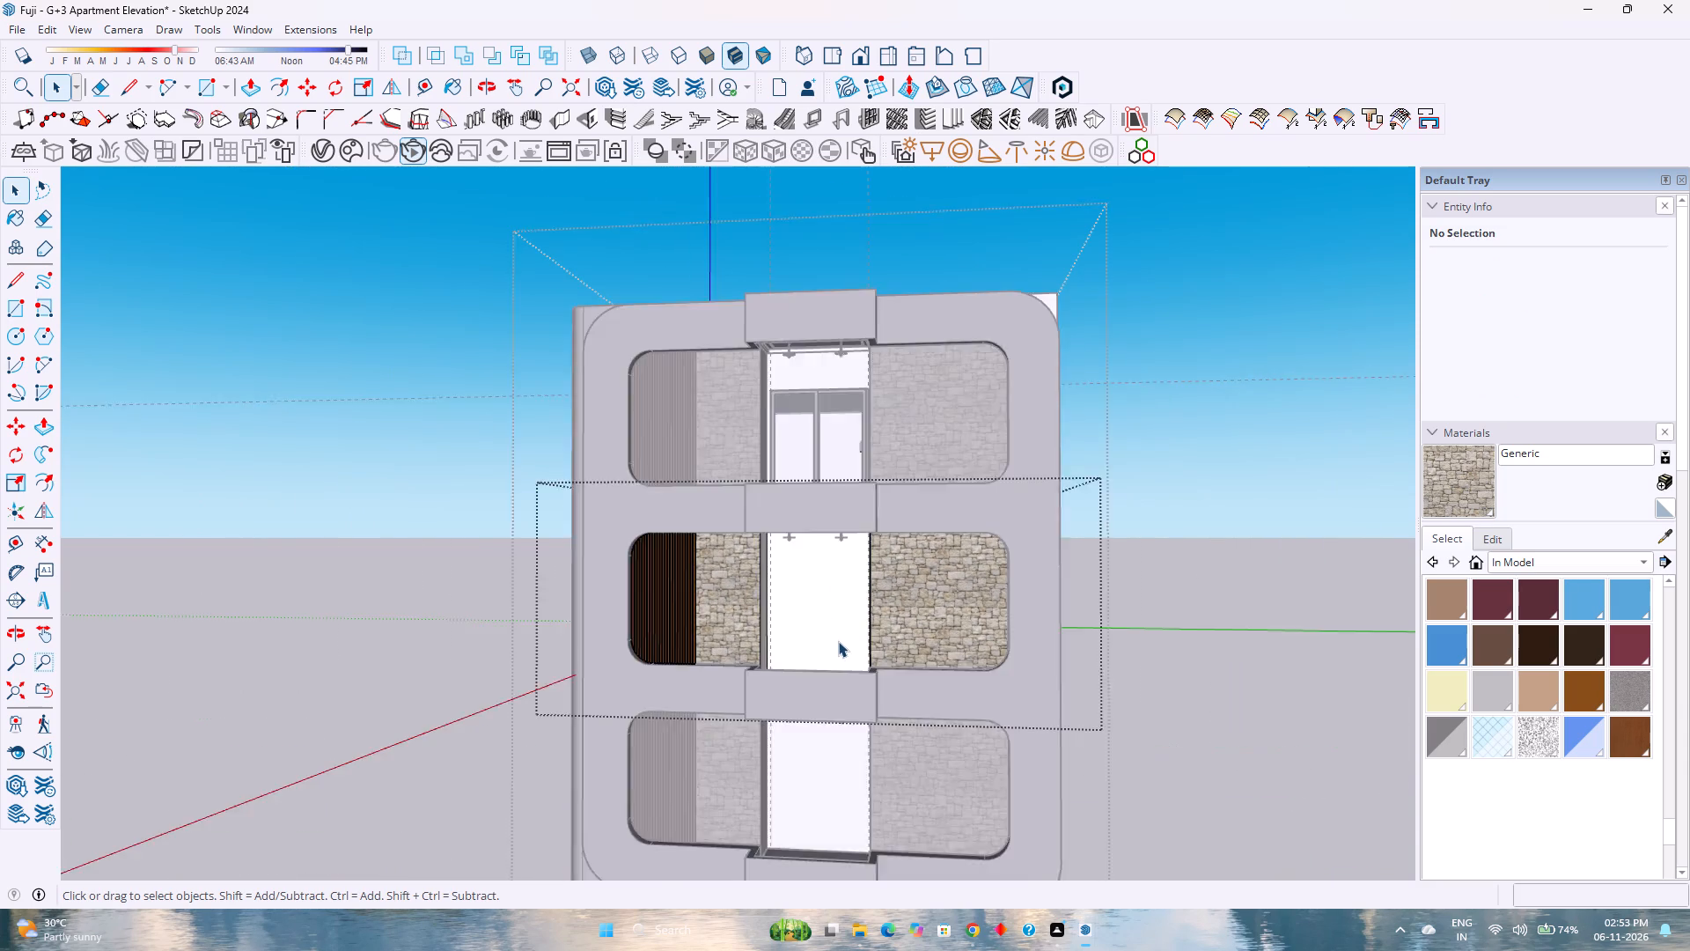
pyautogui.scroll(5, 838, 641)
pyautogui.keyDown('shift'); pyautogui.middleClick(828, 673); pyautogui.keyUp('shift')
pyautogui.keyDown('shift'); pyautogui.middleClick(827, 669); pyautogui.keyUp('shift')
pyautogui.keyDown('shift'); pyautogui.moveTo(827, 669); pyautogui.dragTo(818, 621, button='middle'); pyautogui.keyUp('shift')
pyautogui.keyDown('shift'); pyautogui.moveTo(818, 615); pyautogui.dragTo(818, 605, button='middle'); pyautogui.keyUp('shift')
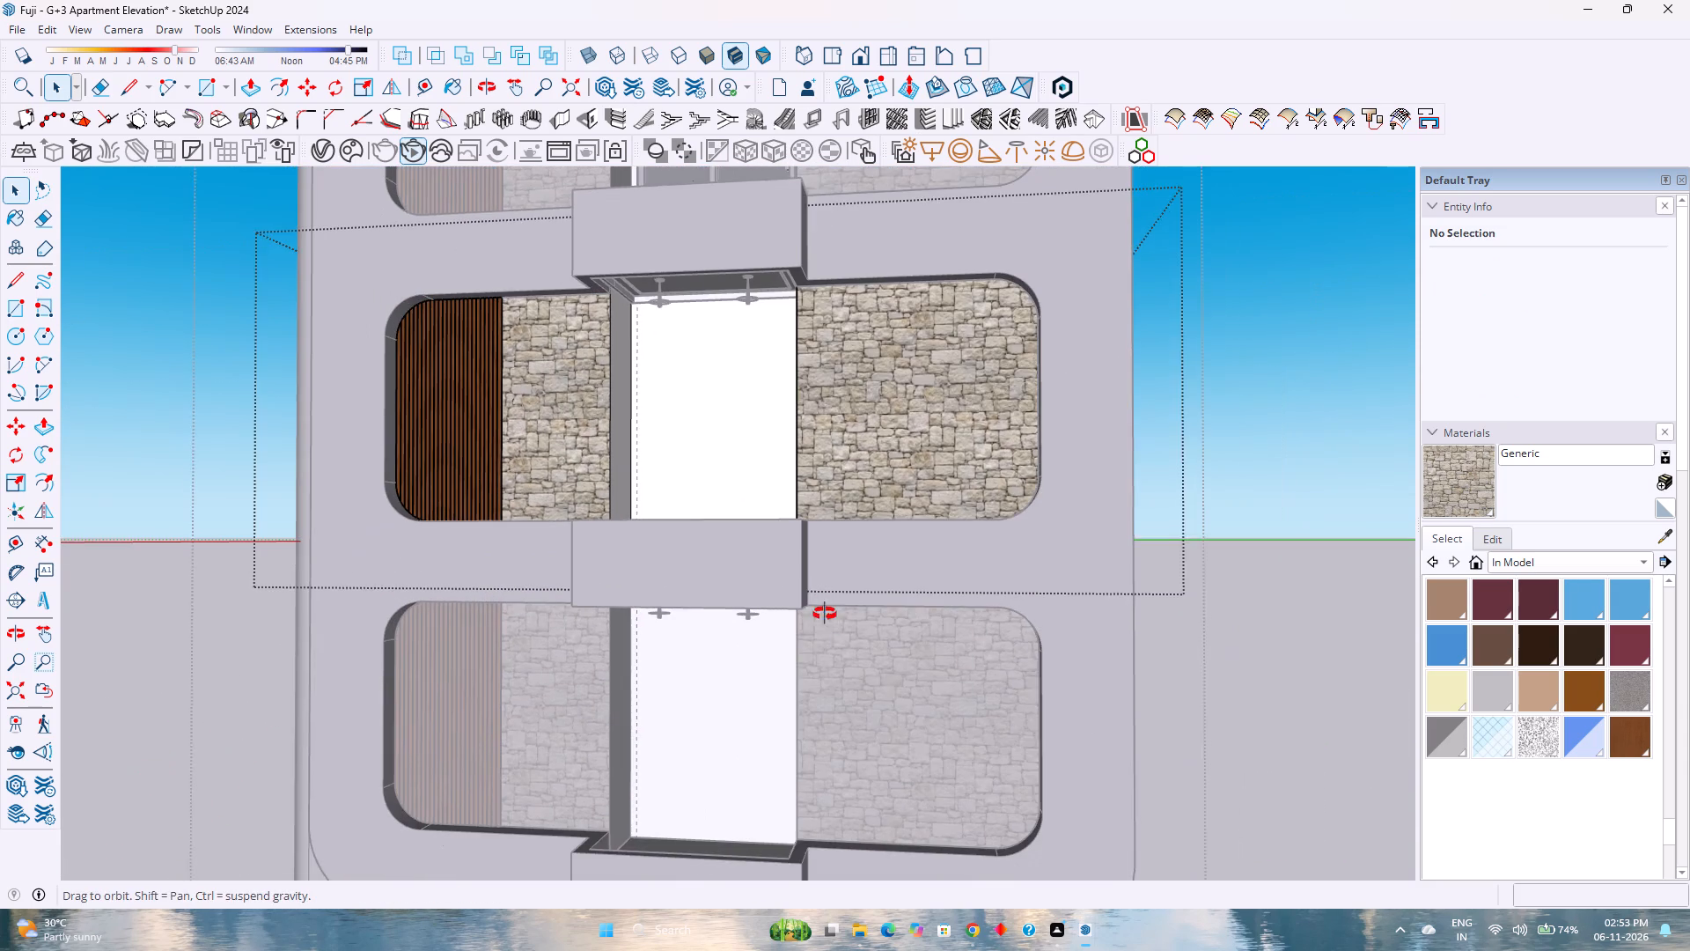
pyautogui.middleClick(818, 603)
pyautogui.moveTo(819, 604); pyautogui.dragTo(862, 738, button='middle')
pyautogui.middleClick(862, 738)
pyautogui.middleClick(861, 738)
pyautogui.scroll(-7, 643, 553)
pyautogui.keyDown('shift'); pyautogui.middleClick(567, 461); pyautogui.keyUp('shift')
pyautogui.keyDown('shift'); pyautogui.moveTo(567, 461); pyautogui.dragTo(652, 604, button='middle'); pyautogui.keyUp('shift')
pyautogui.keyDown('shift'); pyautogui.middleClick(652, 604); pyautogui.keyUp('shift')
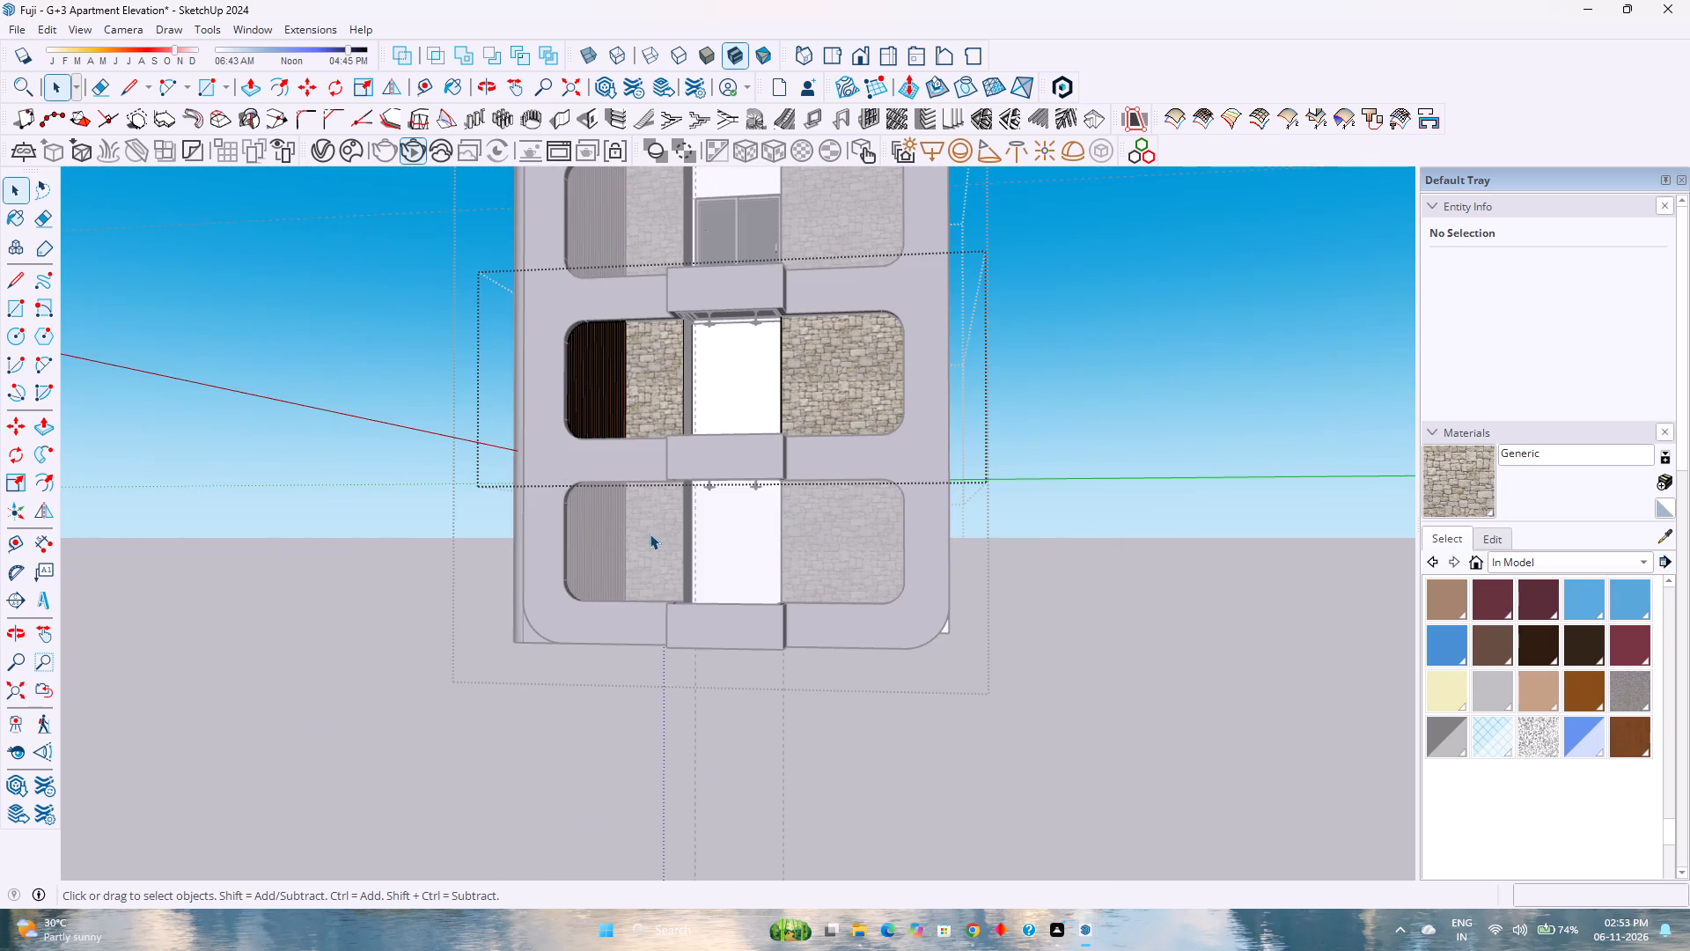
pyautogui.scroll(3, 701, 425)
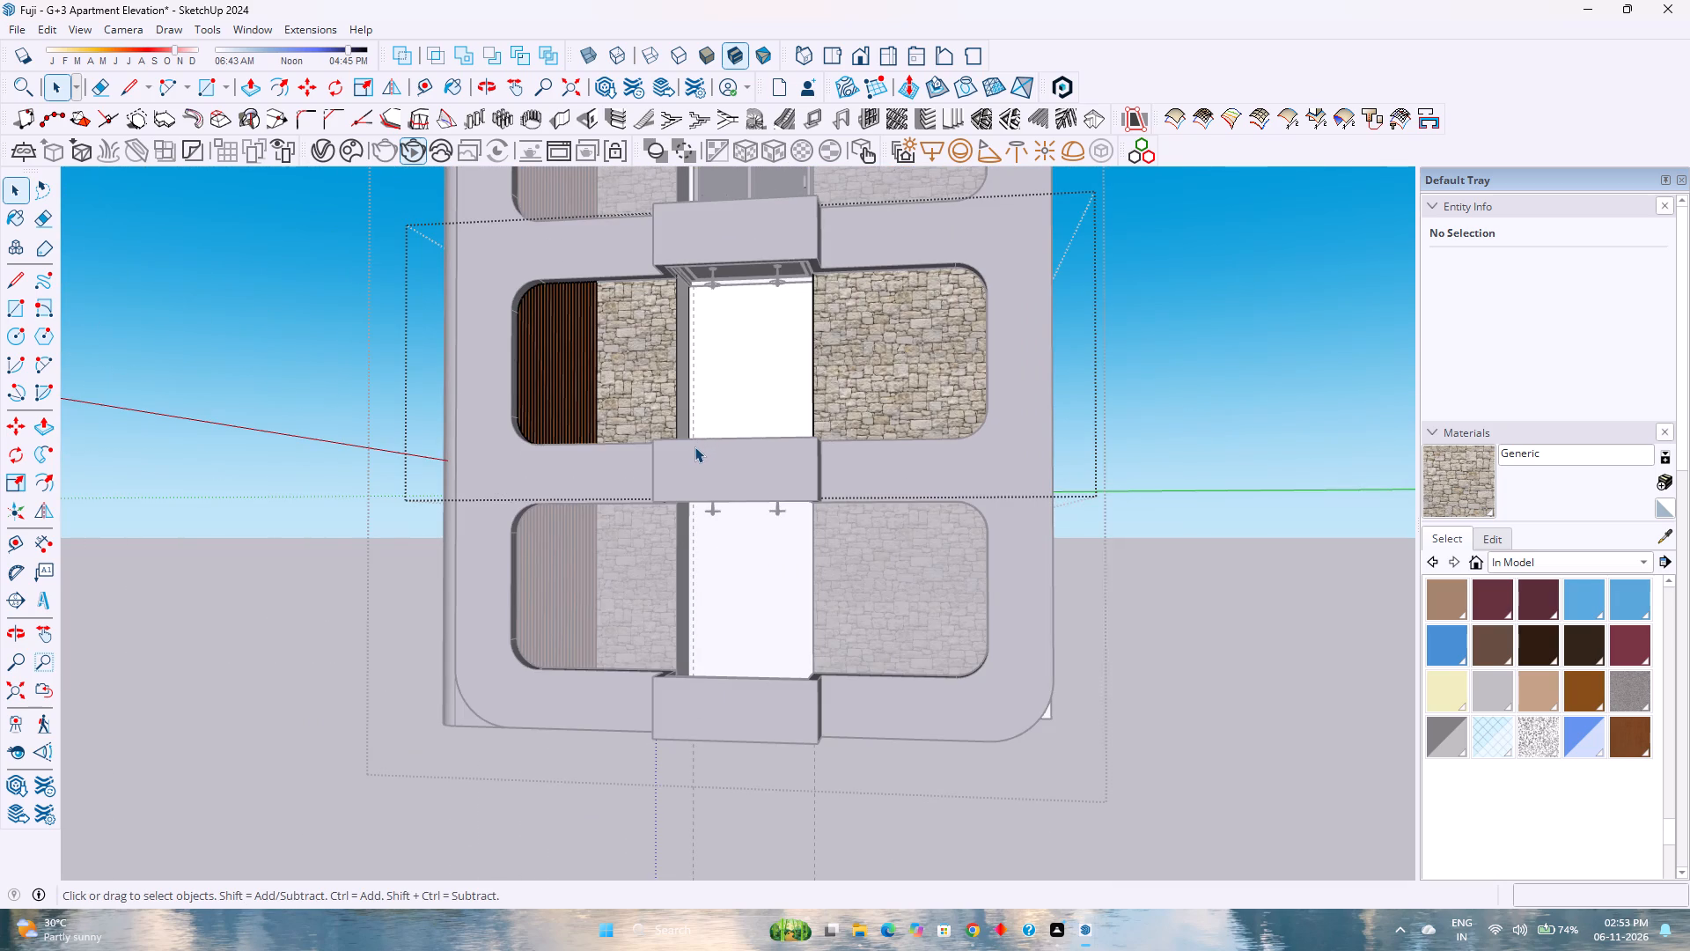
pyautogui.scroll(-1, 721, 444)
pyautogui.moveTo(725, 447); pyautogui.dragTo(739, 465, button='middle')
pyautogui.moveTo(768, 544); pyautogui.dragTo(769, 557, button='middle')
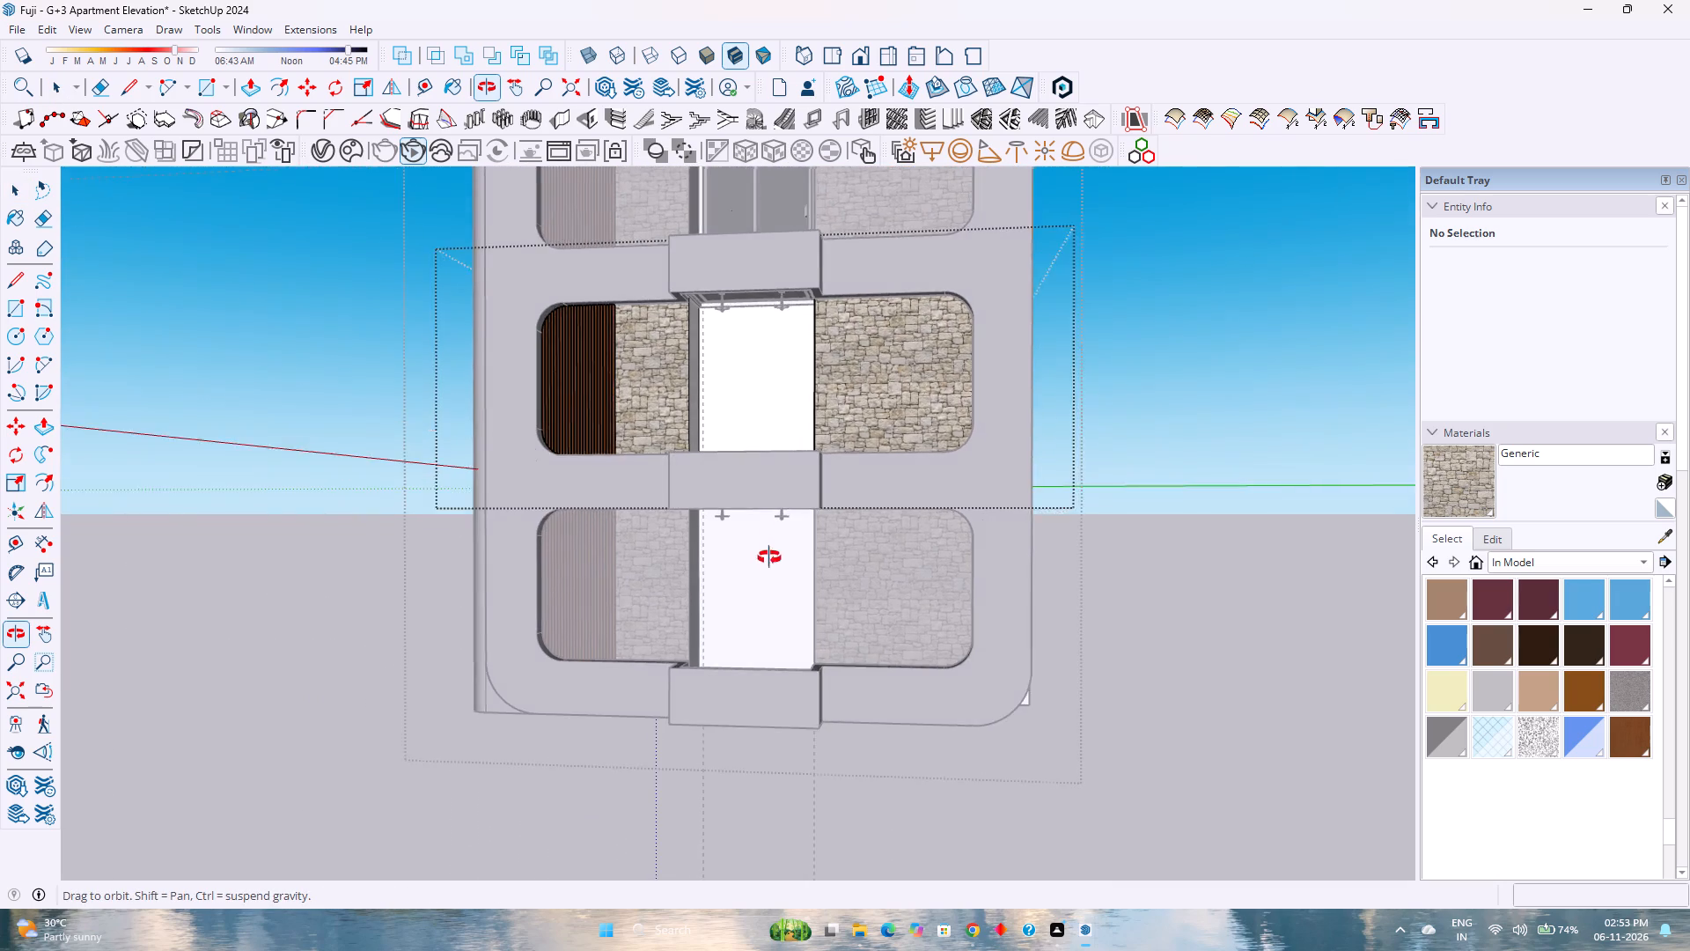
pyautogui.moveTo(769, 557); pyautogui.dragTo(777, 640, button='middle')
pyautogui.middleClick(777, 640)
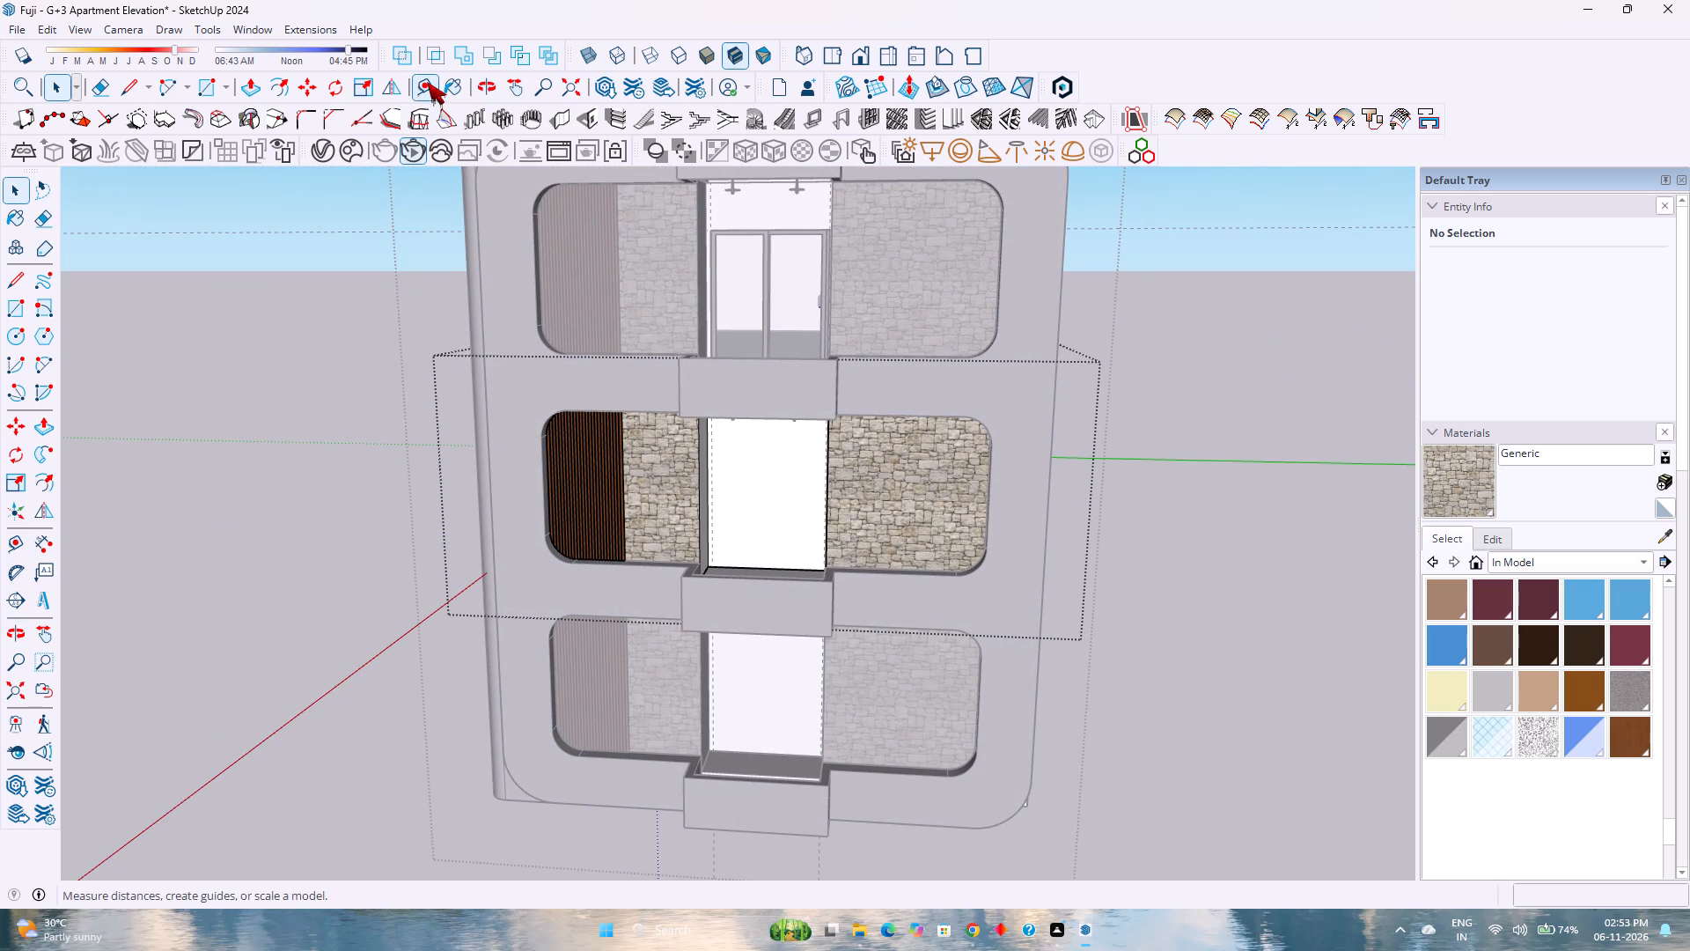
pyautogui.click(427, 82)
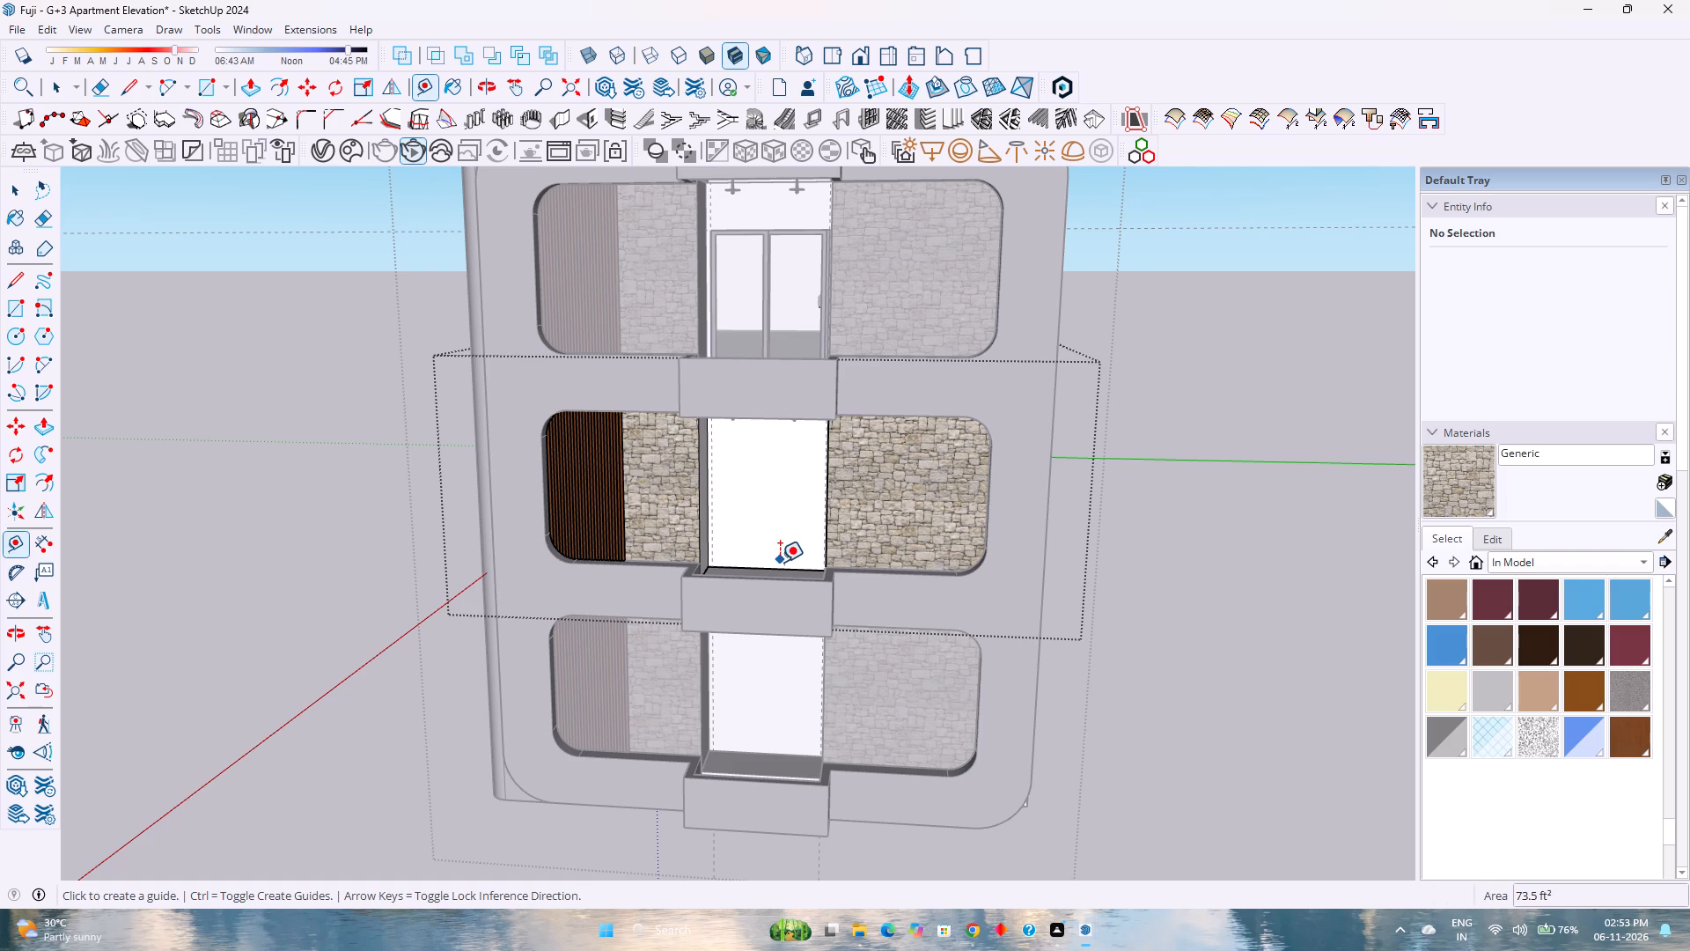
pyautogui.click(782, 569)
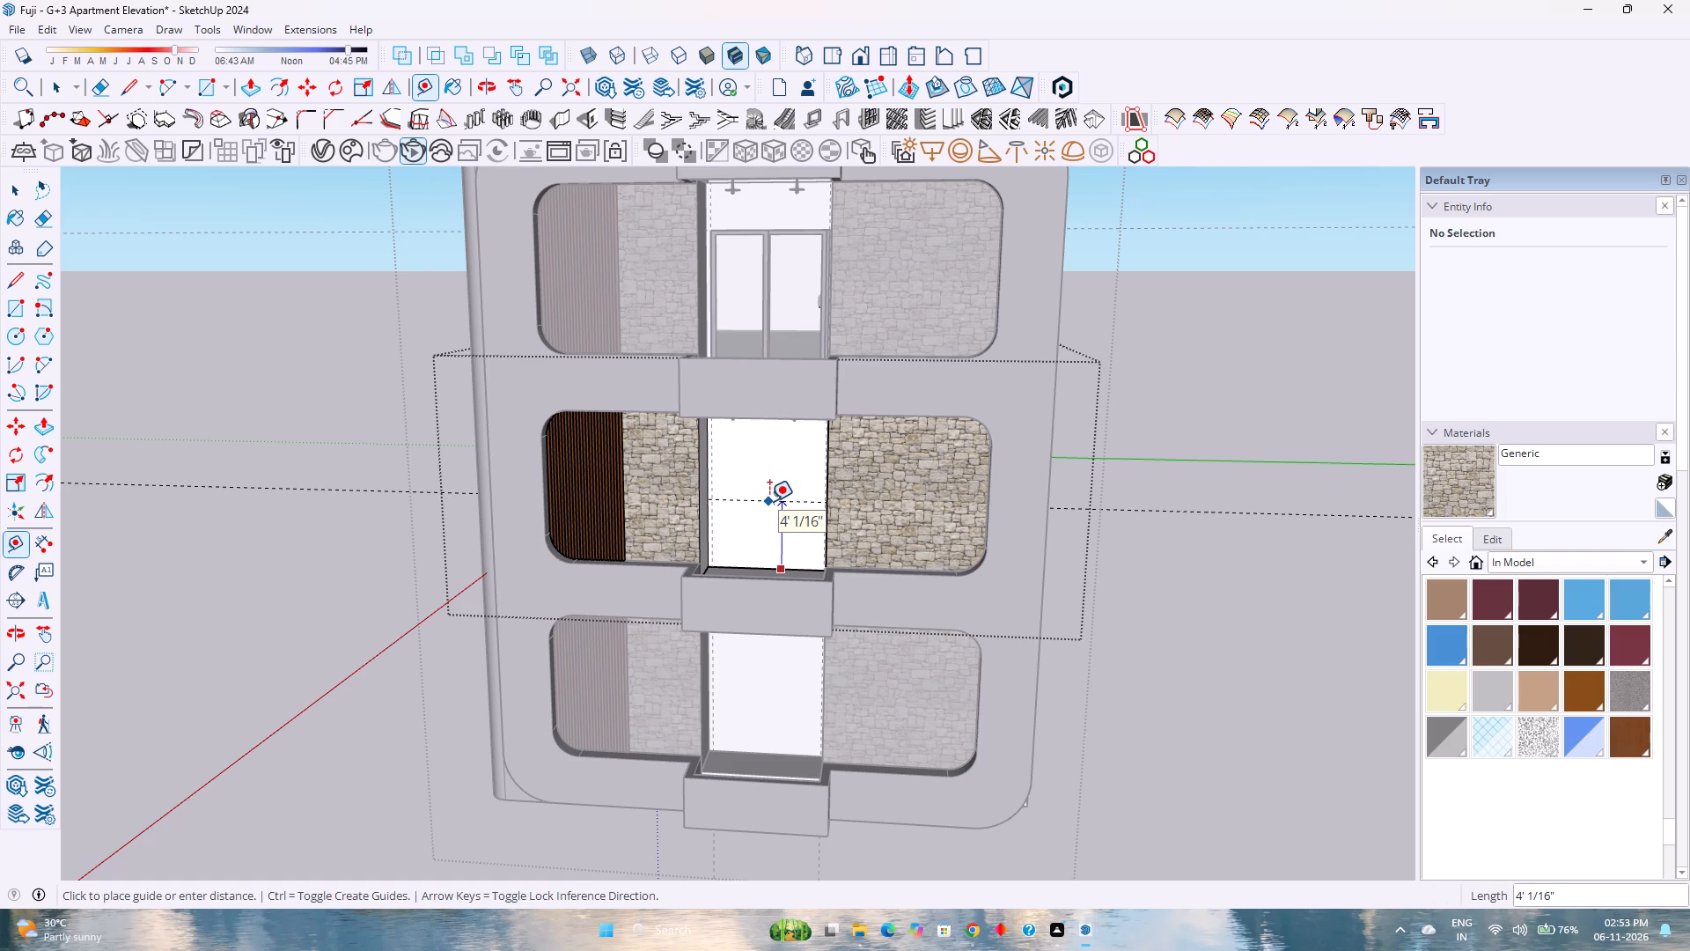
pyautogui.press('Up')
pyautogui.write('7\'6"')
pyautogui.press('Return')
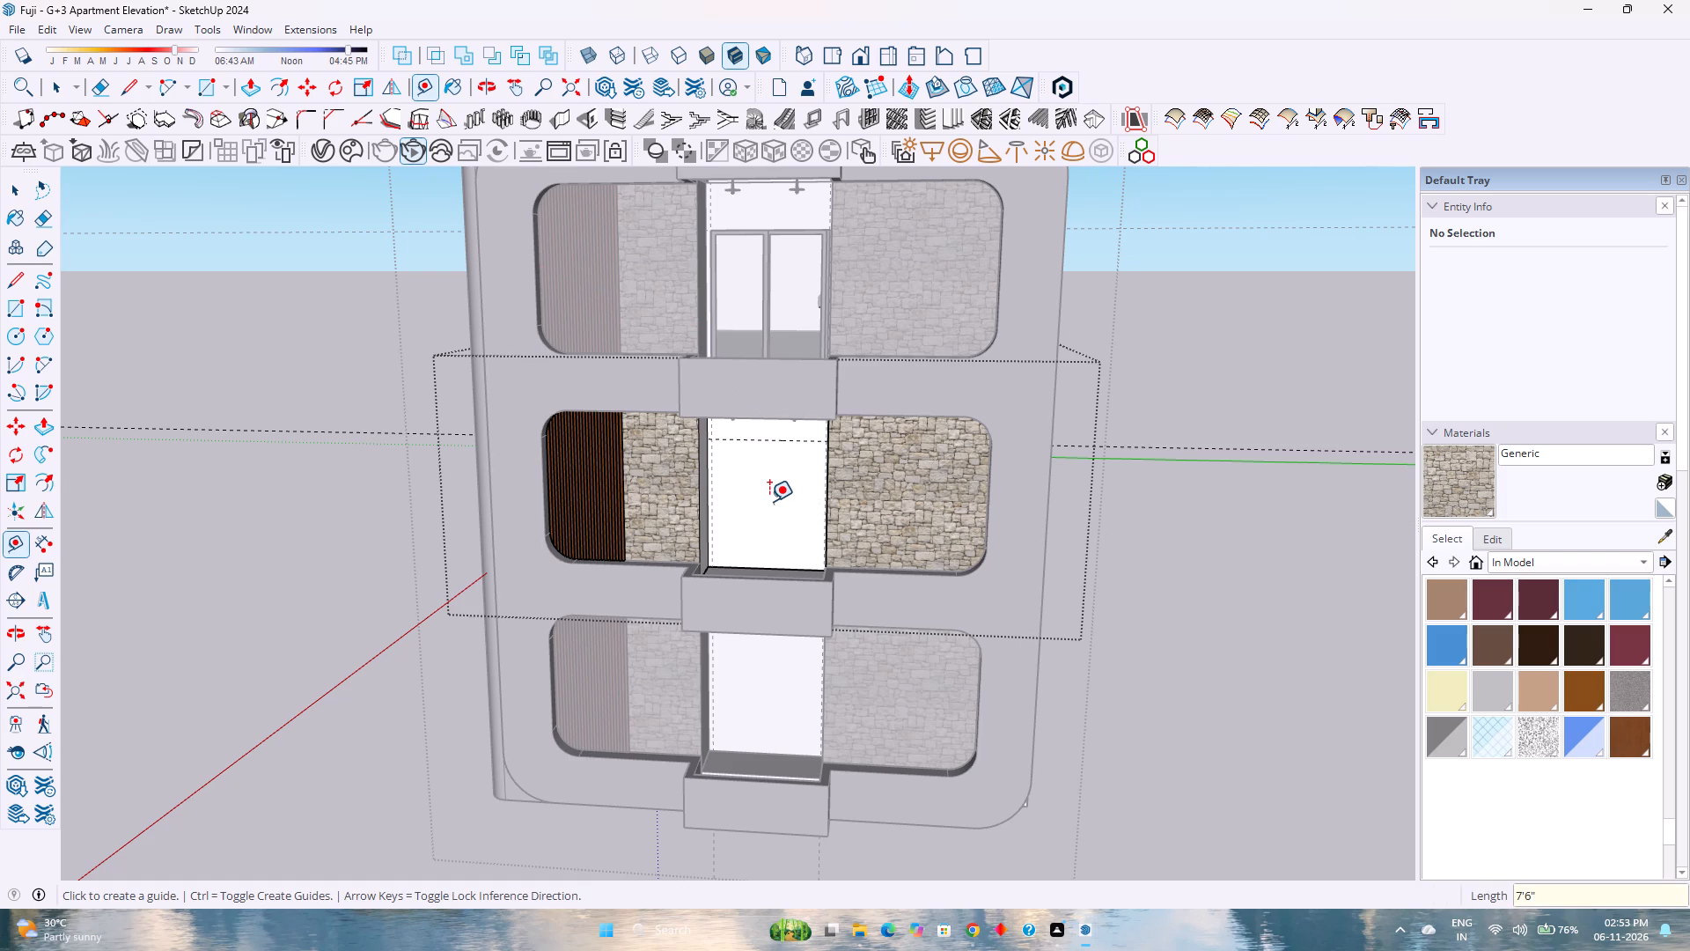
# Draw a 7'6" by 6'6" door rectangle on the middle balcony's white wall, between the guides and the floor.
pyautogui.scroll(-1, 769, 501)
pyautogui.keyDown('shift'); pyautogui.moveTo(772, 507); pyautogui.dragTo(774, 583, button='middle'); pyautogui.keyUp('shift')
pyautogui.moveTo(759, 571); pyautogui.dragTo(790, 535, button='middle')
pyautogui.middleClick(790, 534)
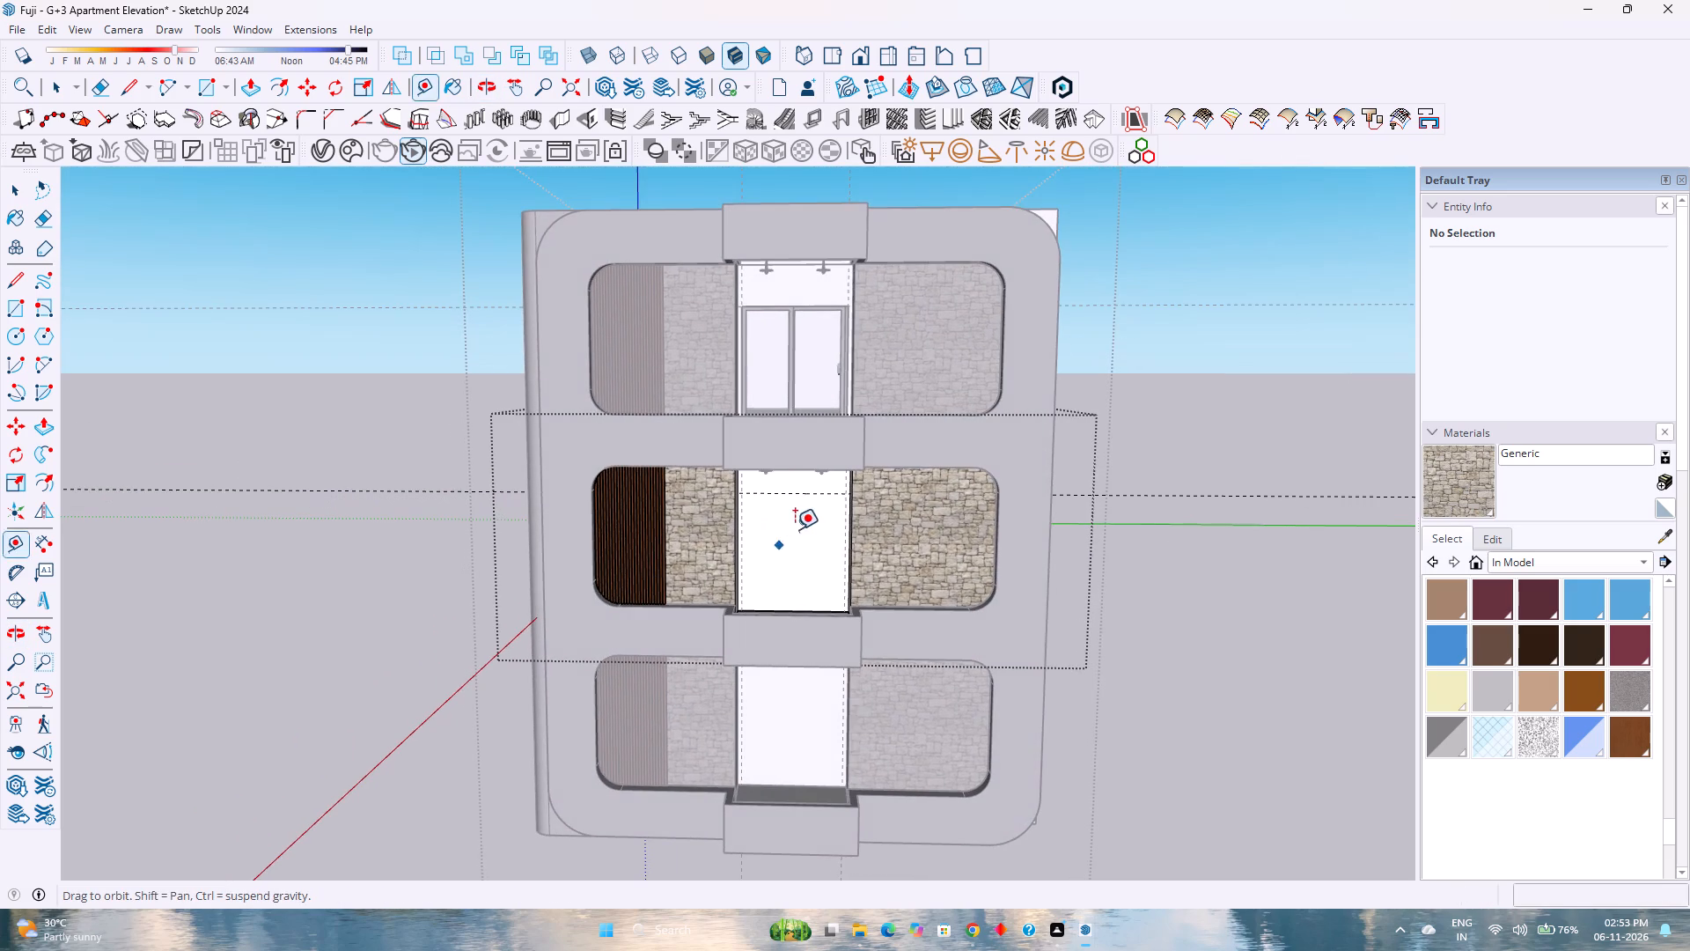
pyautogui.press('r')
pyautogui.scroll(3, 754, 504)
pyautogui.click(740, 490)
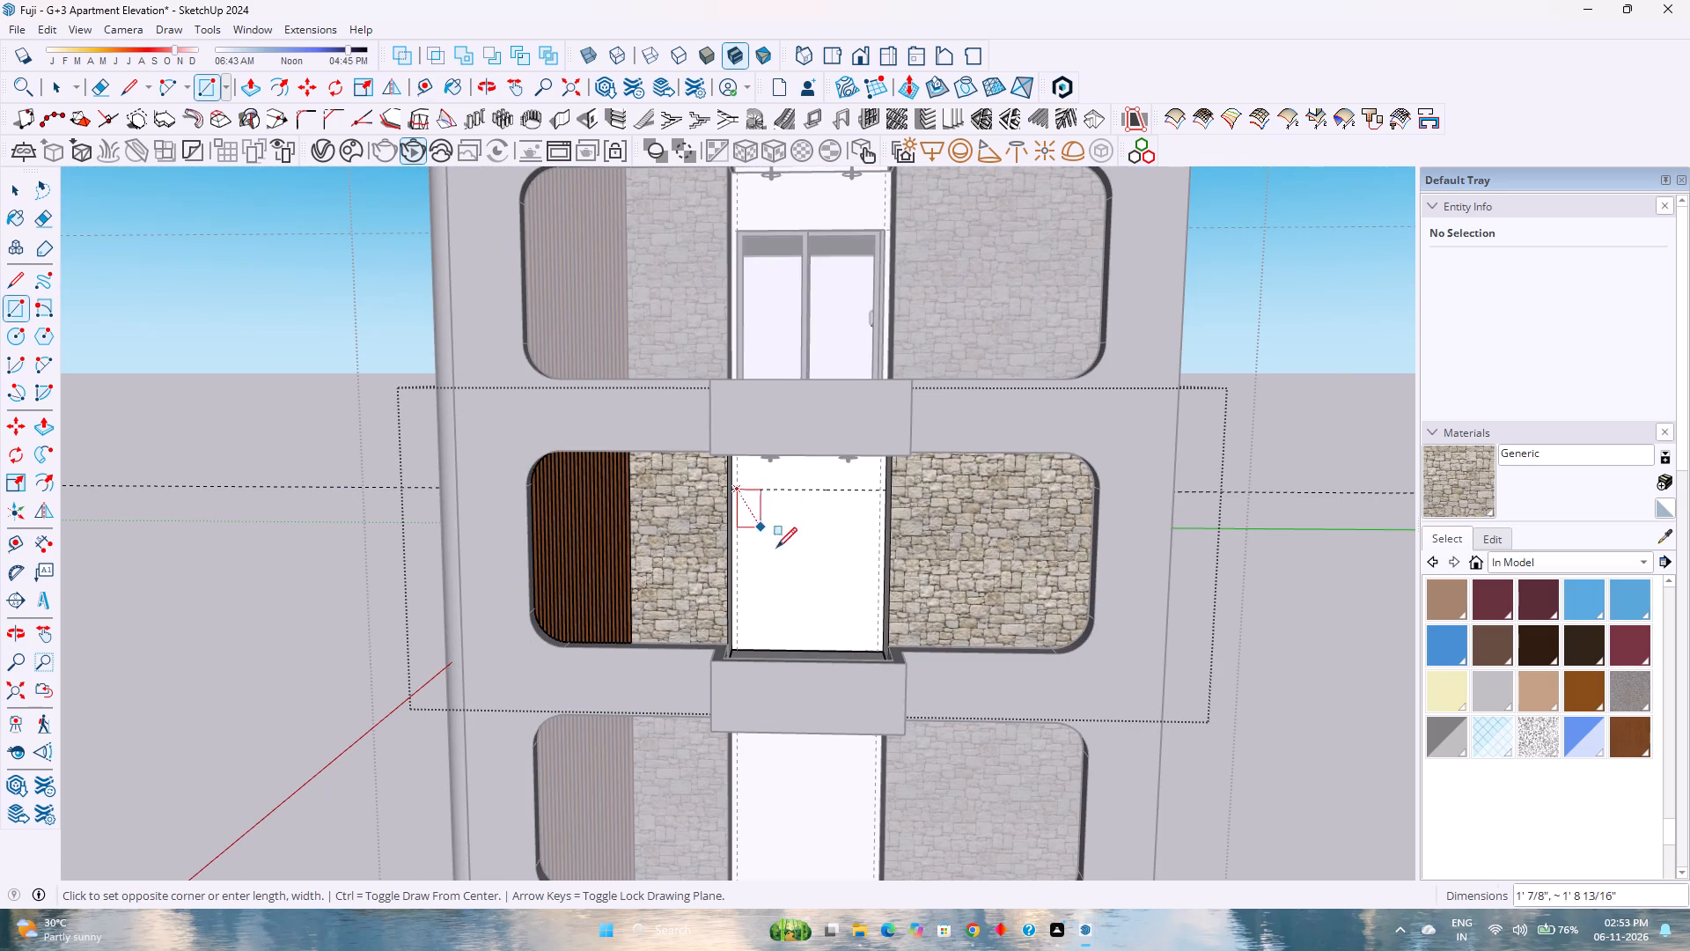
pyautogui.scroll(10, 877, 652)
pyautogui.click(878, 652)
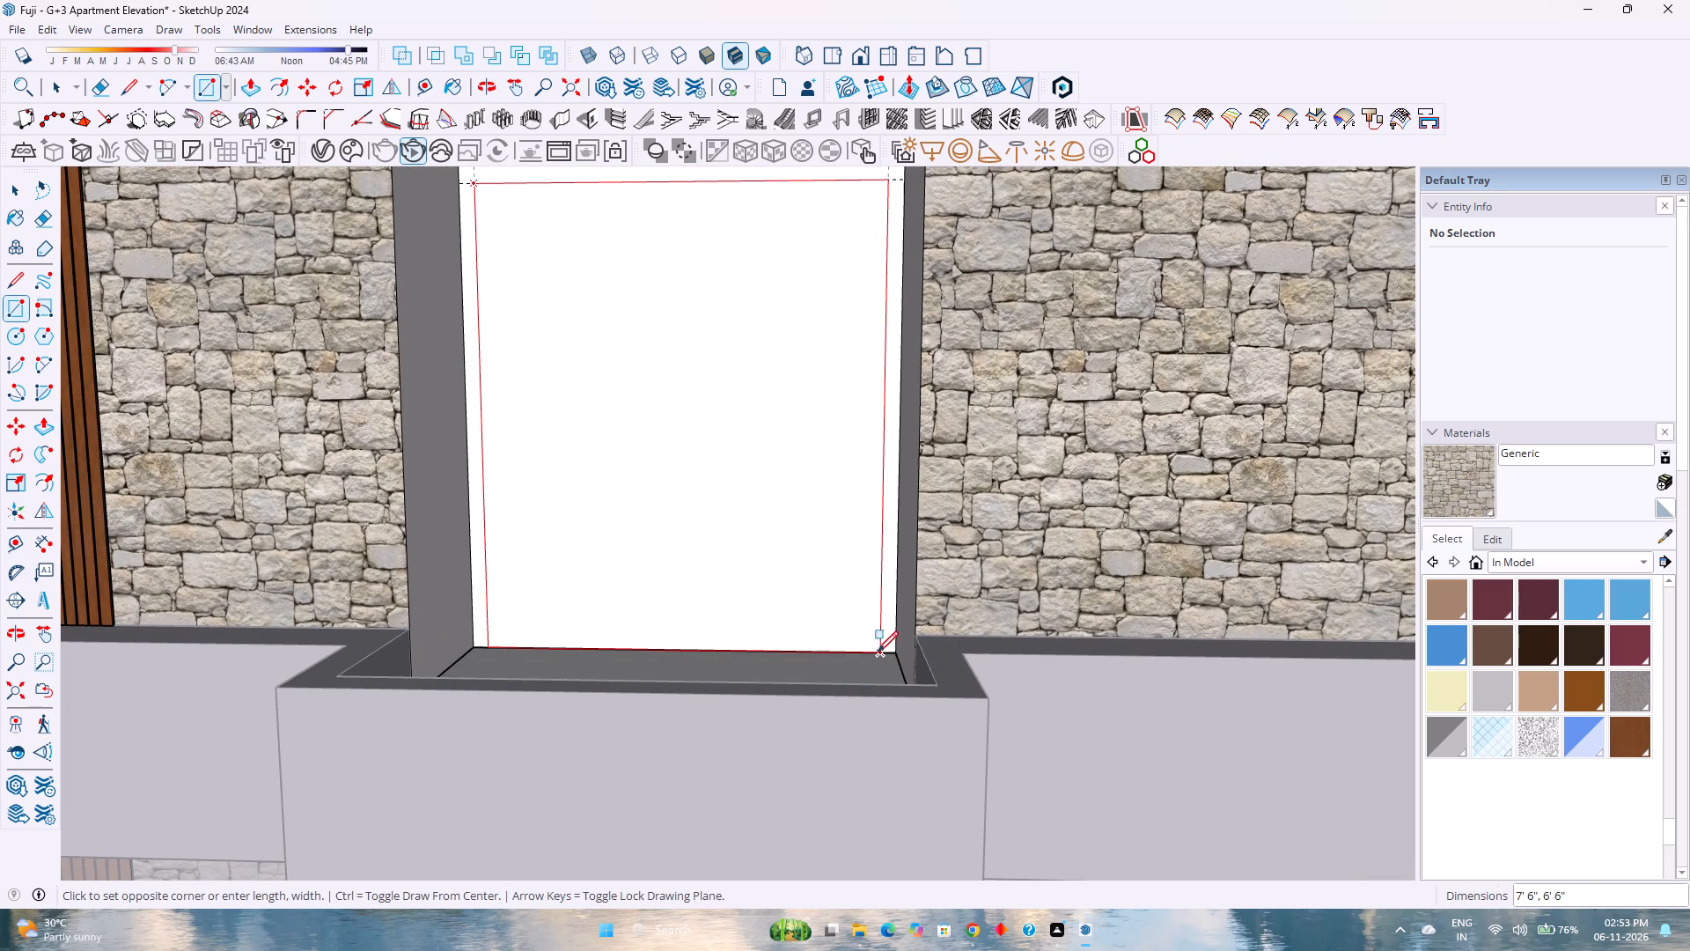
# Push the door rectangle through the middle balcony's back wall to cut the opening, and leave the group.
pyautogui.scroll(-4, 803, 587)
pyautogui.press('p')
pyautogui.doubleClick(684, 531)
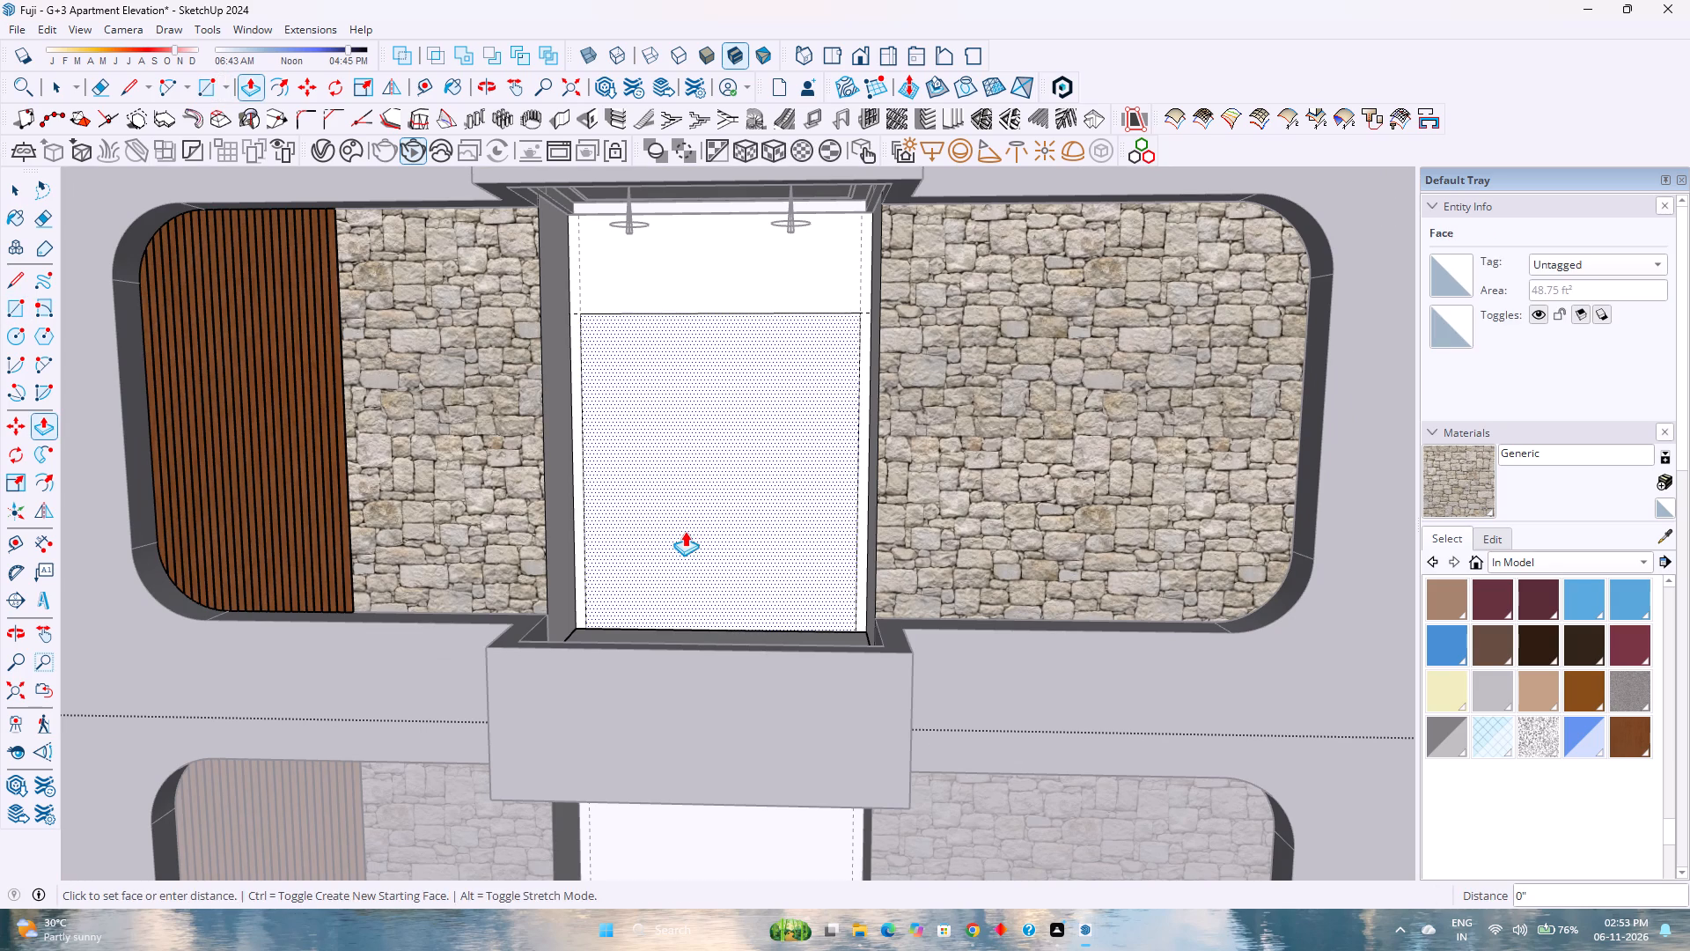
pyautogui.scroll(-6, 686, 530)
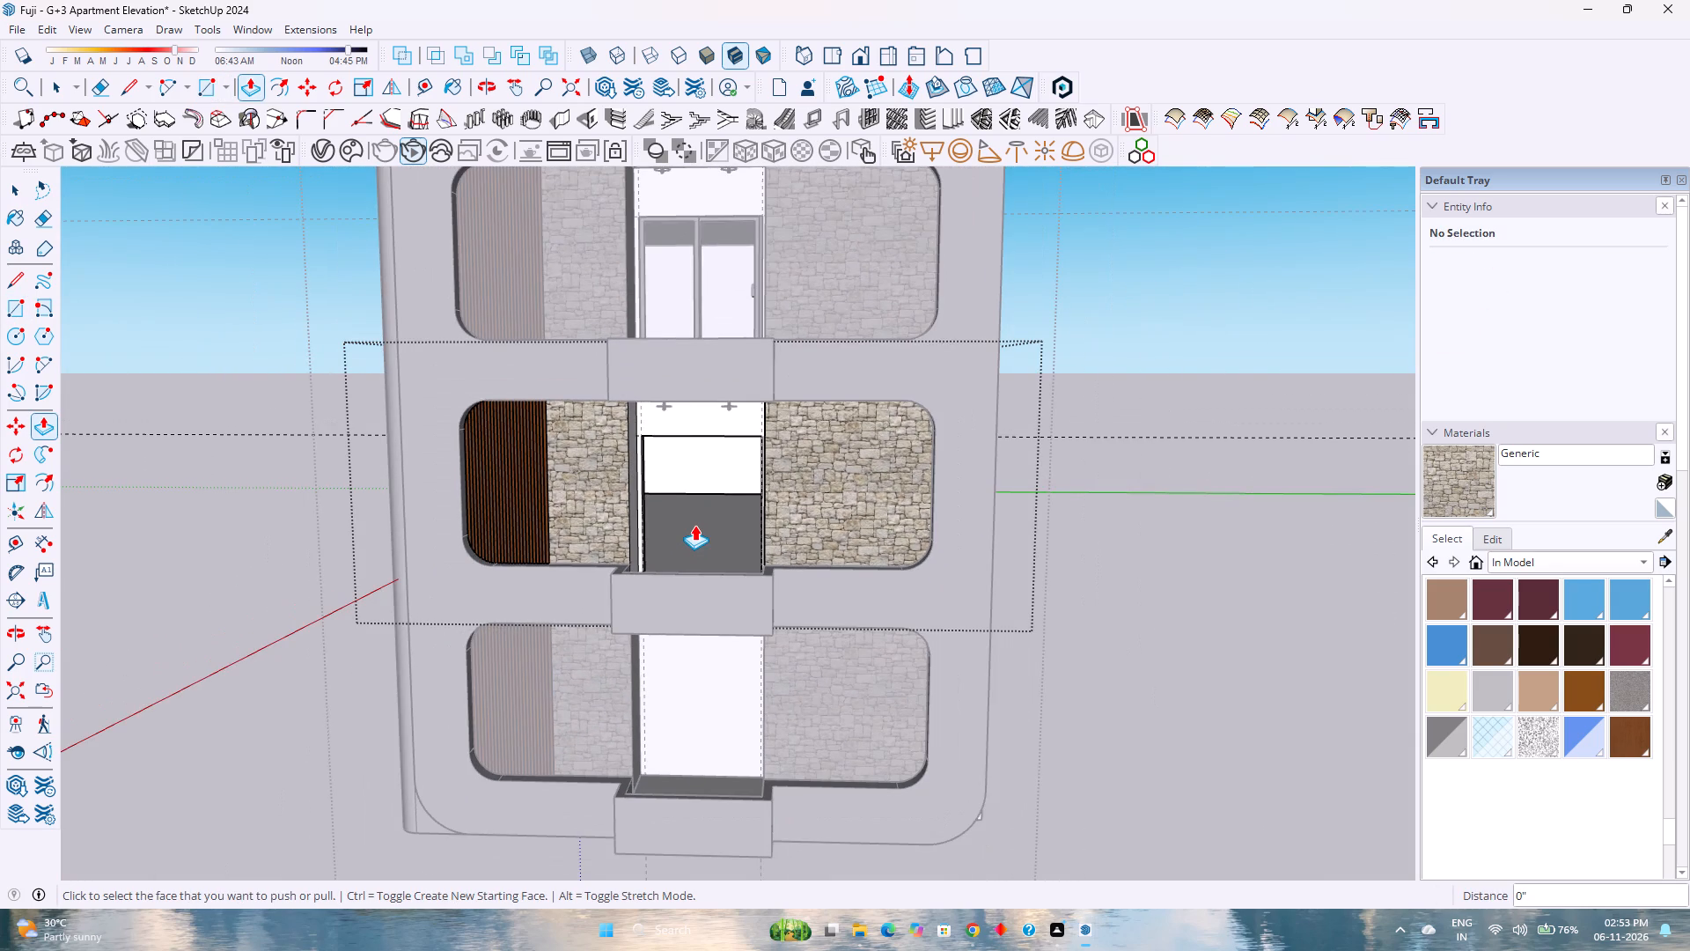
pyautogui.press('space')
pyautogui.press('Escape')
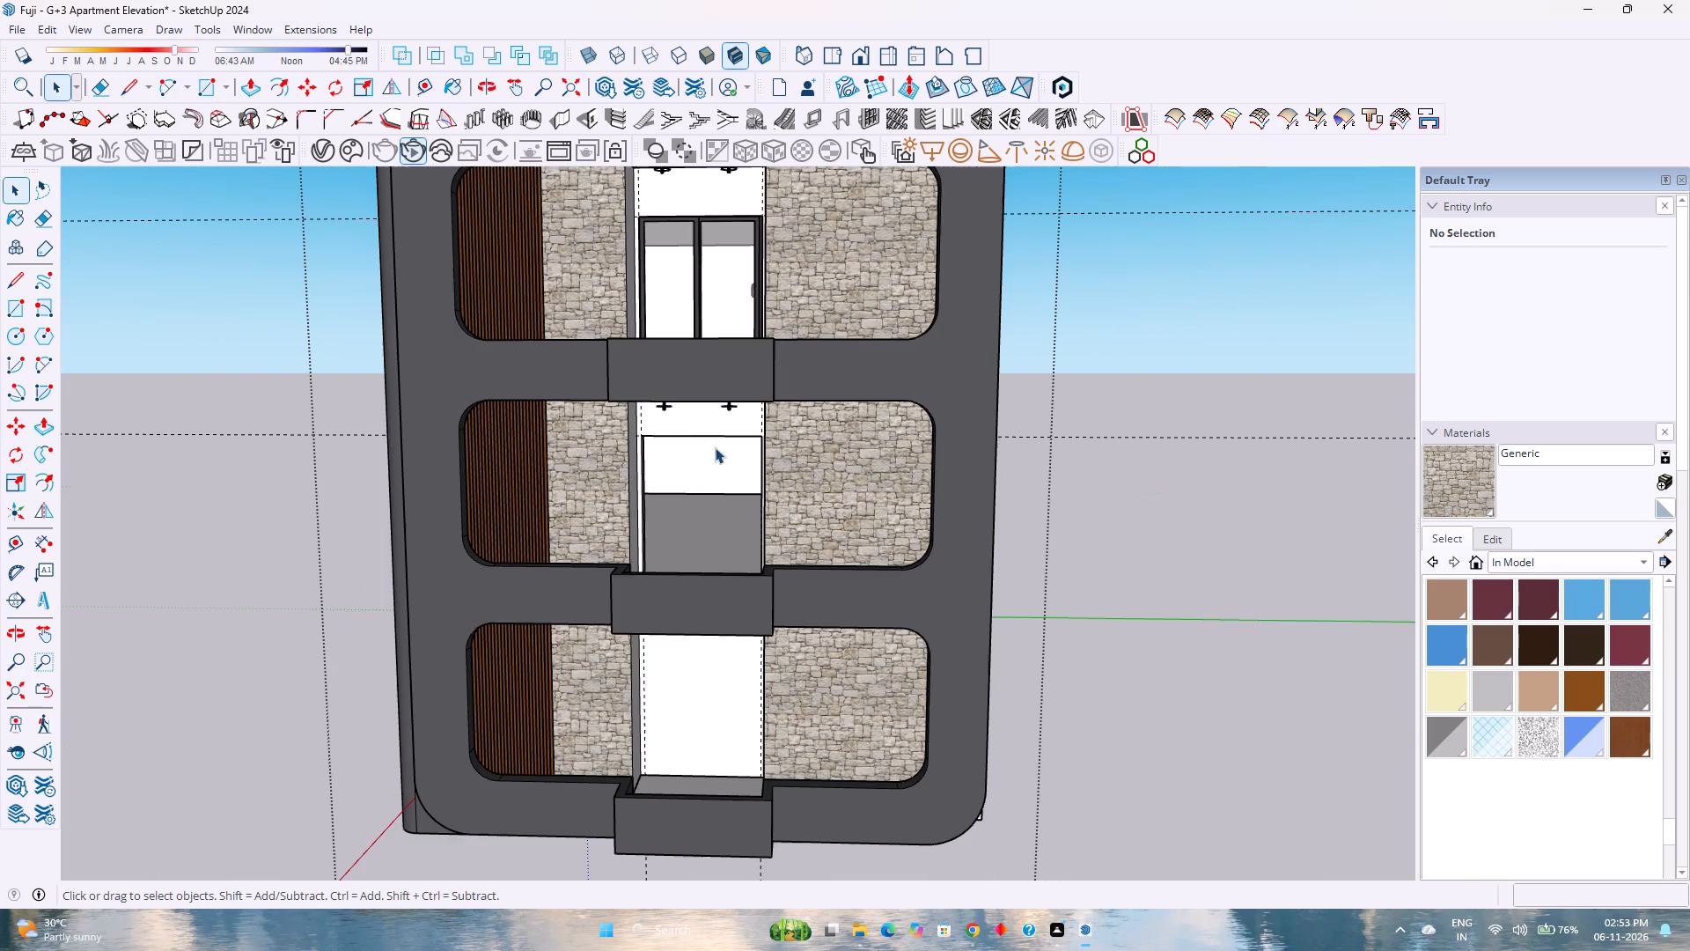
# Copy the sliding glass door from inside the top-floor group and leave that group.
pyautogui.doubleClick(694, 256)
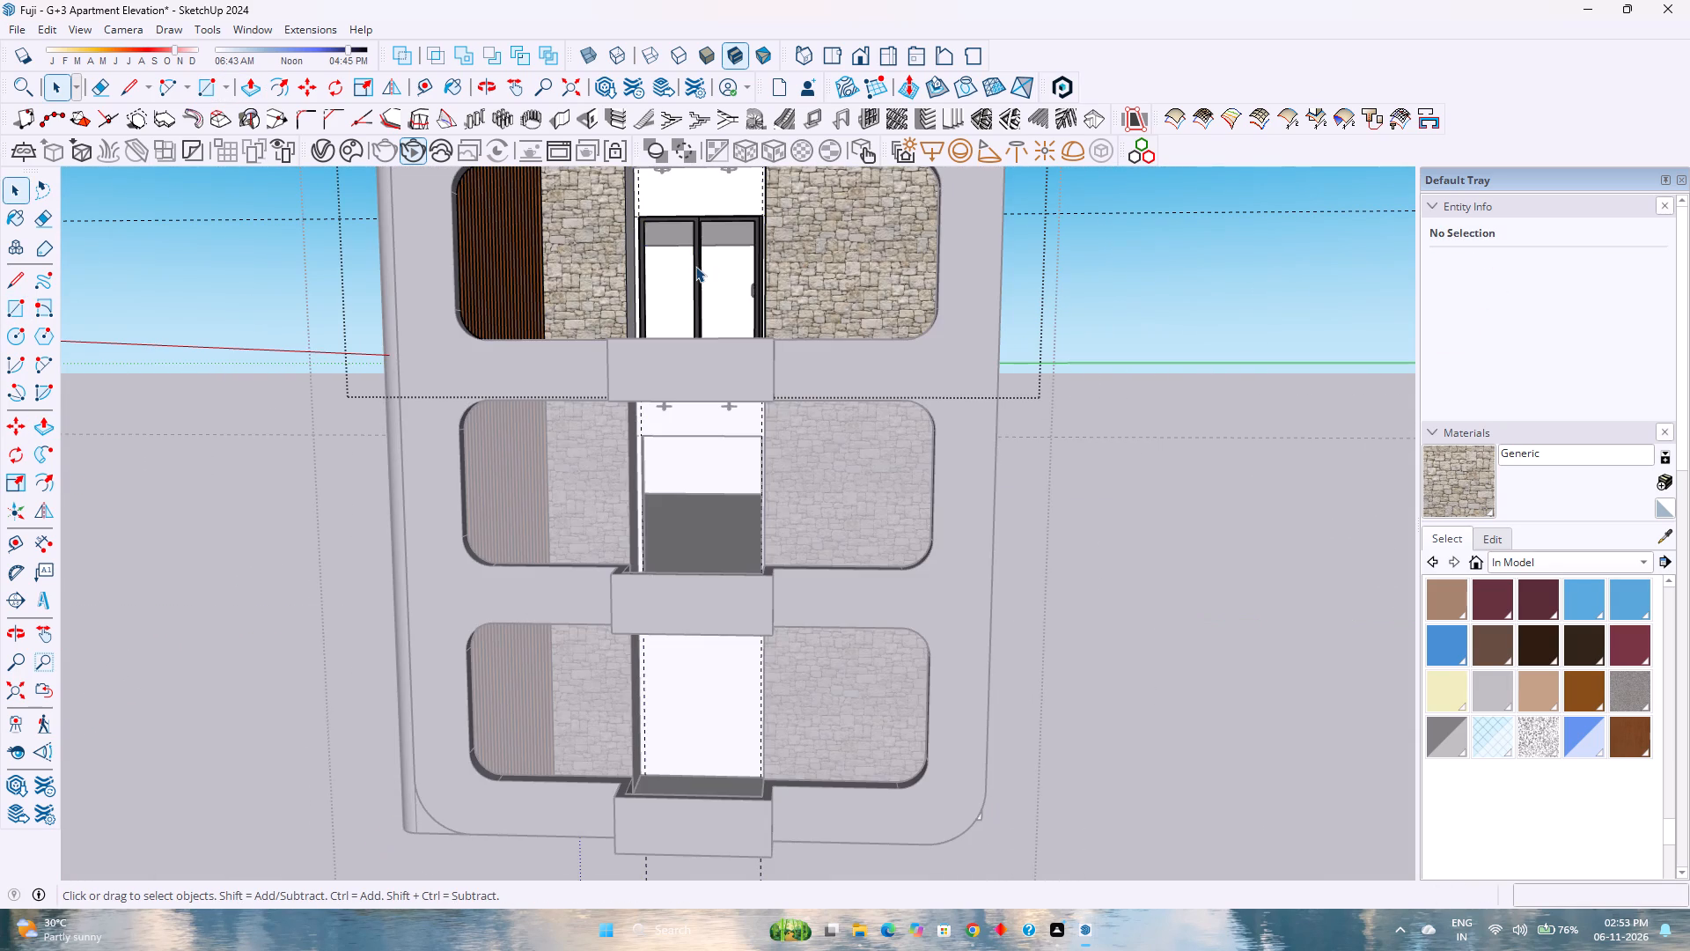
pyautogui.click(695, 266)
pyautogui.hotkey('ctrl', 'c')
pyautogui.press('Escape')
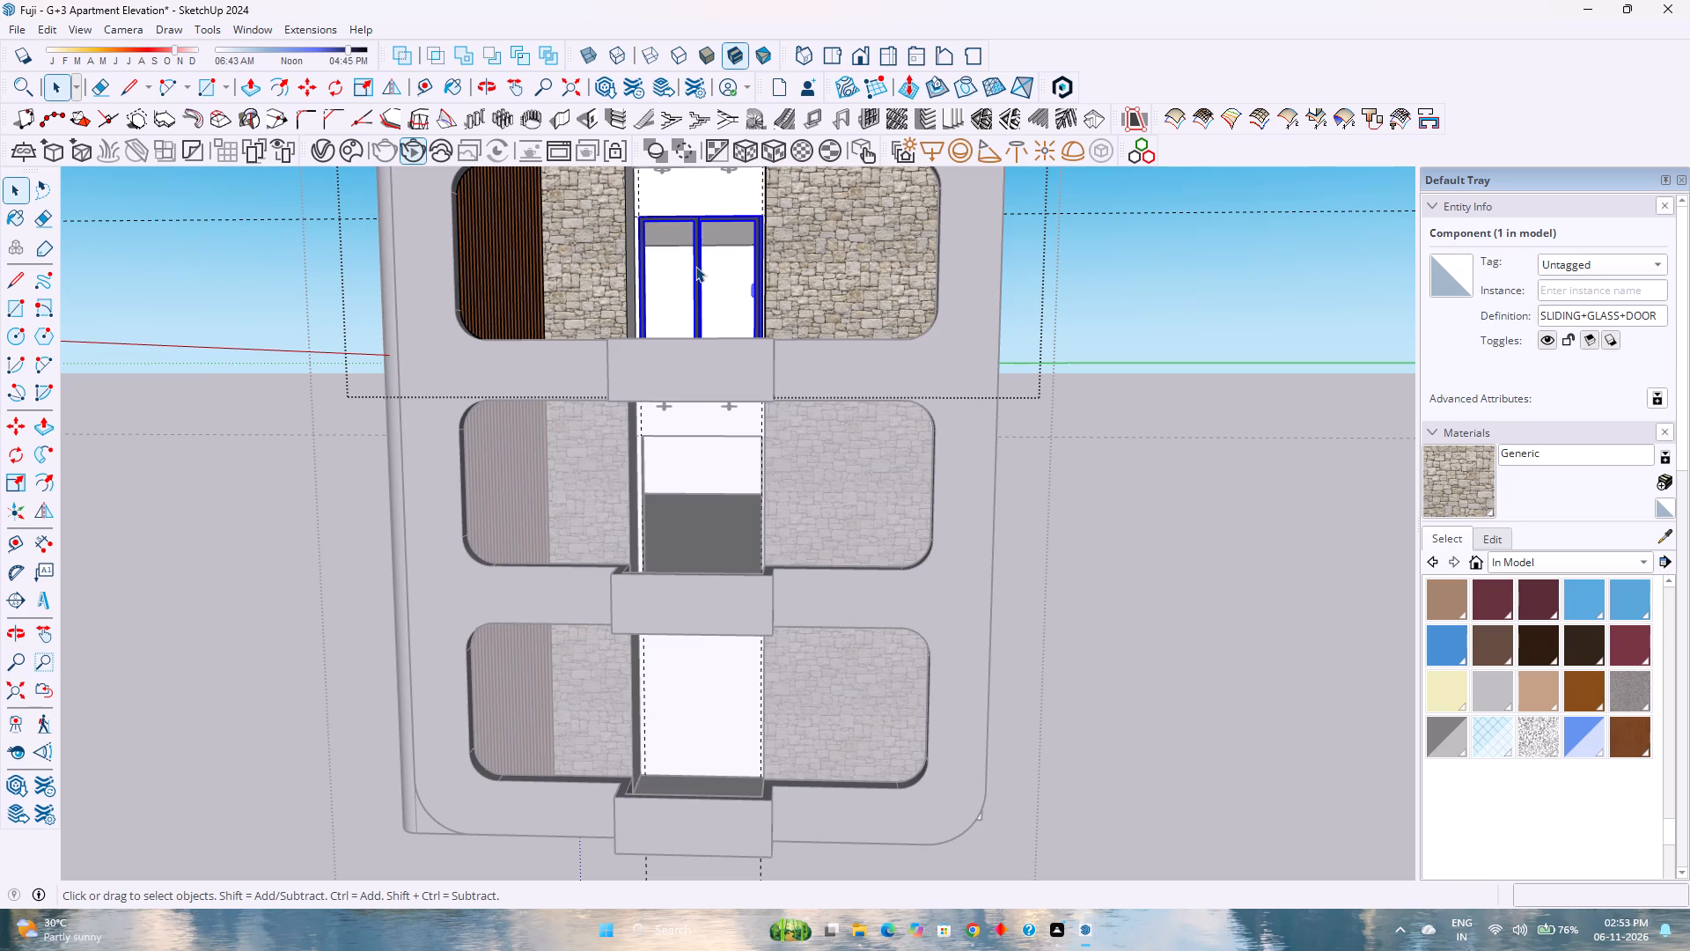
# Inside the middle-floor group, paste the sliding glass door at the base corner of the balcony's door opening.
pyautogui.doubleClick(710, 422)
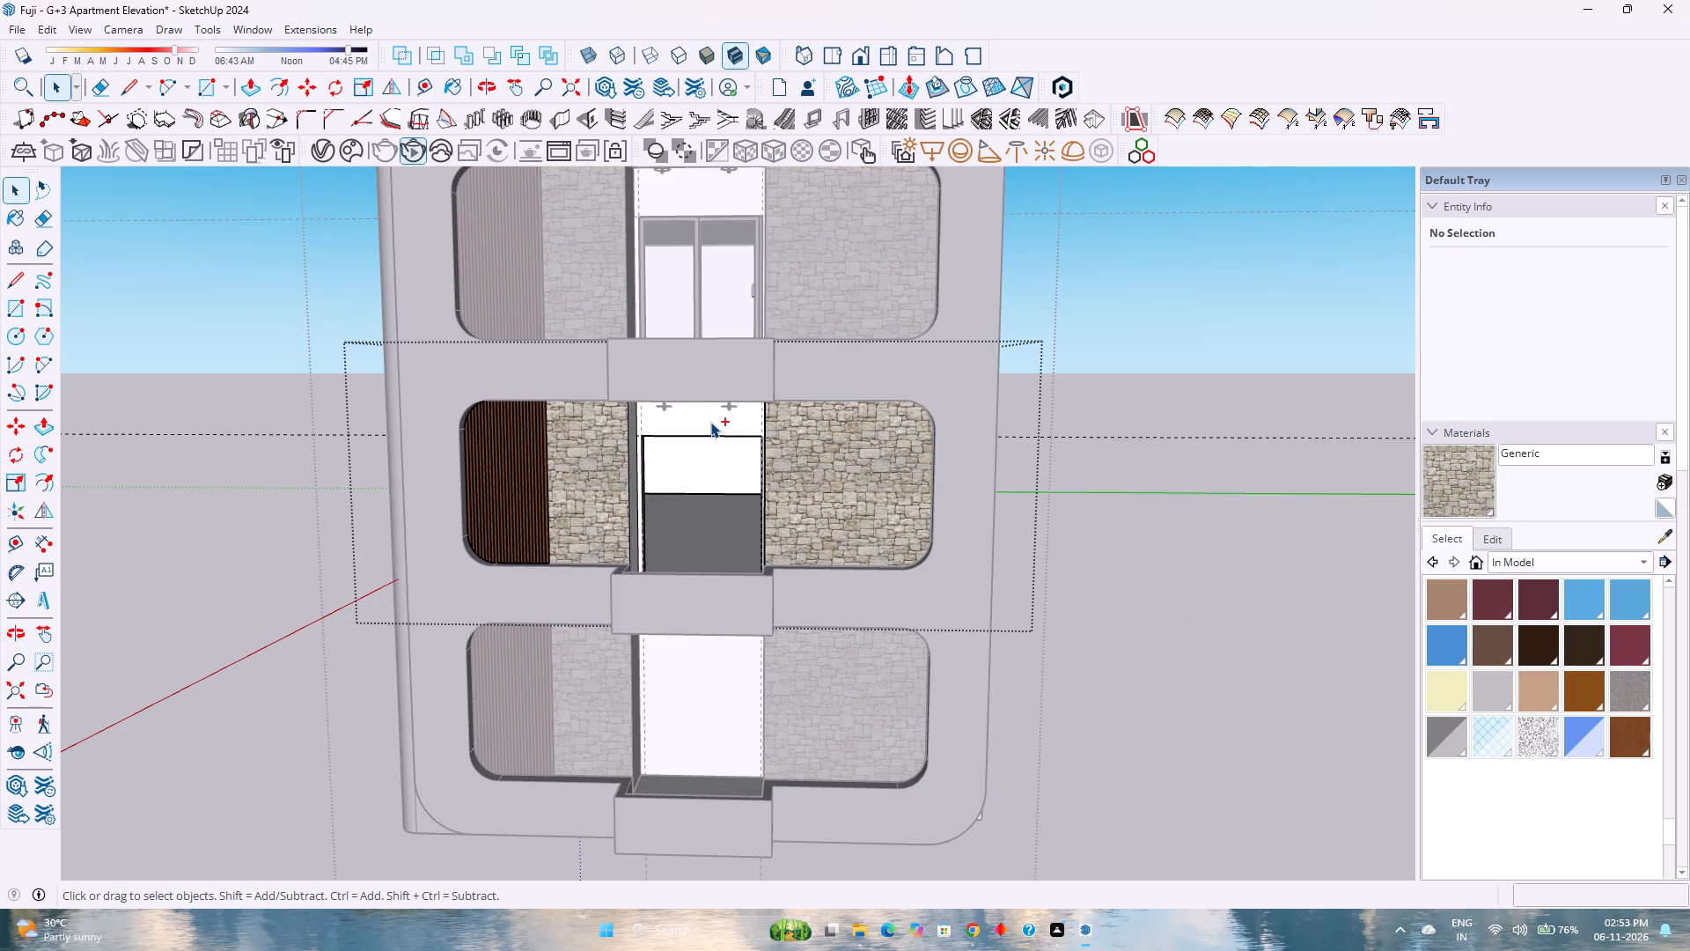
pyautogui.hotkey('ctrl', 'v')
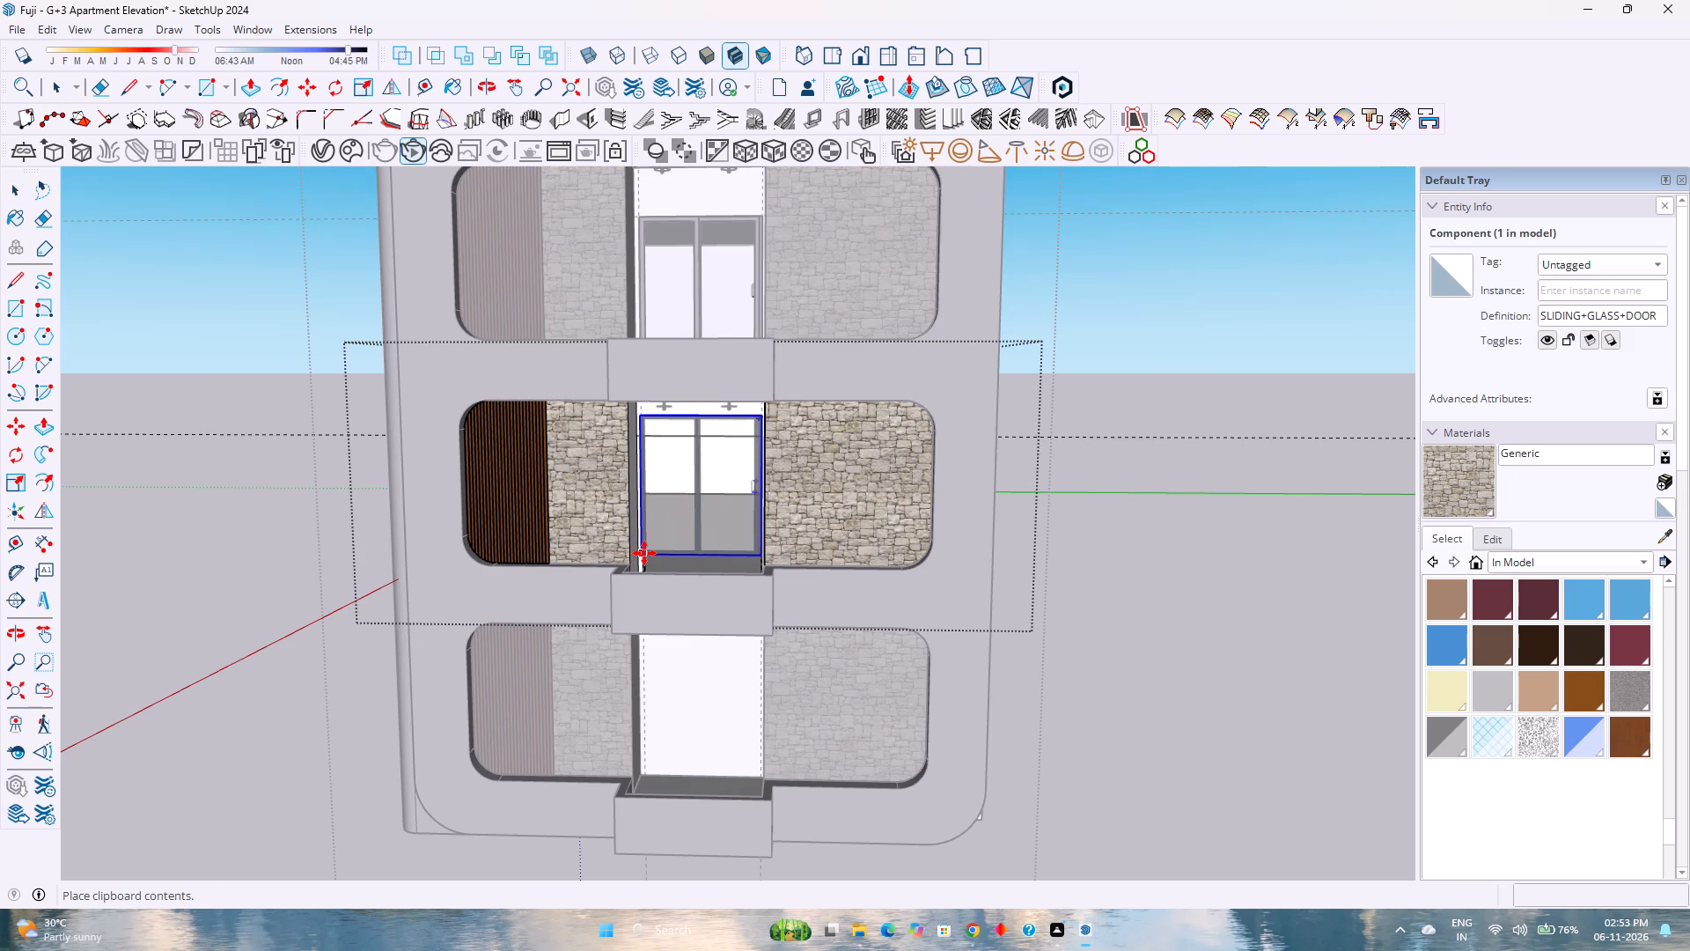
pyautogui.scroll(2, 665, 566)
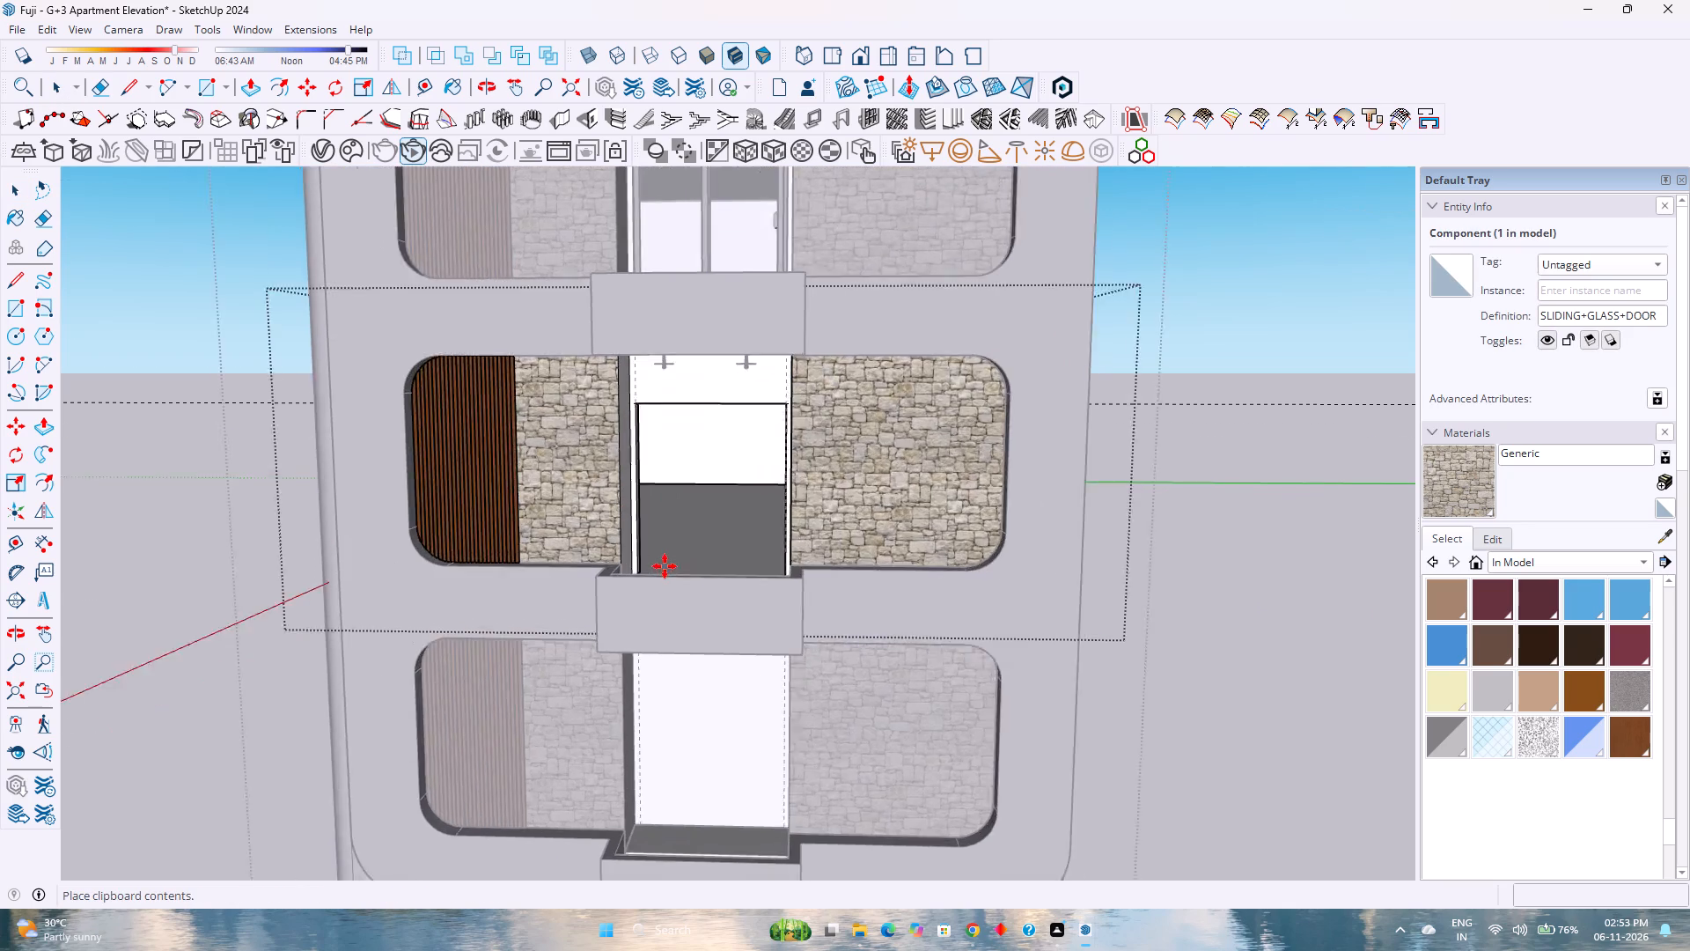
pyautogui.scroll(3, 665, 566)
pyautogui.middleClick(665, 566)
pyautogui.middleClick(665, 566)
pyautogui.middleClick(666, 570)
pyautogui.moveTo(670, 586); pyautogui.dragTo(672, 595, button='middle')
pyautogui.moveTo(672, 598); pyautogui.dragTo(680, 641, button='middle')
pyautogui.scroll(9, 691, 462)
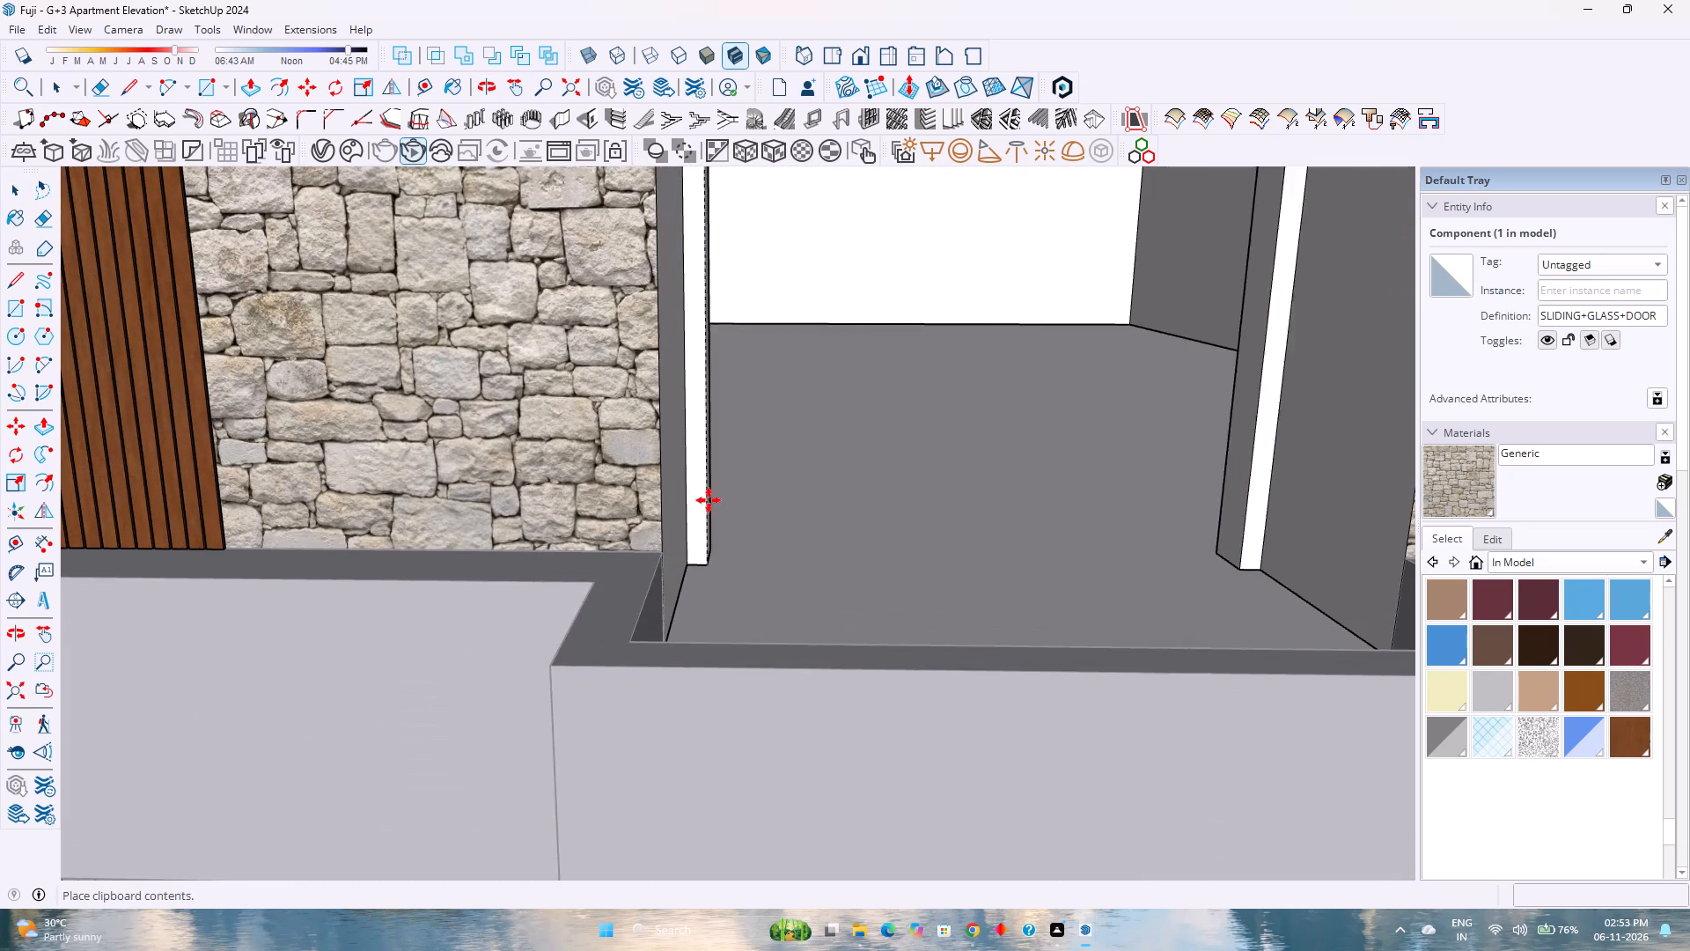
pyautogui.moveTo(712, 508); pyautogui.dragTo(709, 572, button='middle')
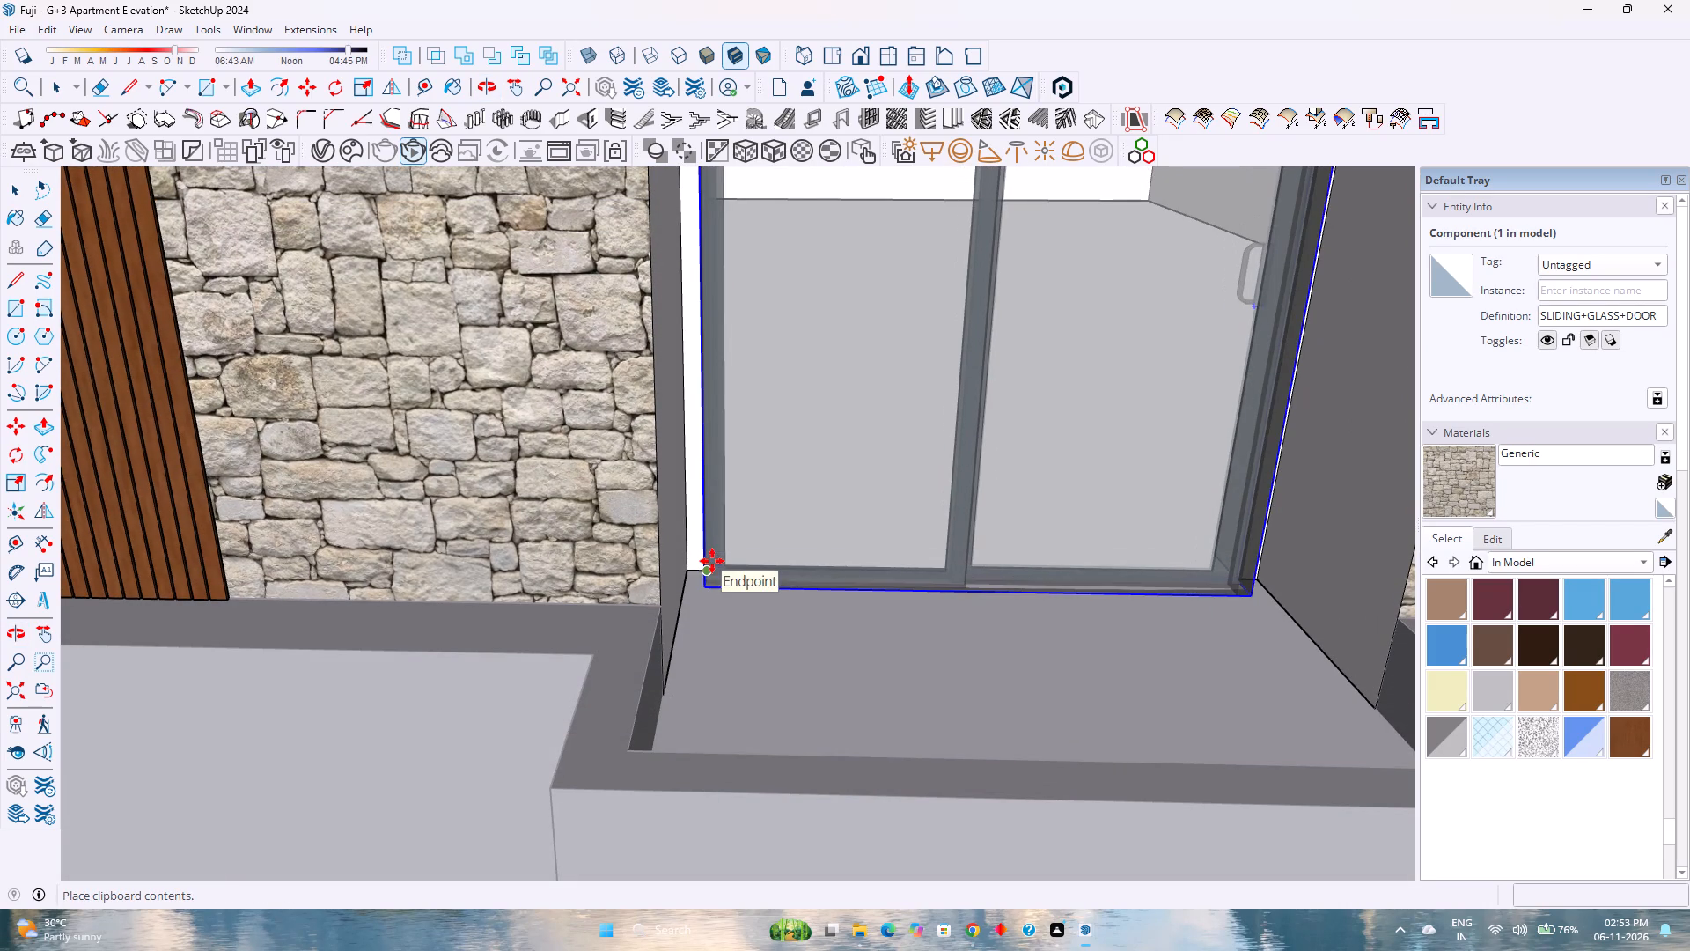
pyautogui.click(712, 555)
# Move the pasted door about 3 1/4" by its lower corner onto the opening's base corner, and leave the middle-floor group.
pyautogui.scroll(6, 711, 561)
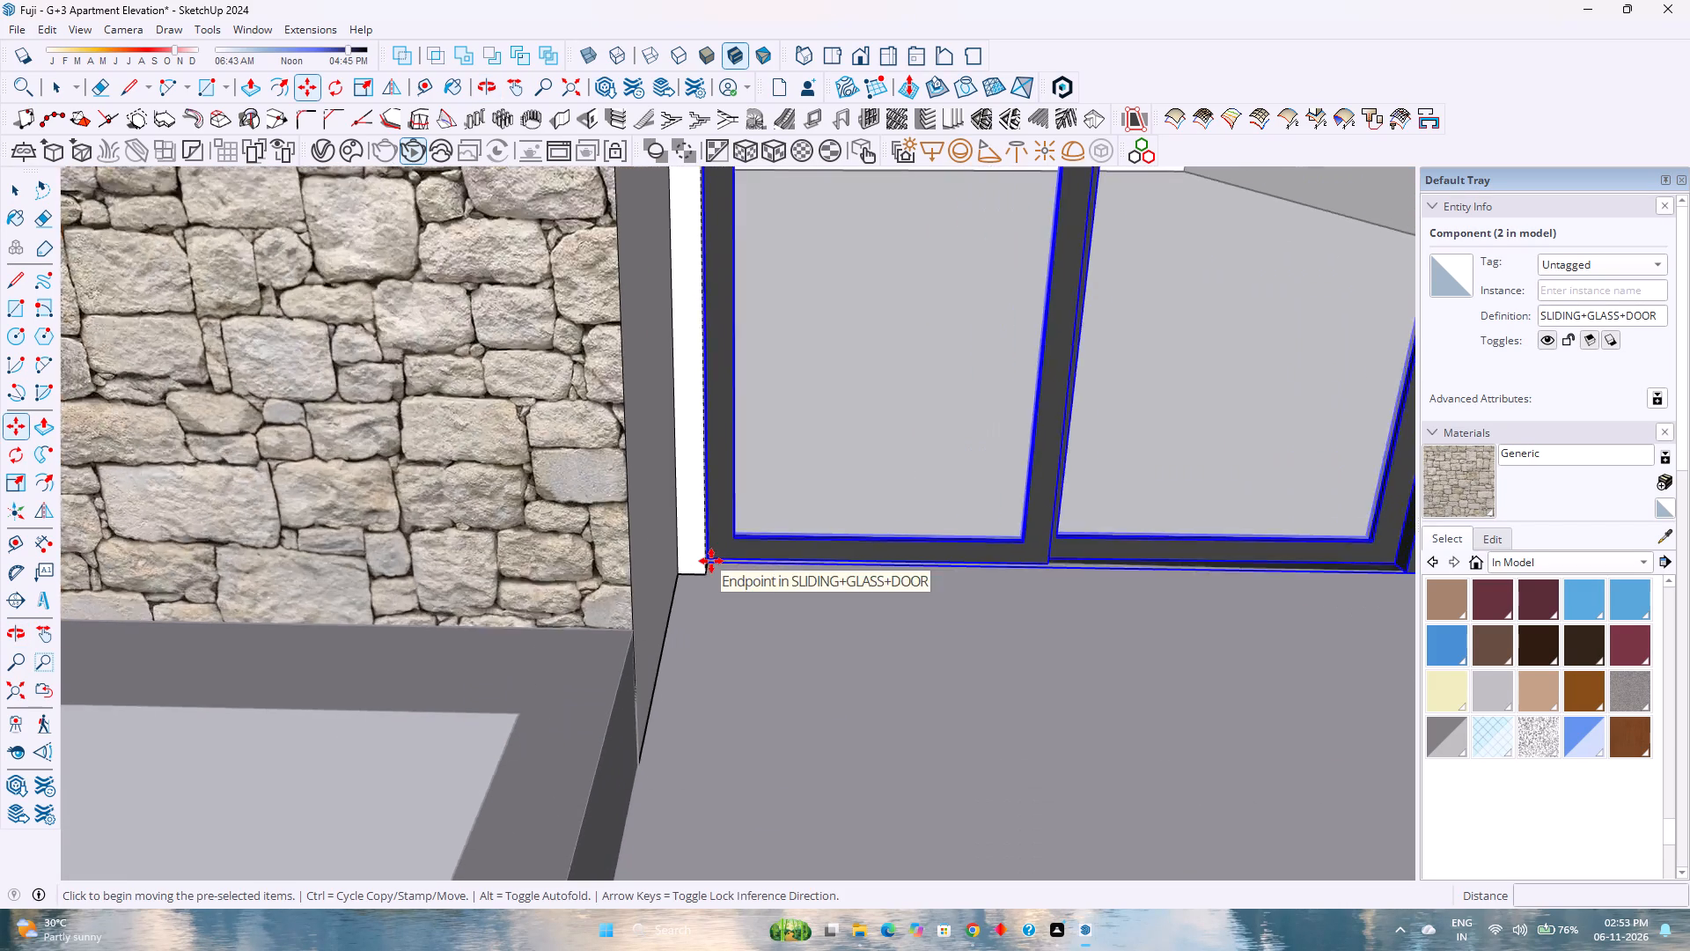
pyautogui.scroll(5, 711, 561)
pyautogui.click(710, 564)
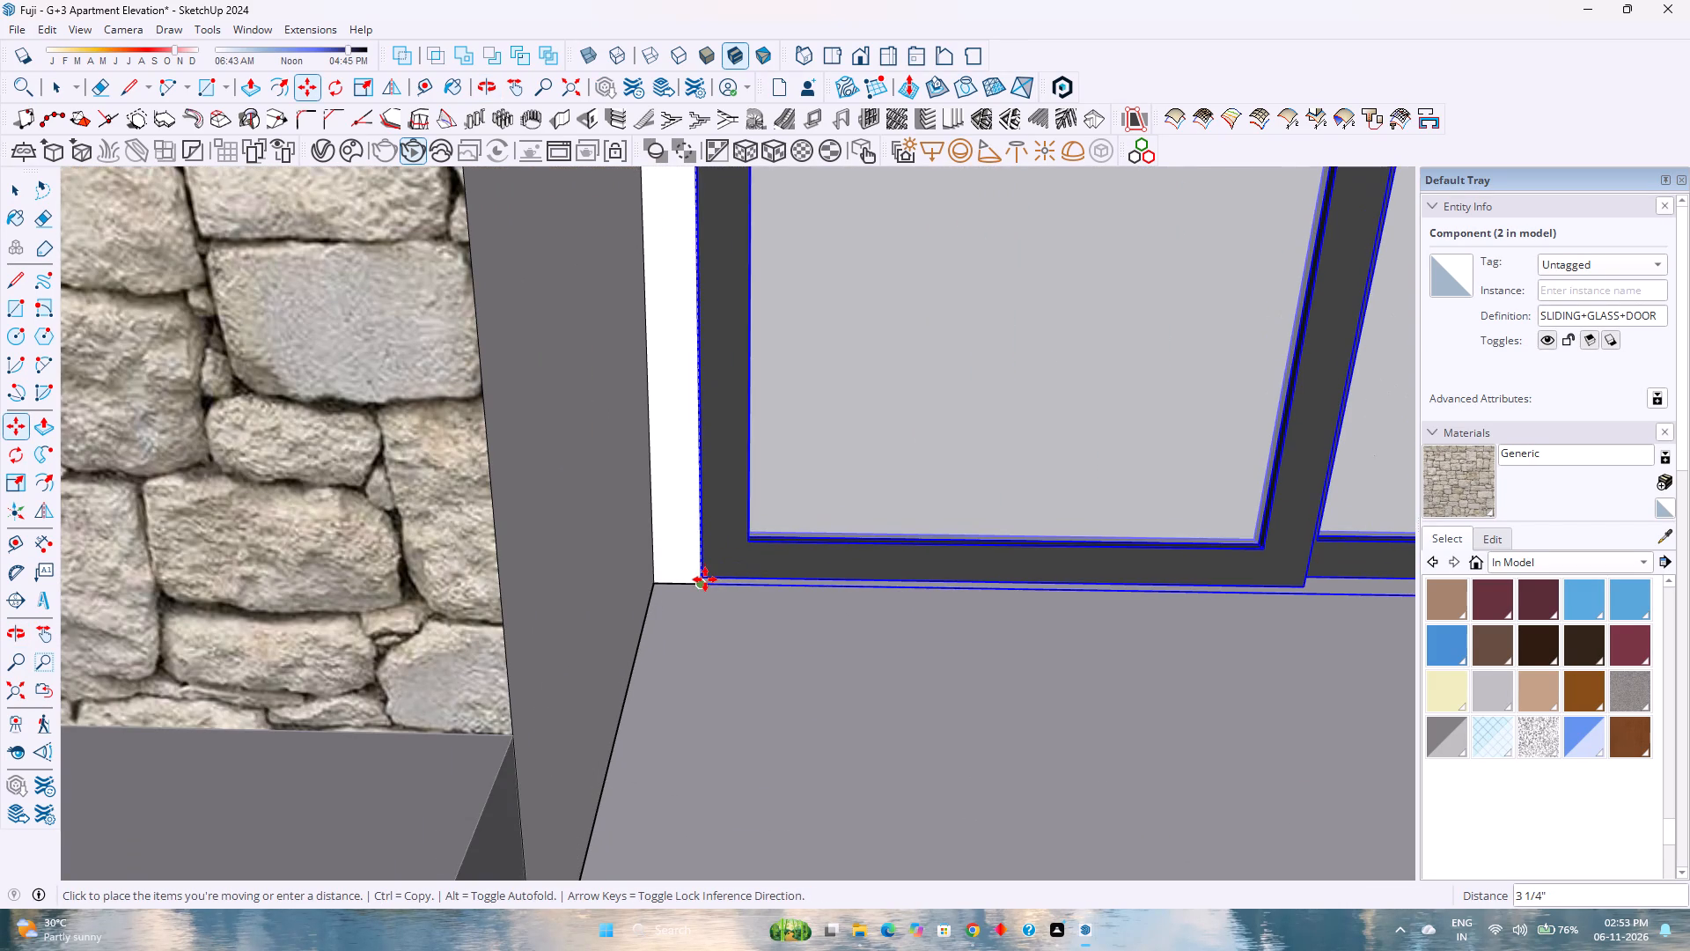
pyautogui.click(705, 579)
pyautogui.scroll(-15, 757, 489)
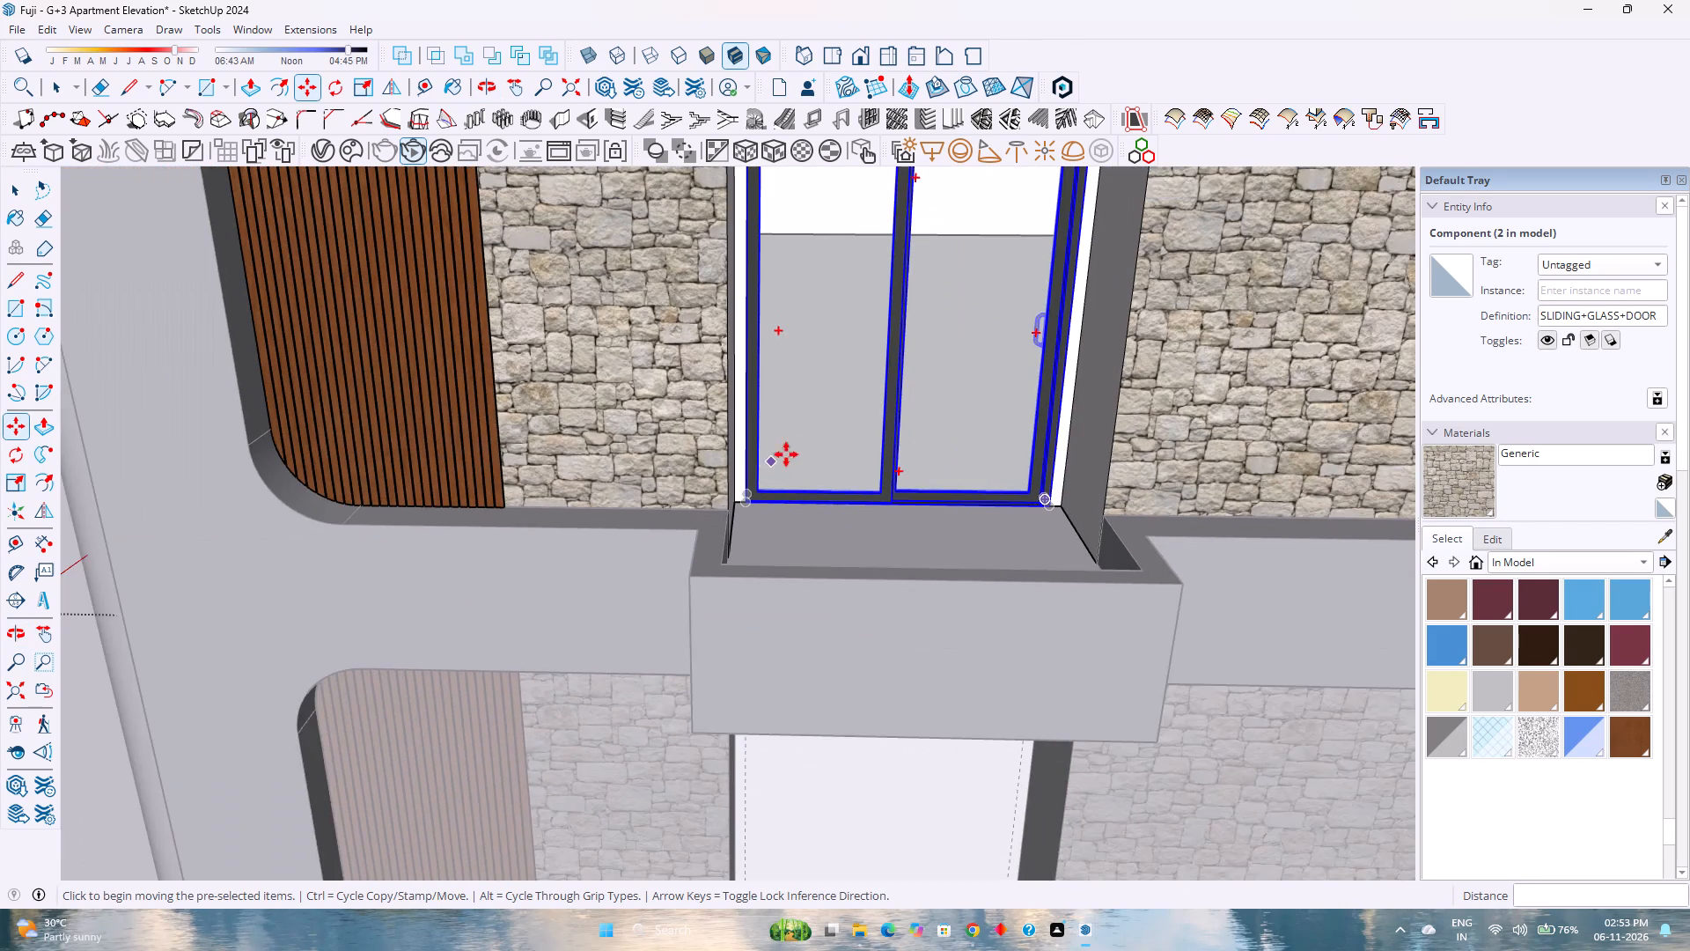
pyautogui.keyDown('shift'); pyautogui.middleClick(816, 445); pyautogui.keyUp('shift')
pyautogui.keyDown('shift'); pyautogui.moveTo(817, 446); pyautogui.dragTo(783, 630, button='middle'); pyautogui.keyUp('shift')
pyautogui.scroll(-7, 791, 575)
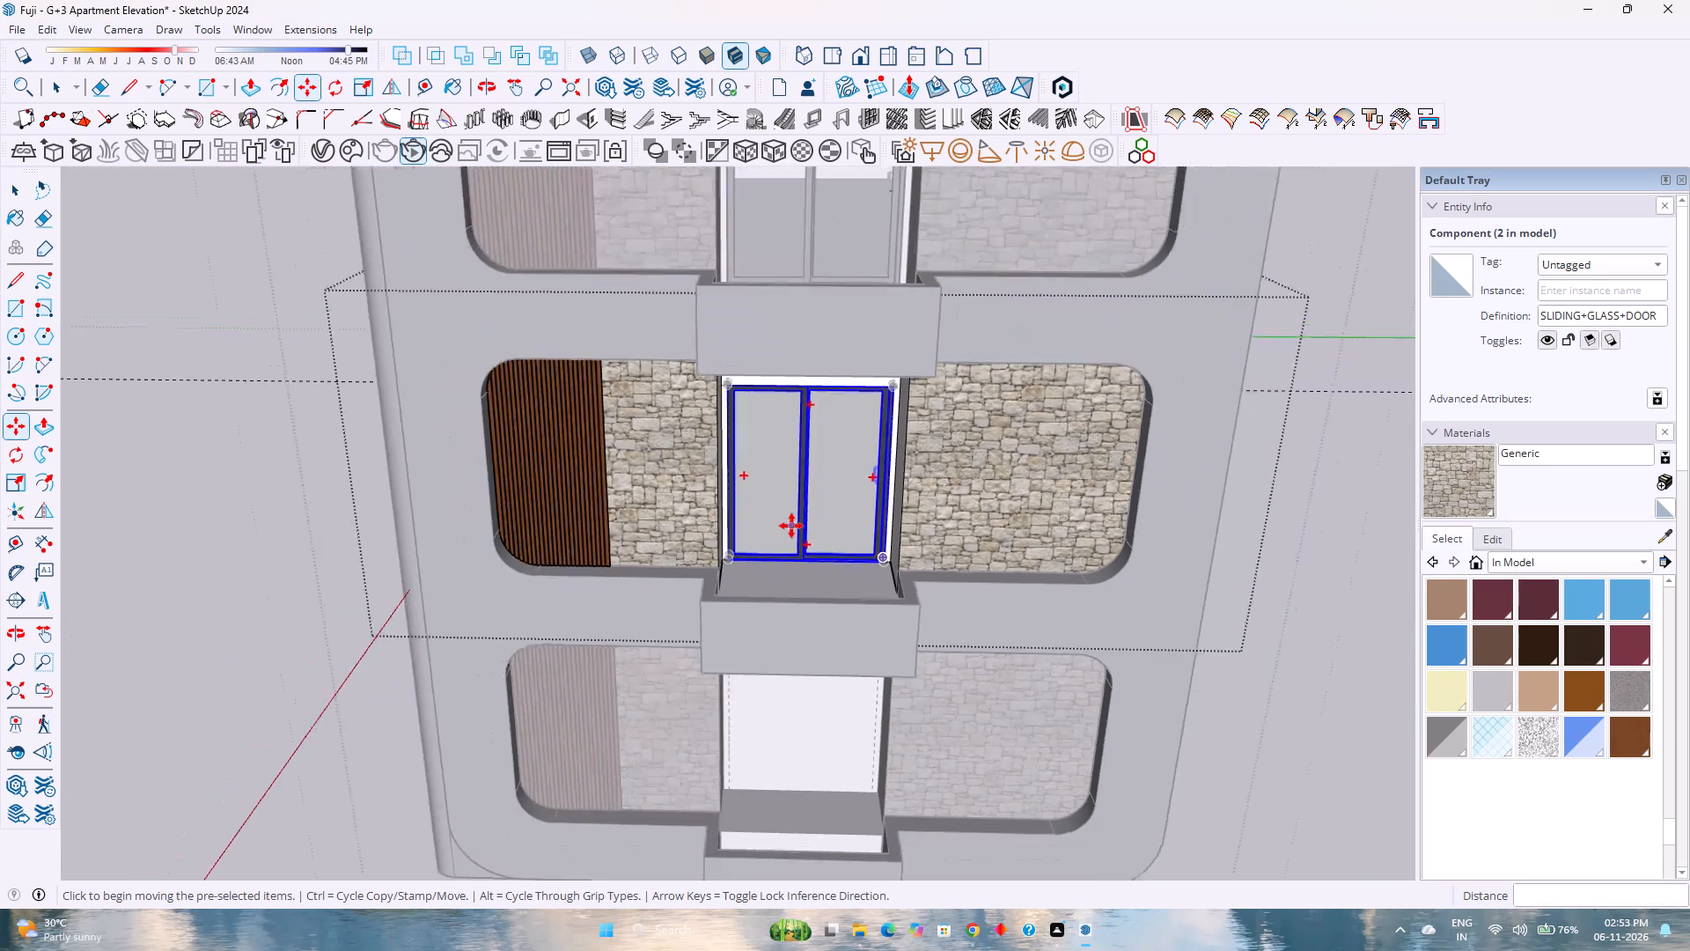
pyautogui.scroll(-1, 791, 526)
pyautogui.press('space')
pyautogui.scroll(-4, 782, 514)
pyautogui.press('Escape')
pyautogui.scroll(1, 781, 512)
pyautogui.scroll(-5, 781, 512)
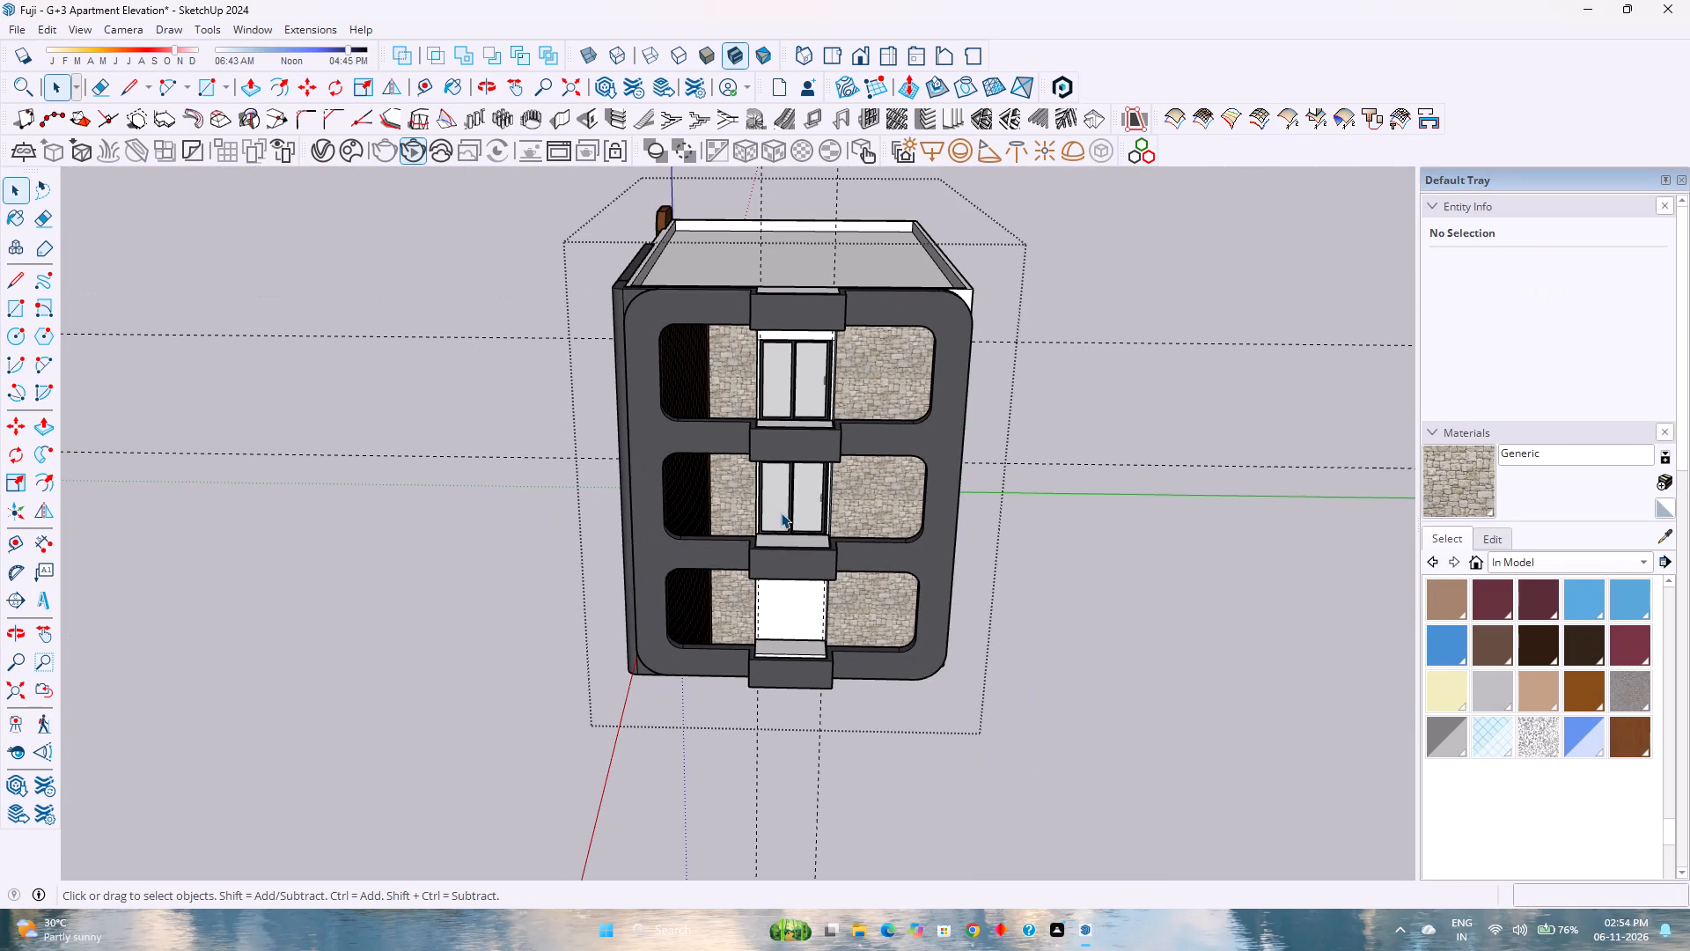
# Inside the lowest balcony's group, place a horizontal guide 7'6" above the base of the white back wall.
pyautogui.middleClick(790, 524)
pyautogui.middleClick(789, 520)
pyautogui.moveTo(788, 512); pyautogui.dragTo(782, 416, button='middle')
pyautogui.middleClick(782, 410)
pyautogui.scroll(-3, 782, 400)
pyautogui.moveTo(826, 555); pyautogui.dragTo(797, 496, button='middle')
pyautogui.middleClick(796, 491)
pyautogui.middleClick(796, 491)
pyautogui.scroll(4, 783, 508)
pyautogui.scroll(5, 681, 550)
pyautogui.doubleClick(677, 553)
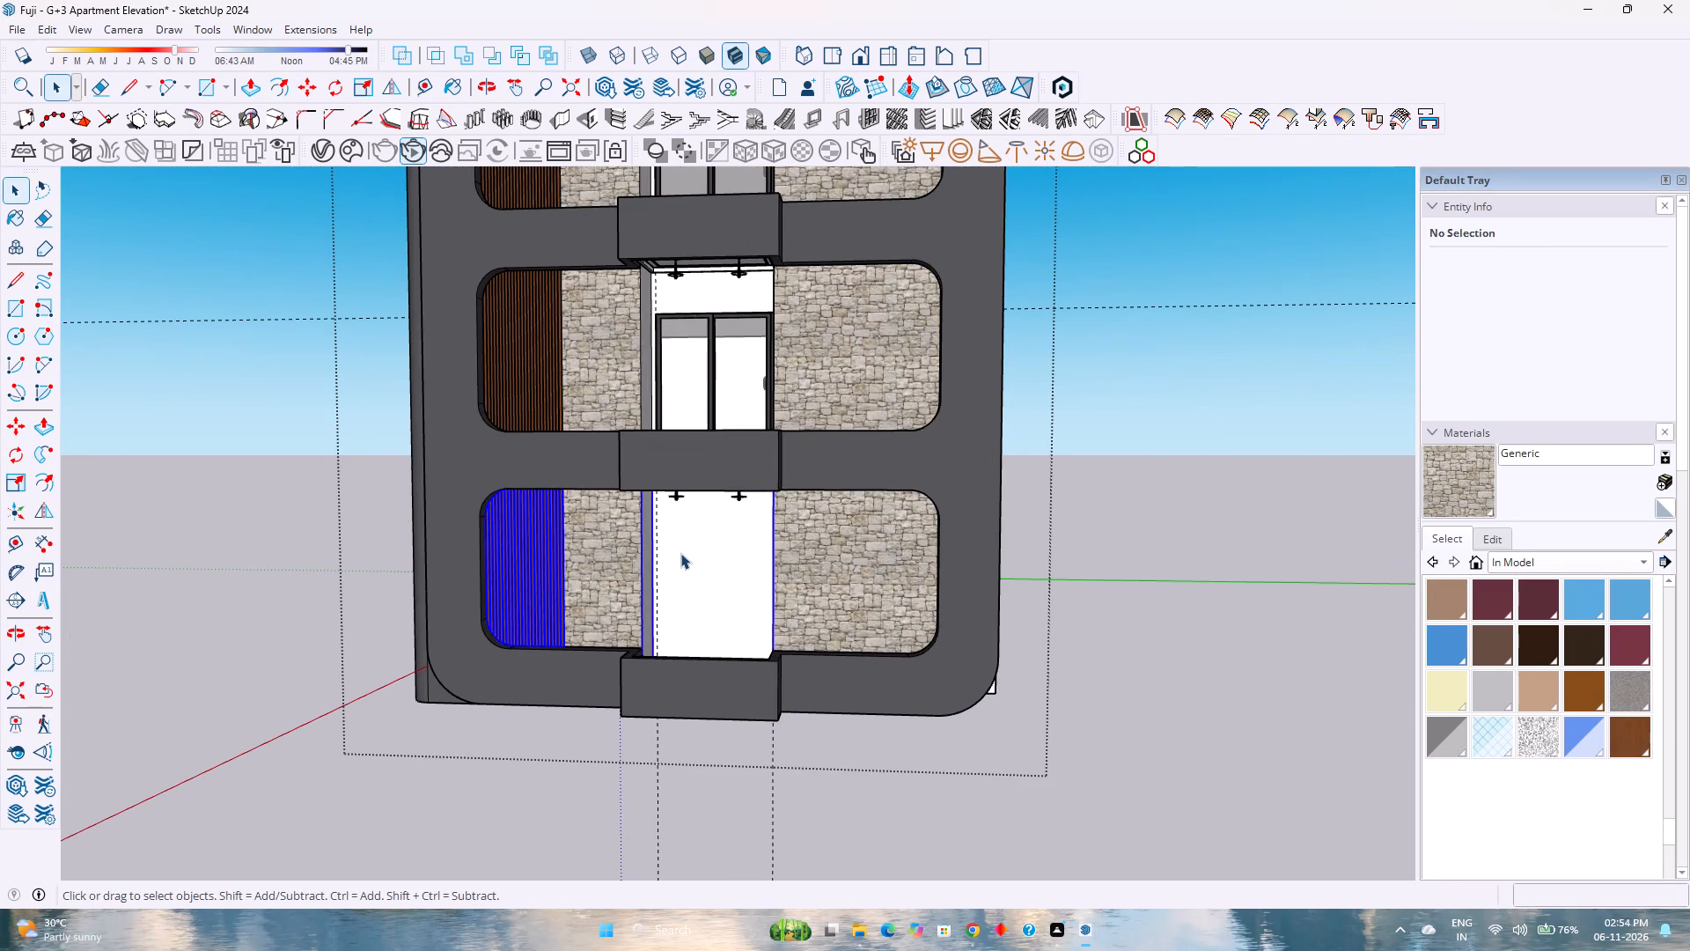
pyautogui.scroll(3, 684, 553)
pyautogui.click(711, 549)
pyautogui.scroll(-3, 711, 549)
pyautogui.keyDown('shift'); pyautogui.middleClick(717, 547); pyautogui.keyUp('shift')
pyautogui.keyDown('shift'); pyautogui.middleClick(733, 528); pyautogui.keyUp('shift')
pyautogui.keyDown('shift'); pyautogui.middleClick(738, 521); pyautogui.keyUp('shift')
pyautogui.keyDown('shift'); pyautogui.middleClick(738, 521); pyautogui.keyUp('shift')
pyautogui.moveTo(752, 542); pyautogui.dragTo(756, 550, button='middle')
pyautogui.middleClick(758, 552)
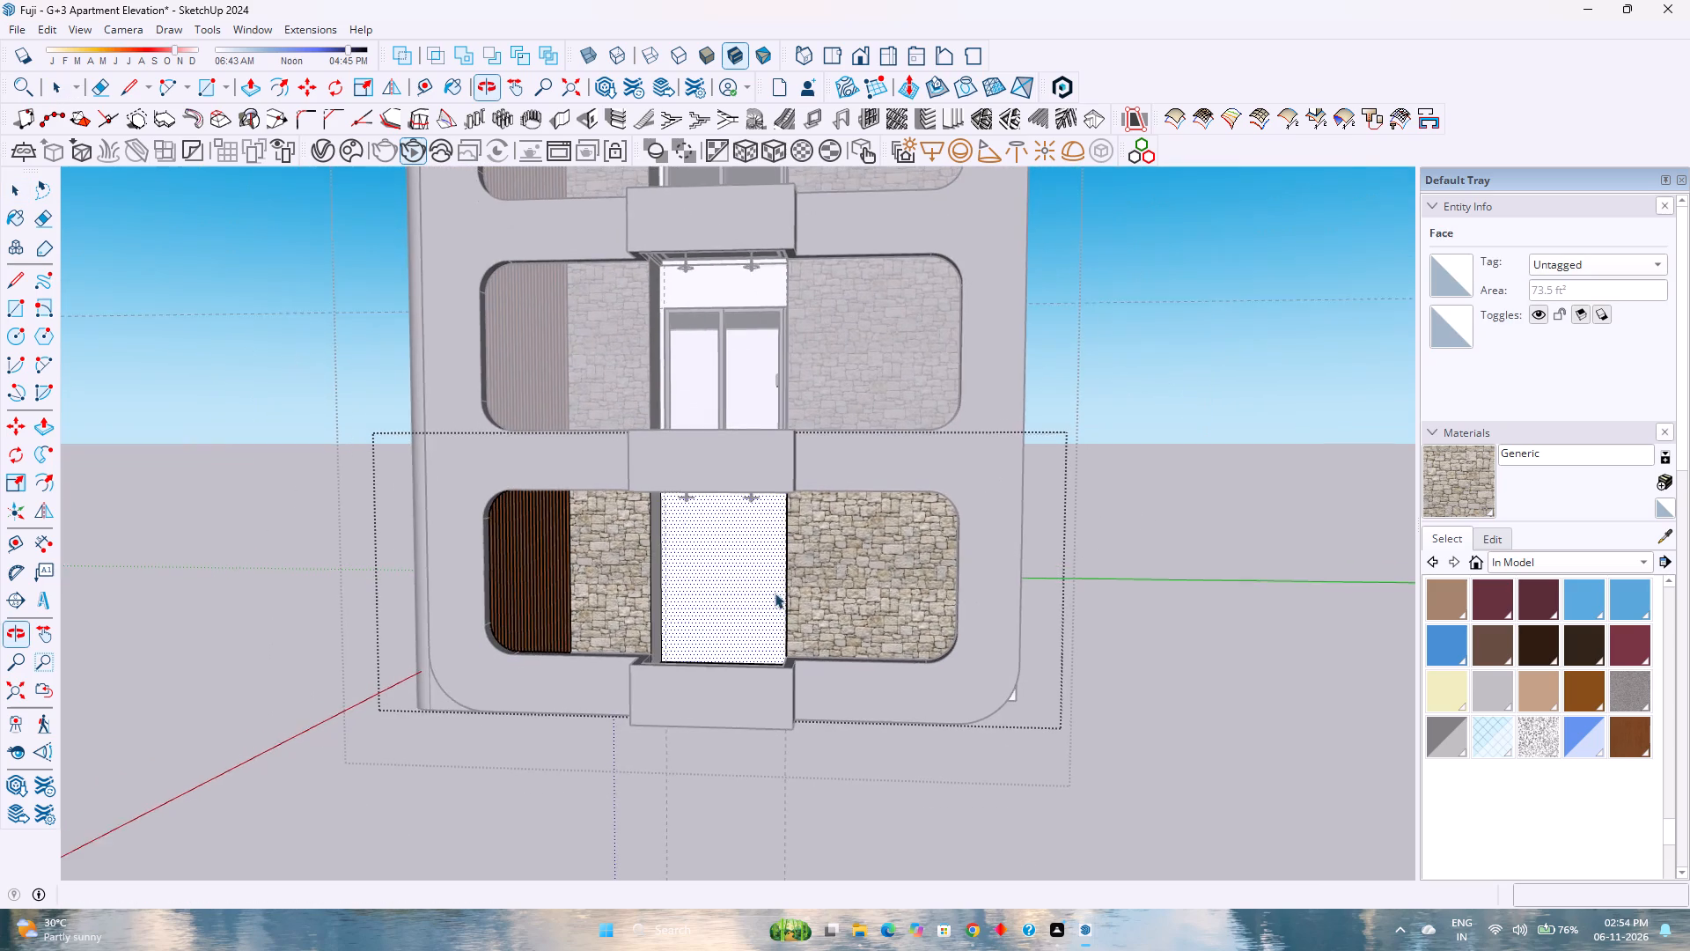
pyautogui.moveTo(775, 596); pyautogui.dragTo(783, 645, button='middle')
pyautogui.click(416, 87)
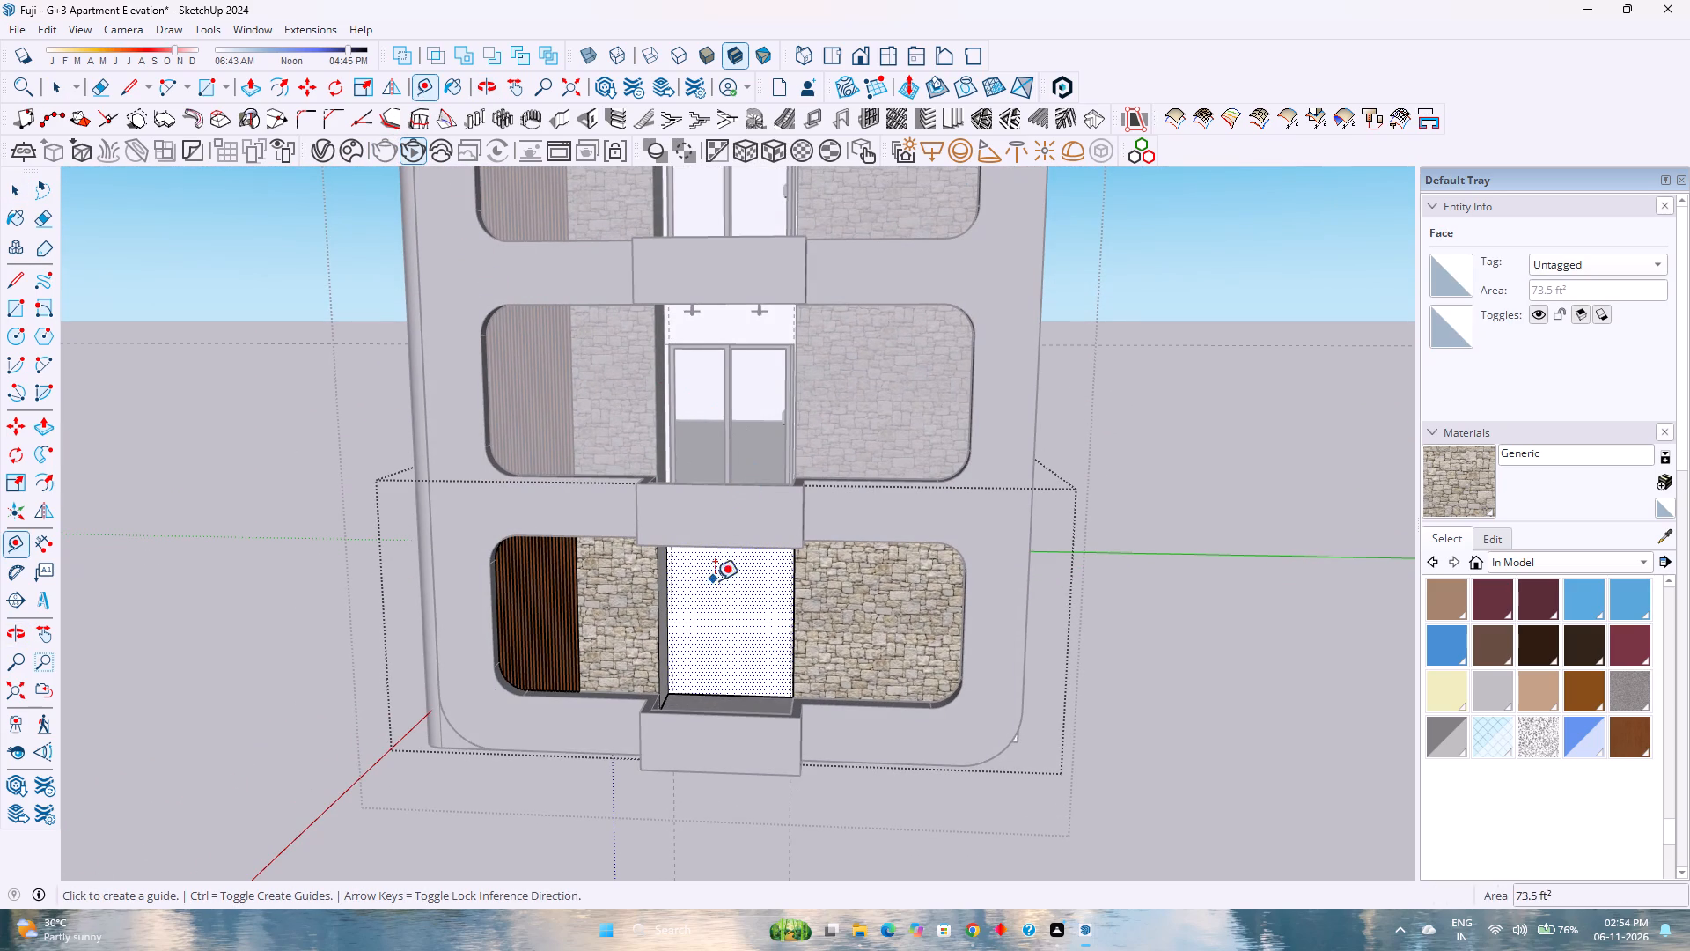
pyautogui.click(738, 694)
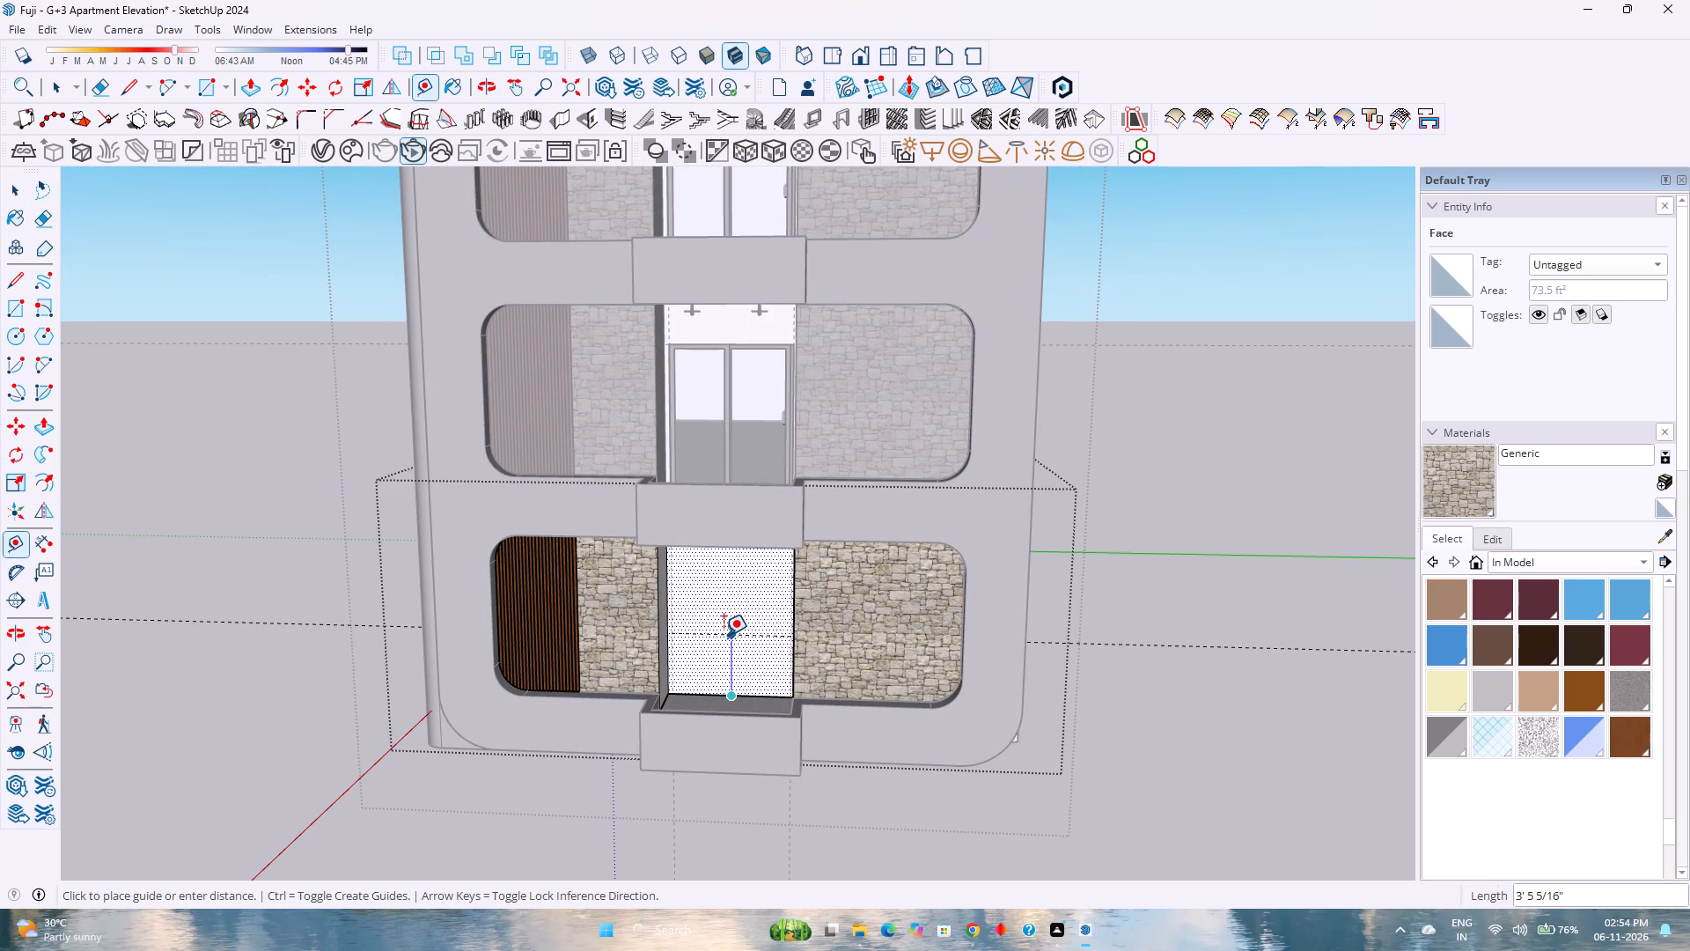
pyautogui.press('Up')
pyautogui.press('7')
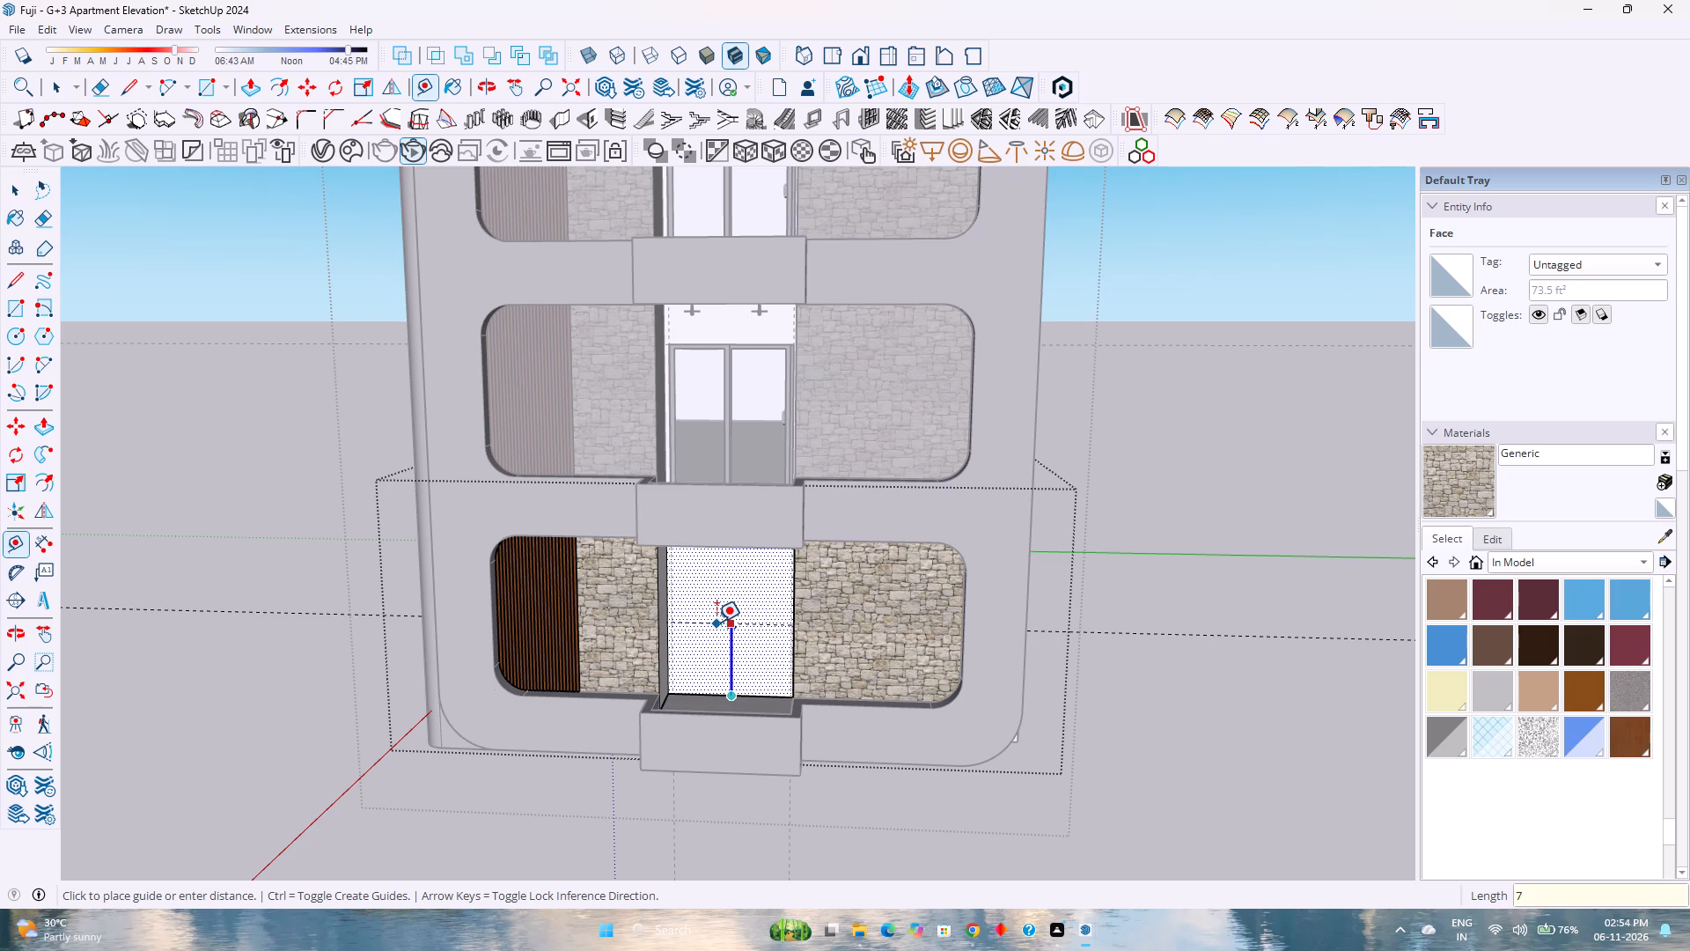
pyautogui.press("'")
pyautogui.press('6')
pyautogui.hotkey('shift', '"')
pyautogui.press('Return')
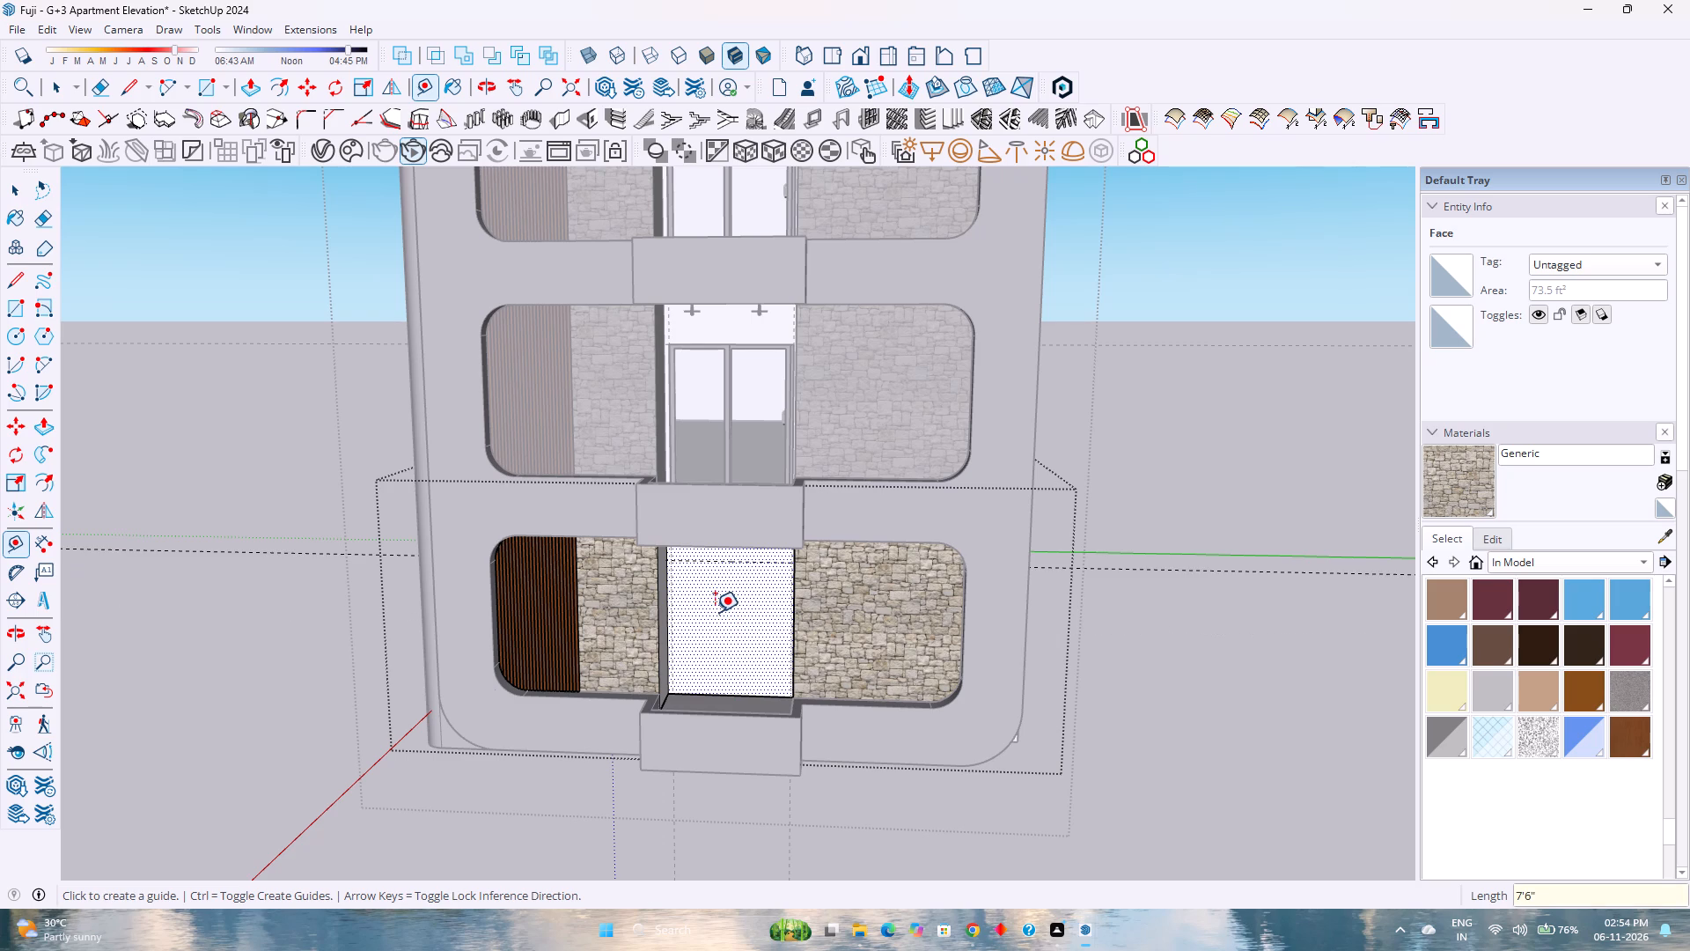
# Draw a 7'6" by 6'6" door rectangle on the lowest balcony's white wall, between the guides and the floor.
pyautogui.press('r')
pyautogui.scroll(4, 647, 608)
pyautogui.moveTo(649, 602); pyautogui.dragTo(658, 547, button='middle')
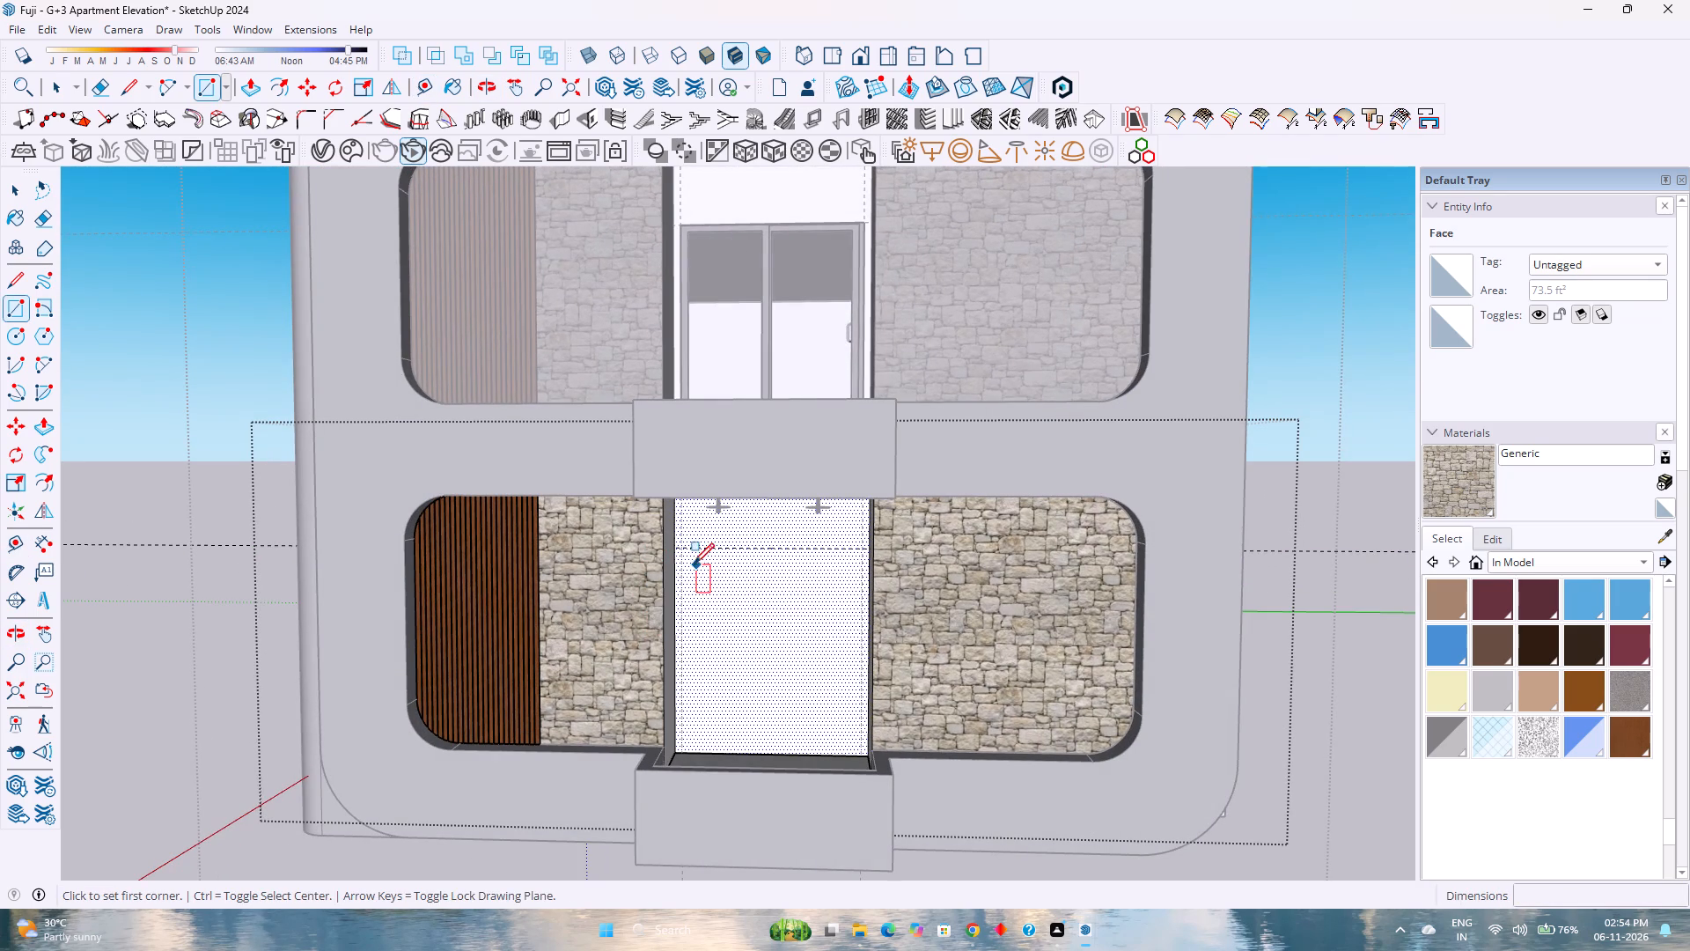
pyautogui.click(683, 549)
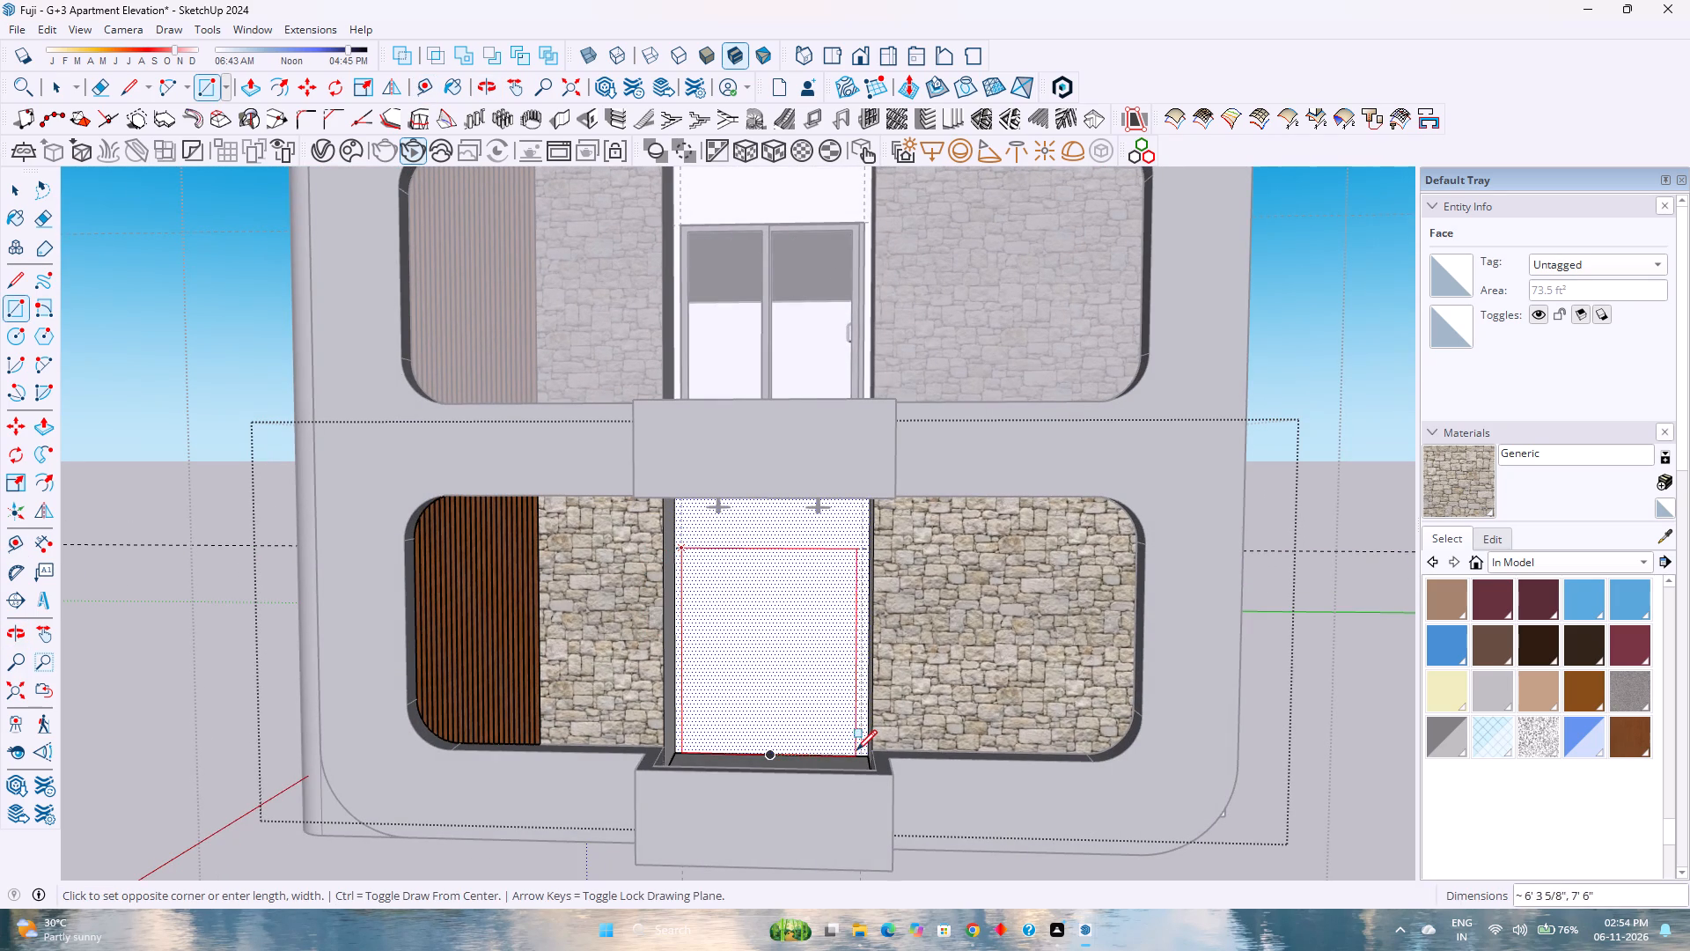
pyautogui.click(857, 751)
# Push the door rectangle through the lowest balcony's back wall to cut the opening.
pyautogui.press('p')
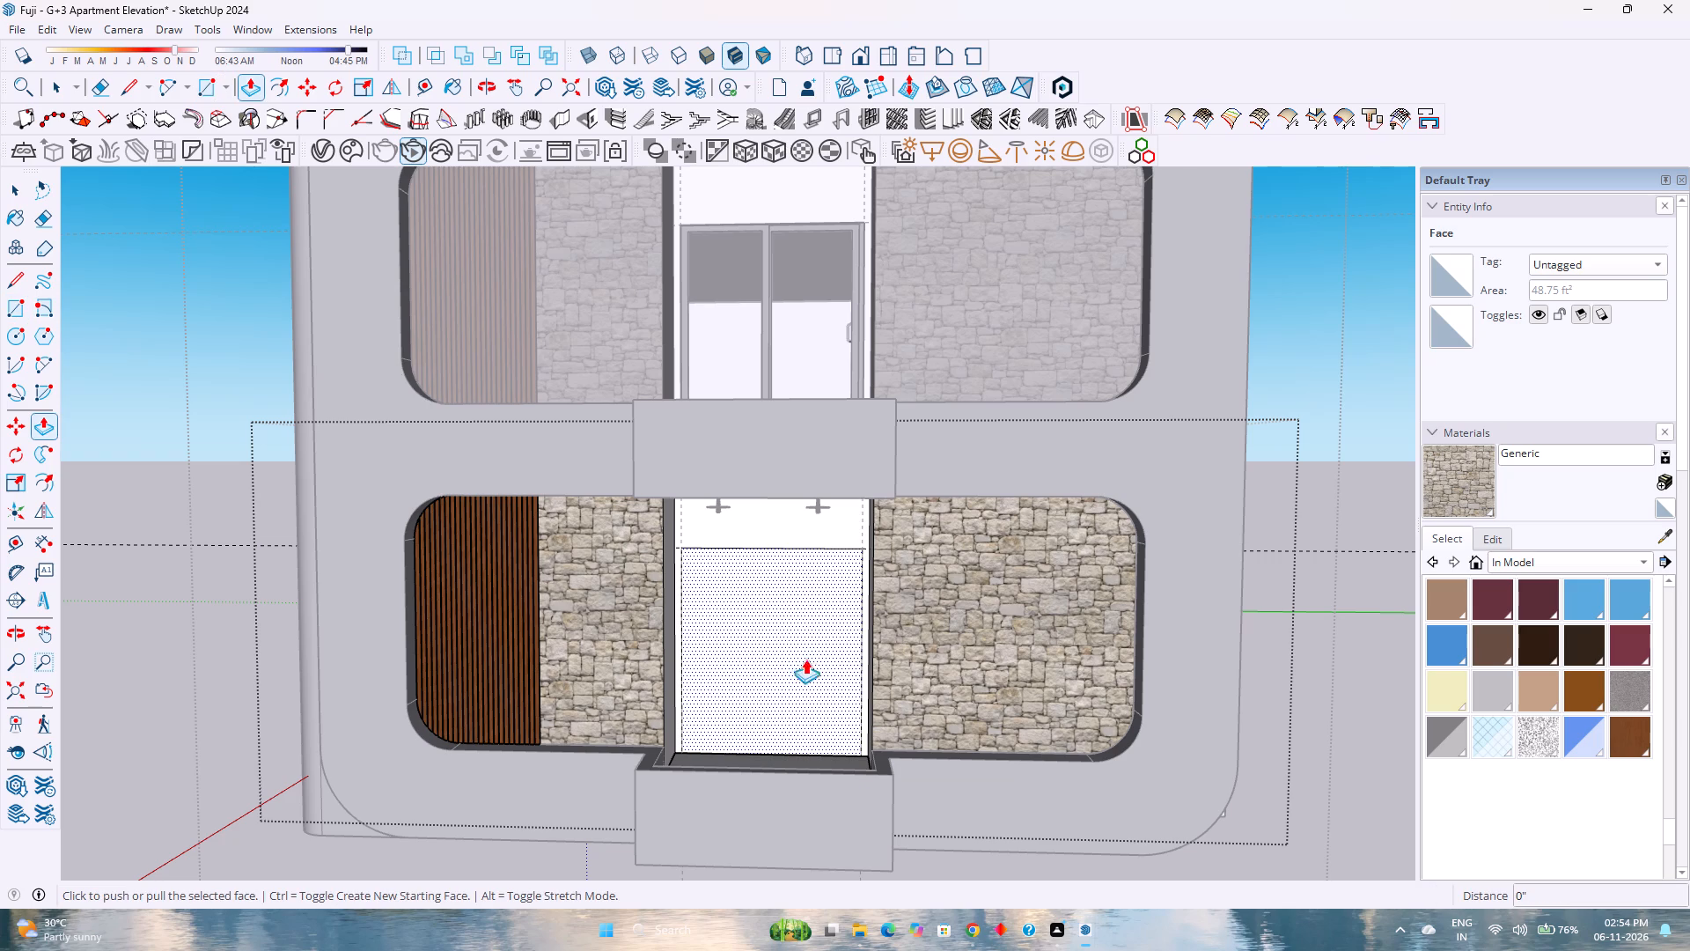
pyautogui.doubleClick(792, 639)
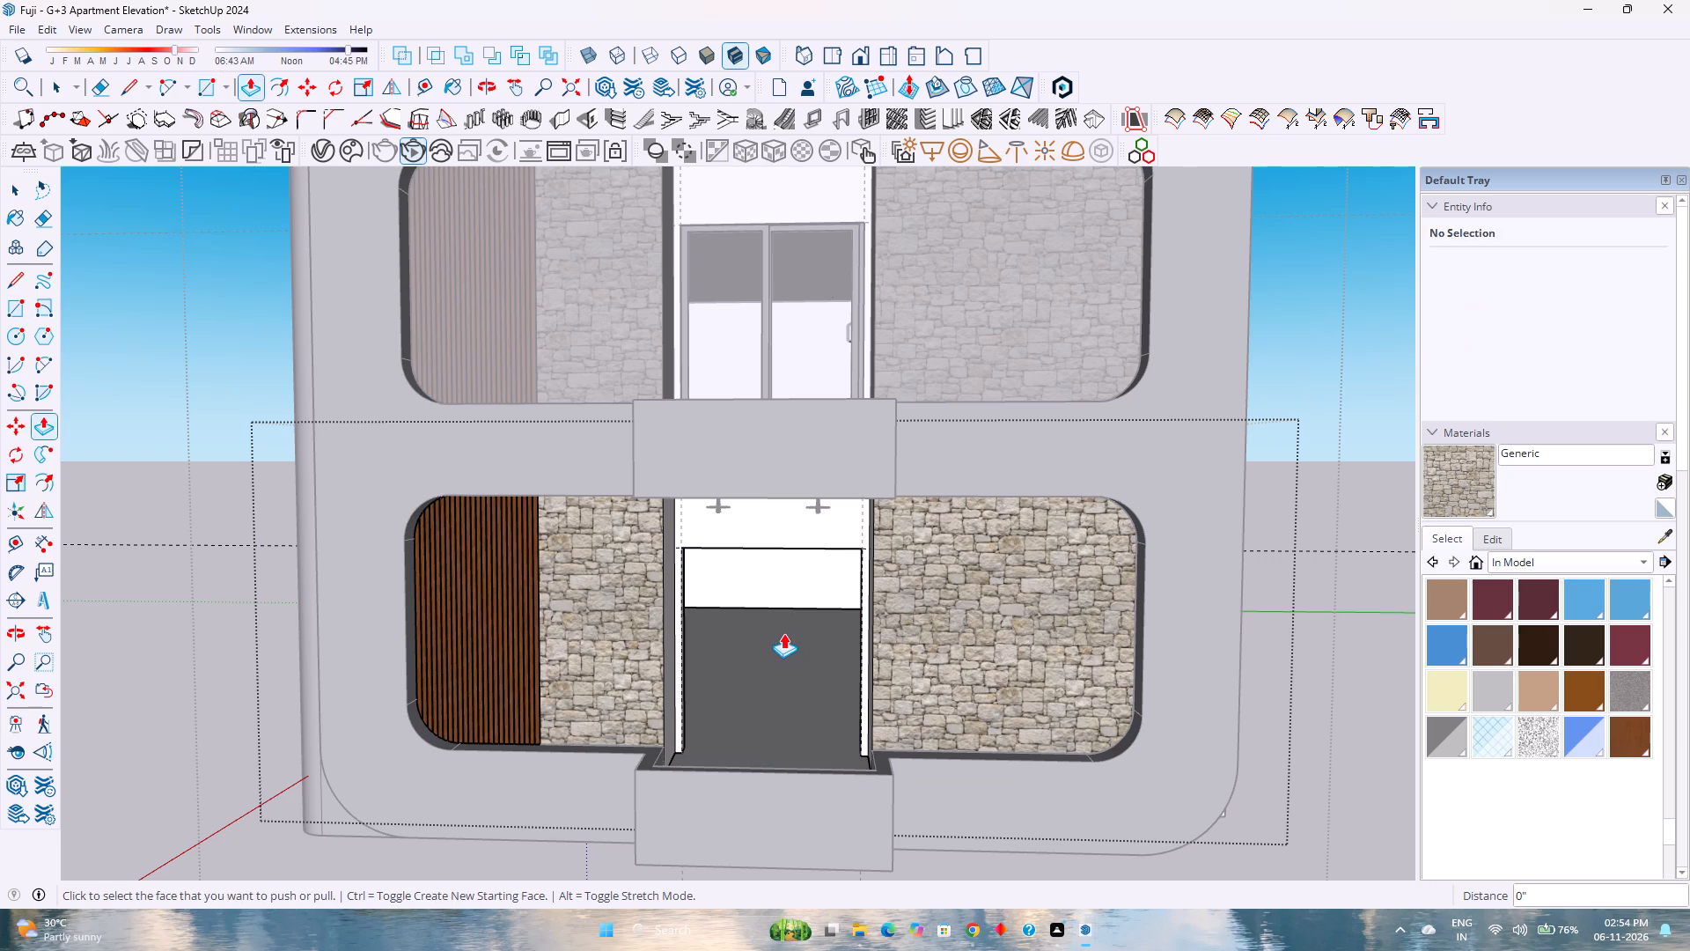
# Paste the sliding glass door at the base corner of the lowest balcony's door opening.
pyautogui.hotkey('ctrl', 'v')
pyautogui.scroll(1, 680, 752)
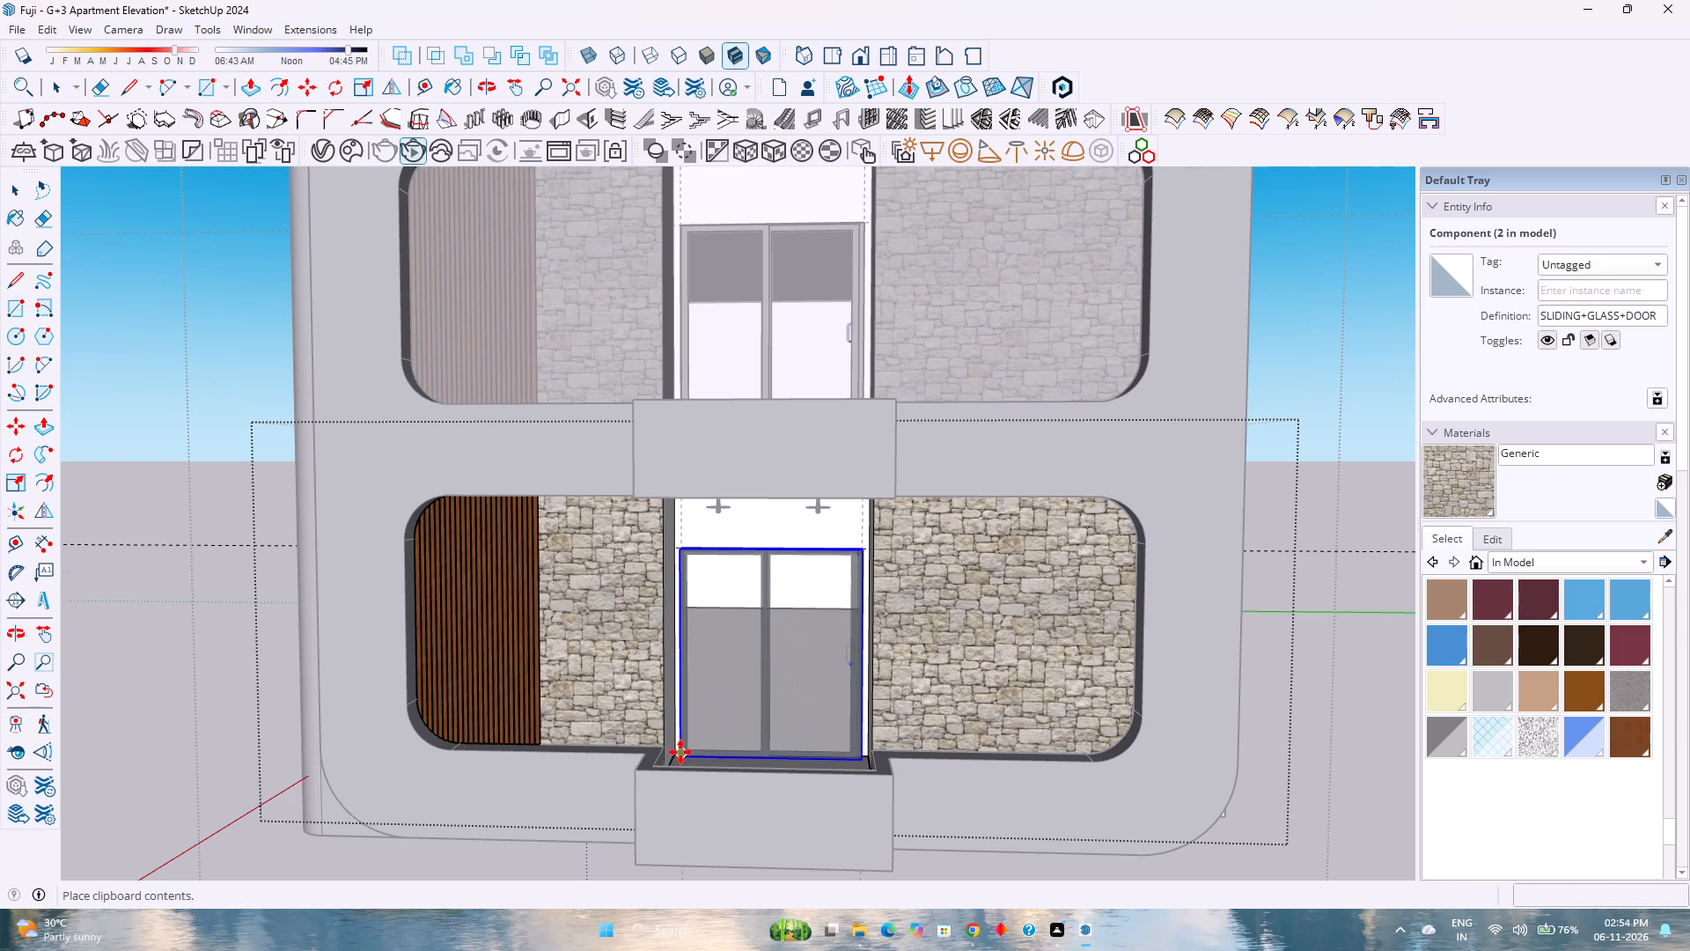
pyautogui.scroll(16, 680, 752)
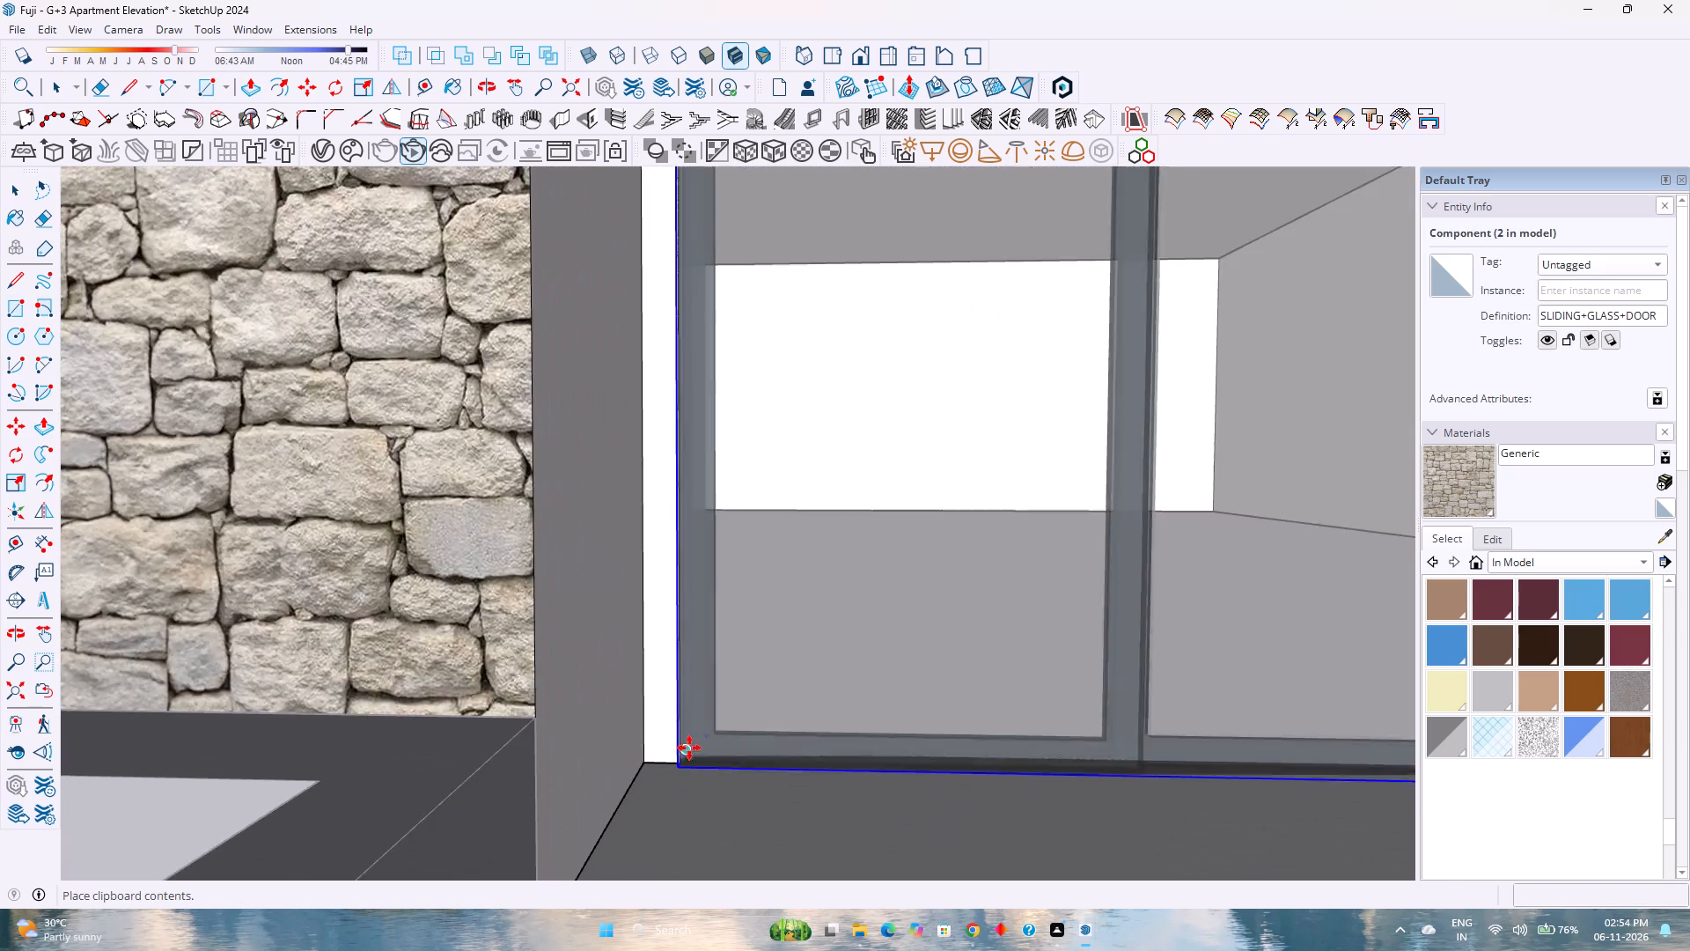
pyautogui.scroll(2, 689, 748)
pyautogui.click(688, 742)
# Move the pasted door by its lower corner to the base corner of the lowest balcony's opening.
pyautogui.scroll(4, 694, 764)
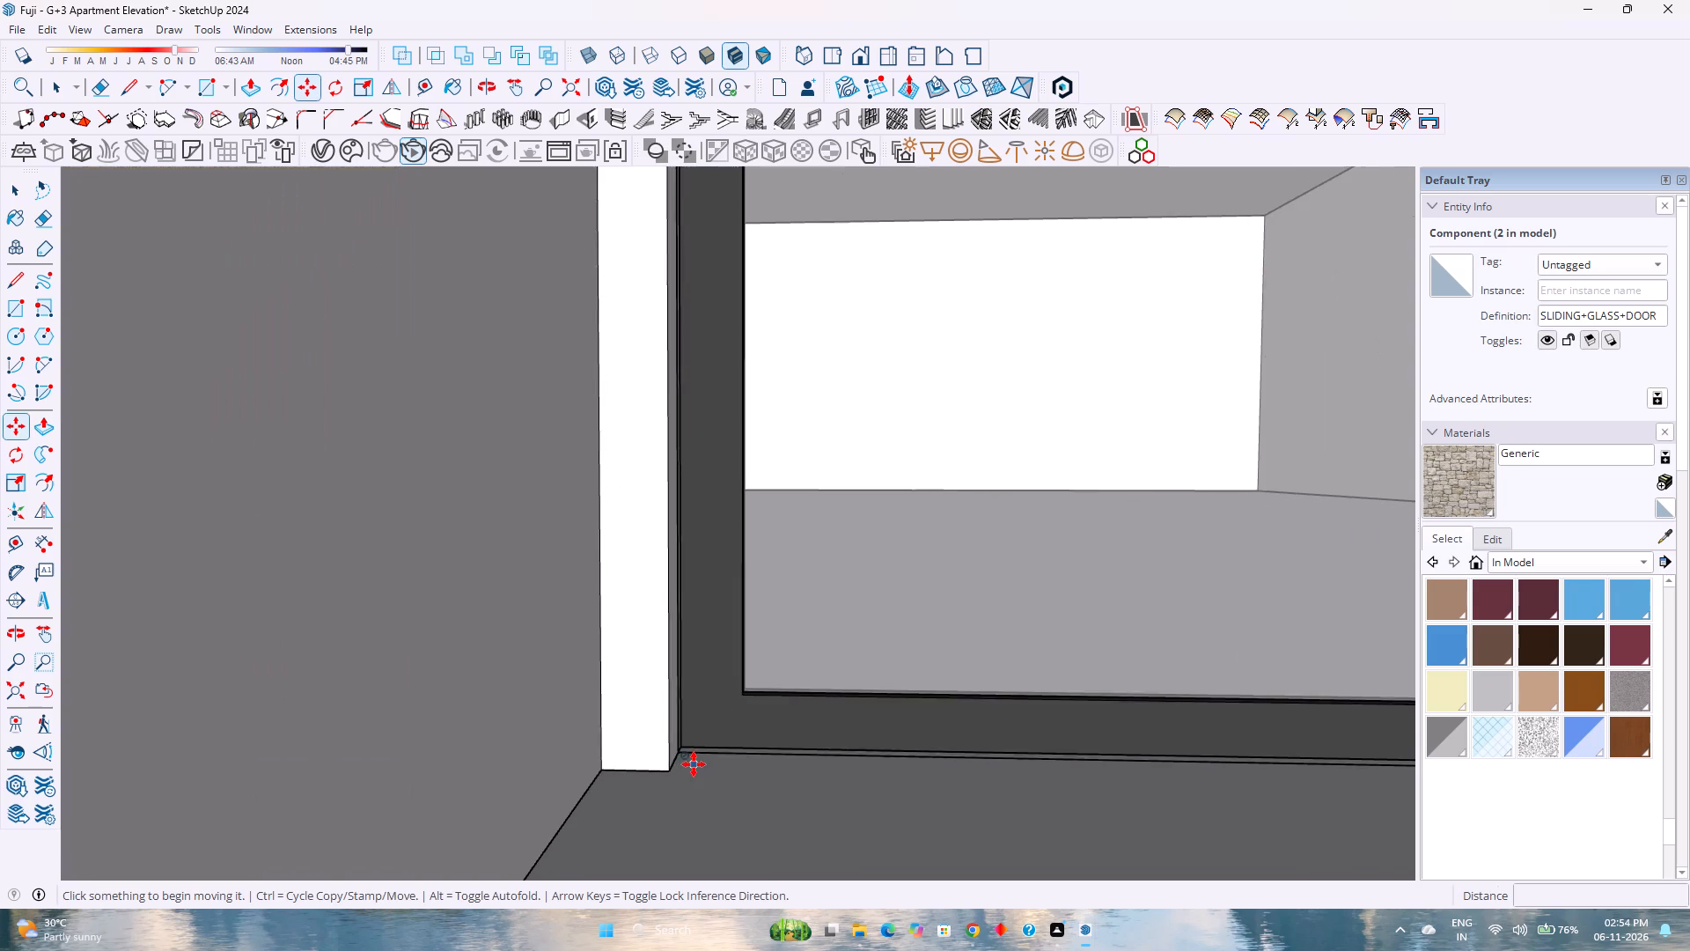
pyautogui.middleClick(685, 762)
pyautogui.moveTo(684, 762); pyautogui.dragTo(659, 781, button='middle')
pyautogui.moveTo(659, 781); pyautogui.dragTo(592, 814, button='middle')
pyautogui.scroll(-3, 679, 666)
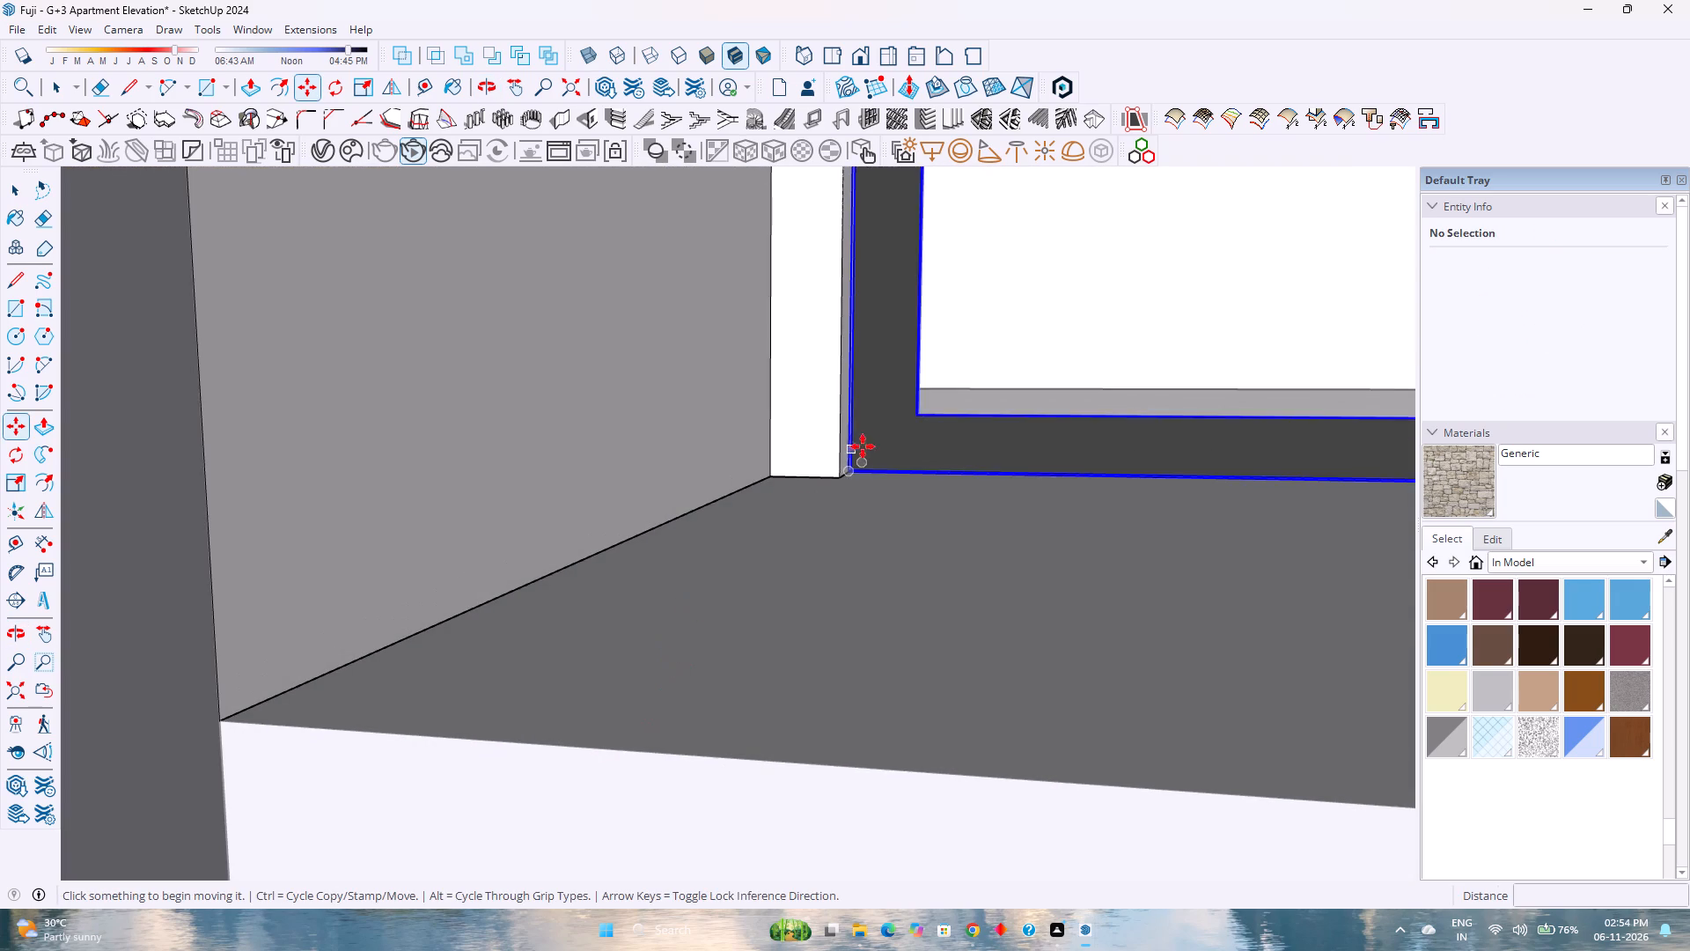
pyautogui.scroll(2, 854, 470)
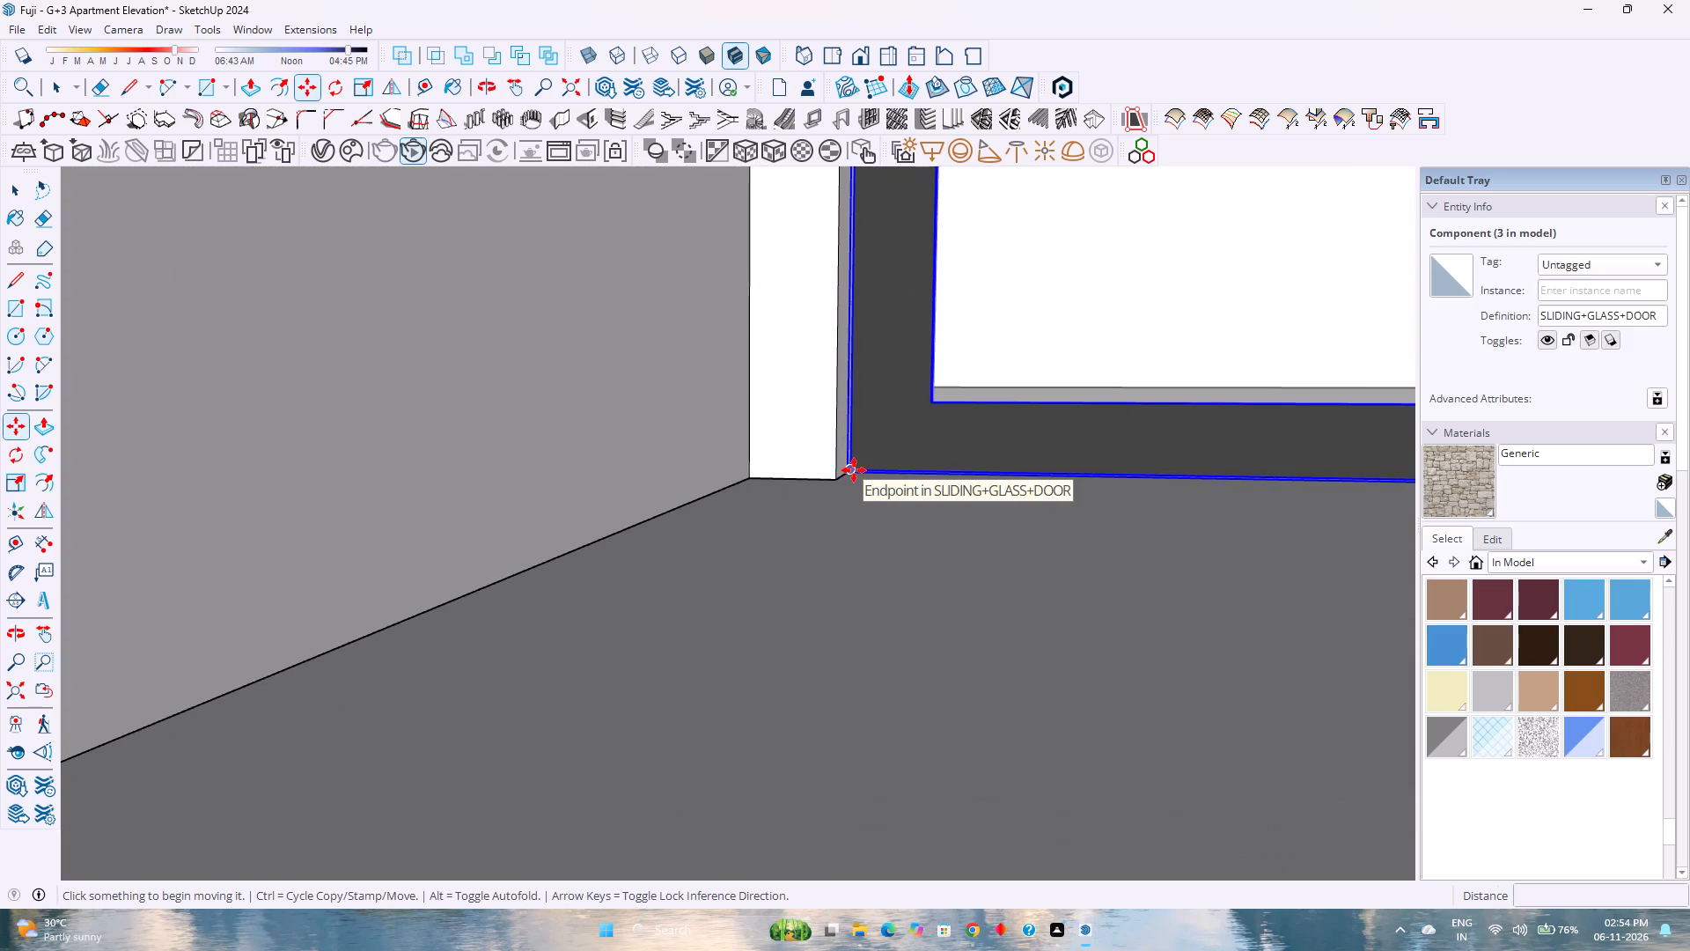
pyautogui.click(849, 470)
pyautogui.click(840, 476)
# Shift the door about 1" so its front lower corner meets the wall corner of the opening, and leave the lowest-floor group.
pyautogui.scroll(-4, 847, 475)
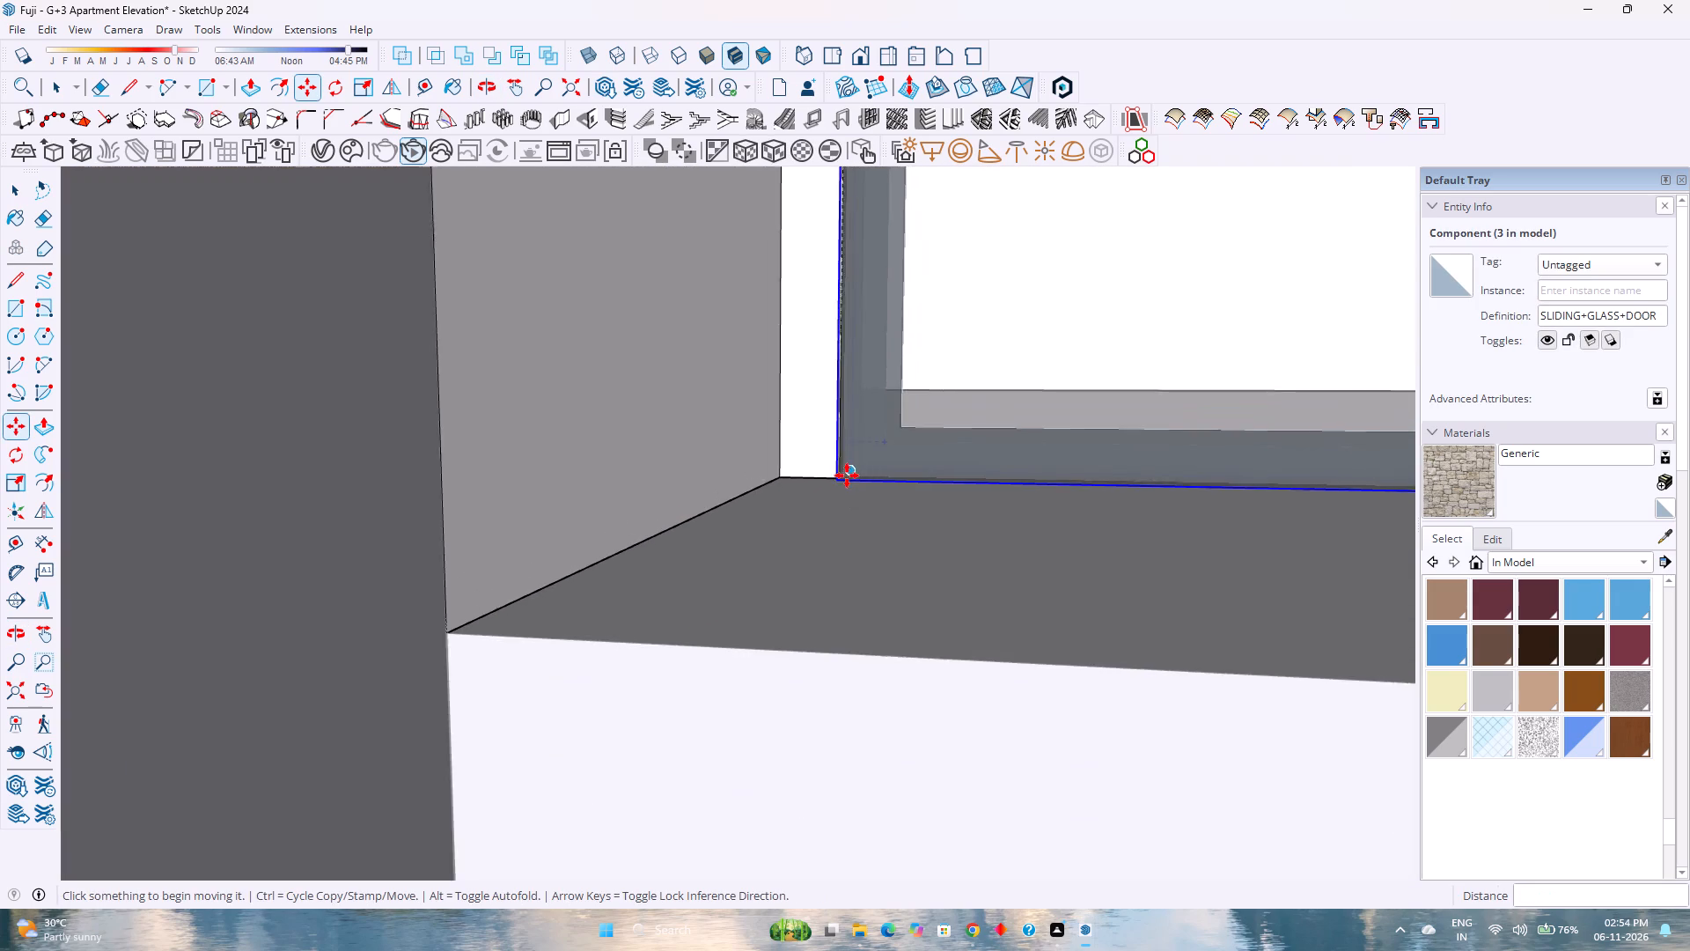
pyautogui.moveTo(848, 477); pyautogui.dragTo(845, 499, button='middle')
pyautogui.moveTo(745, 616); pyautogui.dragTo(677, 682, button='middle')
pyautogui.middleClick(676, 682)
pyautogui.scroll(9, 1041, 344)
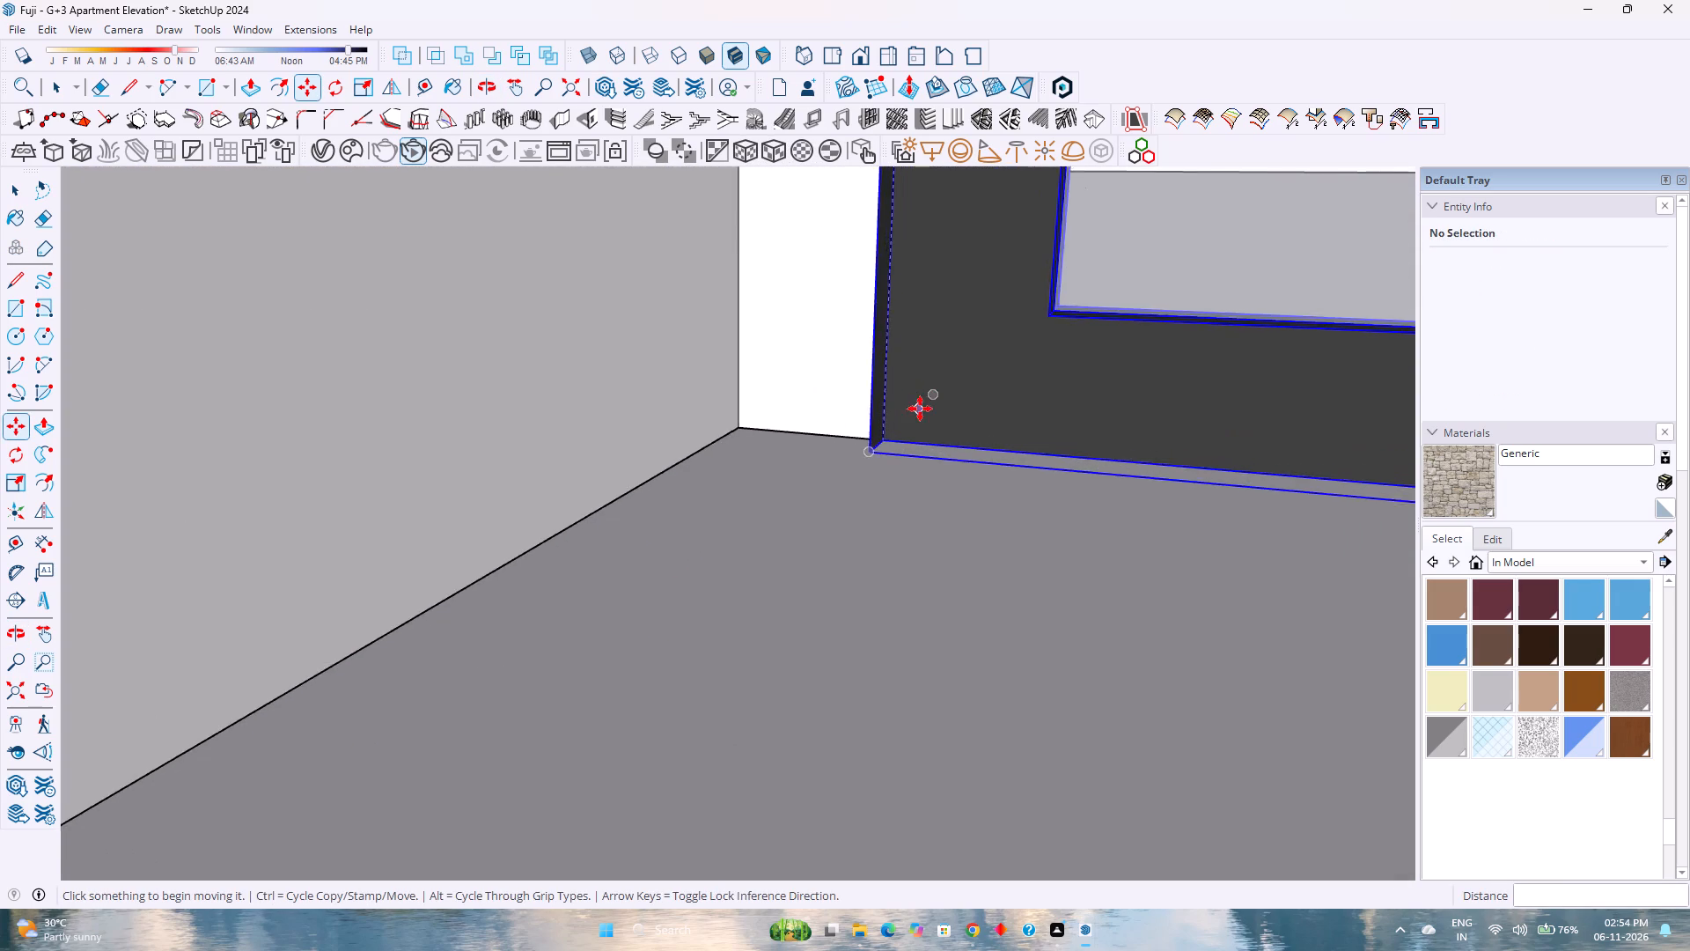
pyautogui.scroll(1, 920, 409)
pyautogui.moveTo(920, 409); pyautogui.dragTo(892, 454, button='middle')
pyautogui.moveTo(887, 459); pyautogui.dragTo(792, 565, button='middle')
pyautogui.click(868, 471)
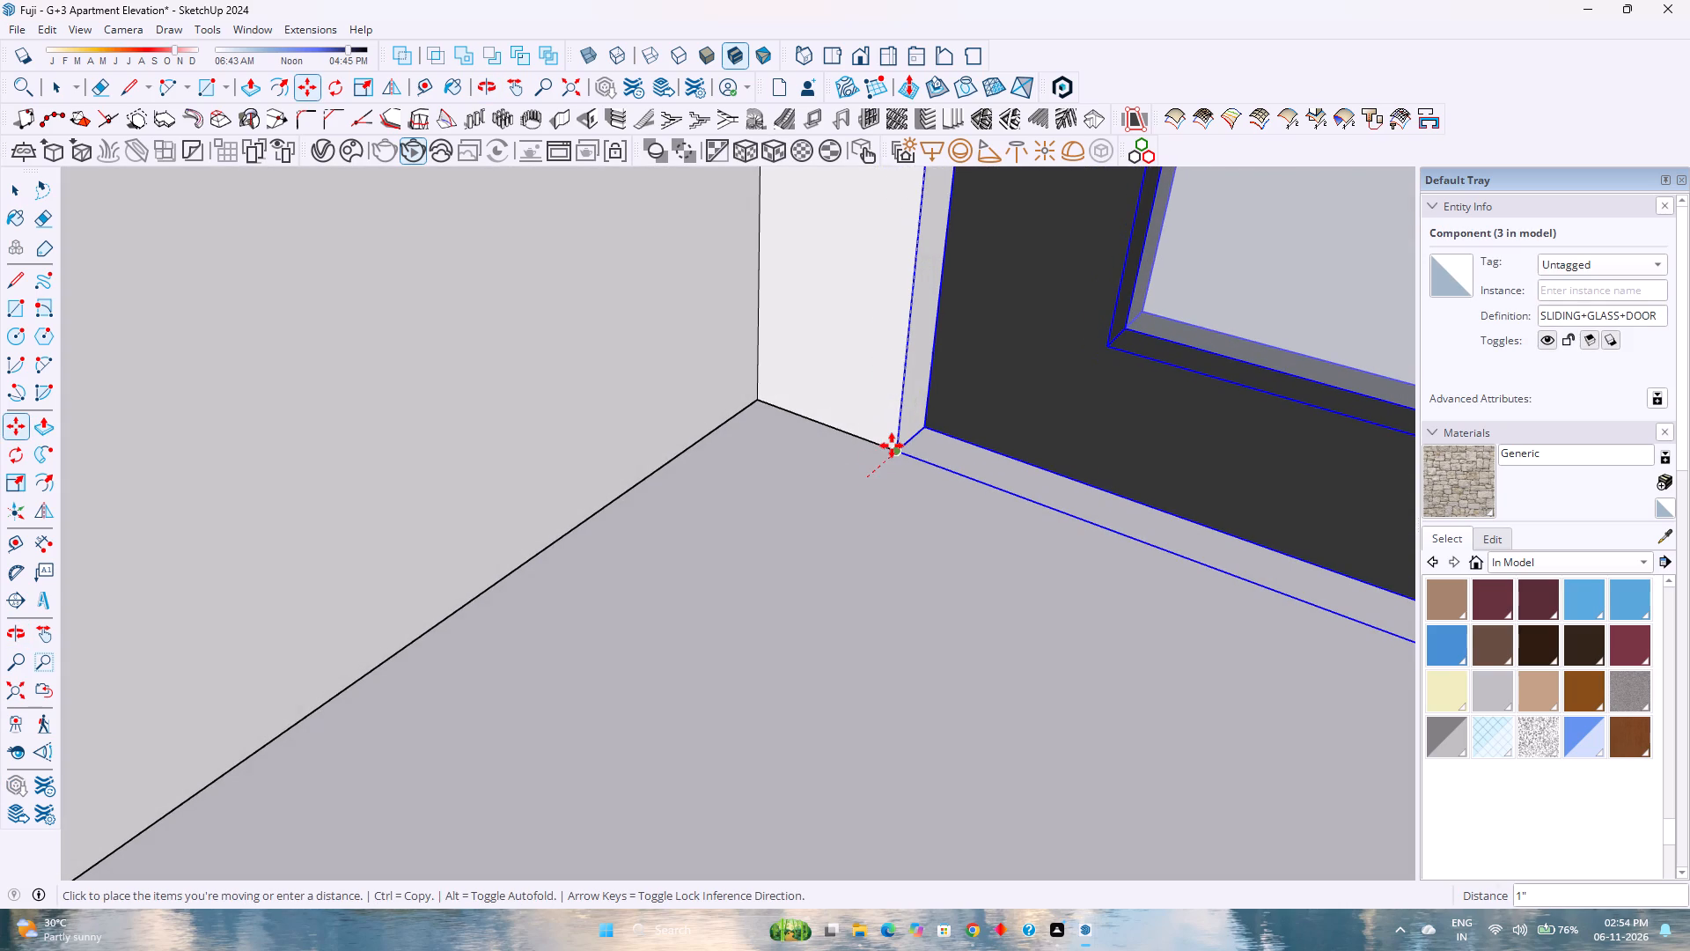
pyautogui.click(892, 446)
pyautogui.scroll(-14, 874, 451)
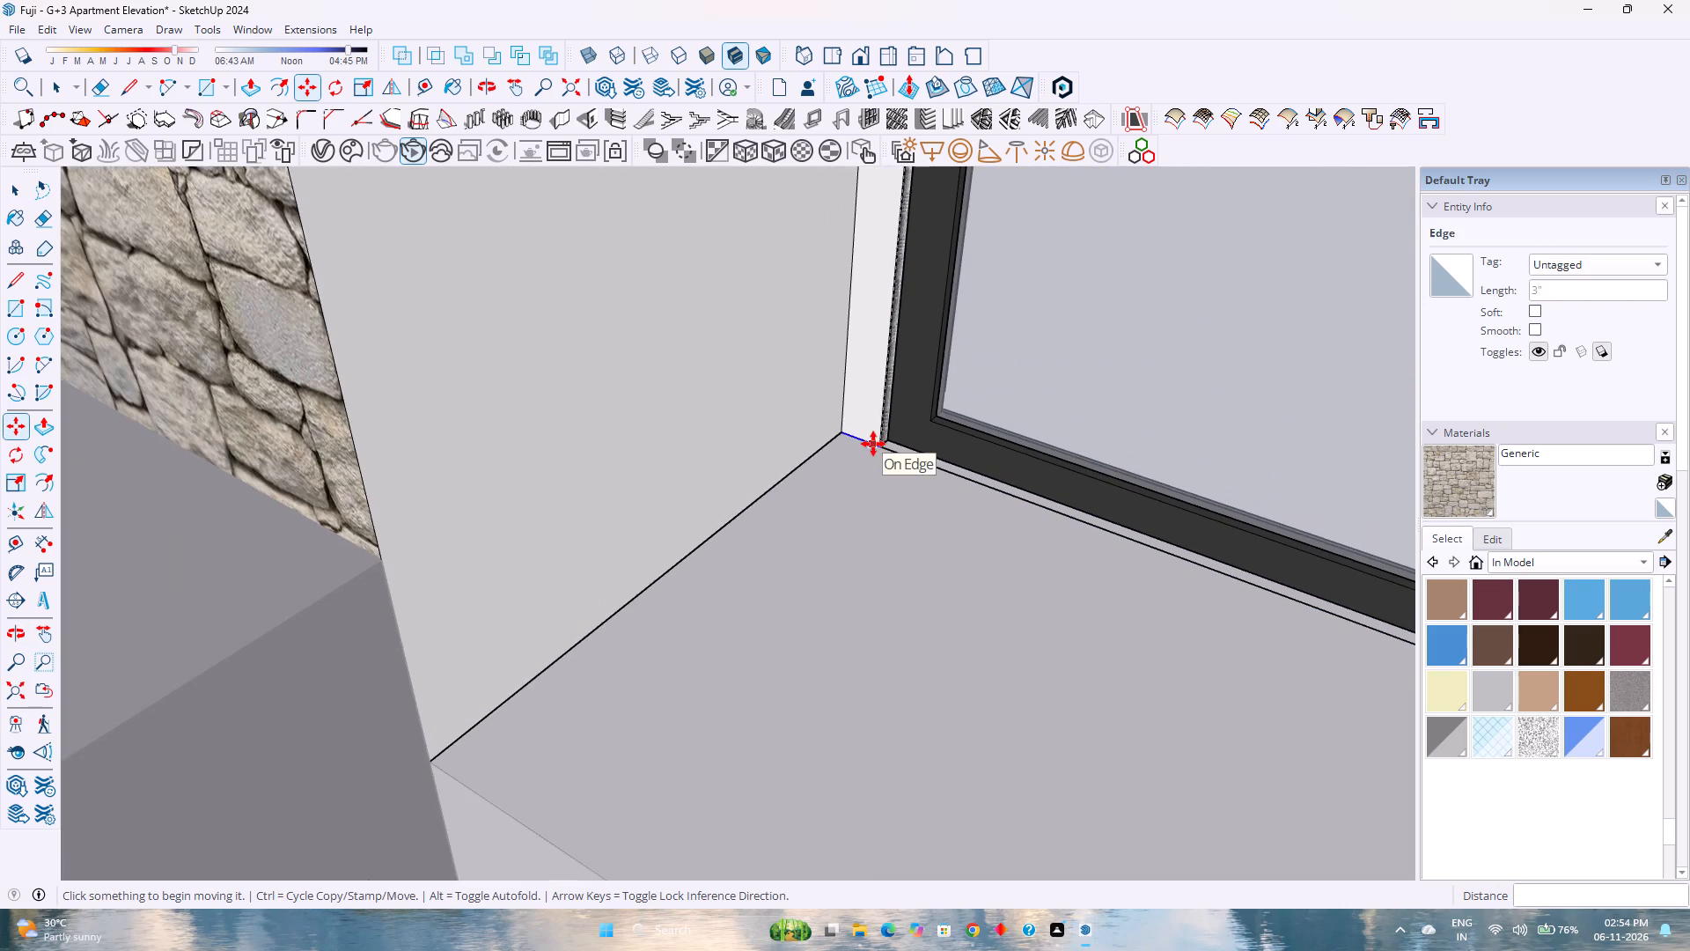
pyautogui.press('space')
pyautogui.scroll(-14, 873, 444)
pyautogui.scroll(1, 872, 442)
pyautogui.scroll(-10, 872, 442)
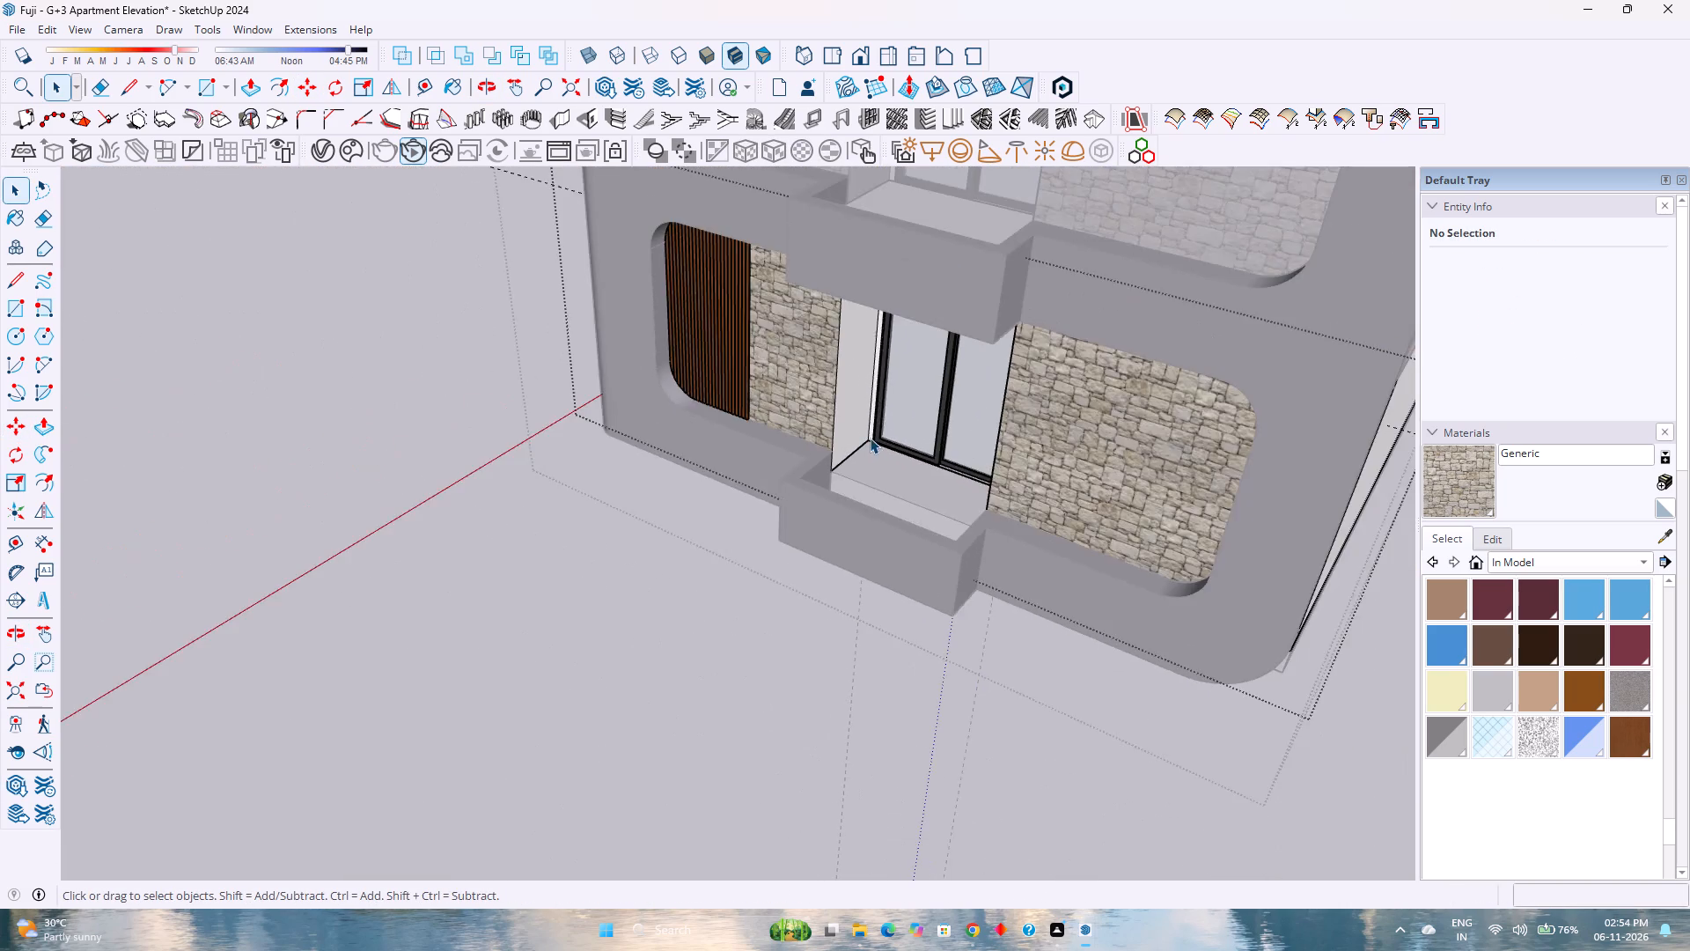
pyautogui.scroll(-2, 870, 438)
pyautogui.click(590, 651)
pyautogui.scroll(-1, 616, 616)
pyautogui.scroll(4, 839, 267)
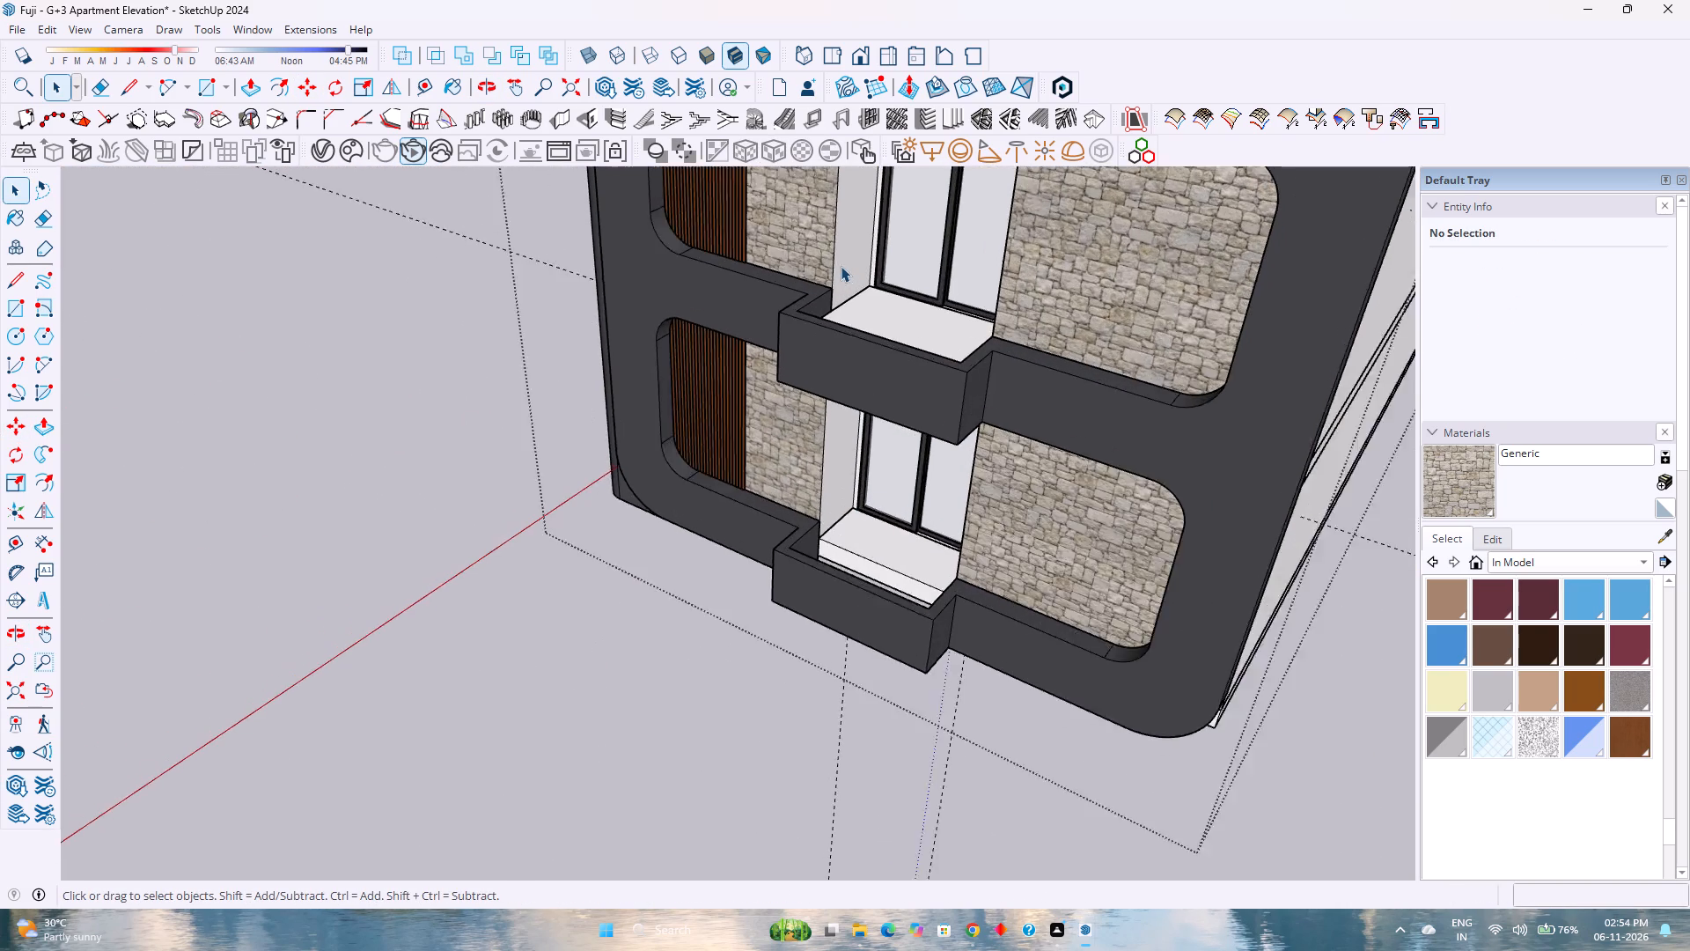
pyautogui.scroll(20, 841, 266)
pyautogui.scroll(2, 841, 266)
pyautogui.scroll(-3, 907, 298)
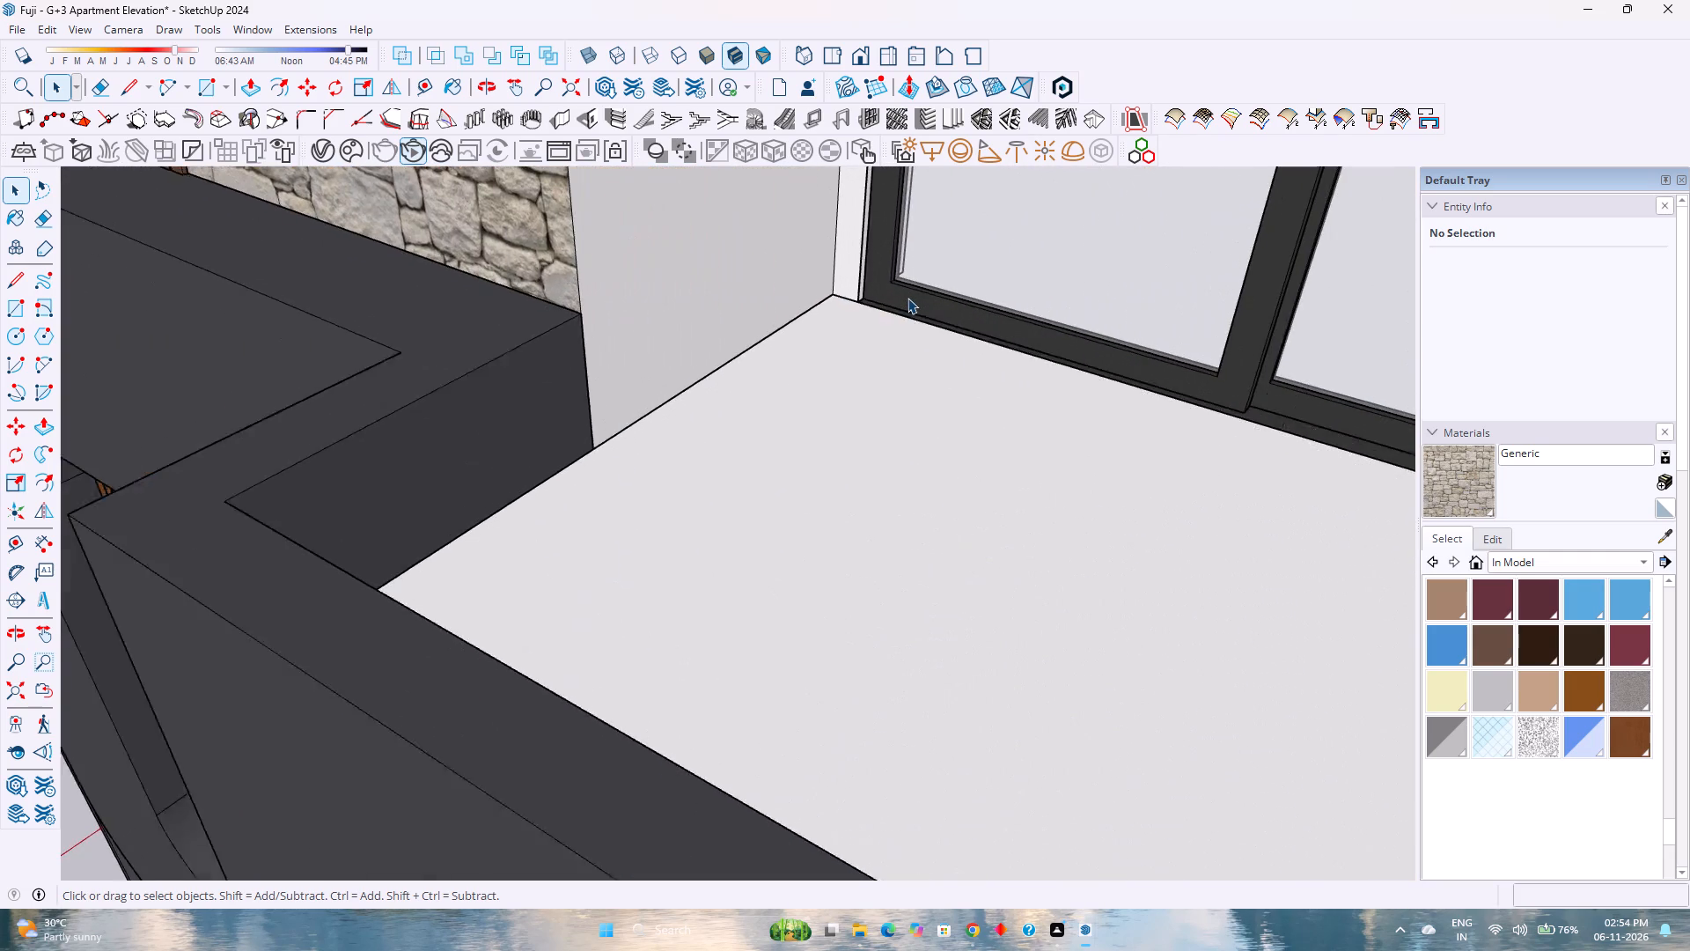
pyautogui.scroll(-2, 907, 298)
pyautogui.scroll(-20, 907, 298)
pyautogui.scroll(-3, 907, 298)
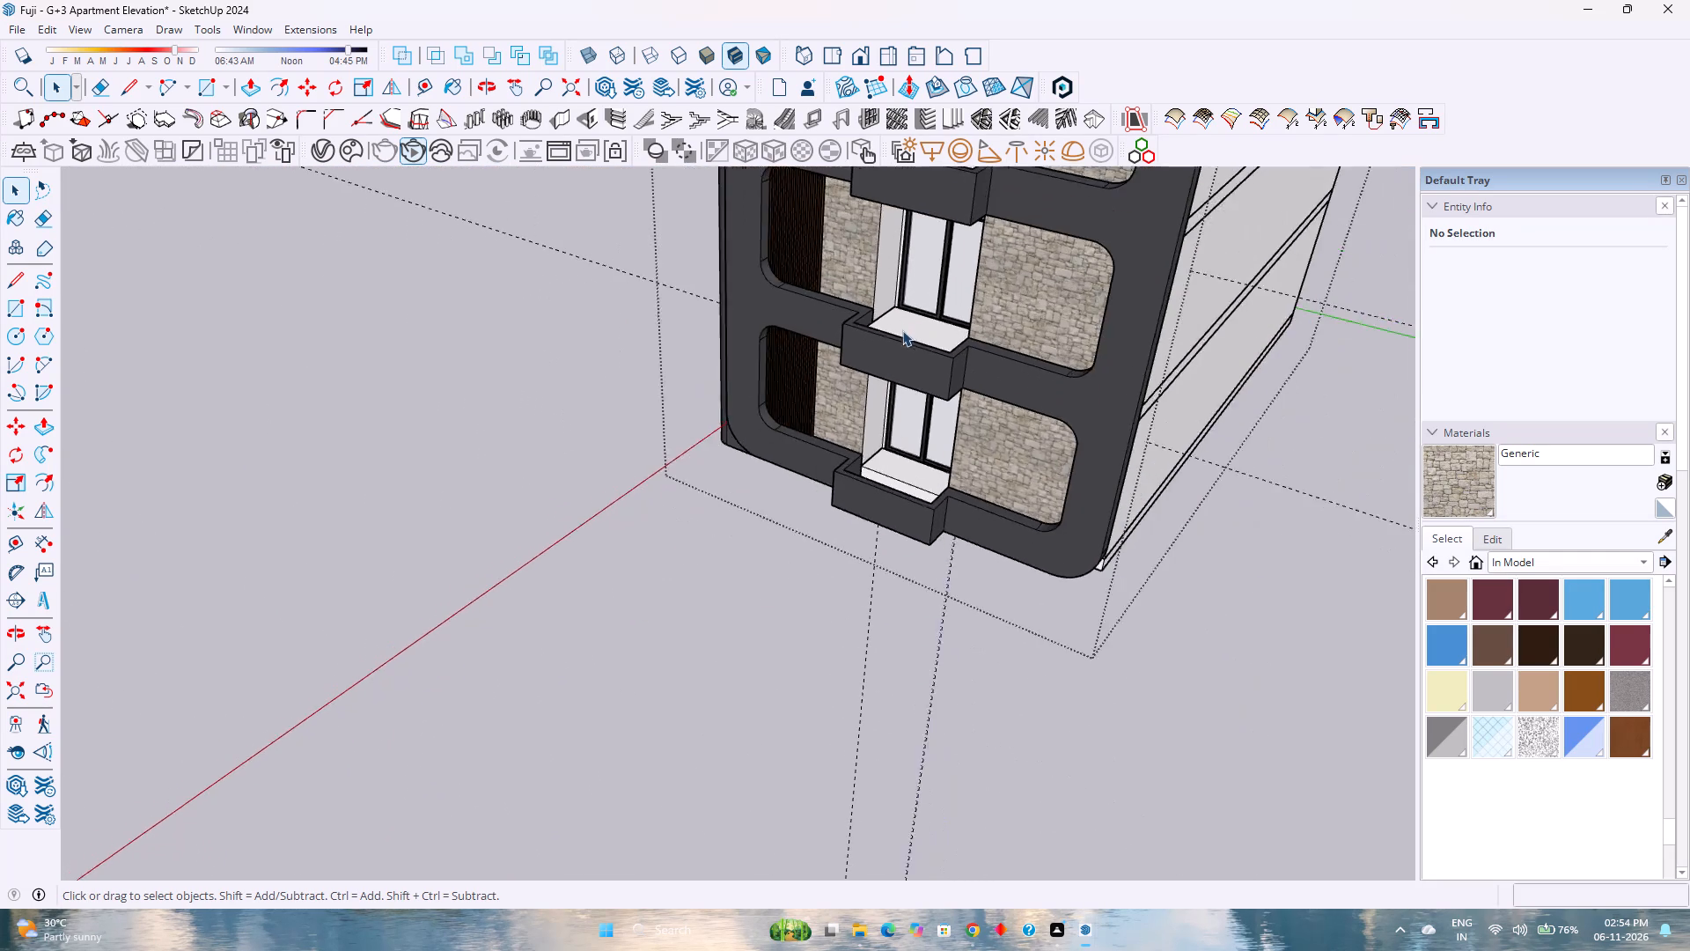
# Examine the whole building from above and from the front corner to review the doors fitted on all three balconies.
pyautogui.scroll(-10, 902, 330)
pyautogui.keyDown('shift'); pyautogui.middleClick(890, 362); pyautogui.keyUp('shift')
pyautogui.keyDown('shift'); pyautogui.moveTo(889, 362); pyautogui.dragTo(802, 571, button='middle'); pyautogui.keyUp('shift')
pyautogui.middleClick(767, 571)
pyautogui.moveTo(767, 571); pyautogui.dragTo(1027, 364, button='middle')
pyautogui.middleClick(1040, 358)
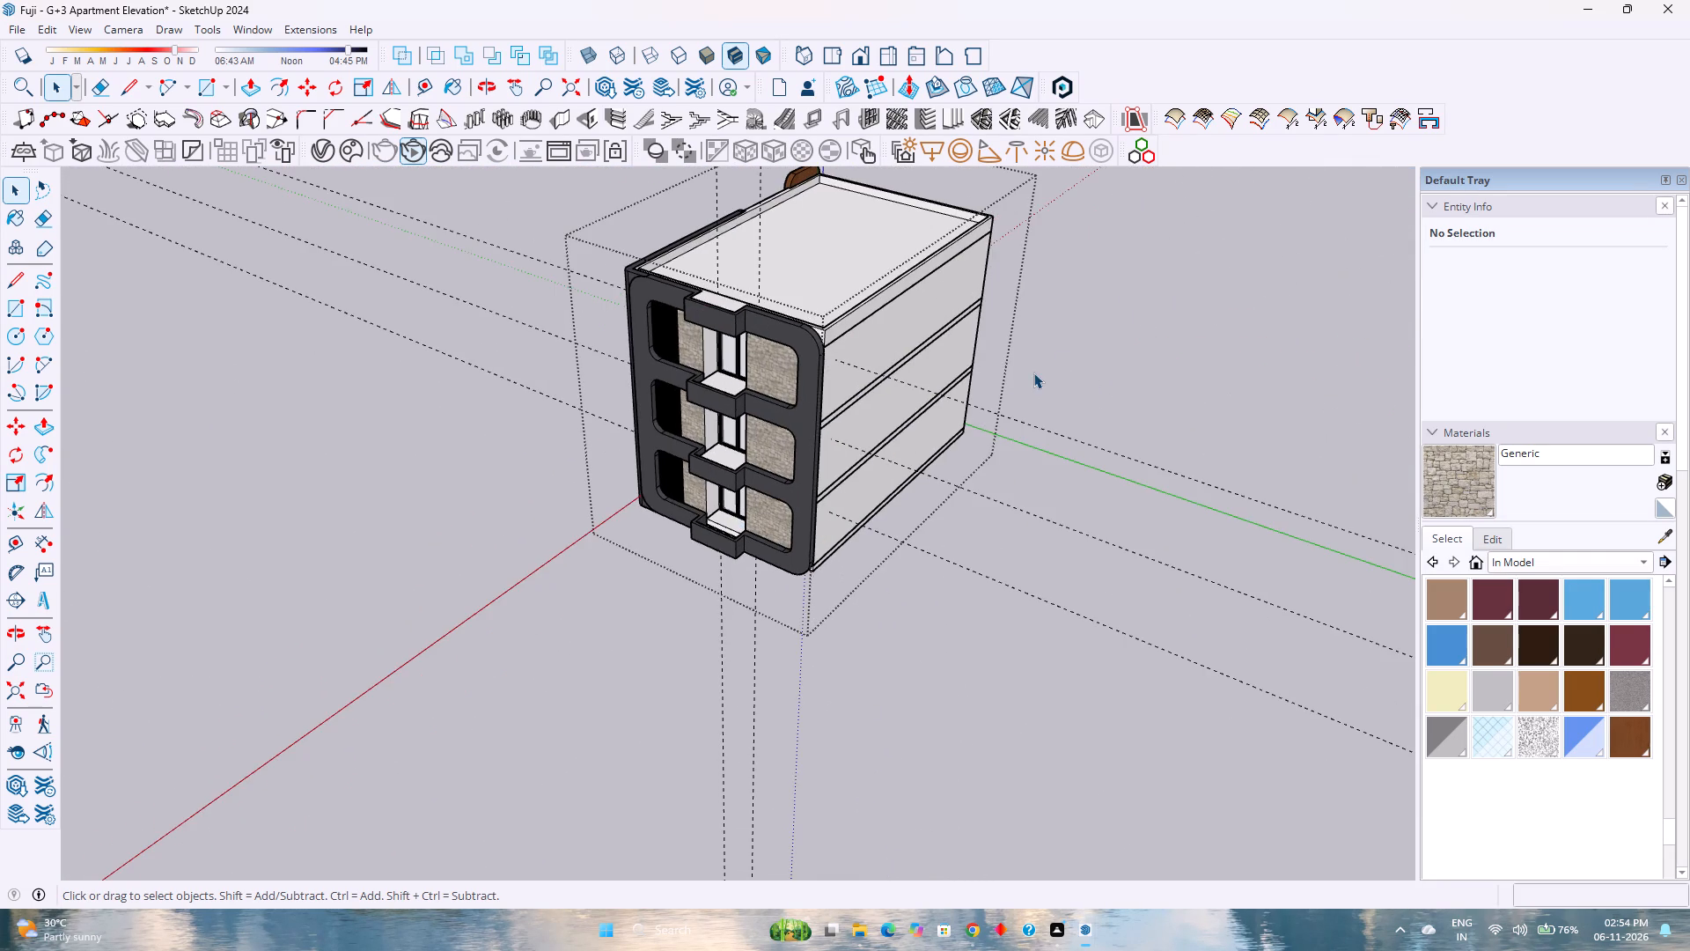
pyautogui.scroll(-4, 1033, 372)
pyautogui.moveTo(907, 376); pyautogui.dragTo(1152, 299, button='middle')
pyautogui.middleClick(1154, 299)
pyautogui.middleClick(1155, 299)
pyautogui.scroll(-3, 533, 387)
pyautogui.keyDown('shift'); pyautogui.moveTo(344, 448); pyautogui.dragTo(365, 464, button='middle'); pyautogui.keyUp('shift')
pyautogui.keyDown('shift'); pyautogui.moveTo(380, 478); pyautogui.dragTo(392, 490, button='middle'); pyautogui.keyUp('shift')
pyautogui.keyDown('shift'); pyautogui.moveTo(404, 500); pyautogui.dragTo(463, 557, button='middle'); pyautogui.keyUp('shift')
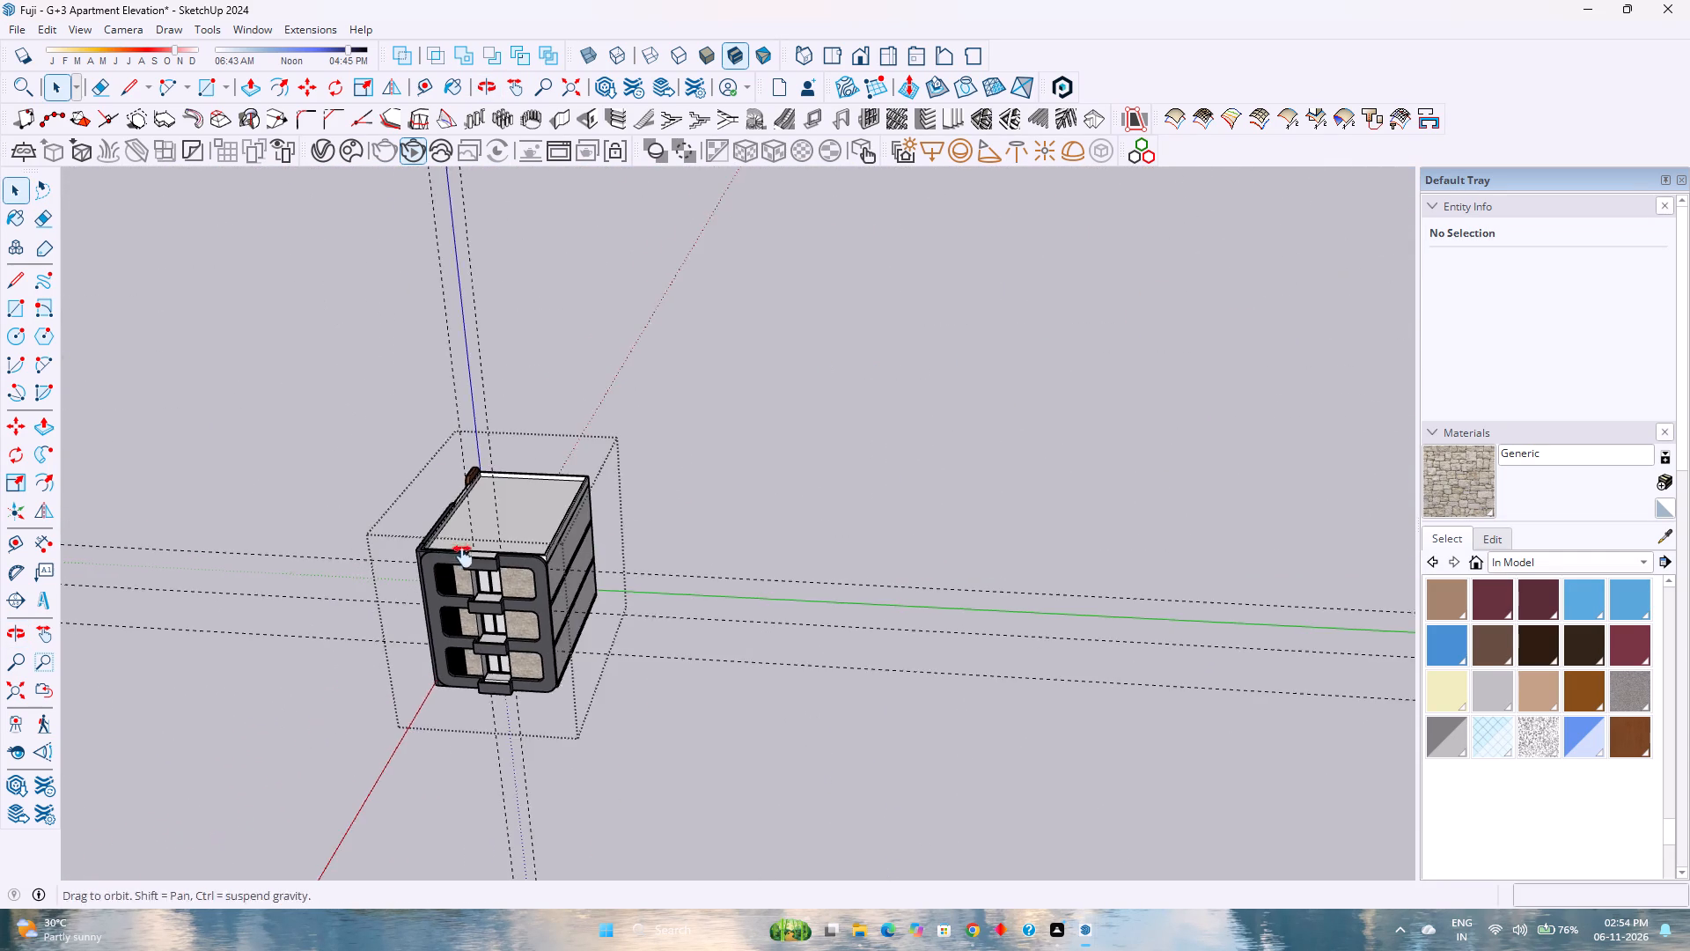
pyautogui.keyDown('shift'); pyautogui.moveTo(463, 557); pyautogui.dragTo(463, 553, button='middle'); pyautogui.keyUp('shift')
pyautogui.scroll(11, 424, 557)
pyautogui.moveTo(422, 562); pyautogui.dragTo(690, 351, button='middle')
pyautogui.middleClick(690, 351)
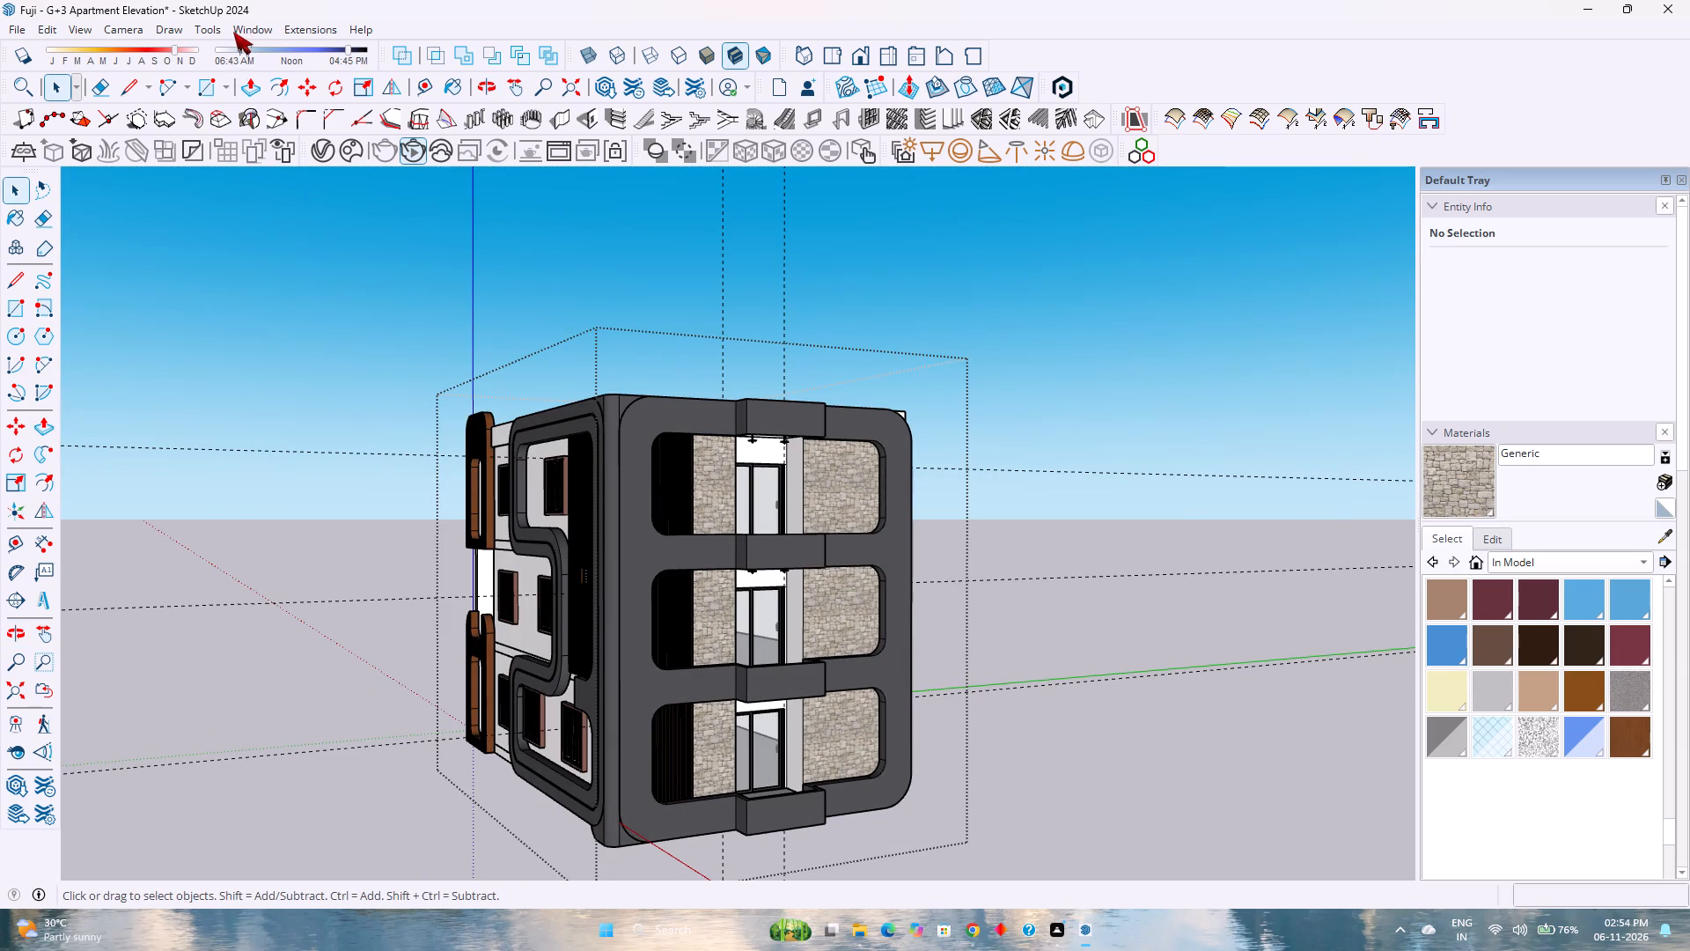
# Delete all construction guides from the apartment model.
pyautogui.click(46, 33)
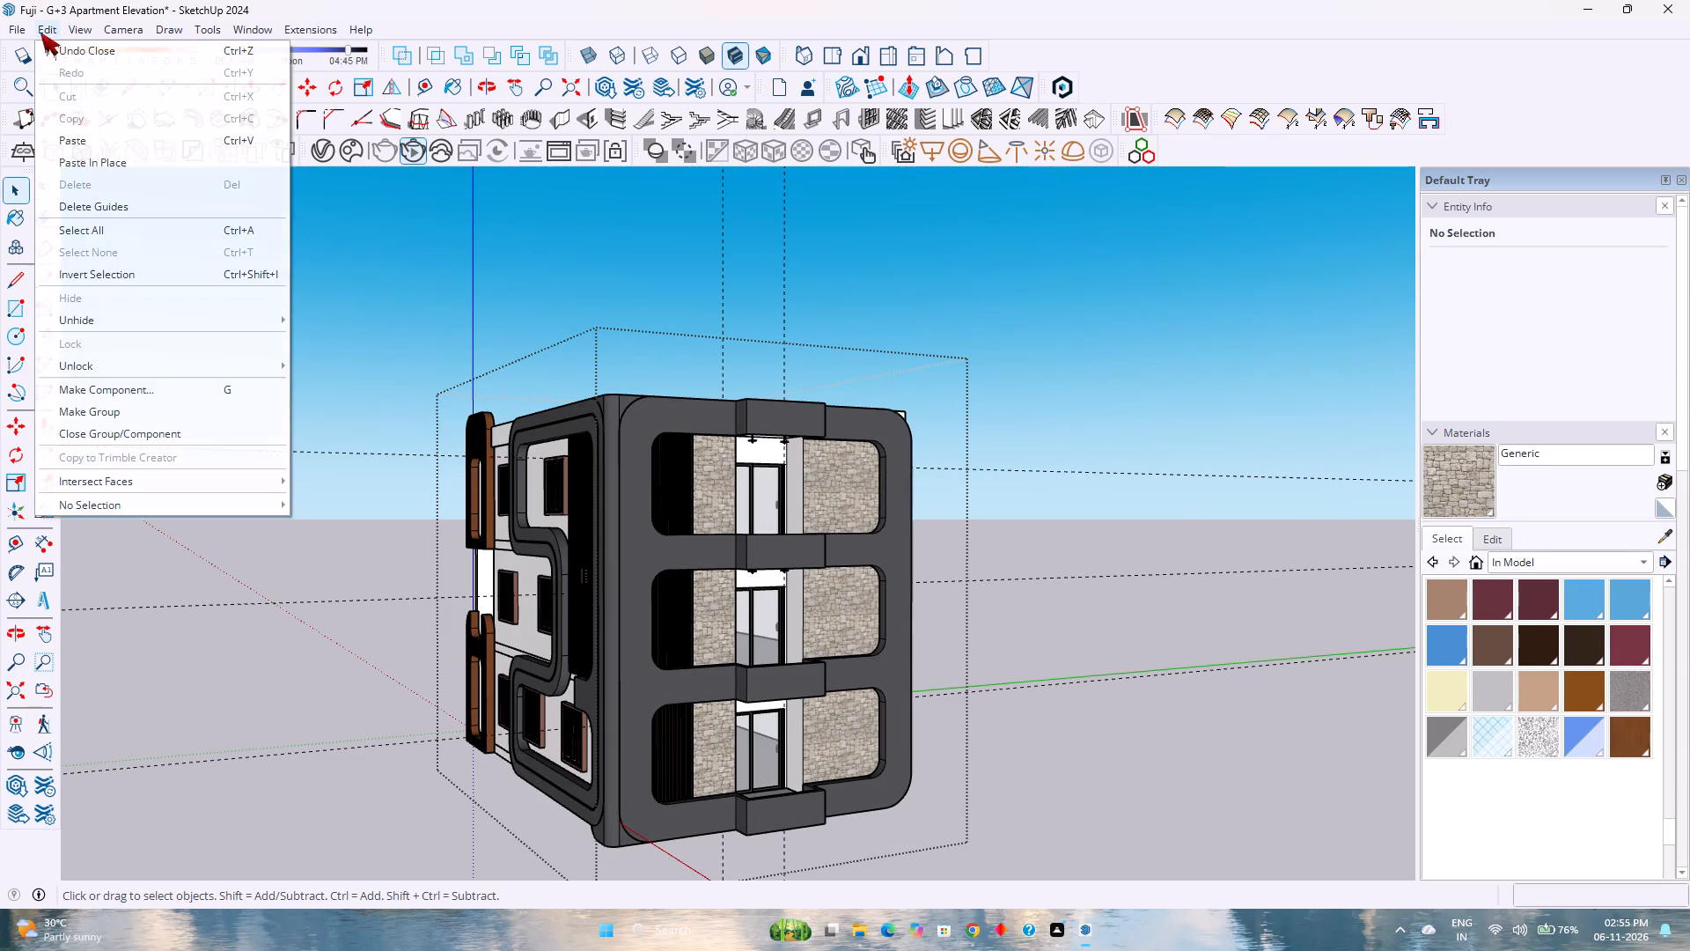
pyautogui.click(155, 203)
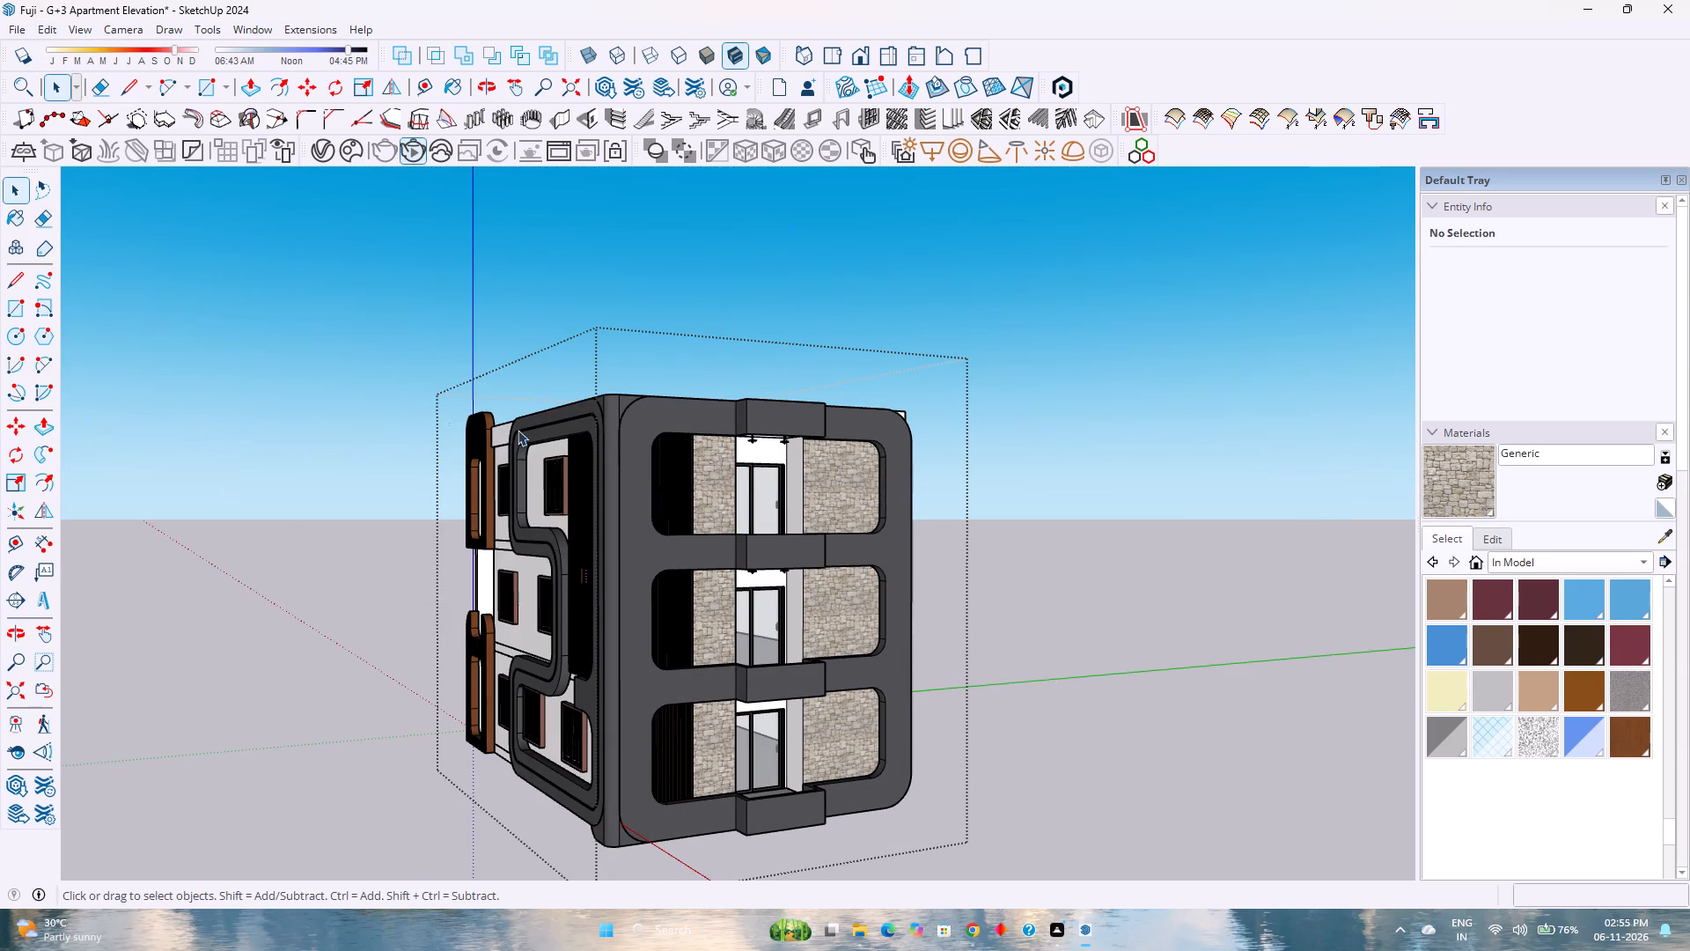
# Save the apartment elevation model with the whole building in view from its front corner.
pyautogui.scroll(-4, 868, 480)
pyautogui.moveTo(641, 512); pyautogui.dragTo(723, 507, button='middle')
pyautogui.moveTo(834, 502); pyautogui.dragTo(842, 501, button='middle')
pyautogui.moveTo(842, 501); pyautogui.dragTo(857, 495, button='middle')
pyautogui.middleClick(857, 495)
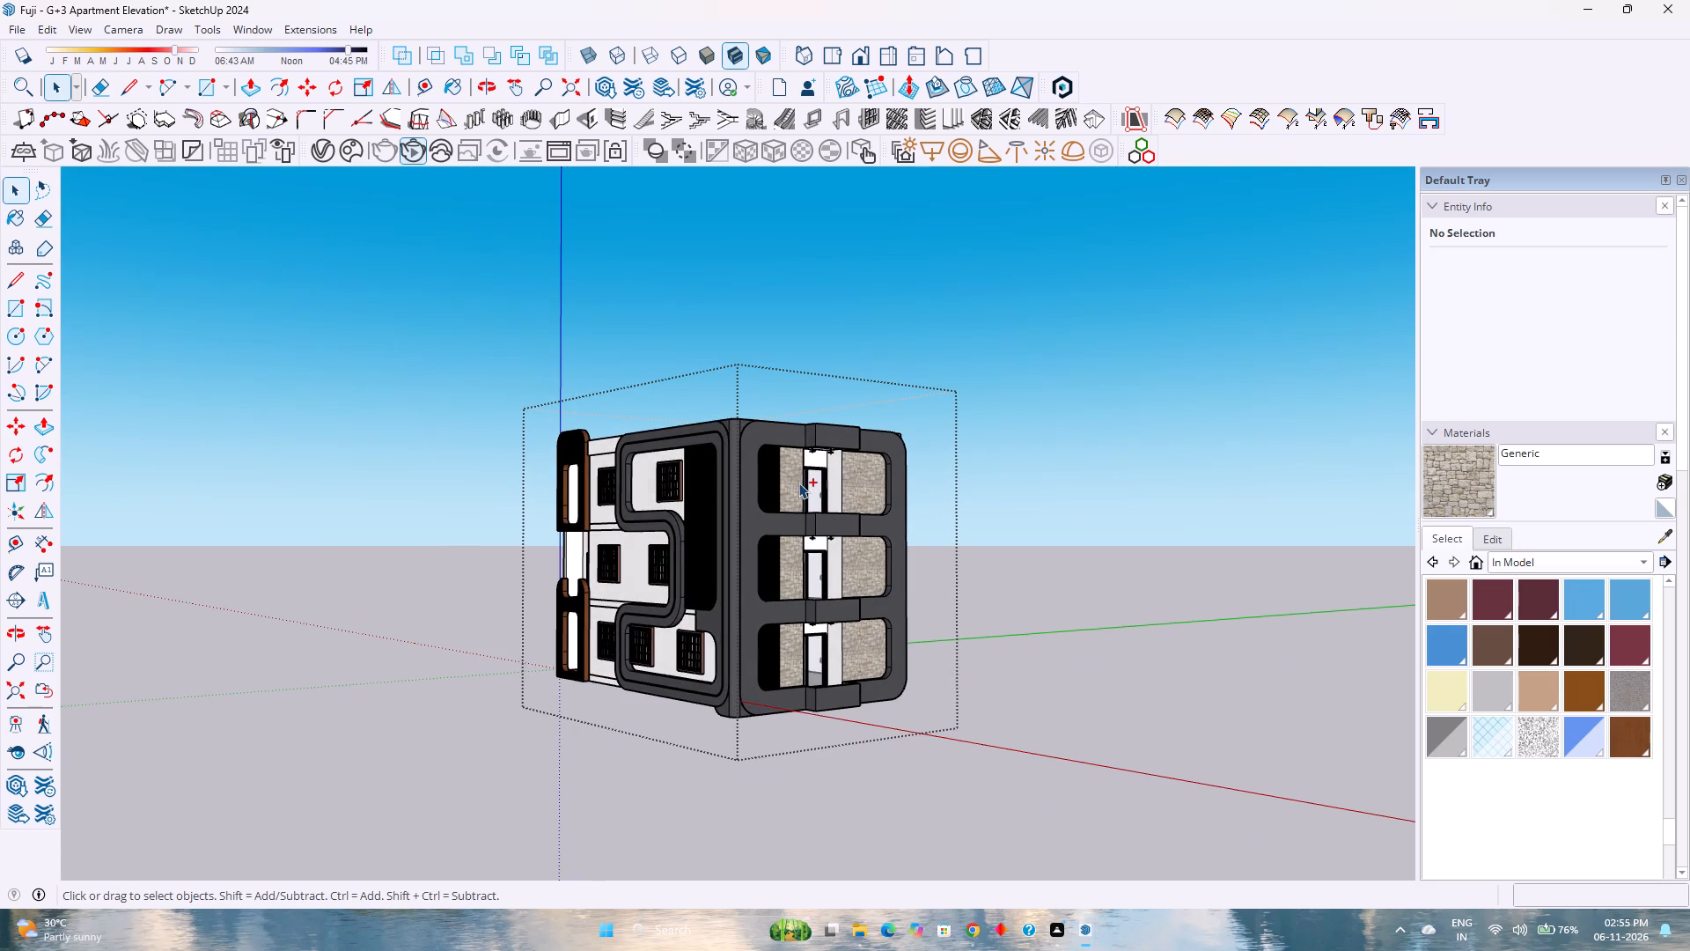
pyautogui.hotkey('ctrl', 's')
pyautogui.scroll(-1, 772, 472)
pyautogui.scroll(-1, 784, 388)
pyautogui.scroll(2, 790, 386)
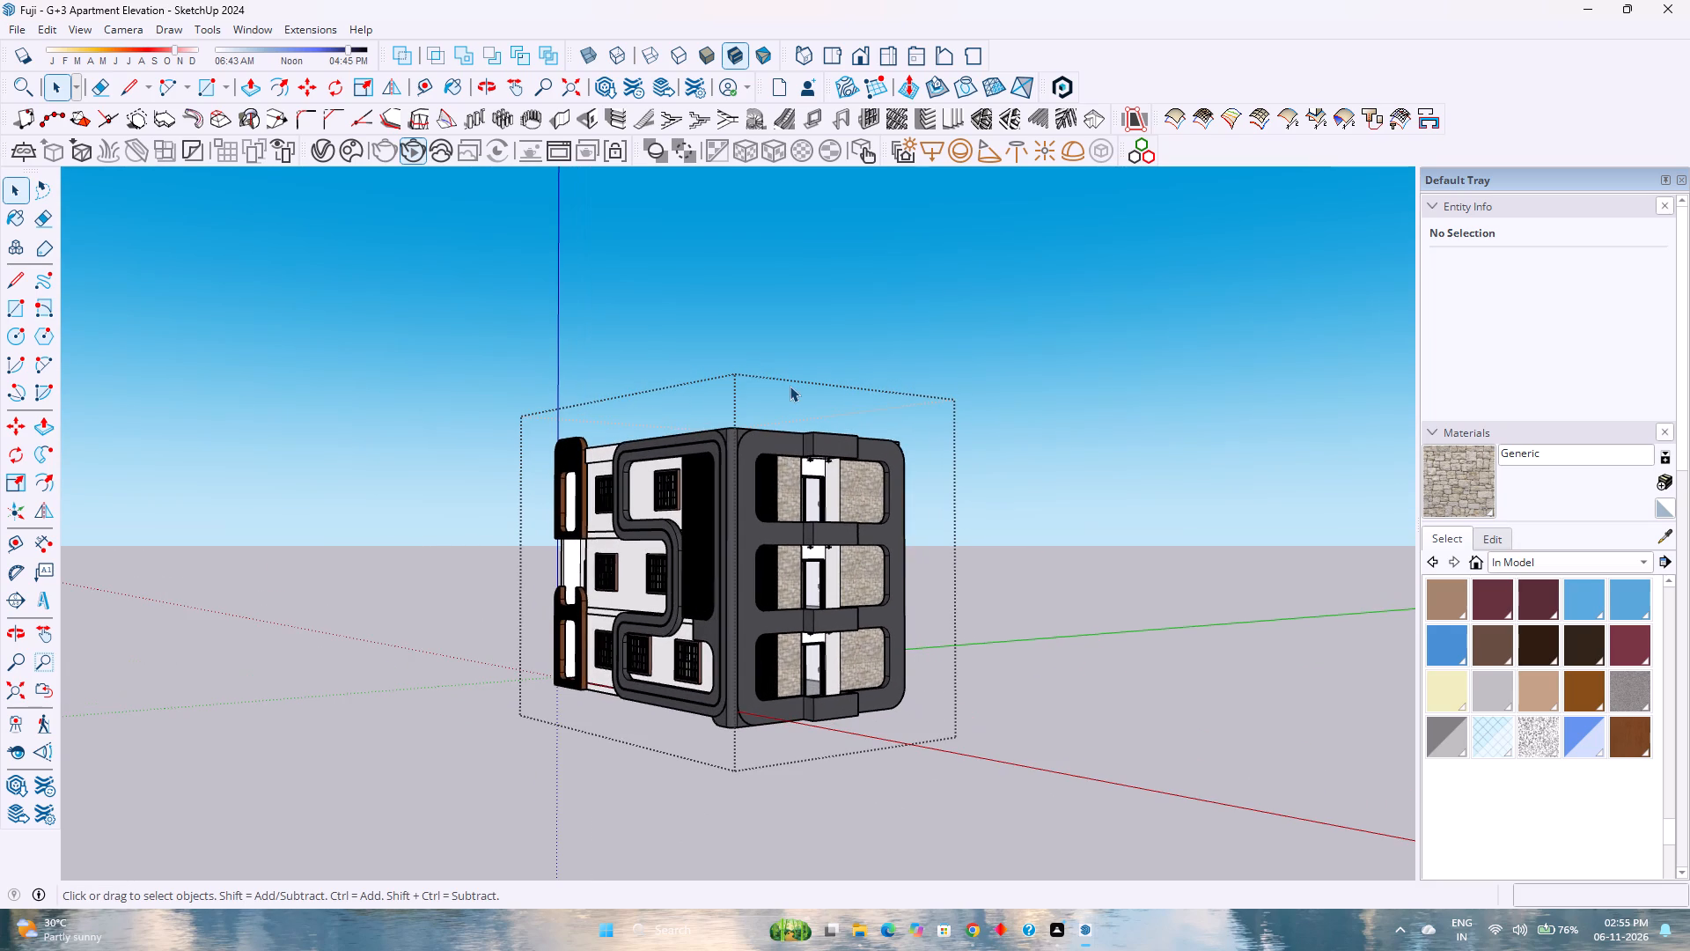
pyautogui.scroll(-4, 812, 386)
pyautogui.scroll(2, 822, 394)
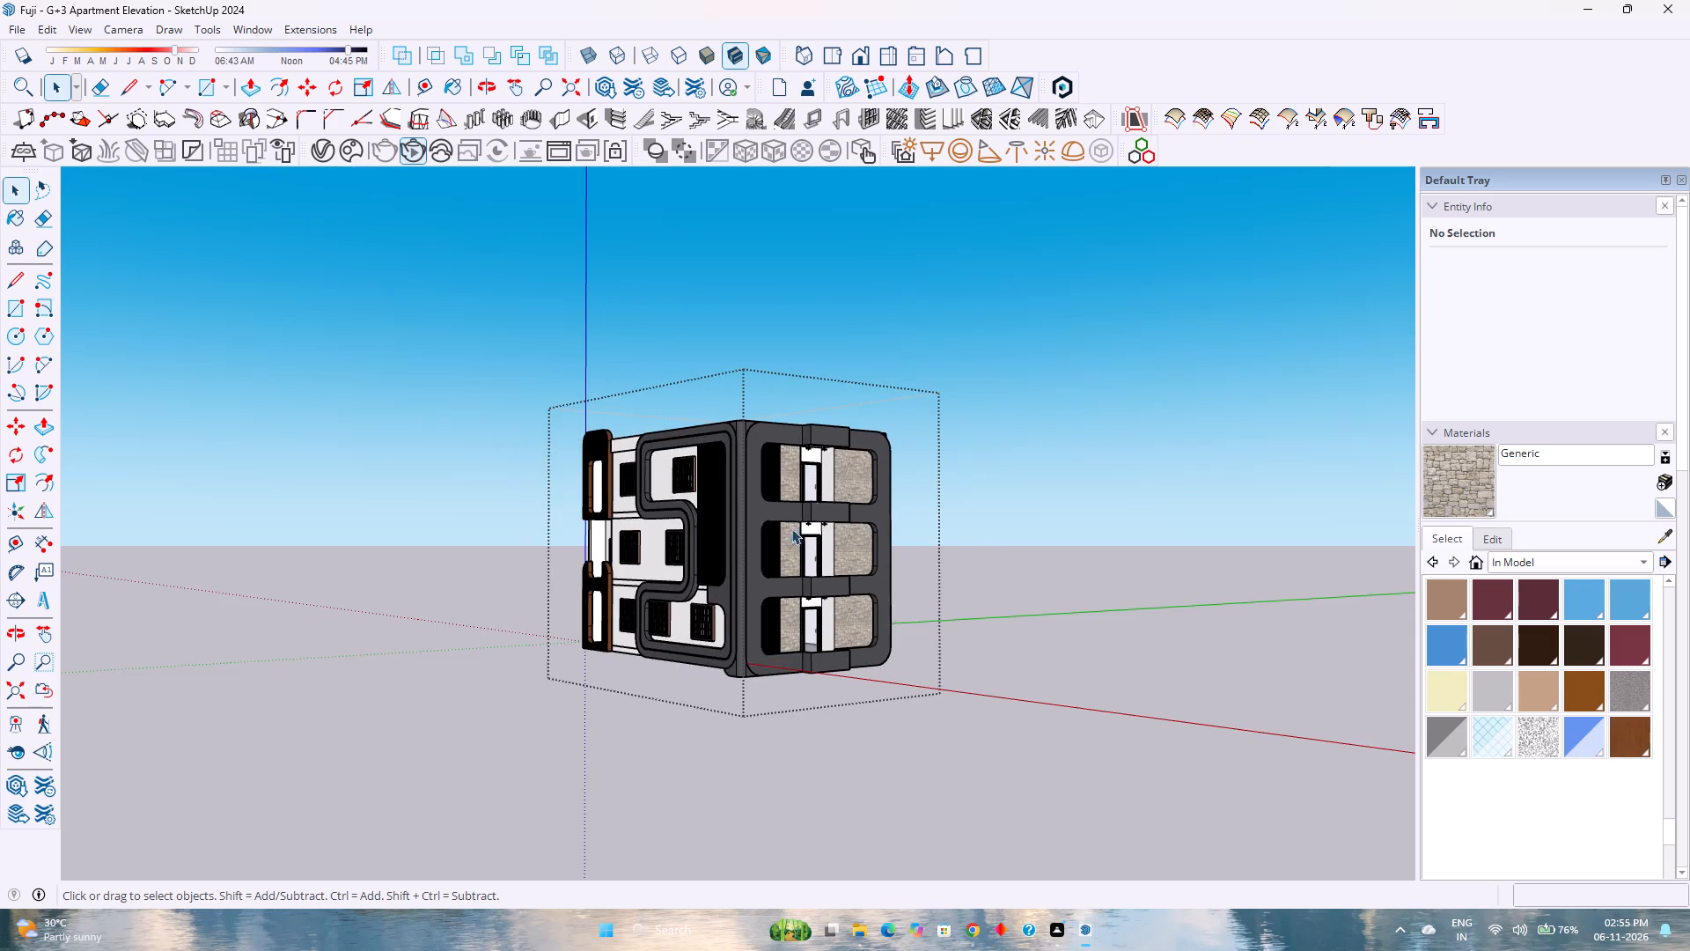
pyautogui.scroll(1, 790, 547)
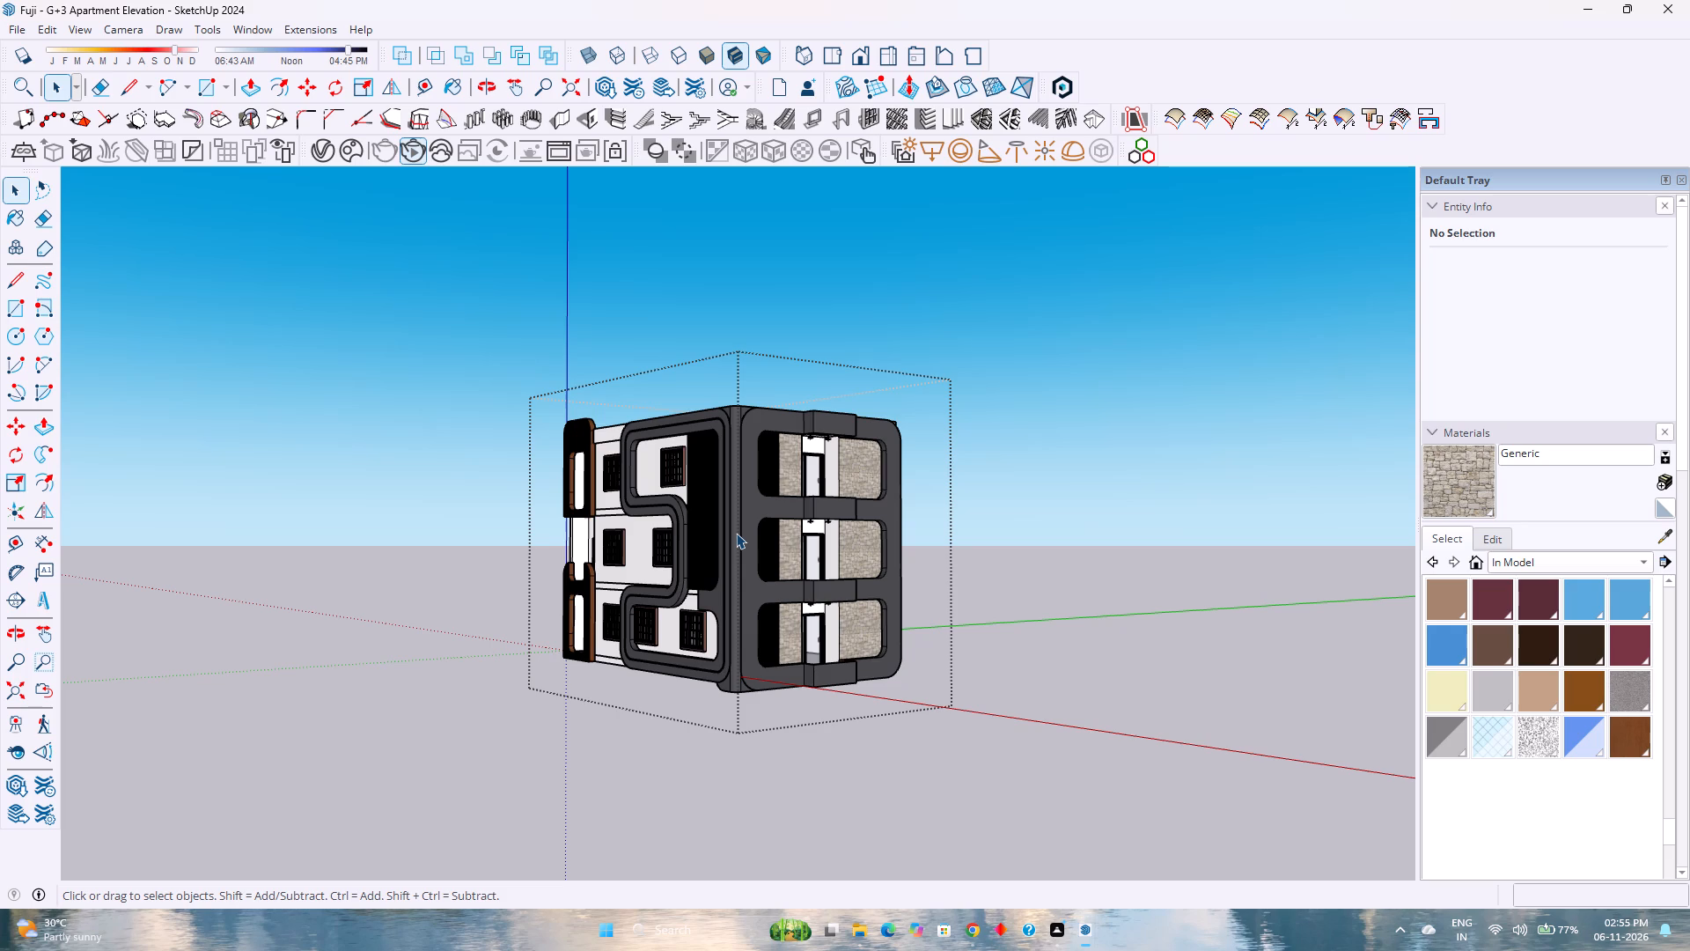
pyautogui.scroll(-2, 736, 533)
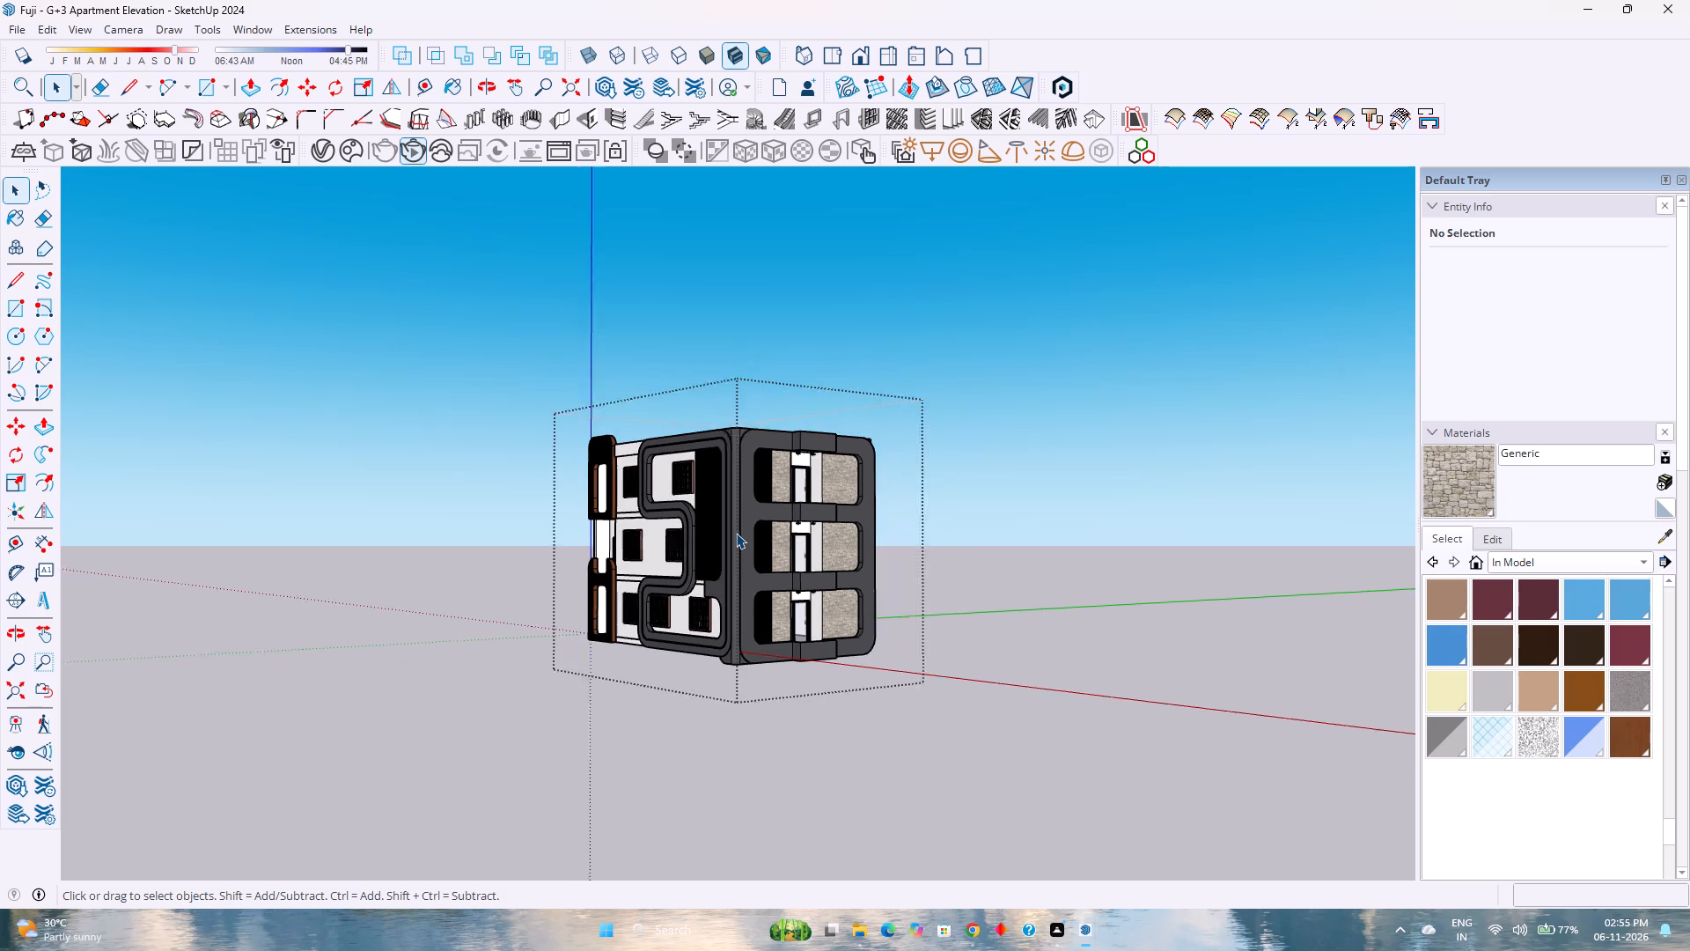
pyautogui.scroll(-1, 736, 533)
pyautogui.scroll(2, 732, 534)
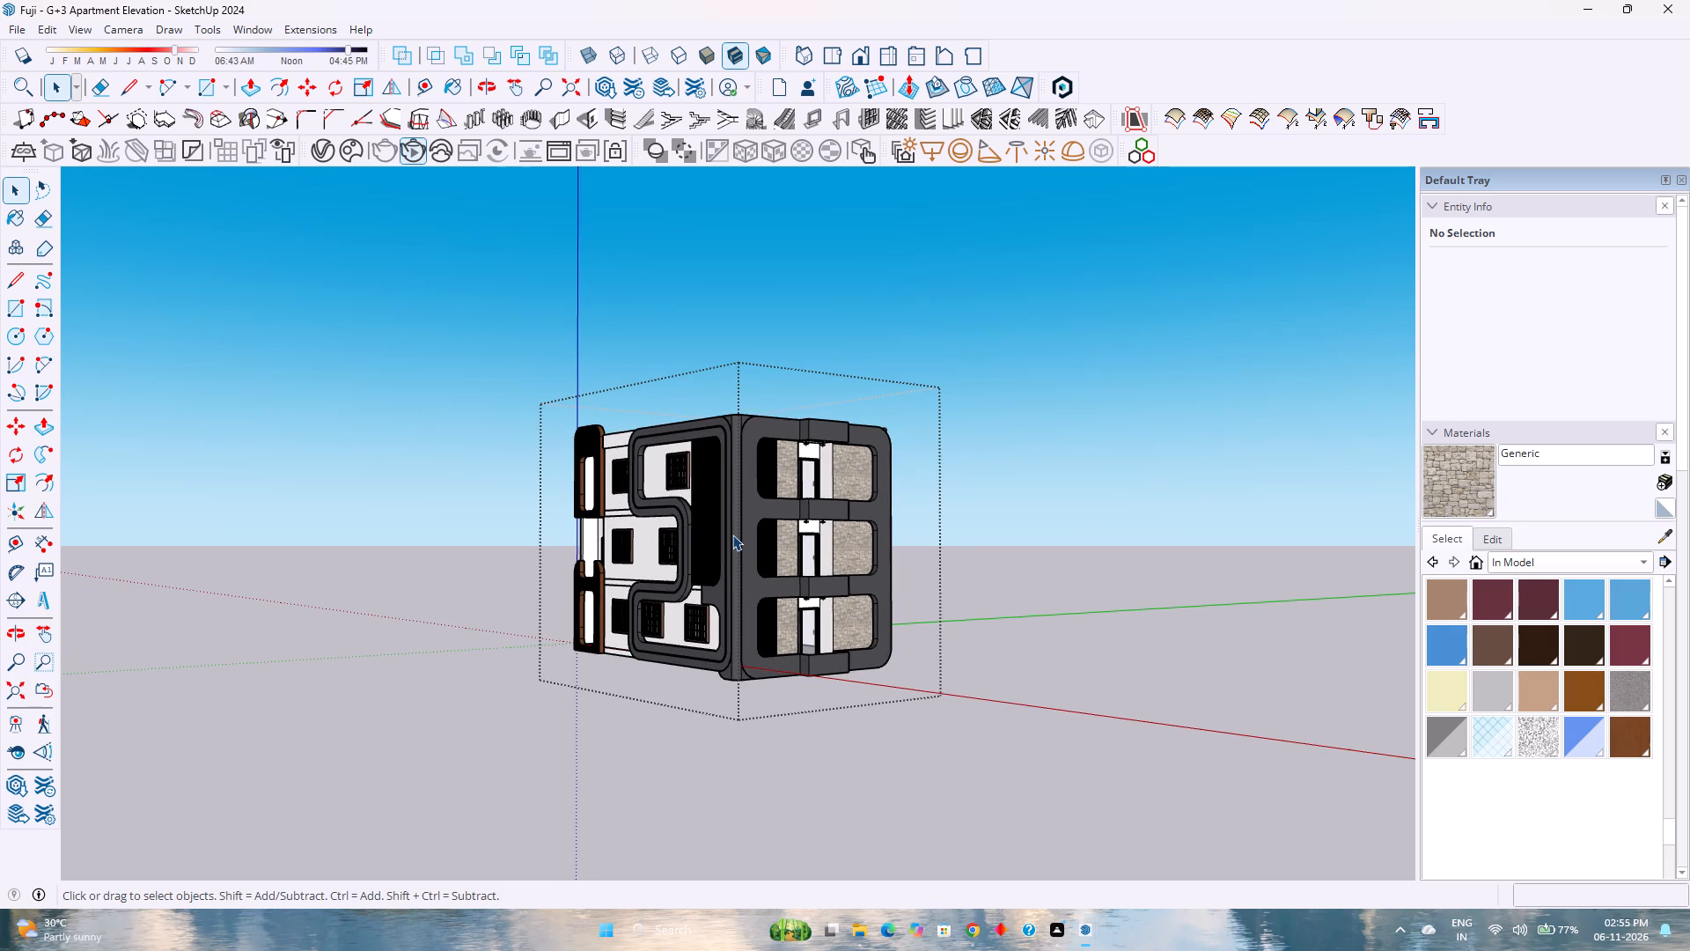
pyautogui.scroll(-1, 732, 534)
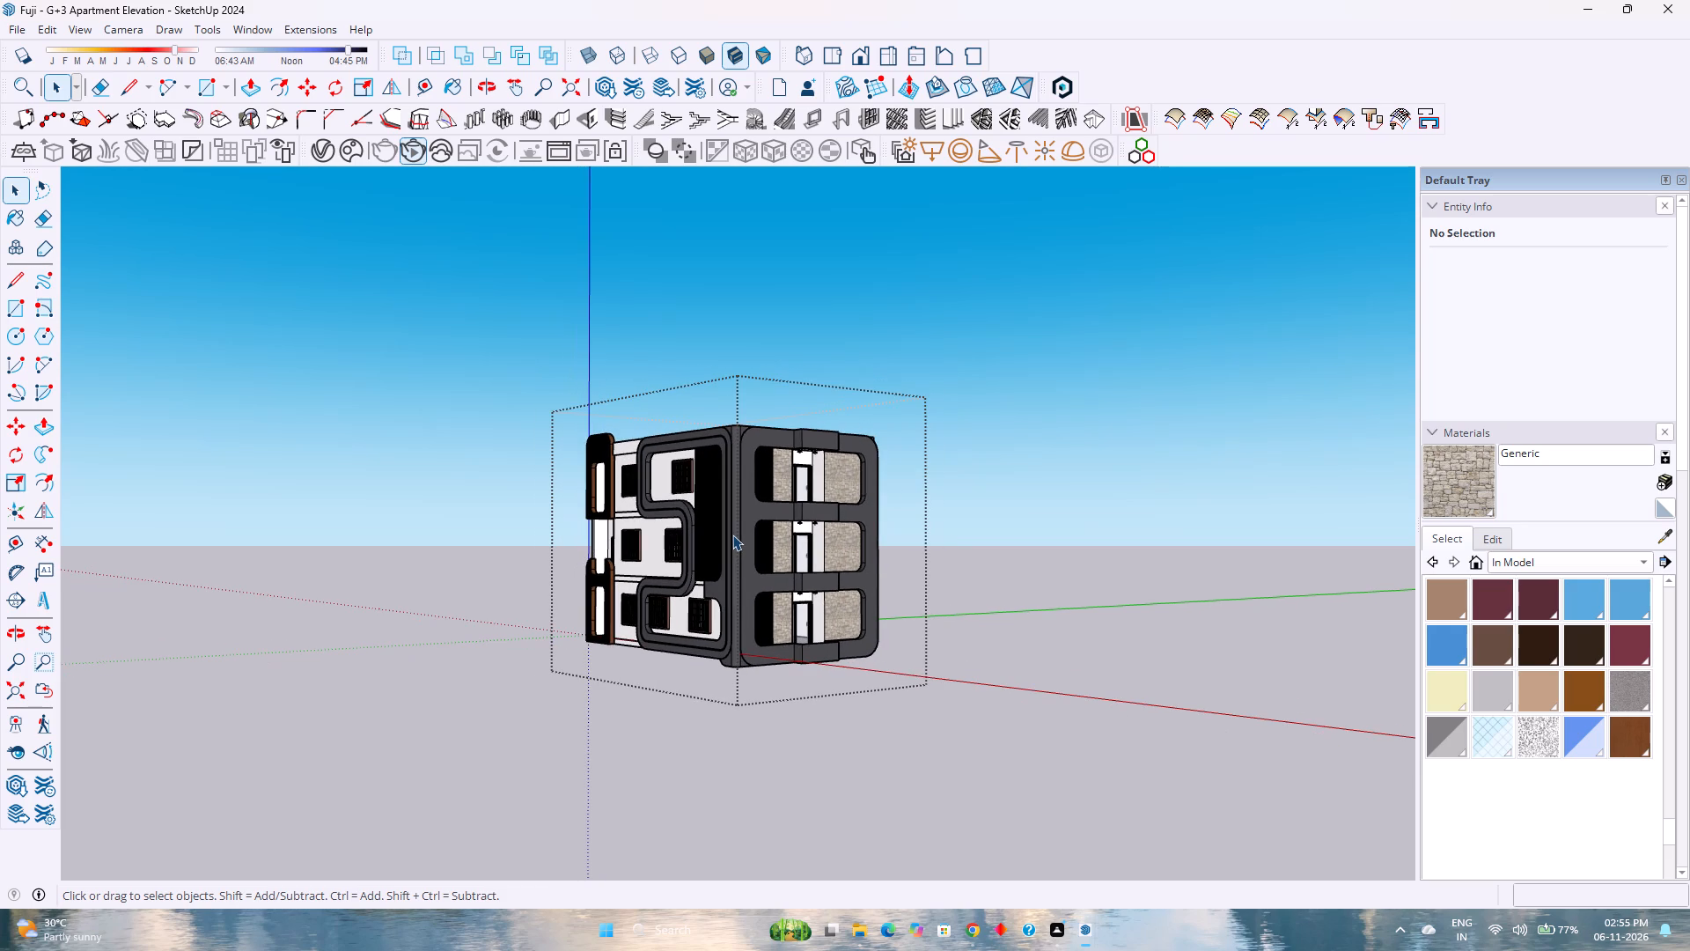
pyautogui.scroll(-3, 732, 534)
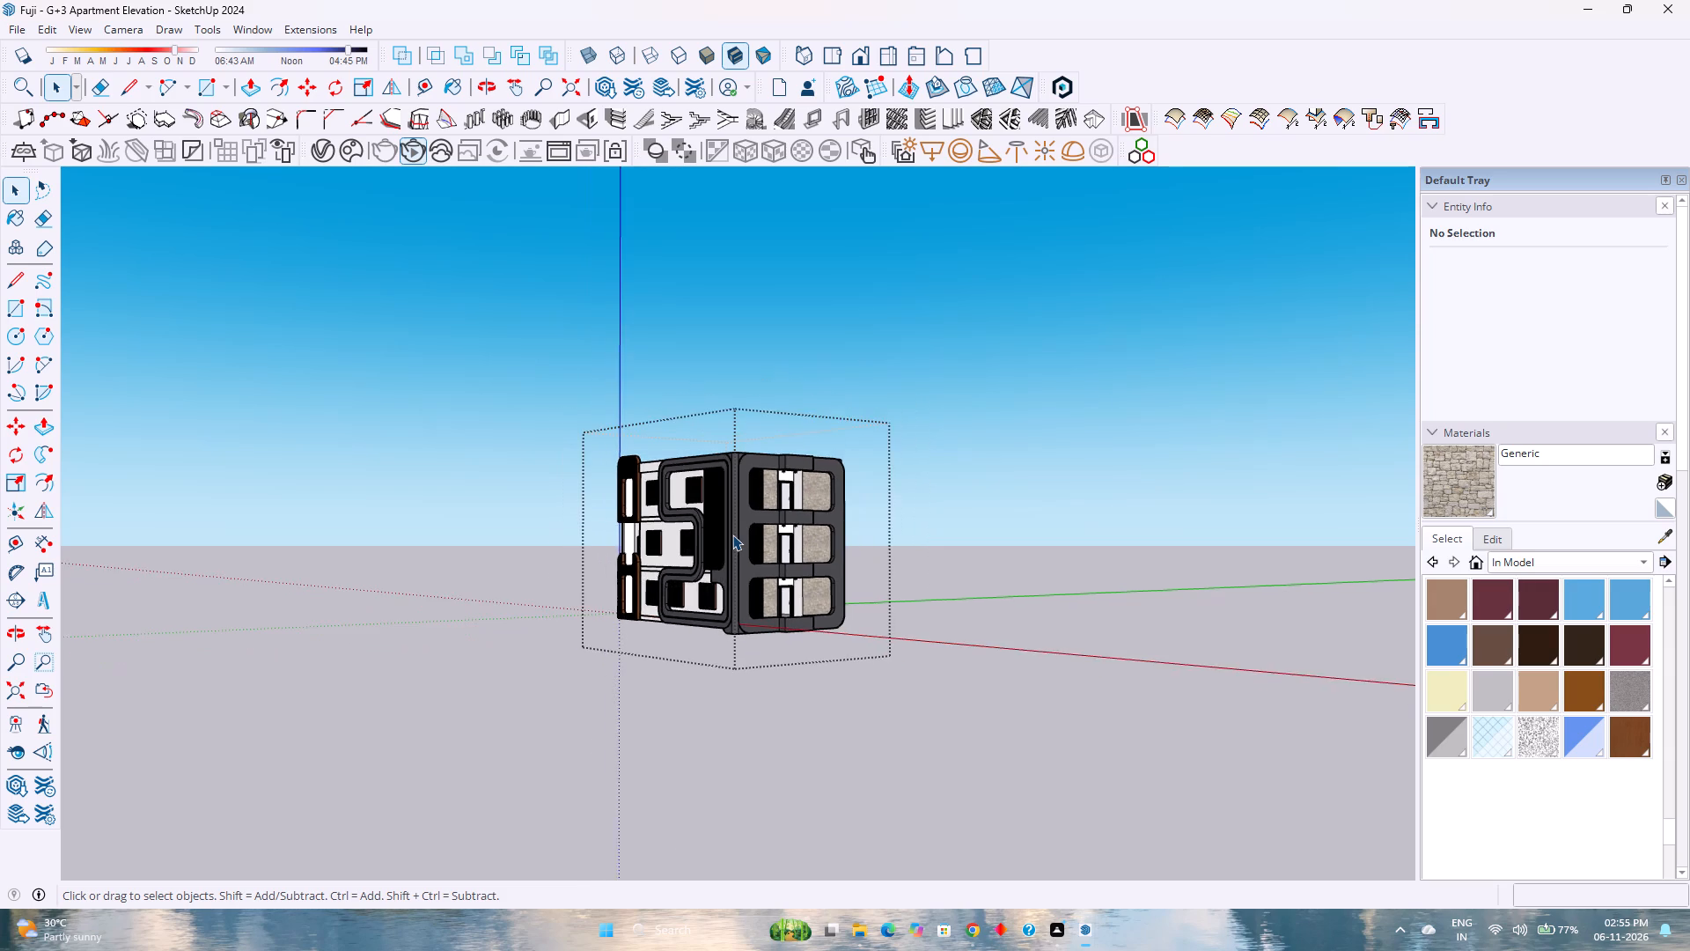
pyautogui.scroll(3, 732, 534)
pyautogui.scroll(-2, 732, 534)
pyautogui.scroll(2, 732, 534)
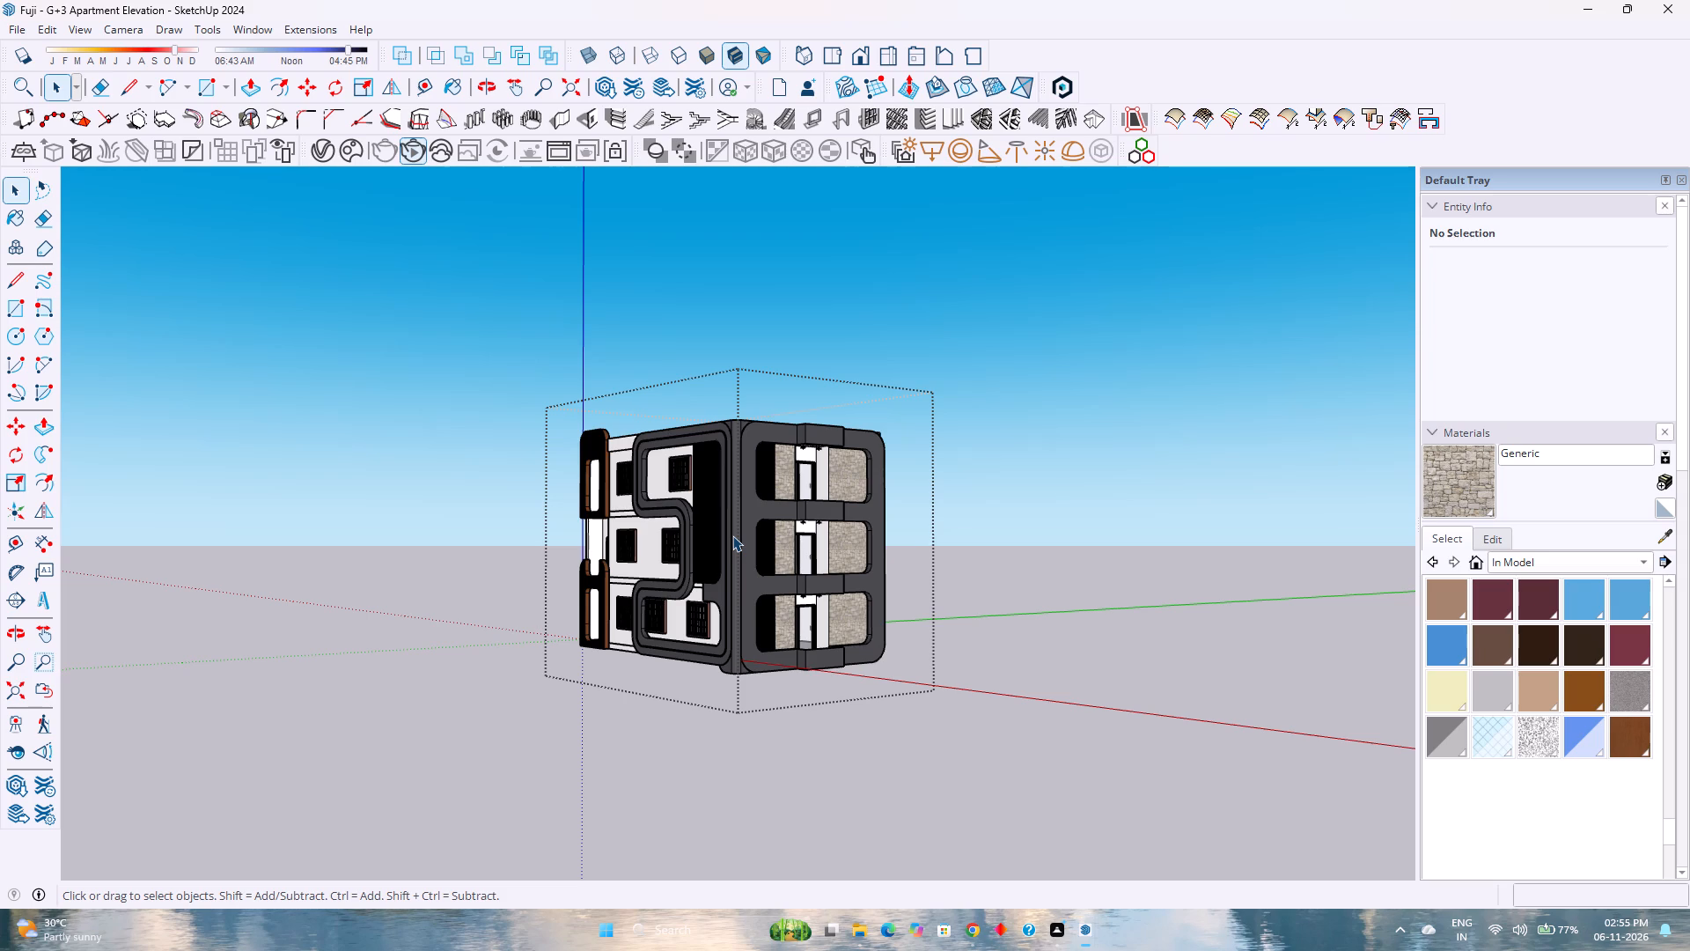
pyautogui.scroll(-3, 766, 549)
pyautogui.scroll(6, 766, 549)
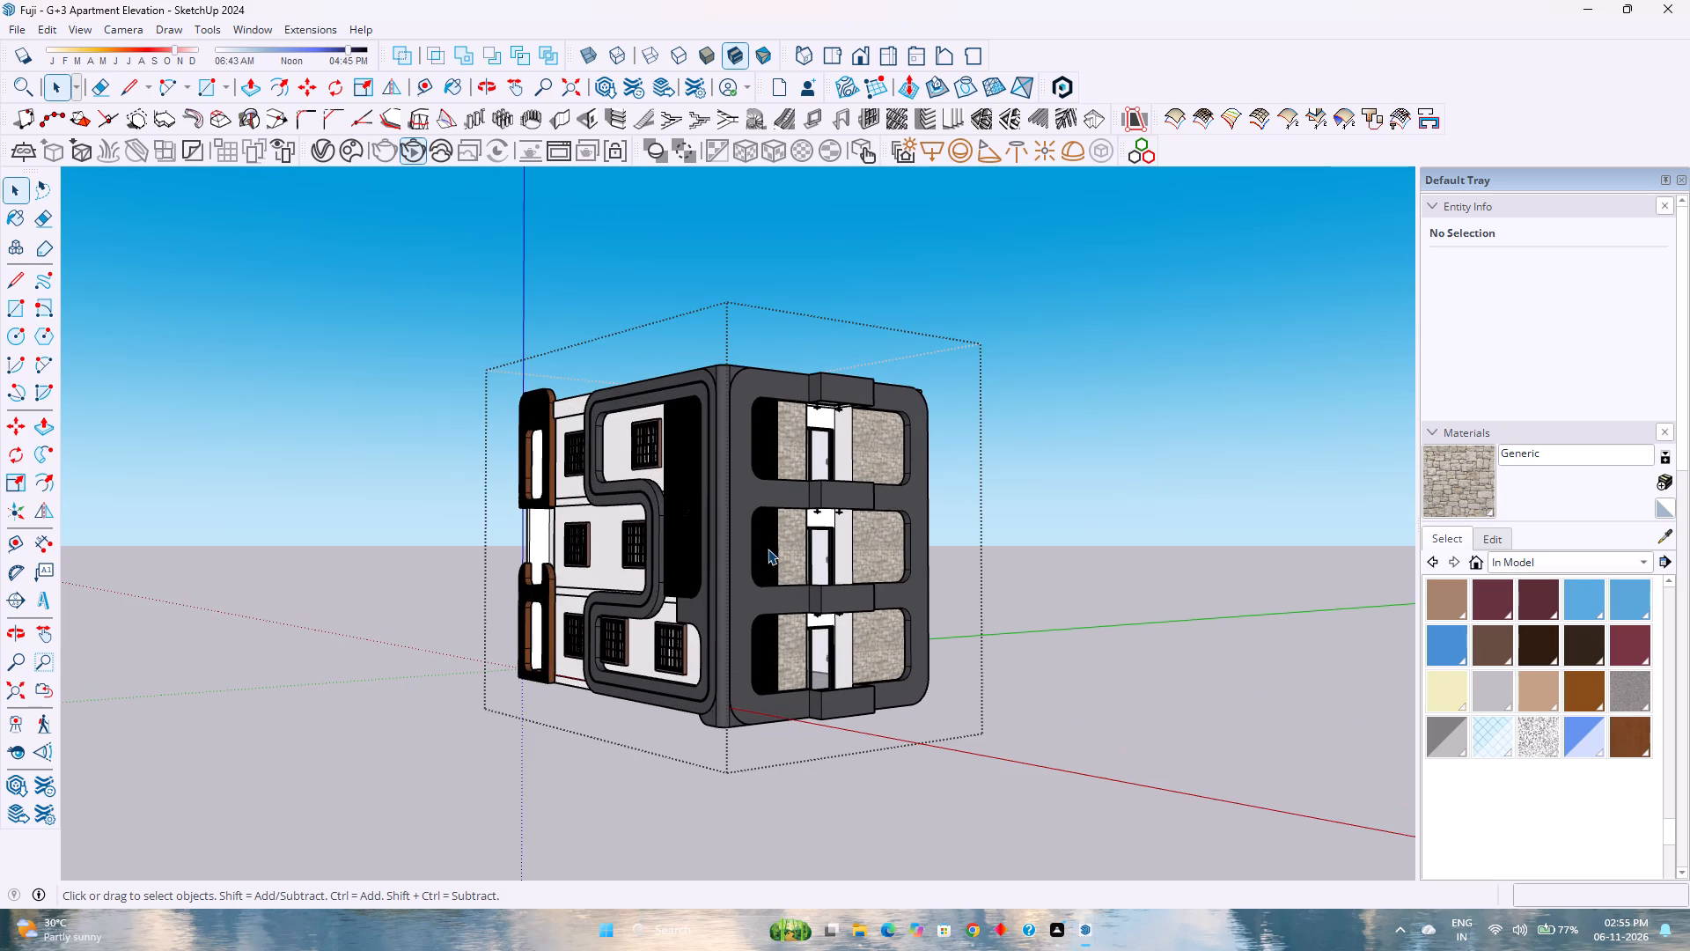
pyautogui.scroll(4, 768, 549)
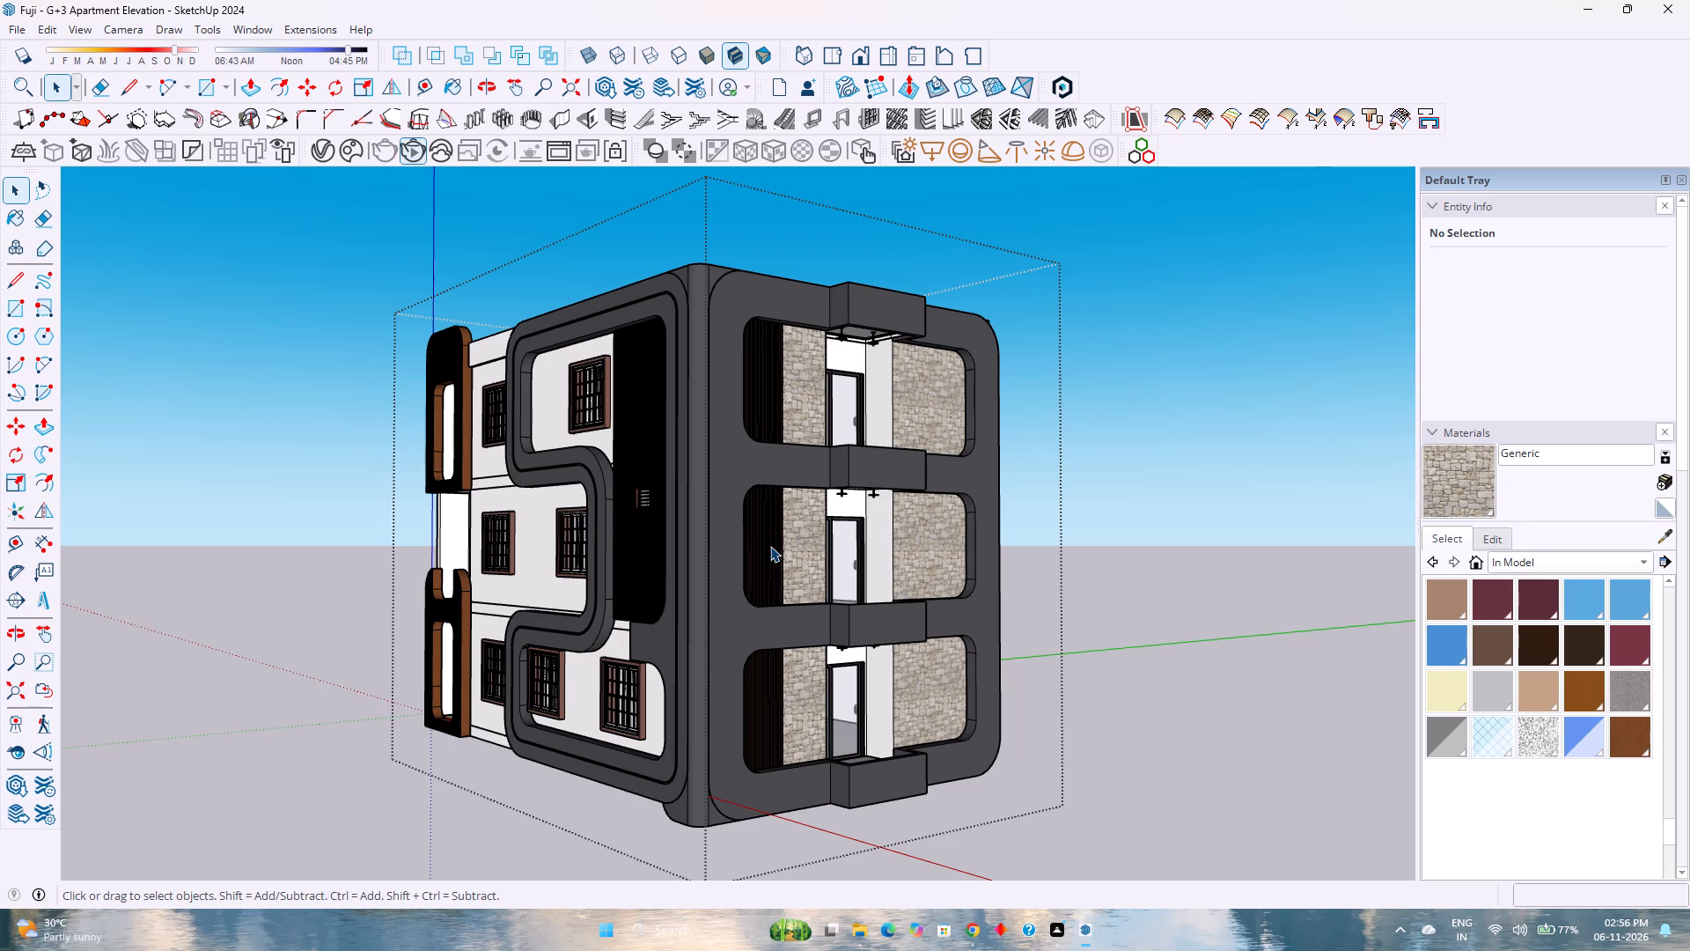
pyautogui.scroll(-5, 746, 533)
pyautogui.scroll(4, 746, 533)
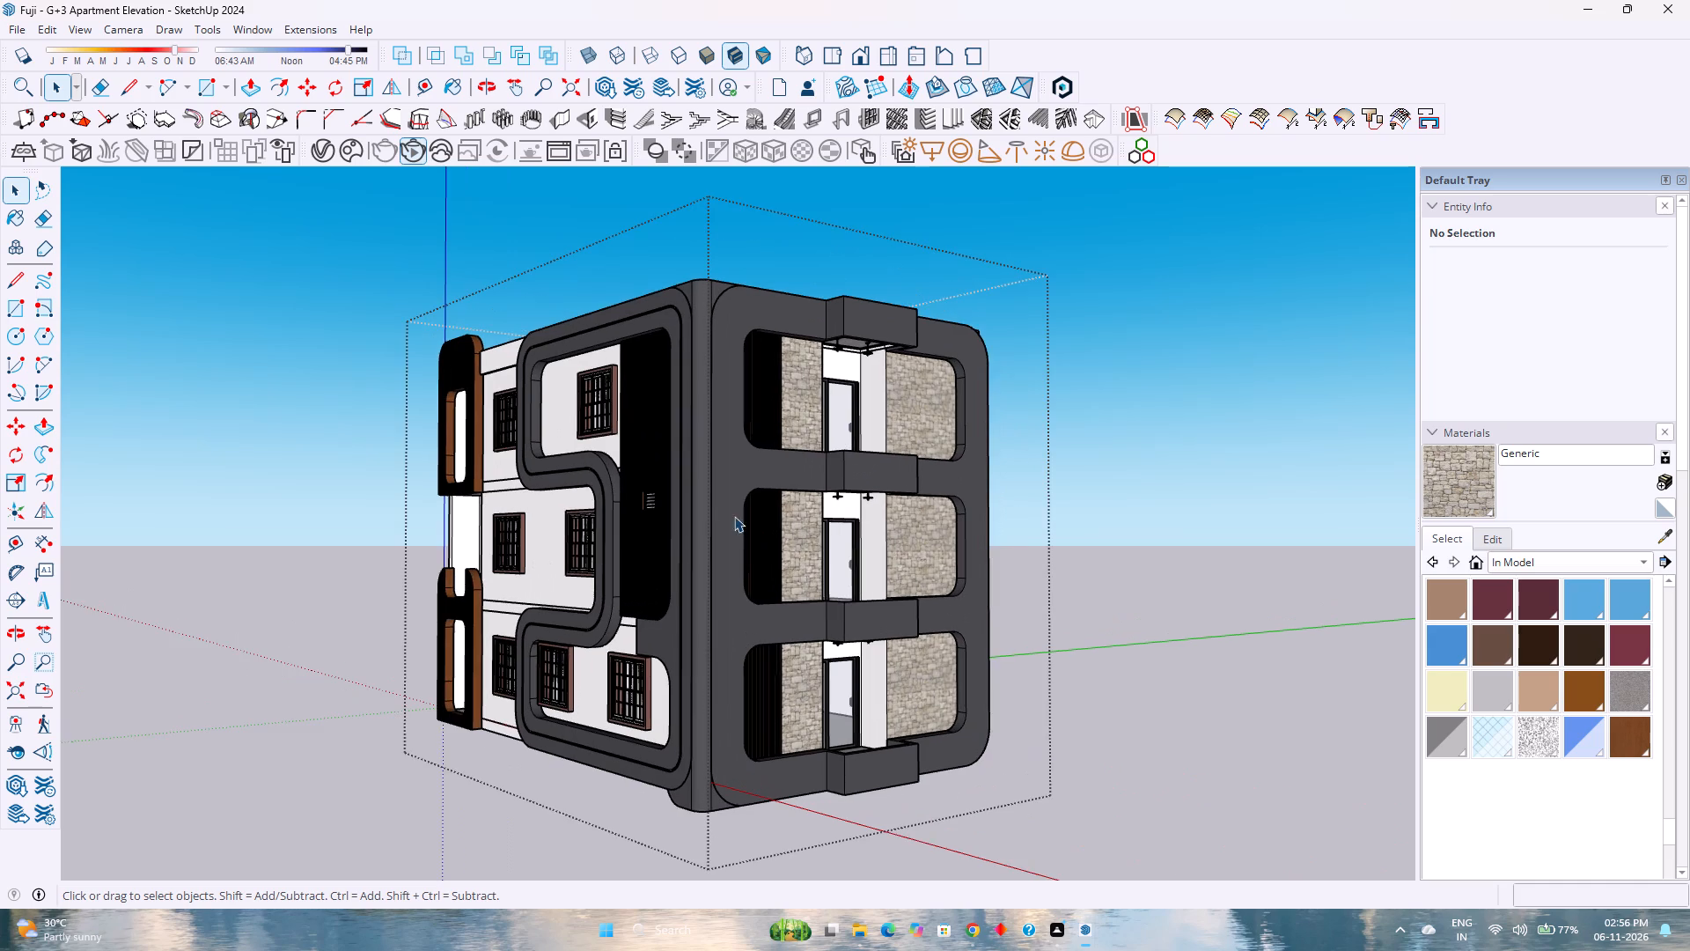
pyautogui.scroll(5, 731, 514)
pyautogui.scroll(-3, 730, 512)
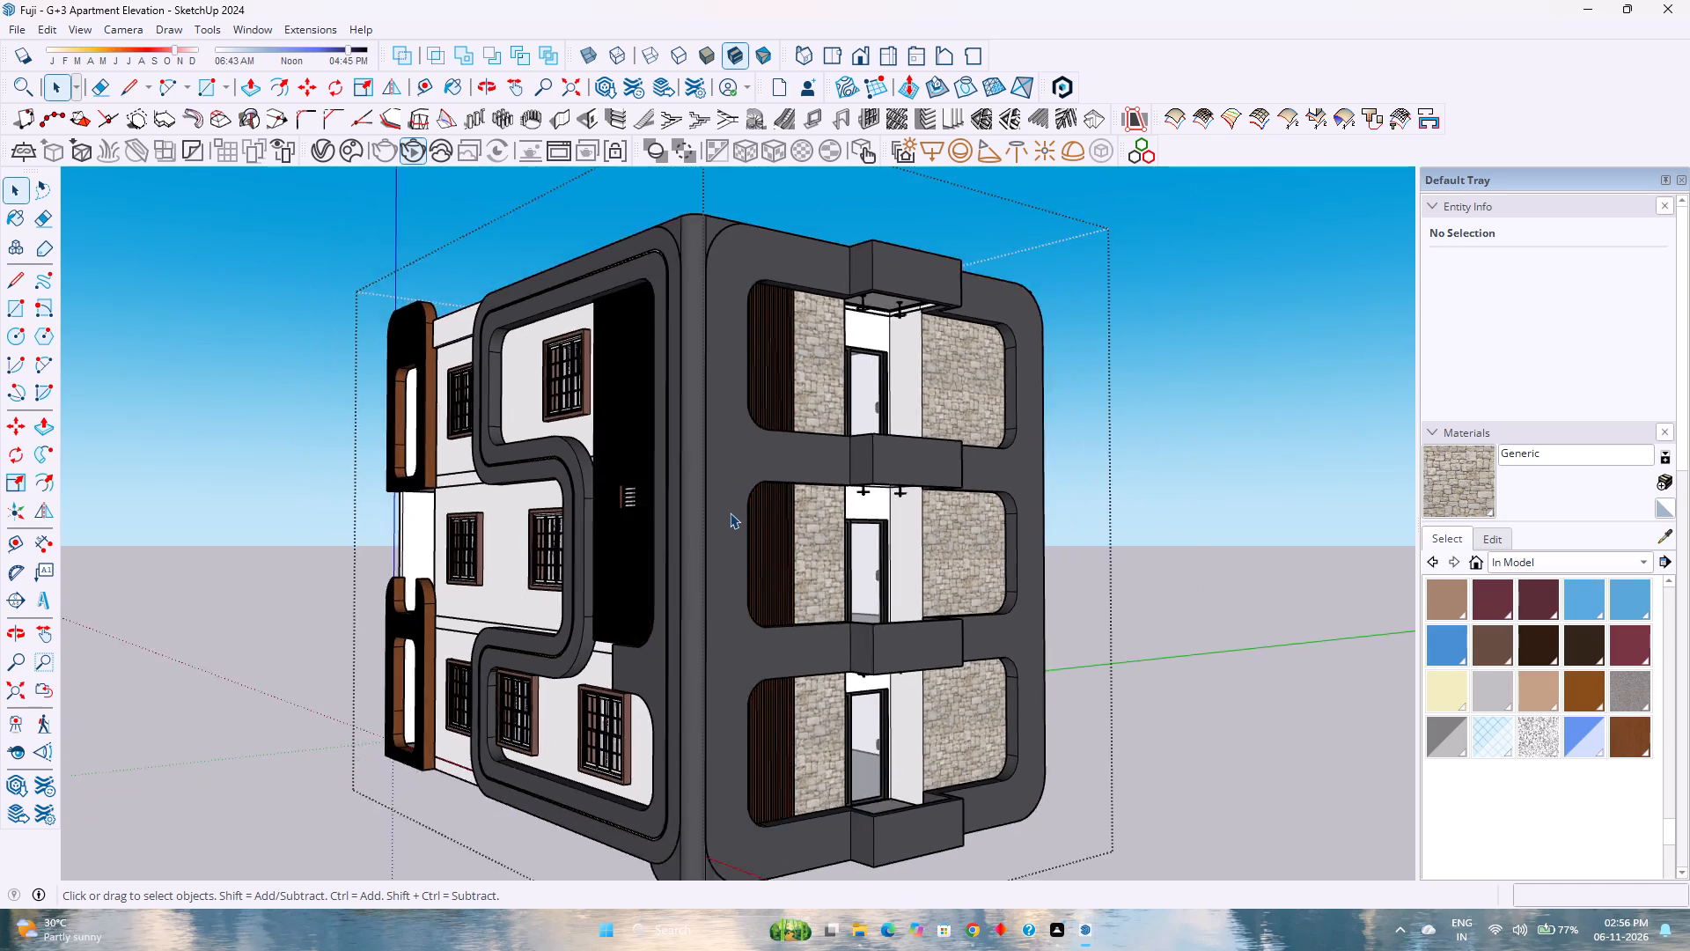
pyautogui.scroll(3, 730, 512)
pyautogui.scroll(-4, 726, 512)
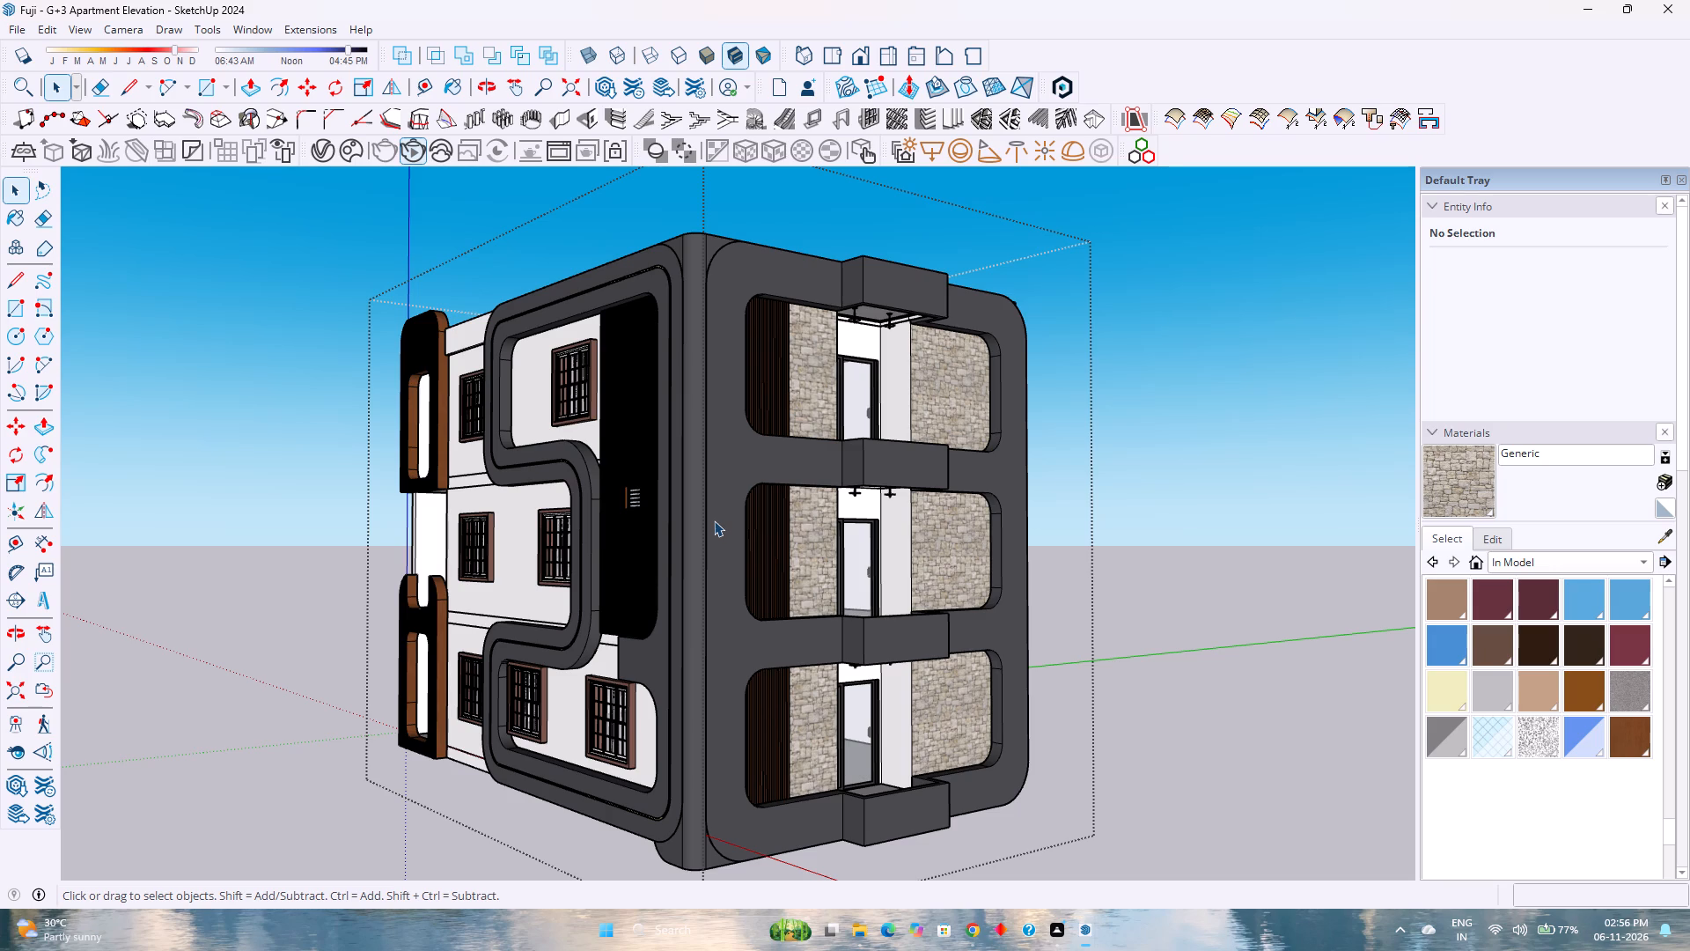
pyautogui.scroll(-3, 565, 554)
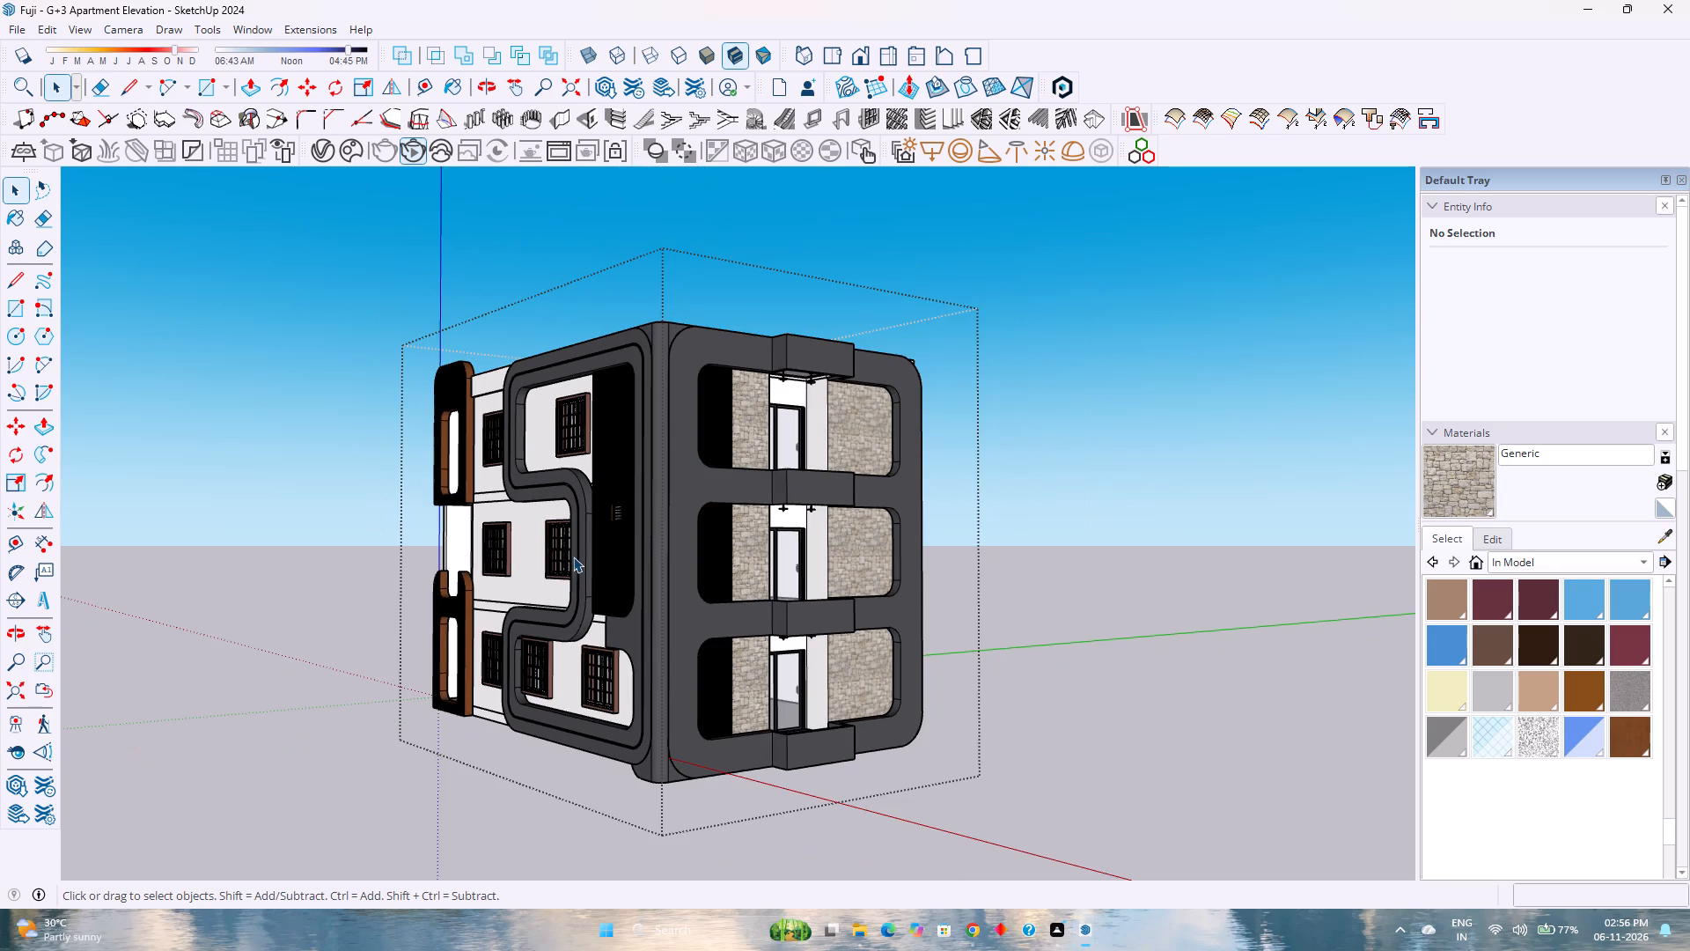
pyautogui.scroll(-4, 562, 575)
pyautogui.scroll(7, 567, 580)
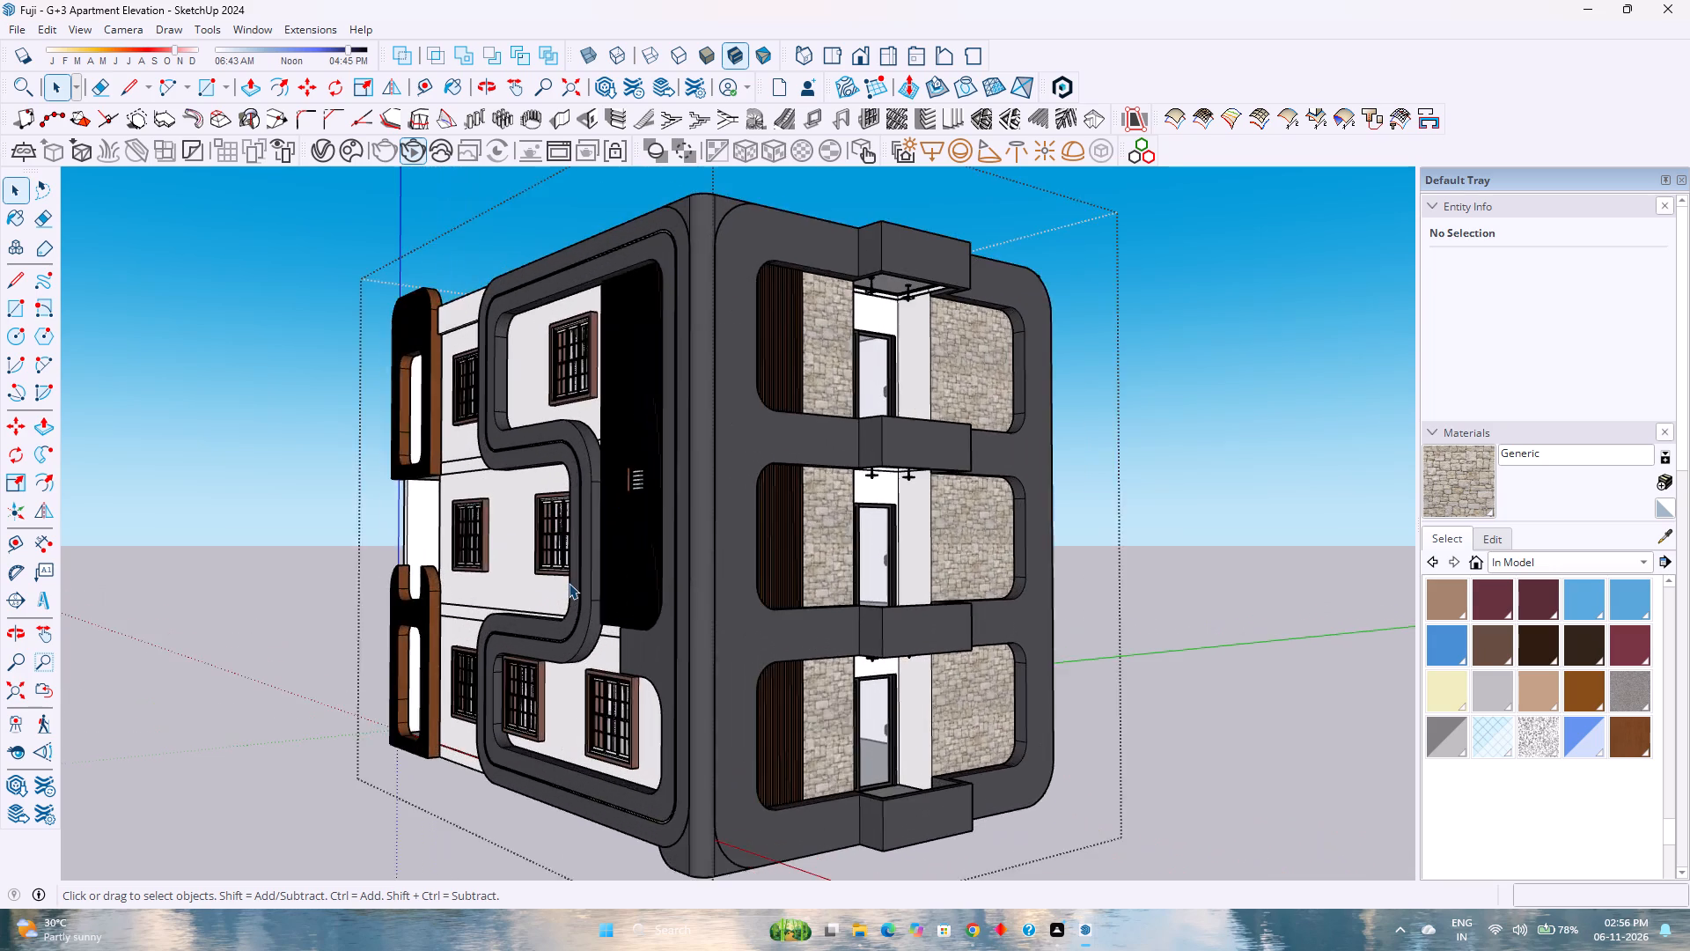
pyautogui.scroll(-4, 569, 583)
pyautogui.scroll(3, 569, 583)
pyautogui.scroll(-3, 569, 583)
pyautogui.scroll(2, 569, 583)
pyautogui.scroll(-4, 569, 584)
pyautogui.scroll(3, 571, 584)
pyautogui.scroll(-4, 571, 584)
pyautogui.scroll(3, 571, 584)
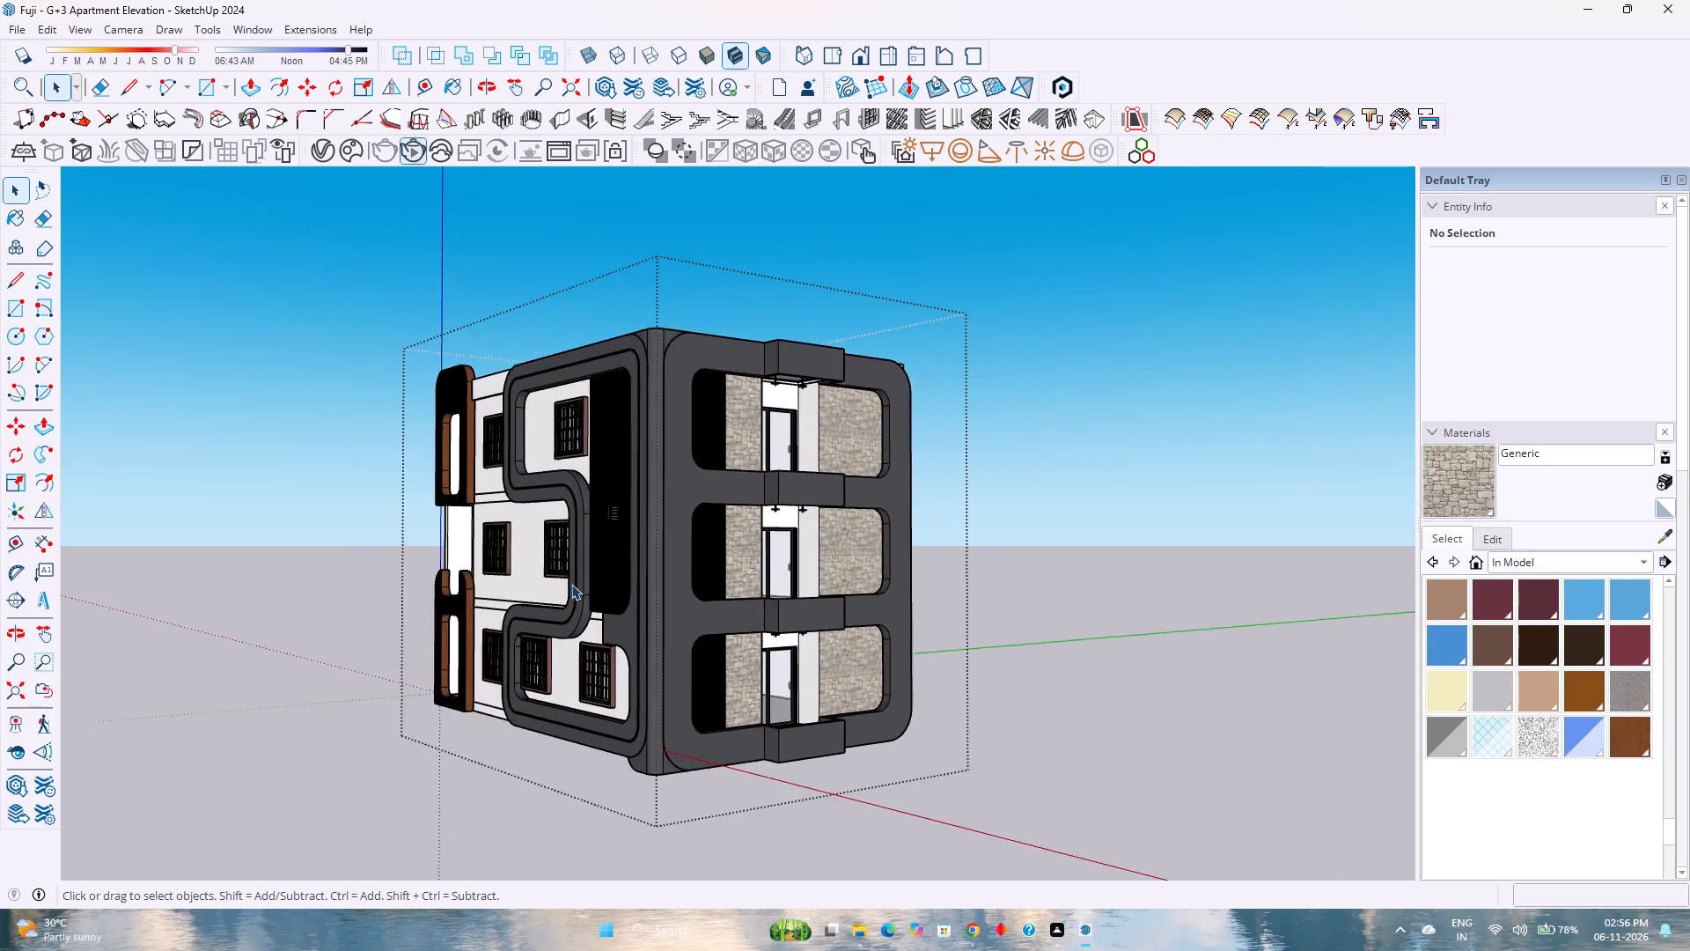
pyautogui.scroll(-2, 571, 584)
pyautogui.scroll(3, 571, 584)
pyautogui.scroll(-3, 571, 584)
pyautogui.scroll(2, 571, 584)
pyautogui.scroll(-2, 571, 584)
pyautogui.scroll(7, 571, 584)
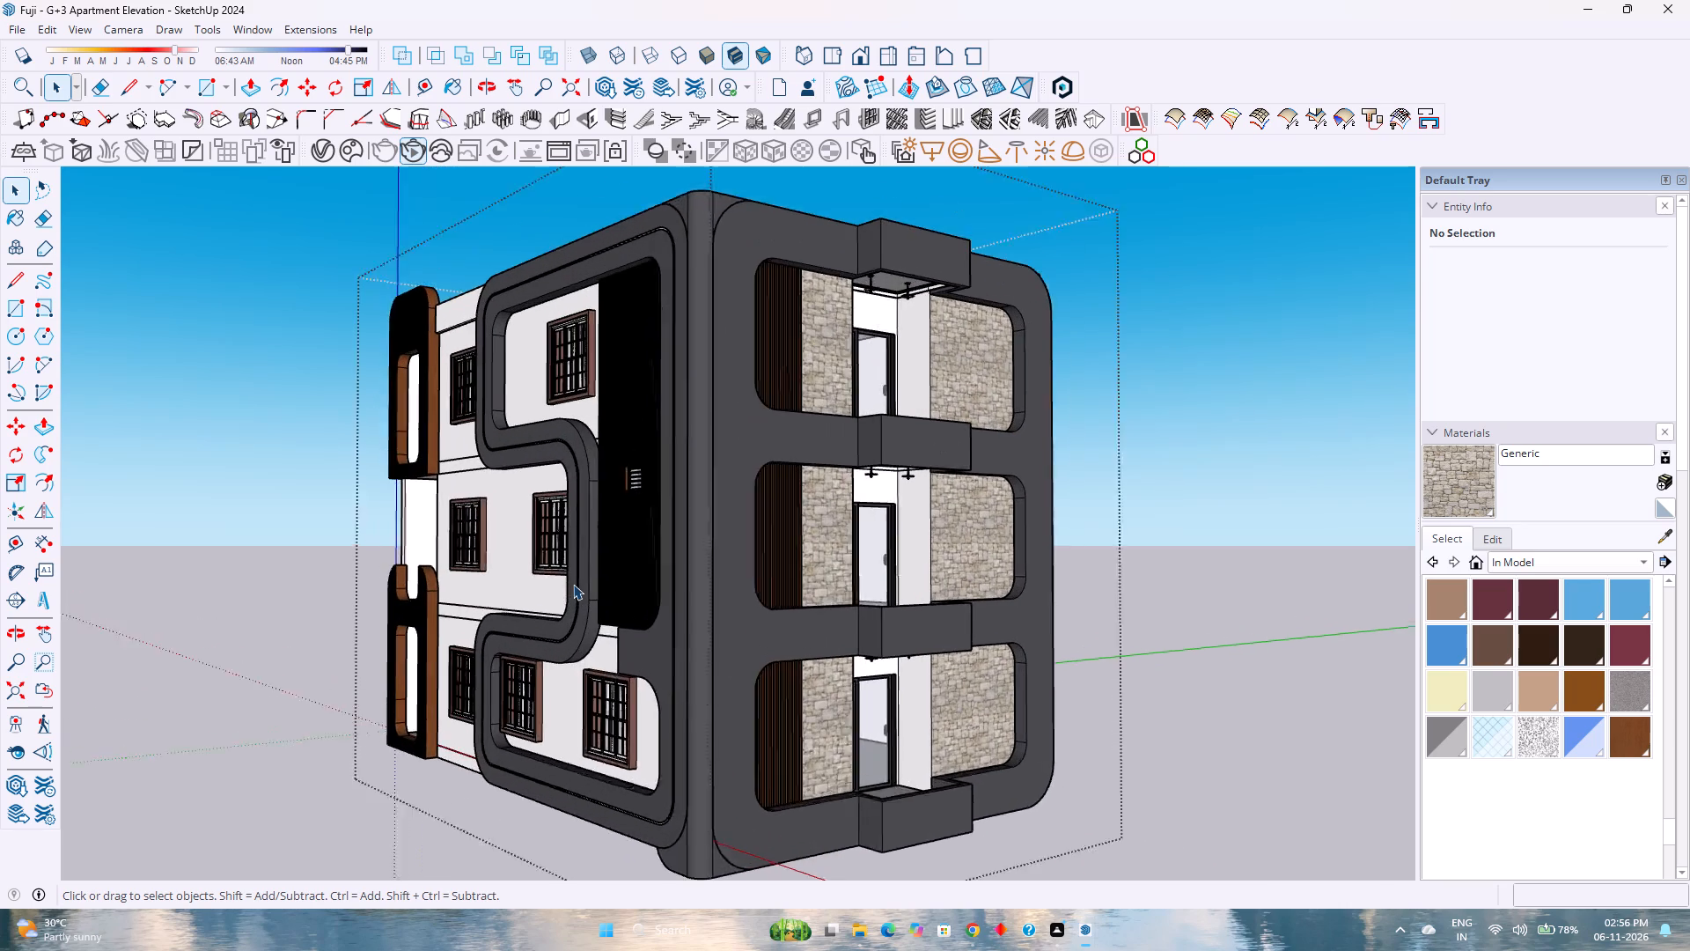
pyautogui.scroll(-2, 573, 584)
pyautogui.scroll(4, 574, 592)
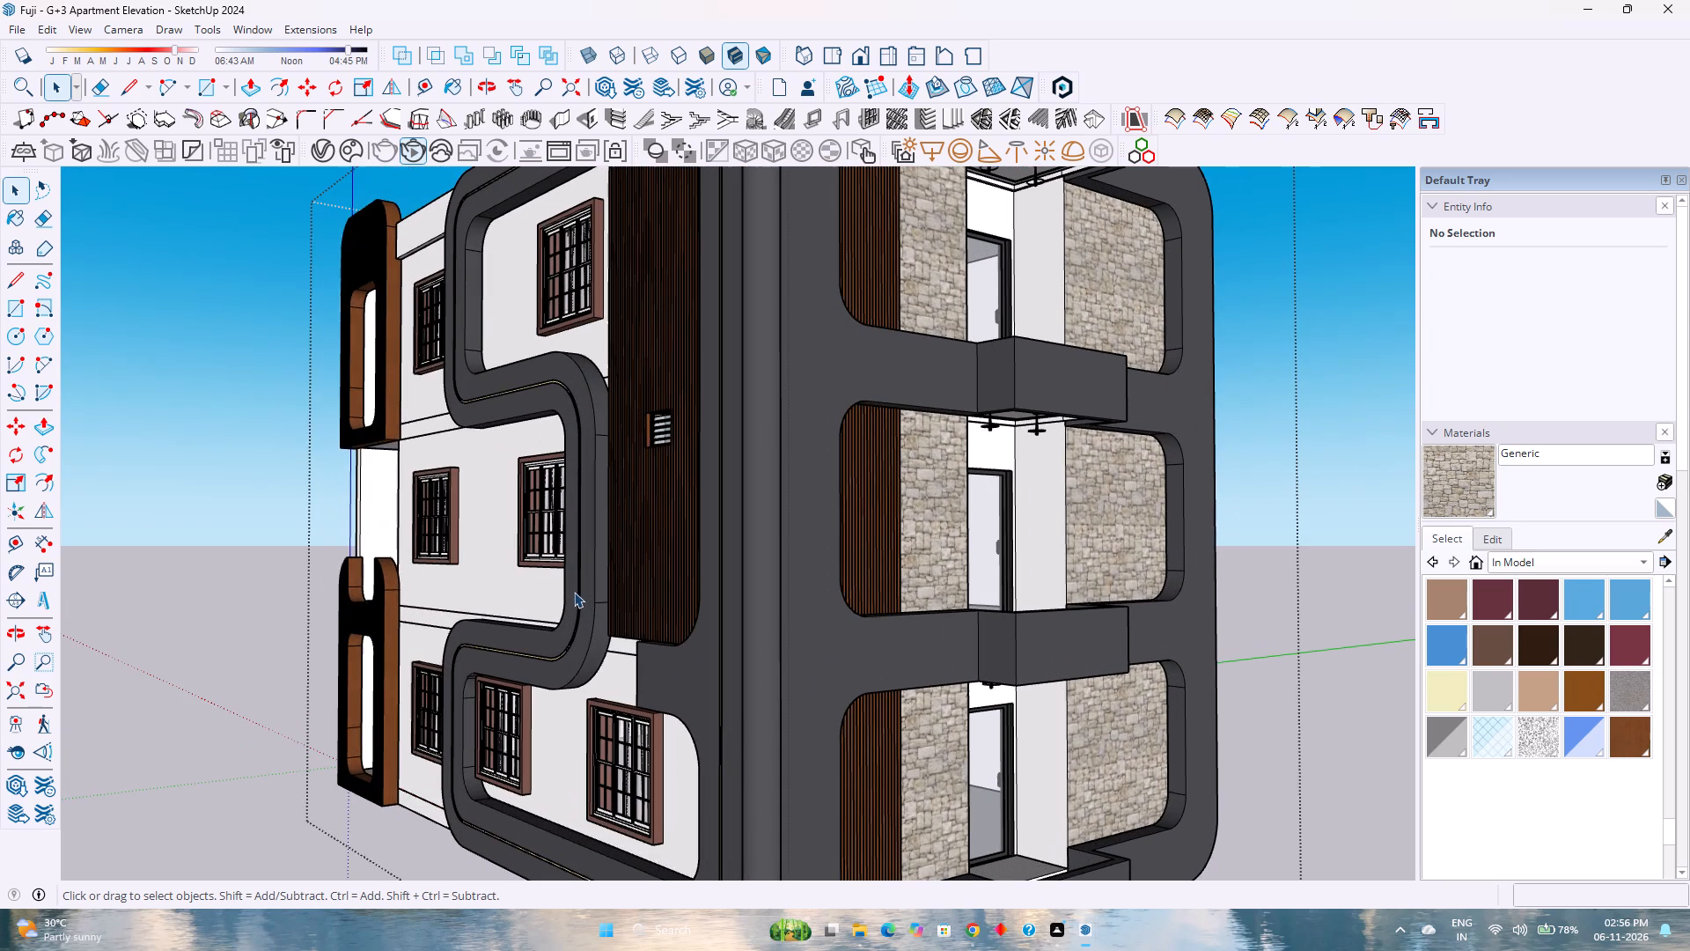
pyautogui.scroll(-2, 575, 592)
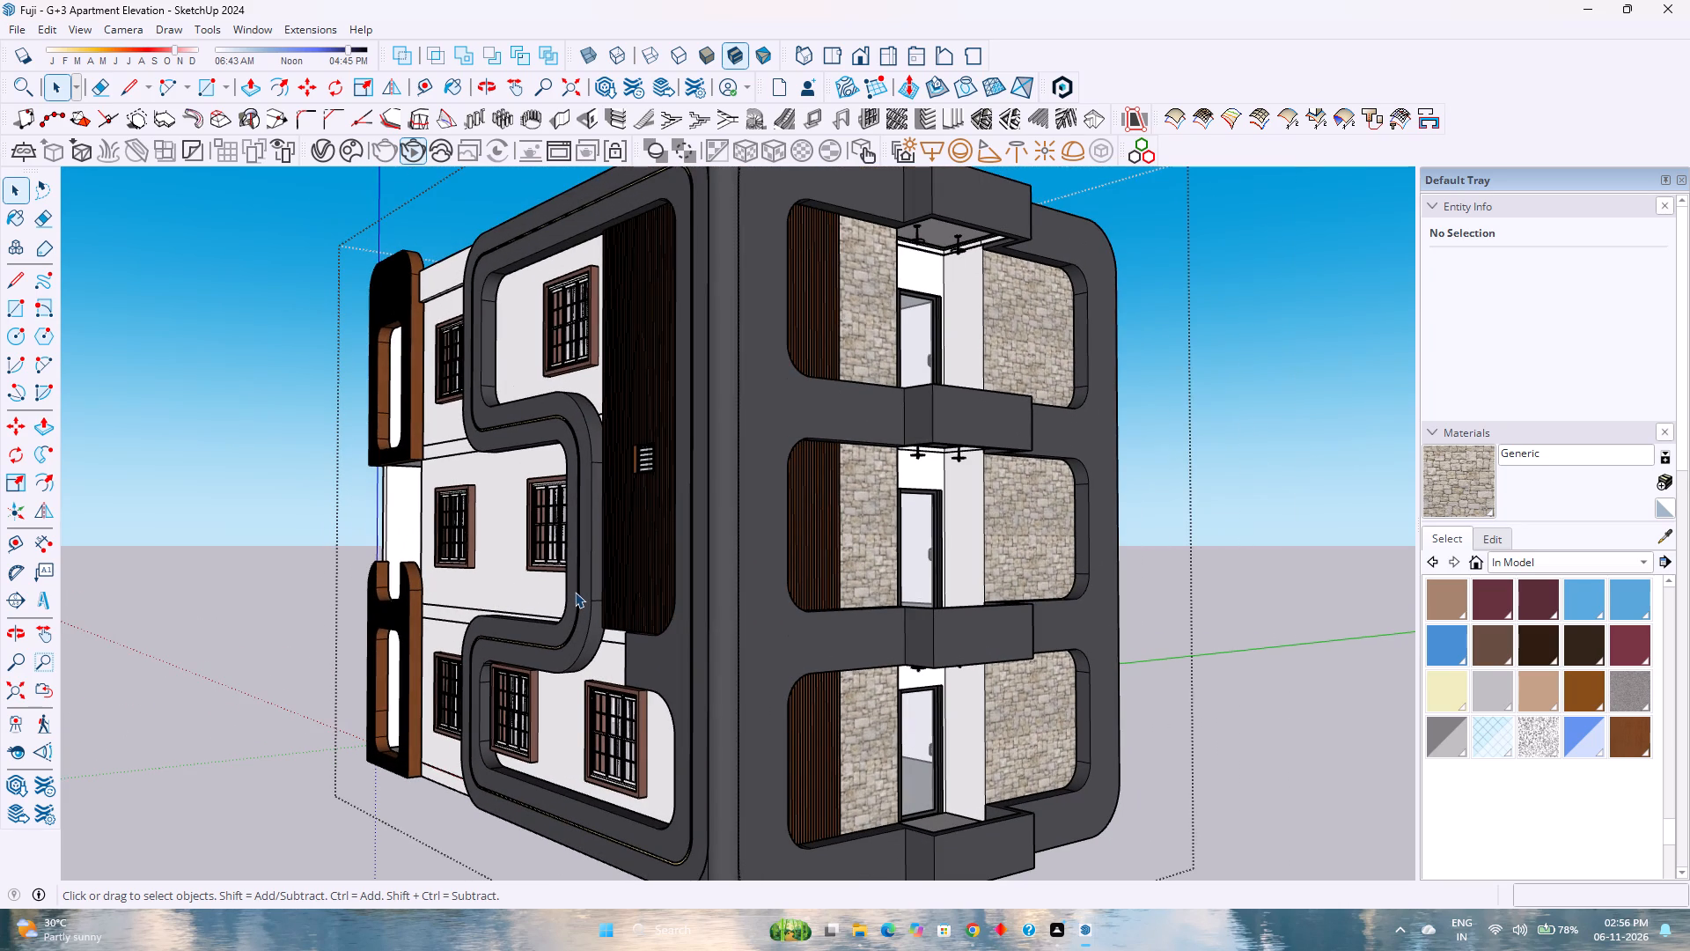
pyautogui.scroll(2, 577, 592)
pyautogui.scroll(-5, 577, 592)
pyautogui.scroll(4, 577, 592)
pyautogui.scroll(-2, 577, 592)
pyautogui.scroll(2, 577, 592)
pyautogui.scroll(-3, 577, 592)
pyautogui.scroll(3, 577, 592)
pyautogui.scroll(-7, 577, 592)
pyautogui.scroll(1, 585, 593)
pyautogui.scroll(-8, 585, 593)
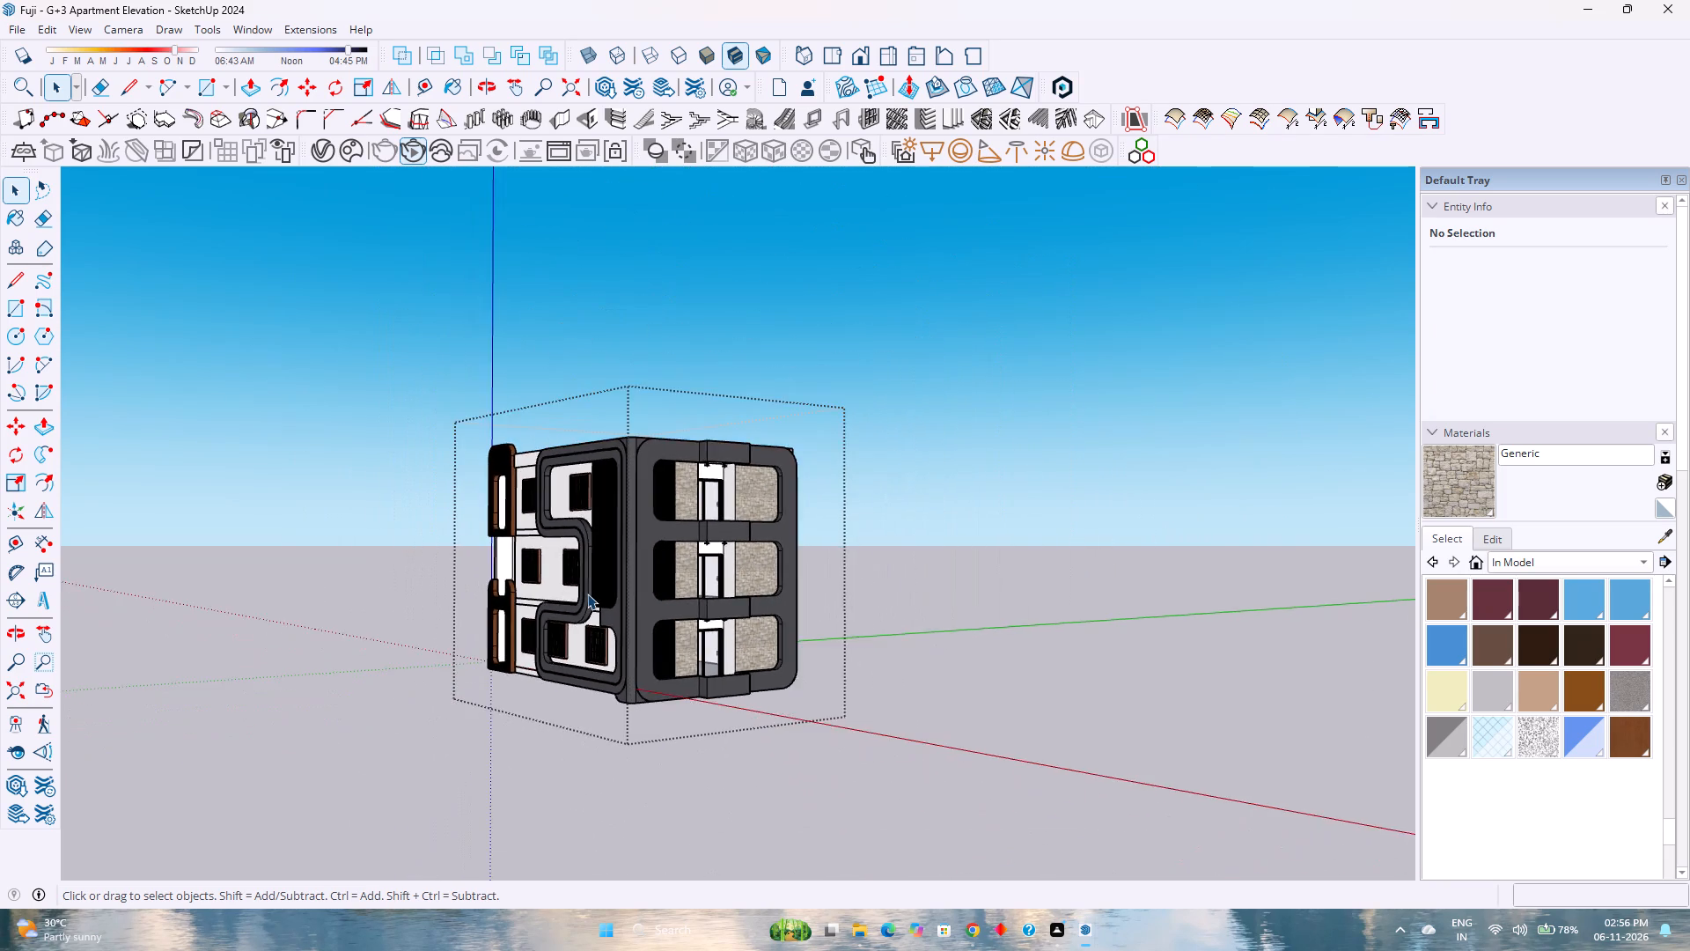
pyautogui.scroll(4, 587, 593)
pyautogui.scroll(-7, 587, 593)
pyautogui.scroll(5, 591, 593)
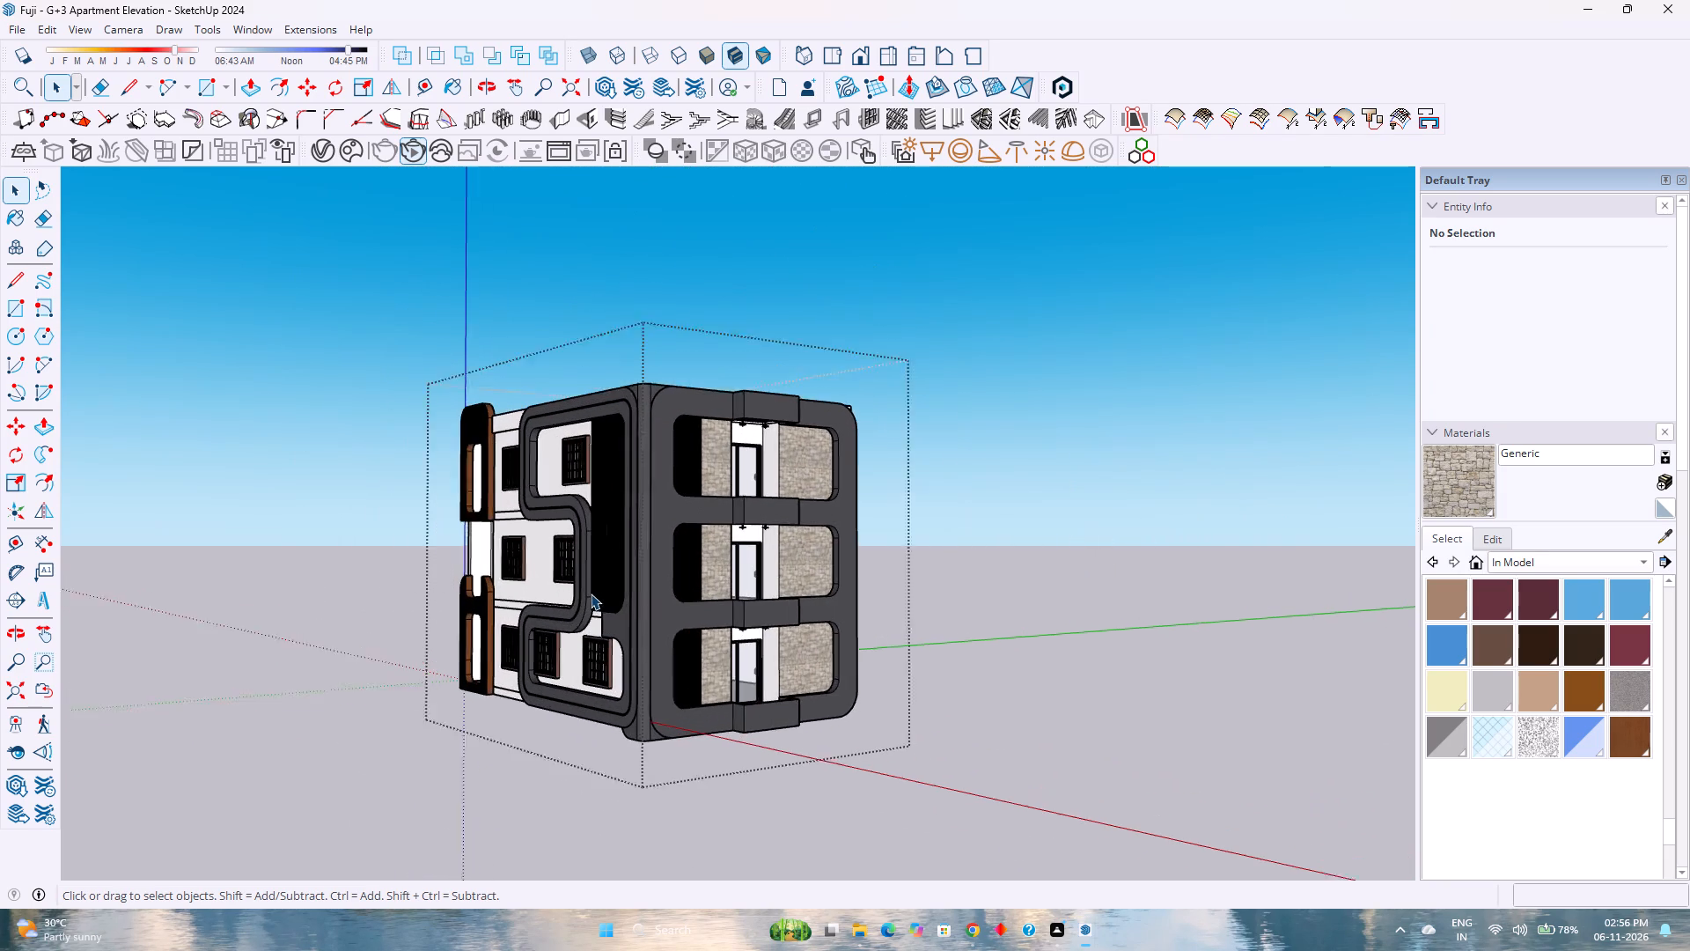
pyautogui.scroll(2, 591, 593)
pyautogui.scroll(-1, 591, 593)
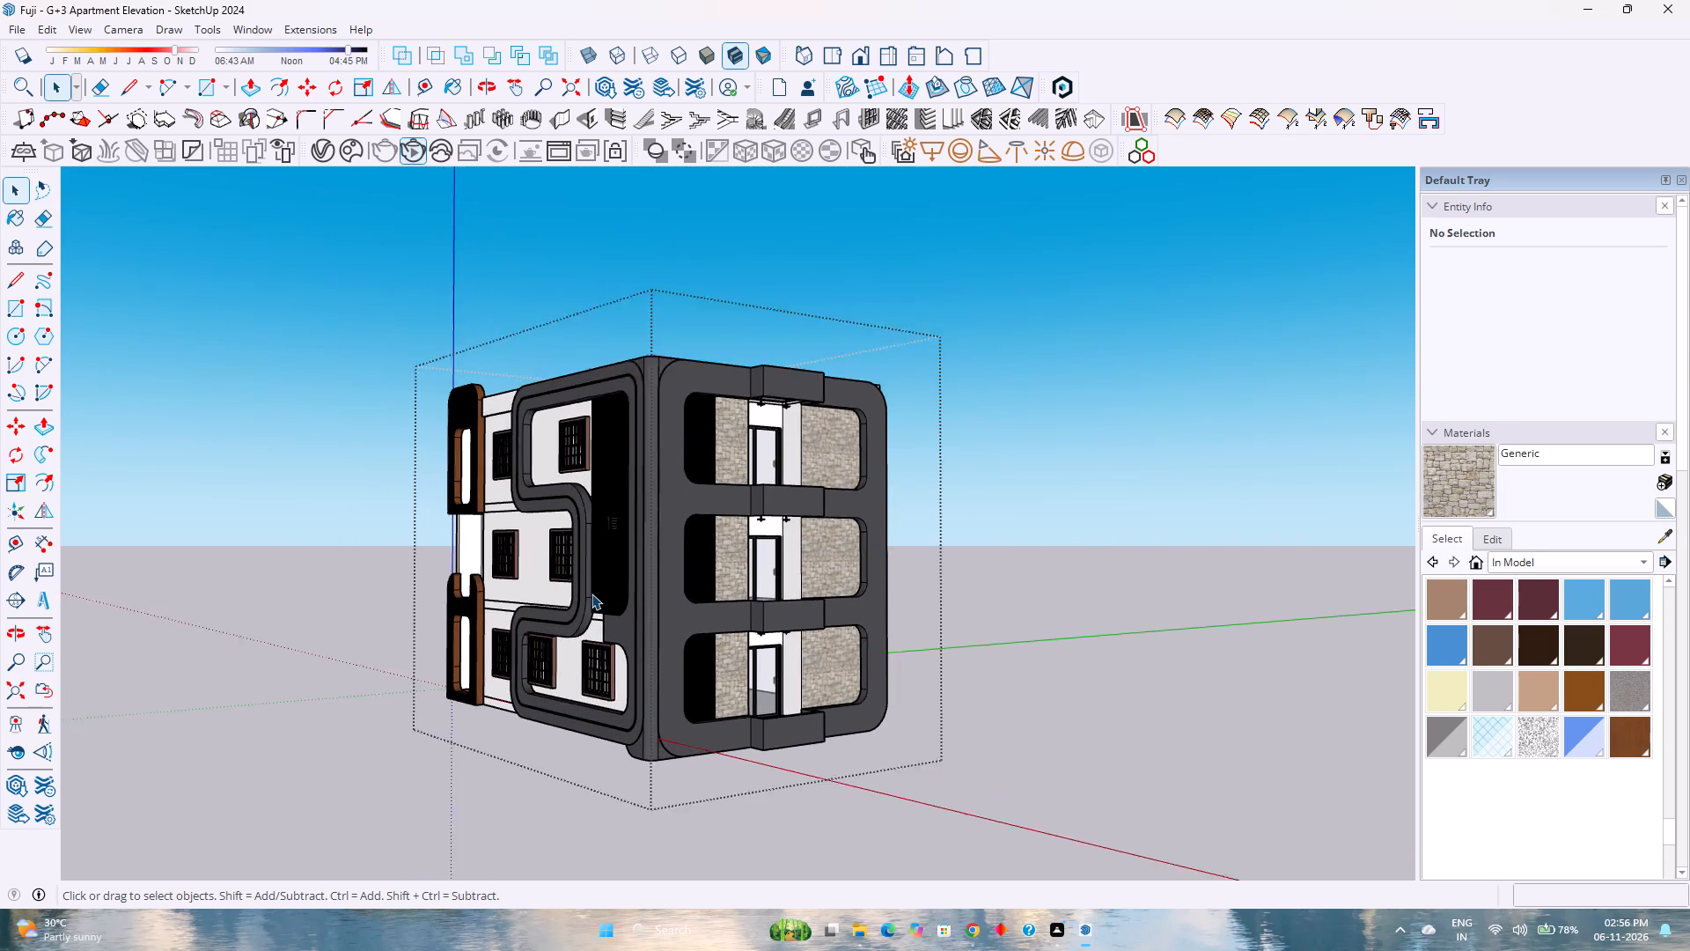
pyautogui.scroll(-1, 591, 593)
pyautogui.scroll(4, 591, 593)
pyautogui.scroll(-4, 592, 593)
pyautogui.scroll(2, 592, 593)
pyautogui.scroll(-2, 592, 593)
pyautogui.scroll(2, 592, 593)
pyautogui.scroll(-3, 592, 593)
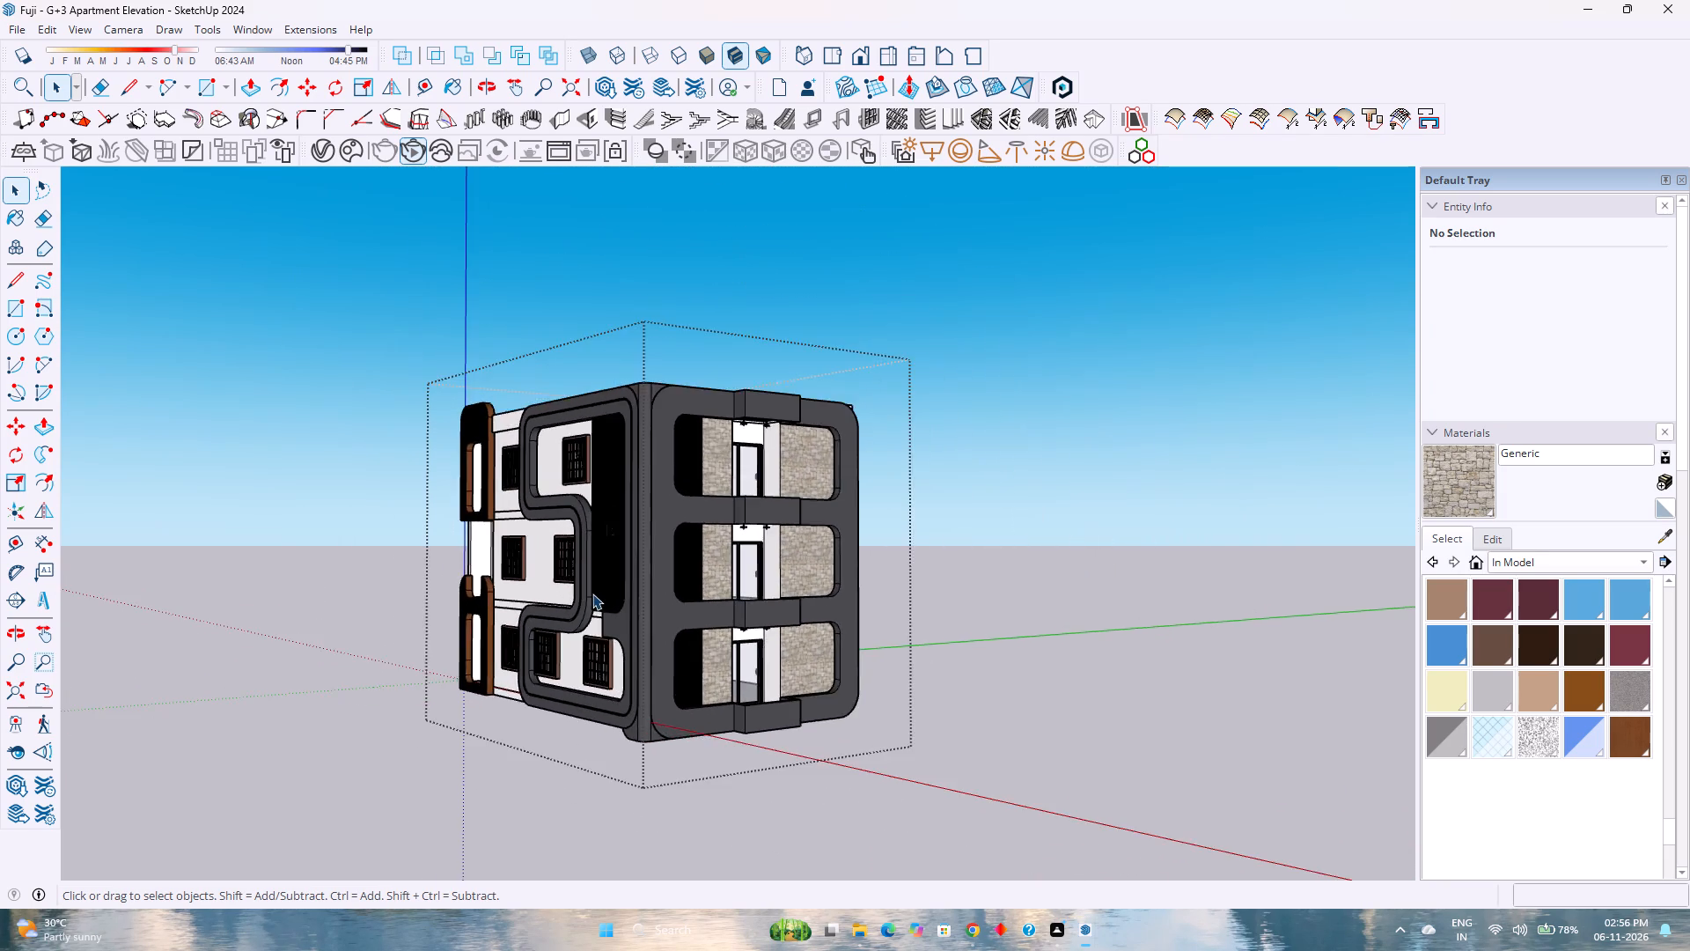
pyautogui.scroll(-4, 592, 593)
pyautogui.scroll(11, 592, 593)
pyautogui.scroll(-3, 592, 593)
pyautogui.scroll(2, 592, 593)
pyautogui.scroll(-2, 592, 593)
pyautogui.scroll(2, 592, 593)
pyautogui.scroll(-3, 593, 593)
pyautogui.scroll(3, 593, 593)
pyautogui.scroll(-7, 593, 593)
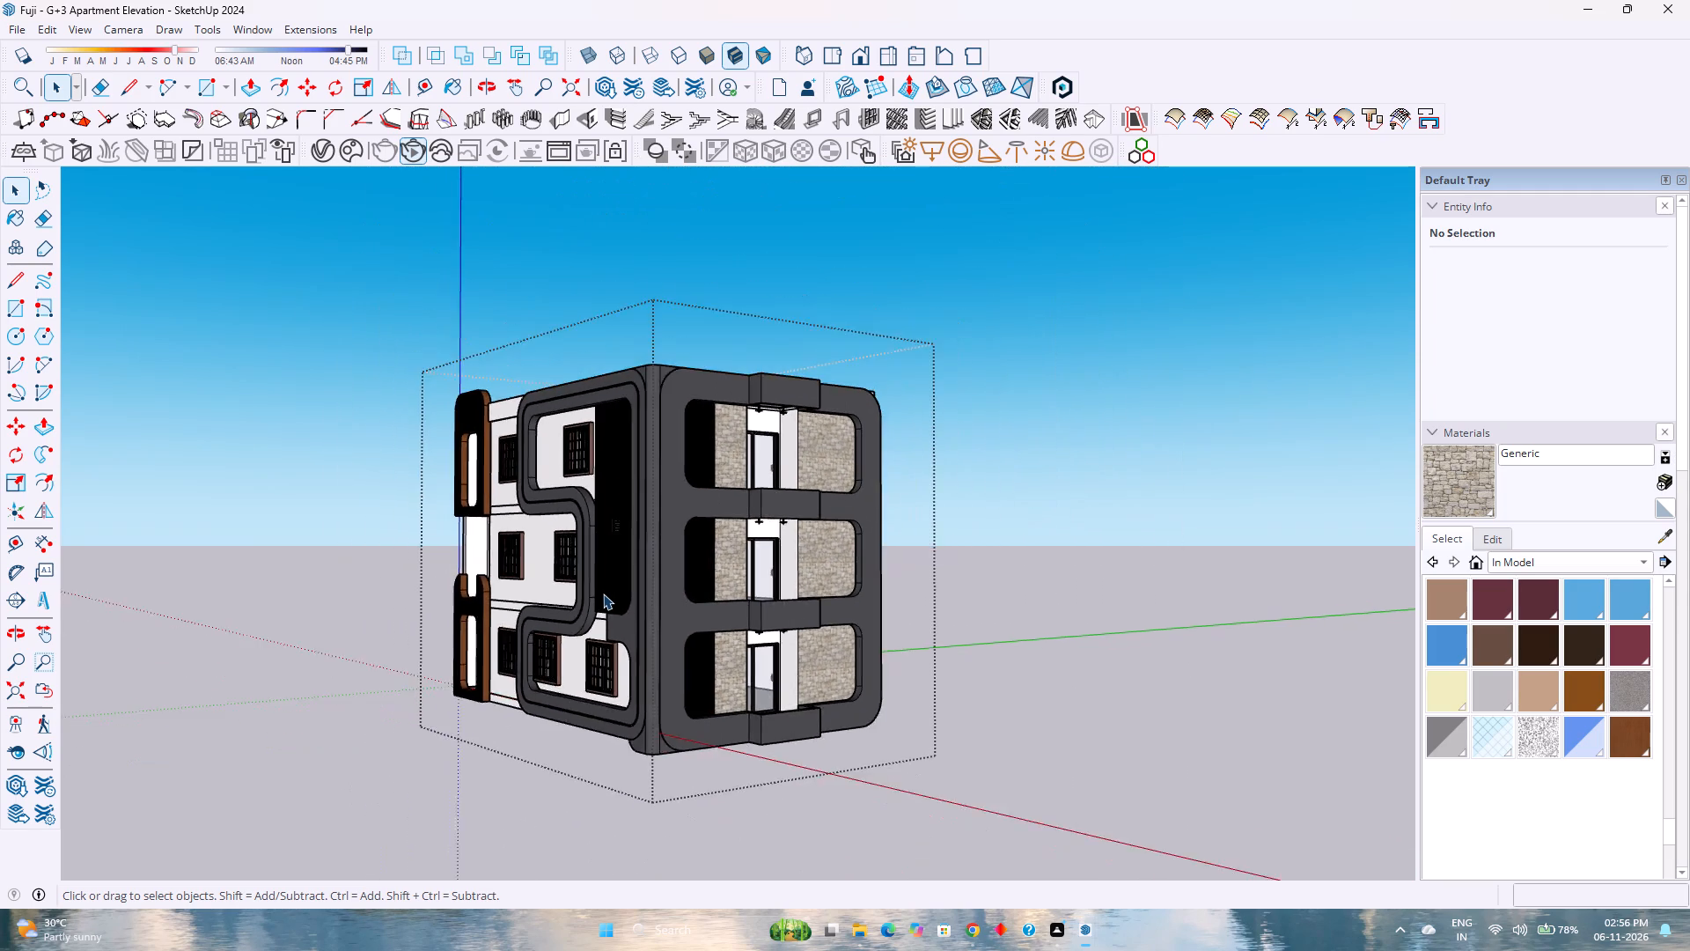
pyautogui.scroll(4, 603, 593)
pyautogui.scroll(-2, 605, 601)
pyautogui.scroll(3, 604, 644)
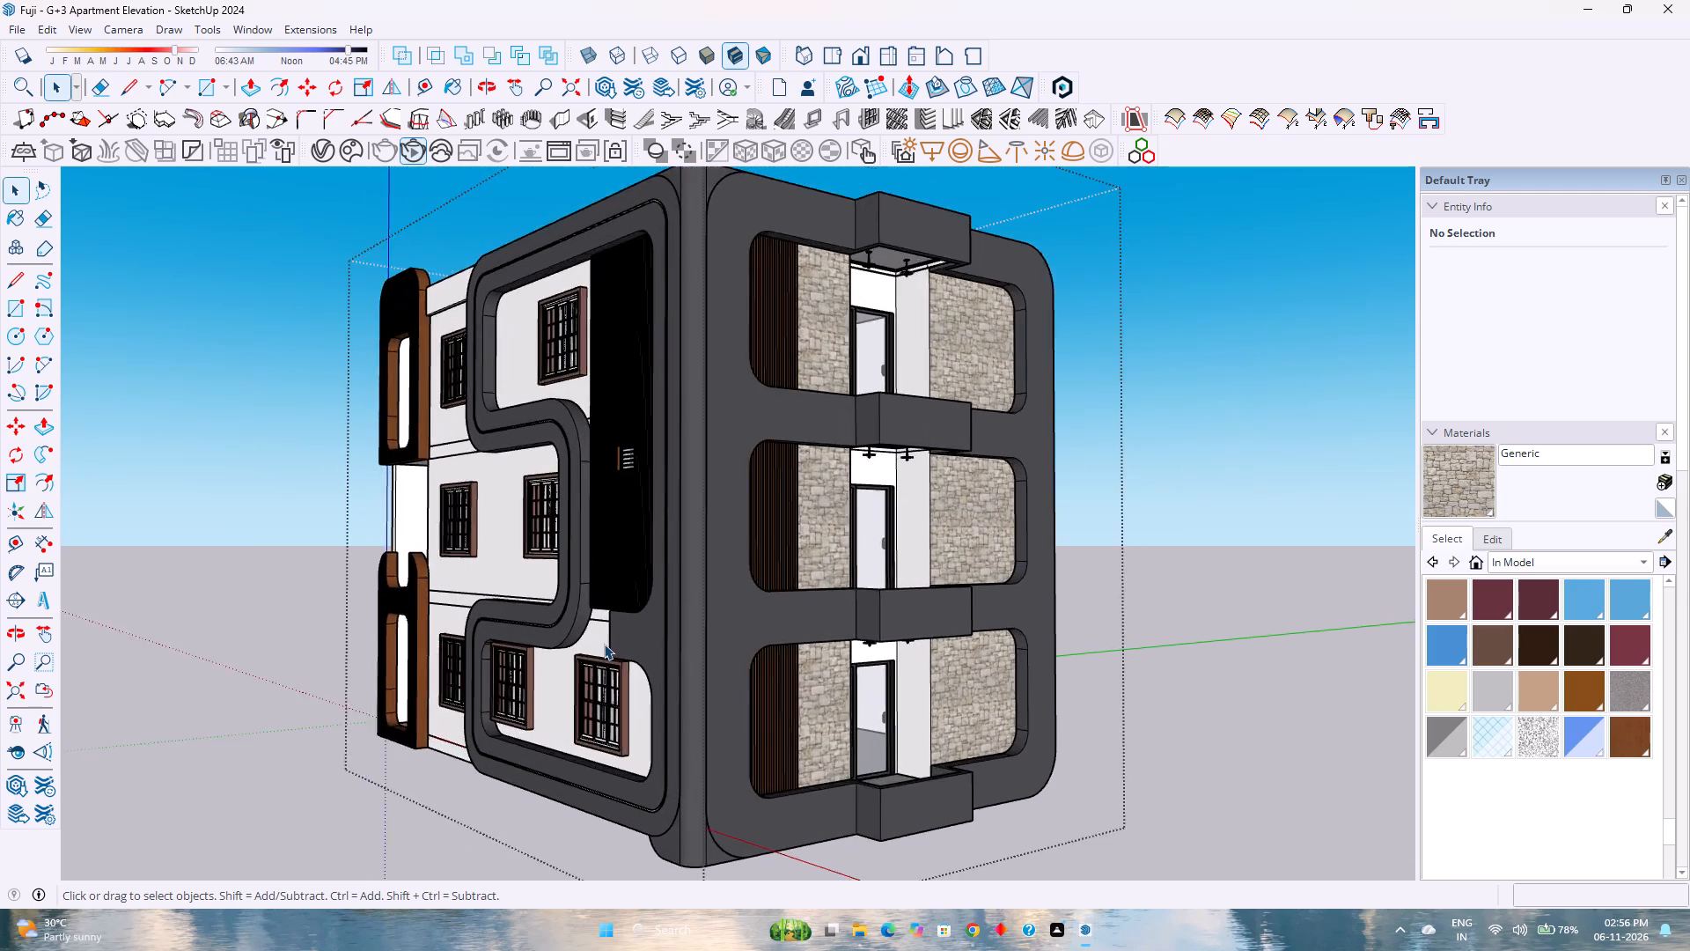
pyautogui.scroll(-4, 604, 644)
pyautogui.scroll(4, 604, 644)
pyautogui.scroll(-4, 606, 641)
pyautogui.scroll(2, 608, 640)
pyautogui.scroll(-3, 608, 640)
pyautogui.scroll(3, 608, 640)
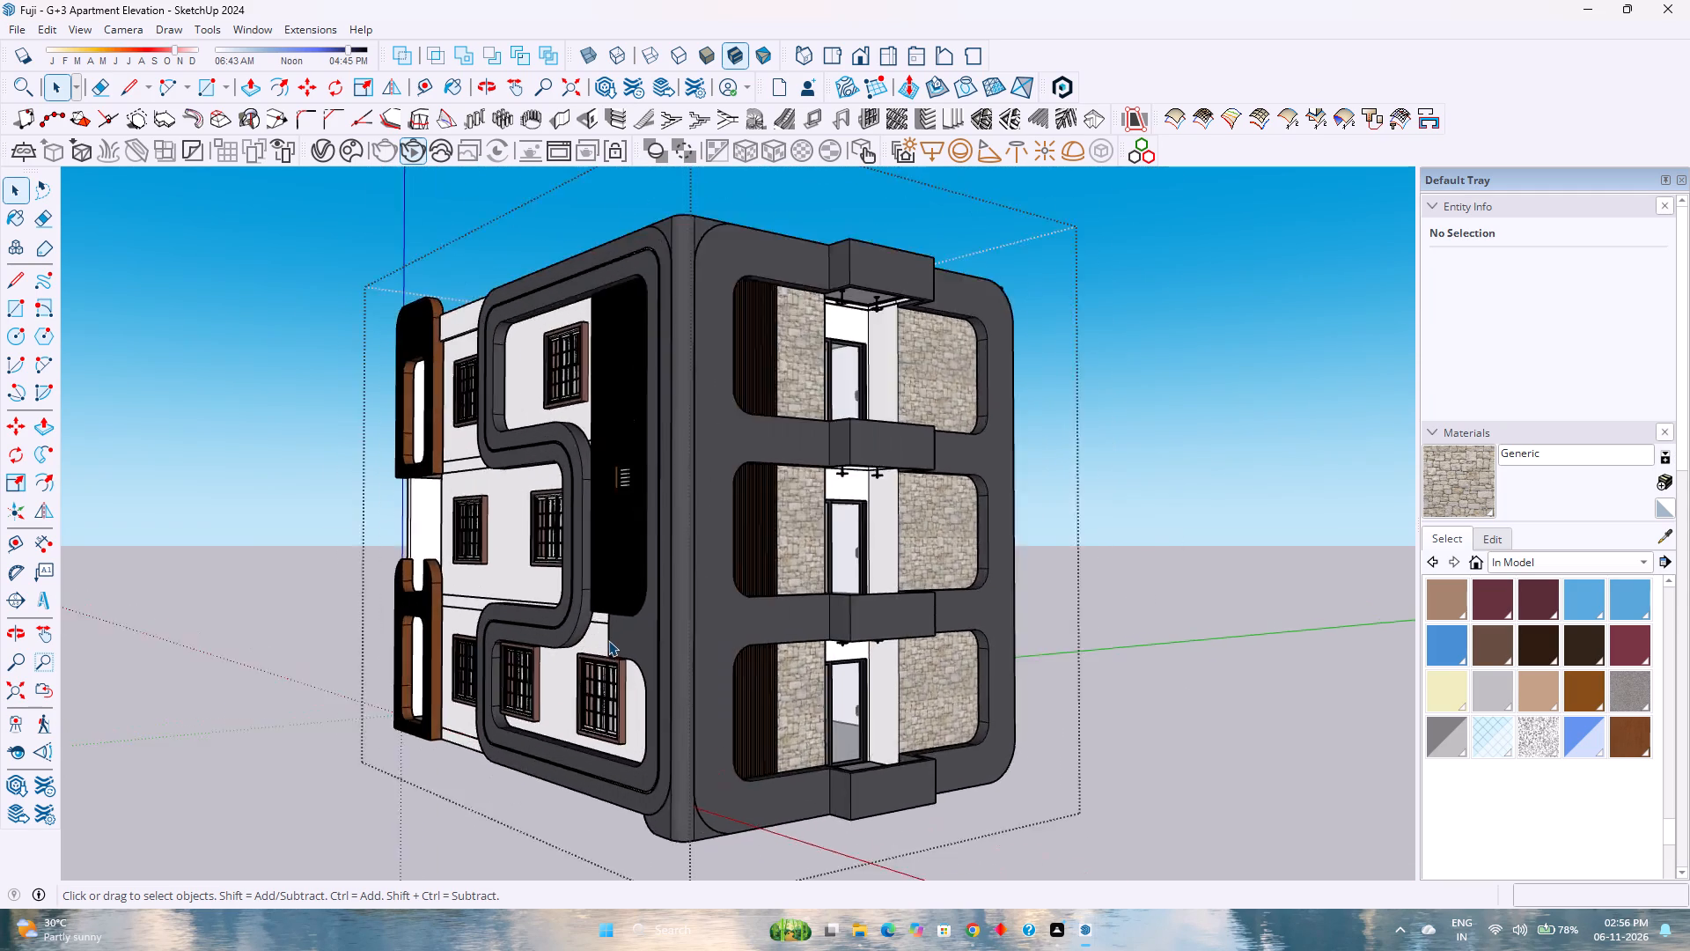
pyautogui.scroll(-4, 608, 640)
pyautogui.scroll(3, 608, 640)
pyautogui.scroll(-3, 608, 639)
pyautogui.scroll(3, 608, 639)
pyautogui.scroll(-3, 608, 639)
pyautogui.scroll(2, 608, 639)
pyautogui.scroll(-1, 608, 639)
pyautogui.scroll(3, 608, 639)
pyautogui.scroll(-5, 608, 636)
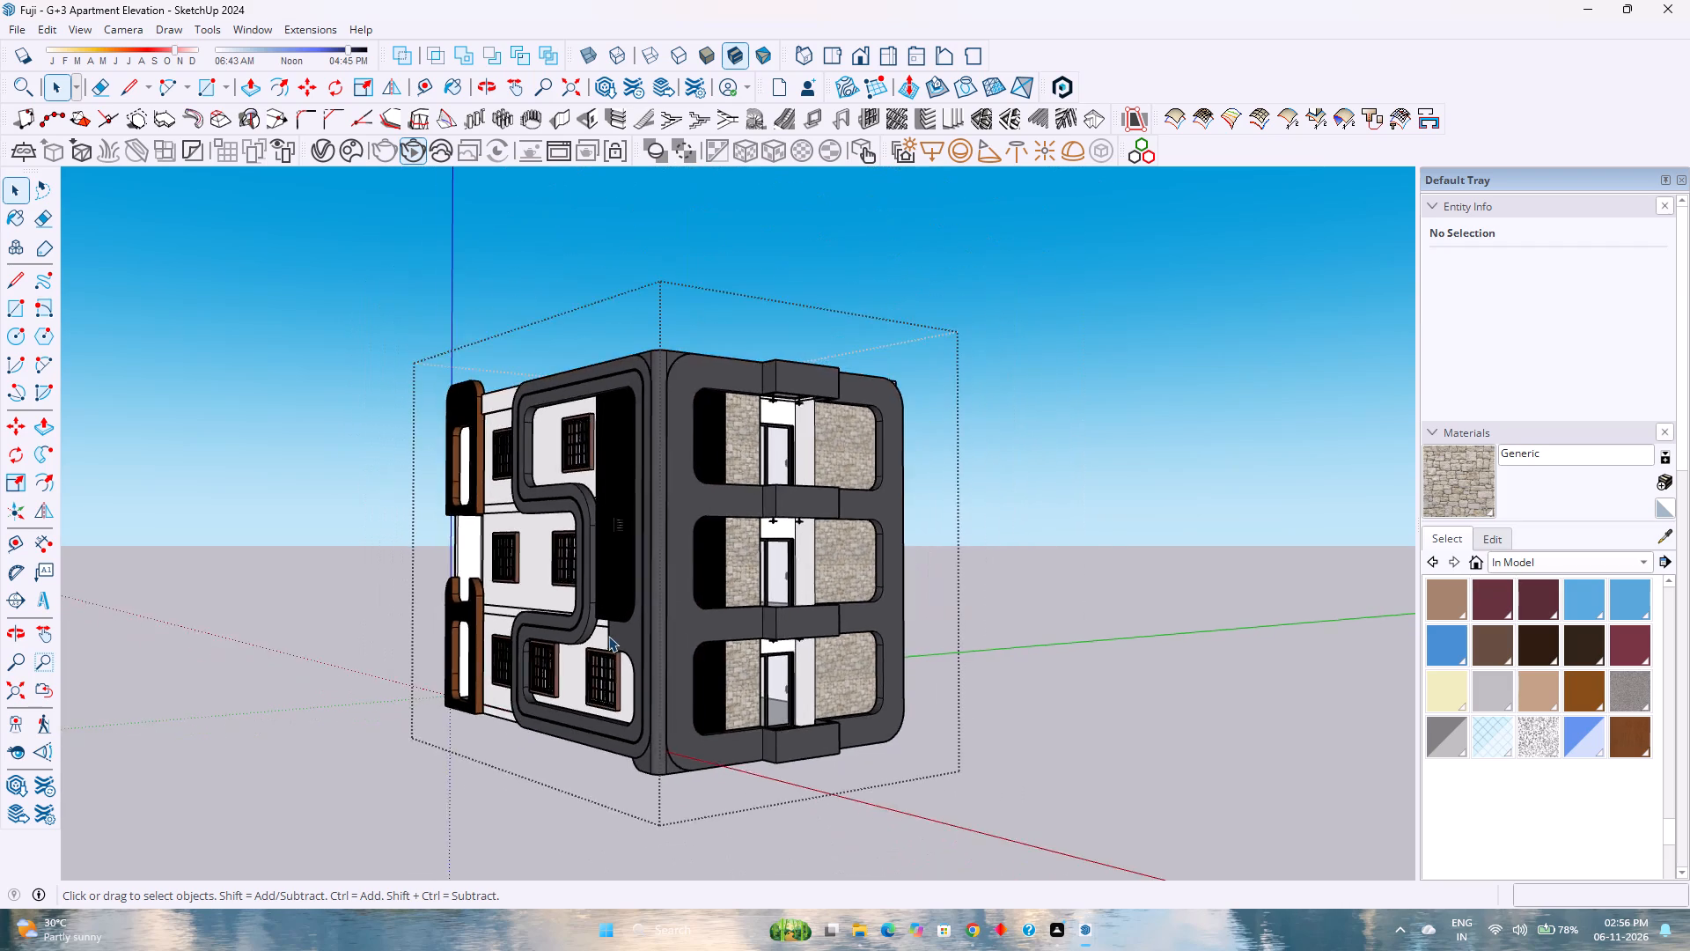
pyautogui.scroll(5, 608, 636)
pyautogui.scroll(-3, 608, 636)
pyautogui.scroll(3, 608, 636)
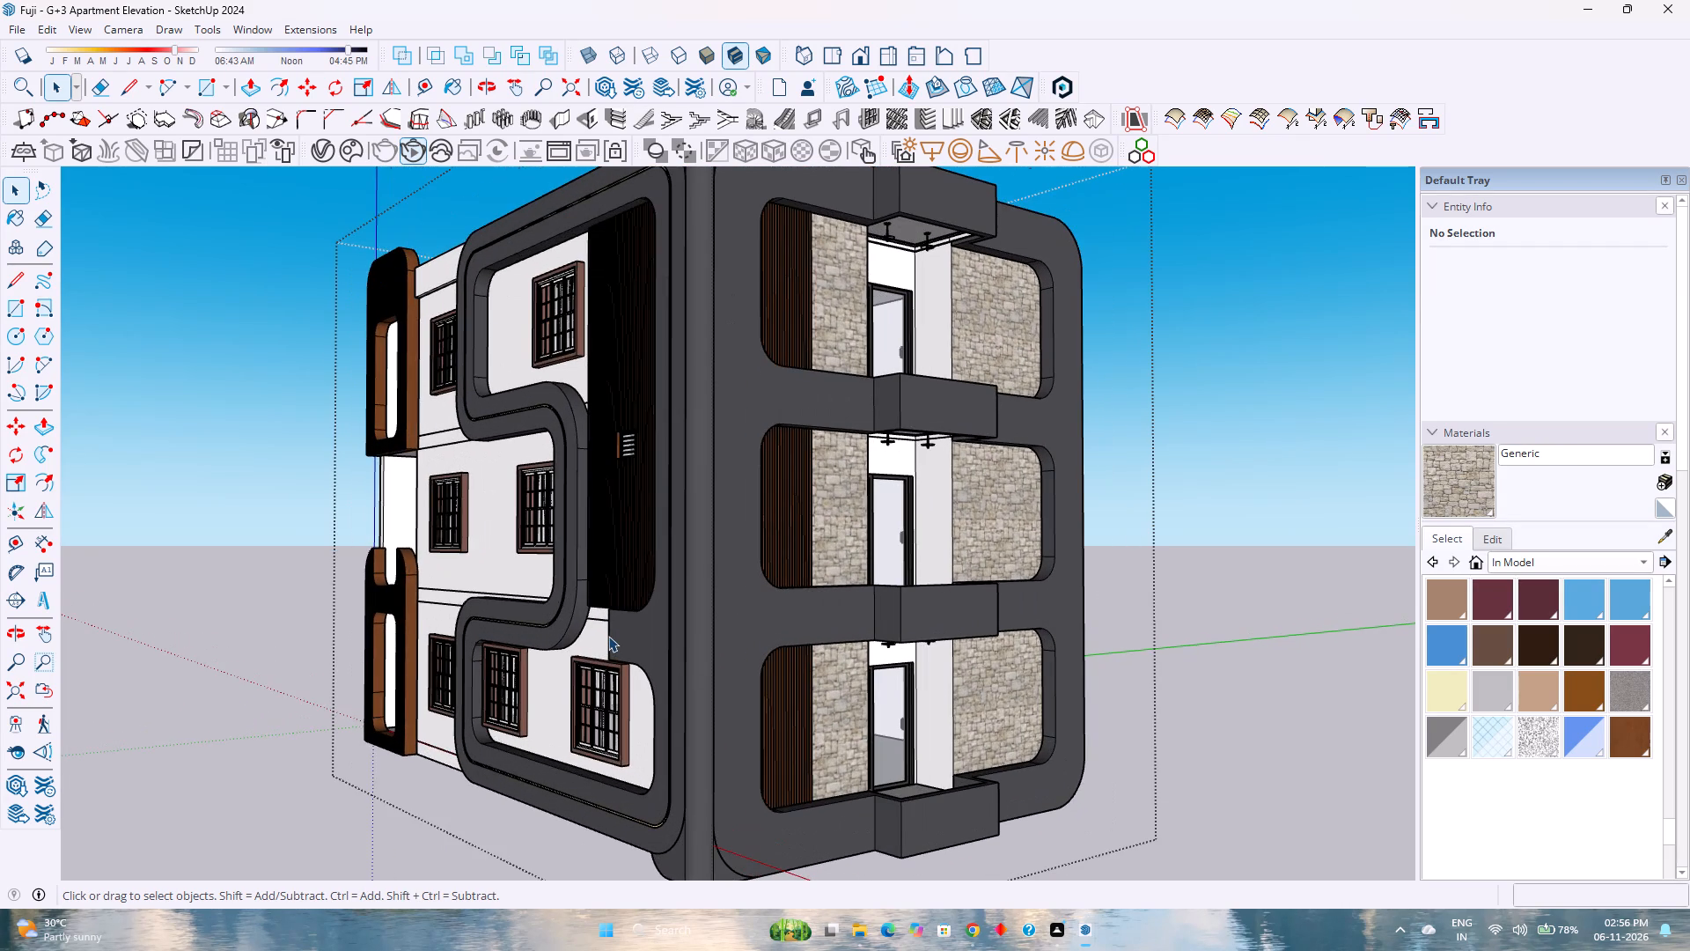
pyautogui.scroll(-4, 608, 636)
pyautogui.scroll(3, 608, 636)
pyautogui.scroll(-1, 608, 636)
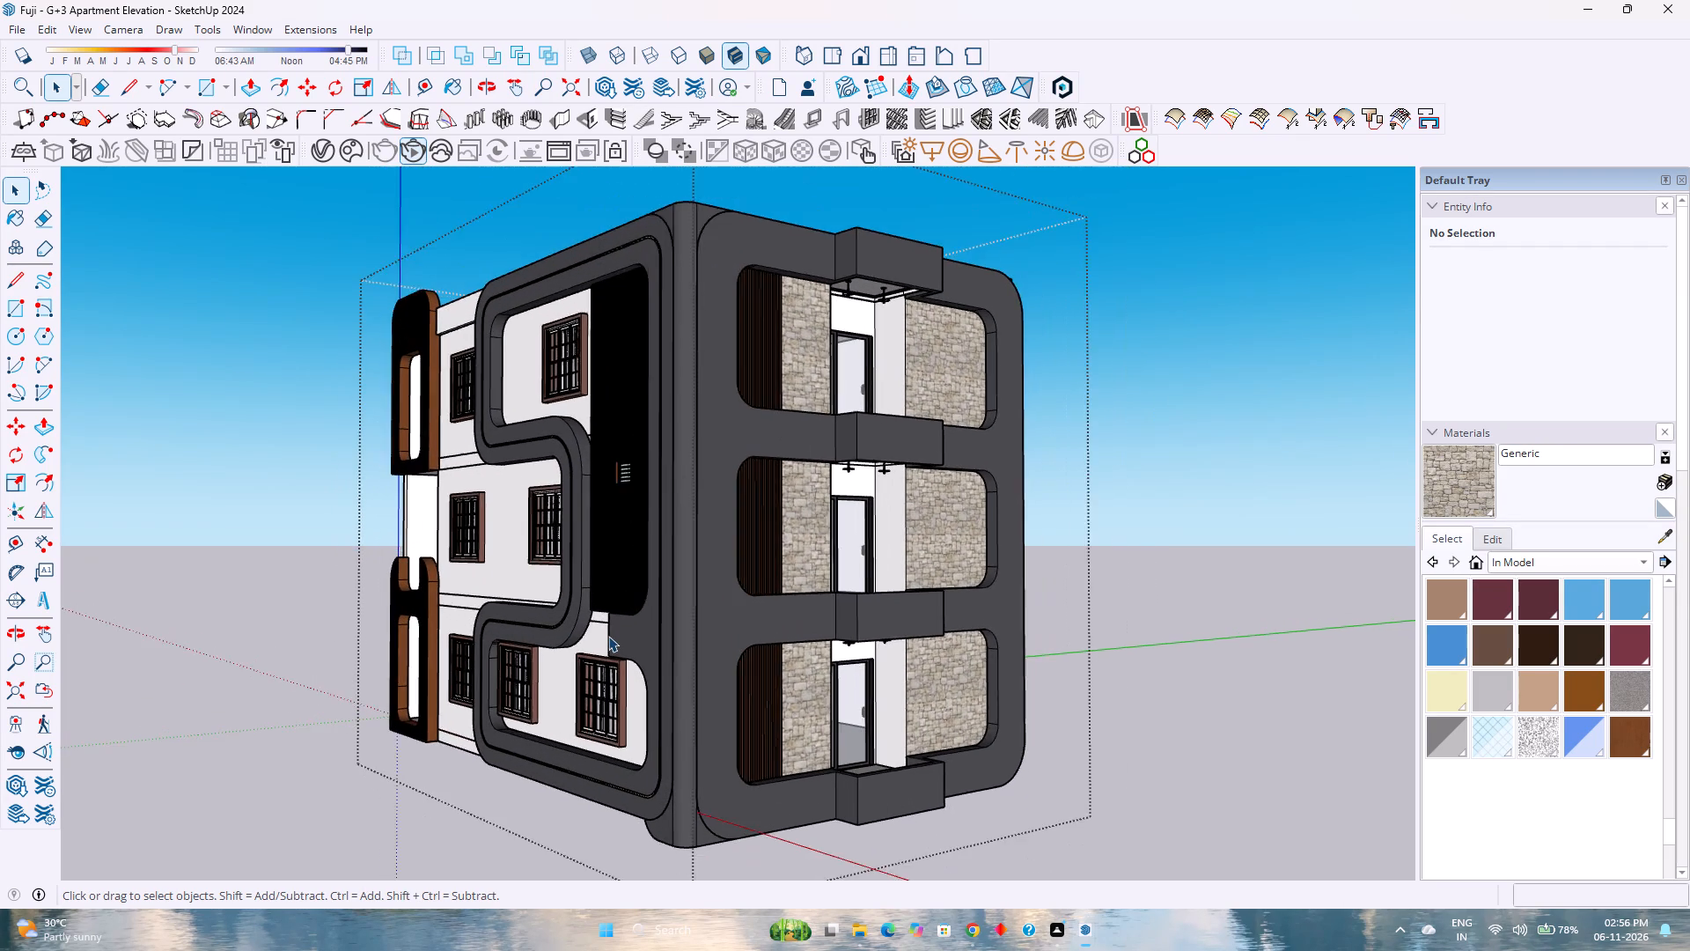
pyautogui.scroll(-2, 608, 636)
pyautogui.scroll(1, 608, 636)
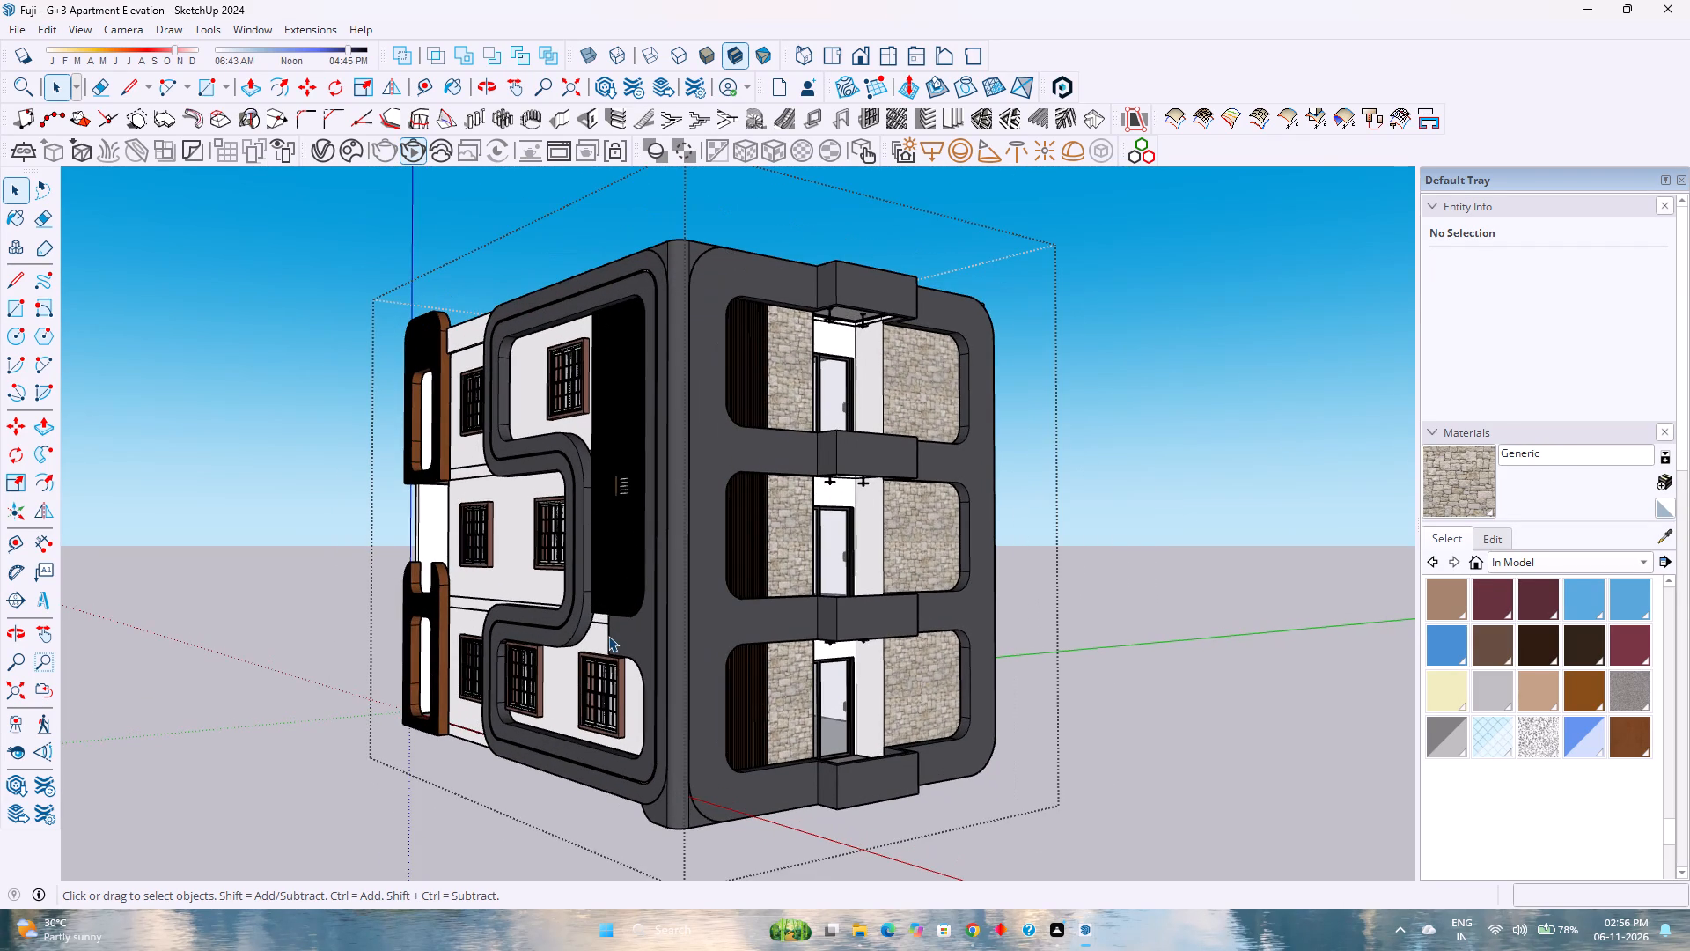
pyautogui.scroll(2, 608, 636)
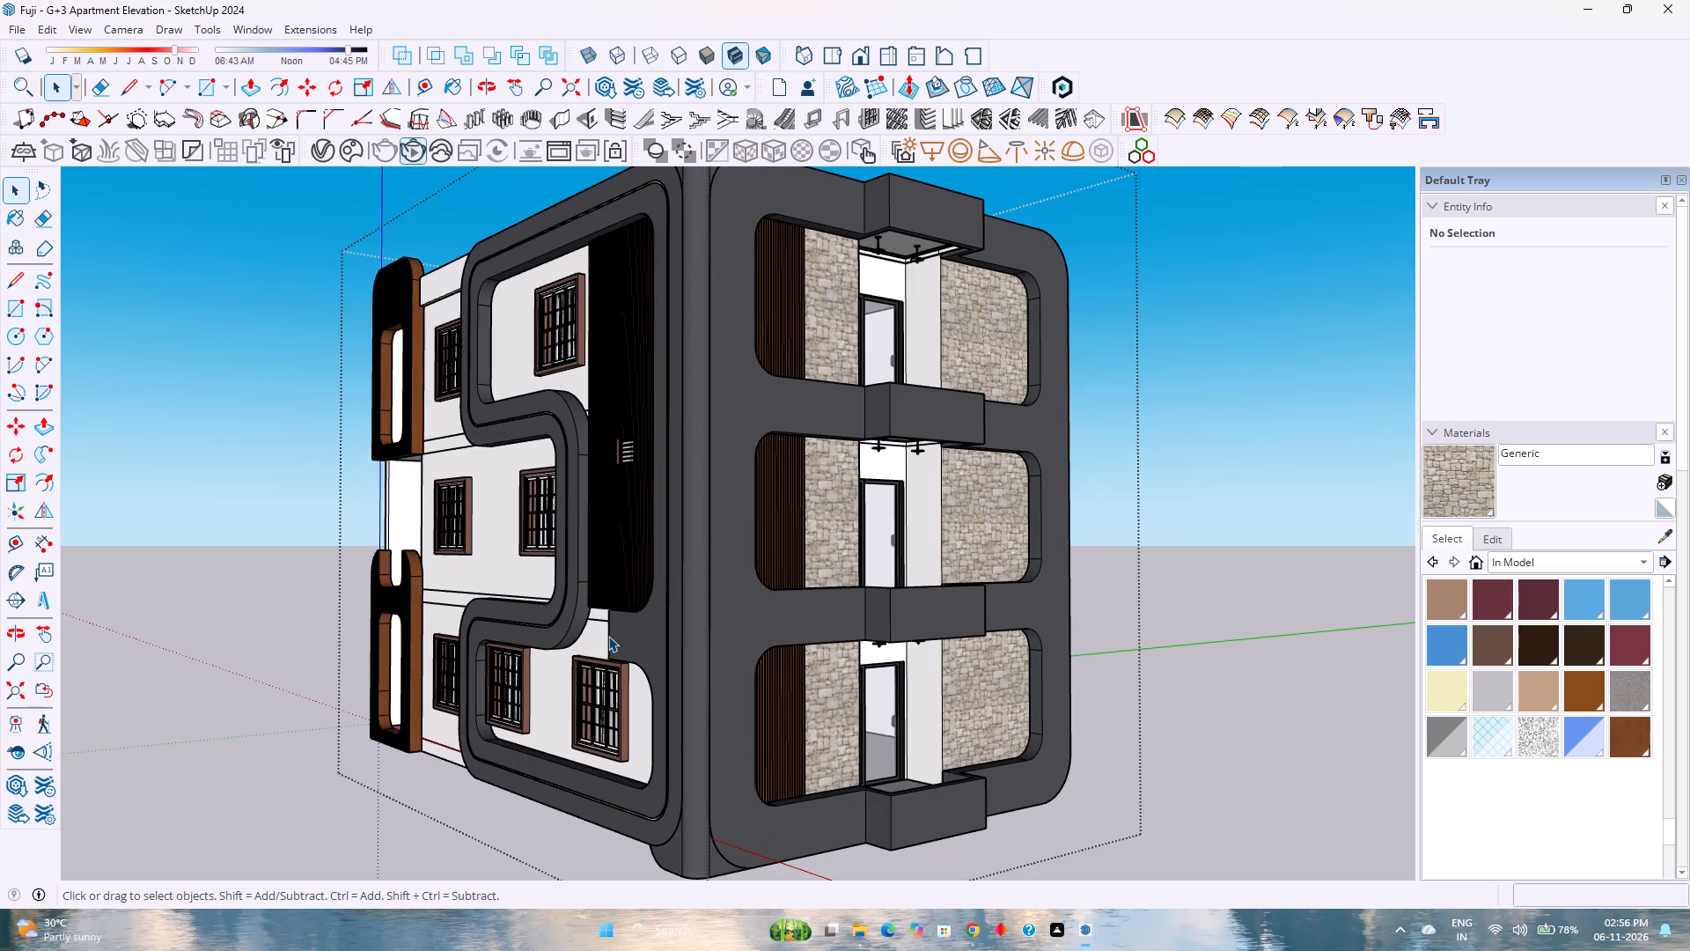
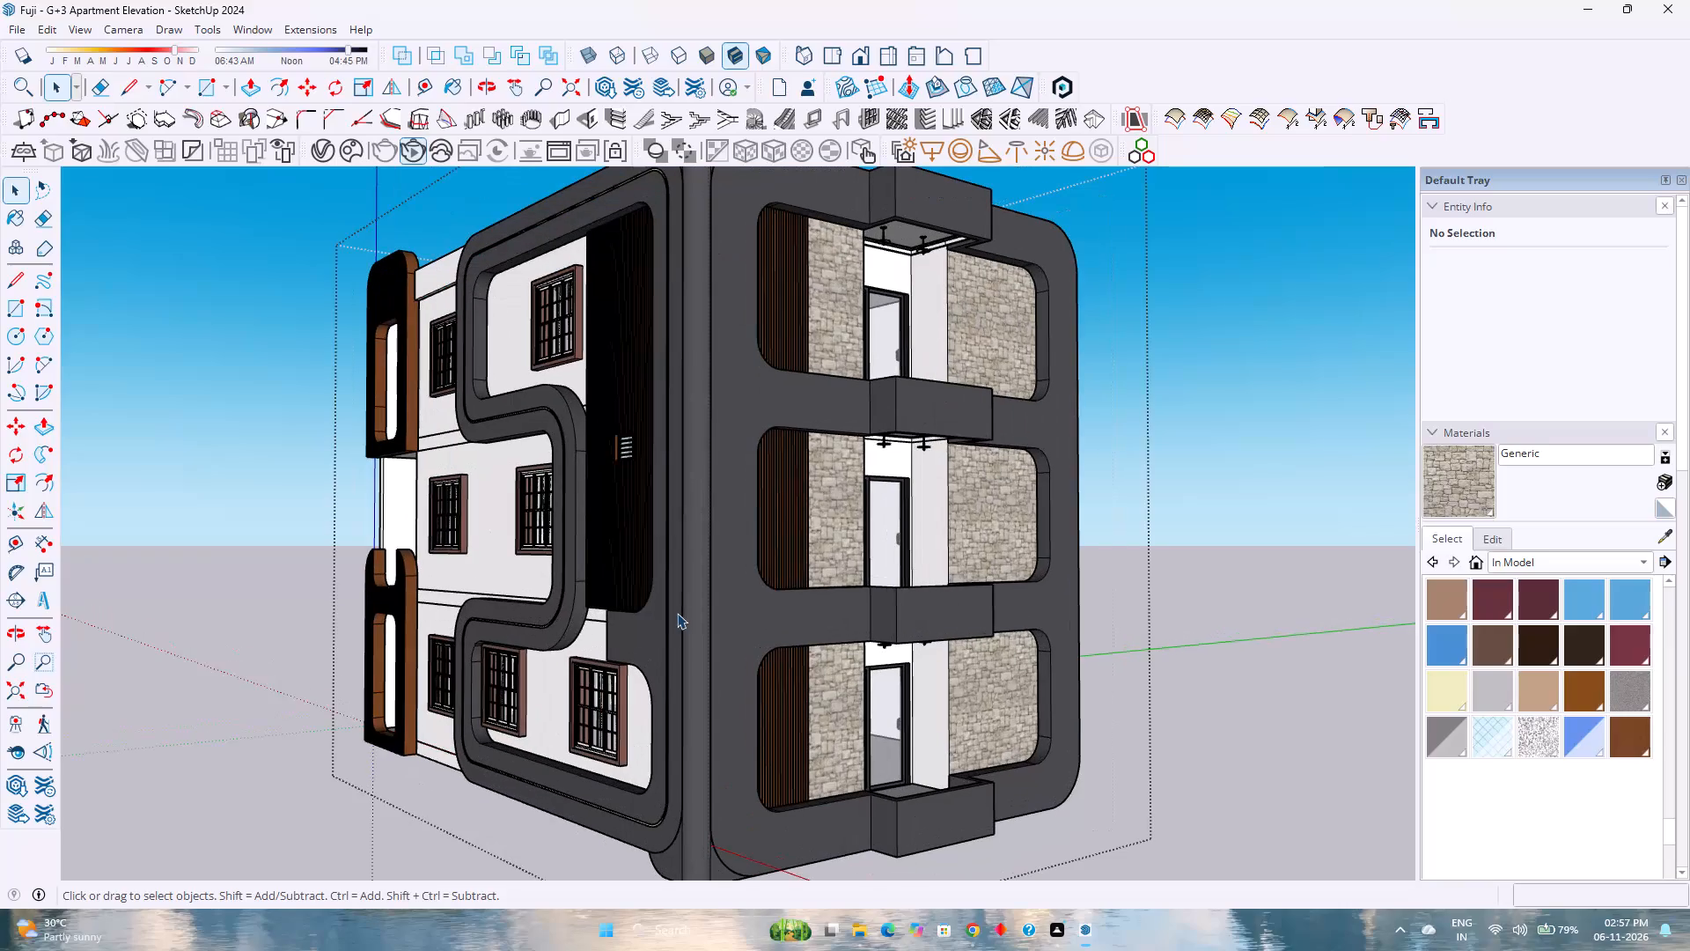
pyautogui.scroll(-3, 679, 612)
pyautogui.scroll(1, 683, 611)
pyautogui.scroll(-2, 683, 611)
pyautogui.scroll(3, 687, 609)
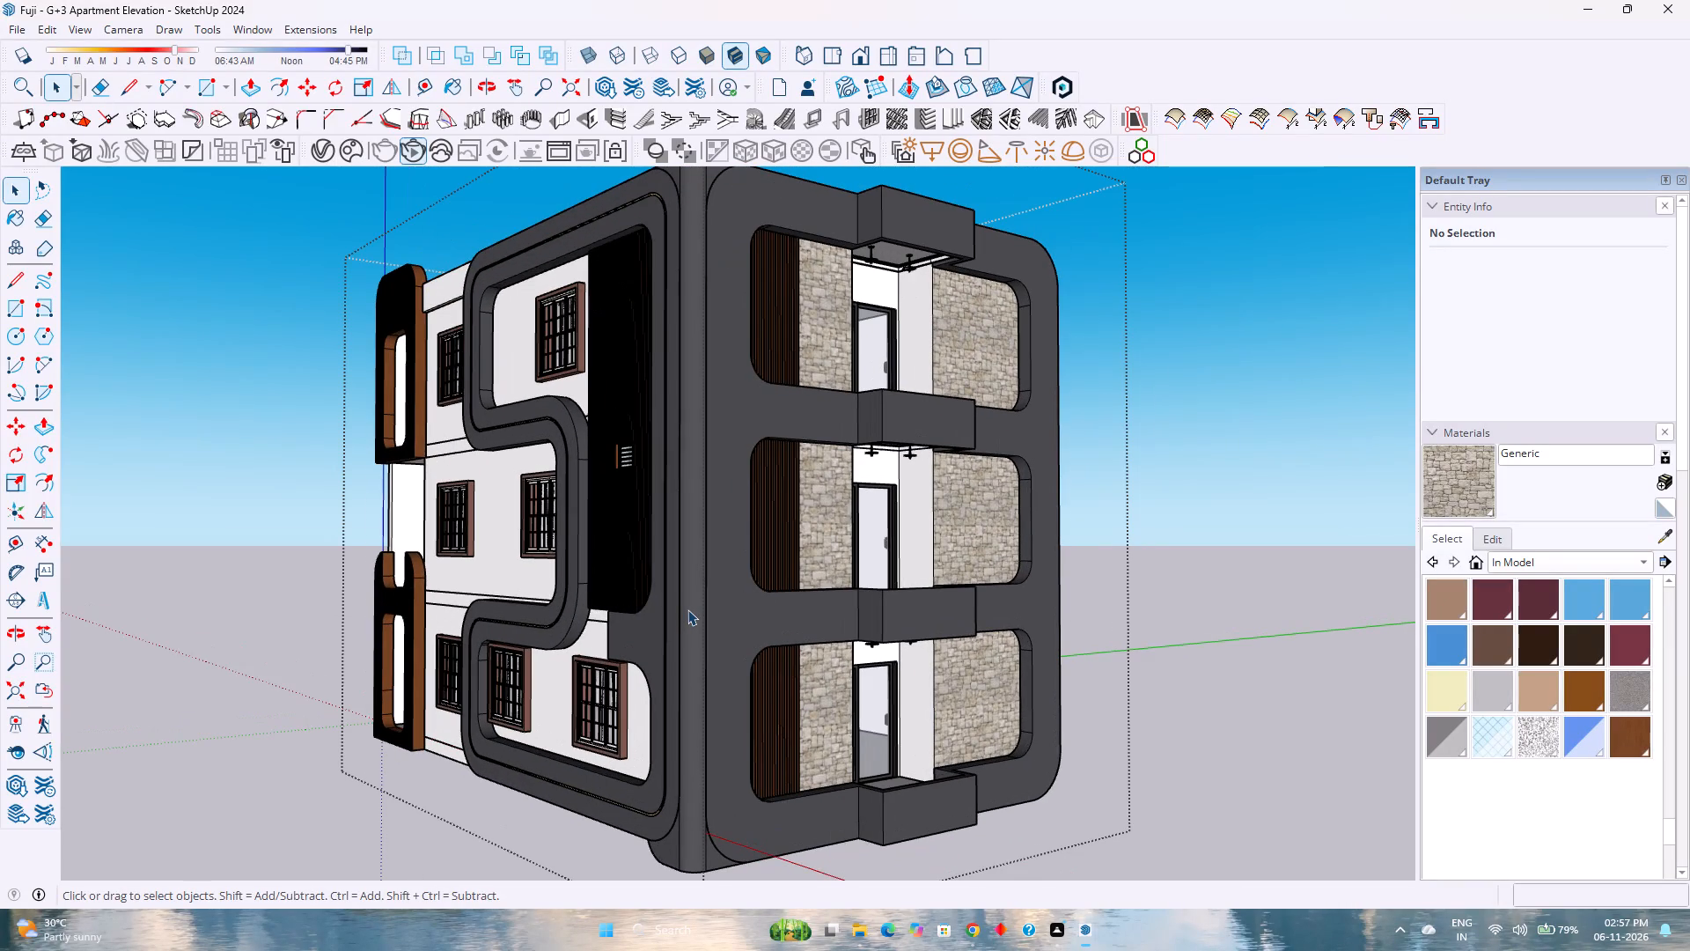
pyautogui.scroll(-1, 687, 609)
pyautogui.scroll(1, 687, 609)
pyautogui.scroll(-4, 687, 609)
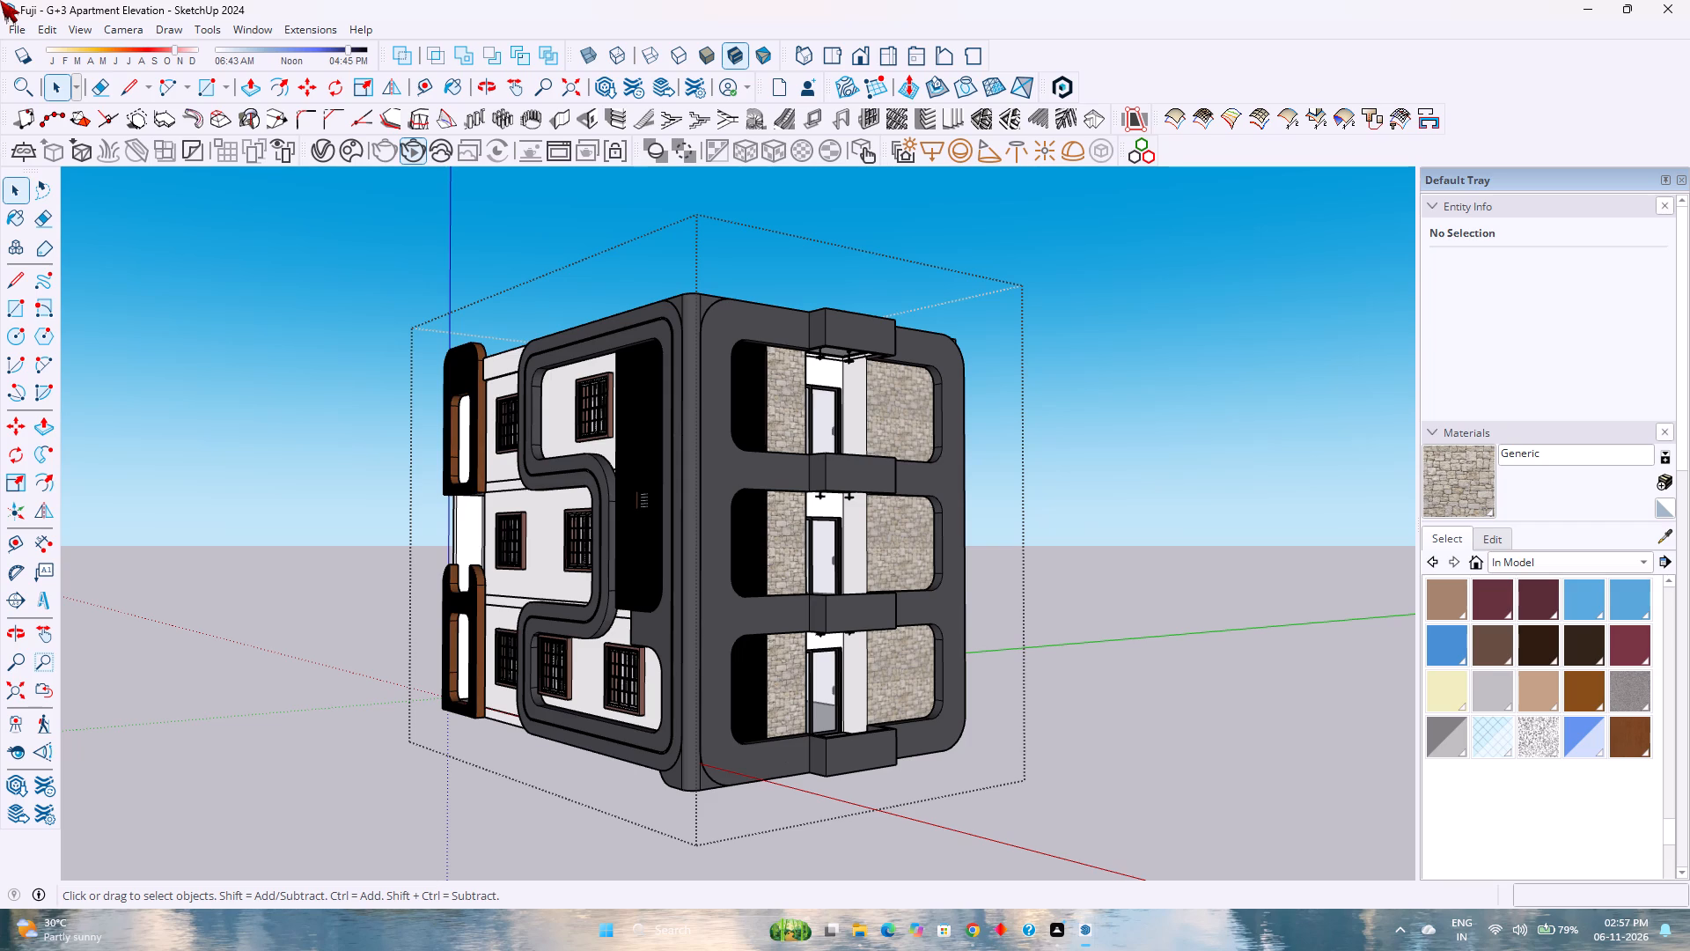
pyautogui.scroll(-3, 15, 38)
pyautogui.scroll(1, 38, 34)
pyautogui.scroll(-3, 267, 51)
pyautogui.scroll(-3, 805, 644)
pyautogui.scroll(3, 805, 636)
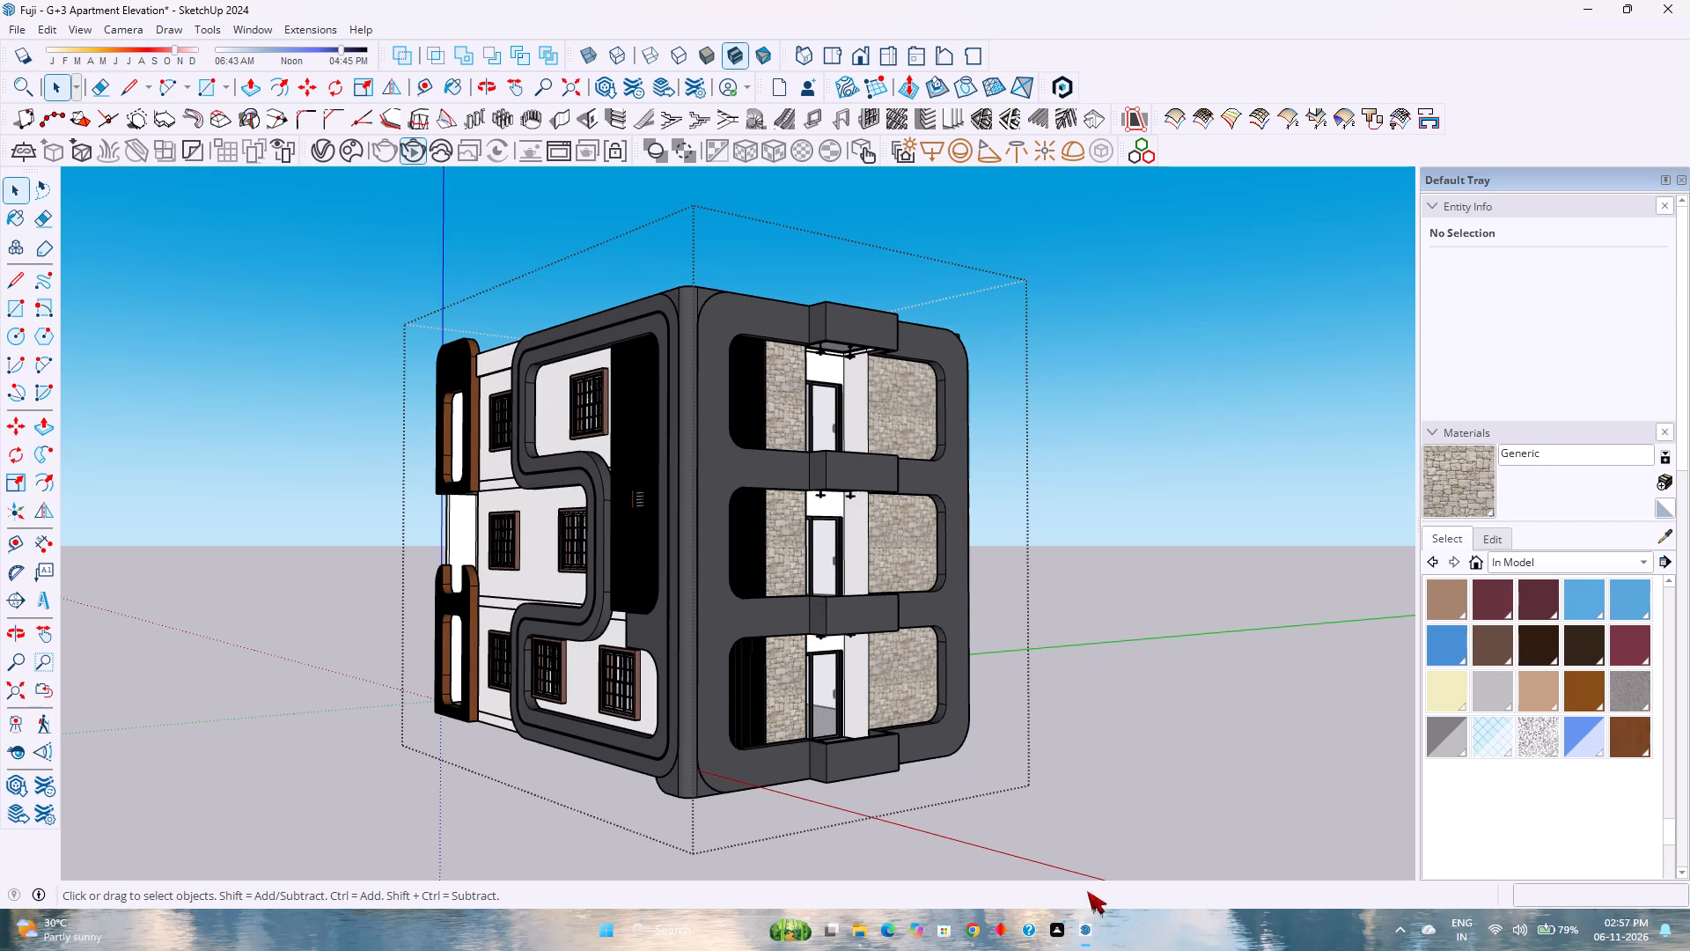
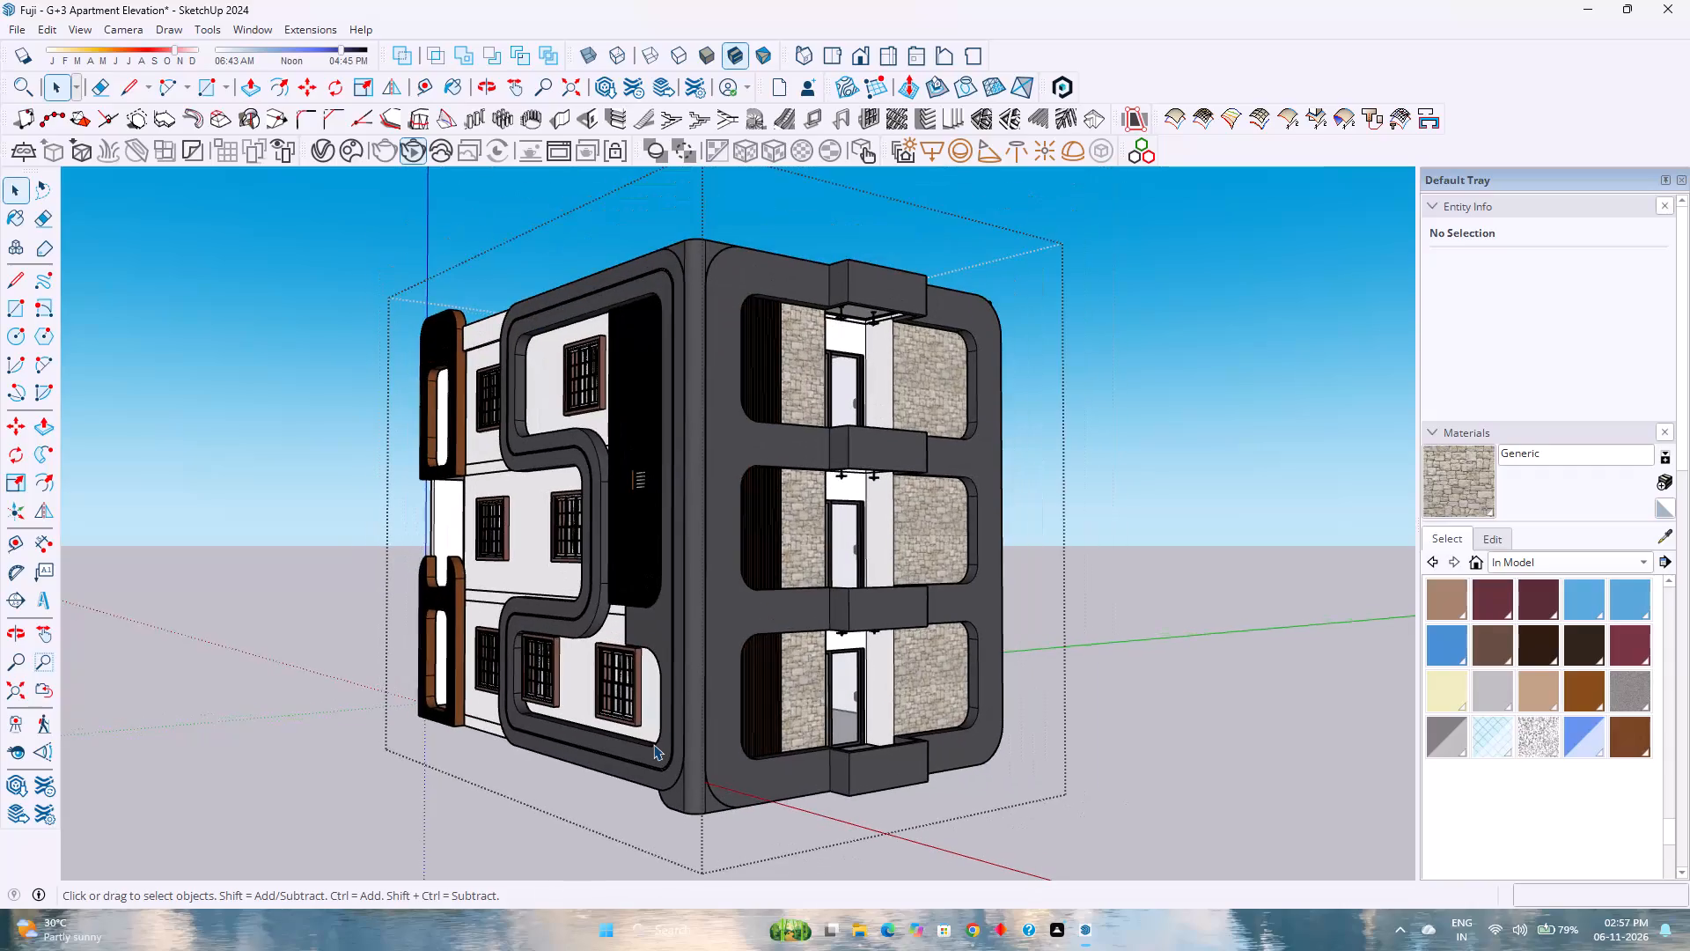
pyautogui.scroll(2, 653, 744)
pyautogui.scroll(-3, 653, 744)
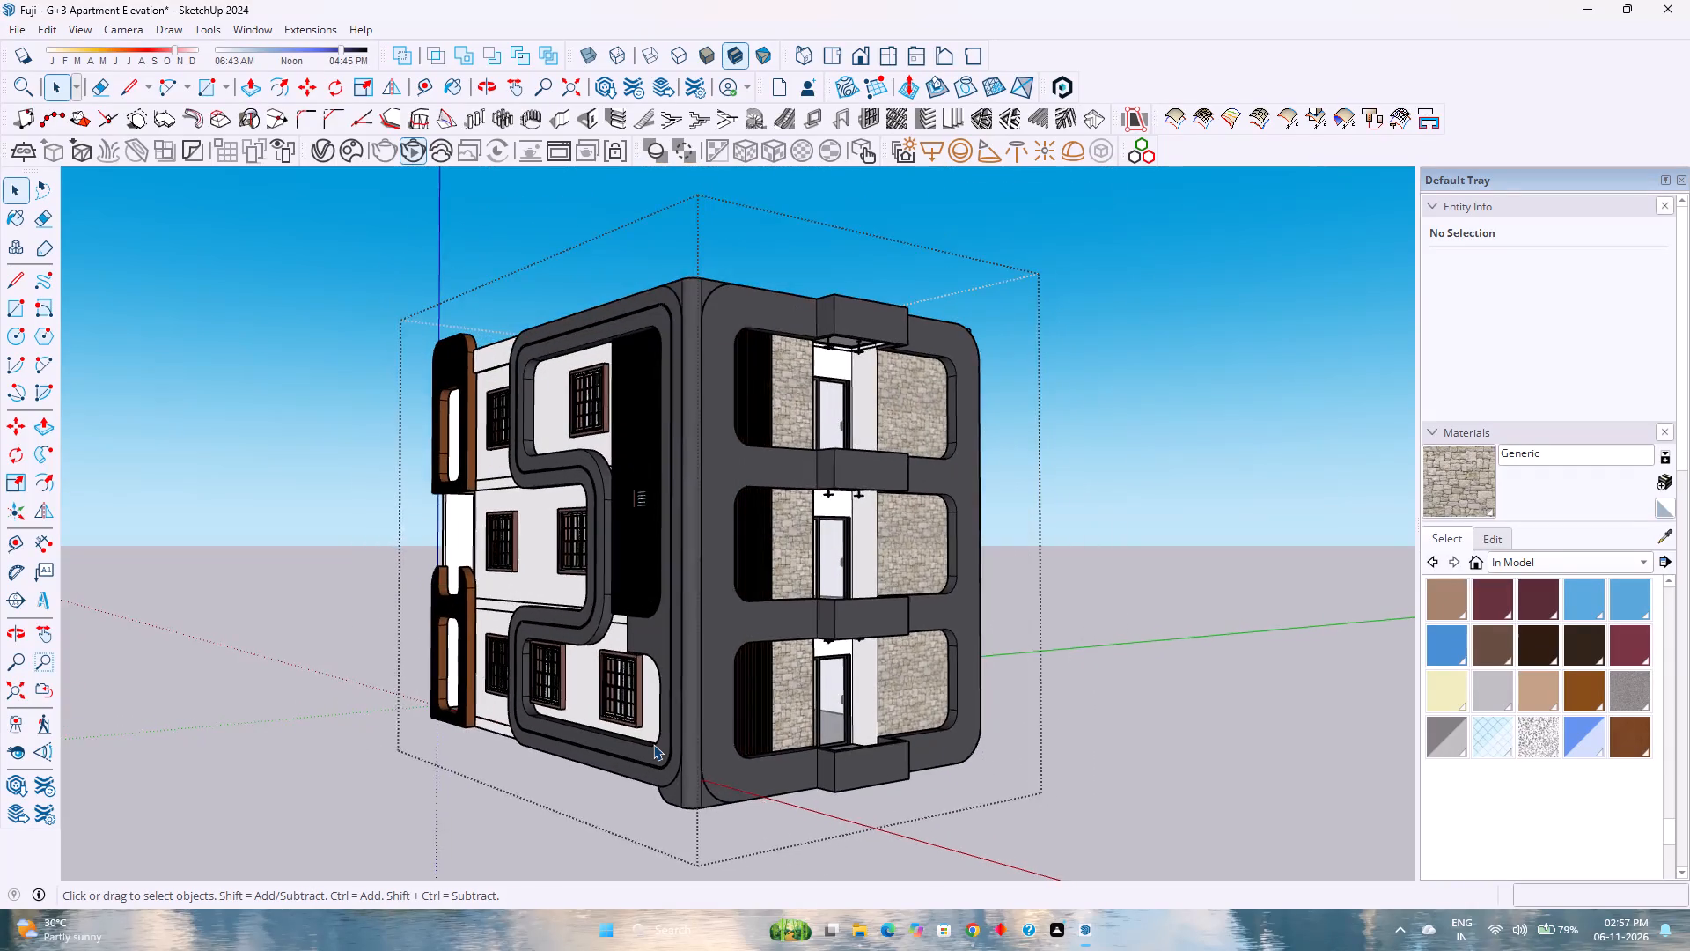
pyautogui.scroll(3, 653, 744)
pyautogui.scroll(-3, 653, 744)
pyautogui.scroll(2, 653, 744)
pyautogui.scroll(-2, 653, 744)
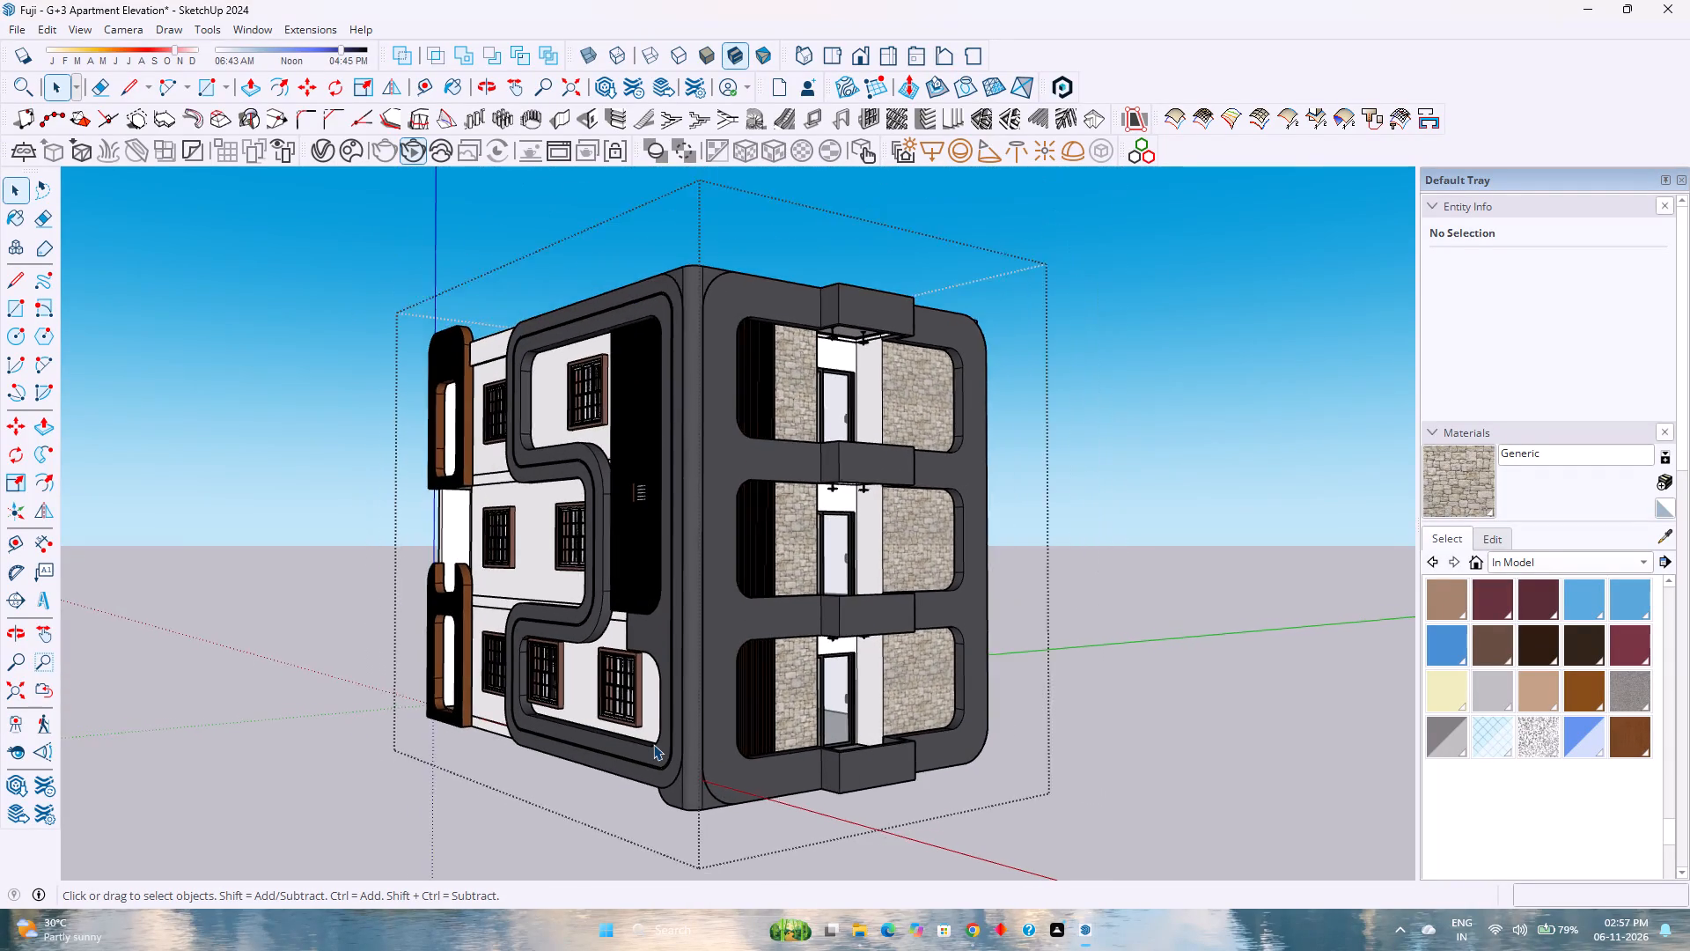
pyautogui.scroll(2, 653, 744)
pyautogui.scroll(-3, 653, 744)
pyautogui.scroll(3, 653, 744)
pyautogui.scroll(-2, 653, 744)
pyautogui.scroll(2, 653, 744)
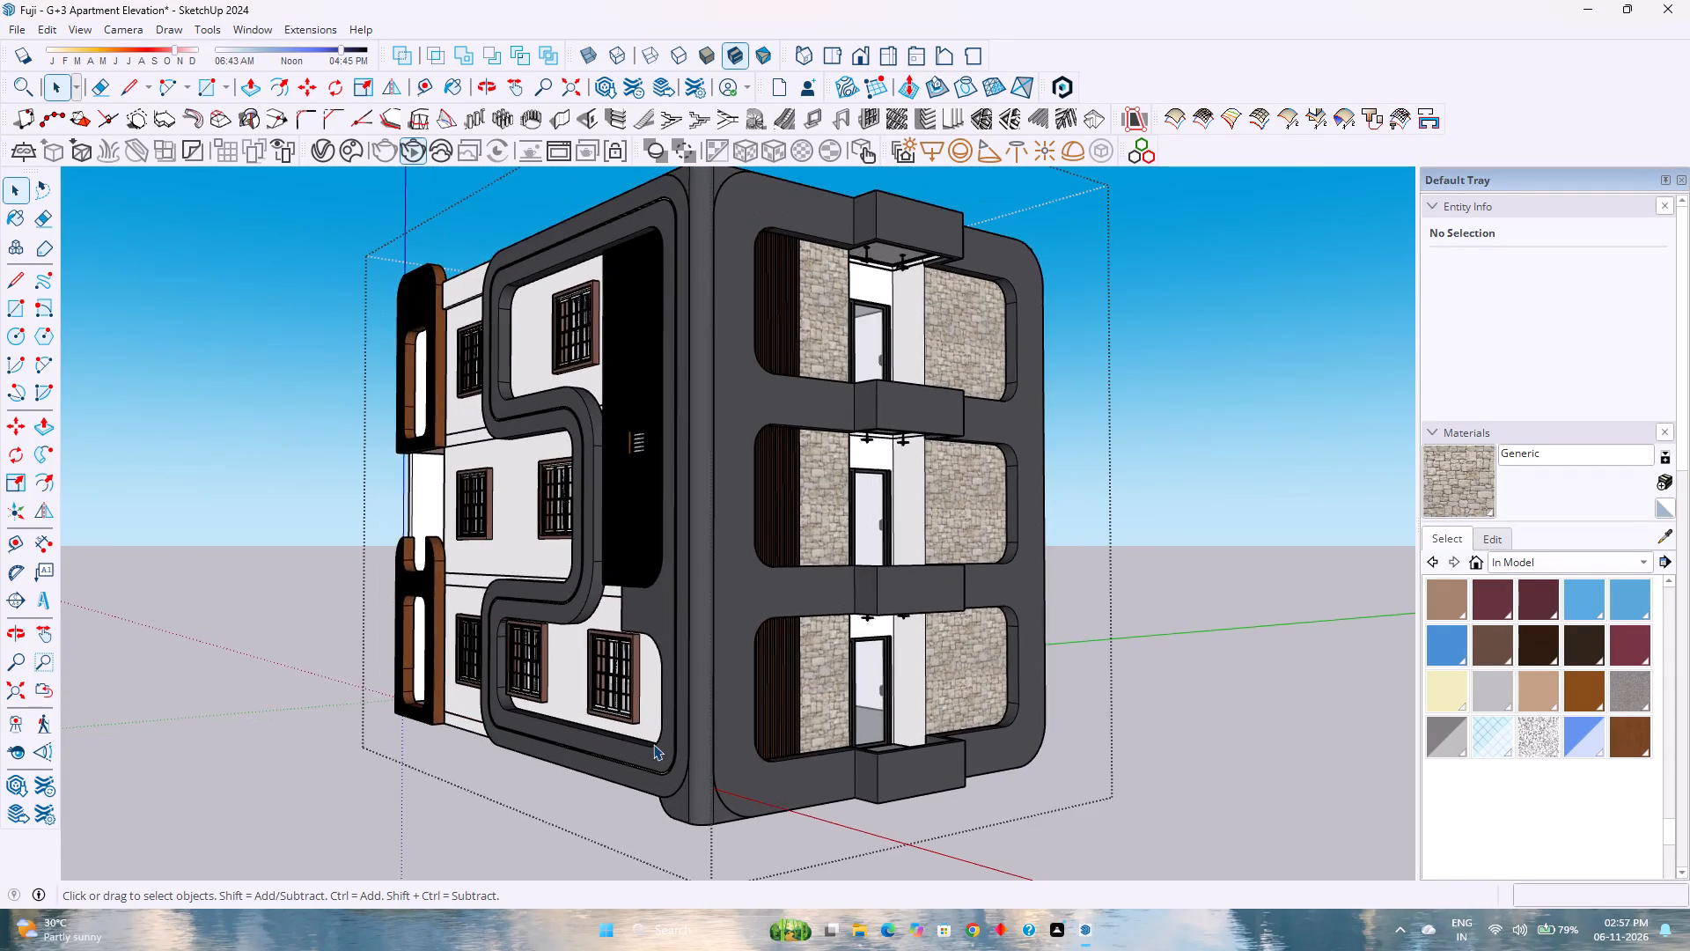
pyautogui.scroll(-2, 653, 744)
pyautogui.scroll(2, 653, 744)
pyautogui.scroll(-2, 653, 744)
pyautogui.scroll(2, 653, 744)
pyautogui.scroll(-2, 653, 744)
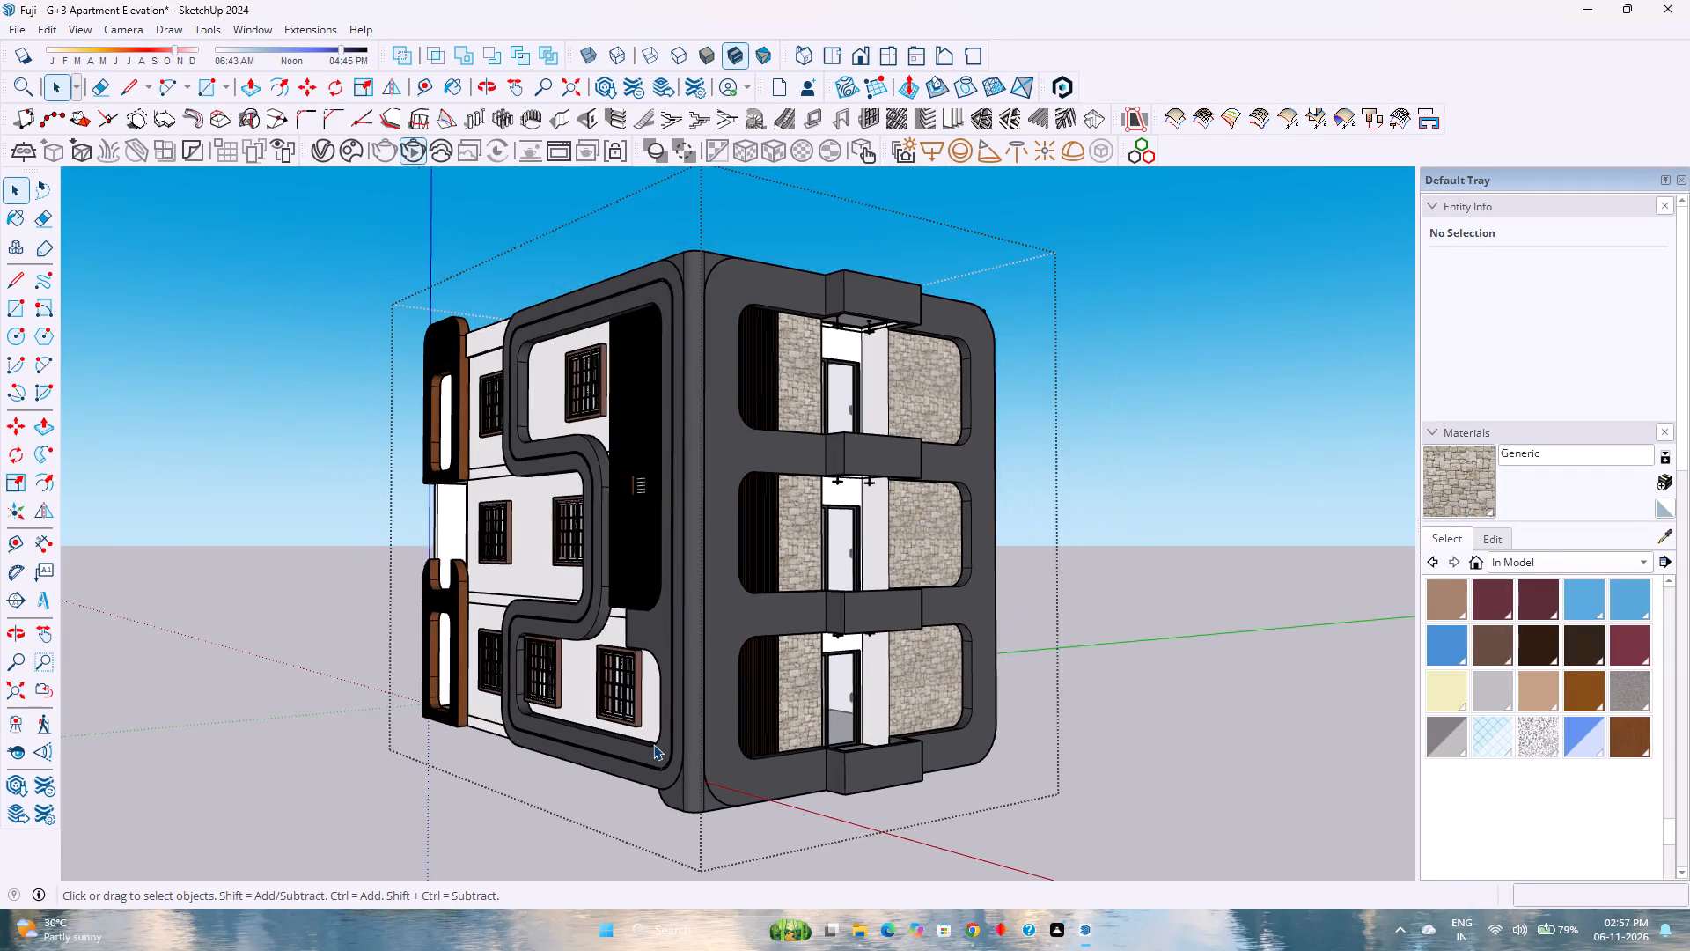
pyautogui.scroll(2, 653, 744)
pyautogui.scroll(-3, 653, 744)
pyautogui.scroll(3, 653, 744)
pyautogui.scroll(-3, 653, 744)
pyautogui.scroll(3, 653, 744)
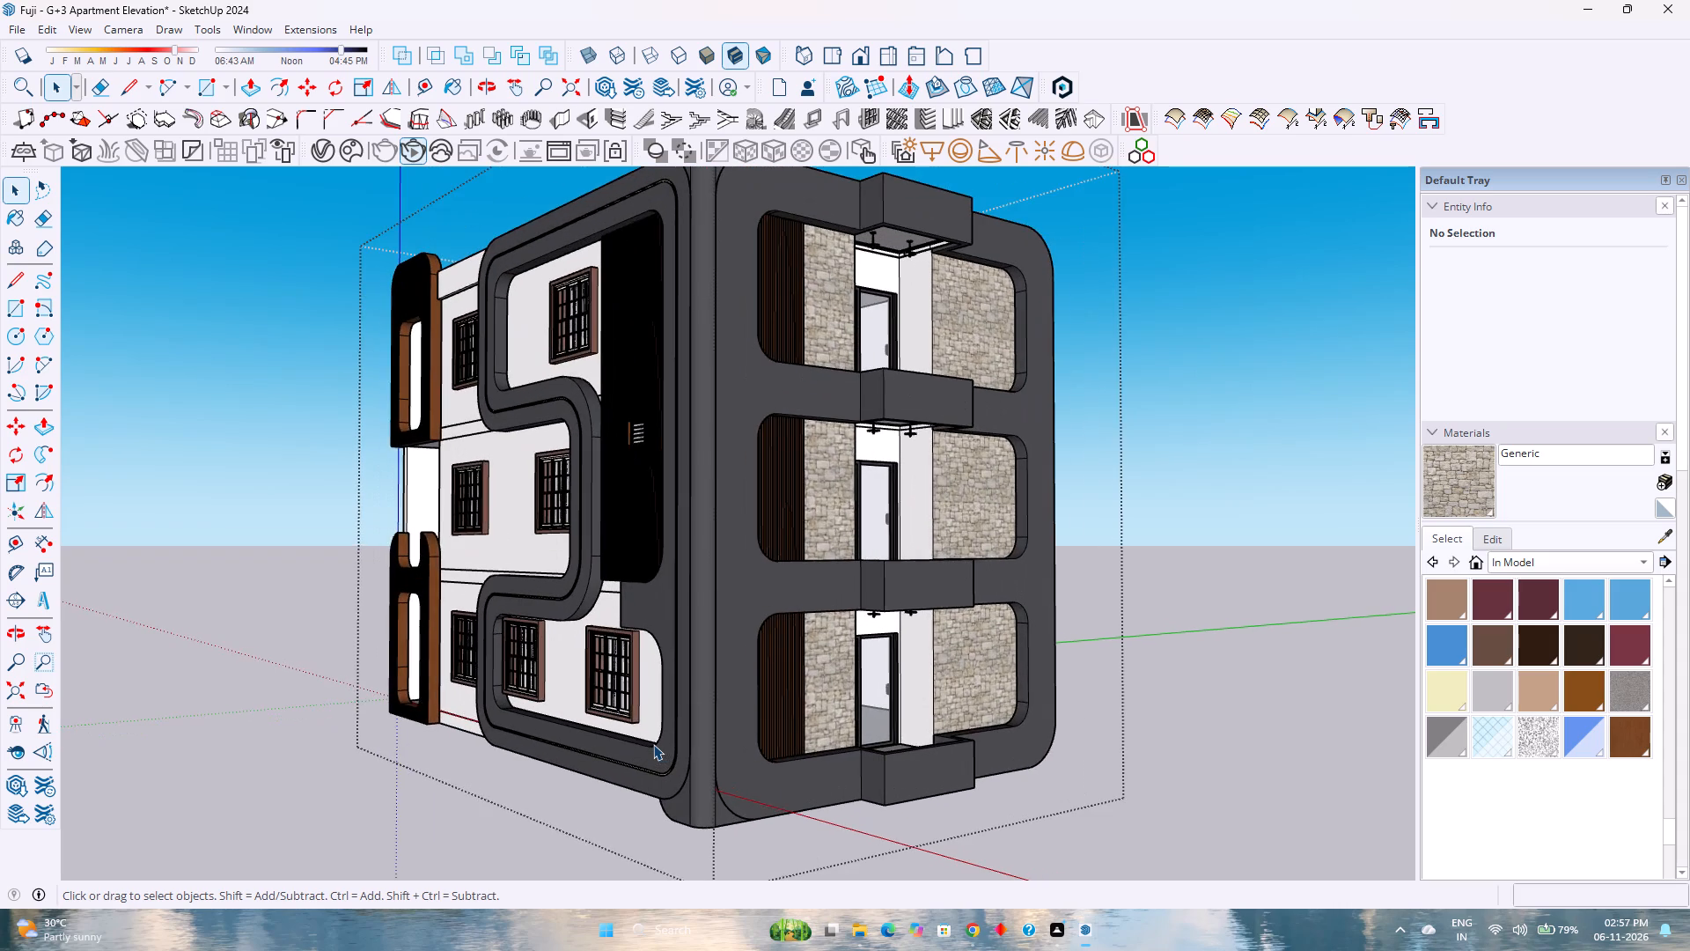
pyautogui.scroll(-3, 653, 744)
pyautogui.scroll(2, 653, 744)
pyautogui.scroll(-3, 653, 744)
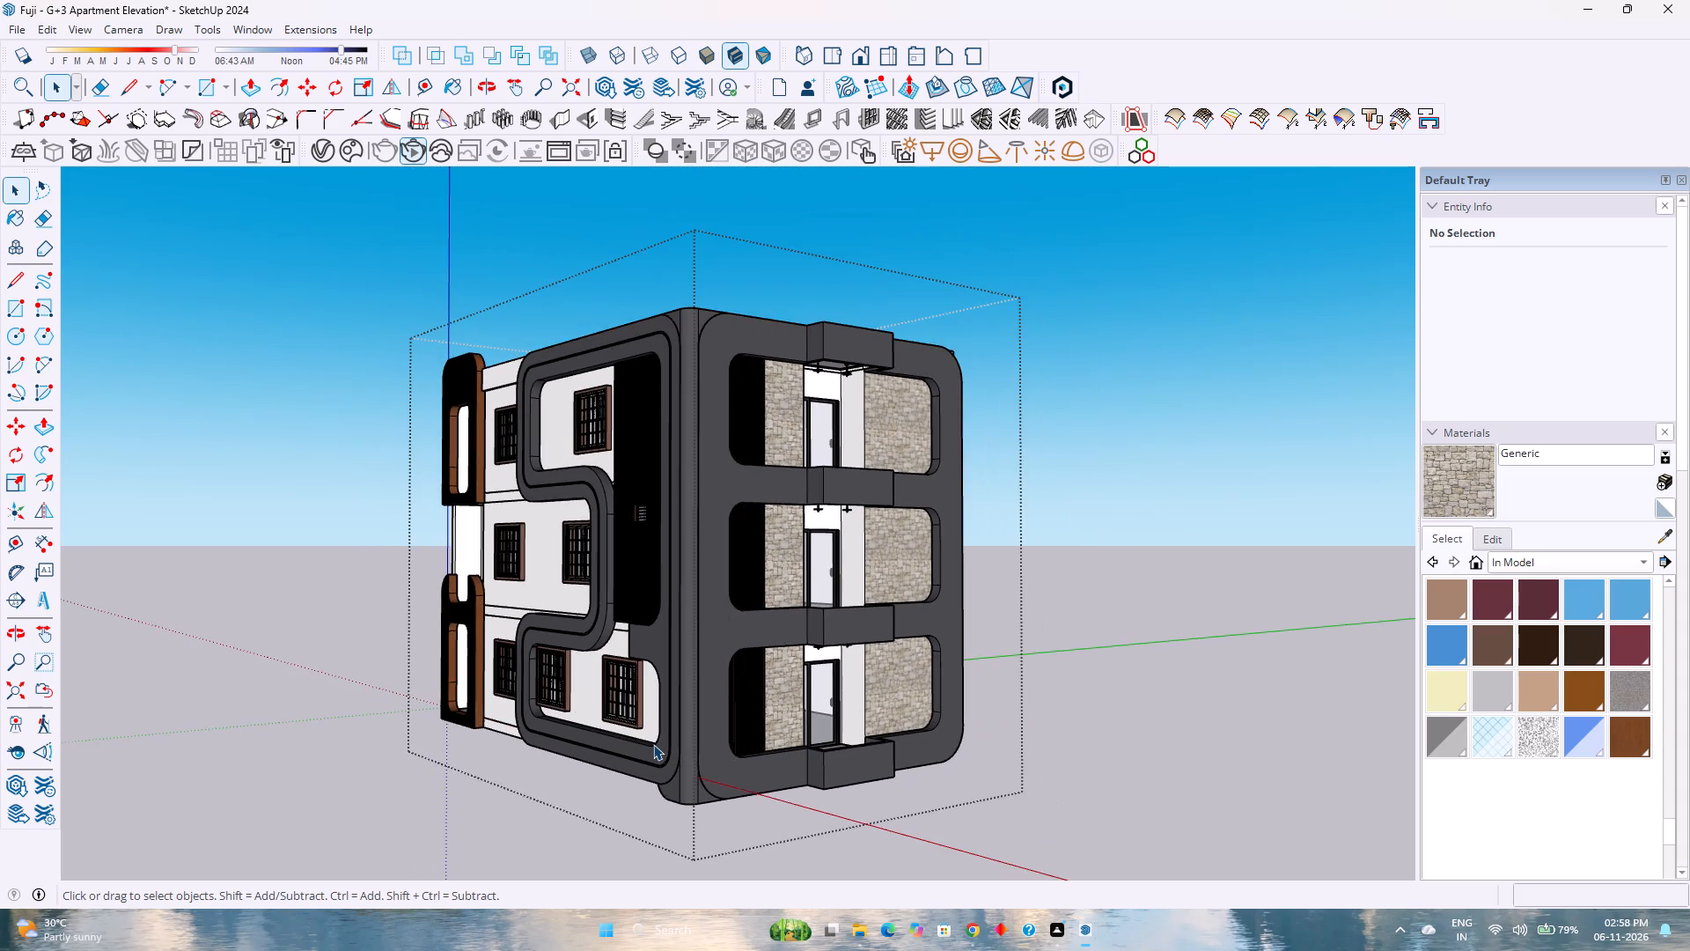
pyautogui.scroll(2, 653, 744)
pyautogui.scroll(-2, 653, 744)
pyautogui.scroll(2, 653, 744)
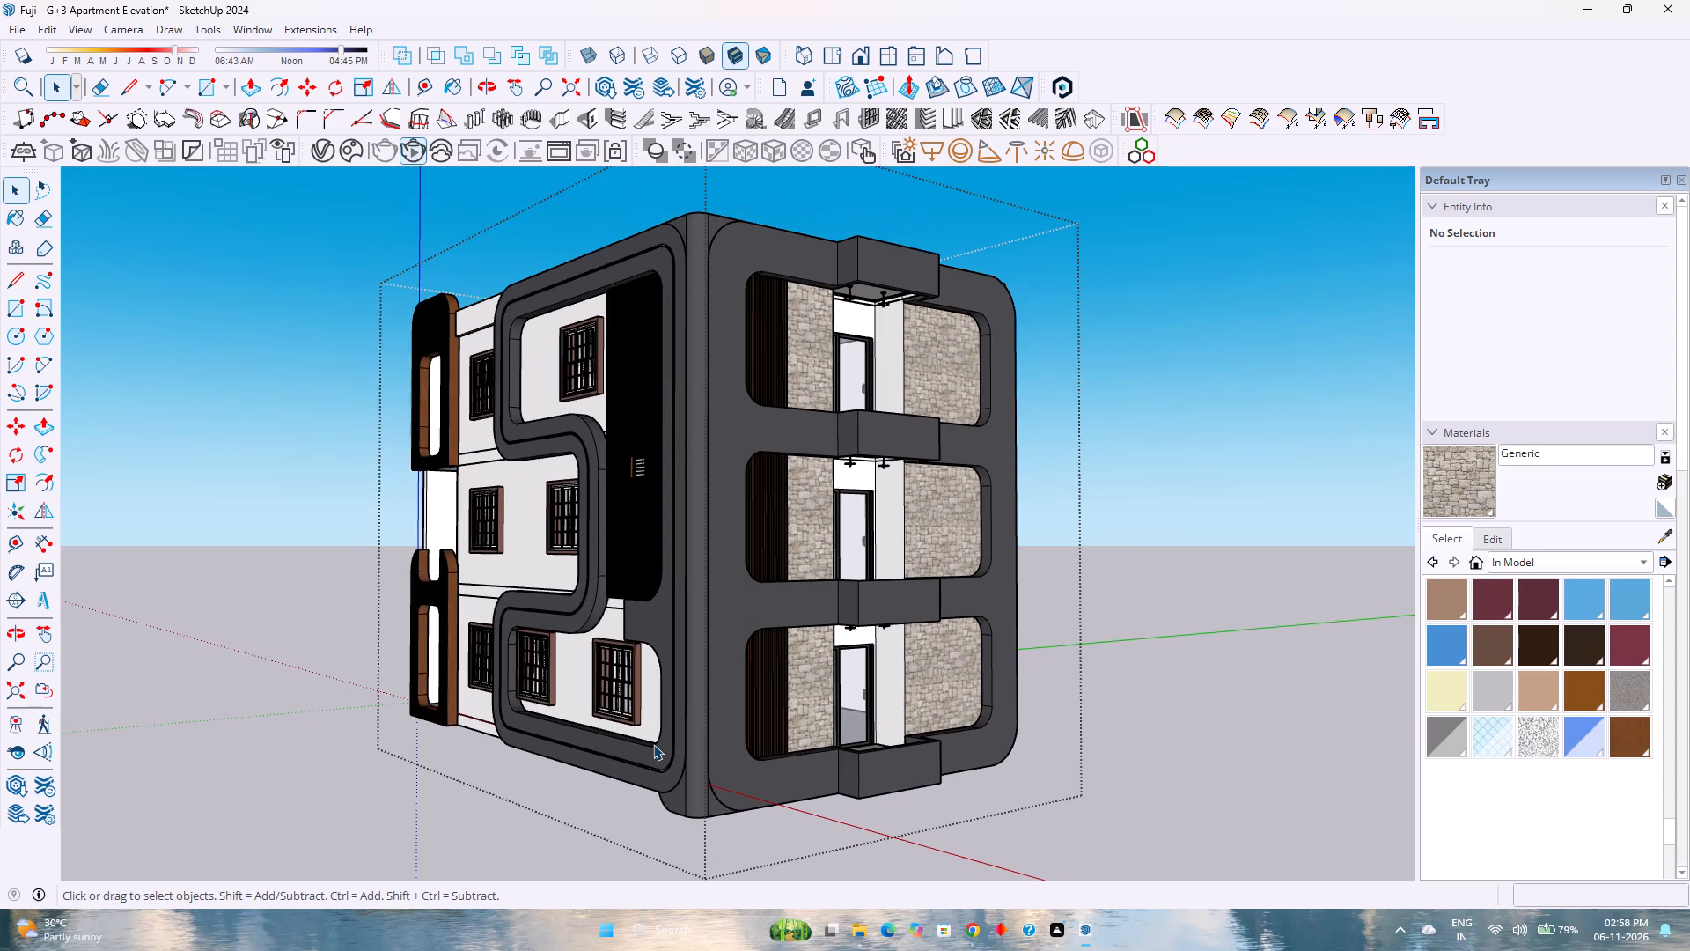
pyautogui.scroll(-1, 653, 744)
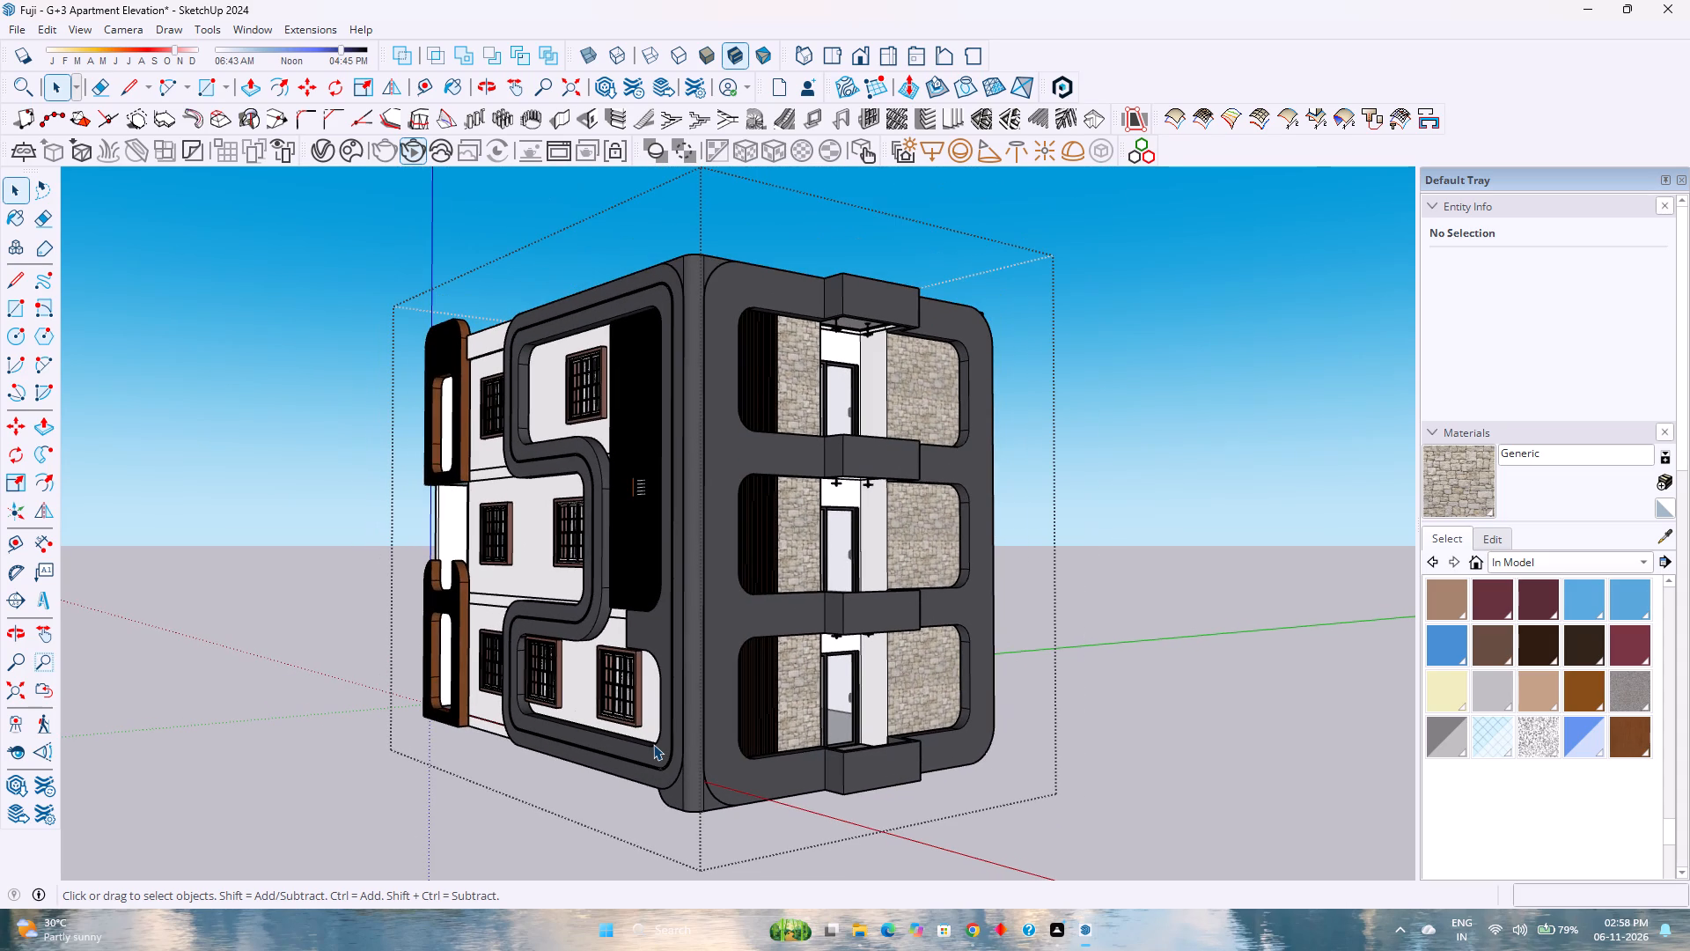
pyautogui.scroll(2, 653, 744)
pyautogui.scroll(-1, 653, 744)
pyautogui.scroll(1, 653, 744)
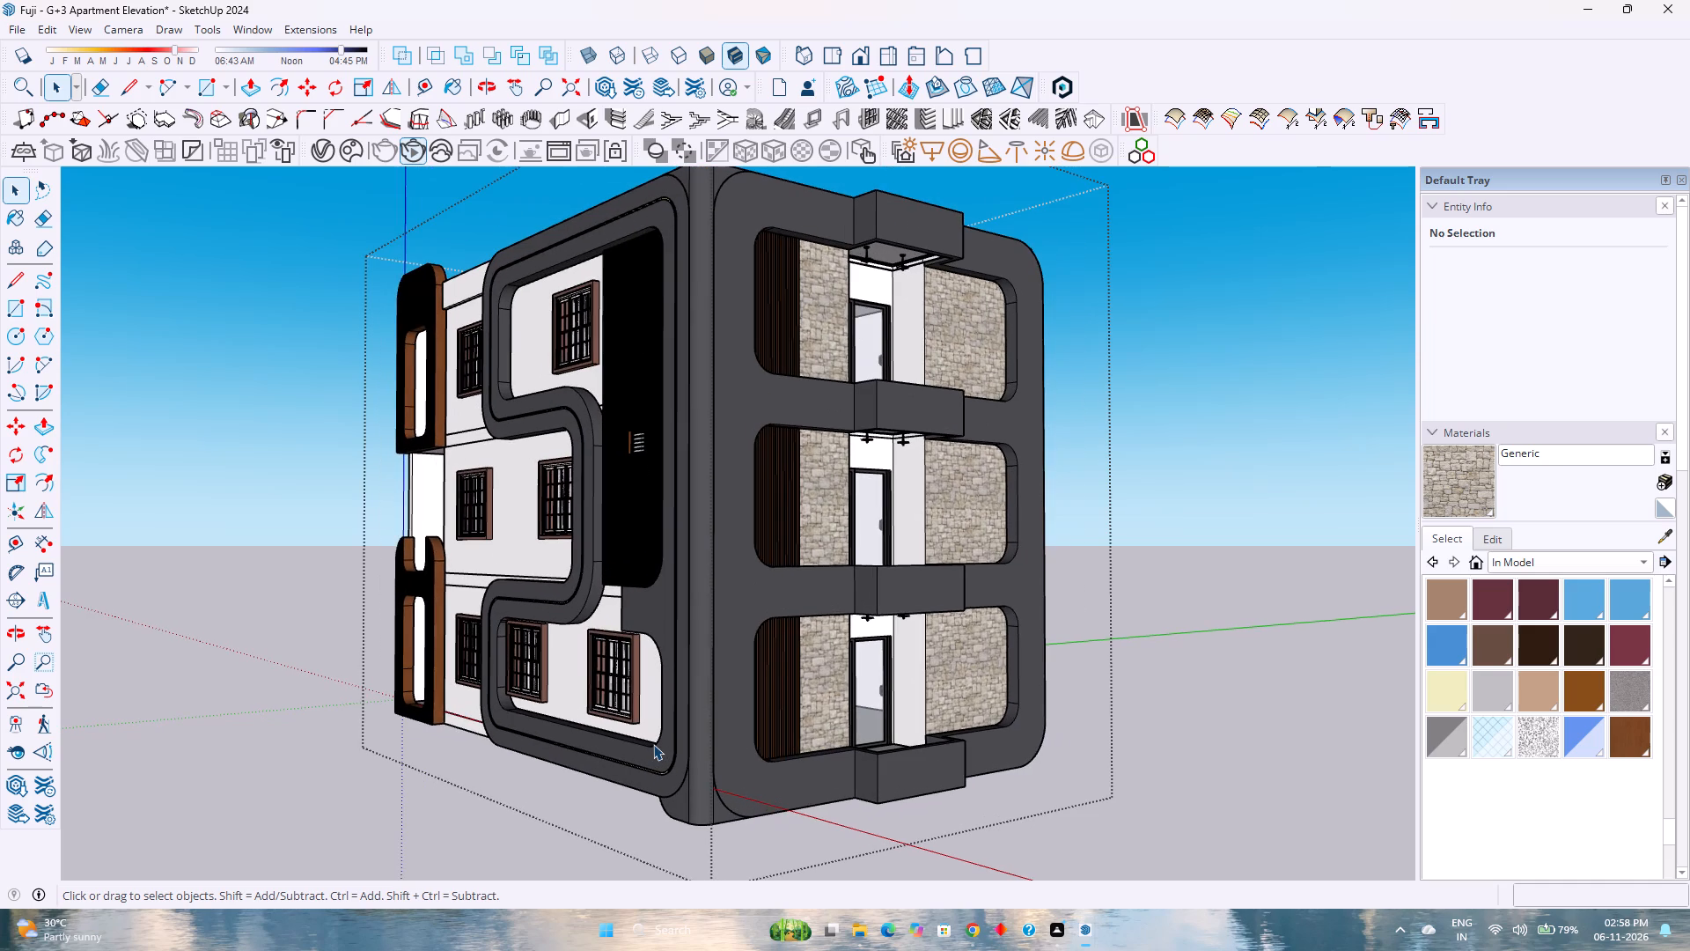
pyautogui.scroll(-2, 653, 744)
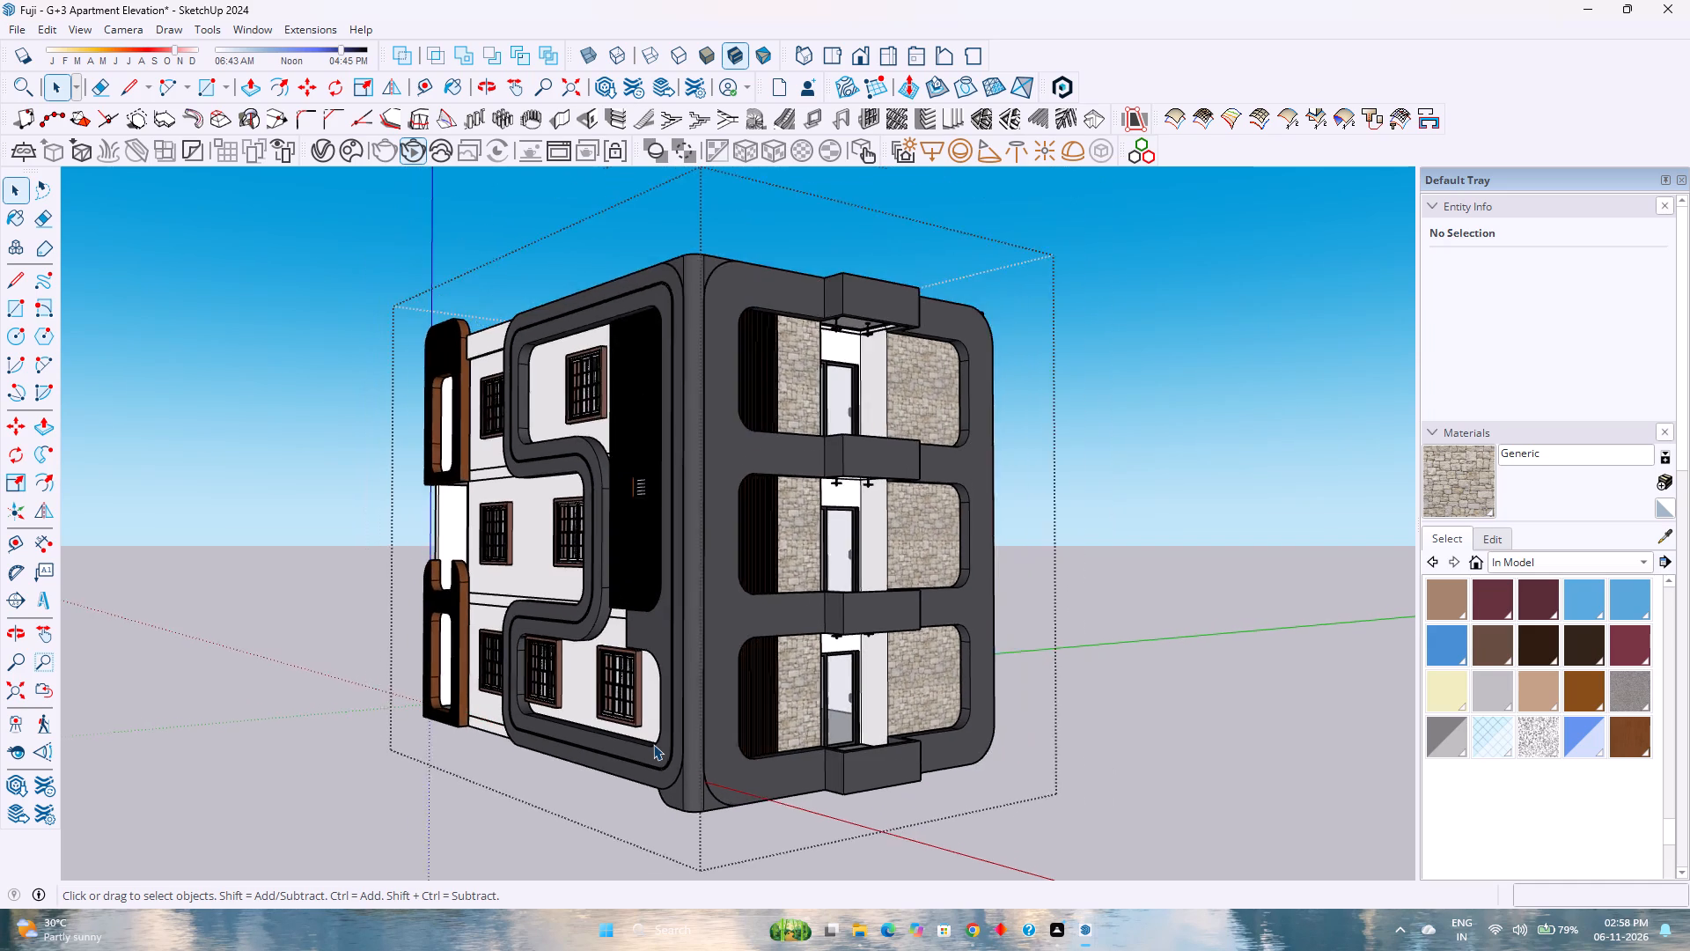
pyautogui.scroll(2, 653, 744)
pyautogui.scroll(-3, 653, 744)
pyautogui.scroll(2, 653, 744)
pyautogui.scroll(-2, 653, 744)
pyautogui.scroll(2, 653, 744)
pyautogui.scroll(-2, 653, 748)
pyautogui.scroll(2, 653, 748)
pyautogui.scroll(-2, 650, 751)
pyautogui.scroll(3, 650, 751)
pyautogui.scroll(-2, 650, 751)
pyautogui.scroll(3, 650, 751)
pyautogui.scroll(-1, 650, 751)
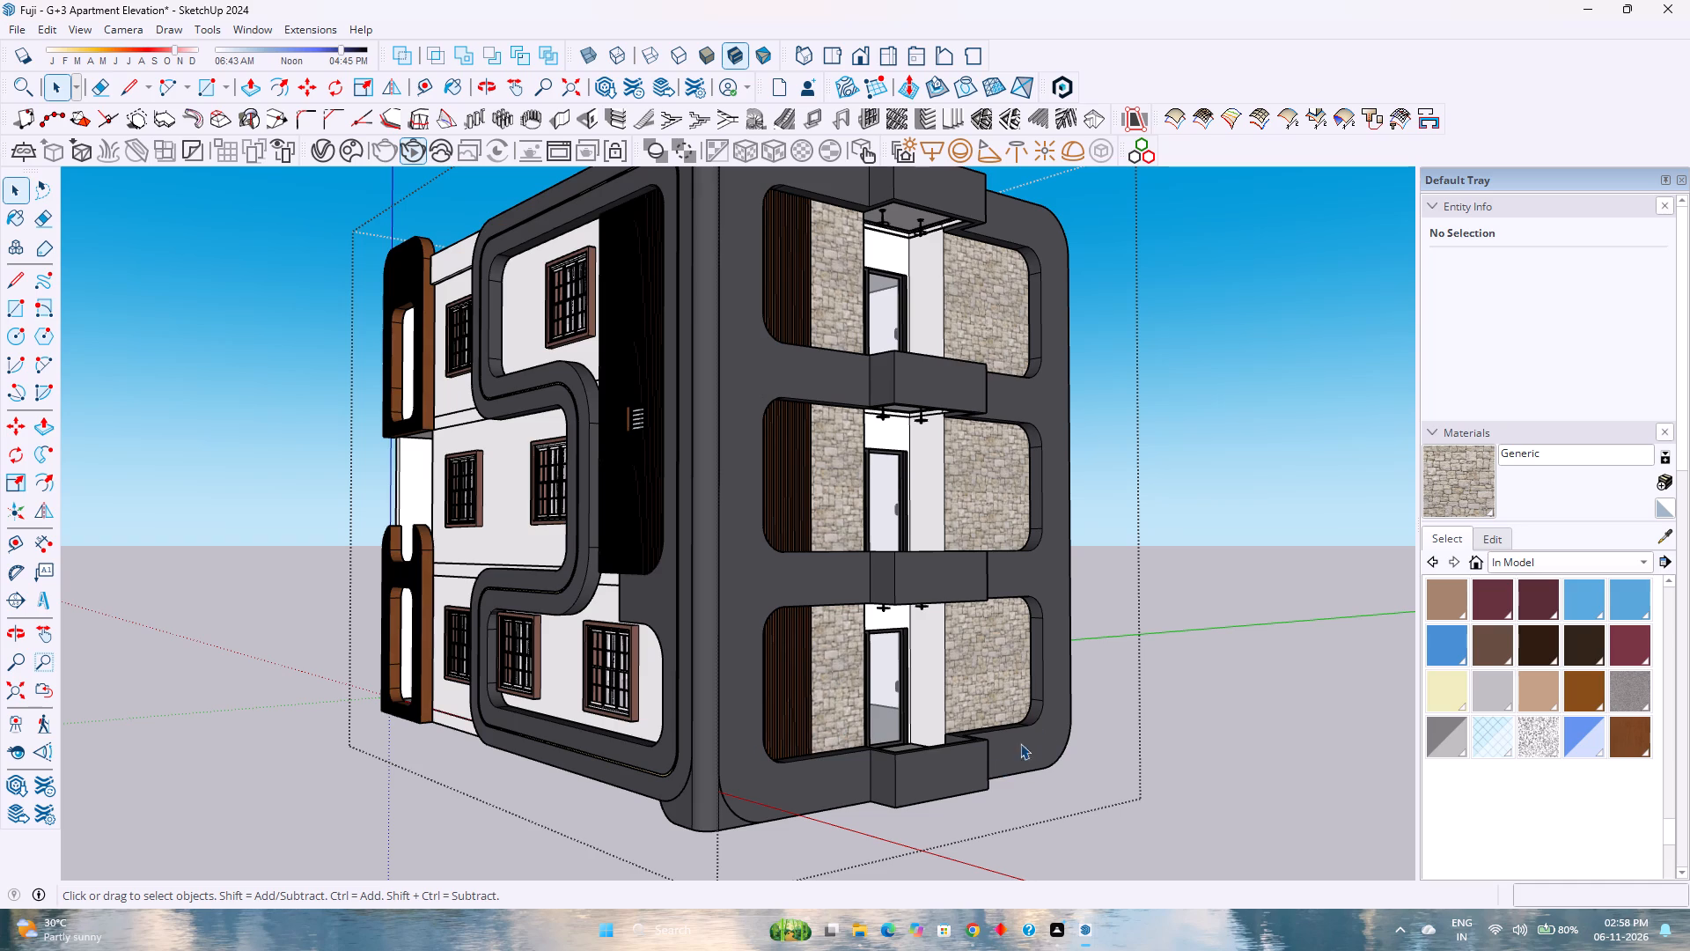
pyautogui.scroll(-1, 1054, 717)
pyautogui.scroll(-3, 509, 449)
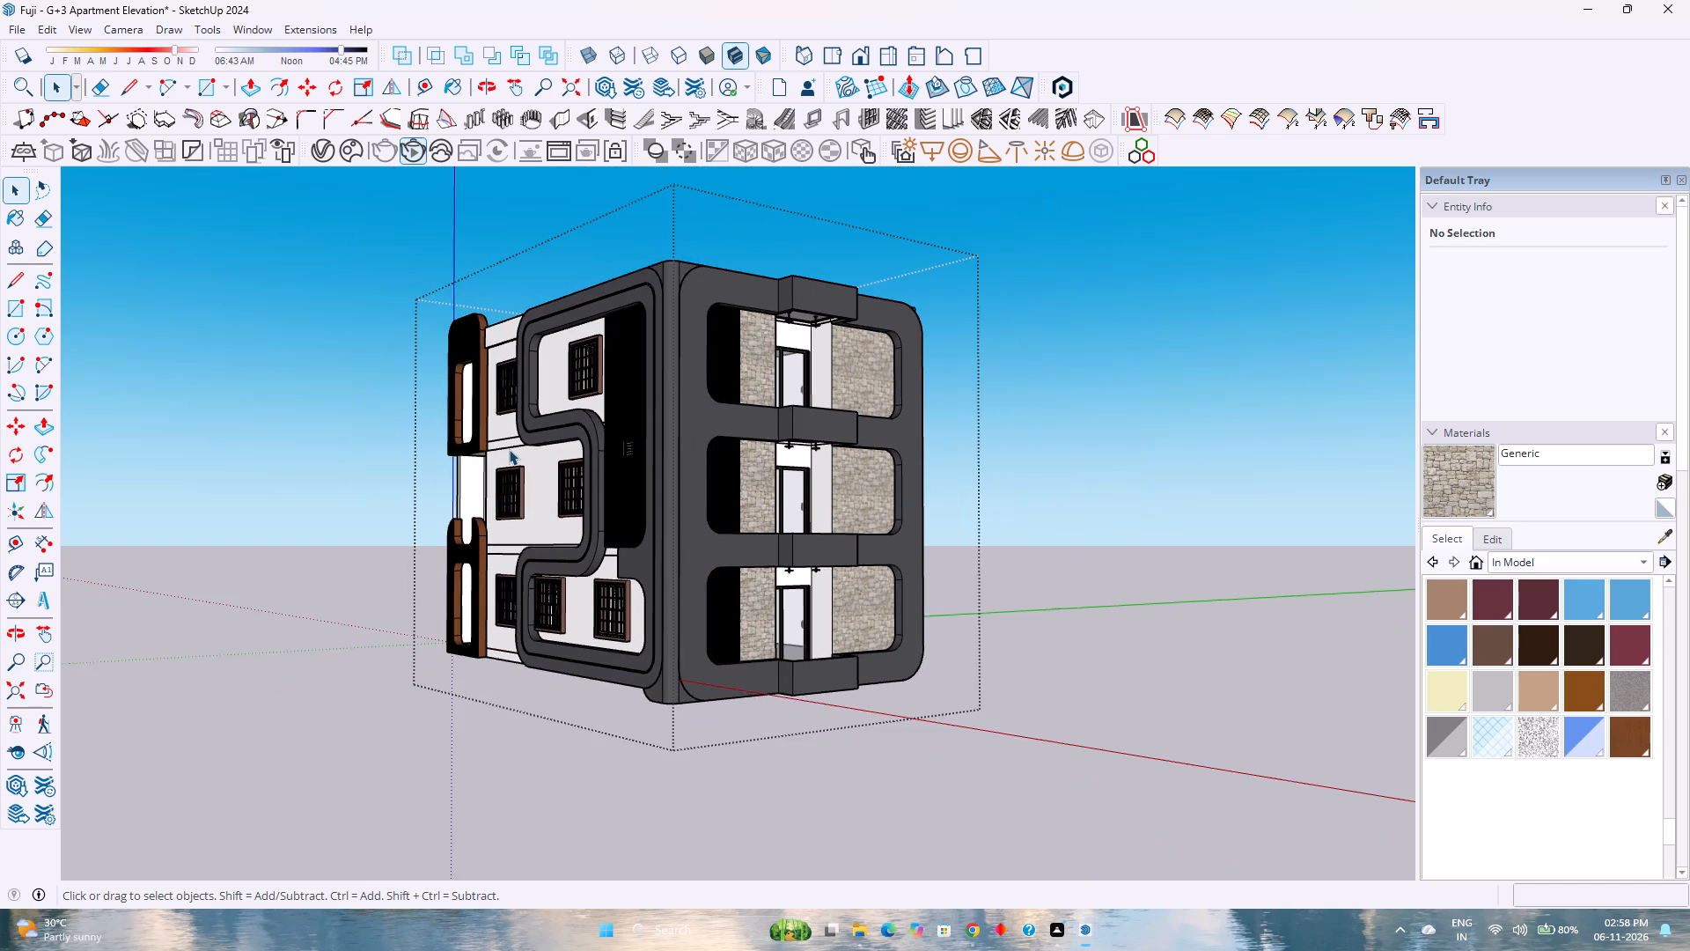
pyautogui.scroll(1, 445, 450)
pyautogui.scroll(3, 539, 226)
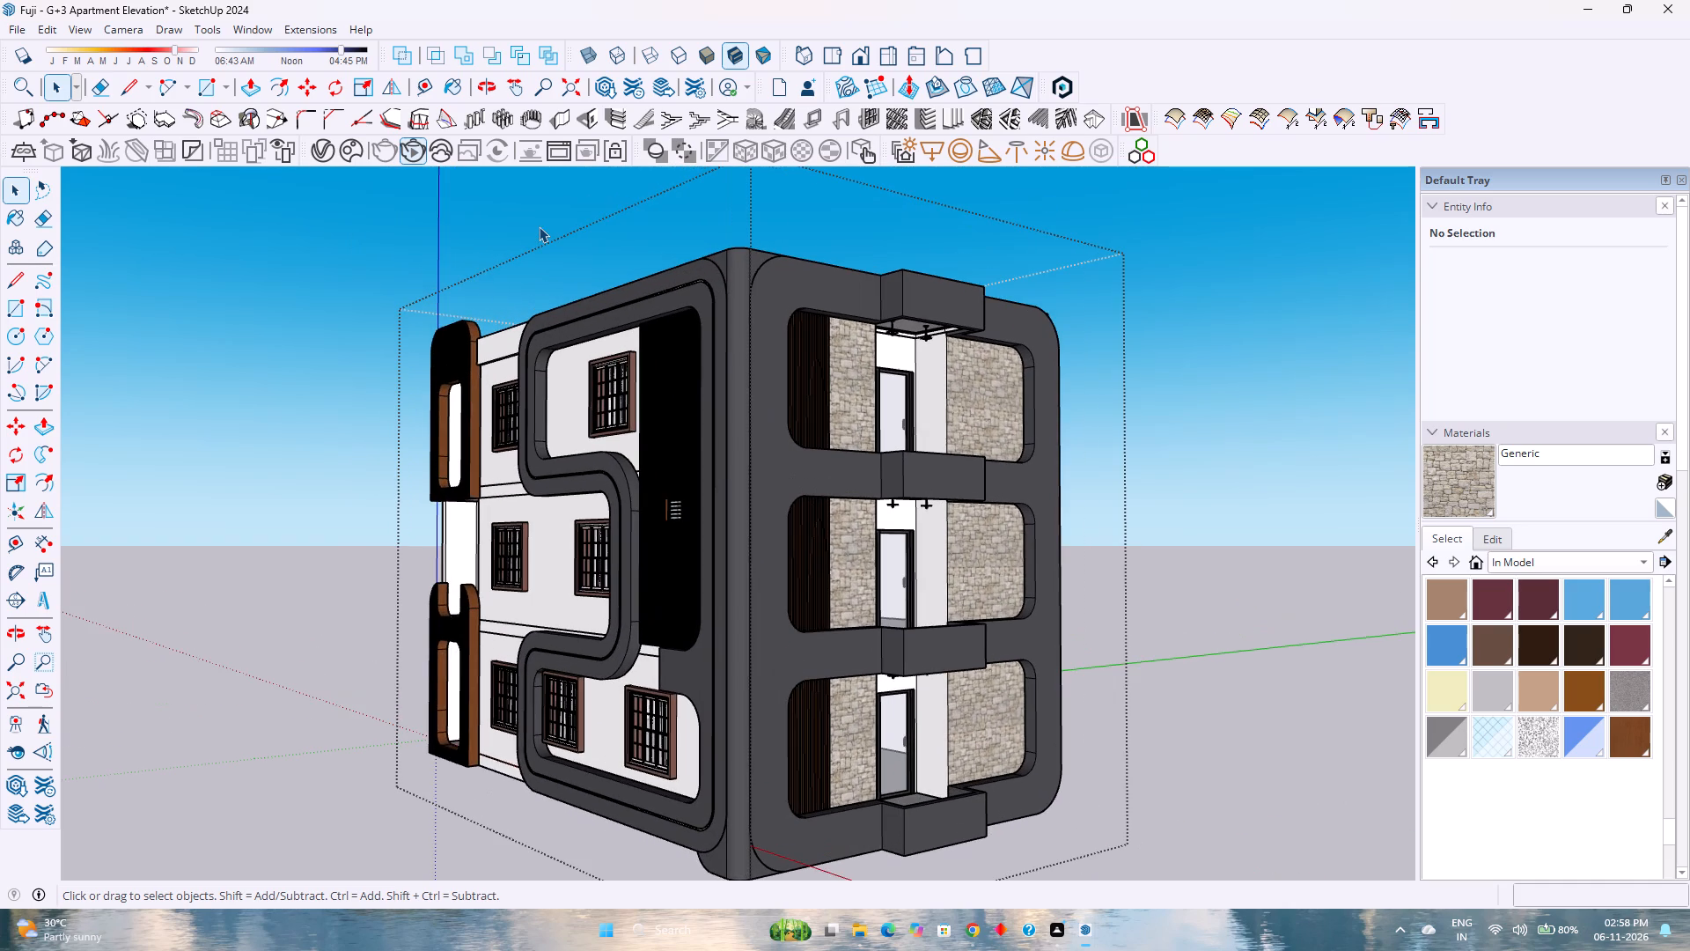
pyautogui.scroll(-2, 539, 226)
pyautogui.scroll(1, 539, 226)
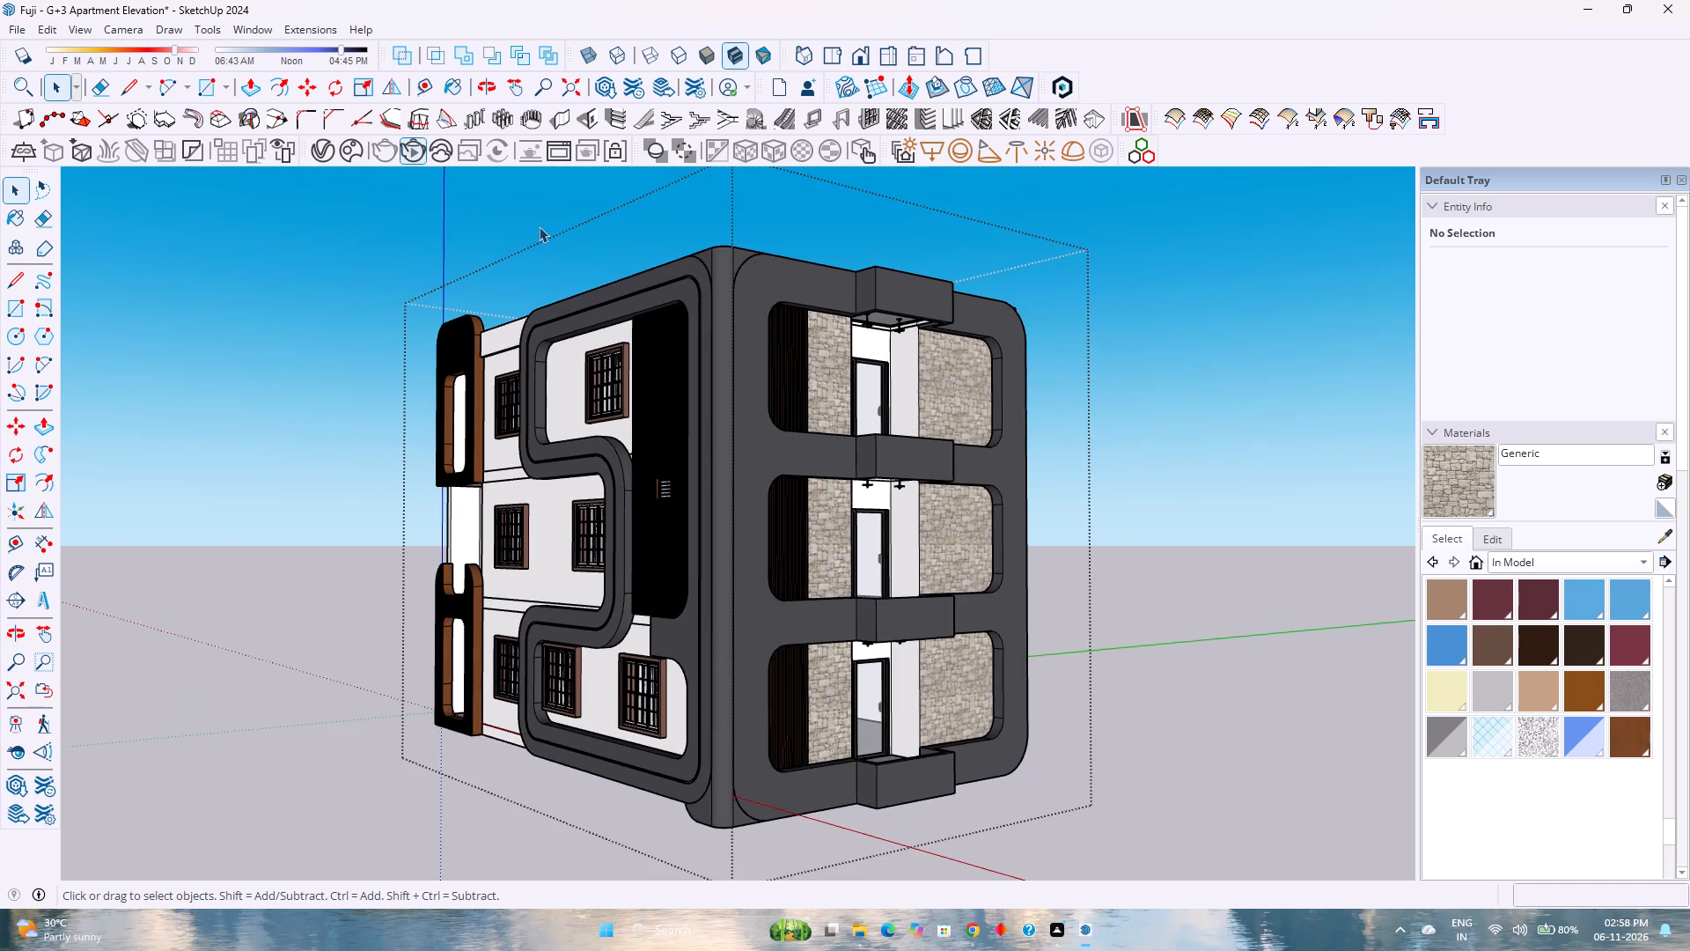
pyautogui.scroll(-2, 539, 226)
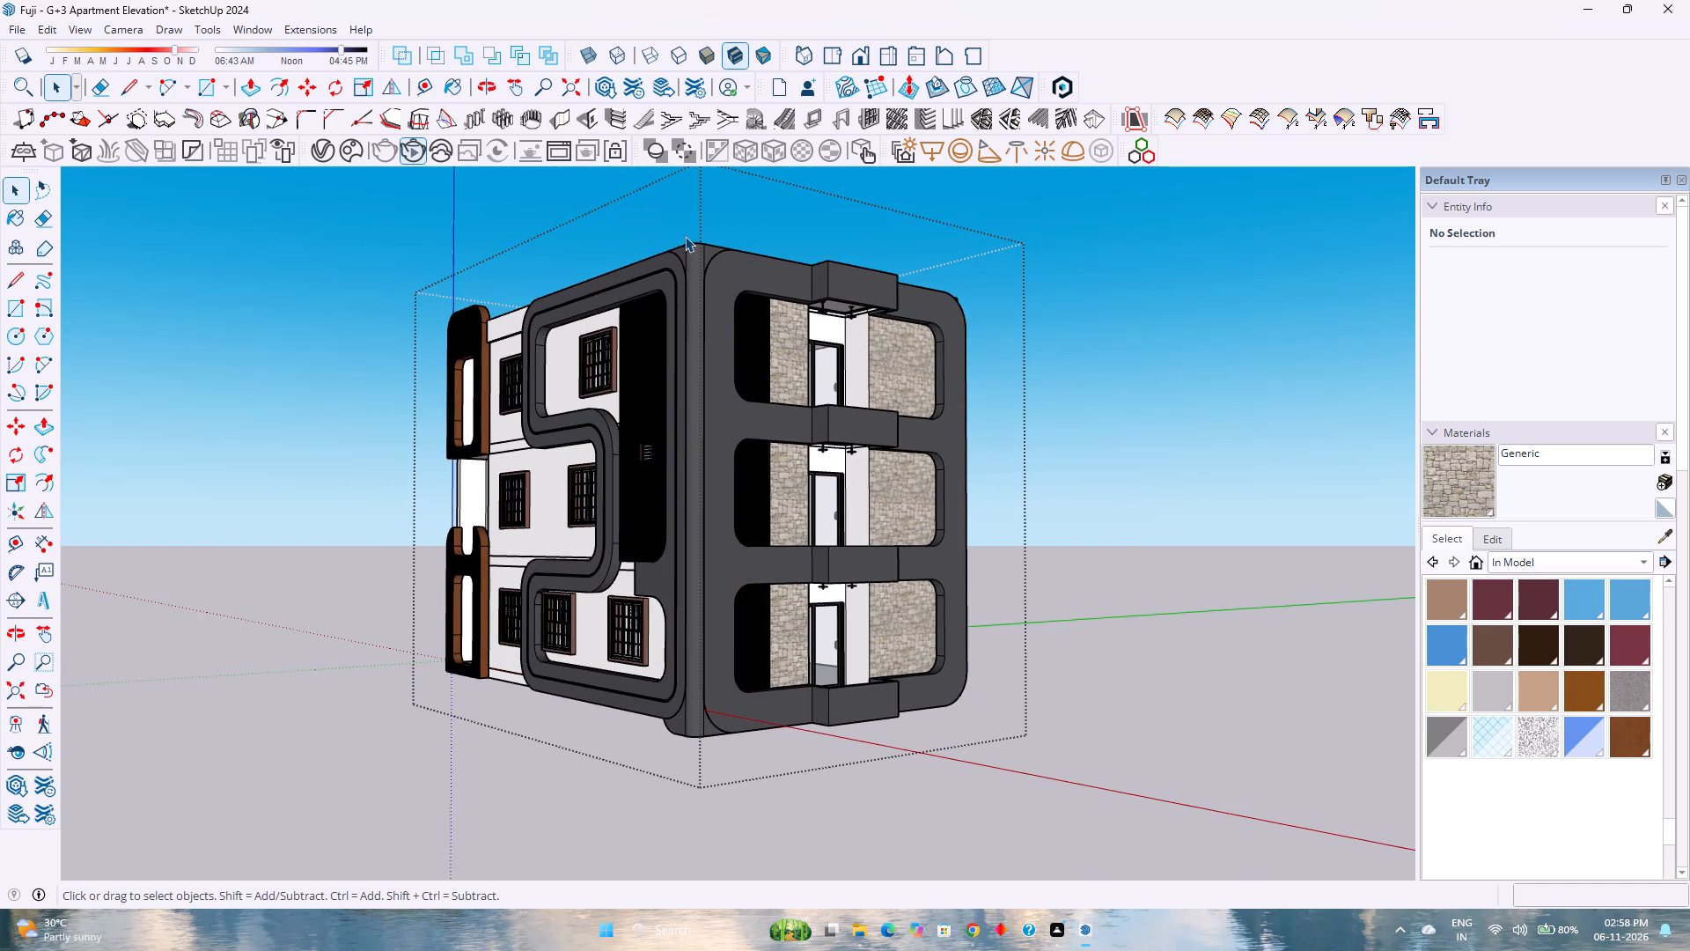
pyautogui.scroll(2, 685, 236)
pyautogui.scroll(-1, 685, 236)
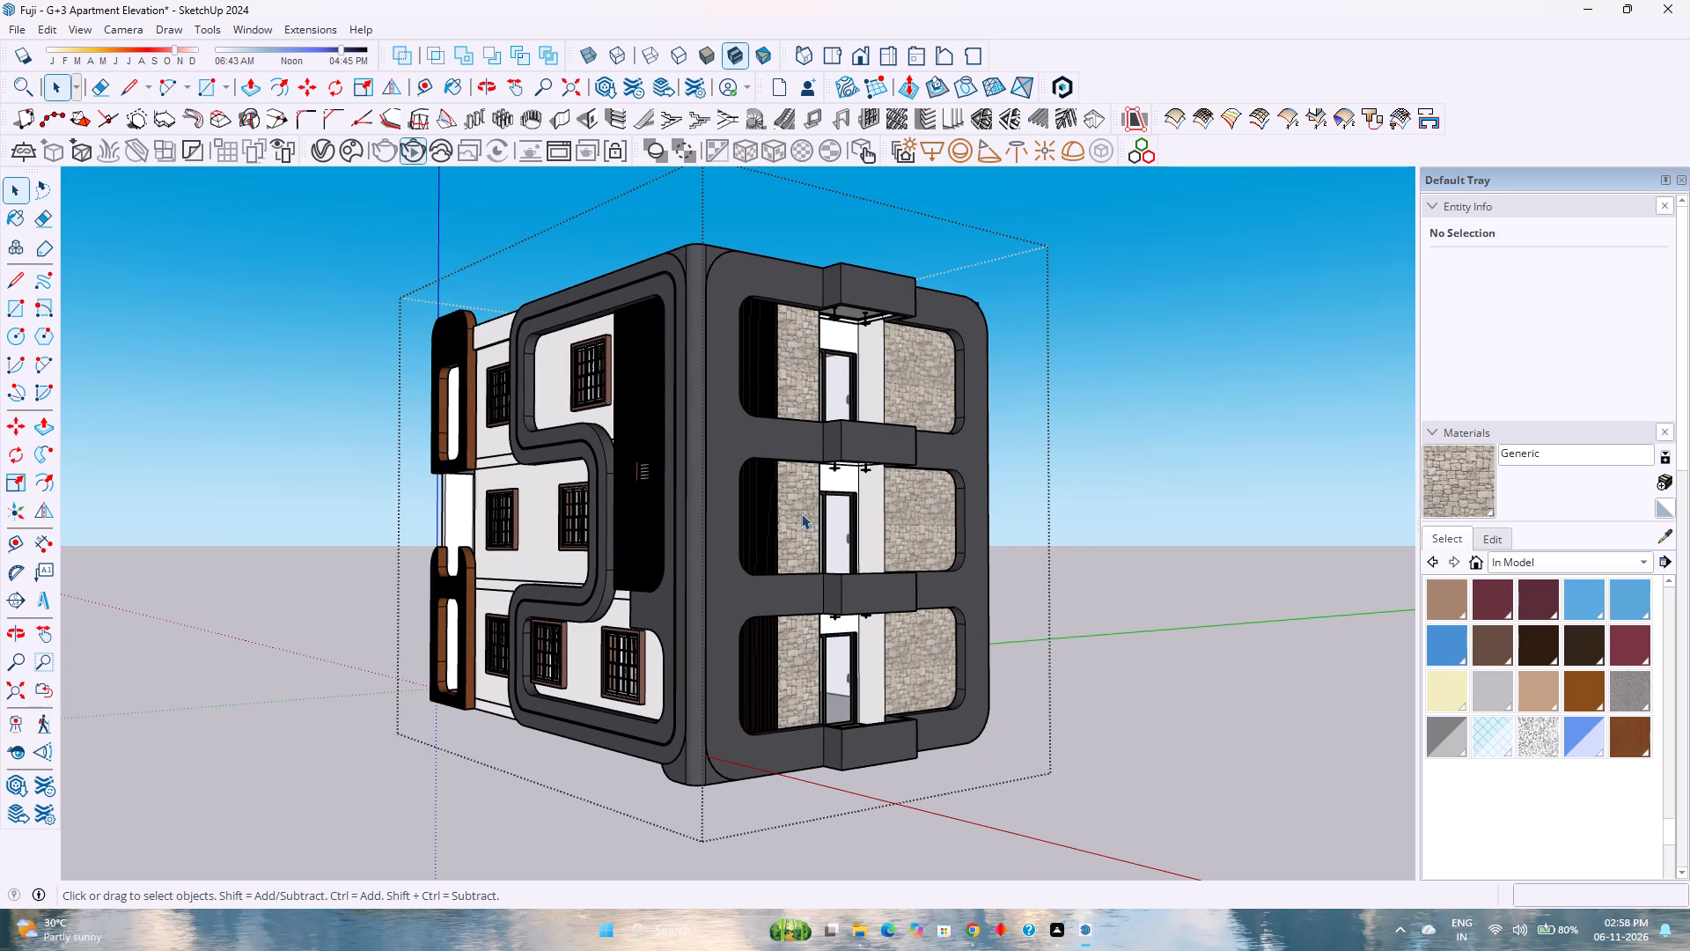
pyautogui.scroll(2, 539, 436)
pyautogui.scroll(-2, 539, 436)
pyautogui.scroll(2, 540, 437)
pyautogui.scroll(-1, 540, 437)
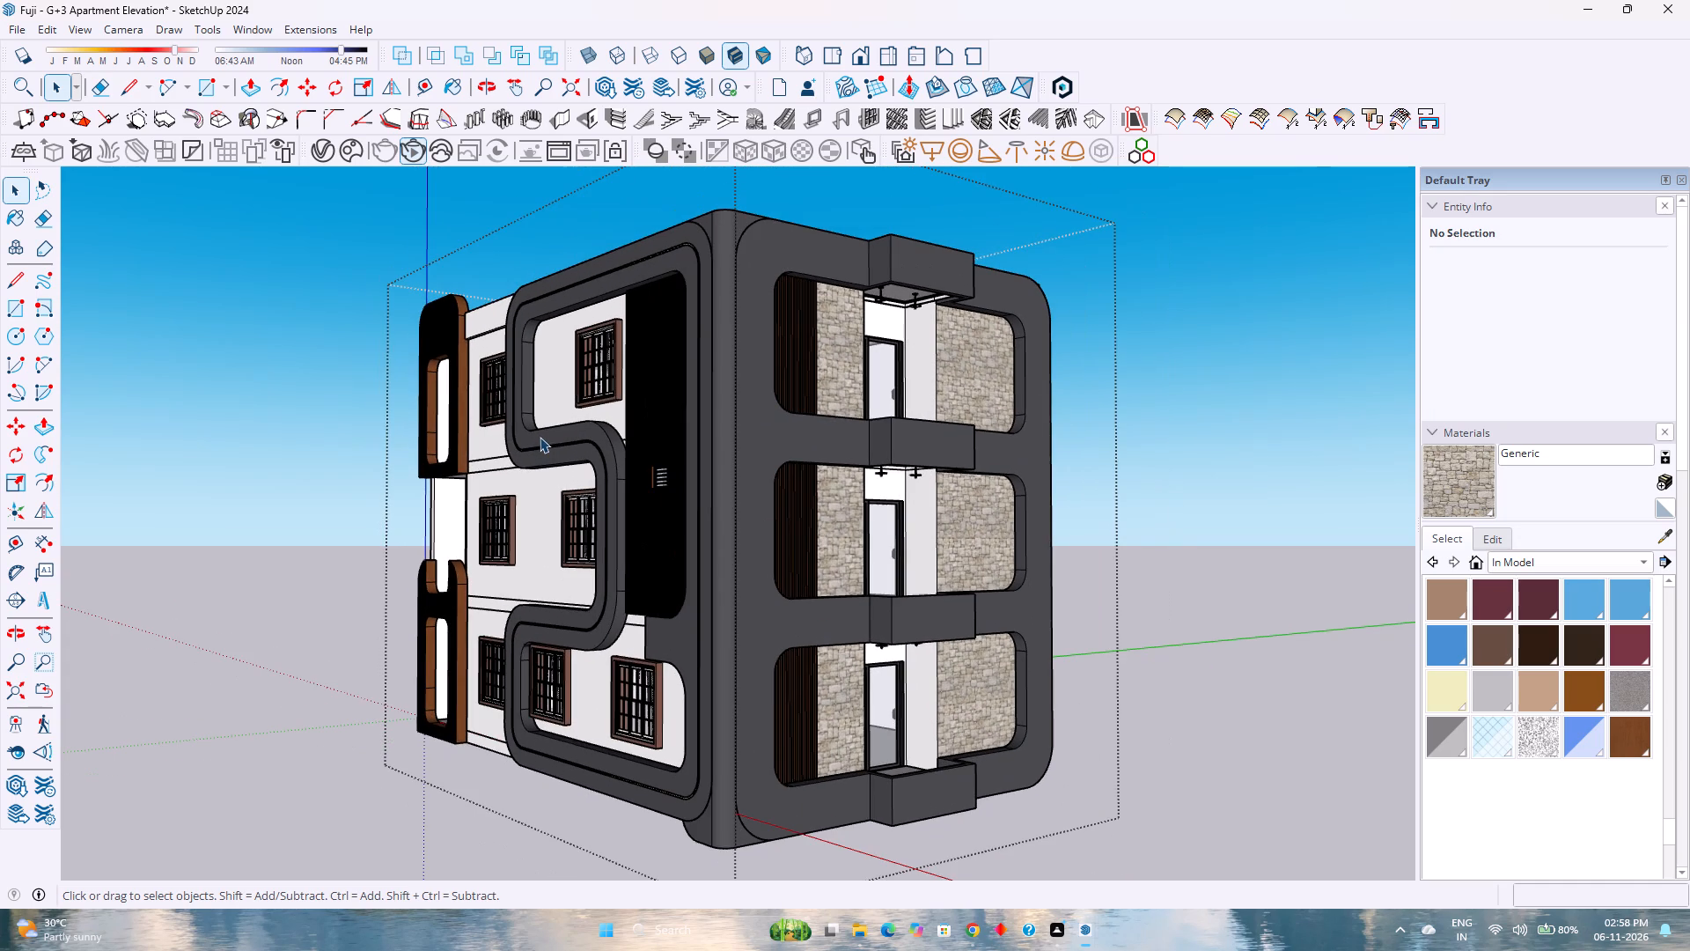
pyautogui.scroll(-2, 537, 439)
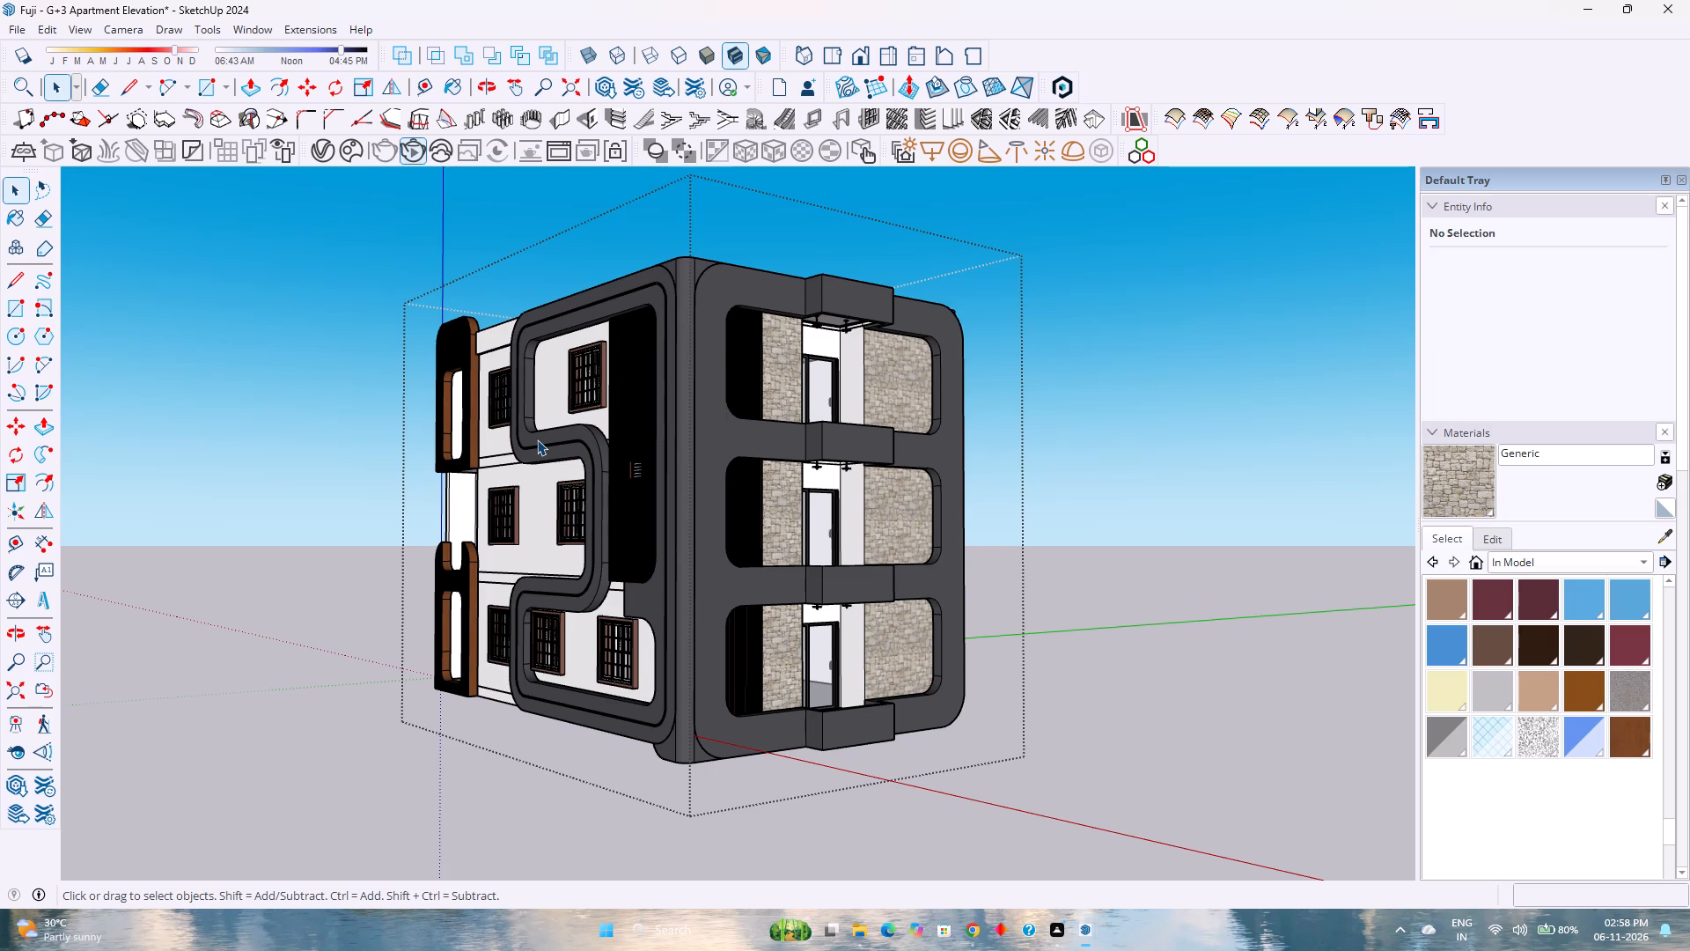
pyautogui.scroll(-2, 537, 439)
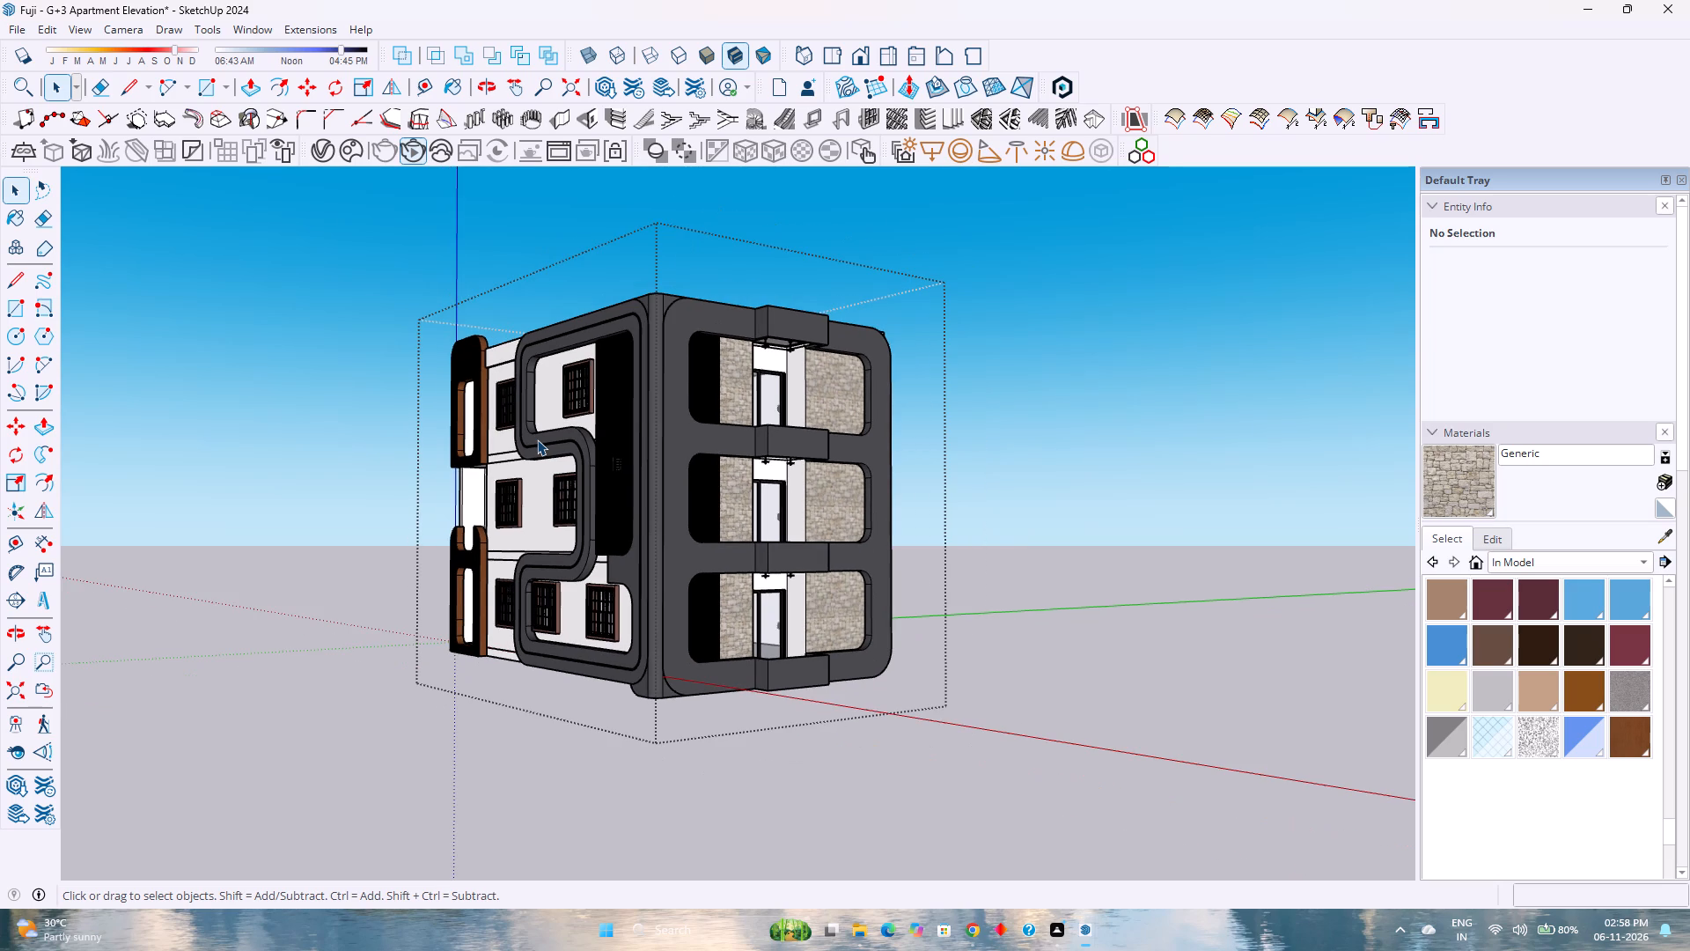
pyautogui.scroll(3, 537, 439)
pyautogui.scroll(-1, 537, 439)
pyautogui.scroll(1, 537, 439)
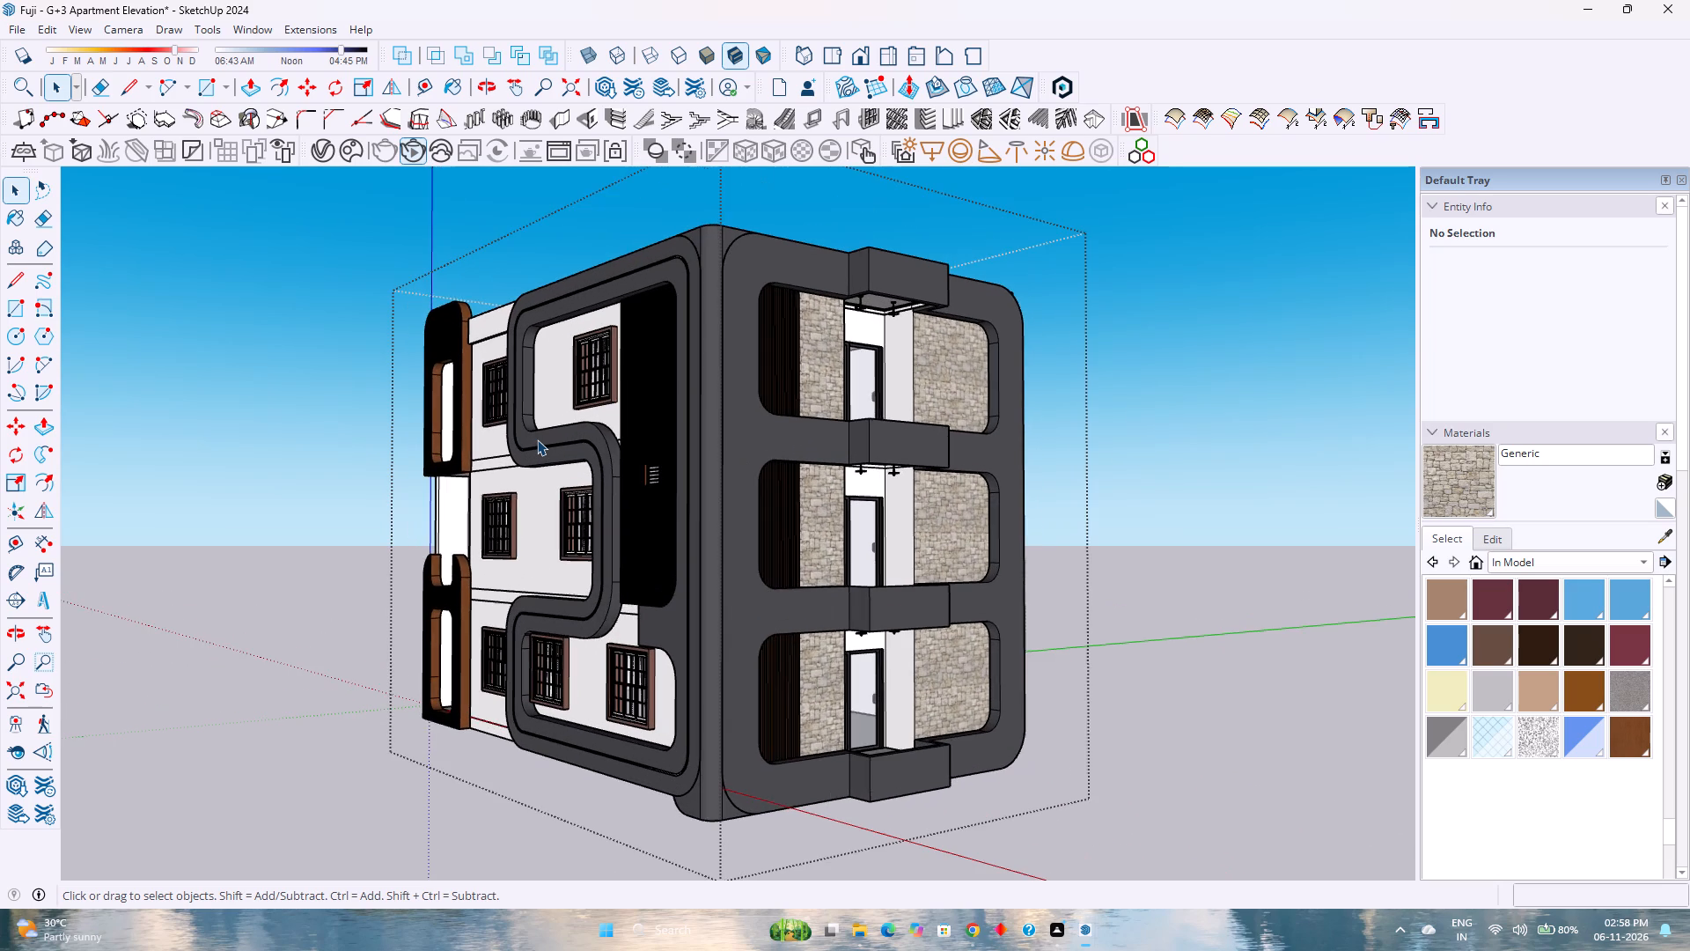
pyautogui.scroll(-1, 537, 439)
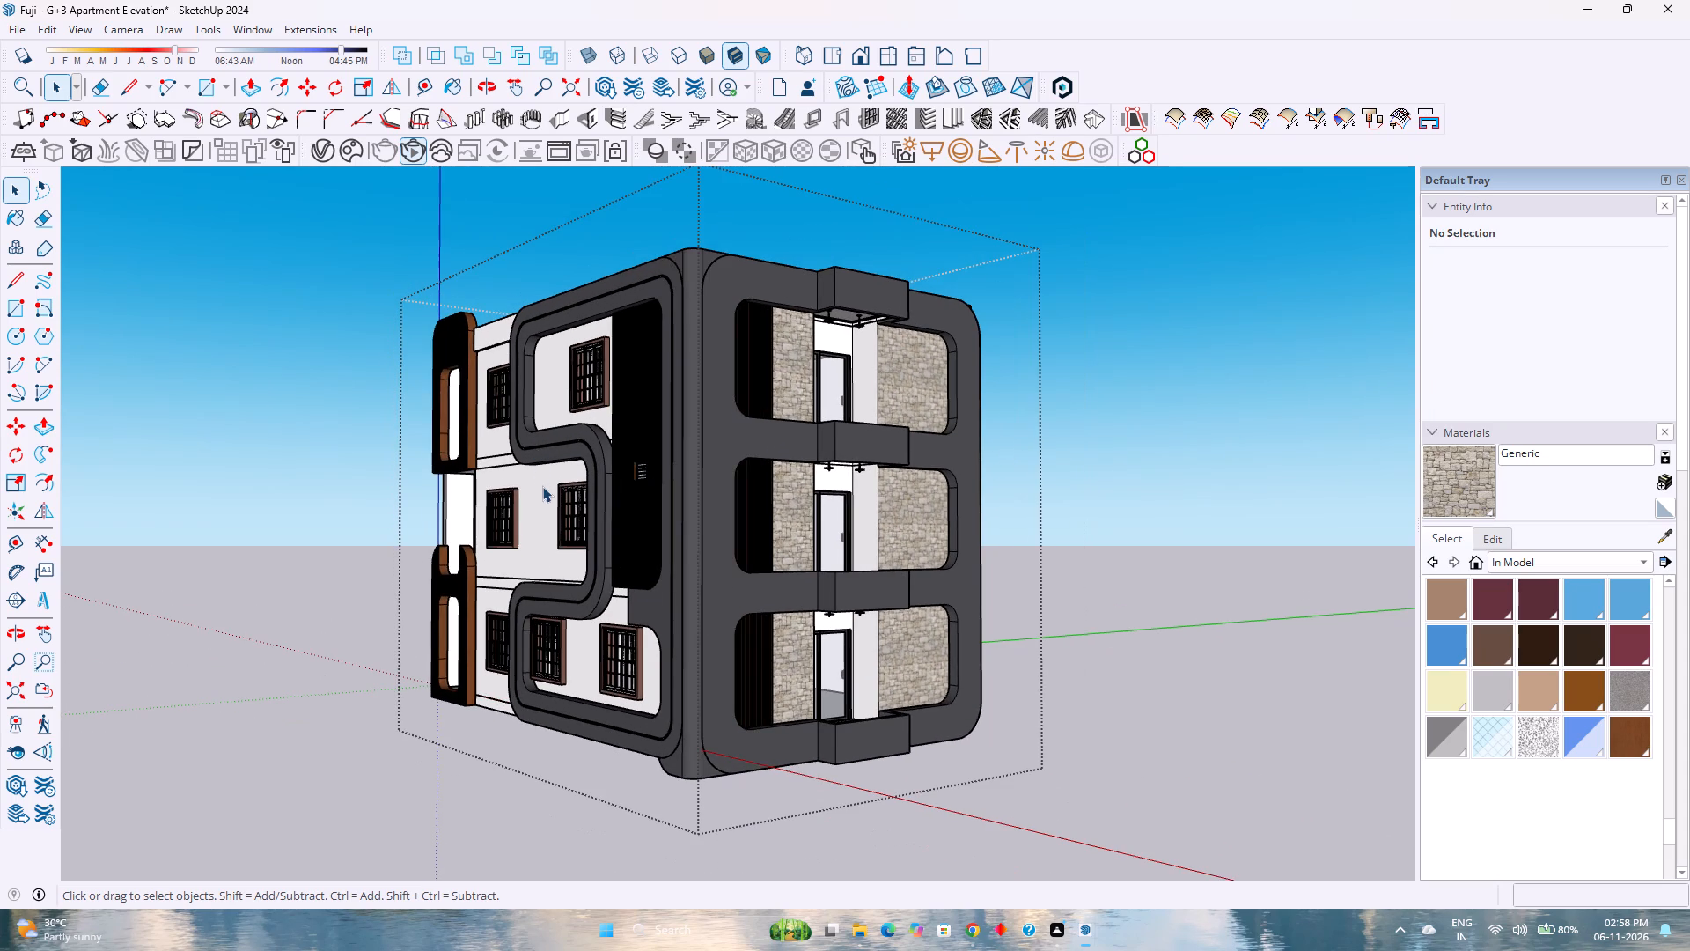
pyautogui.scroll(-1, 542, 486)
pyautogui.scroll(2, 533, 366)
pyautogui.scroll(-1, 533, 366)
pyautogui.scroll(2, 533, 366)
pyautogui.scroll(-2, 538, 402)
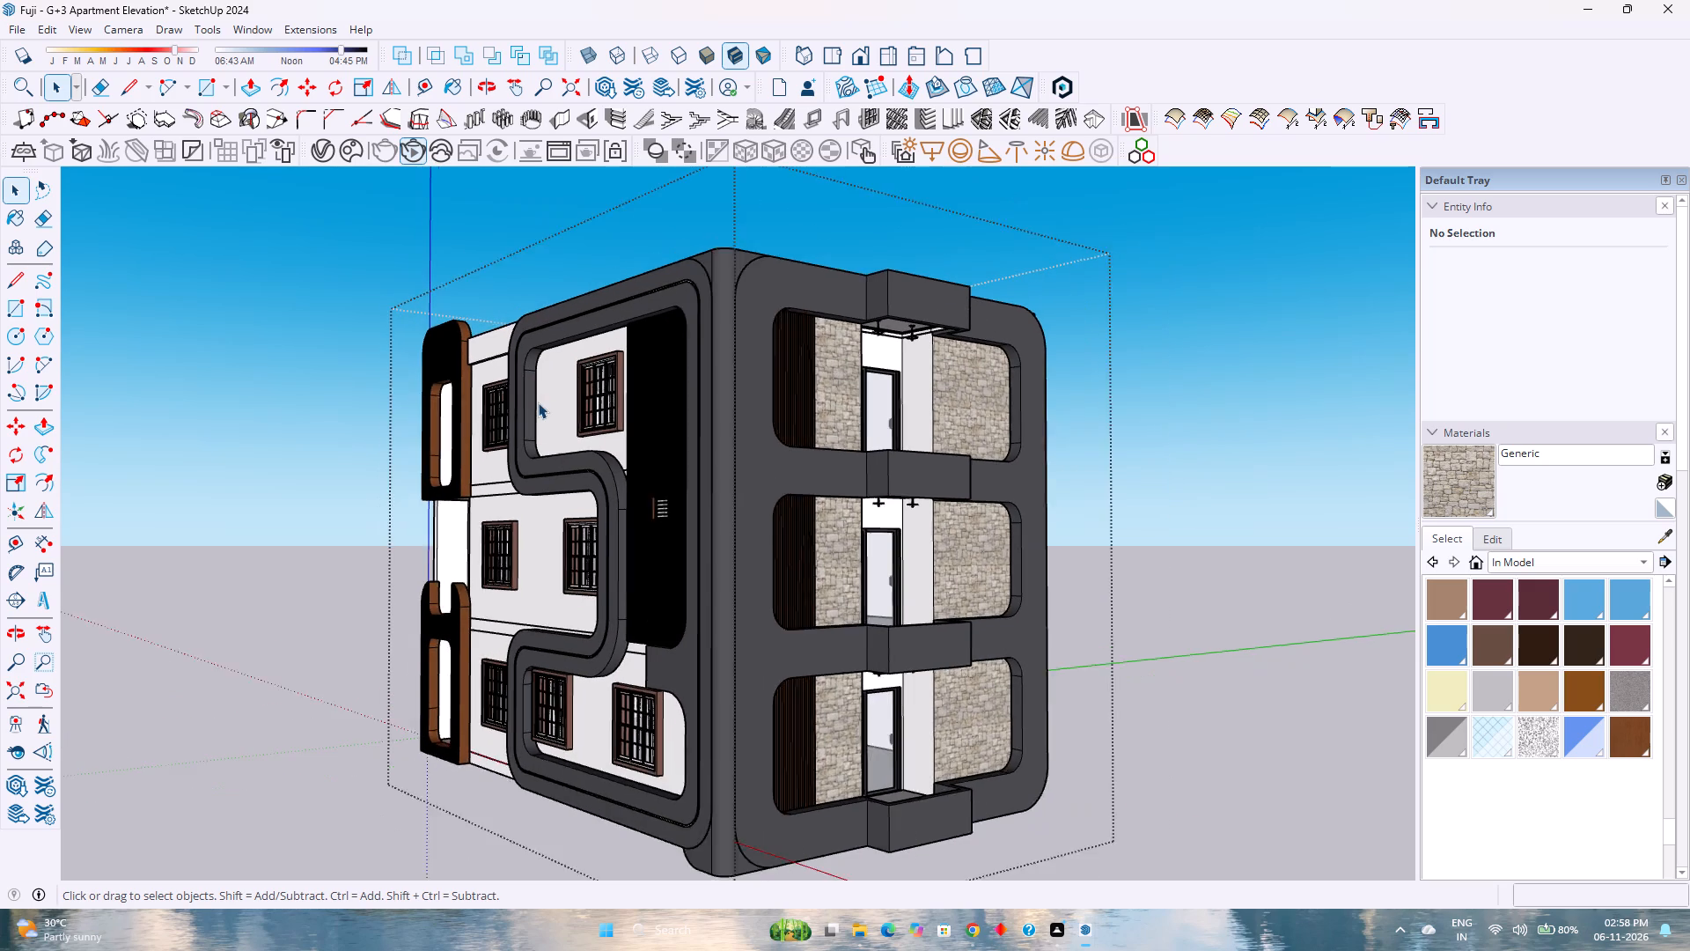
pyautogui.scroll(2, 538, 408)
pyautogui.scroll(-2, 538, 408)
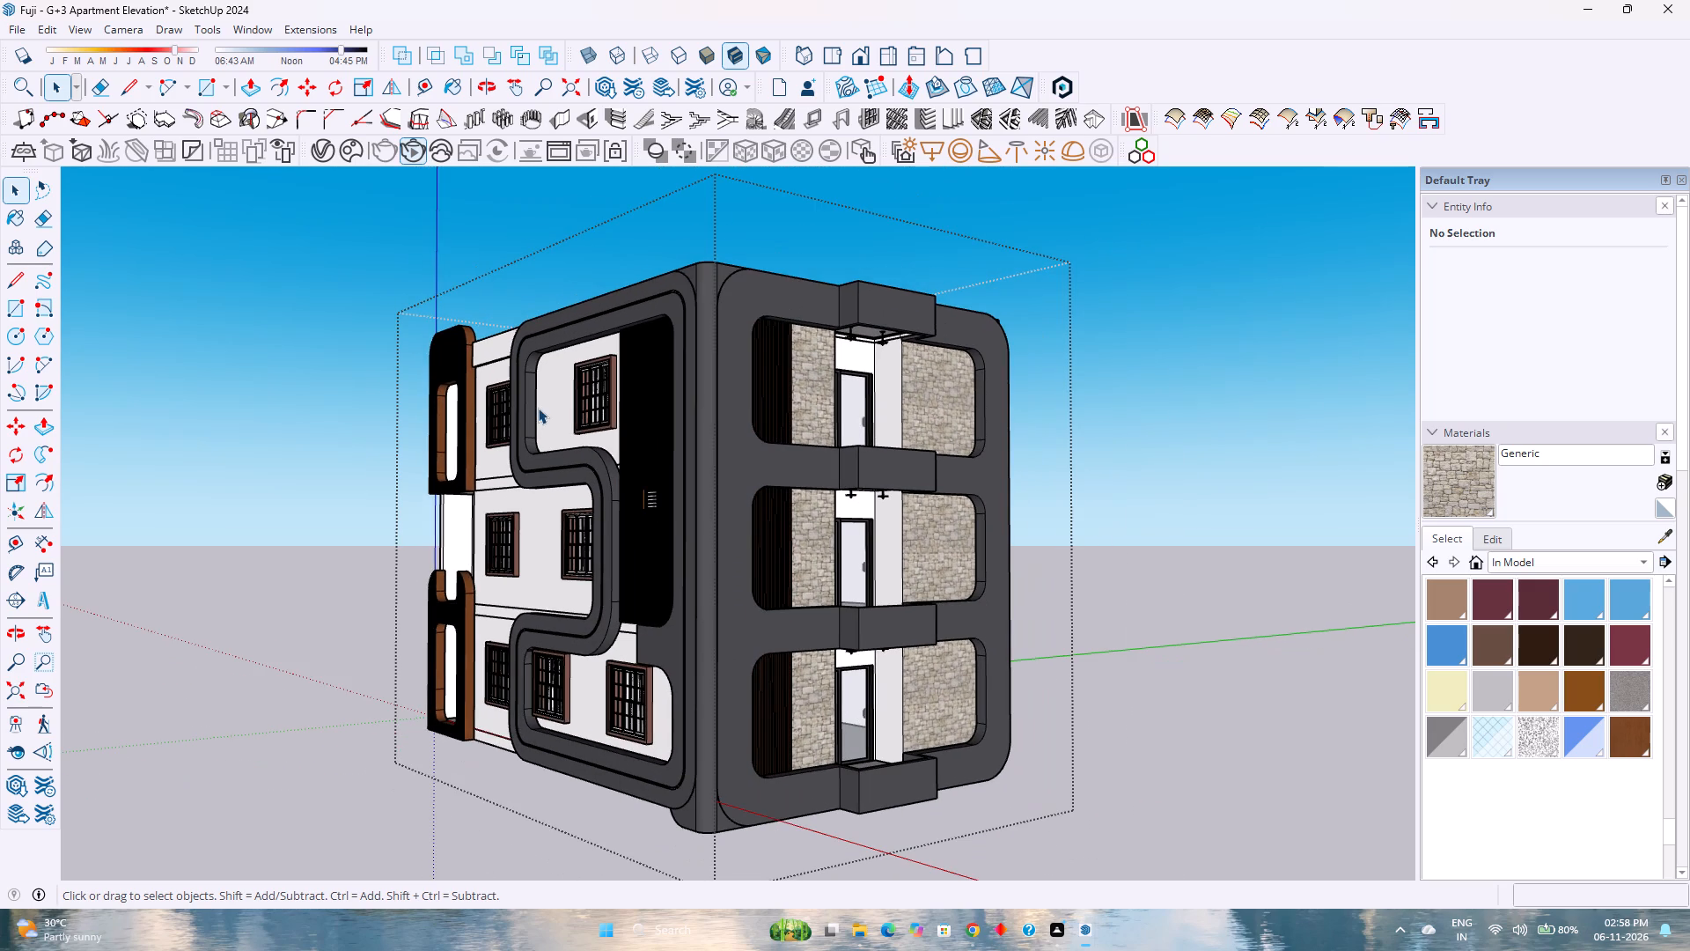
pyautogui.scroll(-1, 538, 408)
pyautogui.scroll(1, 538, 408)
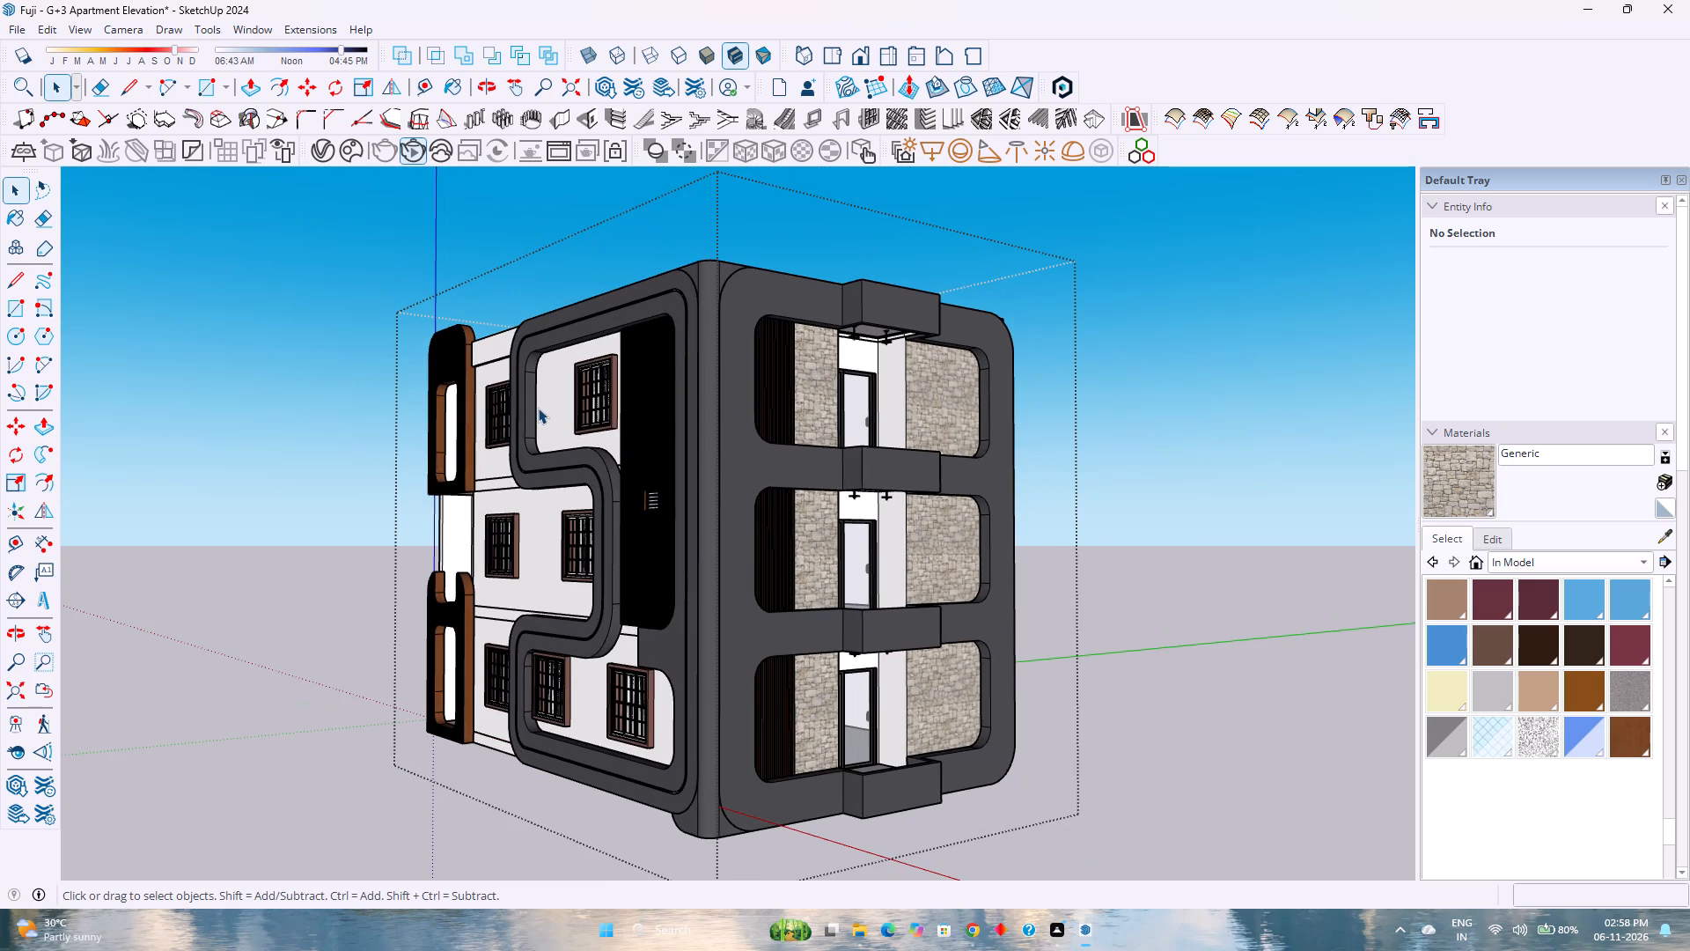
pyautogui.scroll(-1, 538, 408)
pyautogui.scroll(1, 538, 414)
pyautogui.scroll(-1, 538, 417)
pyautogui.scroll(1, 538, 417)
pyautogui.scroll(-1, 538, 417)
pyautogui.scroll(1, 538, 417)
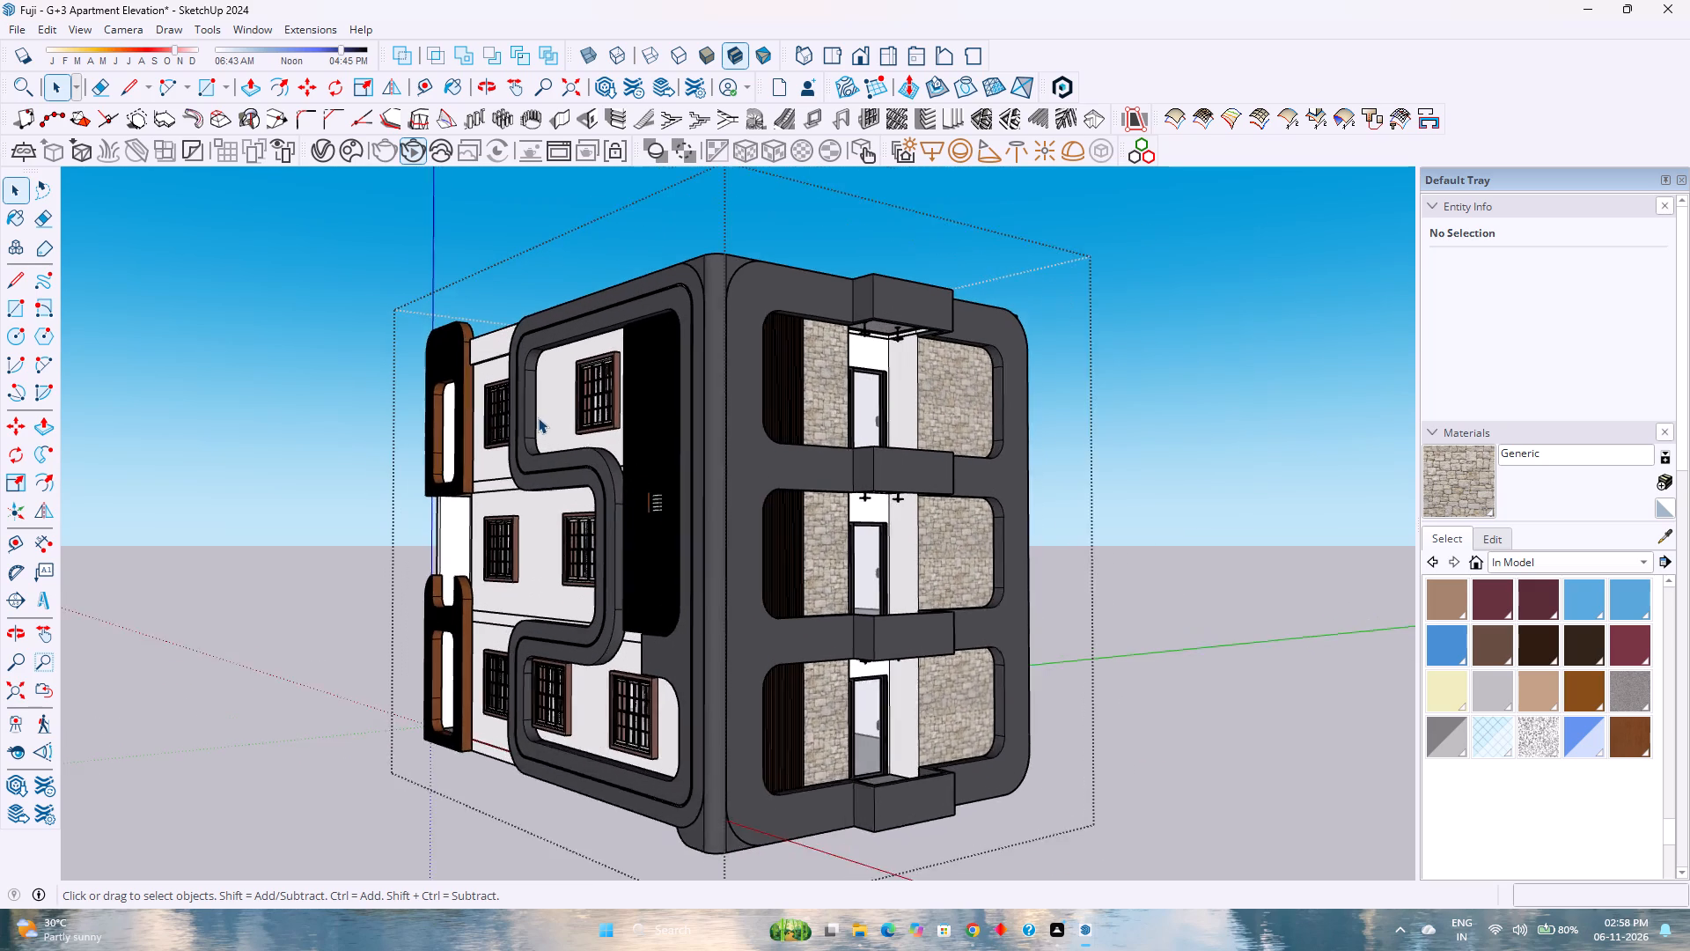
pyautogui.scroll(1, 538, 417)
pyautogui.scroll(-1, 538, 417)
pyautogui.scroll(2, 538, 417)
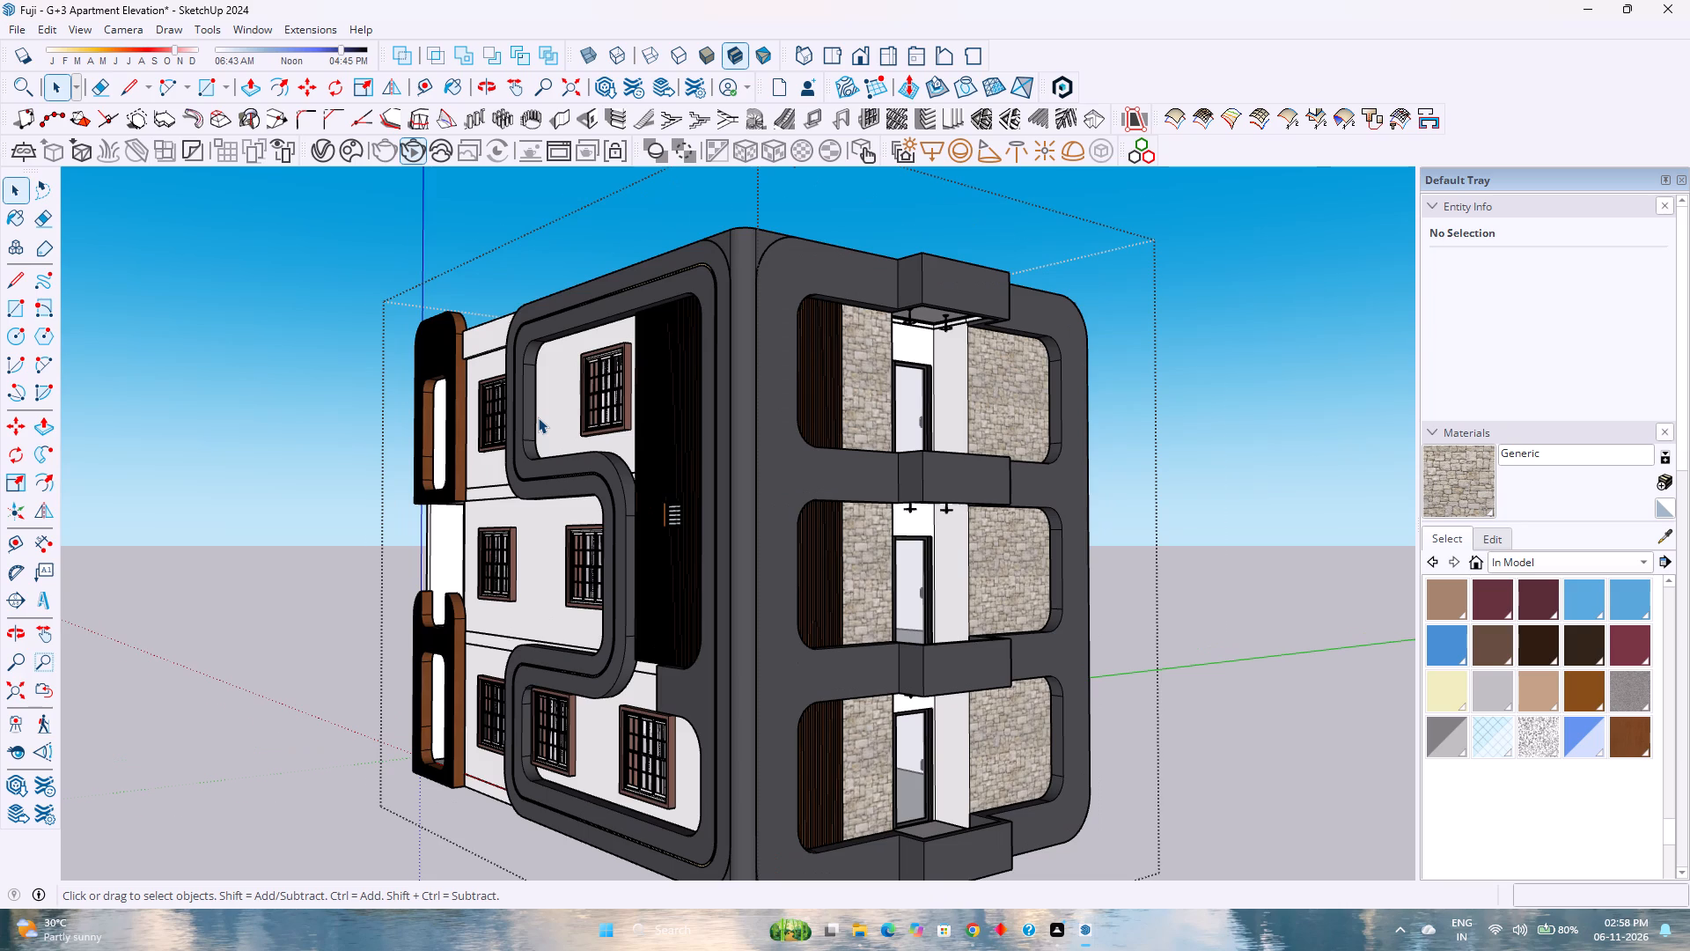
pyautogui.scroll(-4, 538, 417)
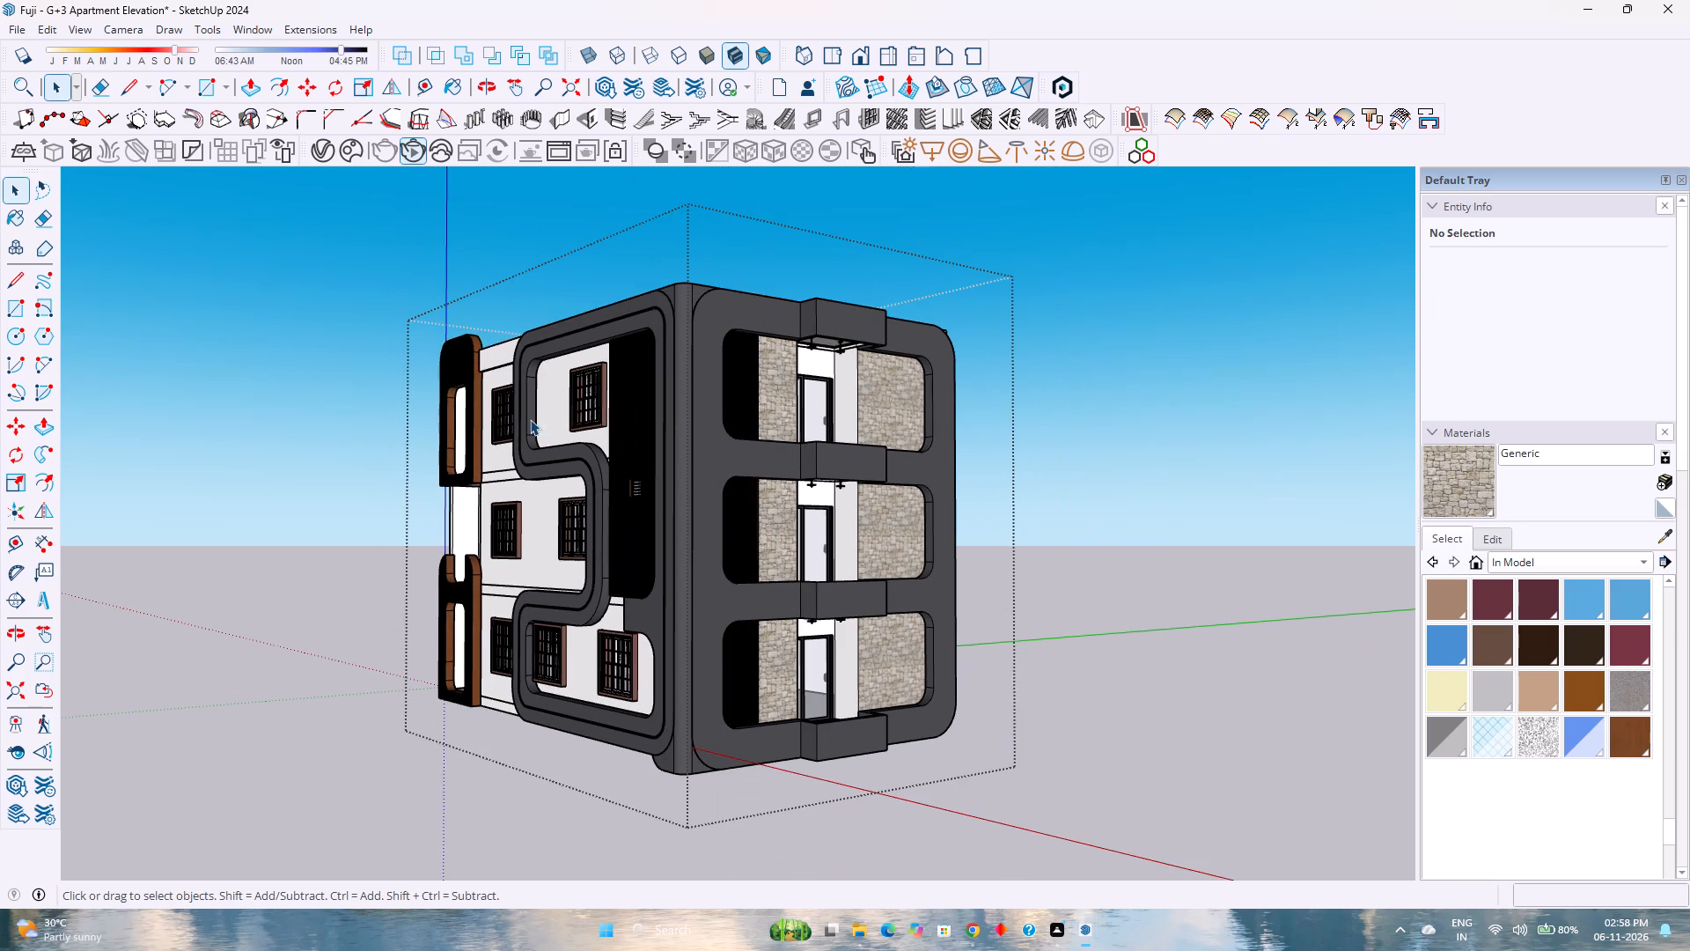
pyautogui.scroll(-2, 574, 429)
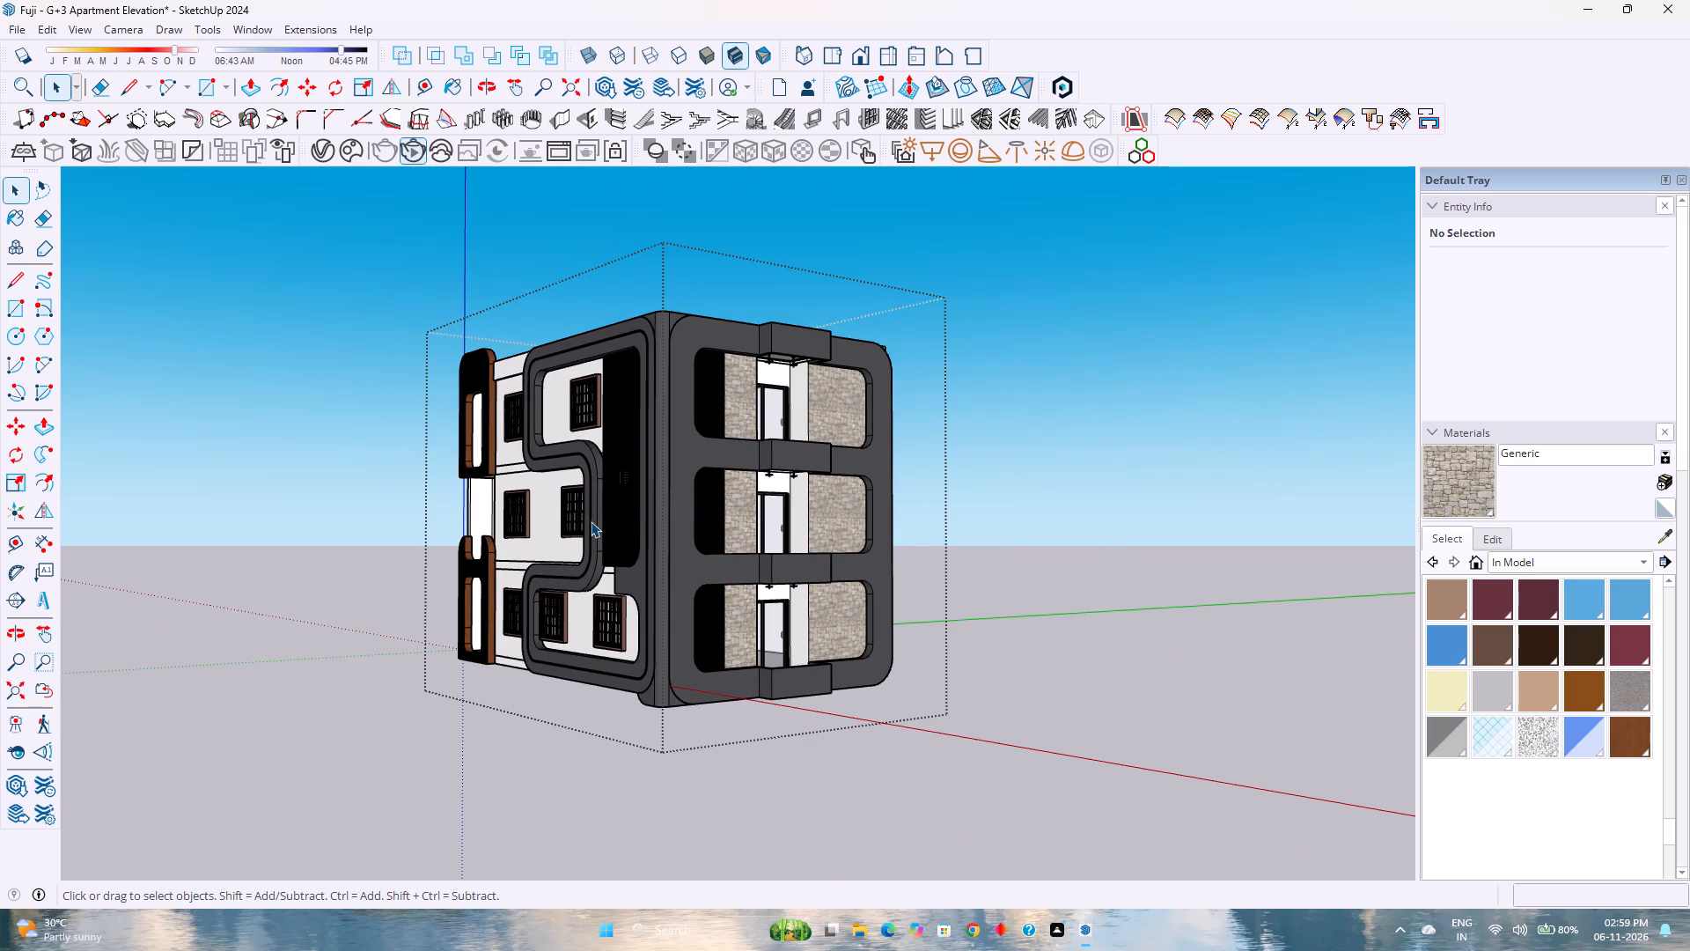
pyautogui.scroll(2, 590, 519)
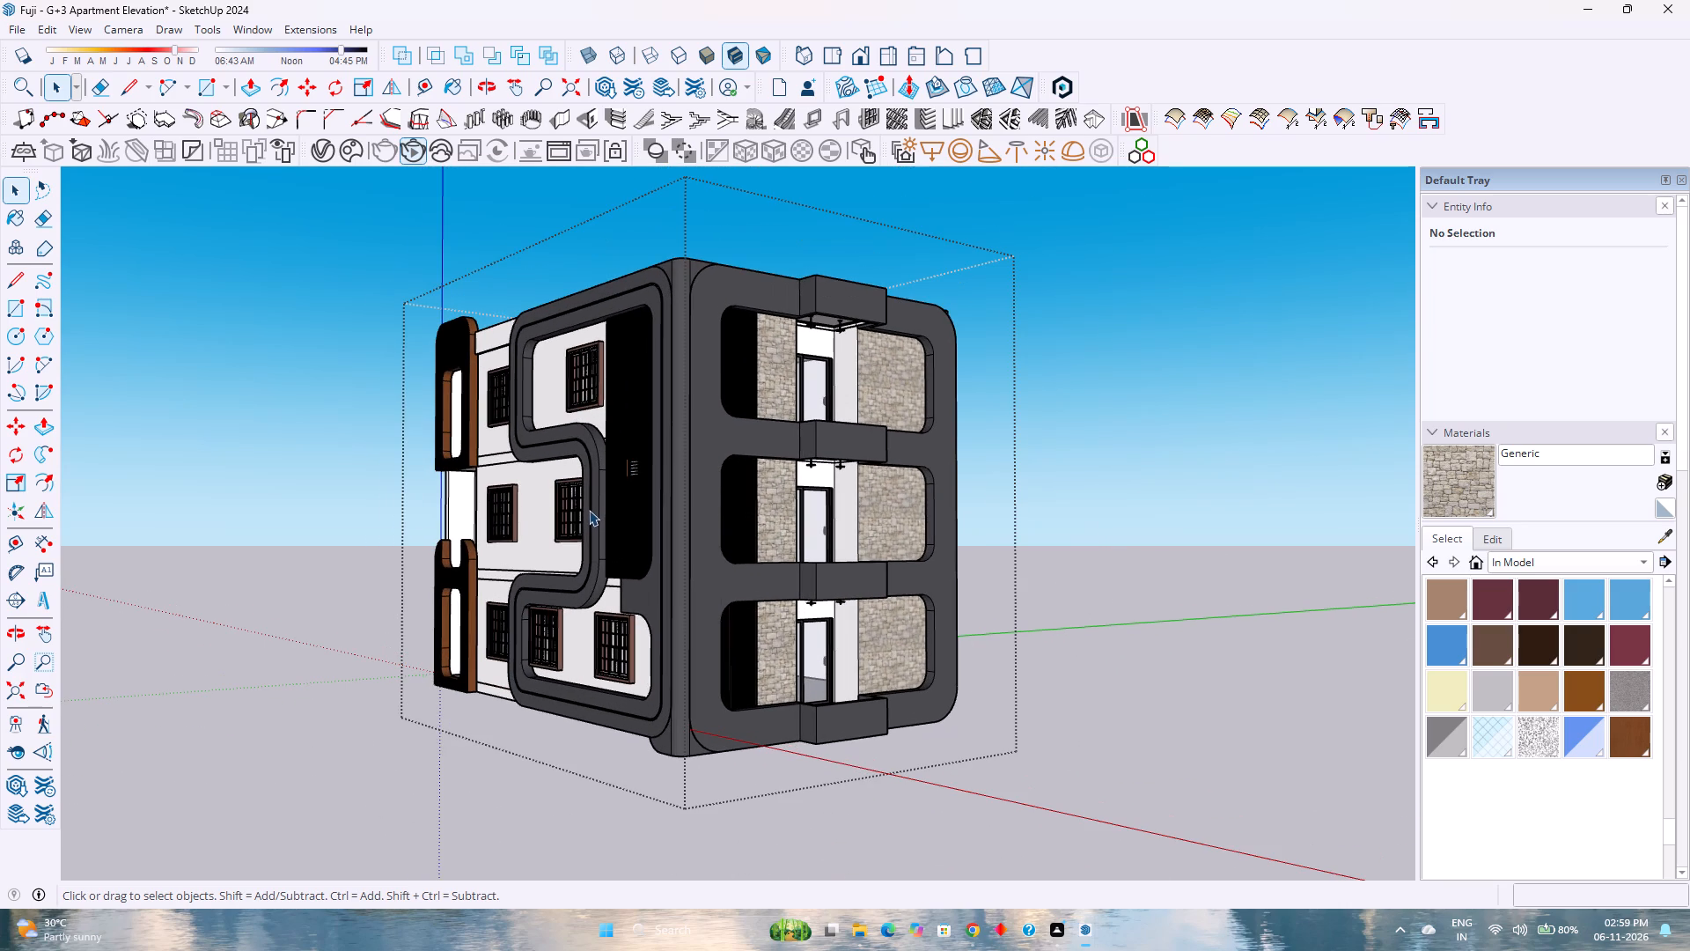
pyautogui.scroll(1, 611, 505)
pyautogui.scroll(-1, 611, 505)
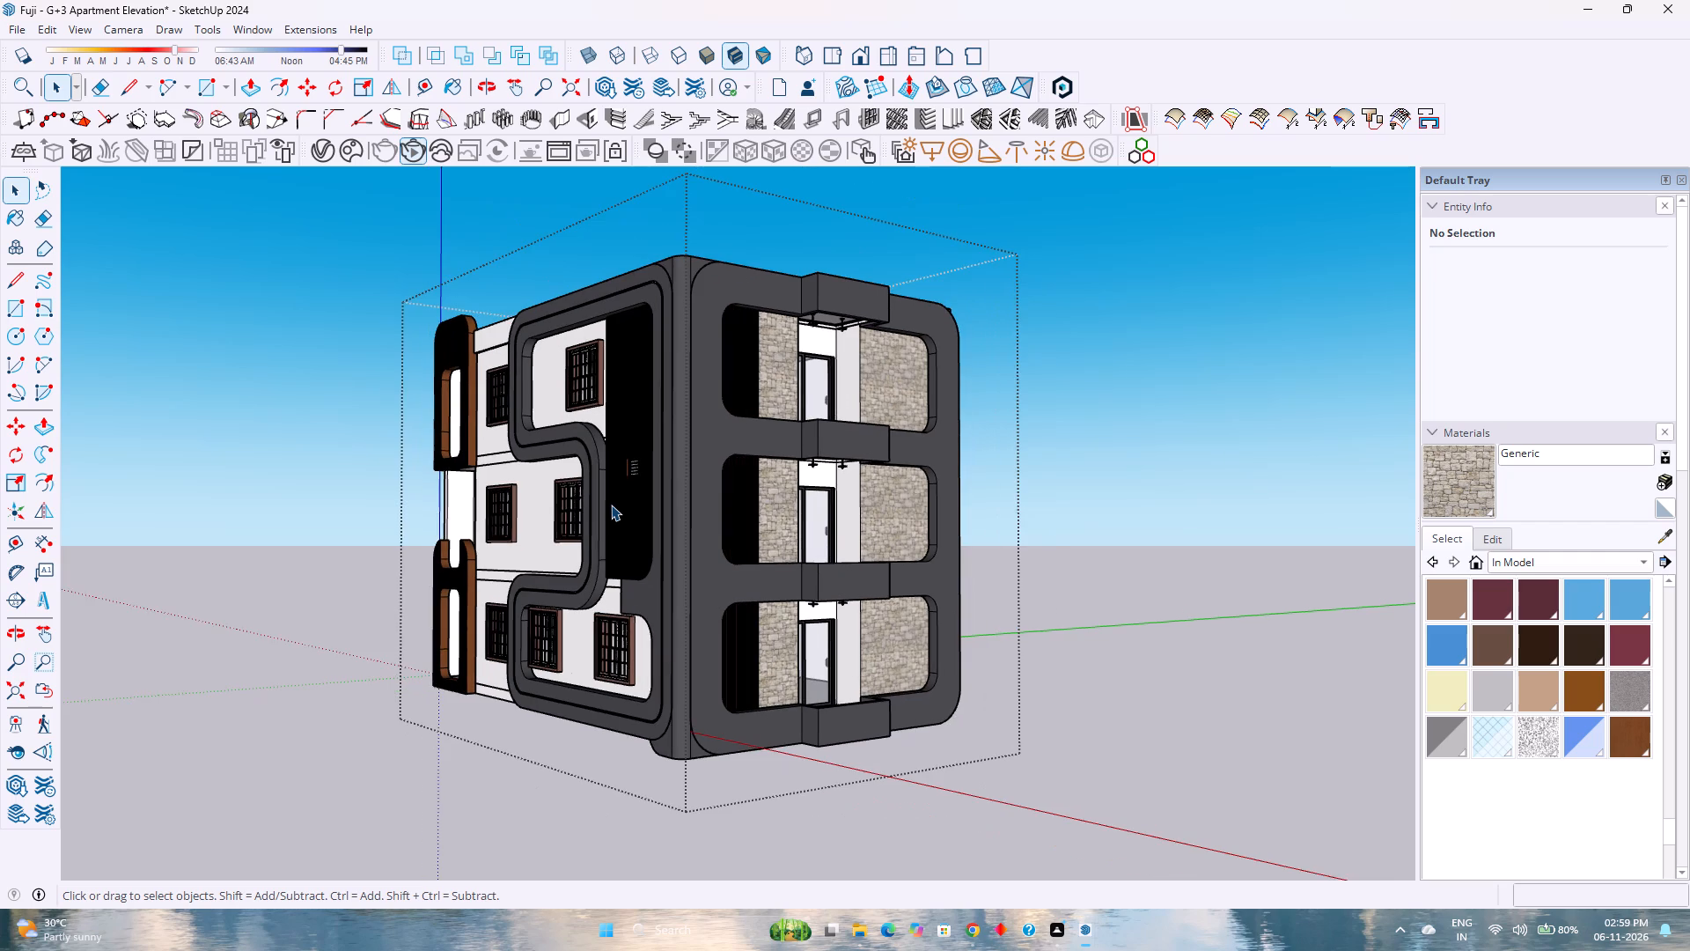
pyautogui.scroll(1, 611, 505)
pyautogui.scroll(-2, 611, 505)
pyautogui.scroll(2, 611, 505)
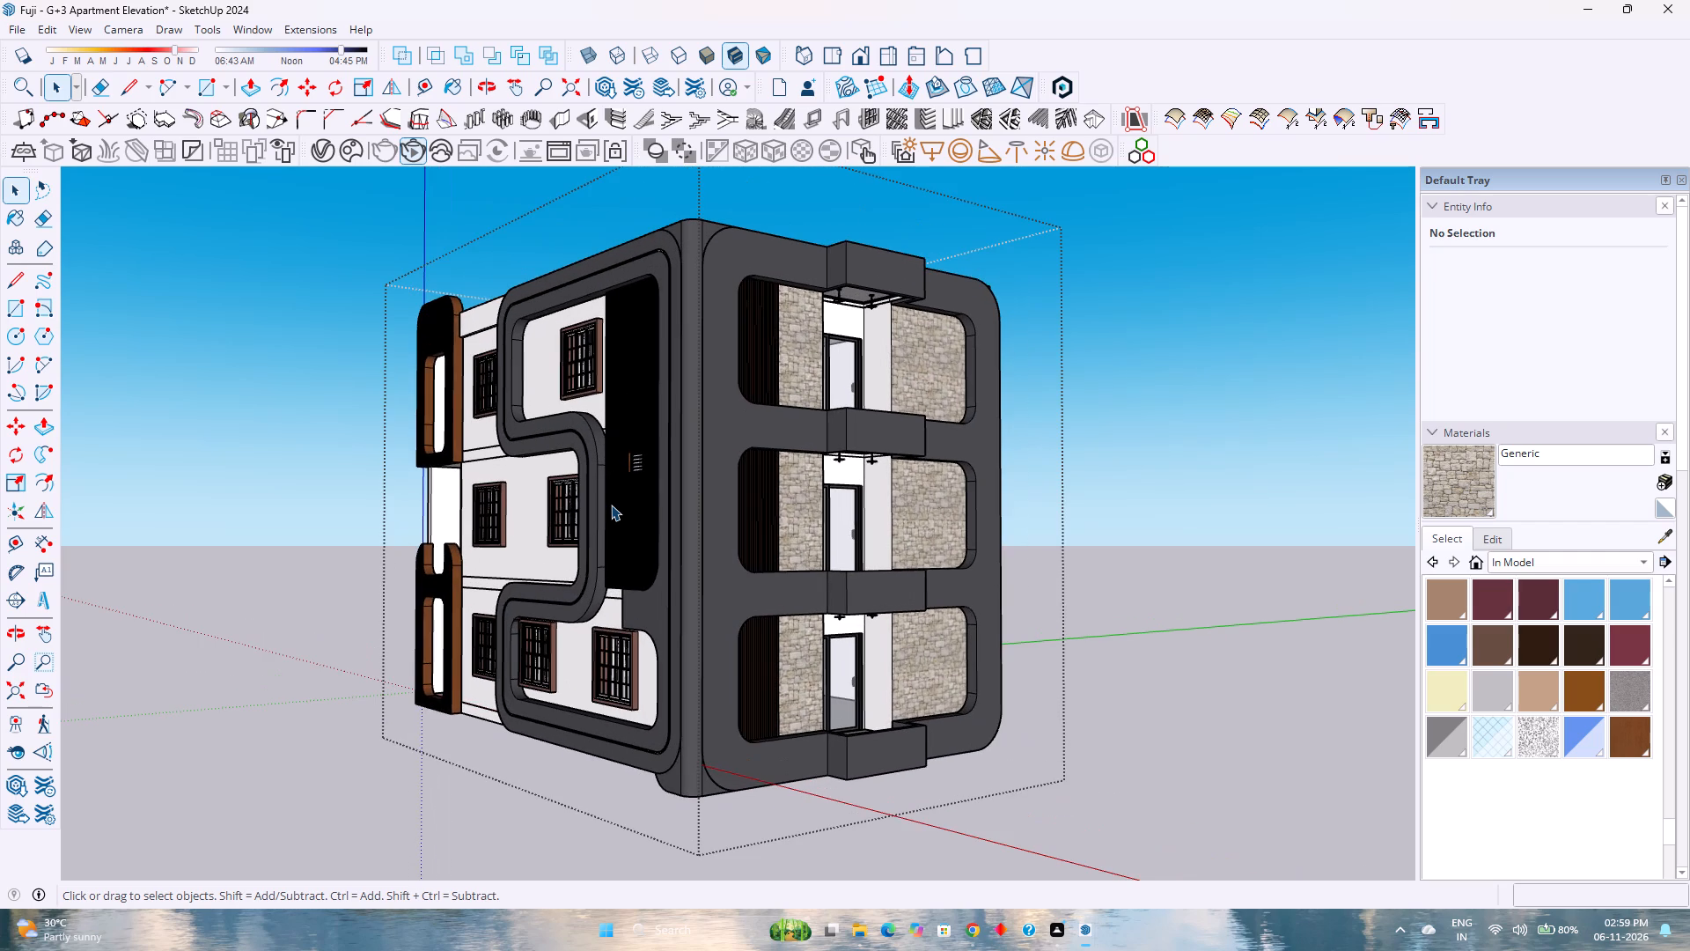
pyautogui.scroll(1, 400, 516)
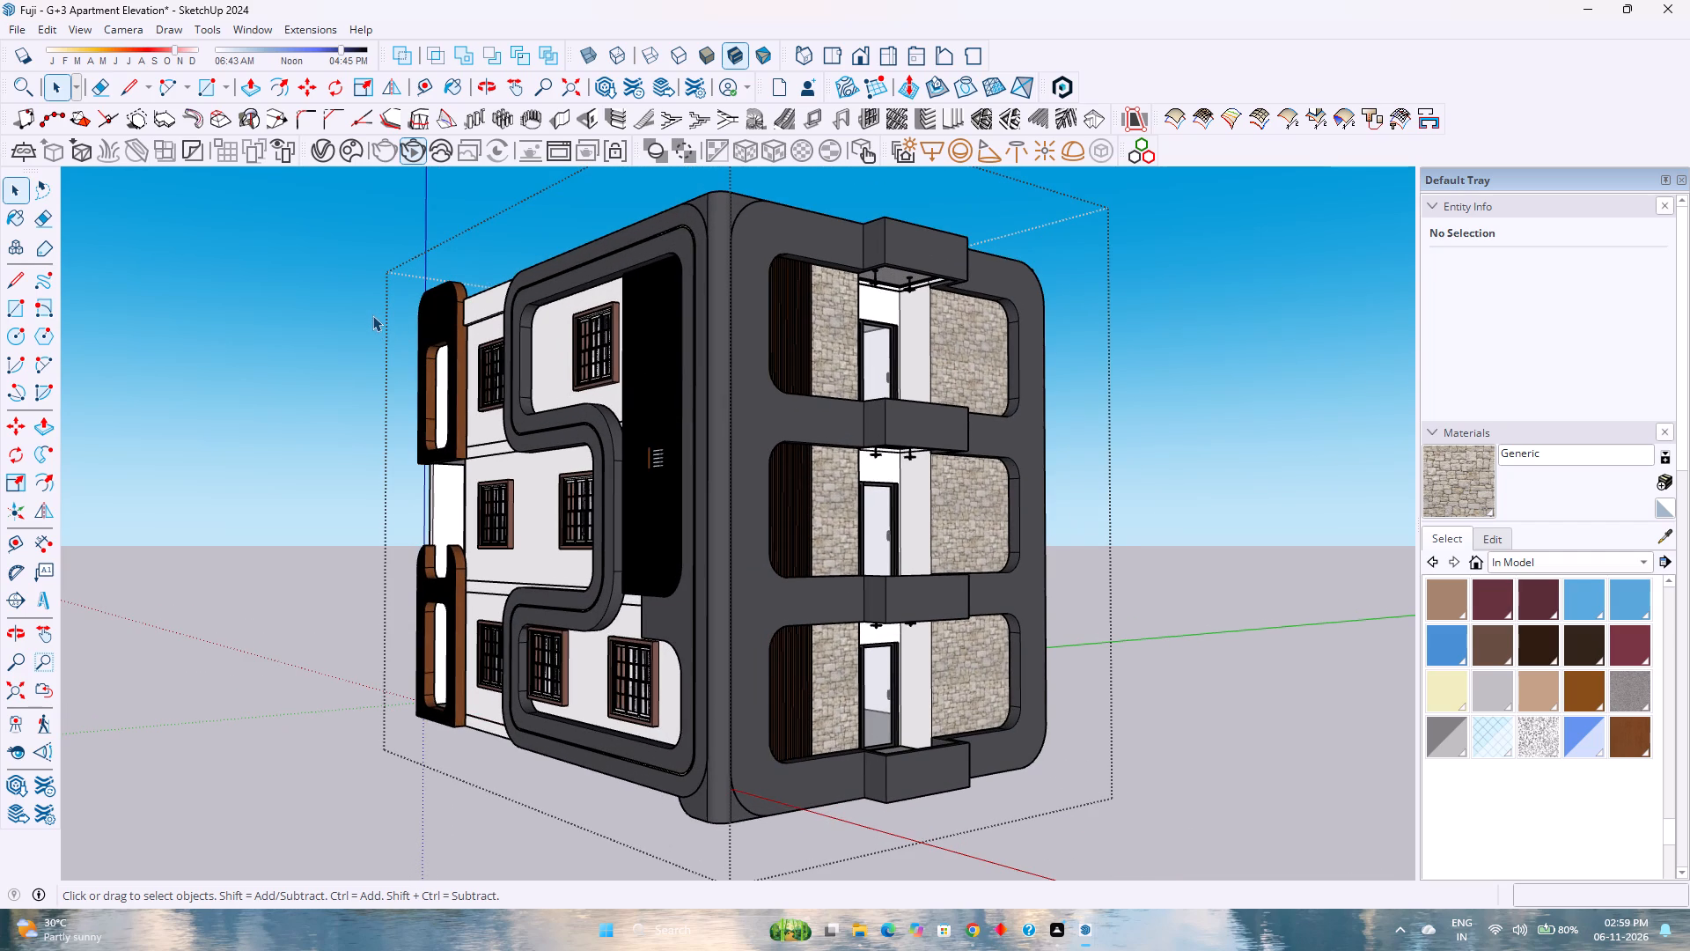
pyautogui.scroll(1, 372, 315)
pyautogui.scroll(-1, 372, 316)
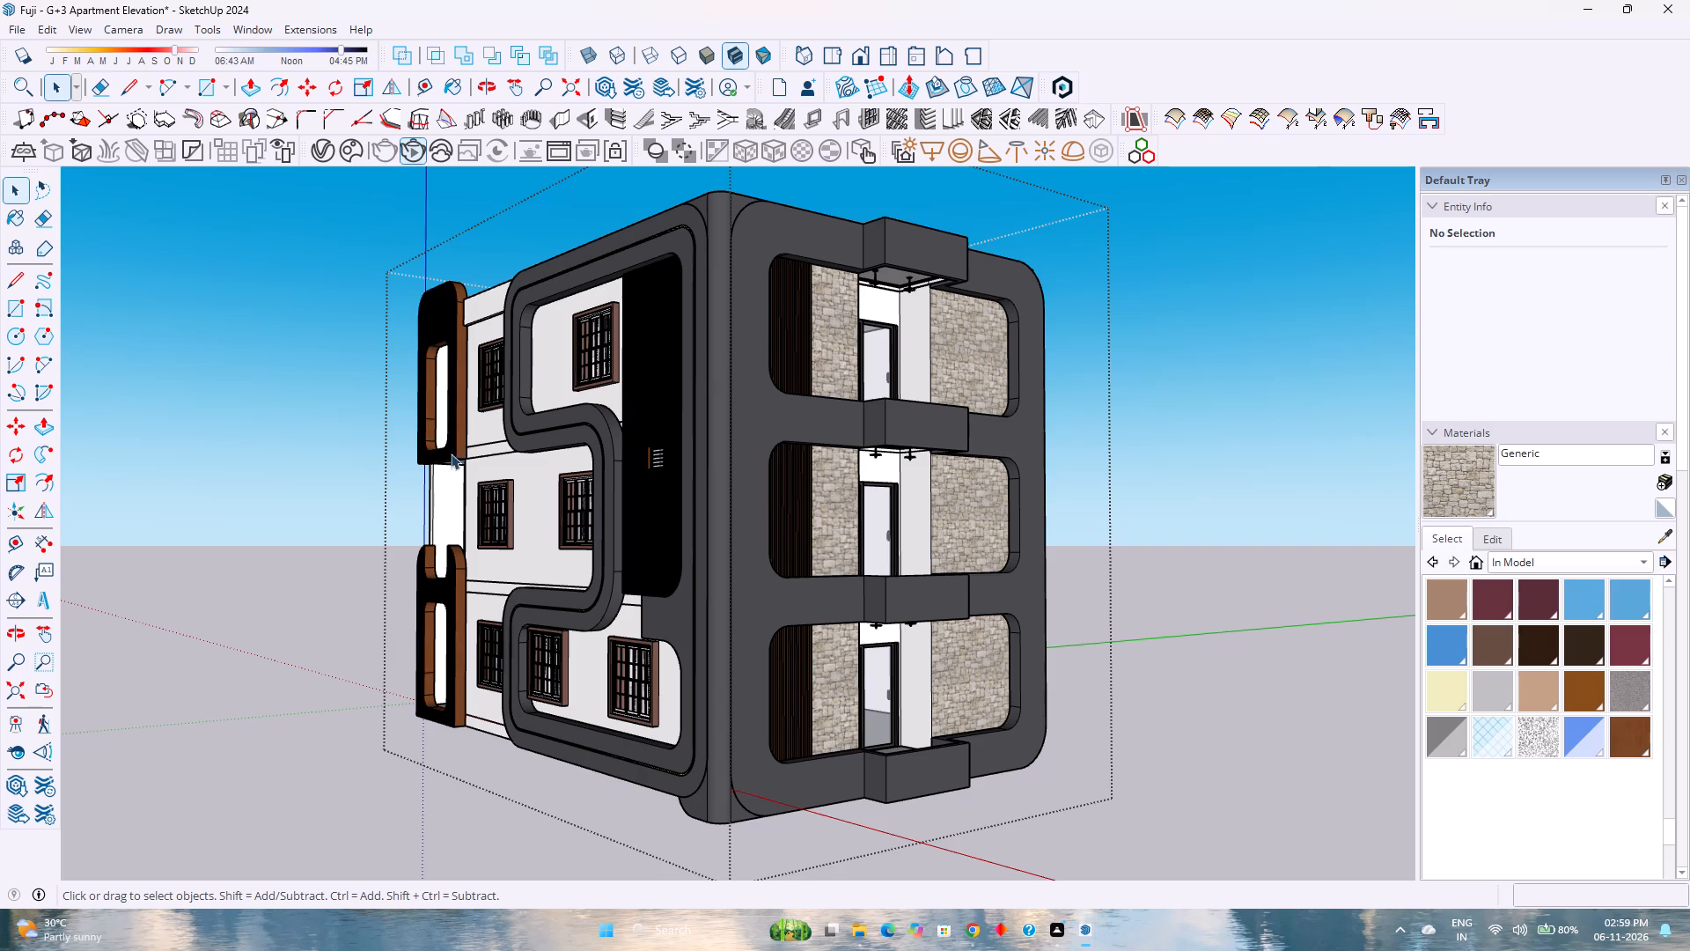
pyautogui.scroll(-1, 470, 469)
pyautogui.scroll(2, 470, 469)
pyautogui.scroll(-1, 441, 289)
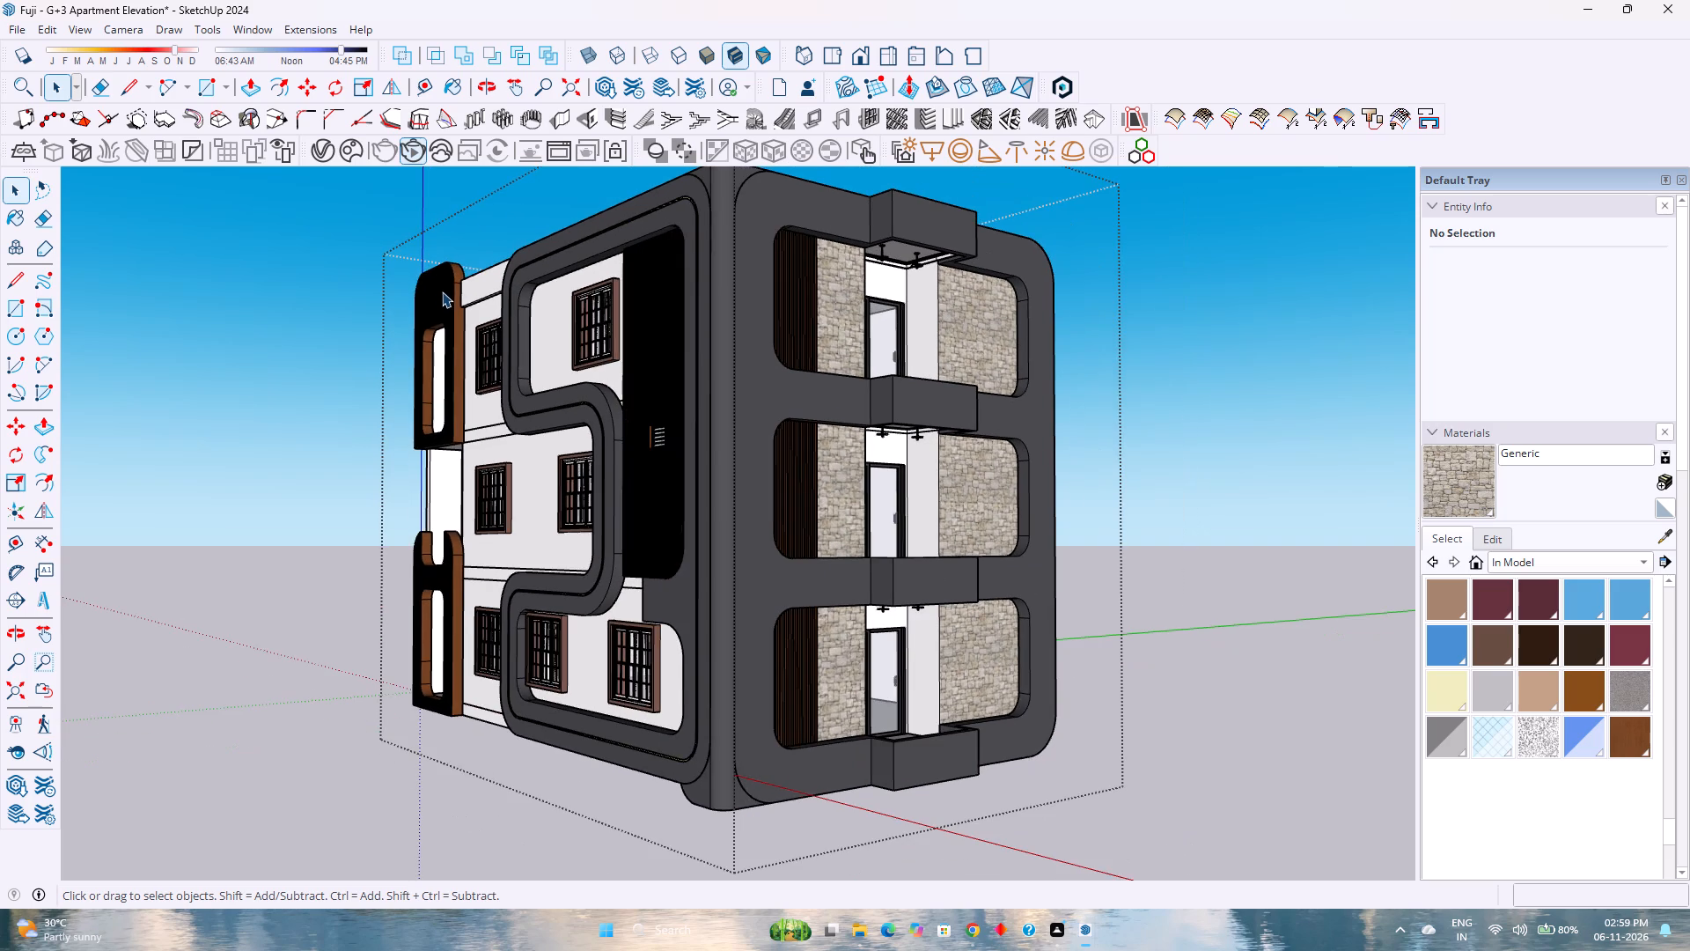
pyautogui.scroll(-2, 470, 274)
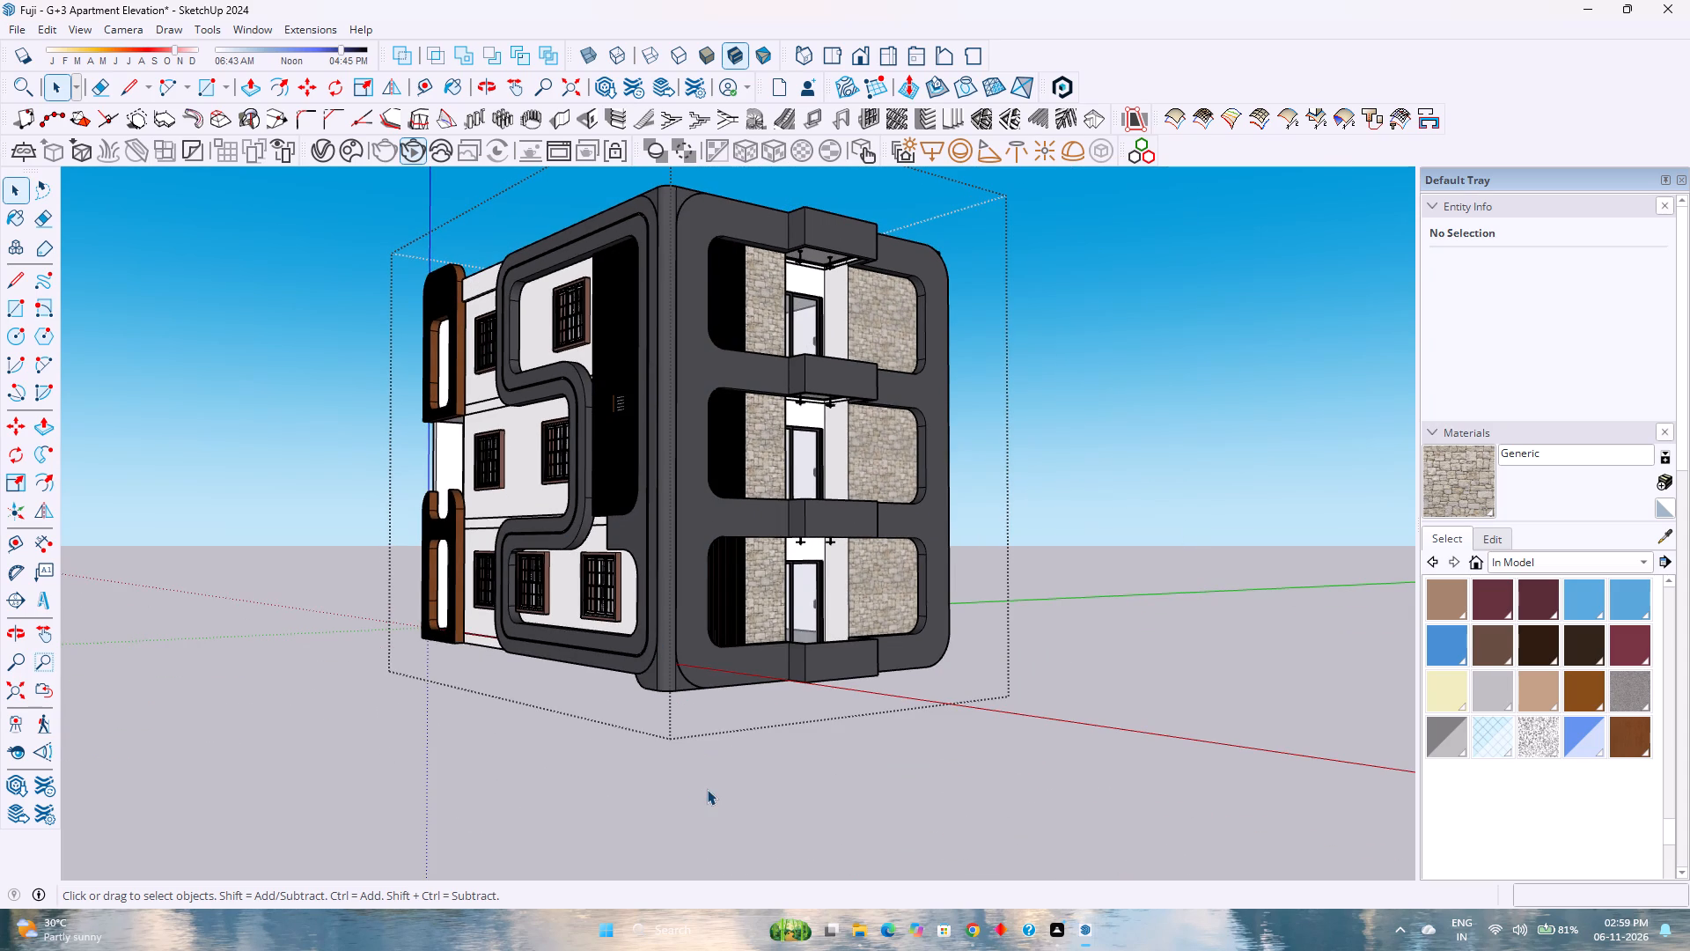
# Examine the building's corner, covering both the window facade and the stone-clad balcony facade.
pyautogui.scroll(-3, 707, 789)
pyautogui.scroll(1, 789, 283)
pyautogui.scroll(1, 727, 350)
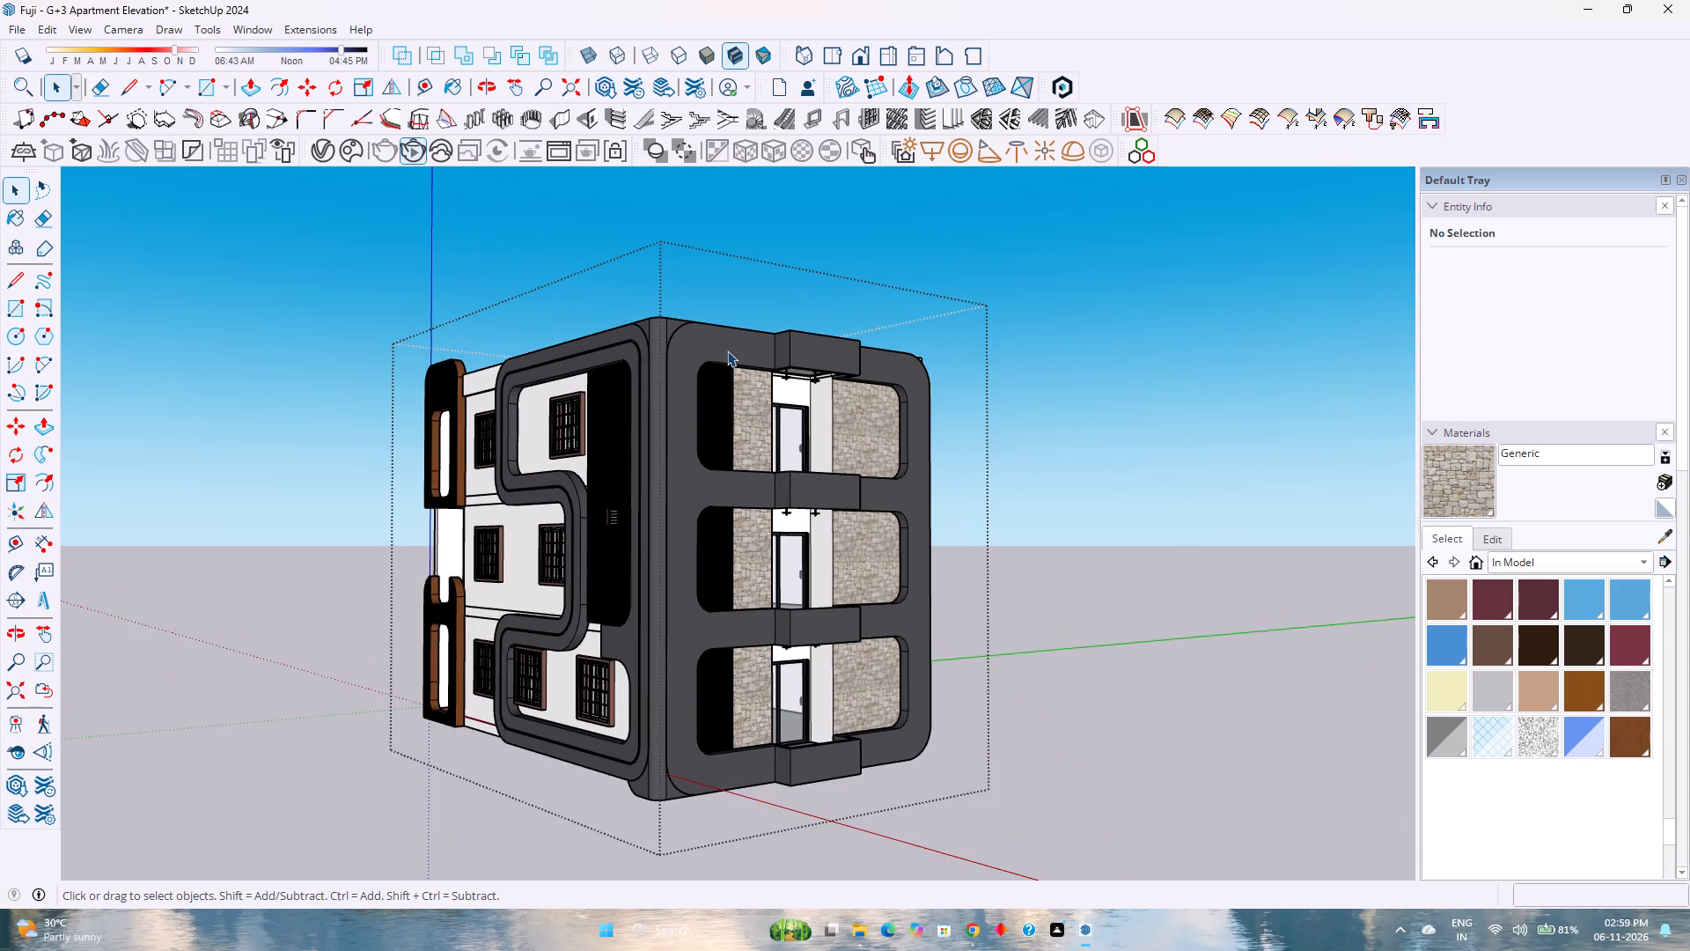
pyautogui.scroll(1, 553, 437)
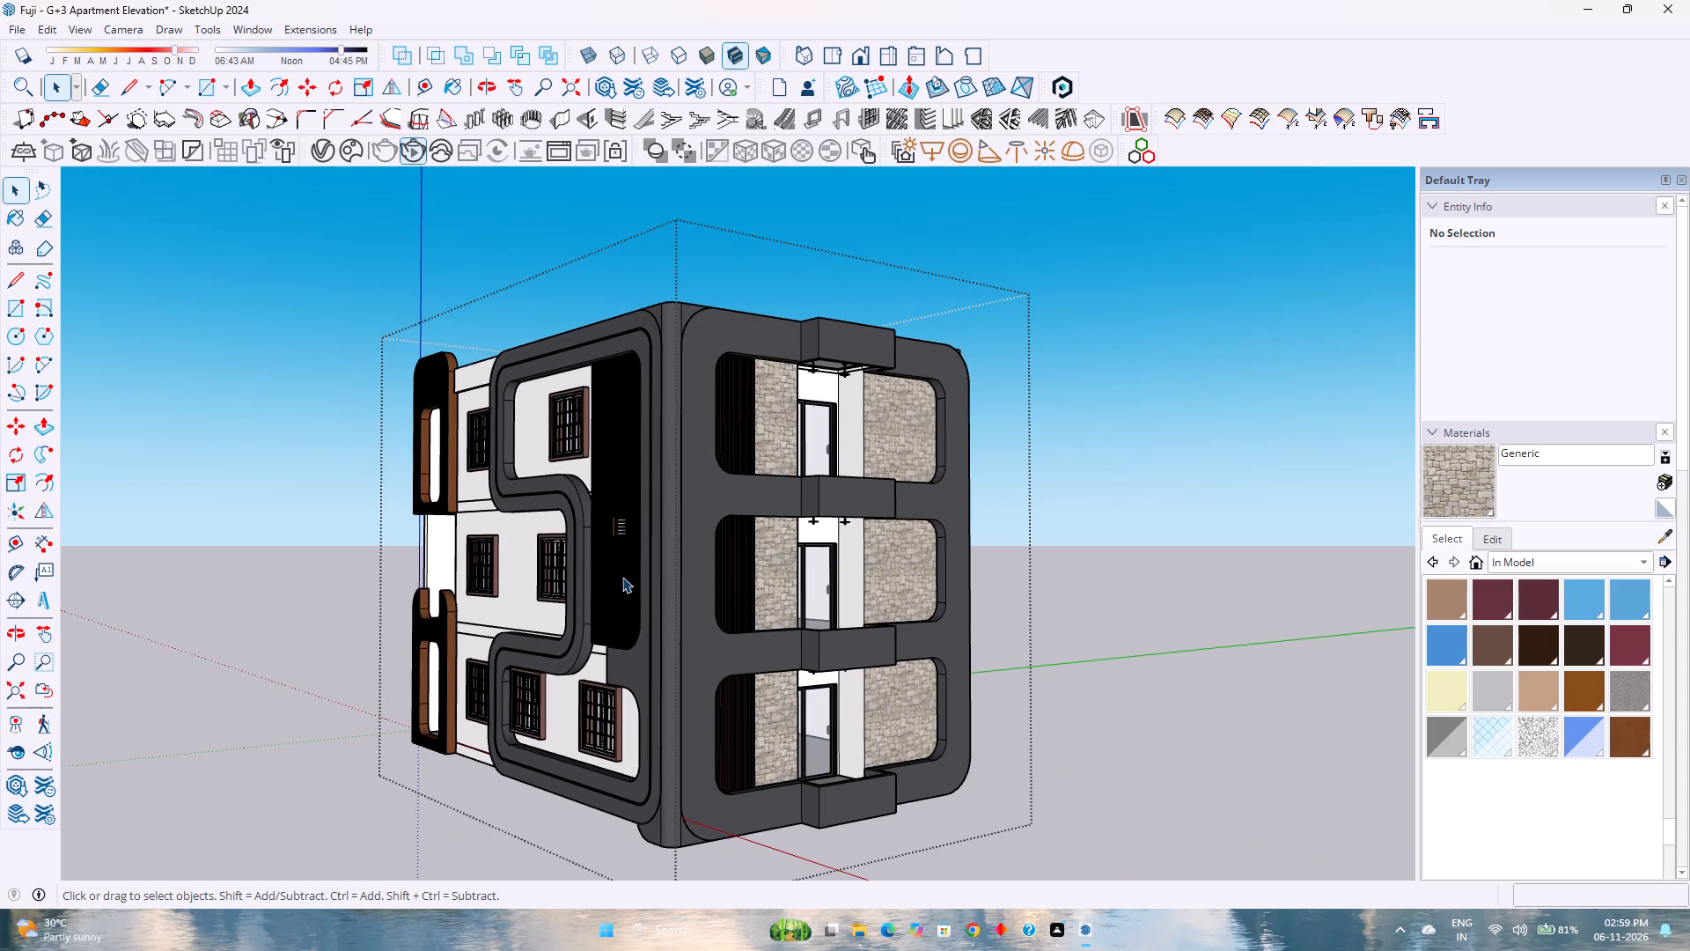
pyautogui.scroll(2, 716, 868)
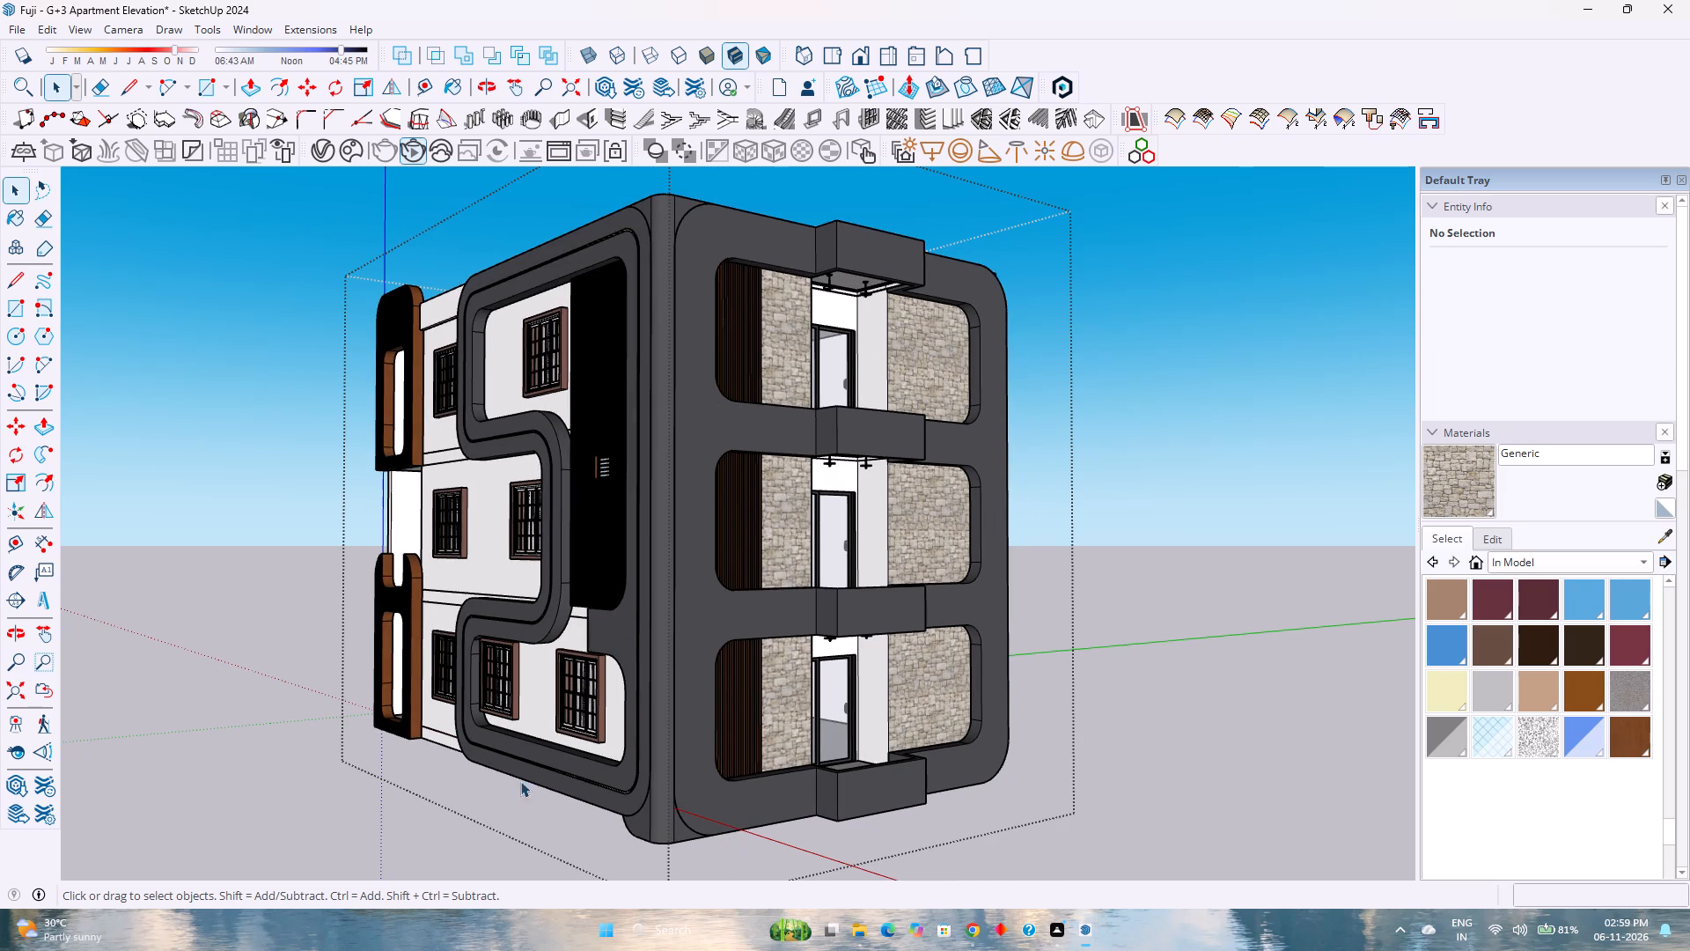
pyautogui.moveTo(500, 720); pyautogui.dragTo(553, 737, button='middle')
pyautogui.middleClick(626, 747)
pyautogui.middleClick(628, 746)
pyautogui.middleClick(629, 744)
pyautogui.middleClick(630, 743)
pyautogui.scroll(-2, 630, 743)
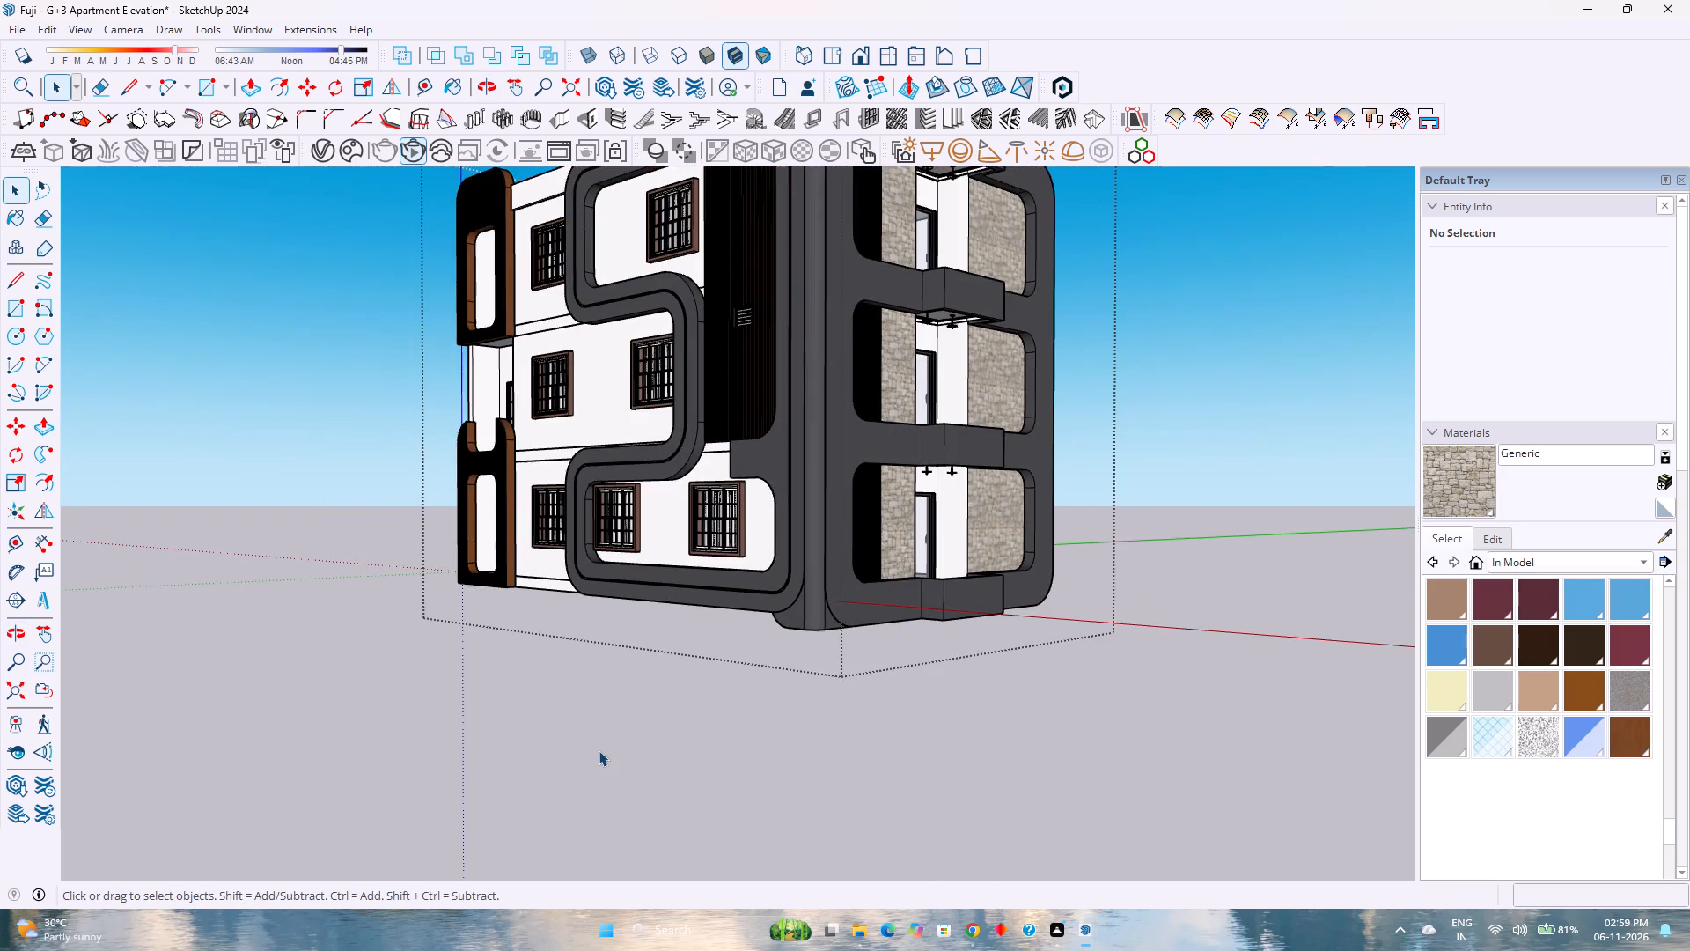
pyautogui.scroll(-6, 599, 743)
pyautogui.scroll(1, 654, 557)
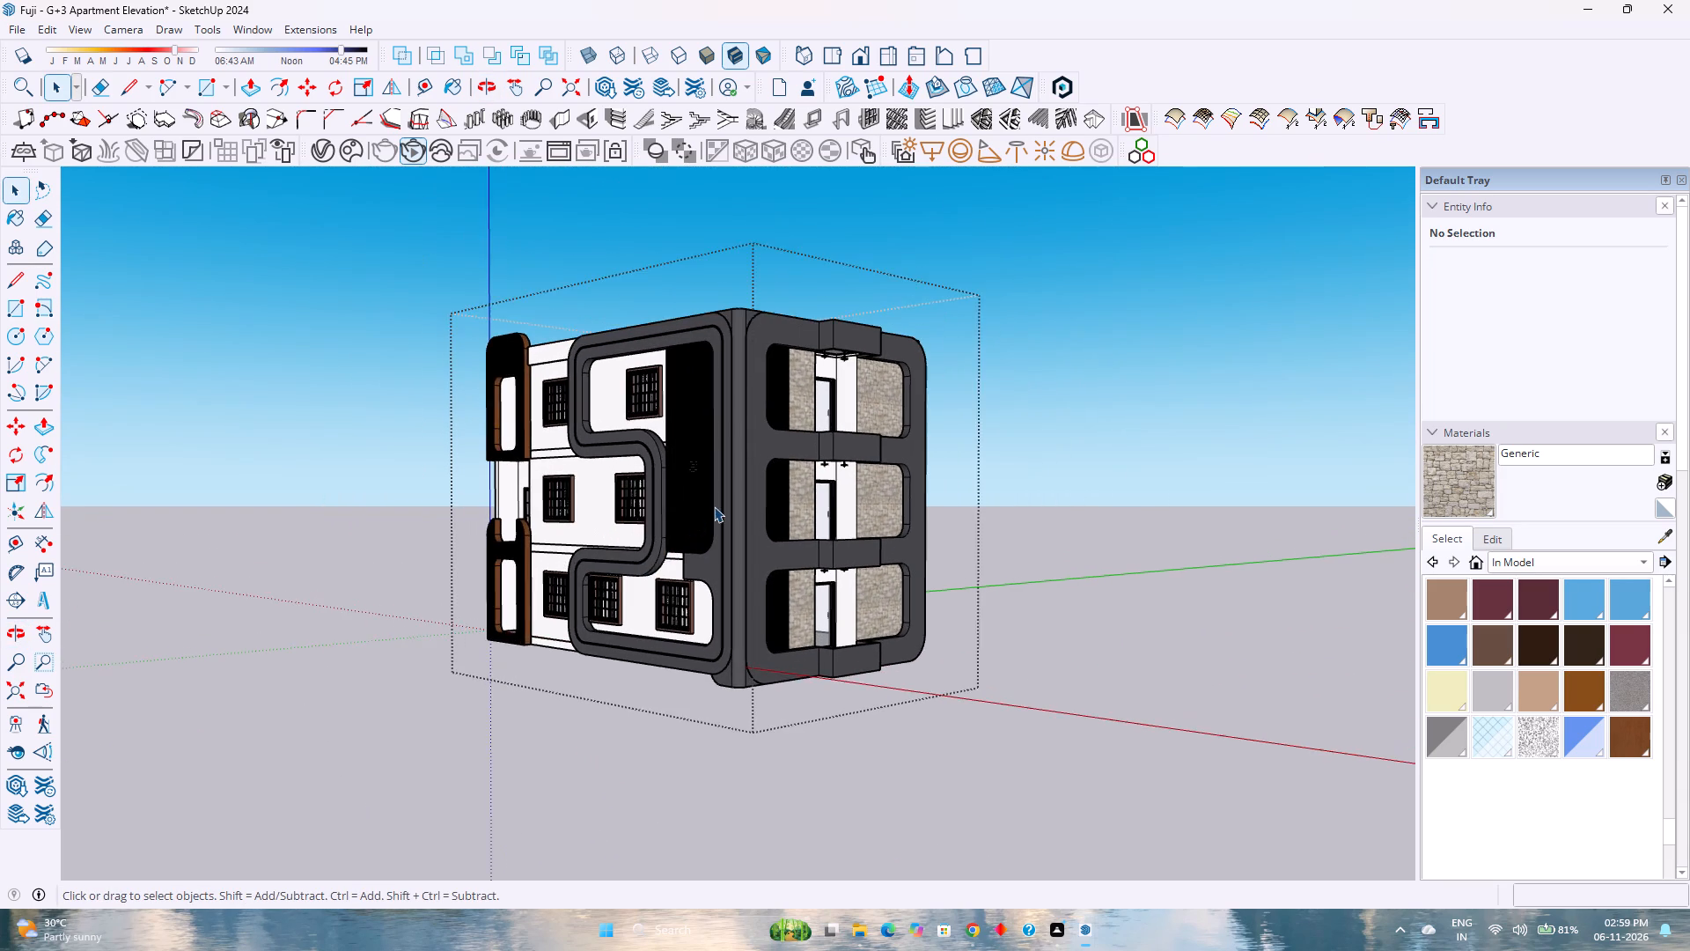
pyautogui.scroll(9, 714, 506)
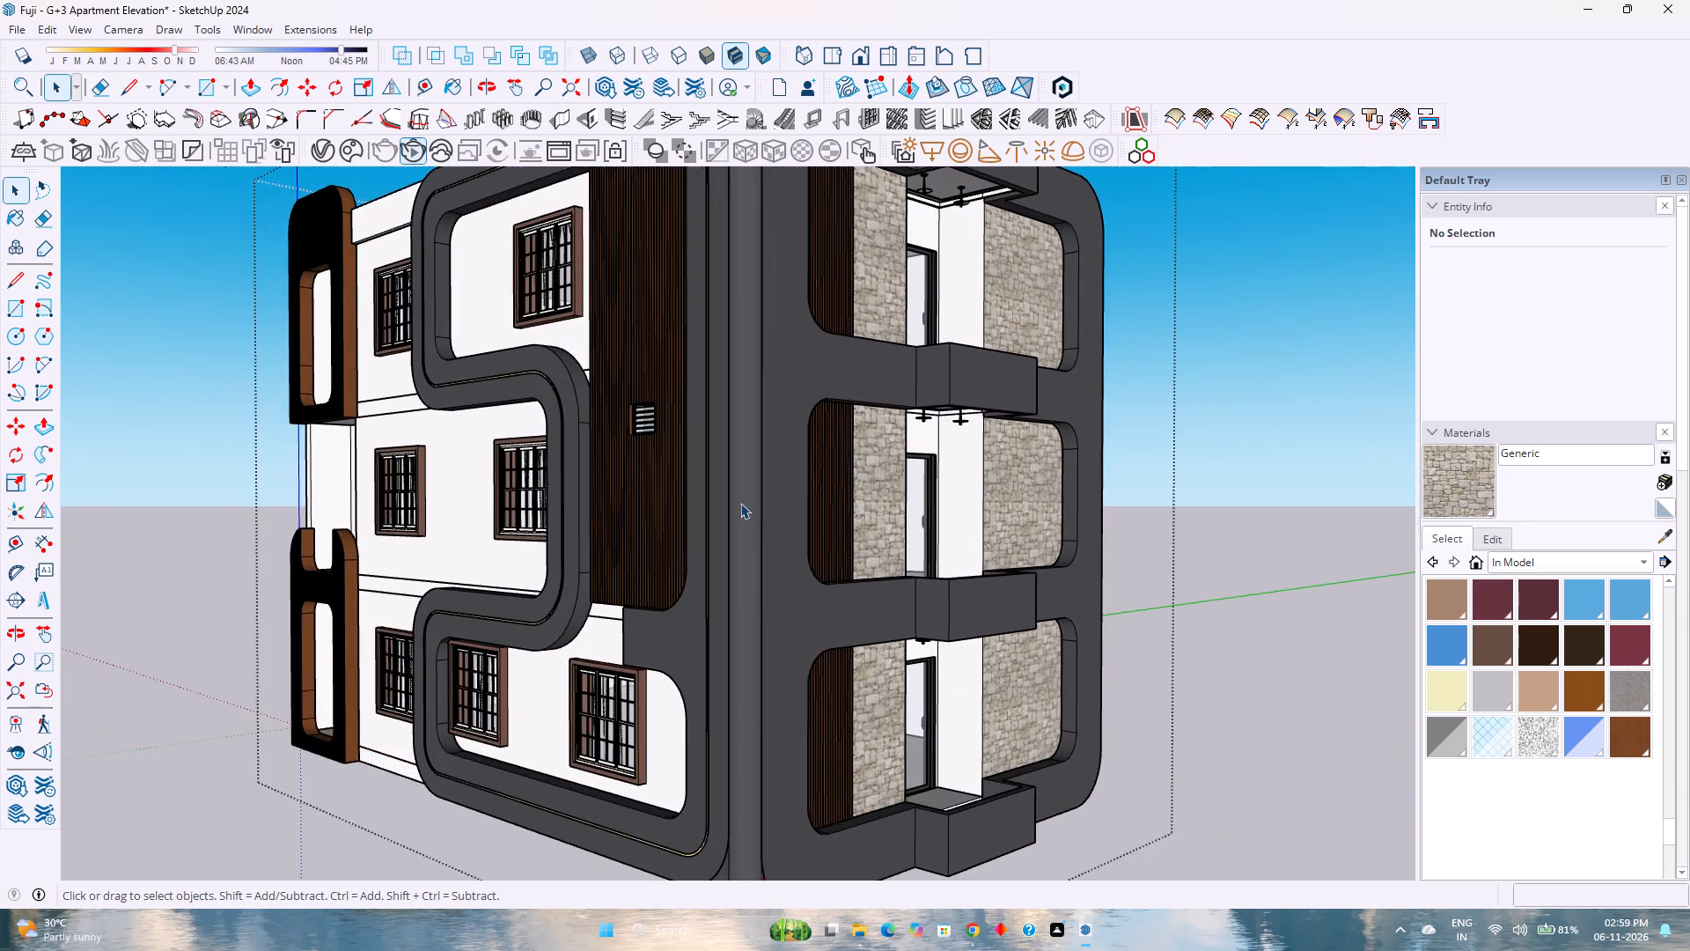
pyautogui.scroll(2, 740, 503)
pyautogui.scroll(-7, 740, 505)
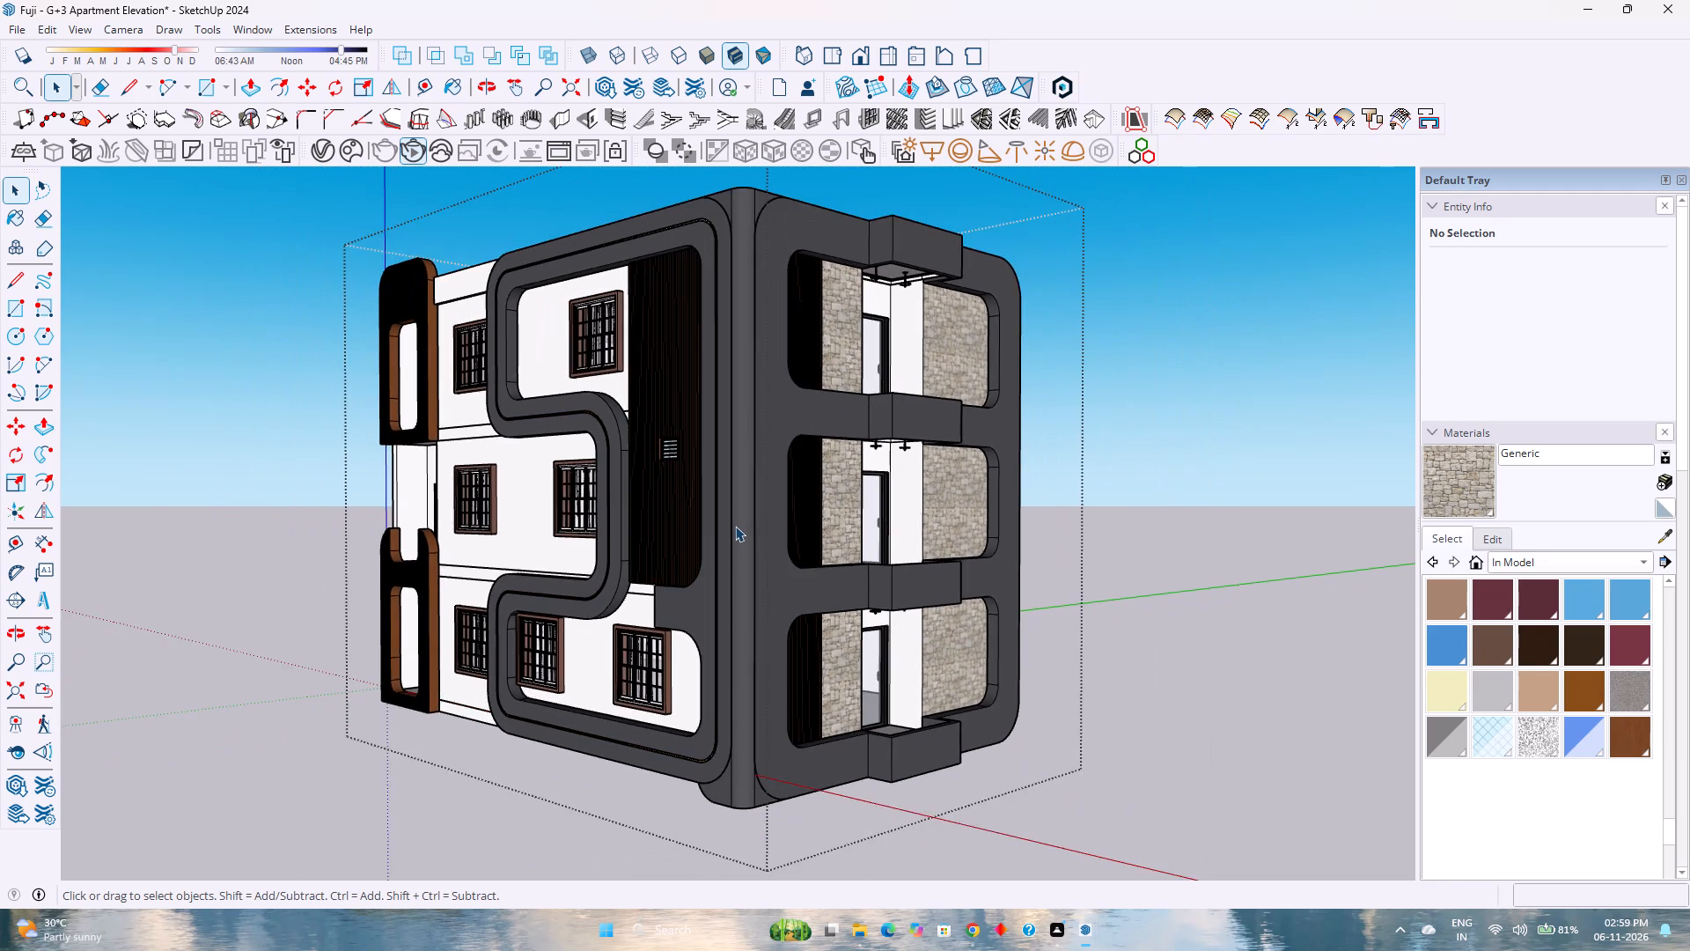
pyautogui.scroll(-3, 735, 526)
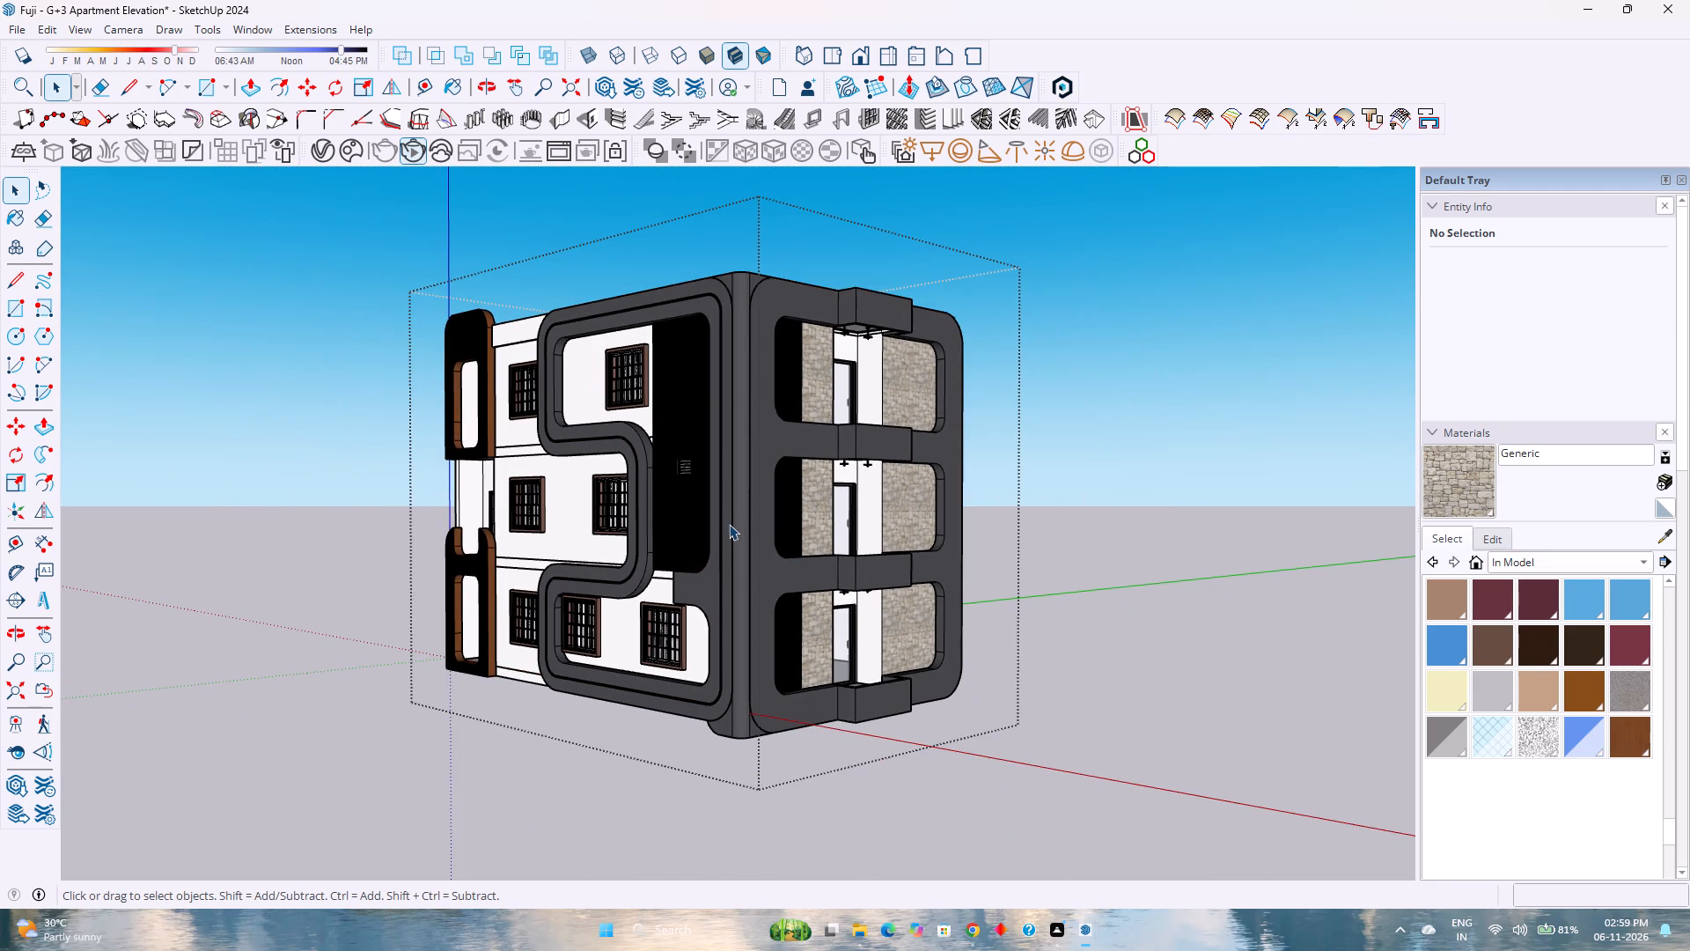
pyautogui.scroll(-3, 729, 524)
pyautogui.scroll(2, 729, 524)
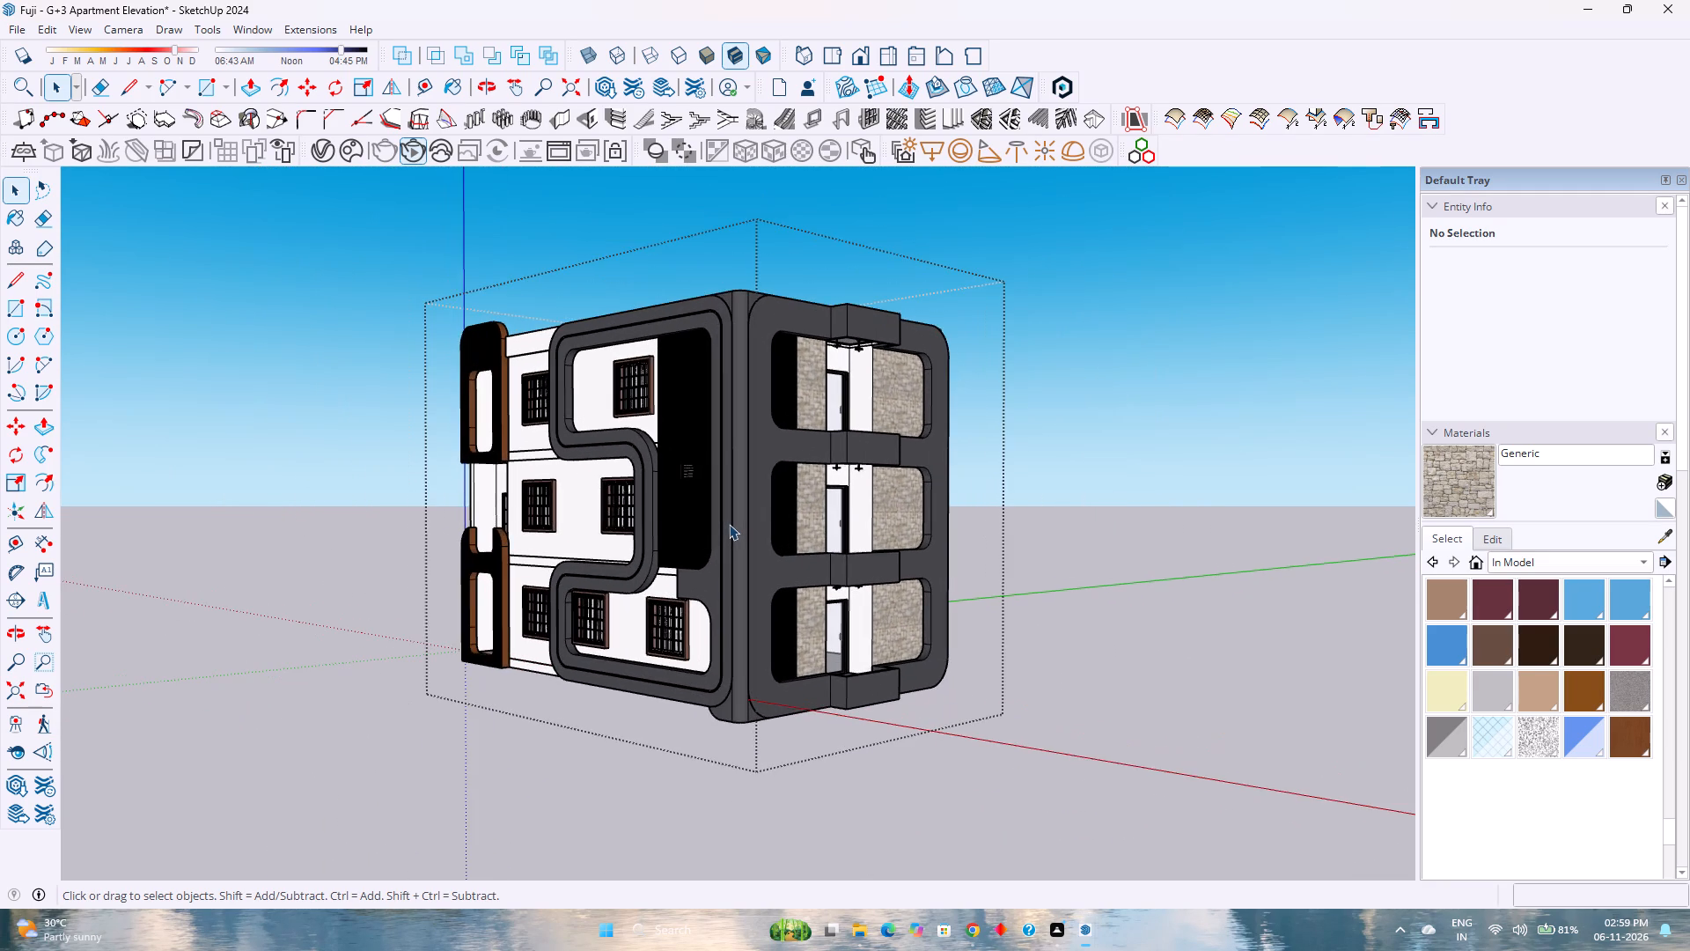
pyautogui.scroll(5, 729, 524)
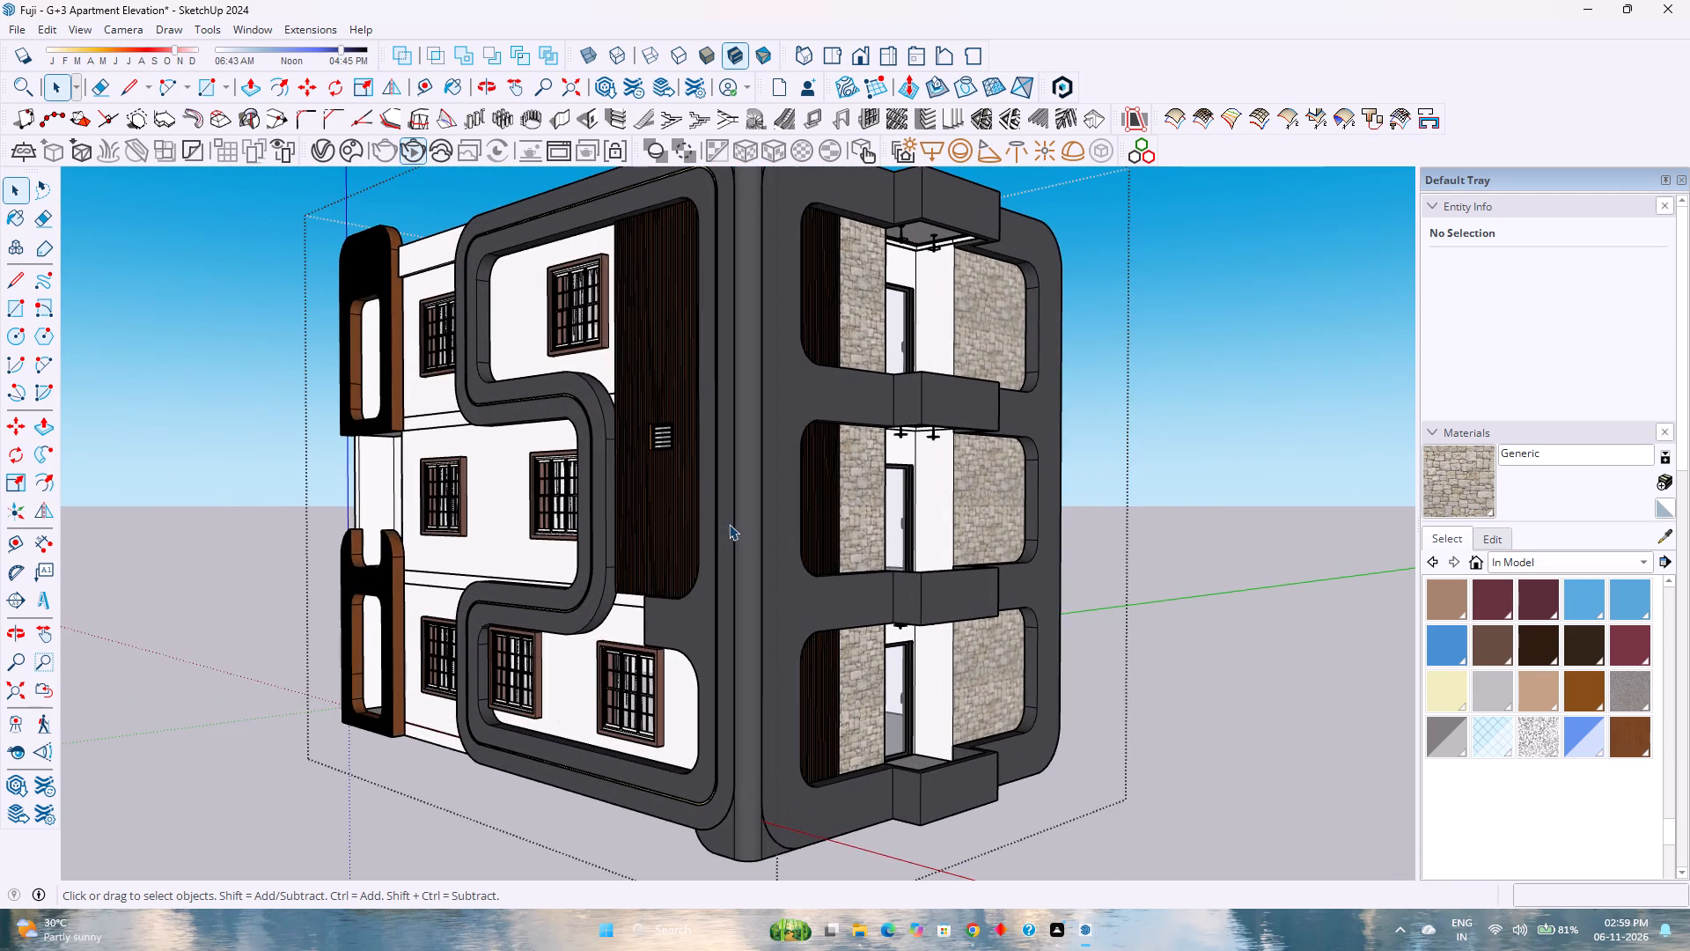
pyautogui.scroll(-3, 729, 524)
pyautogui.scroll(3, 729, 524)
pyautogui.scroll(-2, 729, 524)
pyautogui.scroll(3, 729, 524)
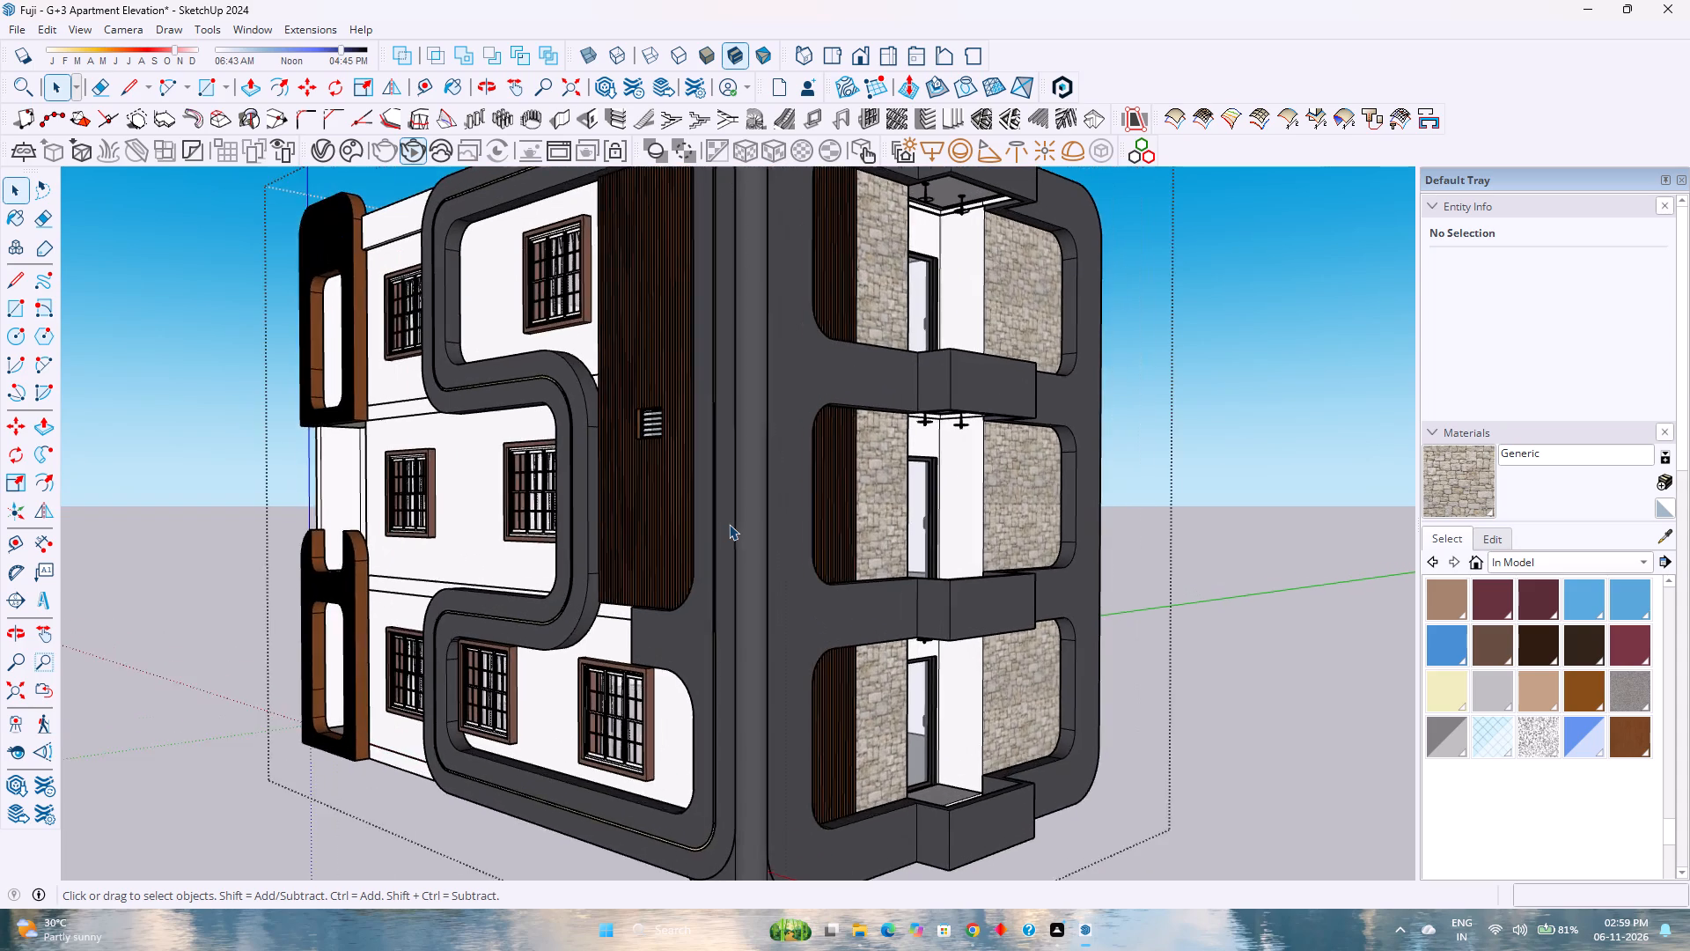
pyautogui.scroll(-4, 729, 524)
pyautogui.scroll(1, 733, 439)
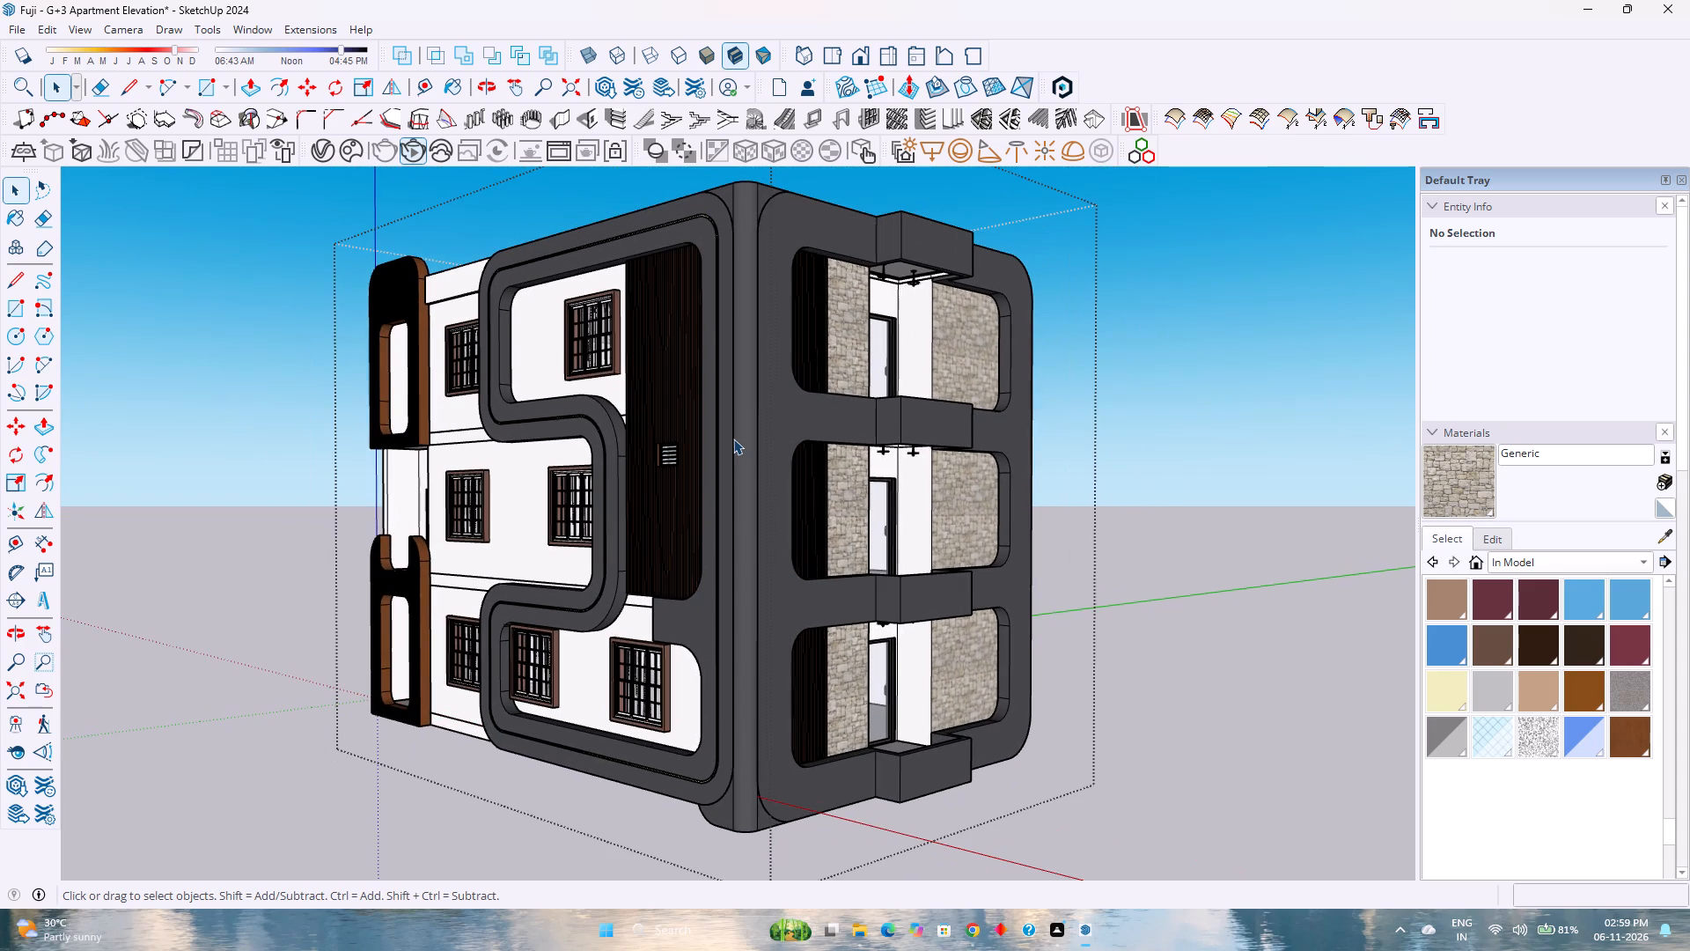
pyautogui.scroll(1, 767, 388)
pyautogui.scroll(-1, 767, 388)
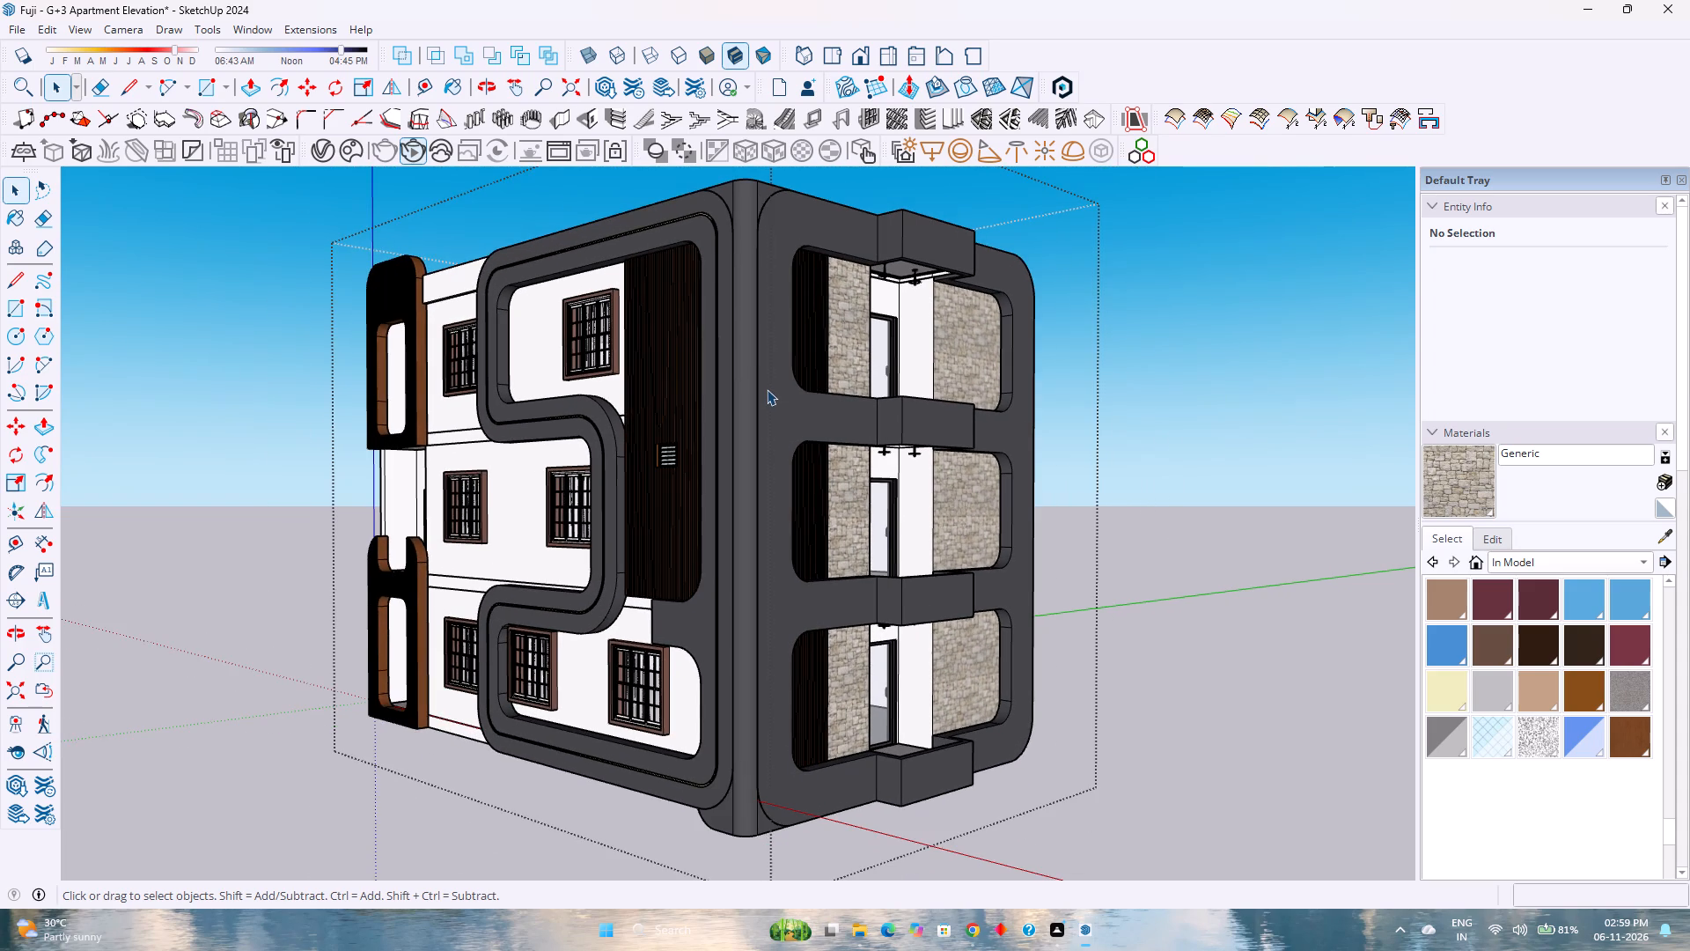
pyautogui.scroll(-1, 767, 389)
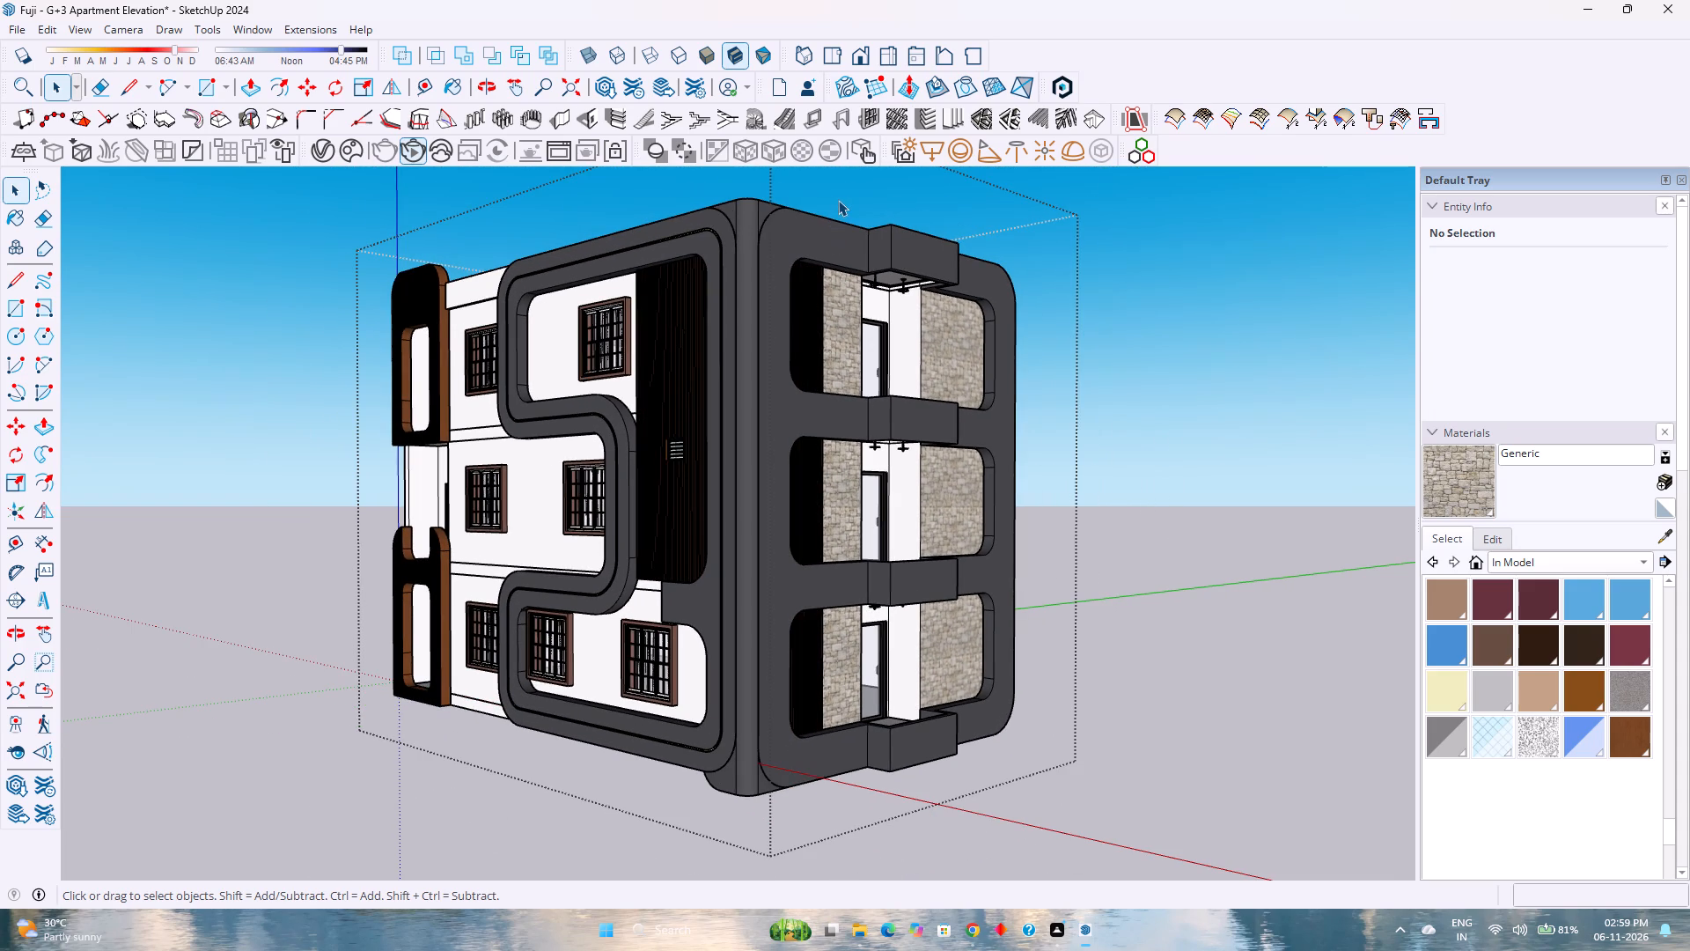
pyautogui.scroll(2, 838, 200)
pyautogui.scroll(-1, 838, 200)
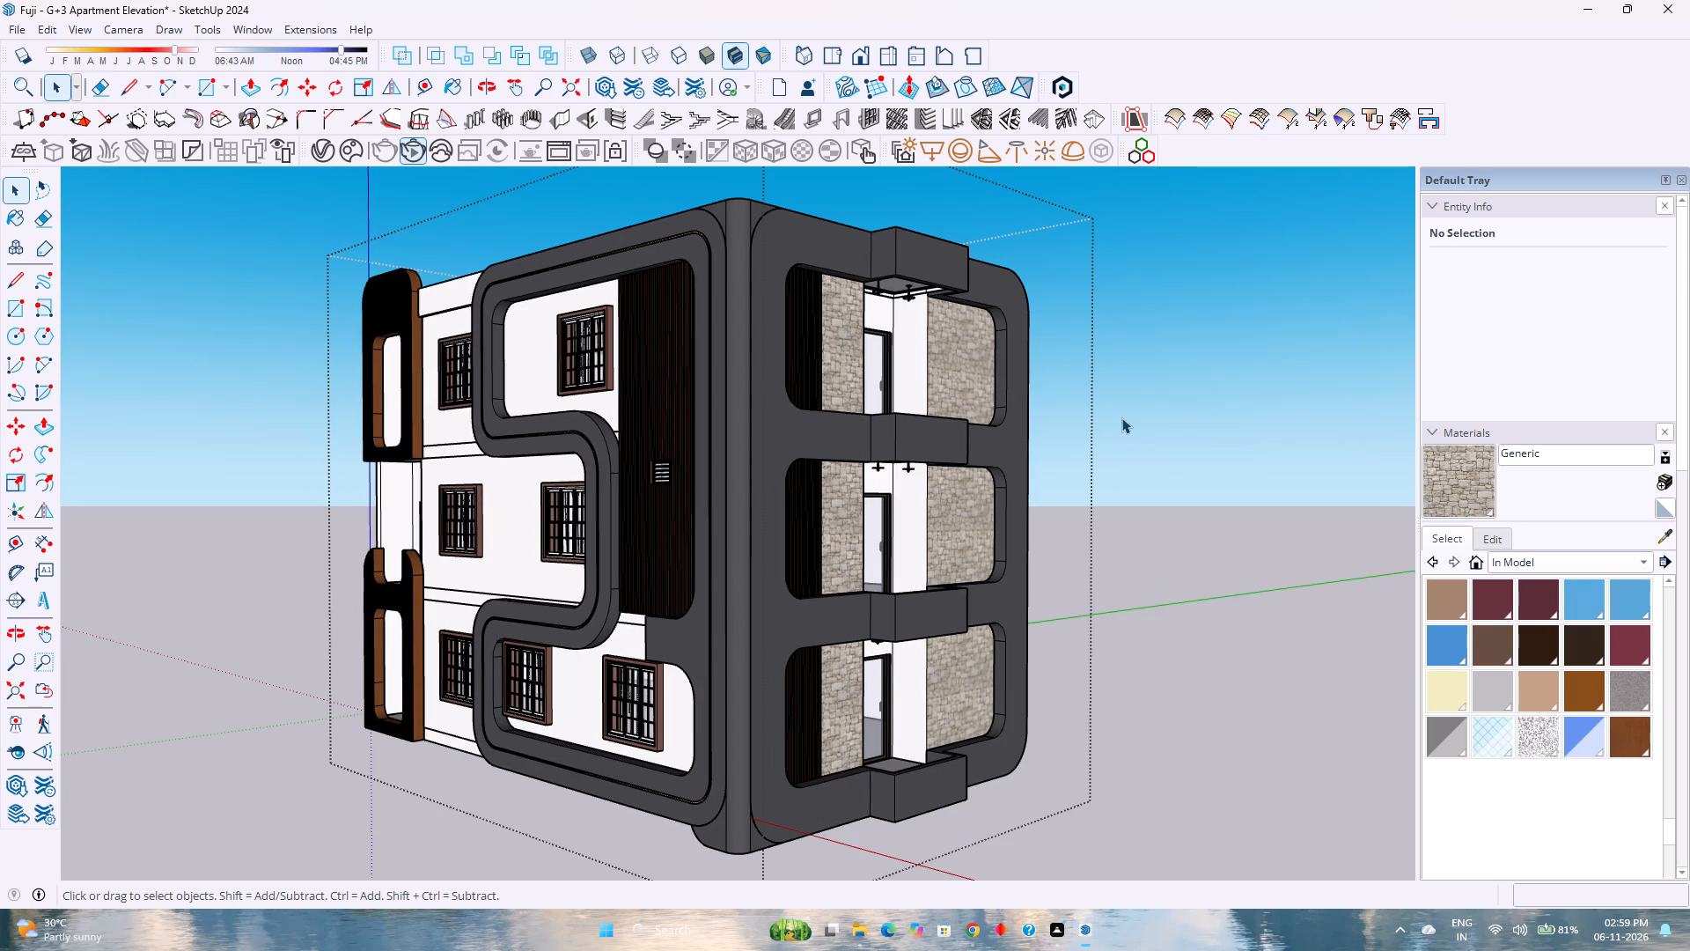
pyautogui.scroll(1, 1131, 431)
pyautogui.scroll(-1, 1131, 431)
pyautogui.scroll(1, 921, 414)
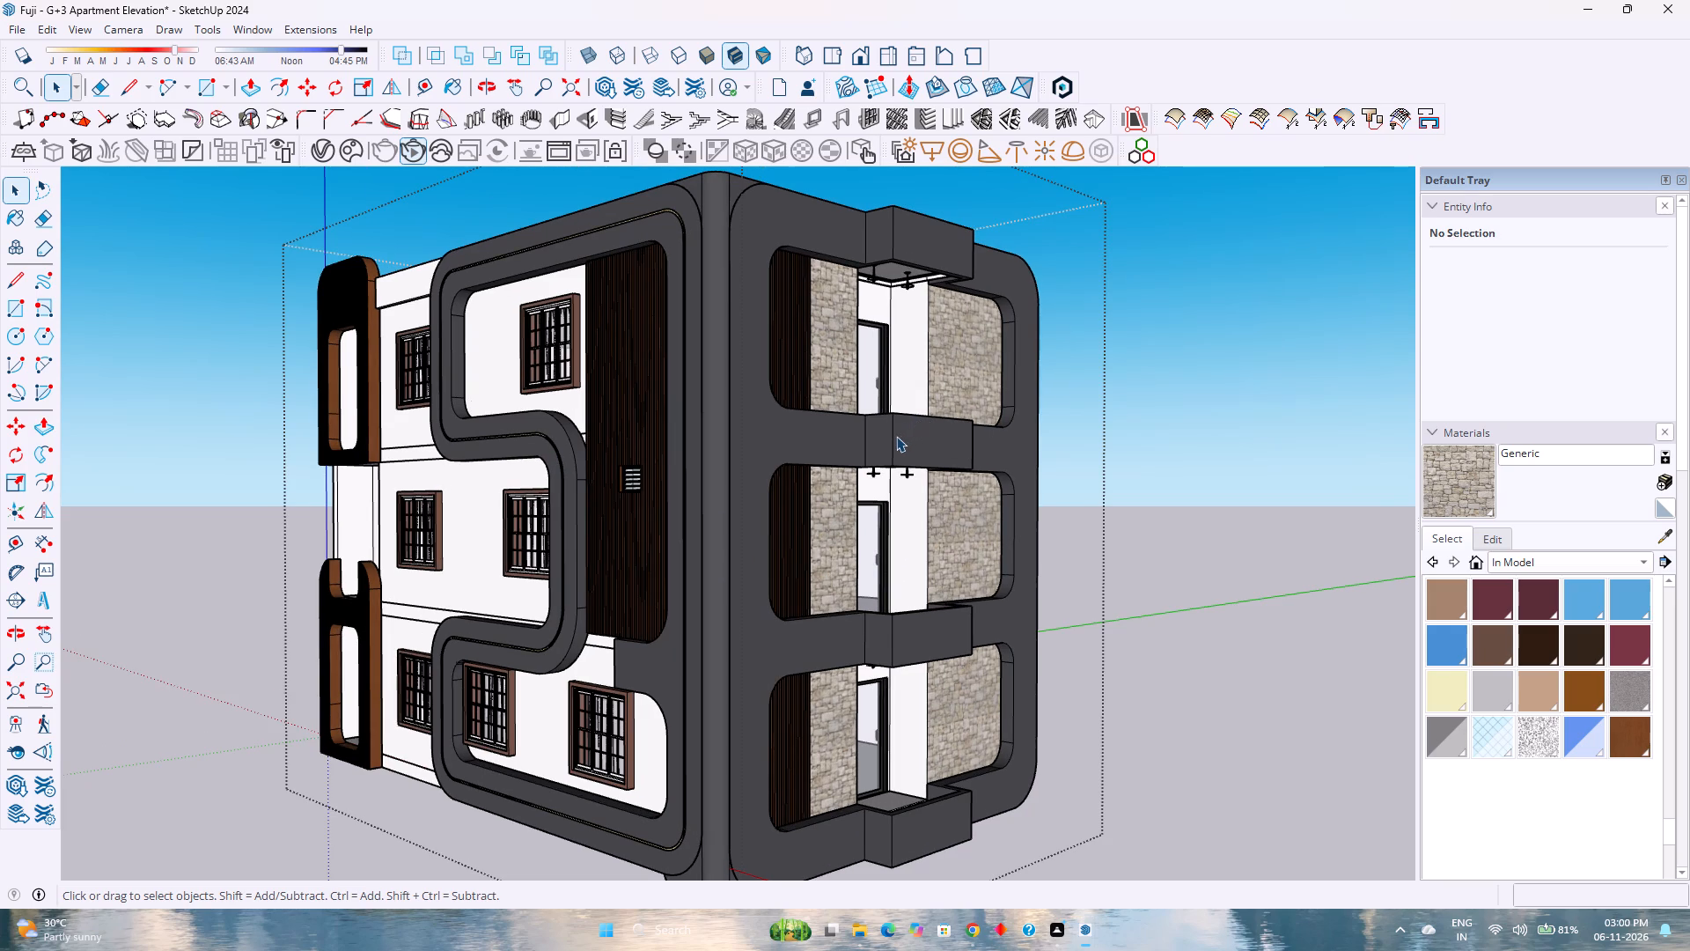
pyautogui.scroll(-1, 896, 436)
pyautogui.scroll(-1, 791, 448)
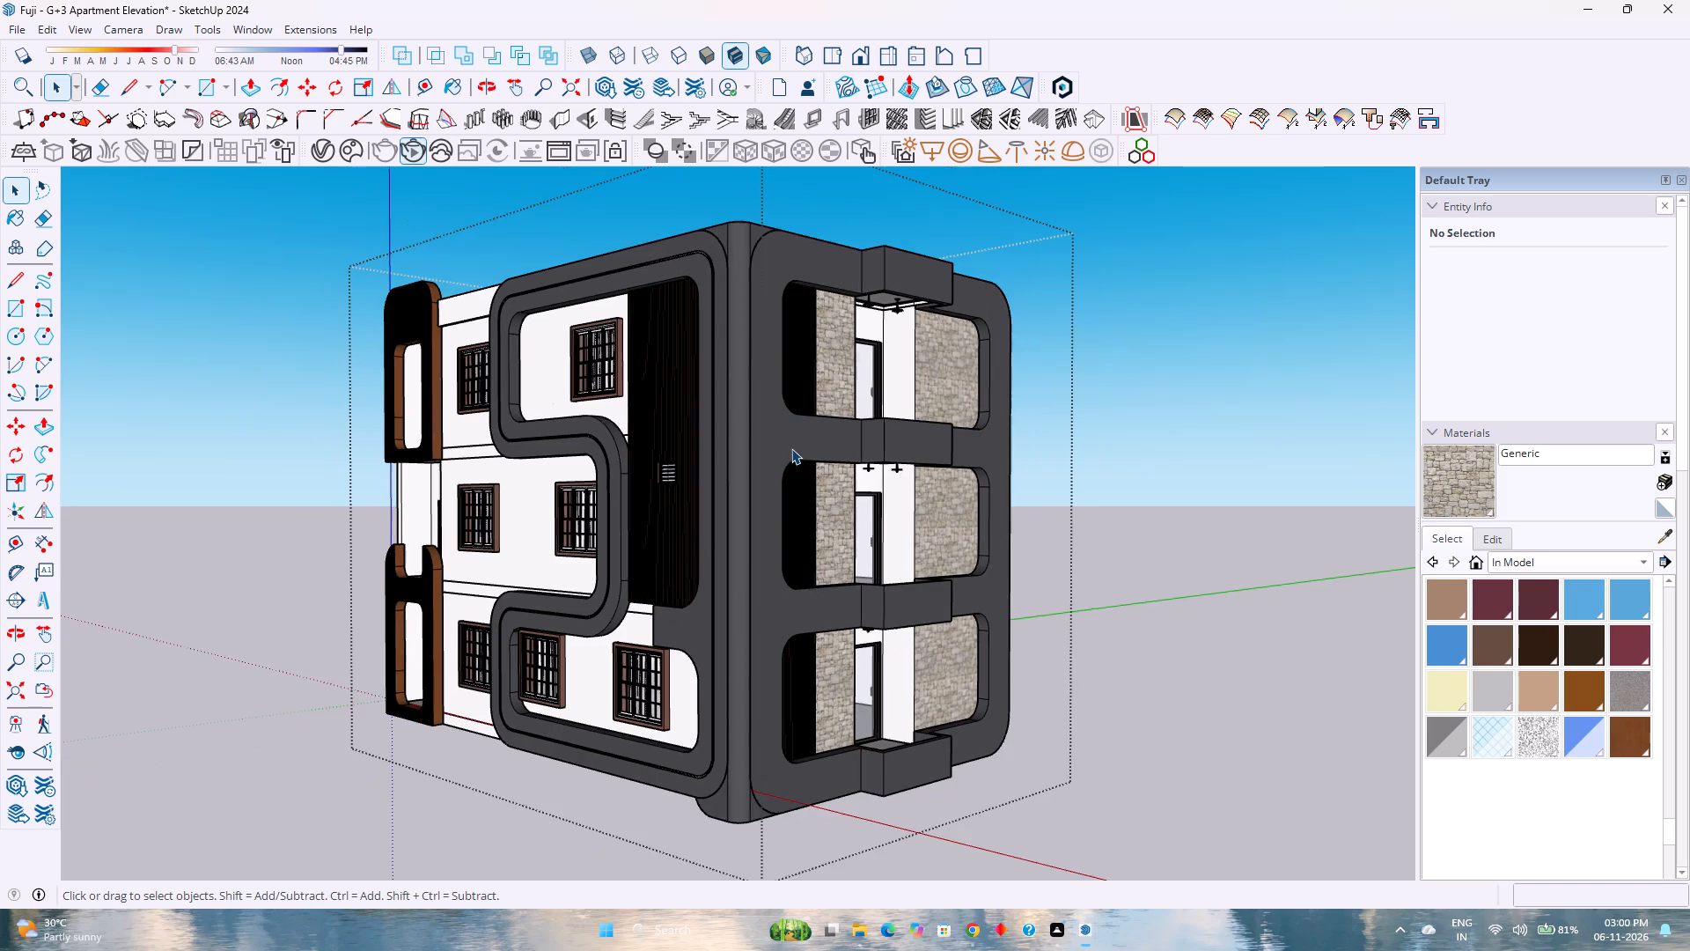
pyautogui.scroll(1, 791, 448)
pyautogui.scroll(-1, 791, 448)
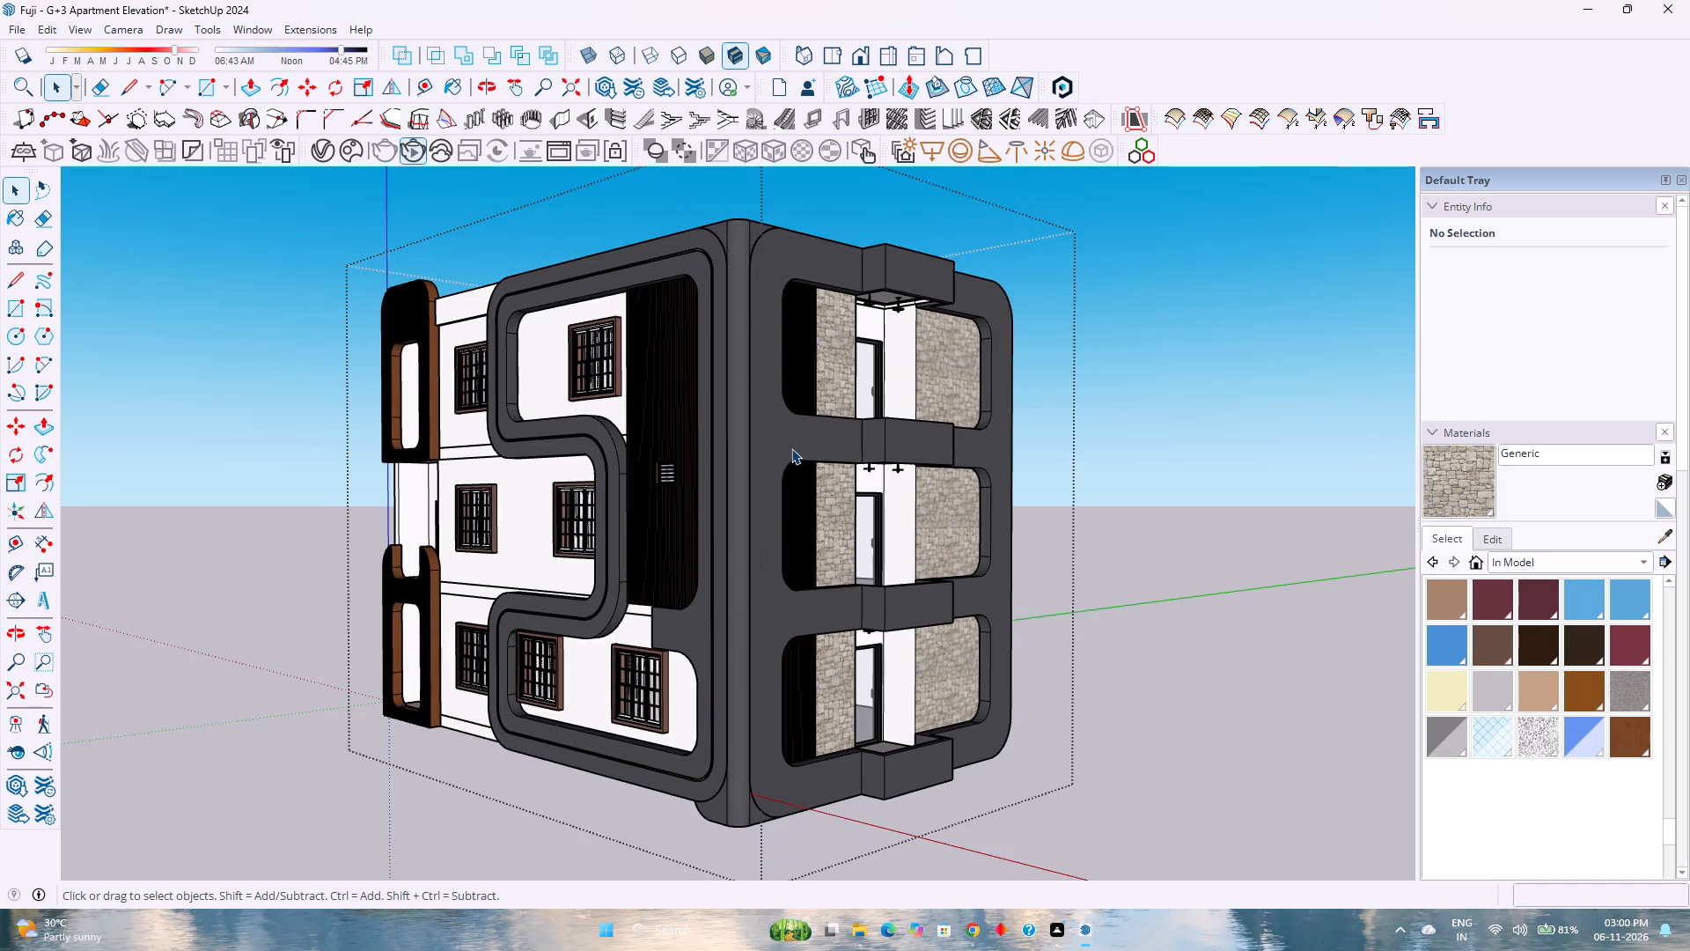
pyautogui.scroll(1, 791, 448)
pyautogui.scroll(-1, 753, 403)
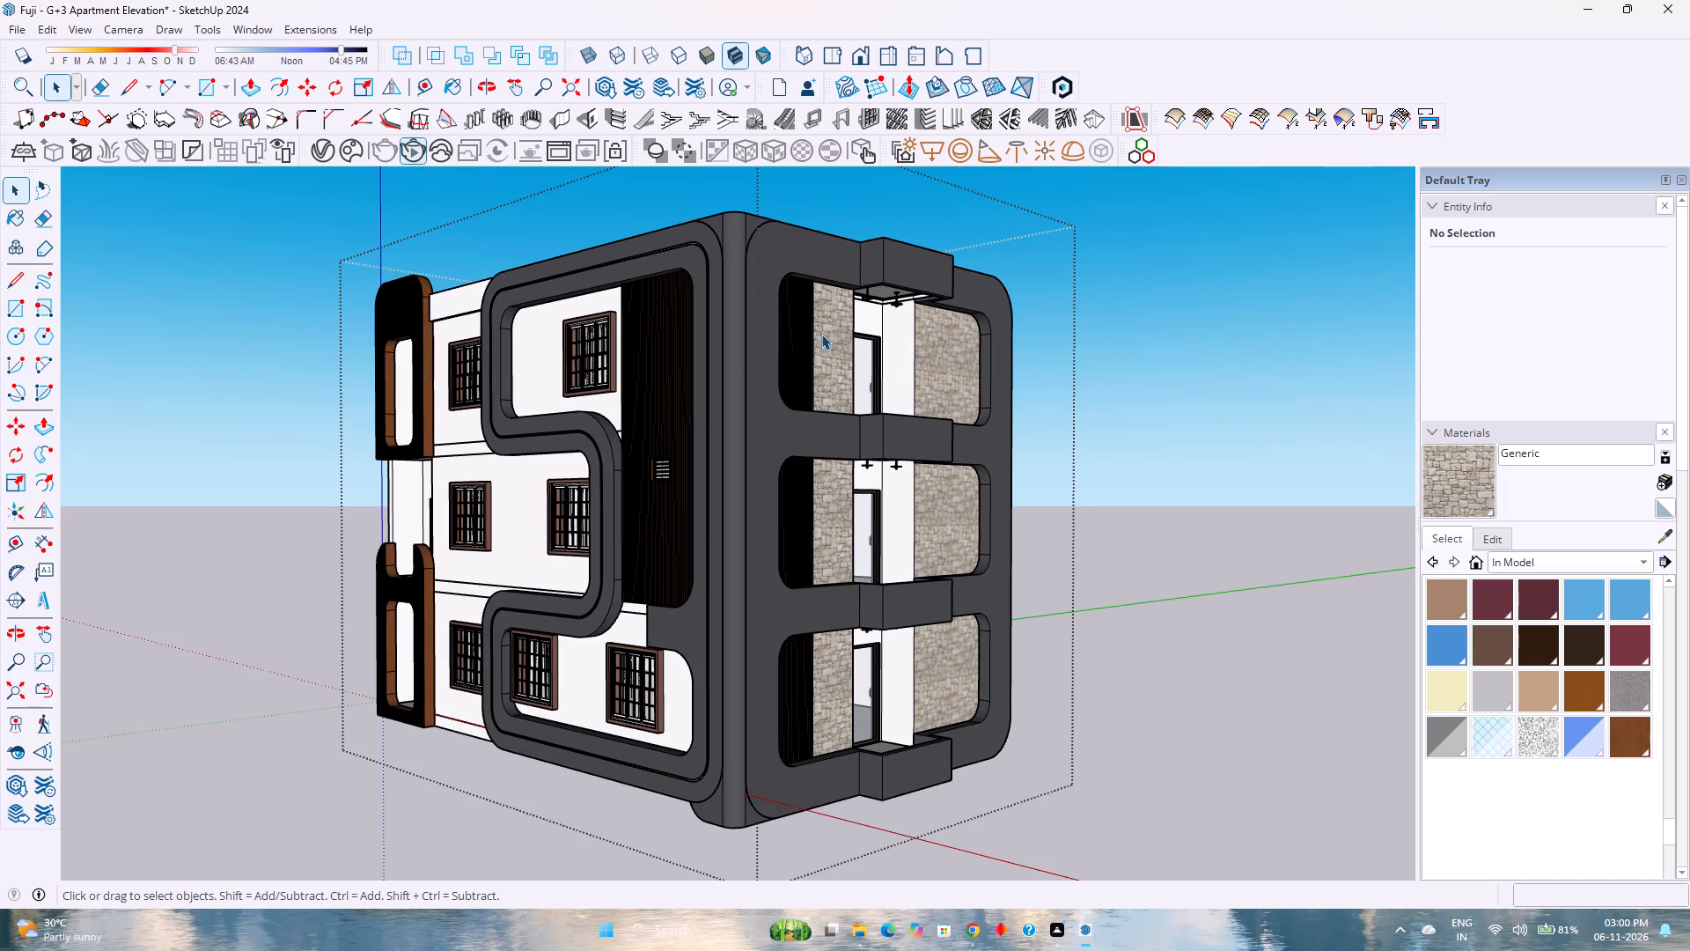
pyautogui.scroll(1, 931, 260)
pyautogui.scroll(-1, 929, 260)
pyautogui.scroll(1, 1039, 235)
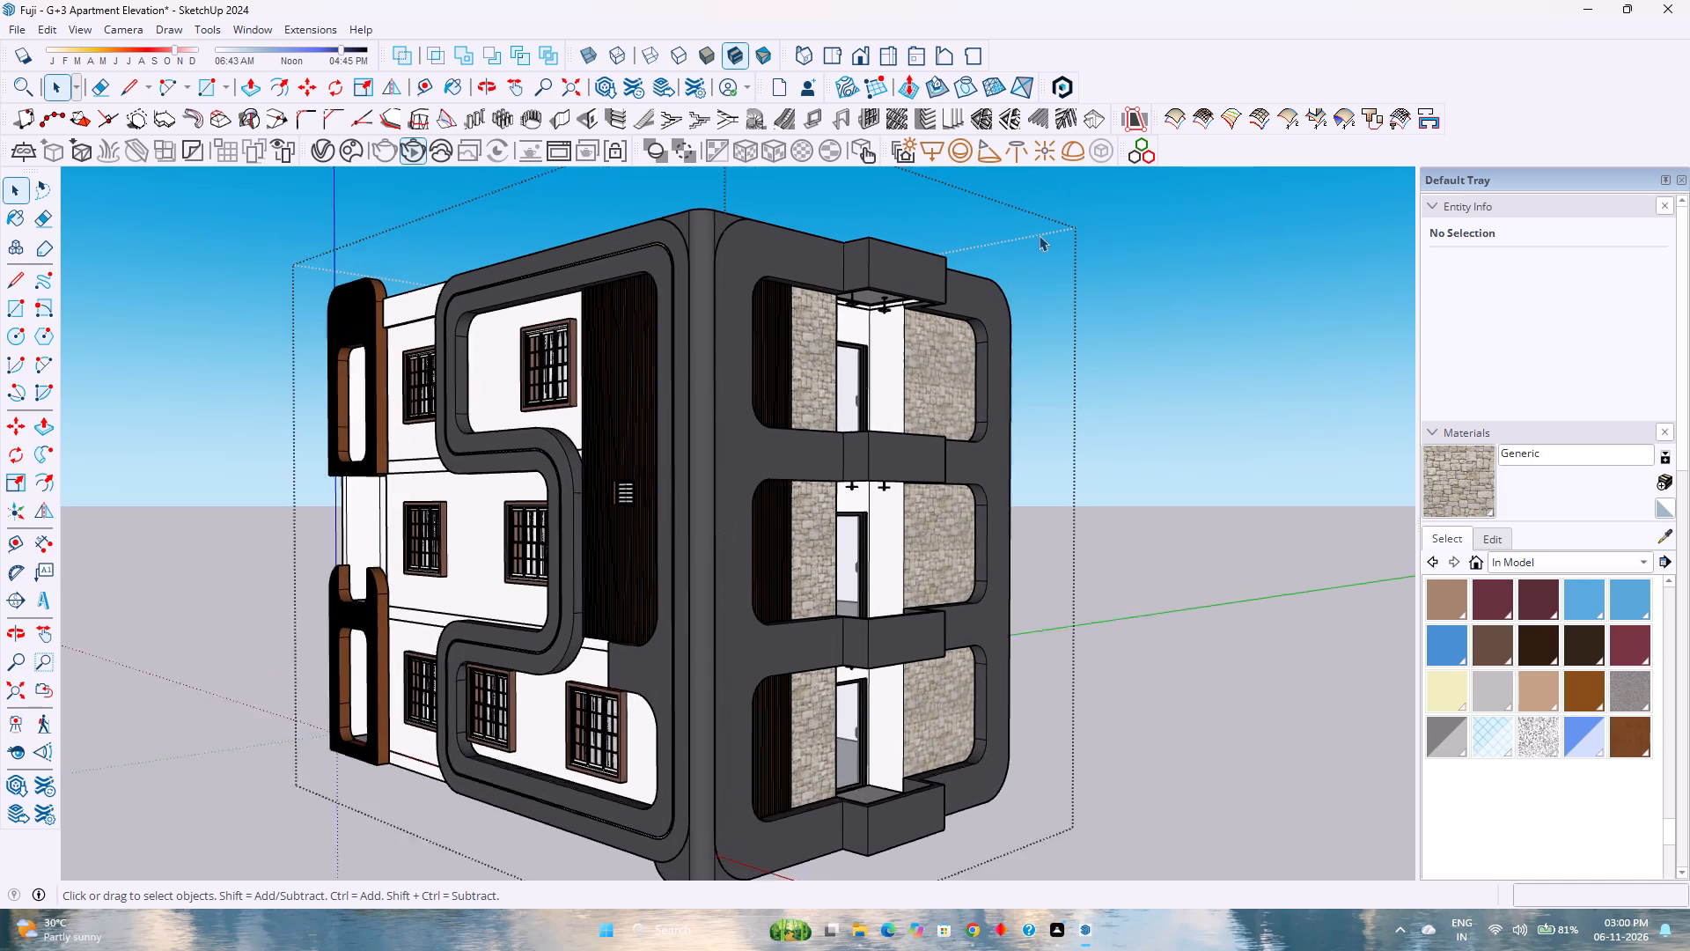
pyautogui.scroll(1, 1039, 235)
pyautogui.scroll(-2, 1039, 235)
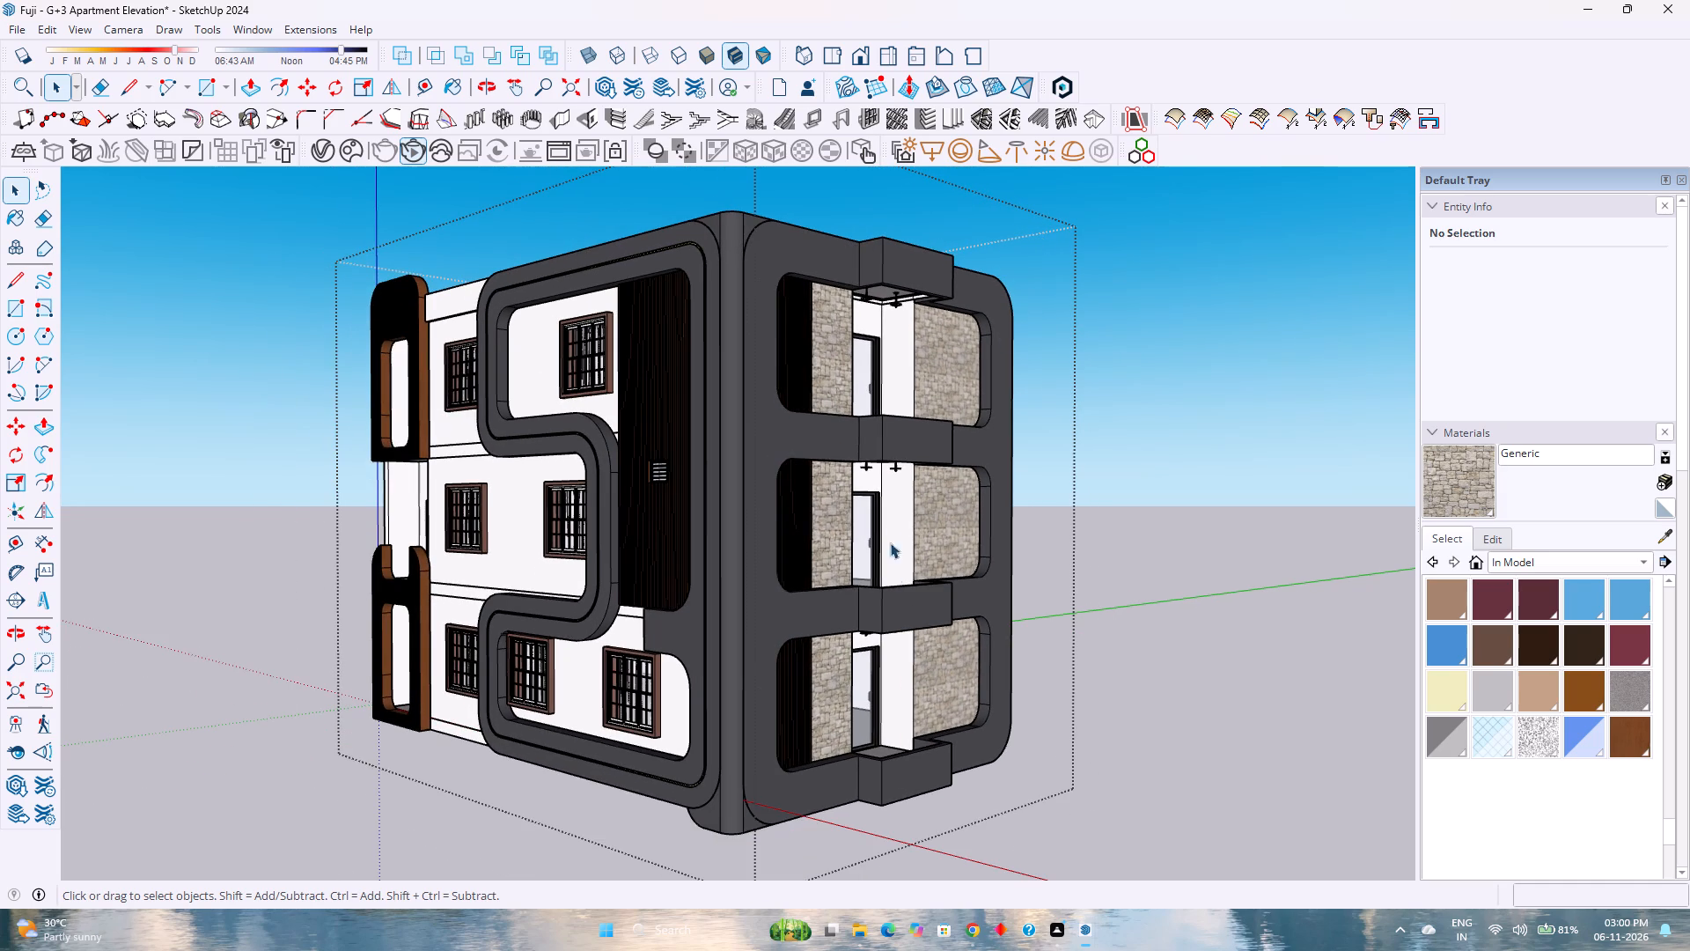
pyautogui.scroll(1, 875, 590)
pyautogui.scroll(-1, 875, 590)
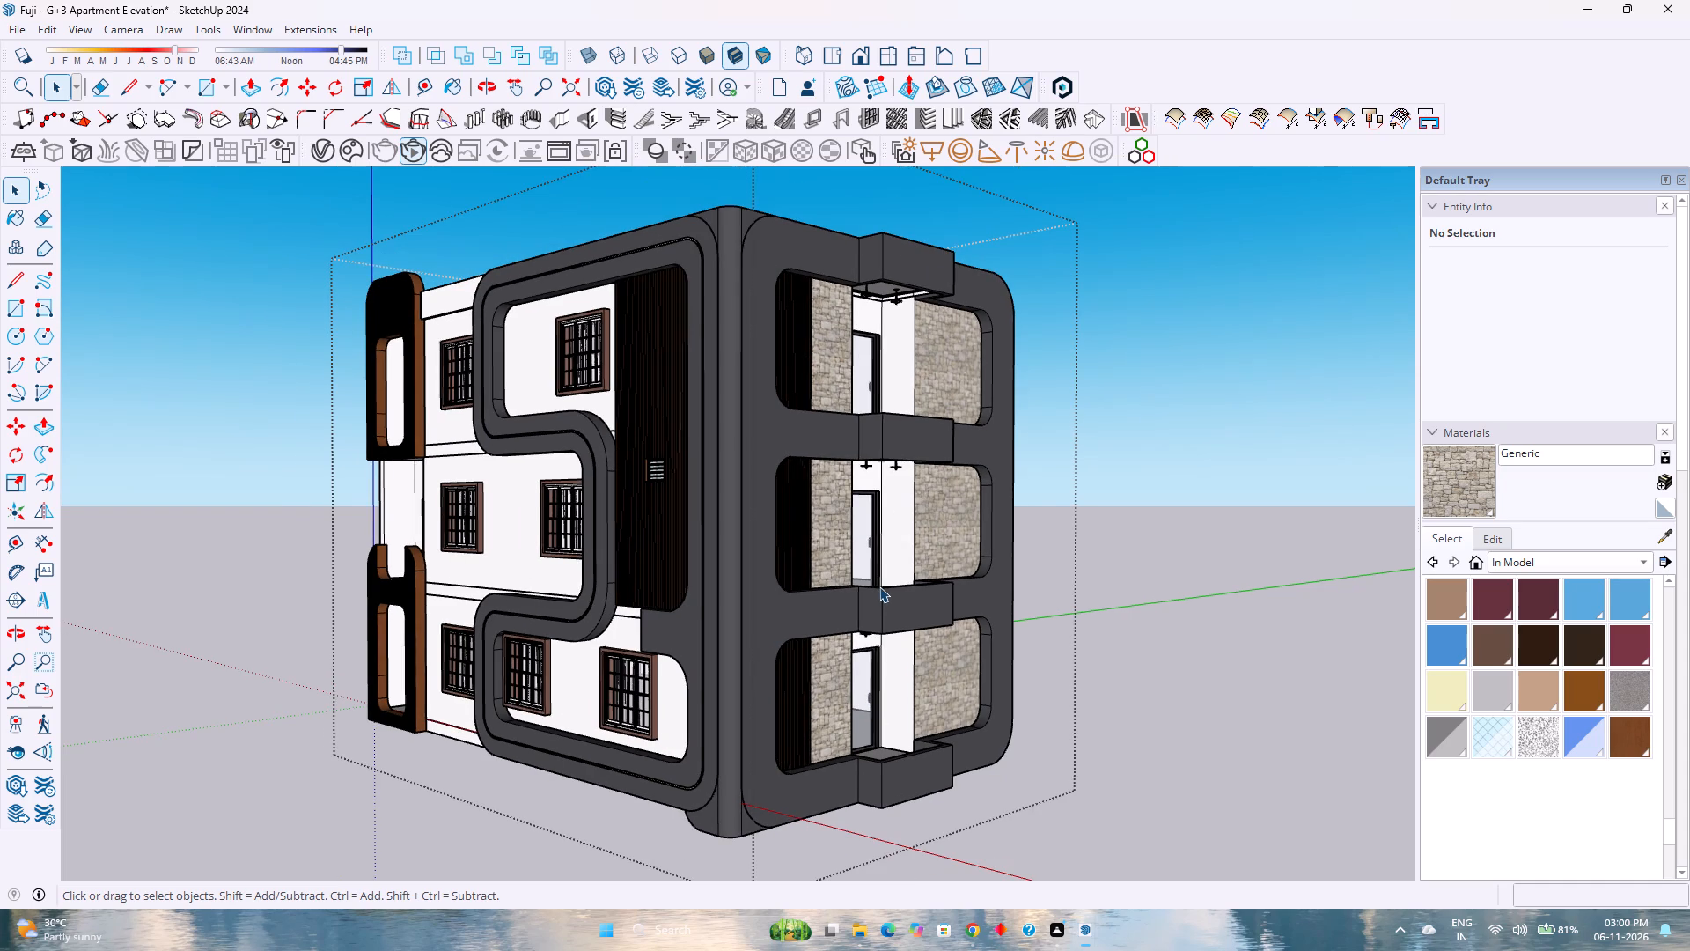
# Inspect the window facade and its curved grey frame from the front and from several angles.
pyautogui.scroll(-4, 879, 586)
pyautogui.middleClick(921, 580)
pyautogui.moveTo(921, 580); pyautogui.dragTo(856, 594, button='middle')
pyautogui.middleClick(841, 595)
pyautogui.middleClick(834, 595)
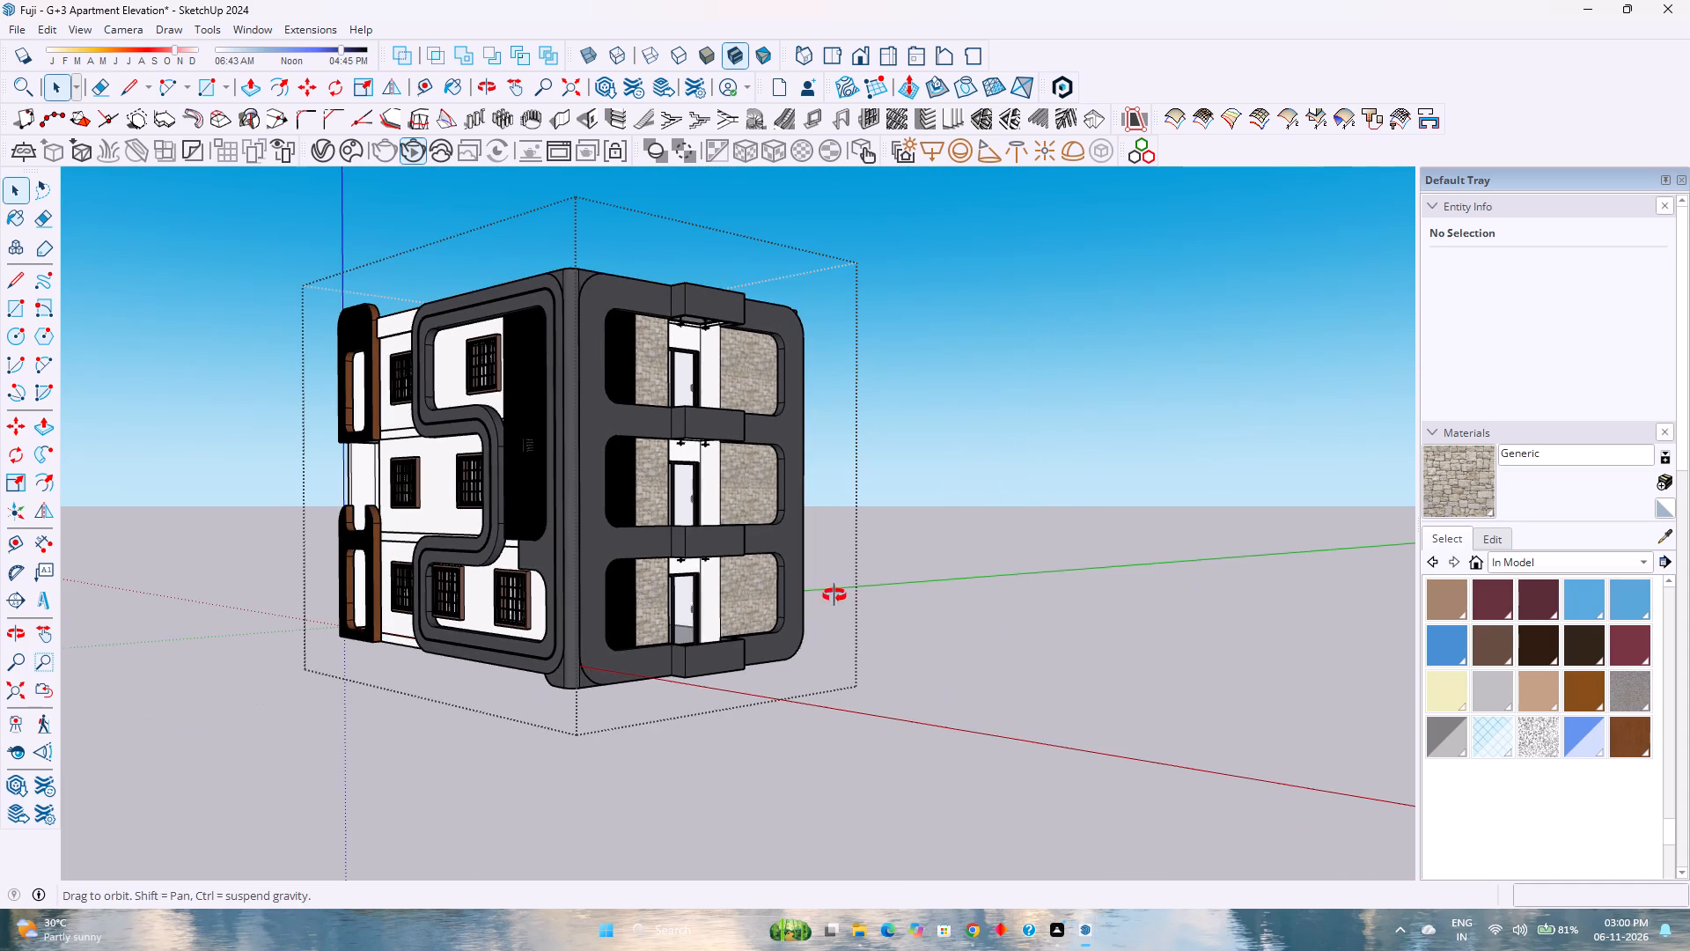
pyautogui.scroll(-4, 827, 593)
pyautogui.moveTo(474, 632); pyautogui.dragTo(636, 652, button='middle')
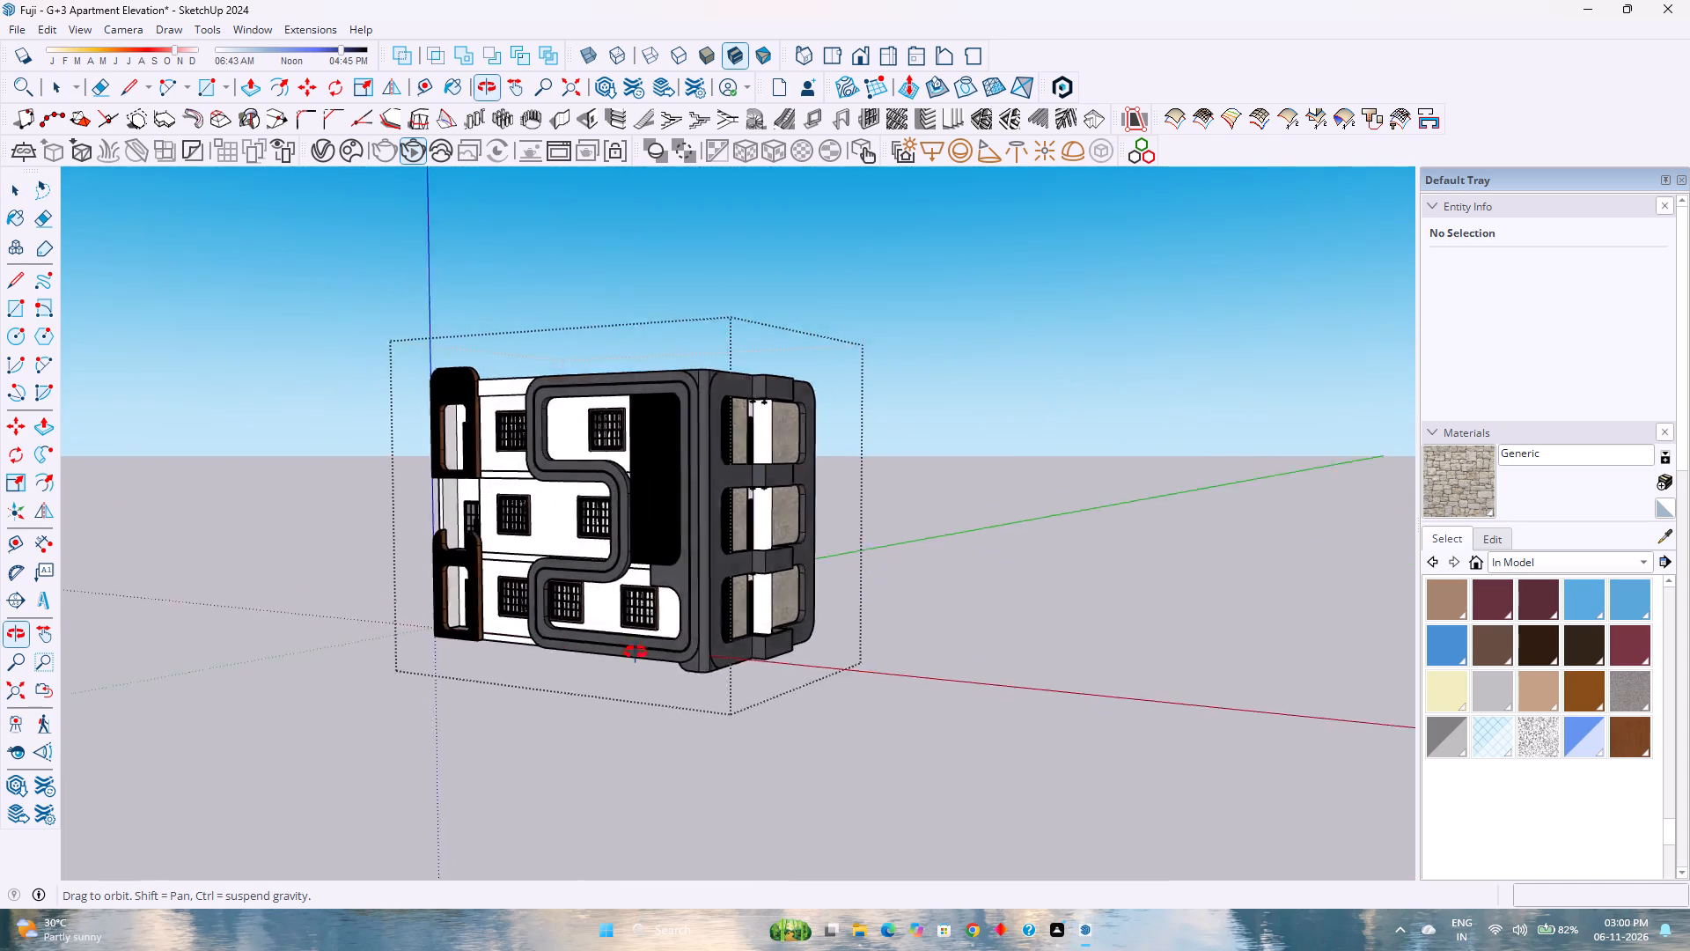
pyautogui.moveTo(636, 652); pyautogui.dragTo(1044, 651, button='middle')
pyautogui.moveTo(1044, 651); pyautogui.dragTo(447, 638, button='middle')
pyautogui.middleClick(448, 638)
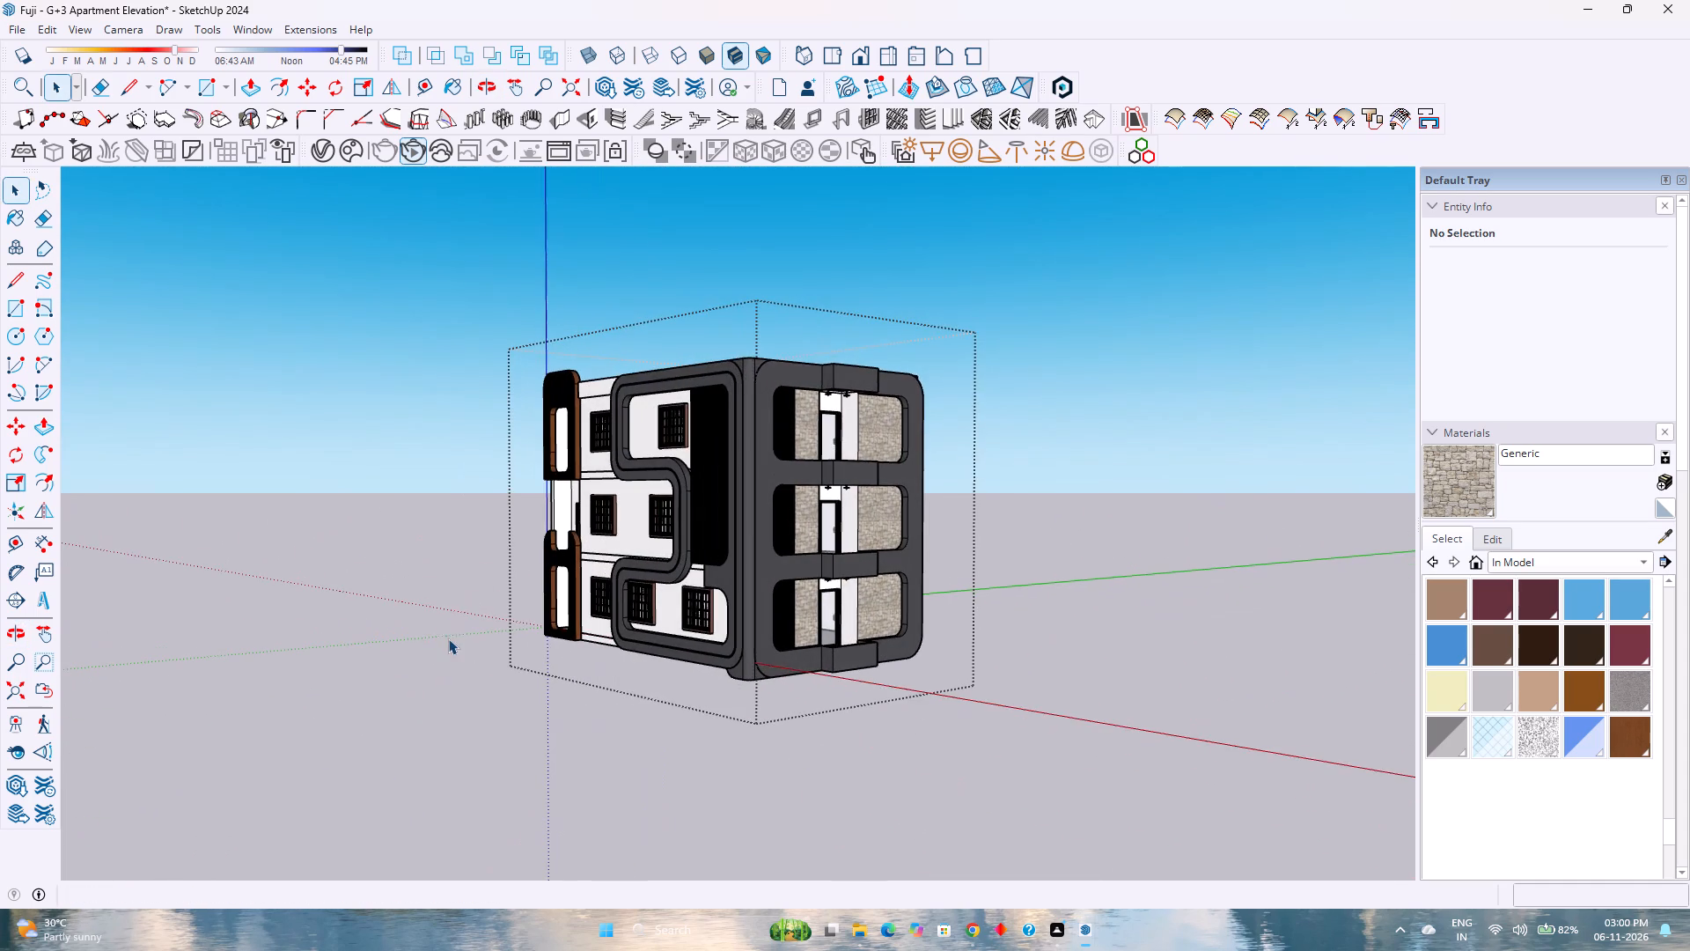
pyautogui.scroll(5, 494, 556)
pyautogui.middleClick(494, 556)
pyautogui.moveTo(501, 557); pyautogui.dragTo(946, 647, button='middle')
pyautogui.middleClick(946, 647)
pyautogui.middleClick(946, 646)
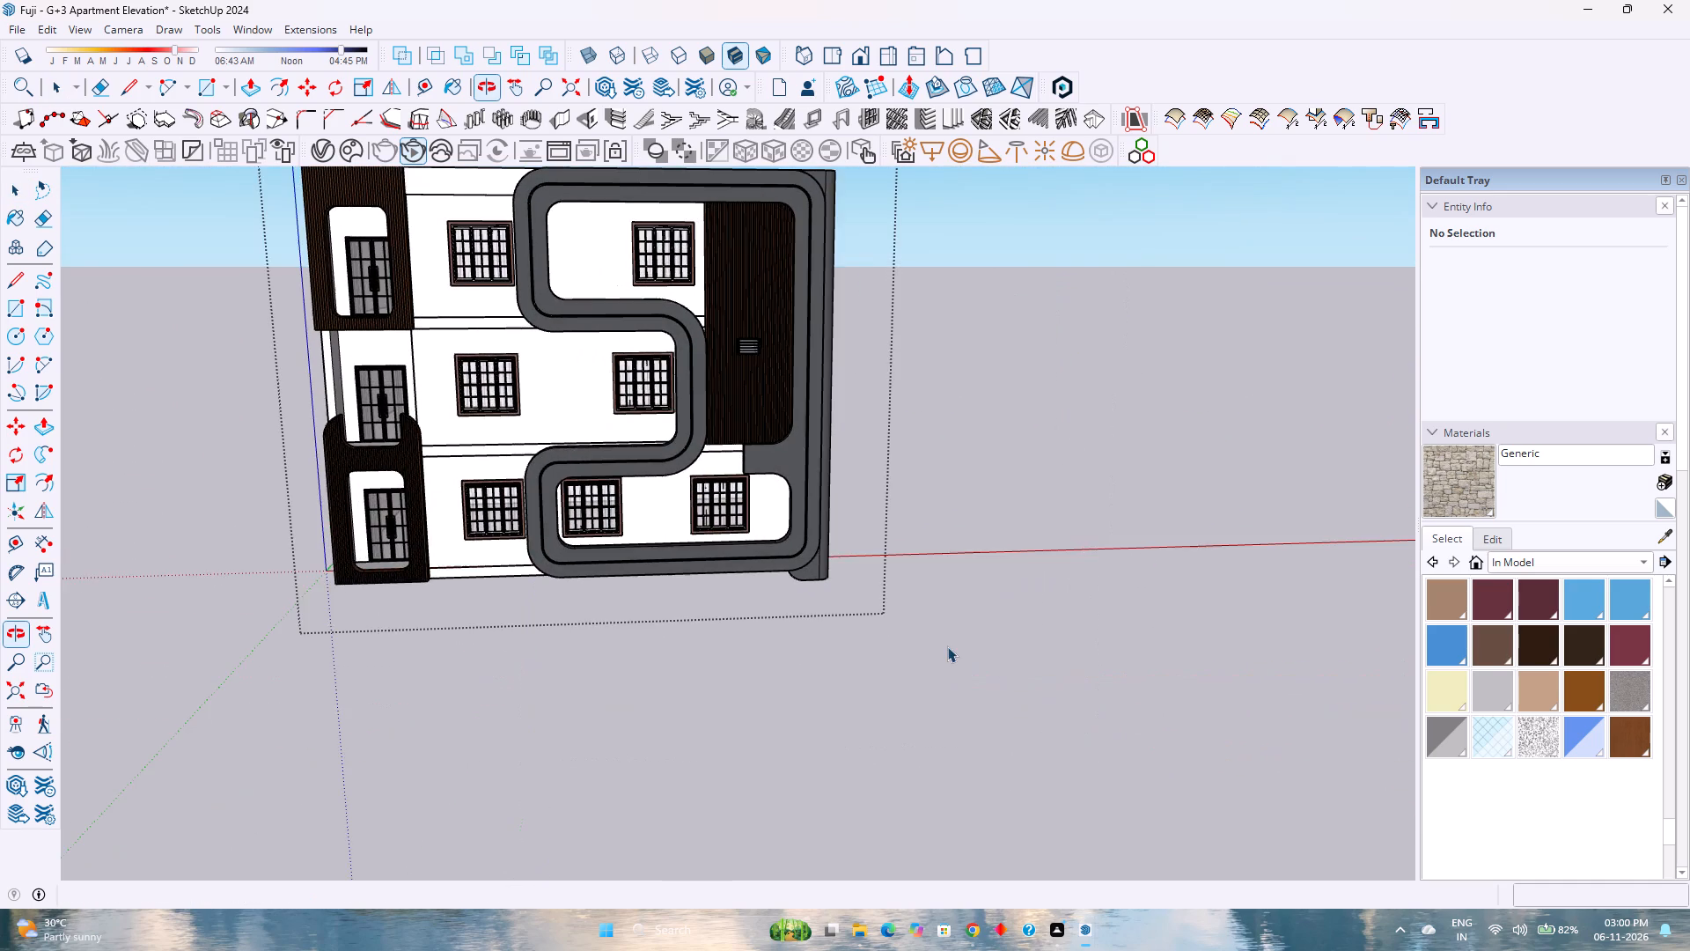
pyautogui.middleClick(947, 646)
pyautogui.middleClick(947, 646)
pyautogui.scroll(-11, 636, 556)
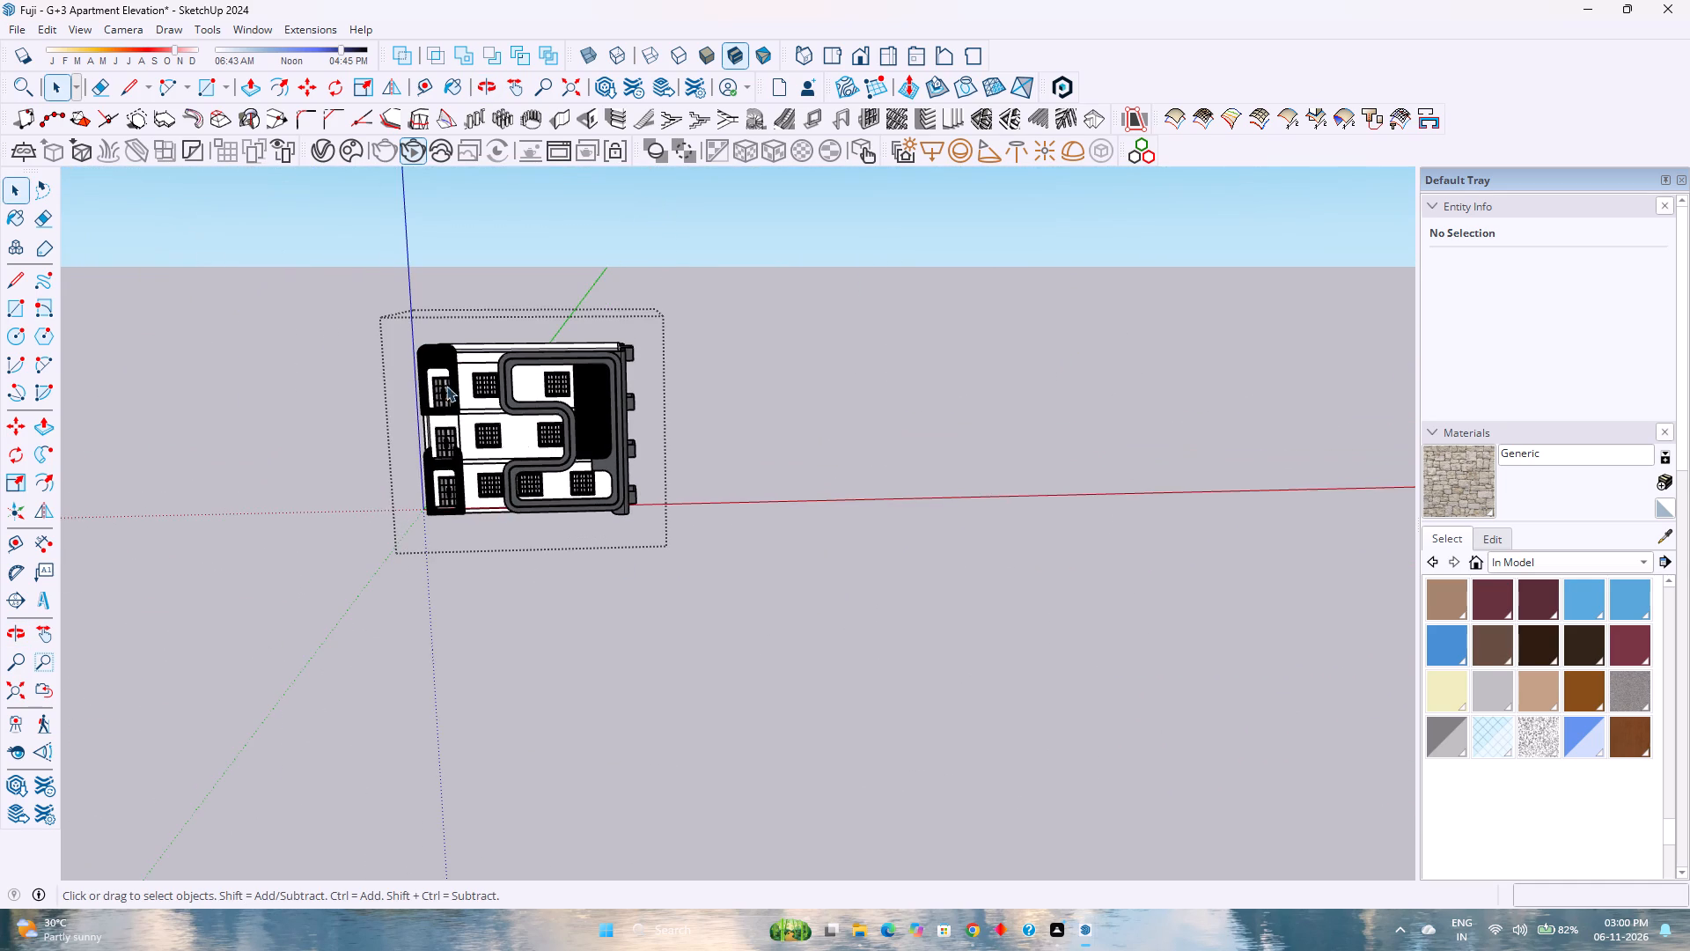
pyautogui.scroll(13, 445, 385)
pyautogui.middleClick(979, 650)
pyautogui.middleClick(977, 650)
pyautogui.moveTo(977, 650); pyautogui.dragTo(790, 630, button='middle')
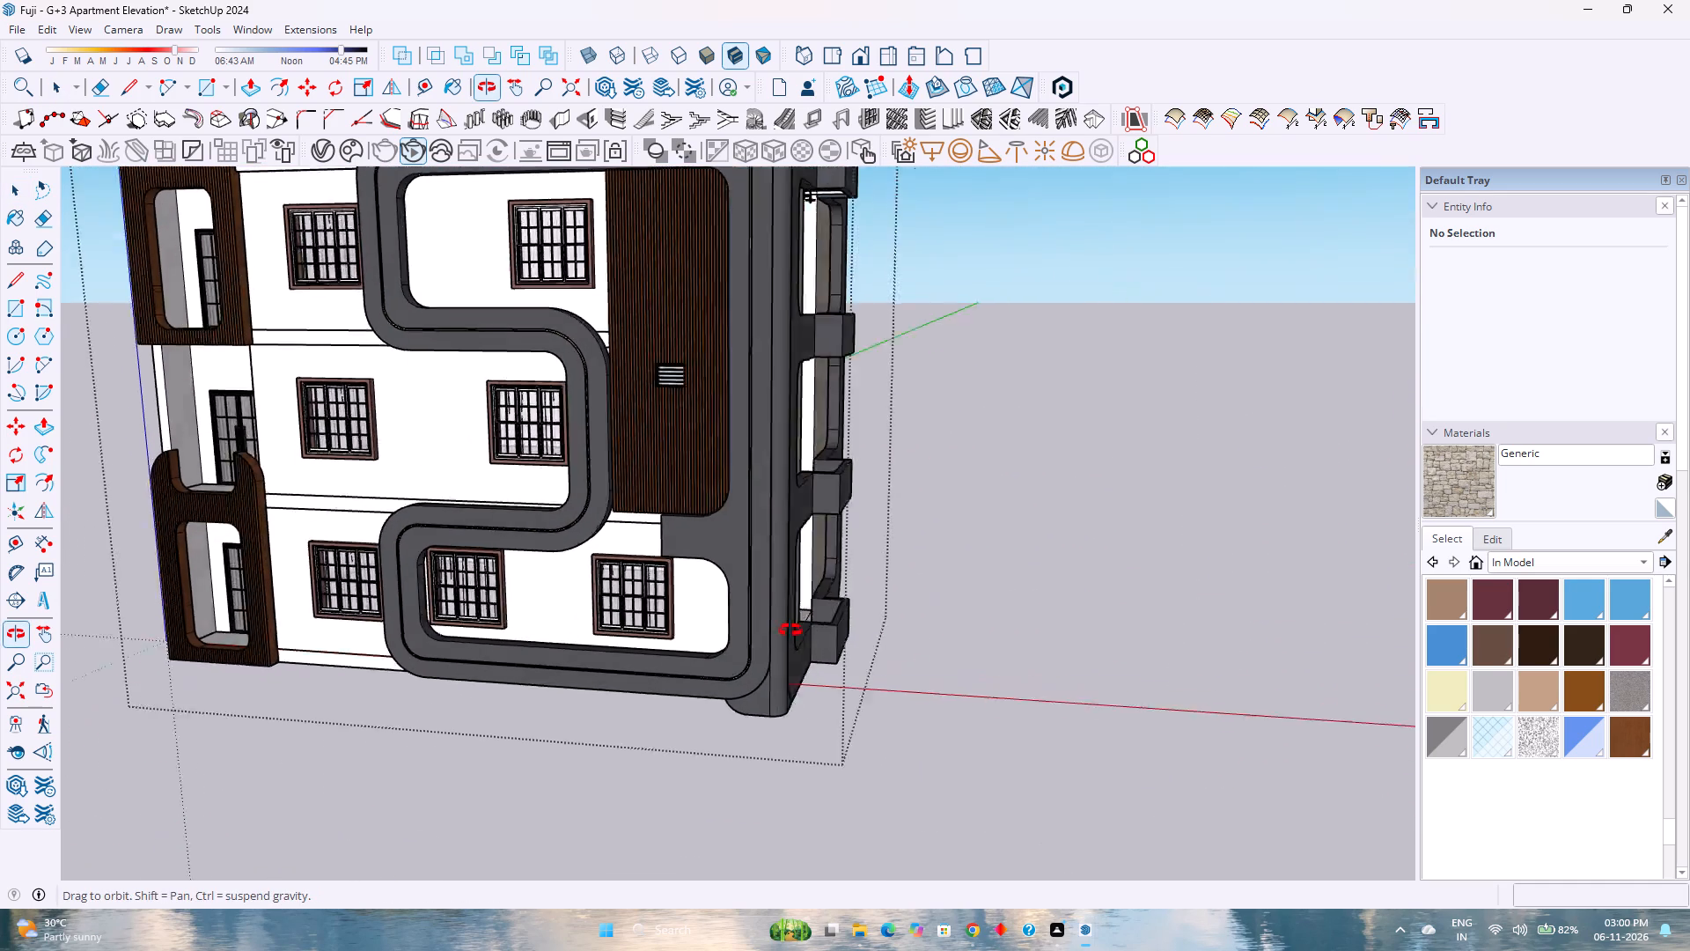
pyautogui.moveTo(790, 630); pyautogui.dragTo(738, 618, button='middle')
pyautogui.middleClick(738, 618)
pyautogui.moveTo(738, 616); pyautogui.dragTo(922, 565, button='middle')
pyautogui.middleClick(922, 565)
pyautogui.scroll(-7, 931, 564)
pyautogui.scroll(7, 796, 427)
pyautogui.scroll(-4, 806, 426)
pyautogui.scroll(2, 797, 430)
pyautogui.scroll(-3, 791, 434)
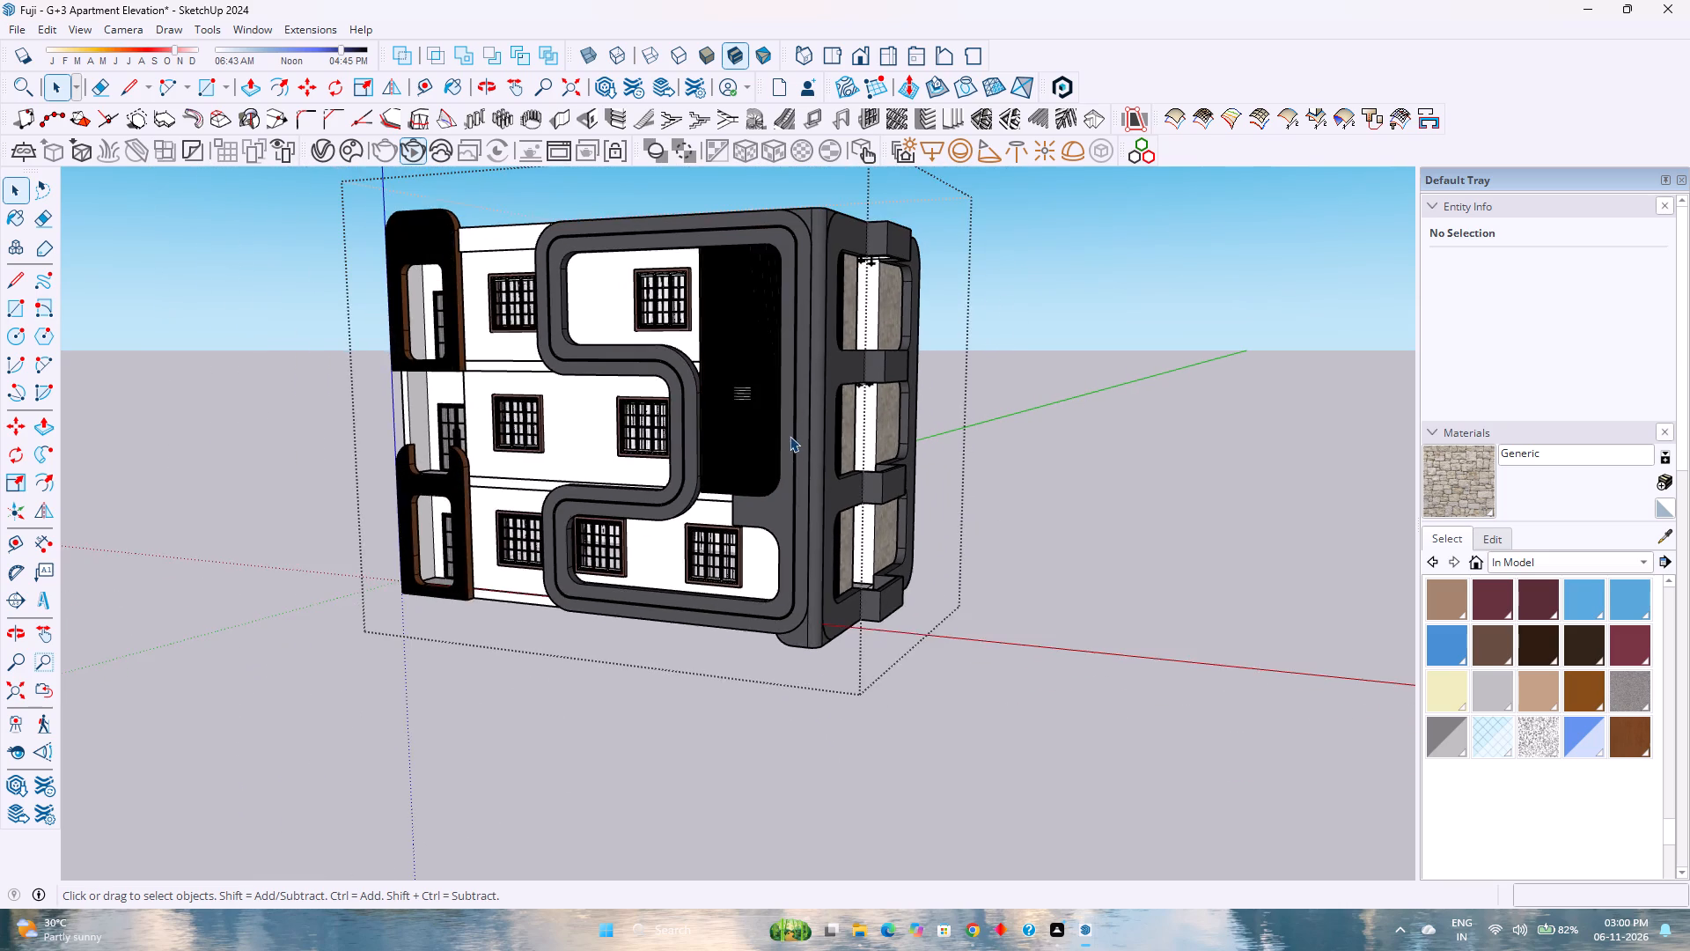
# Examine the top-floor wood-clad balcony and its glazed door up close from above.
pyautogui.scroll(-3, 788, 438)
pyautogui.scroll(6, 548, 330)
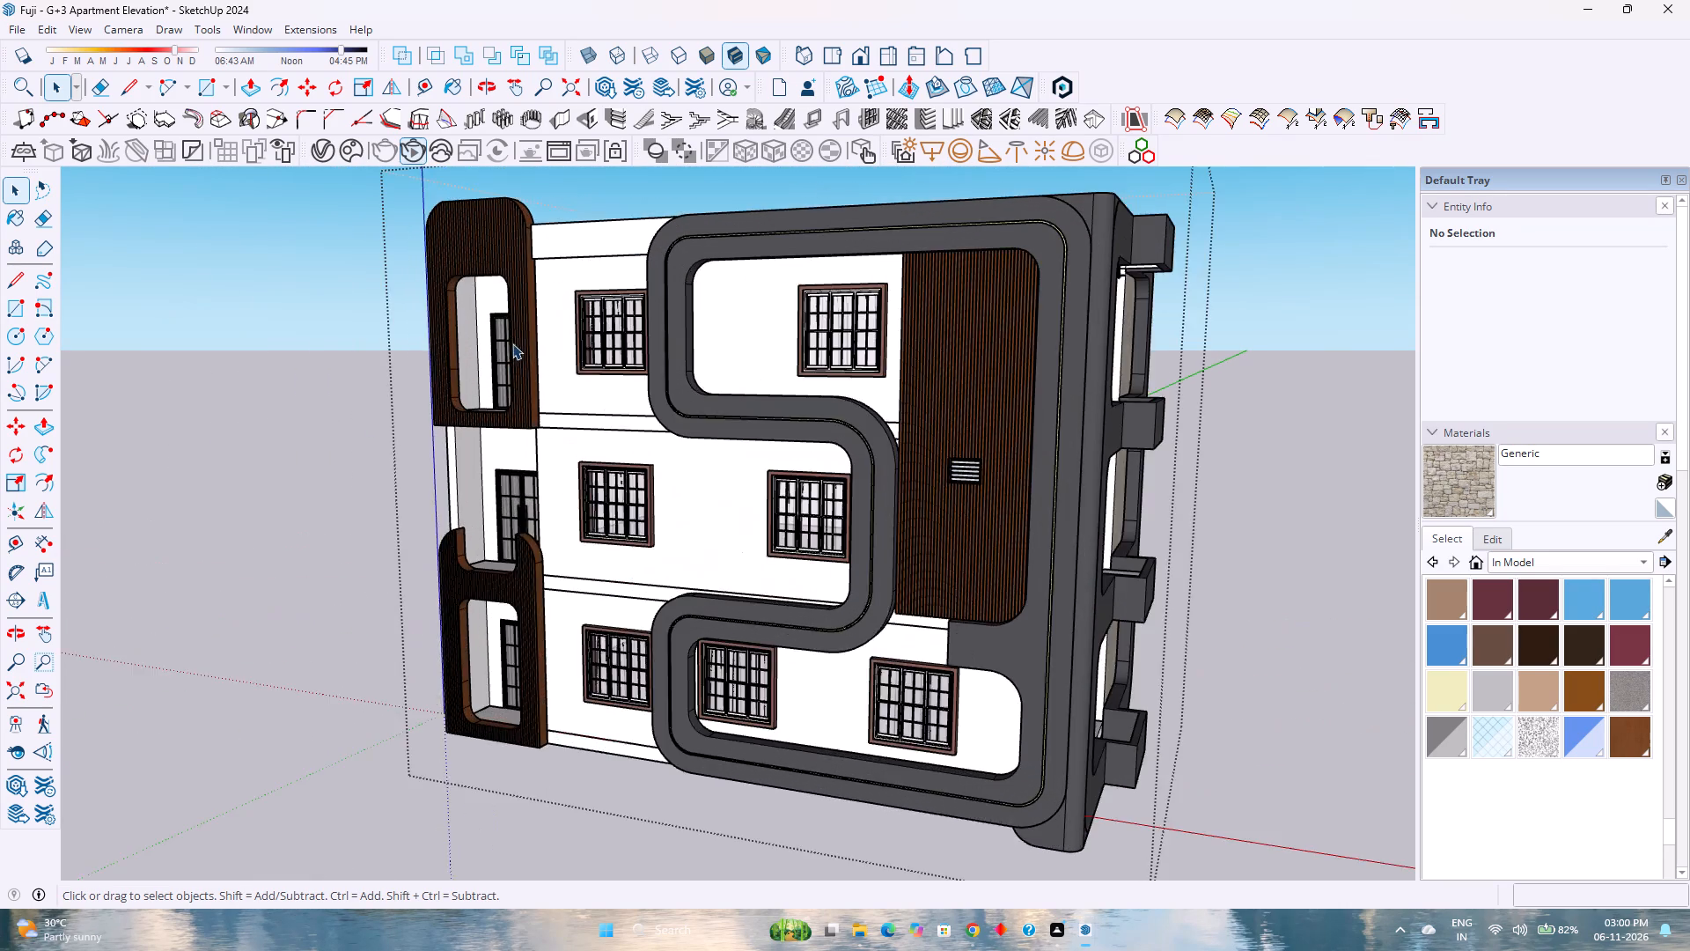
pyautogui.scroll(5, 512, 343)
pyautogui.scroll(1, 440, 439)
pyautogui.moveTo(459, 452); pyautogui.dragTo(553, 552, button='middle')
pyautogui.middleClick(553, 552)
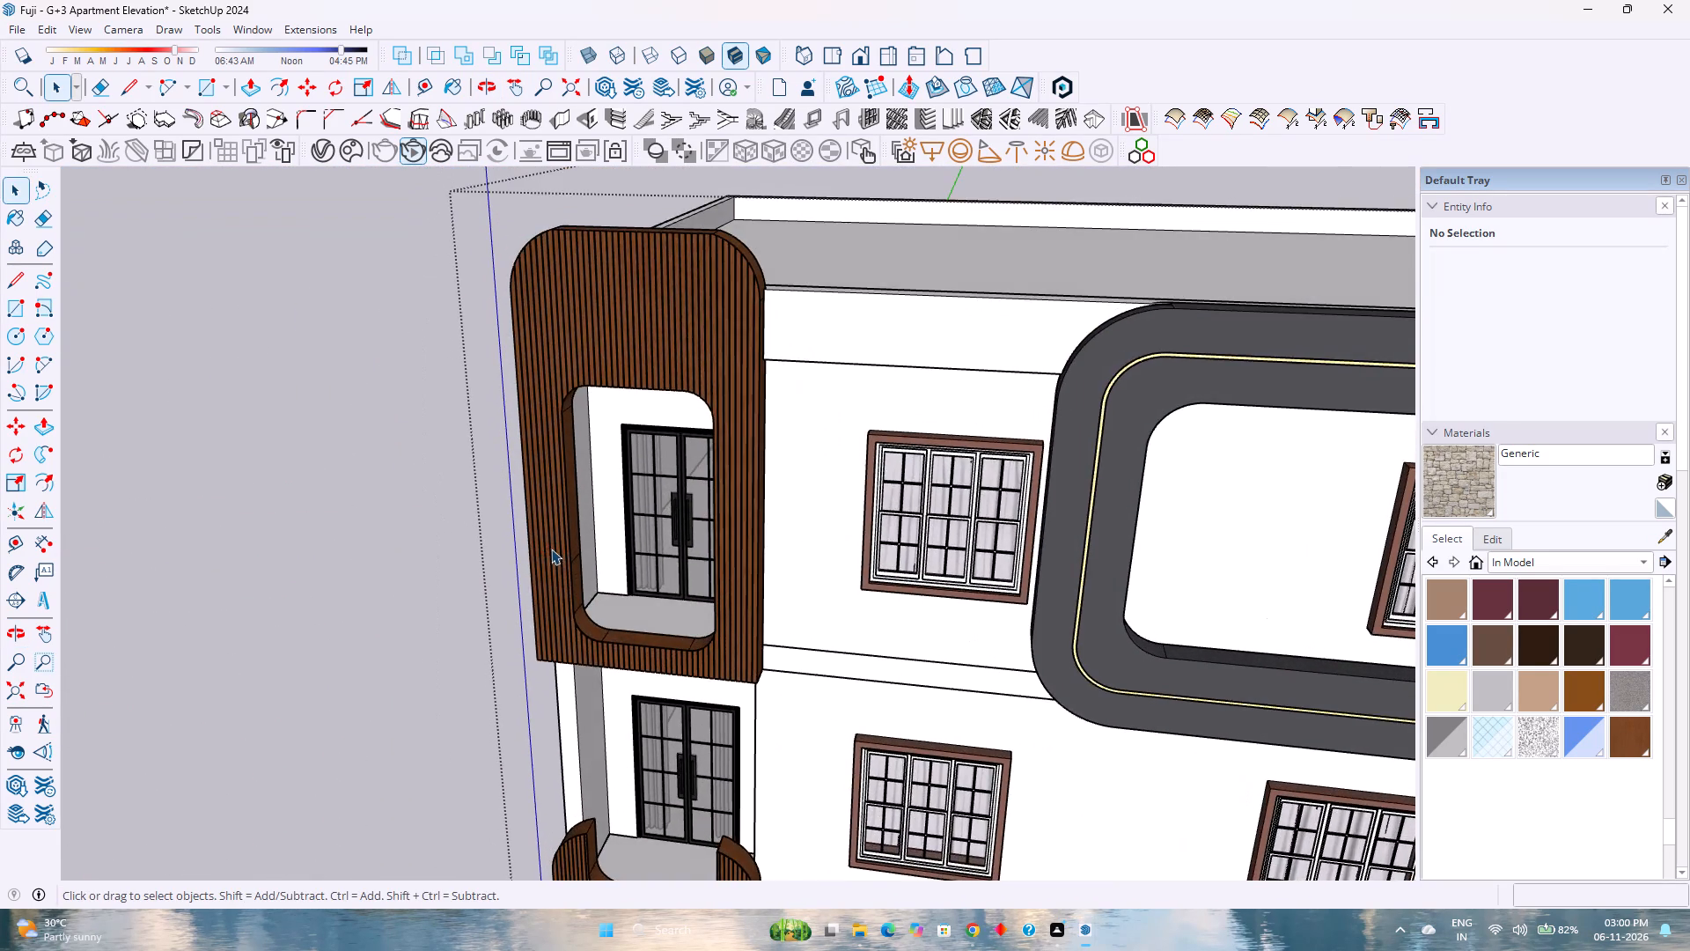
pyautogui.scroll(-4, 551, 549)
pyautogui.scroll(3, 577, 634)
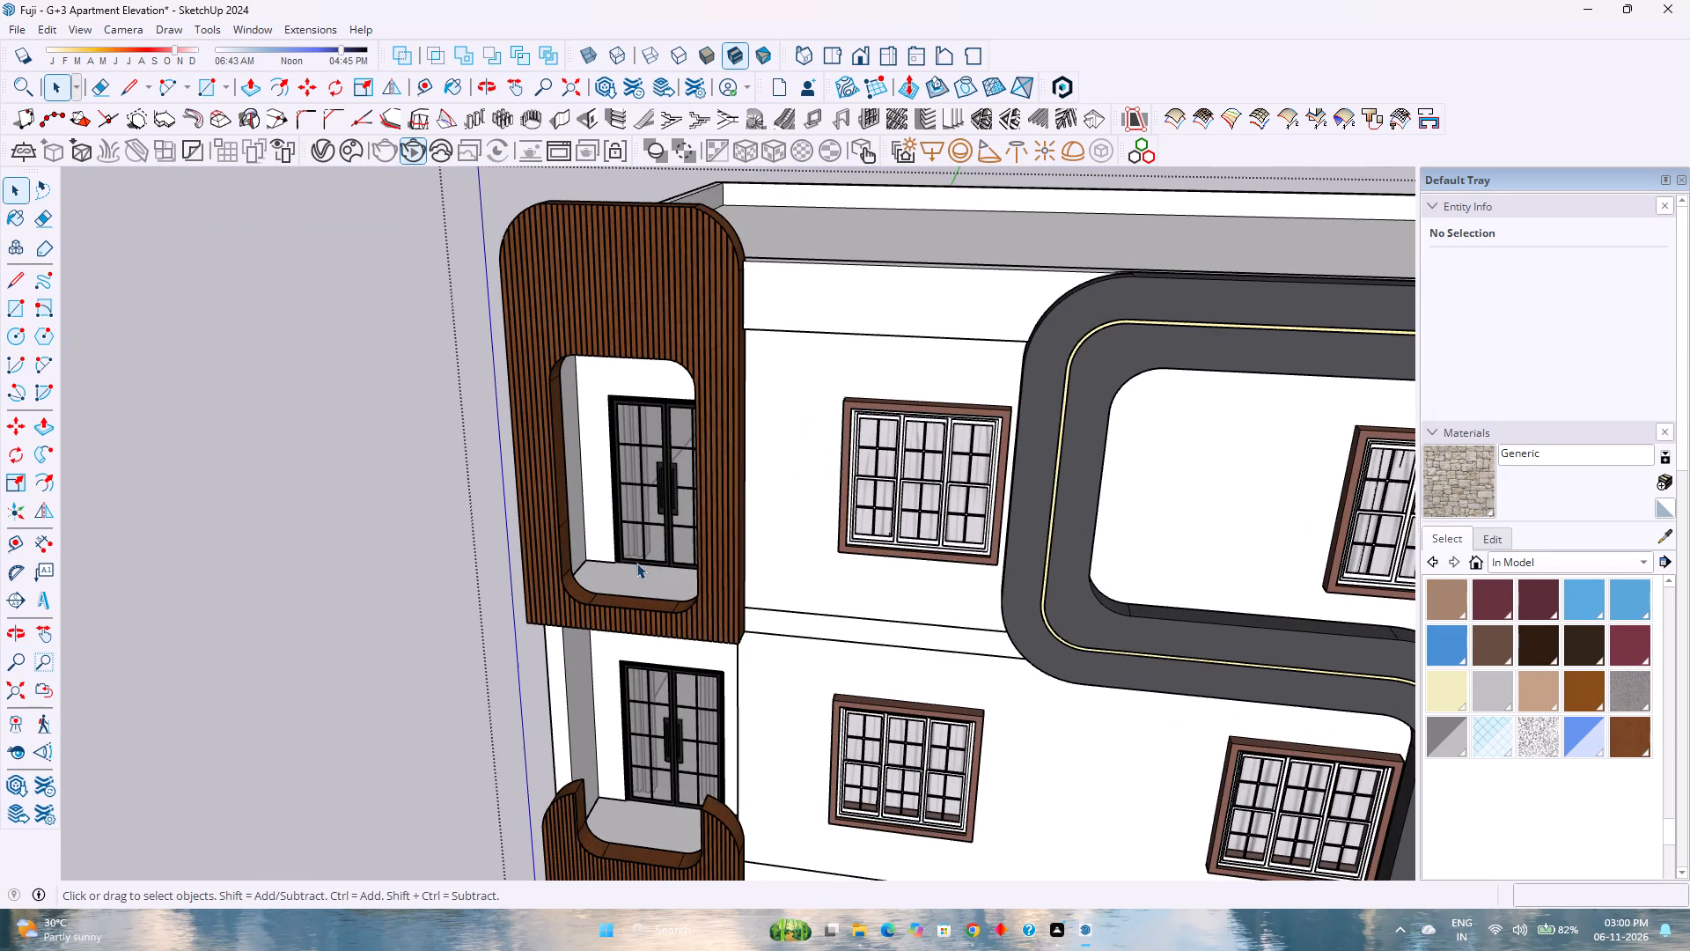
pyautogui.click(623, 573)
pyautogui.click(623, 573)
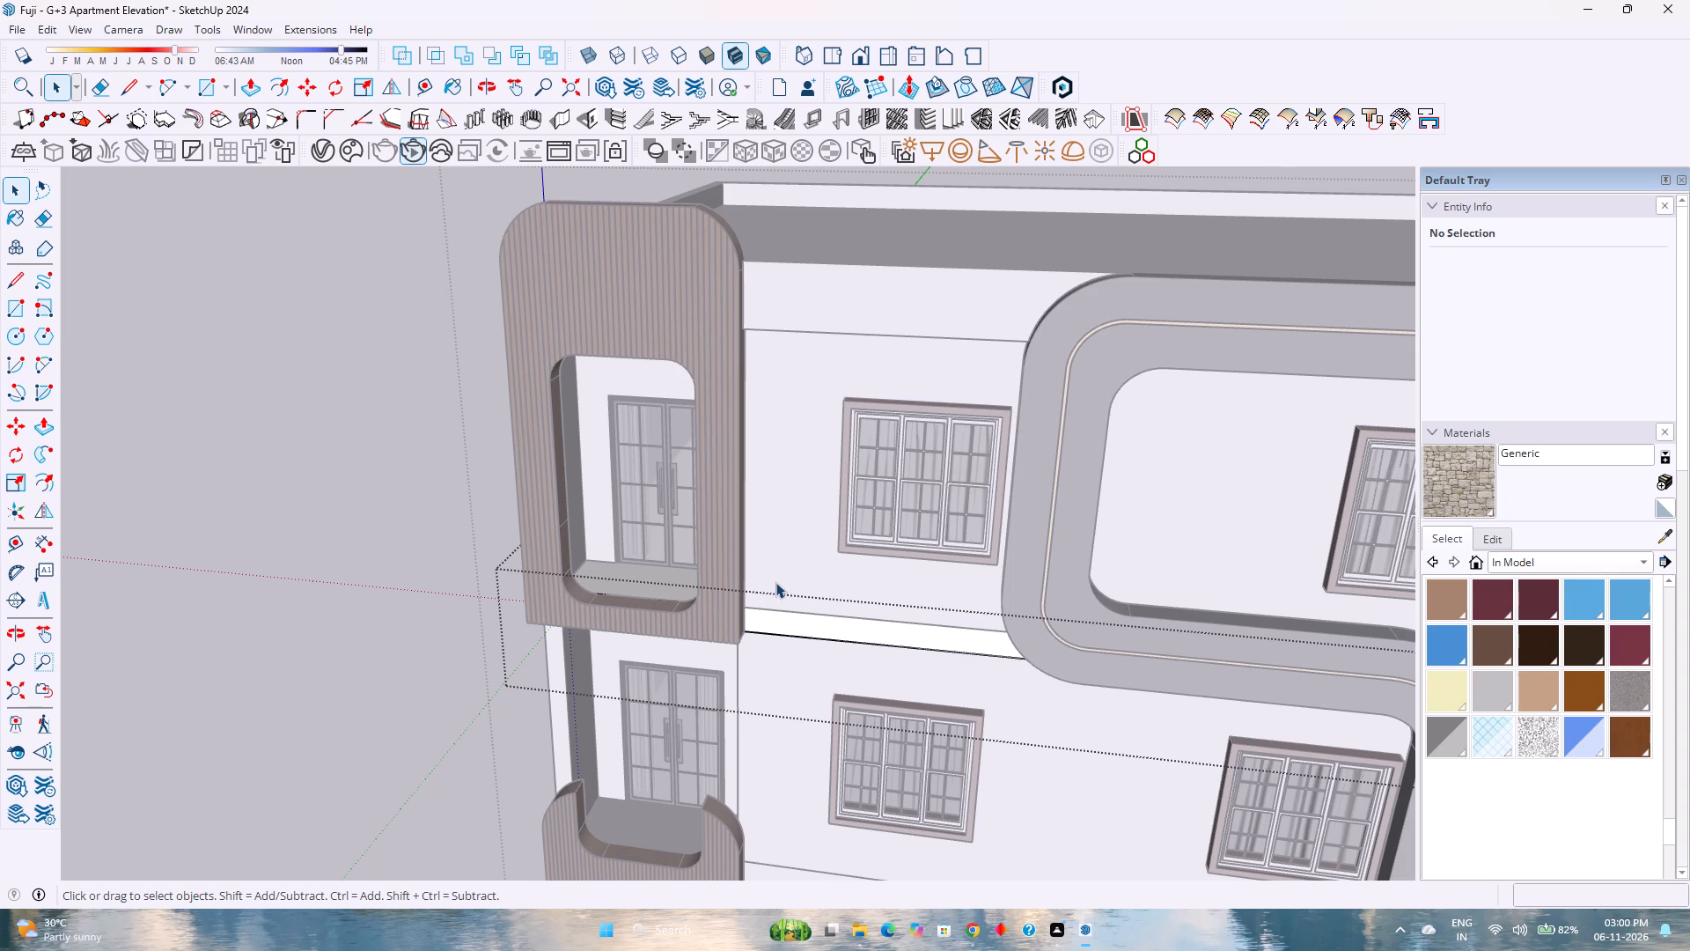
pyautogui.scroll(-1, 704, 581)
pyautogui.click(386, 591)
# Check how the top two floors' walls, windows and doors are grouped by selecting the groups in turn.
pyautogui.click(826, 412)
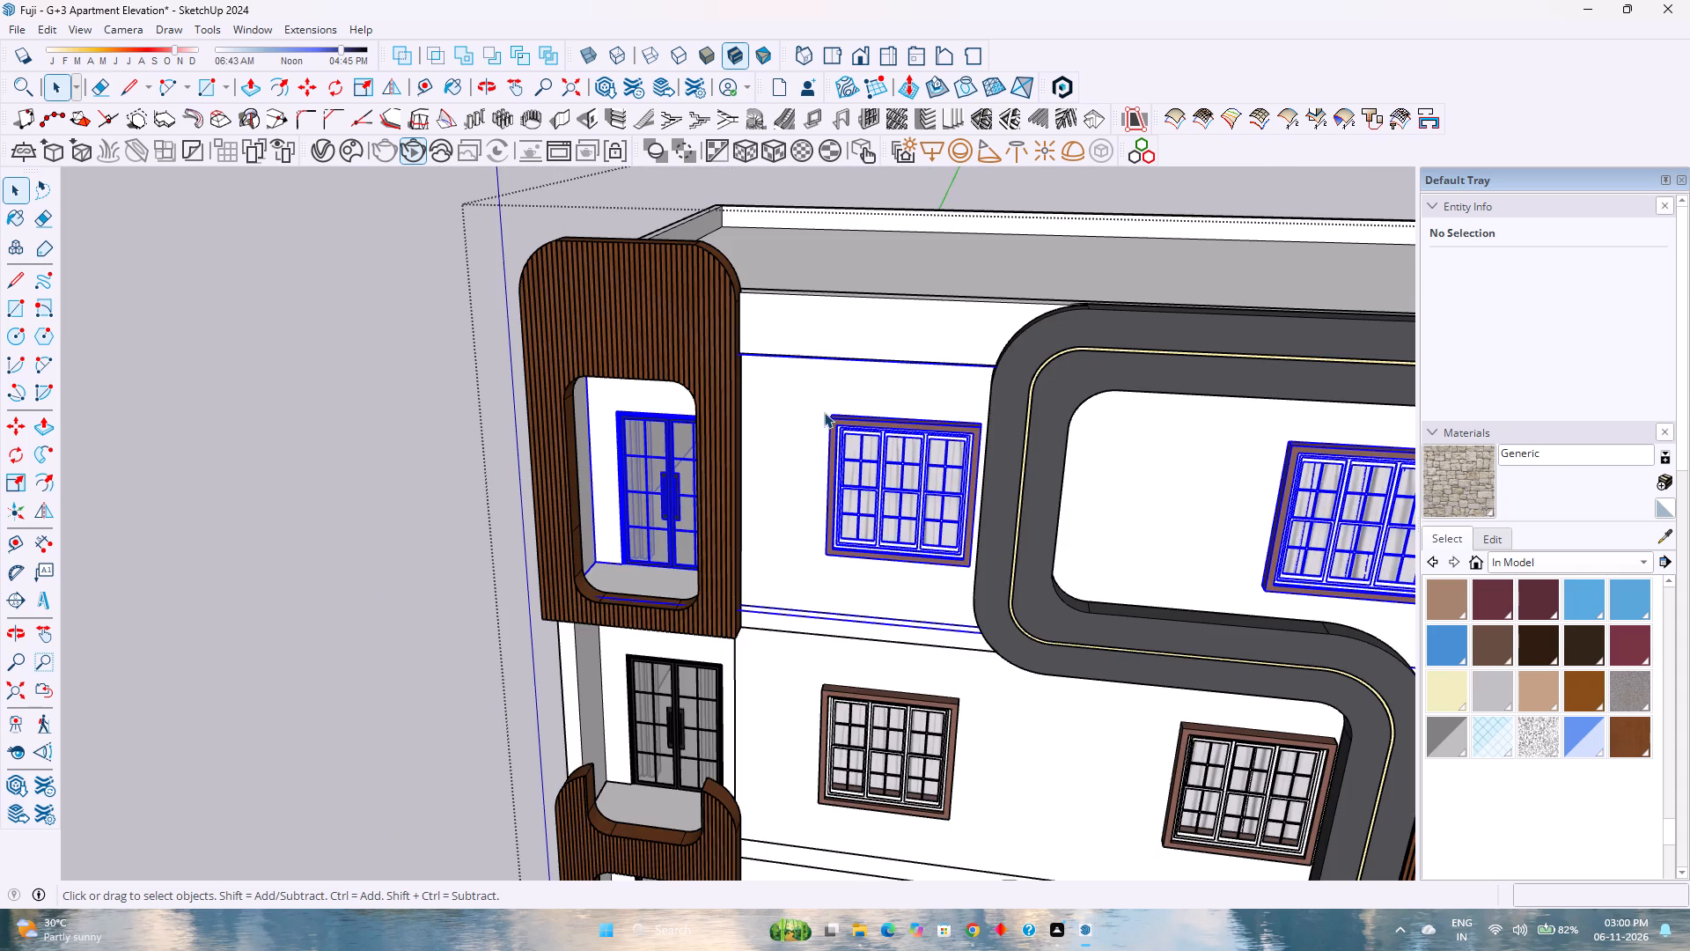
pyautogui.click(819, 689)
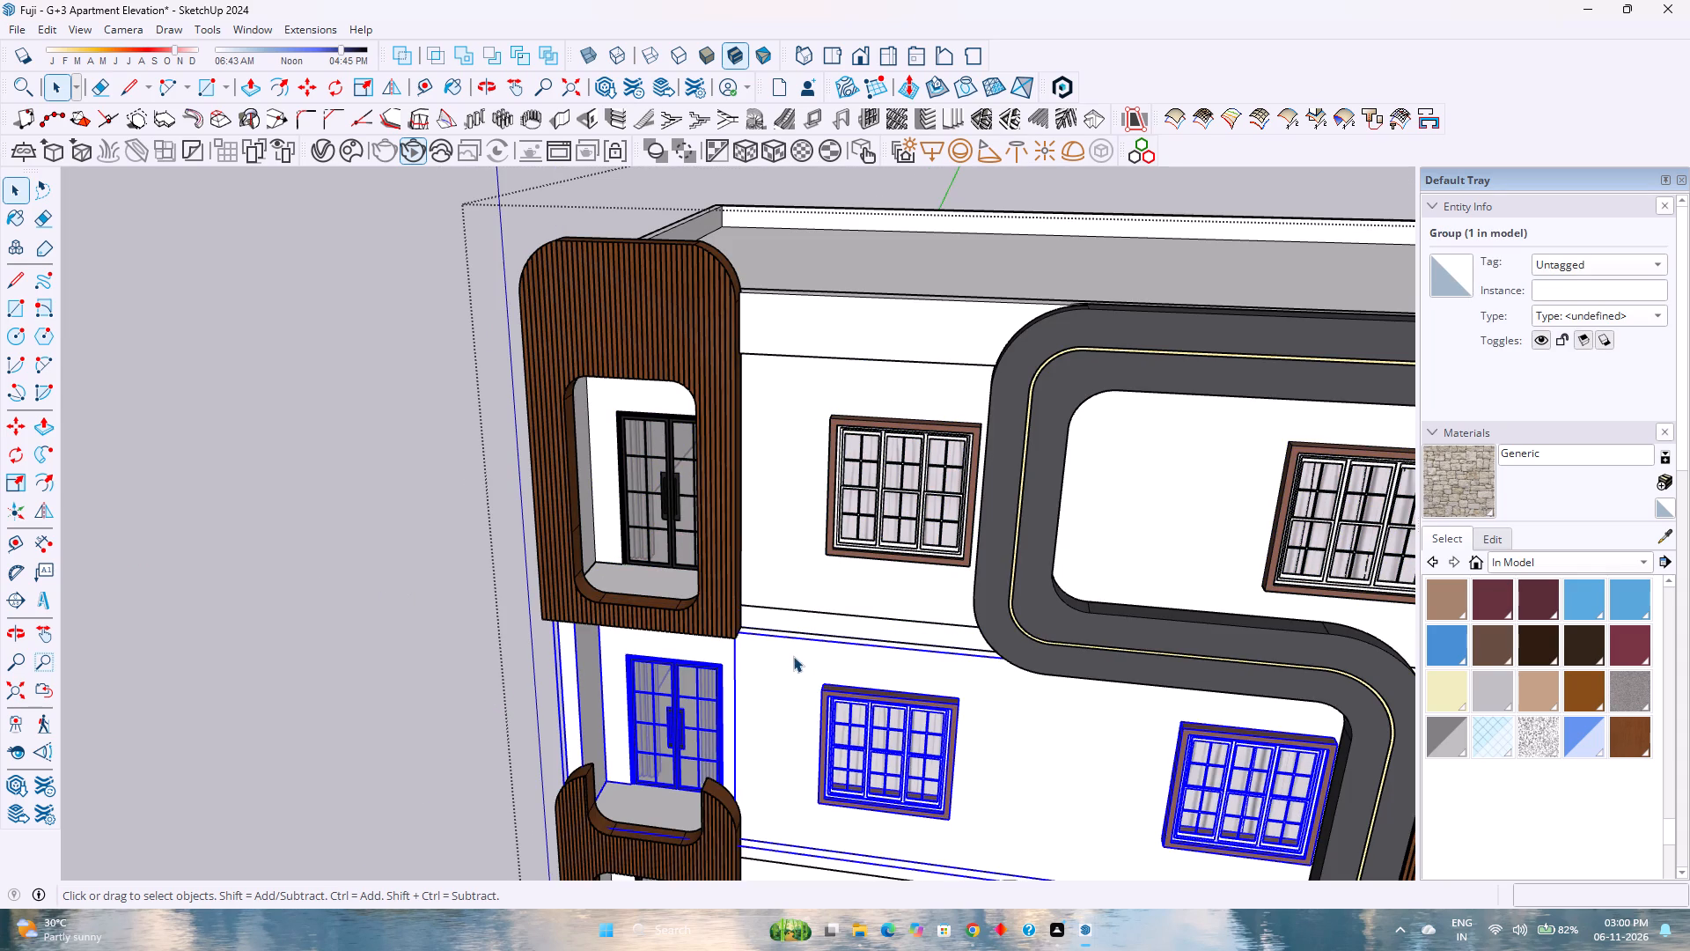
pyautogui.click(298, 659)
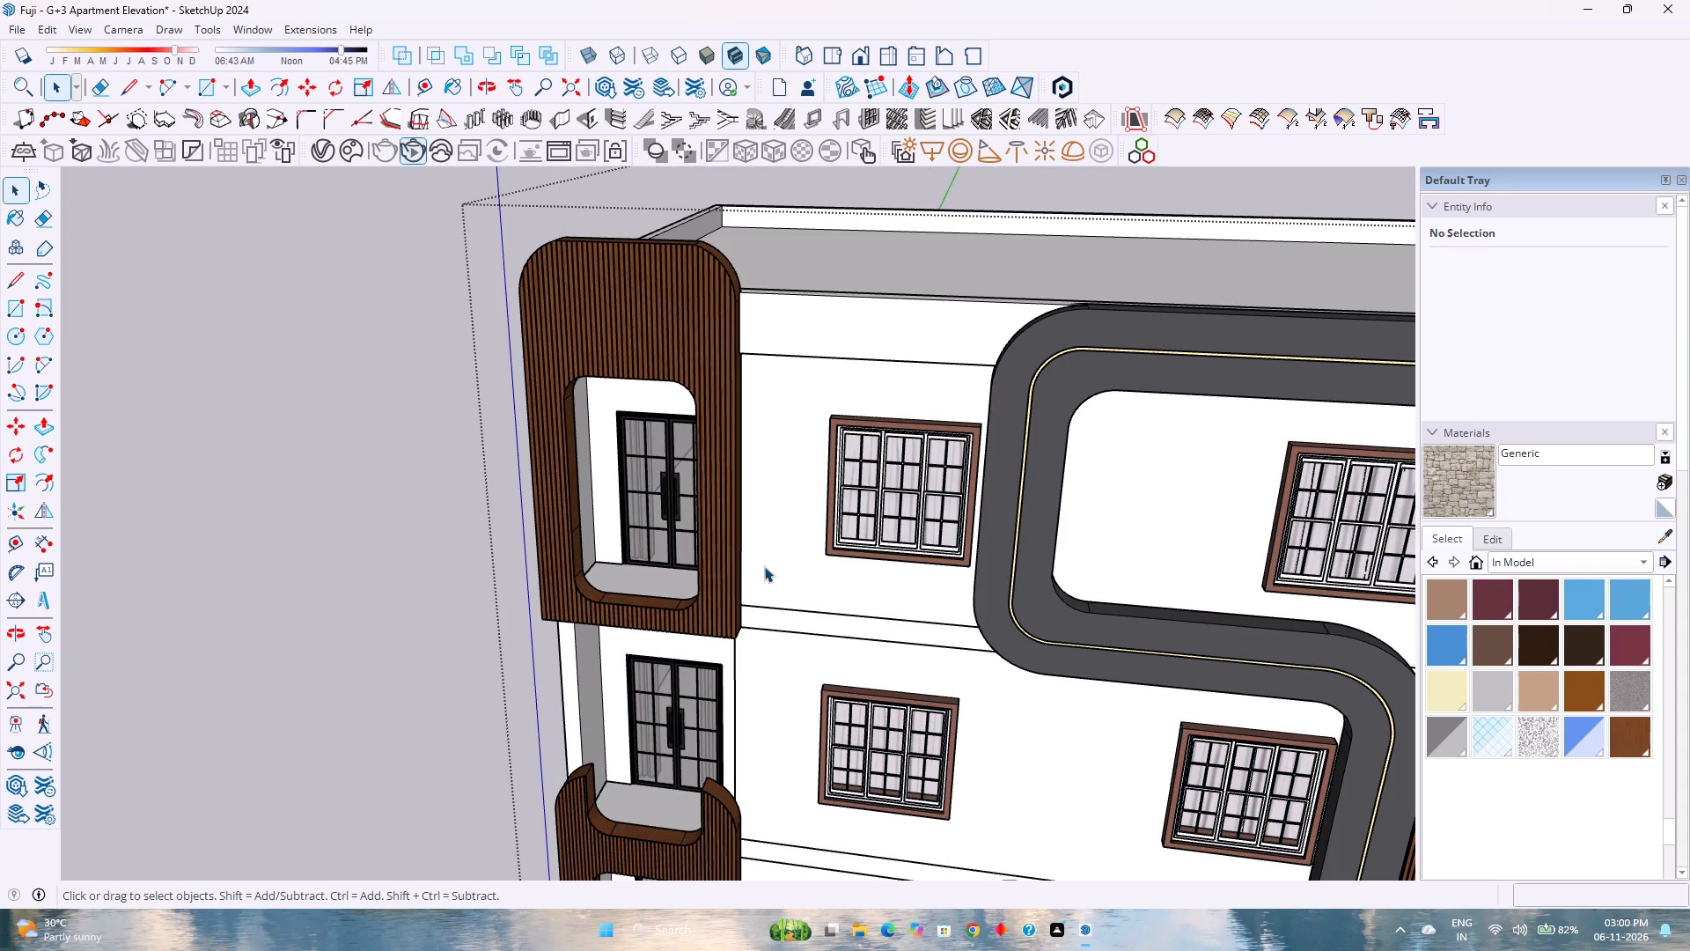
pyautogui.click(730, 575)
pyautogui.doubleClick(730, 575)
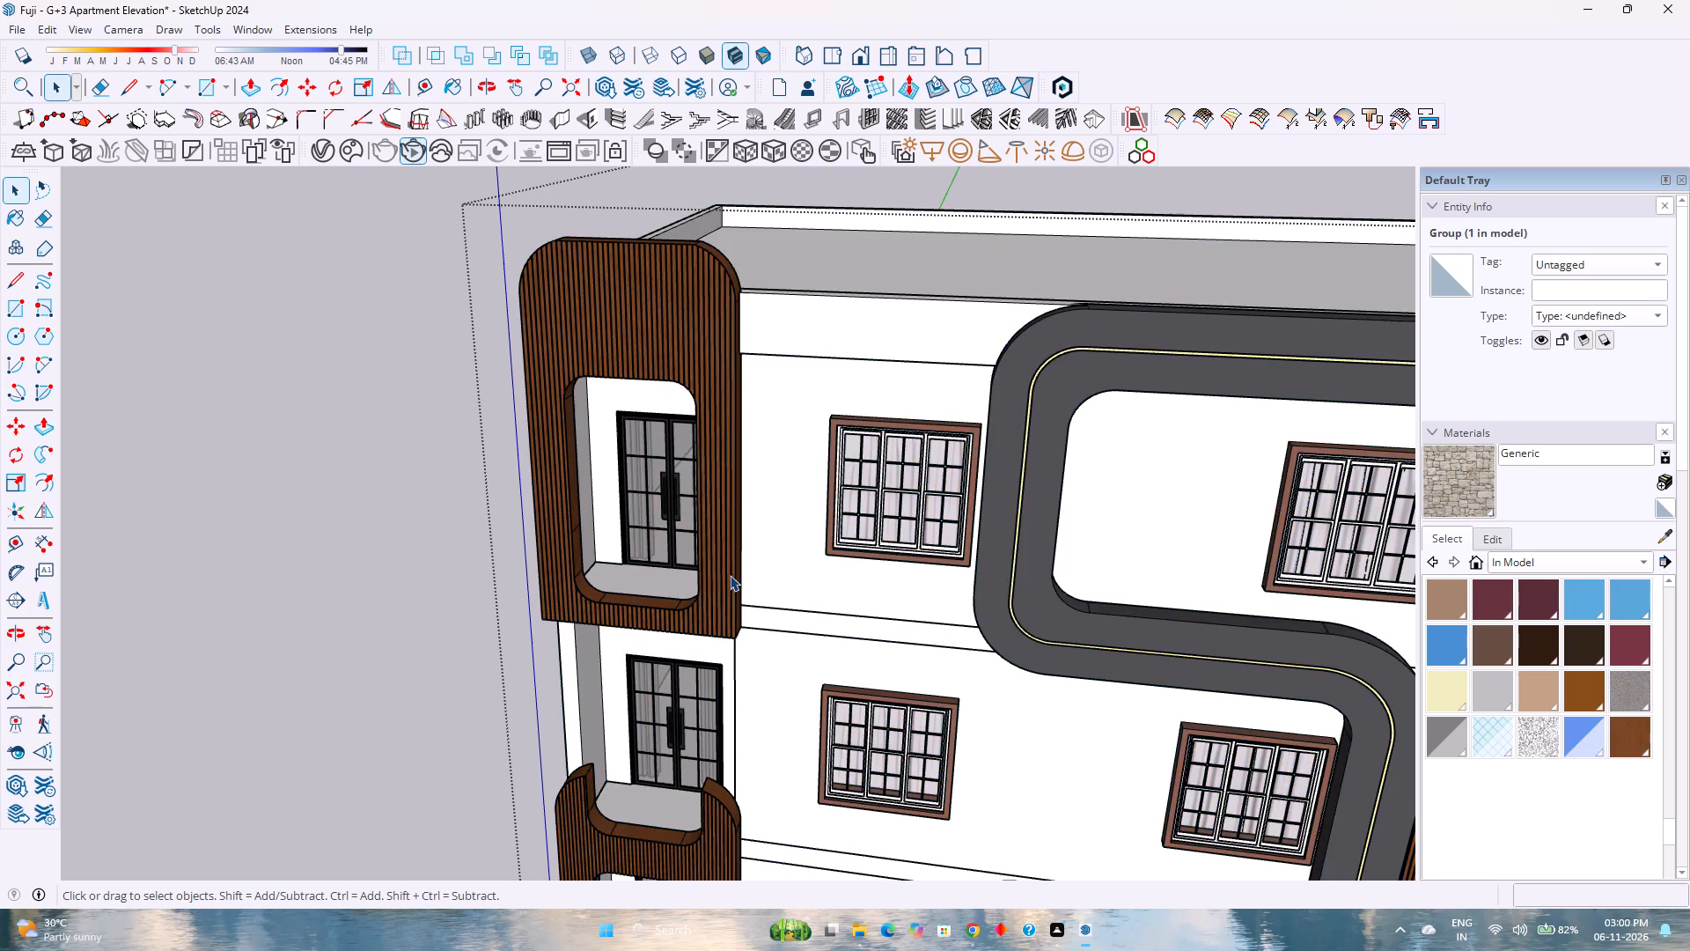
# Examine the top-floor balcony's wood-clad frame, floor and glazed door together with the neighbouring window wall.
pyautogui.scroll(8, 645, 595)
pyautogui.scroll(-3, 645, 595)
pyautogui.scroll(3, 645, 595)
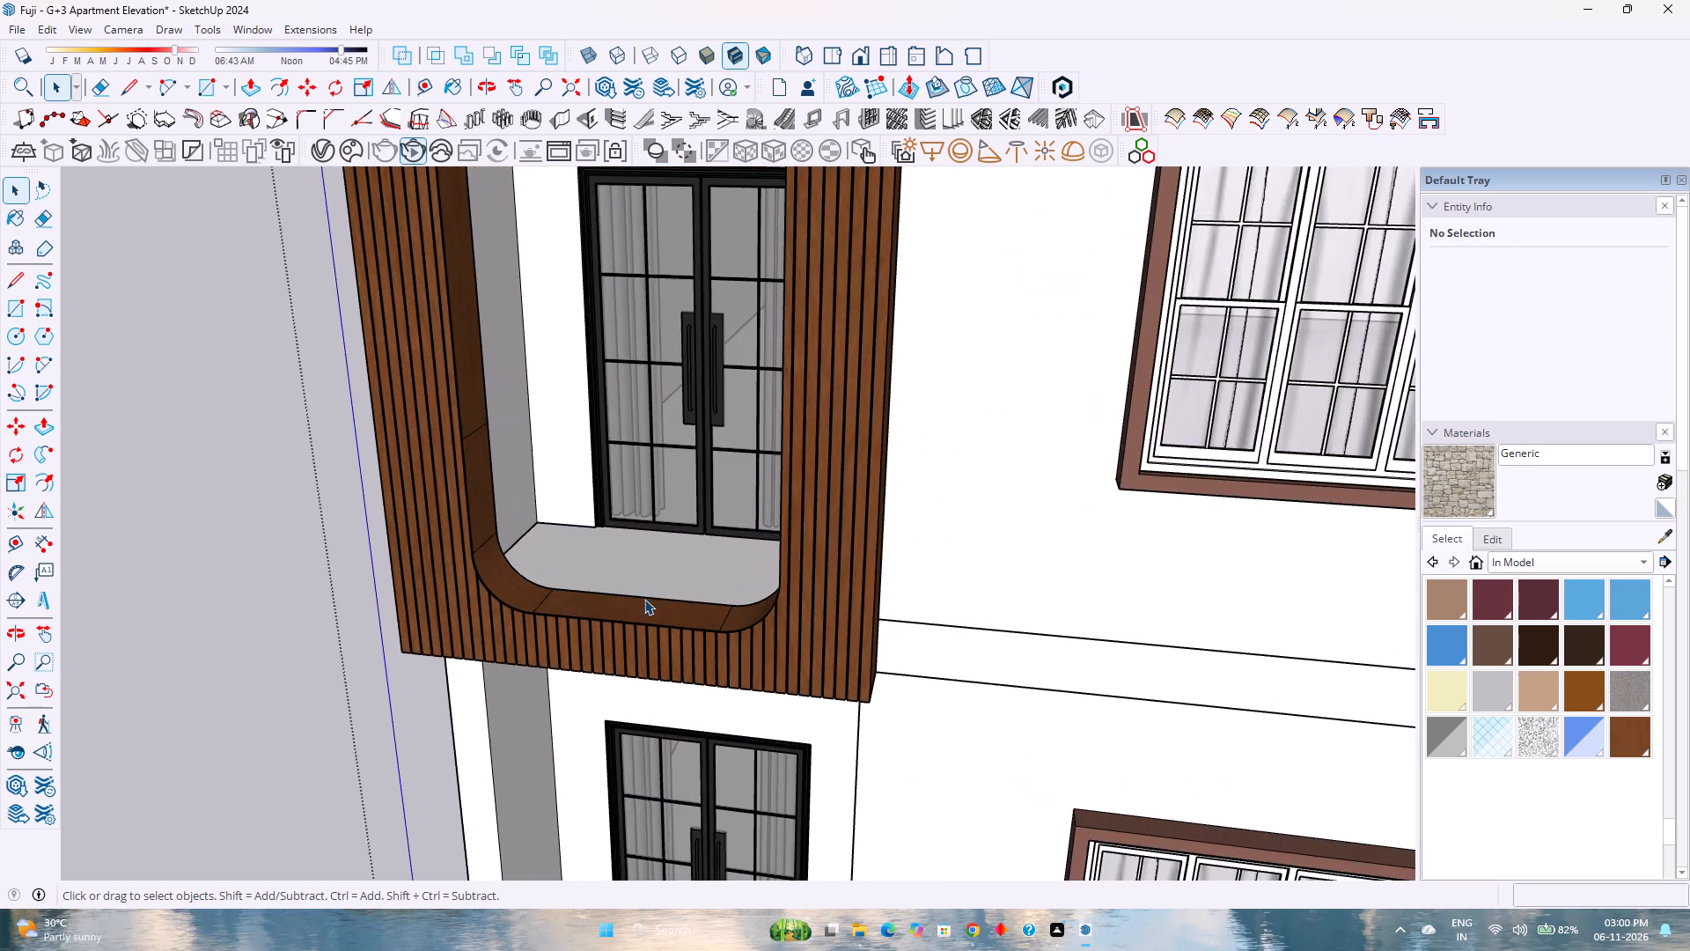
pyautogui.scroll(3, 636, 611)
pyautogui.scroll(-1, 636, 611)
pyautogui.moveTo(660, 640); pyautogui.dragTo(676, 654, button='middle')
pyautogui.moveTo(684, 663); pyautogui.dragTo(704, 686, button='middle')
pyautogui.moveTo(706, 689); pyautogui.dragTo(751, 722, button='middle')
pyautogui.moveTo(767, 728); pyautogui.dragTo(912, 756, button='middle')
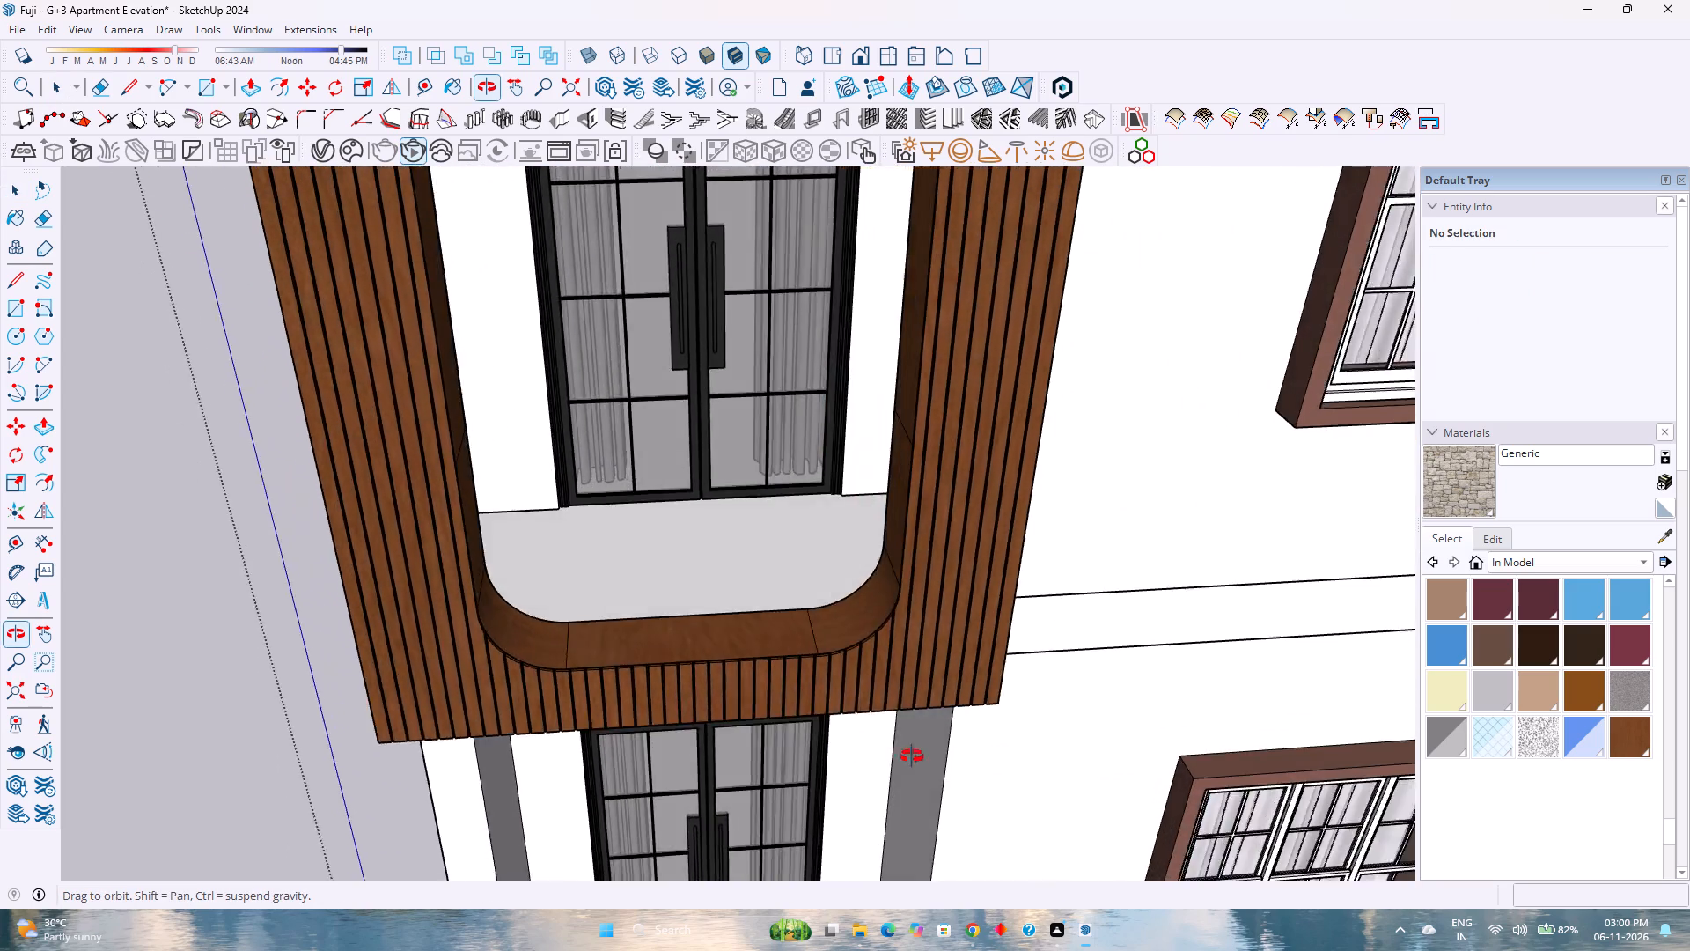
pyautogui.moveTo(912, 756); pyautogui.dragTo(1060, 760, button='middle')
pyautogui.moveTo(1077, 760); pyautogui.dragTo(1237, 737, button='middle')
pyautogui.moveTo(1237, 737); pyautogui.dragTo(1219, 722, button='middle')
pyautogui.moveTo(922, 682); pyautogui.dragTo(827, 689, button='middle')
pyautogui.middleClick(827, 689)
pyautogui.scroll(-4, 812, 687)
pyautogui.moveTo(859, 669); pyautogui.dragTo(841, 665, button='middle')
pyautogui.moveTo(834, 663); pyautogui.dragTo(593, 654, button='middle')
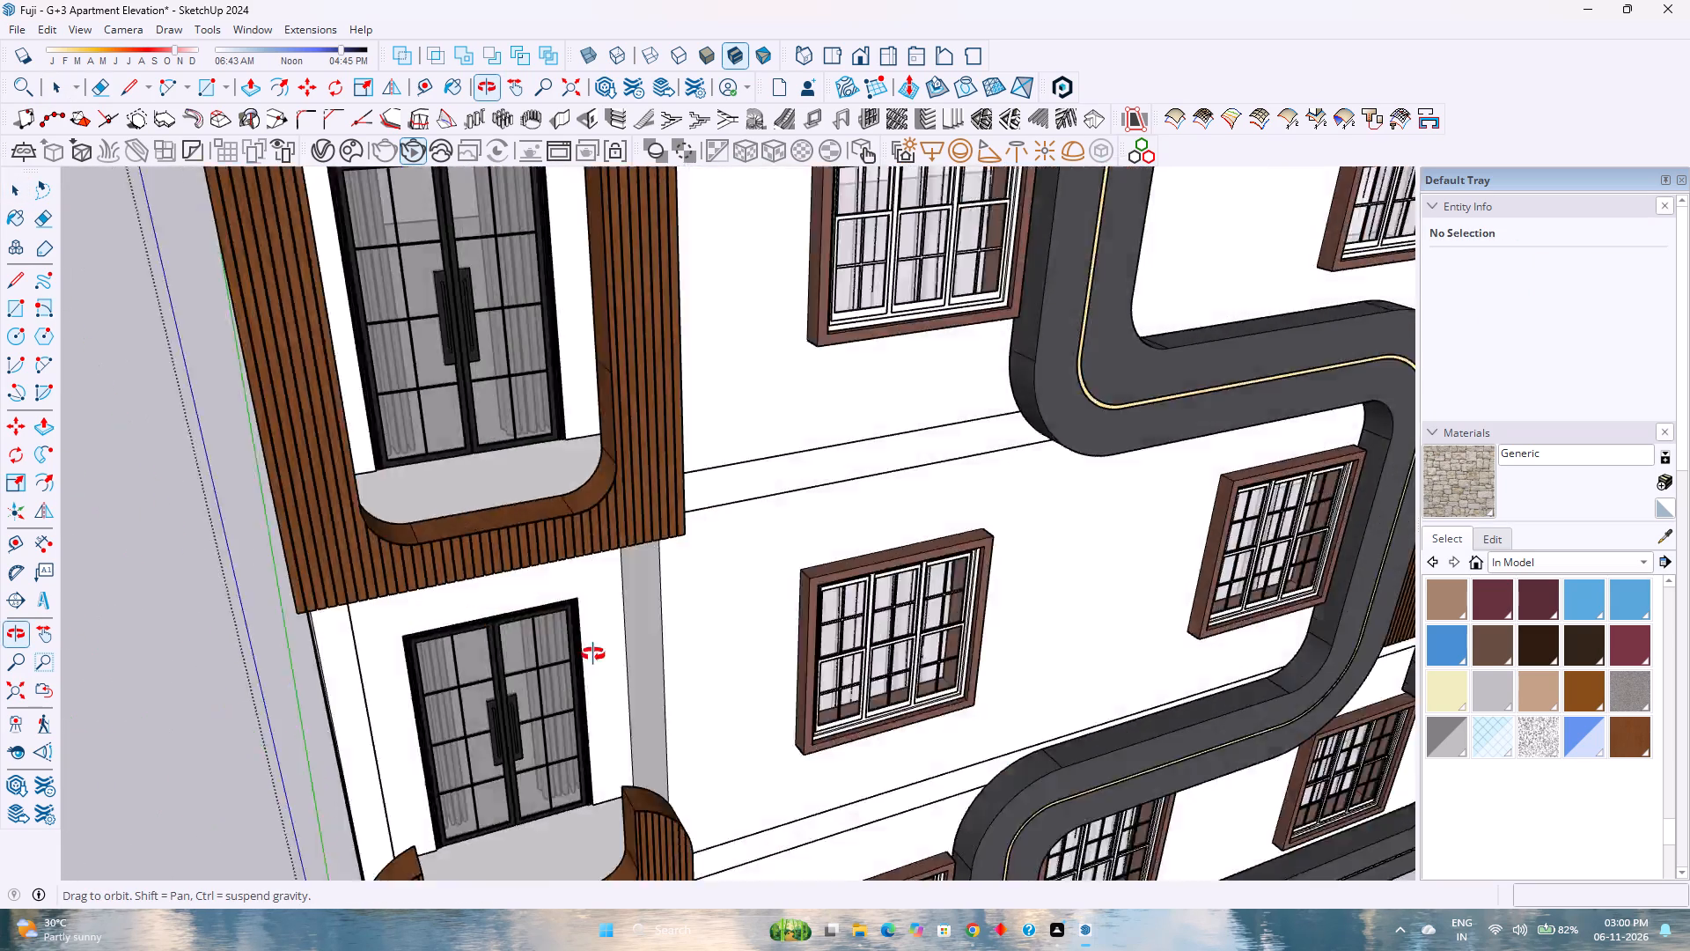
pyautogui.moveTo(593, 654); pyautogui.dragTo(394, 642, button='middle')
pyautogui.middleClick(394, 642)
pyautogui.middleClick(394, 642)
pyautogui.scroll(-6, 393, 638)
# Examine the lower inside corner of the top-floor balcony's curved wood frame up close, from outside and from the balcony side.
pyautogui.scroll(3, 320, 321)
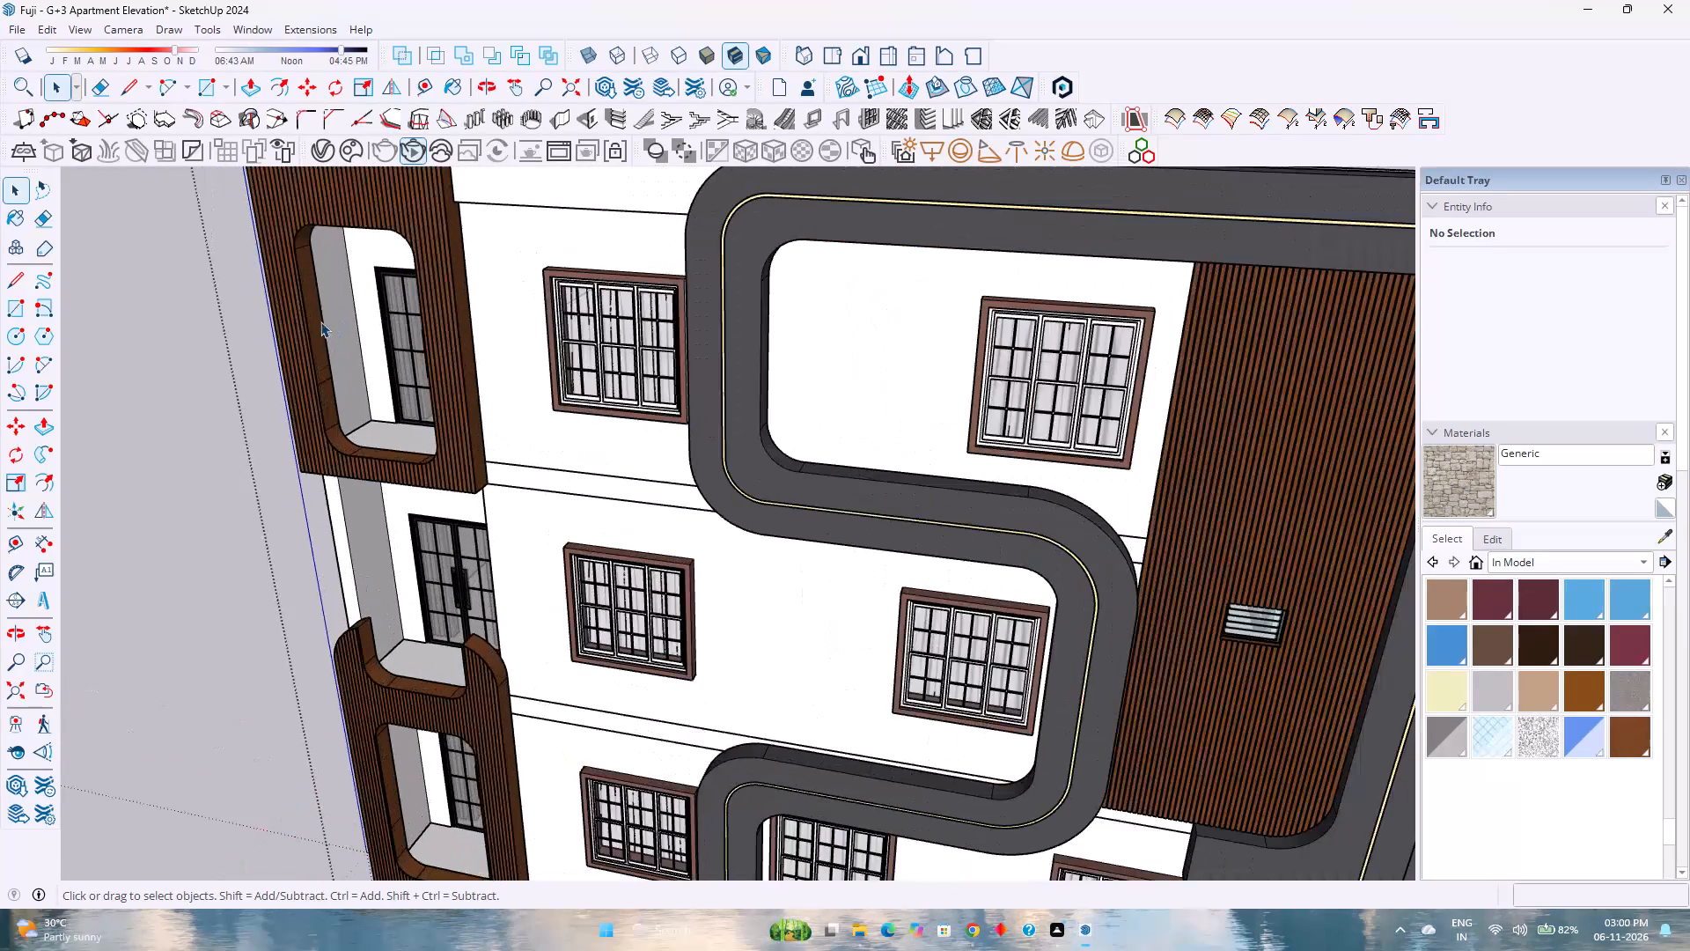
pyautogui.scroll(2, 335, 351)
pyautogui.scroll(12, 387, 417)
pyautogui.middleClick(384, 454)
pyautogui.moveTo(402, 473); pyautogui.dragTo(424, 496, button='middle')
pyautogui.moveTo(427, 498); pyautogui.dragTo(450, 520, button='middle')
pyautogui.moveTo(476, 545); pyautogui.dragTo(533, 586, button='middle')
pyautogui.middleClick(538, 590)
pyautogui.moveTo(544, 593); pyautogui.dragTo(584, 612, button='middle')
pyautogui.moveTo(630, 630); pyautogui.dragTo(955, 659, button='middle')
pyautogui.moveTo(1002, 654); pyautogui.dragTo(986, 645, button='middle')
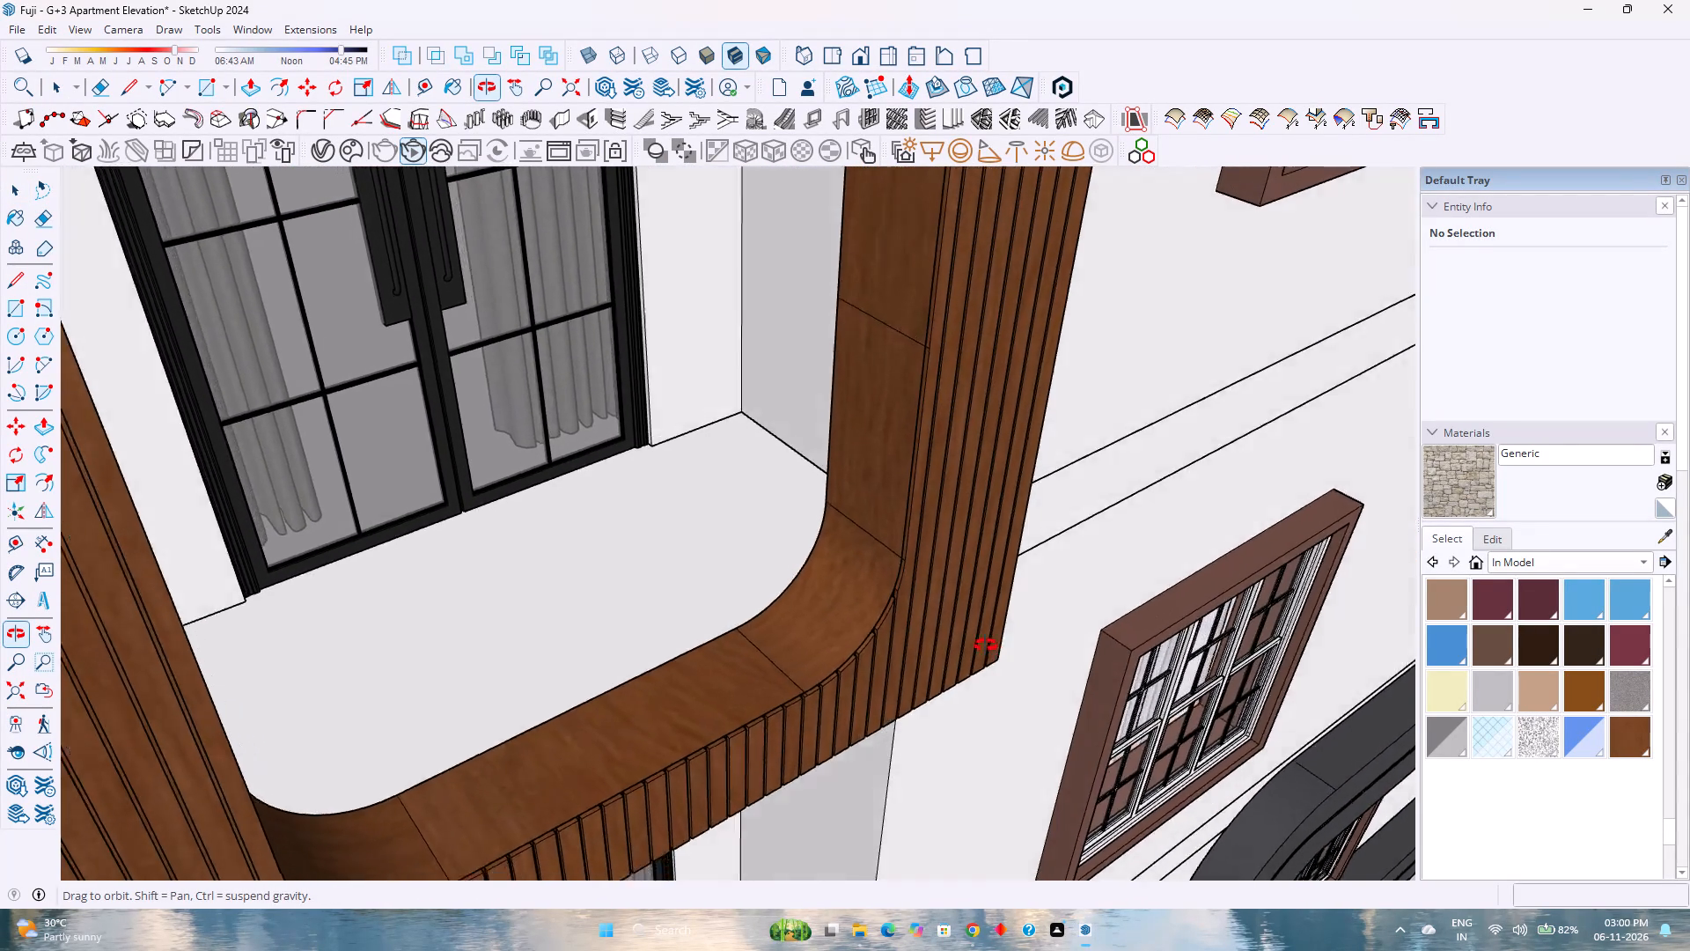
pyautogui.moveTo(986, 645); pyautogui.dragTo(832, 659, button='middle')
pyautogui.middleClick(832, 659)
pyautogui.scroll(4, 796, 643)
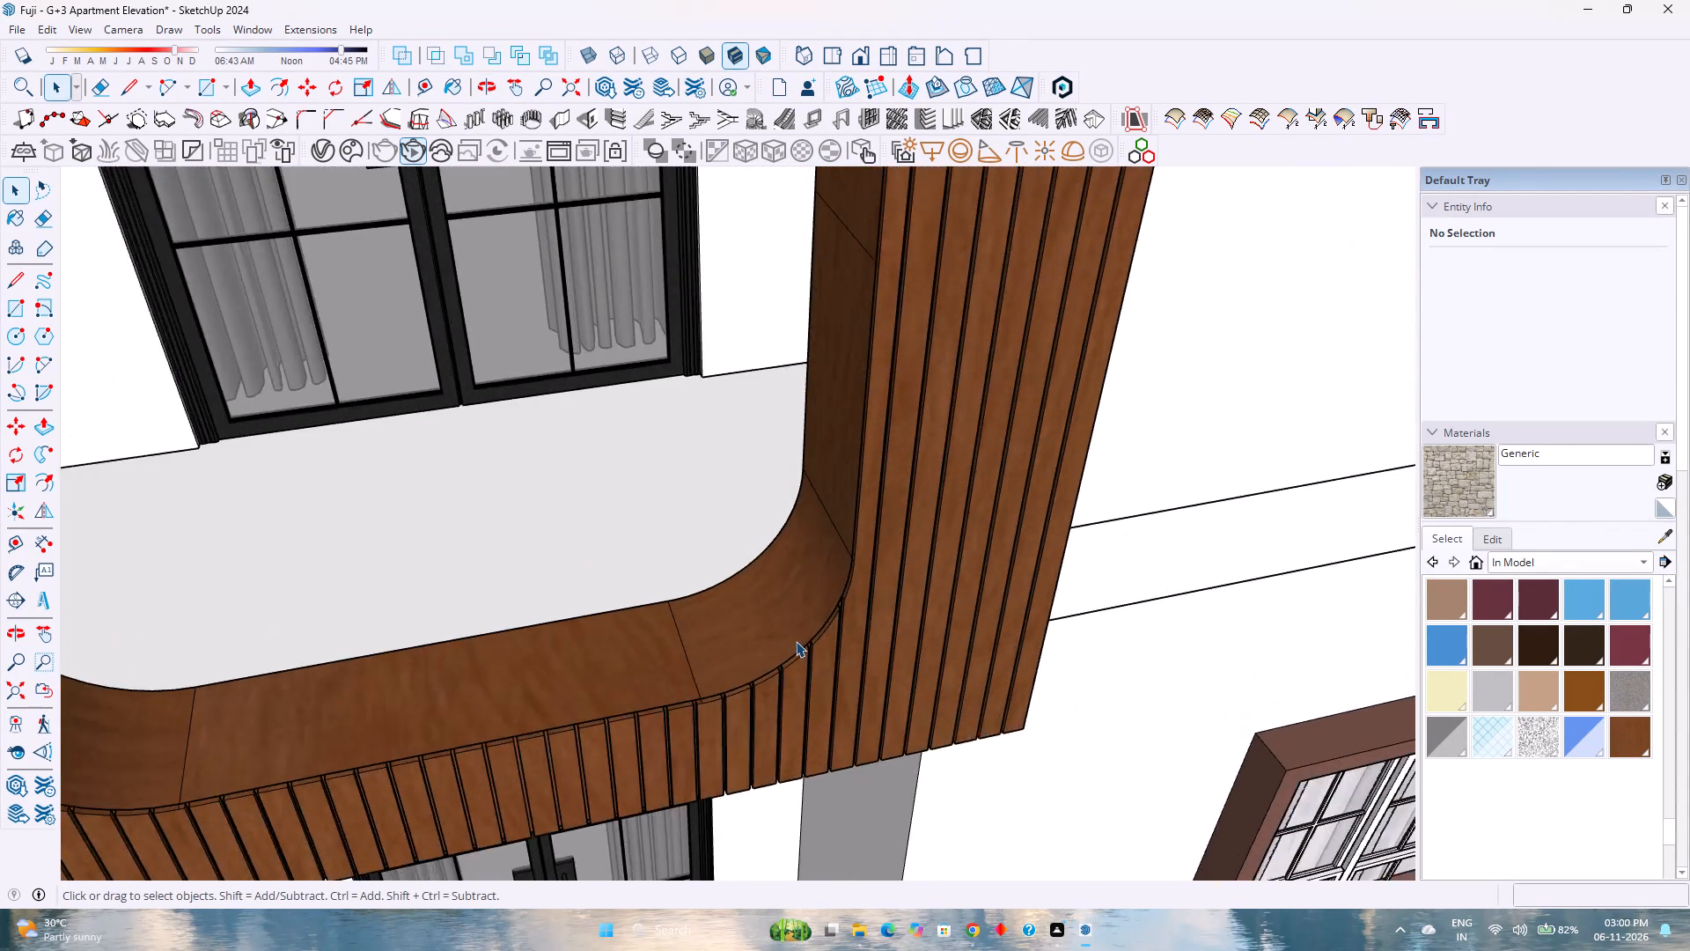
pyautogui.scroll(8, 796, 641)
pyautogui.middleClick(625, 623)
pyautogui.moveTo(636, 626); pyautogui.dragTo(1356, 663, button='middle')
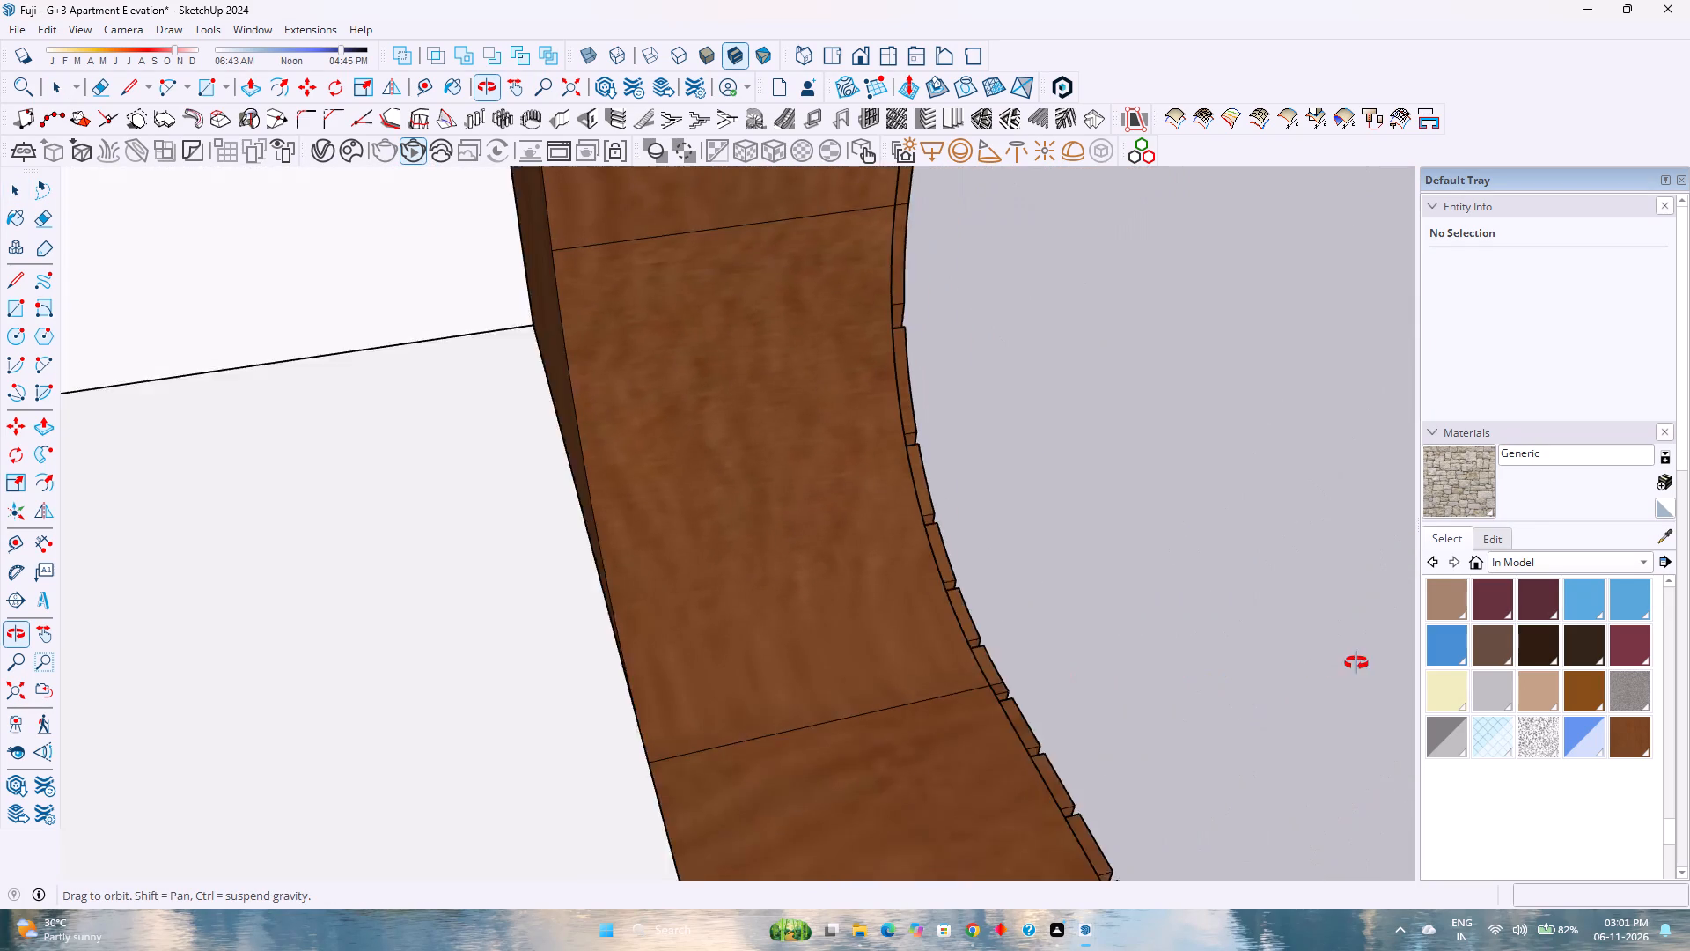
pyautogui.moveTo(1356, 663); pyautogui.dragTo(1371, 645, button='middle')
pyautogui.moveTo(1380, 637); pyautogui.dragTo(1433, 598, button='middle')
pyautogui.moveTo(1433, 598); pyautogui.dragTo(863, 596, button='middle')
pyautogui.scroll(-6, 842, 596)
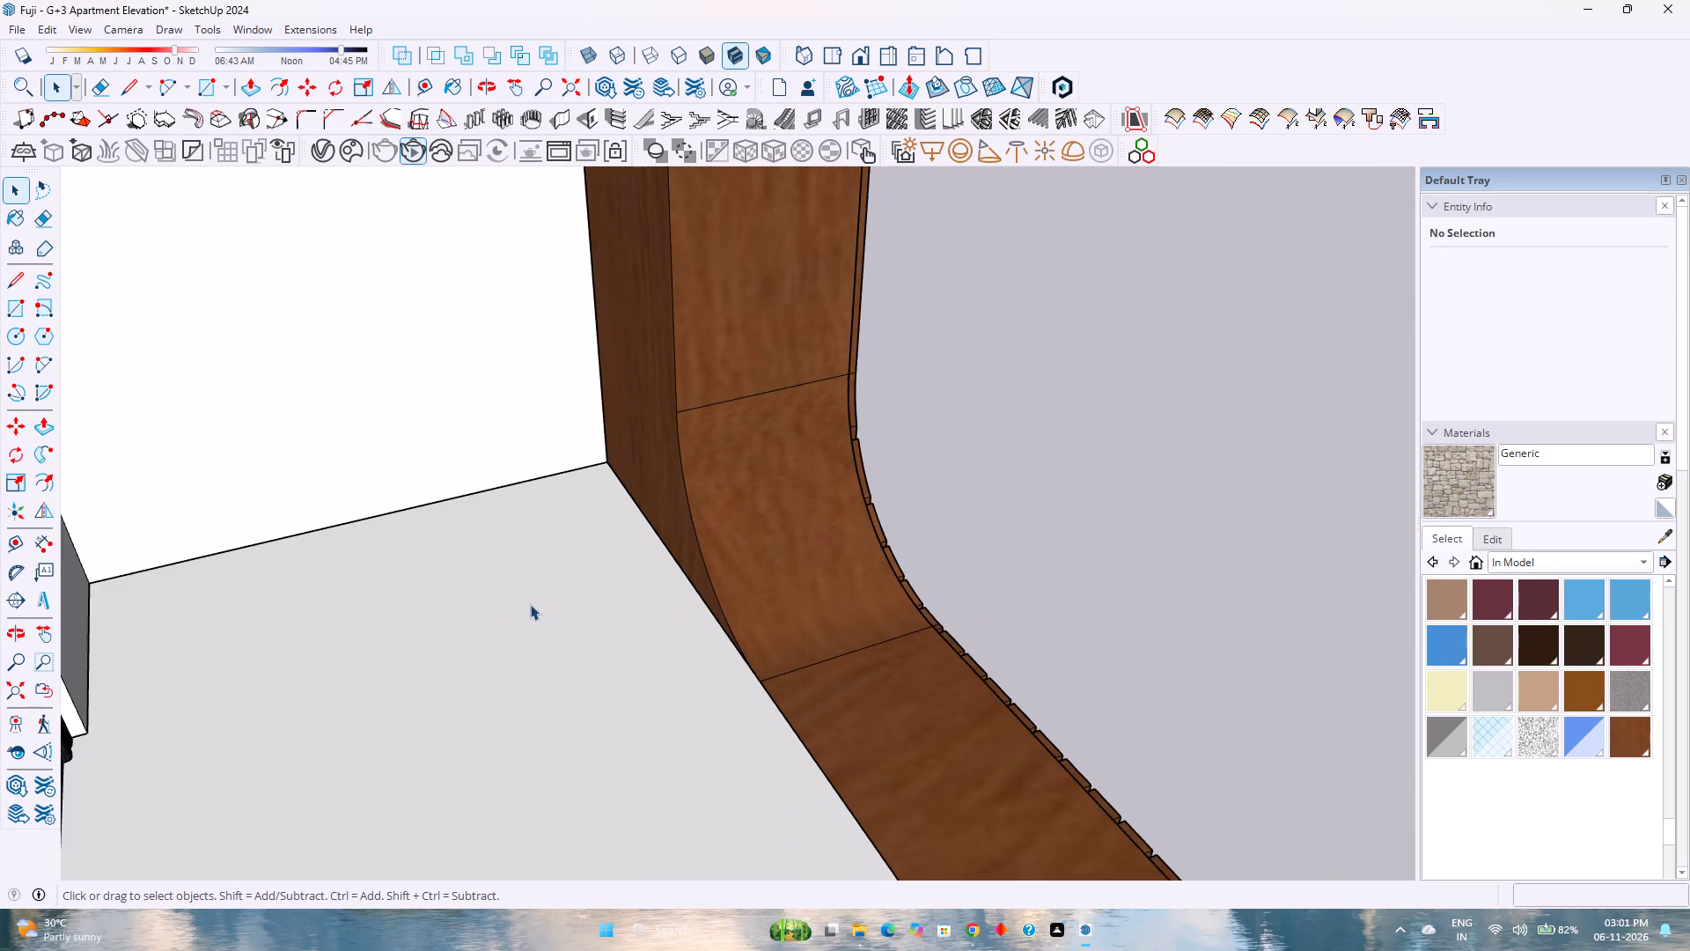
pyautogui.moveTo(510, 607); pyautogui.dragTo(158, 586, button='middle')
pyautogui.middleClick(91, 579)
pyautogui.scroll(-5, 332, 588)
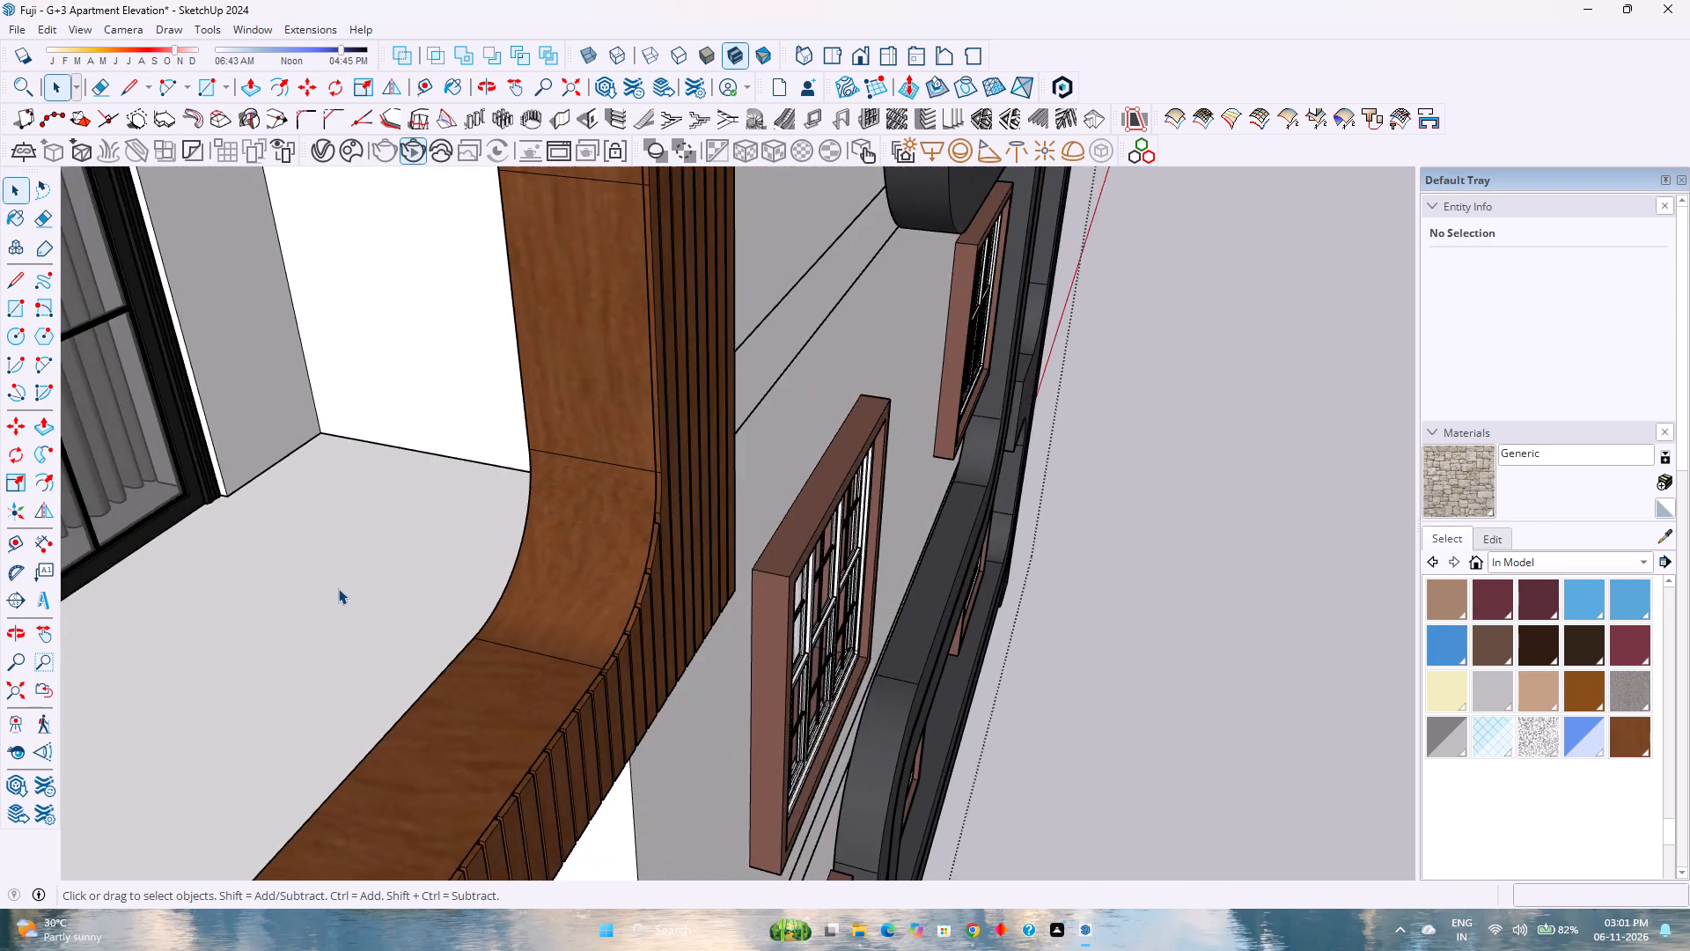
pyautogui.scroll(-9, 338, 588)
pyautogui.scroll(1, 339, 584)
pyautogui.scroll(-8, 342, 579)
# View the whole window facade from a distance and from below.
pyautogui.moveTo(529, 559); pyautogui.dragTo(0, 548, button='middle')
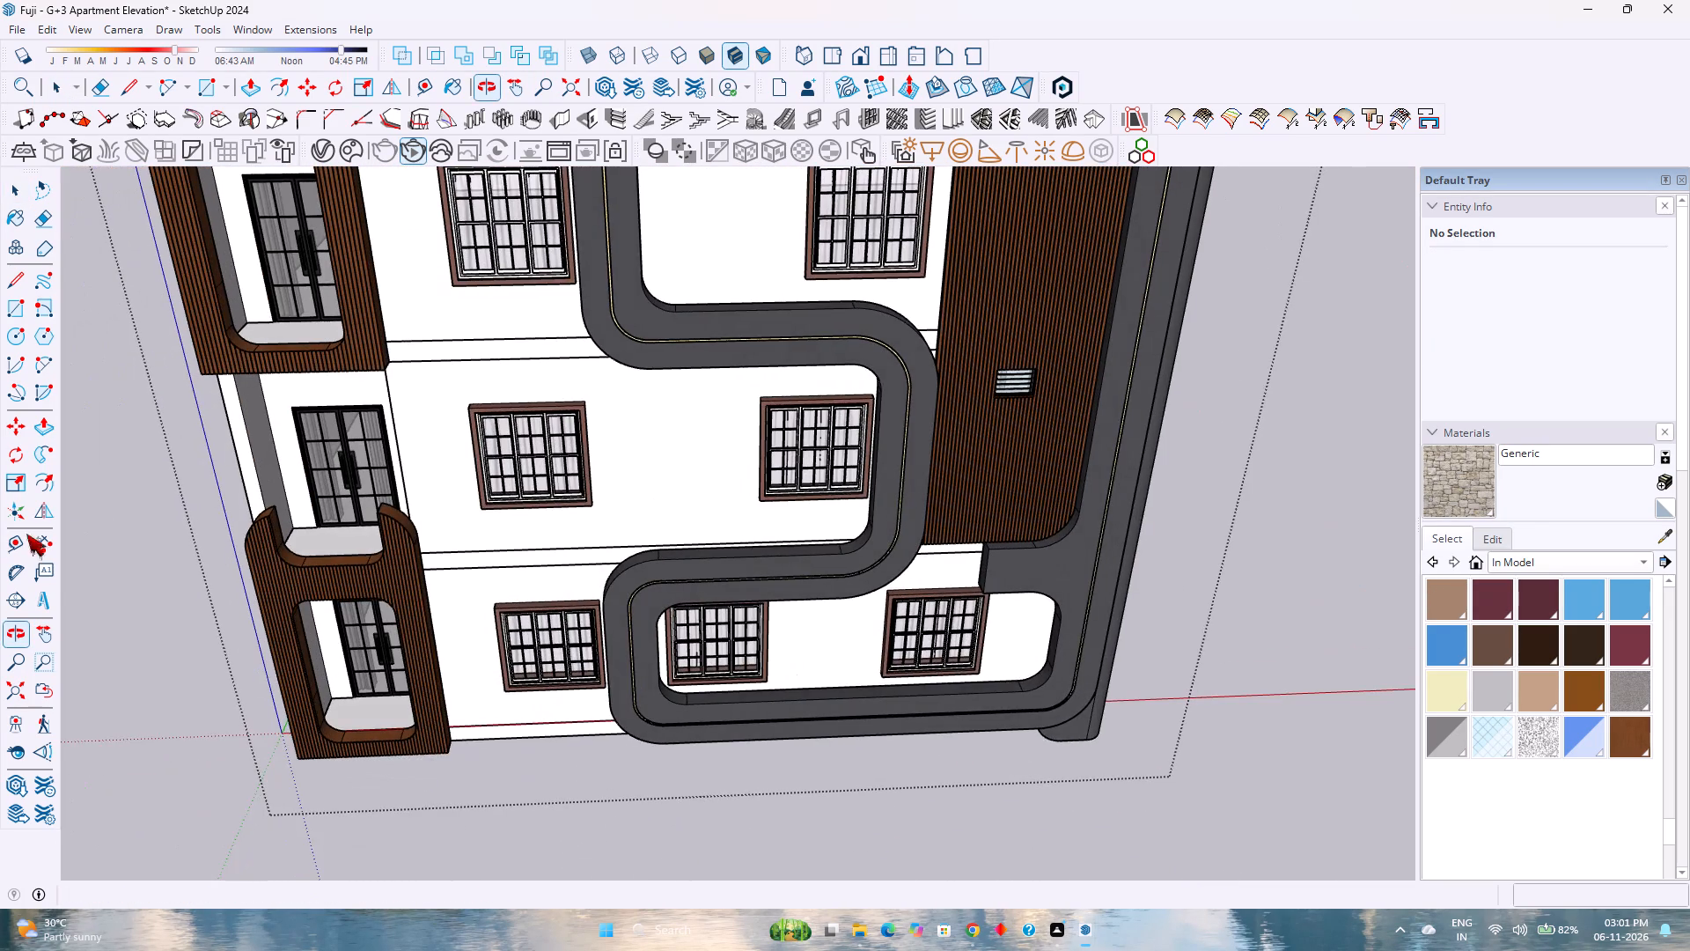
pyautogui.scroll(-11, 298, 337)
pyautogui.middleClick(420, 579)
pyautogui.middleClick(418, 579)
pyautogui.moveTo(416, 579); pyautogui.dragTo(408, 578, button='middle')
pyautogui.moveTo(408, 578); pyautogui.dragTo(334, 458, button='middle')
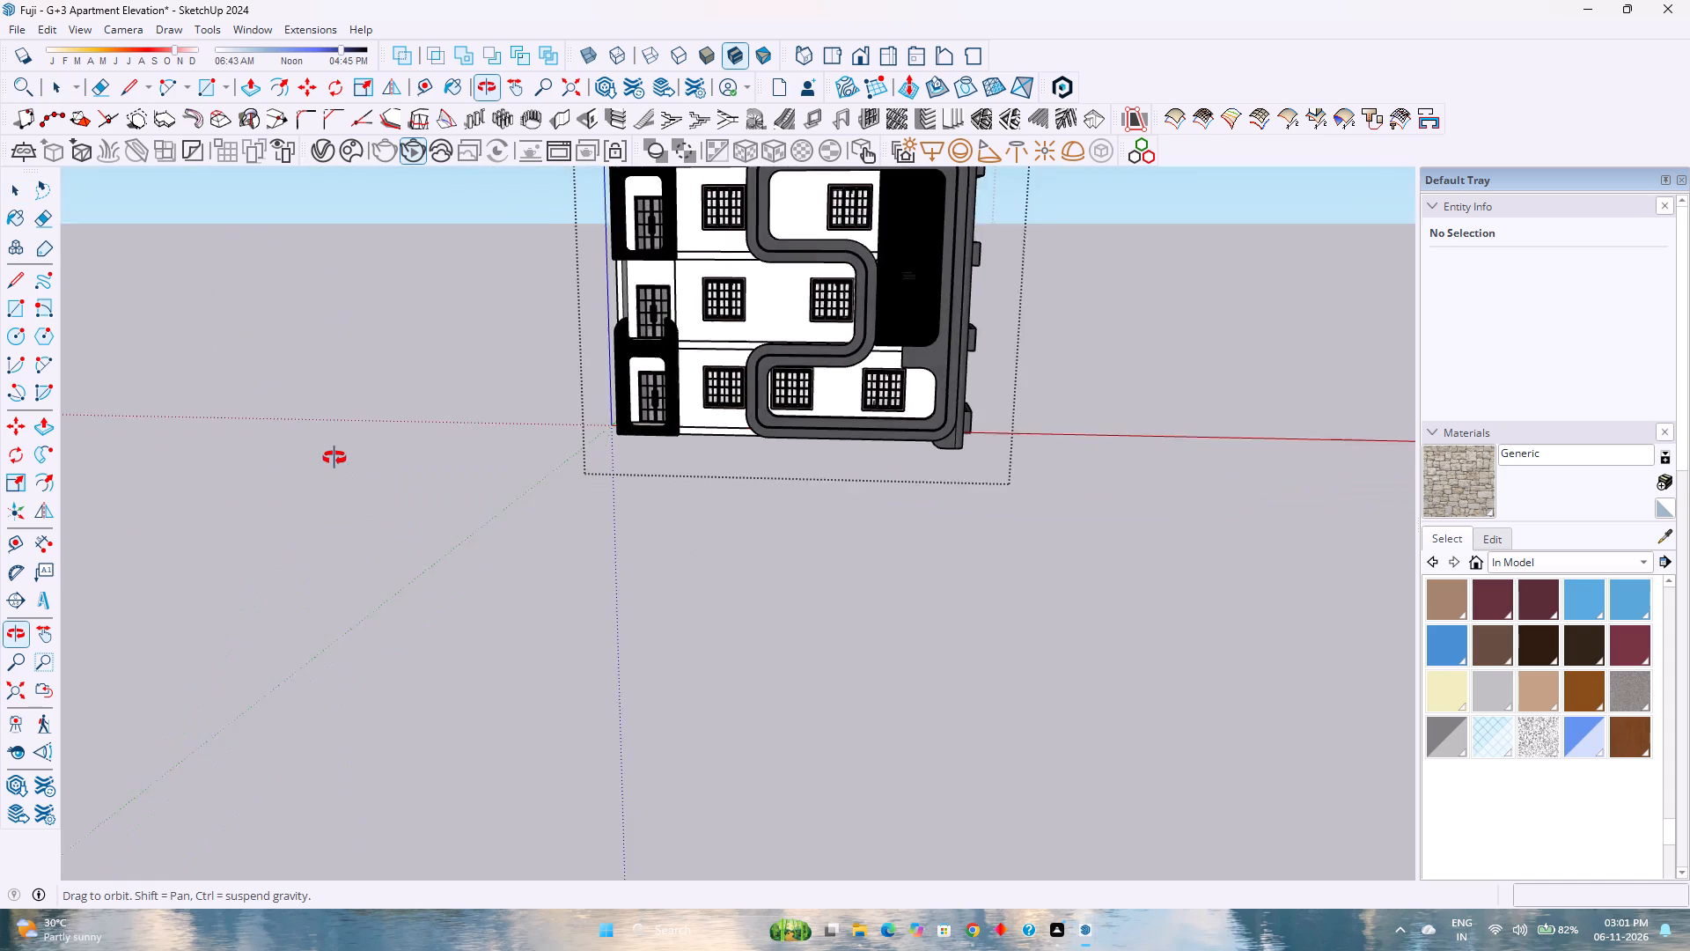
pyautogui.moveTo(334, 458); pyautogui.dragTo(334, 449, button='middle')
pyautogui.middleClick(334, 449)
pyautogui.scroll(-4, 341, 446)
pyautogui.moveTo(549, 668); pyautogui.dragTo(534, 652, button='middle')
pyautogui.moveTo(531, 639); pyautogui.dragTo(504, 589, button='middle')
pyautogui.moveTo(503, 585); pyautogui.dragTo(466, 490, button='middle')
pyautogui.middleClick(466, 490)
pyautogui.middleClick(466, 490)
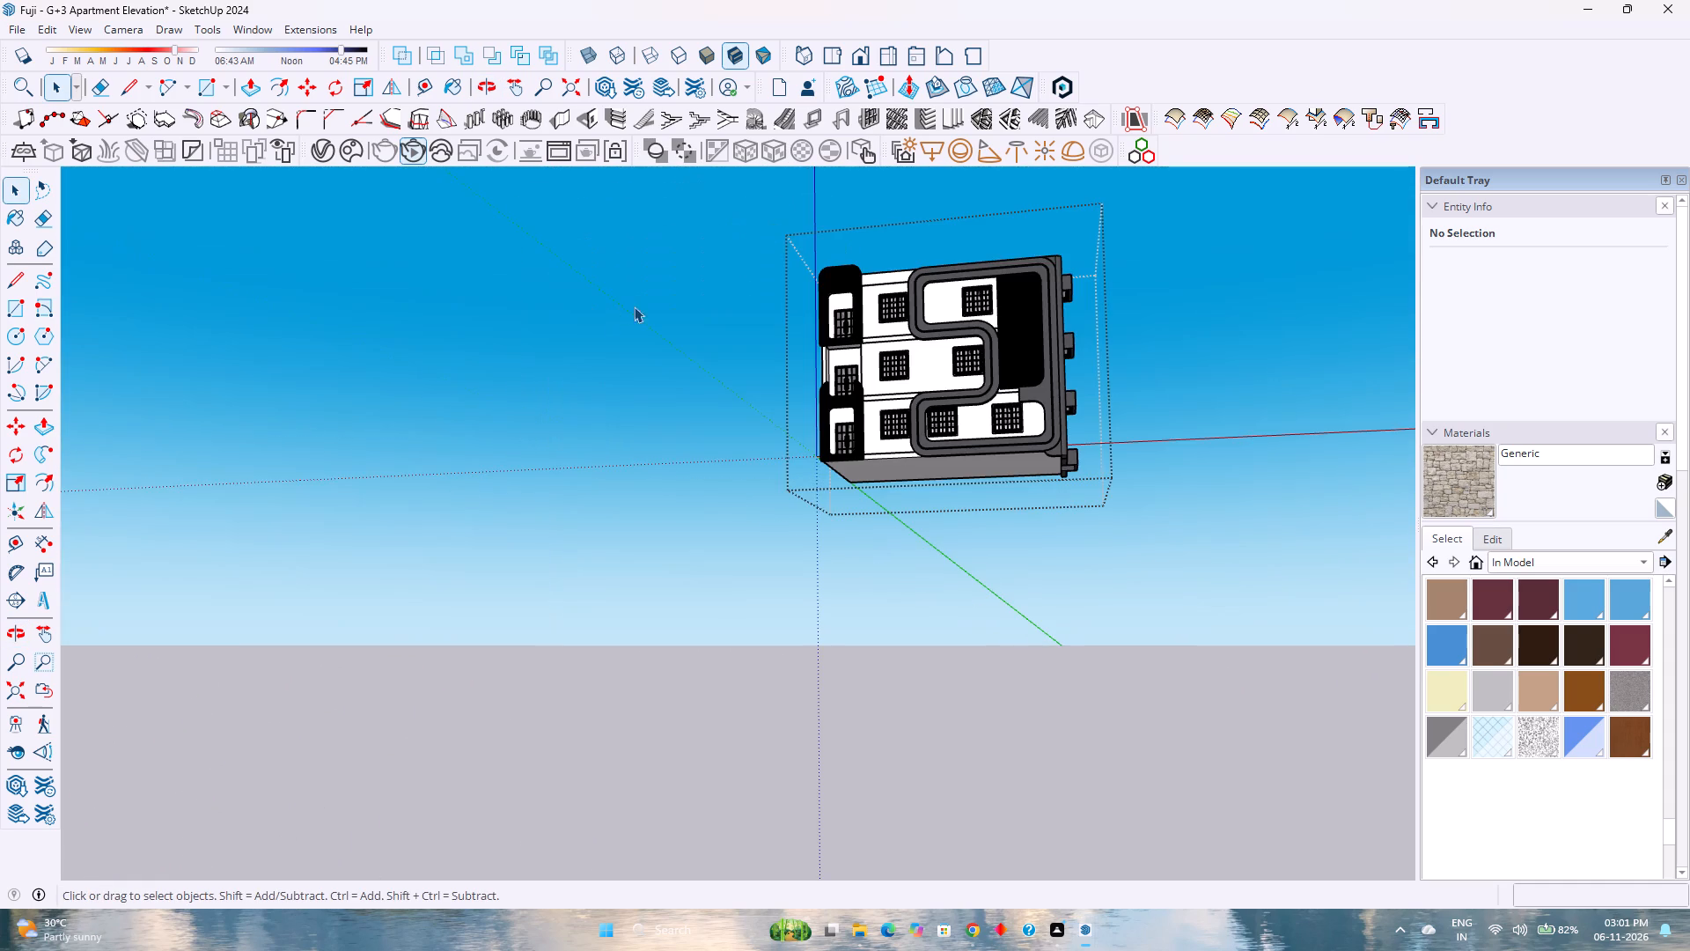
# Place a horizontal guide 3' above the lower edge of the top-floor balcony's wood-clad opening.
pyautogui.scroll(12, 878, 301)
pyautogui.middleClick(862, 384)
pyautogui.moveTo(867, 387); pyautogui.dragTo(916, 508, button='middle')
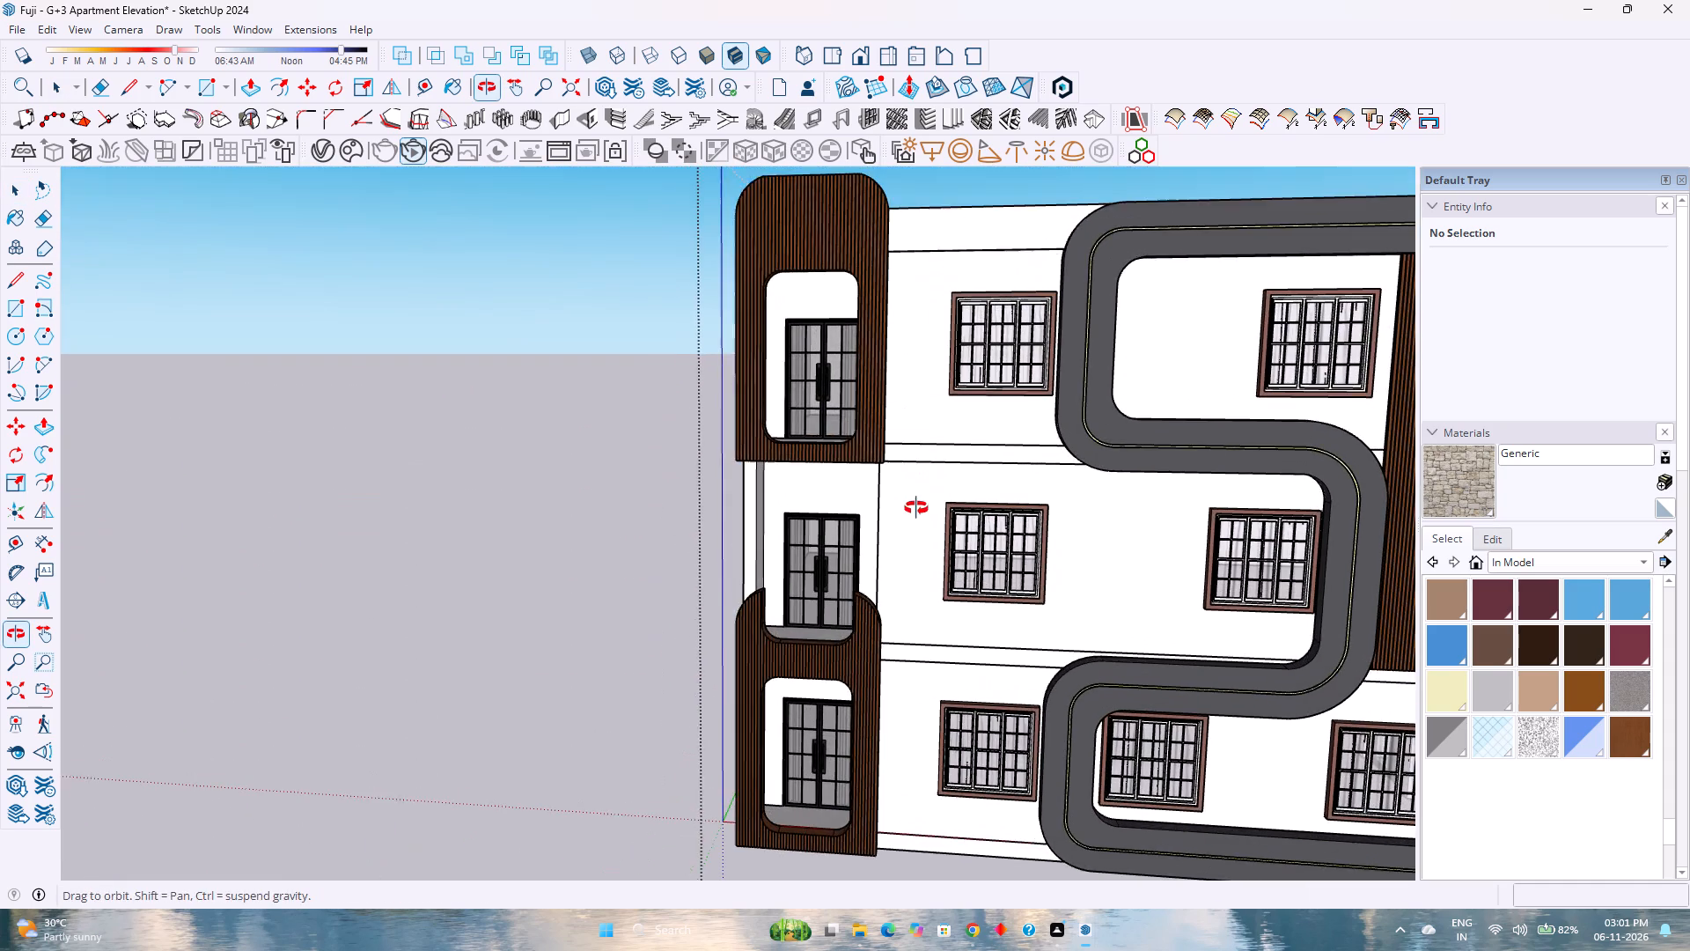
pyautogui.moveTo(916, 508); pyautogui.dragTo(917, 511, button='middle')
pyautogui.scroll(5, 875, 501)
pyautogui.scroll(2, 829, 446)
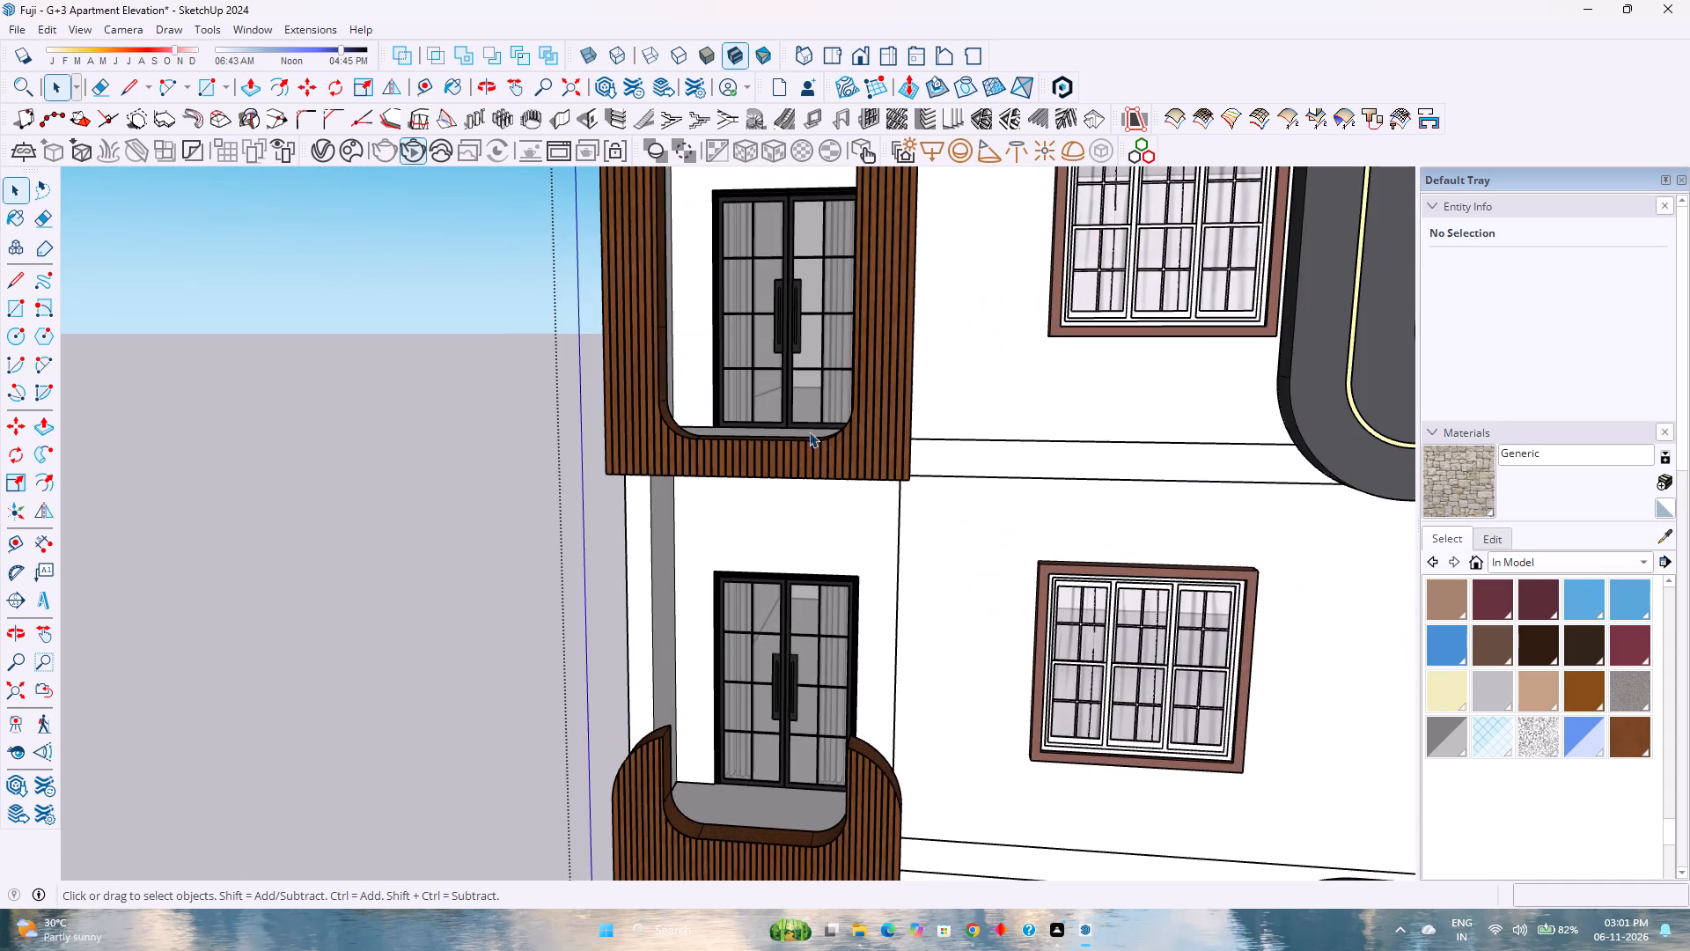
pyautogui.scroll(1, 779, 405)
pyautogui.click(420, 83)
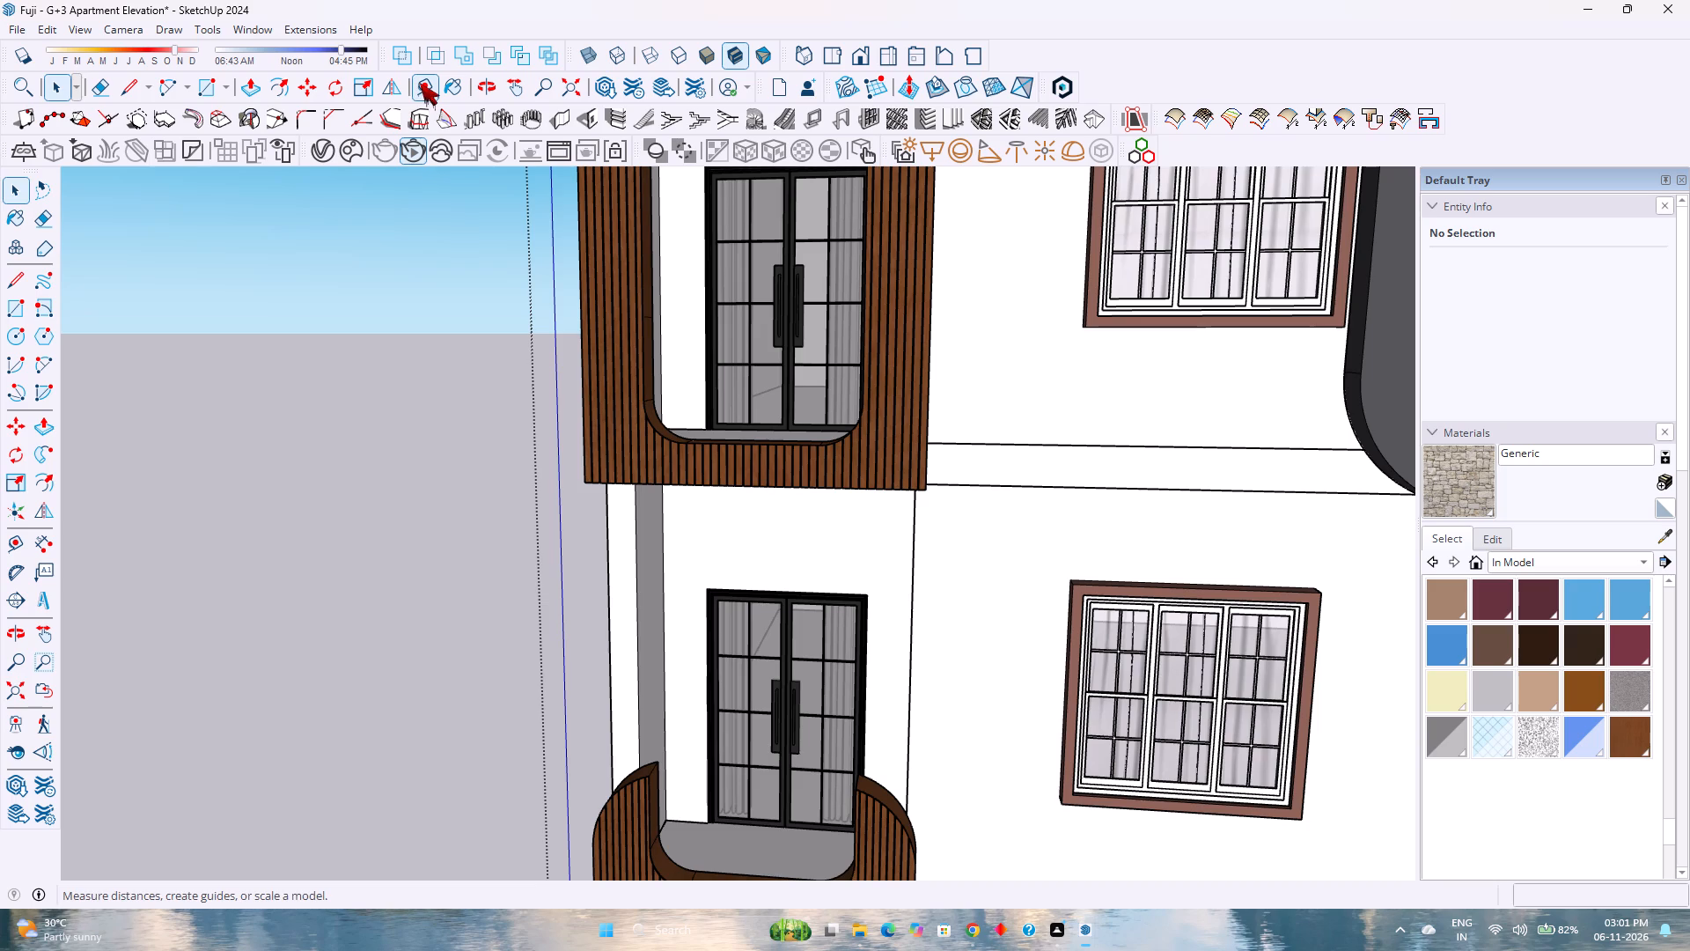
pyautogui.scroll(5, 726, 443)
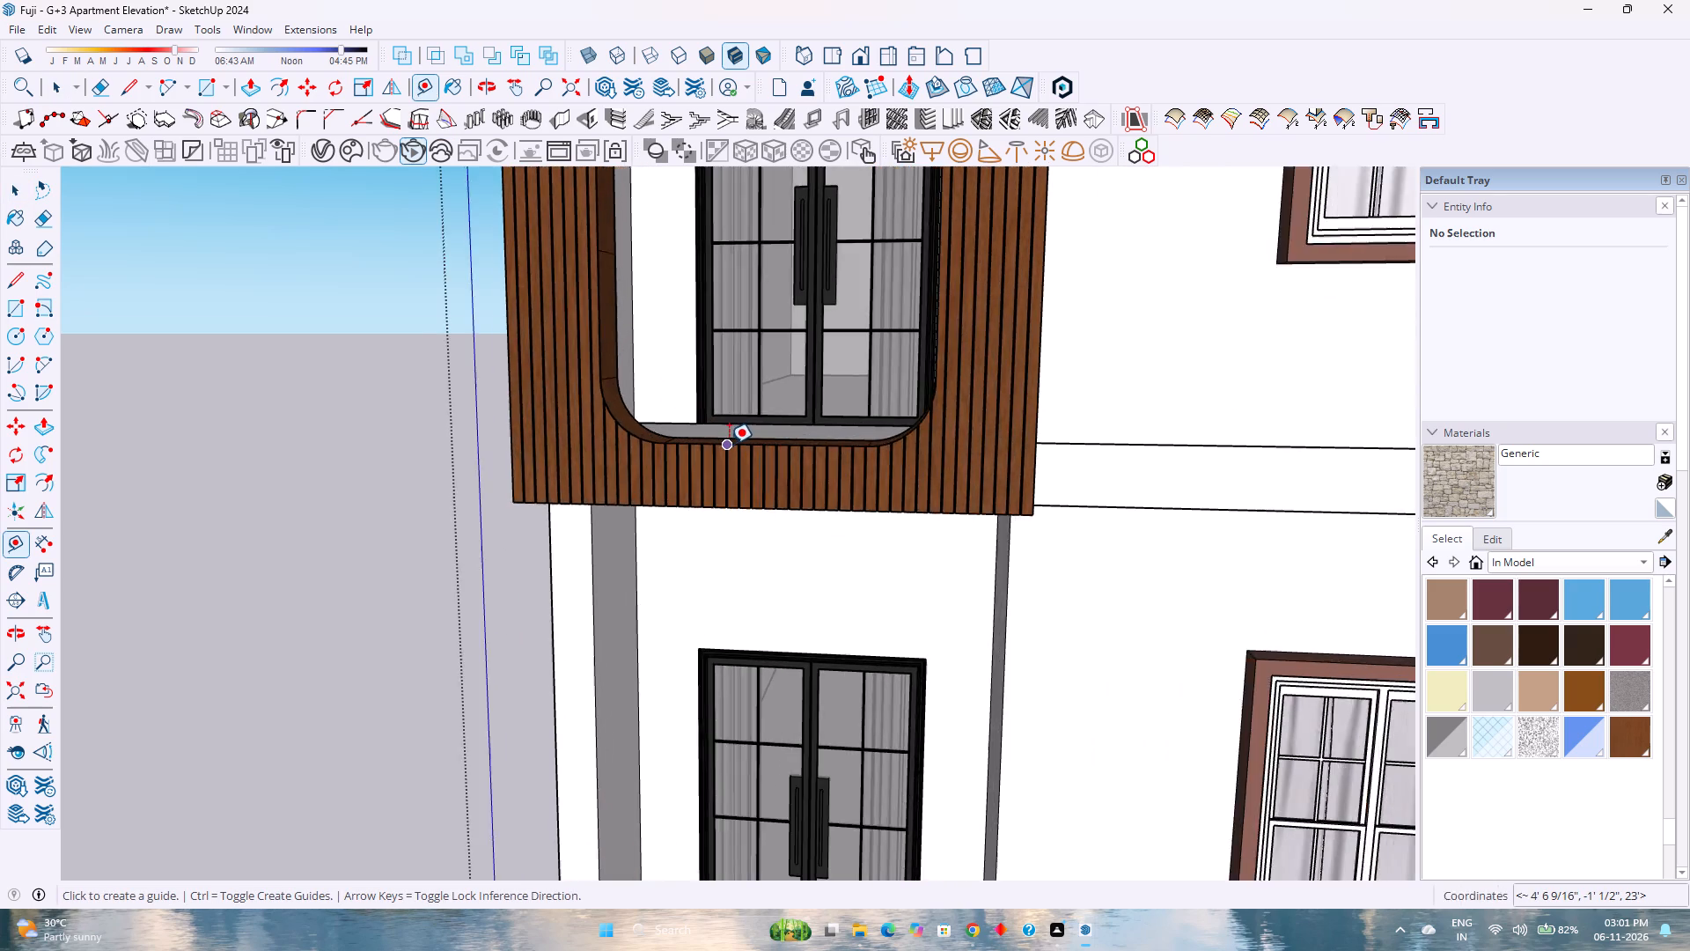
pyautogui.scroll(13, 729, 444)
pyautogui.click(740, 444)
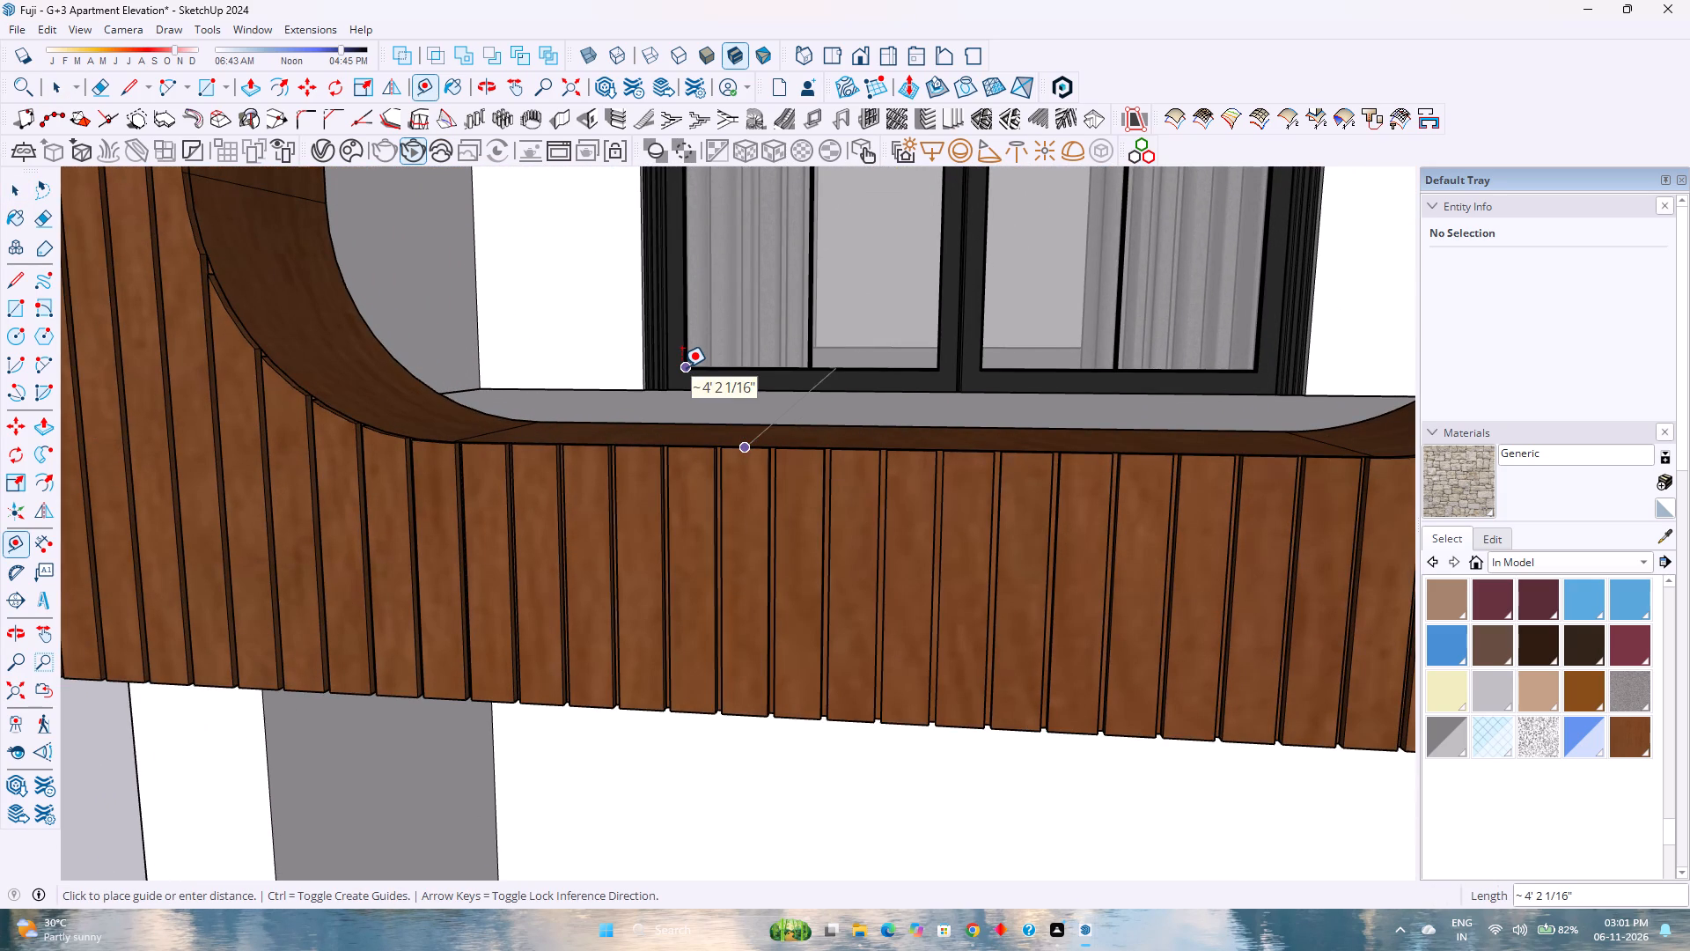
pyautogui.press('Up')
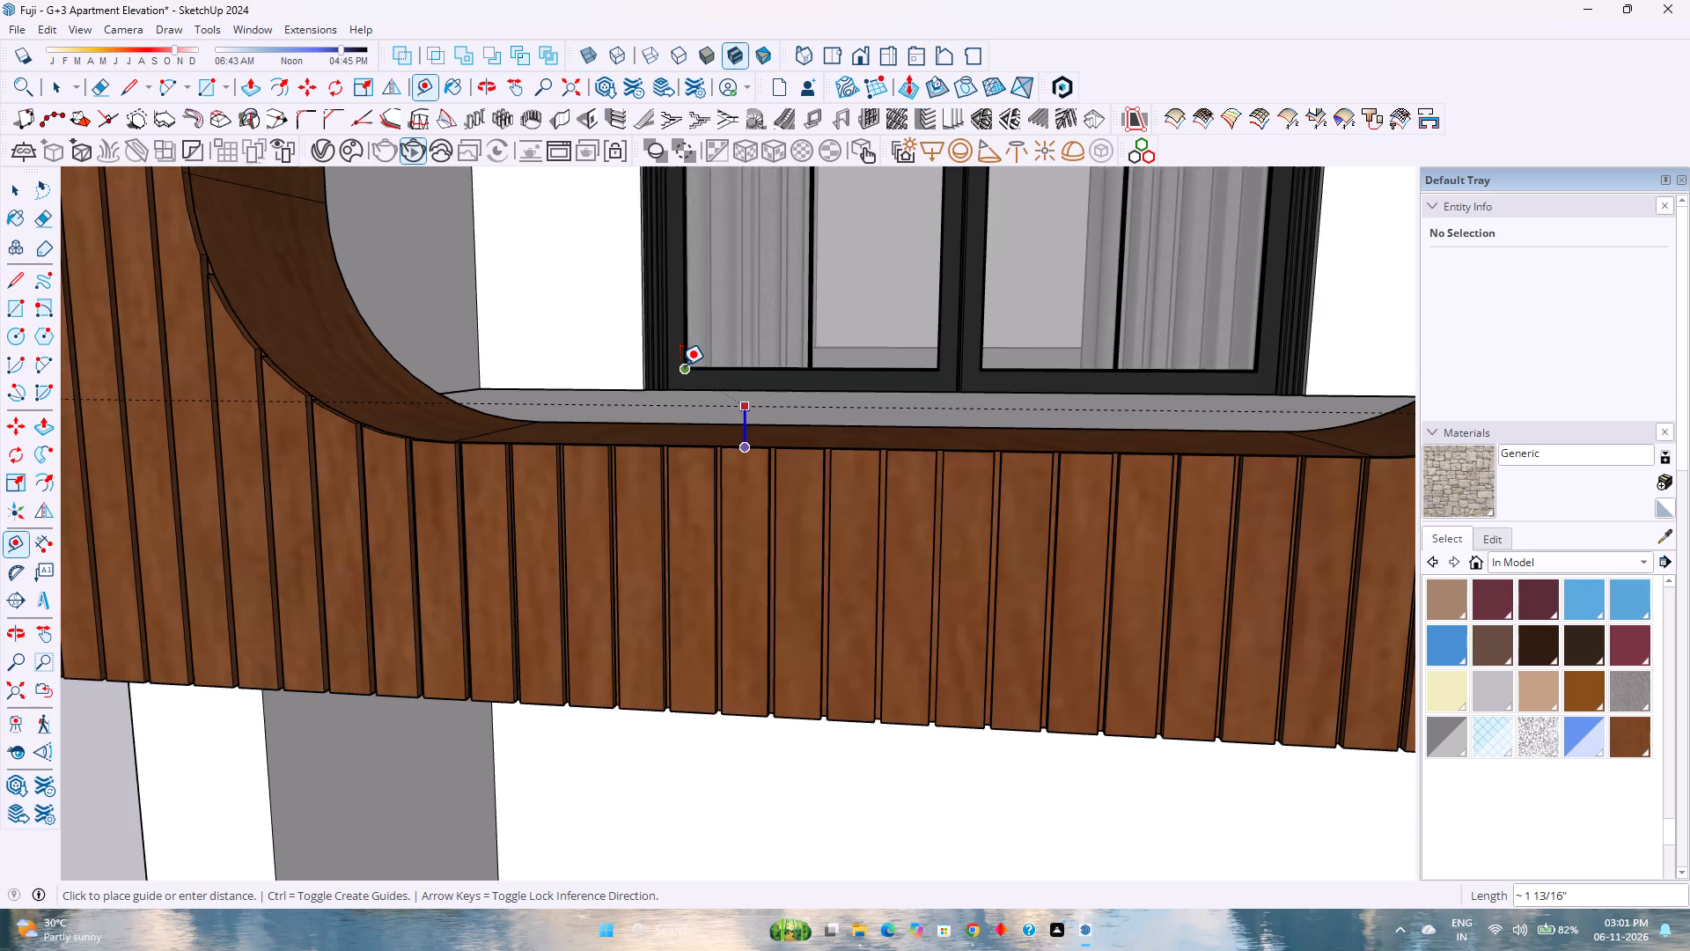
pyautogui.scroll(-15, 680, 365)
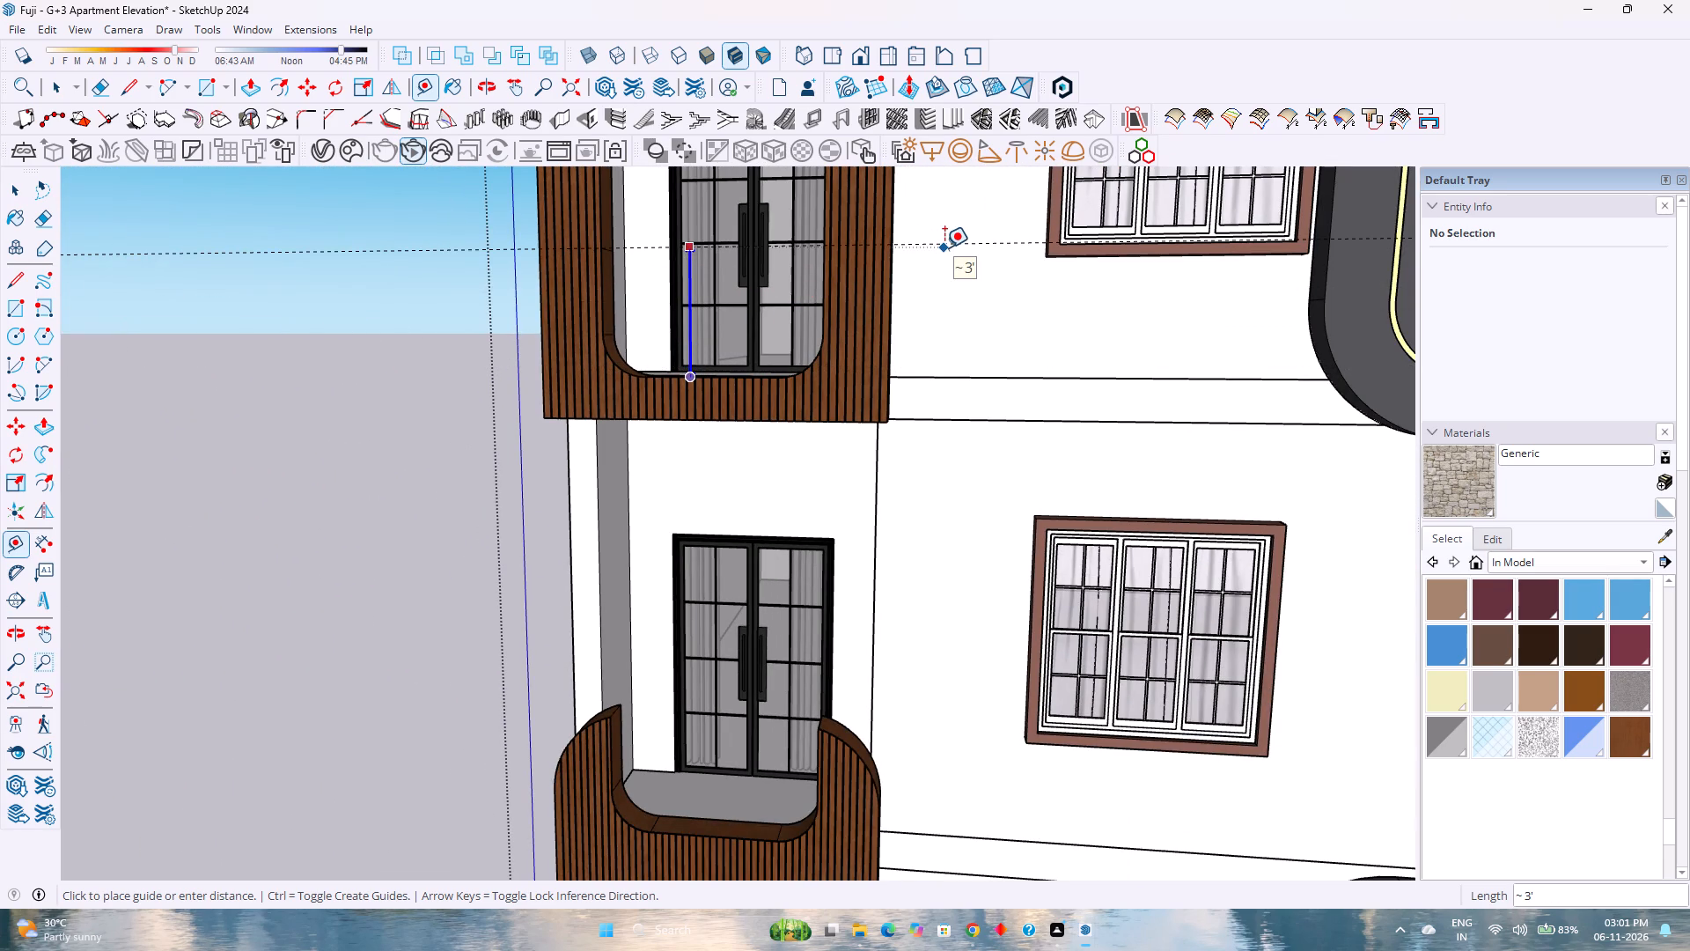
pyautogui.write("3'")
pyautogui.press('Return')
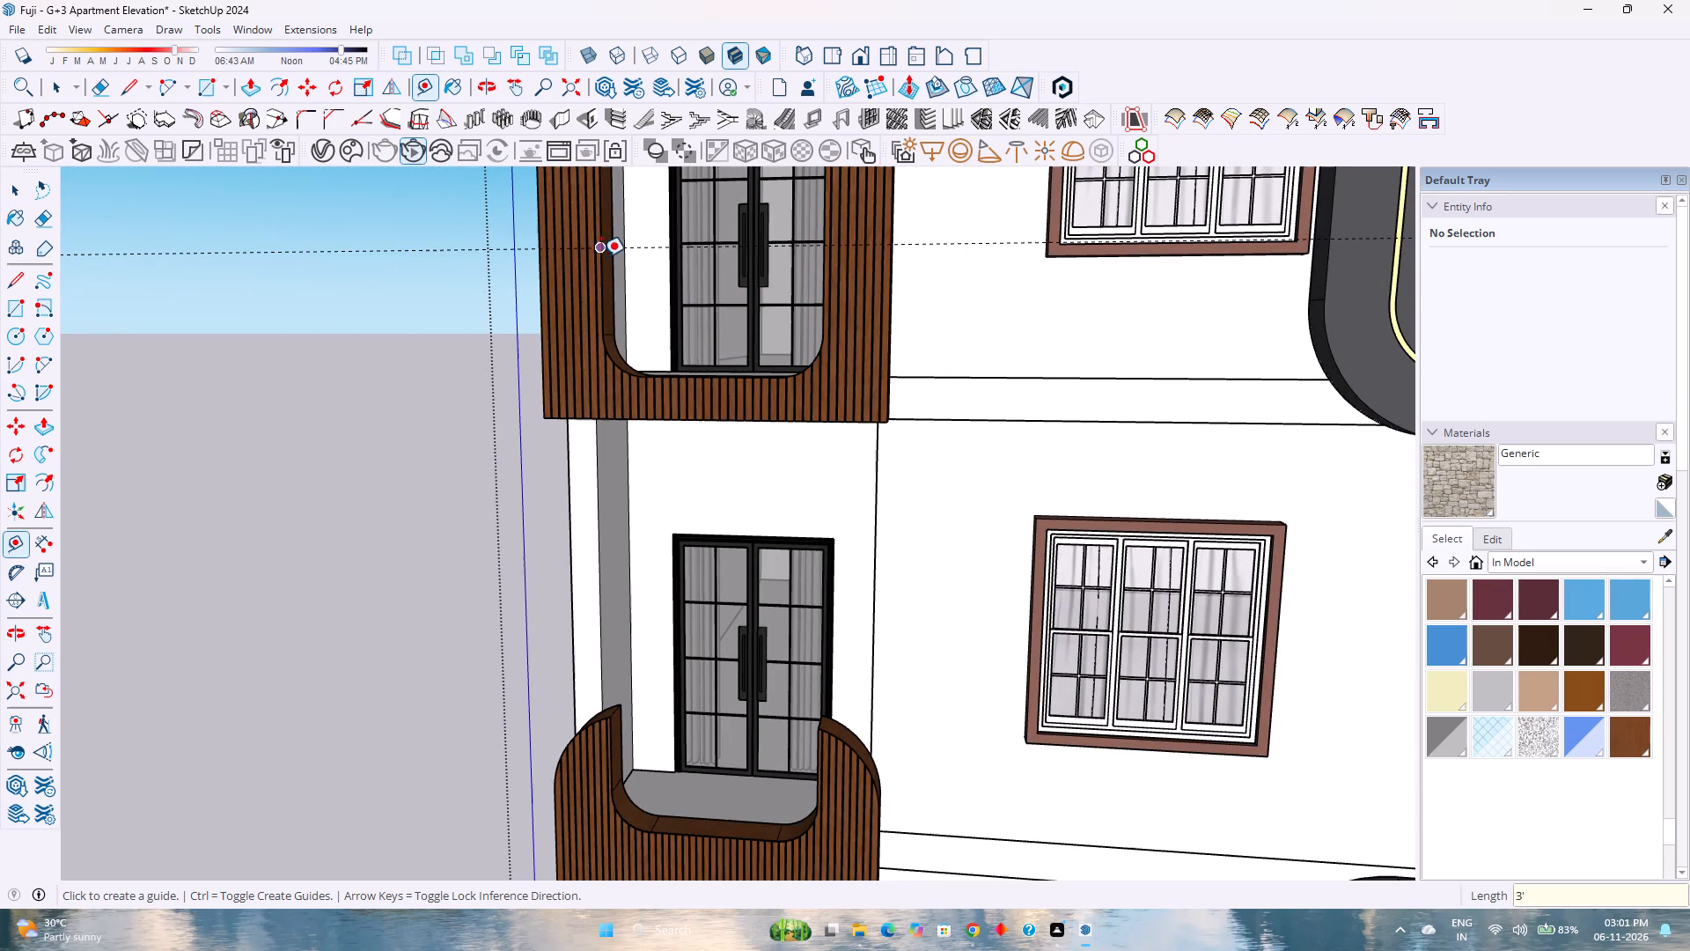
# Open the top-floor balcony's wood-clad frame group for editing.
pyautogui.scroll(5, 638, 332)
pyautogui.middleClick(641, 327)
pyautogui.moveTo(644, 327); pyautogui.dragTo(525, 489, button='middle')
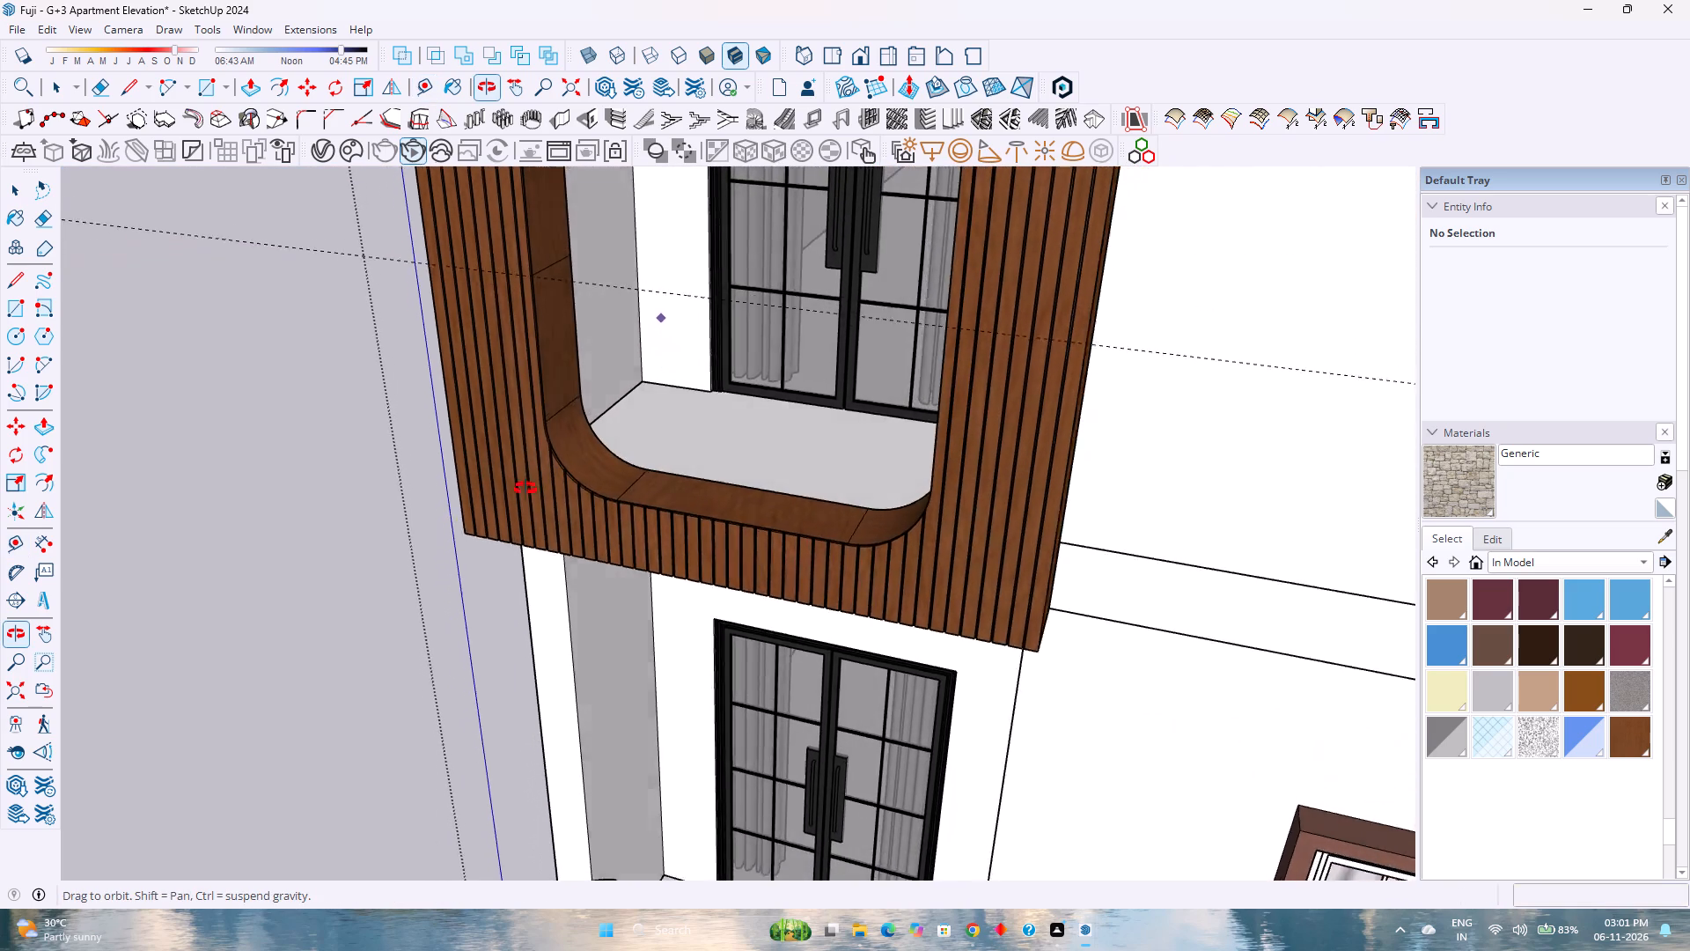
pyautogui.moveTo(525, 489); pyautogui.dragTo(511, 491, button='middle')
pyautogui.scroll(-1, 508, 491)
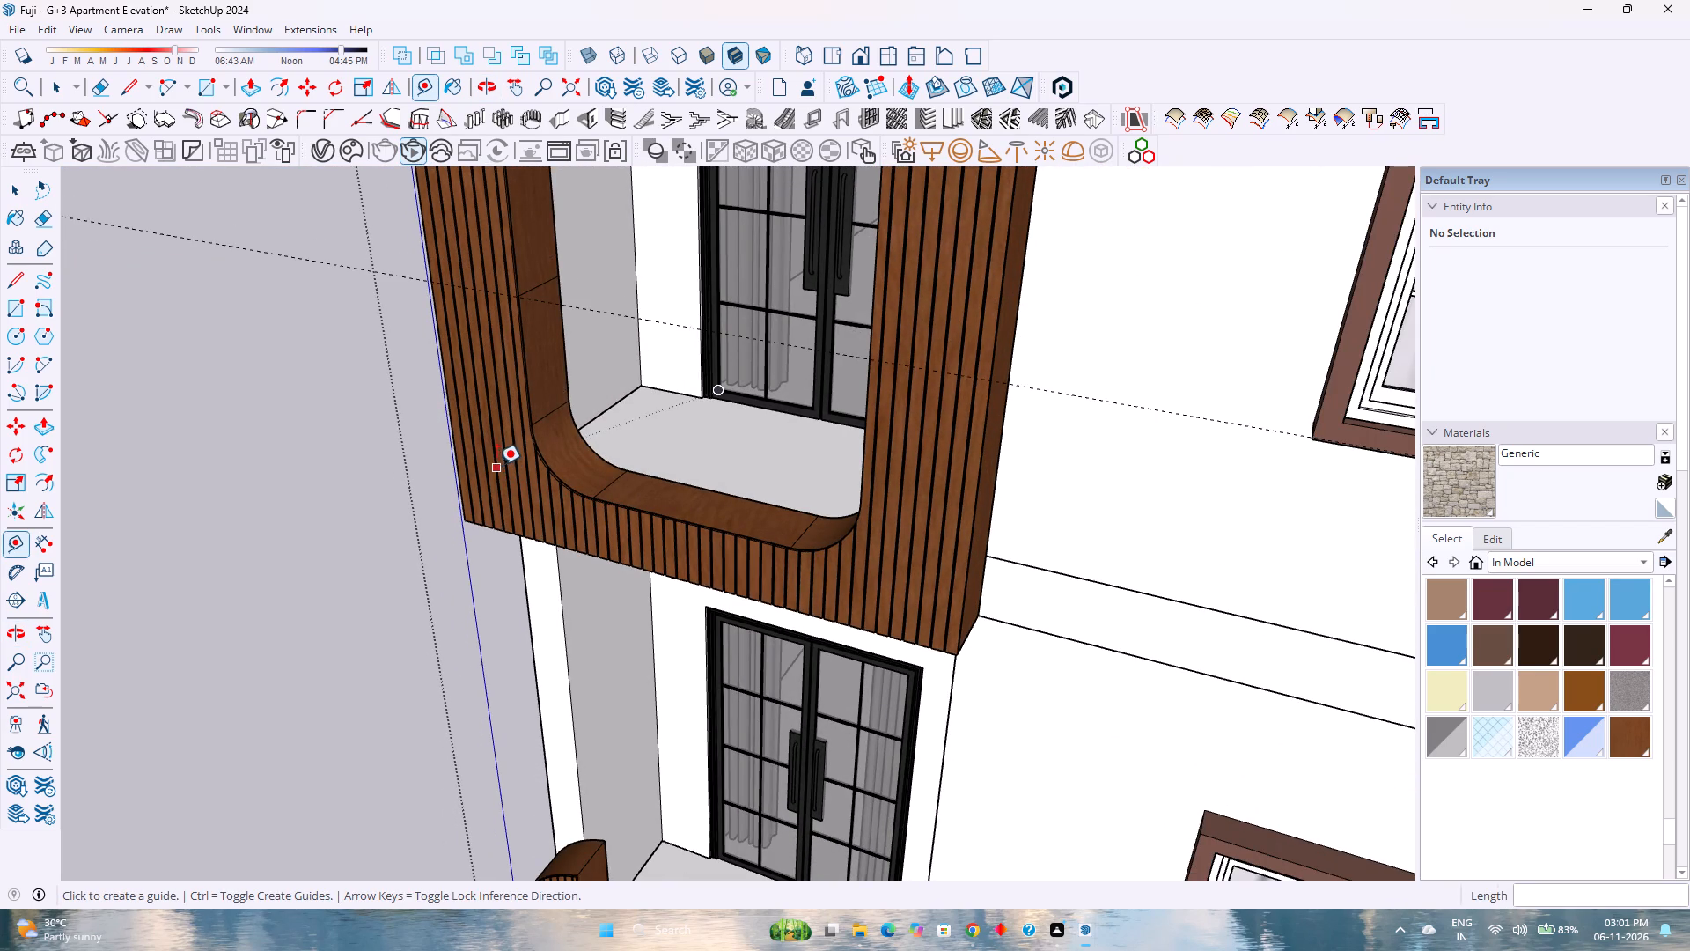
pyautogui.press('space')
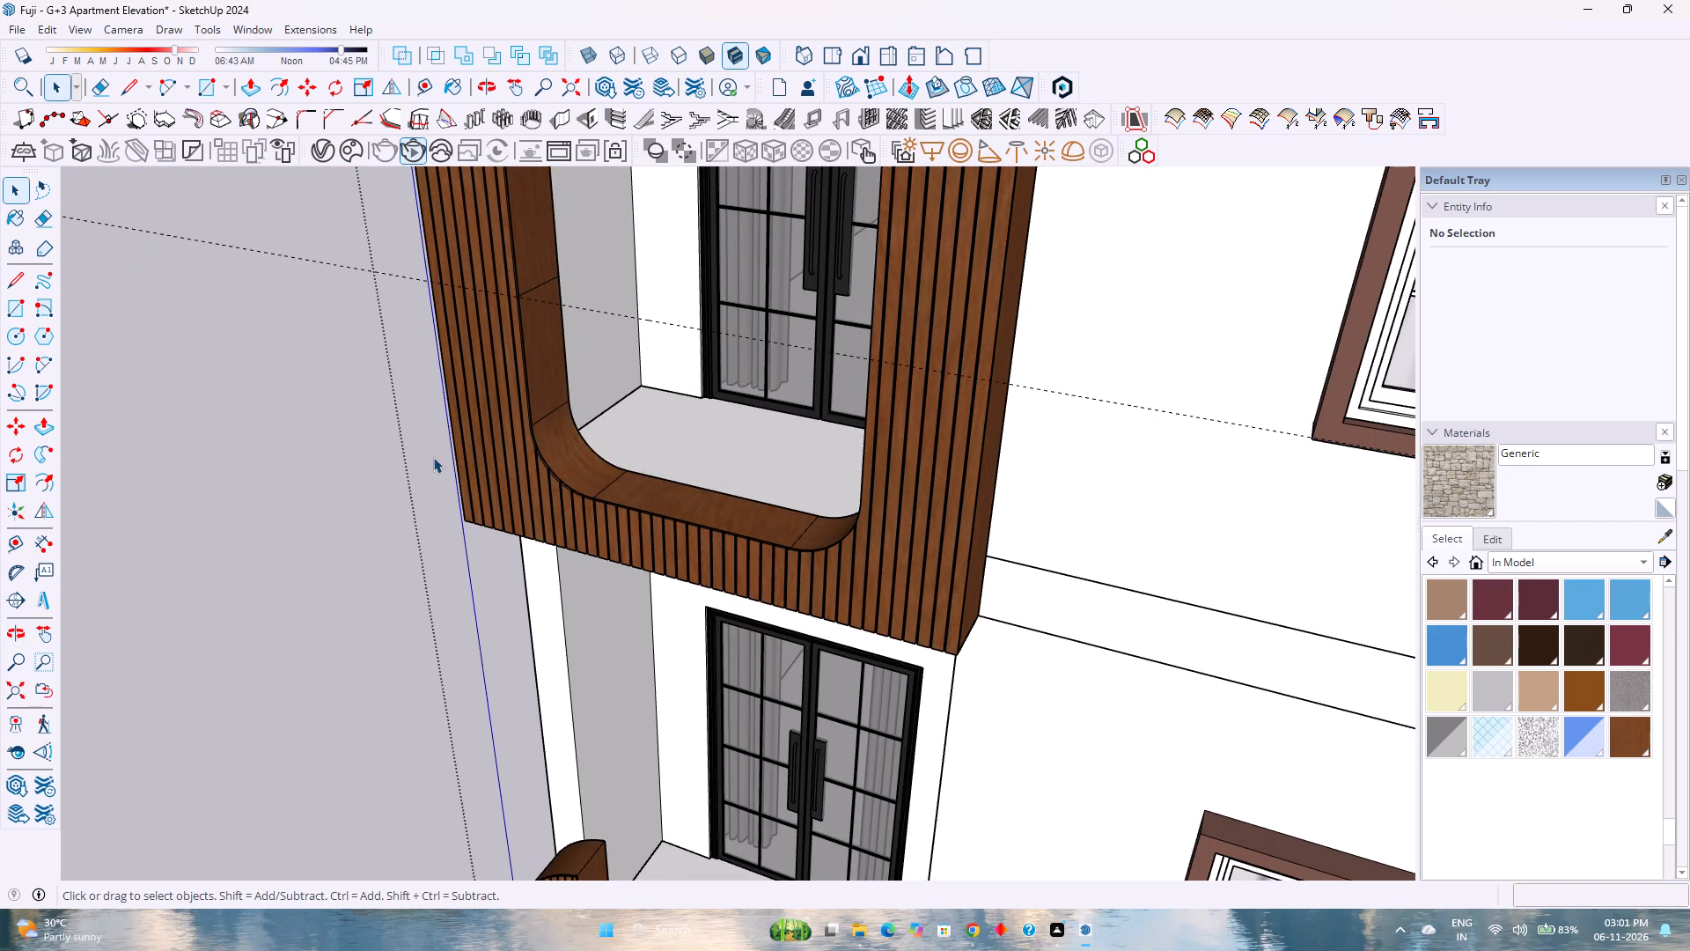
pyautogui.doubleClick(499, 411)
pyautogui.scroll(1, 500, 410)
pyautogui.click(559, 410)
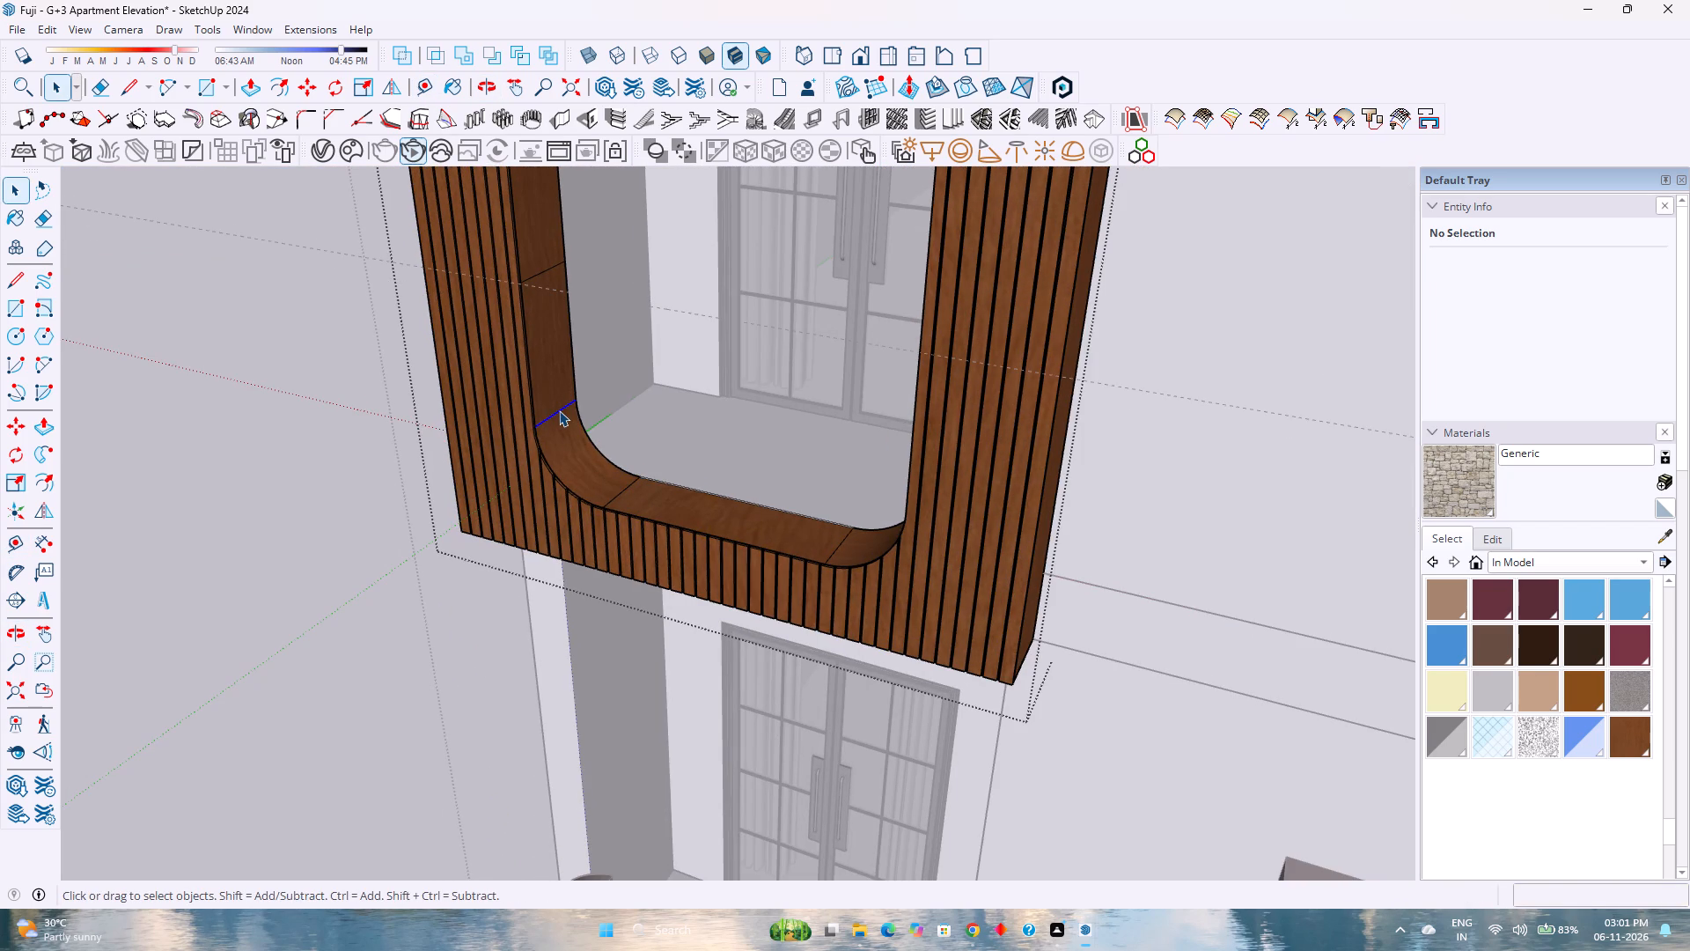
# Draw a 5' 3" horizontal line across the wood-clad opening at the 3' guide height, from one inner front edge to the other.
pyautogui.click(126, 81)
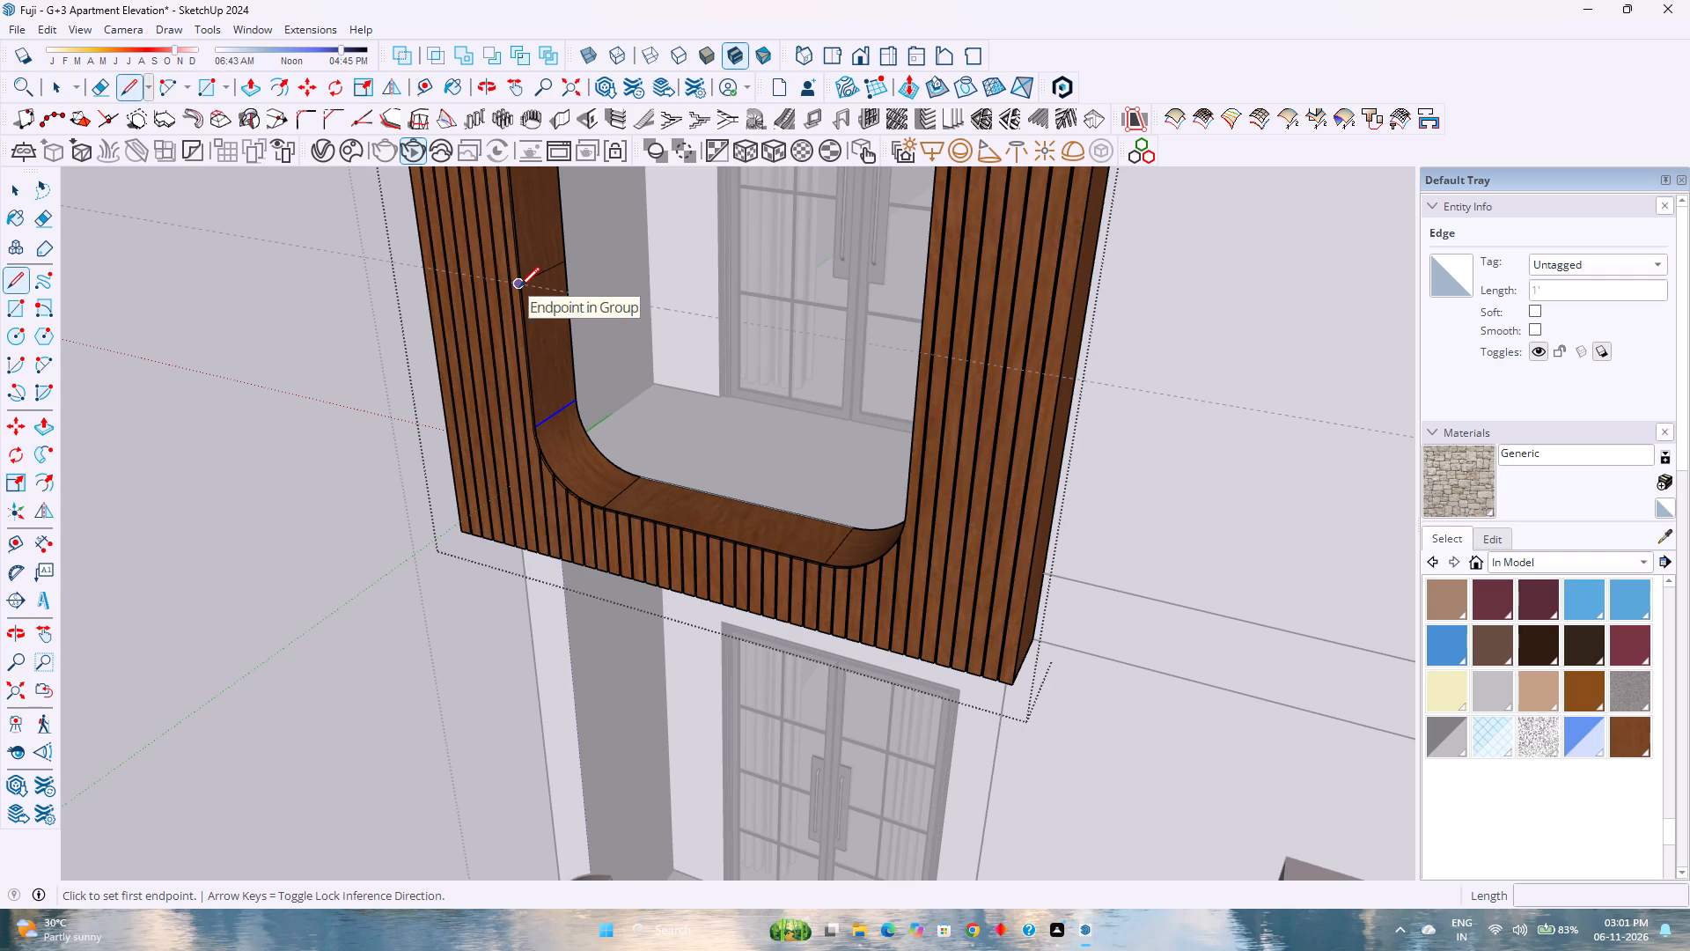
pyautogui.scroll(17, 519, 287)
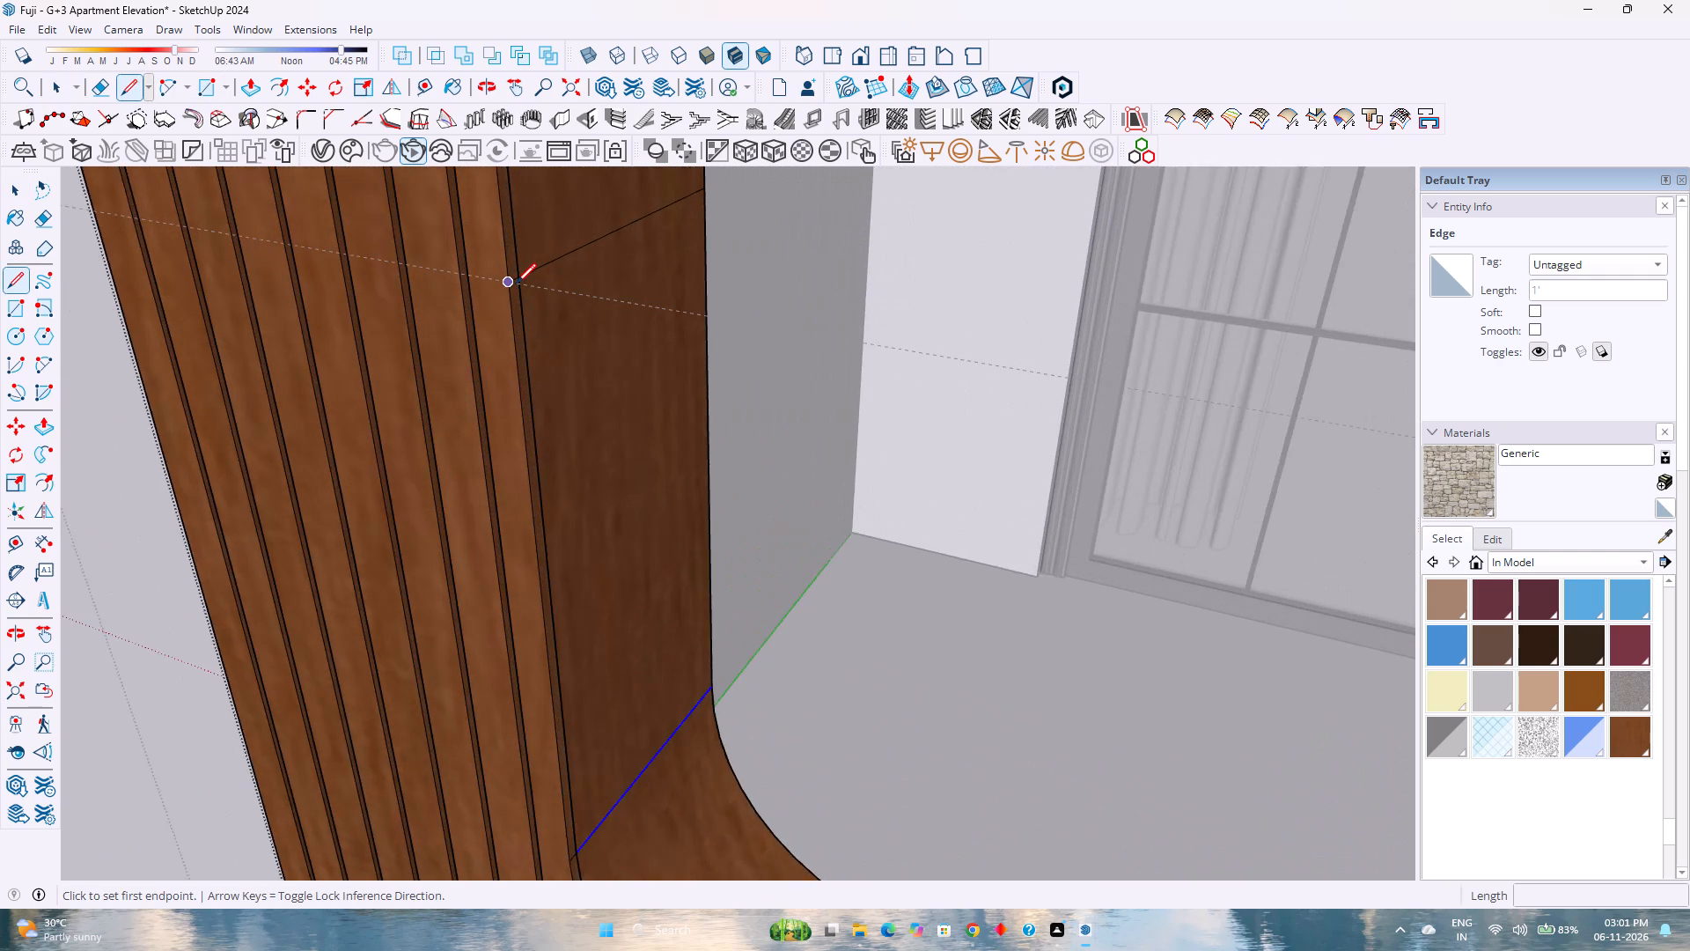
pyautogui.scroll(12, 516, 284)
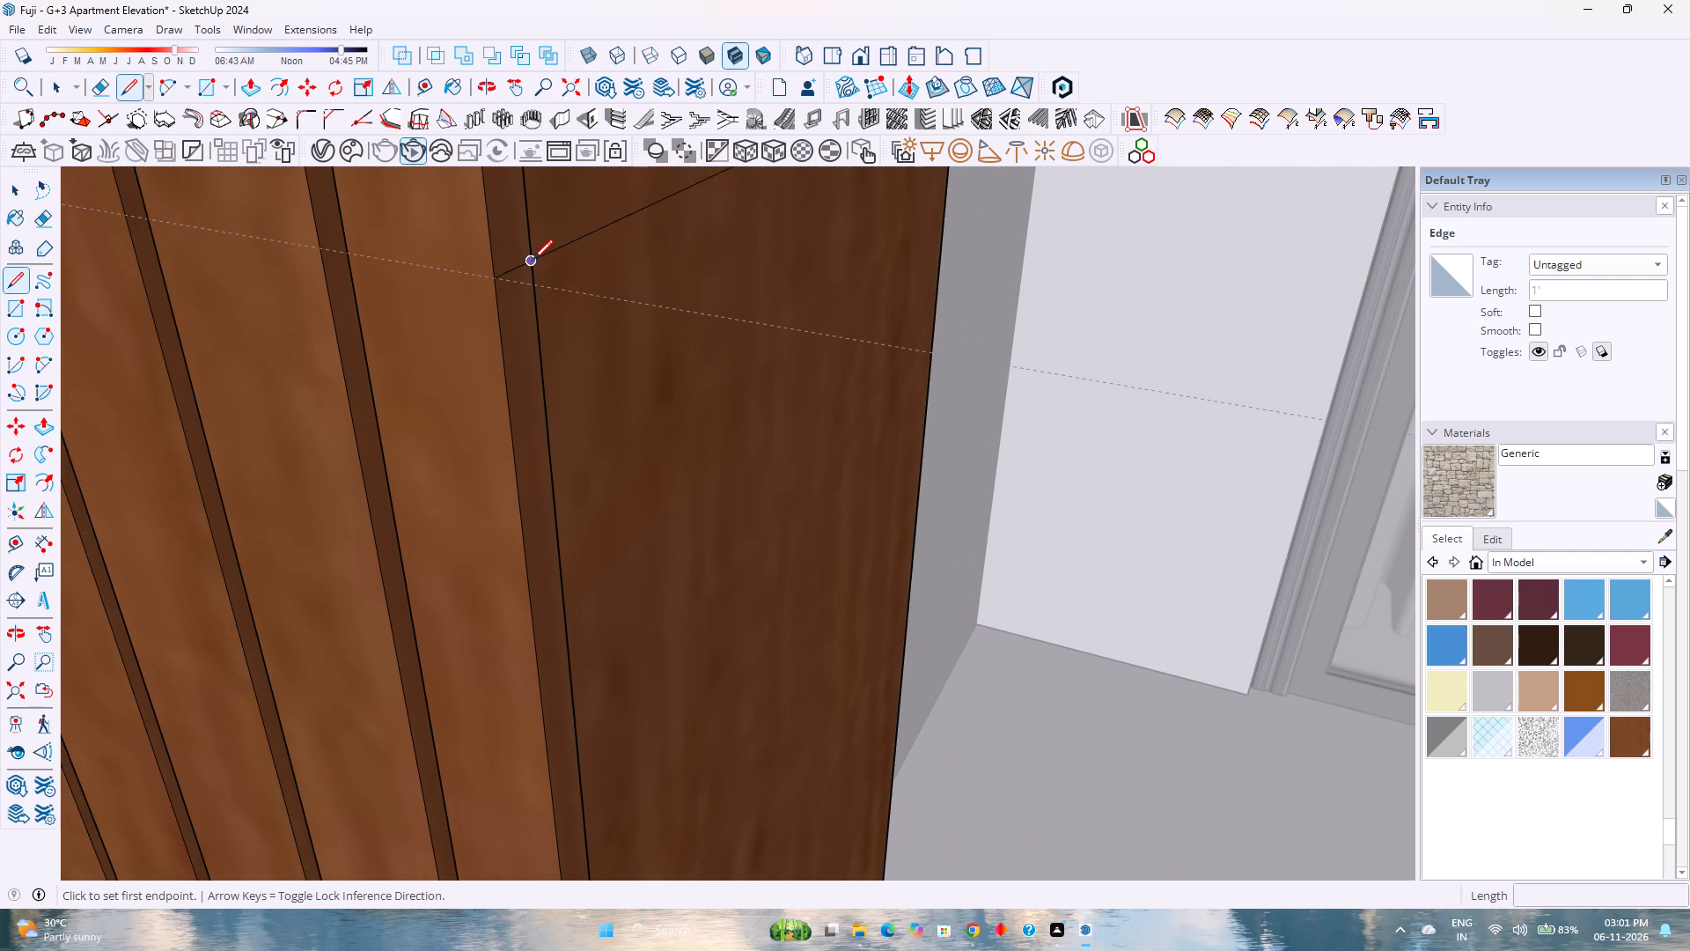
pyautogui.click(535, 258)
pyautogui.scroll(-5, 738, 279)
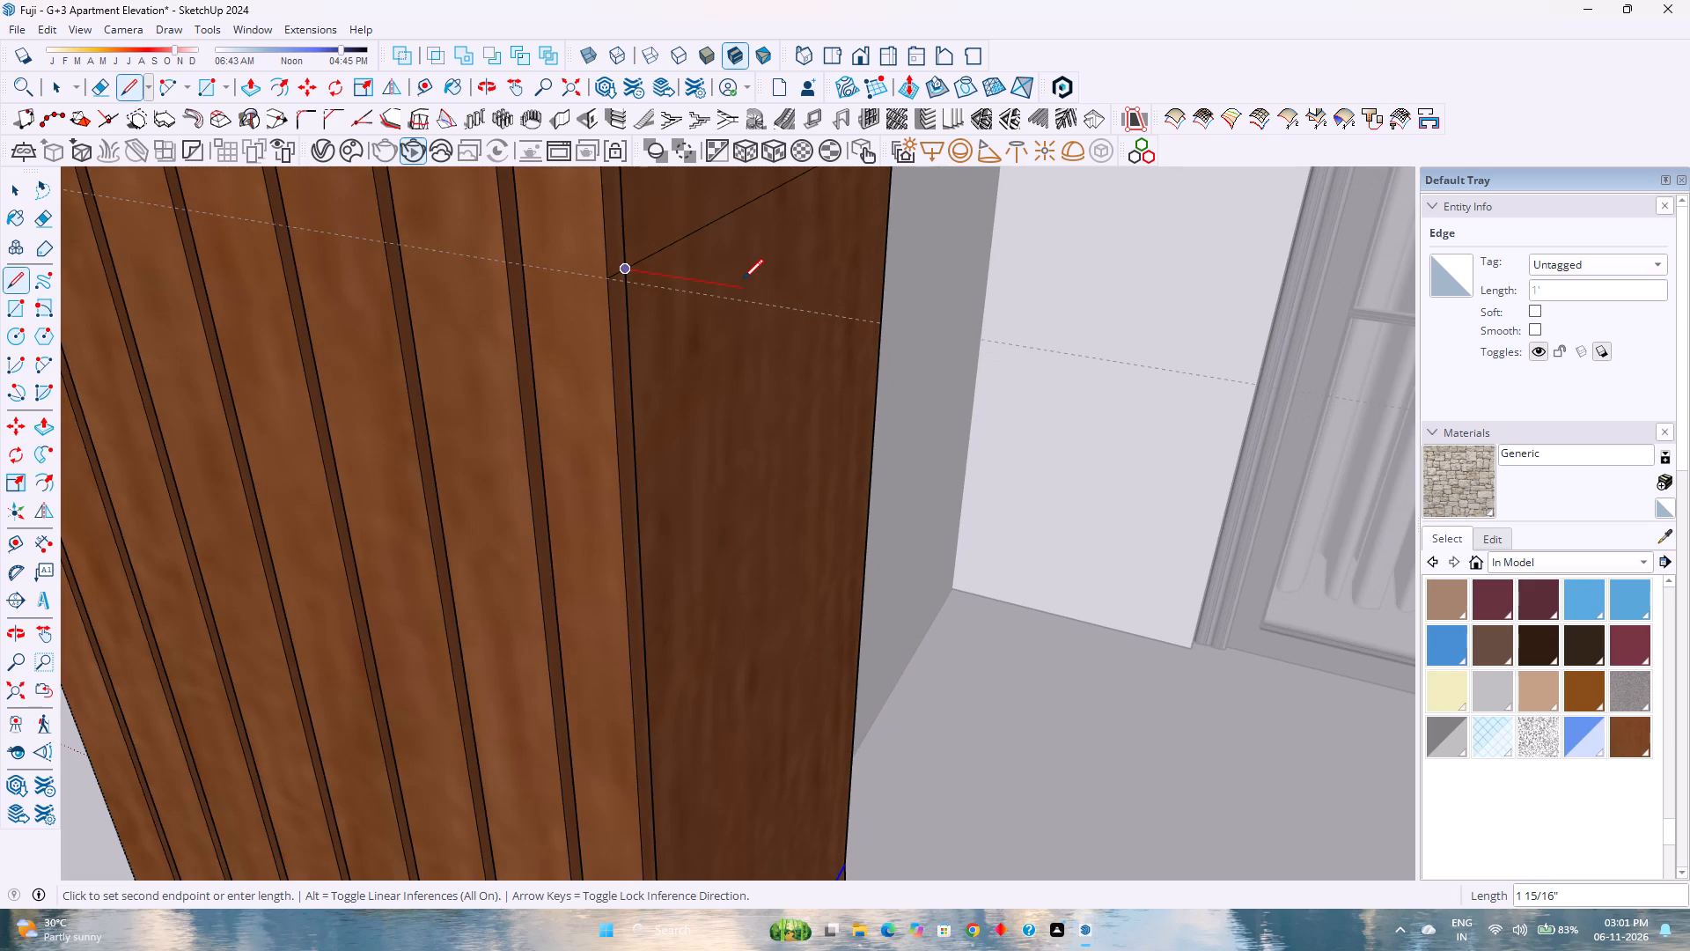
pyautogui.press('Right')
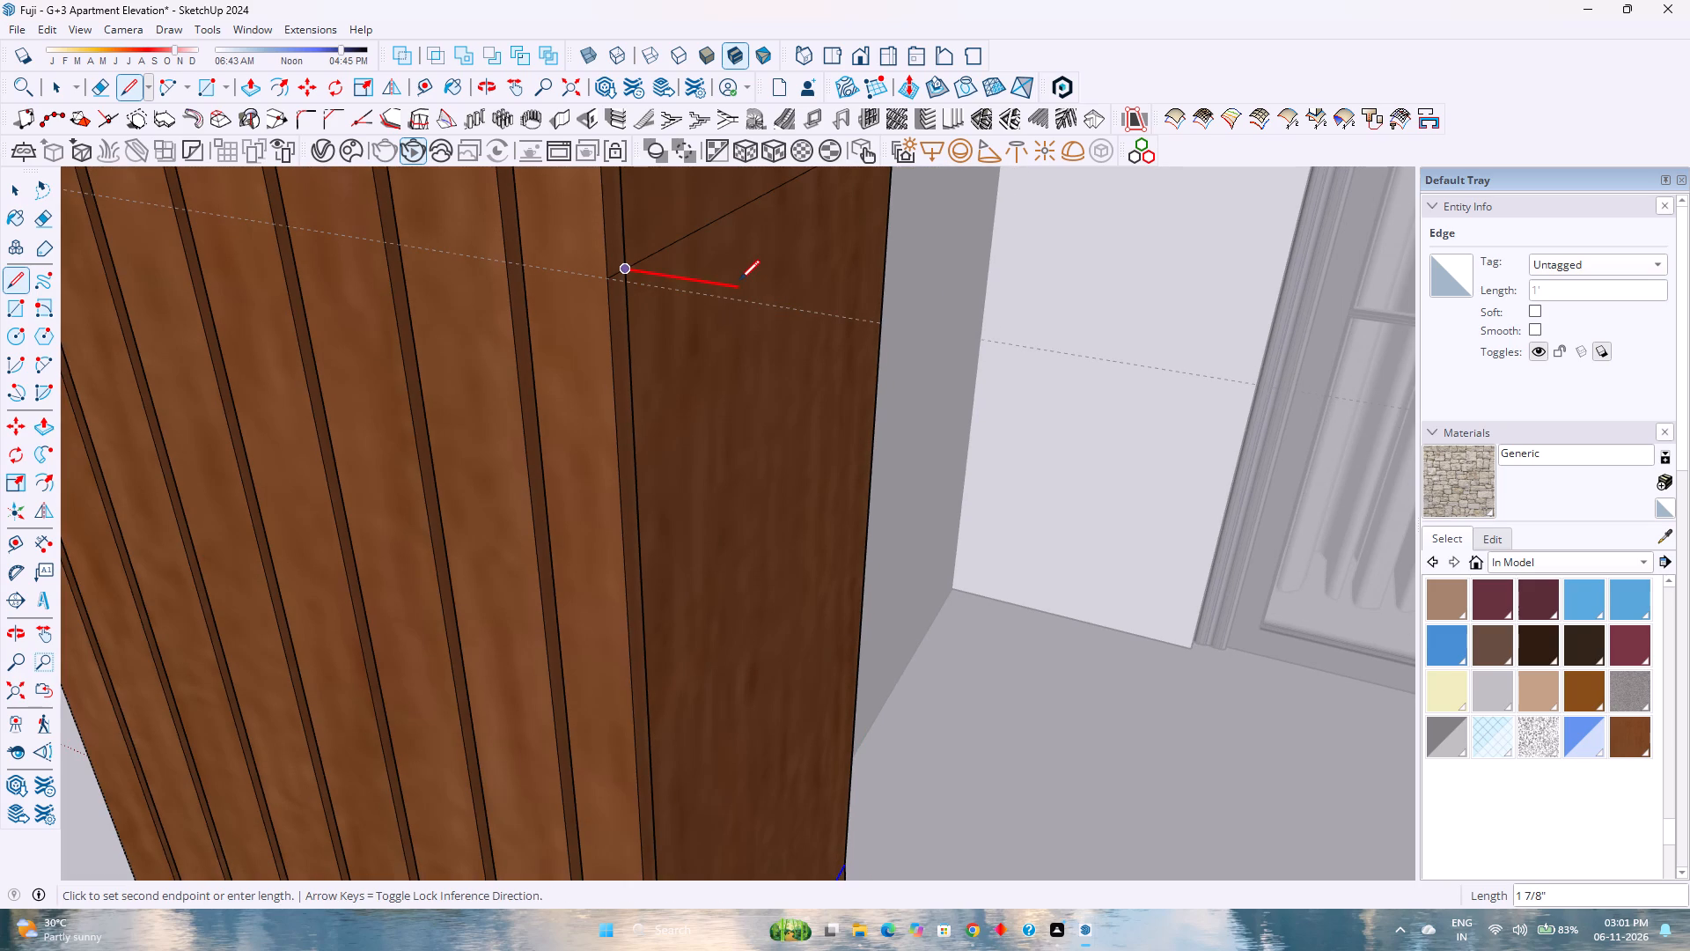
pyautogui.scroll(-13, 739, 280)
pyautogui.scroll(-3, 849, 340)
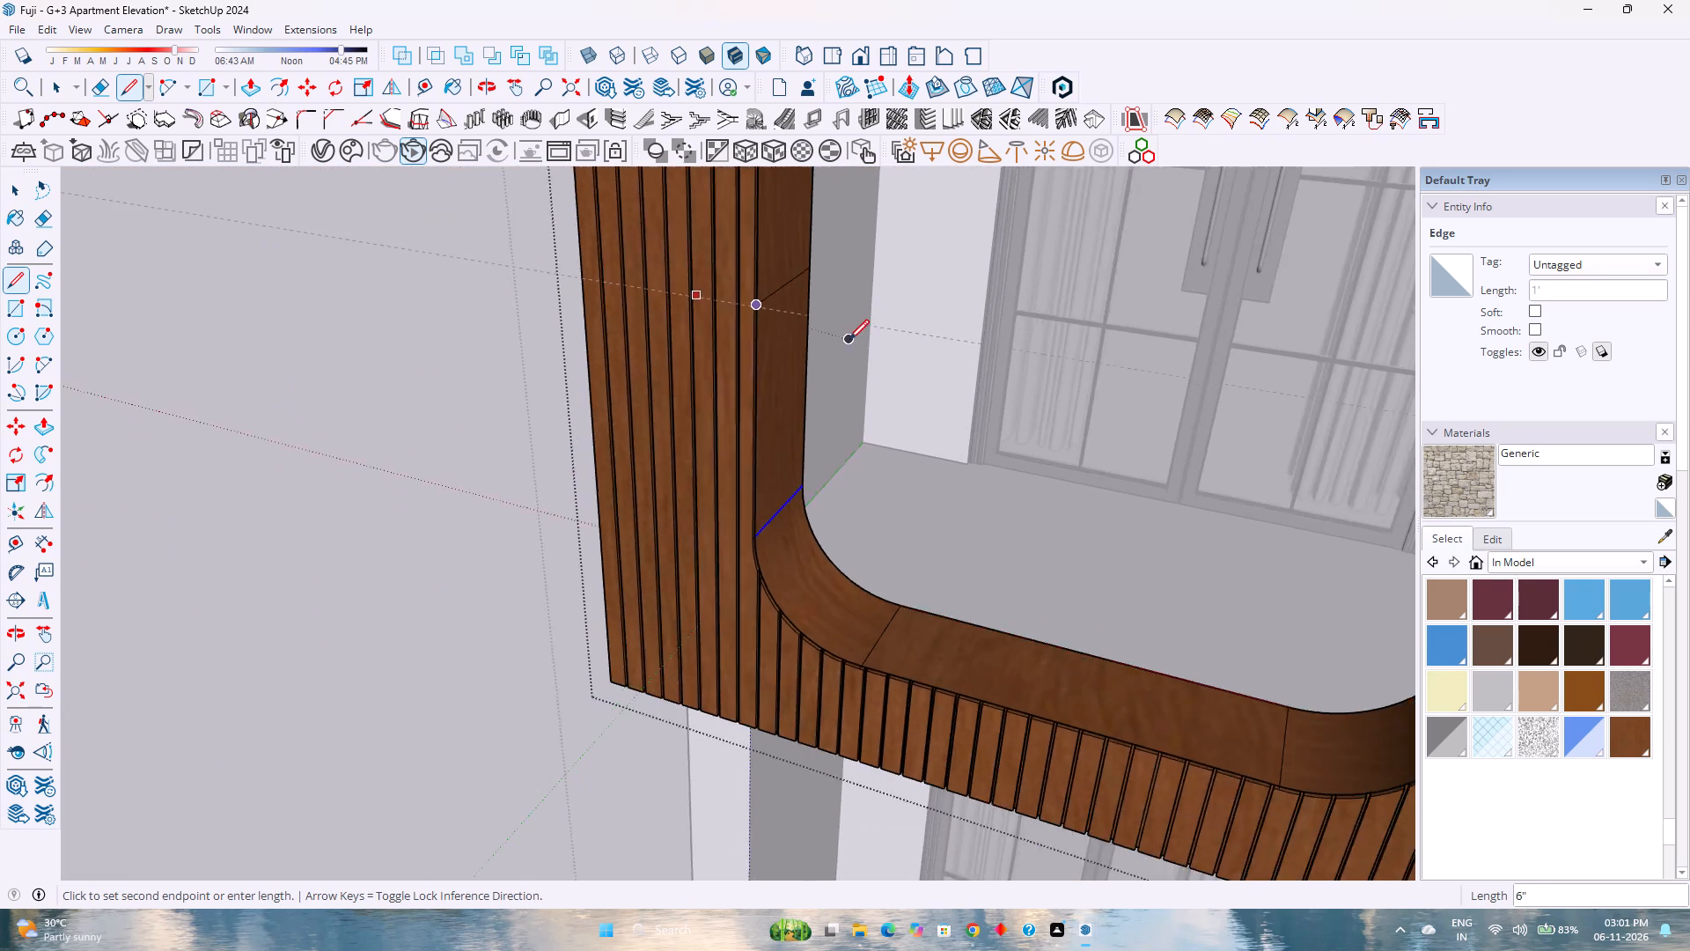
pyautogui.scroll(-1, 849, 340)
pyautogui.scroll(-7, 1046, 346)
pyautogui.scroll(4, 1102, 367)
pyautogui.middleClick(1109, 375)
pyautogui.middleClick(1117, 383)
pyautogui.middleClick(1121, 386)
pyautogui.moveTo(1128, 391); pyautogui.dragTo(1265, 433, button='middle')
pyautogui.middleClick(1265, 433)
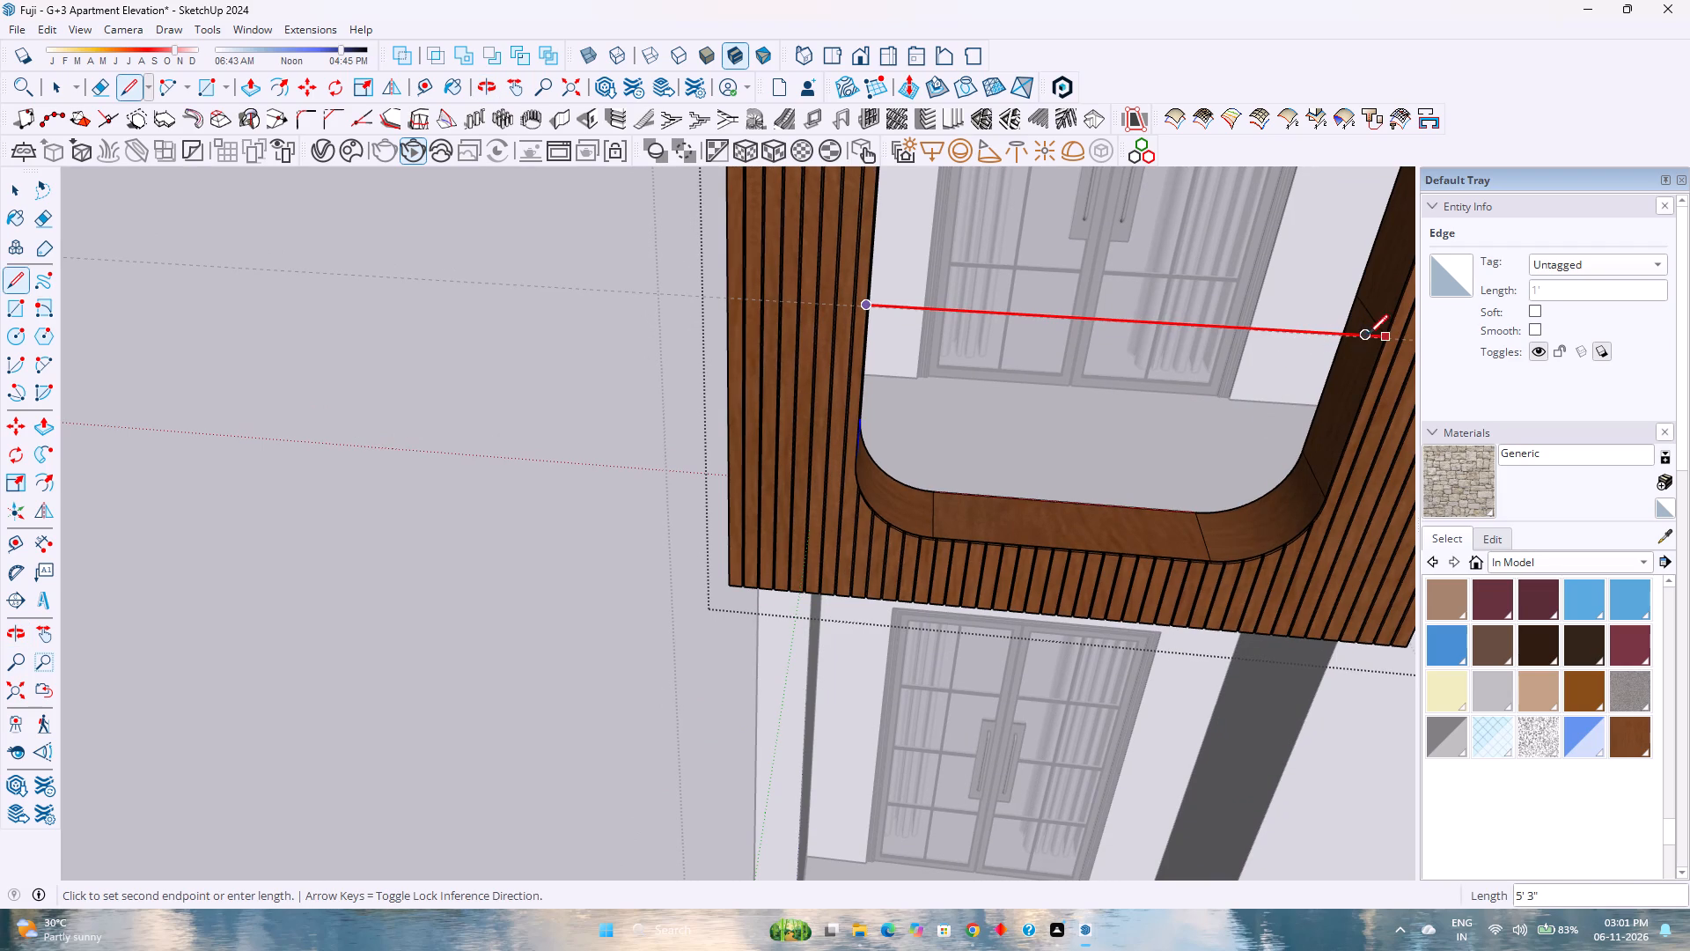
pyautogui.click(1387, 336)
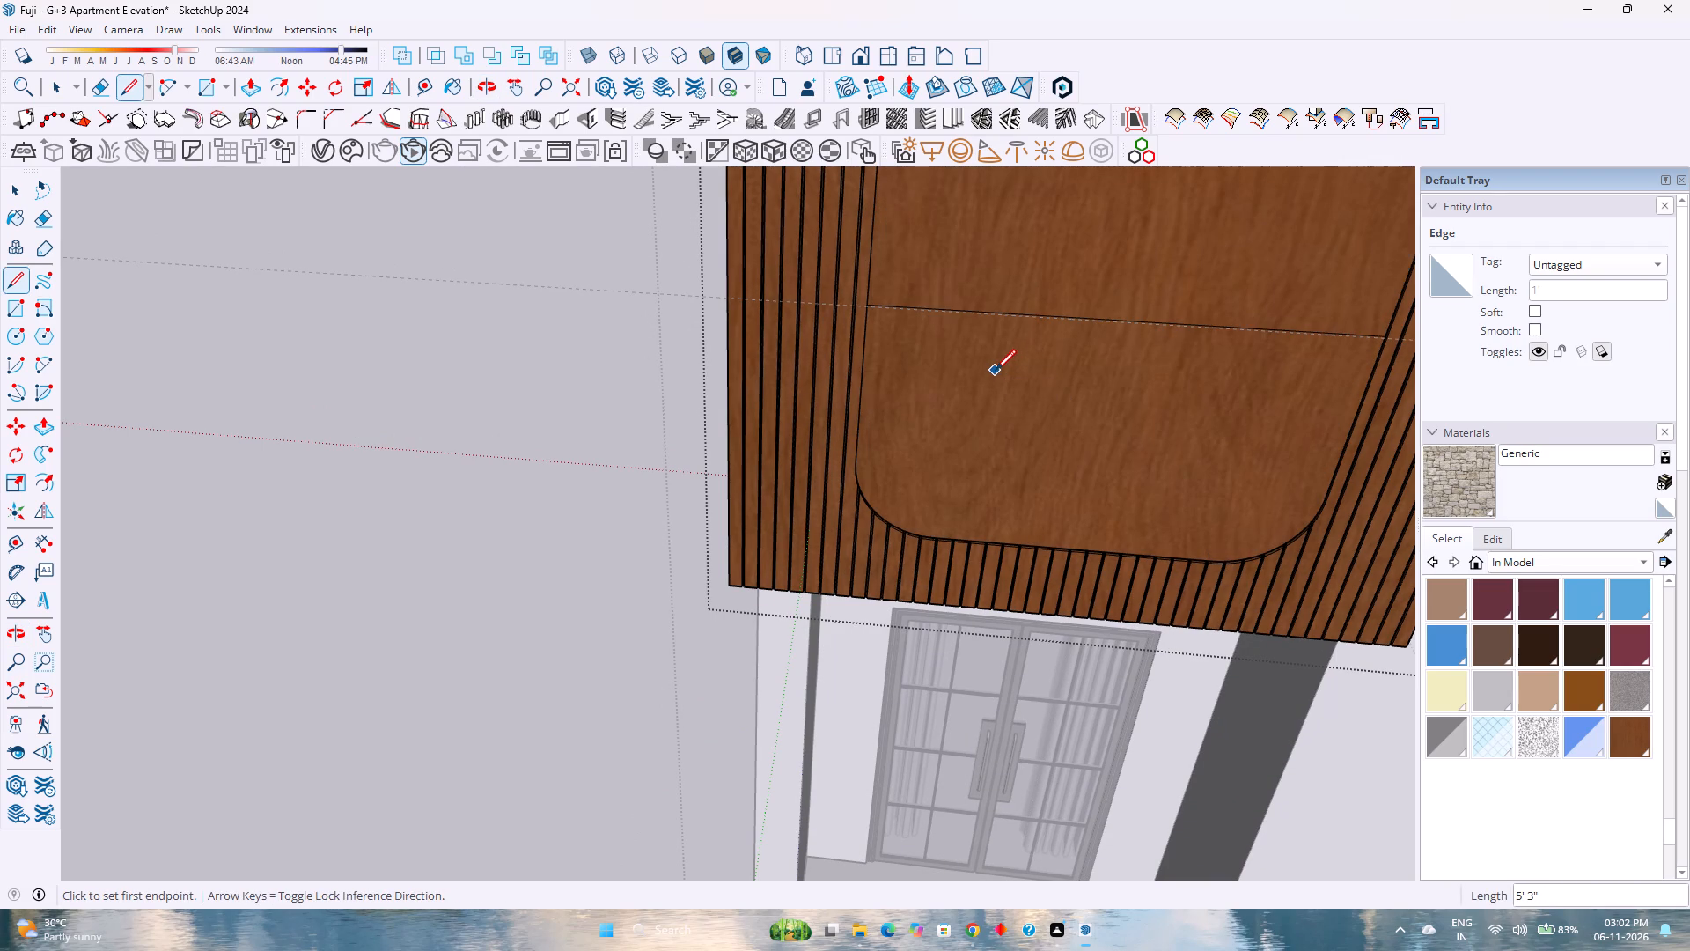
# Delete the face filling the opening above the new line.
pyautogui.press('space')
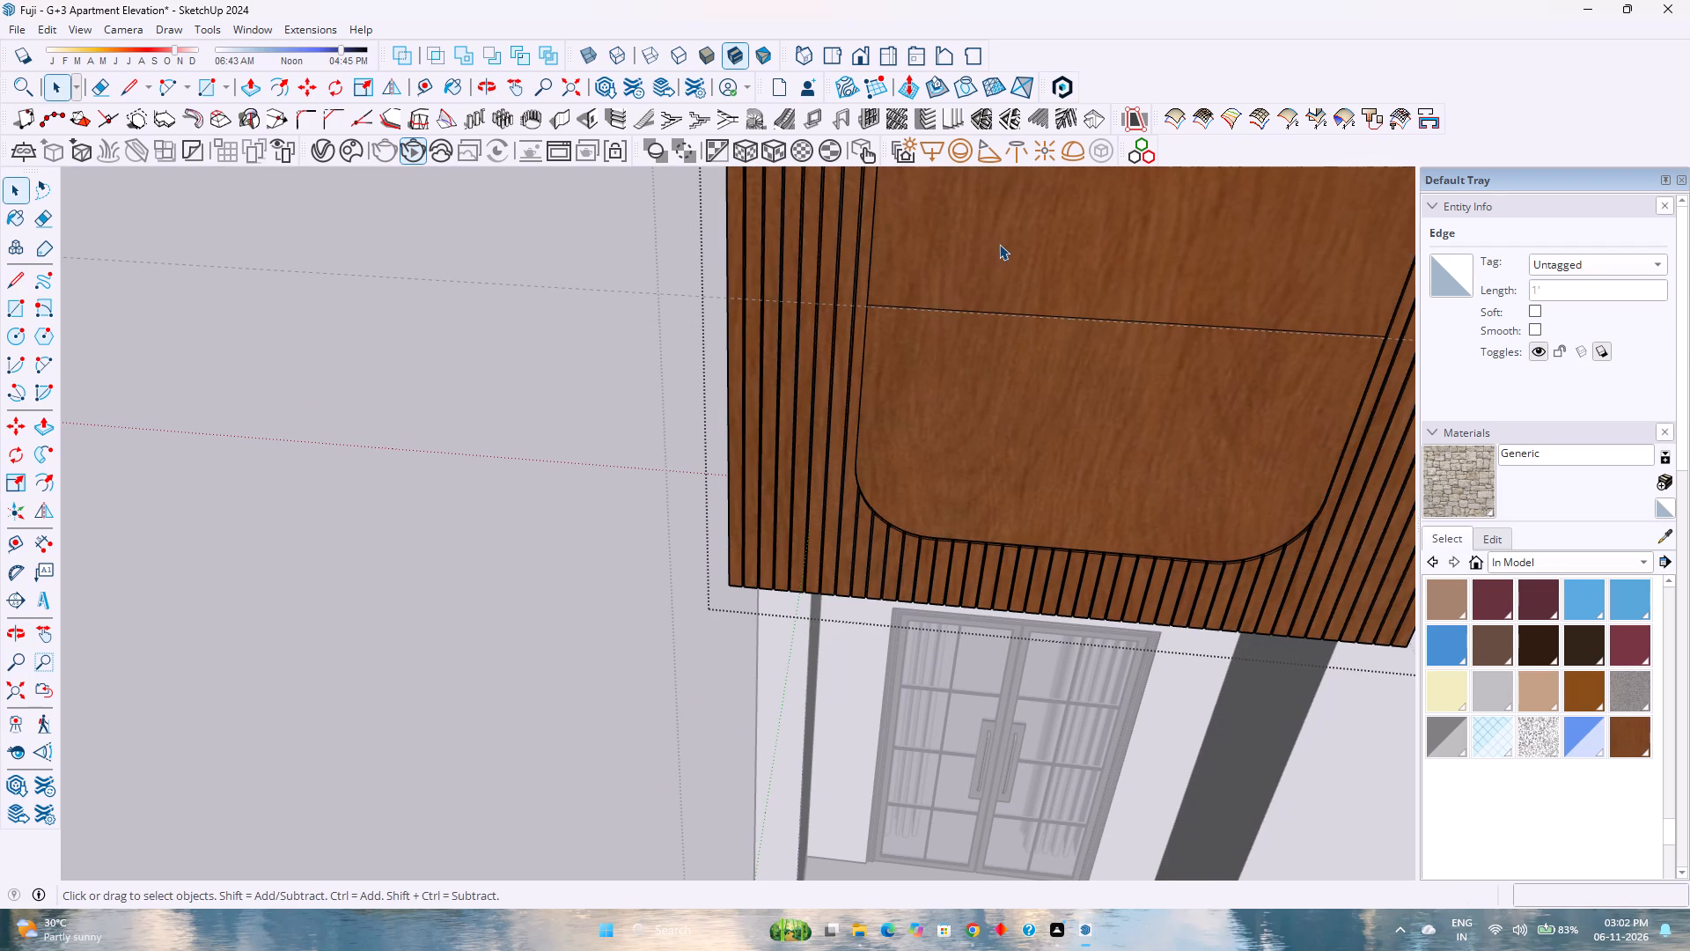
pyautogui.click(999, 244)
pyautogui.press('Delete')
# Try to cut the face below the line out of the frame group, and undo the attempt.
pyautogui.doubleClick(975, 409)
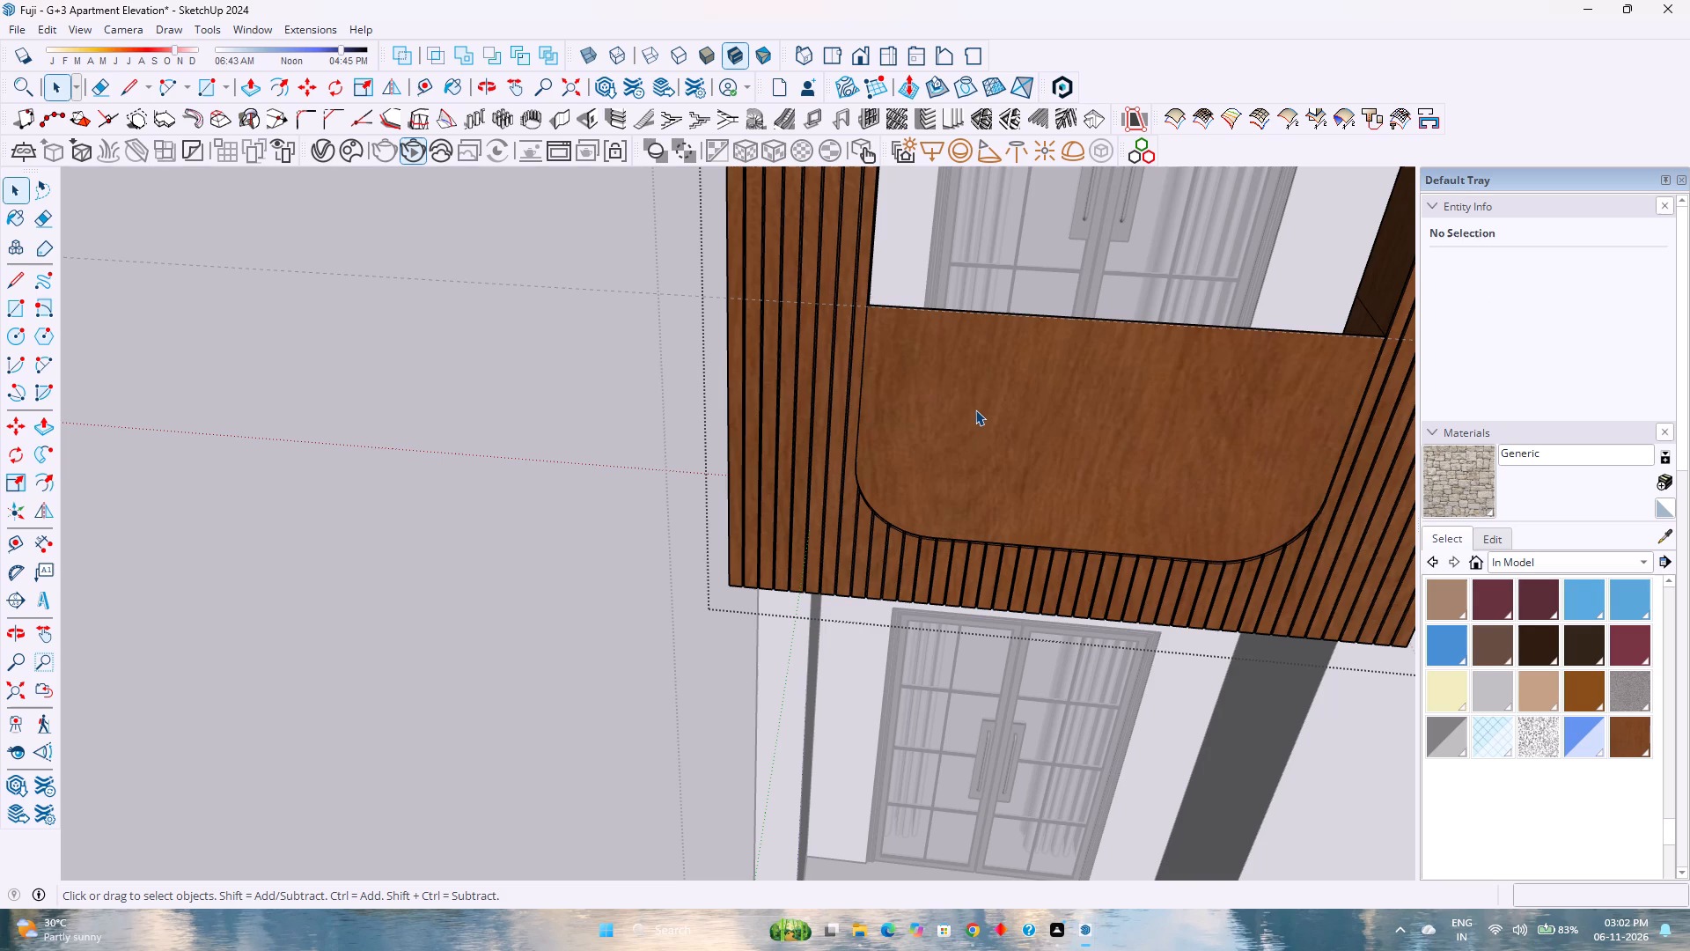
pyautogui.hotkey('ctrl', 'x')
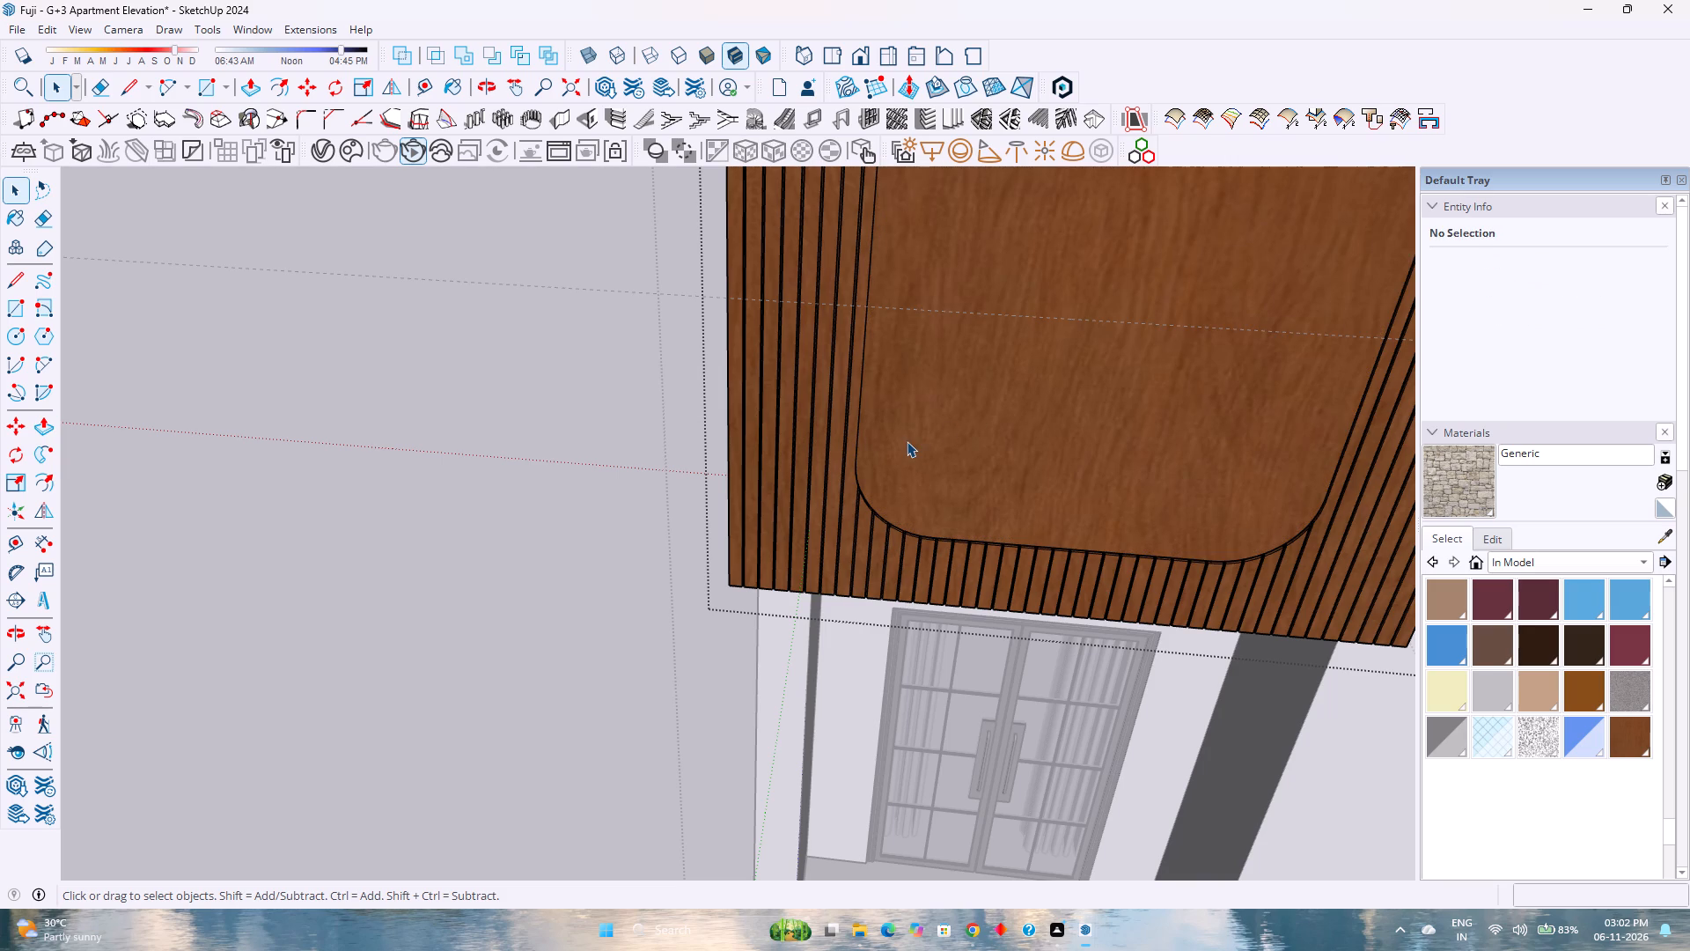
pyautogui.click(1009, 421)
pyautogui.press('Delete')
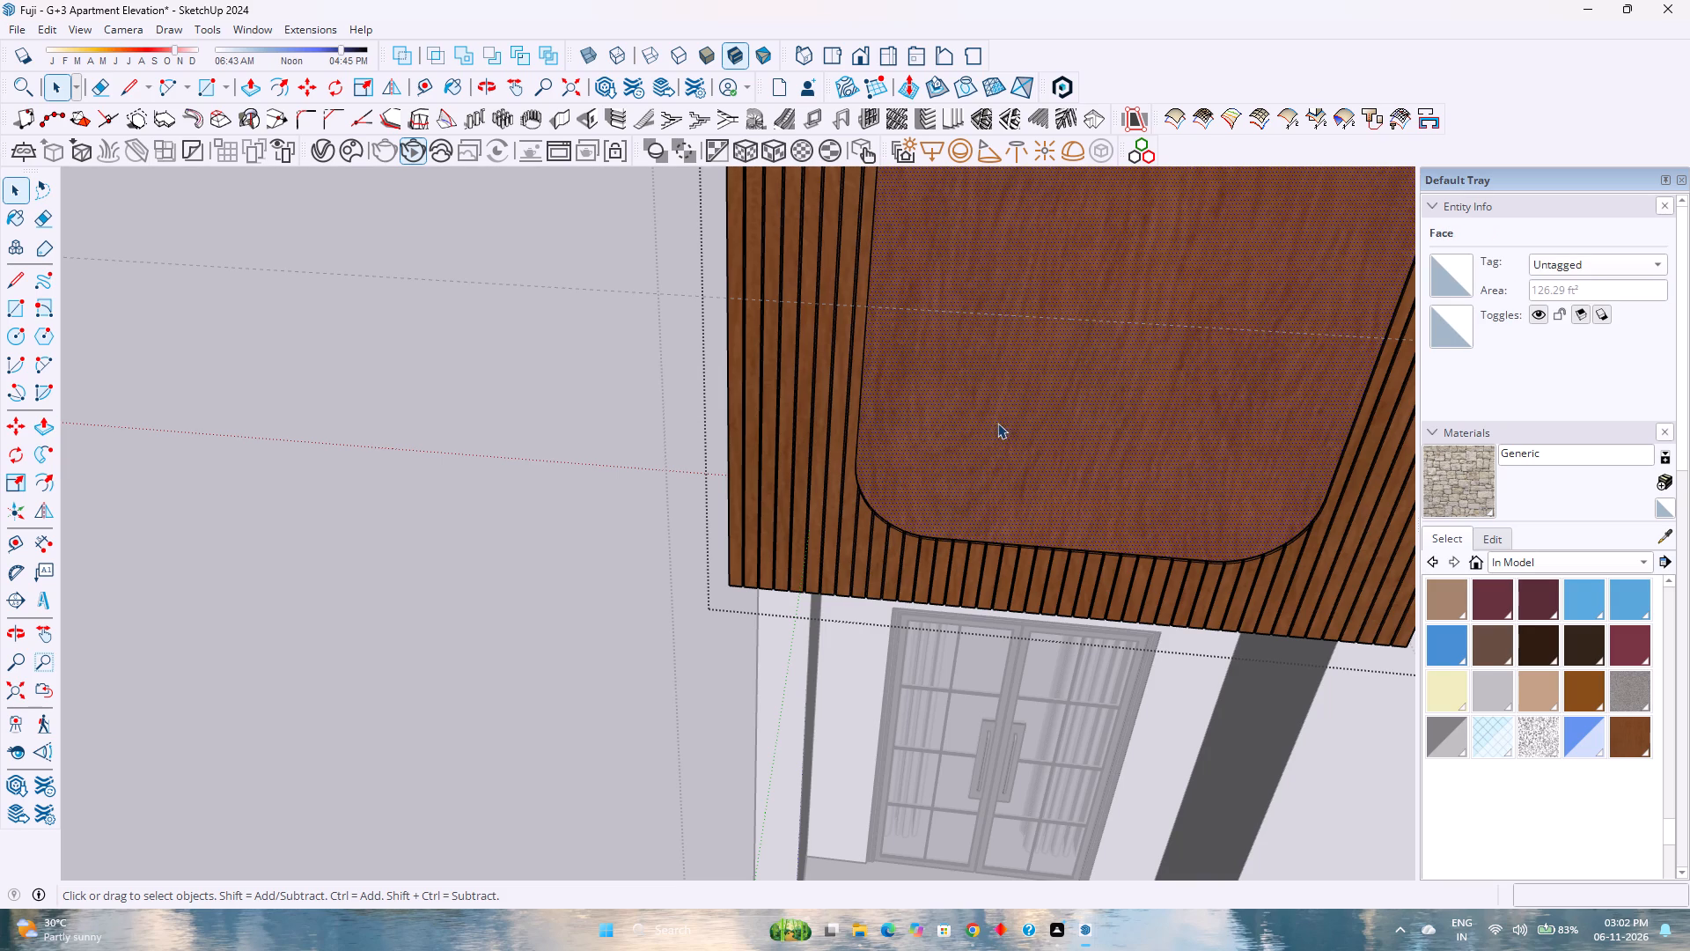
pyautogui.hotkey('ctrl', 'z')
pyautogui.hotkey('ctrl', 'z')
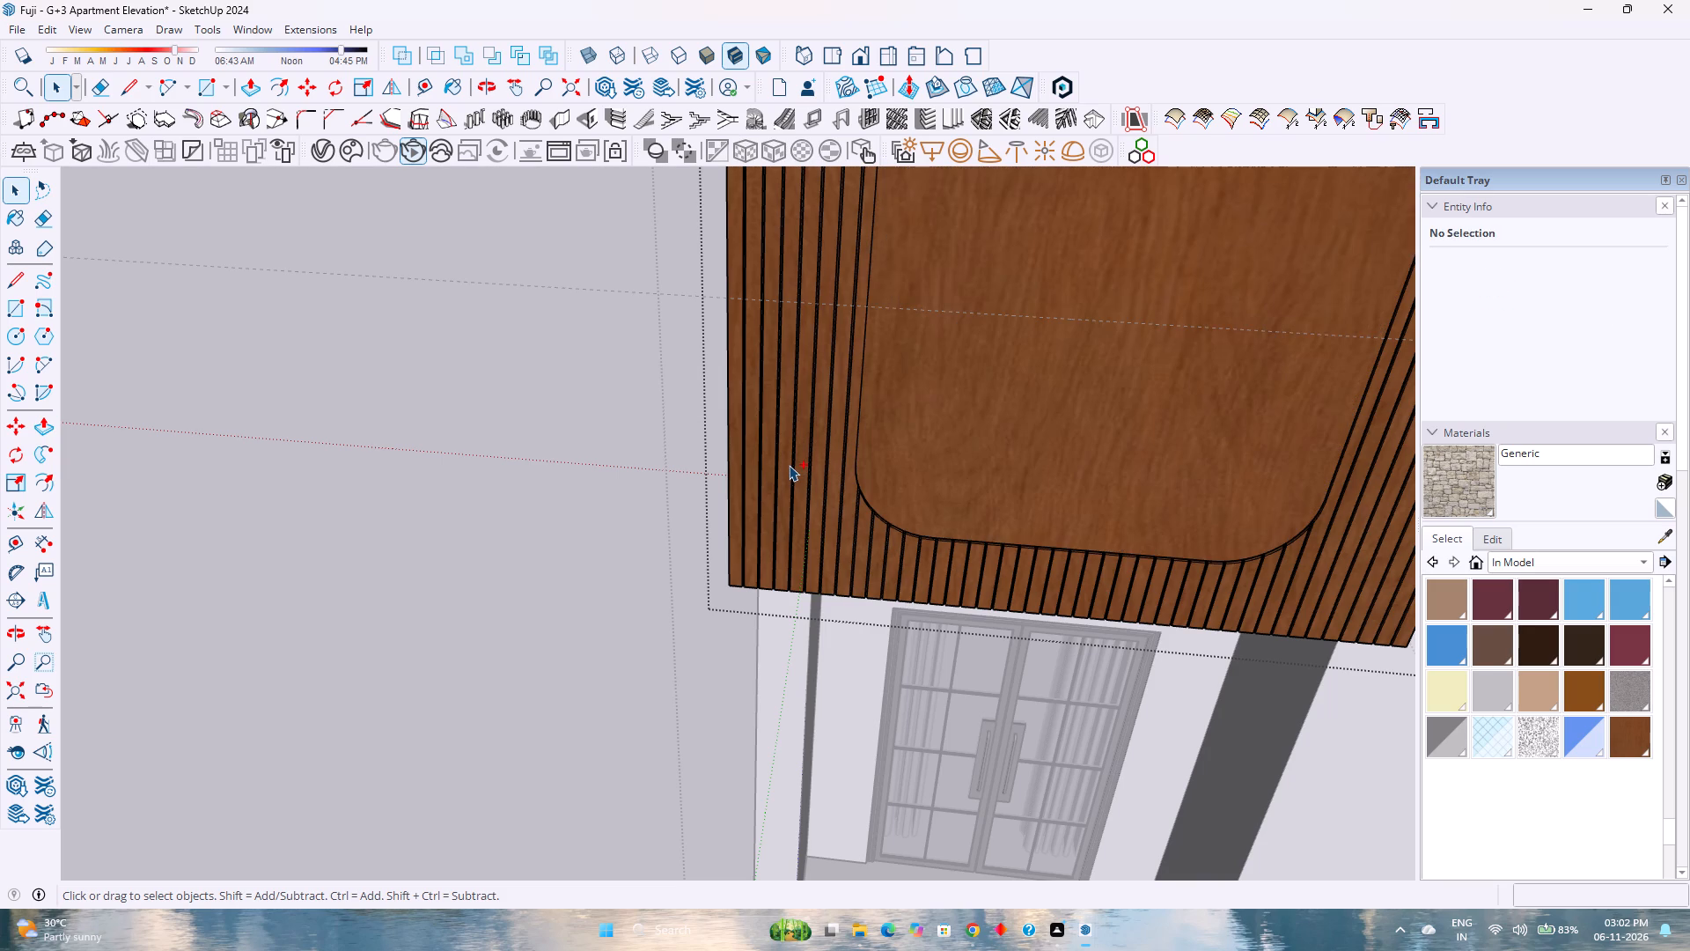
# Copy the rounded face below the line with its edges, and delete the original face and the line from the frame group.
pyautogui.doubleClick(1133, 456)
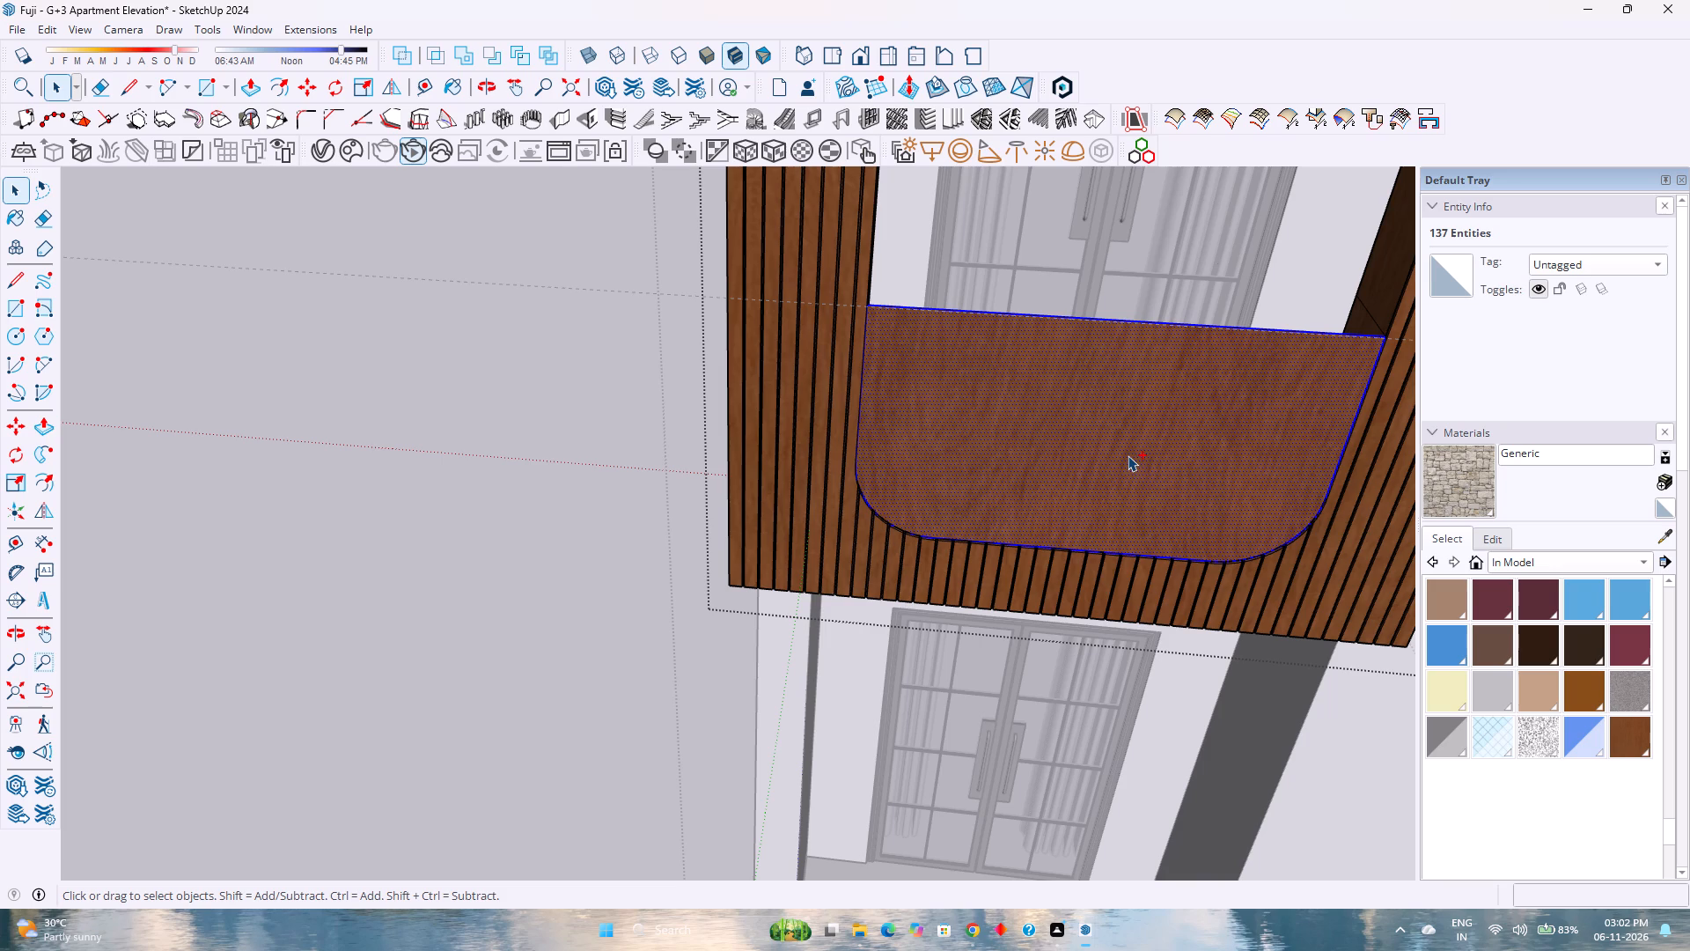
pyautogui.hotkey('ctrl', 'c')
pyautogui.click(1078, 417)
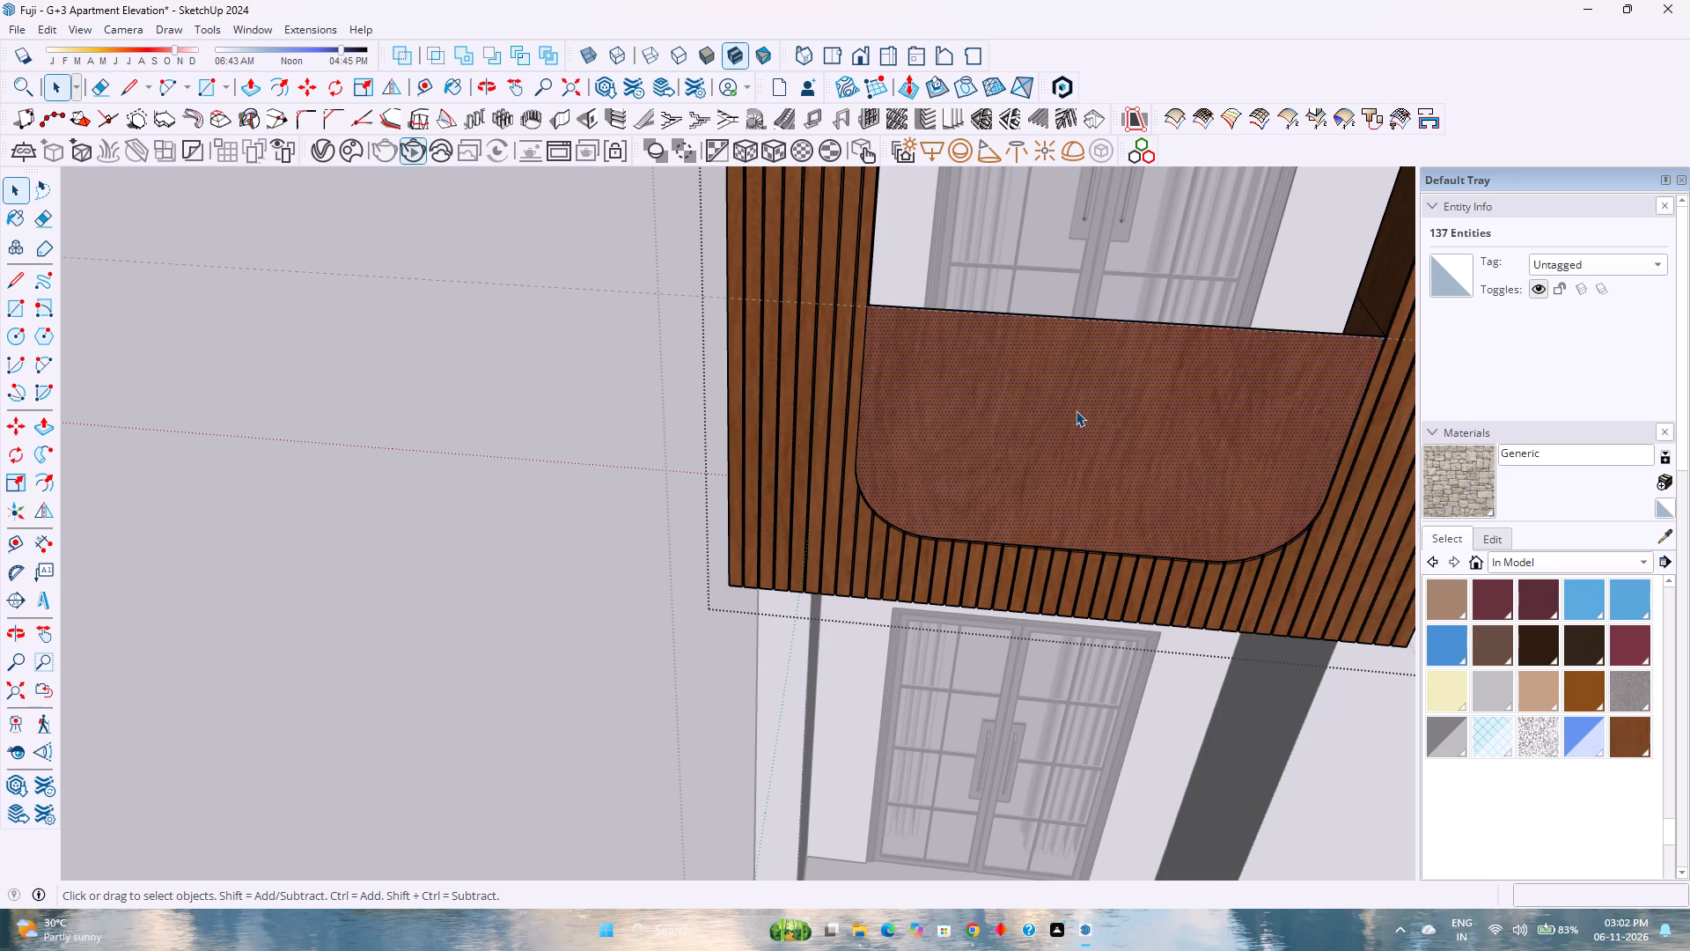
pyautogui.press('Delete')
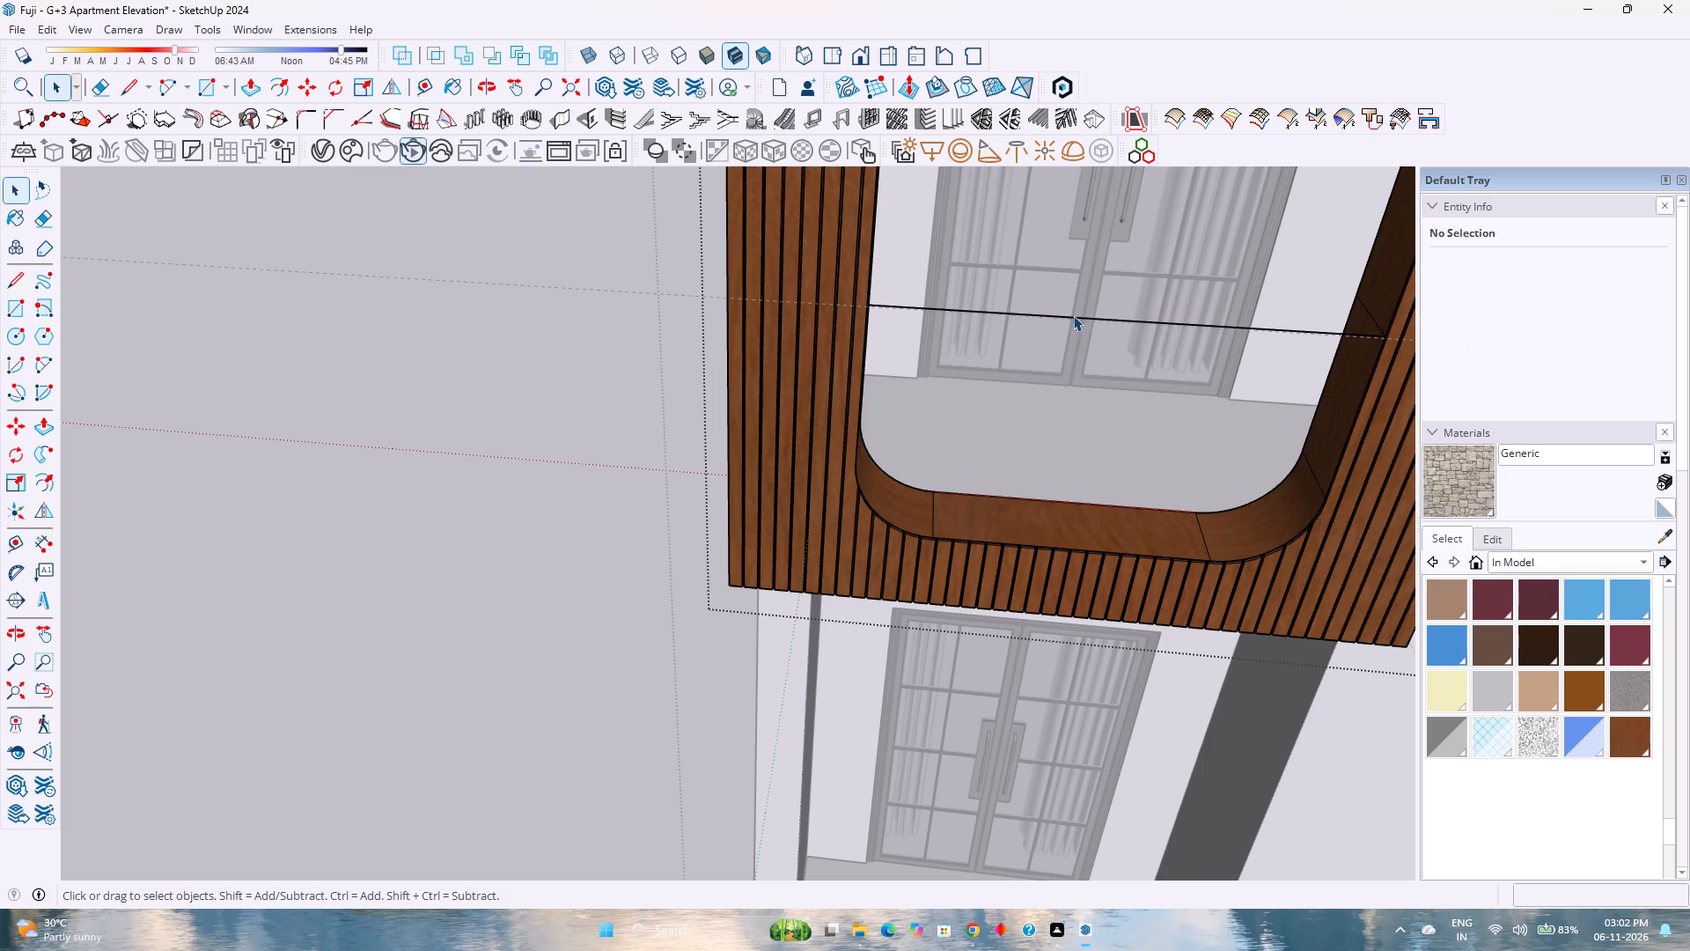
pyautogui.click(1073, 315)
pyautogui.press('Delete')
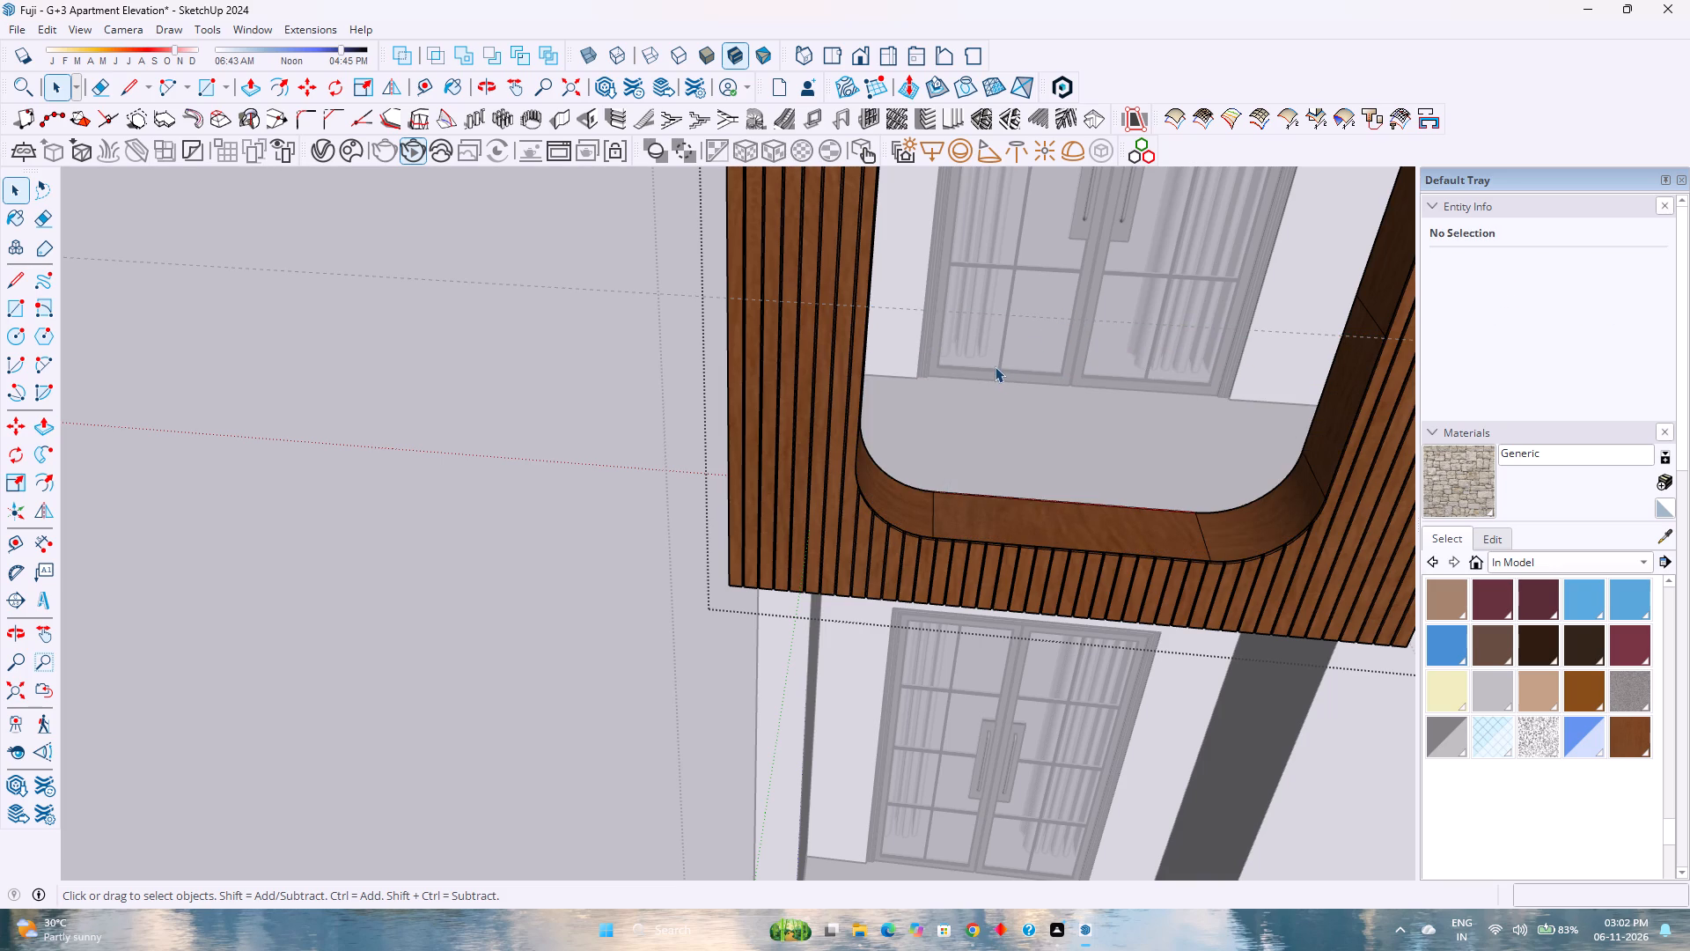
# Leave the frame group and paste the copied rounded face at the lower part of the top-floor balcony opening.
pyautogui.scroll(-8, 904, 512)
pyautogui.keyDown('shift'); pyautogui.middleClick(986, 424); pyautogui.keyUp('shift')
pyautogui.keyDown('shift'); pyautogui.moveTo(981, 427); pyautogui.dragTo(906, 488, button='middle'); pyautogui.keyUp('shift')
pyautogui.keyDown('shift'); pyautogui.moveTo(906, 488); pyautogui.dragTo(780, 586, button='middle'); pyautogui.keyUp('shift')
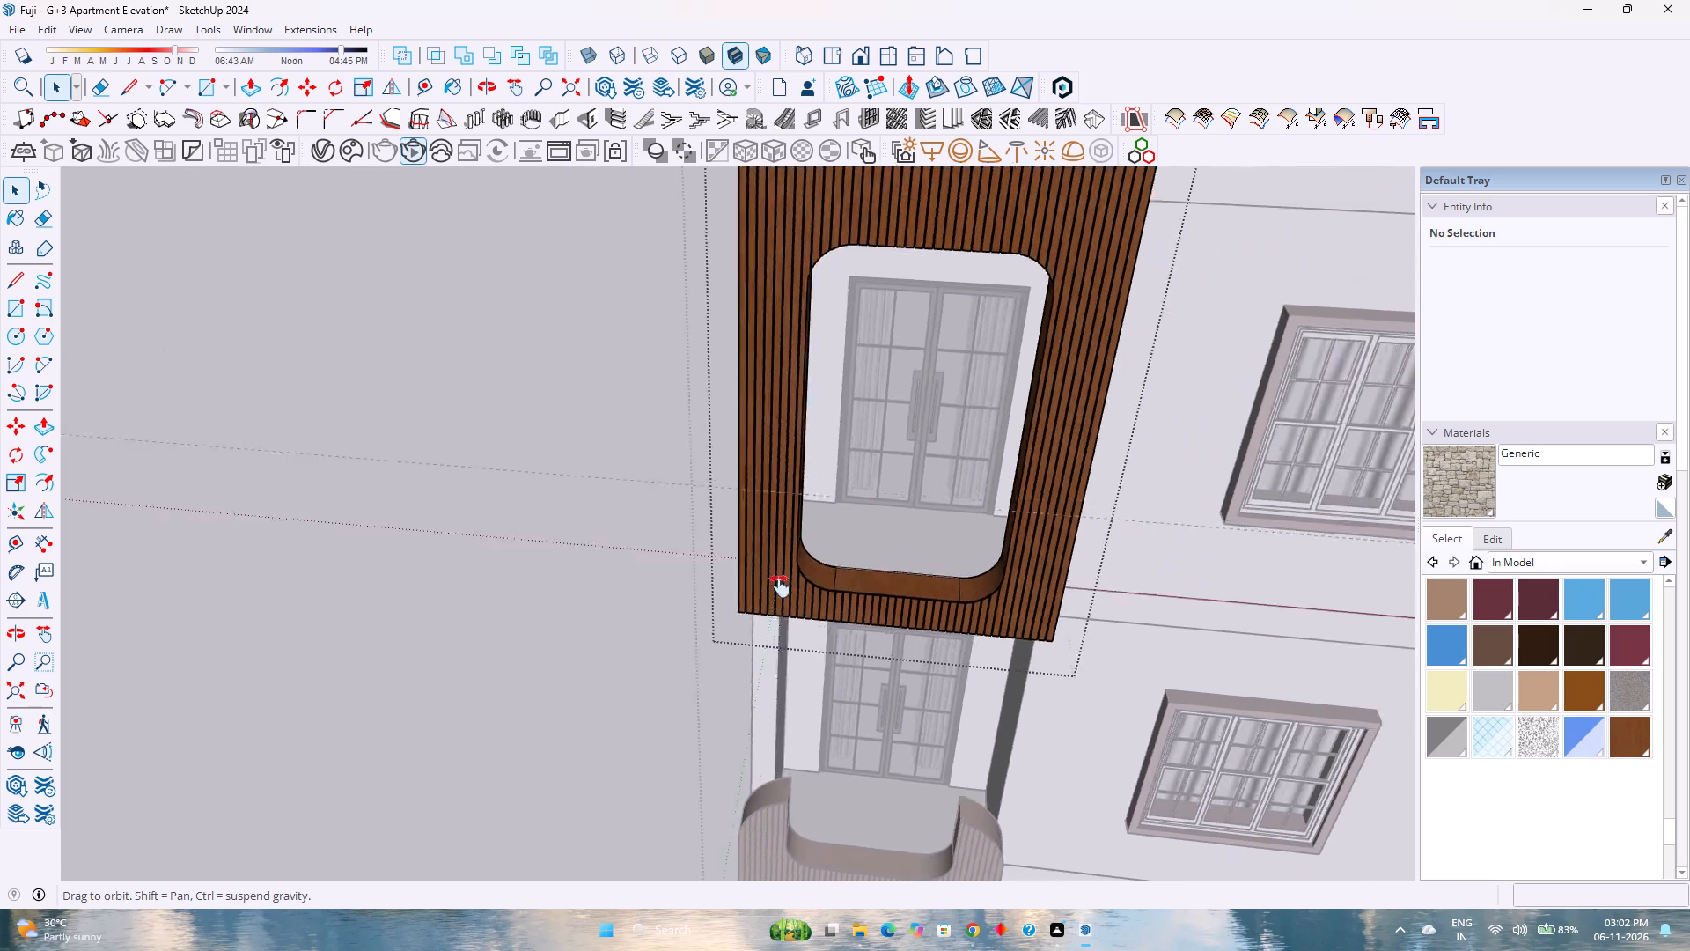
pyautogui.keyDown('shift'); pyautogui.moveTo(780, 586); pyautogui.dragTo(659, 656, button='middle'); pyautogui.keyUp('shift')
pyautogui.press('Escape')
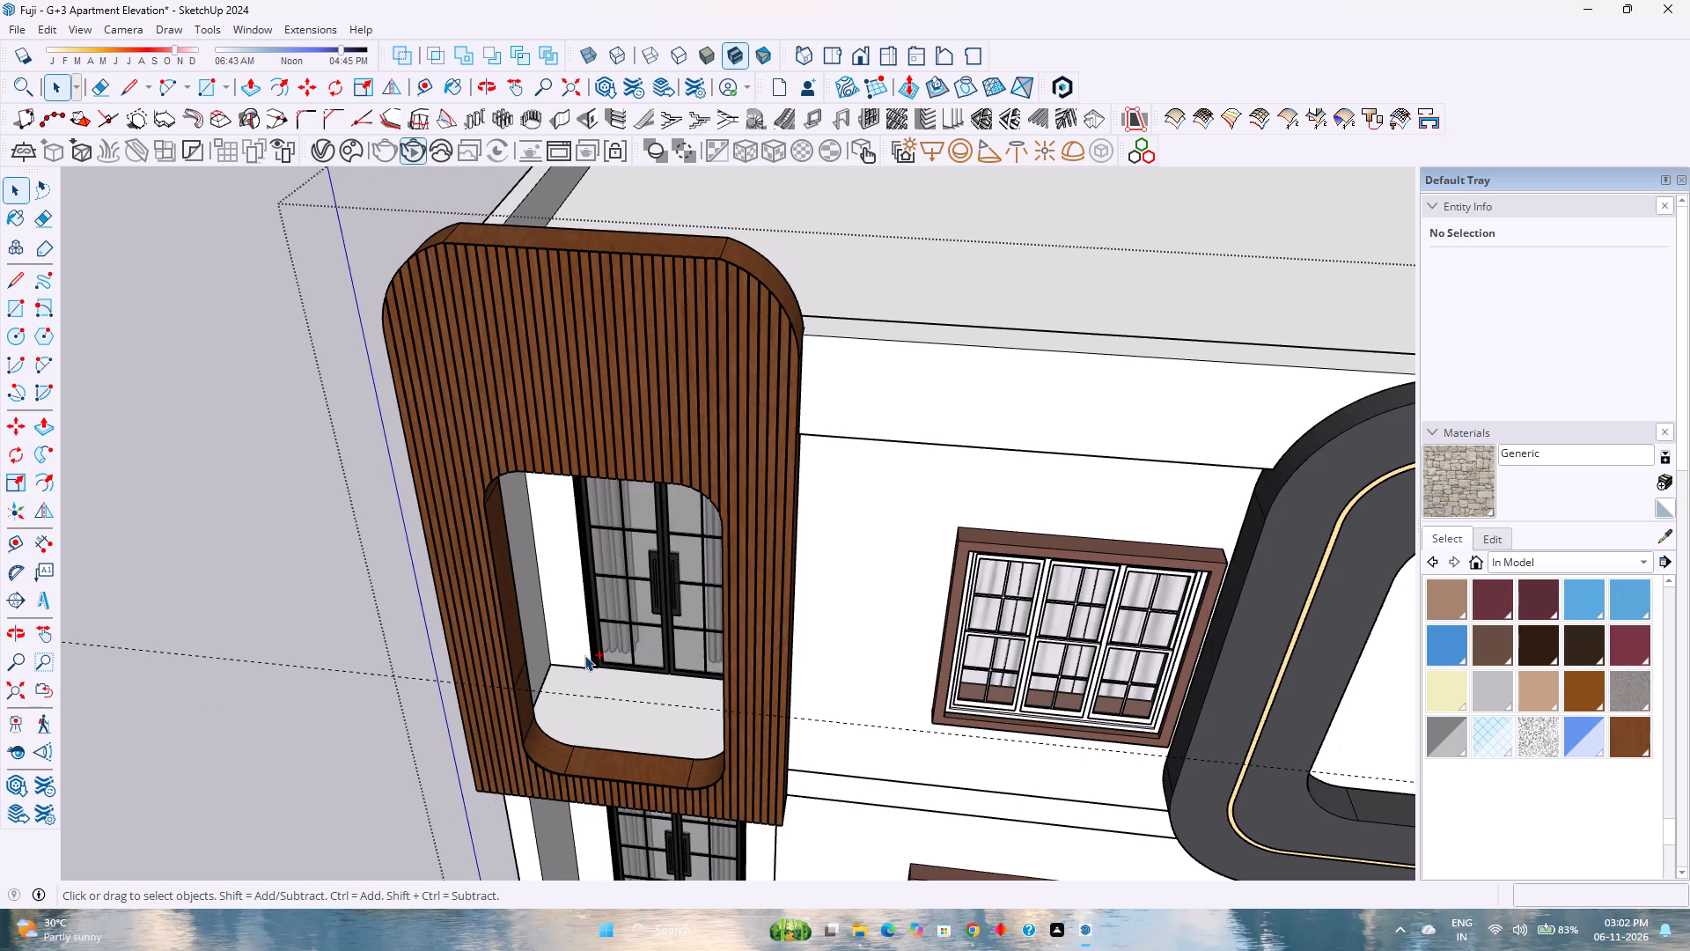
pyautogui.hotkey('ctrl', 'v')
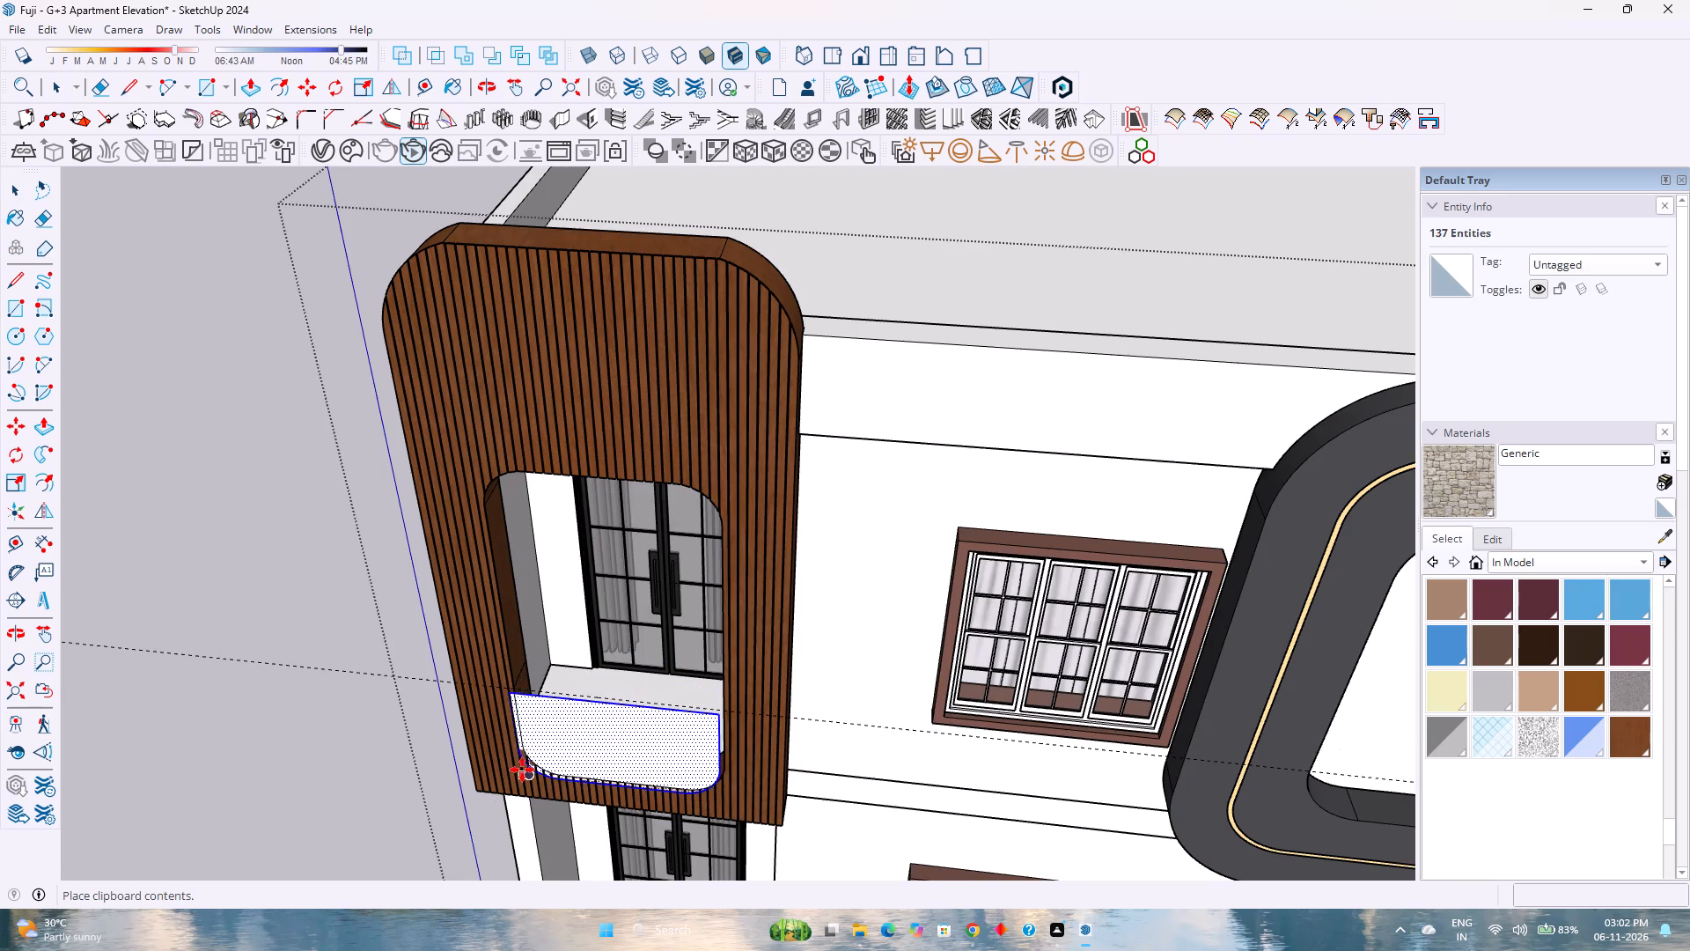
pyautogui.click(531, 763)
# Move the pasted face by its upper corner onto the opening's inner front edge at the guide height.
pyautogui.scroll(5, 525, 707)
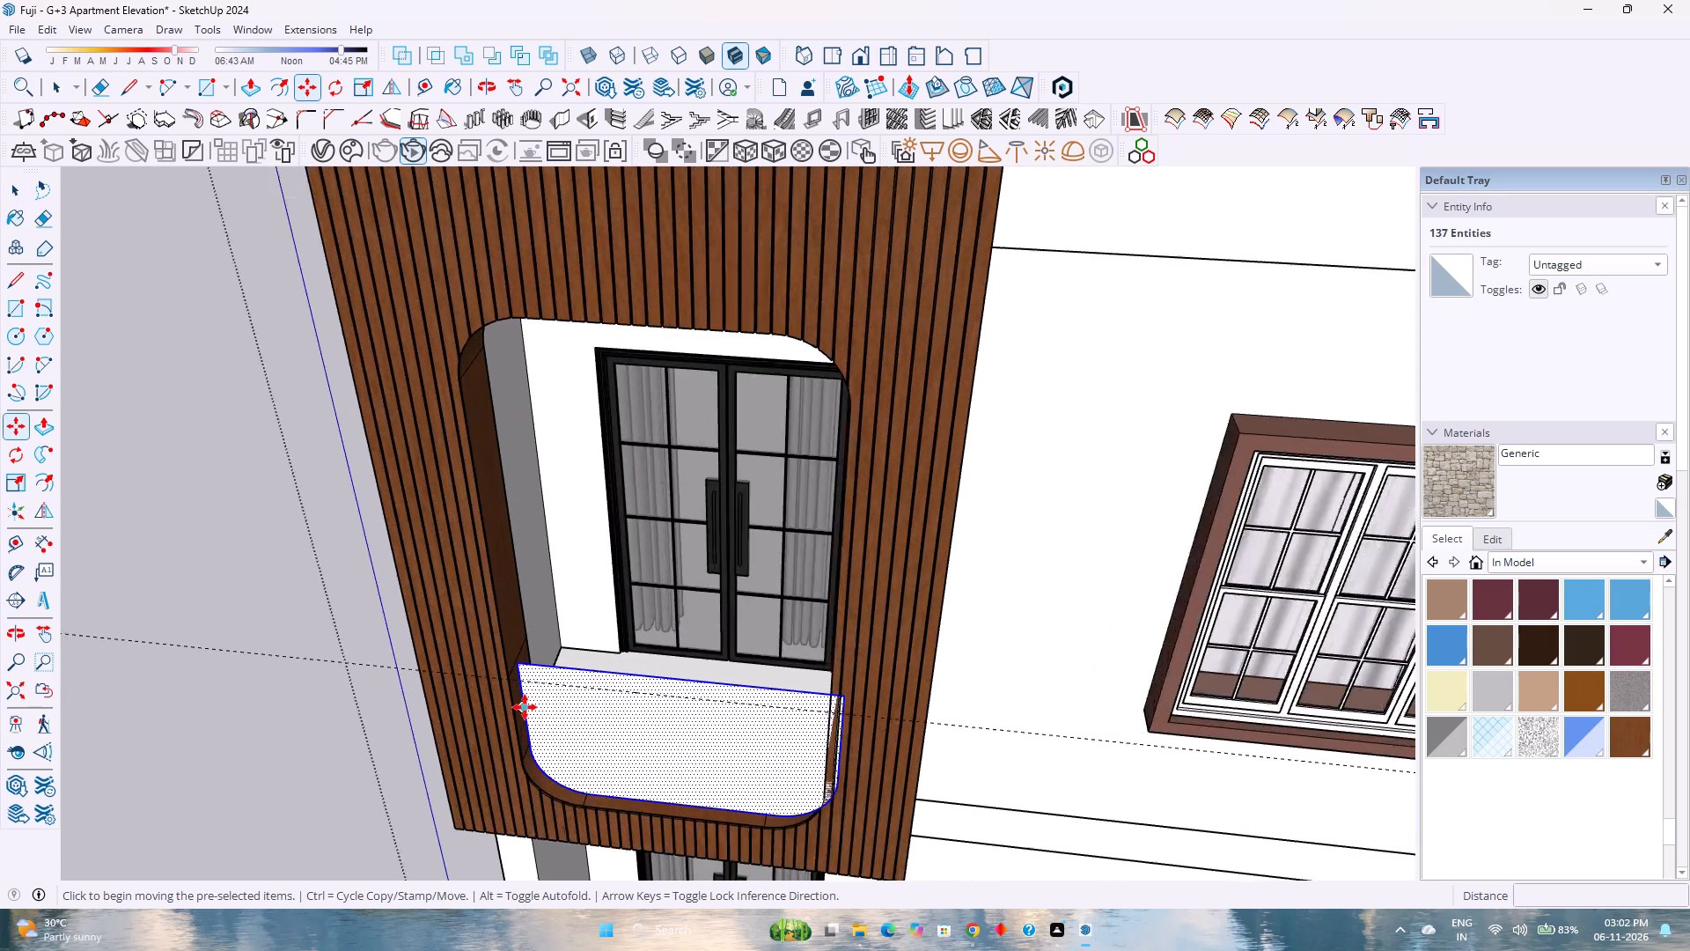
pyautogui.scroll(6, 525, 707)
pyautogui.click(512, 616)
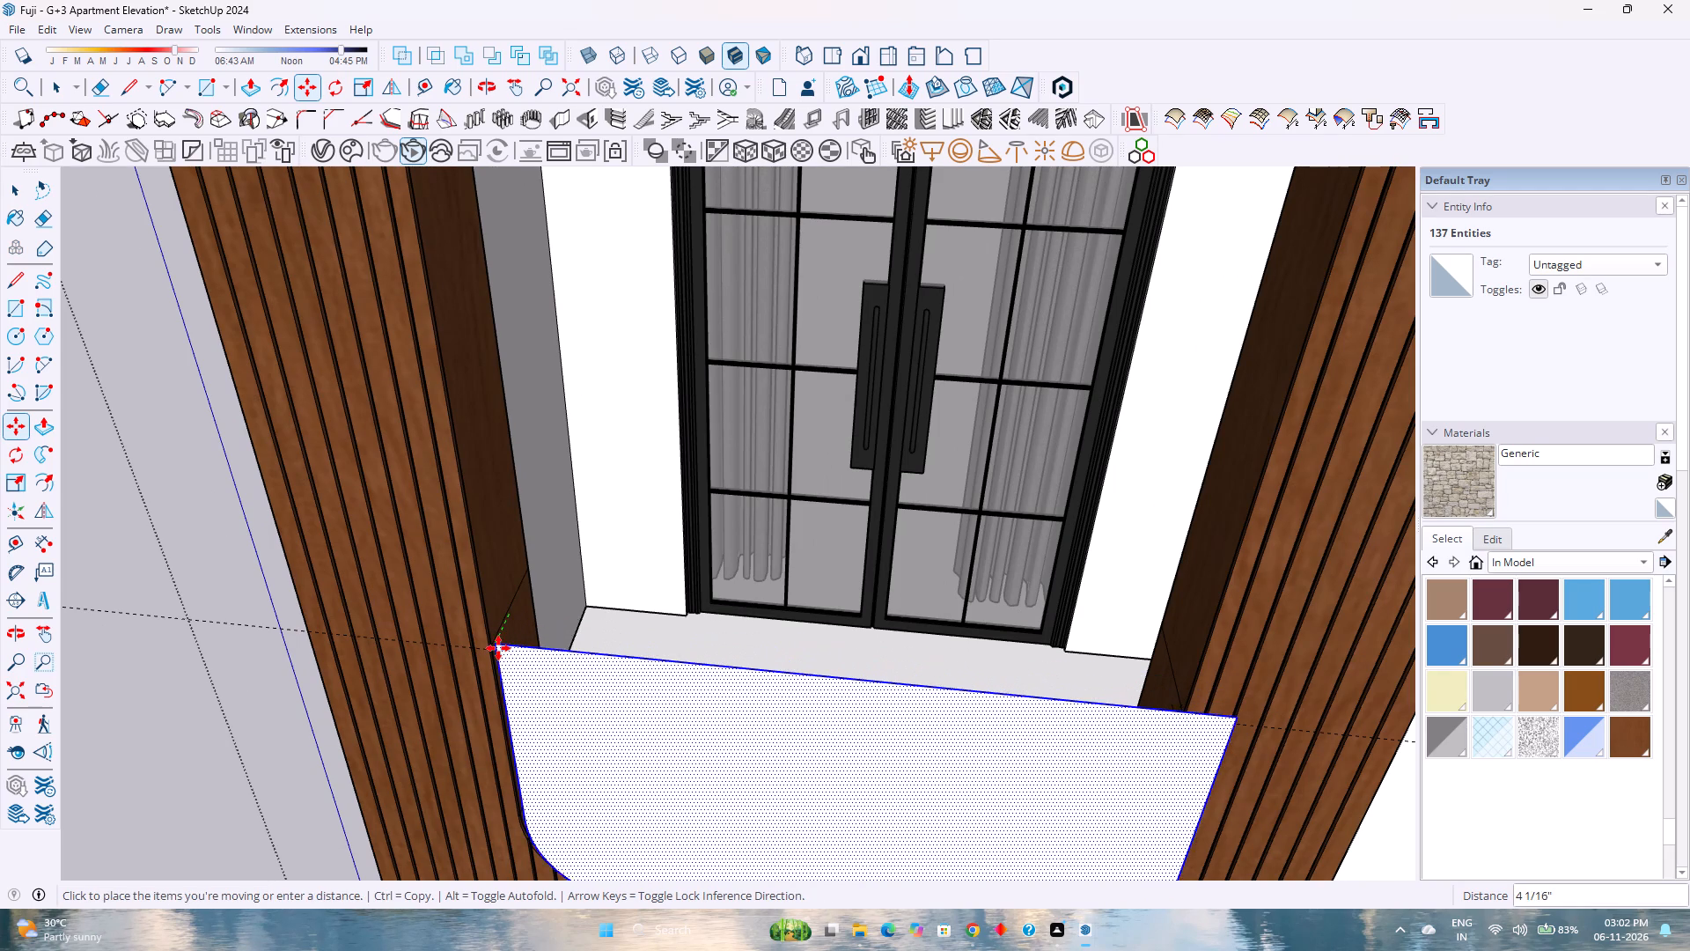
pyautogui.scroll(20, 496, 651)
pyautogui.scroll(1, 496, 651)
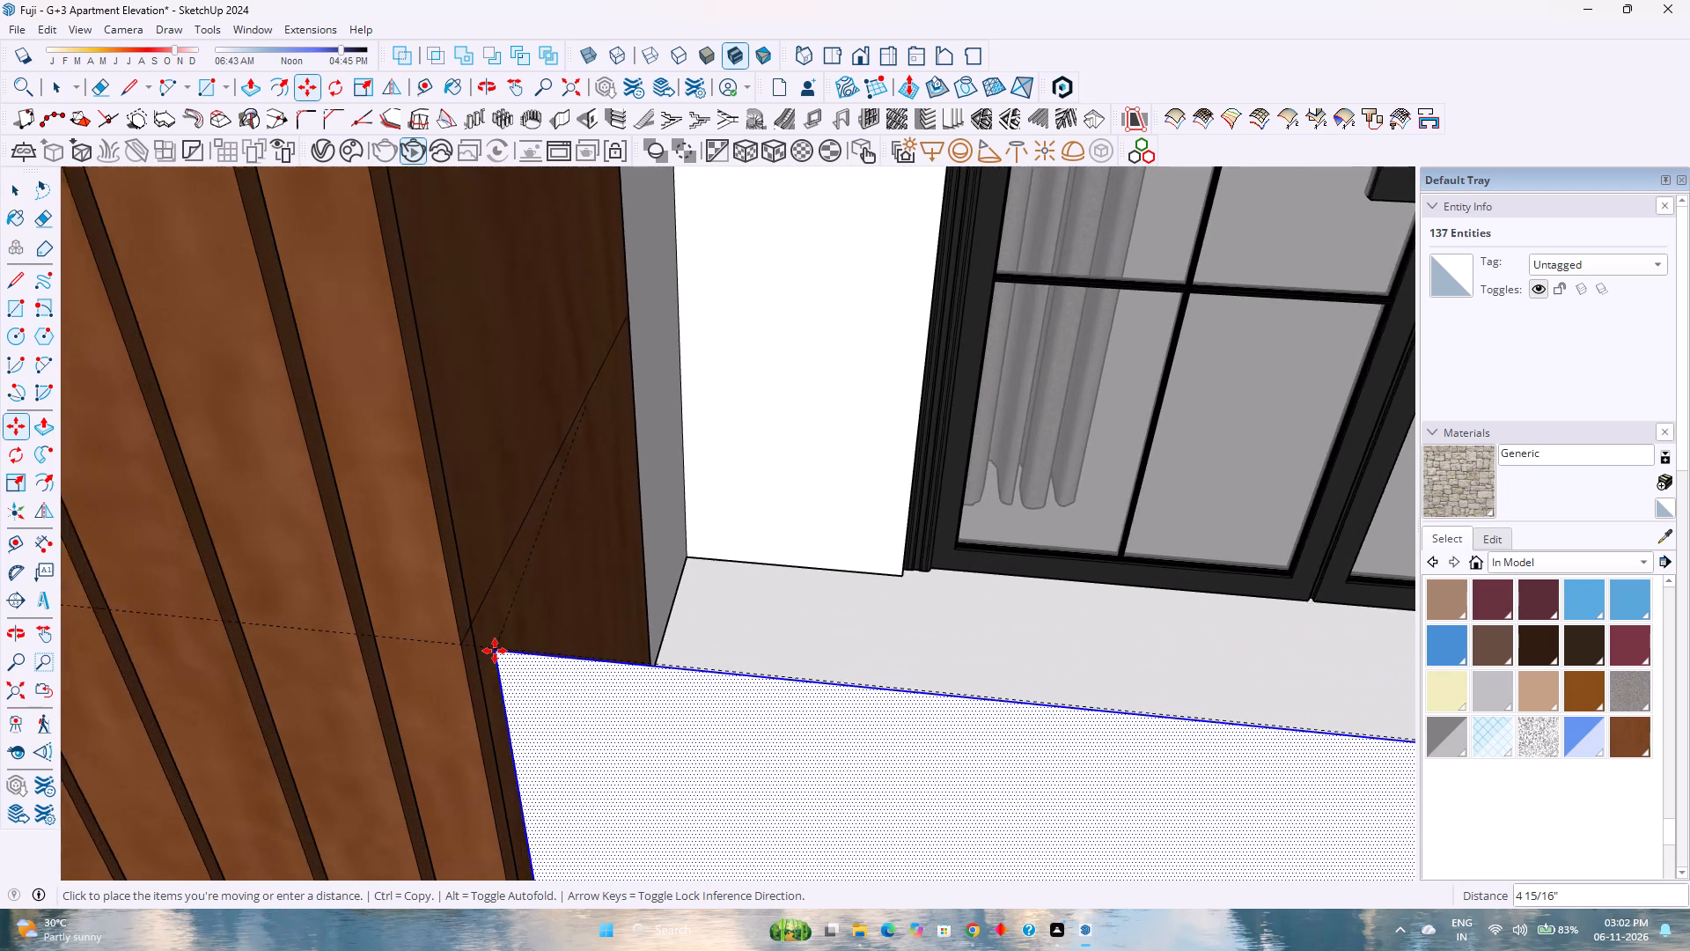
pyautogui.scroll(4, 495, 651)
pyautogui.click(468, 614)
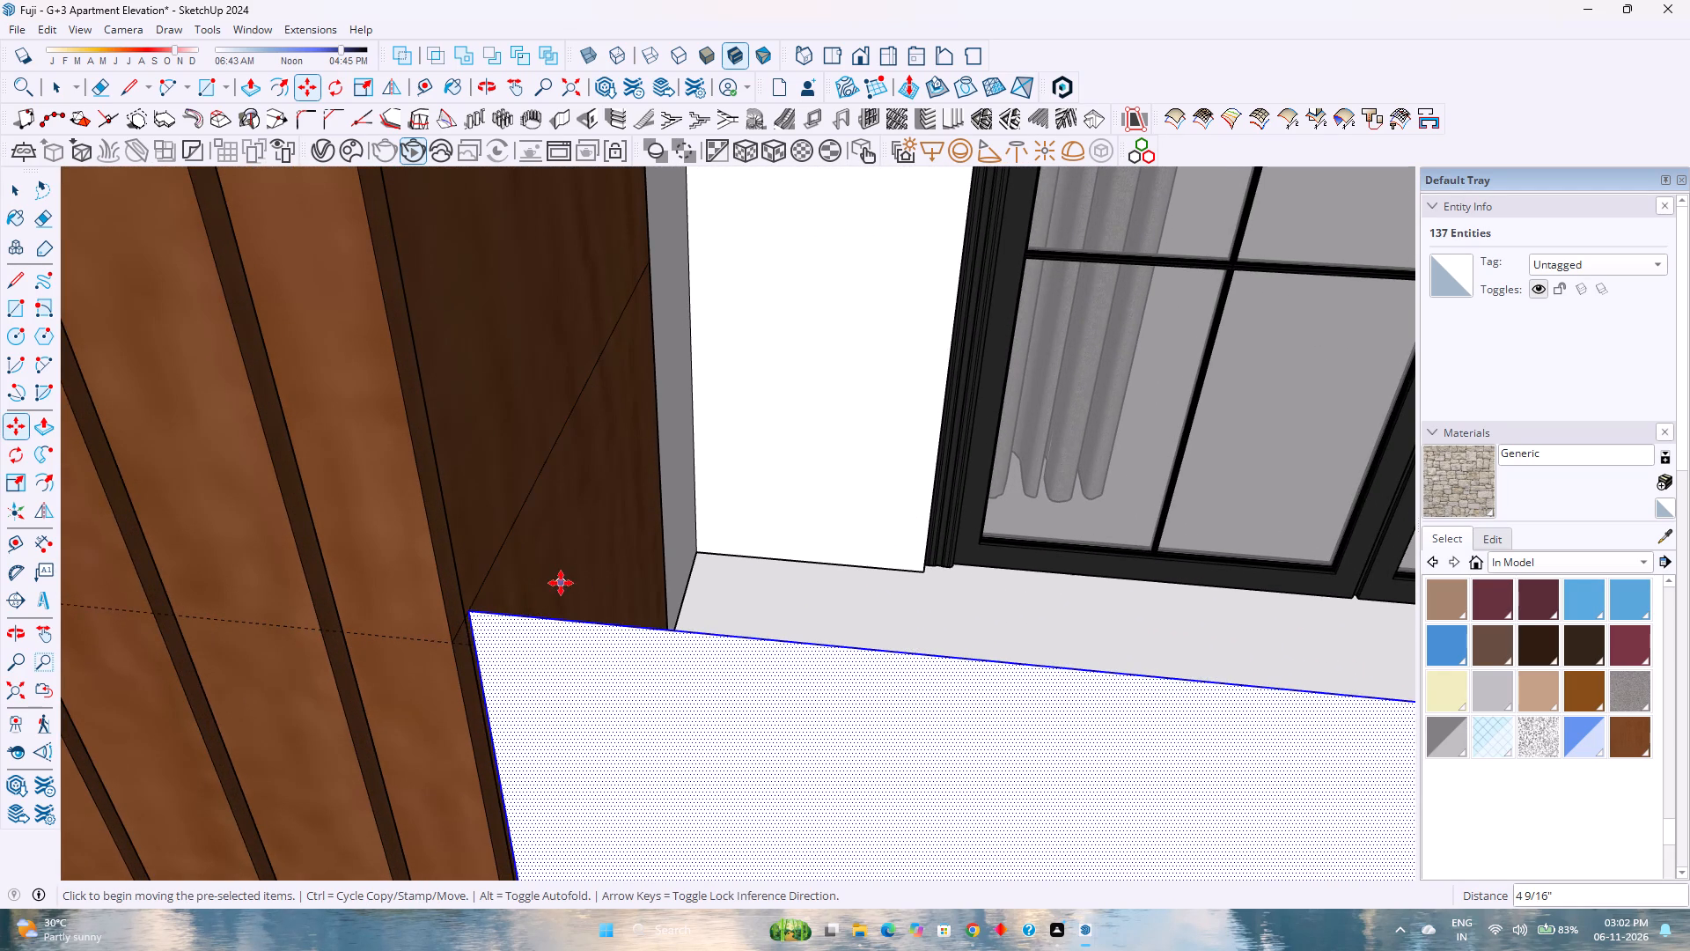
pyautogui.scroll(-4, 561, 583)
pyautogui.scroll(-4, 612, 634)
pyautogui.scroll(5, 509, 605)
pyautogui.moveTo(512, 611); pyautogui.dragTo(617, 631, button='middle')
pyautogui.middleClick(617, 631)
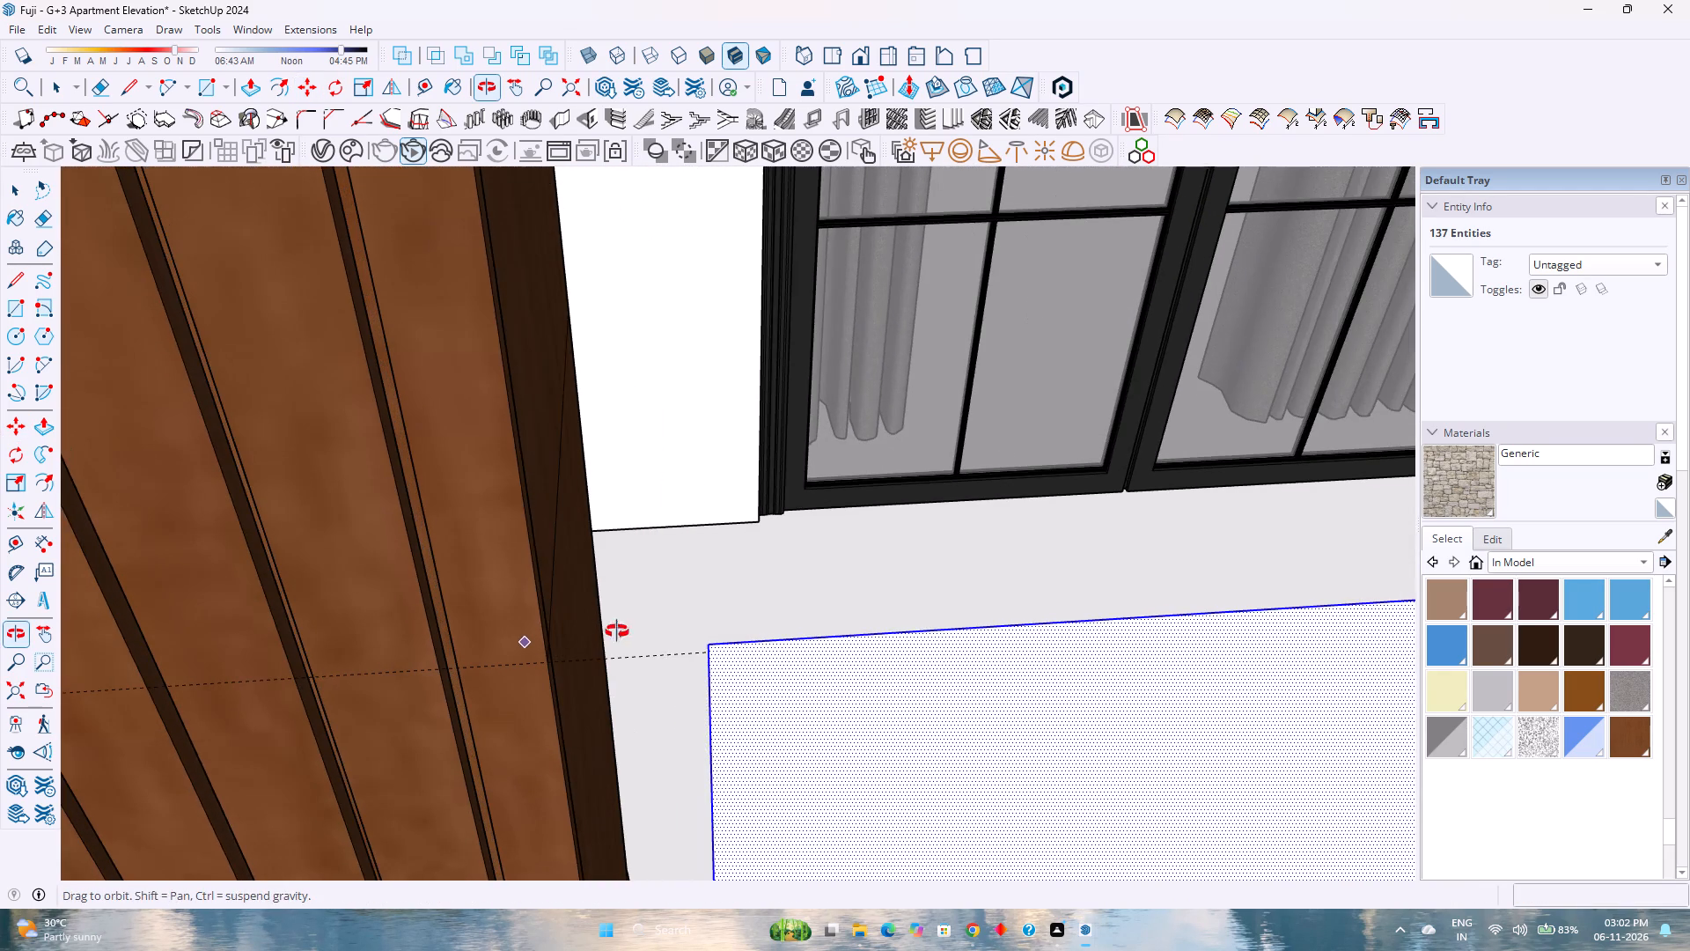
pyautogui.click(710, 645)
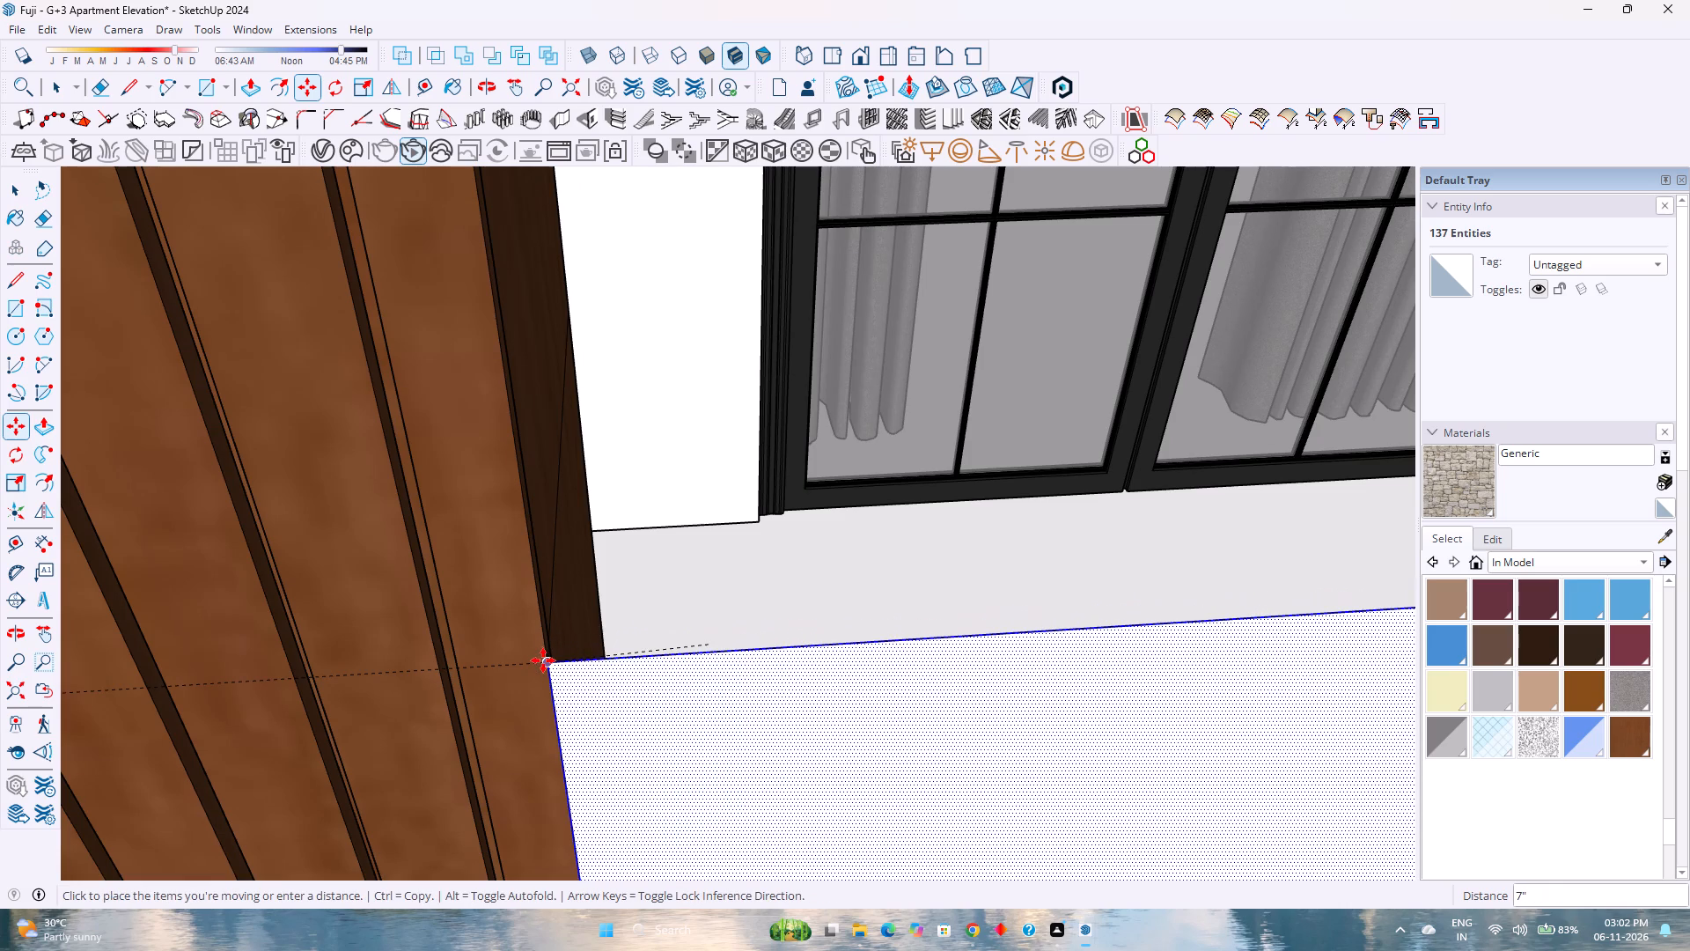
pyautogui.click(543, 660)
# Make the positioned rounded face and its edges a group.
pyautogui.scroll(-2, 652, 589)
pyautogui.middleClick(652, 589)
pyautogui.moveTo(652, 589); pyautogui.dragTo(575, 608, button='middle')
pyautogui.middleClick(575, 608)
pyautogui.scroll(-4, 575, 608)
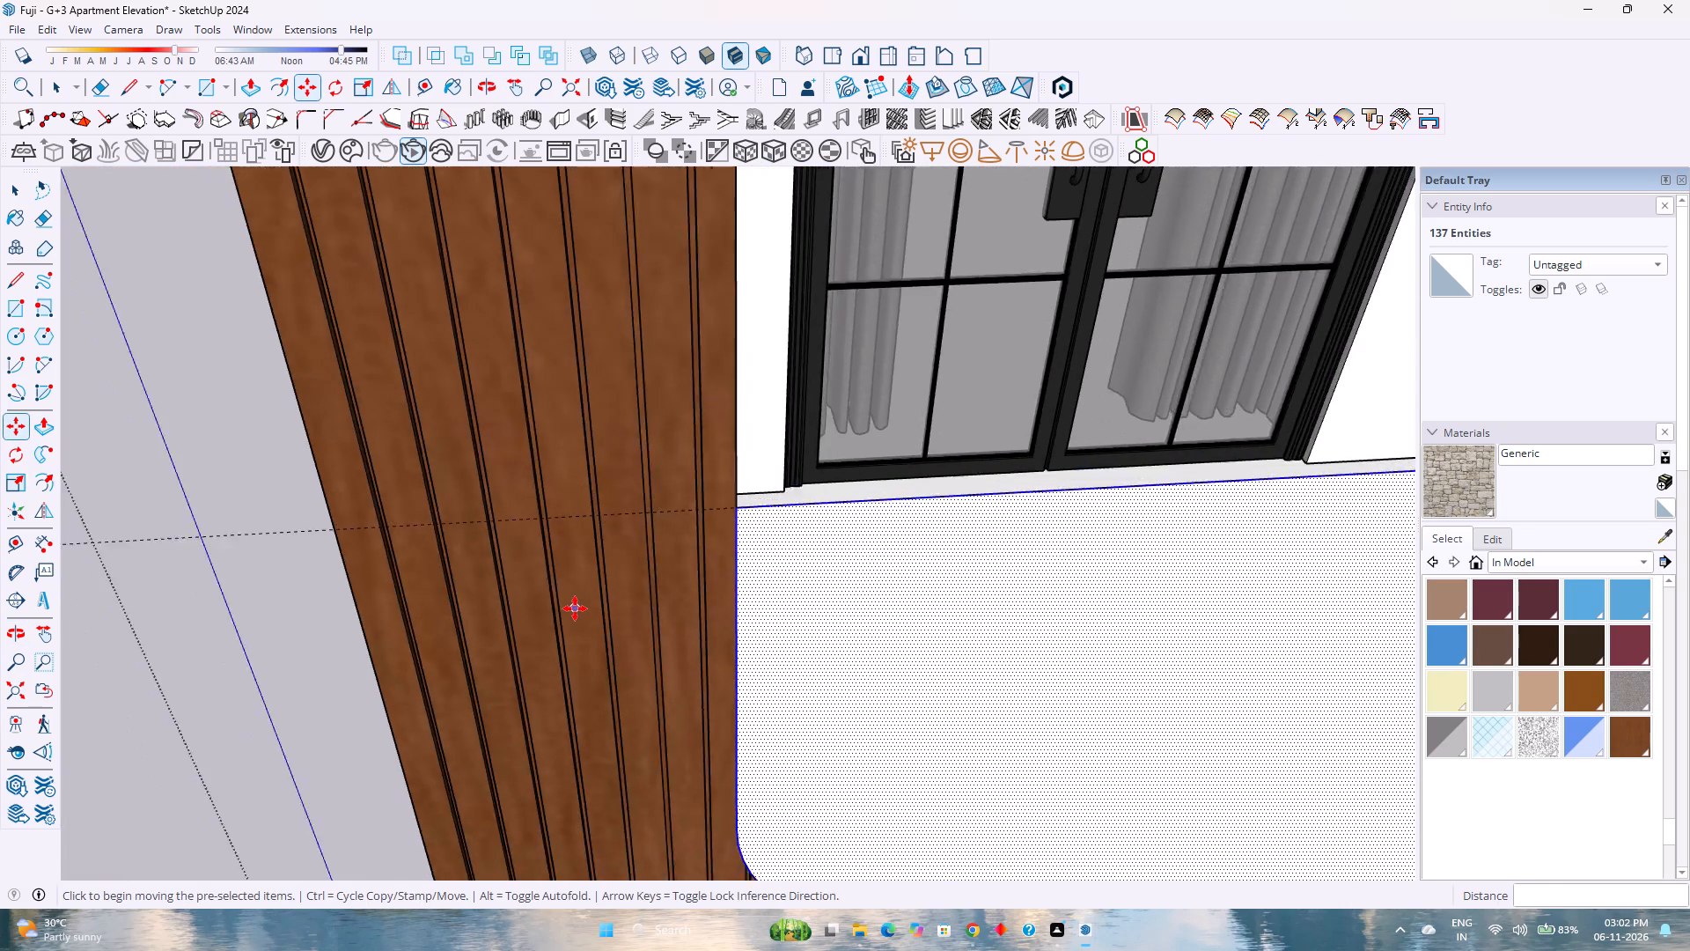
pyautogui.scroll(-4, 575, 608)
pyautogui.moveTo(737, 599); pyautogui.dragTo(480, 599, button='middle')
pyautogui.moveTo(455, 600); pyautogui.dragTo(267, 624, button='middle')
pyautogui.scroll(3, 654, 527)
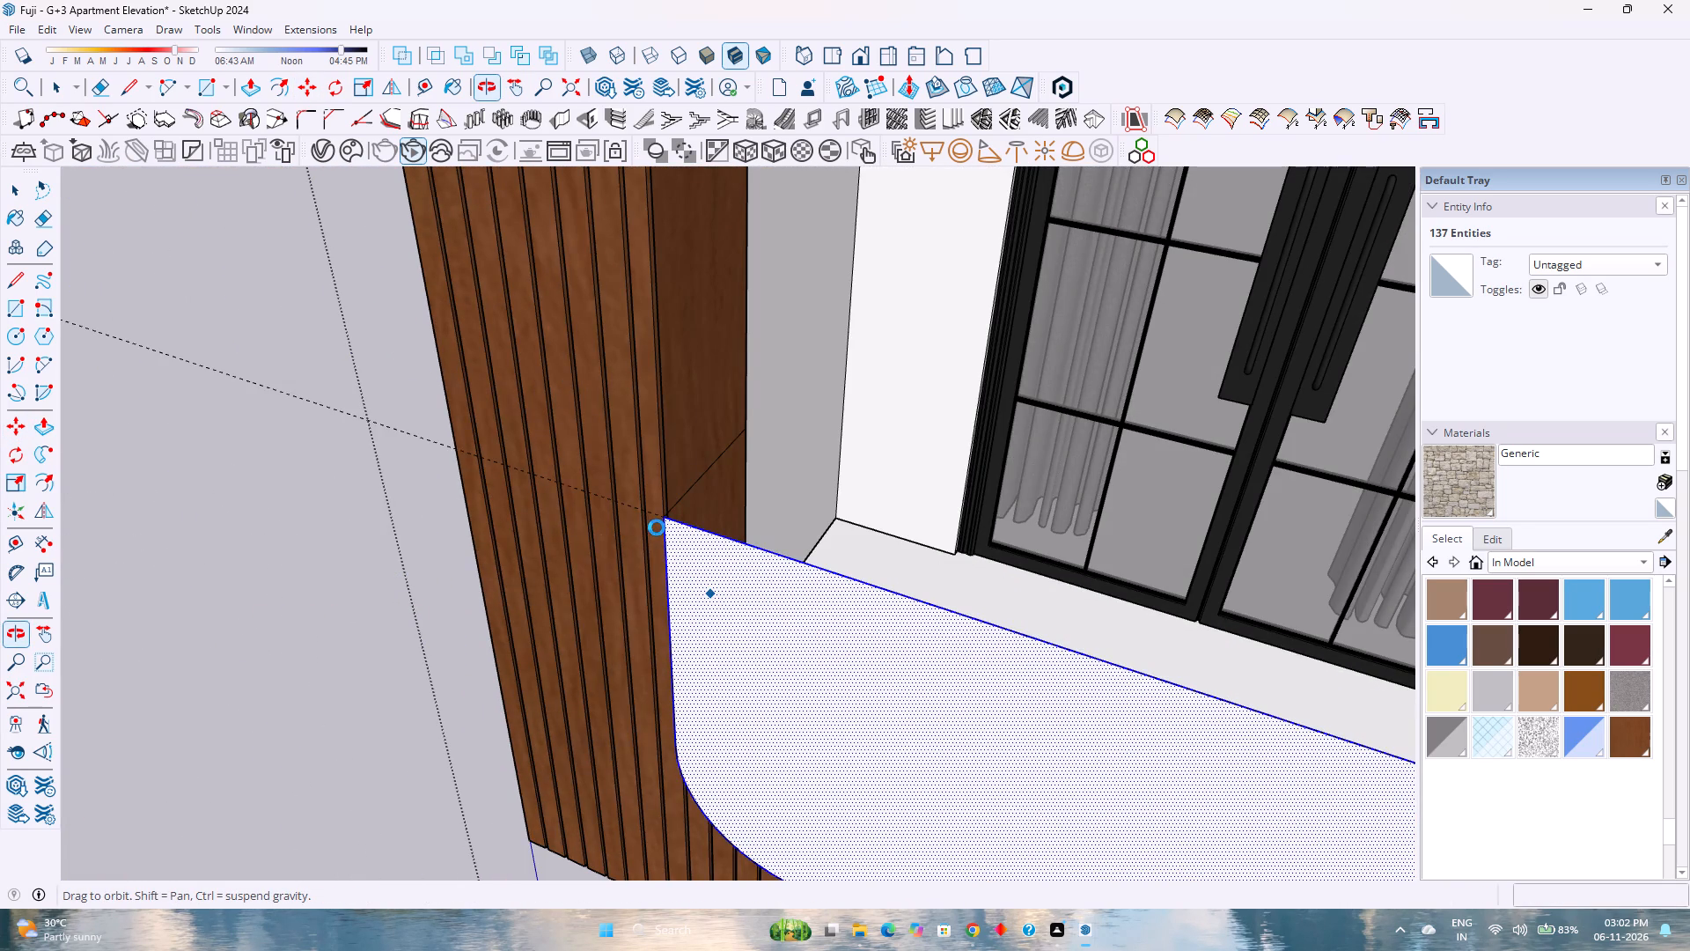
pyautogui.scroll(3, 657, 527)
pyautogui.scroll(-4, 662, 534)
pyautogui.scroll(3, 663, 540)
pyautogui.scroll(-3, 663, 543)
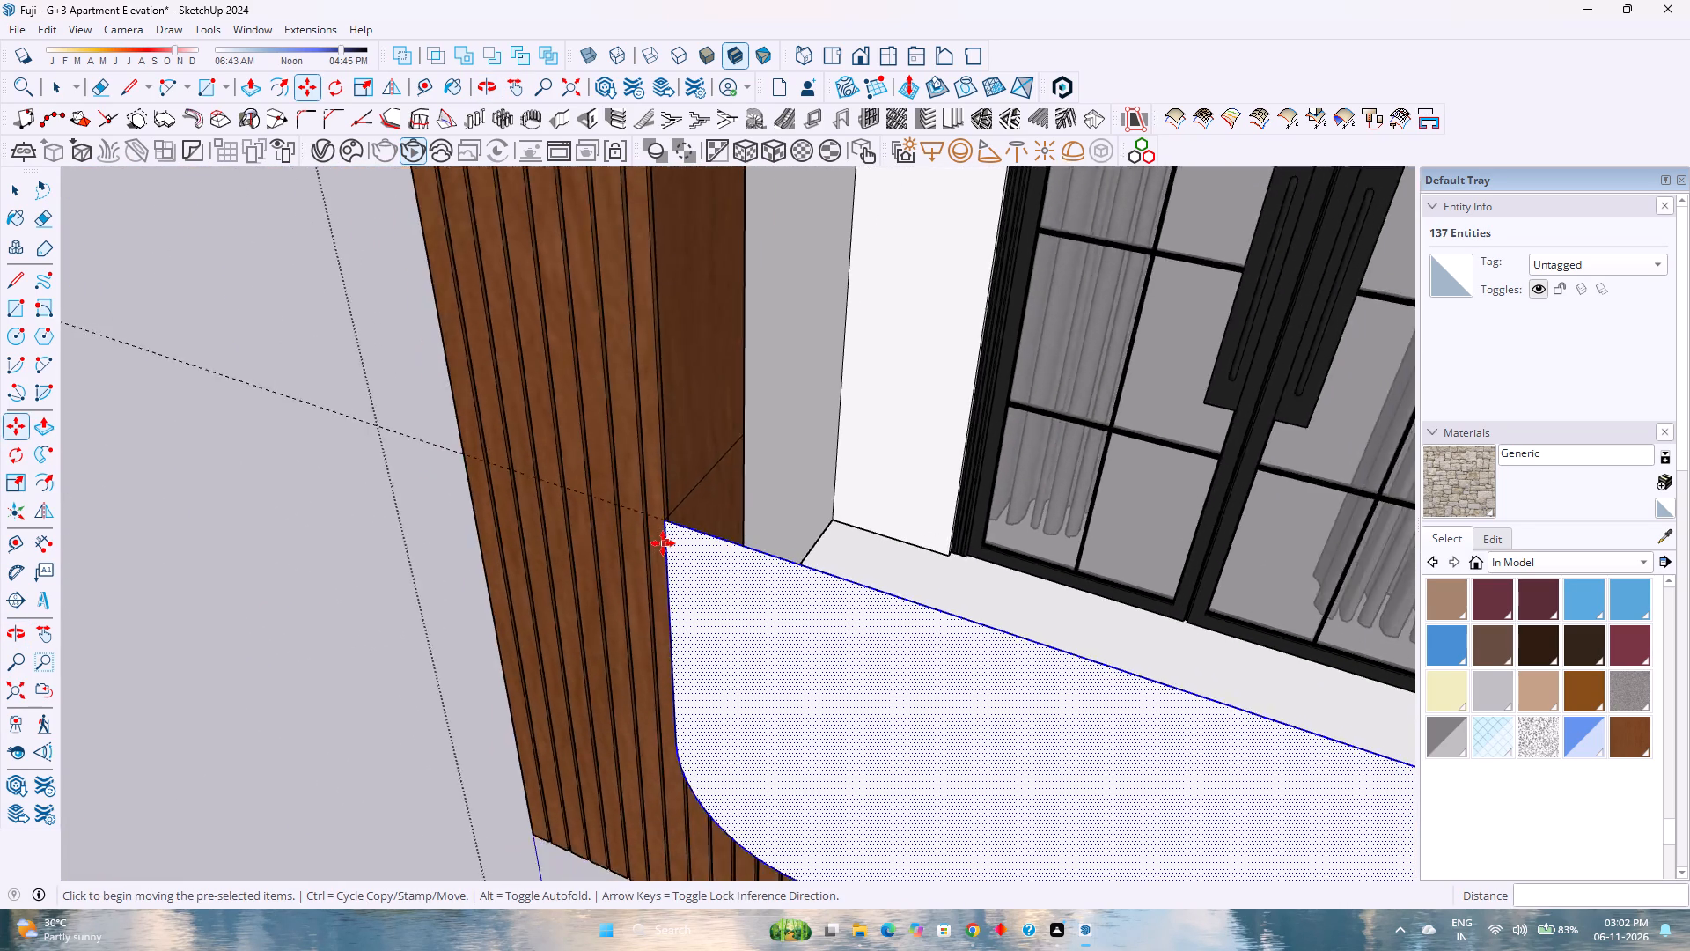
pyautogui.scroll(4, 663, 543)
pyautogui.scroll(-5, 662, 544)
pyautogui.scroll(1, 656, 557)
pyautogui.scroll(-4, 655, 564)
pyautogui.rightClick(772, 664)
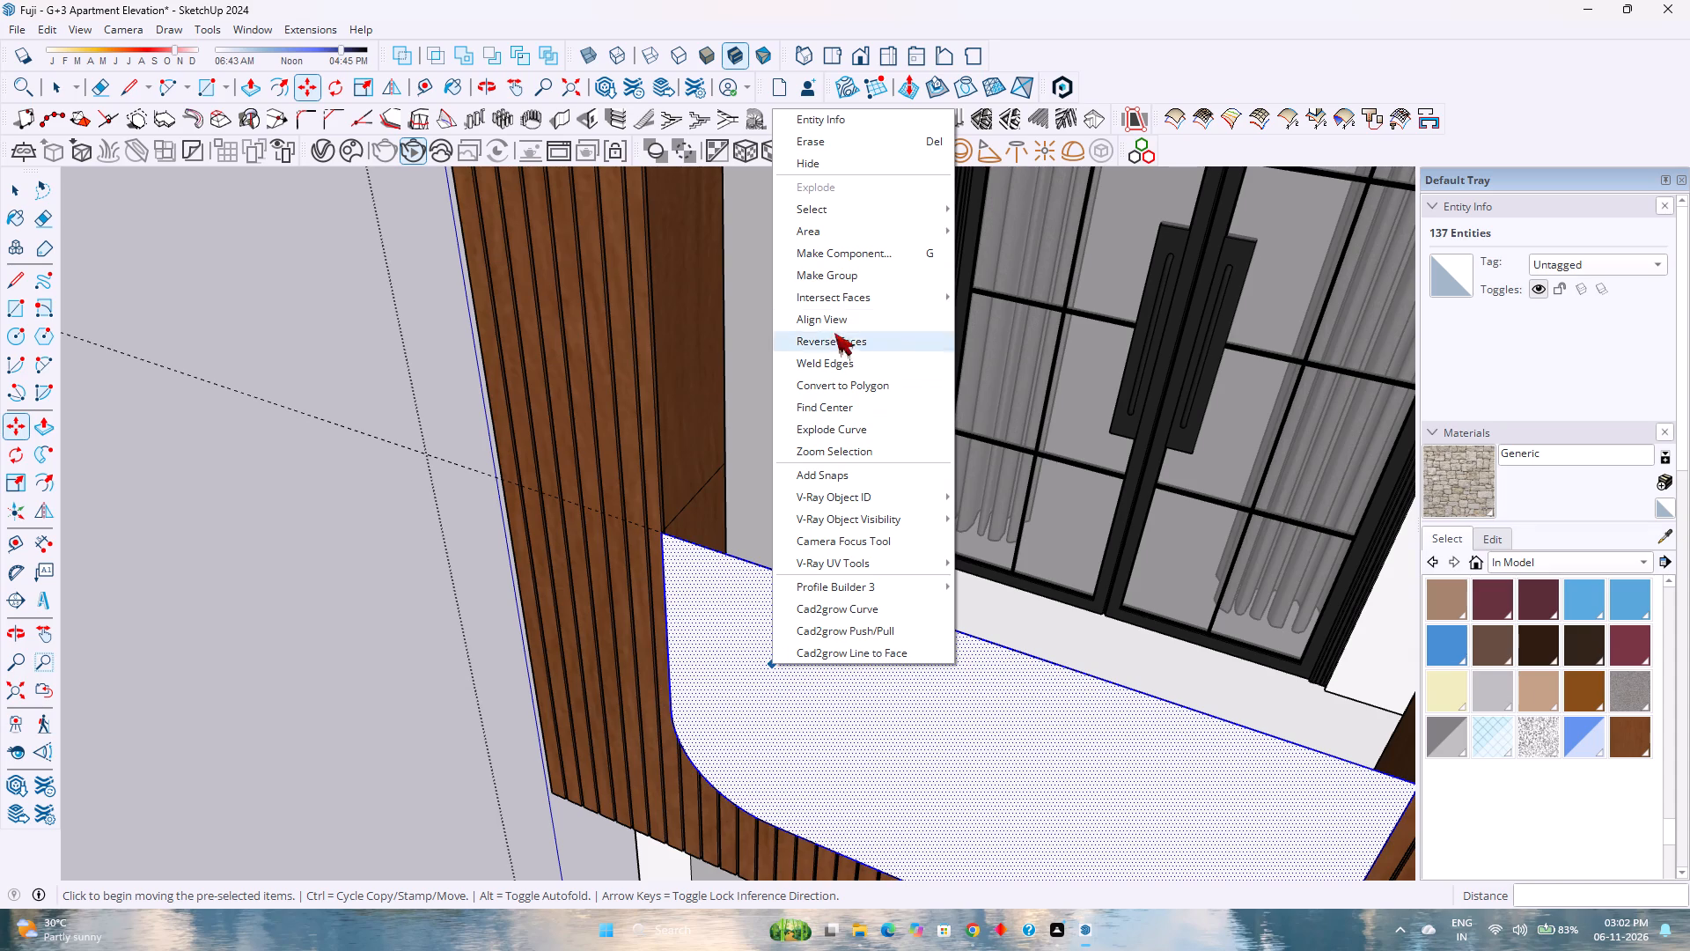
pyautogui.click(833, 280)
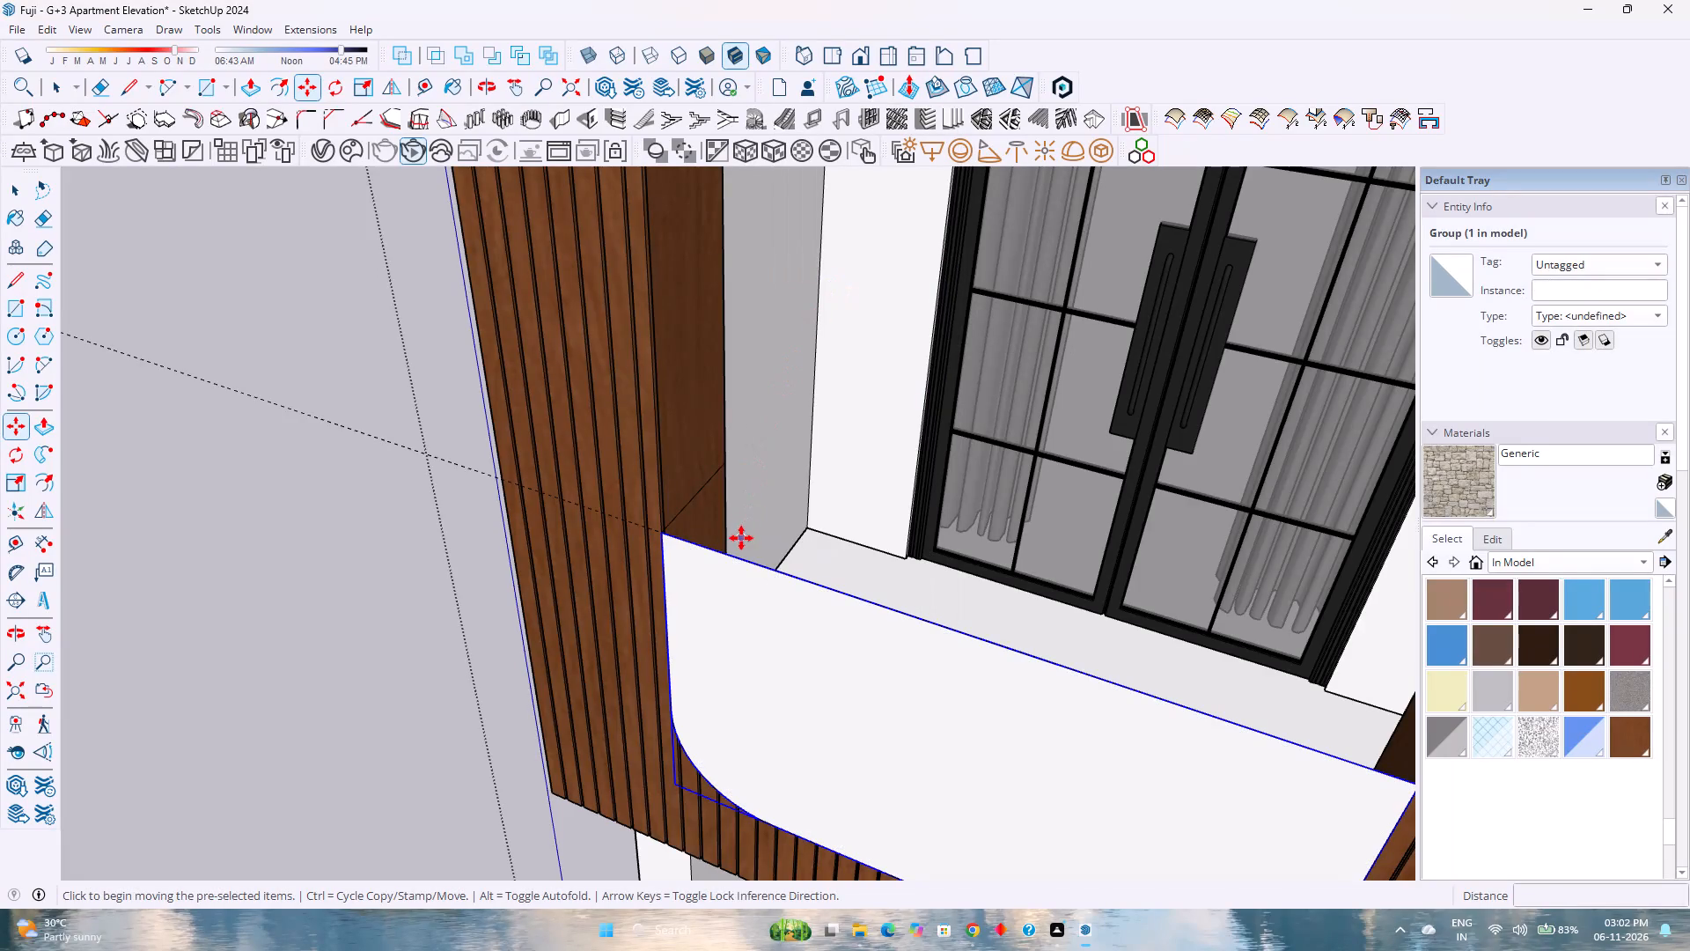
# Open the new railing panel group for editing.
pyautogui.press('space')
pyautogui.doubleClick(768, 691)
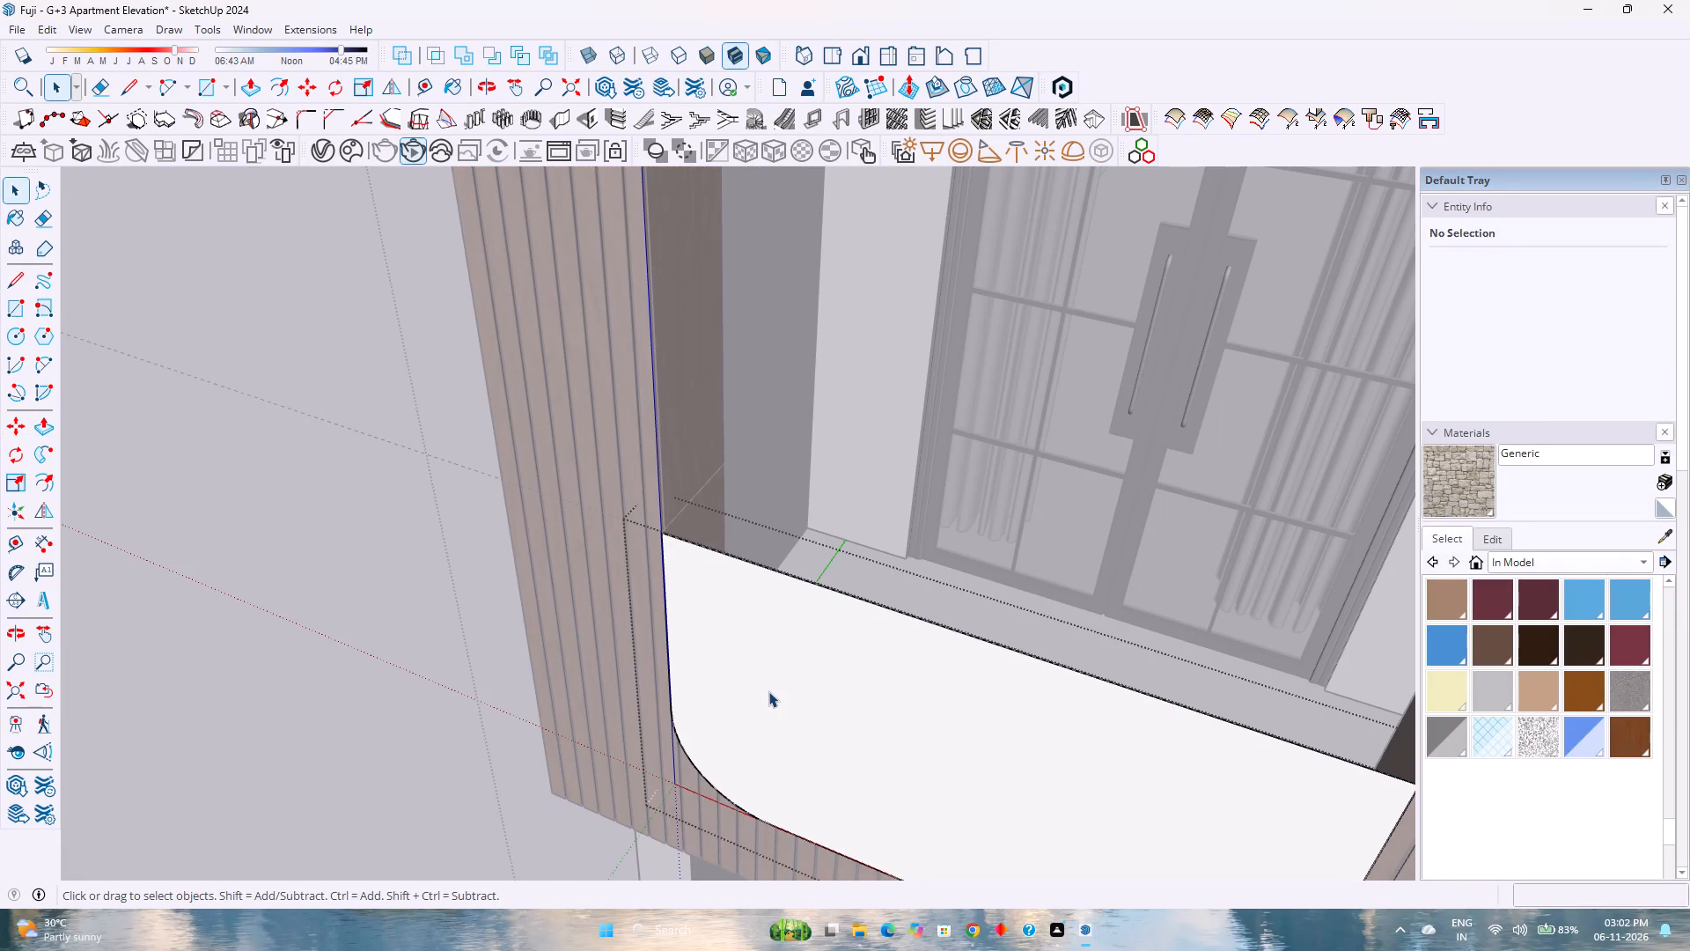
# Examine the lower balconies on the same facade and the railing panel in the top-floor opening.
pyautogui.scroll(-7, 723, 692)
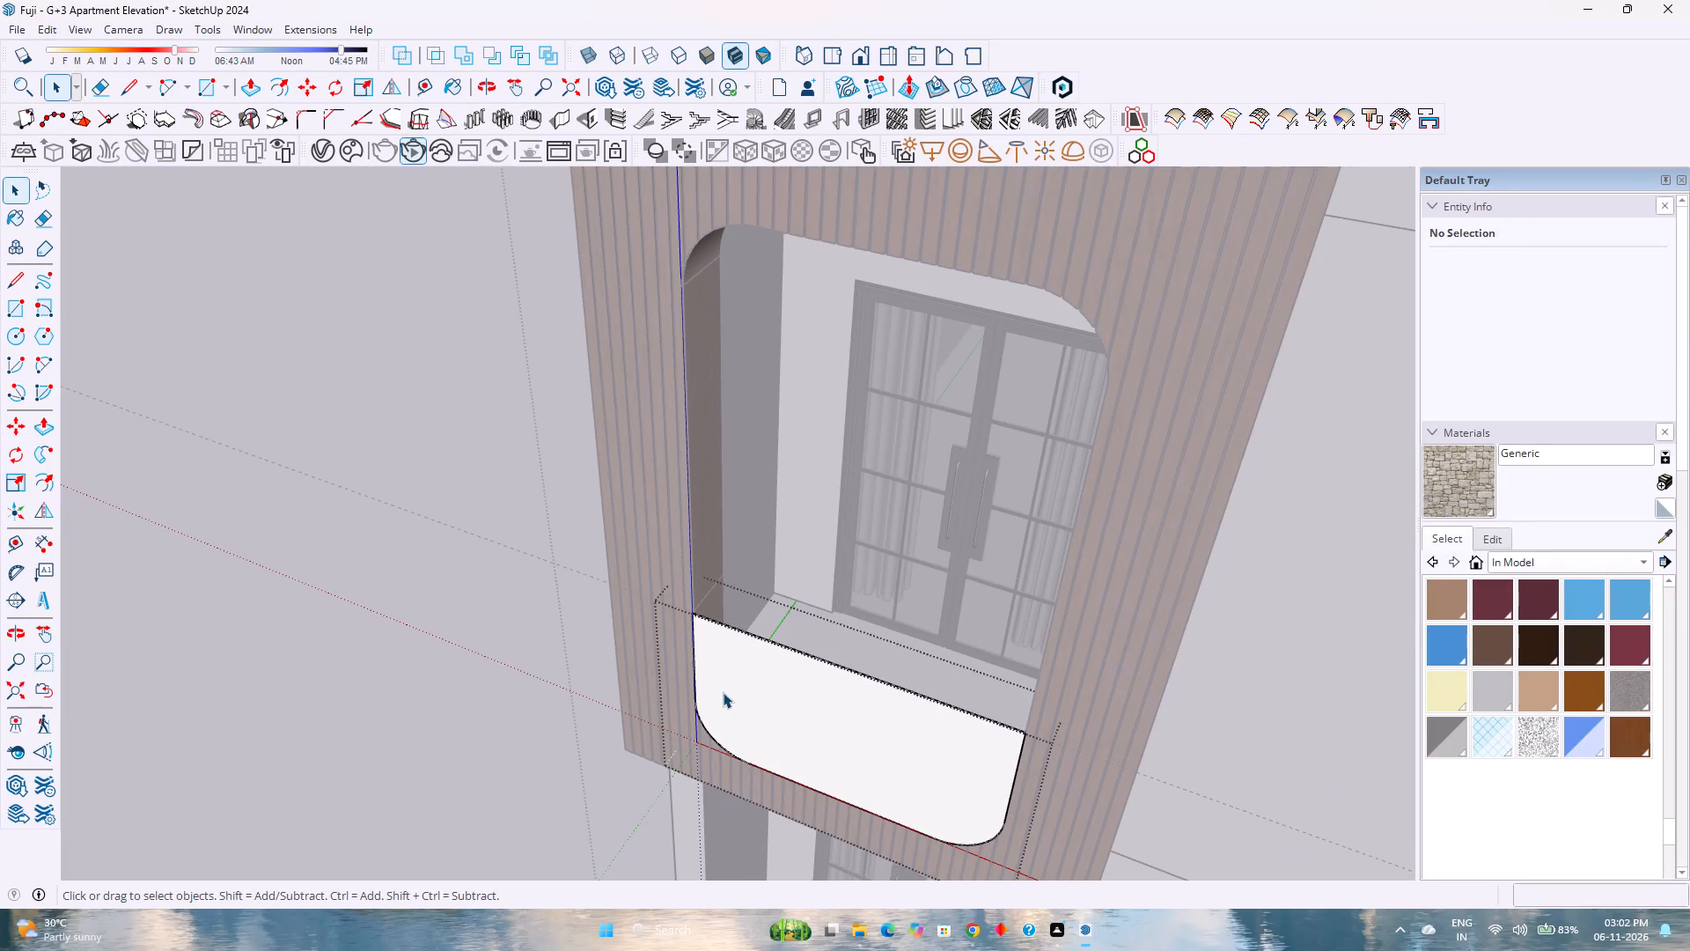
pyautogui.middleClick(590, 770)
pyautogui.middleClick(590, 770)
pyautogui.moveTo(591, 770); pyautogui.dragTo(701, 684, button='middle')
pyautogui.middleClick(702, 684)
pyautogui.middleClick(702, 683)
pyautogui.scroll(-7, 702, 678)
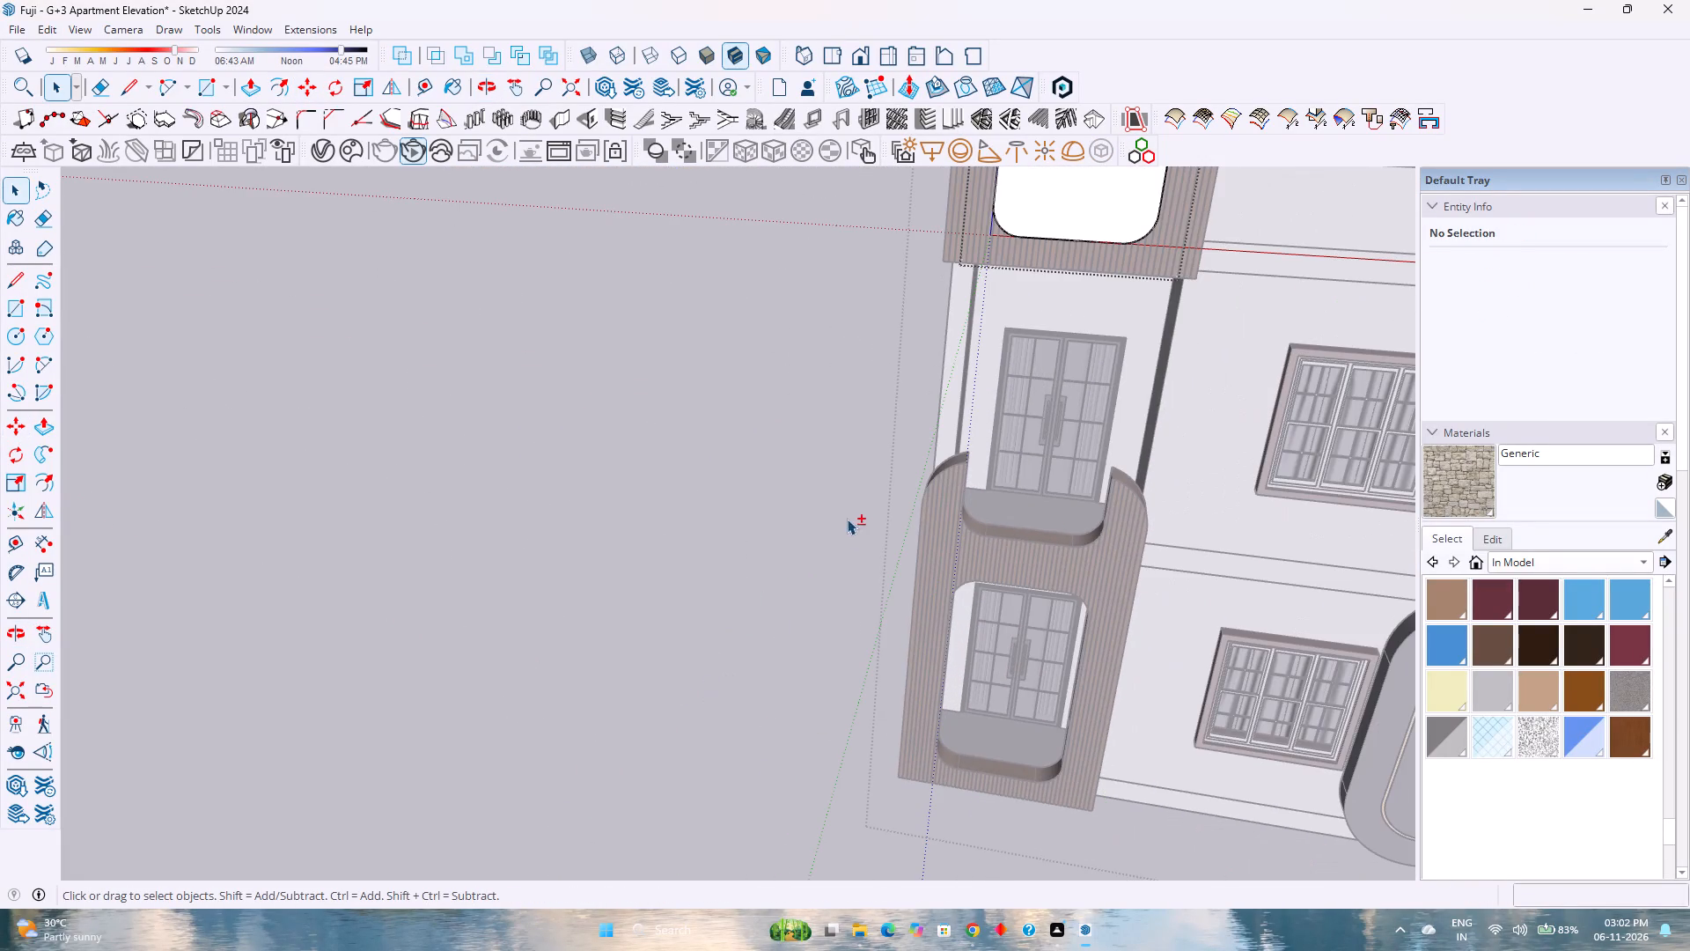
pyautogui.keyDown('shift'); pyautogui.middleClick(842, 522); pyautogui.keyUp('shift')
pyautogui.keyDown('shift'); pyautogui.middleClick(839, 526); pyautogui.keyUp('shift')
pyautogui.keyDown('shift'); pyautogui.moveTo(839, 526); pyautogui.dragTo(827, 539, button='middle'); pyautogui.keyUp('shift')
pyautogui.keyDown('shift'); pyautogui.moveTo(813, 560); pyautogui.dragTo(524, 897, button='middle'); pyautogui.keyUp('shift')
pyautogui.scroll(9, 569, 609)
pyautogui.keyDown('shift'); pyautogui.middleClick(606, 565); pyautogui.keyUp('shift')
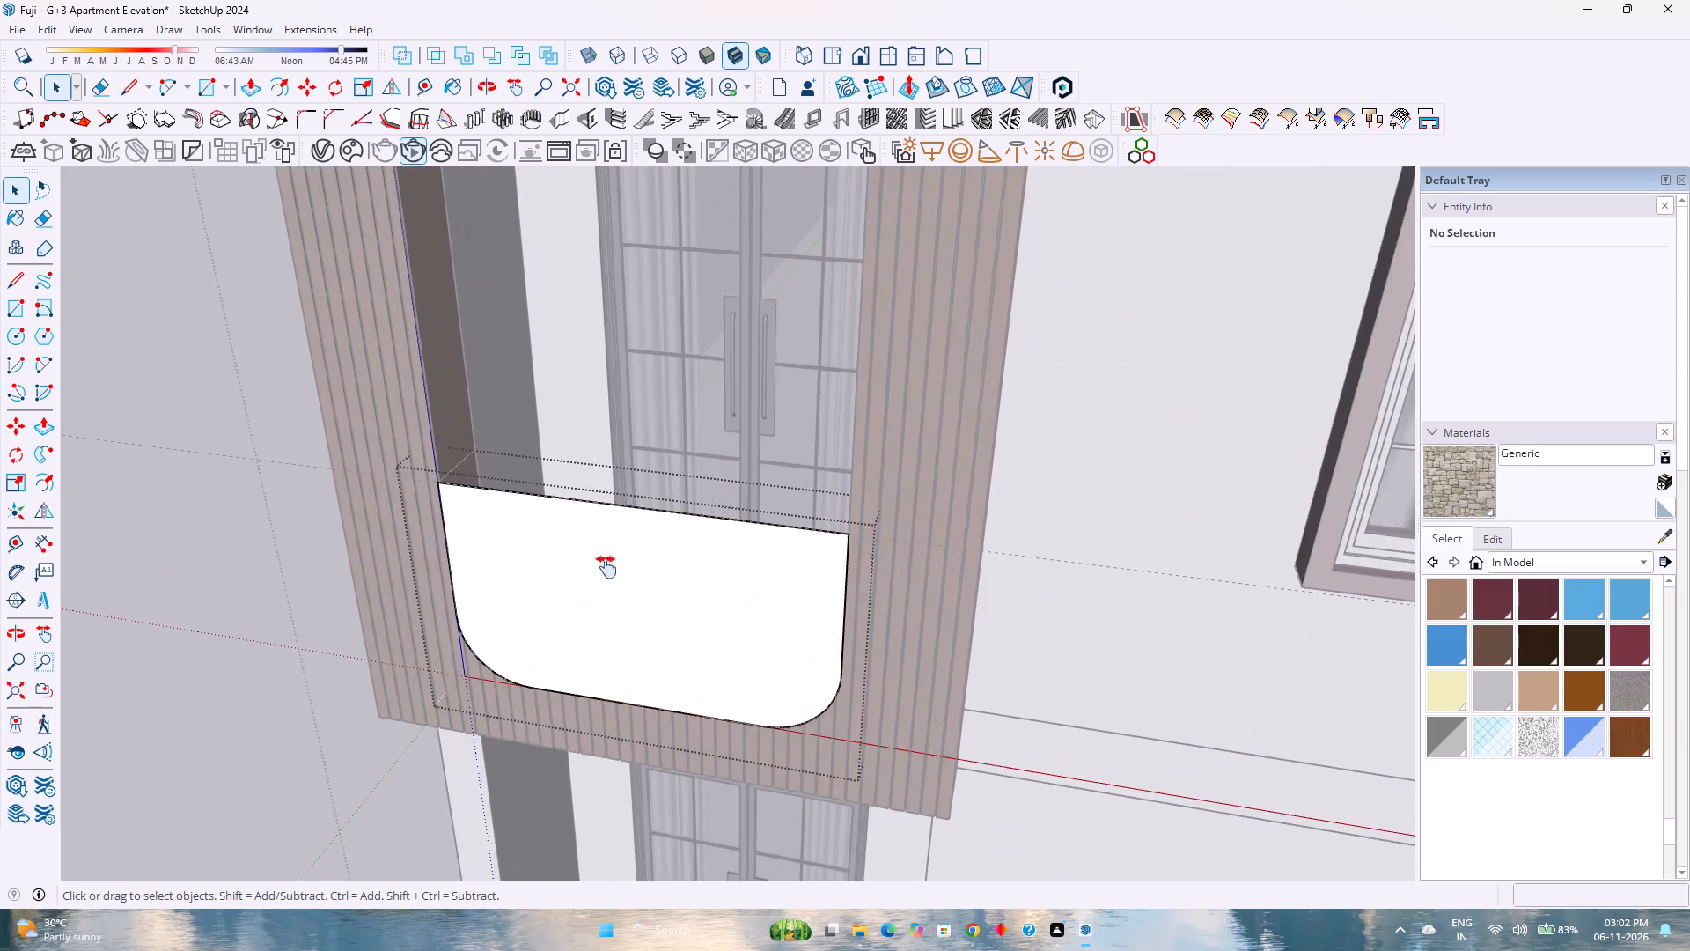
# Close the railing panel group and move it 10' along the red axis, out of the opening and past the building's side.
pyautogui.keyDown('shift'); pyautogui.middleClick(606, 566); pyautogui.keyUp('shift')
pyautogui.keyDown('shift'); pyautogui.moveTo(604, 571); pyautogui.dragTo(528, 651, button='middle'); pyautogui.keyUp('shift')
pyautogui.moveTo(527, 652); pyautogui.dragTo(751, 593, button='middle')
pyautogui.middleClick(751, 593)
pyautogui.middleClick(755, 590)
pyautogui.scroll(3, 770, 595)
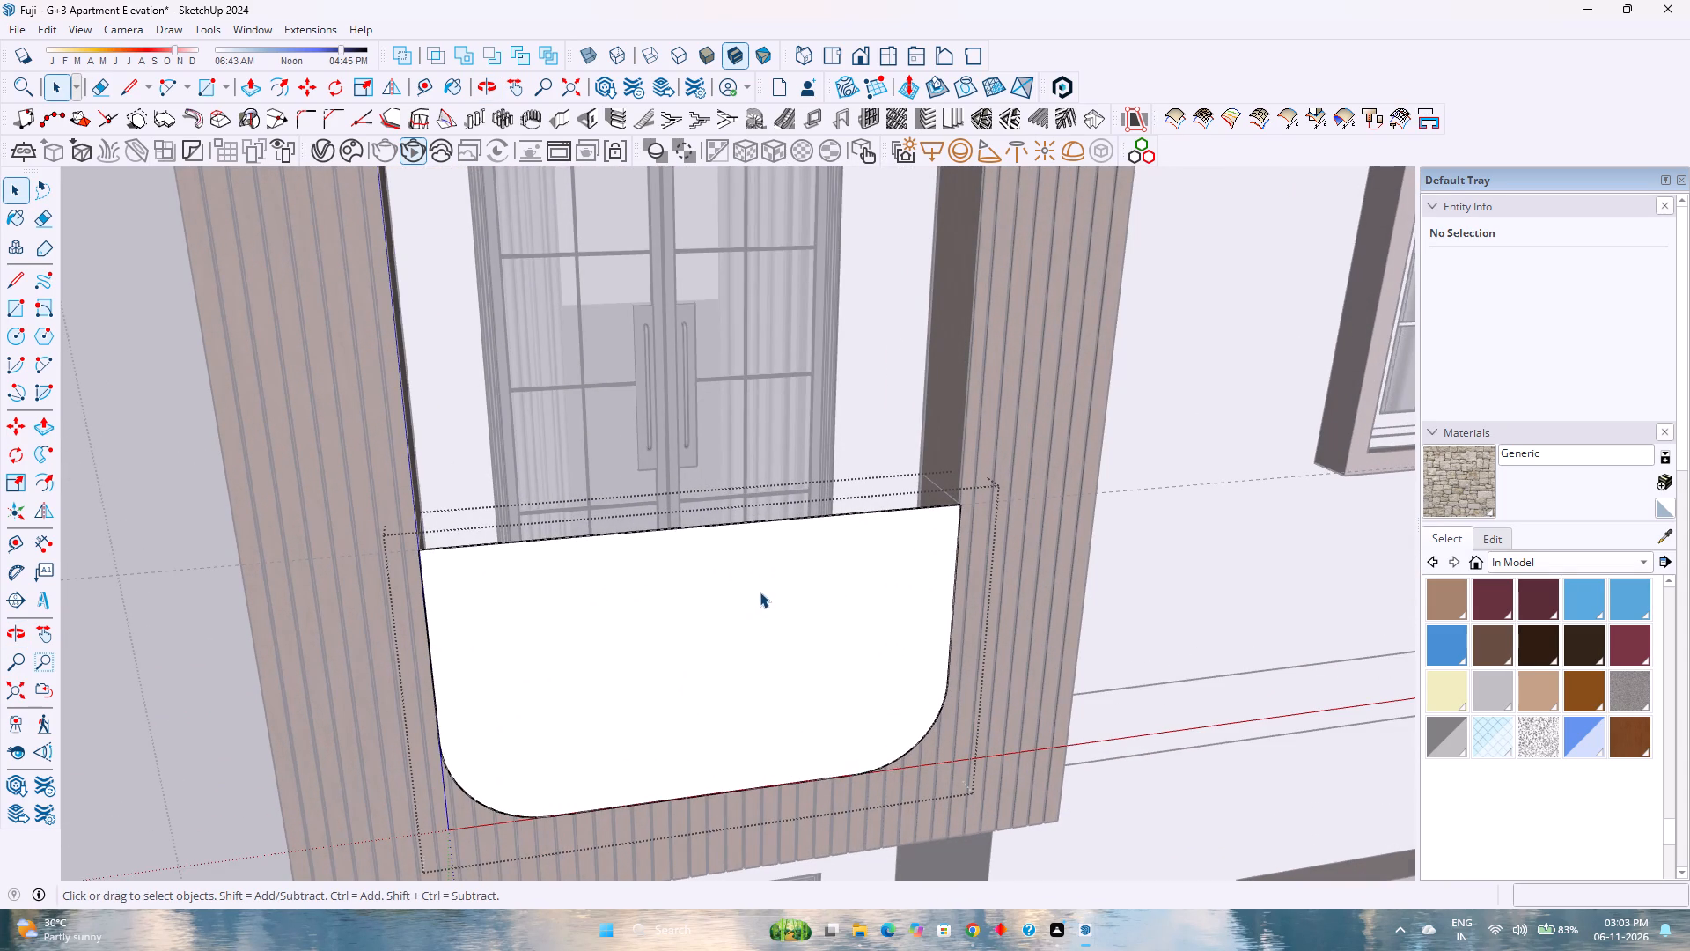
pyautogui.click(756, 594)
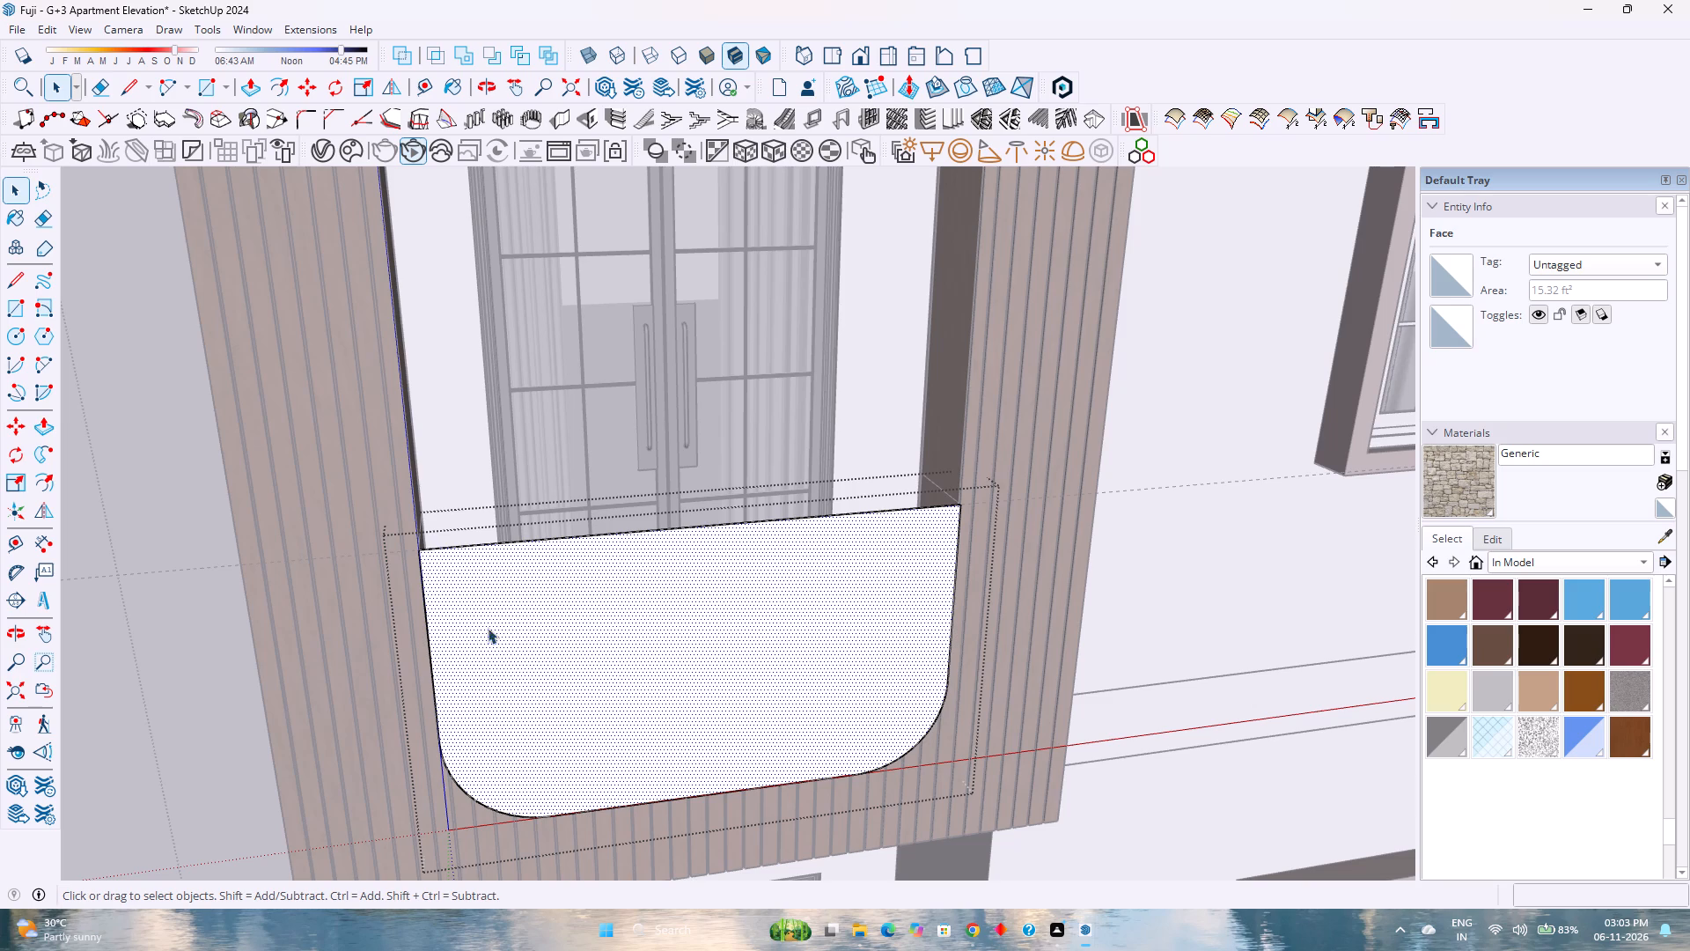
pyautogui.press('Escape')
pyautogui.click(636, 742)
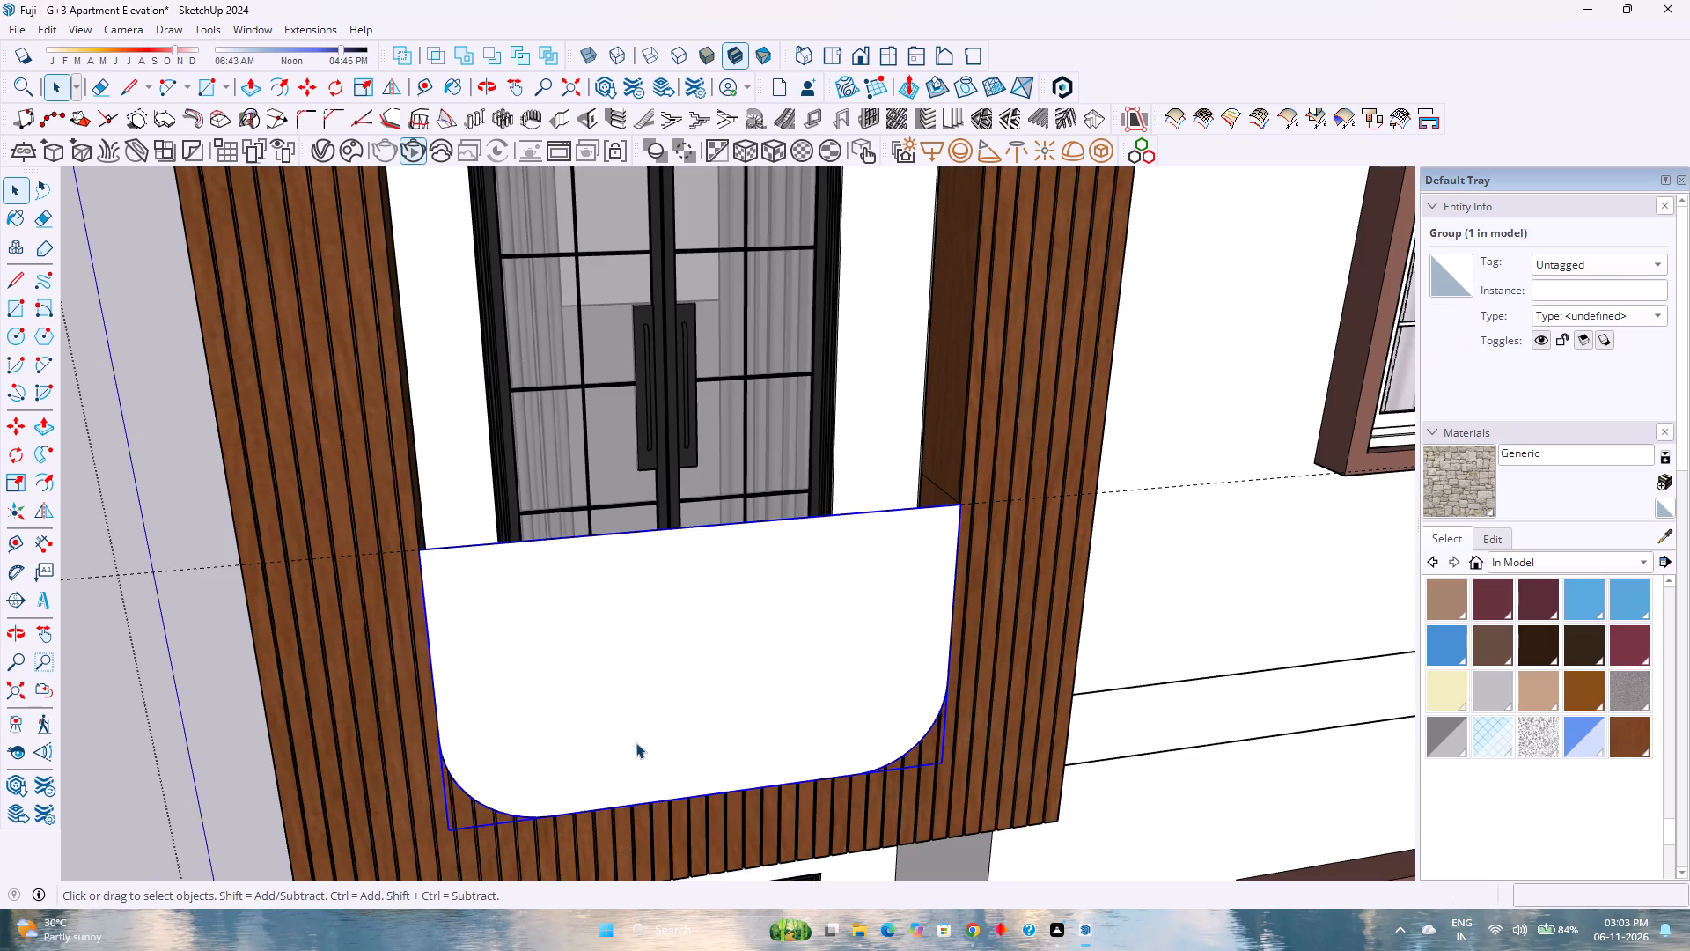
pyautogui.press('m')
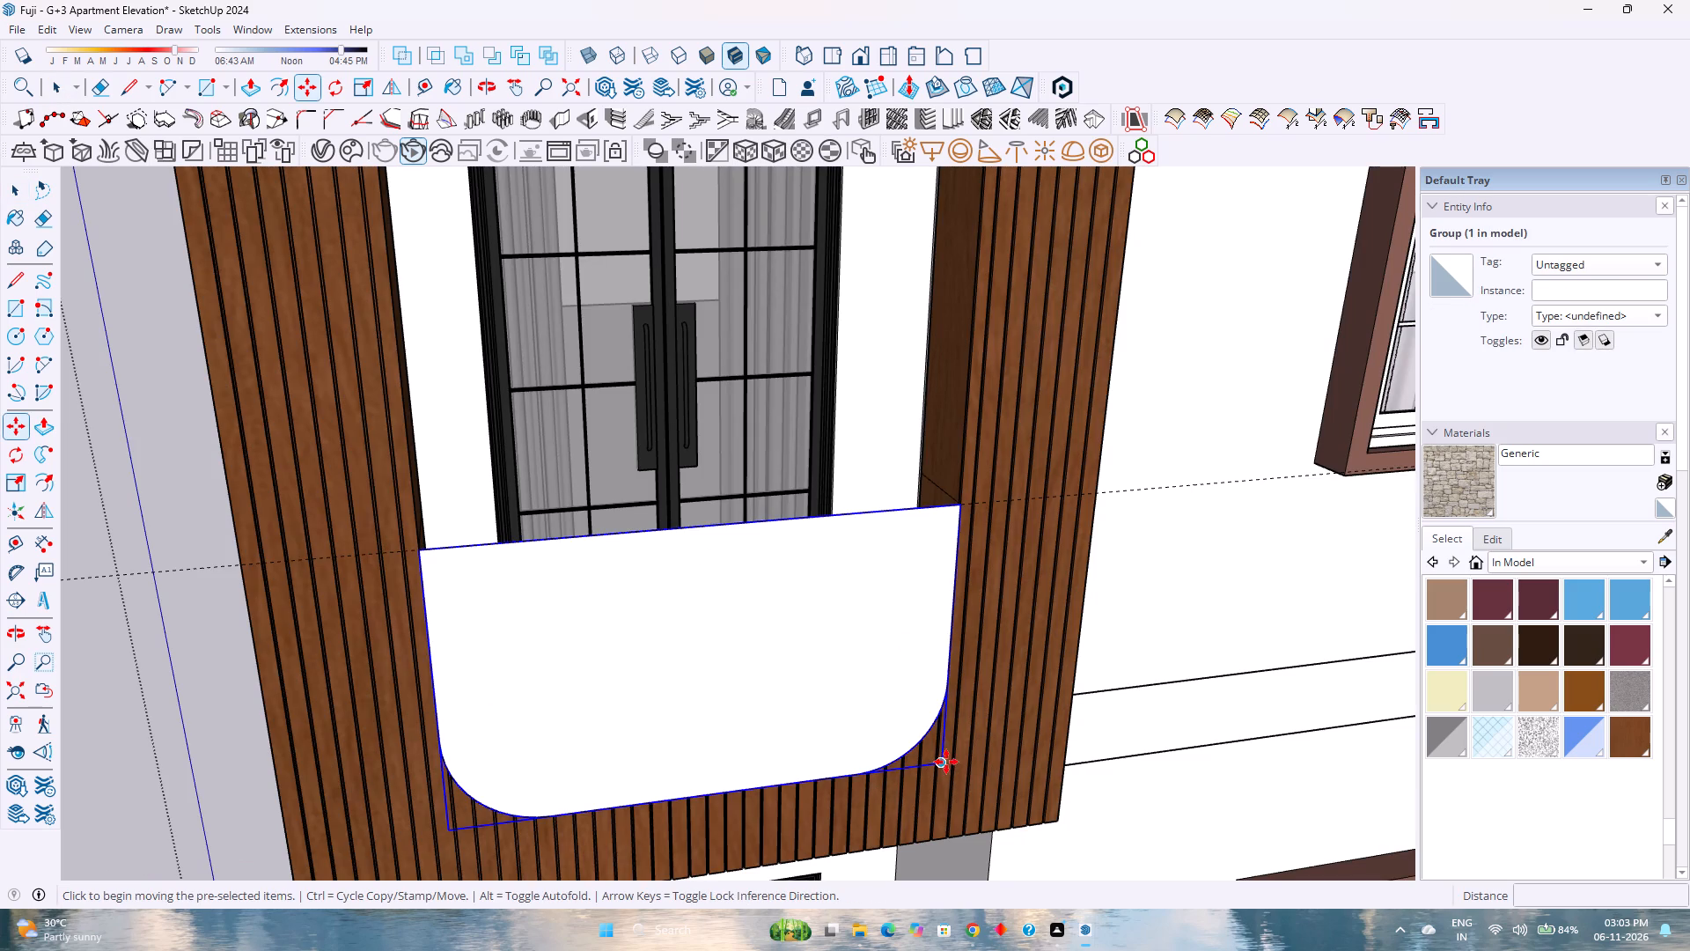
pyautogui.click(946, 761)
pyautogui.scroll(-7, 765, 778)
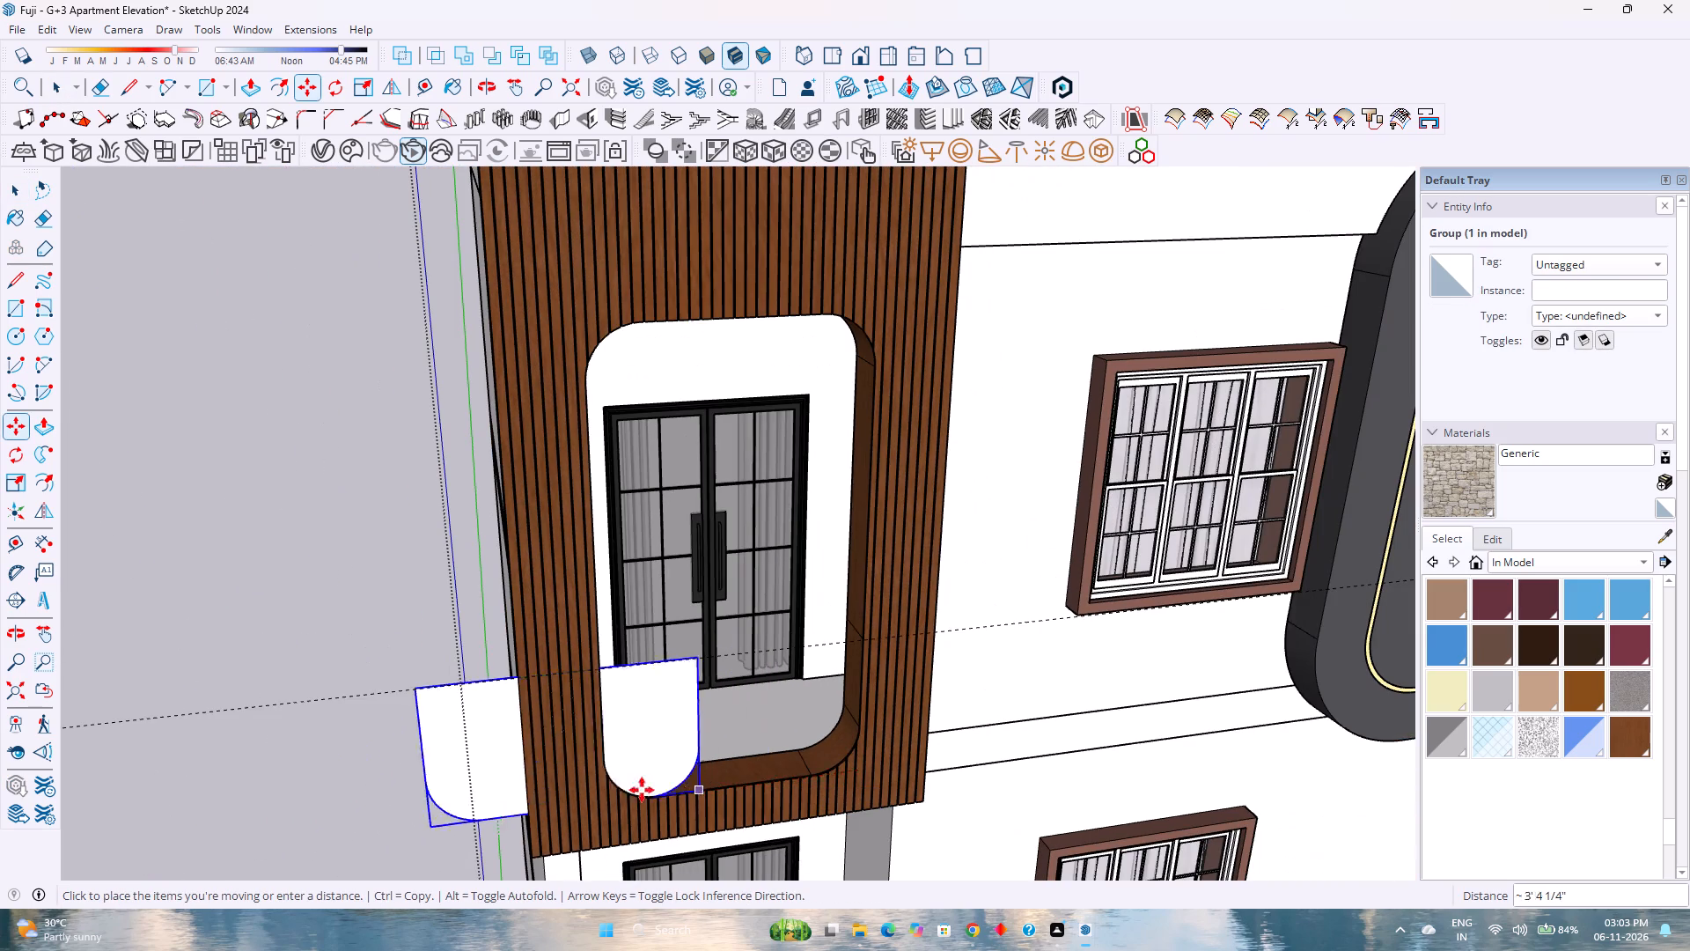
pyautogui.press('Right')
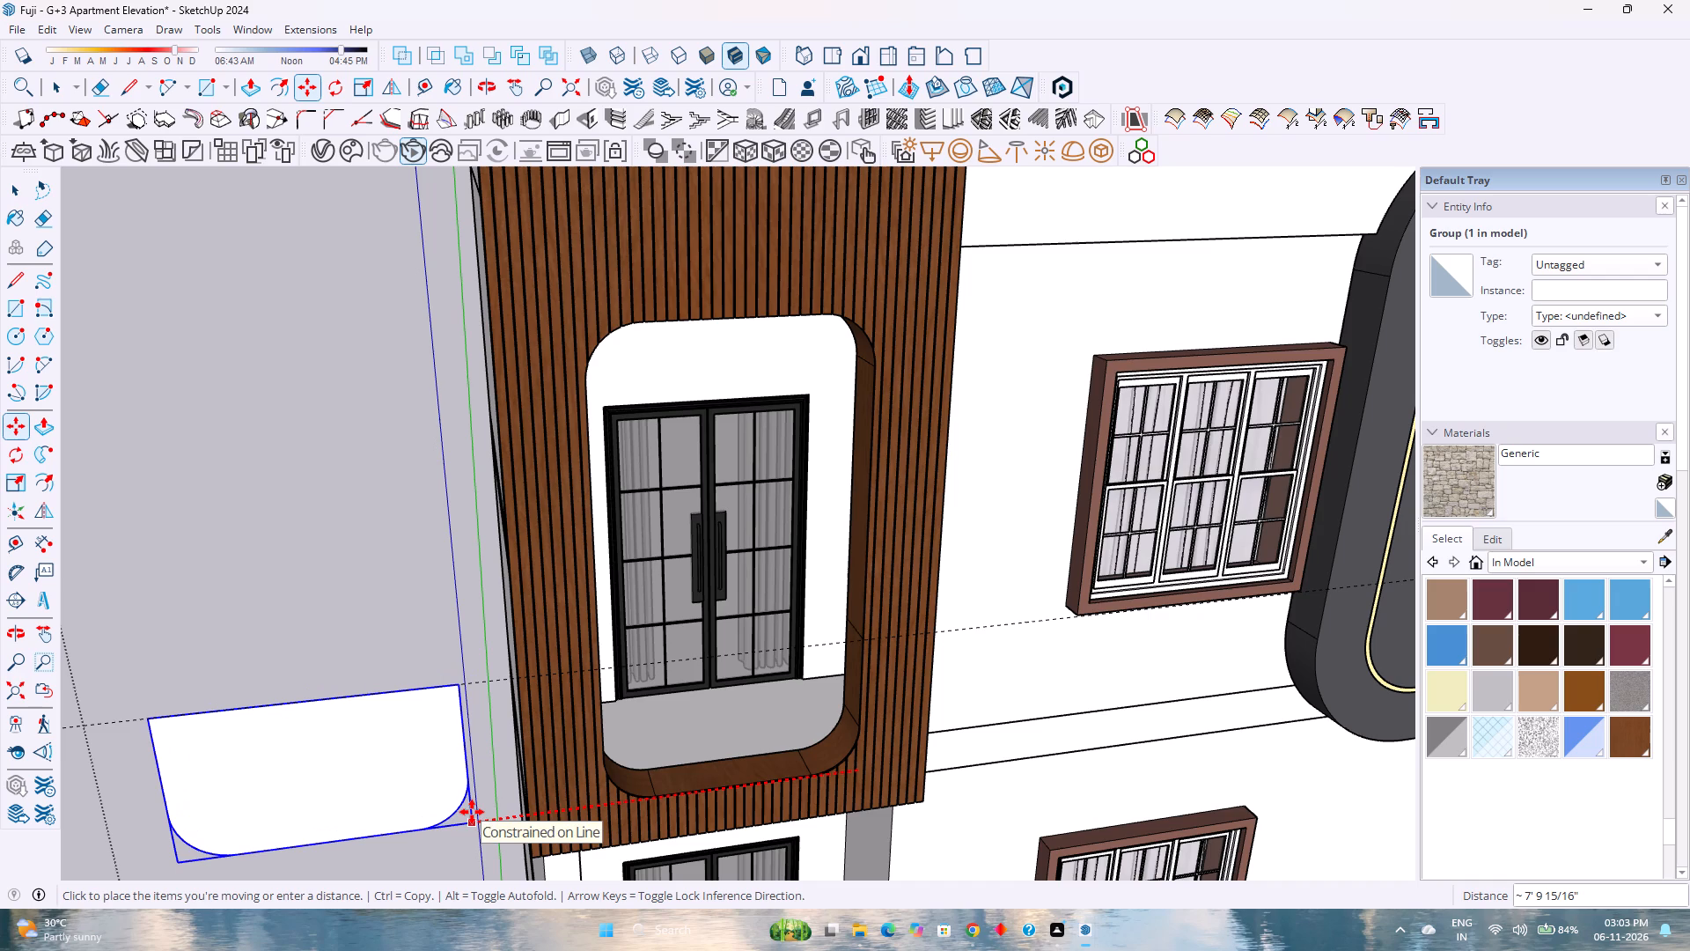
pyautogui.write("10'")
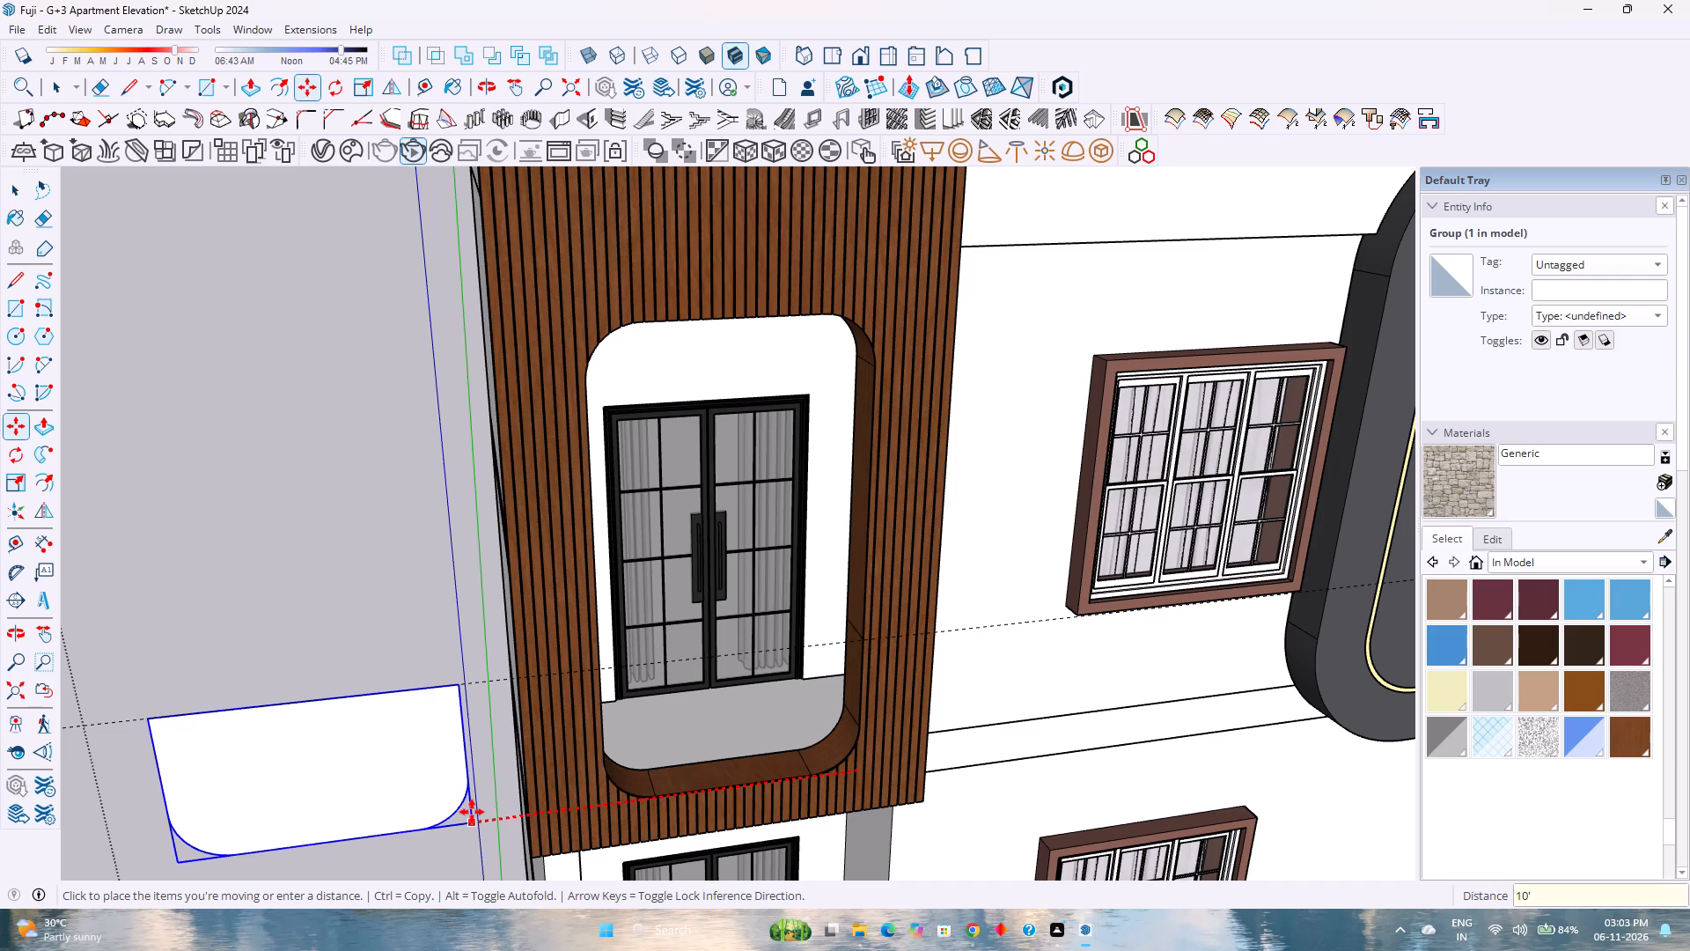
pyautogui.press('Return')
pyautogui.scroll(-3, 474, 810)
pyautogui.keyDown('shift'); pyautogui.moveTo(458, 801); pyautogui.dragTo(768, 738, button='middle'); pyautogui.keyUp('shift')
pyautogui.keyDown('shift'); pyautogui.middleClick(768, 738); pyautogui.keyUp('shift')
pyautogui.press('space')
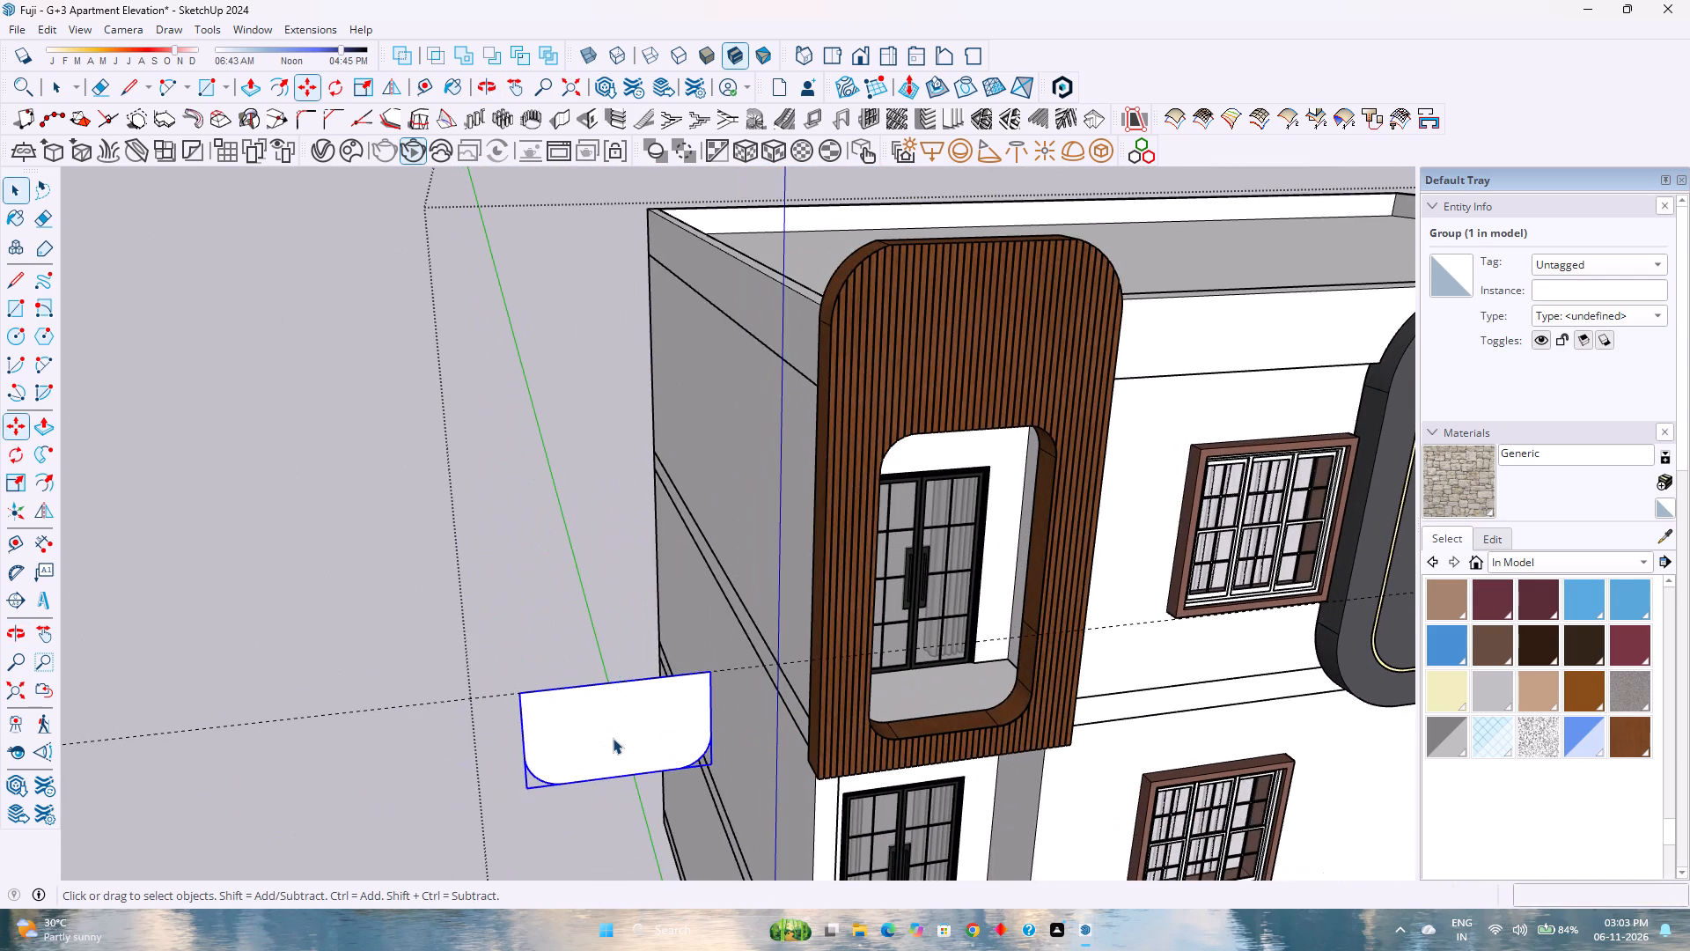
# Open the moved railing panel group for editing.
pyautogui.scroll(4, 613, 738)
pyautogui.moveTo(612, 738); pyautogui.dragTo(408, 736, button='middle')
pyautogui.middleClick(407, 736)
pyautogui.doubleClick(543, 719)
pyautogui.scroll(3, 543, 719)
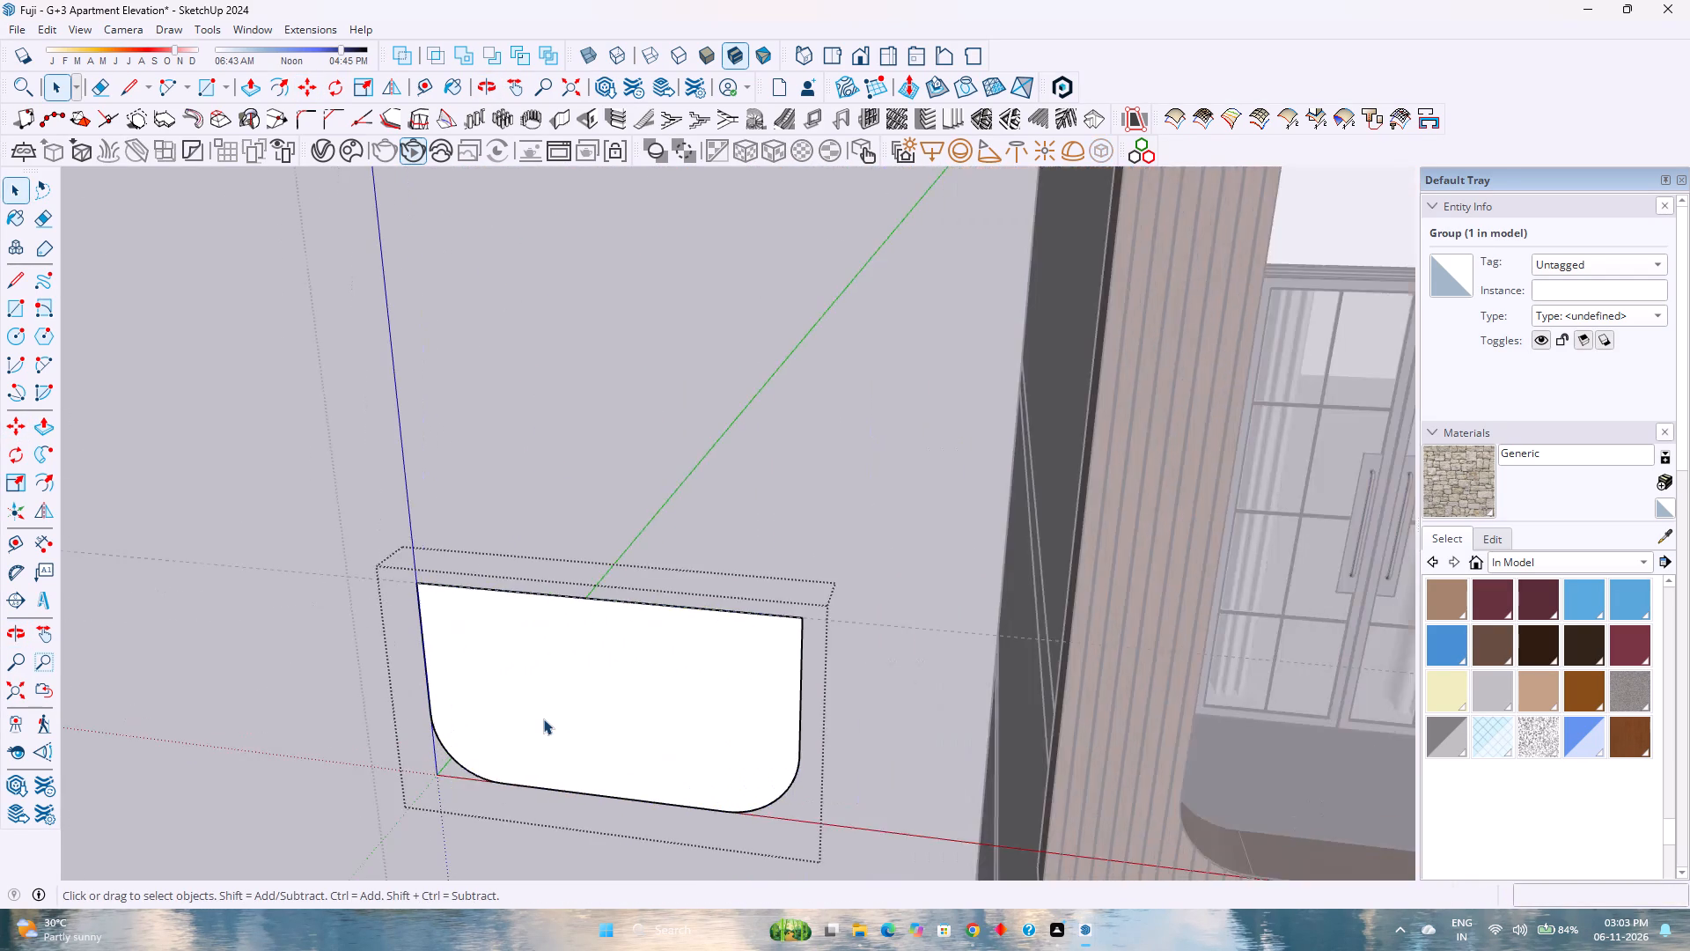
pyautogui.moveTo(543, 719); pyautogui.dragTo(588, 701, button='middle')
pyautogui.moveTo(588, 701); pyautogui.dragTo(664, 682, button='middle')
pyautogui.middleClick(664, 682)
pyautogui.scroll(5, 650, 712)
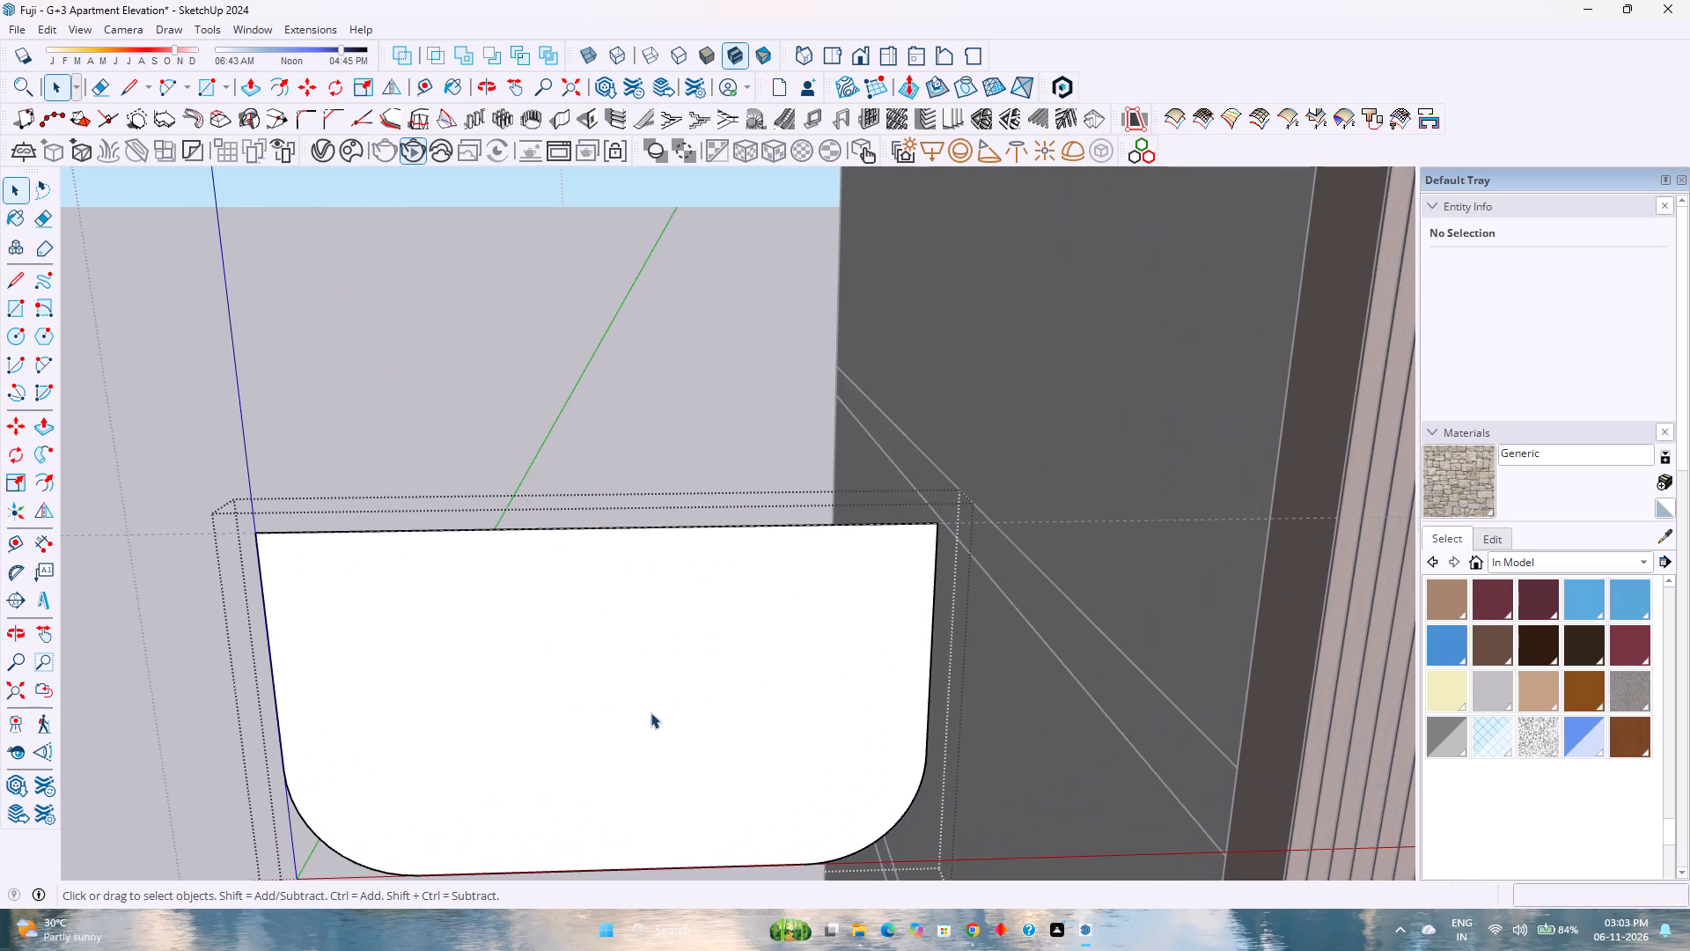
# Place a guide line 2" above the panel's bottom edge.
pyautogui.scroll(1, 650, 712)
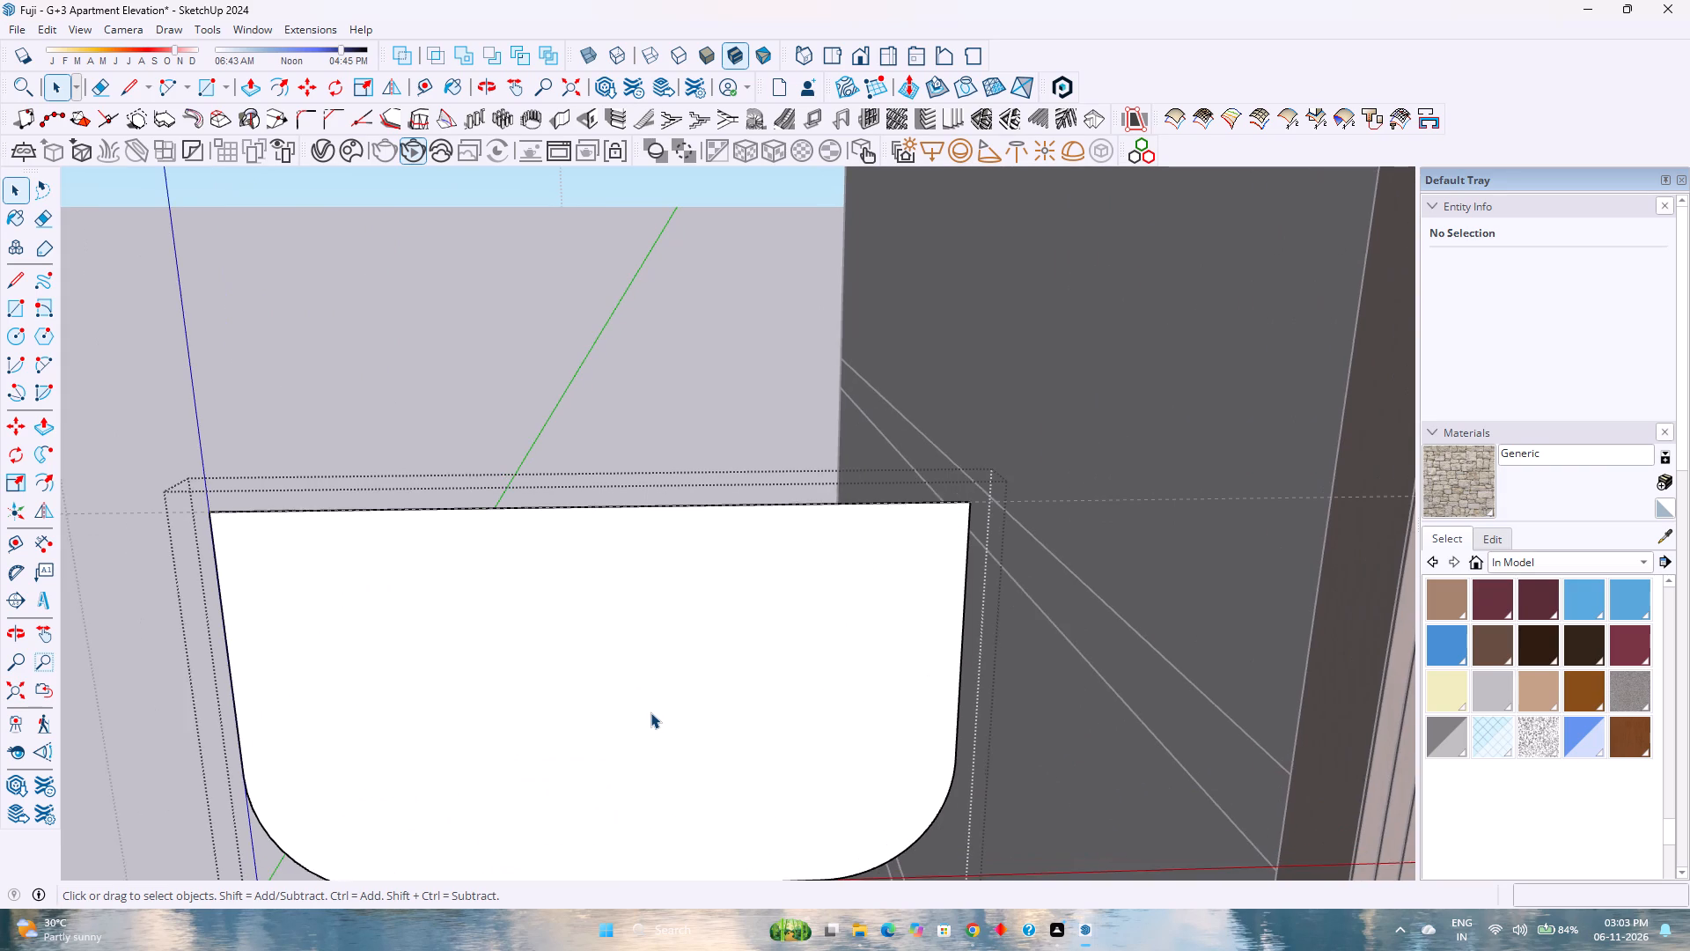
pyautogui.scroll(1, 650, 712)
pyautogui.scroll(-1, 650, 712)
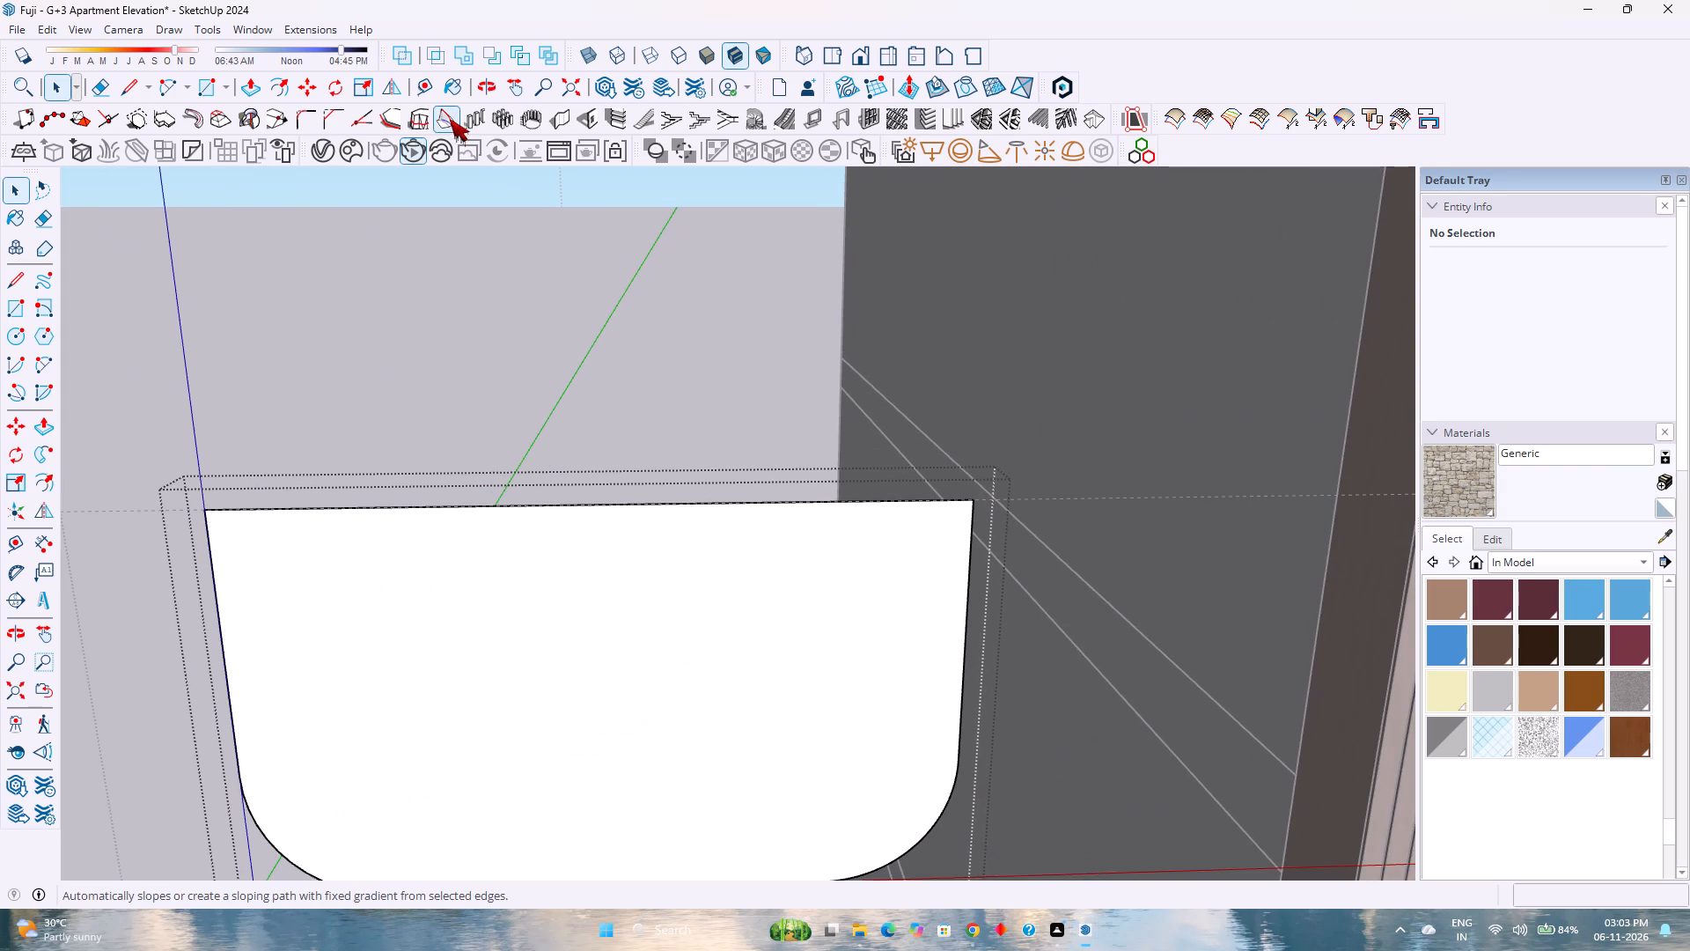
pyautogui.scroll(-6, 450, 123)
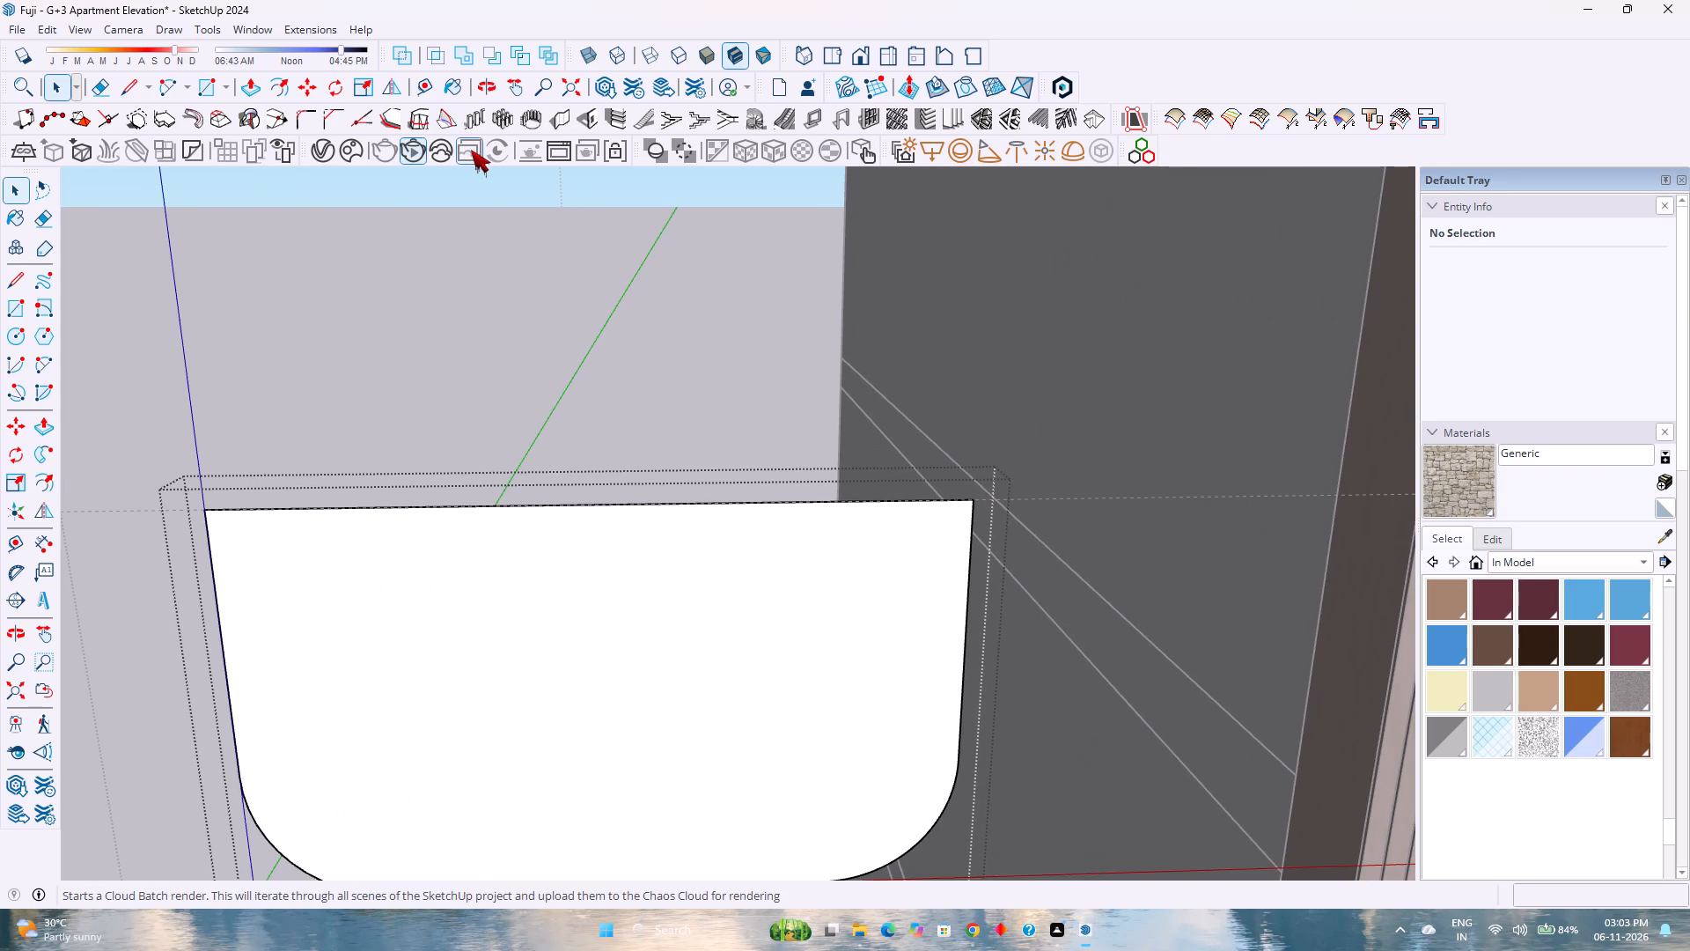
pyautogui.scroll(-3, 471, 150)
pyautogui.scroll(-2, 556, 490)
pyautogui.scroll(-2, 595, 632)
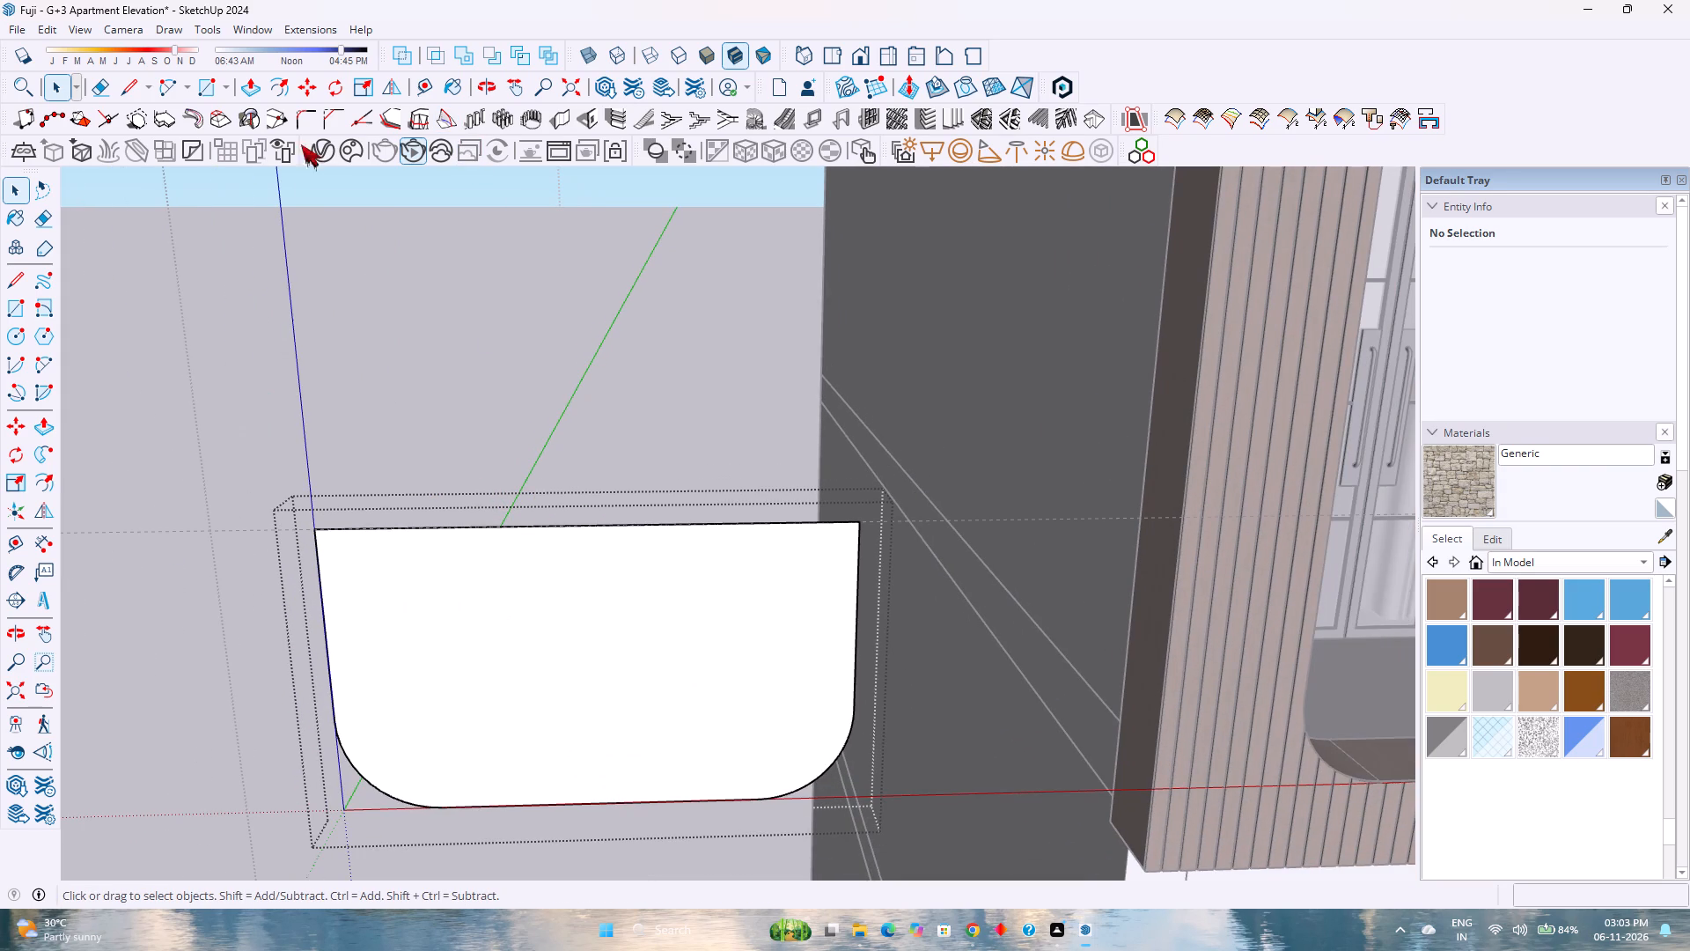
pyautogui.click(420, 77)
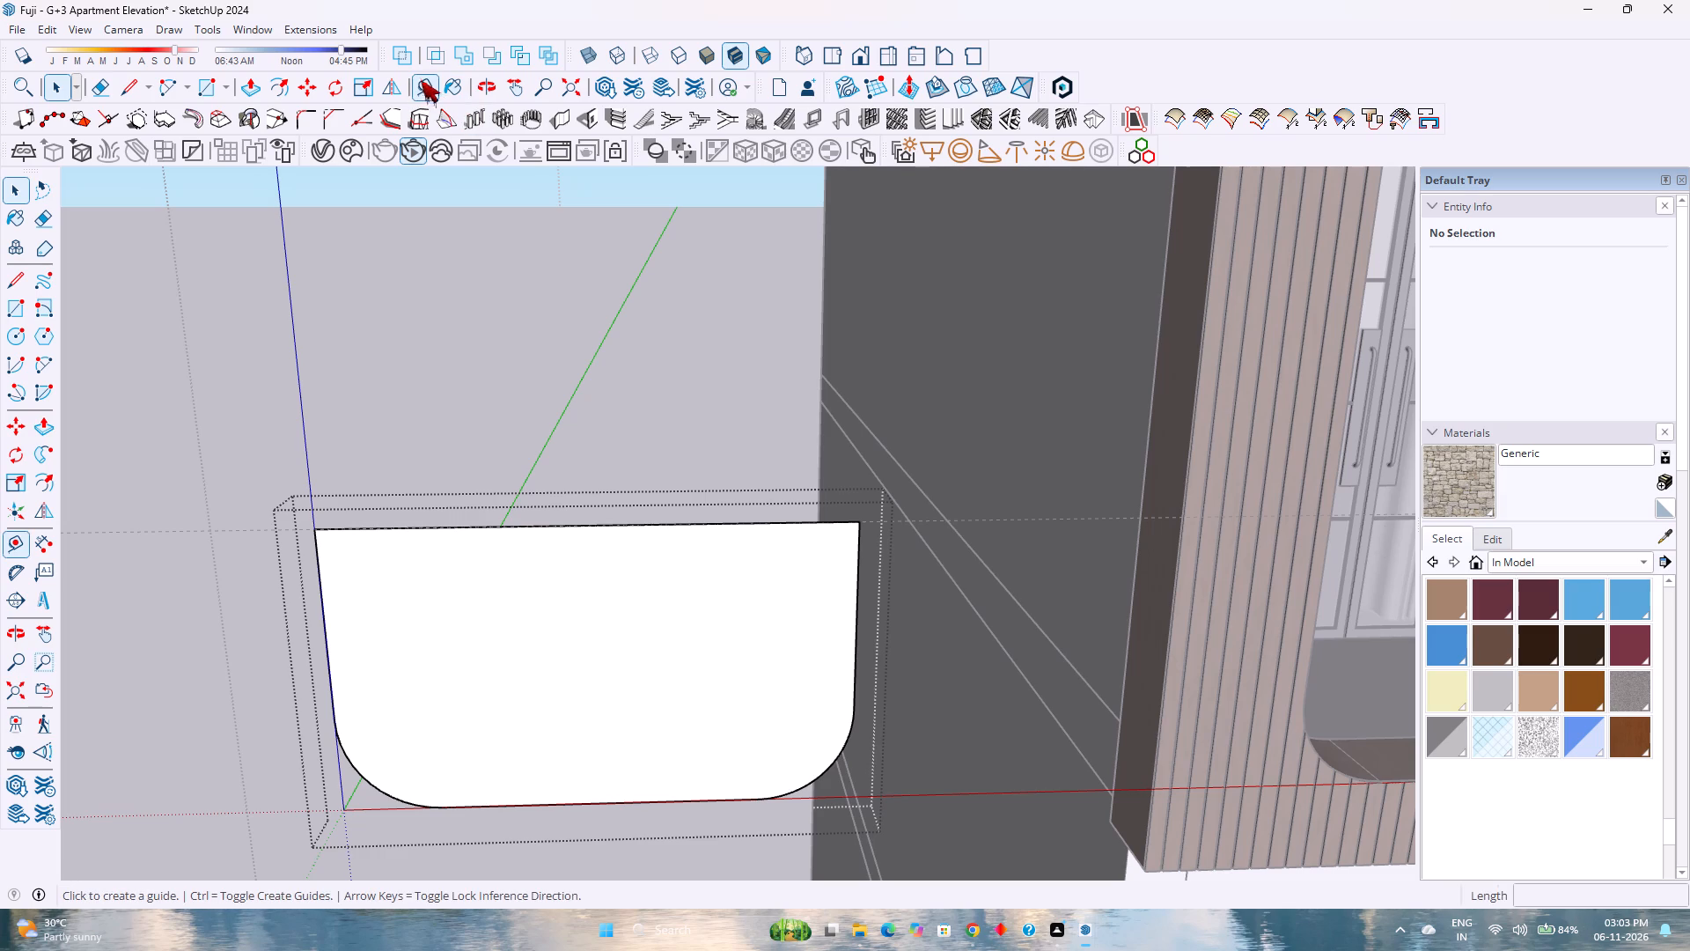
pyautogui.click(626, 800)
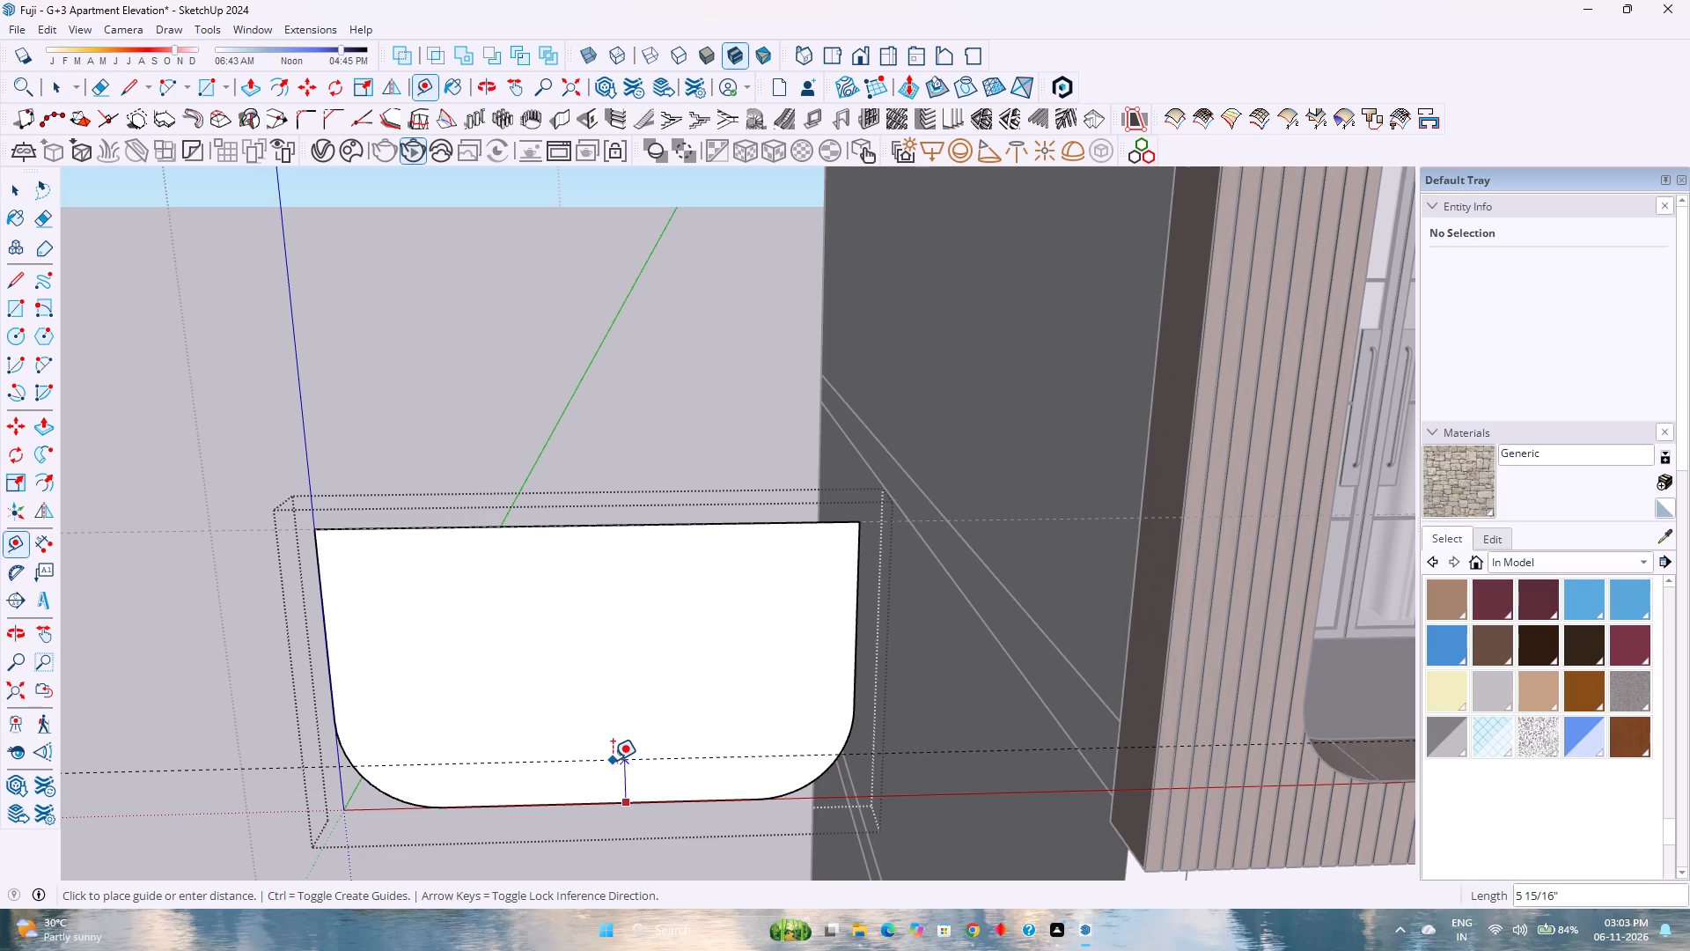
pyautogui.press('2')
pyautogui.press('Return')
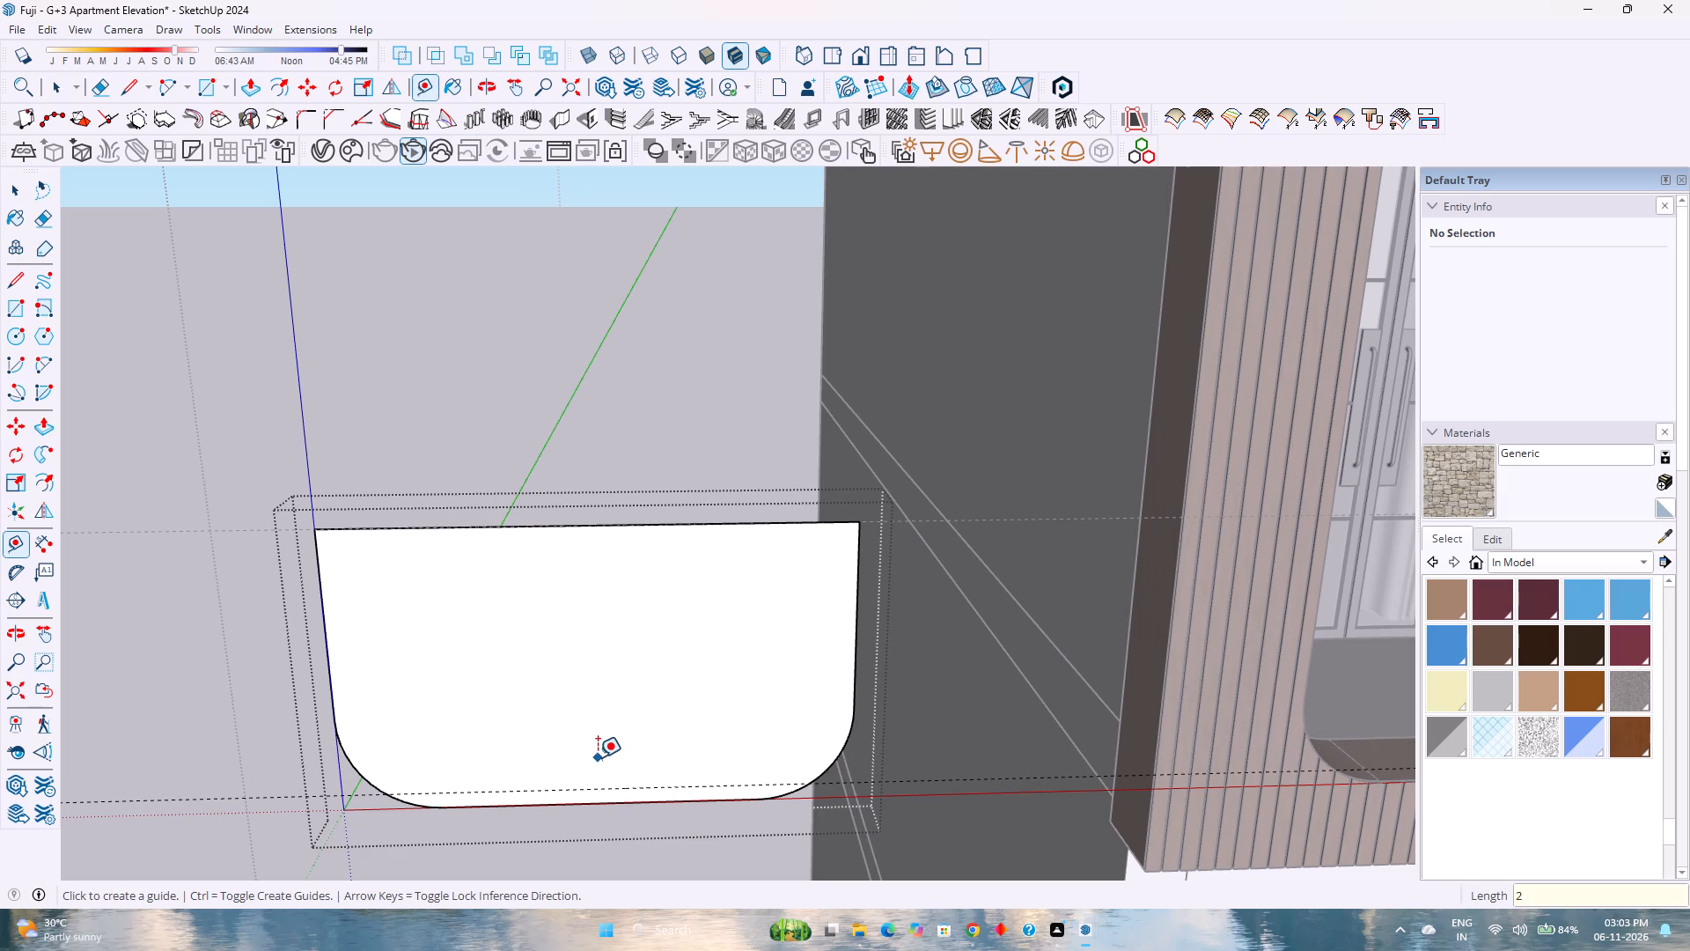
# Copy the panel's top edge 2' 10" straight down to the height of the lower guide.
pyautogui.scroll(3, 598, 757)
pyautogui.press('l')
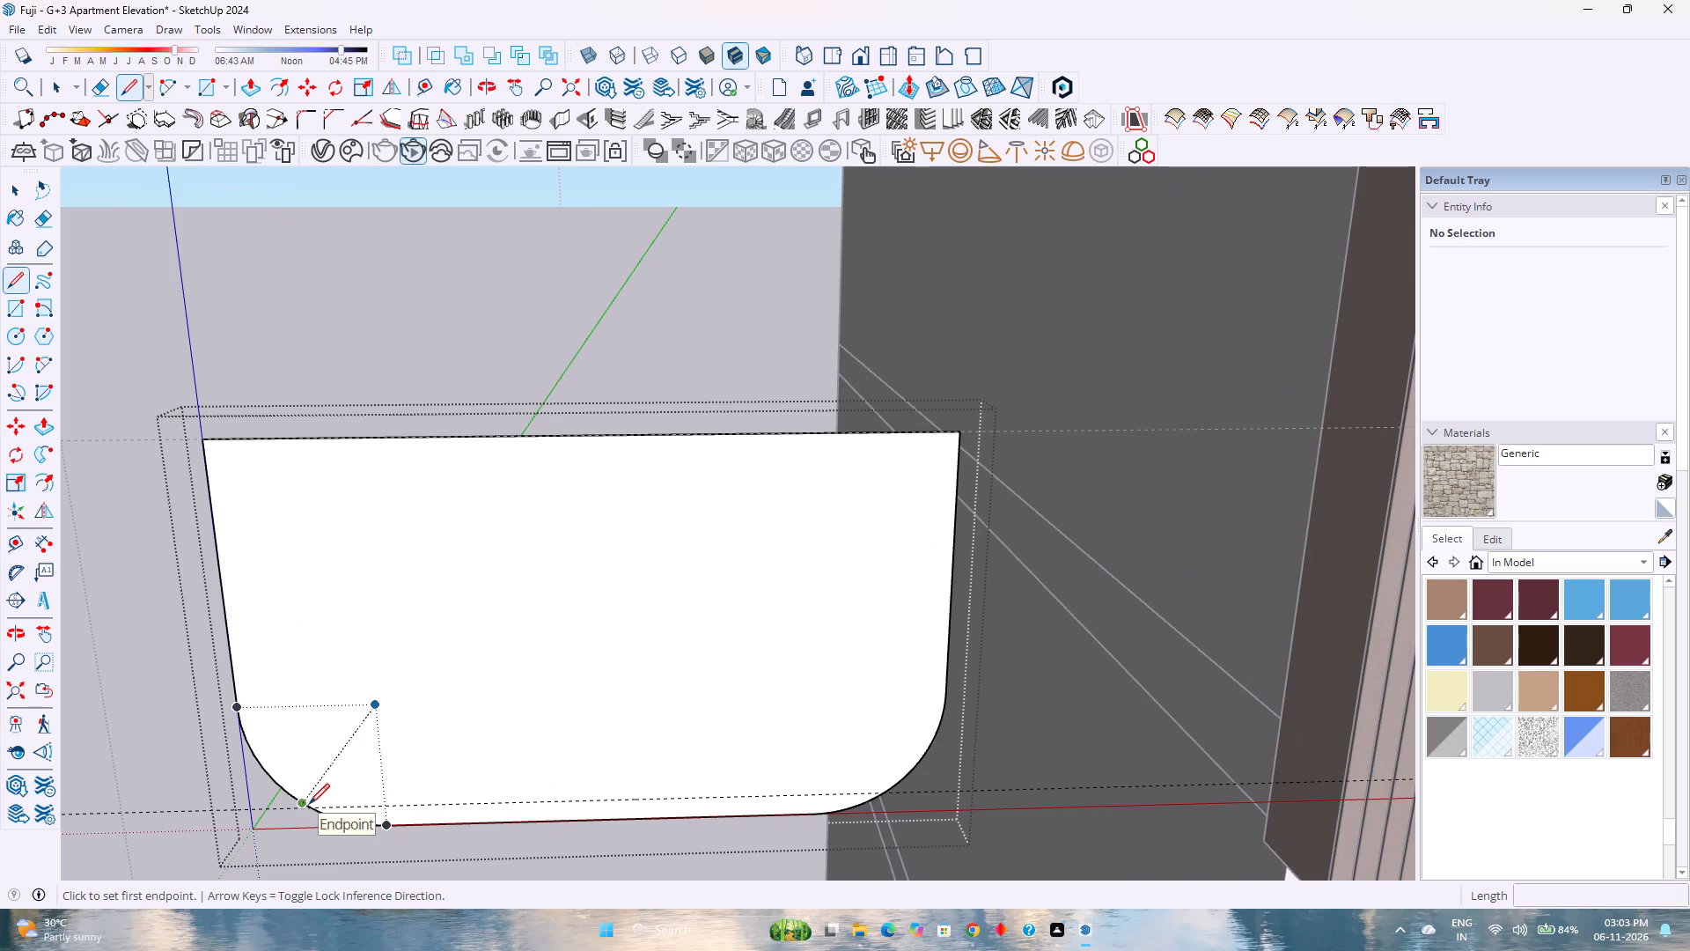
pyautogui.press('space')
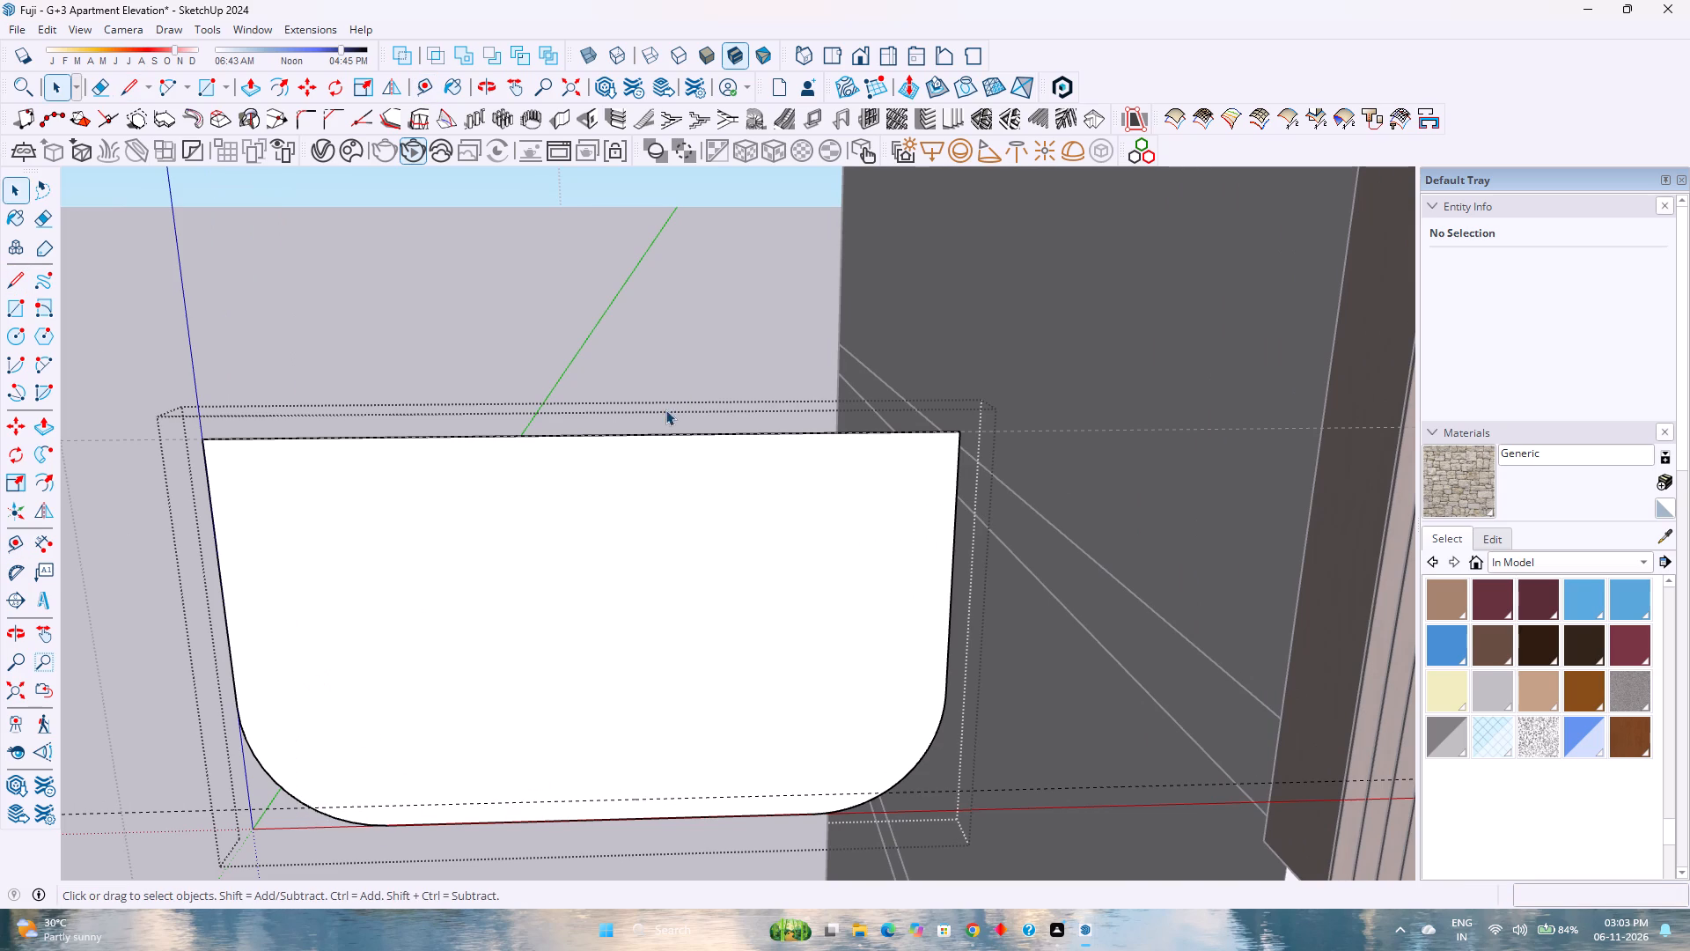
pyautogui.click(653, 435)
pyautogui.press('m')
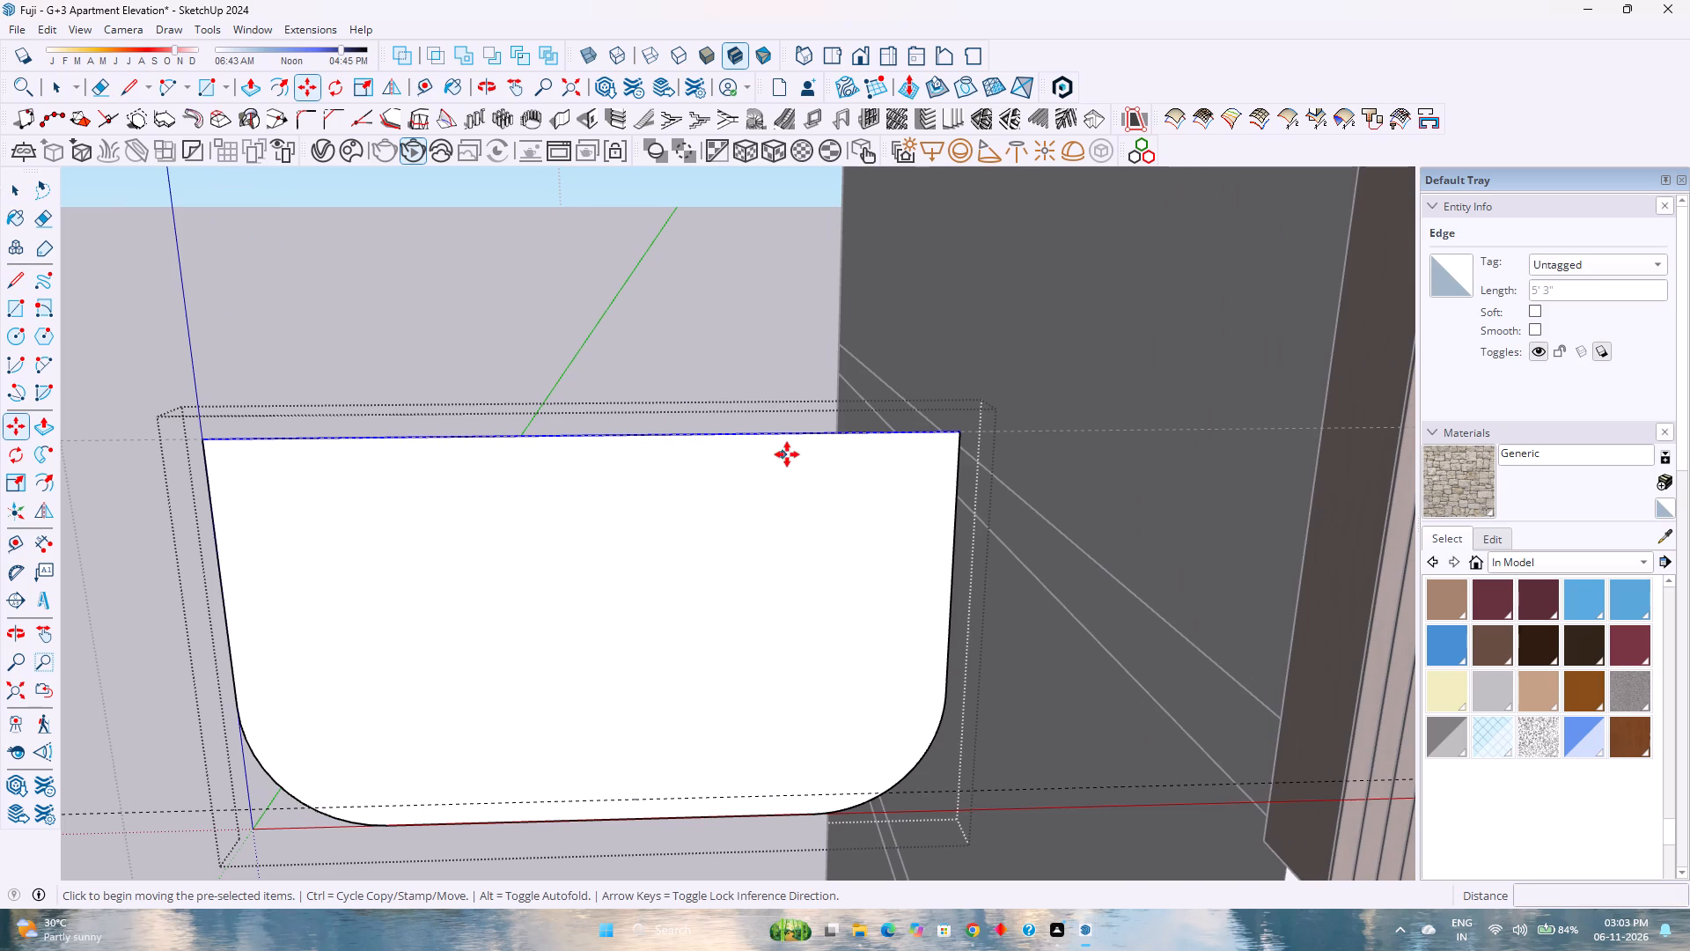
pyautogui.click(959, 431)
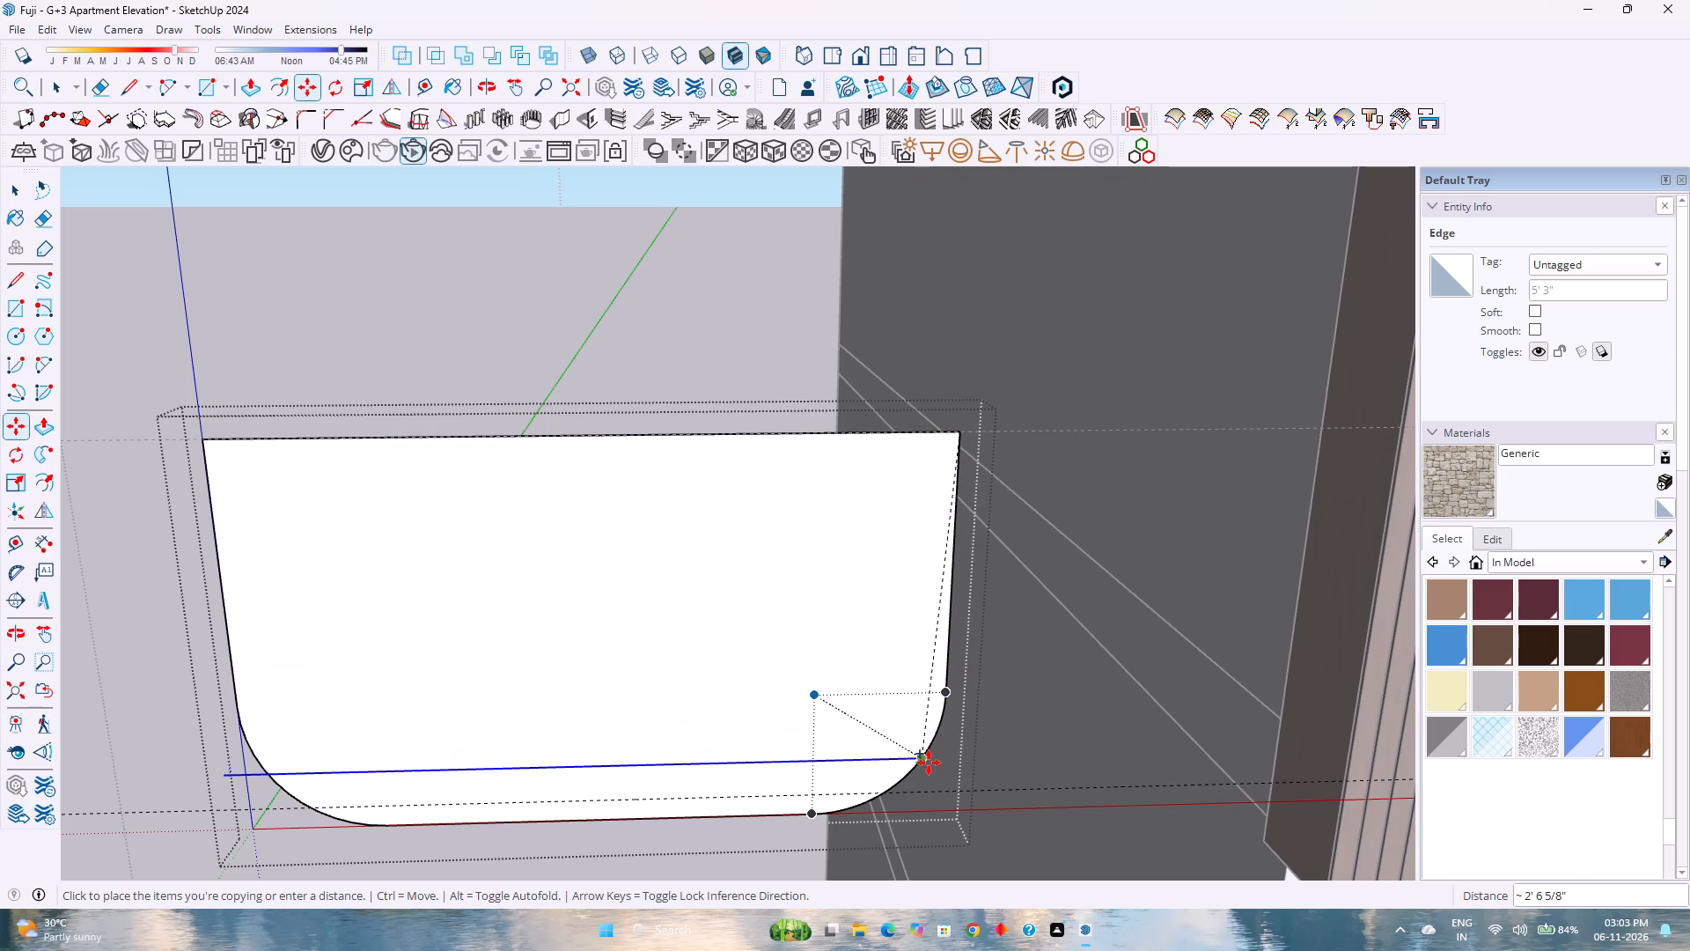
pyautogui.press('Up')
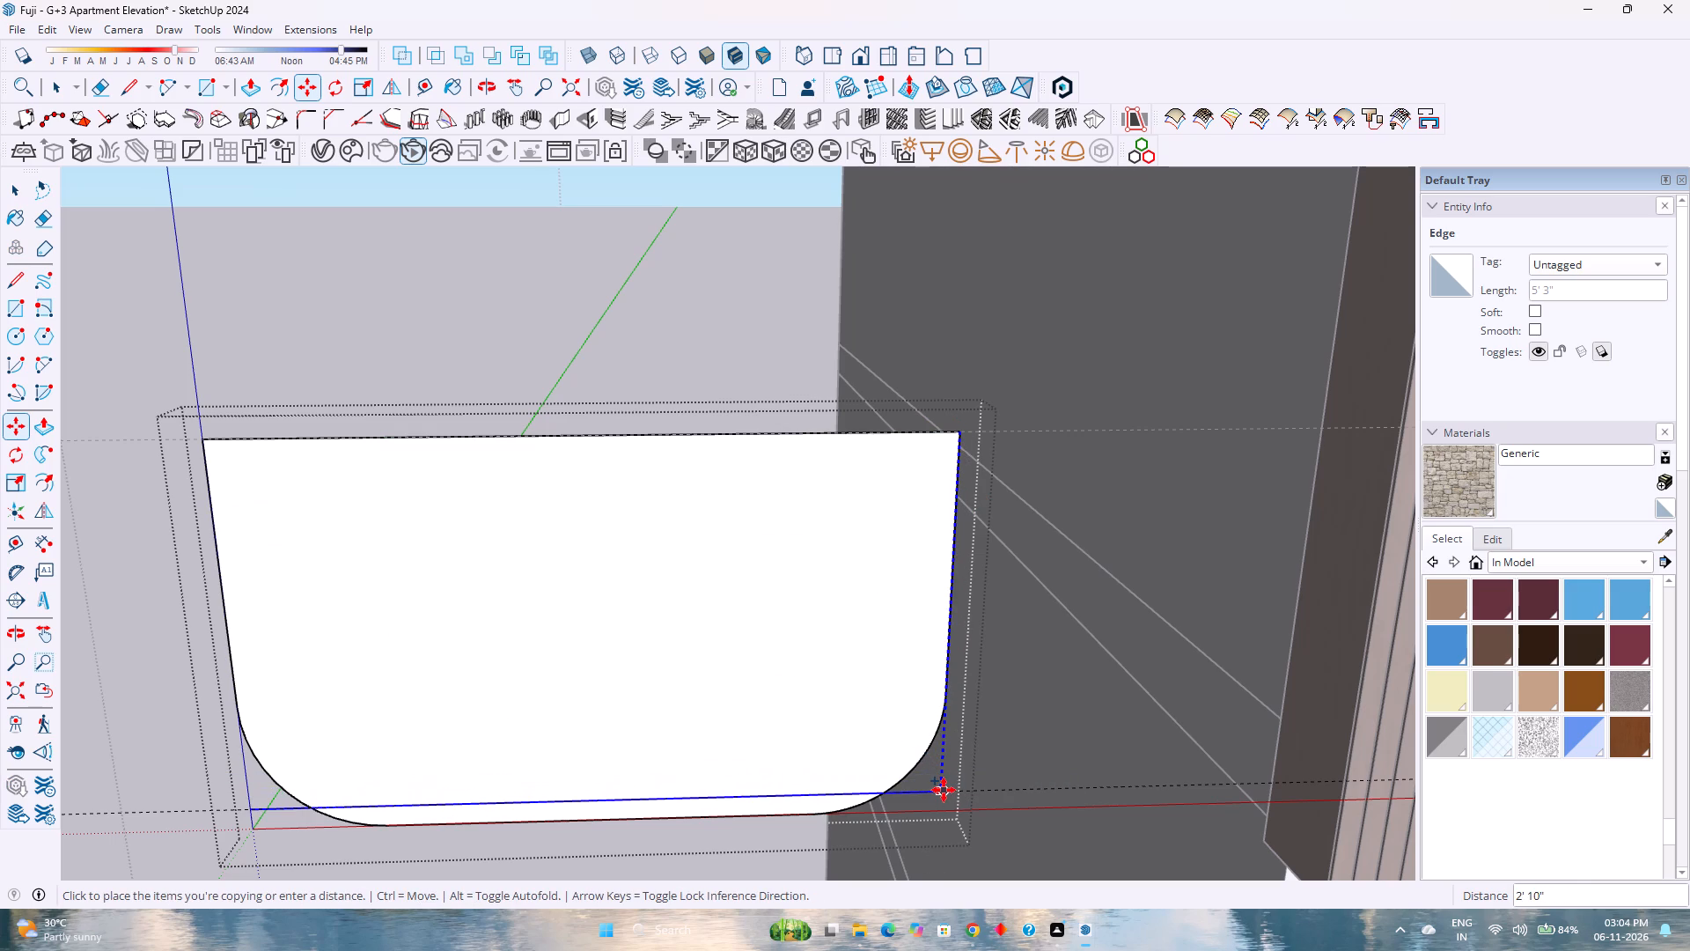
pyautogui.click(944, 790)
pyautogui.scroll(-2, 561, 688)
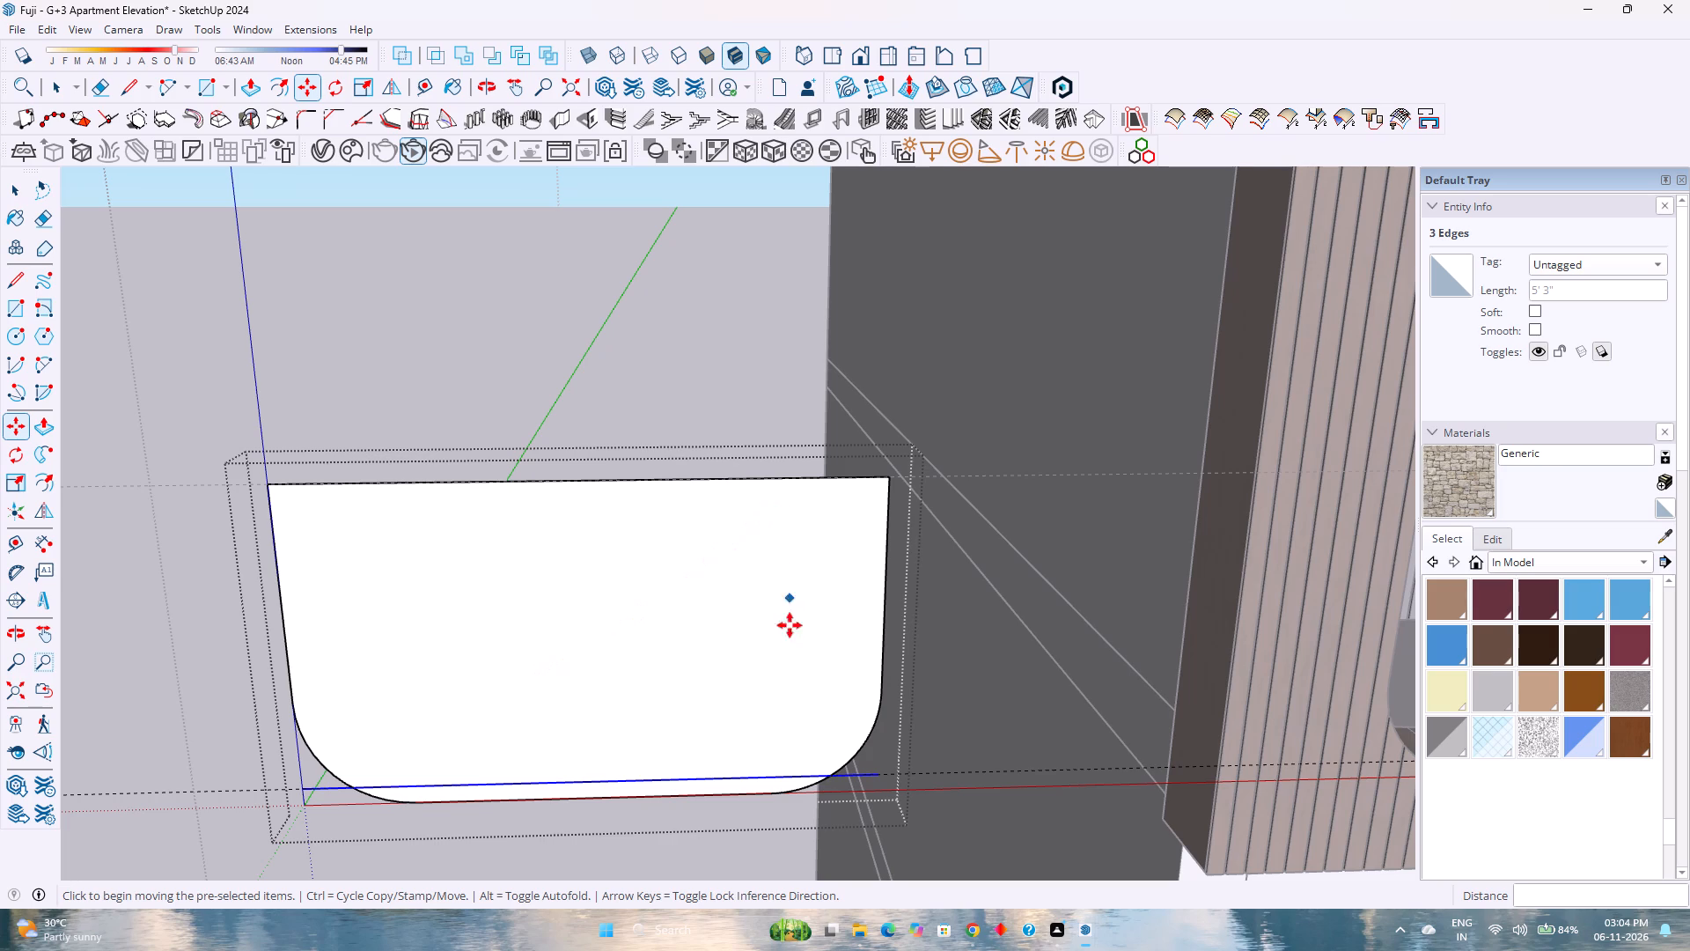
pyautogui.press('space')
# Copy the panel's top edge 2" straight down to divide off a top strip.
pyautogui.click(830, 476)
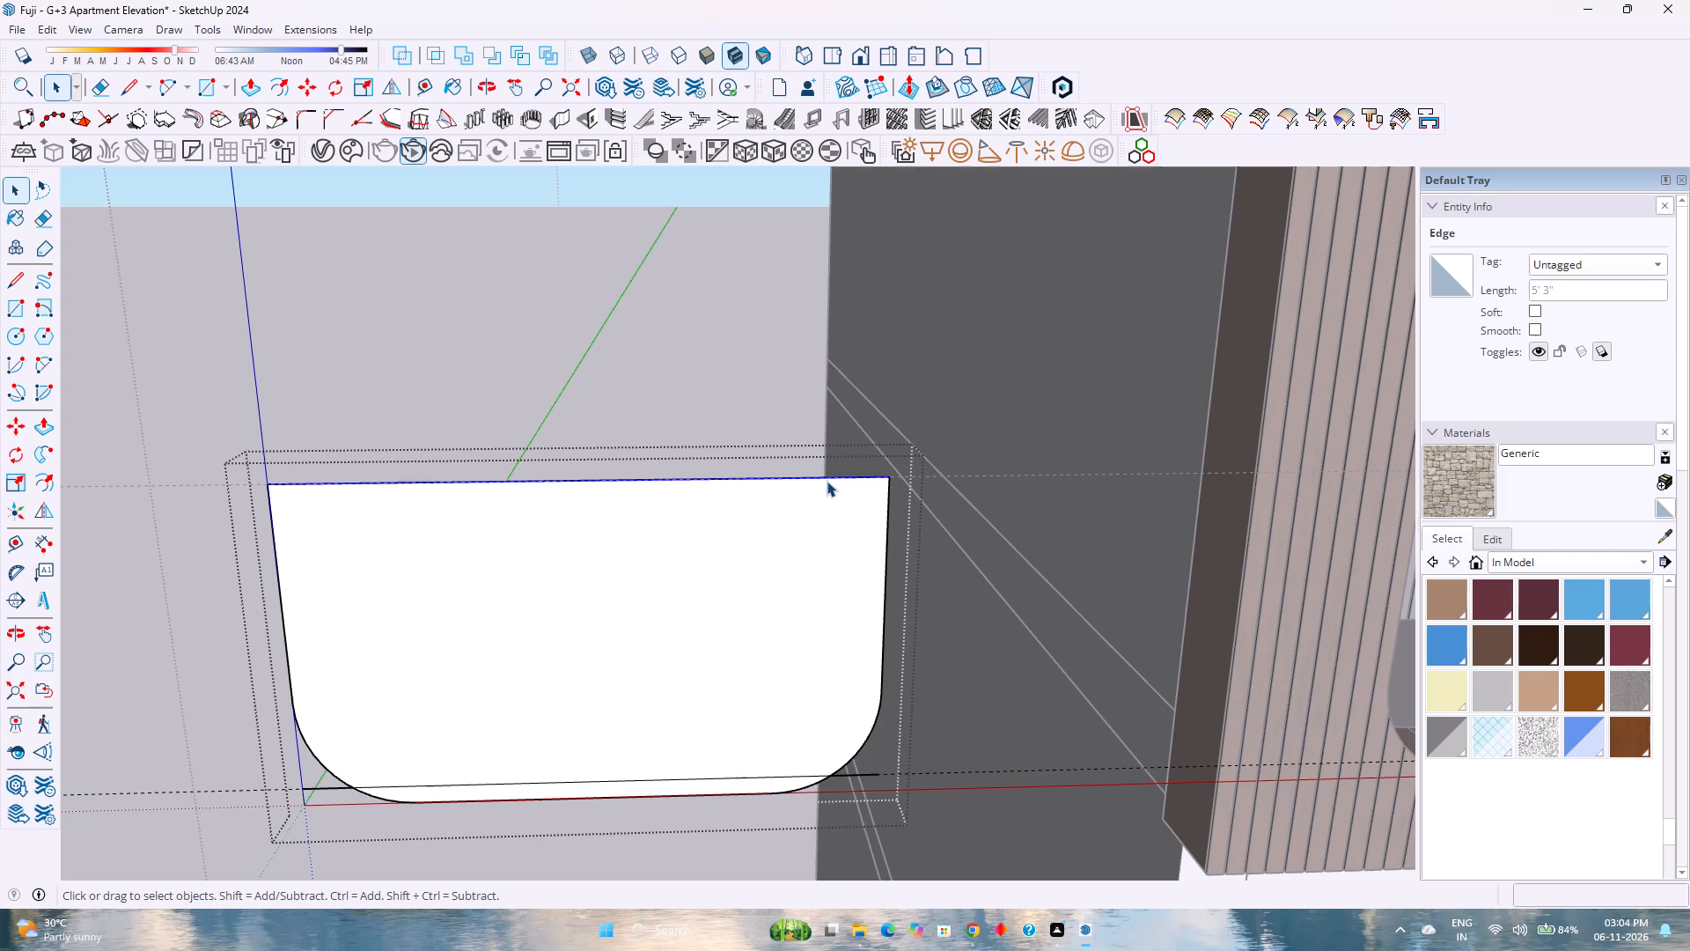
pyautogui.press('m')
pyautogui.click(890, 477)
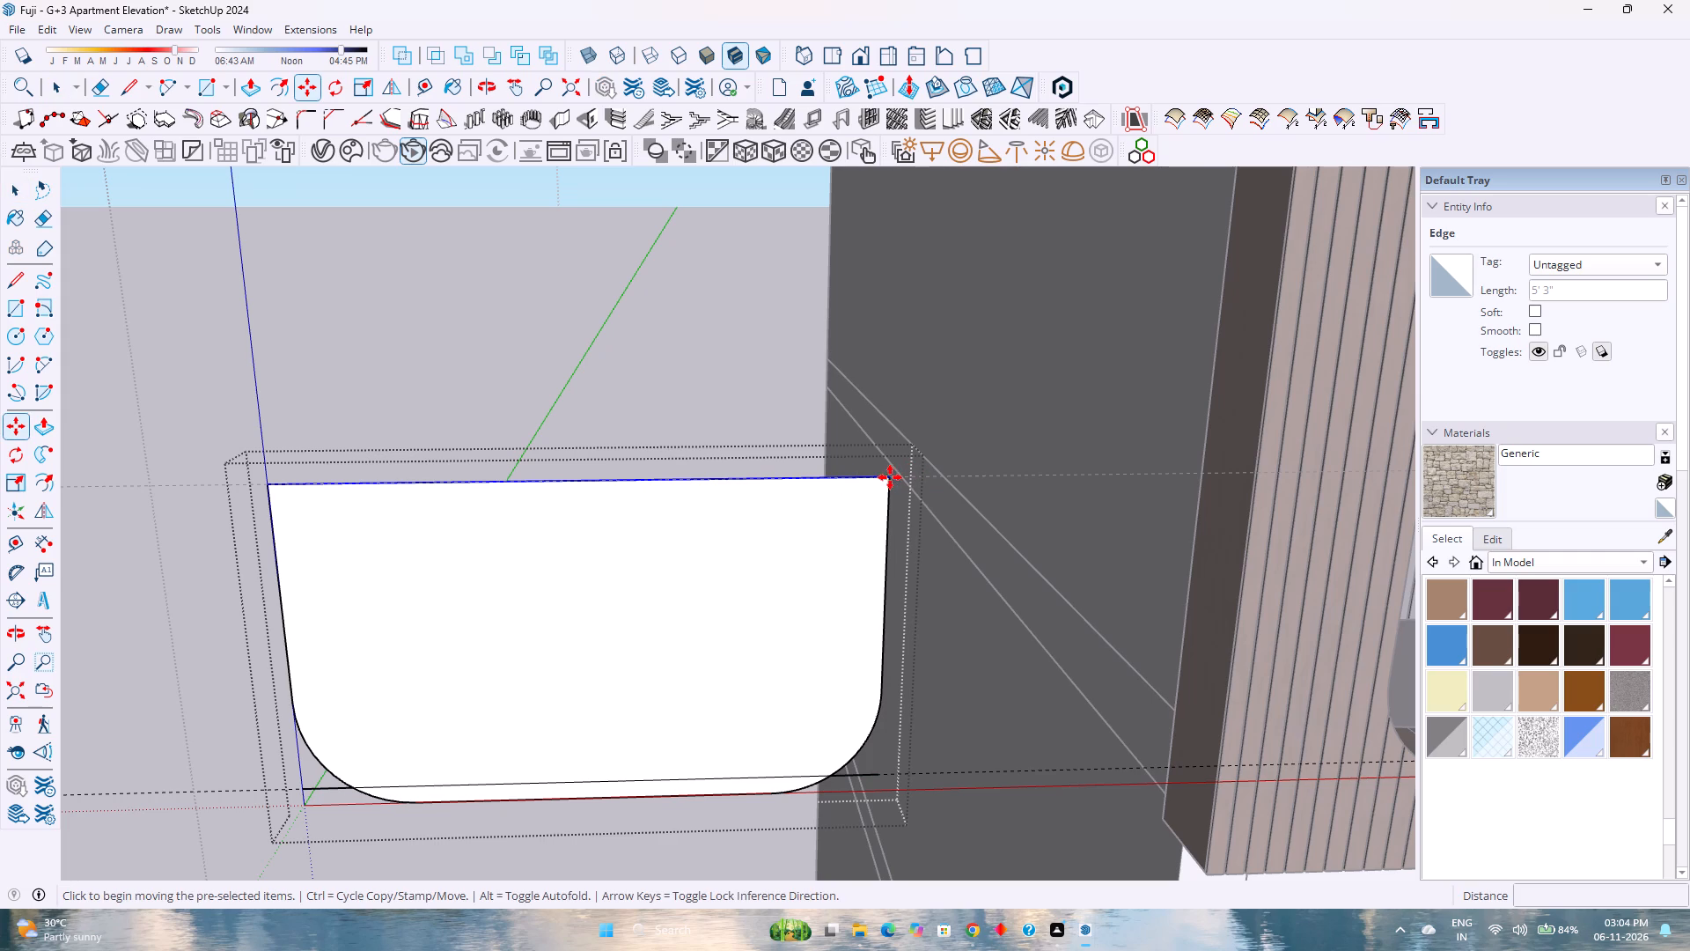
pyautogui.press('Up')
pyautogui.press('2')
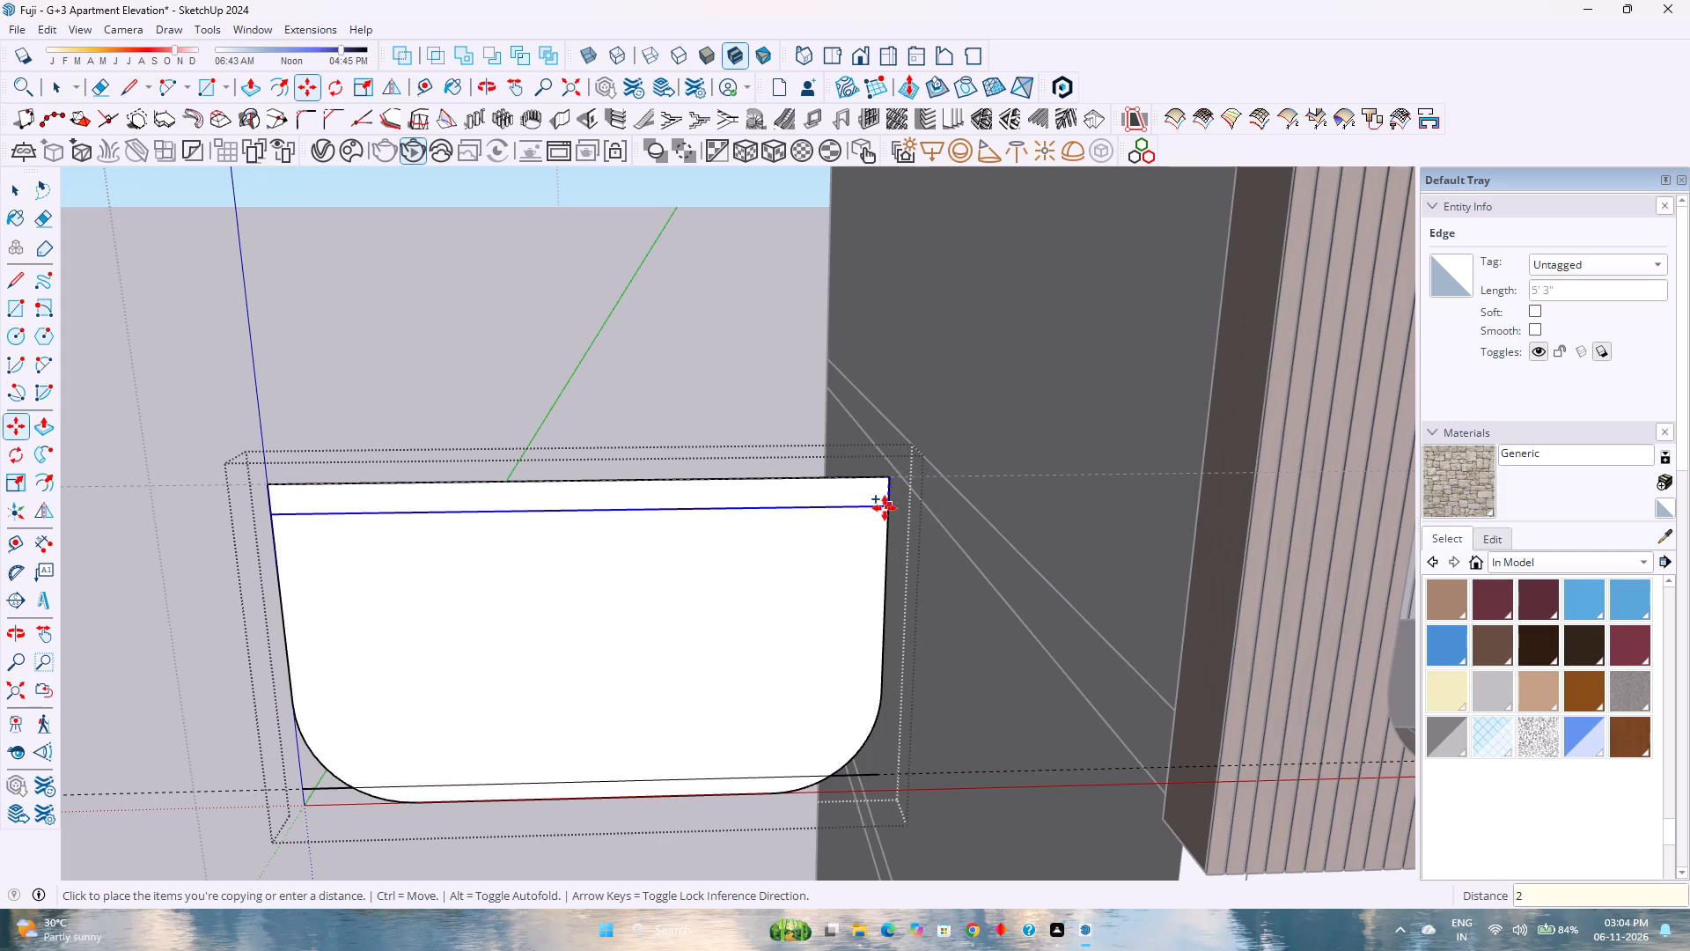
pyautogui.press('Return')
pyautogui.press('space')
# Erase the lower guide and the ends of the lower copied edge that overhang the rounded corners.
pyautogui.click(726, 614)
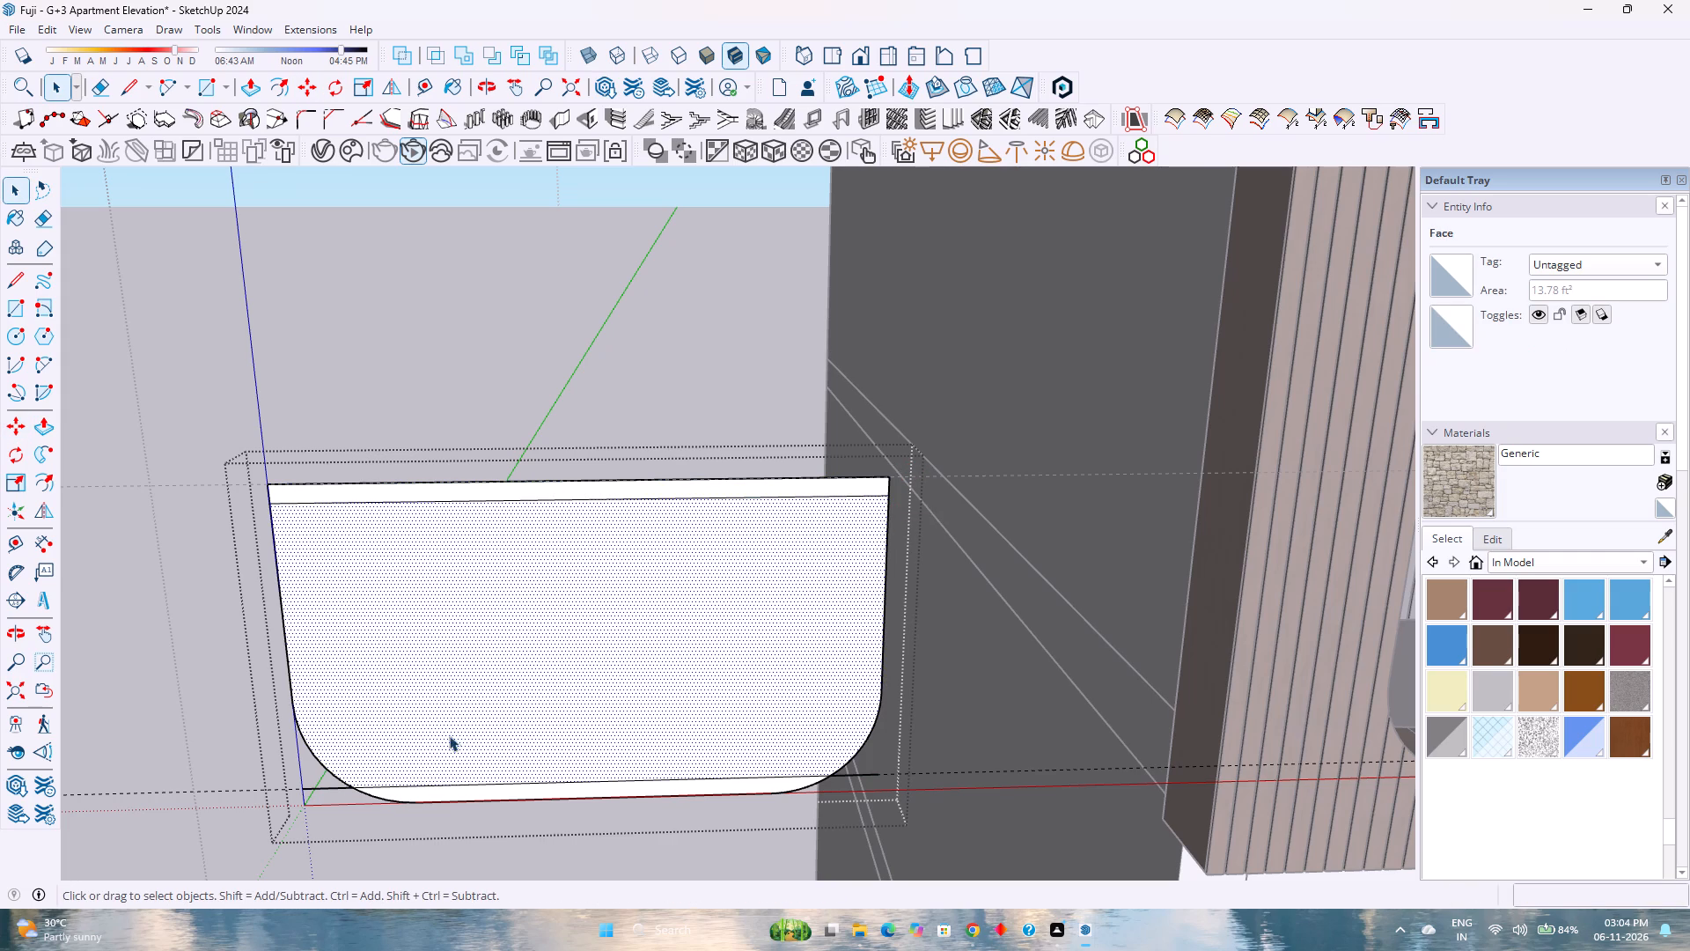
pyautogui.press('e')
pyautogui.click(324, 786)
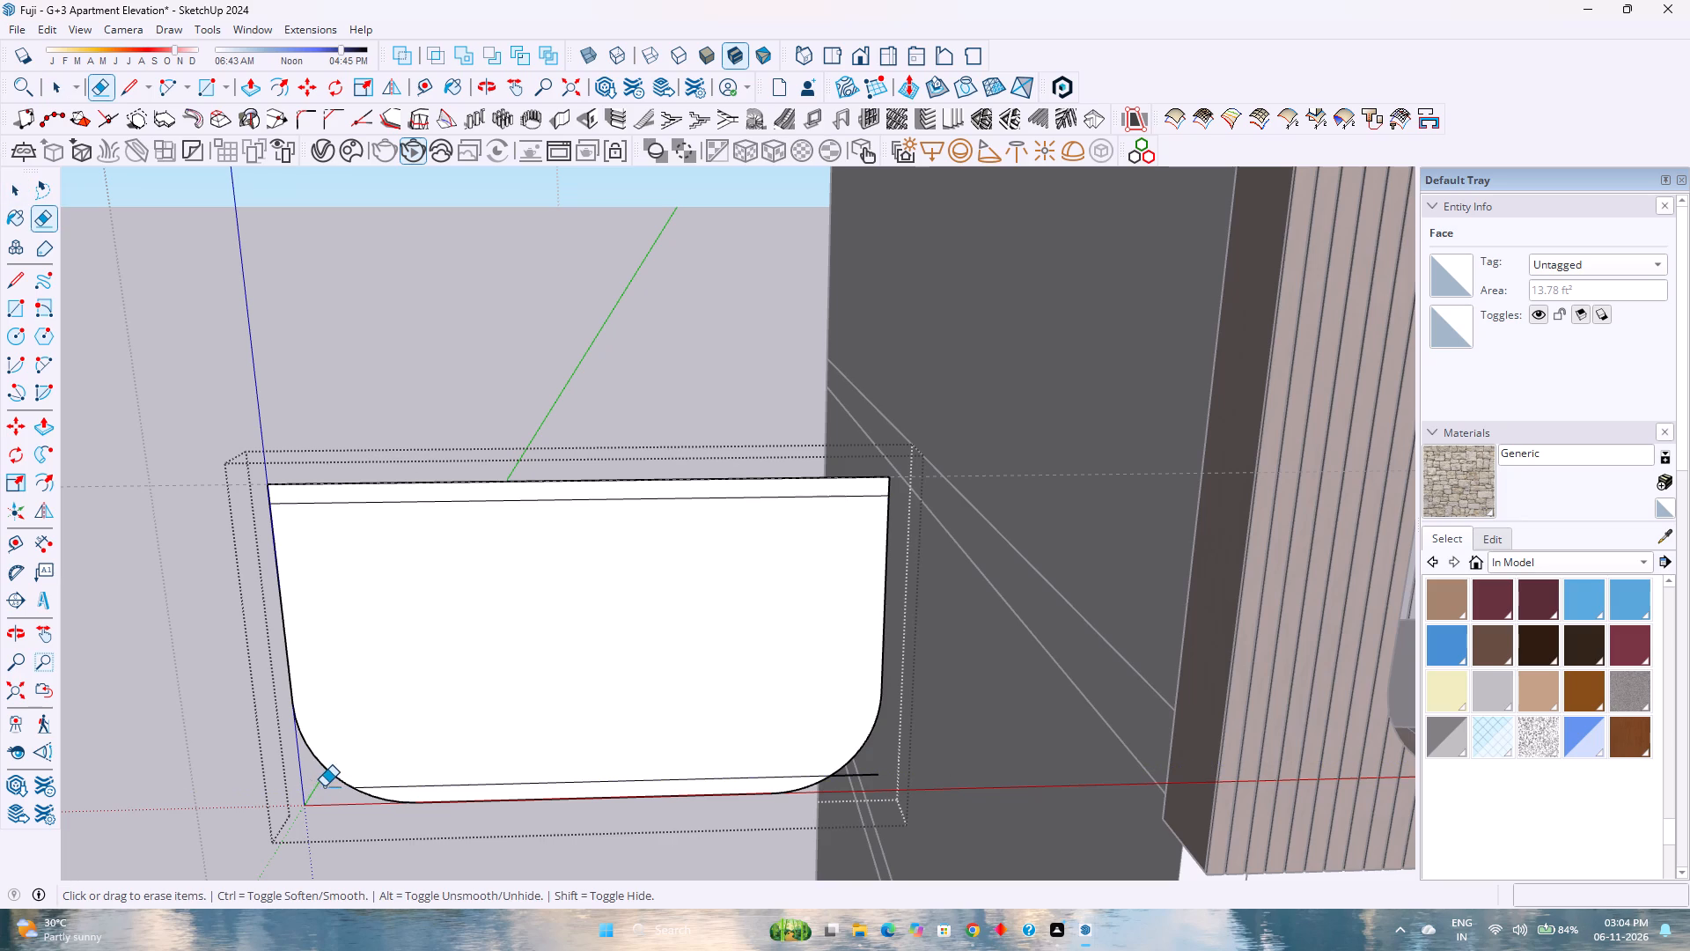
pyautogui.click(863, 770)
pyautogui.click(863, 772)
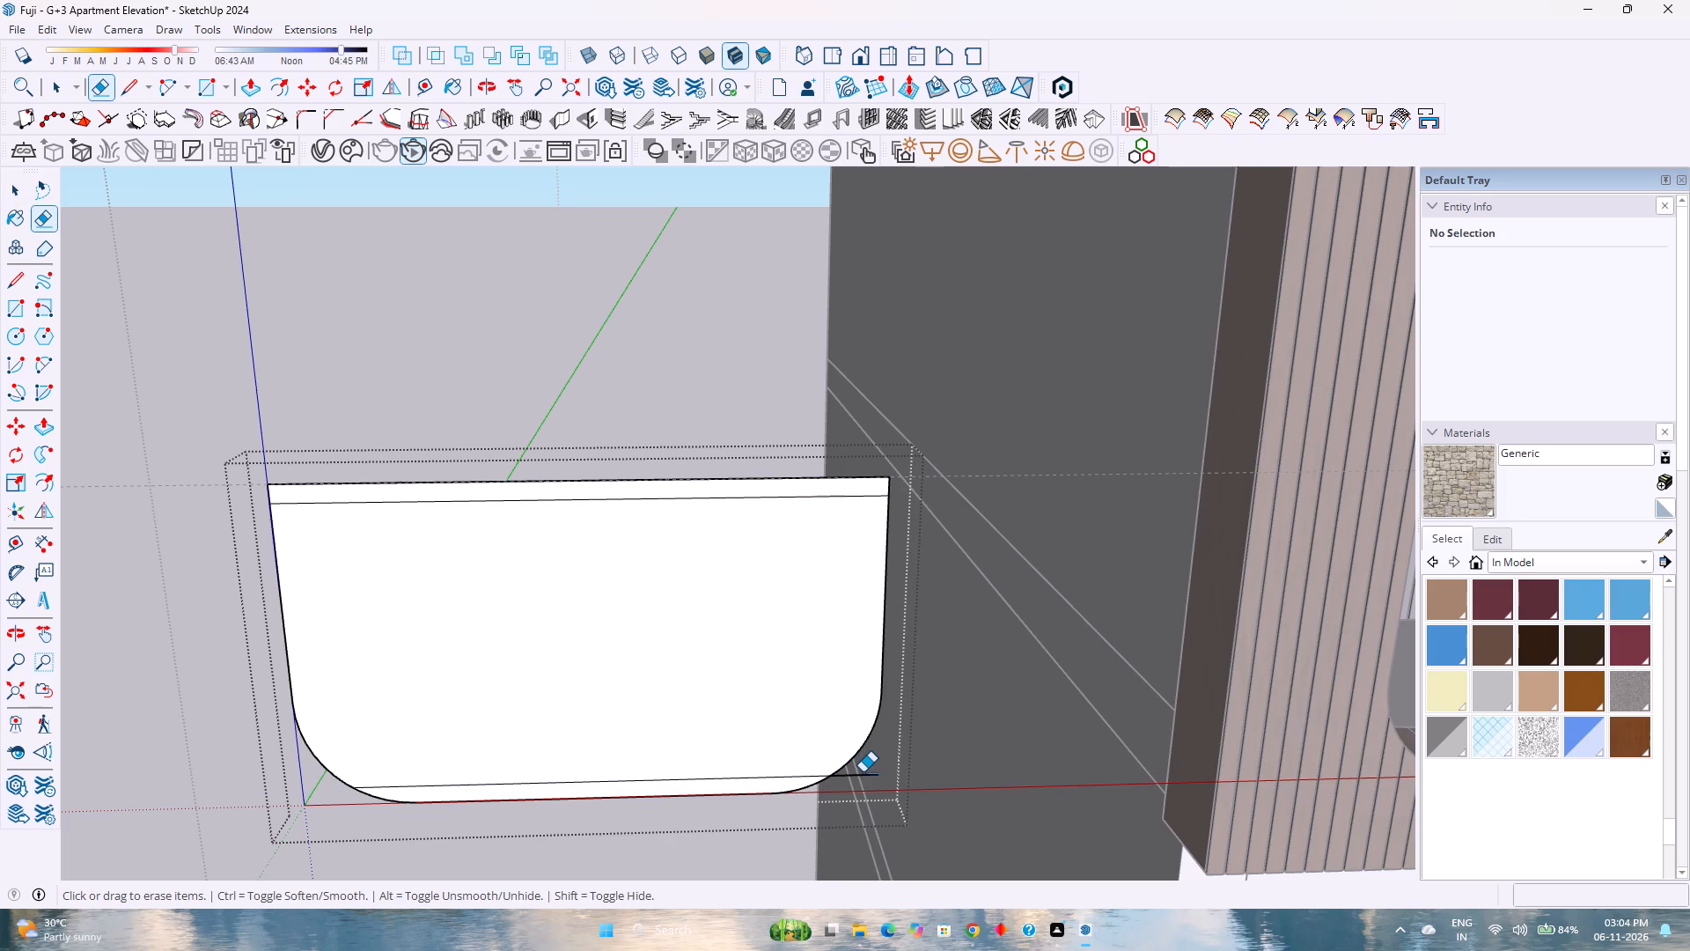
pyautogui.click(863, 776)
pyautogui.press('space')
# Copy the large middle face 6' along the red axis, away from the building.
pyautogui.click(736, 729)
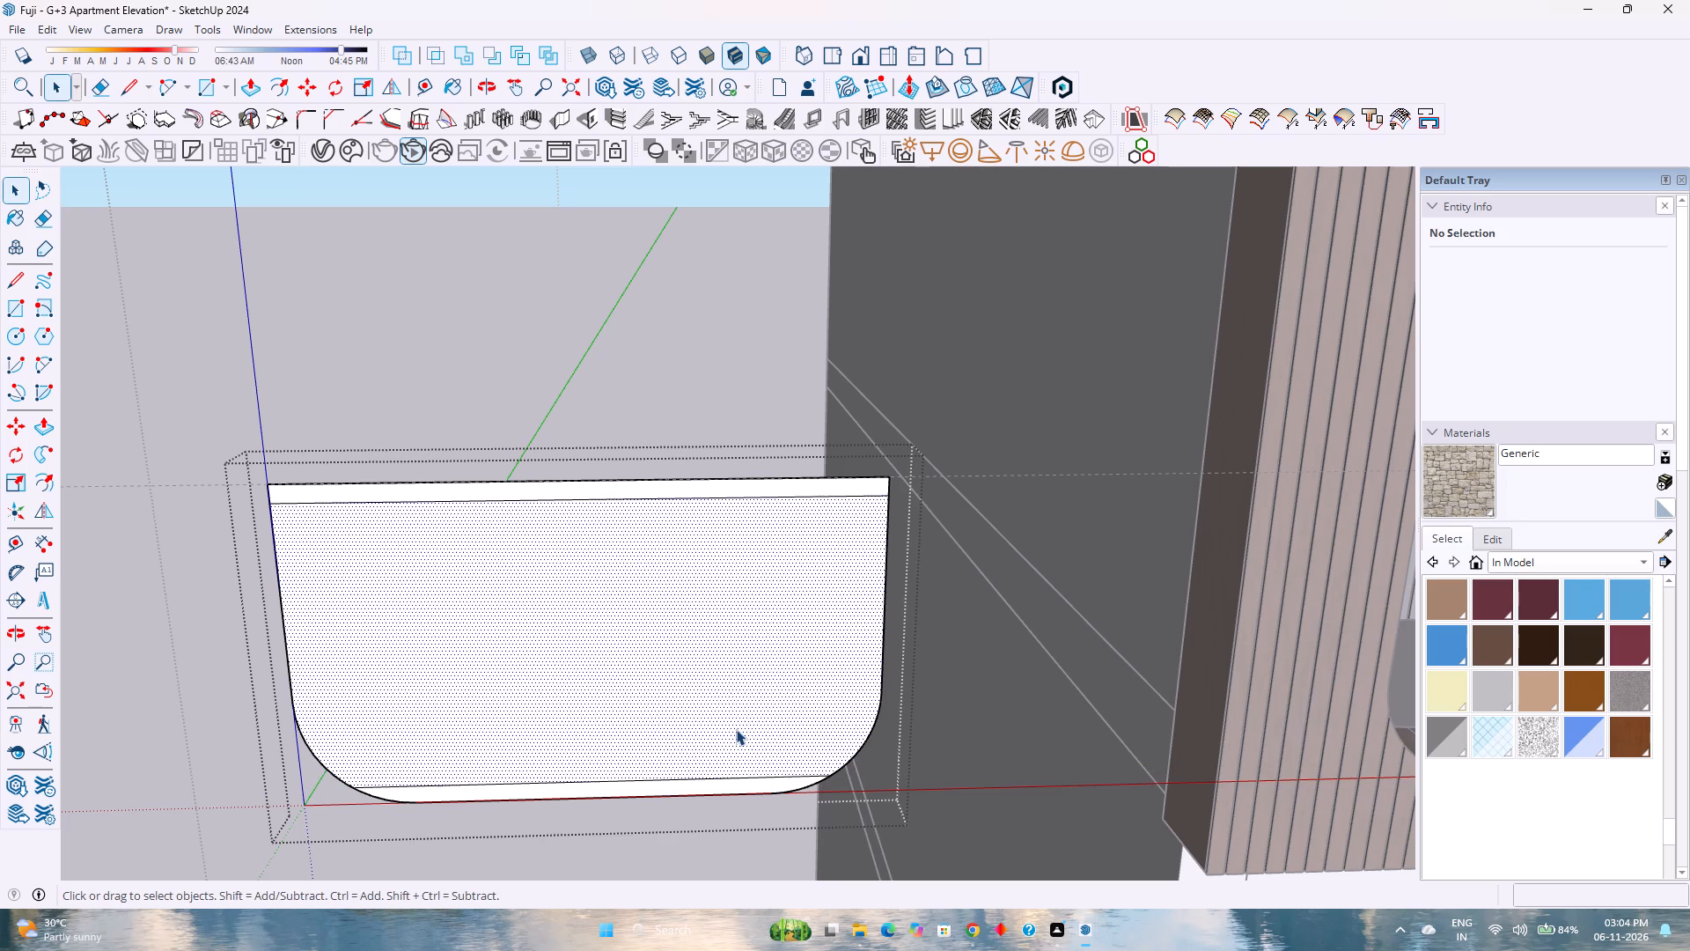
pyautogui.press('m')
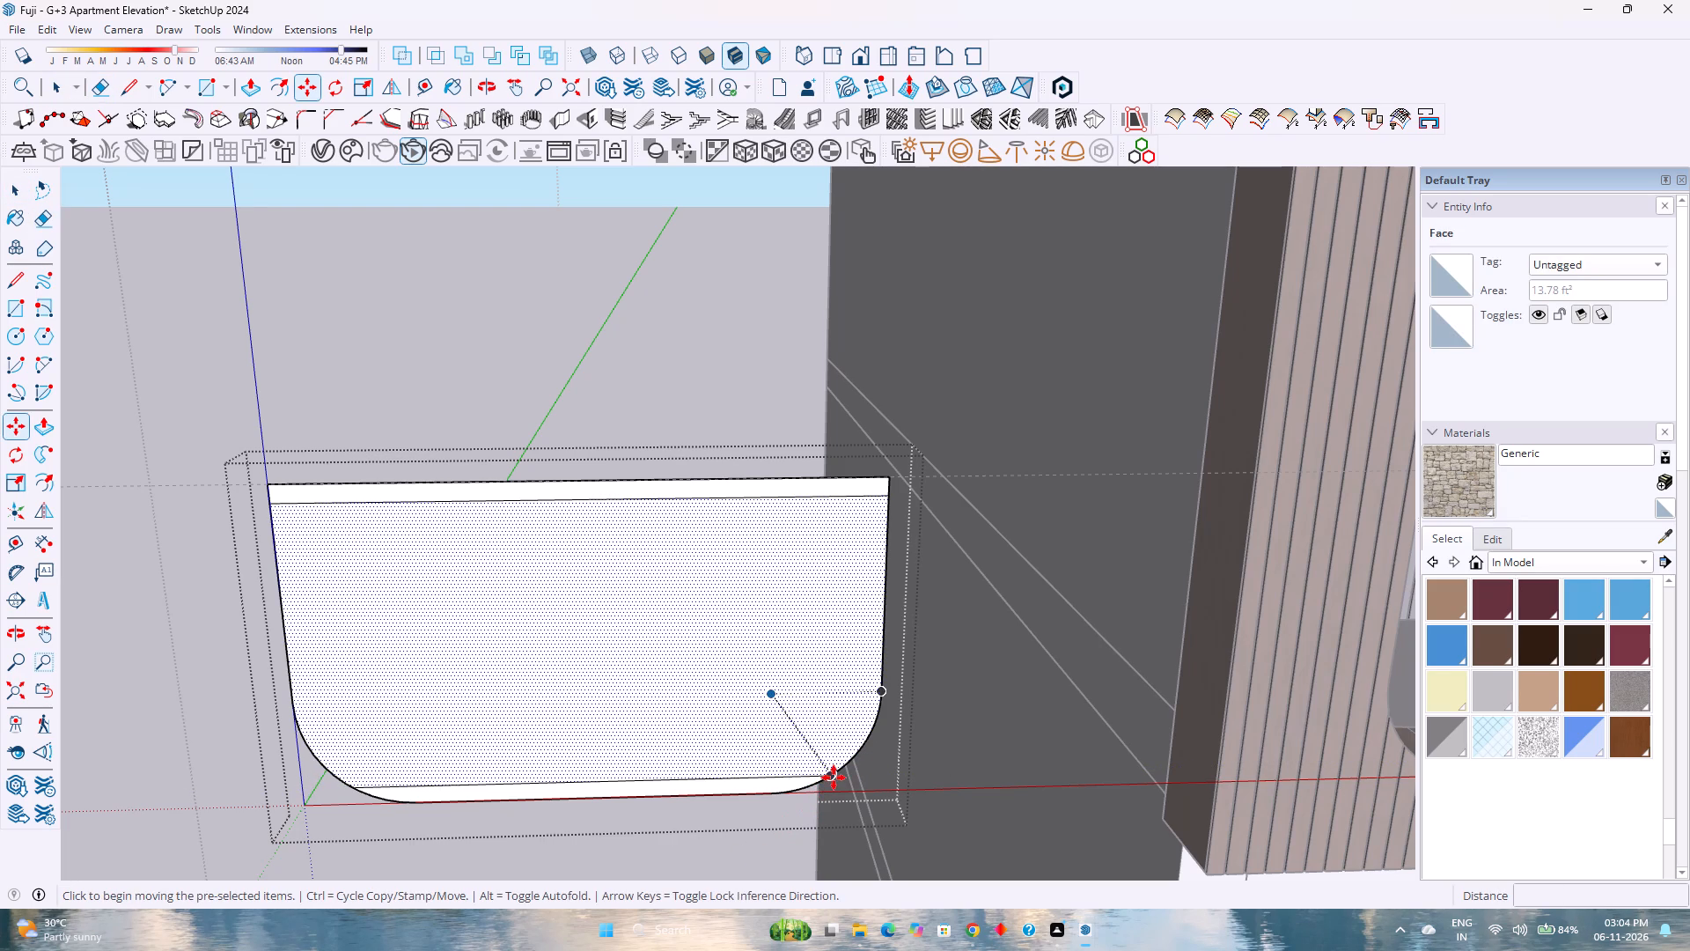
pyautogui.click(829, 778)
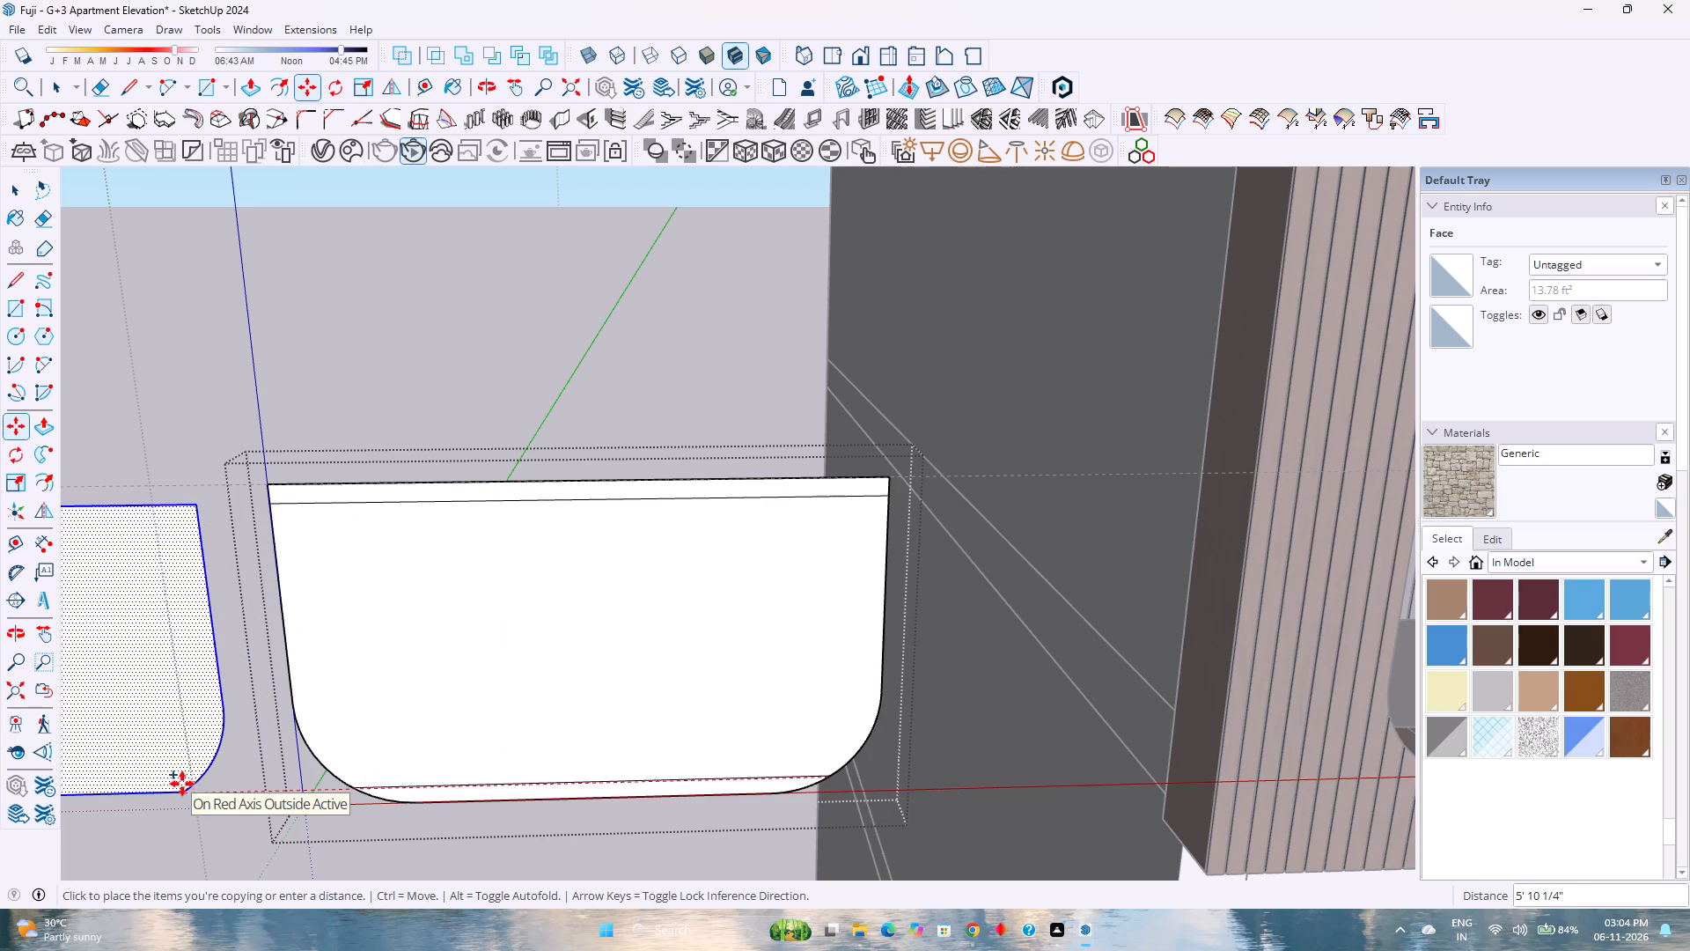
pyautogui.press('6')
pyautogui.press("'")
pyautogui.press('Return')
pyautogui.press('space')
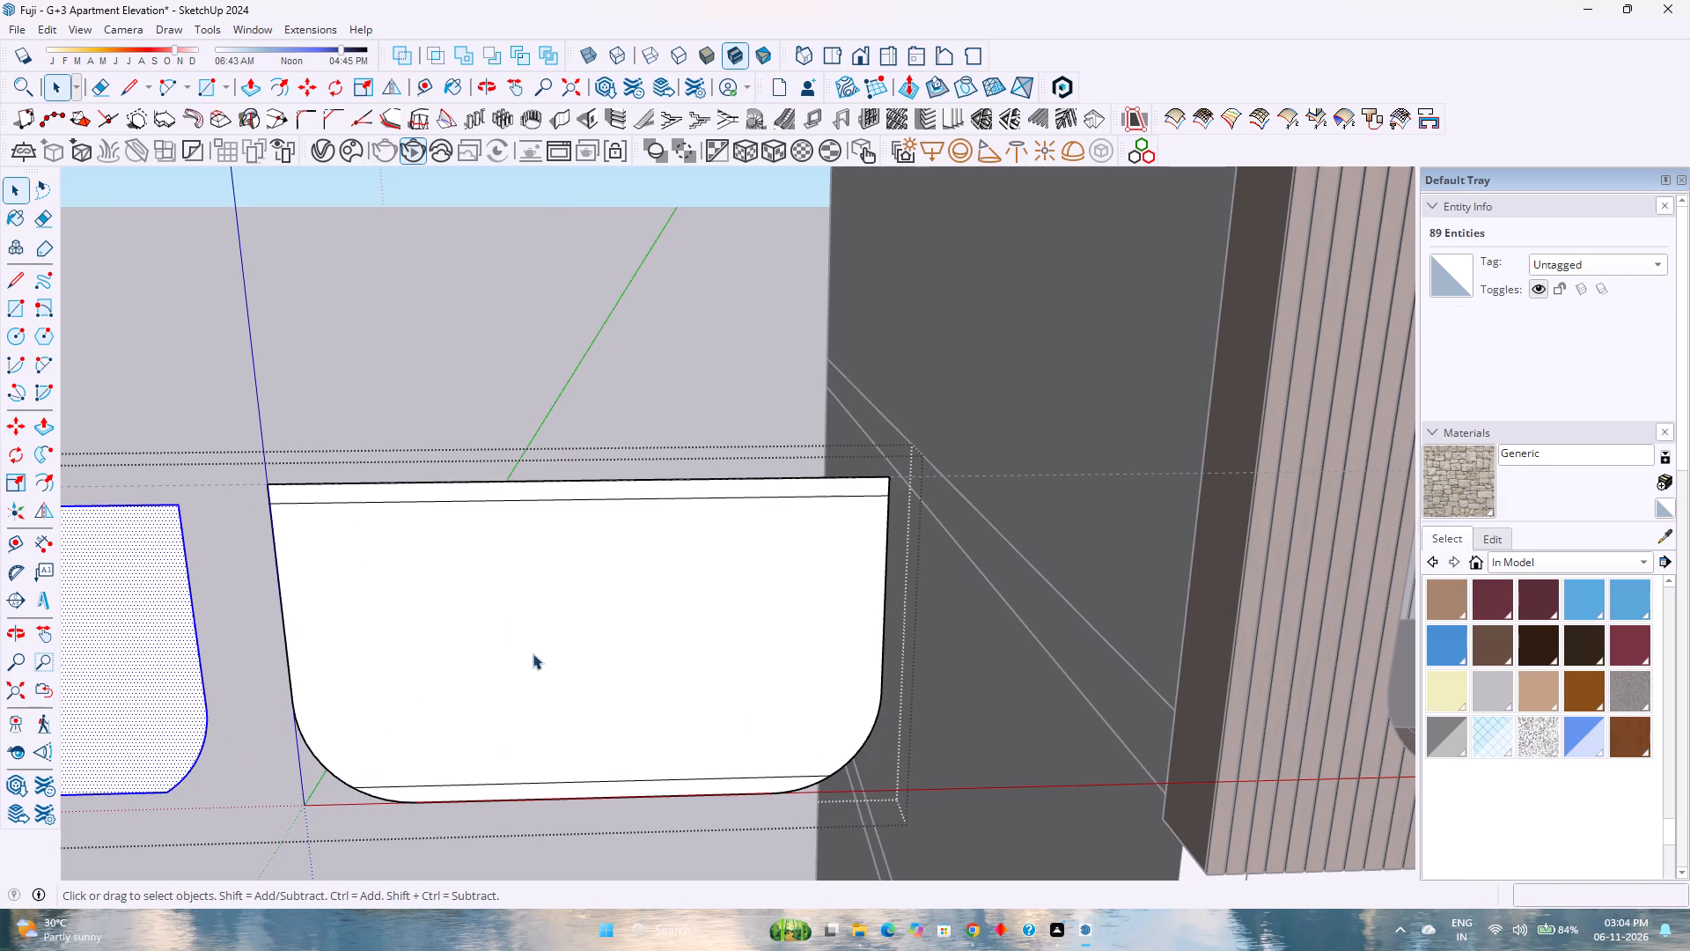
# Delete the original middle face and its side and corner edges, leaving only the top and bottom rail strips.
pyautogui.click(533, 653)
pyautogui.press('Delete')
pyautogui.moveTo(317, 711); pyautogui.dragTo(255, 747)
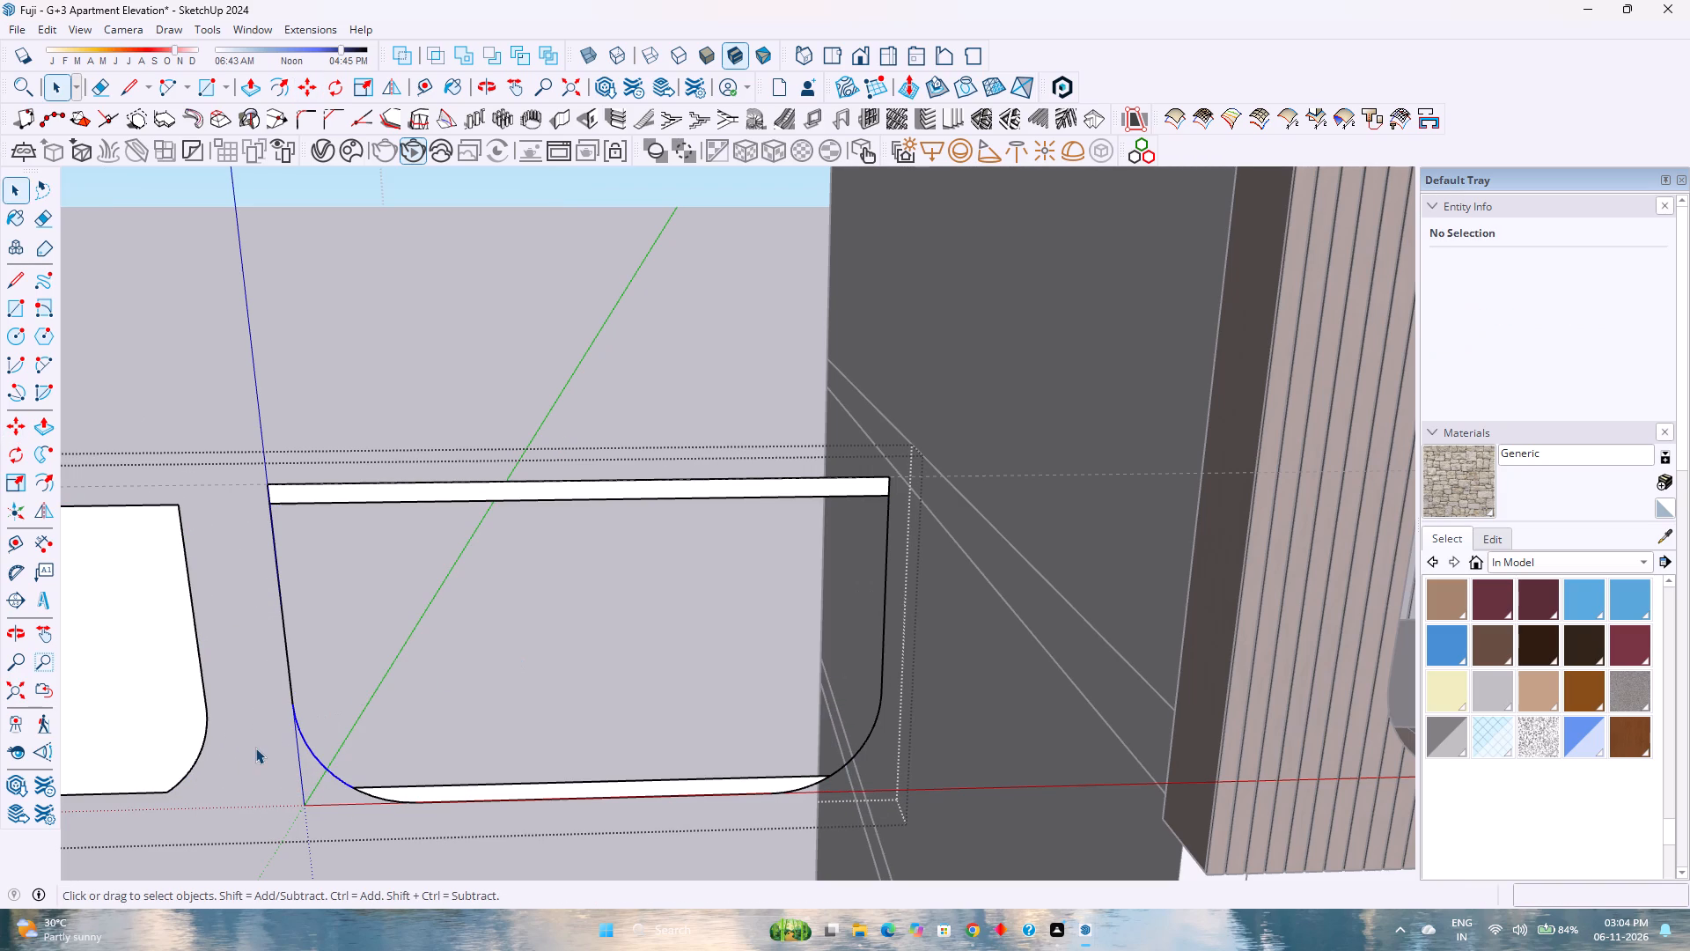
pyautogui.press('Delete')
pyautogui.moveTo(316, 685); pyautogui.dragTo(263, 667)
pyautogui.press('Delete')
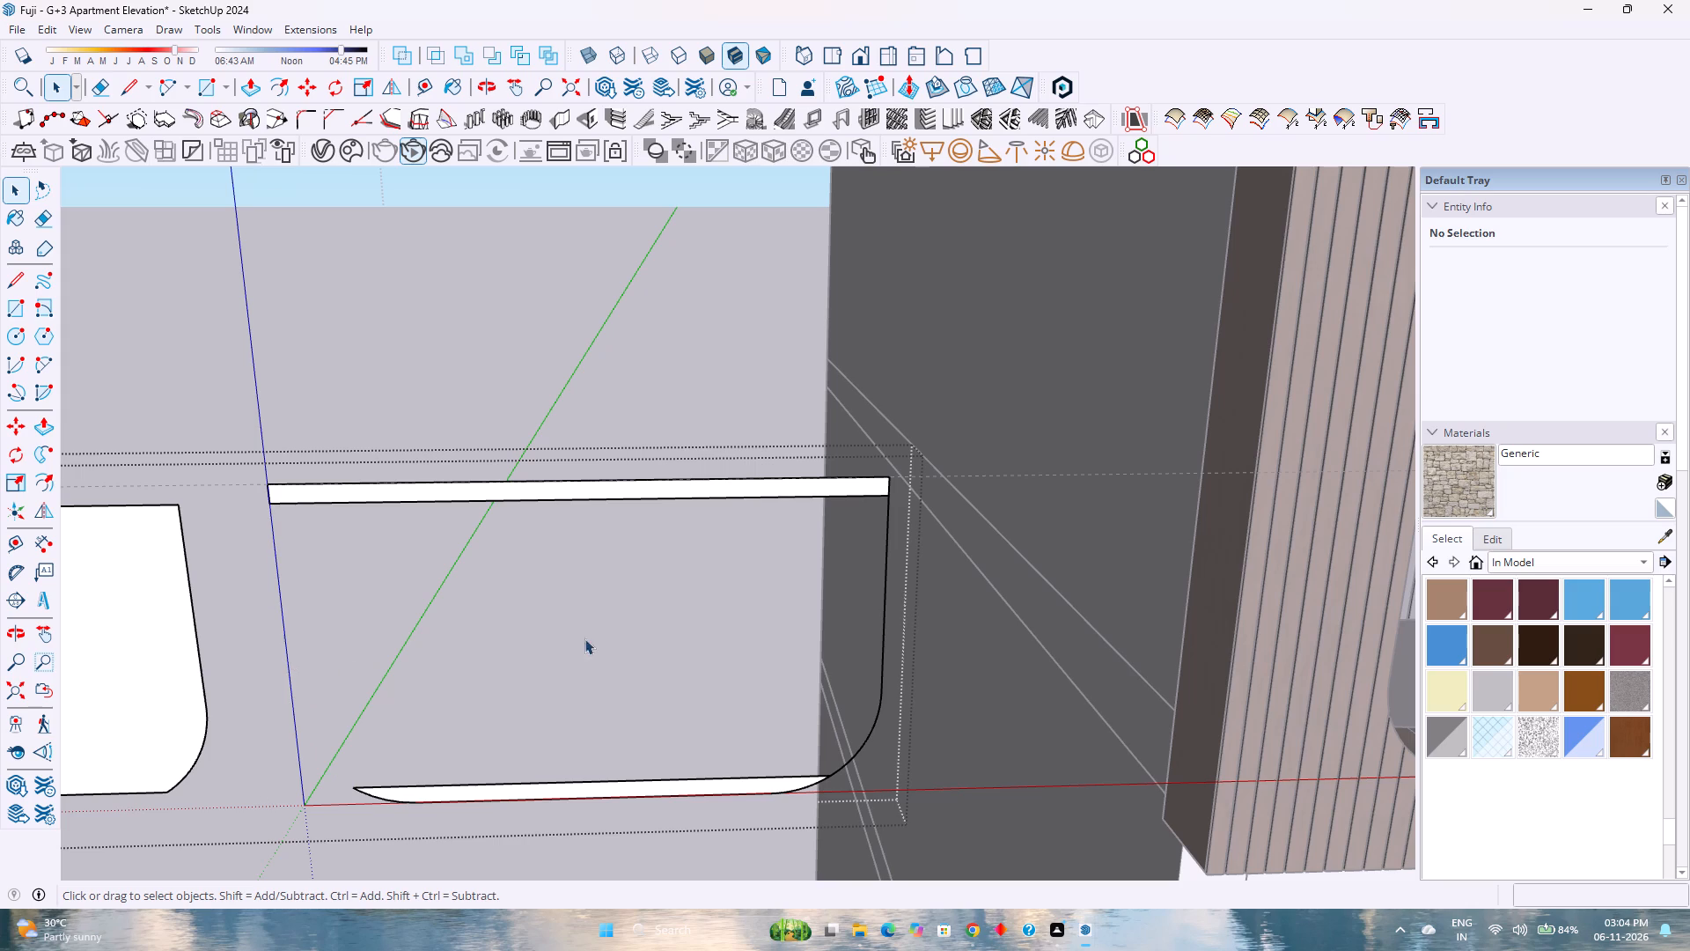
pyautogui.moveTo(919, 761); pyautogui.dragTo(843, 640)
pyautogui.press('Delete')
# Make the copied middle panel face and its edges a separate group.
pyautogui.scroll(-3, 313, 669)
pyautogui.doubleClick(164, 662)
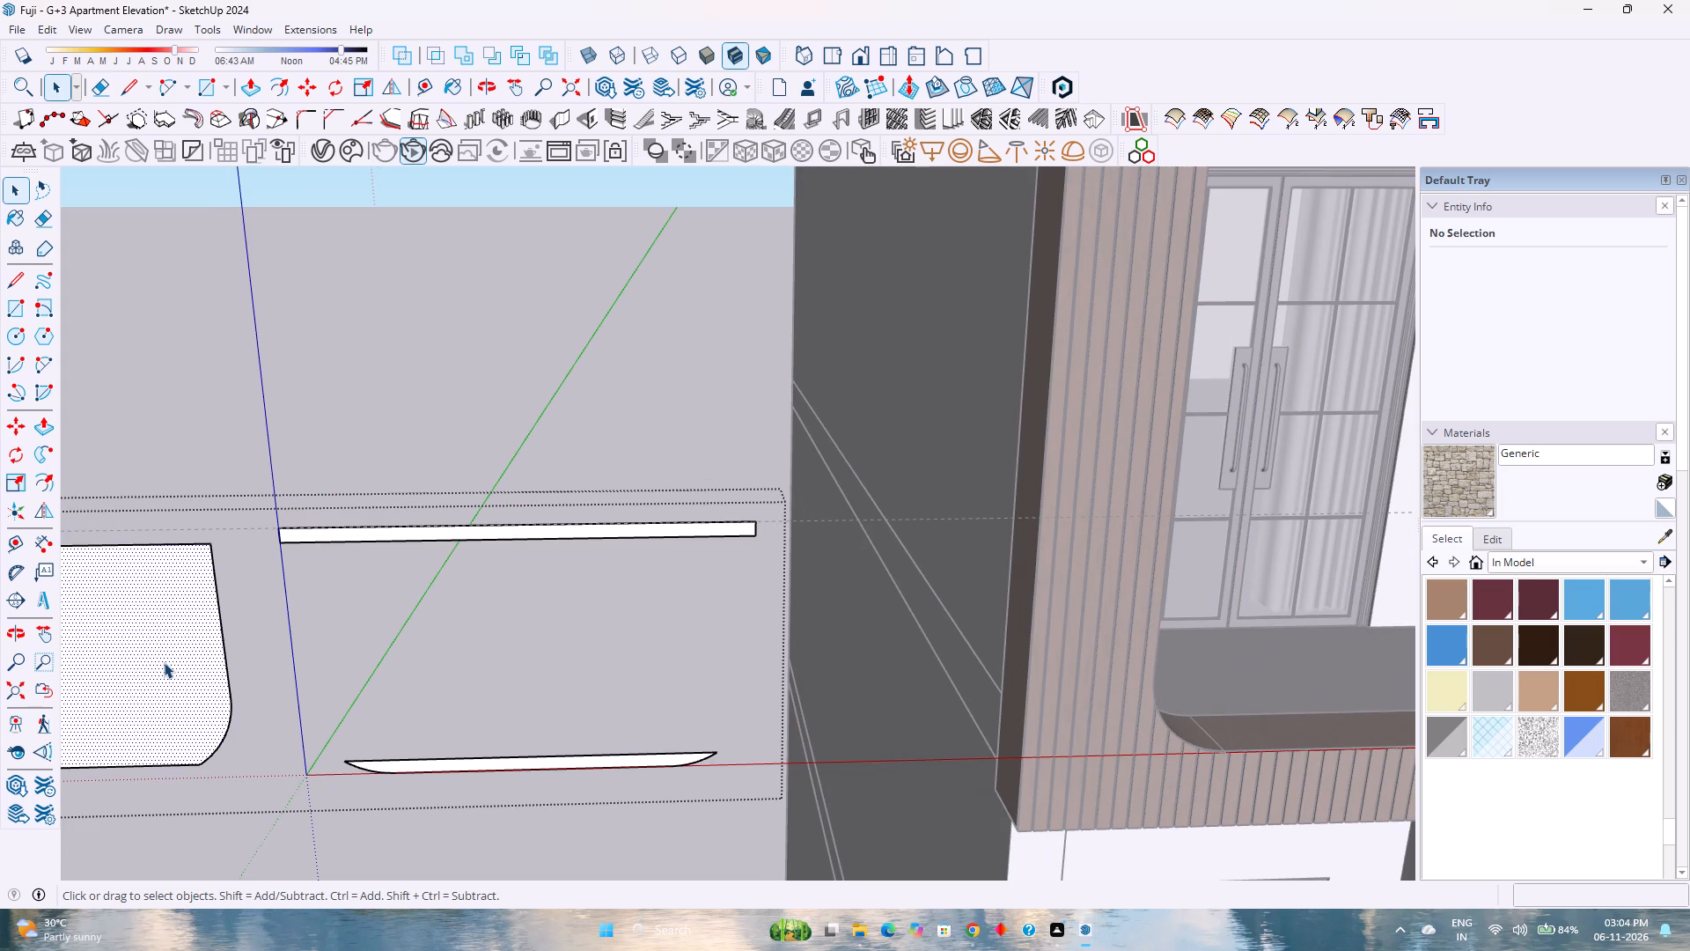
pyautogui.rightClick(164, 662)
pyautogui.click(230, 278)
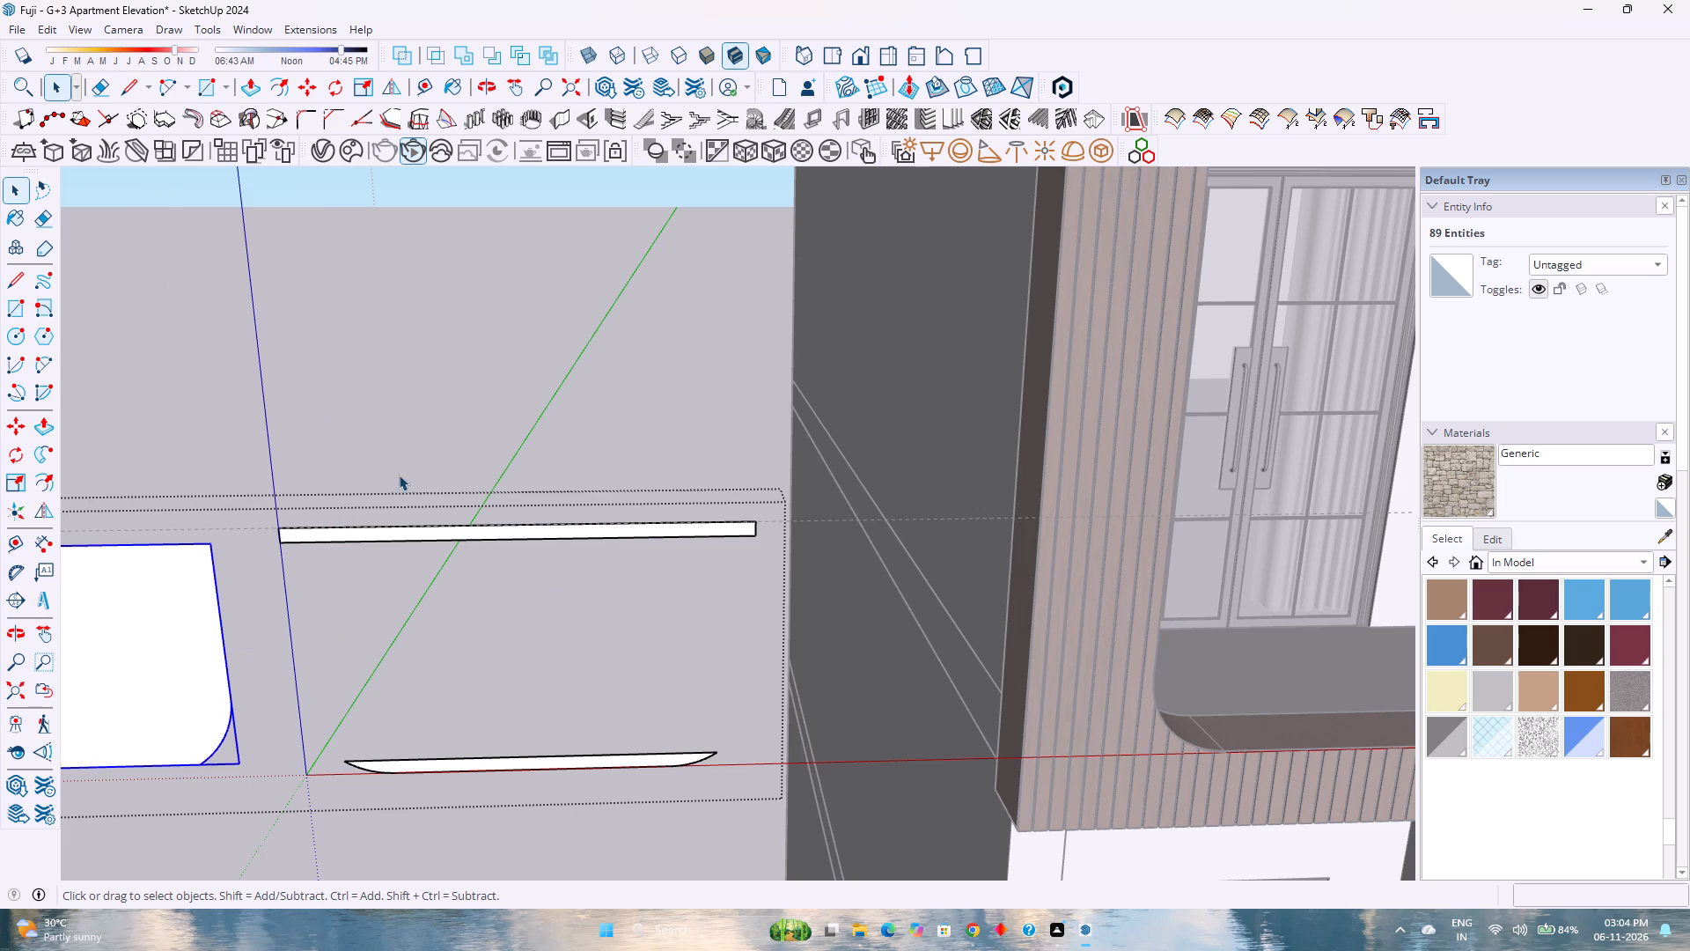
# Paint the copied panel group with Translucent Glass Blue from the Glass and Mirrors materials.
pyautogui.click(1523, 567)
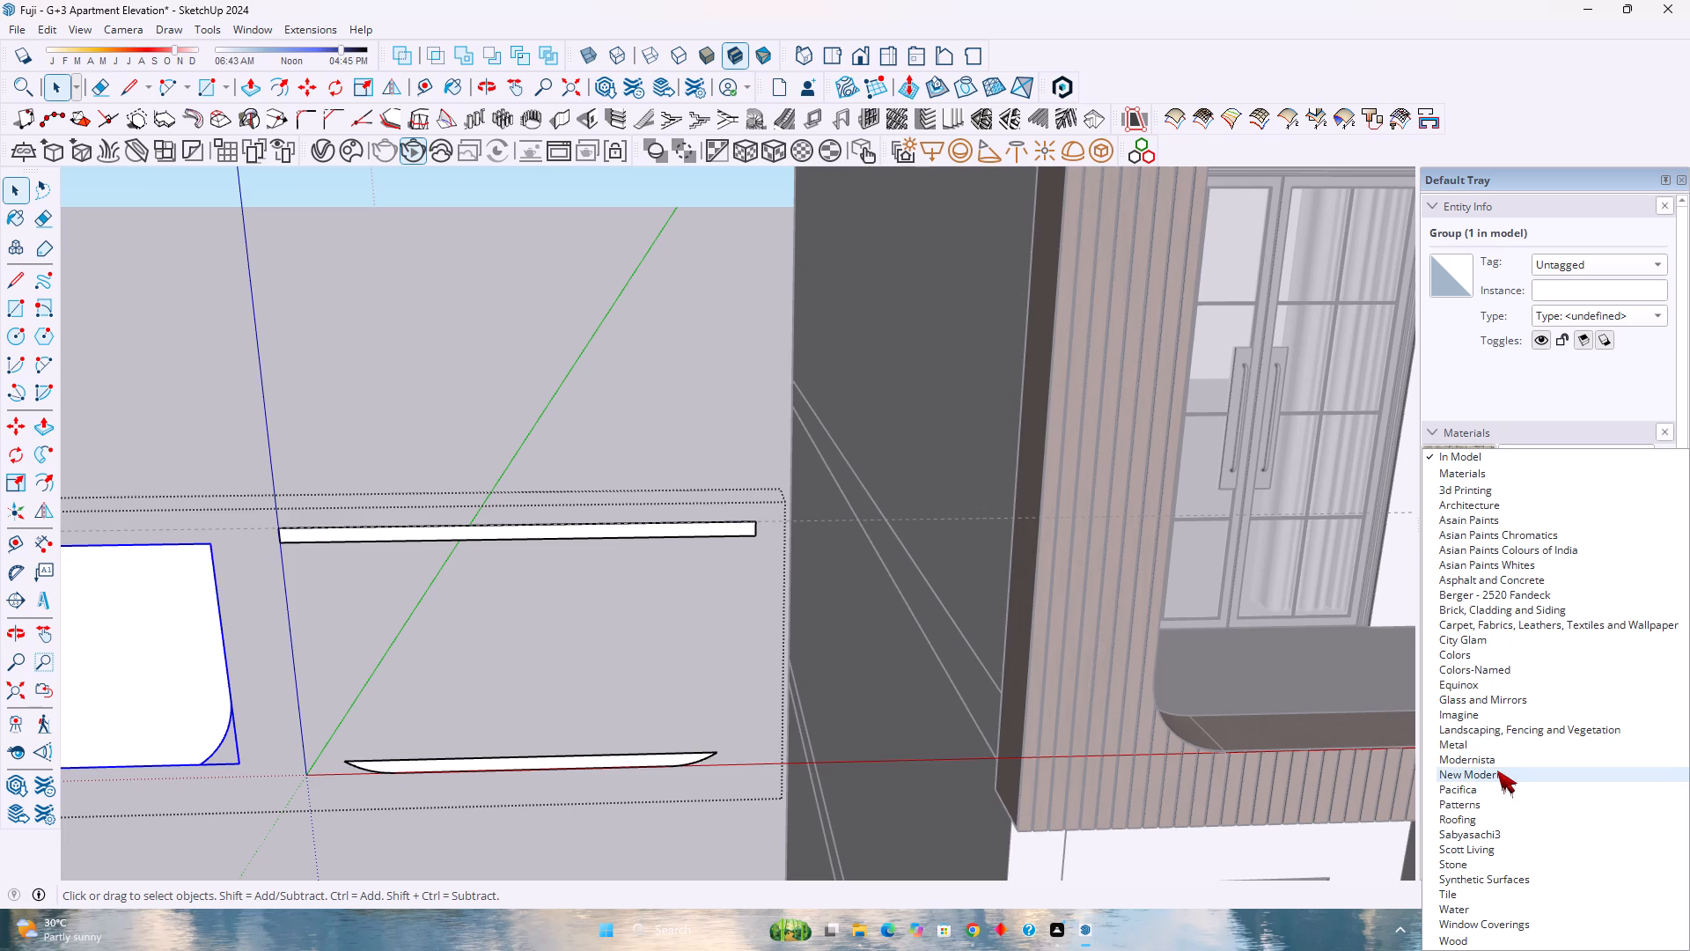
pyautogui.click(1483, 703)
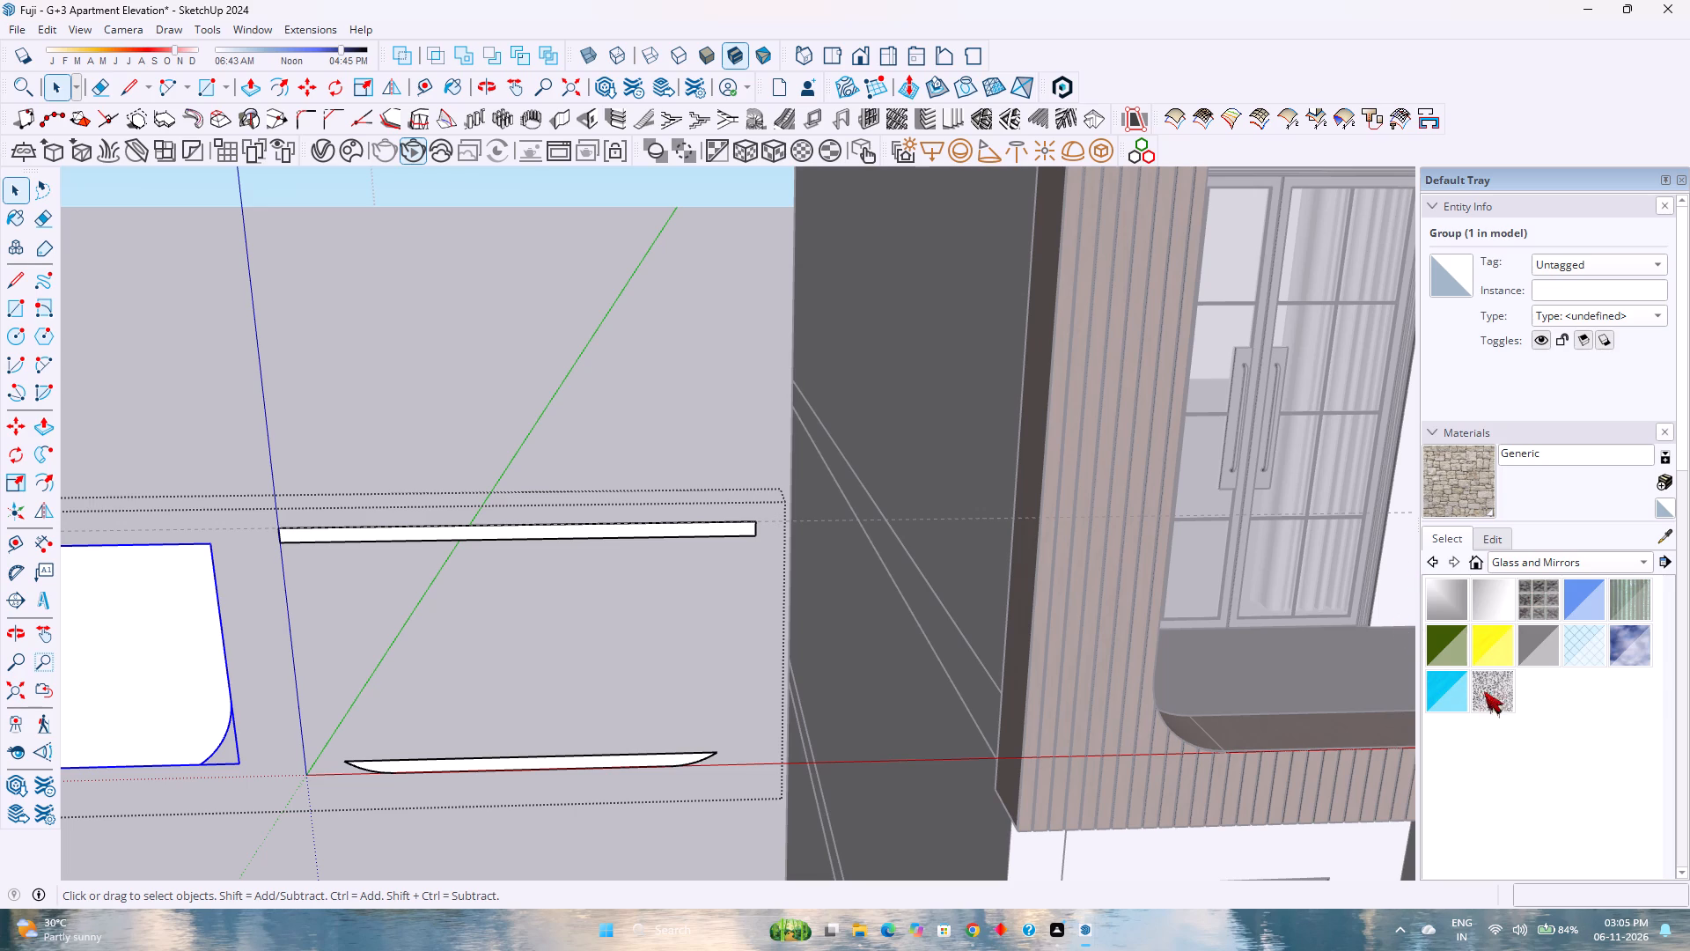
pyautogui.click(1578, 610)
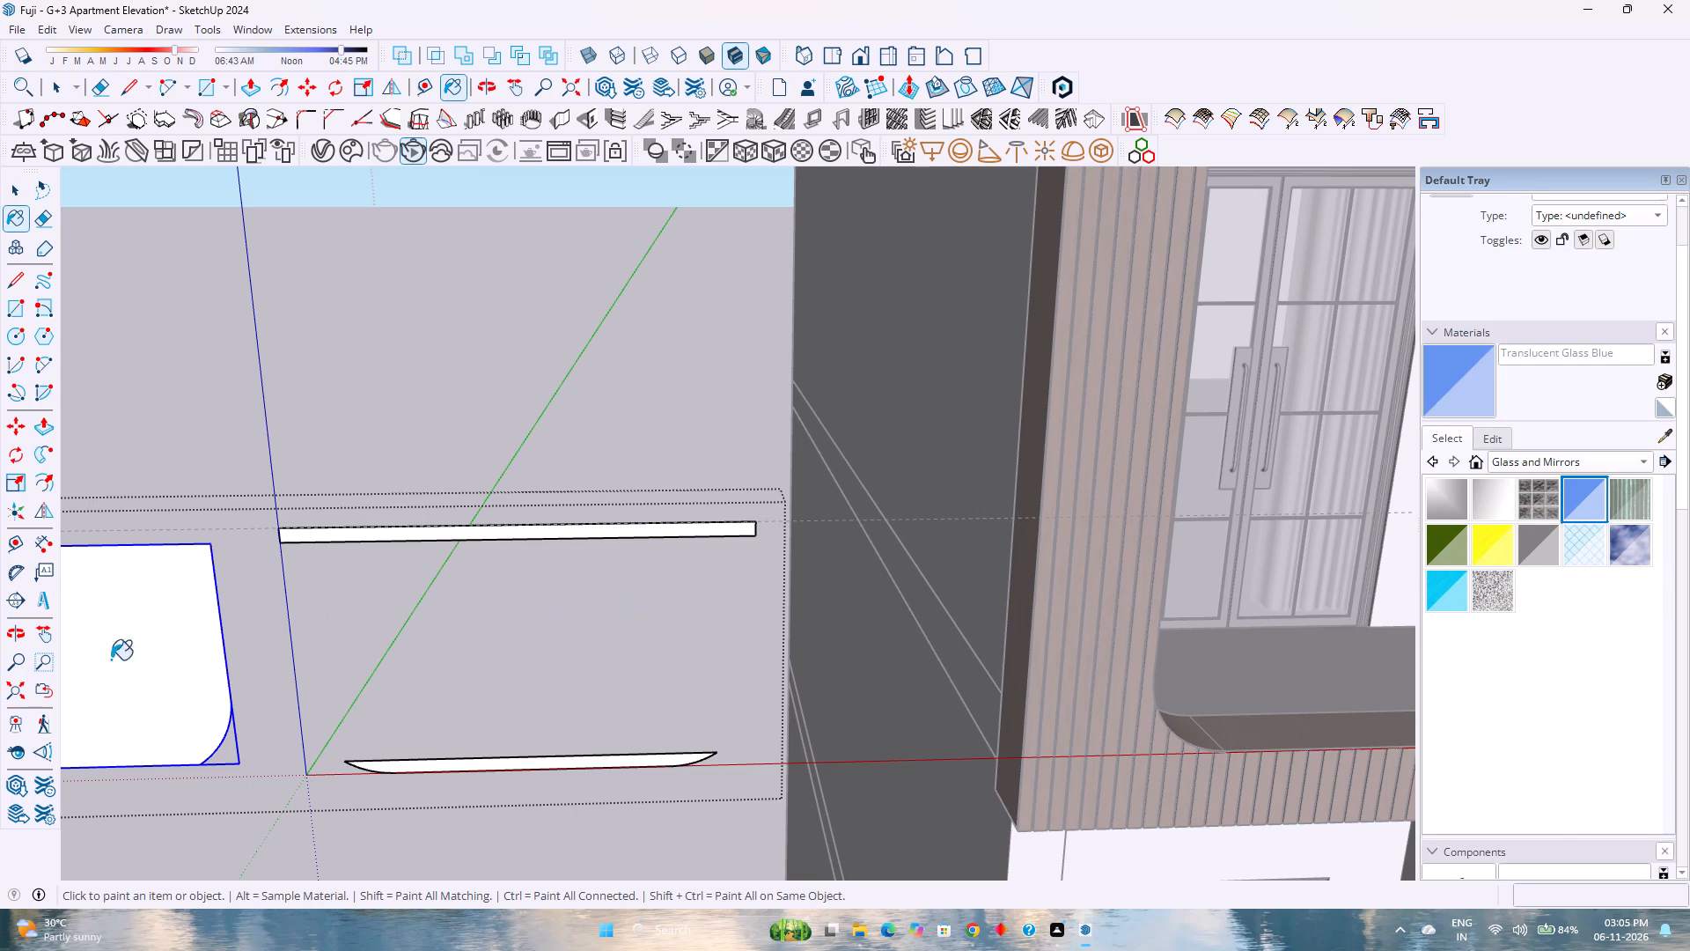
pyautogui.click(180, 645)
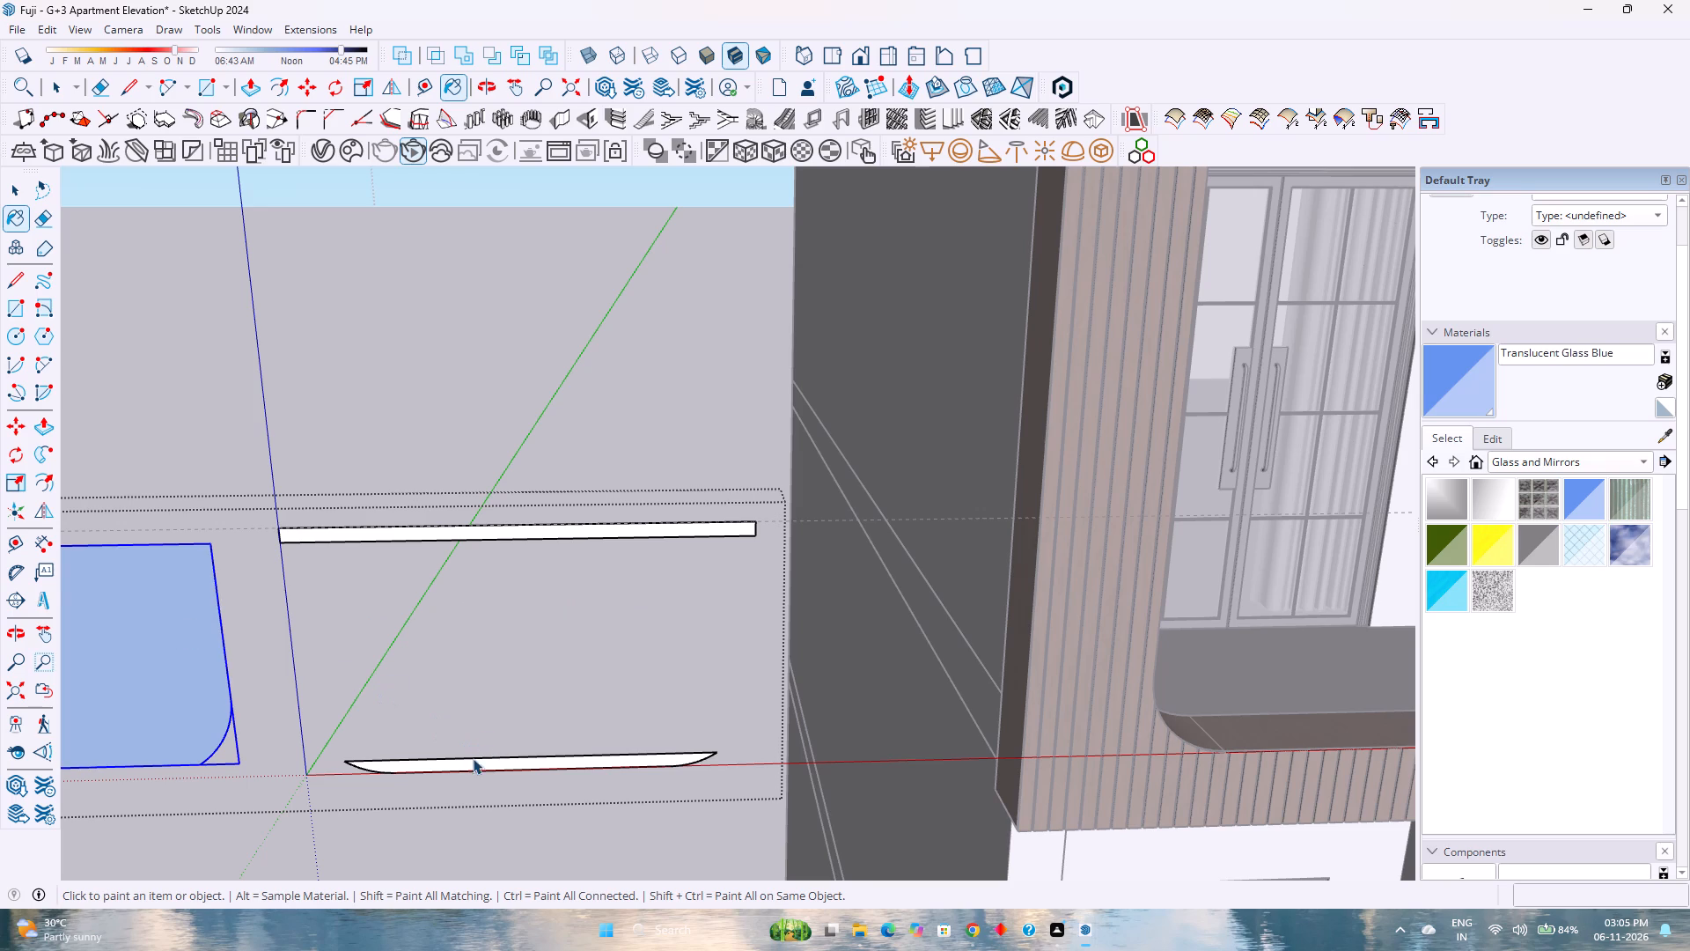
pyautogui.press('space')
# Push/pull the top and bottom rail strips outward by 2" each.
pyautogui.scroll(-3, 473, 758)
pyautogui.moveTo(402, 754); pyautogui.dragTo(465, 689, button='middle')
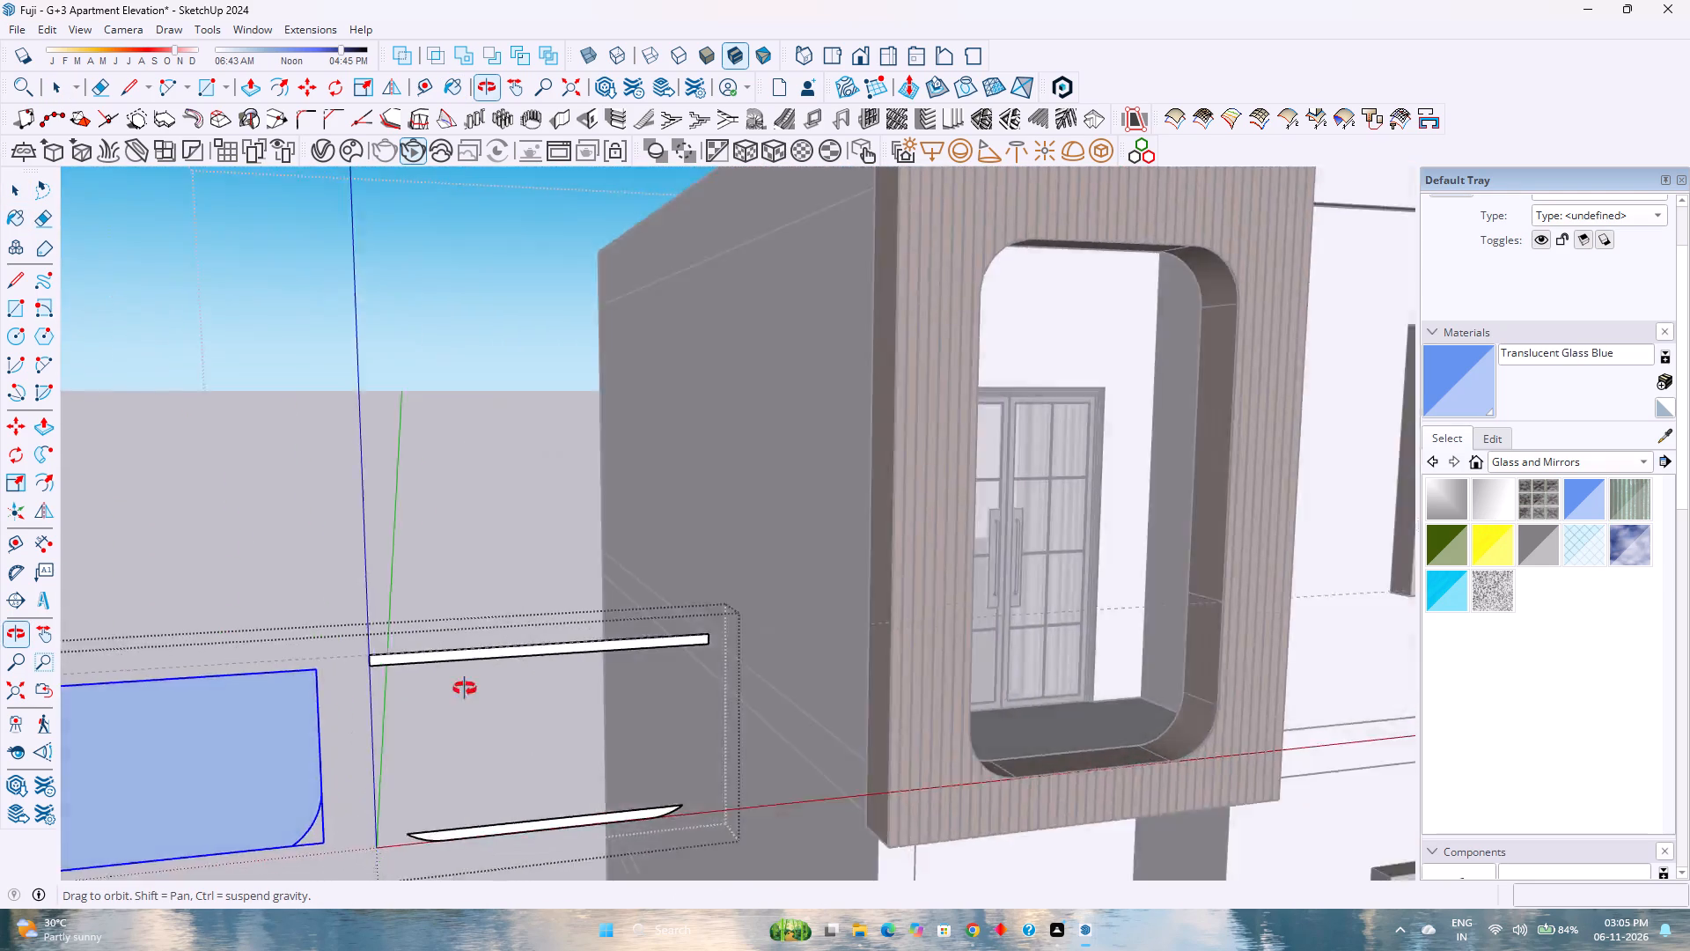
pyautogui.moveTo(465, 689); pyautogui.dragTo(274, 714, button='middle')
pyautogui.middleClick(274, 714)
pyautogui.scroll(-1, 467, 713)
pyautogui.scroll(4, 699, 660)
pyautogui.click(650, 666)
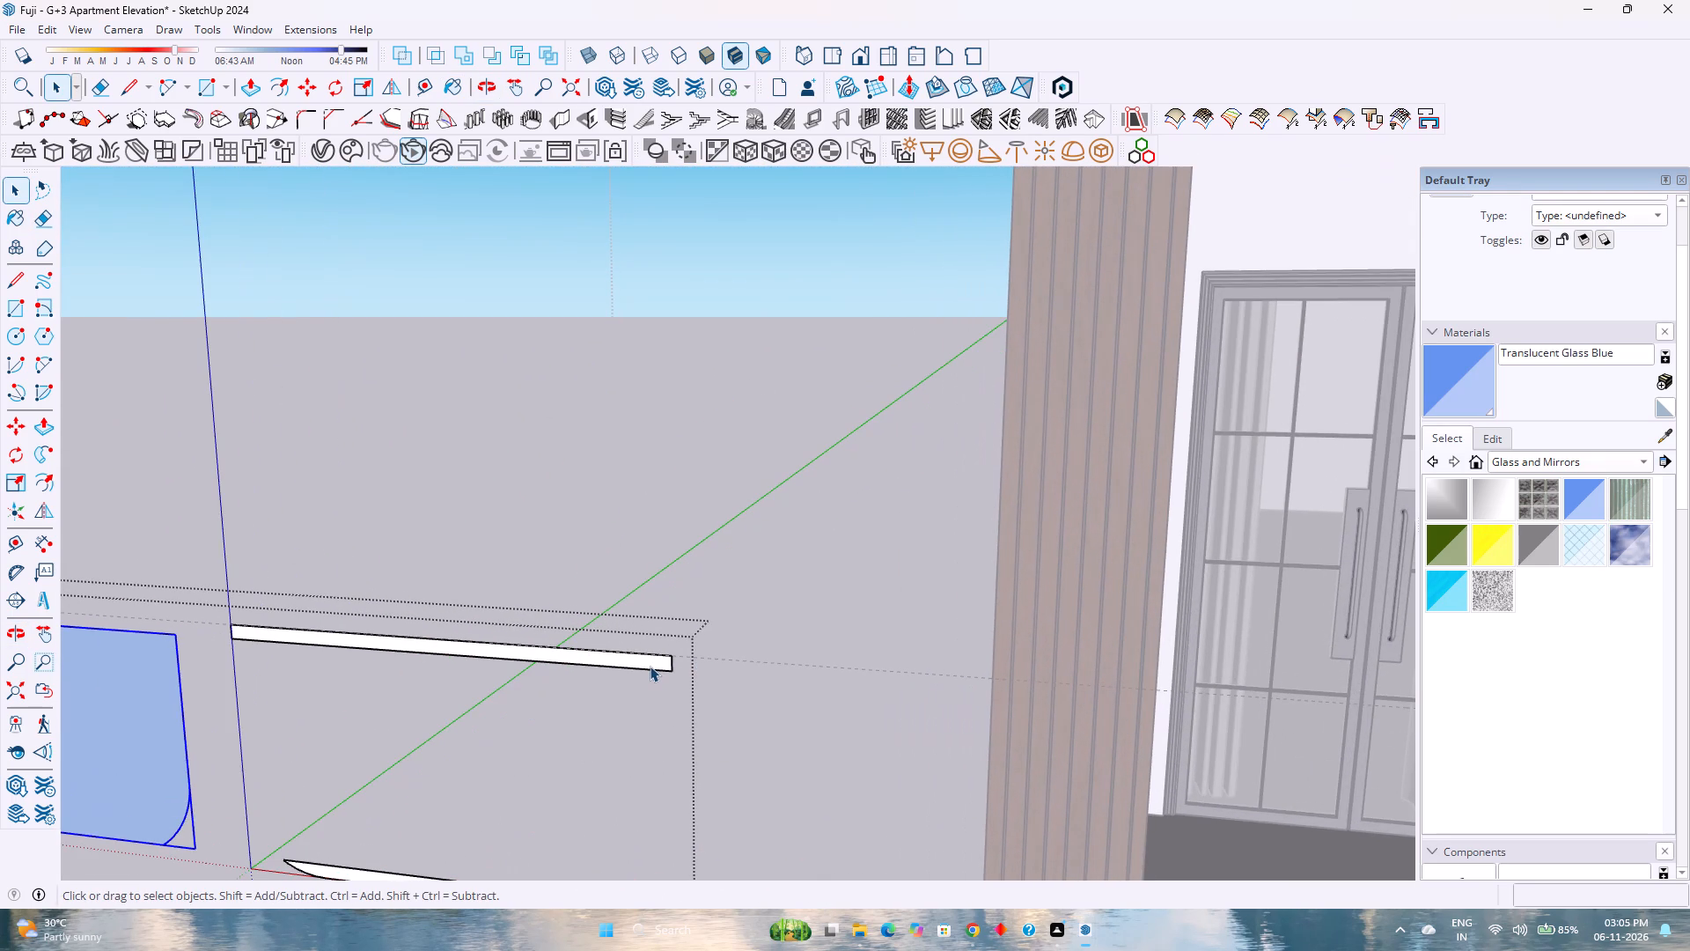
pyautogui.press('p')
pyautogui.click(648, 666)
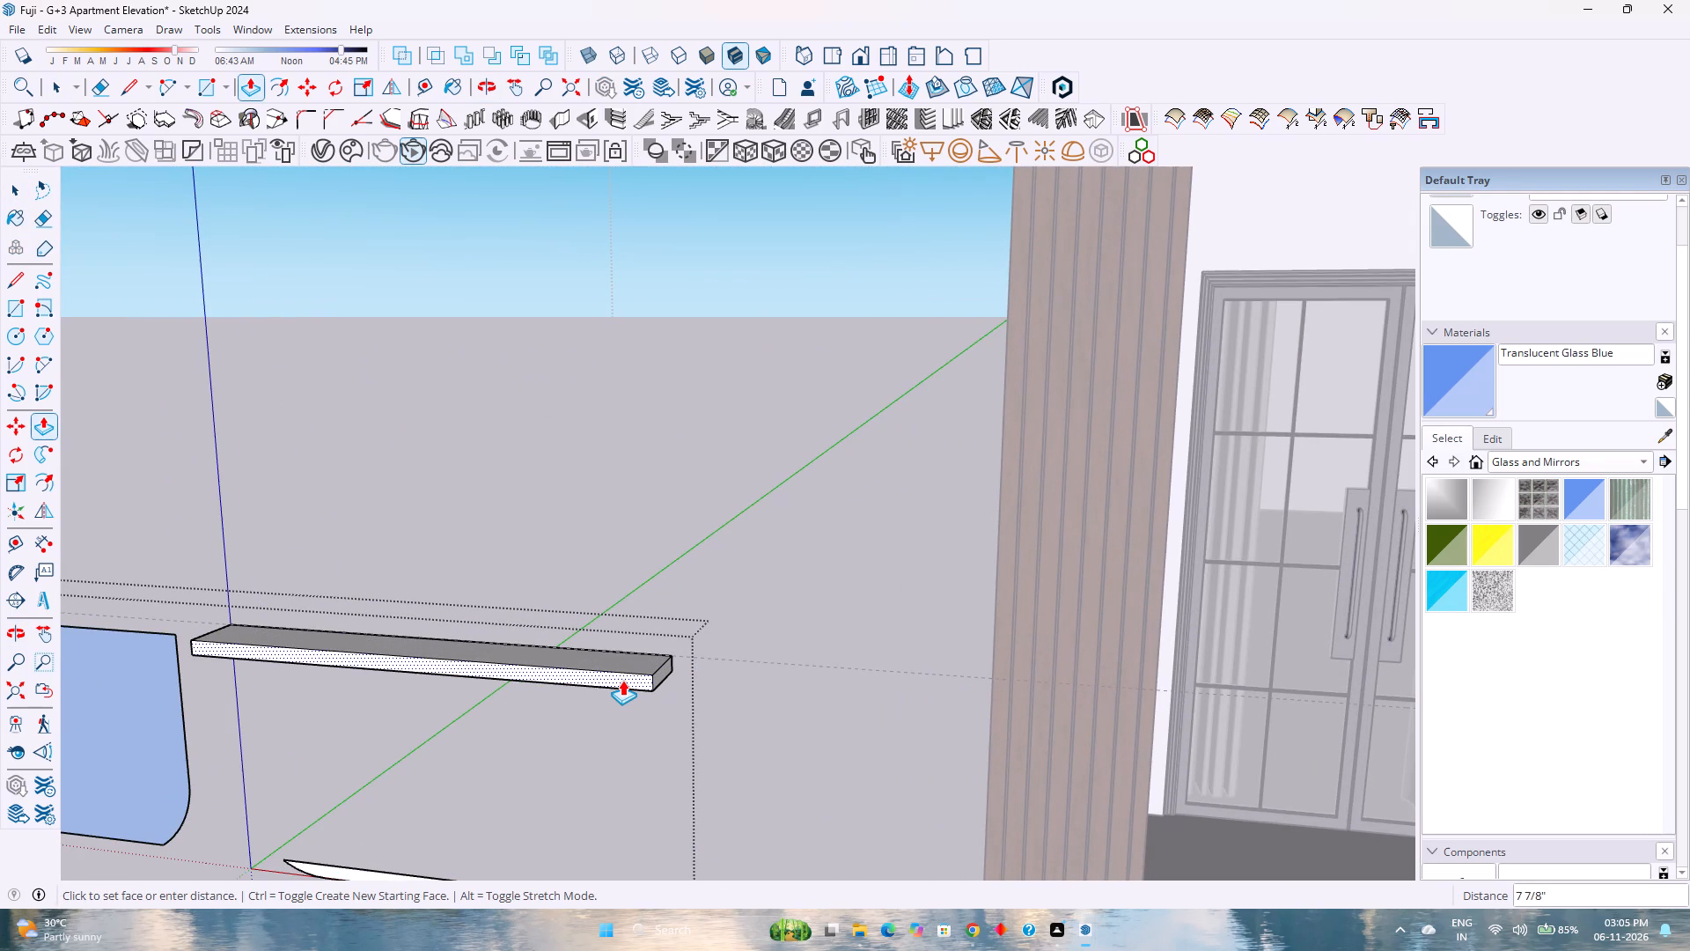
pyautogui.press('2')
pyautogui.press('Return')
pyautogui.scroll(-7, 622, 680)
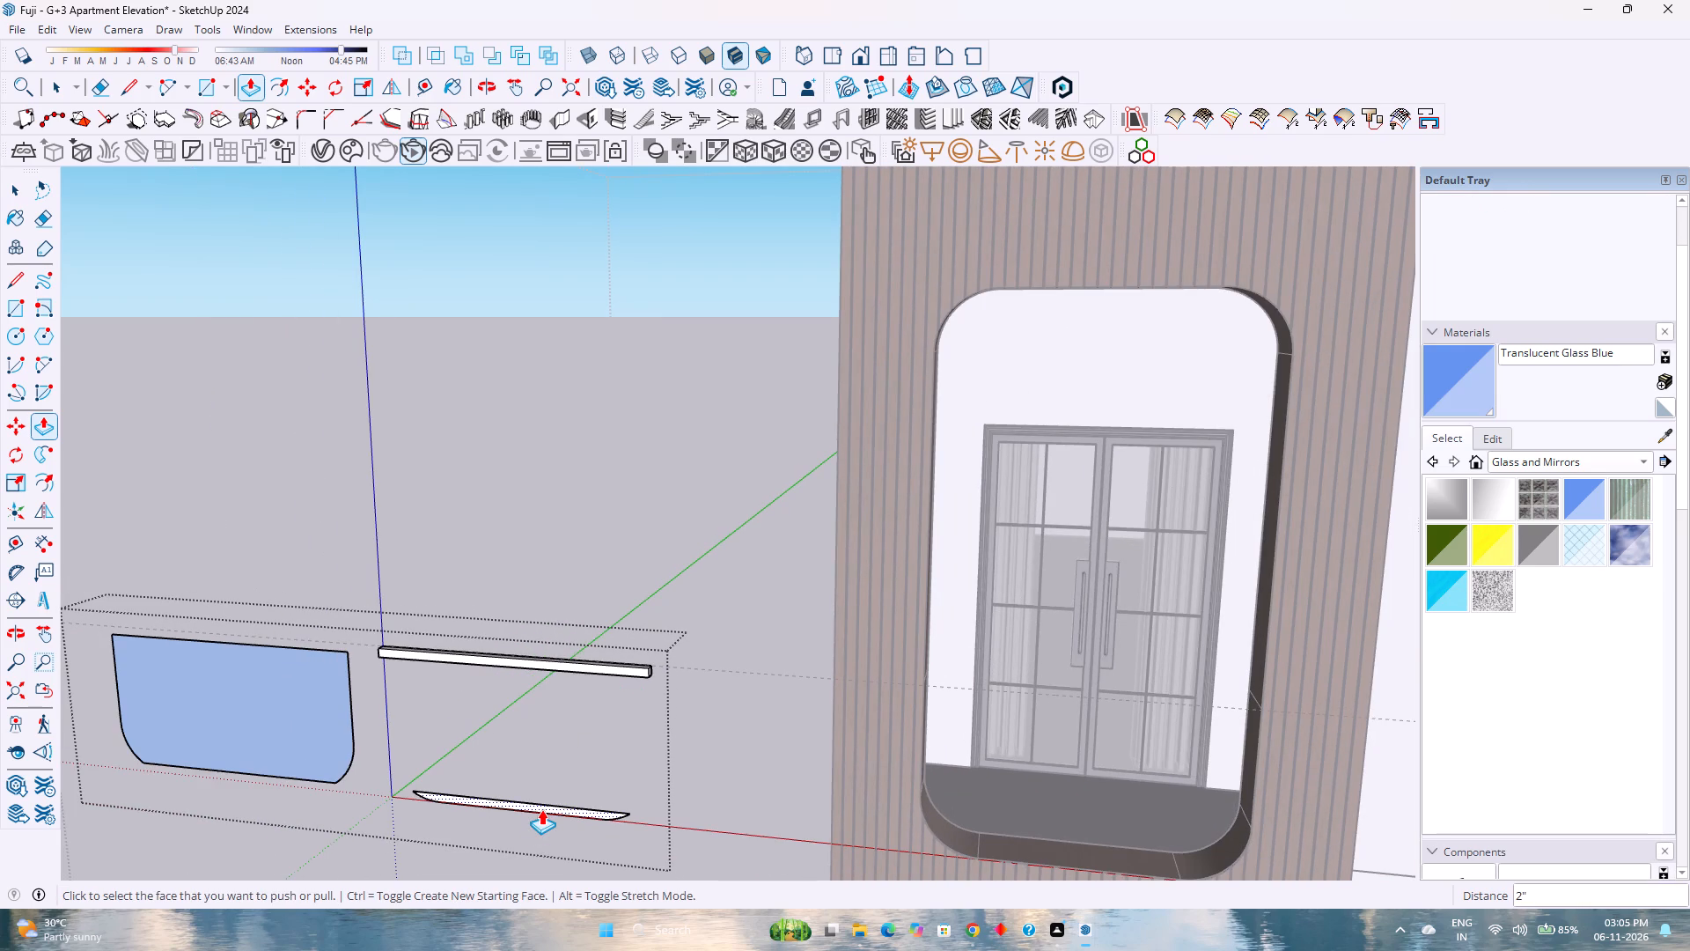
pyautogui.doubleClick(541, 809)
pyautogui.press('space')
# Open the glass panel group and extrude its face 12mm.
pyautogui.doubleClick(231, 697)
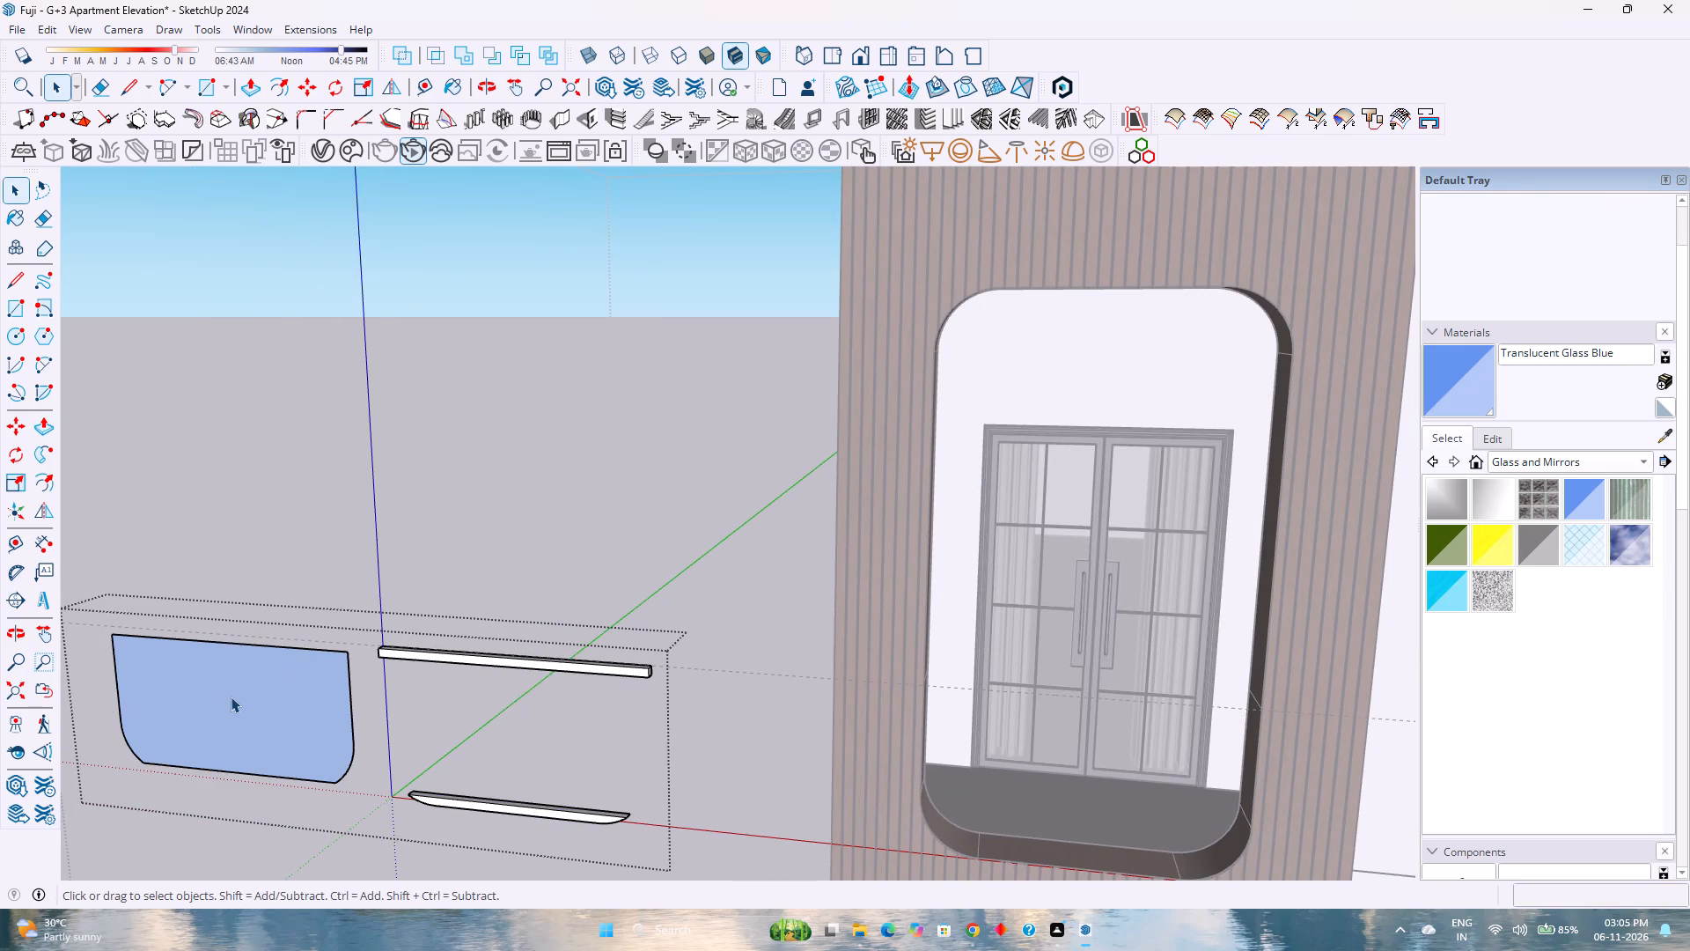
pyautogui.scroll(3, 231, 697)
pyautogui.press('p')
pyautogui.click(264, 711)
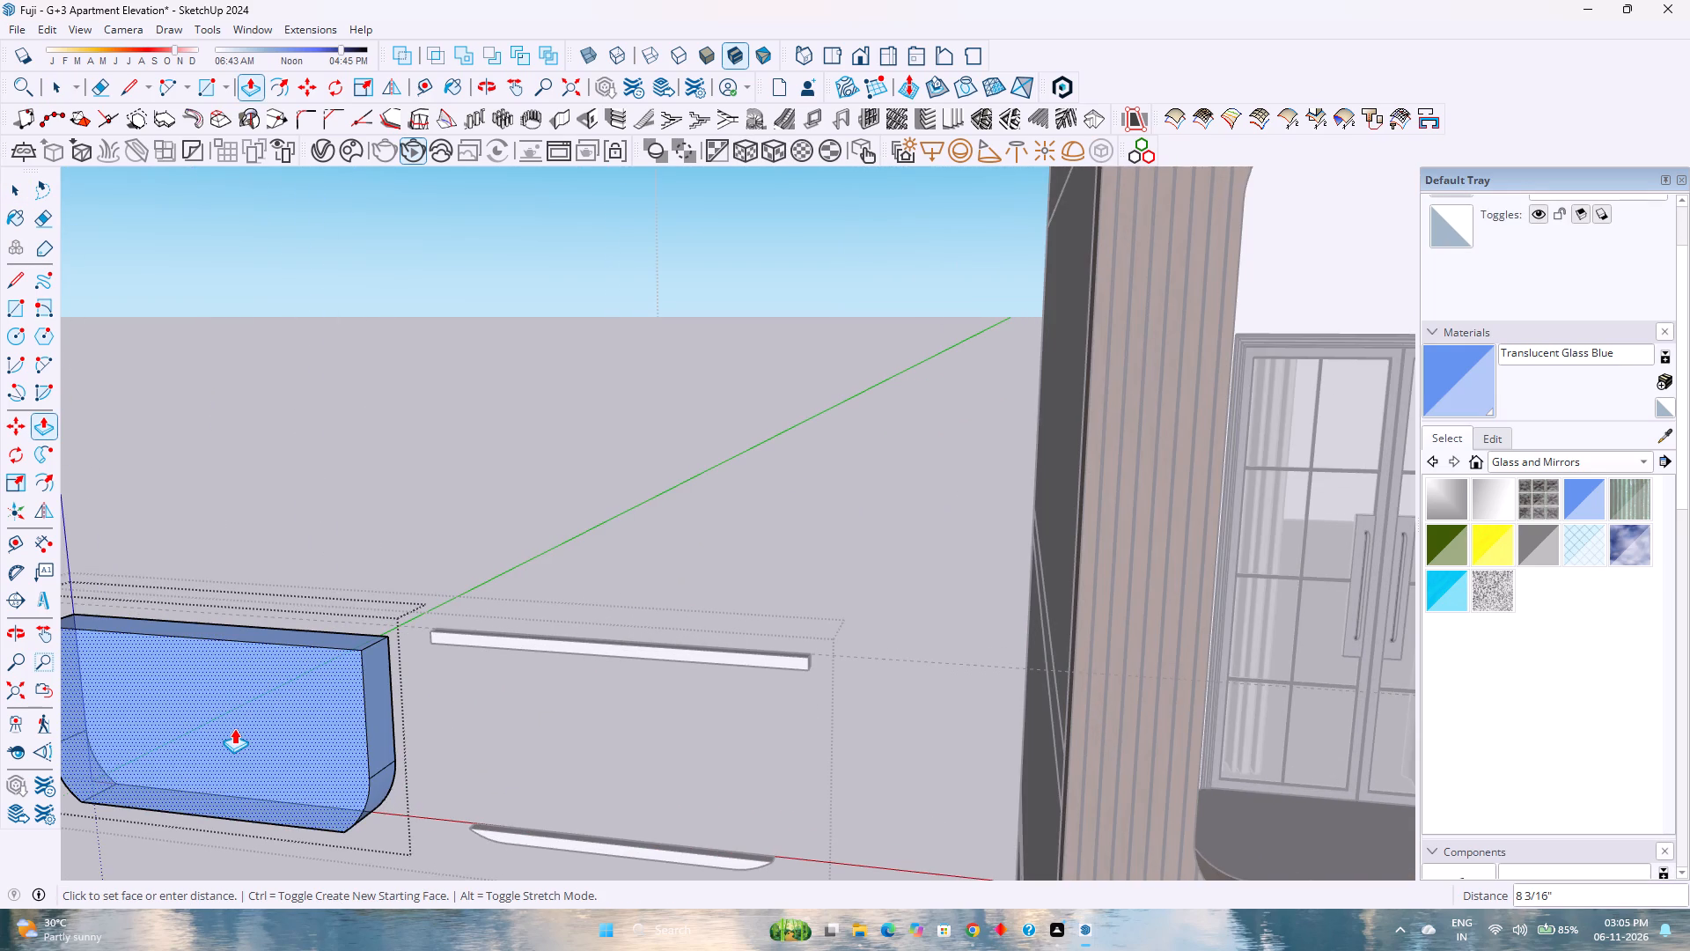
pyautogui.press('1')
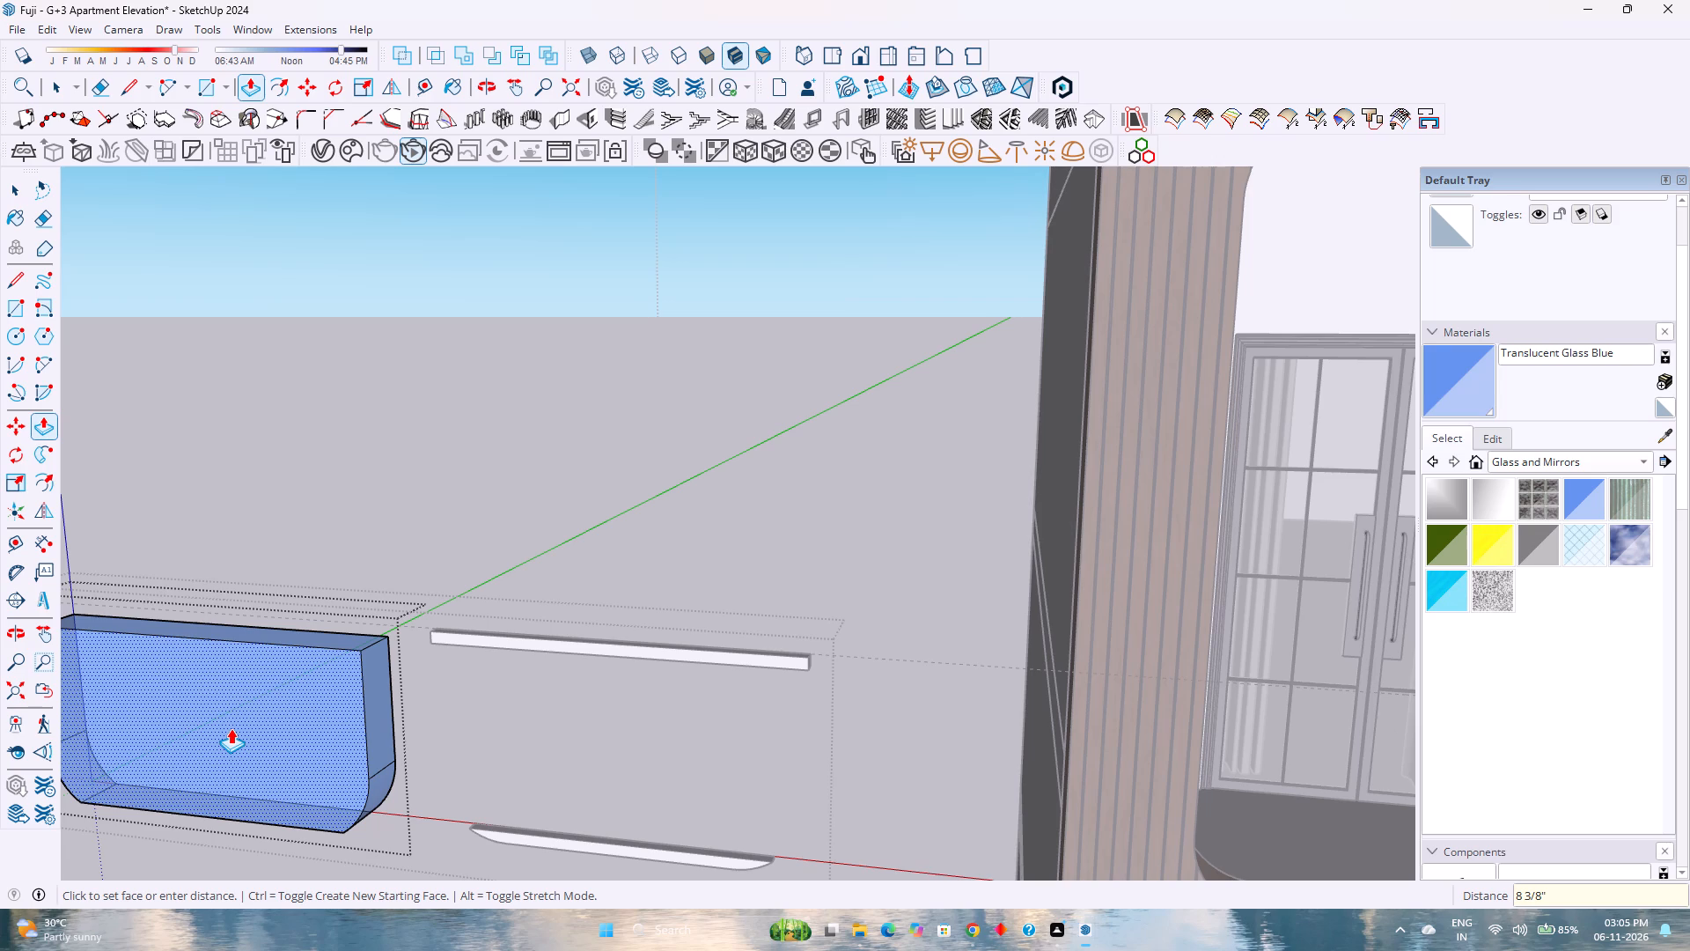
pyautogui.write('12')
pyautogui.press('BackSpace')
pyautogui.press('BackSpace')
pyautogui.write('2mm')
pyautogui.press('Return')
pyautogui.press('space')
pyautogui.press('Escape')
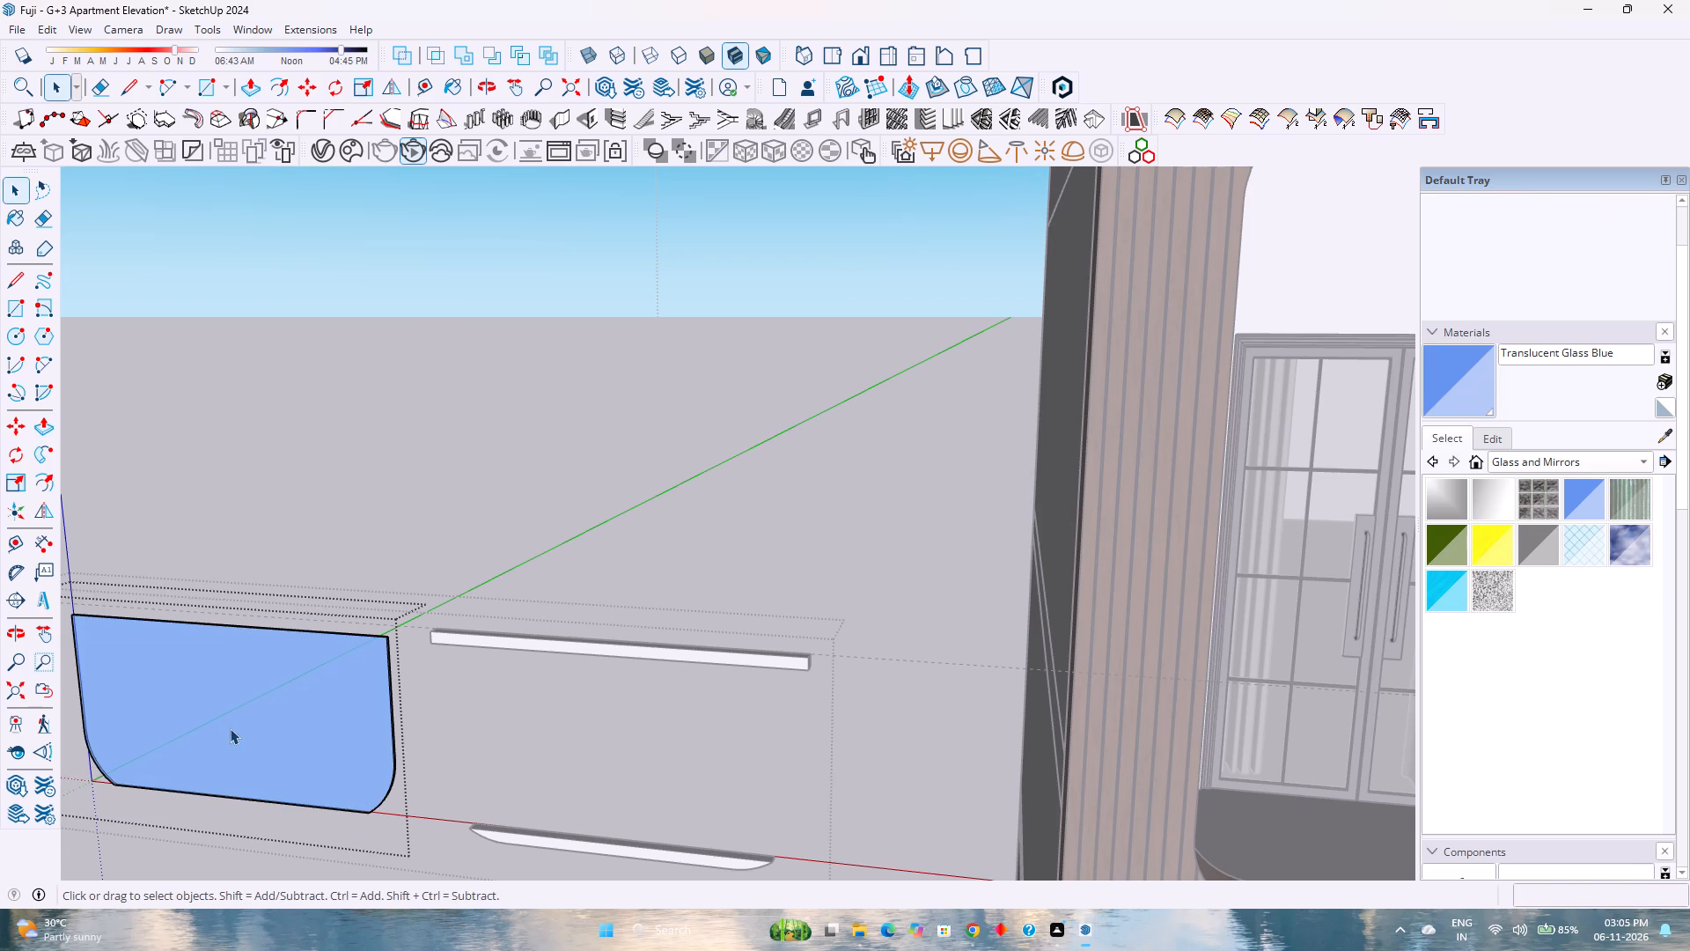
# Move the glass panel group by its upper corner to the top rail's lower corner, placing it between the rails.
pyautogui.click(308, 750)
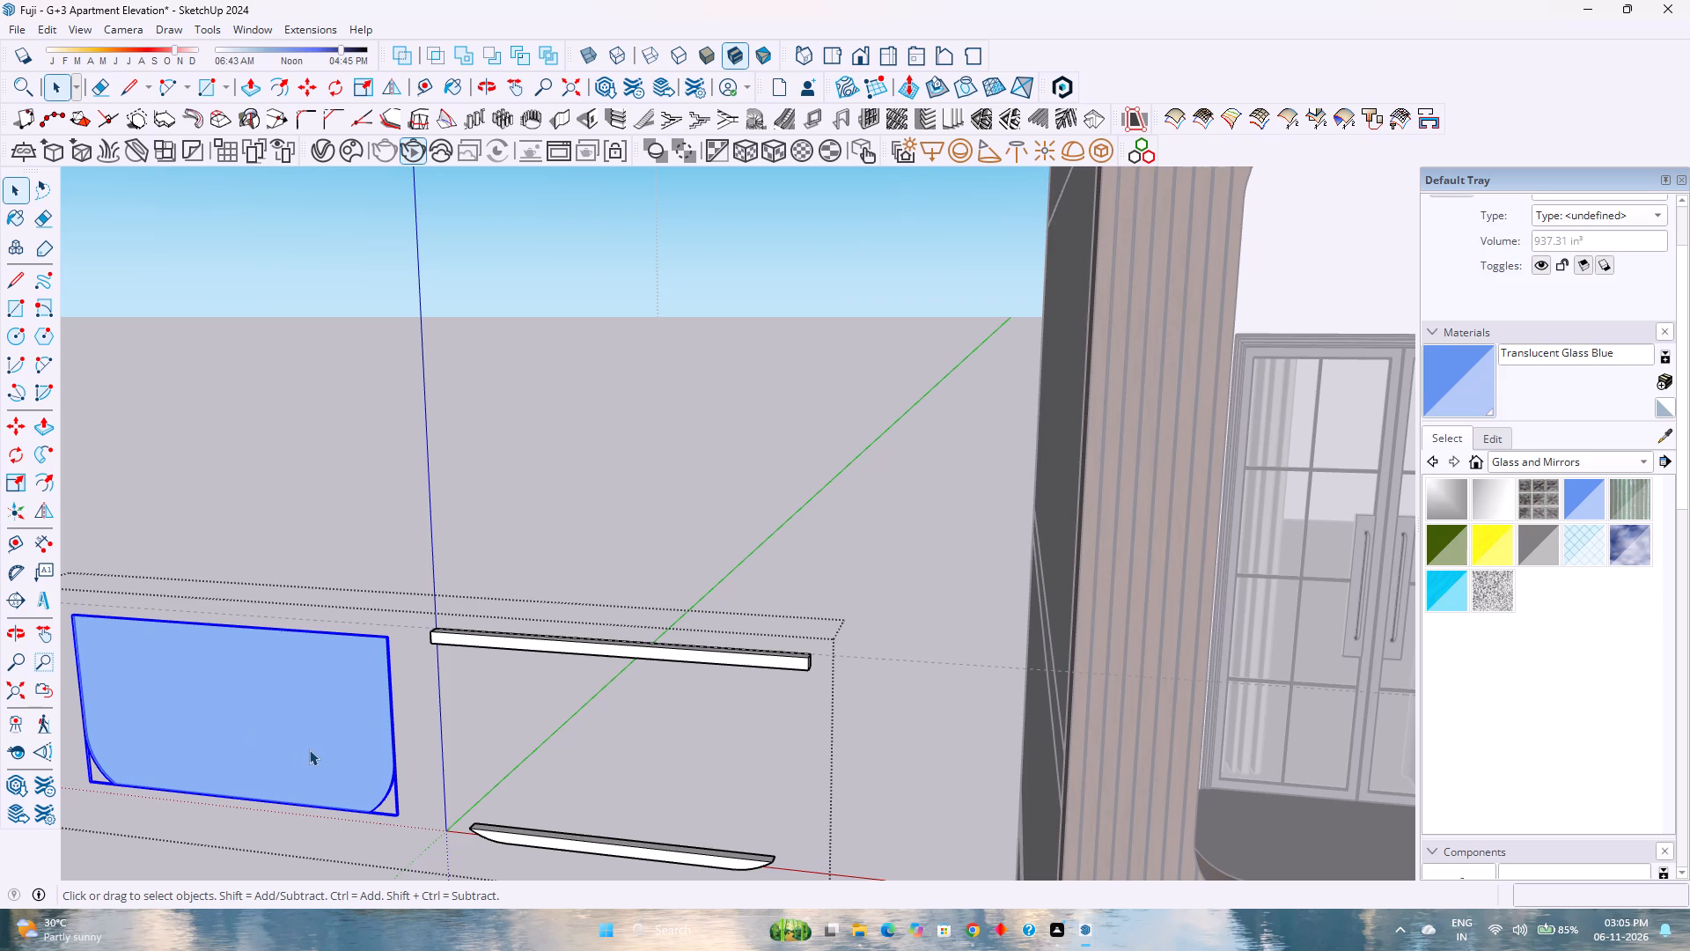
pyautogui.scroll(-2, 310, 749)
pyautogui.keyDown('shift'); pyautogui.moveTo(310, 749); pyautogui.dragTo(318, 747, button='middle'); pyautogui.keyUp('shift')
pyautogui.keyDown('shift'); pyautogui.moveTo(331, 745); pyautogui.dragTo(495, 781, button='middle'); pyautogui.keyUp('shift')
pyautogui.keyDown('shift'); pyautogui.middleClick(495, 781); pyautogui.keyUp('shift')
pyautogui.press('m')
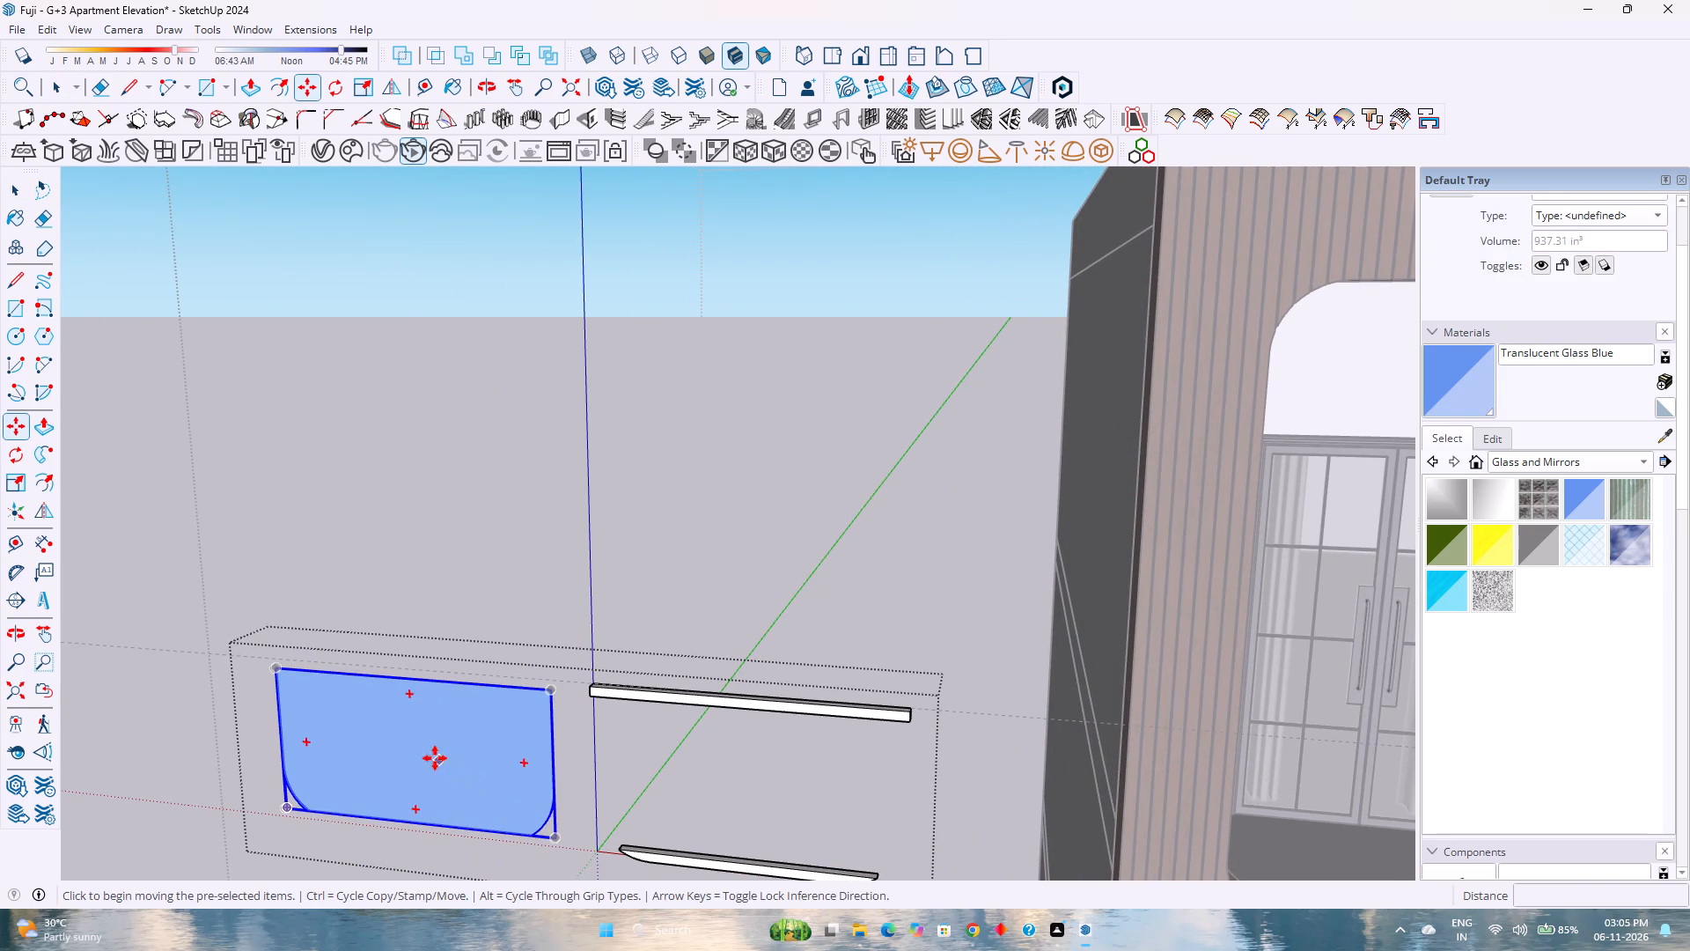
pyautogui.scroll(17, 304, 653)
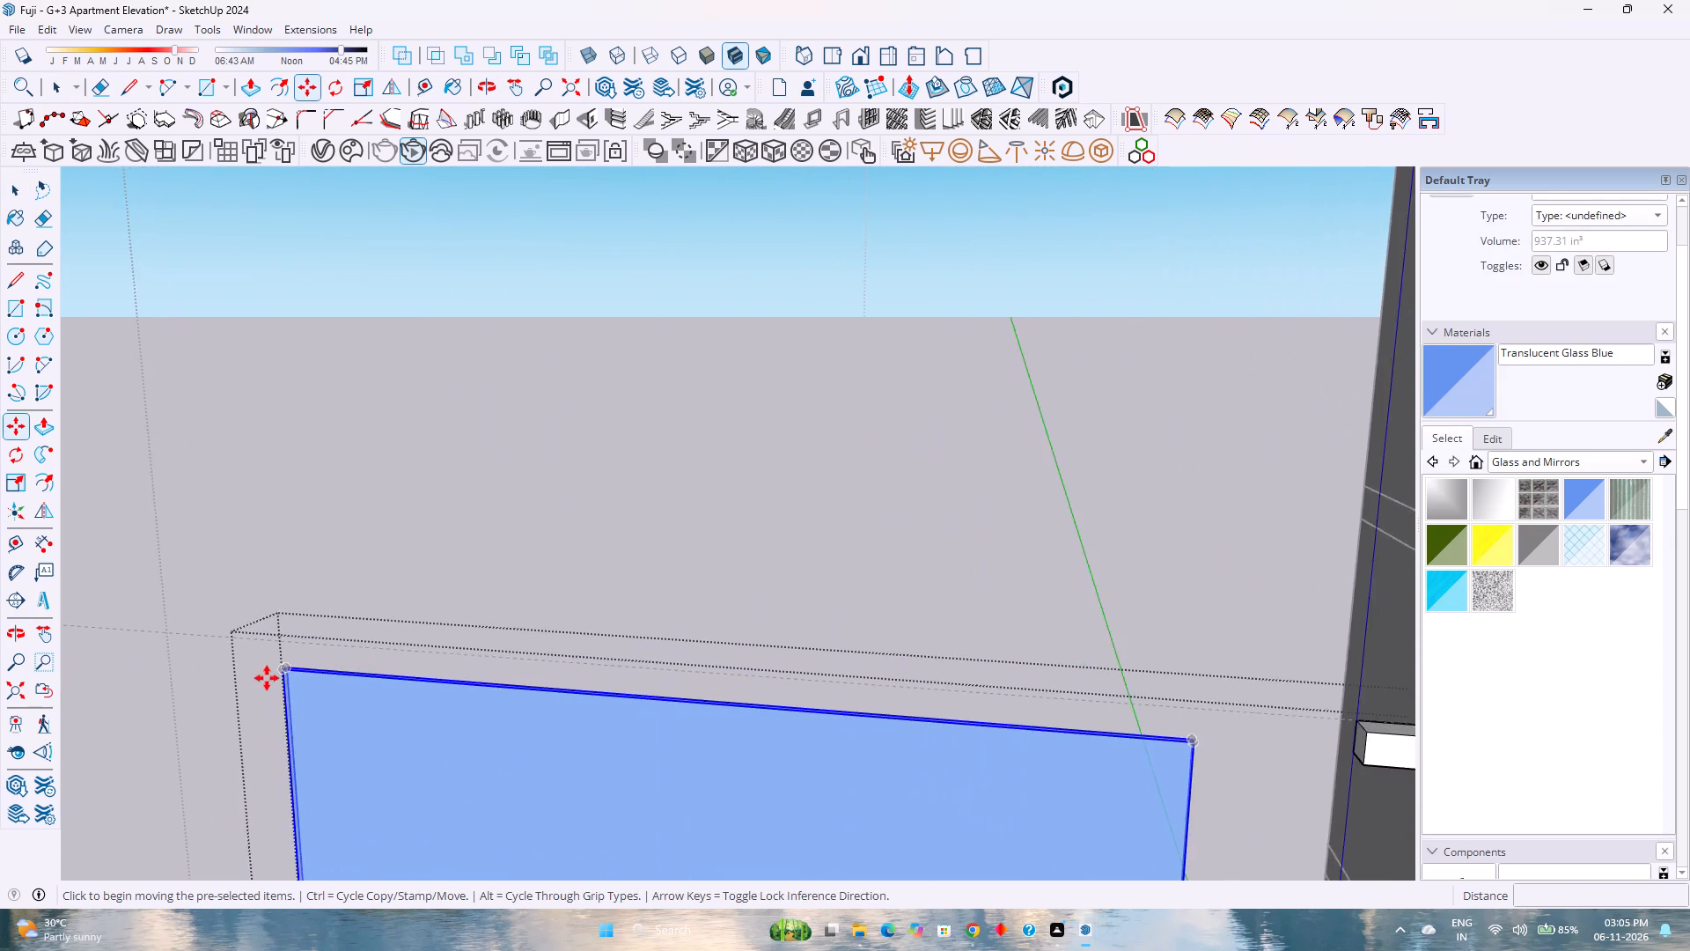
pyautogui.scroll(2, 267, 678)
pyautogui.click(283, 675)
pyautogui.scroll(-6, 370, 702)
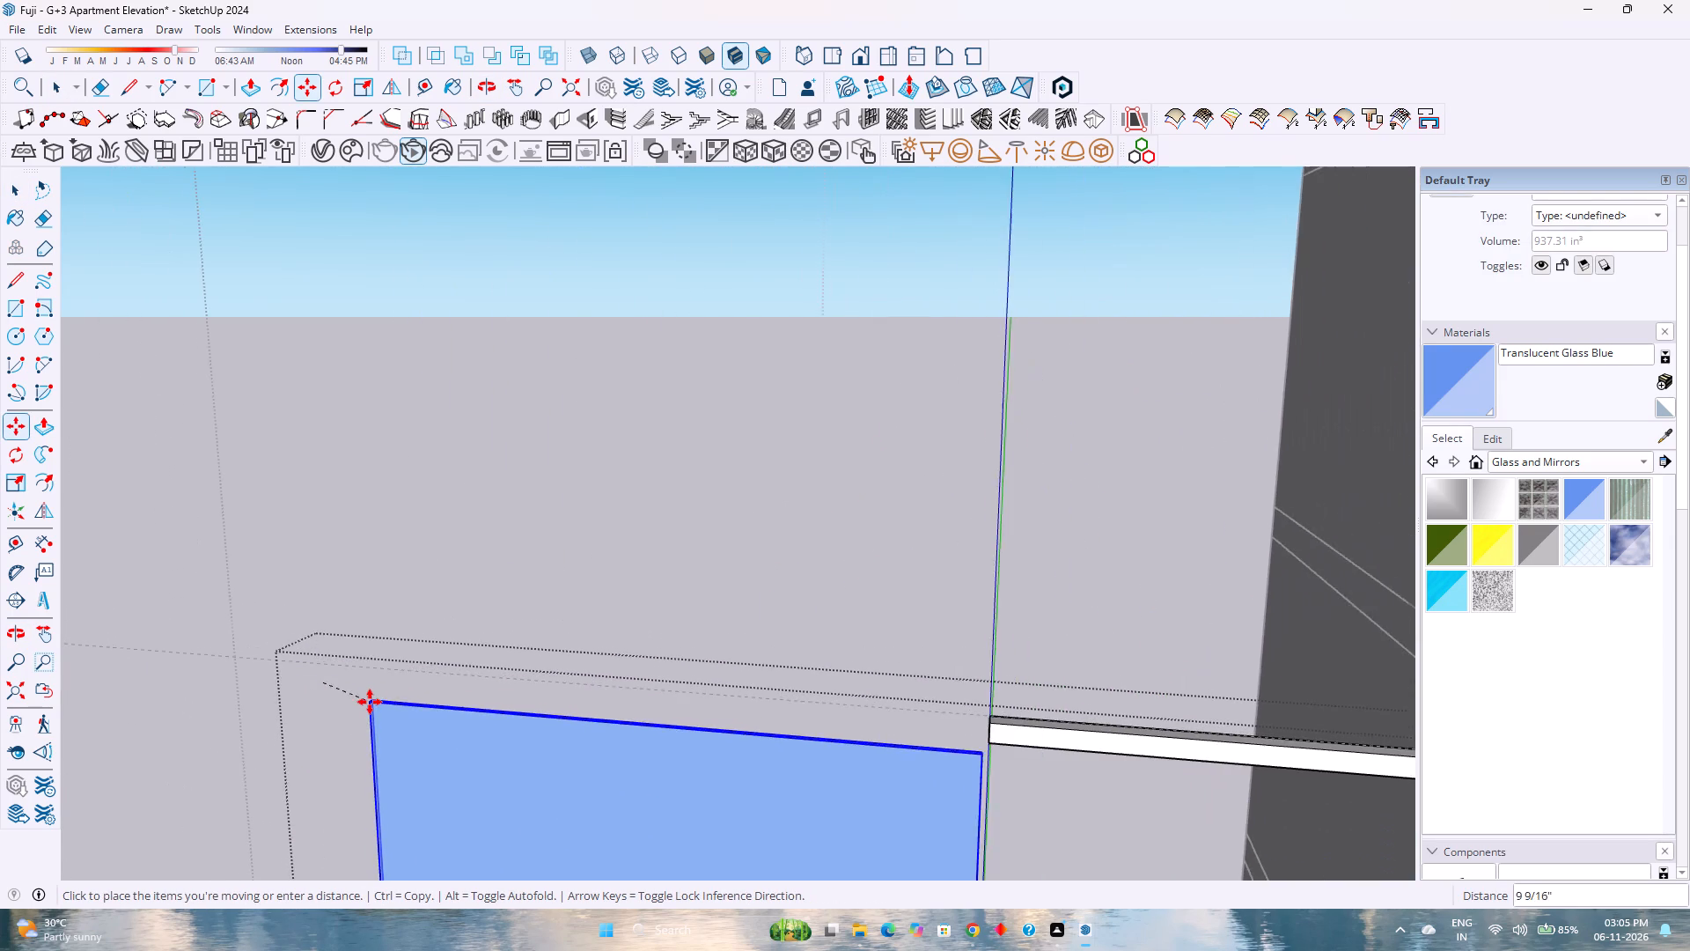
pyautogui.scroll(-13, 370, 702)
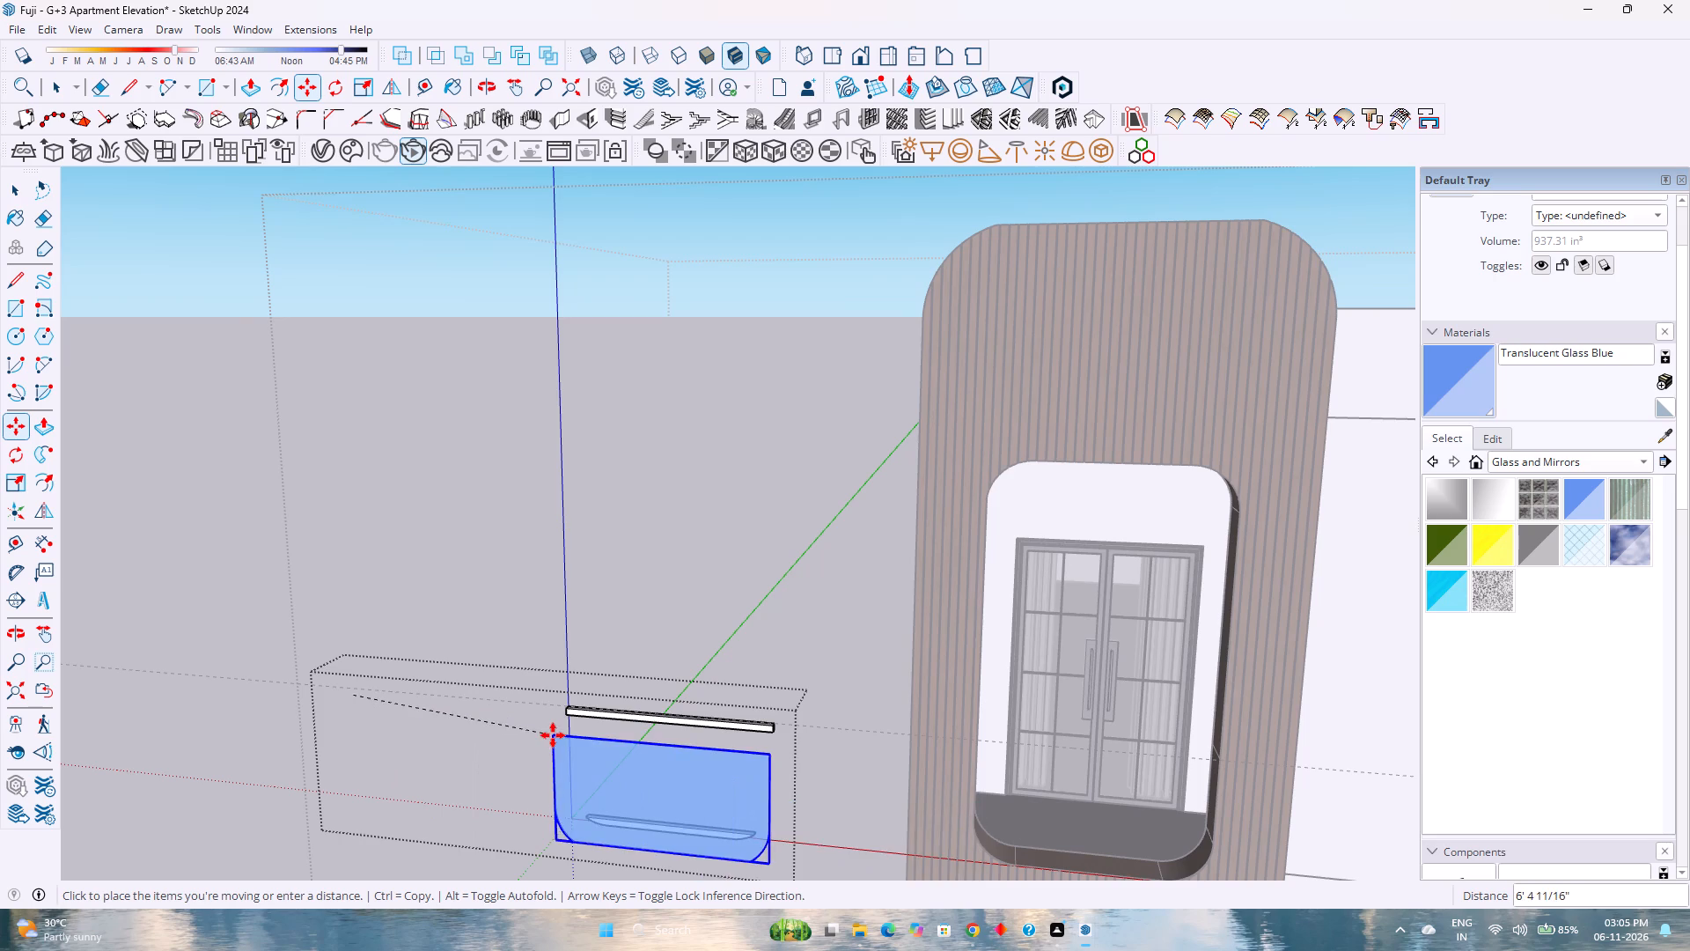
pyautogui.scroll(12, 562, 722)
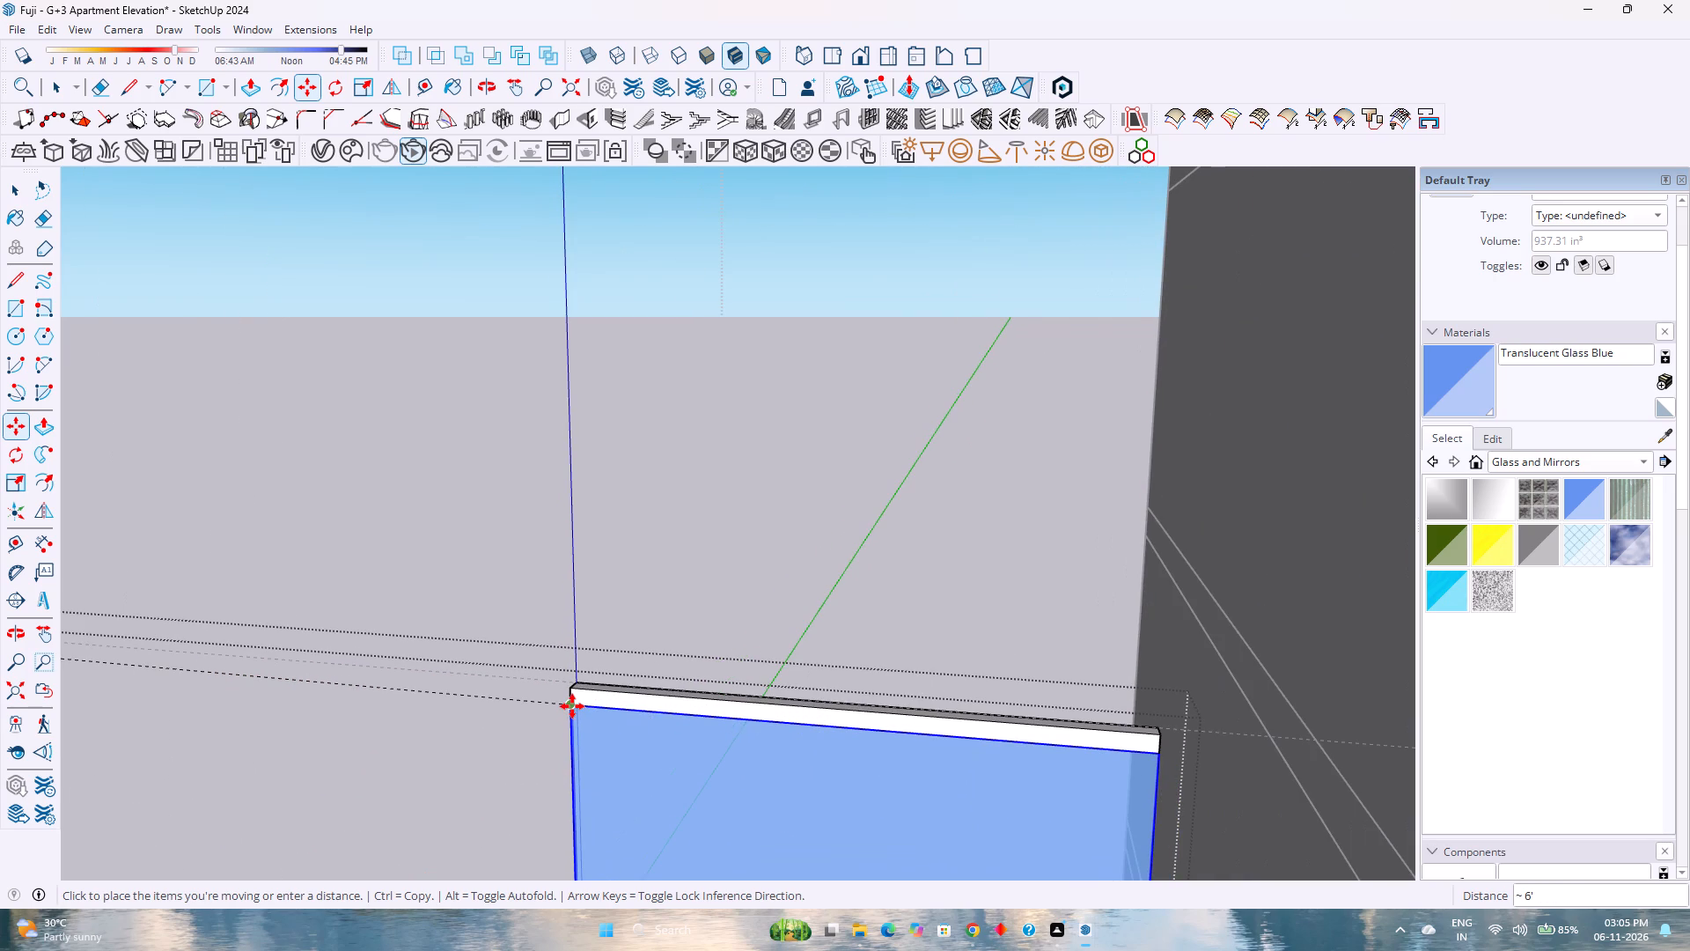
pyautogui.click(572, 706)
# Move the glass panel 0.75" inward along the green axis within the rails' thickness and leave the railing group.
pyautogui.scroll(8, 572, 706)
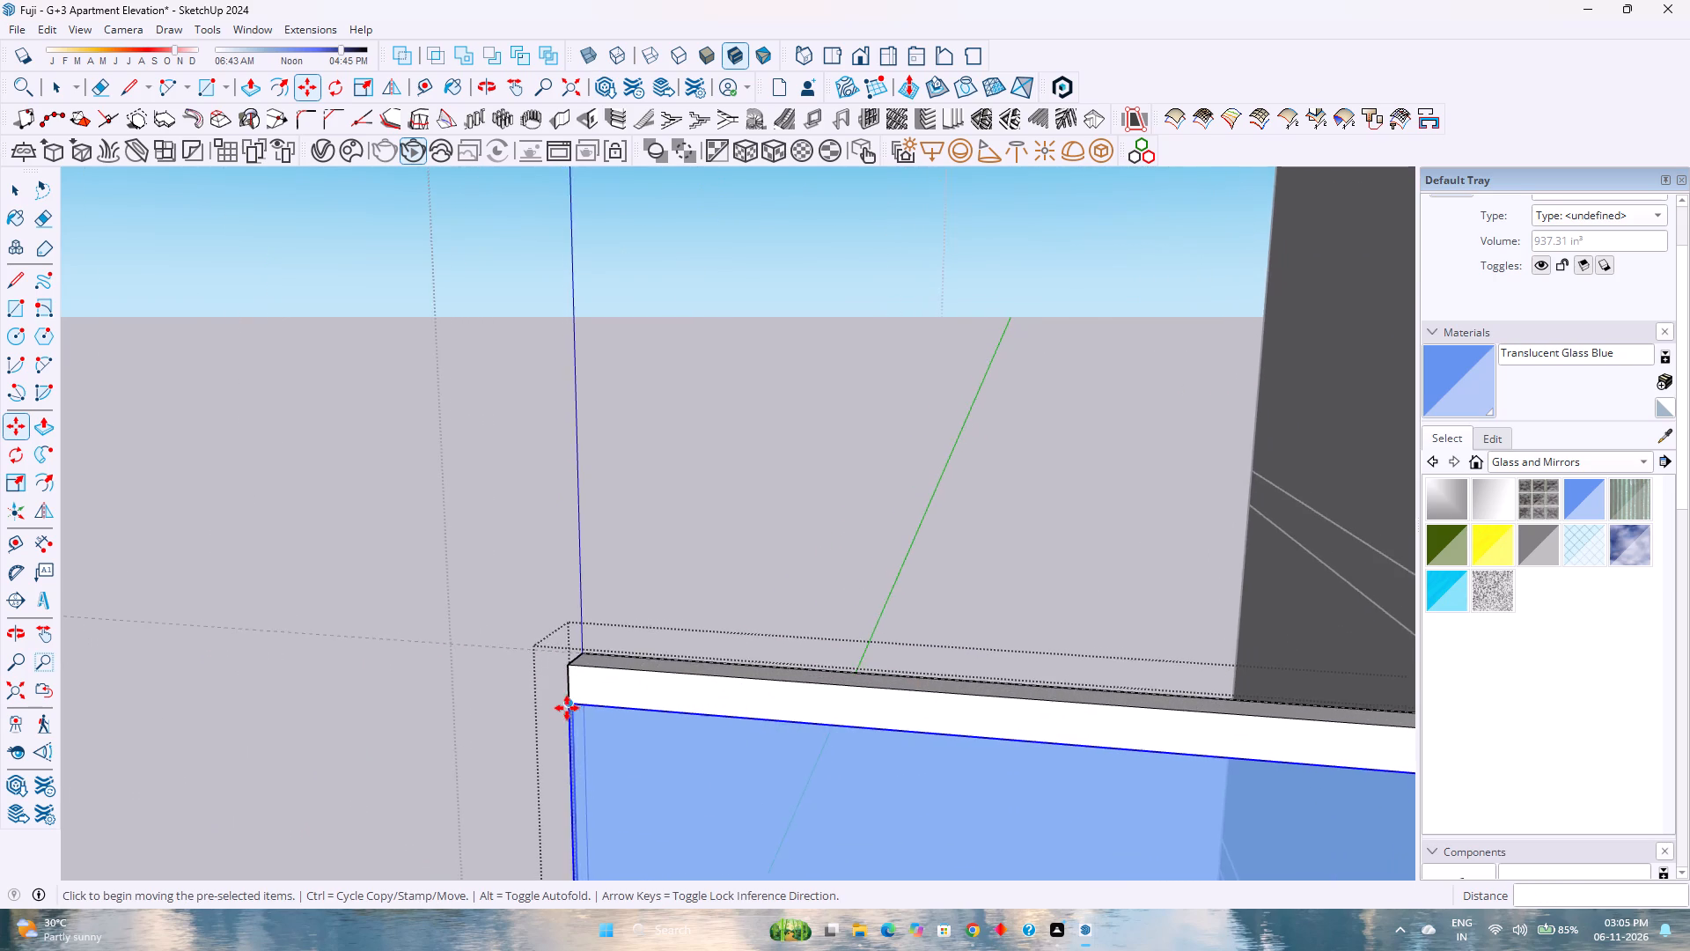
pyautogui.scroll(9, 567, 708)
pyautogui.scroll(-3, 566, 708)
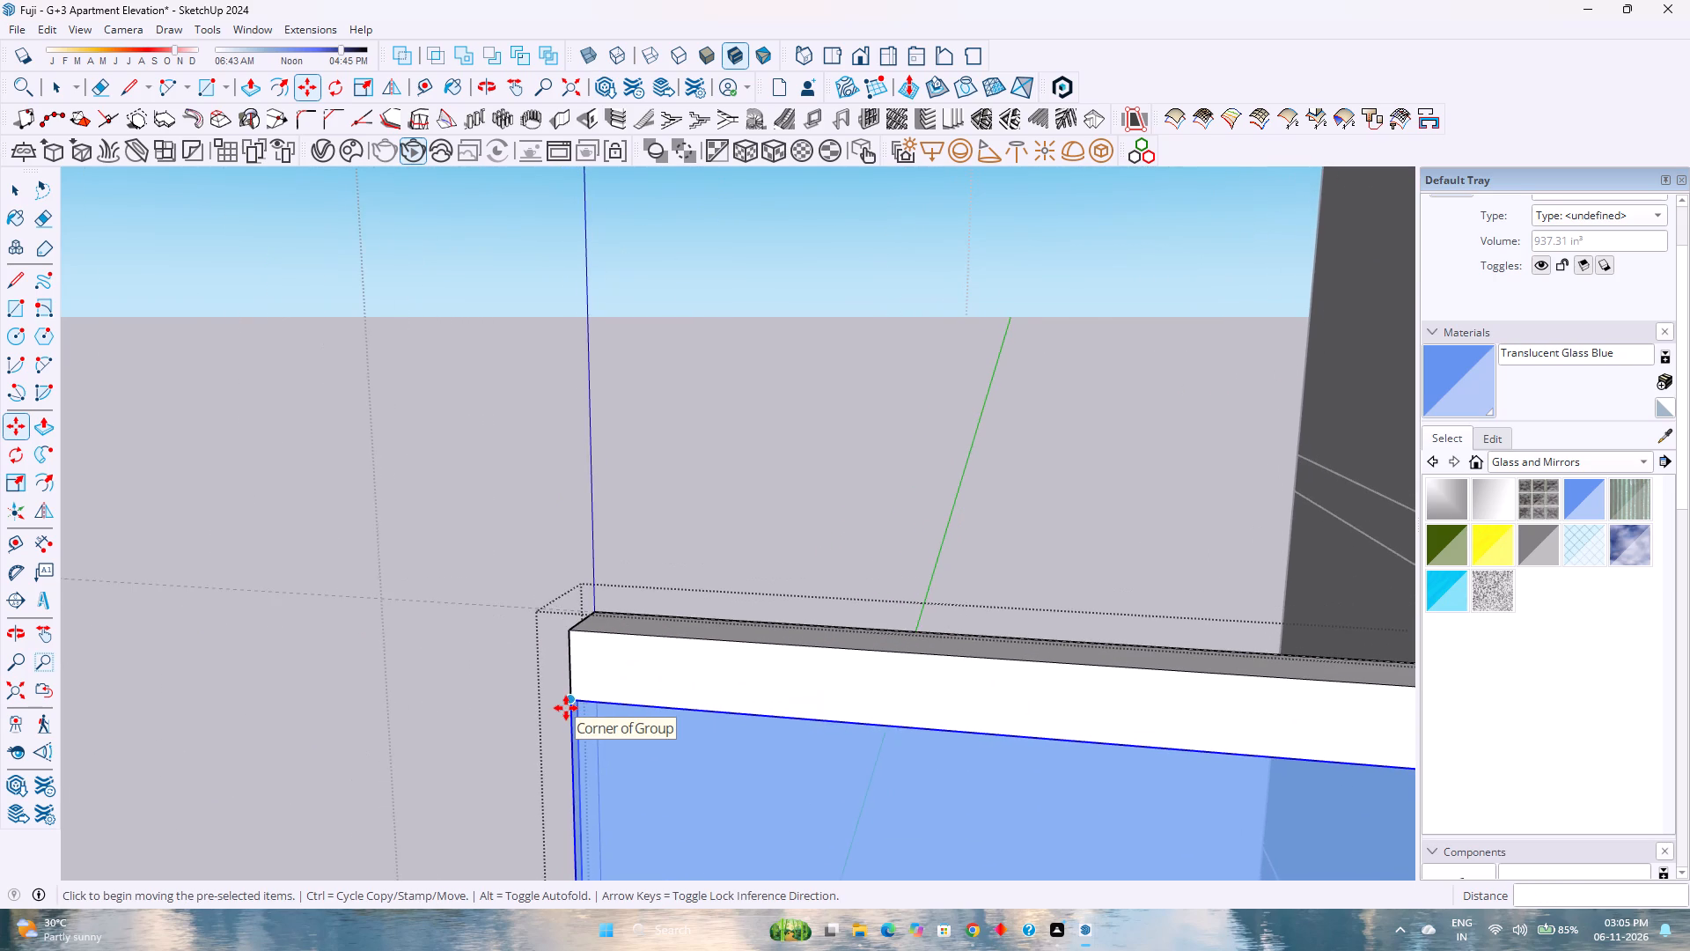
pyautogui.scroll(-19, 566, 708)
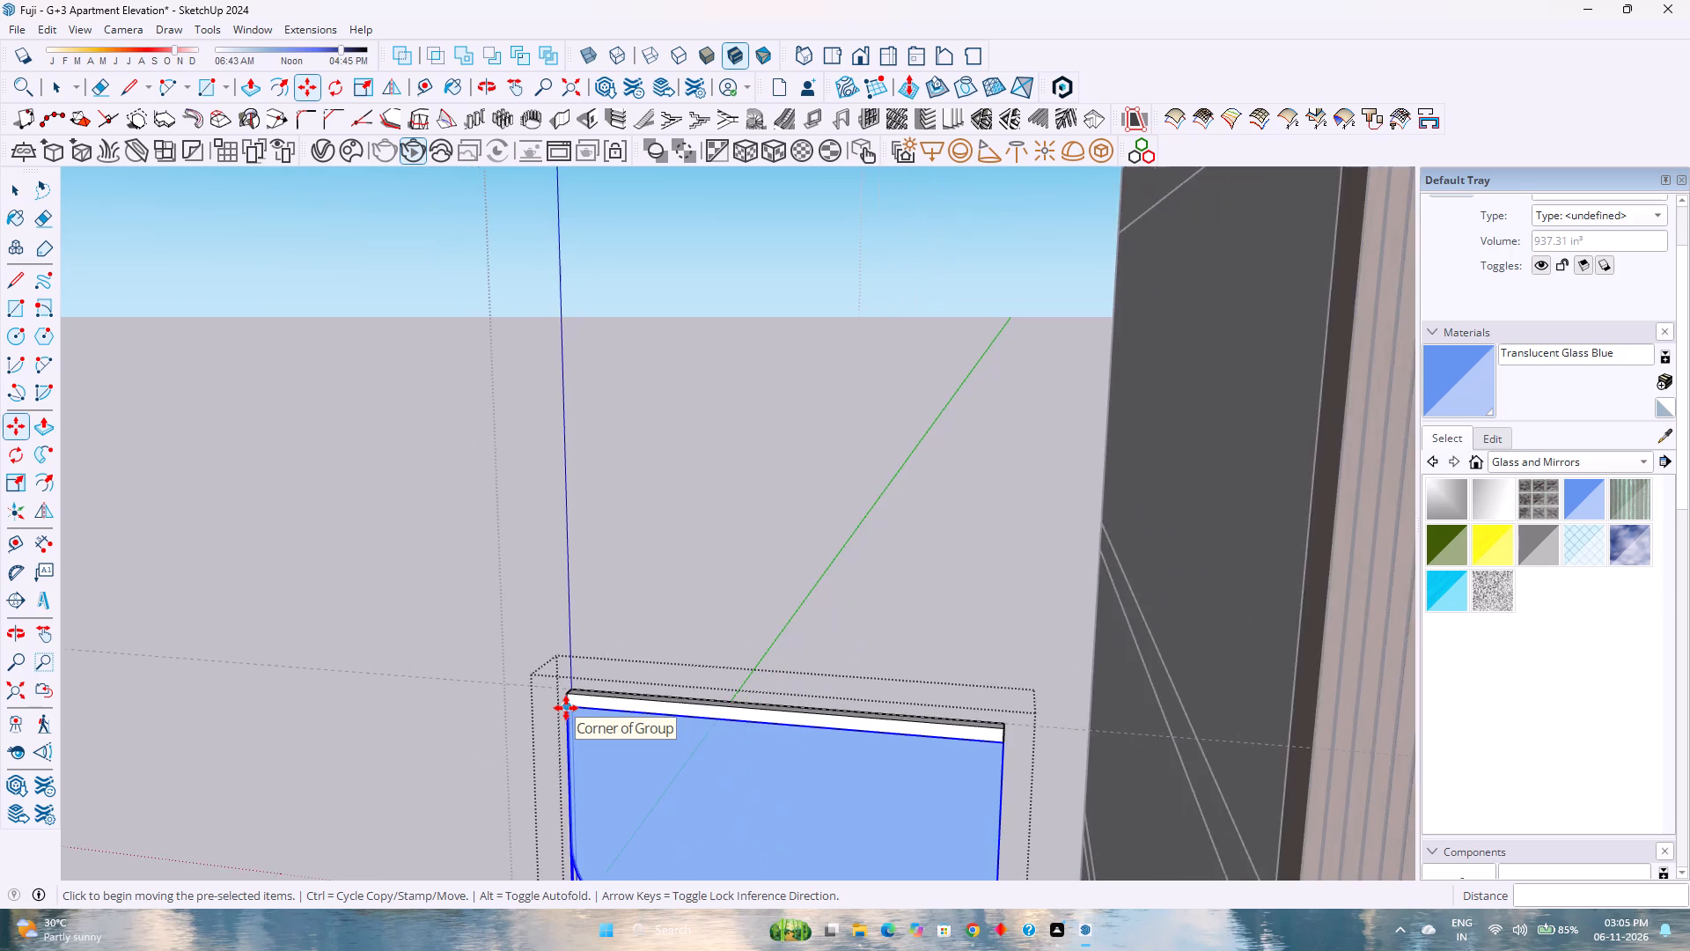
pyautogui.scroll(-3, 566, 708)
pyautogui.keyDown('shift'); pyautogui.moveTo(584, 760); pyautogui.dragTo(632, 655, button='middle'); pyautogui.keyUp('shift')
pyautogui.keyDown('shift'); pyautogui.middleClick(632, 655); pyautogui.keyUp('shift')
pyautogui.scroll(-4, 651, 665)
pyautogui.moveTo(793, 757); pyautogui.dragTo(699, 792, button='middle')
pyautogui.middleClick(699, 792)
pyautogui.scroll(7, 564, 859)
pyautogui.scroll(4, 507, 800)
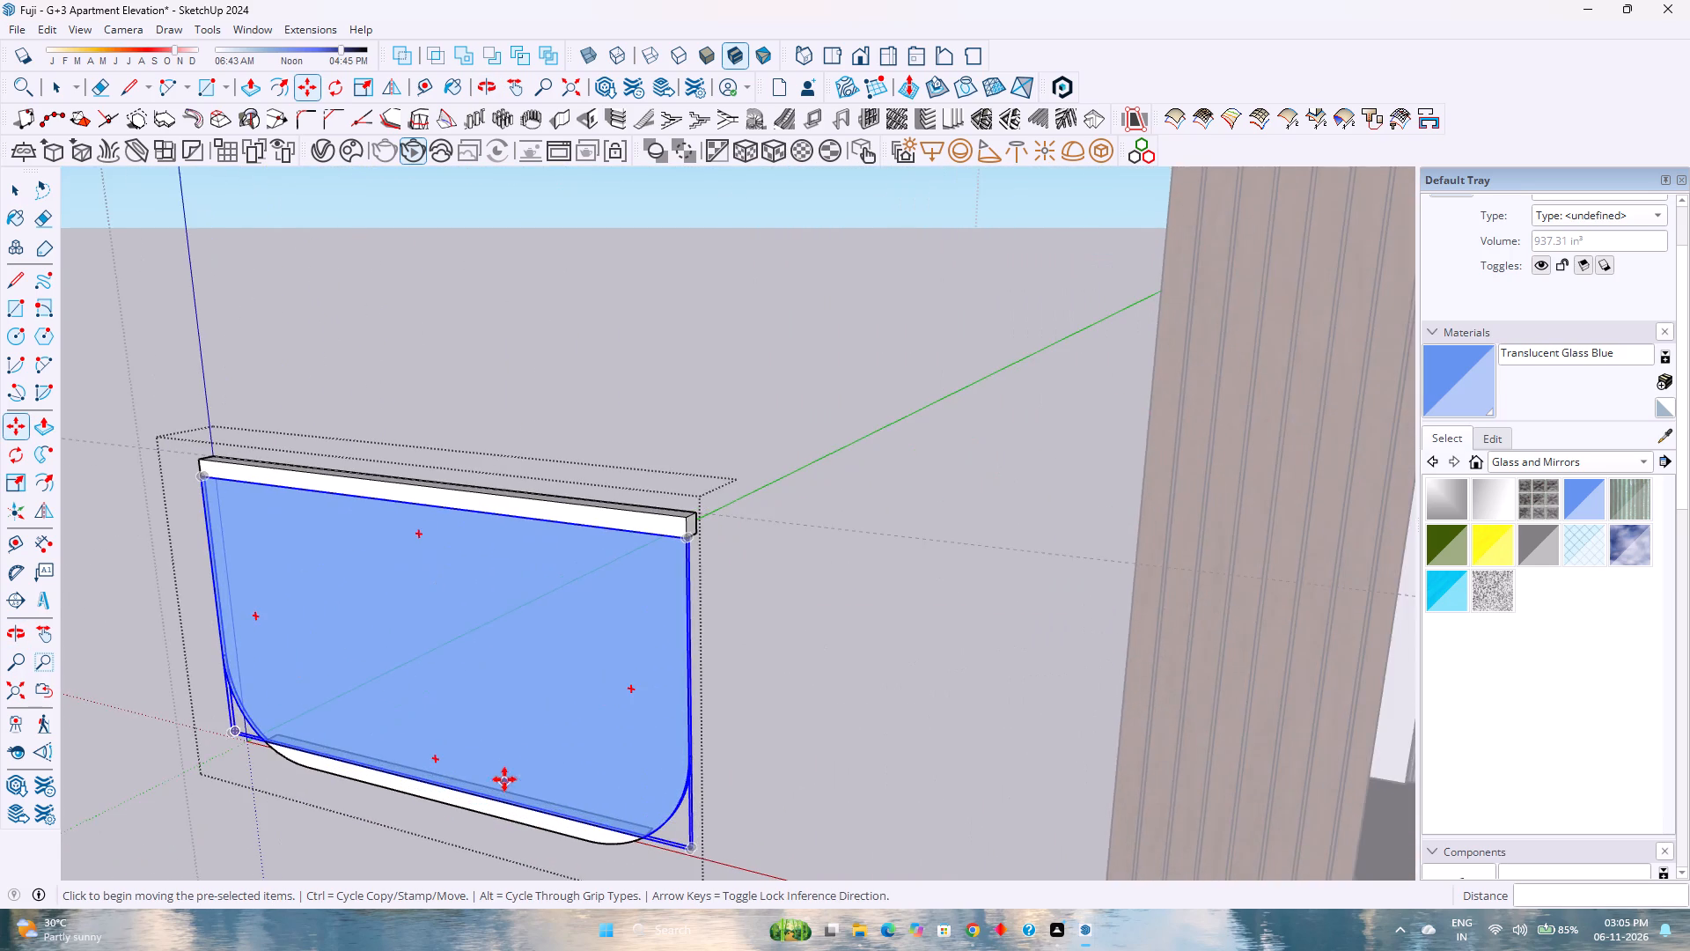
pyautogui.scroll(10, 508, 769)
pyautogui.scroll(-3, 519, 764)
pyautogui.keyDown('shift'); pyautogui.middleClick(434, 776); pyautogui.keyUp('shift')
pyautogui.keyDown('shift'); pyautogui.moveTo(435, 776); pyautogui.dragTo(728, 675, button='middle'); pyautogui.keyUp('shift')
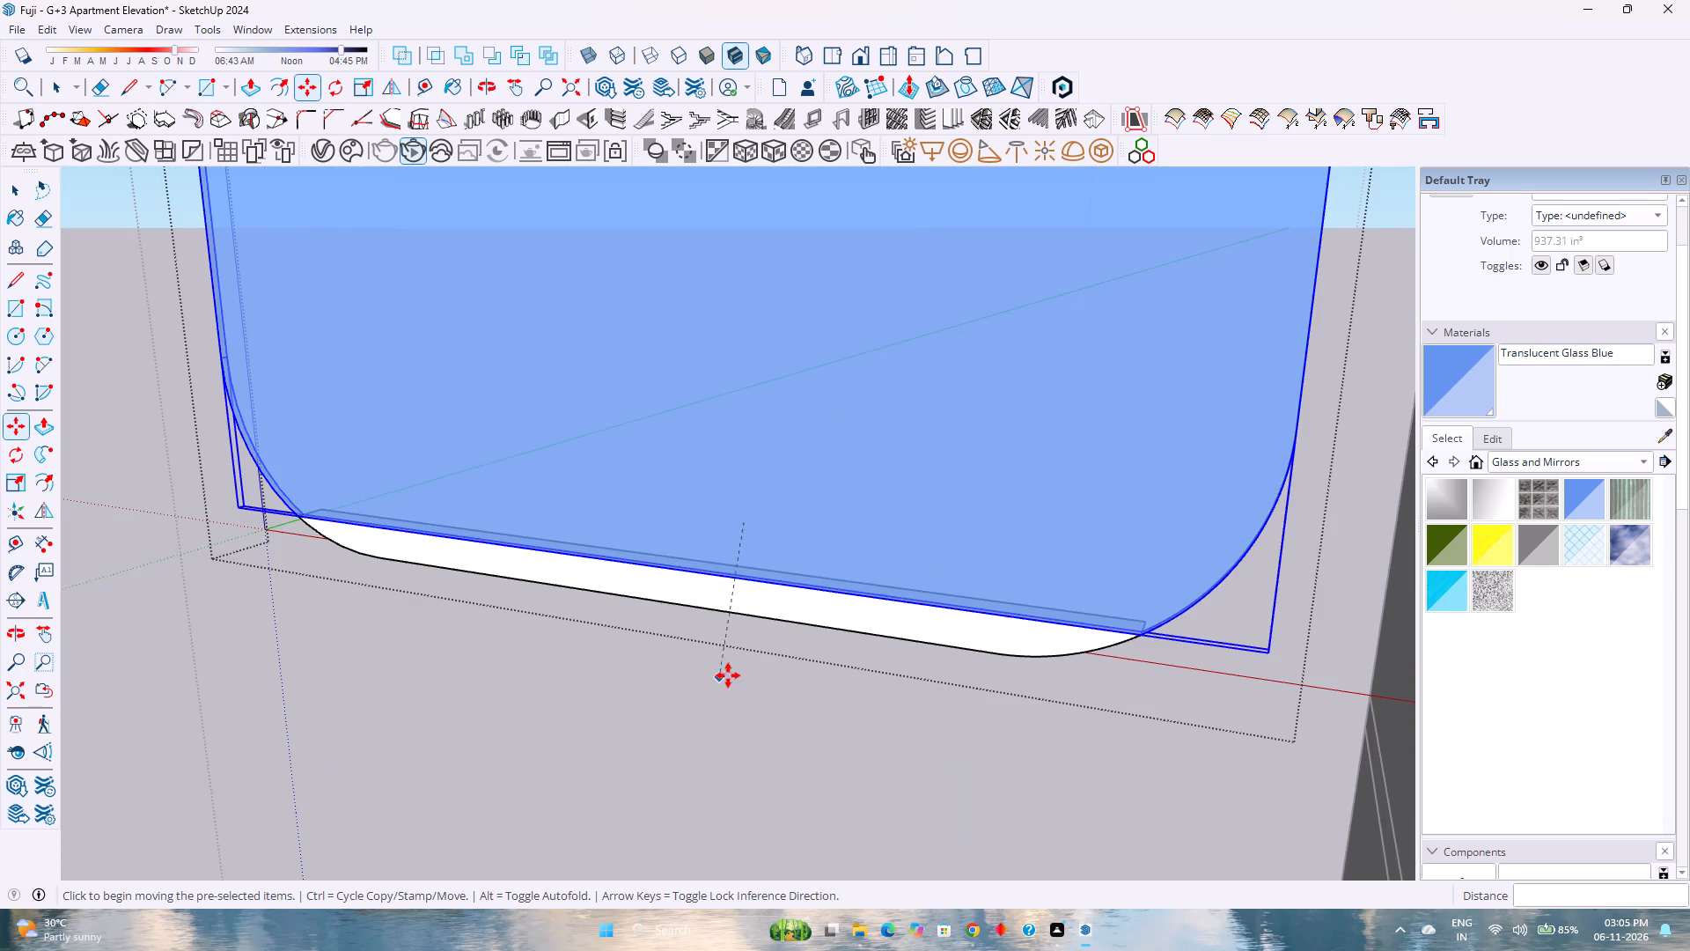
pyautogui.keyDown('shift'); pyautogui.moveTo(728, 675); pyautogui.dragTo(729, 675, button='middle'); pyautogui.keyUp('shift')
pyautogui.scroll(-1, 729, 675)
pyautogui.scroll(6, 731, 518)
pyautogui.moveTo(738, 513); pyautogui.dragTo(703, 564, button='middle')
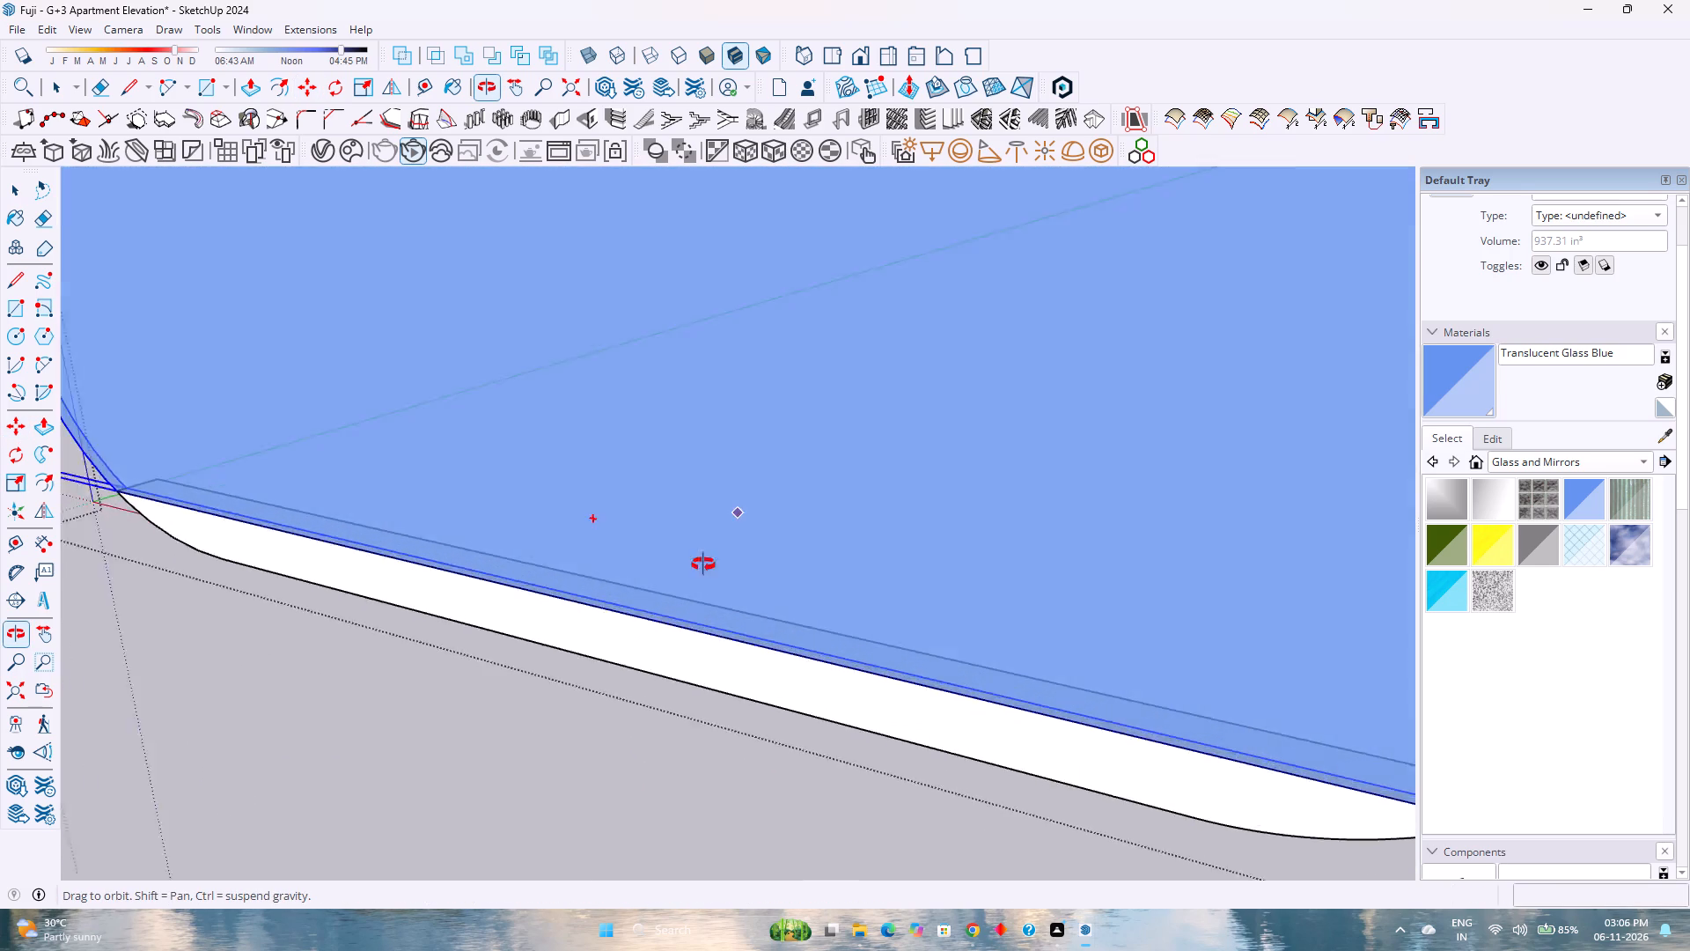
pyautogui.moveTo(703, 564); pyautogui.dragTo(597, 693, button='middle')
pyautogui.middleClick(596, 695)
pyautogui.scroll(6, 760, 618)
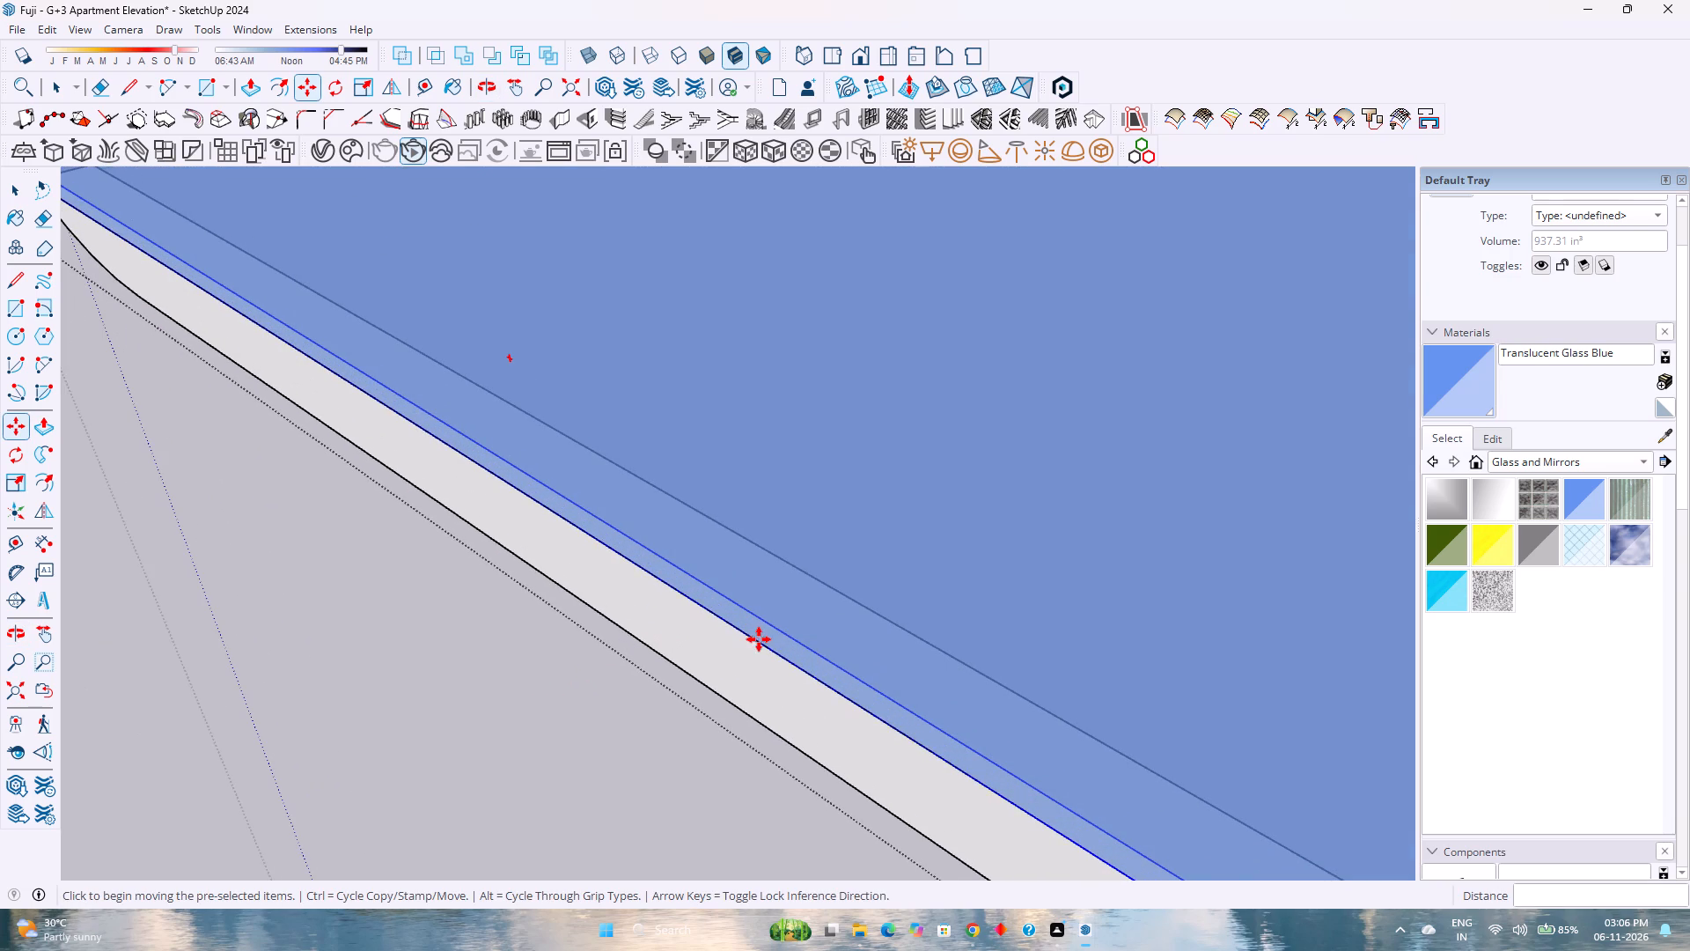
pyautogui.click(759, 639)
pyautogui.press('Left')
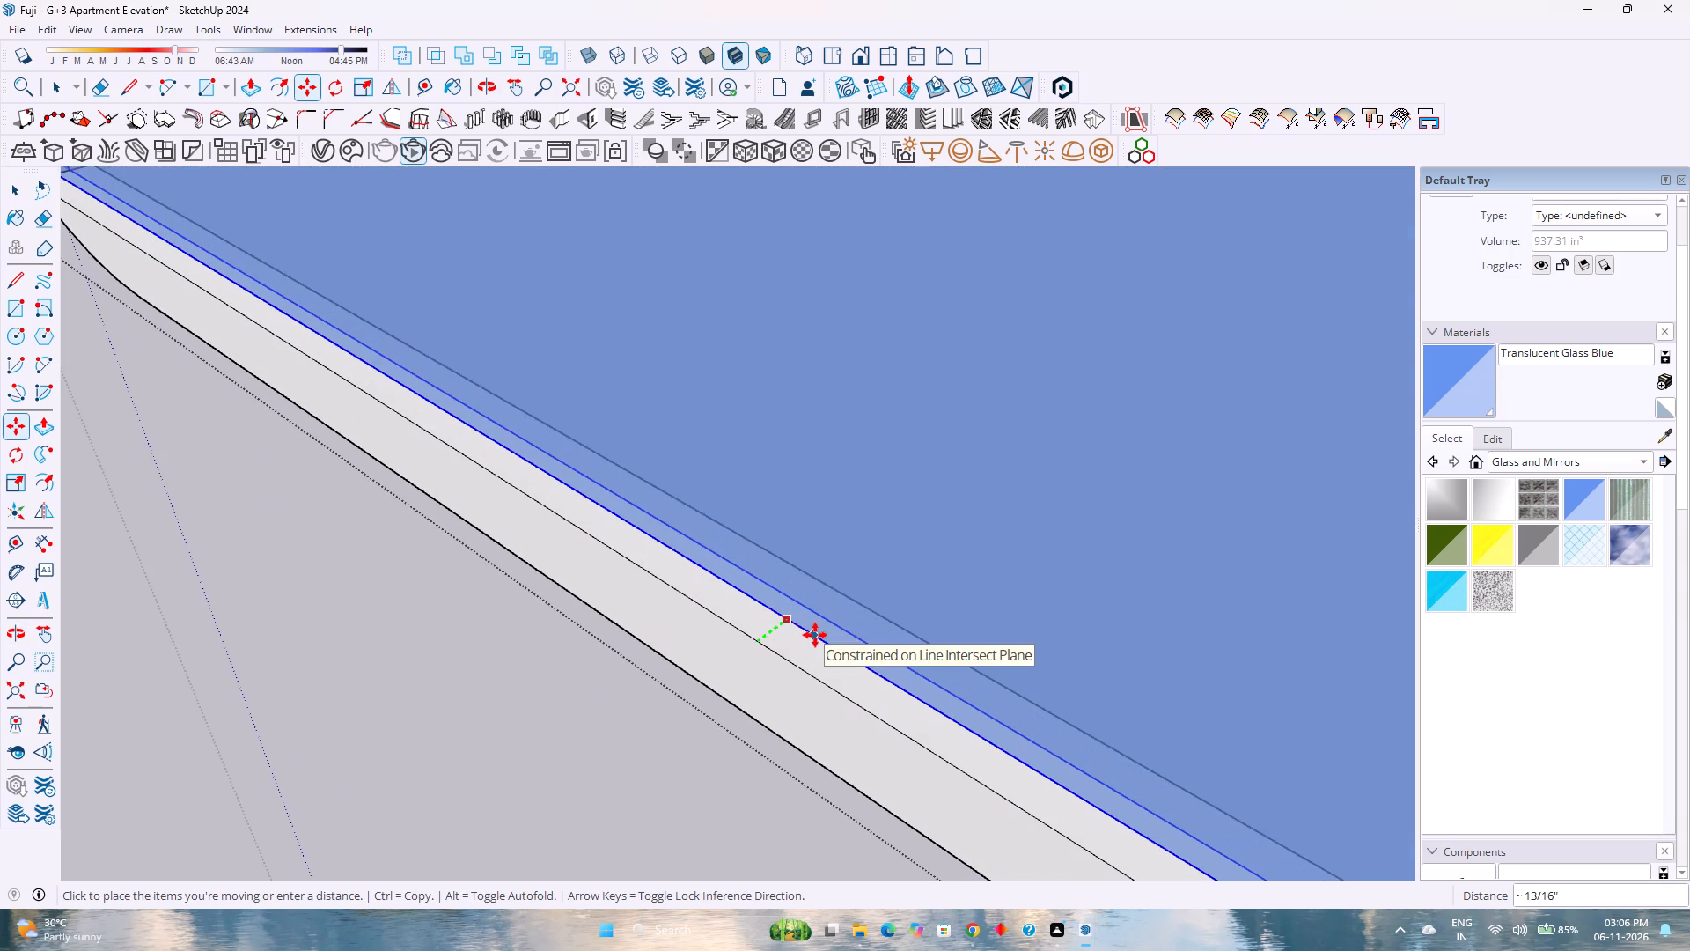
pyautogui.write('0.75')
pyautogui.press('Return')
pyautogui.press('space')
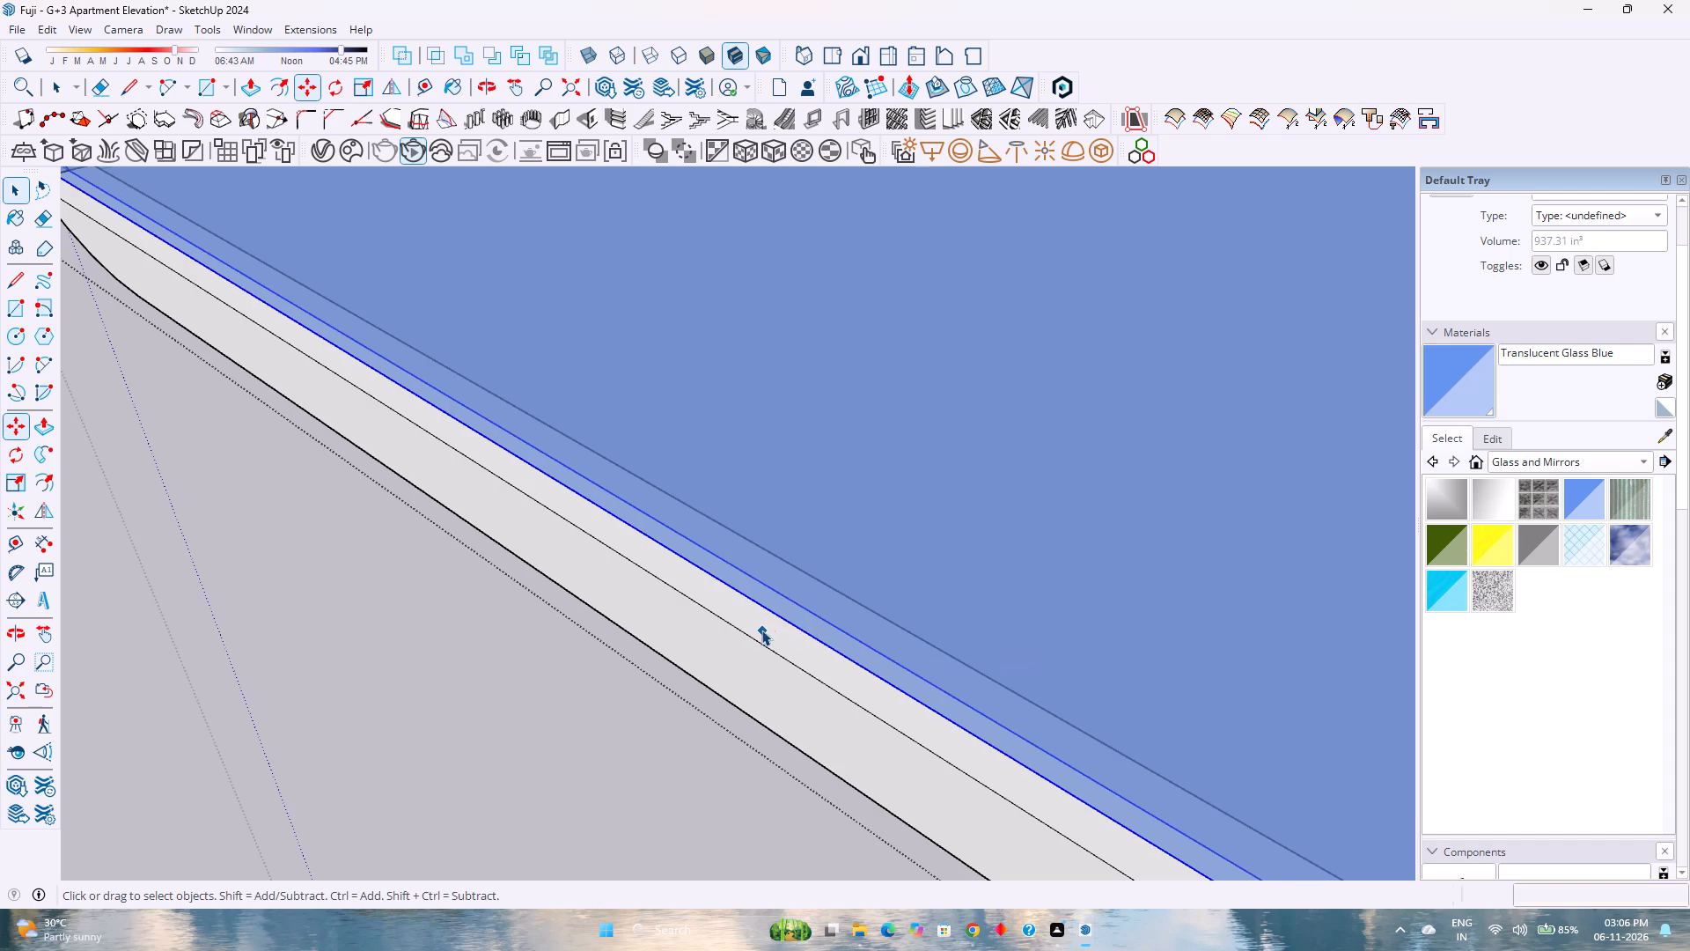
pyautogui.scroll(-18, 764, 623)
pyautogui.click(706, 682)
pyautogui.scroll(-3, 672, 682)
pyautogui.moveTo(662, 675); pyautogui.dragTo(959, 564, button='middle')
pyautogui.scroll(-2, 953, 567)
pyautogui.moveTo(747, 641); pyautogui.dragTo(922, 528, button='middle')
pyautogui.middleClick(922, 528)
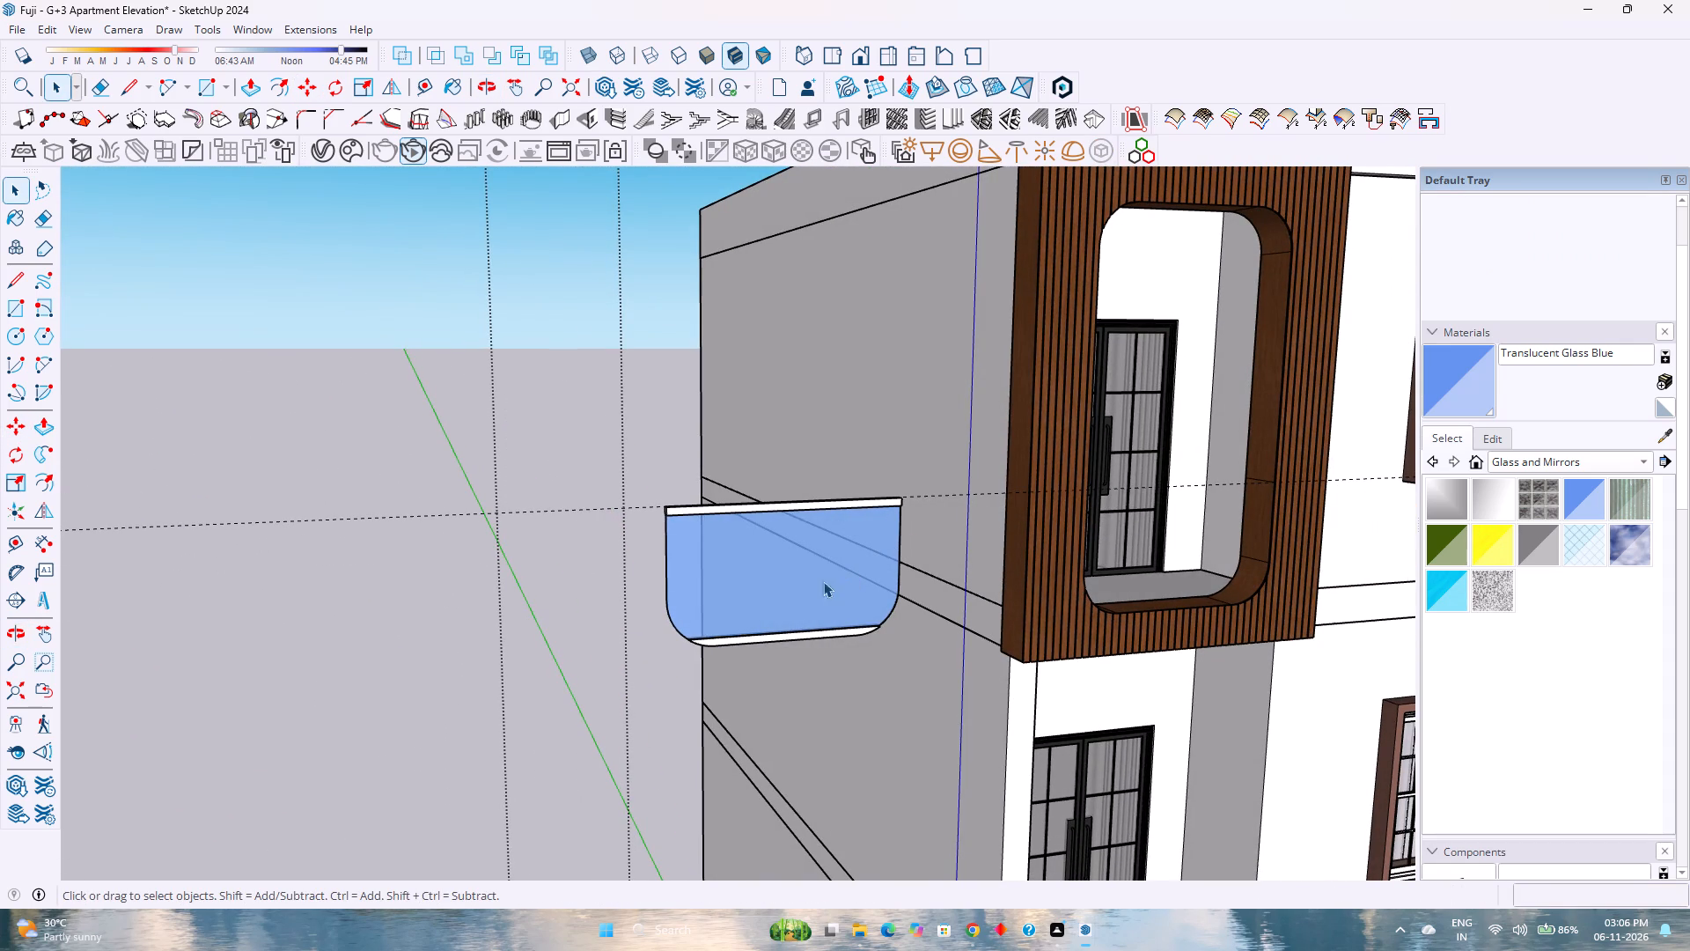
# Move the railing group 10' along the red axis, from its upper back corner to the edge of the top-floor balcony's rounded opening.
pyautogui.click(745, 606)
pyautogui.press('m')
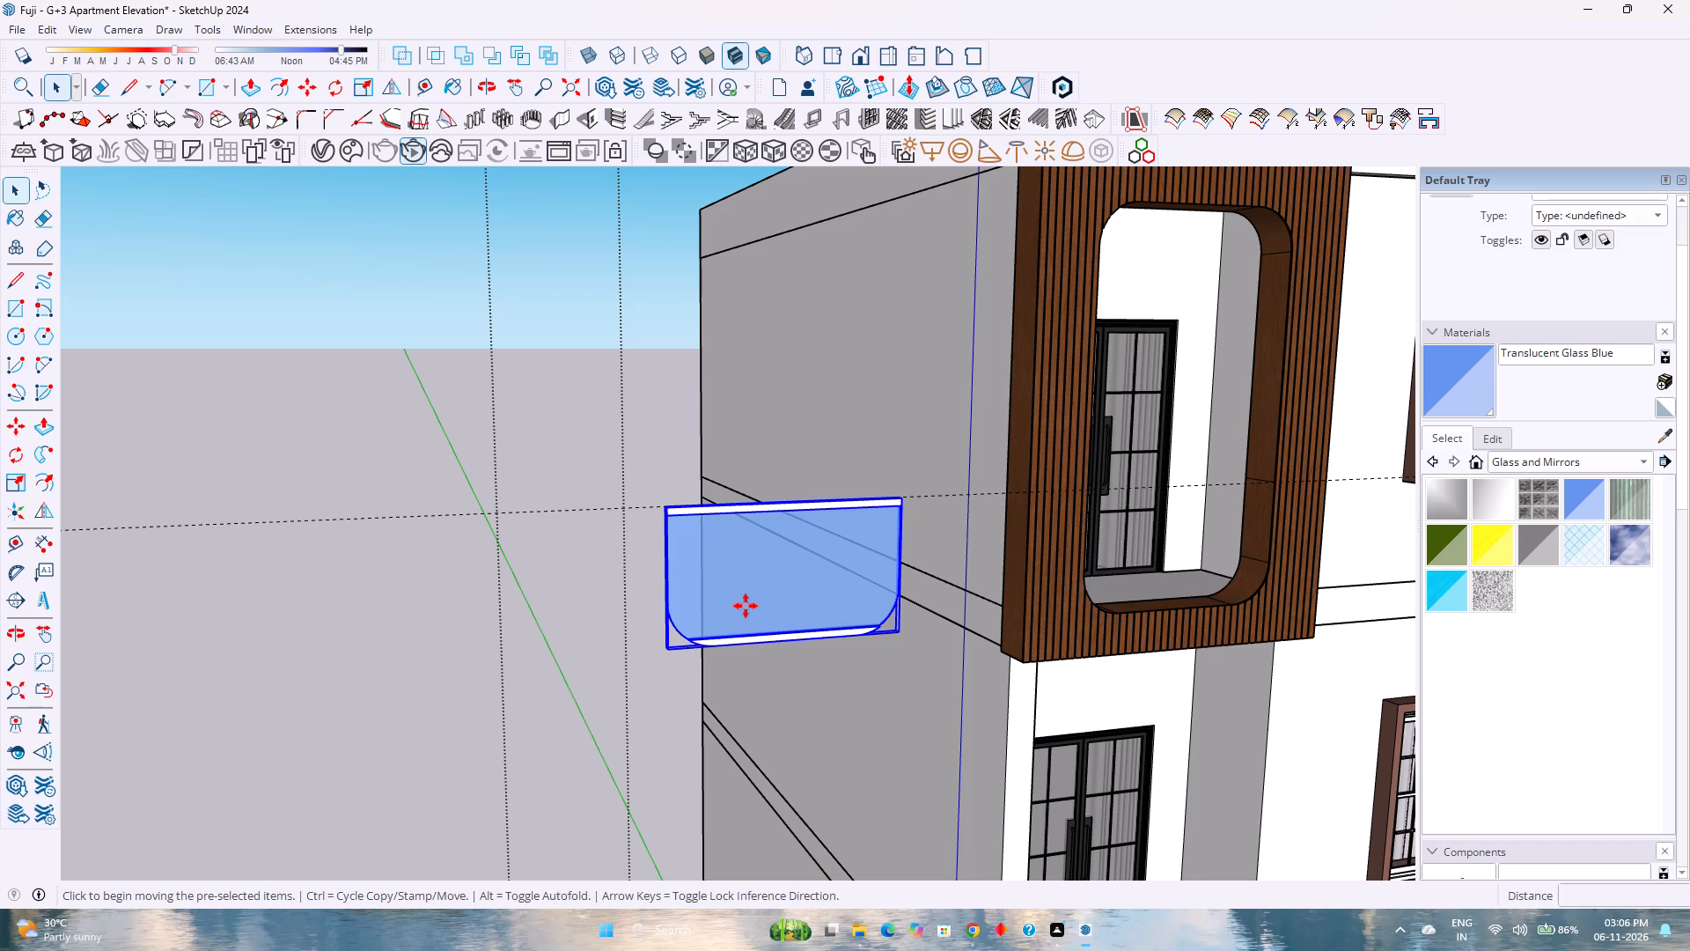
pyautogui.scroll(4, 634, 493)
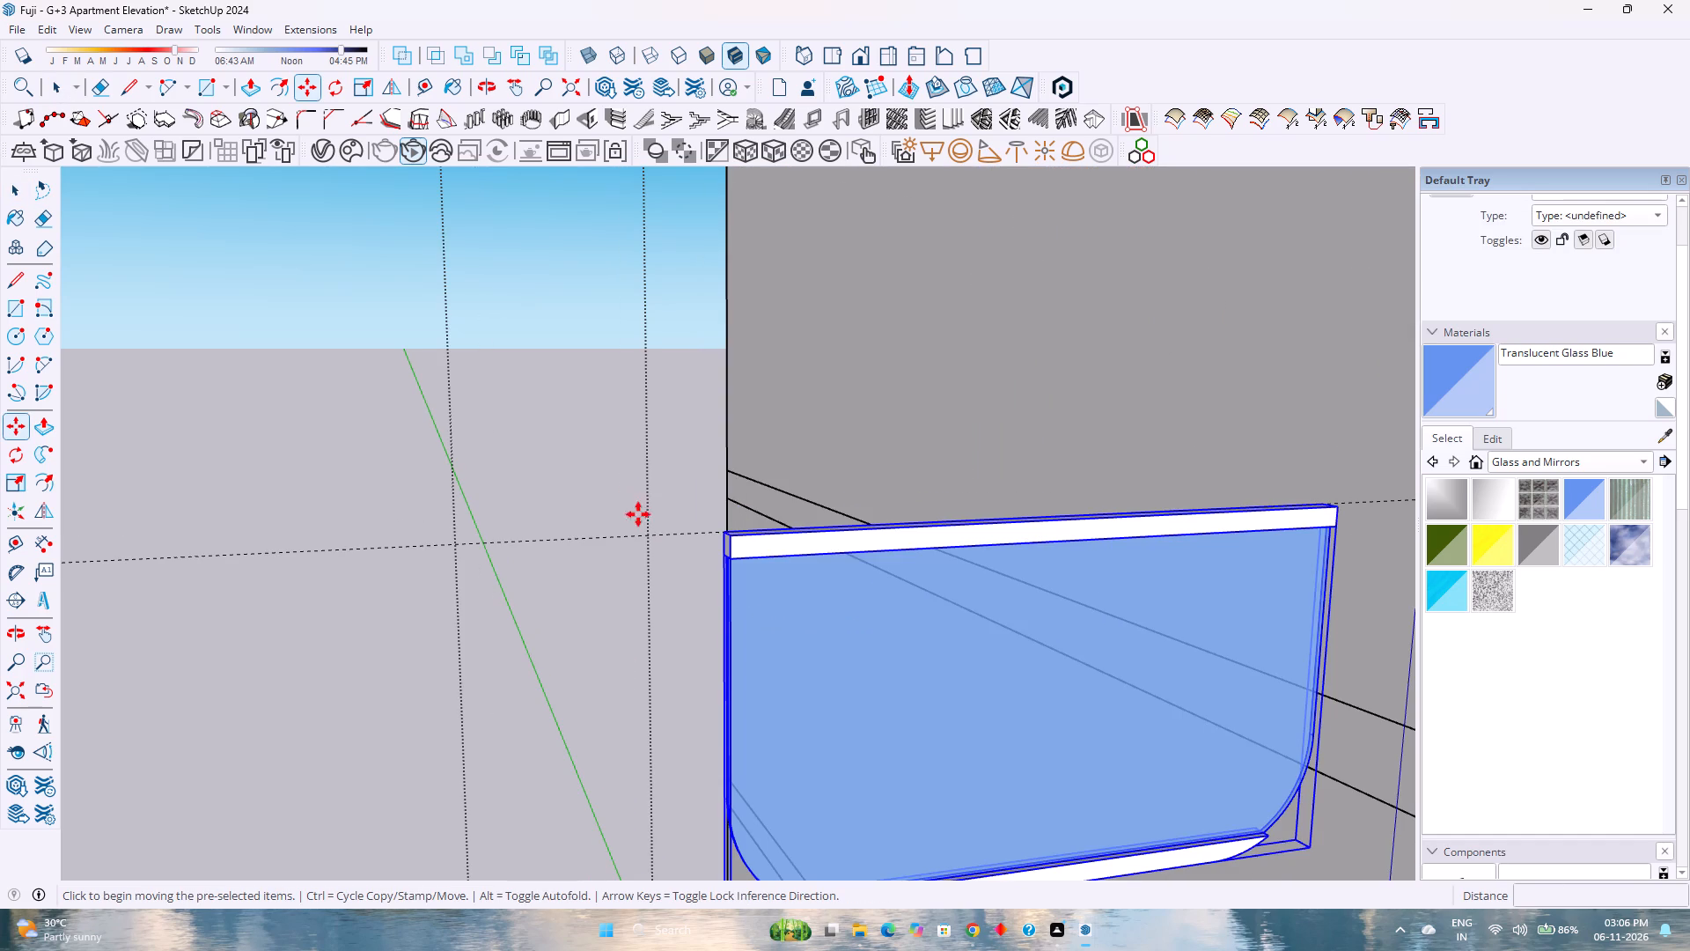
pyautogui.scroll(3, 731, 528)
pyautogui.scroll(-2, 731, 528)
pyautogui.click(716, 534)
pyautogui.scroll(-3, 716, 534)
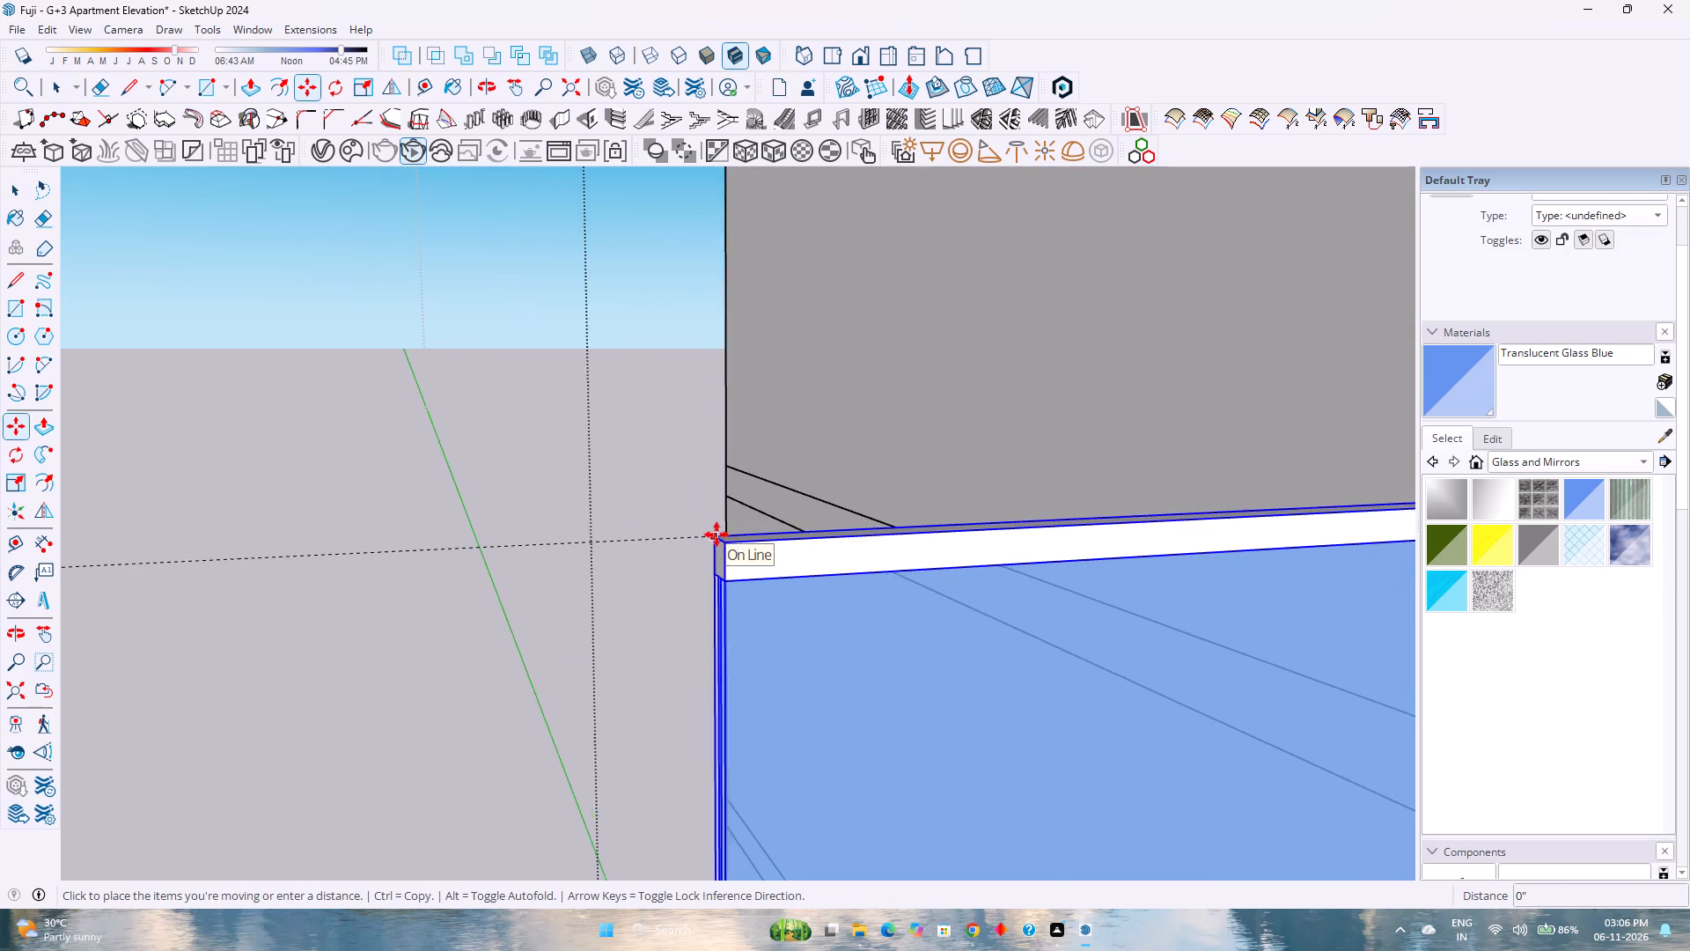
pyautogui.scroll(-13, 716, 534)
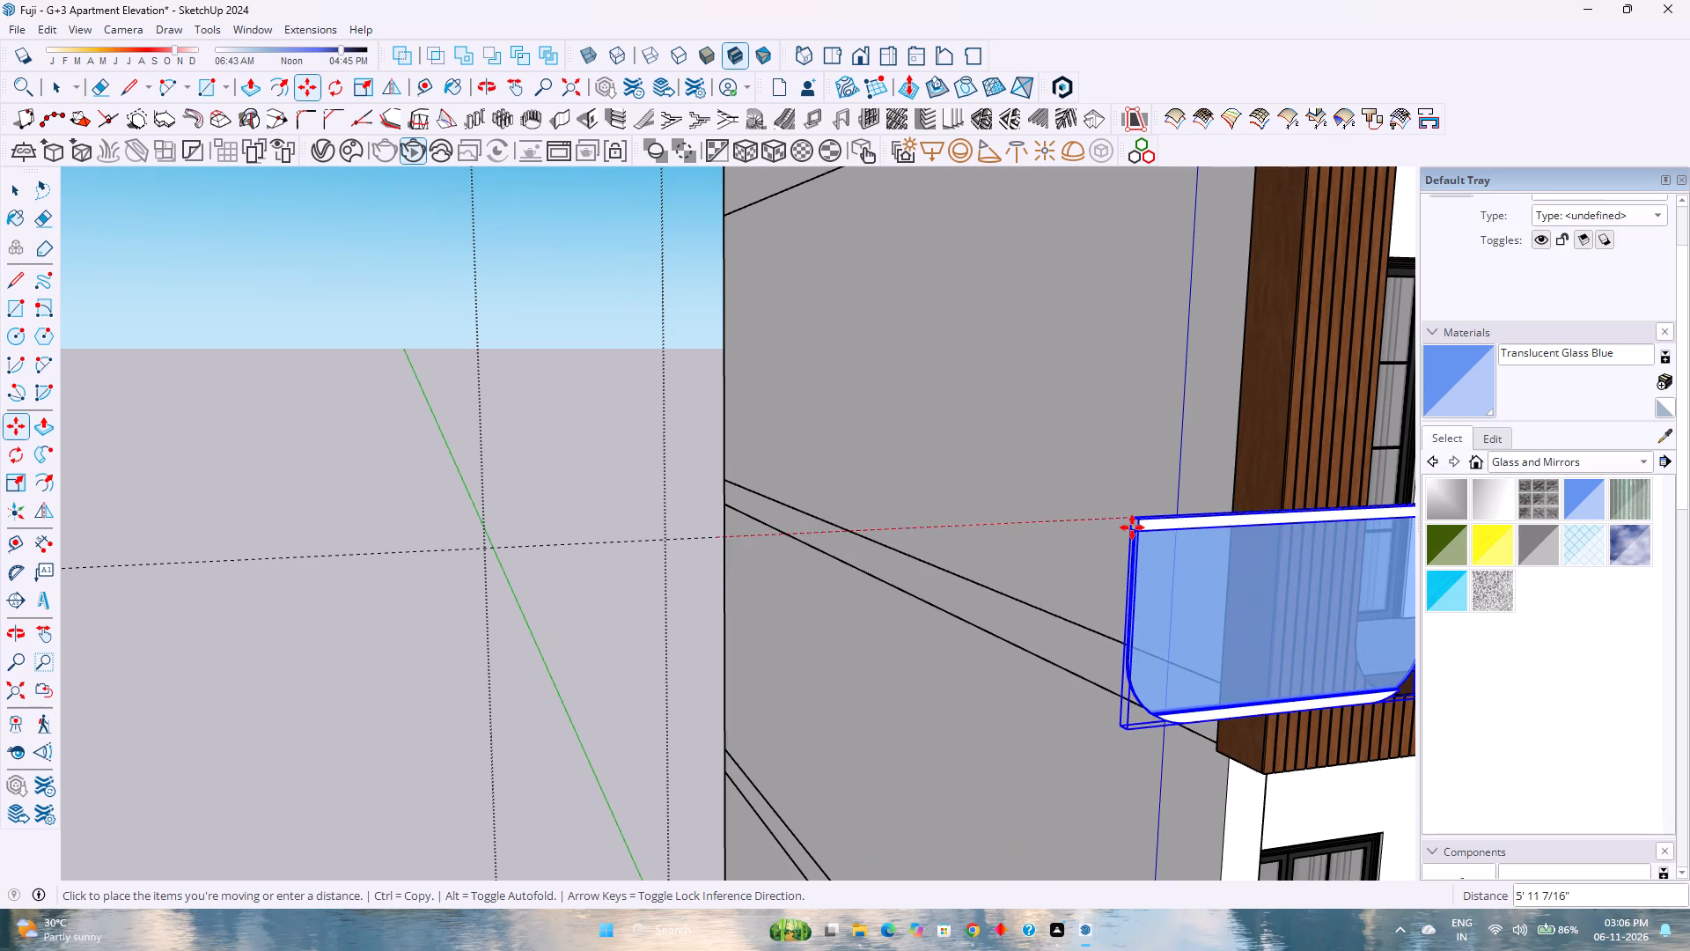
pyautogui.keyDown('shift'); pyautogui.middleClick(1130, 527); pyautogui.keyUp('shift')
pyautogui.keyDown('shift'); pyautogui.middleClick(1123, 527); pyautogui.keyUp('shift')
pyautogui.keyDown('shift'); pyautogui.moveTo(1099, 534); pyautogui.dragTo(793, 616, button='middle'); pyautogui.keyUp('shift')
pyautogui.scroll(2, 862, 610)
pyautogui.scroll(2, 933, 607)
pyautogui.scroll(2, 1016, 605)
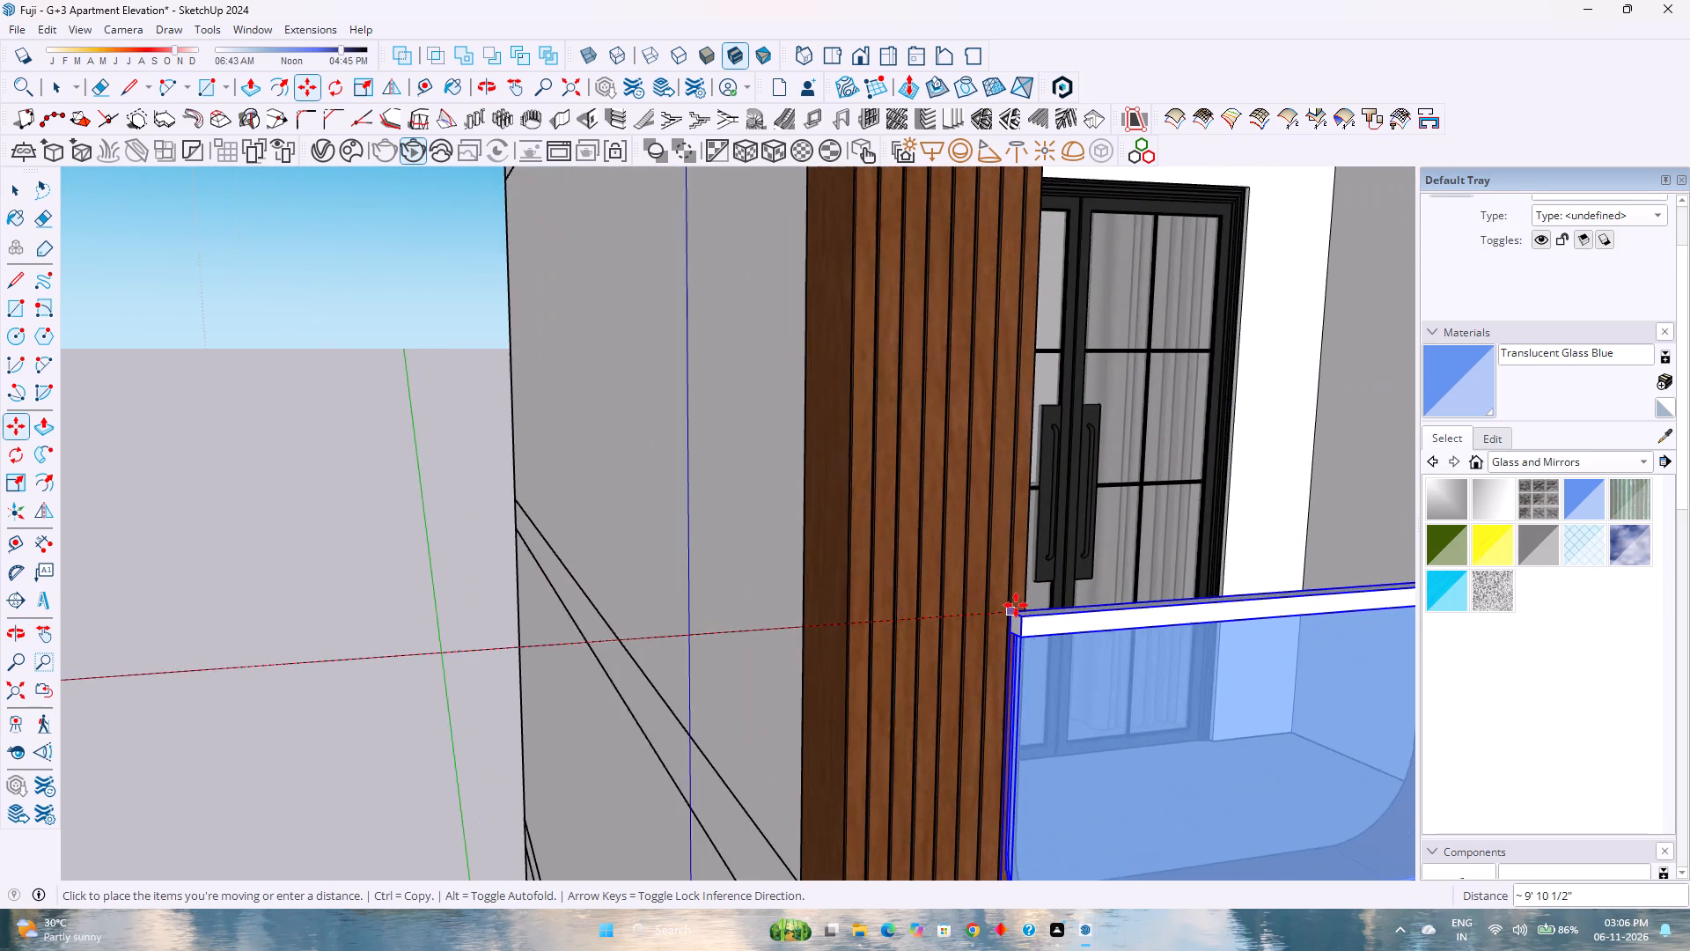
pyautogui.scroll(4, 1016, 605)
pyautogui.click(1031, 603)
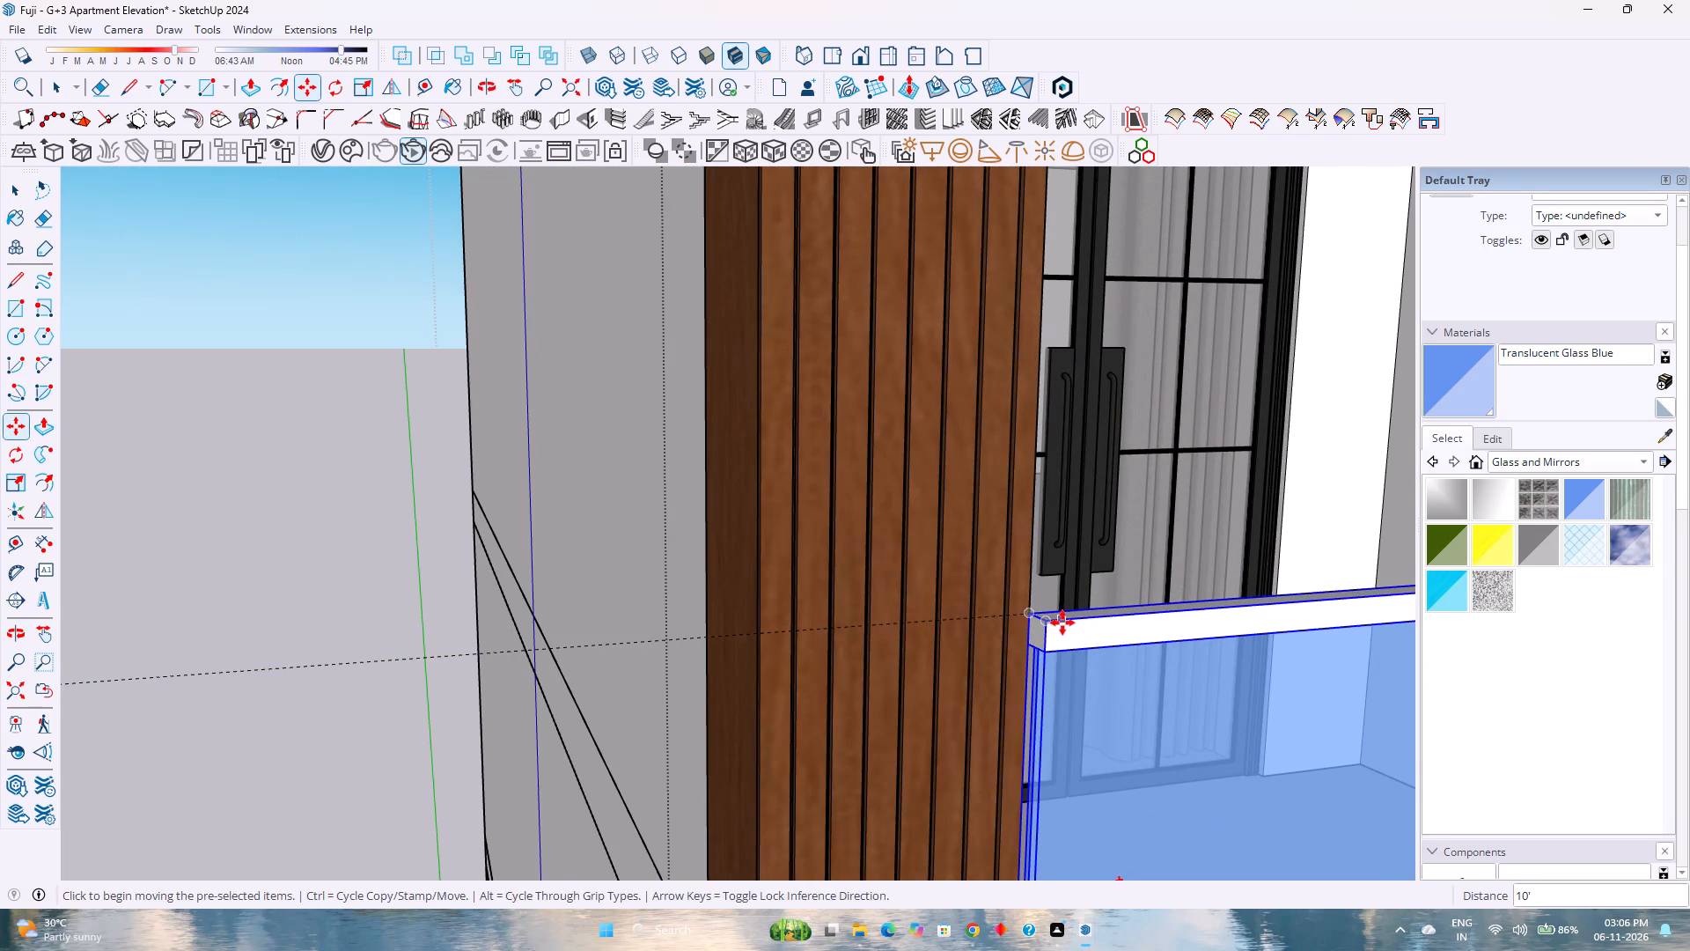
# Move the railing 2" inward by its front upper corner so its front sits flush with the opening's front edge.
pyautogui.click(1050, 625)
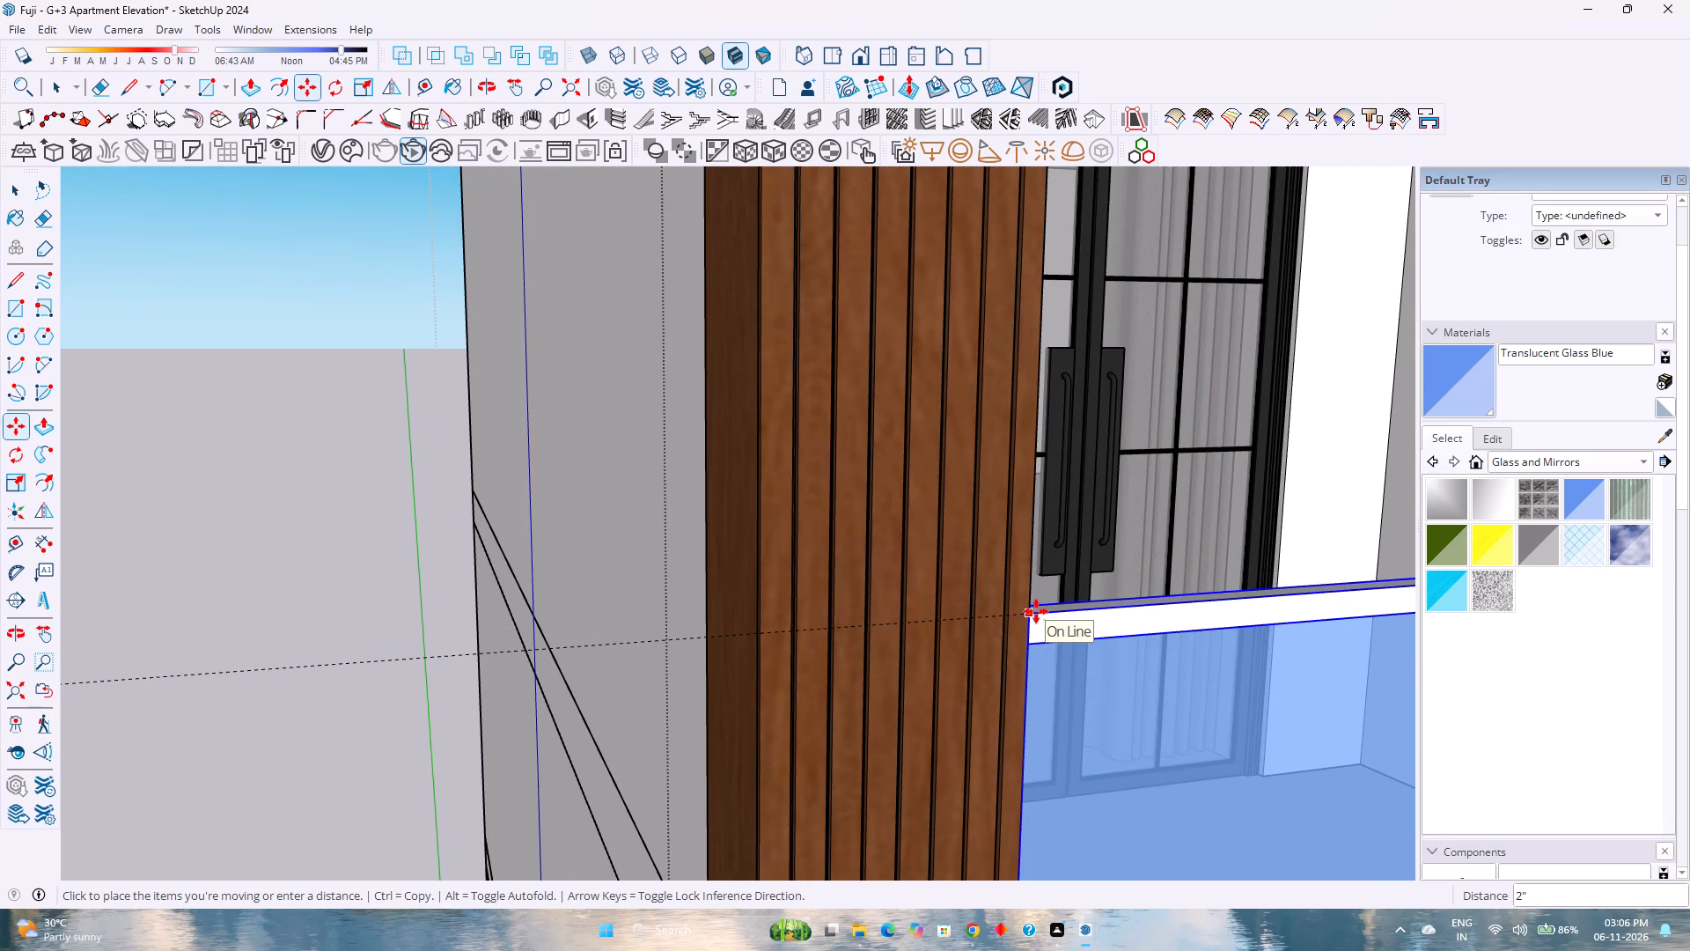
pyautogui.click(1036, 611)
# Move the railing 4" further inward into the depth of the top-floor opening and deselect it.
pyautogui.scroll(-10, 924, 600)
pyautogui.moveTo(944, 603); pyautogui.dragTo(856, 637, button='middle')
pyautogui.moveTo(845, 639); pyautogui.dragTo(525, 680, button='middle')
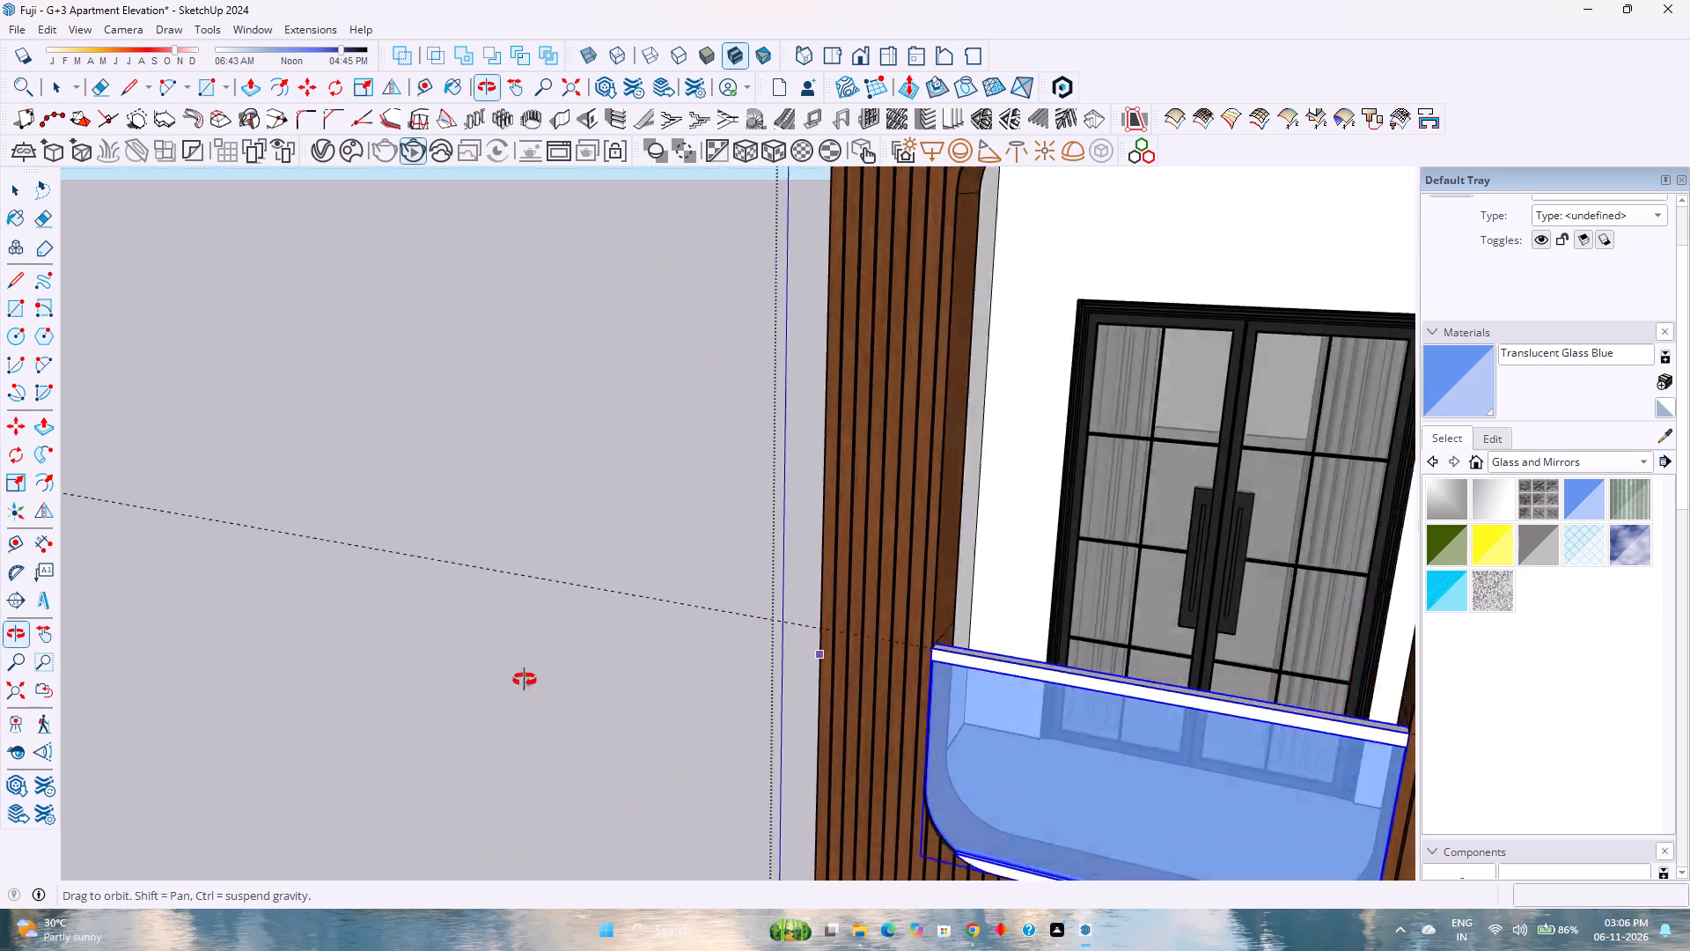
pyautogui.moveTo(525, 680); pyautogui.dragTo(373, 688, button='middle')
pyautogui.middleClick(371, 688)
pyautogui.scroll(-3, 556, 638)
pyautogui.keyDown('shift'); pyautogui.middleClick(581, 651); pyautogui.keyUp('shift')
pyautogui.keyDown('shift'); pyautogui.middleClick(582, 651); pyautogui.keyUp('shift')
pyautogui.keyDown('shift'); pyautogui.moveTo(589, 645); pyautogui.dragTo(709, 557, button='middle'); pyautogui.keyUp('shift')
pyautogui.keyDown('shift'); pyautogui.moveTo(1018, 465); pyautogui.dragTo(887, 590, button='middle'); pyautogui.keyUp('shift')
pyautogui.middleClick(887, 590)
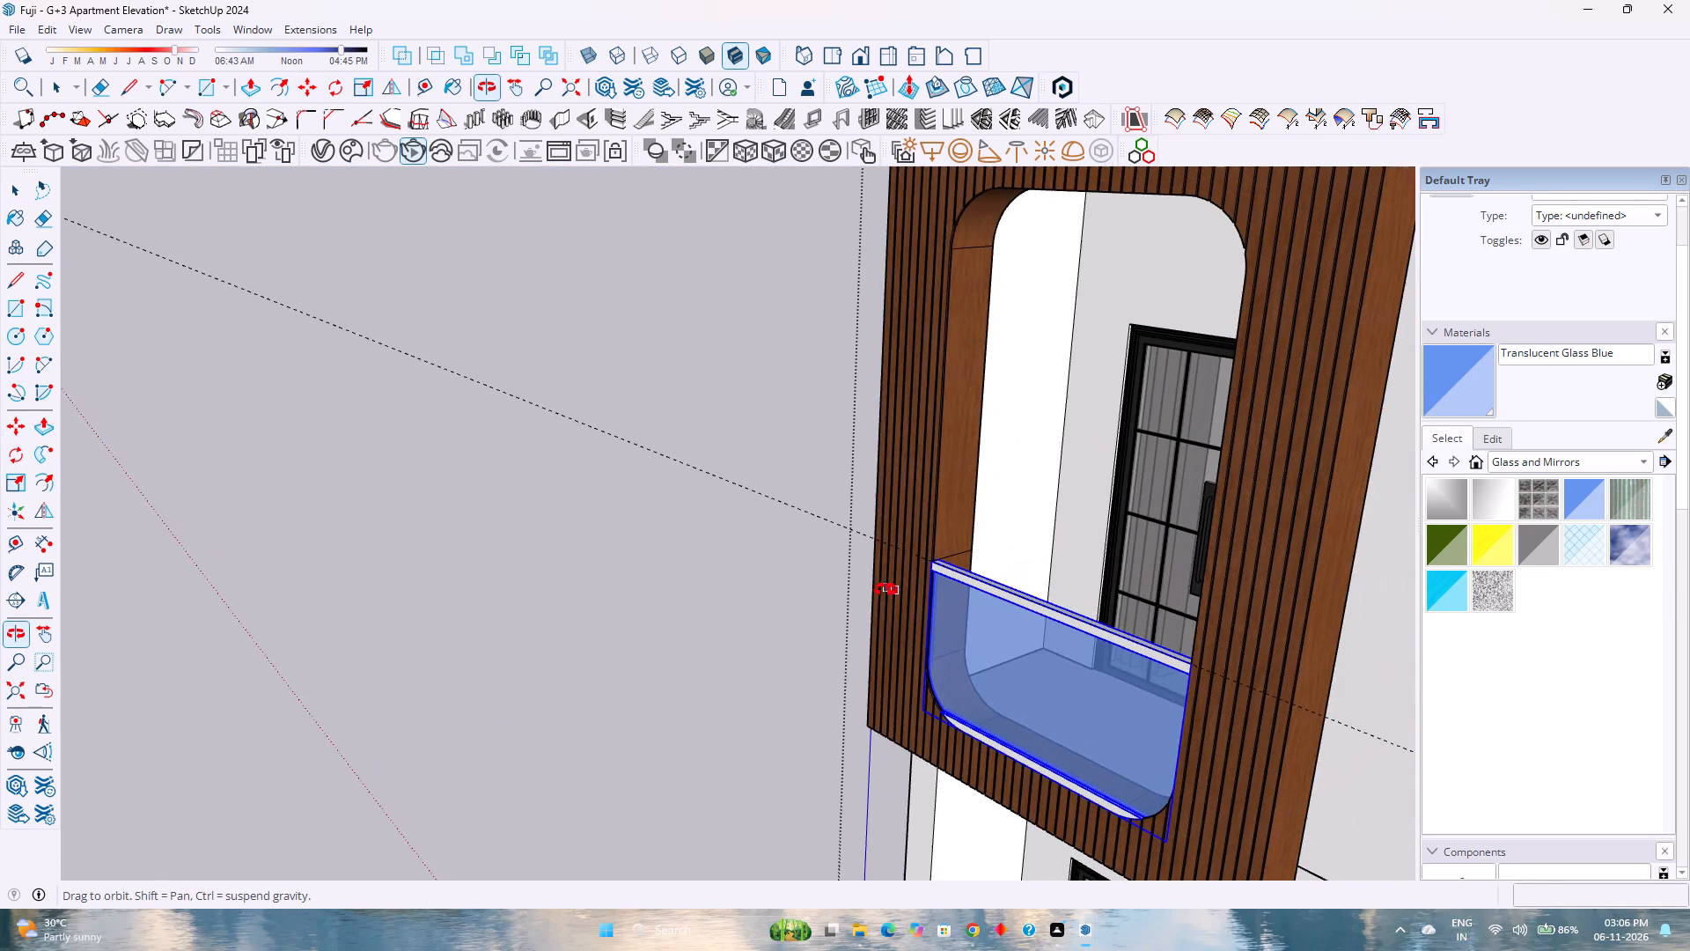
pyautogui.scroll(6, 907, 556)
pyautogui.click(941, 564)
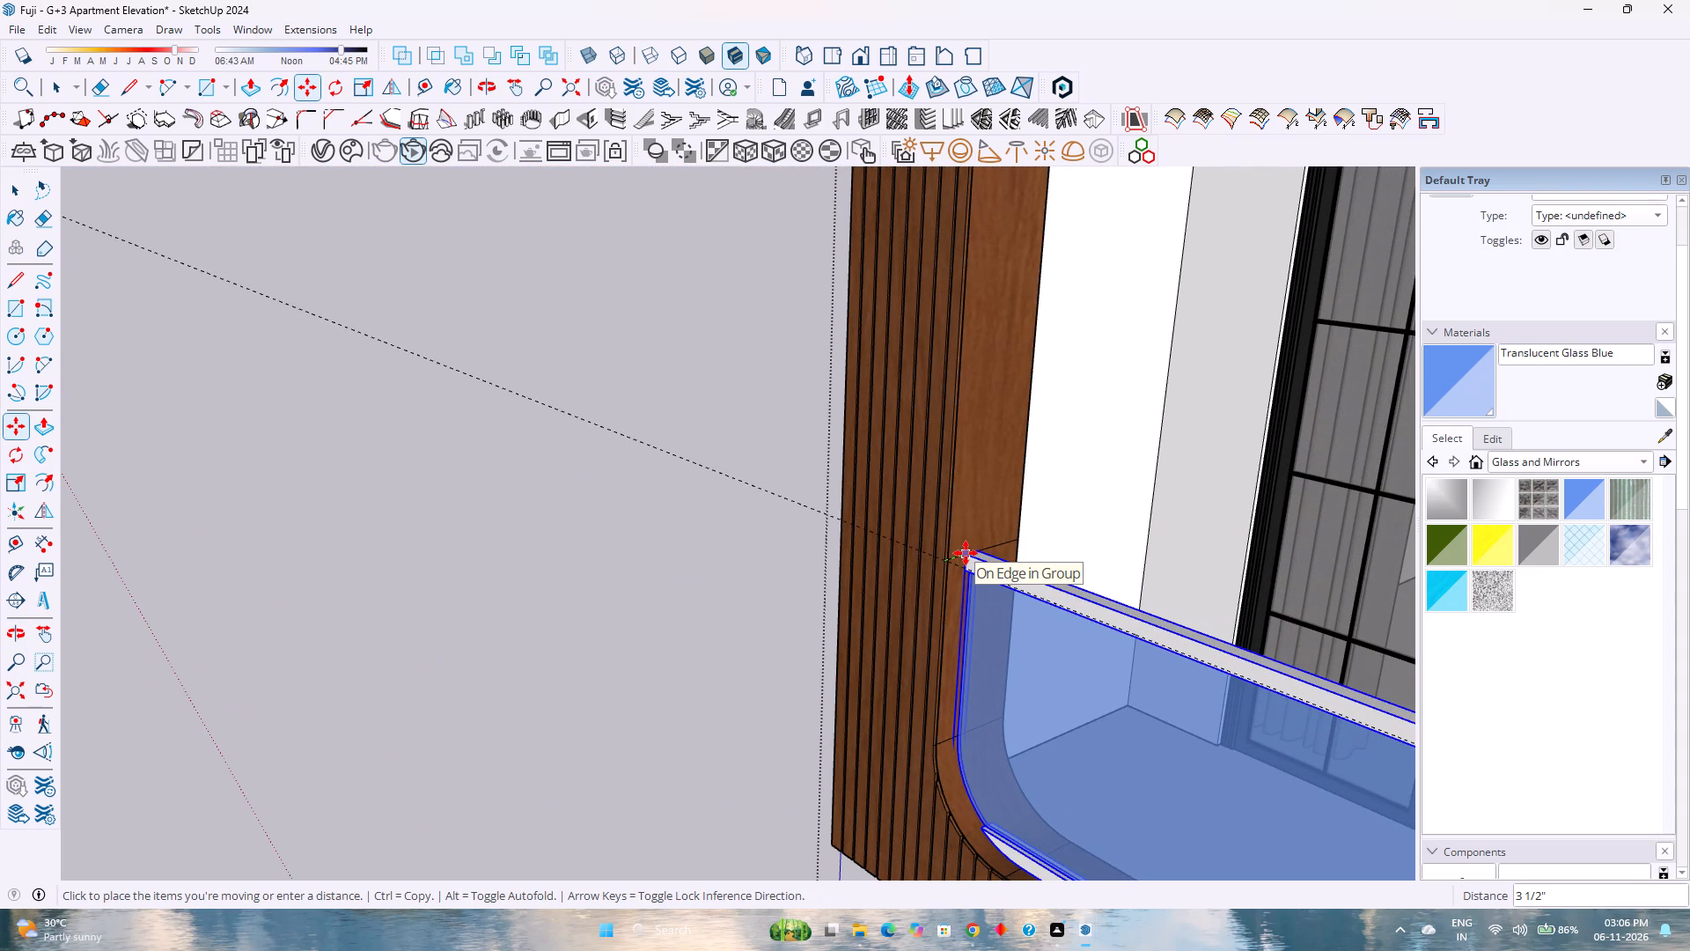
pyautogui.press('4')
pyautogui.press('Return')
pyautogui.press('space')
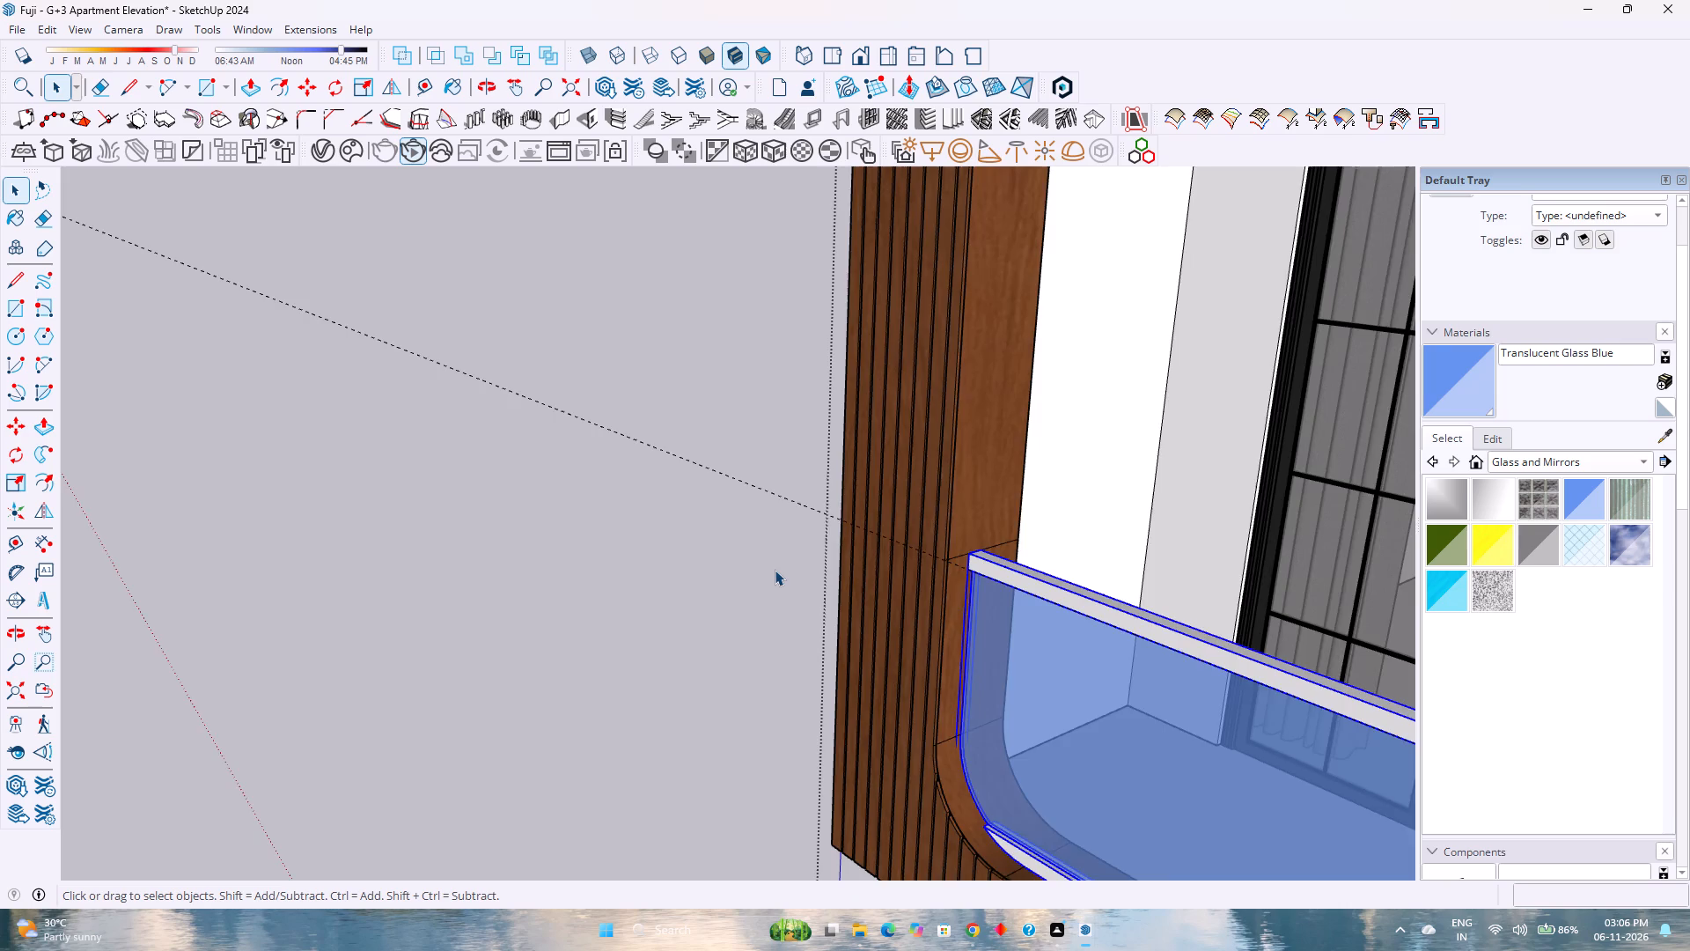
pyautogui.scroll(-3, 775, 570)
pyautogui.press('Escape')
# Open the building group and copy the top-floor balcony's glass railing.
pyautogui.scroll(-4, 765, 564)
pyautogui.moveTo(734, 572); pyautogui.dragTo(1069, 534, button='middle')
pyautogui.middleClick(1069, 534)
pyautogui.scroll(-3, 1021, 526)
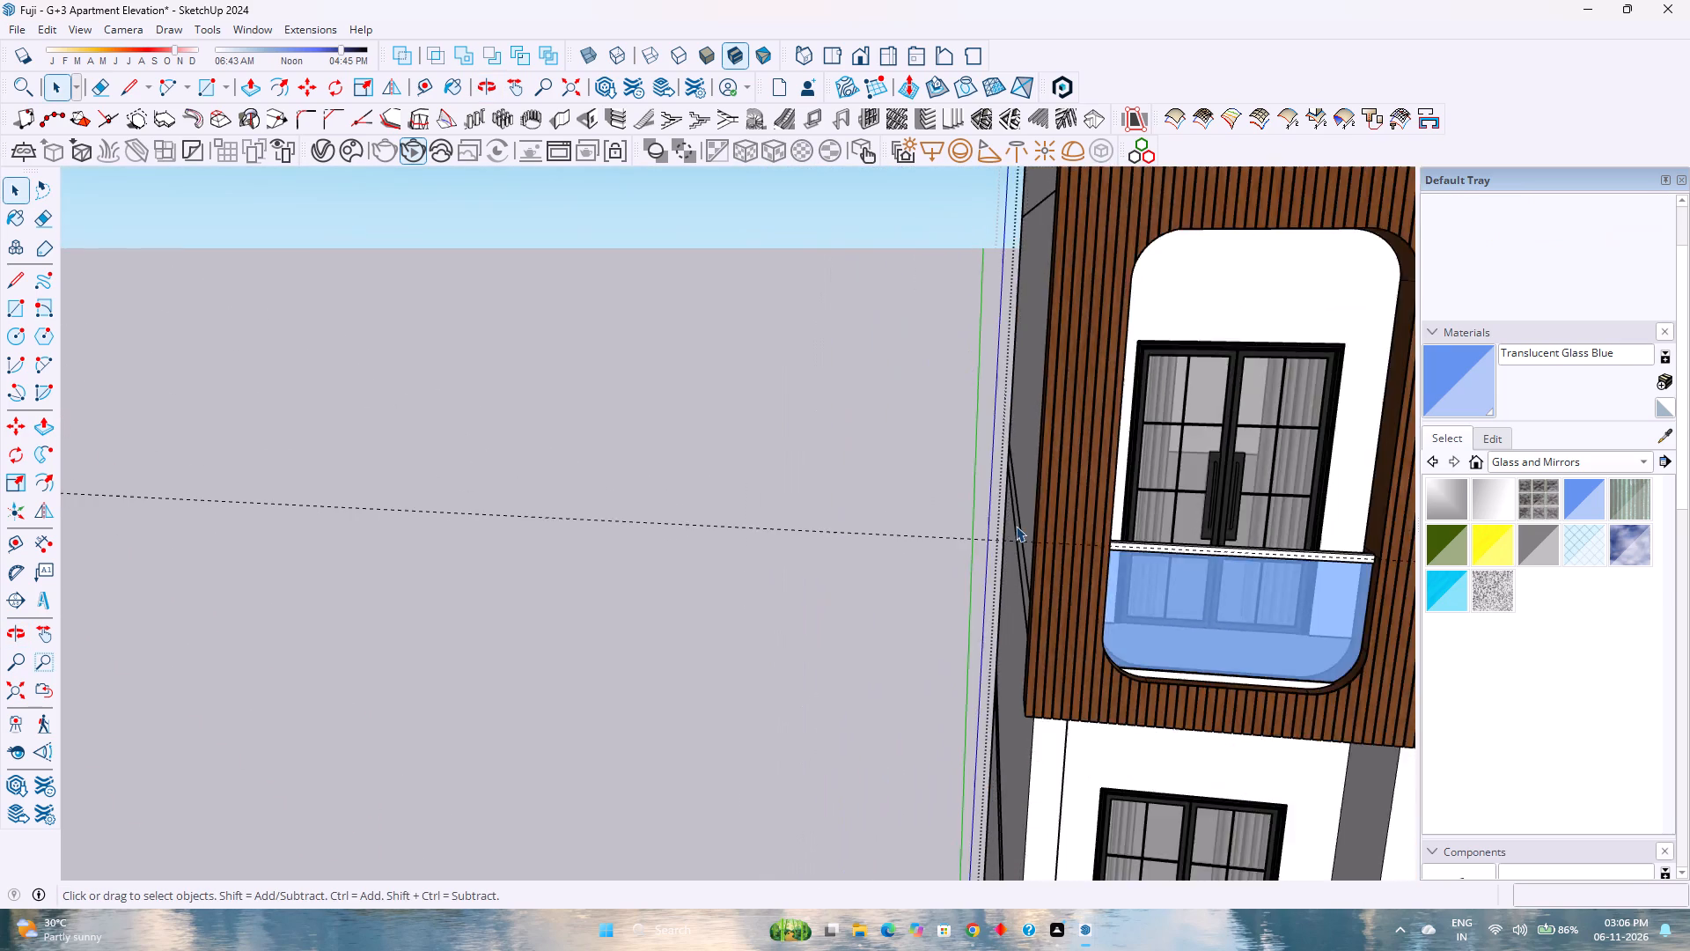
pyautogui.scroll(-5, 1016, 526)
pyautogui.keyDown('shift'); pyautogui.moveTo(1020, 524); pyautogui.dragTo(909, 536, button='middle'); pyautogui.keyUp('shift')
pyautogui.keyDown('shift'); pyautogui.moveTo(853, 539); pyautogui.dragTo(794, 542, button='middle'); pyautogui.keyUp('shift')
pyautogui.keyDown('shift'); pyautogui.middleClick(793, 542); pyautogui.keyUp('shift')
pyautogui.scroll(-6, 787, 540)
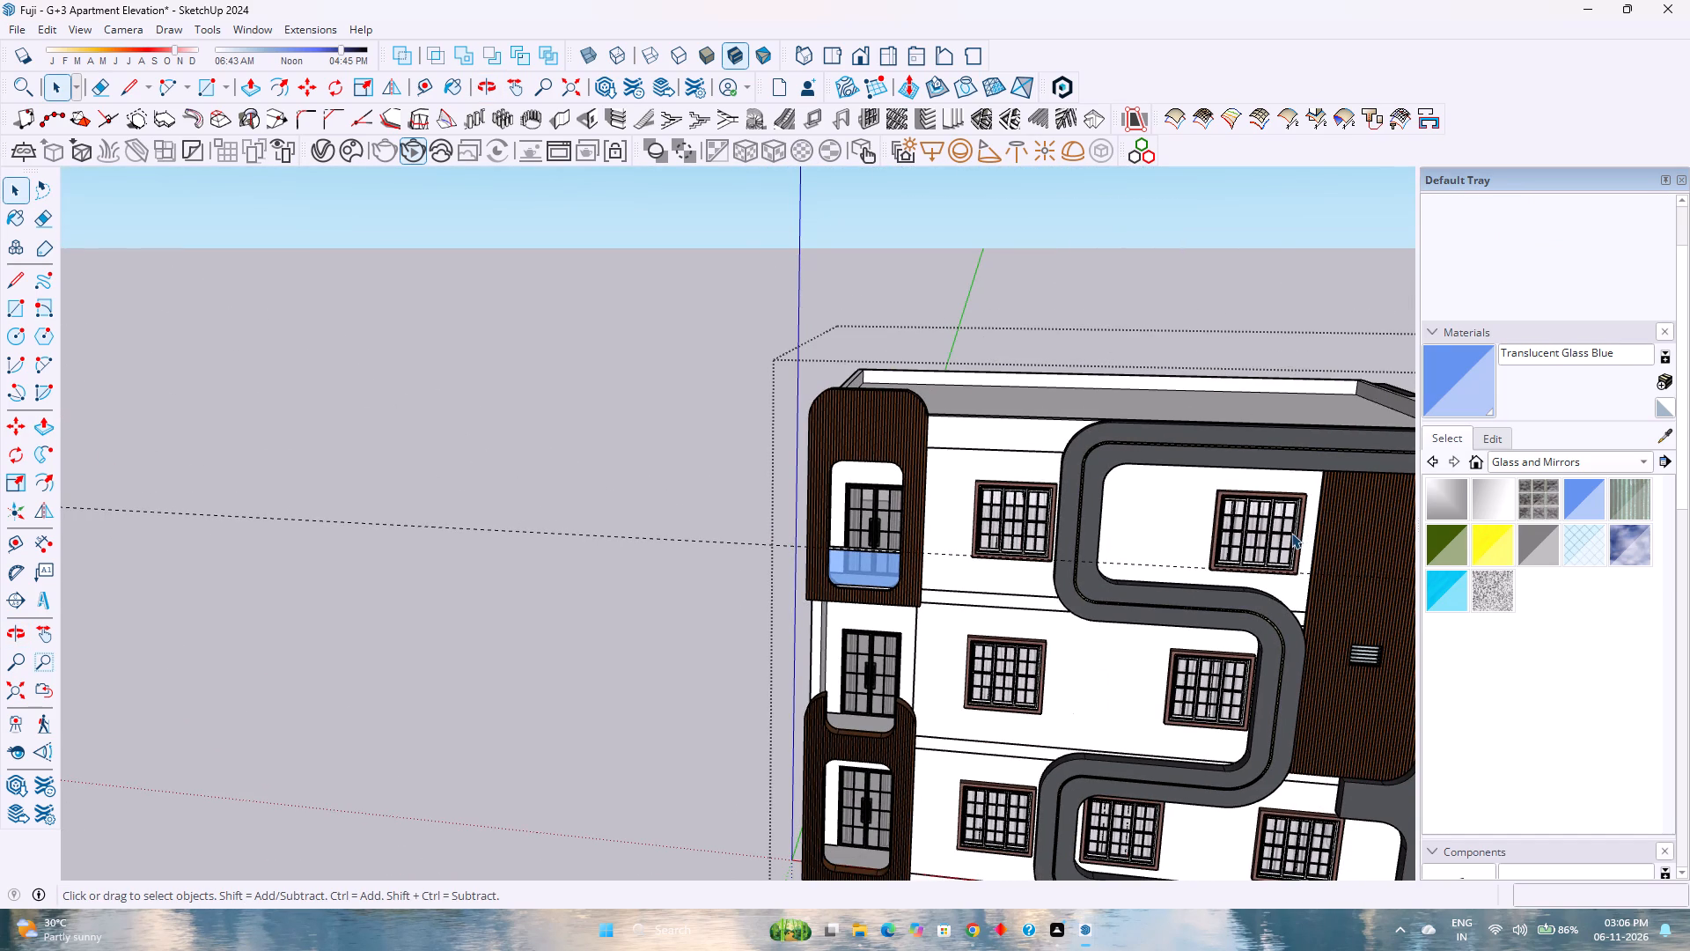
pyautogui.scroll(-2, 983, 576)
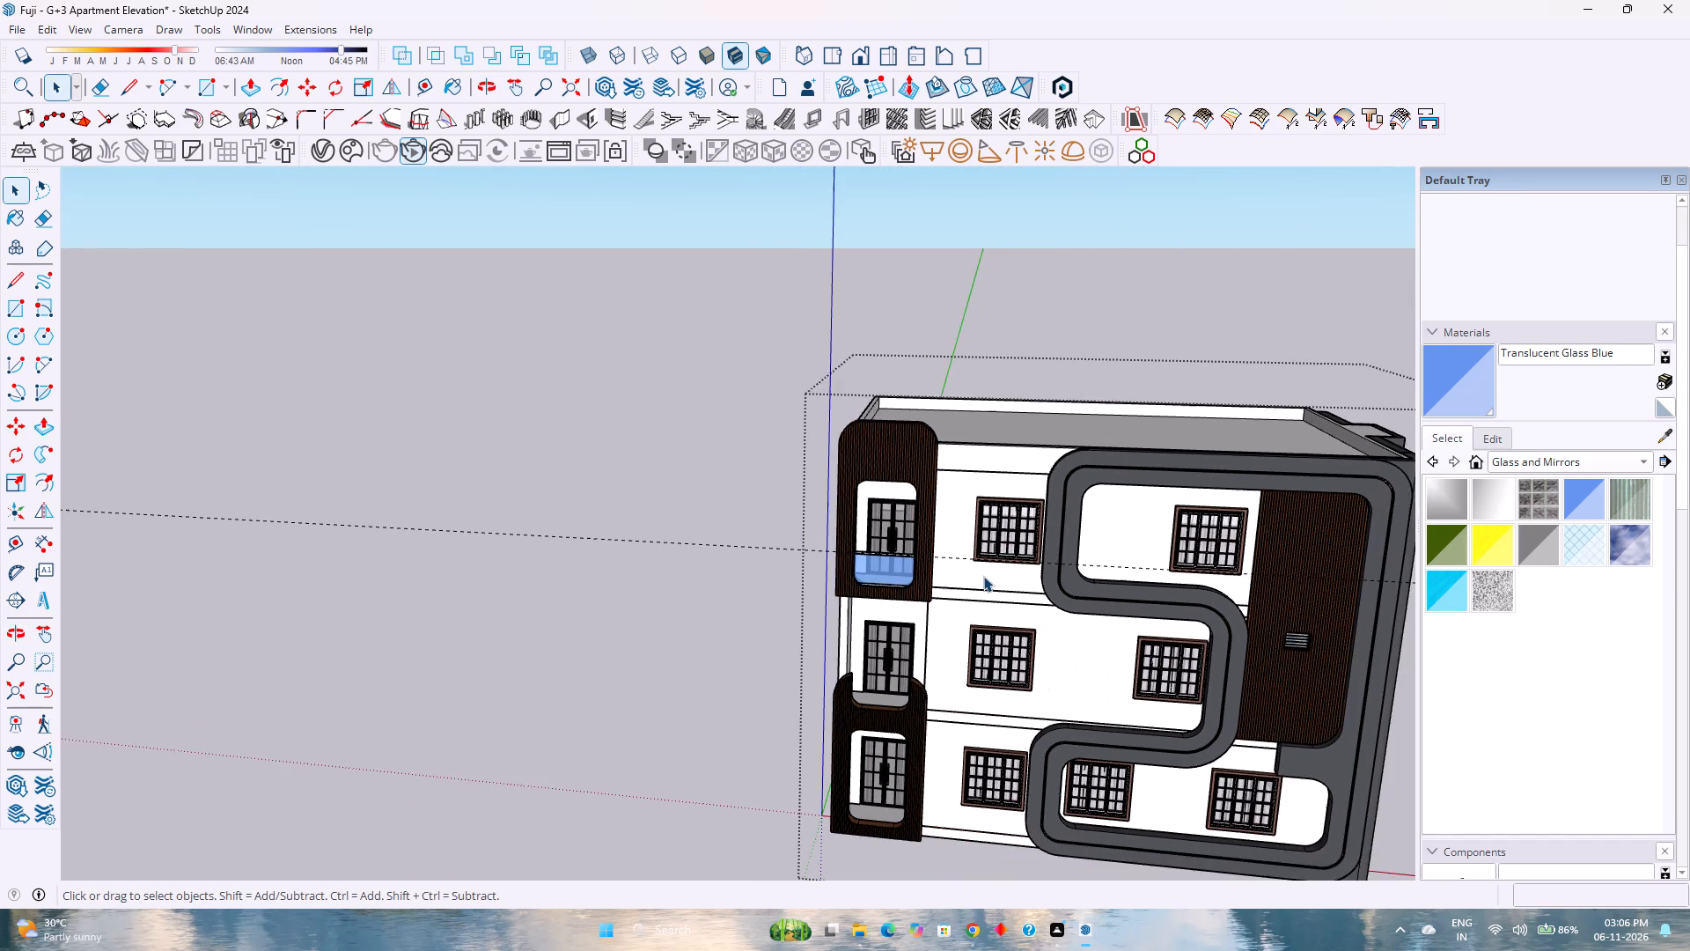
pyautogui.scroll(-1, 983, 576)
pyautogui.scroll(2, 1206, 600)
pyautogui.scroll(4, 907, 591)
pyautogui.click(827, 559)
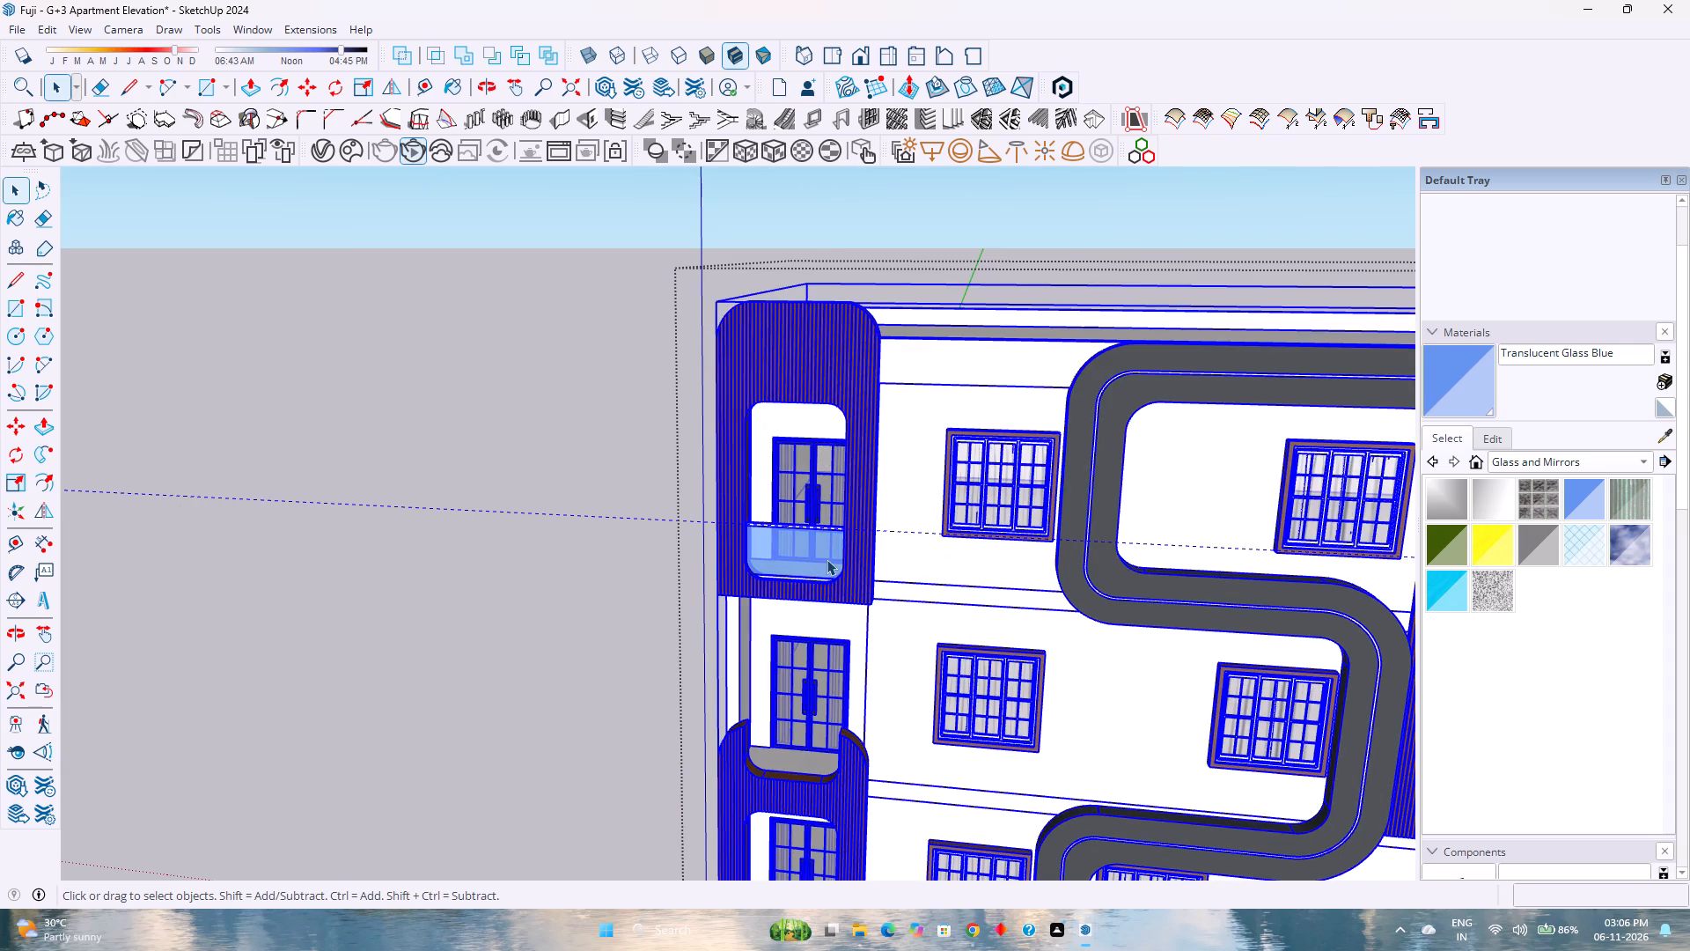
pyautogui.click(827, 559)
pyautogui.click(827, 559)
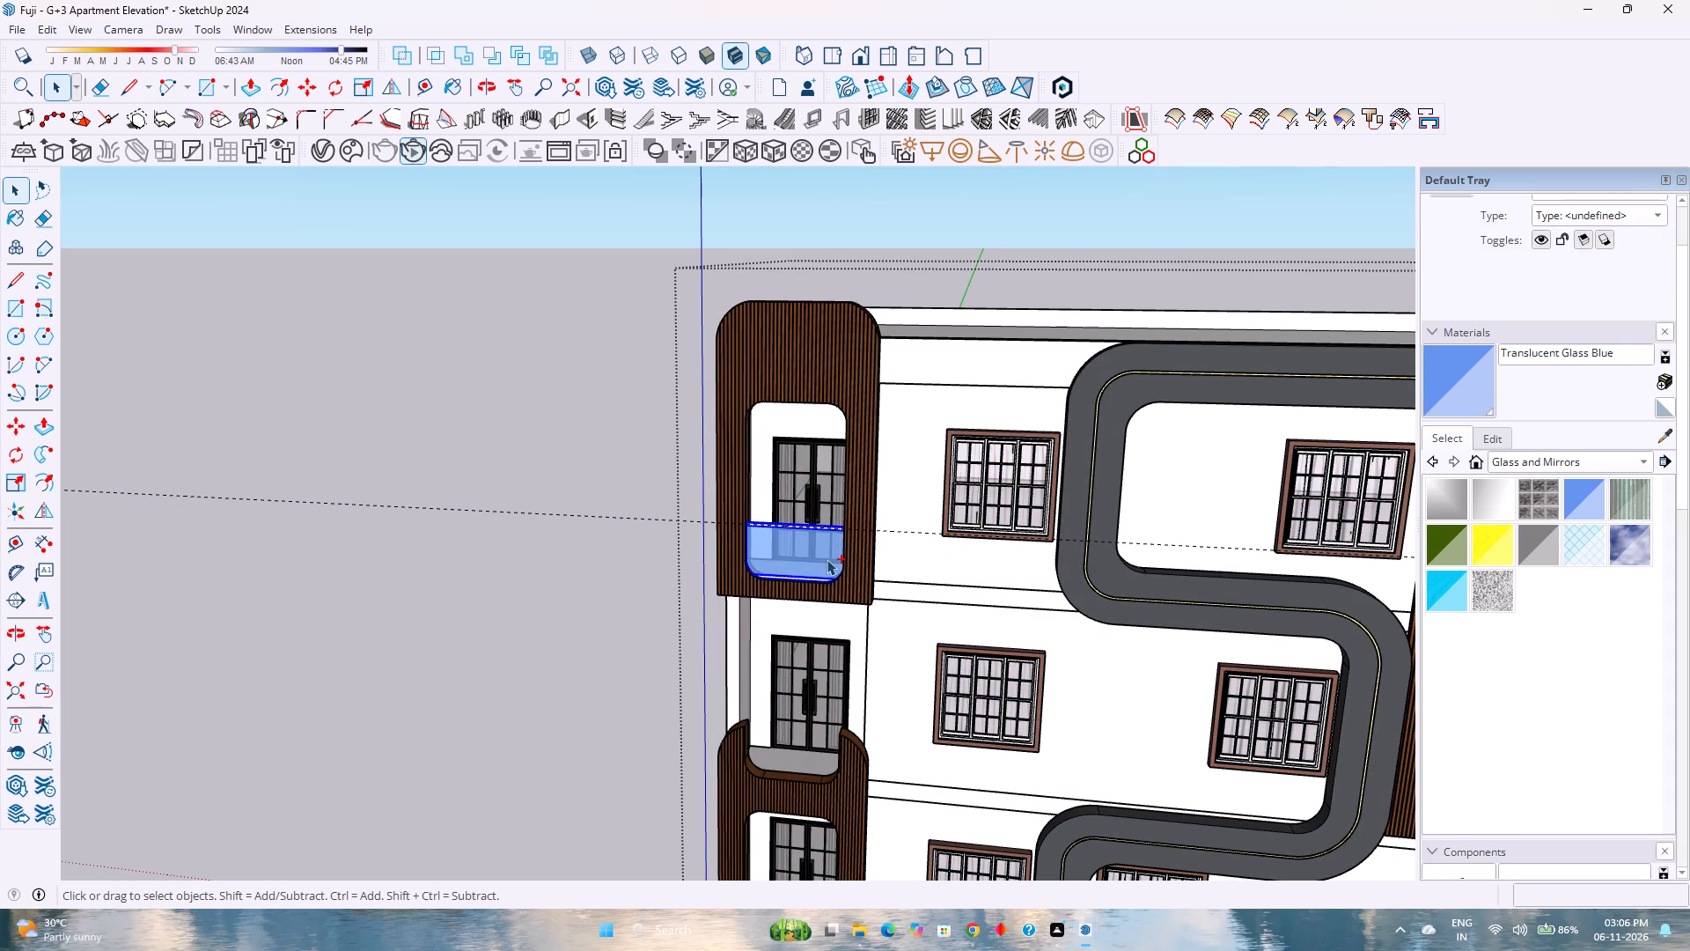
pyautogui.hotkey('ctrl', 'c')
# Paste the railing into the lowest balcony's rounded opening, near the opening's bottom edge.
pyautogui.scroll(-6, 808, 565)
pyautogui.keyDown('shift'); pyautogui.moveTo(757, 639); pyautogui.dragTo(719, 561, button='middle'); pyautogui.keyUp('shift')
pyautogui.keyDown('shift'); pyautogui.middleClick(719, 560); pyautogui.keyUp('shift')
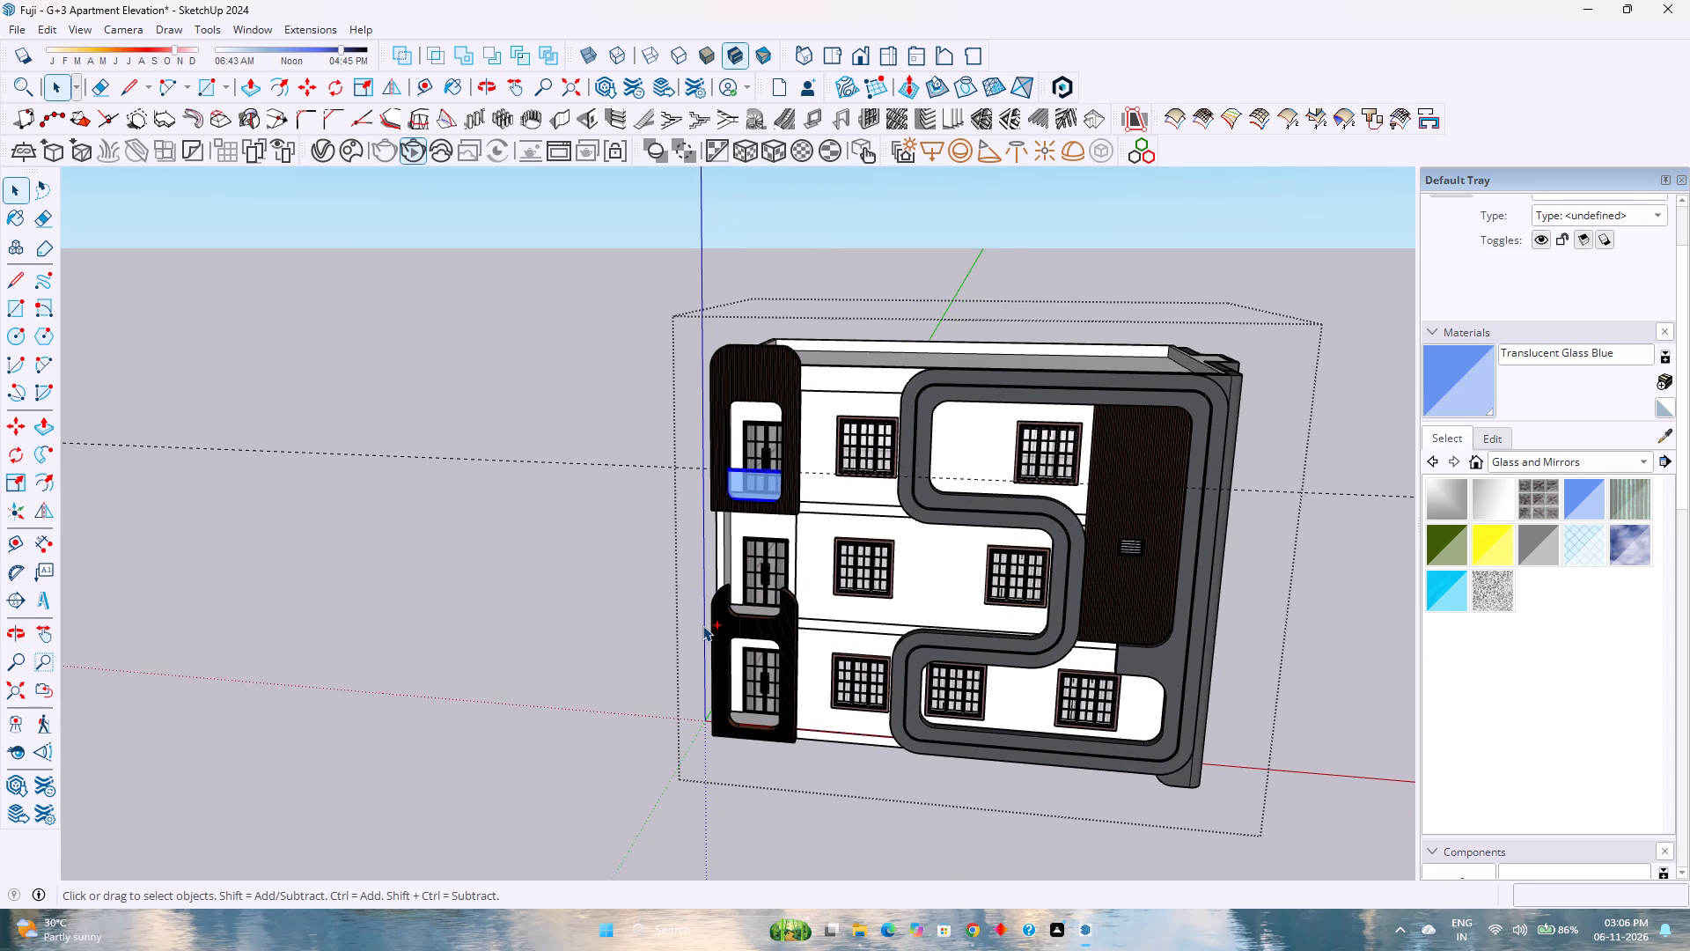
pyautogui.hotkey('ctrl', 'v')
pyautogui.scroll(5, 741, 713)
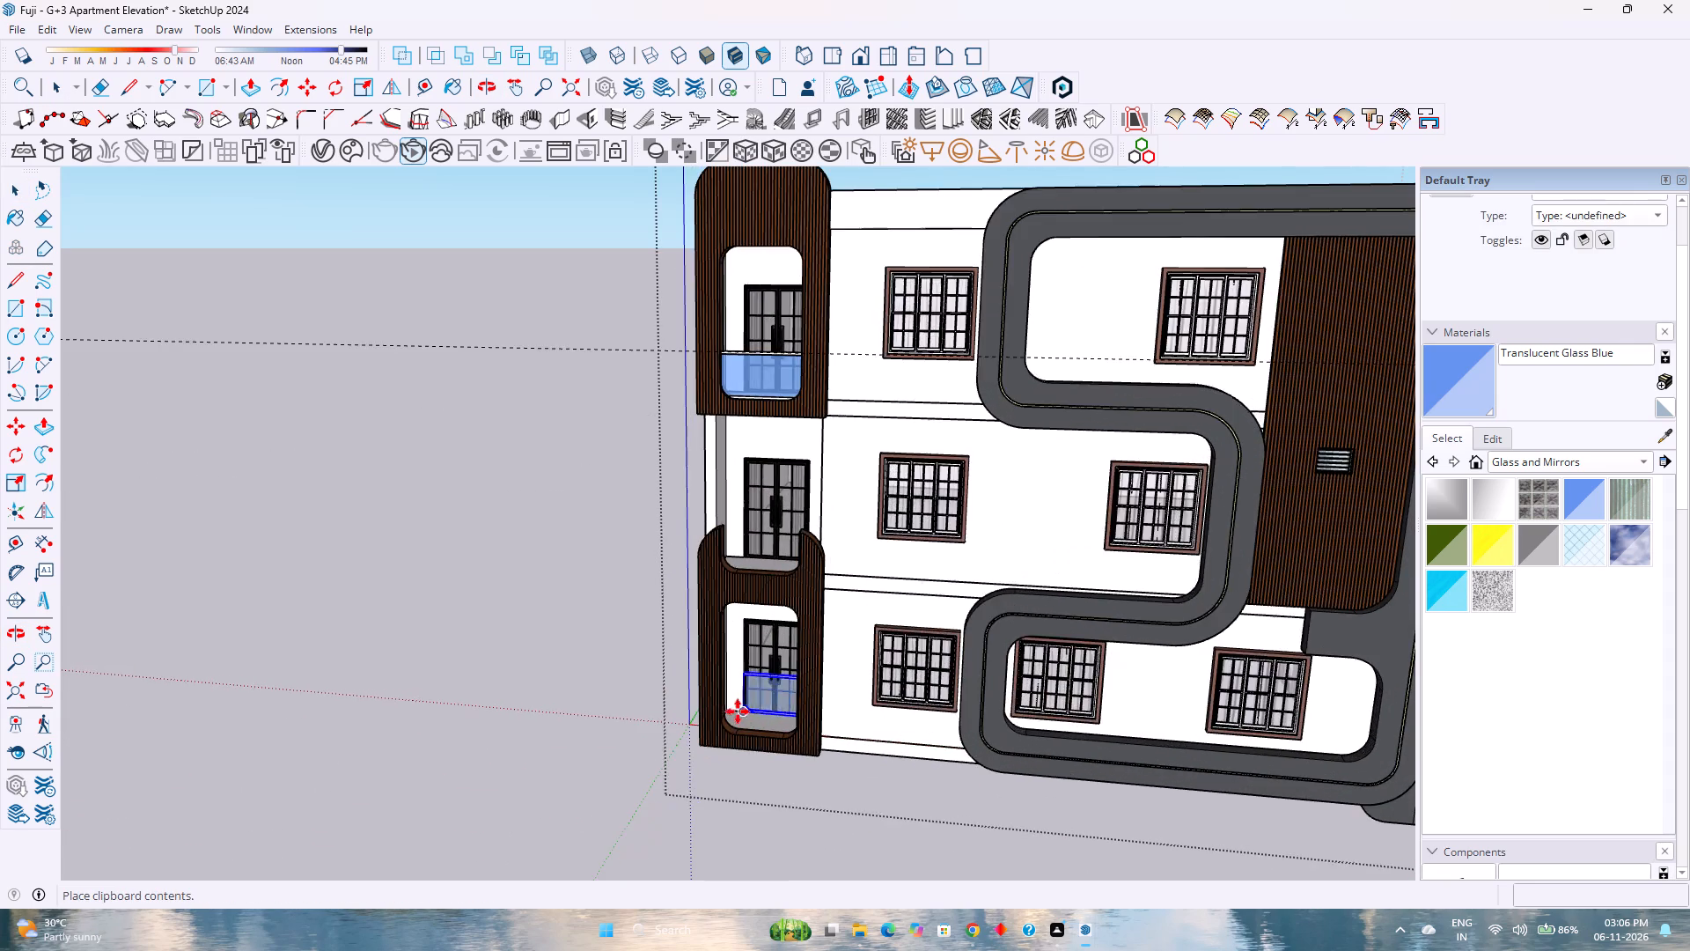
pyautogui.scroll(12, 738, 711)
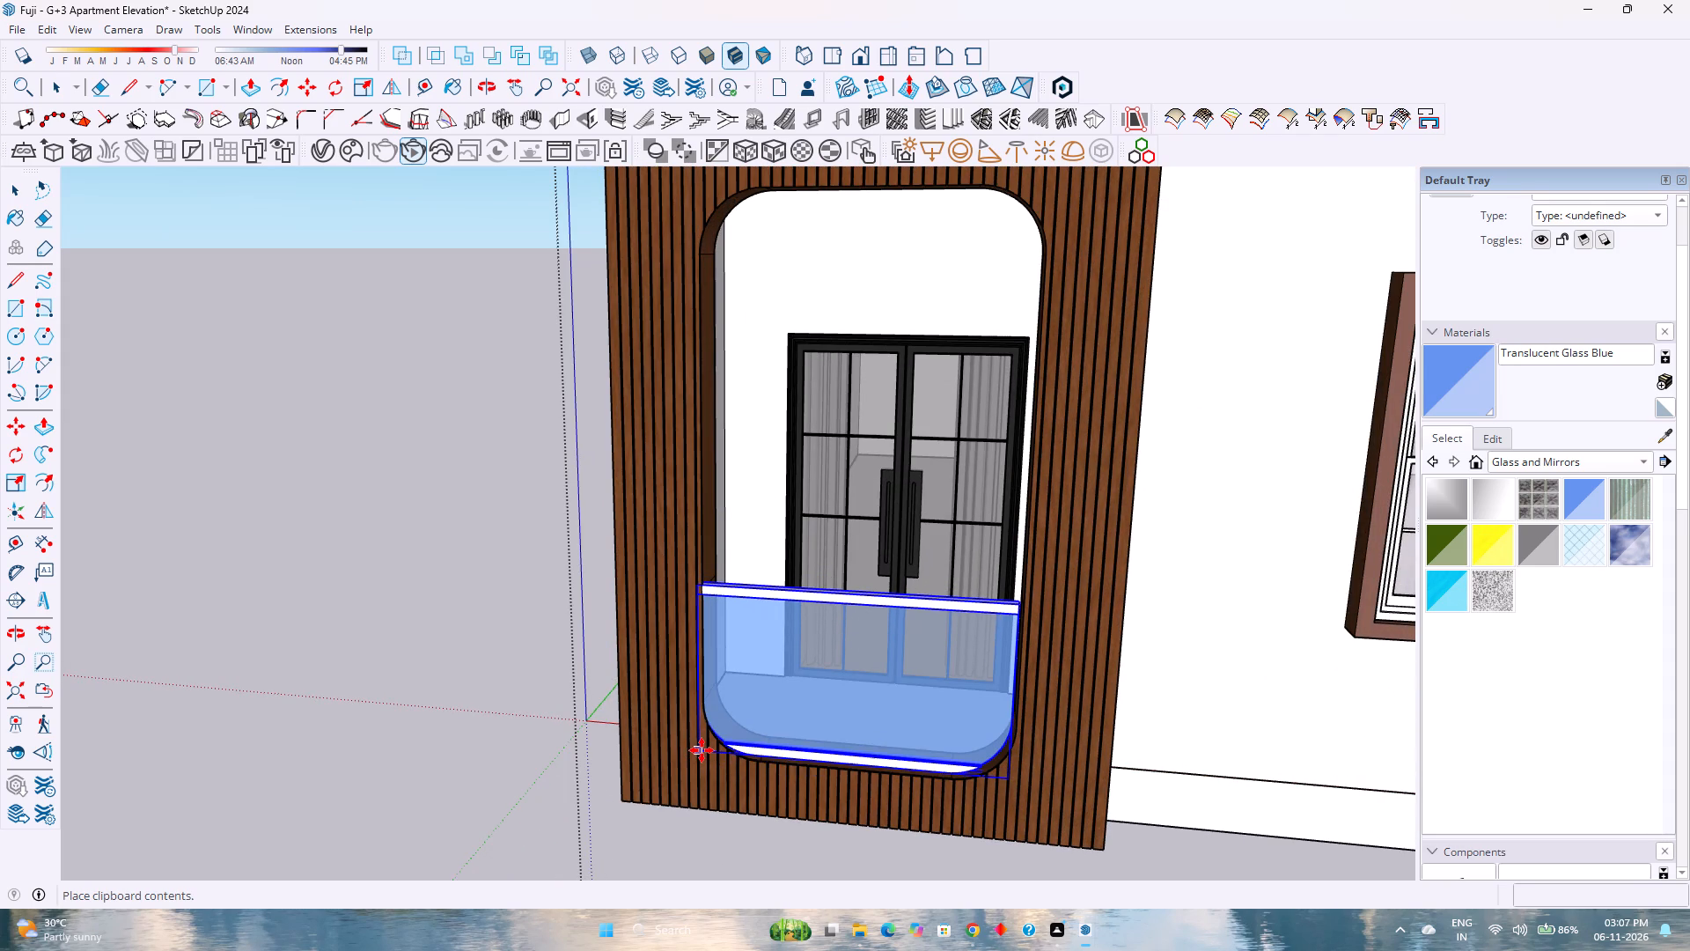
pyautogui.click(702, 750)
# Move the pasted railing about 1 11/16" from its bottom rail's curve end to the matching point on the opening's front bottom edge.
pyautogui.scroll(9, 944, 759)
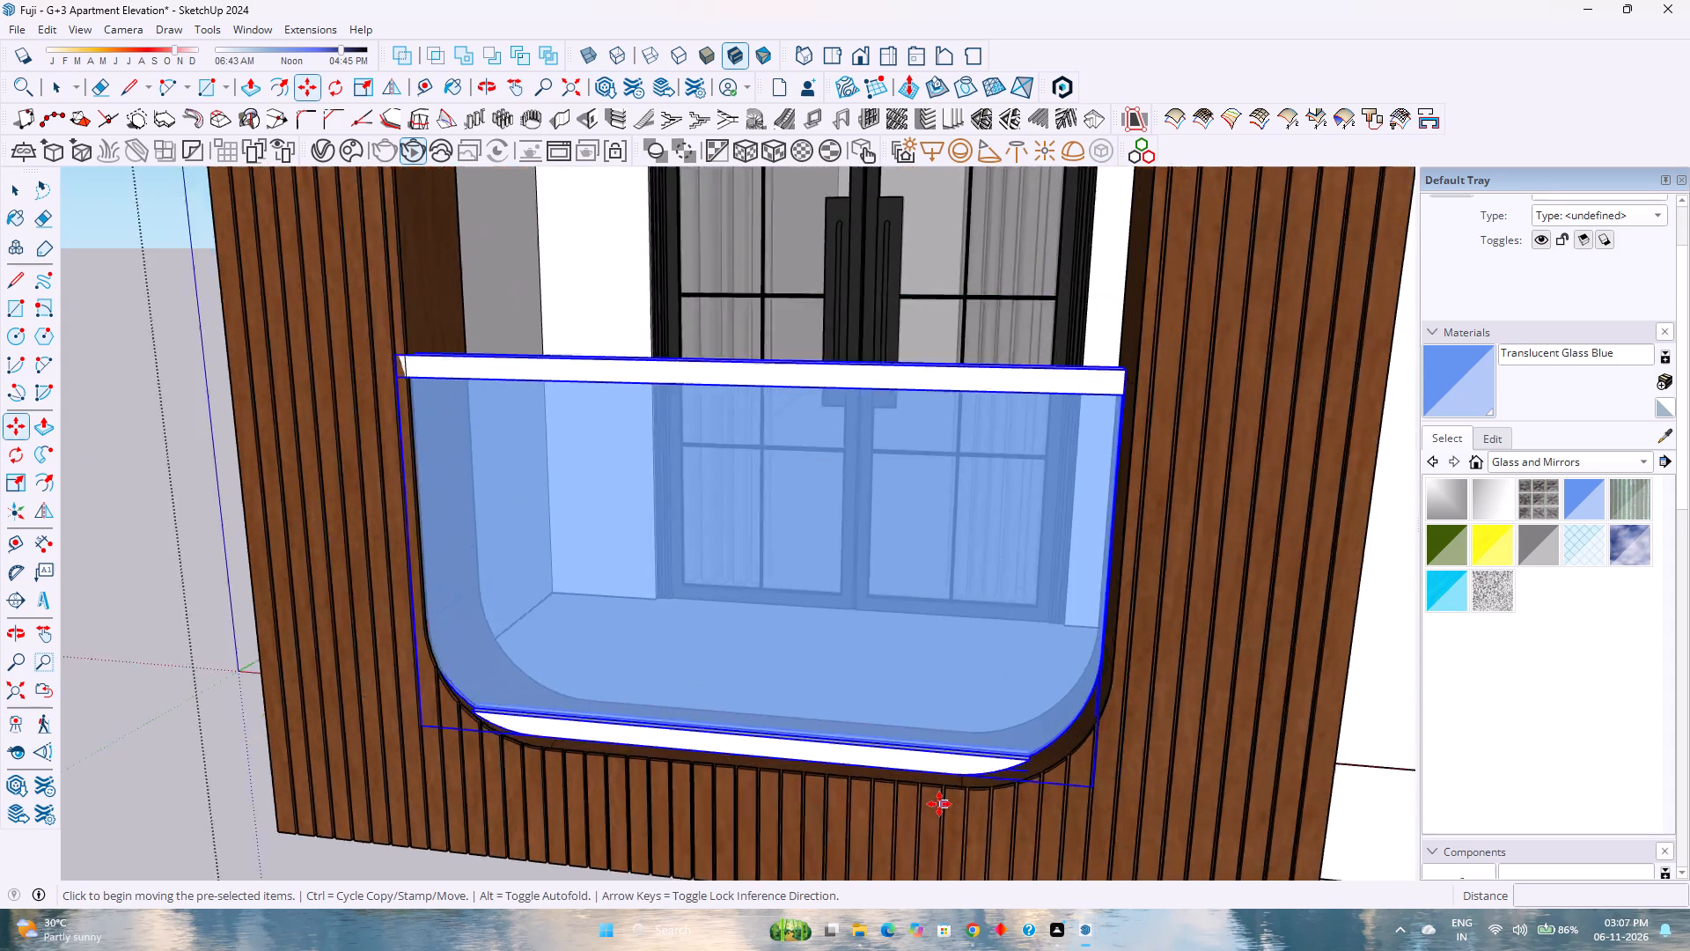
pyautogui.scroll(1, 939, 804)
pyautogui.moveTo(940, 804); pyautogui.dragTo(1020, 724, button='middle')
pyautogui.scroll(4, 842, 777)
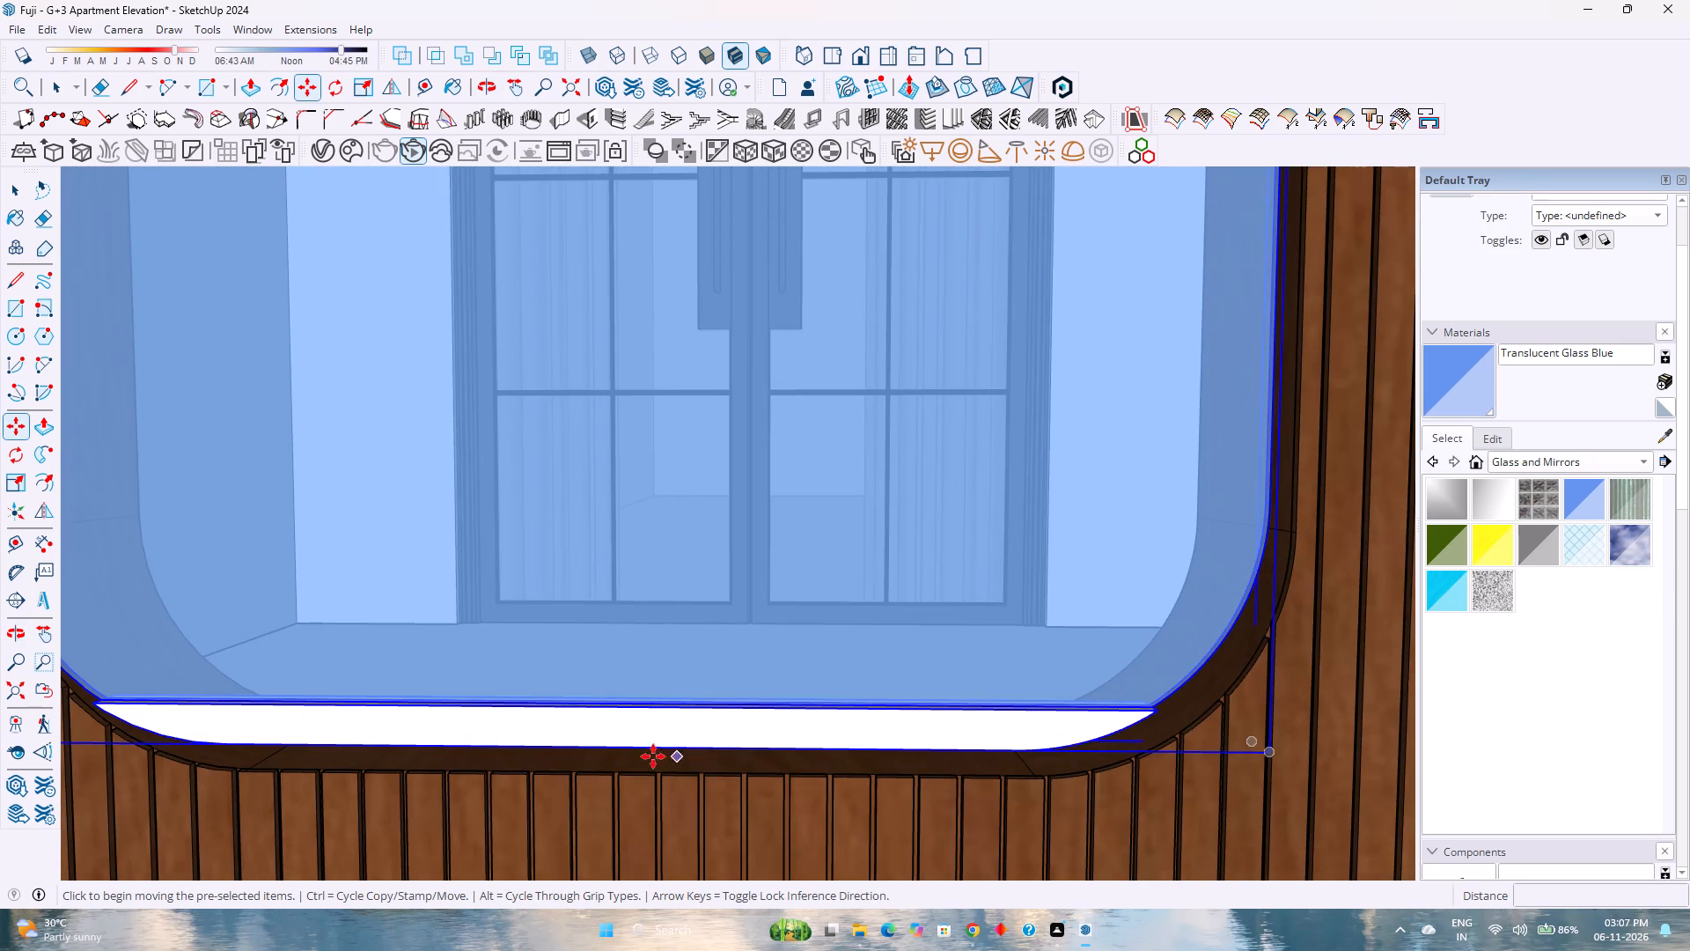
pyautogui.keyDown('shift'); pyautogui.middleClick(568, 756); pyautogui.keyUp('shift')
pyautogui.keyDown('shift'); pyautogui.moveTo(575, 750); pyautogui.dragTo(815, 733, button='middle'); pyautogui.keyUp('shift')
pyautogui.scroll(5, 464, 738)
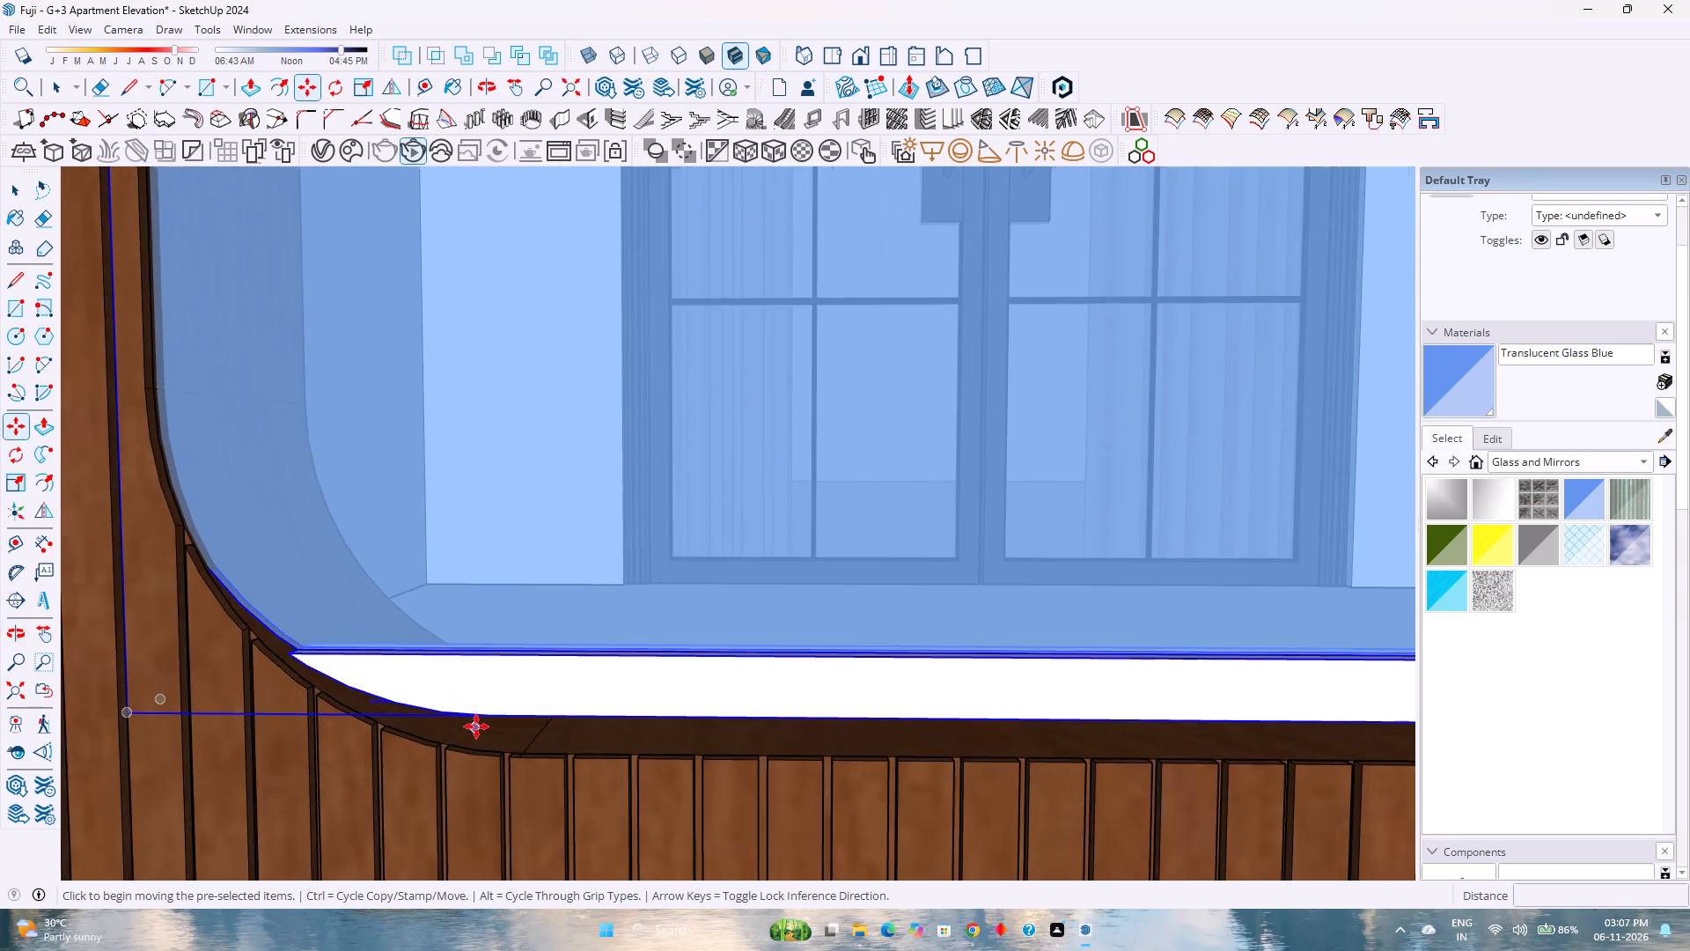
pyautogui.click(494, 713)
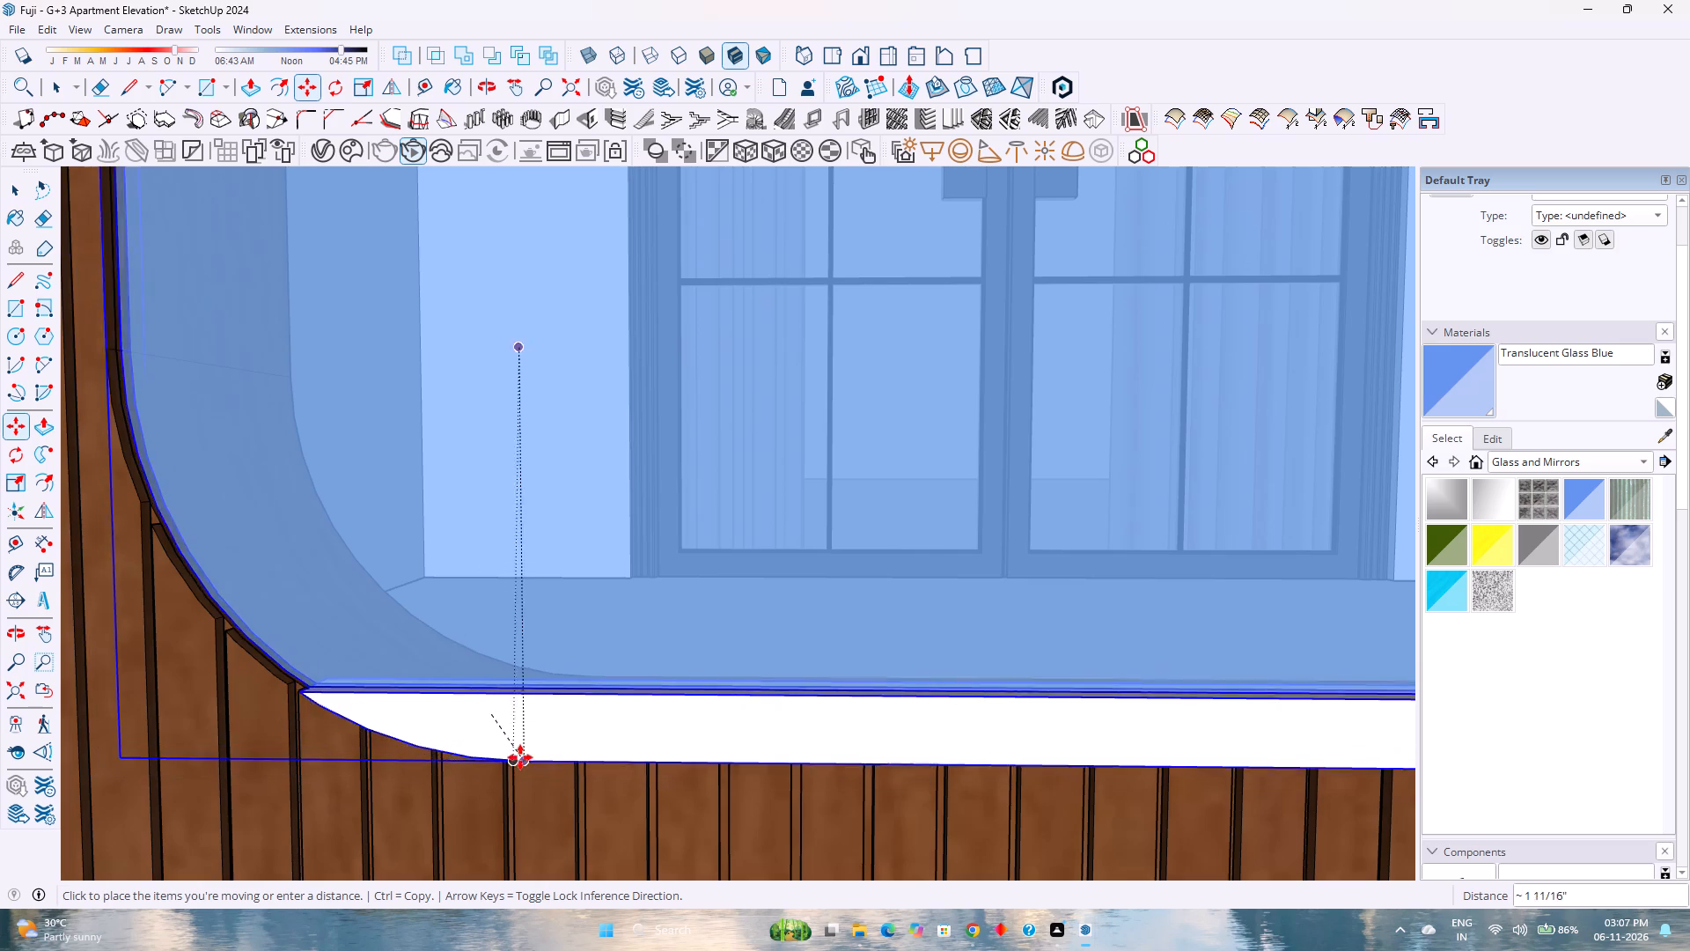
pyautogui.click(528, 761)
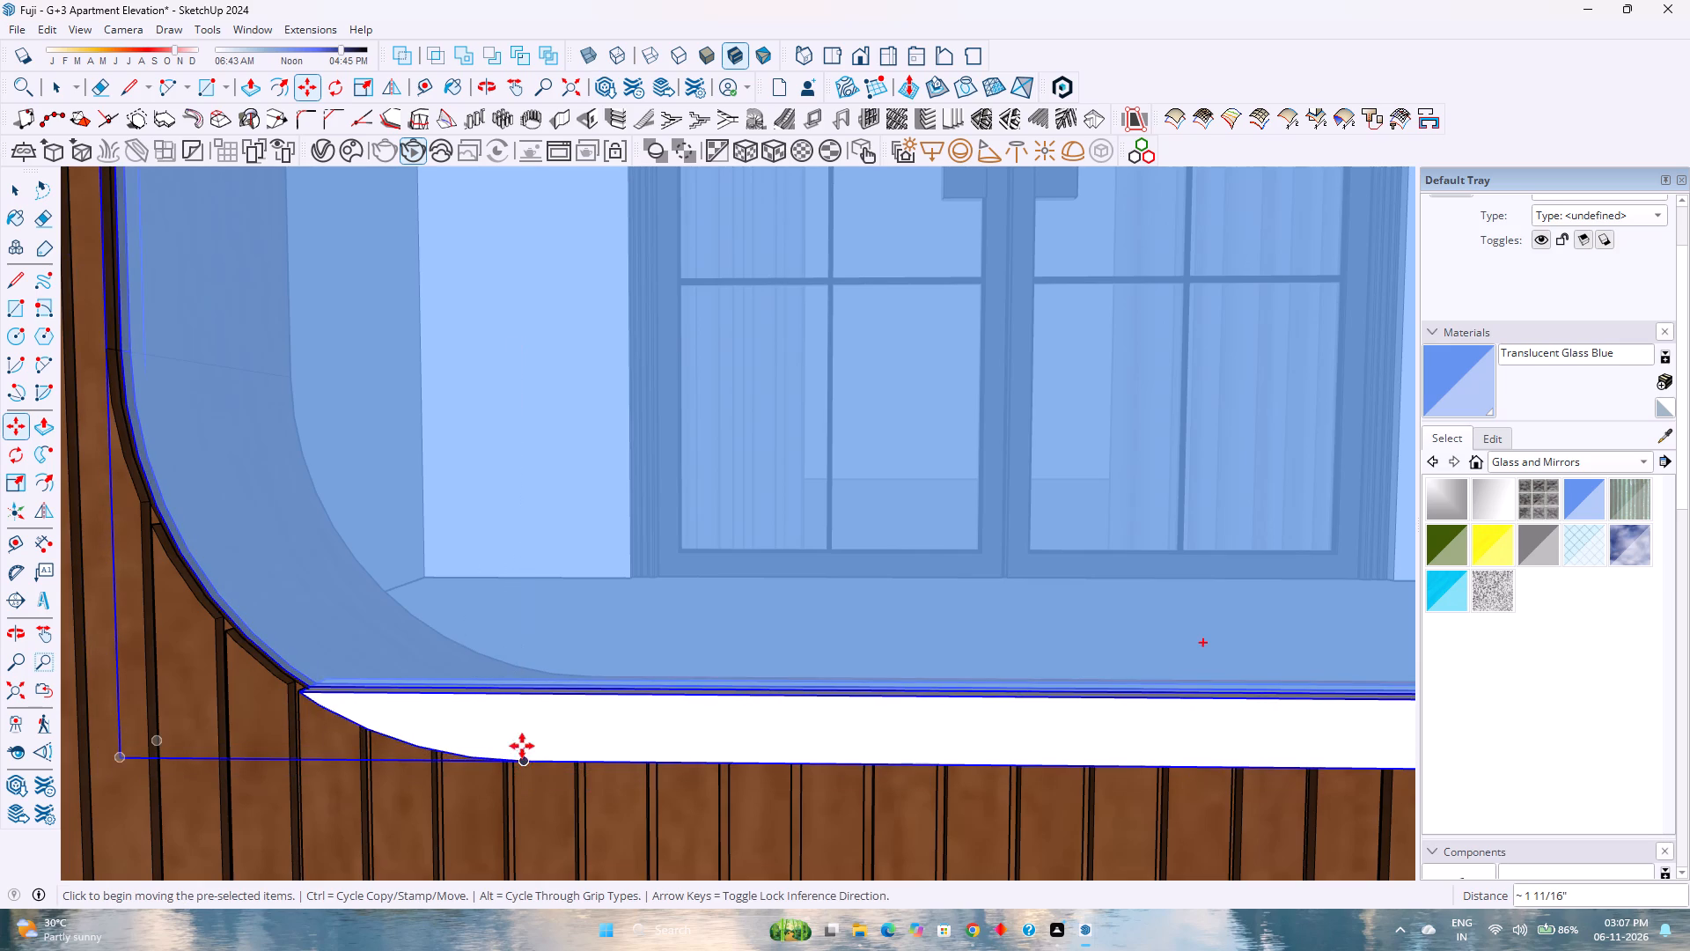
# Move the lower railing 1/2" inward by its upper front corner to the opening's front edge.
pyautogui.scroll(-14, 526, 756)
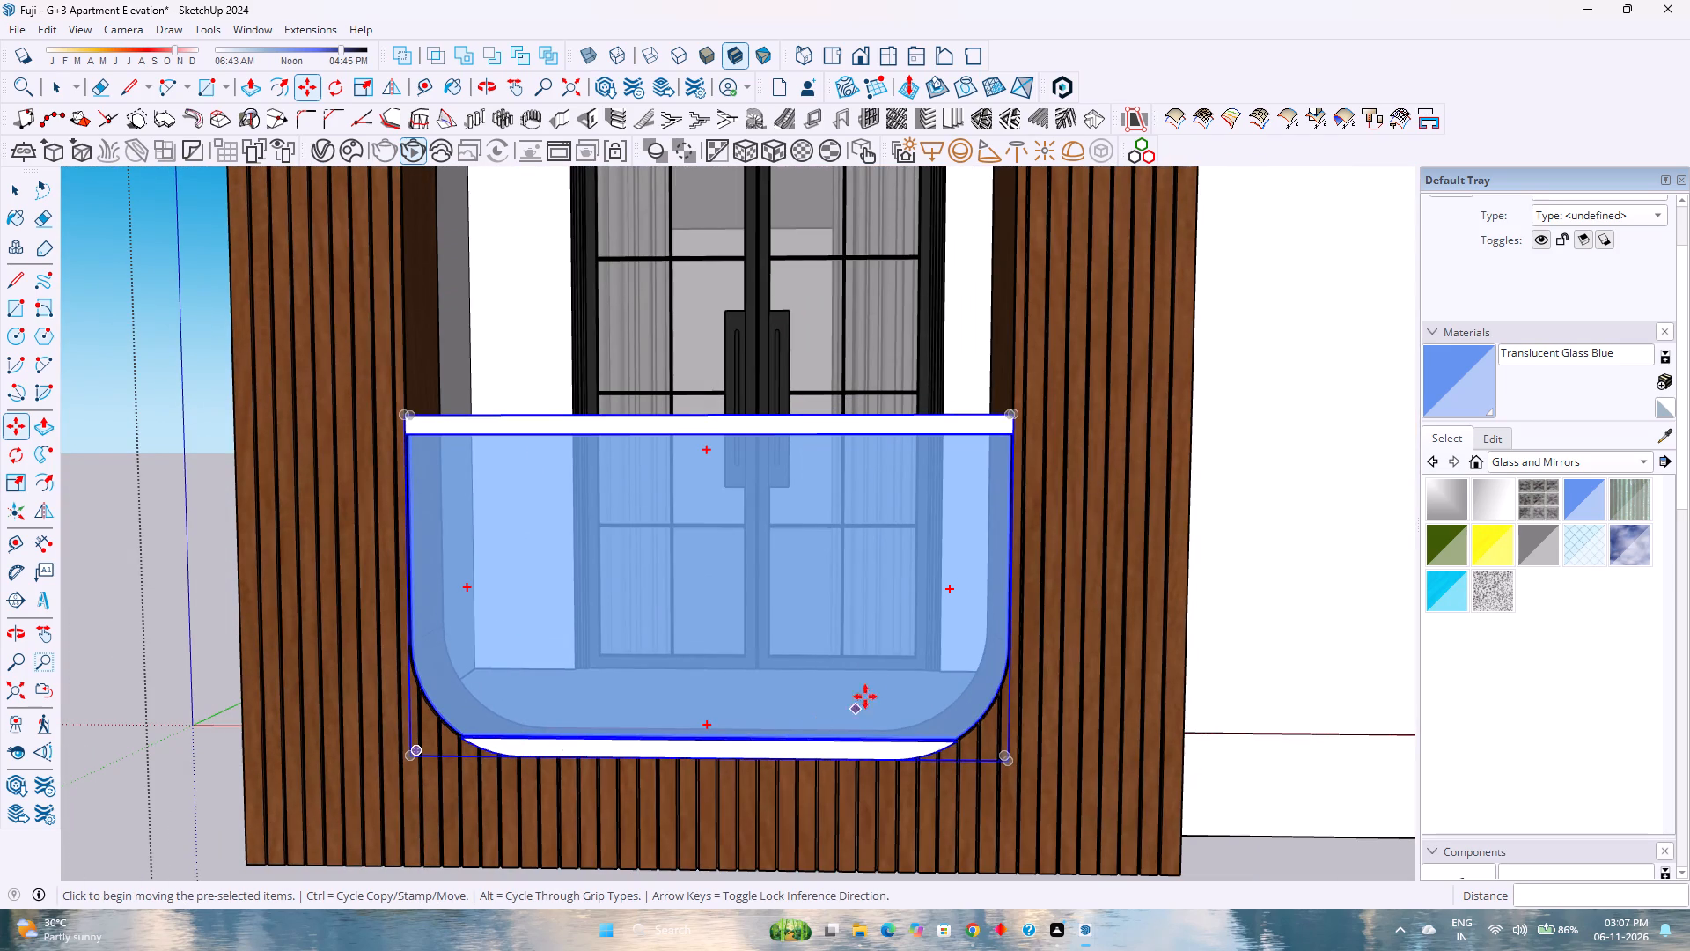
pyautogui.moveTo(881, 684); pyautogui.dragTo(469, 816, button='middle')
pyautogui.middleClick(460, 816)
pyautogui.scroll(3, 596, 303)
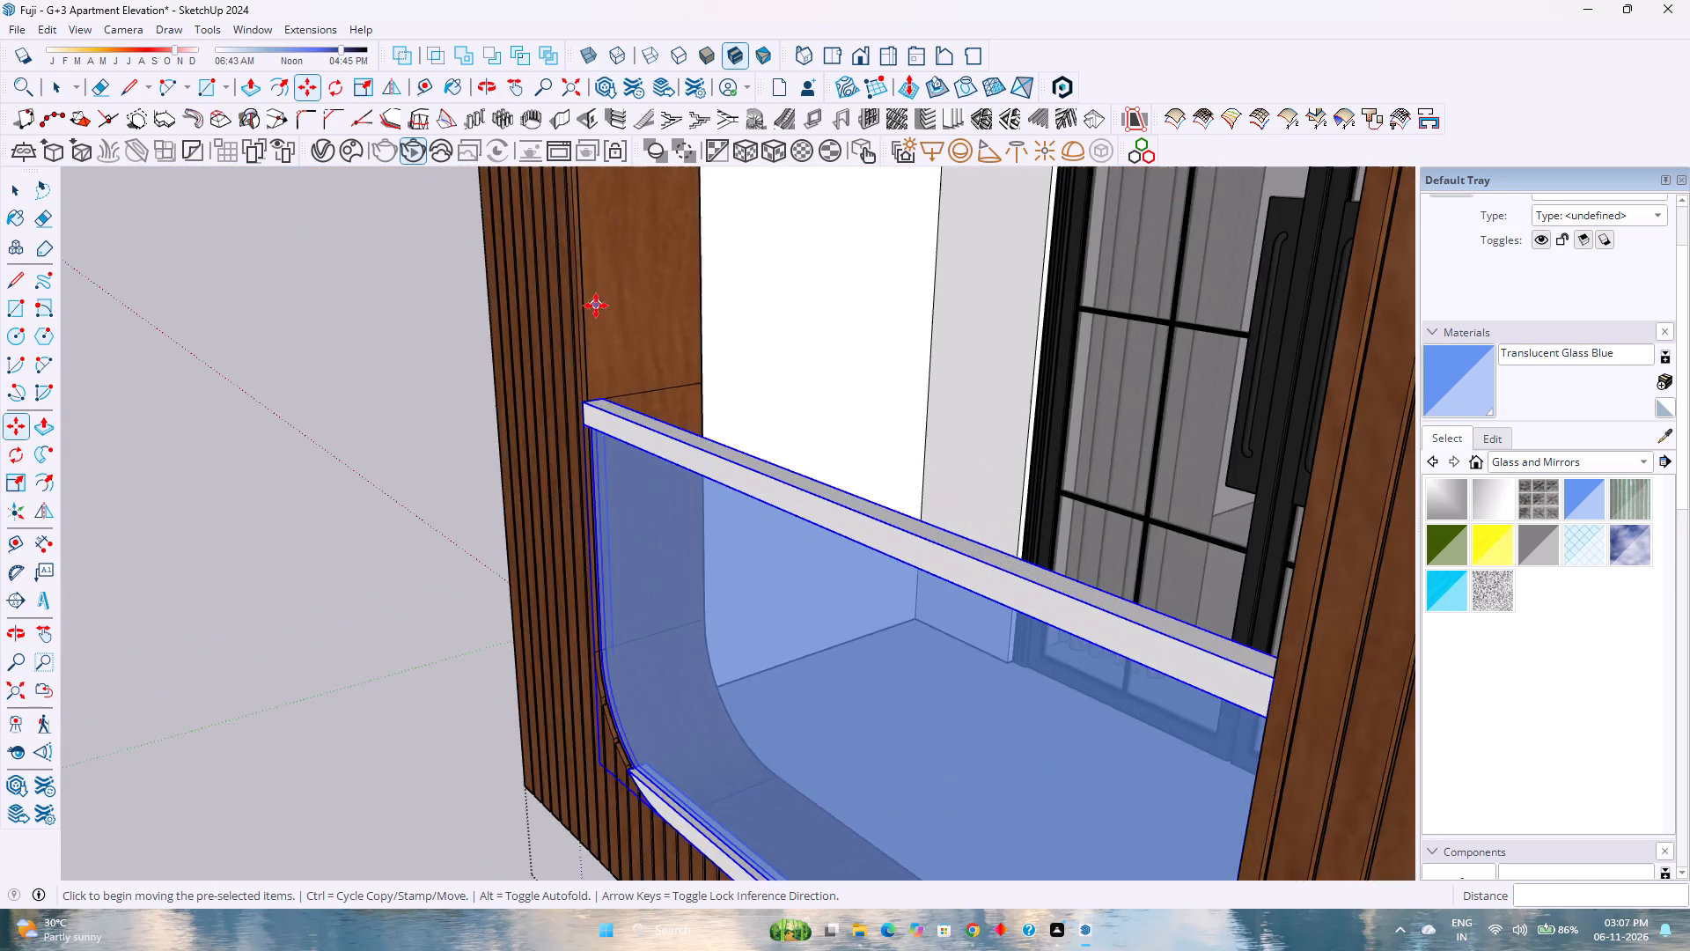
pyautogui.scroll(12, 596, 306)
pyautogui.moveTo(591, 402); pyautogui.dragTo(597, 530, button='middle')
pyautogui.middleClick(597, 530)
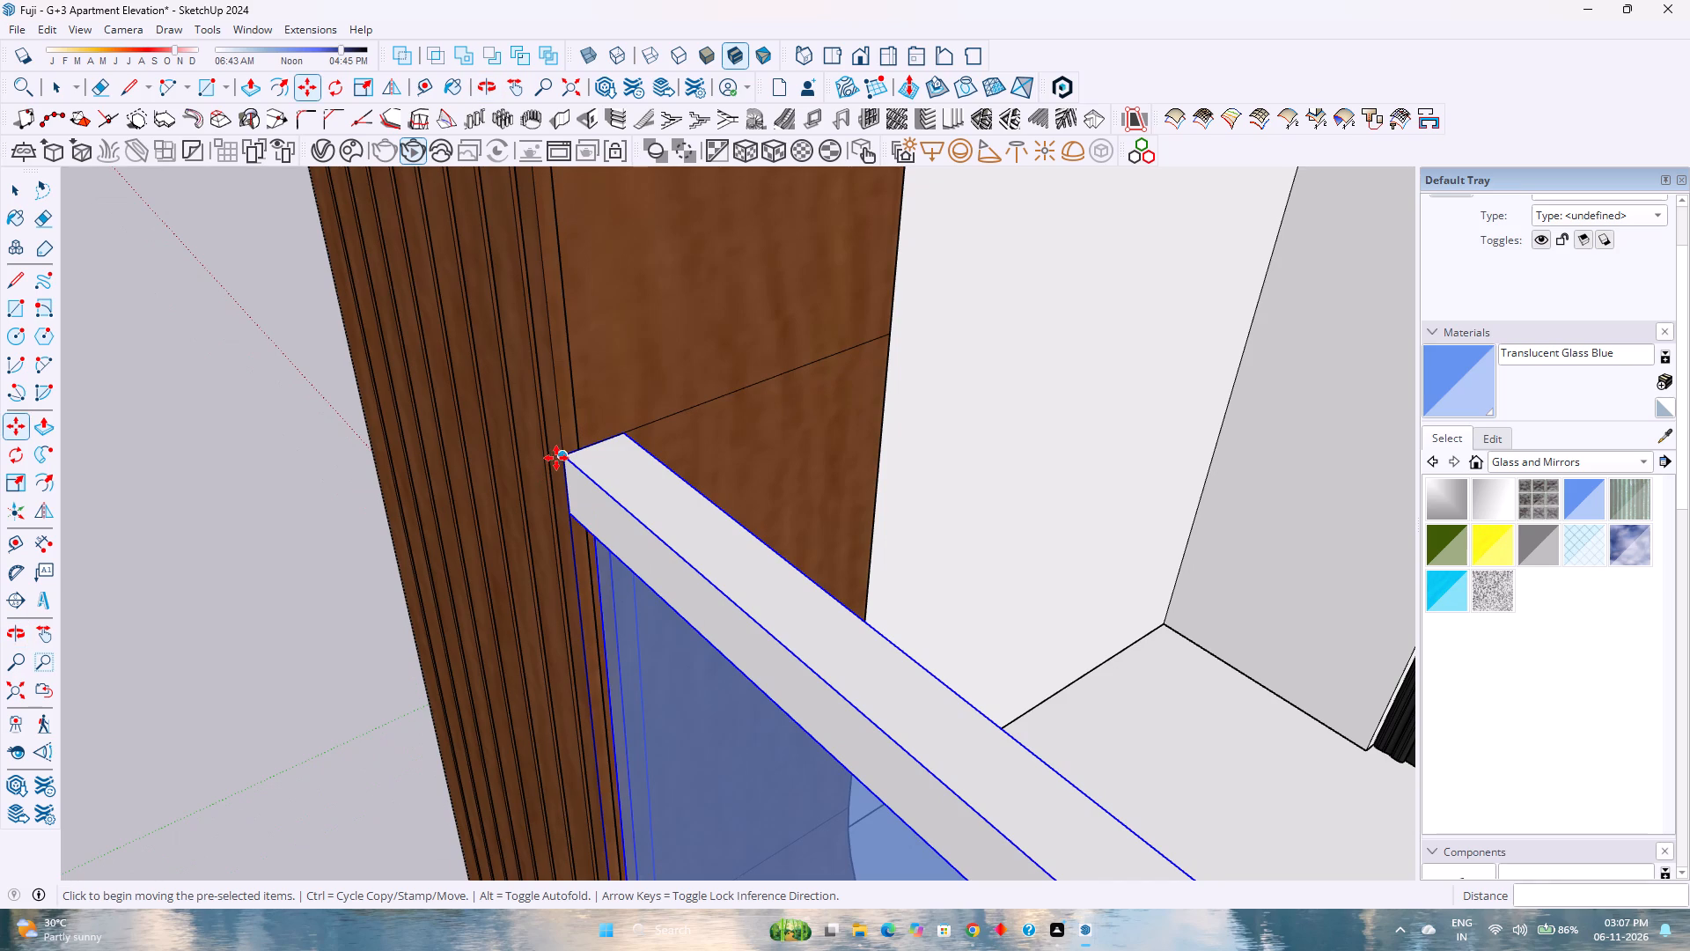
pyautogui.click(556, 458)
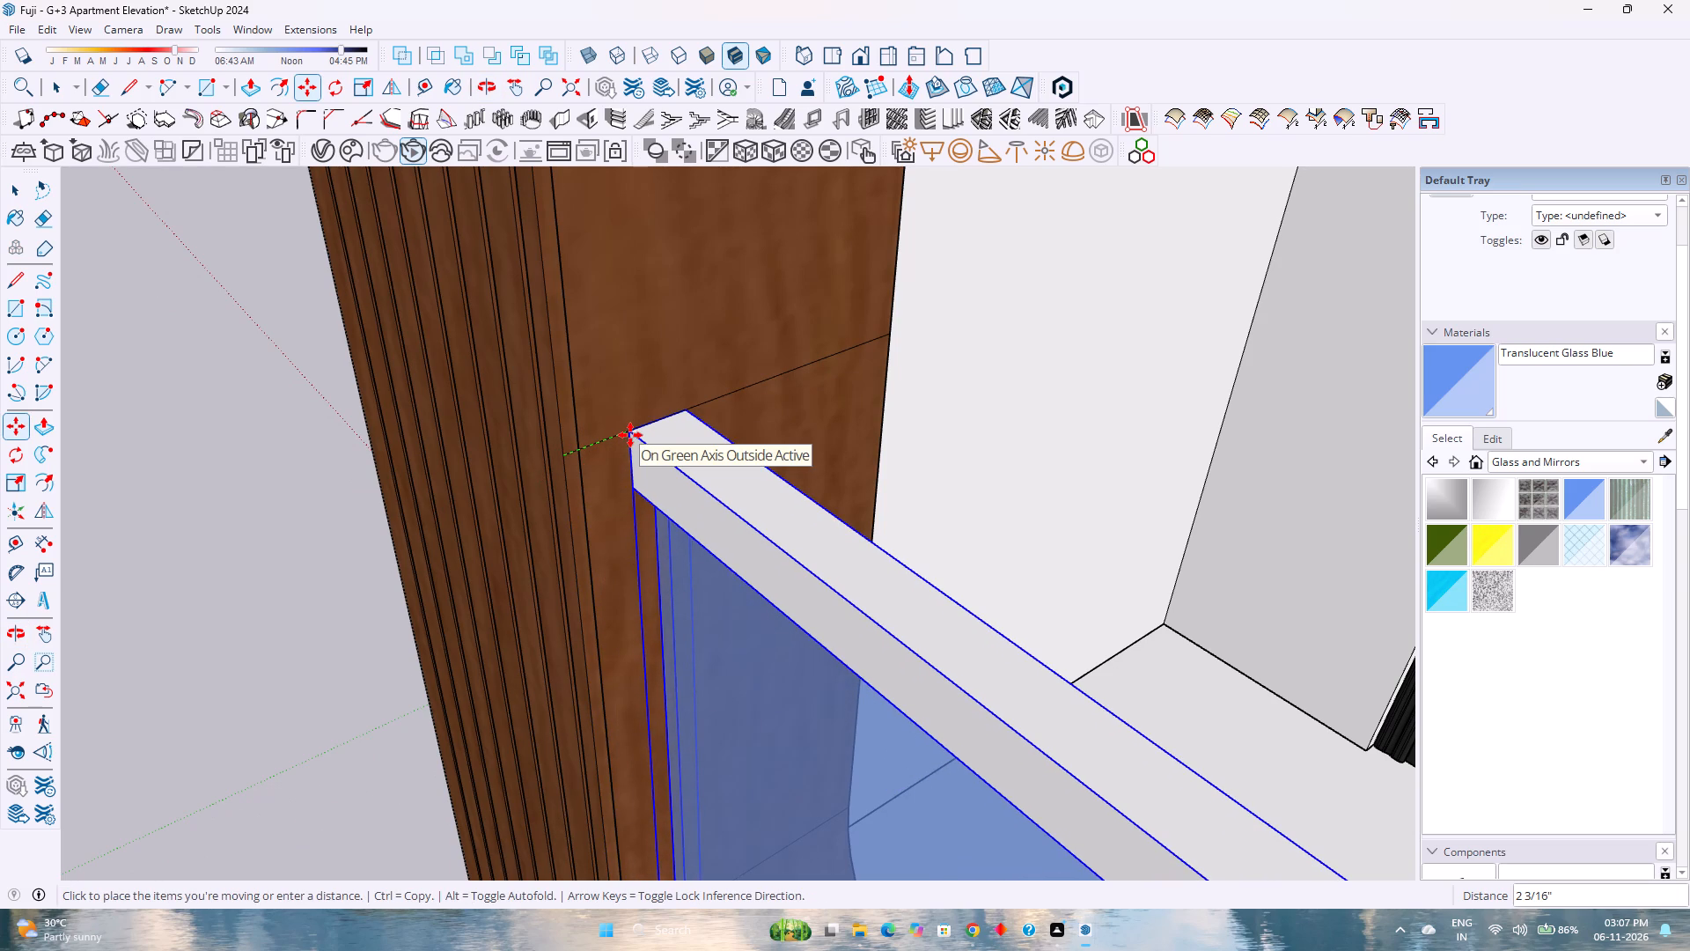
pyautogui.click(583, 444)
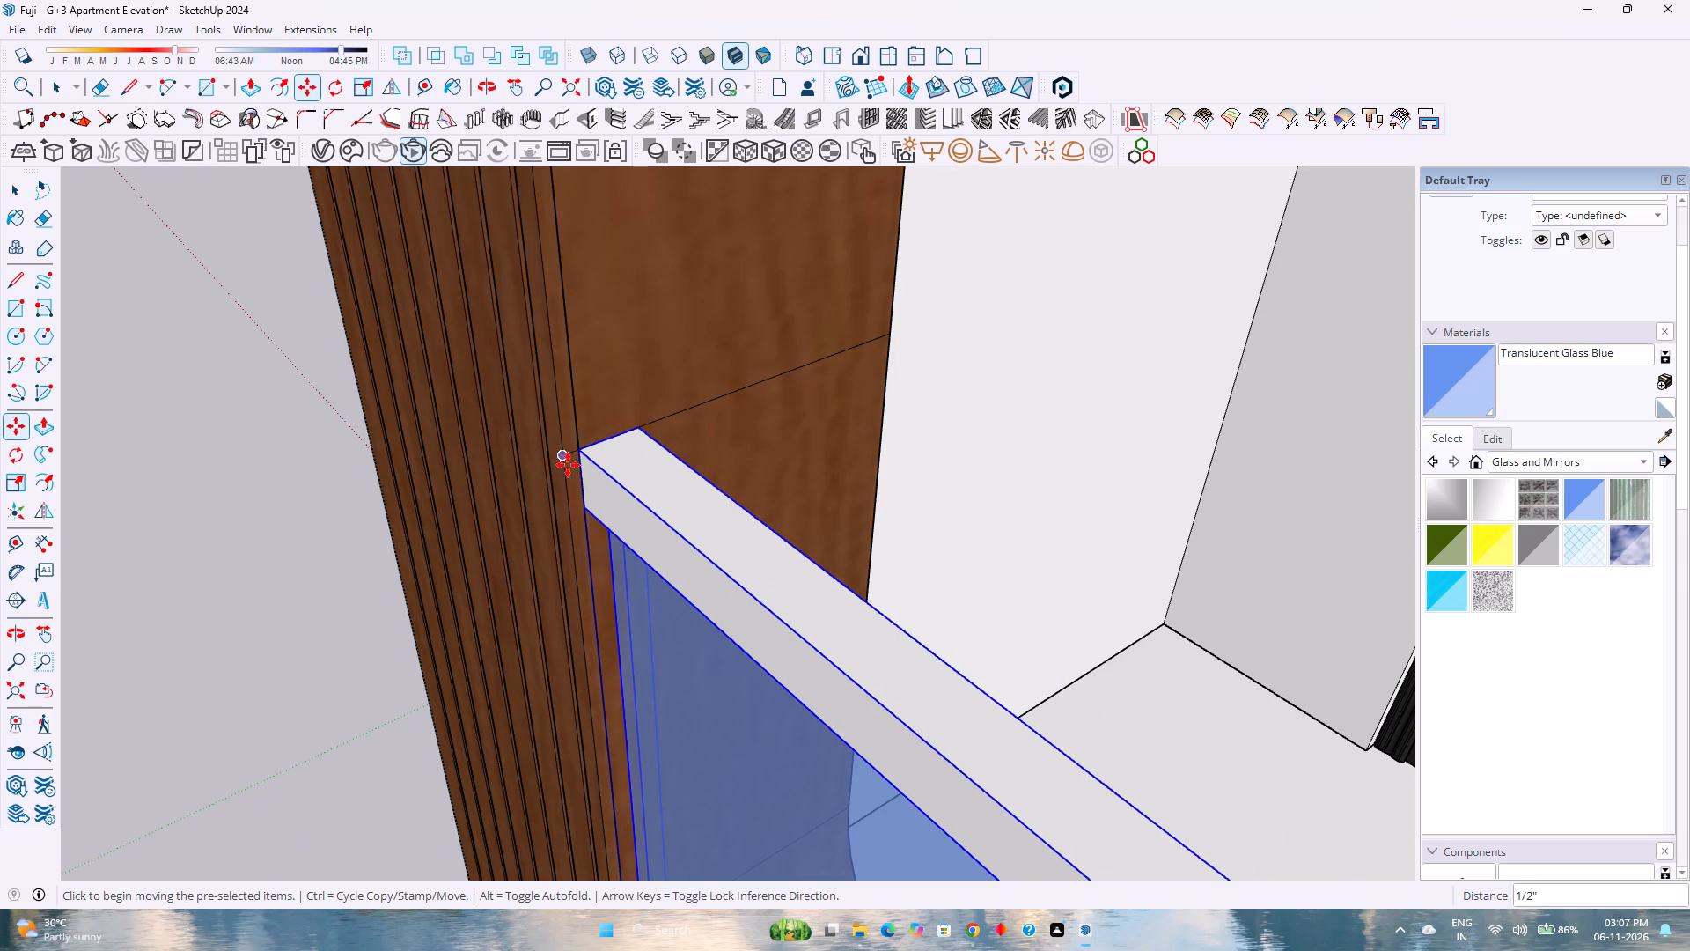
# Move the lower railing 3" further inward, locked to the green axis.
pyautogui.click(581, 456)
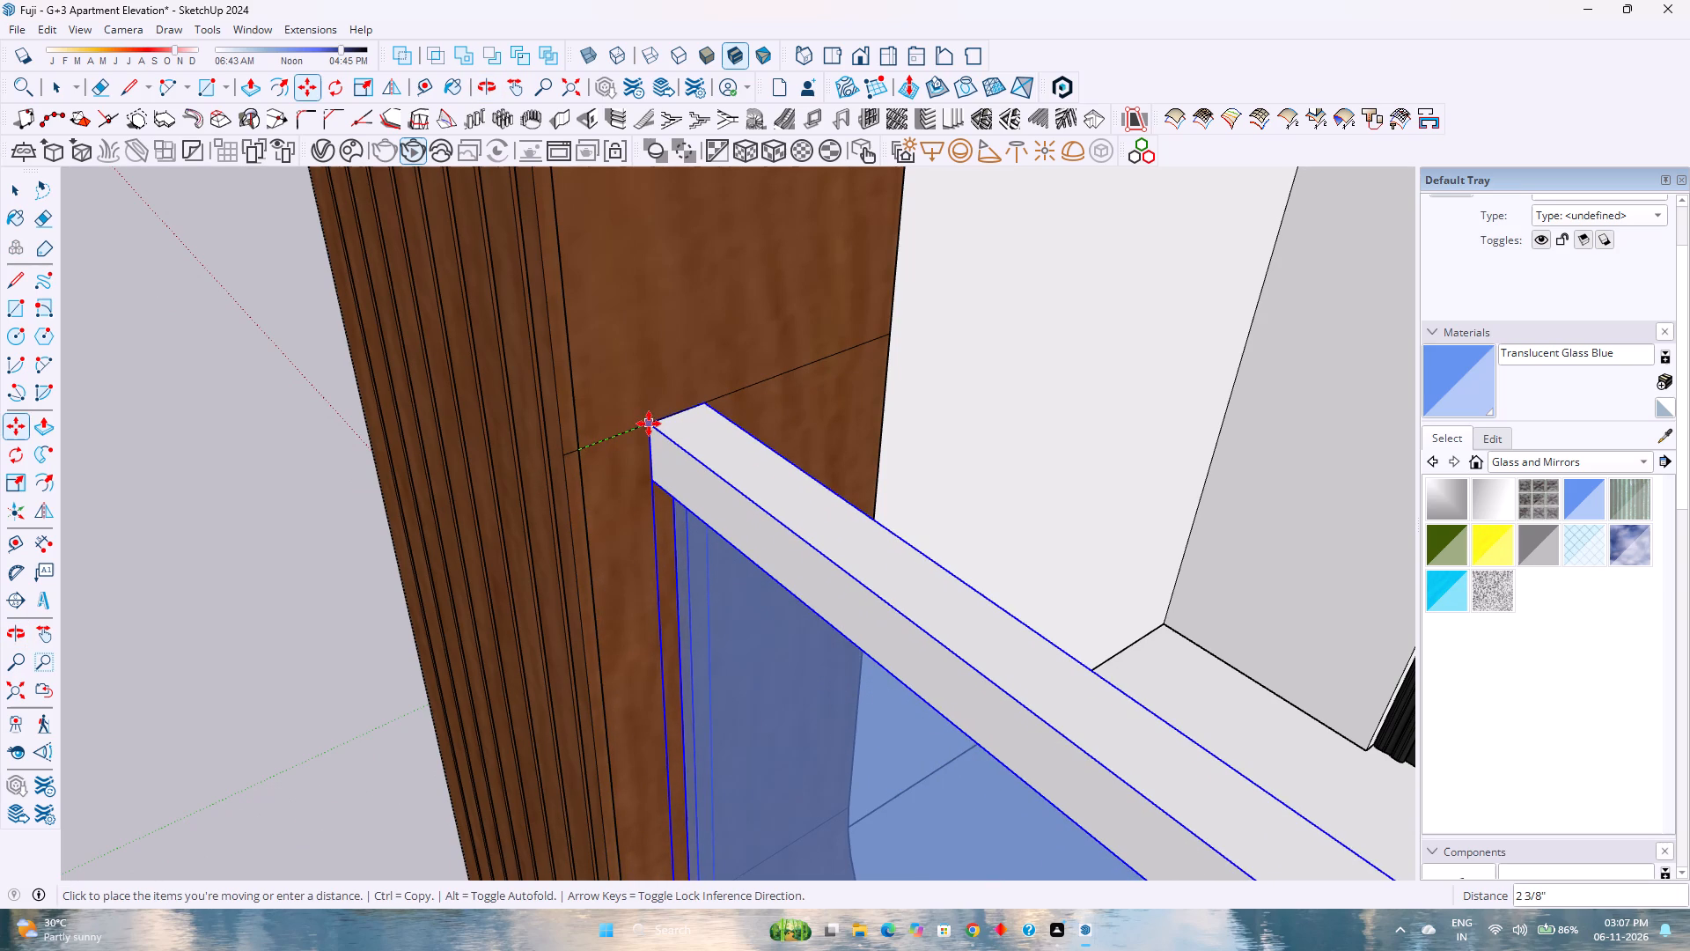
pyautogui.press('Left')
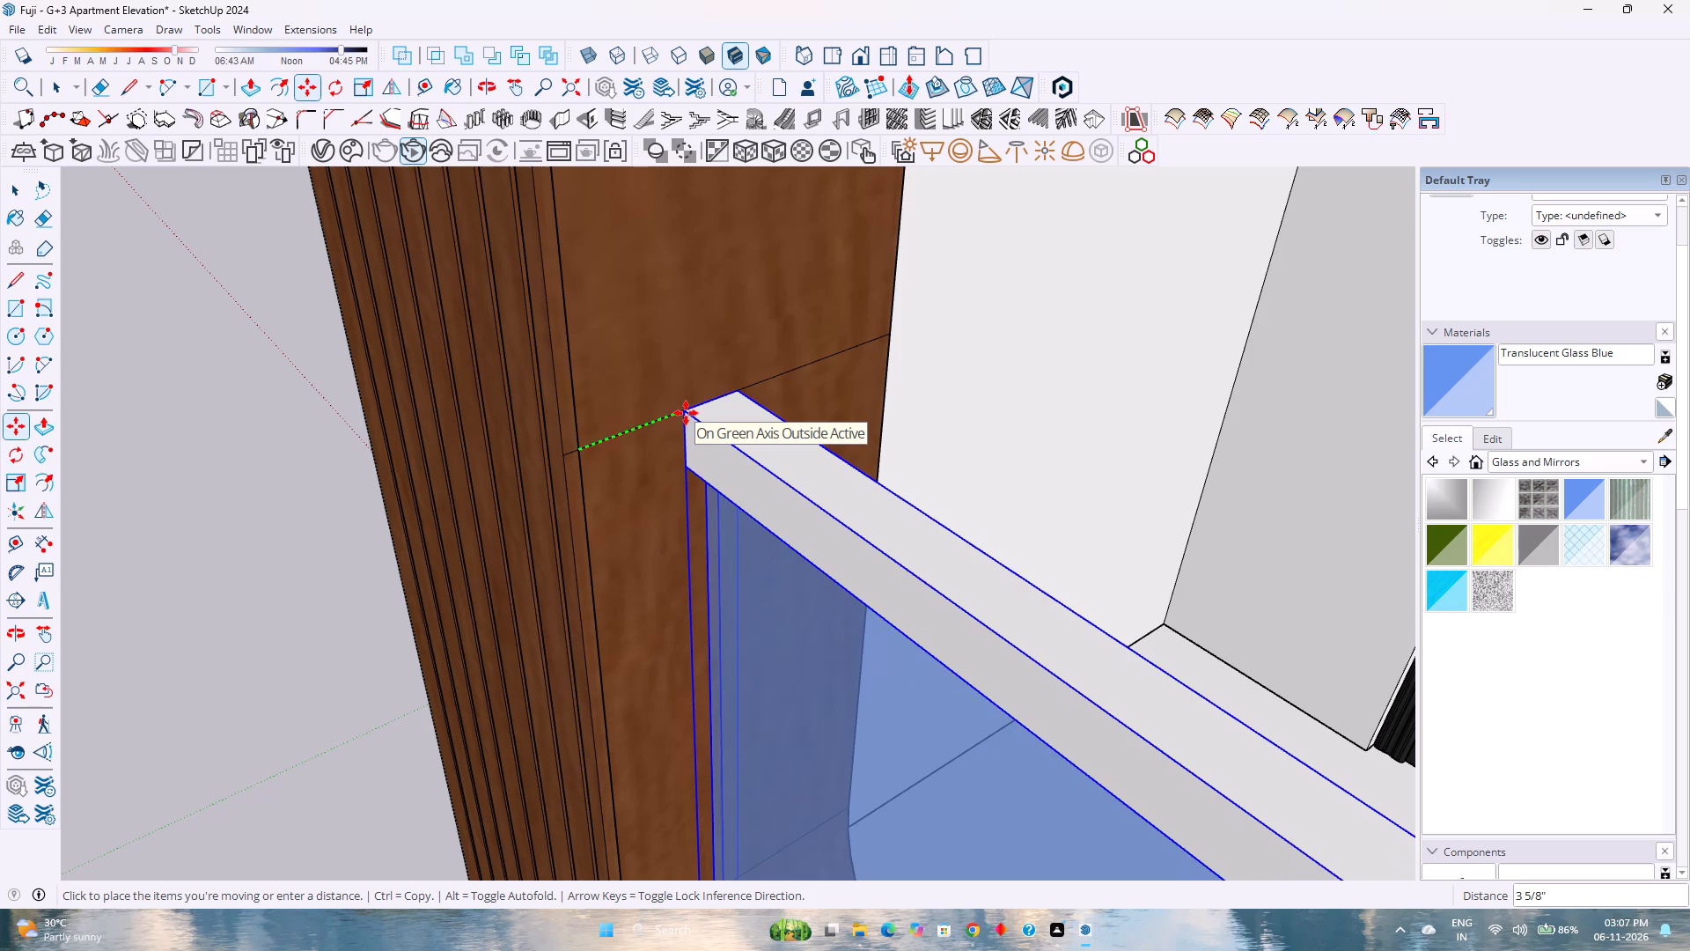
pyautogui.press('3')
pyautogui.press('Return')
pyautogui.scroll(-4, 571, 413)
pyautogui.press('space')
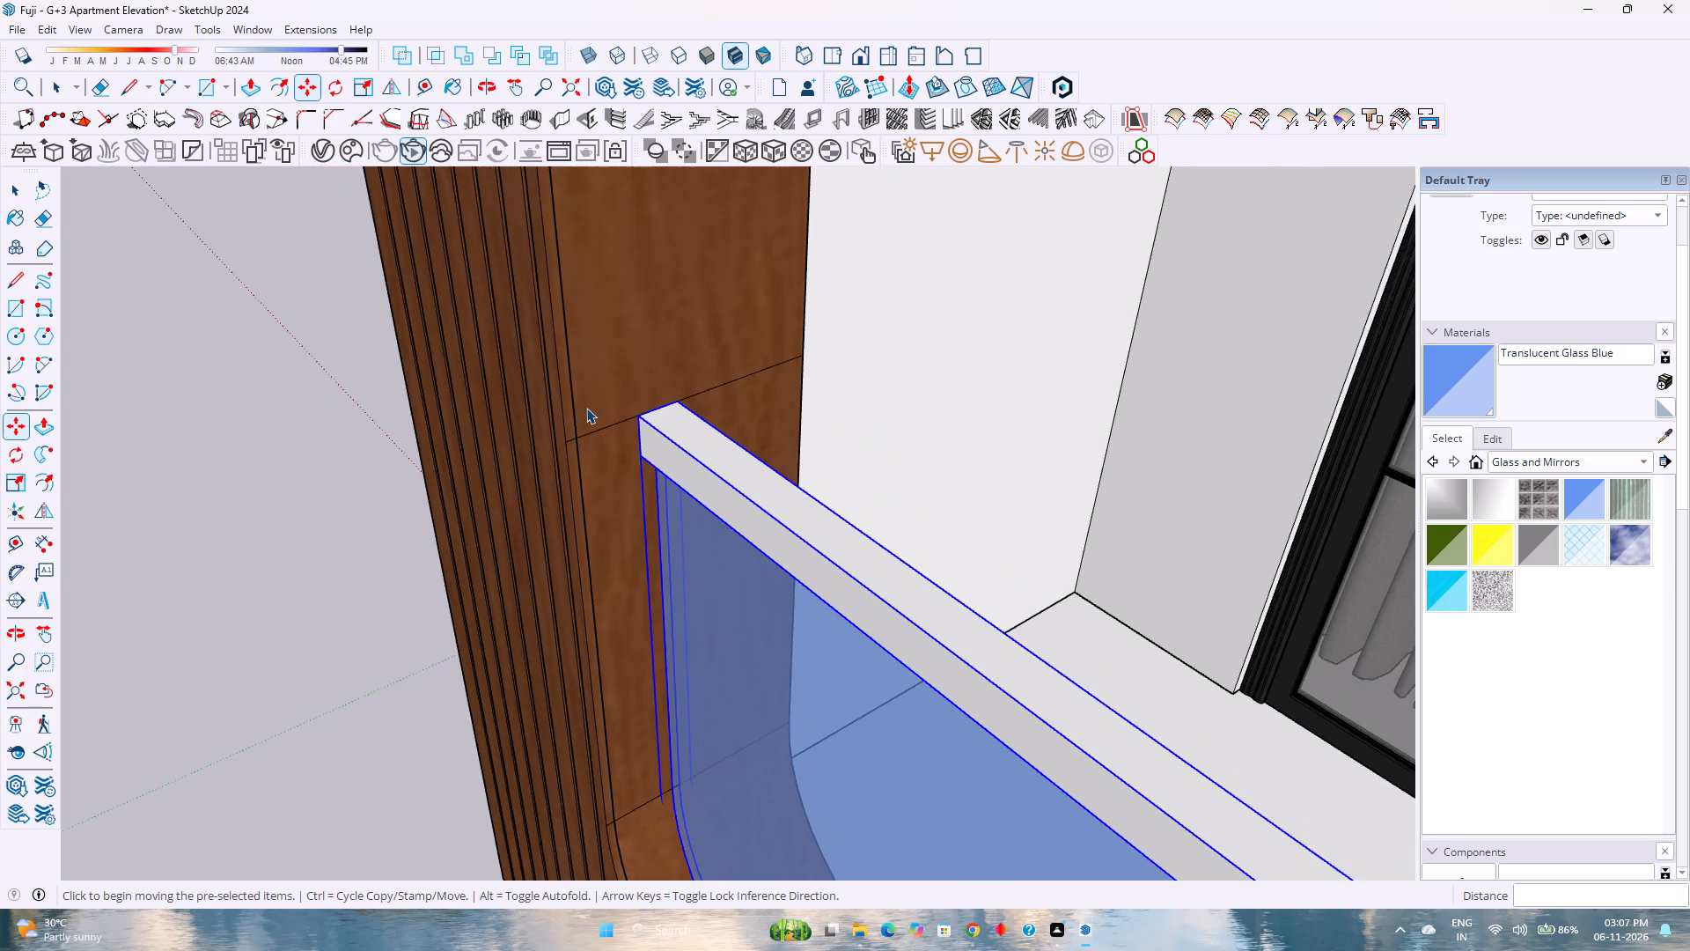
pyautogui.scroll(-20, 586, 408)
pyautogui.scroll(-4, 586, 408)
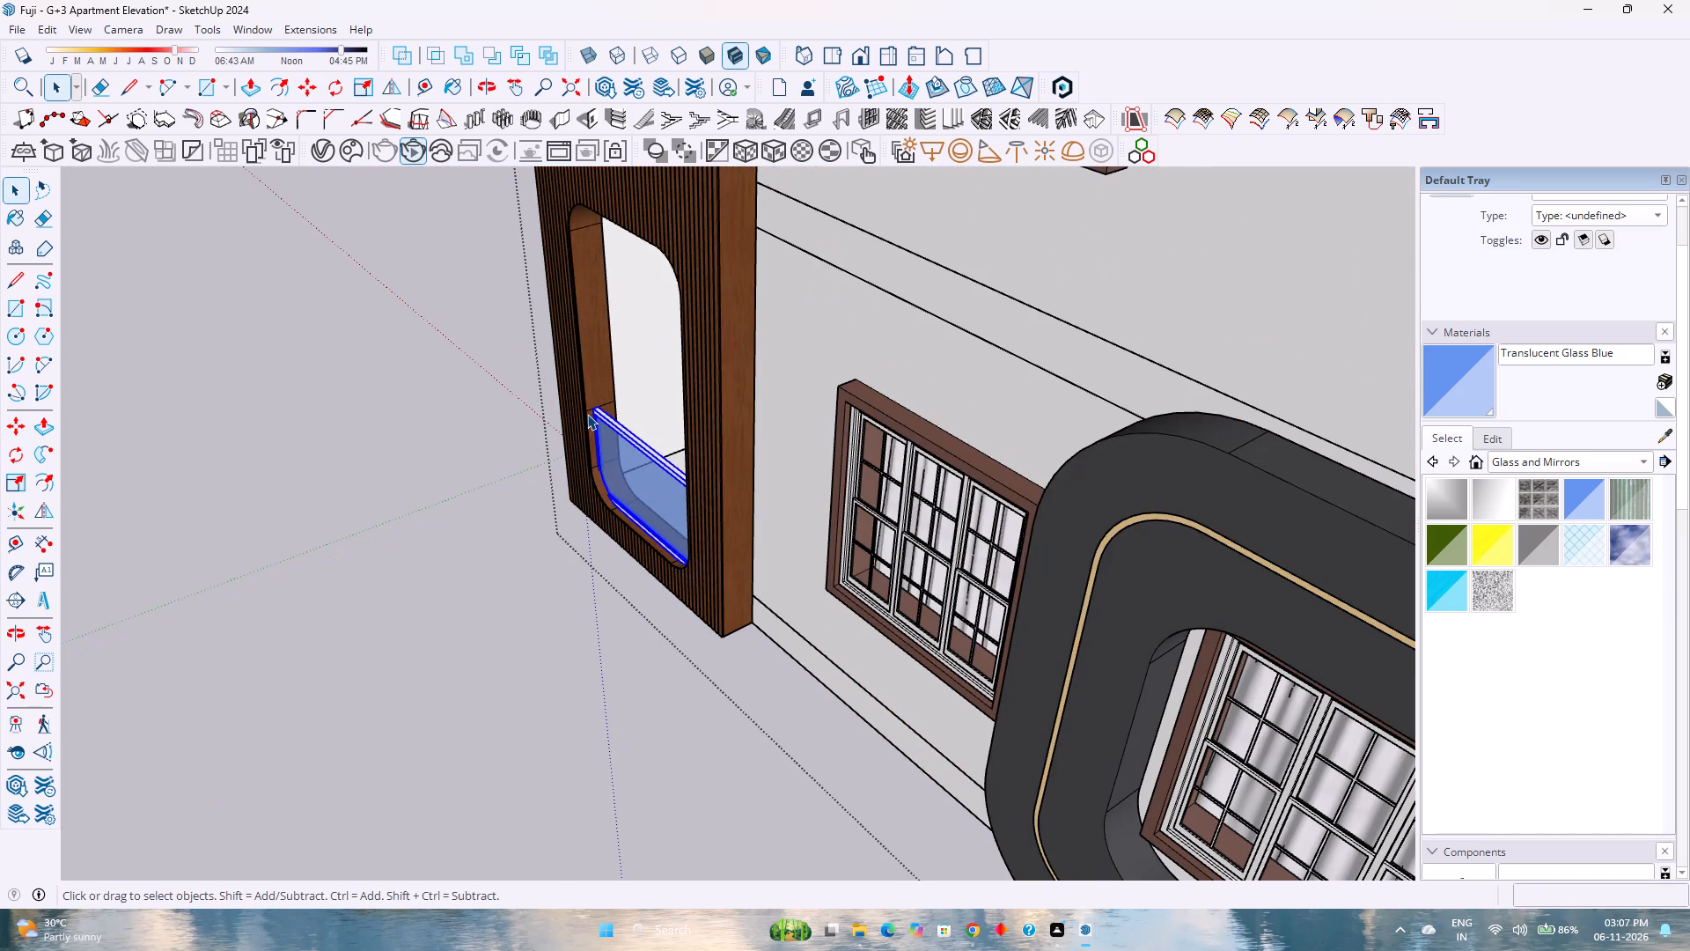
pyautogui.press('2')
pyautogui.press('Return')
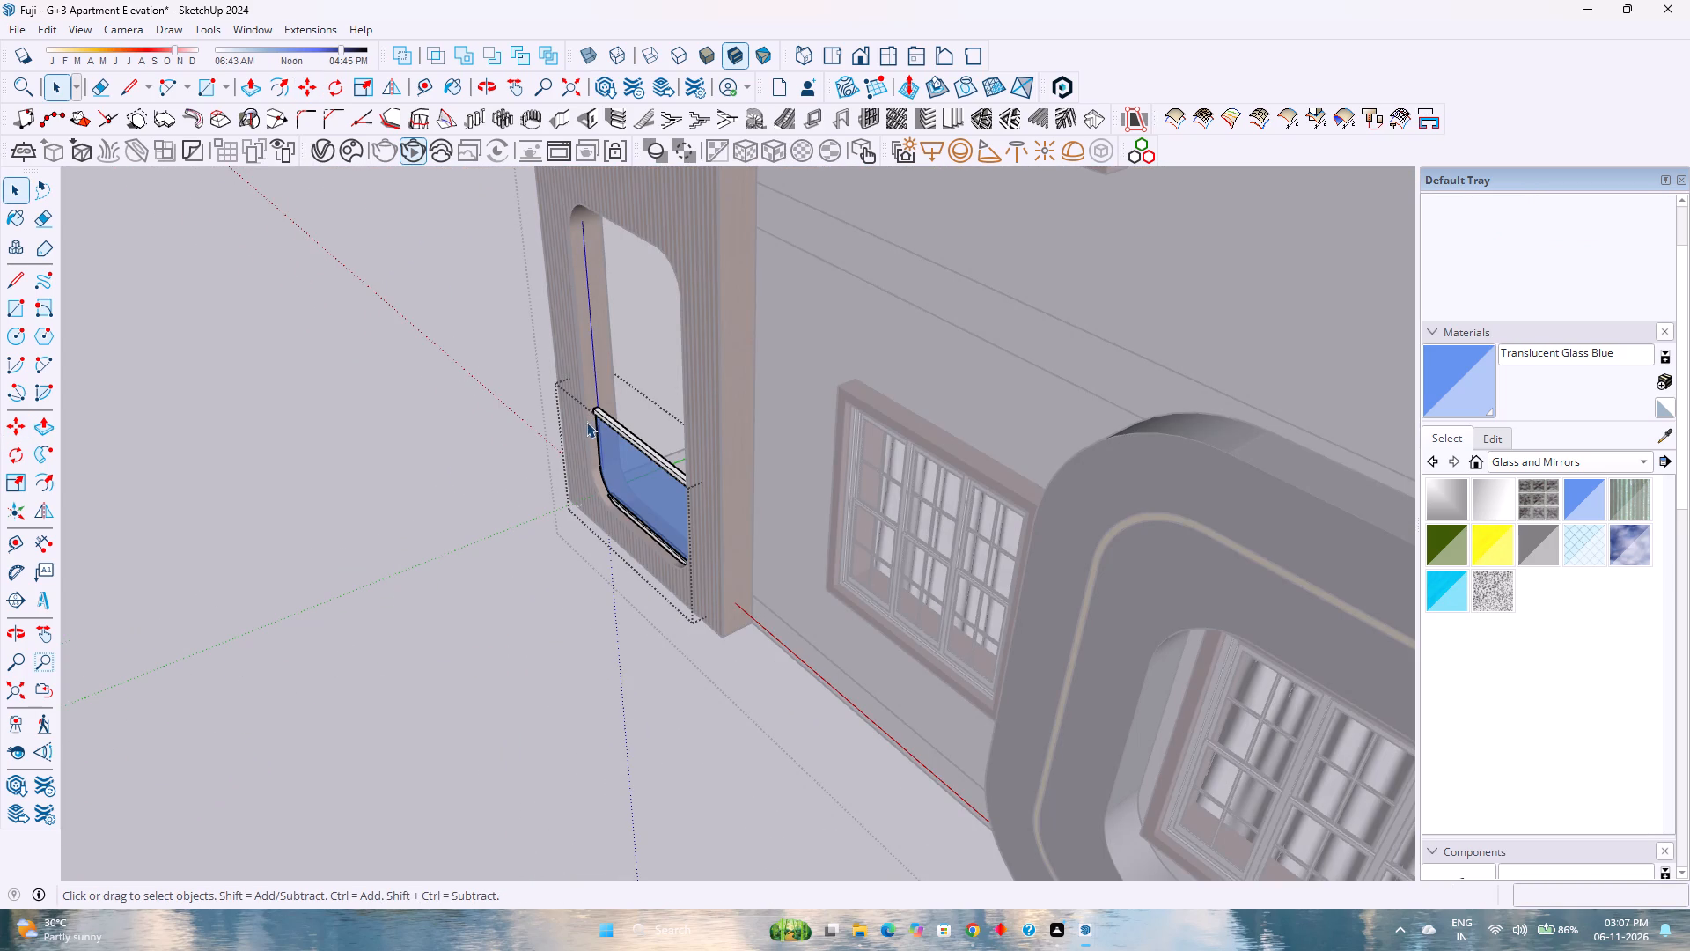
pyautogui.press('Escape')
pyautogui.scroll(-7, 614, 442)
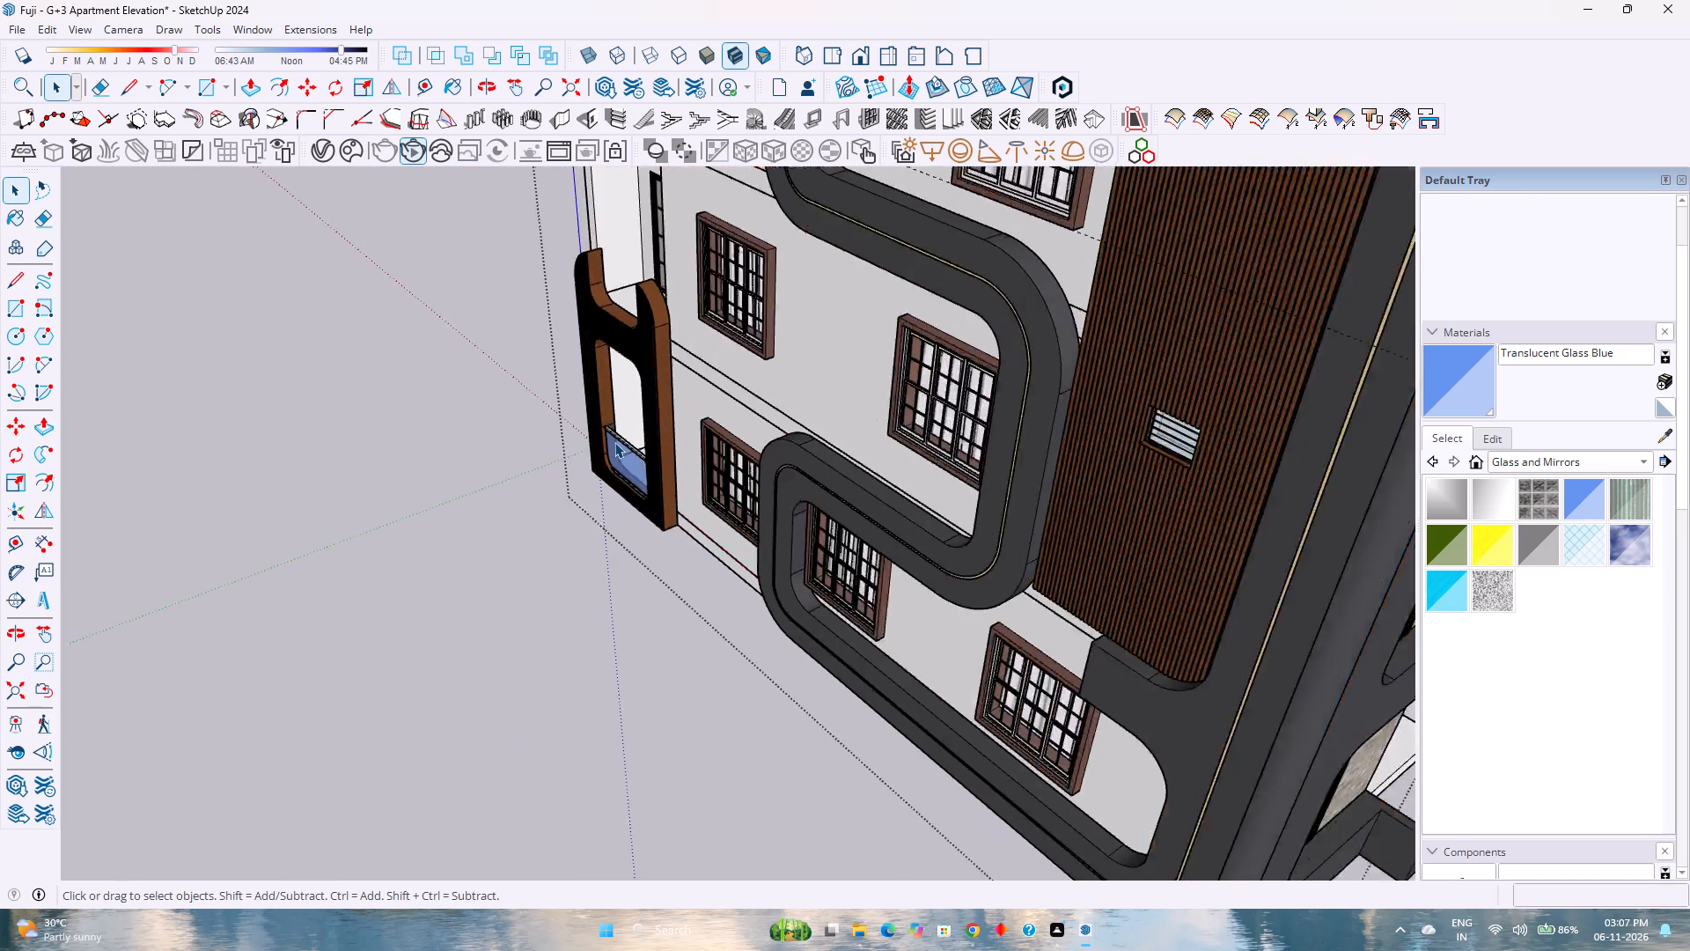
# Close the railing's editing context, delete all guides in the model and exit the building group.
pyautogui.scroll(-8, 614, 442)
pyautogui.keyDown('shift'); pyautogui.moveTo(617, 444); pyautogui.dragTo(618, 547, button='middle'); pyautogui.keyUp('shift')
pyautogui.moveTo(577, 553); pyautogui.dragTo(789, 475, button='middle')
pyautogui.middleClick(797, 472)
pyautogui.middleClick(819, 466)
pyautogui.click(1175, 360)
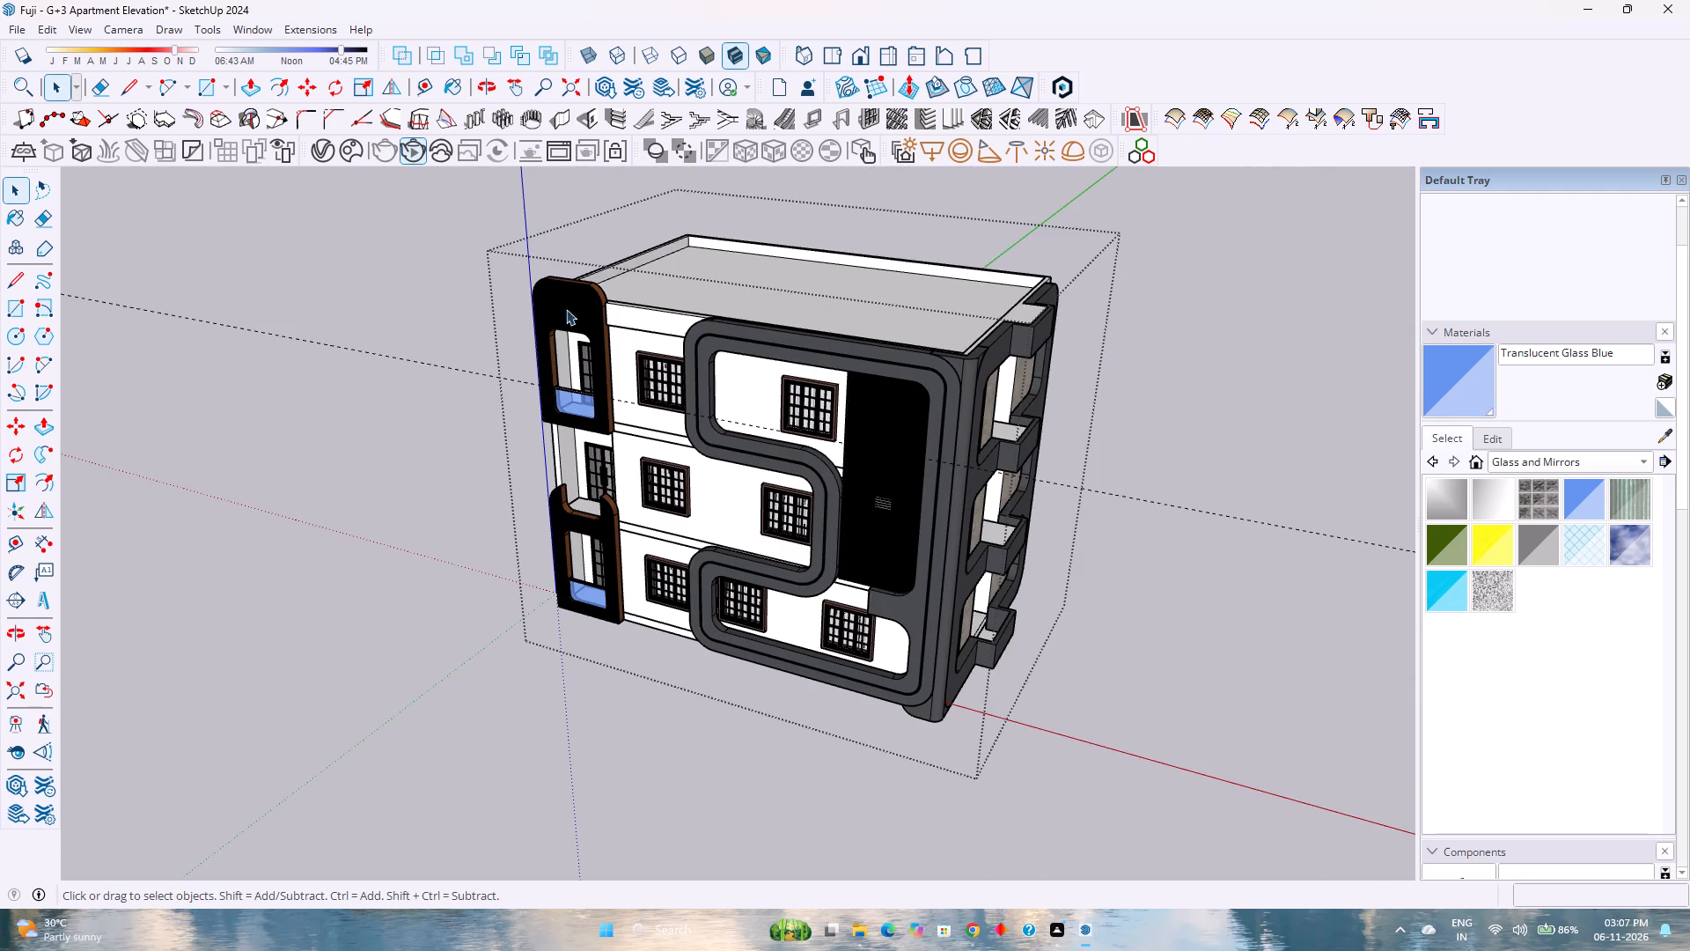
pyautogui.click(53, 30)
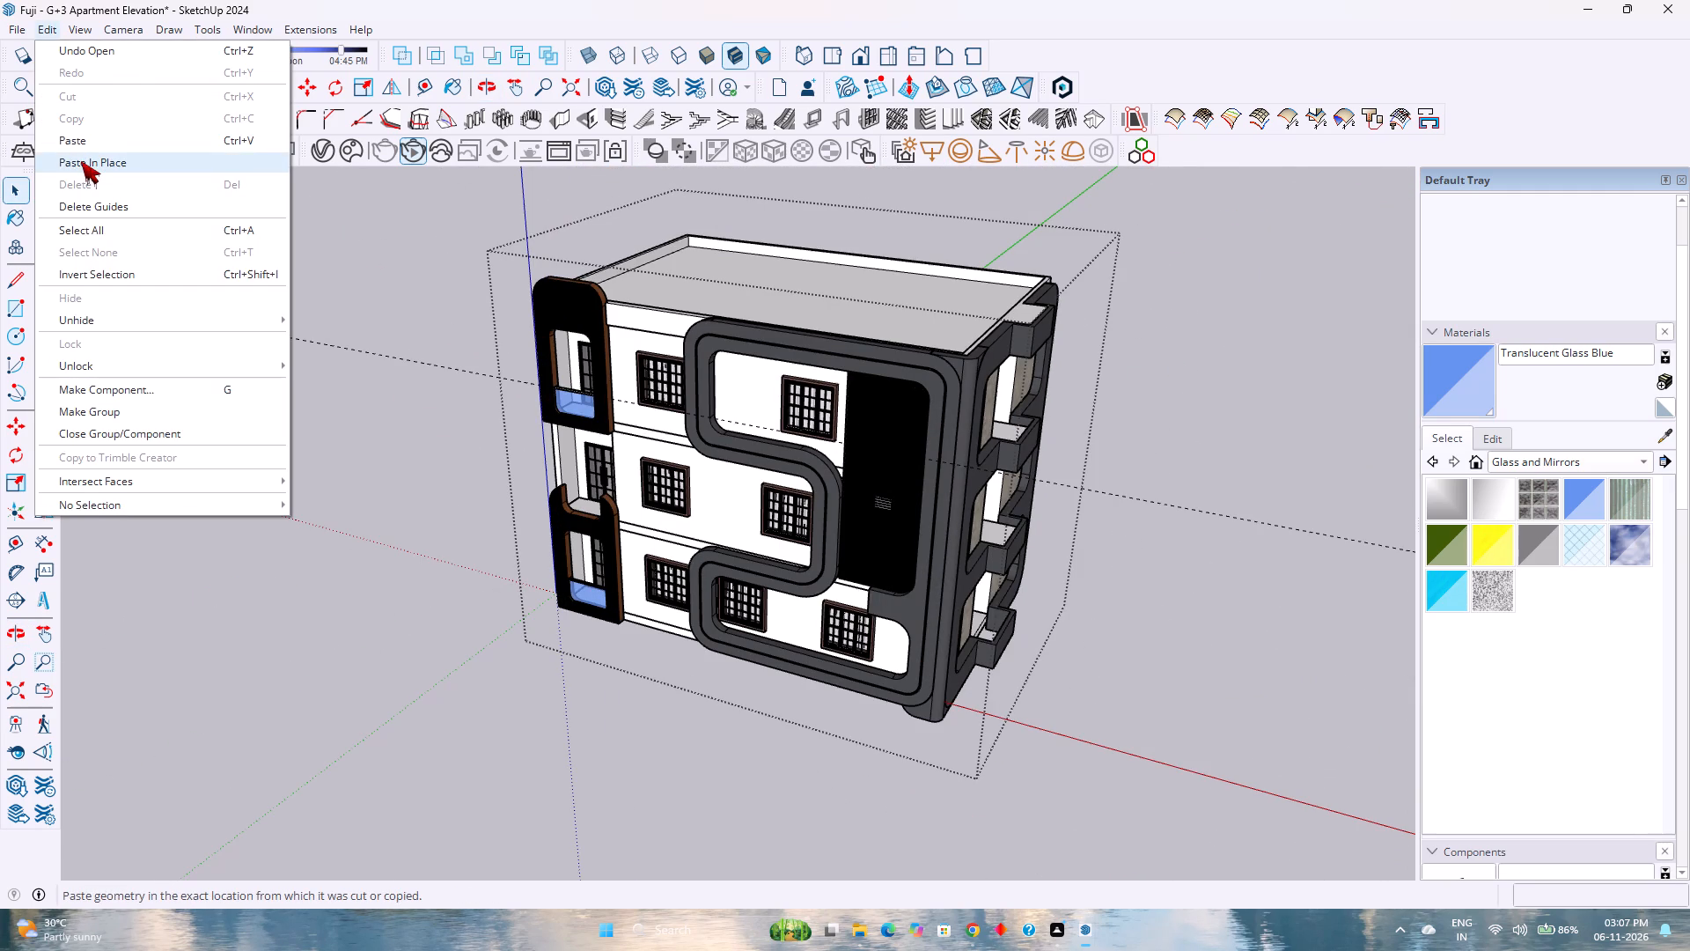
pyautogui.click(137, 214)
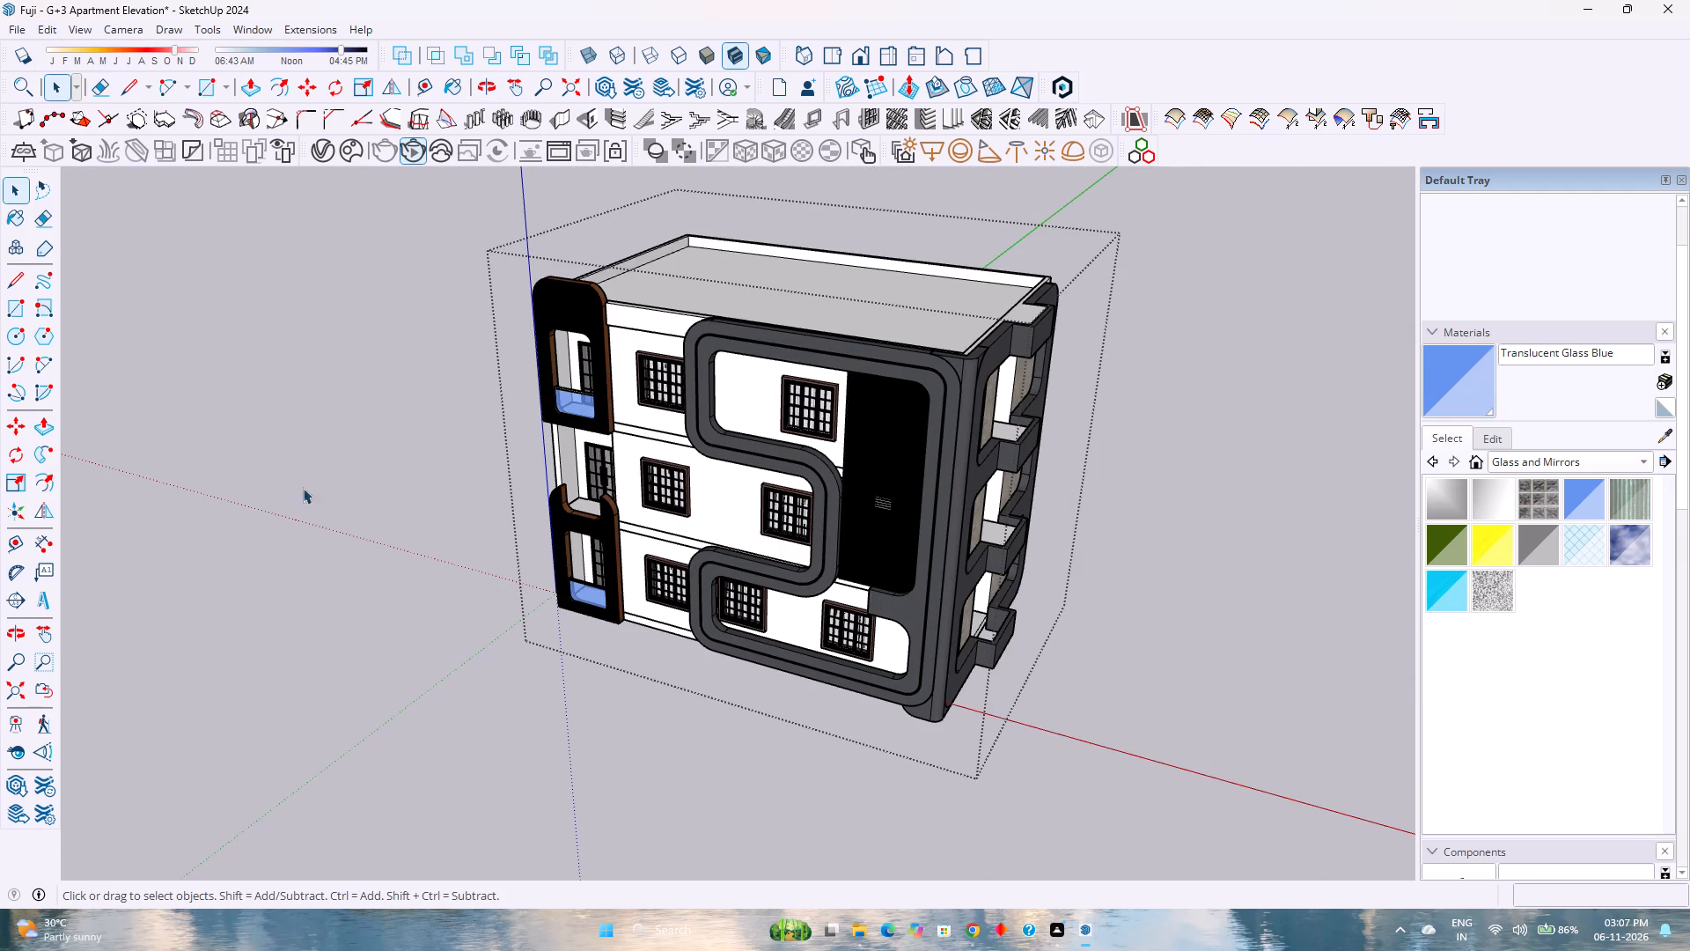
pyautogui.click(291, 542)
# Lighten the railing's Translucent Glass Blue material by setting its HLS lightness to 84 and saturation to 47.
pyautogui.scroll(-3, 298, 499)
pyautogui.click(1500, 446)
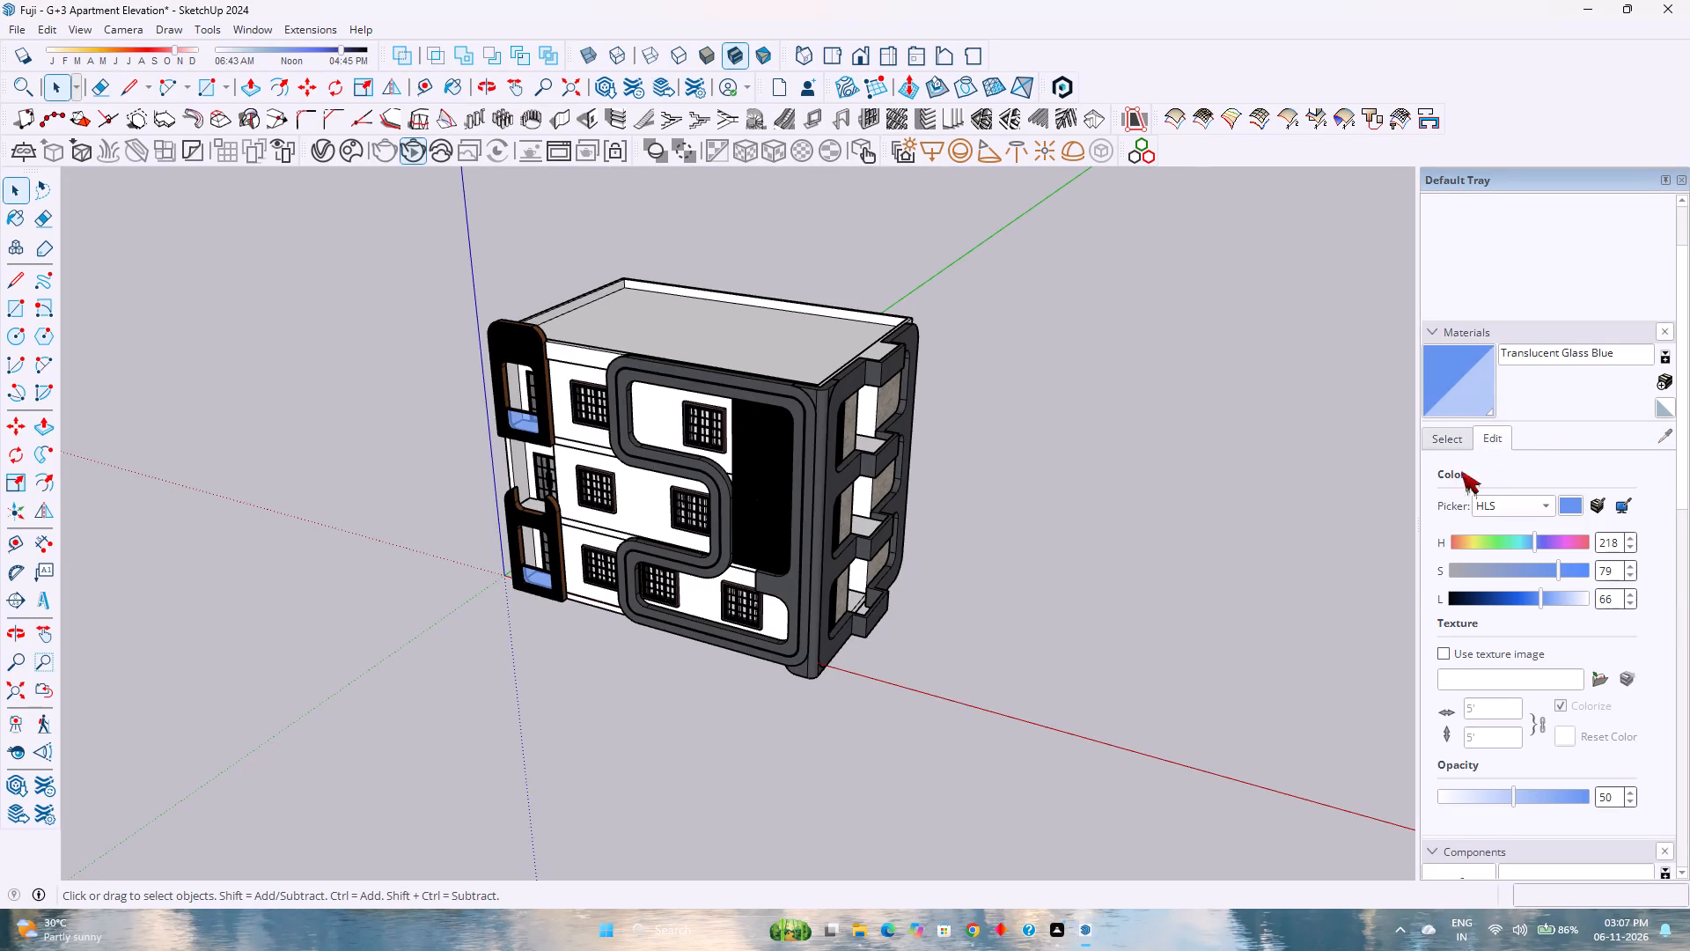
pyautogui.moveTo(1545, 597); pyautogui.dragTo(1564, 598)
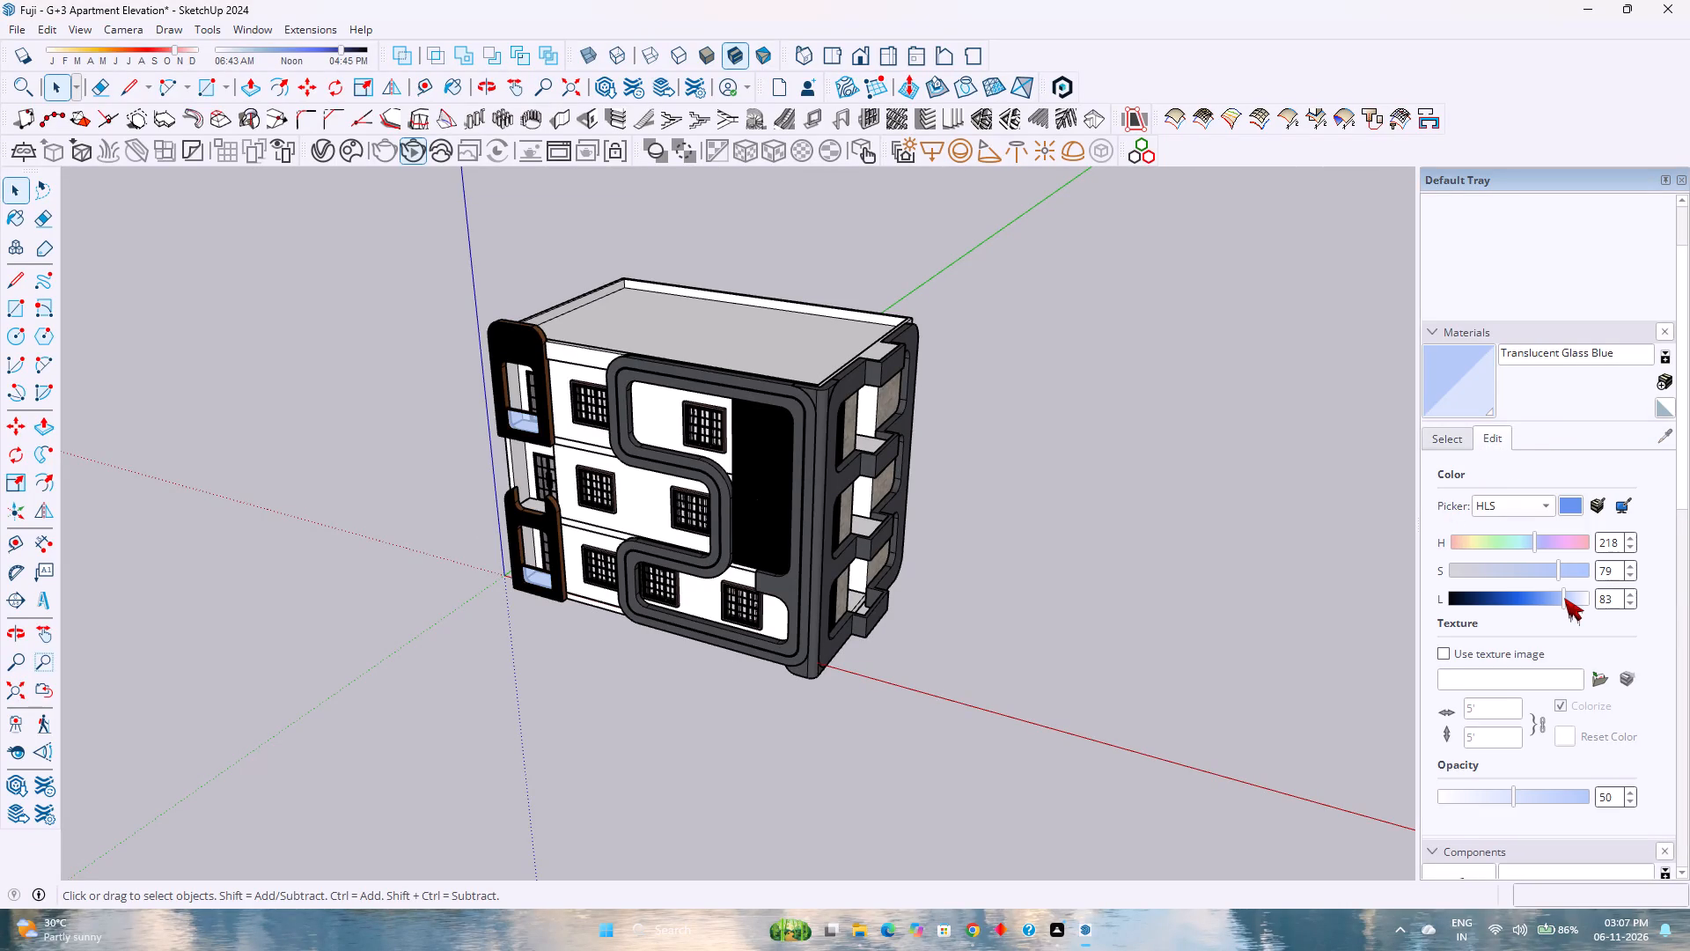
pyautogui.moveTo(1564, 598); pyautogui.dragTo(1565, 600)
pyautogui.moveTo(1556, 574); pyautogui.dragTo(1511, 571)
pyautogui.moveTo(1511, 571); pyautogui.dragTo(1513, 571)
pyautogui.click(1260, 608)
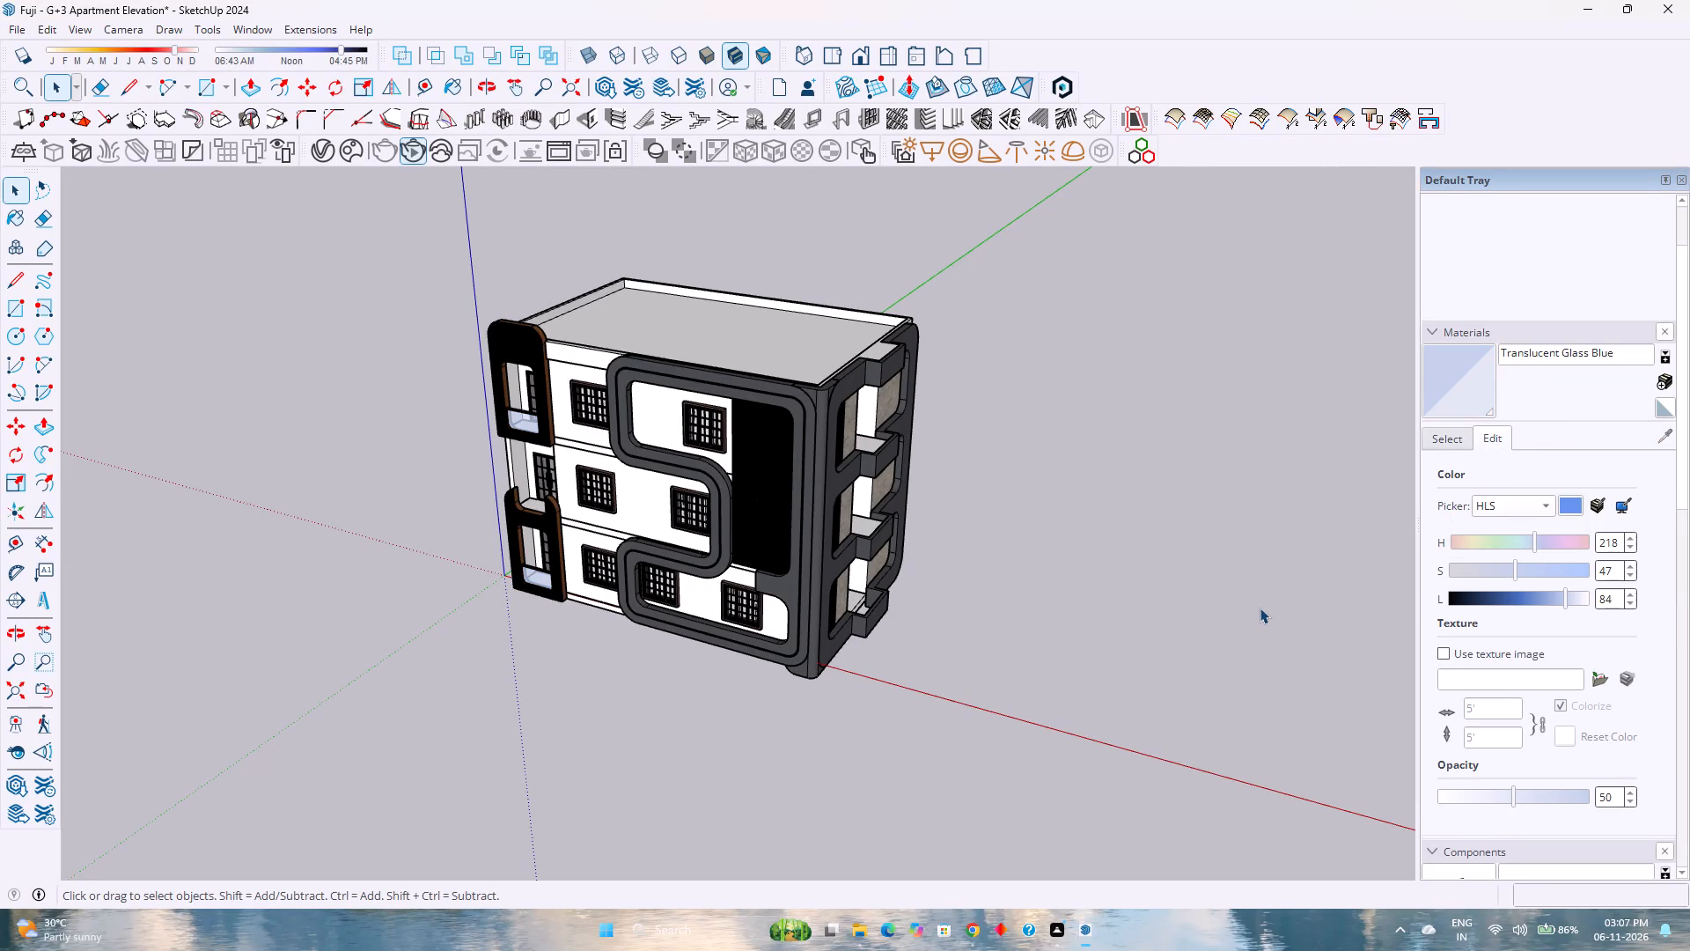
# Save the apartment elevation model.
pyautogui.press('space')
pyautogui.scroll(-4, 1018, 572)
pyautogui.scroll(8, 1011, 566)
pyautogui.keyDown('shift'); pyautogui.moveTo(816, 358); pyautogui.dragTo(822, 363, button='middle'); pyautogui.keyUp('shift')
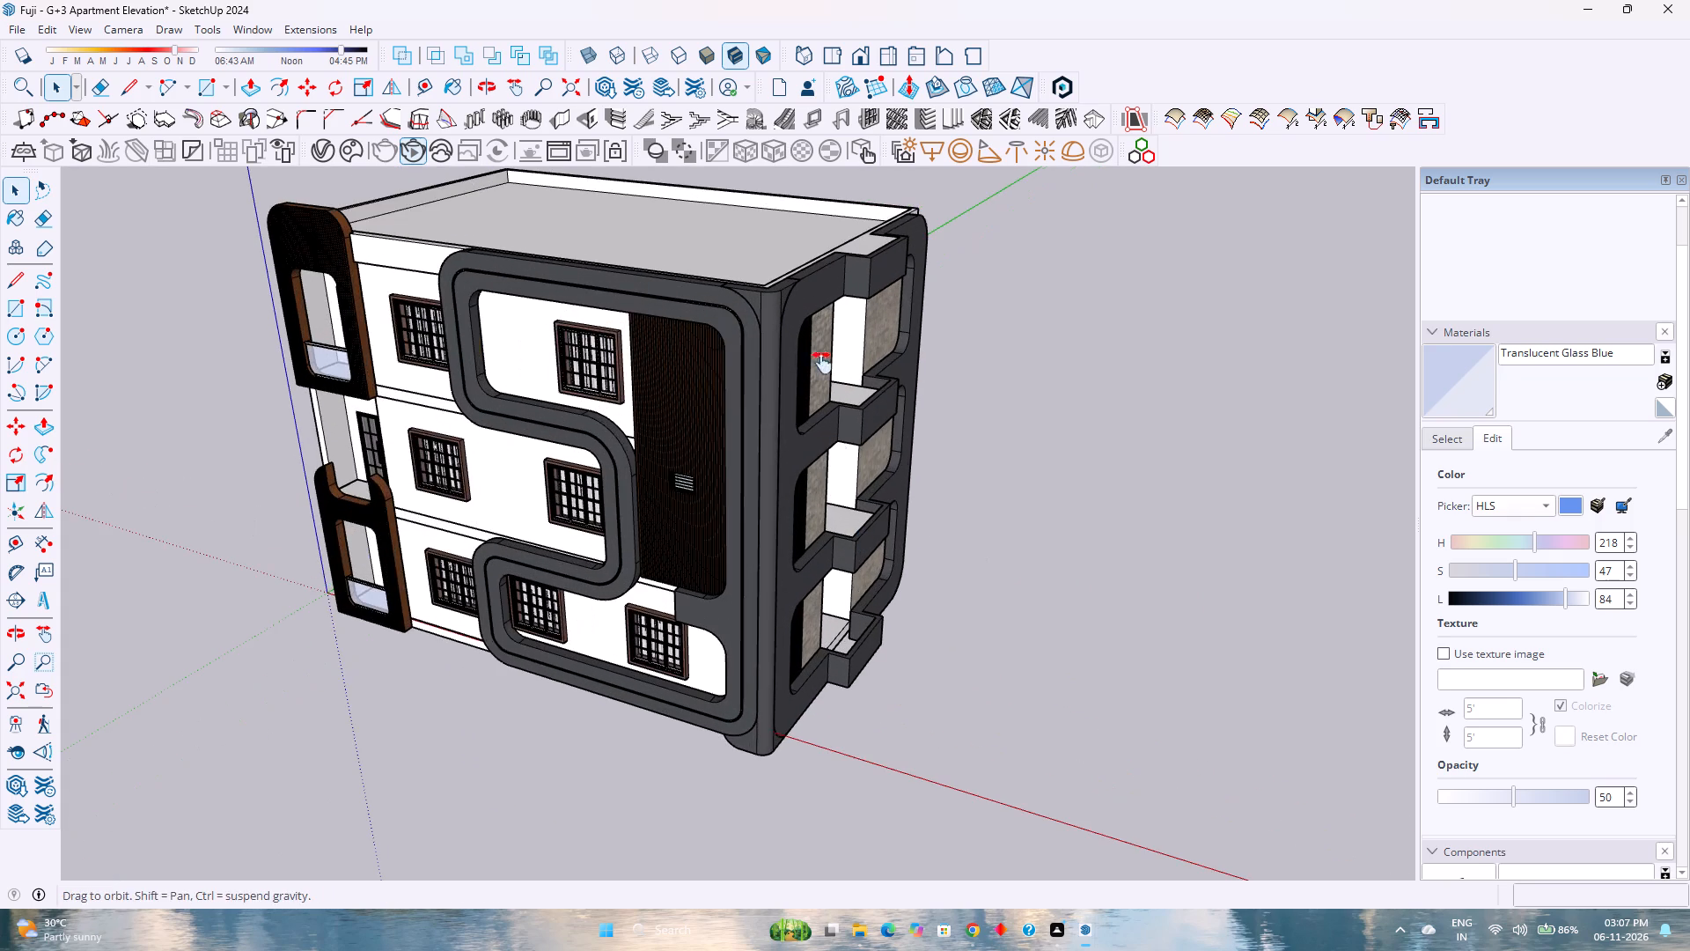
pyautogui.keyDown('shift'); pyautogui.moveTo(822, 363); pyautogui.dragTo(1001, 591, button='middle'); pyautogui.keyUp('shift')
pyautogui.moveTo(965, 573); pyautogui.dragTo(687, 481, button='middle')
pyautogui.scroll(1, 683, 476)
pyautogui.scroll(-3, 683, 476)
pyautogui.moveTo(667, 510); pyautogui.dragTo(799, 434, button='middle')
pyautogui.middleClick(804, 431)
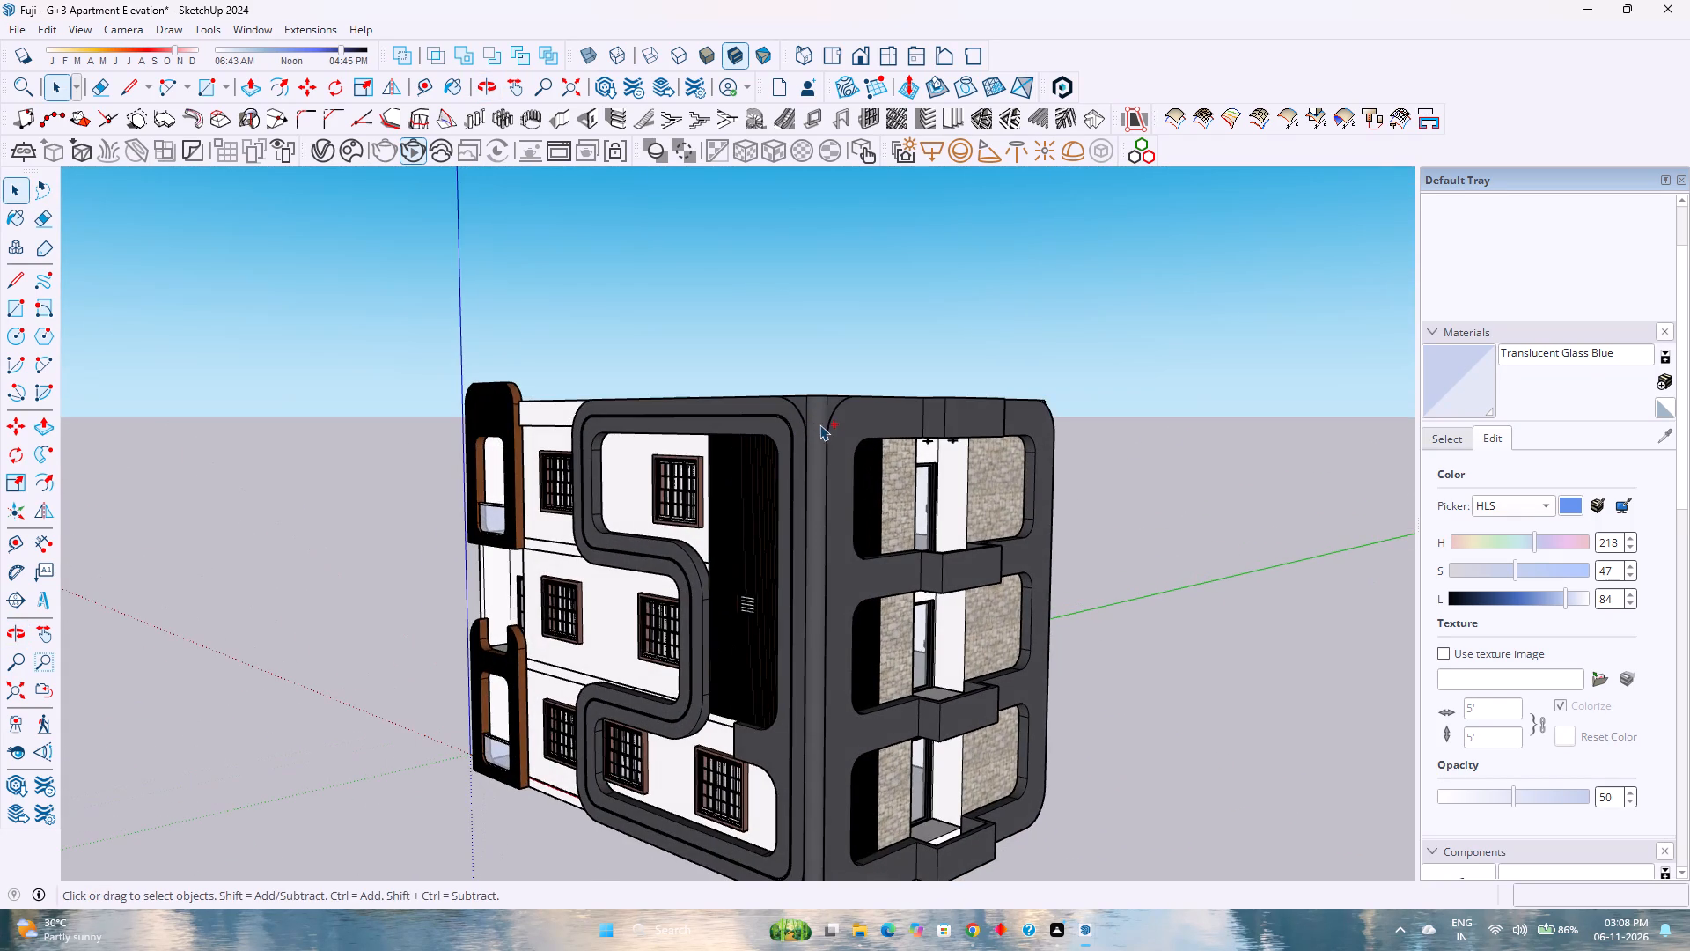
pyautogui.hotkey('ctrl', 's')
# Examine the top-floor balcony's glass railing and its fit within the rounded opening of the wood-slatted frame.
pyautogui.scroll(9, 493, 534)
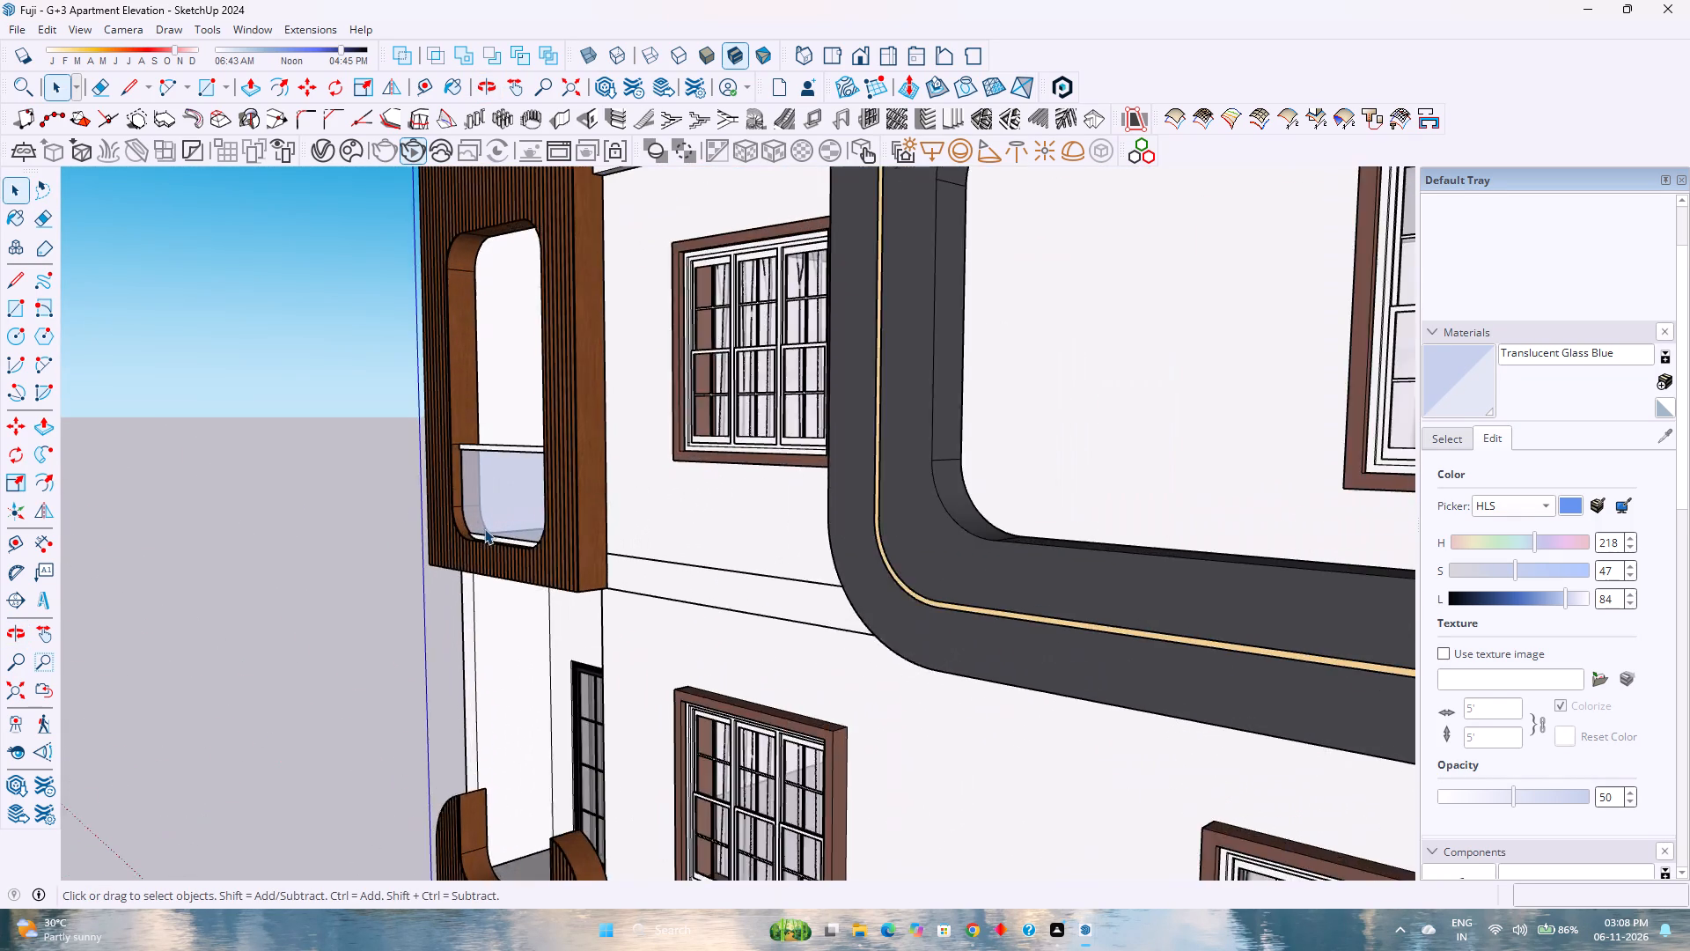
pyautogui.scroll(6, 484, 528)
pyautogui.moveTo(481, 524); pyautogui.dragTo(505, 579, button='middle')
pyautogui.scroll(-3, 488, 564)
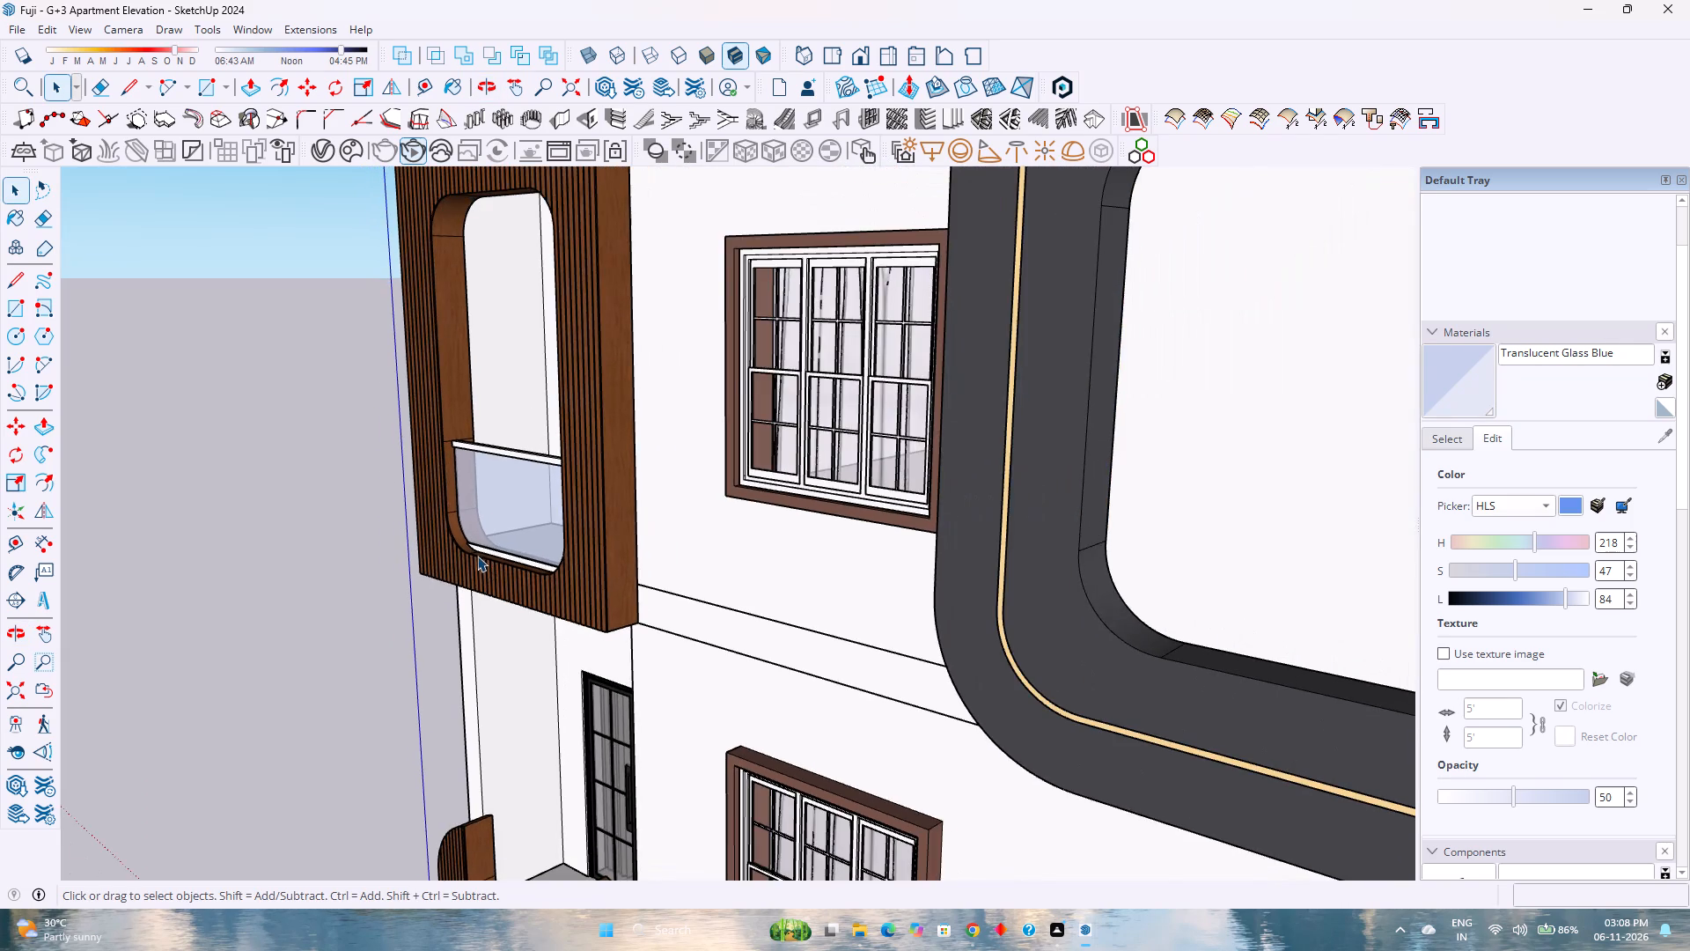
pyautogui.scroll(-2, 477, 555)
pyautogui.scroll(2, 468, 540)
pyautogui.scroll(-3, 468, 537)
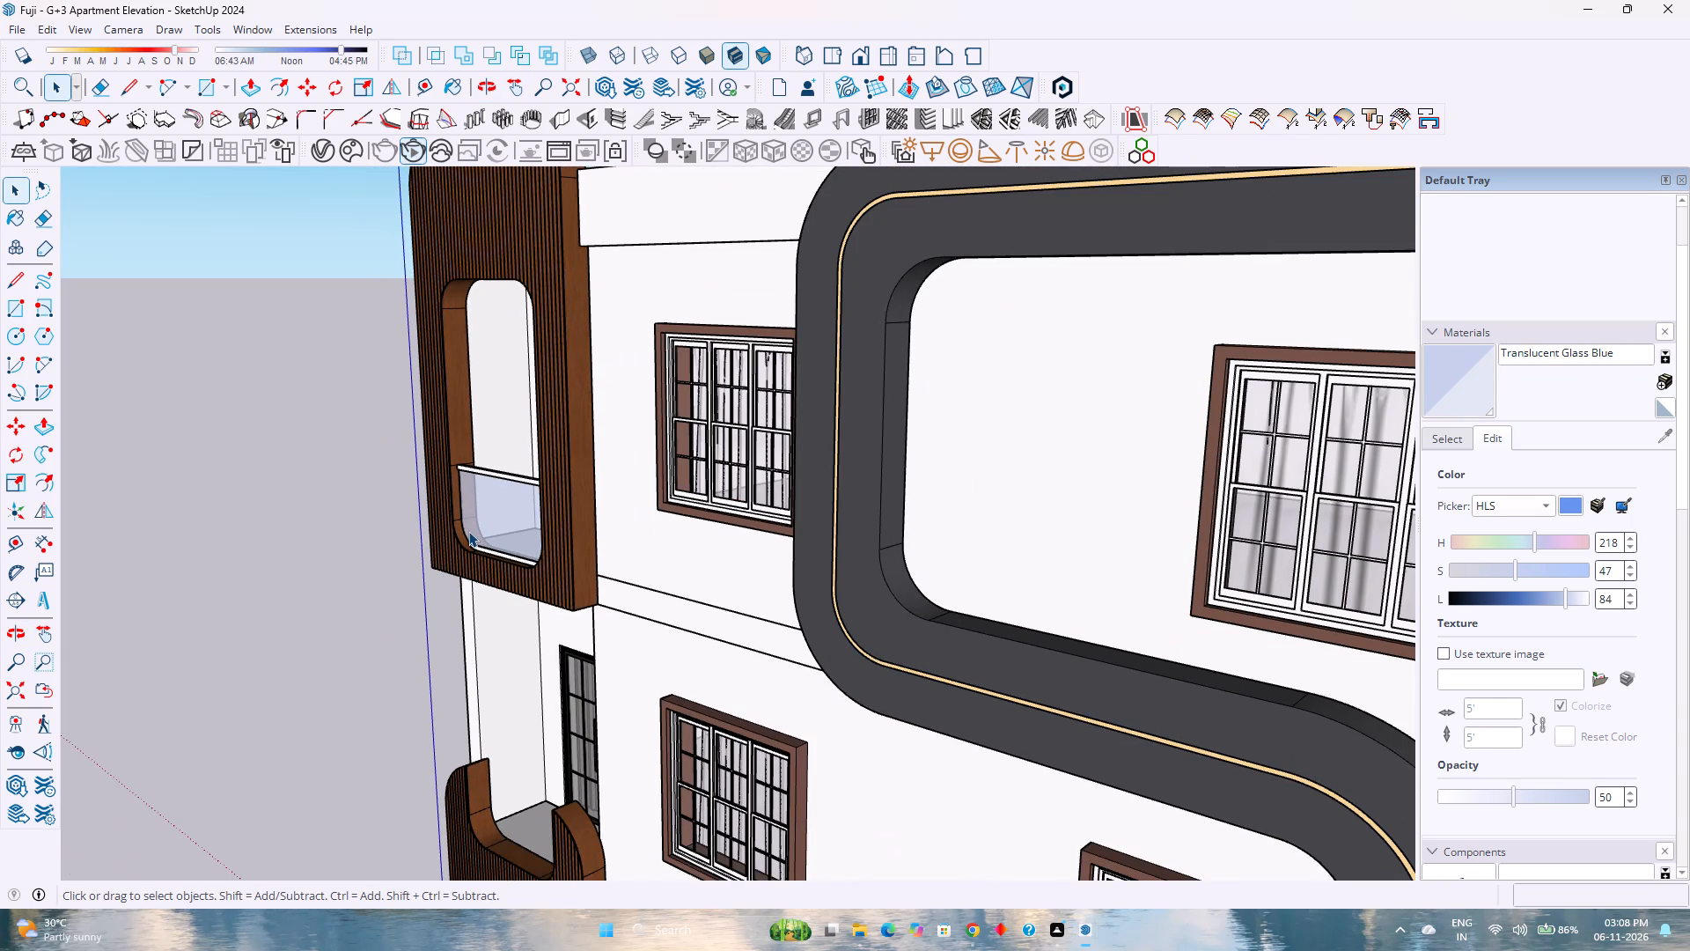
pyautogui.scroll(1, 468, 531)
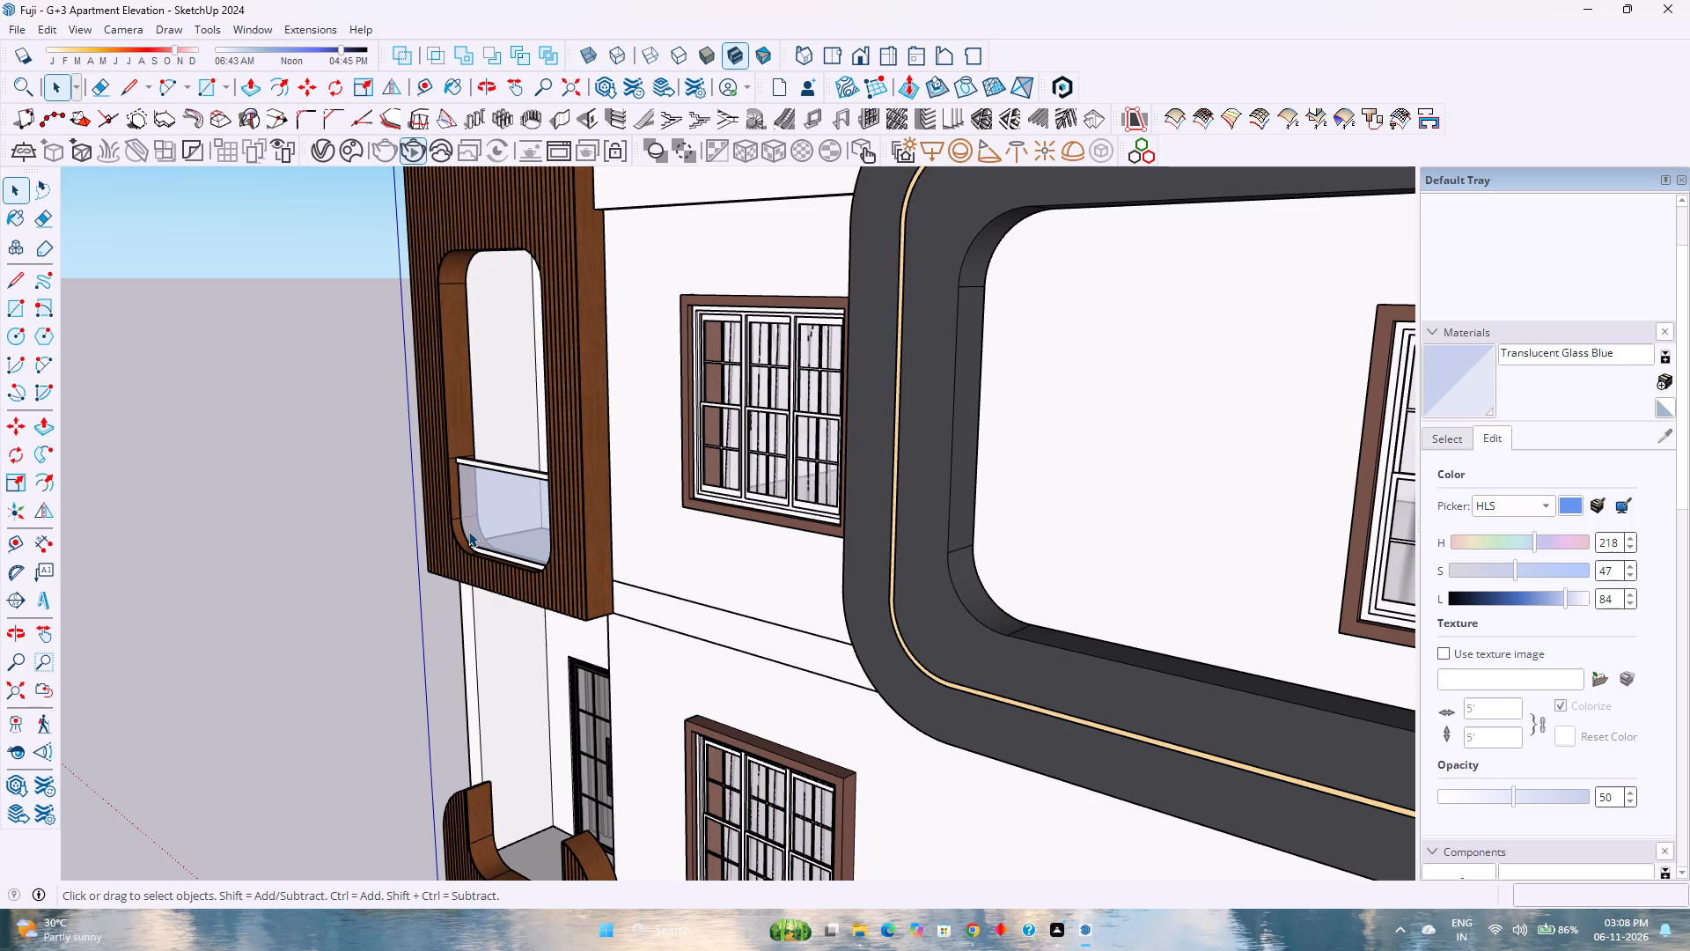
pyautogui.scroll(-3, 468, 531)
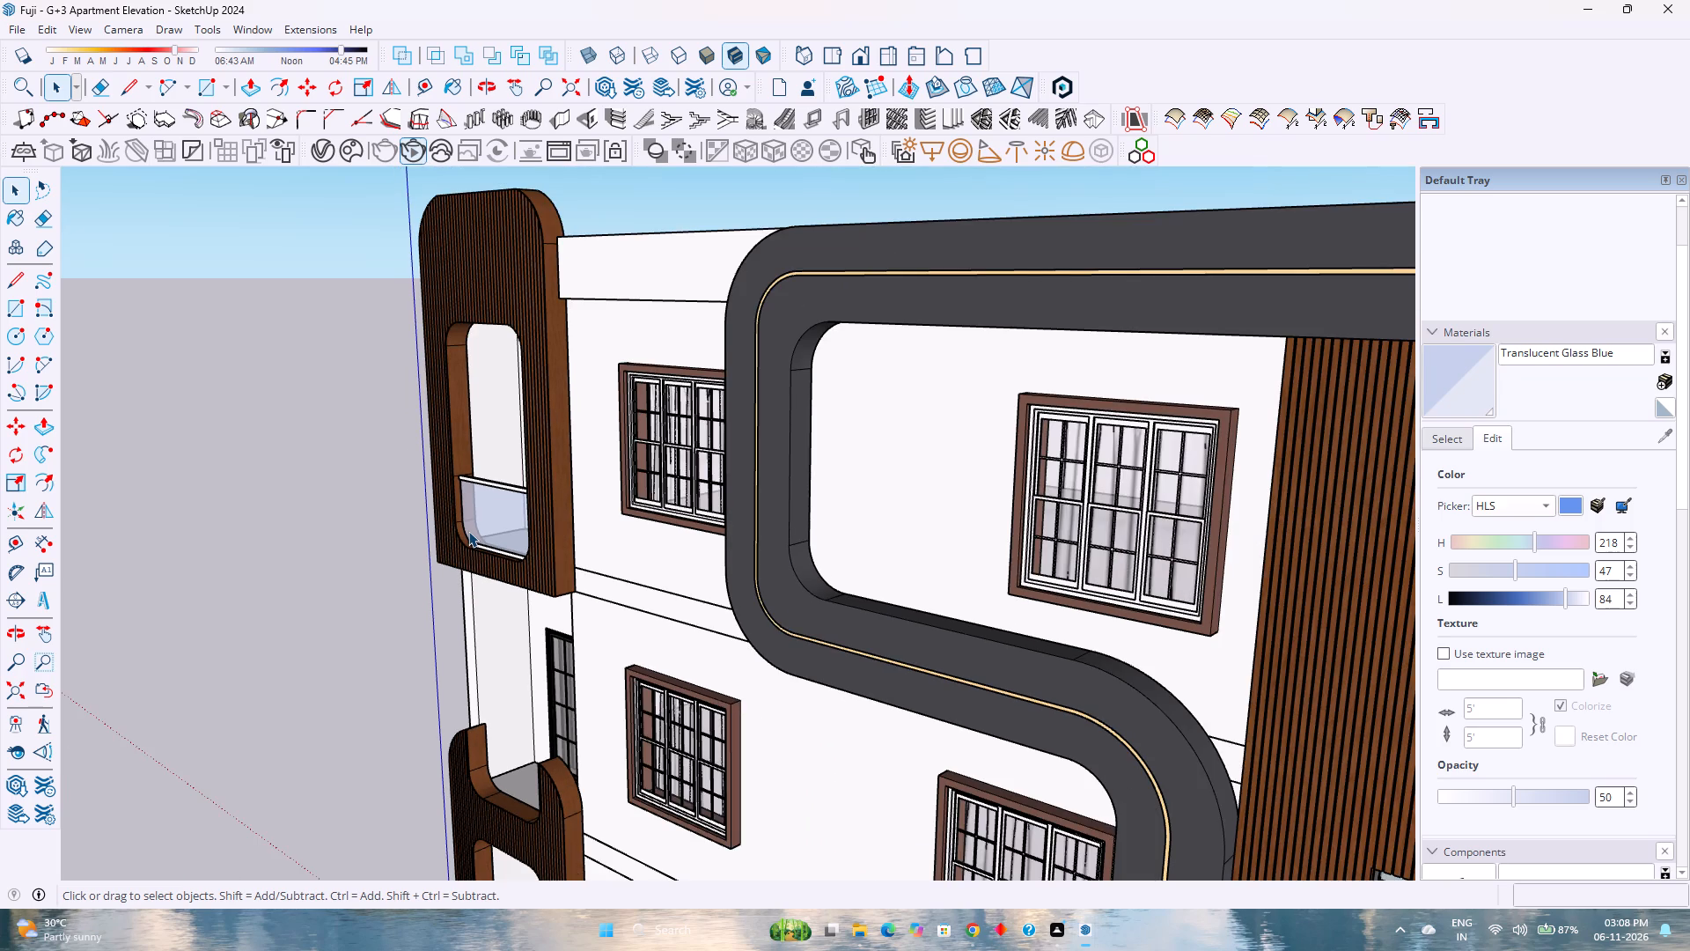
pyautogui.scroll(-1, 468, 531)
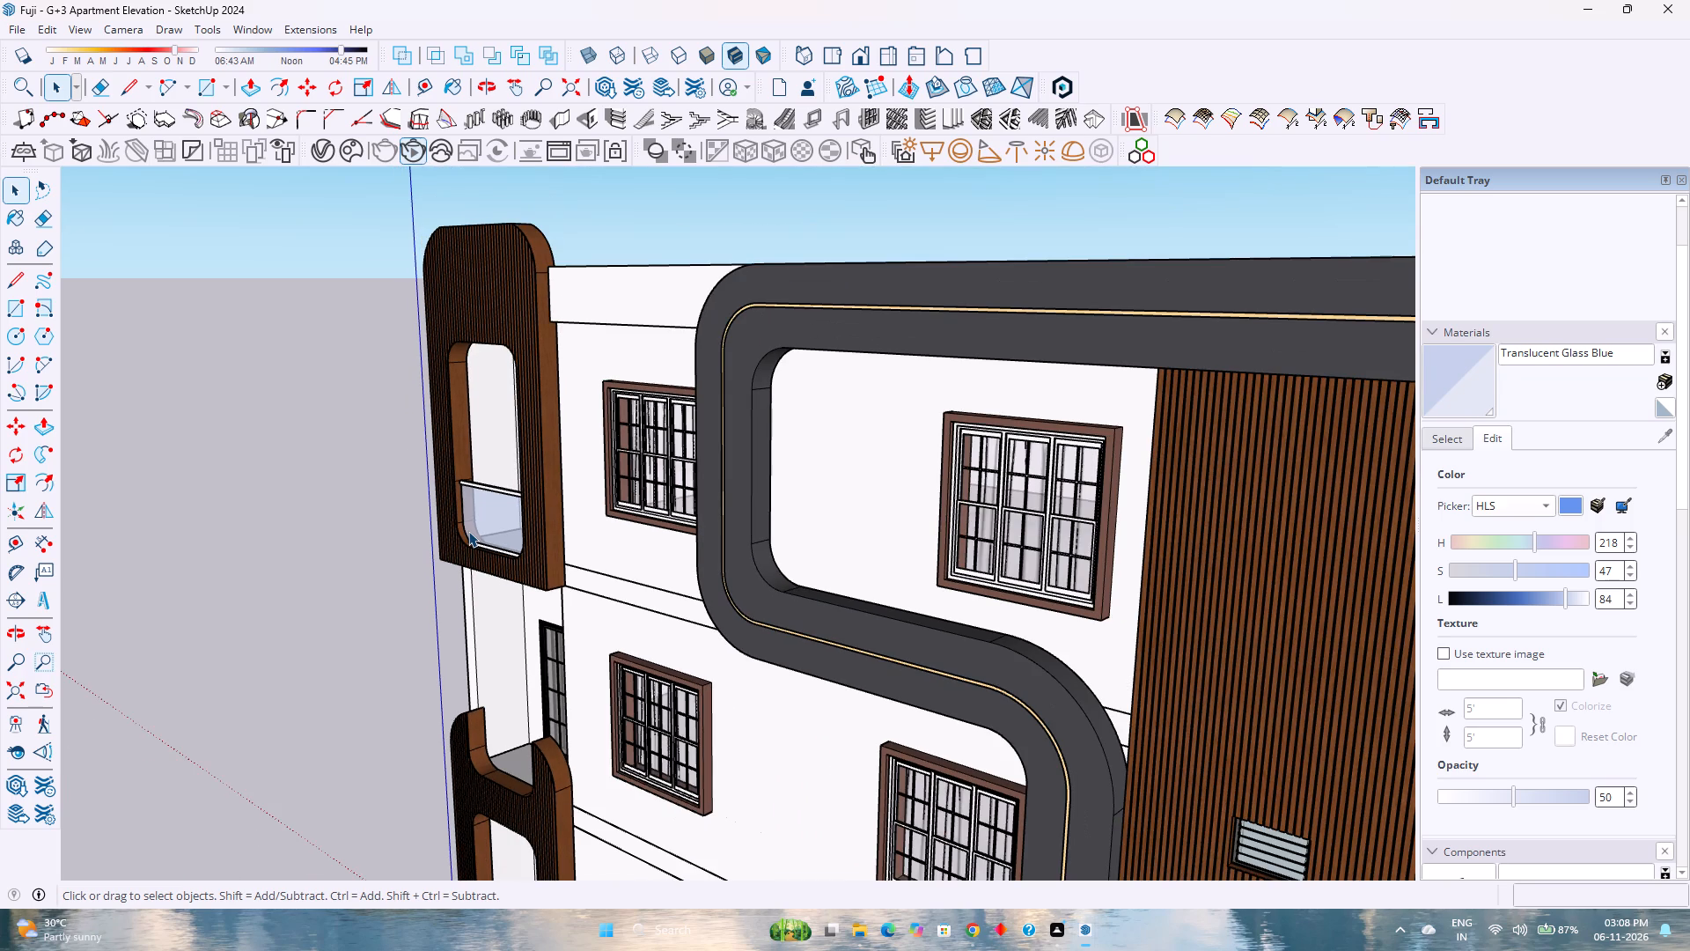
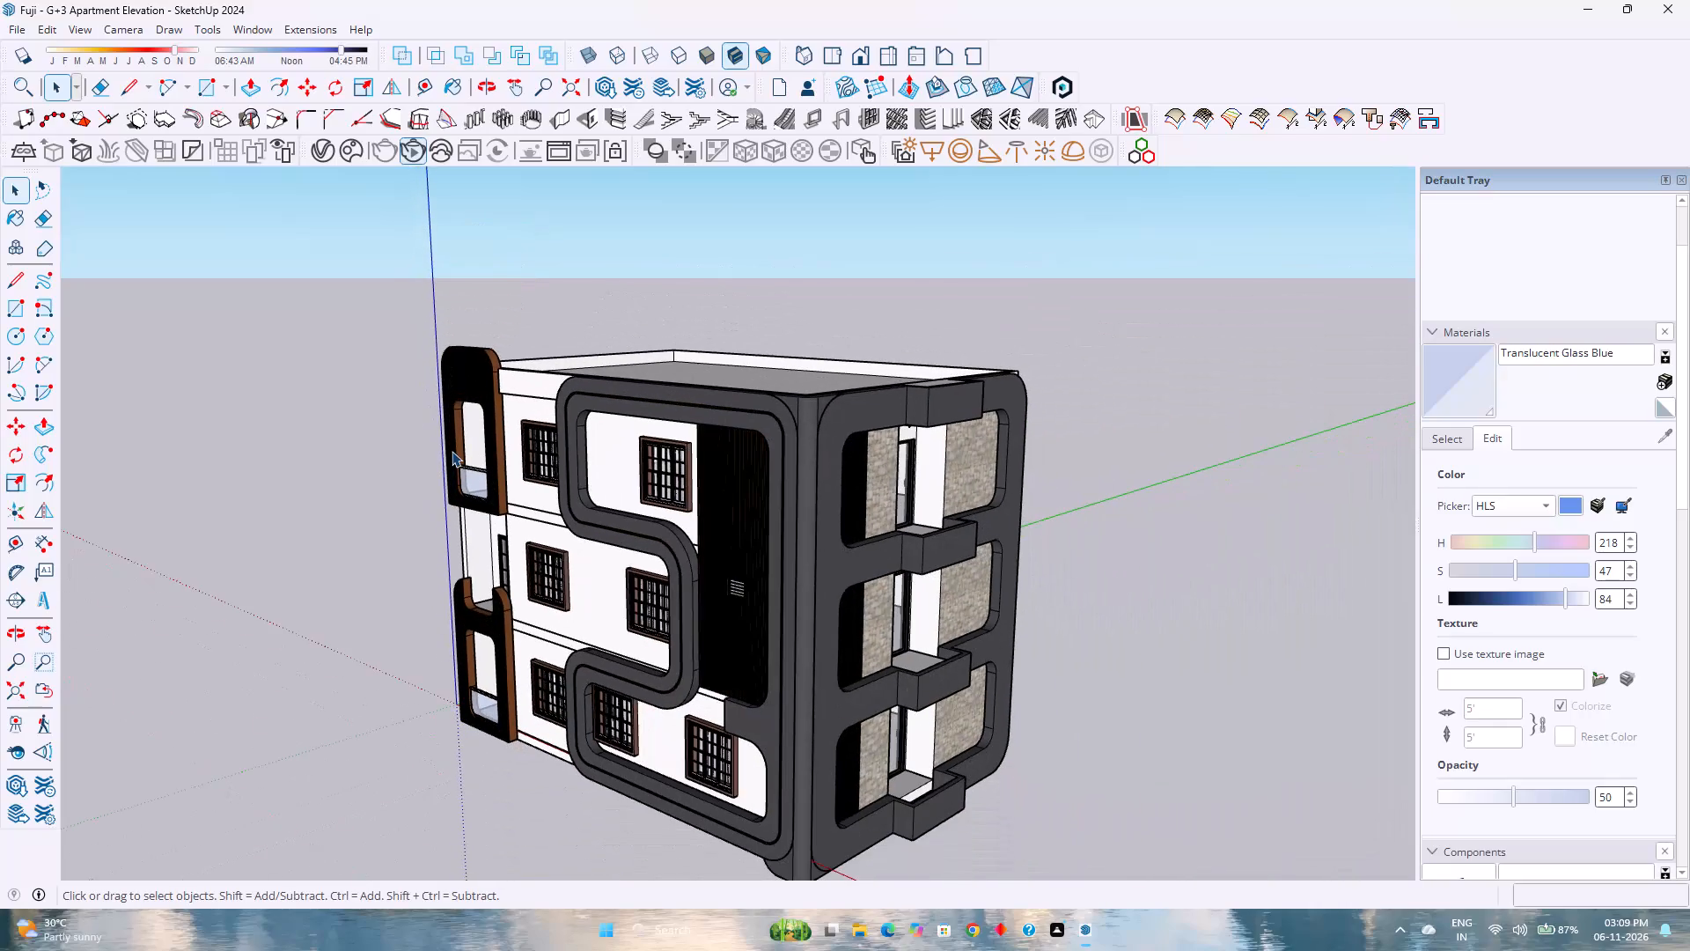
# Examine the apartment's front elevation, including the curved grey frame, wood-slatted panel, windows and glass-railed balconies.
pyautogui.scroll(-2, 451, 451)
pyautogui.scroll(2, 451, 451)
pyautogui.scroll(-2, 451, 451)
pyautogui.scroll(2, 451, 451)
pyautogui.scroll(-2, 451, 451)
pyautogui.scroll(2, 449, 452)
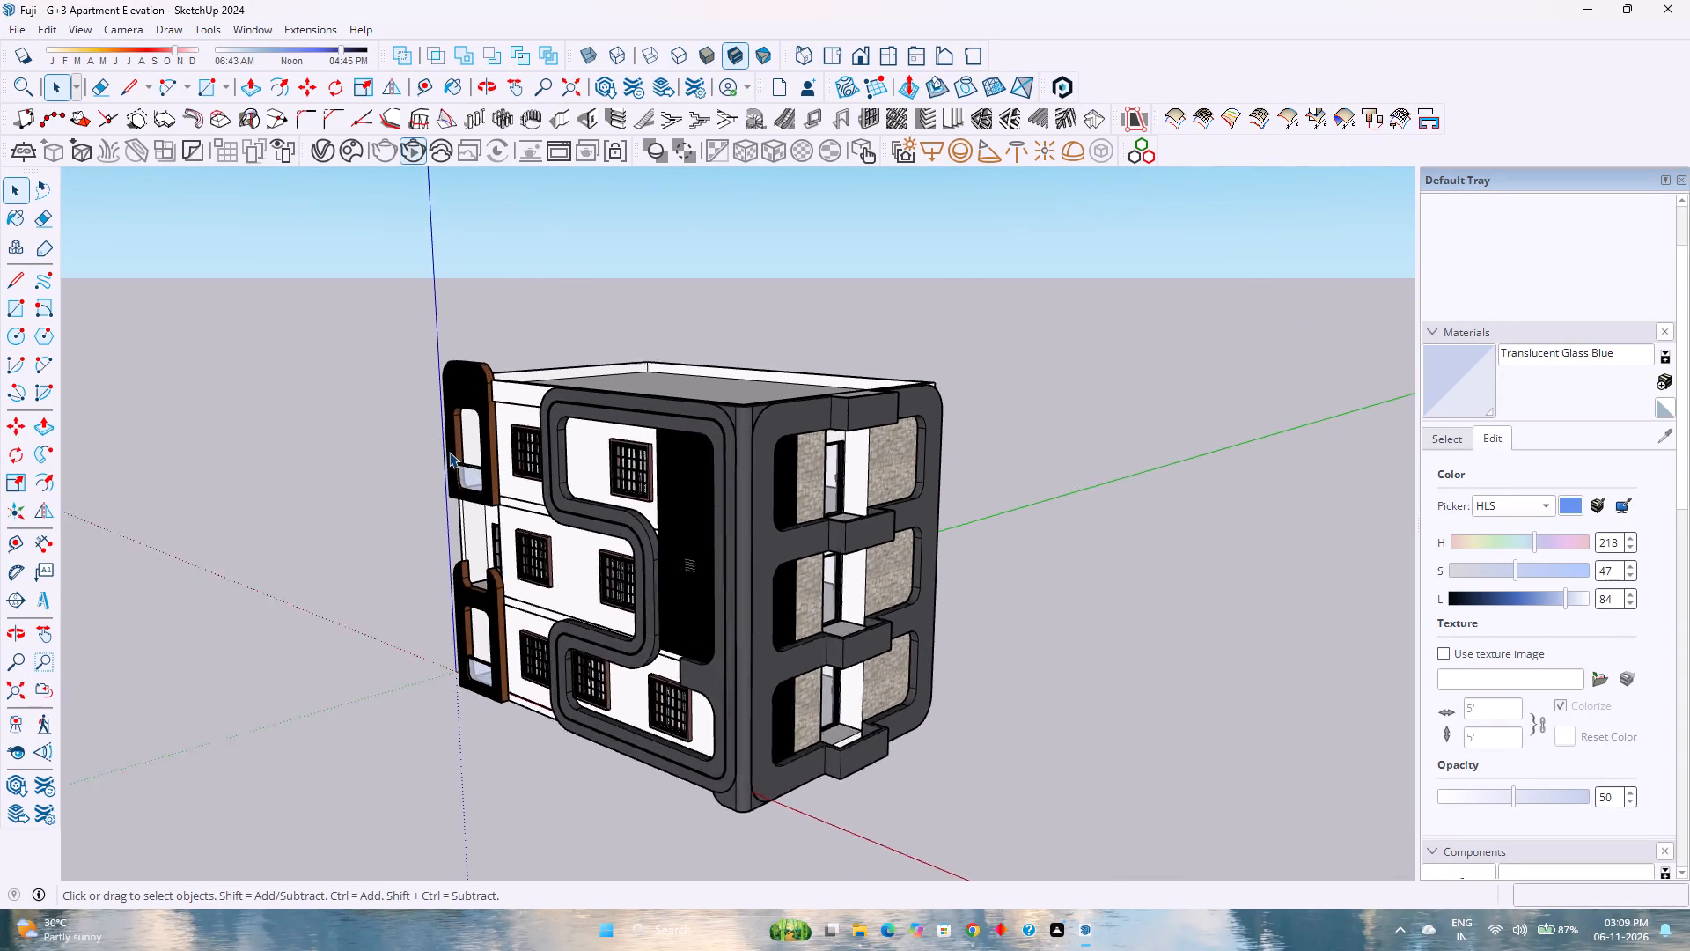
pyautogui.scroll(-3, 449, 452)
pyautogui.scroll(2, 449, 452)
pyautogui.moveTo(424, 494); pyautogui.dragTo(521, 455, button='middle')
pyautogui.middleClick(523, 454)
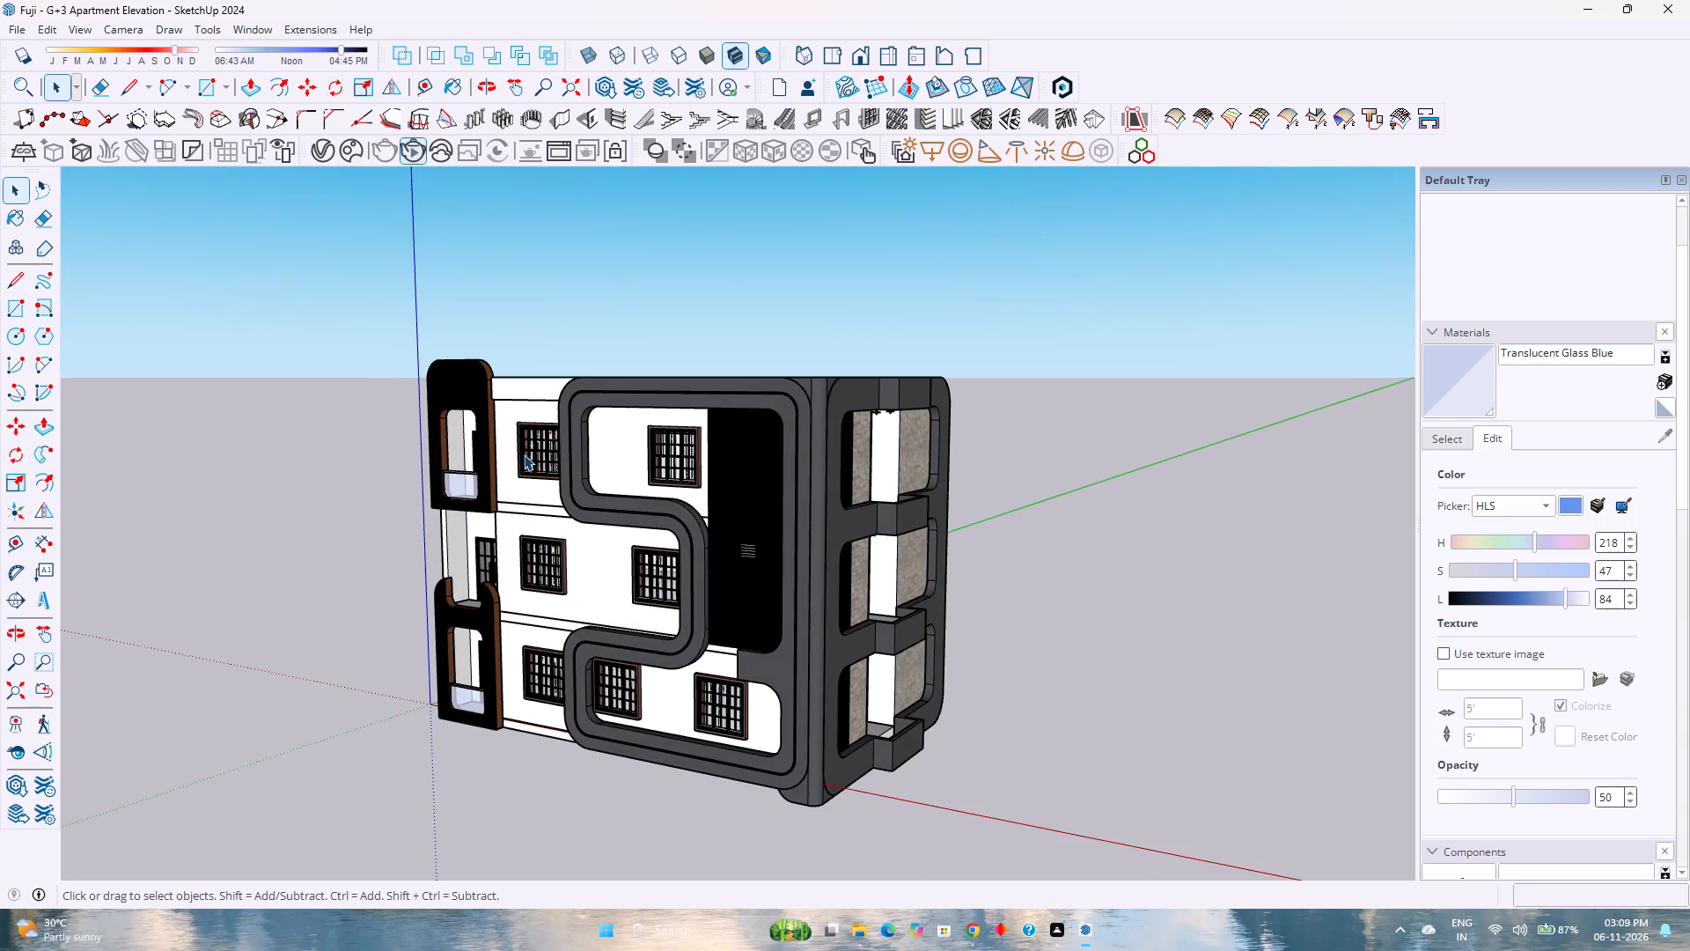
pyautogui.scroll(-5, 521, 453)
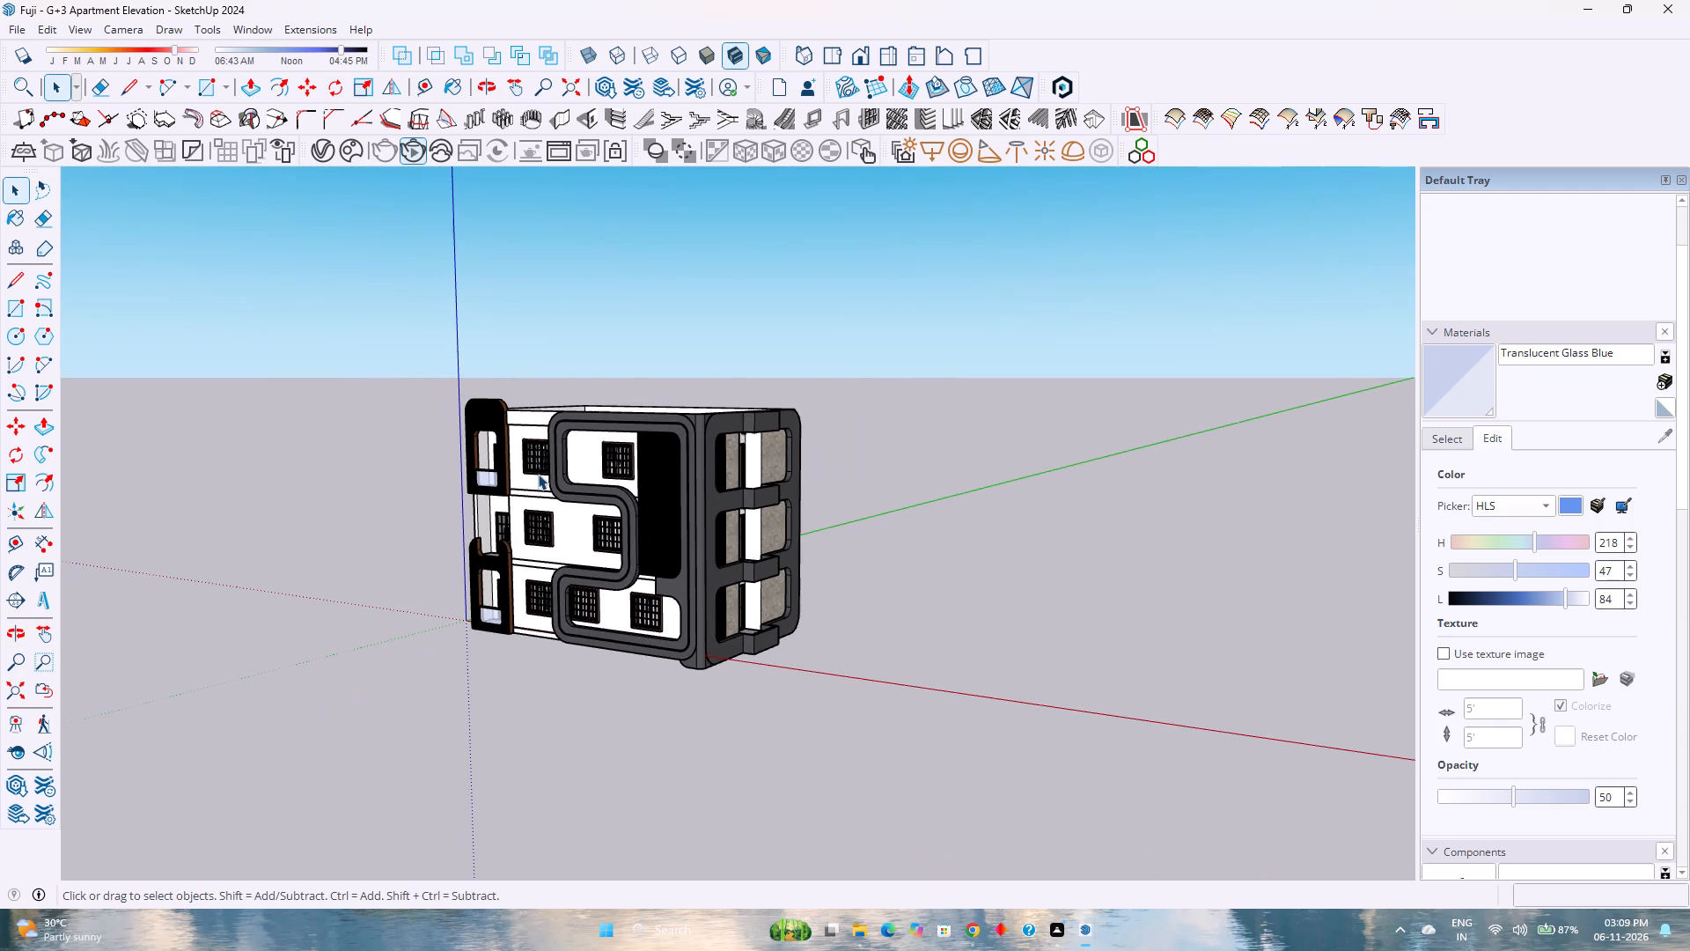
pyautogui.scroll(3, 538, 474)
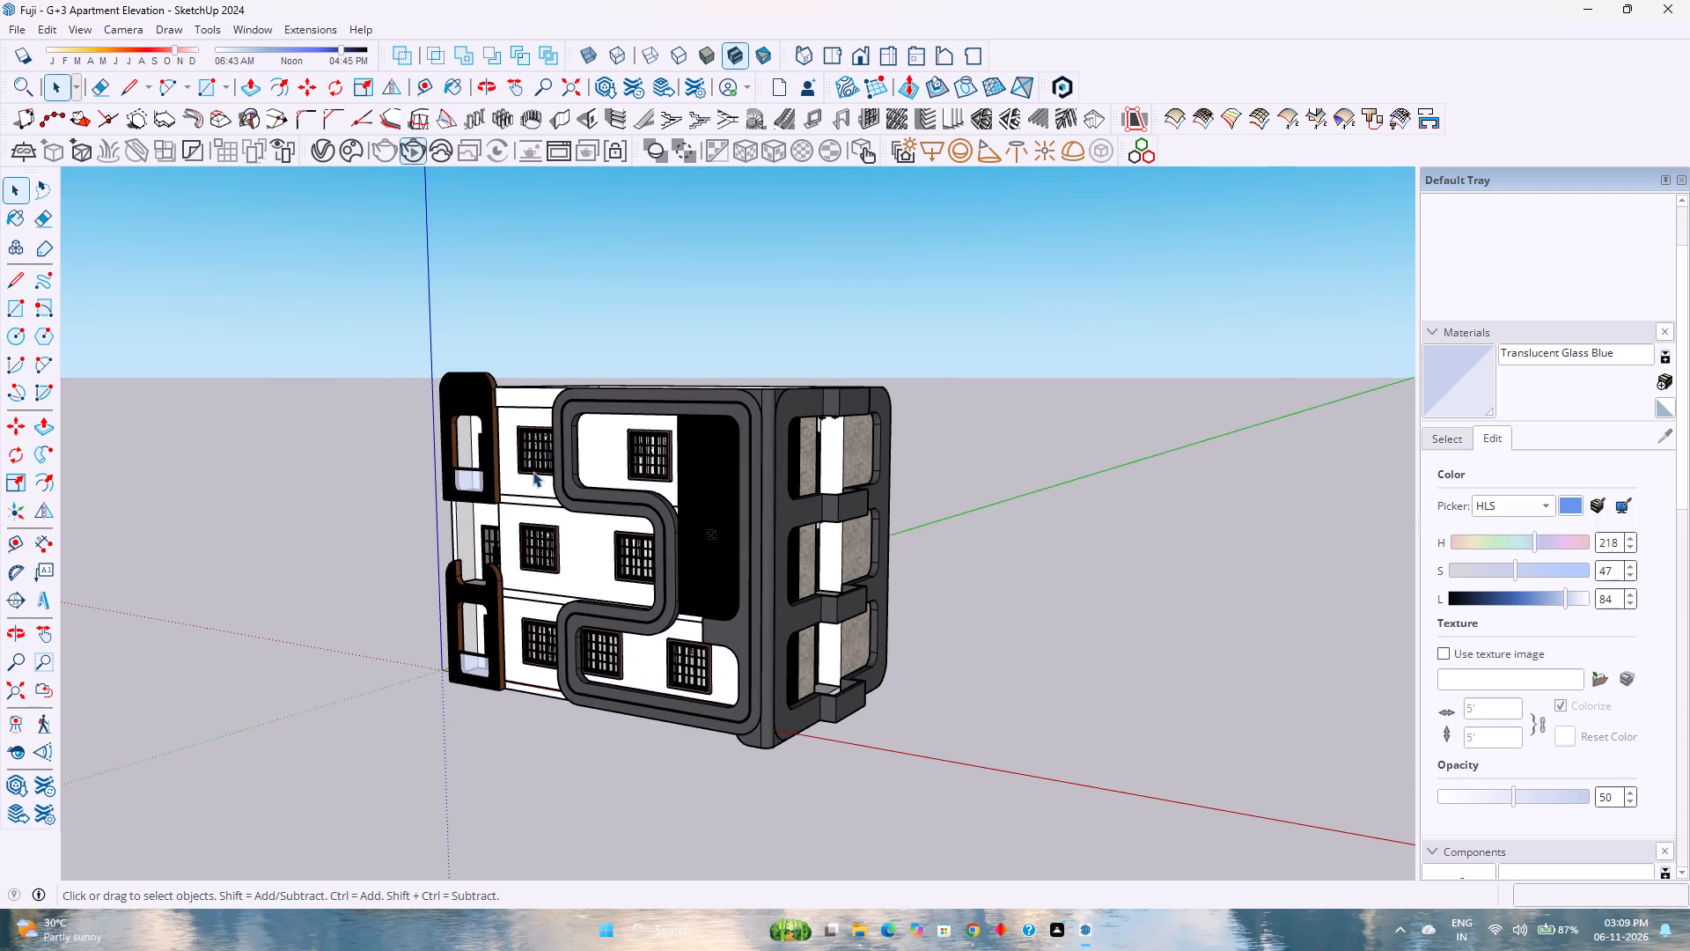
pyautogui.scroll(-3, 533, 471)
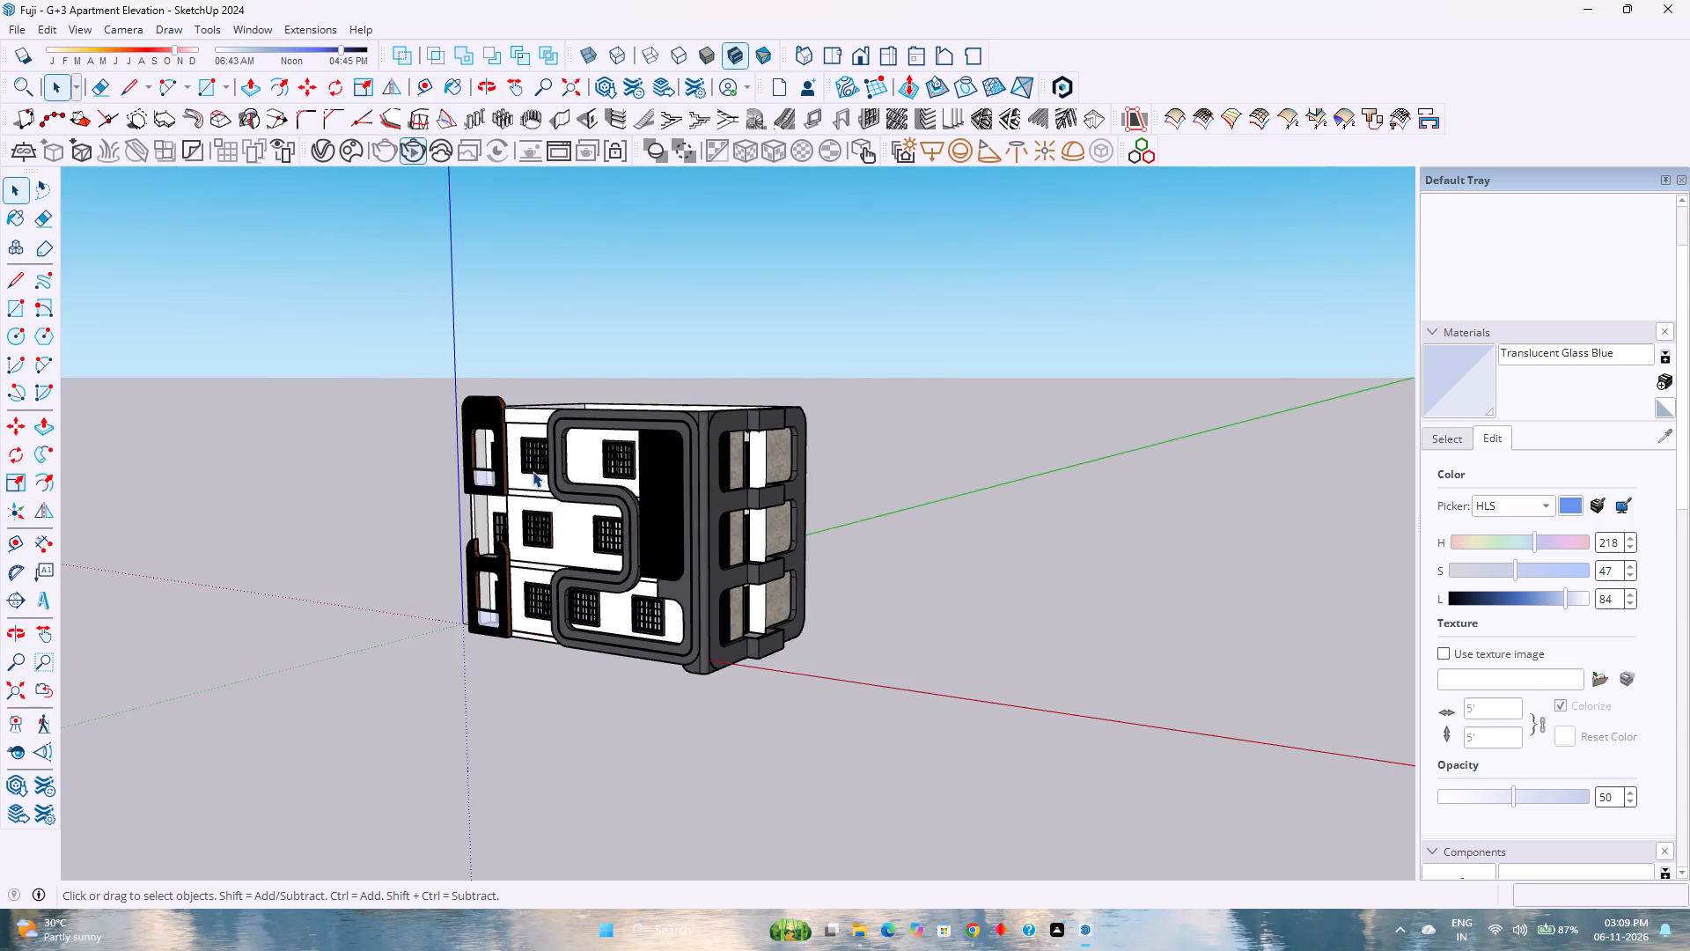
pyautogui.scroll(7, 533, 471)
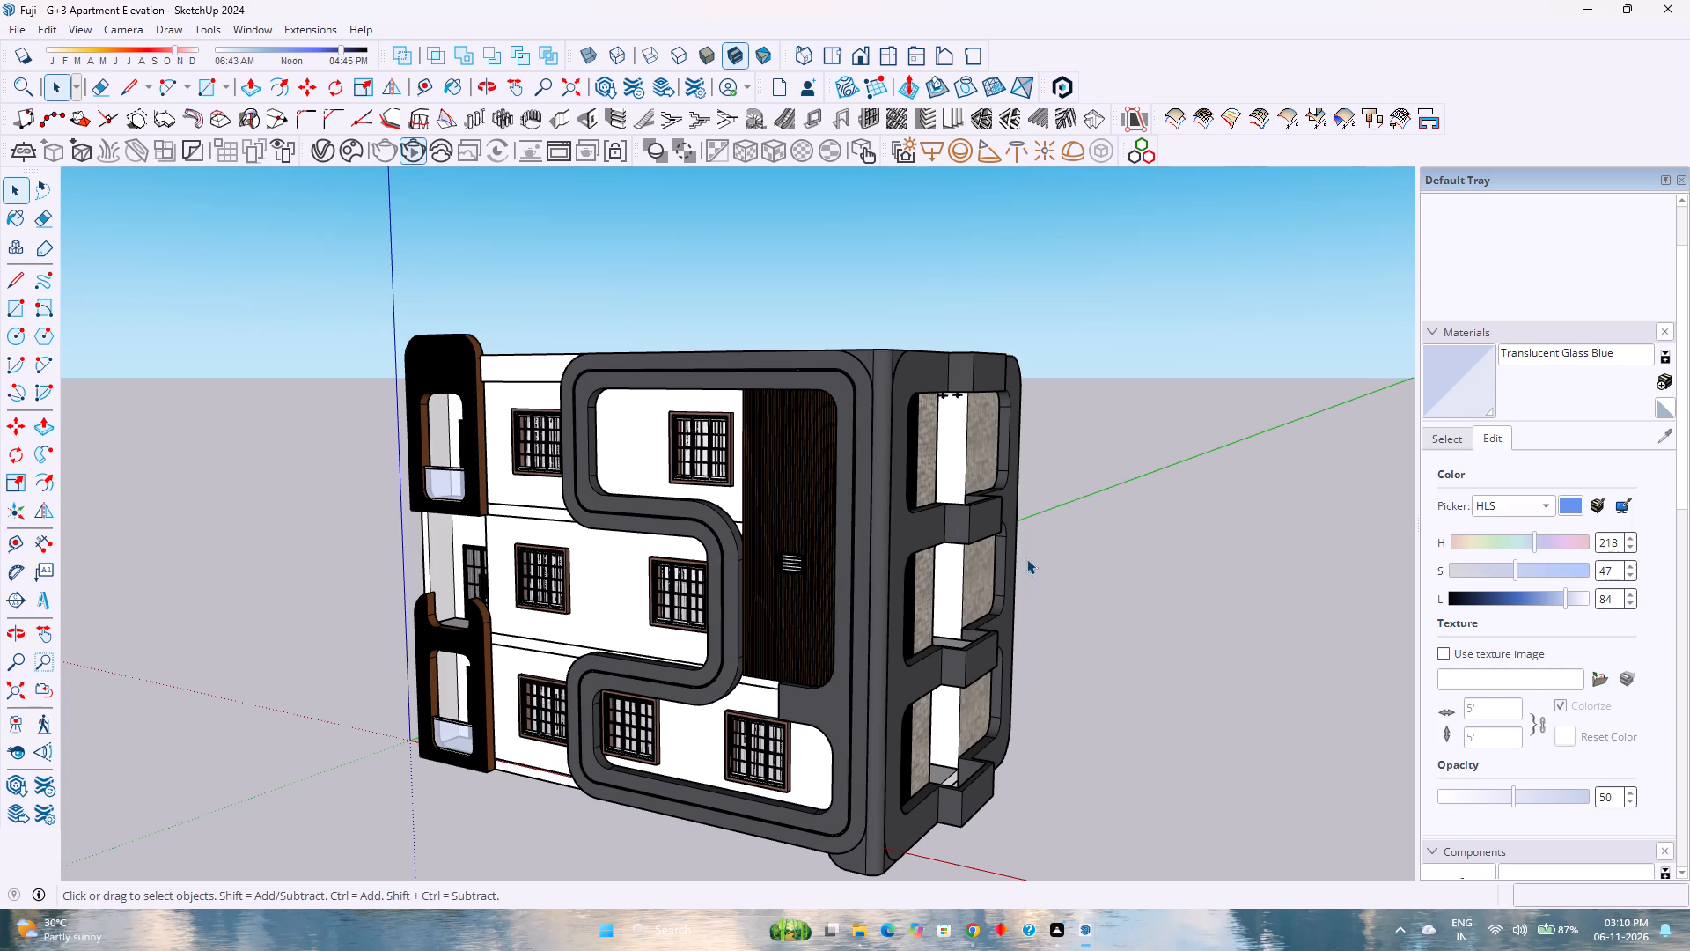
pyautogui.scroll(-2, 753, 407)
pyautogui.scroll(6, 760, 555)
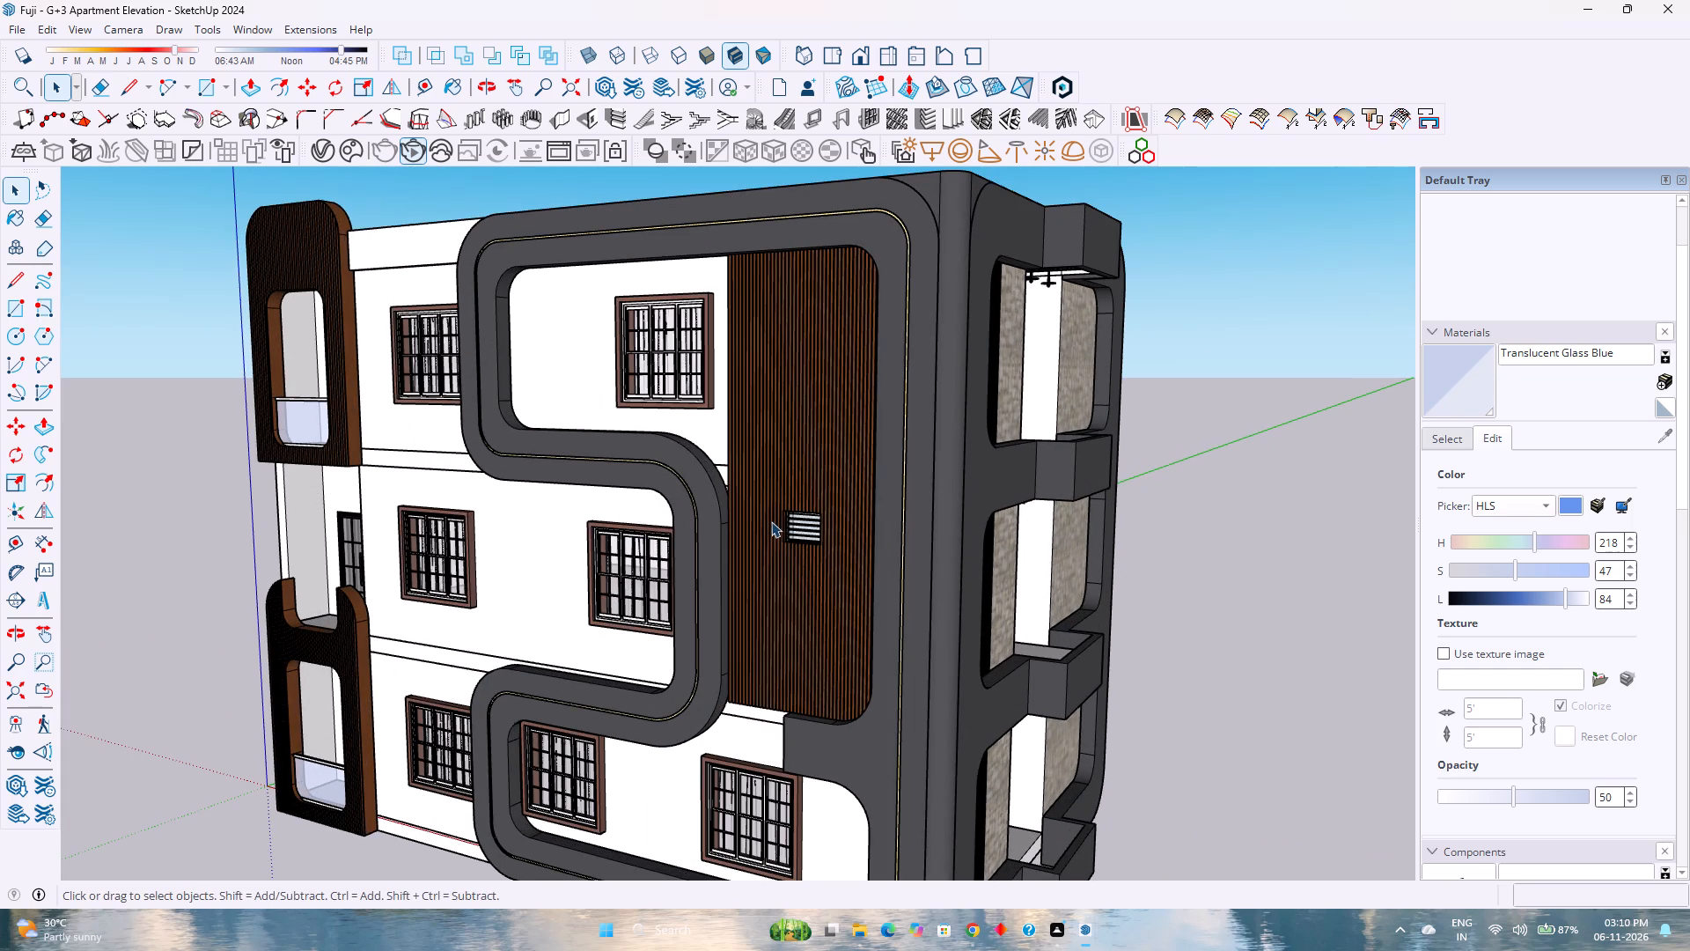
pyautogui.scroll(-8, 772, 520)
pyautogui.scroll(4, 772, 510)
pyautogui.scroll(-5, 772, 510)
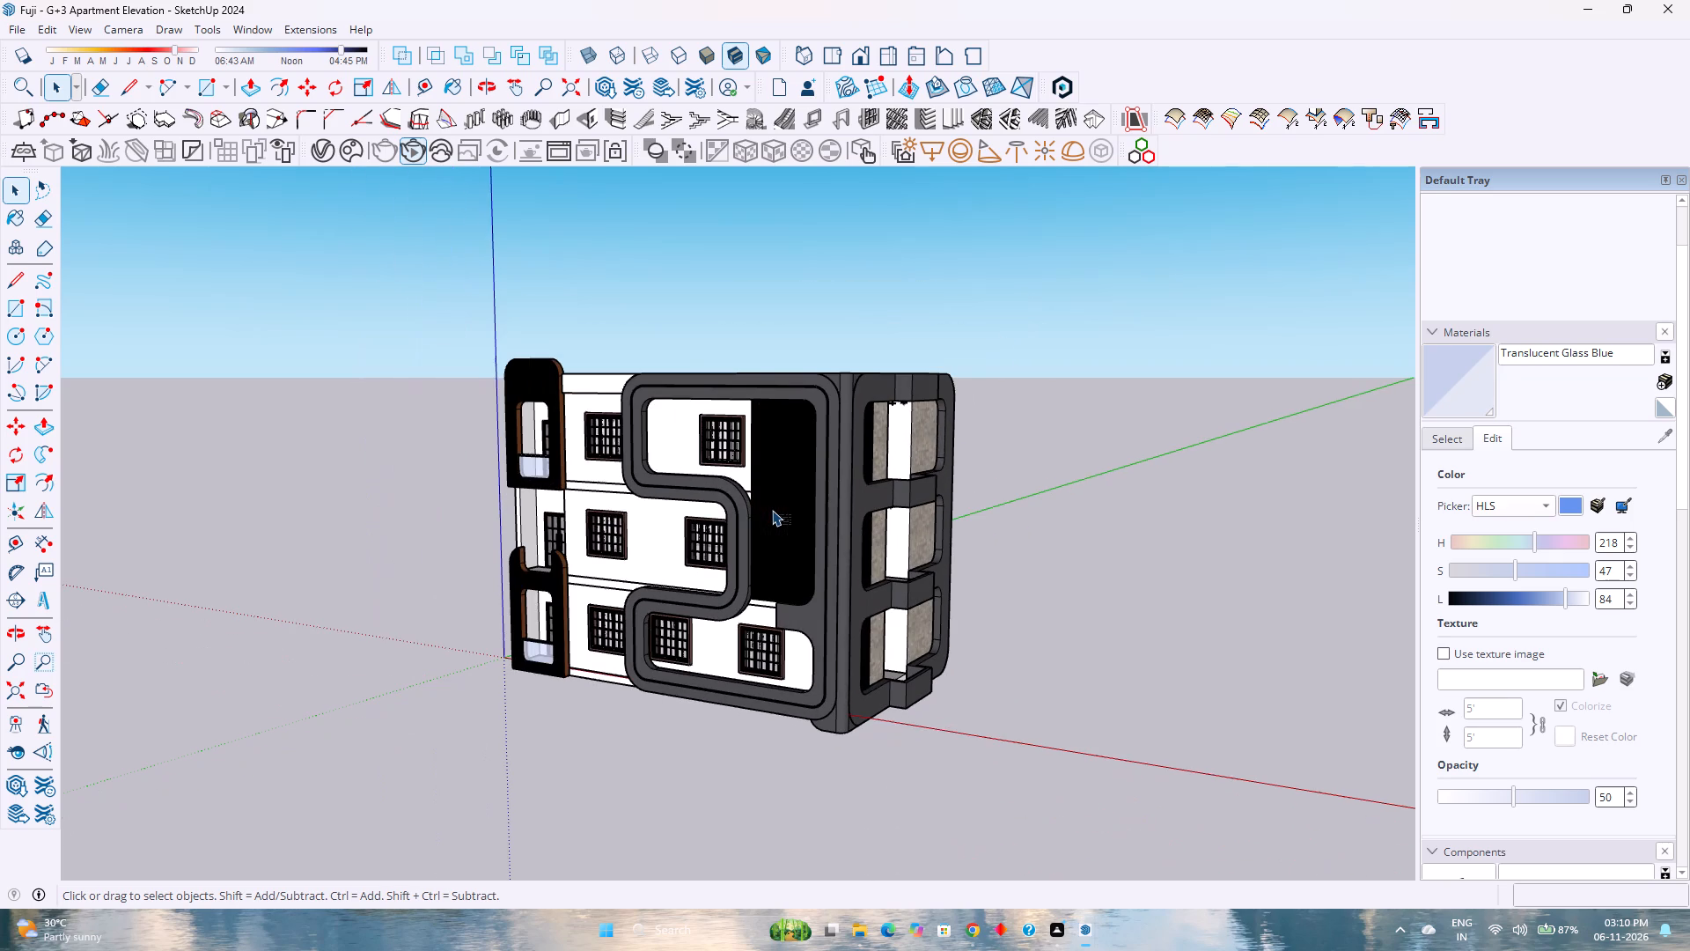
pyautogui.scroll(-4, 779, 514)
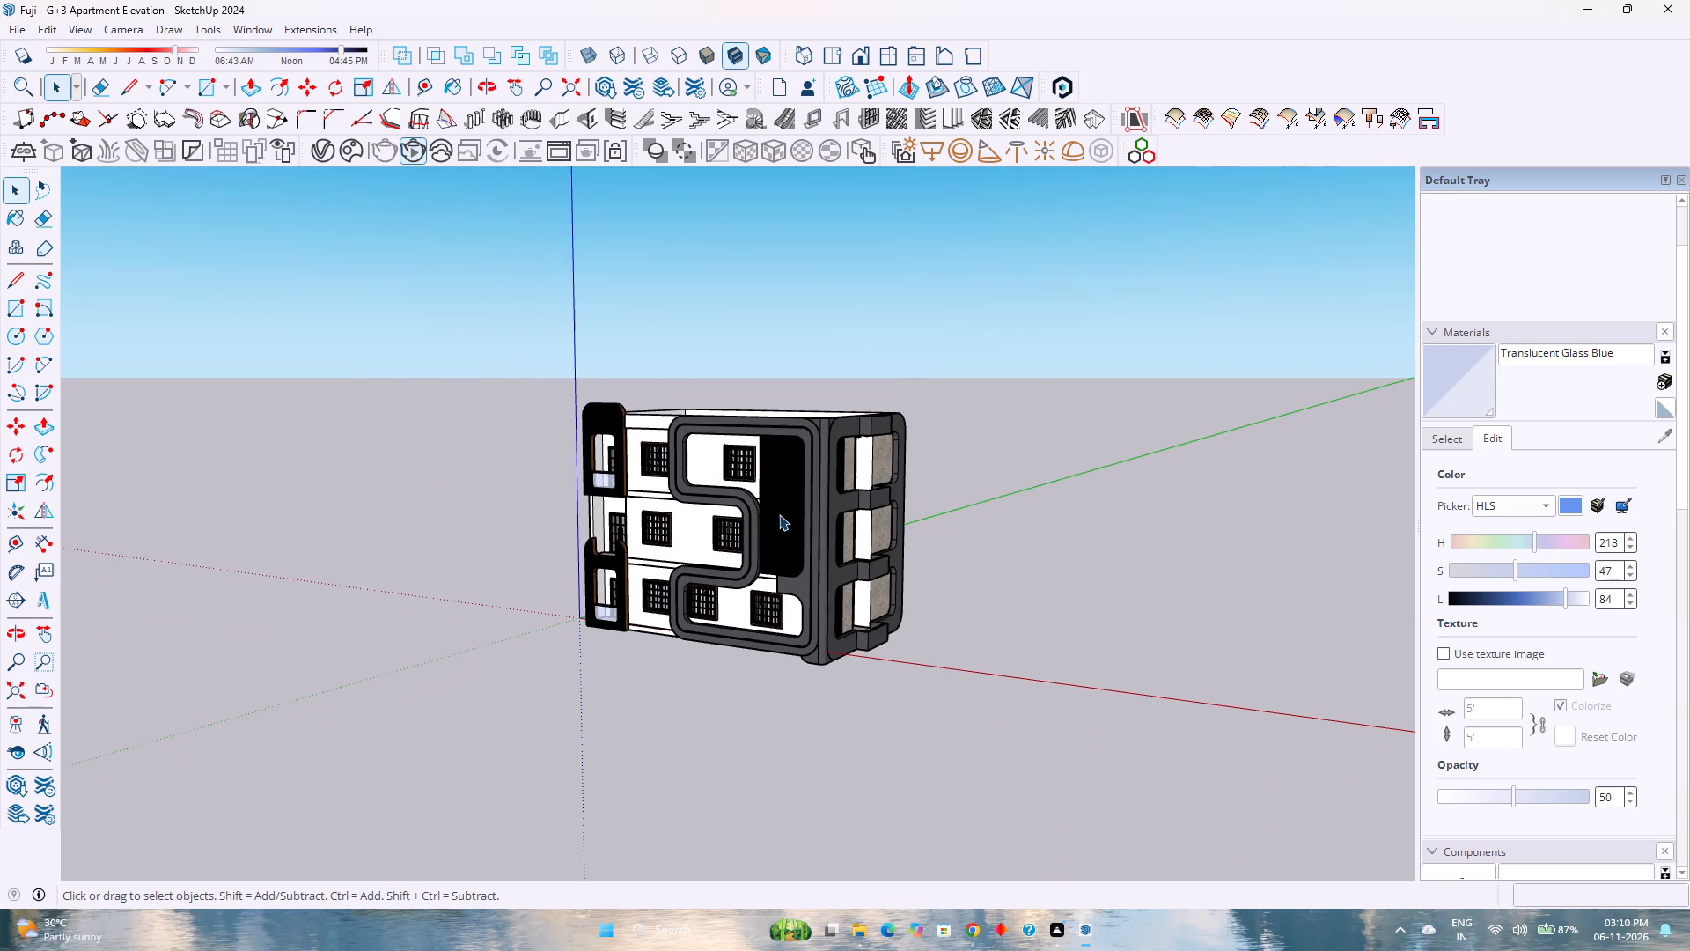
pyautogui.scroll(9, 834, 601)
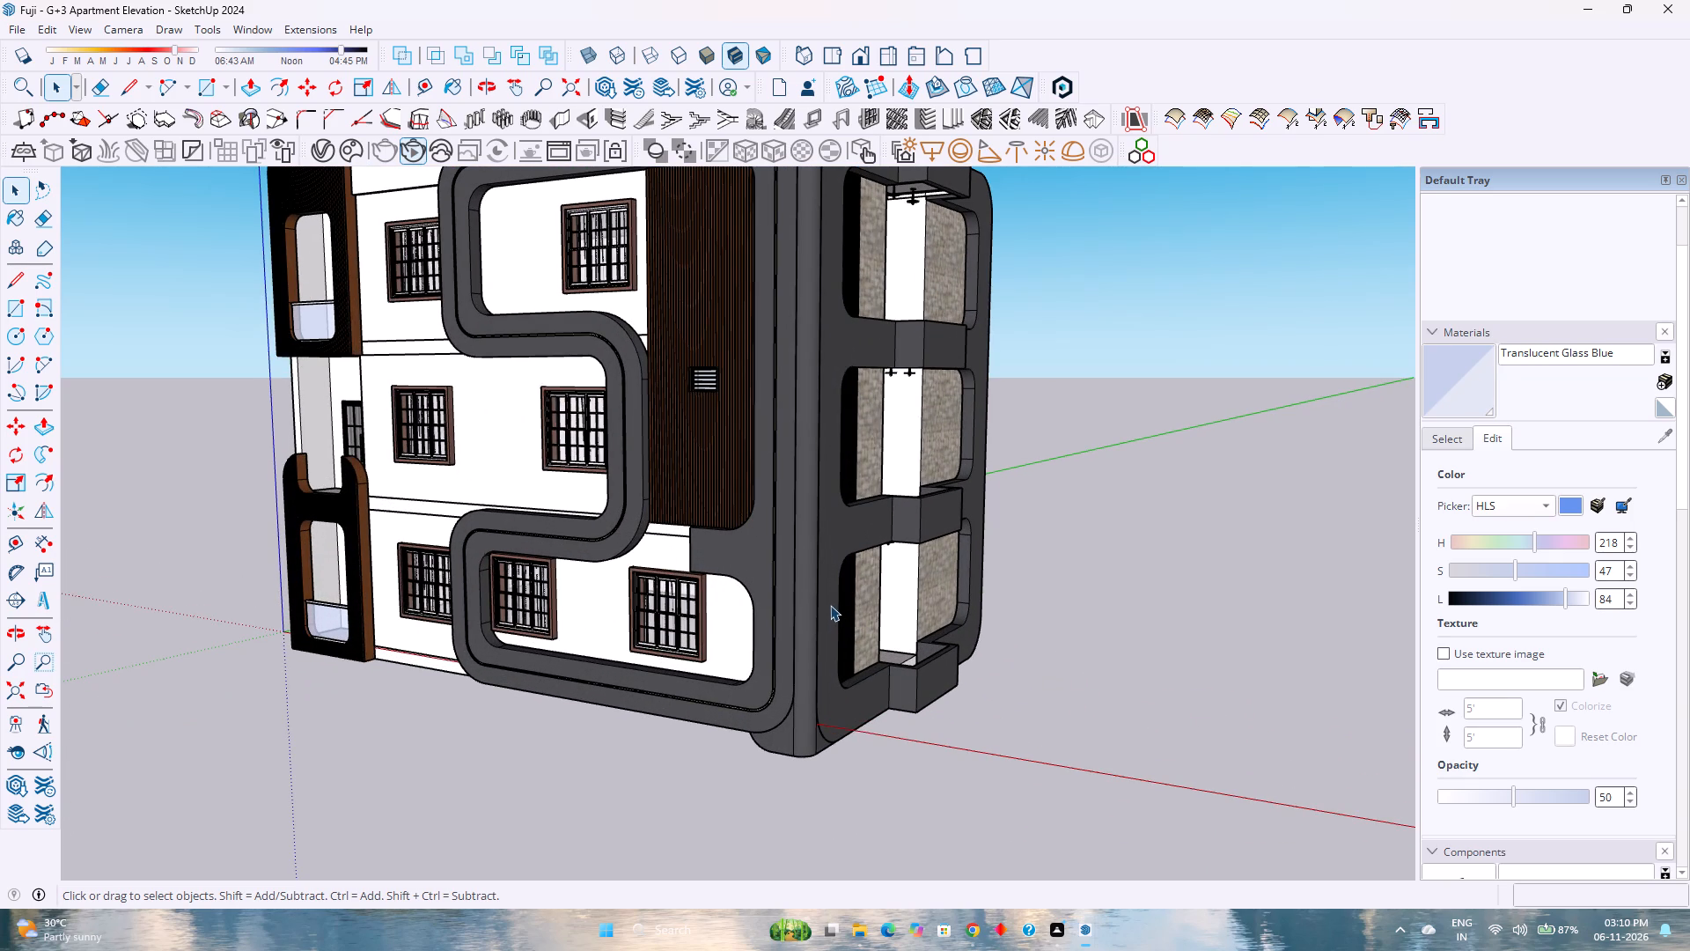
pyautogui.scroll(-3, 827, 602)
pyautogui.scroll(2, 827, 602)
pyautogui.scroll(-3, 827, 602)
pyautogui.scroll(3, 827, 602)
pyautogui.scroll(-4, 827, 602)
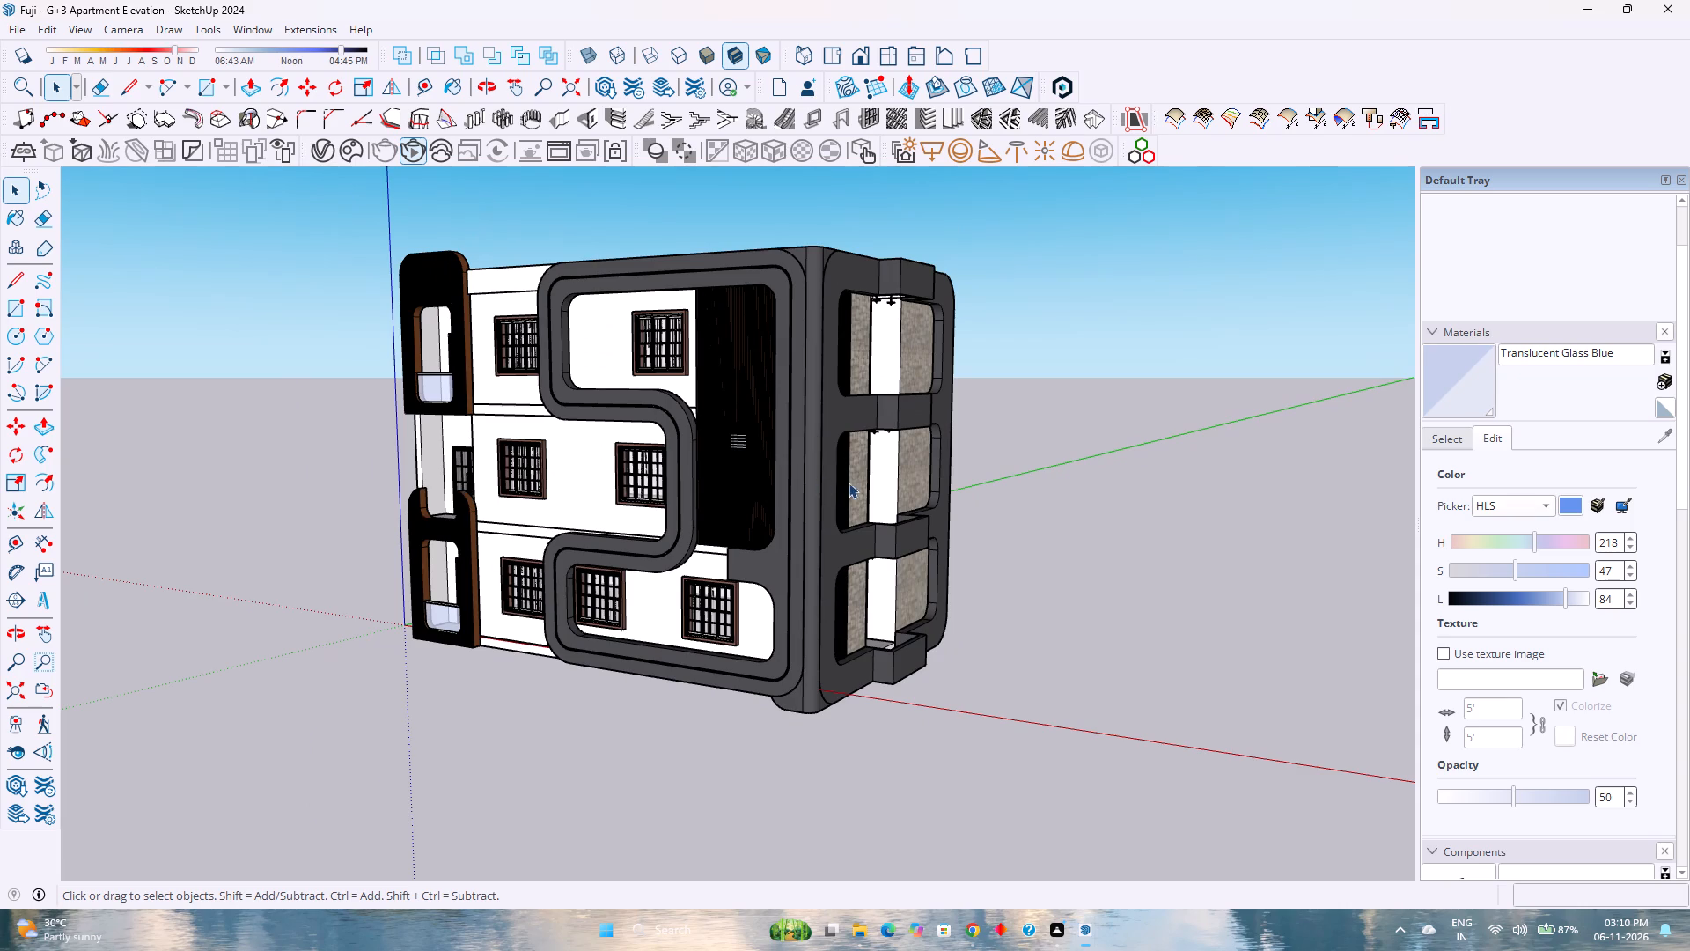
pyautogui.scroll(3, 688, 417)
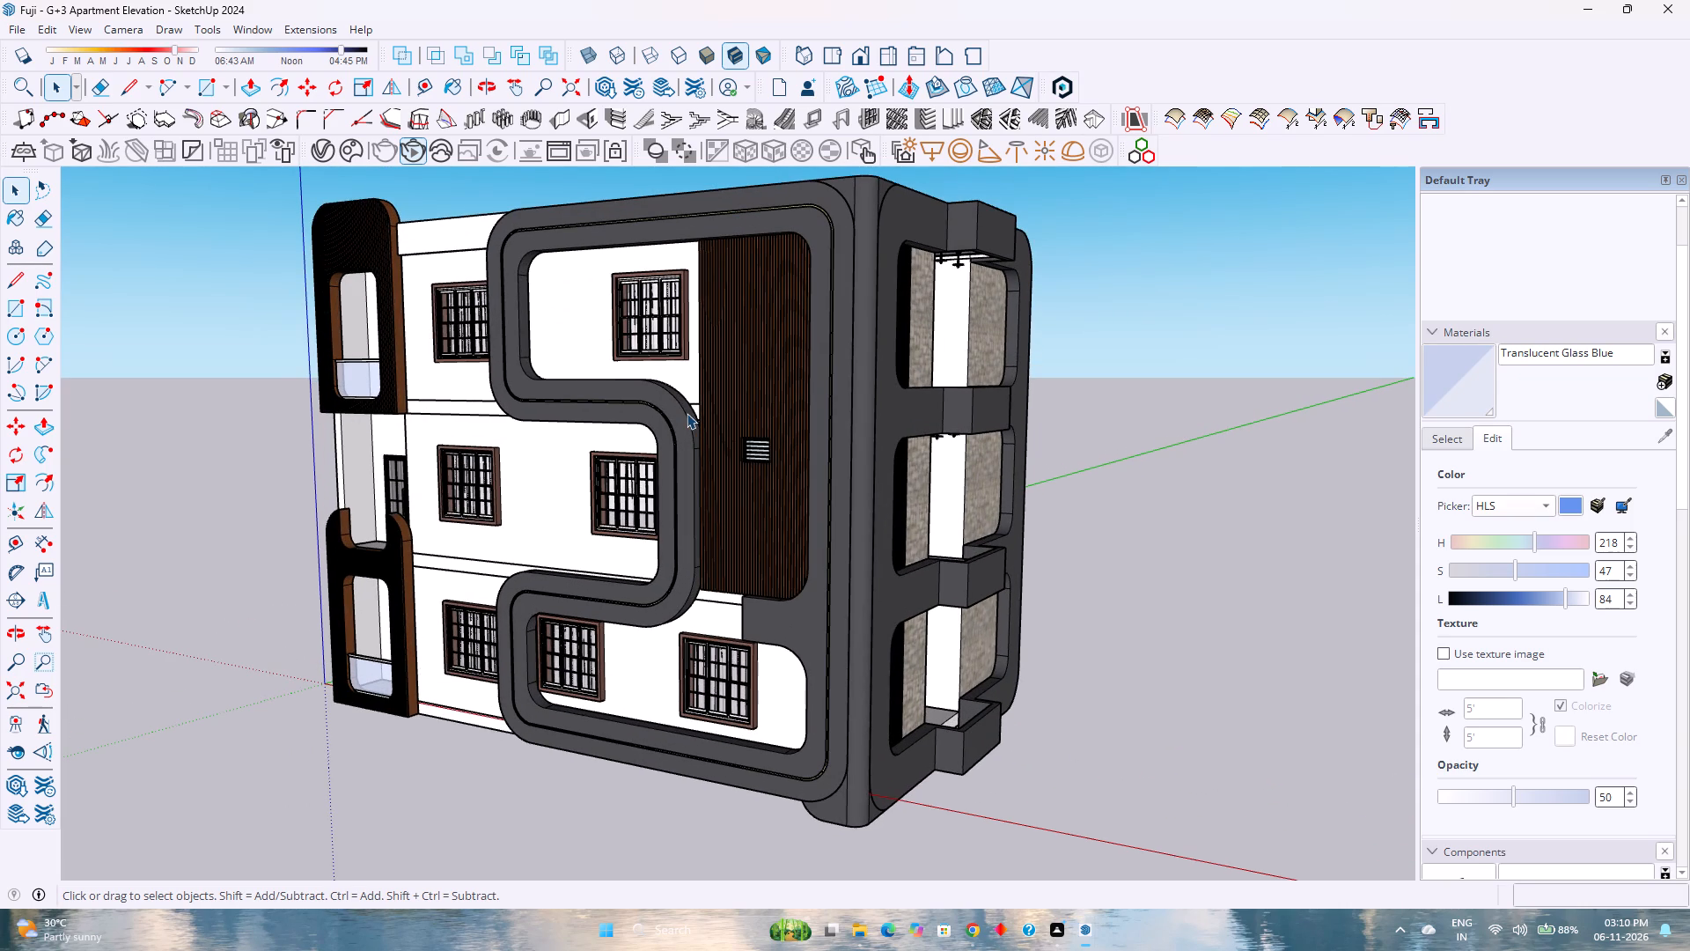
pyautogui.scroll(-4, 687, 413)
pyautogui.scroll(12, 687, 413)
pyautogui.scroll(-3, 718, 417)
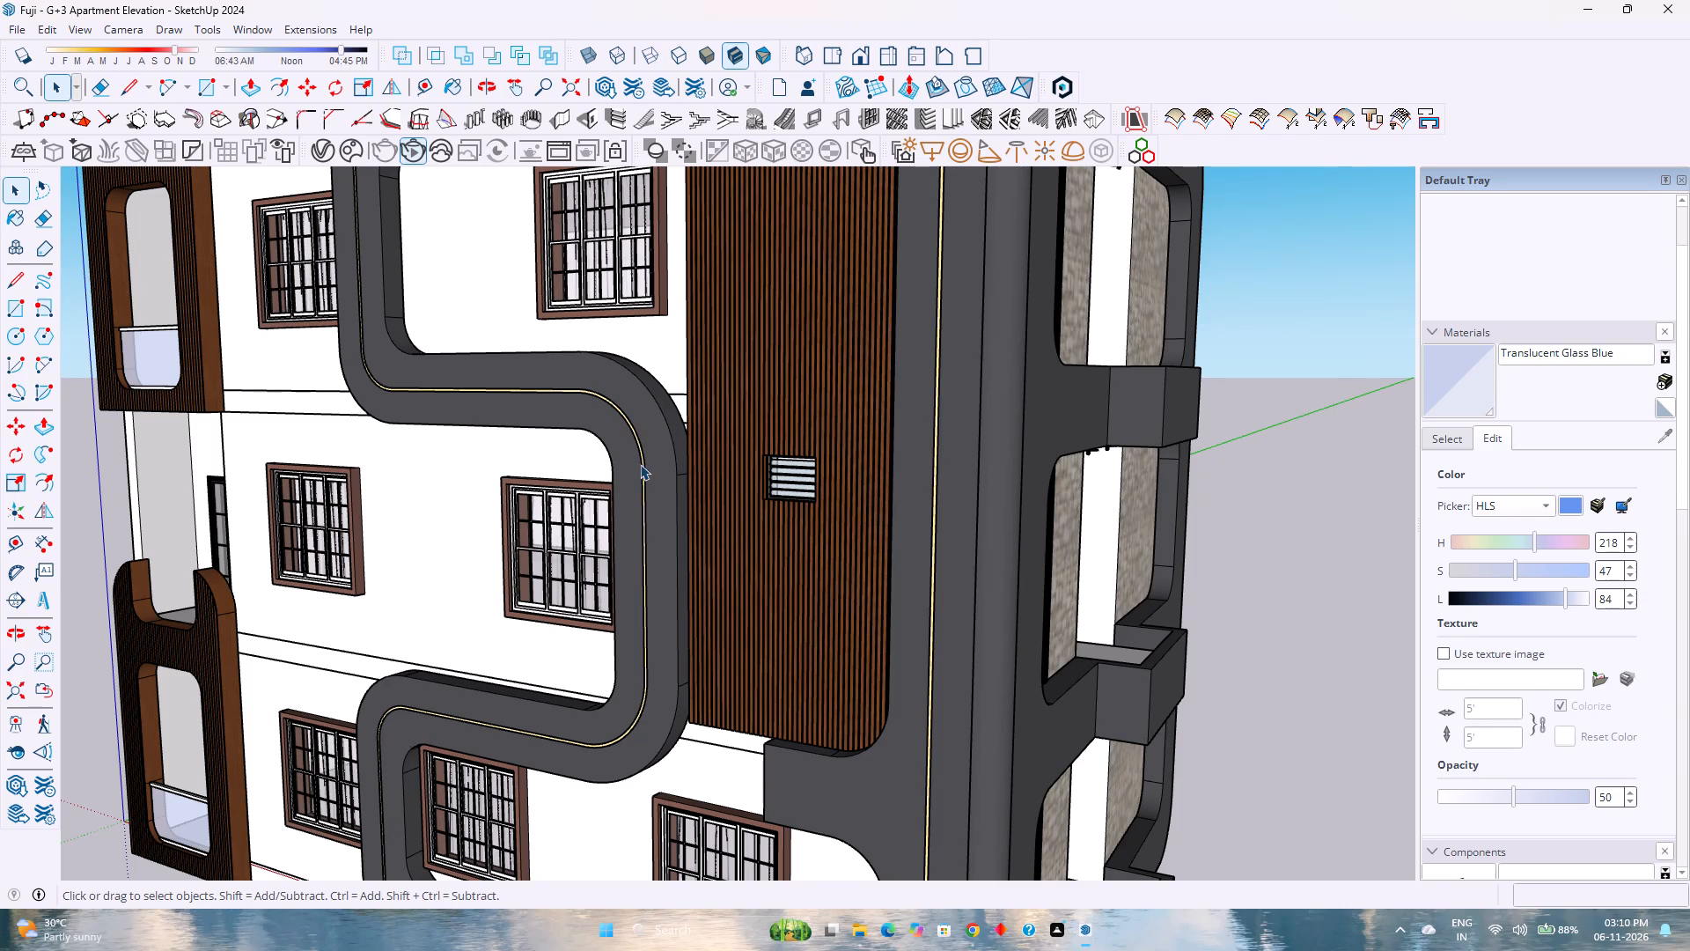
pyautogui.scroll(-8, 594, 502)
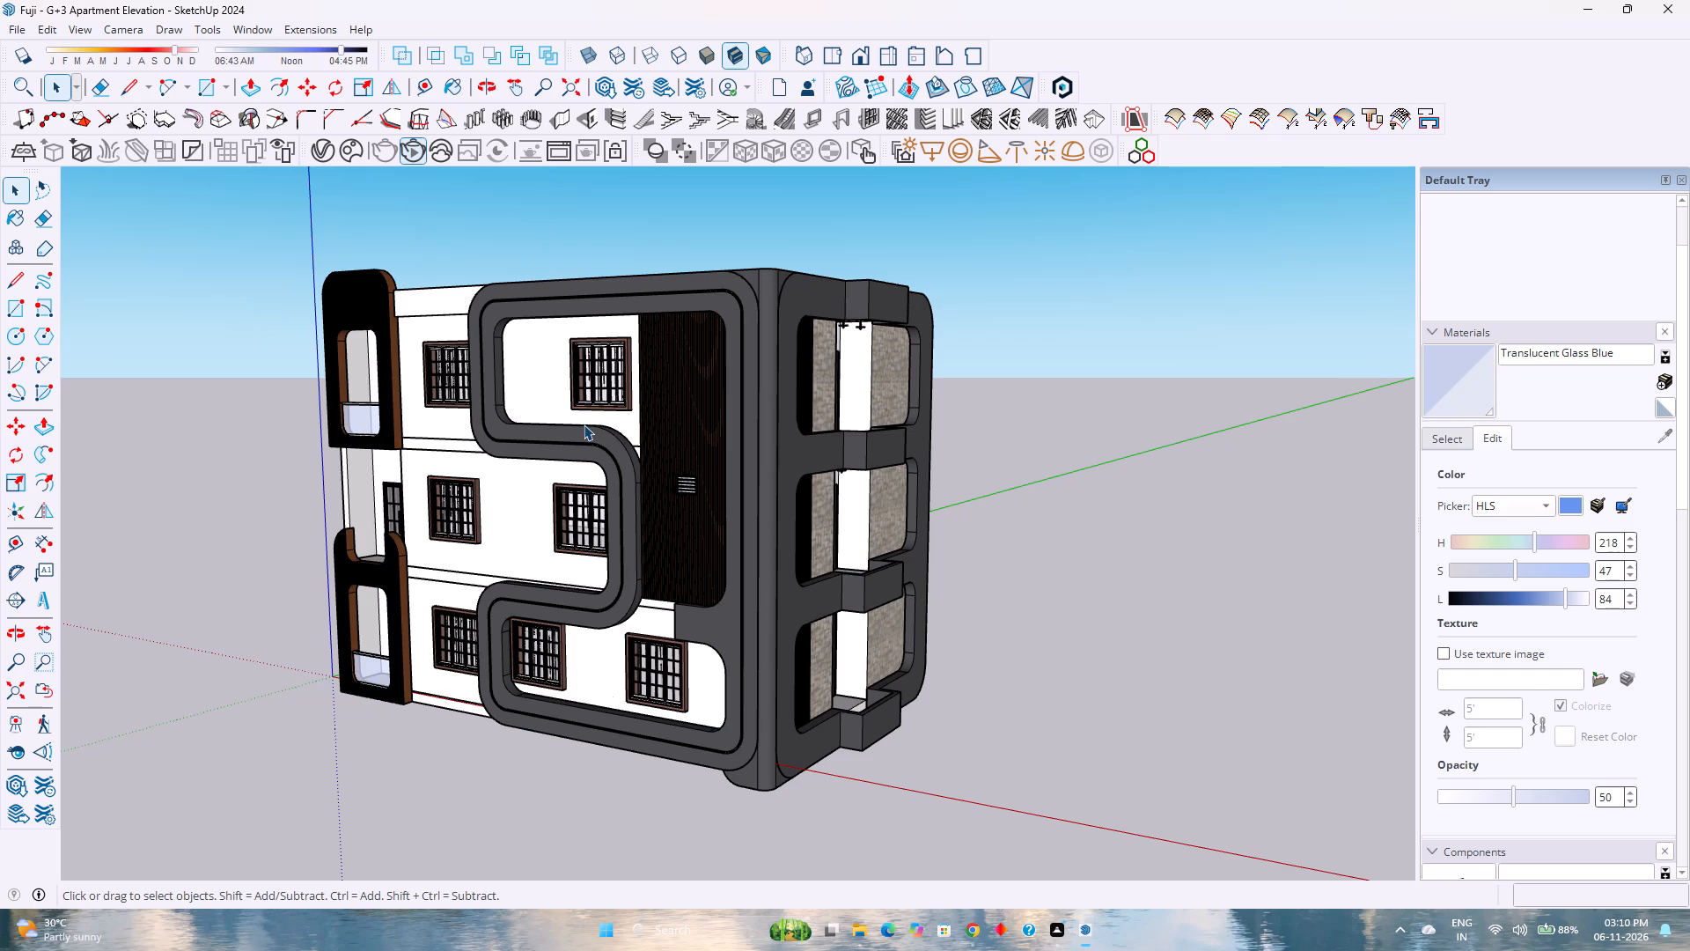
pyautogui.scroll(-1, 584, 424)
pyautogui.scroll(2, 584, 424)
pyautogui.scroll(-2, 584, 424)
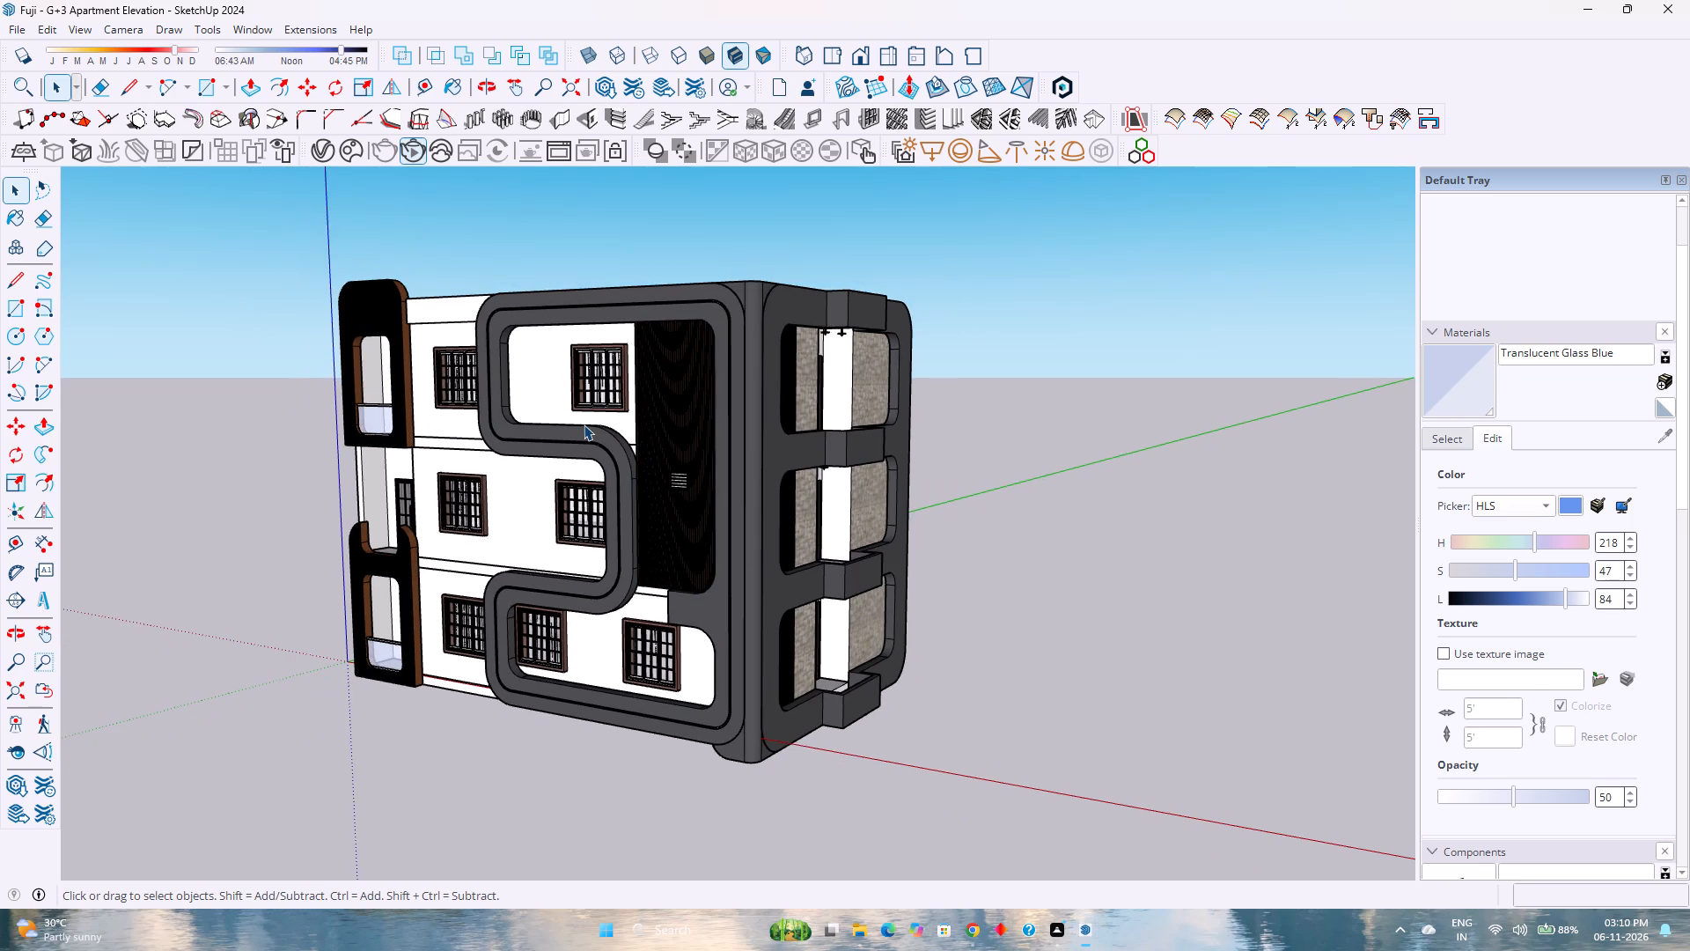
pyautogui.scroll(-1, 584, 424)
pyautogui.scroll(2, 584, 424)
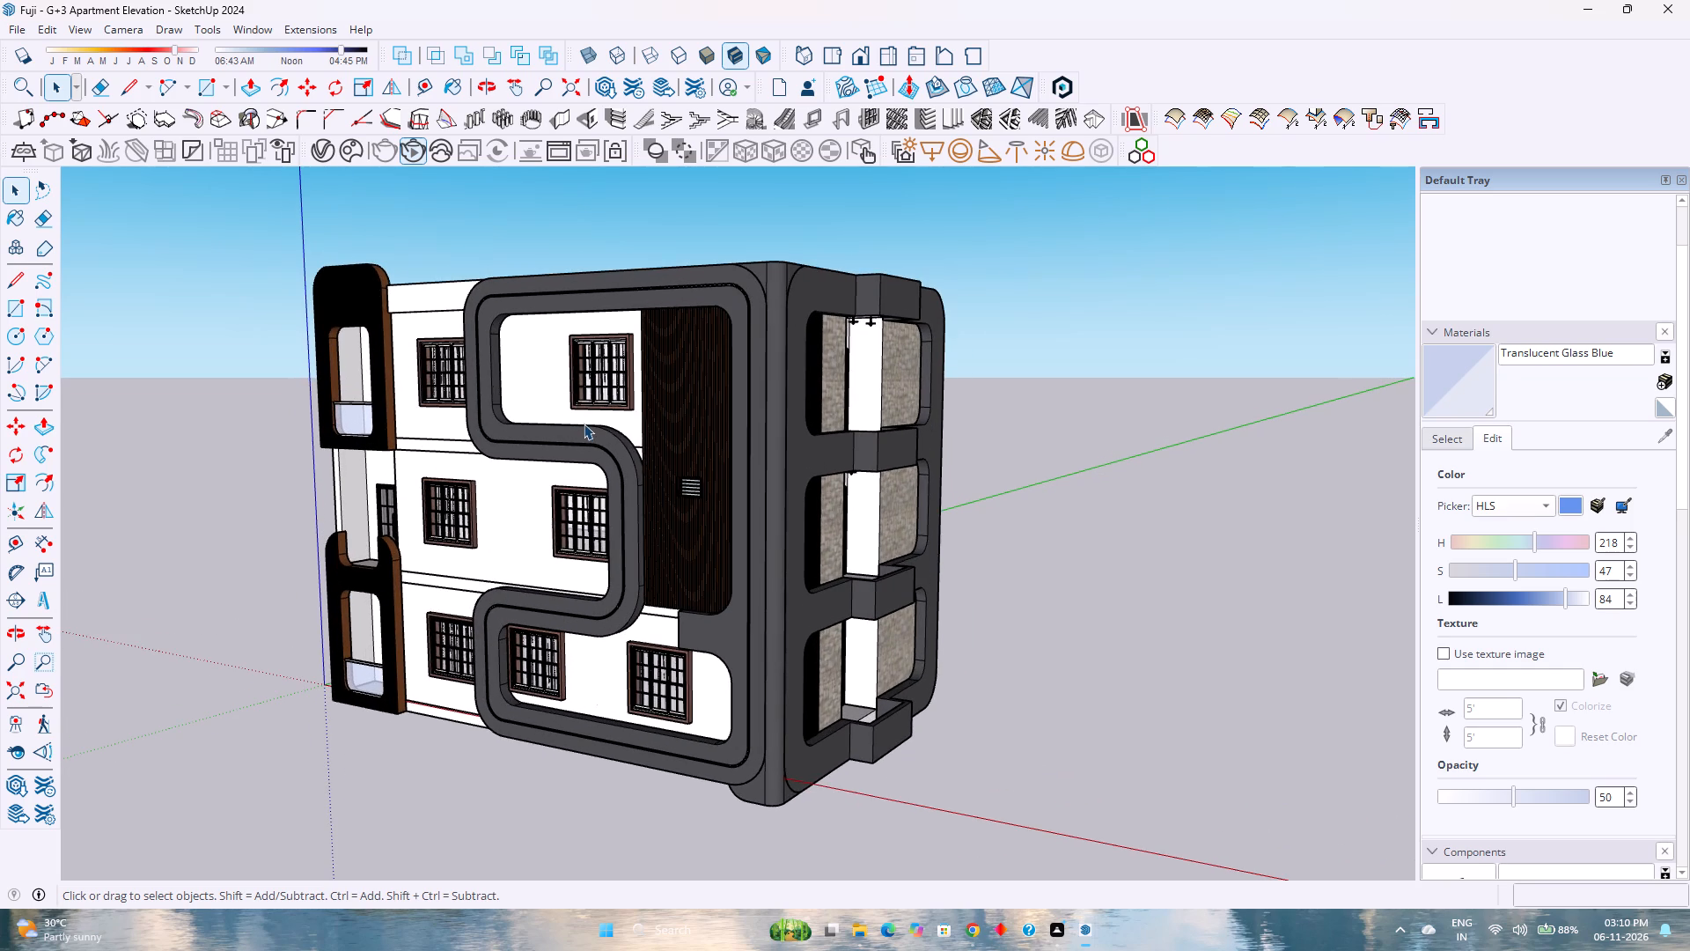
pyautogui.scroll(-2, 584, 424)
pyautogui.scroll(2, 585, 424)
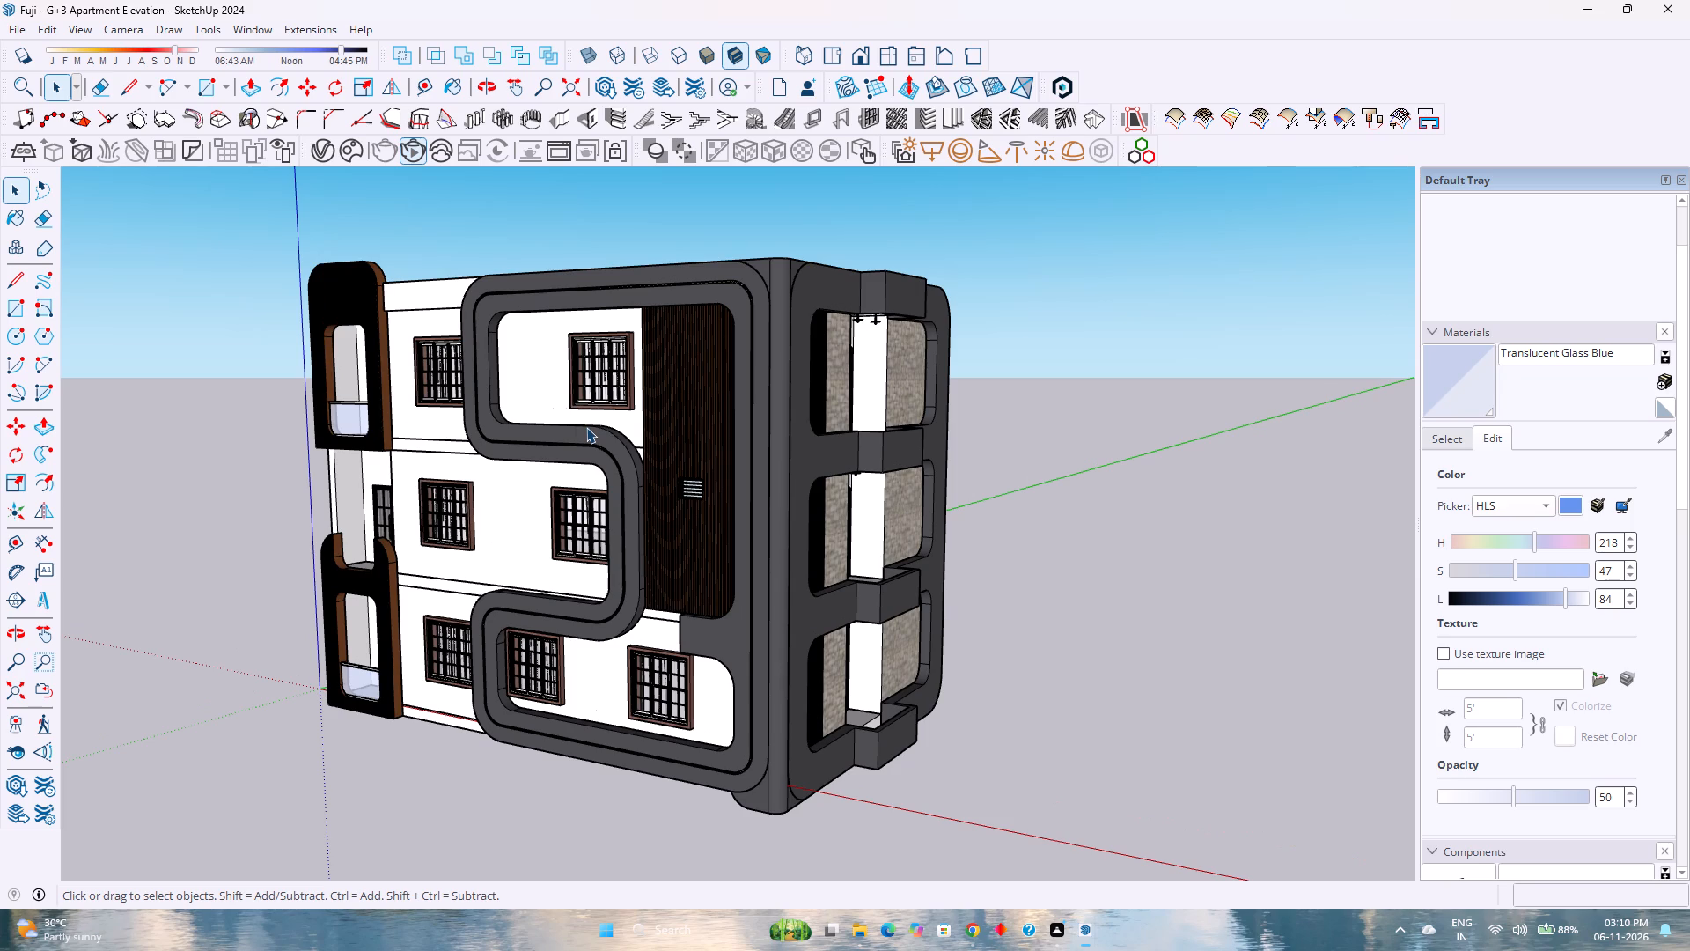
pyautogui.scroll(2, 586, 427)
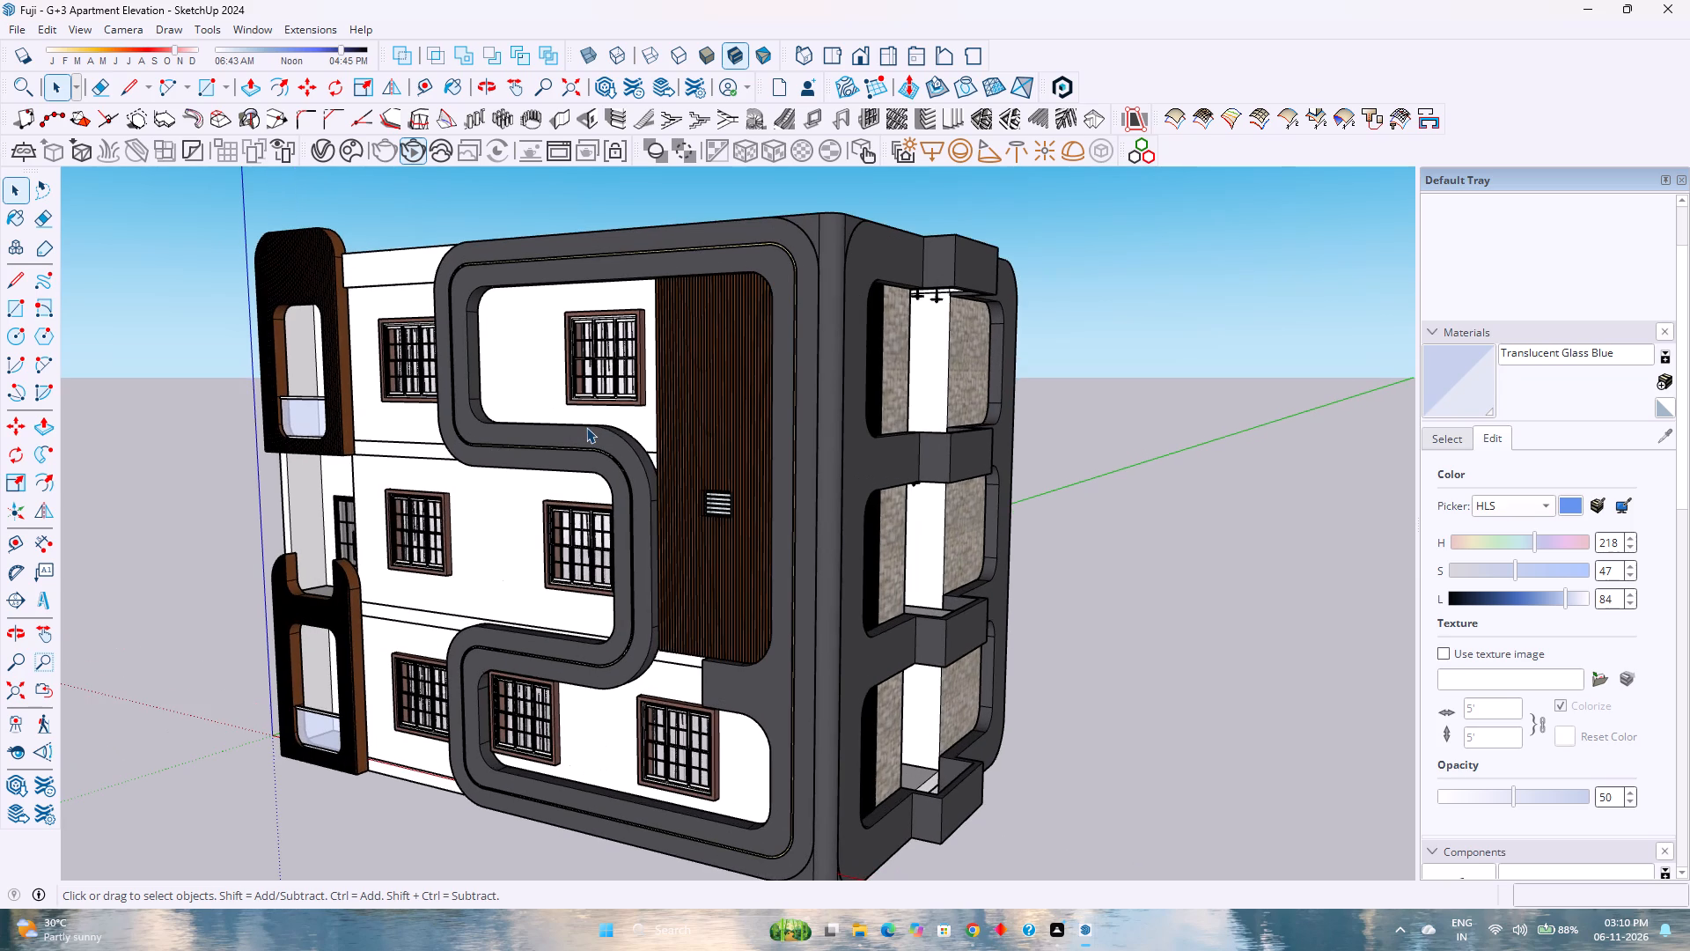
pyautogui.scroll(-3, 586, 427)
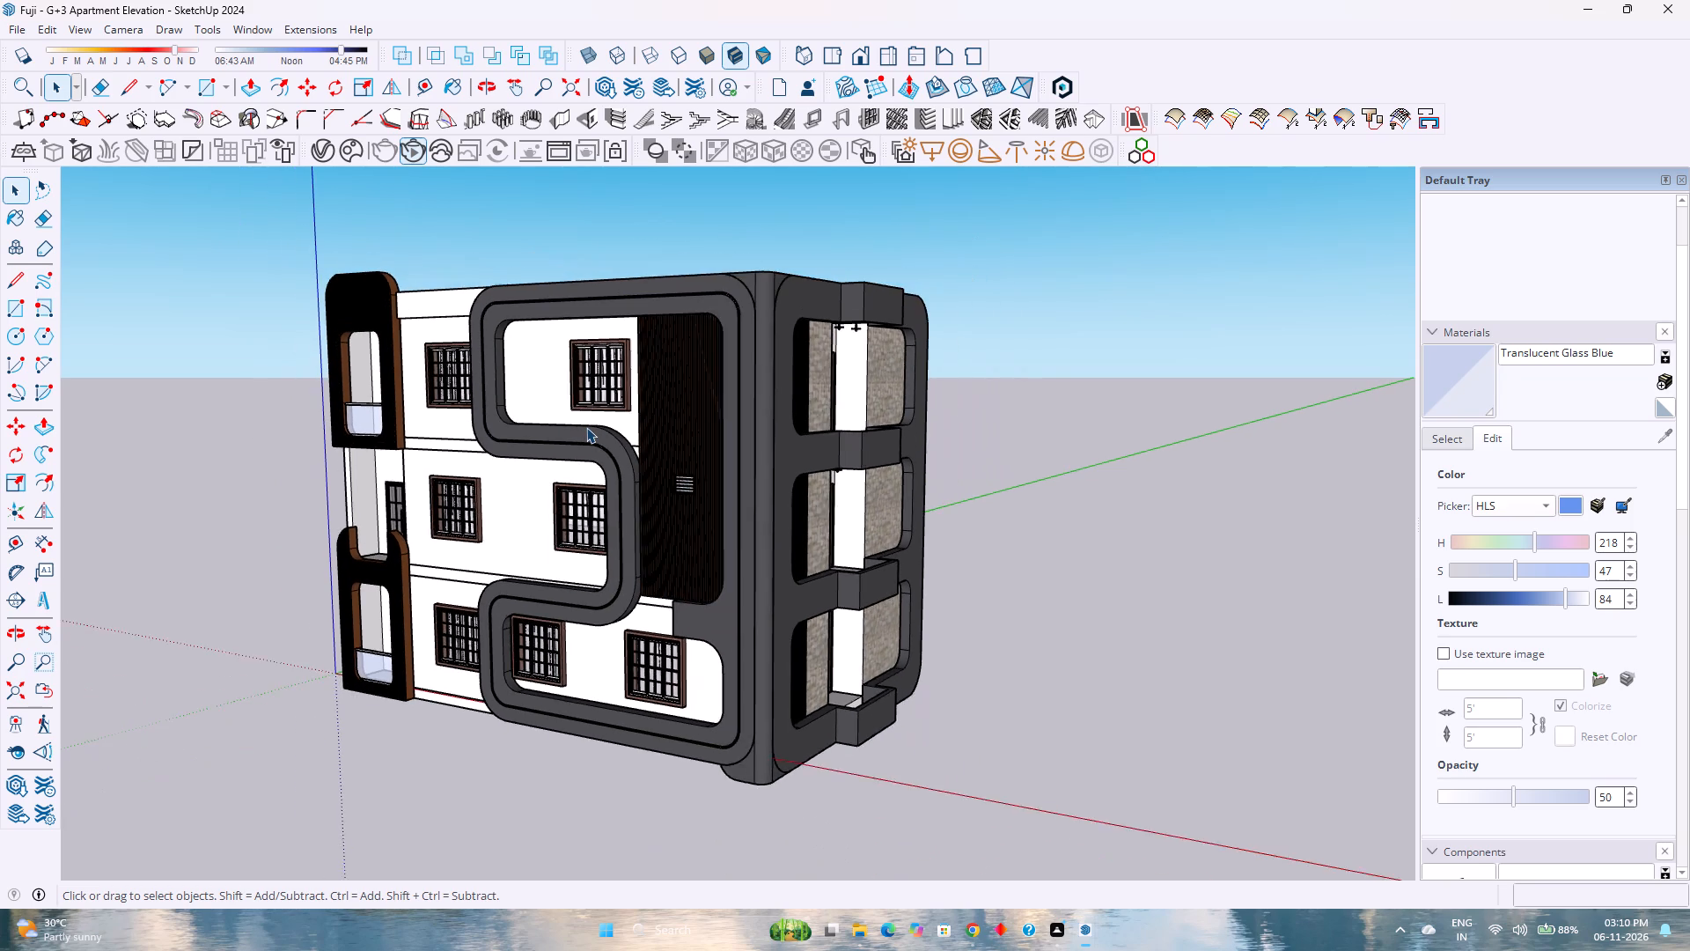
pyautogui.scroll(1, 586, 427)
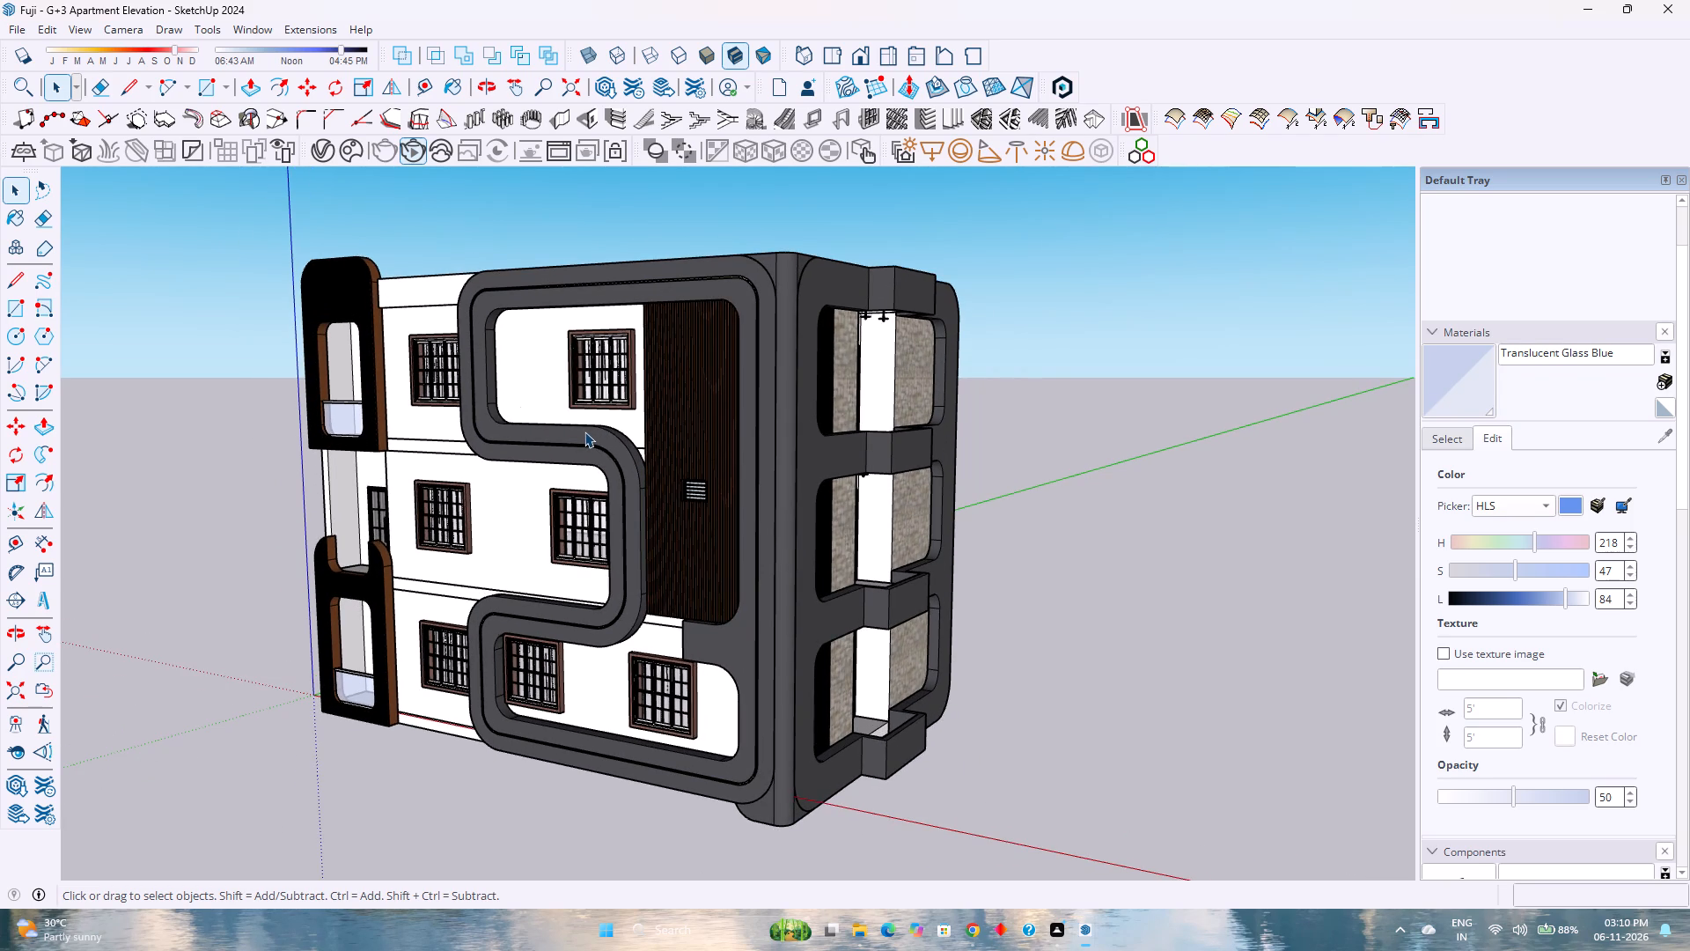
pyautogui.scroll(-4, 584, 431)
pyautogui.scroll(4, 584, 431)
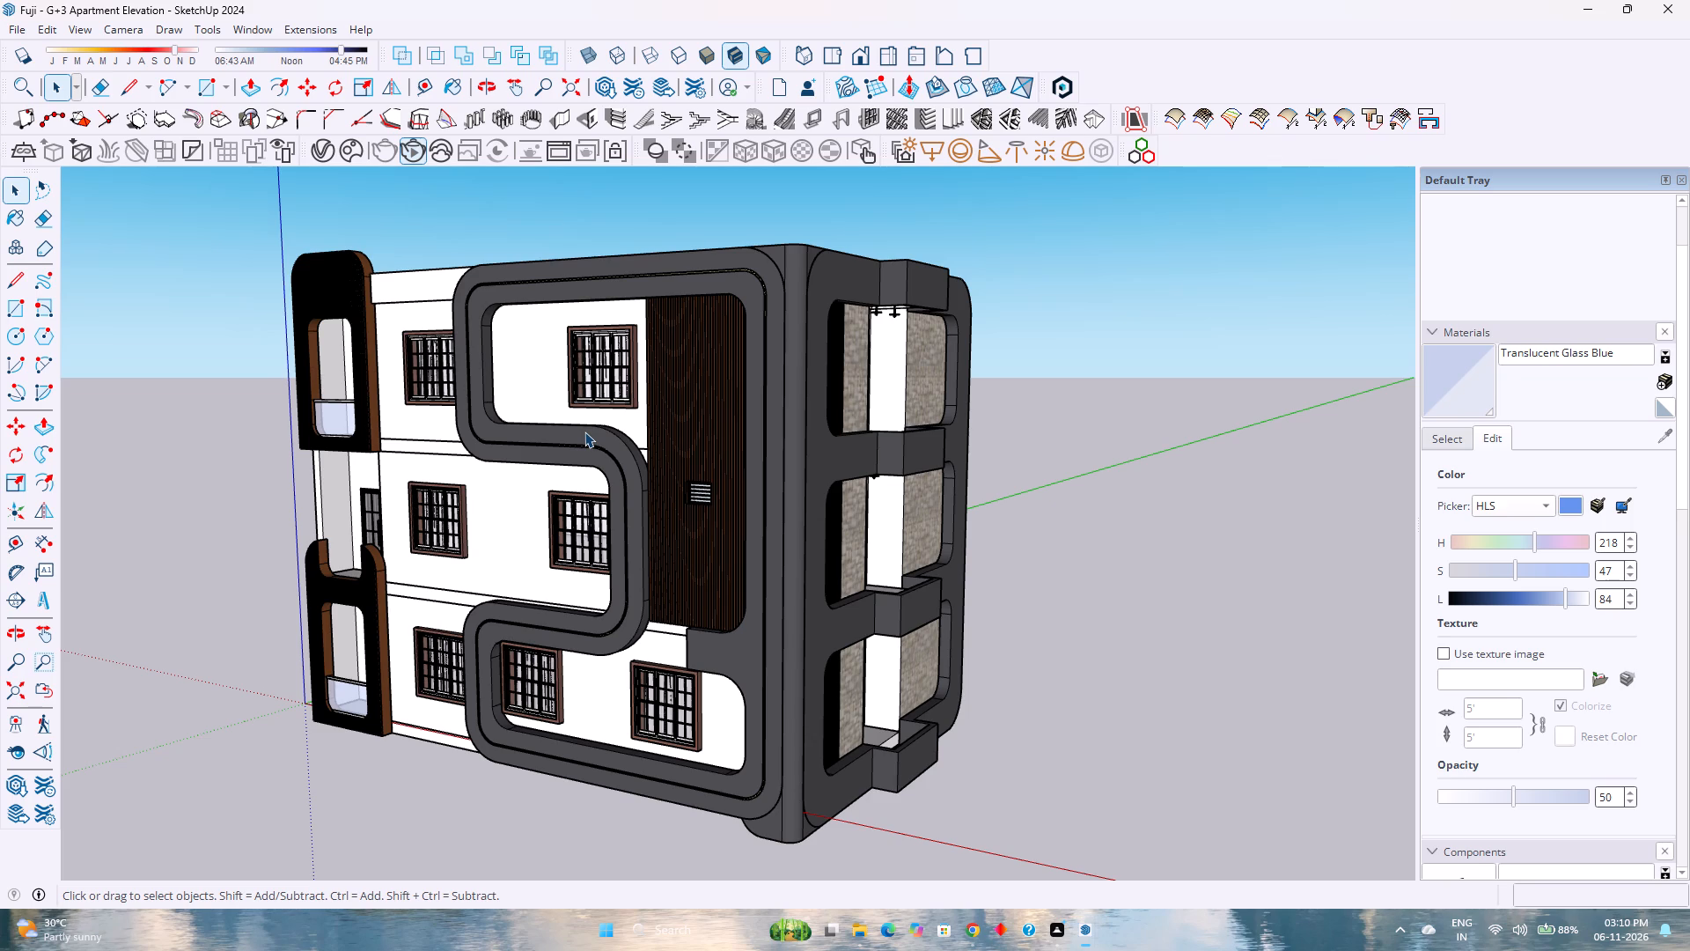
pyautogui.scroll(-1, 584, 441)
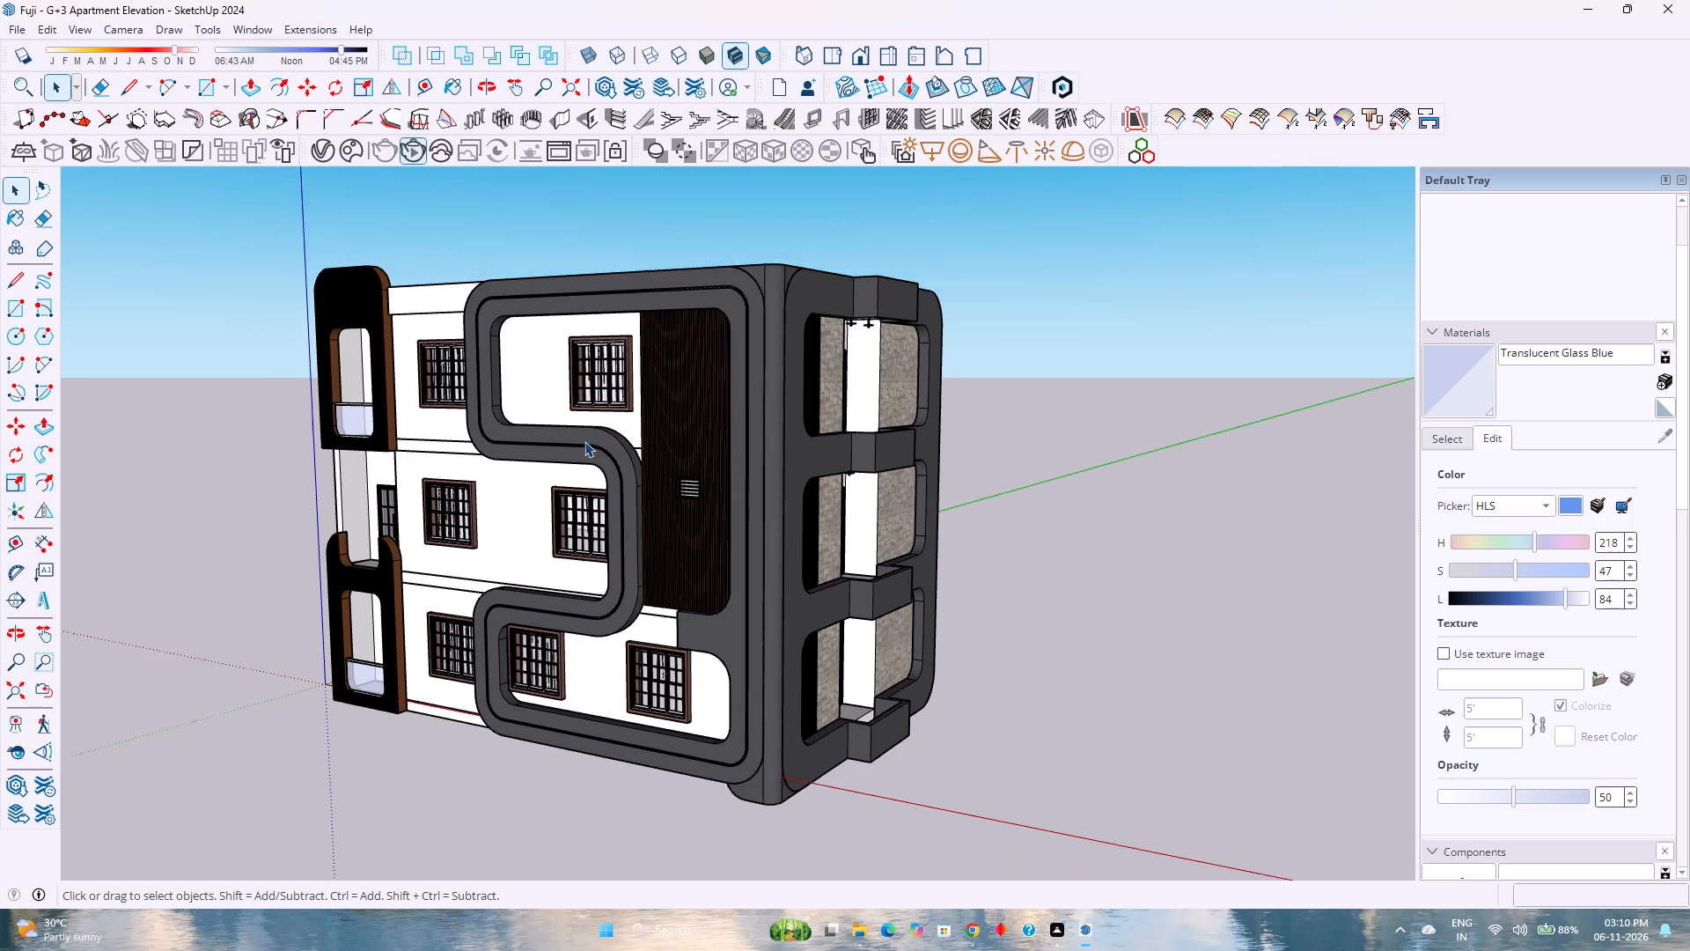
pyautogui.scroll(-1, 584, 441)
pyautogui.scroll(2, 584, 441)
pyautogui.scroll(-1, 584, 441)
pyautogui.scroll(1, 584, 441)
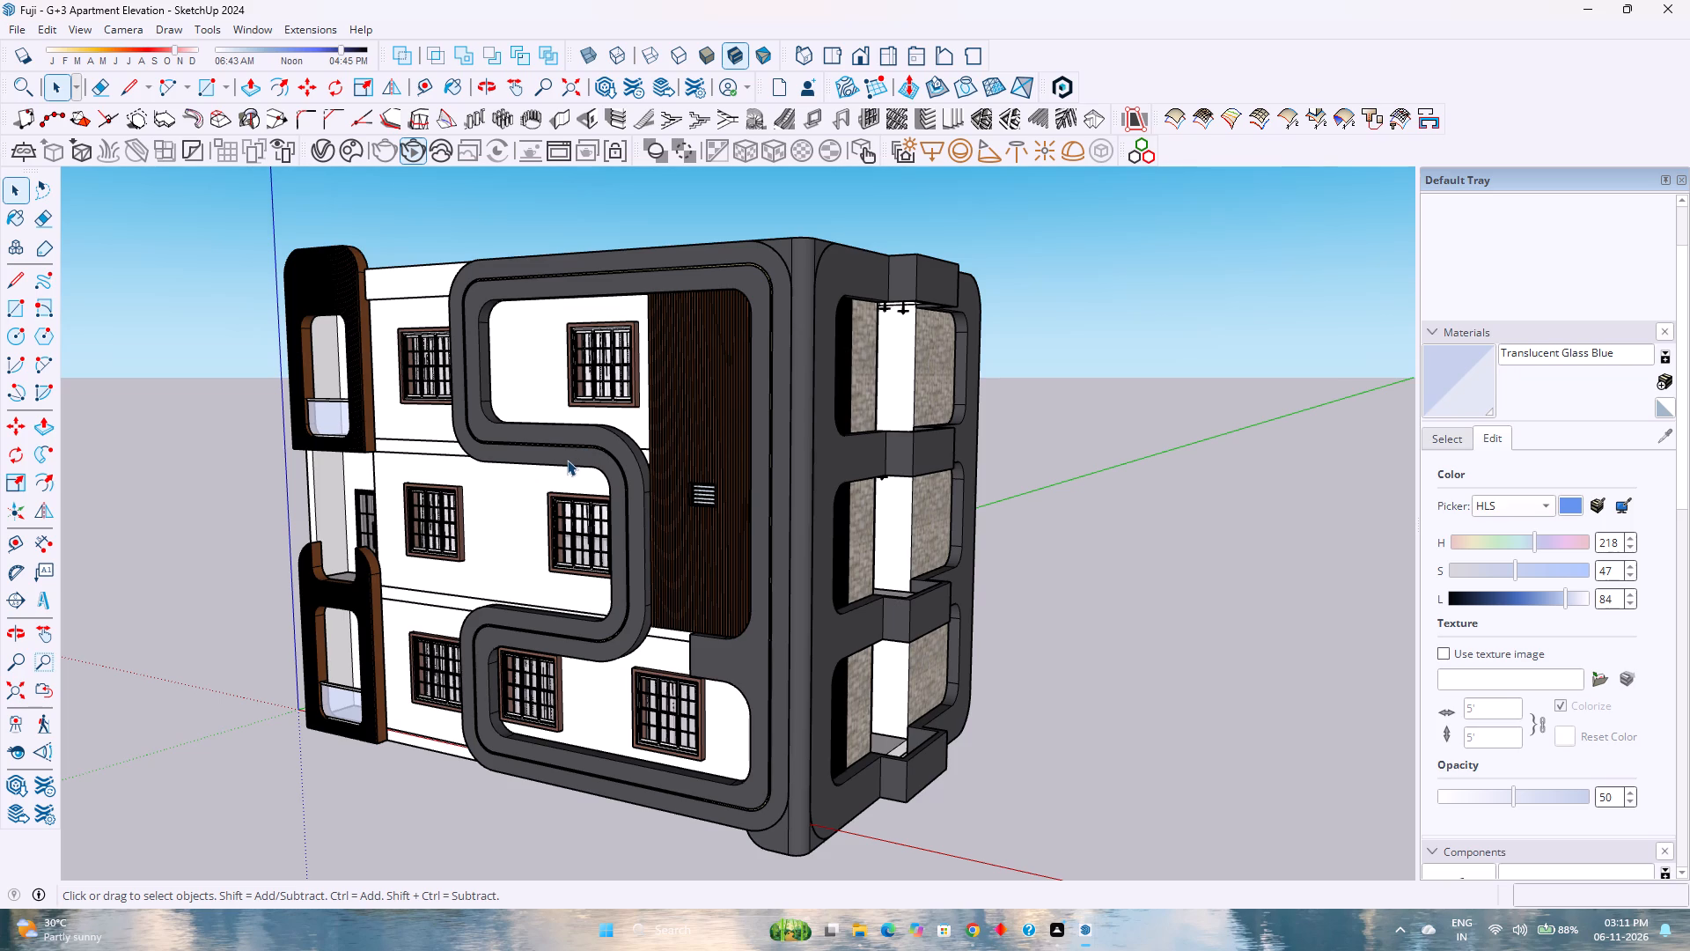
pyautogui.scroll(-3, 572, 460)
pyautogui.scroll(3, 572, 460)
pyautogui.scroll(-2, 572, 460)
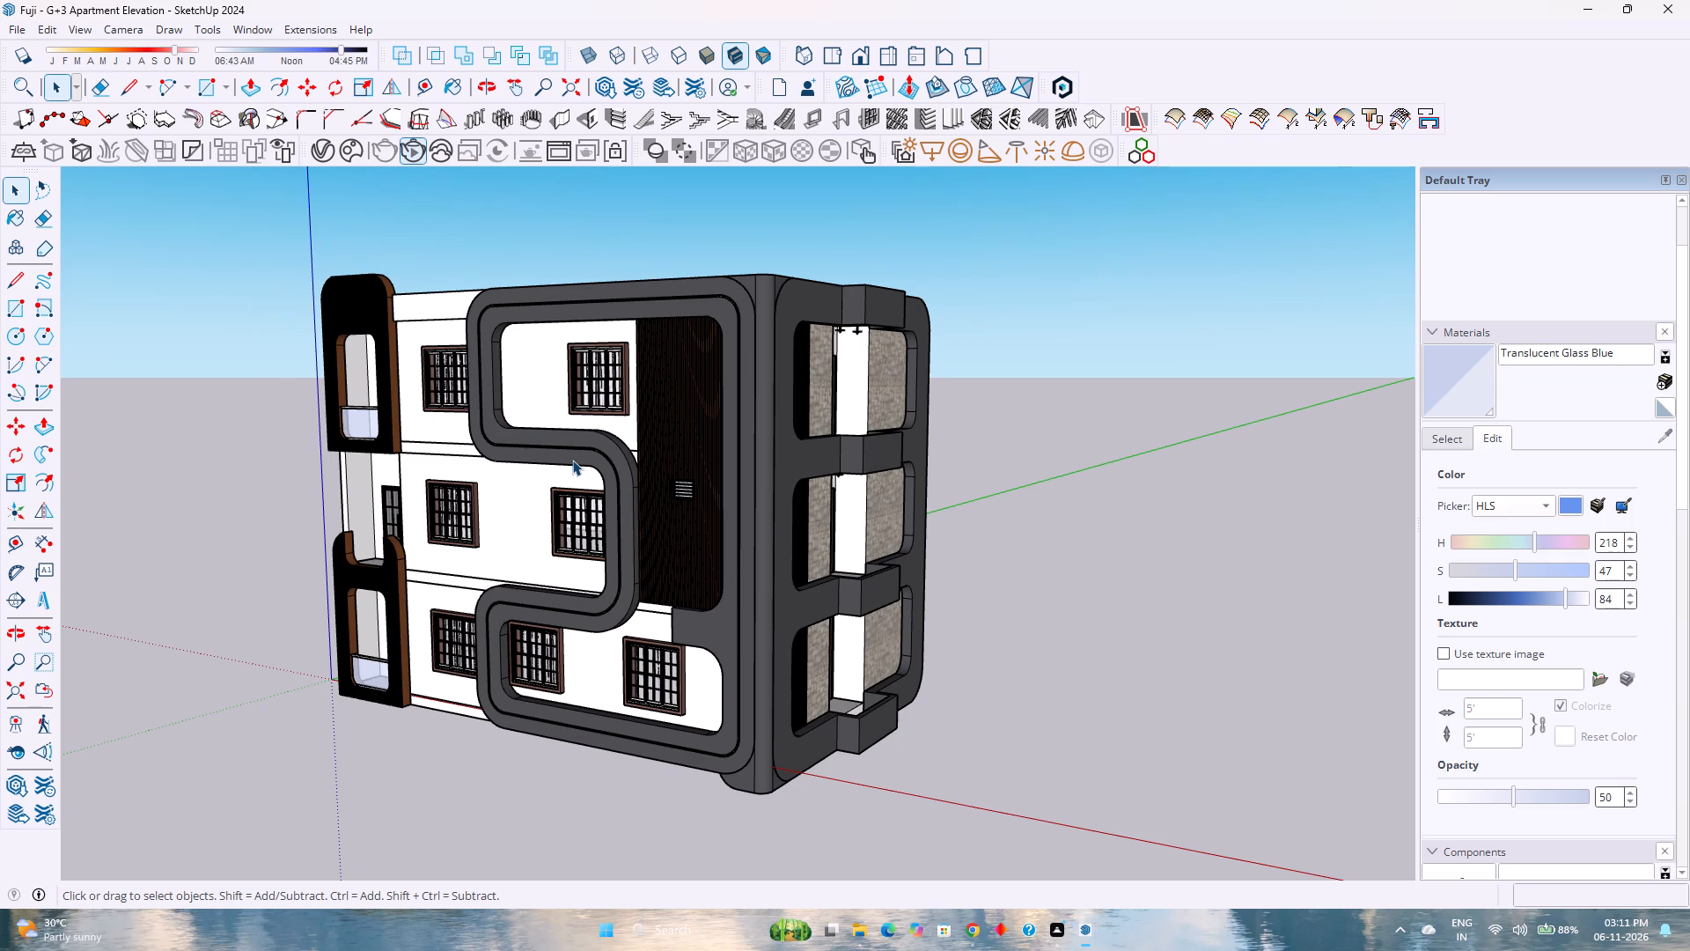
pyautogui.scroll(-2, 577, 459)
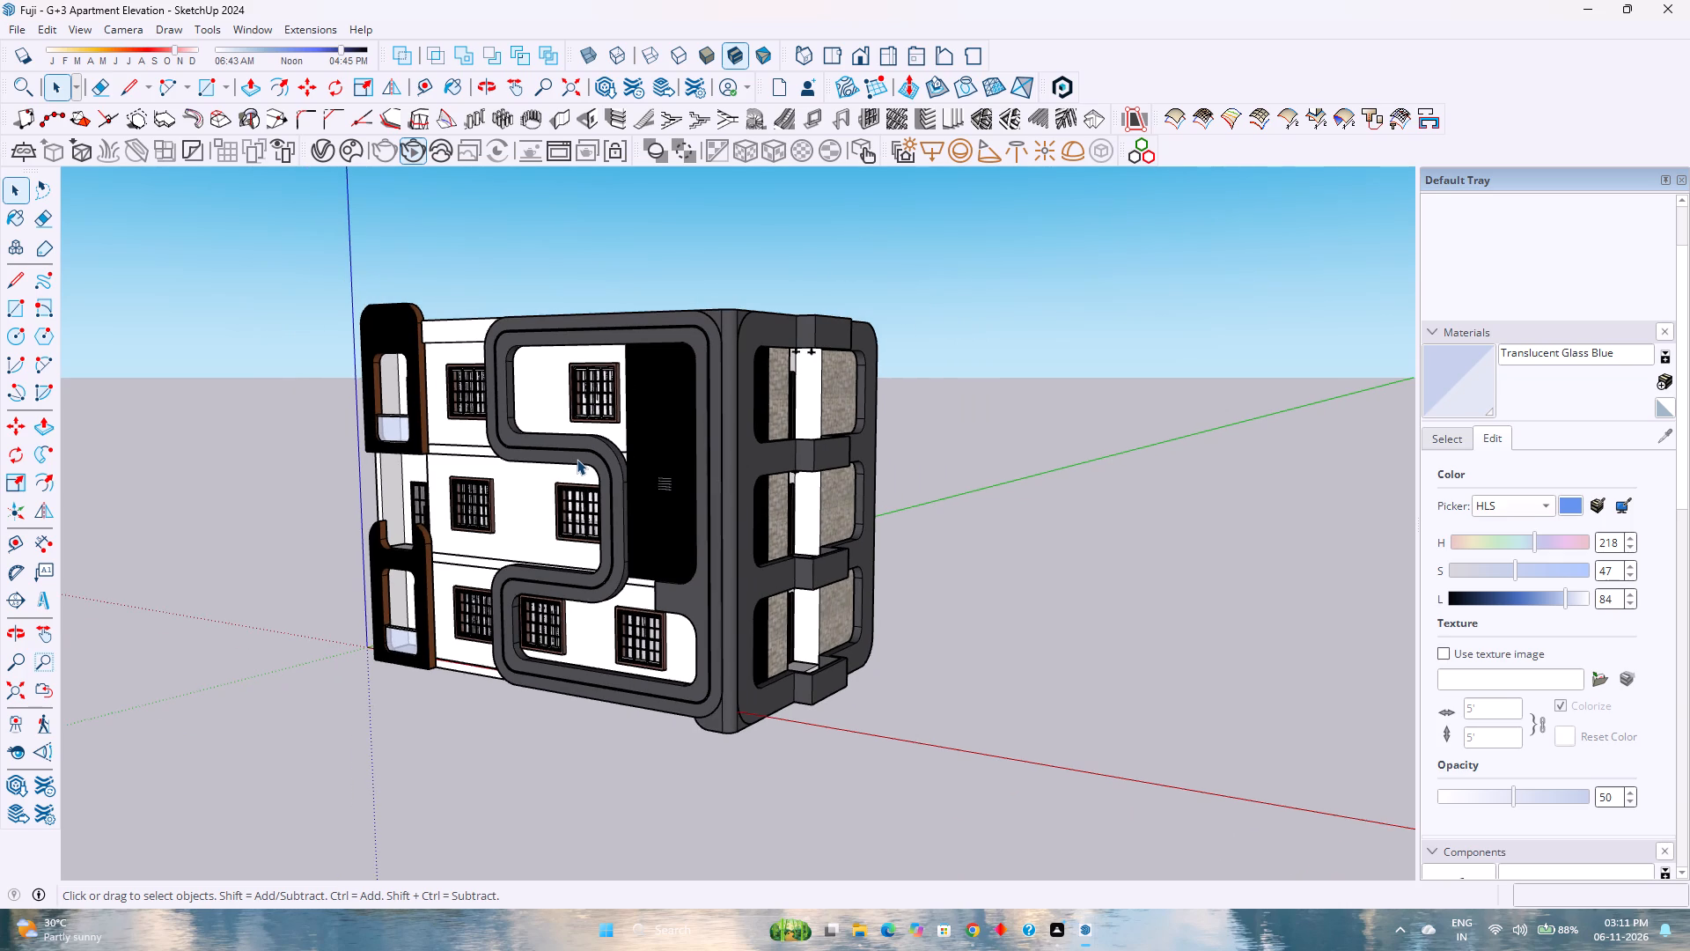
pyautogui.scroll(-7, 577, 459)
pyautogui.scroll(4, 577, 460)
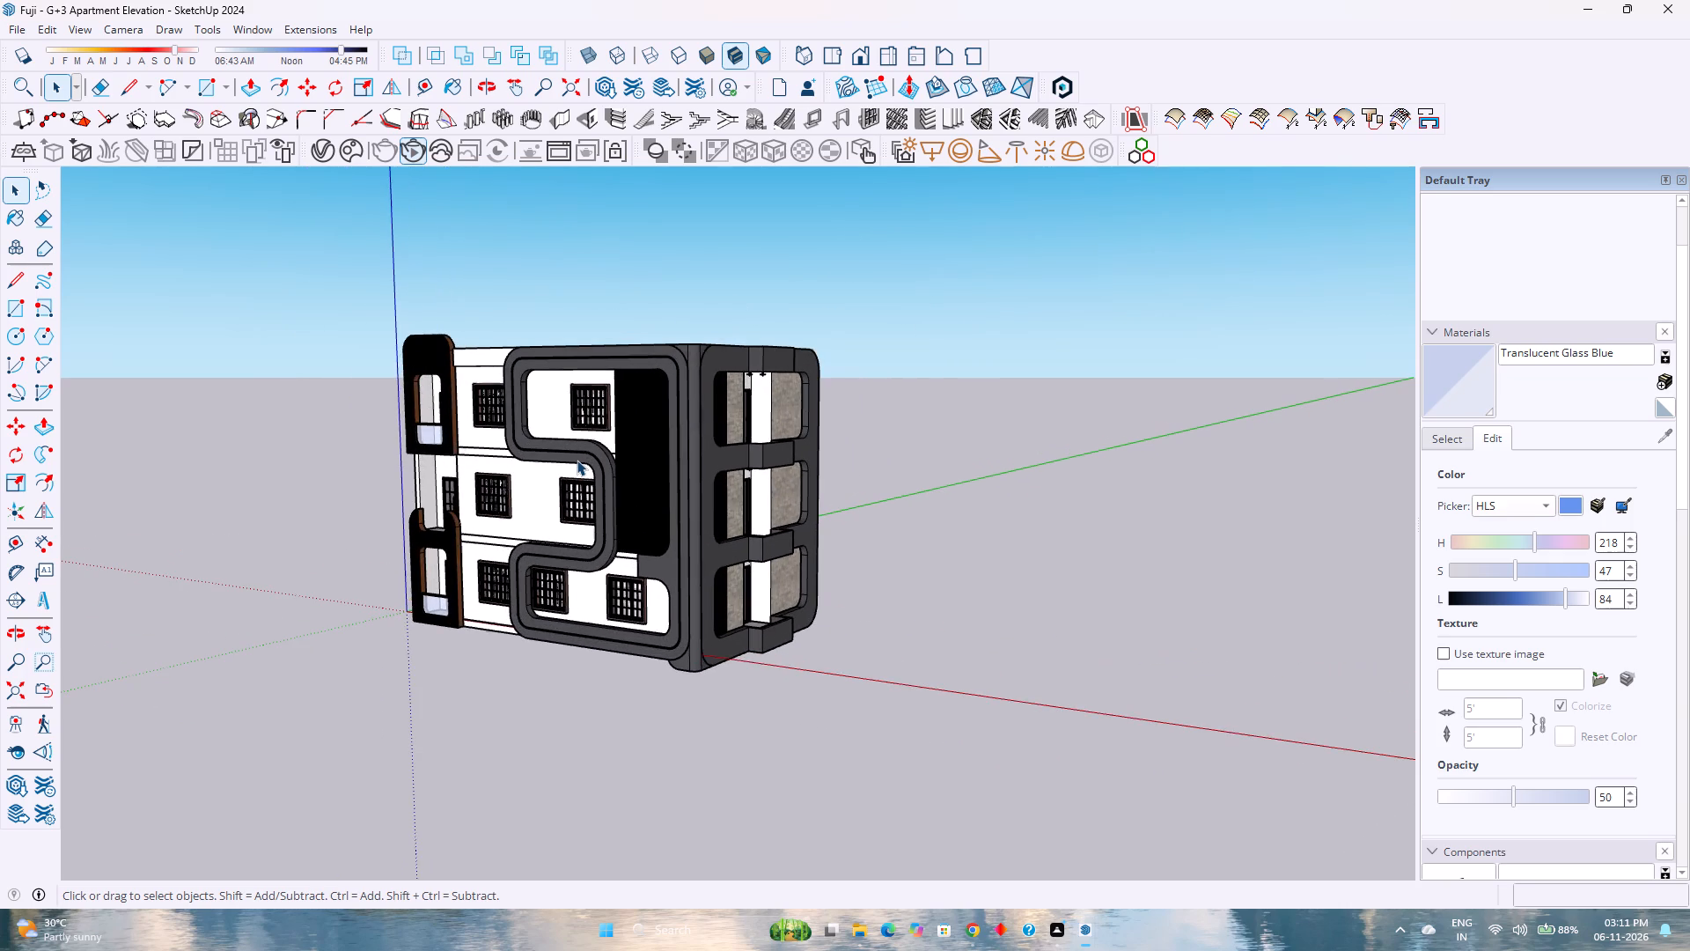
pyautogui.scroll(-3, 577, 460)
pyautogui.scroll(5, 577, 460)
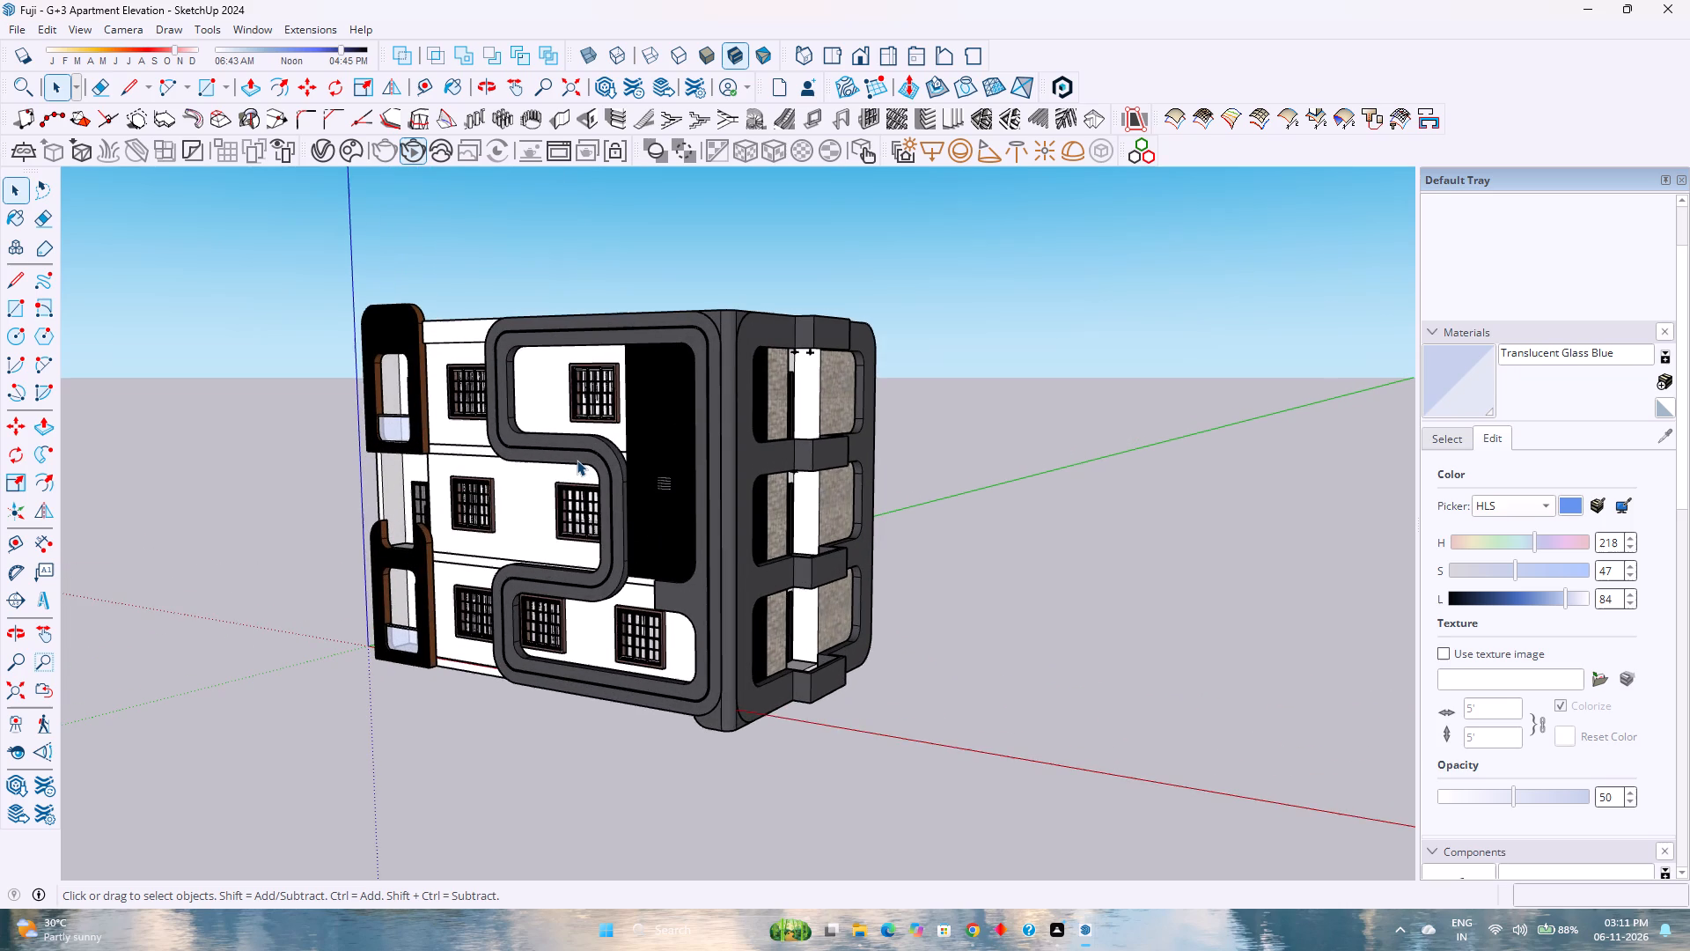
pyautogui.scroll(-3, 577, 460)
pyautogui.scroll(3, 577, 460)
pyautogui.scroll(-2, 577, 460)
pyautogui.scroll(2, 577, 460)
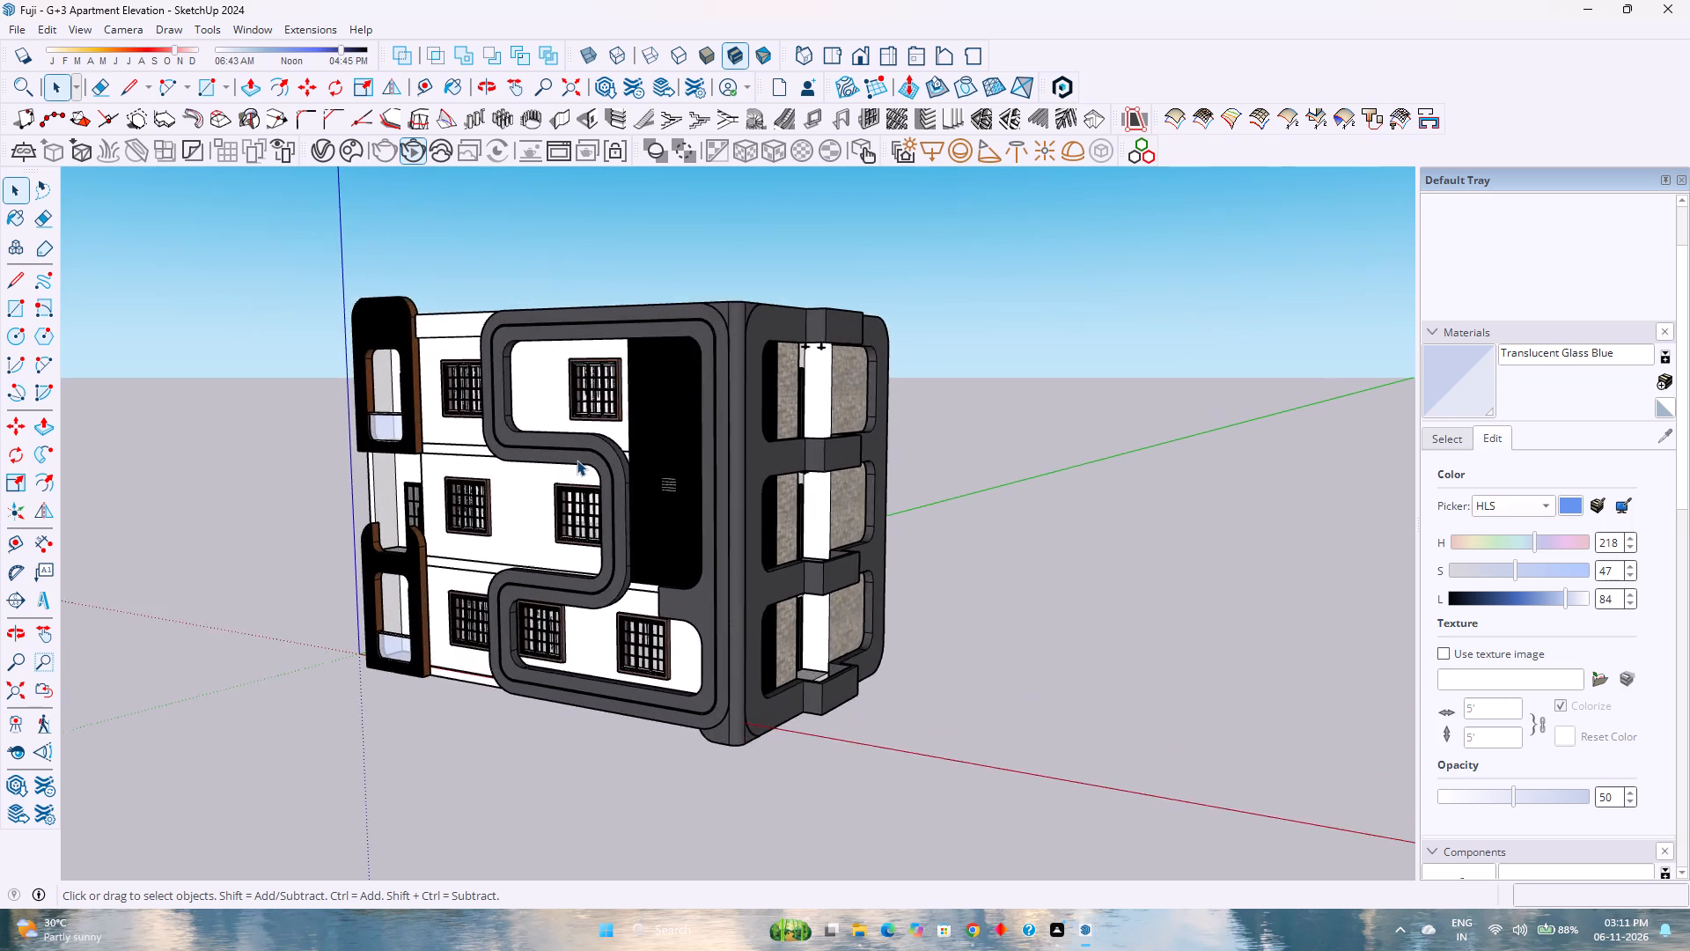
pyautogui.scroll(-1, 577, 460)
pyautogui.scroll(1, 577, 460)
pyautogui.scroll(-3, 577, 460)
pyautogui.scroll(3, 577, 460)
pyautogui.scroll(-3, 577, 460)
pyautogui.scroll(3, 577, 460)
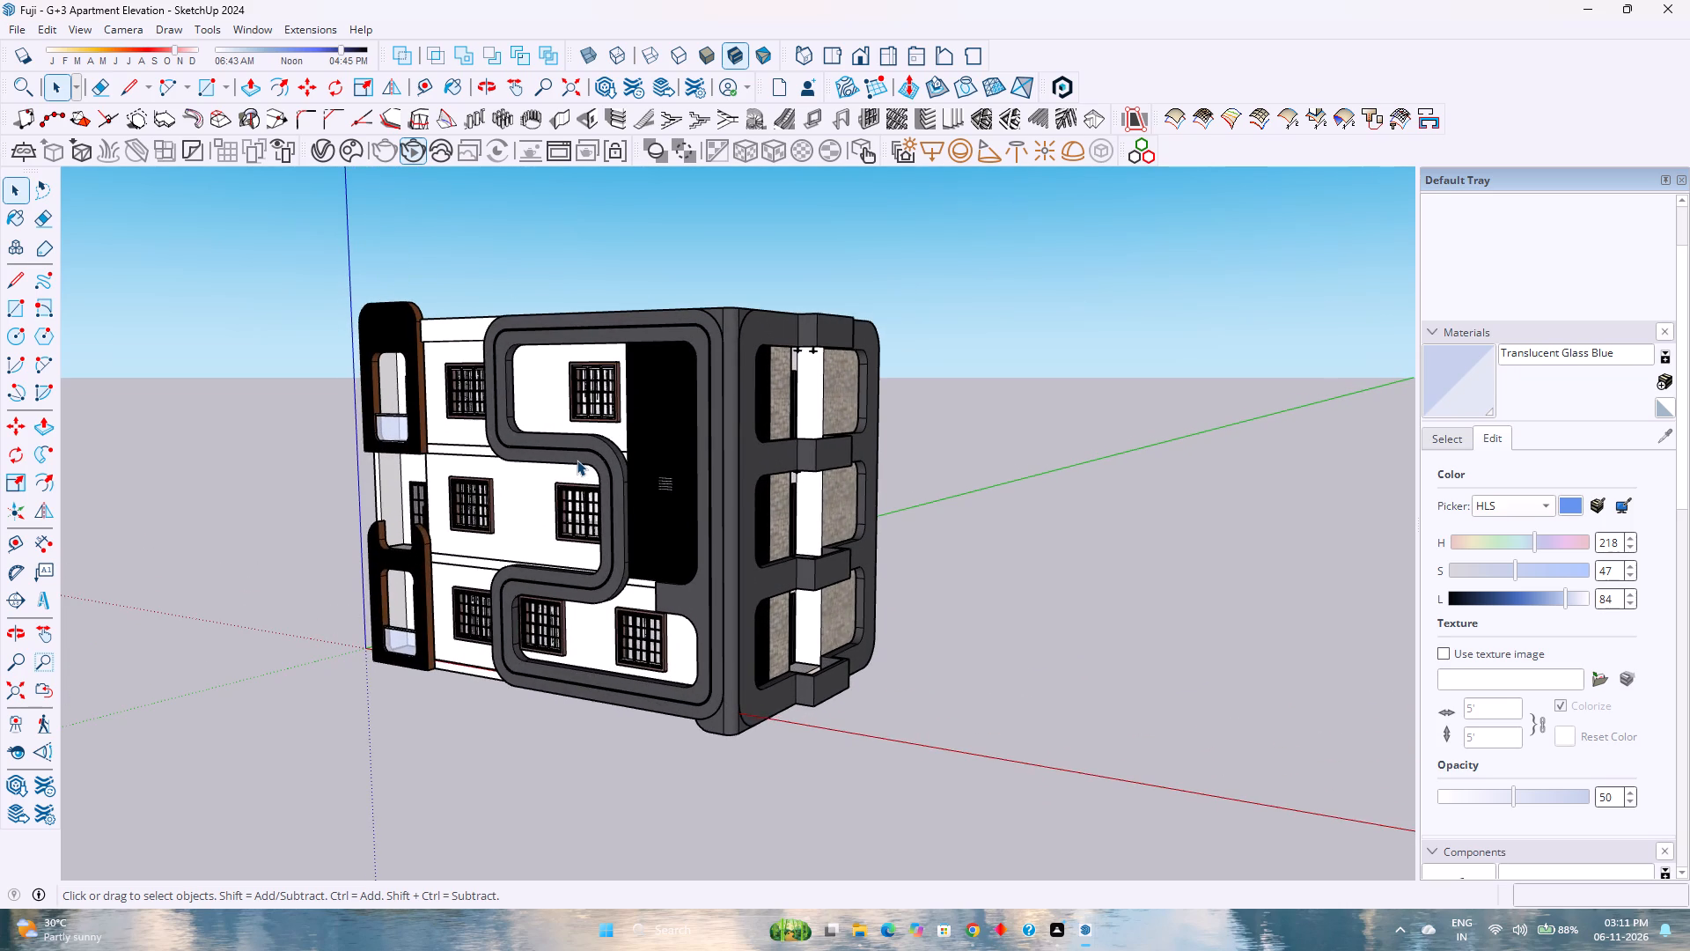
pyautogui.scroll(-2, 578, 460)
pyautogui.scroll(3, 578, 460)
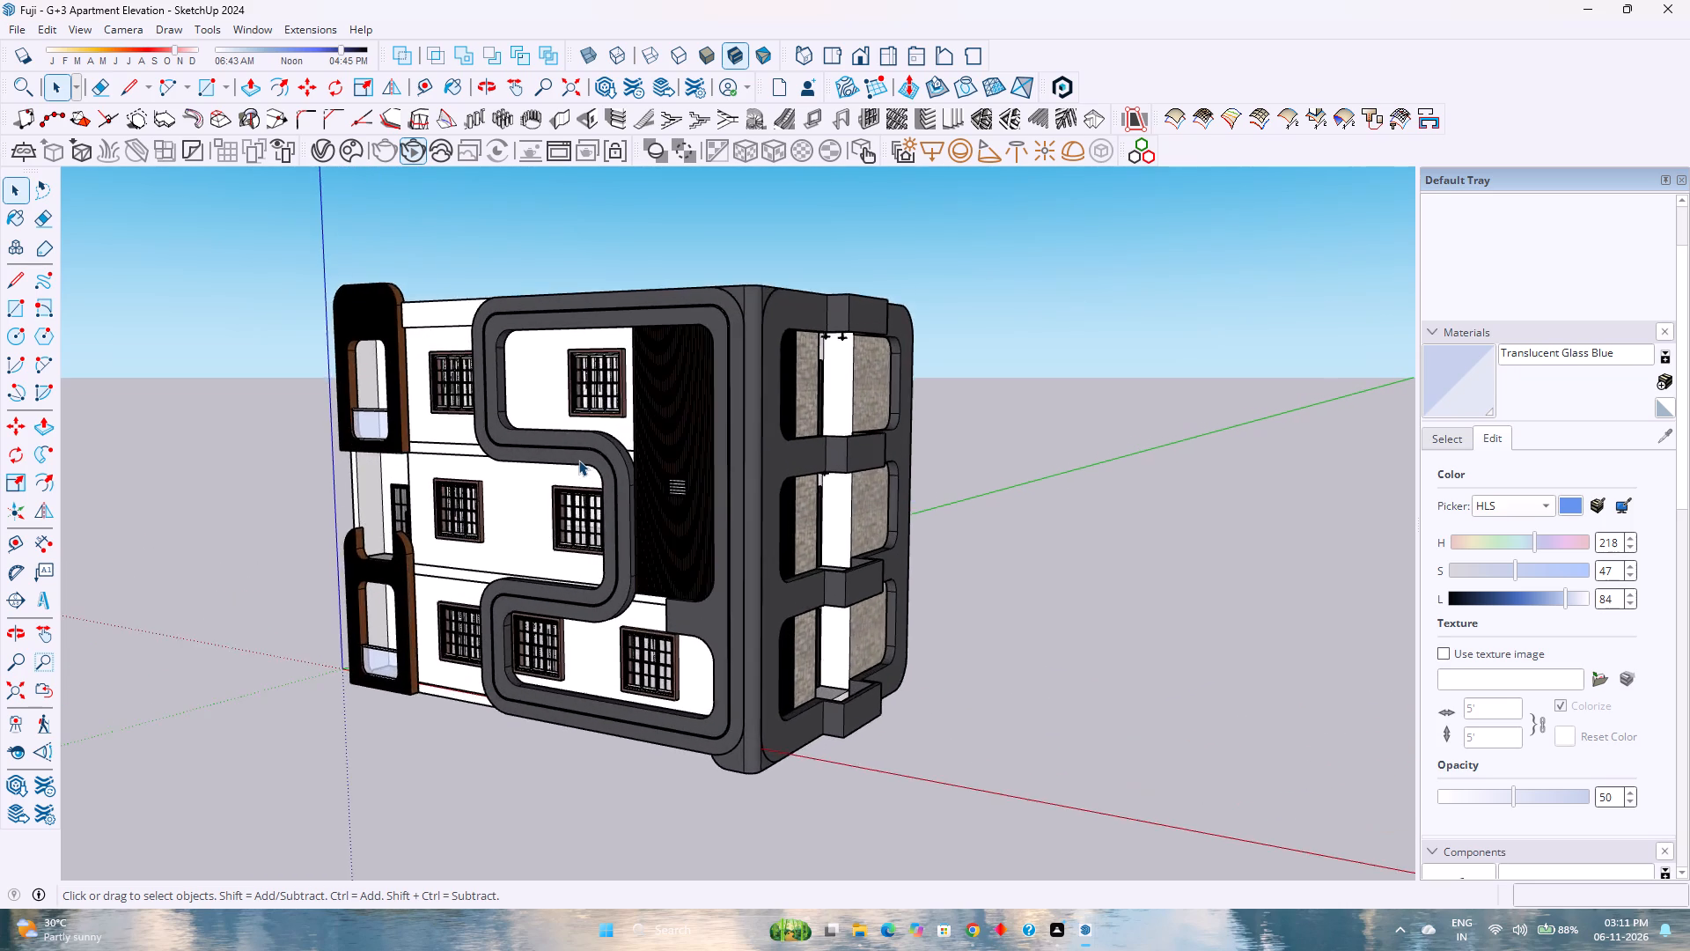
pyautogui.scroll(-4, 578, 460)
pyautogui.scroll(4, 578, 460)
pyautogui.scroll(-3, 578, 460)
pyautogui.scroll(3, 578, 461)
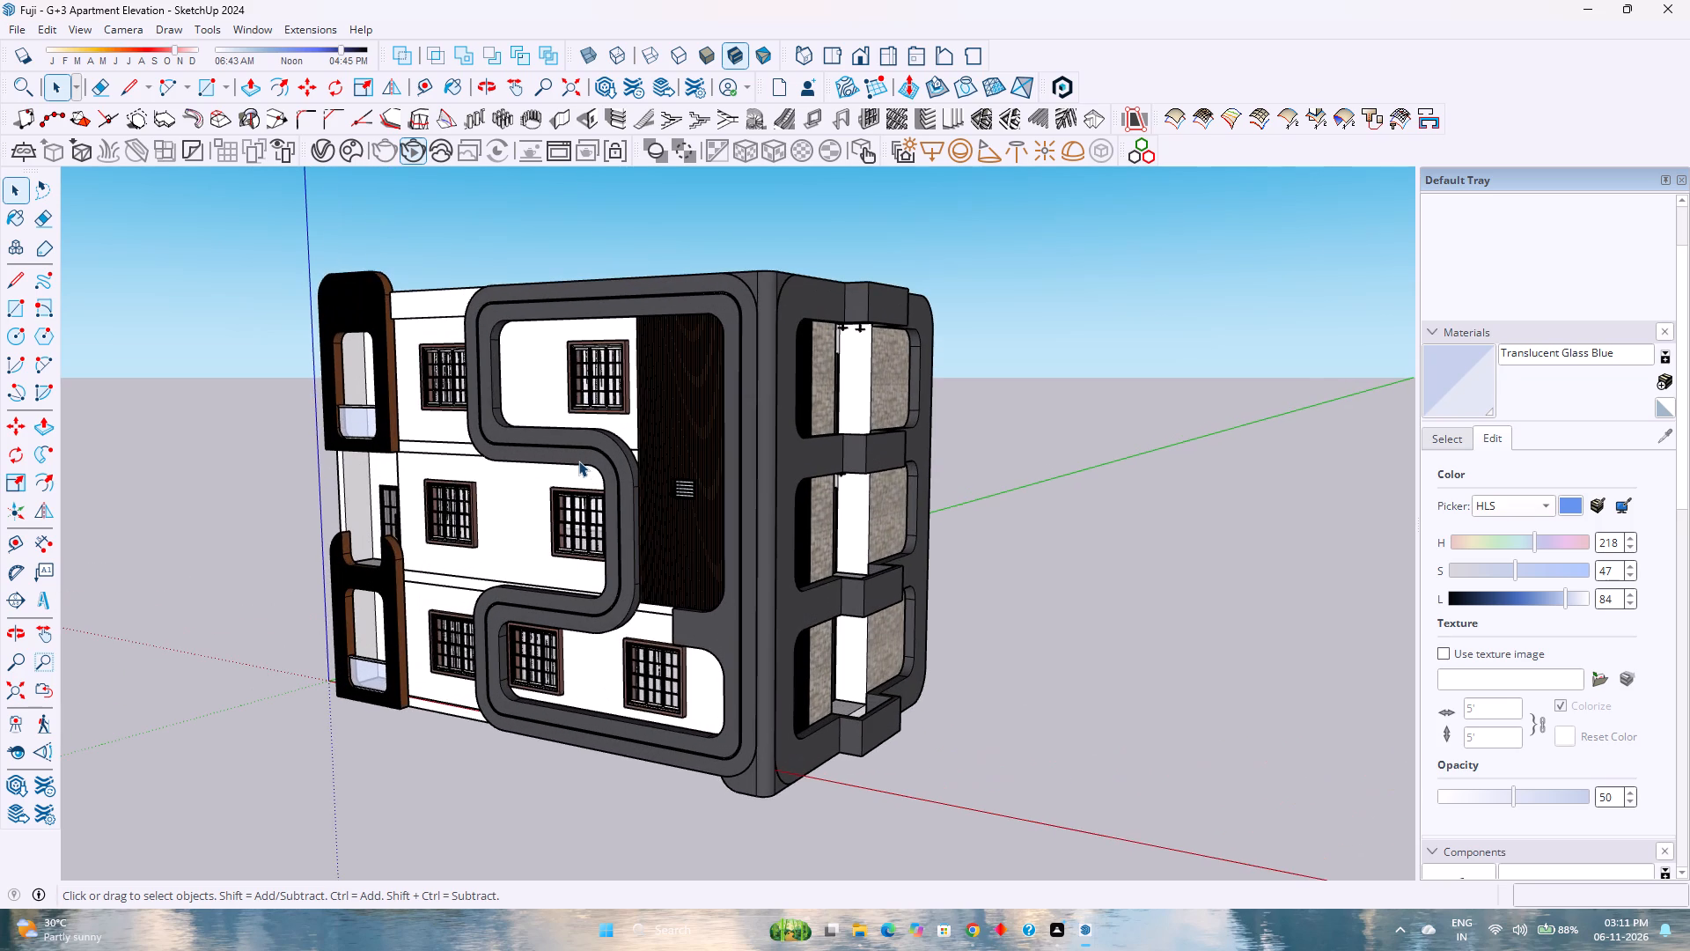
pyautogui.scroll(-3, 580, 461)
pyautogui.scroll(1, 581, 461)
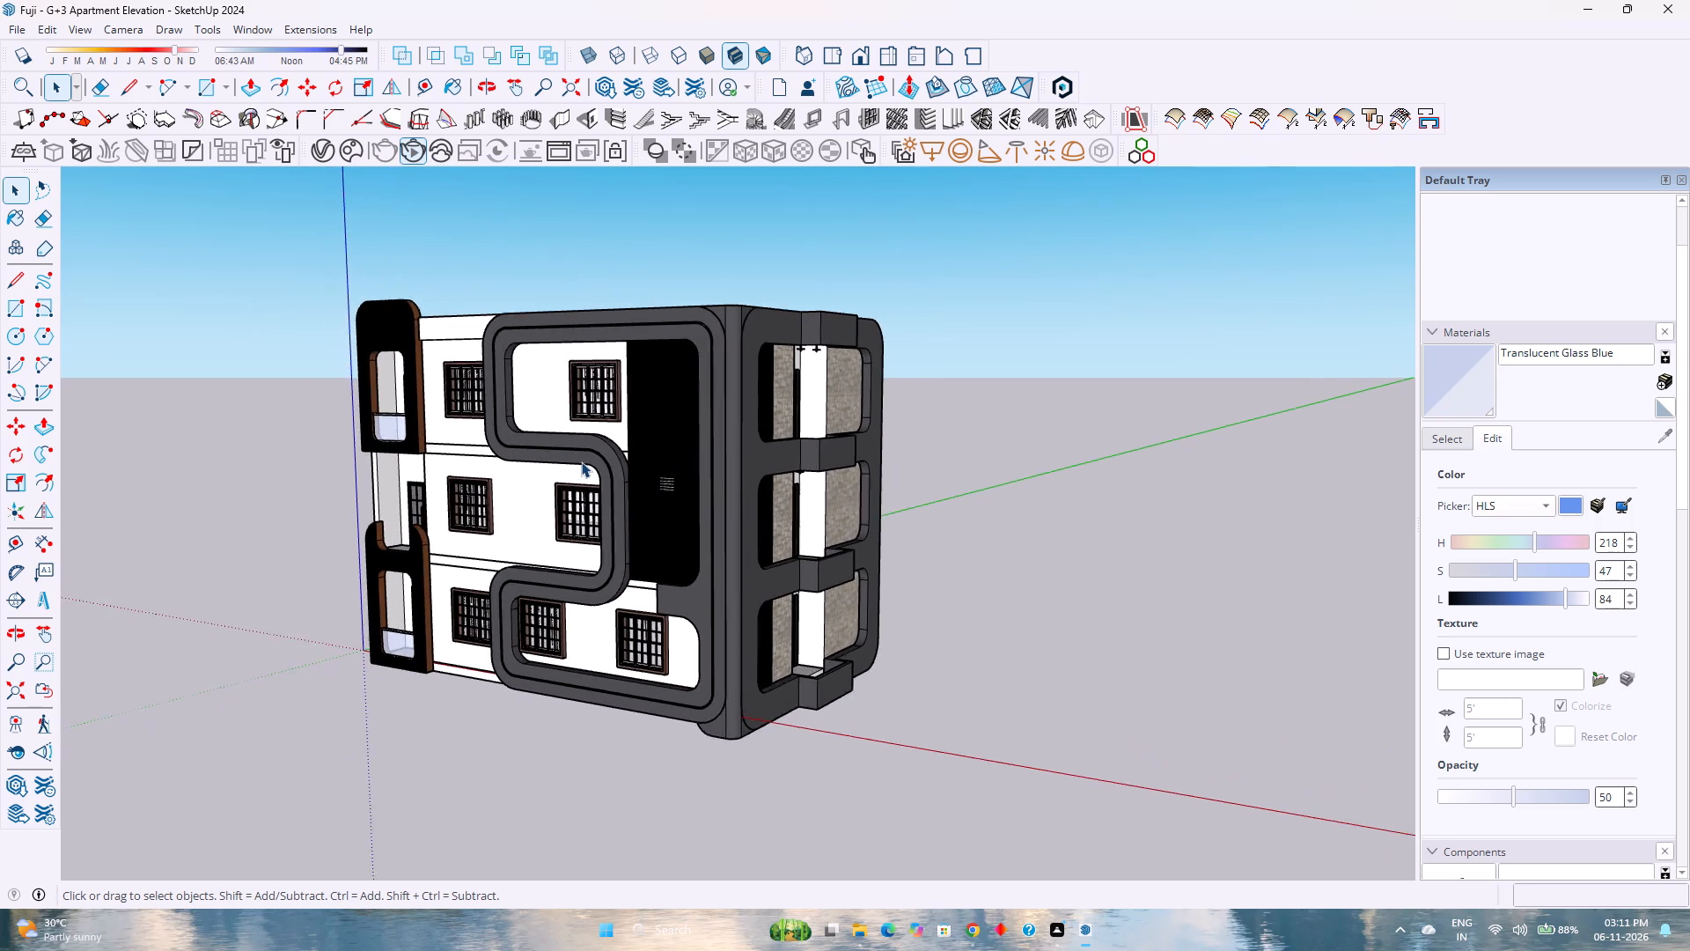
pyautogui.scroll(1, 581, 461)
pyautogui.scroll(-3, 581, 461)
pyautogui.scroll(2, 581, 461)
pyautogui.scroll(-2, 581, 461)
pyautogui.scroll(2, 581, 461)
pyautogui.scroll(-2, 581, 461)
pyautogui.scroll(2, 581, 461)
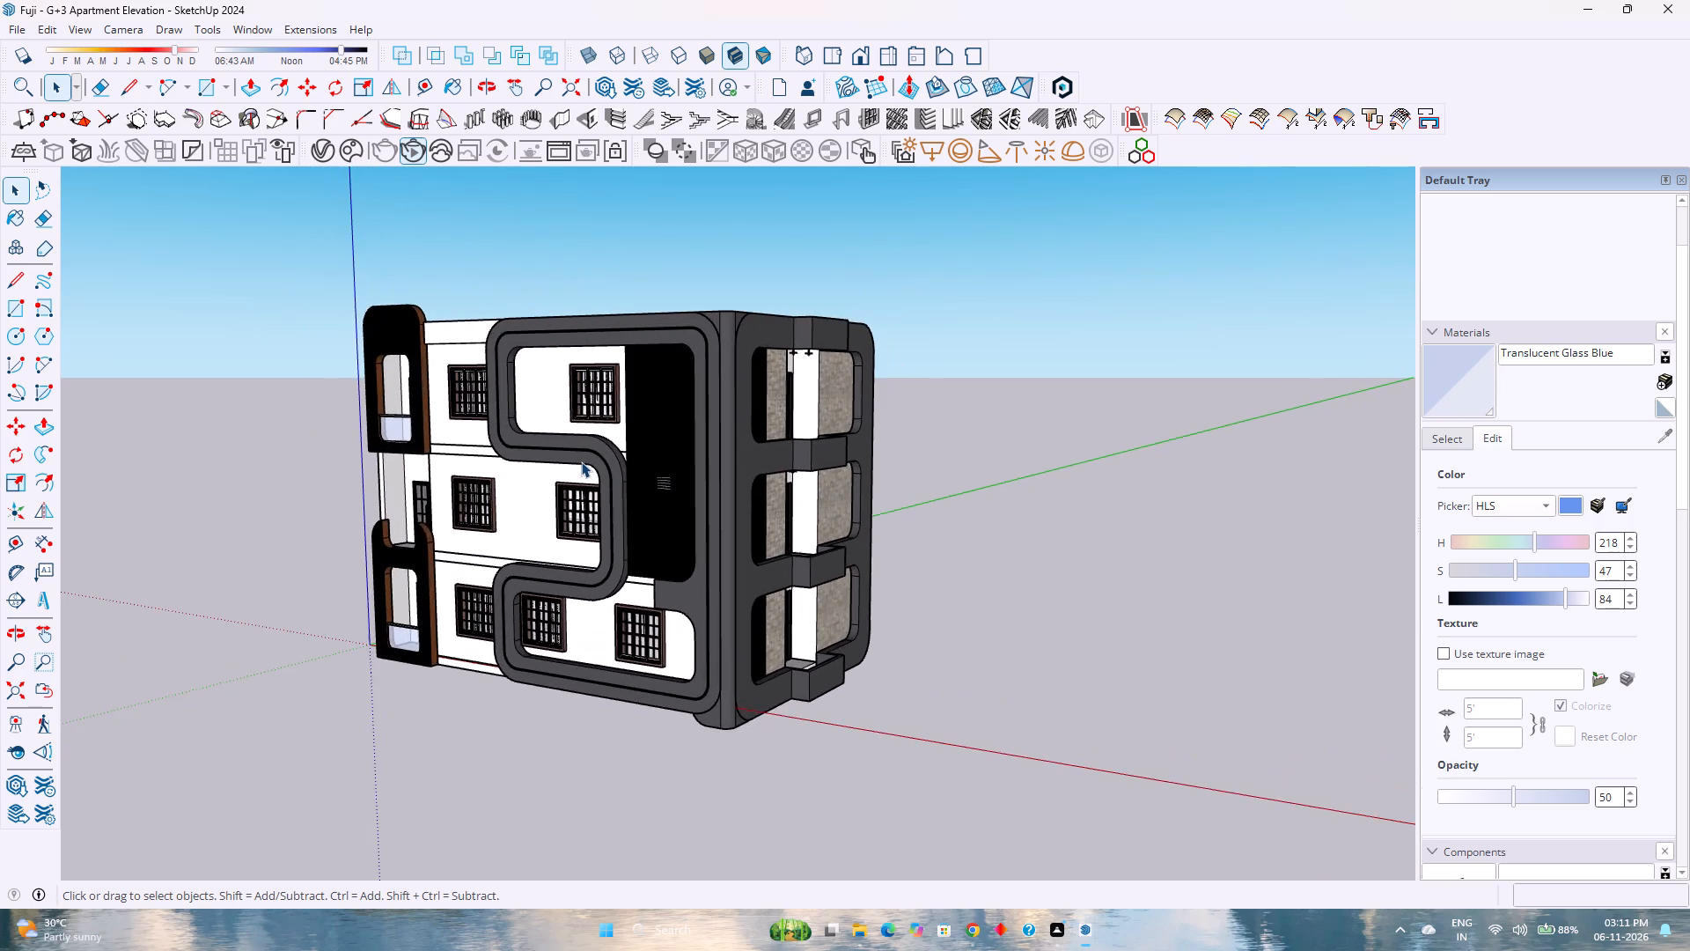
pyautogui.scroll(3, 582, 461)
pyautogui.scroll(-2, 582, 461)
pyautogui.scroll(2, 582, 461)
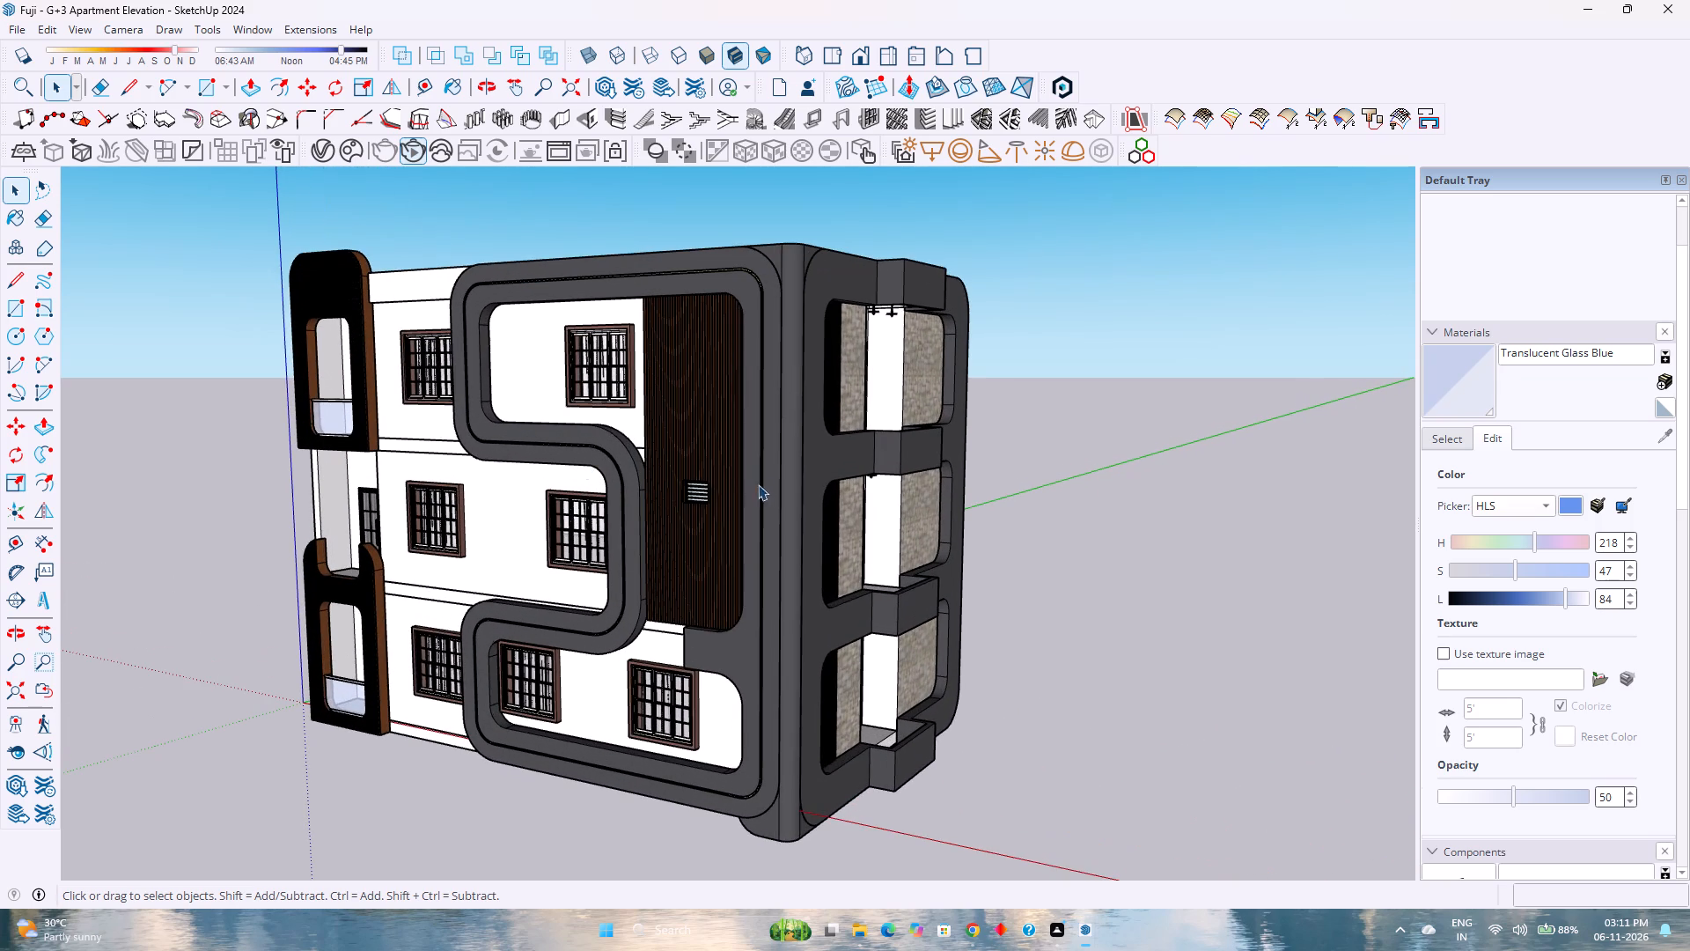
# Examine the building's balcony side and plain rear wall, including the stacked projecting parapets and balcony floors.
pyautogui.moveTo(761, 485); pyautogui.dragTo(380, 533, button='middle')
pyautogui.middleClick(378, 533)
pyautogui.scroll(-4, 391, 526)
pyautogui.moveTo(768, 507); pyautogui.dragTo(181, 624, button='middle')
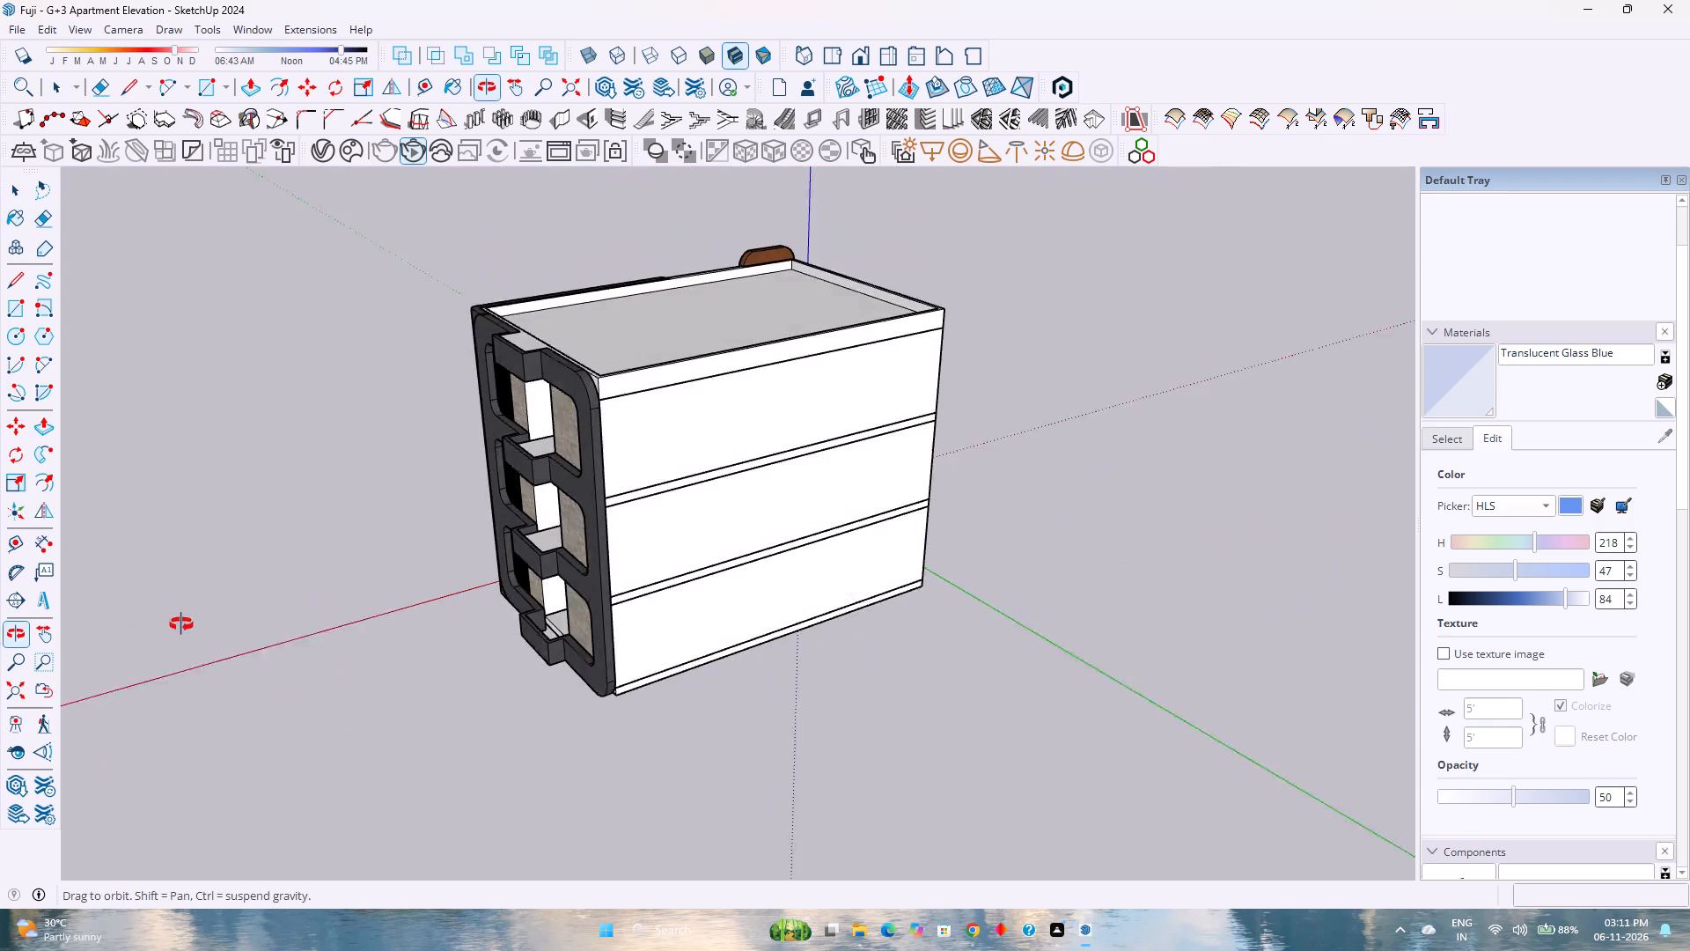
pyautogui.moveTo(181, 624); pyautogui.dragTo(176, 625, button='middle')
pyautogui.middleClick(176, 625)
pyautogui.scroll(5, 542, 607)
pyautogui.scroll(-4, 536, 600)
pyautogui.scroll(4, 536, 598)
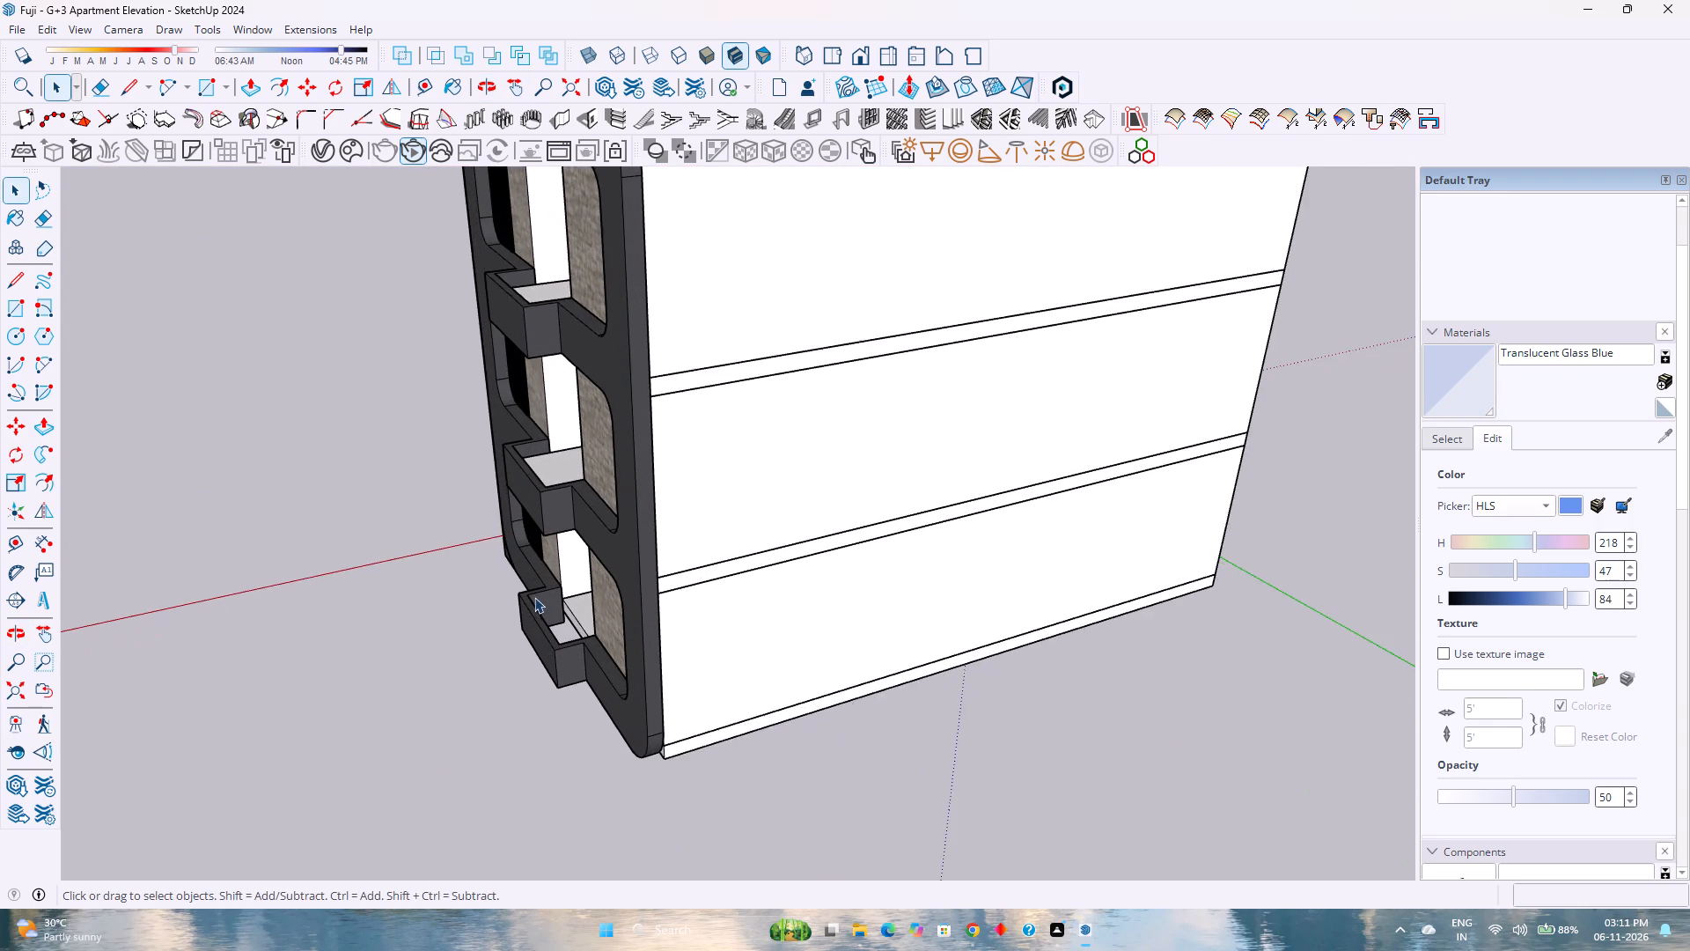
pyautogui.scroll(1, 525, 596)
pyautogui.middleClick(474, 607)
pyautogui.moveTo(474, 607); pyautogui.dragTo(707, 622, button='middle')
pyautogui.scroll(-8, 664, 612)
pyautogui.scroll(4, 661, 608)
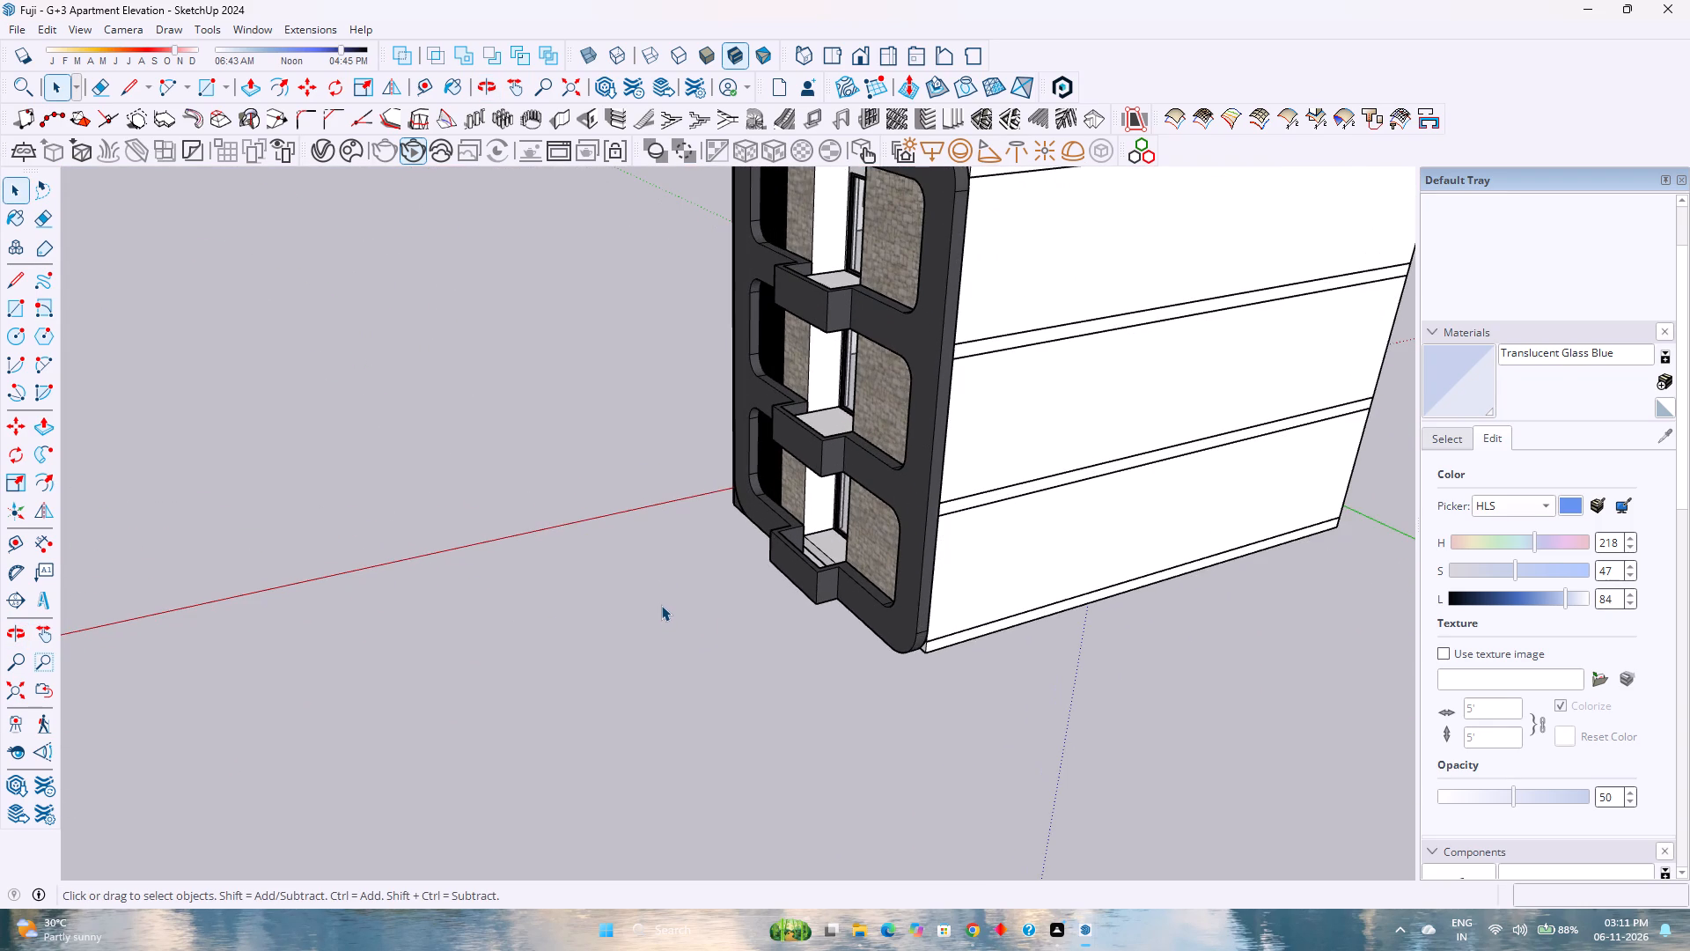
pyautogui.scroll(-2, 661, 602)
pyautogui.scroll(4, 661, 600)
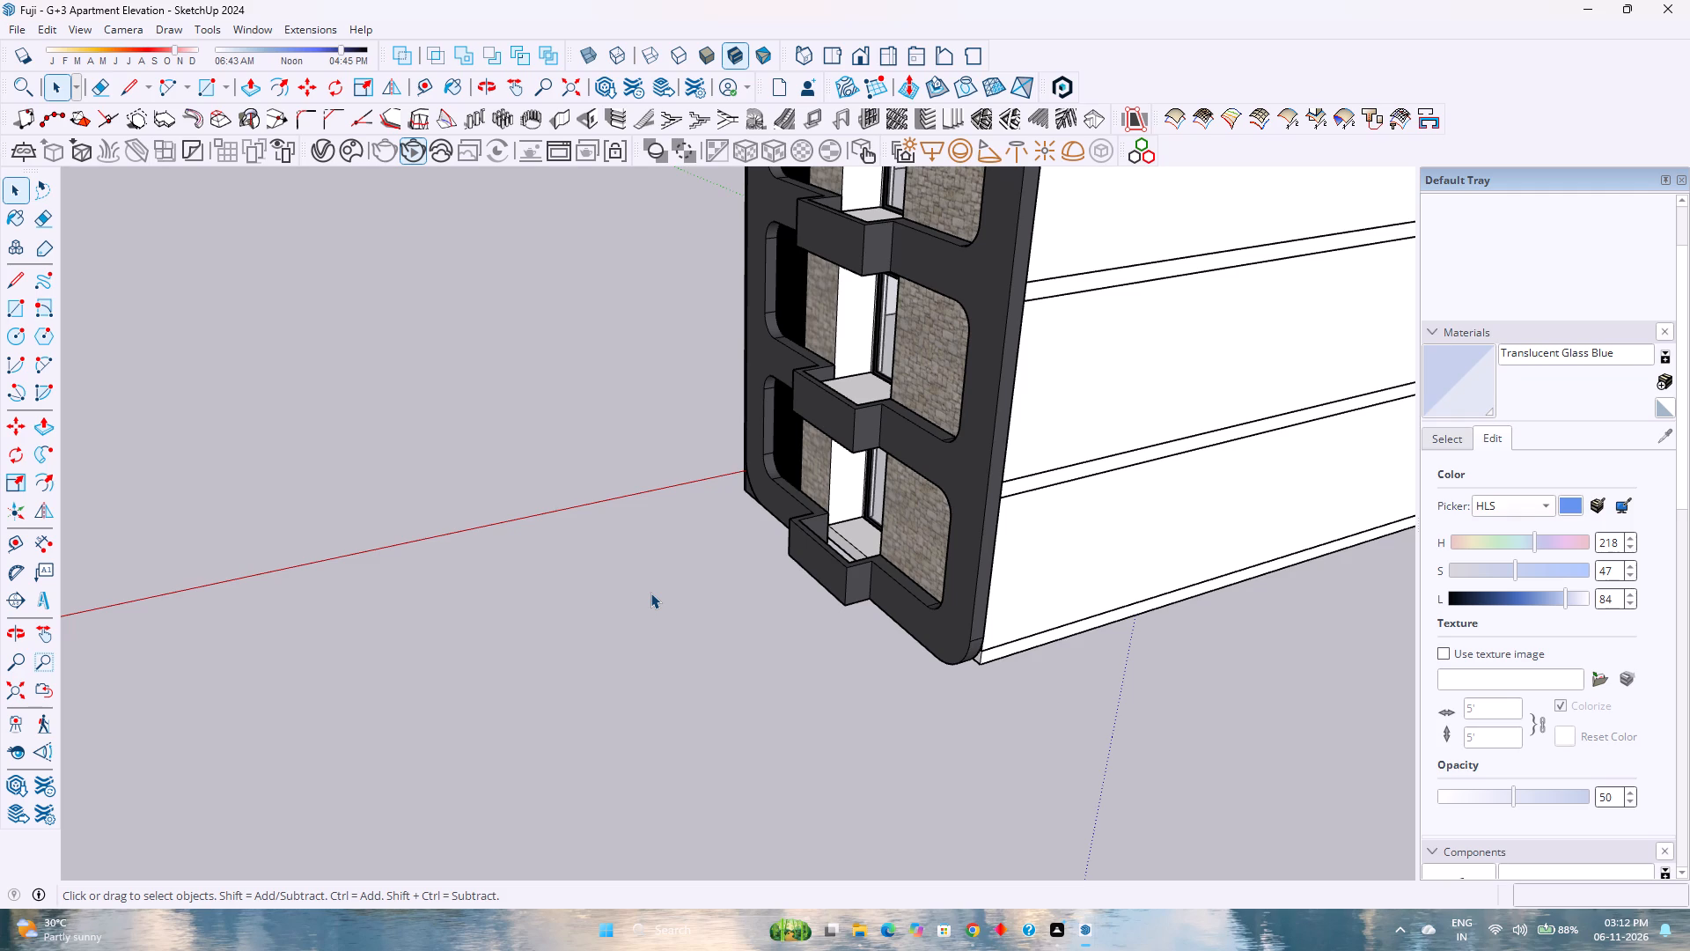
pyautogui.scroll(-4, 615, 595)
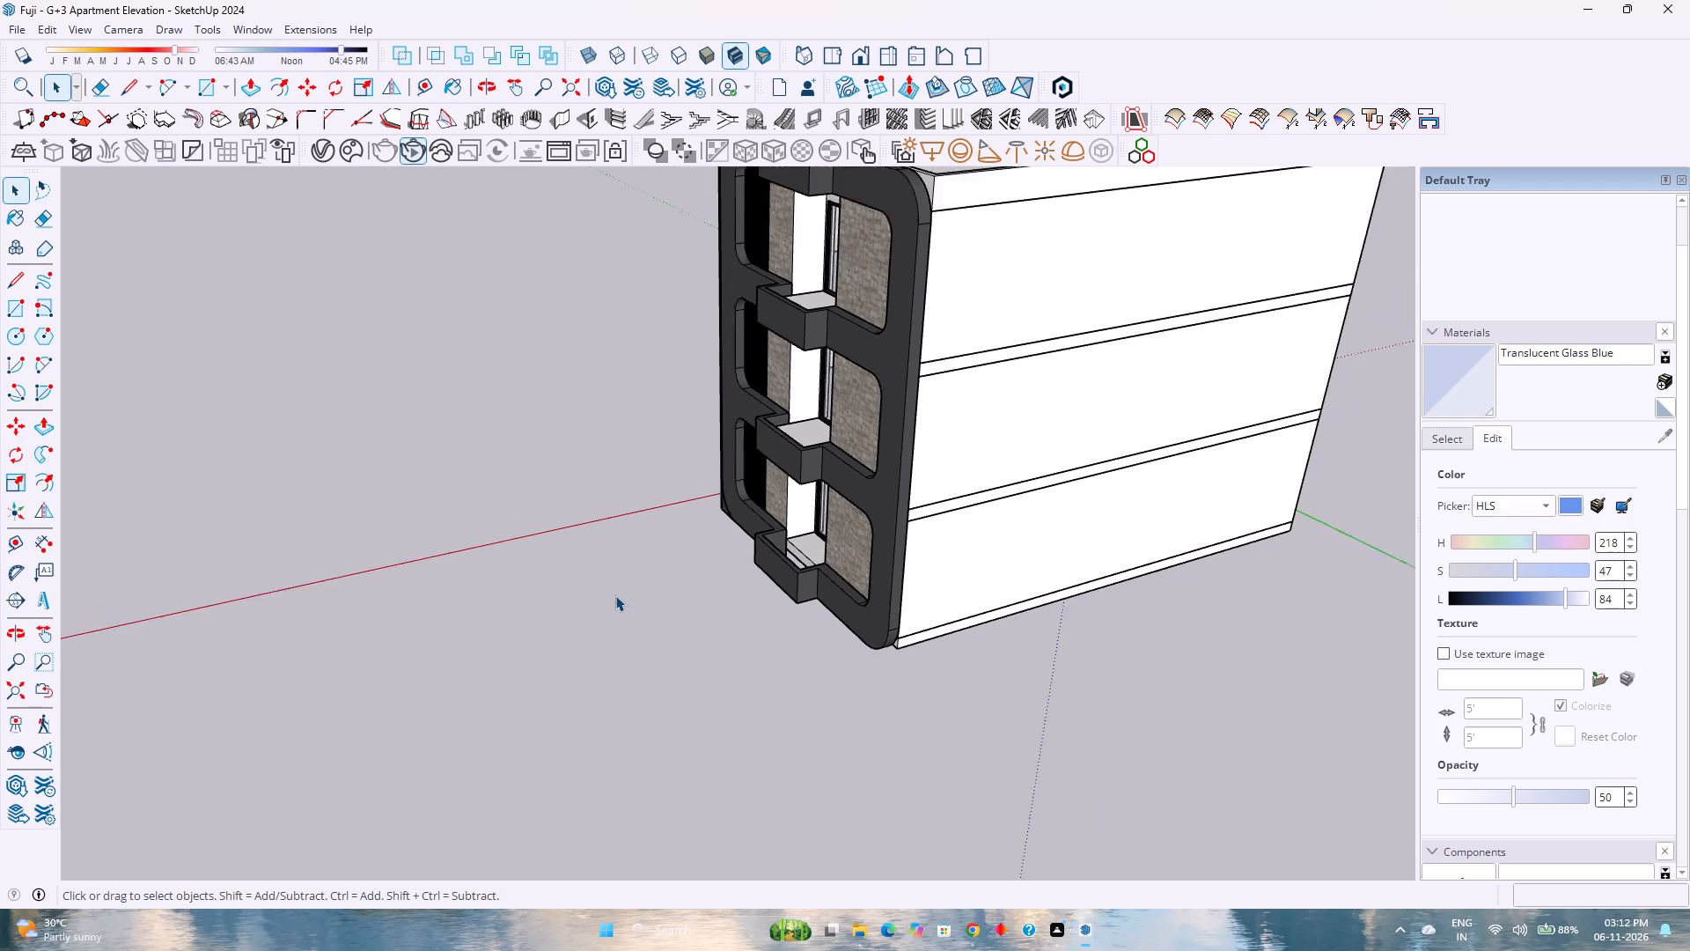
pyautogui.scroll(-3, 615, 595)
pyautogui.scroll(-7, 785, 268)
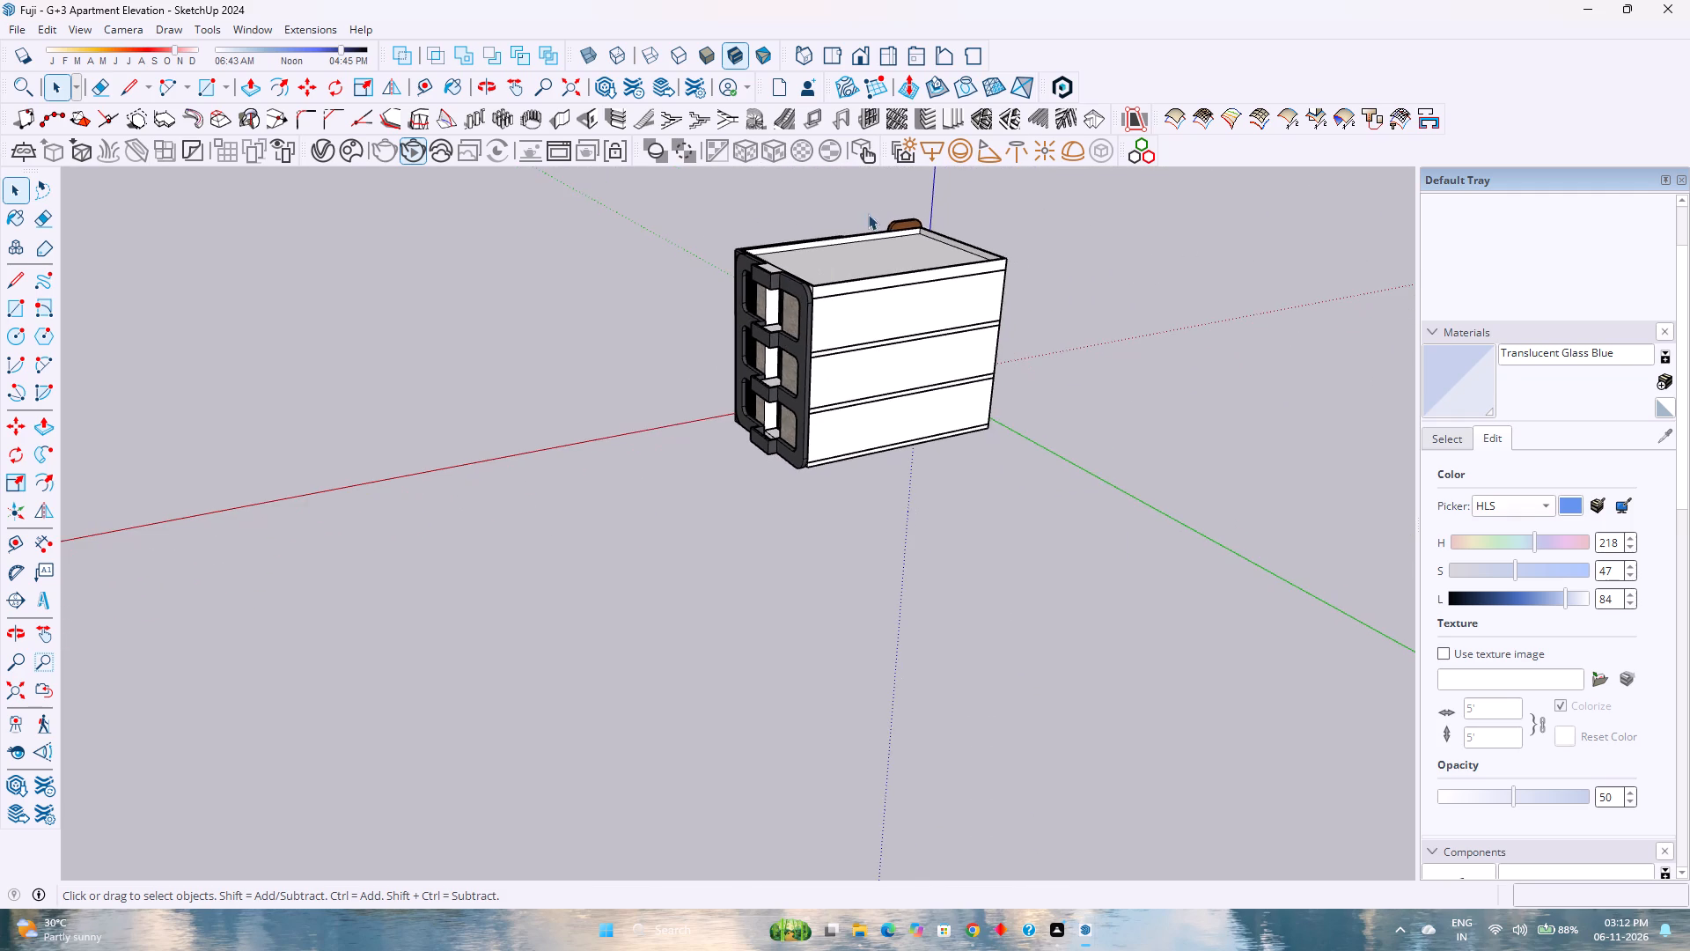
# Place a horizontal guide line 2' above the grey band's edge at the top-floor balcony's stone-clad wall.
pyautogui.scroll(8, 886, 188)
pyautogui.scroll(2, 778, 302)
pyautogui.moveTo(778, 302); pyautogui.dragTo(1304, 268, button='middle')
pyautogui.middleClick(1304, 268)
pyautogui.scroll(2, 690, 480)
pyautogui.middleClick(724, 467)
pyautogui.moveTo(737, 463); pyautogui.dragTo(1048, 444, button='middle')
pyautogui.scroll(9, 1032, 445)
pyautogui.moveTo(986, 464); pyautogui.dragTo(277, 527, button='middle')
pyautogui.middleClick(276, 527)
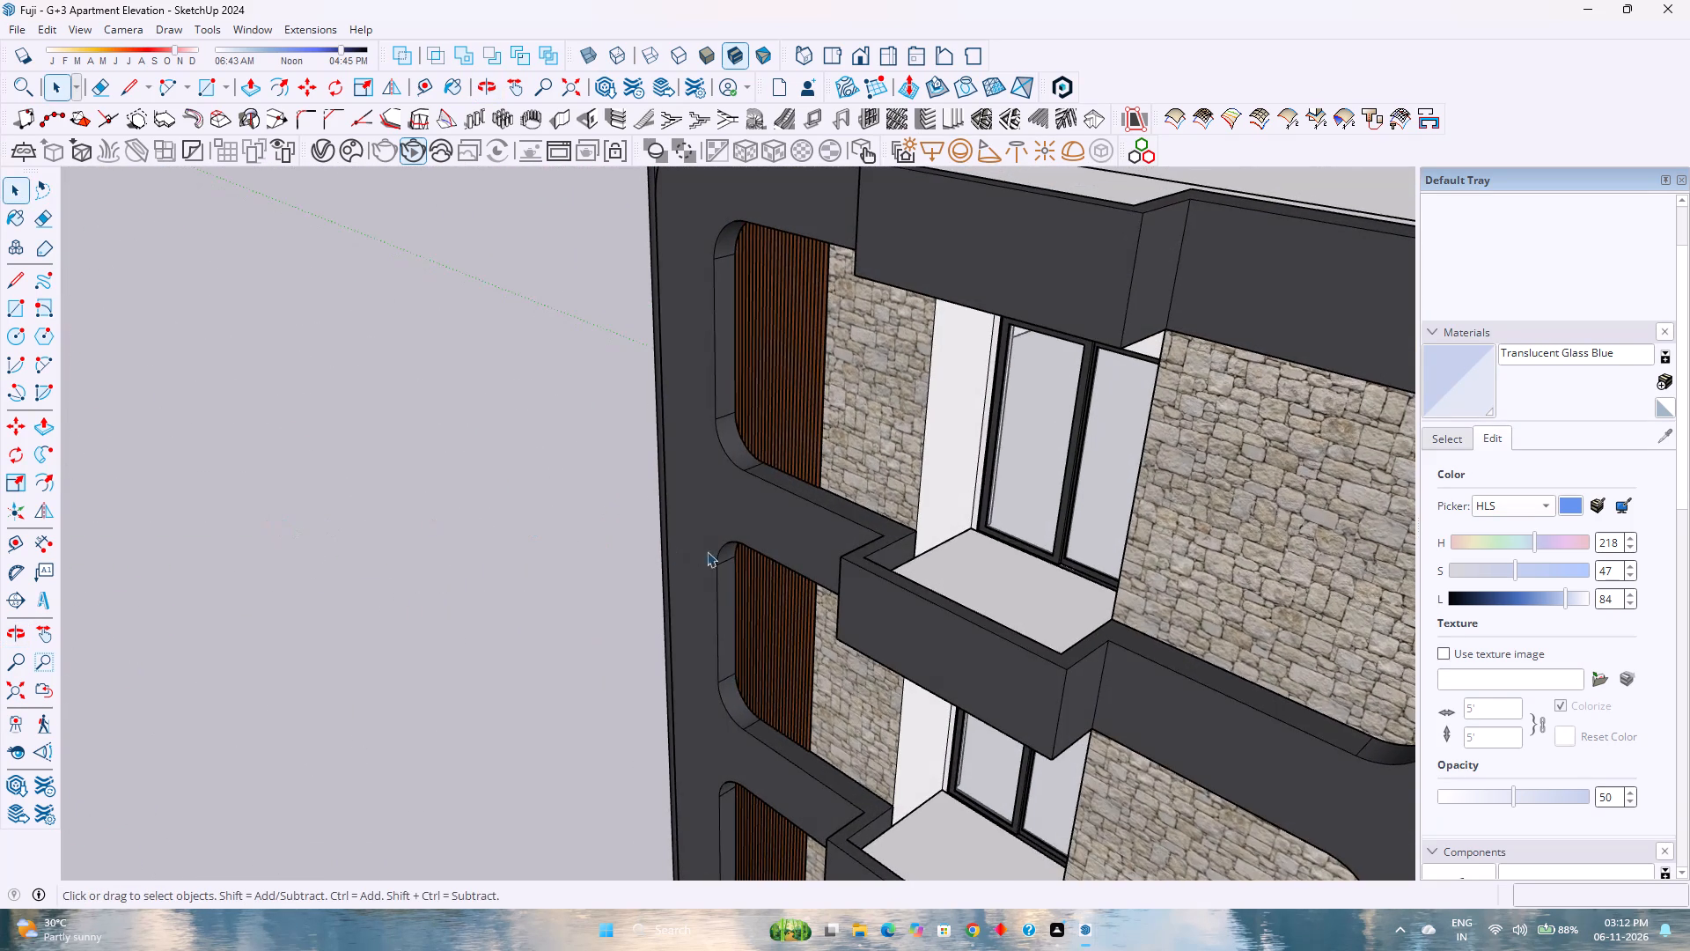
pyautogui.scroll(5, 862, 528)
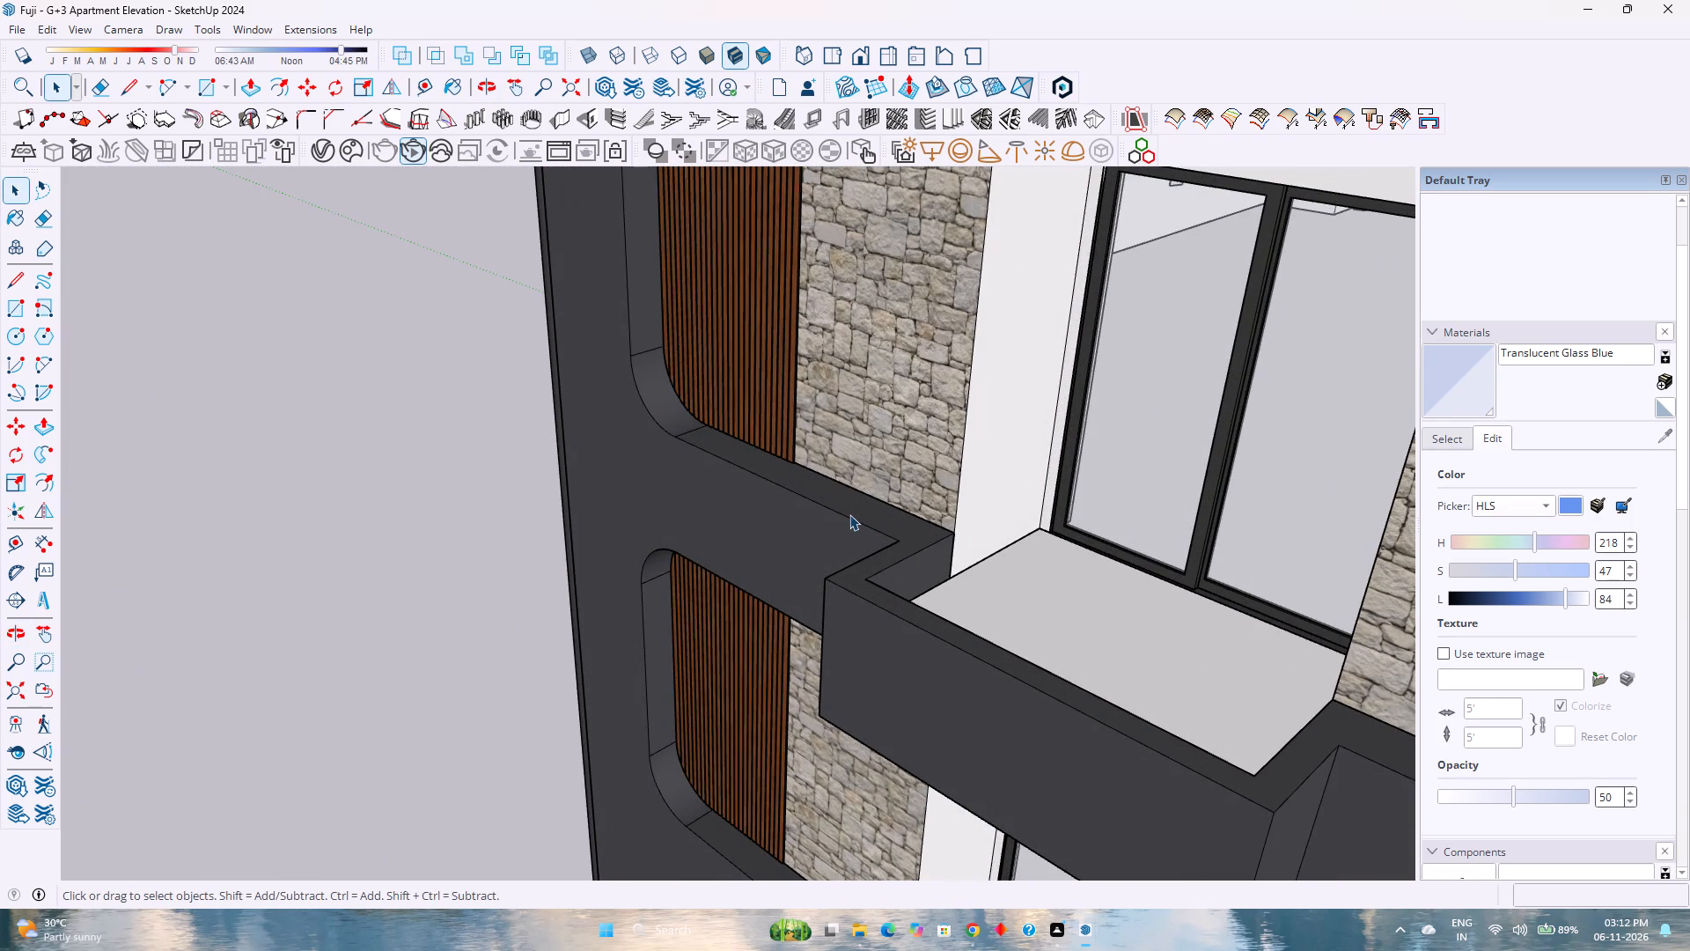
pyautogui.click(416, 88)
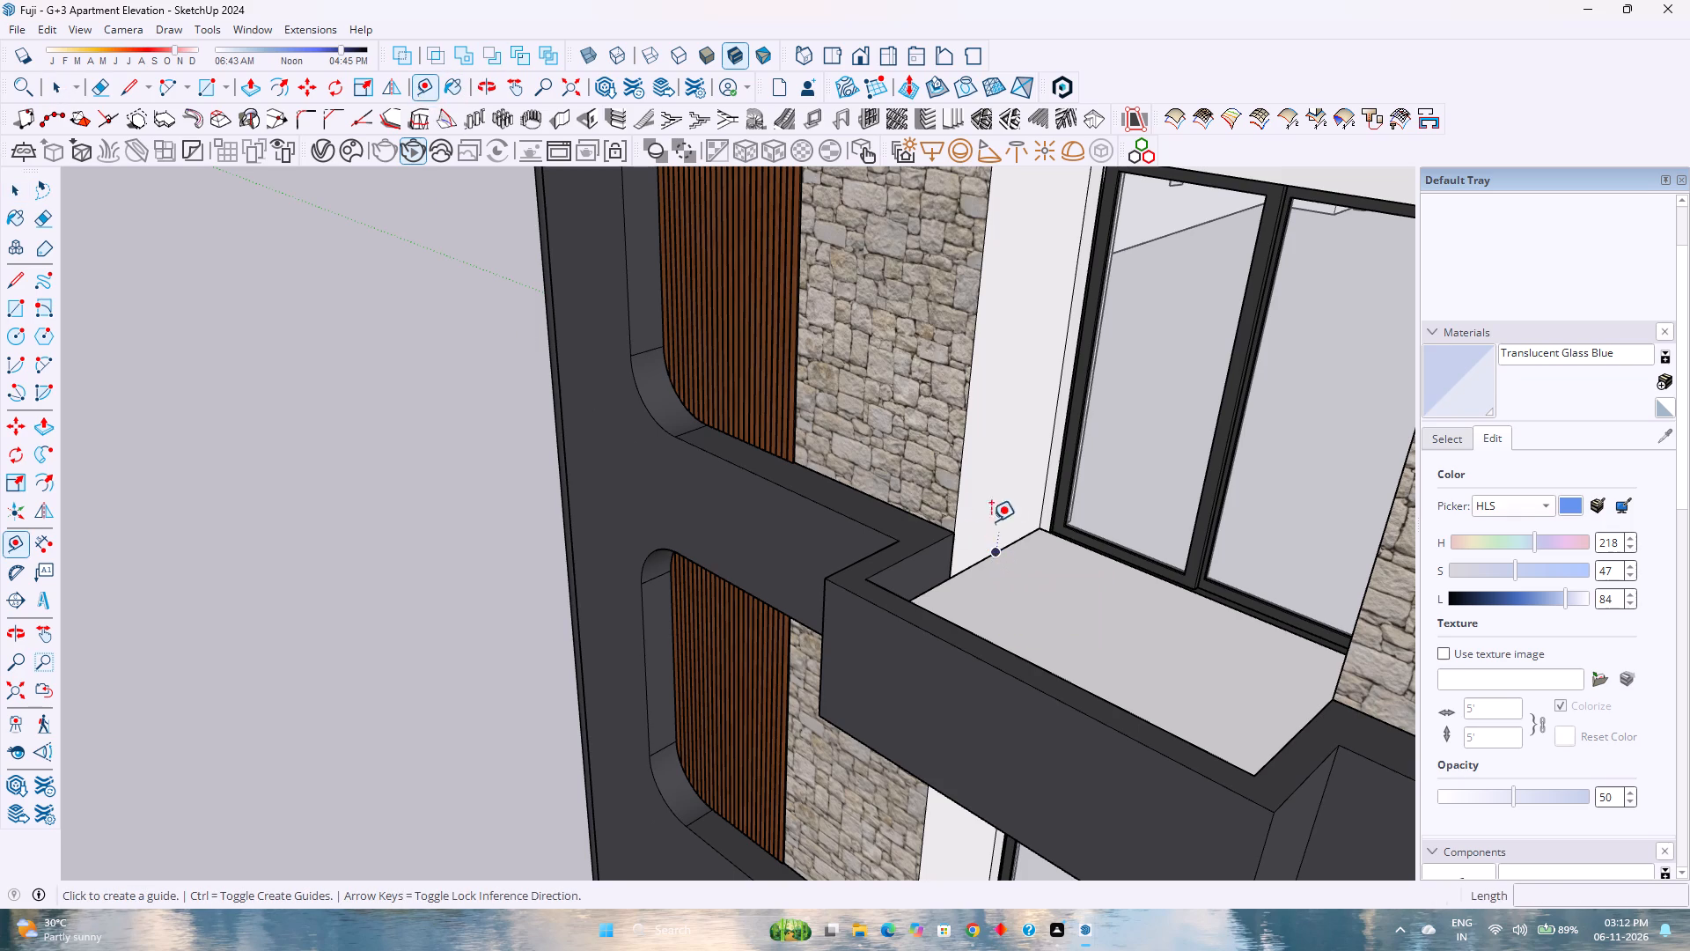
pyautogui.click(903, 512)
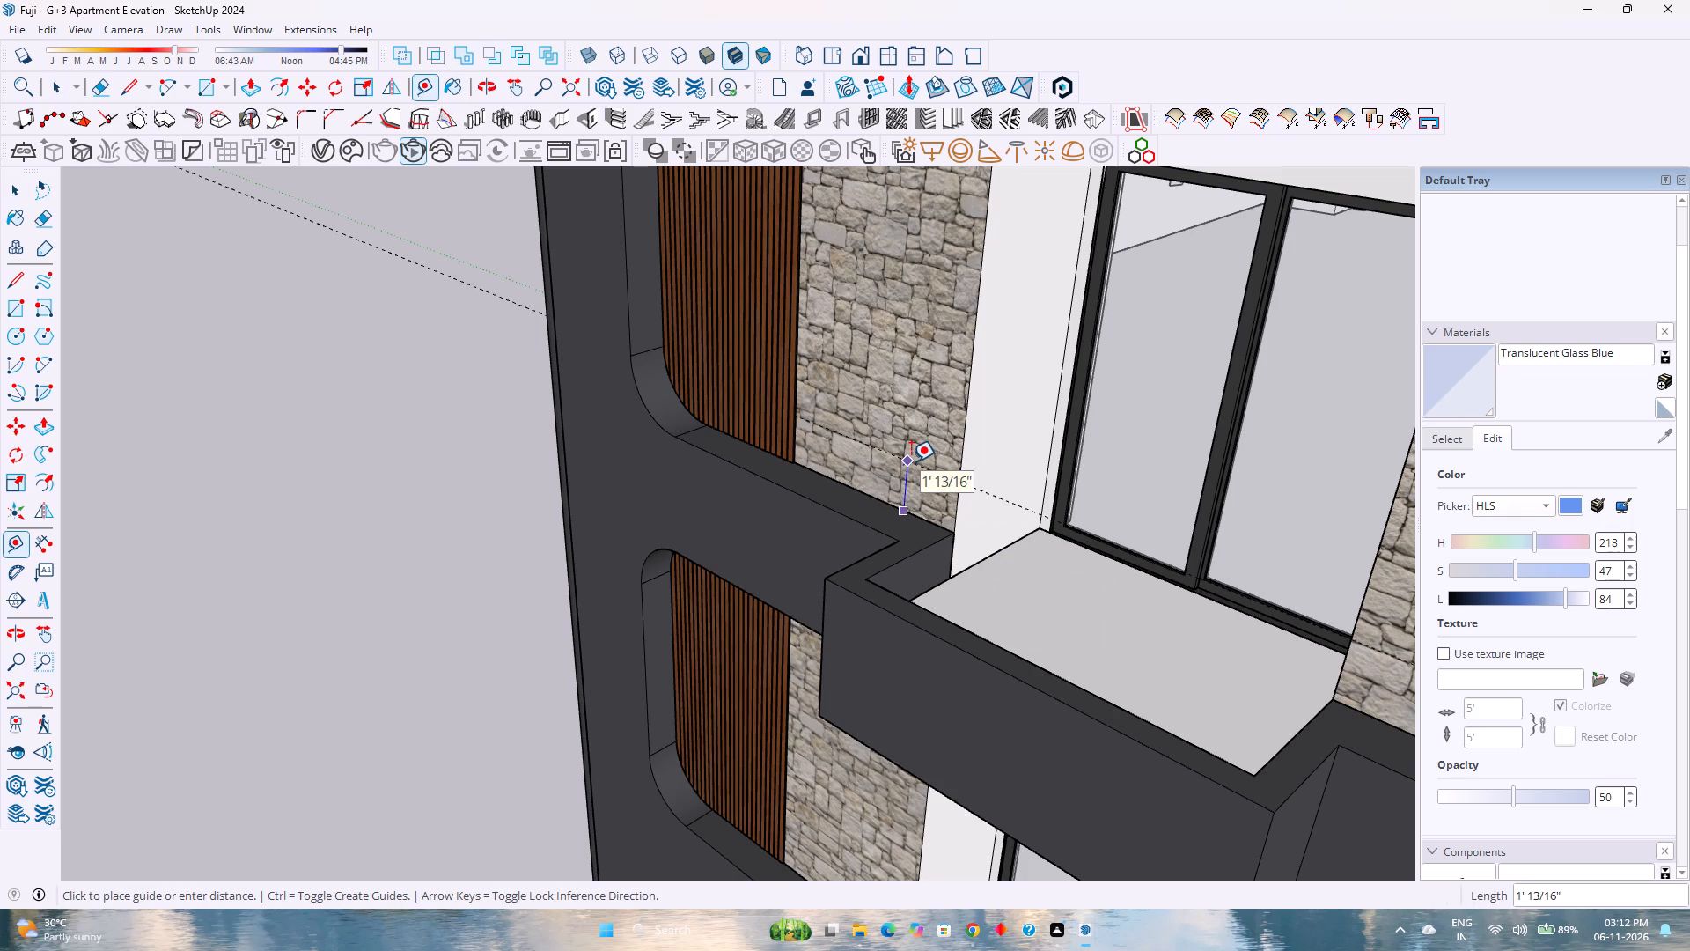
pyautogui.write("2'")
pyautogui.press('Return')
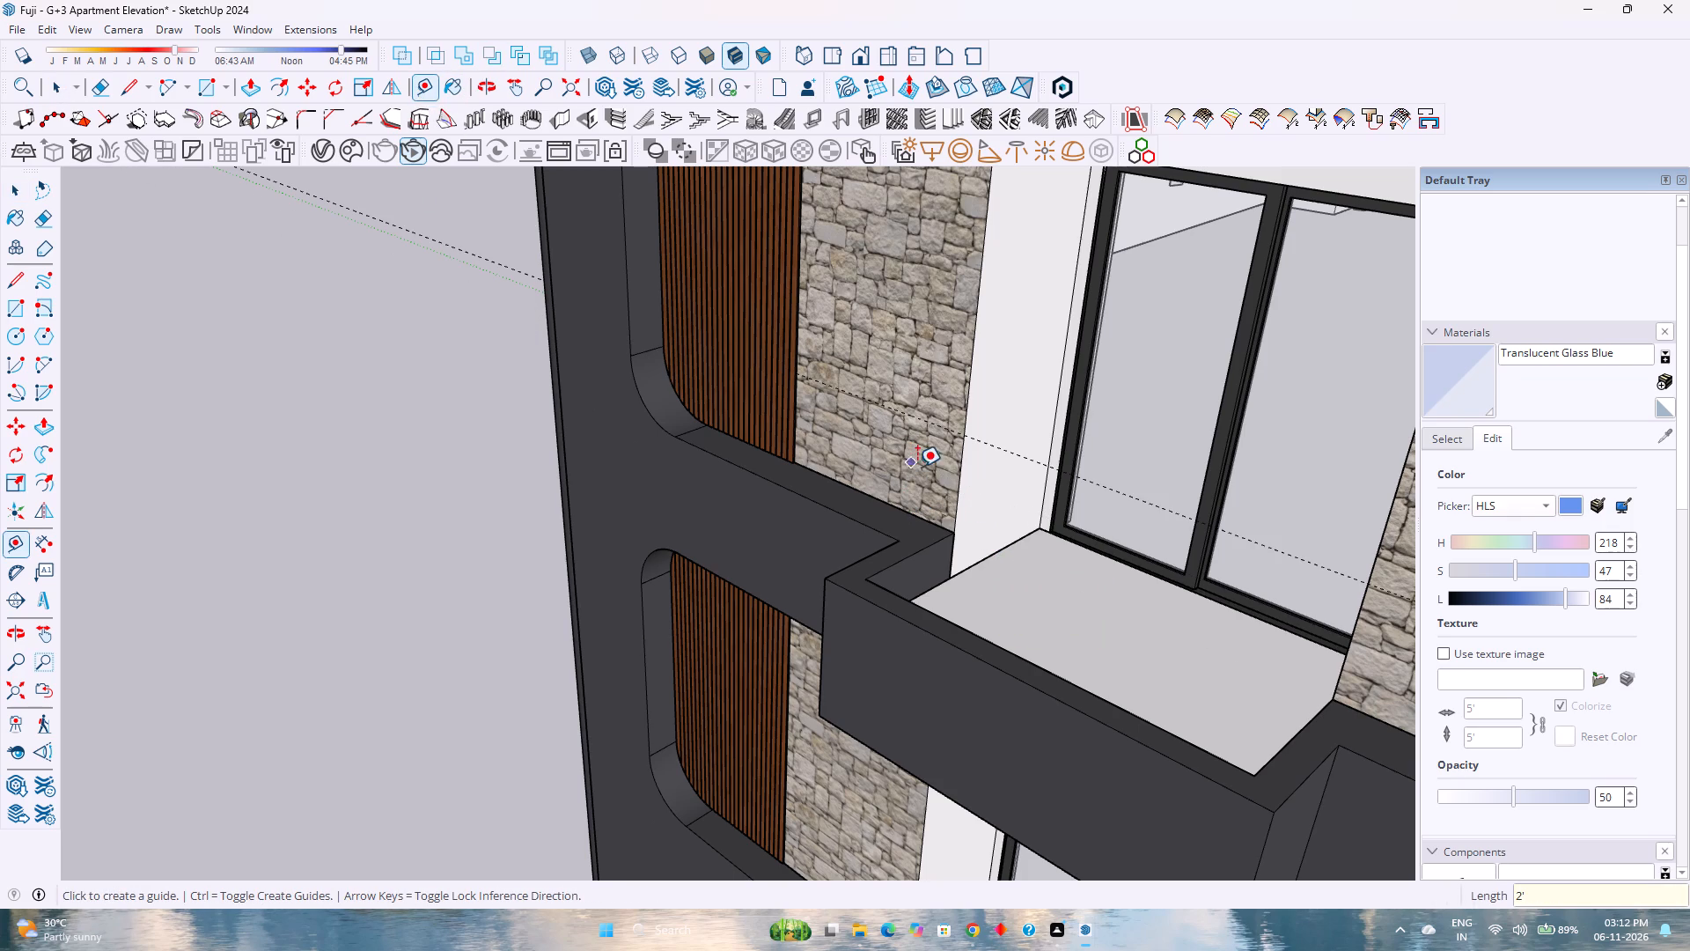
pyautogui.click(996, 549)
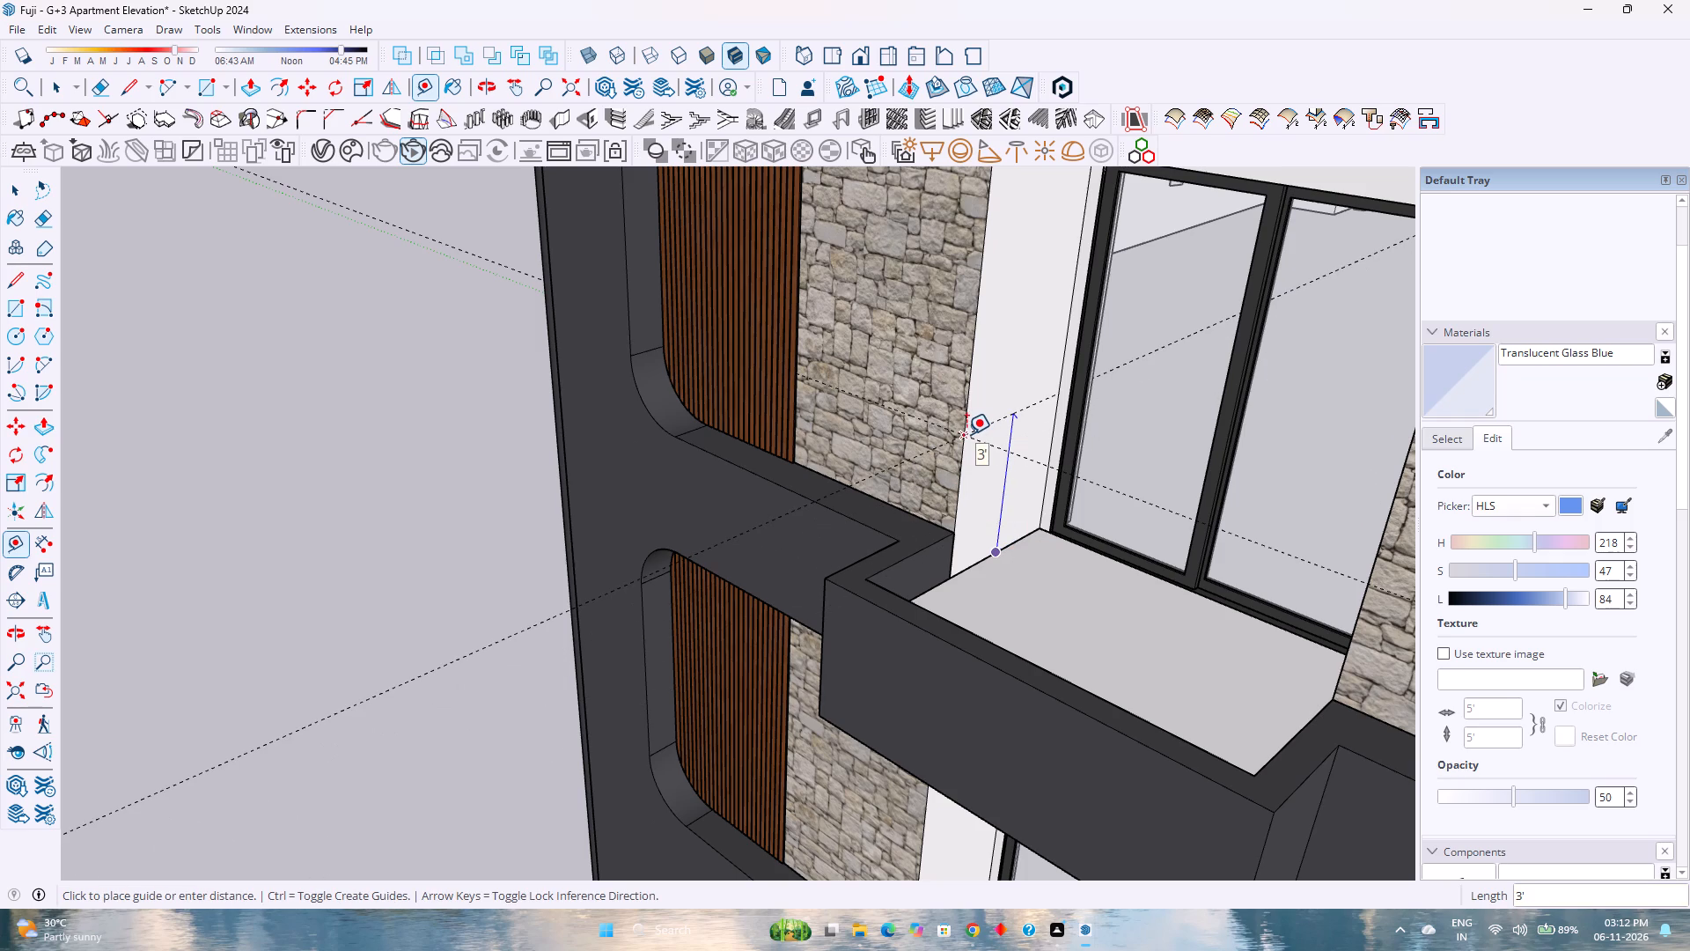
pyautogui.press('Escape')
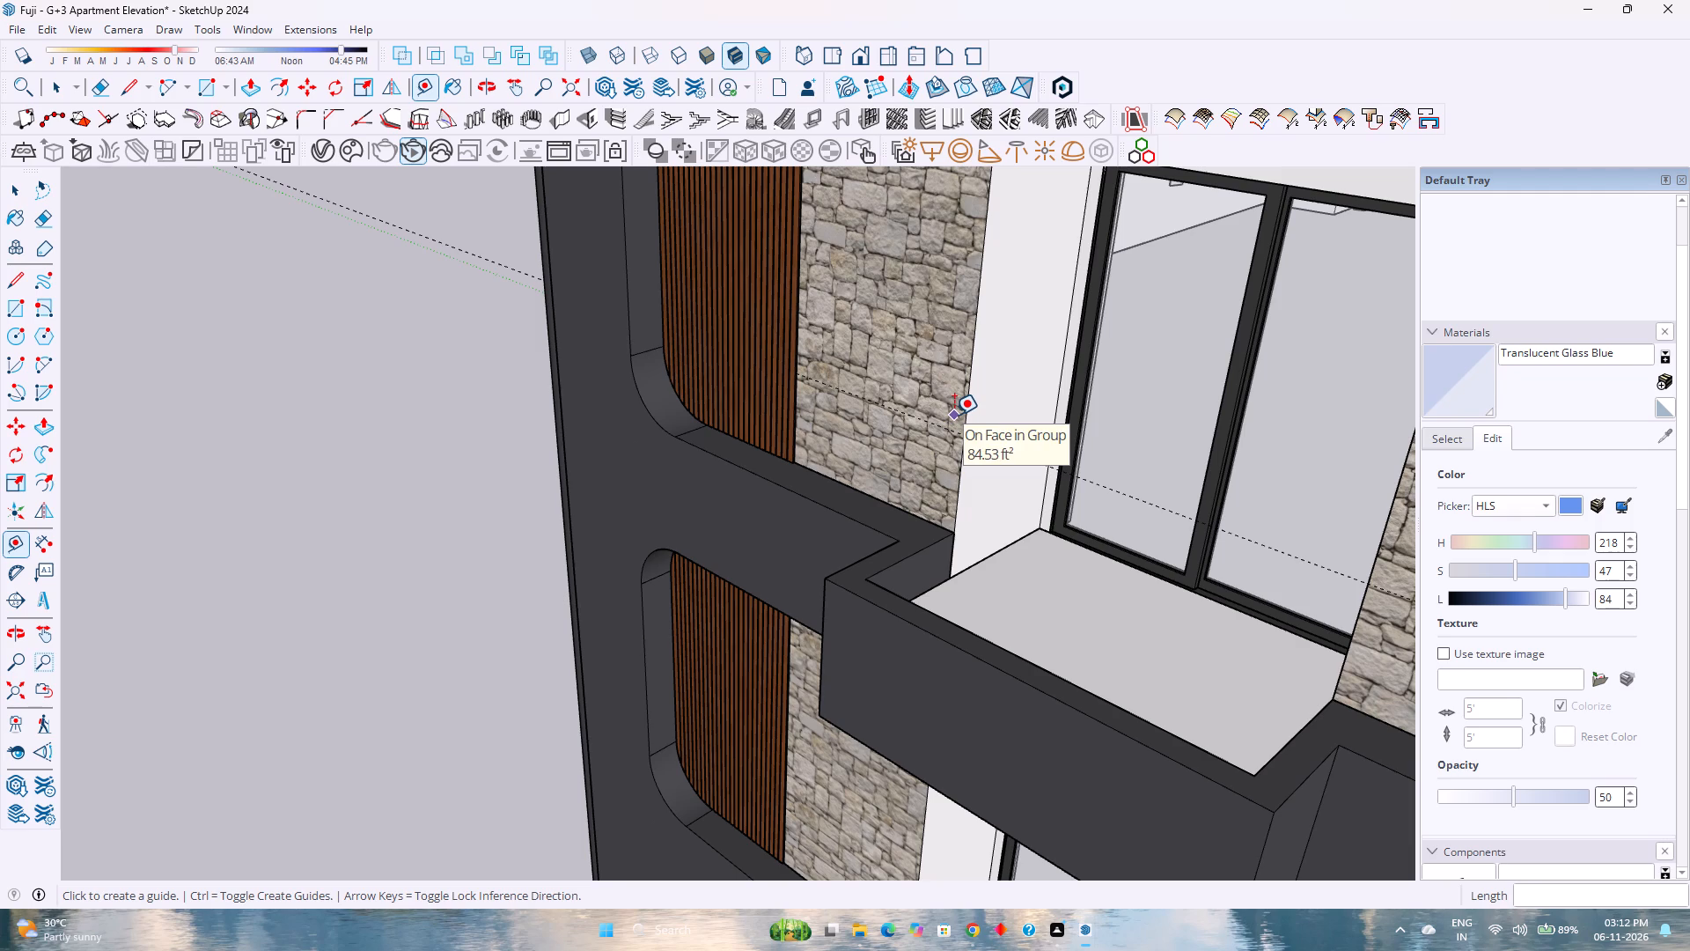
# Examine the stacked balconies, roof and plain side wall against the guide at the top-floor balcony.
pyautogui.scroll(-3, 1182, 662)
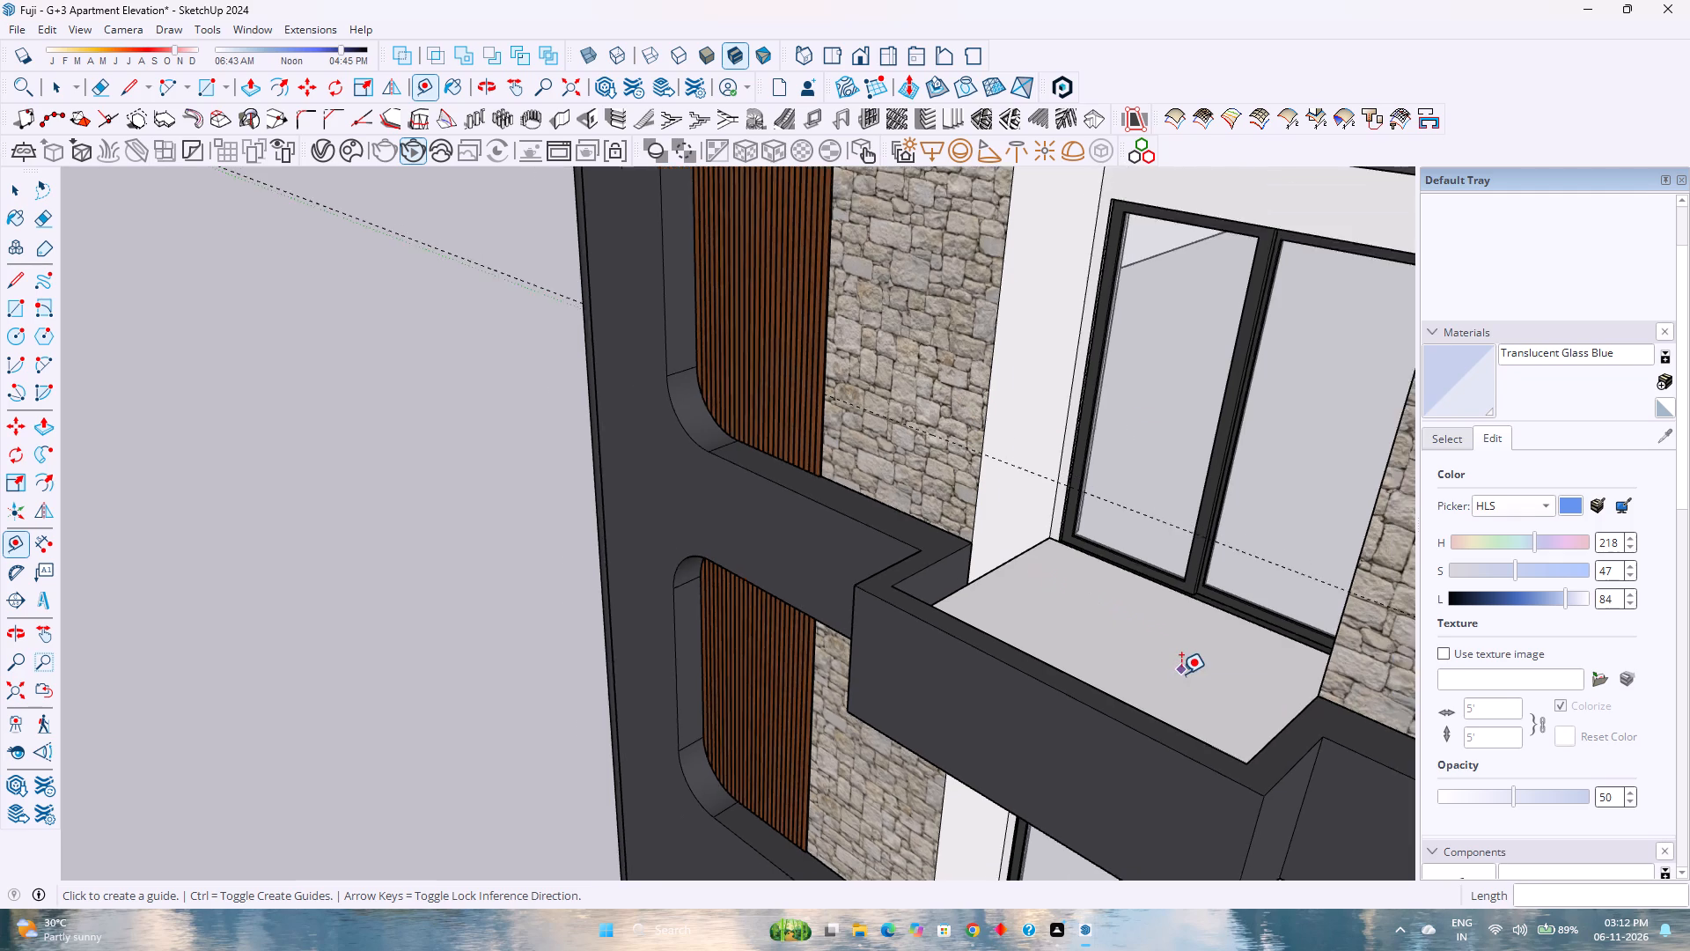
pyautogui.scroll(-10, 1181, 674)
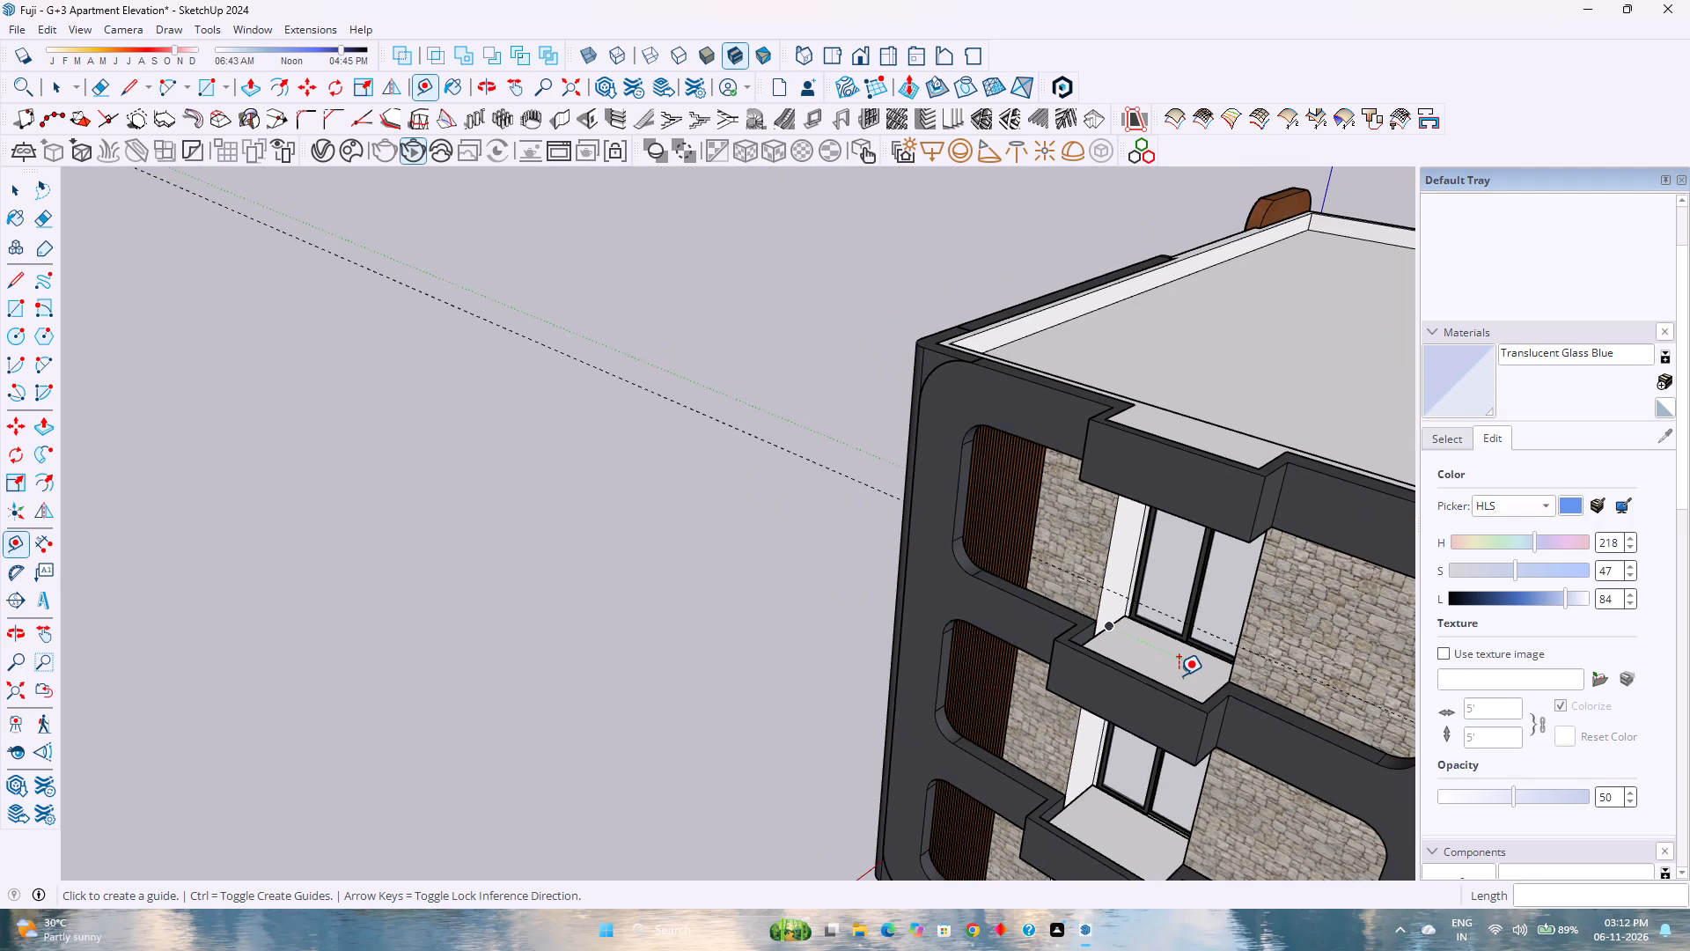
pyautogui.scroll(-3, 1179, 675)
pyautogui.scroll(3, 1179, 675)
pyautogui.scroll(-3, 1179, 675)
pyautogui.scroll(3, 1179, 675)
pyautogui.scroll(-3, 1179, 675)
pyautogui.scroll(3, 1179, 675)
pyautogui.scroll(-4, 1179, 675)
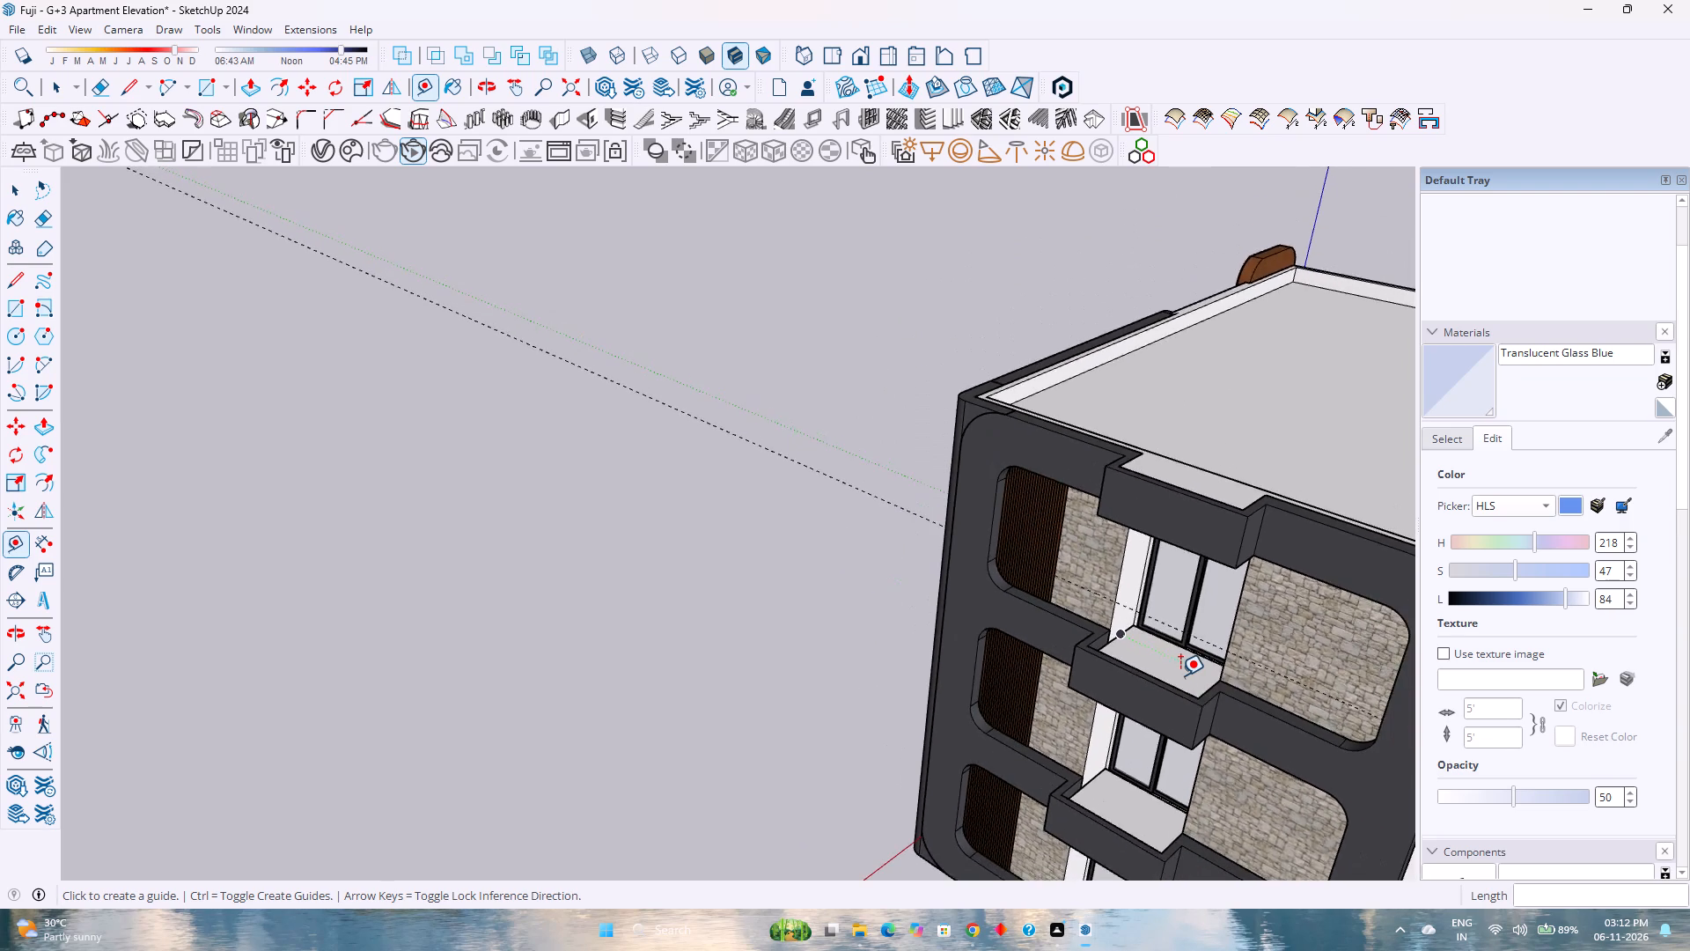
pyautogui.scroll(-19, 1180, 675)
pyautogui.scroll(1, 1184, 675)
pyautogui.scroll(4, 1302, 825)
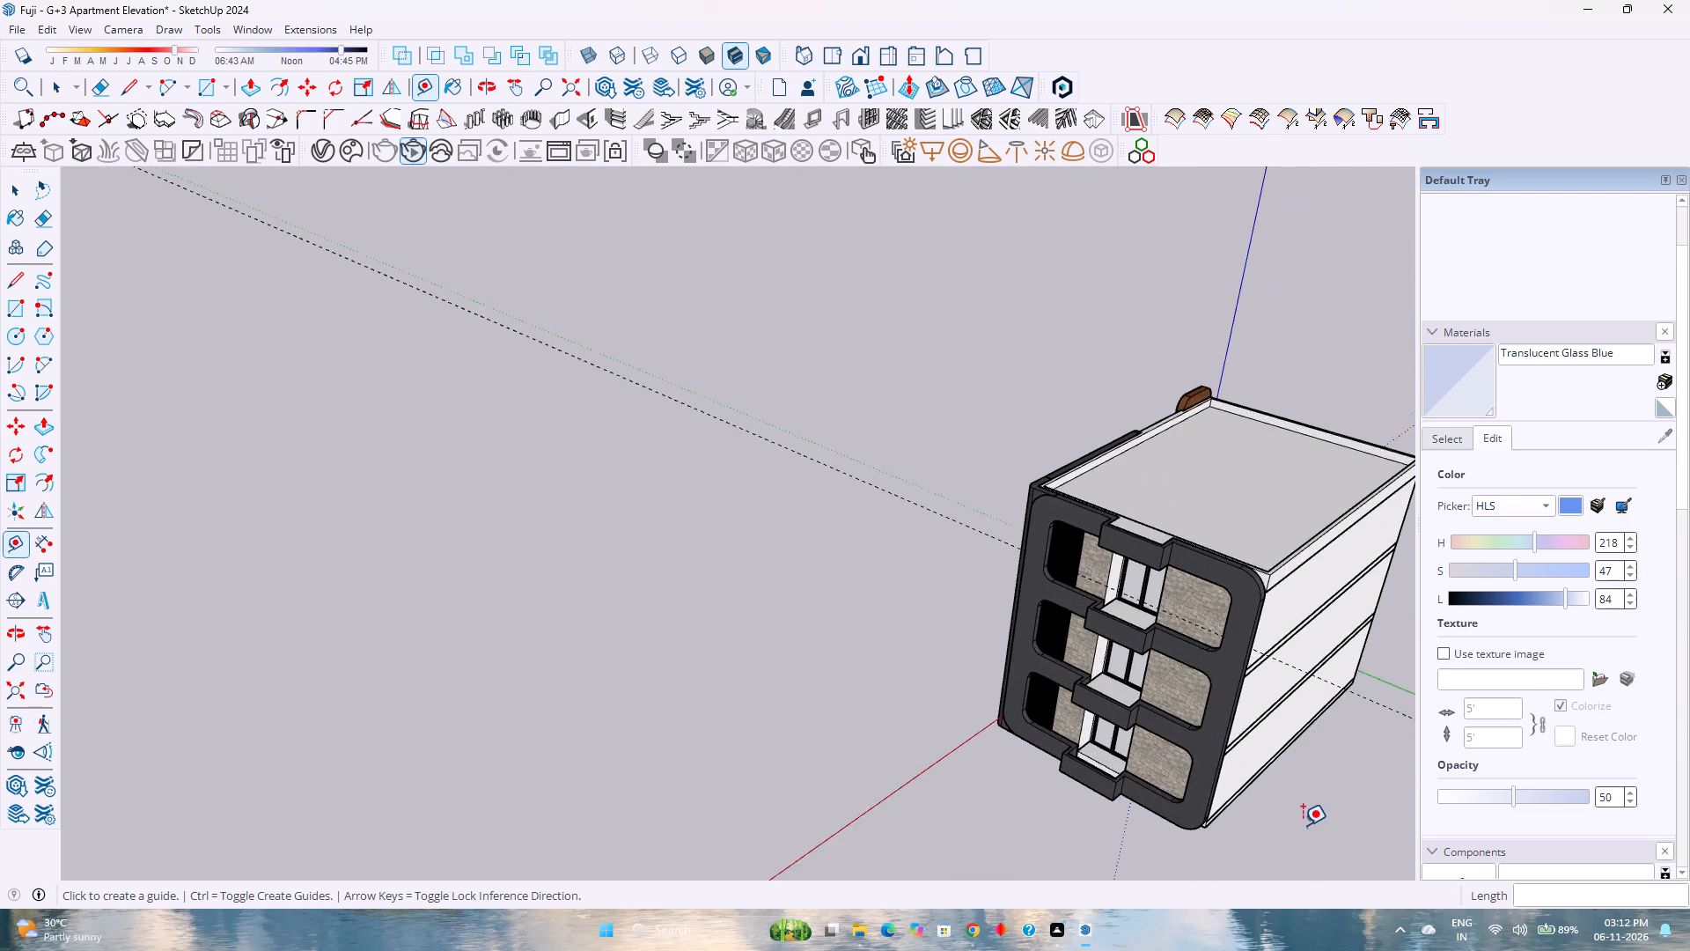
pyautogui.scroll(9, 1303, 825)
pyautogui.scroll(-8, 1300, 827)
pyautogui.scroll(3, 1290, 813)
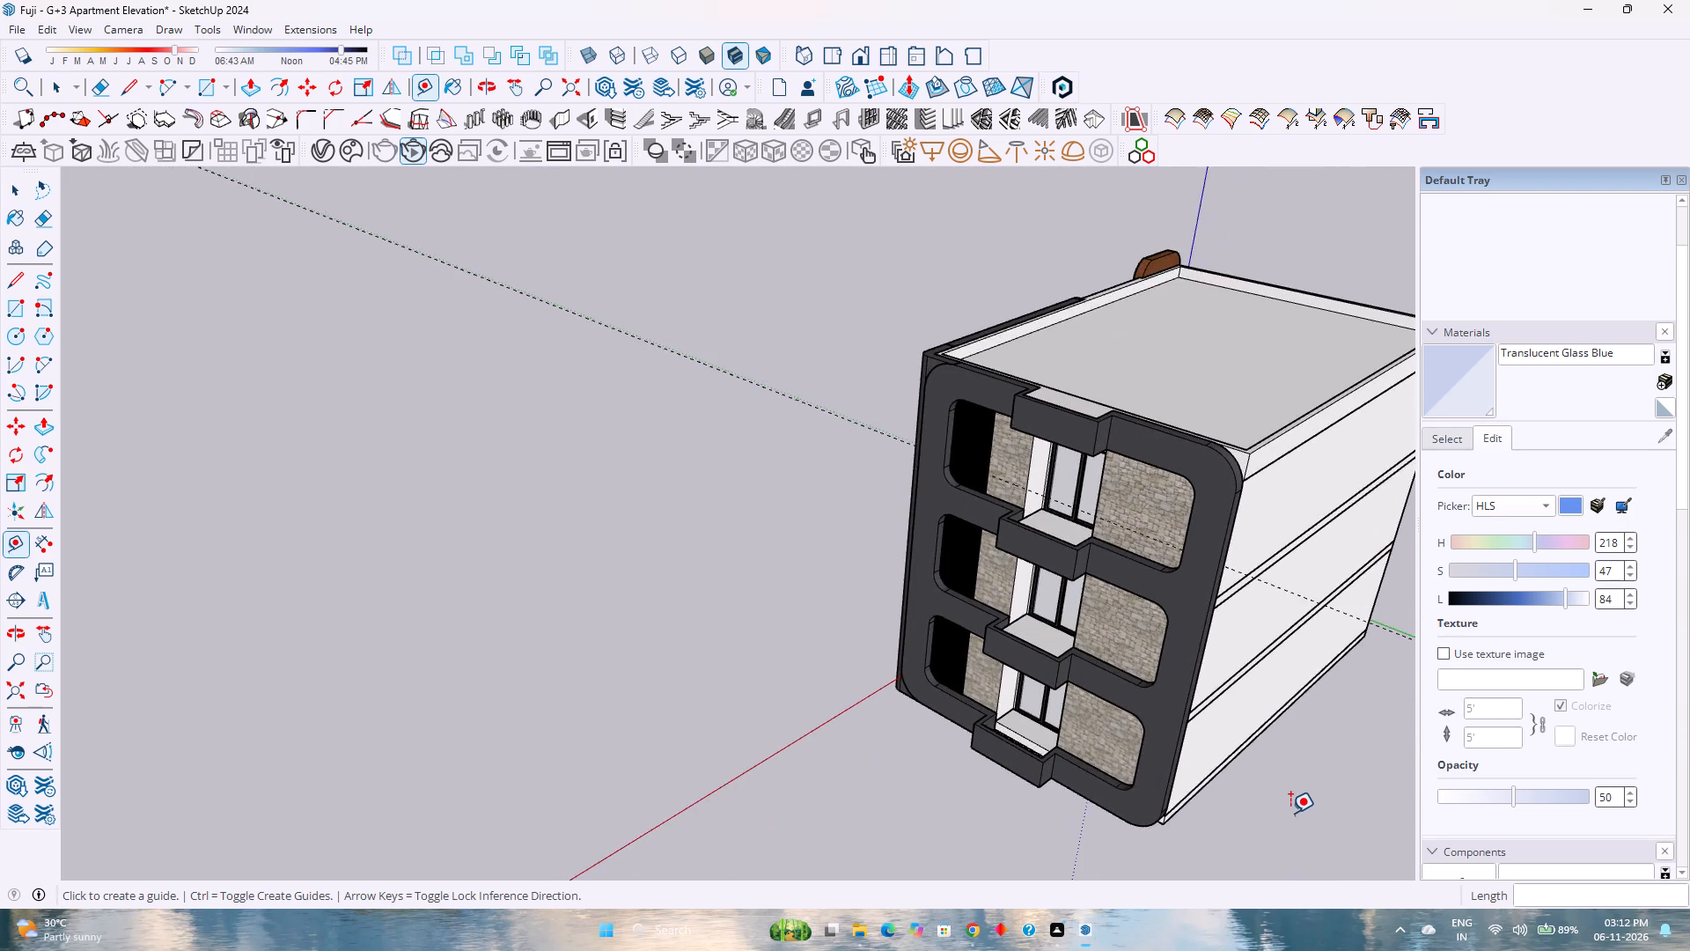
pyautogui.moveTo(1290, 813); pyautogui.dragTo(1235, 785, button='middle')
pyautogui.middleClick(1235, 785)
pyautogui.moveTo(1235, 785); pyautogui.dragTo(1145, 744, button='middle')
pyautogui.moveTo(1145, 744); pyautogui.dragTo(1011, 717, button='middle')
pyautogui.middleClick(1011, 717)
pyautogui.middleClick(999, 716)
pyautogui.scroll(-8, 993, 715)
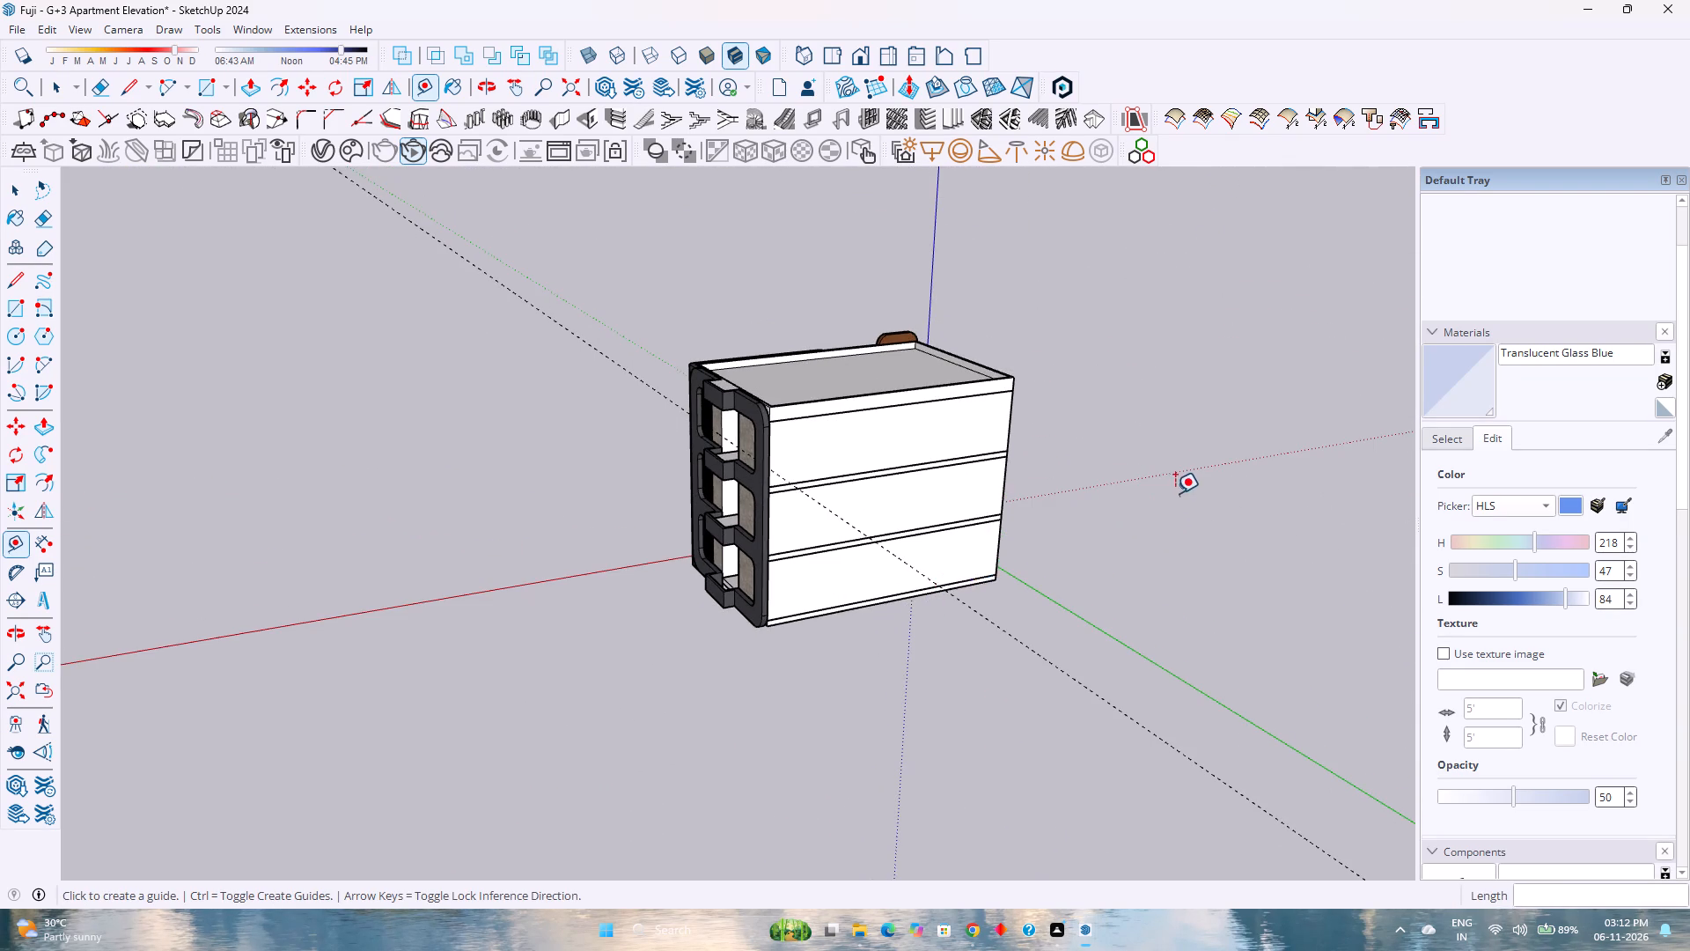
# Examine the whole balcony side face-on, including the rounded grey frame, stone cladding, glazed doors and corner with the front facade.
pyautogui.scroll(3, 1172, 488)
pyautogui.moveTo(597, 487); pyautogui.dragTo(625, 491, button='middle')
pyautogui.moveTo(636, 494); pyautogui.dragTo(779, 530, button='middle')
pyautogui.moveTo(795, 534); pyautogui.dragTo(809, 537, button='middle')
pyautogui.moveTo(826, 540); pyautogui.dragTo(842, 544, button='middle')
pyautogui.moveTo(910, 554); pyautogui.dragTo(1269, 519, button='middle')
pyautogui.middleClick(1269, 519)
pyautogui.scroll(-2, 1010, 483)
pyautogui.scroll(2, 918, 319)
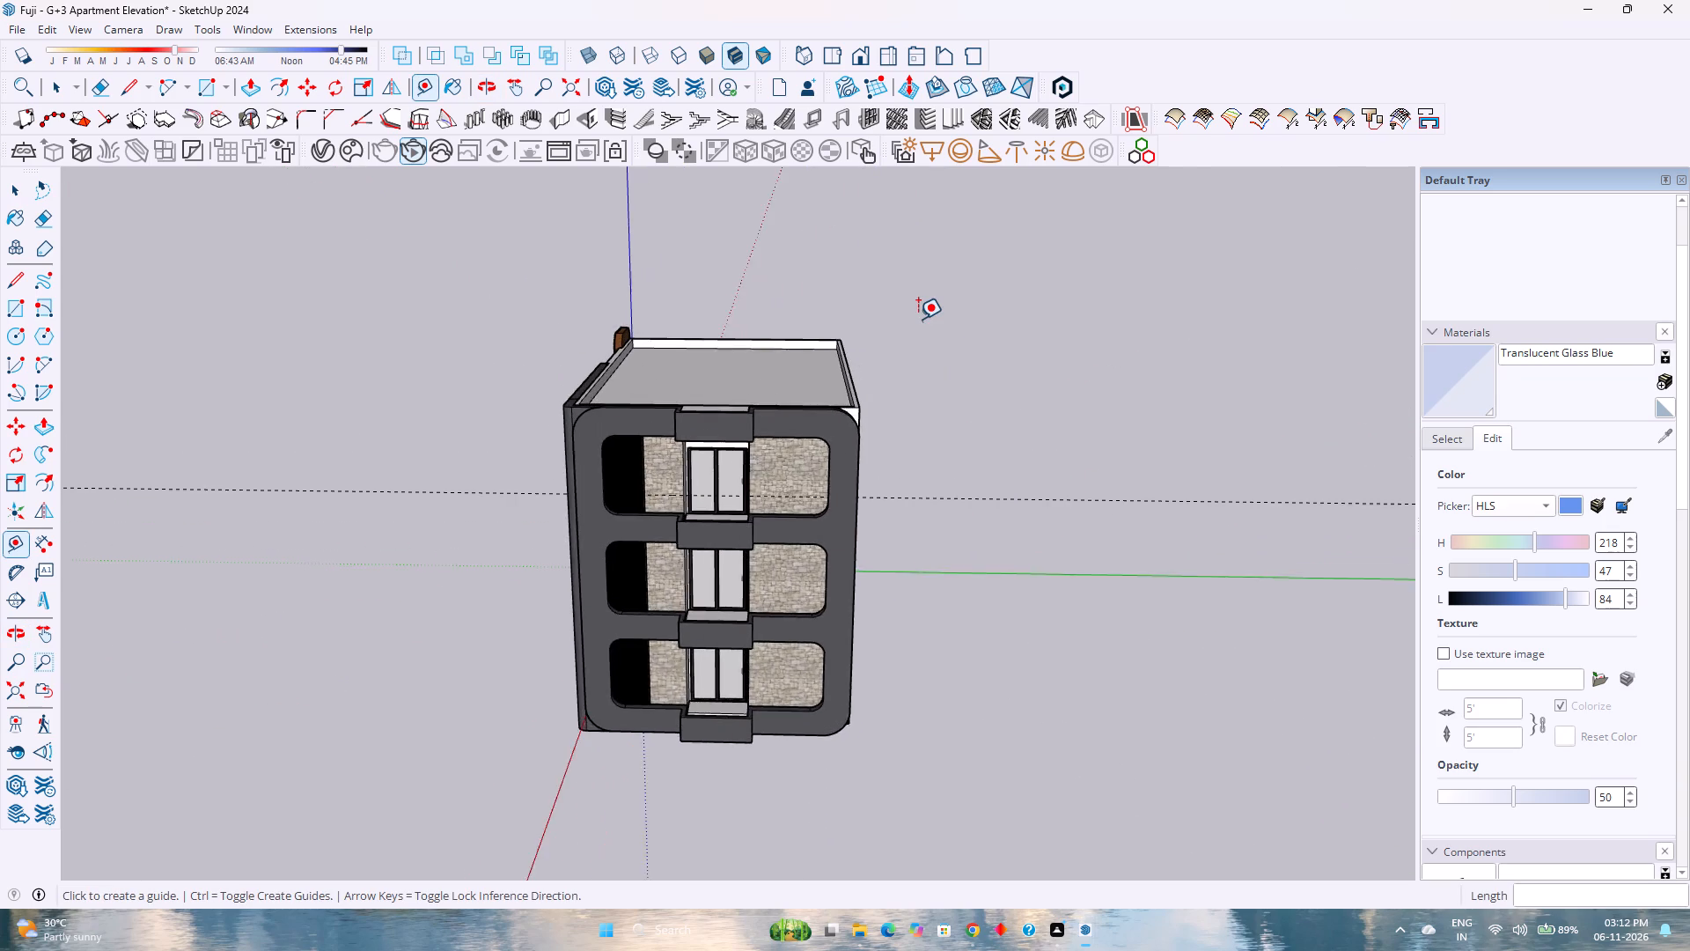
pyautogui.scroll(3, 918, 319)
pyautogui.middleClick(739, 513)
pyautogui.moveTo(744, 512); pyautogui.dragTo(953, 367, button='middle')
pyautogui.middleClick(955, 367)
pyautogui.scroll(1, 957, 367)
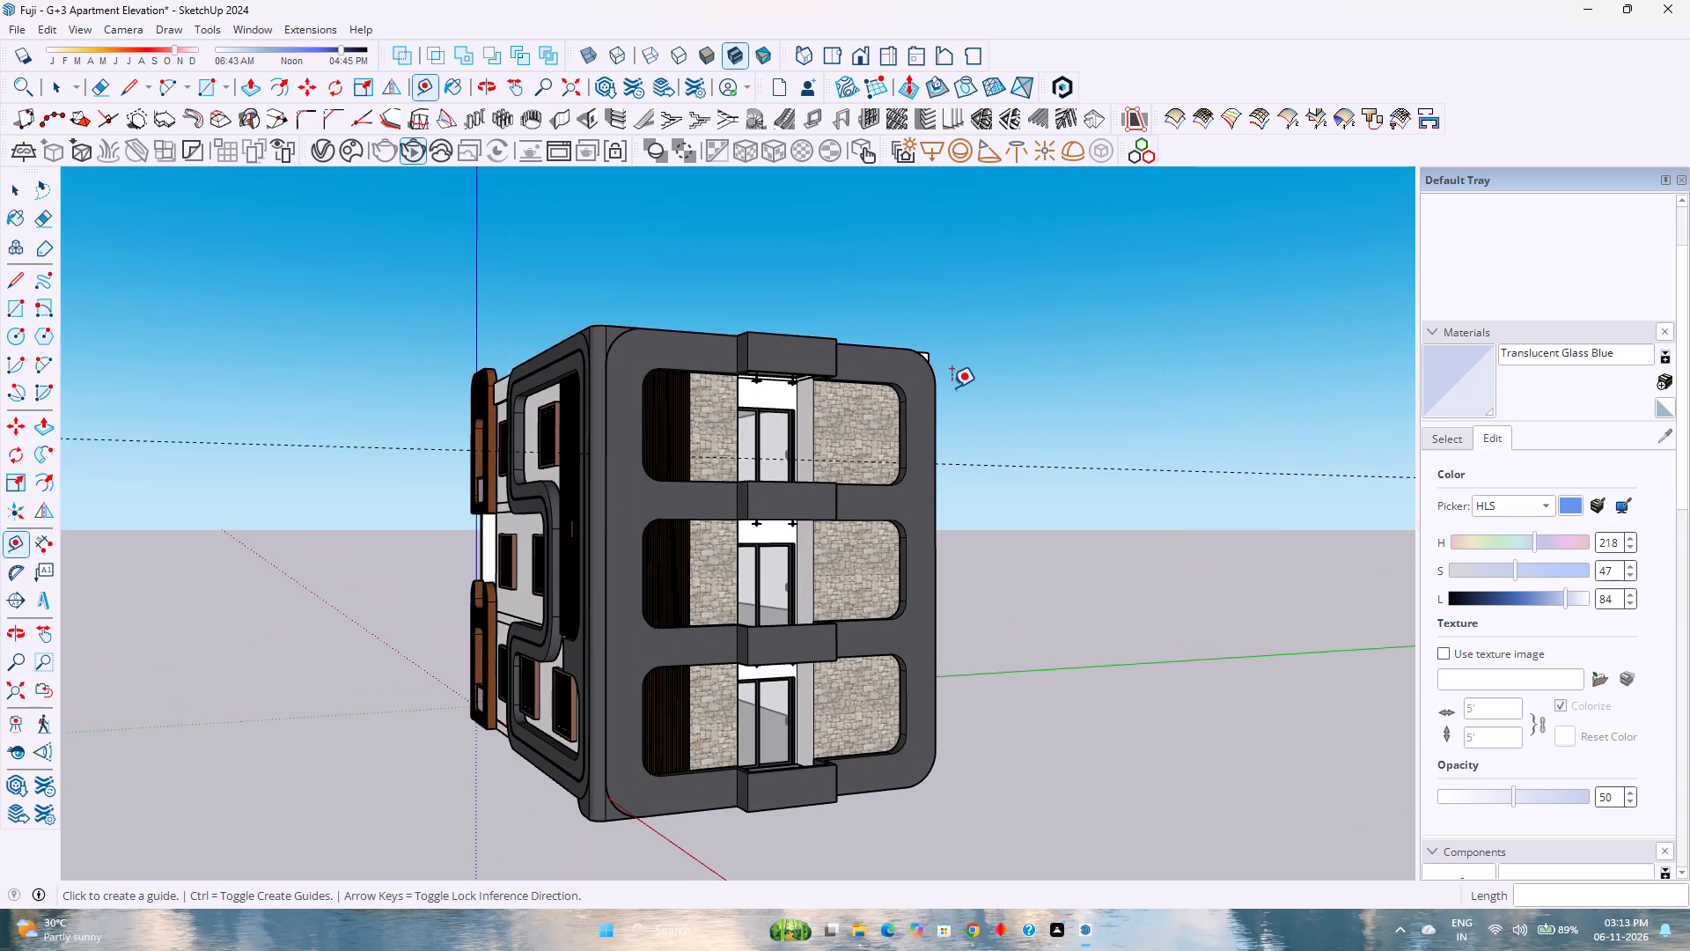
pyautogui.scroll(-2, 944, 394)
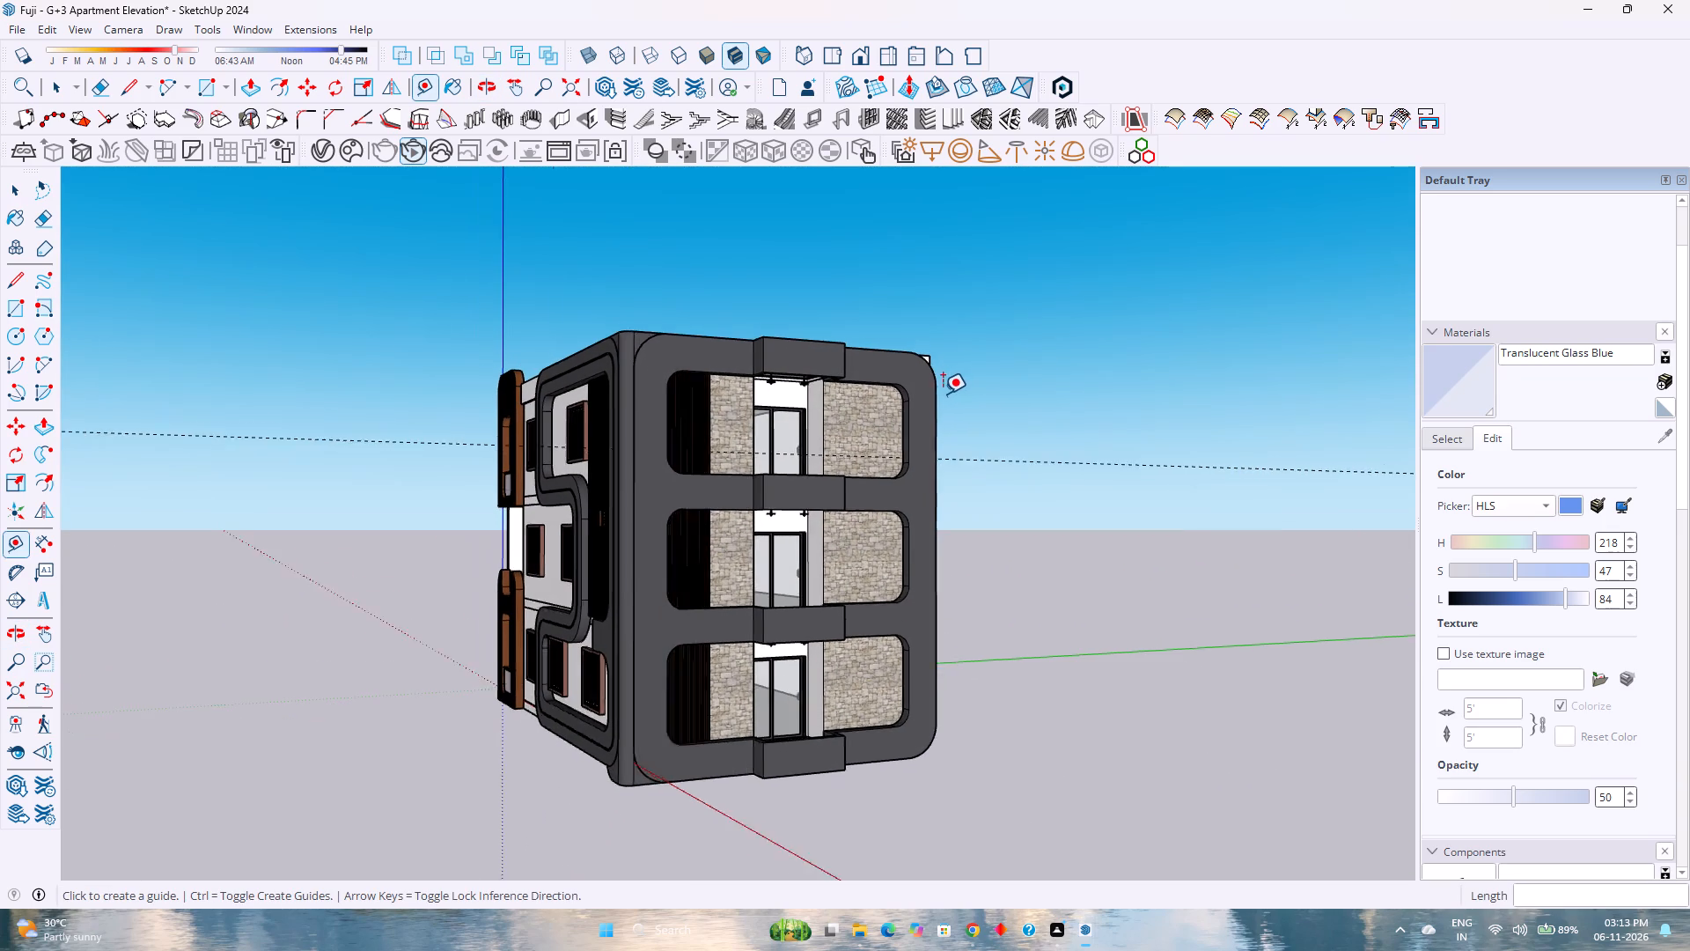
pyautogui.scroll(-2, 943, 394)
pyautogui.scroll(3, 940, 397)
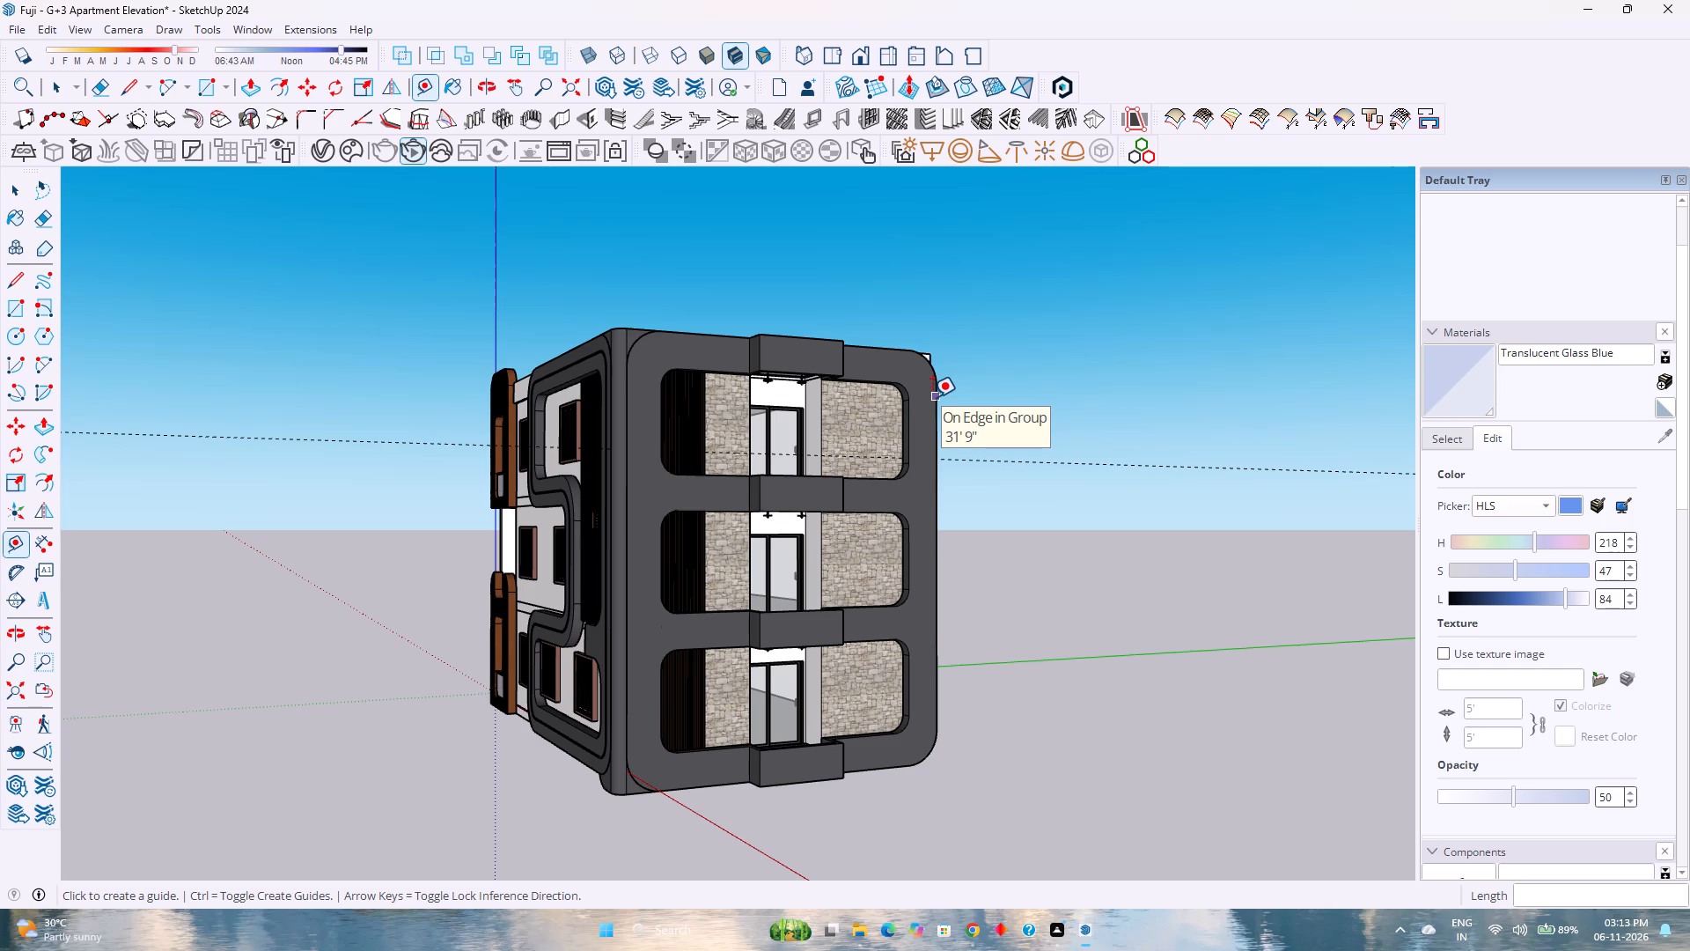
pyautogui.scroll(-4, 906, 354)
pyautogui.scroll(3, 906, 354)
pyautogui.scroll(-3, 906, 354)
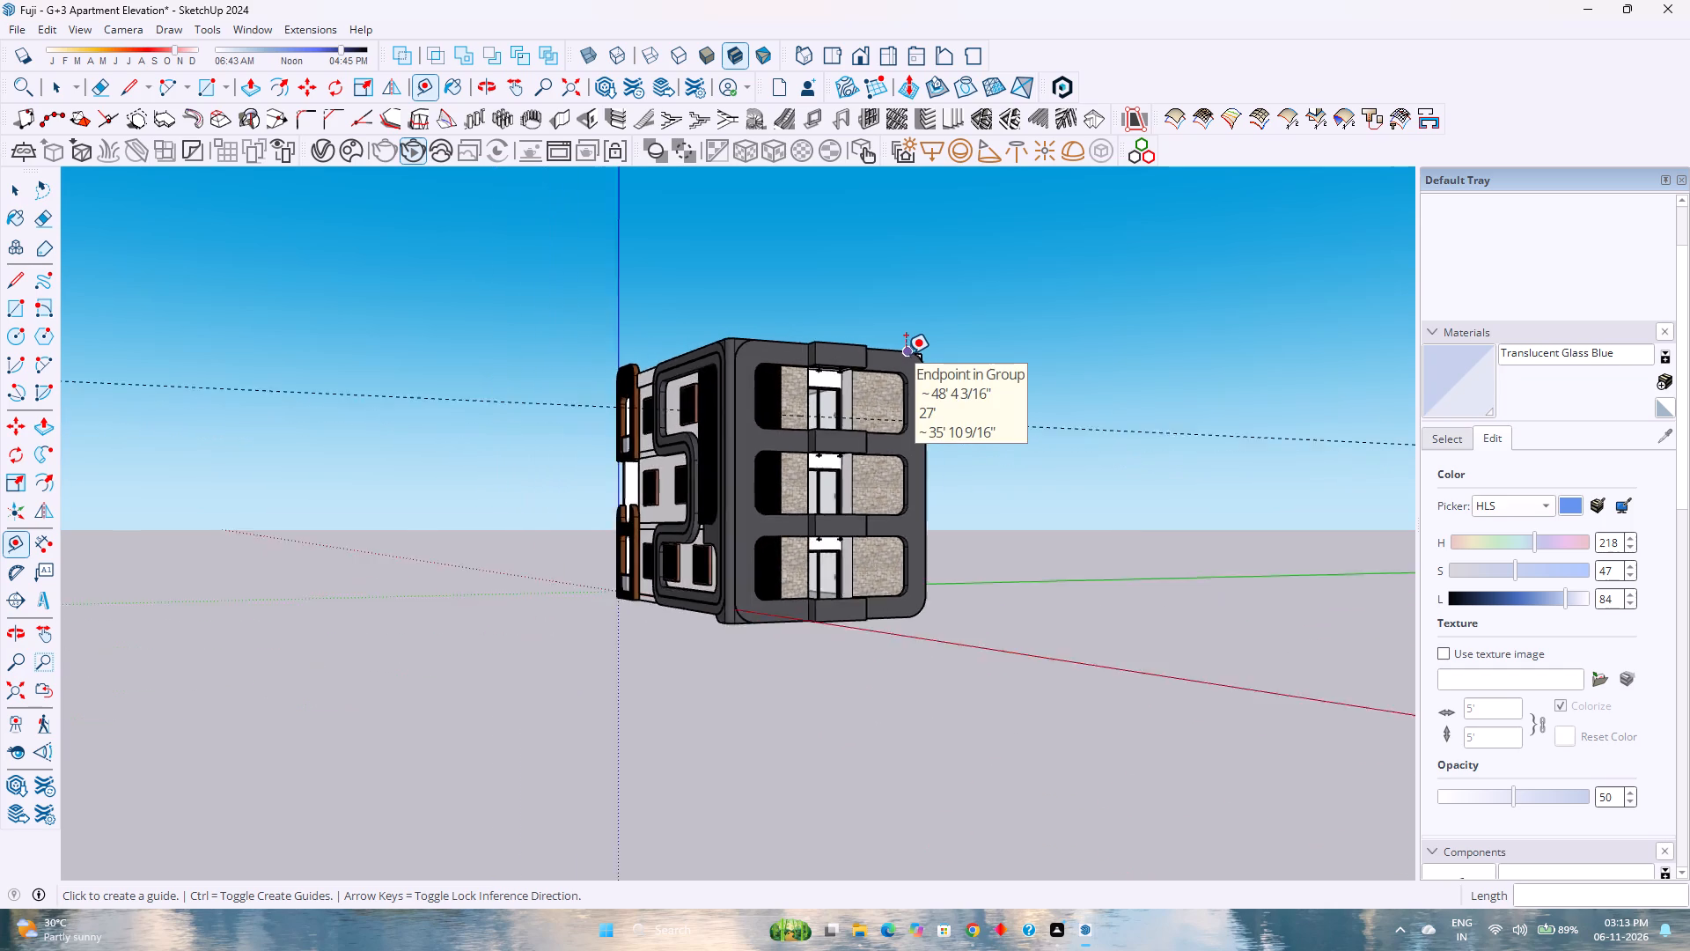
pyautogui.scroll(4, 906, 354)
pyautogui.scroll(-3, 906, 354)
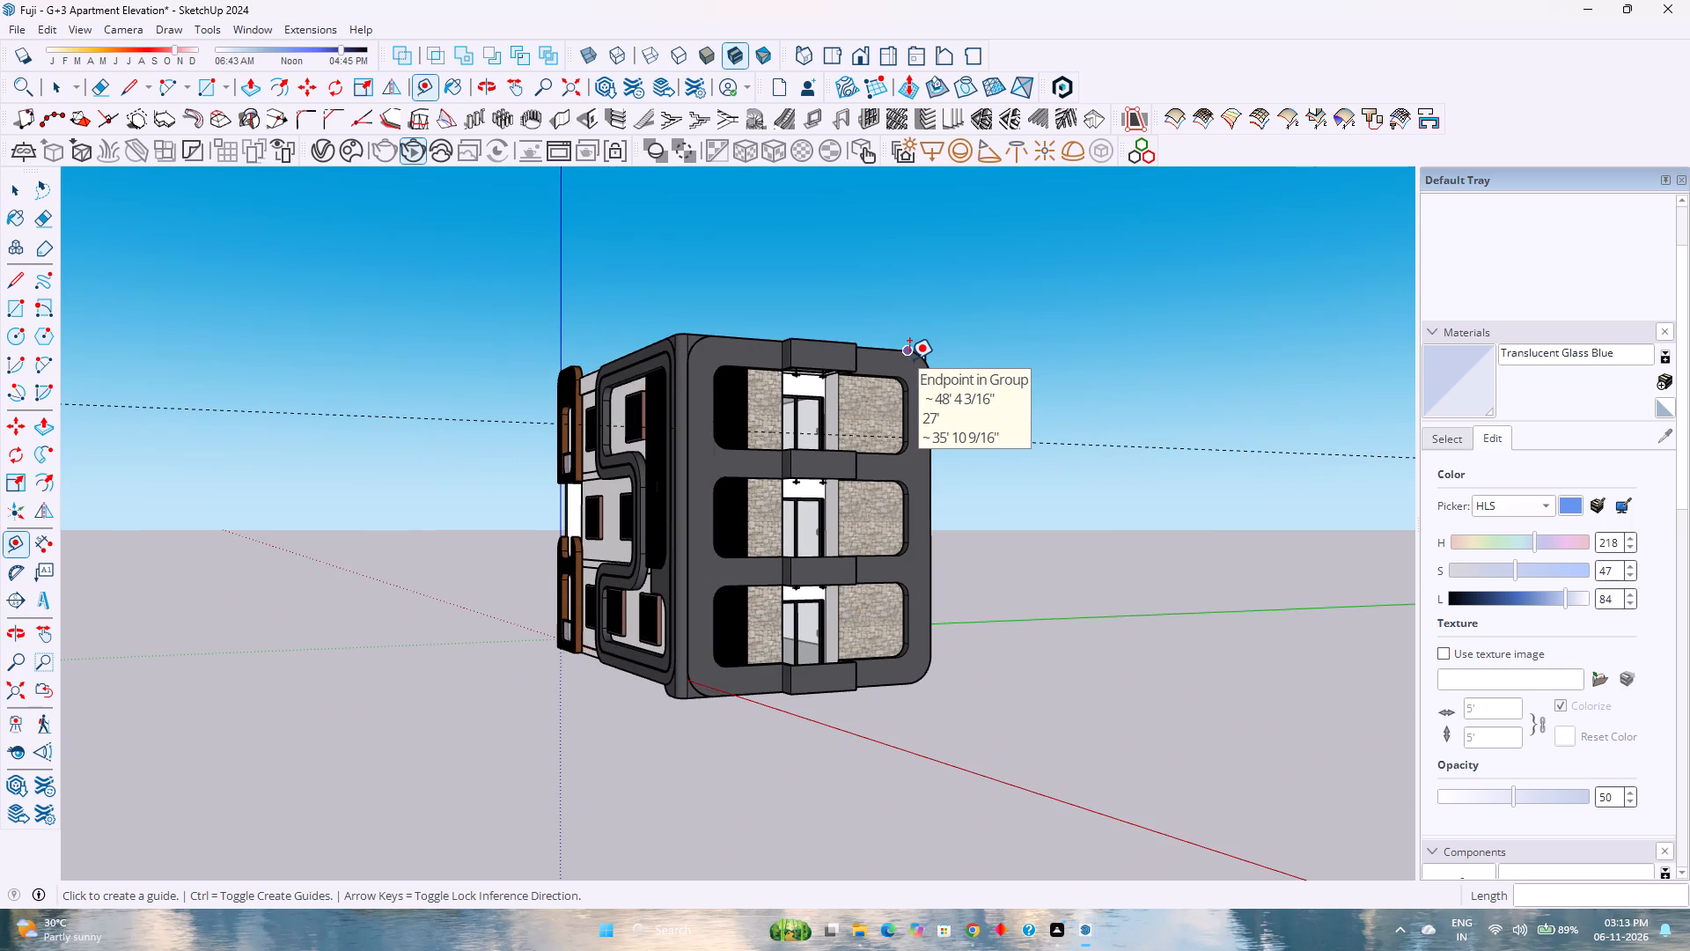
pyautogui.scroll(-3, 909, 359)
pyautogui.scroll(3, 909, 359)
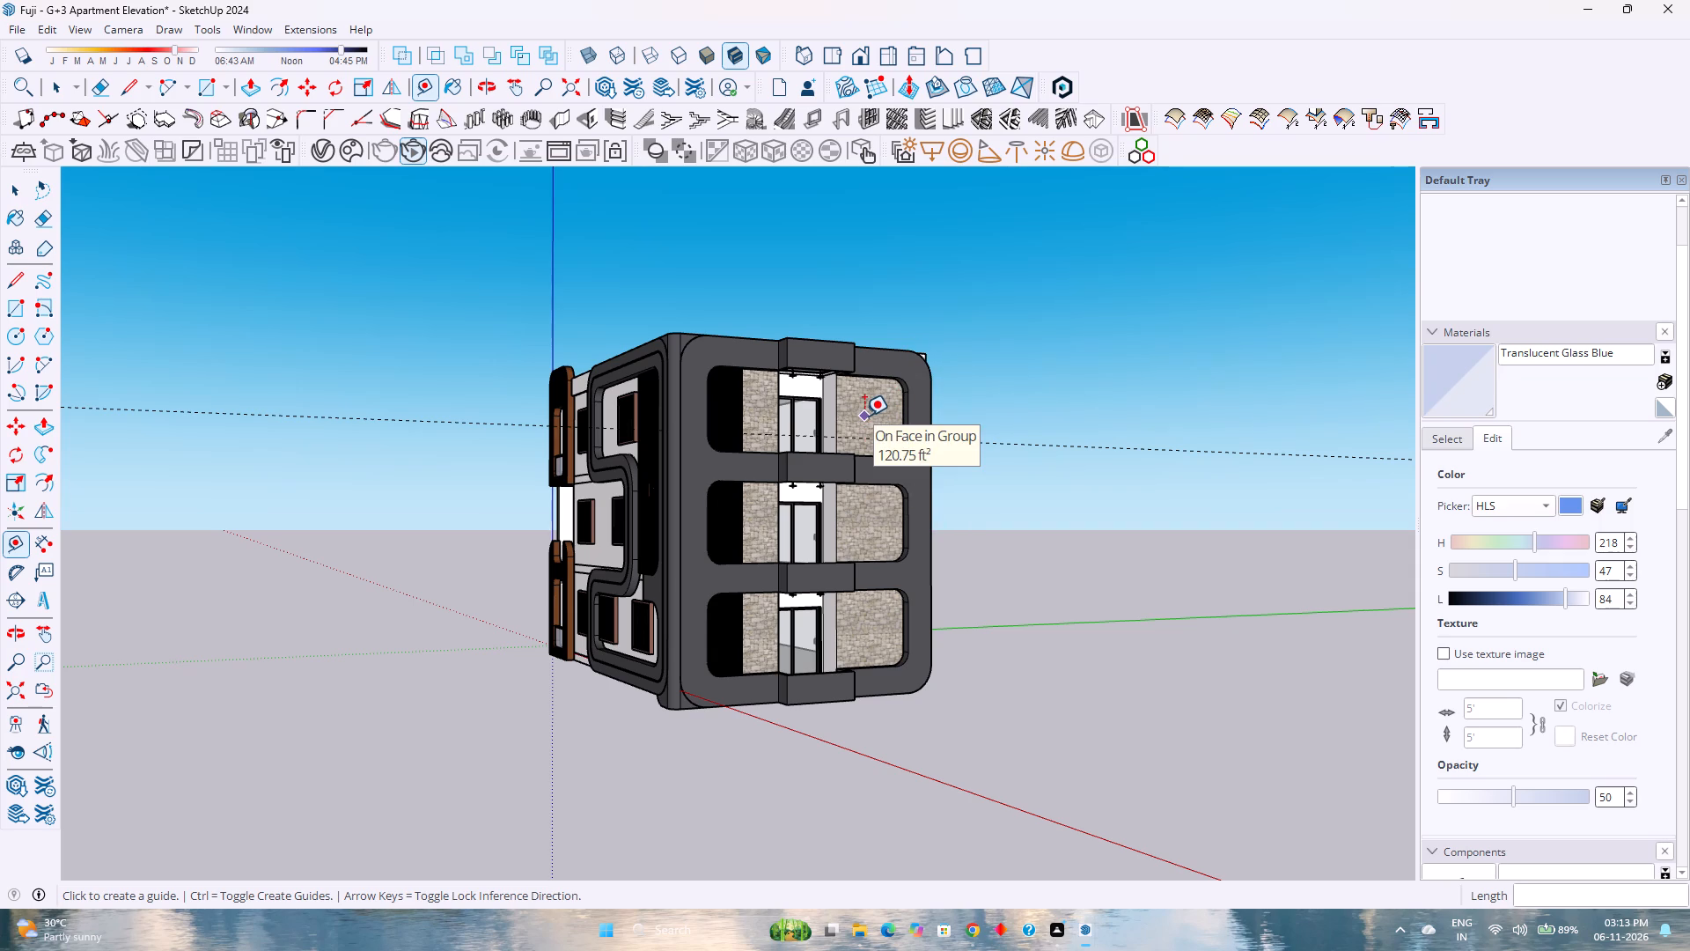
pyautogui.press('space')
# Open the top-floor wall group nested in the building group for editing and select its connected white wall geometry.
pyautogui.scroll(5, 645, 504)
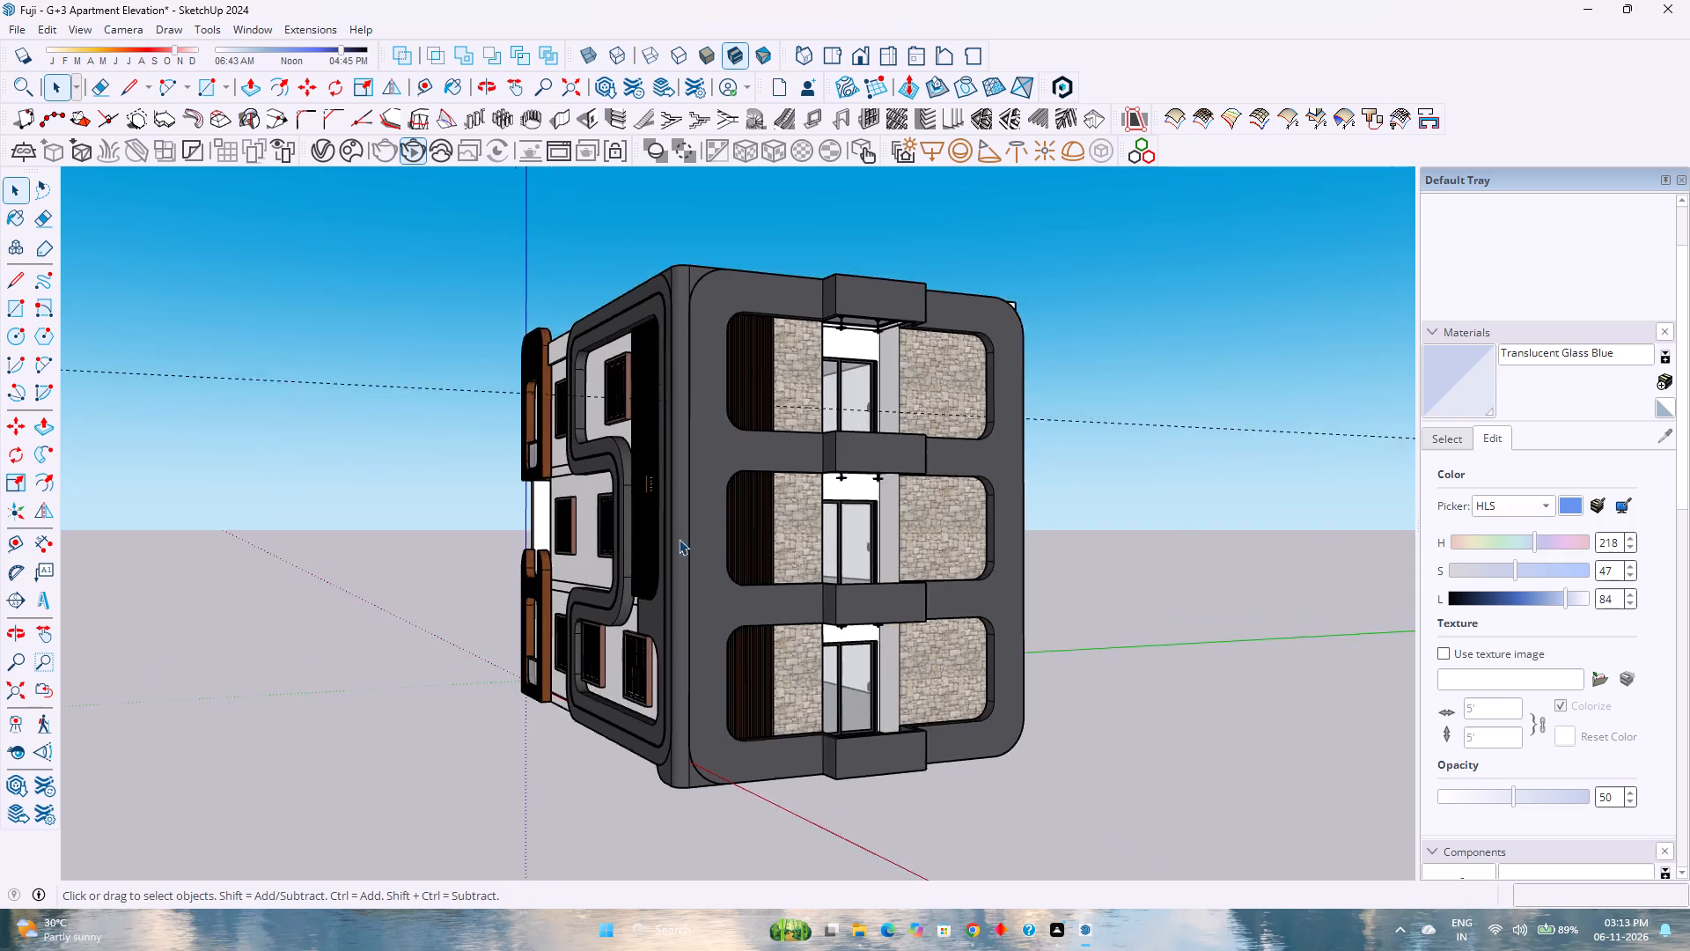
pyautogui.scroll(5, 679, 539)
pyautogui.scroll(3, 556, 634)
pyautogui.moveTo(467, 524); pyautogui.dragTo(683, 636, button='middle')
pyautogui.middleClick(684, 636)
pyautogui.scroll(-1, 684, 636)
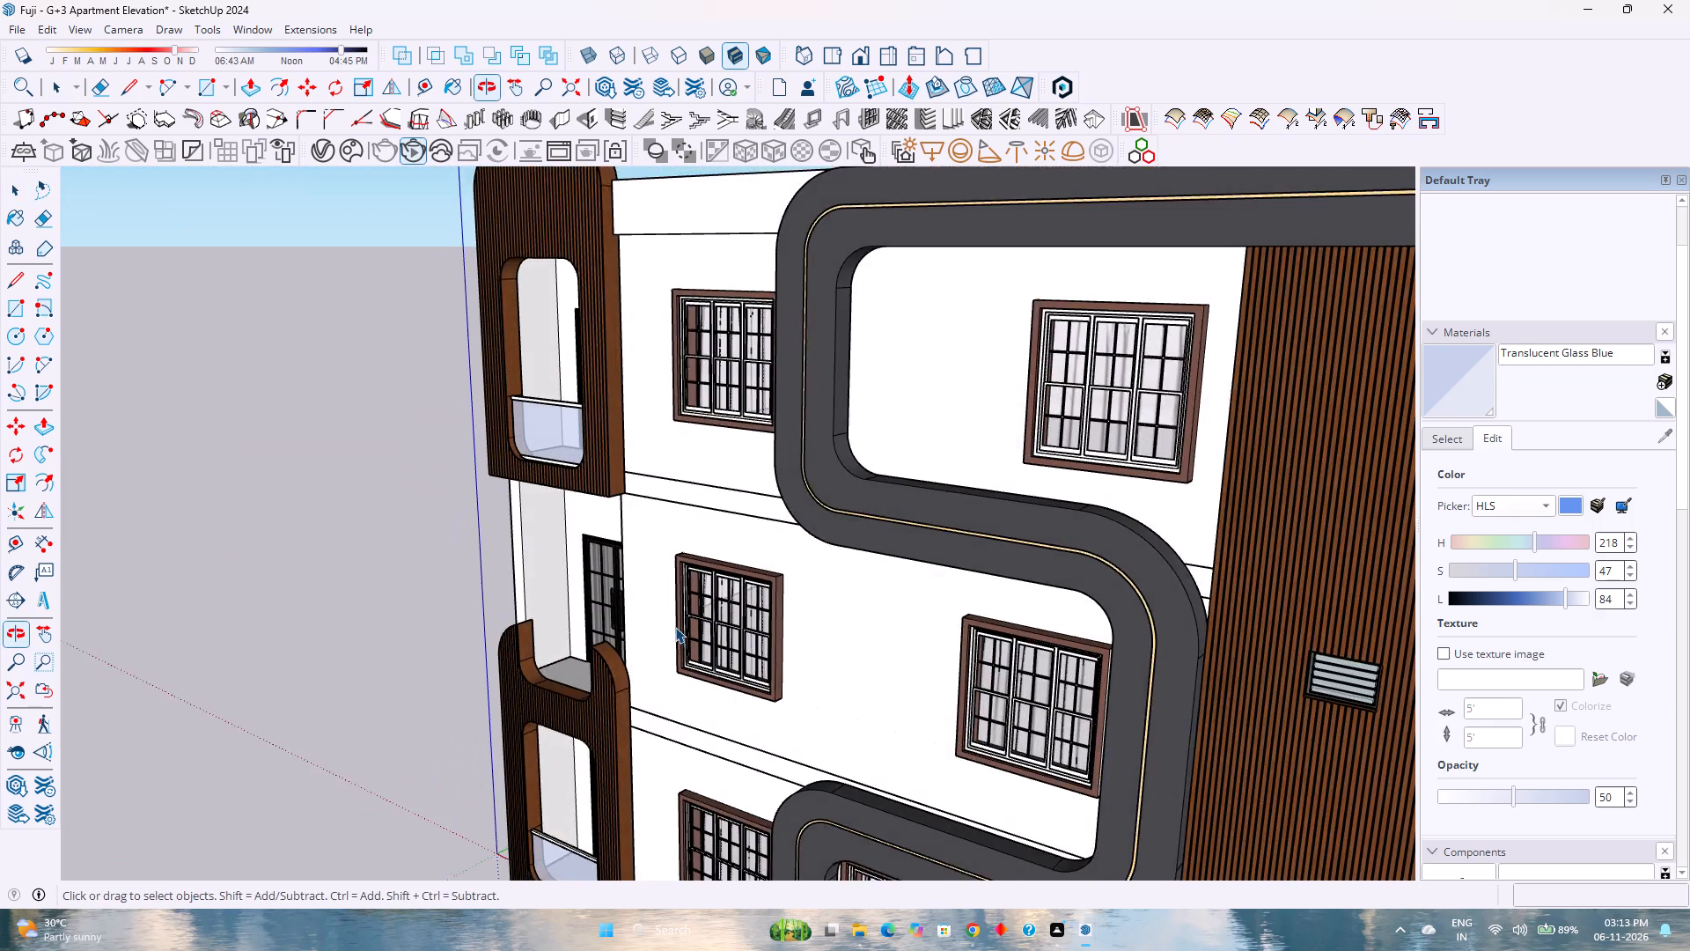
pyautogui.keyDown('shift'); pyautogui.moveTo(841, 482); pyautogui.dragTo(454, 579, button='middle'); pyautogui.keyUp('shift')
pyautogui.moveTo(462, 576); pyautogui.dragTo(592, 580, button='middle')
pyautogui.click(592, 562)
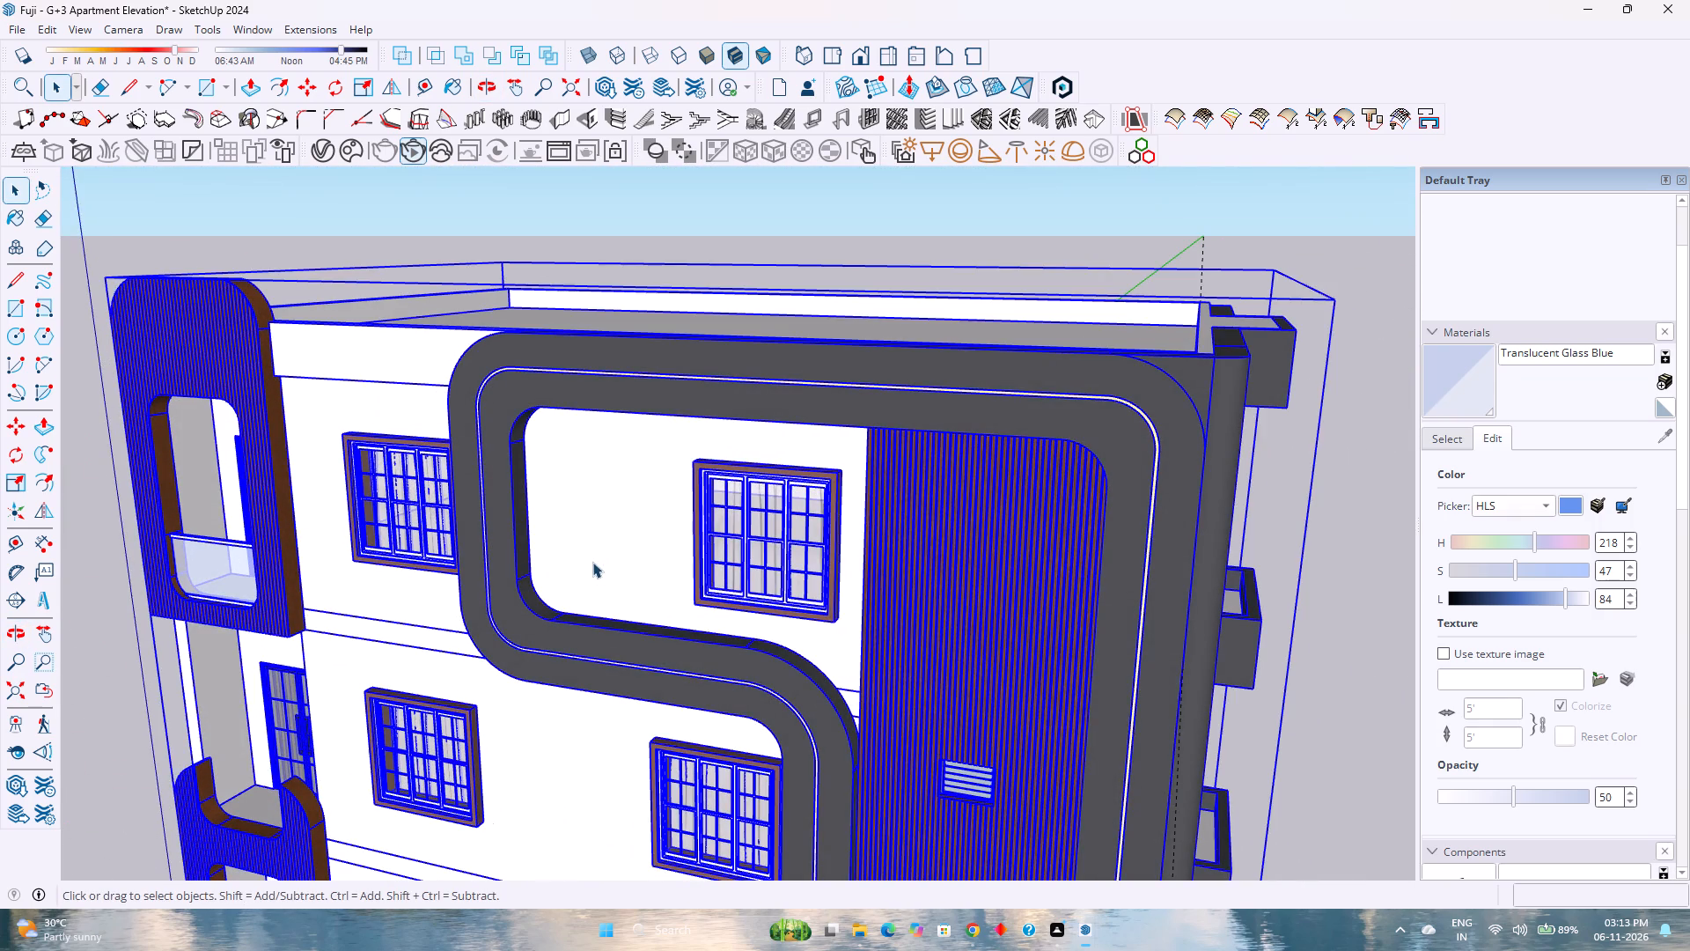
pyautogui.click(592, 562)
pyautogui.click(601, 551)
pyautogui.click(601, 551)
pyautogui.click(602, 548)
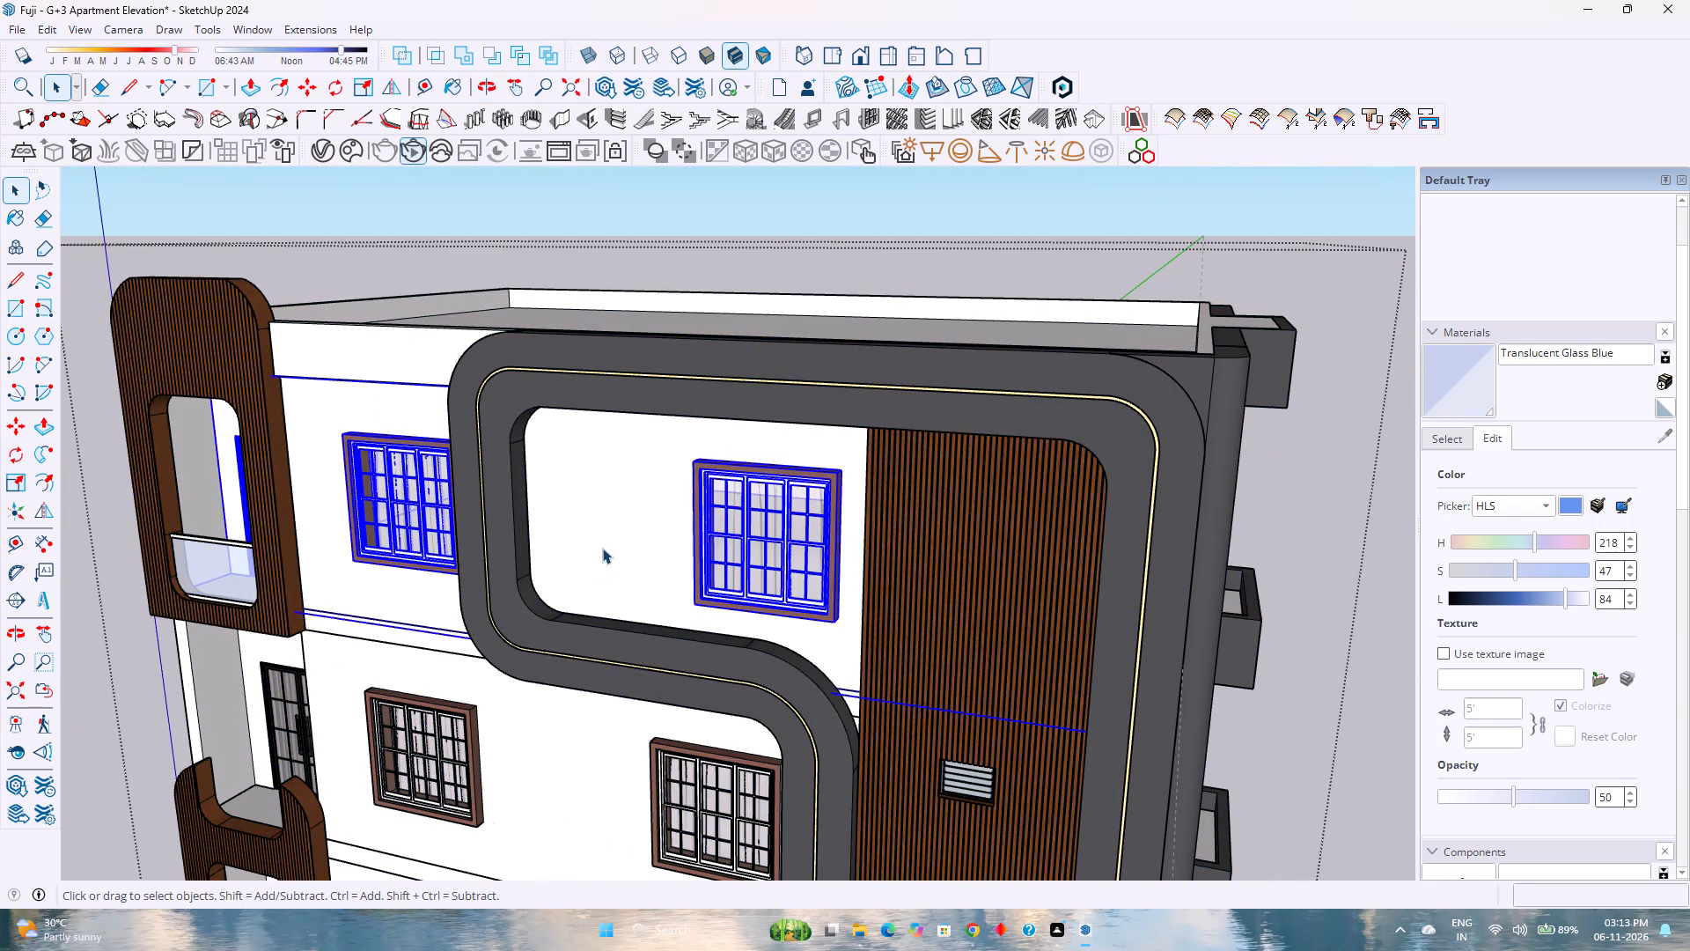
pyautogui.click(602, 548)
pyautogui.click(602, 548)
pyautogui.scroll(3, 580, 557)
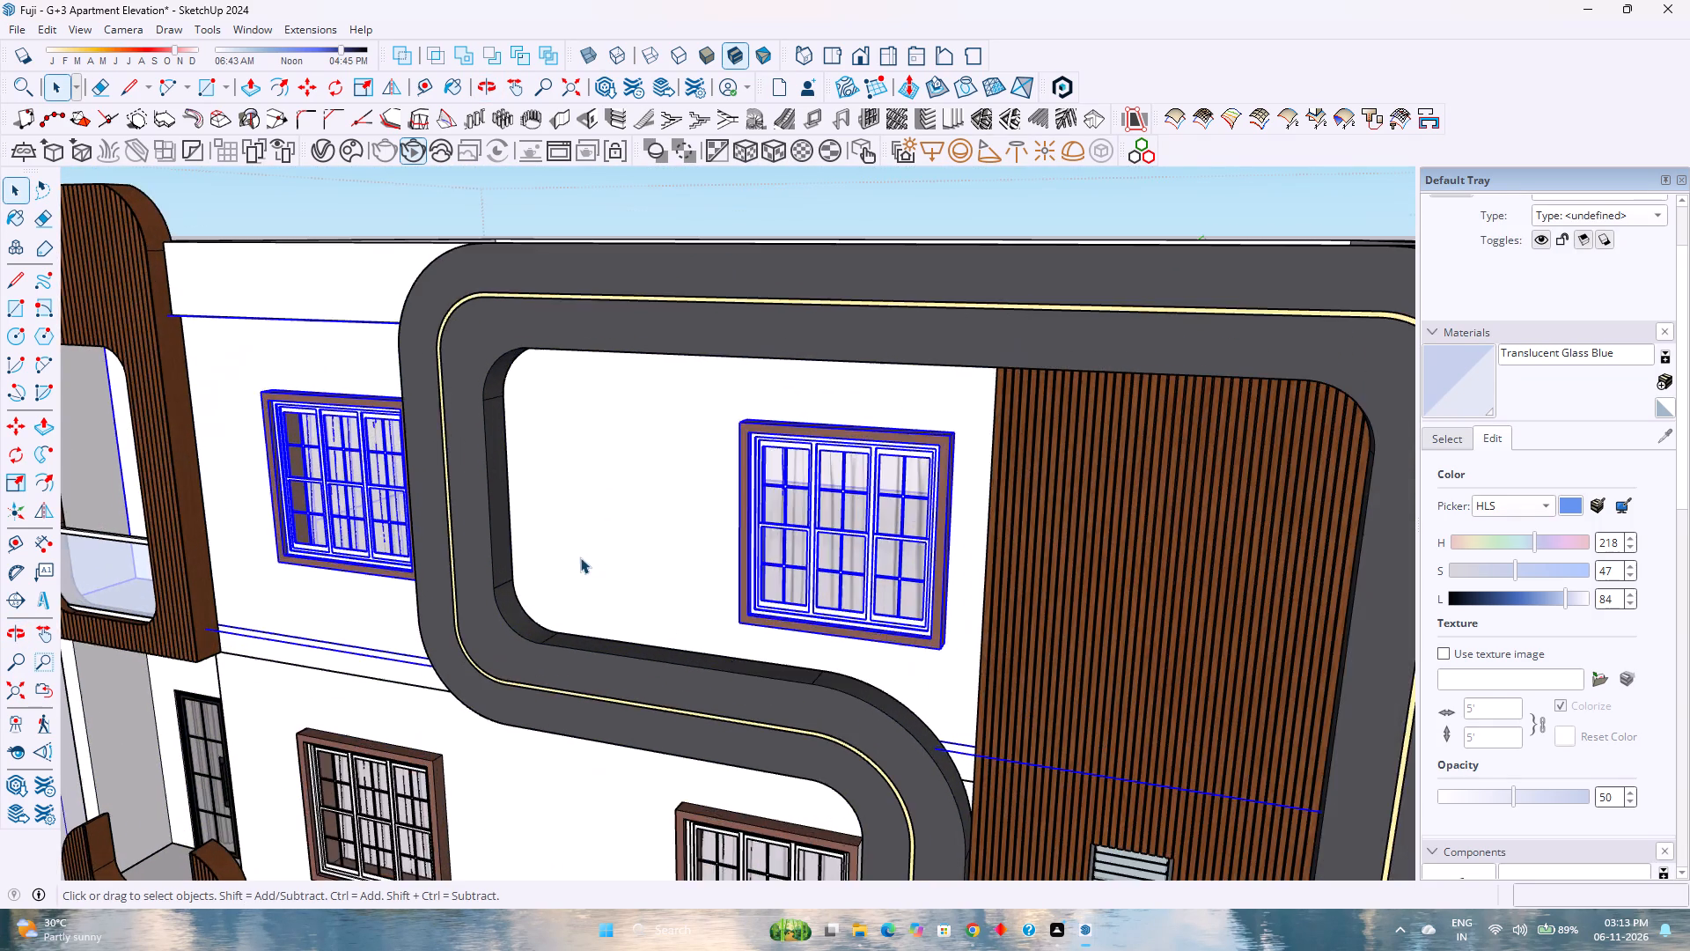
pyautogui.middleClick(580, 557)
pyautogui.middleClick(580, 557)
pyautogui.moveTo(580, 557); pyautogui.dragTo(719, 498, button='middle')
pyautogui.keyDown('shift'); pyautogui.moveTo(737, 483); pyautogui.dragTo(342, 629, button='middle'); pyautogui.keyUp('shift')
pyautogui.keyDown('shift'); pyautogui.middleClick(342, 629); pyautogui.keyUp('shift')
pyautogui.doubleClick(673, 500)
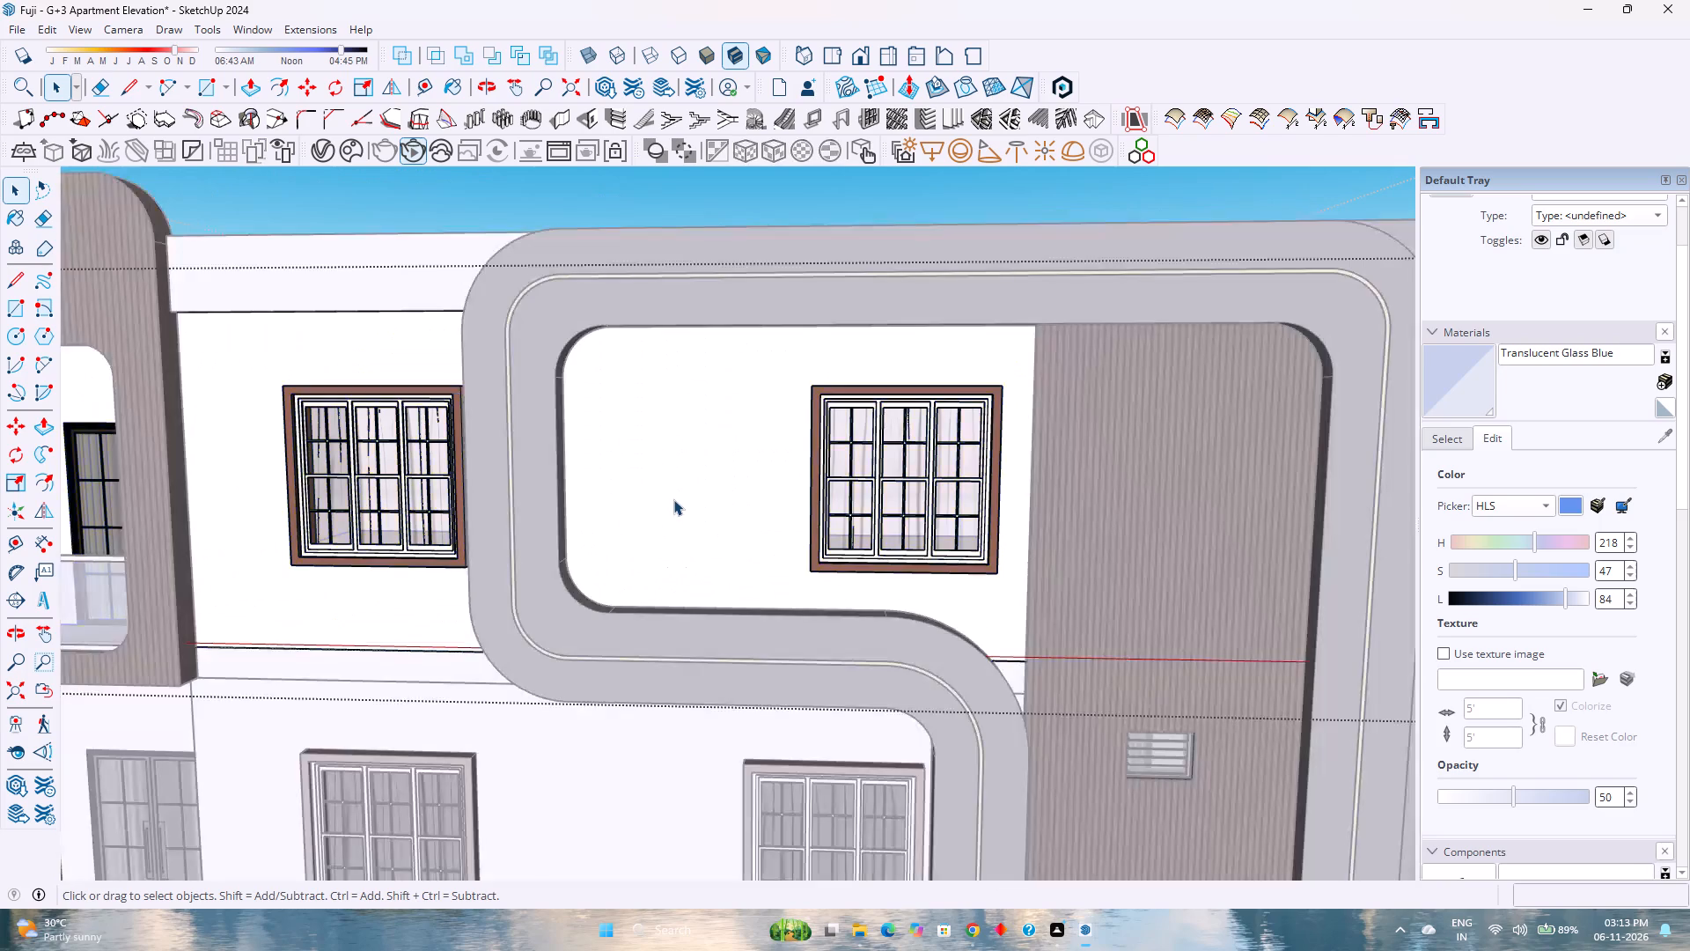
pyautogui.click(673, 499)
# Examine the selected top-floor wall around the window and where it meets the curved frame and wood-slatted panel.
pyautogui.scroll(2, 700, 500)
pyautogui.keyDown('shift'); pyautogui.moveTo(699, 502); pyautogui.dragTo(568, 540, button='middle'); pyautogui.keyUp('shift')
pyautogui.moveTo(562, 540); pyautogui.dragTo(663, 539, button='middle')
pyautogui.middleClick(663, 539)
pyautogui.scroll(3, 848, 547)
pyautogui.keyDown('shift'); pyautogui.moveTo(849, 549); pyautogui.dragTo(503, 535, button='middle'); pyautogui.keyUp('shift')
pyautogui.keyDown('shift'); pyautogui.middleClick(502, 535); pyautogui.keyUp('shift')
pyautogui.scroll(-2, 513, 529)
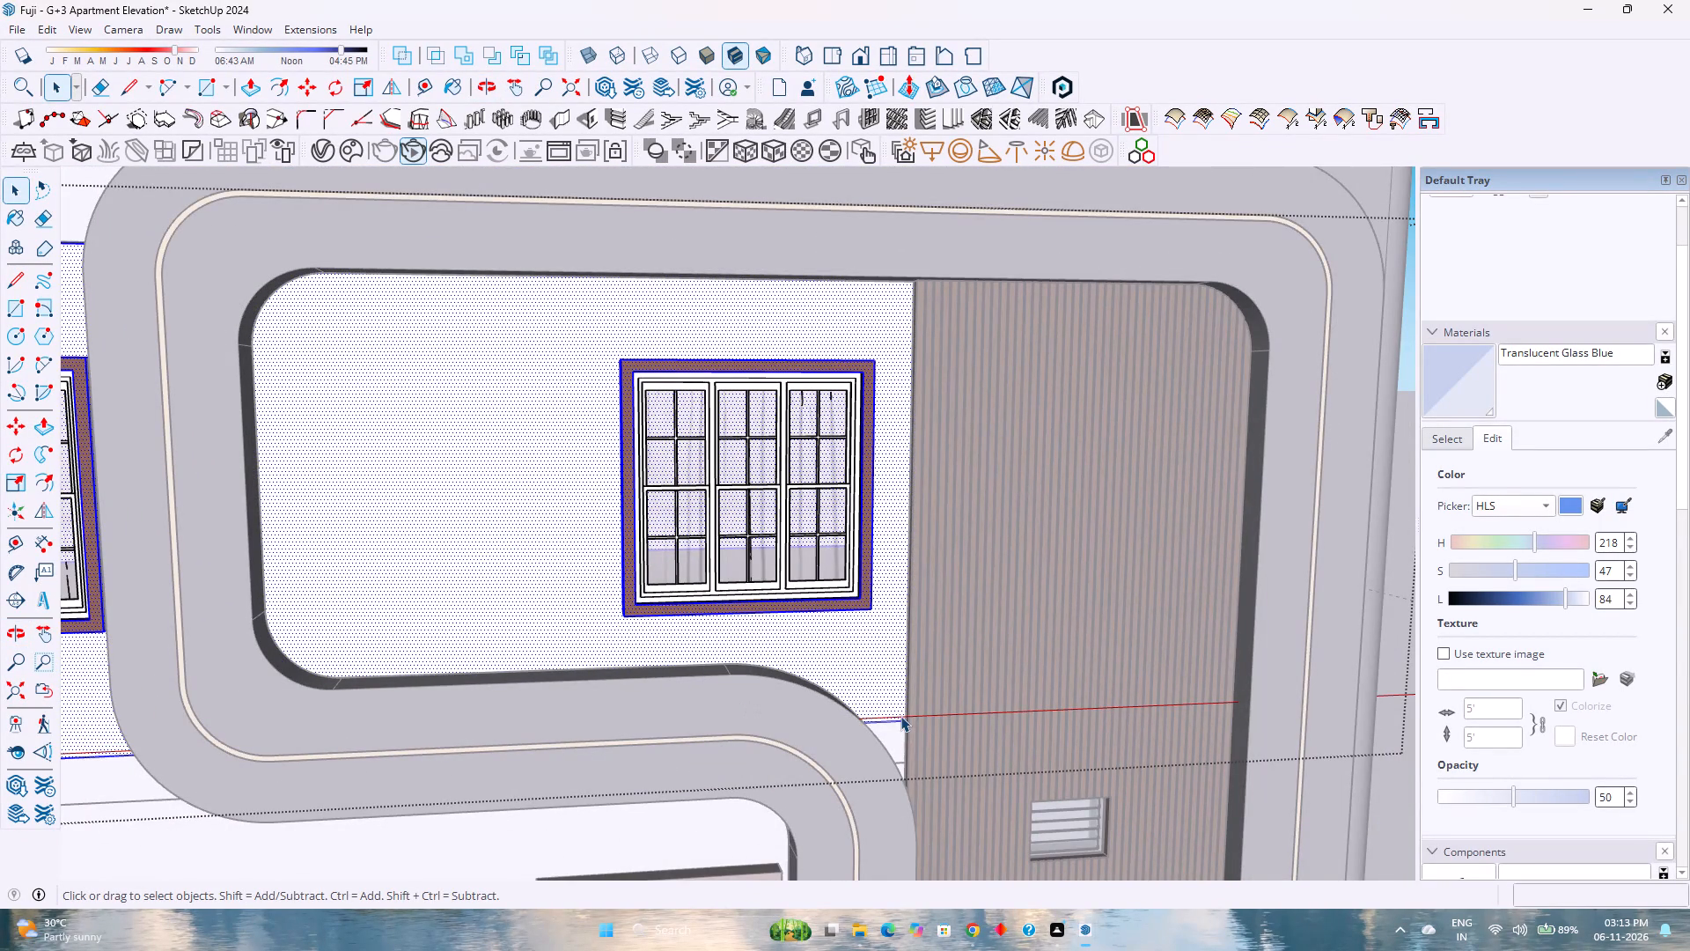
pyautogui.scroll(6, 898, 705)
pyautogui.scroll(-3, 878, 693)
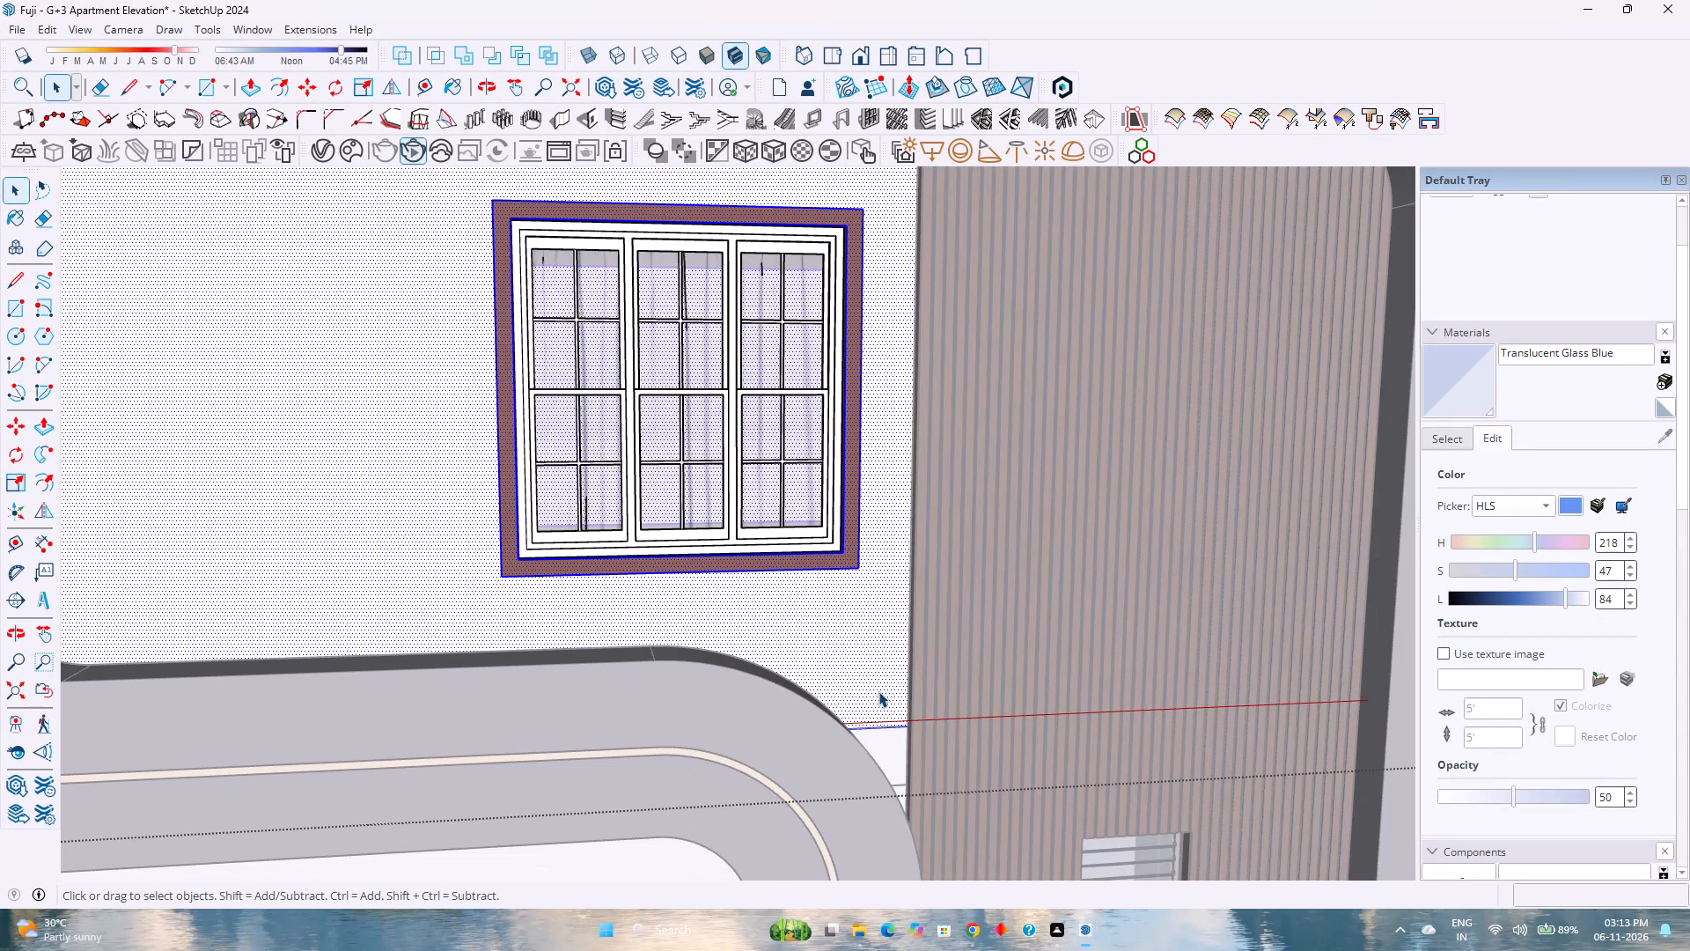
pyautogui.scroll(-4, 878, 691)
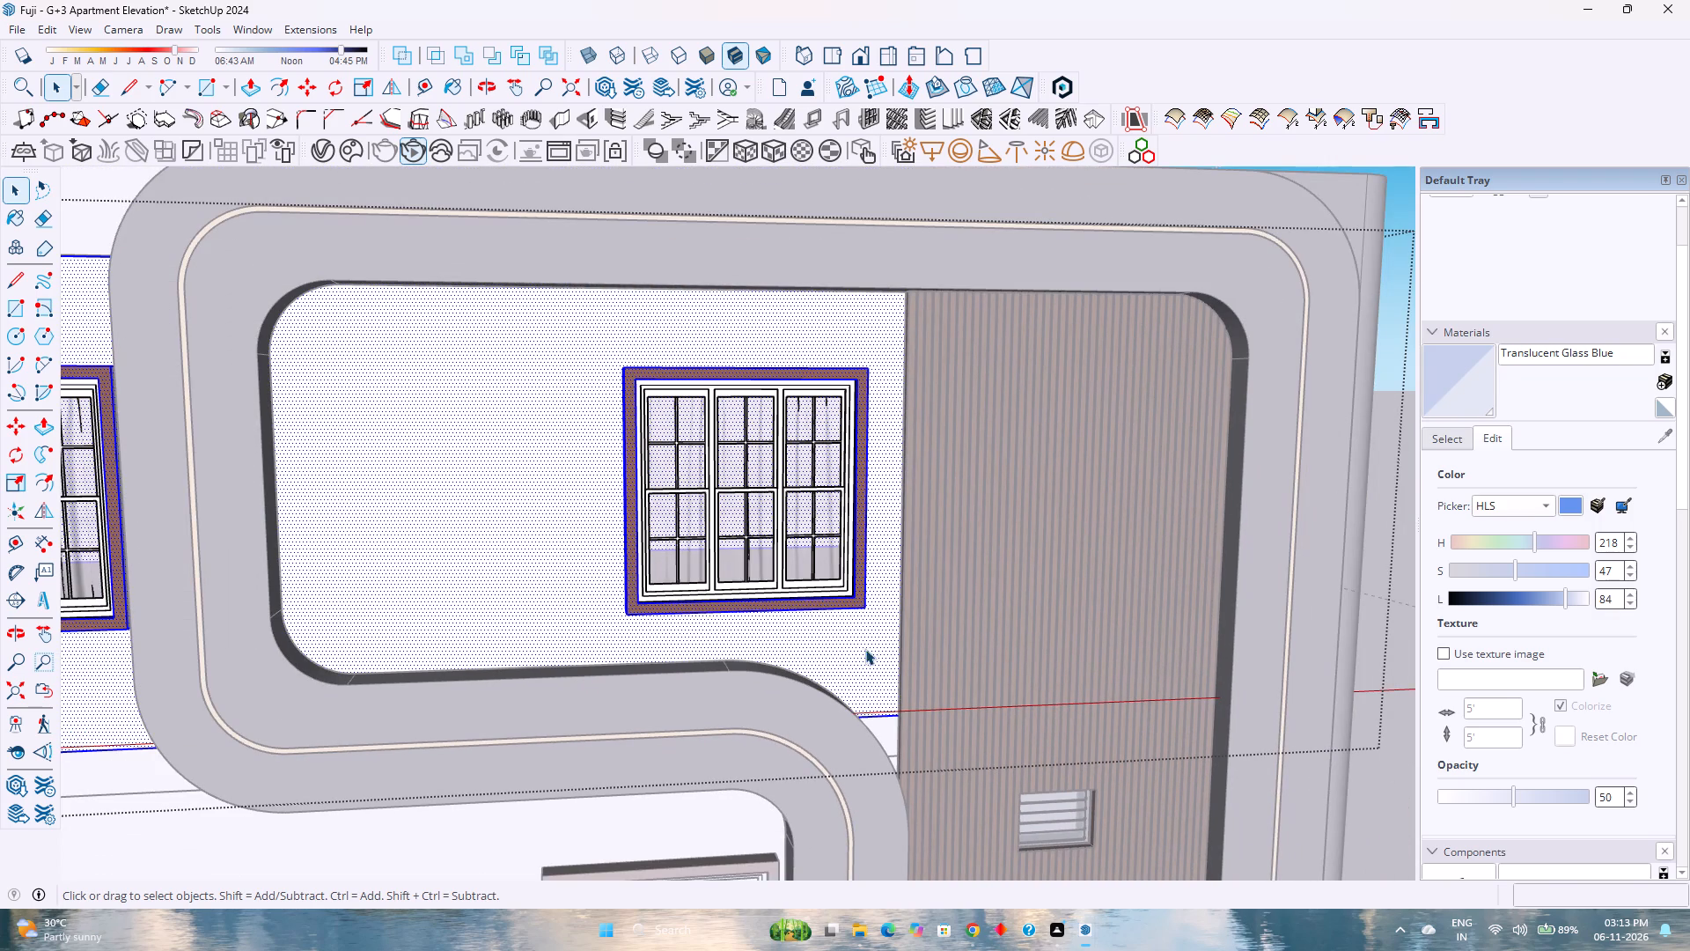
# Draw a vertical line about 12' 3" long along the wood-slatted panel's edge, from the frame opening's top to where the curved frame meets the panel.
pyautogui.press('l')
pyautogui.scroll(3, 819, 549)
pyautogui.moveTo(834, 546); pyautogui.dragTo(901, 473, button='middle')
pyautogui.middleClick(903, 473)
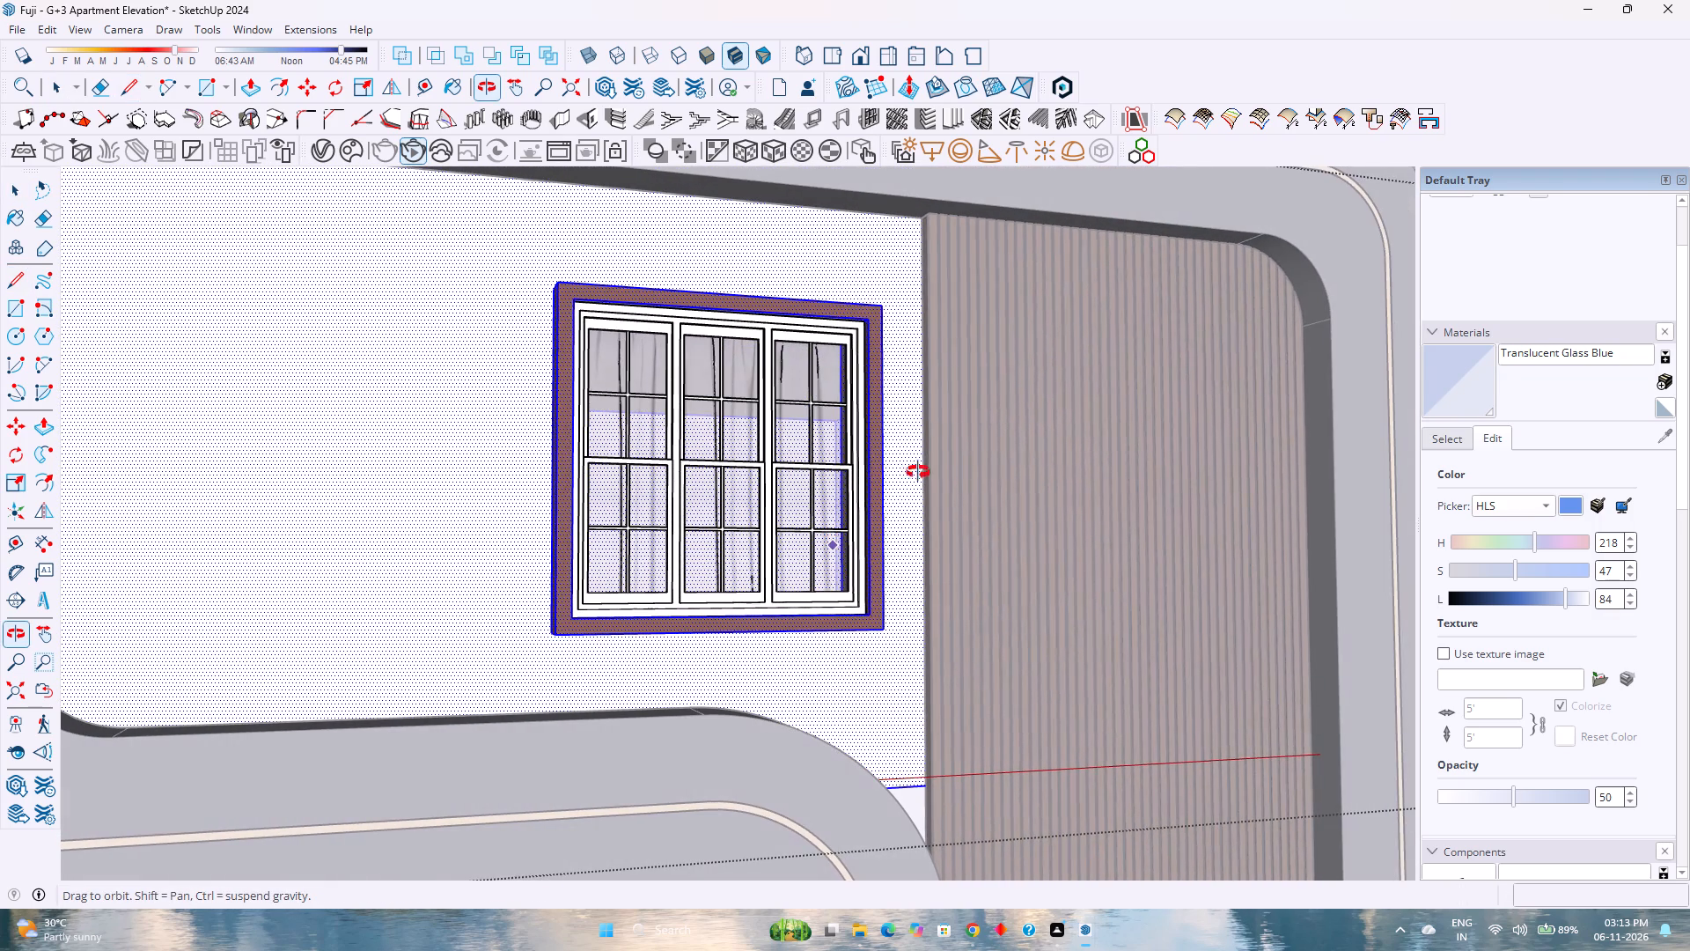
pyautogui.click(920, 218)
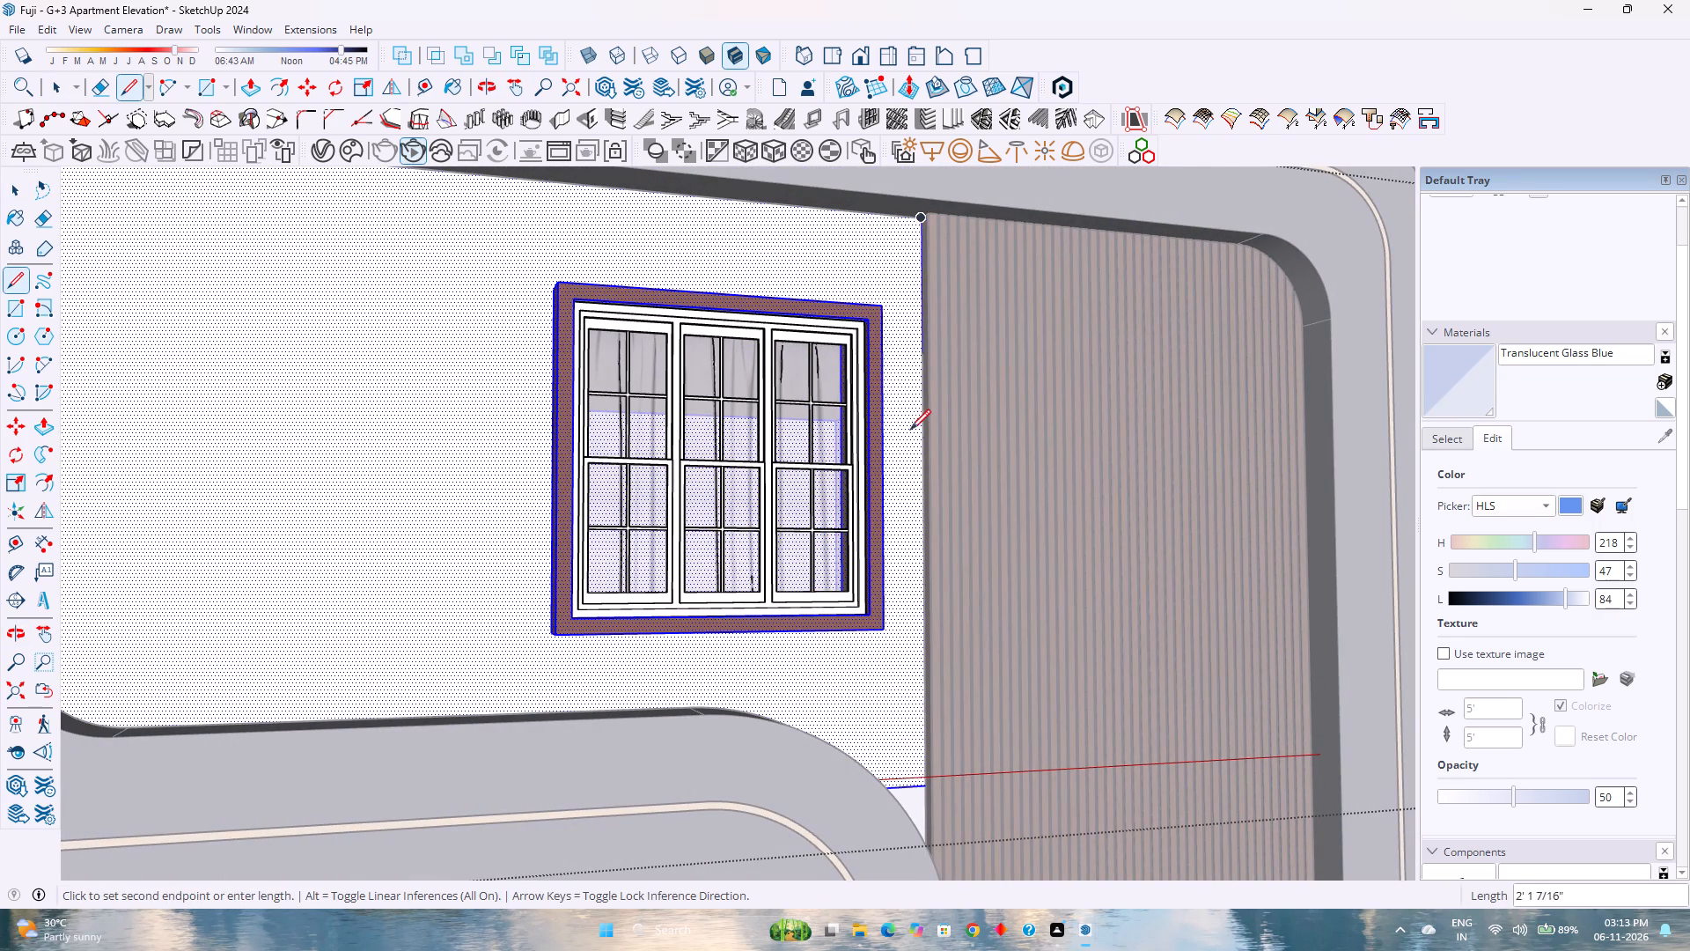
pyautogui.scroll(-6, 944, 565)
pyautogui.moveTo(914, 588); pyautogui.dragTo(844, 659, button='middle')
pyautogui.middleClick(844, 659)
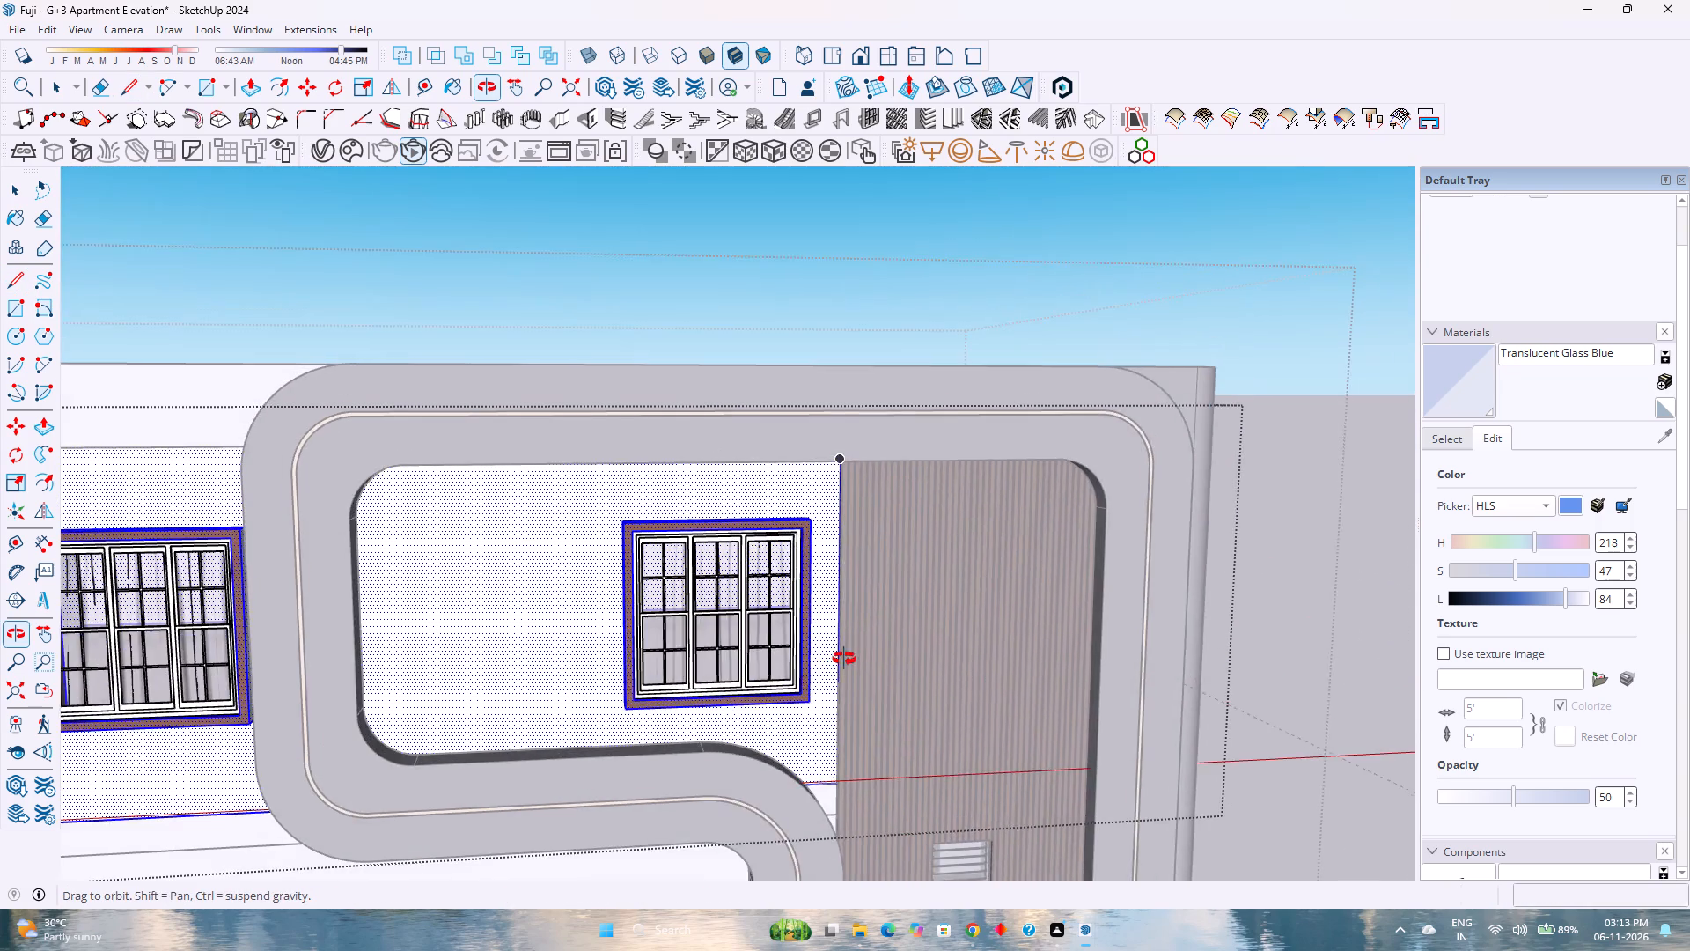
pyautogui.scroll(-2, 841, 651)
pyautogui.keyDown('shift'); pyautogui.moveTo(774, 659); pyautogui.dragTo(839, 531, button='middle'); pyautogui.keyUp('shift')
pyautogui.scroll(2, 887, 641)
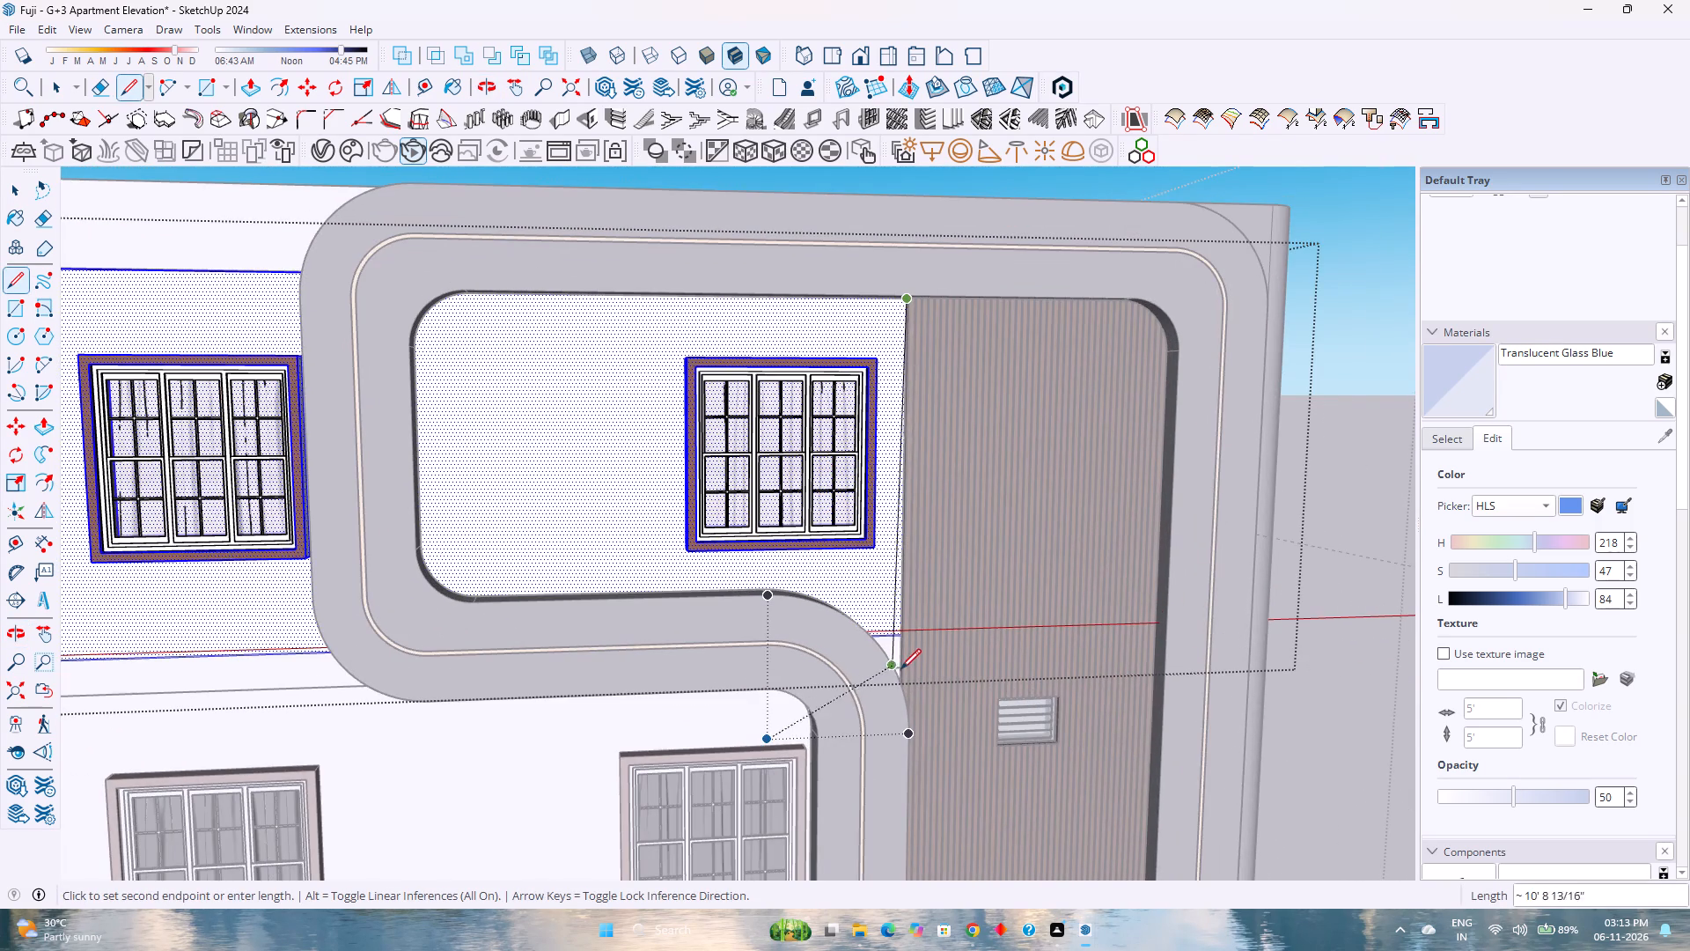
pyautogui.scroll(4, 904, 677)
pyautogui.press('Up')
pyautogui.scroll(4, 899, 663)
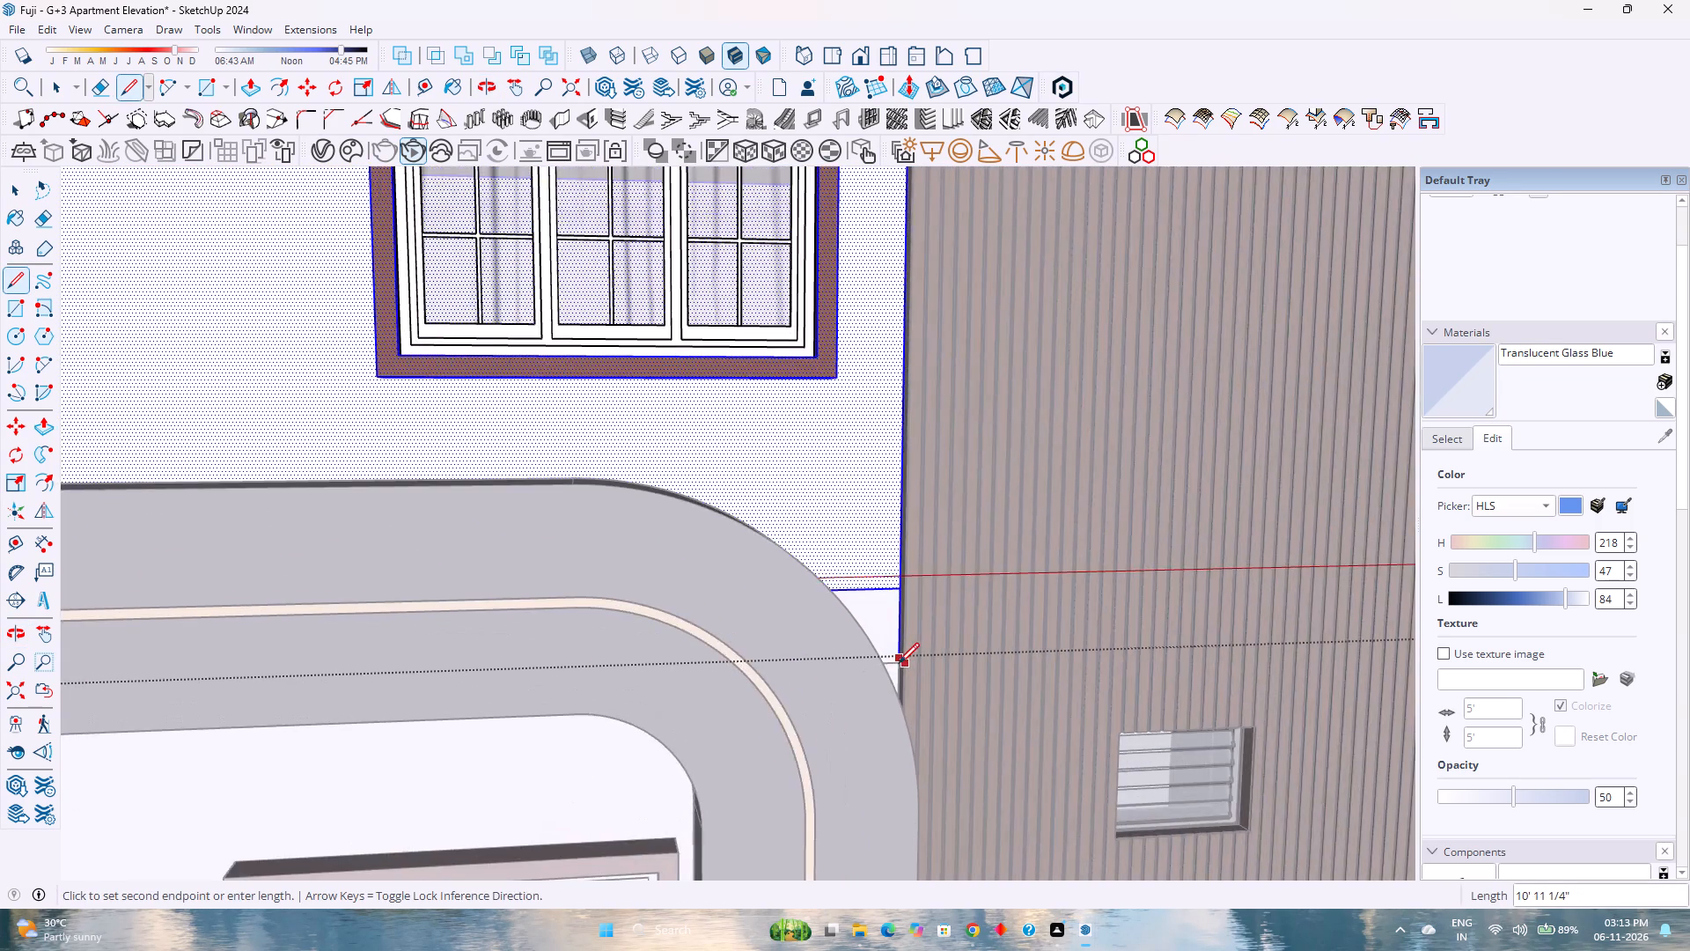
pyautogui.scroll(2, 899, 663)
pyautogui.moveTo(898, 663); pyautogui.dragTo(790, 788, button='middle')
pyautogui.scroll(2, 865, 757)
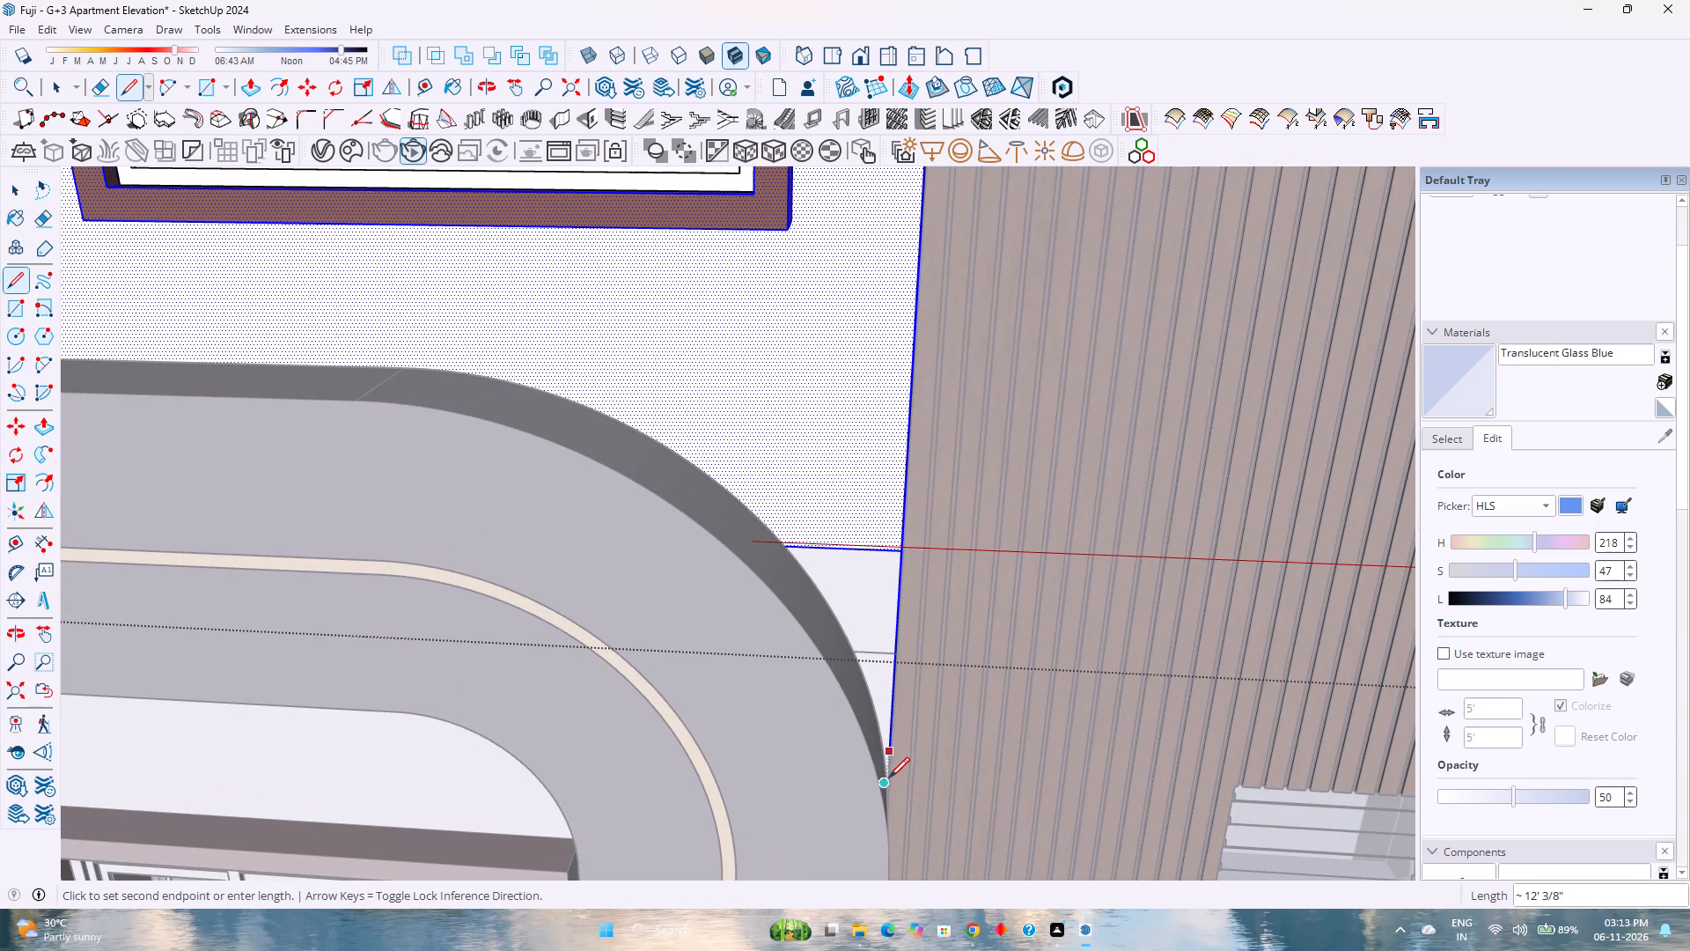
pyautogui.click(886, 832)
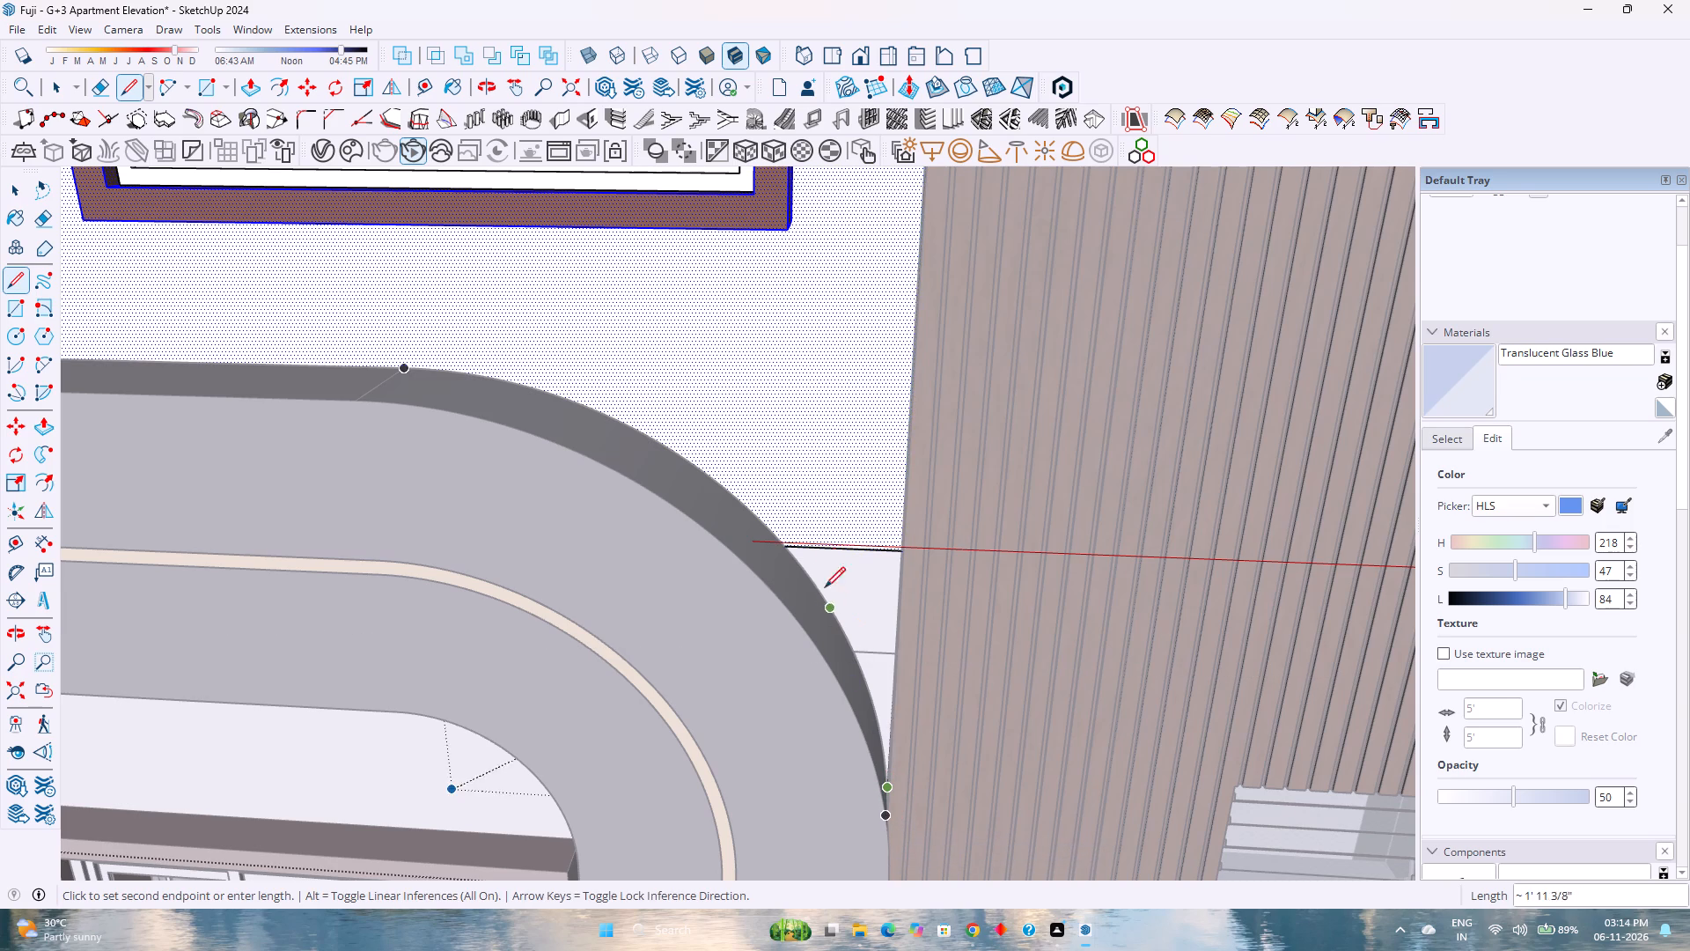
# Draw an arc with a bulge of about 1' 1 3/4" on the wall along the frame's large lower curve, starting at the slatted panel.
pyautogui.press('a')
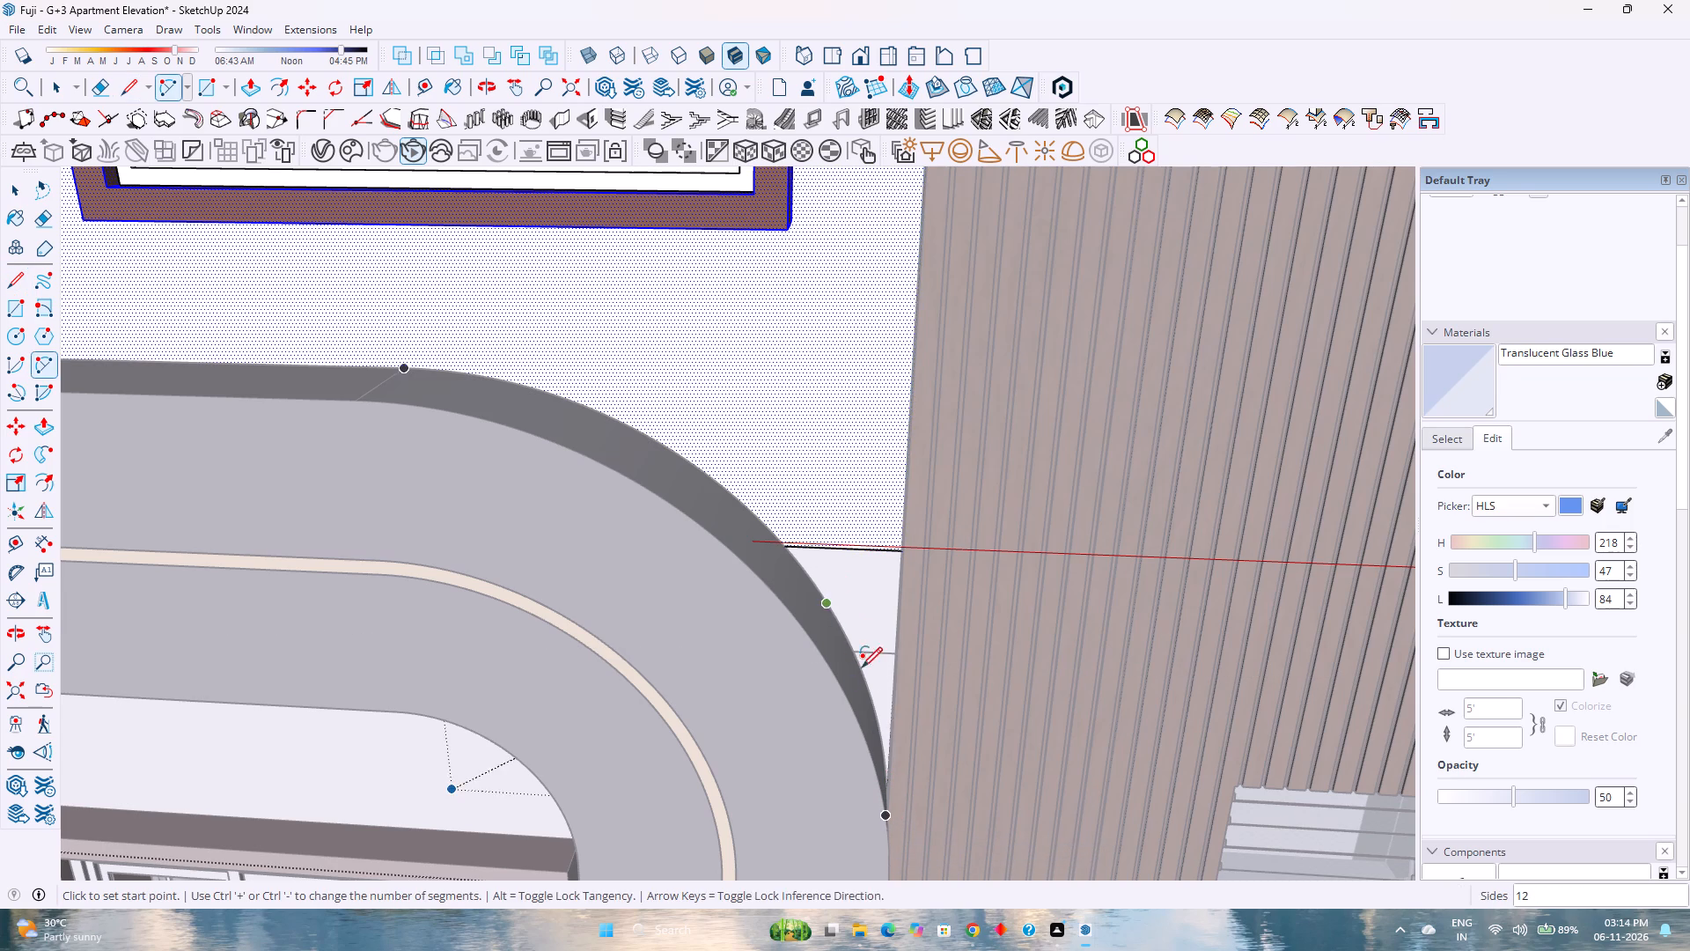
pyautogui.scroll(8, 887, 788)
pyautogui.moveTo(887, 787); pyautogui.dragTo(900, 804, button='middle')
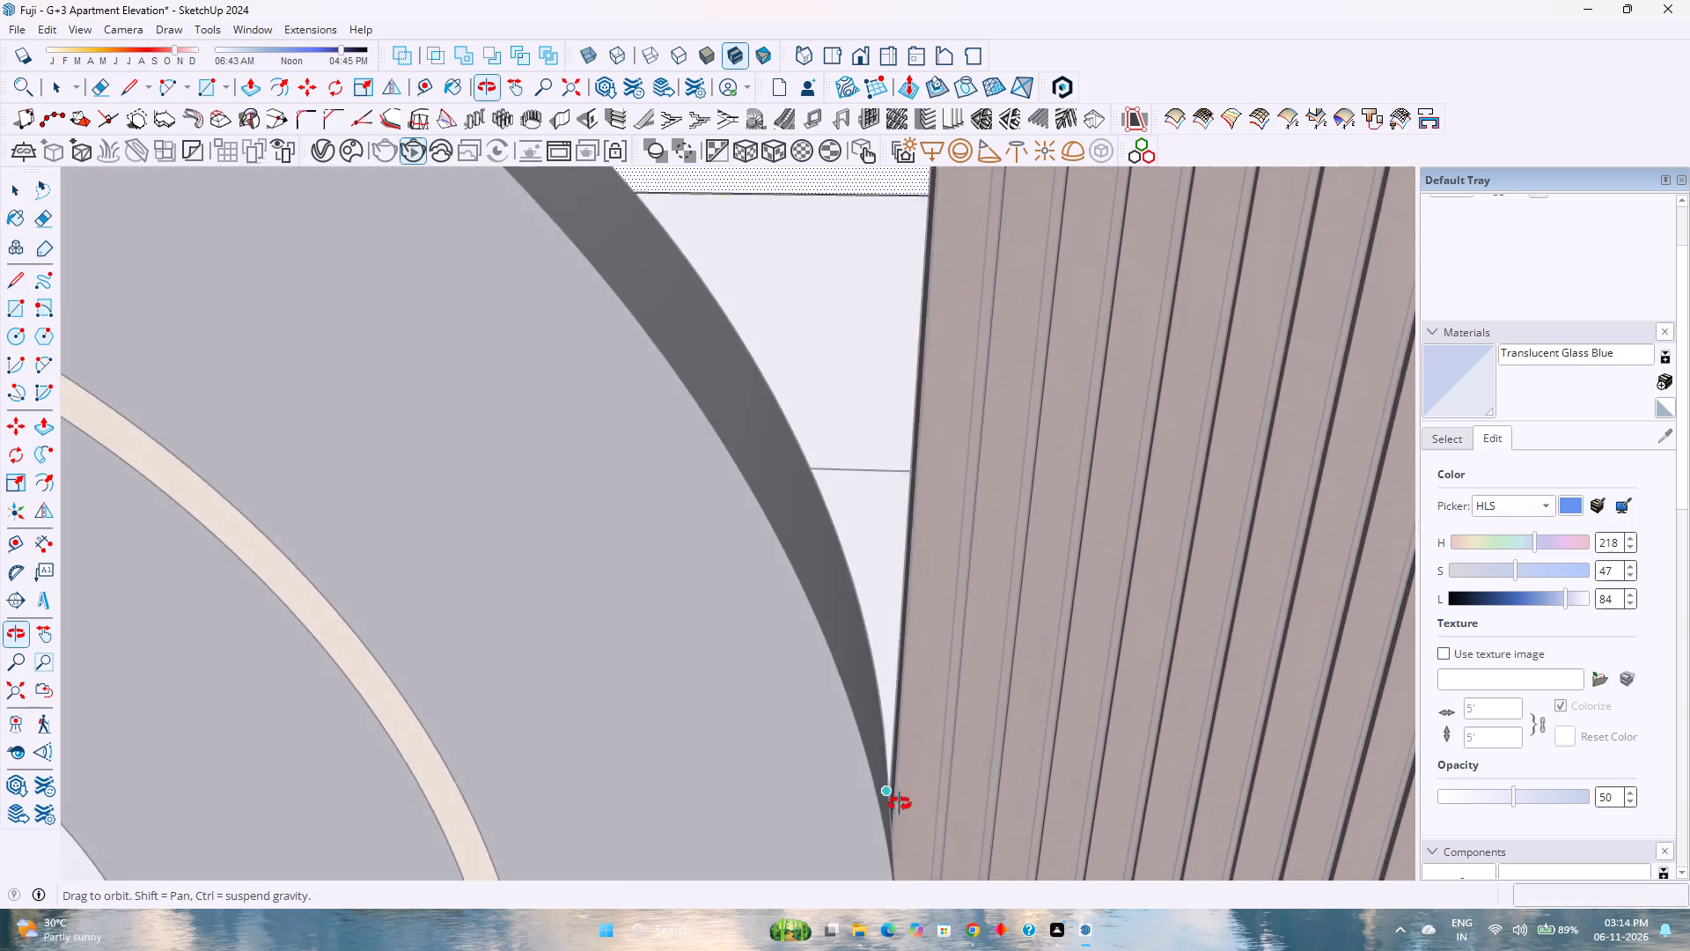
pyautogui.moveTo(900, 804); pyautogui.dragTo(918, 833, button='middle')
pyautogui.middleClick(918, 833)
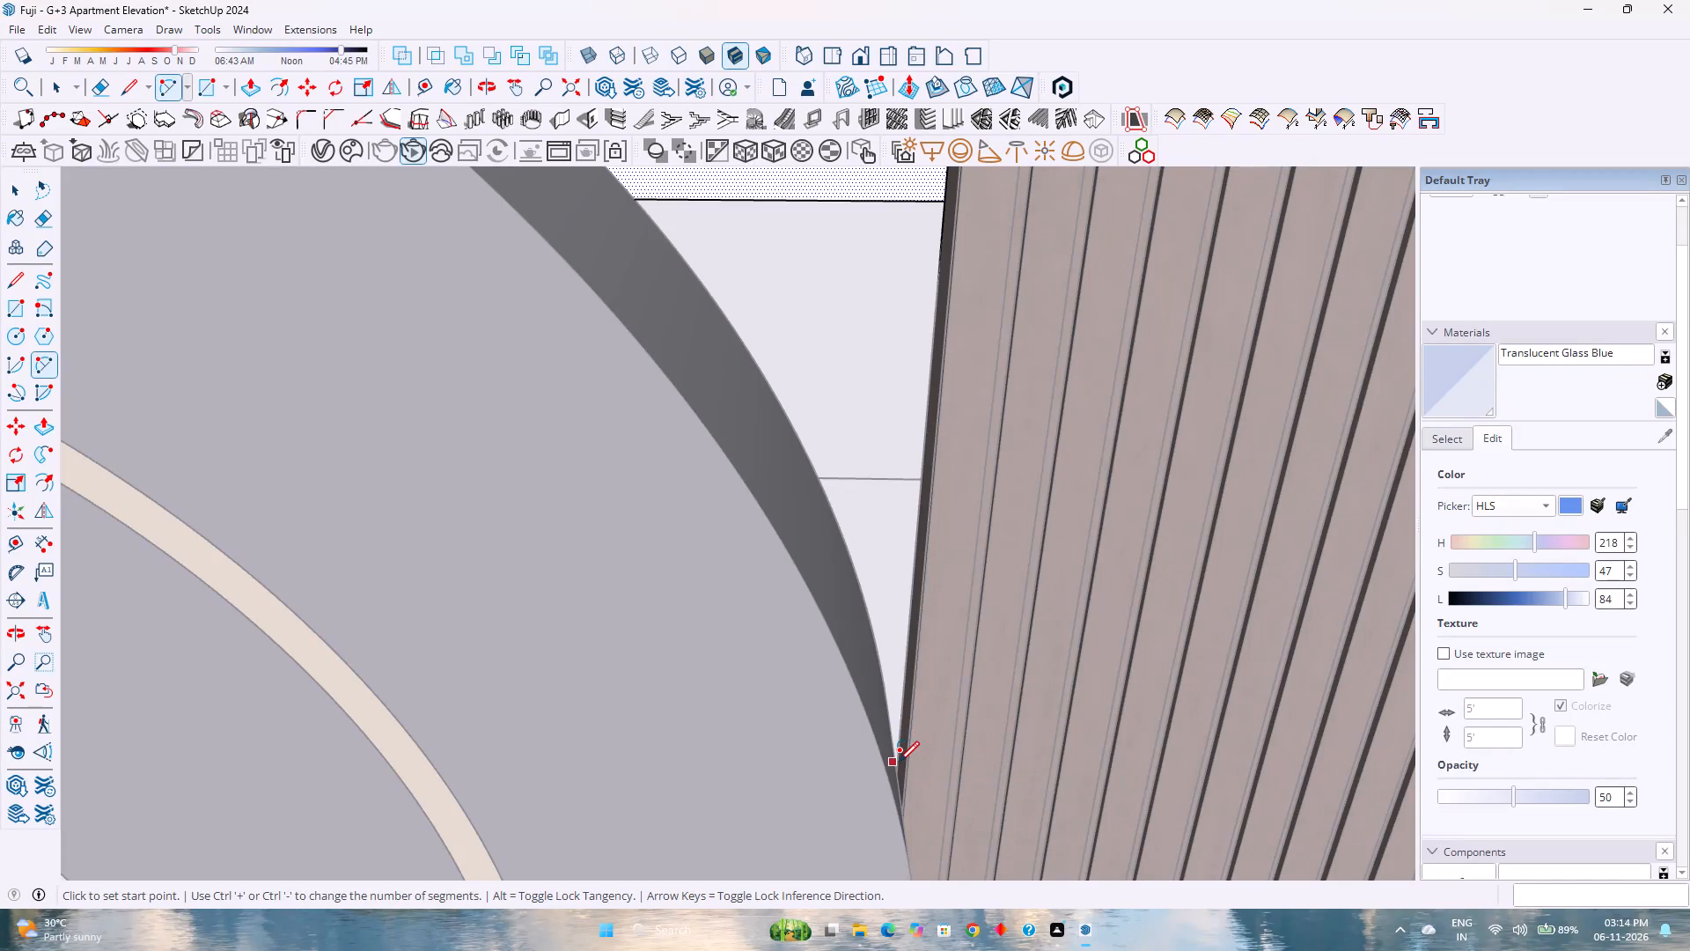
pyautogui.click(900, 763)
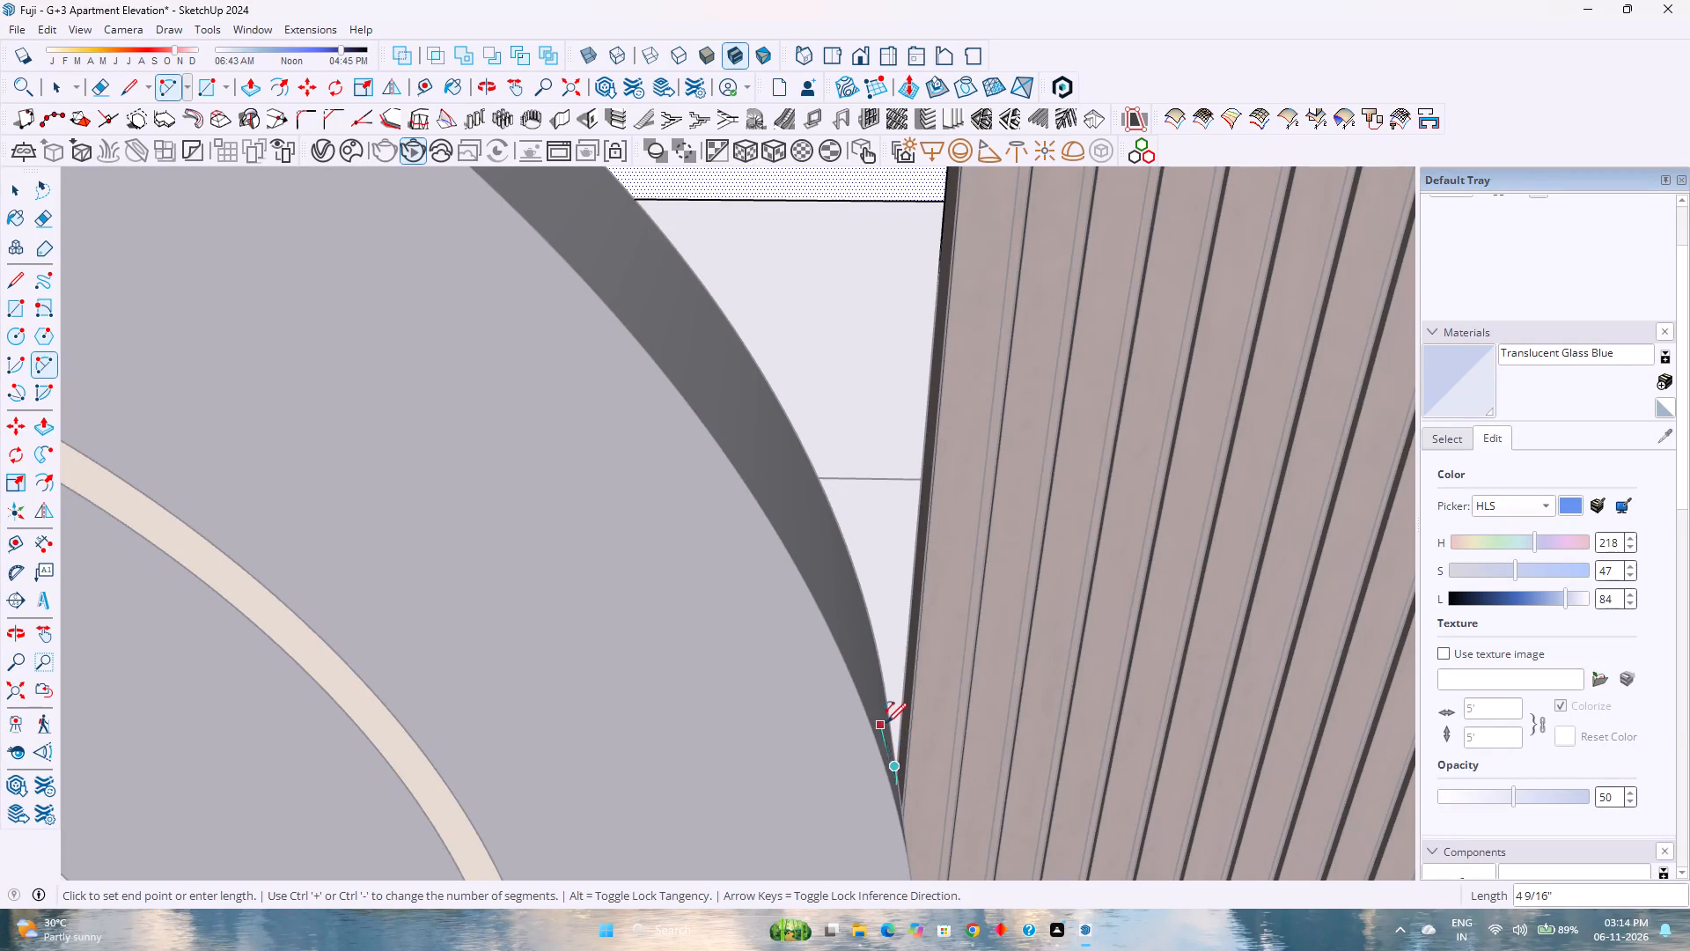
pyautogui.scroll(-6, 886, 719)
pyautogui.press('Escape')
pyautogui.scroll(4, 892, 731)
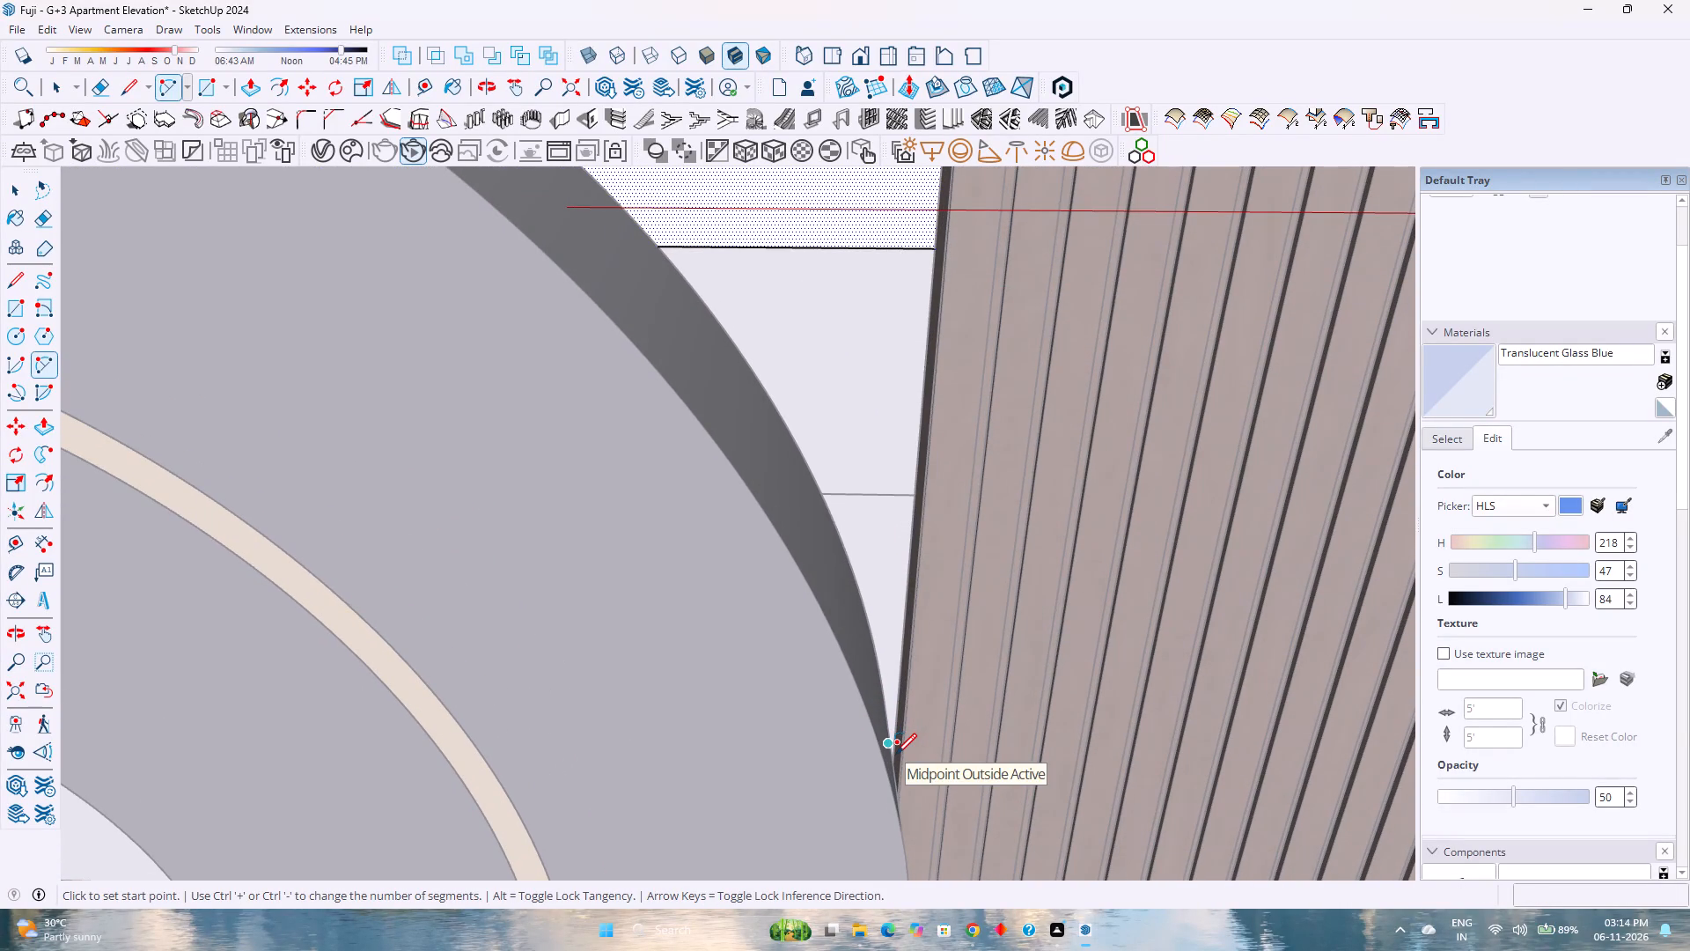
pyautogui.scroll(4, 900, 756)
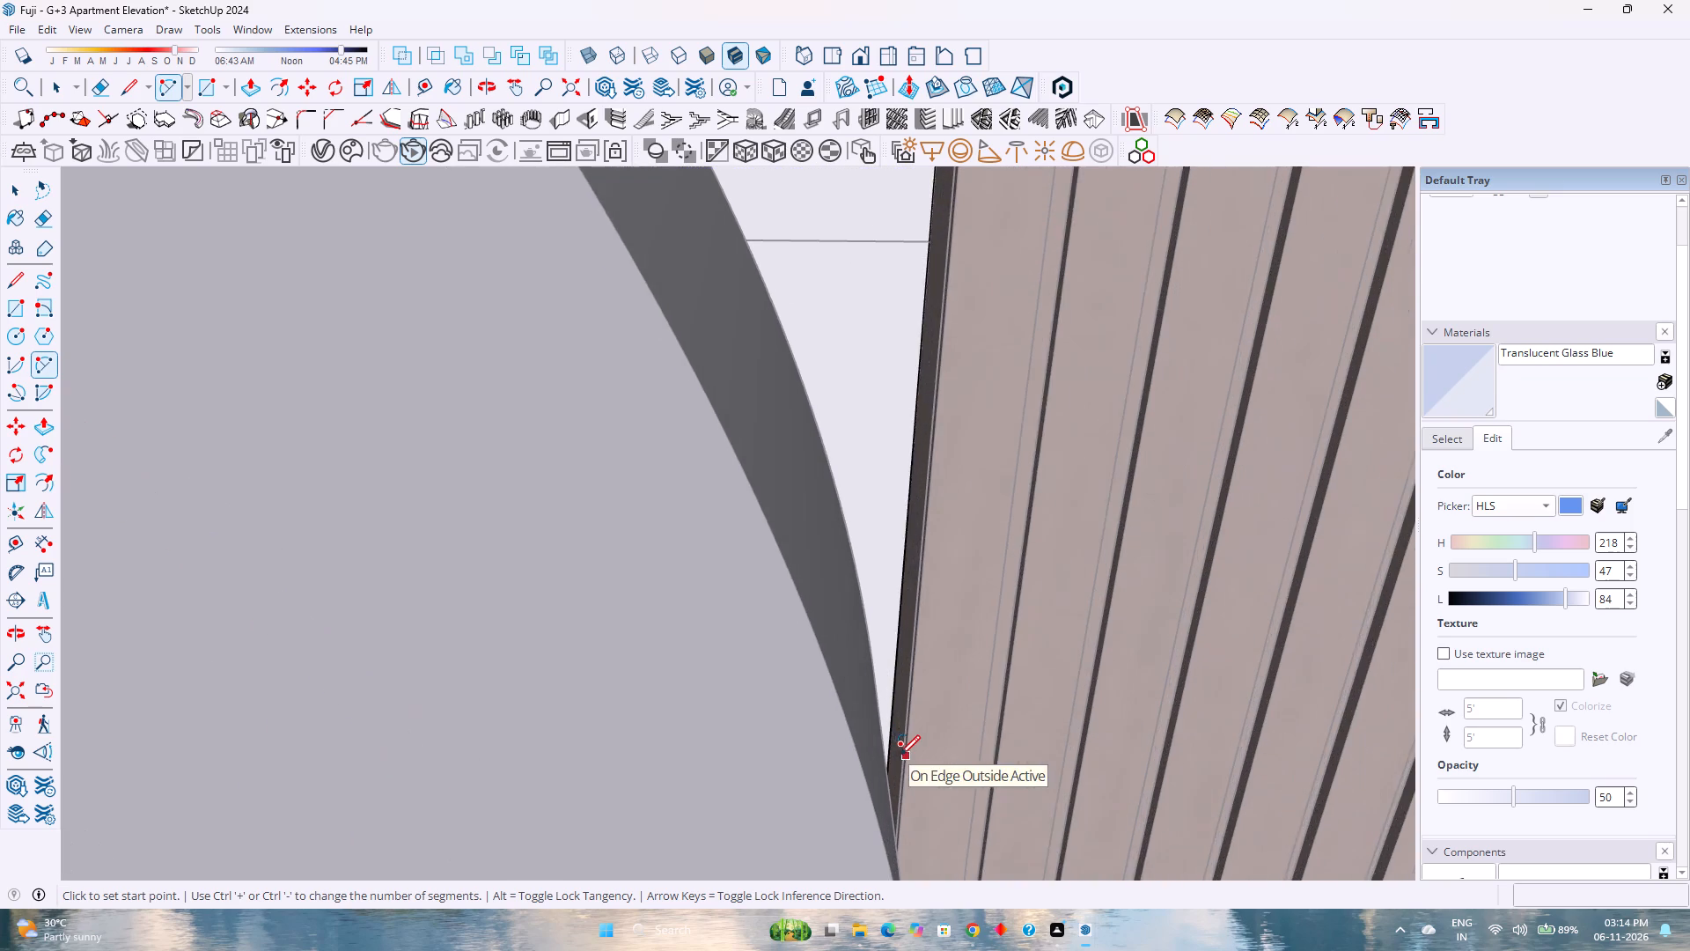
pyautogui.scroll(13, 900, 756)
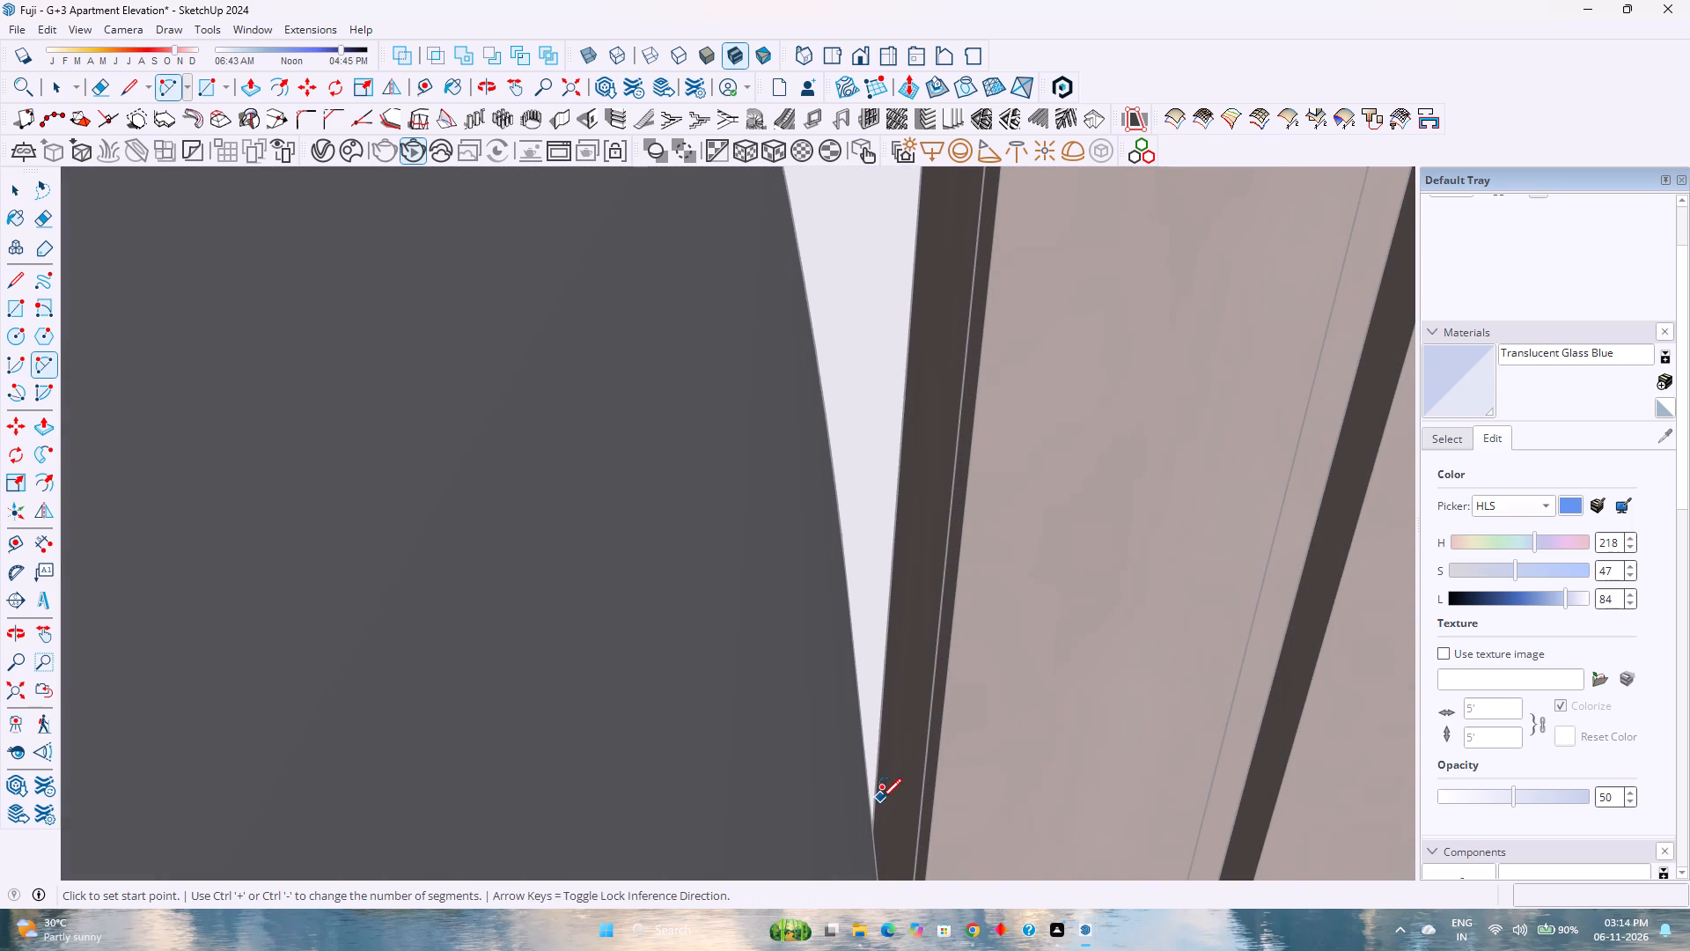
pyautogui.click(877, 802)
pyautogui.scroll(-6, 878, 699)
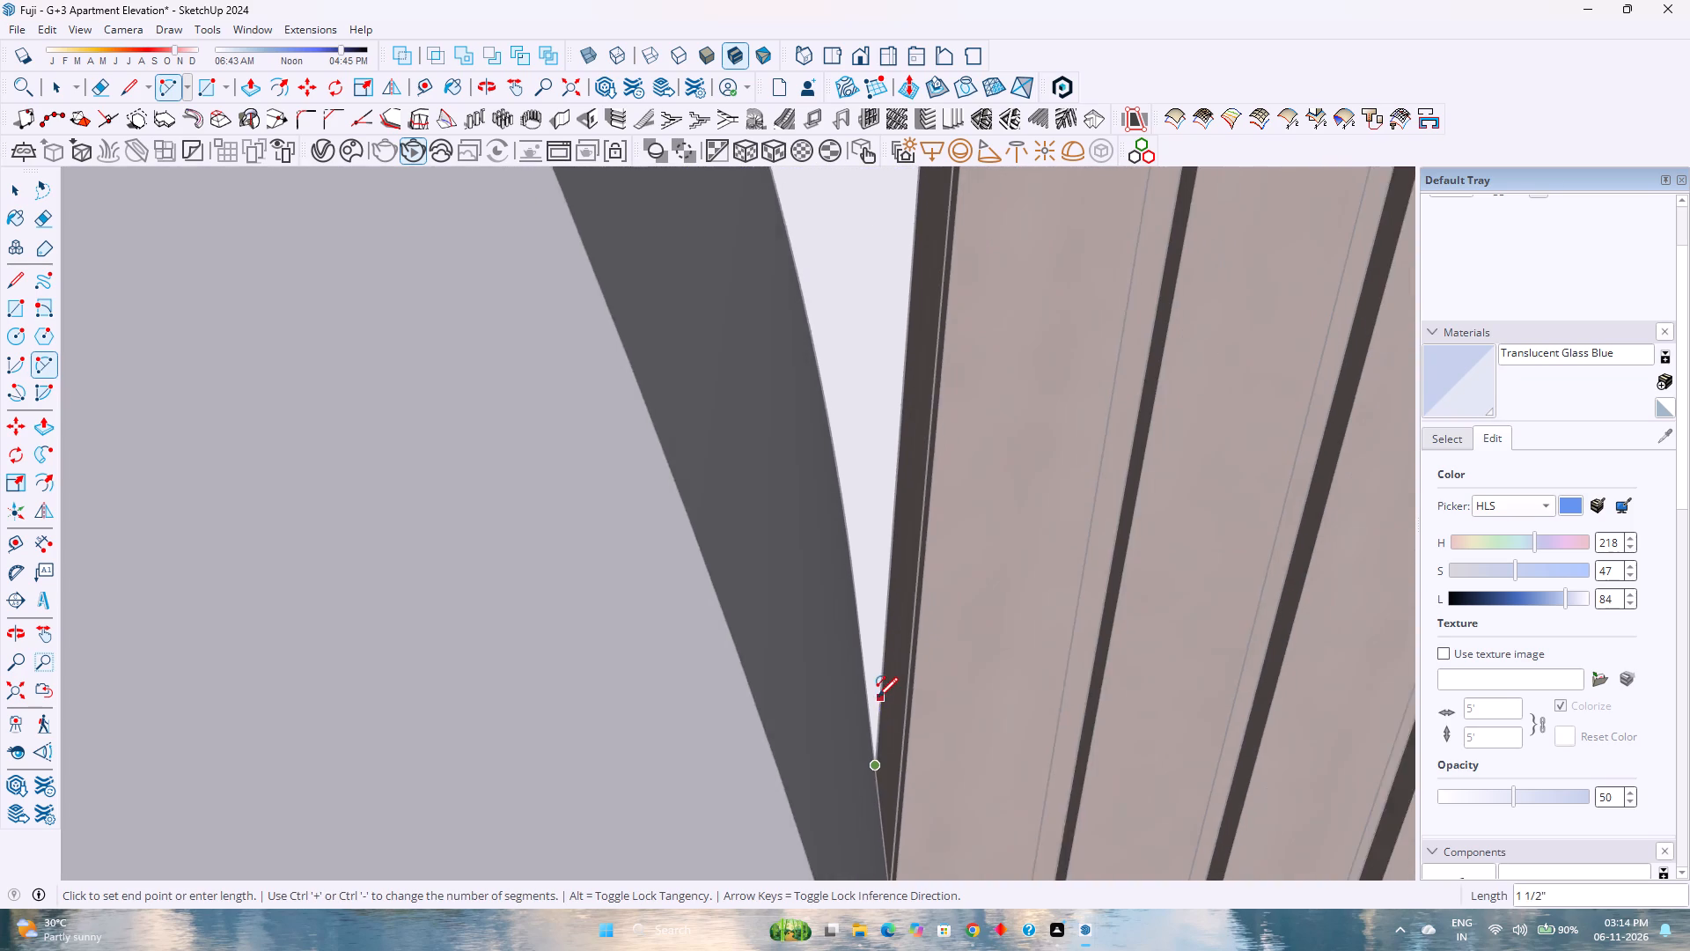
pyautogui.scroll(-20, 878, 697)
pyautogui.scroll(-9, 878, 697)
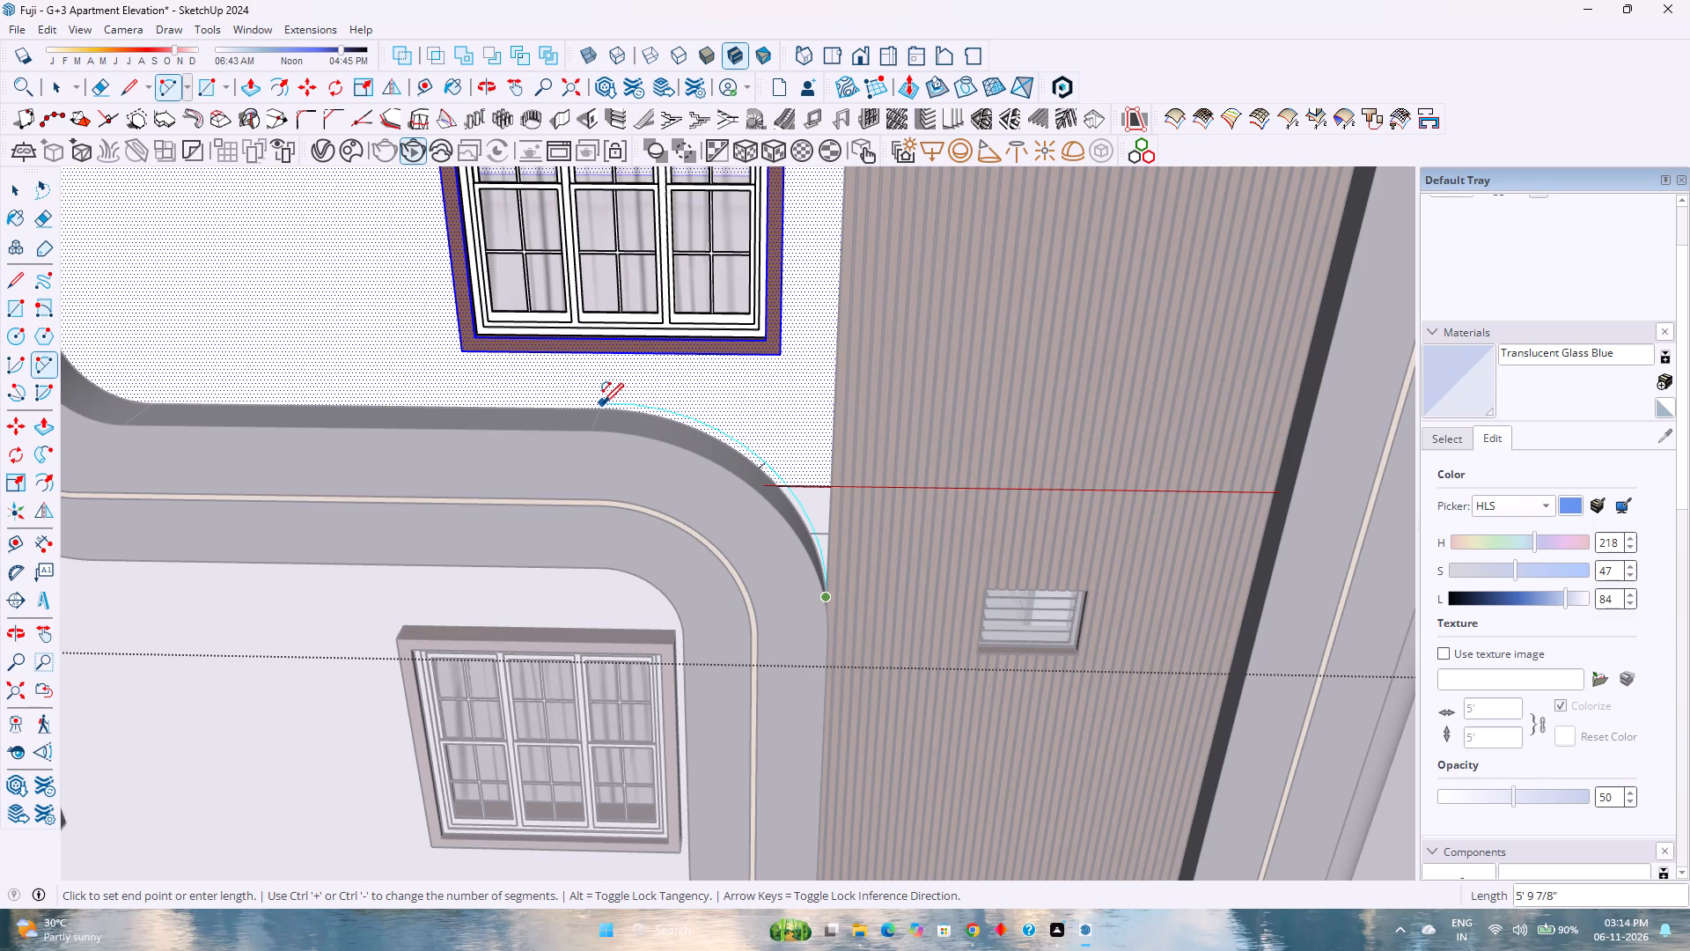
pyautogui.scroll(19, 603, 409)
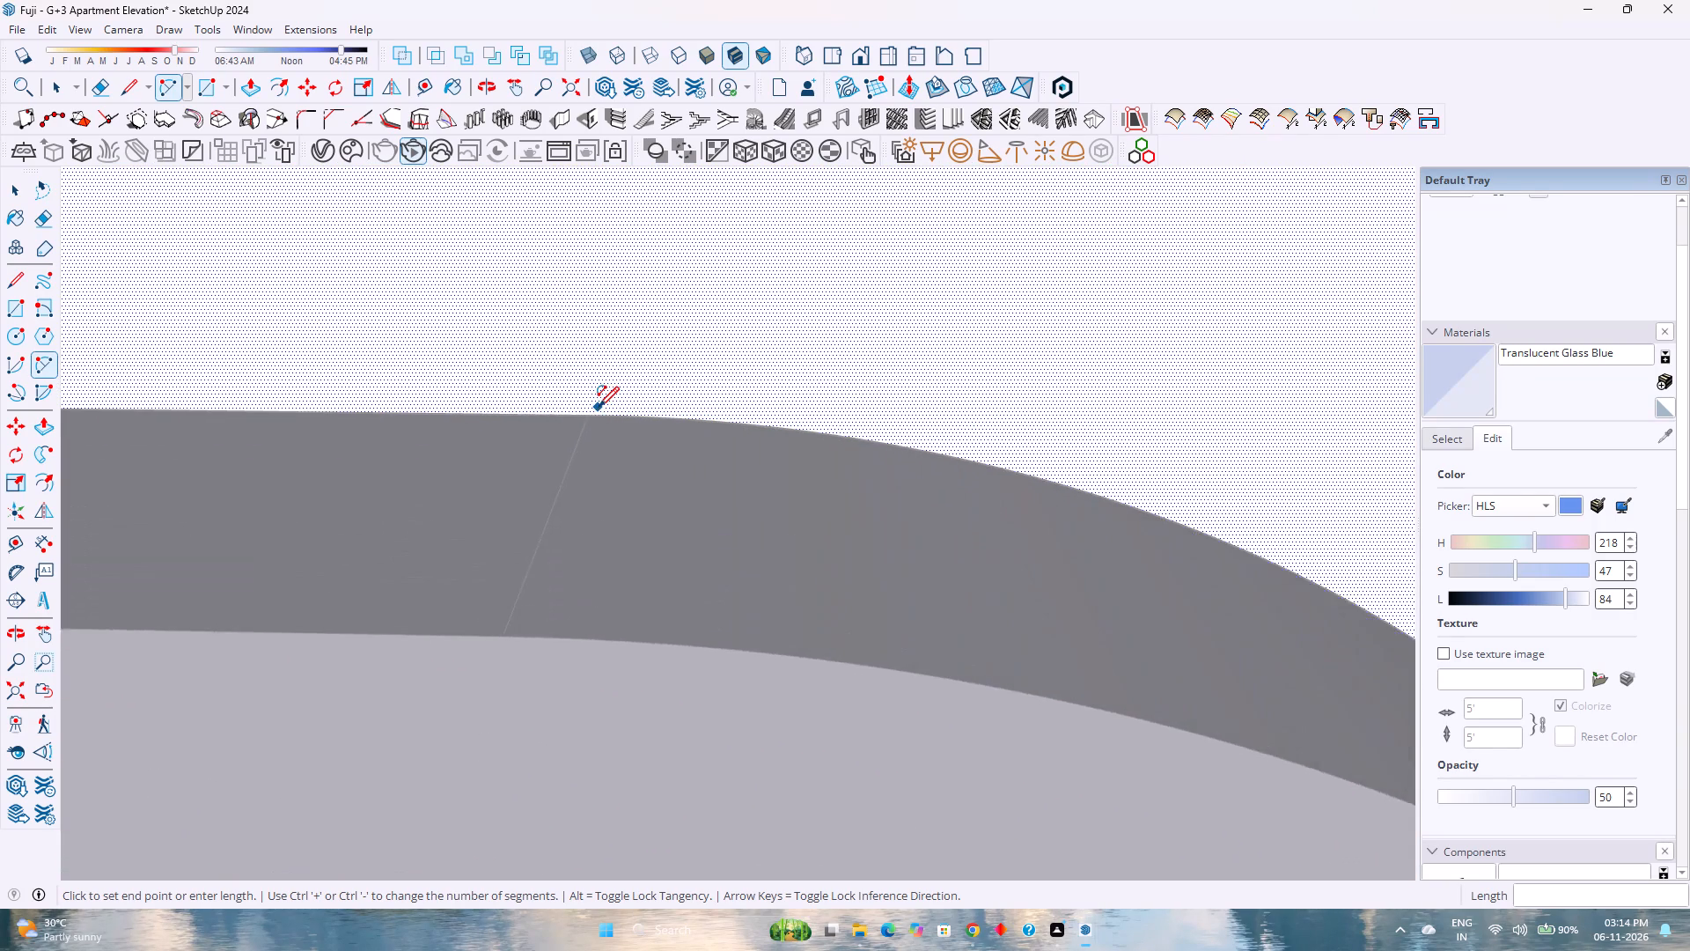
pyautogui.scroll(2, 599, 407)
pyautogui.click(585, 416)
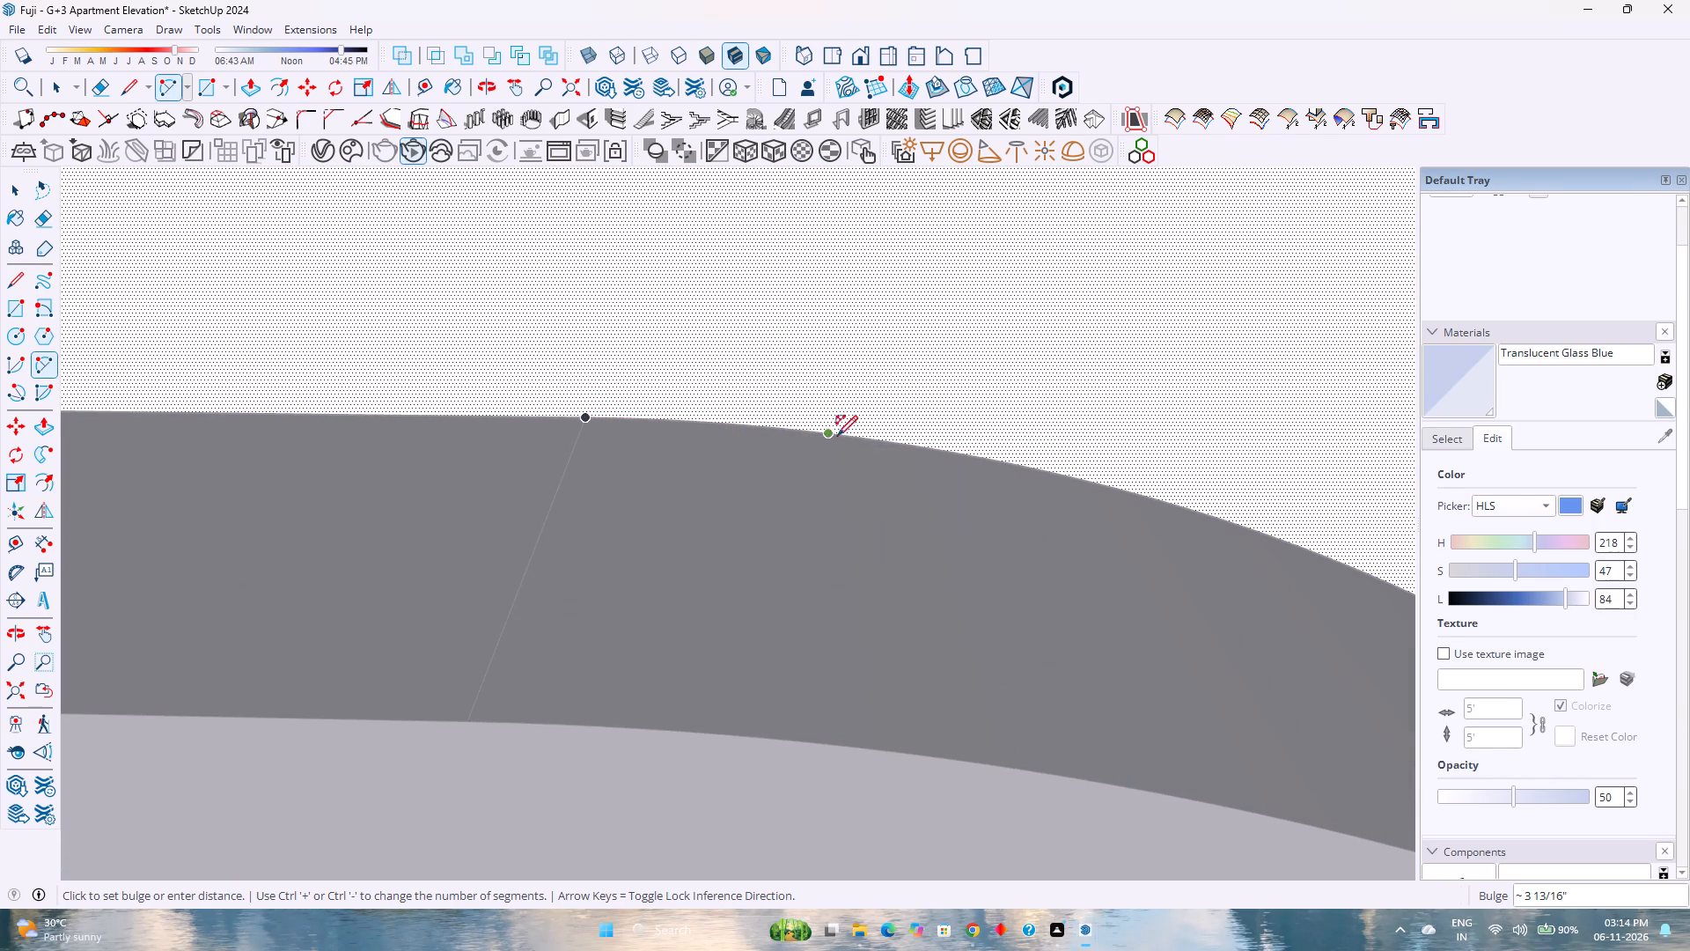
pyautogui.scroll(-13, 885, 445)
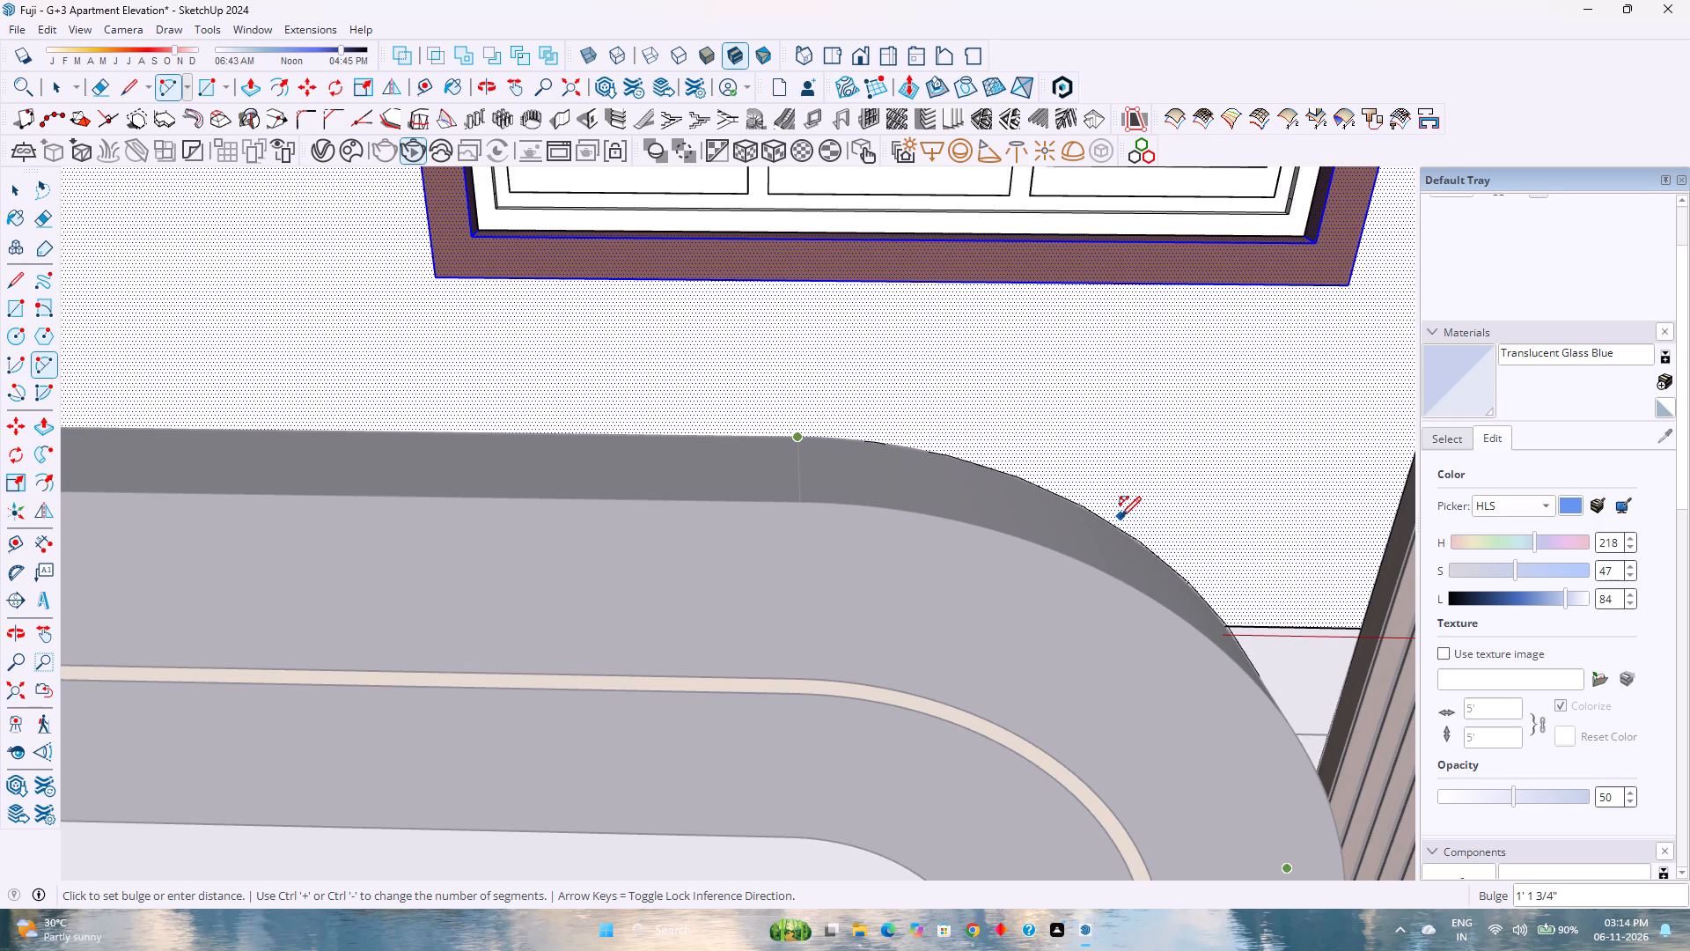
pyautogui.click(1118, 522)
# Select the top-floor wall face beside the new arc to check how far the face extends.
pyautogui.press('space')
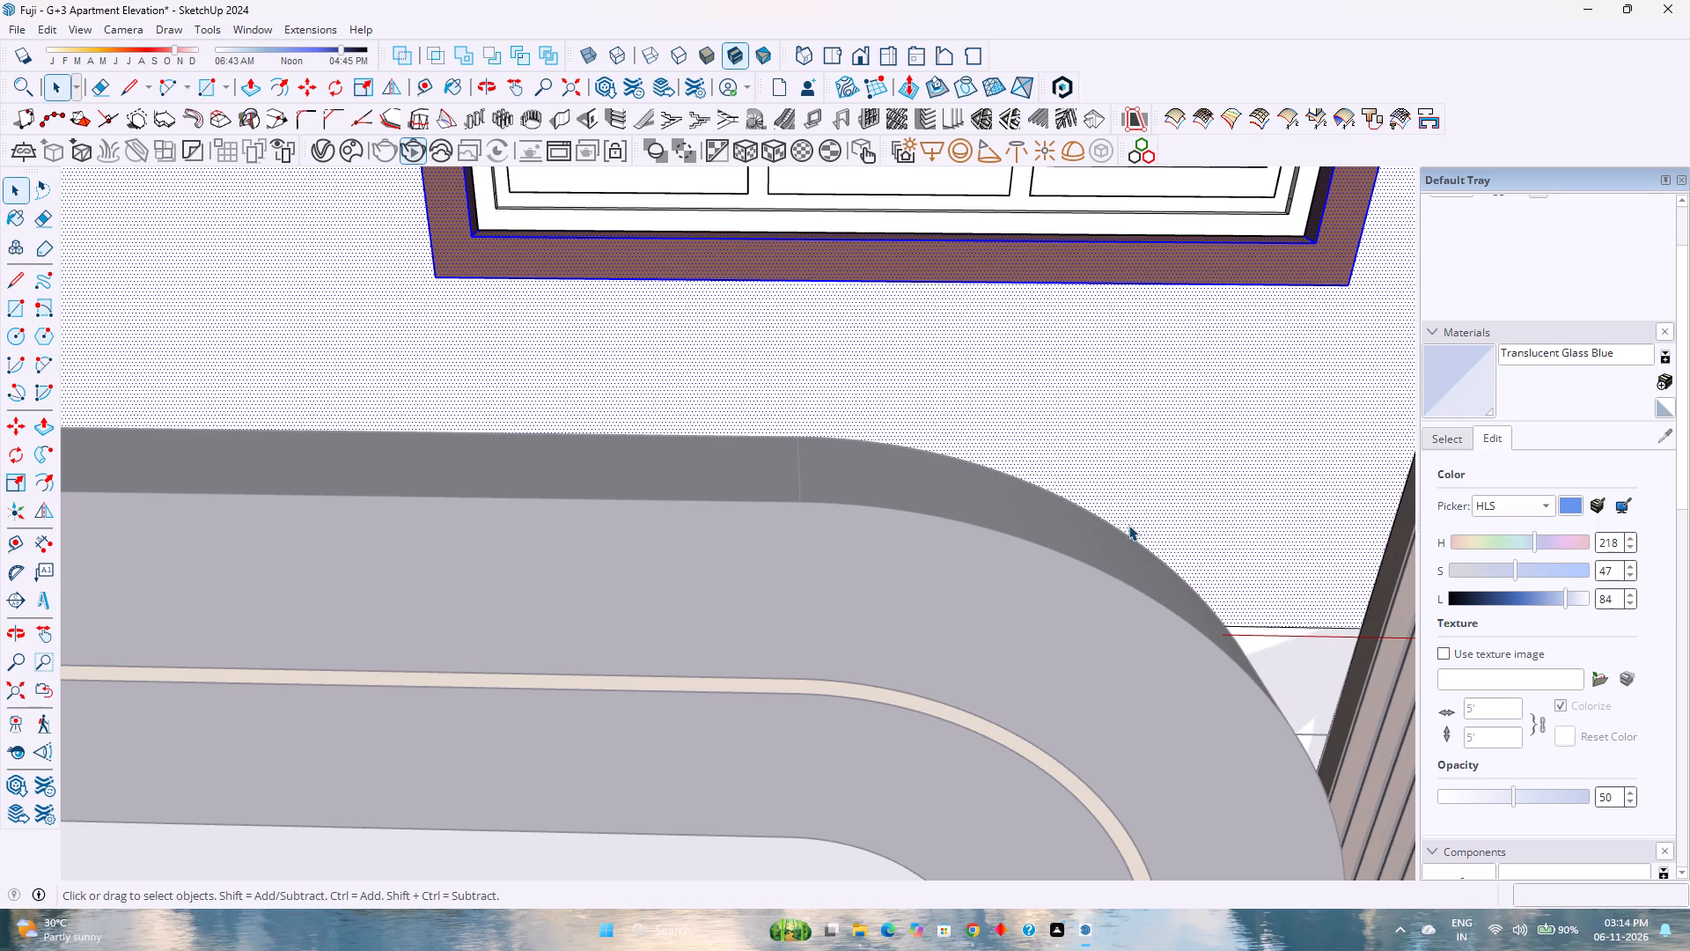
pyautogui.click(1135, 540)
pyautogui.click(1135, 542)
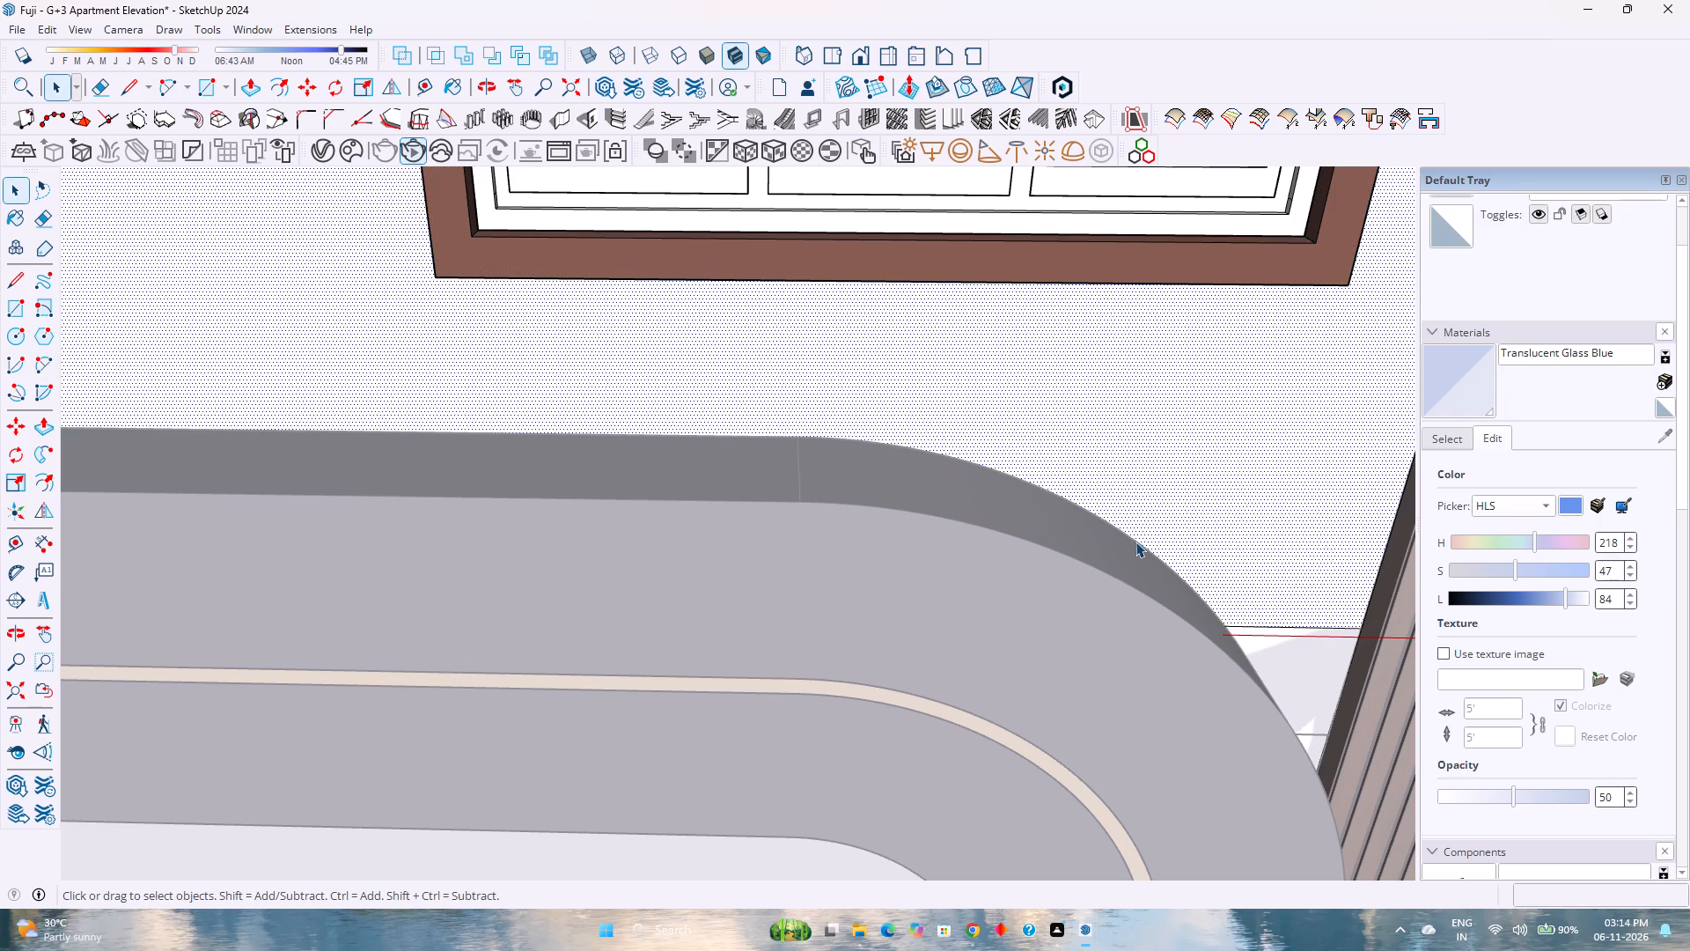
pyautogui.click(1138, 542)
pyautogui.scroll(7, 1570, 270)
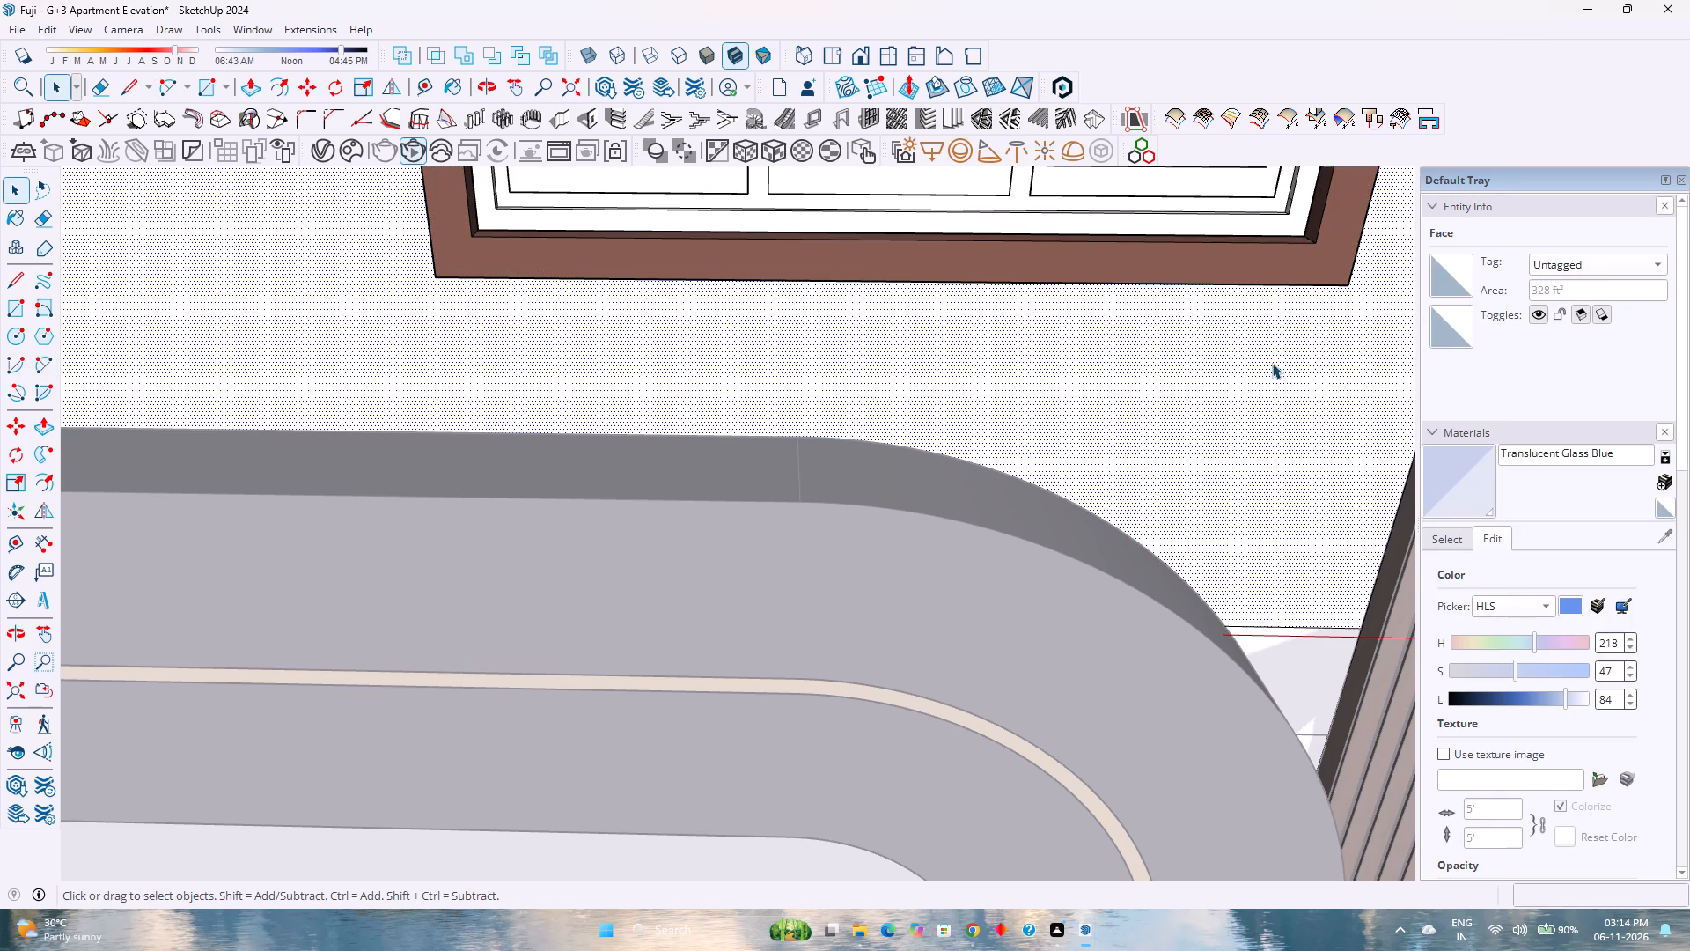
# Draw an arc with a bulge of about 5 1/4" on the wall, tracing the frame opening's small lower rounded corner.
pyautogui.scroll(-12, 1119, 496)
pyautogui.keyDown('shift'); pyautogui.moveTo(839, 437); pyautogui.dragTo(871, 512, button='middle'); pyautogui.keyUp('shift')
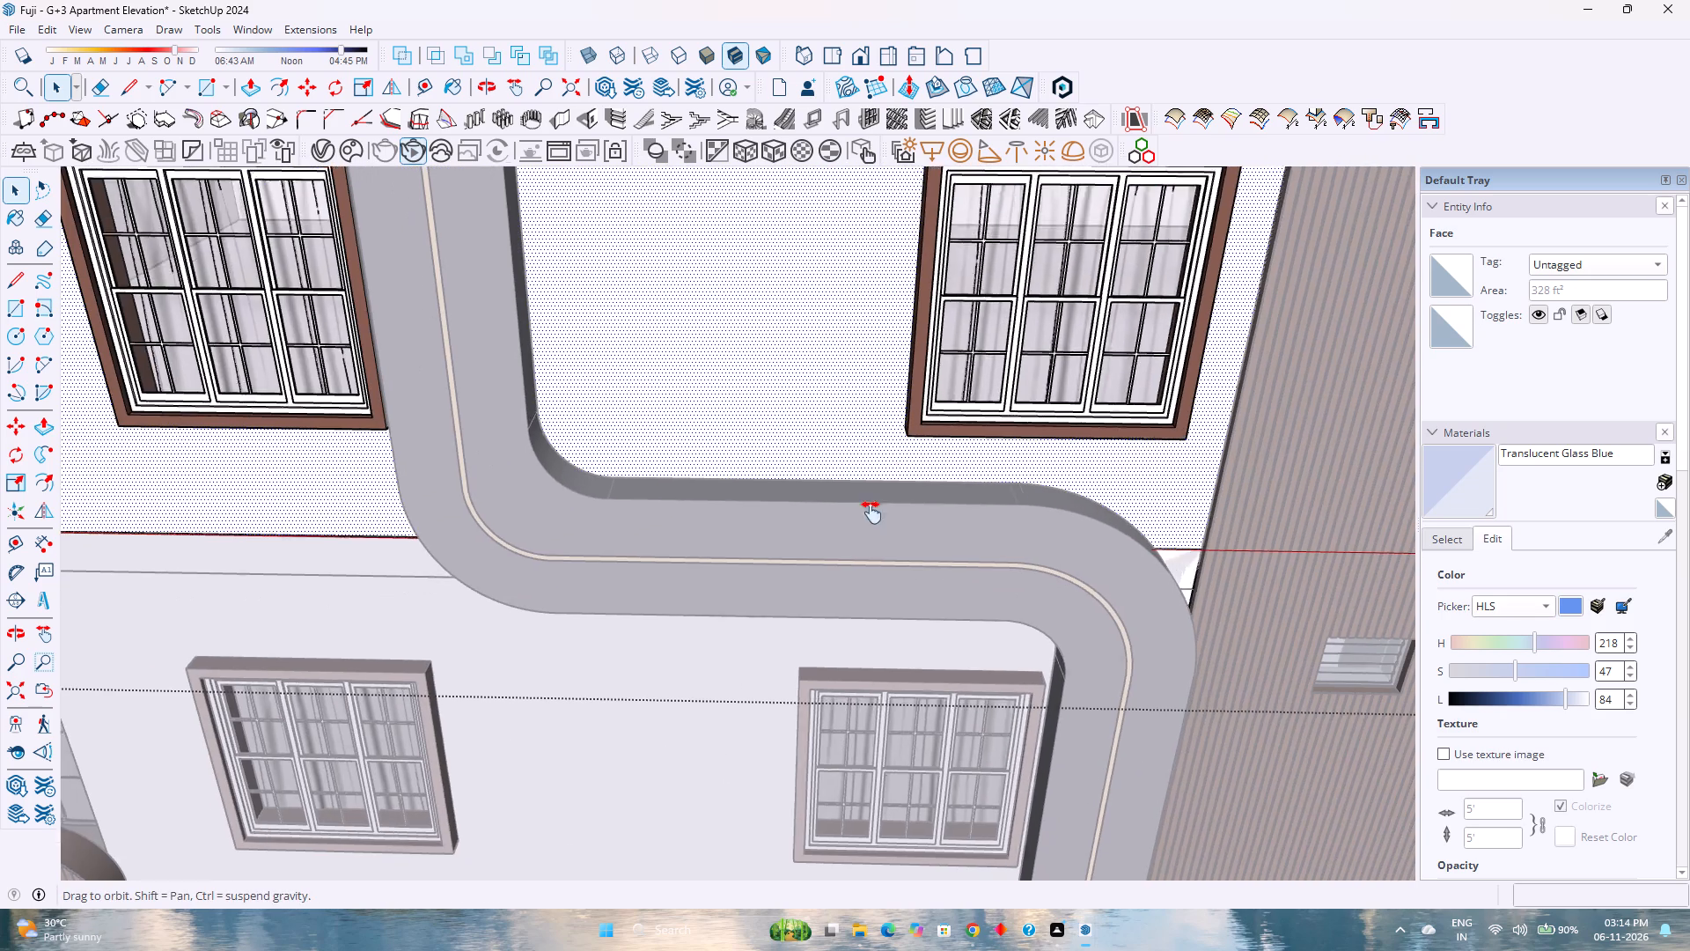
pyautogui.keyDown('shift'); pyautogui.moveTo(871, 512); pyautogui.dragTo(925, 669, button='middle'); pyautogui.keyUp('shift')
pyautogui.scroll(3, 635, 702)
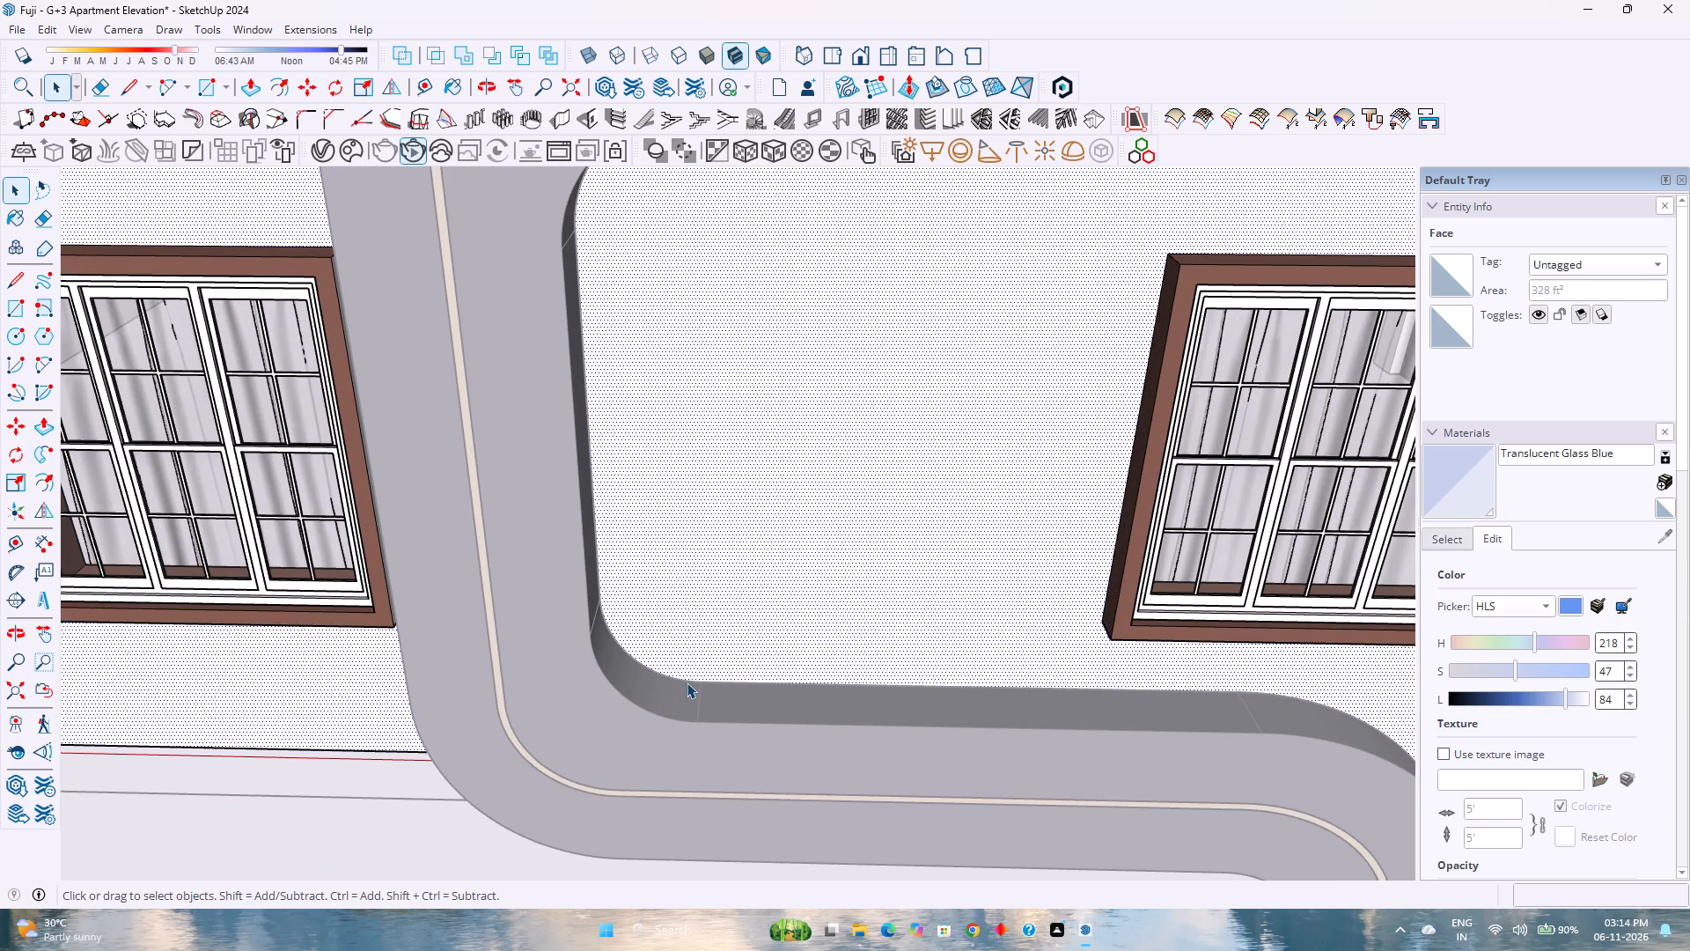
pyautogui.press('a')
pyautogui.click(711, 679)
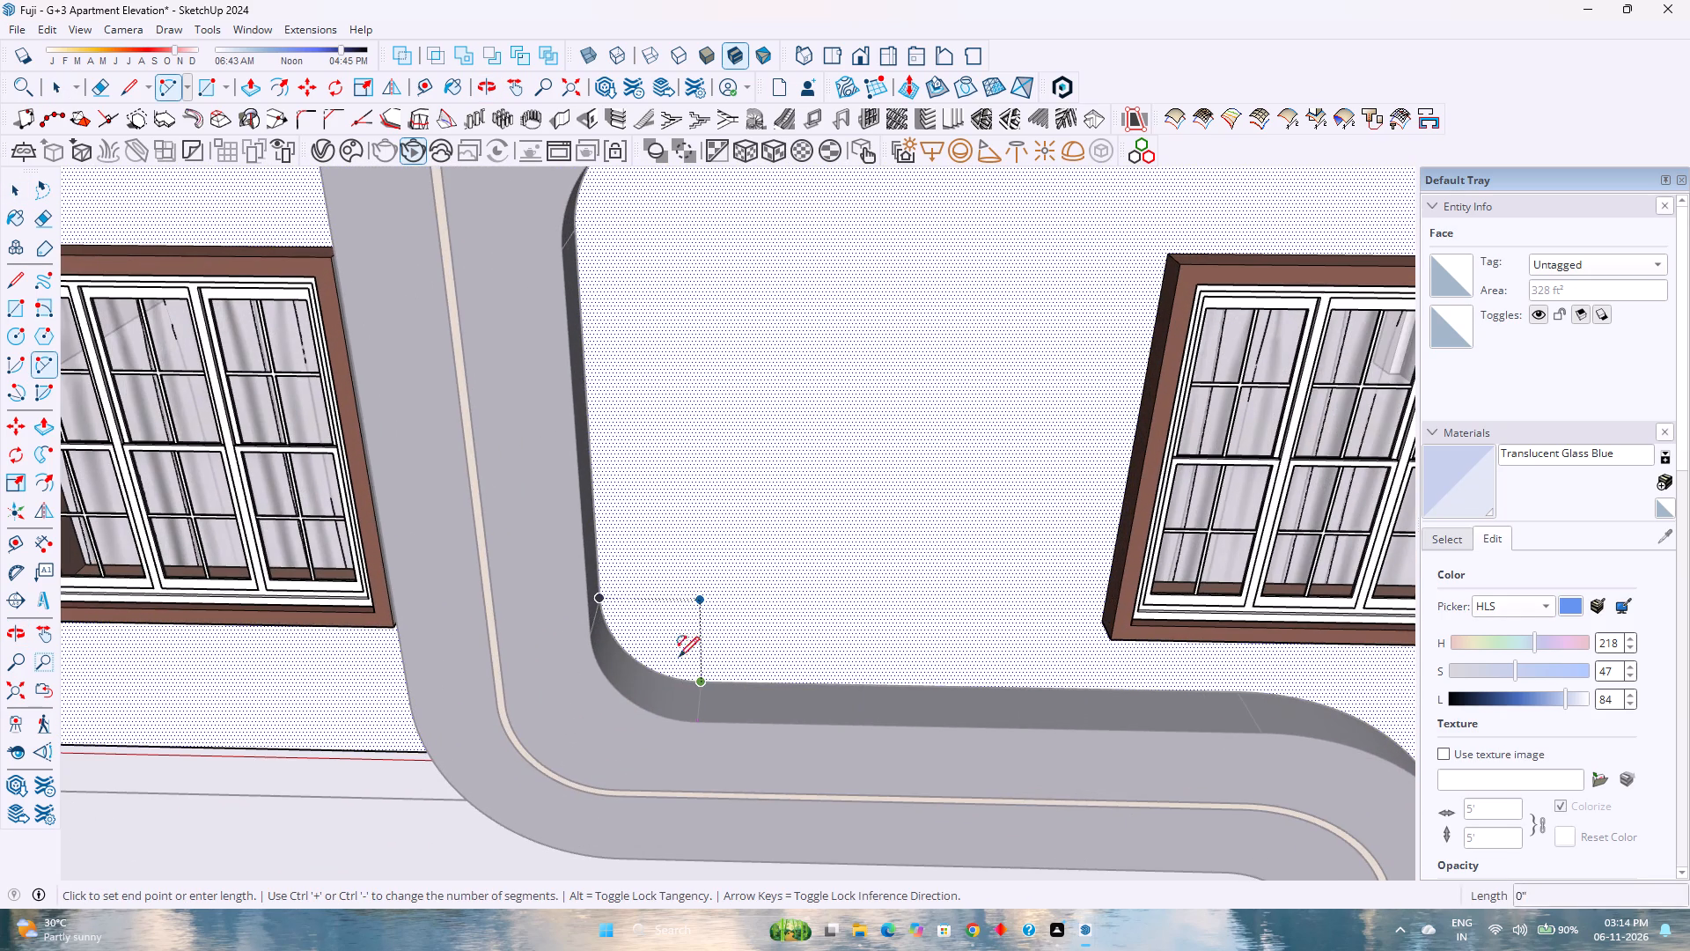
pyautogui.click(603, 594)
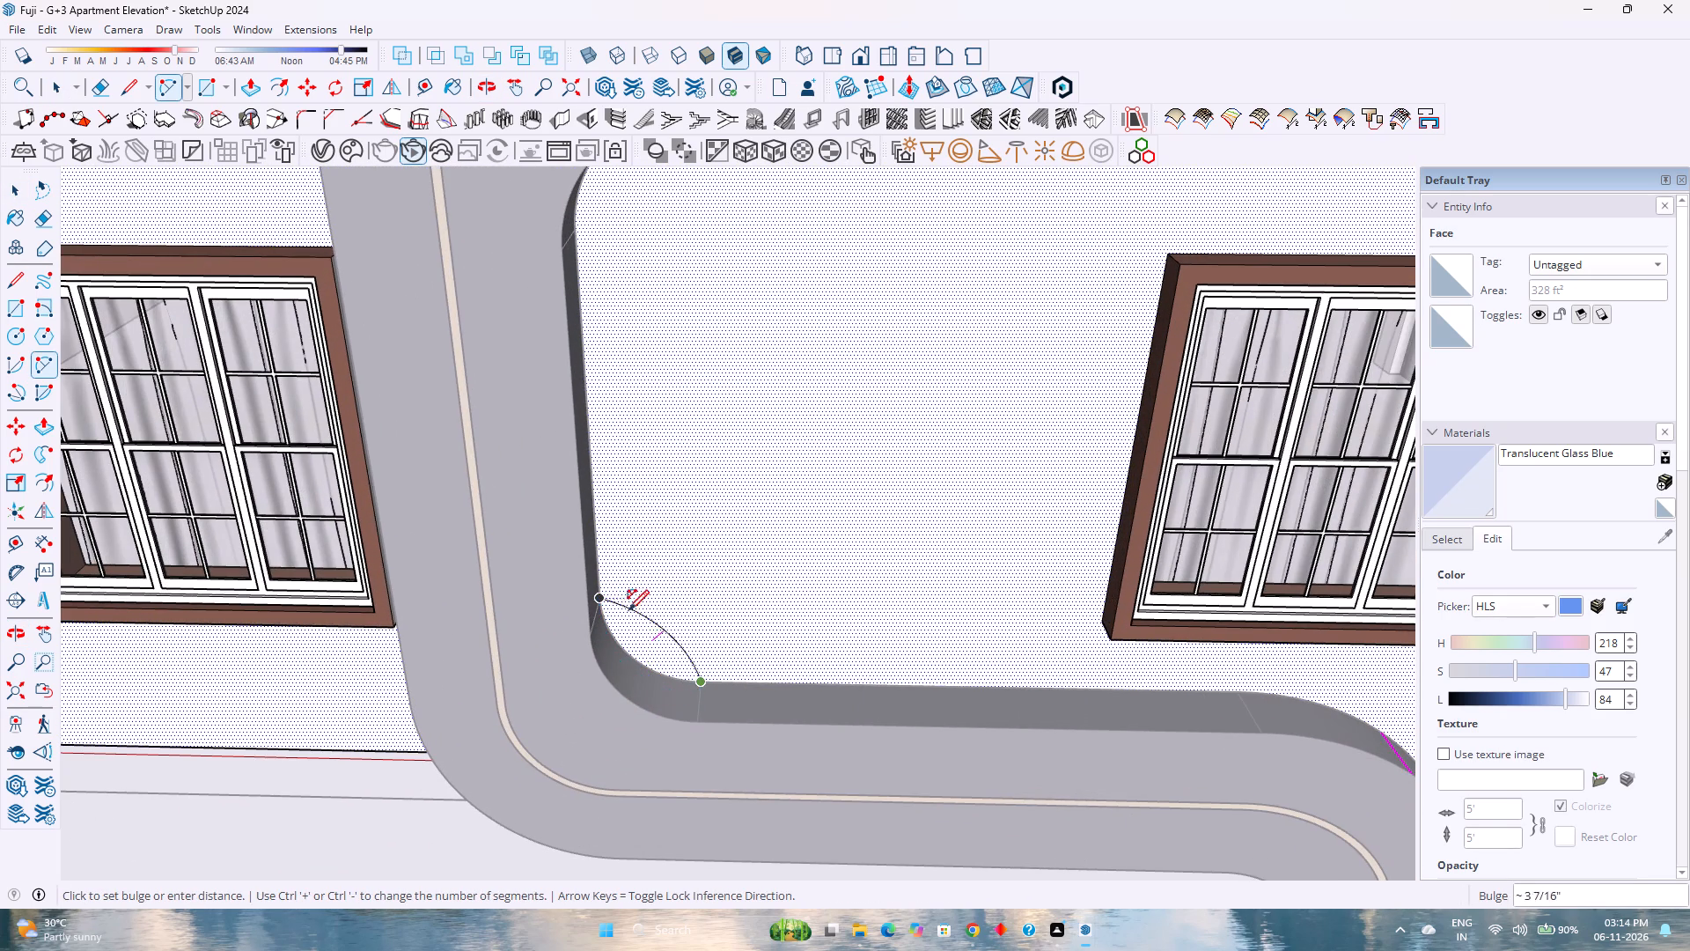
pyautogui.click(638, 657)
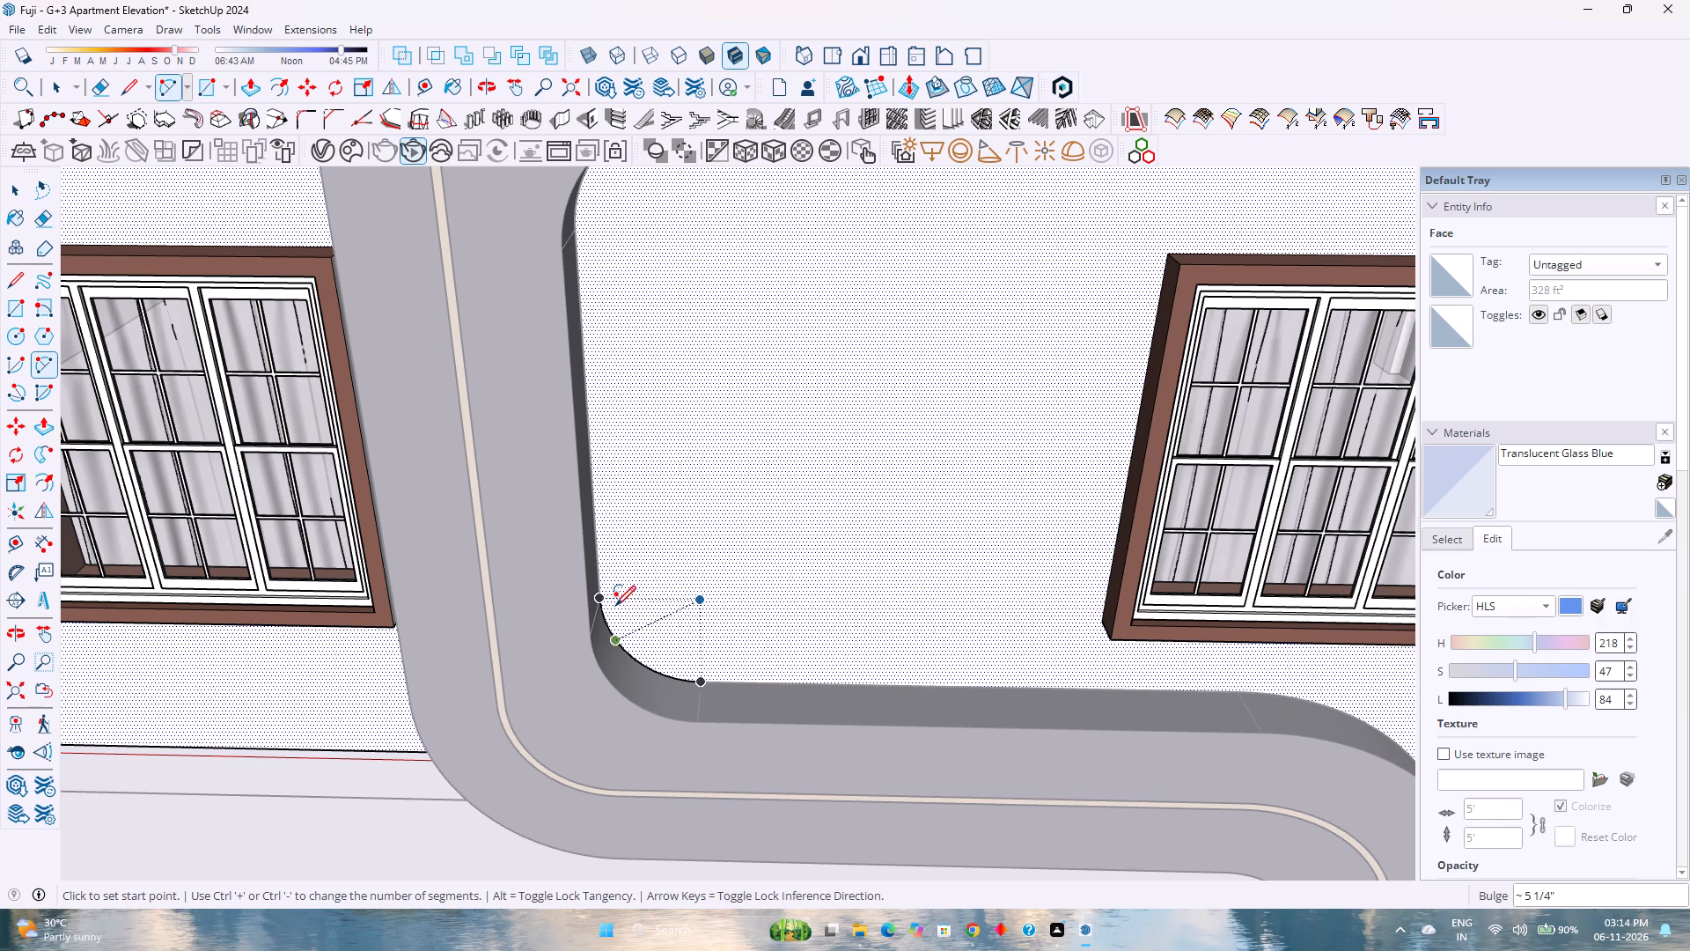
# Draw a line on the wall along the opening's straight lower edge, joining the small corner arc to the large curve.
pyautogui.scroll(3, 615, 580)
pyautogui.press('l')
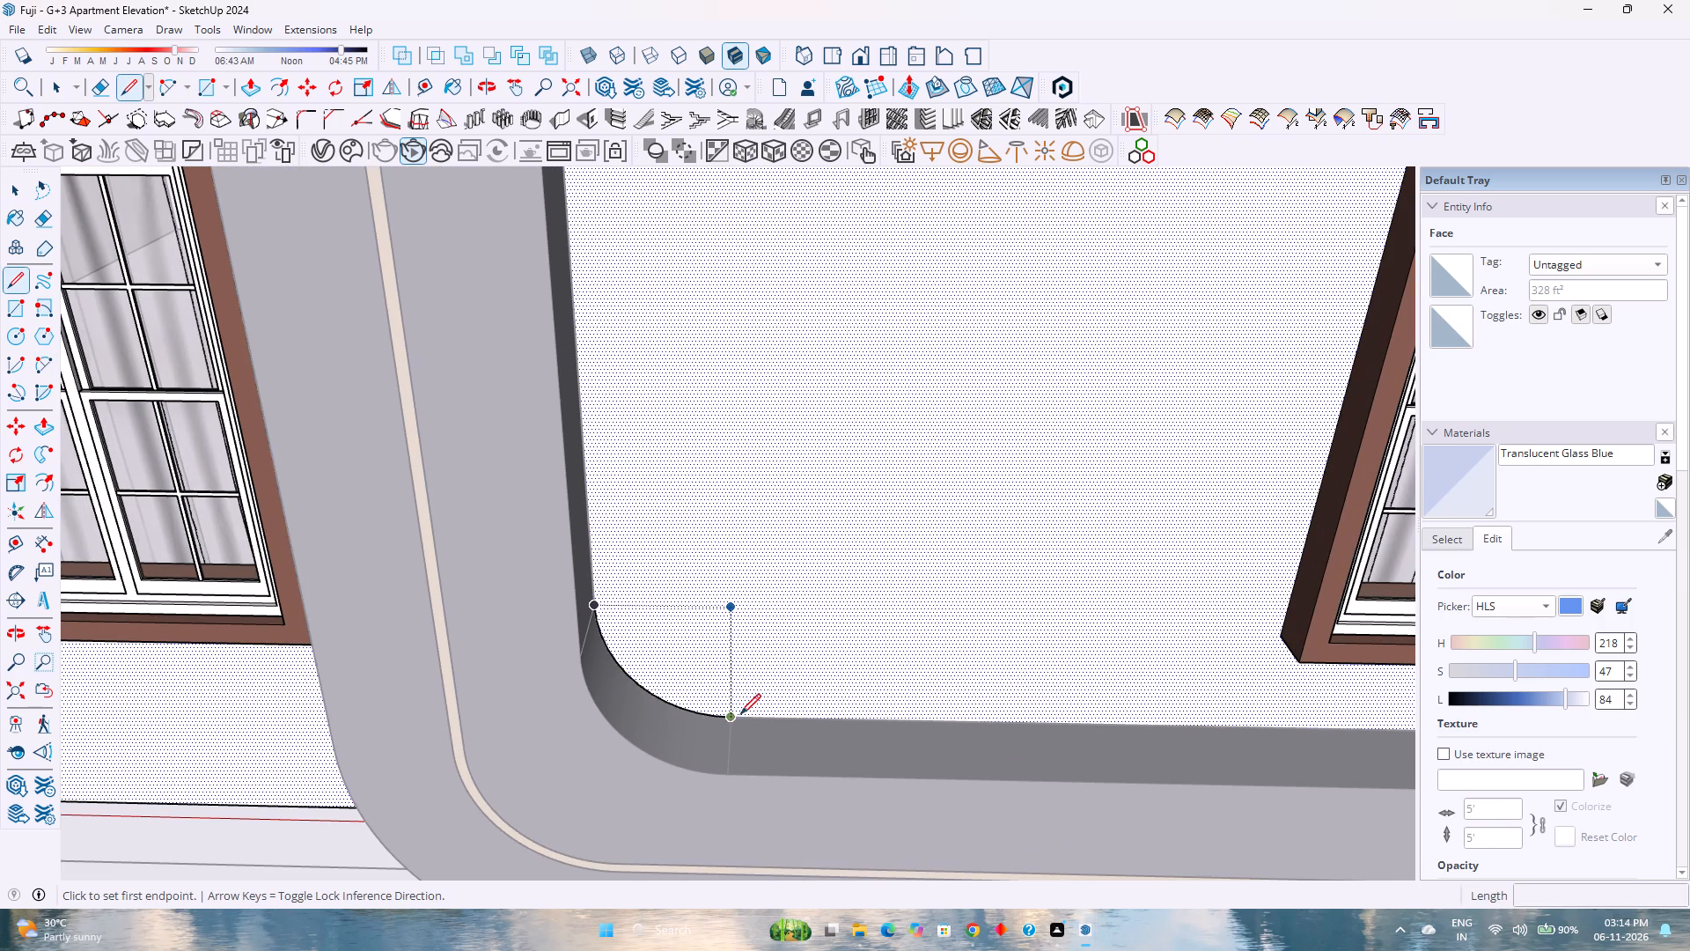
pyautogui.click(738, 719)
pyautogui.scroll(-5, 889, 726)
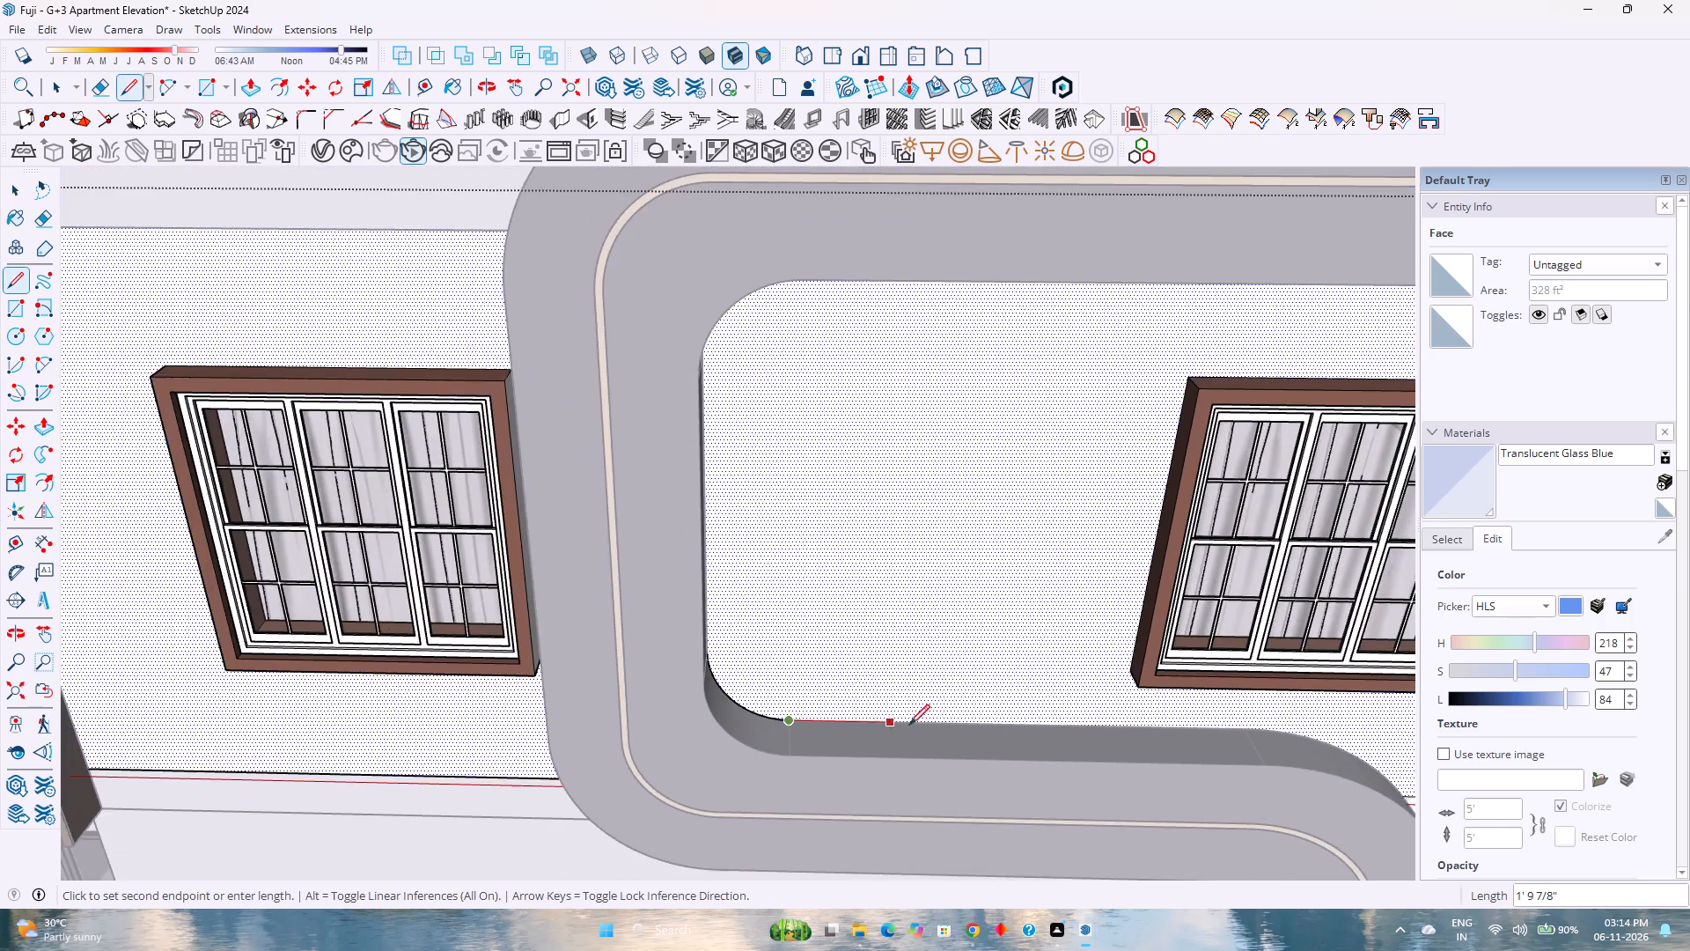
pyautogui.keyDown('shift'); pyautogui.moveTo(915, 722); pyautogui.dragTo(711, 666, button='middle'); pyautogui.keyUp('shift')
pyautogui.keyDown('shift'); pyautogui.middleClick(711, 666); pyautogui.keyUp('shift')
pyautogui.click(1032, 672)
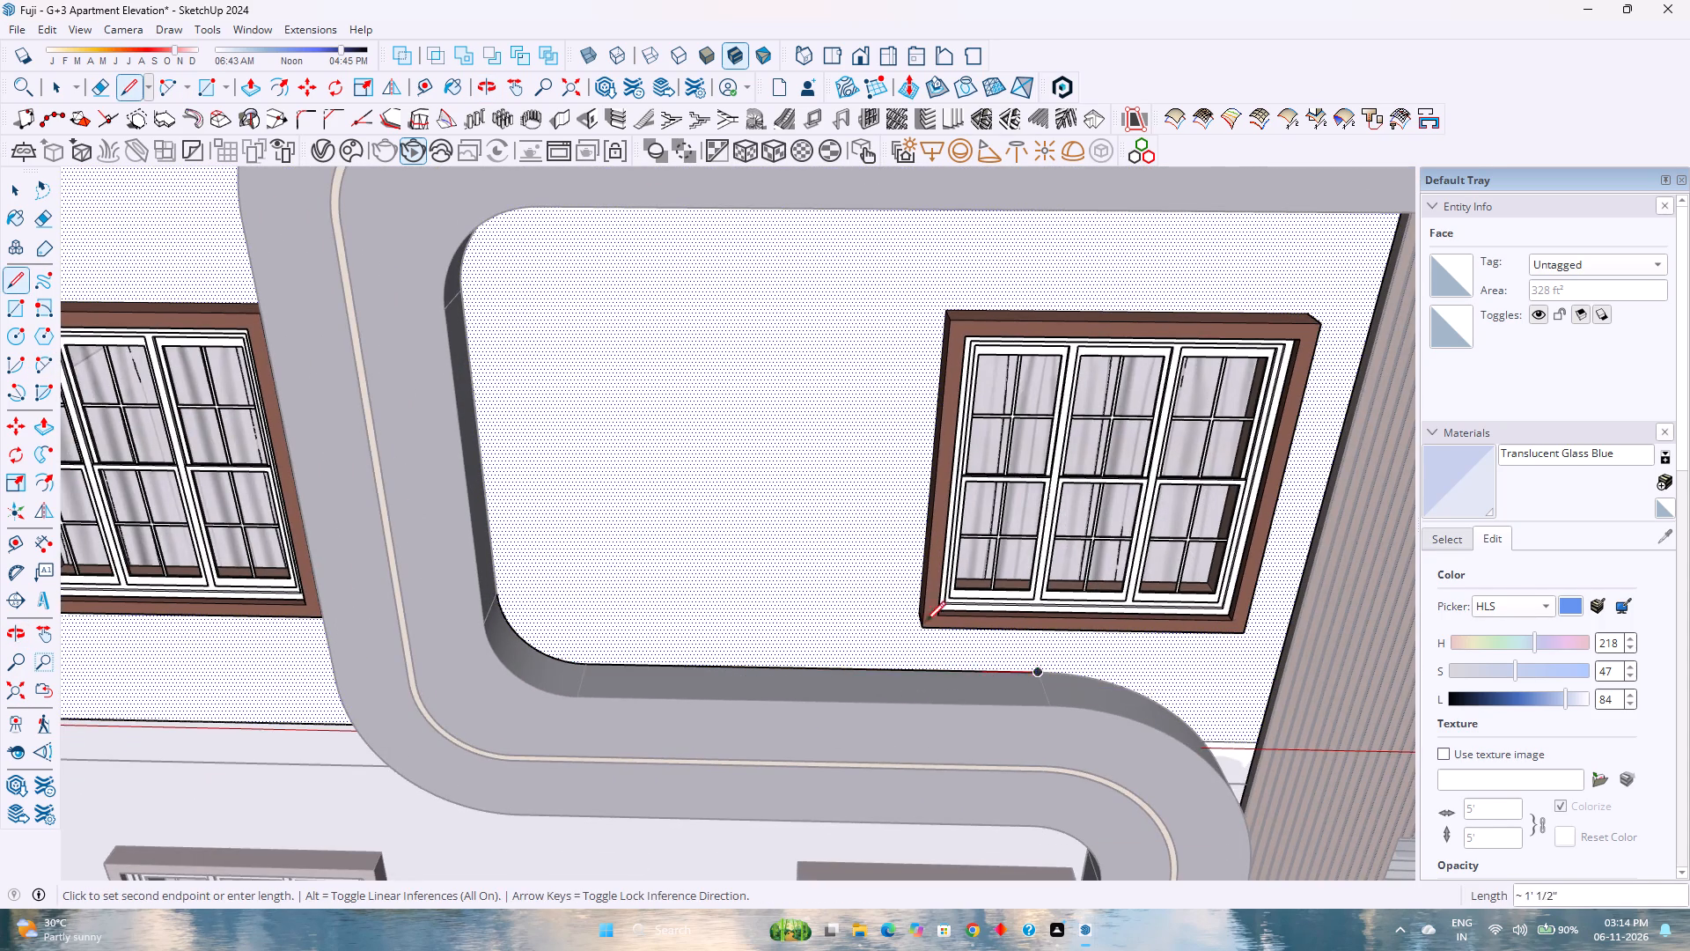
pyautogui.keyDown('shift'); pyautogui.moveTo(802, 532); pyautogui.dragTo(904, 725, button='middle'); pyautogui.keyUp('shift')
pyautogui.moveTo(808, 647); pyautogui.dragTo(815, 536, button='middle')
pyautogui.middleClick(815, 536)
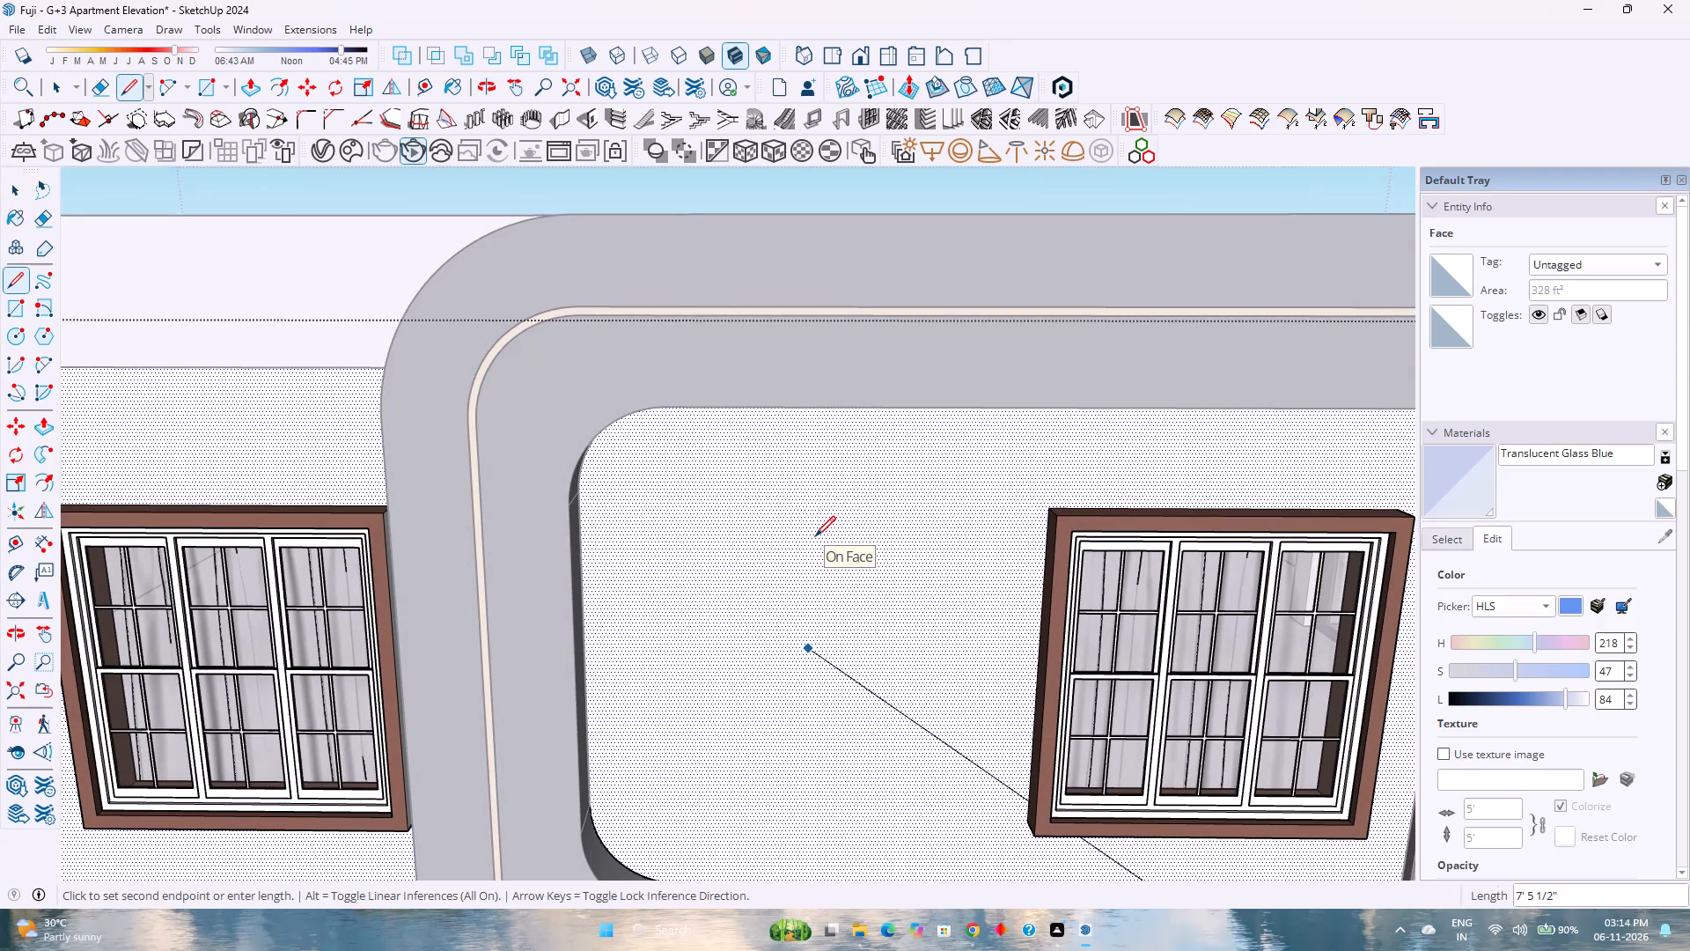
pyautogui.press('Escape')
# Draw a 12' 6" line along the opening's top edge, from the slatted panel to the start of the upper rounded corner.
pyautogui.scroll(1, 681, 644)
pyautogui.moveTo(681, 644); pyautogui.dragTo(741, 490, button='middle')
pyautogui.middleClick(741, 490)
pyautogui.middleClick(741, 490)
pyautogui.middleClick(748, 483)
pyautogui.scroll(-4, 746, 490)
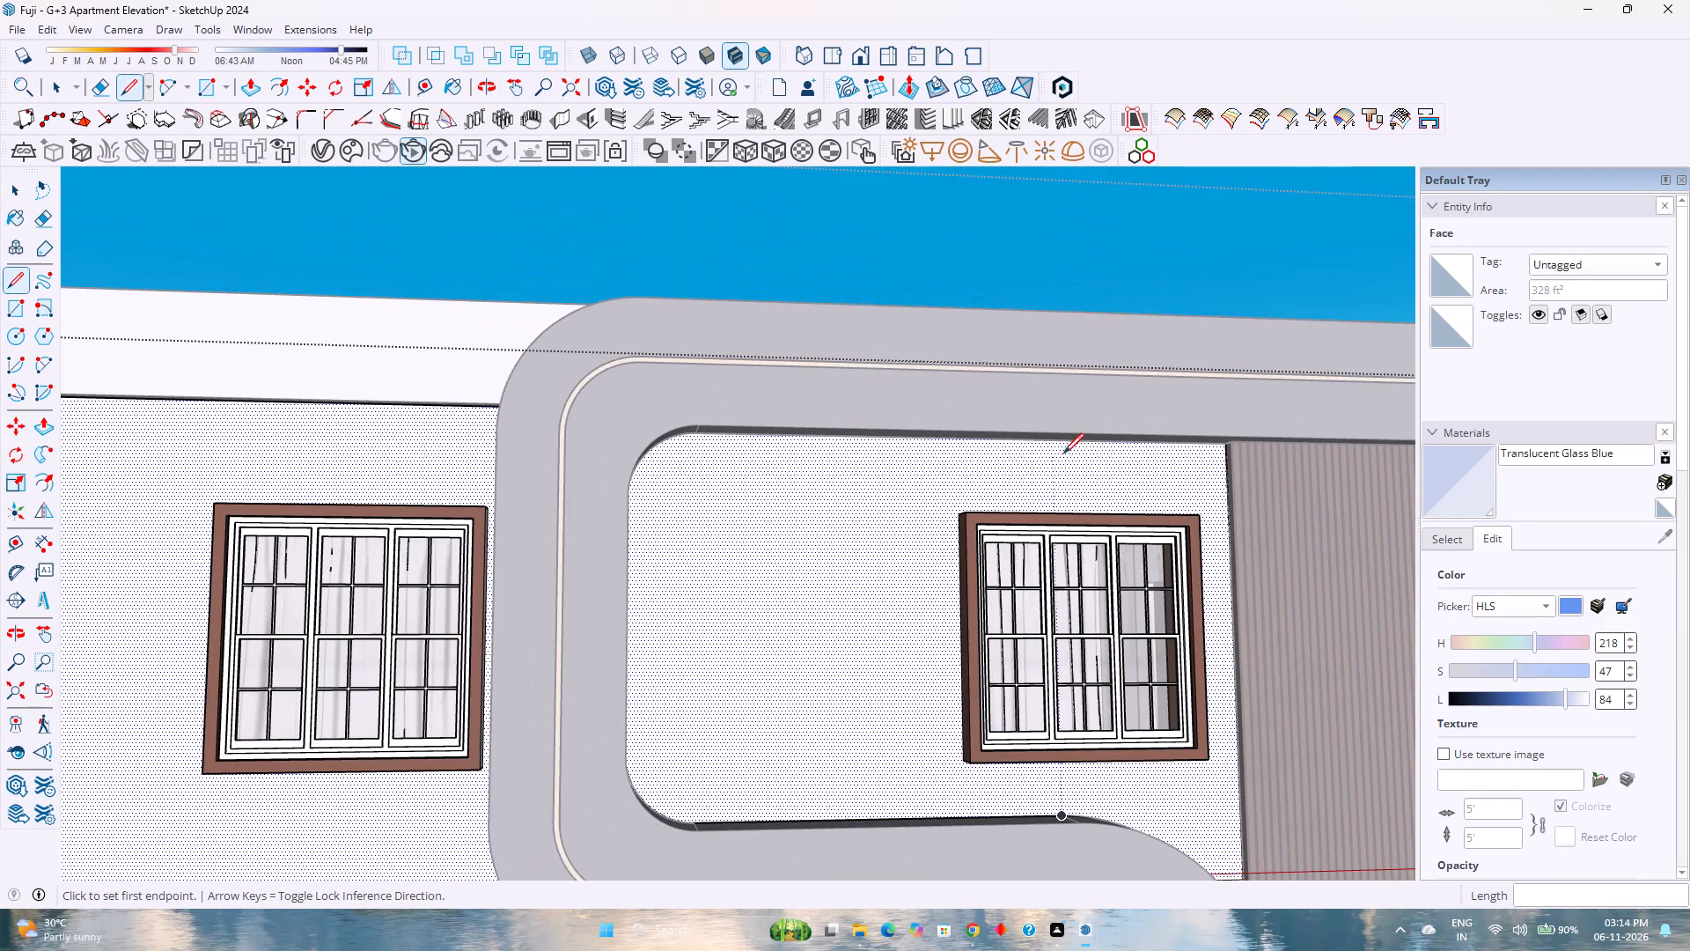
pyautogui.moveTo(1069, 459); pyautogui.dragTo(1089, 422, button='middle')
pyautogui.middleClick(1089, 422)
pyautogui.scroll(6, 1201, 453)
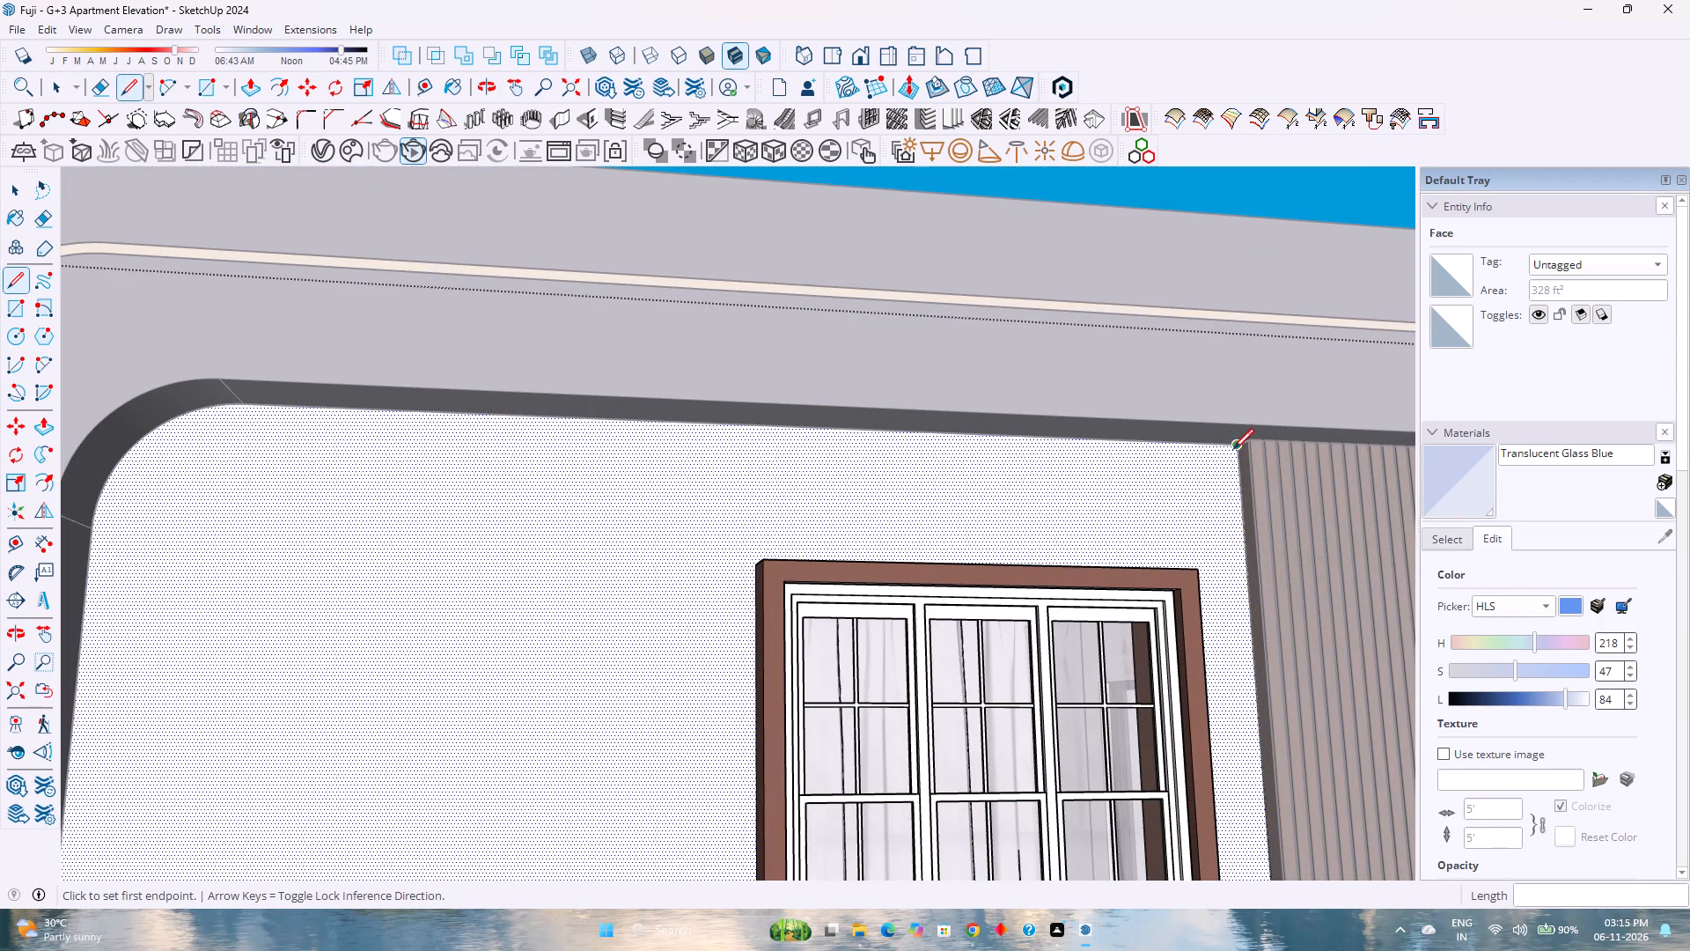
pyautogui.click(1233, 449)
pyautogui.scroll(-1, 556, 431)
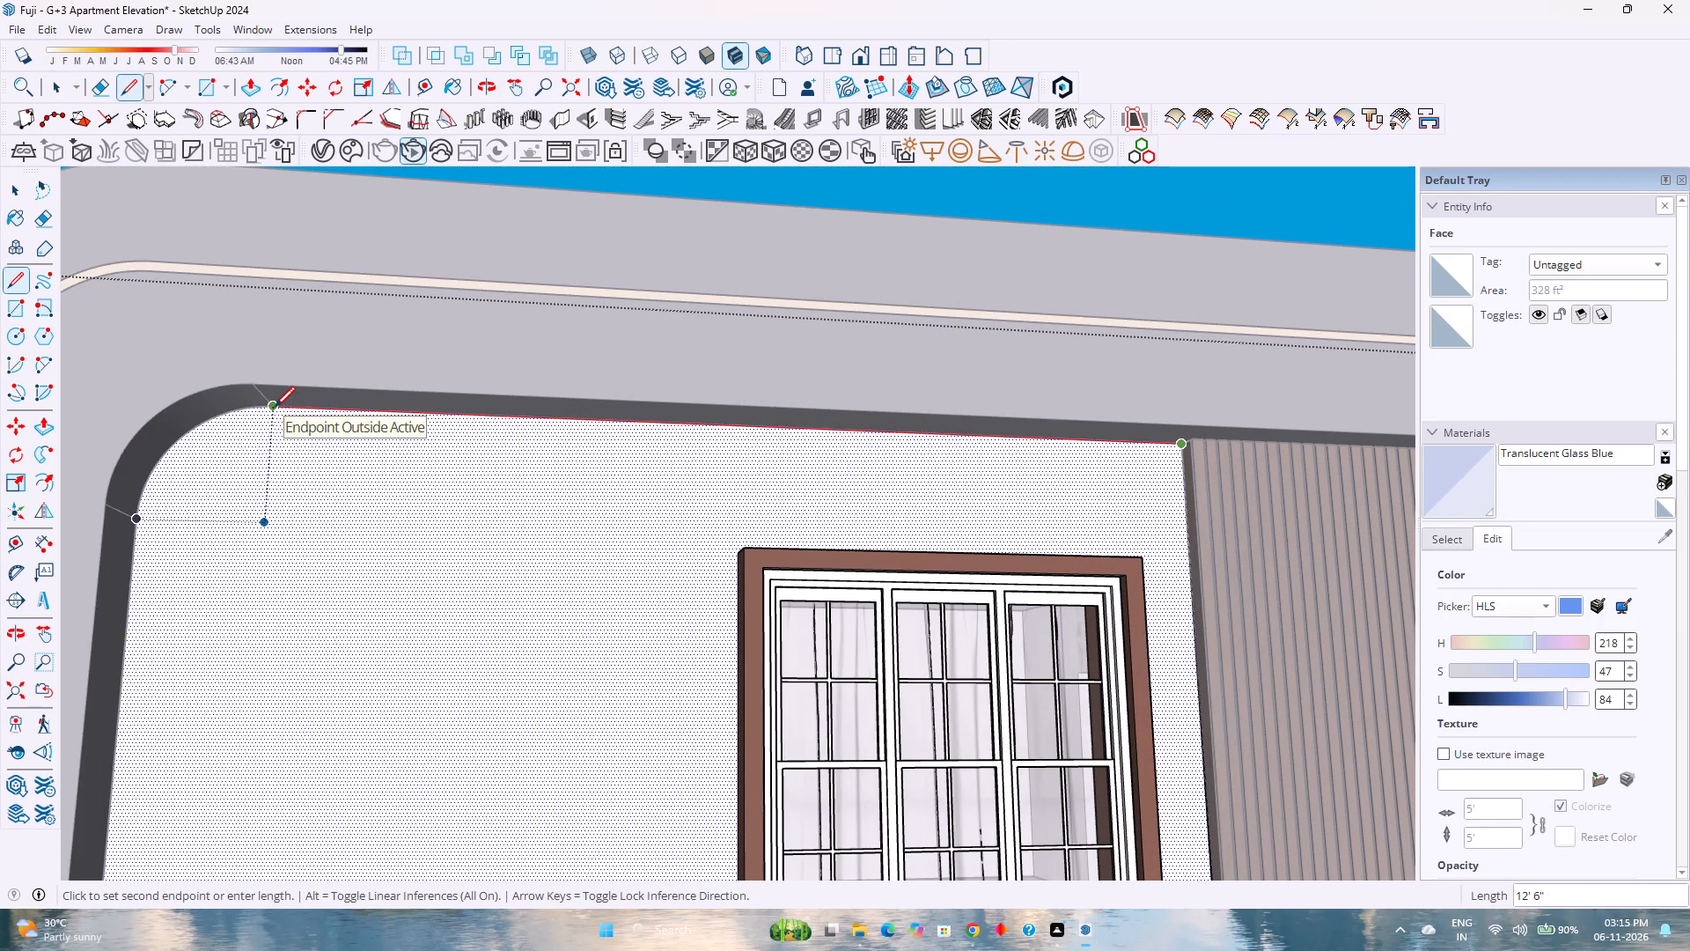
pyautogui.click(275, 407)
# Draw an arc with a chord of about 2' 1 7/16" on the wall, tracing the frame opening's upper rounded corner.
pyautogui.press('a')
pyautogui.click(275, 407)
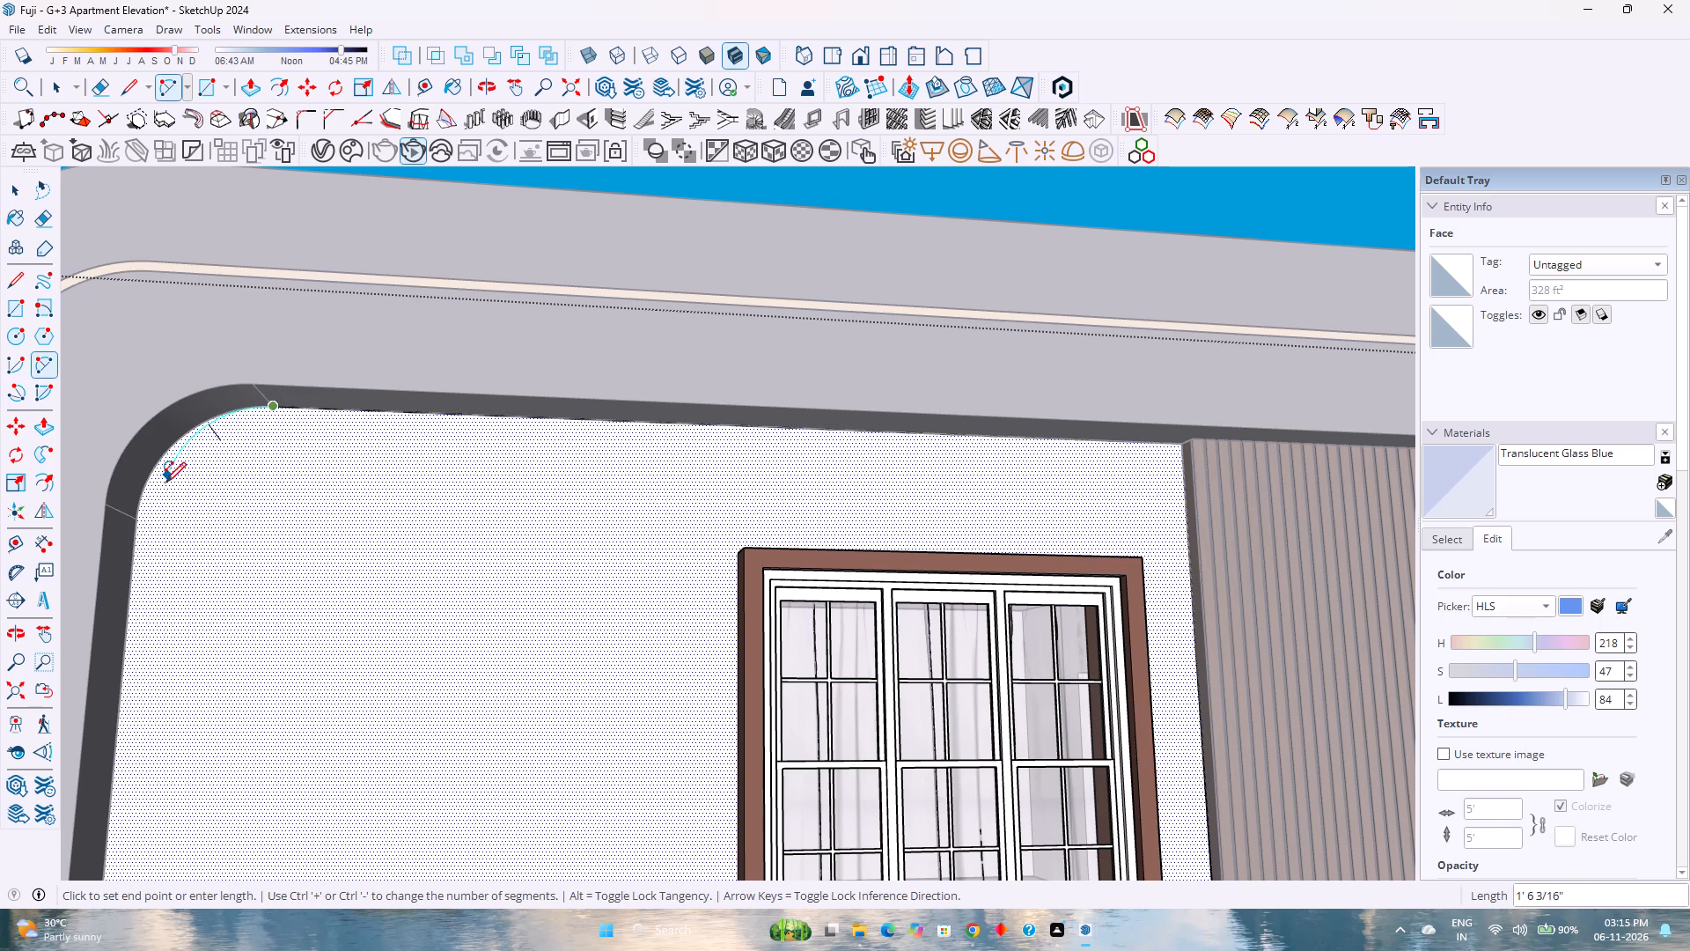
pyautogui.doubleClick(139, 521)
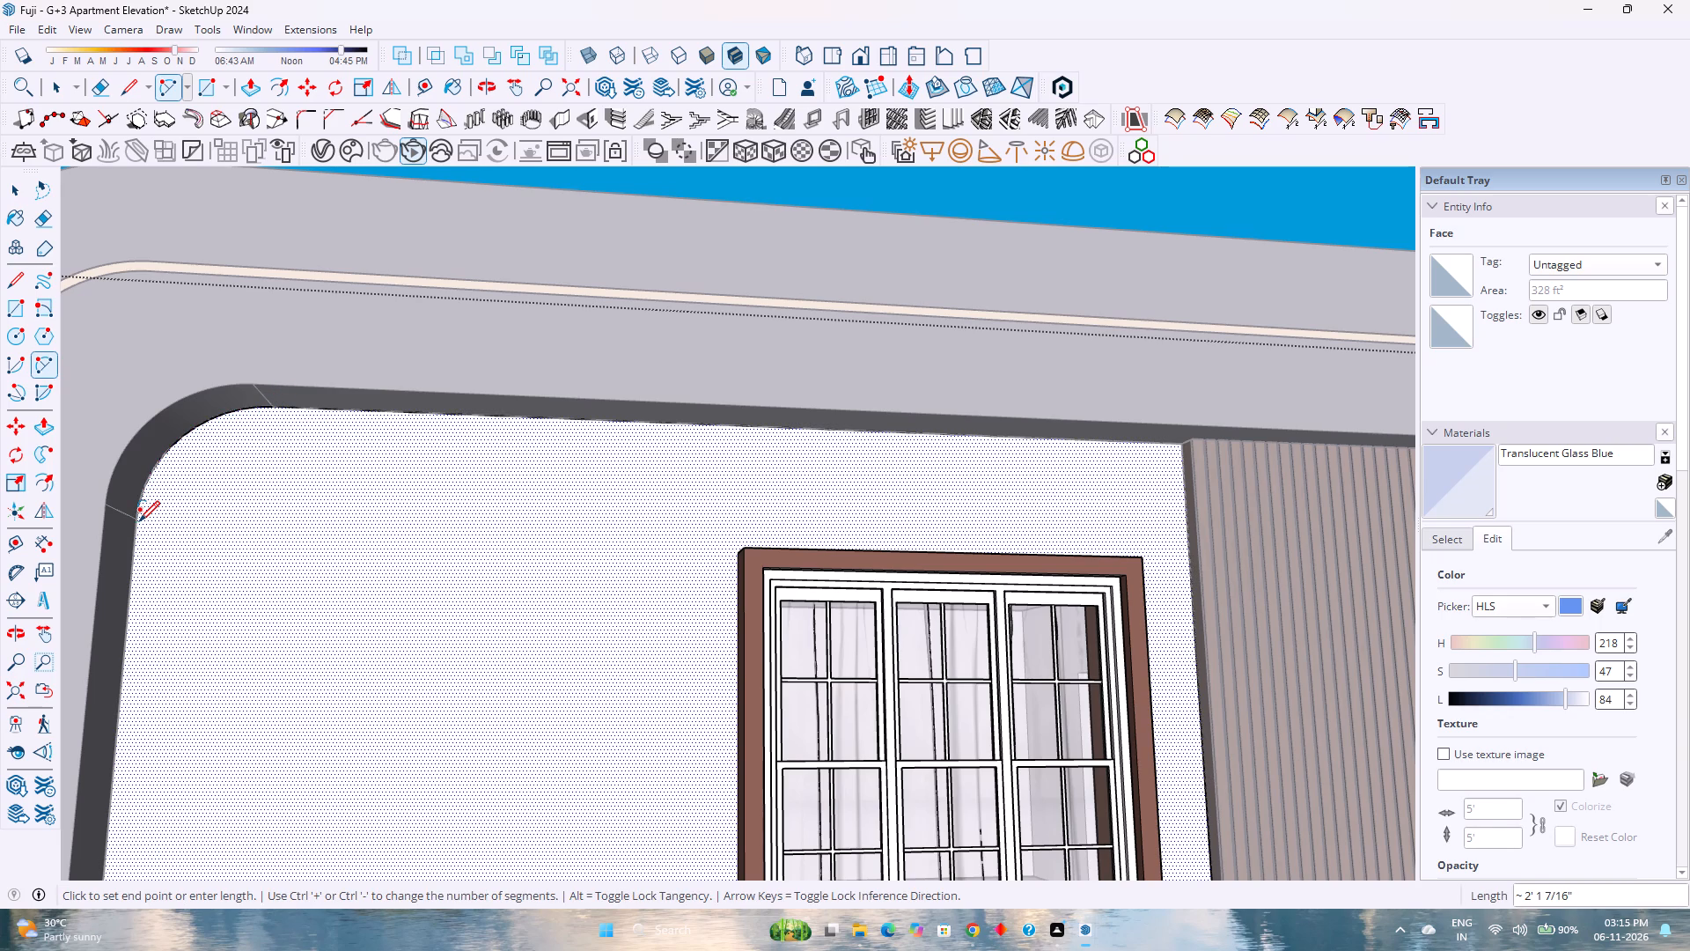
# Close the outline with a 5' 6" line joining the upper and lower rounded corners, and select the enclosed wall face to check it.
pyautogui.press('l')
pyautogui.click(140, 519)
pyautogui.scroll(-5, 187, 660)
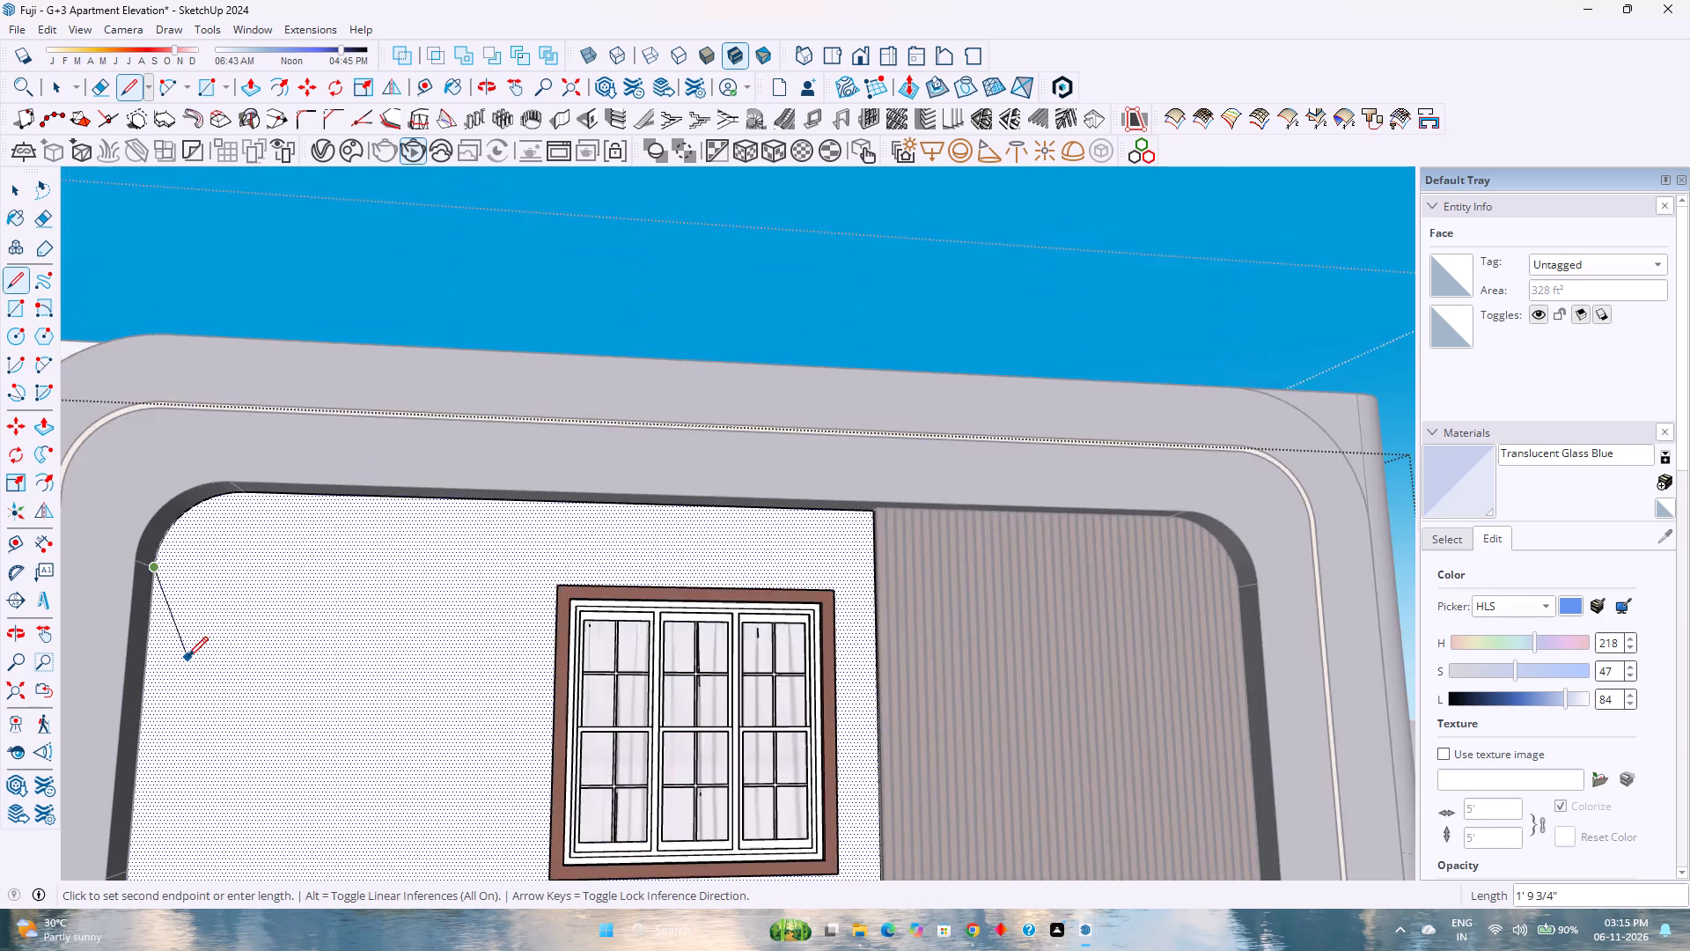
pyautogui.scroll(-4, 187, 657)
pyautogui.keyDown('shift'); pyautogui.moveTo(255, 616); pyautogui.dragTo(282, 596, button='middle'); pyautogui.keyUp('shift')
pyautogui.keyDown('shift'); pyautogui.moveTo(293, 590); pyautogui.dragTo(420, 505, button='middle'); pyautogui.keyUp('shift')
pyautogui.keyDown('shift'); pyautogui.middleClick(422, 505); pyautogui.keyUp('shift')
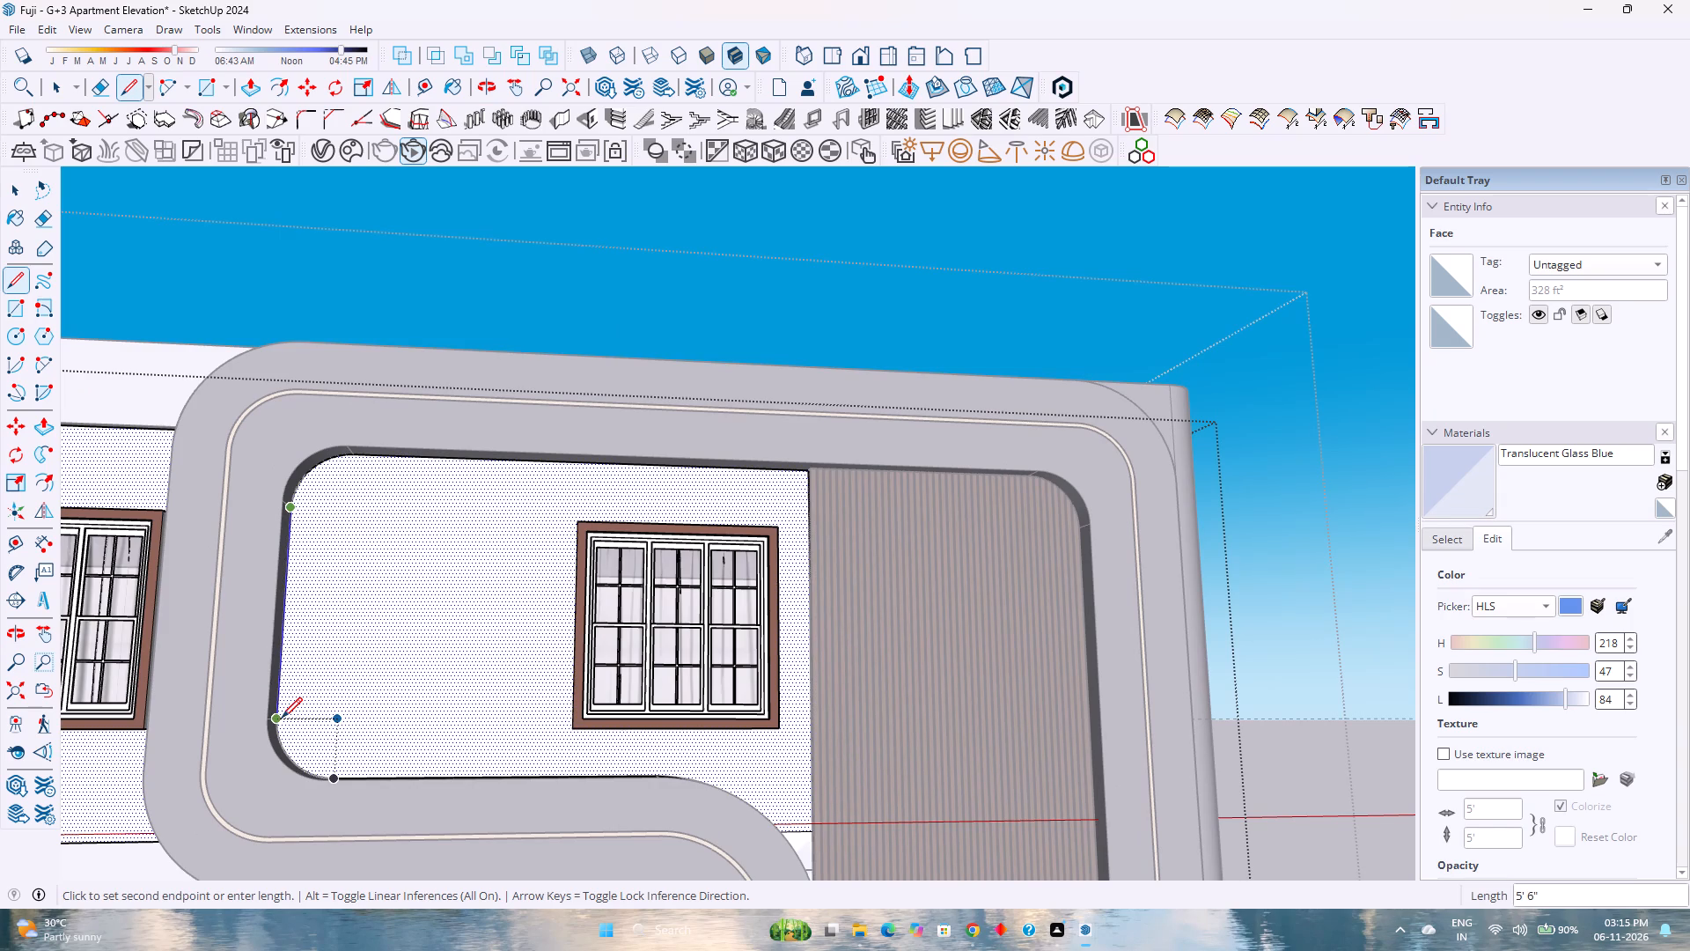
pyautogui.click(282, 718)
pyautogui.press('space')
pyautogui.click(369, 649)
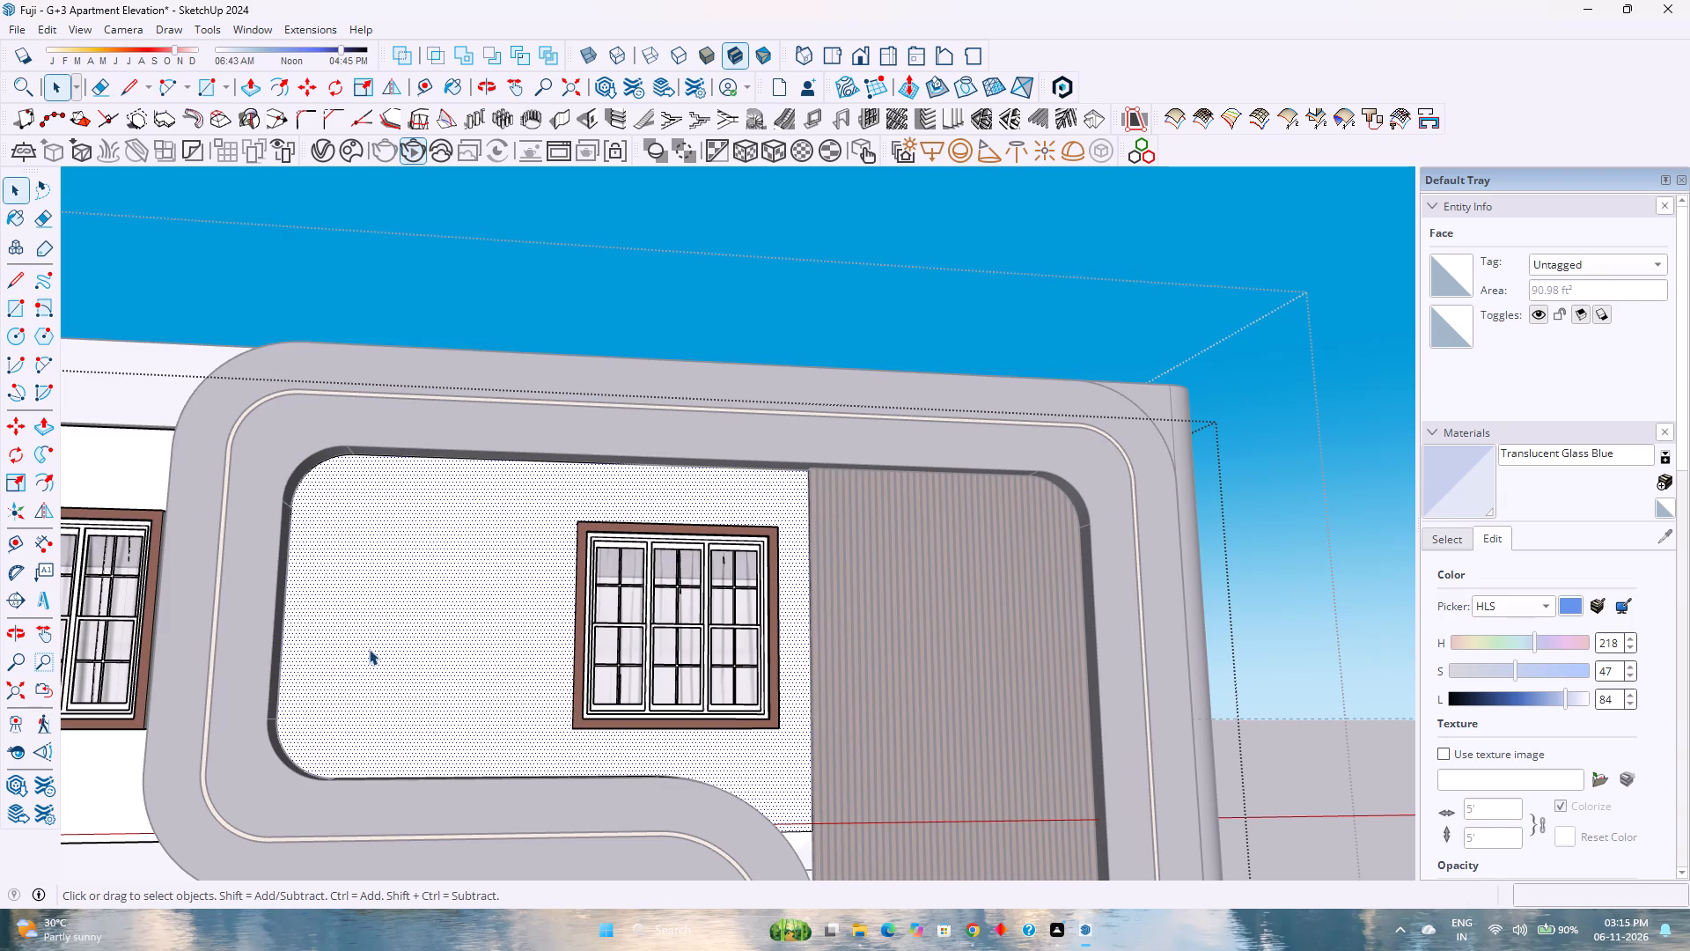
# Leave the wall group and hide the curved frame group in front of the top-floor wall.
pyautogui.scroll(-4, 369, 649)
pyautogui.scroll(3, 330, 525)
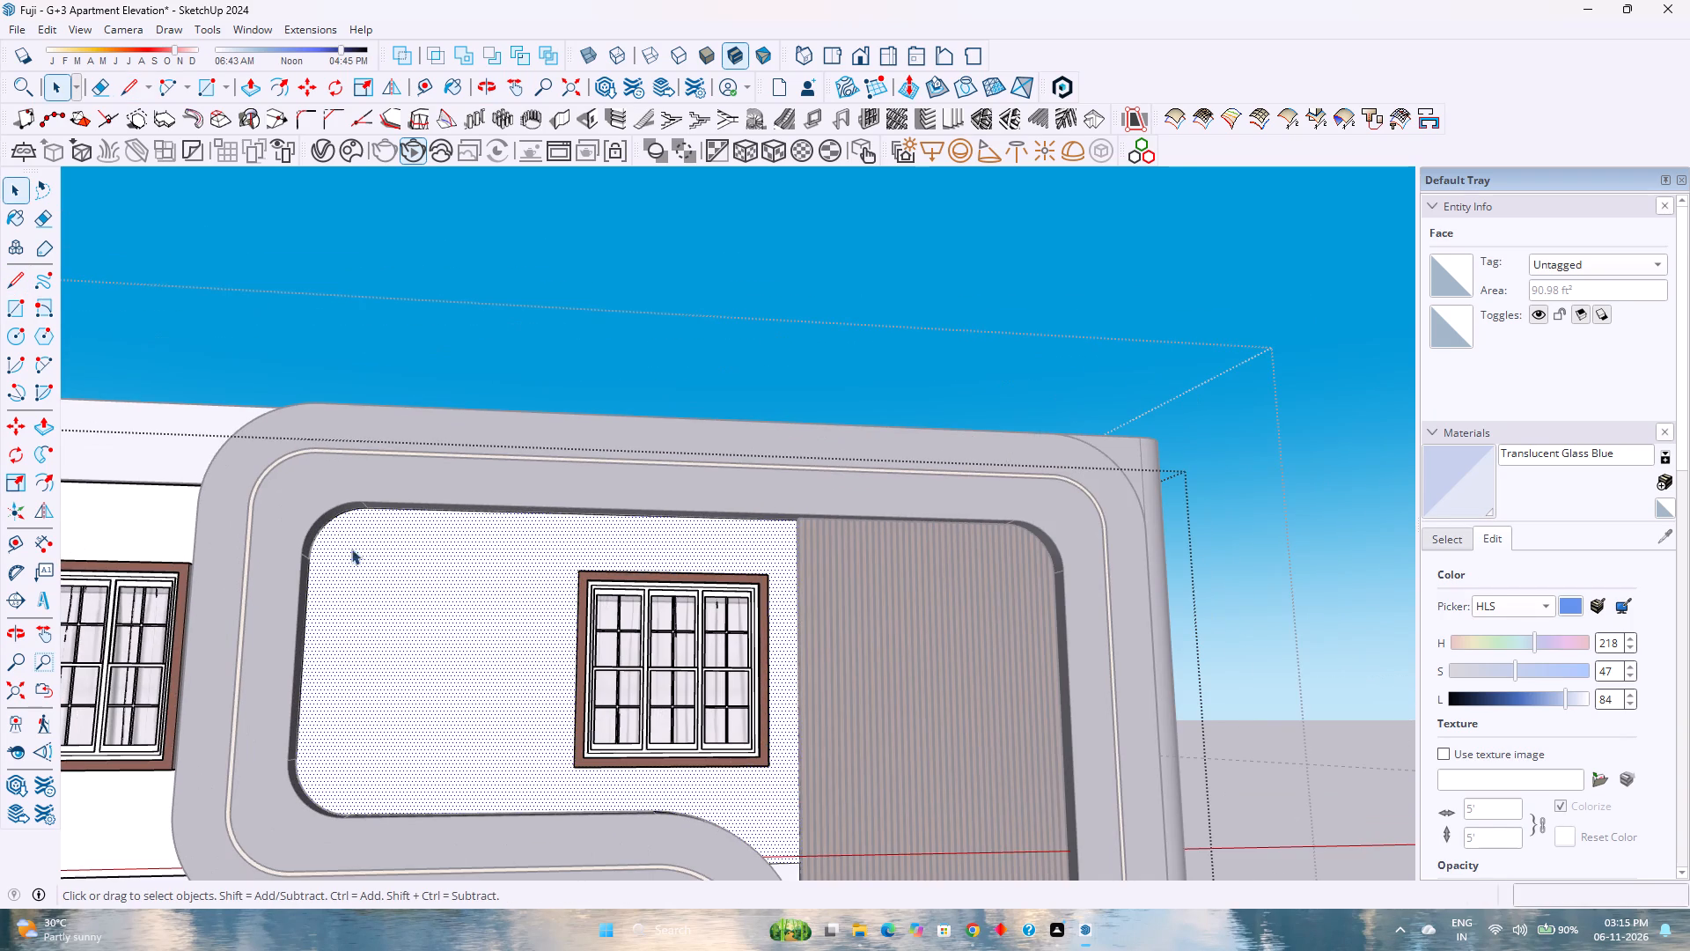
pyautogui.press('Escape')
pyautogui.click(824, 496)
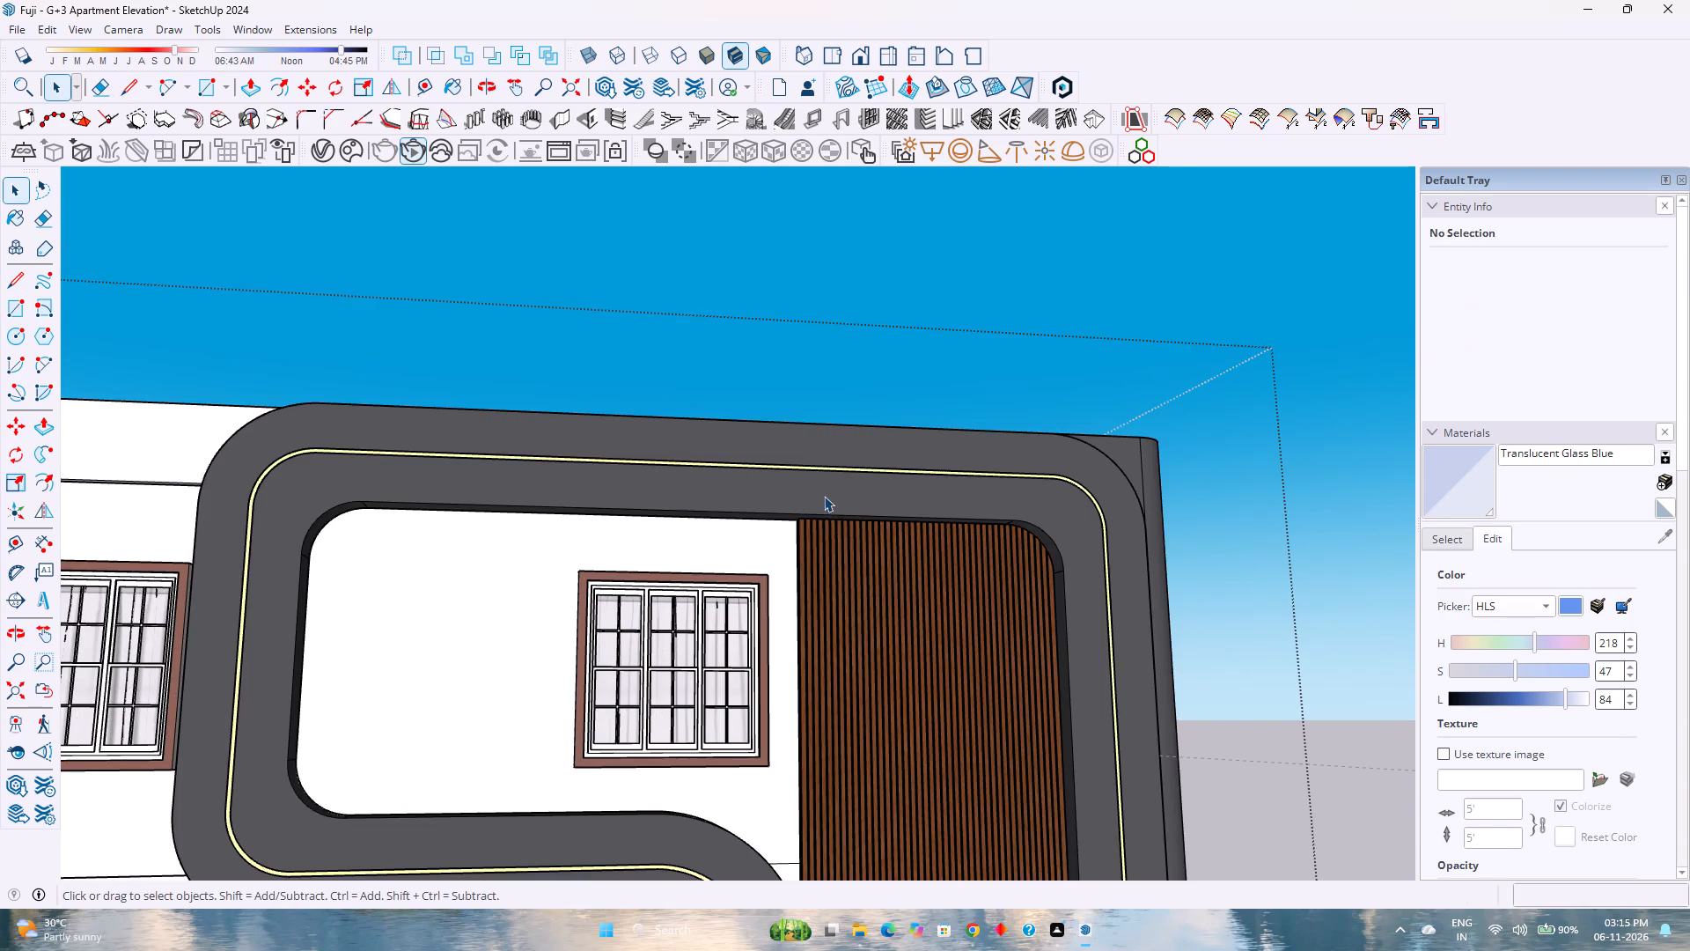
pyautogui.rightClick(824, 496)
pyautogui.click(862, 84)
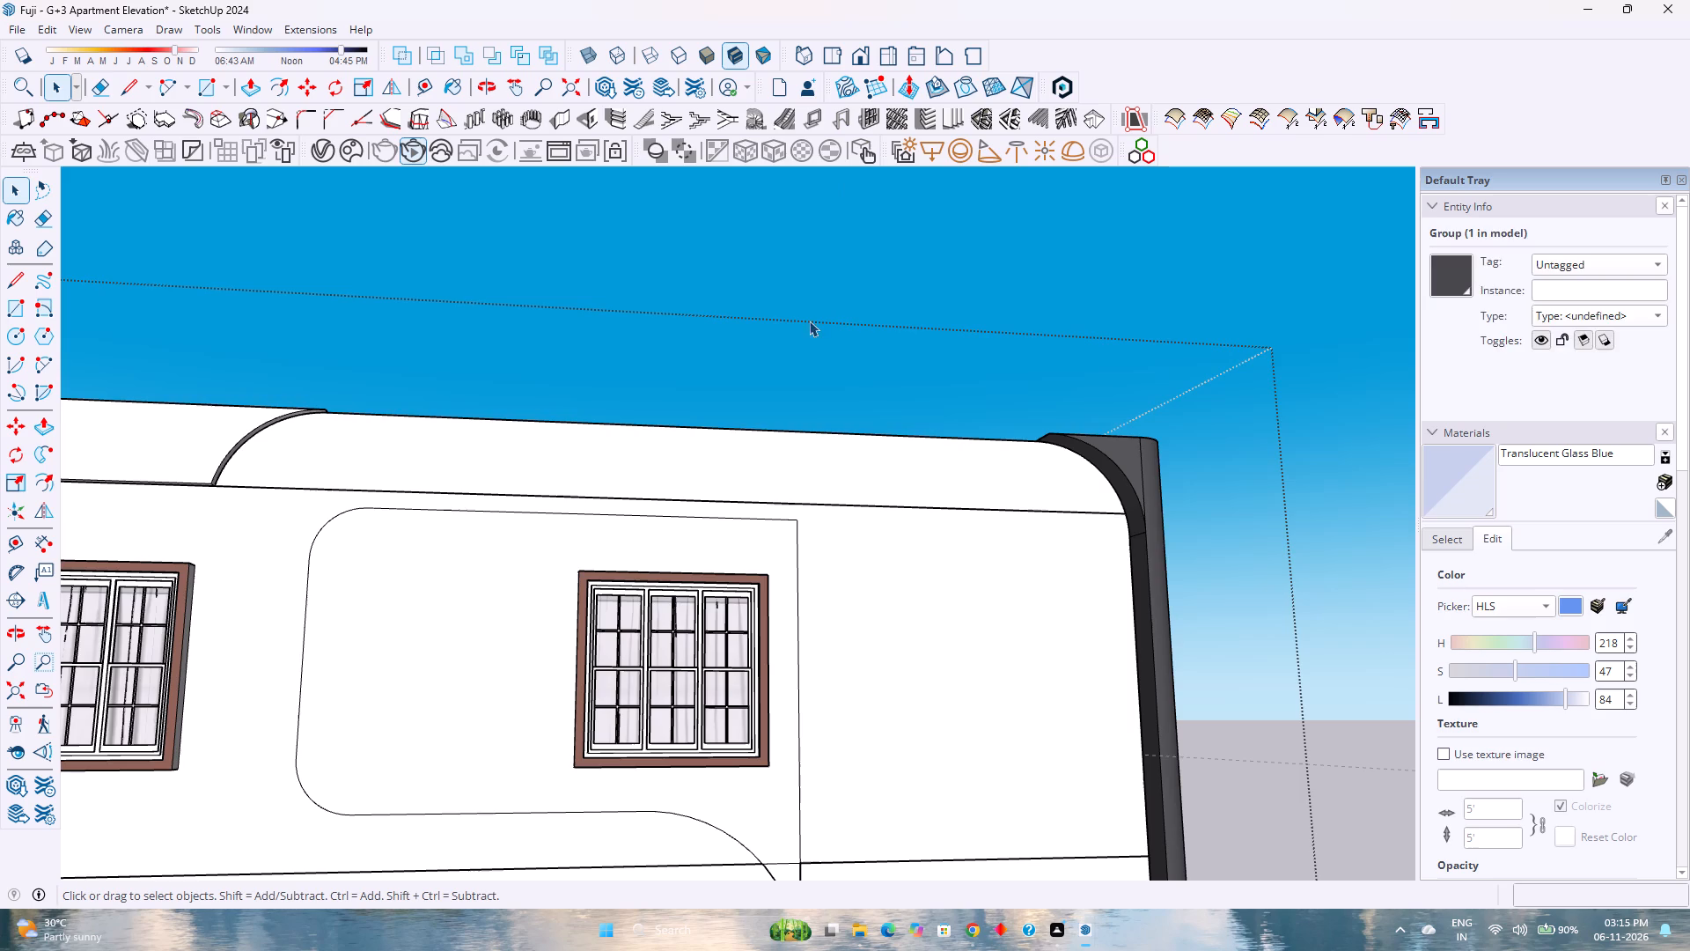
# Open the top-floor wall group for editing around the traced outline's pointed lower end.
pyautogui.scroll(-4, 791, 533)
pyautogui.keyDown('shift'); pyautogui.middleClick(799, 679); pyautogui.keyUp('shift')
pyautogui.keyDown('shift'); pyautogui.middleClick(797, 678); pyautogui.keyUp('shift')
pyautogui.keyDown('shift'); pyautogui.moveTo(797, 678); pyautogui.dragTo(808, 608, button='middle'); pyautogui.keyUp('shift')
pyautogui.keyDown('shift'); pyautogui.middleClick(809, 608); pyautogui.keyUp('shift')
pyautogui.scroll(5, 761, 697)
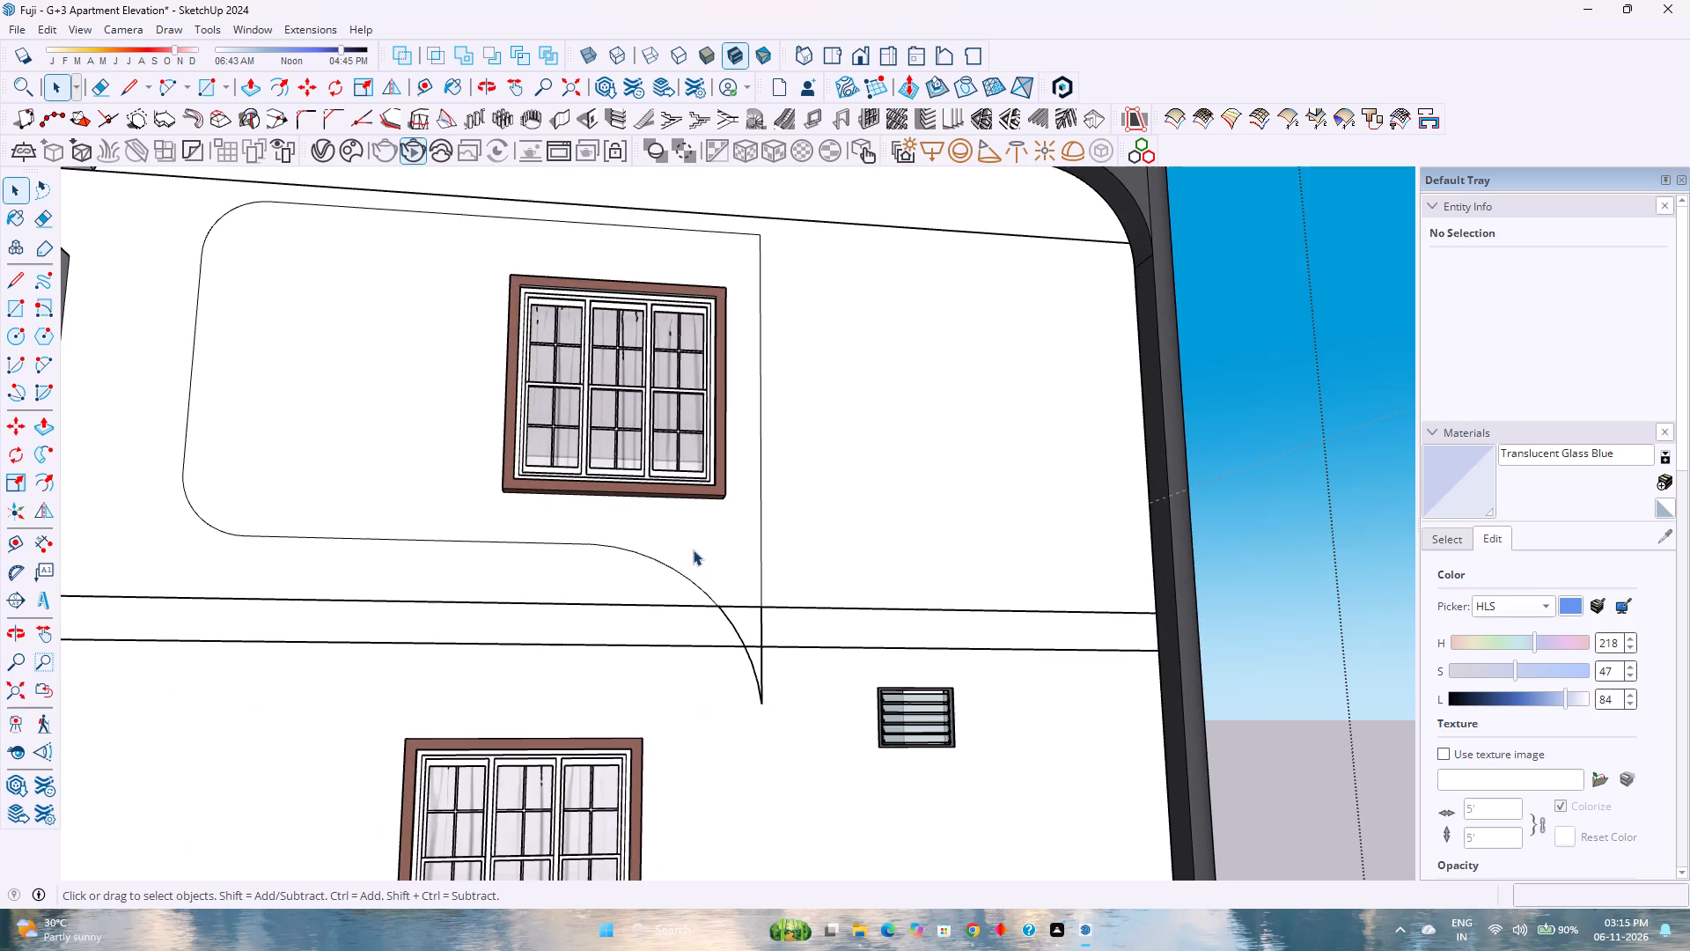
pyautogui.doubleClick(708, 565)
pyautogui.scroll(3, 708, 565)
pyautogui.middleClick(708, 566)
pyautogui.moveTo(708, 574); pyautogui.dragTo(708, 582, button='middle')
pyautogui.middleClick(708, 586)
pyautogui.moveTo(708, 594); pyautogui.dragTo(751, 764, button='middle')
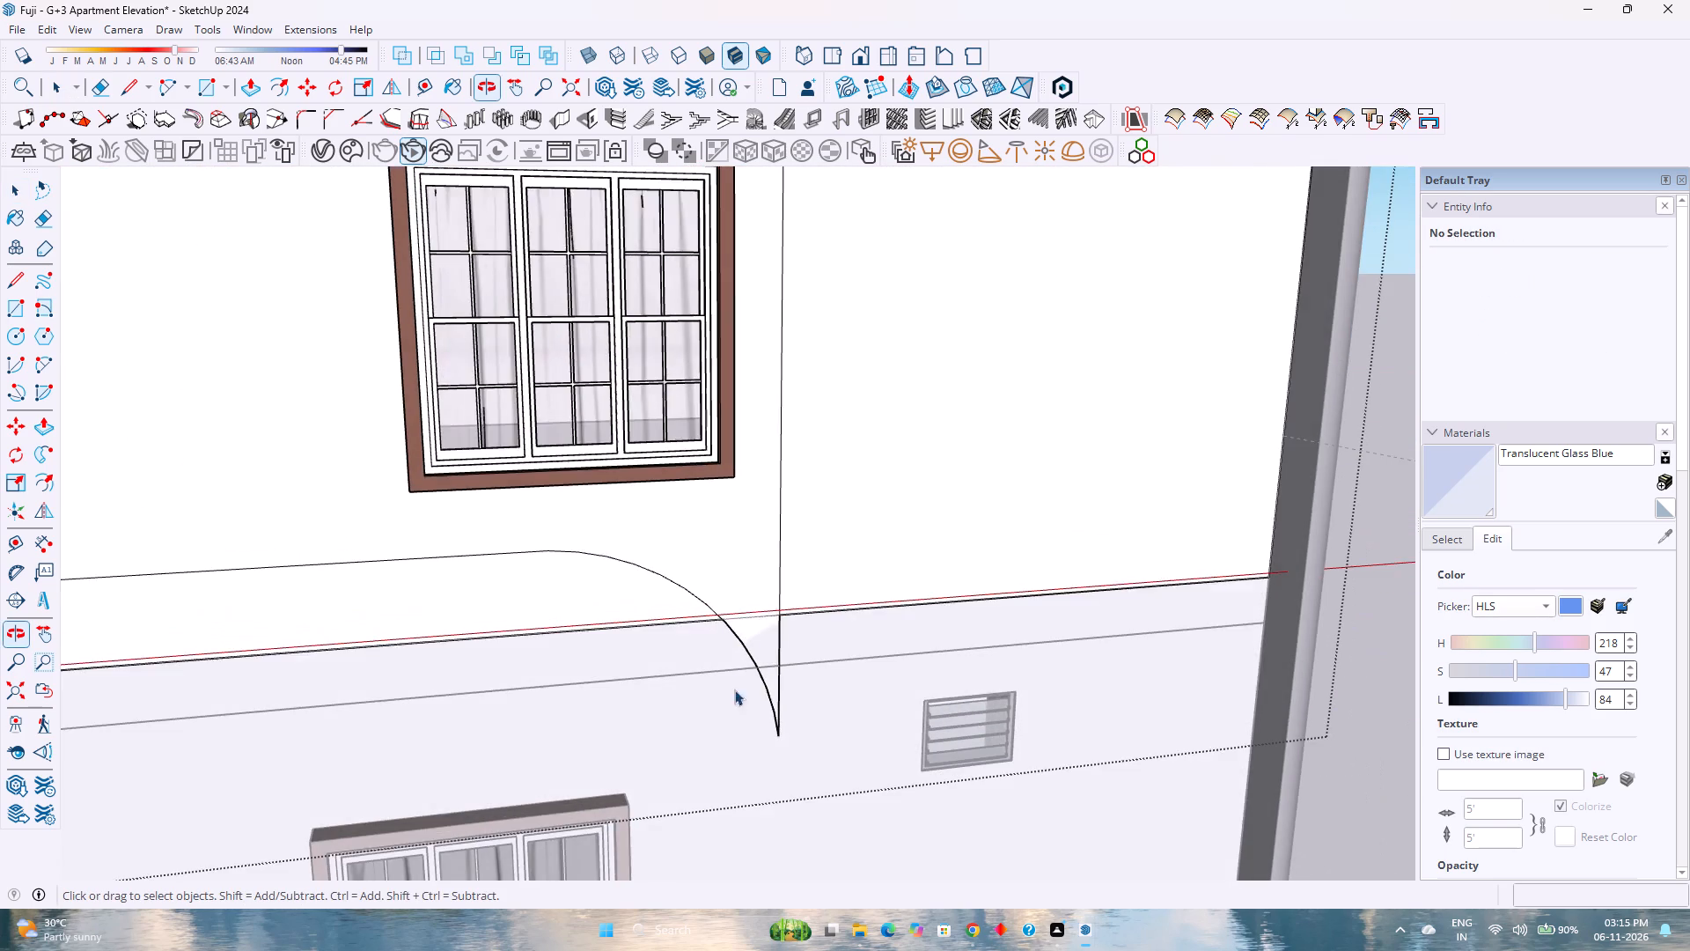
pyautogui.scroll(-2, 727, 663)
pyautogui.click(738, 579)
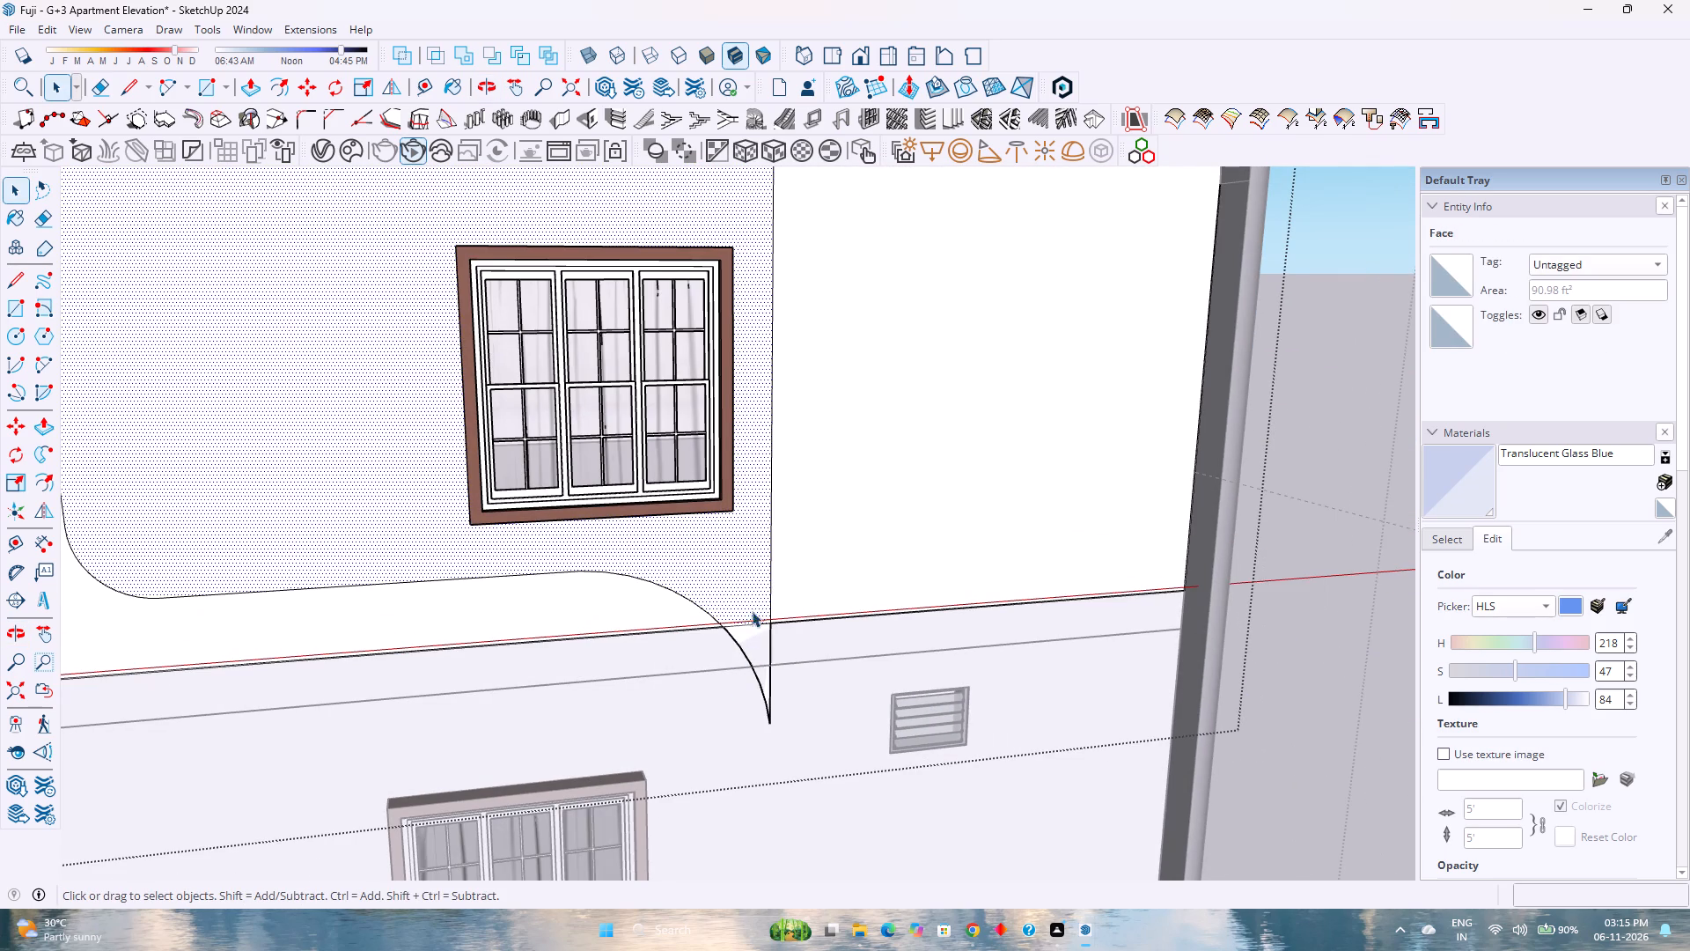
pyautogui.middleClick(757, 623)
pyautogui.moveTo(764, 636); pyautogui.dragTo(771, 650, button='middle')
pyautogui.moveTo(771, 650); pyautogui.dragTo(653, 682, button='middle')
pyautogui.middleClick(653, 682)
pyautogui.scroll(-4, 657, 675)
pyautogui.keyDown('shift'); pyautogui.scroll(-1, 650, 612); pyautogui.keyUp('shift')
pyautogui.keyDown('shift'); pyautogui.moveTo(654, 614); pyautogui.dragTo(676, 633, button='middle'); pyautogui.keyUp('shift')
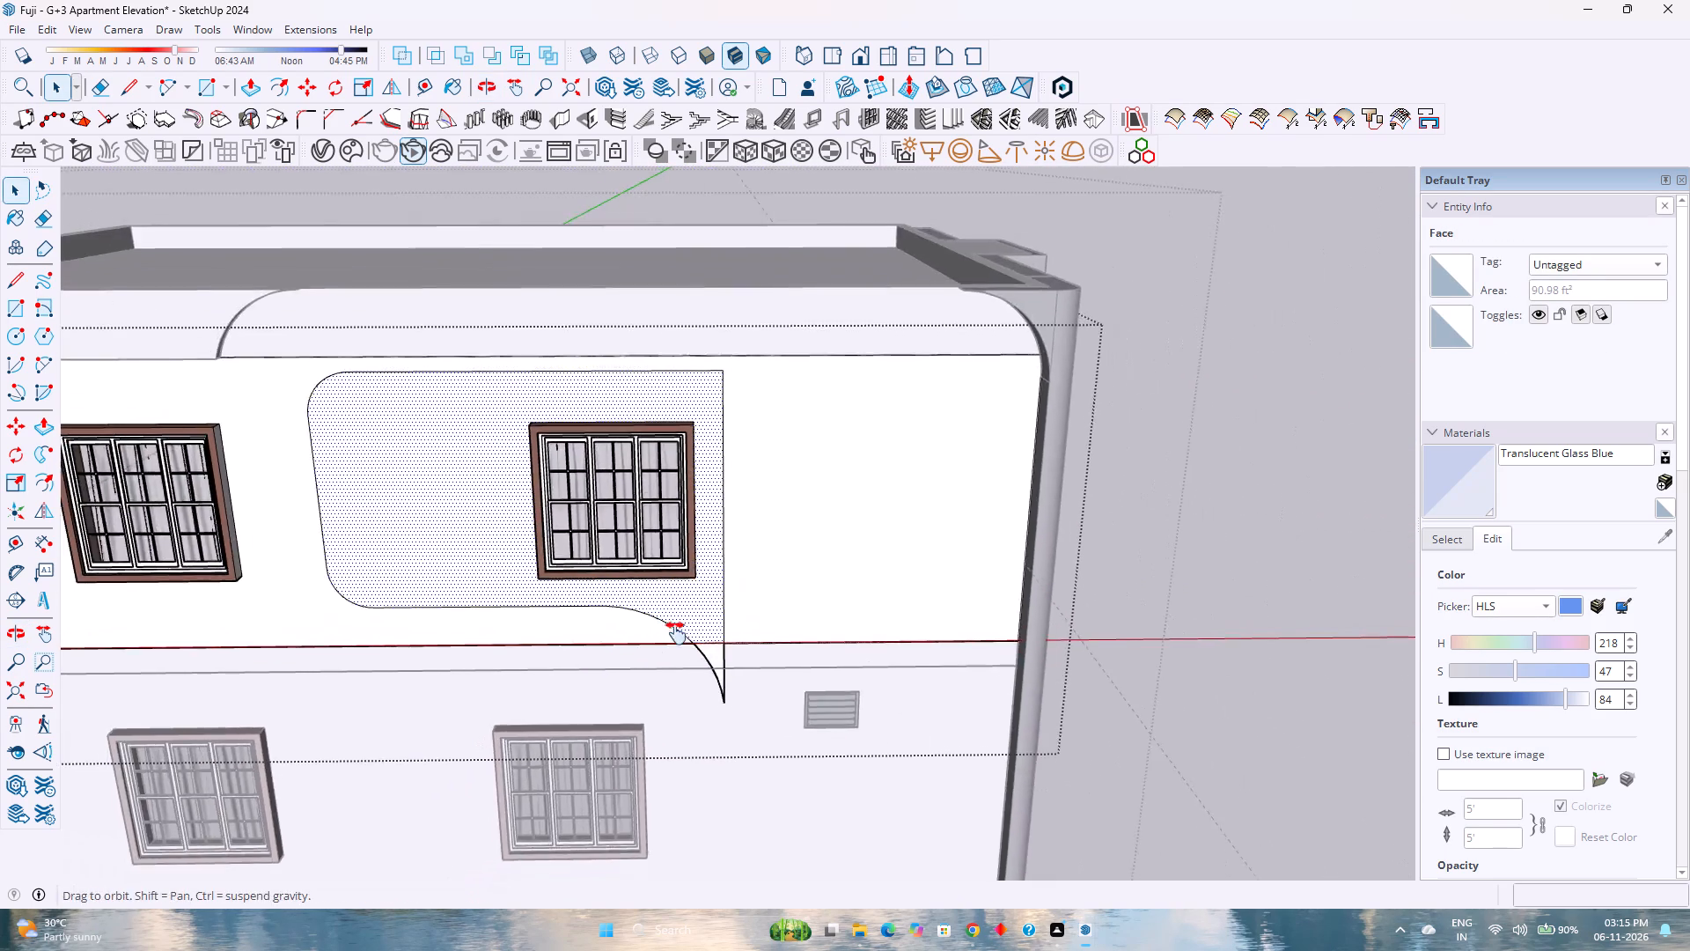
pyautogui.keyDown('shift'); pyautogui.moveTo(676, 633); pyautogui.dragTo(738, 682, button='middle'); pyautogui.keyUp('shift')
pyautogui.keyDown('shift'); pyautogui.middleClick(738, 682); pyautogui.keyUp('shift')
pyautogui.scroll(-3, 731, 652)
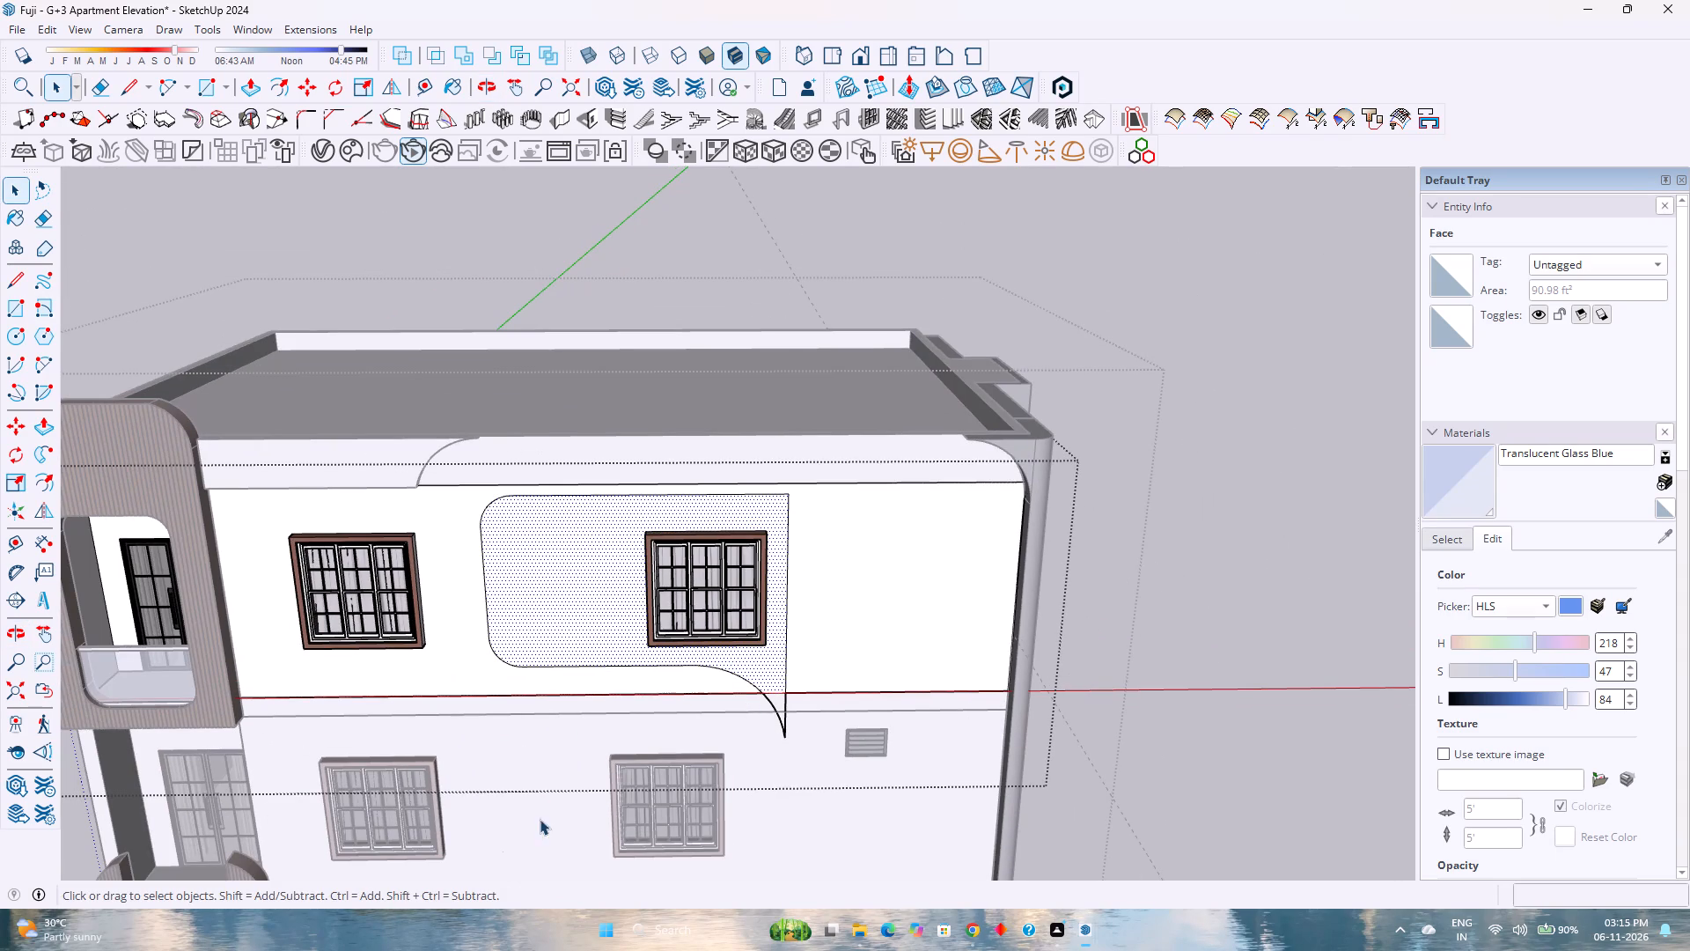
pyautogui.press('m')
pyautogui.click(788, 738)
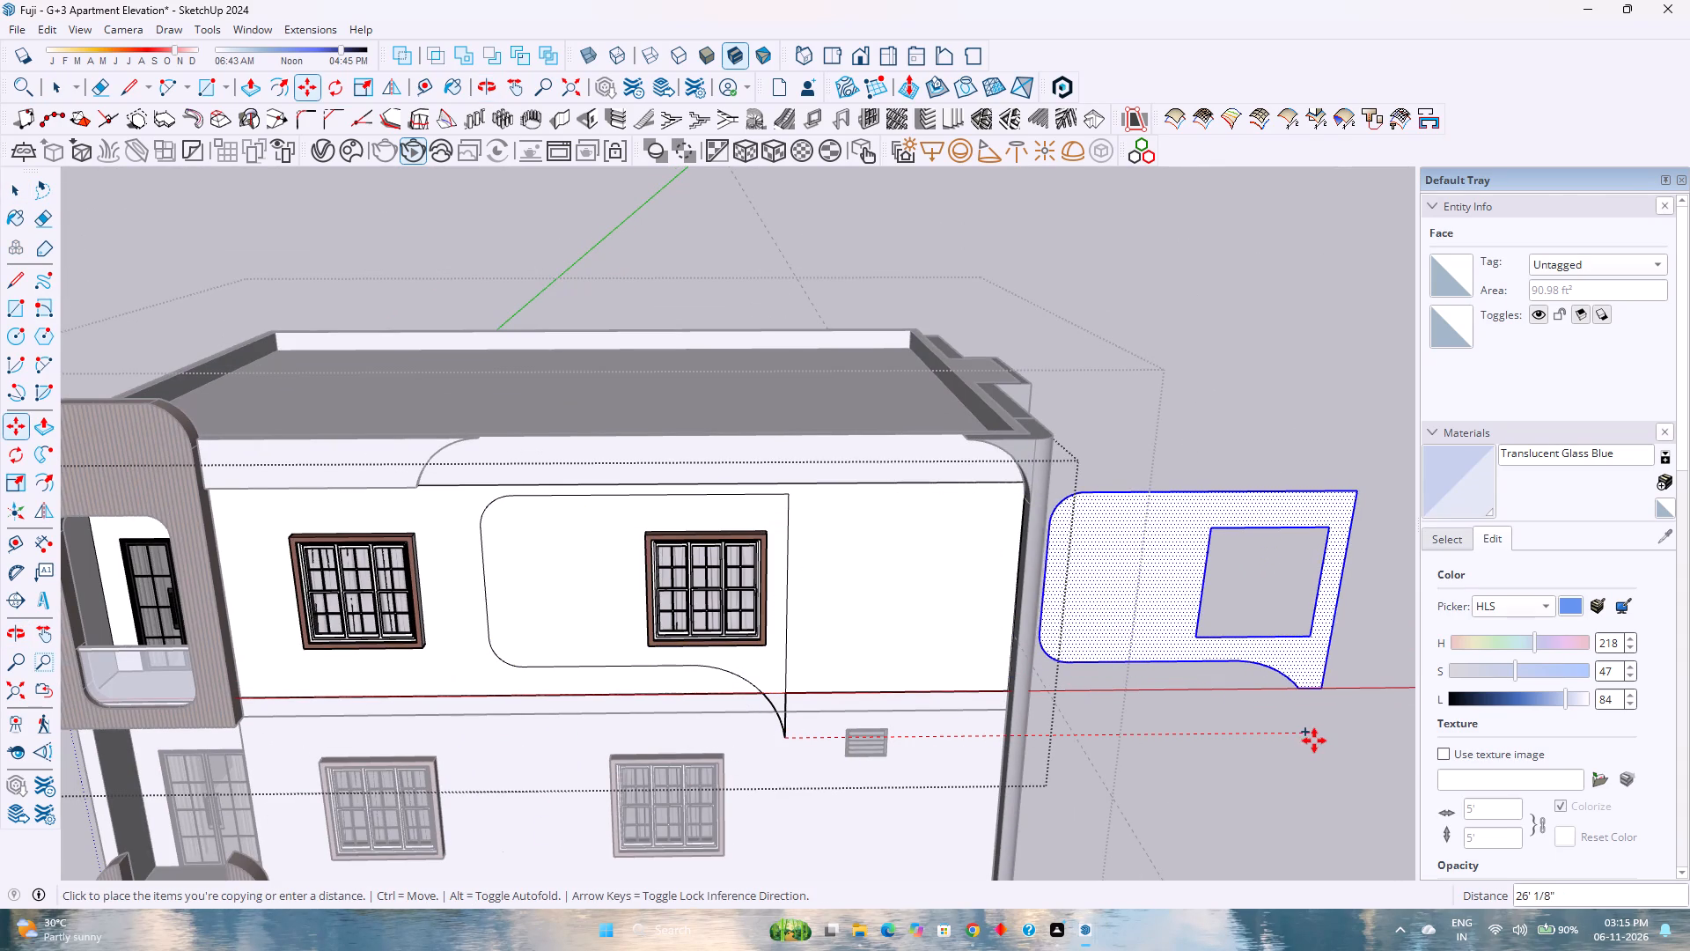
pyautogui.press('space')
# Copy all the outer edges of the traced outline 40' along the red axis, clear of the building.
pyautogui.scroll(2, 735, 715)
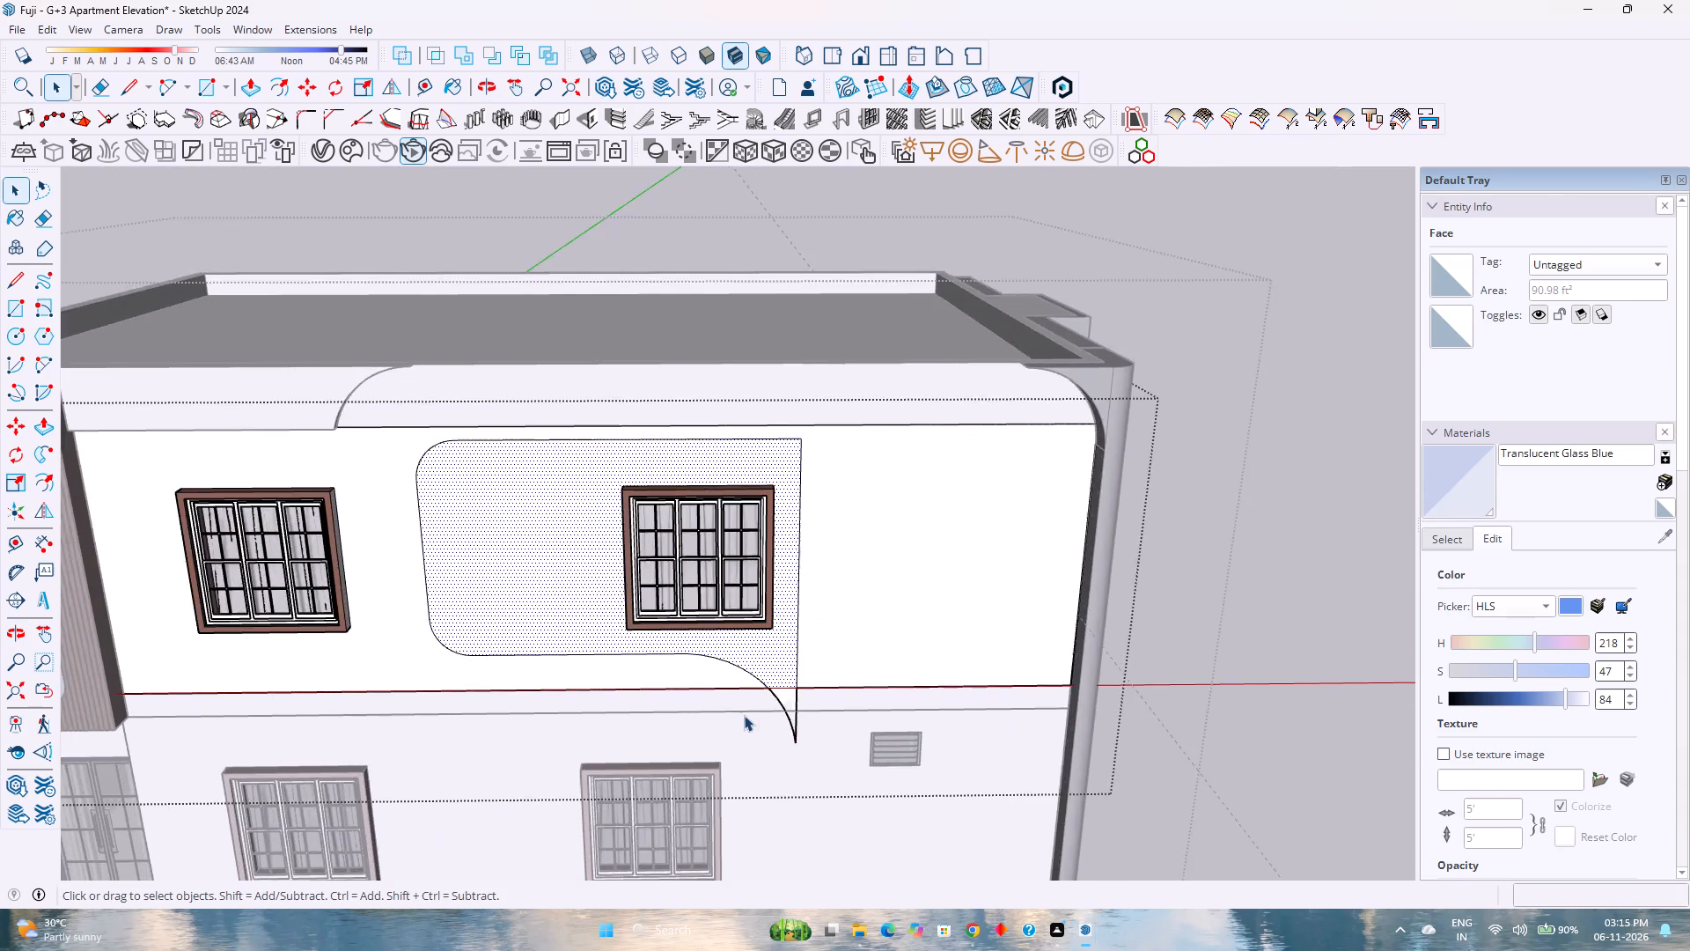
pyautogui.scroll(4, 744, 715)
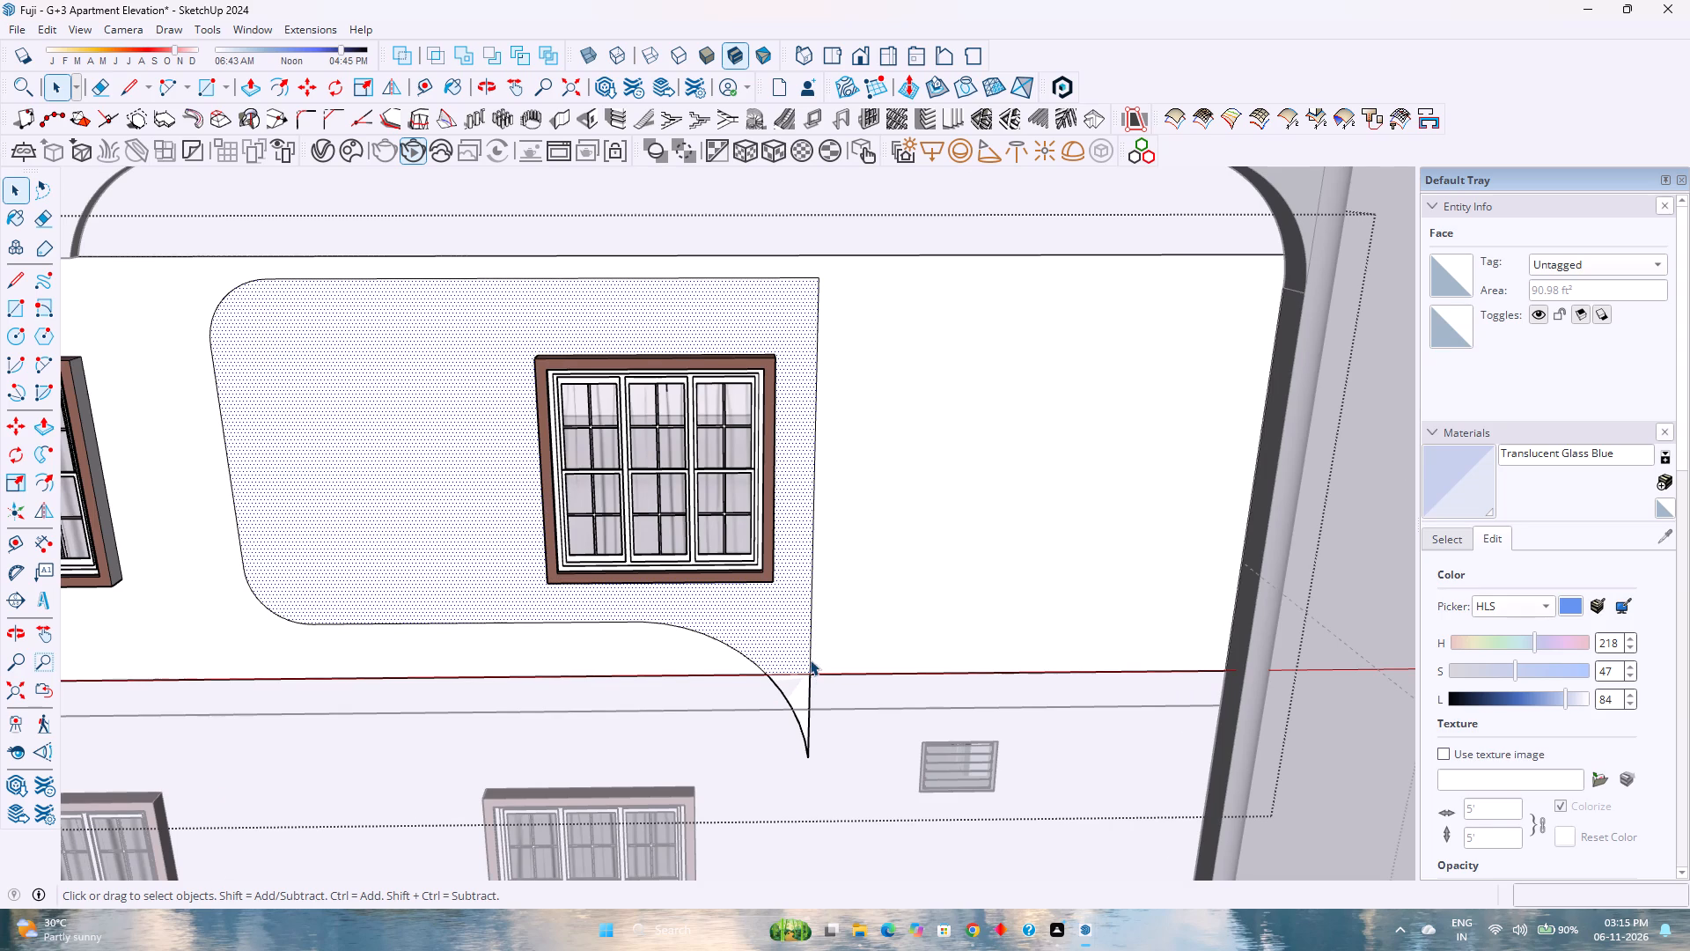
pyautogui.click(810, 660)
pyautogui.keyDown('ctrl'); pyautogui.click(810, 706); pyautogui.keyUp('ctrl')
pyautogui.keyDown('ctrl'); pyautogui.click(800, 727); pyautogui.keyUp('ctrl')
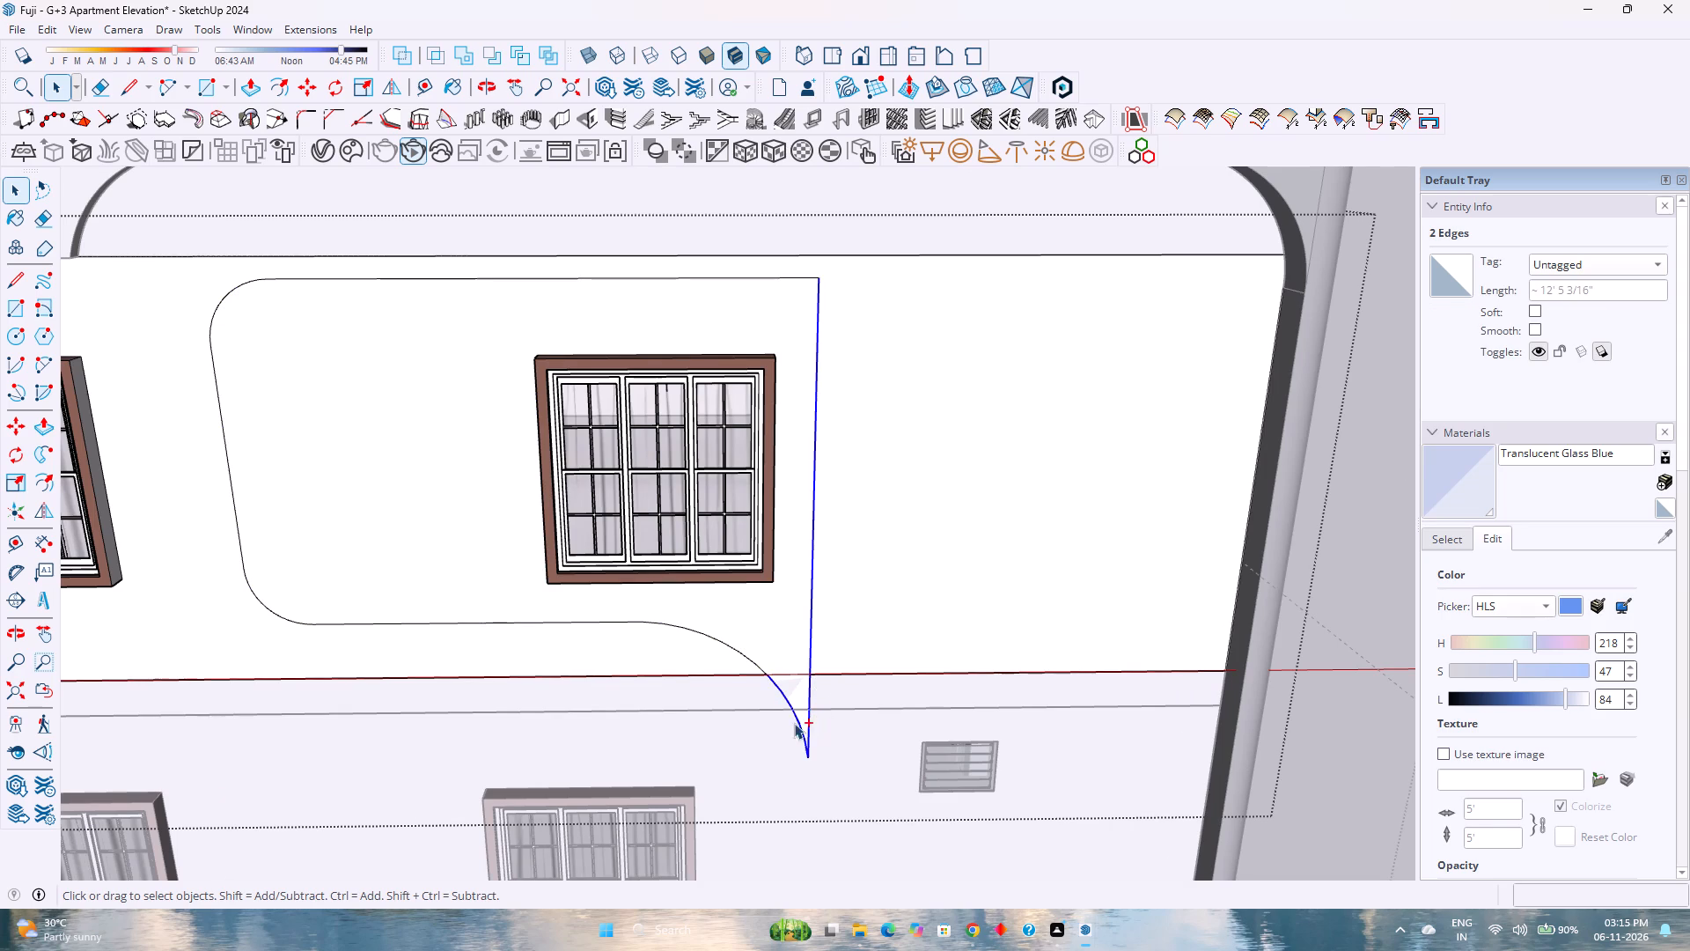
pyautogui.keyDown('ctrl'); pyautogui.click(749, 658); pyautogui.keyUp('ctrl')
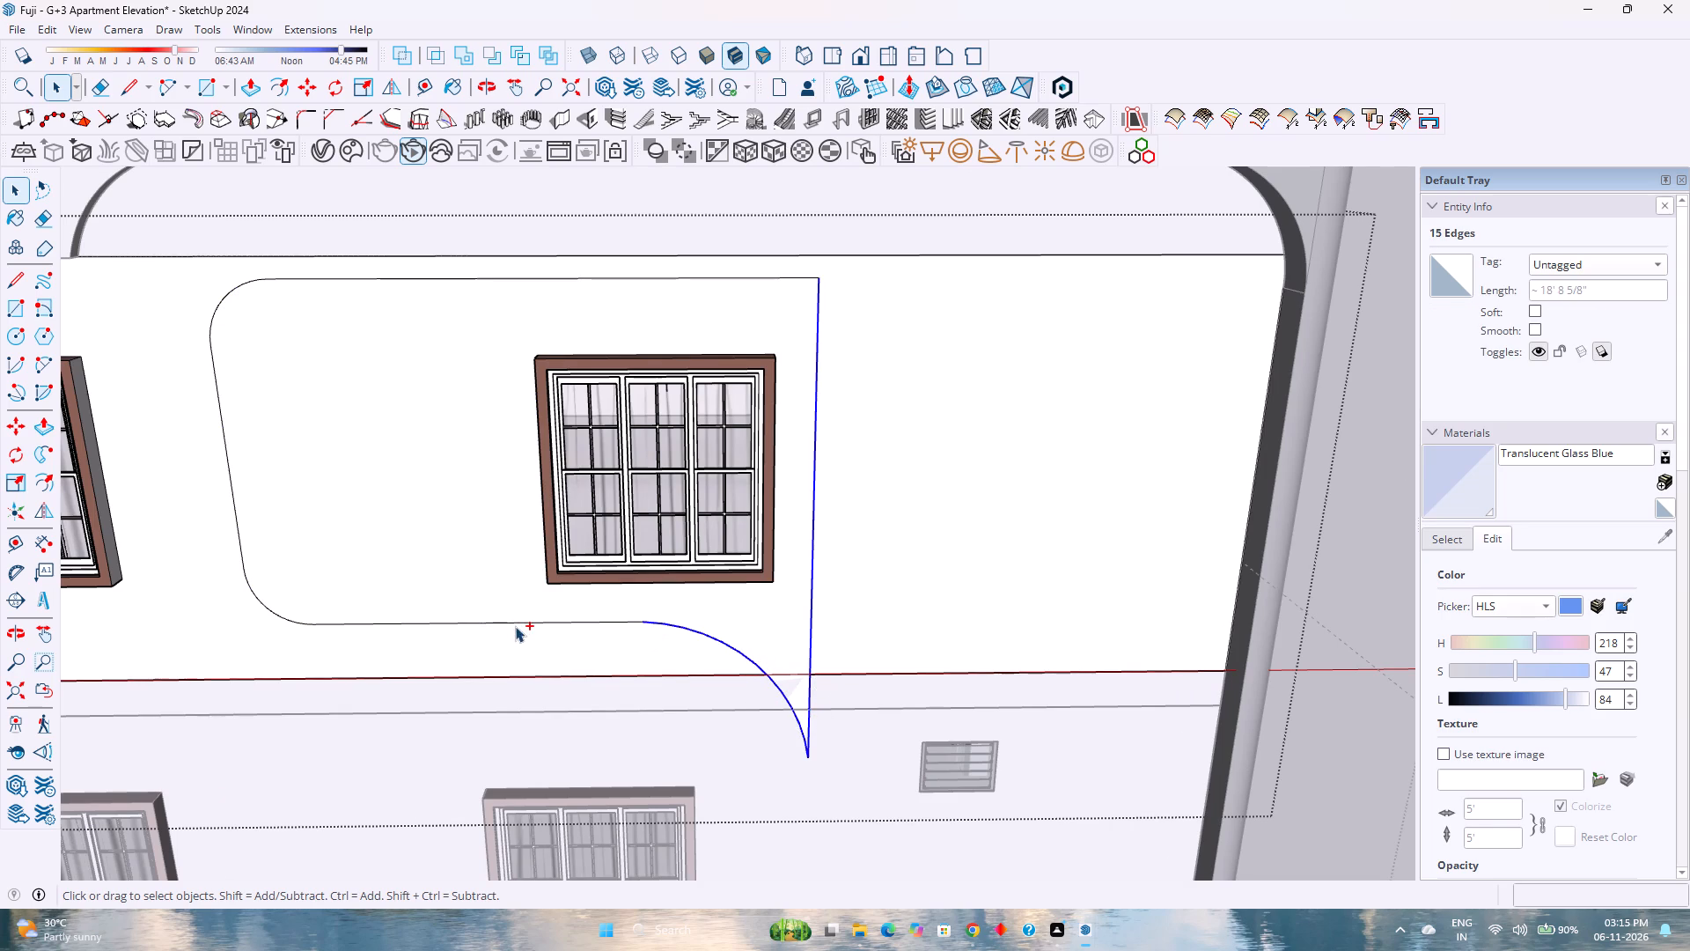
pyautogui.keyDown('ctrl'); pyautogui.click(517, 623); pyautogui.keyUp('ctrl')
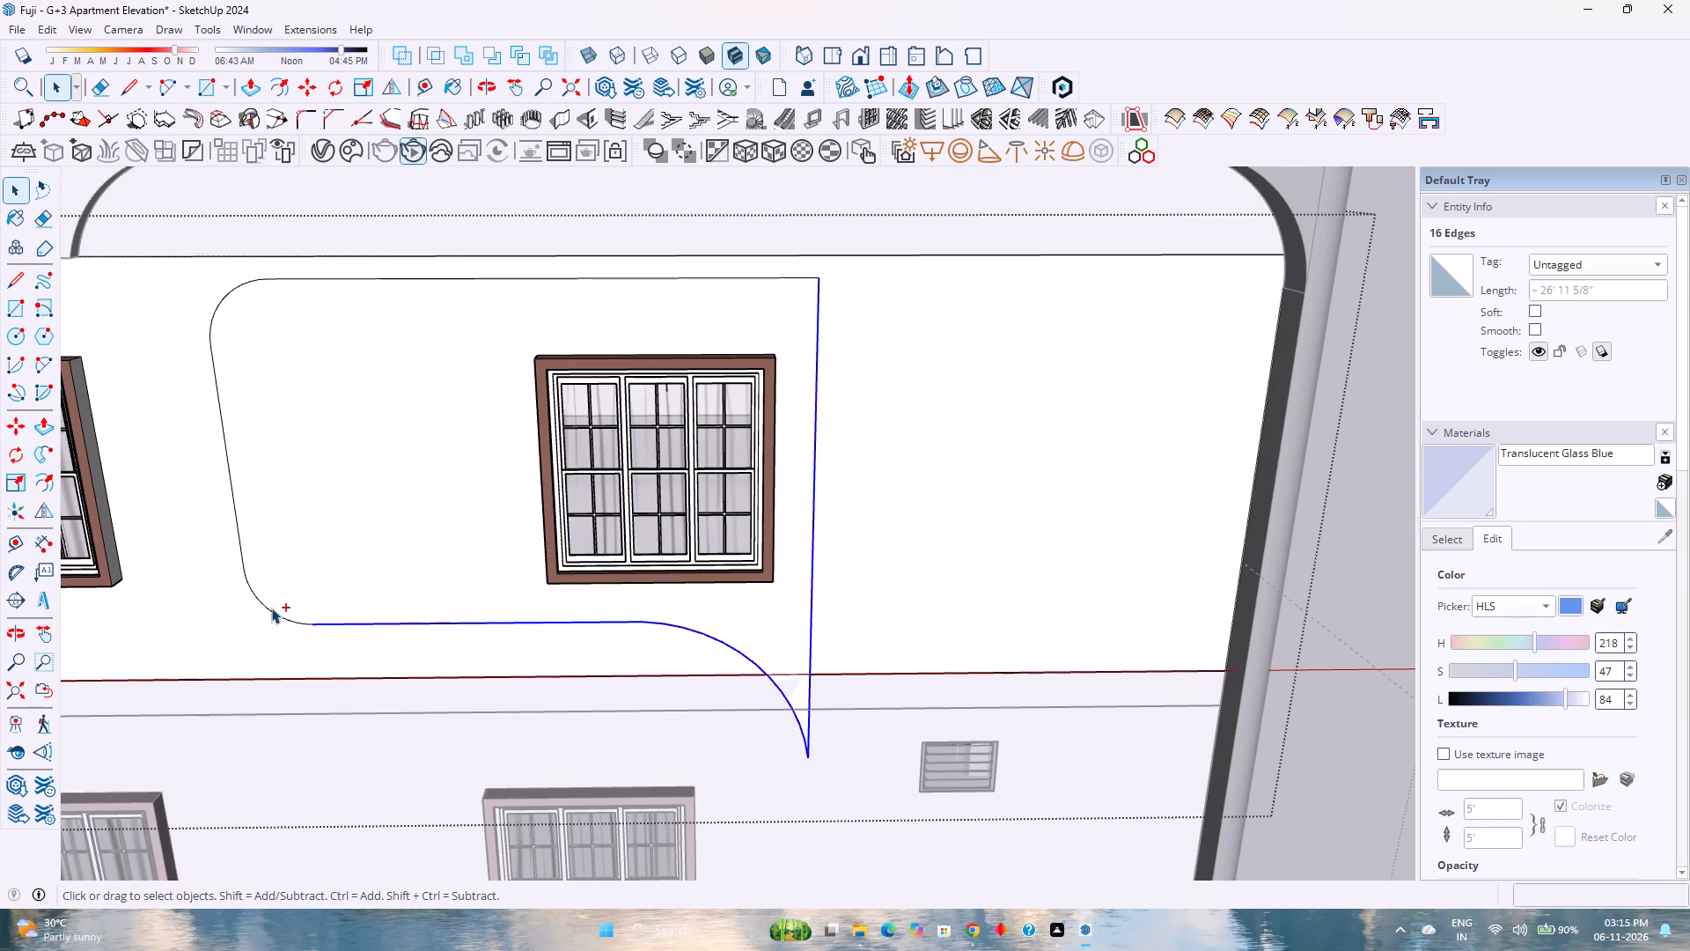
pyautogui.keyDown('ctrl'); pyautogui.click(271, 608); pyautogui.keyUp('ctrl')
pyautogui.keyDown('ctrl'); pyautogui.click(239, 551); pyautogui.keyUp('ctrl')
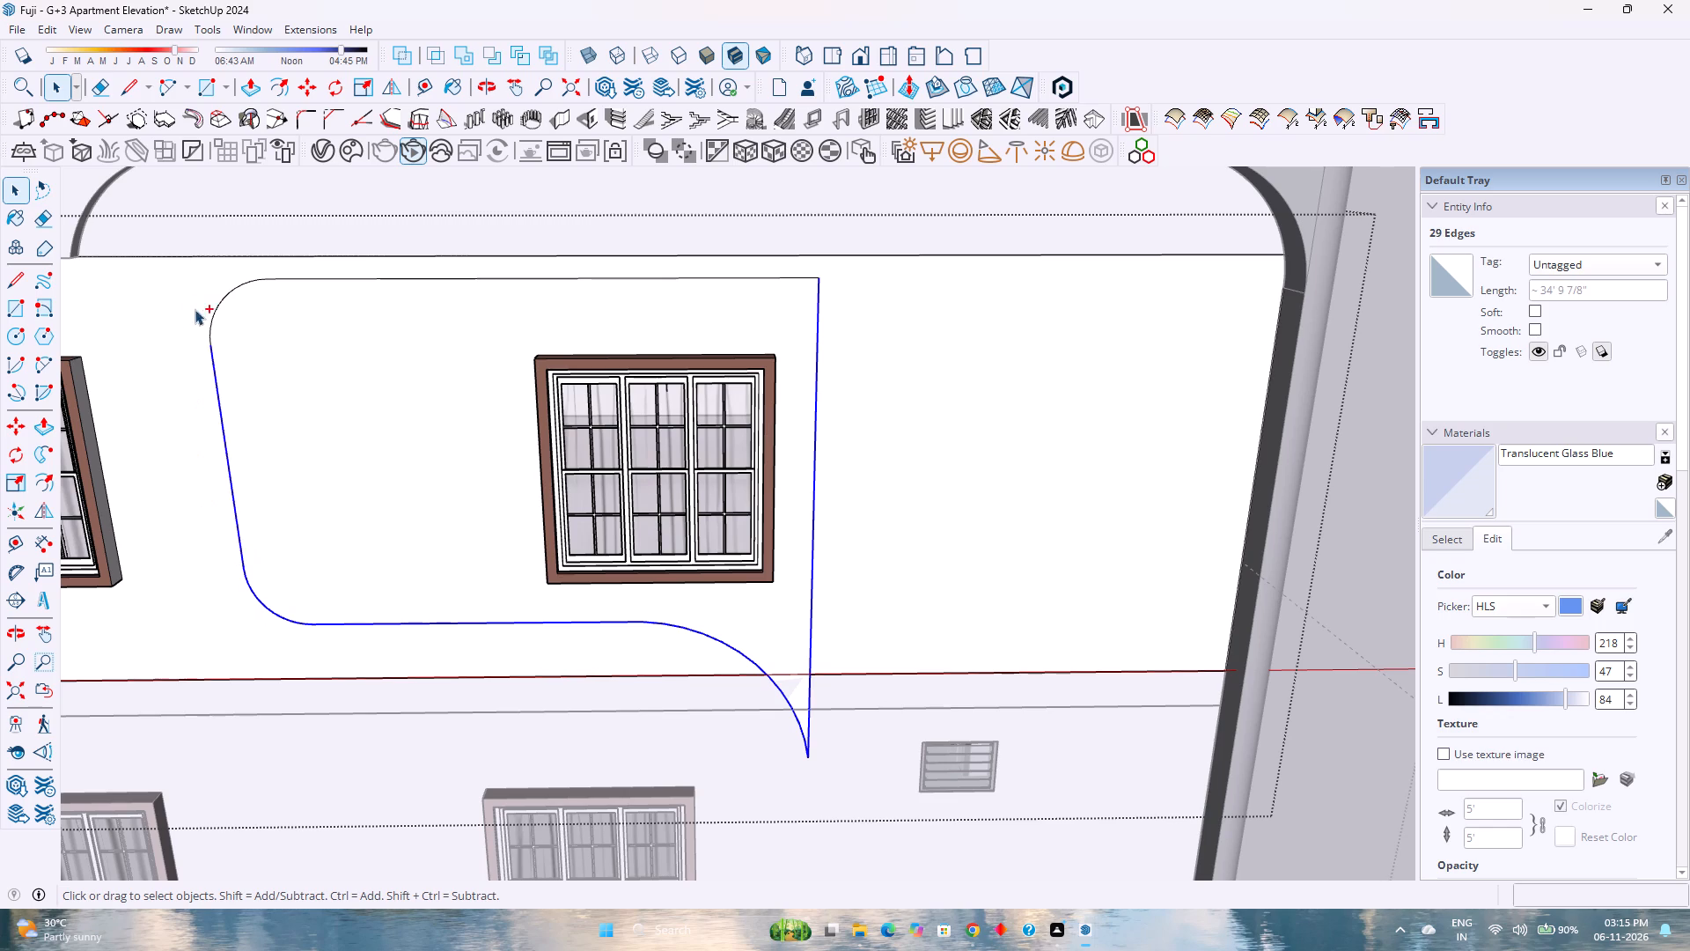
pyautogui.keyDown('ctrl'); pyautogui.click(215, 306); pyautogui.keyUp('ctrl')
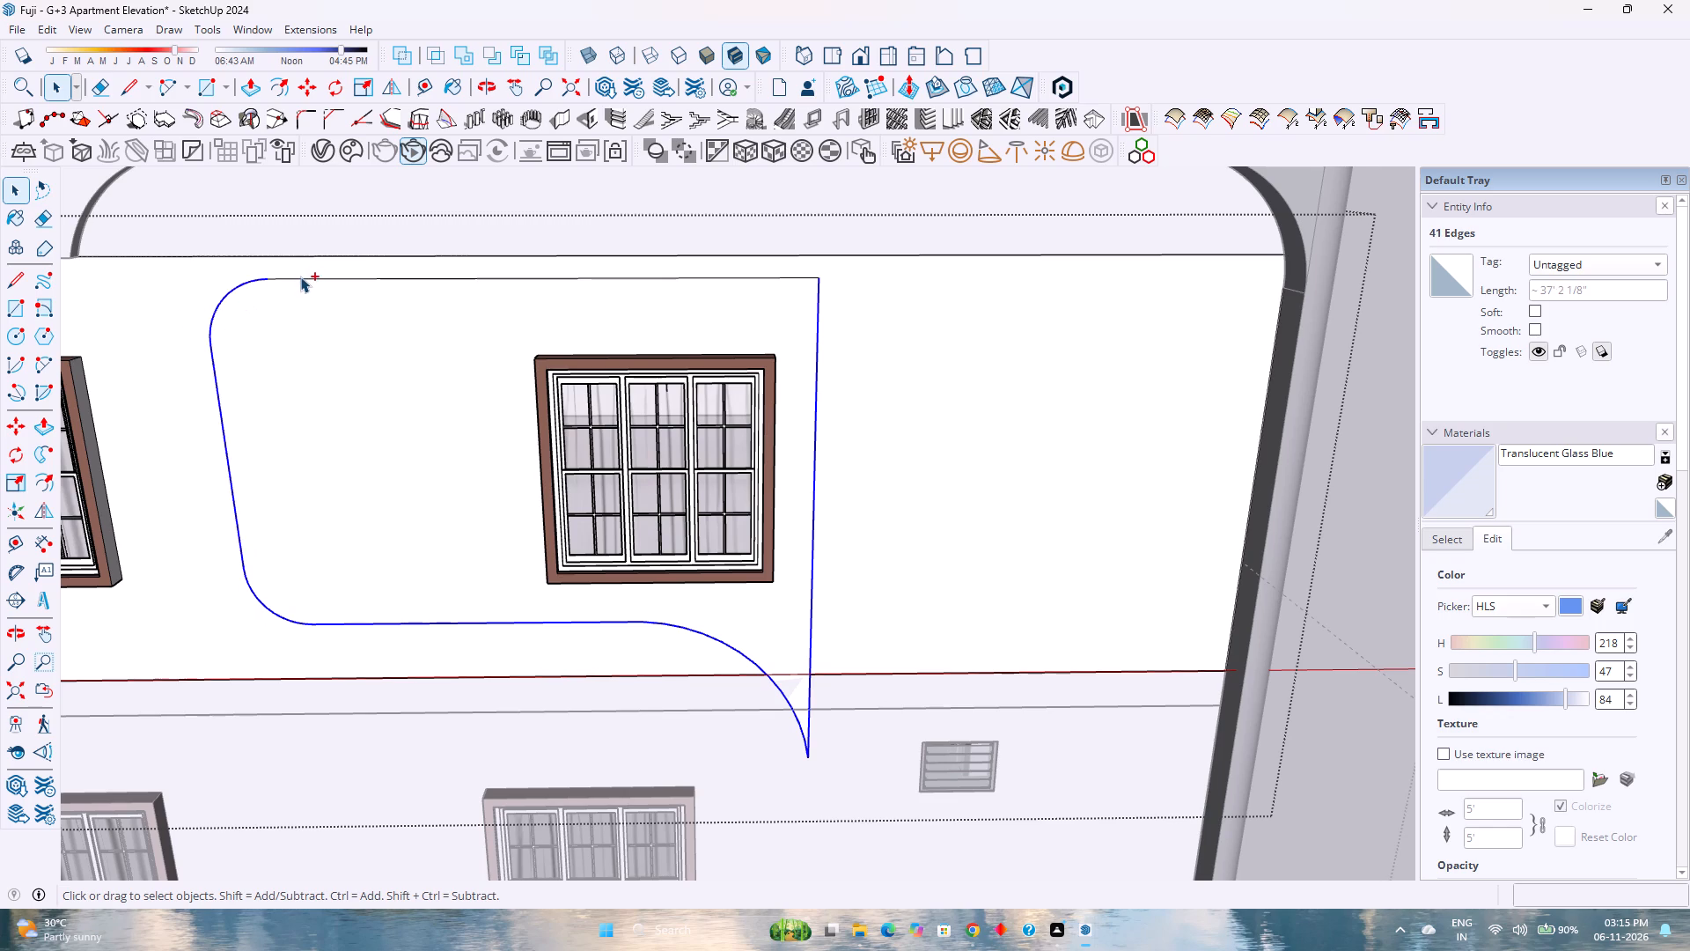
pyautogui.keyDown('ctrl'); pyautogui.click(300, 276); pyautogui.keyUp('ctrl')
pyautogui.press('m')
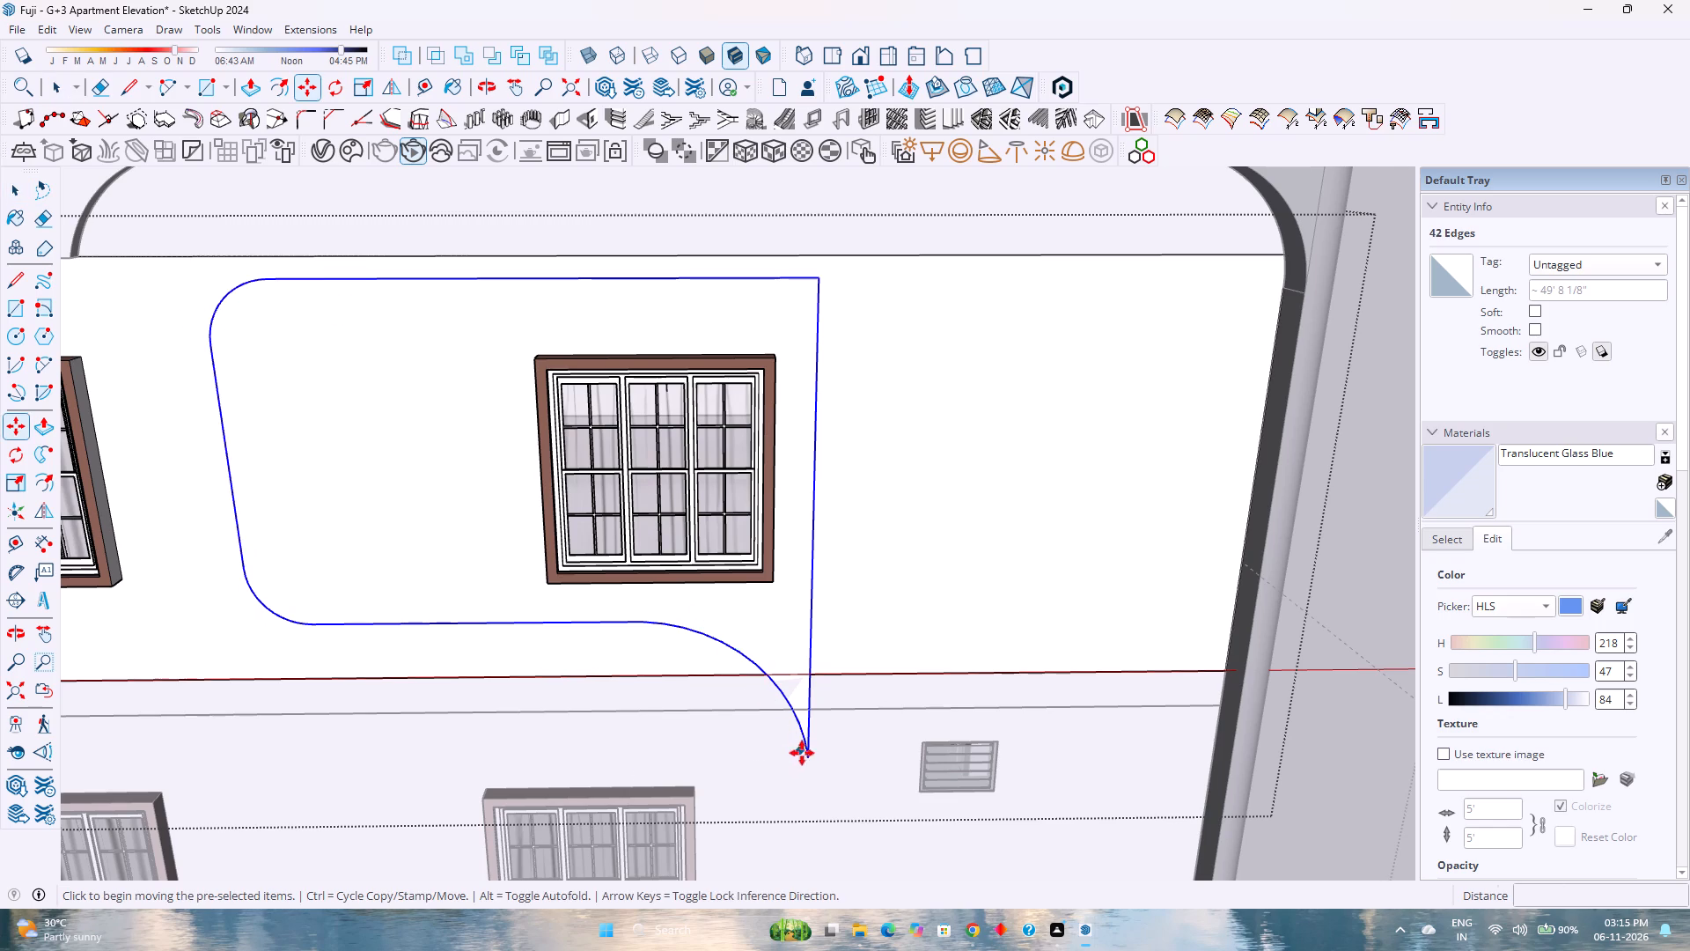
pyautogui.click(810, 761)
pyautogui.scroll(-8, 1060, 772)
pyautogui.keyDown('shift'); pyautogui.moveTo(1150, 769); pyautogui.dragTo(1133, 762, button='middle'); pyautogui.keyUp('shift')
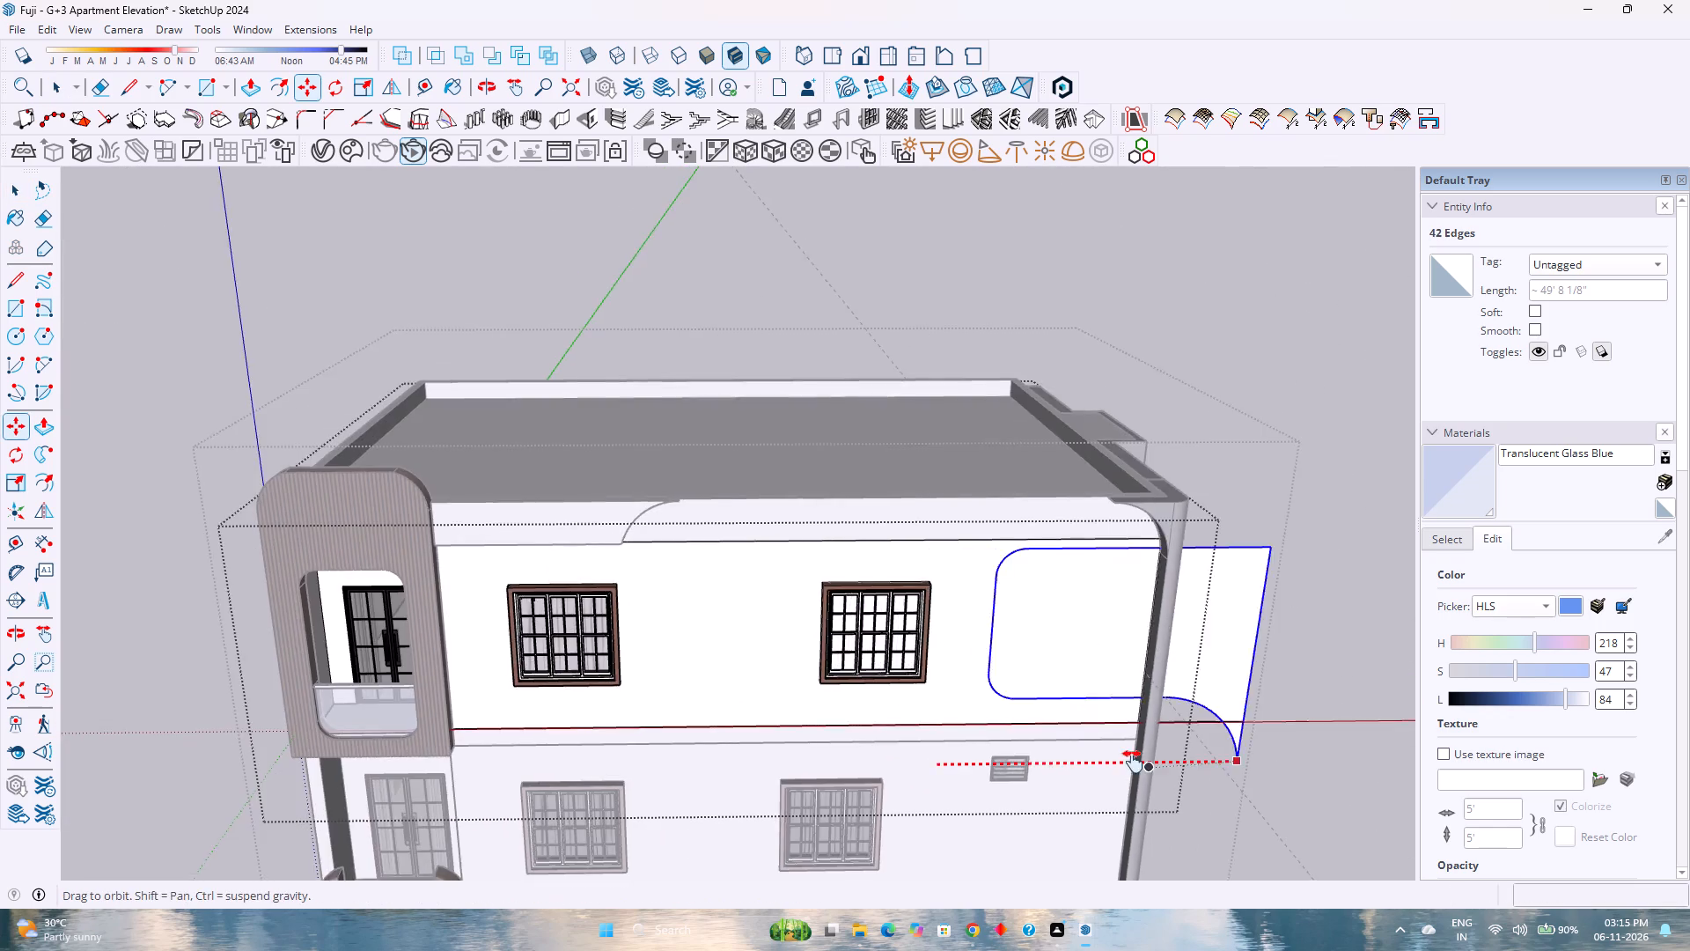
pyautogui.keyDown('shift'); pyautogui.moveTo(1133, 762); pyautogui.dragTo(738, 695, button='middle'); pyautogui.keyUp('shift')
pyautogui.keyDown('shift'); pyautogui.middleClick(738, 695); pyautogui.keyUp('shift')
pyautogui.keyDown('shift'); pyautogui.middleClick(738, 695); pyautogui.keyUp('shift')
pyautogui.scroll(-3, 950, 689)
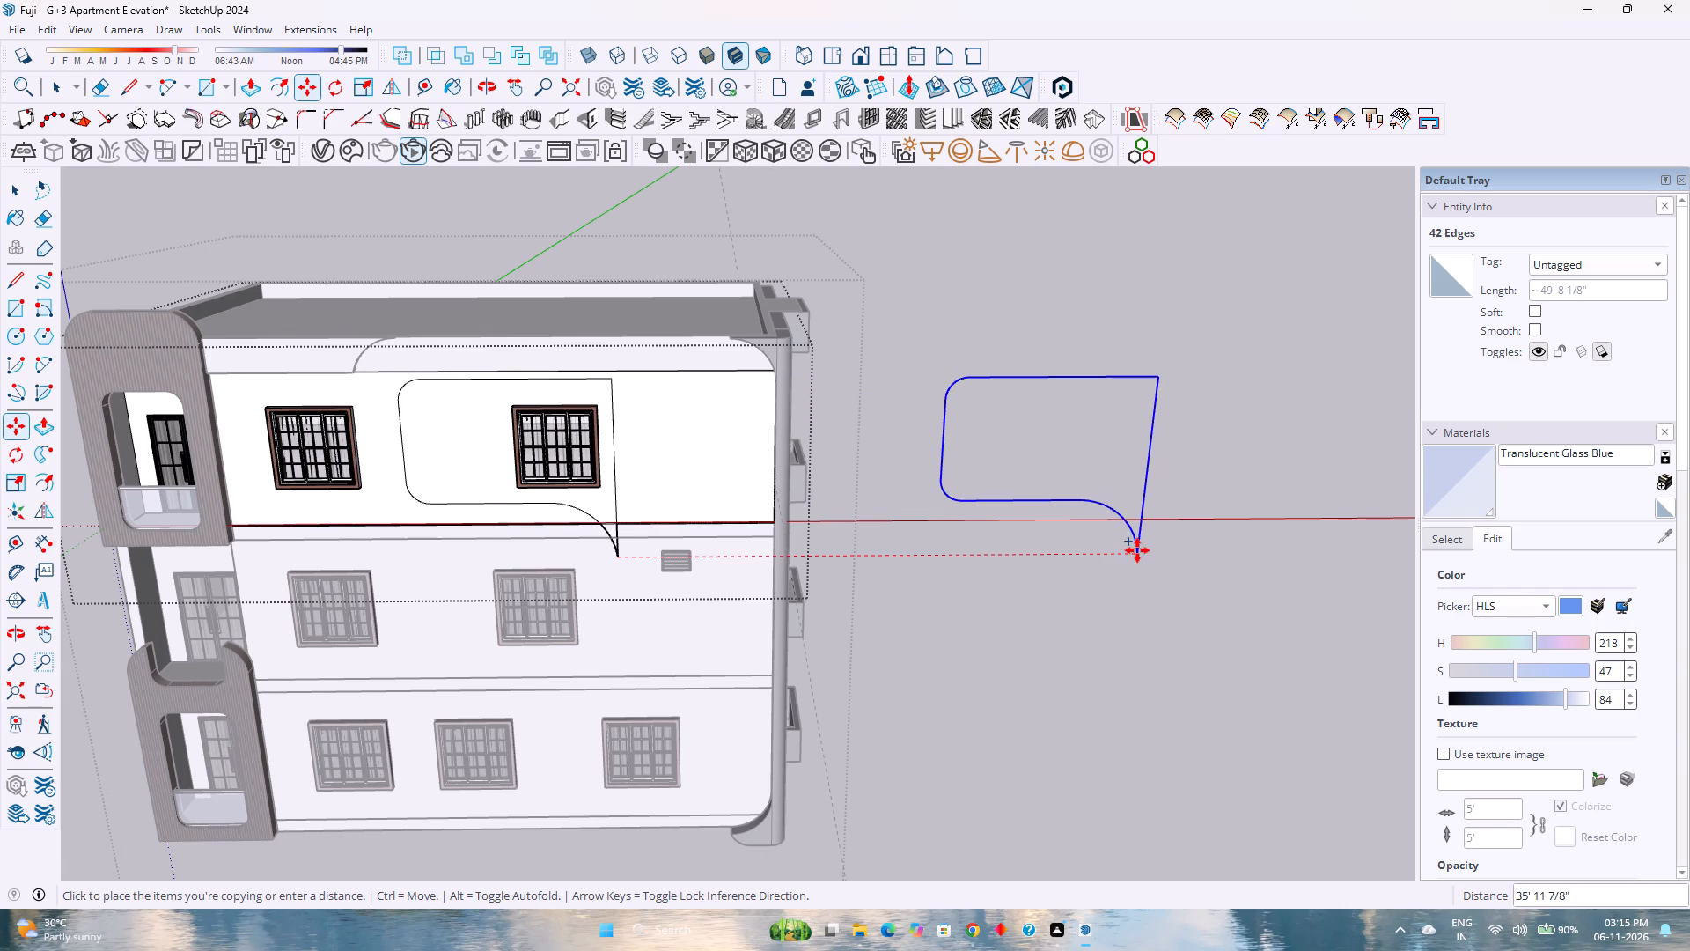
pyautogui.press('Right')
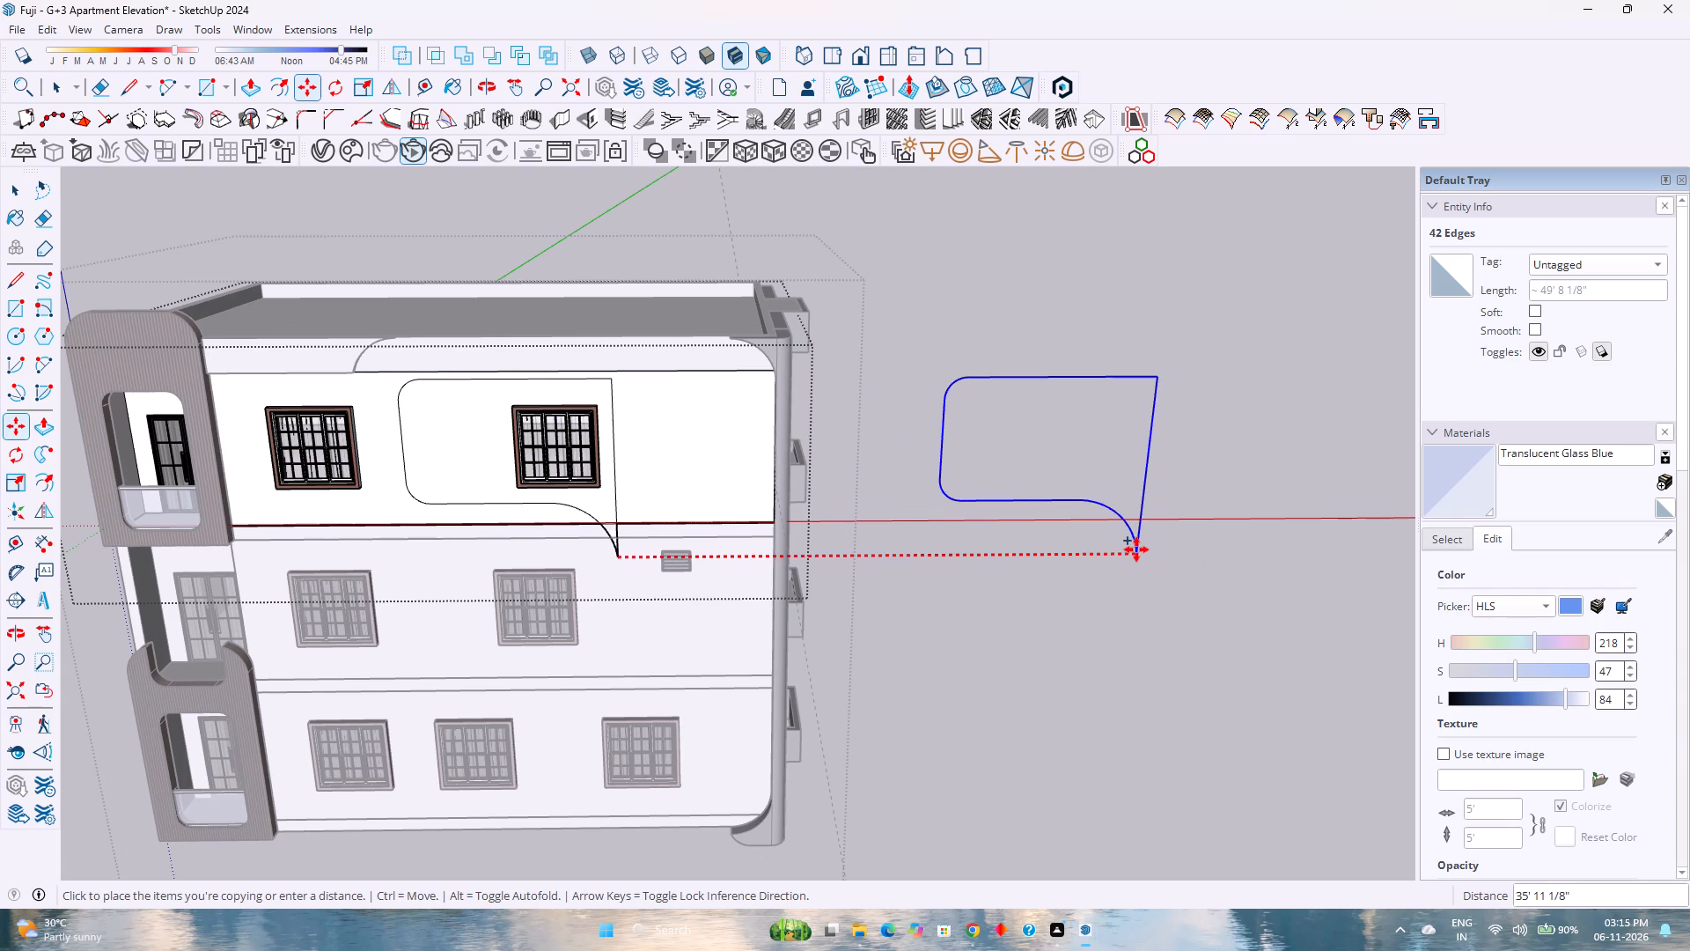
pyautogui.press('4')
pyautogui.write("0'")
pyautogui.press('Return')
pyautogui.press('space')
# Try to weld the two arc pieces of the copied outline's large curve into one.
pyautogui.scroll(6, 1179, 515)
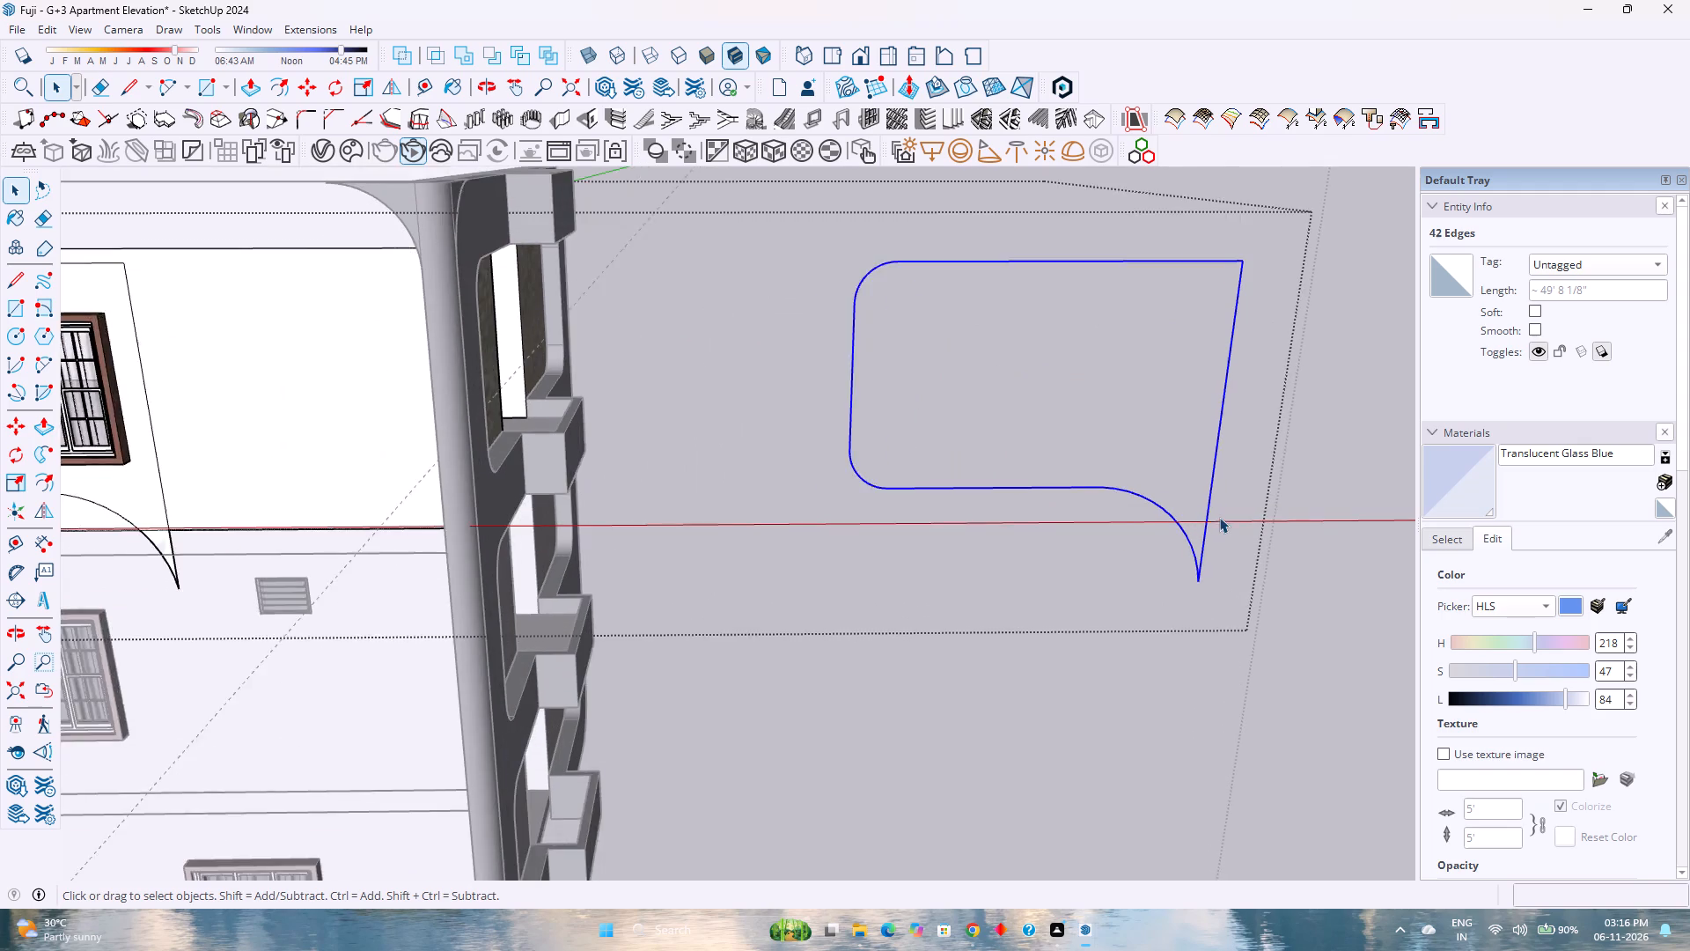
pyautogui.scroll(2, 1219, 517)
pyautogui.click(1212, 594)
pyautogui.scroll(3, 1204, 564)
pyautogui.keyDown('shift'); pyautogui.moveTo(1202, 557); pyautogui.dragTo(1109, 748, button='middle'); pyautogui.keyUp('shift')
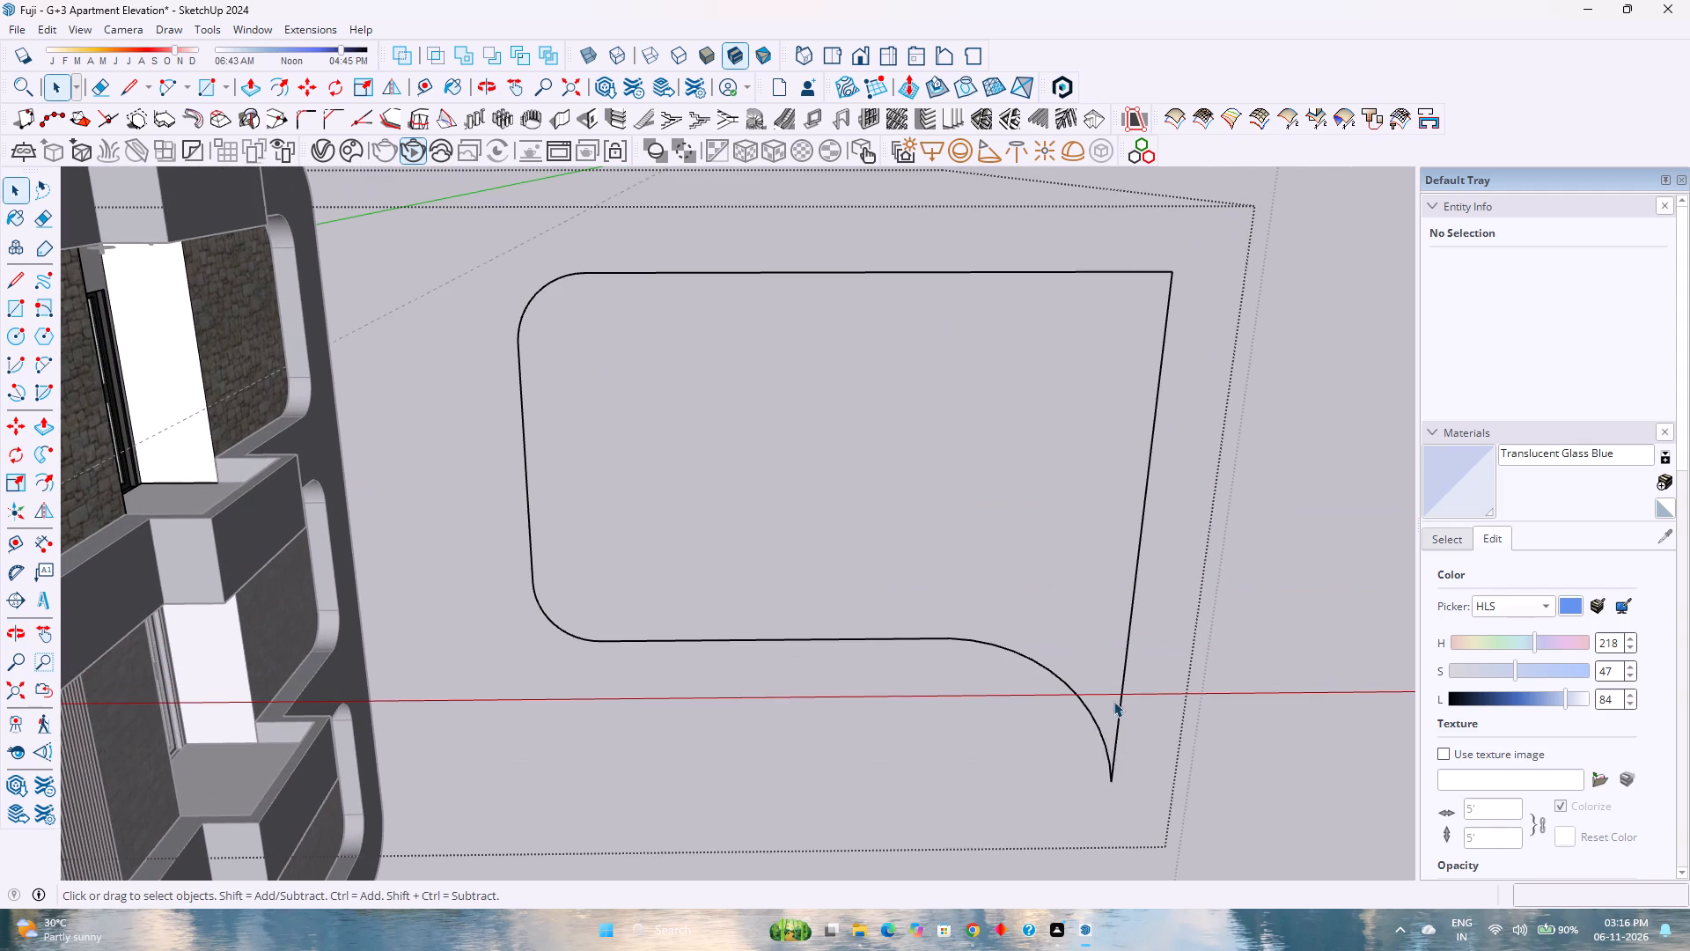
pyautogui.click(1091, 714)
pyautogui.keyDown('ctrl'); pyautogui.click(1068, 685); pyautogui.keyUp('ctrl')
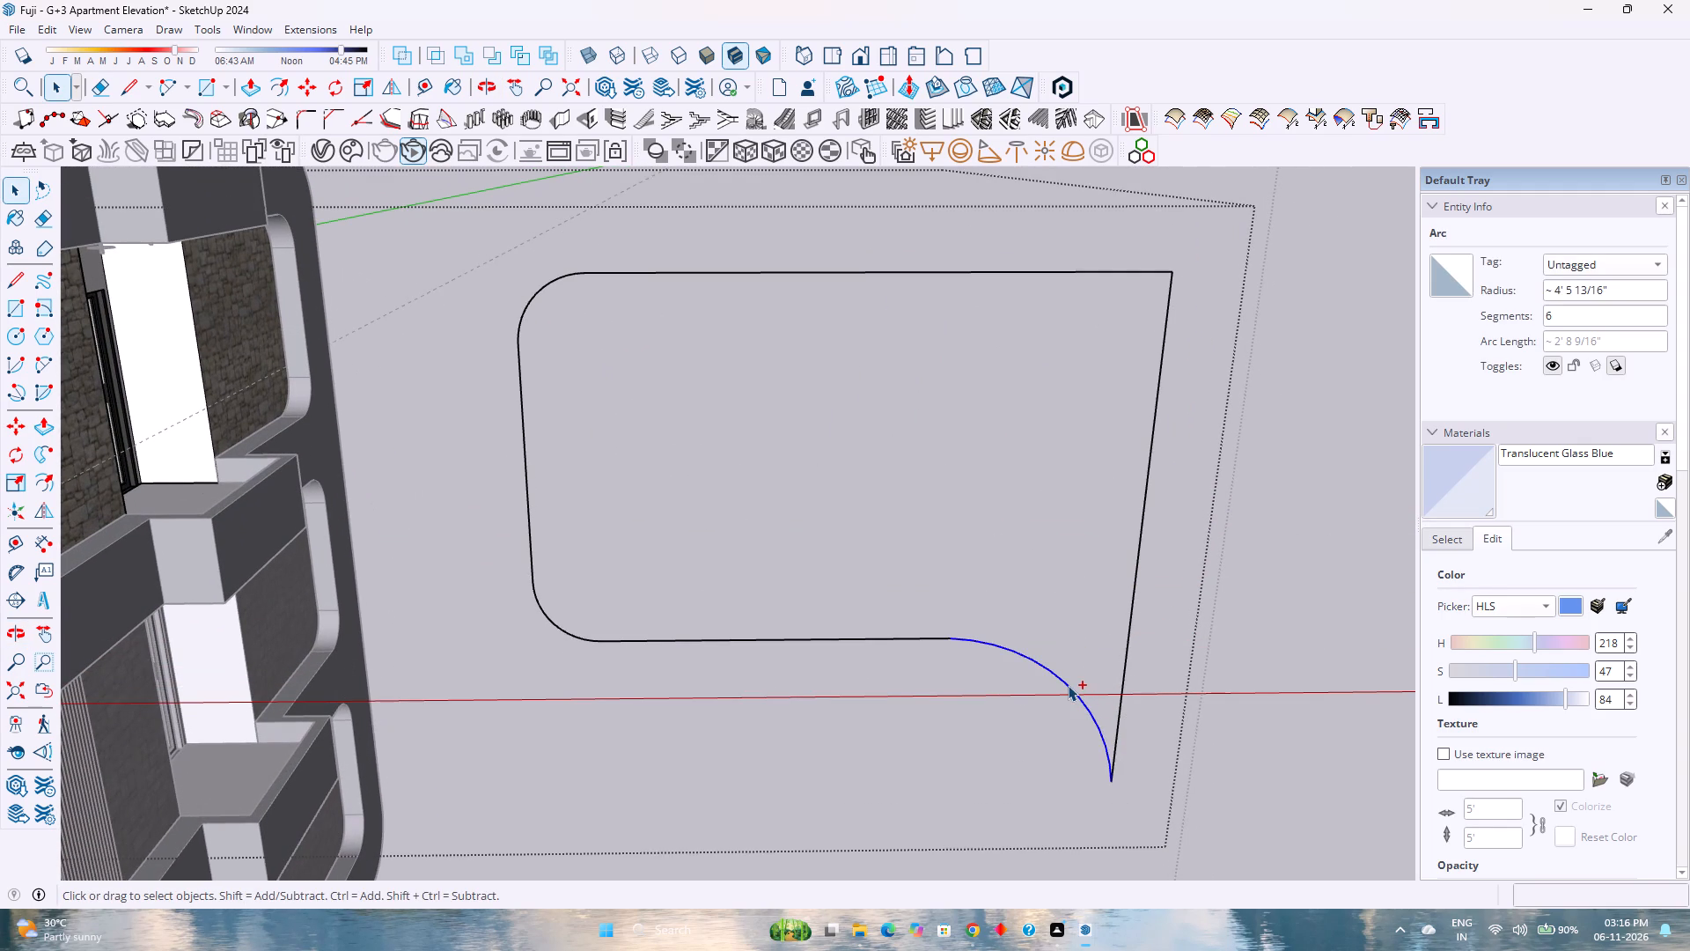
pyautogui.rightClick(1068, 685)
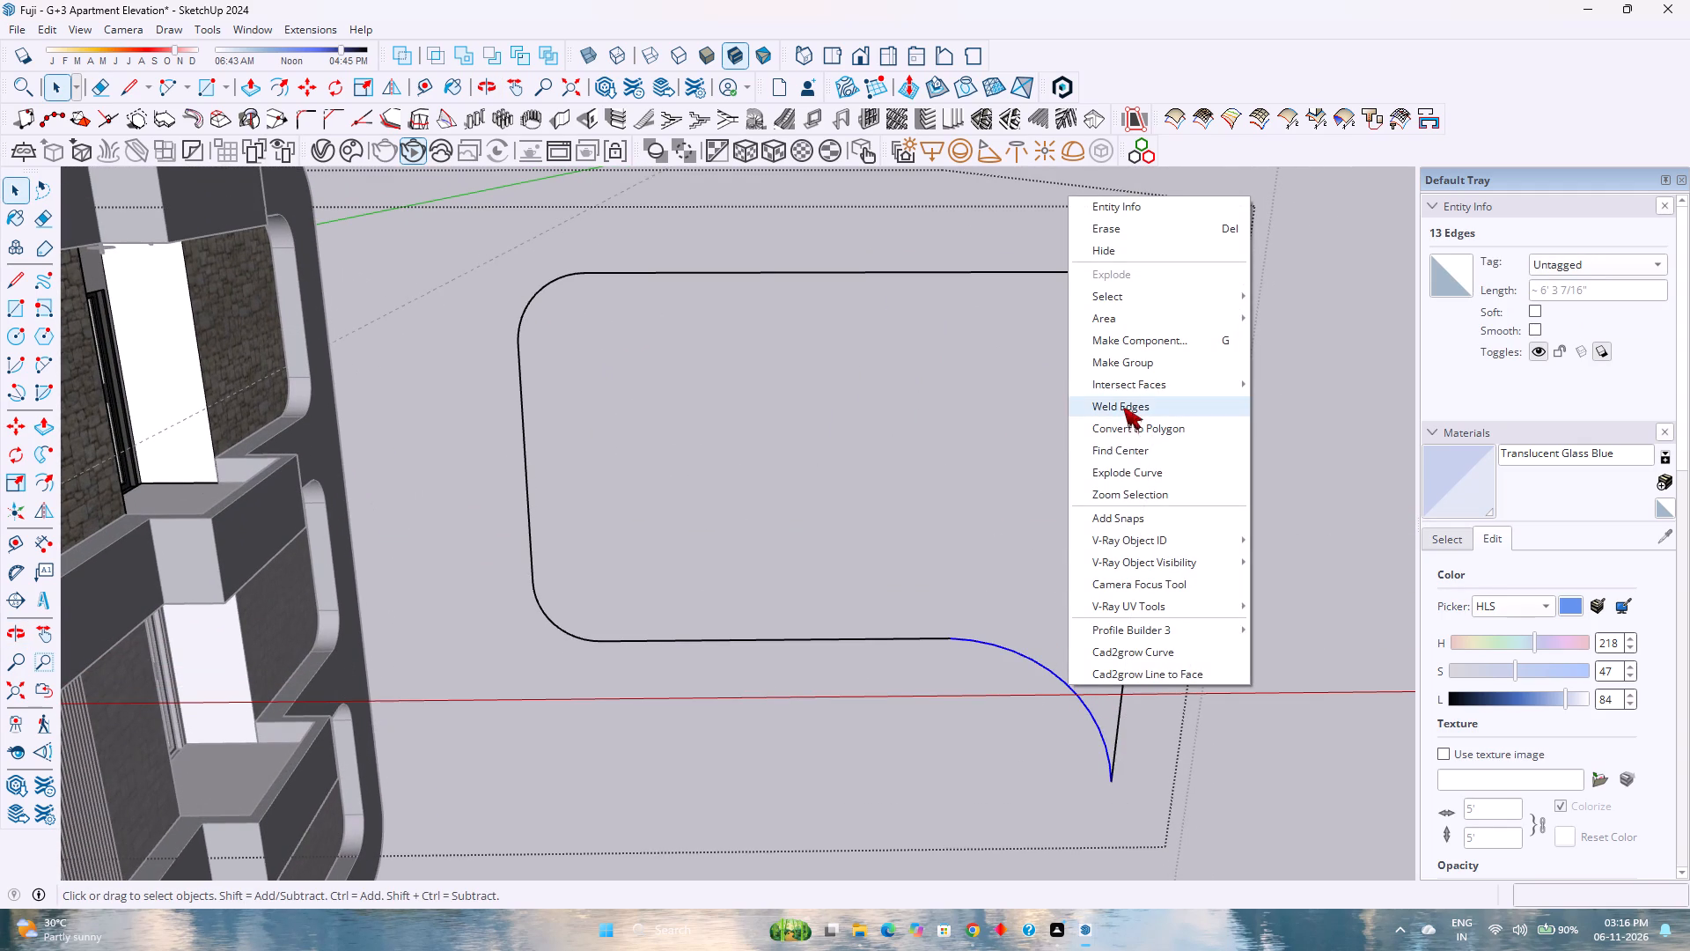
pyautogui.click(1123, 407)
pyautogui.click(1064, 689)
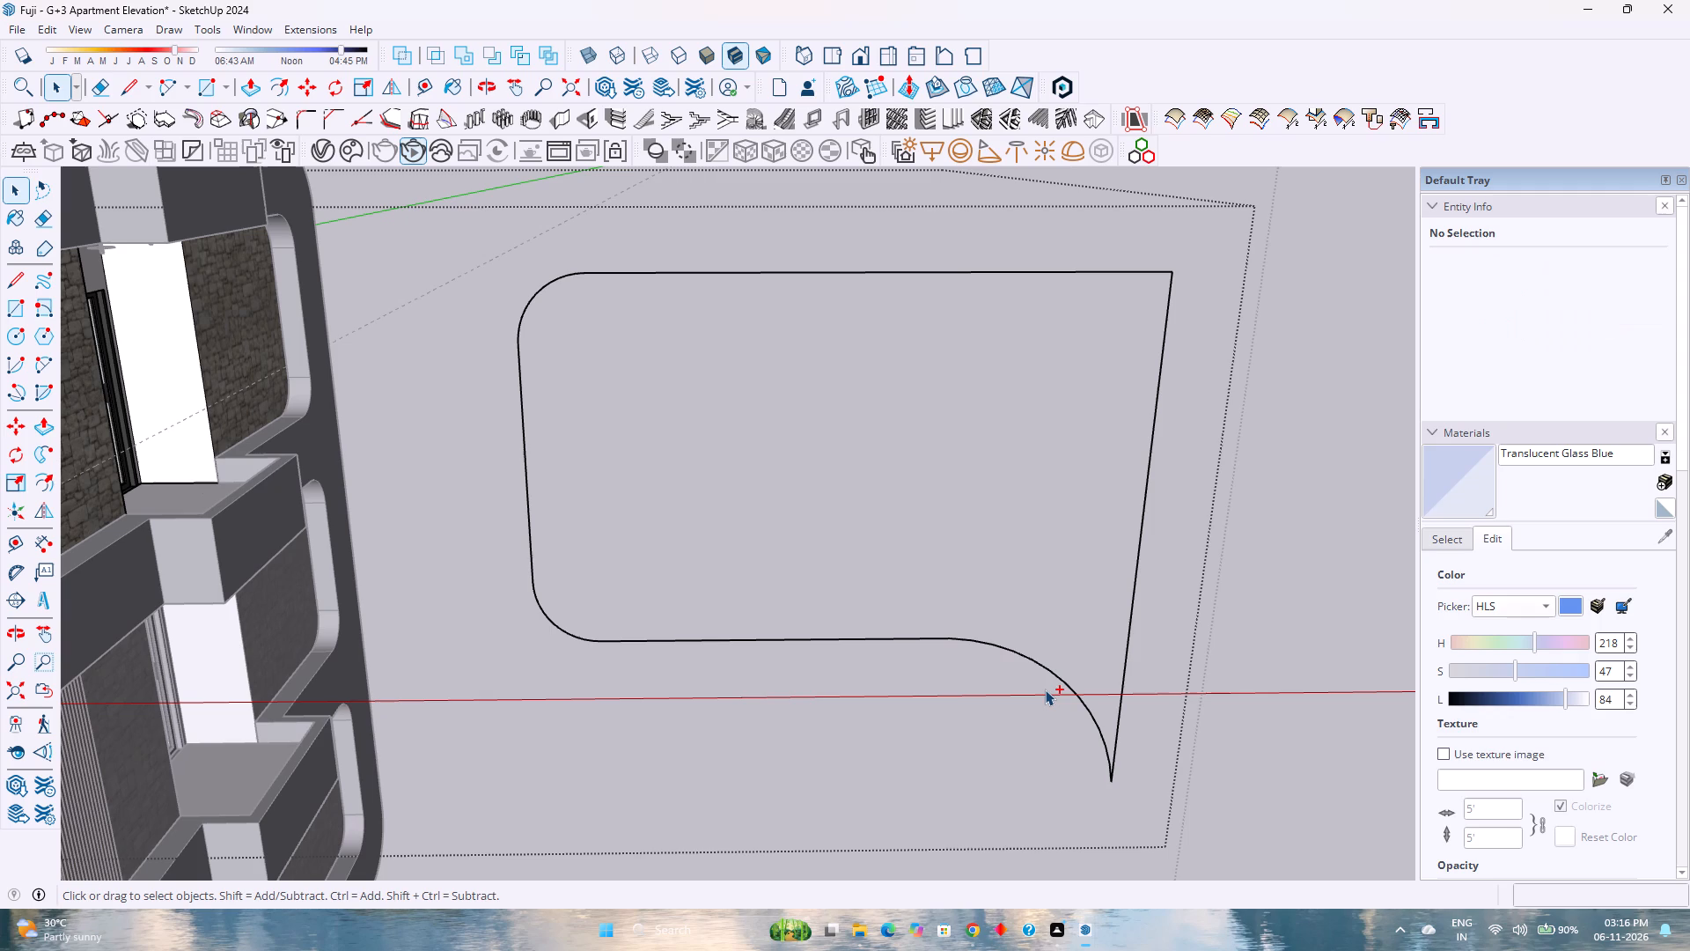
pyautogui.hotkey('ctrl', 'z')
# Delete both arc pieces forming the large curve of the copied outline.
pyautogui.click(1062, 679)
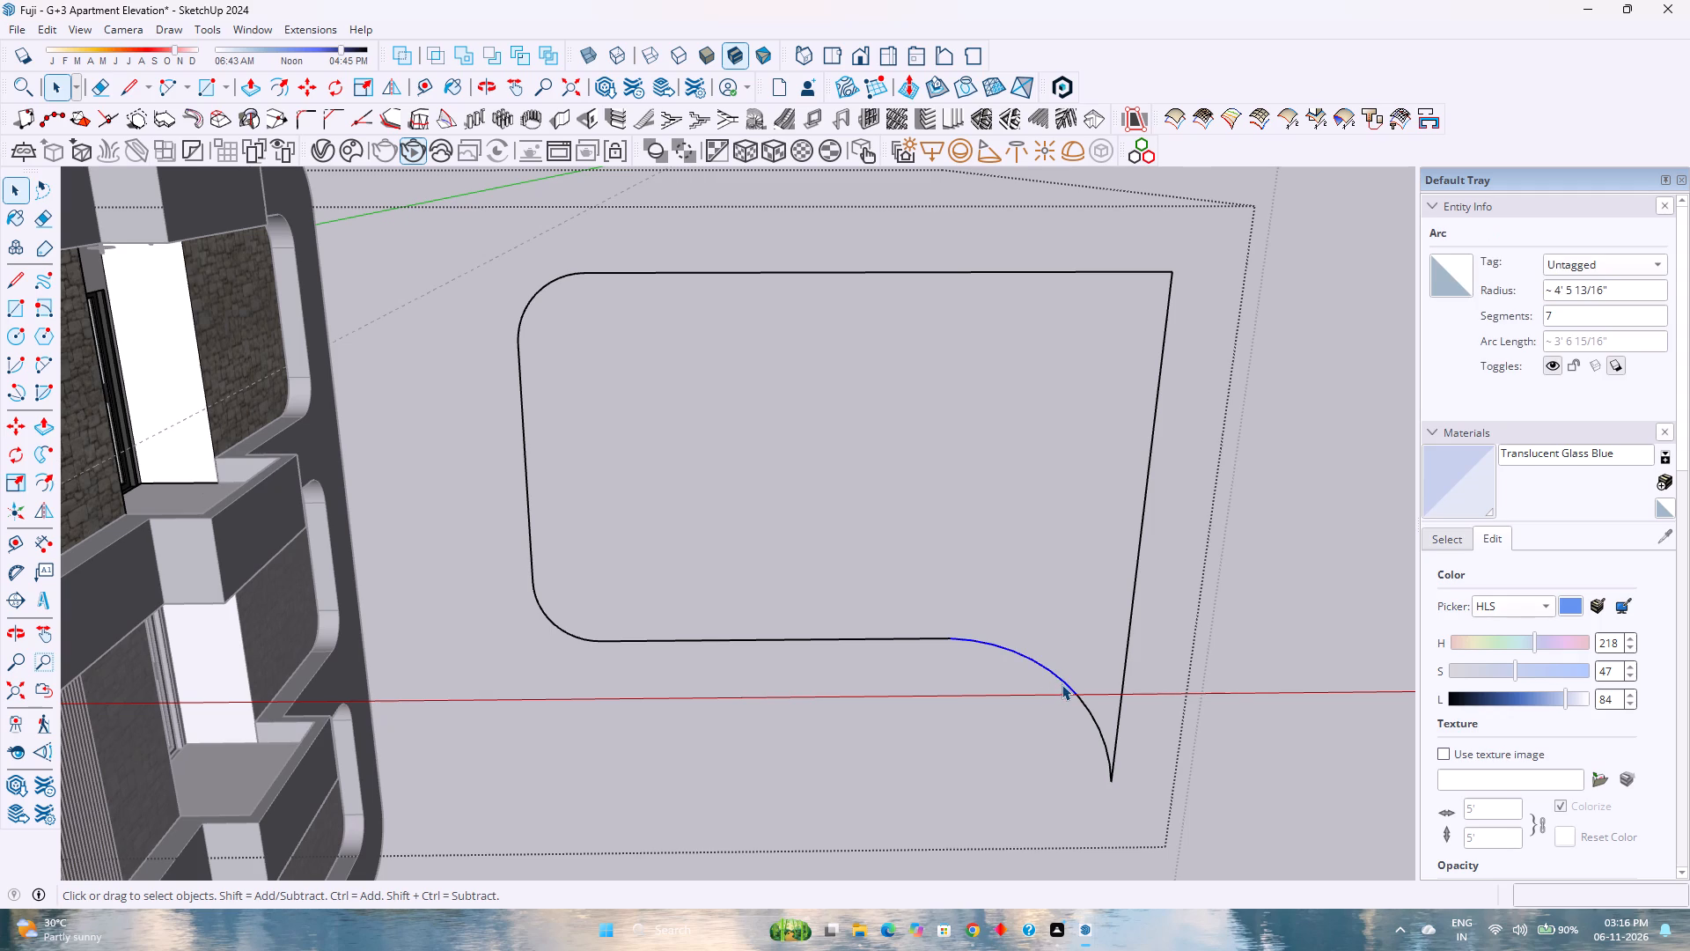
pyautogui.press('Delete')
pyautogui.click(1090, 712)
pyautogui.press('Delete')
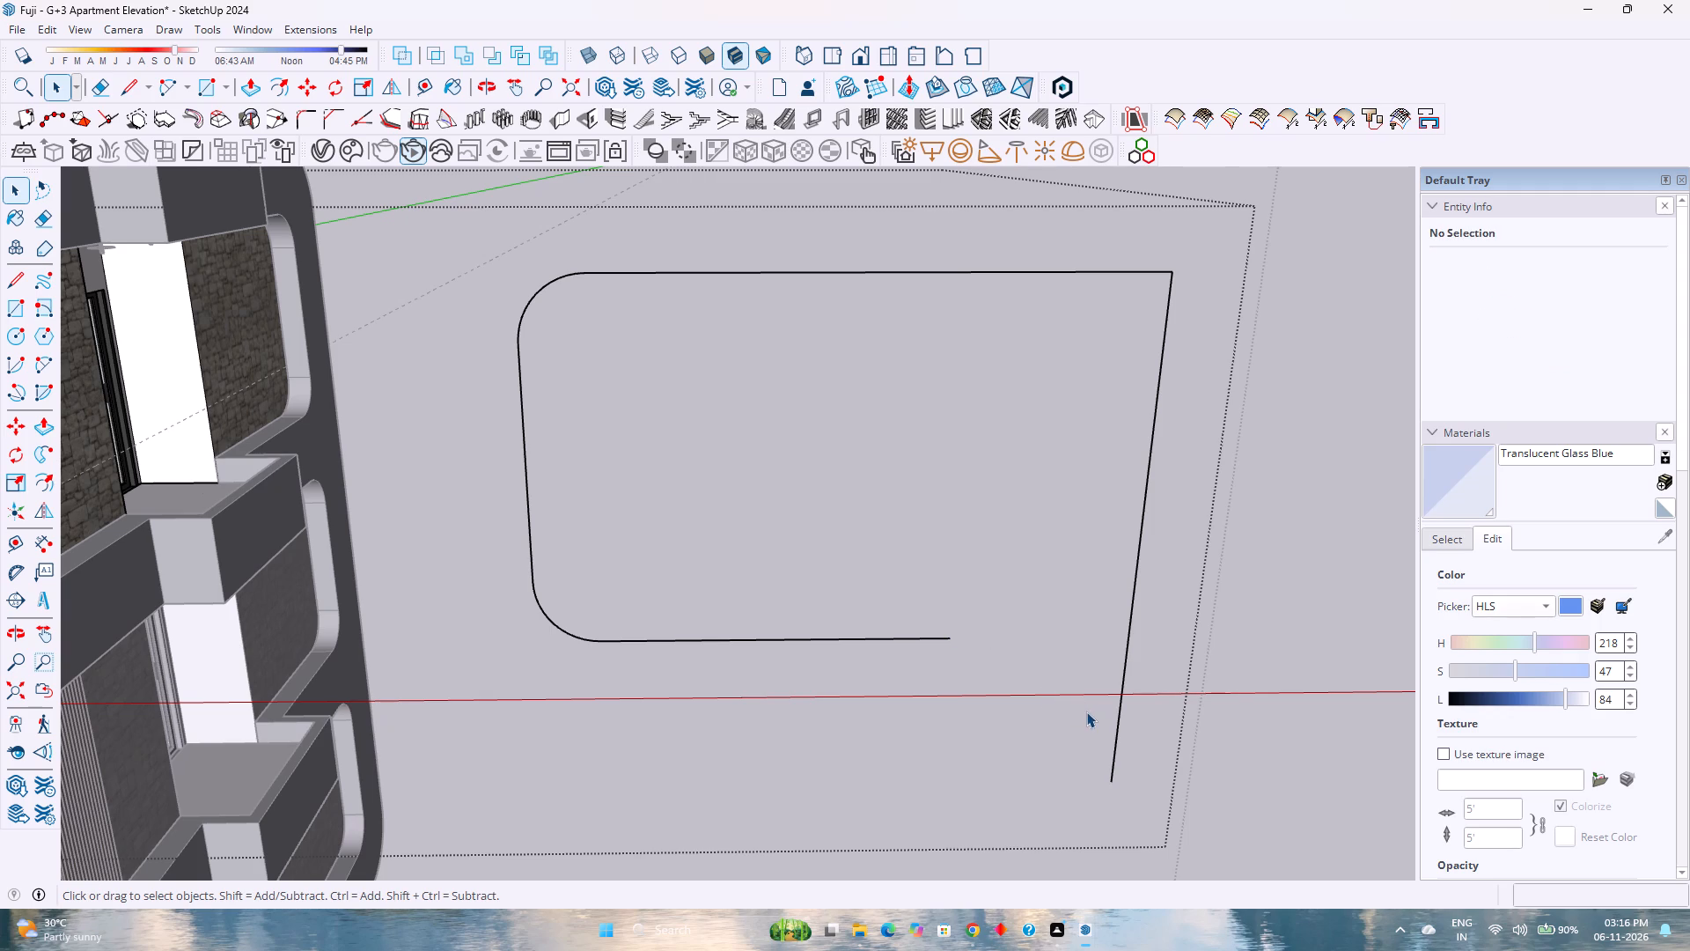
# Redraw the copied outline's large curve as a single tangent arc with a chord of about 5' 9 7/16".
pyautogui.press('a')
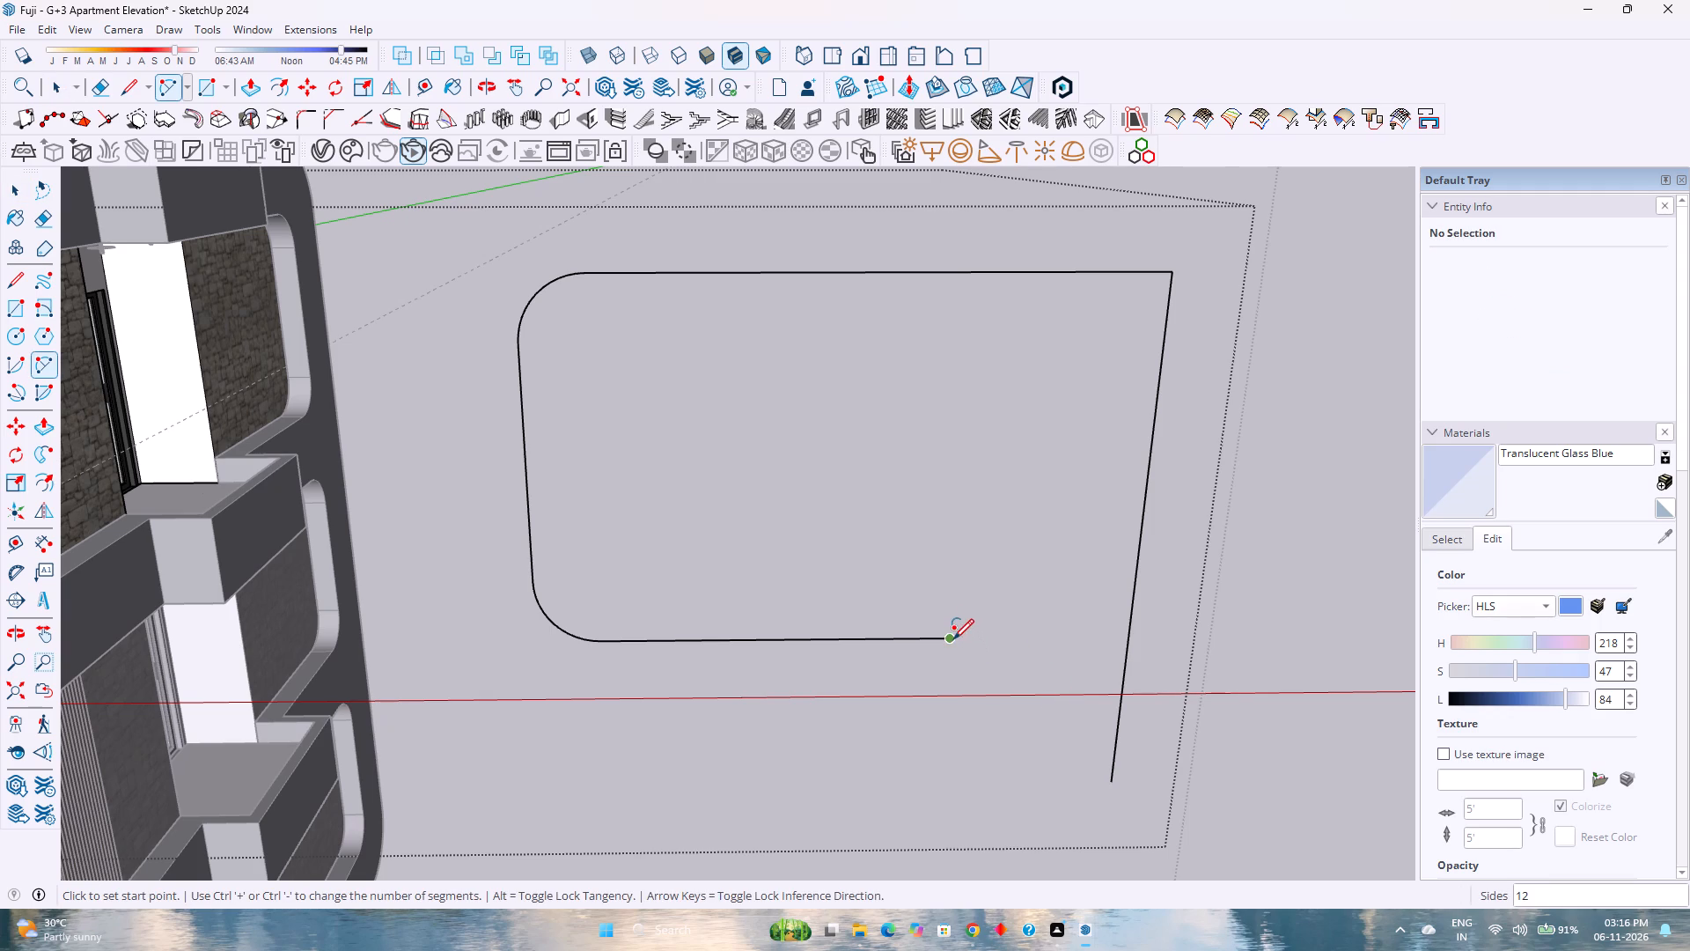
pyautogui.click(953, 639)
pyautogui.doubleClick(1109, 782)
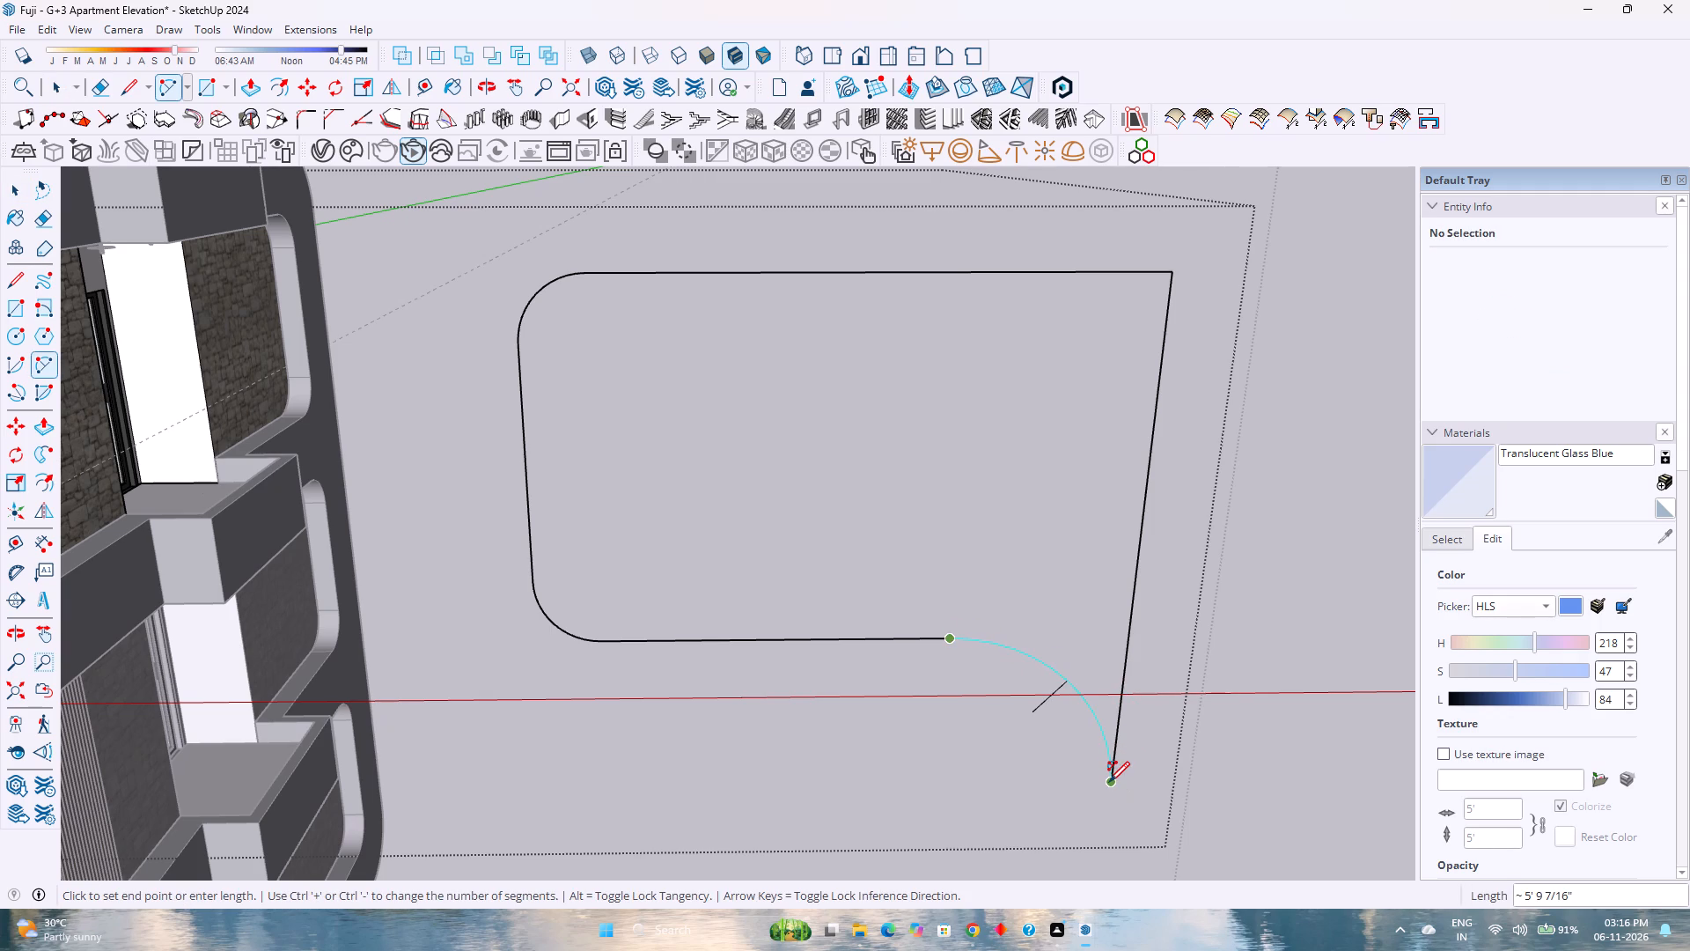
# Set the copied outline's large tangent arc to 200 segments.
pyautogui.press('space')
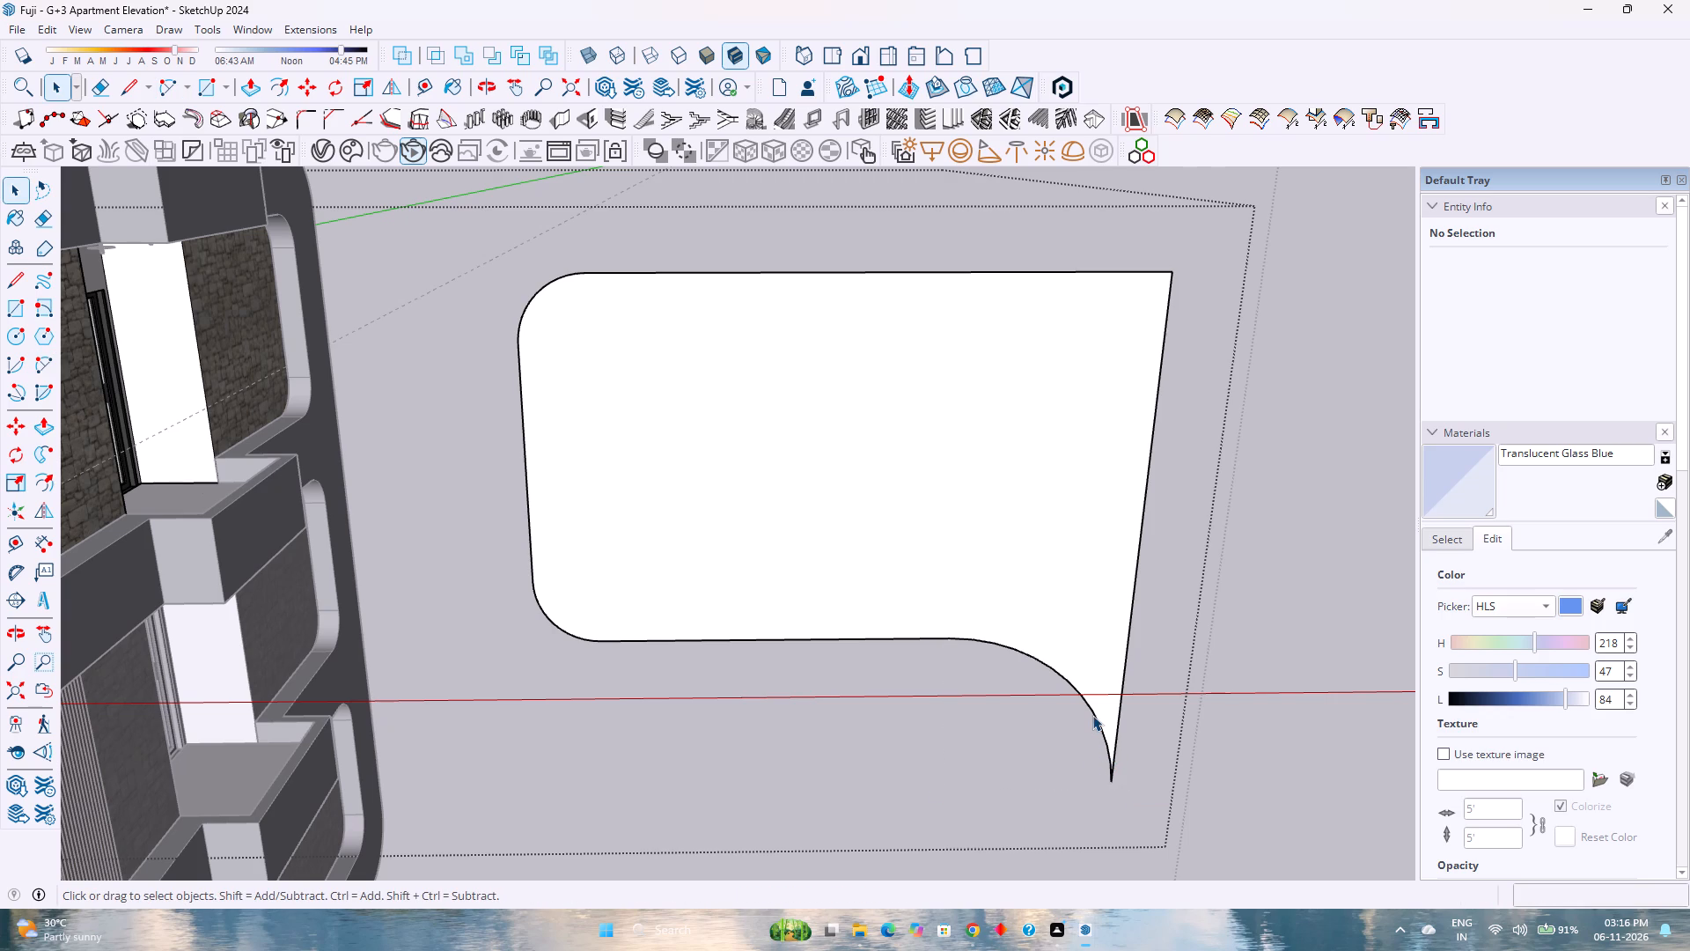
pyautogui.click(1096, 714)
pyautogui.doubleClick(1586, 309)
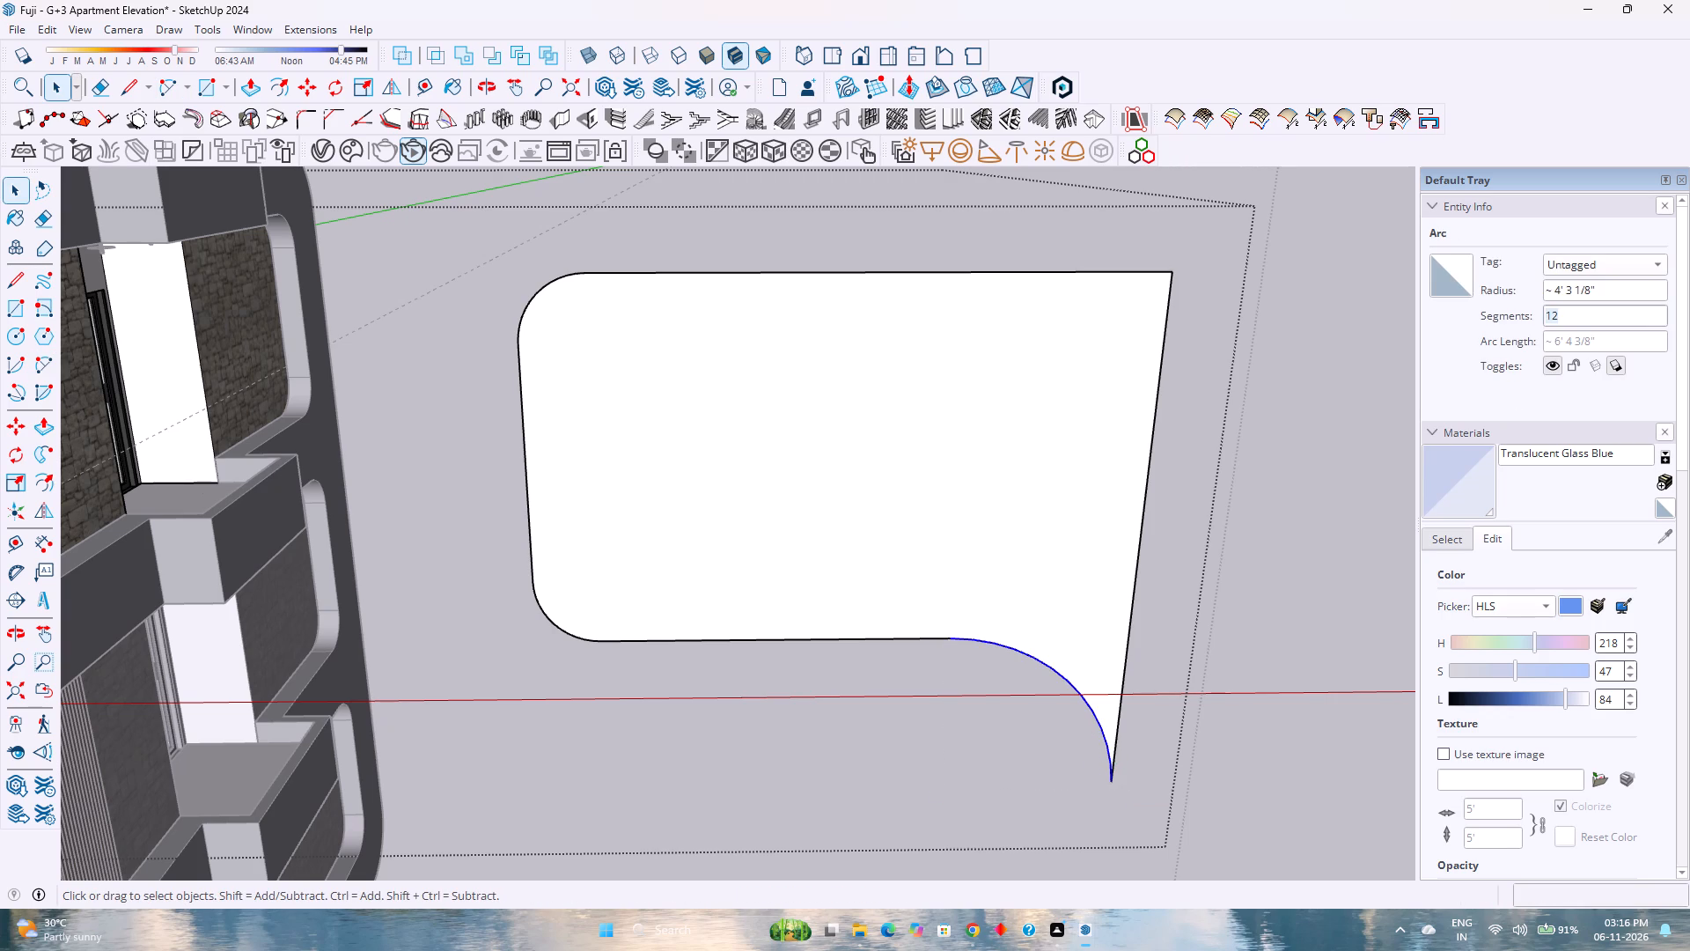
pyautogui.write('200')
pyautogui.press('Return')
# Set both small rounded corner arcs of the copied outline to 120 segments each.
pyautogui.click(564, 630)
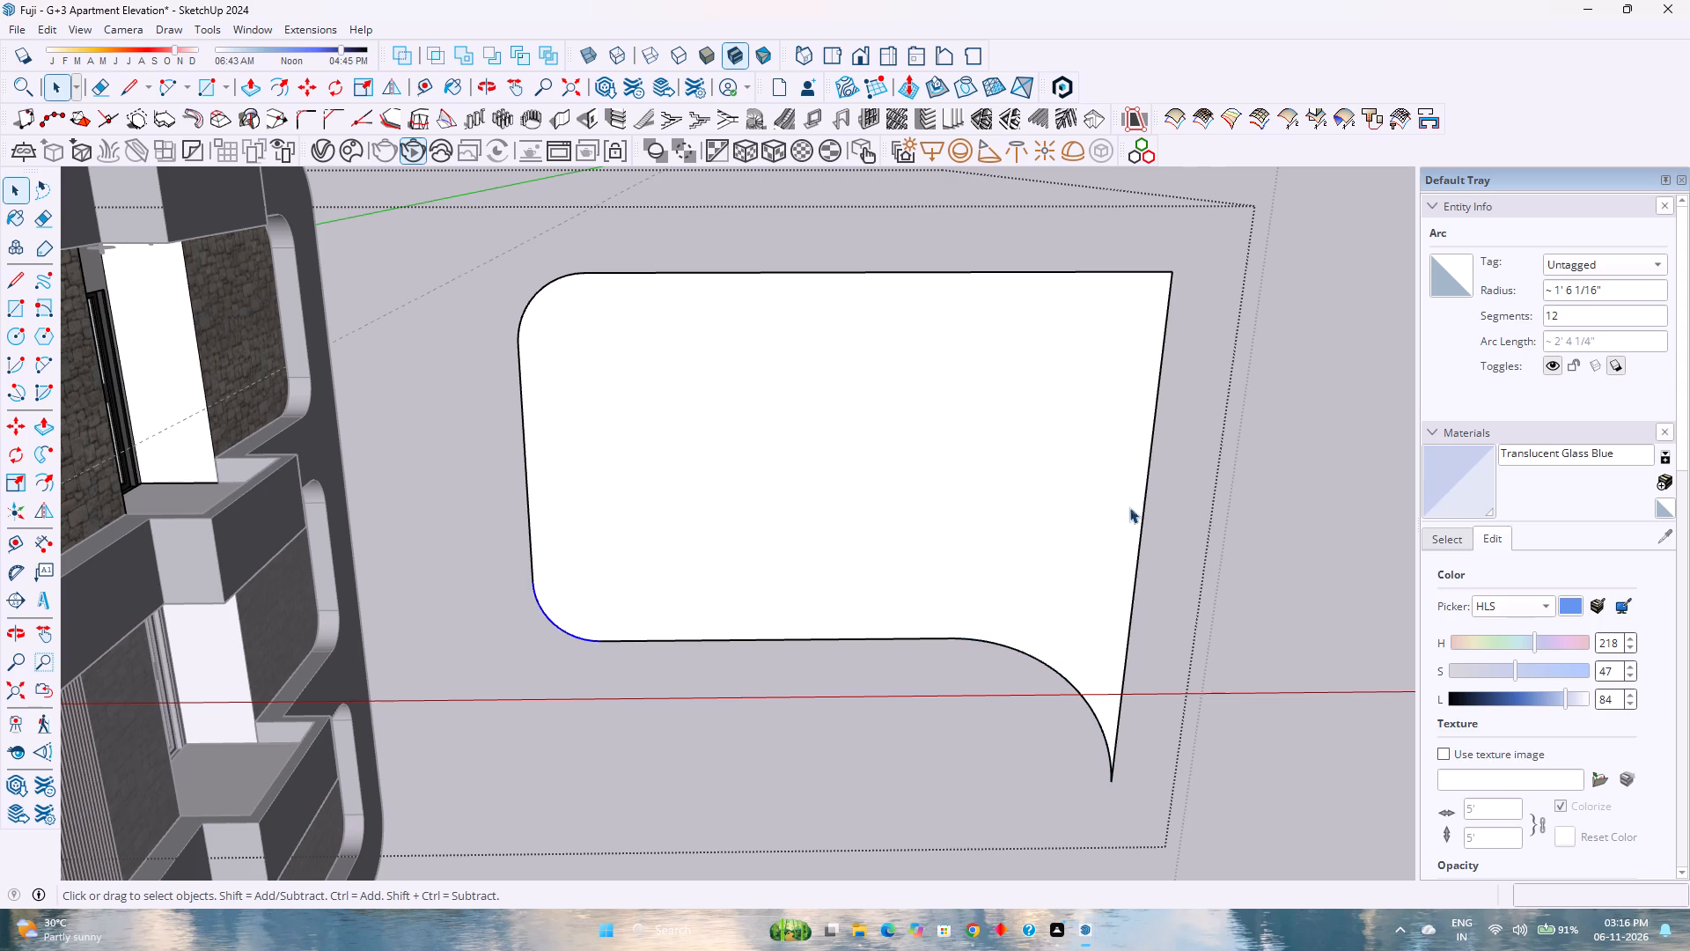
pyautogui.doubleClick(1612, 315)
pyautogui.write('120')
pyautogui.press('Return')
pyautogui.click(533, 299)
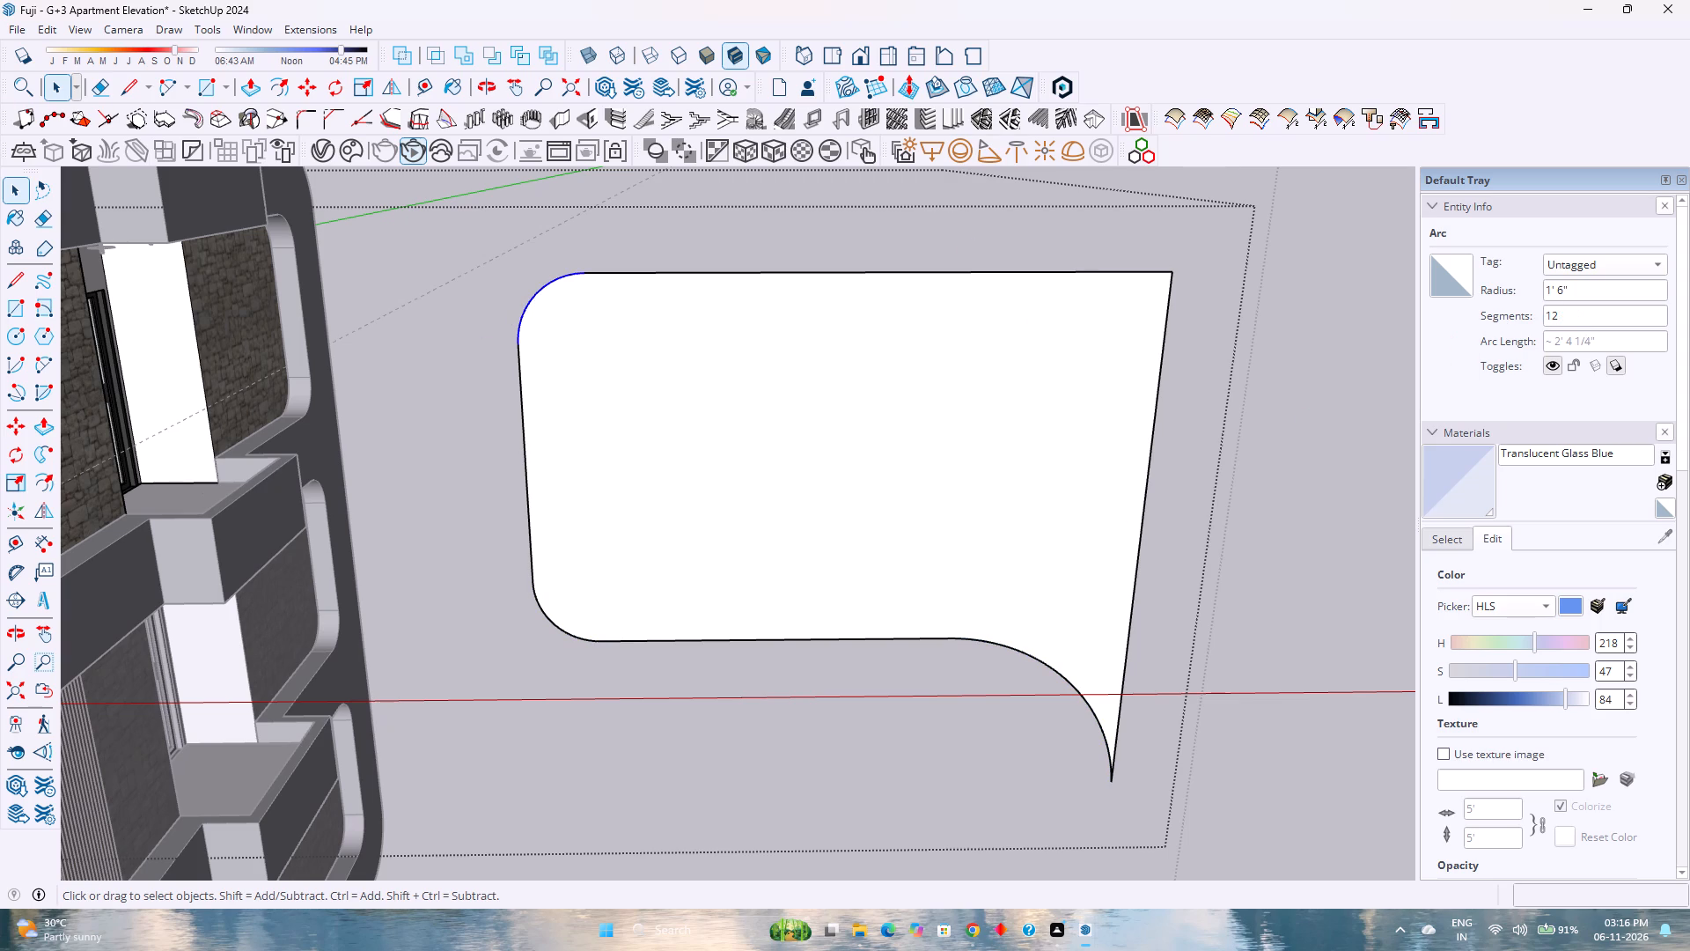
pyautogui.doubleClick(1586, 313)
pyautogui.write('120')
pyautogui.press('Return')
# Group the copied profile's face together with all its bounding edges.
pyautogui.scroll(-3, 744, 516)
pyautogui.doubleClick(796, 503)
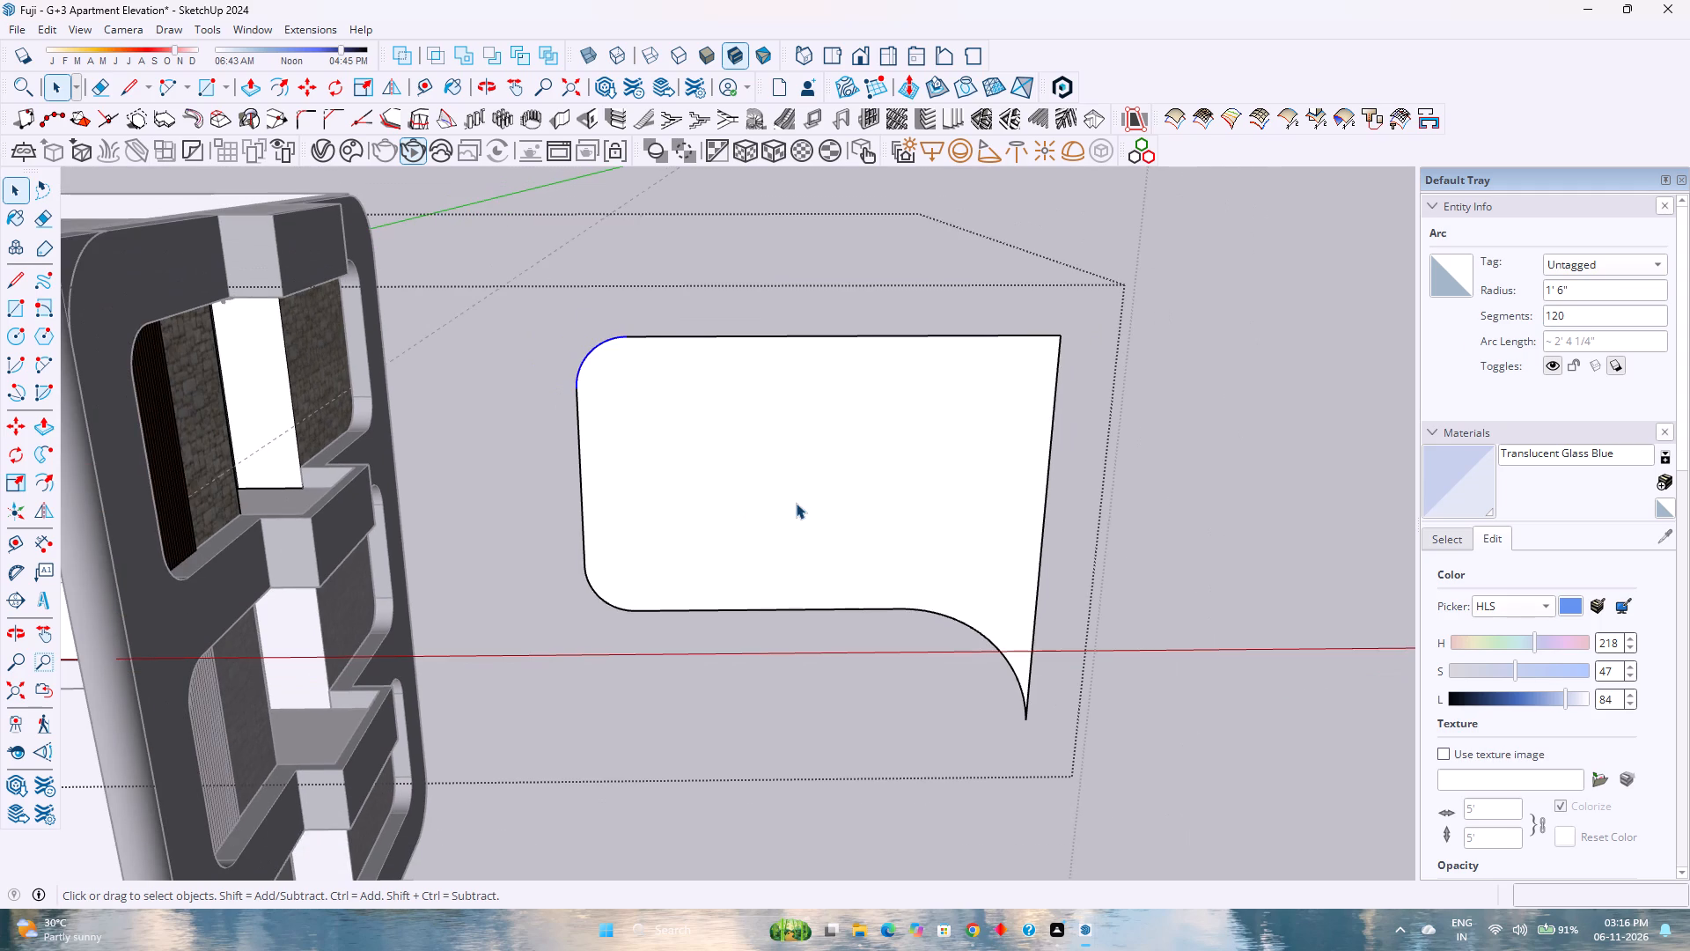
pyautogui.rightClick(797, 503)
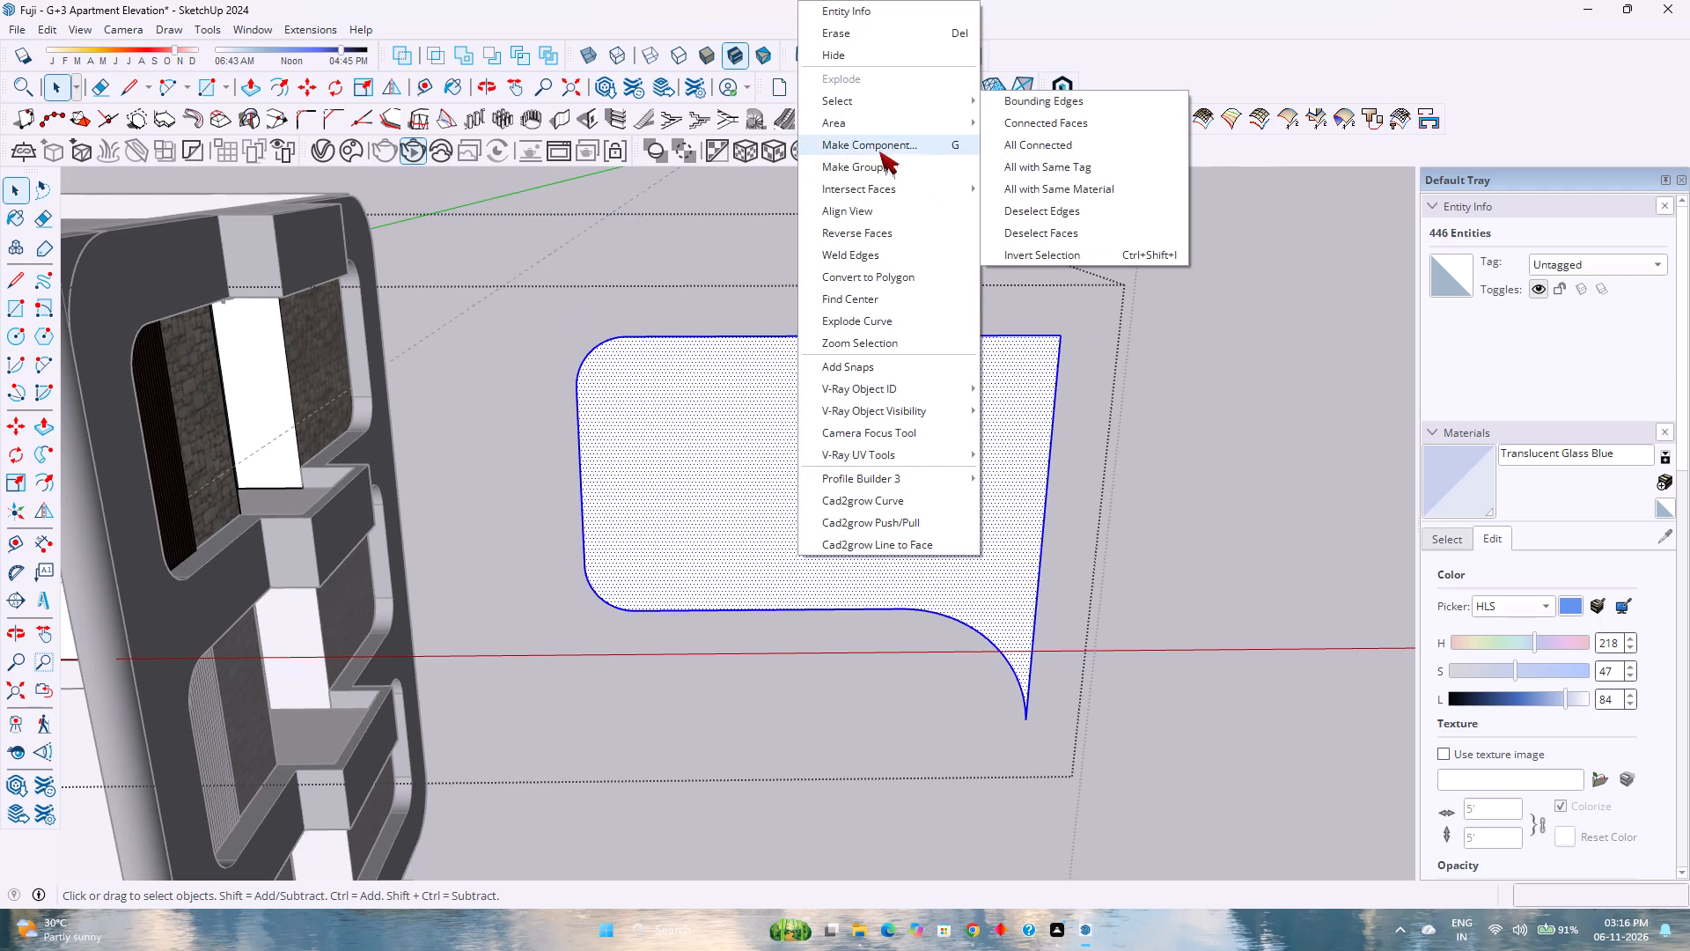
pyautogui.click(882, 158)
# Erase all the edges of the original traced outline around the top-floor window on the wall.
pyautogui.scroll(-8, 809, 394)
pyautogui.keyDown('shift'); pyautogui.moveTo(648, 392); pyautogui.dragTo(1106, 463, button='middle'); pyautogui.keyUp('shift')
pyautogui.click(733, 622)
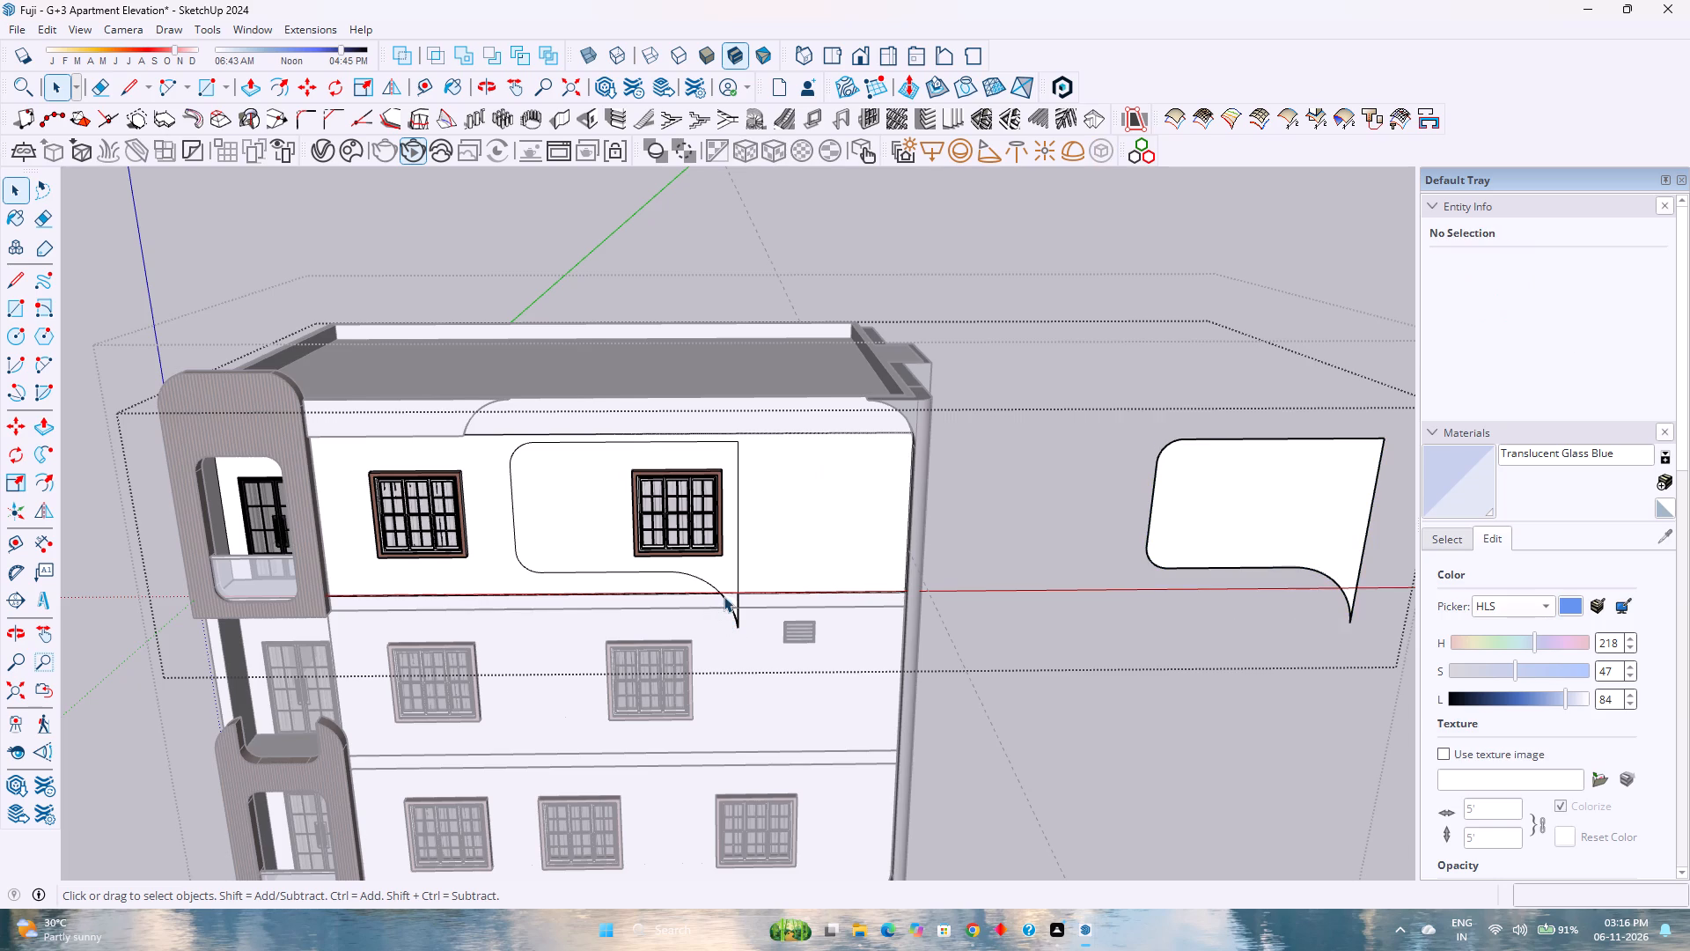
pyautogui.scroll(2, 724, 597)
pyautogui.press('e')
pyautogui.scroll(1, 724, 597)
pyautogui.moveTo(733, 605); pyautogui.dragTo(728, 618)
pyautogui.moveTo(758, 623); pyautogui.dragTo(745, 620)
pyautogui.click(742, 565)
pyautogui.click(691, 570)
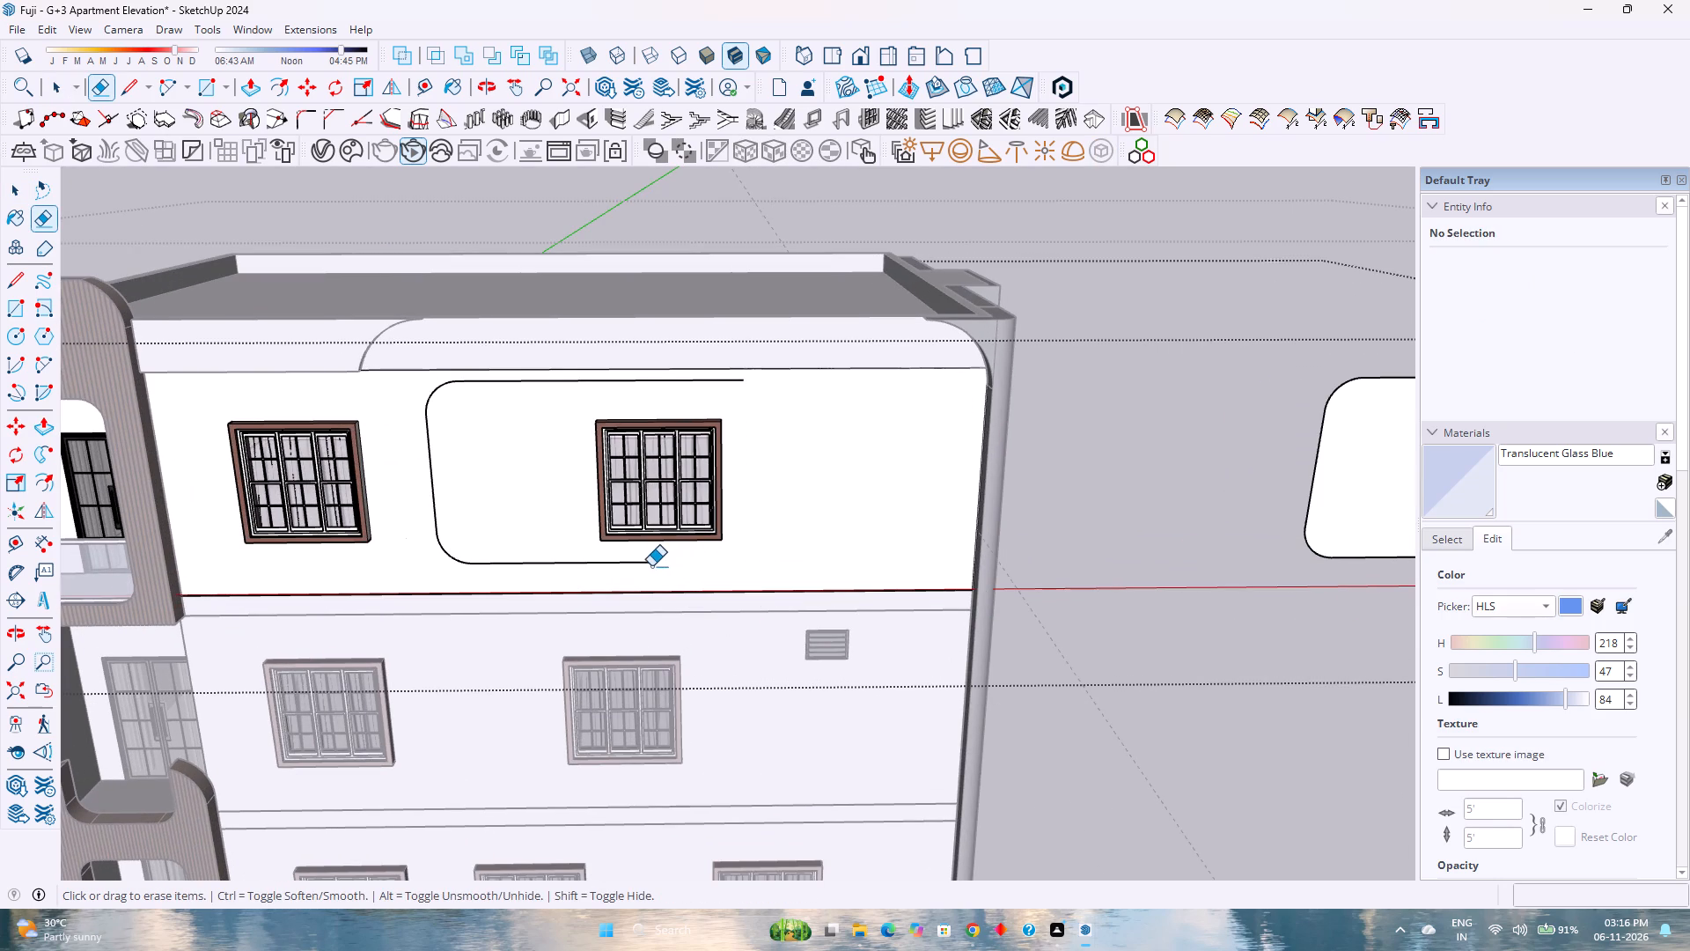
pyautogui.click(648, 563)
pyautogui.click(440, 539)
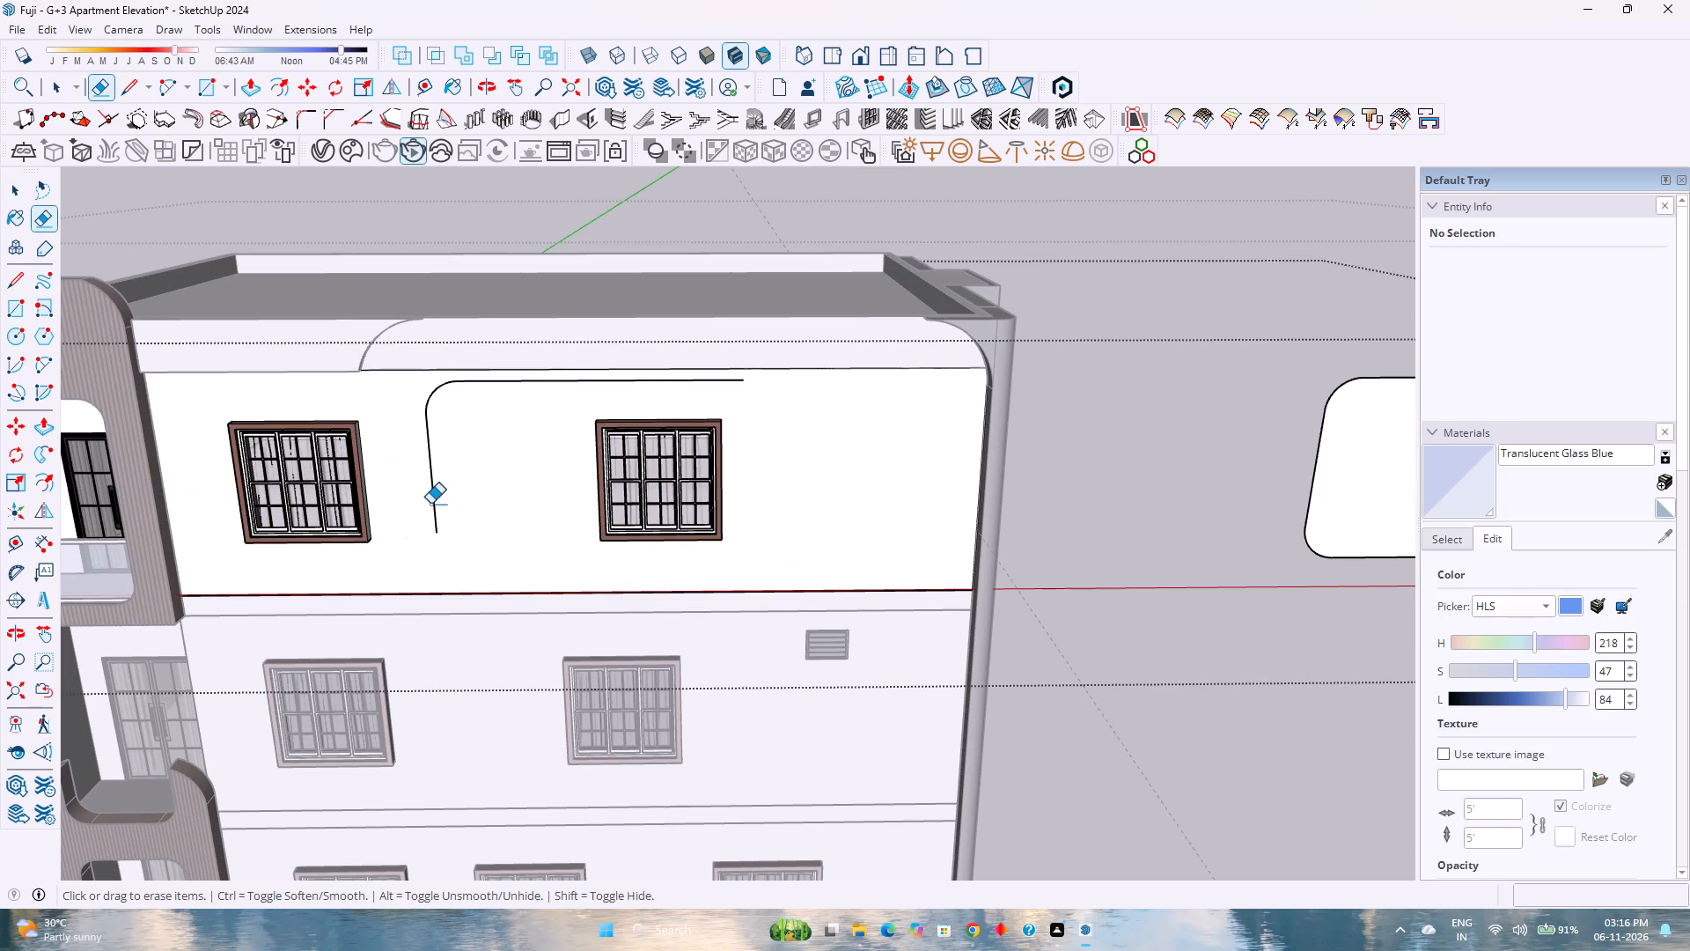
pyautogui.click(432, 490)
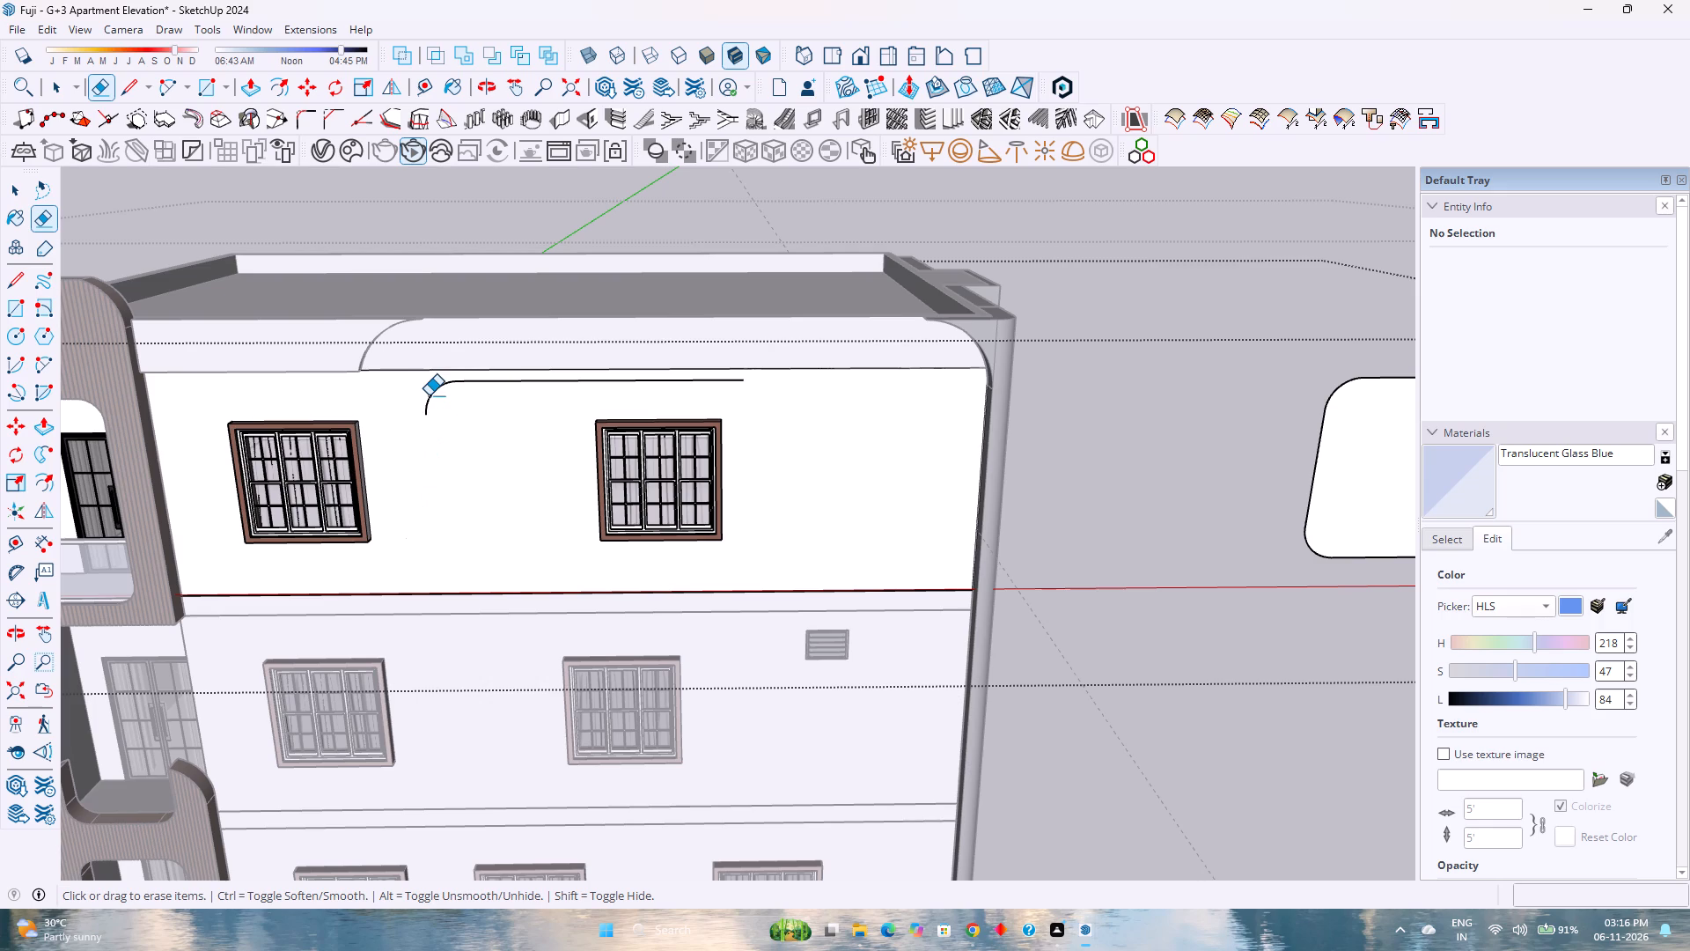
pyautogui.click(429, 395)
pyautogui.click(464, 381)
pyautogui.scroll(-3, 442, 496)
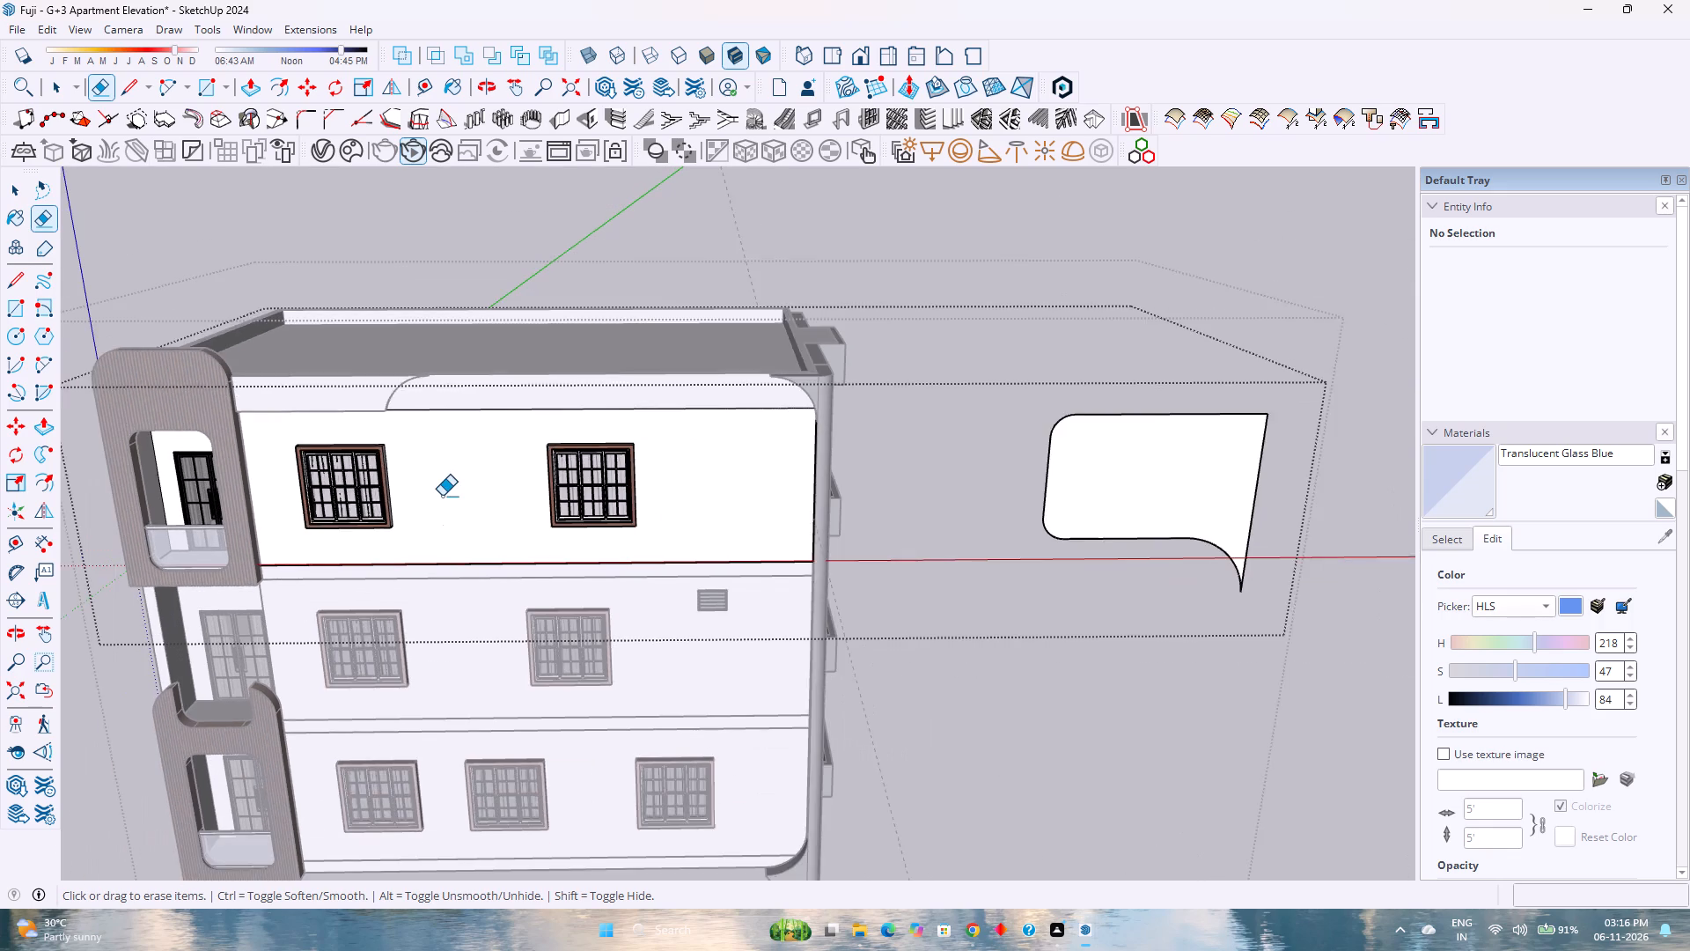
pyautogui.scroll(-2, 442, 496)
pyautogui.press('space')
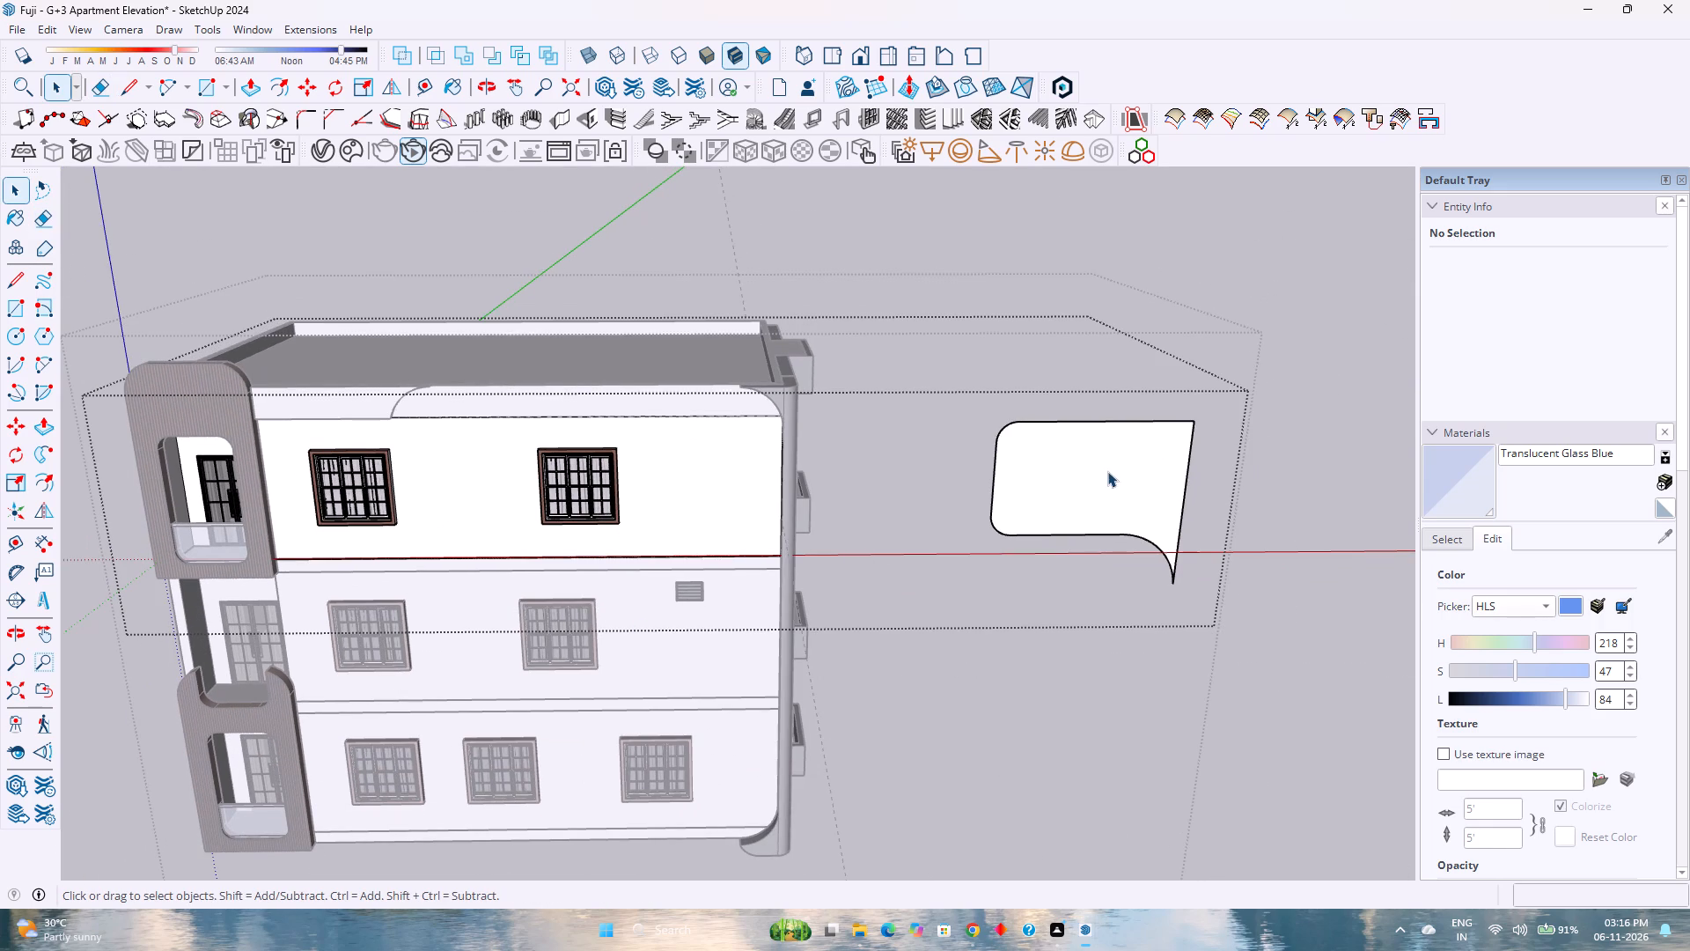
# Move the grouped profile 40' along the red axis back onto the top-floor wall.
pyautogui.click(1154, 520)
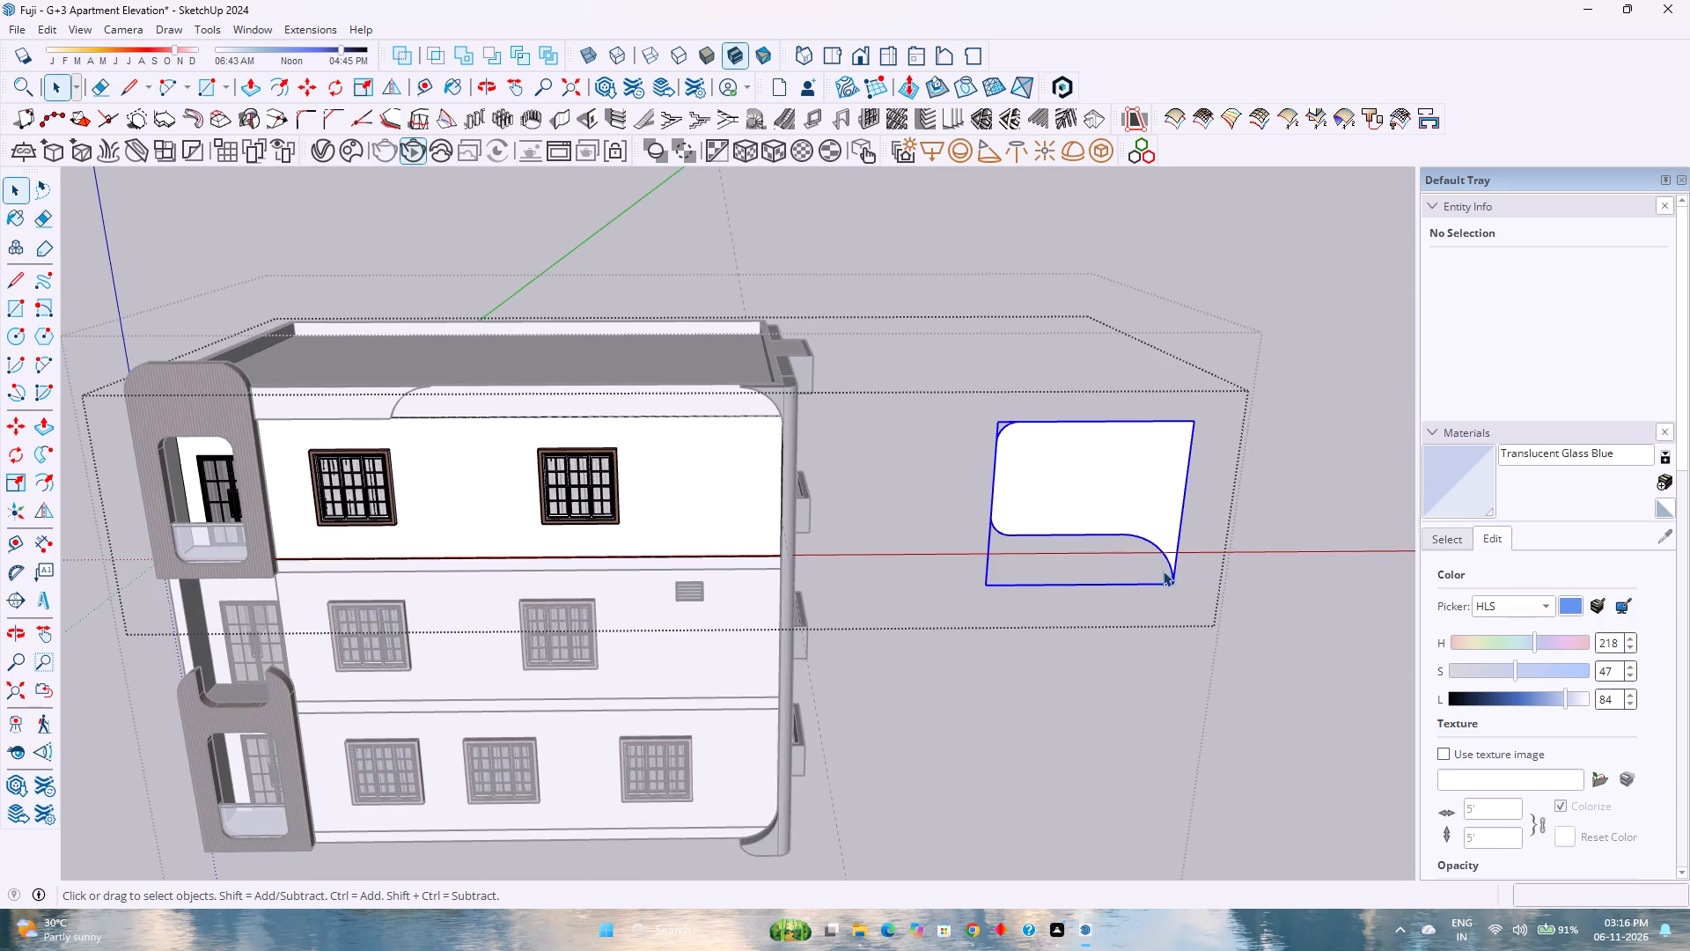
pyautogui.press('m')
pyautogui.click(1179, 584)
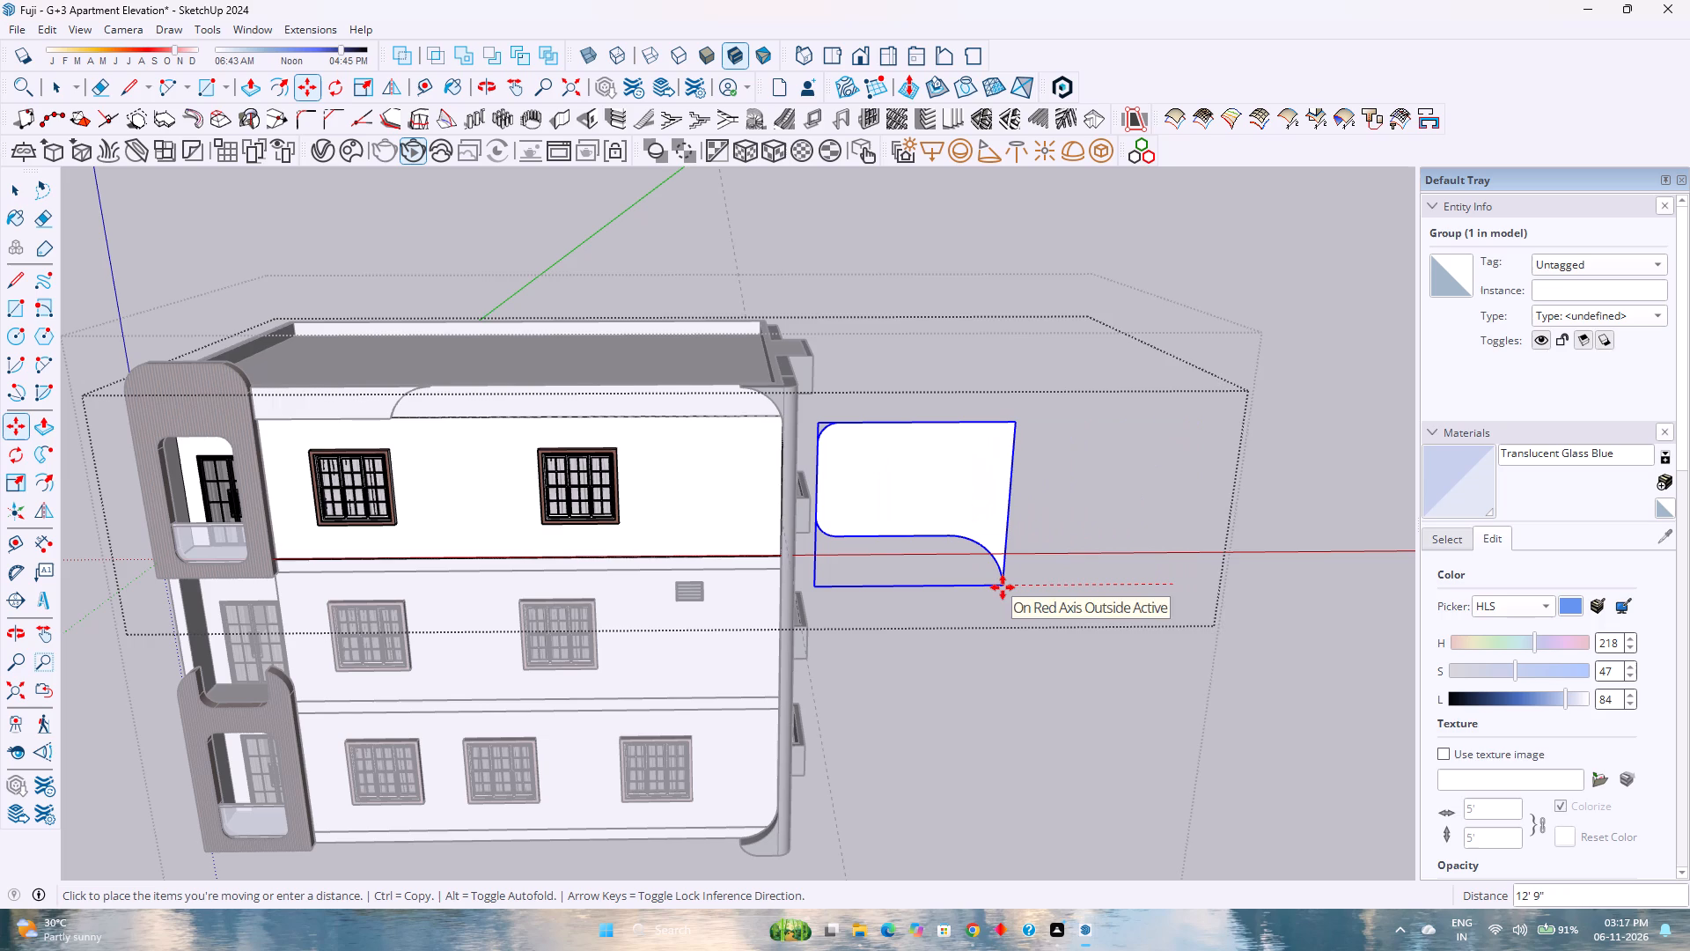
pyautogui.press('Right')
pyautogui.write('40')
pyautogui.press("'")
pyautogui.press('Return')
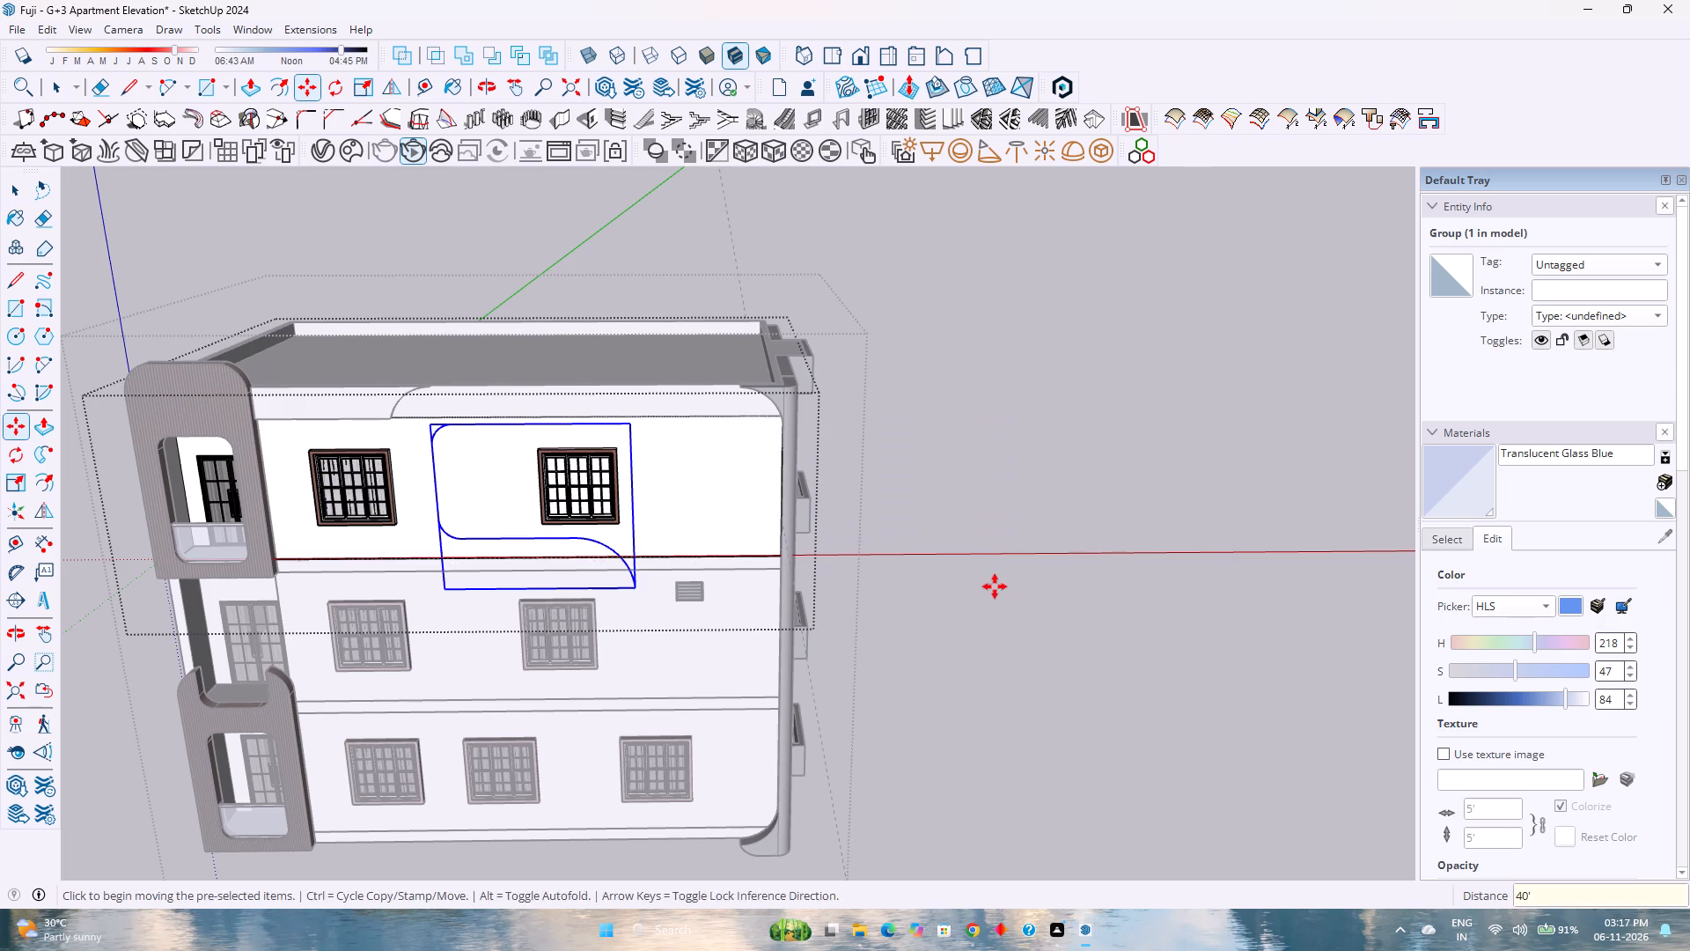
pyautogui.press('space')
# Inside the profile group, draw a 5' 6" by 5' 6" rectangle matching the window frame's outer corners.
pyautogui.scroll(4, 680, 495)
pyautogui.press('Escape')
pyautogui.scroll(5, 663, 492)
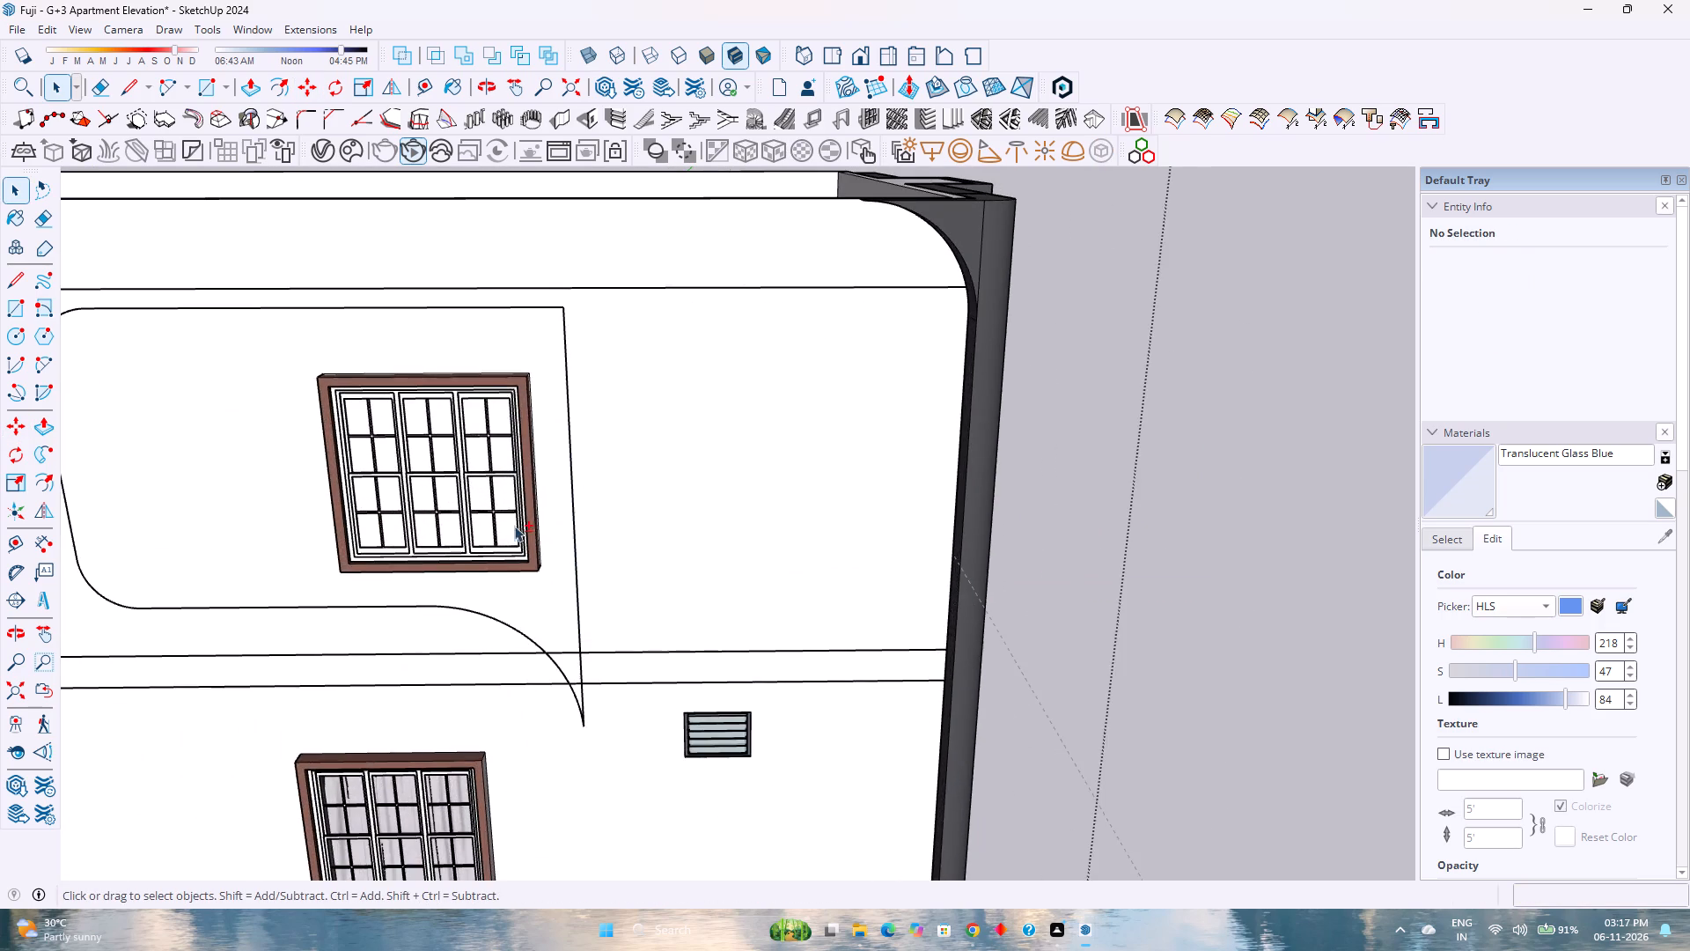
pyautogui.keyDown('shift'); pyautogui.moveTo(524, 532); pyautogui.dragTo(815, 557, button='middle'); pyautogui.keyUp('shift')
pyautogui.scroll(2, 806, 598)
pyautogui.click(811, 615)
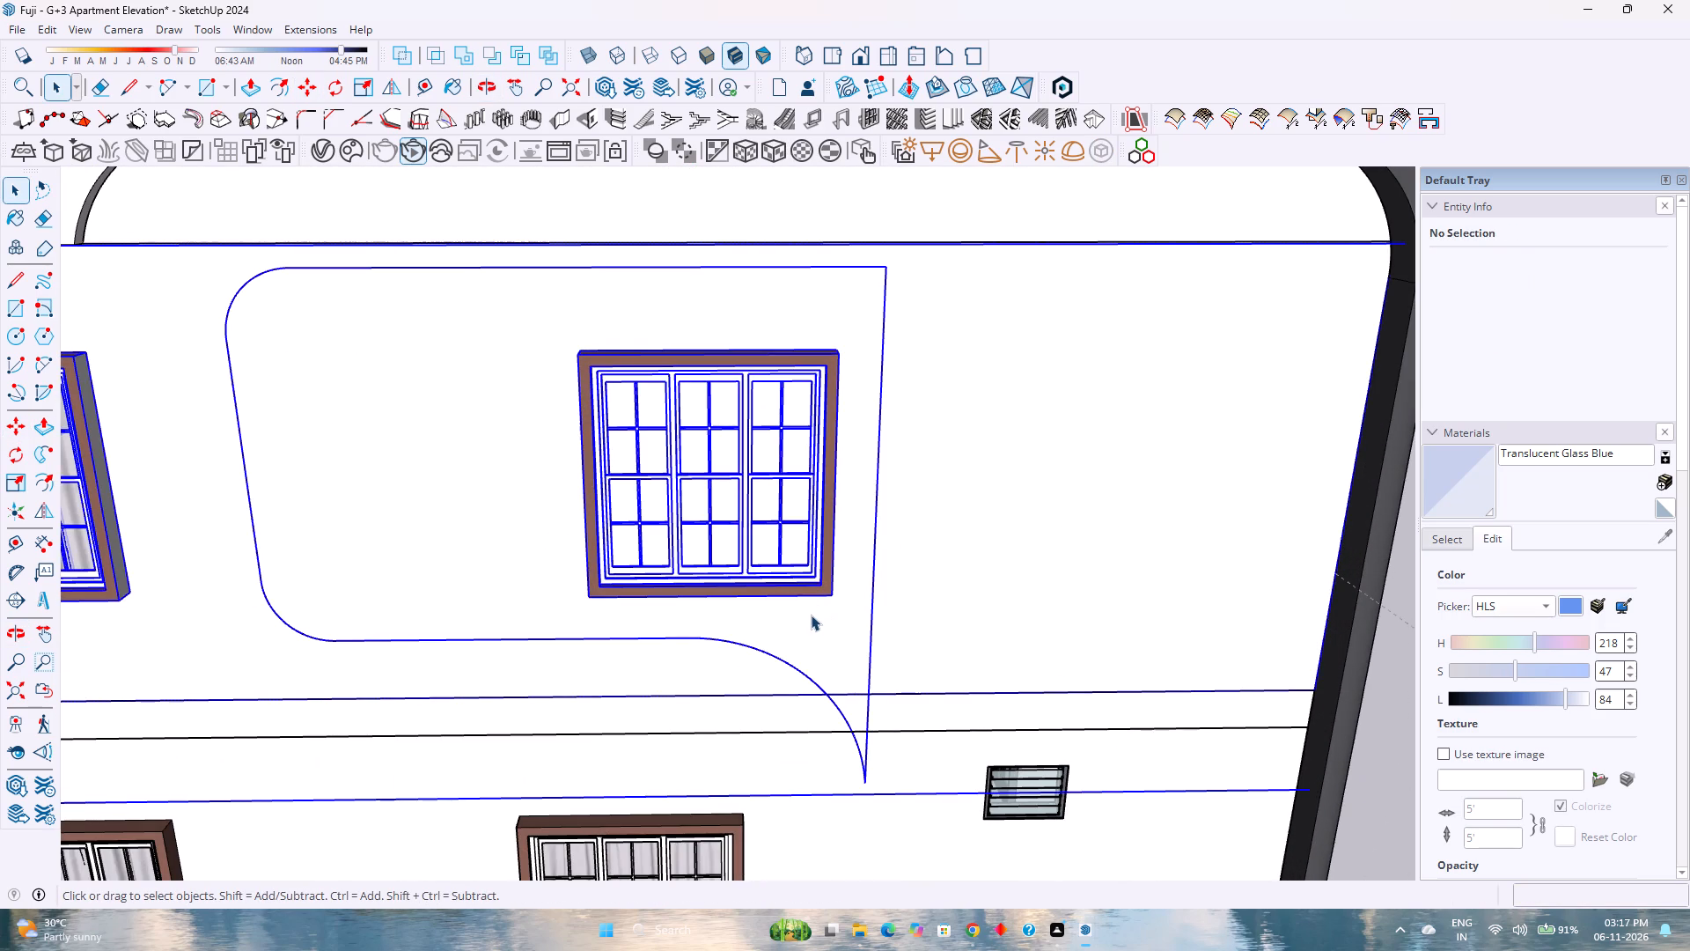
pyautogui.doubleClick(810, 610)
pyautogui.scroll(2, 810, 615)
pyautogui.click(810, 615)
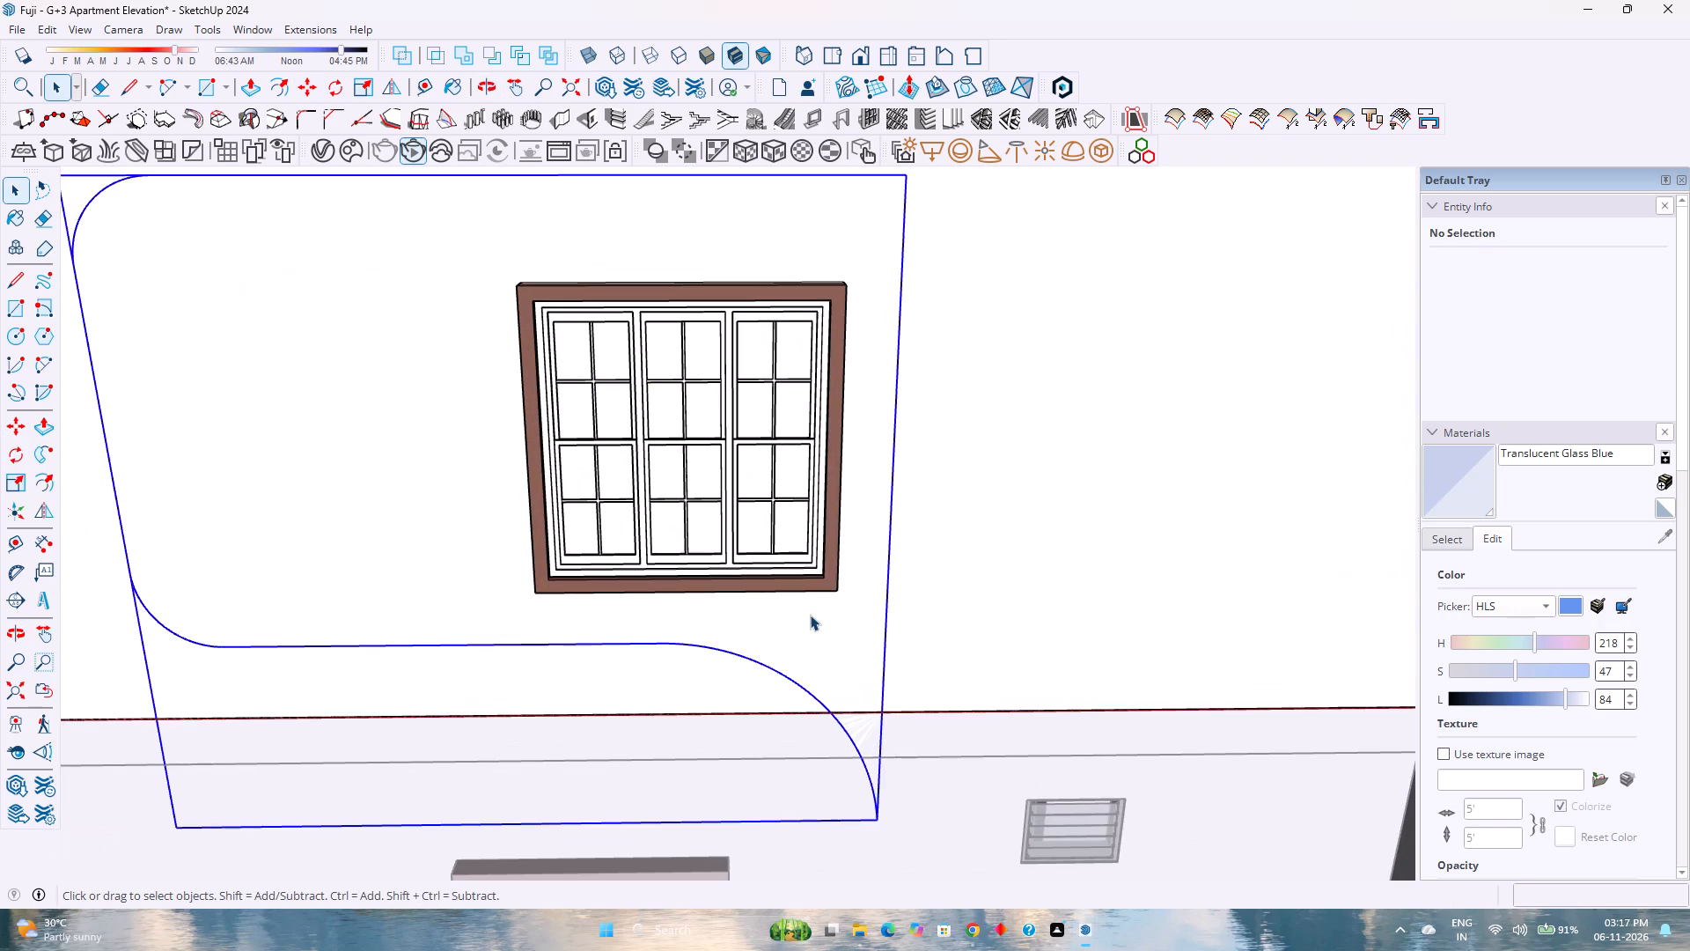
pyautogui.click(810, 615)
pyautogui.scroll(3, 810, 615)
pyautogui.keyDown('shift'); pyautogui.scroll(1, 810, 605); pyautogui.keyUp('shift')
pyautogui.keyDown('shift'); pyautogui.moveTo(810, 605); pyautogui.dragTo(896, 760, button='middle'); pyautogui.keyUp('shift')
pyautogui.moveTo(868, 717); pyautogui.dragTo(745, 704, button='middle')
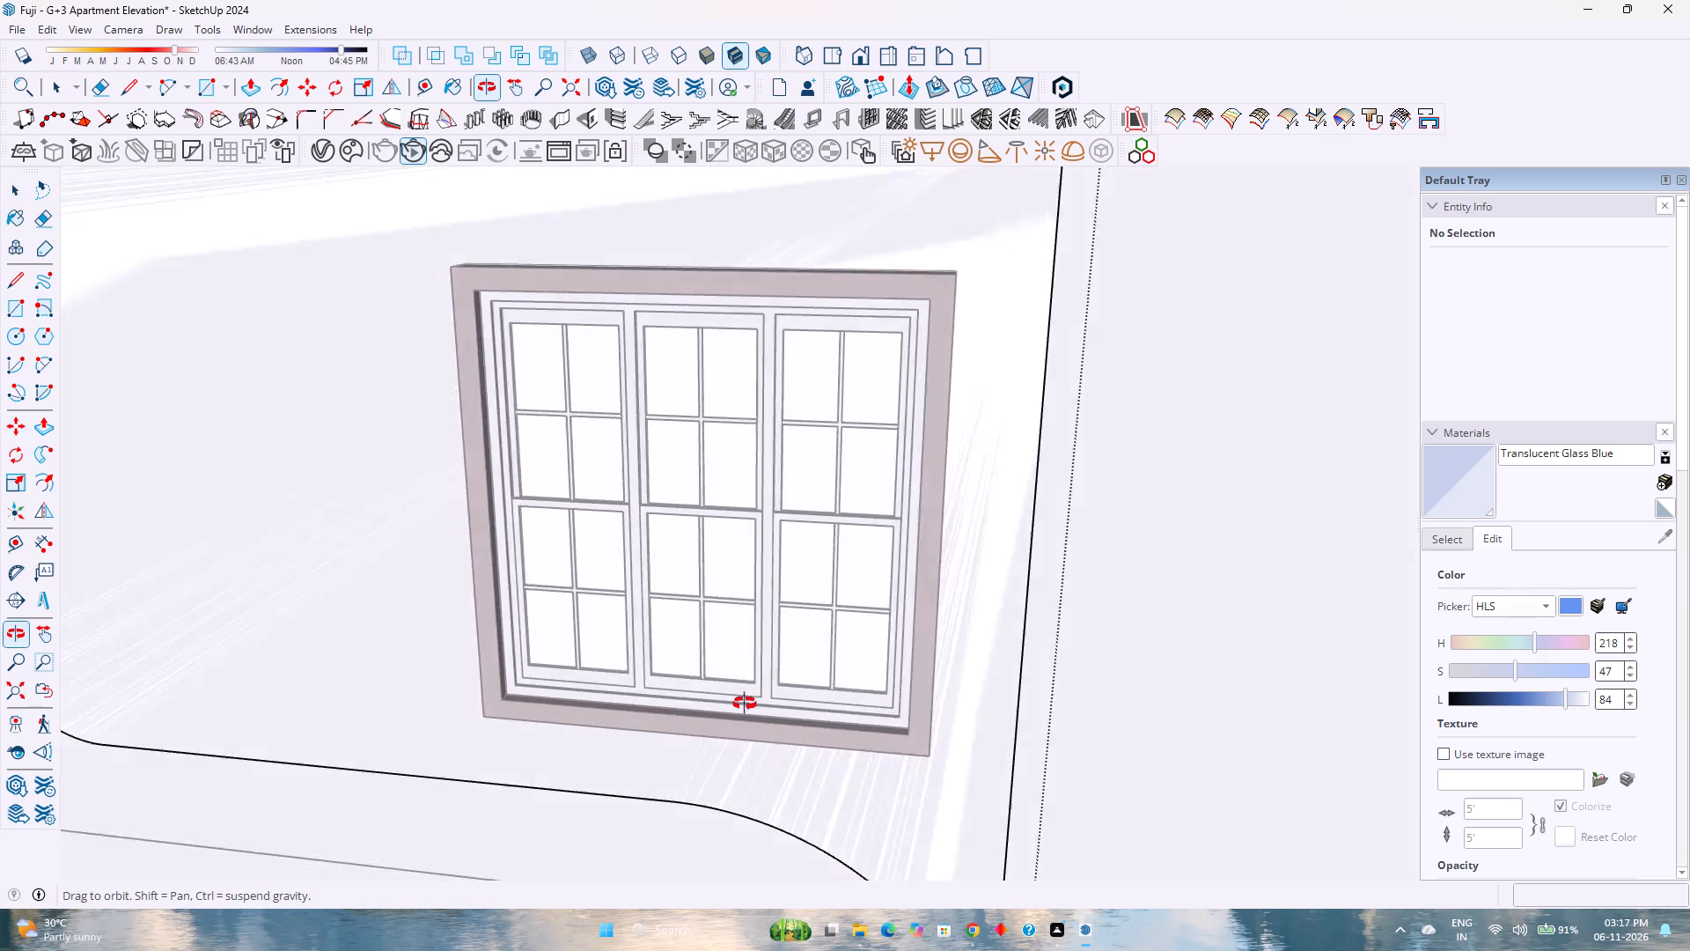
pyautogui.moveTo(745, 704); pyautogui.dragTo(650, 680, button='middle')
pyautogui.middleClick(646, 678)
pyautogui.scroll(-1, 634, 632)
pyautogui.middleClick(634, 632)
pyautogui.moveTo(634, 632); pyautogui.dragTo(683, 746, button='middle')
pyautogui.scroll(-3, 677, 685)
pyautogui.keyDown('shift'); pyautogui.middleClick(663, 556); pyautogui.keyUp('shift')
pyautogui.keyDown('shift'); pyautogui.moveTo(663, 556); pyautogui.dragTo(652, 645, button='middle'); pyautogui.keyUp('shift')
pyautogui.keyDown('shift'); pyautogui.moveTo(649, 653); pyautogui.dragTo(642, 667, button='middle'); pyautogui.keyUp('shift')
pyautogui.keyDown('shift'); pyautogui.middleClick(642, 667); pyautogui.keyUp('shift')
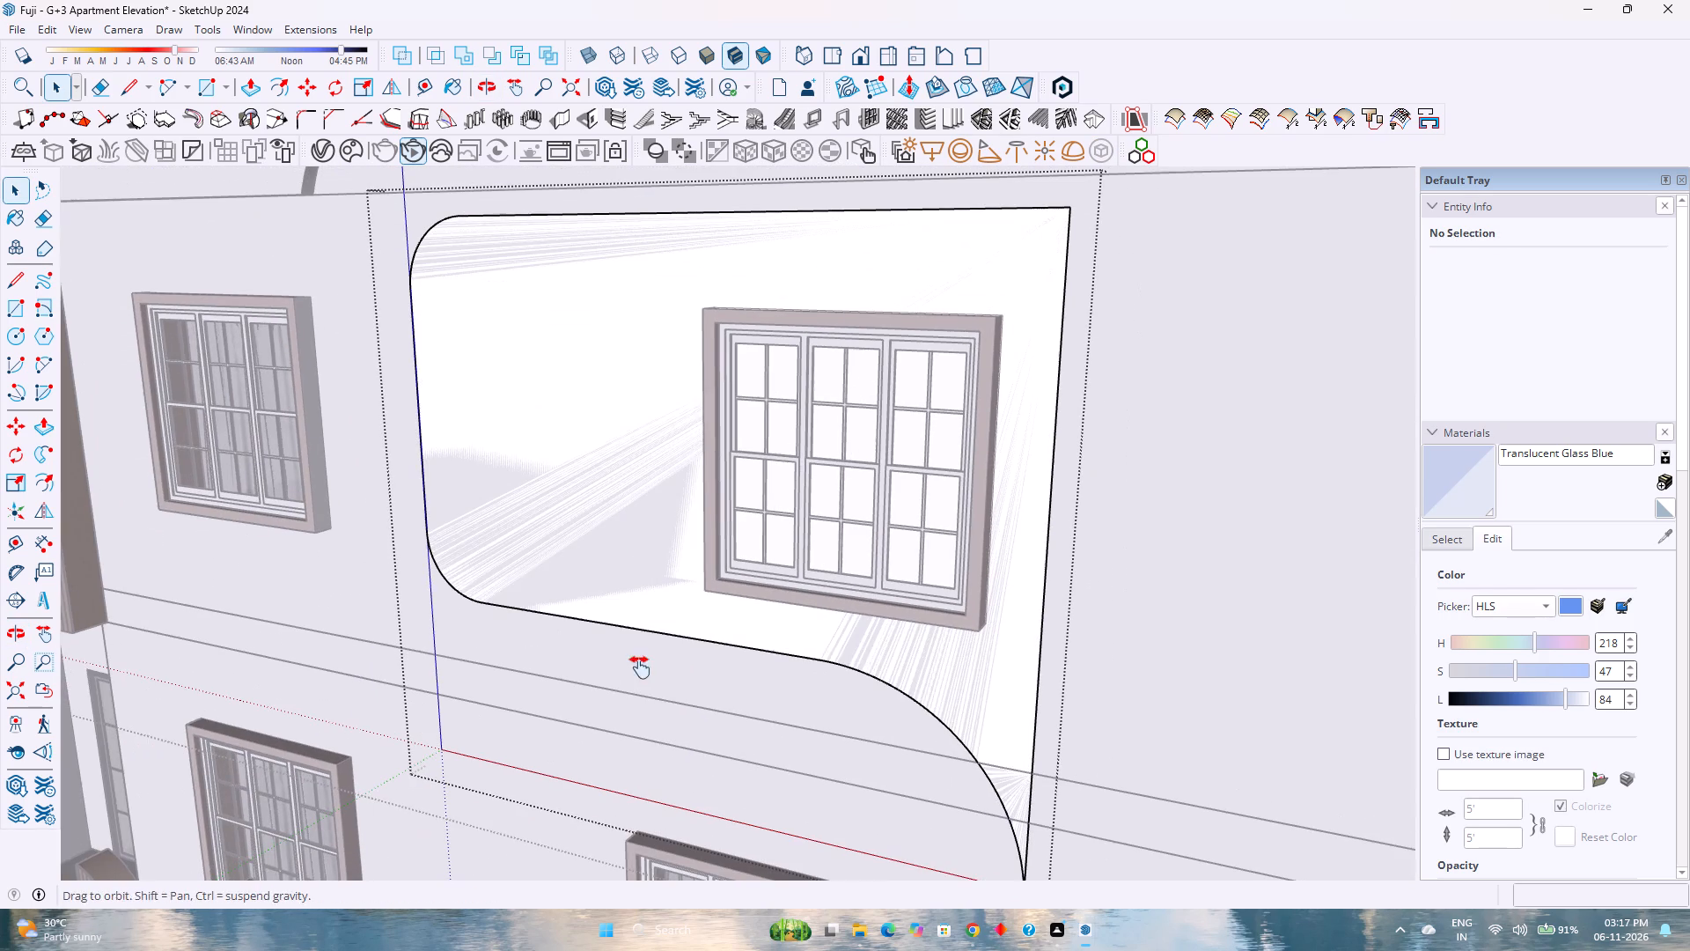
pyautogui.press('r')
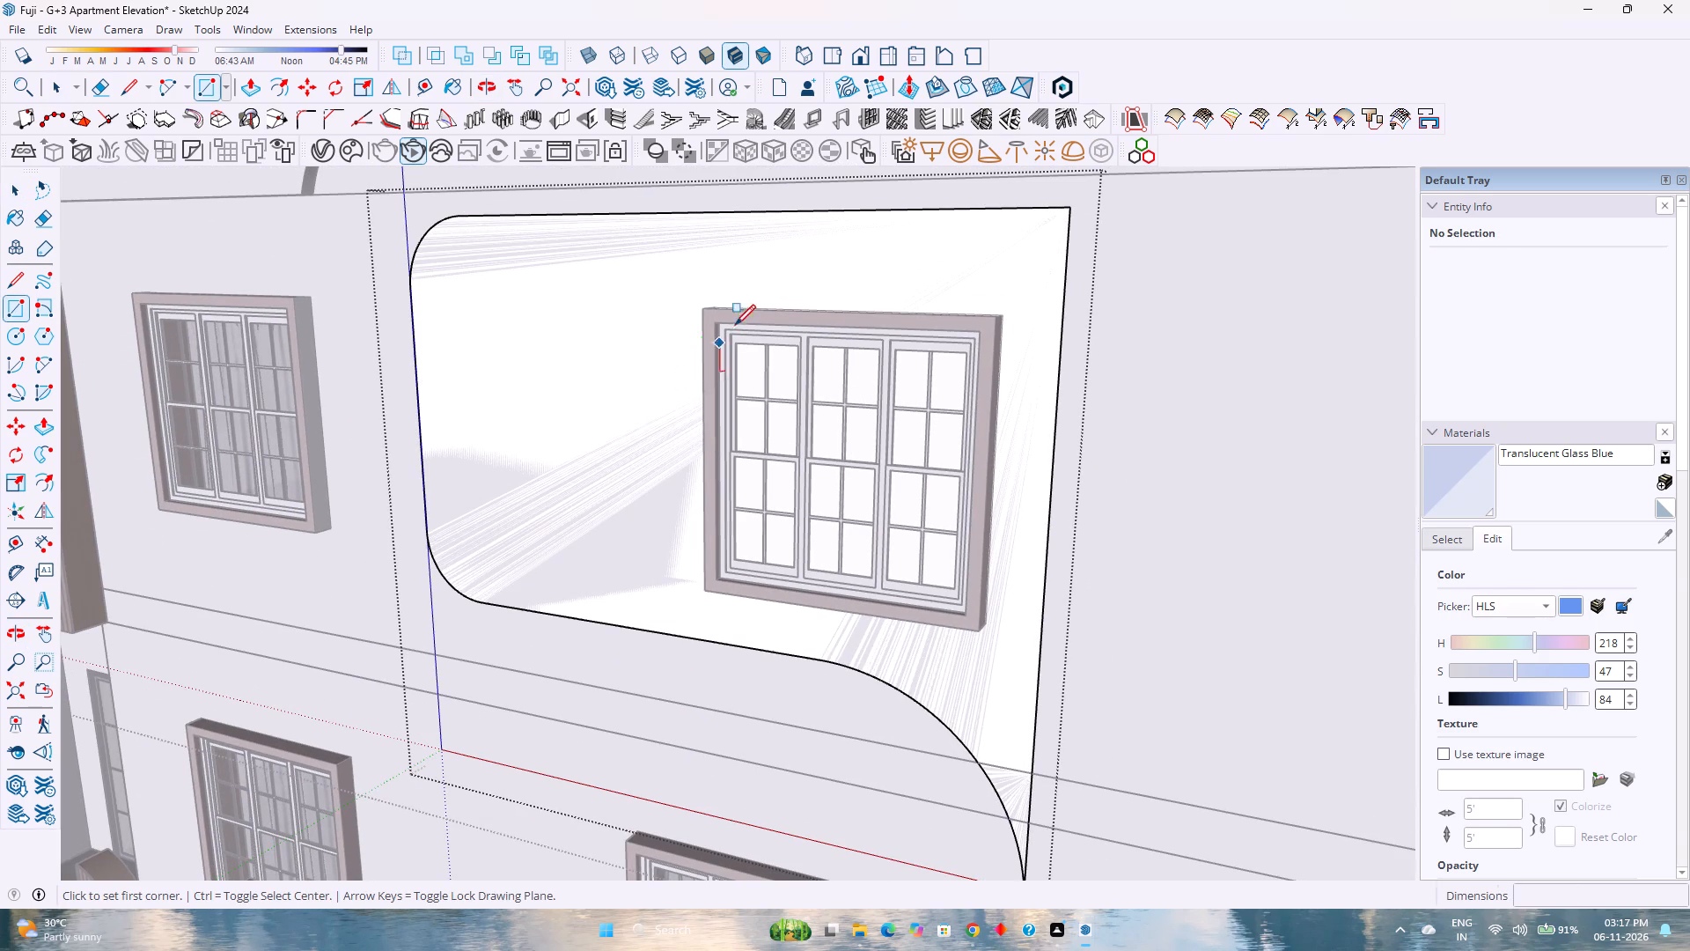
pyautogui.scroll(10, 738, 319)
pyautogui.middleClick(699, 293)
pyautogui.moveTo(701, 296); pyautogui.dragTo(709, 339, button='middle')
pyautogui.moveTo(709, 349); pyautogui.dragTo(712, 420, button='middle')
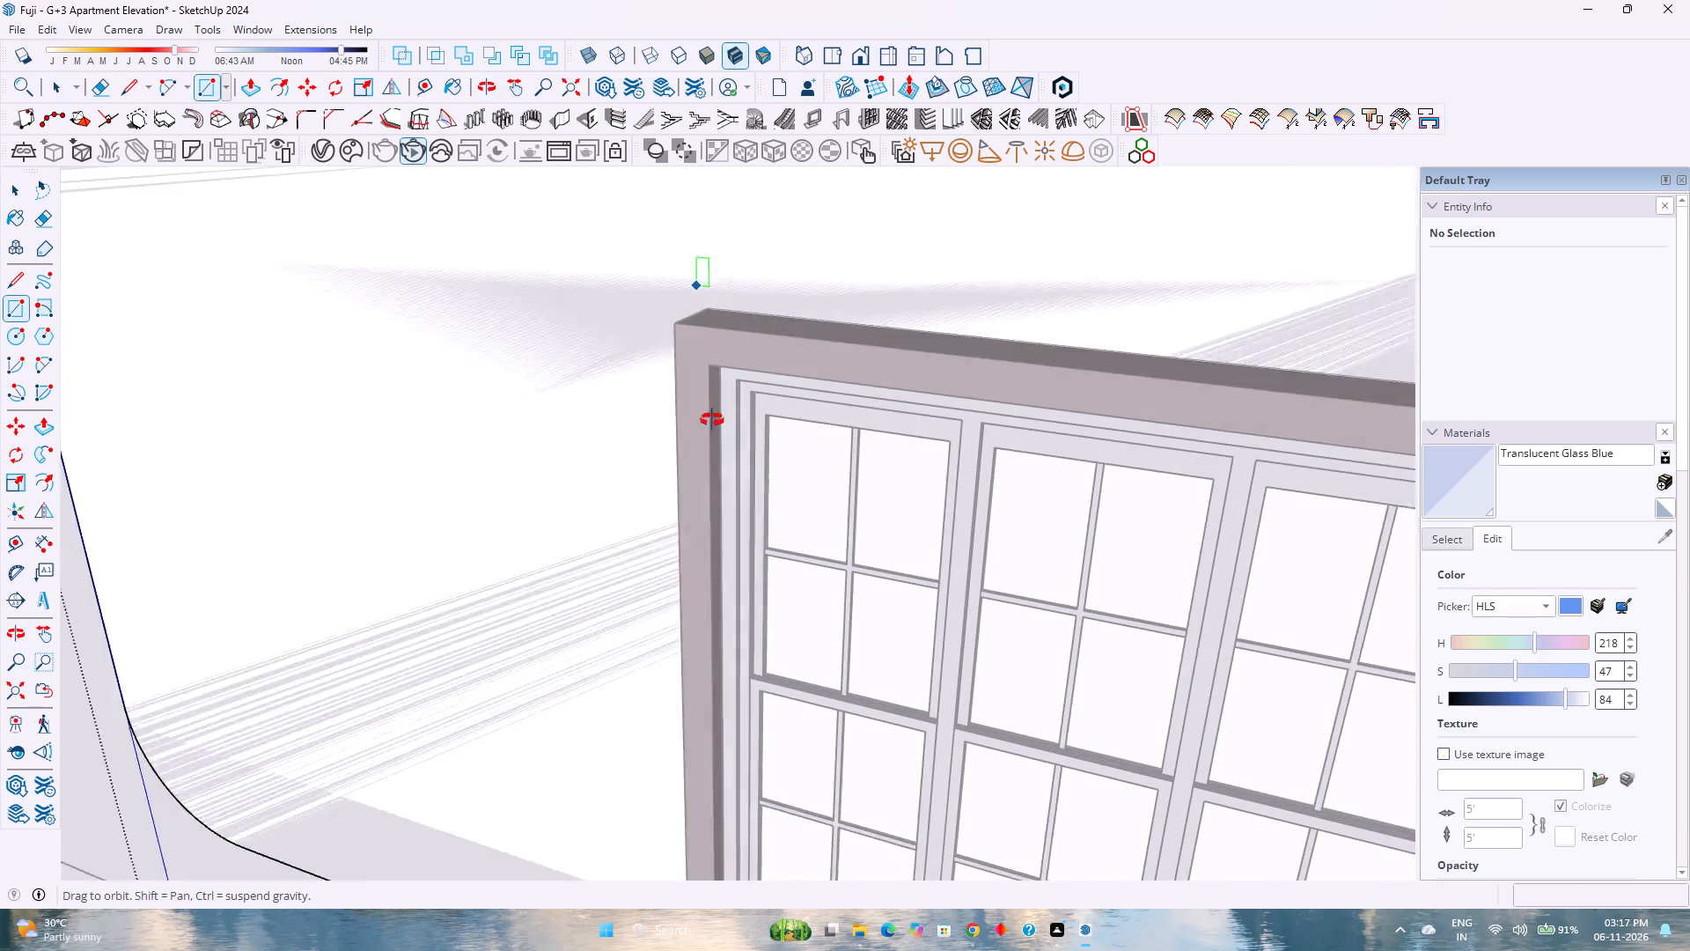
pyautogui.moveTo(712, 420); pyautogui.dragTo(714, 433, button='middle')
pyautogui.middleClick(714, 433)
pyautogui.click(701, 299)
pyautogui.scroll(-6, 783, 419)
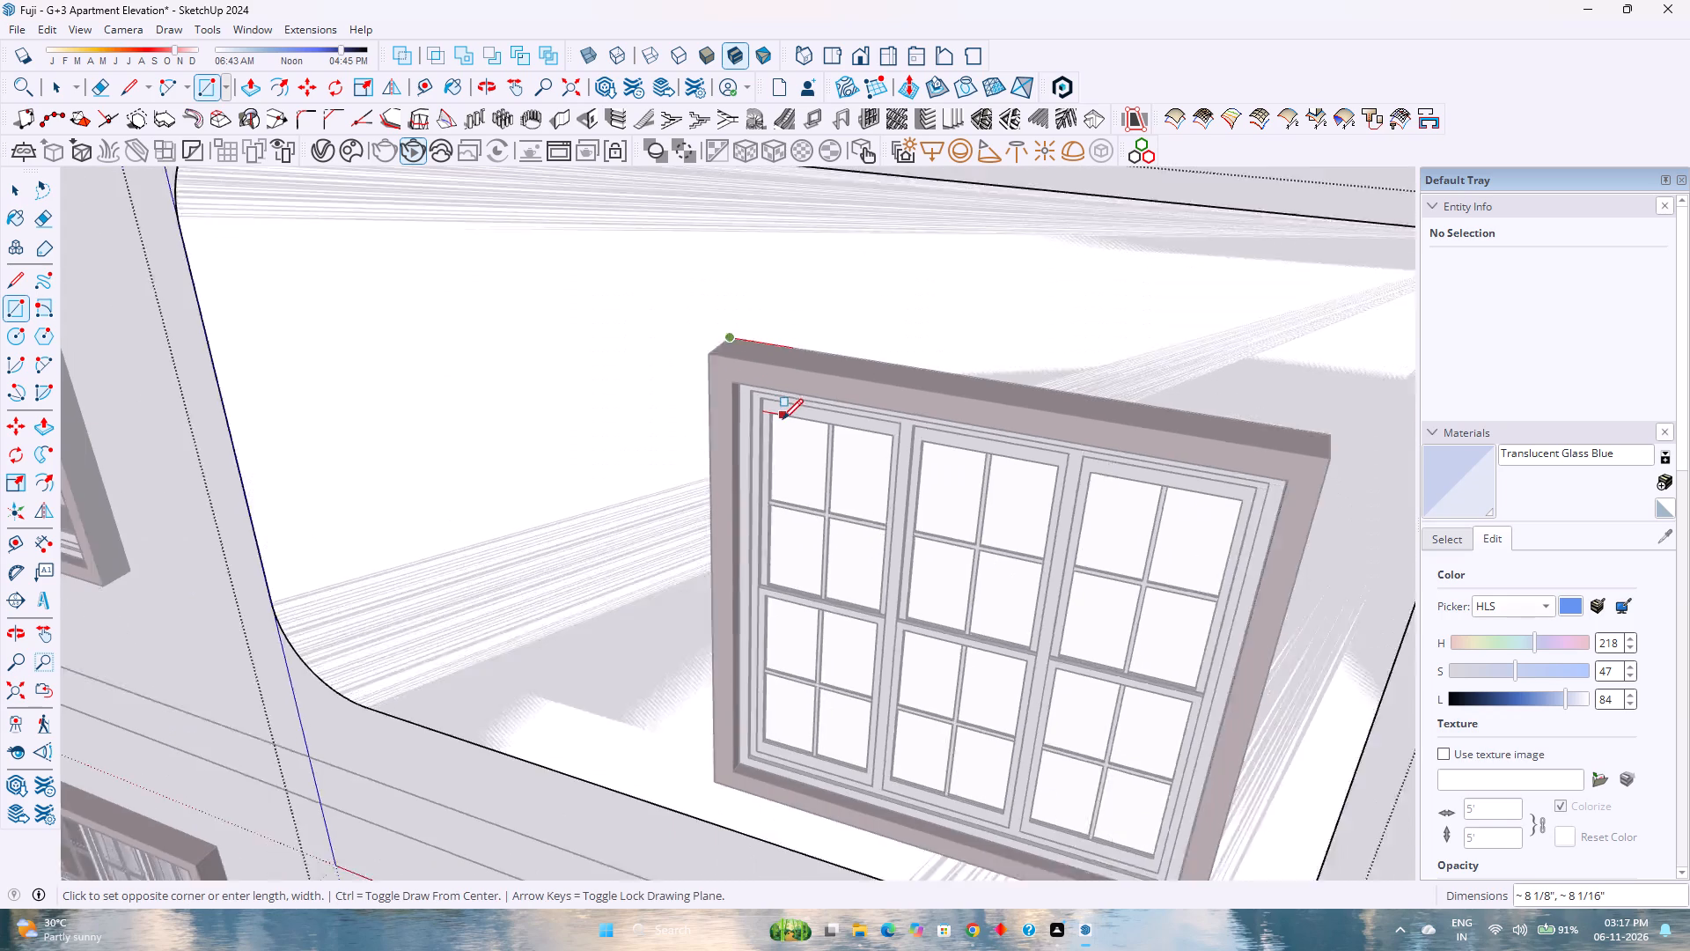
pyautogui.scroll(-4, 783, 419)
pyautogui.moveTo(1016, 759); pyautogui.dragTo(1008, 589, button='middle')
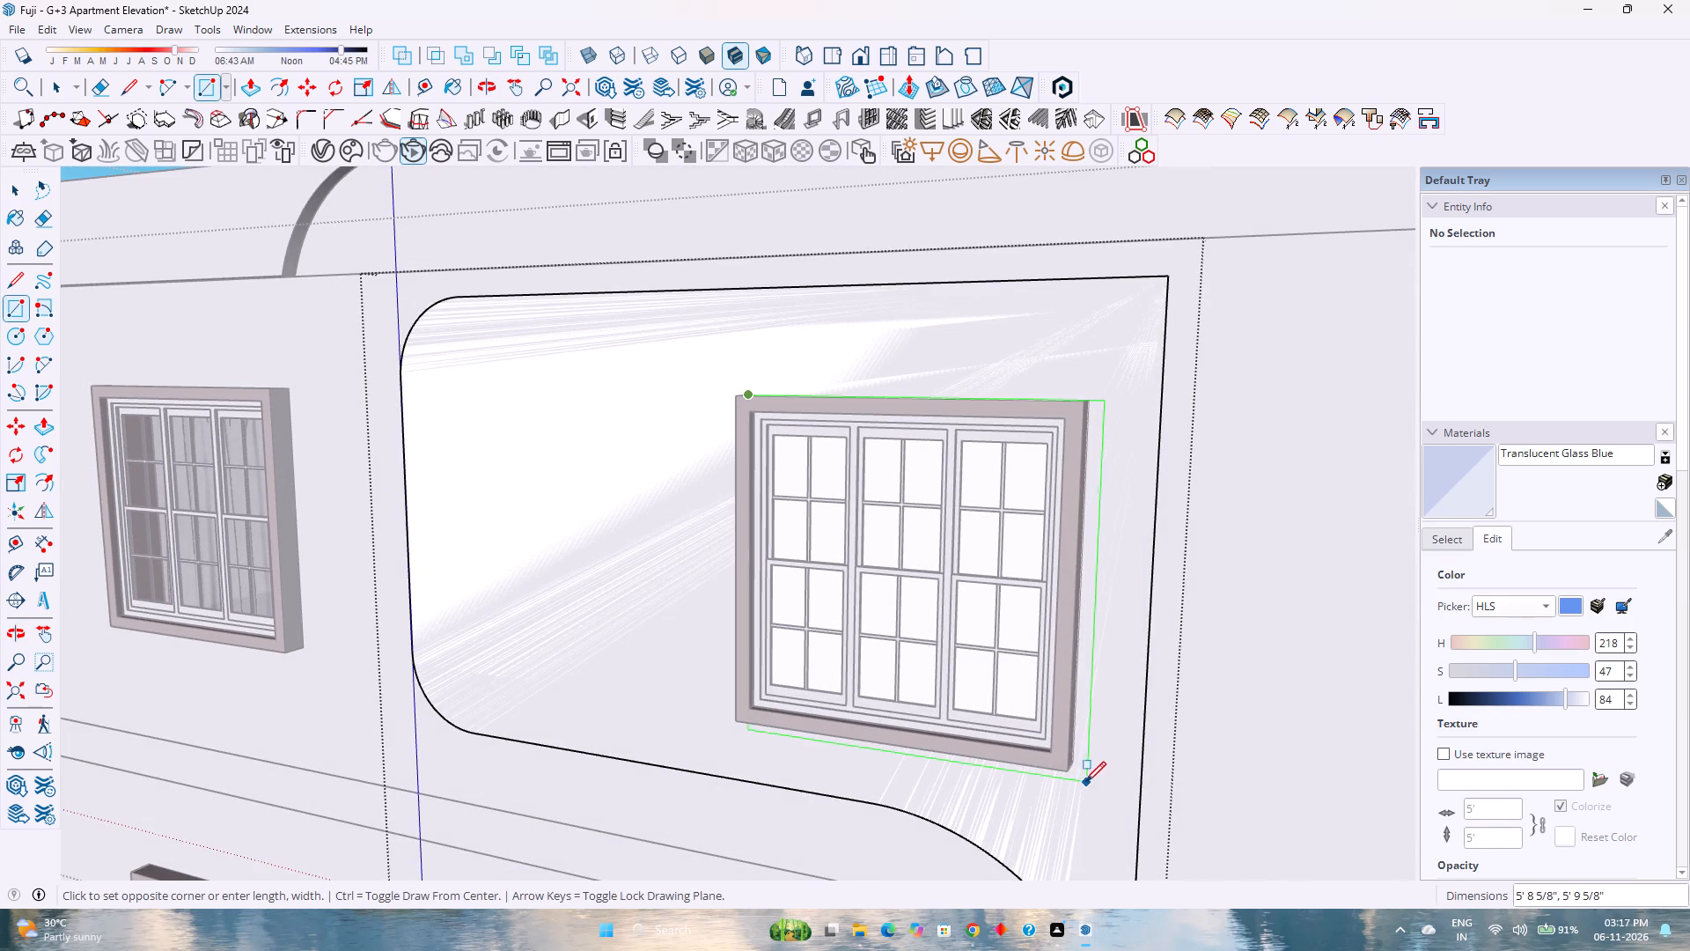
pyautogui.click(1076, 763)
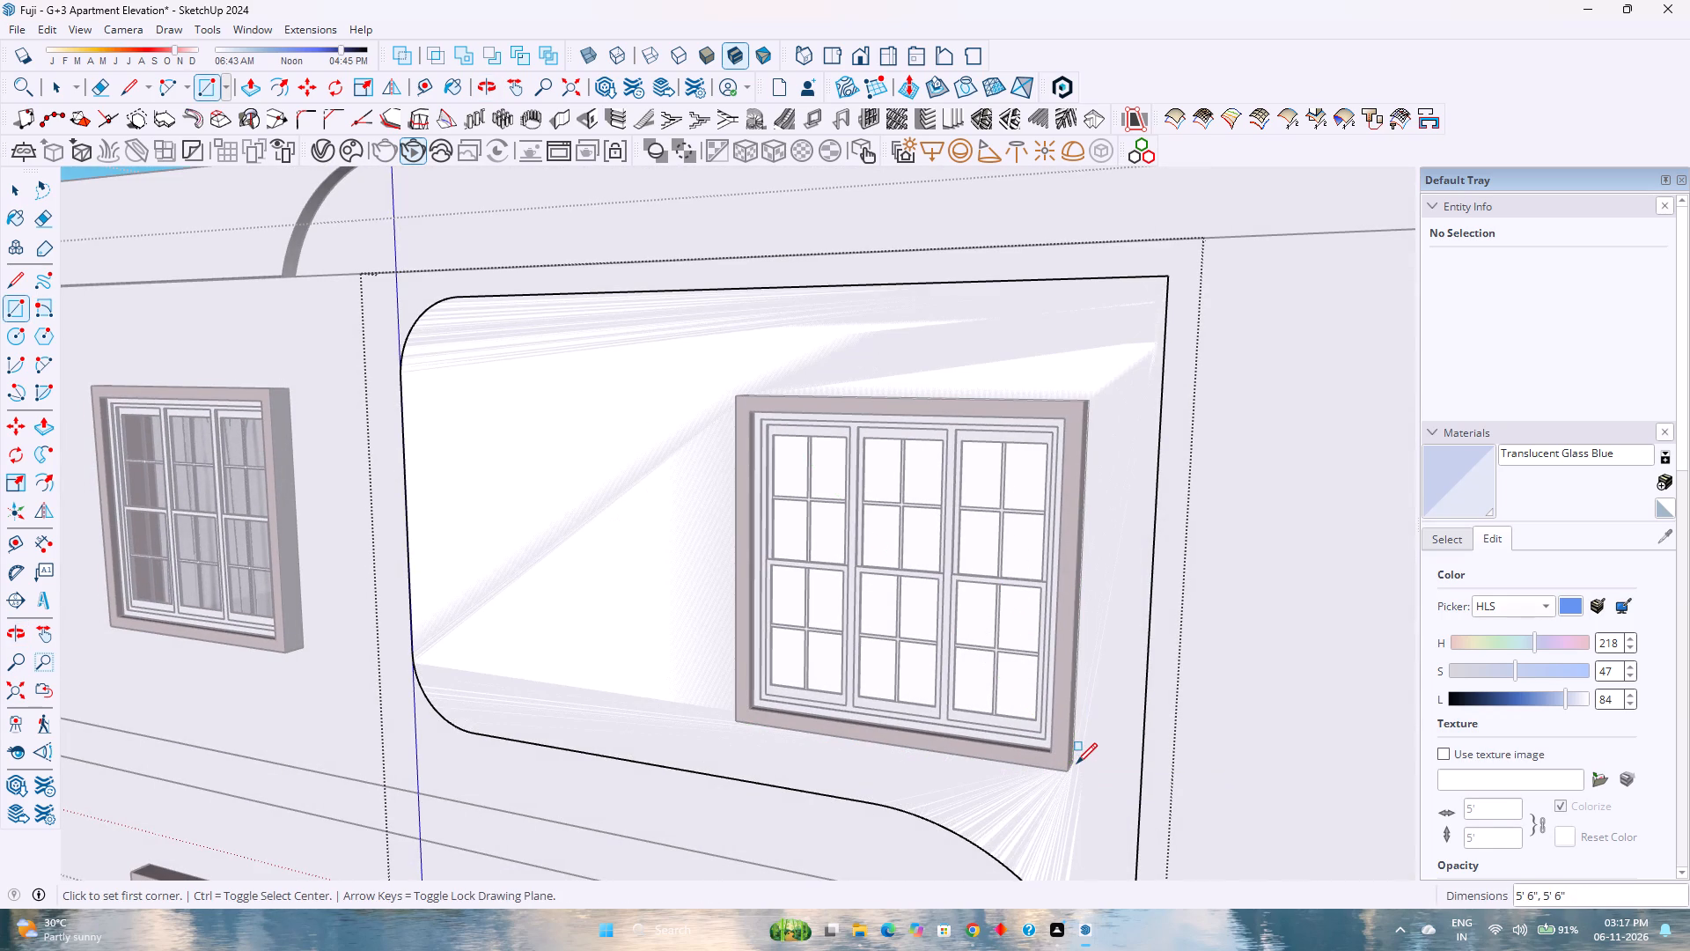
# Delete the square face covering the window to leave an opening in the profile, and close the group.
pyautogui.press('space')
pyautogui.click(982, 636)
pyautogui.press('Delete')
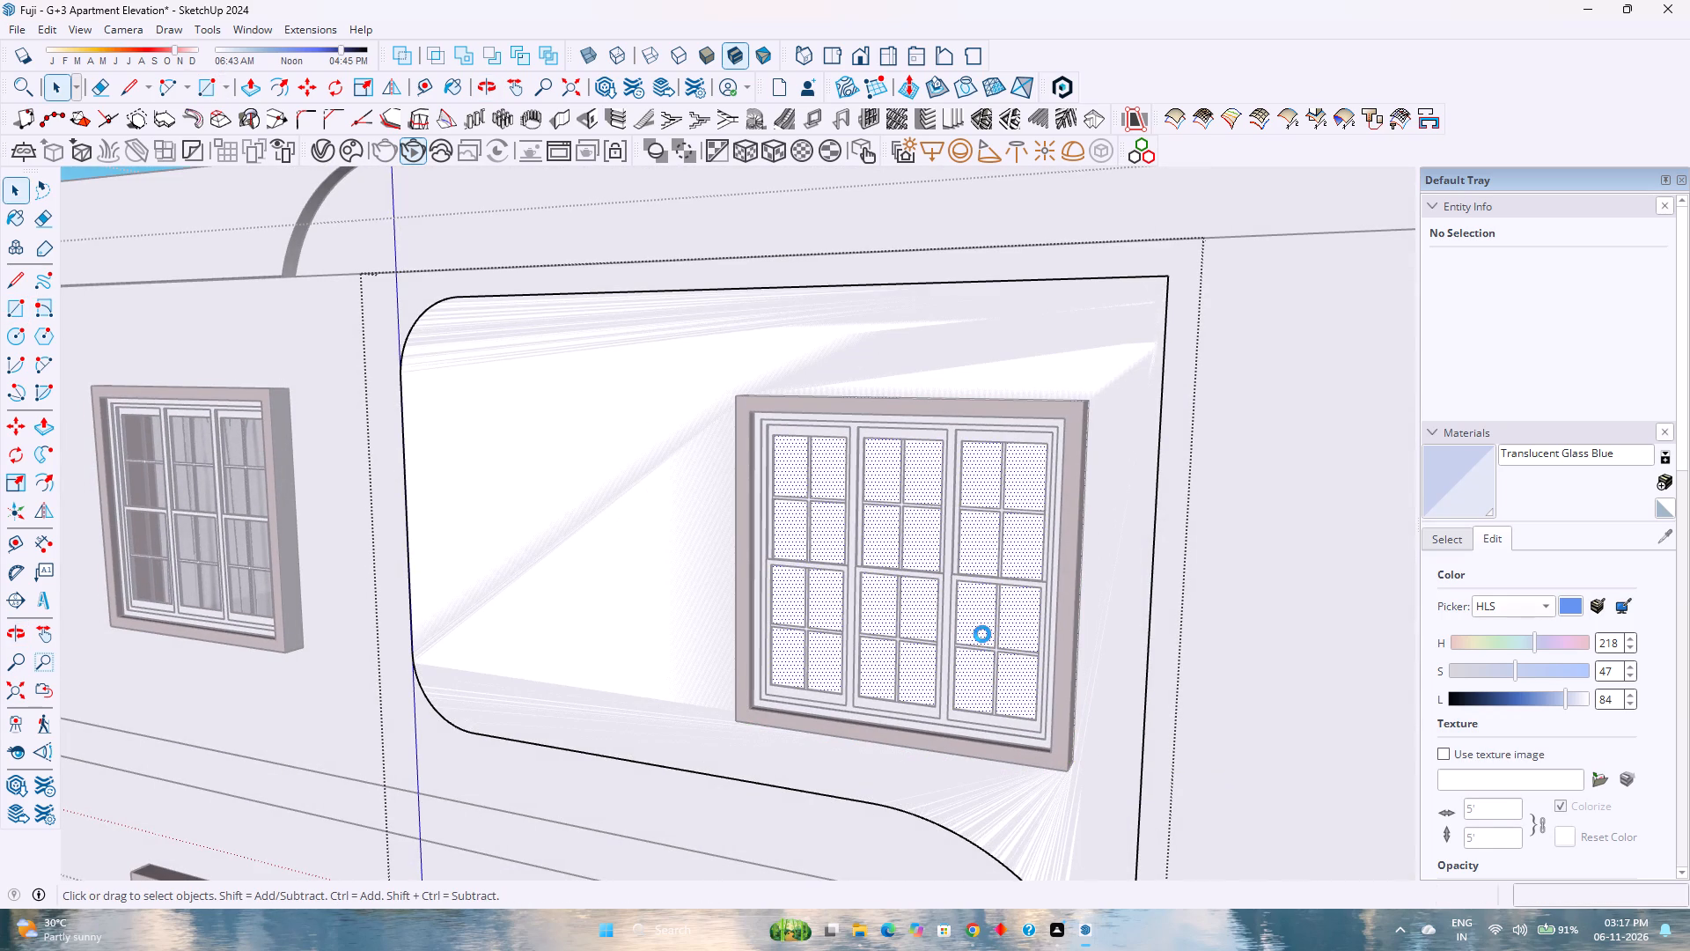
pyautogui.scroll(-12, 897, 646)
pyautogui.scroll(1, 897, 646)
pyautogui.scroll(-2, 904, 645)
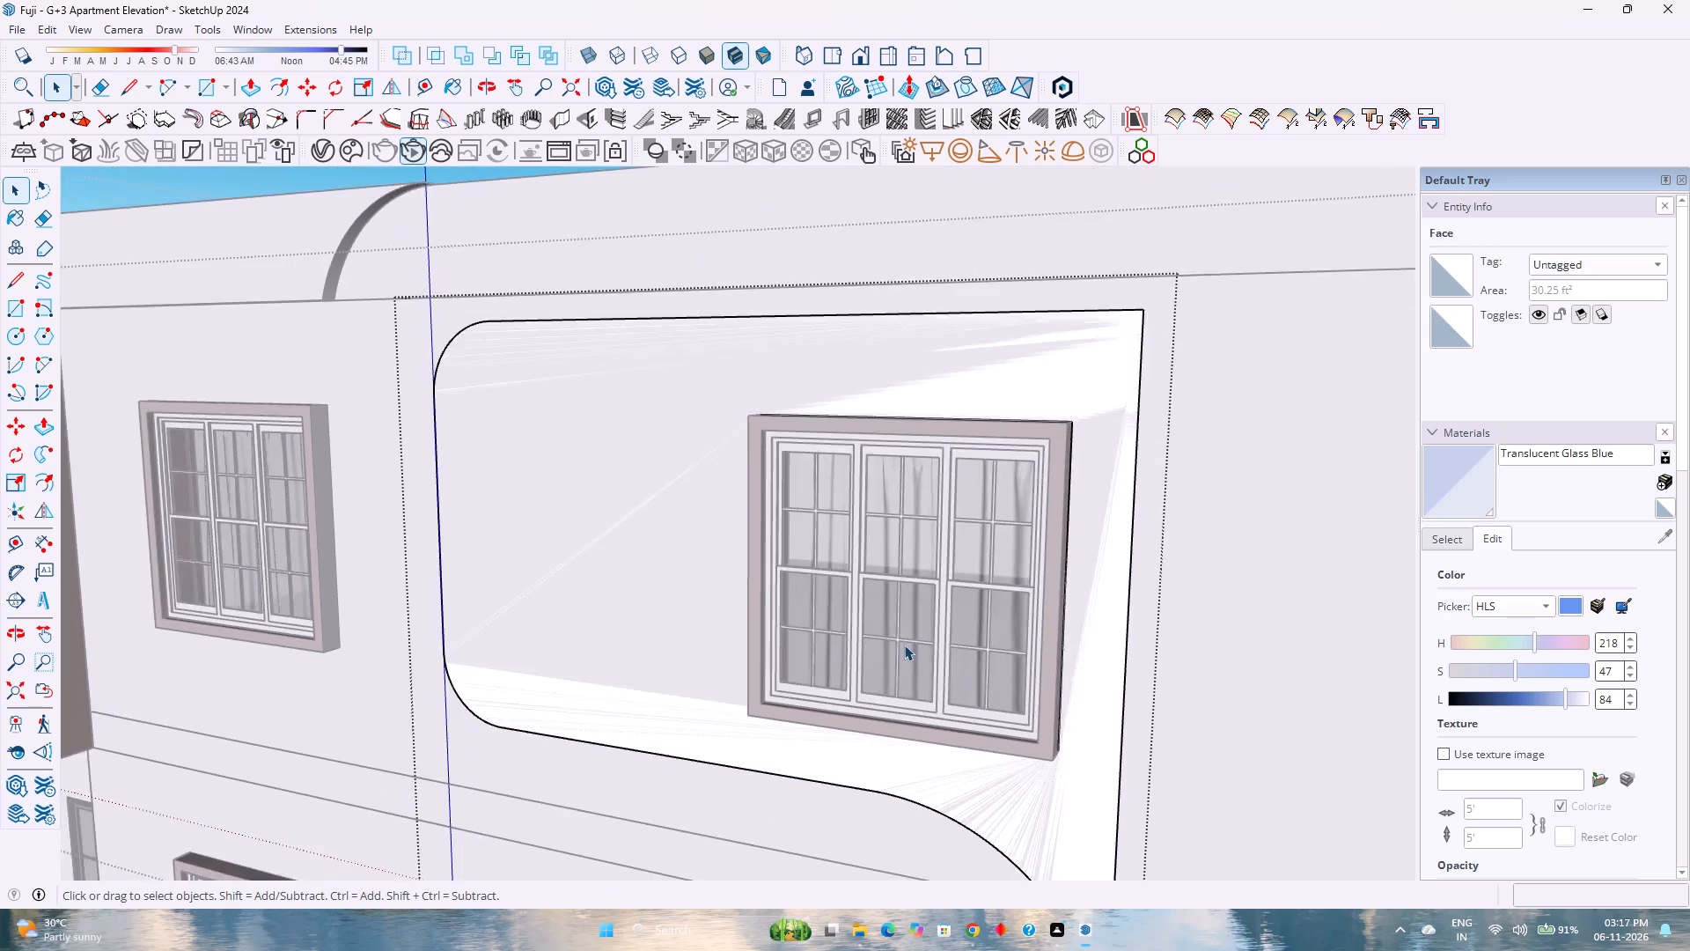
pyautogui.scroll(4, 904, 645)
pyautogui.moveTo(882, 651); pyautogui.dragTo(893, 651, button='middle')
pyautogui.moveTo(898, 650); pyautogui.dragTo(971, 636, button='middle')
pyautogui.middleClick(971, 636)
pyautogui.scroll(-15, 971, 636)
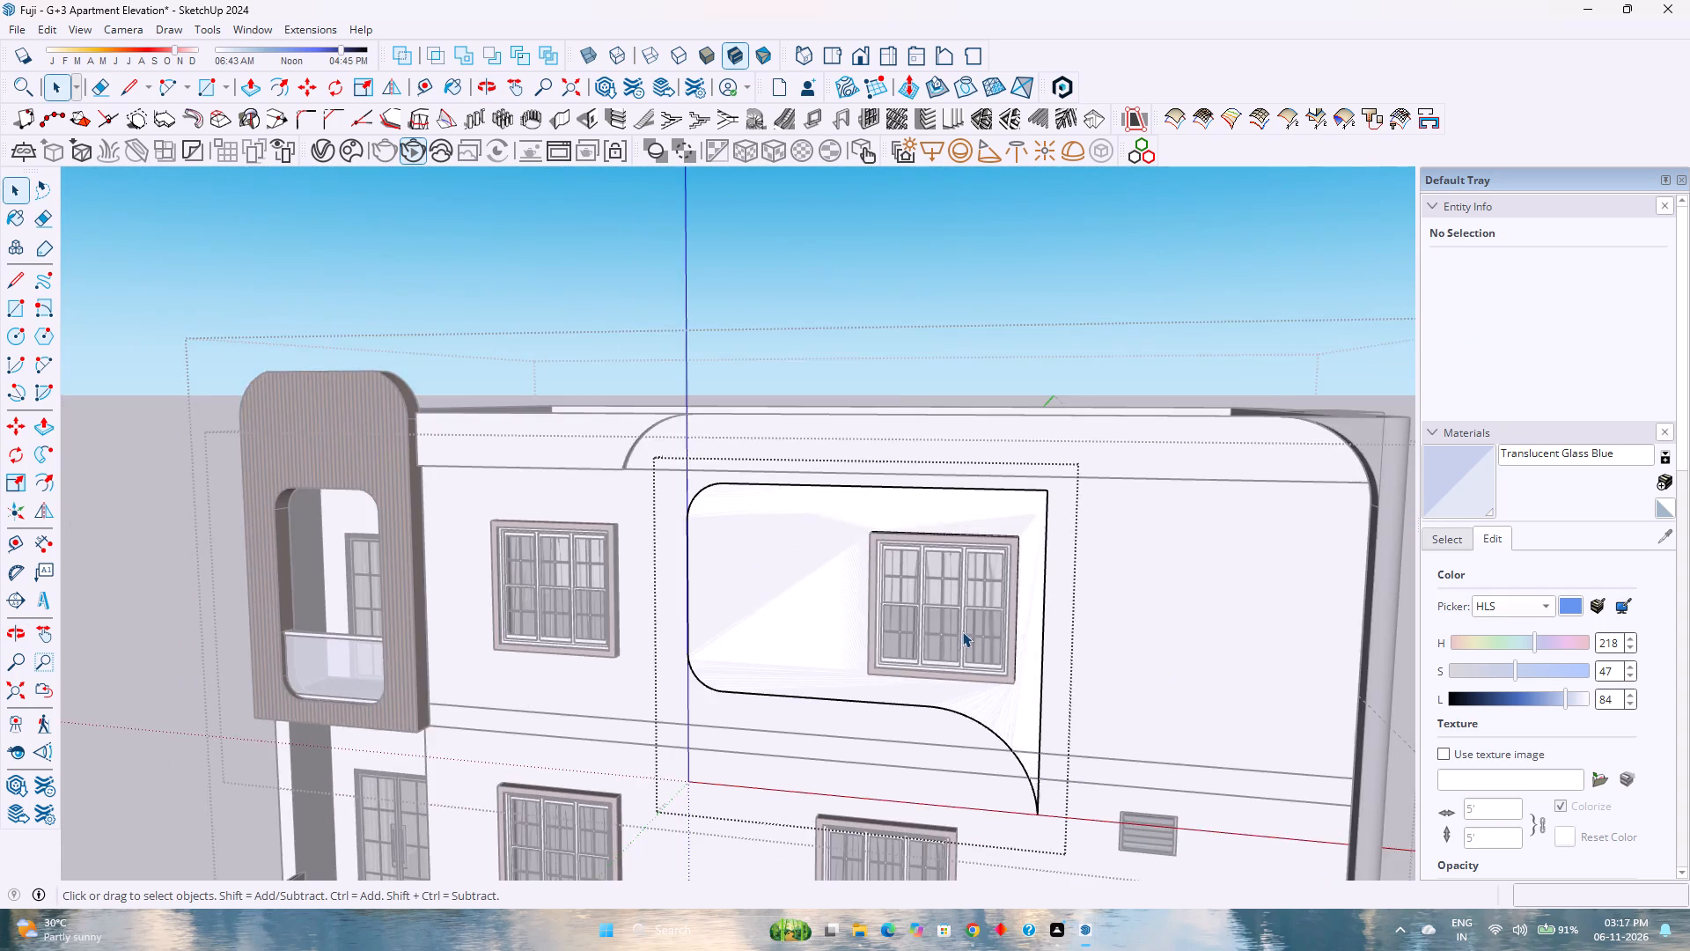
pyautogui.scroll(-3, 959, 630)
pyautogui.click(1029, 395)
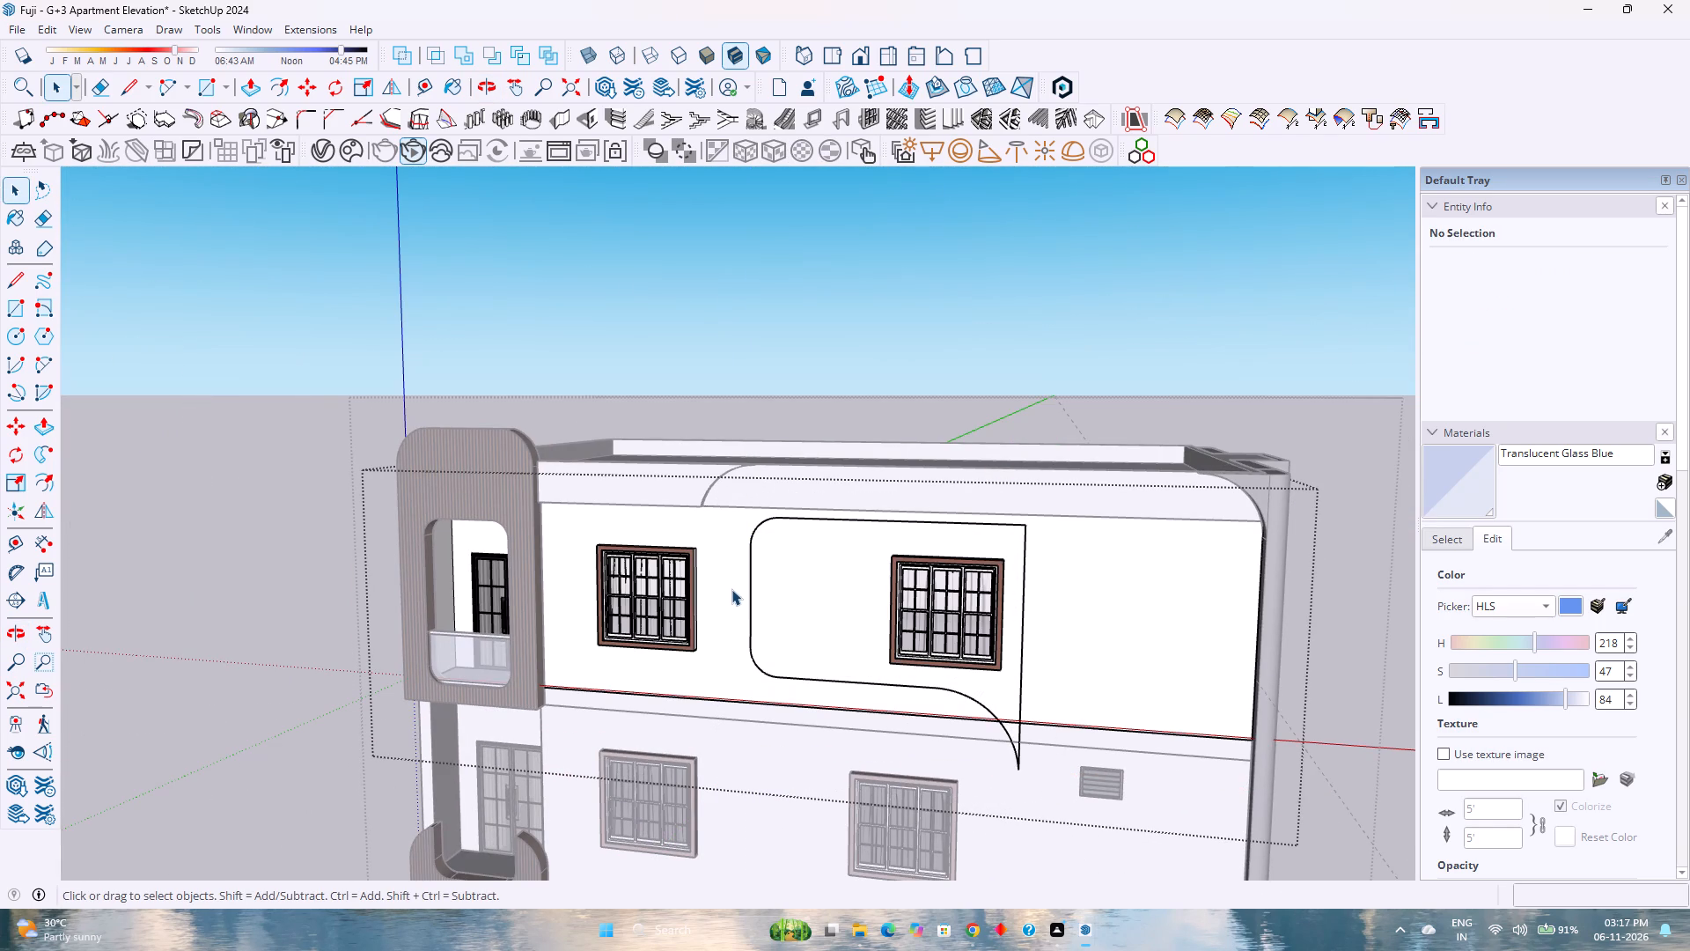
# Reopen the profile group and extrude its face 2" with Push/Pull.
pyautogui.click(835, 604)
pyautogui.doubleClick(834, 603)
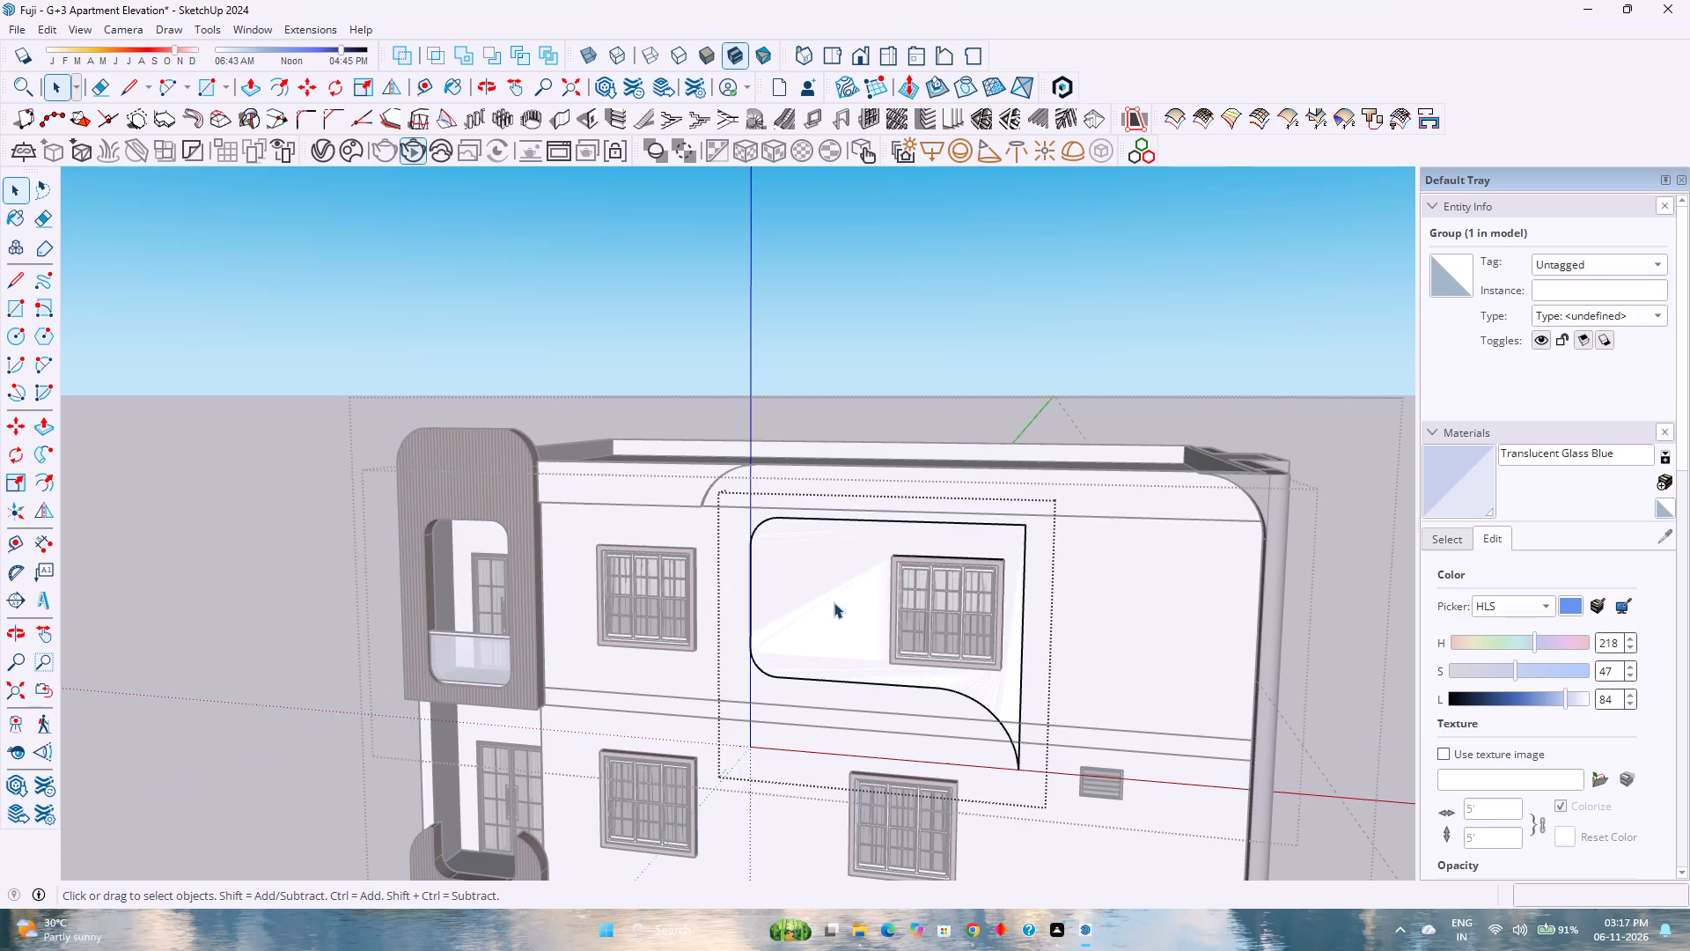
pyautogui.scroll(3, 834, 602)
pyautogui.click(832, 602)
pyautogui.press('p')
pyautogui.click(832, 602)
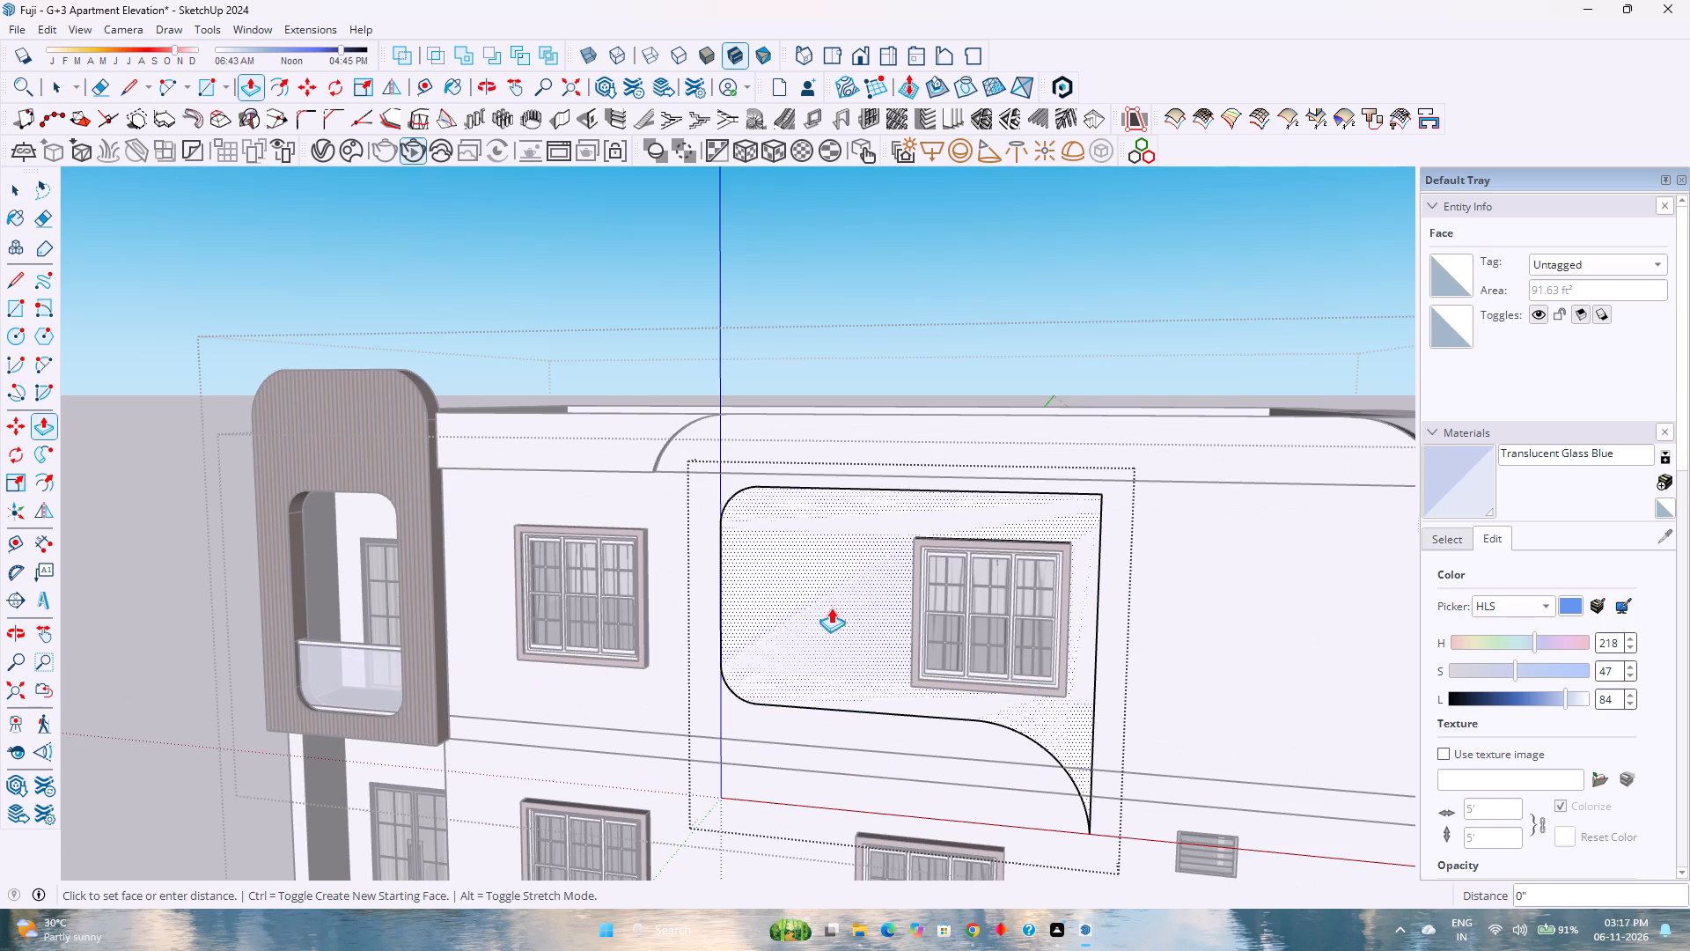
pyautogui.press('2')
pyautogui.press('Return')
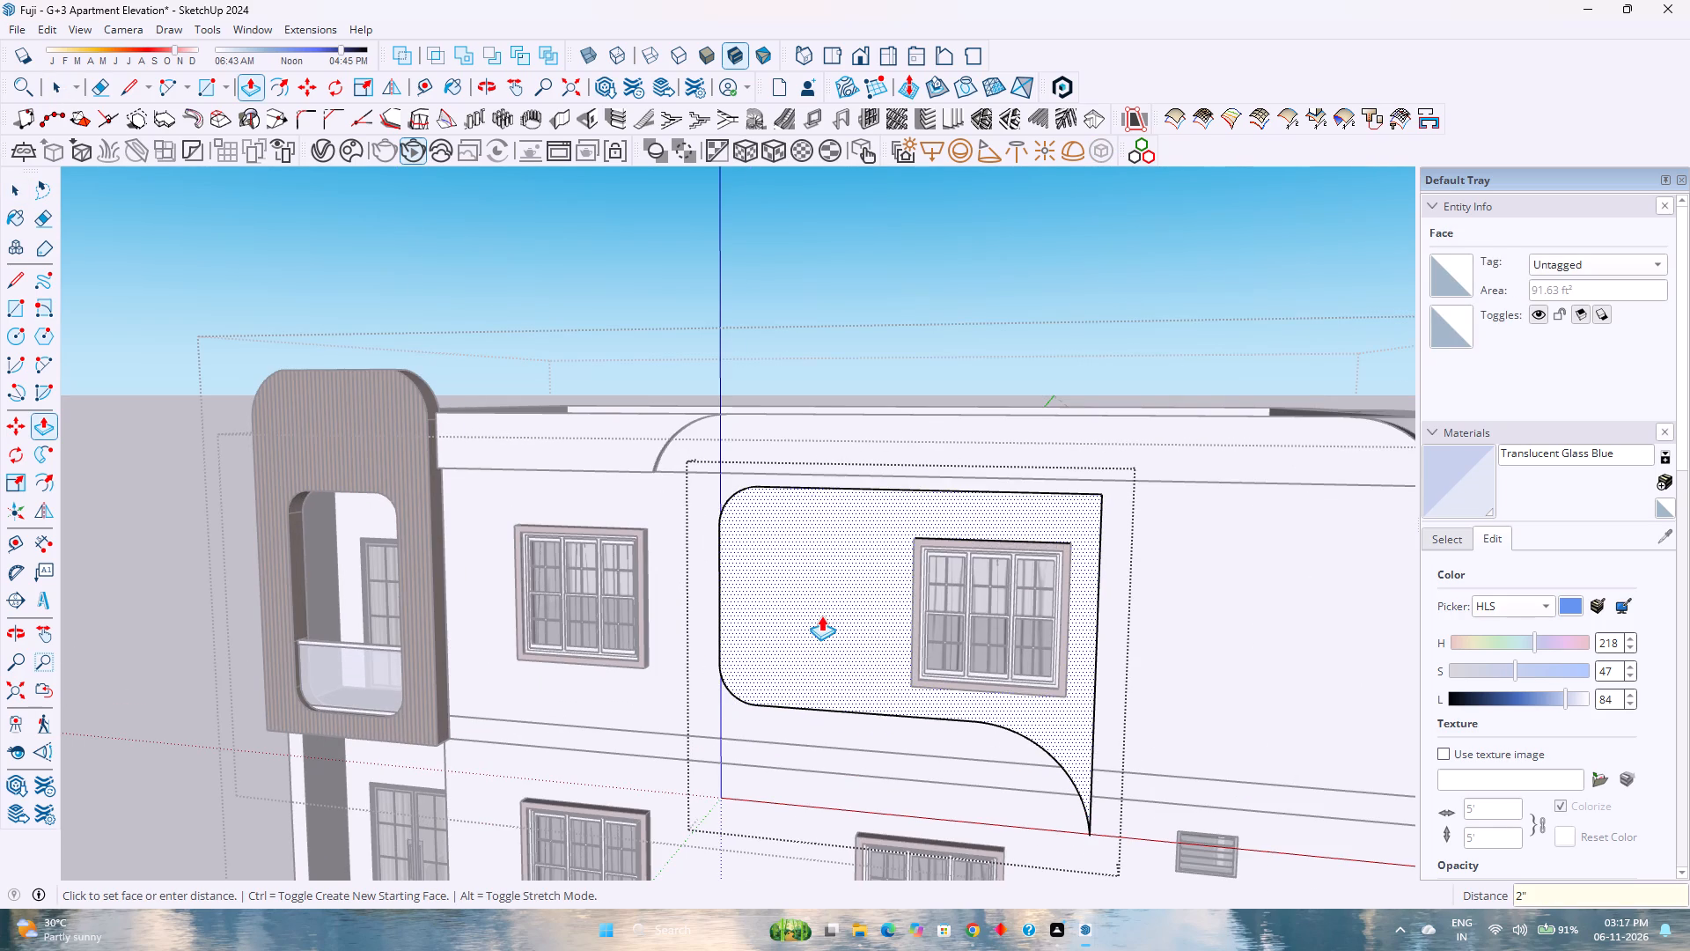
# Close the profile and top-floor groups and unhide all hidden parts of the building.
pyautogui.press('space')
pyautogui.press('Escape')
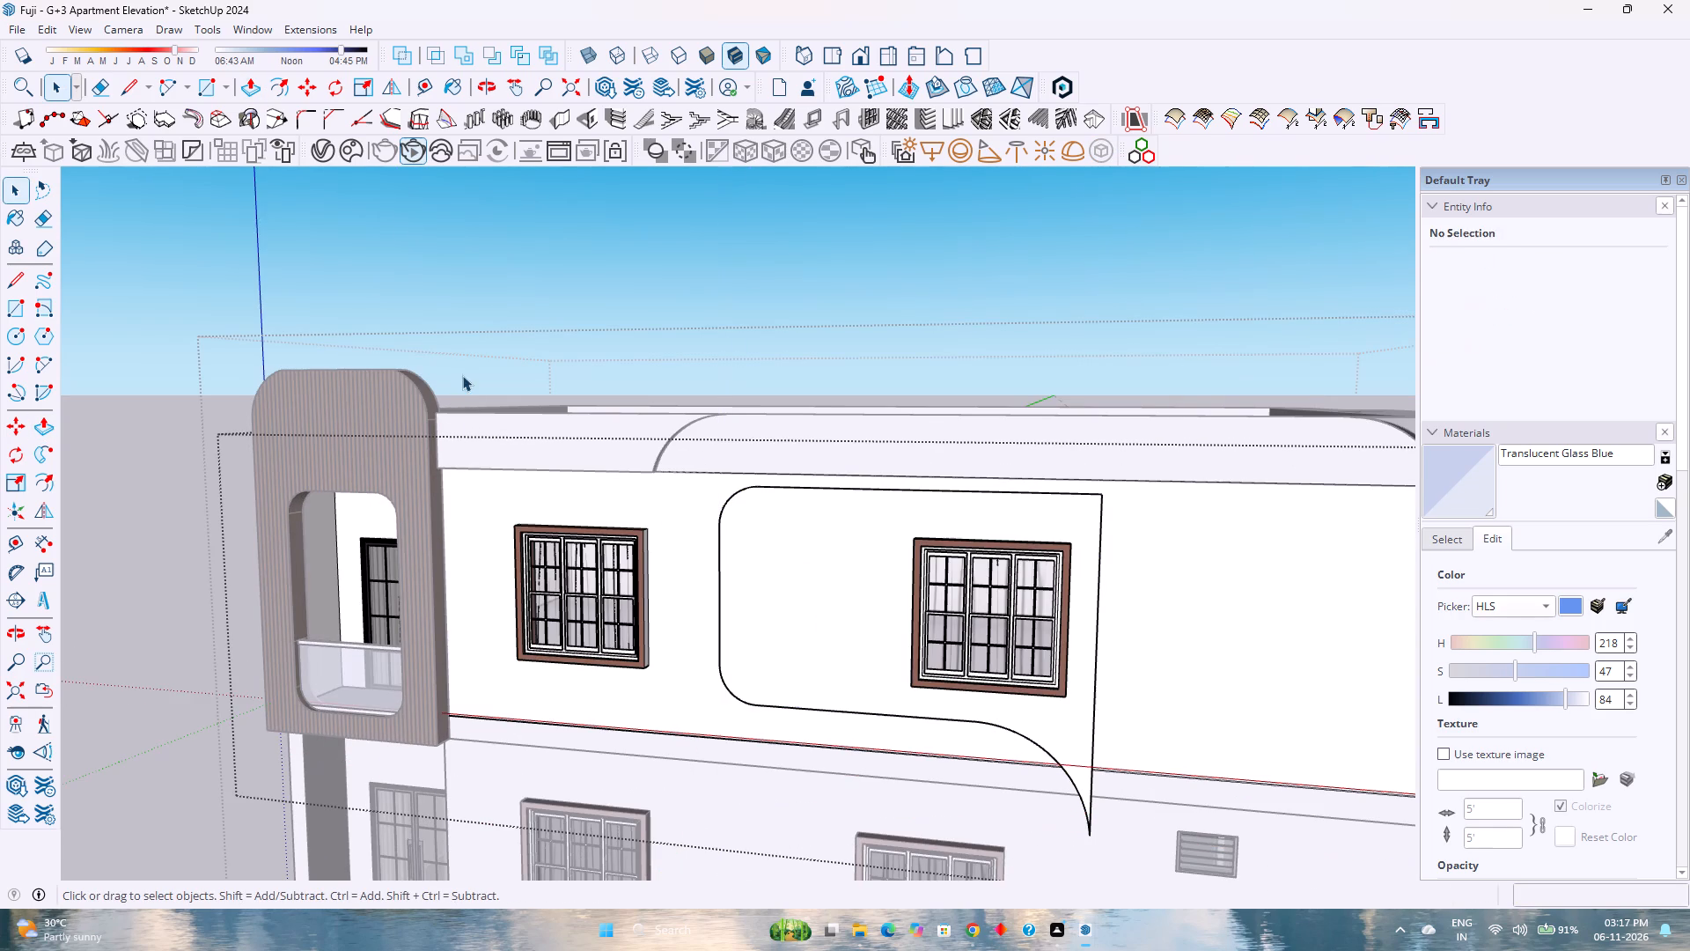
pyautogui.click(45, 33)
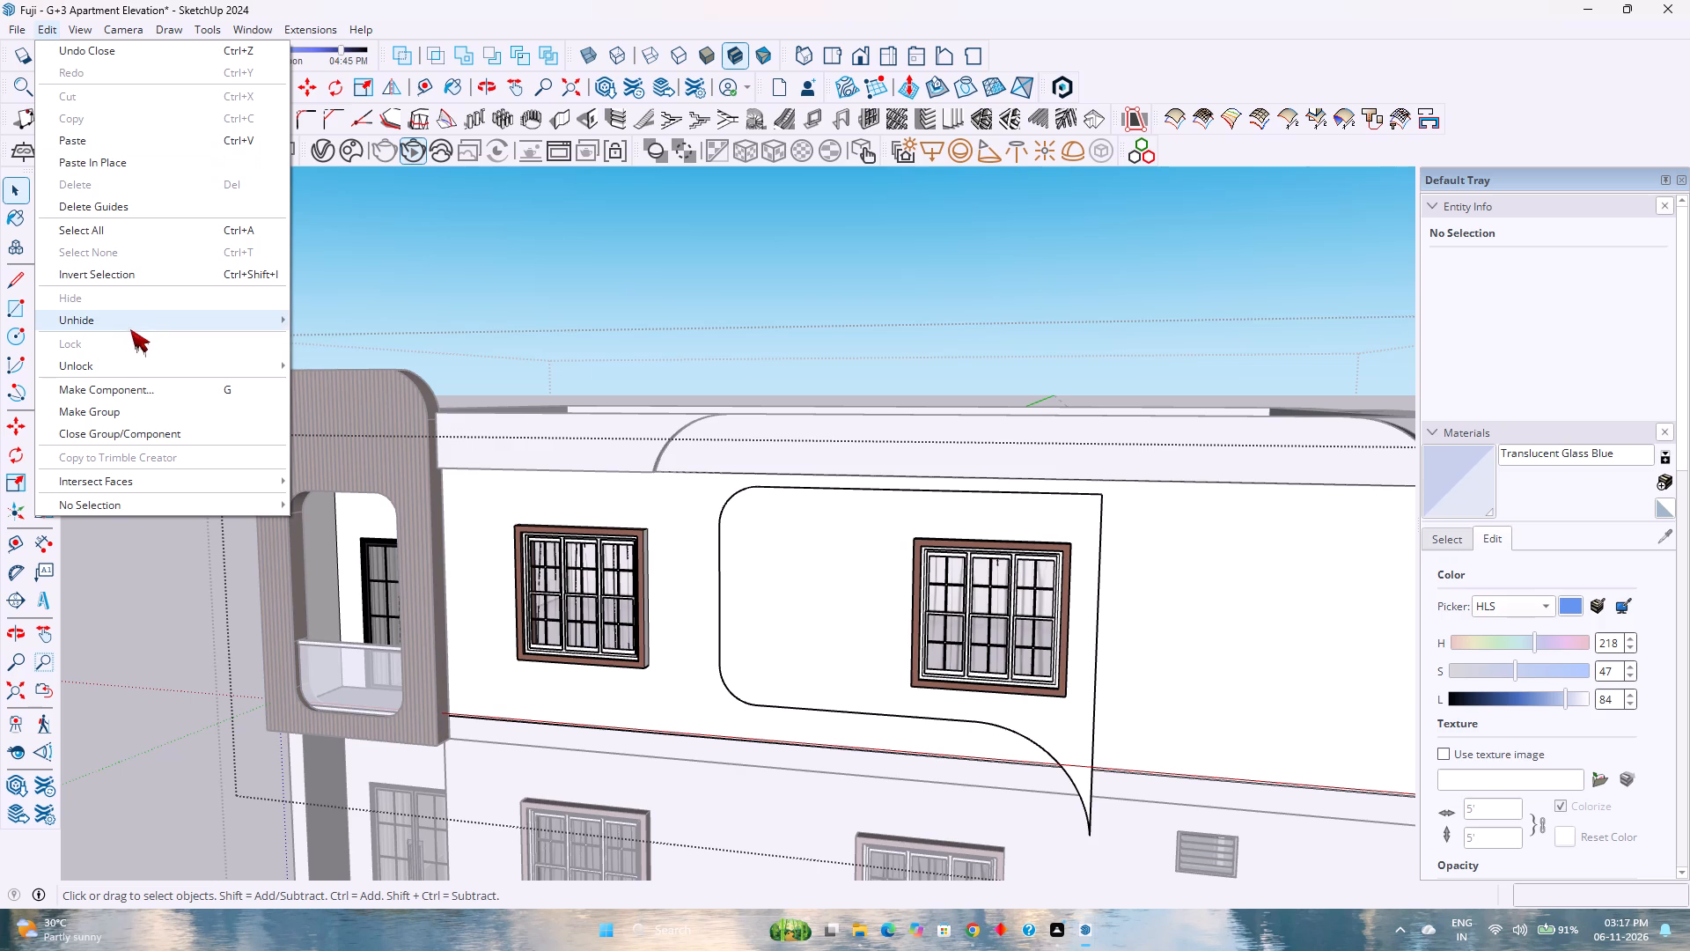
pyautogui.click(342, 362)
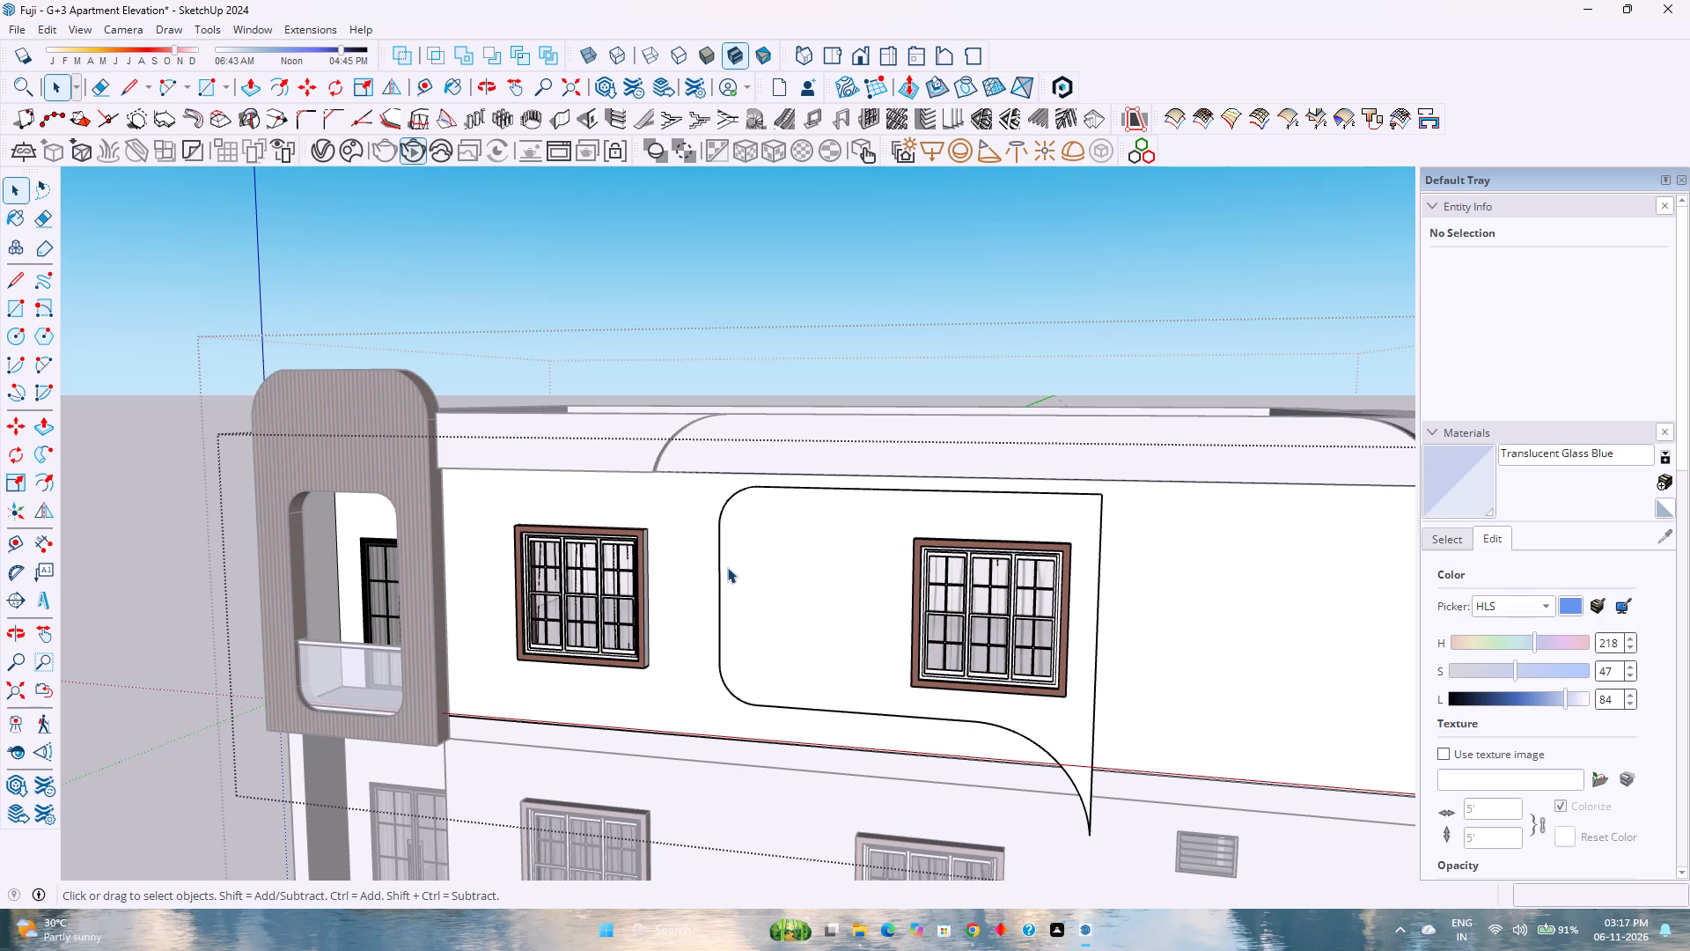
pyautogui.scroll(-2, 727, 567)
pyautogui.press('Escape')
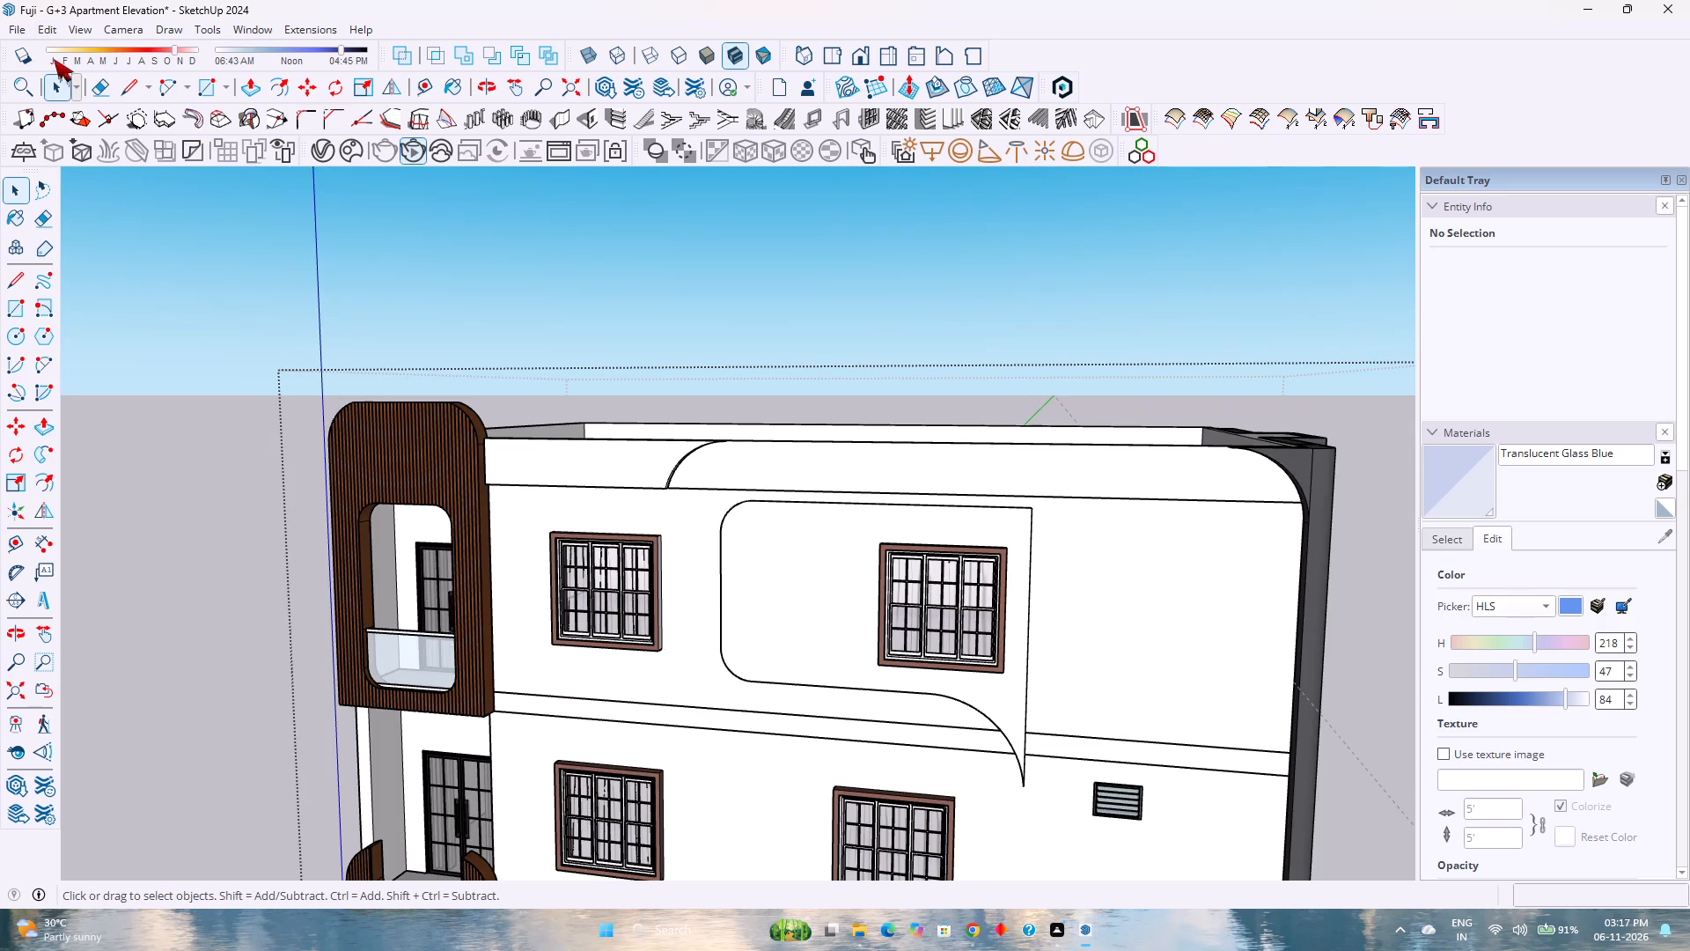
pyautogui.click(42, 37)
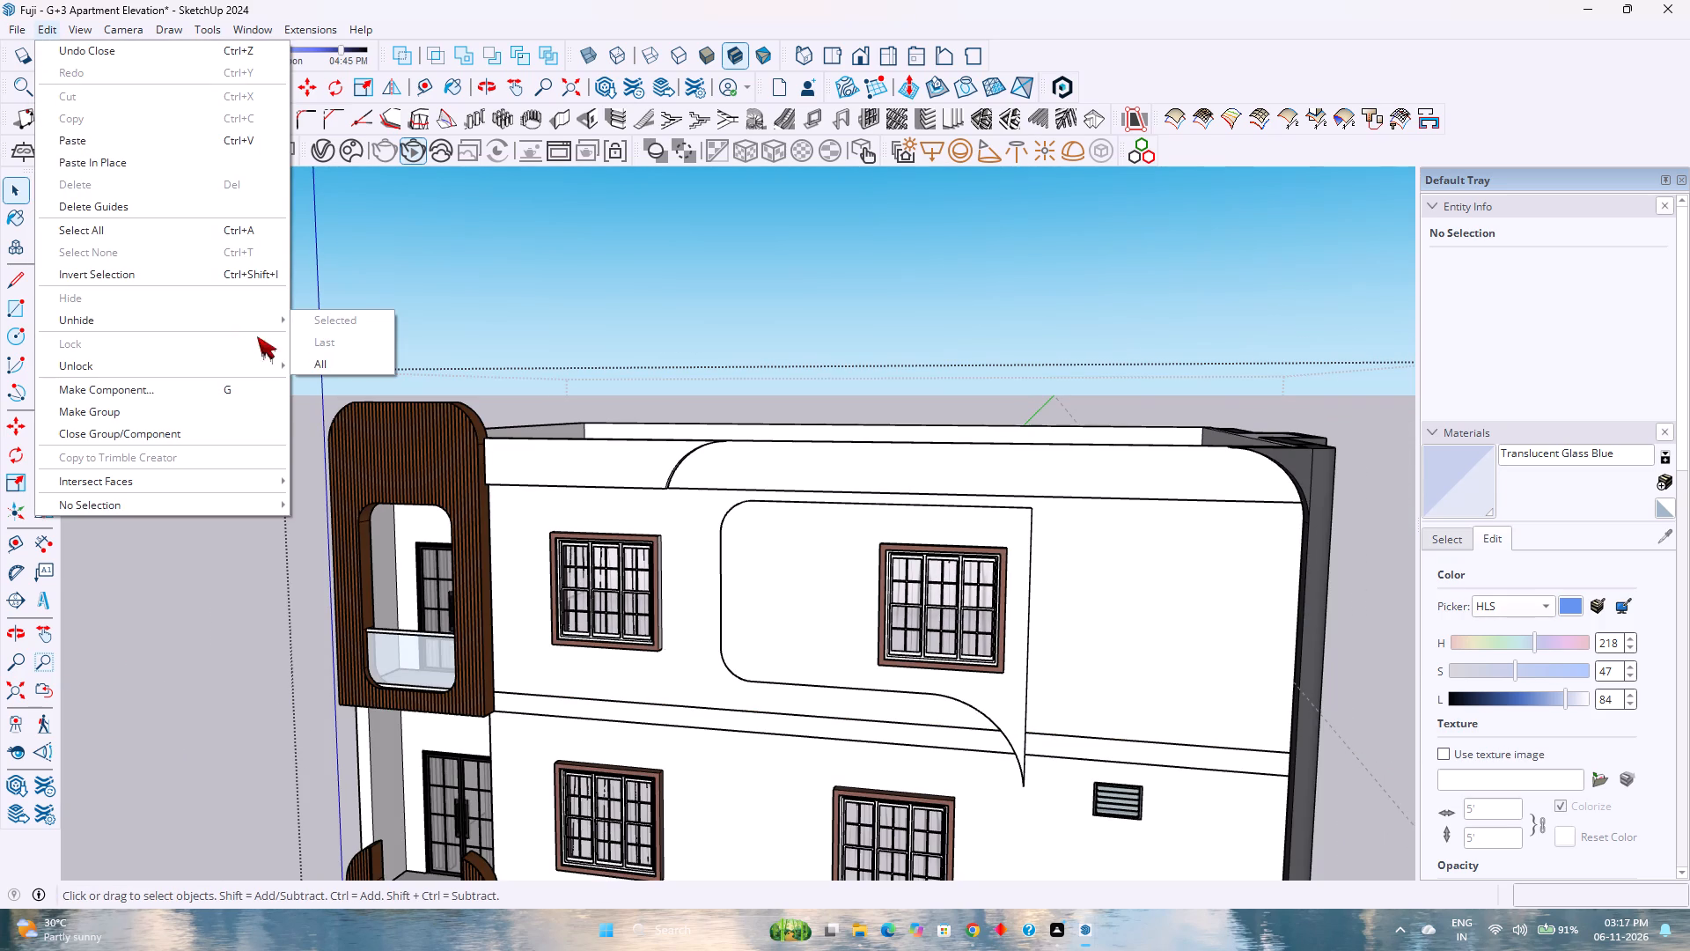
pyautogui.click(316, 359)
# Open the top-floor group and paint the raised curved panel around the window with the model's stone material named Generic.
pyautogui.scroll(-4, 762, 466)
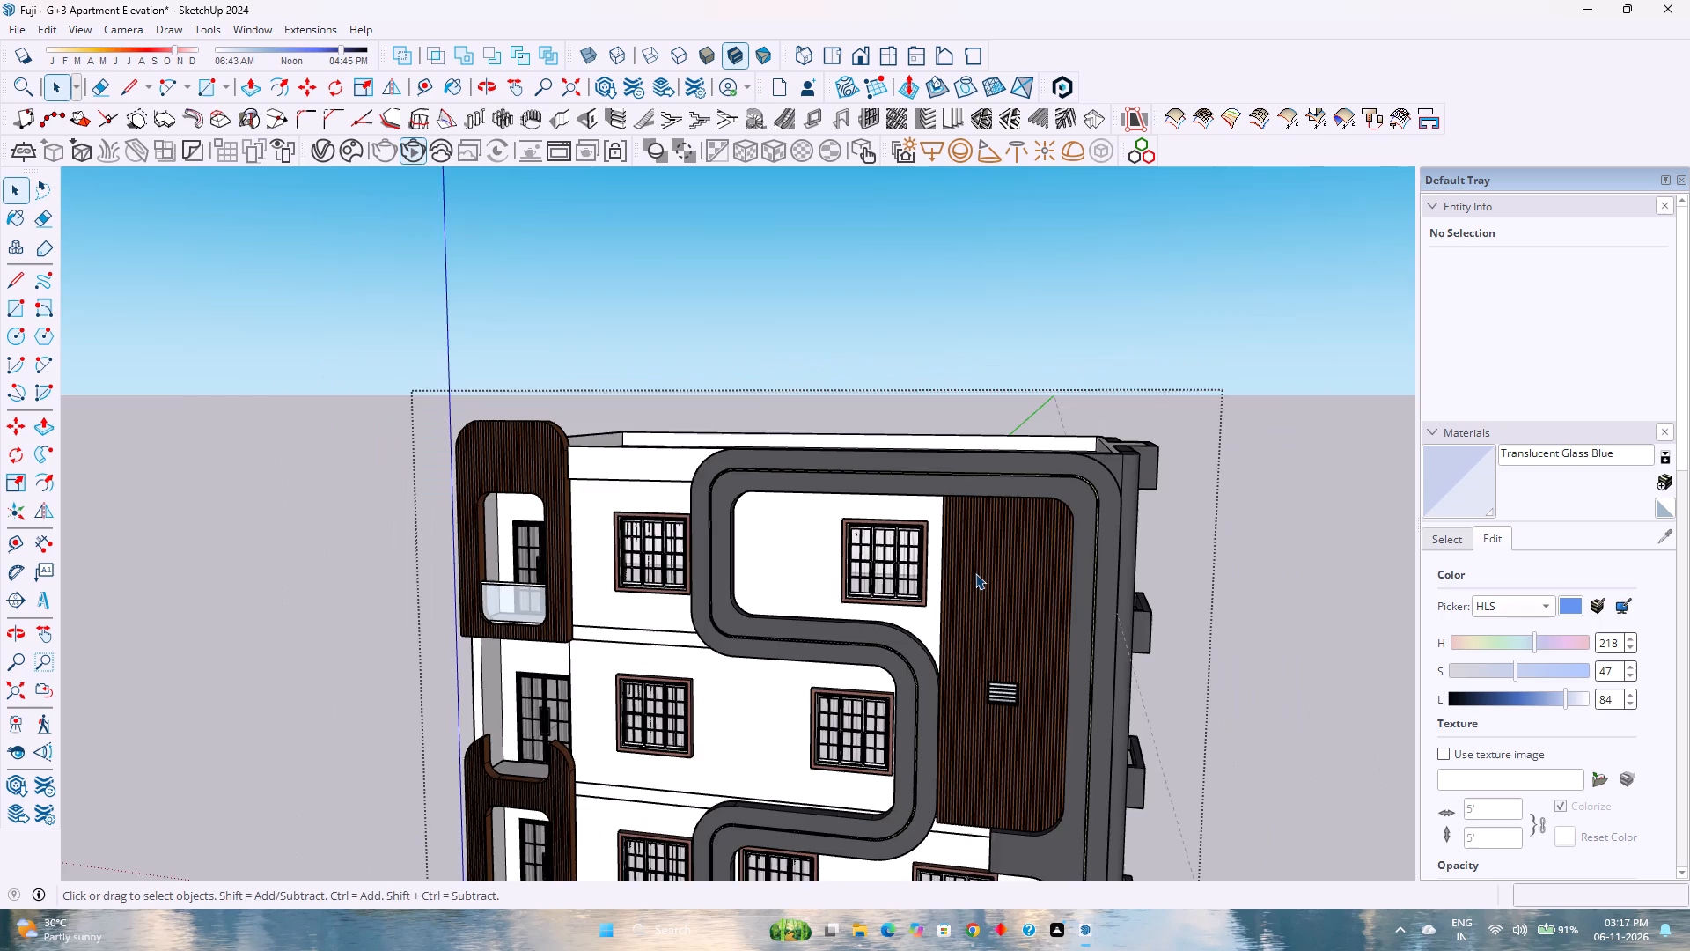
pyautogui.moveTo(974, 574); pyautogui.dragTo(827, 446, button='middle')
pyautogui.scroll(-2, 827, 445)
pyautogui.scroll(1, 827, 445)
pyautogui.scroll(-2, 827, 445)
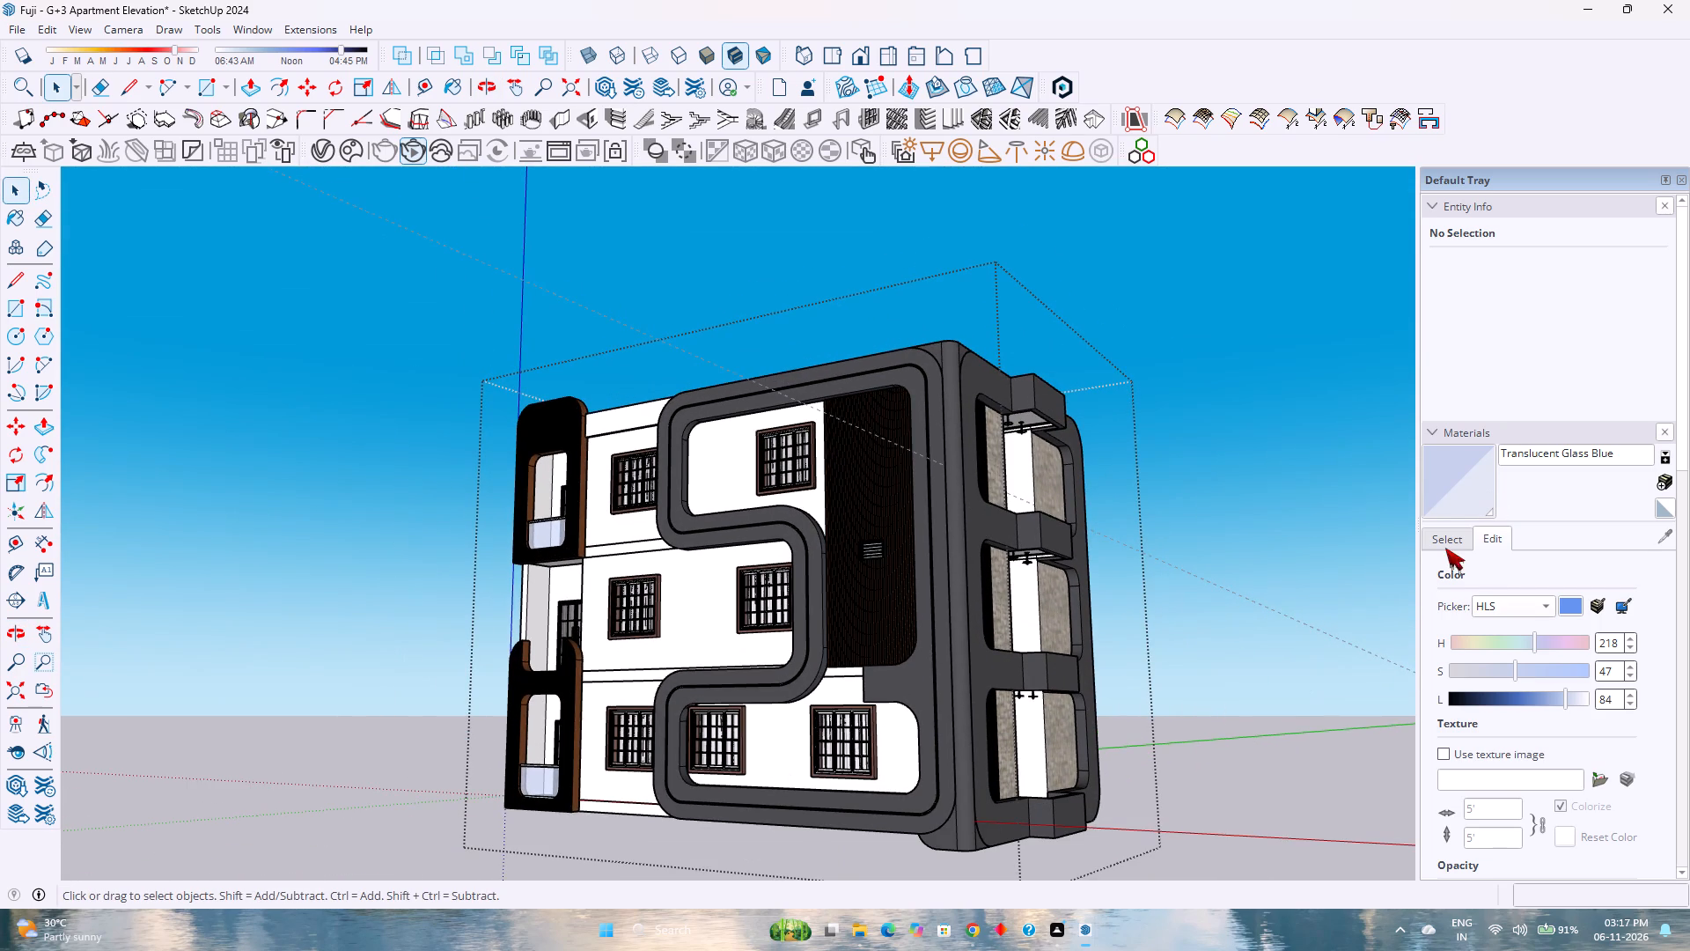
pyautogui.click(1445, 542)
pyautogui.click(1528, 566)
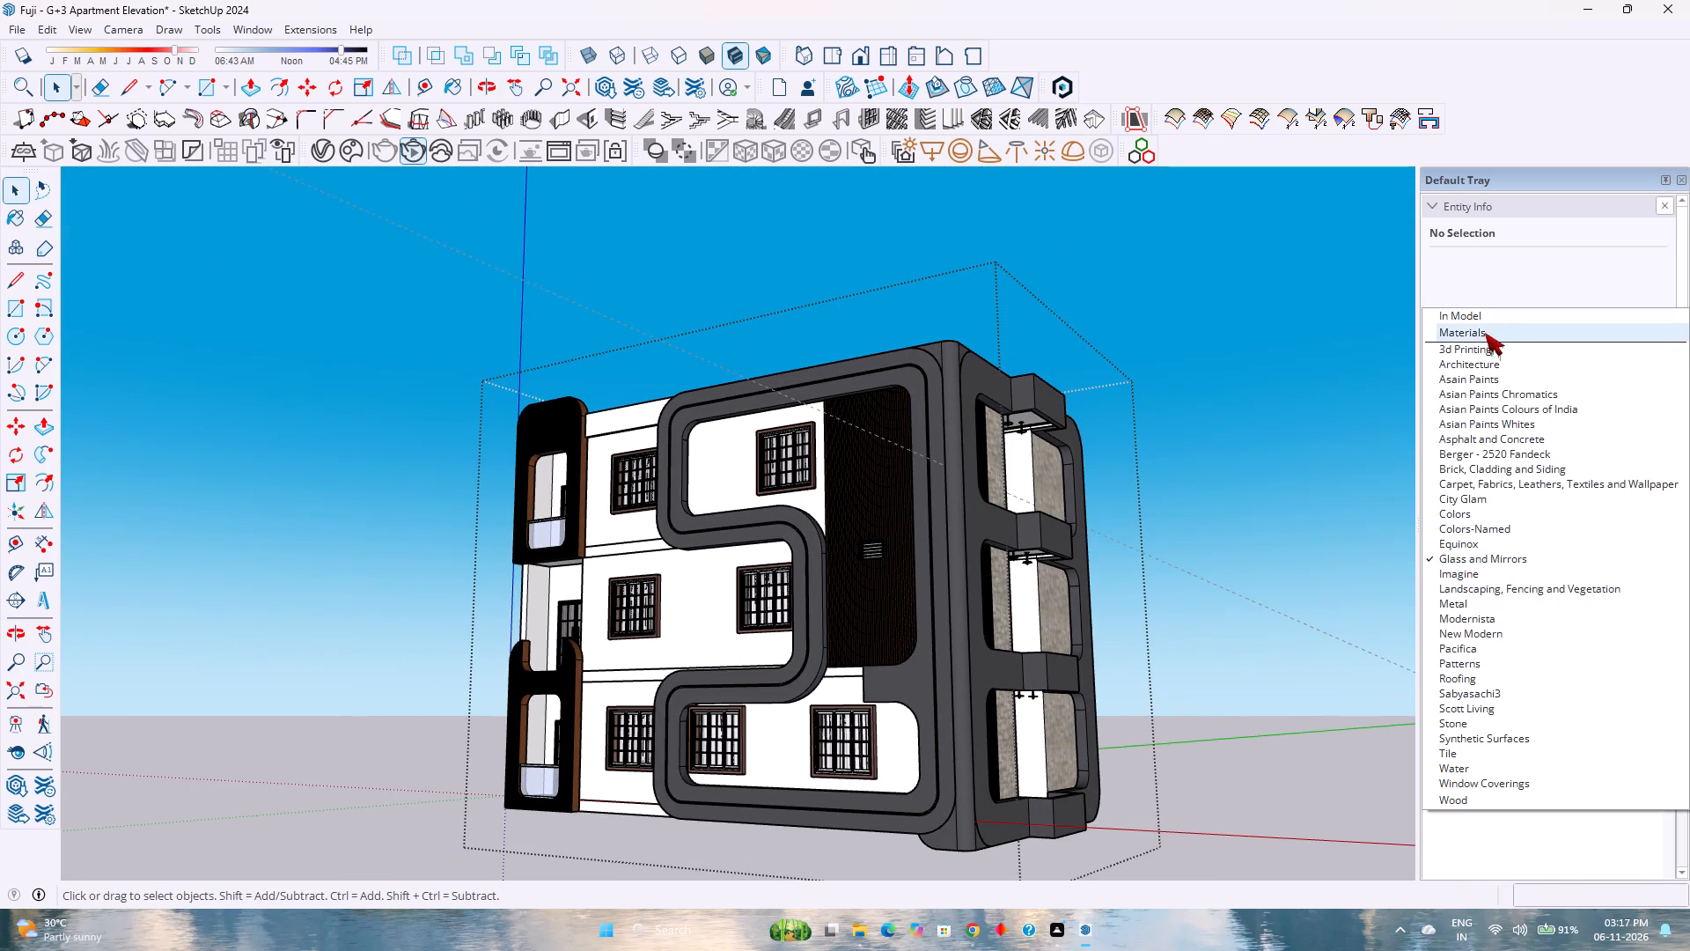
pyautogui.click(1480, 313)
pyautogui.click(1532, 778)
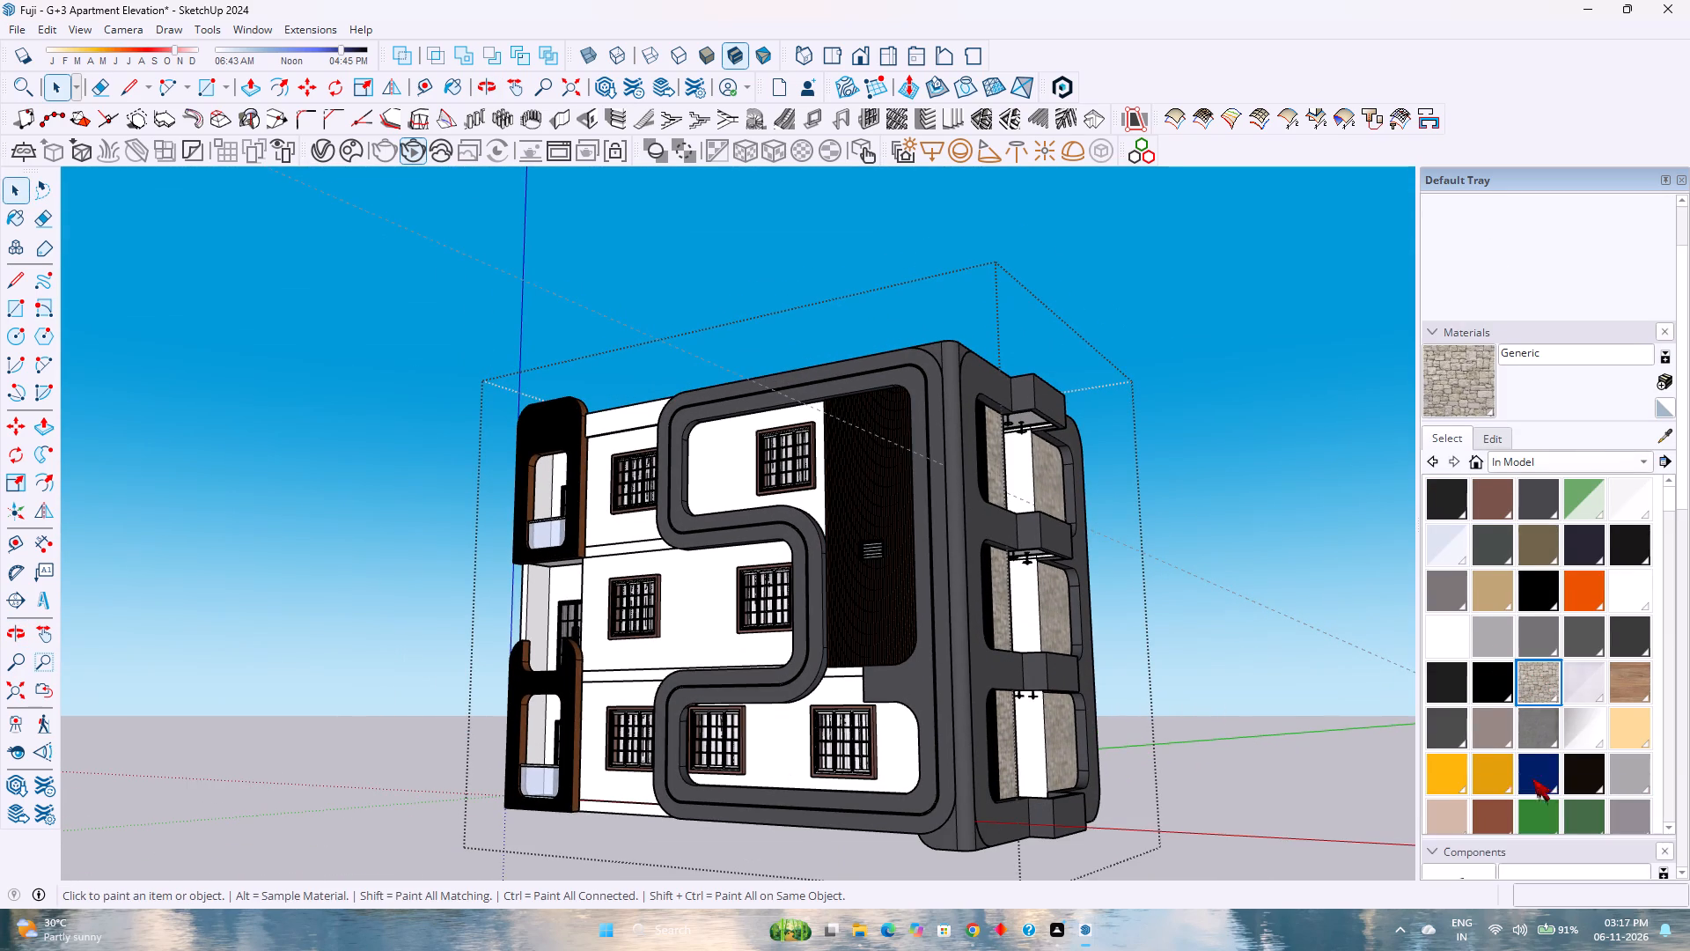
pyautogui.press('space')
pyautogui.doubleClick(694, 475)
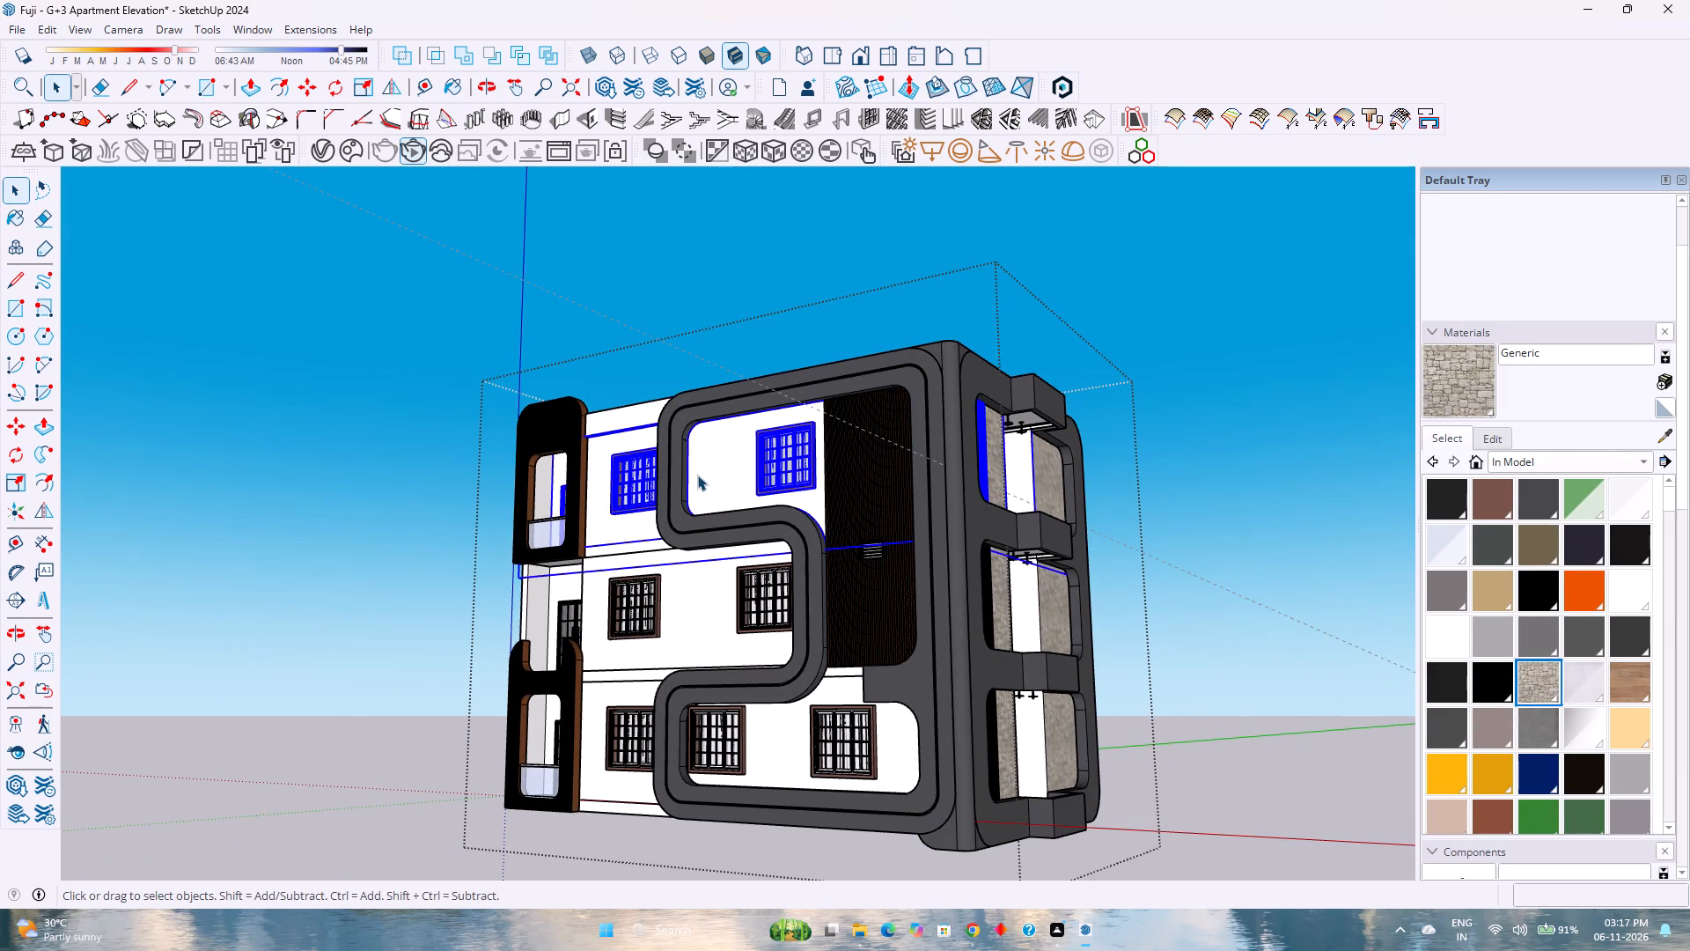
pyautogui.scroll(5, 697, 475)
pyautogui.doubleClick(709, 471)
pyautogui.click(709, 471)
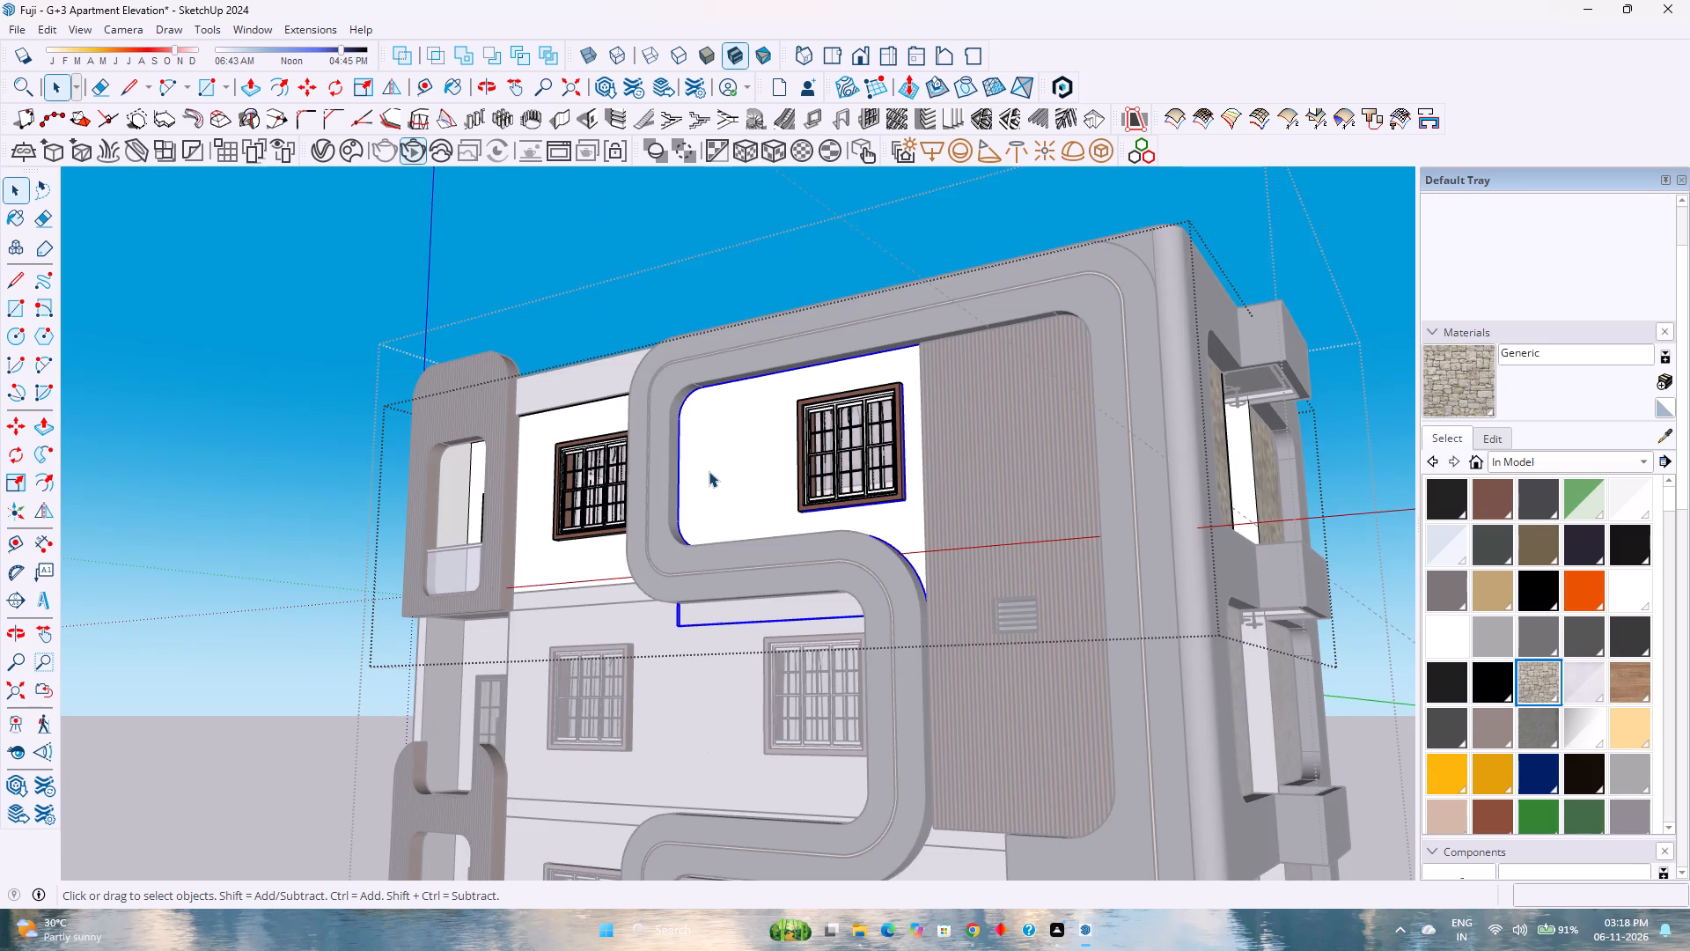
pyautogui.click(1470, 403)
pyautogui.click(726, 468)
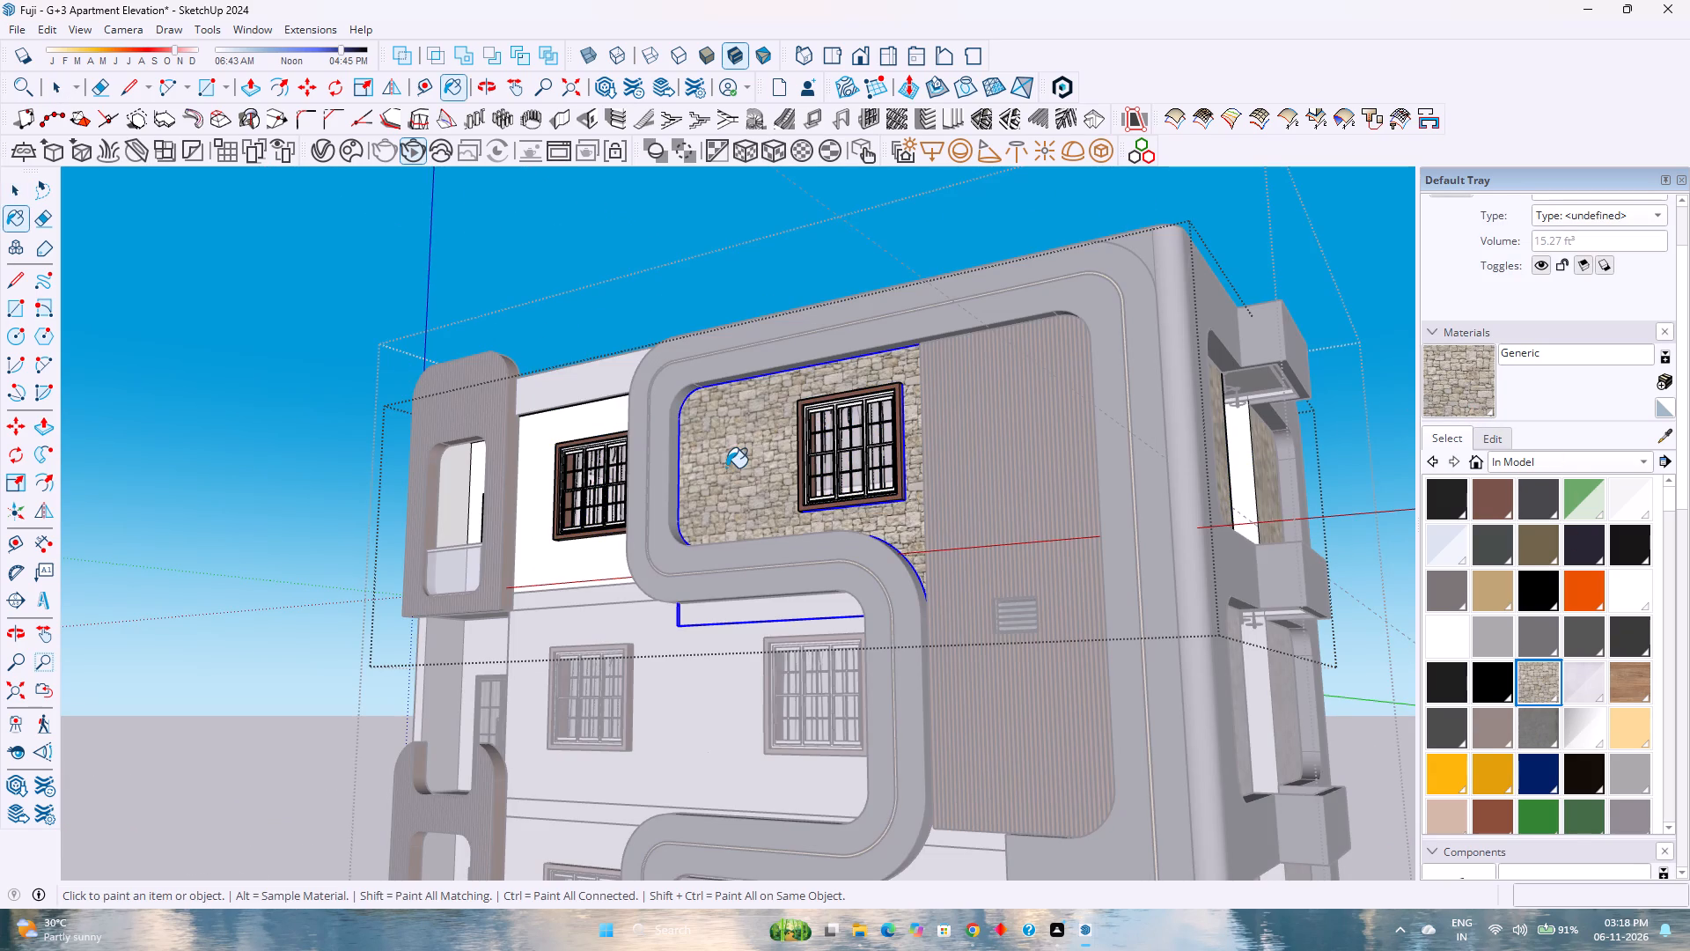
pyautogui.press('space')
pyautogui.scroll(-4, 860, 527)
pyautogui.press('Escape')
# Examine the building's front and side facades to review the stone-clad panel against the curved frame and balconies.
pyautogui.scroll(-4, 860, 527)
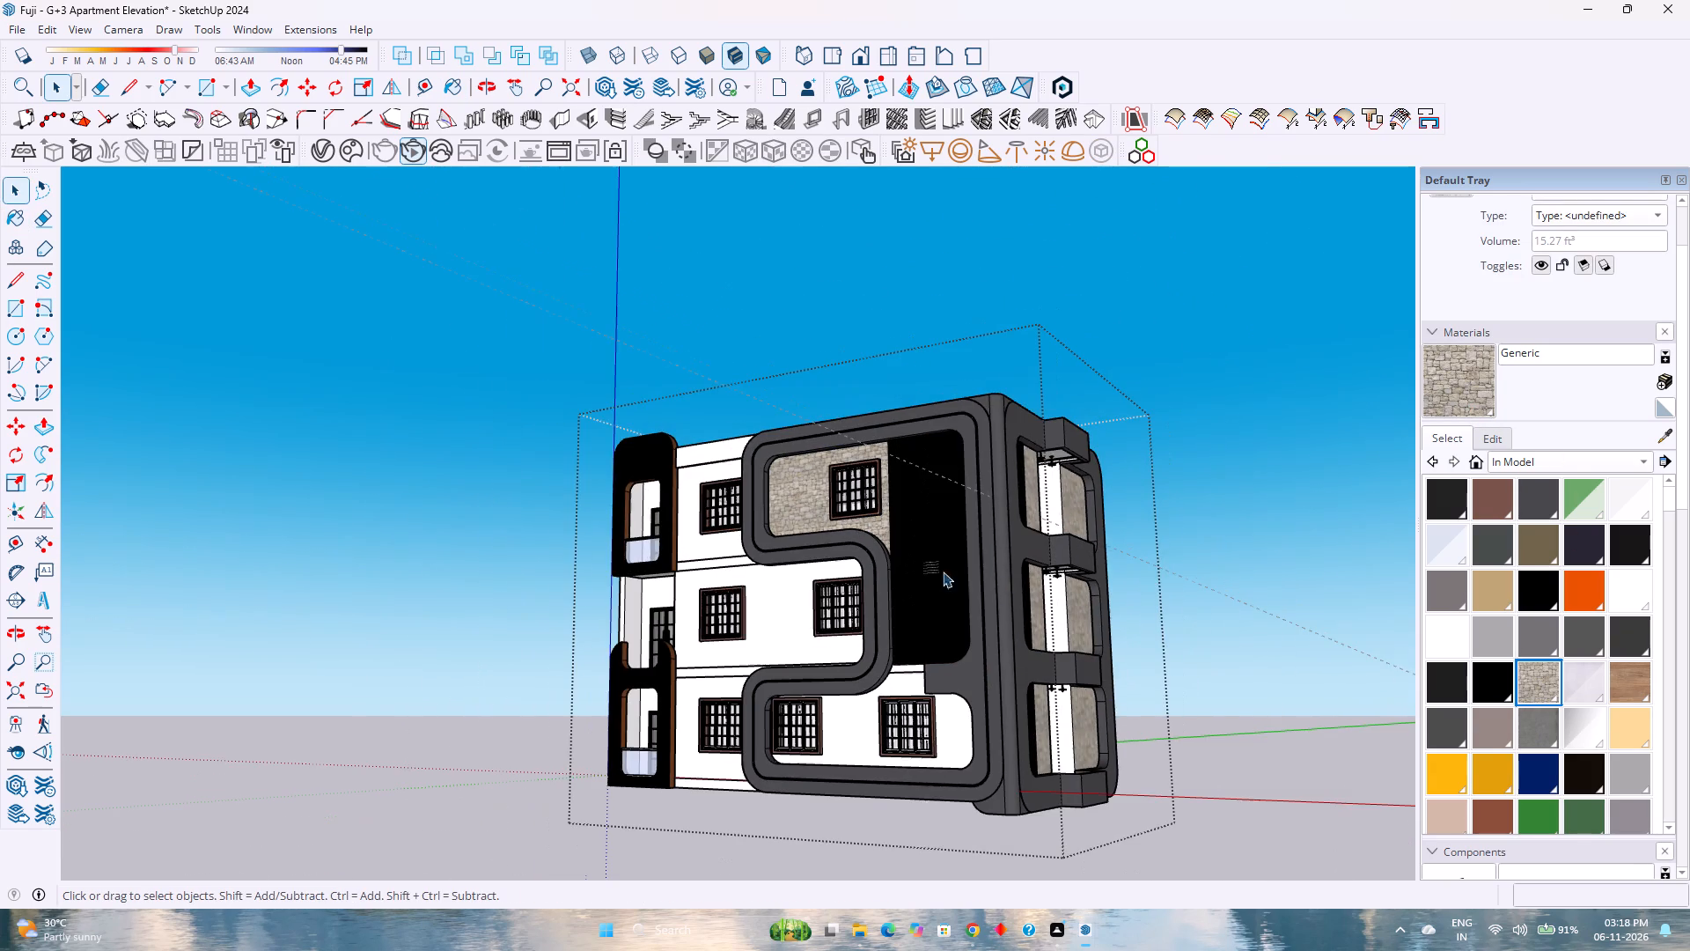
pyautogui.scroll(-1, 1222, 626)
pyautogui.scroll(4, 1222, 626)
pyautogui.middleClick(1213, 630)
pyautogui.moveTo(1209, 630); pyautogui.dragTo(1017, 689, button='middle')
pyautogui.middleClick(1017, 689)
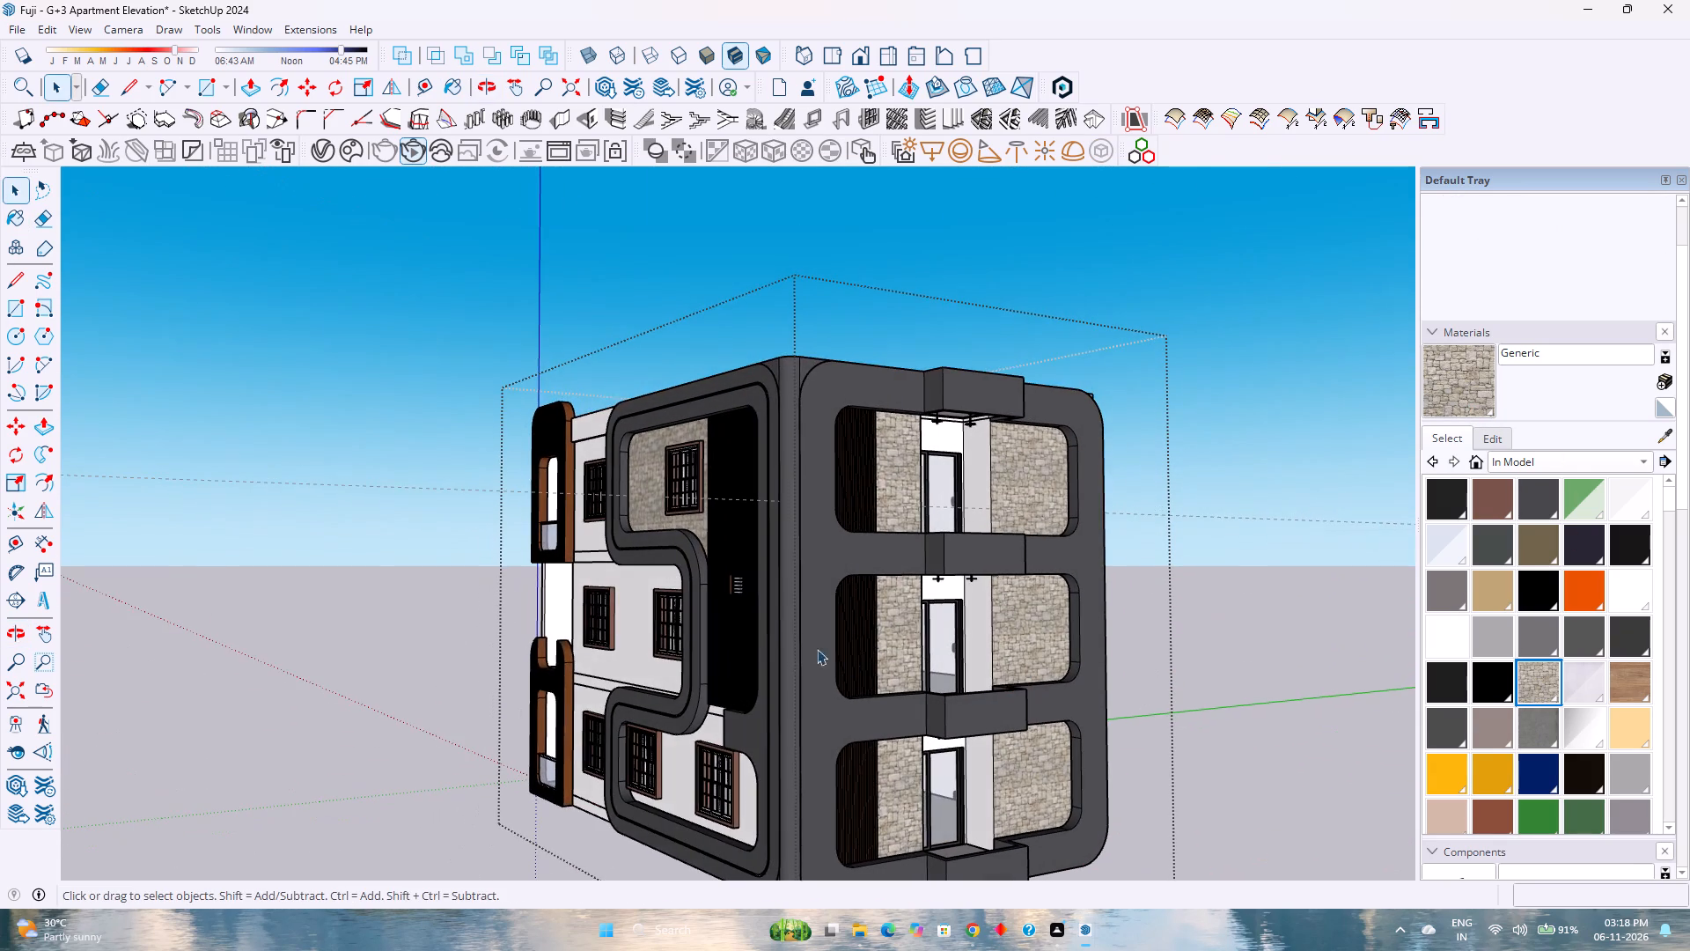
pyautogui.scroll(-2, 779, 635)
pyautogui.keyDown('shift'); pyautogui.moveTo(674, 656); pyautogui.dragTo(880, 653, button='middle'); pyautogui.keyUp('shift')
pyautogui.scroll(2, 892, 647)
pyautogui.middleClick(892, 647)
pyautogui.moveTo(892, 647); pyautogui.dragTo(1020, 658, button='middle')
pyautogui.scroll(-3, 1014, 651)
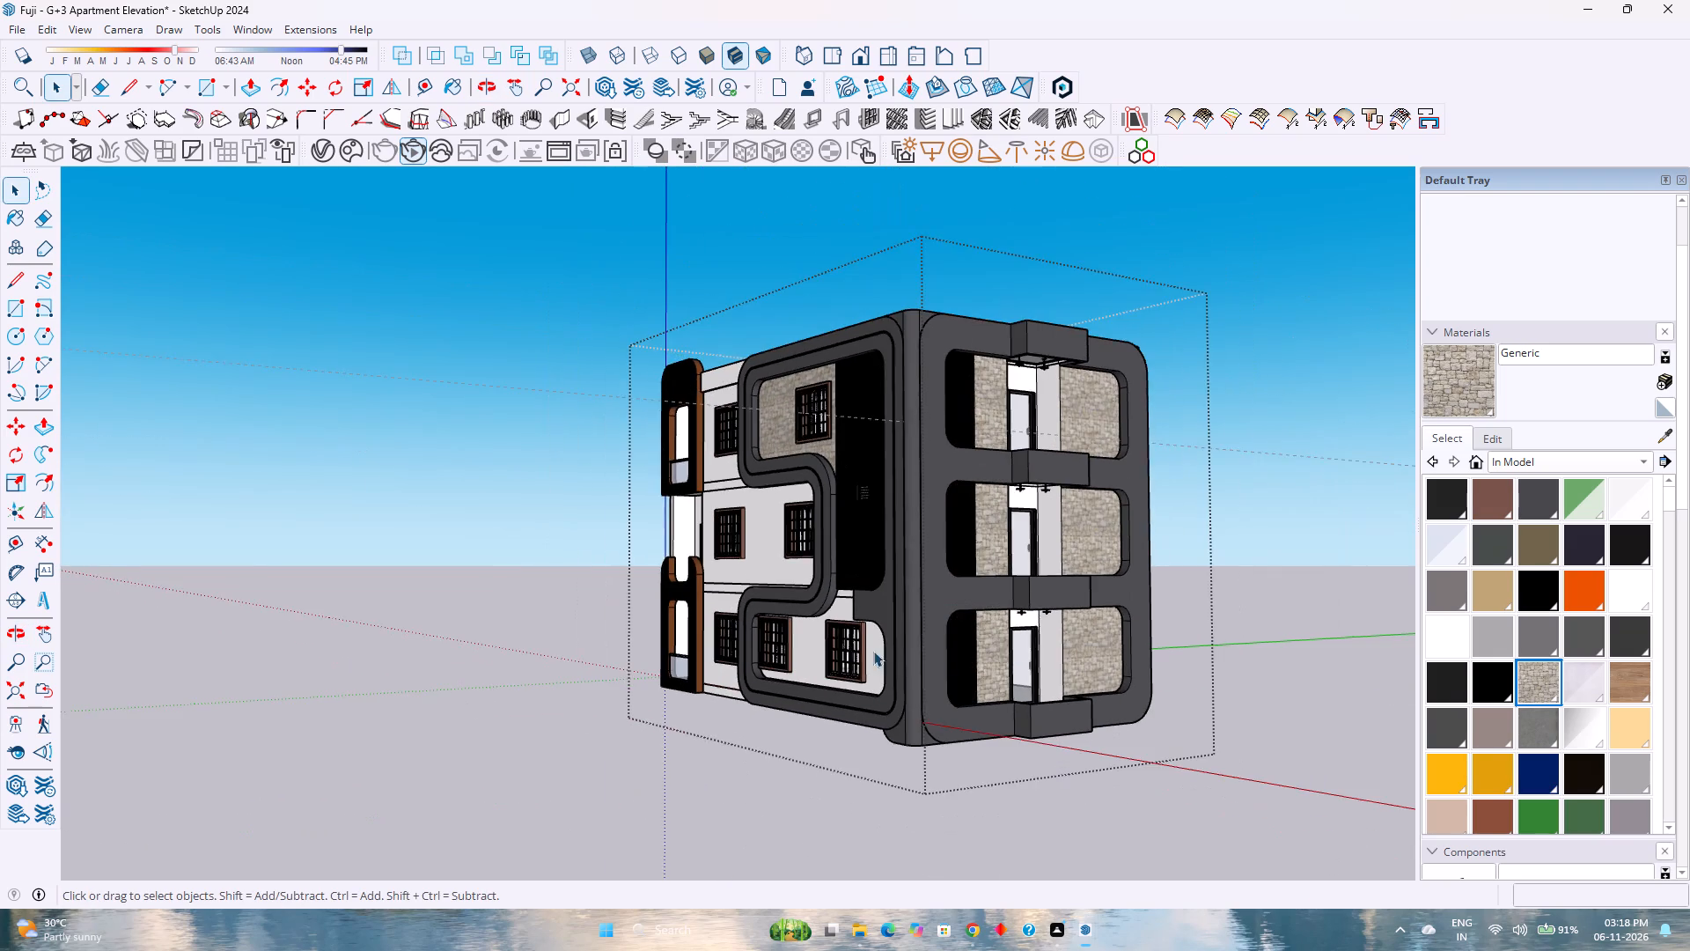
pyautogui.moveTo(856, 649); pyautogui.dragTo(927, 674, button='middle')
pyautogui.middleClick(929, 674)
# Close the building group and save the model.
pyautogui.click(1252, 727)
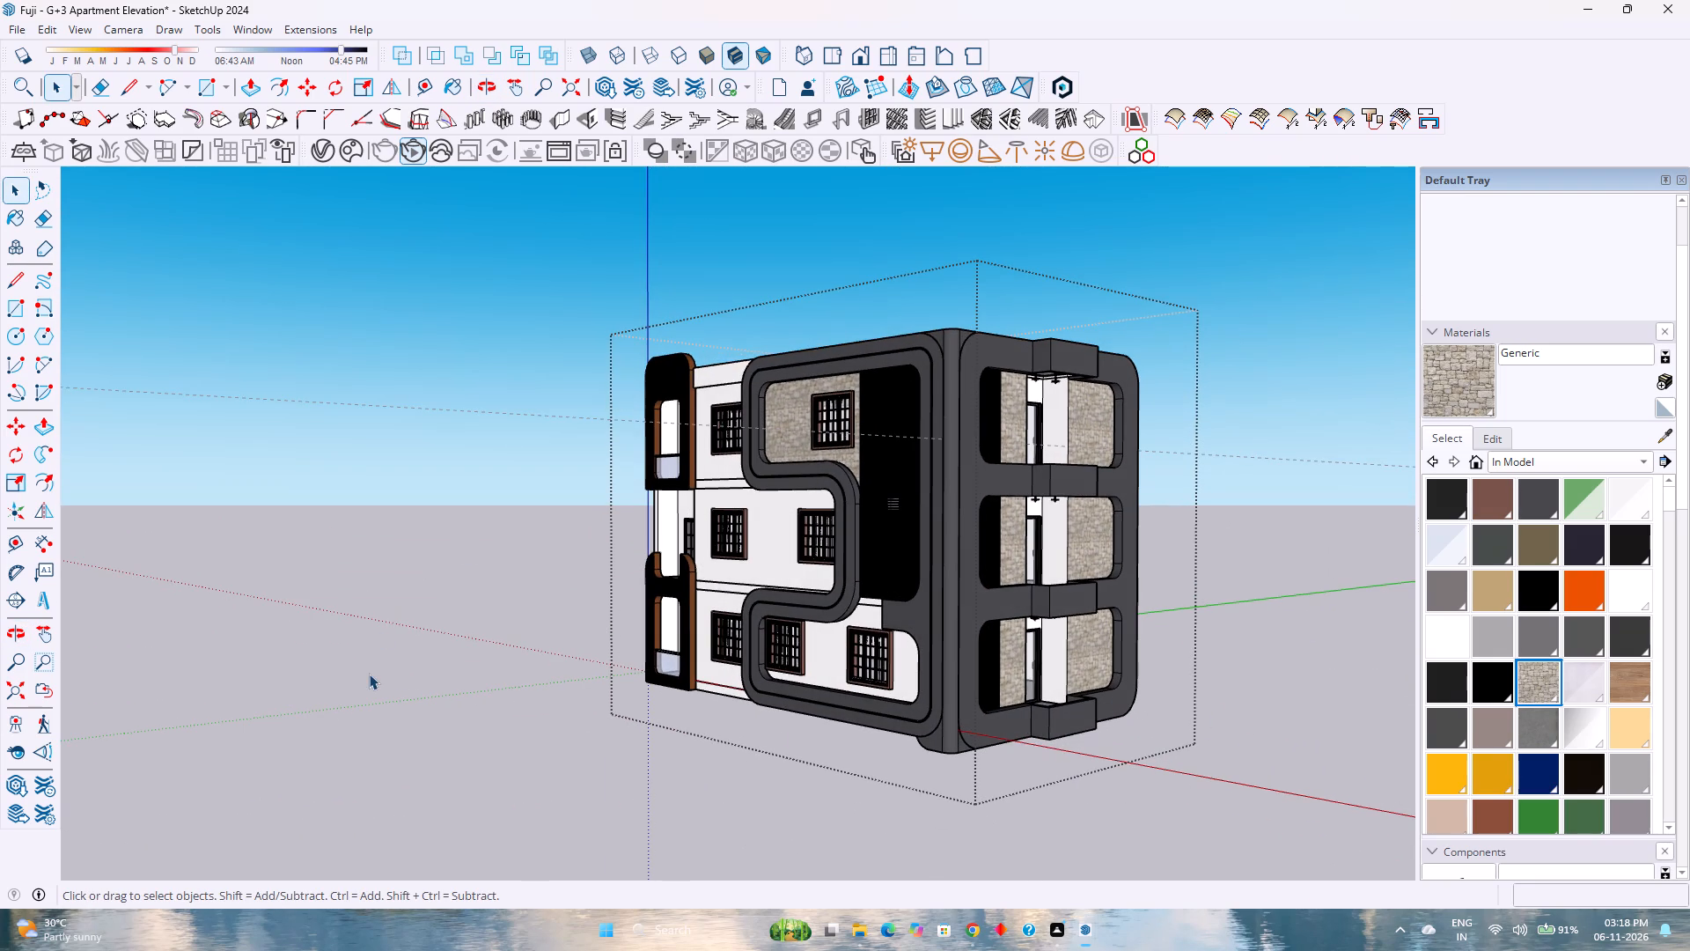
pyautogui.click(369, 675)
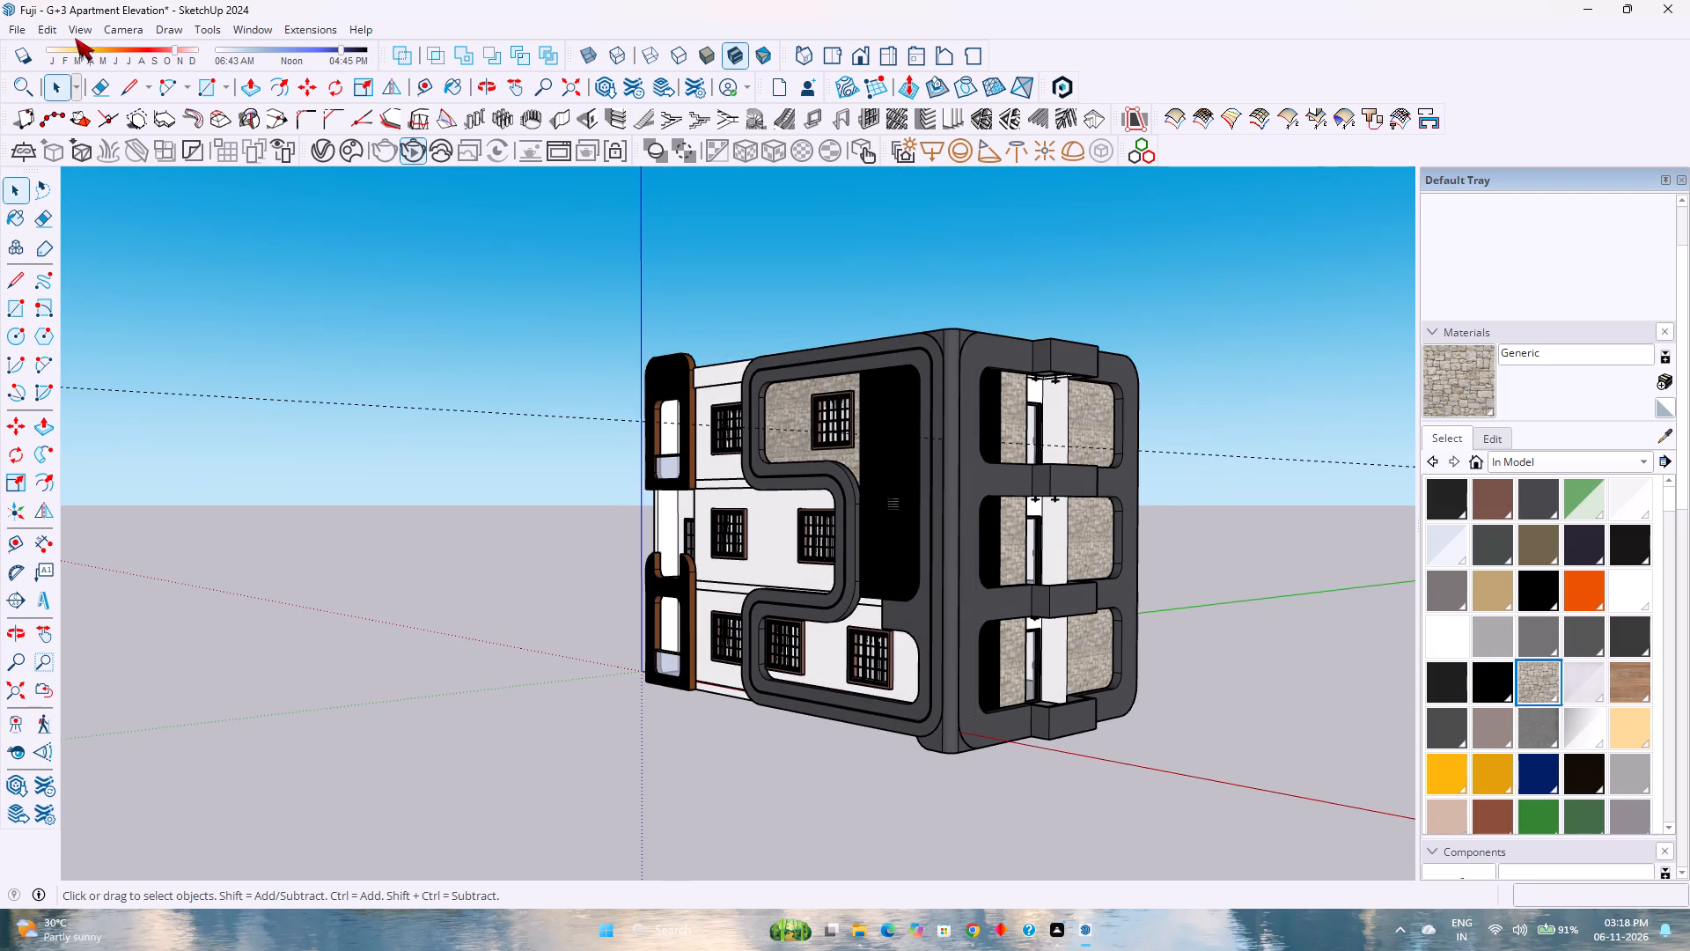
pyautogui.click(48, 26)
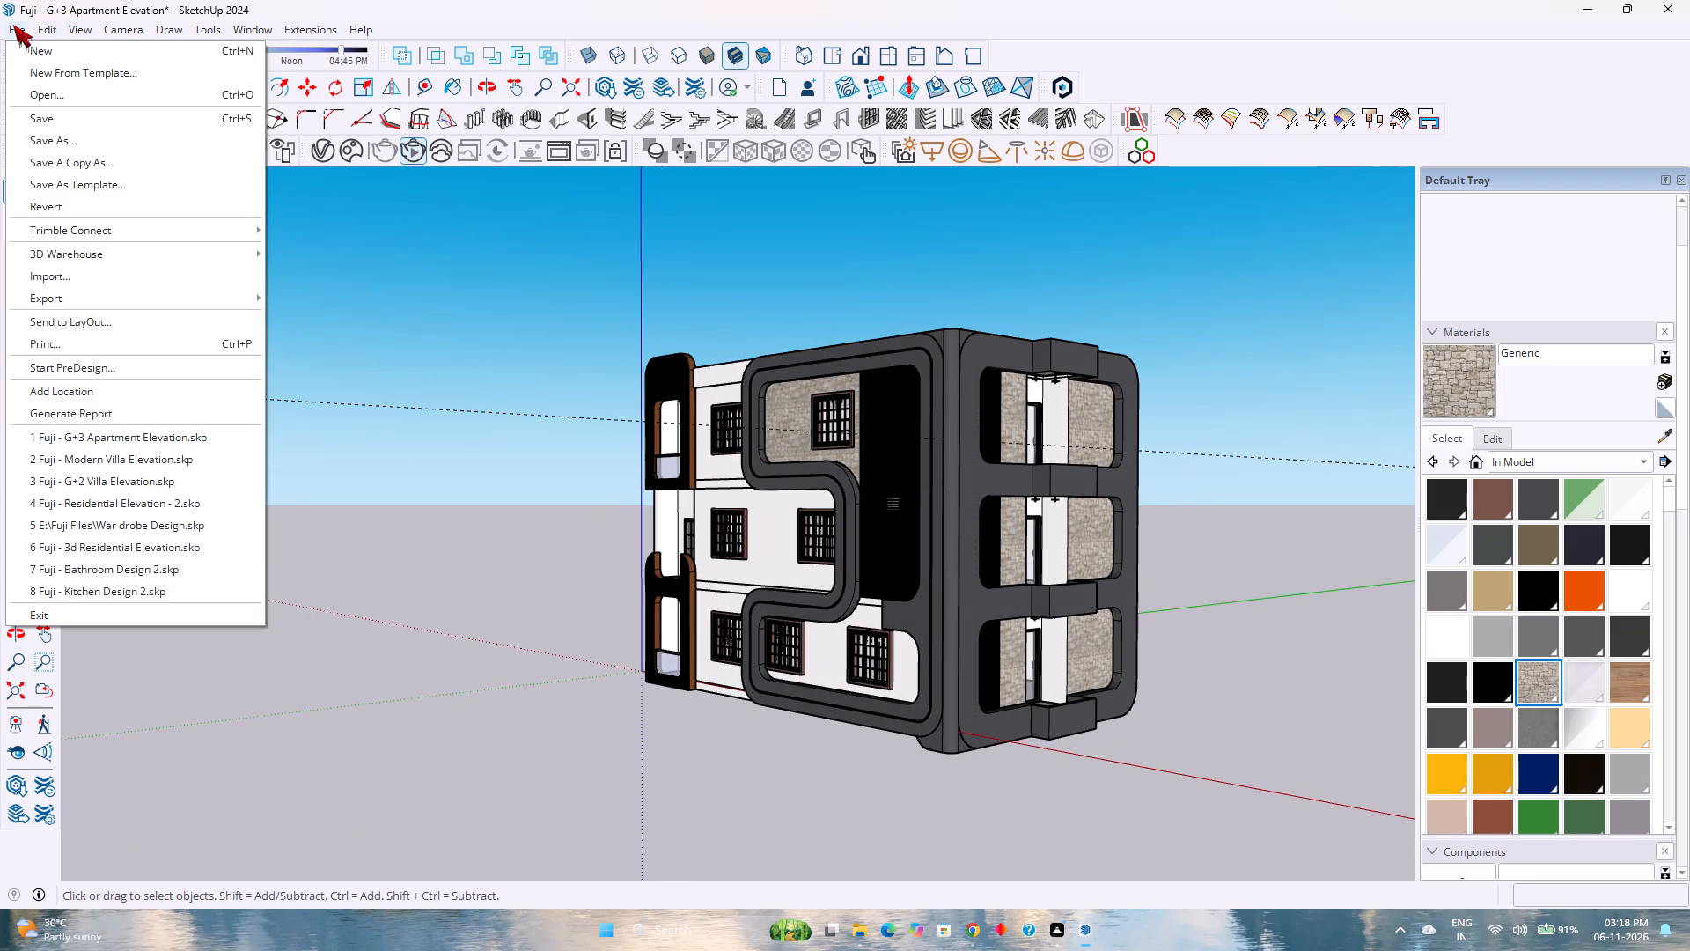
pyautogui.click(37, 122)
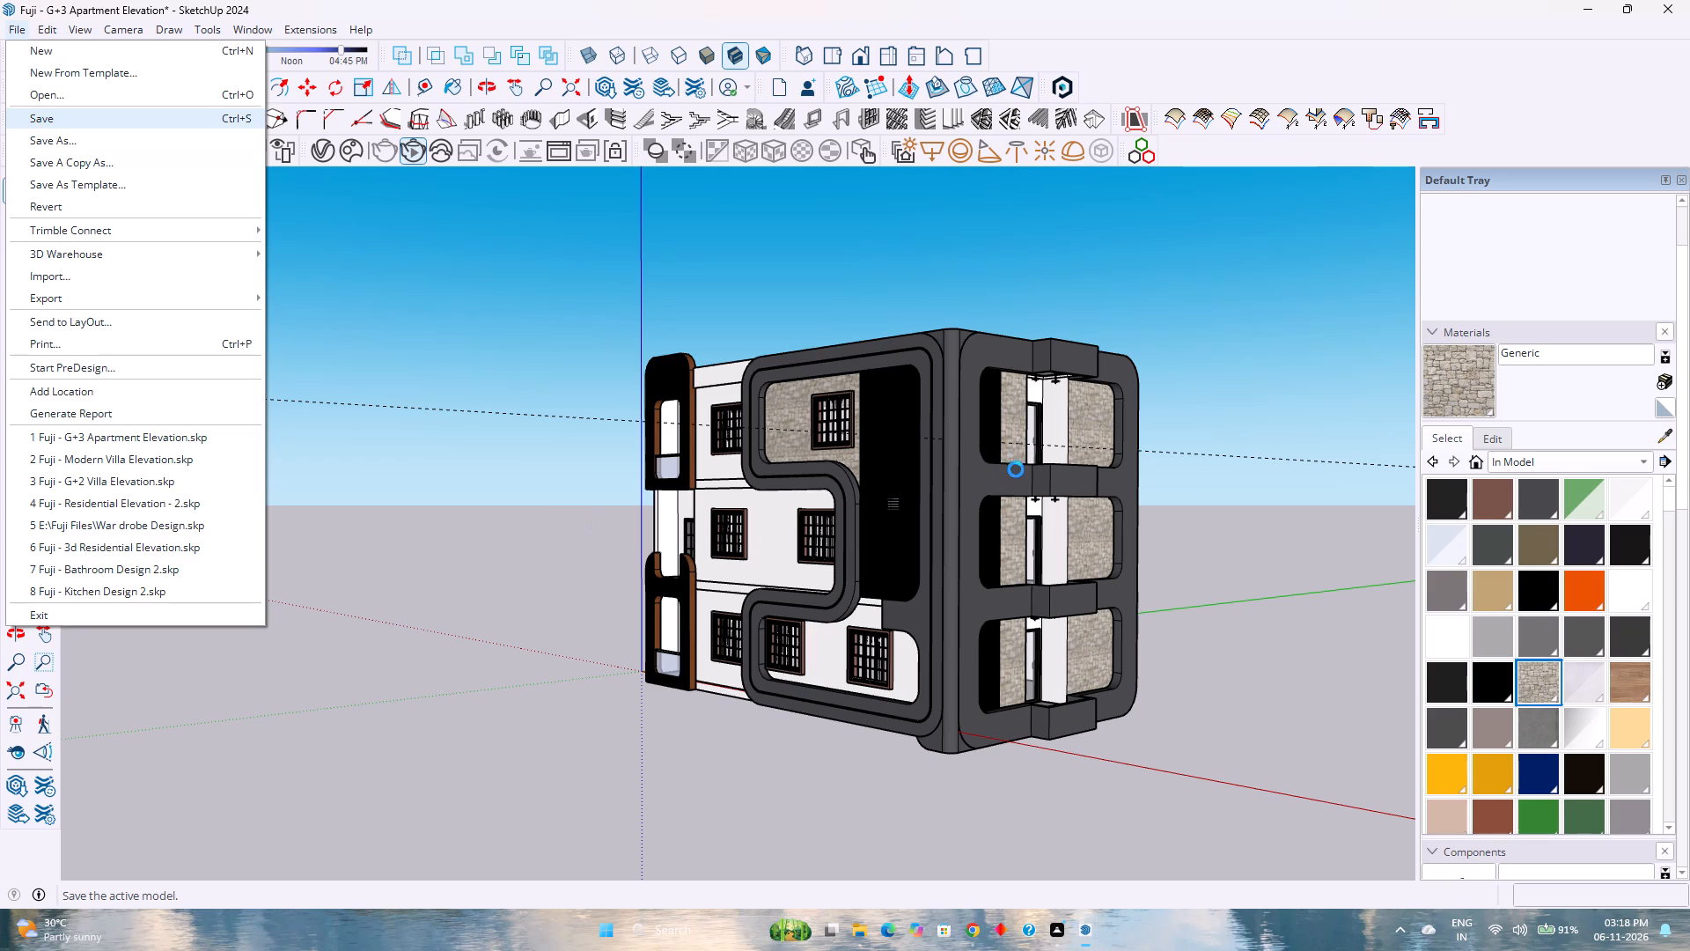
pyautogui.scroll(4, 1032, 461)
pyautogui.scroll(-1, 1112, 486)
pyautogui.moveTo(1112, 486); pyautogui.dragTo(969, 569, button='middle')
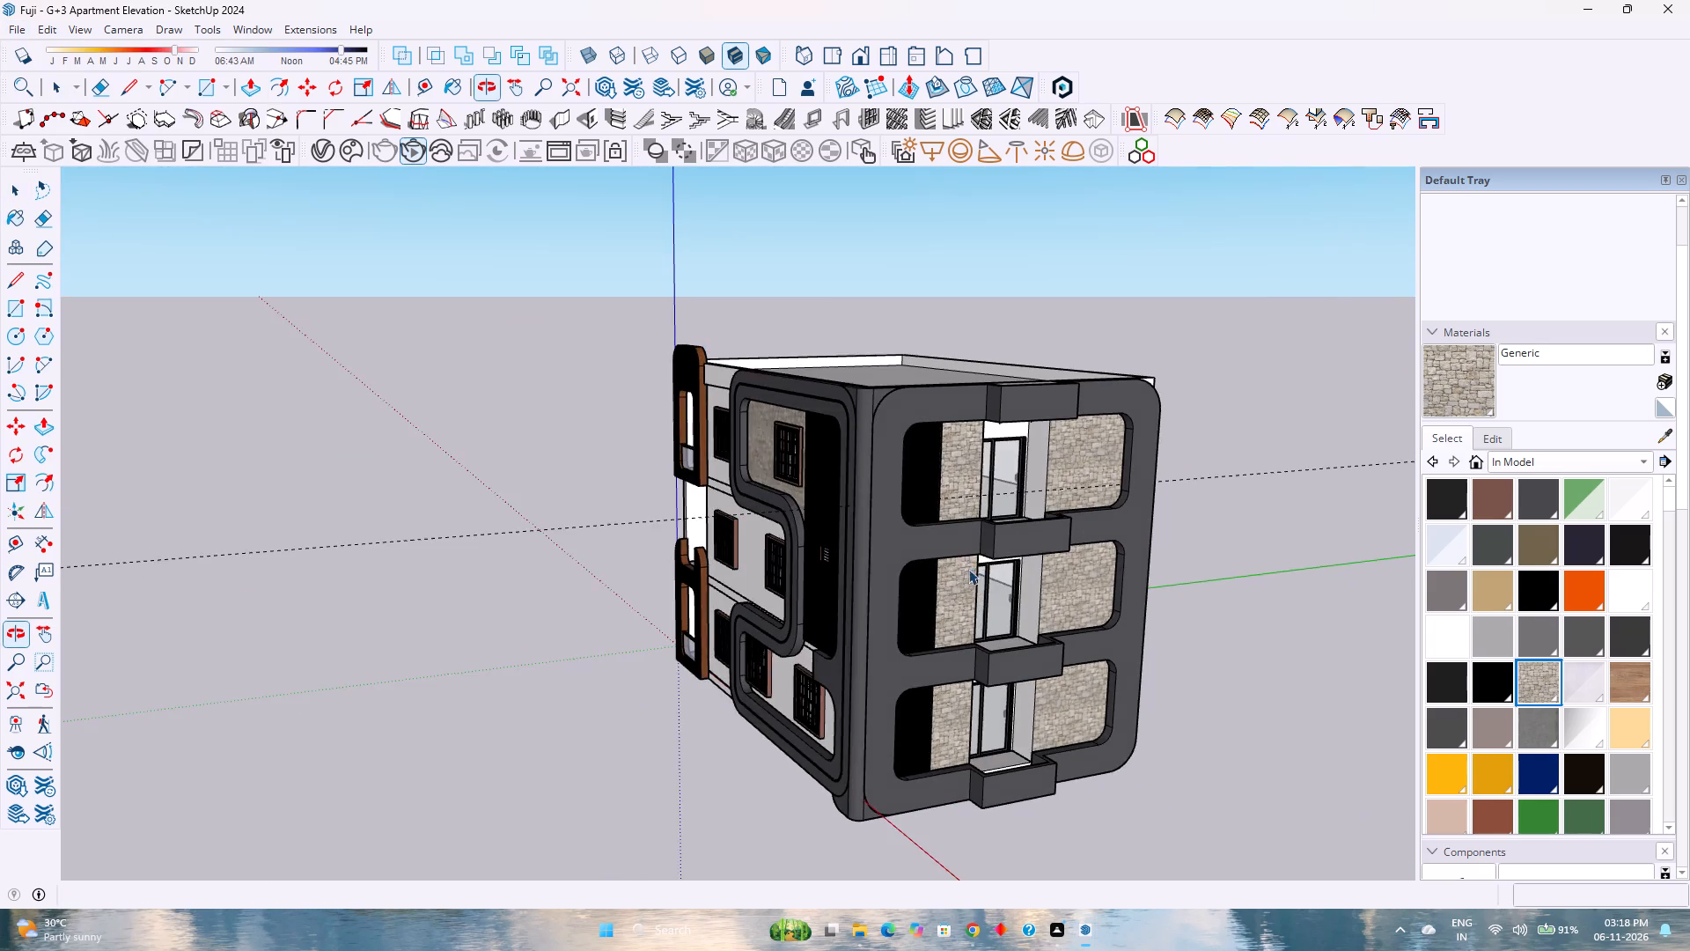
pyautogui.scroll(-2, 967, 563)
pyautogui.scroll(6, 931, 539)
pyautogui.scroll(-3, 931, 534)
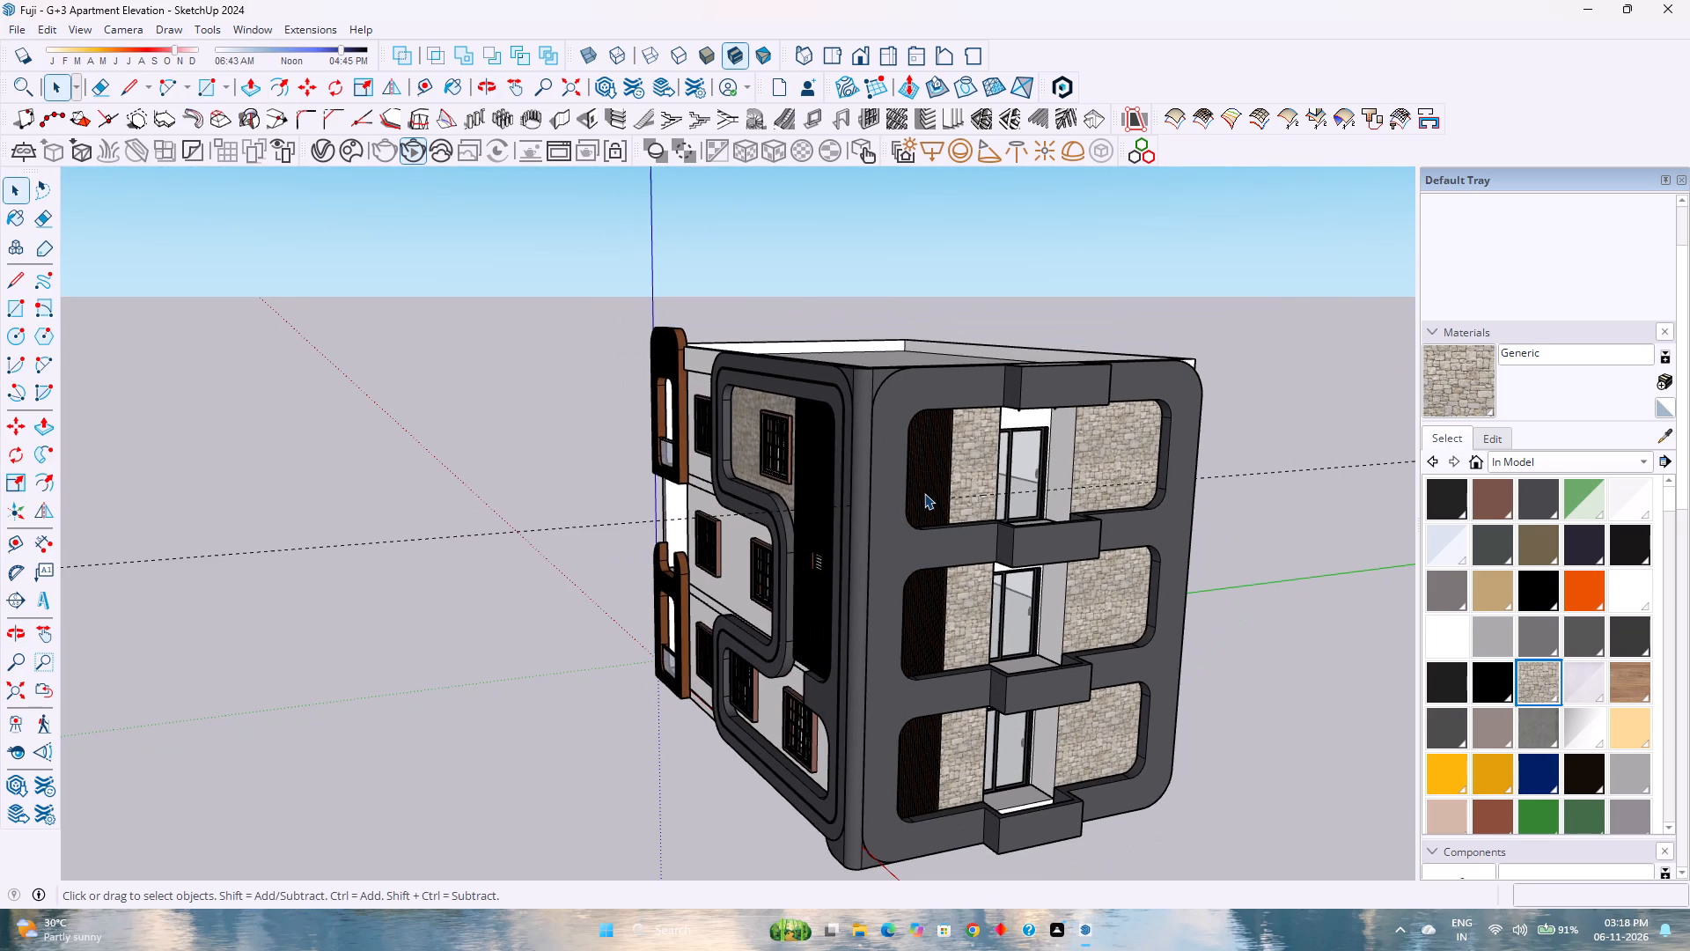
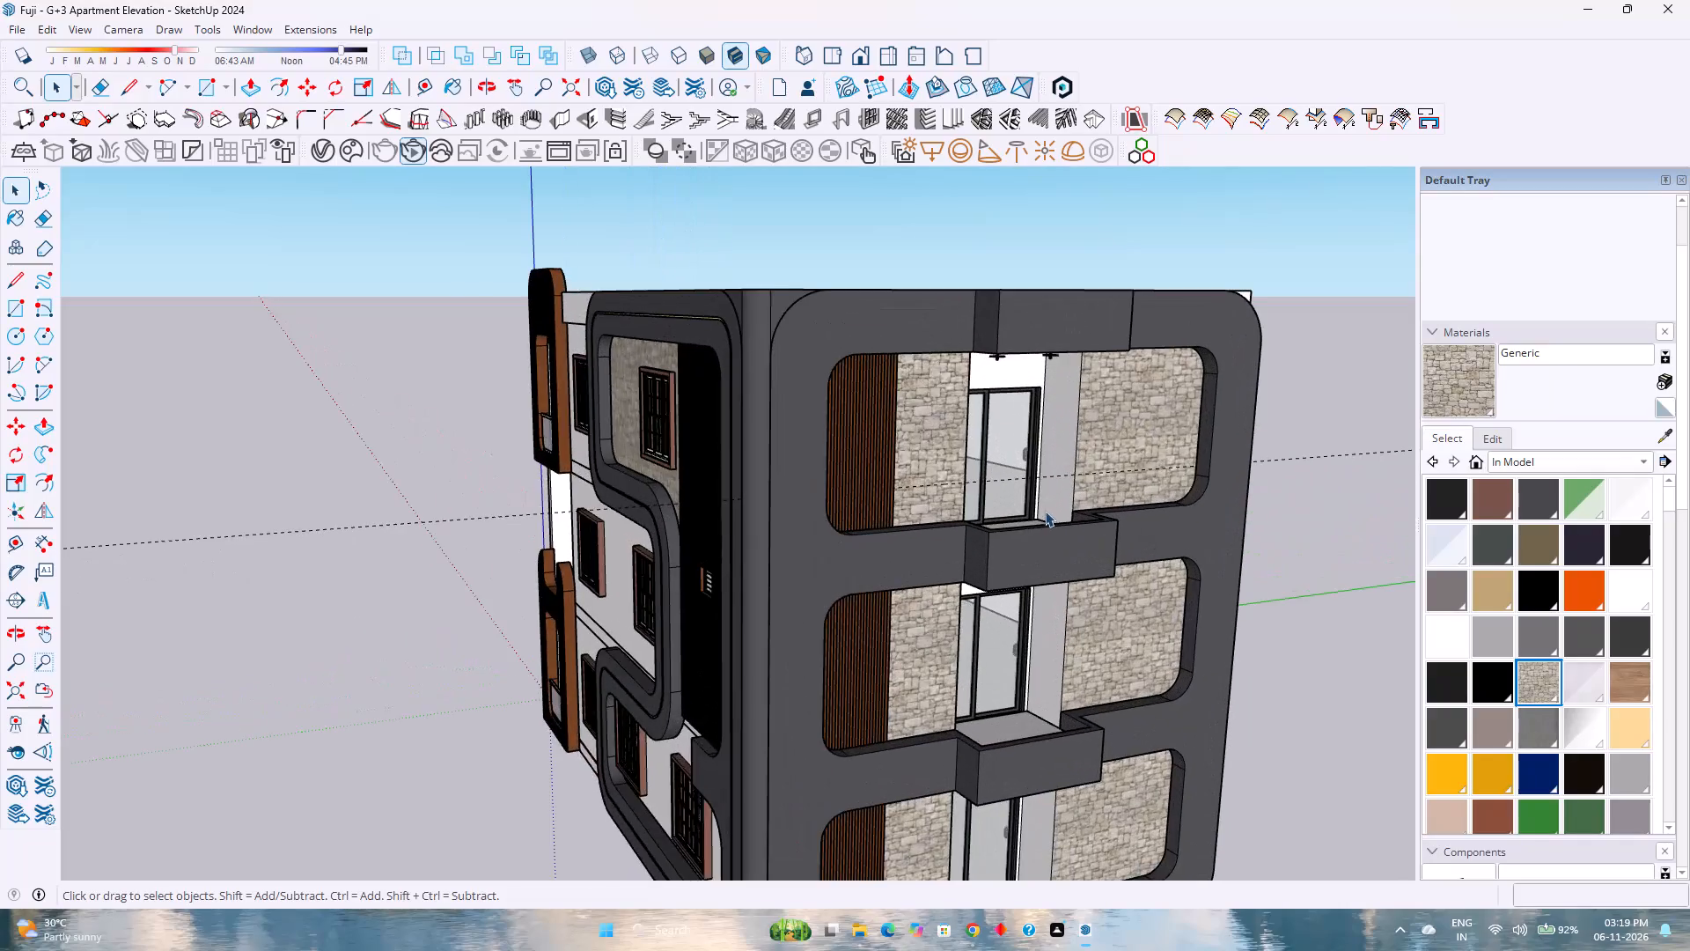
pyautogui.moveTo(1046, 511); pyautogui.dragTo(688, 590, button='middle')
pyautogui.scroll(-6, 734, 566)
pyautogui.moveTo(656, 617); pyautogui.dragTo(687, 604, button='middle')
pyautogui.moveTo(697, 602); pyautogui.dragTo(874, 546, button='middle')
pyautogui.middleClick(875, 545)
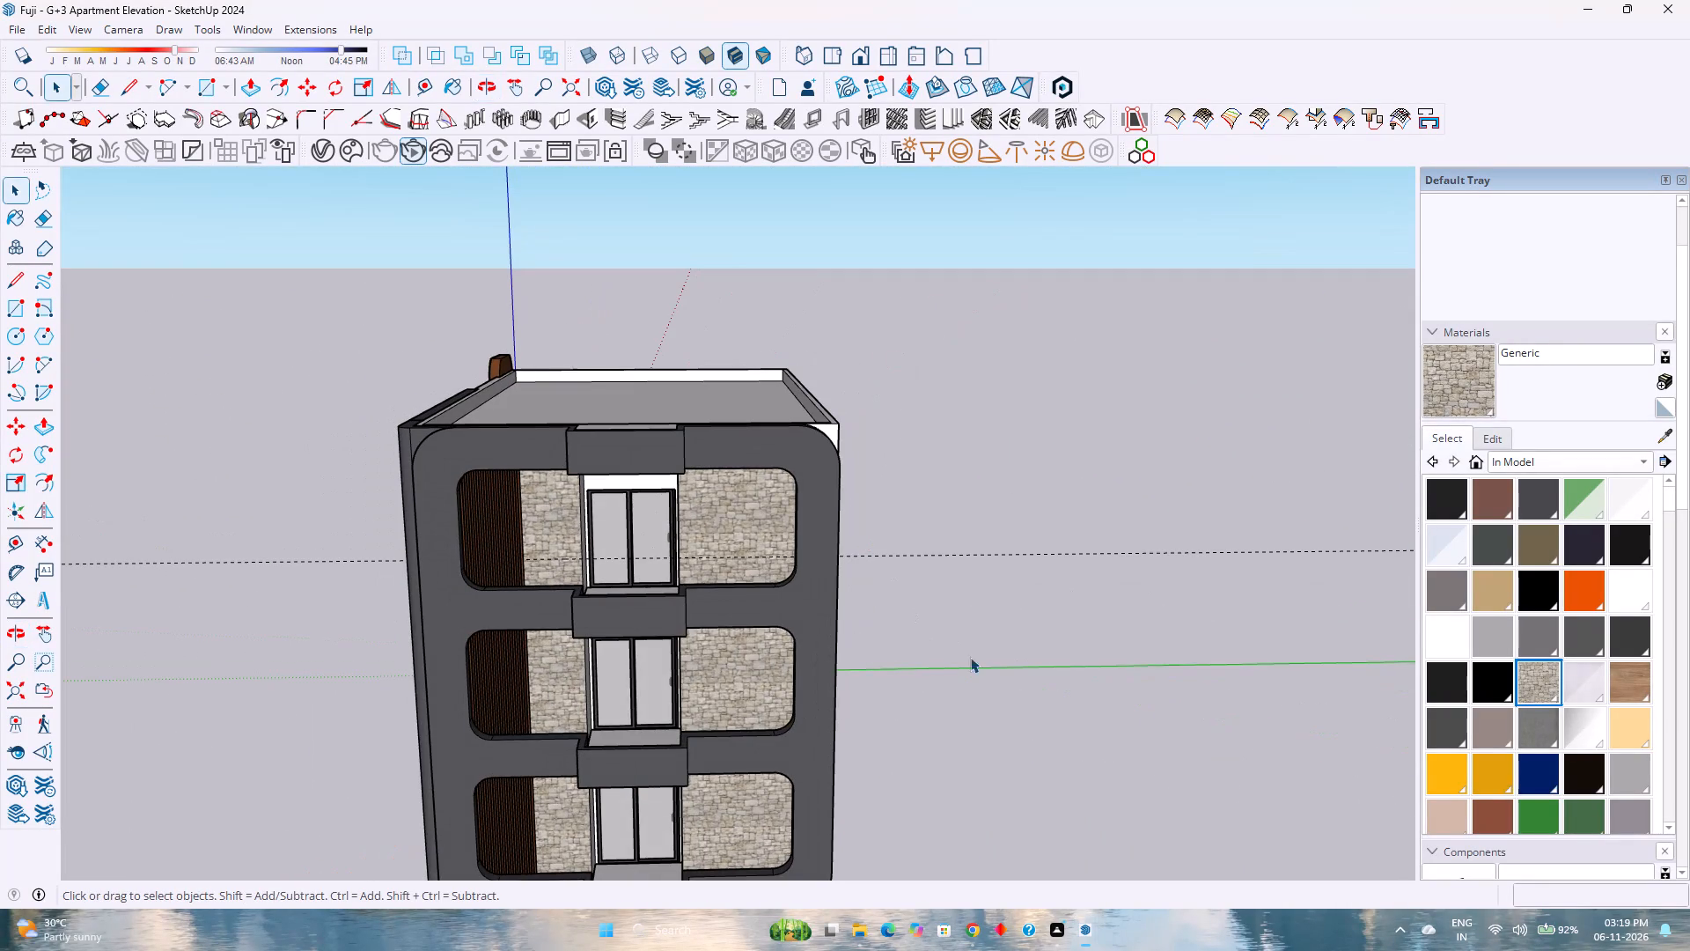
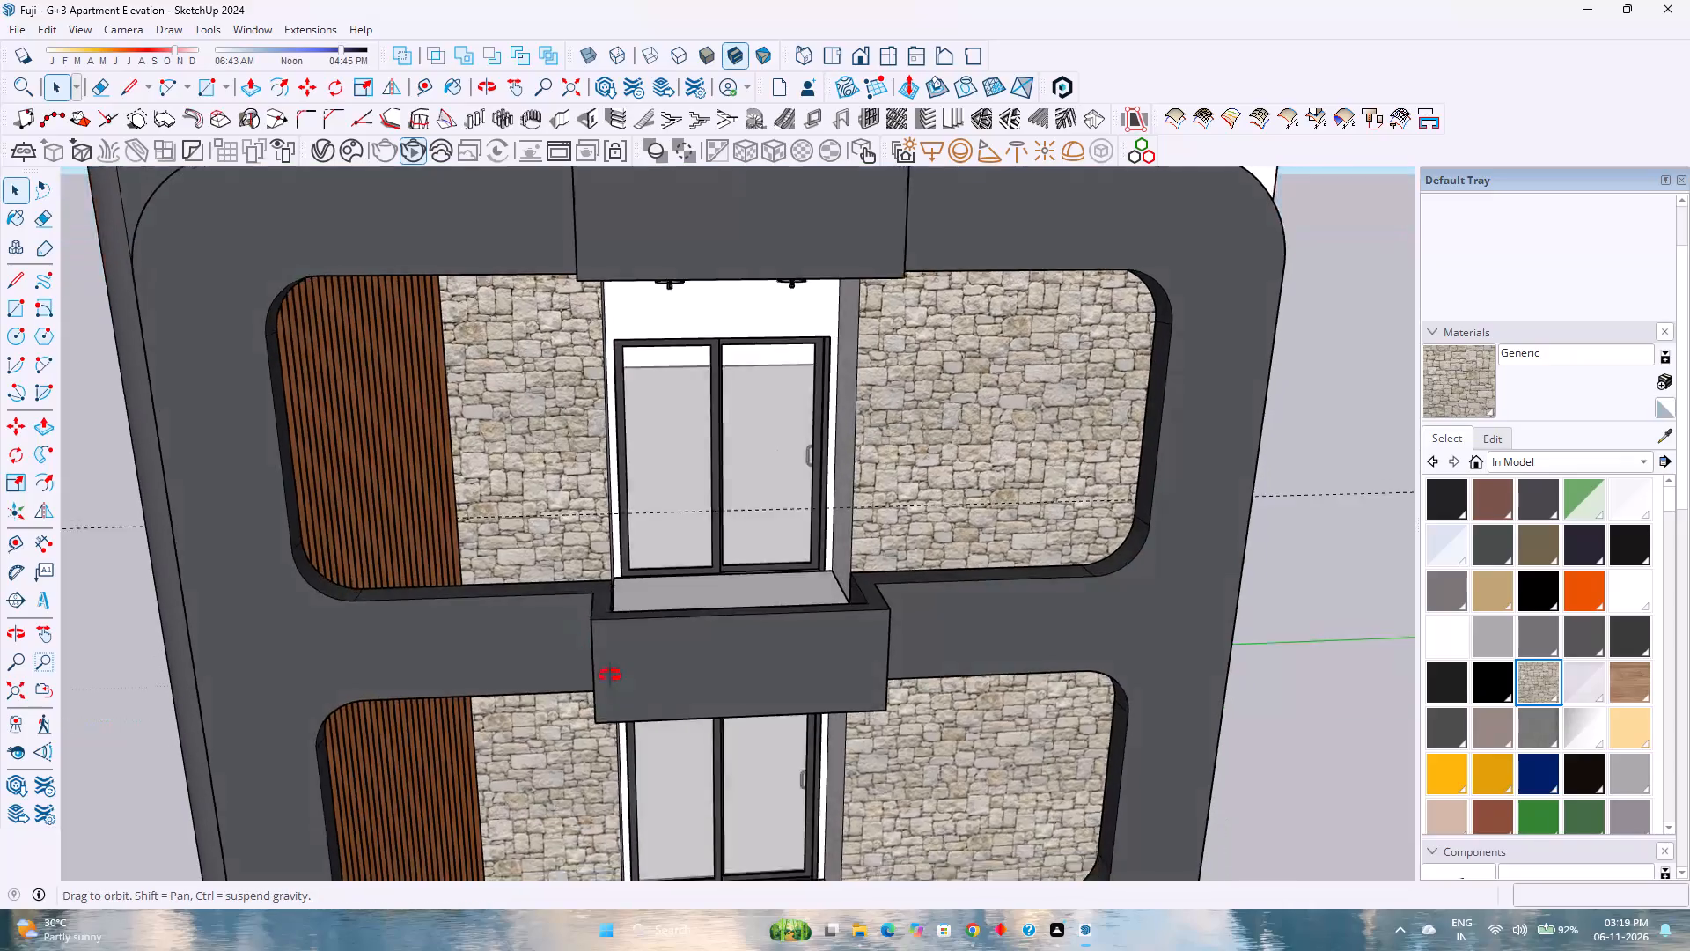
# Inside the building group, trace the top-floor balcony parapet's inner top edge with three lines, 7' along the front and 2' 6" at the sides.
pyautogui.middleClick(836, 716)
pyautogui.scroll(1, 708, 641)
pyautogui.doubleClick(699, 636)
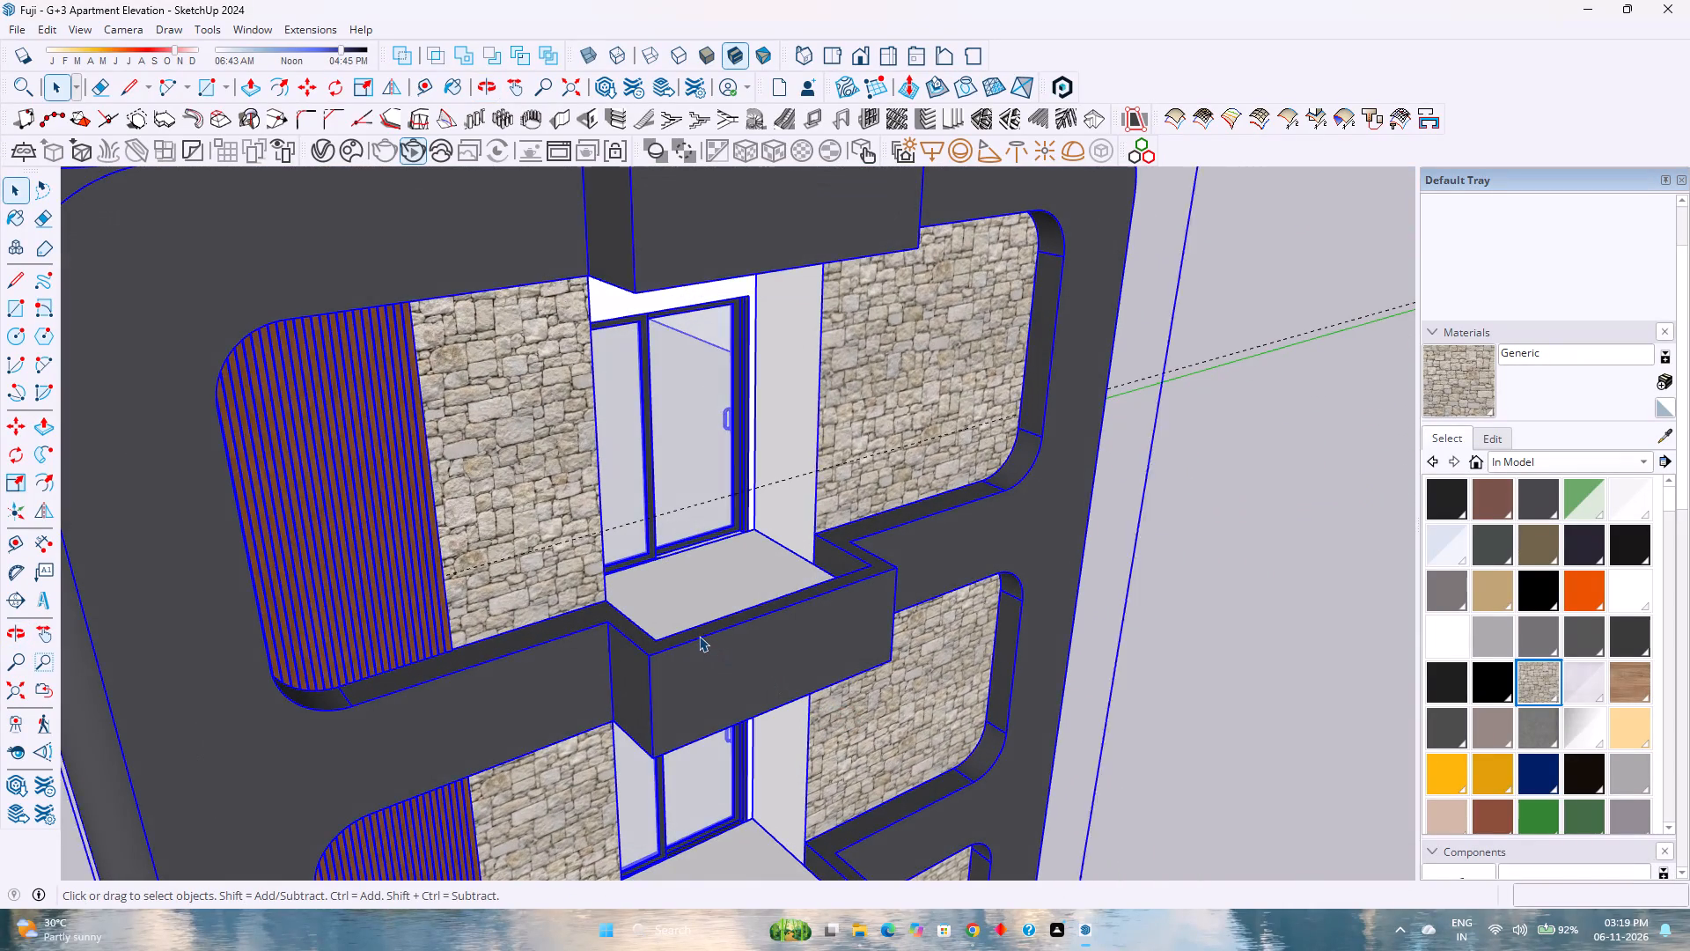
pyautogui.scroll(3, 699, 636)
pyautogui.click(699, 636)
pyautogui.doubleClick(667, 647)
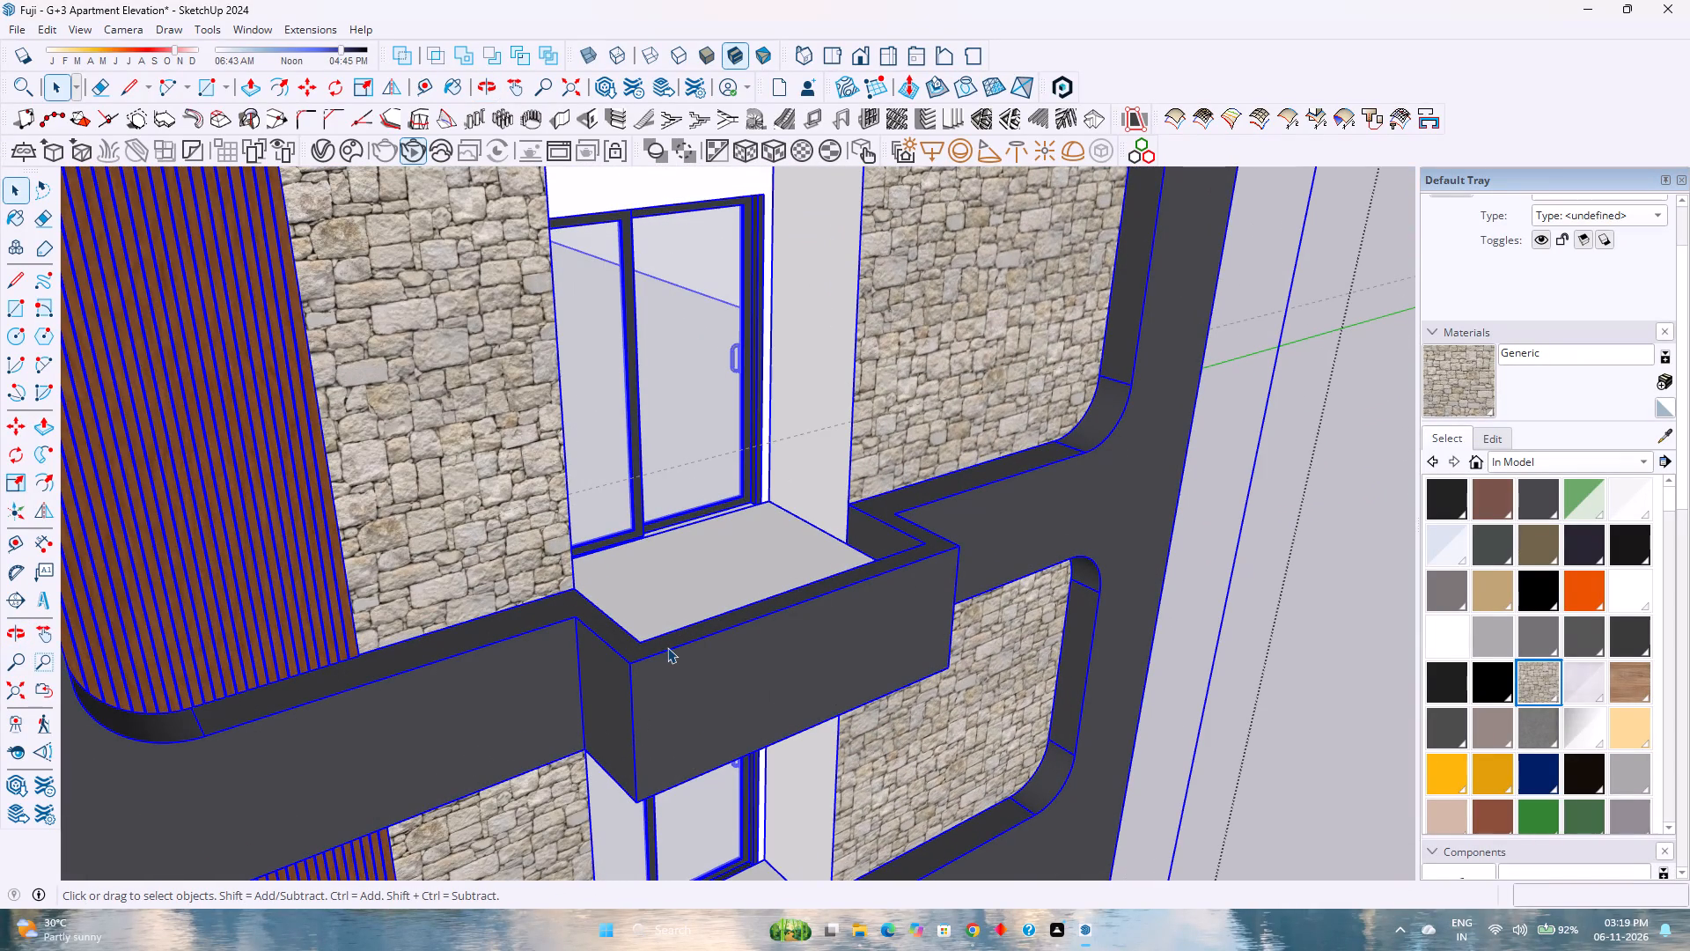
pyautogui.click(667, 648)
pyautogui.scroll(-3, 667, 648)
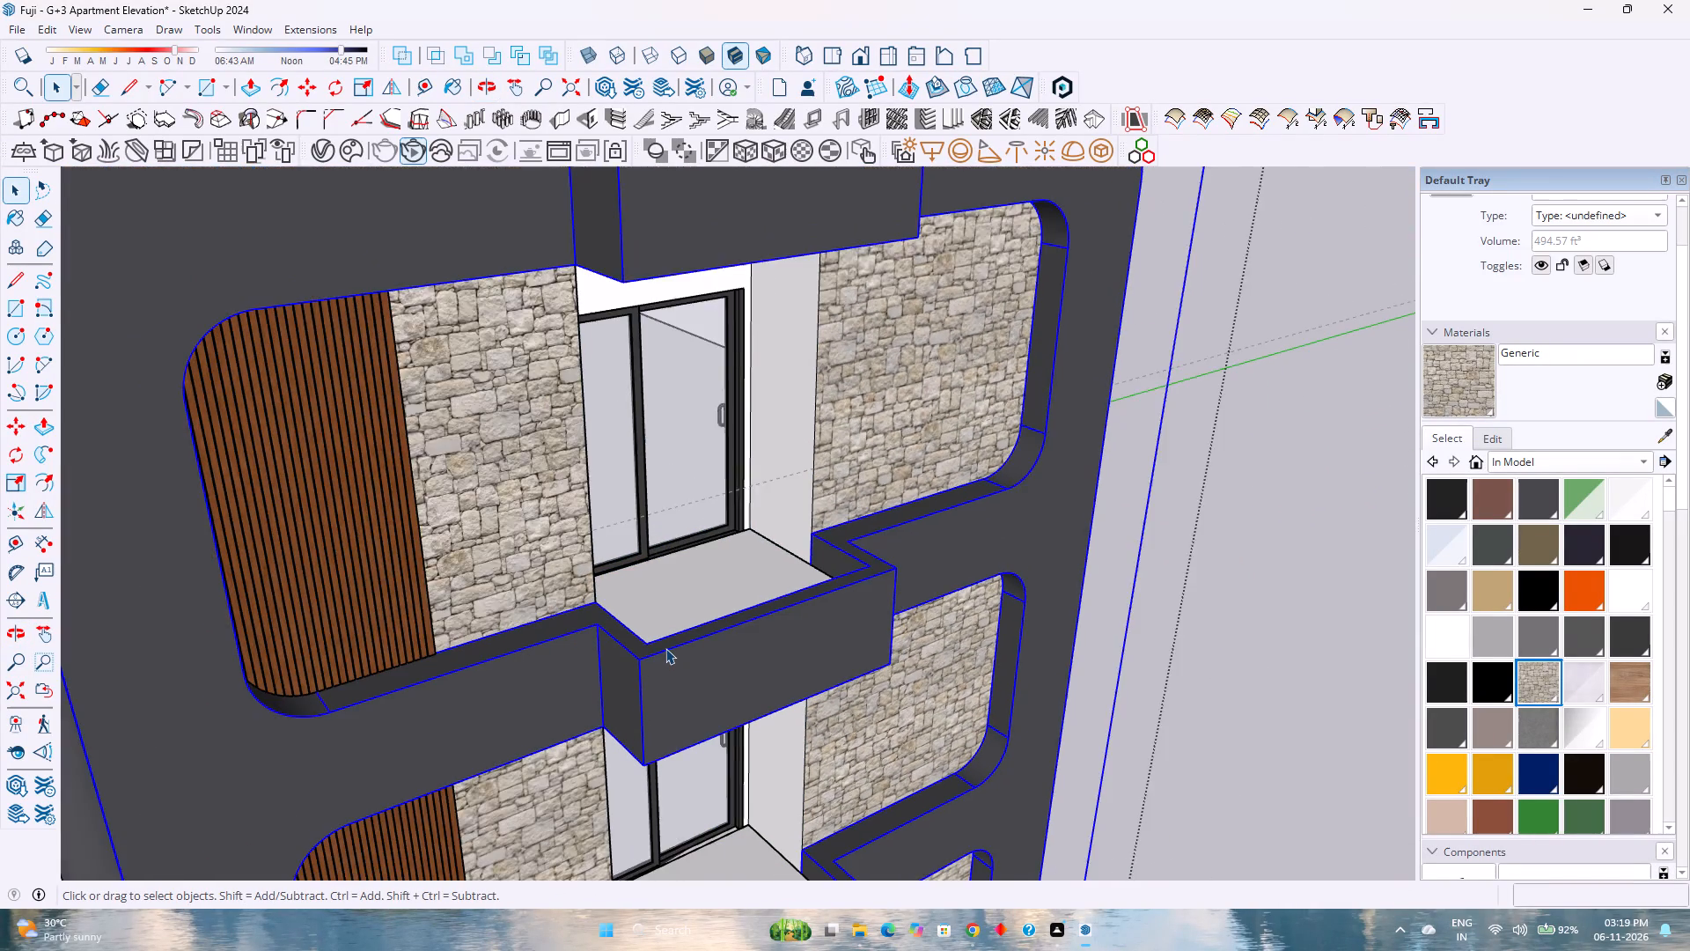
pyautogui.scroll(-8, 665, 648)
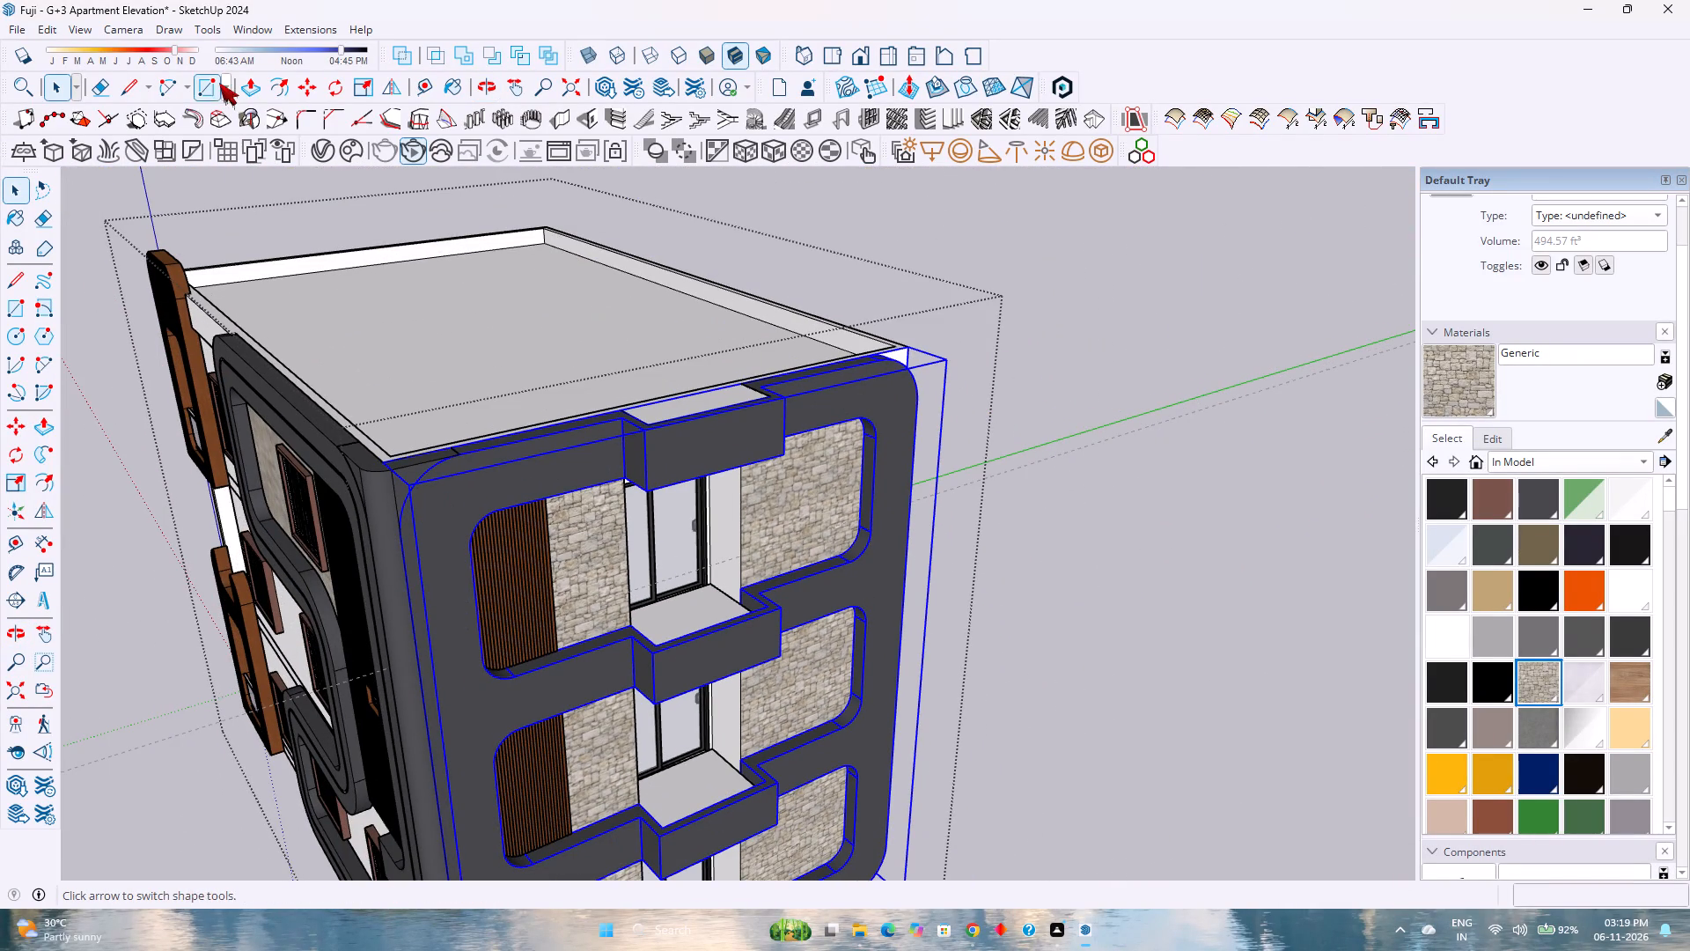
pyautogui.click(132, 94)
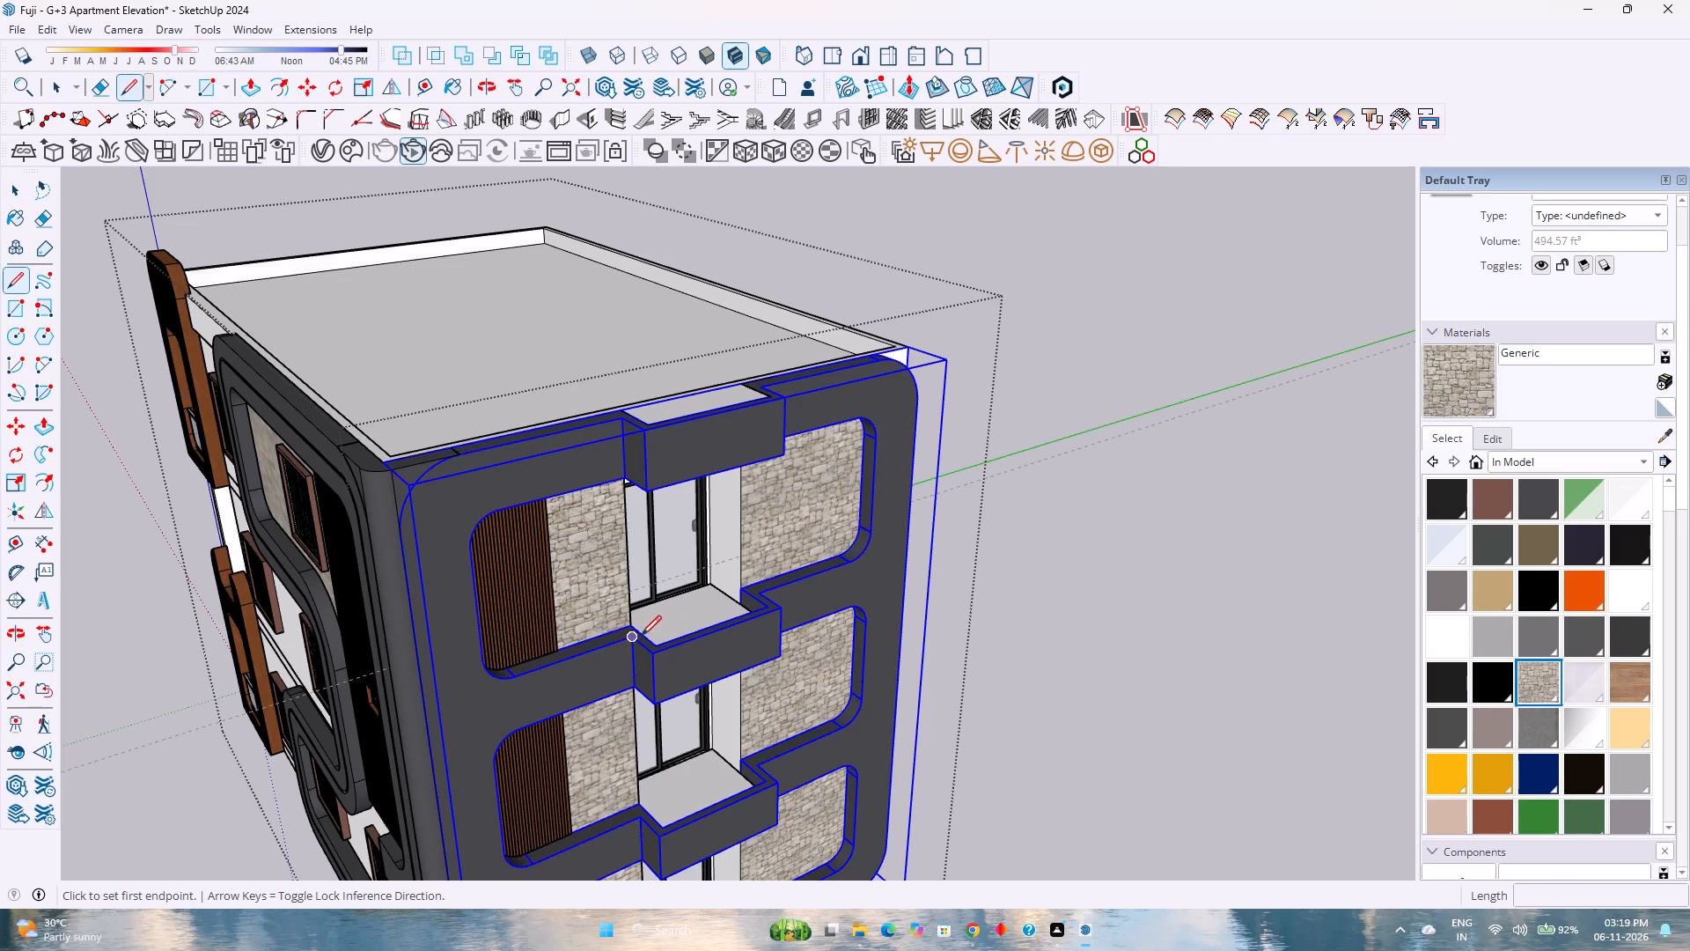
pyautogui.scroll(12, 630, 628)
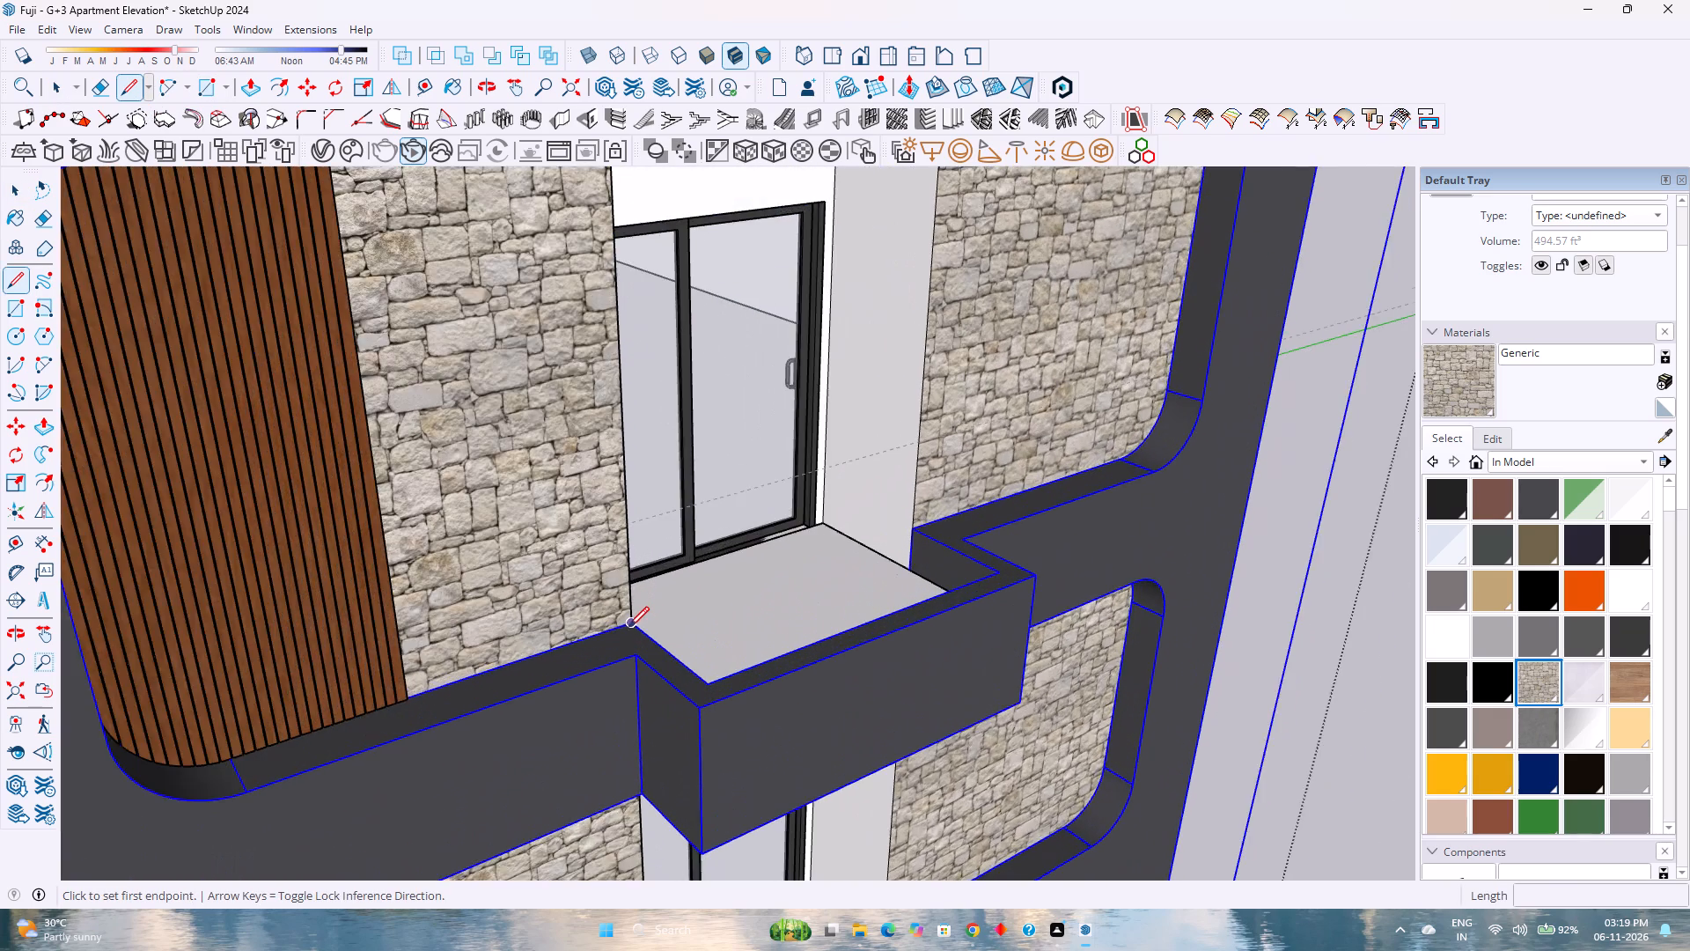
pyautogui.scroll(4, 628, 627)
pyautogui.click(636, 625)
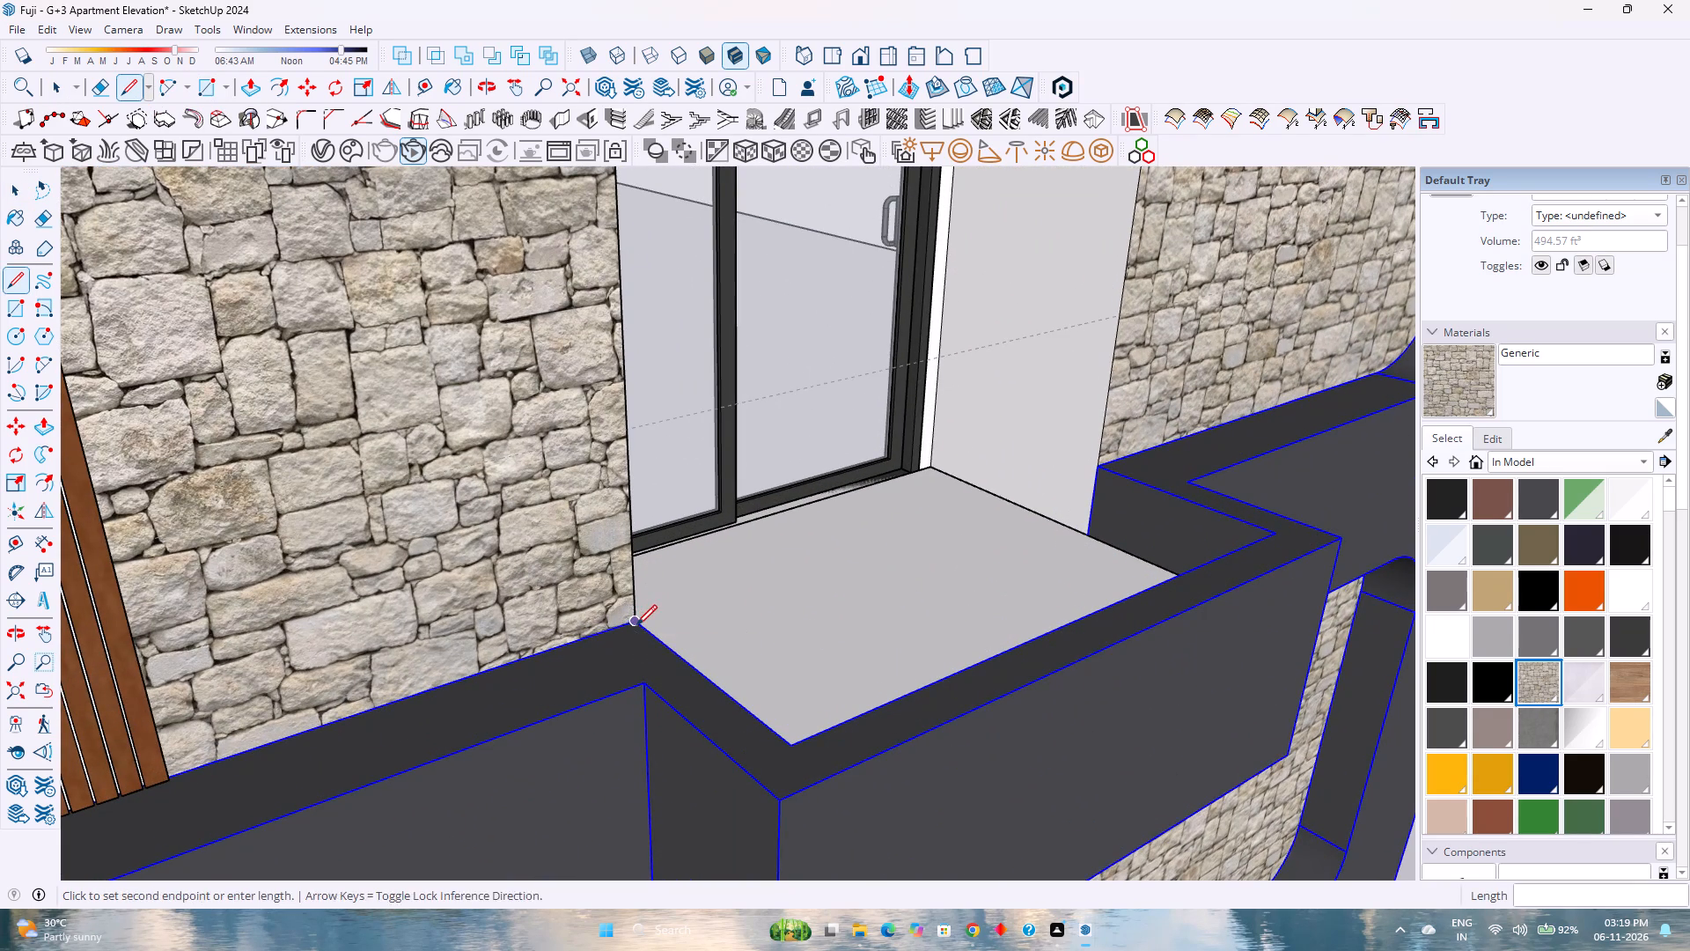
pyautogui.click(792, 744)
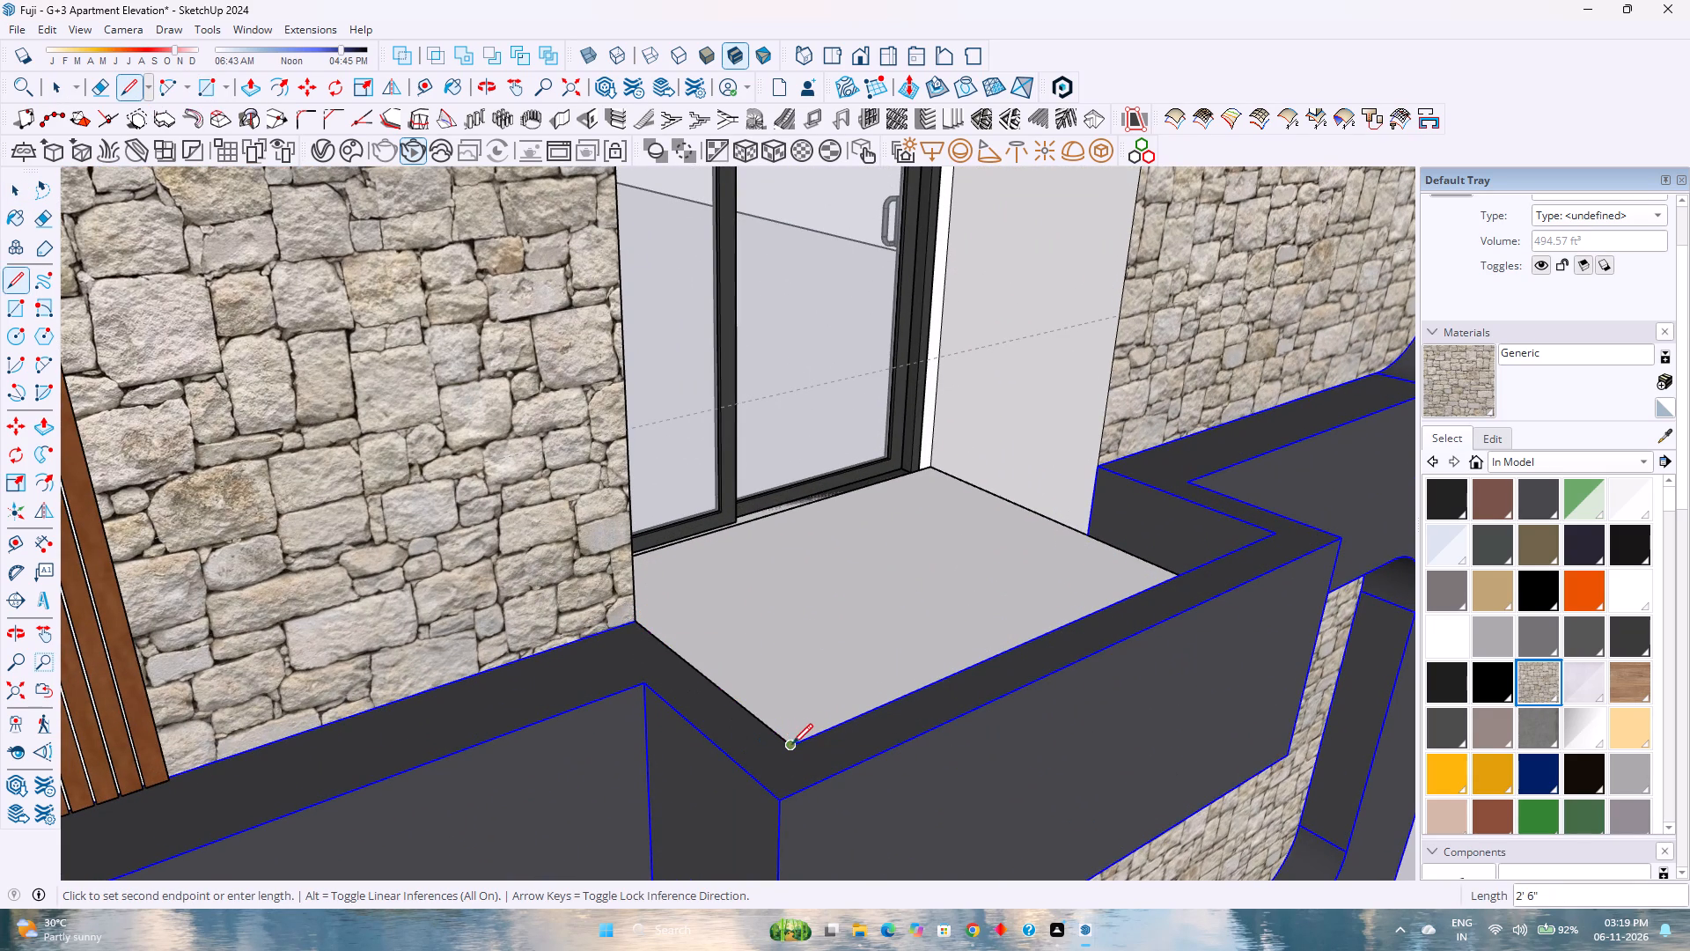
pyautogui.click(1270, 533)
pyautogui.click(1106, 460)
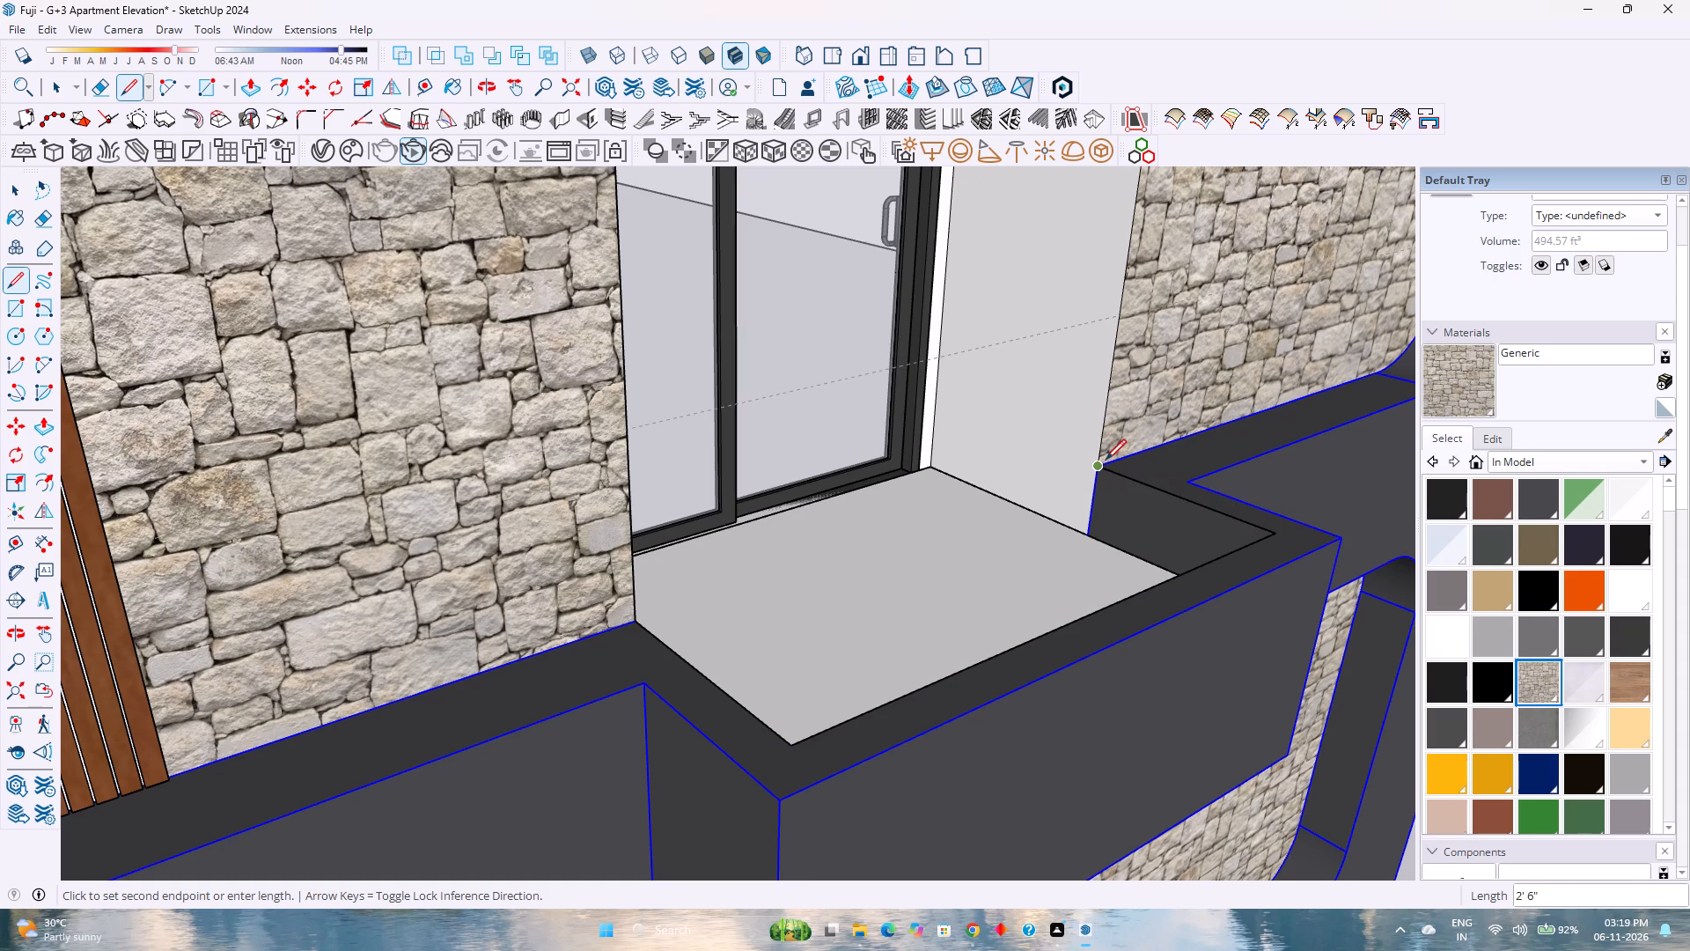
pyautogui.press('space')
# Move the traced U-shaped balcony outline 15' outward from the facade along the red axis.
pyautogui.click(1158, 489)
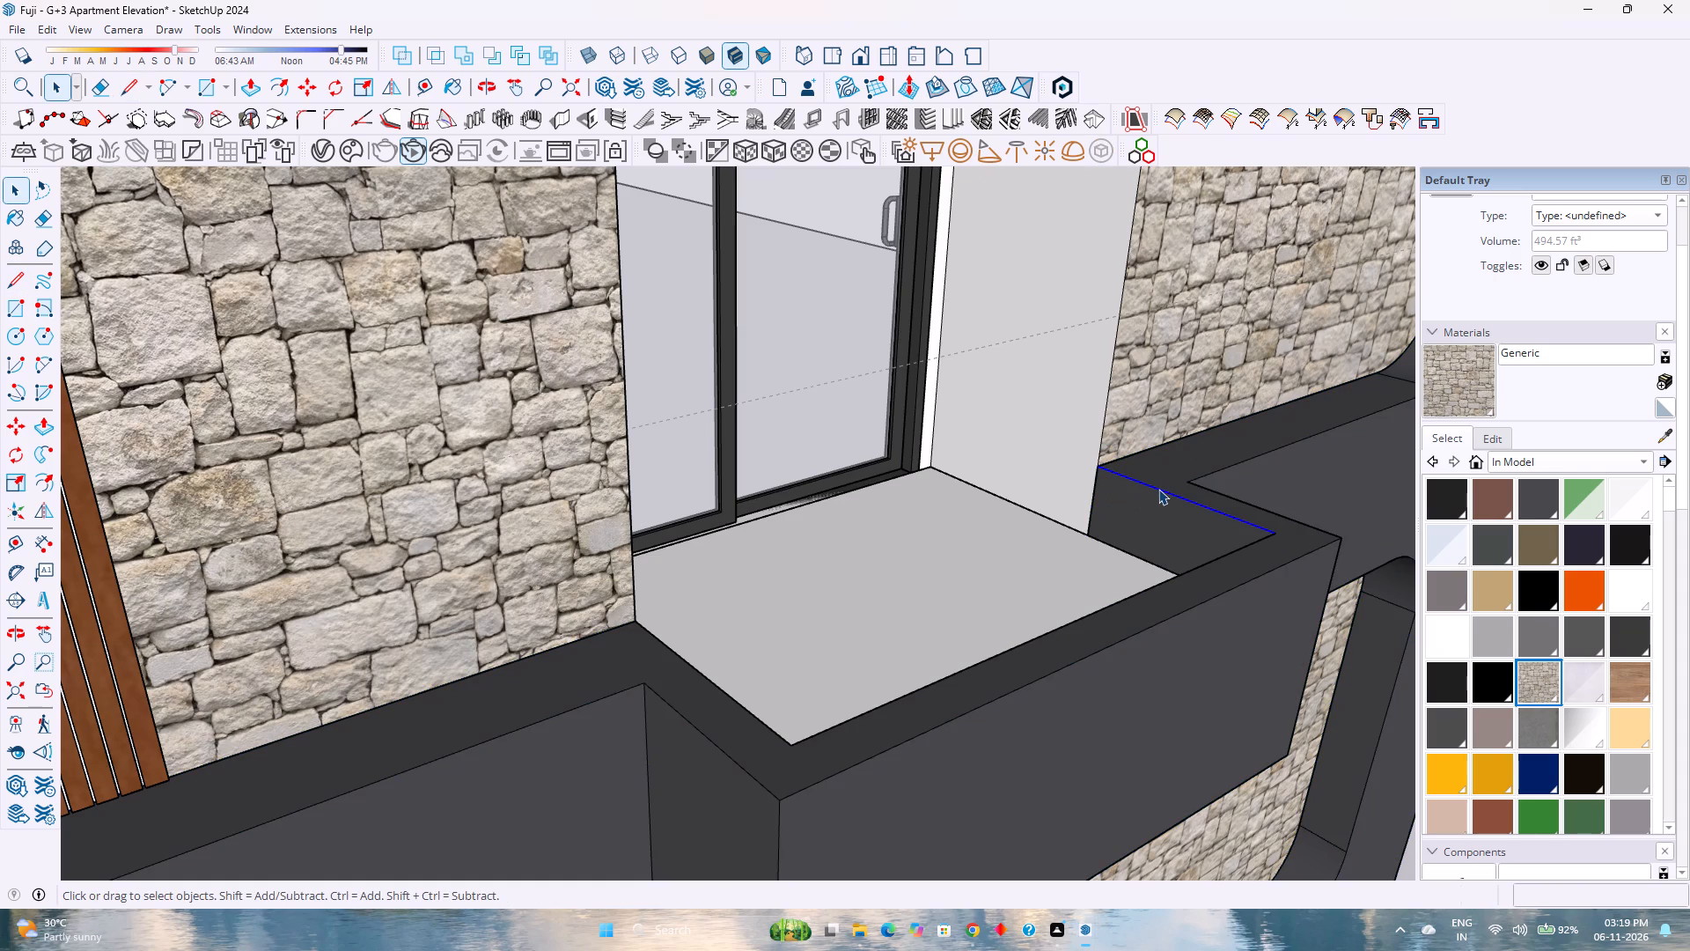
pyautogui.tripleClick(1158, 489)
pyautogui.press('m')
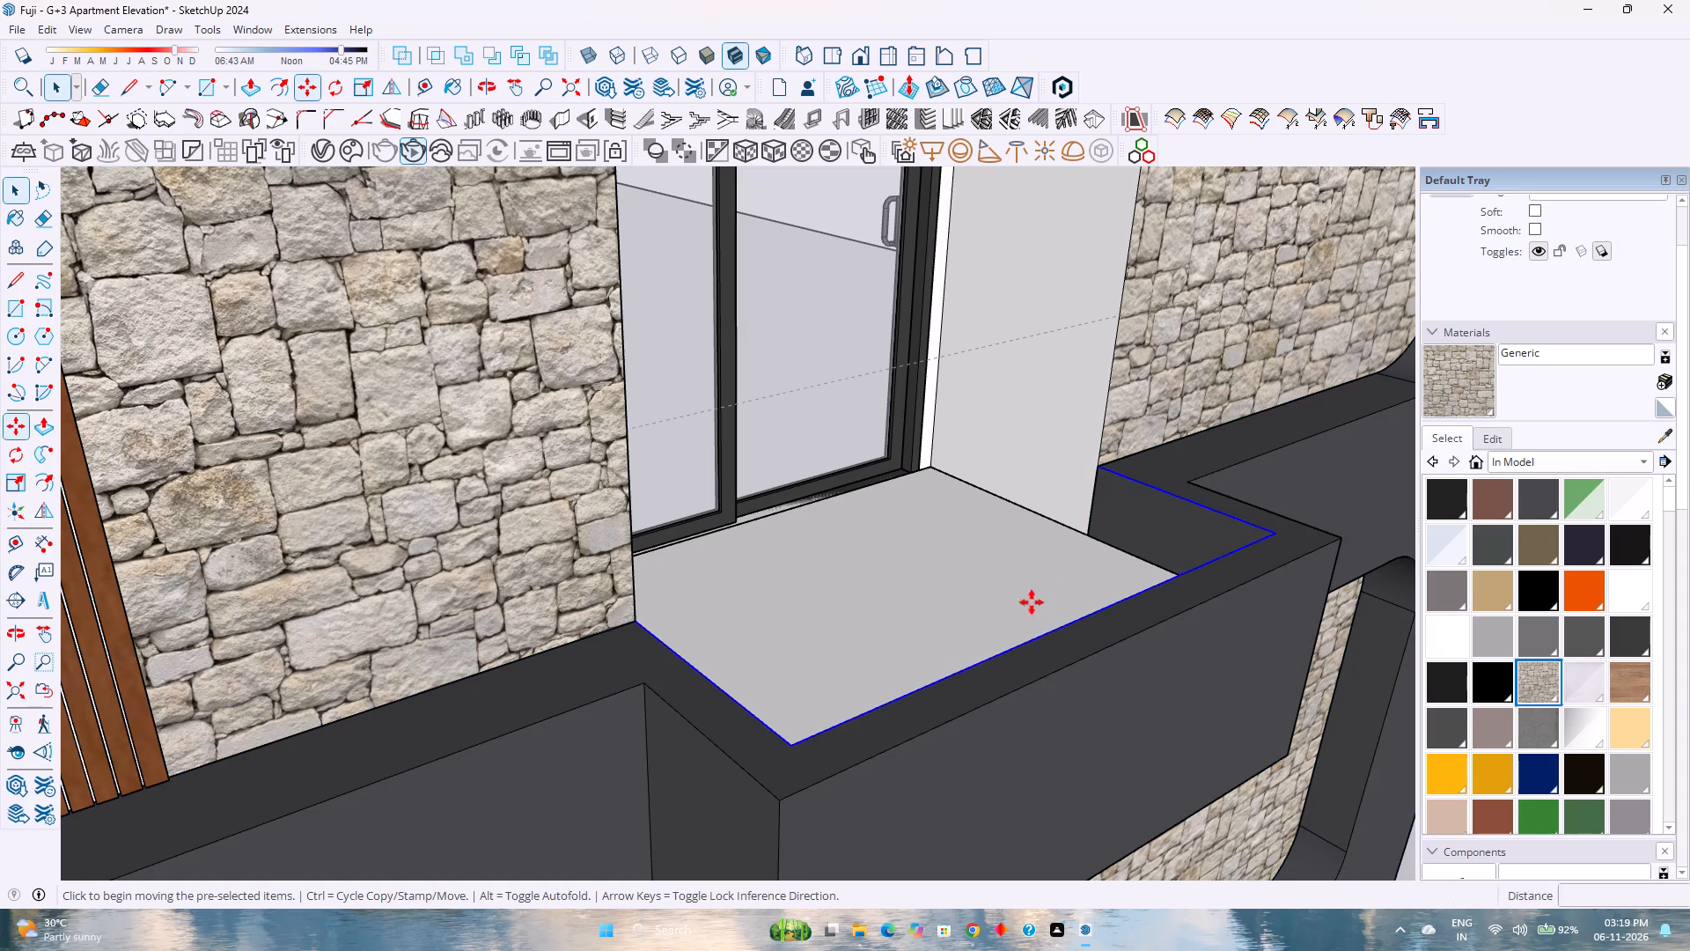
pyautogui.click(633, 617)
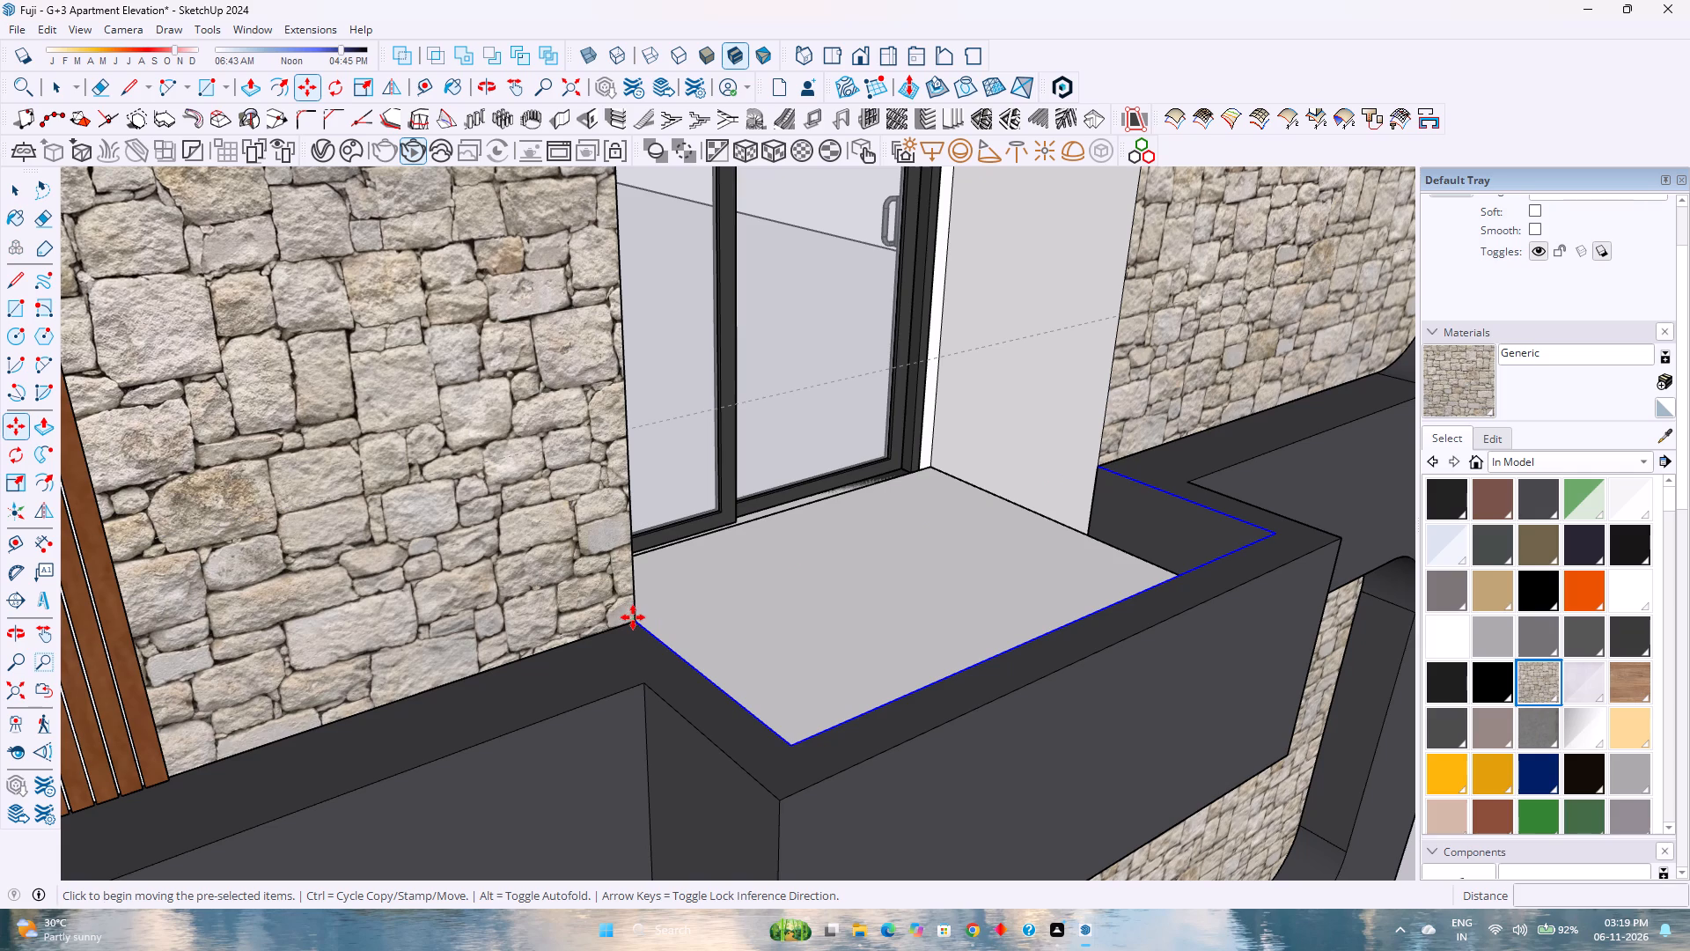
pyautogui.scroll(-11, 693, 684)
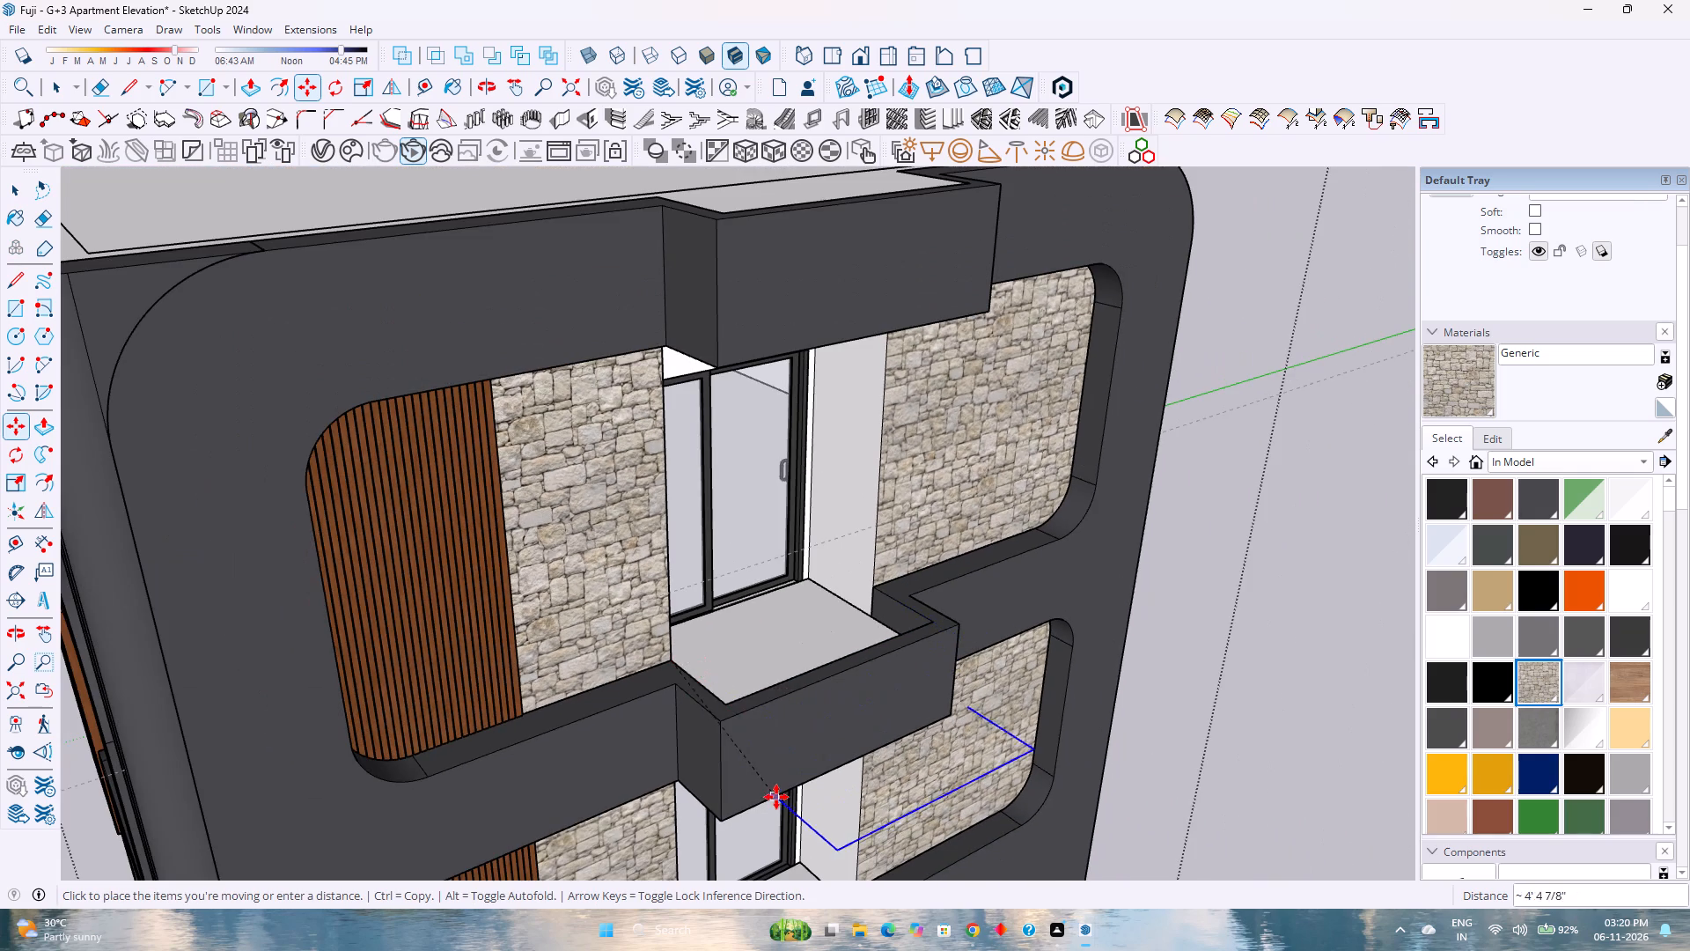
pyautogui.scroll(-6, 776, 797)
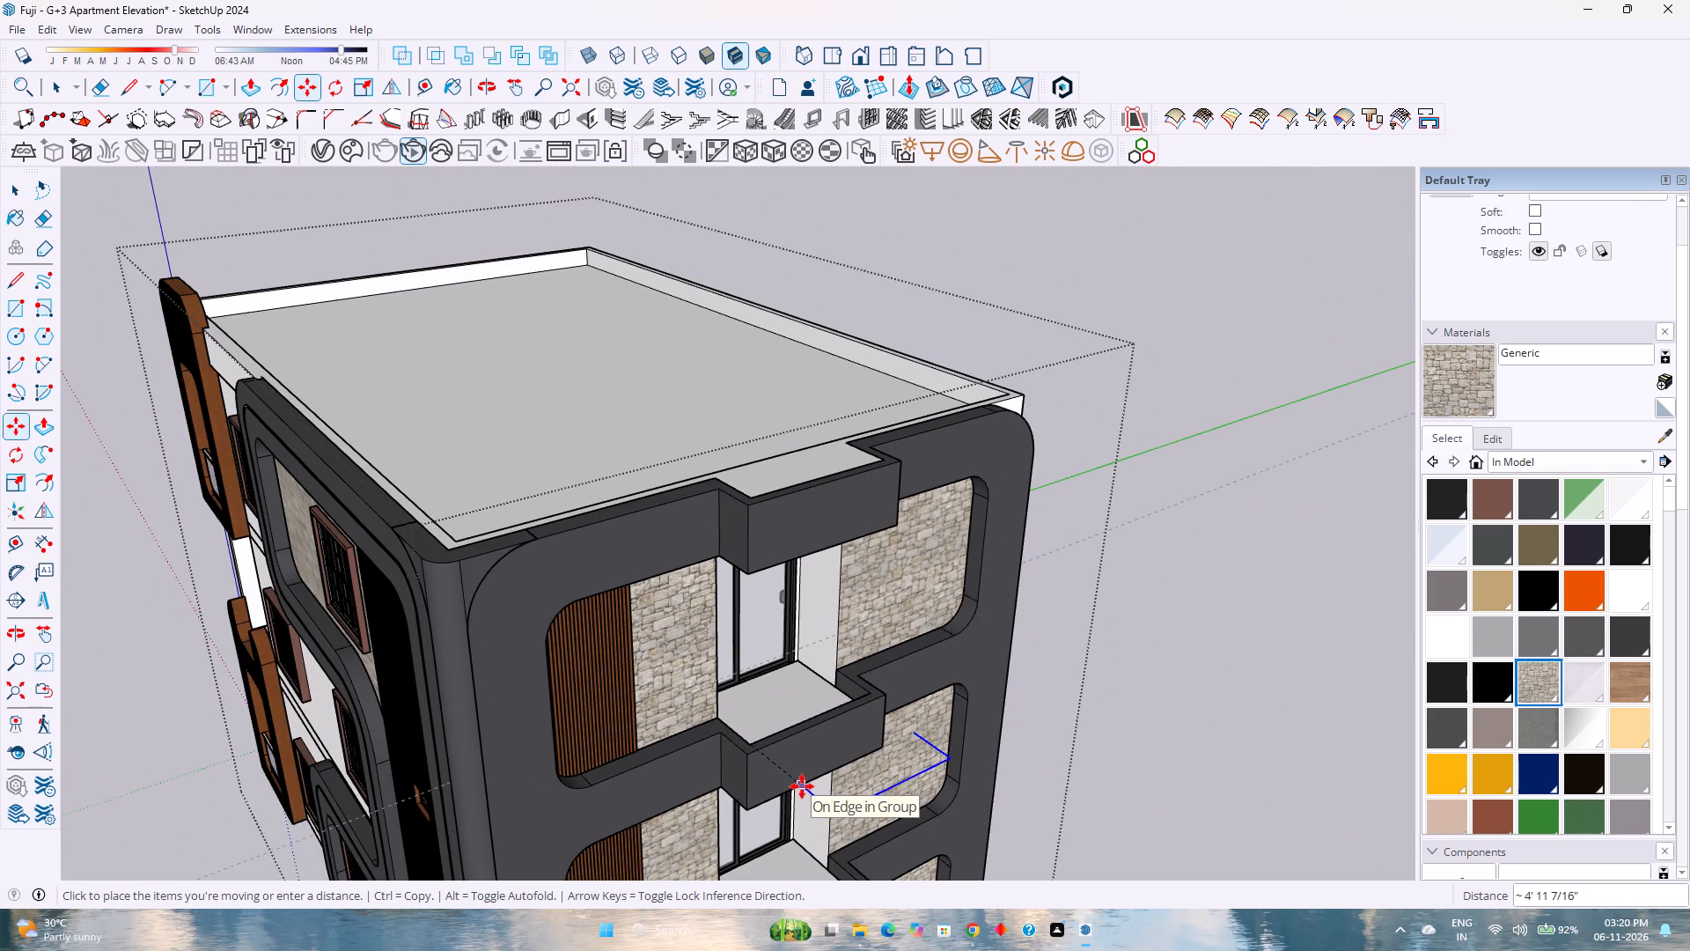
pyautogui.press('Right')
pyautogui.scroll(-3, 858, 834)
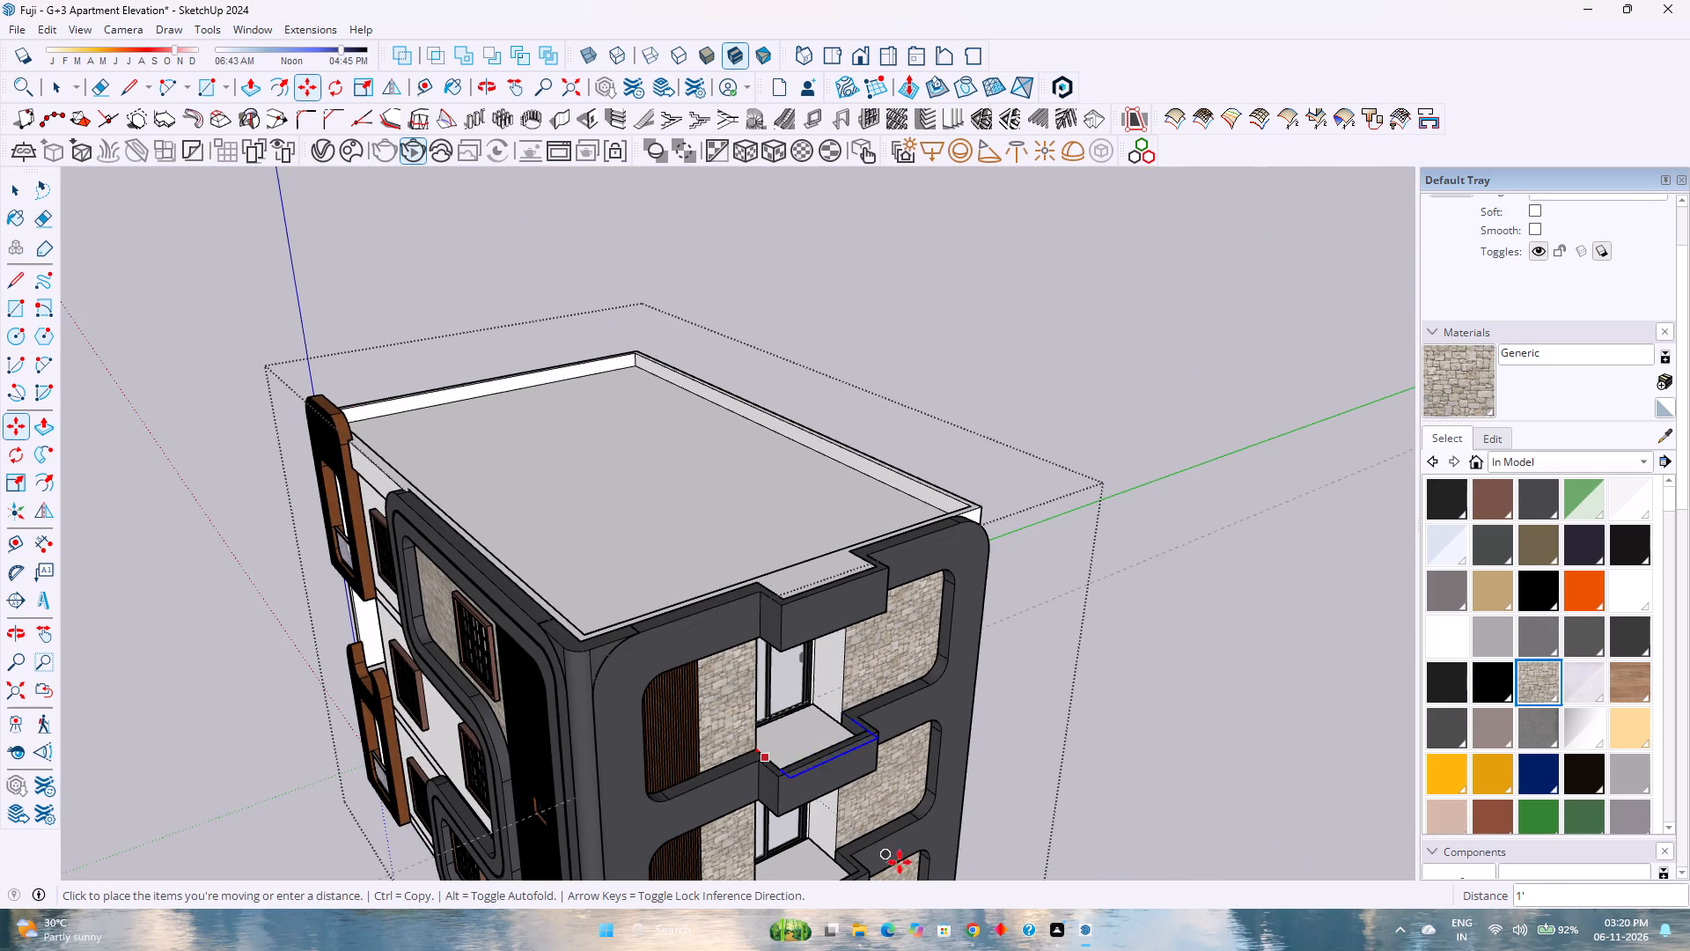
pyautogui.scroll(-1, 910, 866)
pyautogui.moveTo(878, 826); pyautogui.dragTo(915, 833, button='middle')
pyautogui.moveTo(924, 833); pyautogui.dragTo(1253, 796, button='middle')
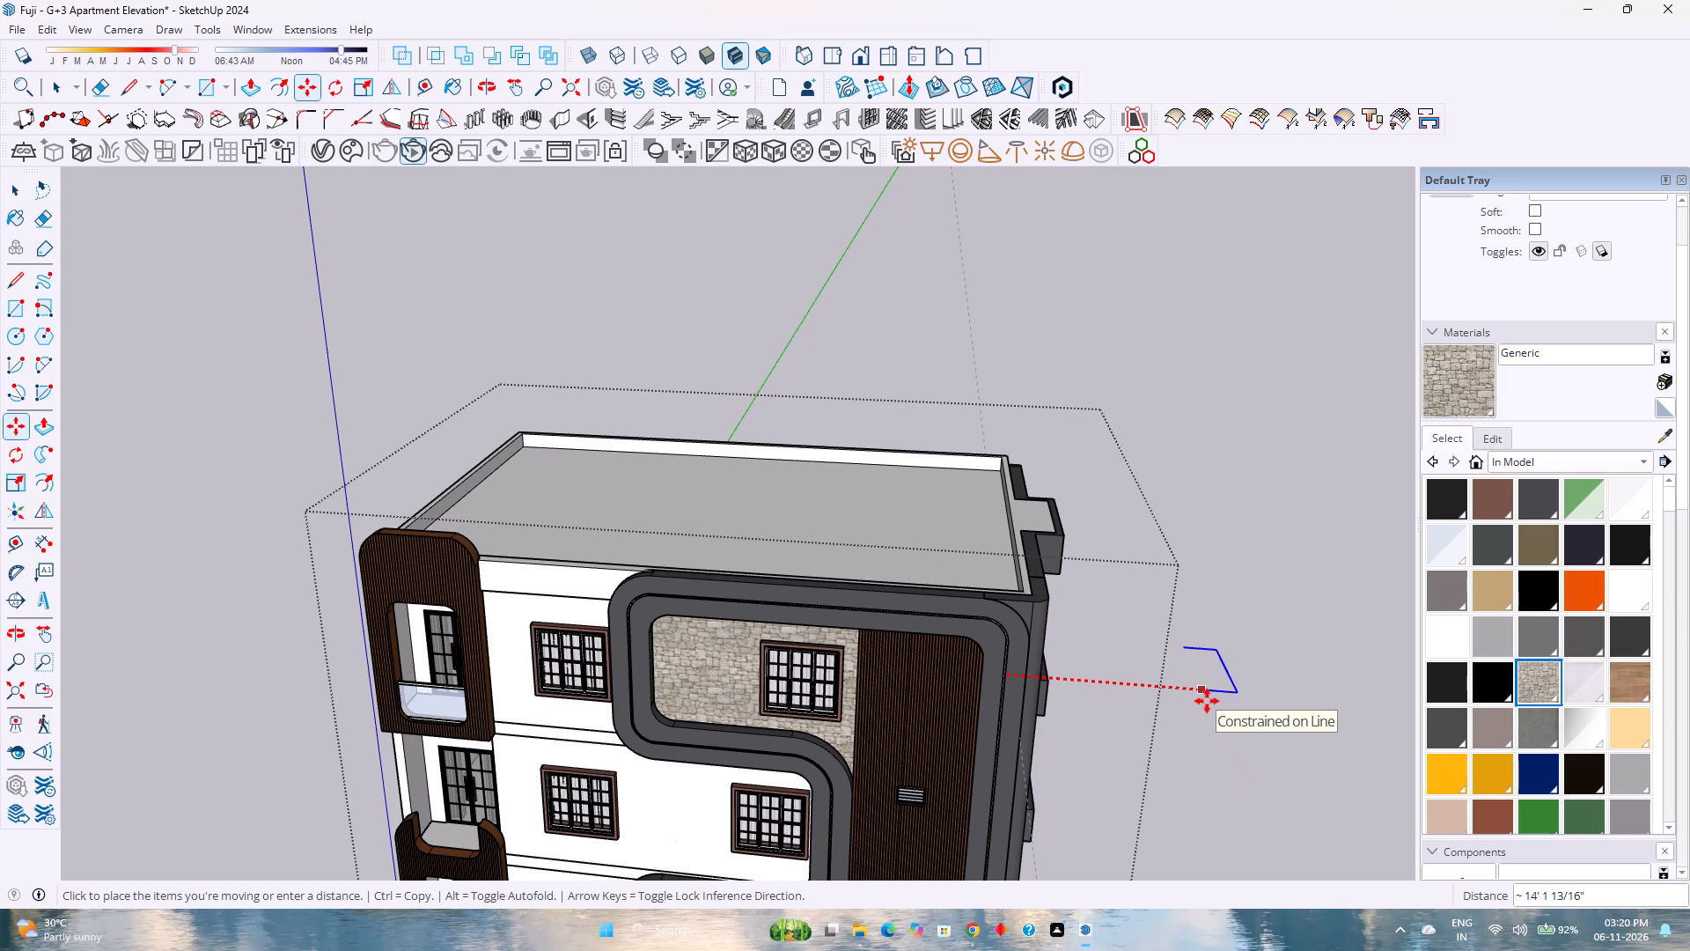
pyautogui.write('15')
pyautogui.press("'")
pyautogui.press('Return')
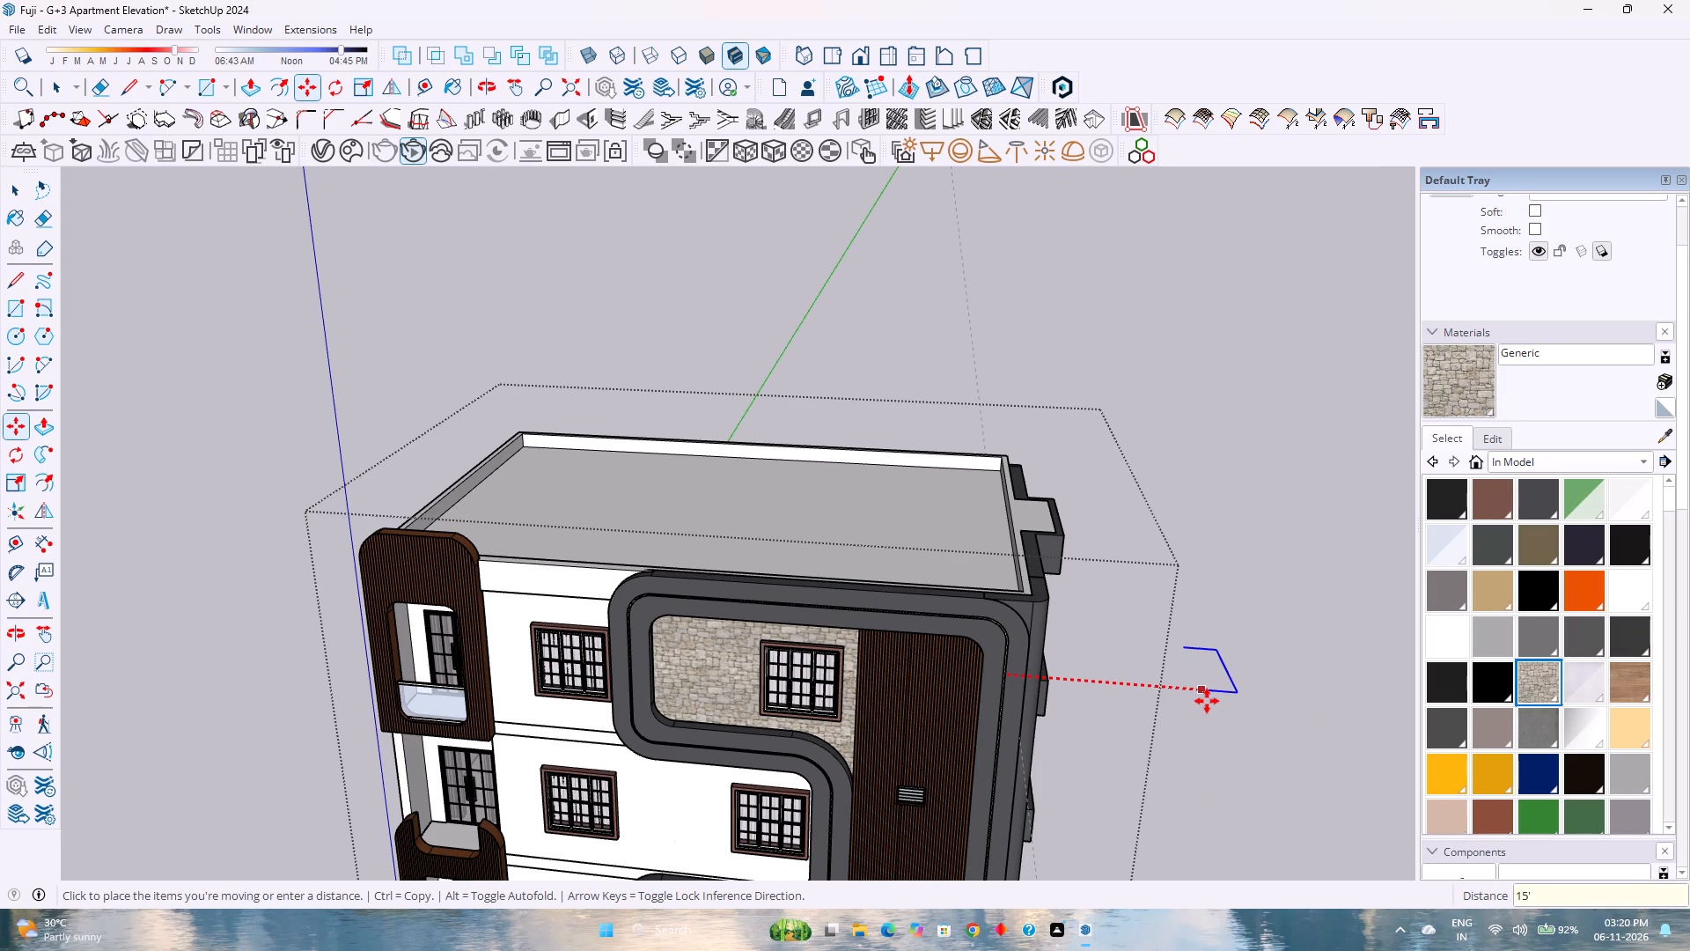
# Offset the moved U-shaped outline outward twice, by 2" and by 4".
pyautogui.scroll(5, 1207, 703)
pyautogui.moveTo(1205, 704); pyautogui.dragTo(804, 704, button='middle')
pyautogui.middleClick(804, 704)
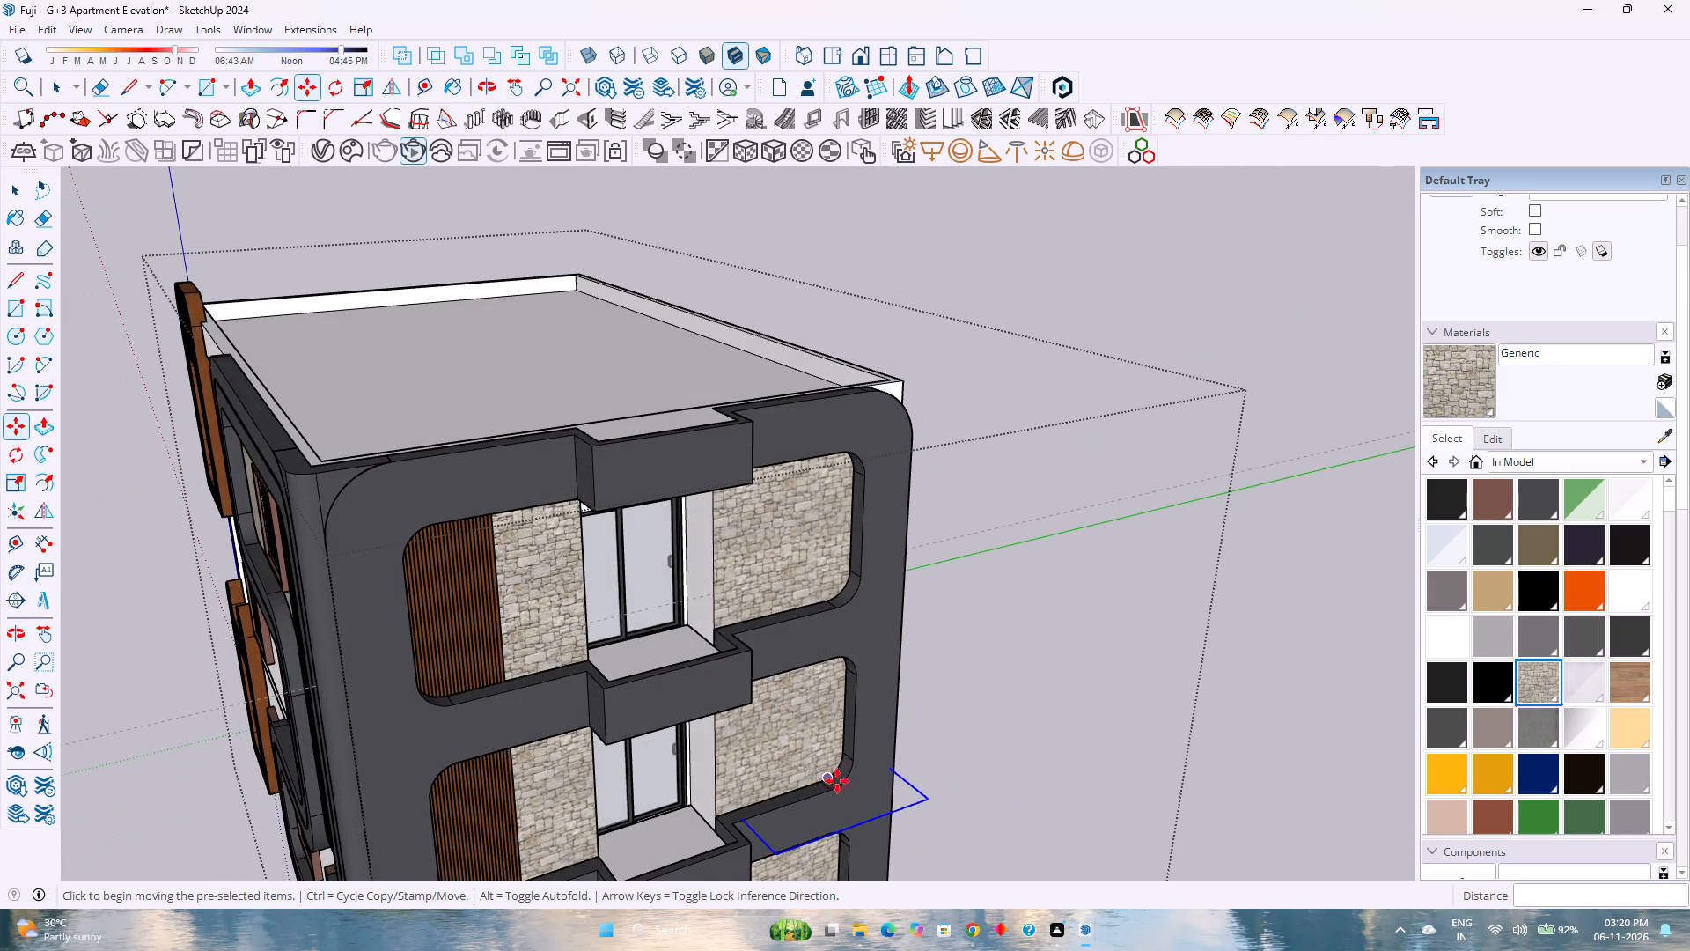
pyautogui.scroll(-4, 849, 781)
pyautogui.moveTo(858, 779); pyautogui.dragTo(1083, 791, button='middle')
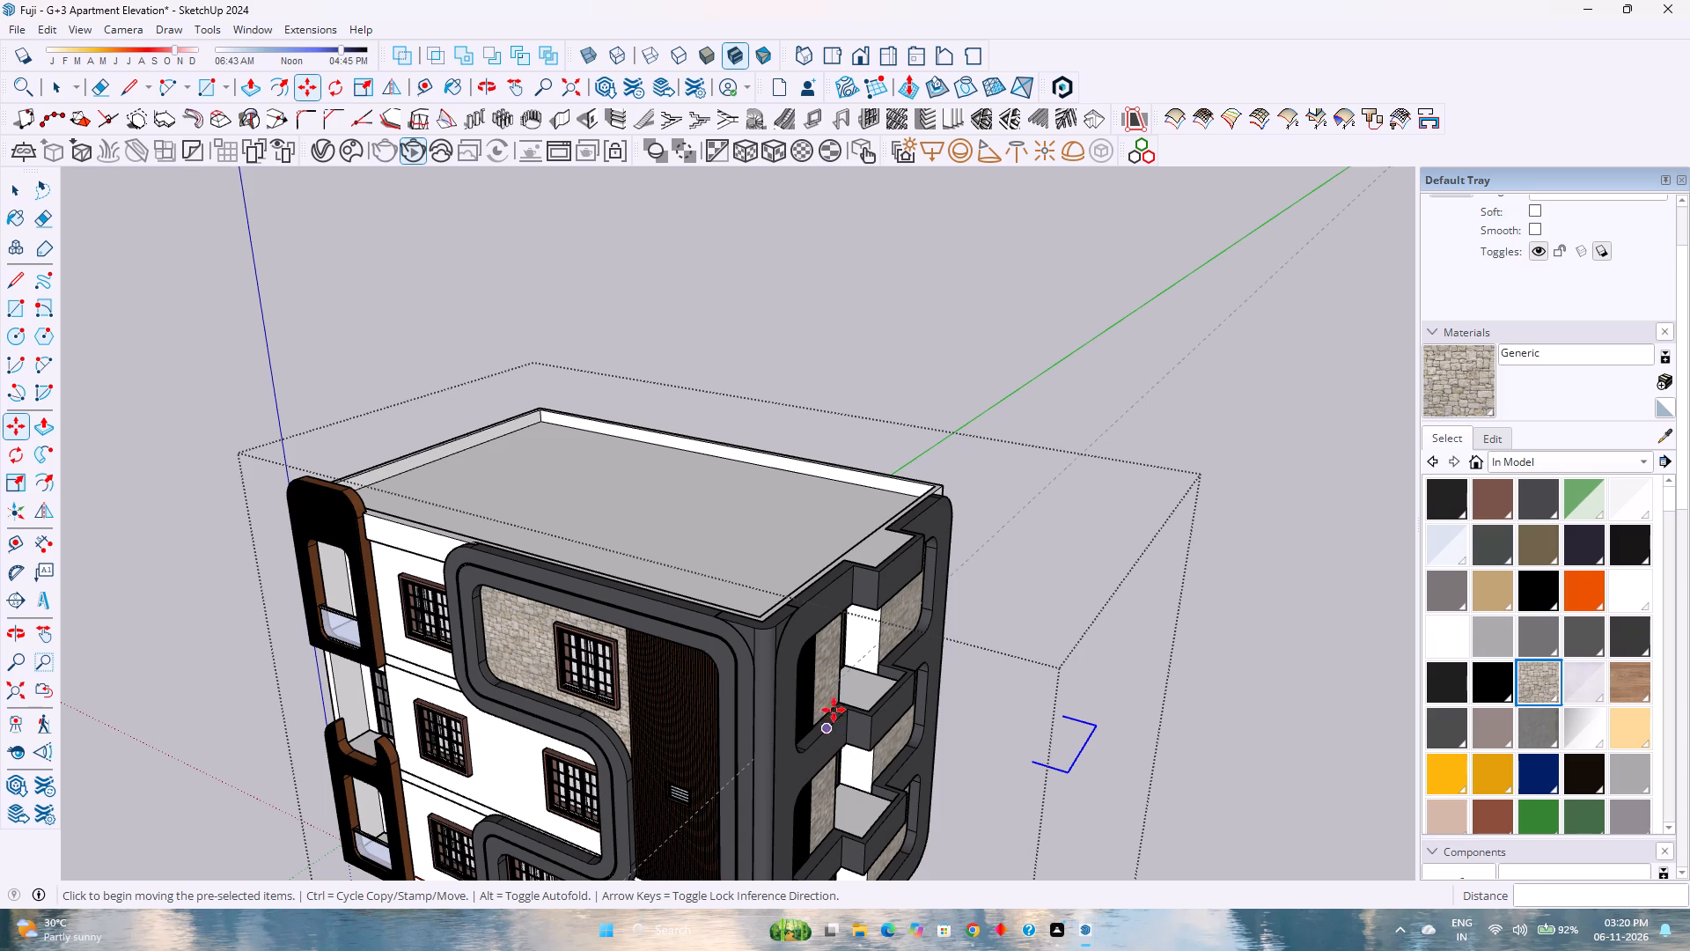
pyautogui.click(274, 91)
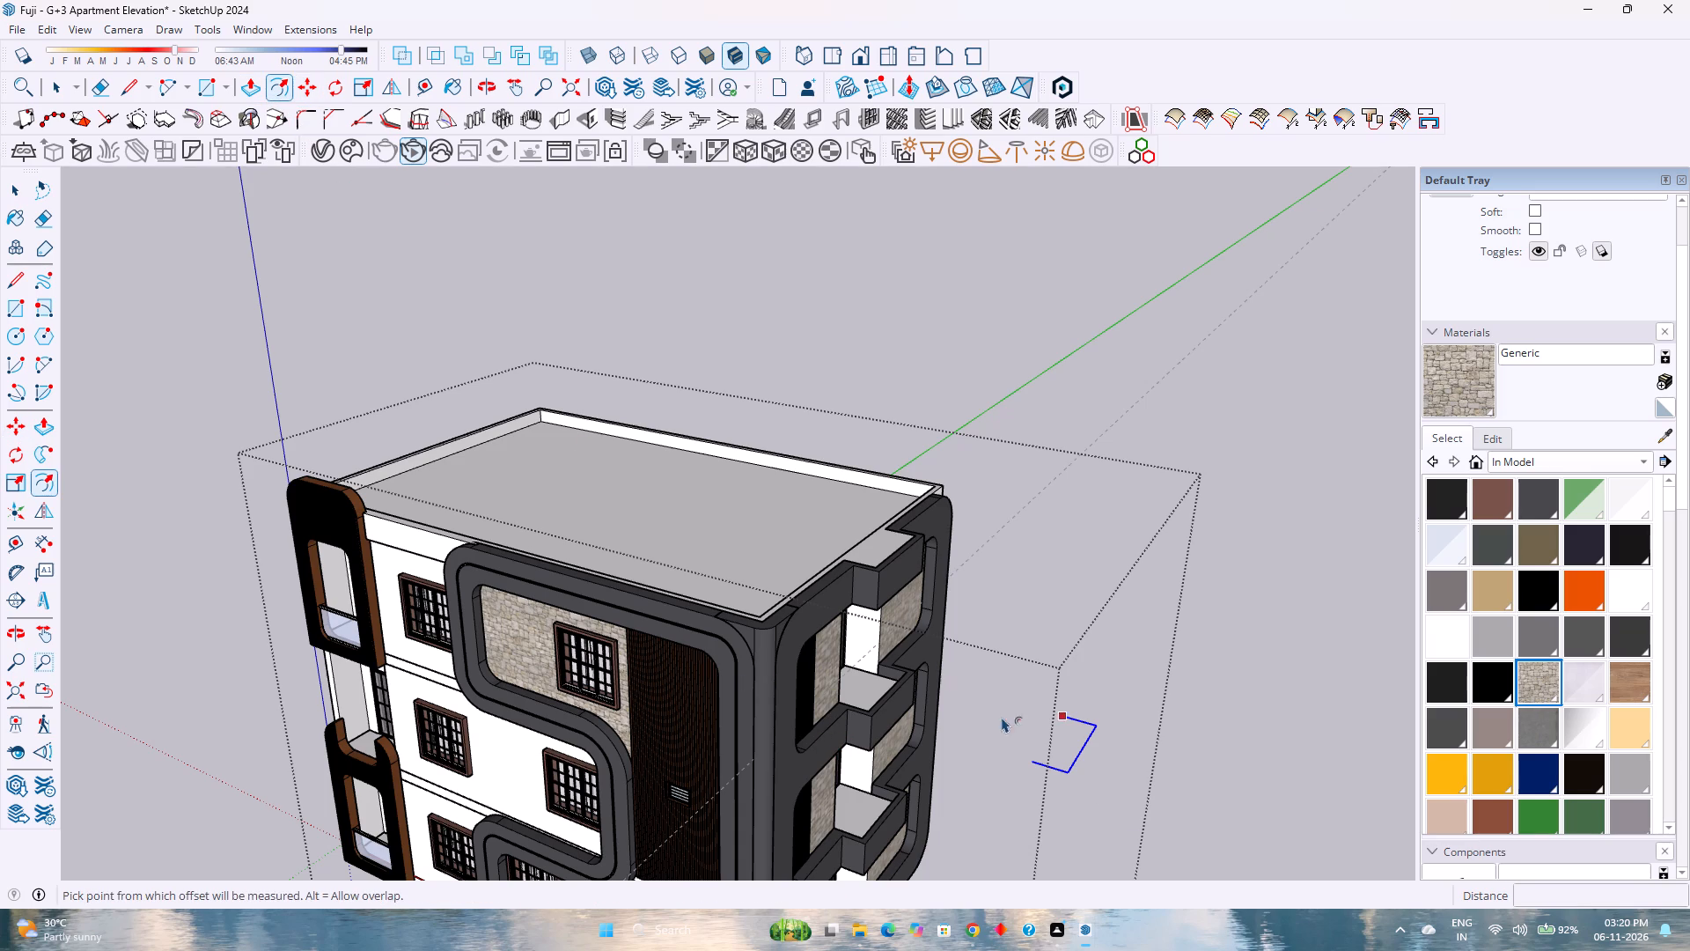
pyautogui.scroll(7, 1059, 761)
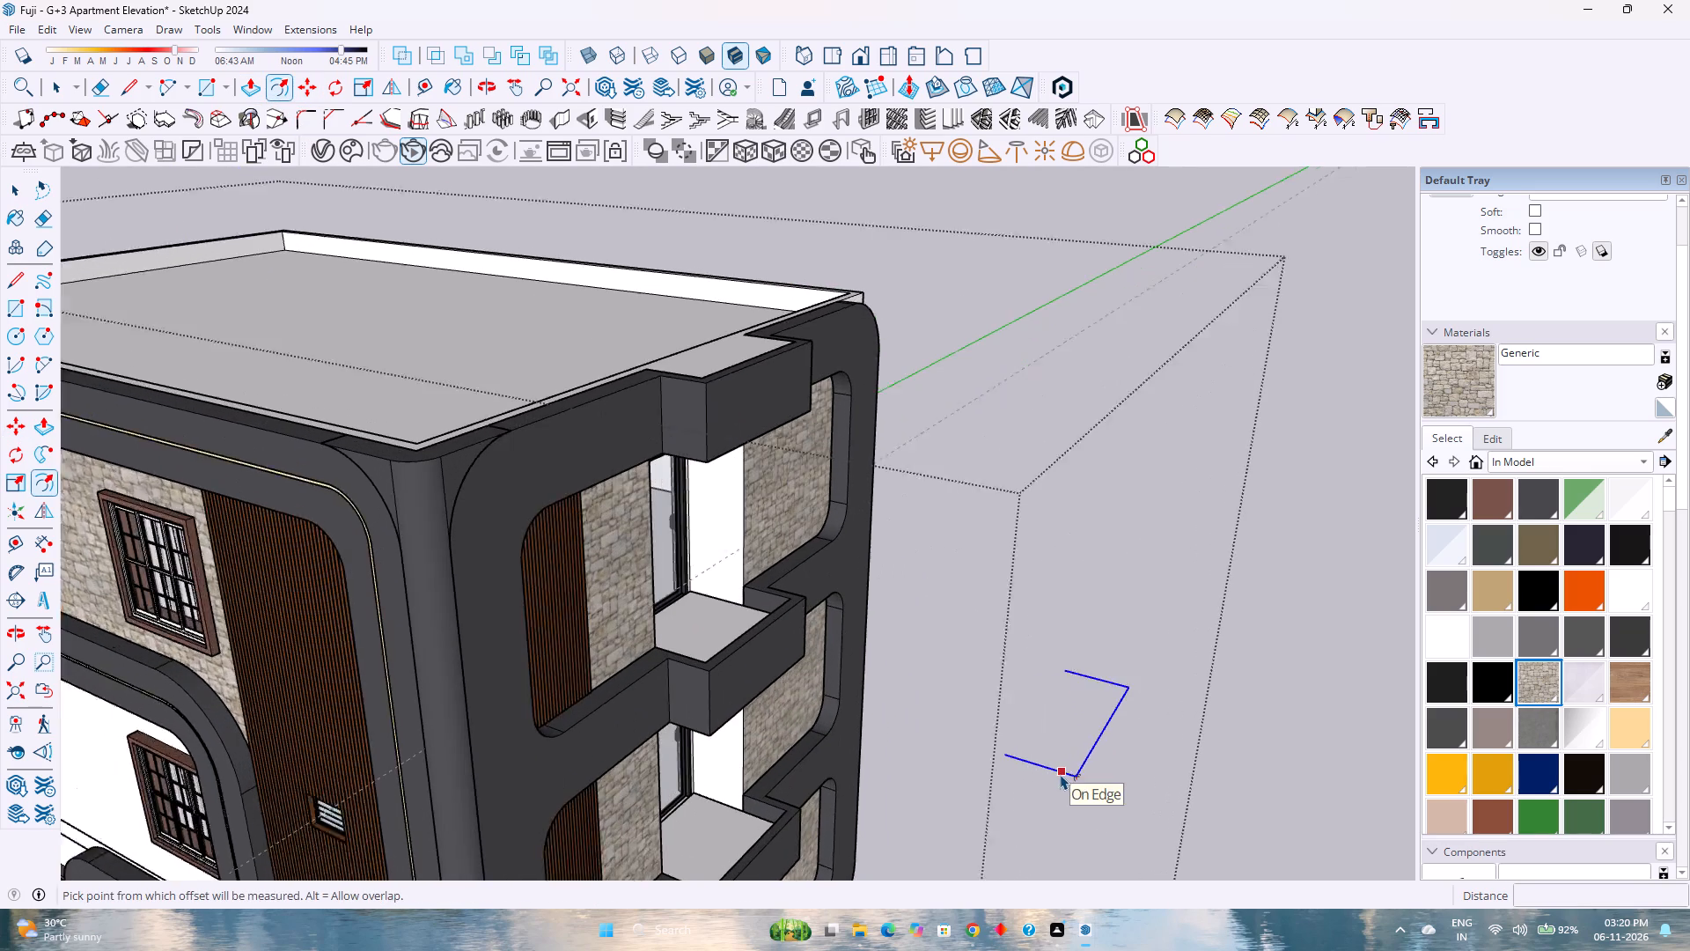
pyautogui.scroll(2, 1061, 774)
pyautogui.click(1052, 779)
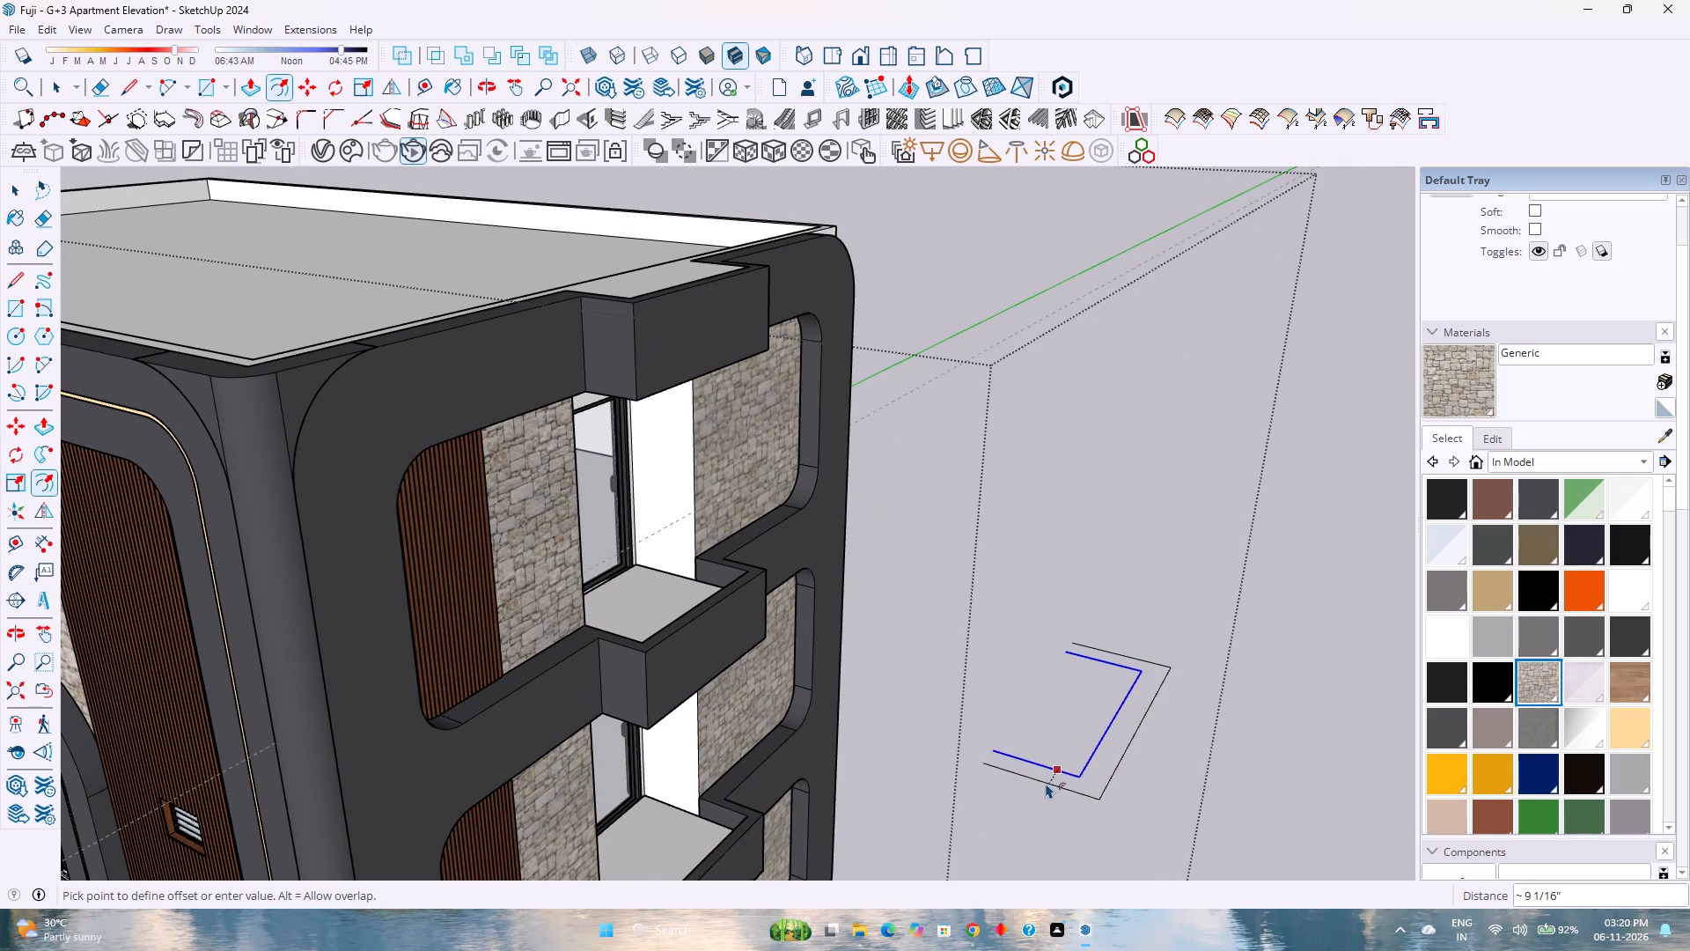
pyautogui.press('2')
pyautogui.press('Return')
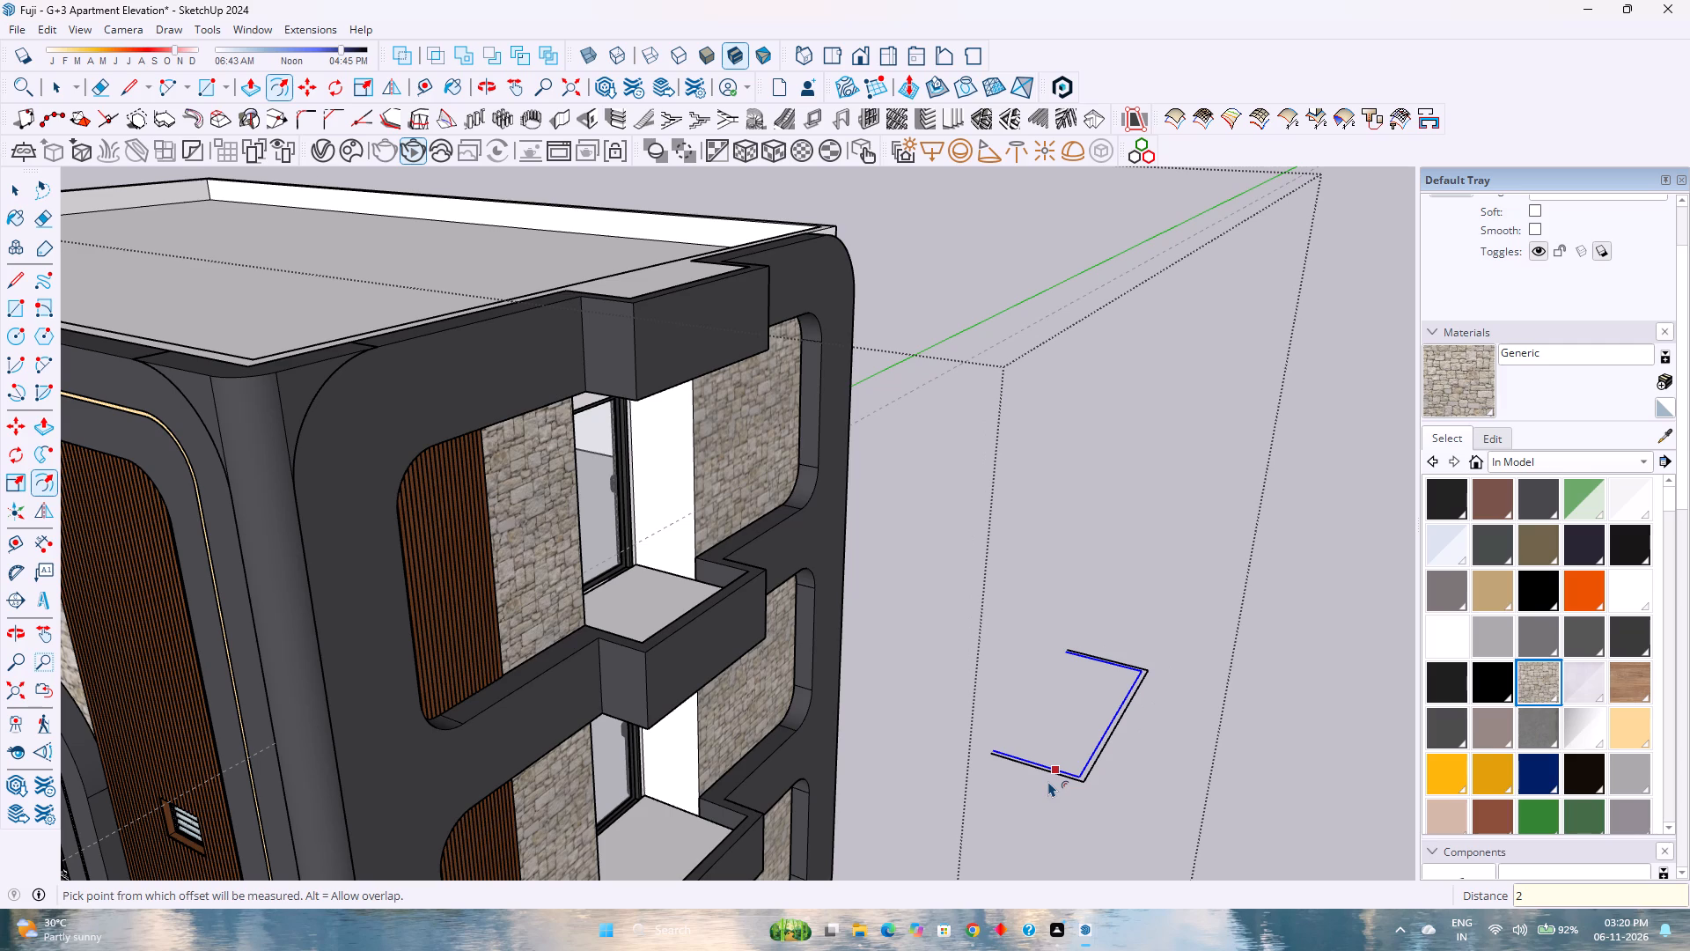
pyautogui.click(1048, 781)
pyautogui.press('4')
pyautogui.press('Return')
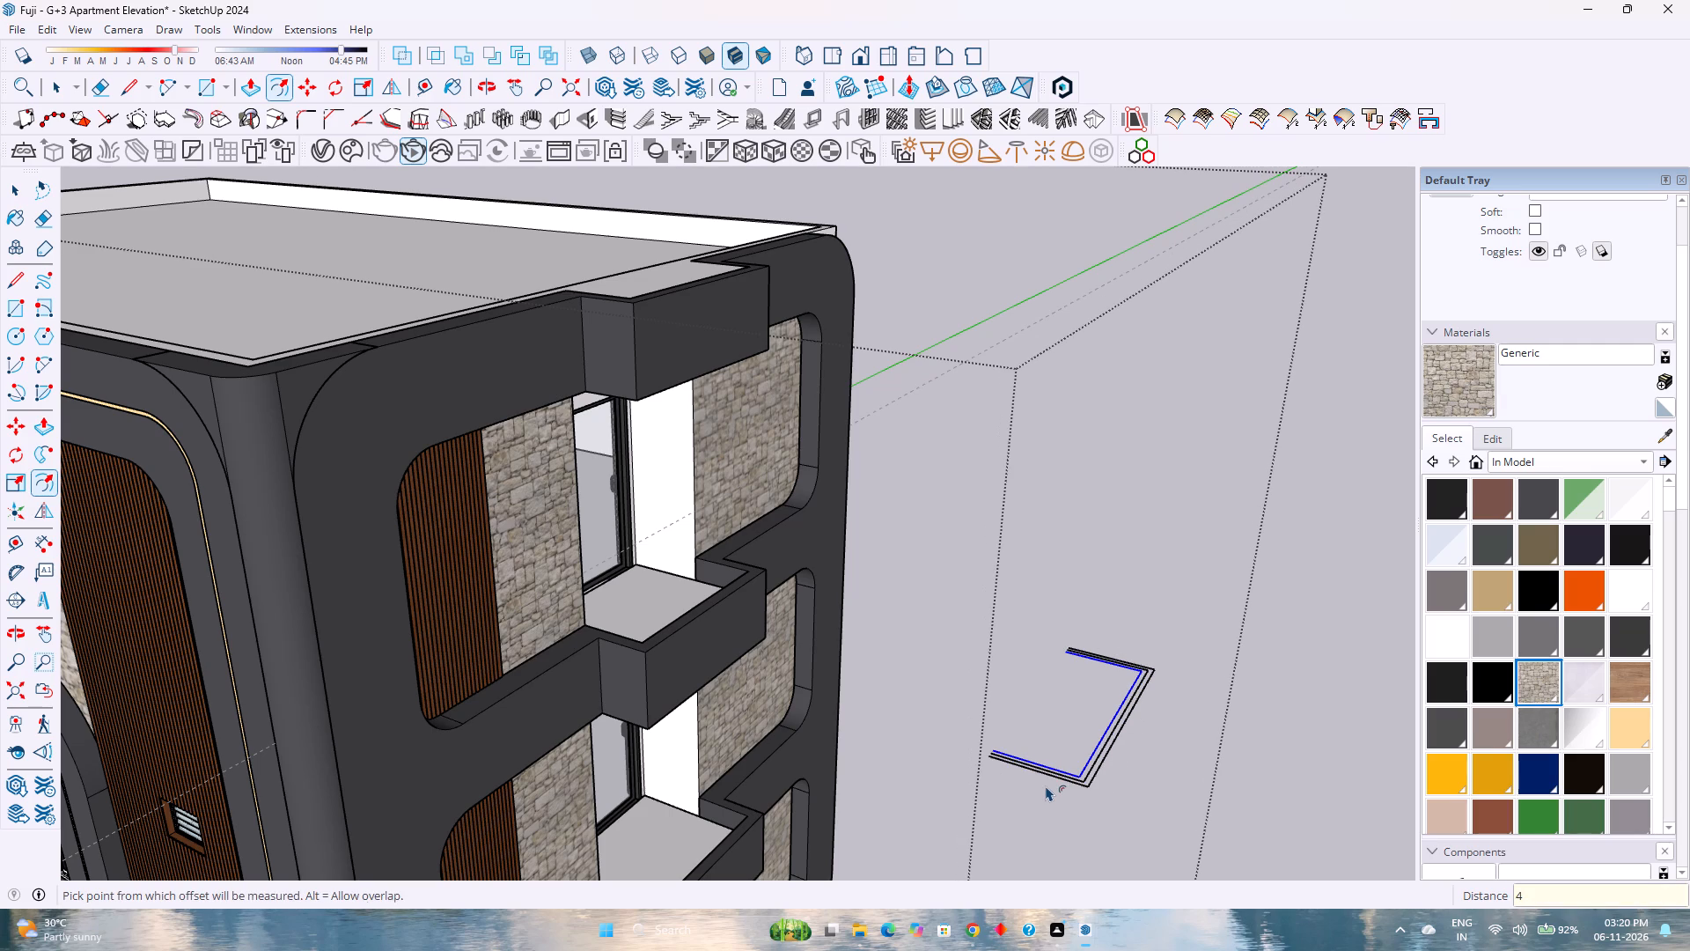
pyautogui.press('space')
# Delete the original innermost U-shaped outline, keeping the two offset copies.
pyautogui.scroll(8, 1098, 767)
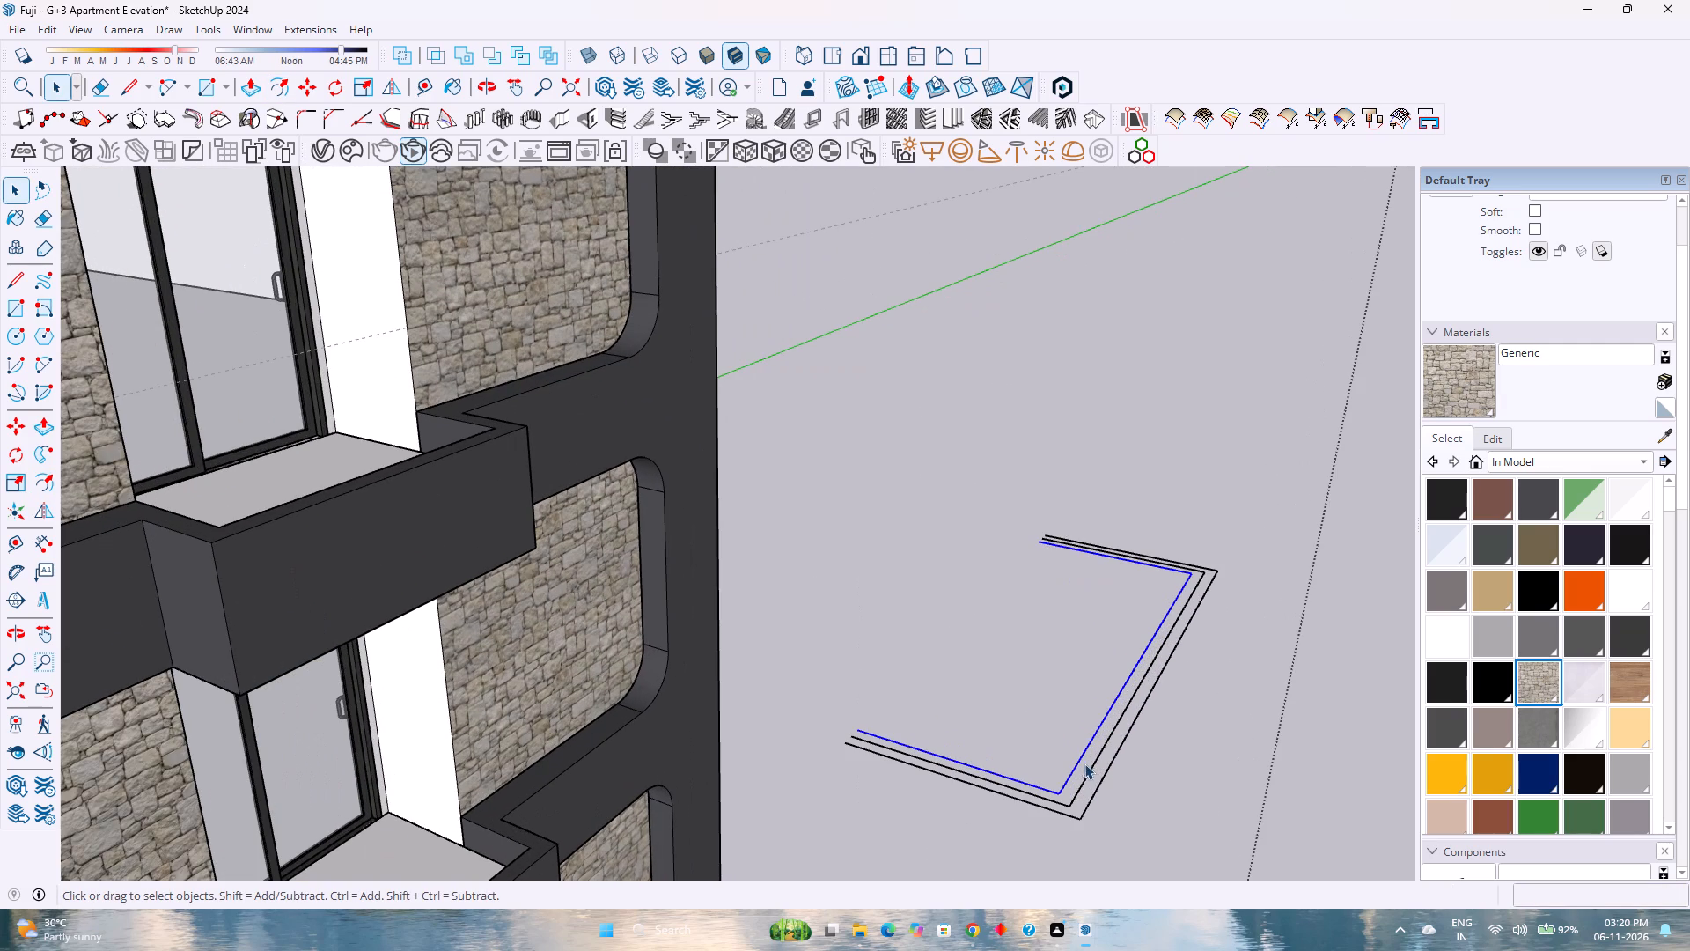
pyautogui.click(1081, 760)
pyautogui.tripleClick(1081, 760)
pyautogui.press('Delete')
# Close both open ends of the doubled U-shaped outline with short lines to form a U-shaped face.
pyautogui.moveTo(1086, 784); pyautogui.dragTo(1179, 844, button='middle')
pyautogui.middleClick(1179, 844)
pyautogui.scroll(-1, 1179, 847)
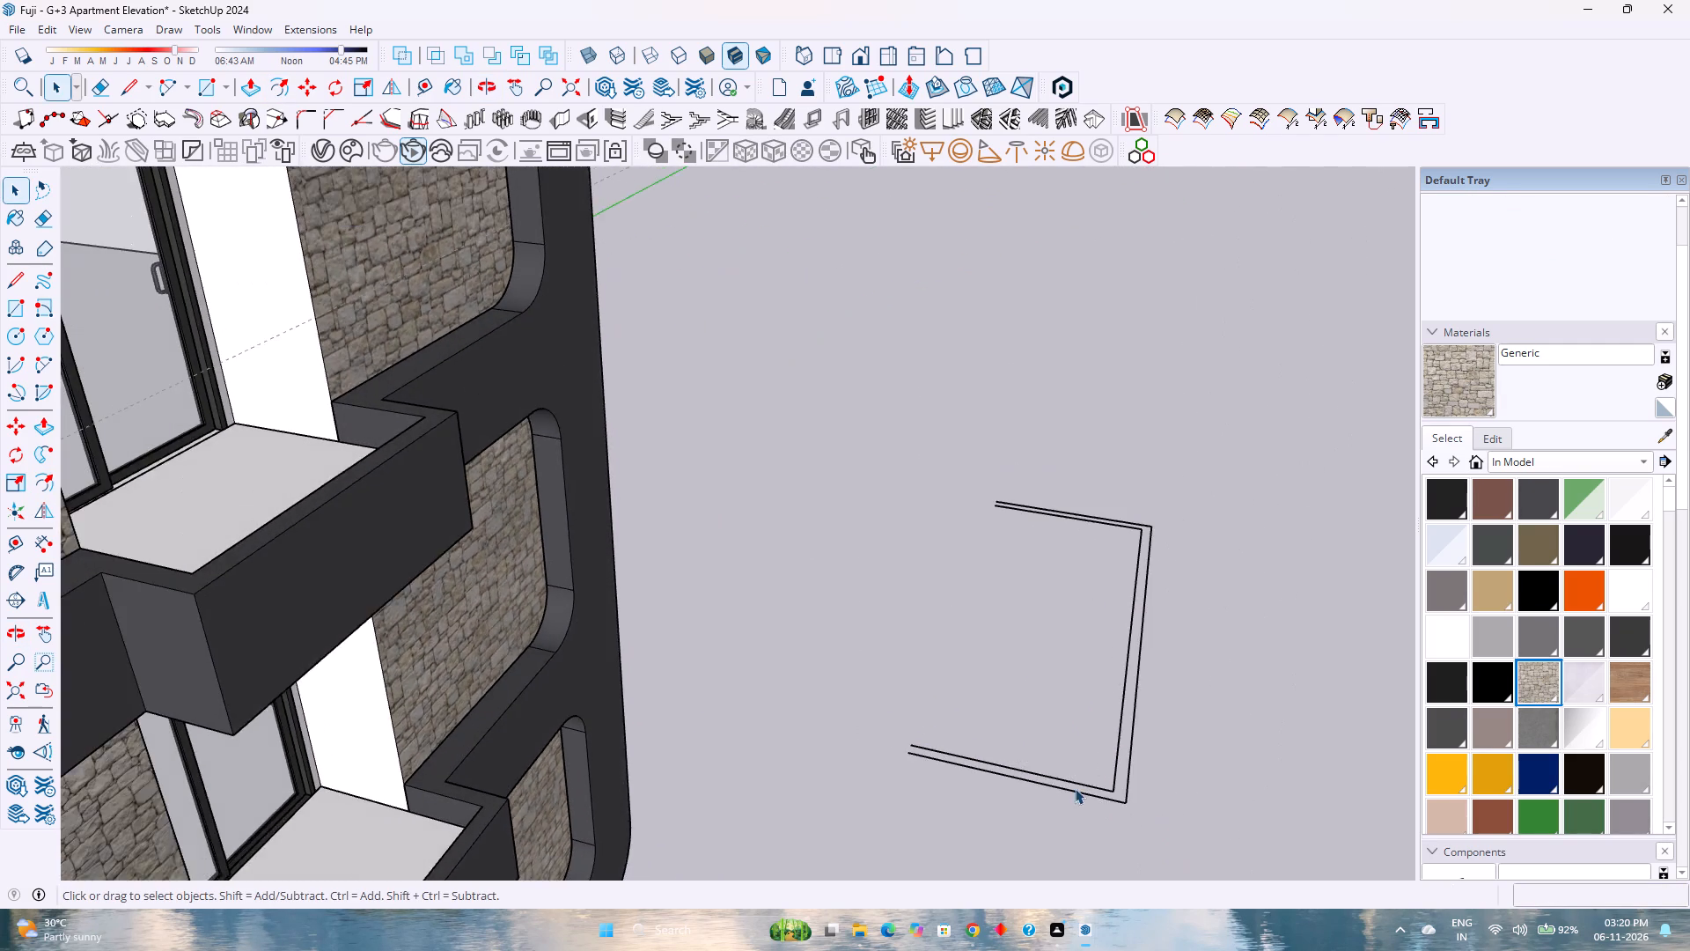
pyautogui.scroll(-3, 1068, 779)
pyautogui.moveTo(1091, 774); pyautogui.dragTo(809, 805, button='middle')
pyautogui.middleClick(808, 805)
pyautogui.scroll(-6, 817, 767)
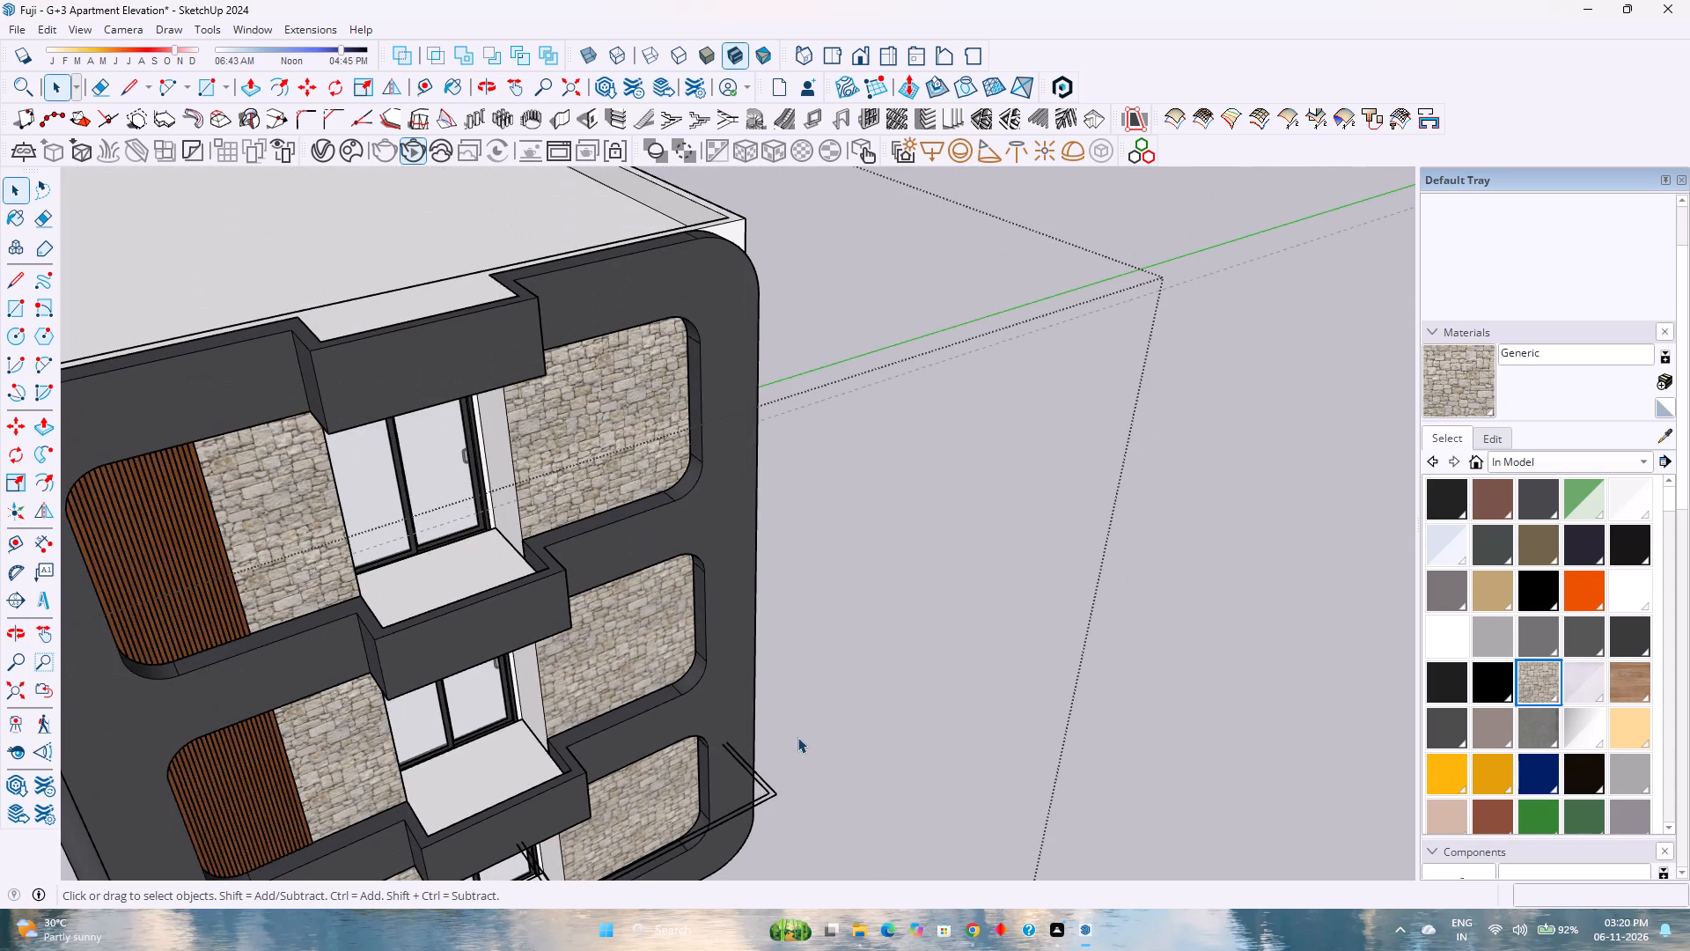
pyautogui.keyDown('shift'); pyautogui.moveTo(797, 737); pyautogui.dragTo(1120, 653, button='middle'); pyautogui.keyUp('shift')
pyautogui.moveTo(1052, 722); pyautogui.dragTo(751, 823, button='middle')
pyautogui.scroll(-2, 822, 756)
pyautogui.moveTo(1016, 792); pyautogui.dragTo(1038, 823, button='middle')
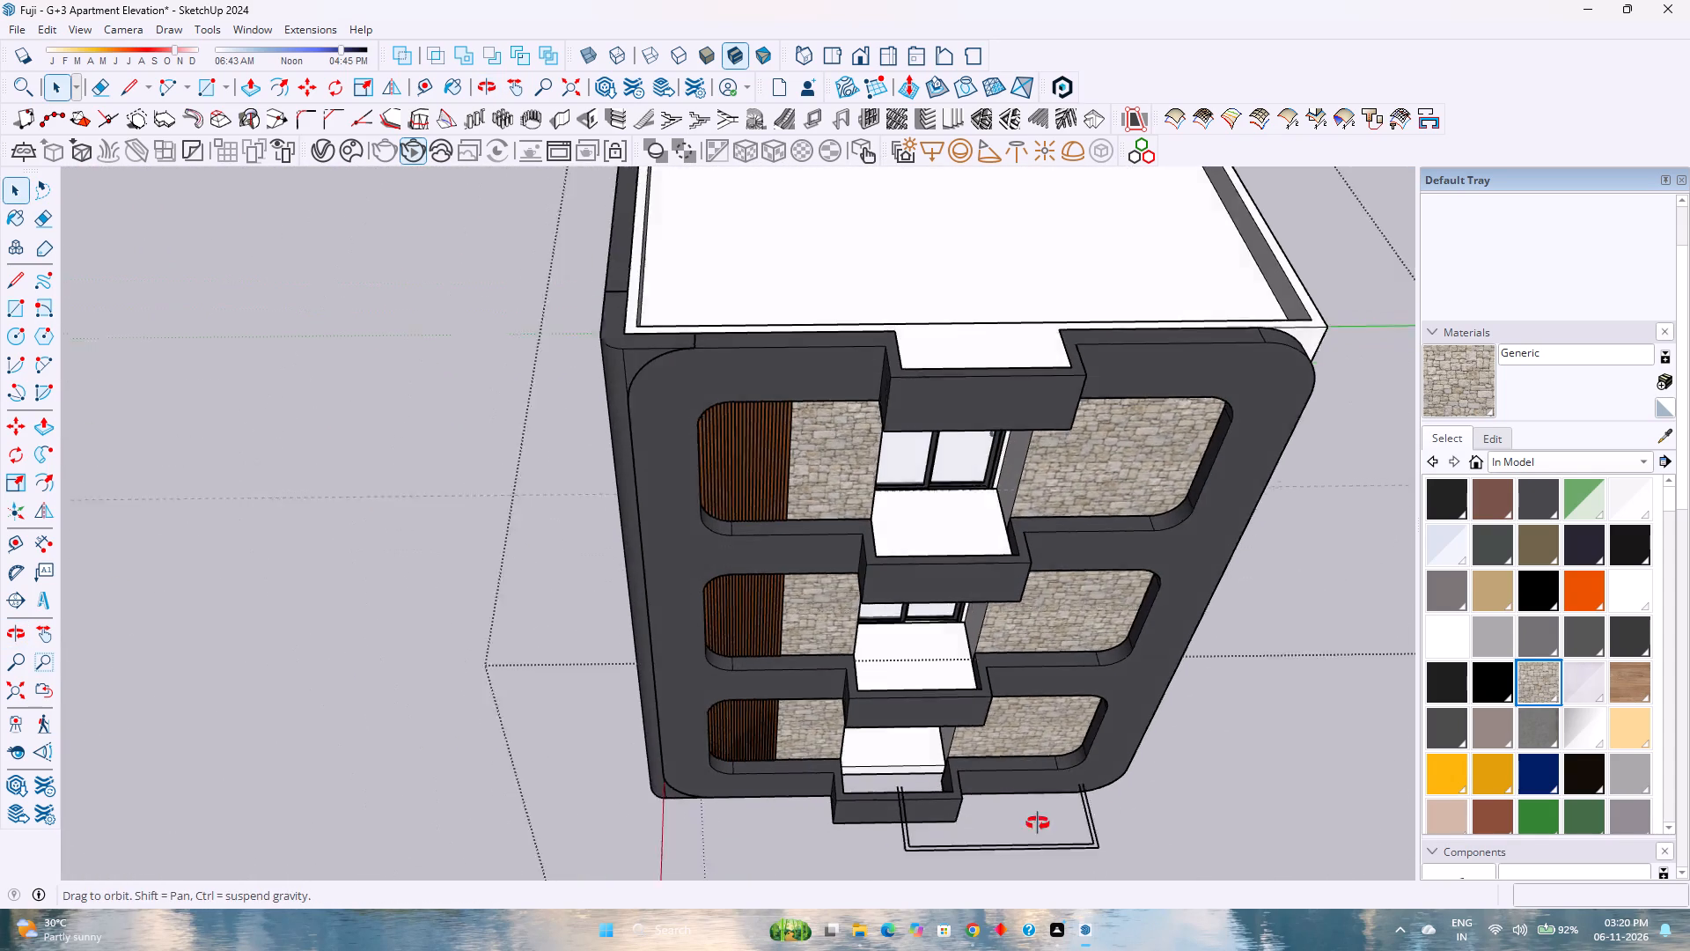
pyautogui.moveTo(1038, 823); pyautogui.dragTo(1061, 884, button='middle')
pyautogui.scroll(4, 1080, 788)
pyautogui.scroll(-7, 1064, 827)
pyautogui.keyDown('shift'); pyautogui.moveTo(1101, 900); pyautogui.dragTo(1060, 830, button='middle'); pyautogui.keyUp('shift')
pyautogui.scroll(-2, 1060, 815)
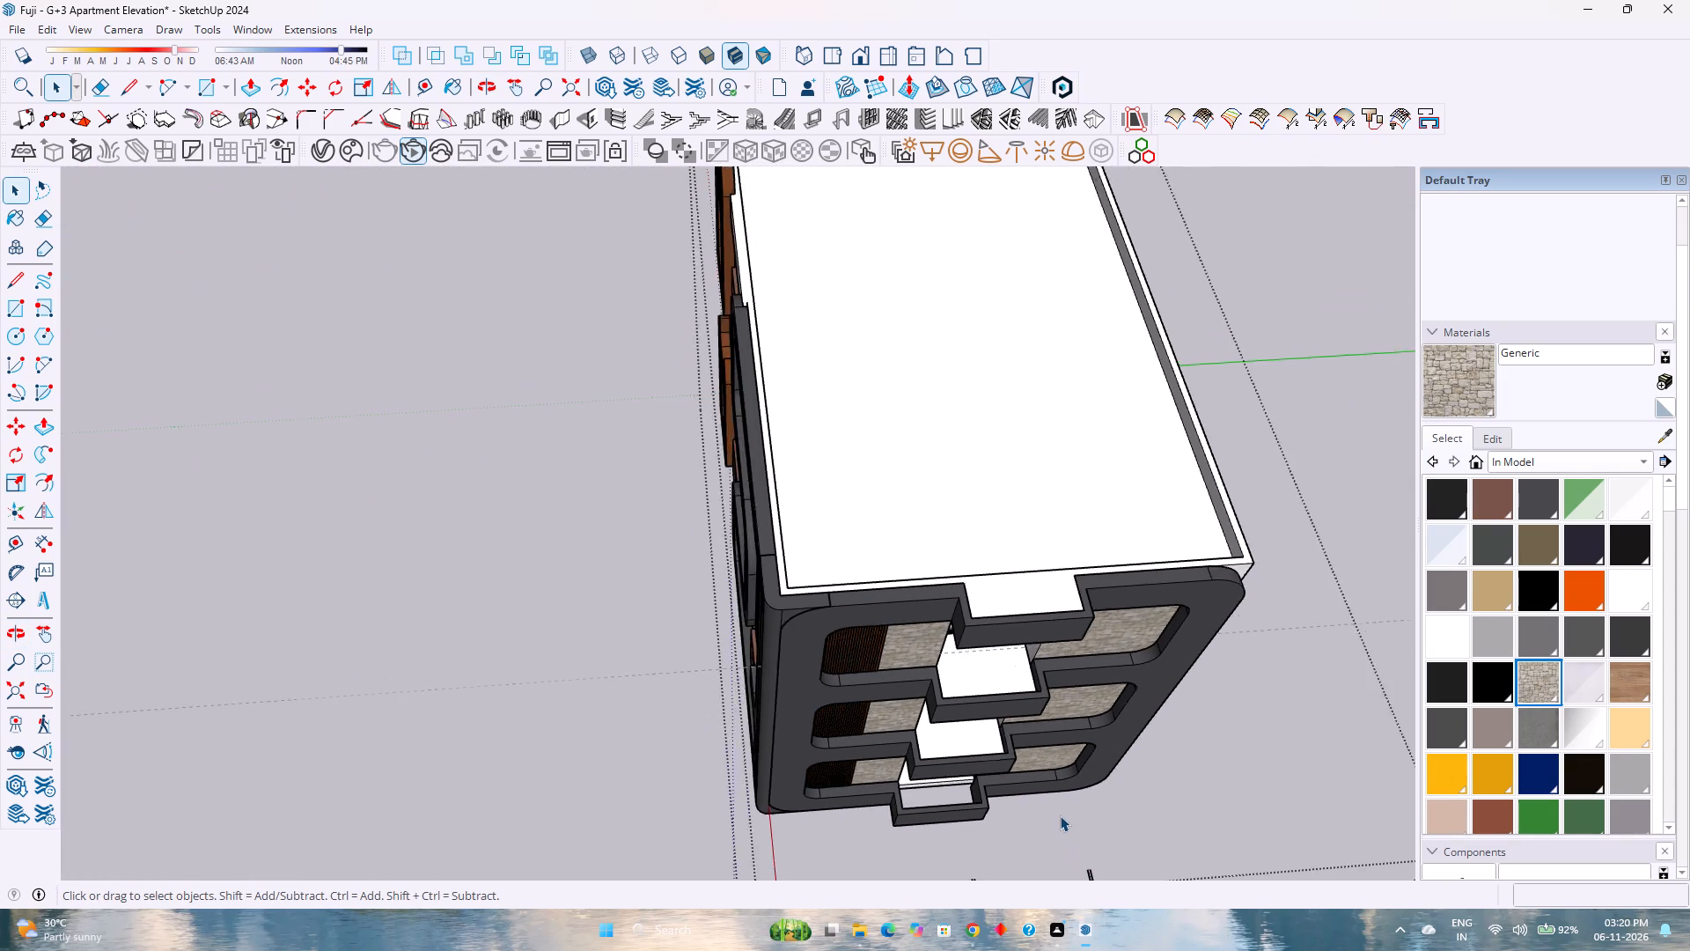
pyautogui.scroll(-1, 1060, 815)
pyautogui.keyDown('shift'); pyautogui.moveTo(1060, 815); pyautogui.dragTo(988, 670, button='middle'); pyautogui.keyUp('shift')
pyautogui.keyDown('shift'); pyautogui.middleClick(988, 668); pyautogui.keyUp('shift')
pyautogui.scroll(1, 1018, 599)
pyautogui.scroll(5, 834, 680)
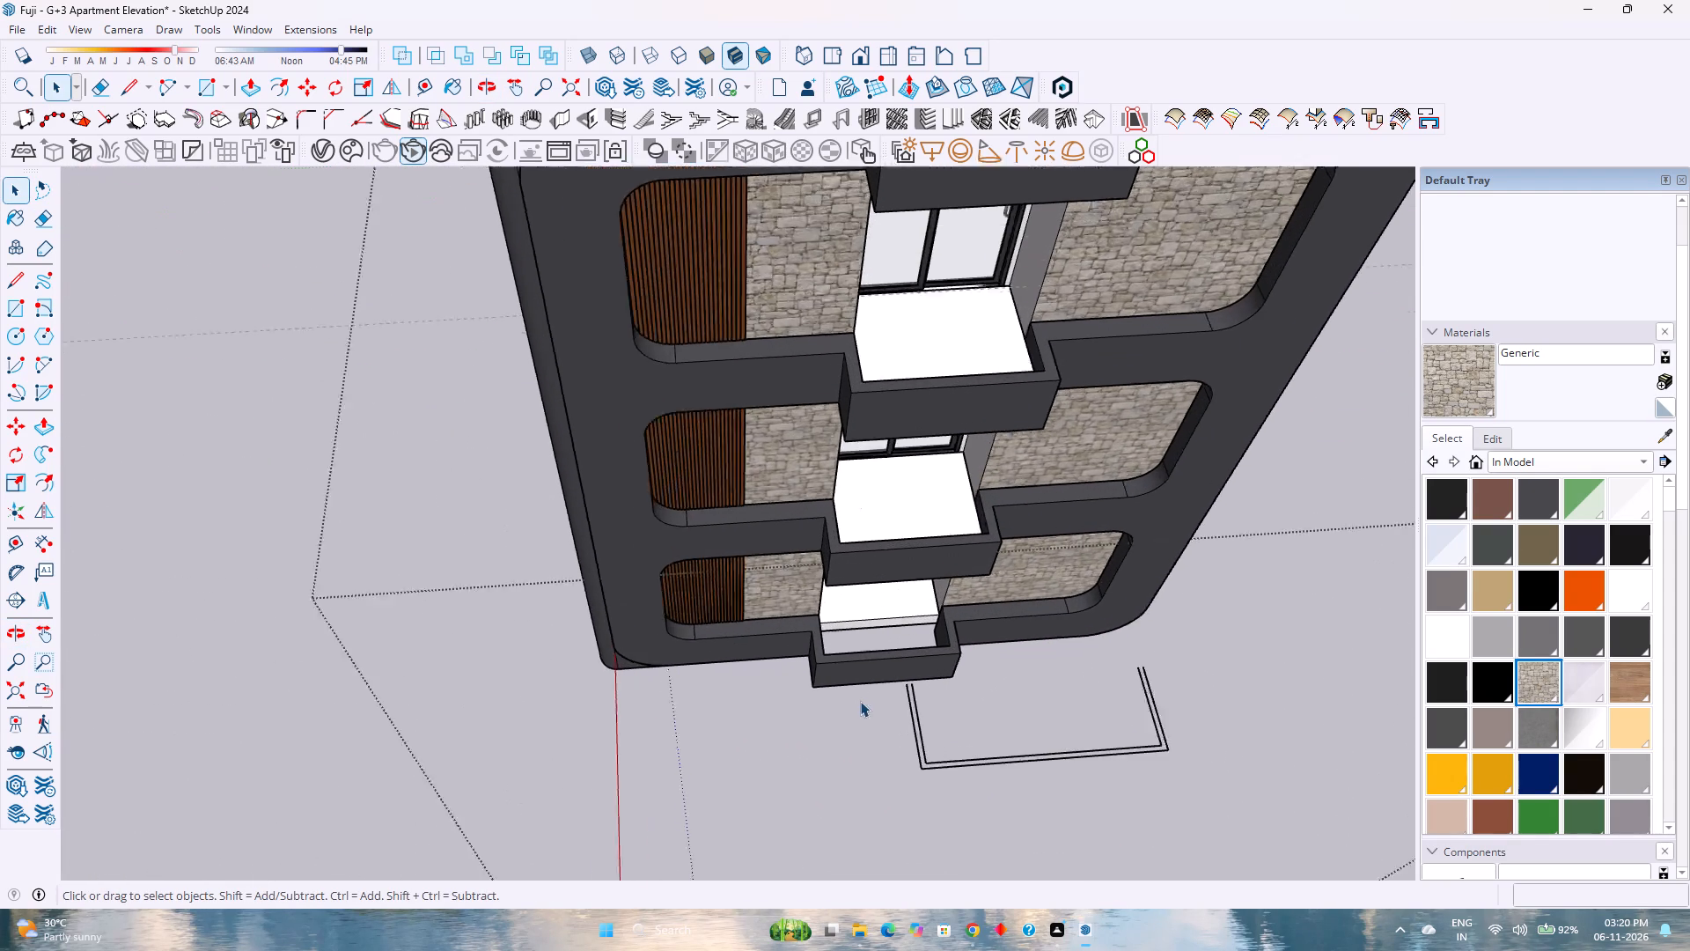
pyautogui.scroll(11, 860, 701)
pyautogui.moveTo(919, 697); pyautogui.dragTo(930, 708, button='middle')
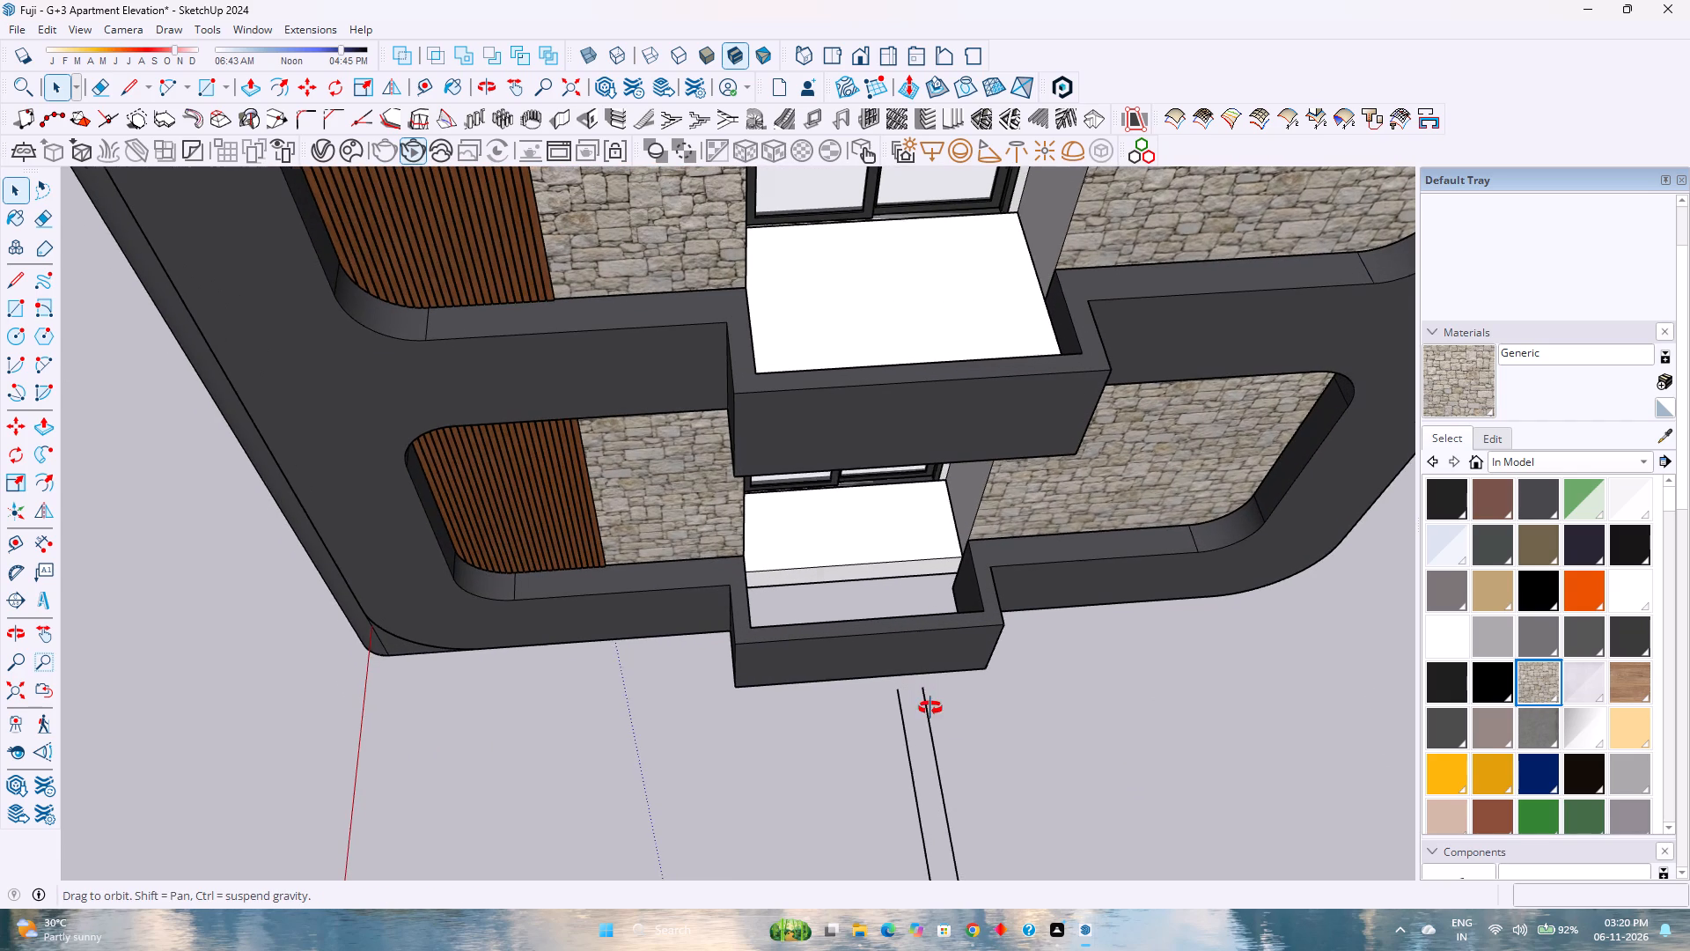
pyautogui.moveTo(930, 708); pyautogui.dragTo(932, 708, button='middle')
pyautogui.middleClick(932, 708)
pyautogui.press('l')
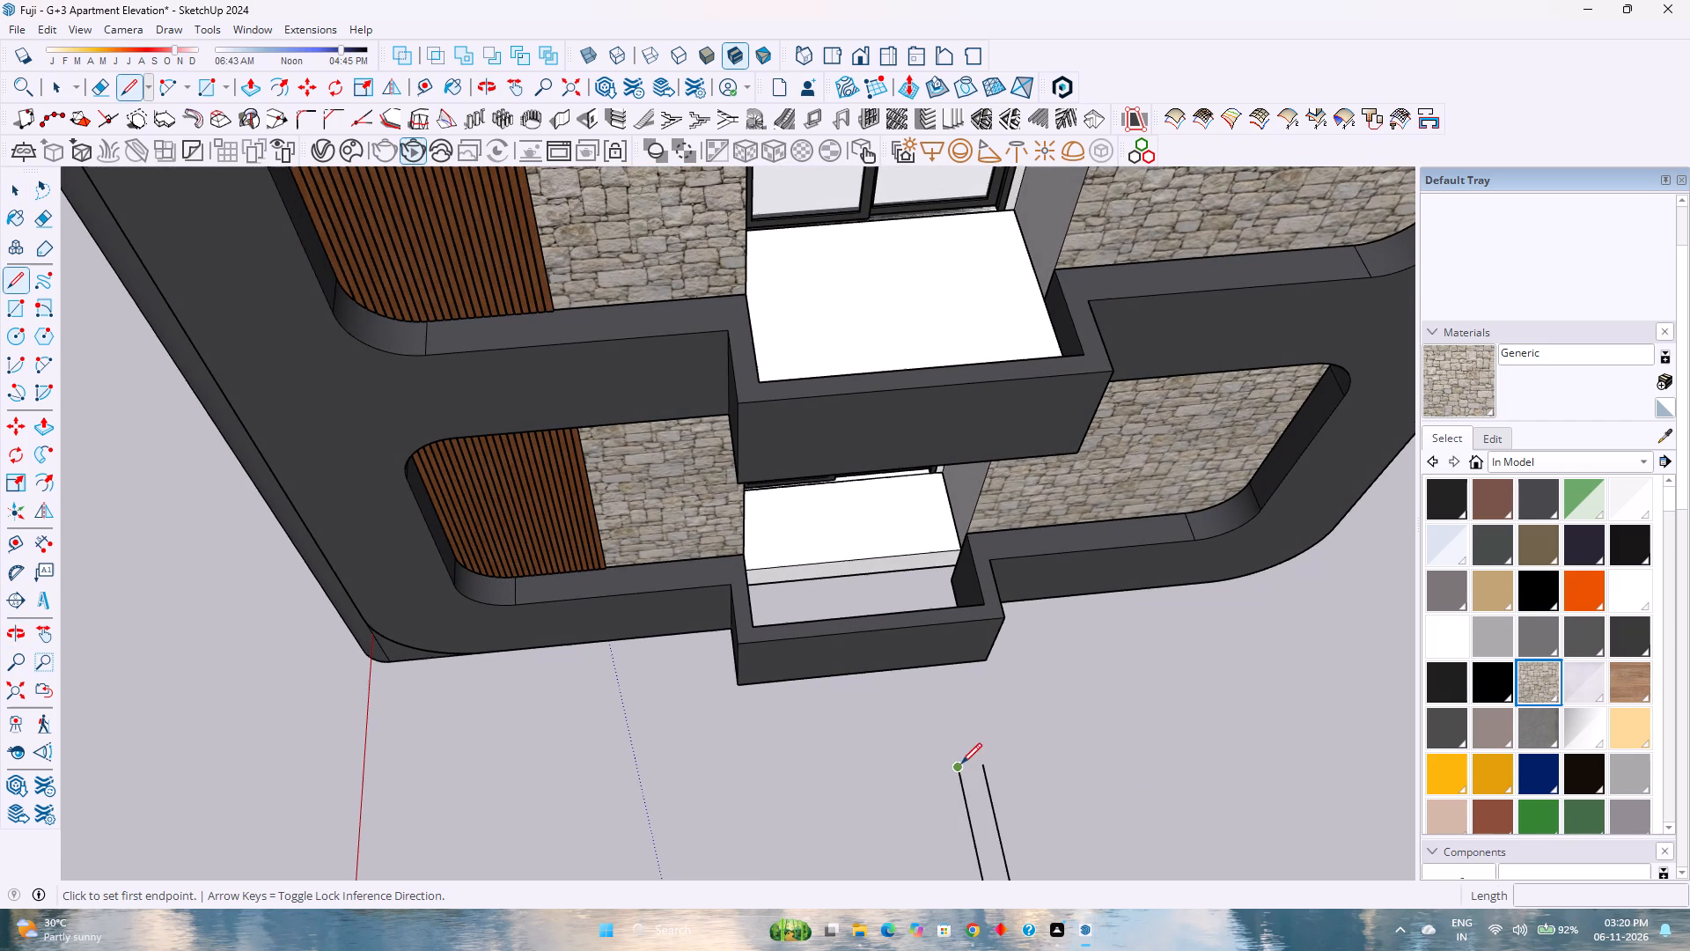
pyautogui.click(960, 765)
pyautogui.click(979, 763)
pyautogui.scroll(-6, 969, 746)
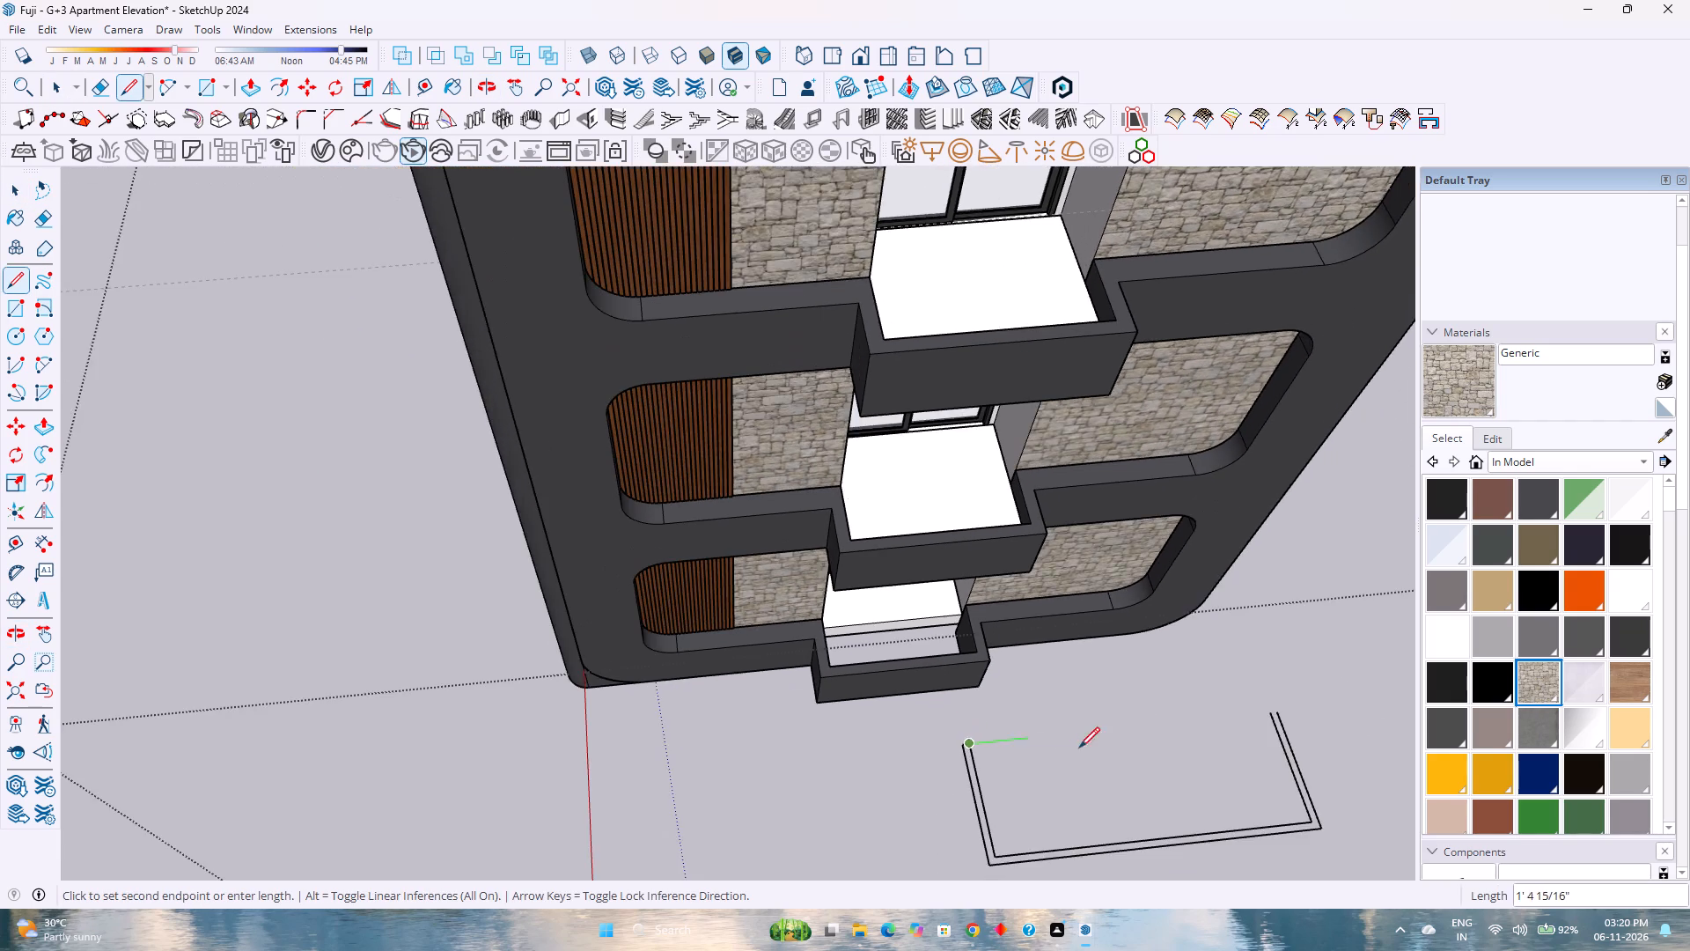
pyautogui.keyDown('shift'); pyautogui.moveTo(1076, 748); pyautogui.dragTo(893, 713, button='middle'); pyautogui.keyUp('shift')
pyautogui.press('Escape')
pyautogui.scroll(2, 1151, 690)
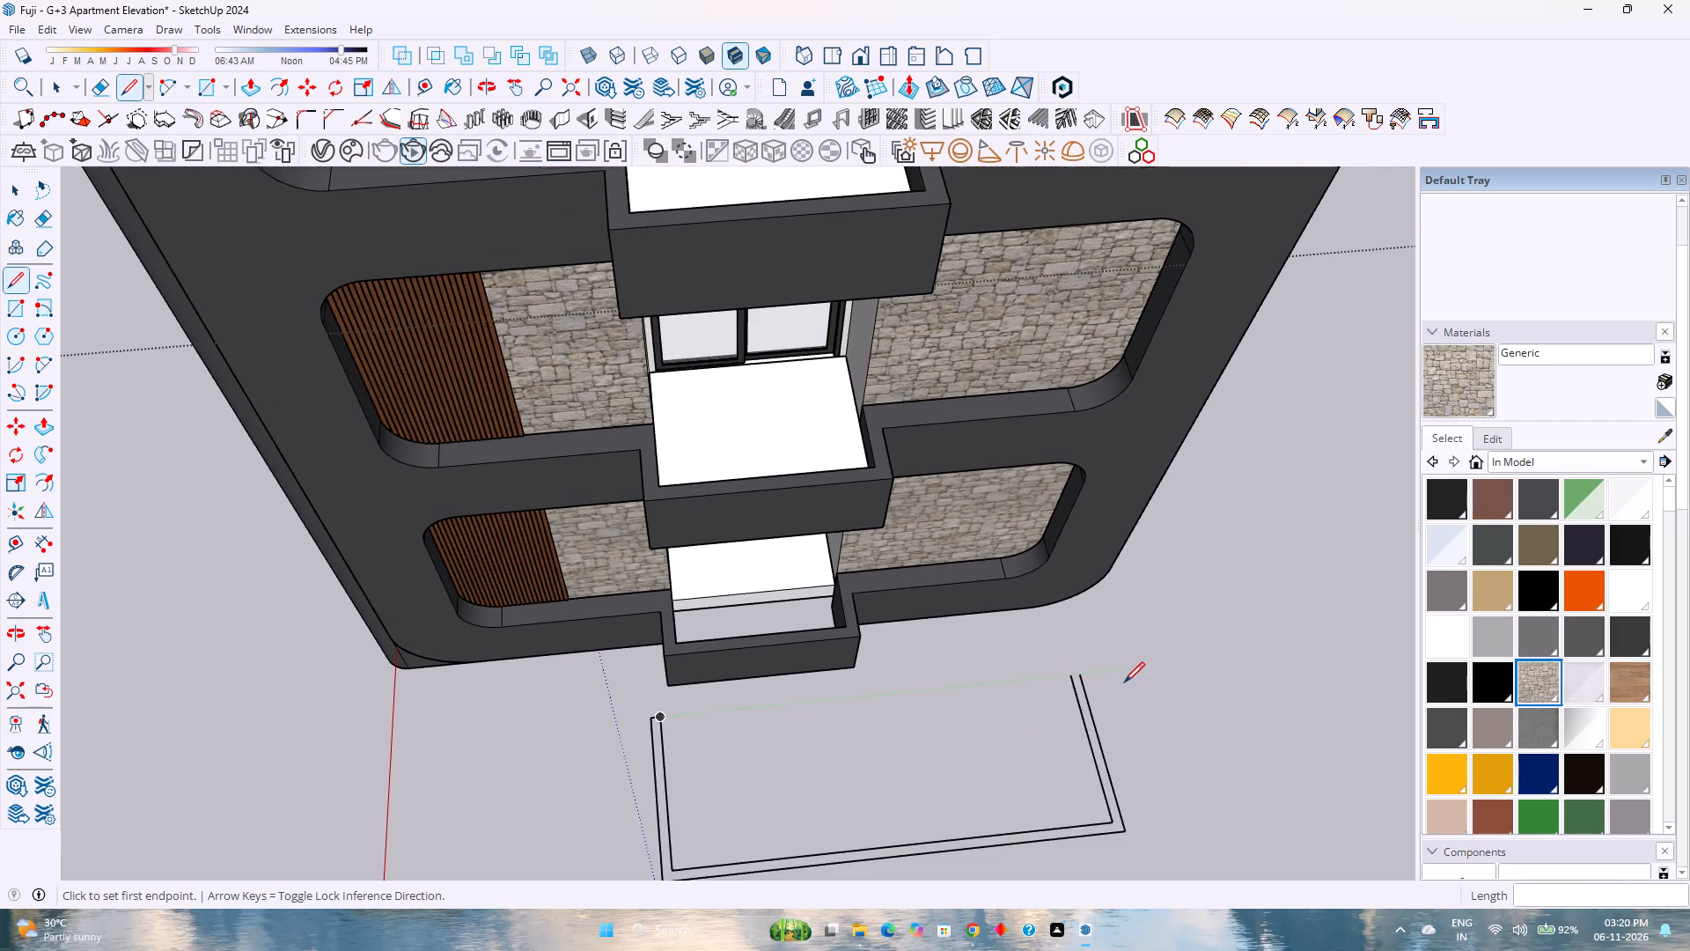
pyautogui.scroll(3, 1124, 682)
pyautogui.scroll(1, 1028, 660)
pyautogui.click(1021, 677)
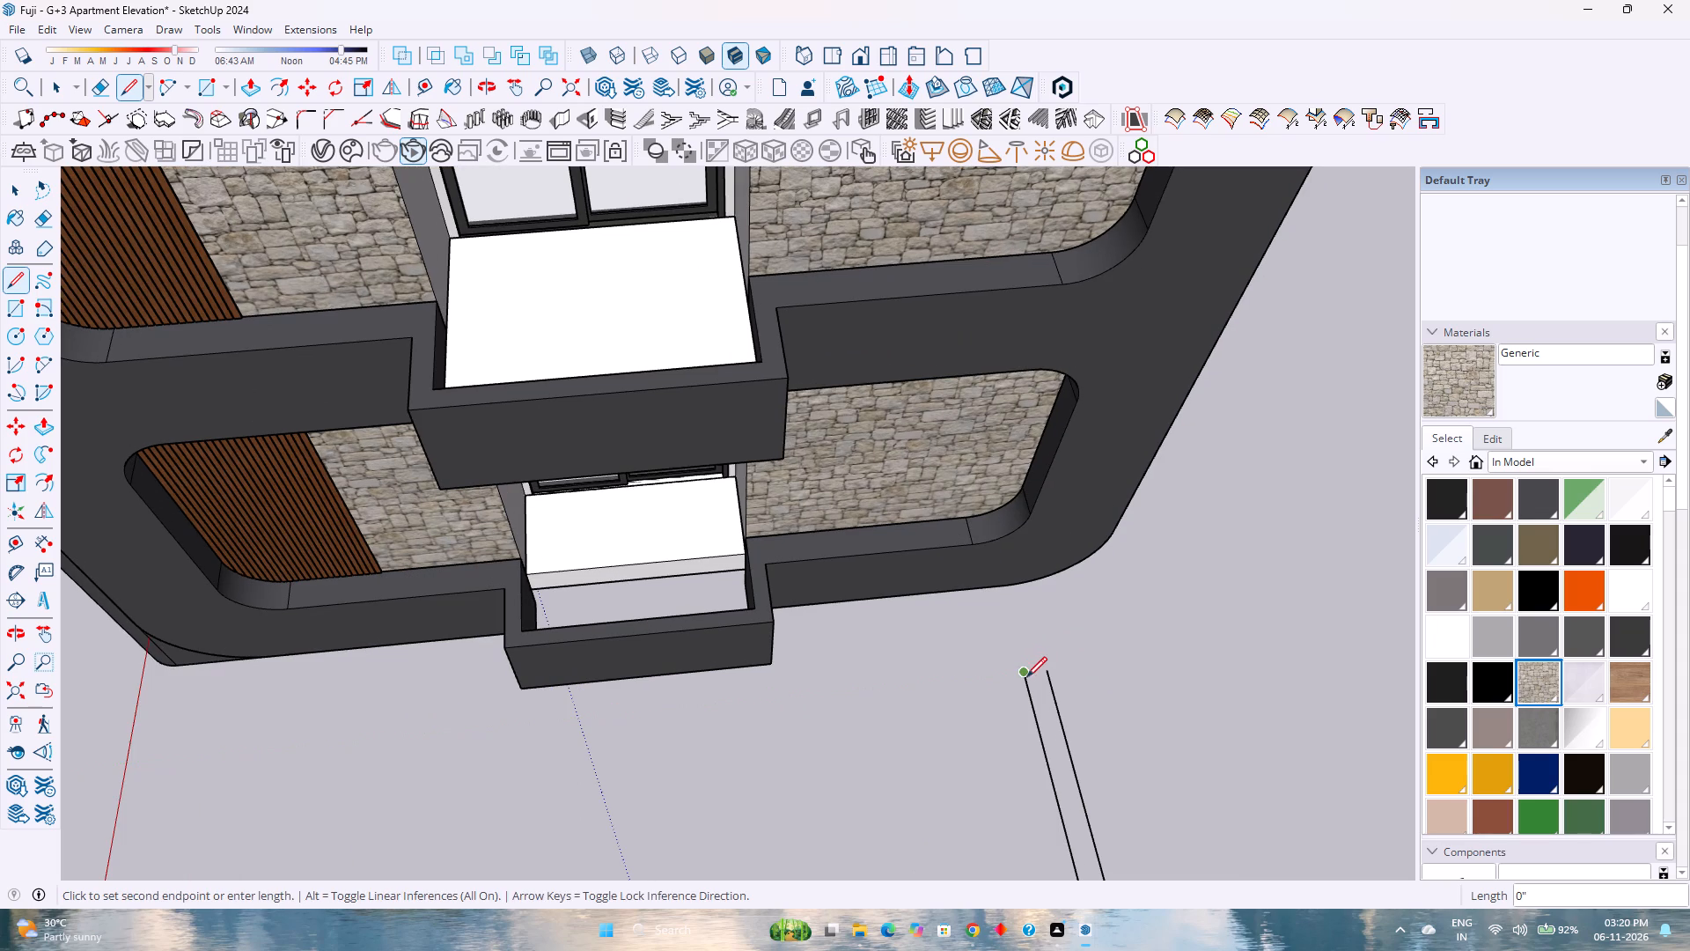
pyautogui.click(1047, 673)
pyautogui.scroll(-4, 1047, 673)
pyautogui.press('space')
# Make the U-shaped face and its edges into a group.
pyautogui.scroll(-7, 1047, 668)
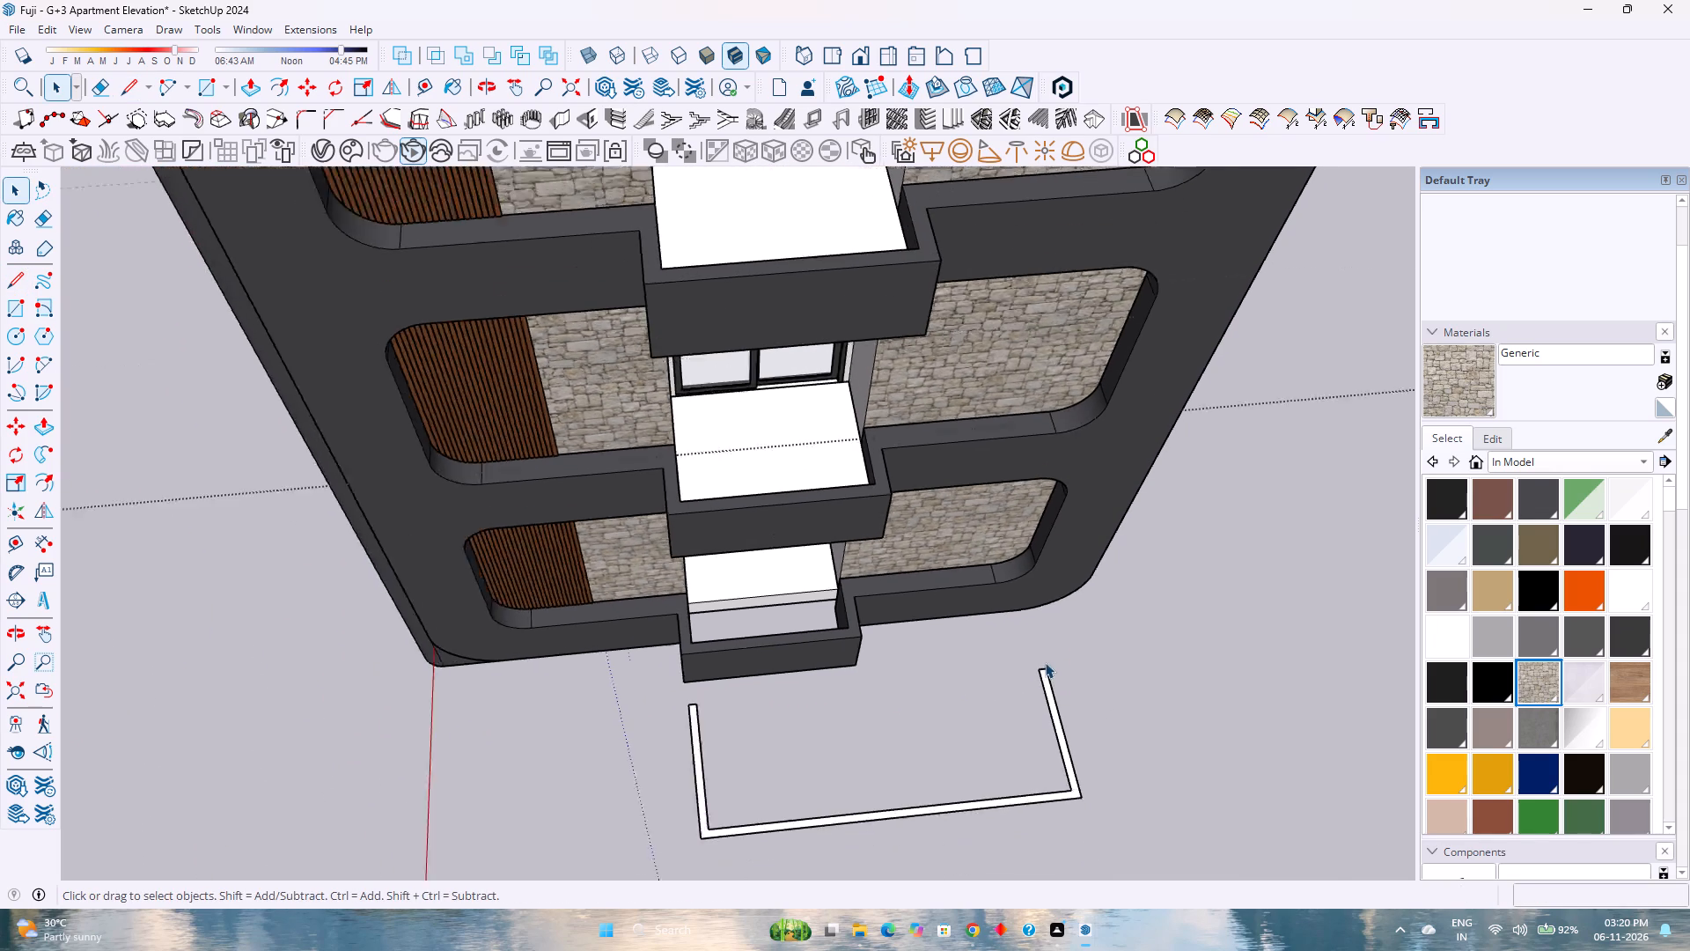
pyautogui.scroll(-1, 1045, 662)
pyautogui.keyDown('shift'); pyautogui.moveTo(989, 708); pyautogui.dragTo(1035, 630, button='middle'); pyautogui.keyUp('shift')
pyautogui.scroll(5, 1050, 641)
pyautogui.tripleClick(1121, 682)
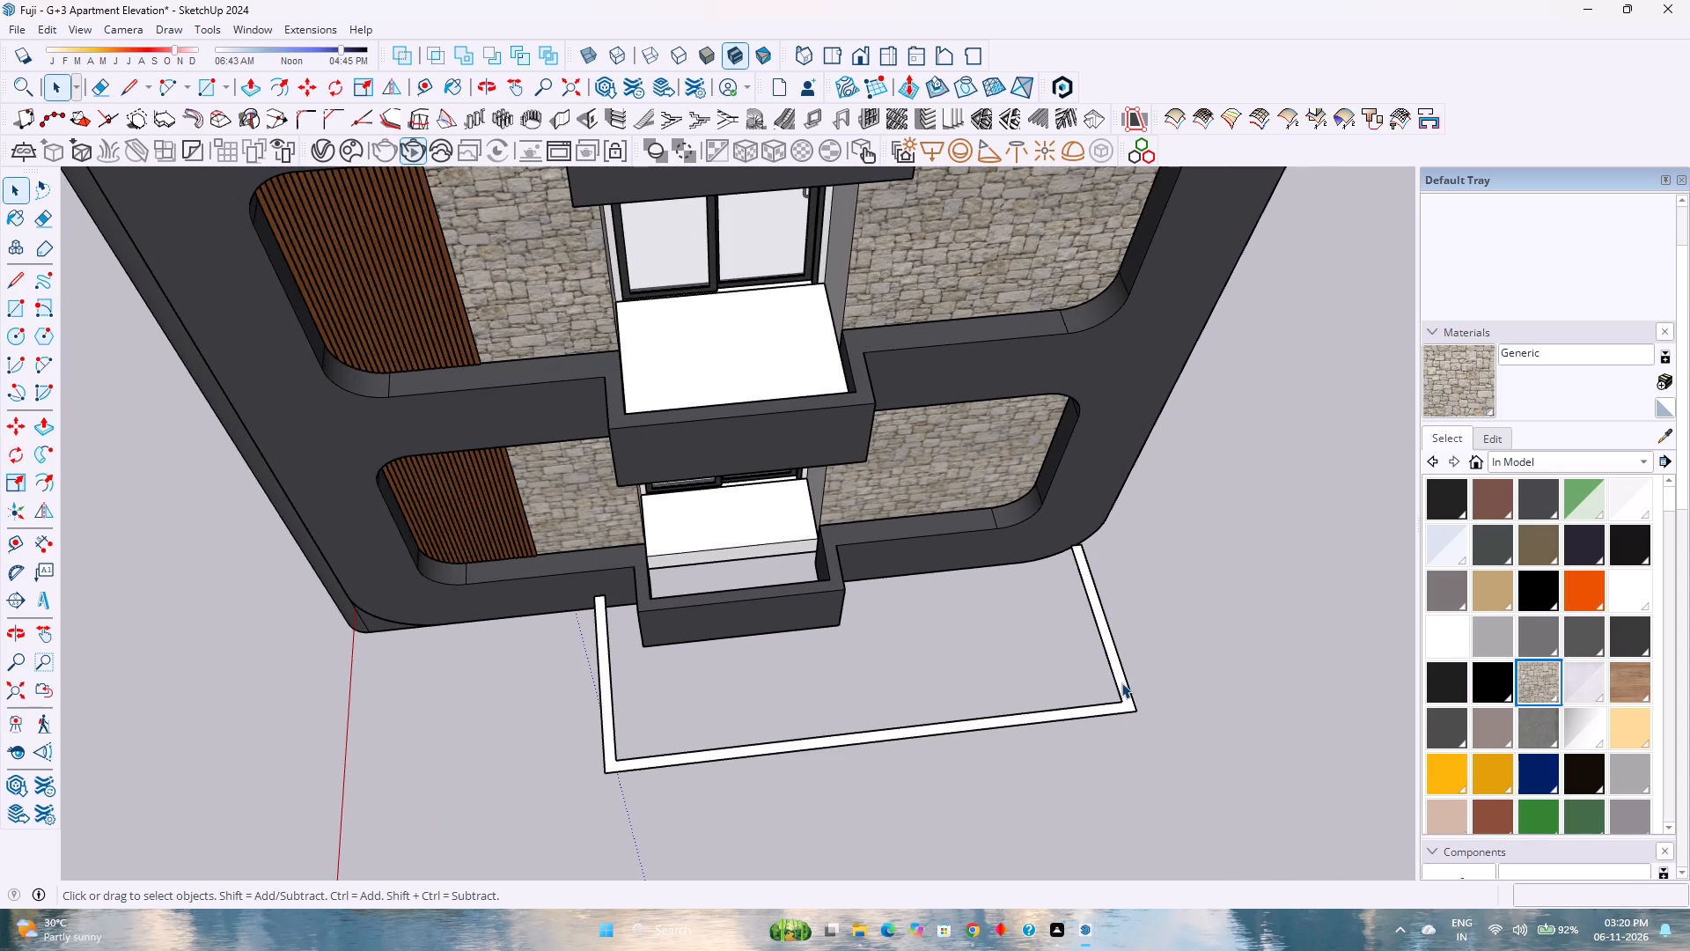
pyautogui.rightClick(1121, 682)
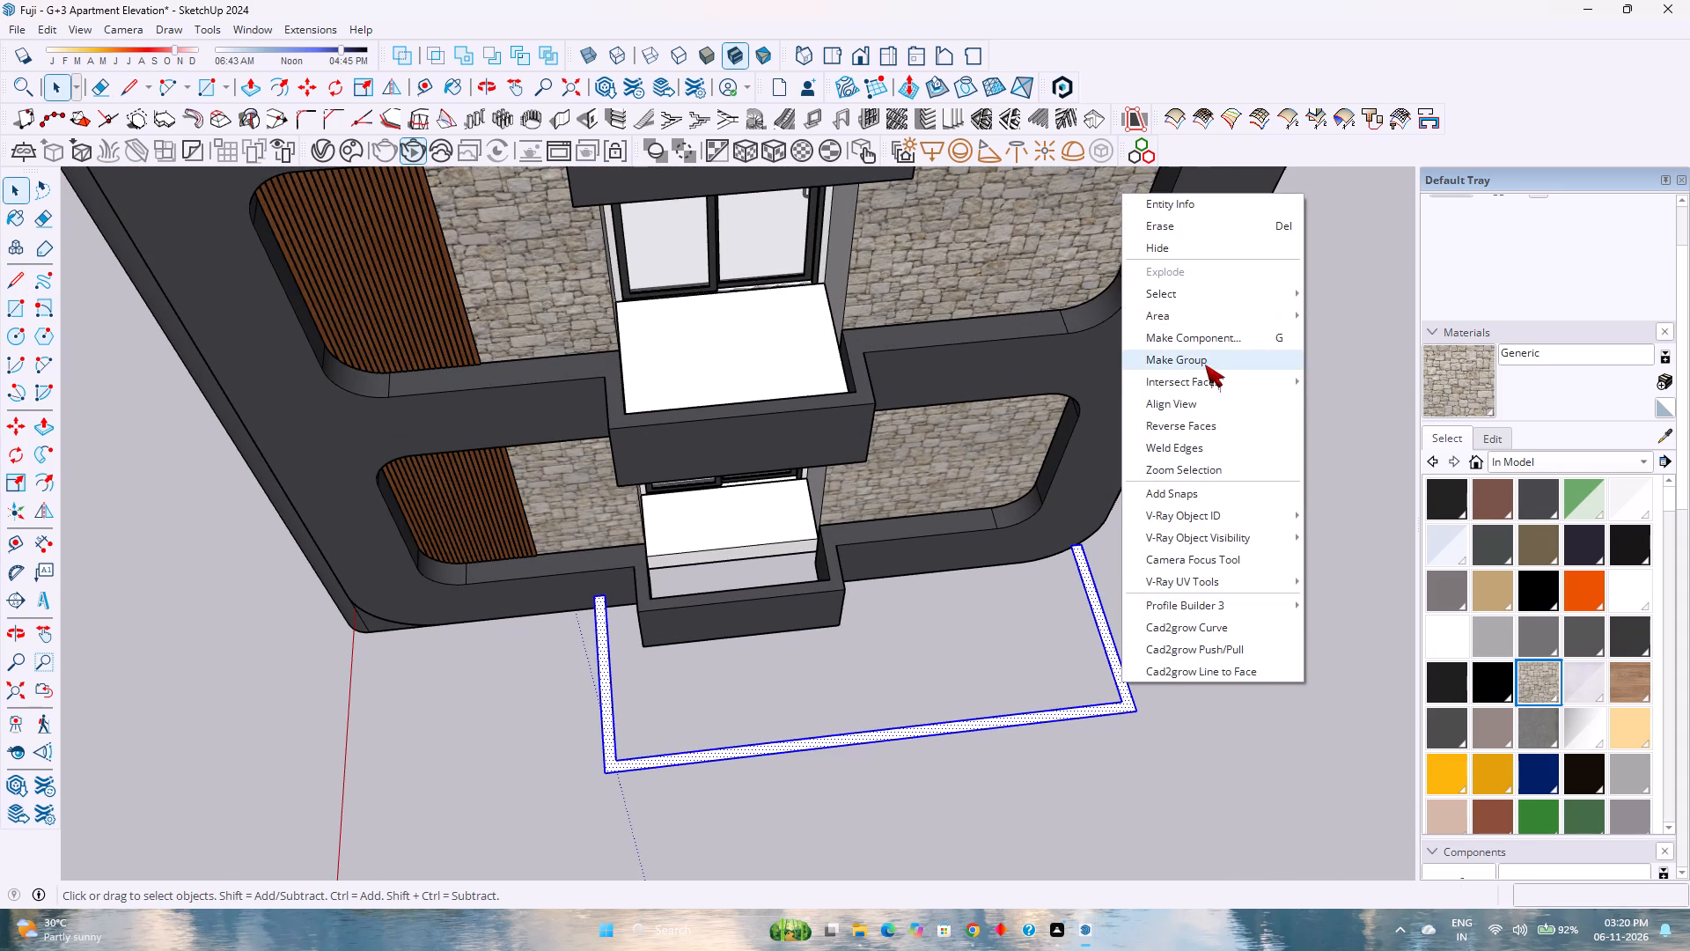
pyautogui.click(1205, 365)
# Inside the new group, extrude the U-shaped face 2" with Push/Pull.
pyautogui.doubleClick(1111, 649)
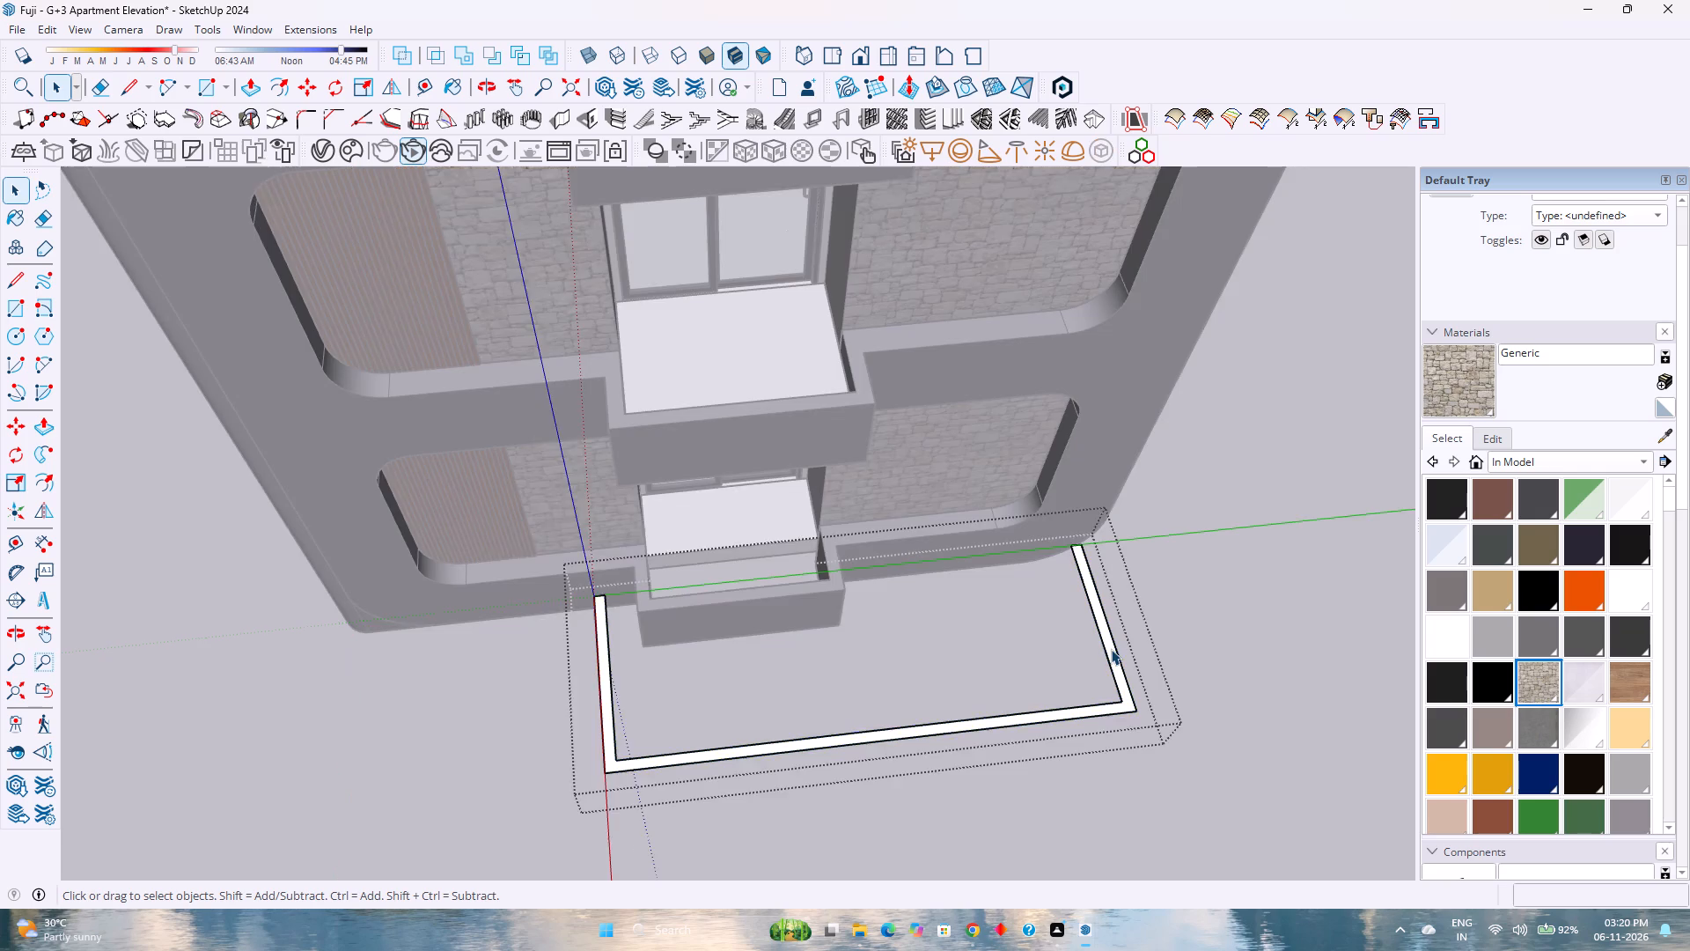
pyautogui.scroll(1, 1110, 648)
pyautogui.press('p')
pyautogui.click(1106, 648)
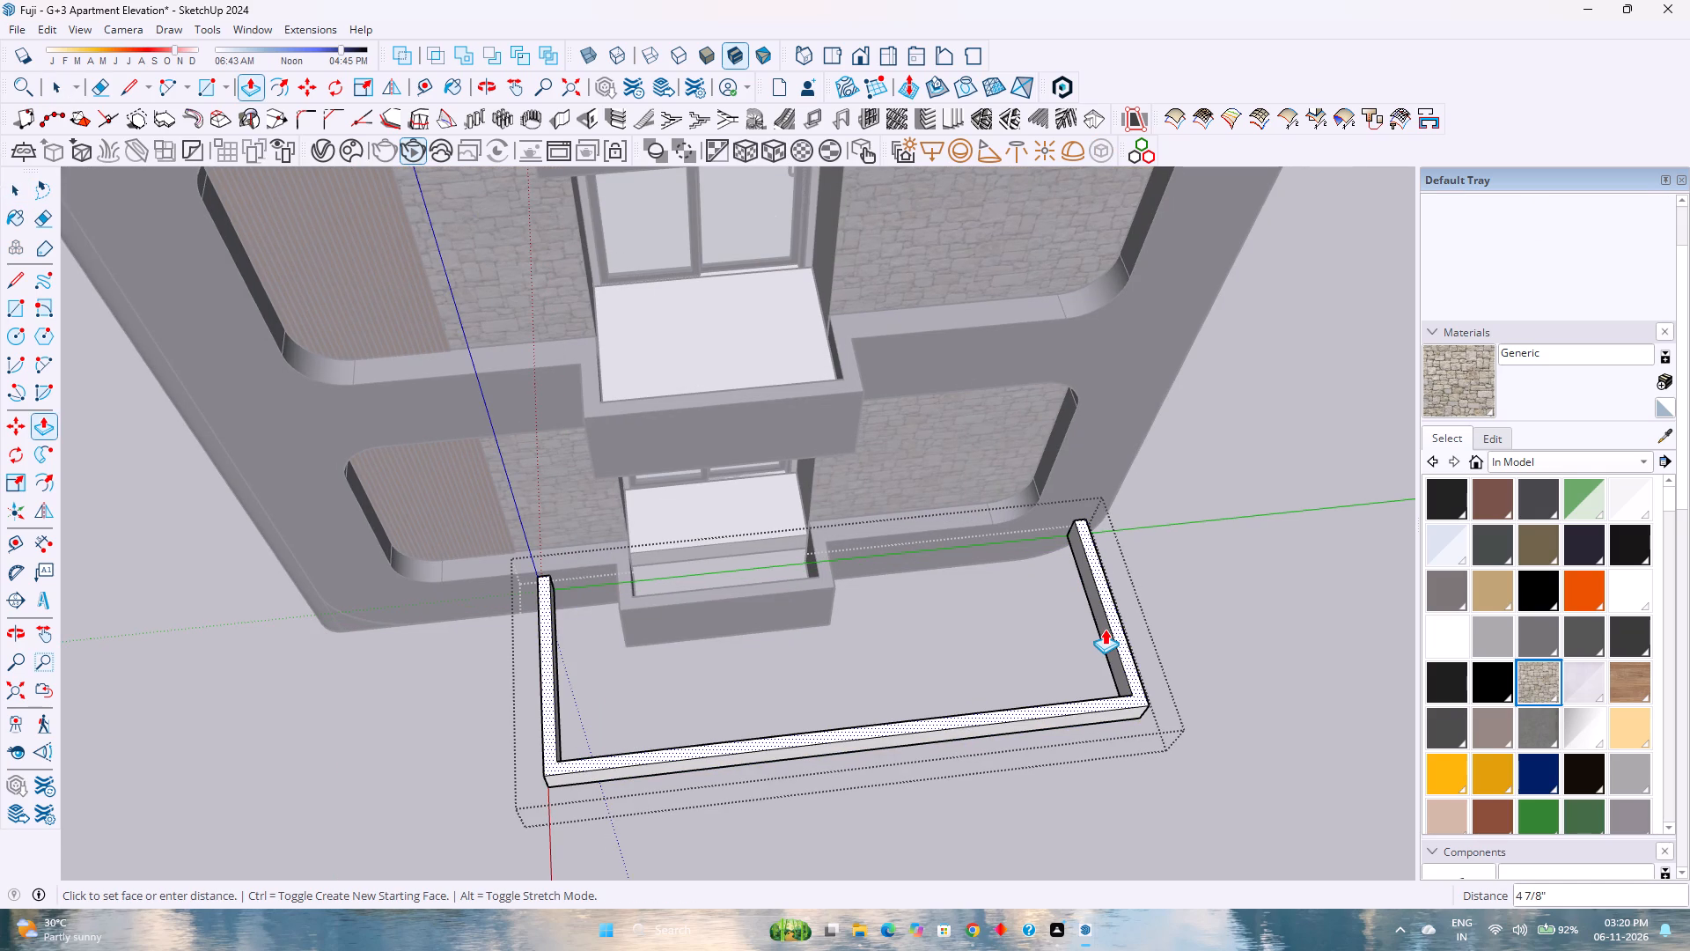
pyautogui.press('2')
pyautogui.press('Return')
pyautogui.press('space')
# Offset the outline of the U-shaped rail's top face inward by 0.75".
pyautogui.scroll(3, 1100, 627)
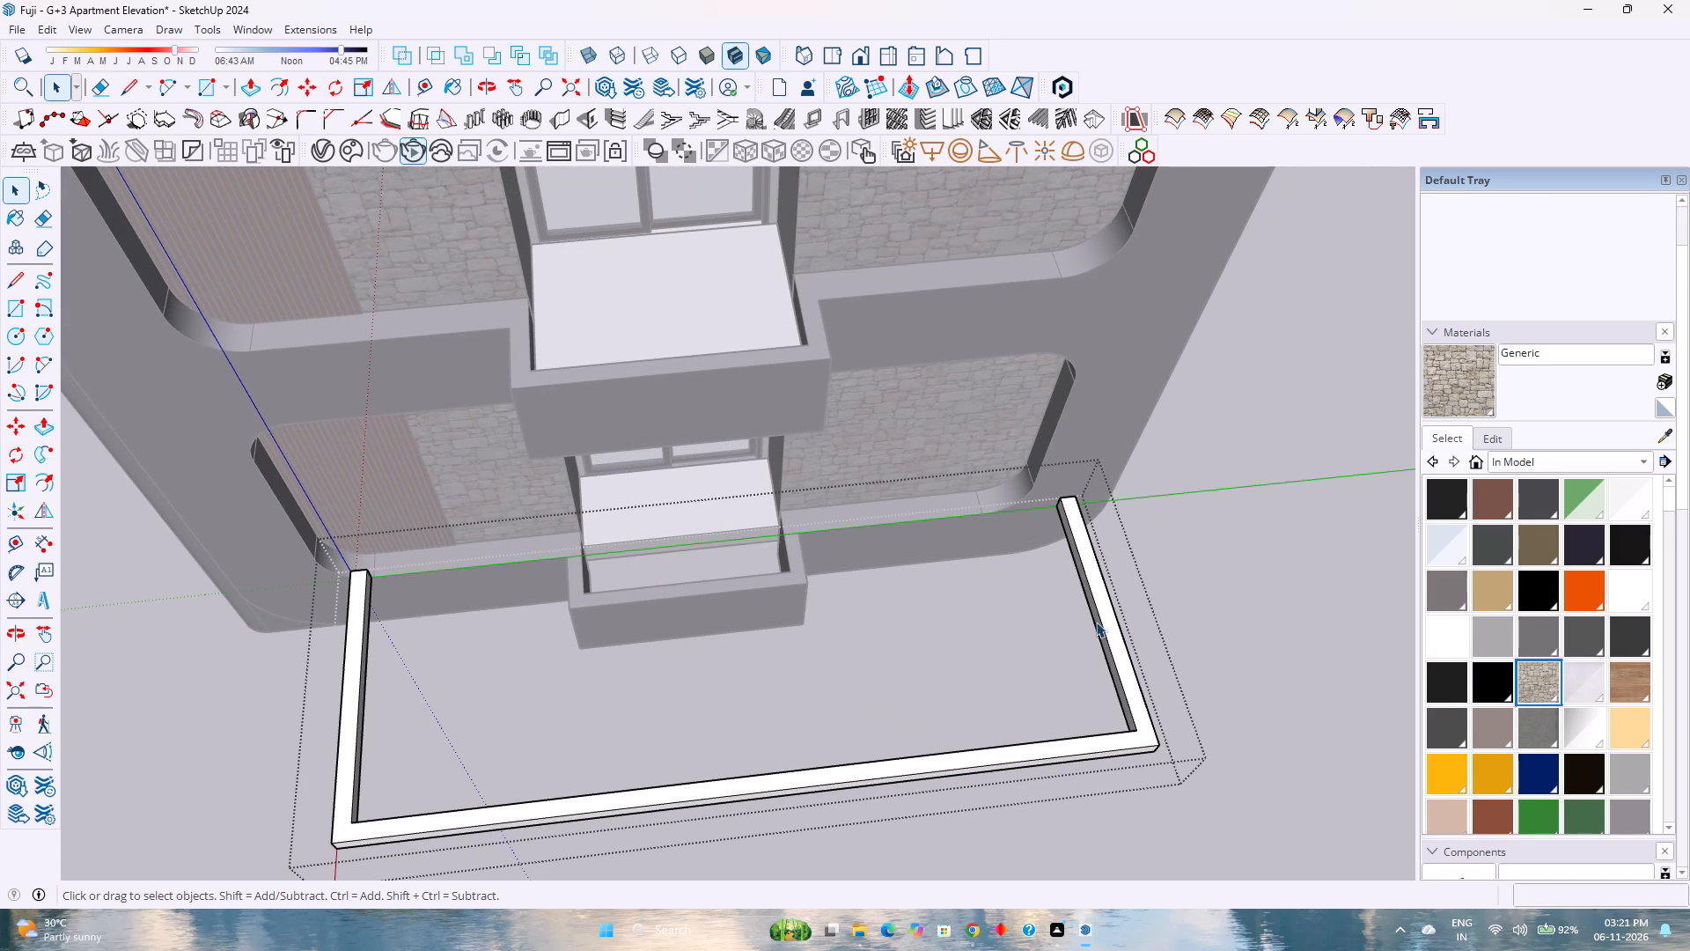
pyautogui.scroll(1, 1138, 586)
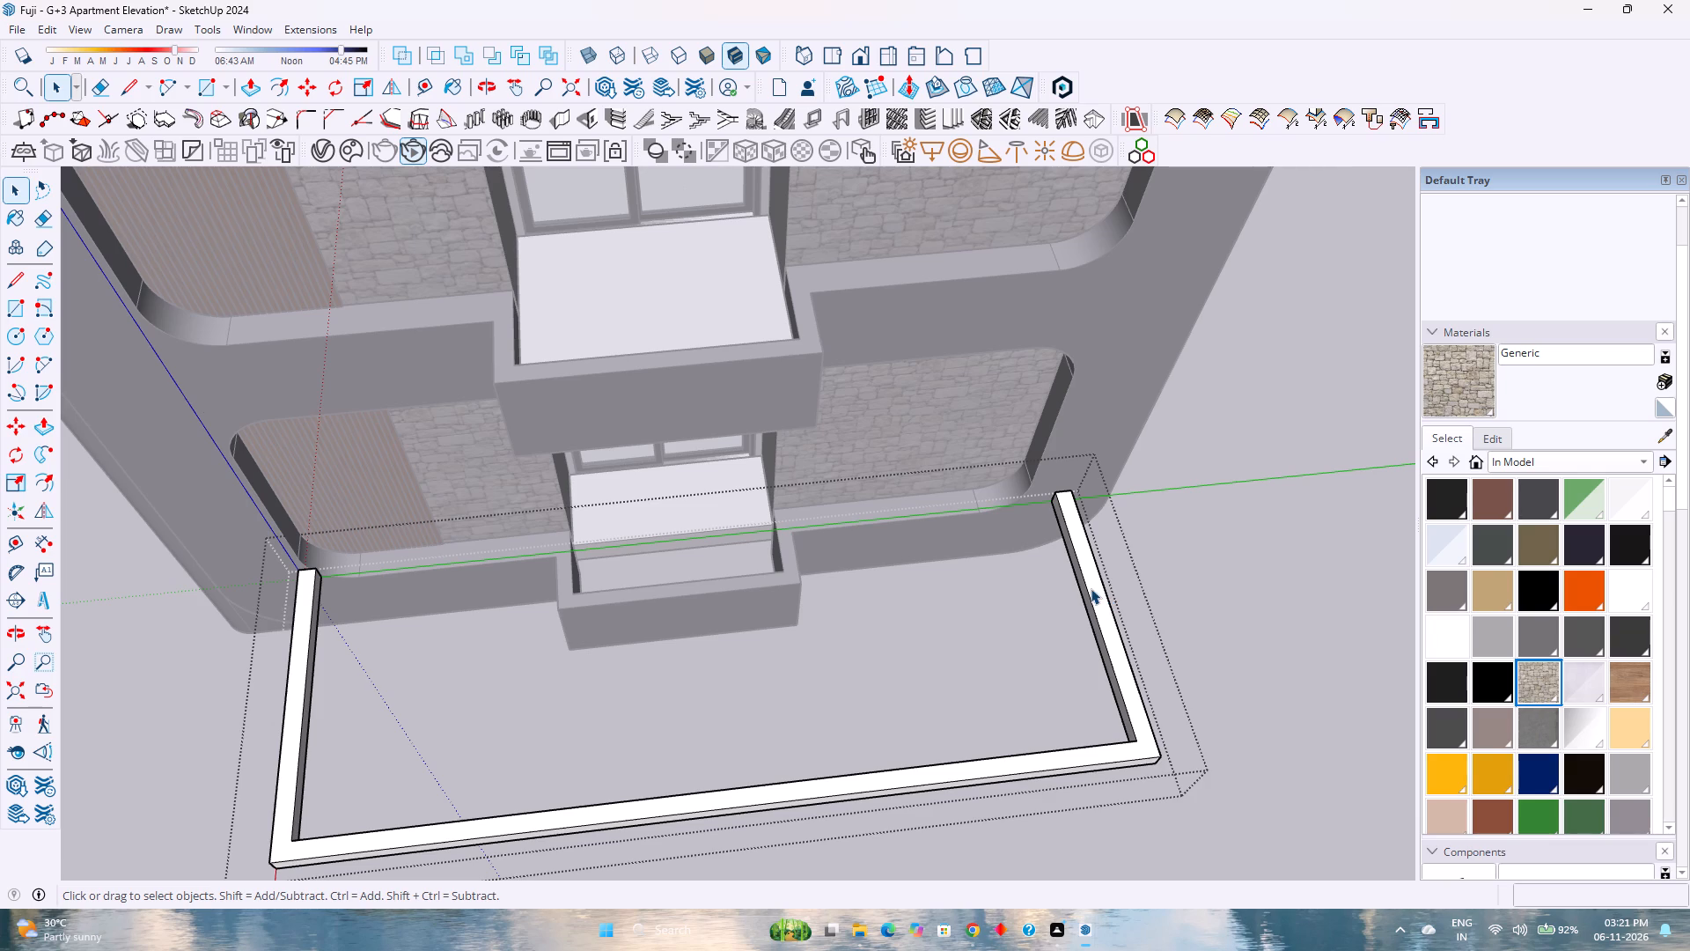
pyautogui.click(1091, 588)
pyautogui.scroll(4, 1091, 588)
pyautogui.click(283, 85)
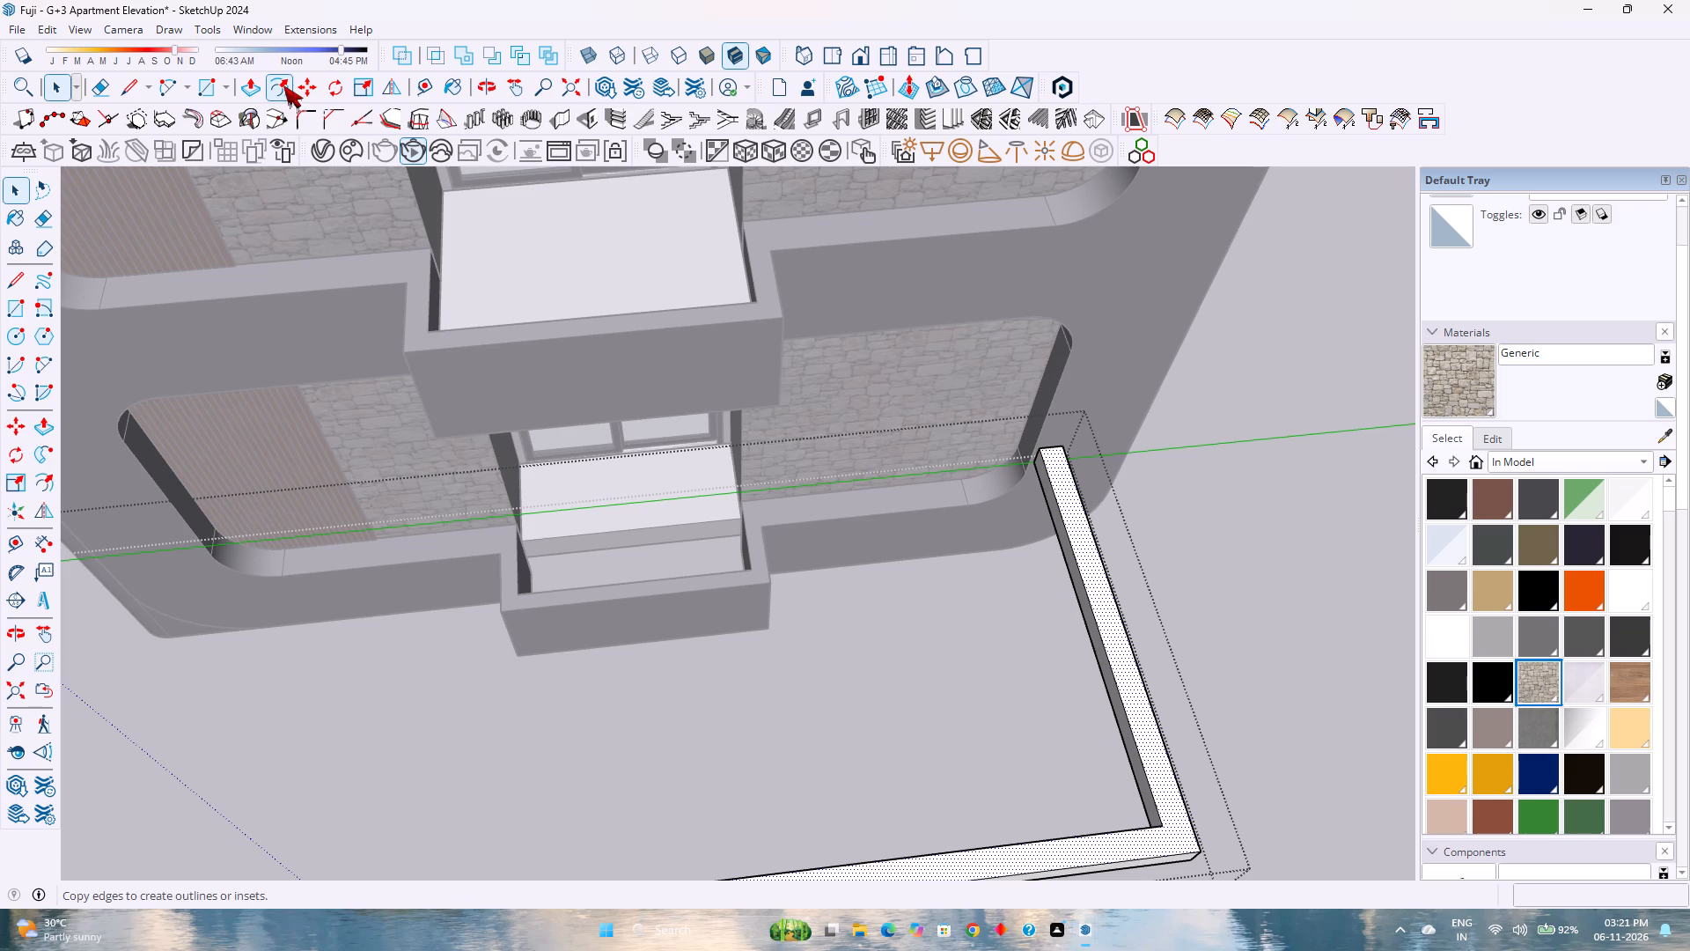
pyautogui.click(1123, 632)
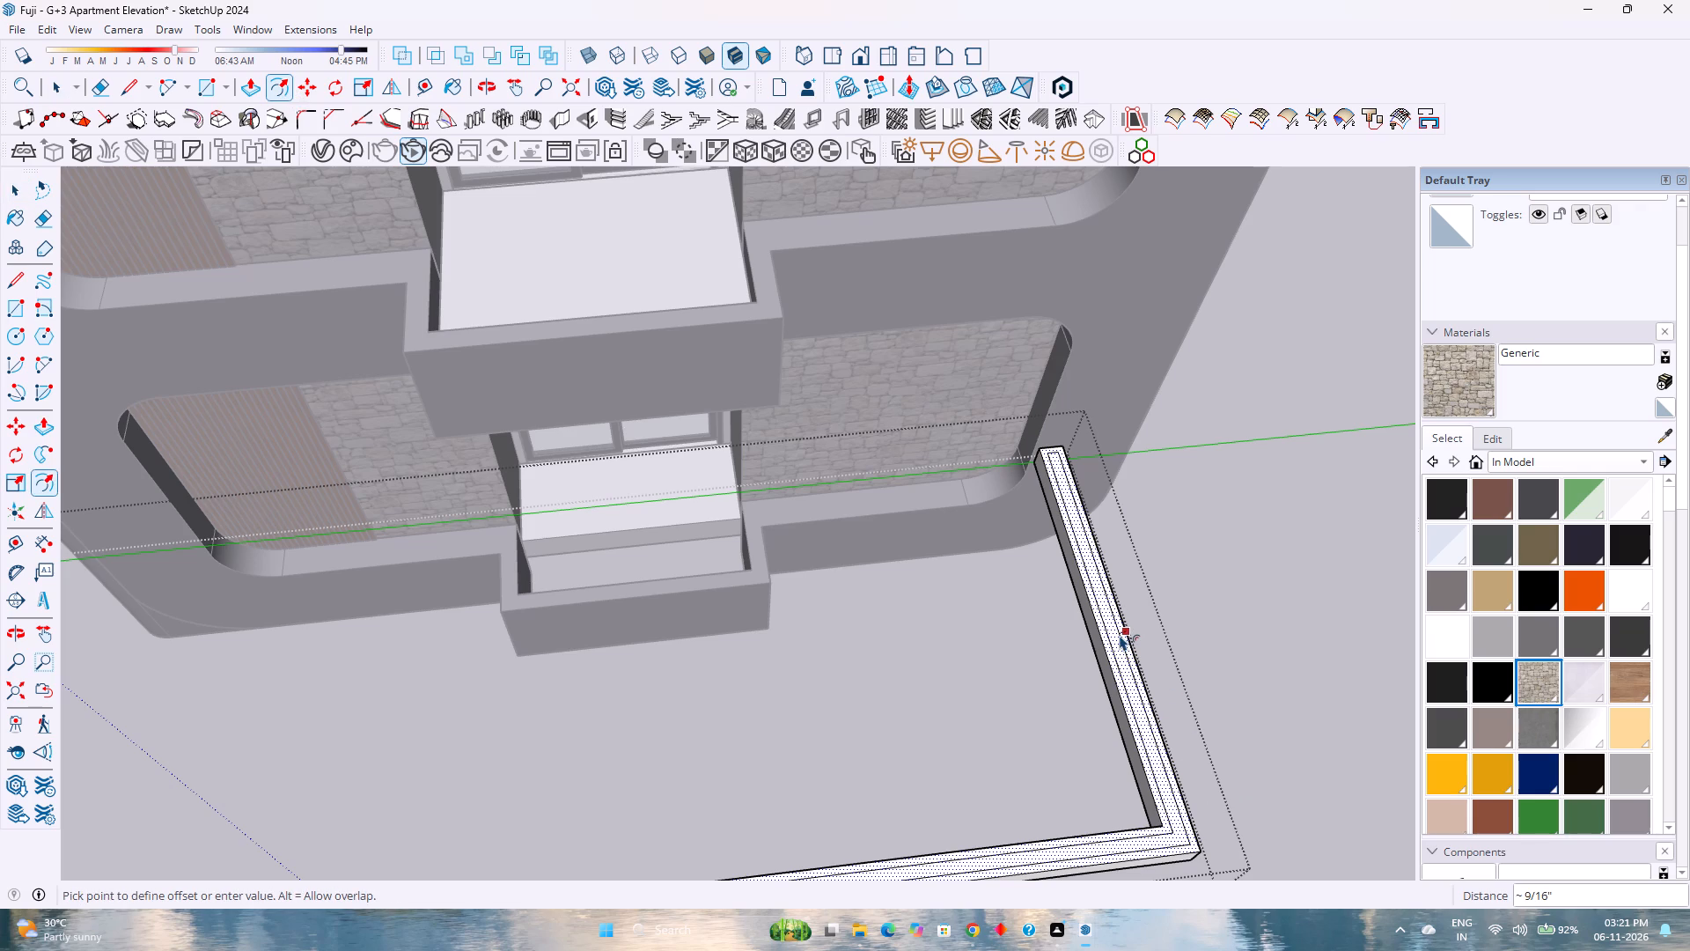
pyautogui.write('0.75')
pyautogui.press('Return')
# Copy the narrow inner strip from the rail's top face 10' along the green axis.
pyautogui.scroll(6, 1120, 638)
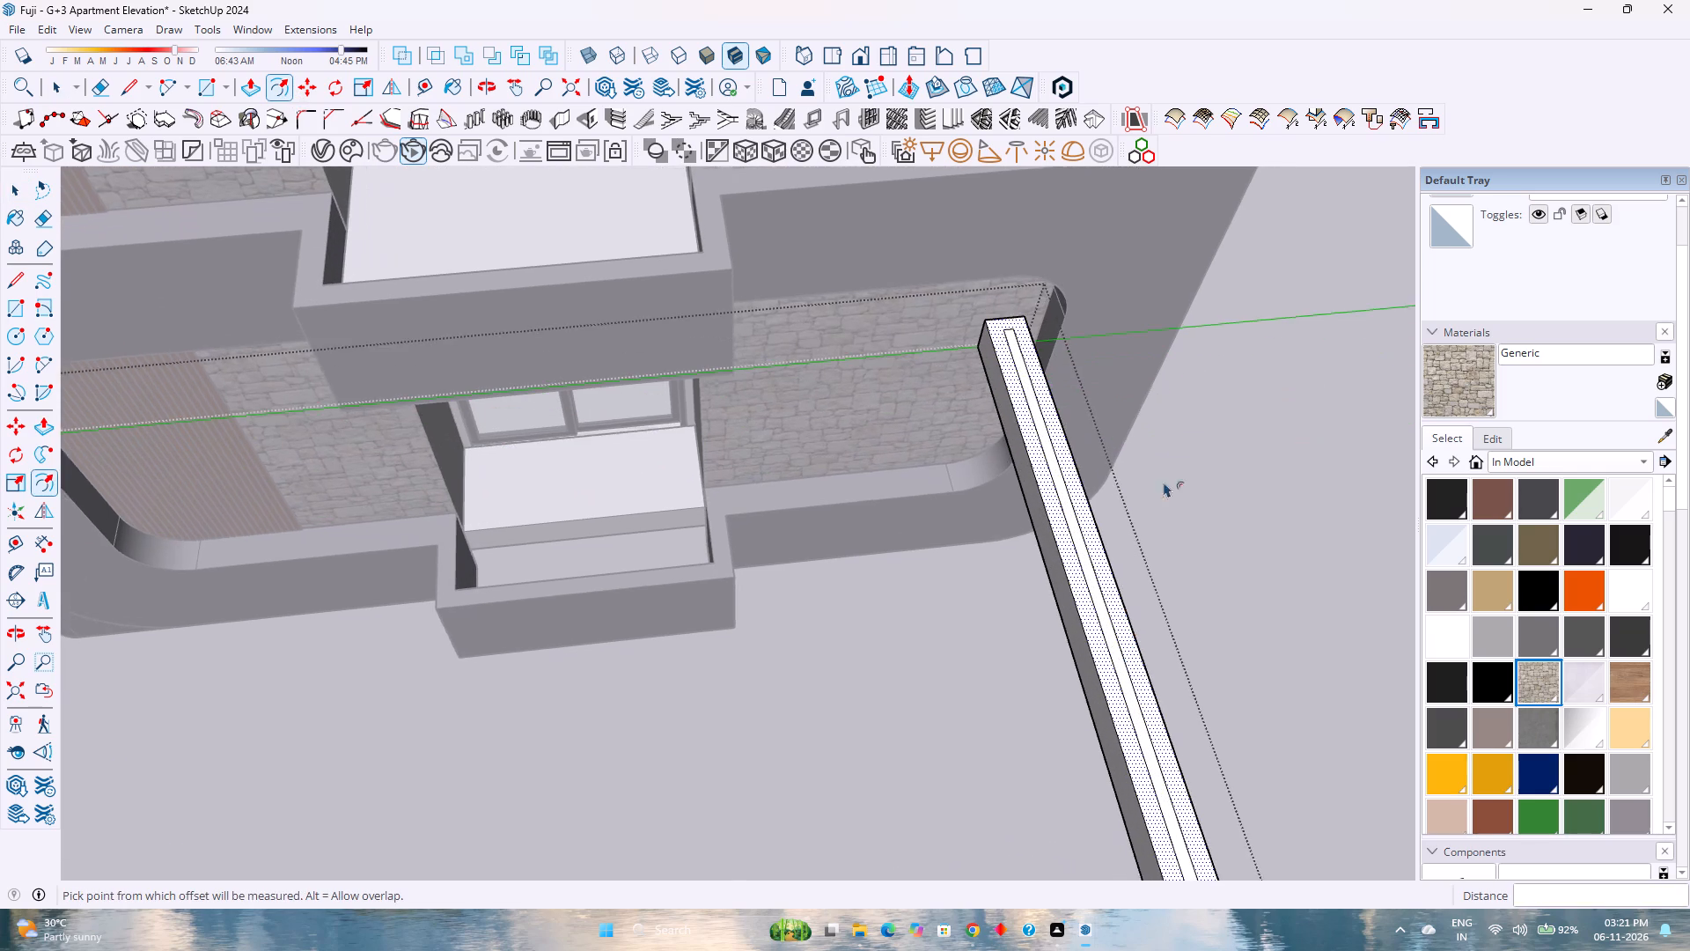
pyautogui.scroll(5, 1164, 482)
pyautogui.press('space')
pyautogui.scroll(4, 967, 453)
pyautogui.click(1011, 414)
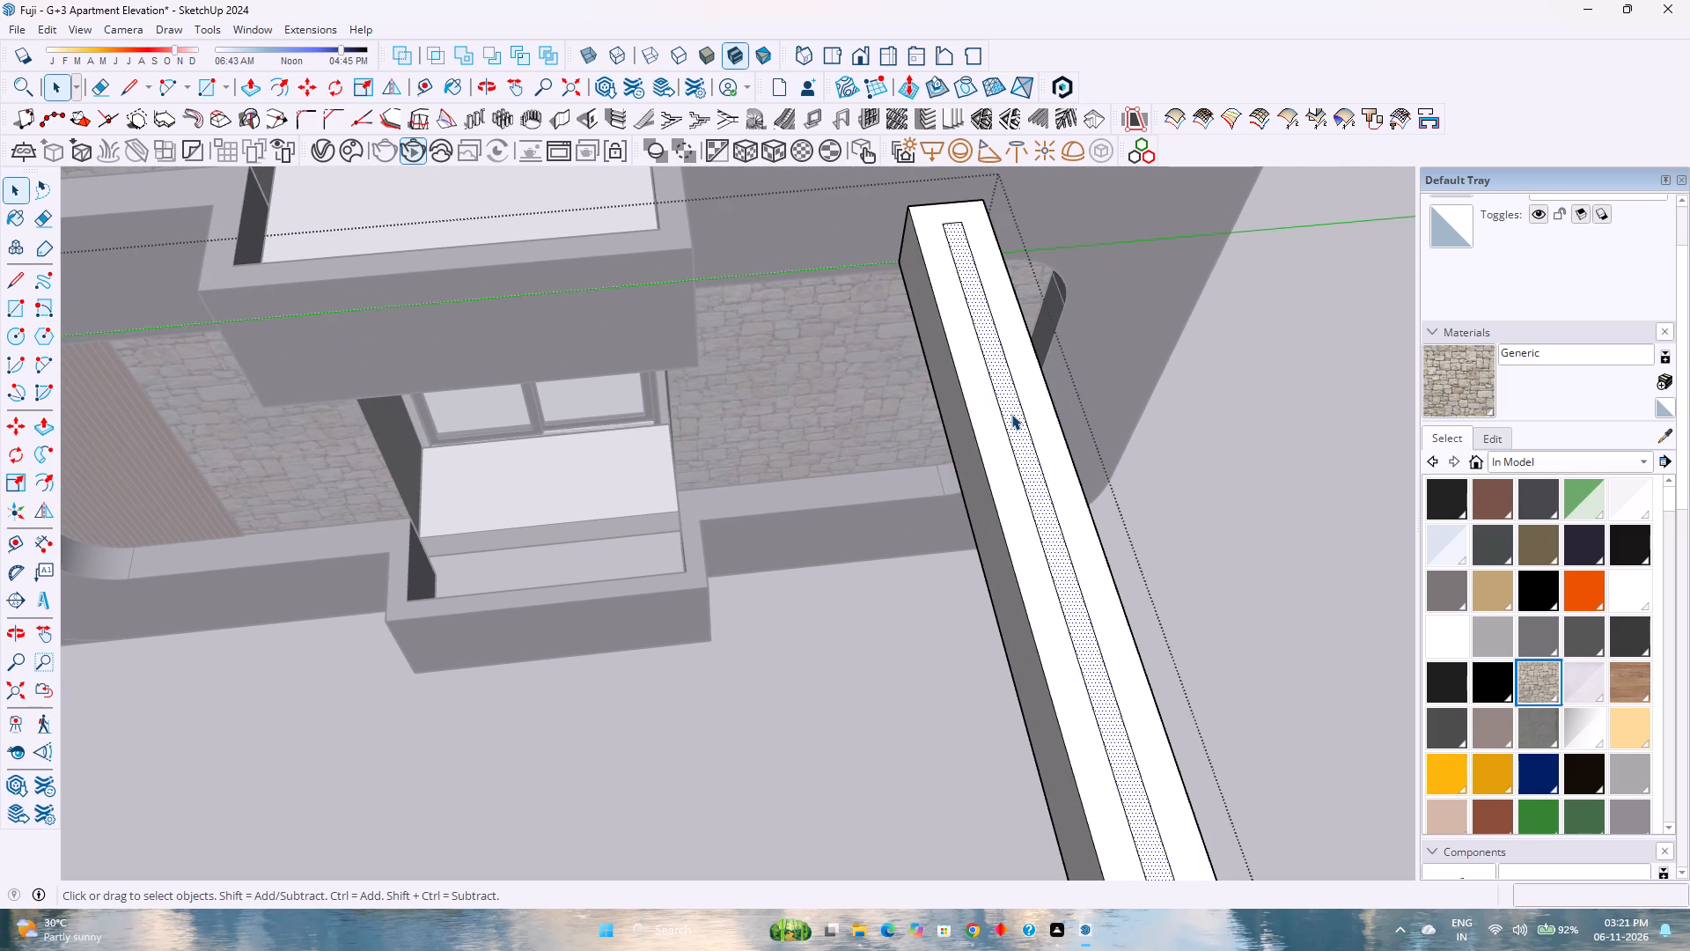
pyautogui.scroll(-5, 1011, 414)
pyautogui.press('m')
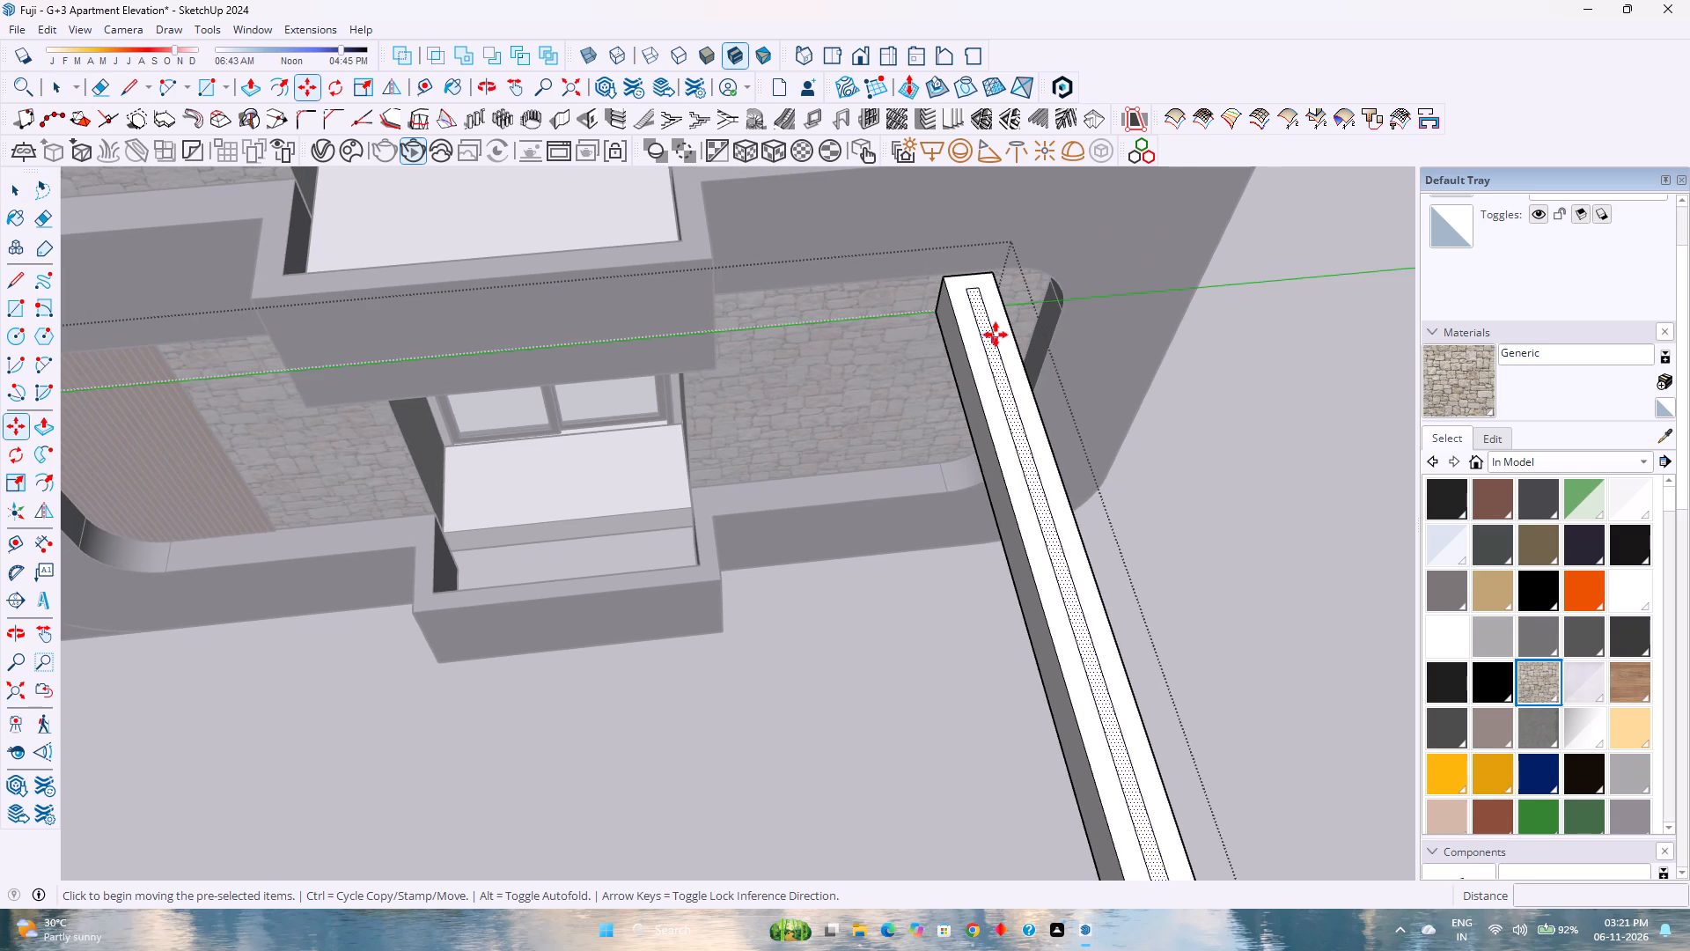
pyautogui.click(978, 285)
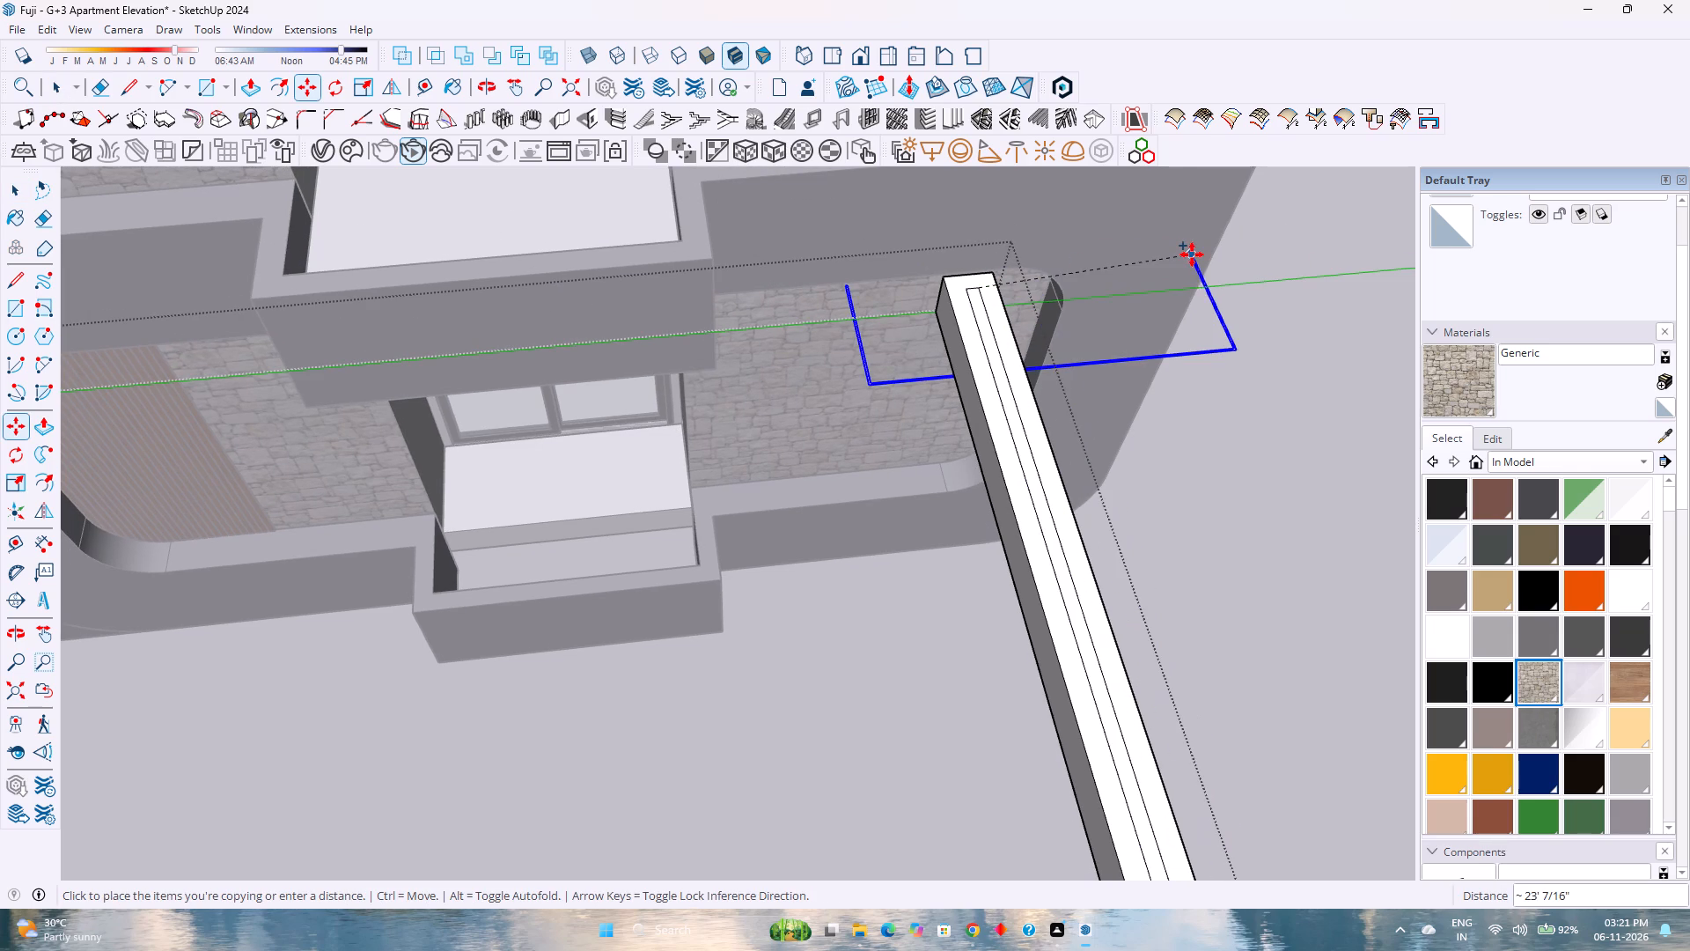
pyautogui.press('Left')
pyautogui.scroll(-7, 1177, 310)
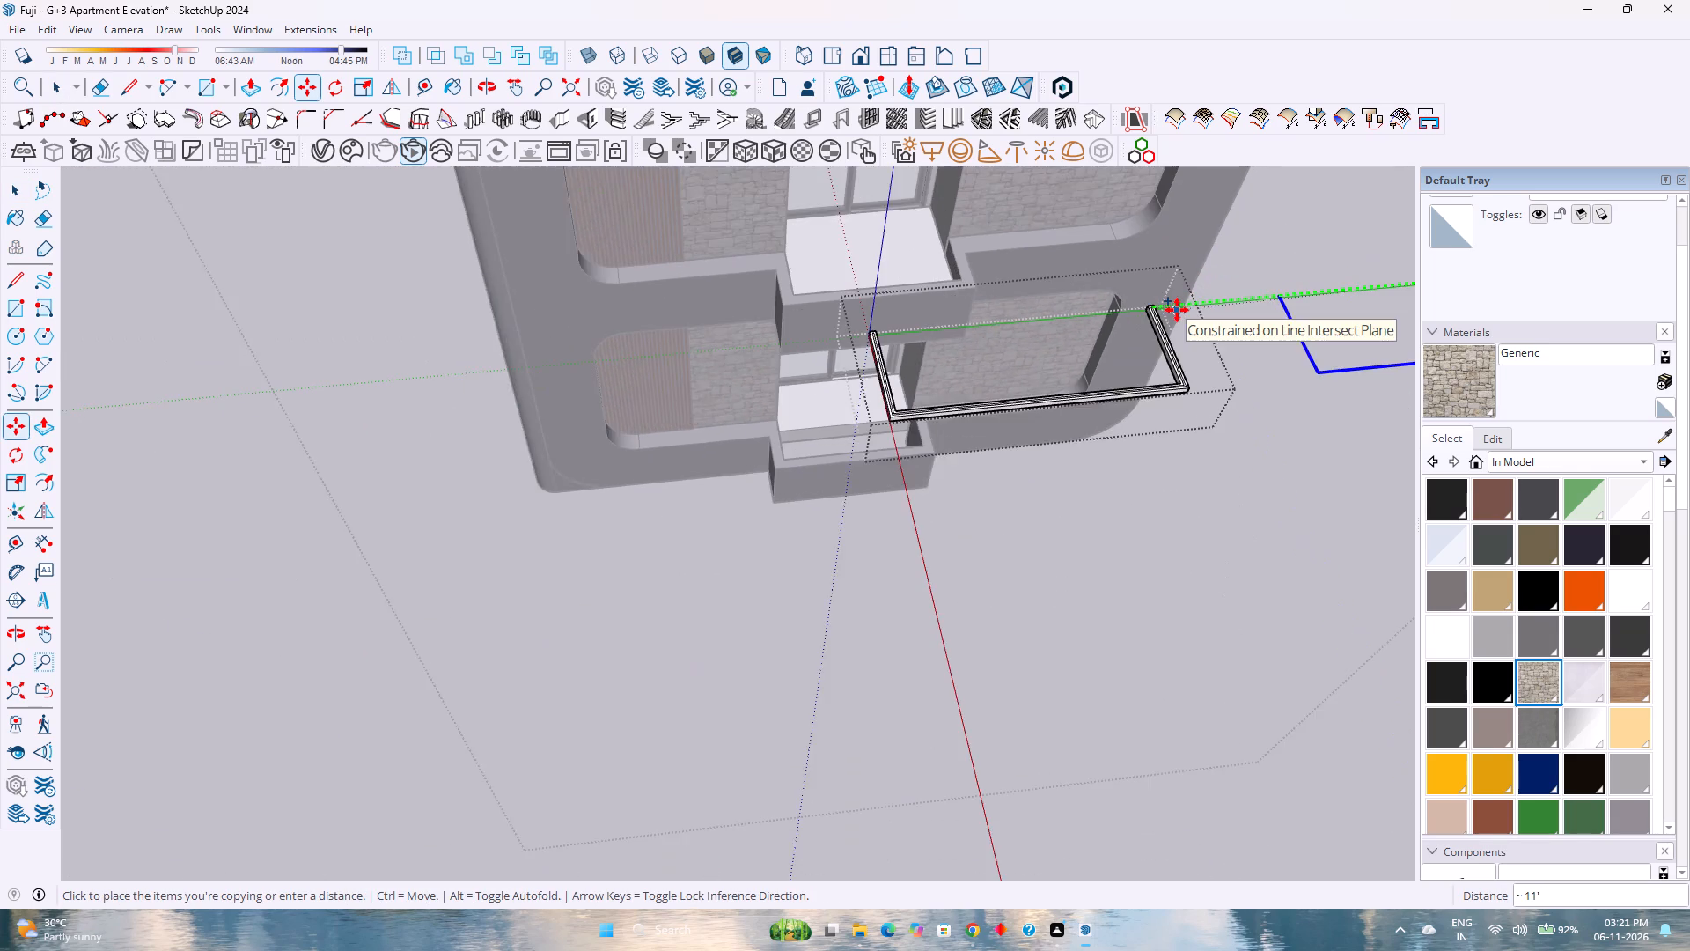
pyautogui.scroll(-4, 1177, 310)
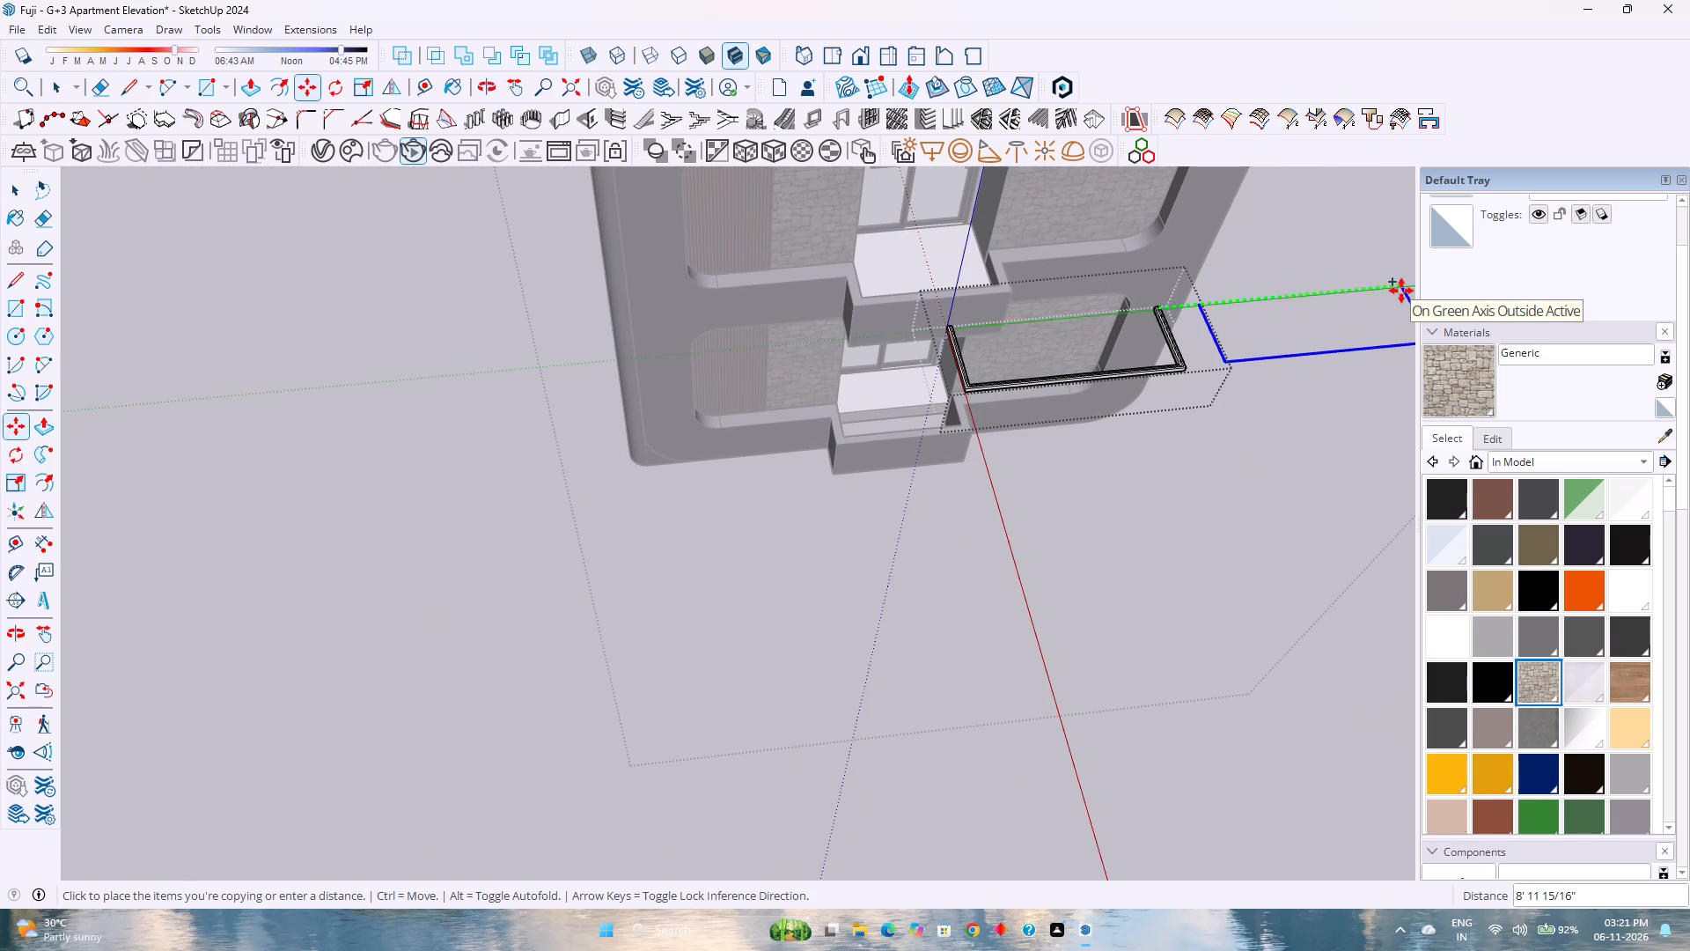
pyautogui.write('10')
pyautogui.press("'")
pyautogui.press('Return')
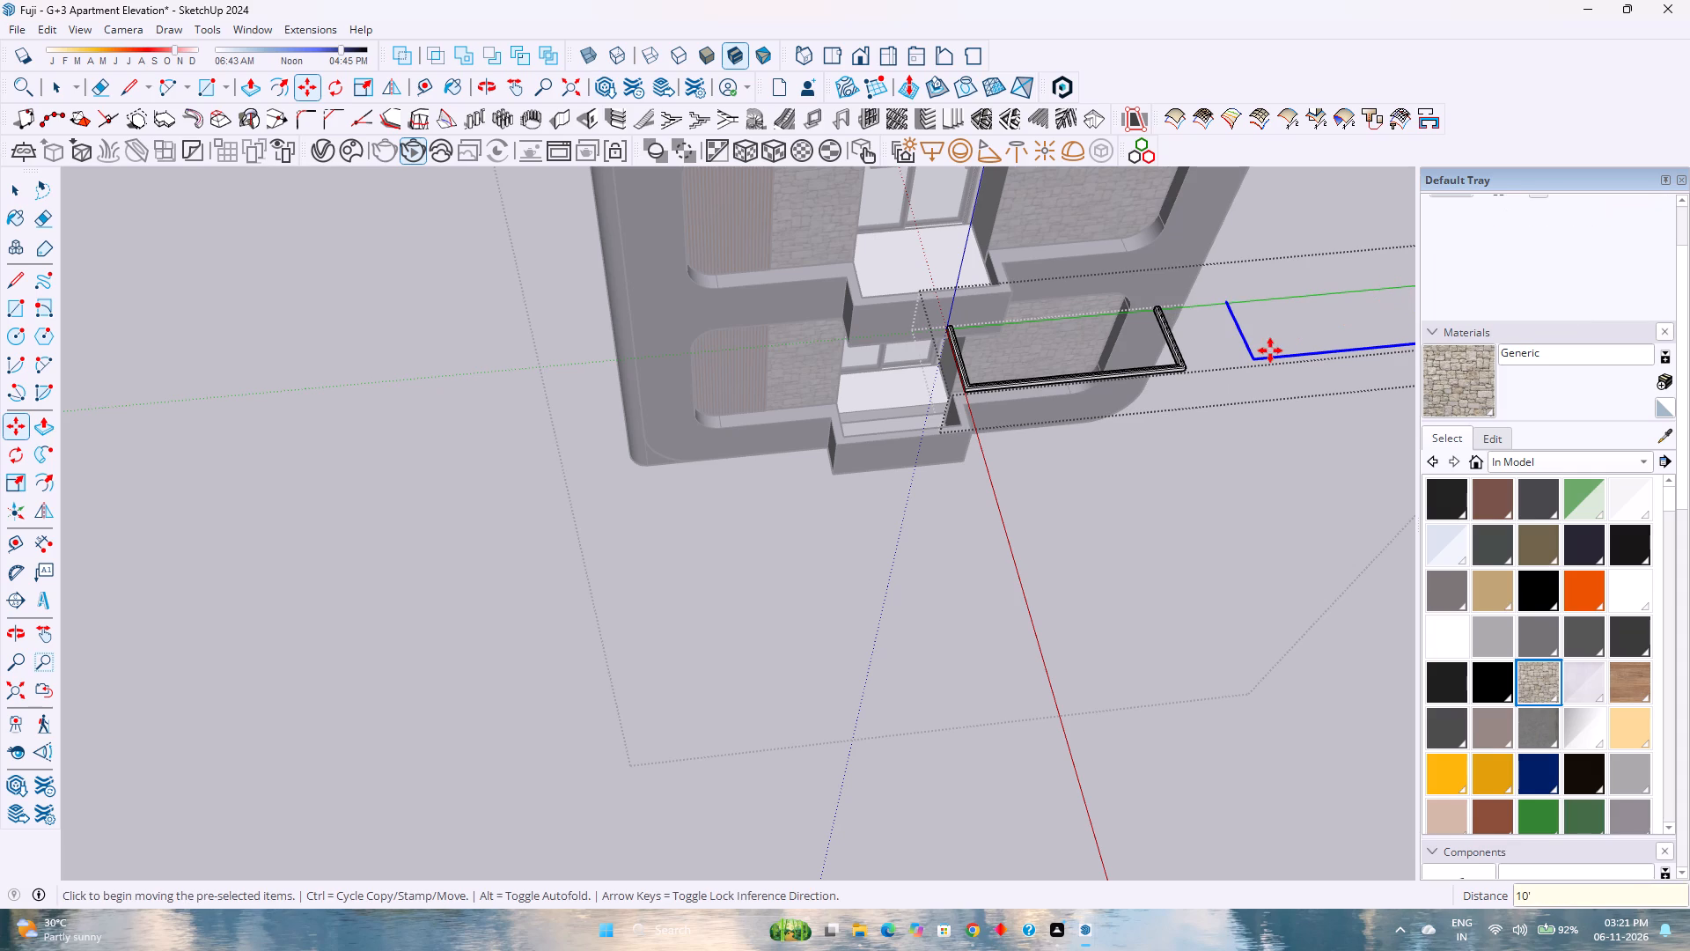
# Make the copied U-shaped strip into its own group.
pyautogui.rightClick(1270, 358)
pyautogui.click(1301, 519)
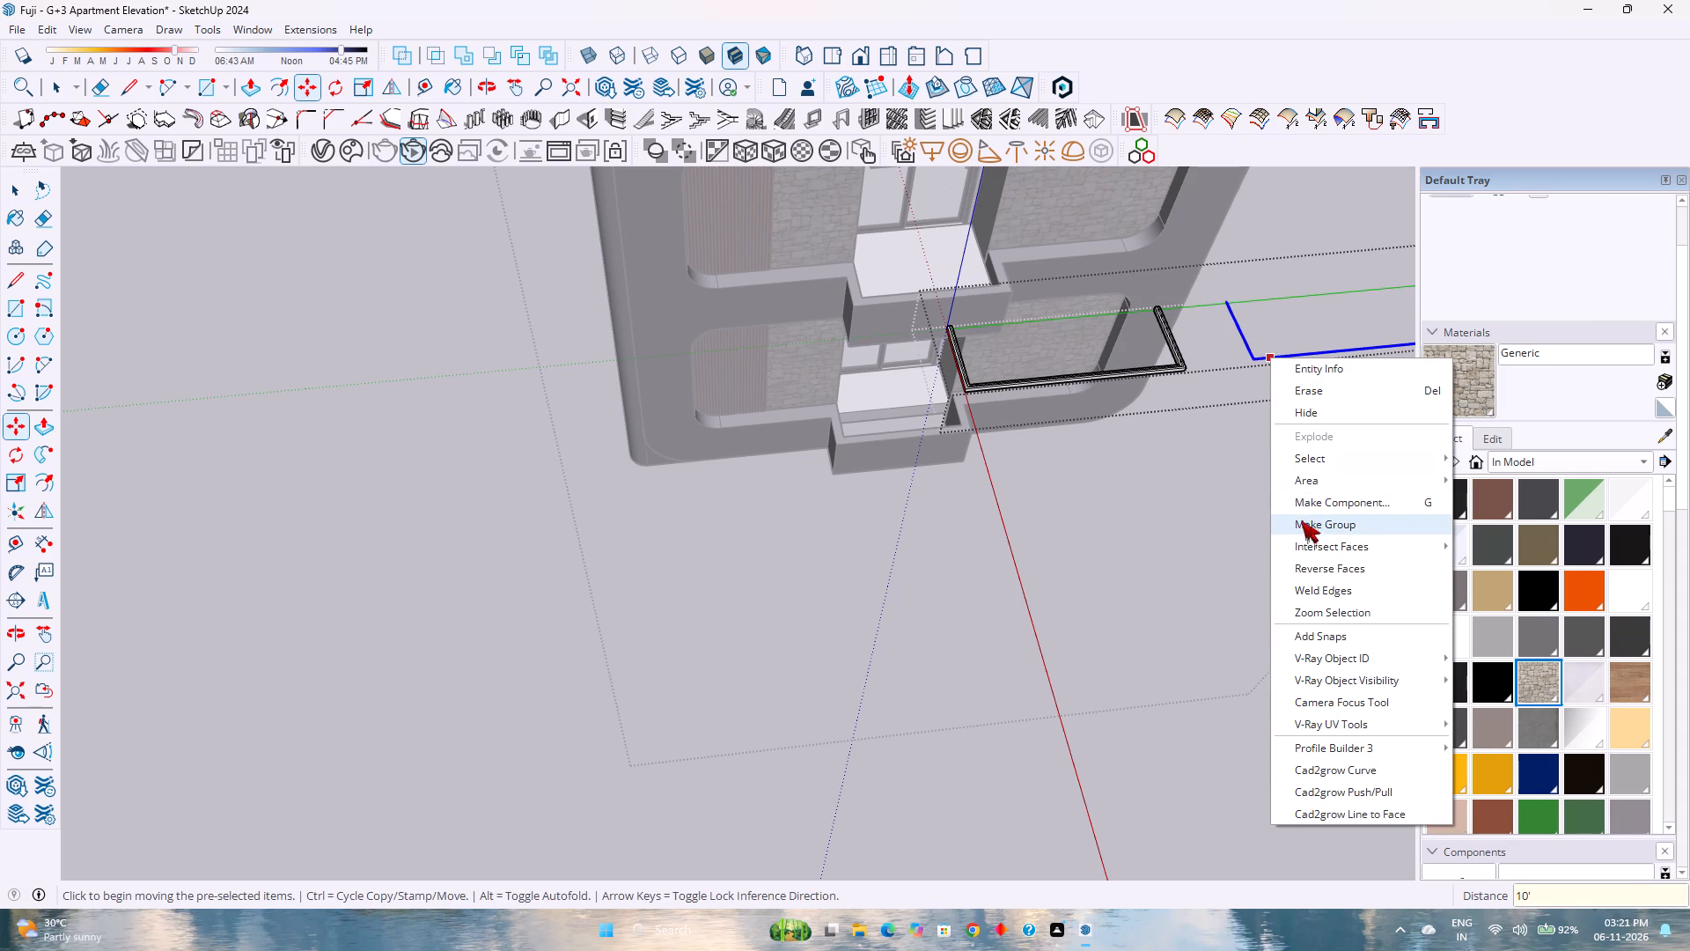
# Push/Pull the narrow inner strip on the original rail's top face by 0.25".
pyautogui.scroll(11, 1155, 365)
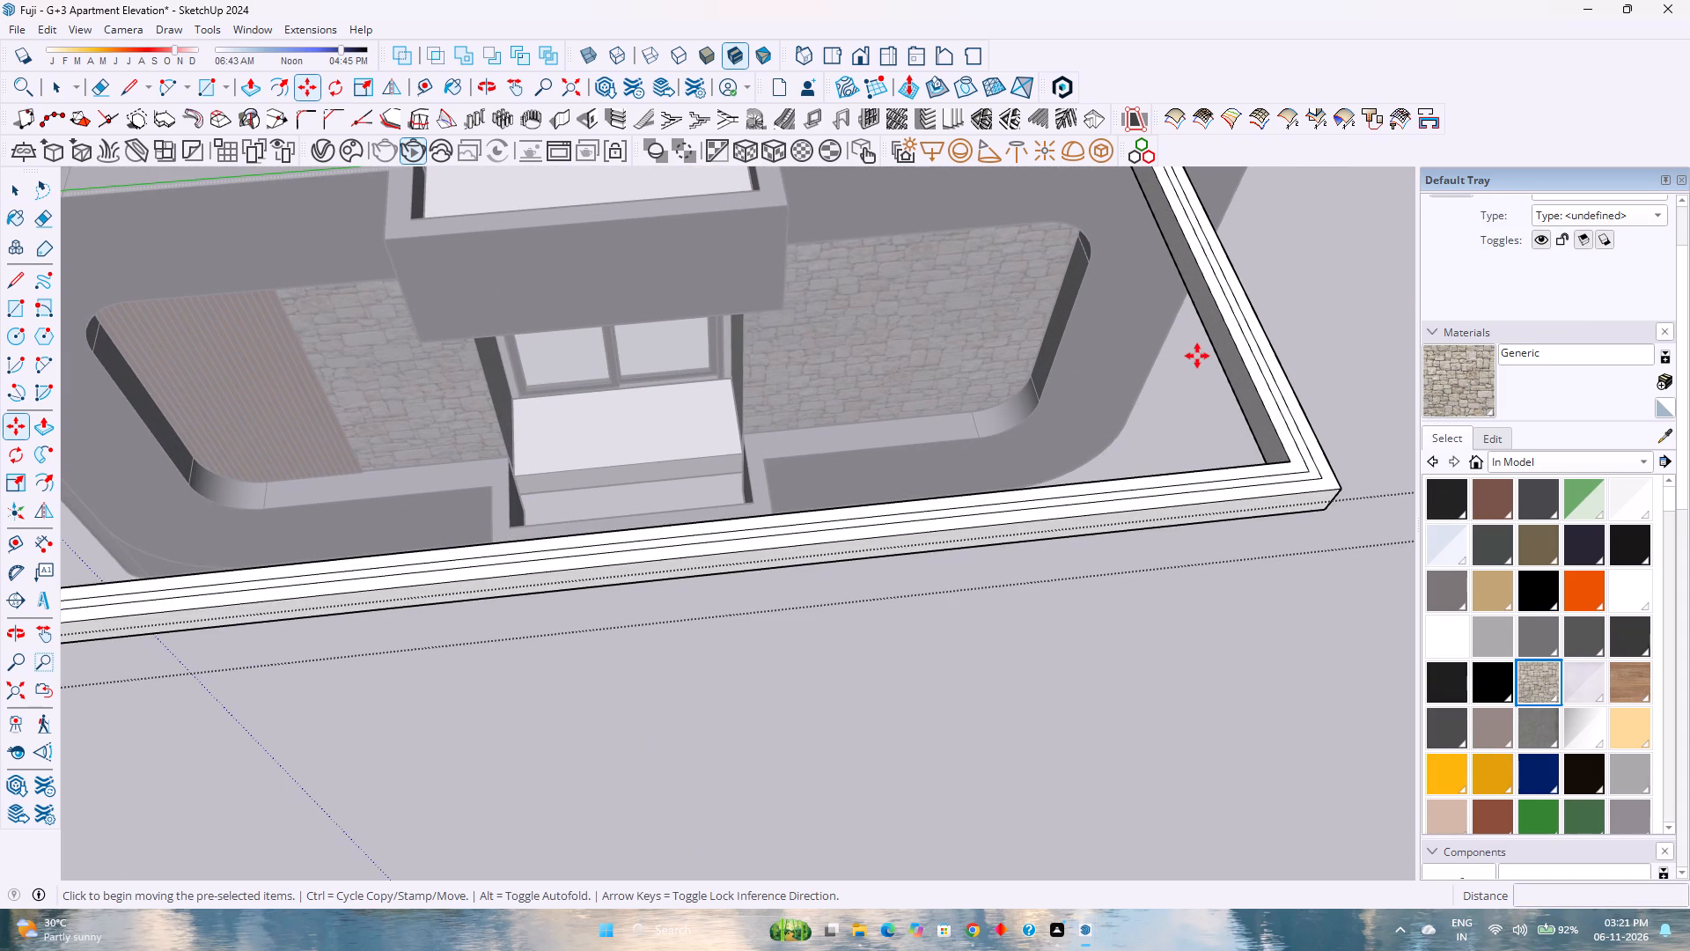
pyautogui.press('p')
pyautogui.scroll(4, 1279, 395)
pyautogui.click(1279, 395)
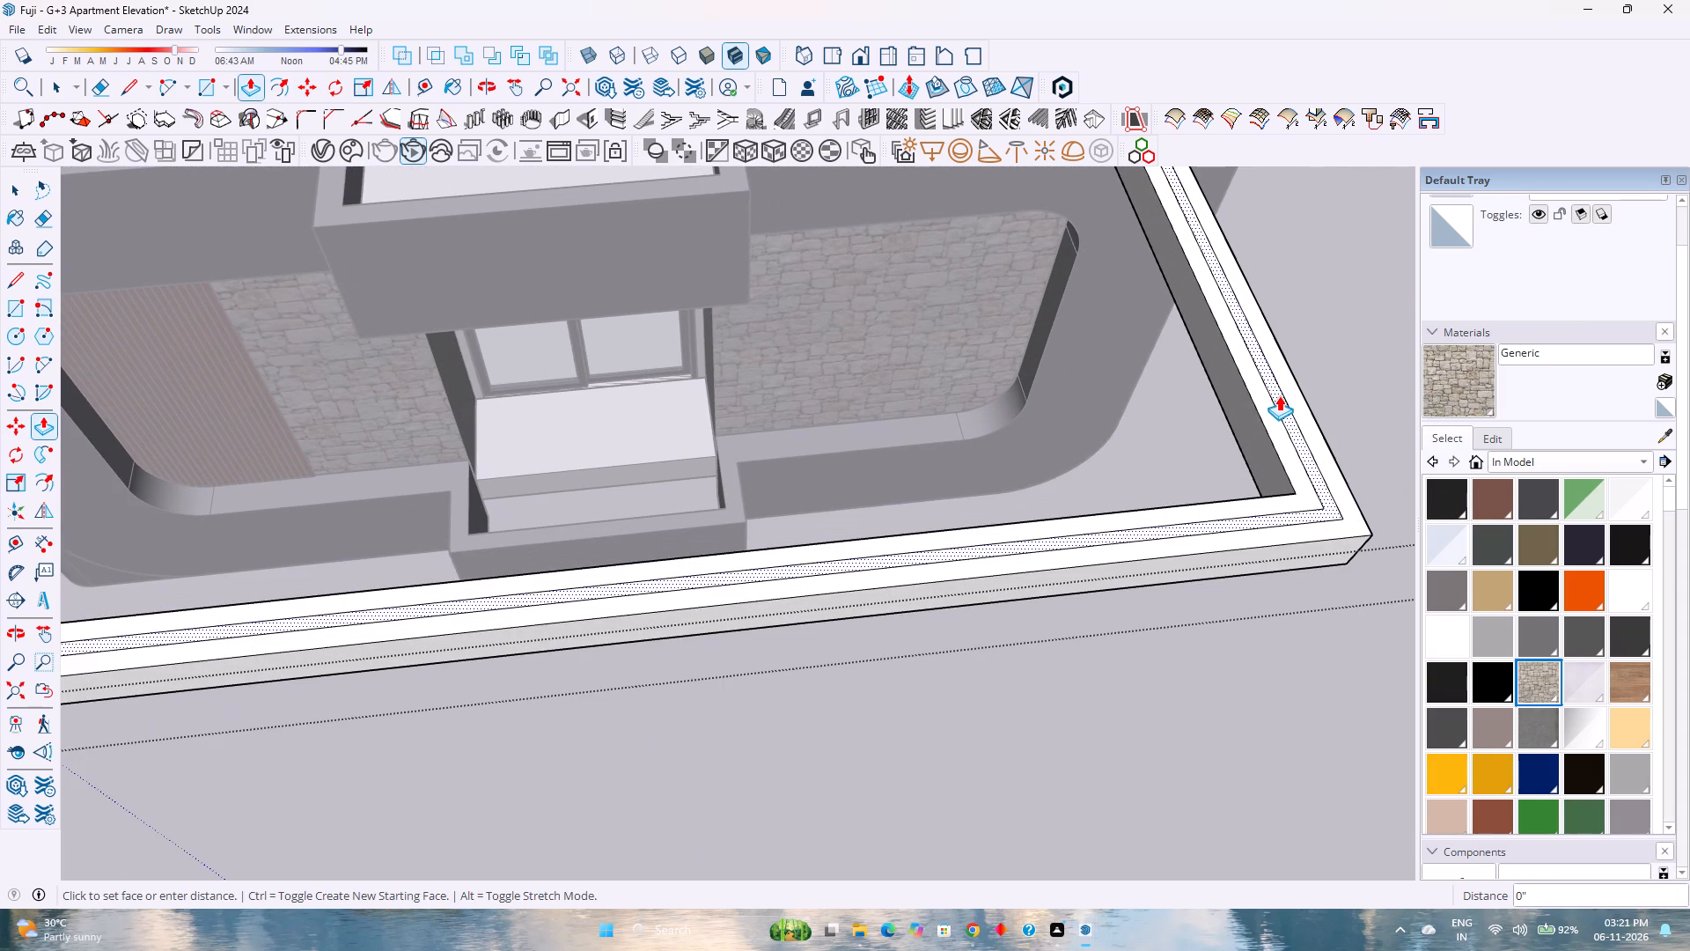
pyautogui.write('0.')
pyautogui.press('2')
pyautogui.press('5')
pyautogui.press('Return')
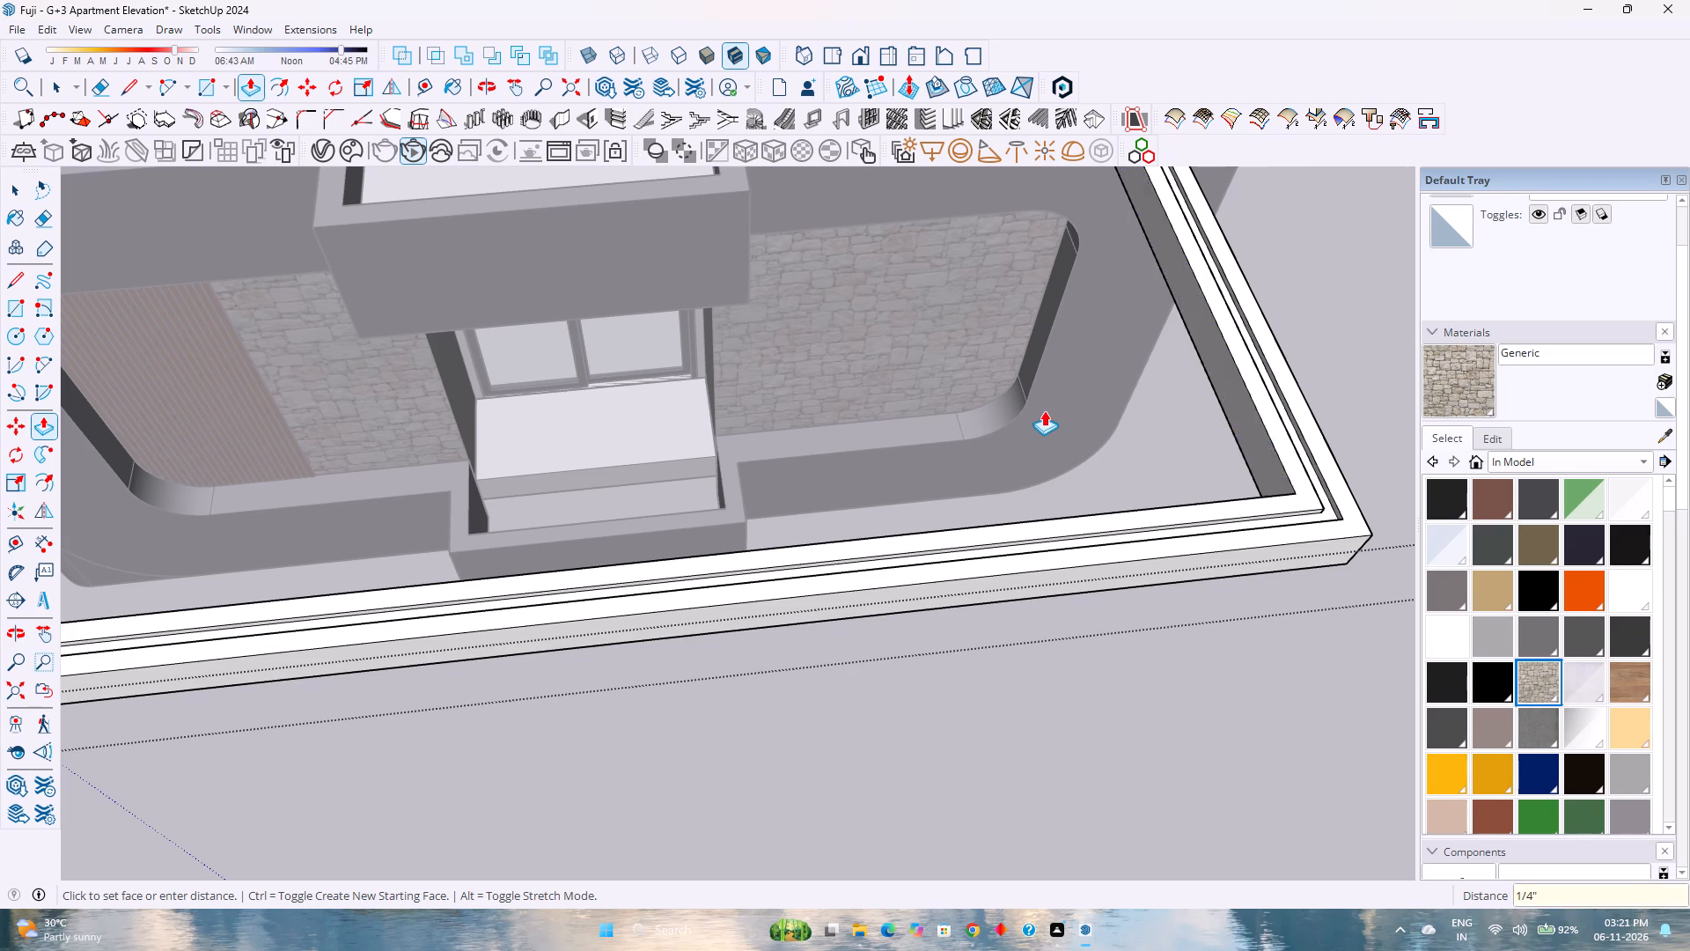
pyautogui.scroll(-5, 1042, 405)
pyautogui.press('space')
# Select all connected geometry of the grooved U-shaped balcony rail.
pyautogui.scroll(5, 1194, 422)
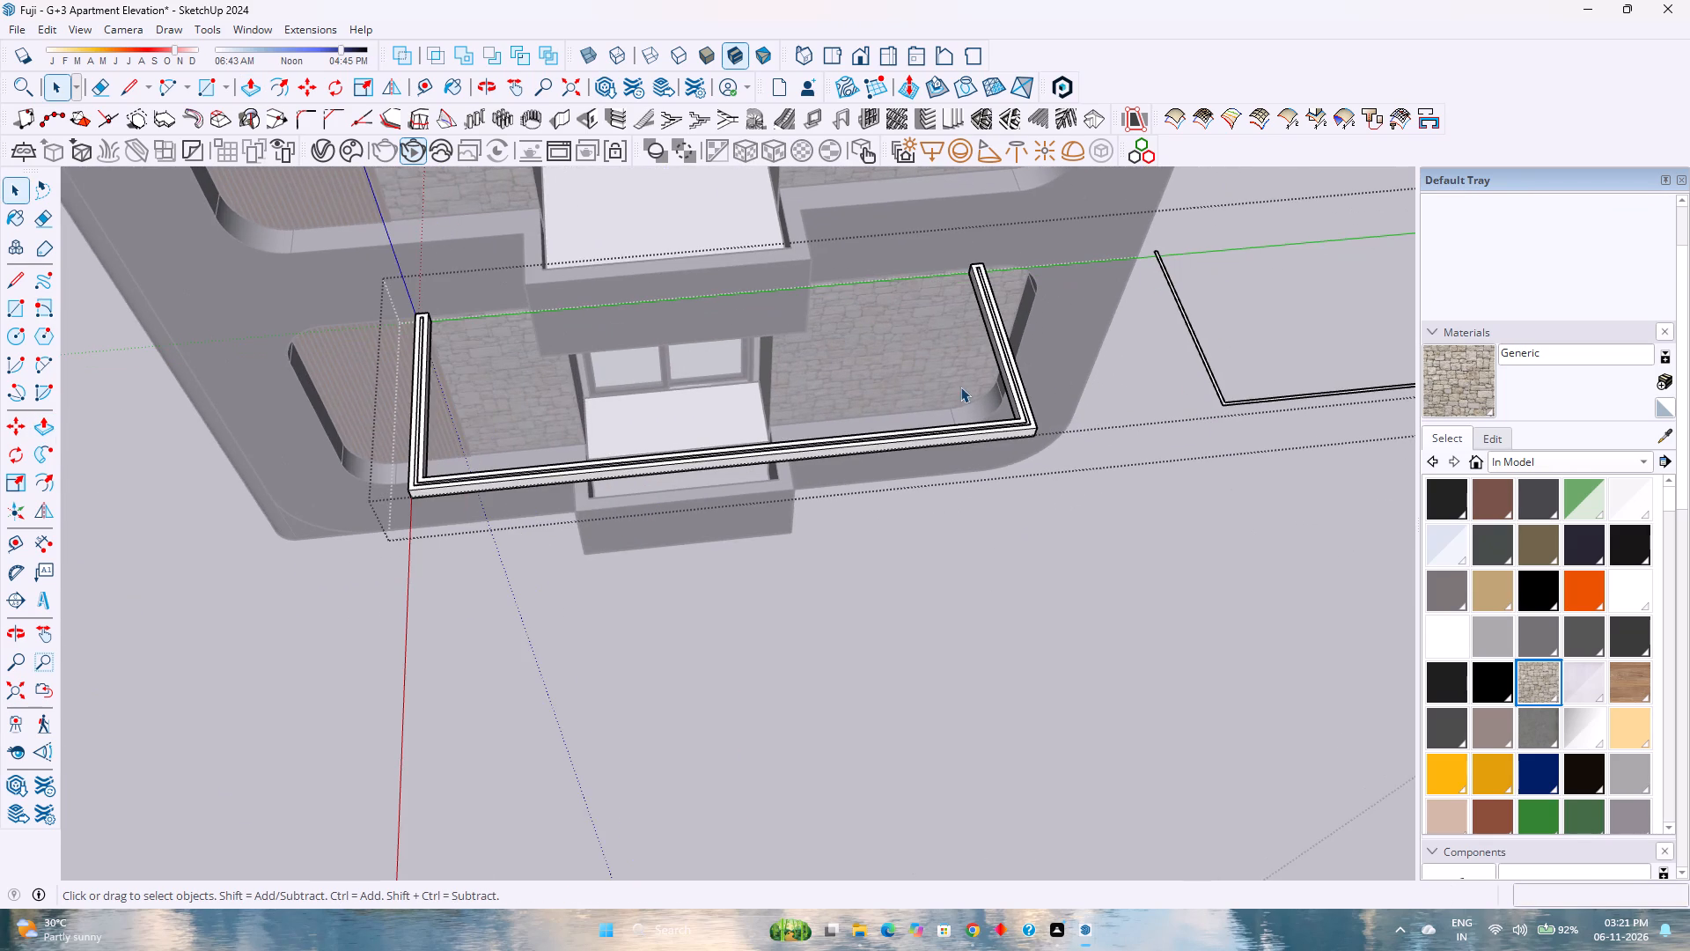
pyautogui.scroll(3, 960, 387)
pyautogui.scroll(-1, 982, 429)
pyautogui.click(1054, 496)
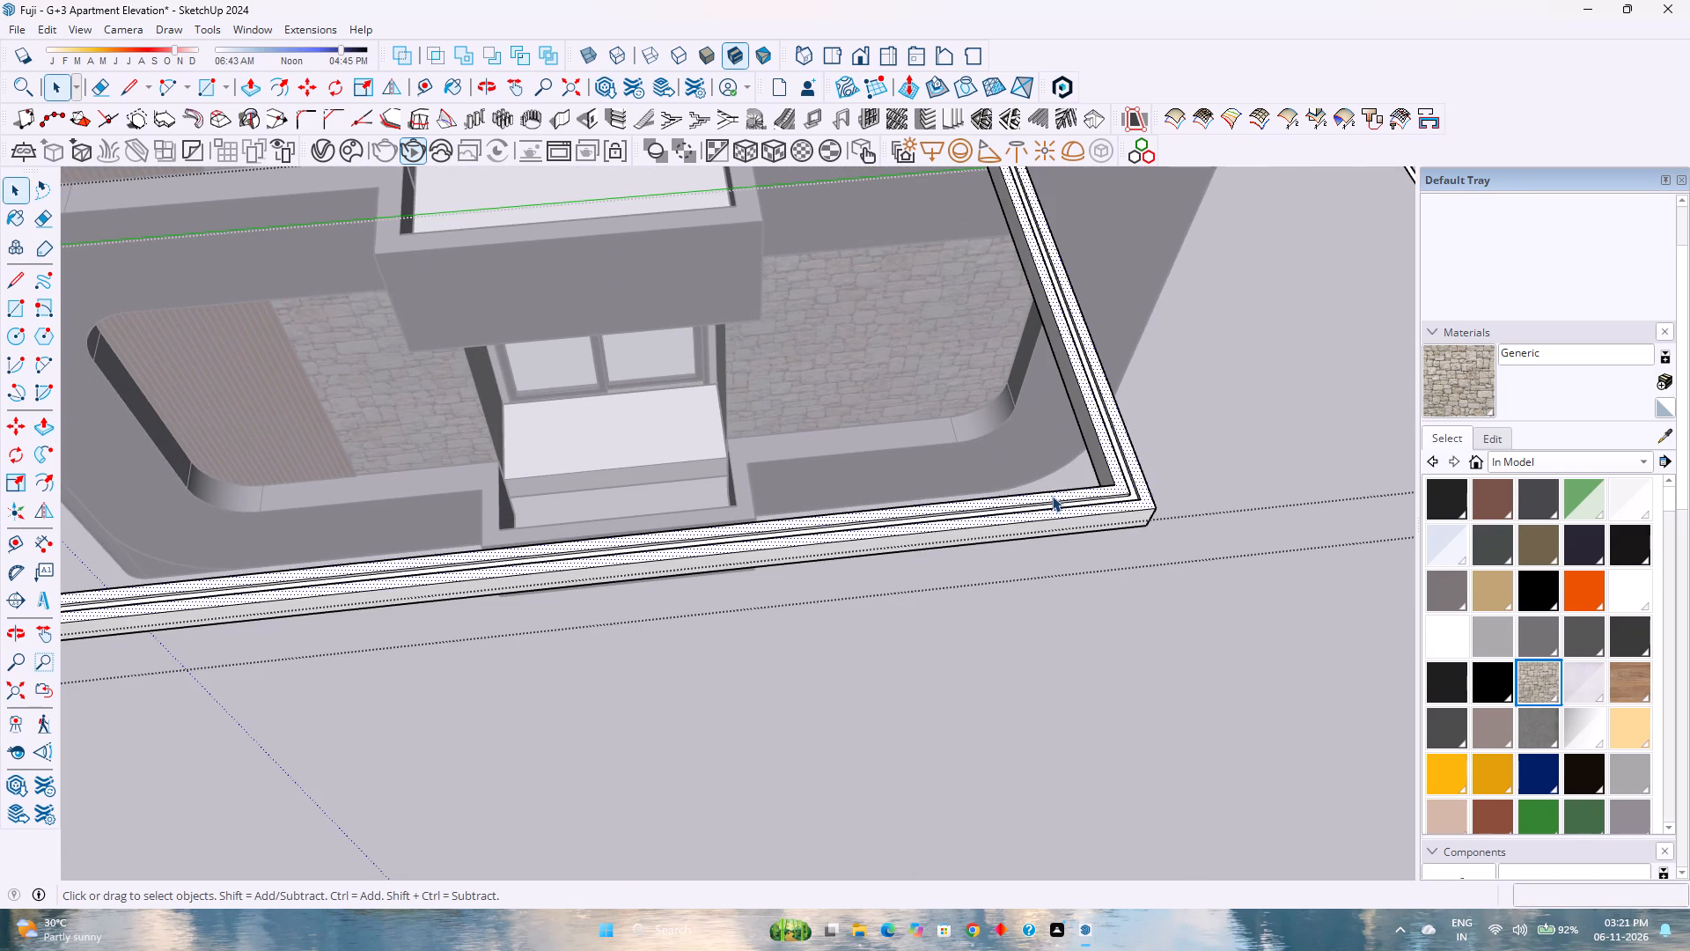
pyautogui.scroll(-9, 1052, 496)
pyautogui.tripleClick(1051, 496)
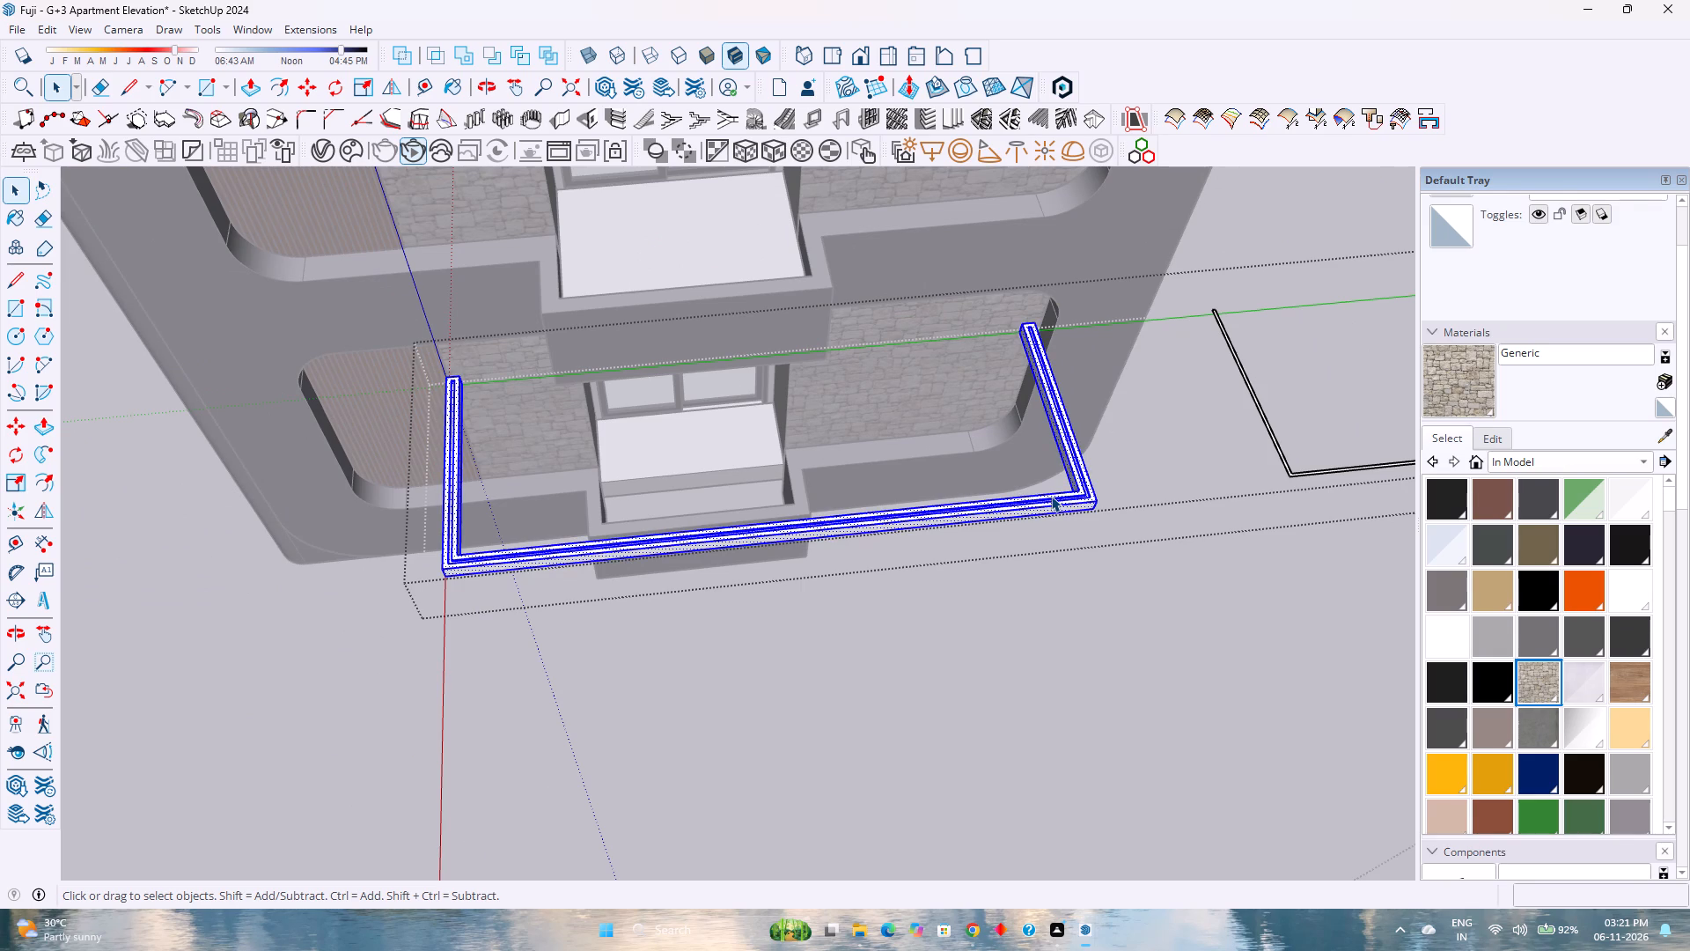
pyautogui.scroll(-4, 510, 277)
pyautogui.moveTo(492, 328); pyautogui.dragTo(833, 241, button='middle')
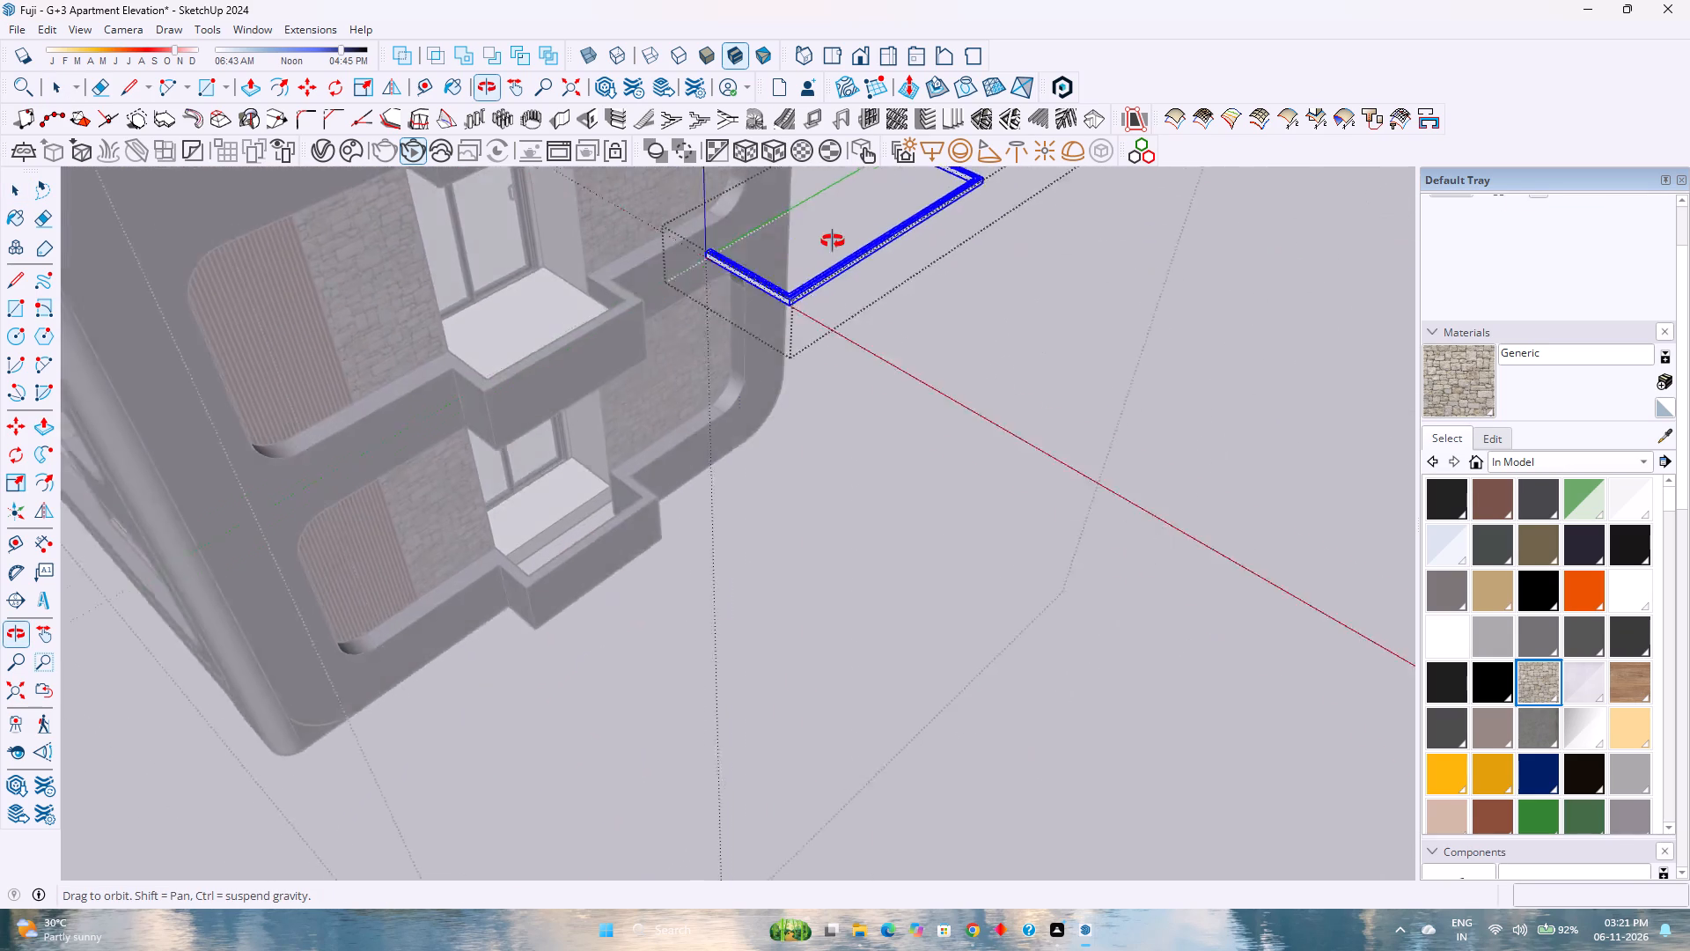
pyautogui.moveTo(833, 241); pyautogui.dragTo(957, 237, button='middle')
pyautogui.middleClick(957, 237)
pyautogui.scroll(-1, 969, 242)
pyautogui.keyDown('shift'); pyautogui.moveTo(960, 233); pyautogui.dragTo(972, 303, button='middle'); pyautogui.keyUp('shift')
pyautogui.keyDown('shift'); pyautogui.moveTo(973, 312); pyautogui.dragTo(972, 446, button='middle'); pyautogui.keyUp('shift')
pyautogui.moveTo(950, 449); pyautogui.dragTo(685, 309, button='middle')
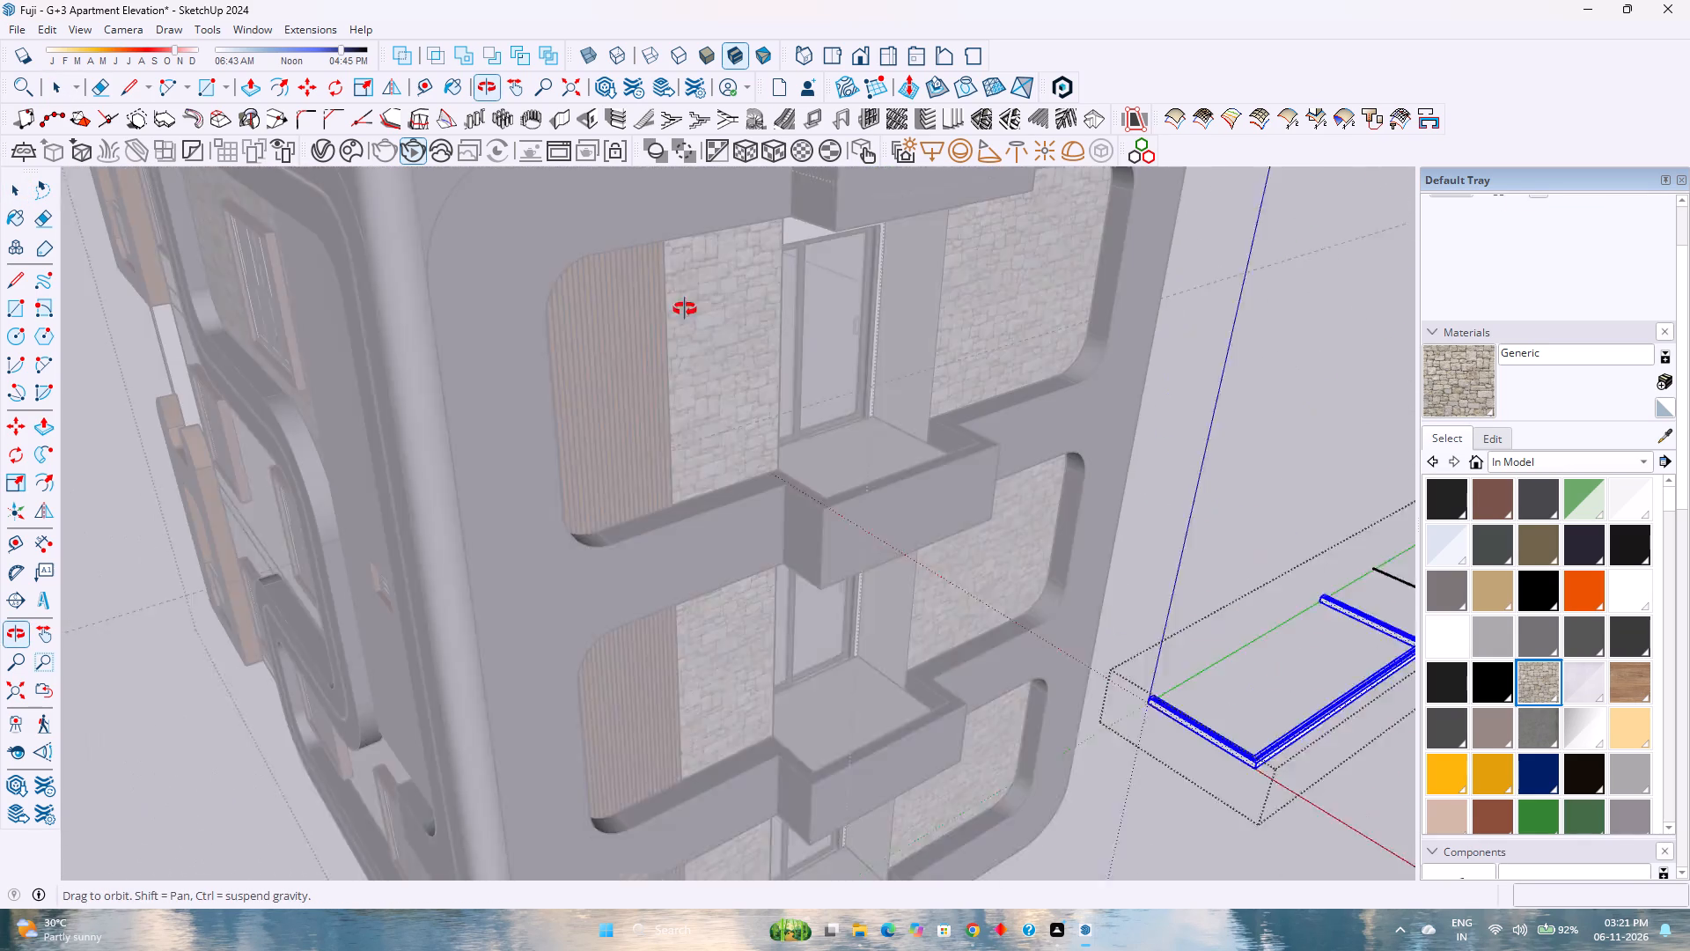
pyautogui.moveTo(685, 309); pyautogui.dragTo(672, 301, button='middle')
pyautogui.scroll(-5, 721, 308)
pyautogui.moveTo(865, 434); pyautogui.dragTo(626, 358, button='middle')
pyautogui.scroll(5, 606, 343)
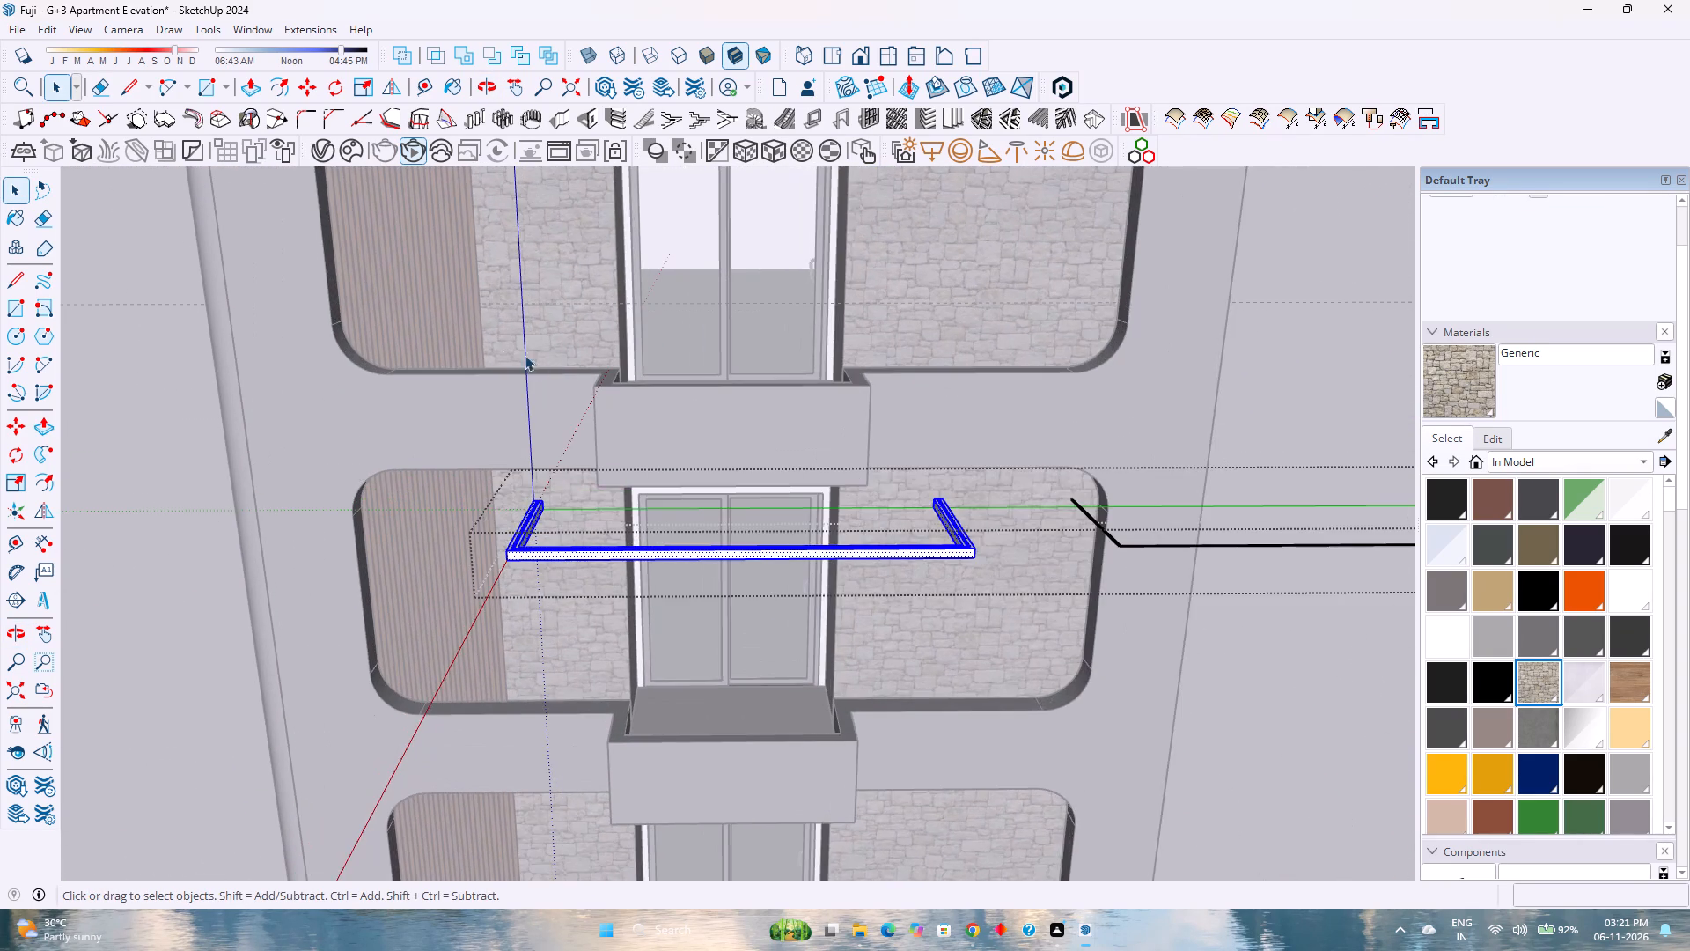
pyautogui.scroll(1, 495, 349)
pyautogui.moveTo(495, 349); pyautogui.dragTo(494, 300, button='middle')
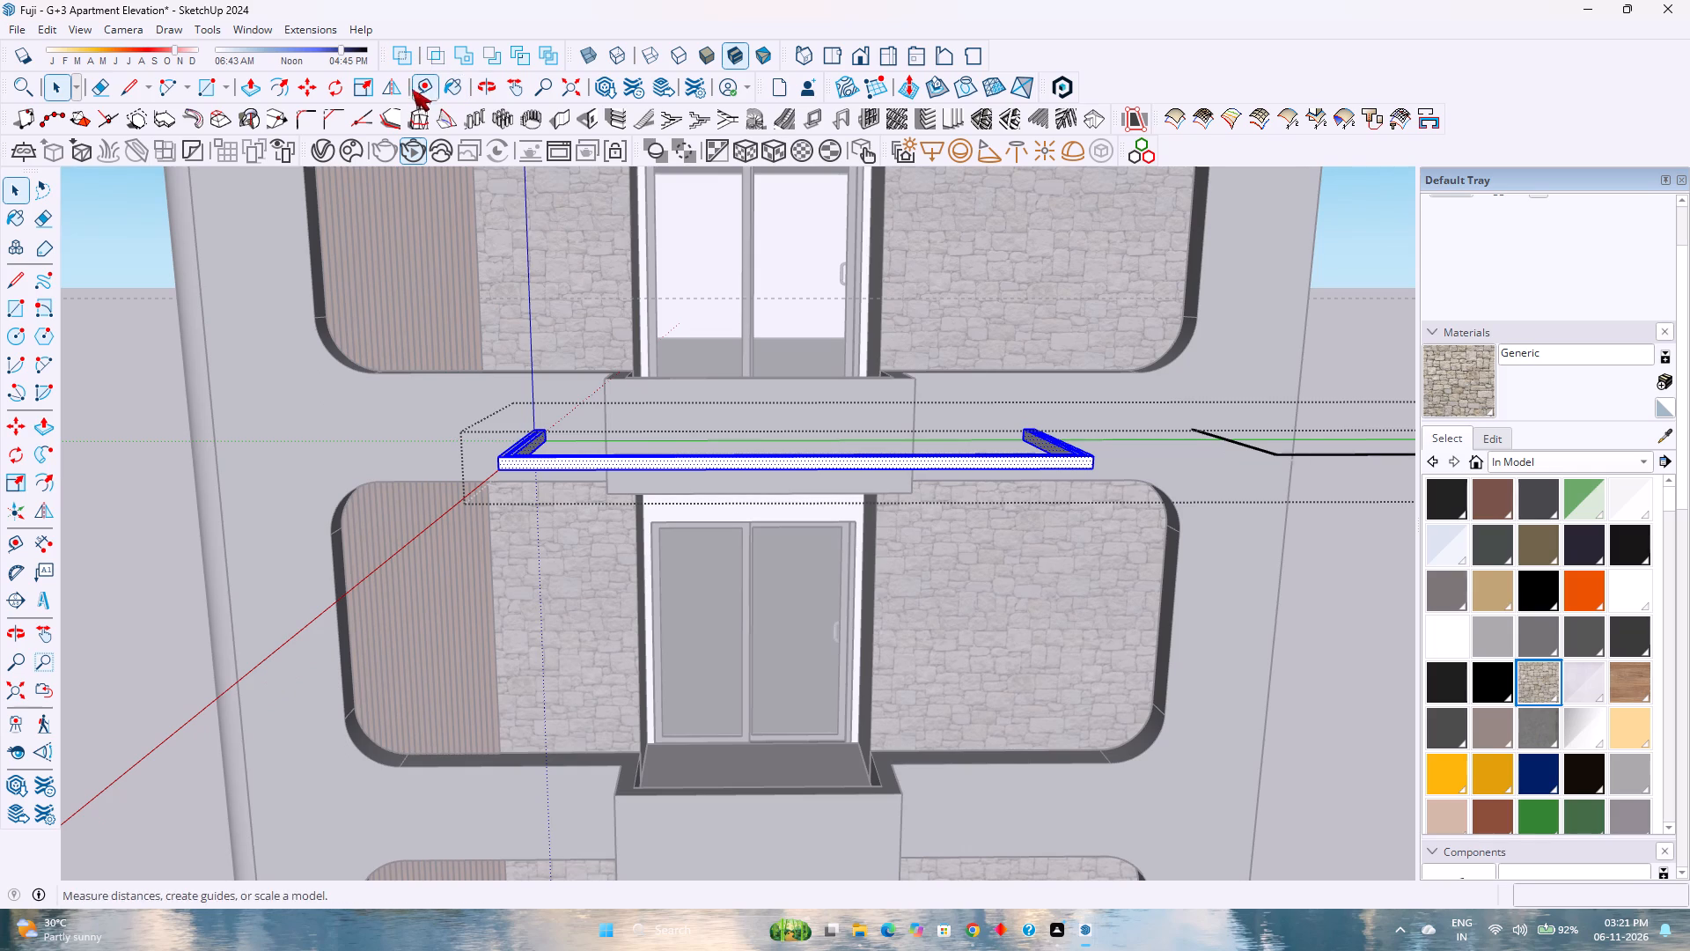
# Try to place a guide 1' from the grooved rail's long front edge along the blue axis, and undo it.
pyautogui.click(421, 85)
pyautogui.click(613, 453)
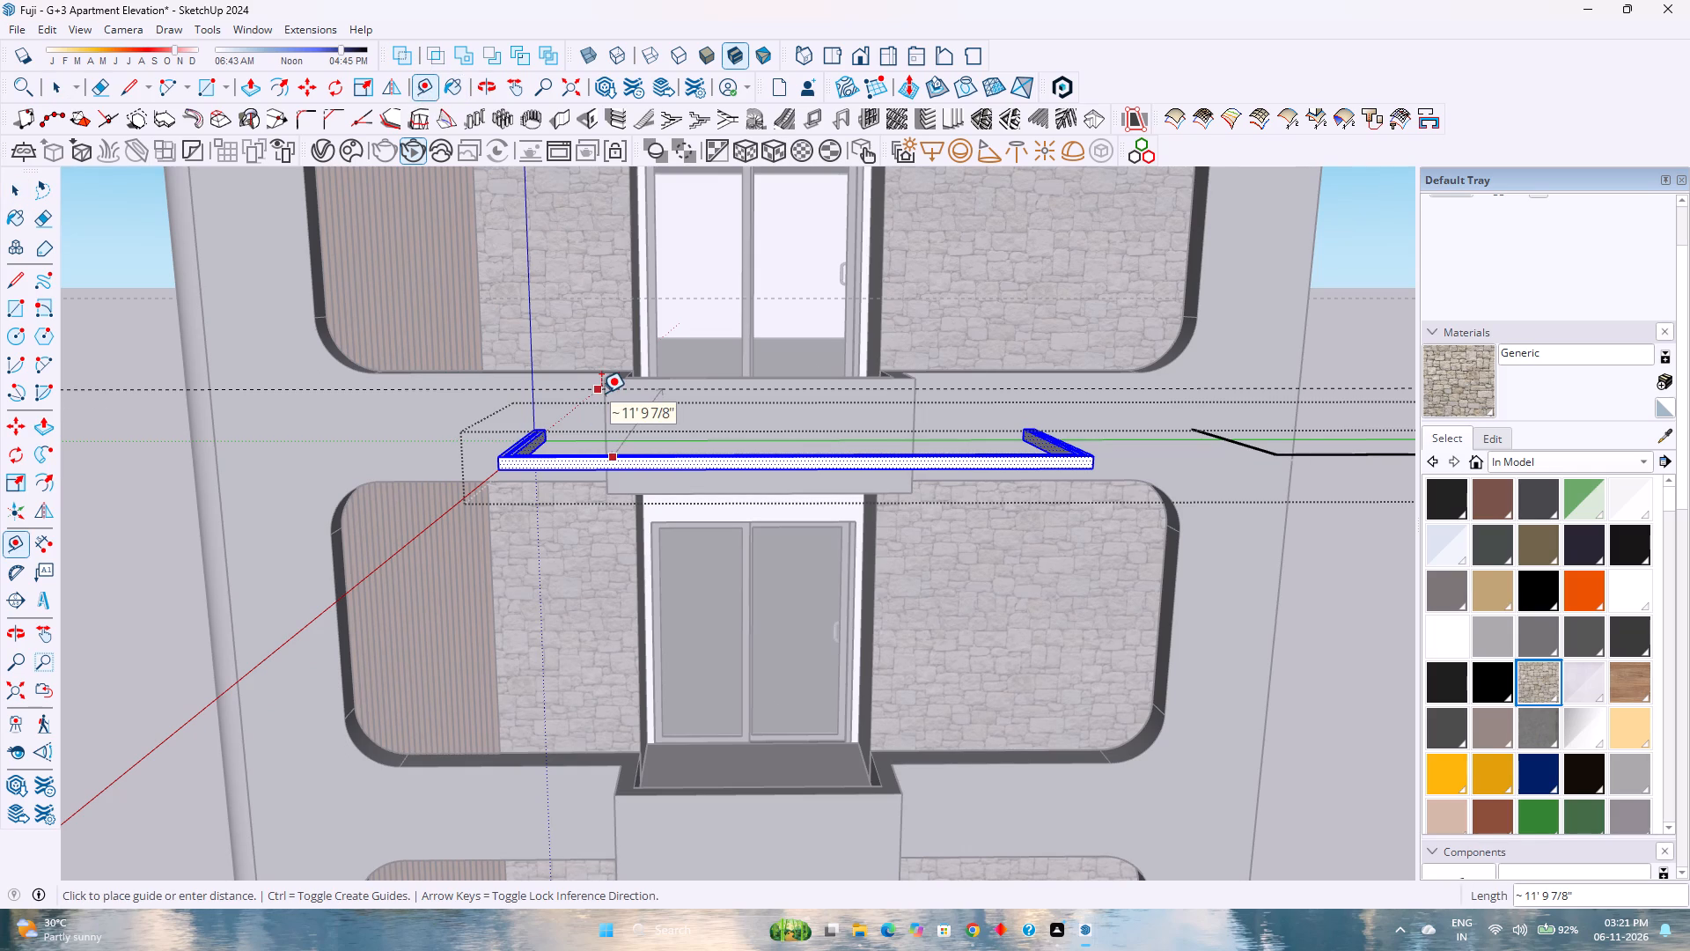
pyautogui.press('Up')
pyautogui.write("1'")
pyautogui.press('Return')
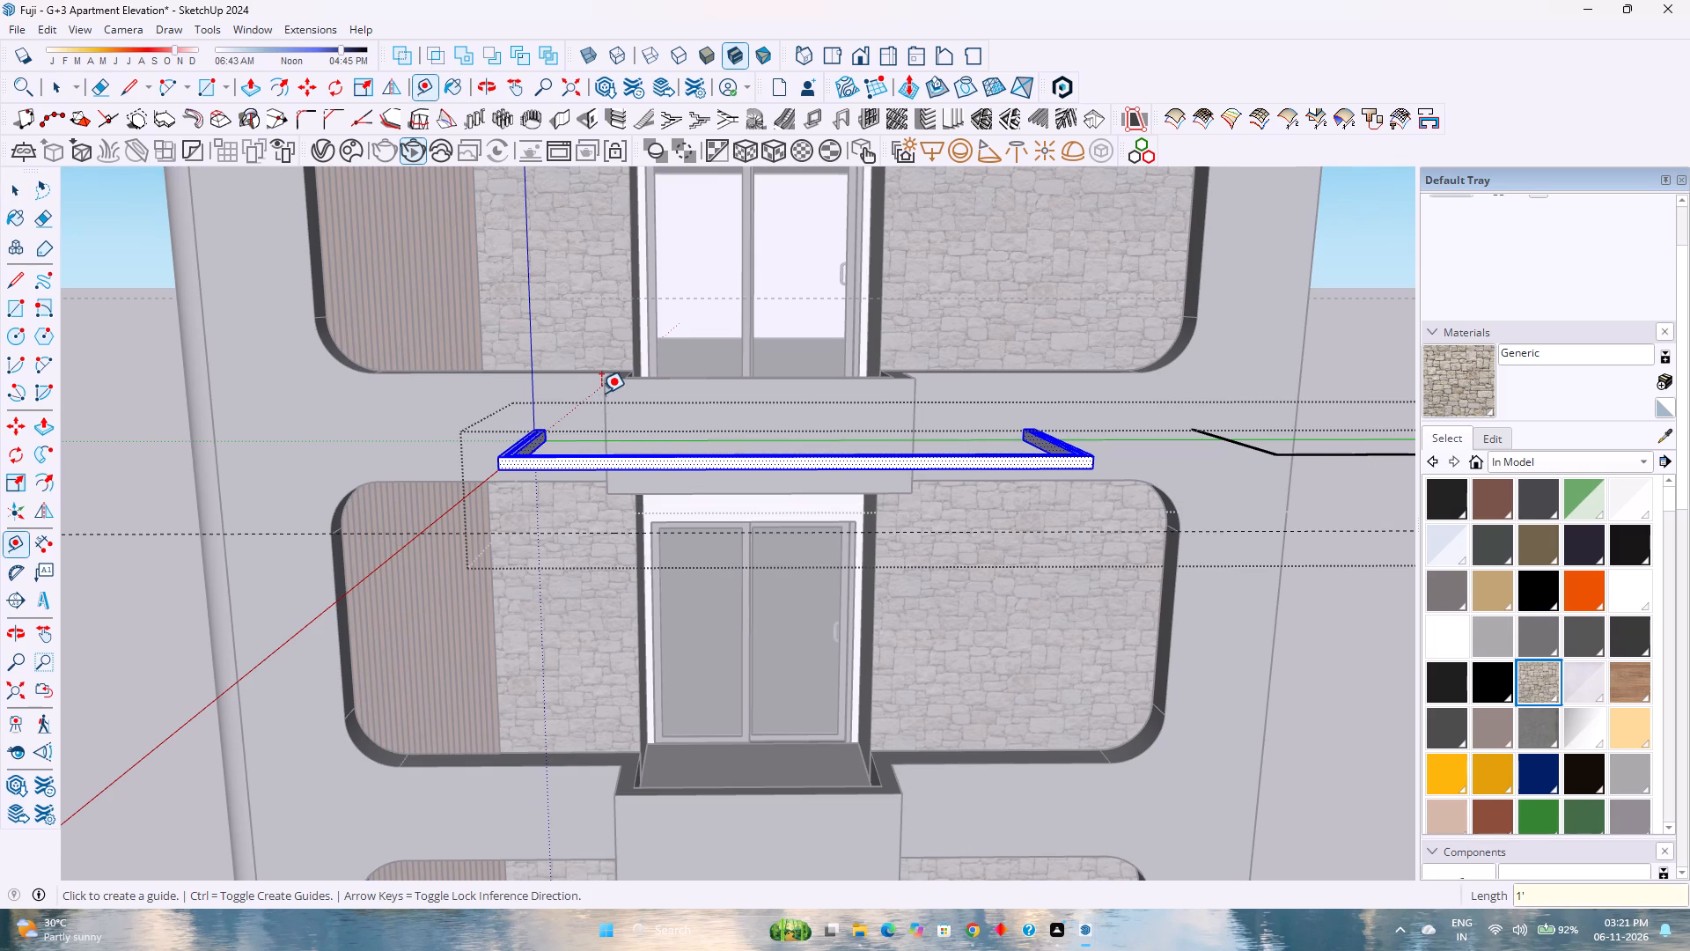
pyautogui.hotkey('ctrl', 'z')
# Place a horizontal guide 1' above the grooved rail's long front edge along the blue axis.
pyautogui.click(616, 453)
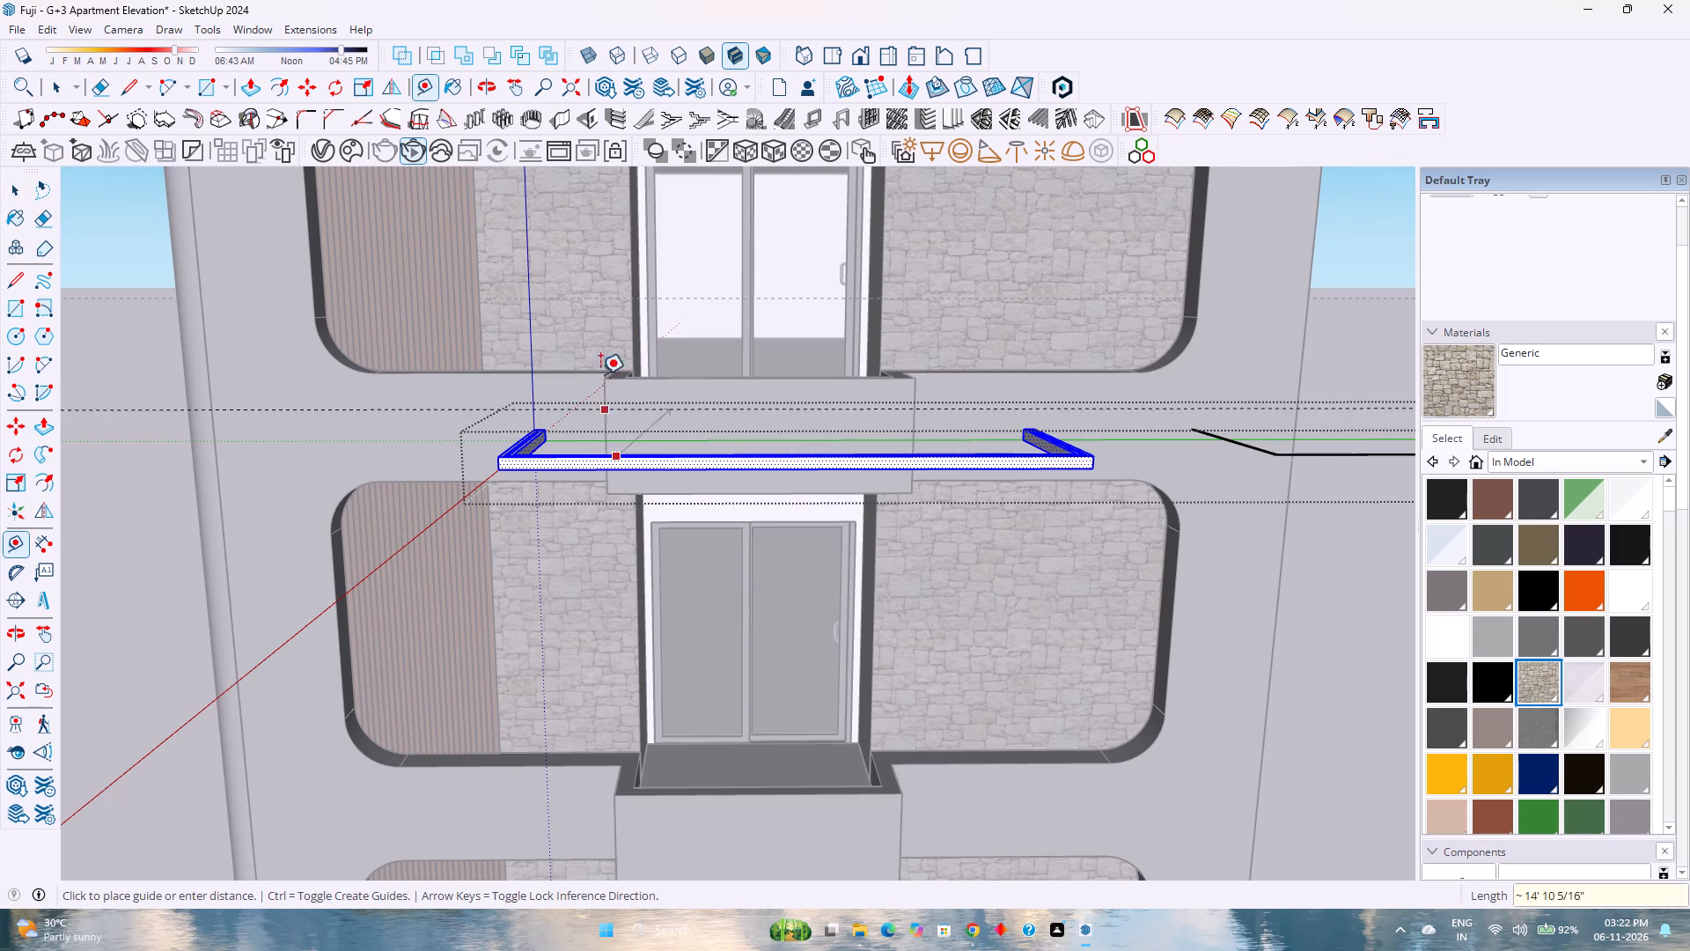
pyautogui.press('Up')
pyautogui.write("1'")
pyautogui.press('Return')
pyautogui.press('space')
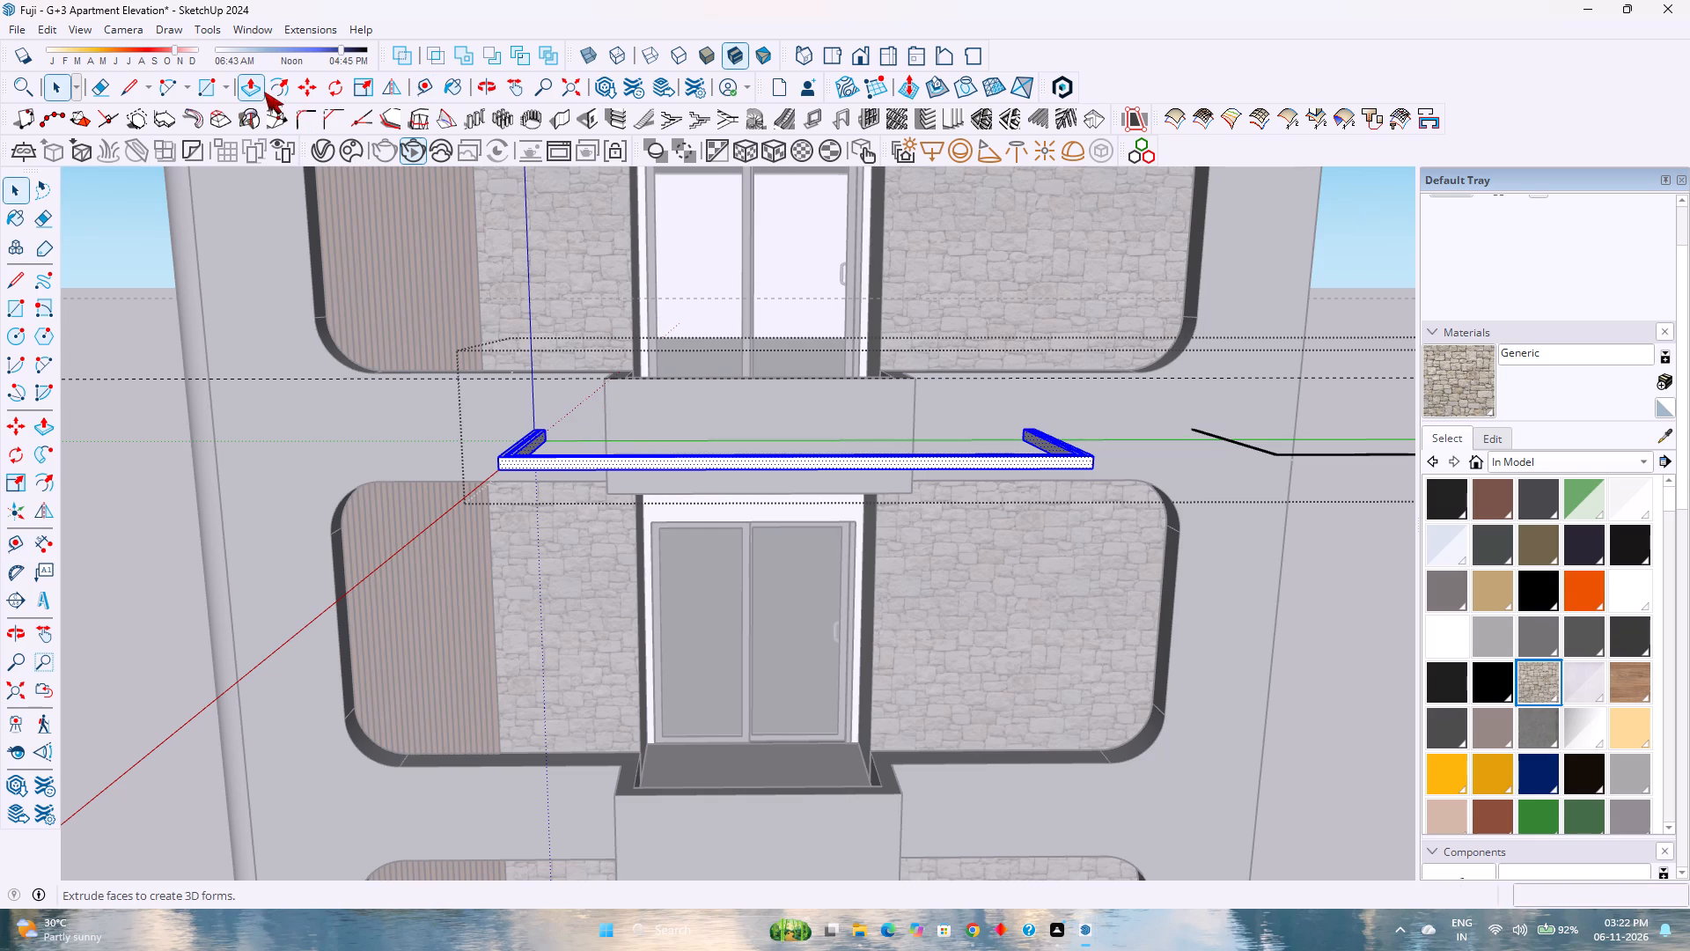
# Flip a copy of the grooved rail upward about a horizontal mirror plane set at the new guide.
pyautogui.click(399, 86)
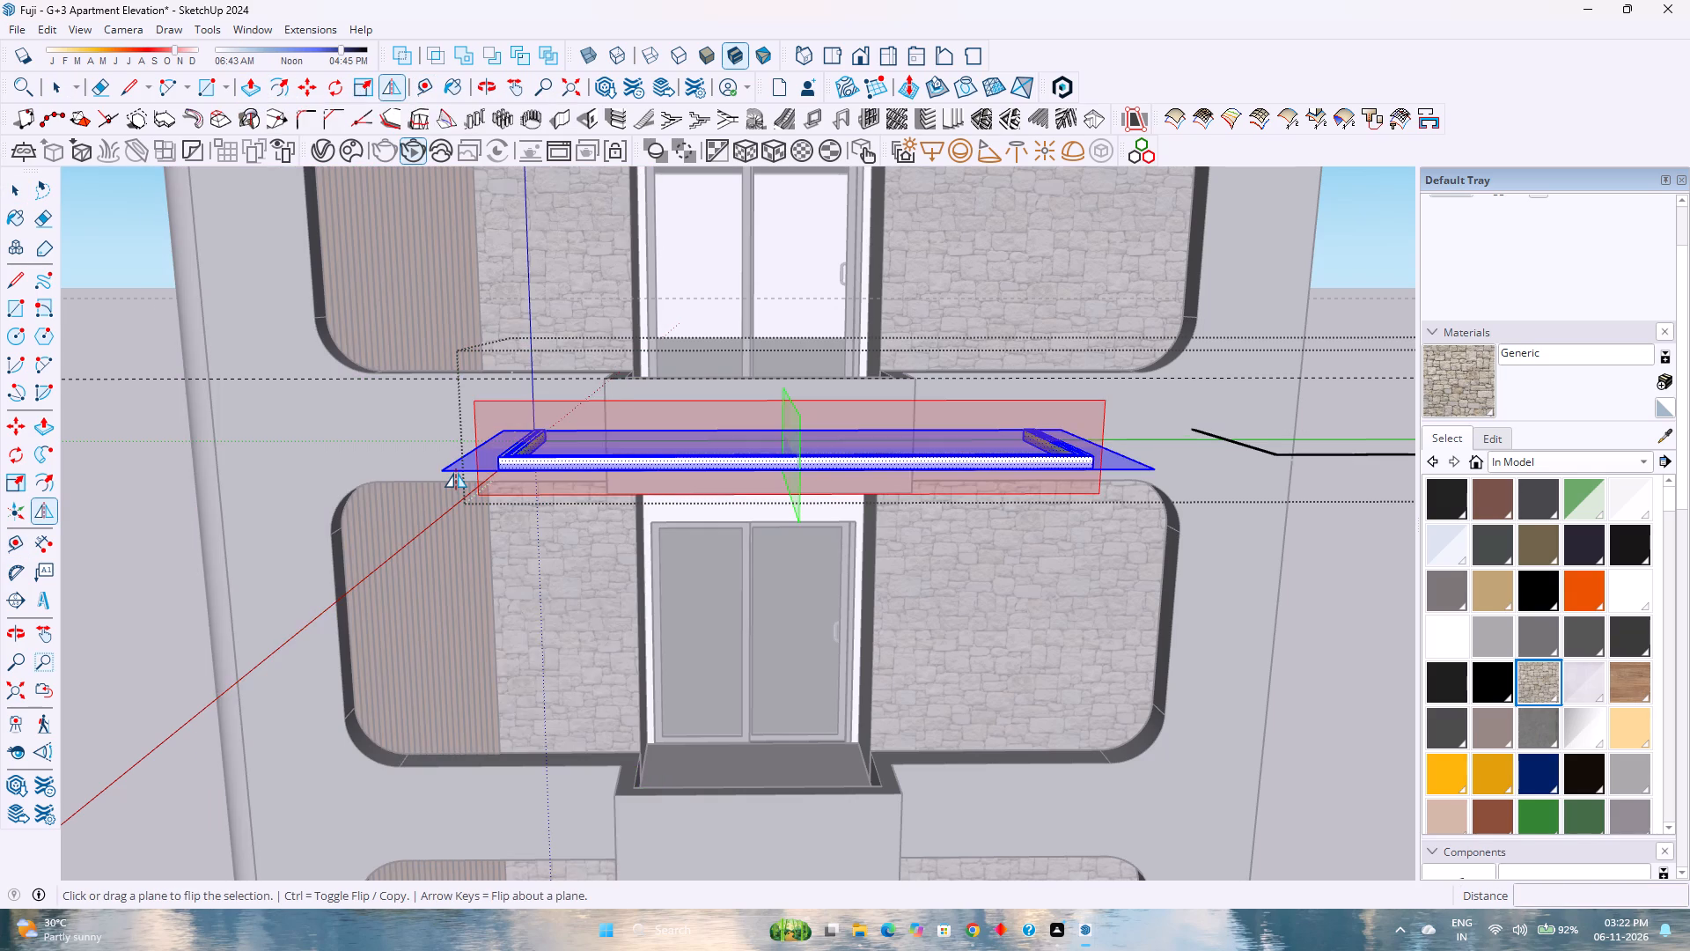
pyautogui.moveTo(456, 473); pyautogui.dragTo(581, 376)
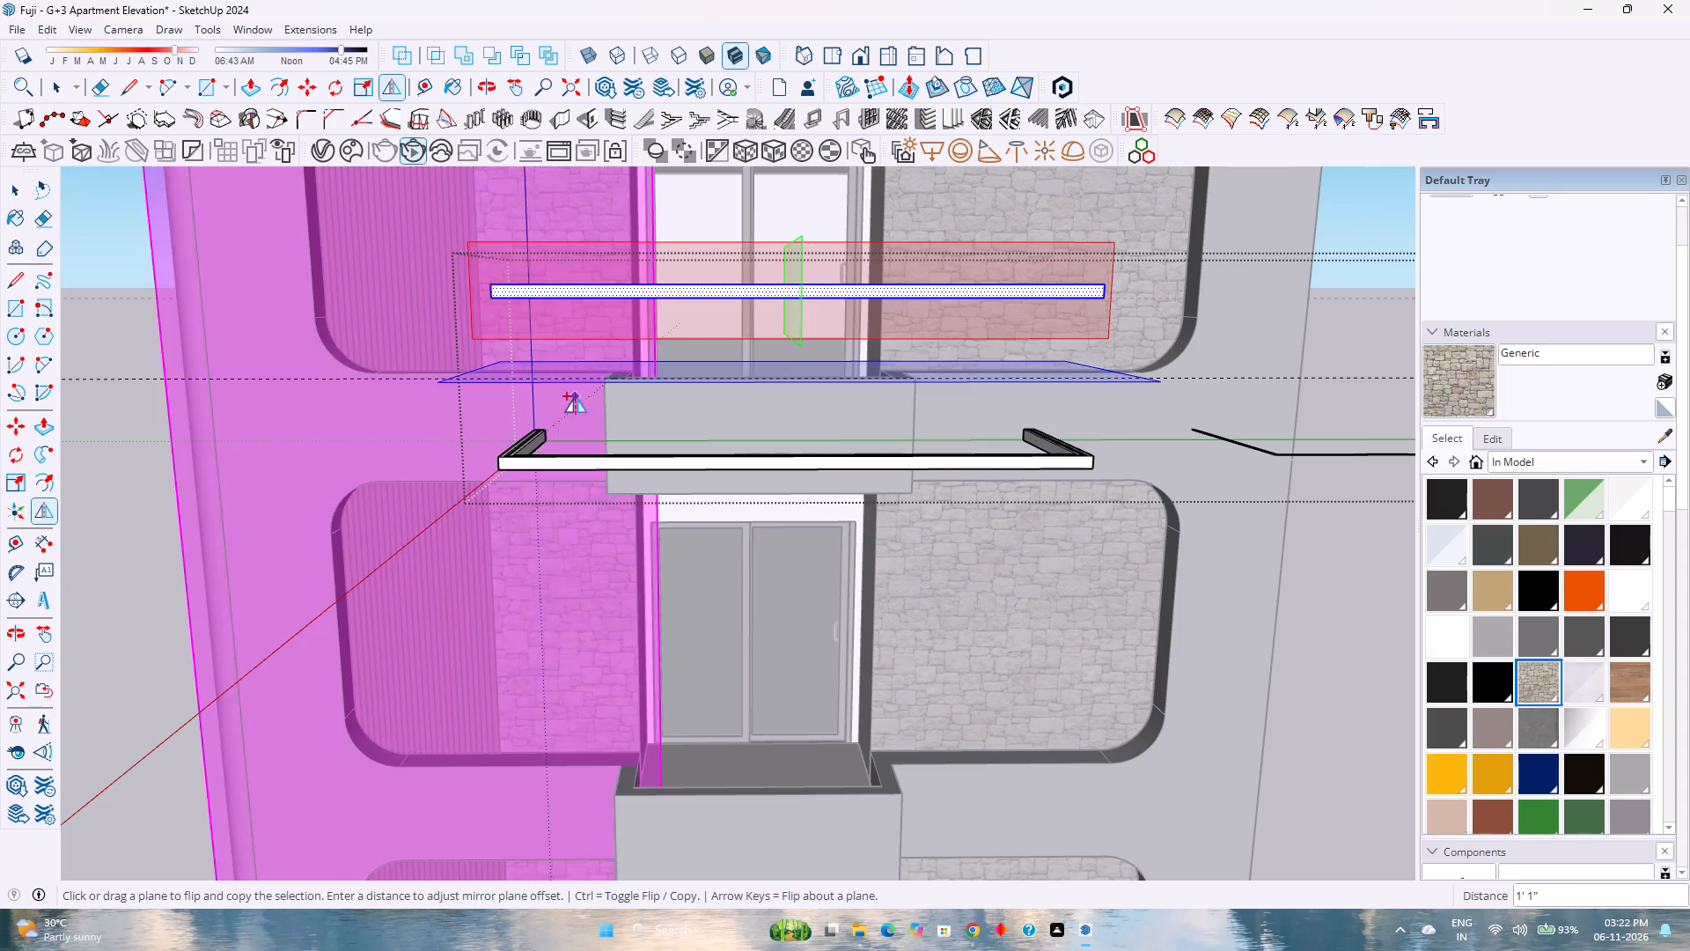
pyautogui.press('space')
# Paint the separate narrow U-shaped strip group with the Translucent Glass Blue material.
pyautogui.scroll(-2, 635, 477)
pyautogui.scroll(-1, 1162, 431)
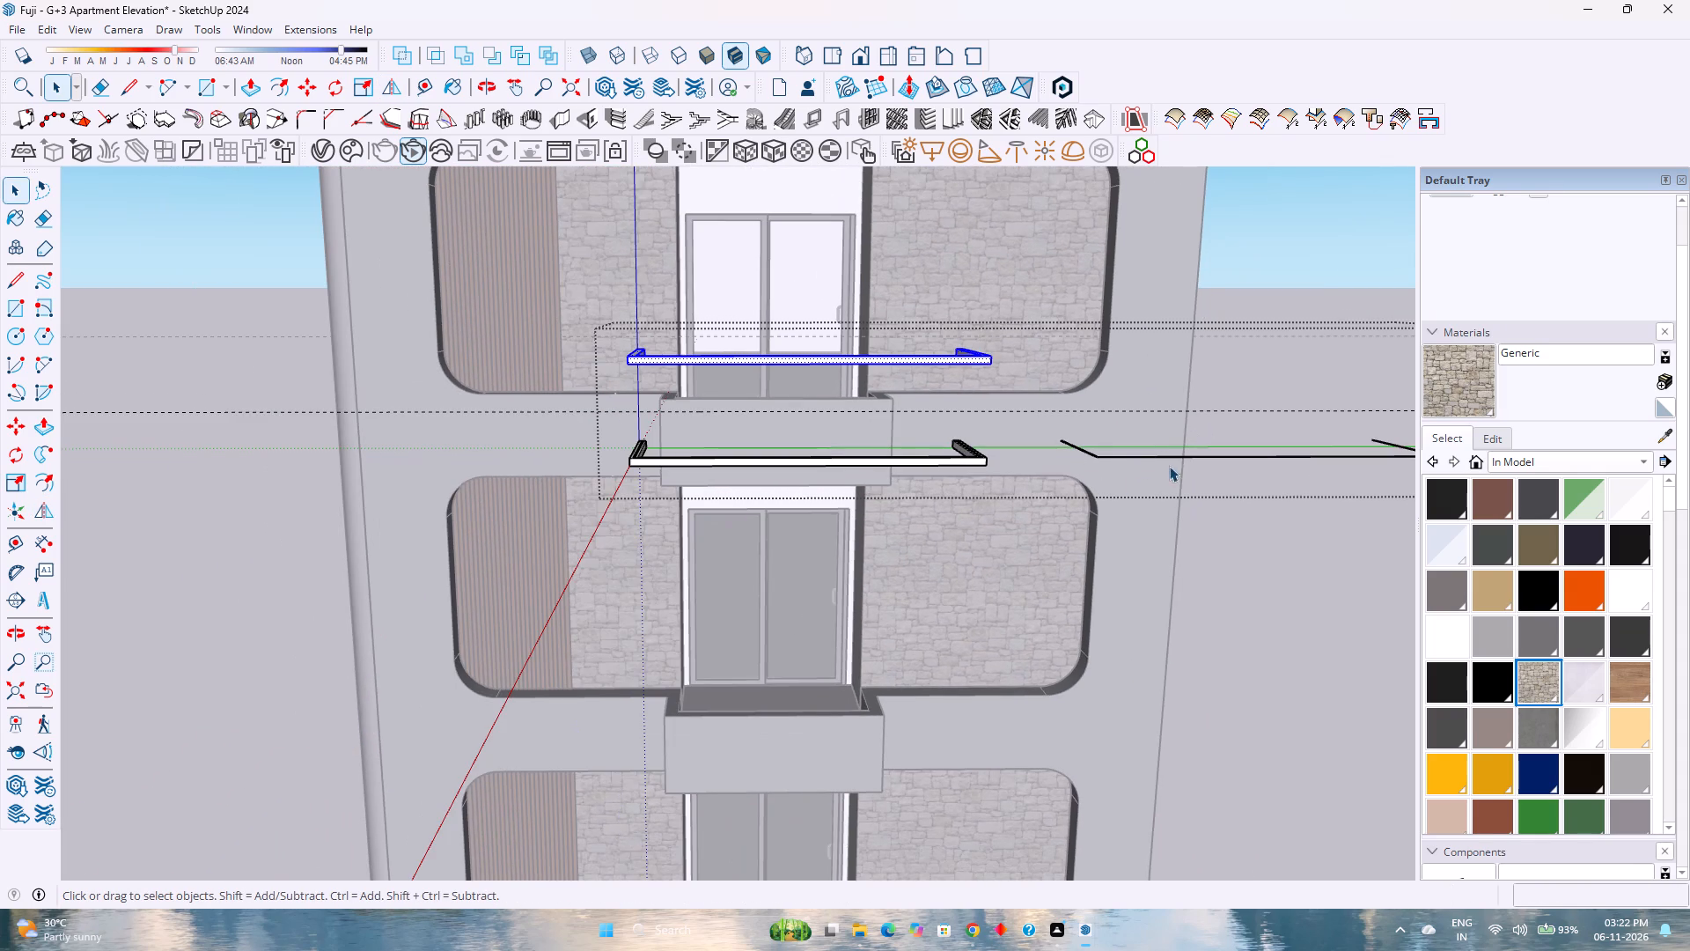
pyautogui.scroll(2, 1120, 459)
pyautogui.middleClick(1075, 454)
pyautogui.moveTo(1081, 460); pyautogui.dragTo(1088, 468, button='middle')
pyautogui.moveTo(1090, 470); pyautogui.dragTo(1120, 579, button='middle')
pyautogui.middleClick(1120, 579)
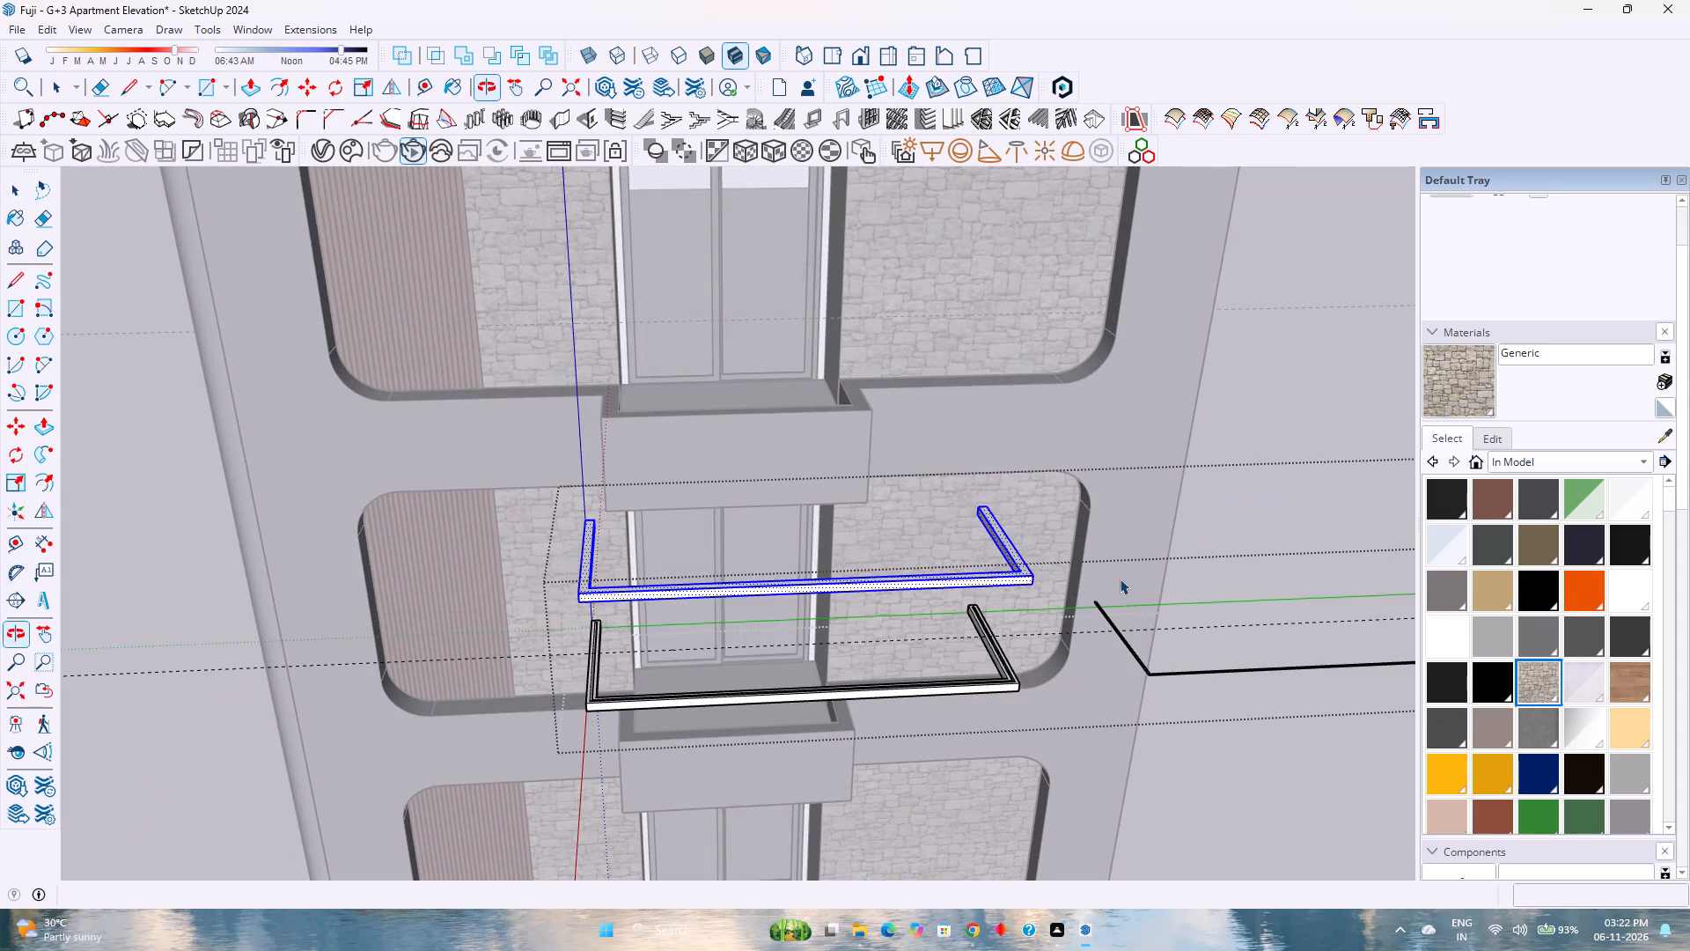
pyautogui.scroll(-2, 1120, 579)
pyautogui.keyDown('shift'); pyautogui.moveTo(1128, 628); pyautogui.dragTo(999, 564, button='middle'); pyautogui.keyUp('shift')
pyautogui.scroll(4, 1009, 578)
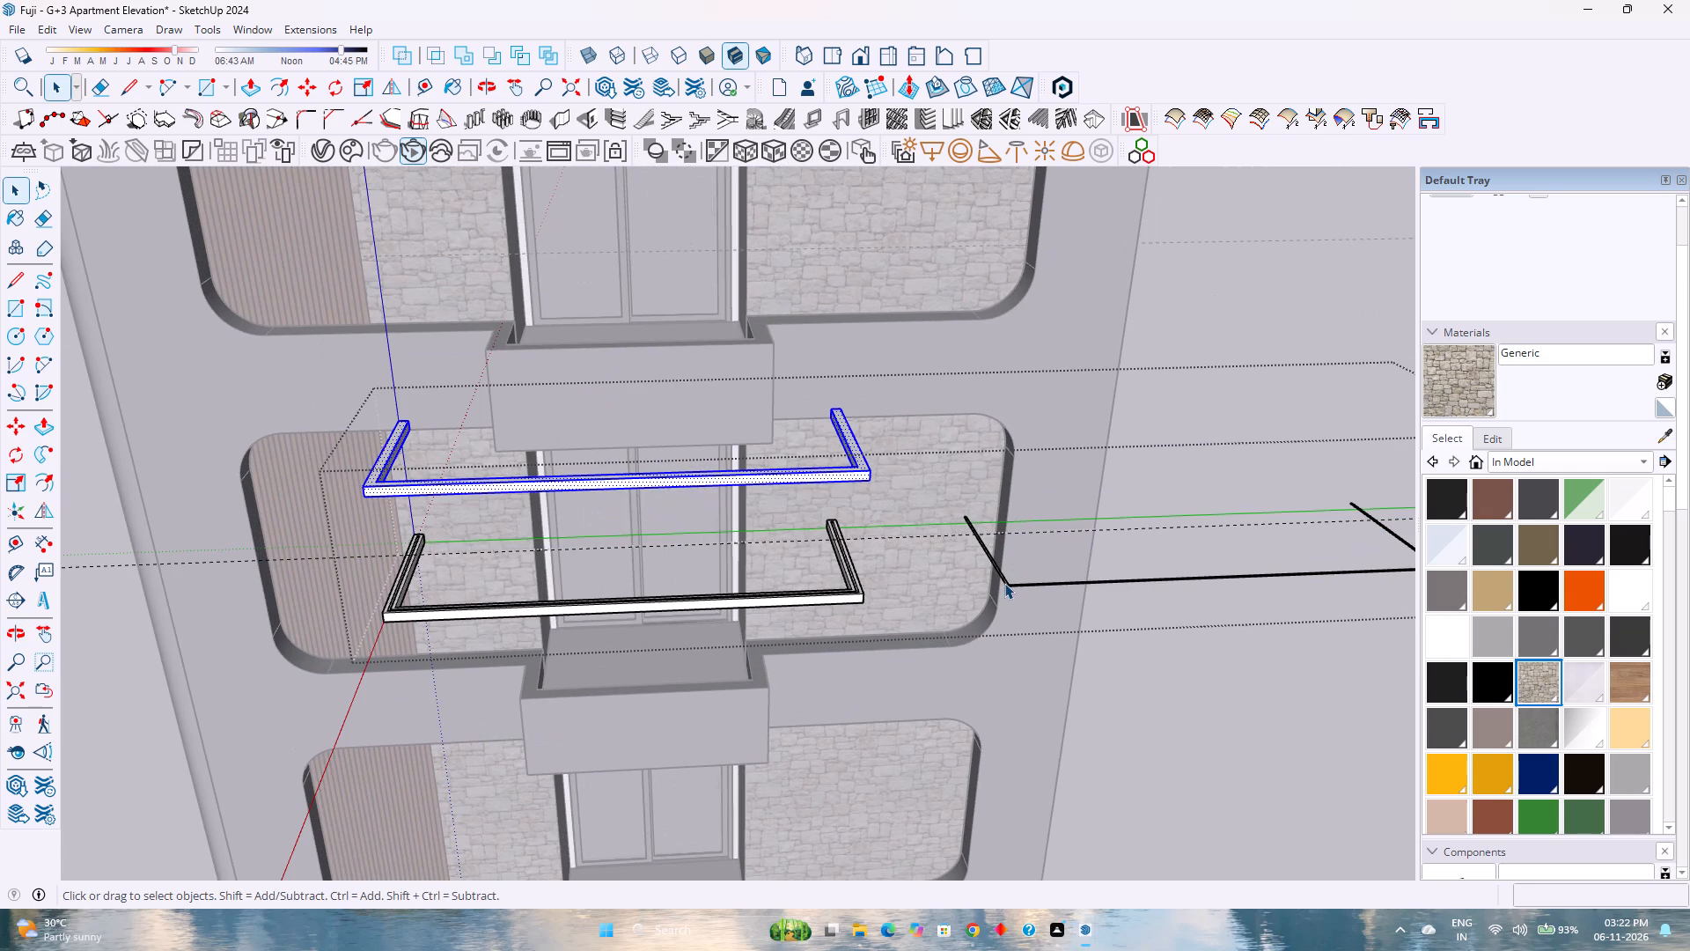
pyautogui.doubleClick(1006, 583)
pyautogui.scroll(4, 1006, 583)
pyautogui.moveTo(1006, 583); pyautogui.dragTo(1062, 687, button='middle')
pyautogui.middleClick(1062, 687)
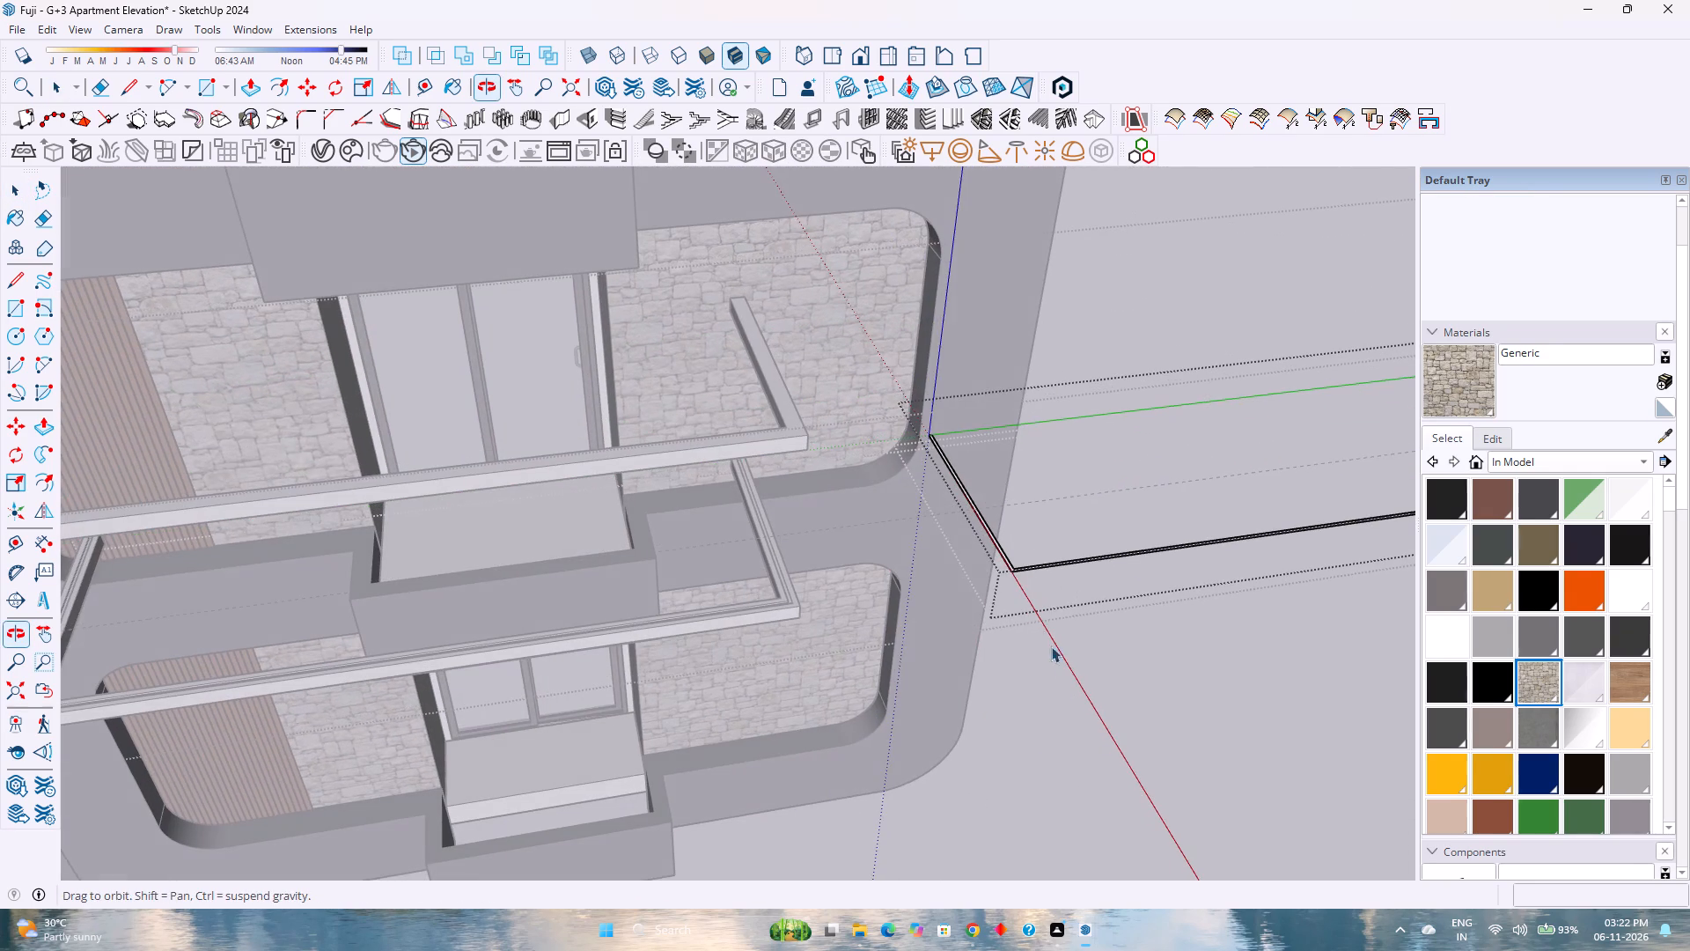
pyautogui.press('Escape')
pyautogui.click(1008, 567)
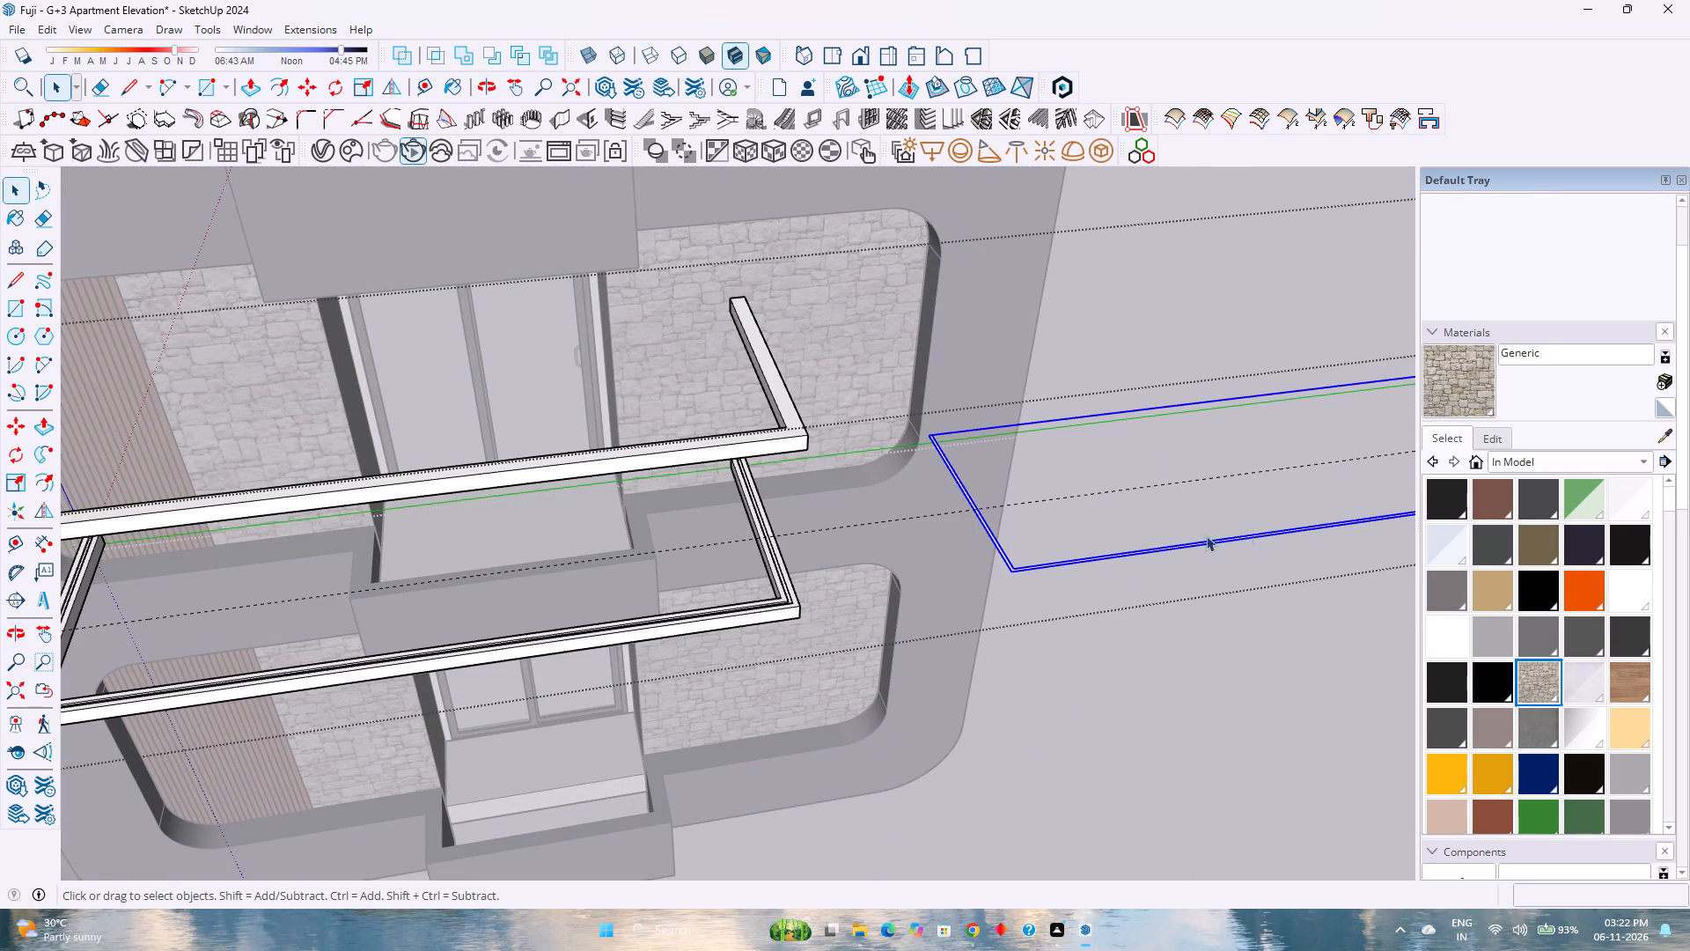
pyautogui.scroll(-4, 1517, 601)
pyautogui.scroll(-3, 1593, 723)
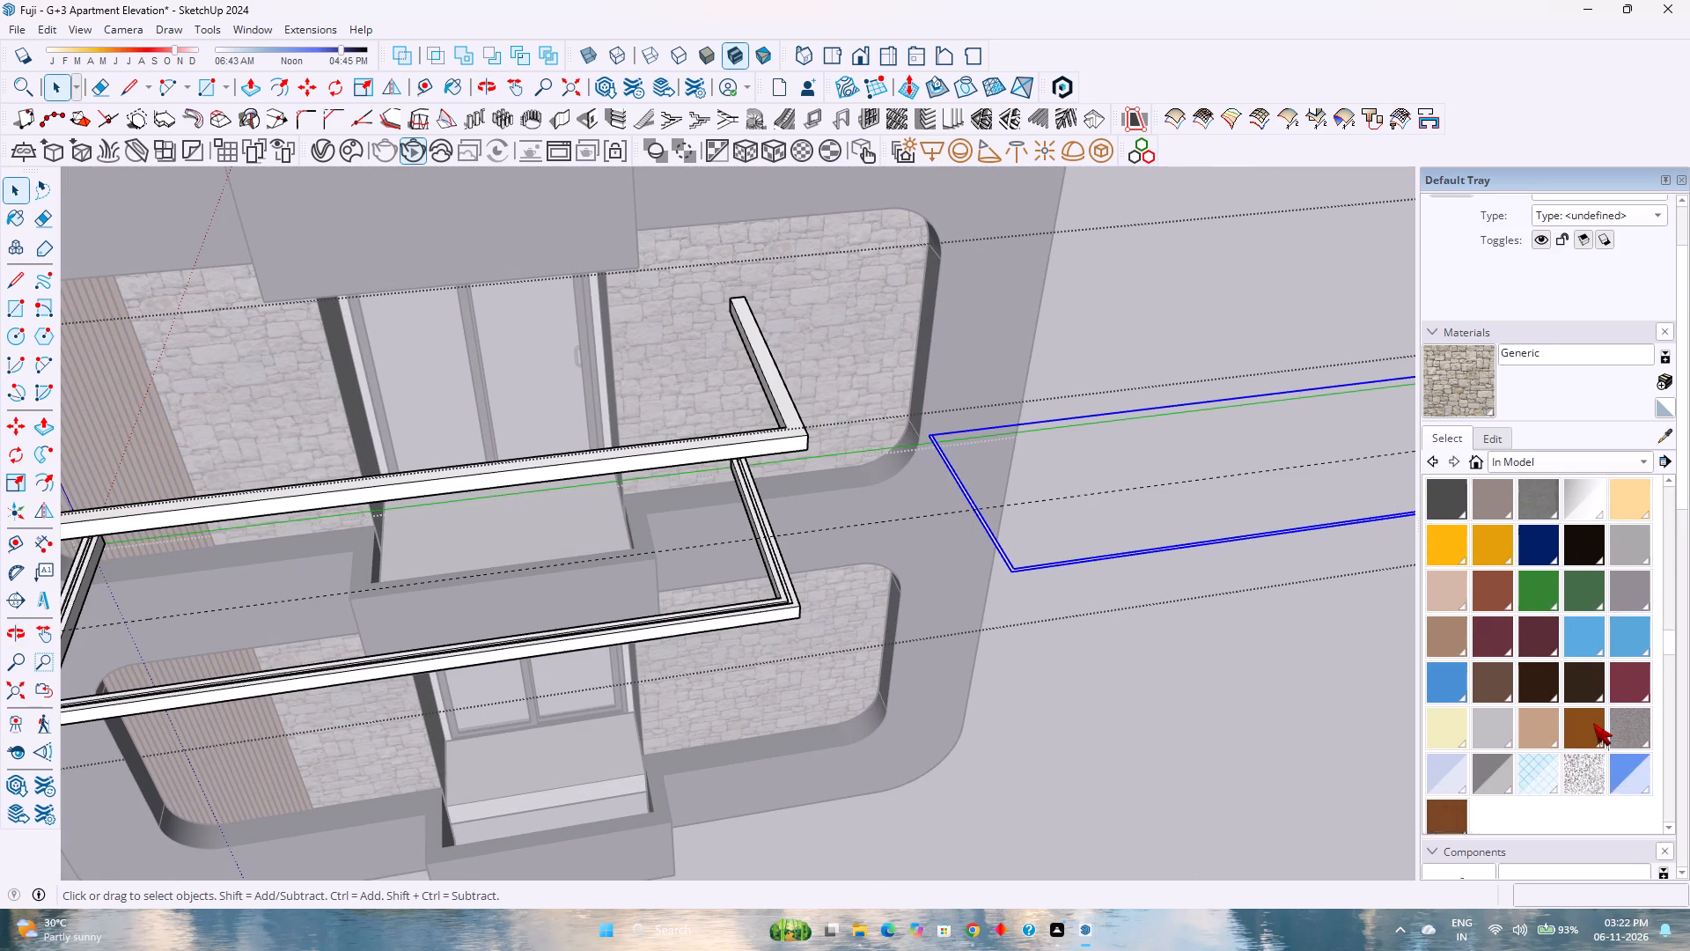
pyautogui.click(1456, 728)
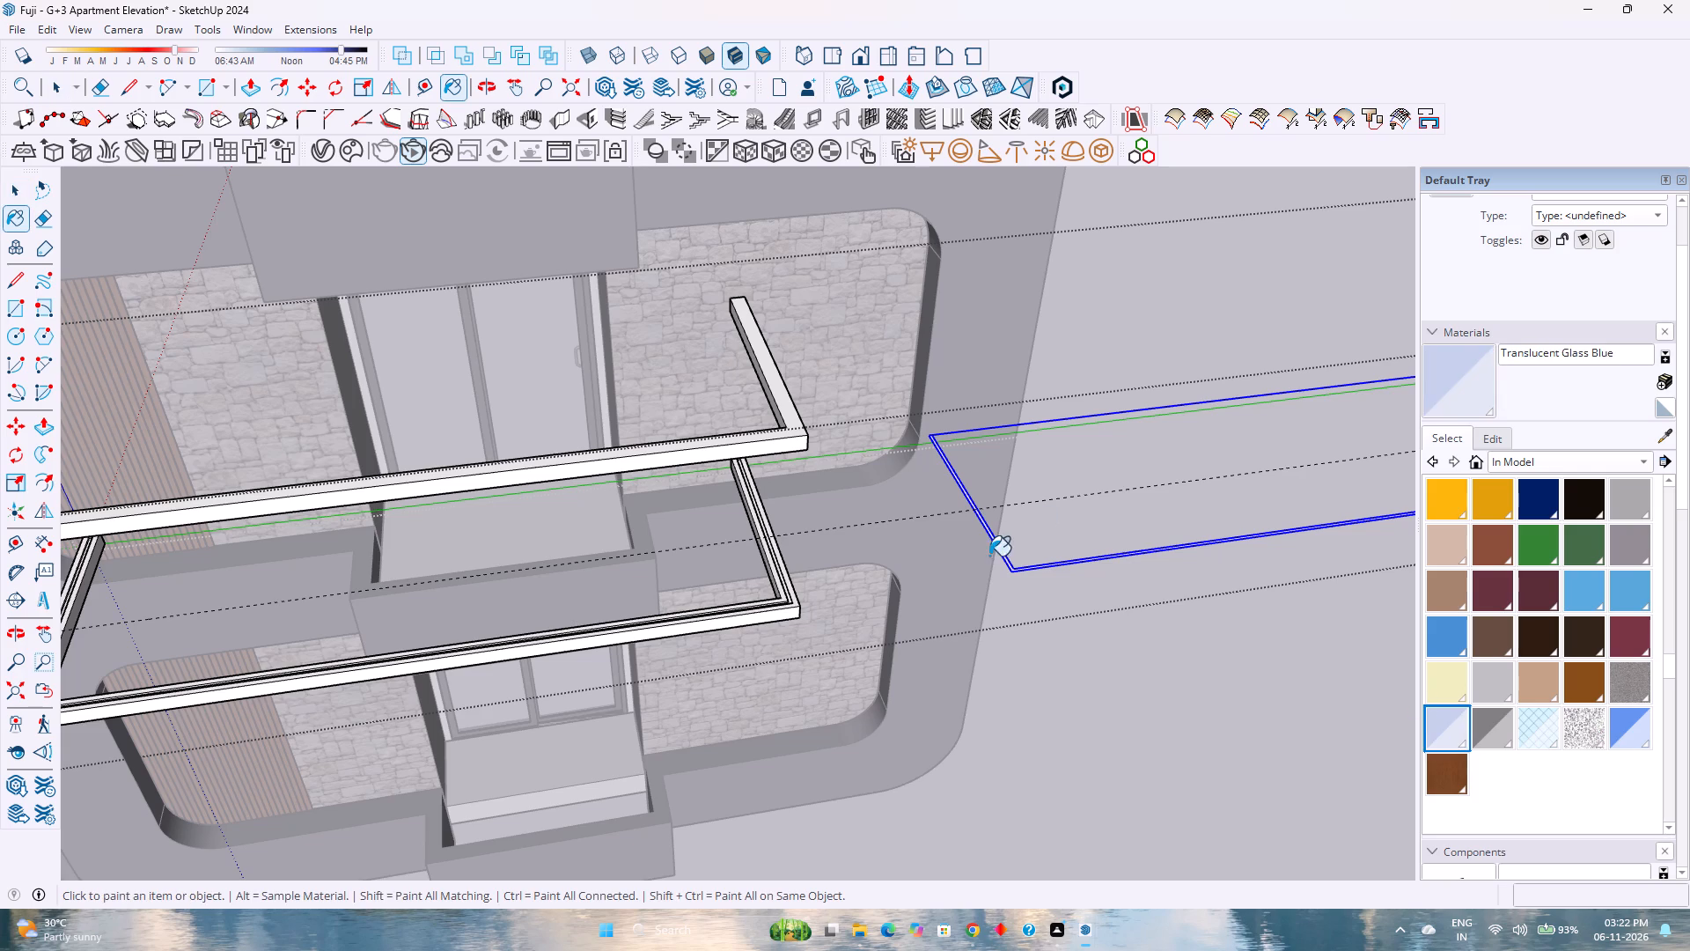
pyautogui.scroll(4, 989, 556)
pyautogui.click(1194, 390)
pyautogui.scroll(-2, 1194, 390)
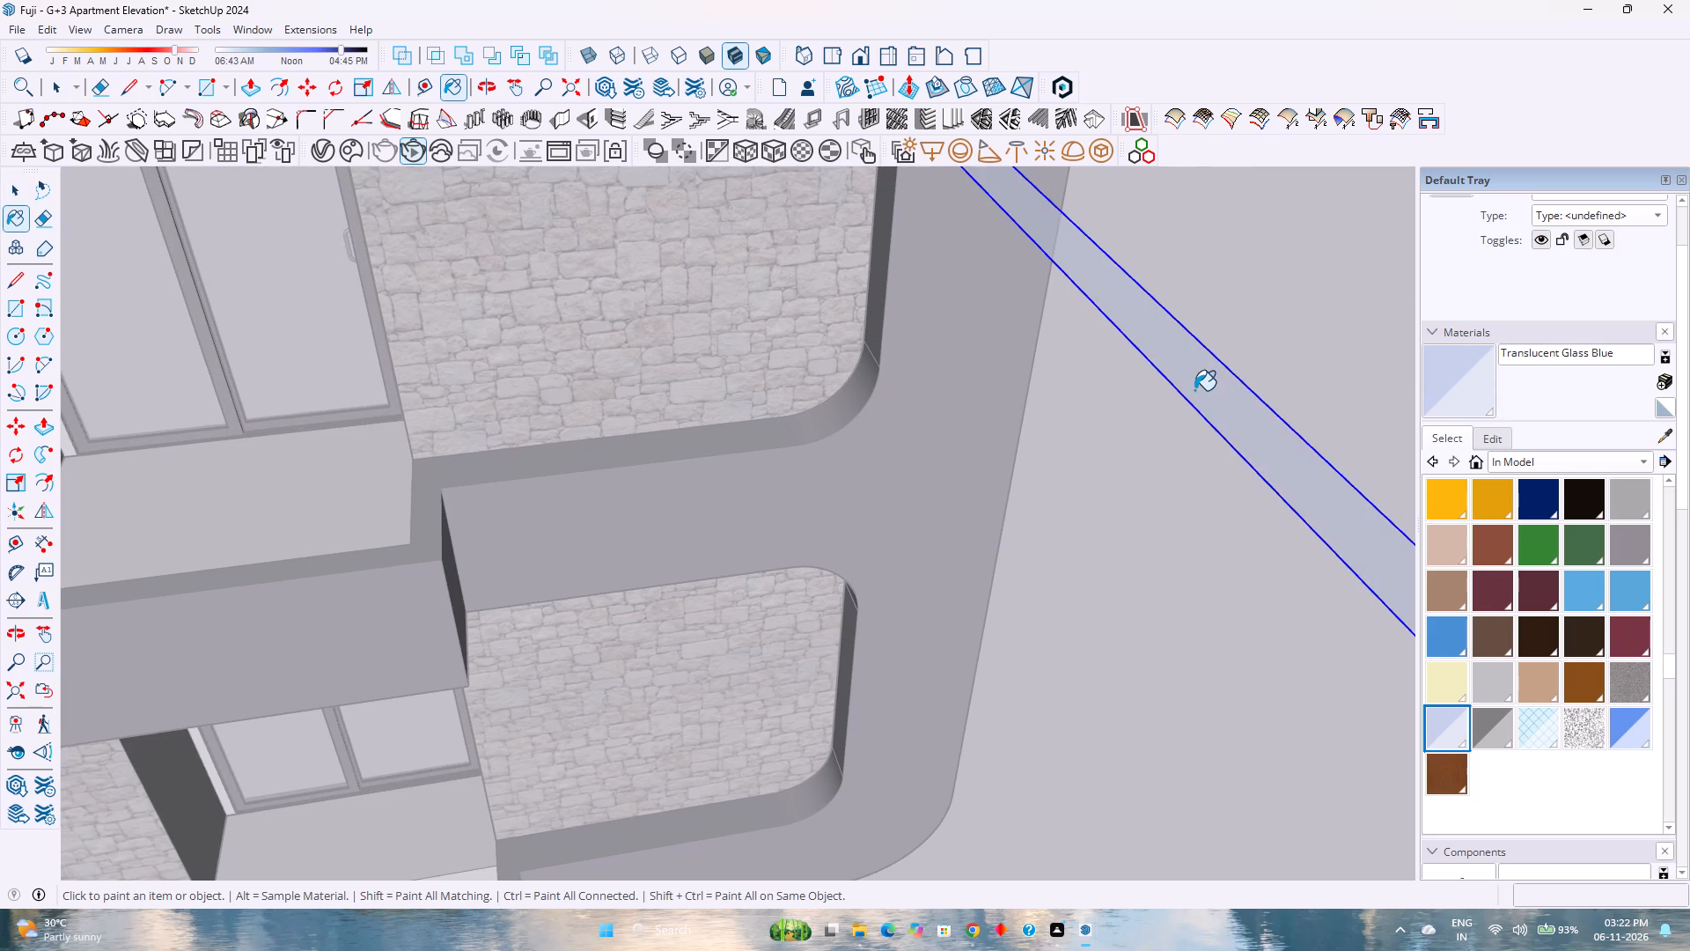
pyautogui.scroll(-12, 1120, 470)
# Move the glass strip group 10' back along the green axis onto the lower grooved rail.
pyautogui.press('m')
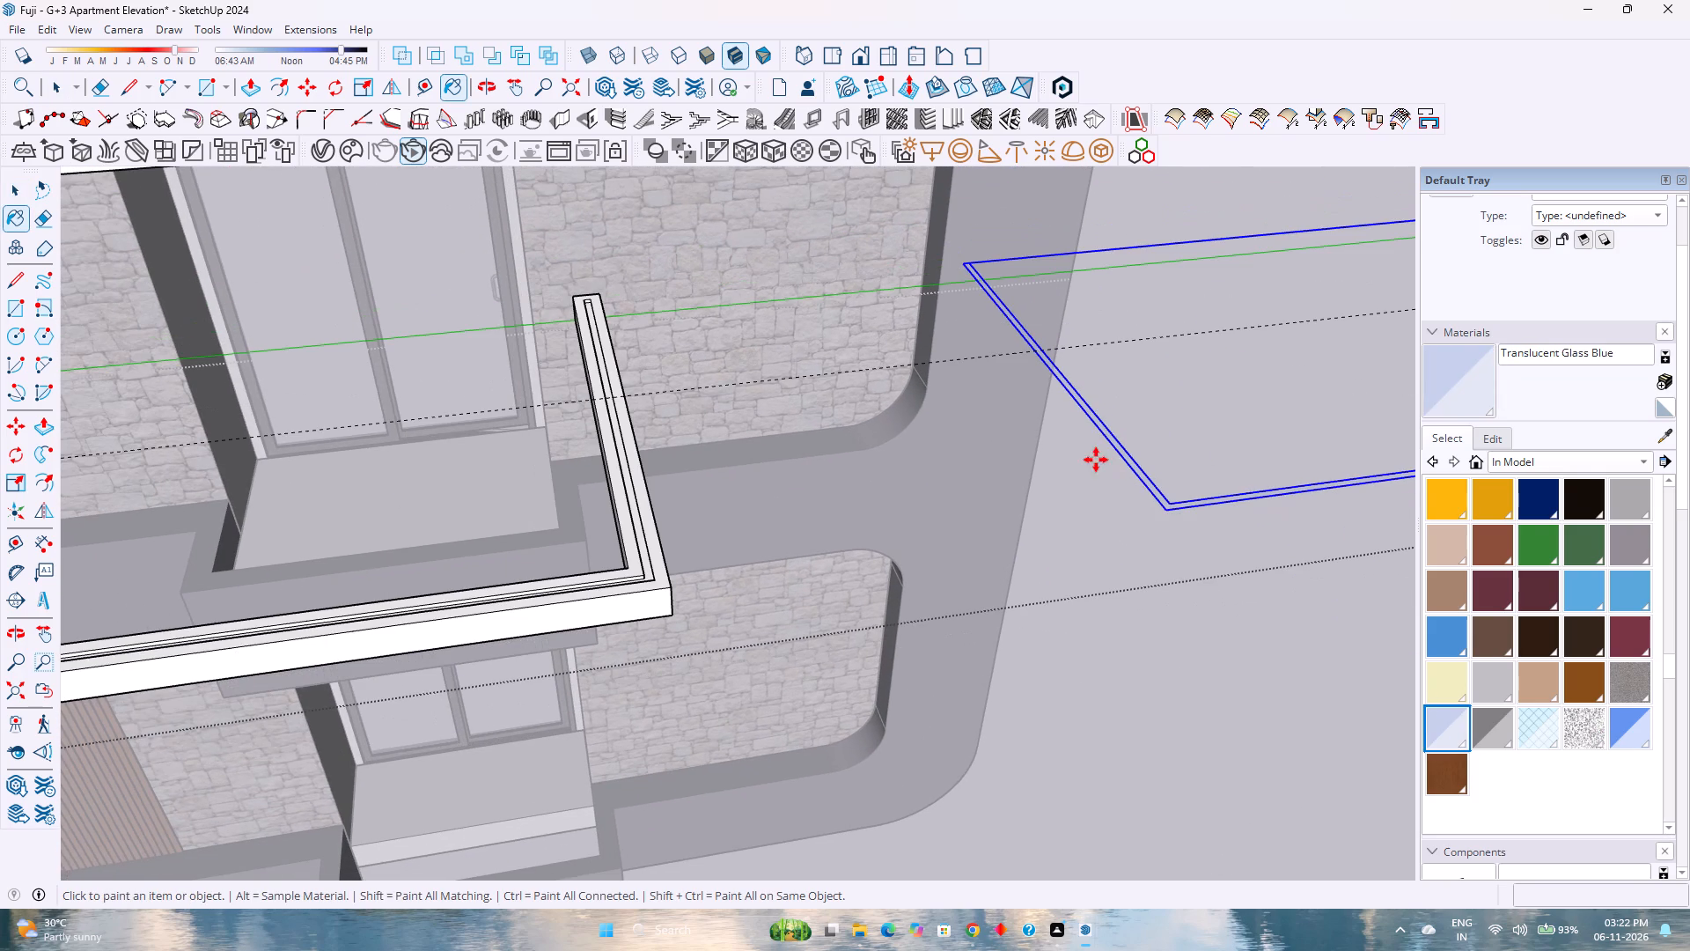
pyautogui.scroll(-5, 957, 267)
pyautogui.click(1317, 234)
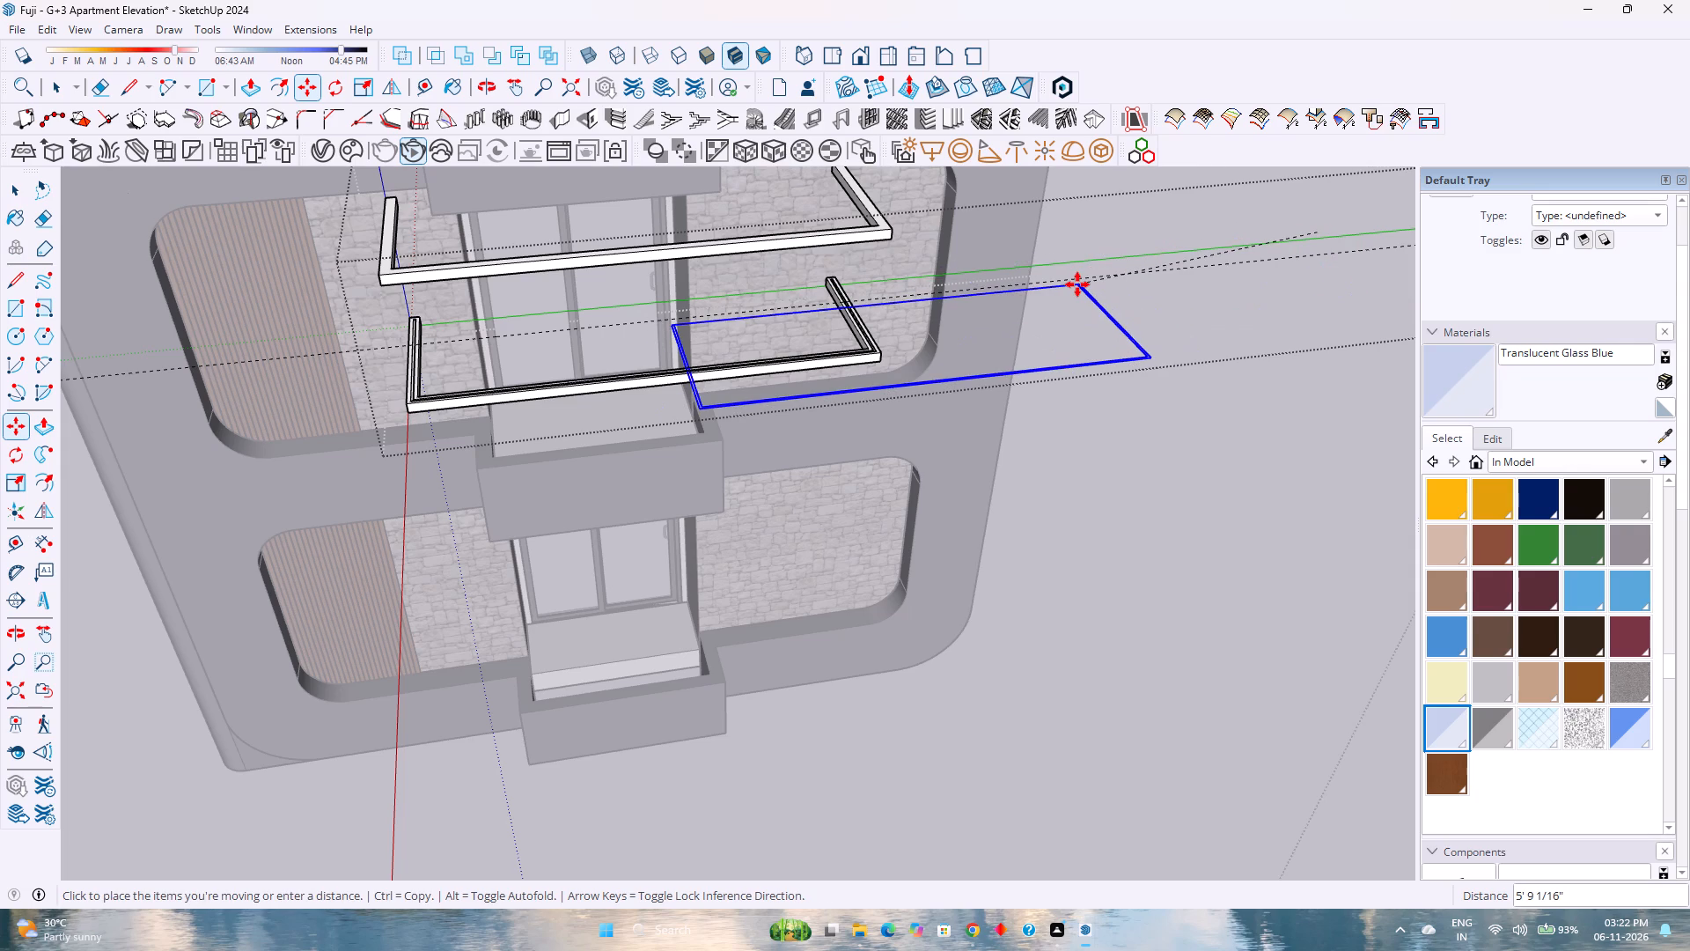
pyautogui.press('Left')
pyautogui.write("10'")
pyautogui.press('Return')
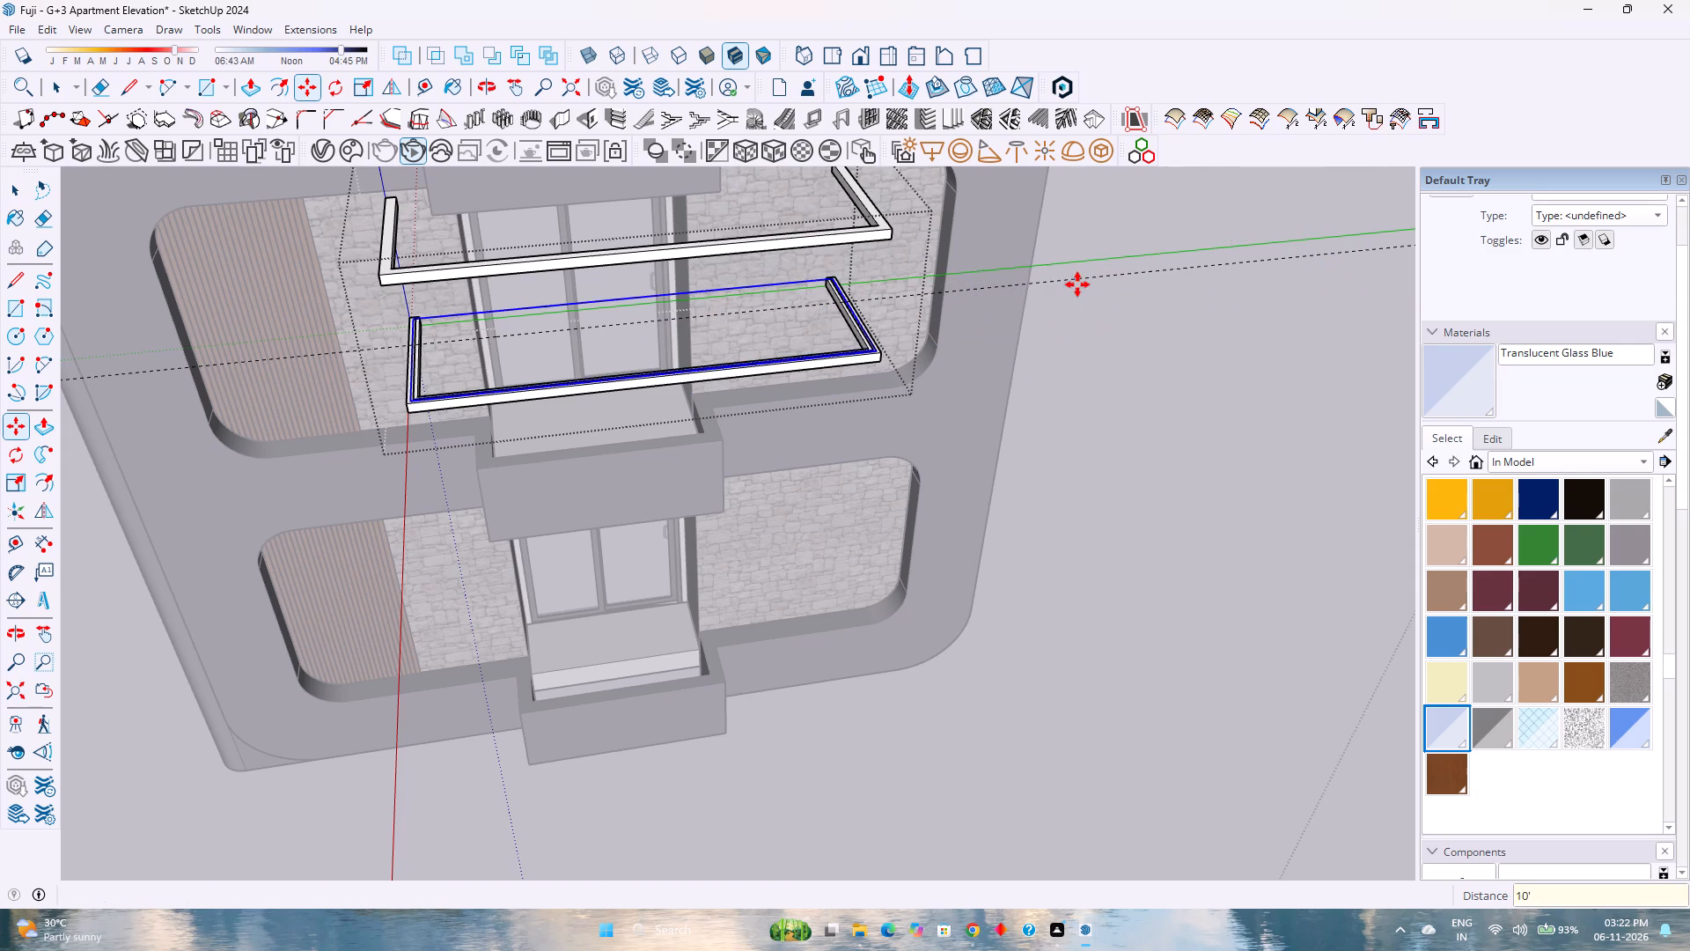
# Move the glass strip down 1/4" along the blue axis onto the floor of the lower rail's groove.
pyautogui.scroll(4, 817, 324)
pyautogui.scroll(2, 906, 341)
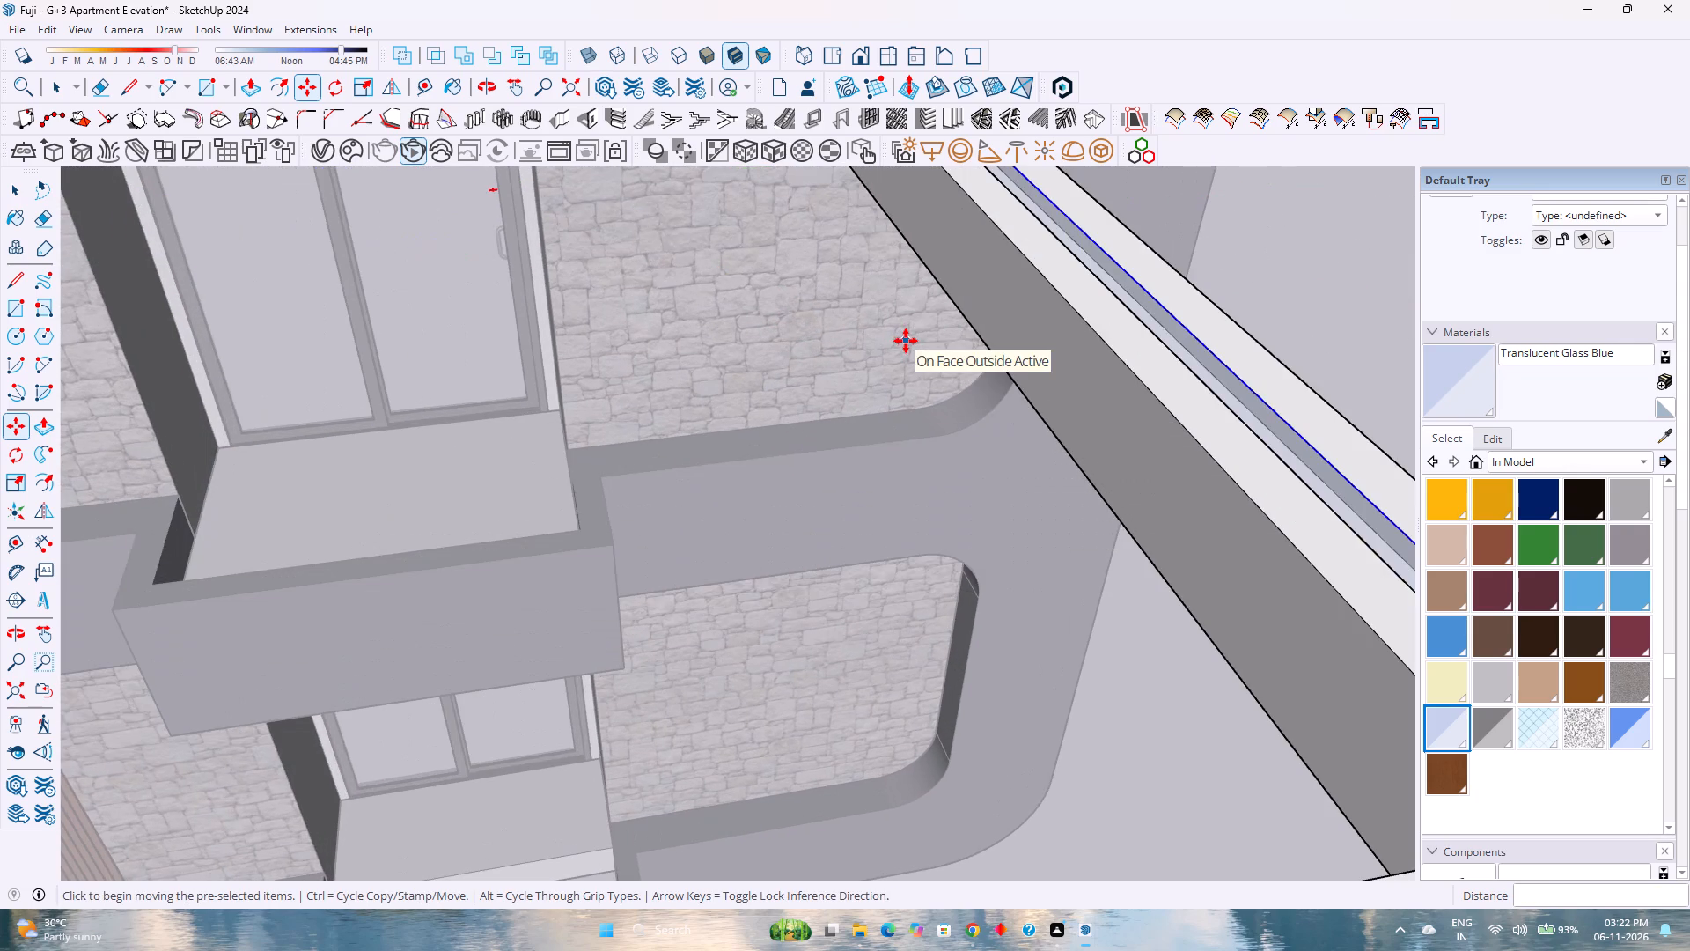
pyautogui.scroll(-1, 906, 341)
pyautogui.keyDown('shift'); pyautogui.moveTo(919, 343); pyautogui.dragTo(929, 534, button='middle'); pyautogui.keyUp('shift')
pyautogui.scroll(-8, 914, 504)
pyautogui.moveTo(875, 600); pyautogui.dragTo(896, 522, button='middle')
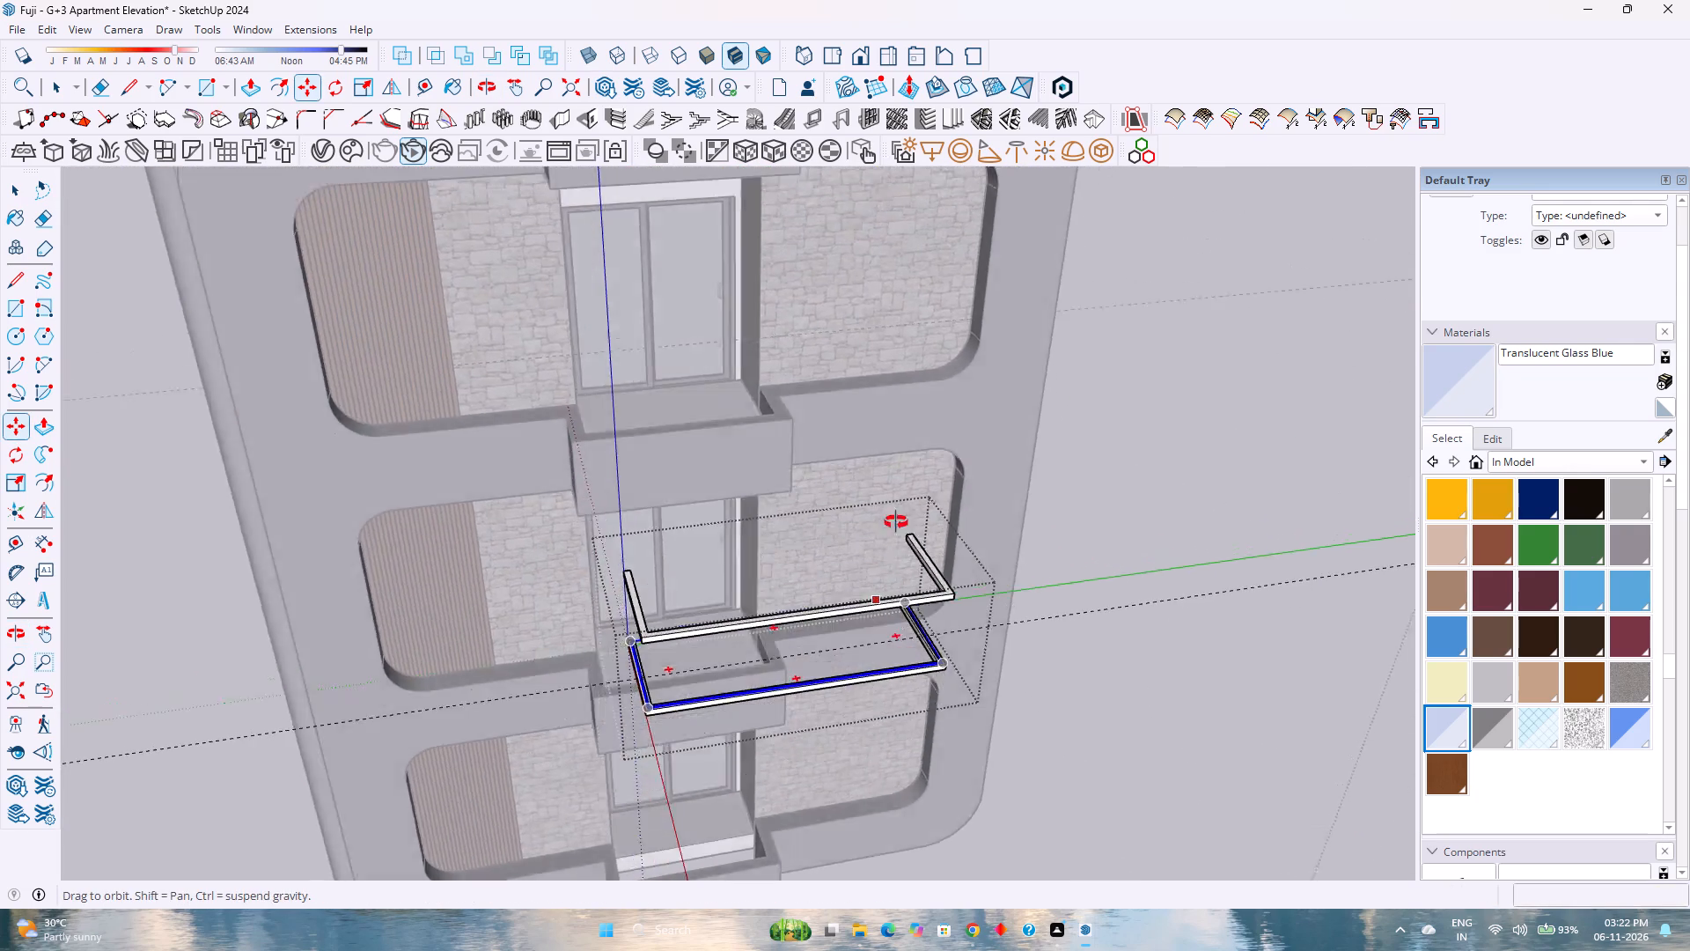
pyautogui.moveTo(896, 522); pyautogui.dragTo(919, 466, button='middle')
pyautogui.middleClick(919, 466)
pyautogui.scroll(8, 921, 607)
pyautogui.scroll(10, 844, 653)
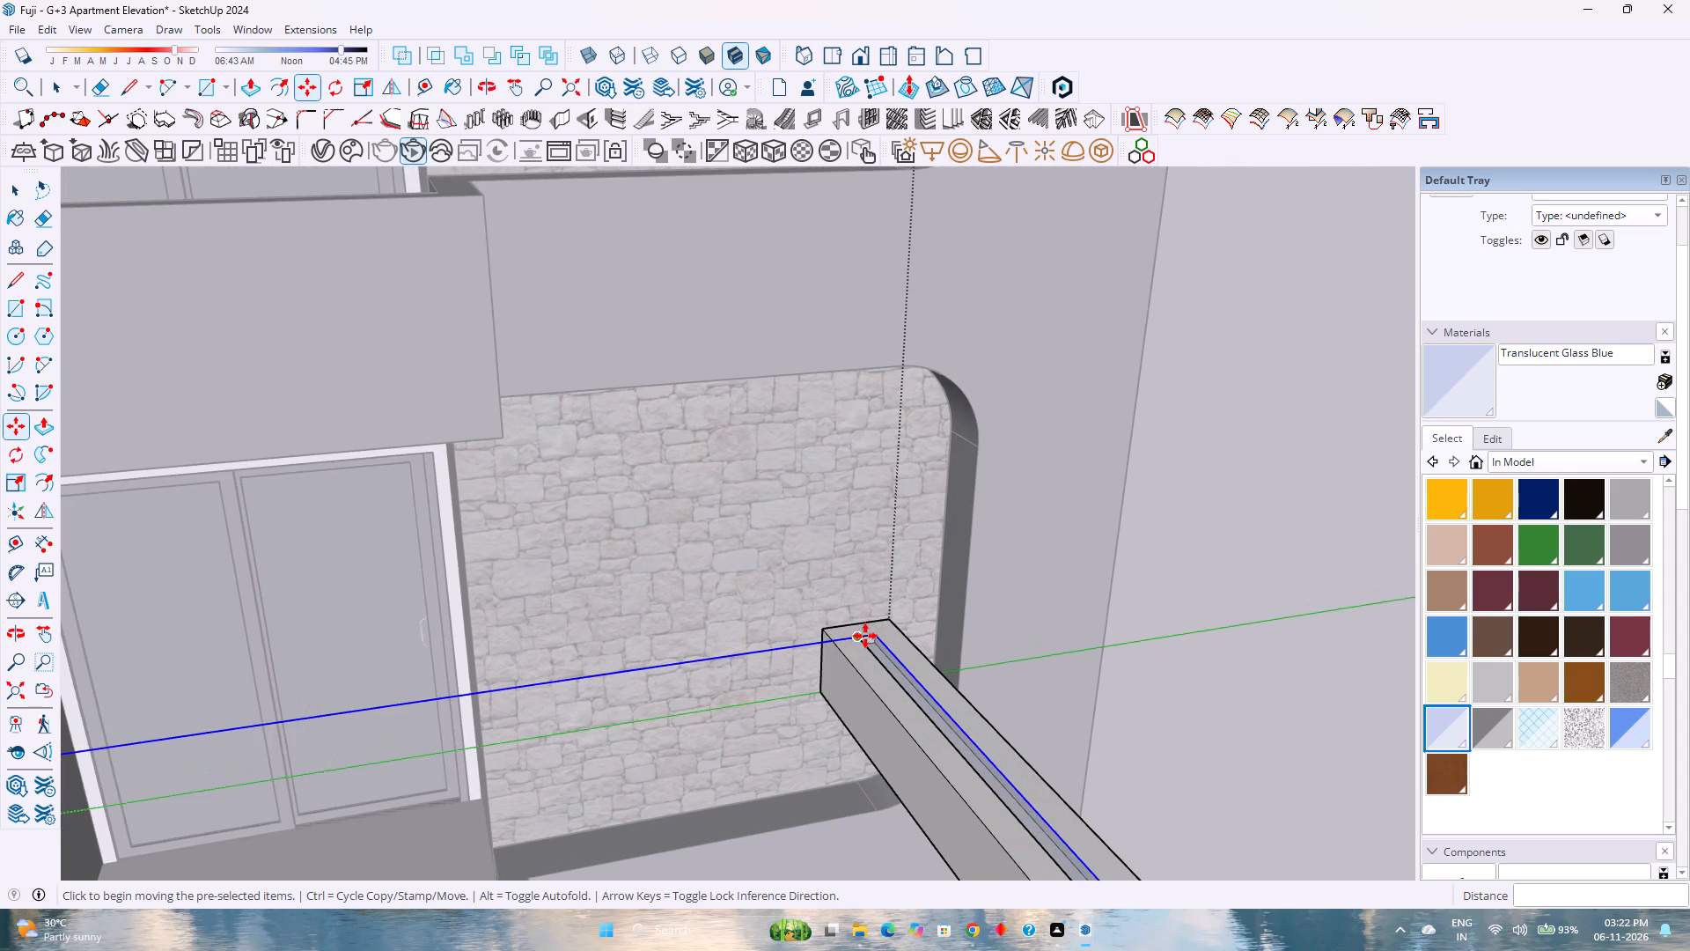
pyautogui.scroll(5, 865, 636)
pyautogui.click(883, 635)
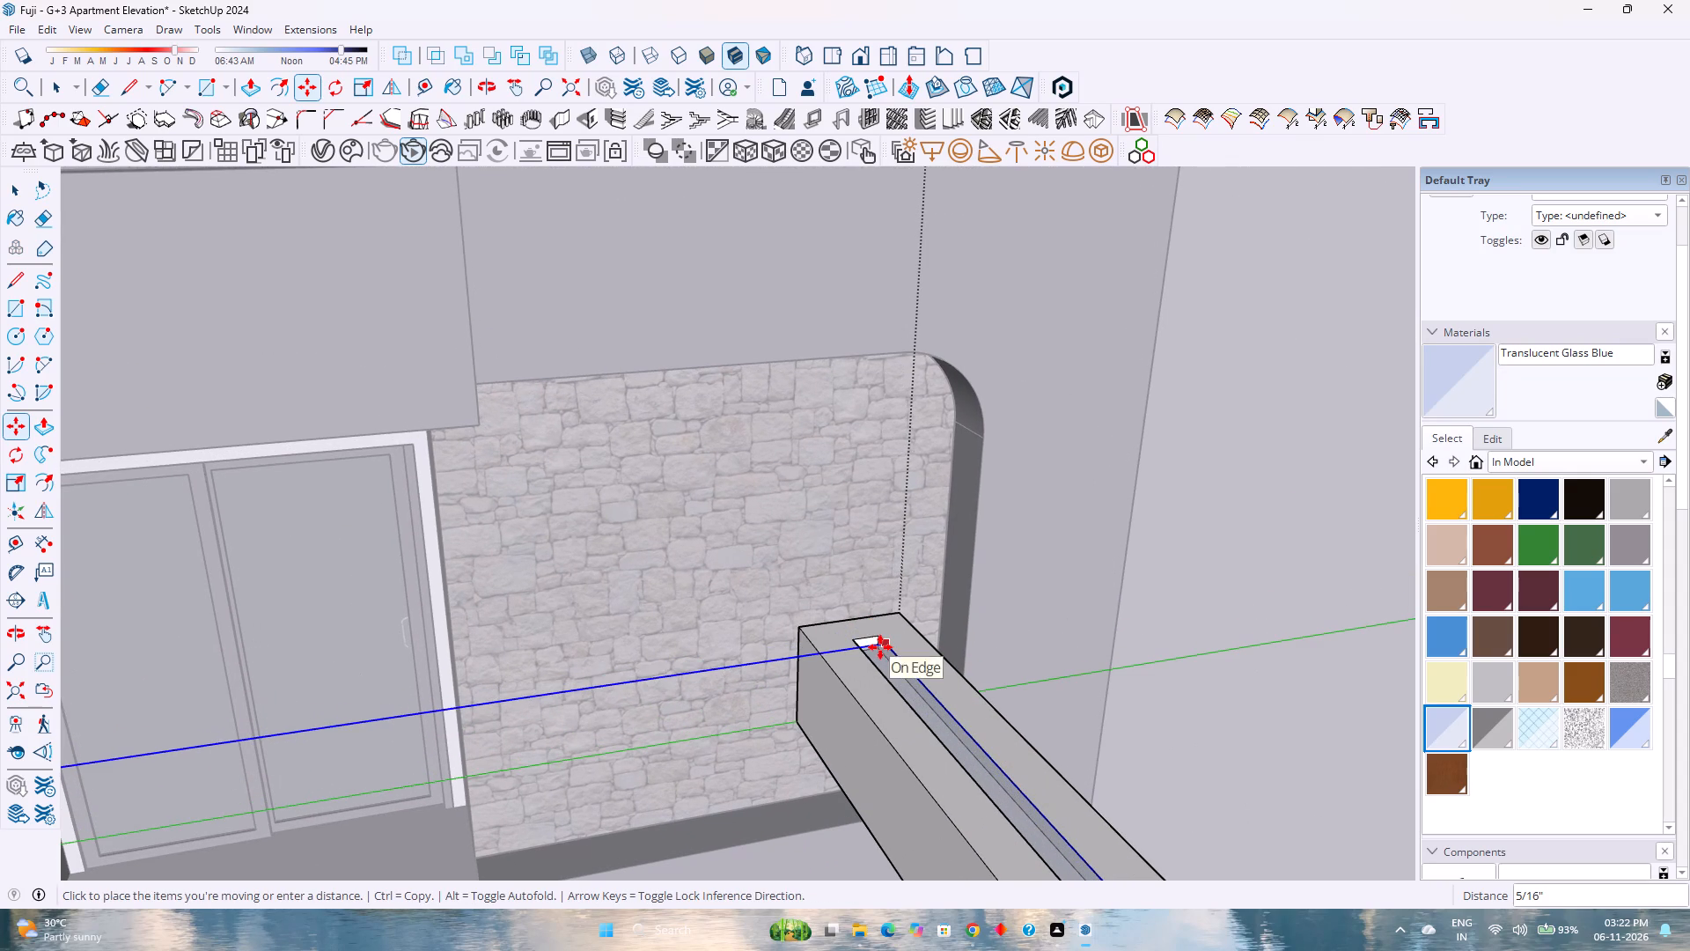
pyautogui.press('Up')
pyautogui.scroll(6, 876, 649)
pyautogui.click(871, 652)
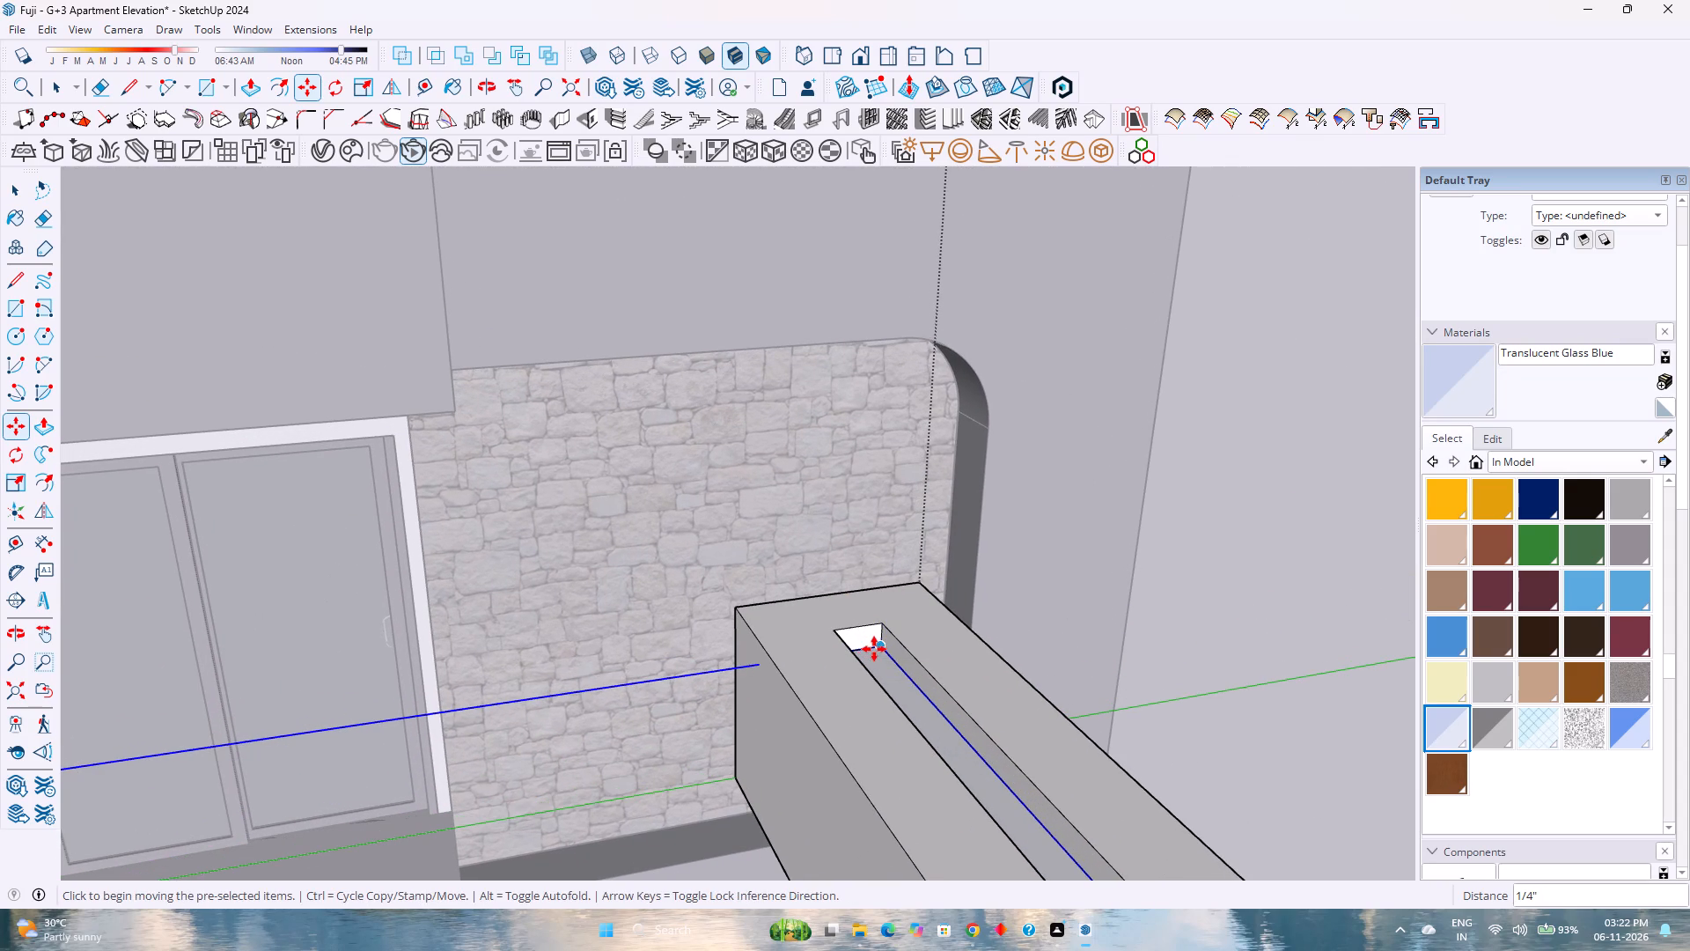
# Push/Pull the glass strip's top face up 2' 1/2" into the groove of the upper rail.
pyautogui.press('space')
pyautogui.doubleClick(886, 663)
pyautogui.press('p')
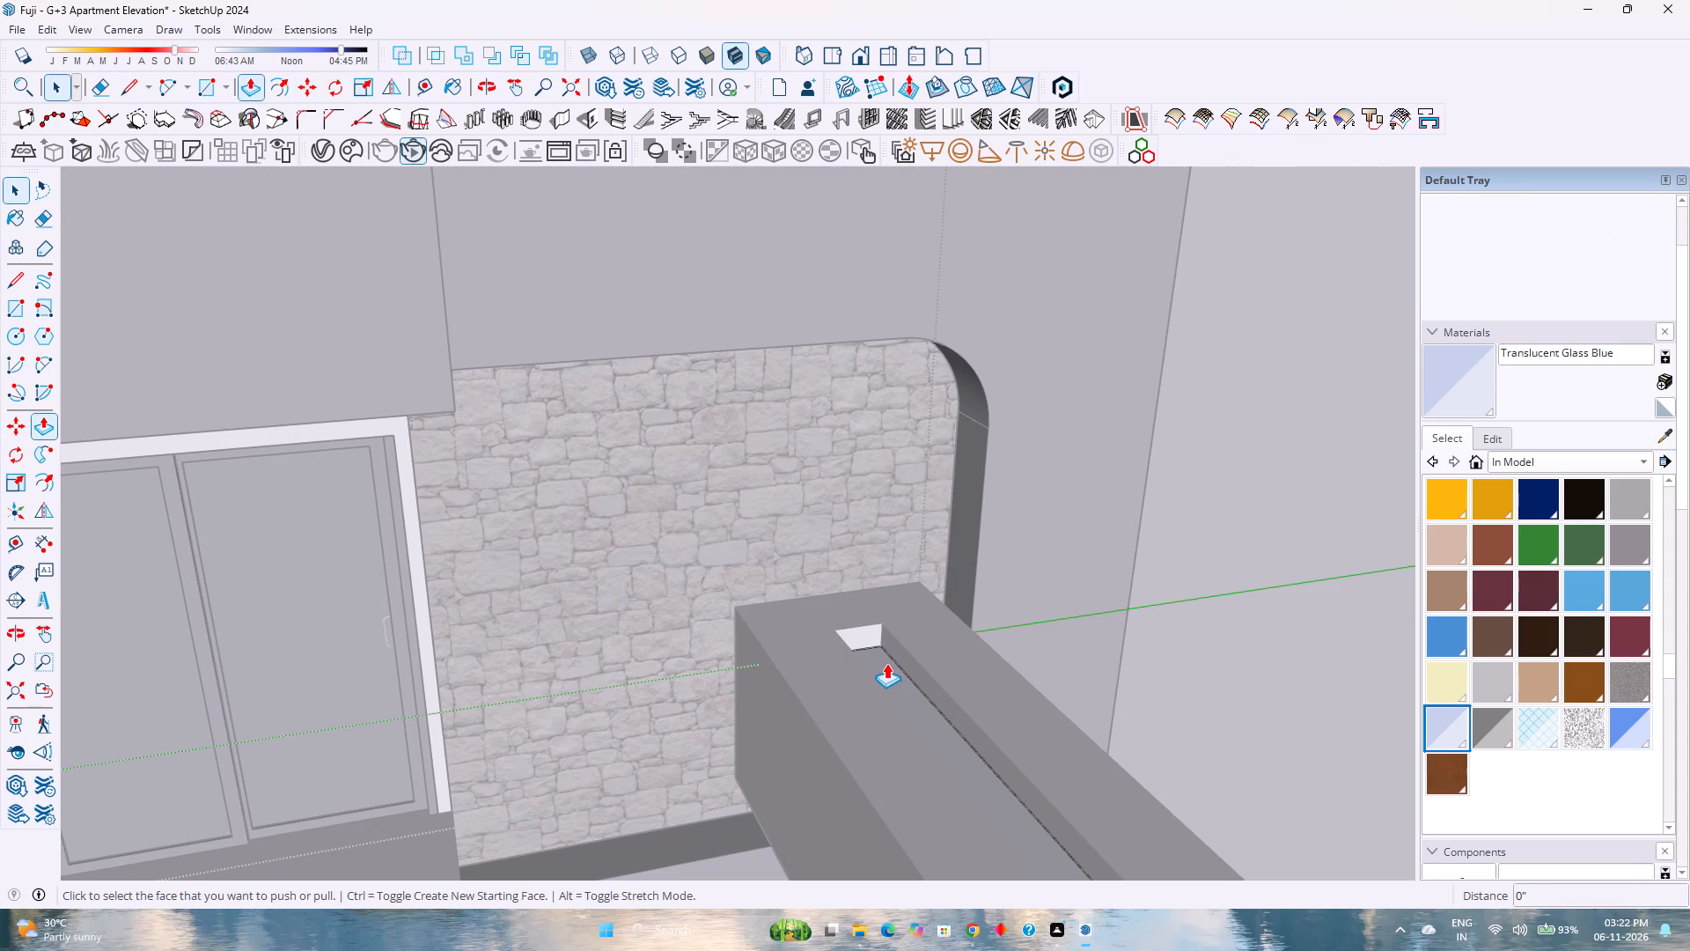
pyautogui.click(888, 667)
pyautogui.scroll(-10, 880, 512)
pyautogui.scroll(3, 930, 483)
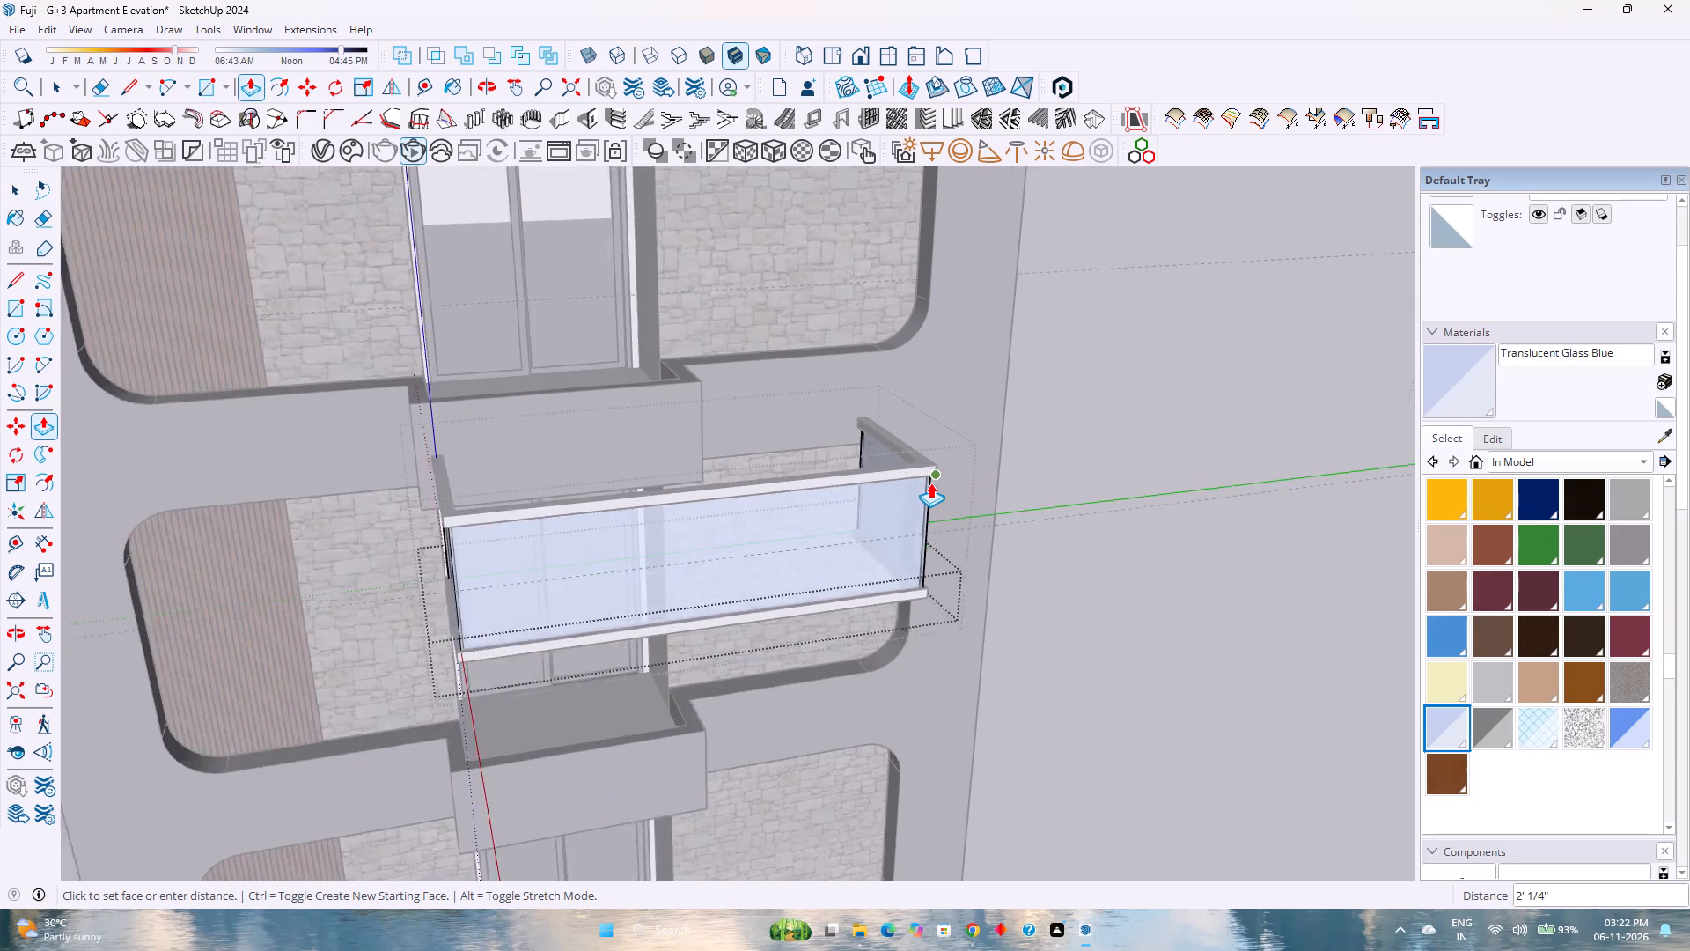
pyautogui.scroll(4, 930, 483)
pyautogui.moveTo(930, 481); pyautogui.dragTo(930, 480, button='middle')
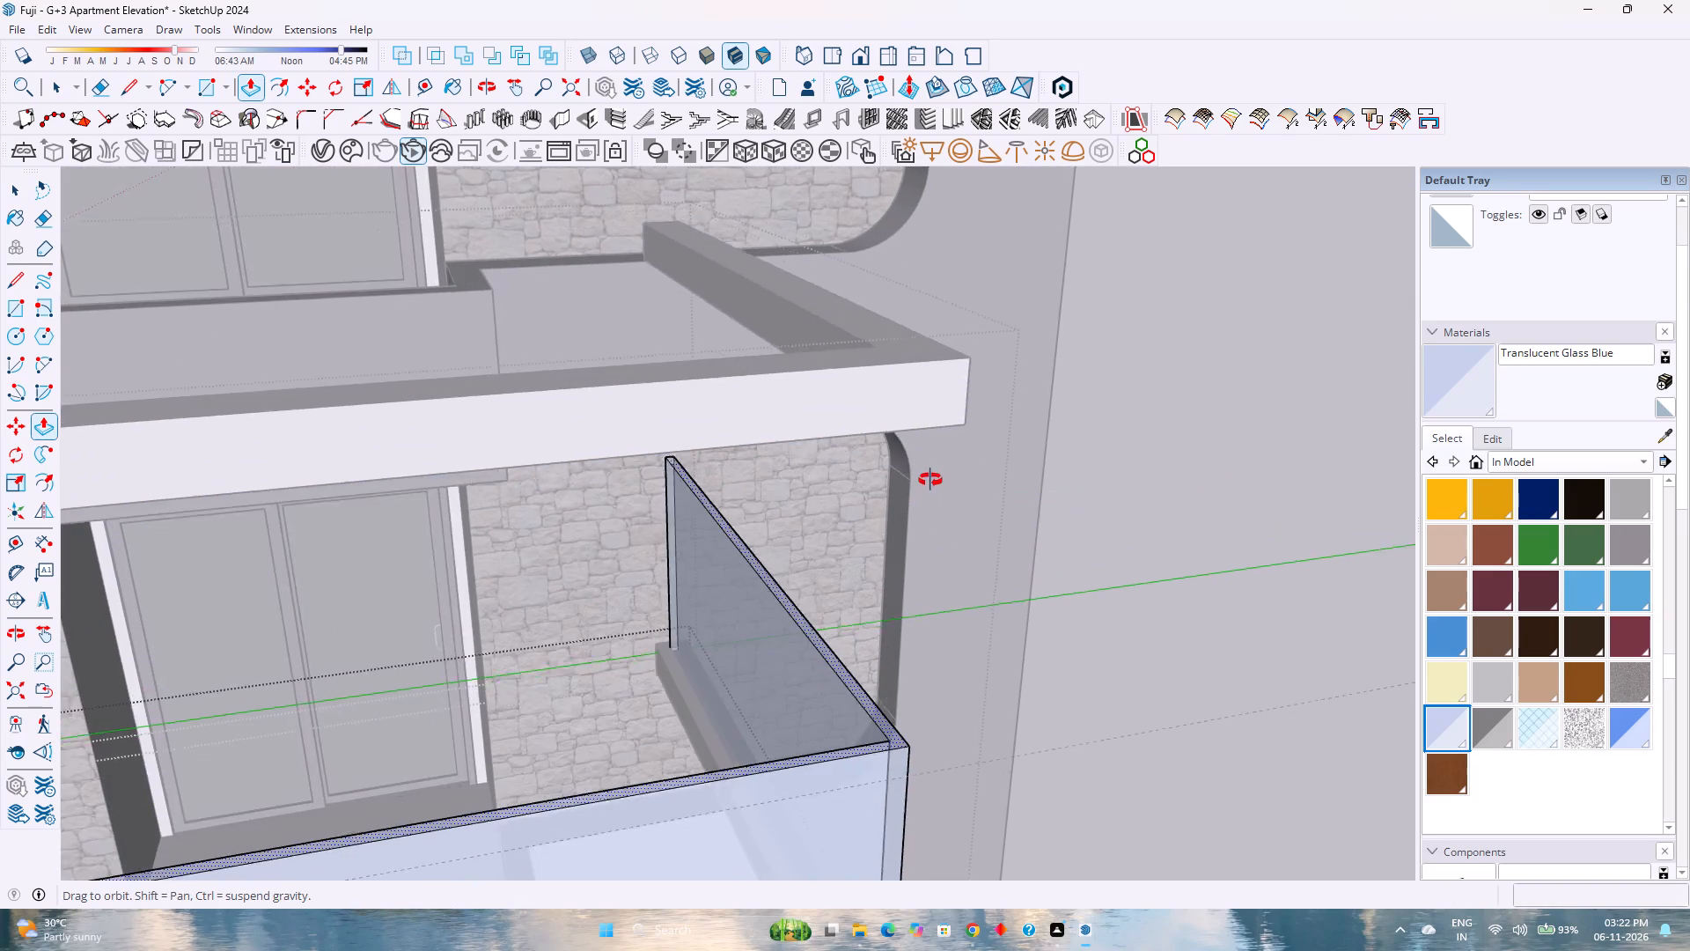
pyautogui.moveTo(930, 480); pyautogui.dragTo(942, 424, button='middle')
pyautogui.middleClick(942, 424)
pyautogui.scroll(-7, 942, 424)
pyautogui.keyDown('shift'); pyautogui.middleClick(932, 380); pyautogui.keyUp('shift')
pyautogui.keyDown('shift'); pyautogui.middleClick(929, 390); pyautogui.keyUp('shift')
pyautogui.keyDown('shift'); pyautogui.moveTo(926, 402); pyautogui.dragTo(871, 651, button='middle'); pyautogui.keyUp('shift')
pyautogui.keyDown('shift'); pyautogui.middleClick(871, 651); pyautogui.keyUp('shift')
pyautogui.moveTo(849, 603); pyautogui.dragTo(847, 561, button='middle')
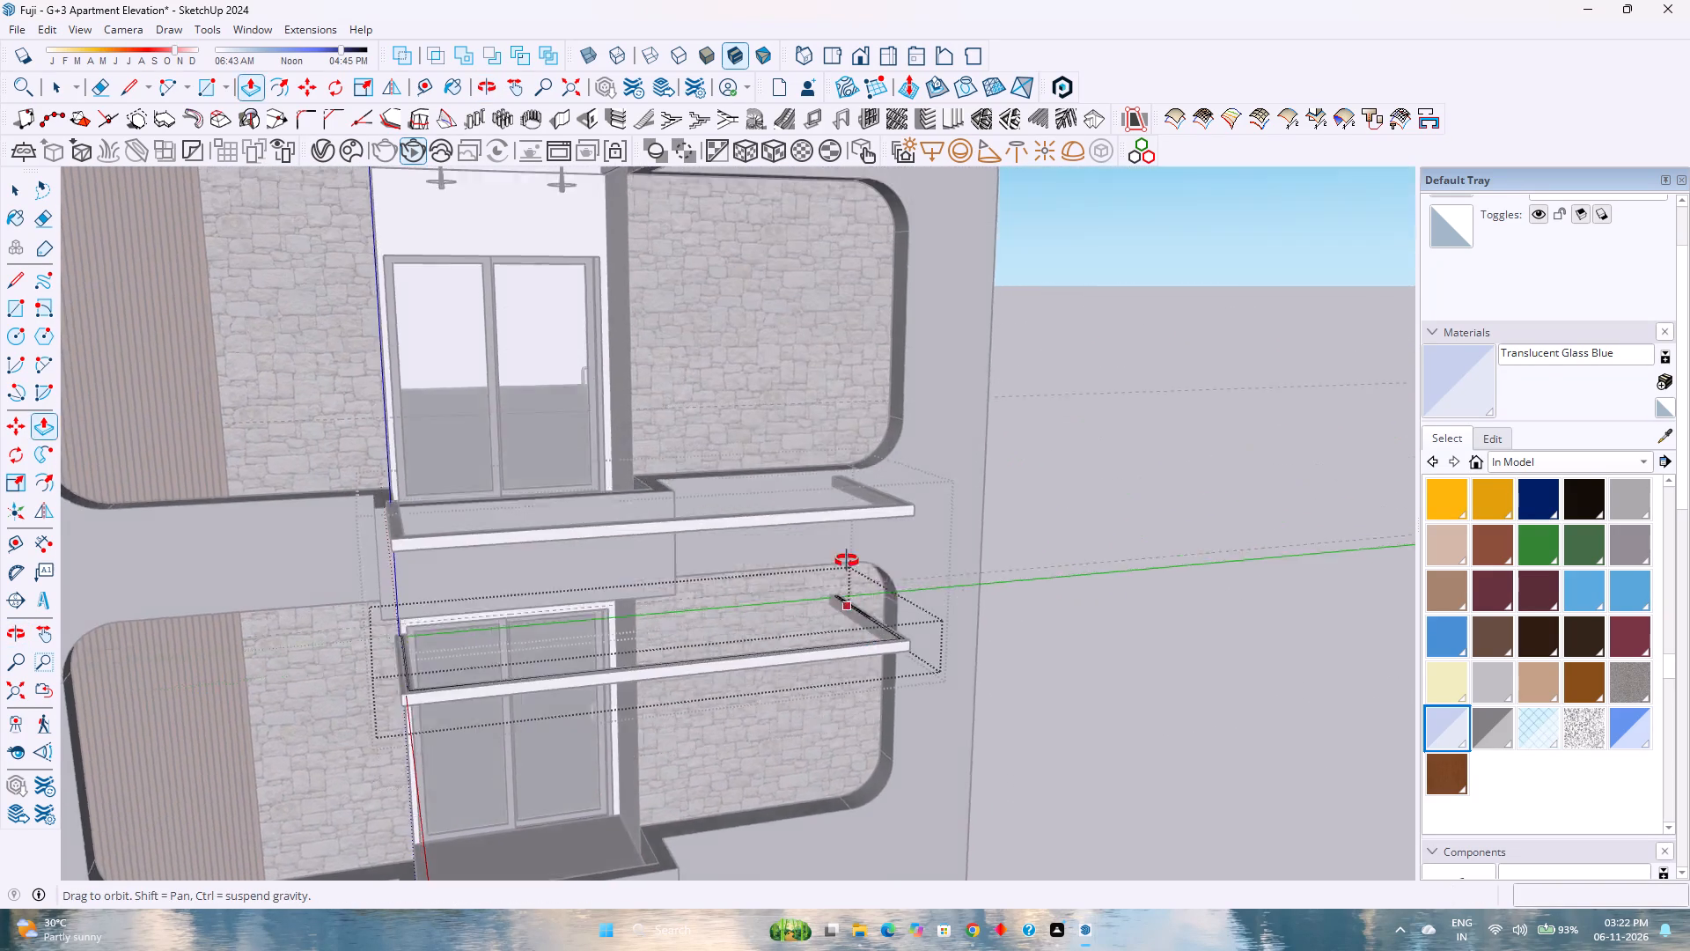
pyautogui.moveTo(847, 561); pyautogui.dragTo(929, 446, button='middle')
pyautogui.middleClick(929, 446)
pyautogui.scroll(15, 914, 462)
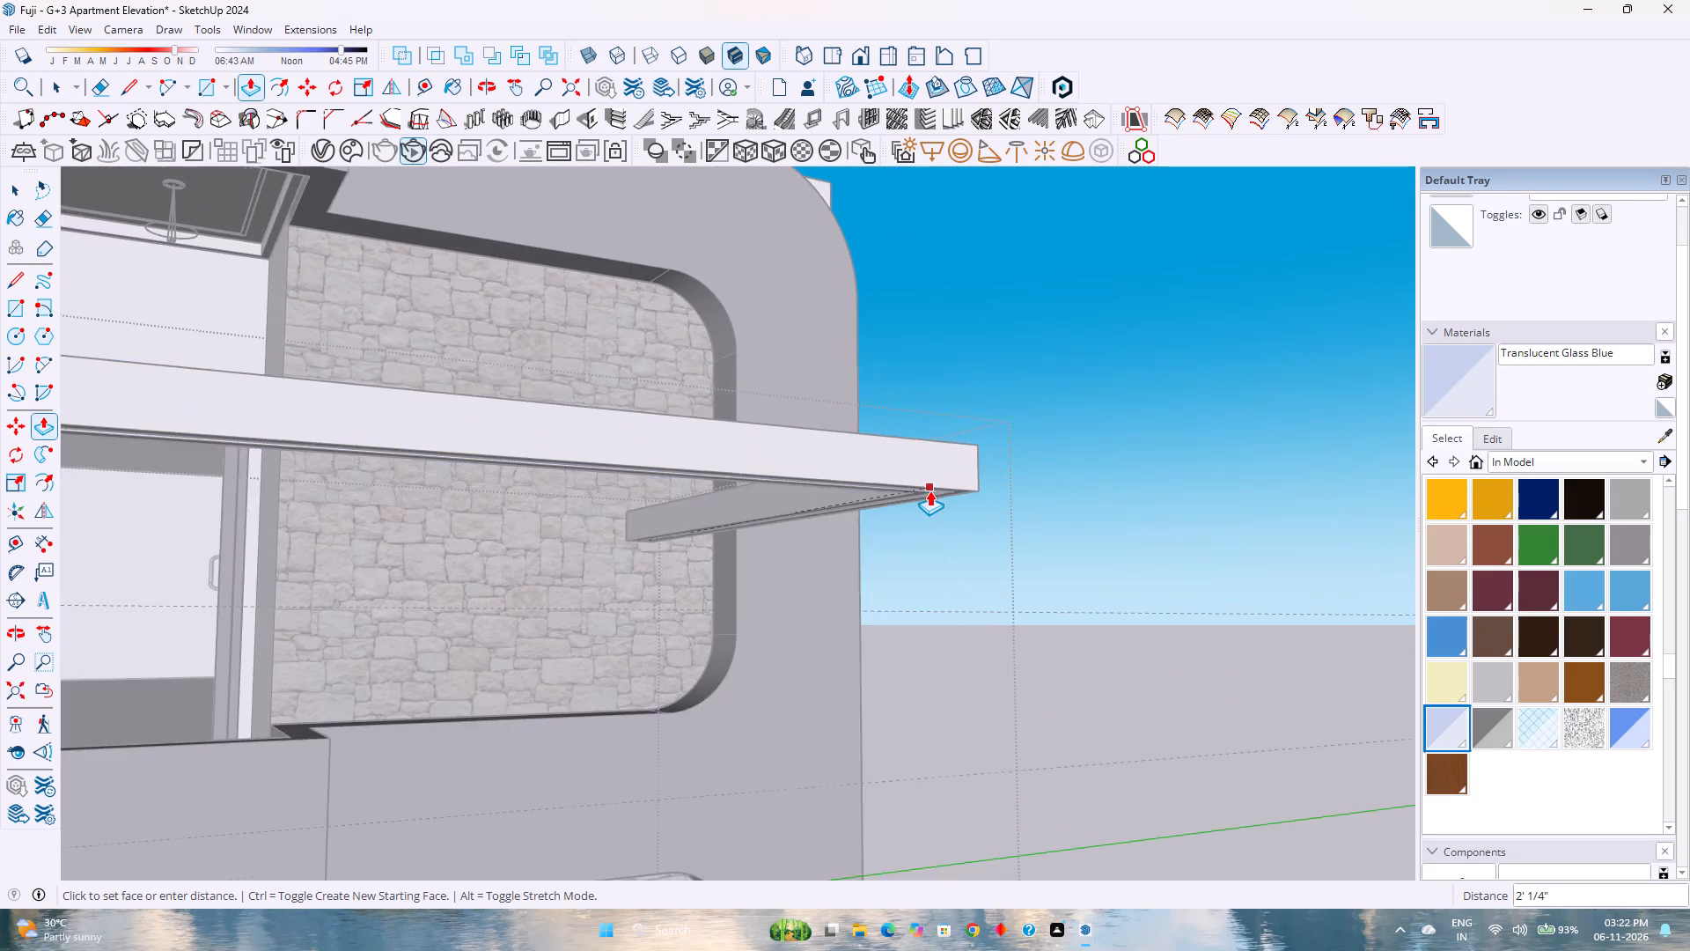
pyautogui.scroll(3, 929, 490)
pyautogui.moveTo(929, 490); pyautogui.dragTo(1110, 408, button='middle')
pyautogui.scroll(11, 947, 519)
pyautogui.moveTo(921, 491); pyautogui.dragTo(1006, 478, button='middle')
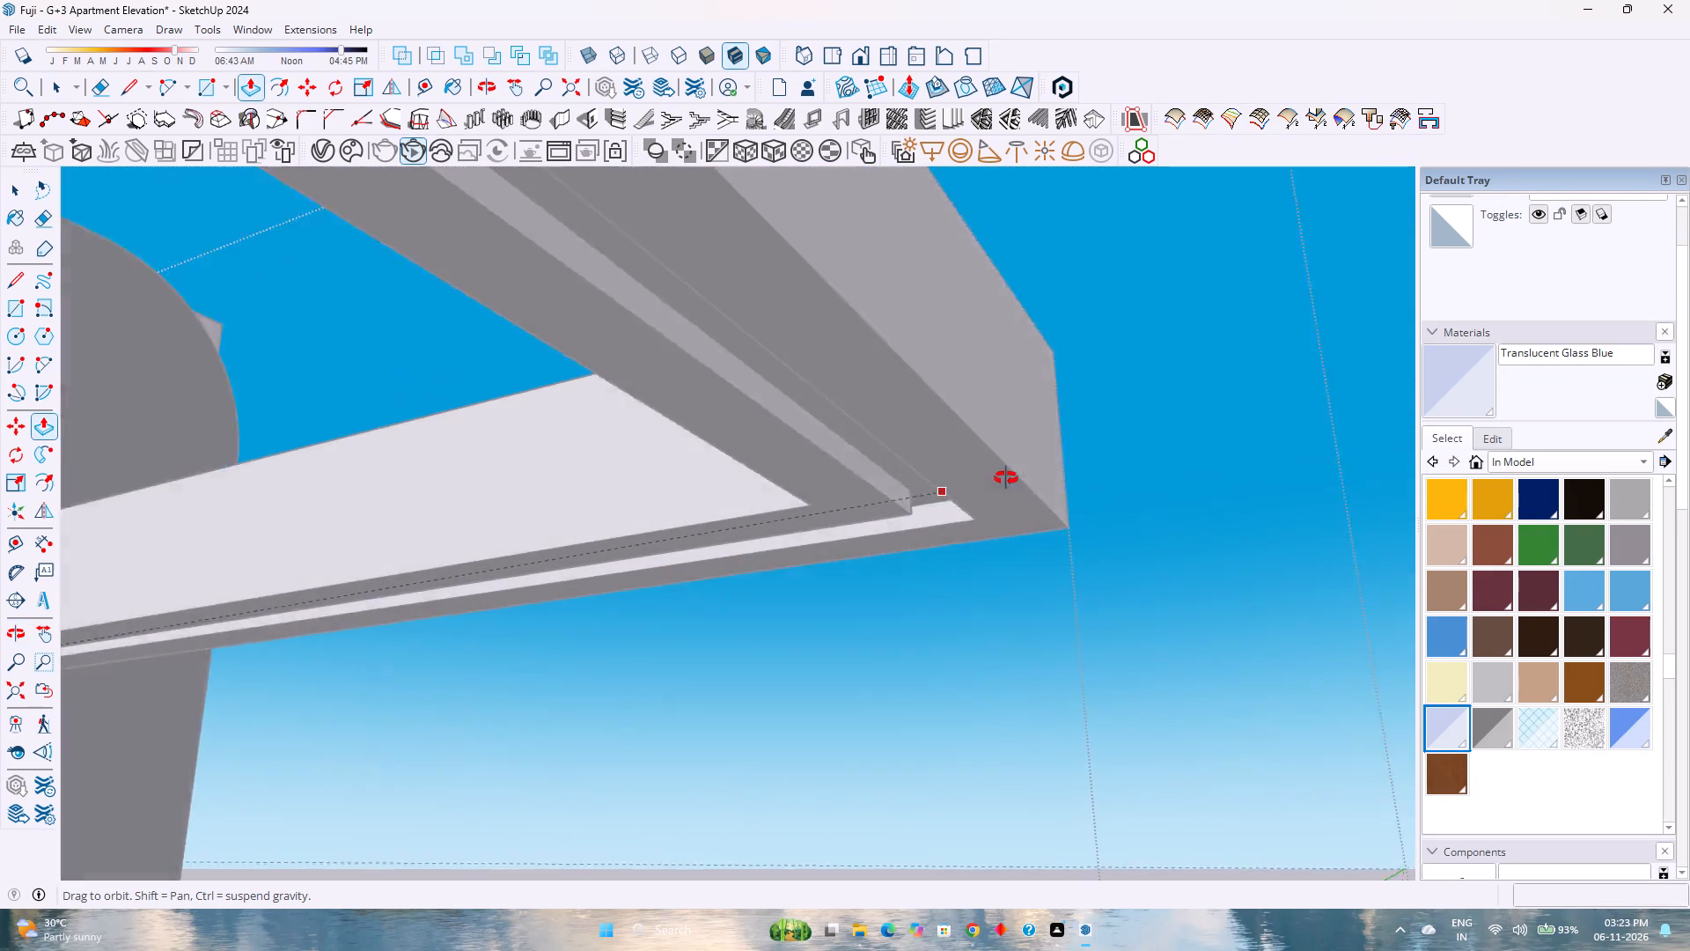
pyautogui.moveTo(1006, 478); pyautogui.dragTo(1209, 500, button='middle')
pyautogui.middleClick(1209, 500)
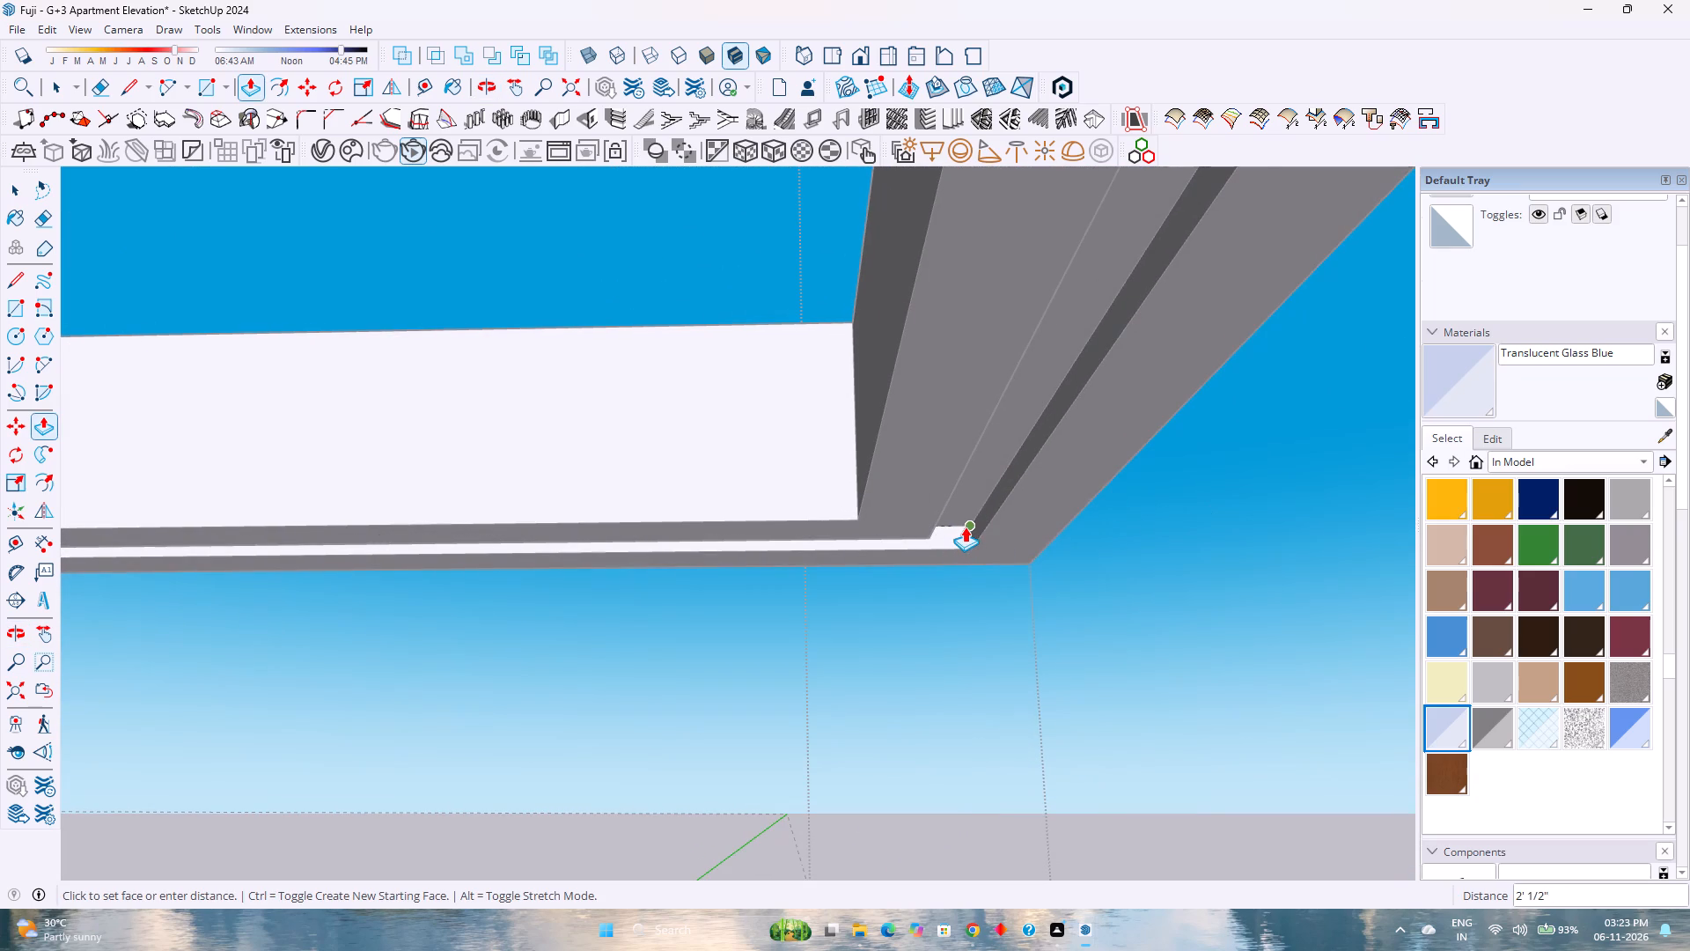
pyautogui.click(965, 527)
pyautogui.scroll(-13, 765, 557)
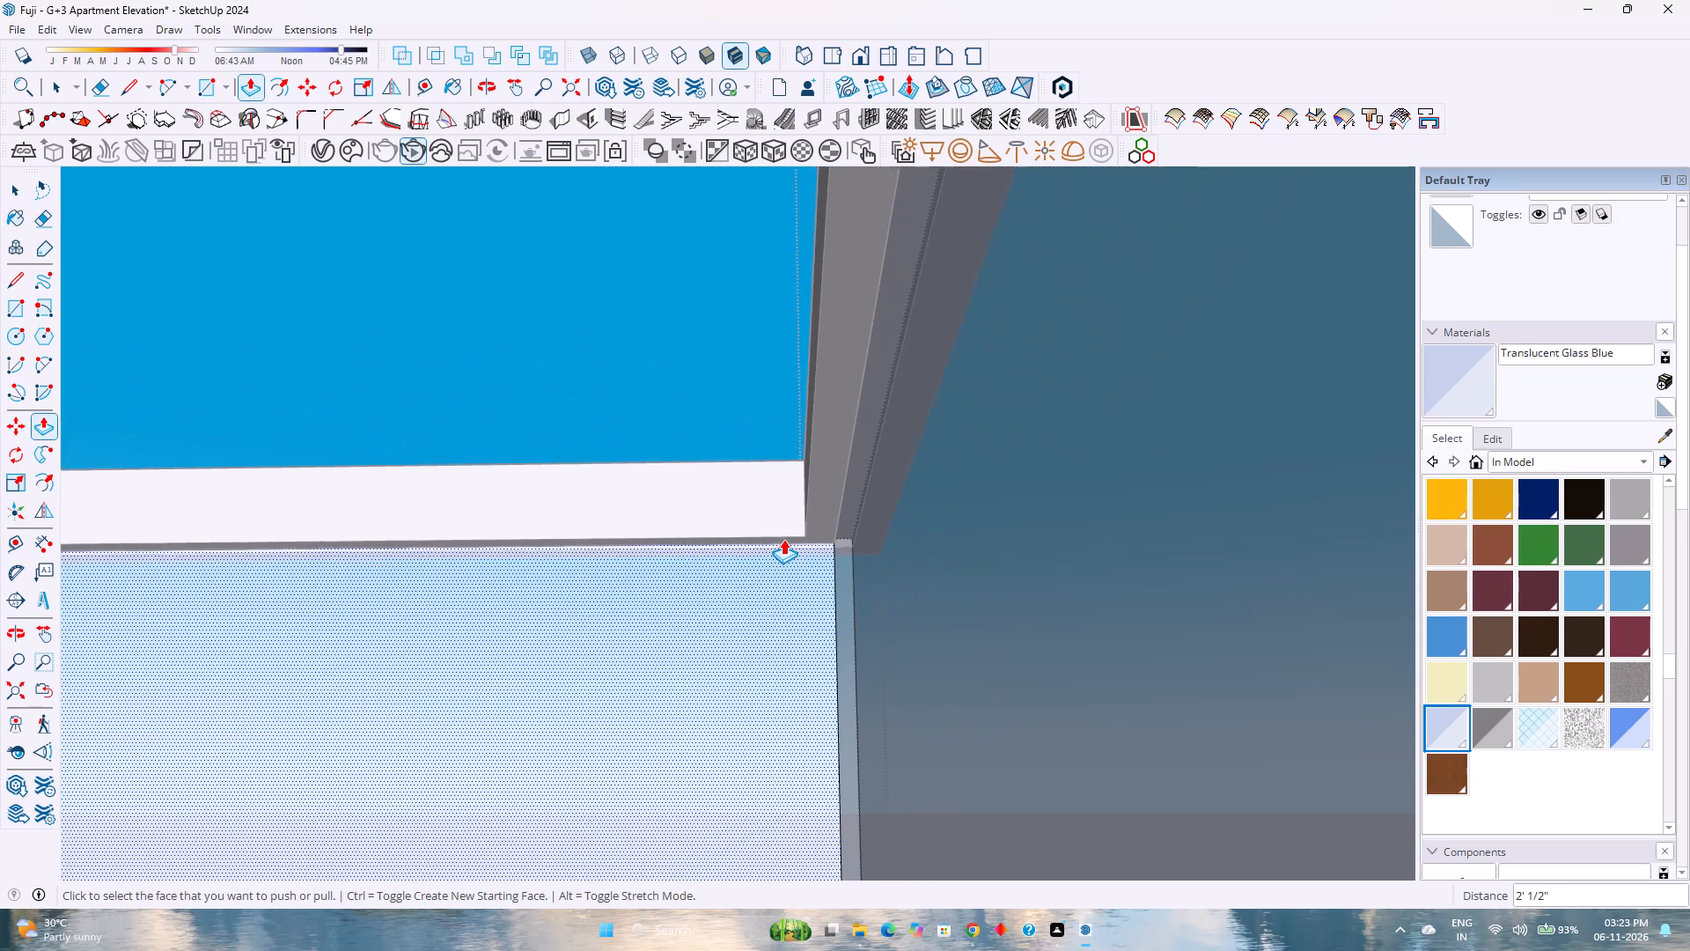
pyautogui.scroll(-2, 783, 539)
pyautogui.press('space')
pyautogui.press('Escape')
# Close the railing group and delete all guides in the model.
pyautogui.scroll(-12, 824, 523)
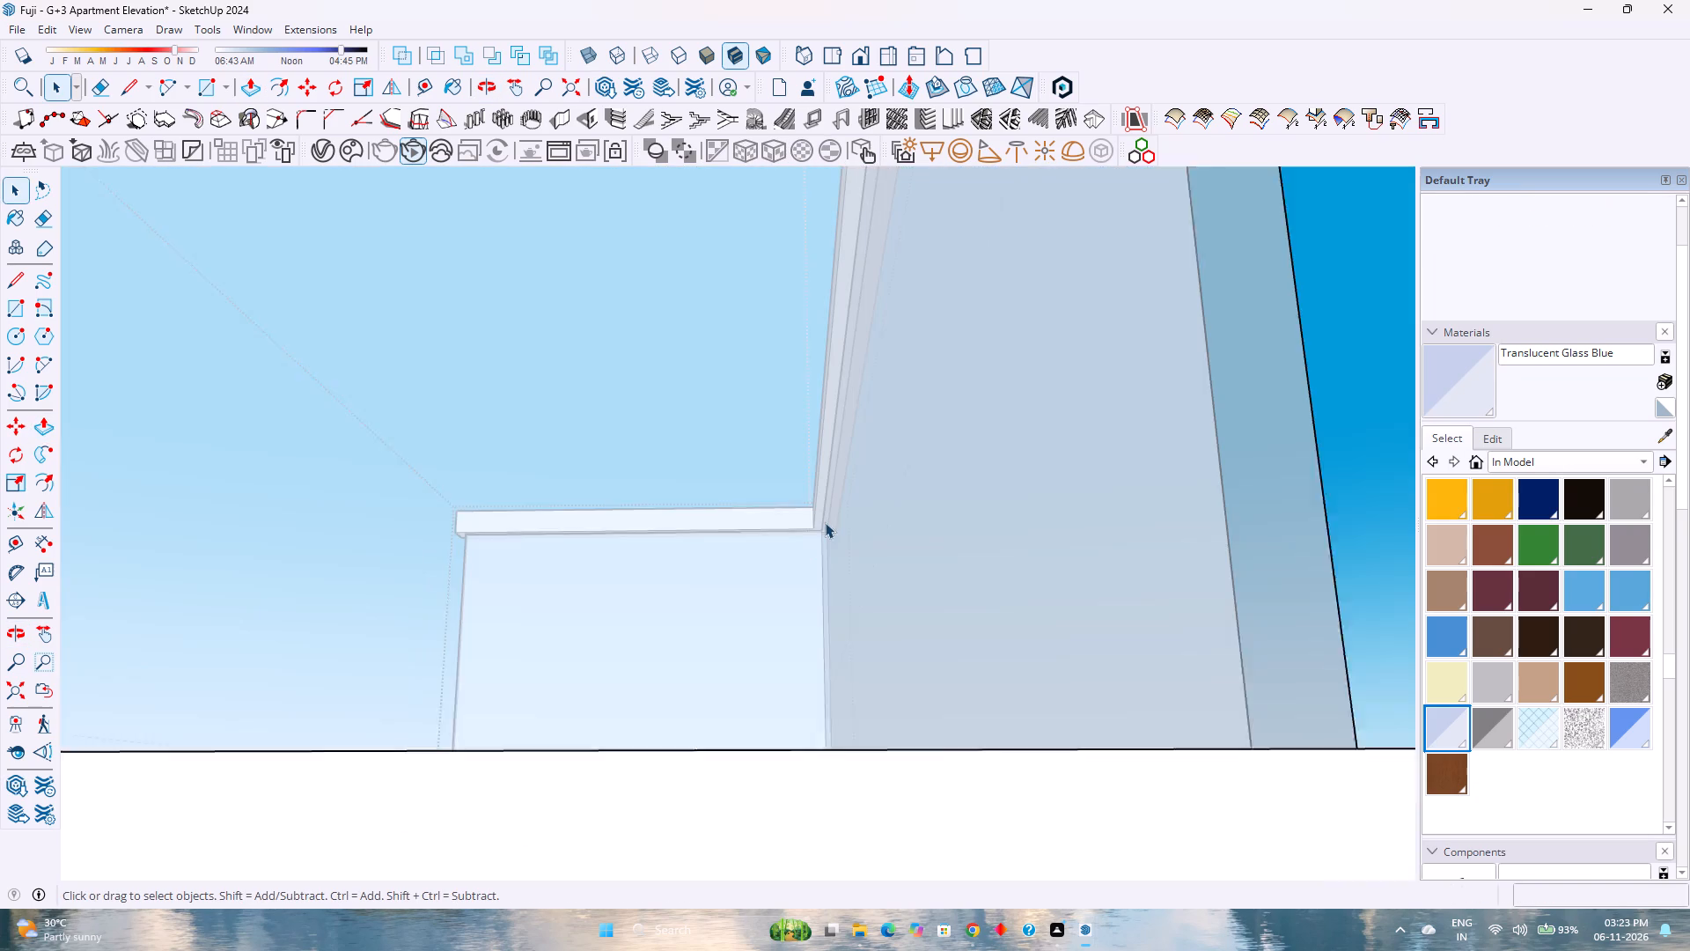
pyautogui.scroll(-2, 825, 522)
pyautogui.click(26, 689)
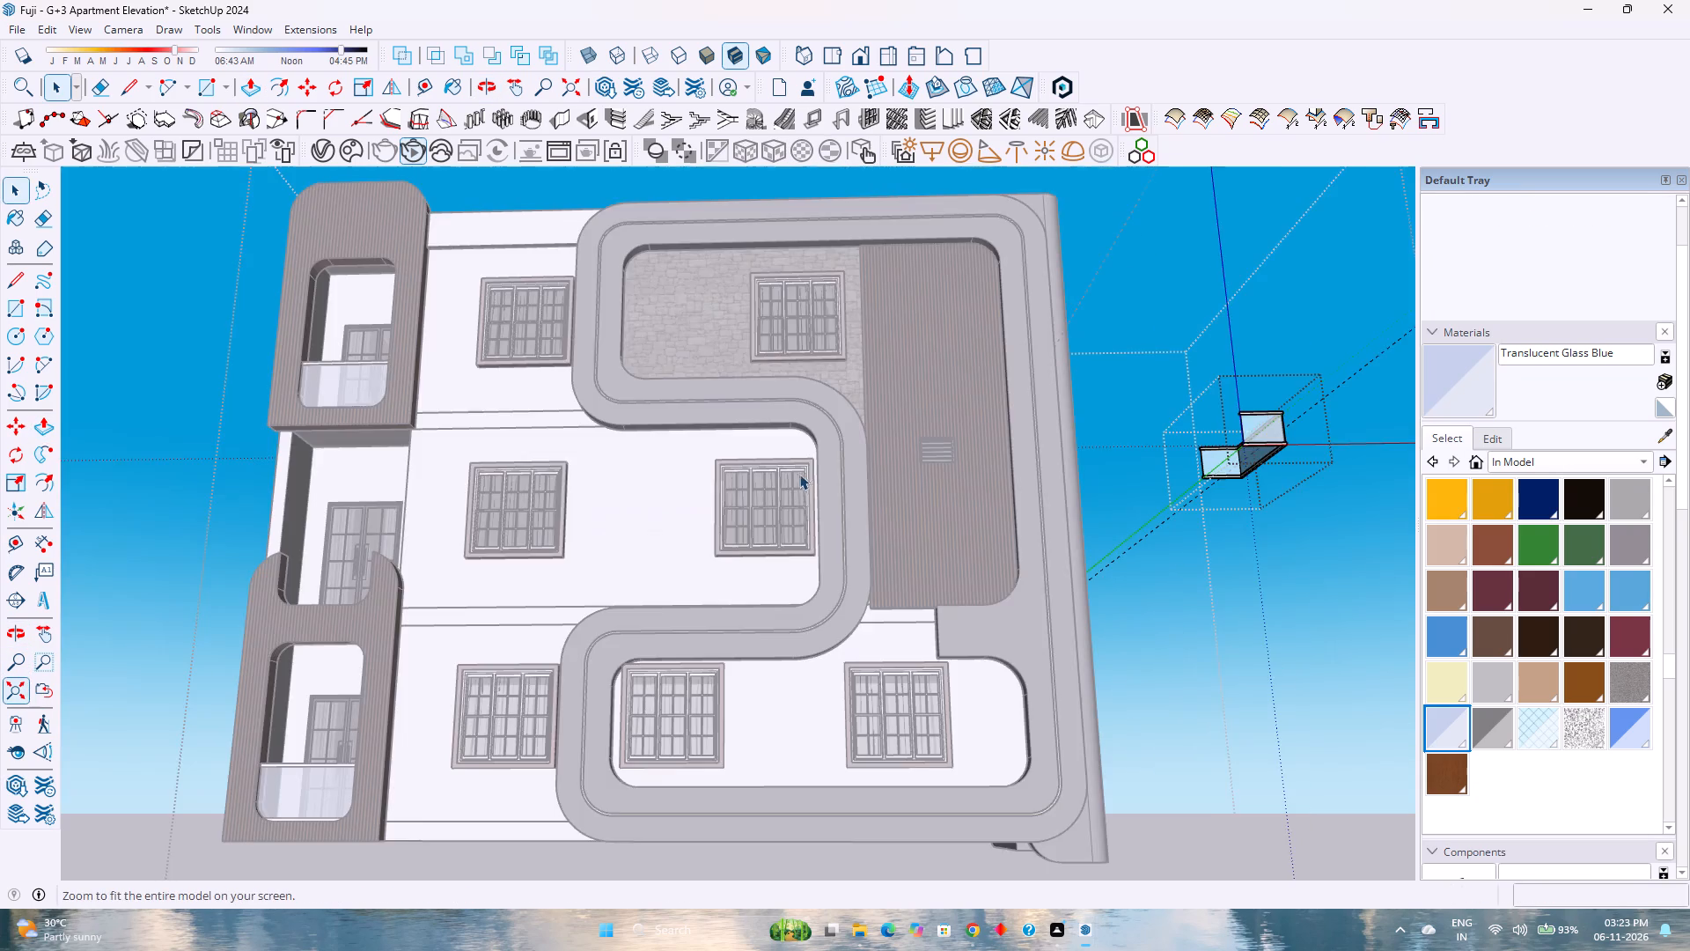
pyautogui.scroll(-1, 803, 473)
pyautogui.moveTo(803, 475); pyautogui.dragTo(554, 619, button='middle')
pyautogui.middleClick(551, 621)
pyautogui.scroll(-3, 937, 501)
pyautogui.keyDown('shift'); pyautogui.moveTo(1122, 428); pyautogui.dragTo(863, 467, button='middle'); pyautogui.keyUp('shift')
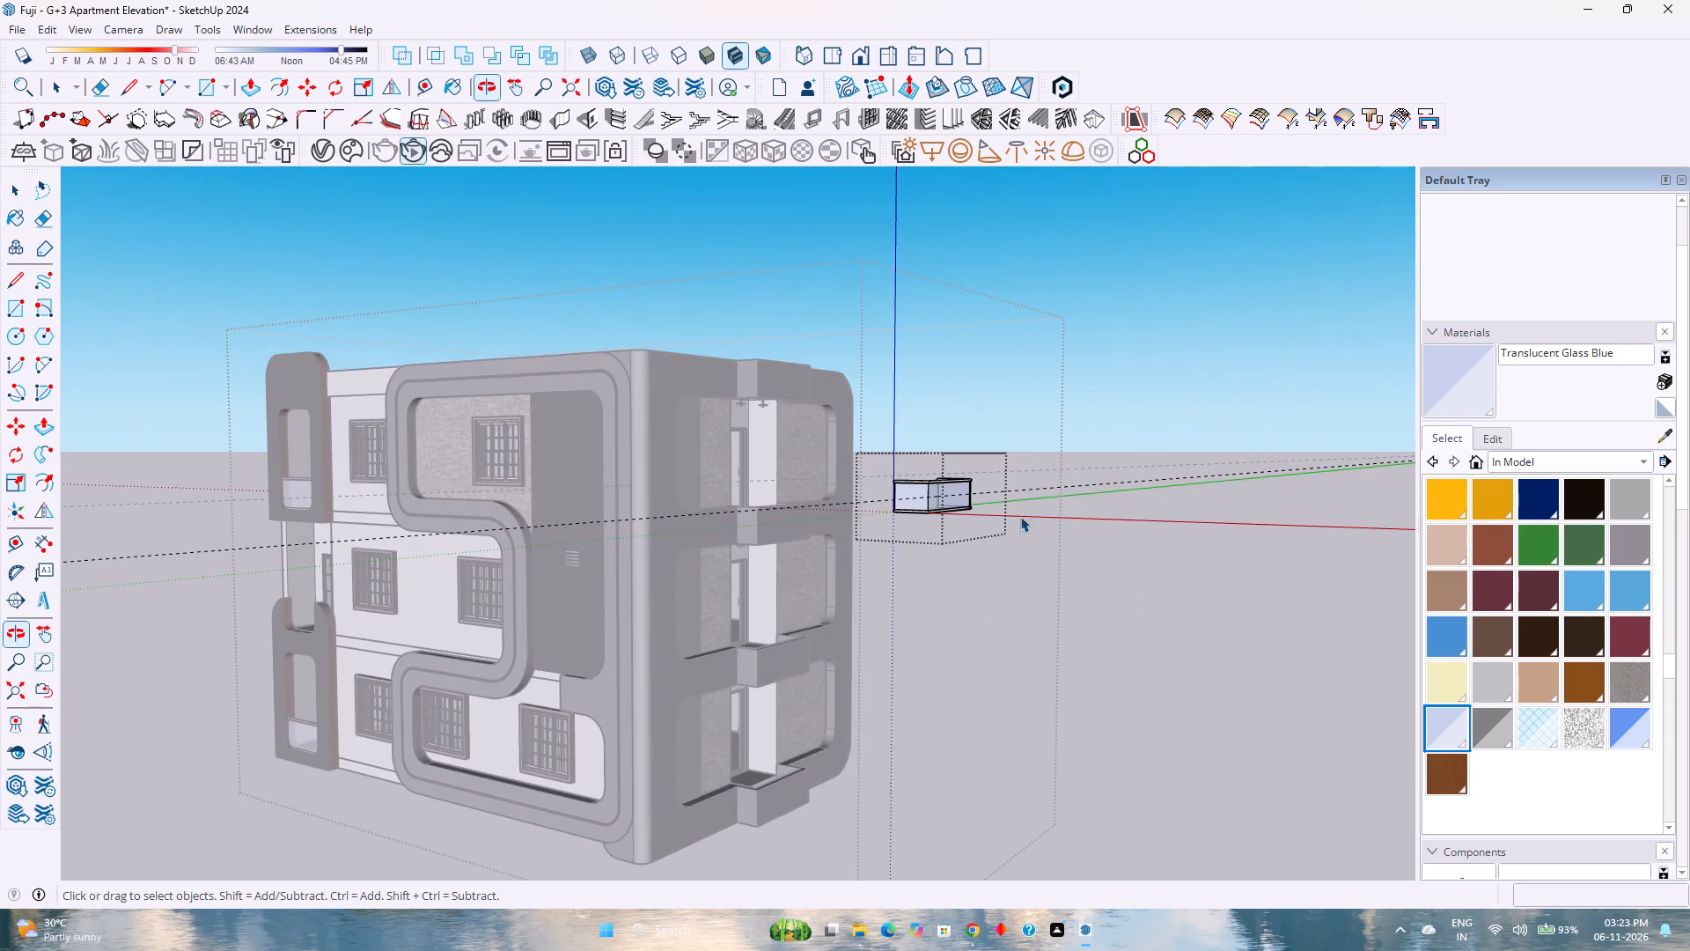
pyautogui.click(1031, 519)
pyautogui.scroll(4, 1045, 517)
pyautogui.moveTo(1037, 517); pyautogui.dragTo(932, 564, button='middle')
pyautogui.middleClick(931, 564)
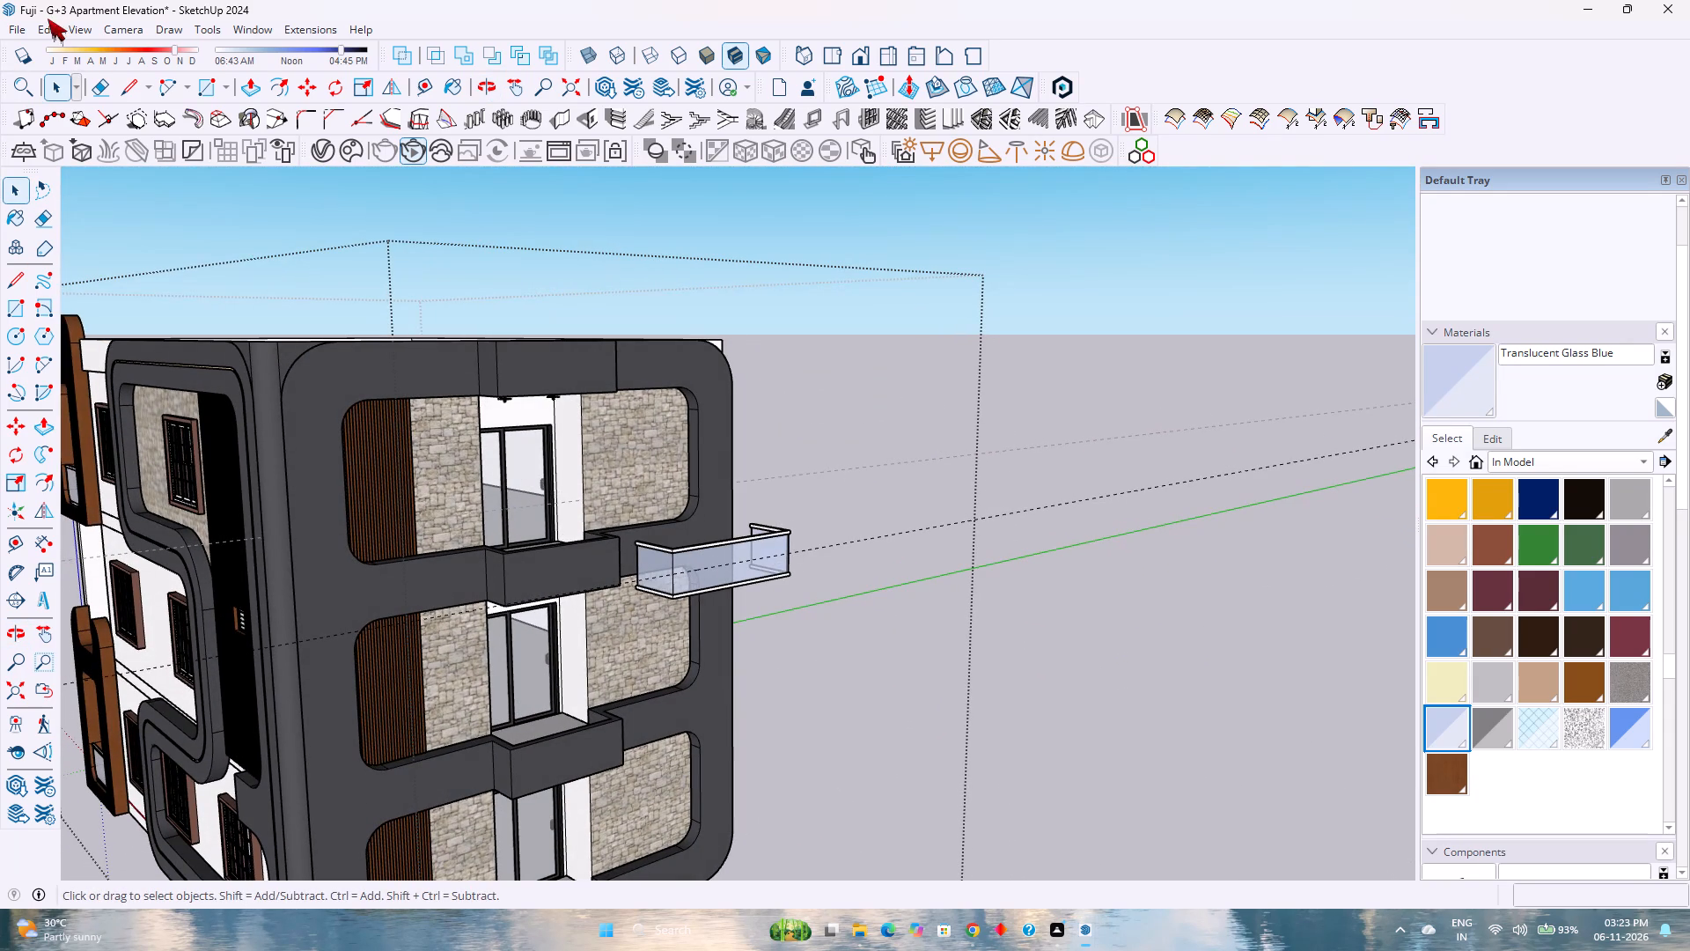
pyautogui.click(43, 31)
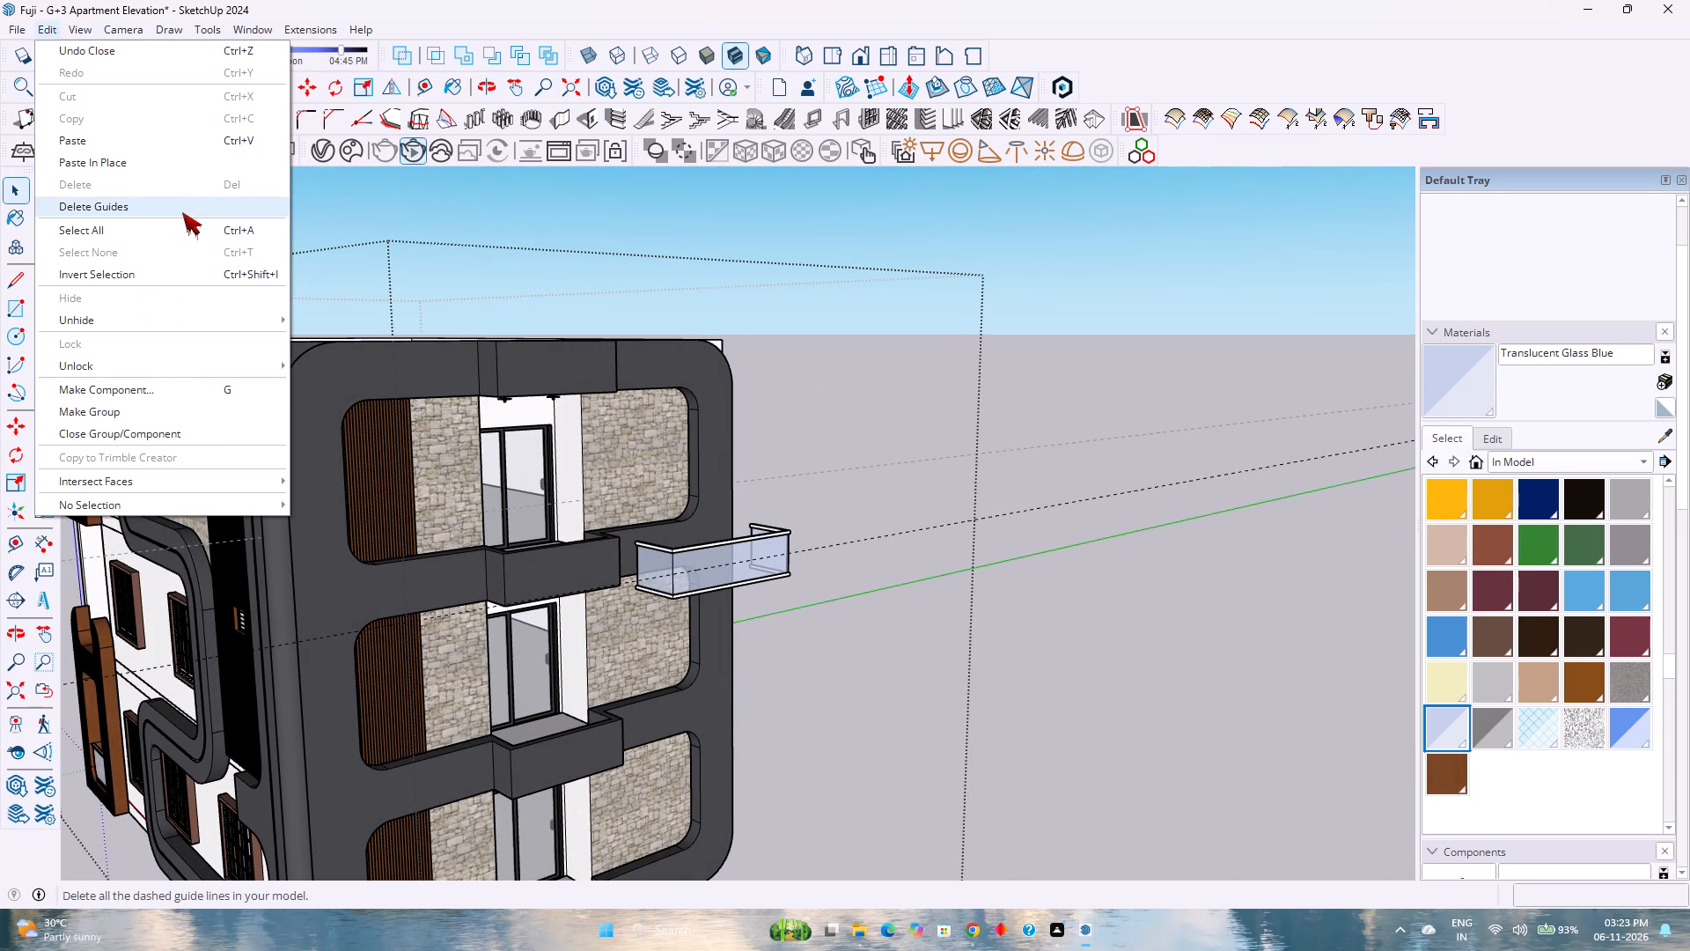
pyautogui.click(185, 208)
# Move the finished glass railing 15' along the red axis onto the top side-facade balcony.
pyautogui.click(677, 570)
pyautogui.scroll(-3, 673, 561)
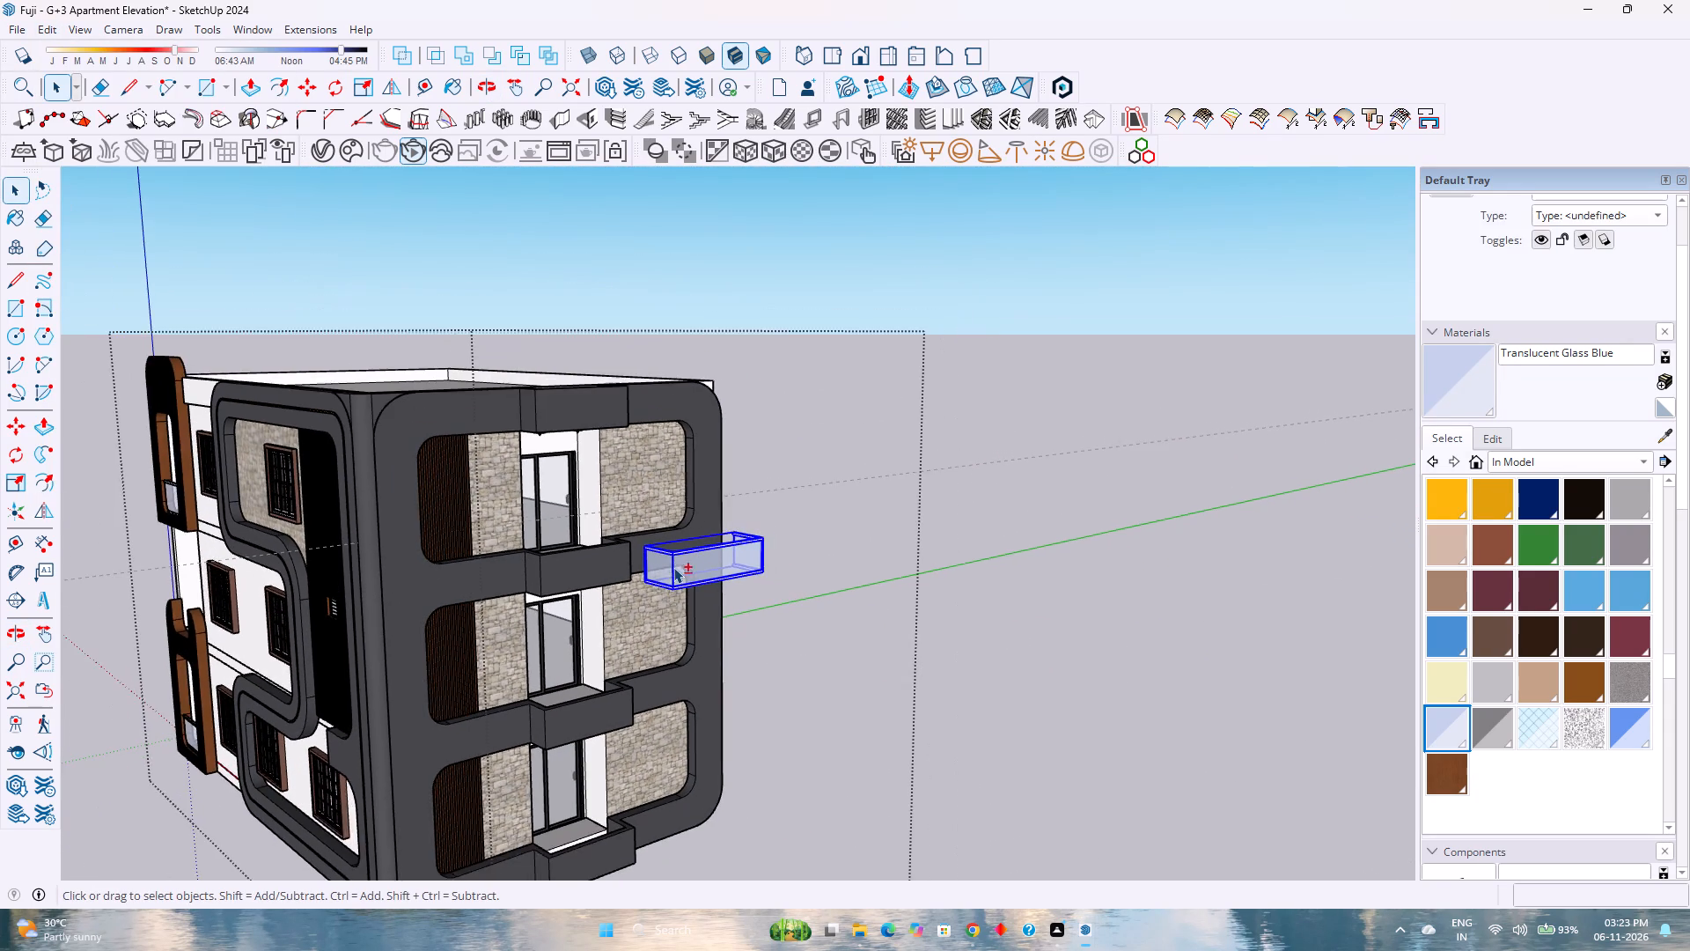
pyautogui.keyDown('shift'); pyautogui.moveTo(673, 567); pyautogui.dragTo(734, 492, button='middle'); pyautogui.keyUp('shift')
pyautogui.moveTo(720, 492); pyautogui.dragTo(1024, 593, button='middle')
pyautogui.middleClick(1024, 593)
pyautogui.scroll(4, 958, 628)
pyautogui.press('m')
pyautogui.scroll(2, 957, 628)
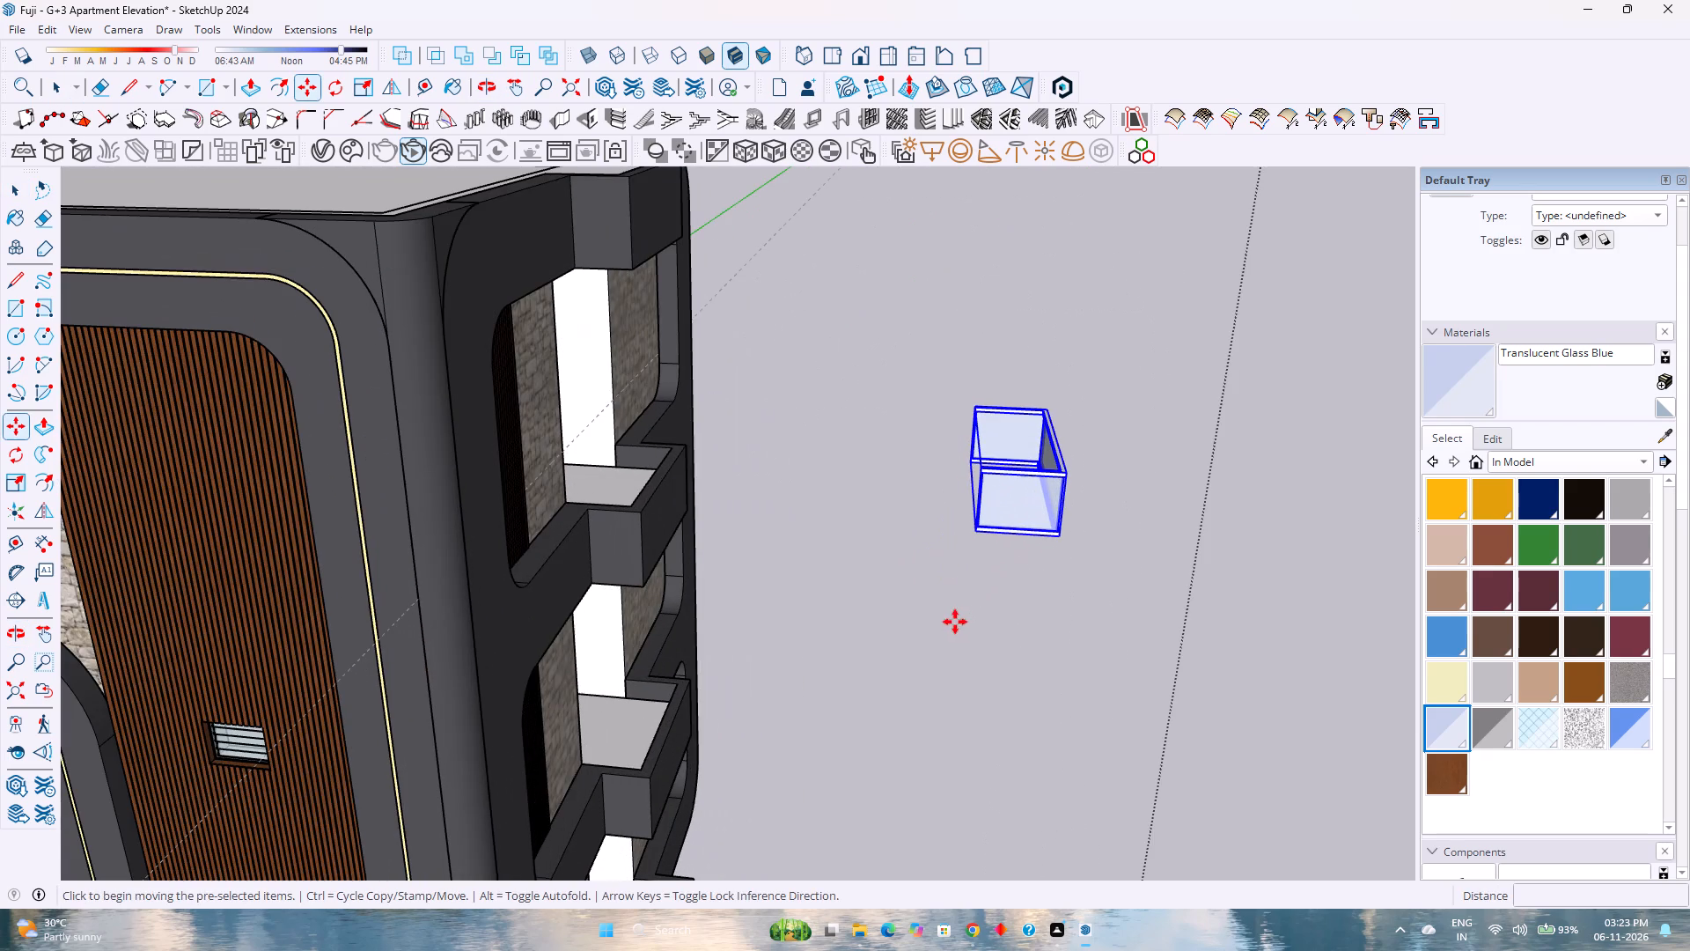
pyautogui.scroll(4, 957, 524)
pyautogui.click(993, 540)
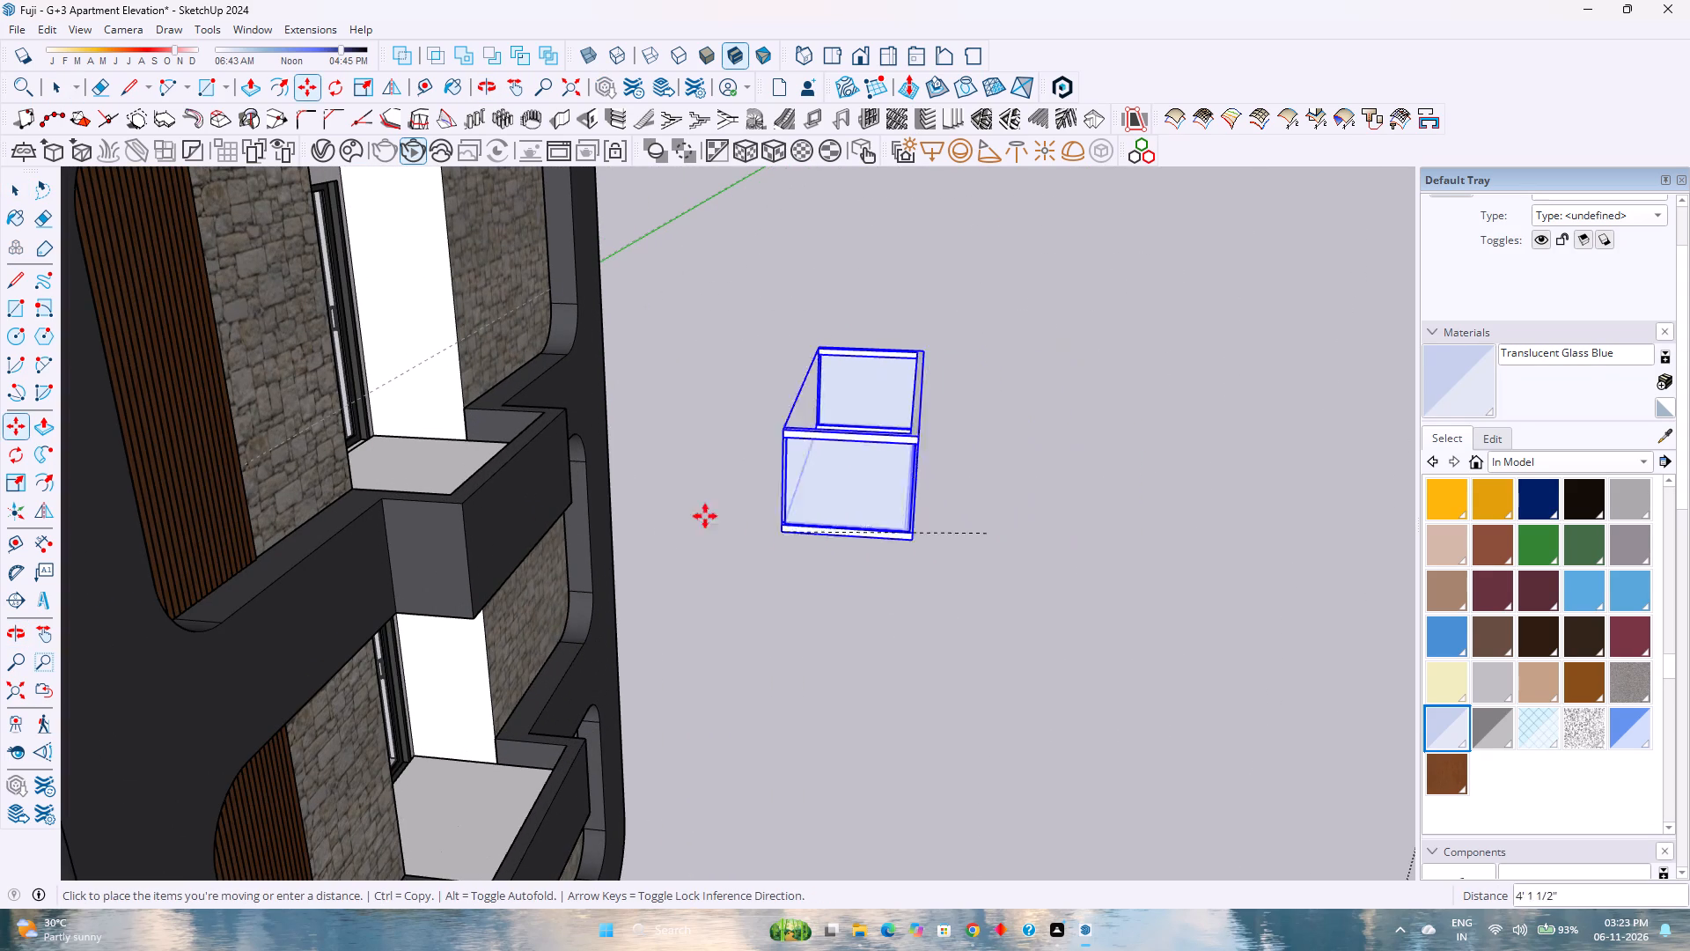
pyautogui.press('Right')
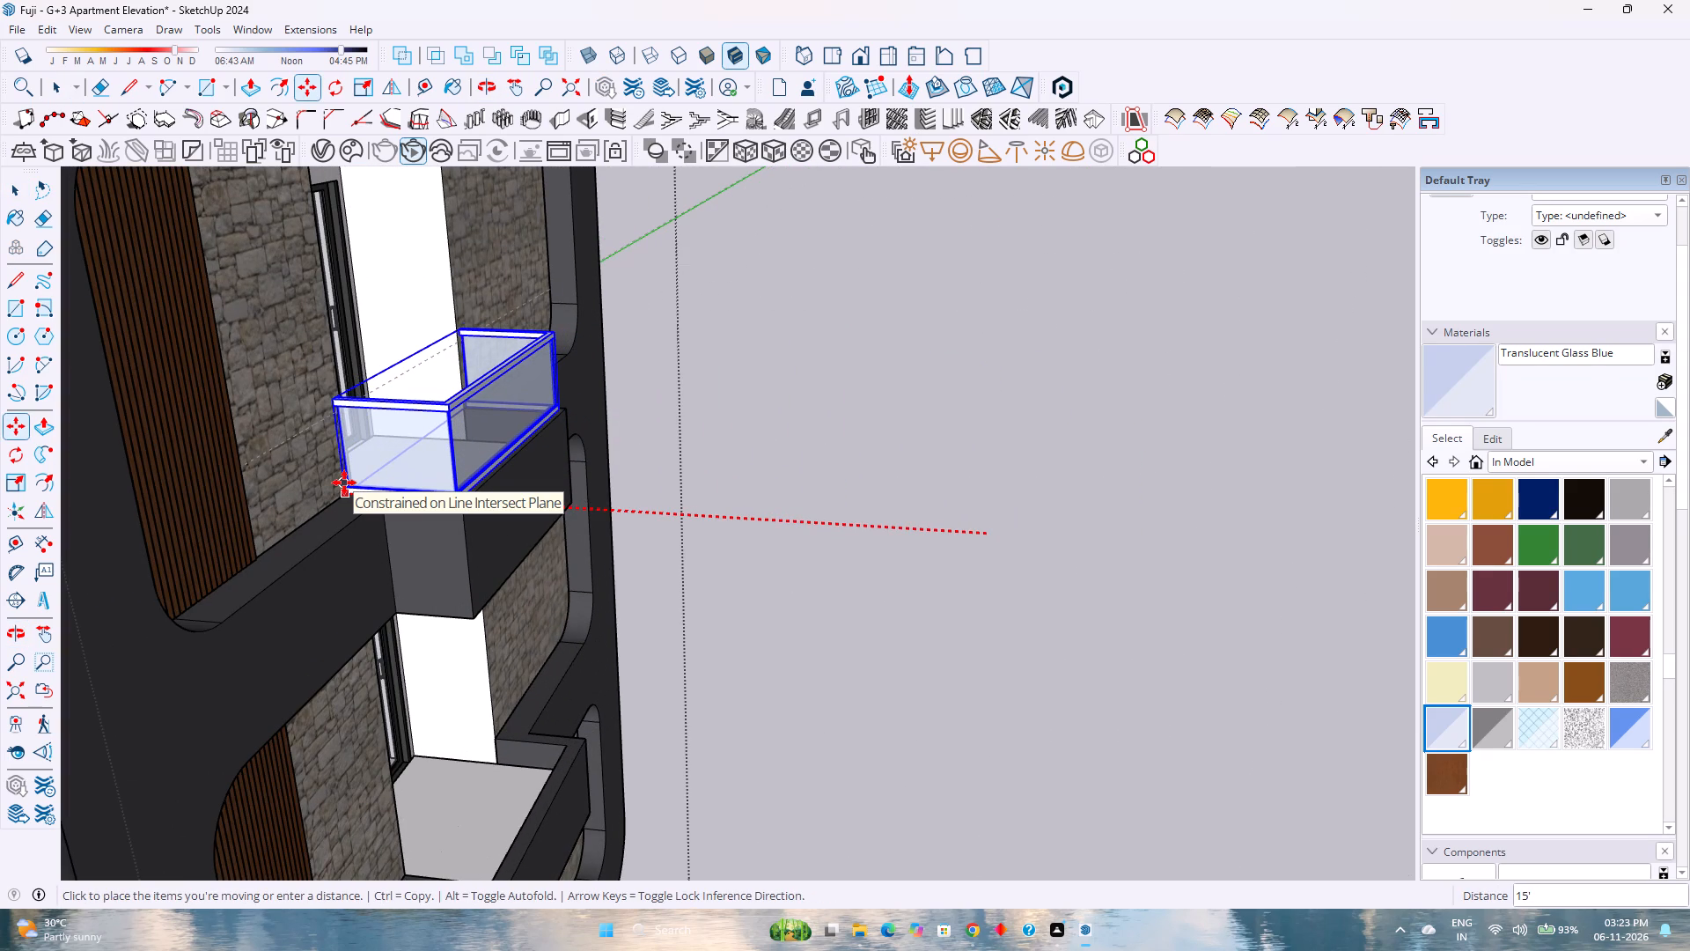
pyautogui.press('1')
pyautogui.press('5')
pyautogui.press("'")
pyautogui.press('Return')
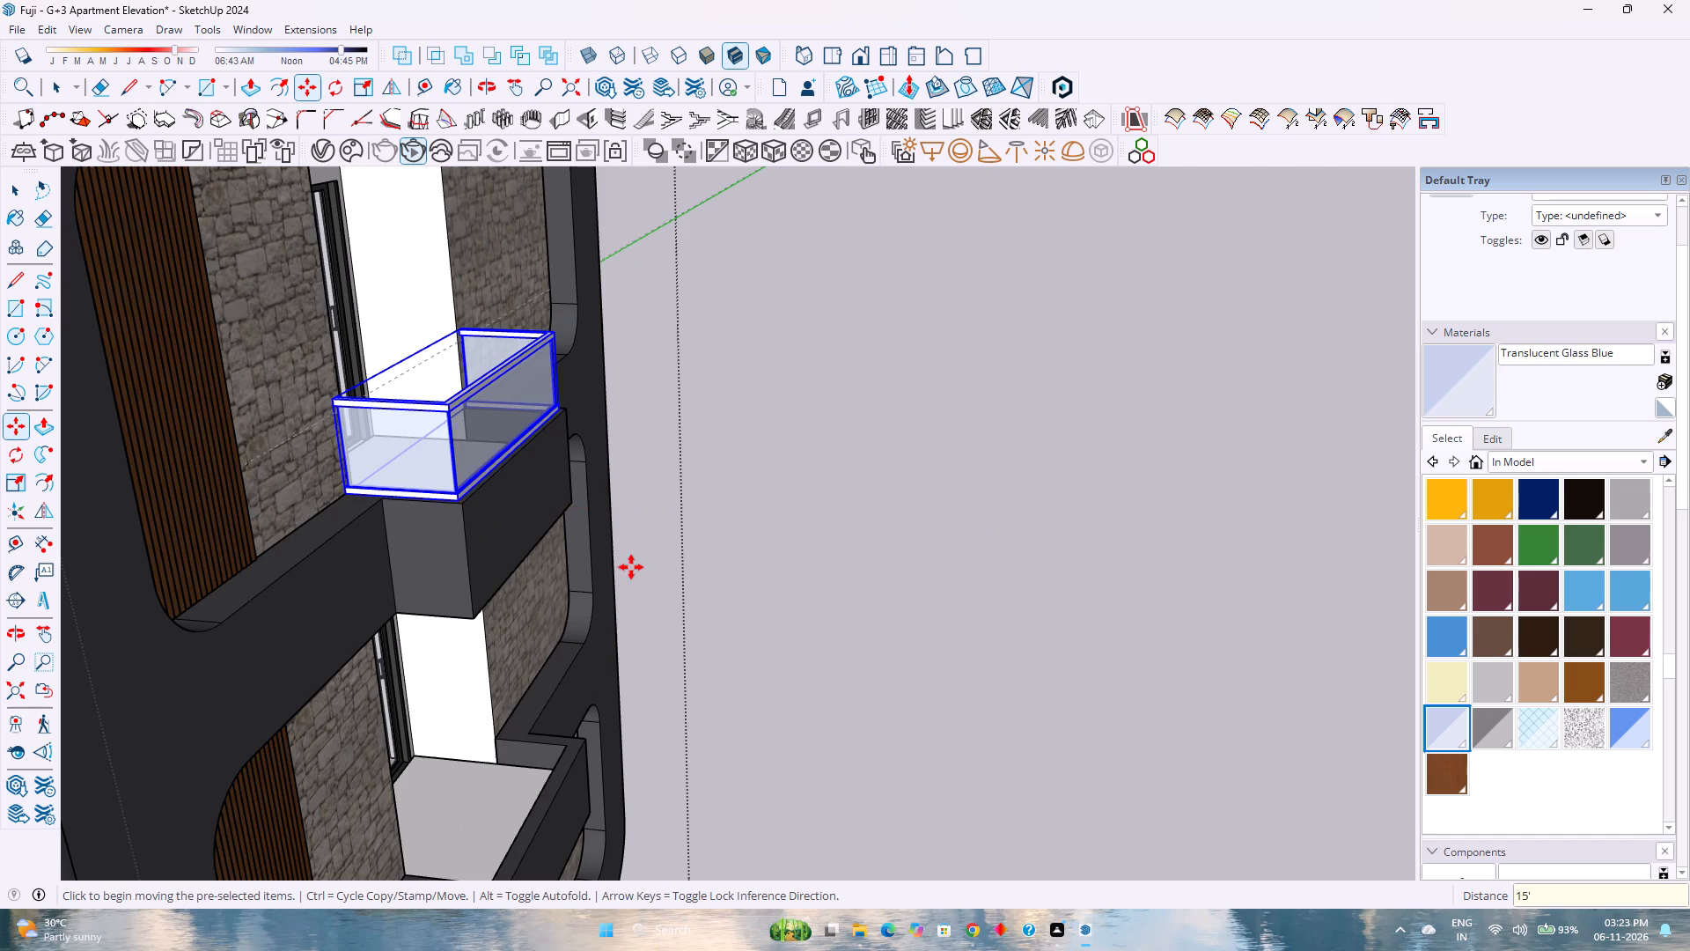
# Leave the building group and delete the guides remaining outside it.
pyautogui.scroll(-2, 364, 555)
pyautogui.keyDown('shift'); pyautogui.moveTo(360, 562); pyautogui.dragTo(554, 419, button='middle'); pyautogui.keyUp('shift')
pyautogui.scroll(-7, 562, 415)
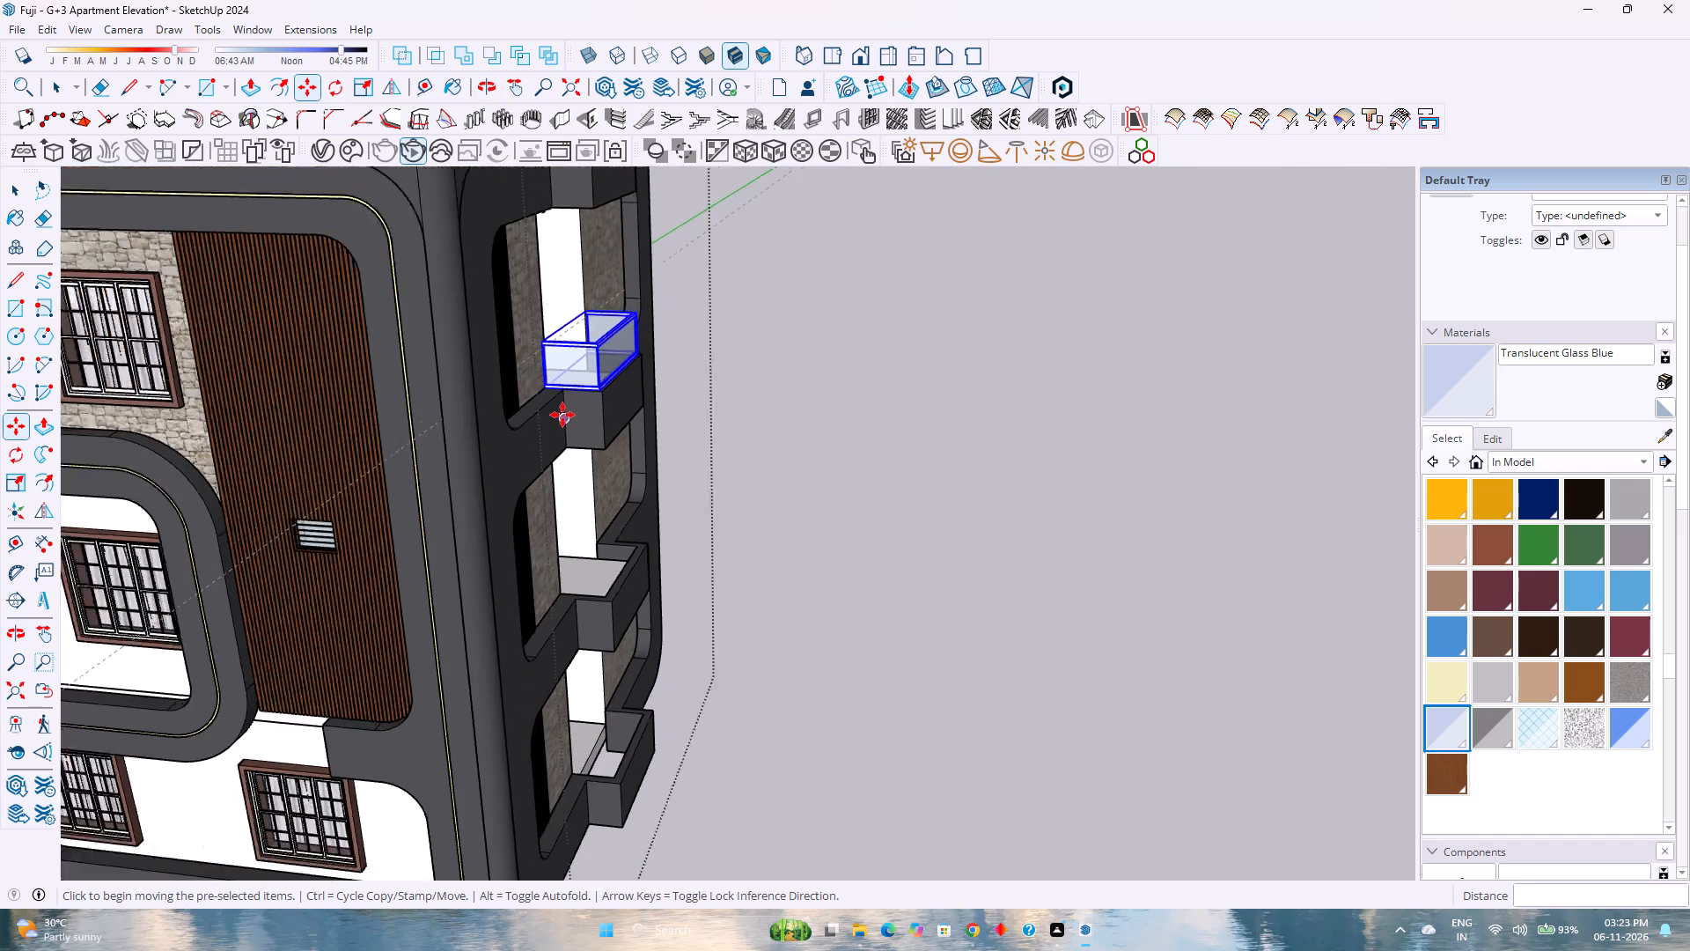
pyautogui.scroll(-2, 562, 415)
pyautogui.press('space')
pyautogui.click(501, 441)
pyautogui.click(547, 432)
pyautogui.scroll(3, 564, 372)
pyautogui.press('Escape')
pyautogui.press('Escape')
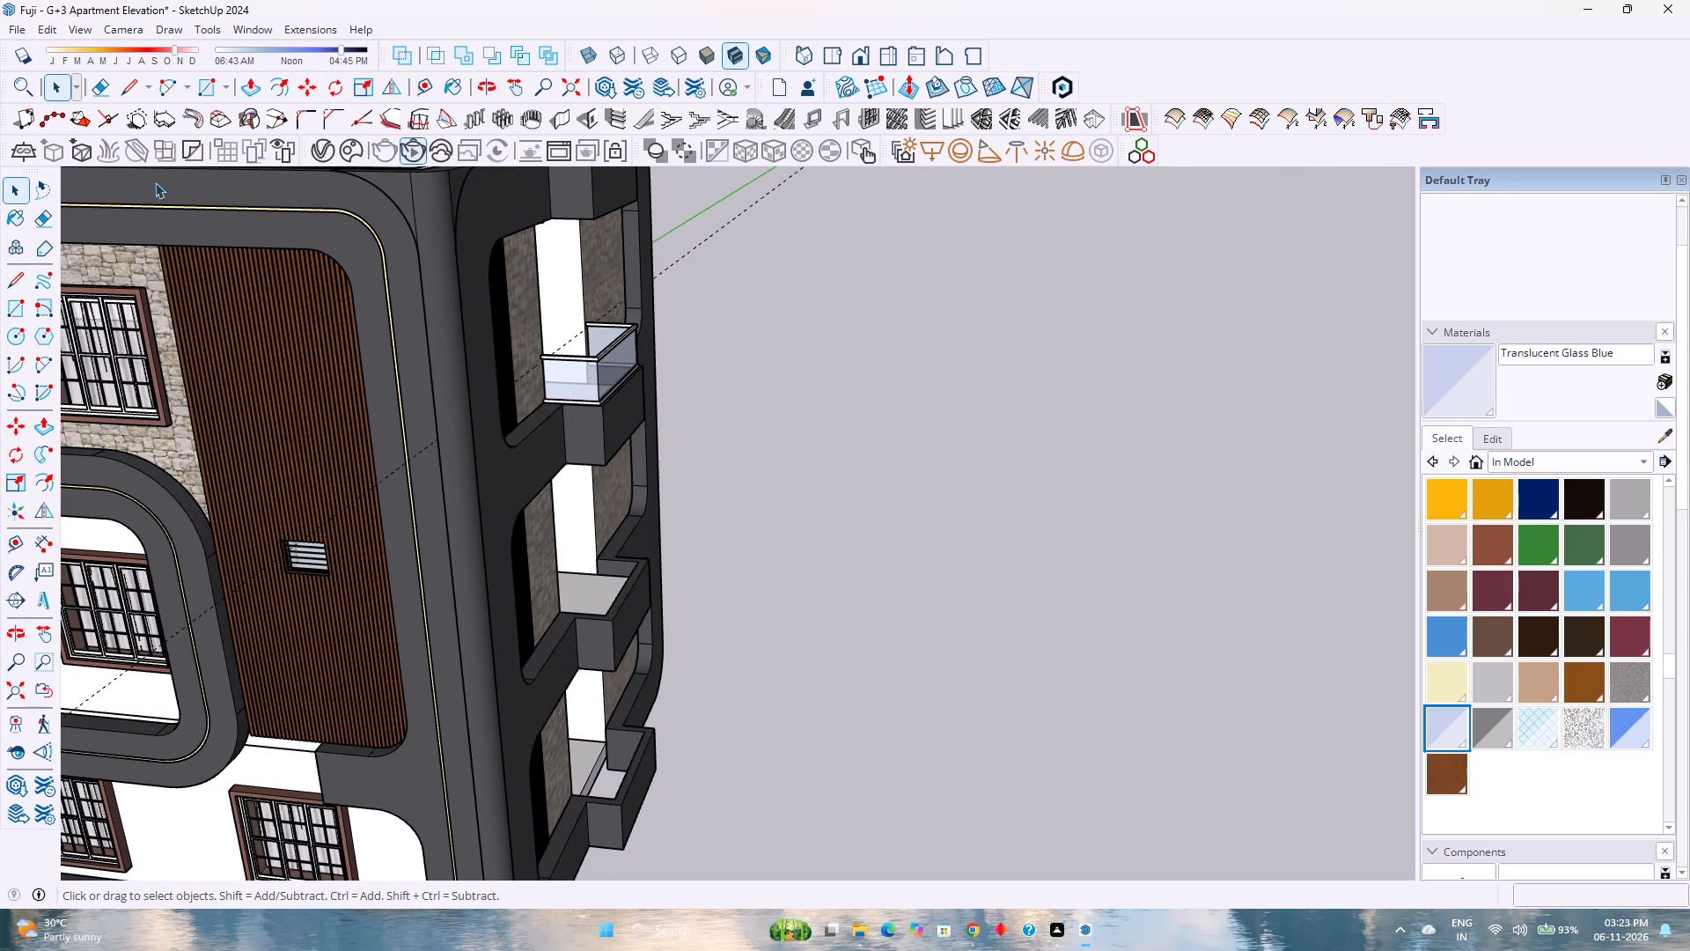
pyautogui.click(52, 26)
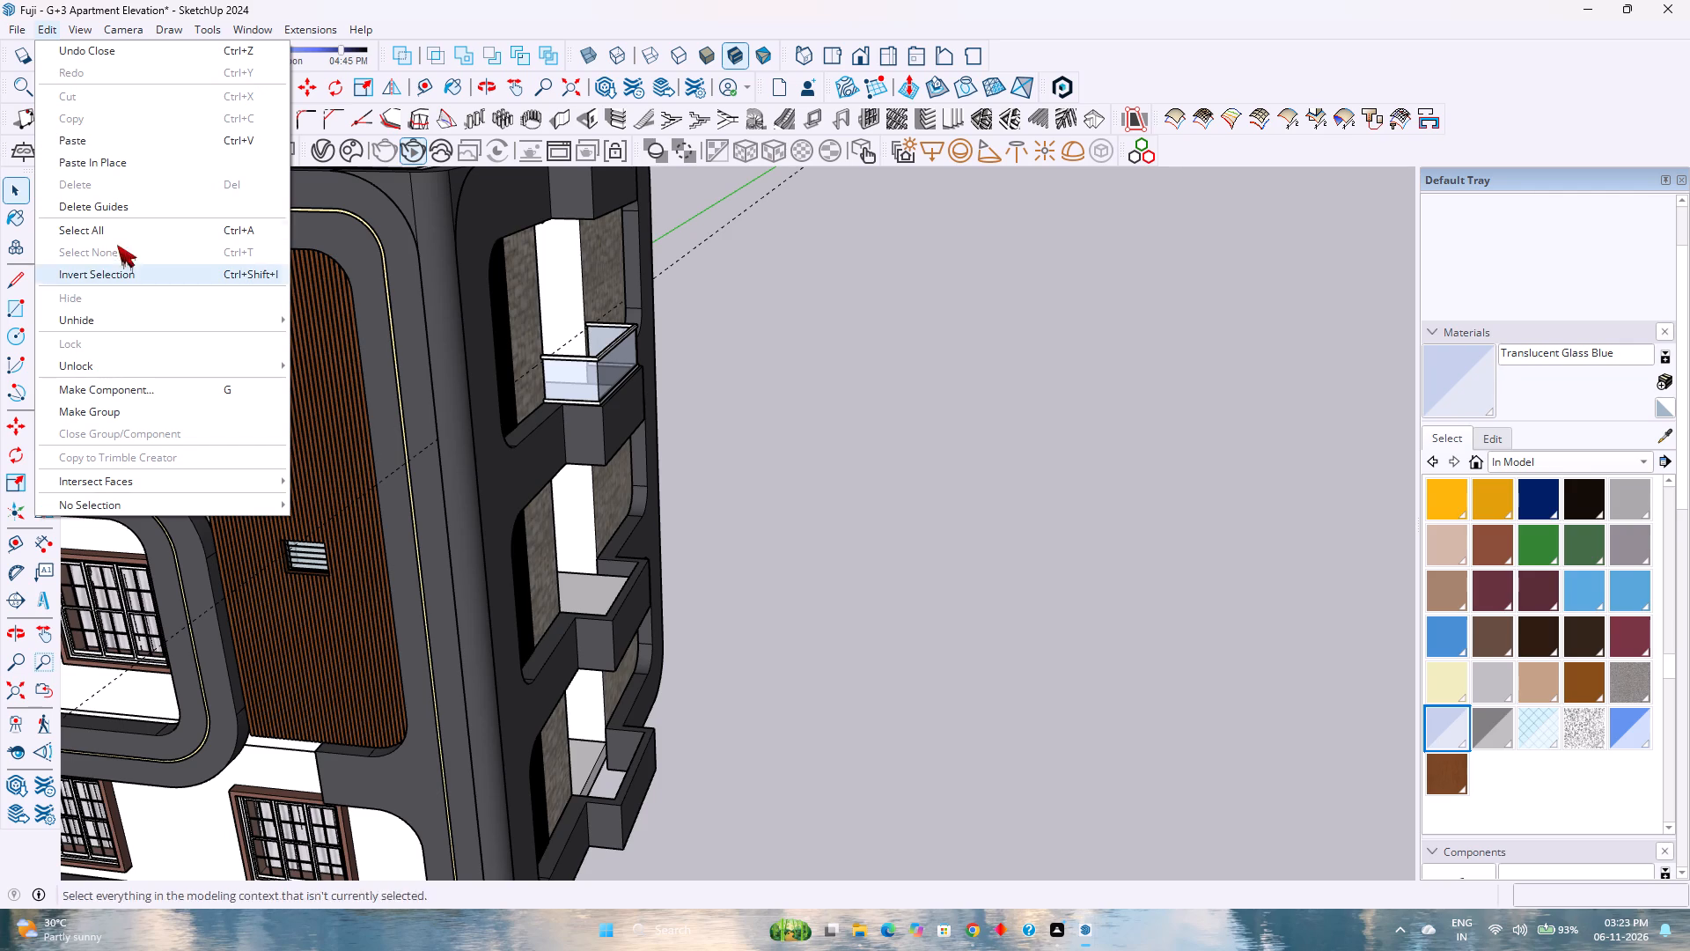
pyautogui.click(136, 202)
# Copy the glass railing from the top side balcony straight down 11' 6" onto the middle balcony.
pyautogui.scroll(-2, 630, 509)
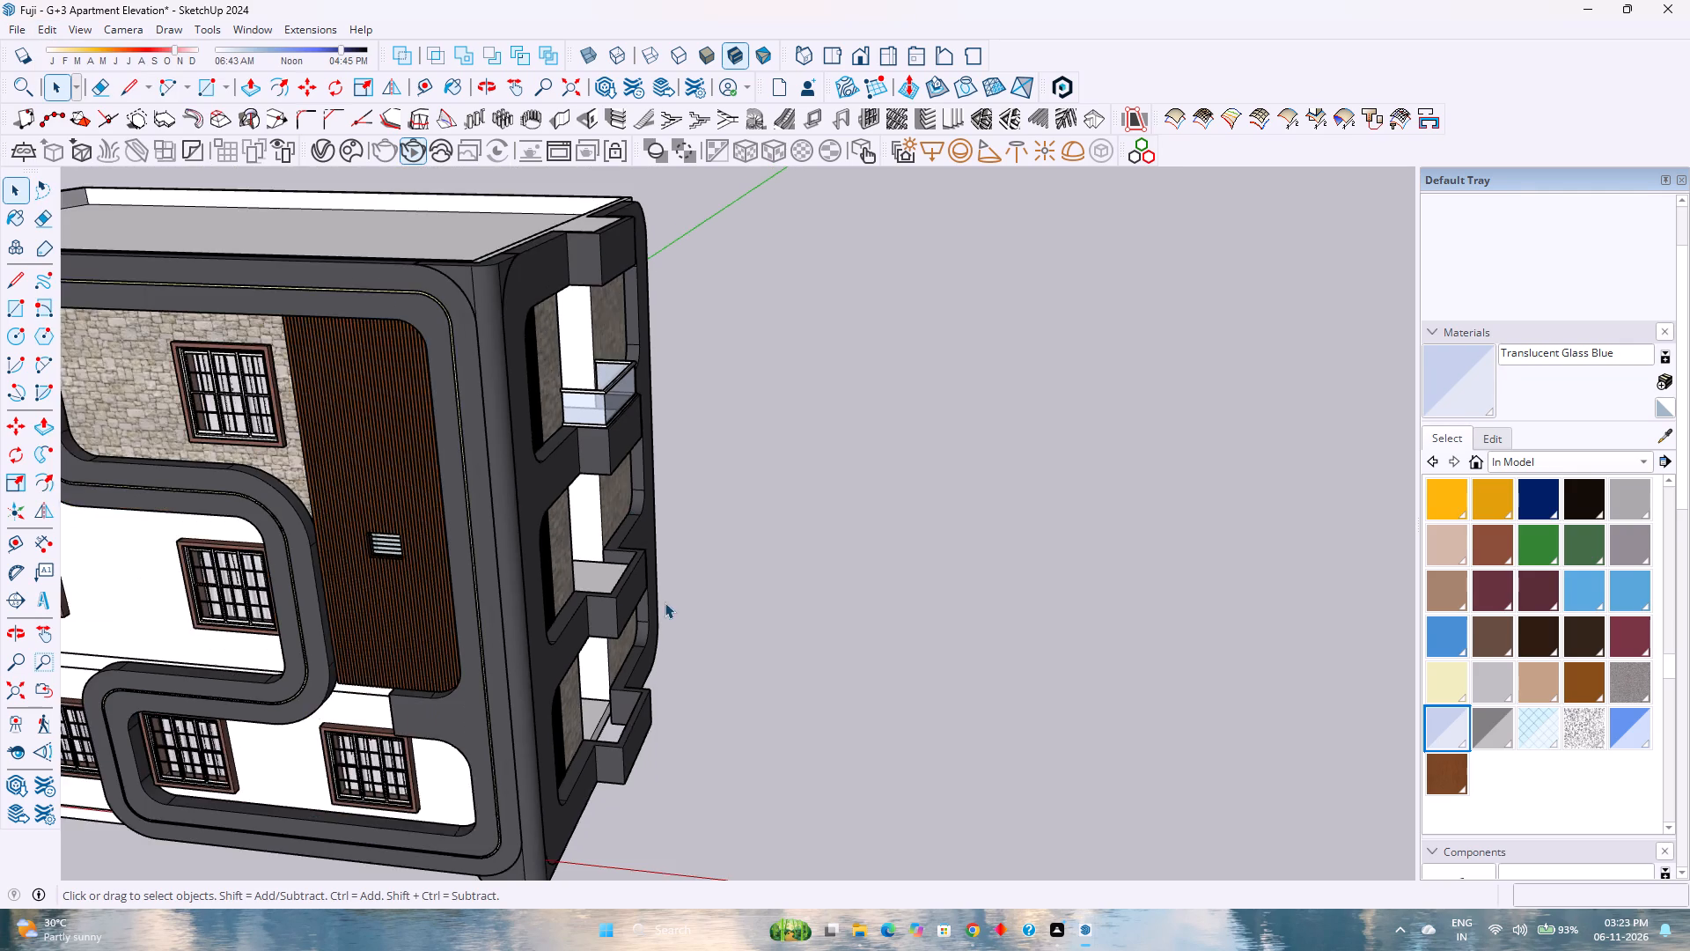
pyautogui.moveTo(636, 599); pyautogui.dragTo(543, 586, button='middle')
pyautogui.scroll(1, 562, 446)
pyautogui.doubleClick(578, 396)
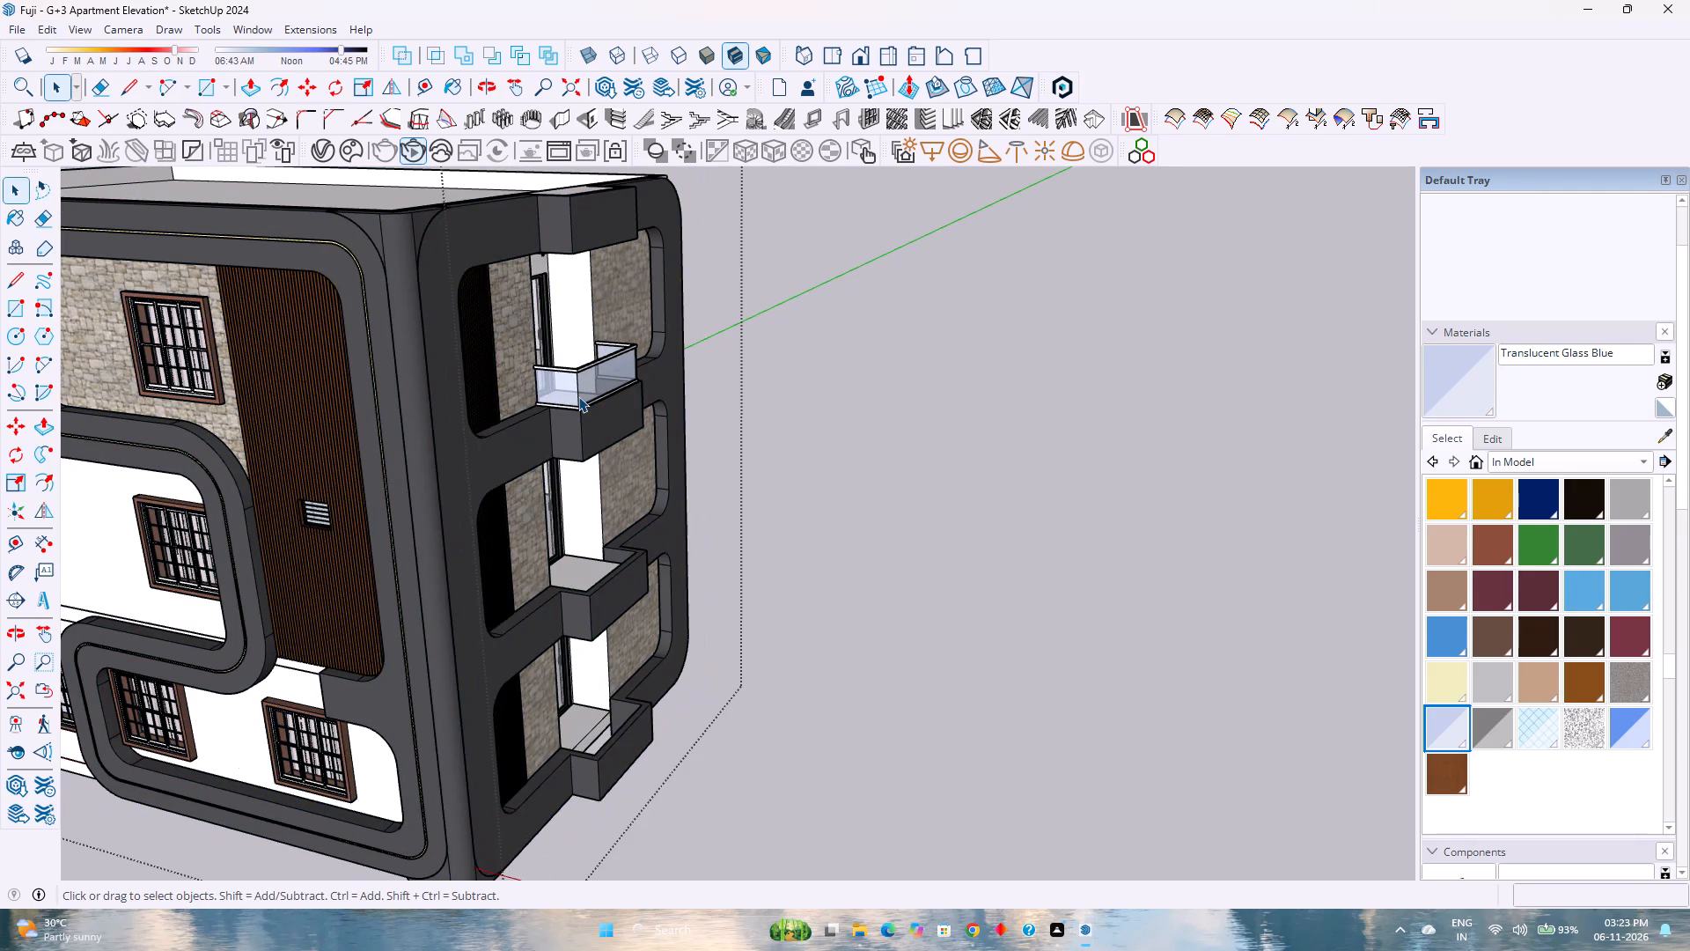
pyautogui.click(578, 396)
pyautogui.click(578, 396)
pyautogui.click(578, 396)
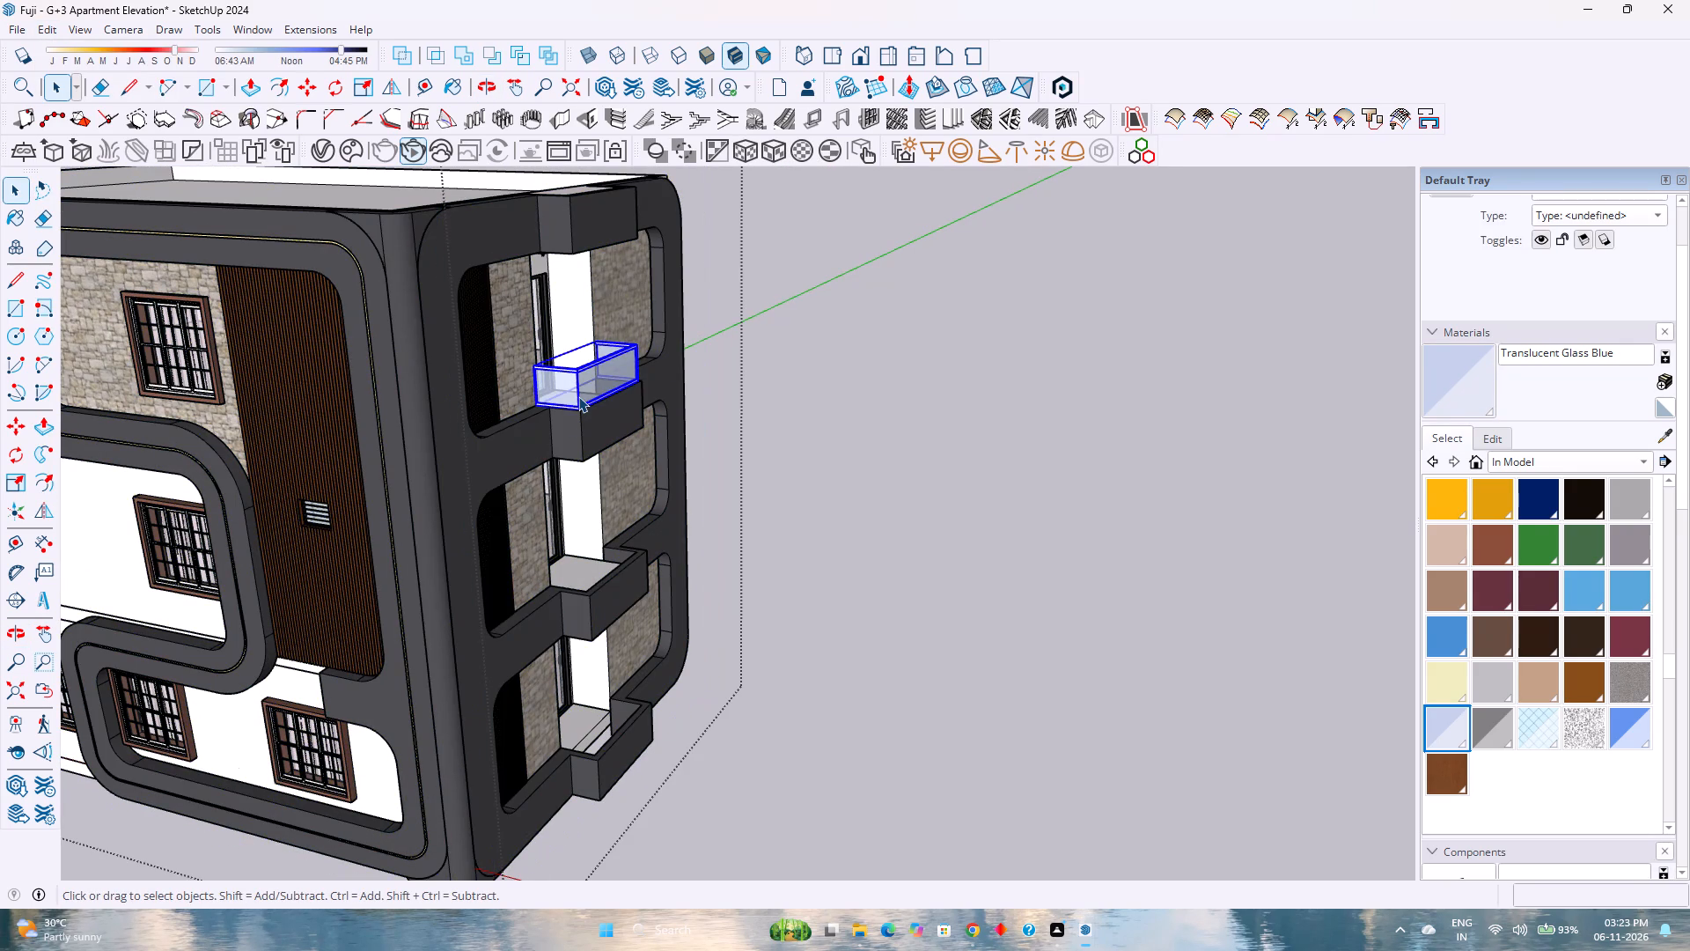
pyautogui.press('m')
pyautogui.scroll(2, 582, 454)
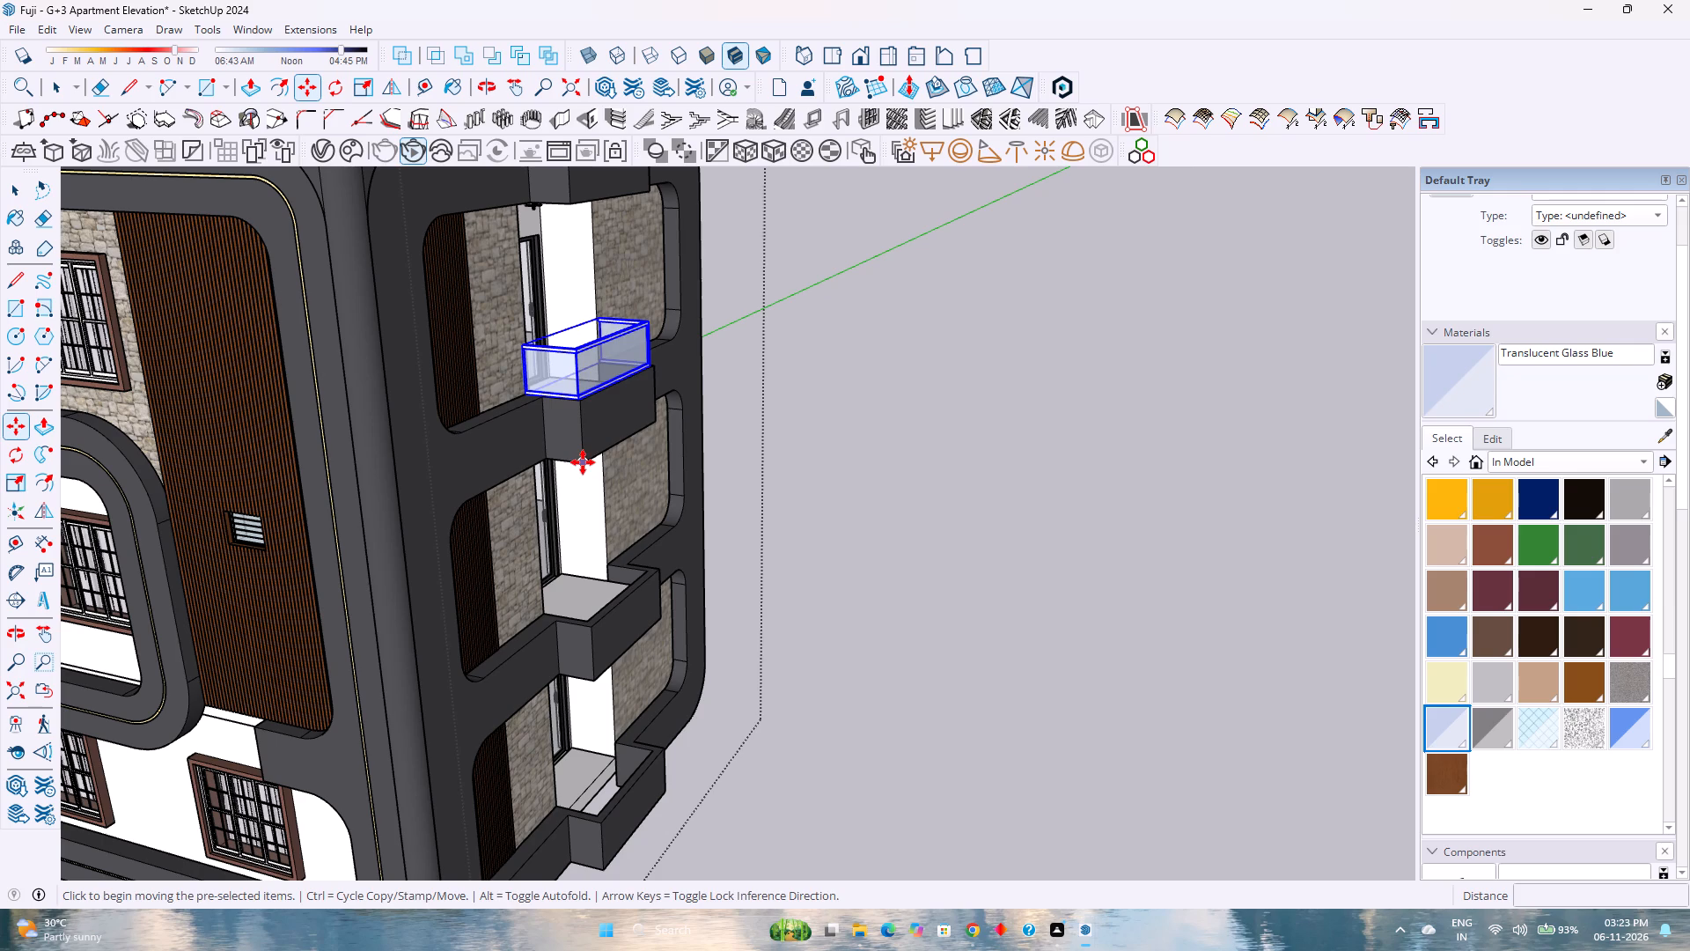
pyautogui.click(583, 462)
pyautogui.click(598, 681)
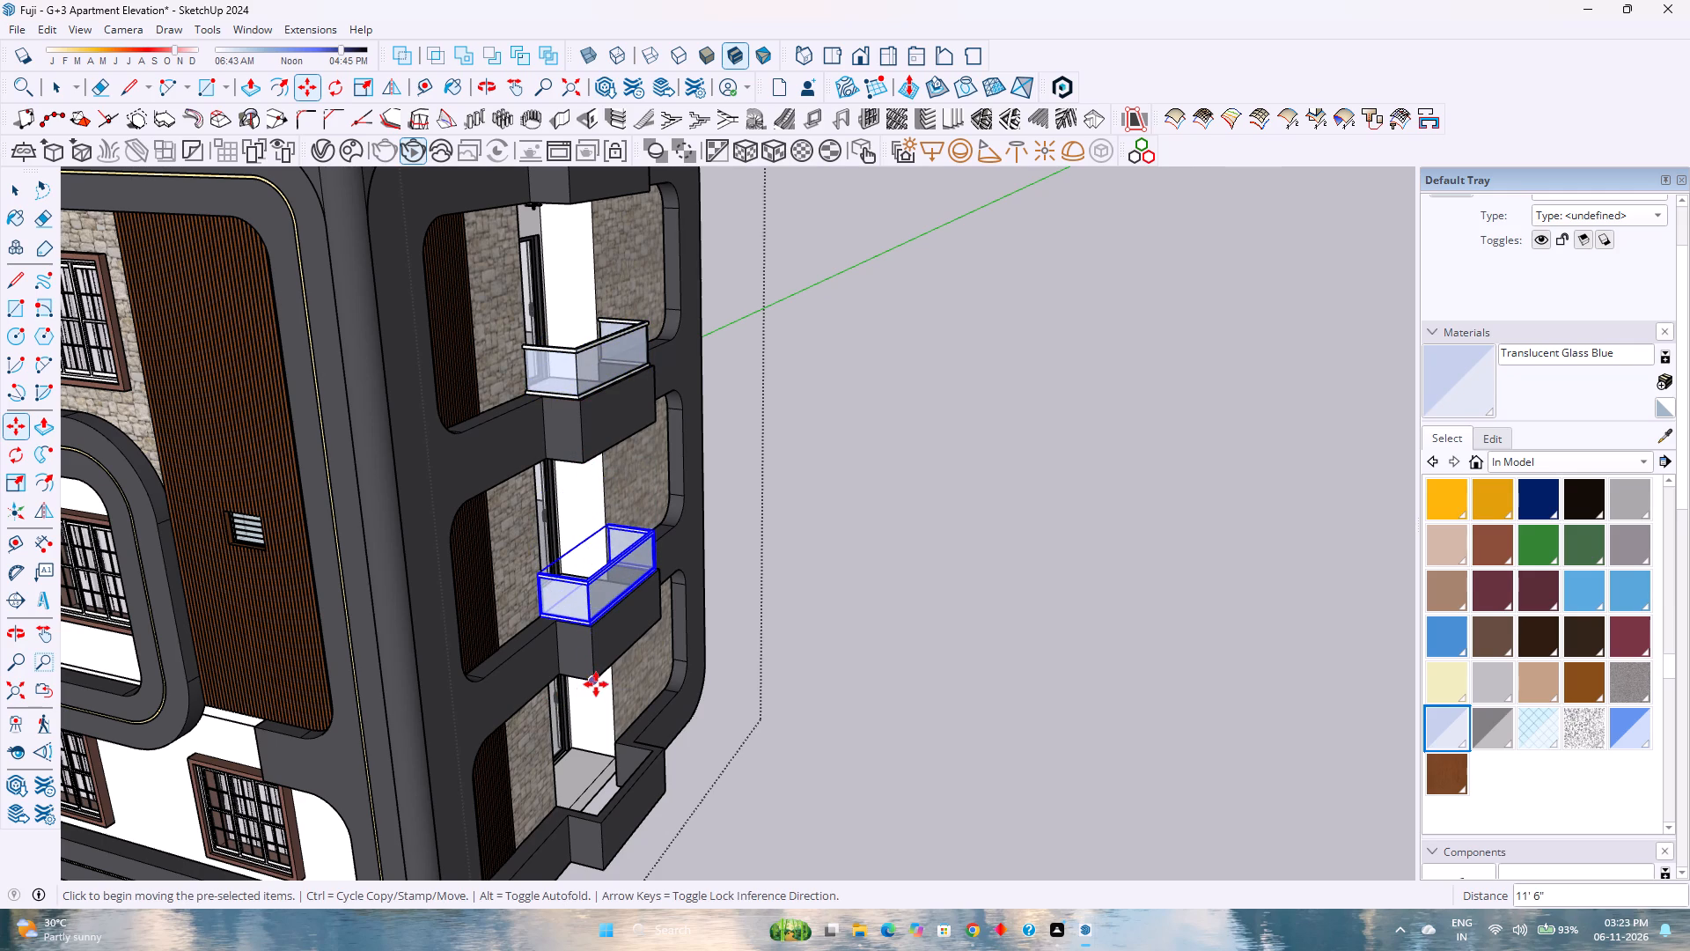
# Copy the middle balcony's glass railing straight down about 11' 11" onto the lowest side balcony.
pyautogui.click(596, 684)
pyautogui.scroll(-2, 601, 723)
pyautogui.keyDown('shift'); pyautogui.middleClick(601, 725); pyautogui.keyUp('shift')
pyautogui.keyDown('shift'); pyautogui.moveTo(600, 720); pyautogui.dragTo(625, 555, button='middle'); pyautogui.keyUp('shift')
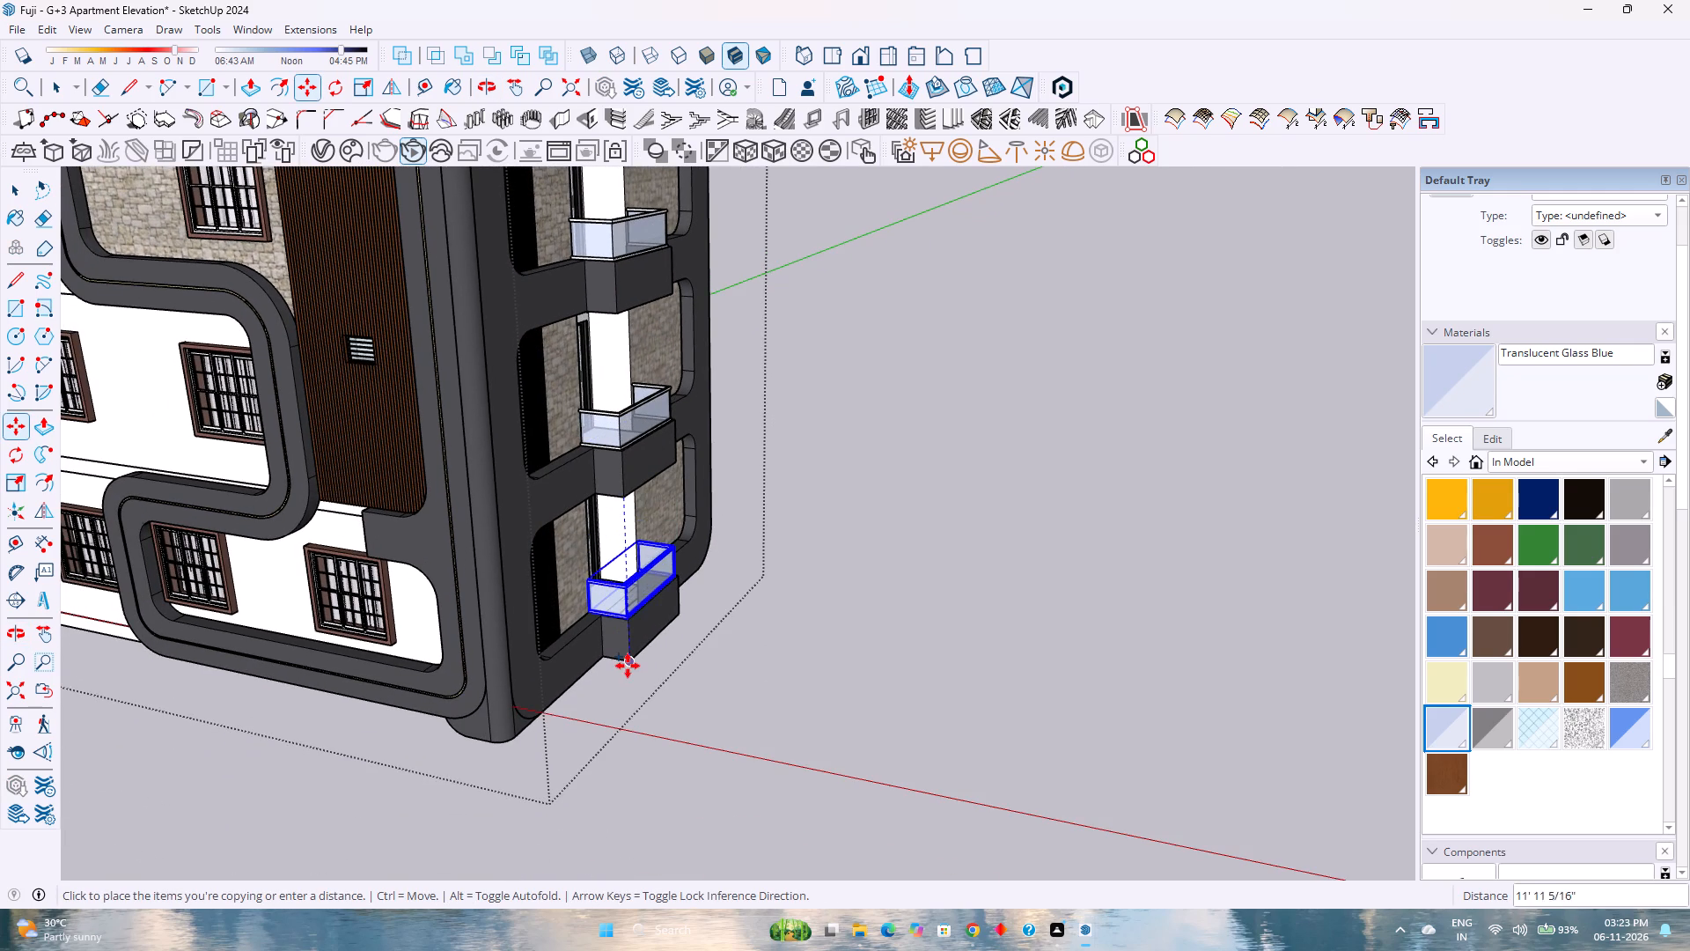
pyautogui.click(628, 665)
pyautogui.press('space')
pyautogui.press('Escape')
# Save the apartment elevation model.
pyautogui.scroll(-4, 705, 586)
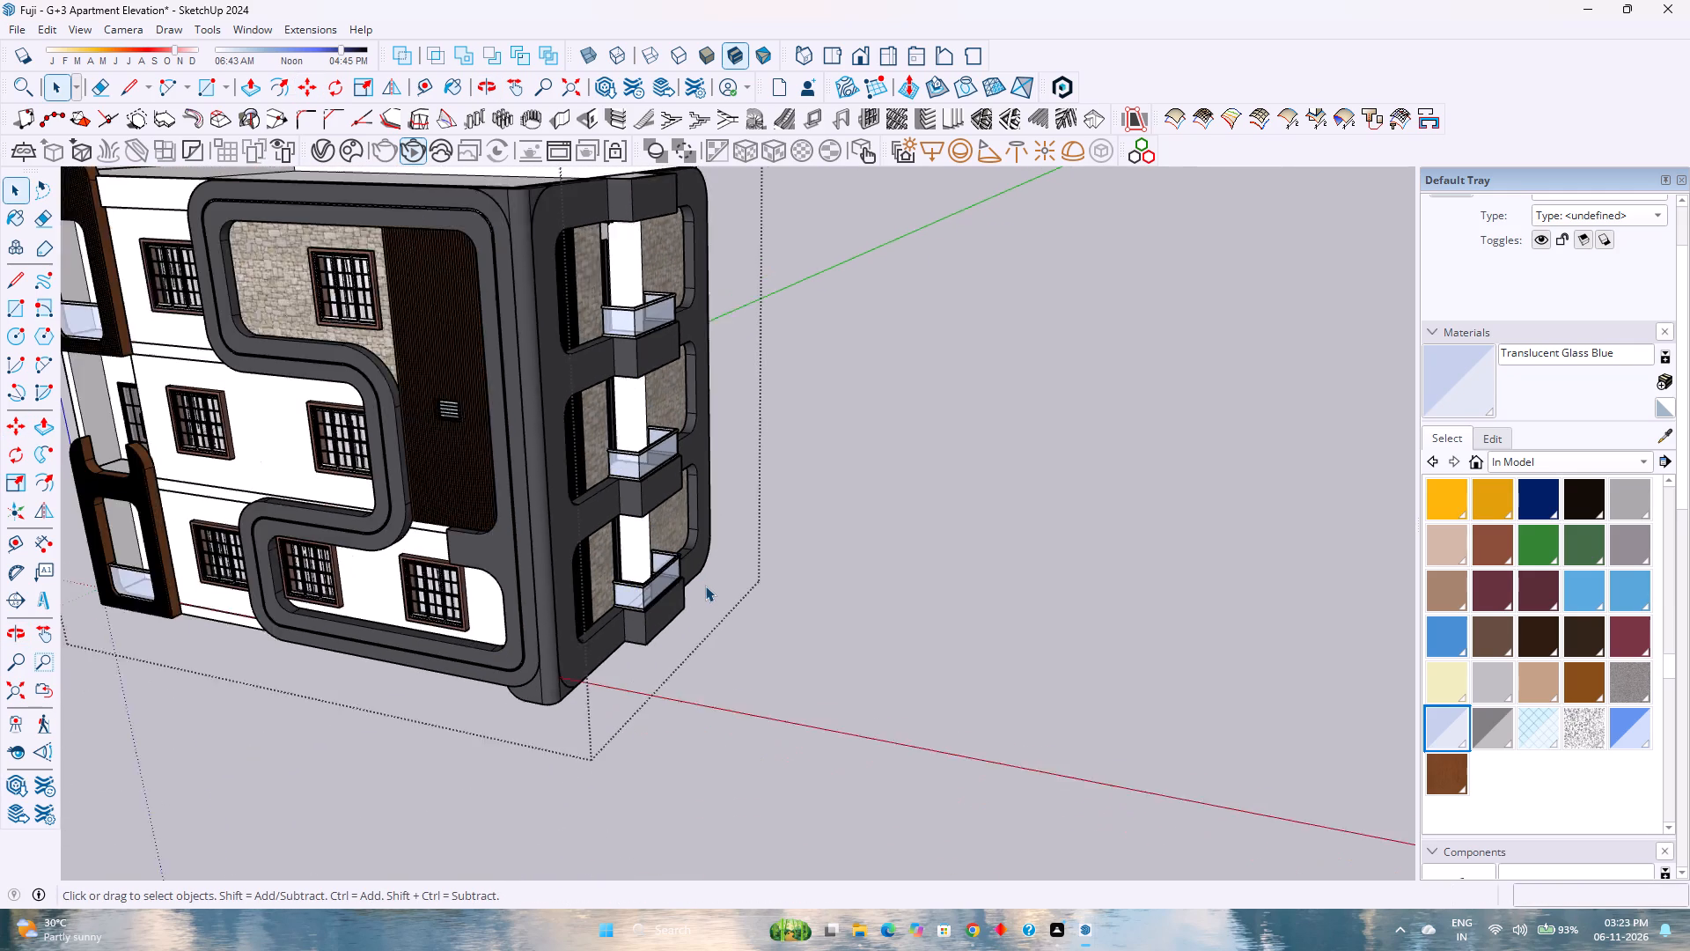
pyautogui.scroll(-1, 705, 586)
pyautogui.scroll(-4, 870, 593)
pyautogui.keyDown('shift'); pyautogui.moveTo(848, 583); pyautogui.dragTo(1073, 725, button='middle'); pyautogui.keyUp('shift')
pyautogui.moveTo(1008, 696); pyautogui.dragTo(777, 503, button='middle')
pyautogui.middleClick(777, 503)
pyautogui.scroll(1, 770, 497)
pyautogui.scroll(-1, 766, 491)
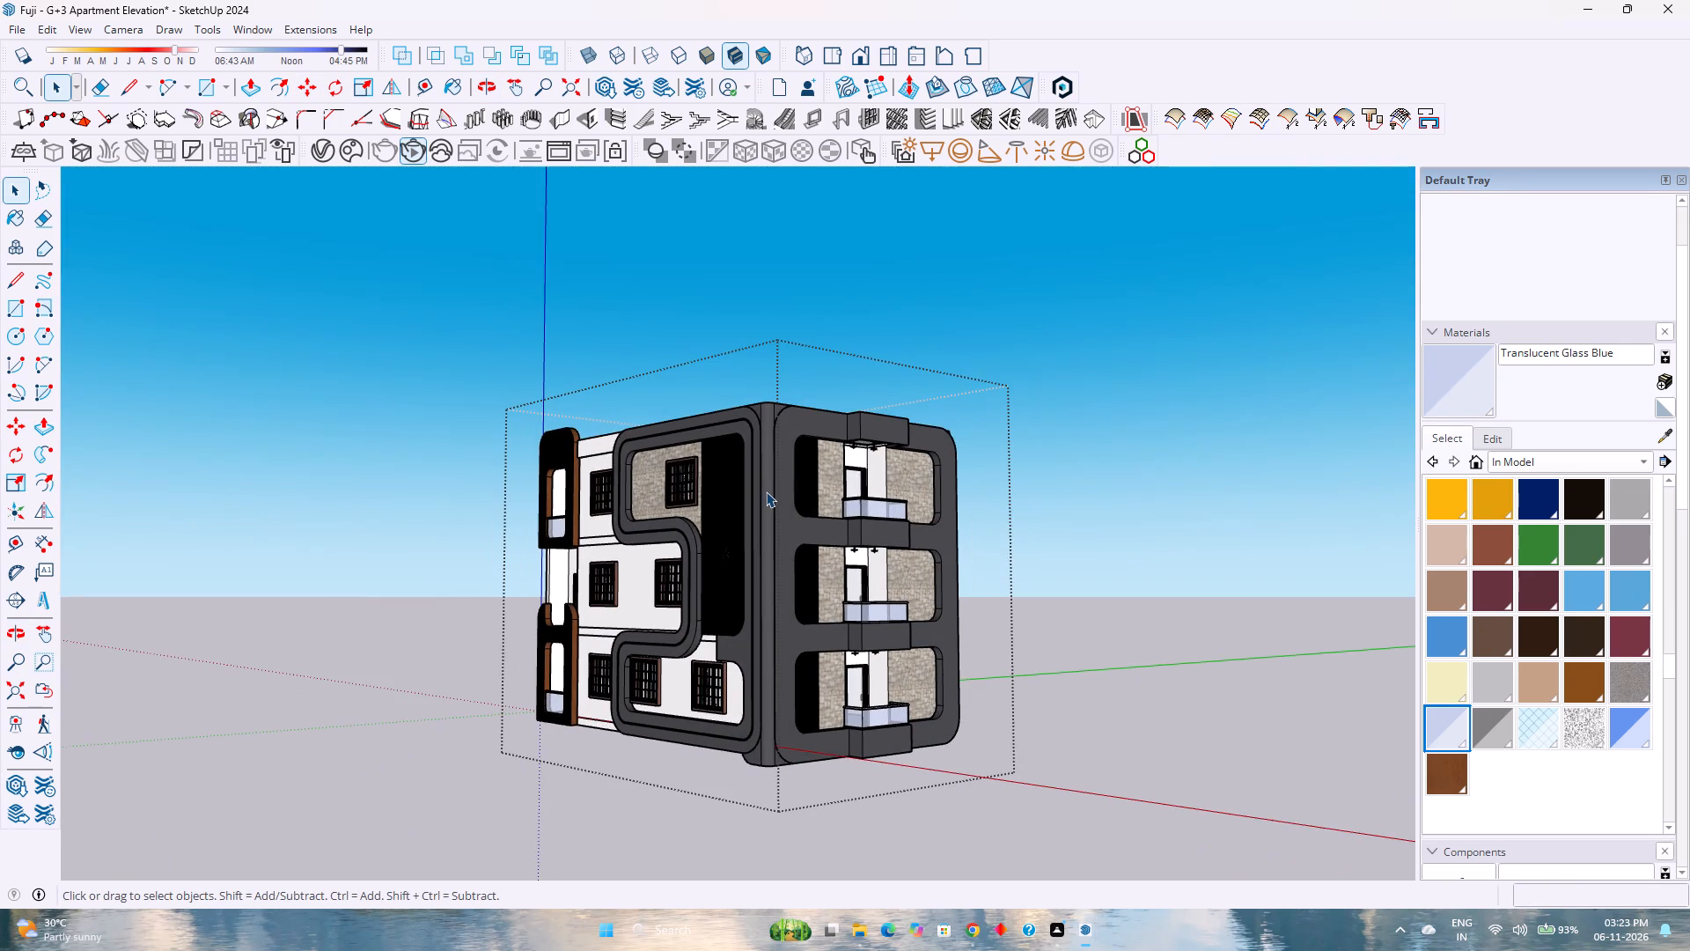
pyautogui.hotkey('ctrl', 's')
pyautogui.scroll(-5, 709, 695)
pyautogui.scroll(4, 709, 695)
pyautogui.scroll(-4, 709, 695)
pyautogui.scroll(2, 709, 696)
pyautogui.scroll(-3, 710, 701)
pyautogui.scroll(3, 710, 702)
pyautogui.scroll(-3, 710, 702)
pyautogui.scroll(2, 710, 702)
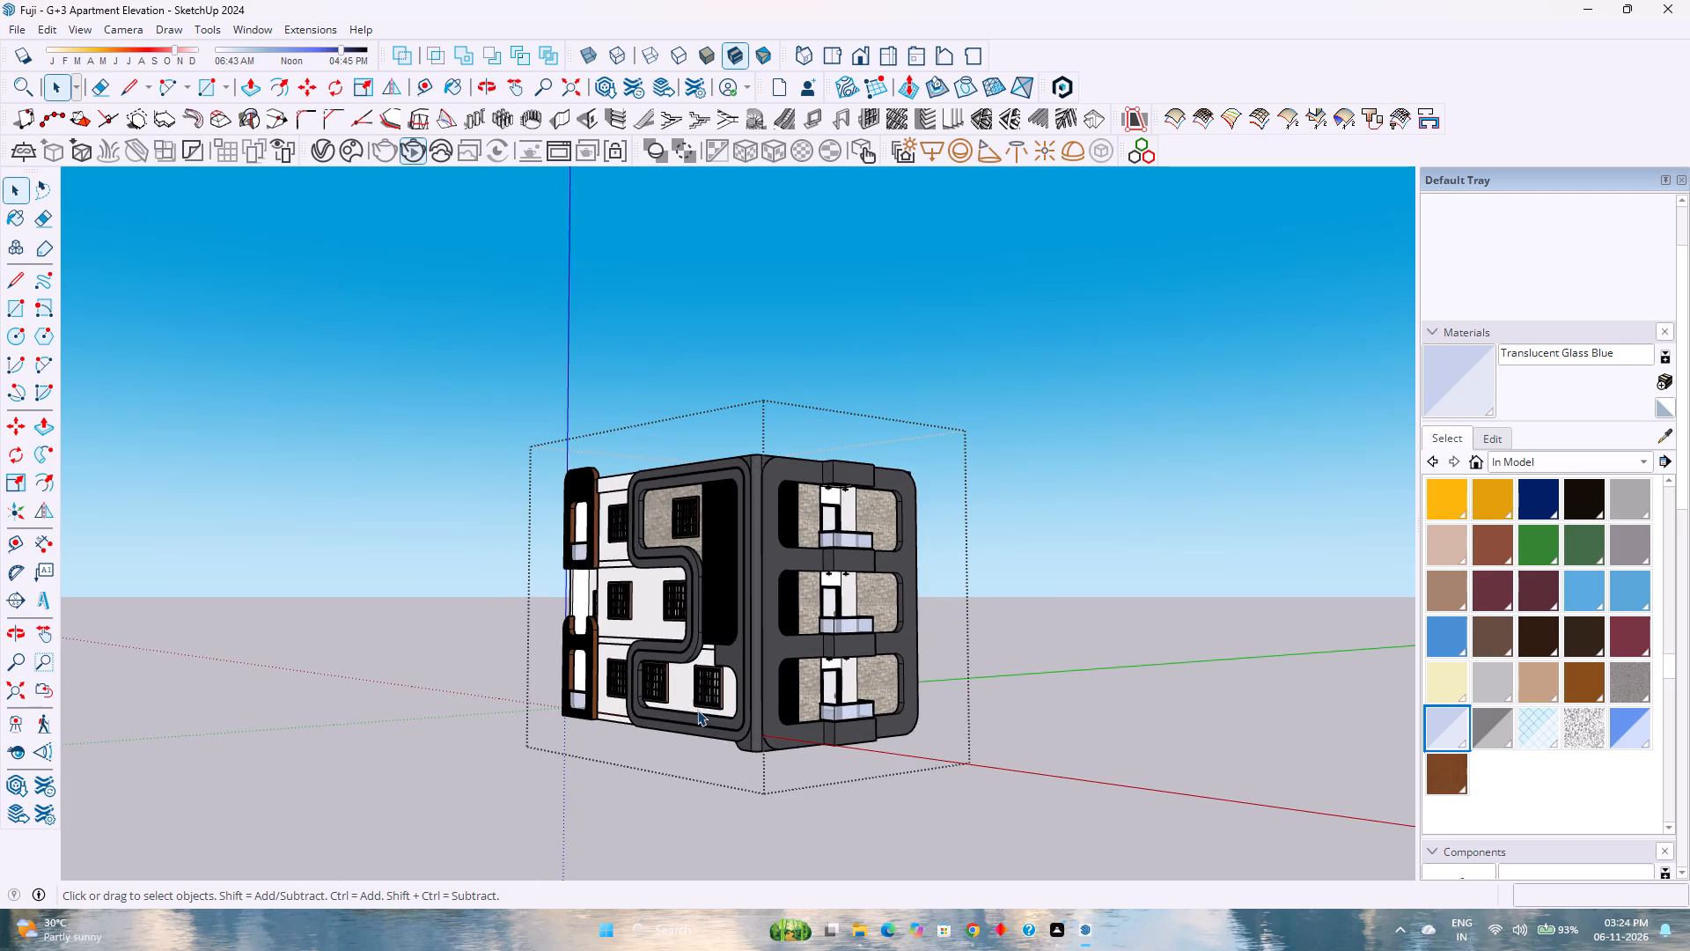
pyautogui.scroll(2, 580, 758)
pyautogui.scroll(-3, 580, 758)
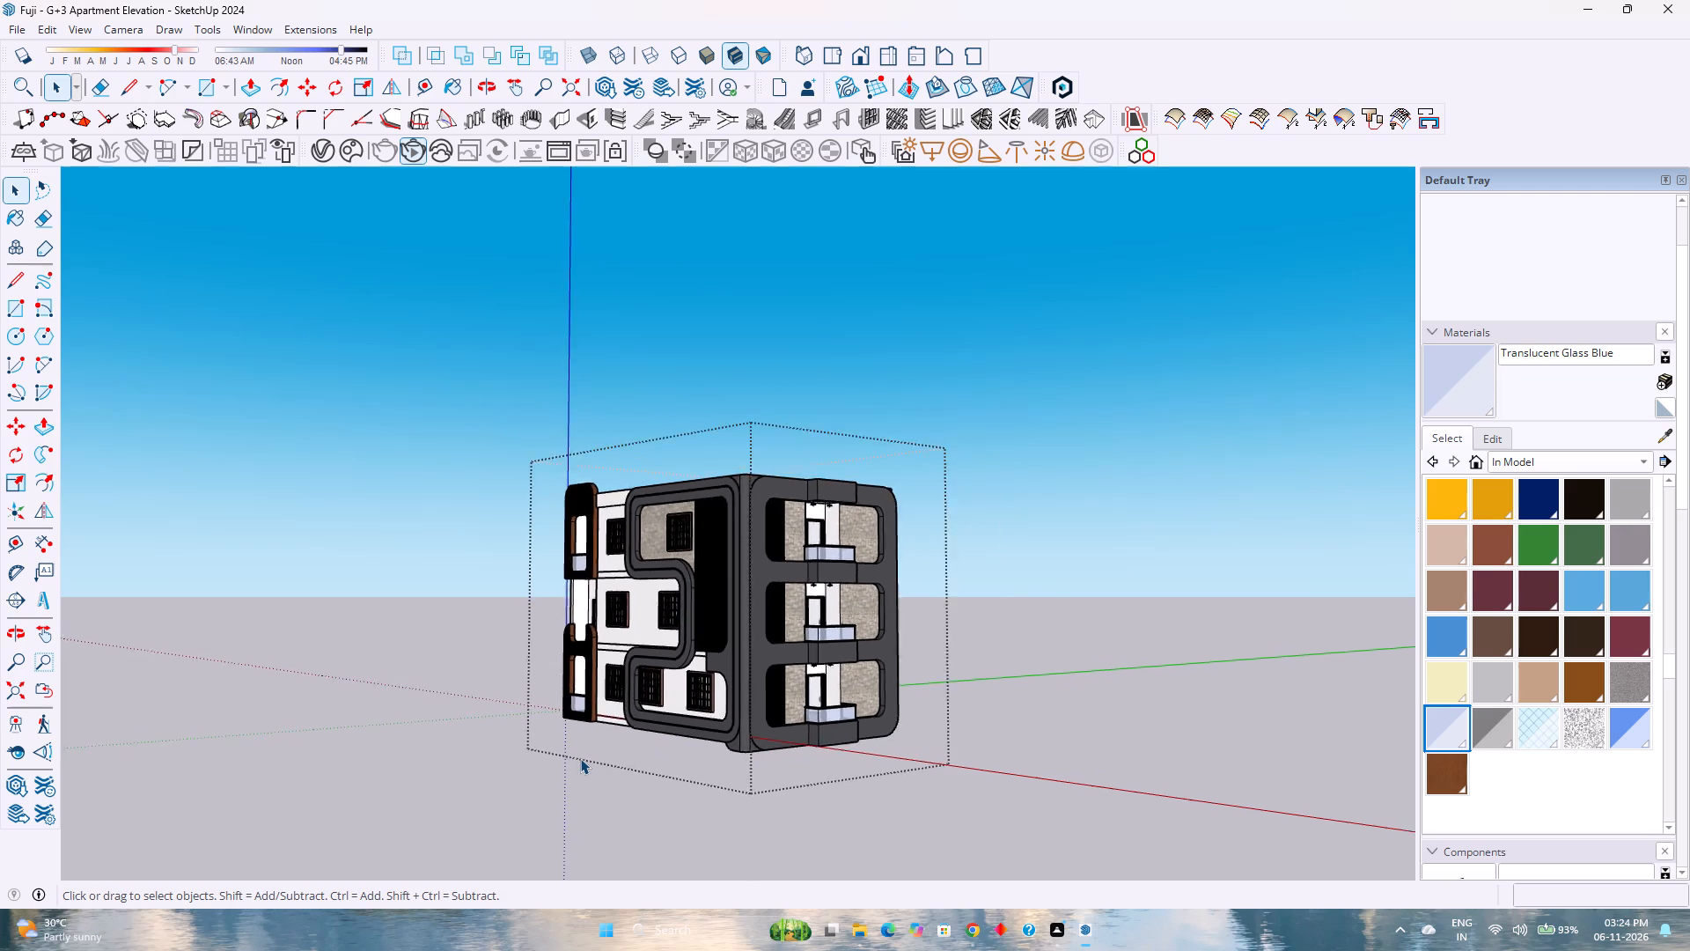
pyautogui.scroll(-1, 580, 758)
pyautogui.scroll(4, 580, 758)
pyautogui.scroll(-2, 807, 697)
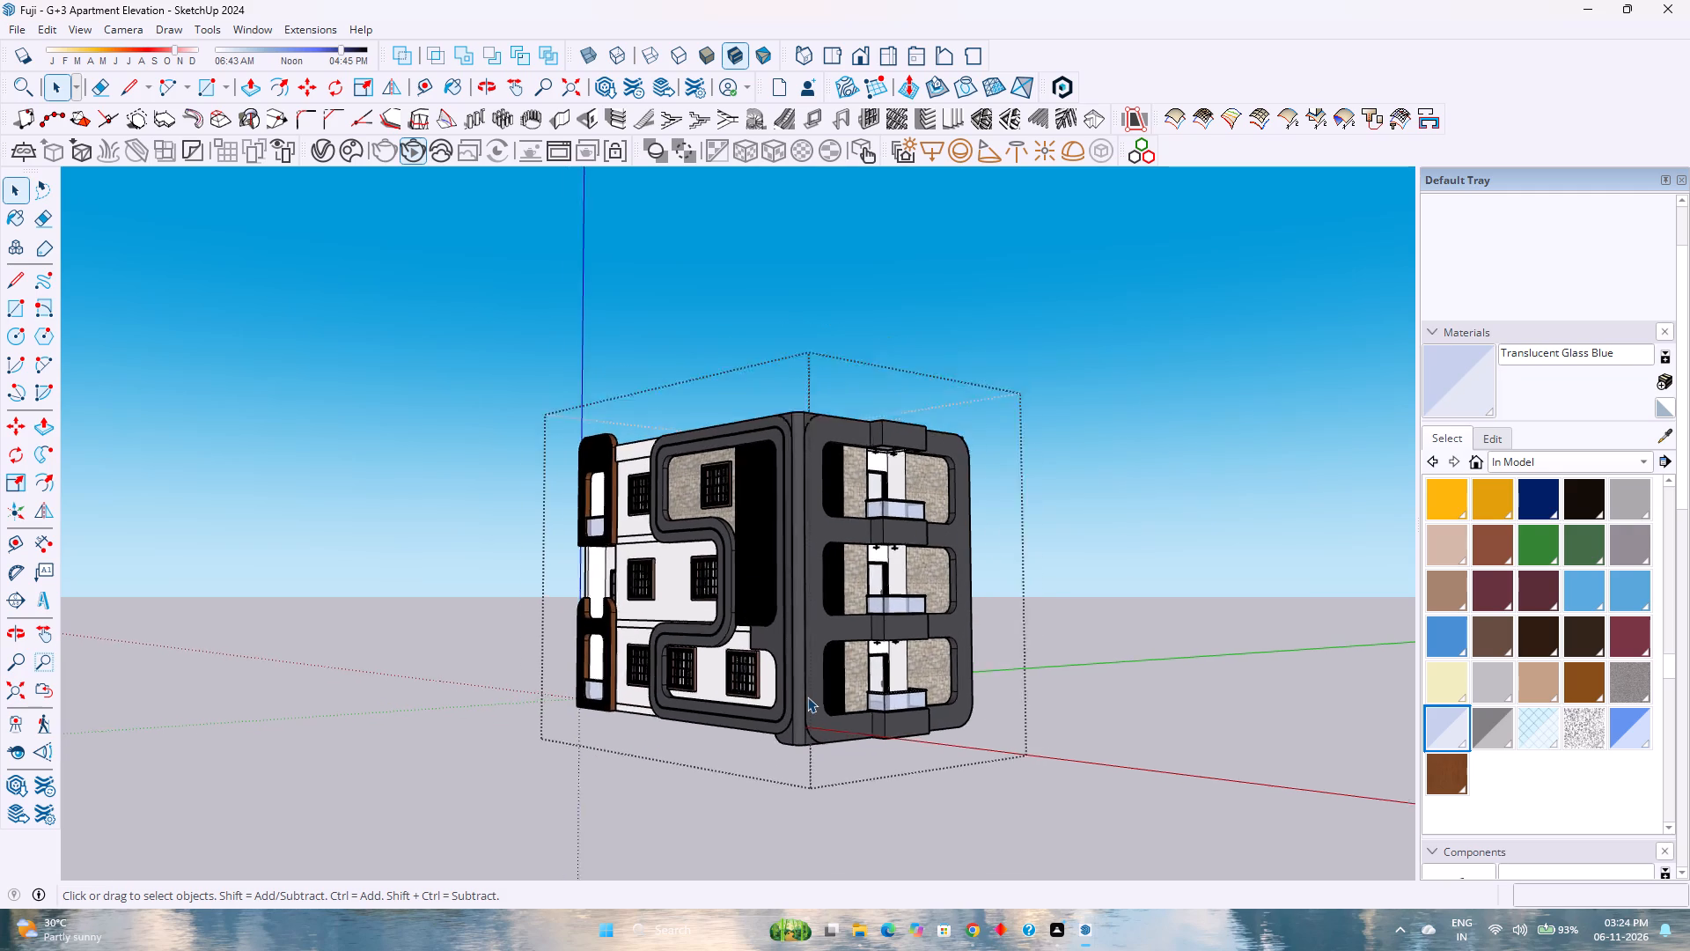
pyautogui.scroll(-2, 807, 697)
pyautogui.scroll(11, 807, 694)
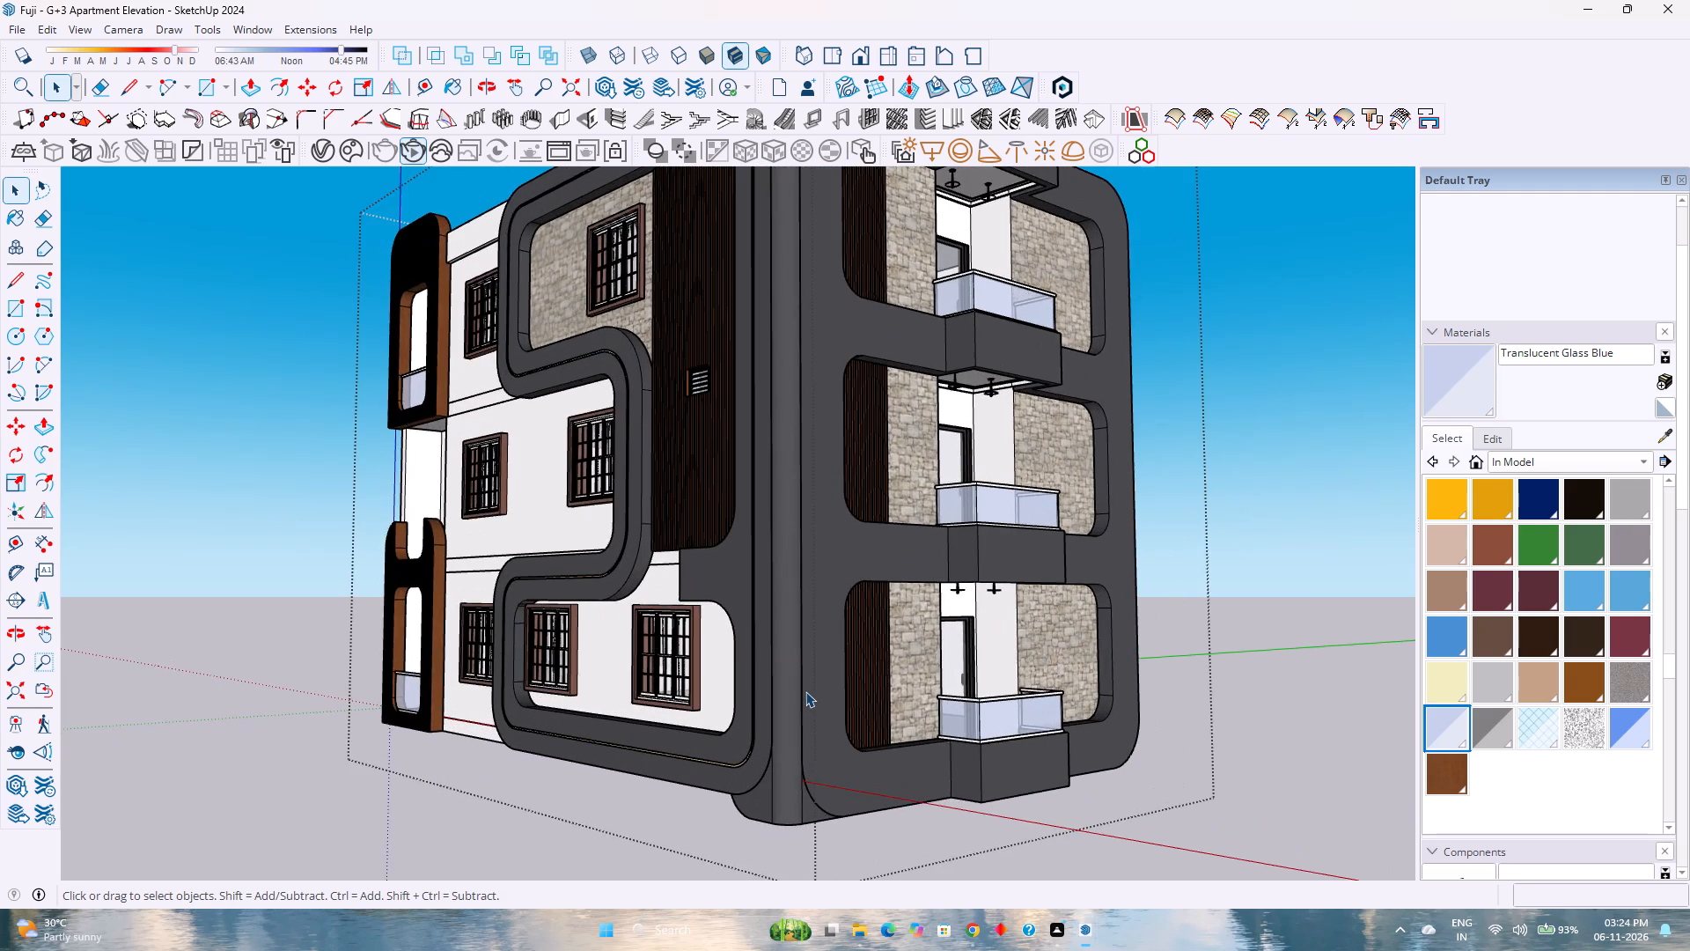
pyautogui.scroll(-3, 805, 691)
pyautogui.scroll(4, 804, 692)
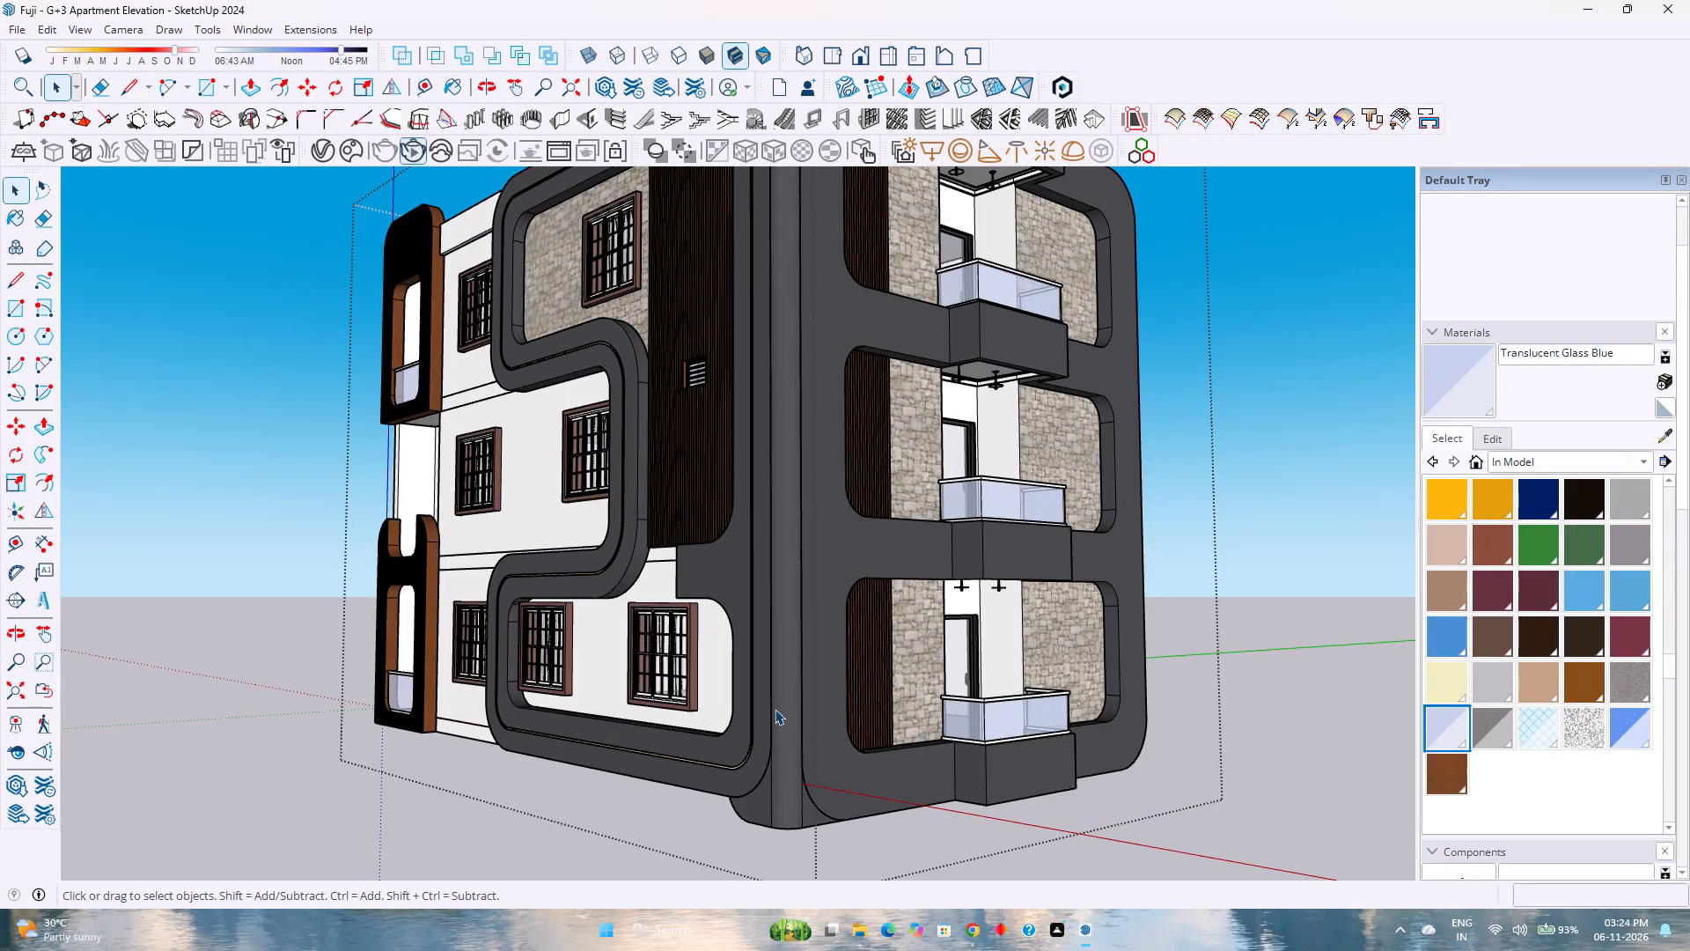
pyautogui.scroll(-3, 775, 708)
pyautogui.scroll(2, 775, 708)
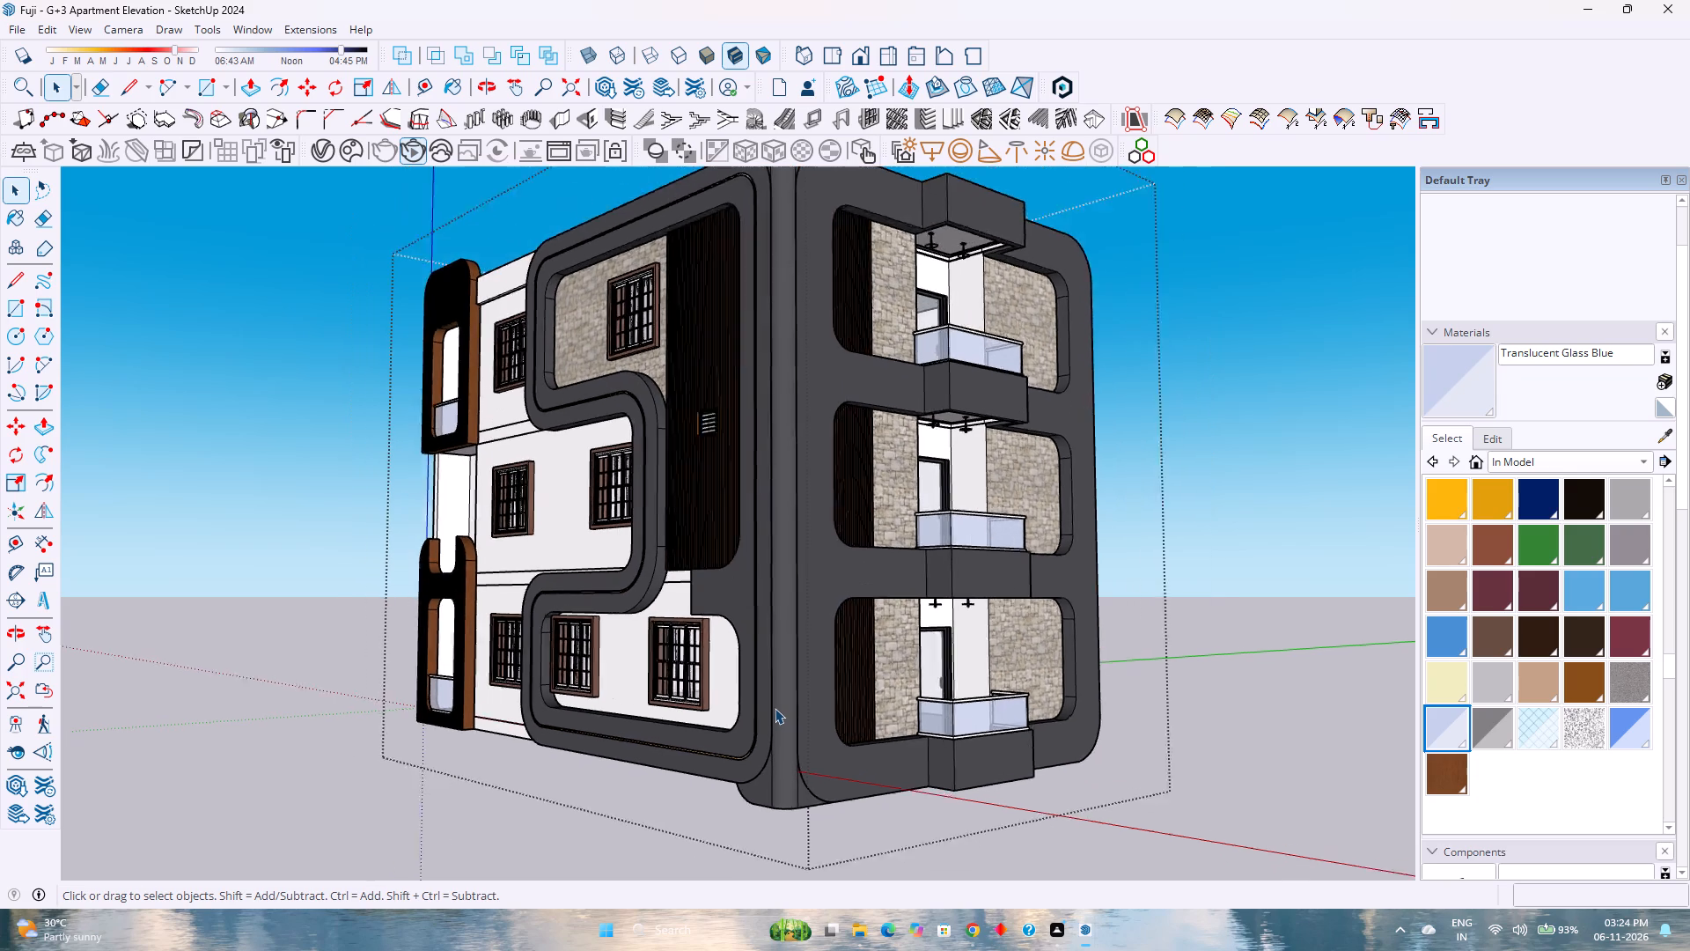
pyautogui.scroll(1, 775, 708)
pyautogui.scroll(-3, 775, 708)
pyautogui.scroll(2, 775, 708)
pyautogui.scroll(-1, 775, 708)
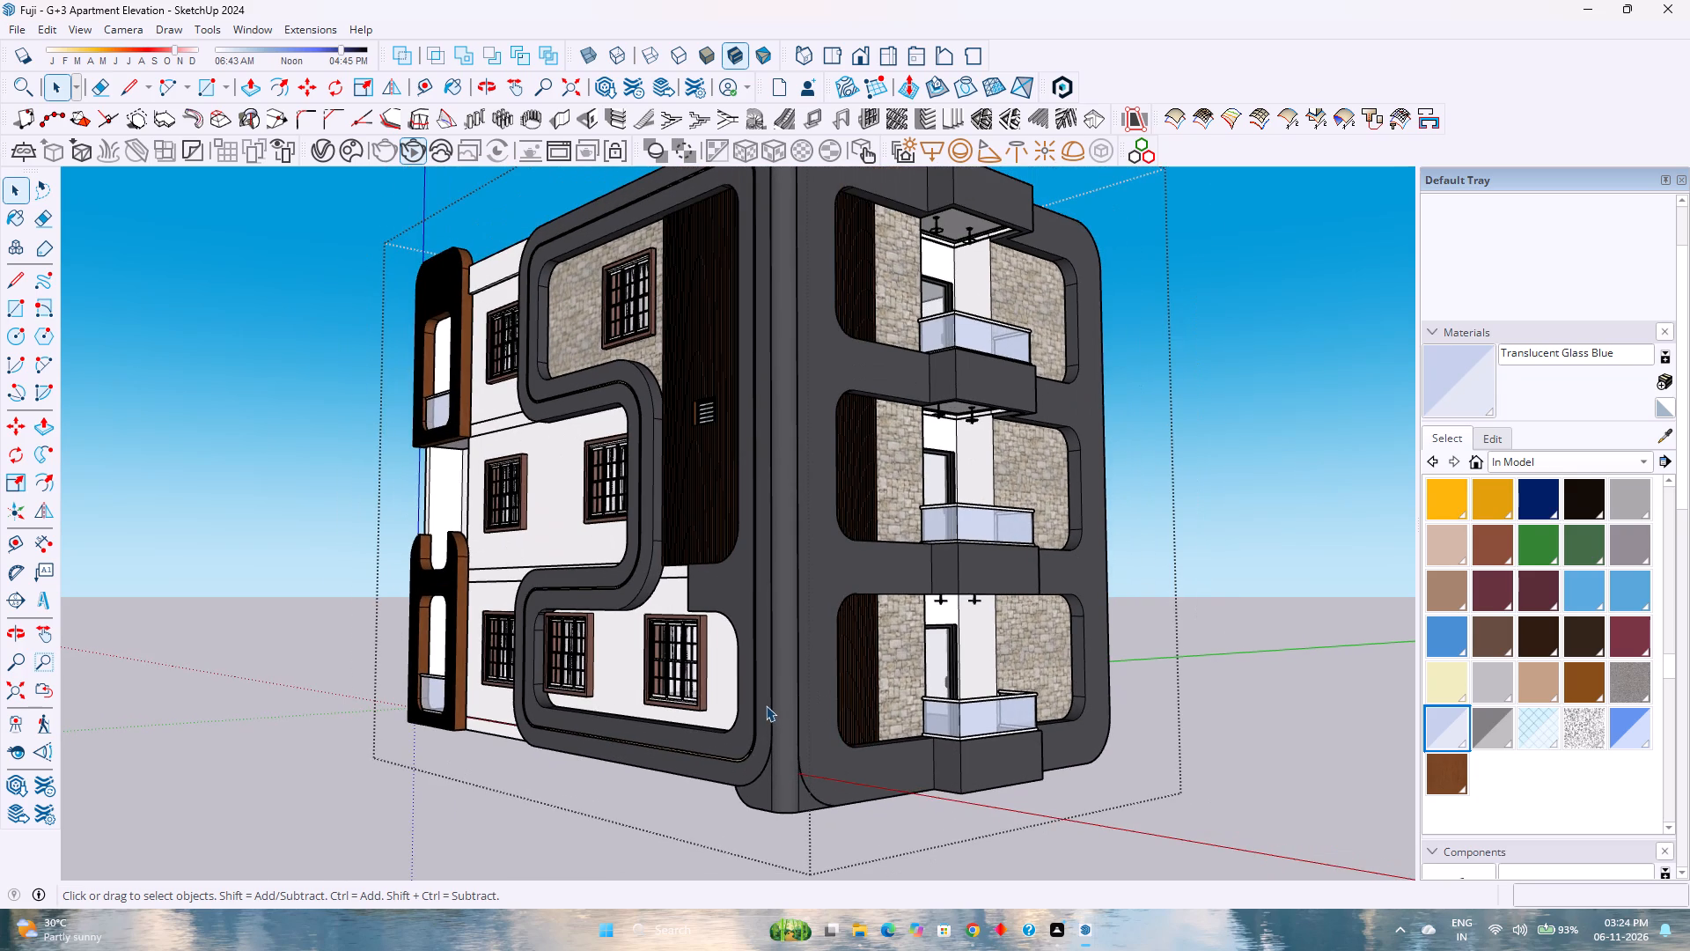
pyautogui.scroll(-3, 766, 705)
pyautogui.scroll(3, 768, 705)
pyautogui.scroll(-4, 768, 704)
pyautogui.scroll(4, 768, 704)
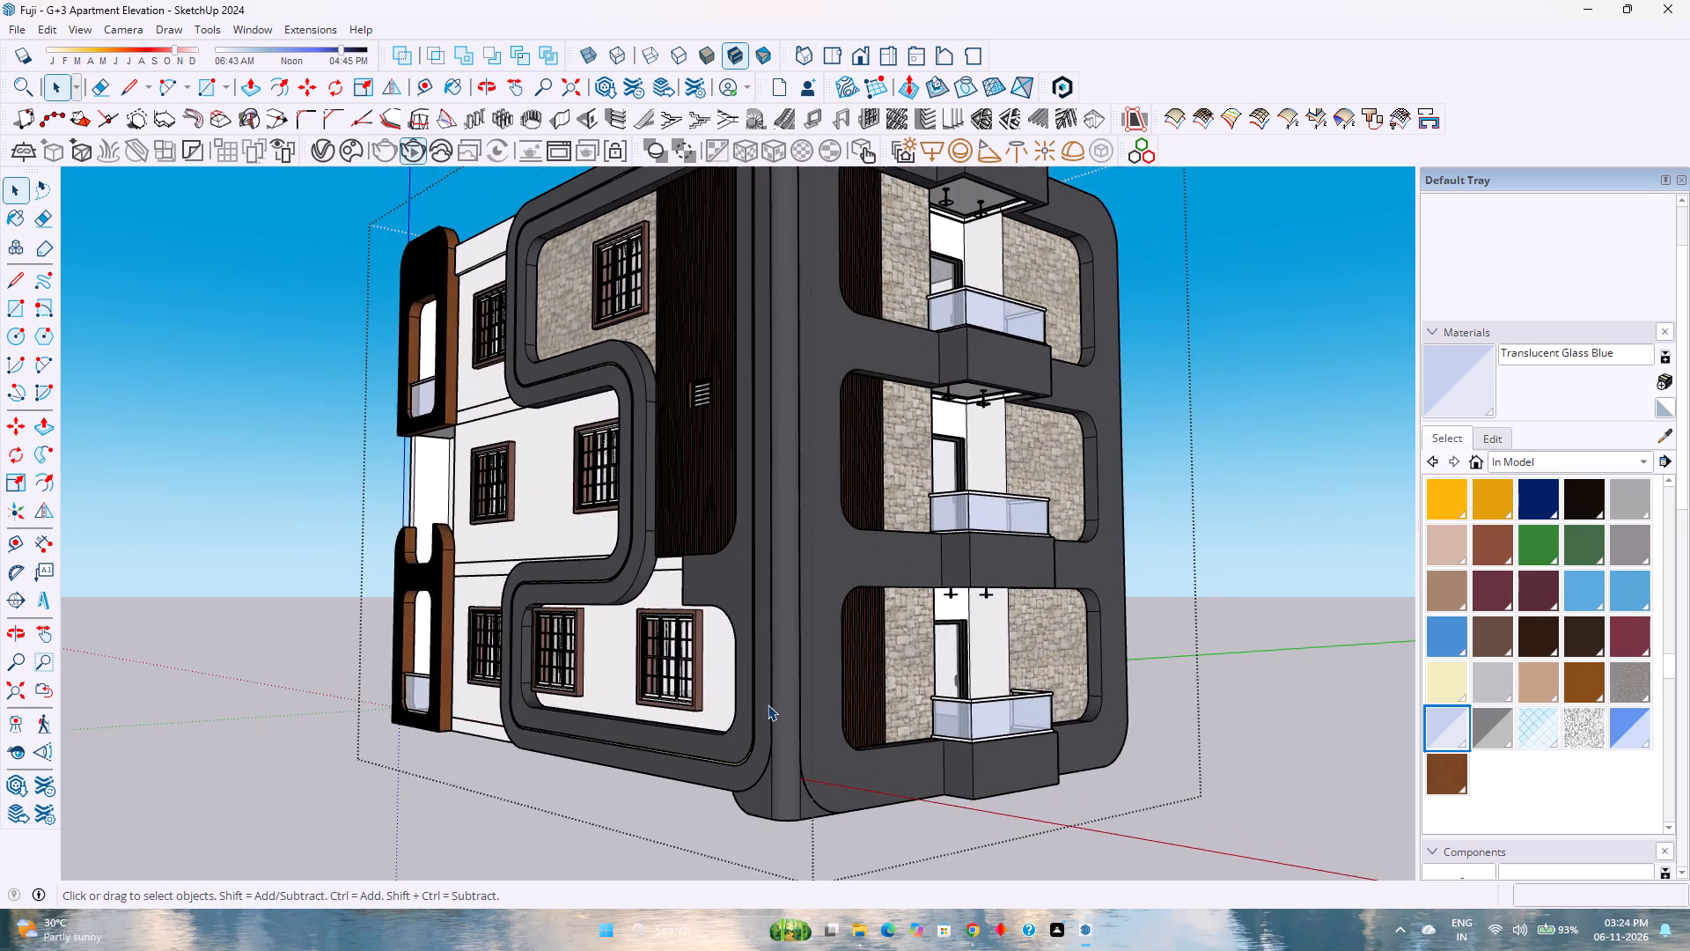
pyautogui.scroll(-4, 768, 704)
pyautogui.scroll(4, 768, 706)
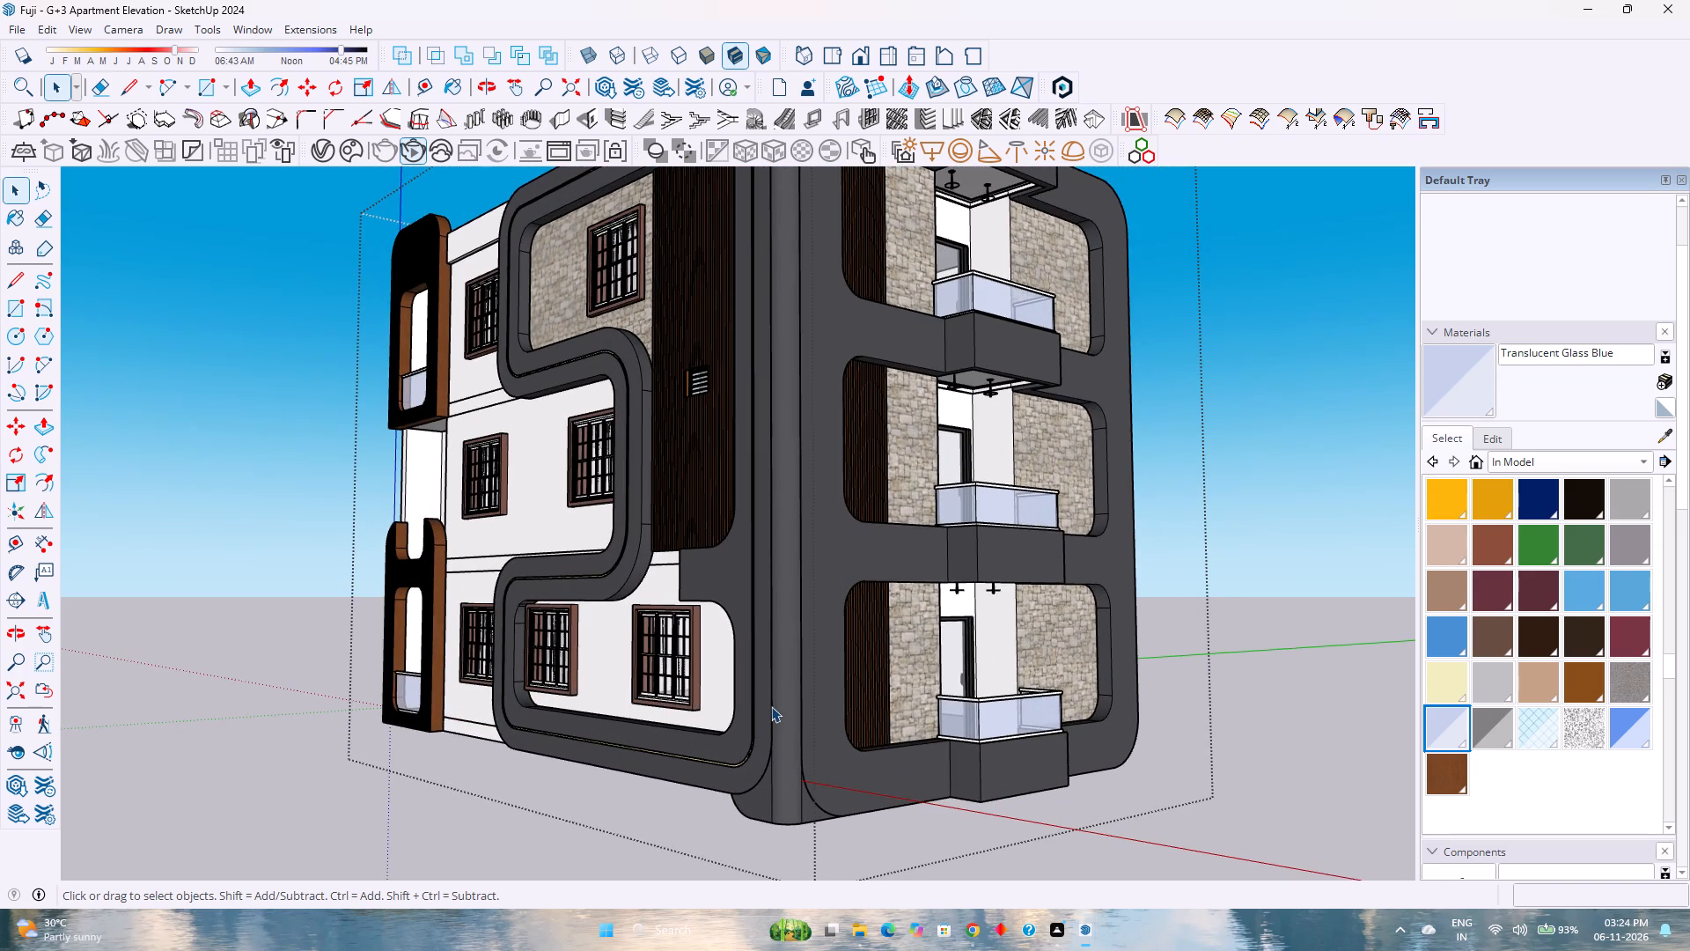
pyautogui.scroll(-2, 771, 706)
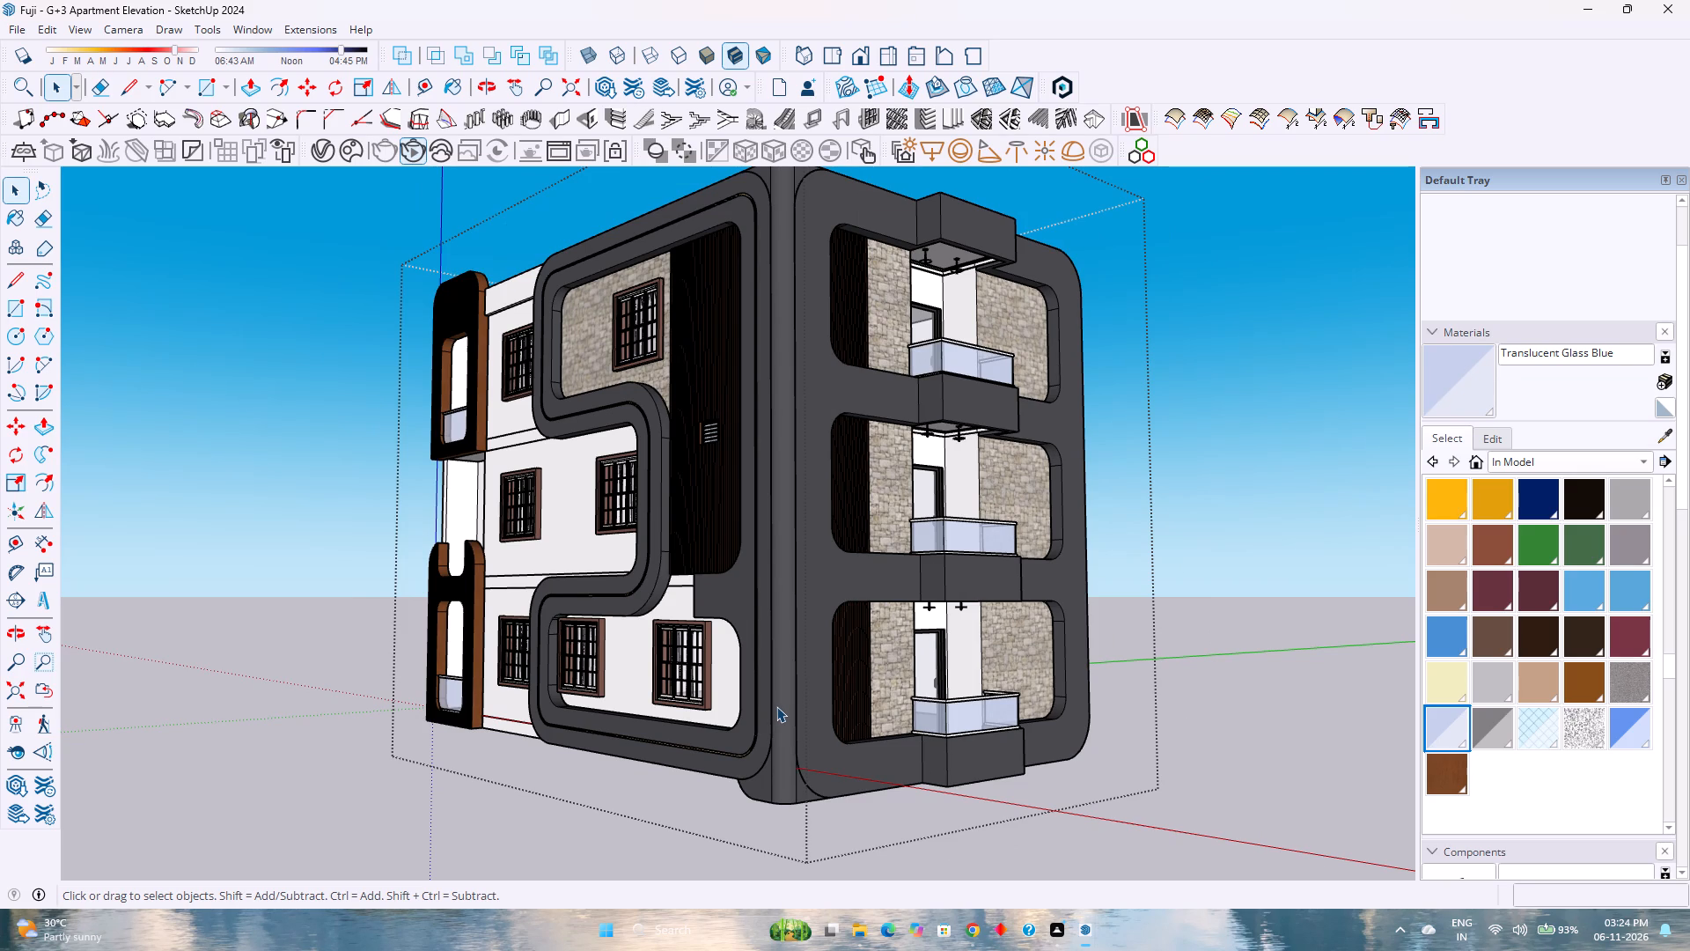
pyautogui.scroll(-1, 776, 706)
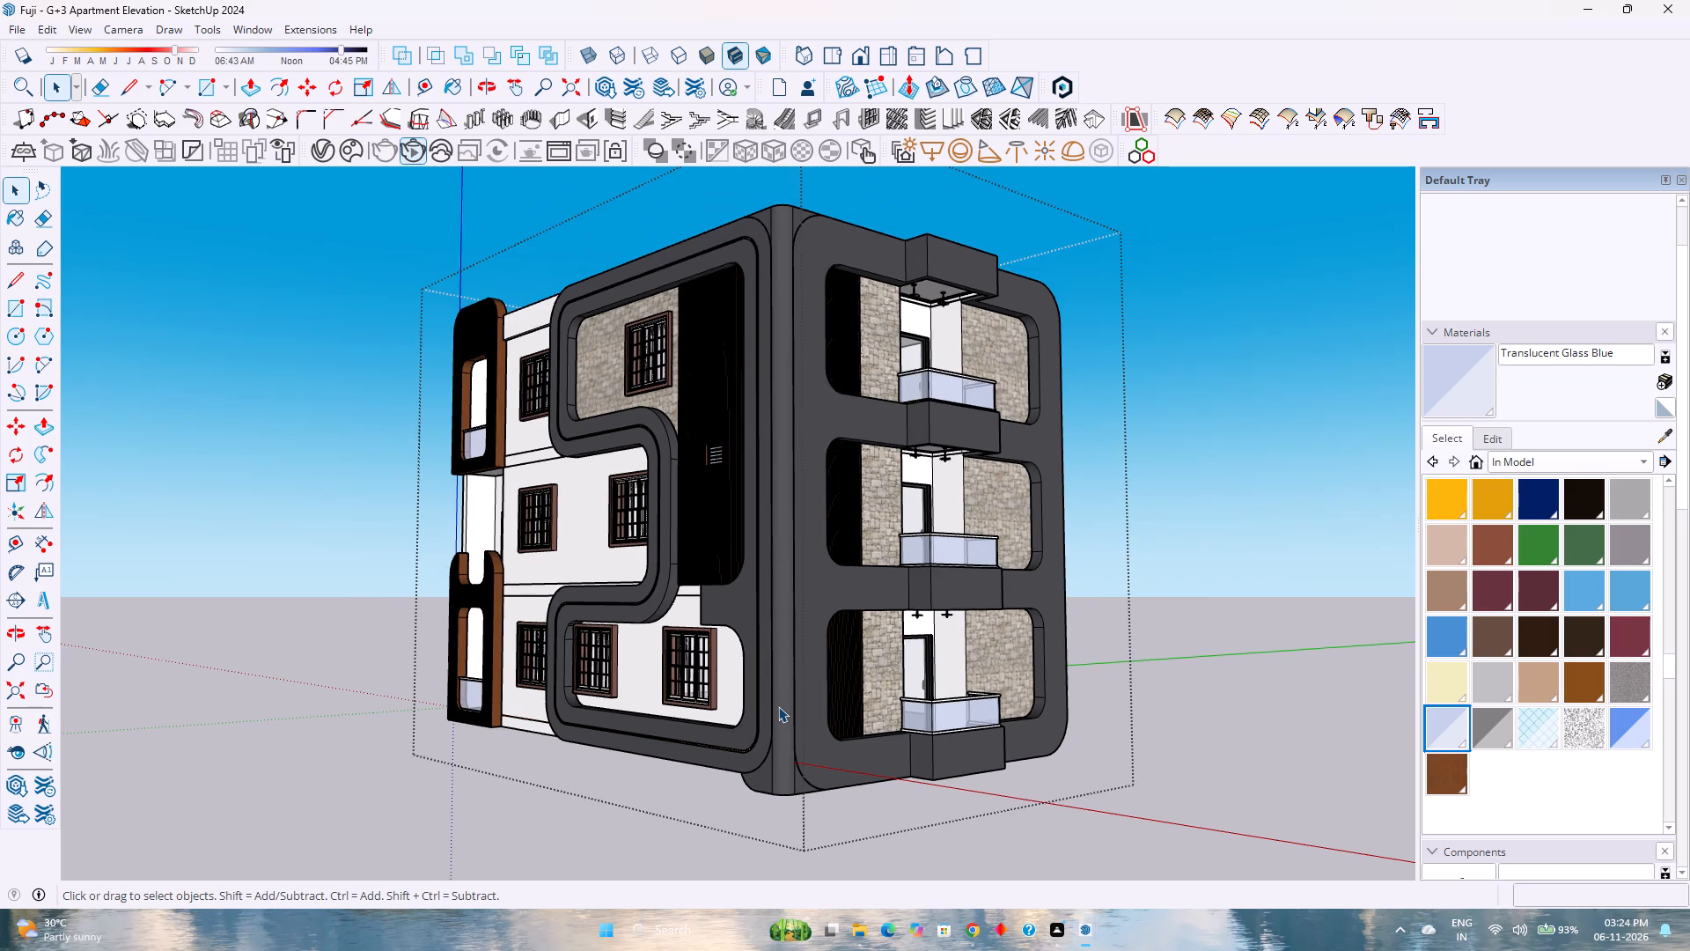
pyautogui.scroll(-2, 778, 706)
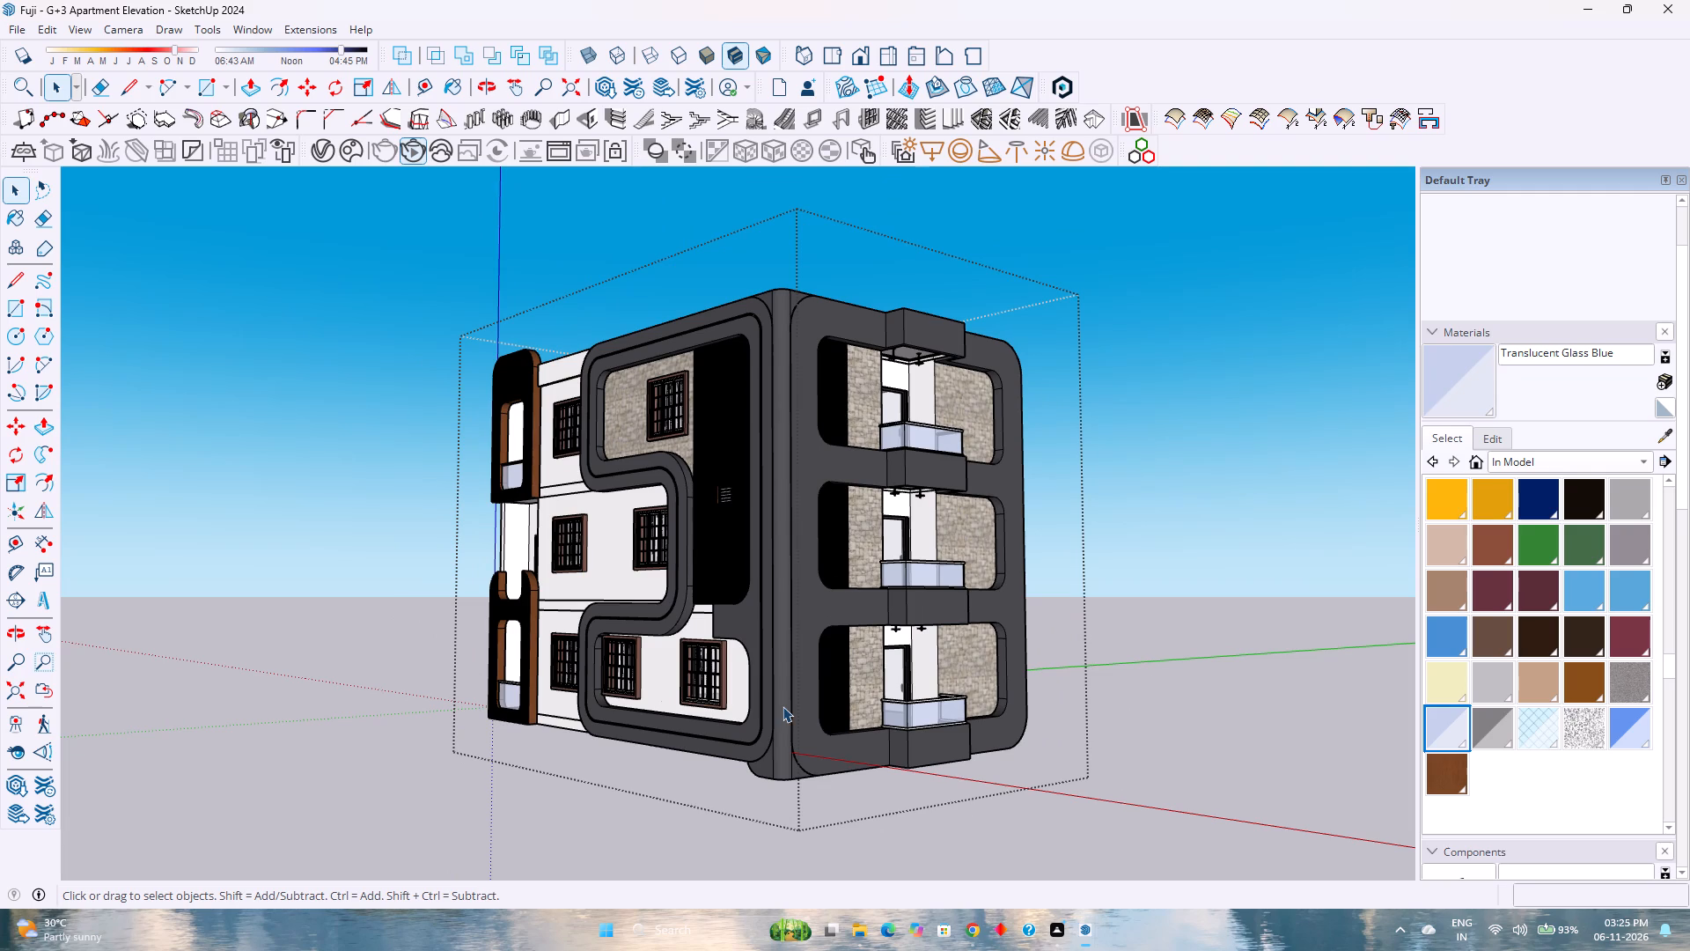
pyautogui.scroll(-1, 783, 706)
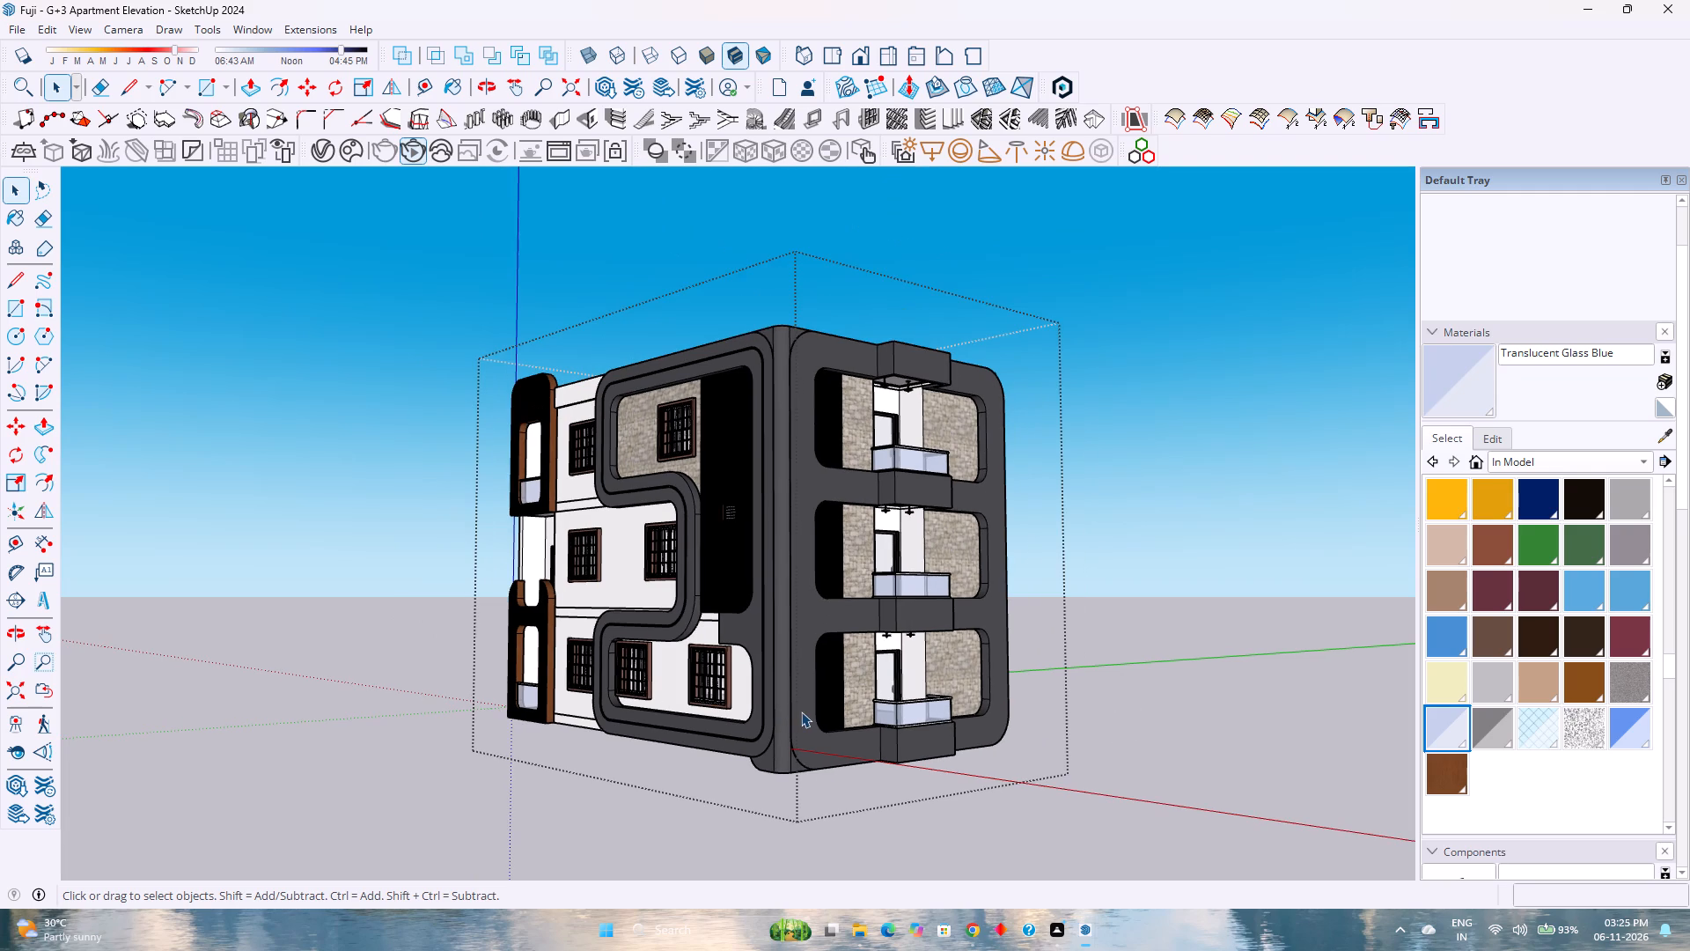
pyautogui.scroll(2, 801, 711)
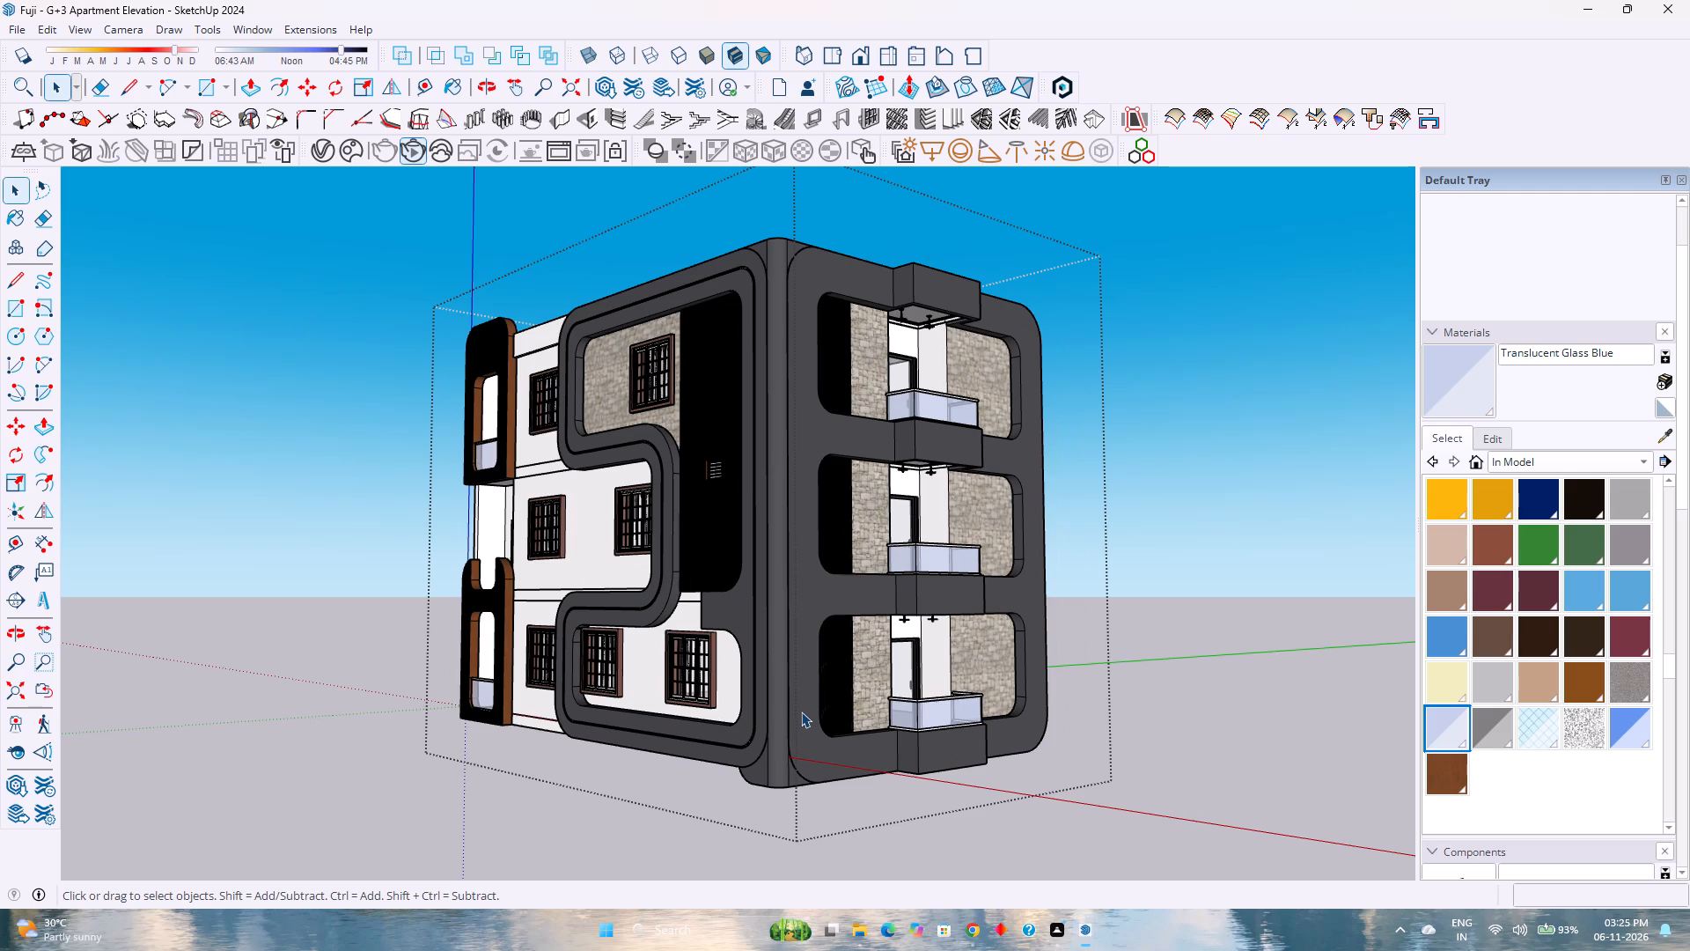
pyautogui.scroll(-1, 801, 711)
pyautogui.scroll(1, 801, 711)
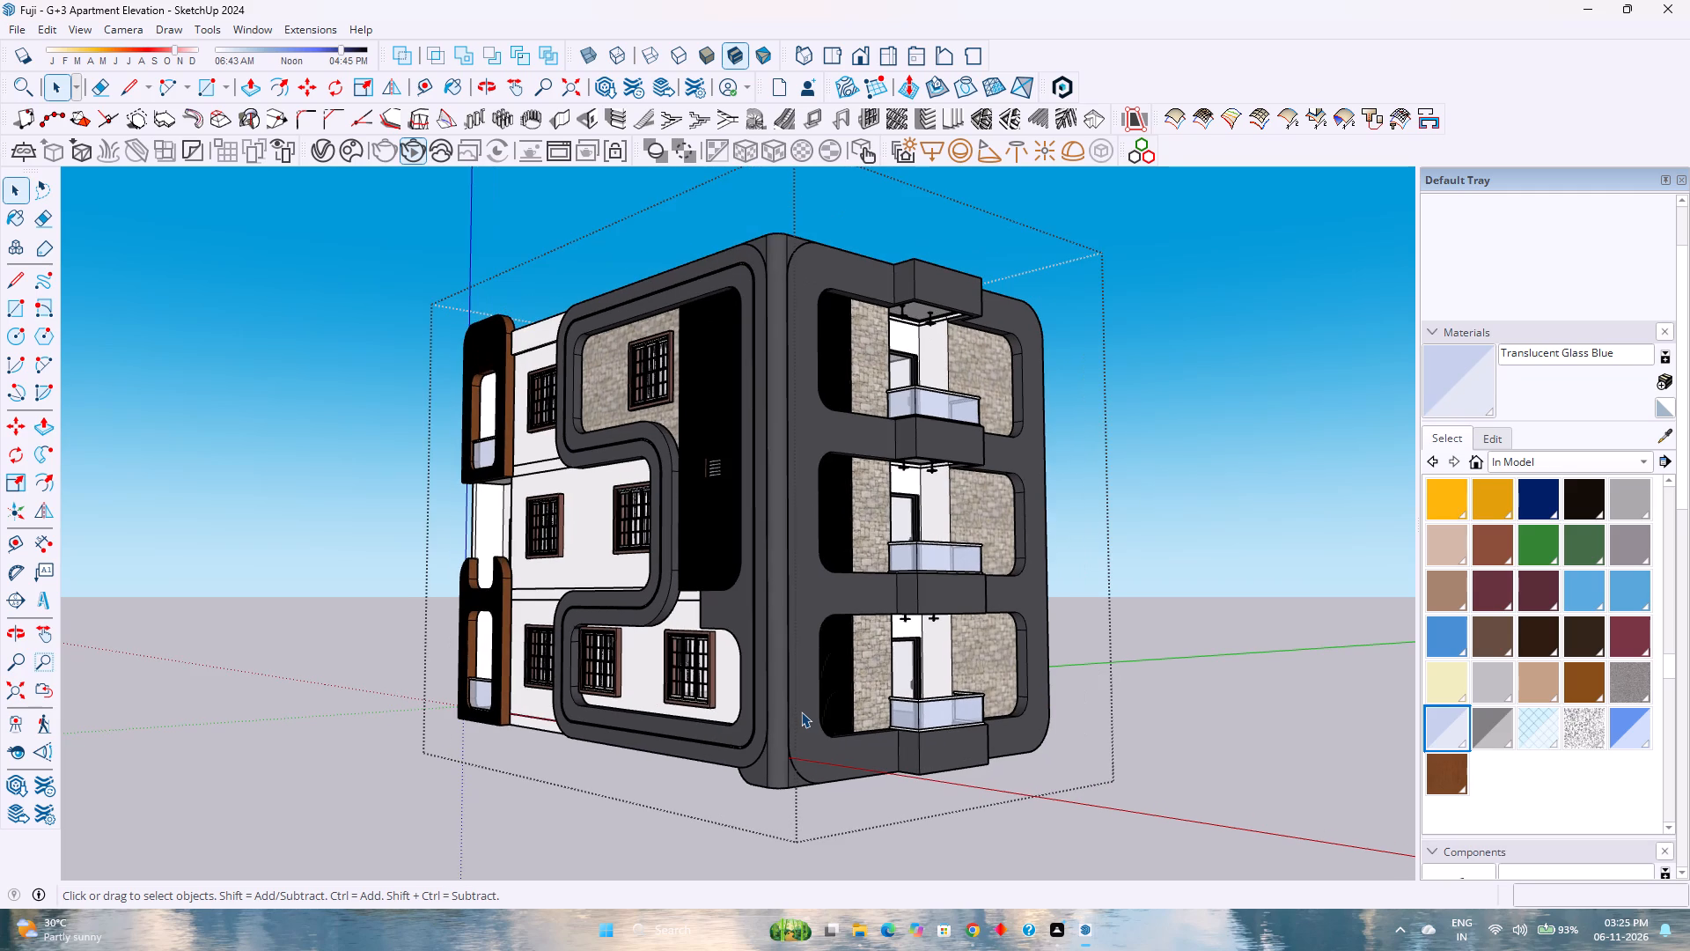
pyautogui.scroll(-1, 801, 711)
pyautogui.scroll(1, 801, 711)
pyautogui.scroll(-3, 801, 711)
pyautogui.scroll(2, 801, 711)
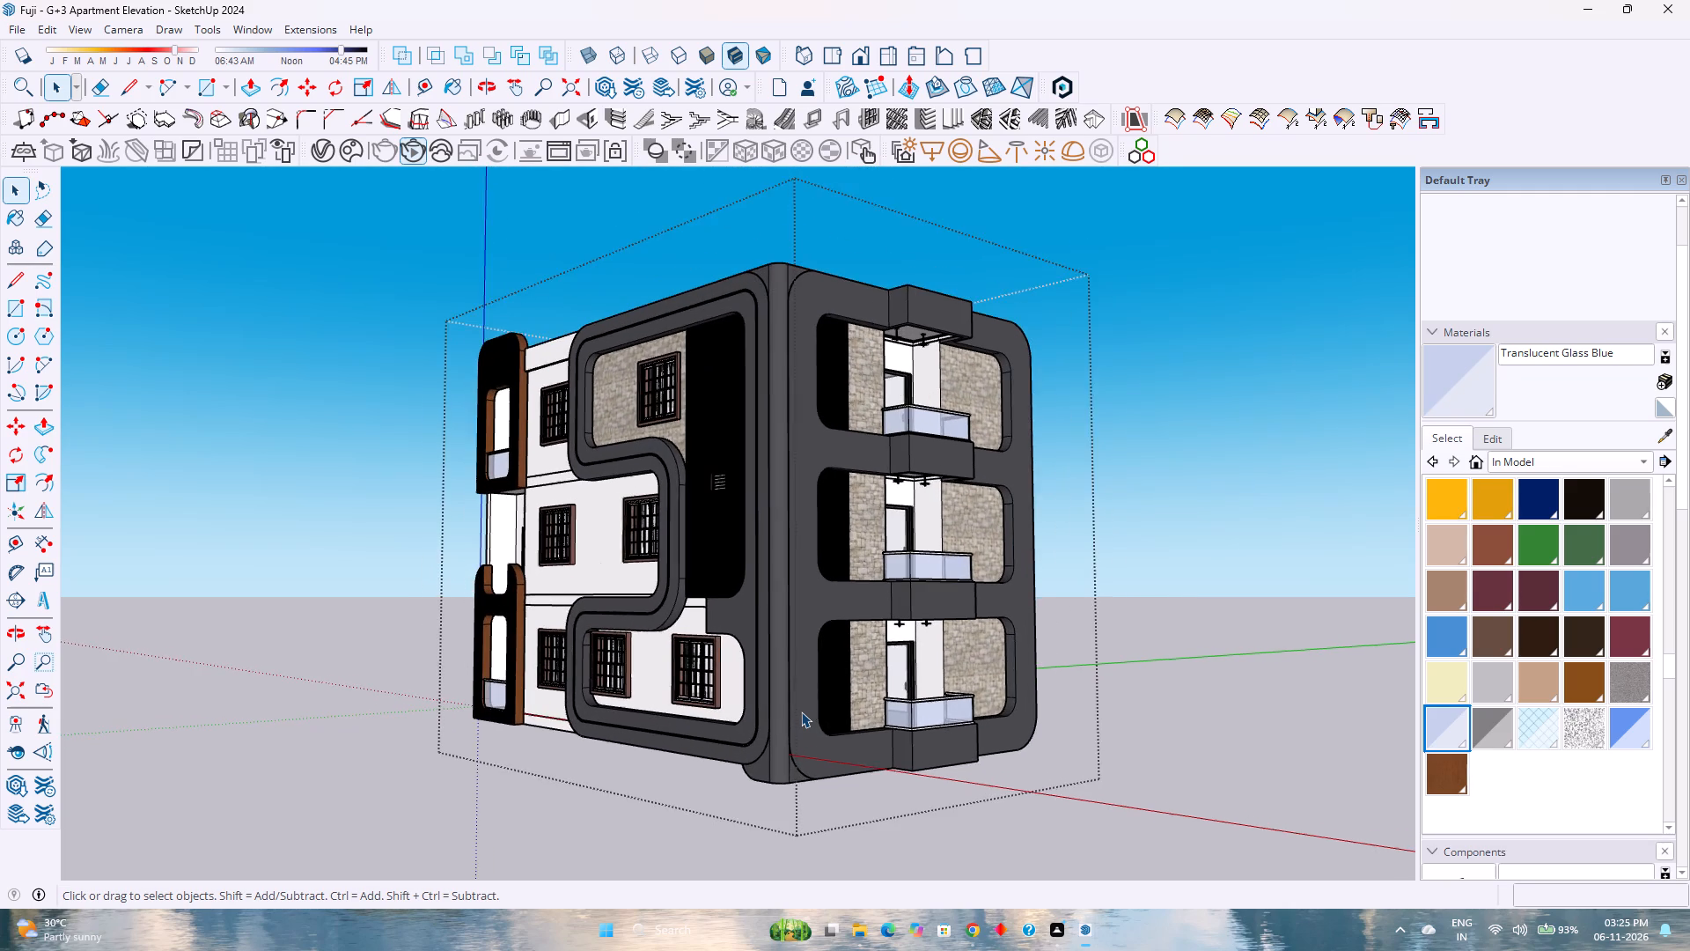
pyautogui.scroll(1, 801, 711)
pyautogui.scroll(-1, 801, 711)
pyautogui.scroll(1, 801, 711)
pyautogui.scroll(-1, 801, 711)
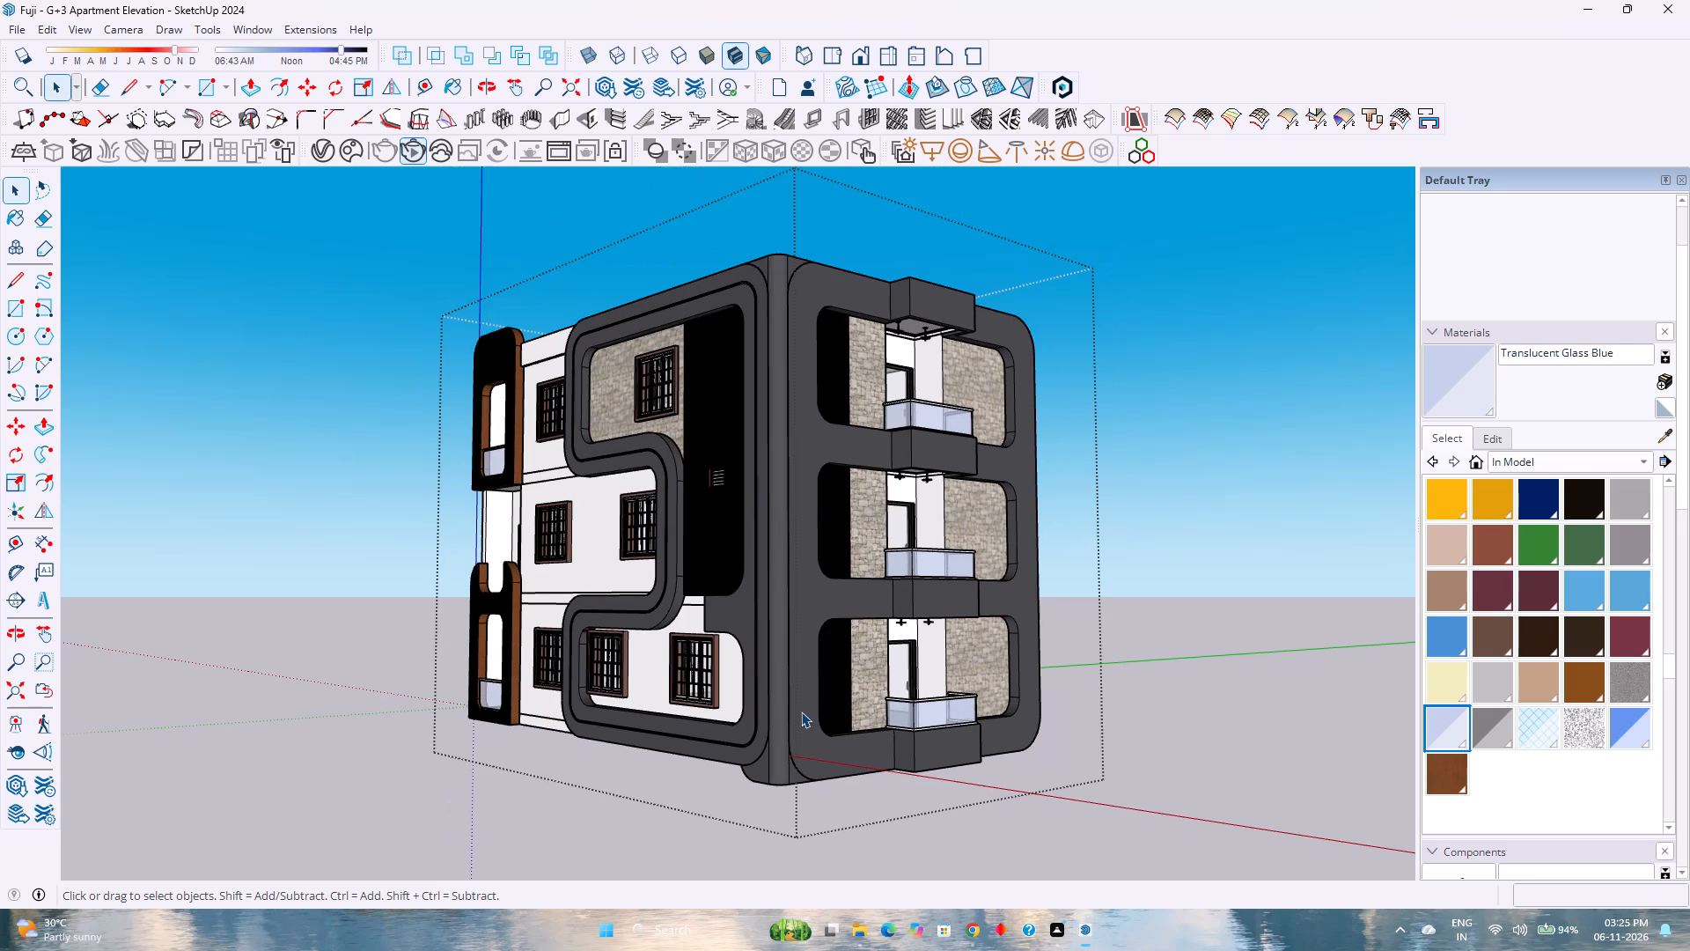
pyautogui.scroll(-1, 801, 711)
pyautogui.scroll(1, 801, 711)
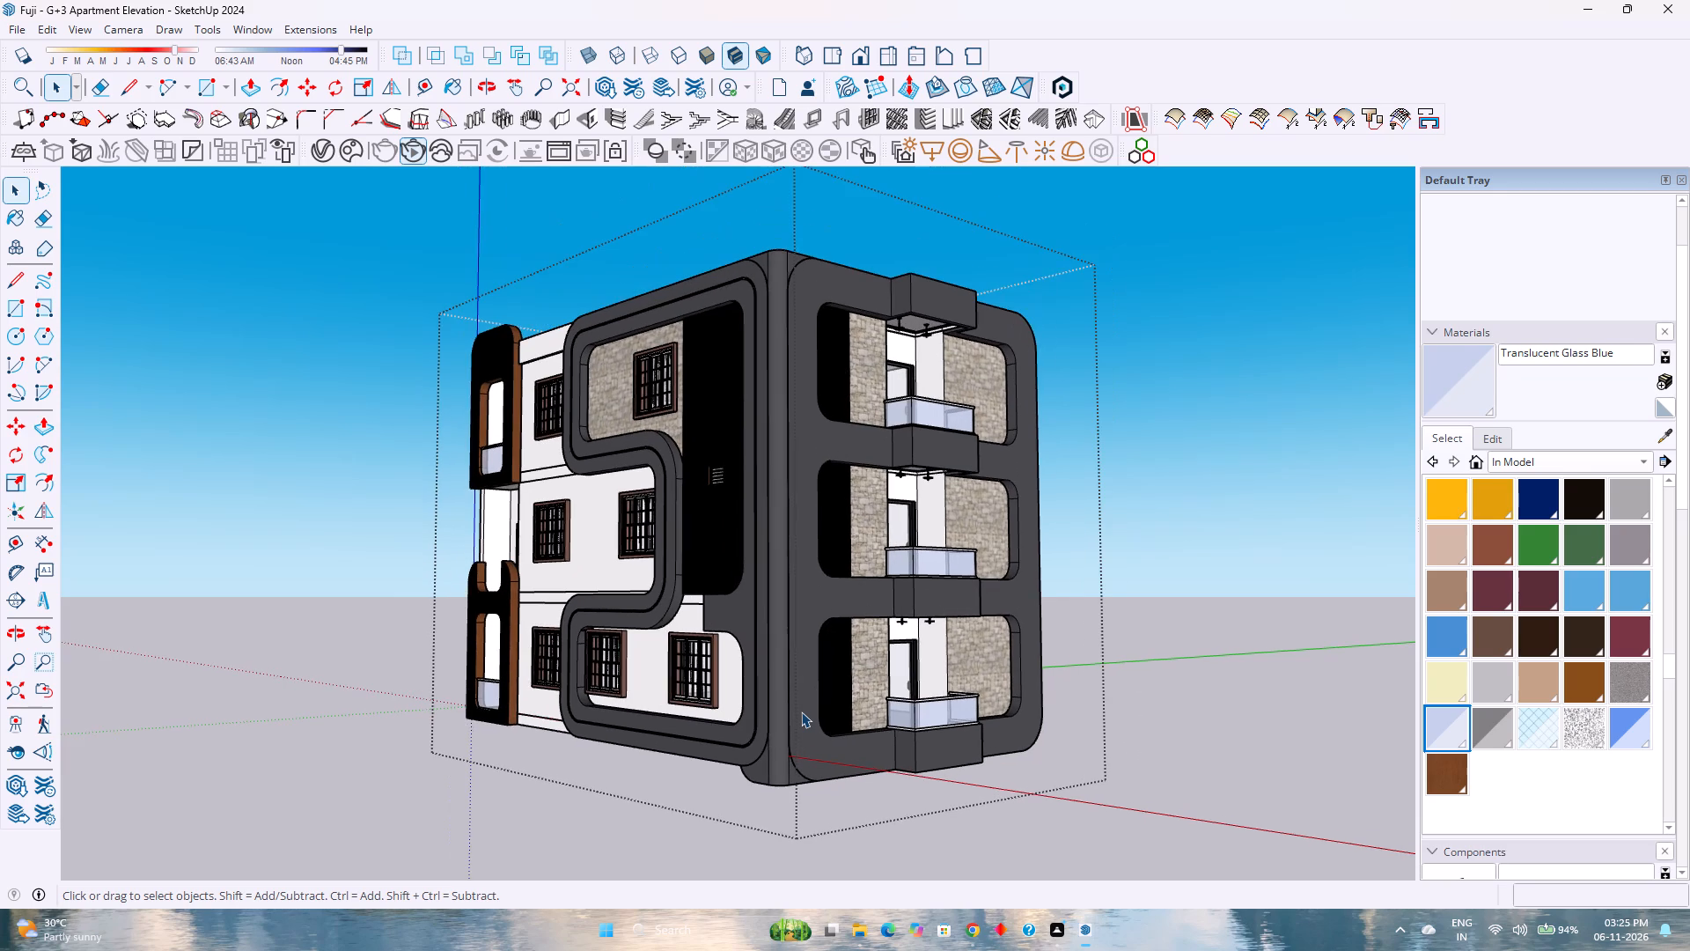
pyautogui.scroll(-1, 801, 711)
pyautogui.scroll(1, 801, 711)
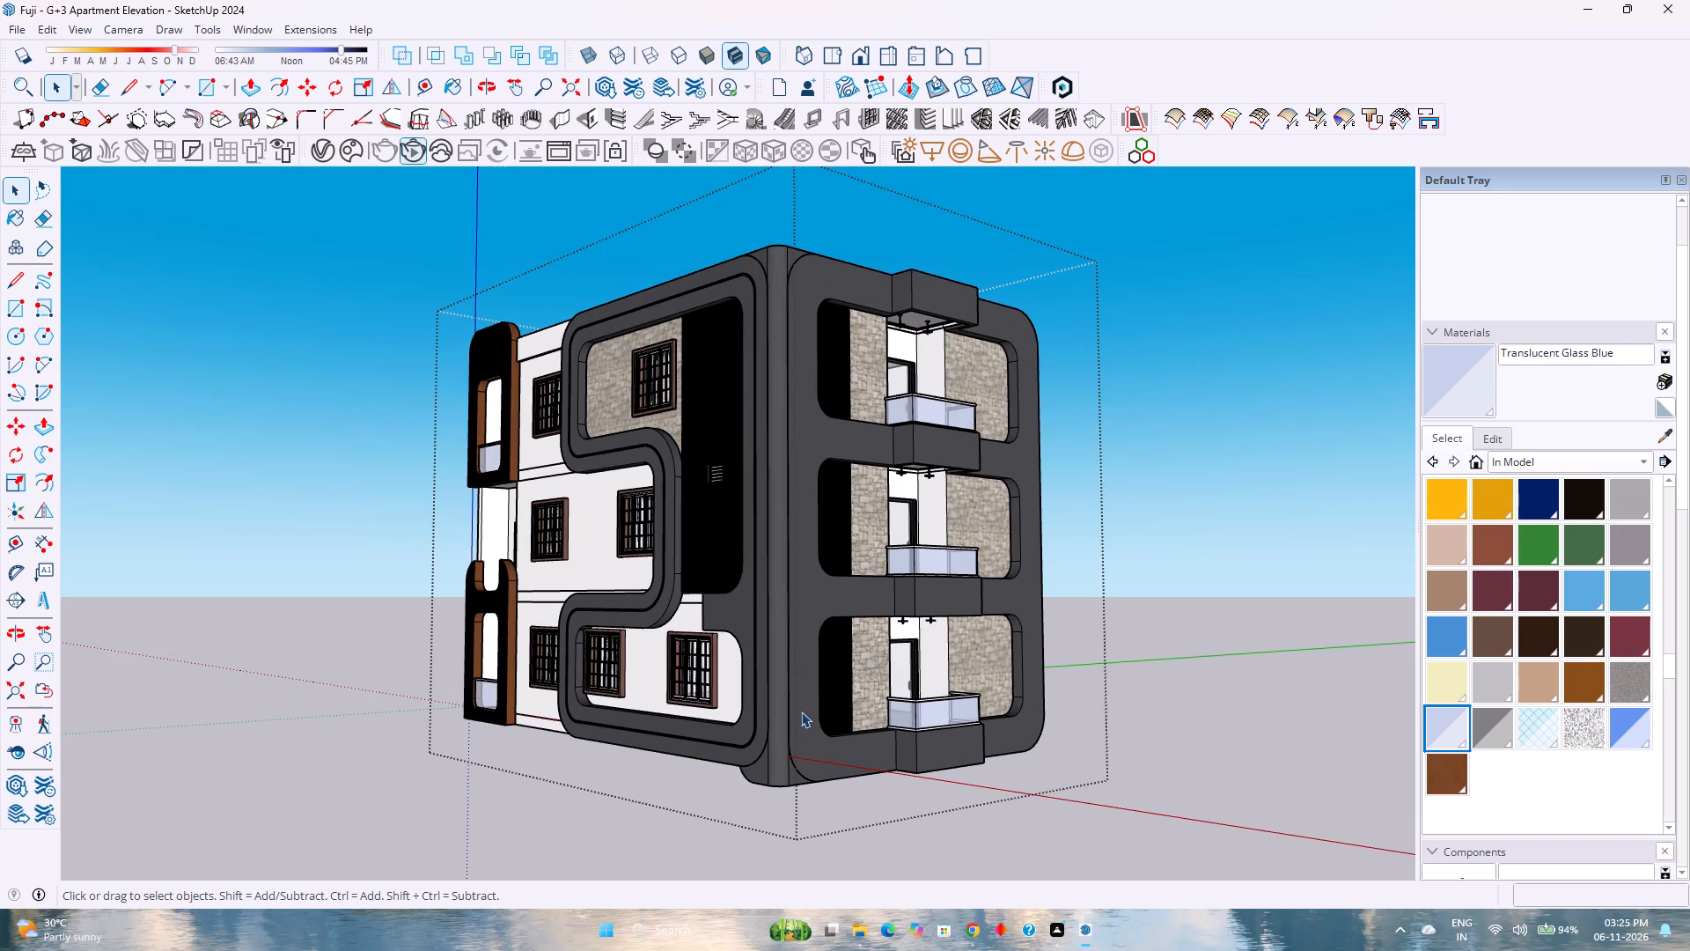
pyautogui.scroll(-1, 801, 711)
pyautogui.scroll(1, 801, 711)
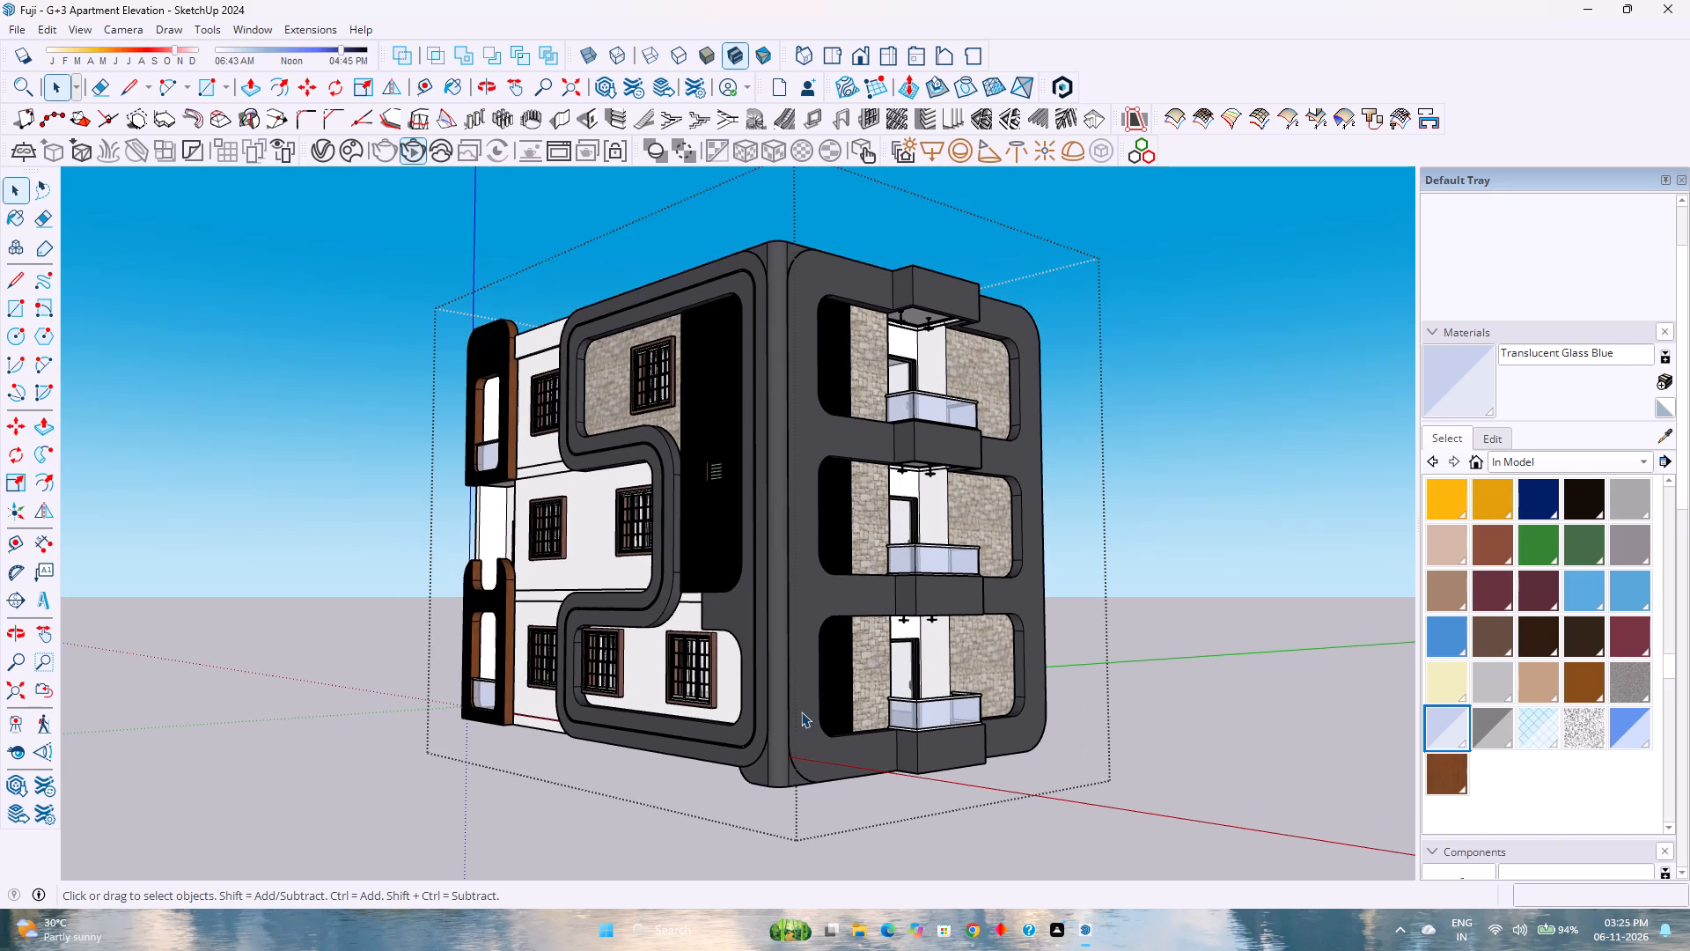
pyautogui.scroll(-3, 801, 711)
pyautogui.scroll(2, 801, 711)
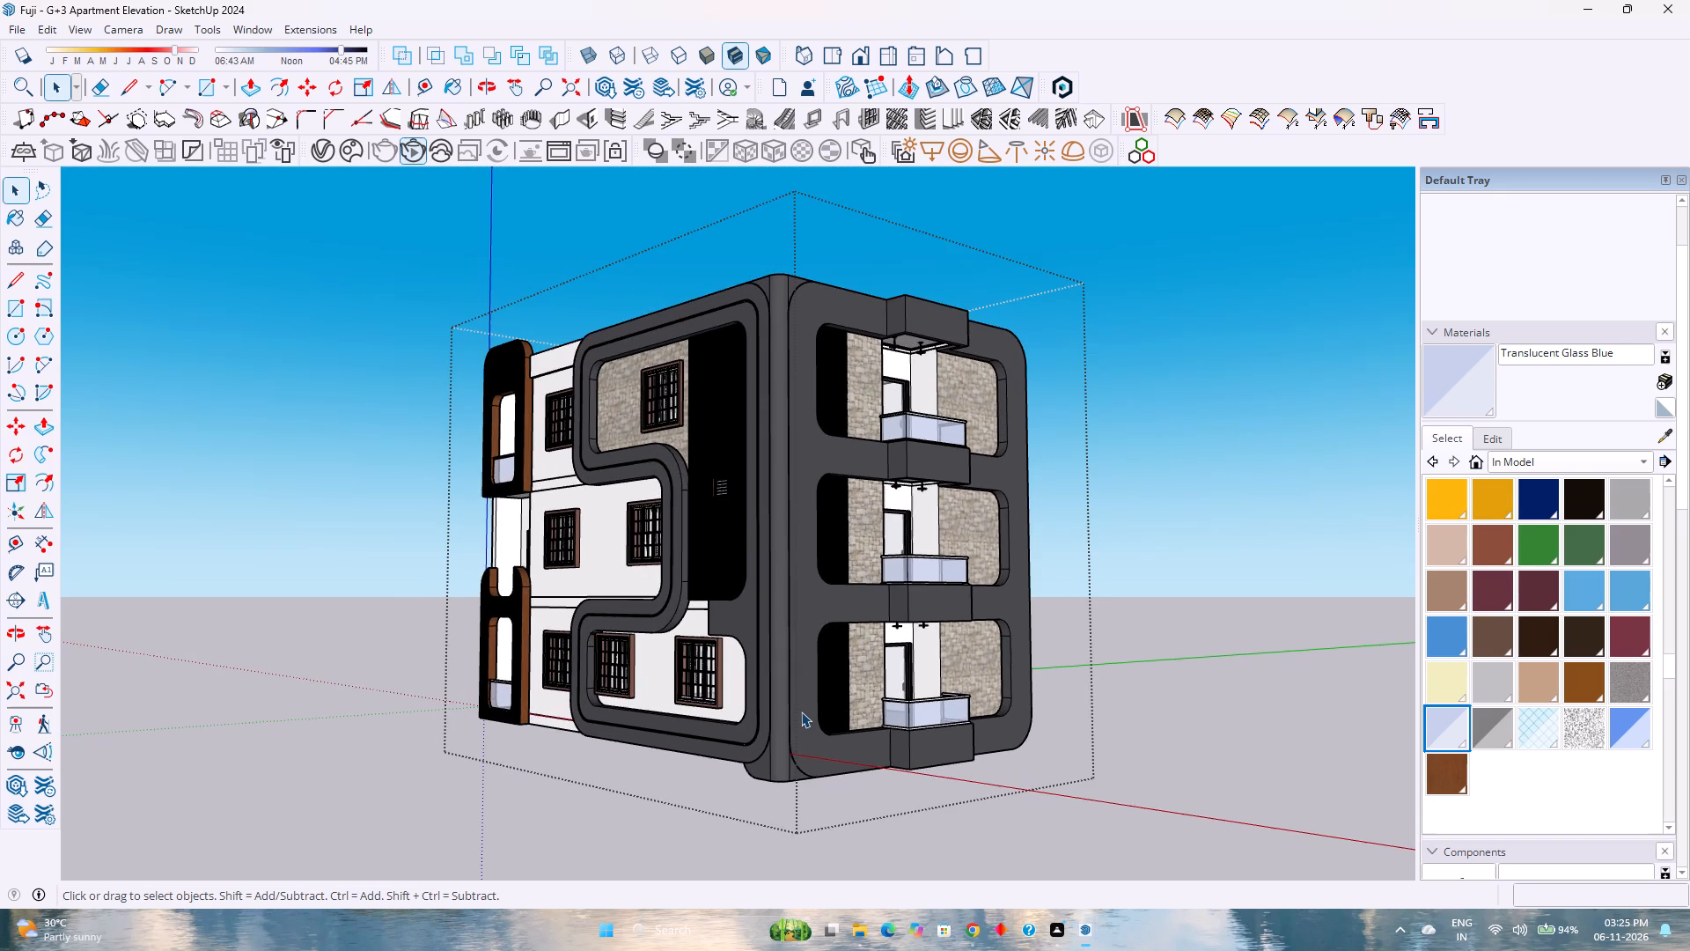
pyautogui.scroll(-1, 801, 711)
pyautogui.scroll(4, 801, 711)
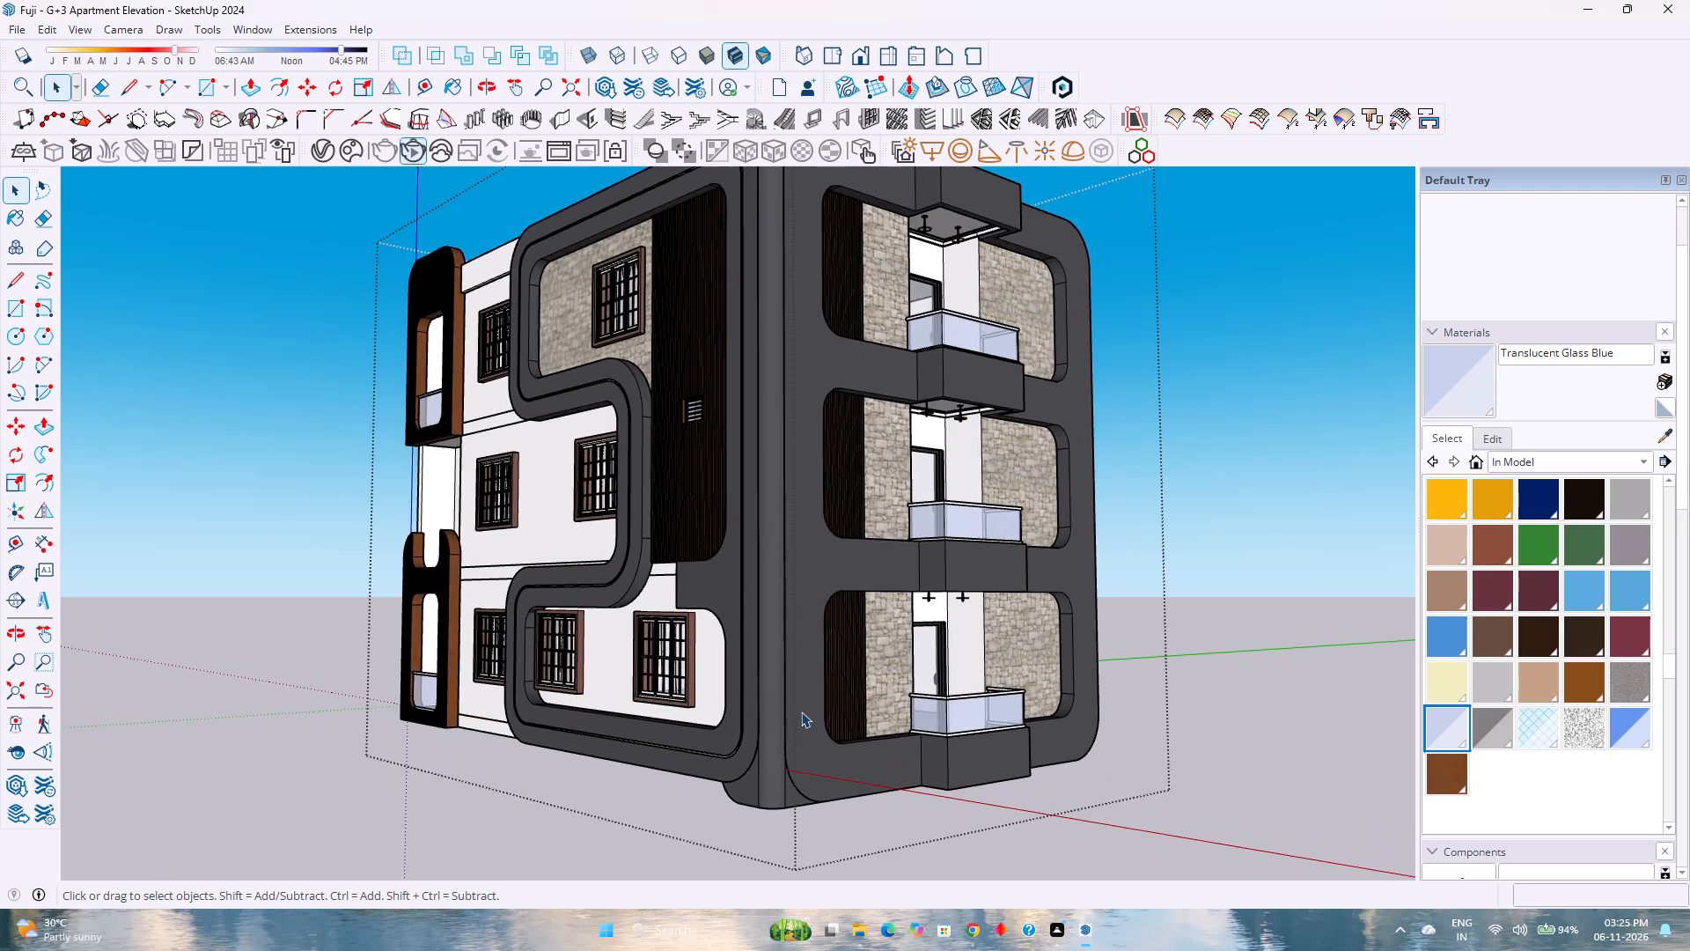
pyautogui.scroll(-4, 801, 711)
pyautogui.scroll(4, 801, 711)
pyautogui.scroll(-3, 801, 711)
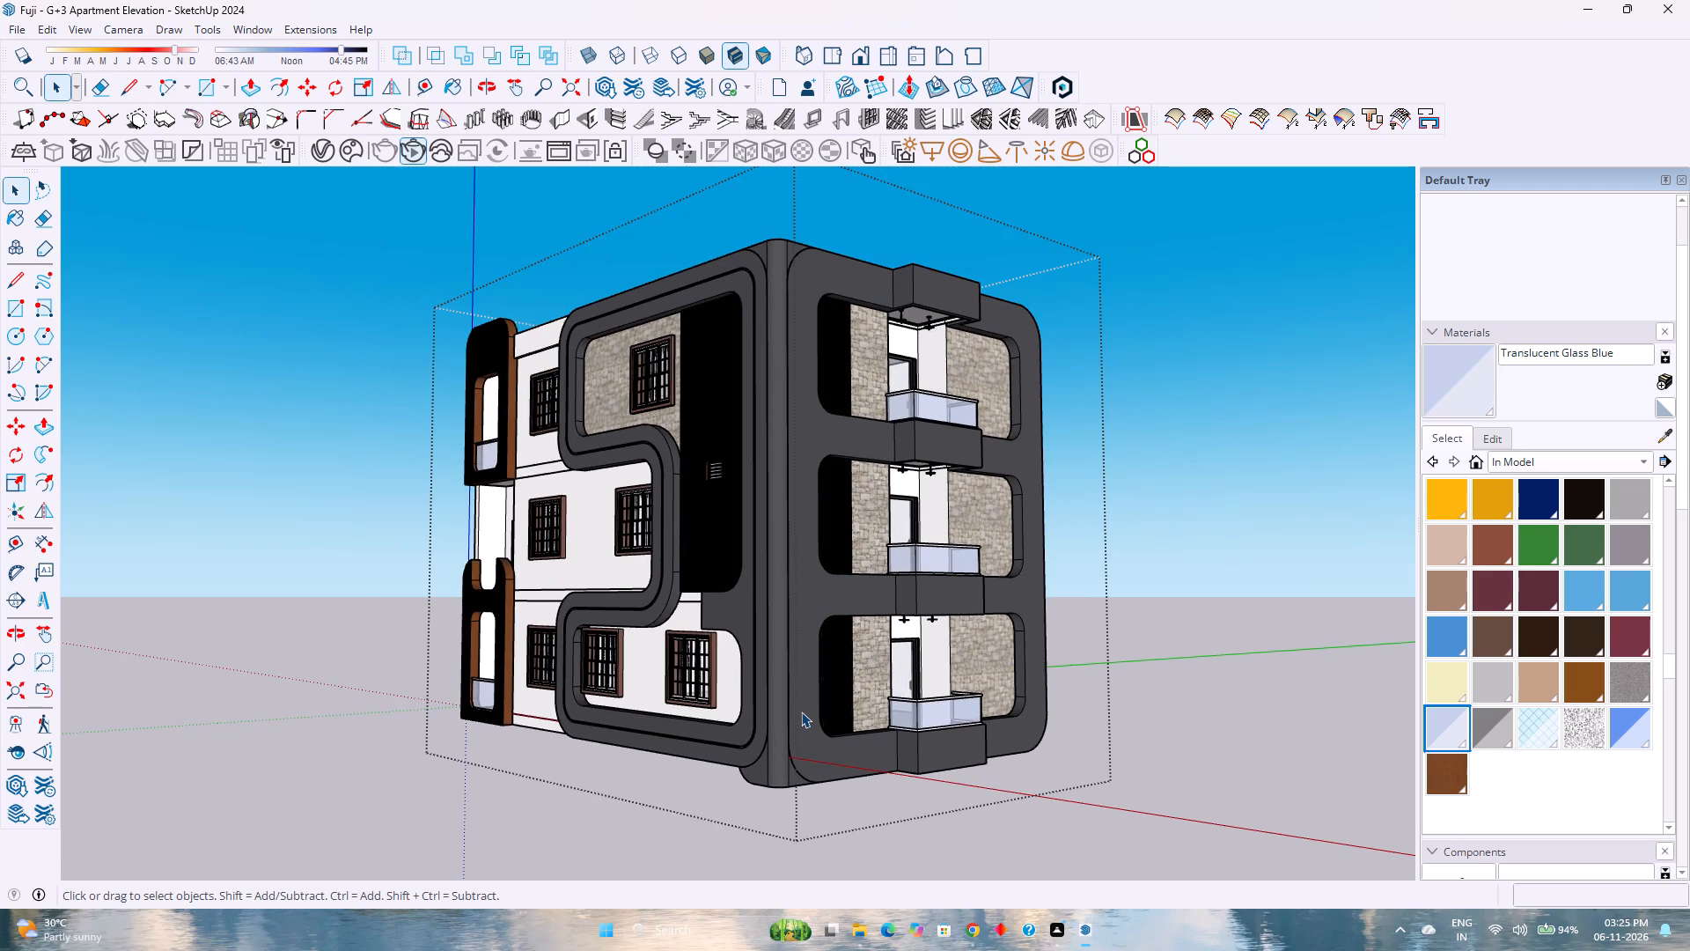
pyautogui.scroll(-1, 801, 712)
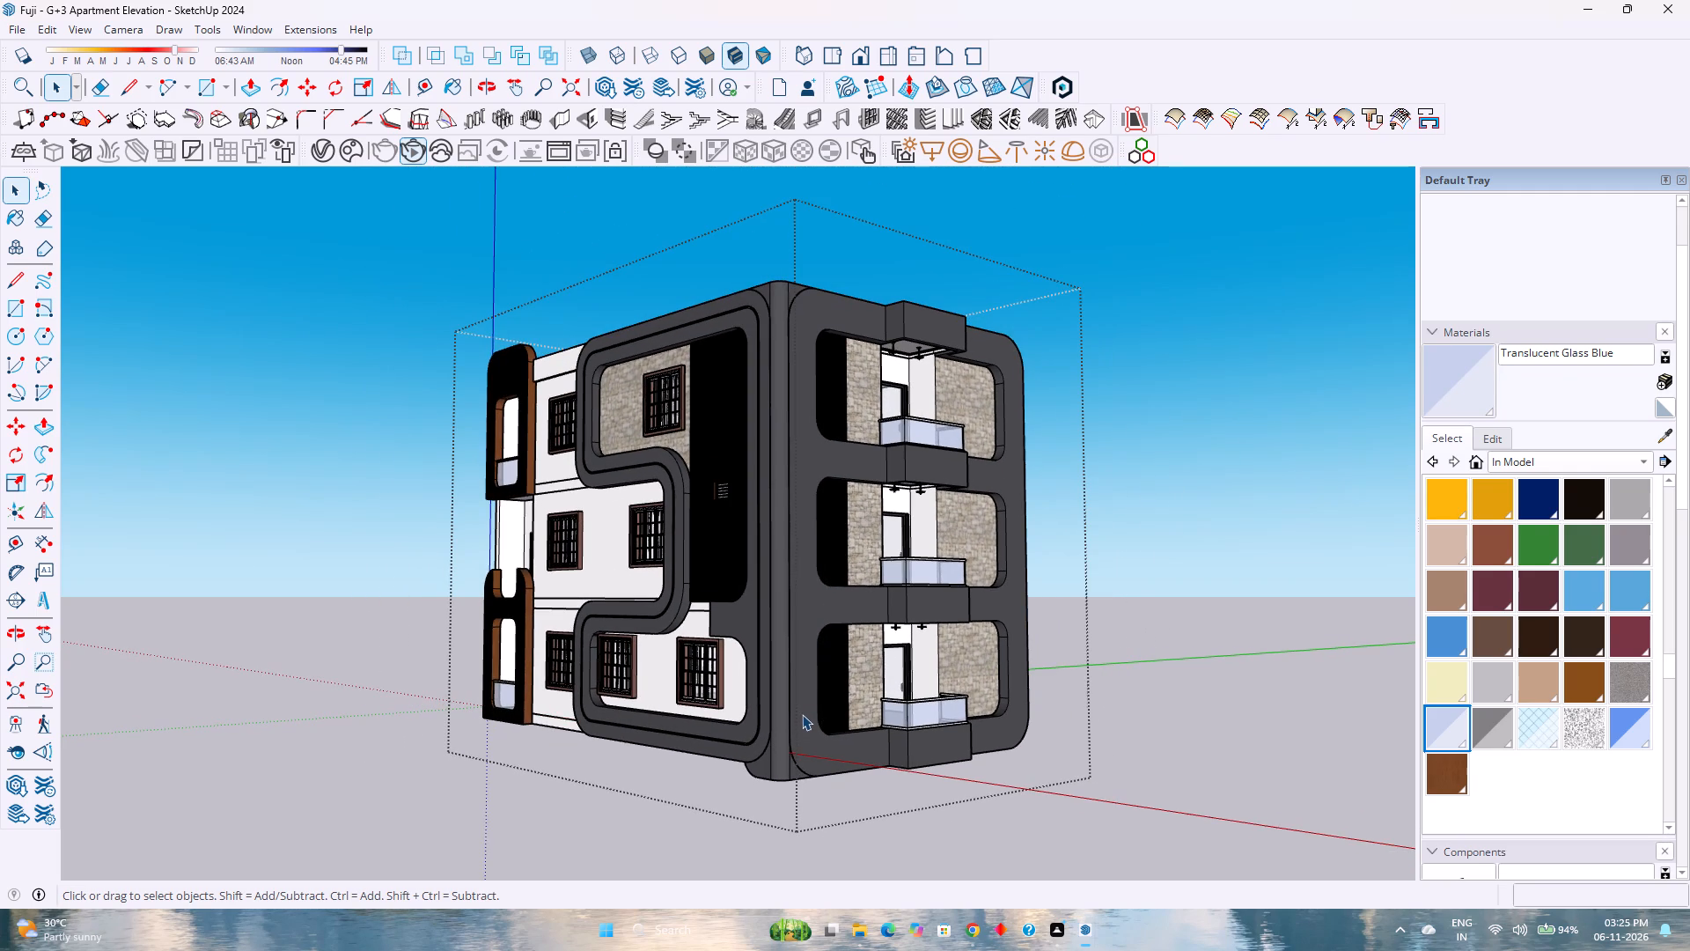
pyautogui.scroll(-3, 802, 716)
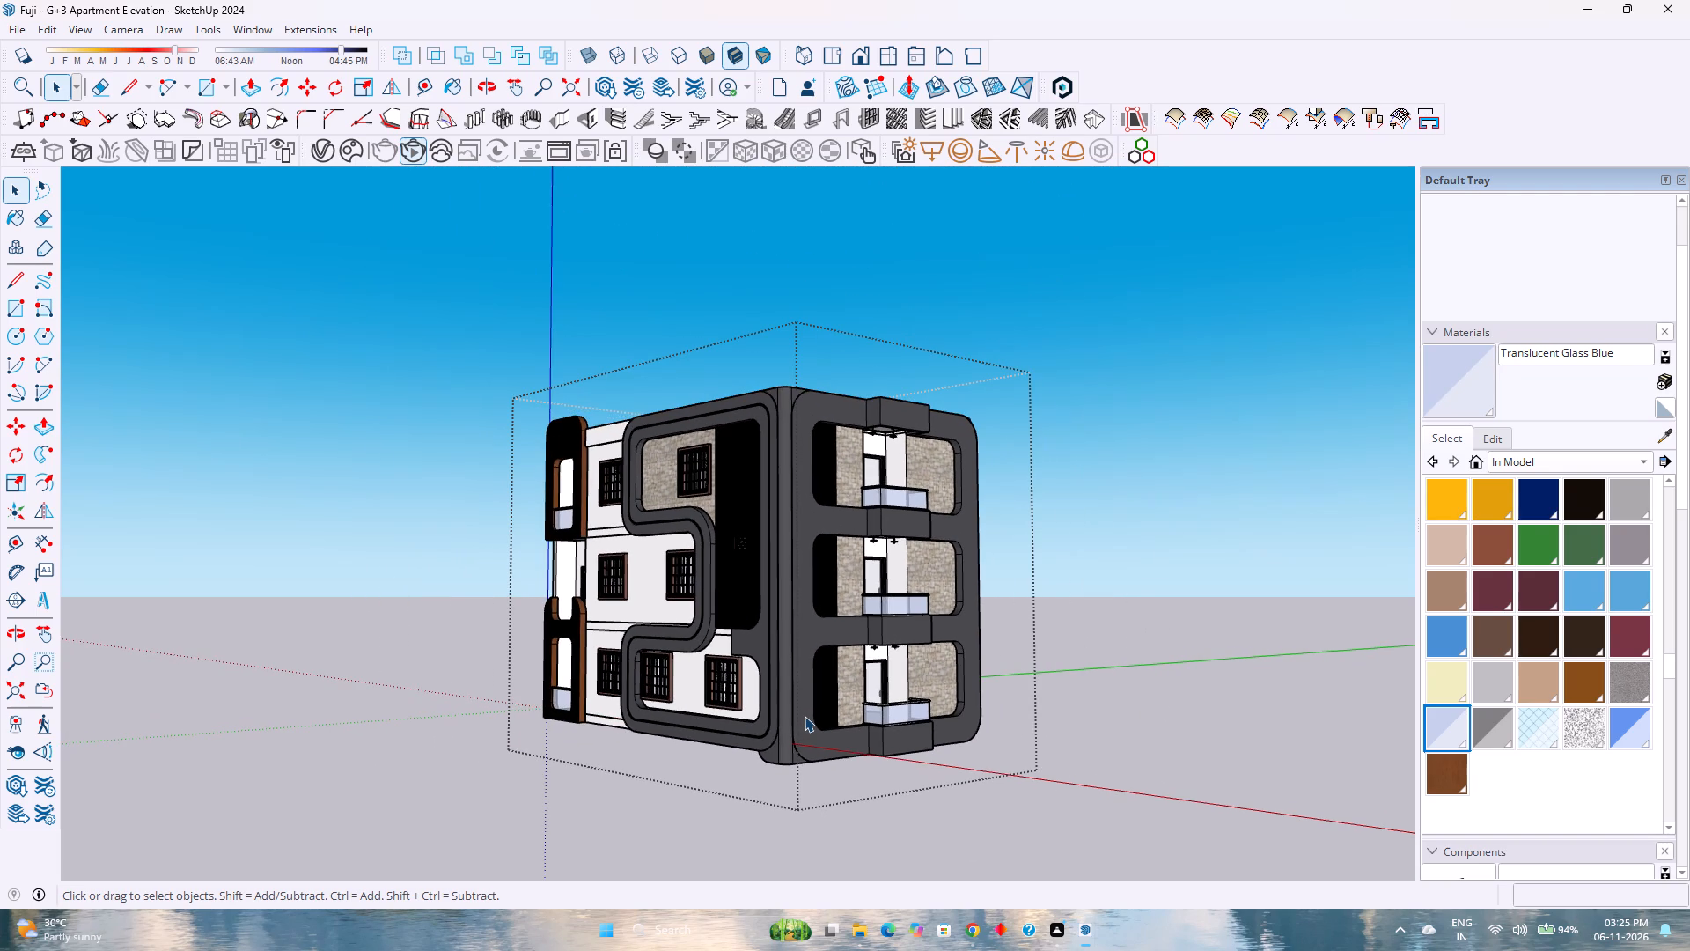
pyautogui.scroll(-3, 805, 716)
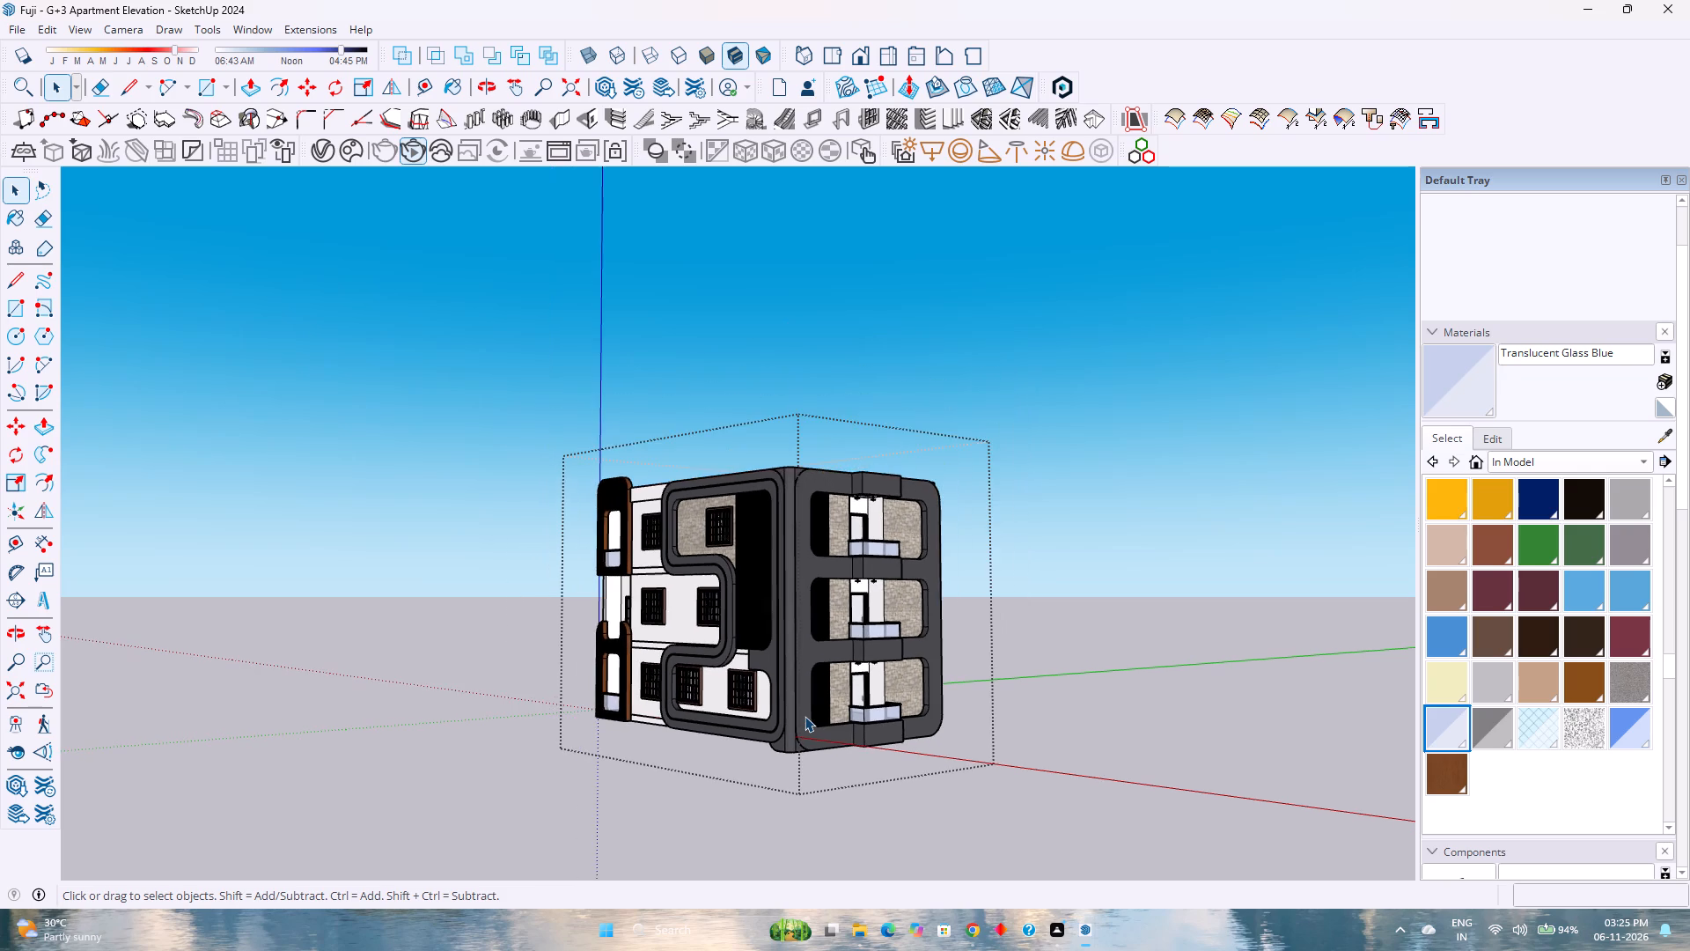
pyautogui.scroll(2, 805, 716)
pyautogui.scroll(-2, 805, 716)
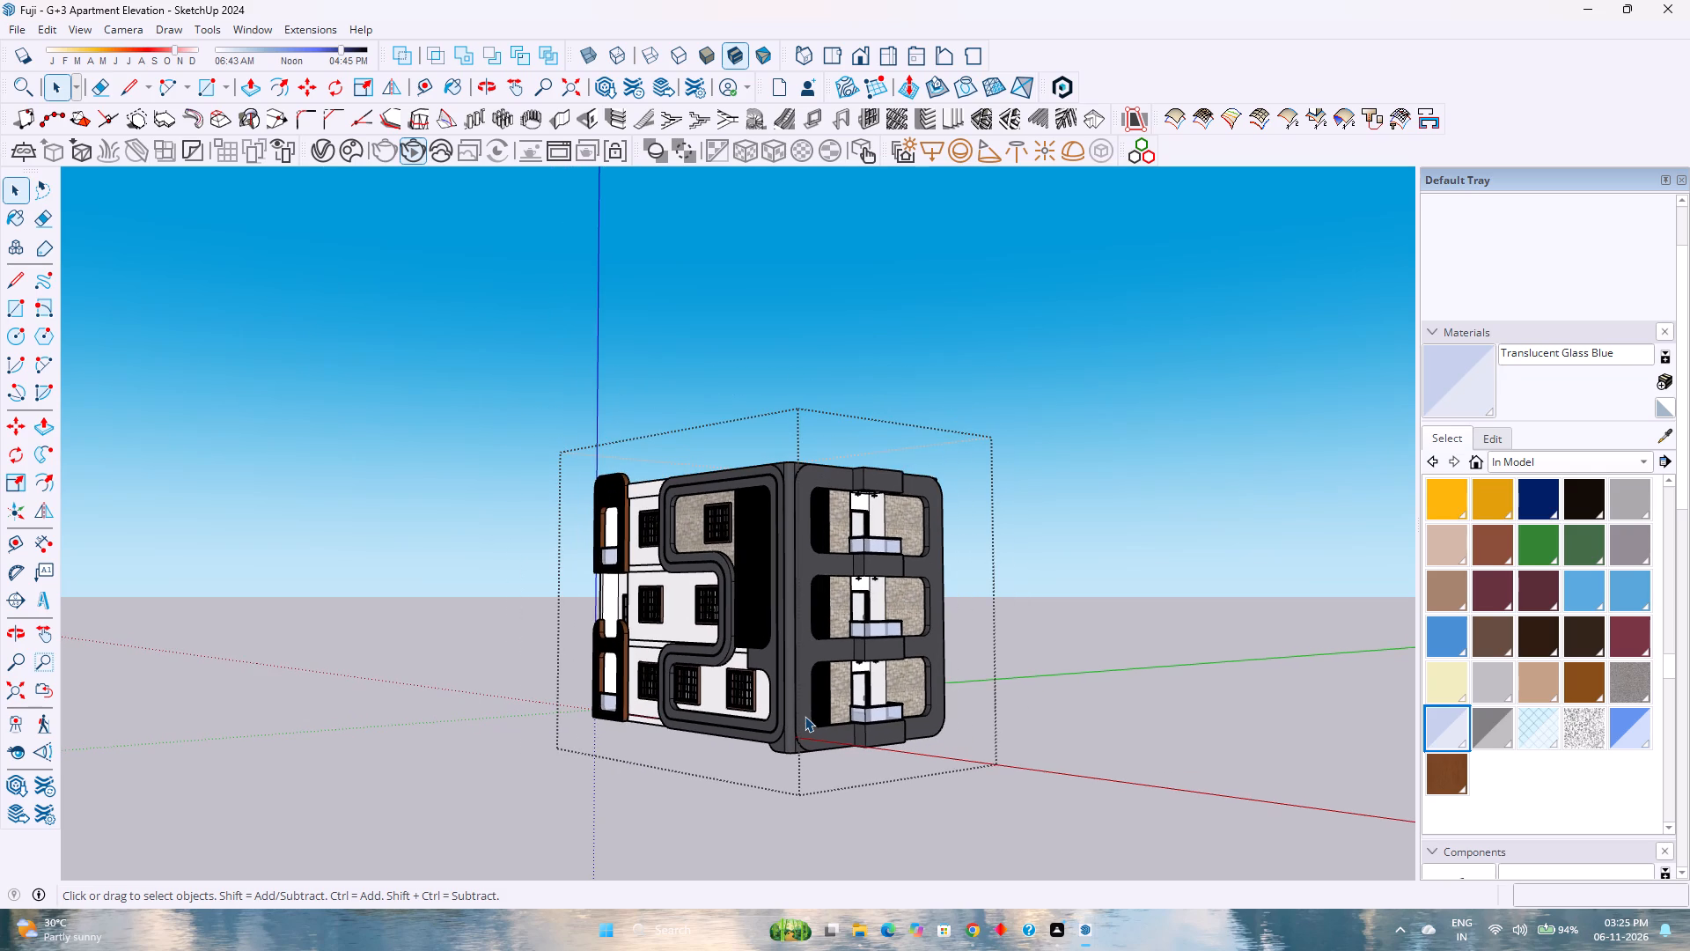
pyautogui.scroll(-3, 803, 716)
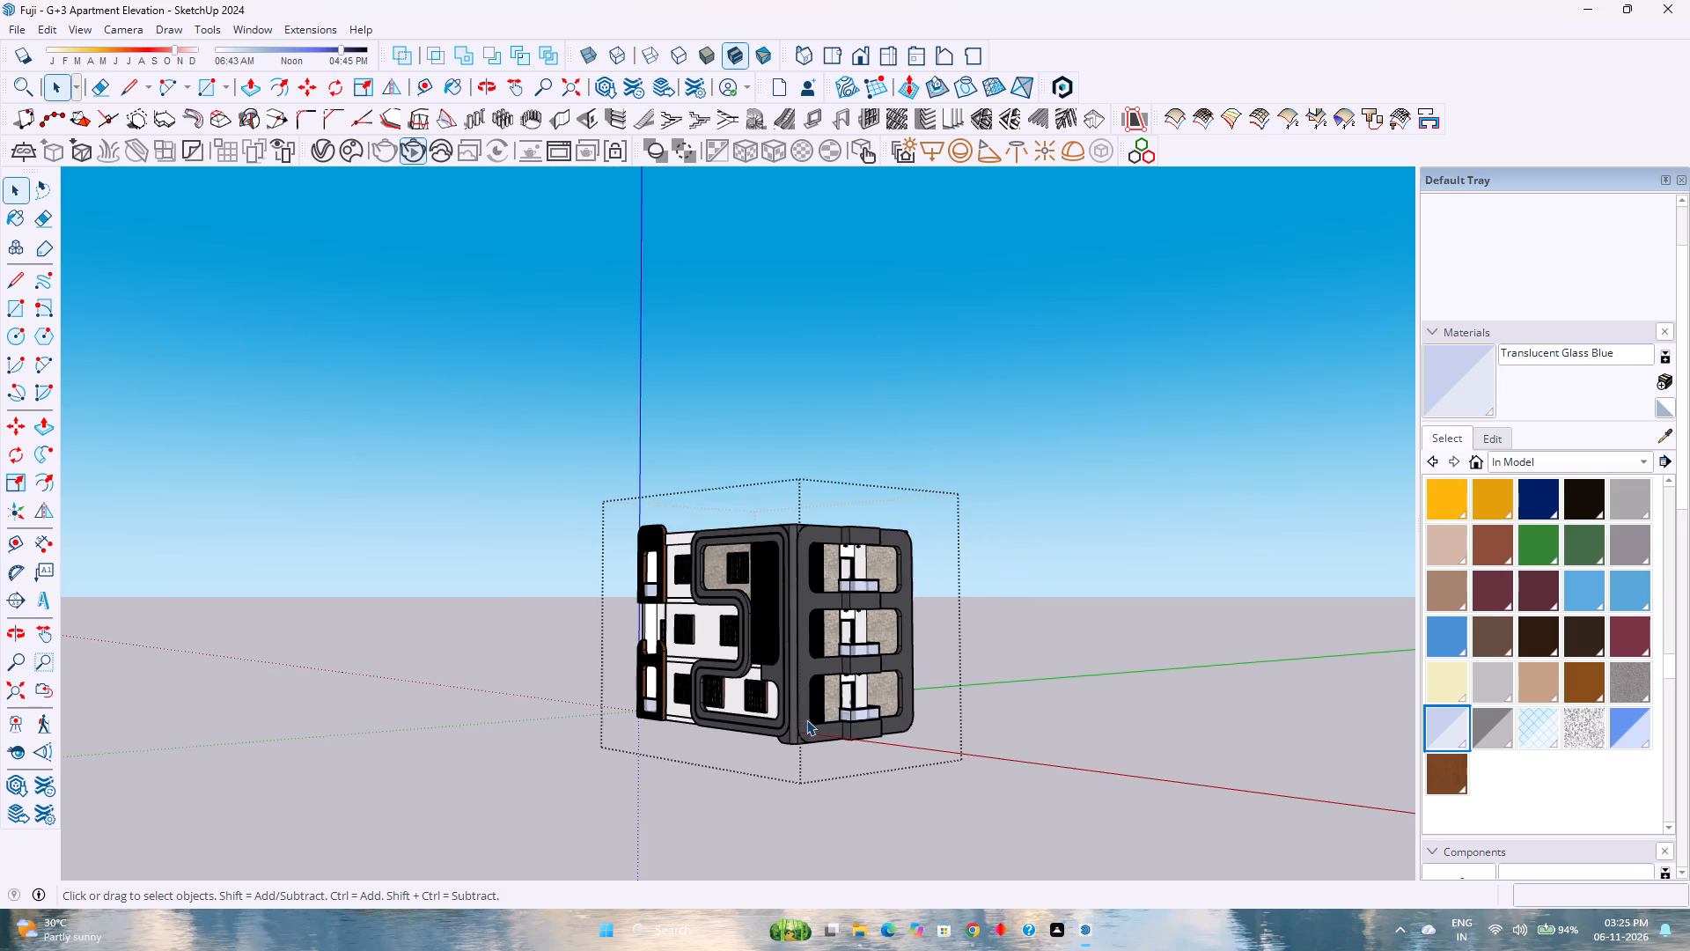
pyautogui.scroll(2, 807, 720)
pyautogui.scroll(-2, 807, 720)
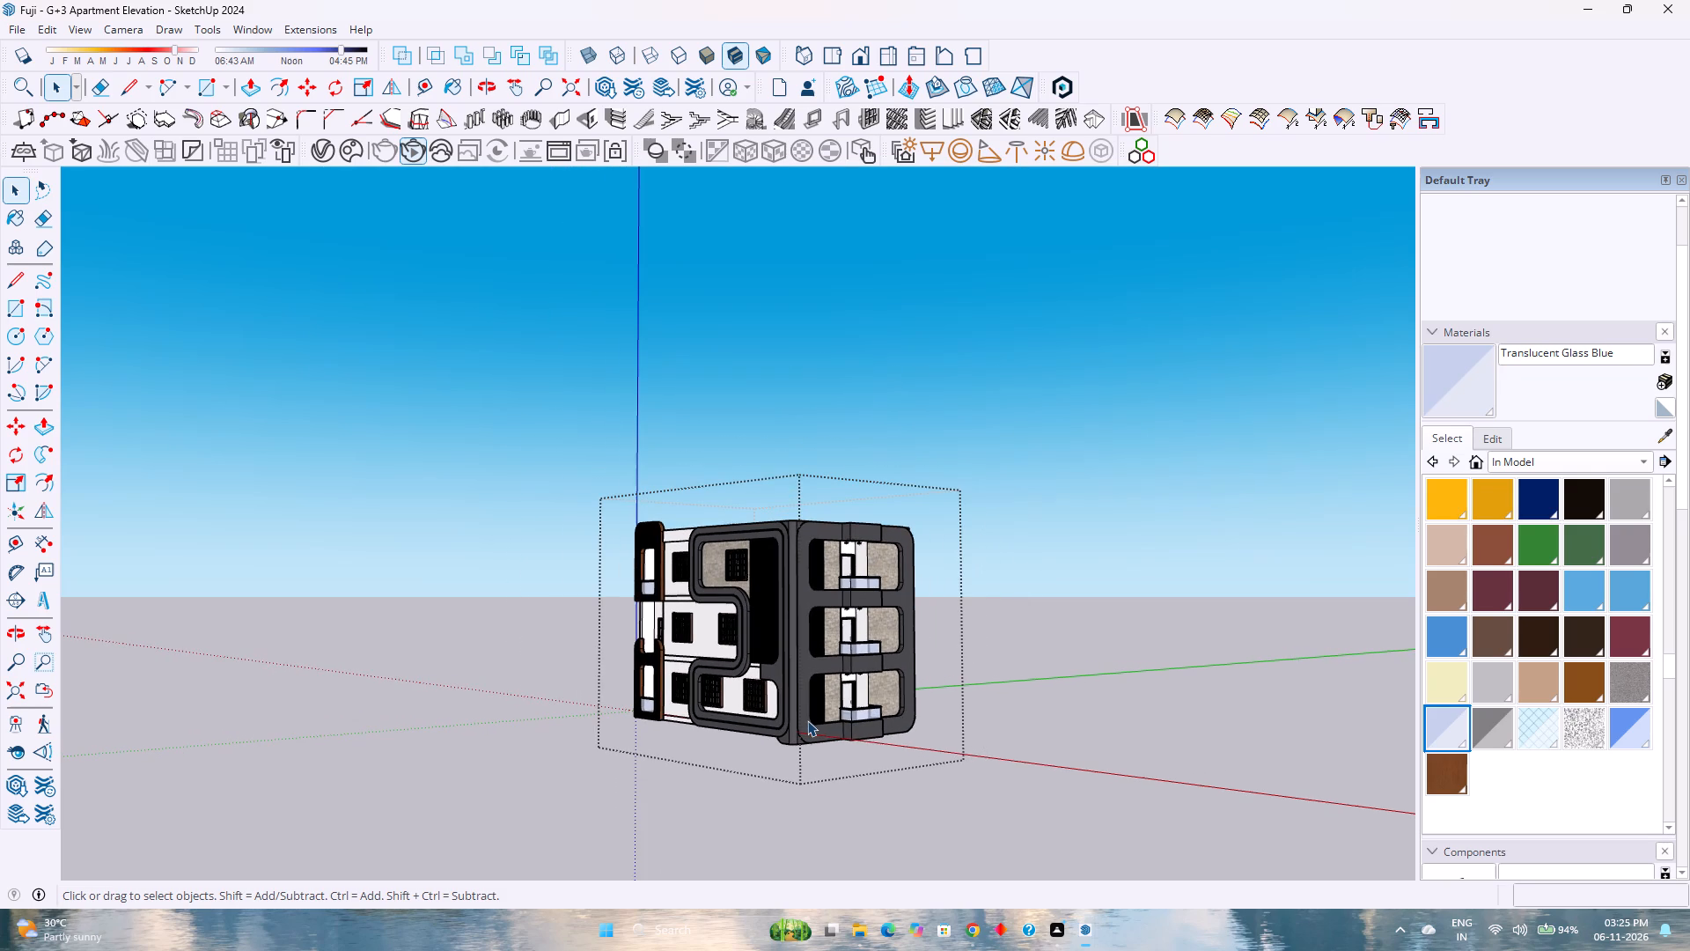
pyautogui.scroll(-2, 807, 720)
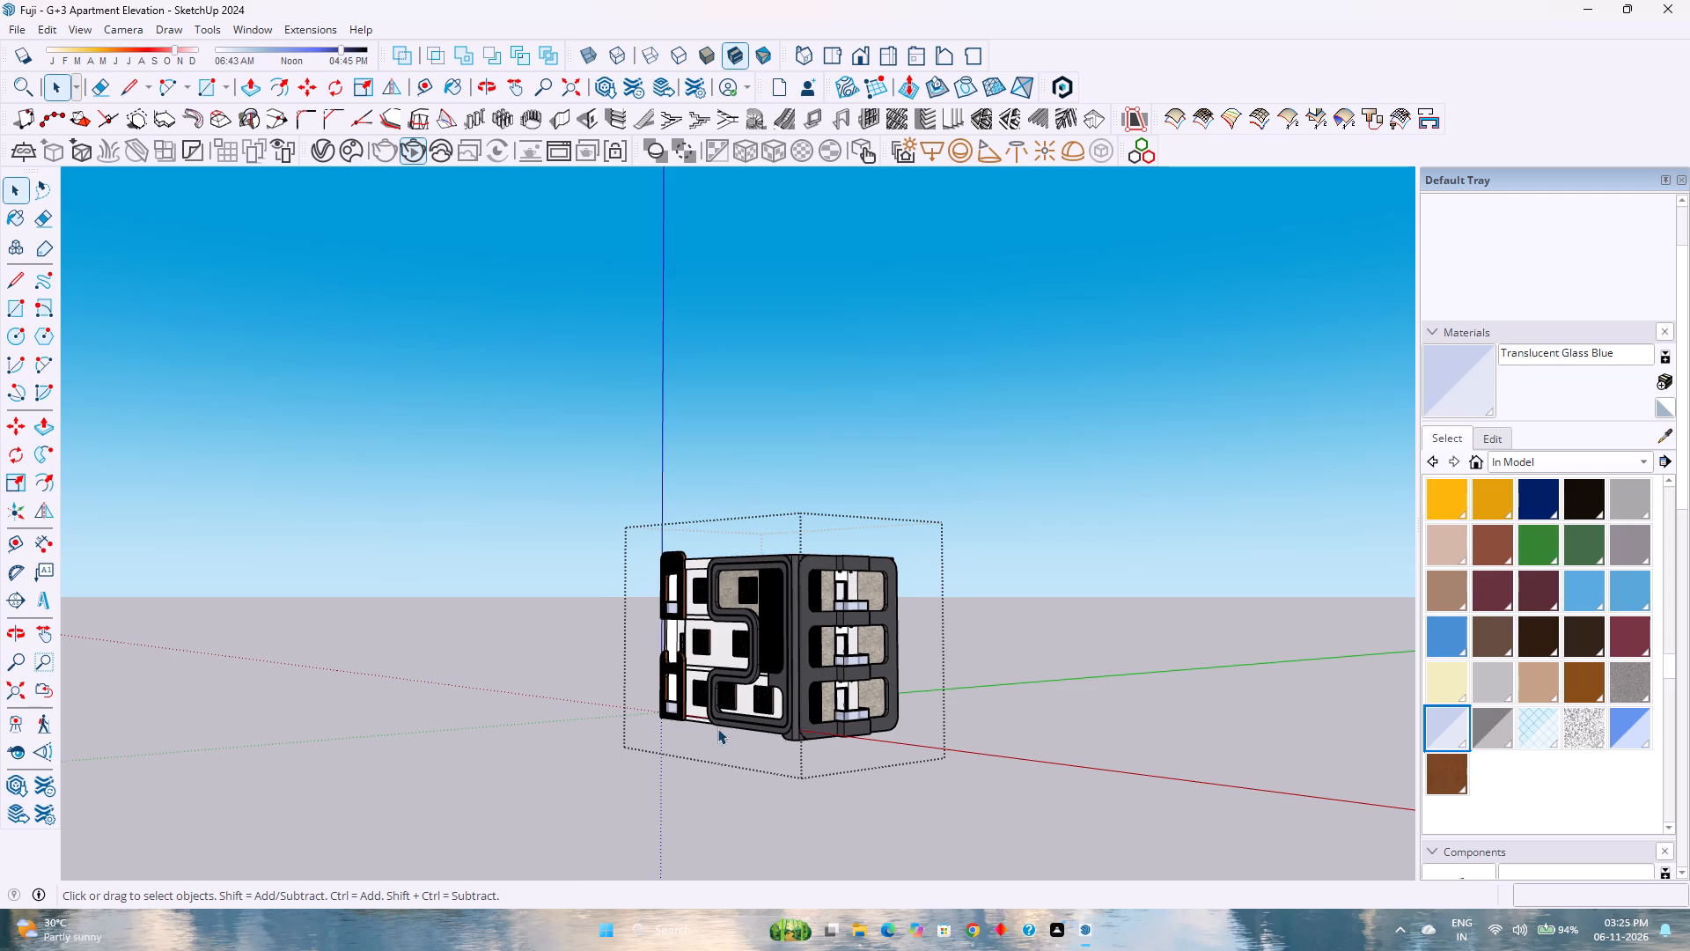
# Examine the finished elevation from the balcony side and the front, including the top-floor windows, stone cladding and wood slat panel.
pyautogui.scroll(3, 724, 725)
pyautogui.scroll(3, 840, 704)
pyautogui.moveTo(840, 704); pyautogui.dragTo(547, 726, button='middle')
pyautogui.middleClick(547, 726)
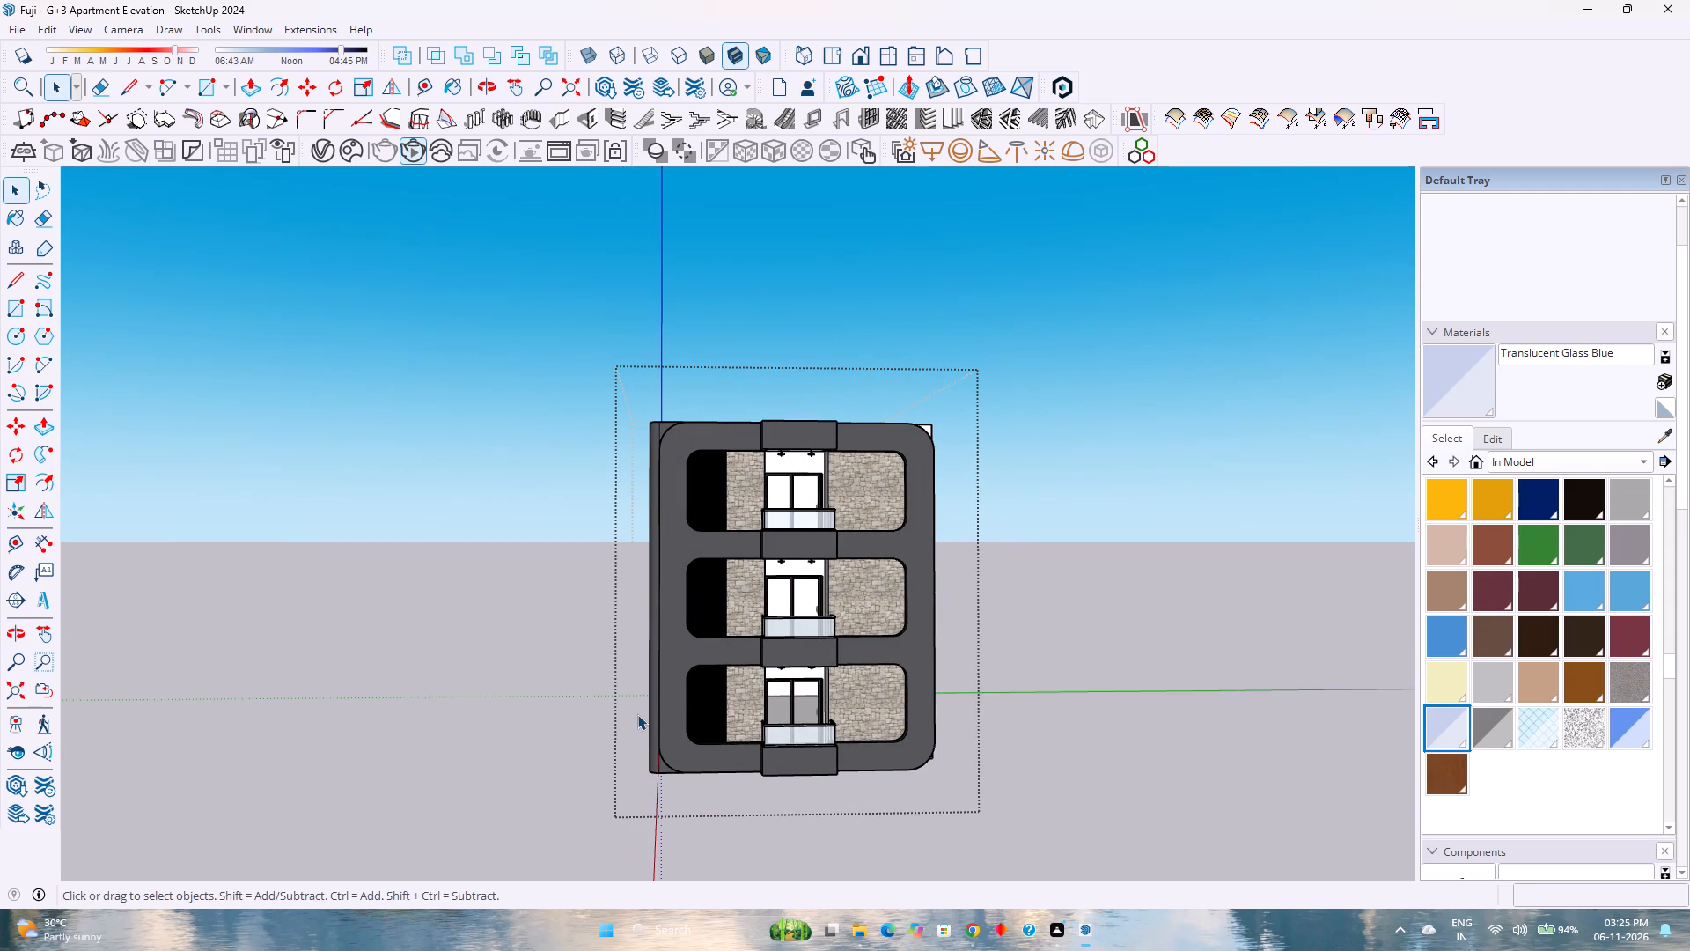
pyautogui.scroll(3, 670, 571)
pyautogui.middleClick(640, 542)
pyautogui.moveTo(640, 542); pyautogui.dragTo(1043, 595, button='middle')
pyautogui.moveTo(820, 576); pyautogui.dragTo(1237, 606, button='middle')
pyautogui.moveTo(1250, 606); pyautogui.dragTo(1274, 608, button='middle')
pyautogui.middleClick(1274, 608)
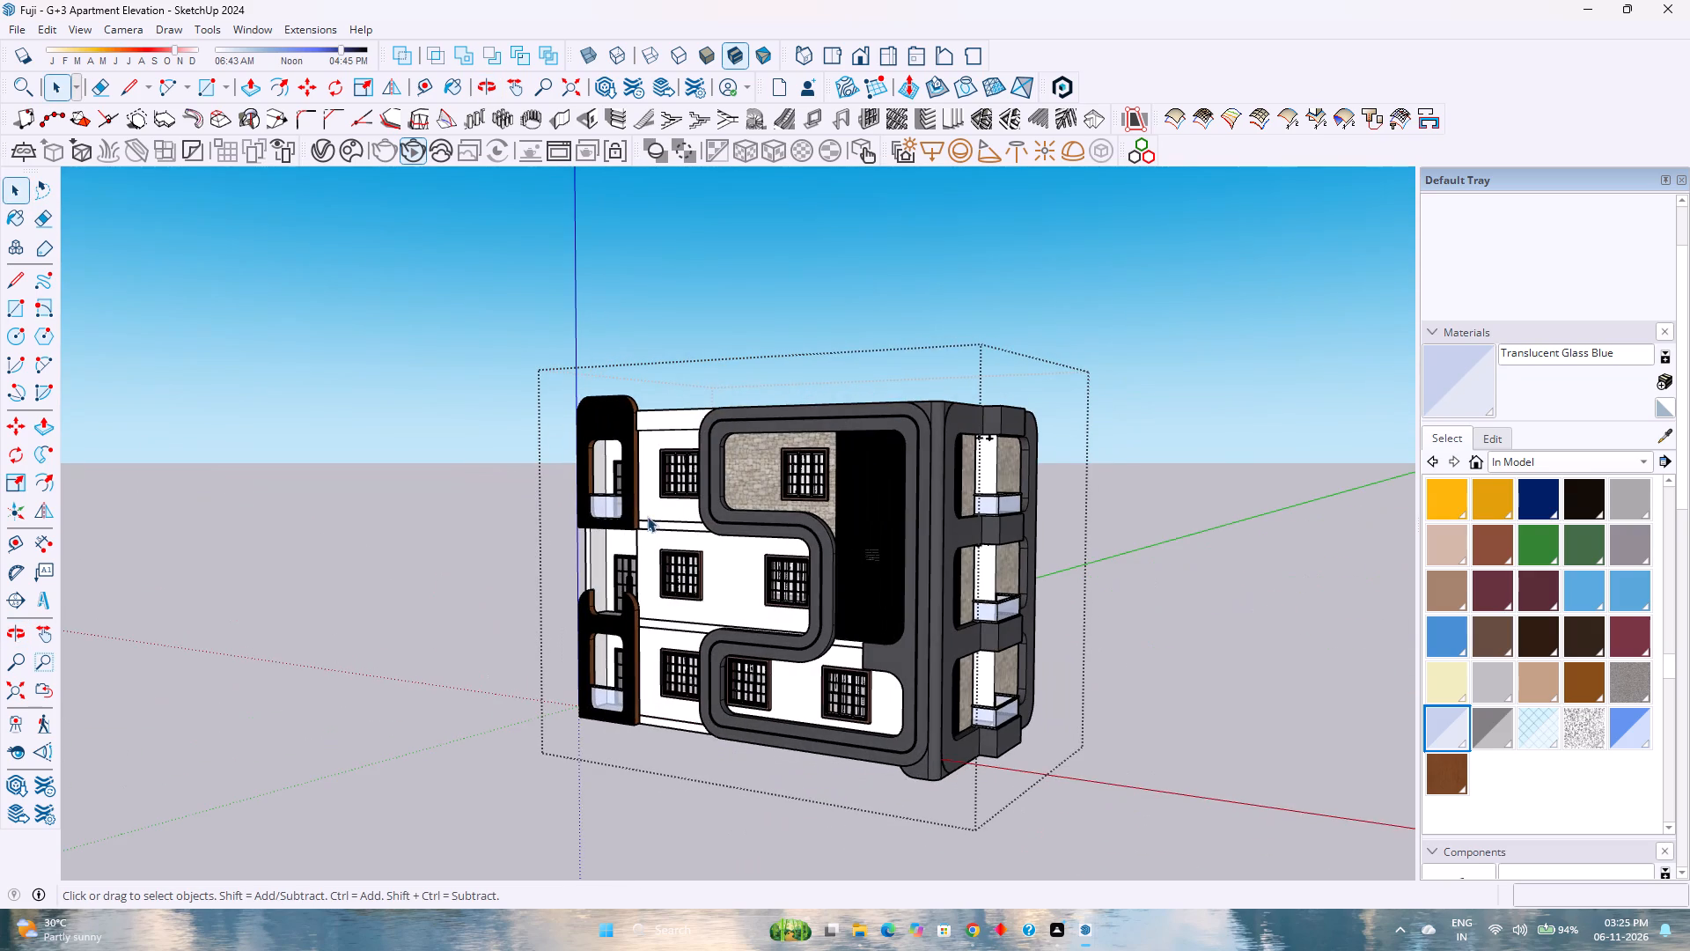
pyautogui.scroll(14, 887, 407)
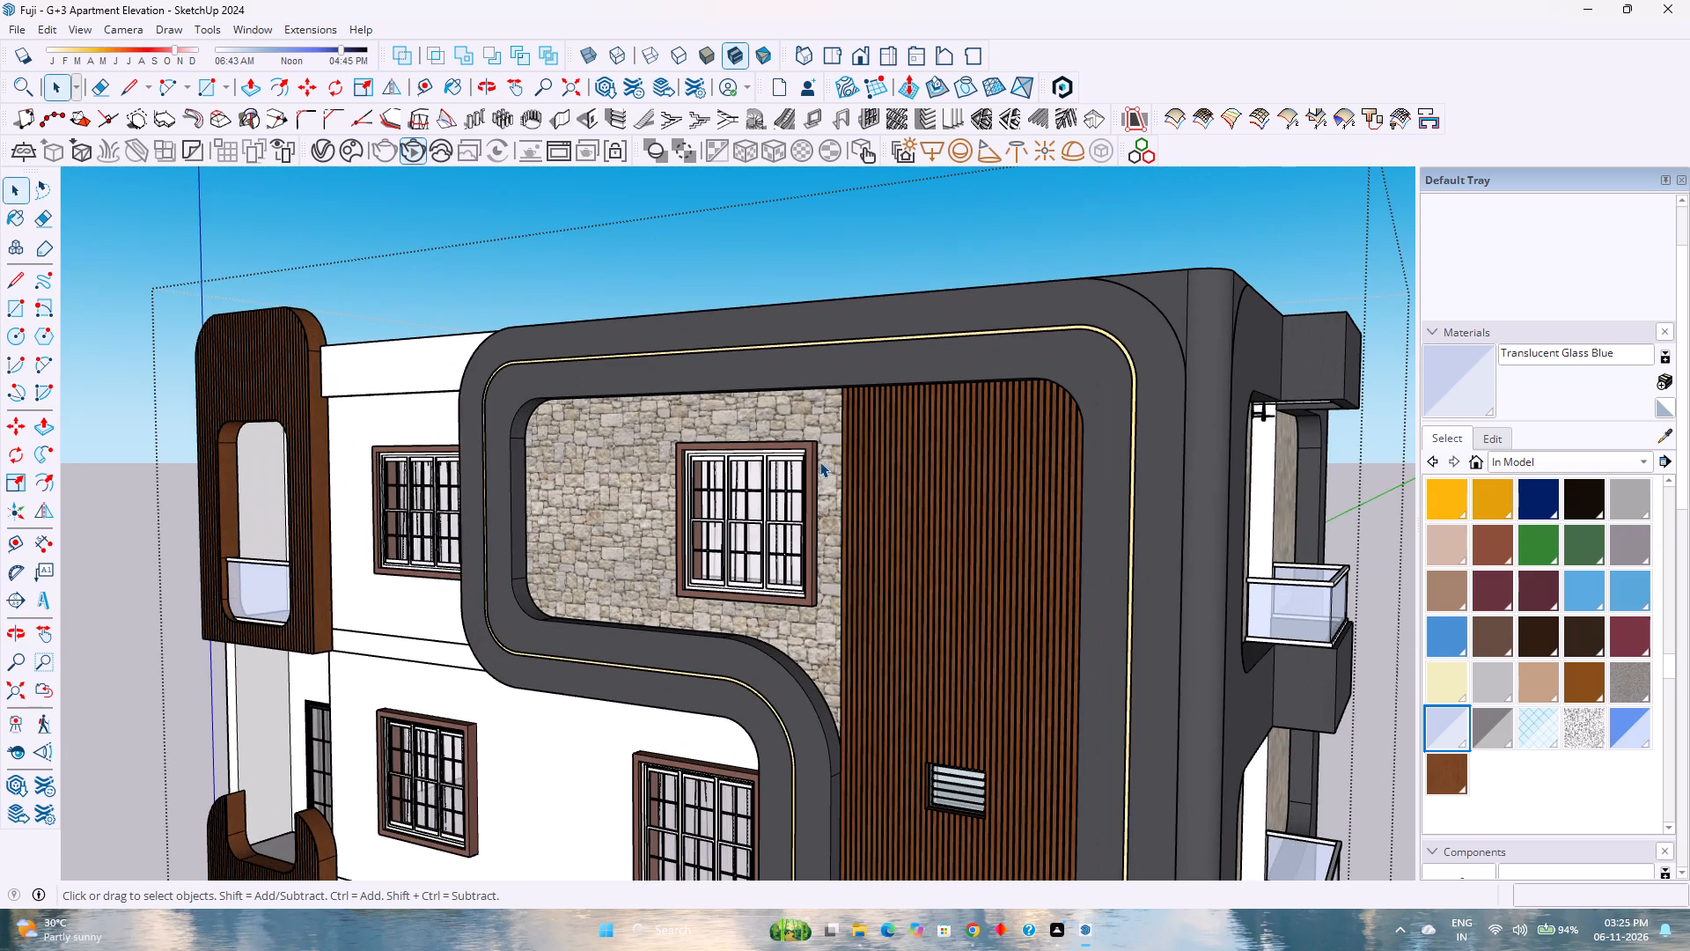
pyautogui.scroll(3, 691, 499)
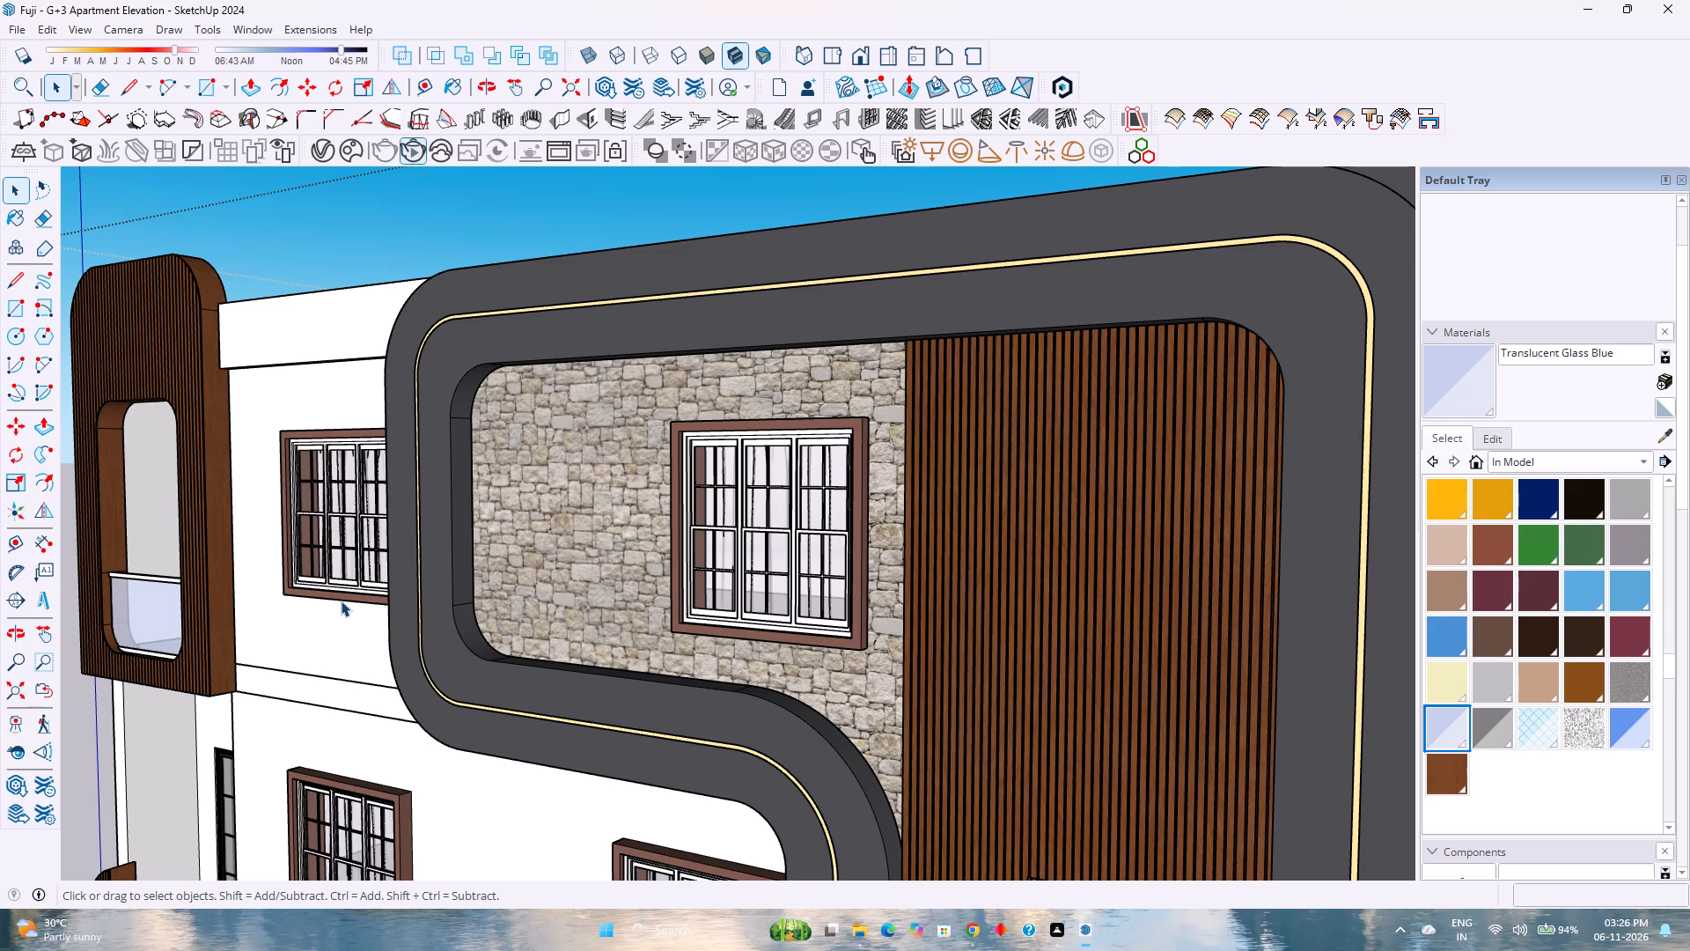
pyautogui.scroll(-3, 341, 601)
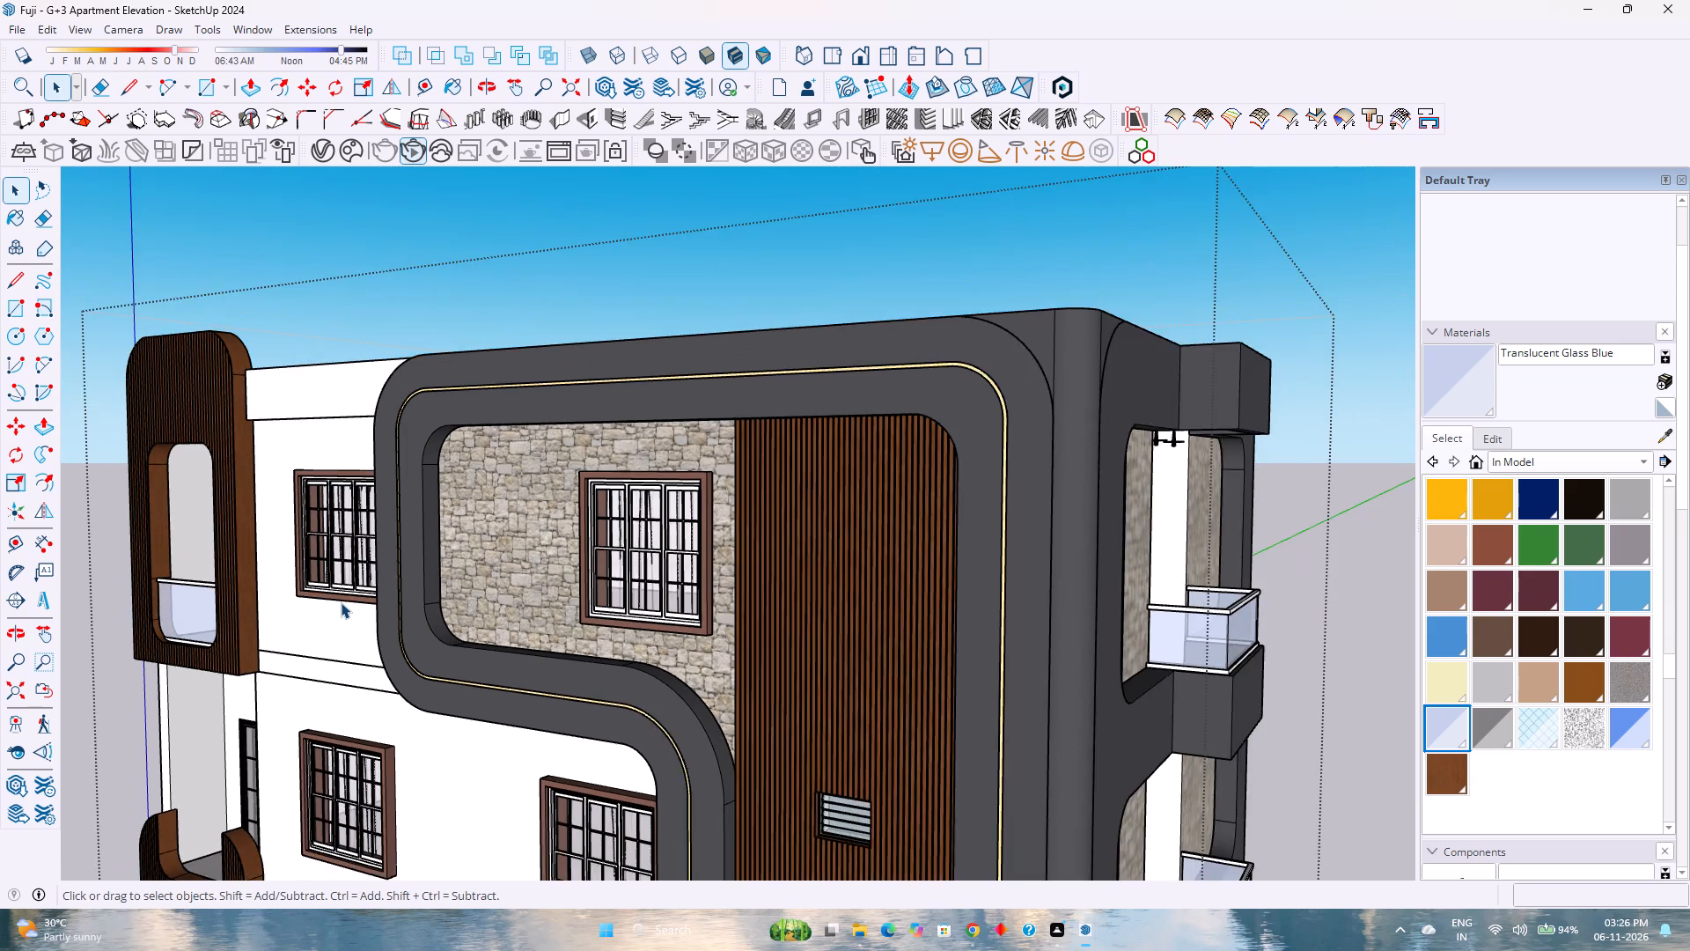
pyautogui.scroll(-3, 341, 602)
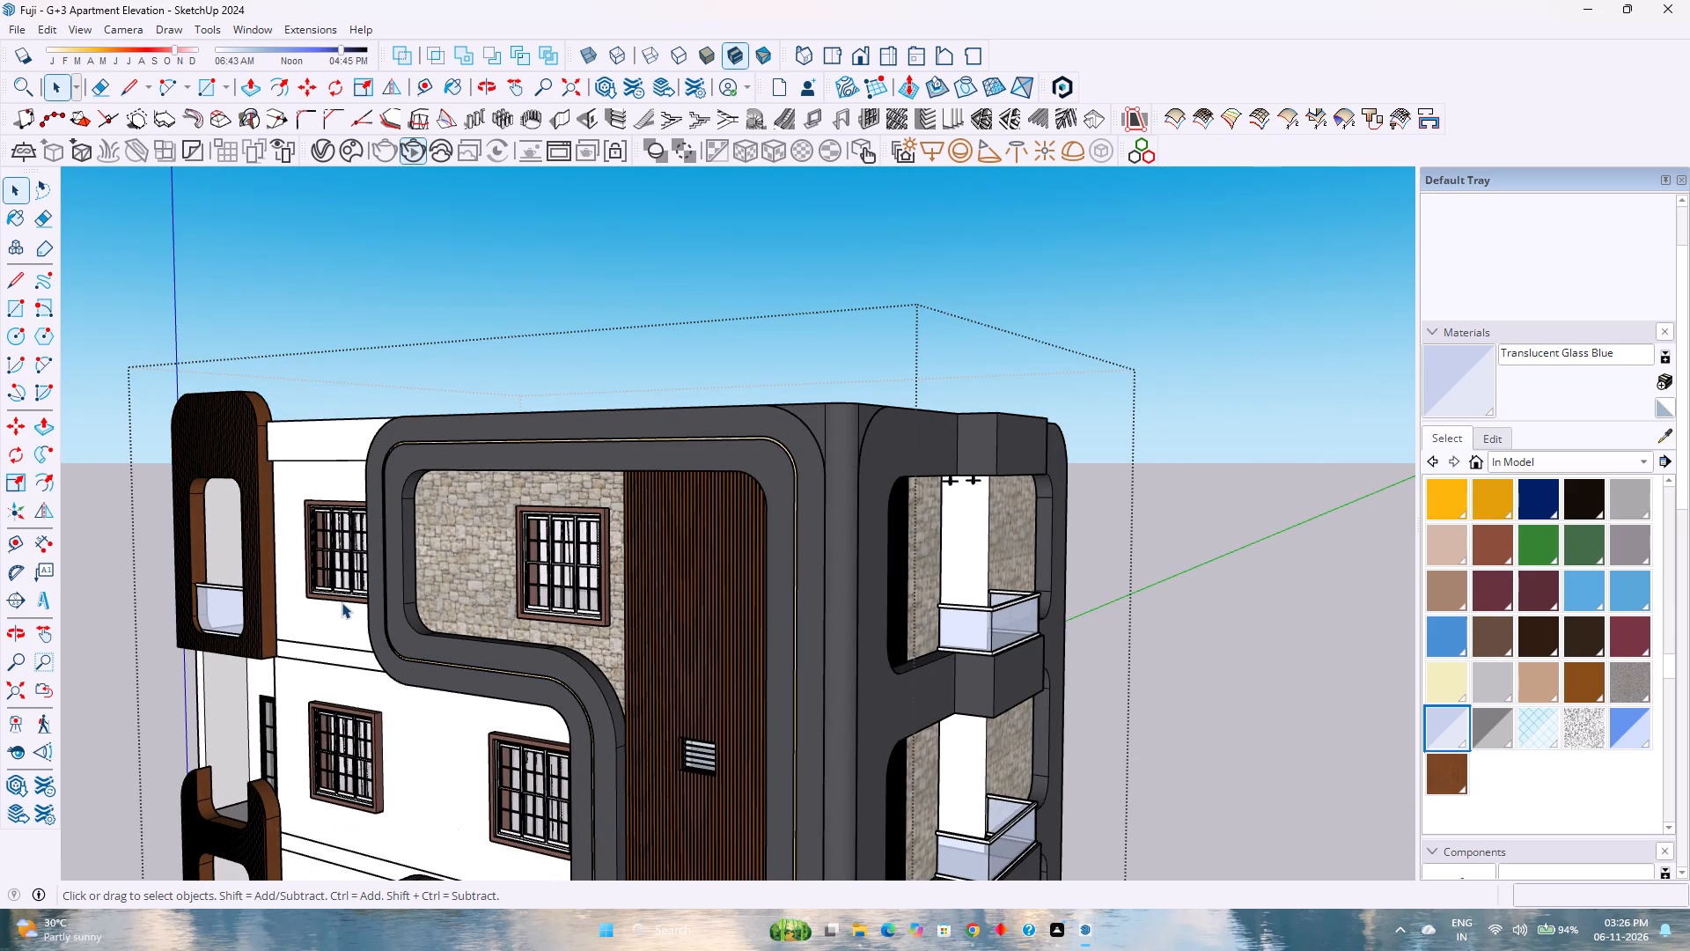
pyautogui.scroll(-1, 342, 602)
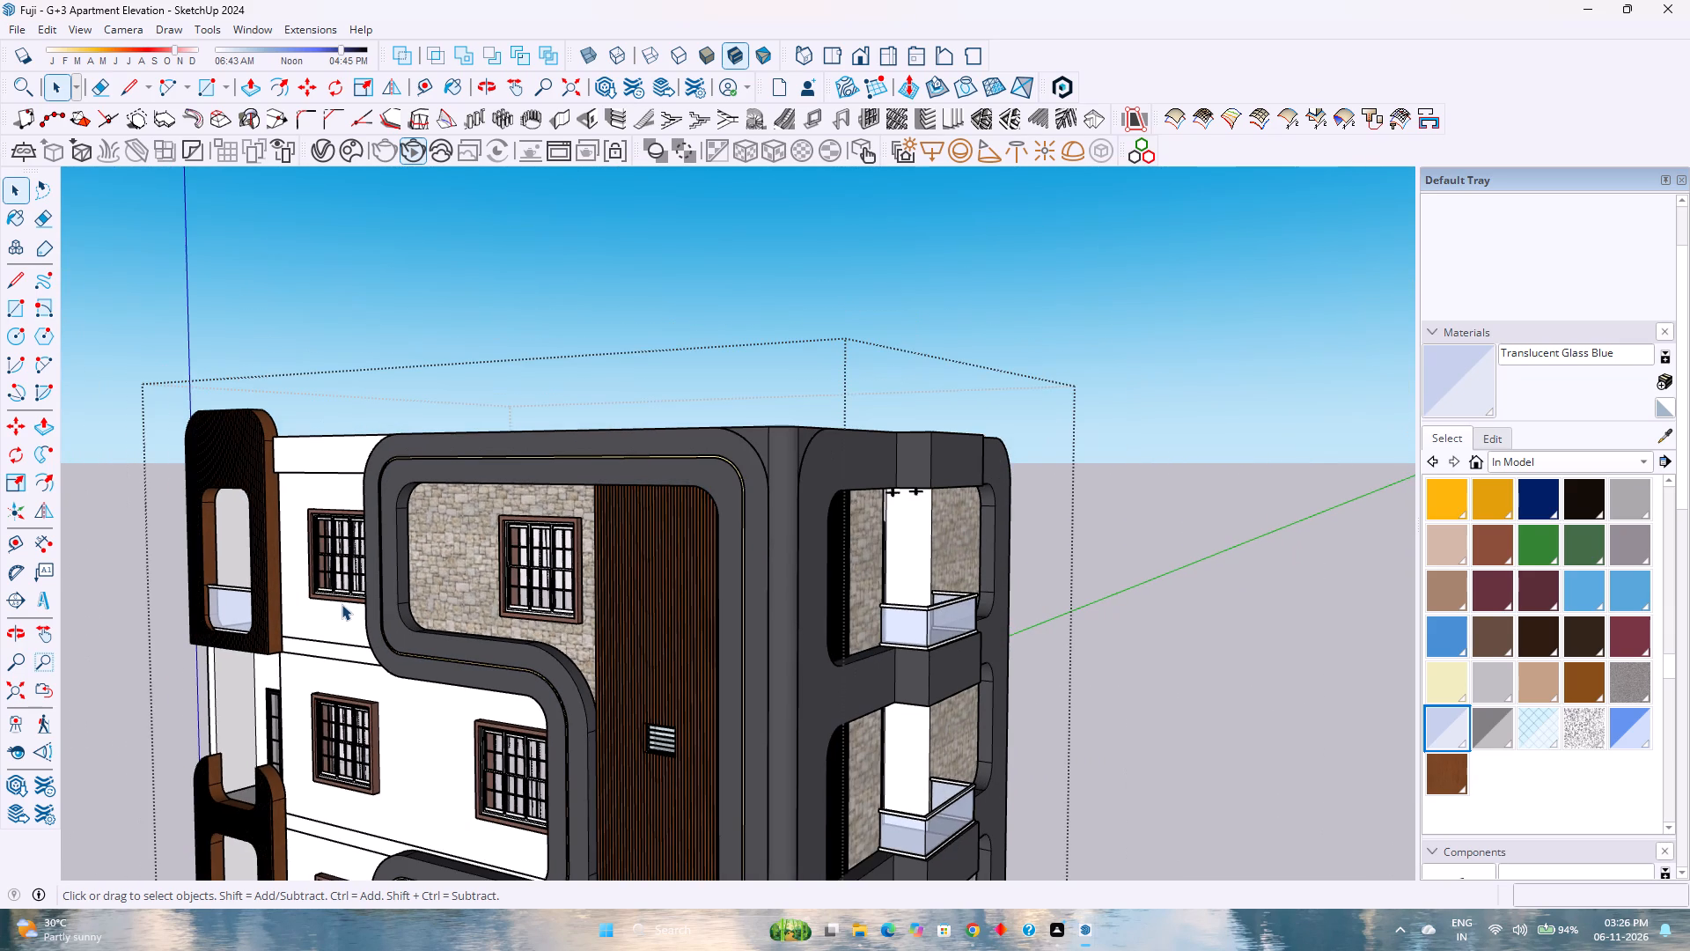
pyautogui.scroll(-2, 342, 604)
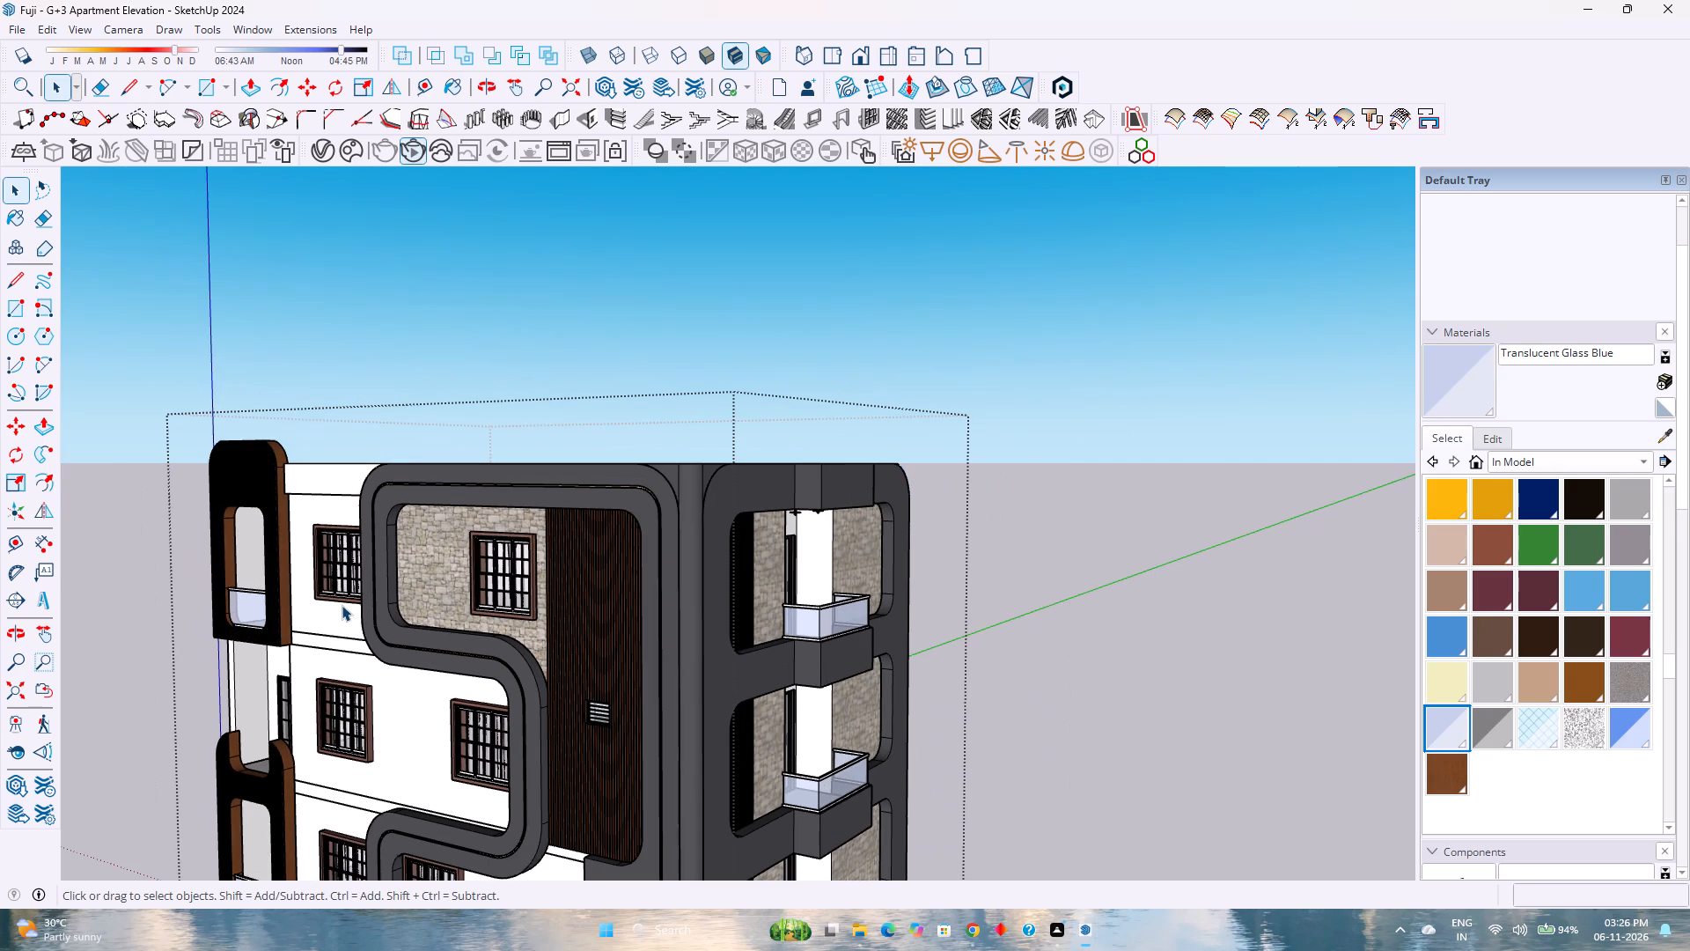
pyautogui.scroll(-1, 342, 605)
pyautogui.scroll(2, 342, 605)
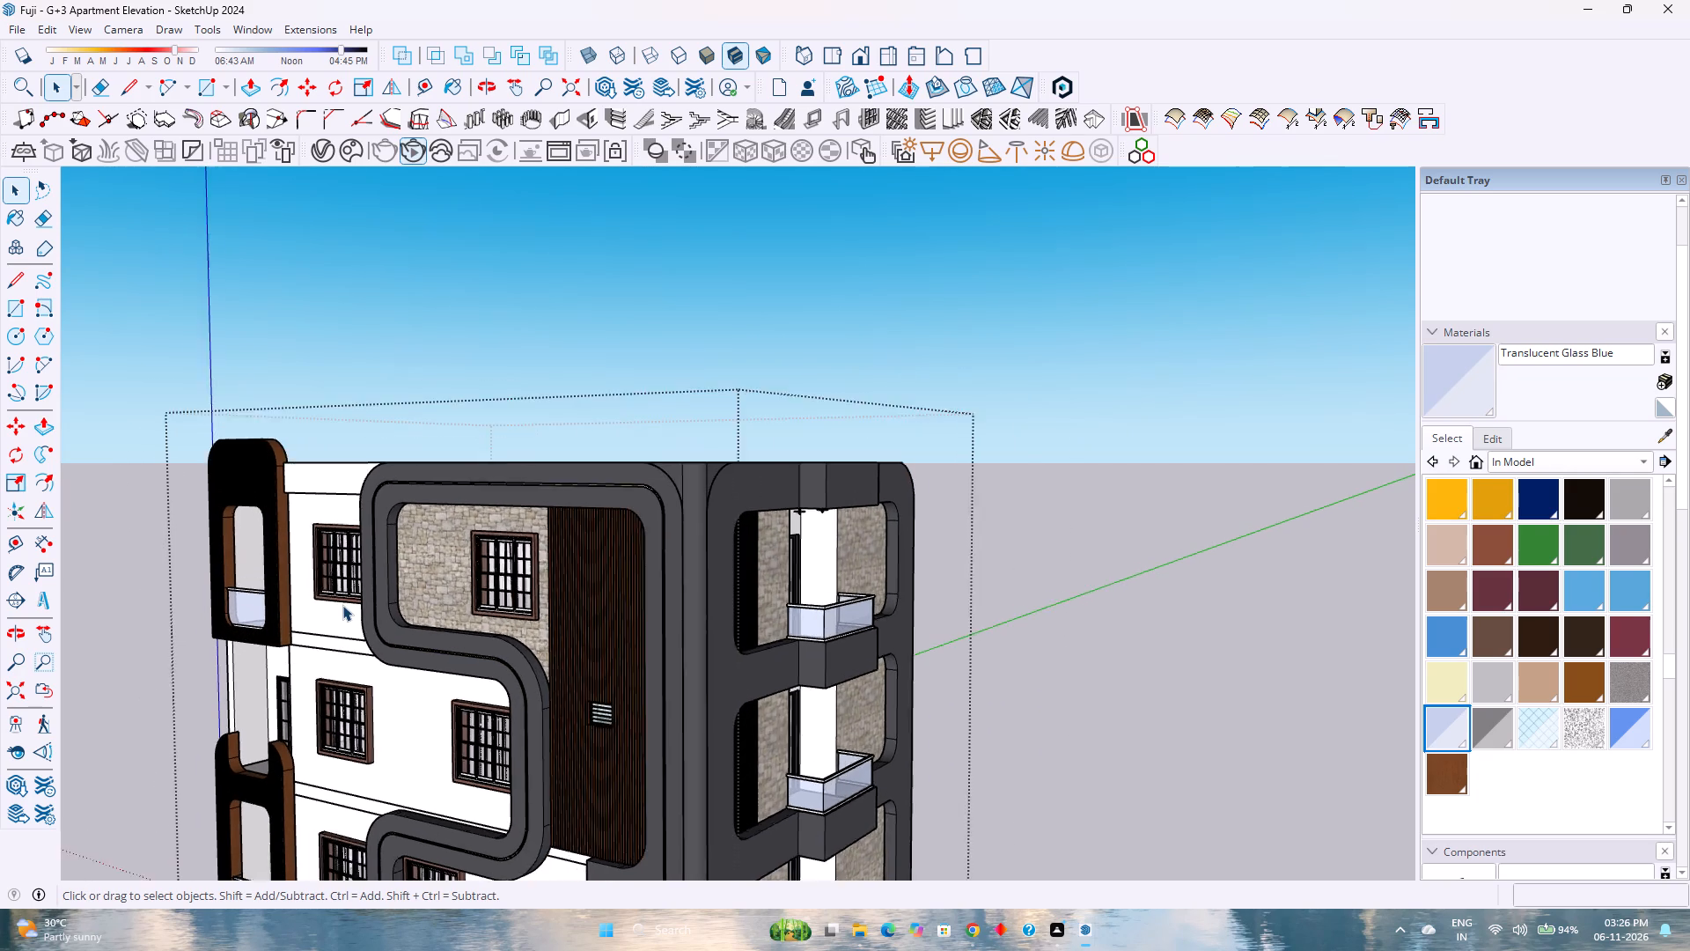
pyautogui.scroll(-6, 342, 605)
pyautogui.scroll(1, 342, 605)
pyautogui.scroll(-6, 342, 605)
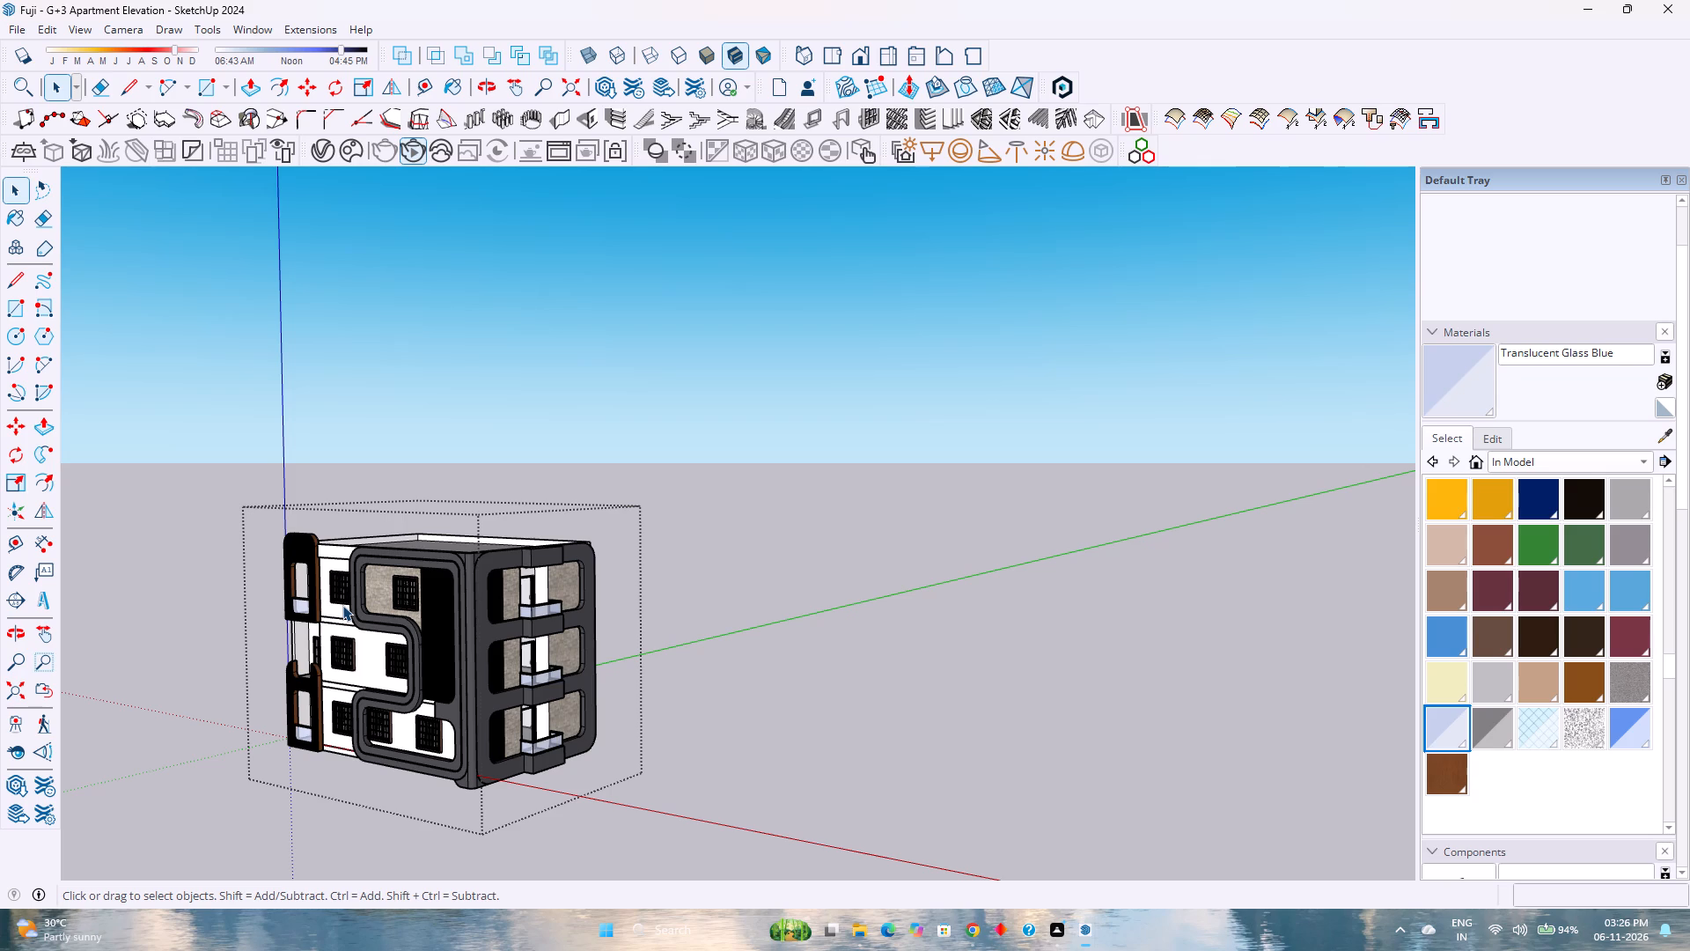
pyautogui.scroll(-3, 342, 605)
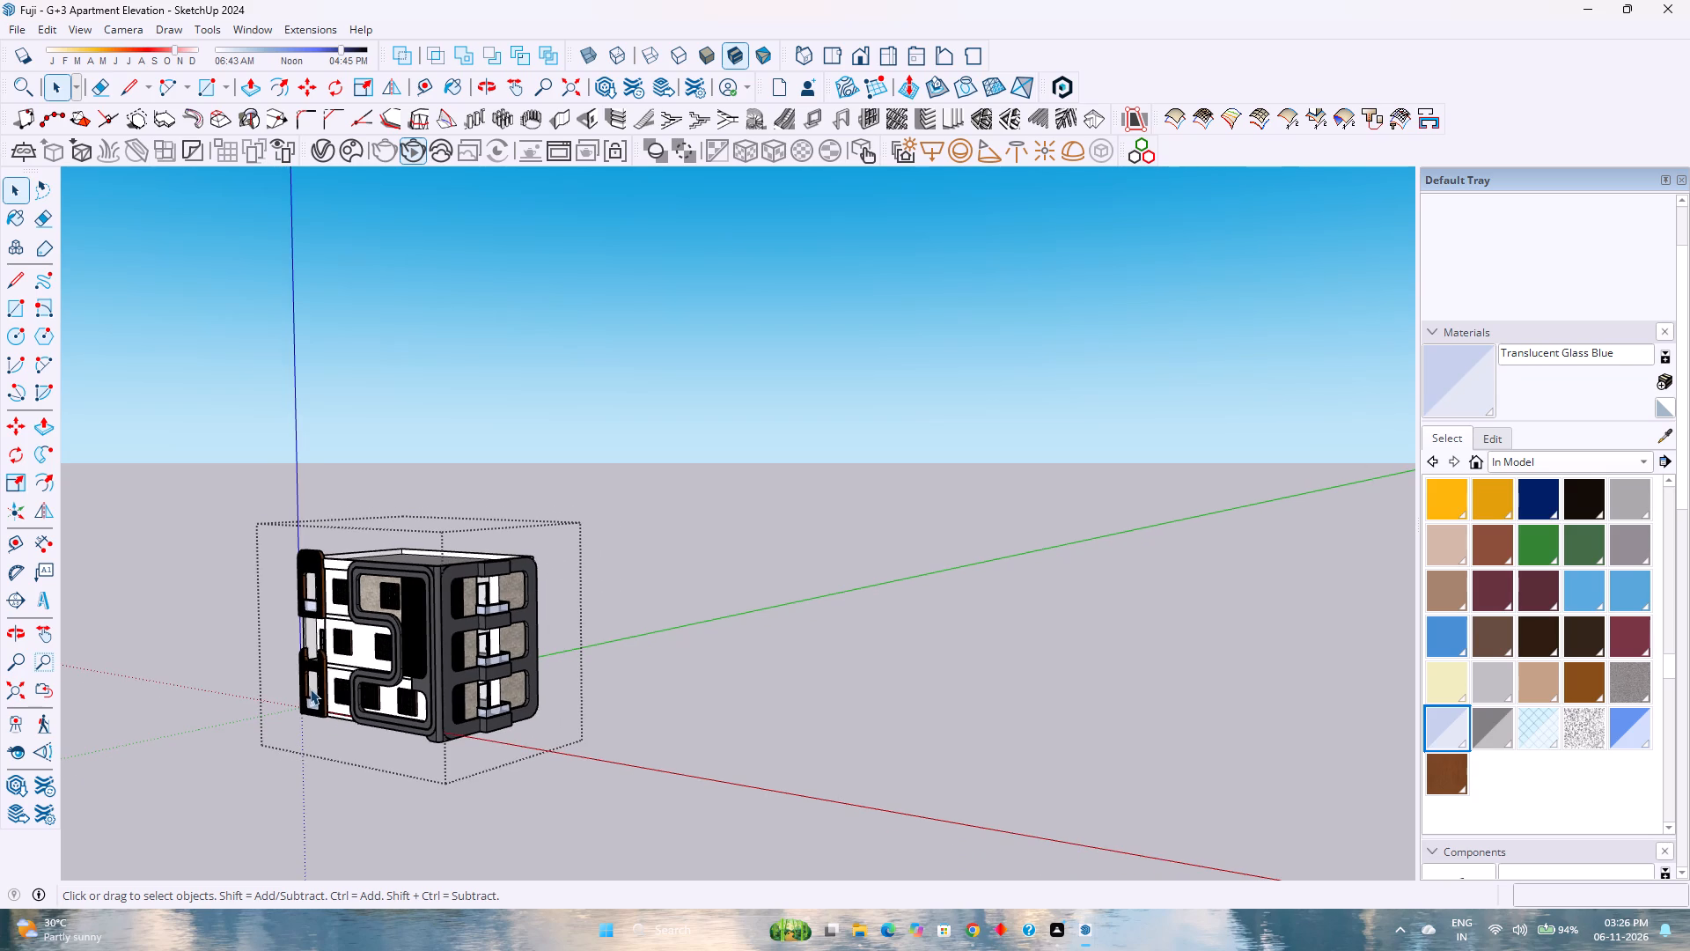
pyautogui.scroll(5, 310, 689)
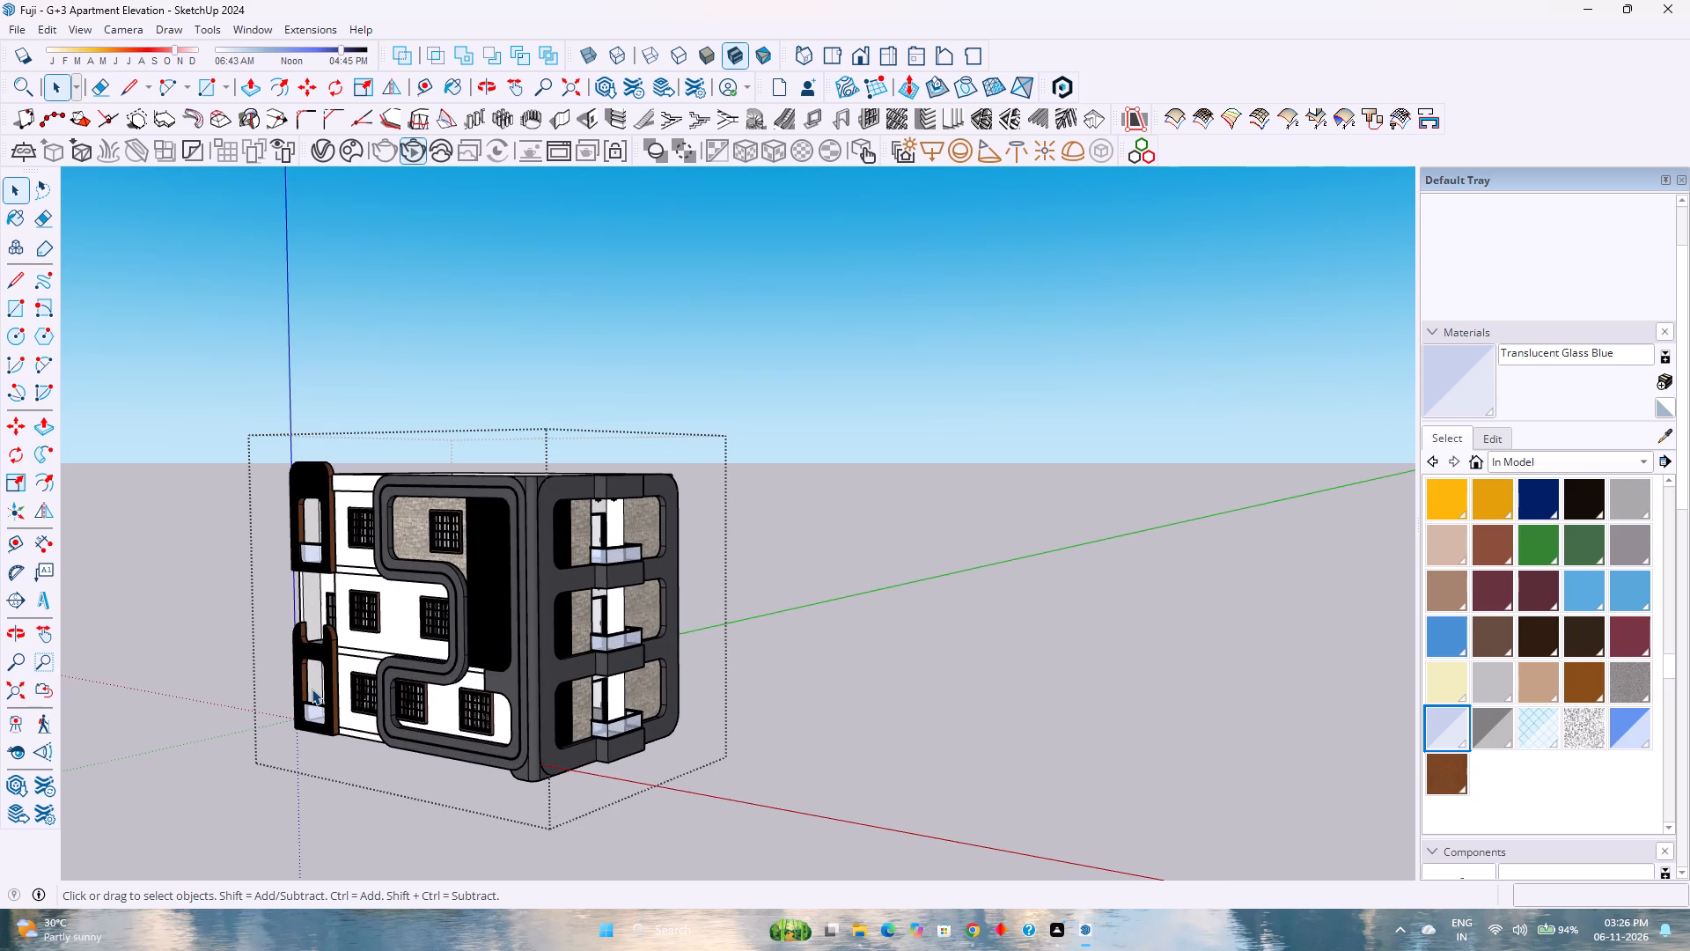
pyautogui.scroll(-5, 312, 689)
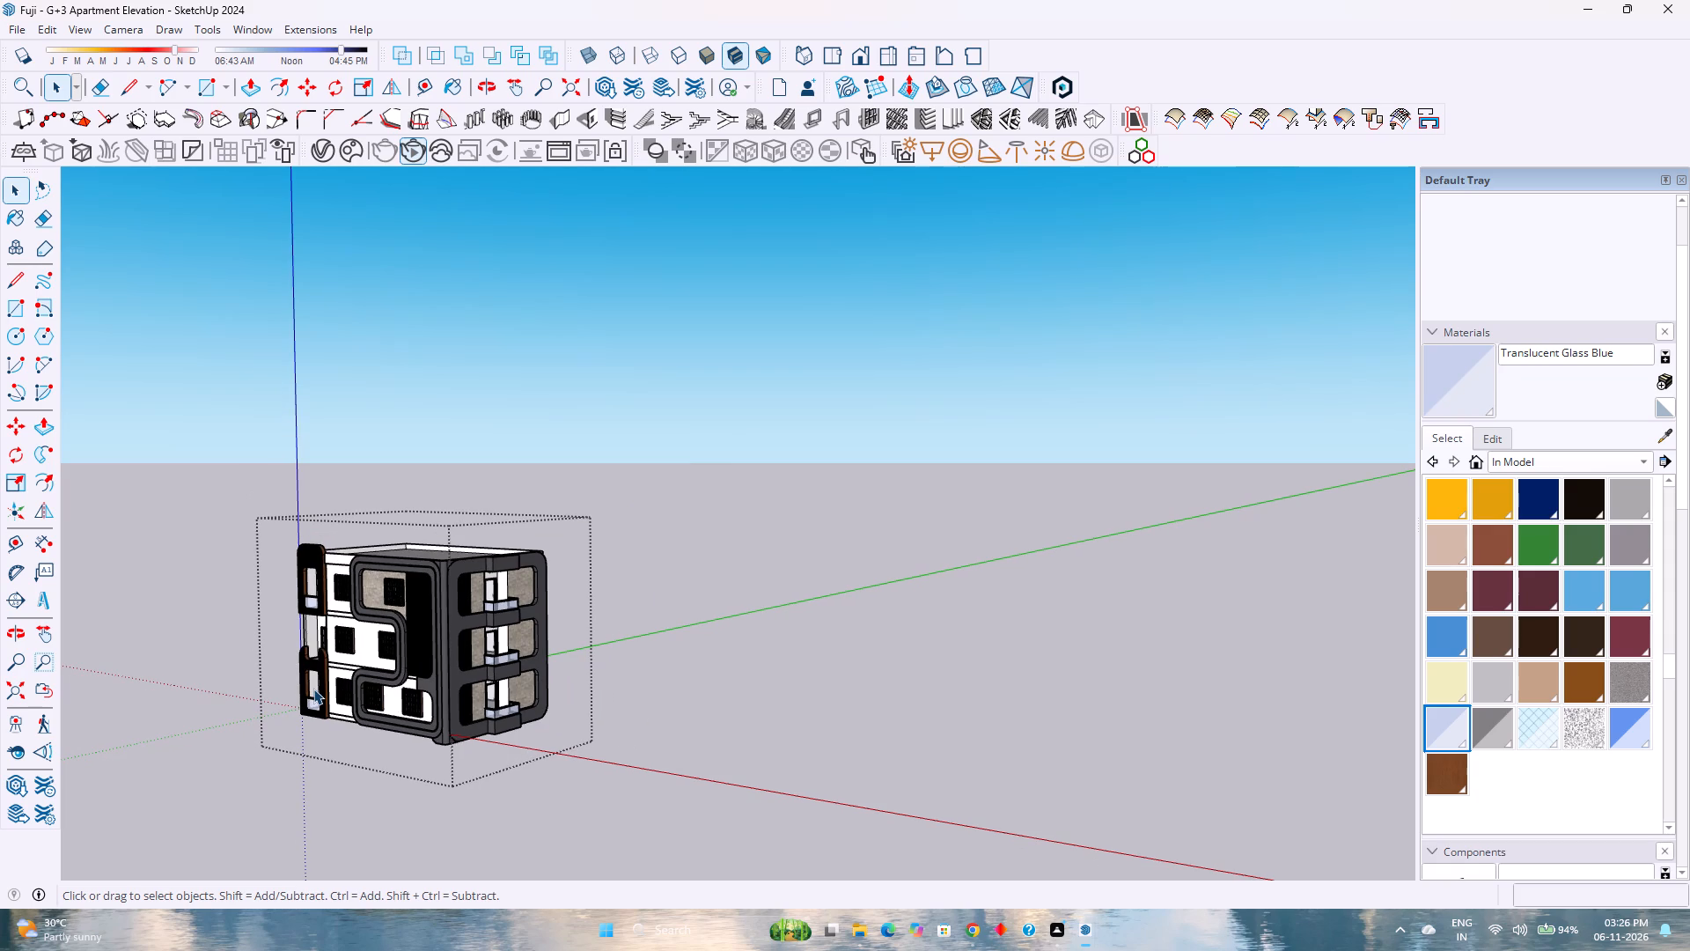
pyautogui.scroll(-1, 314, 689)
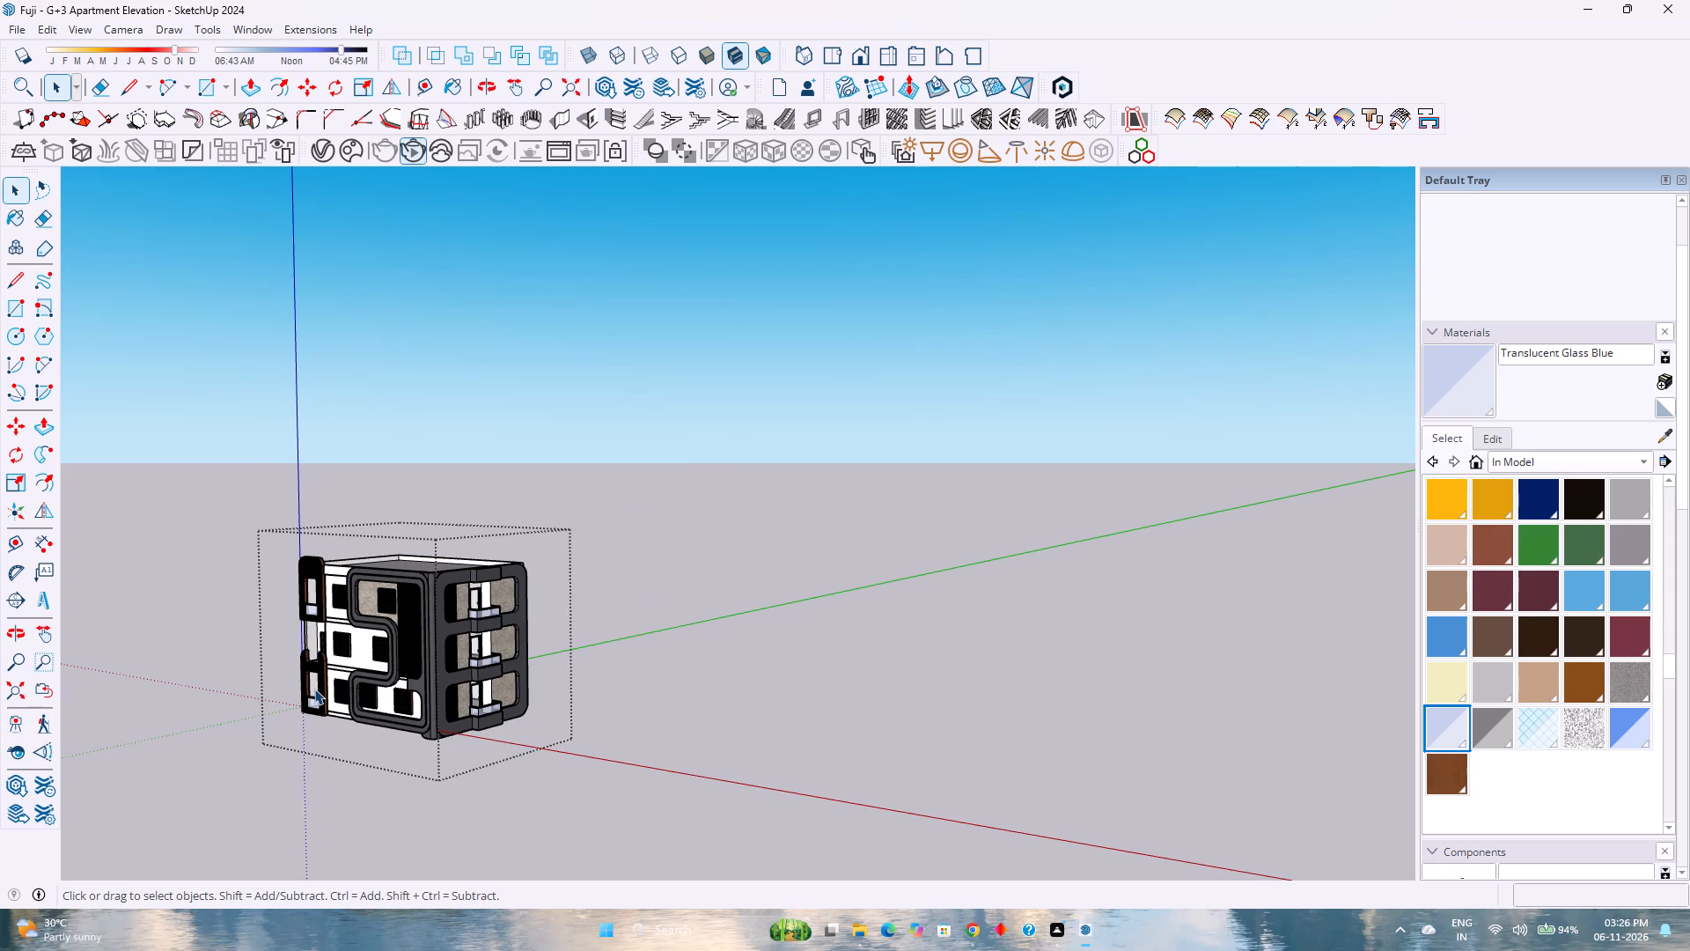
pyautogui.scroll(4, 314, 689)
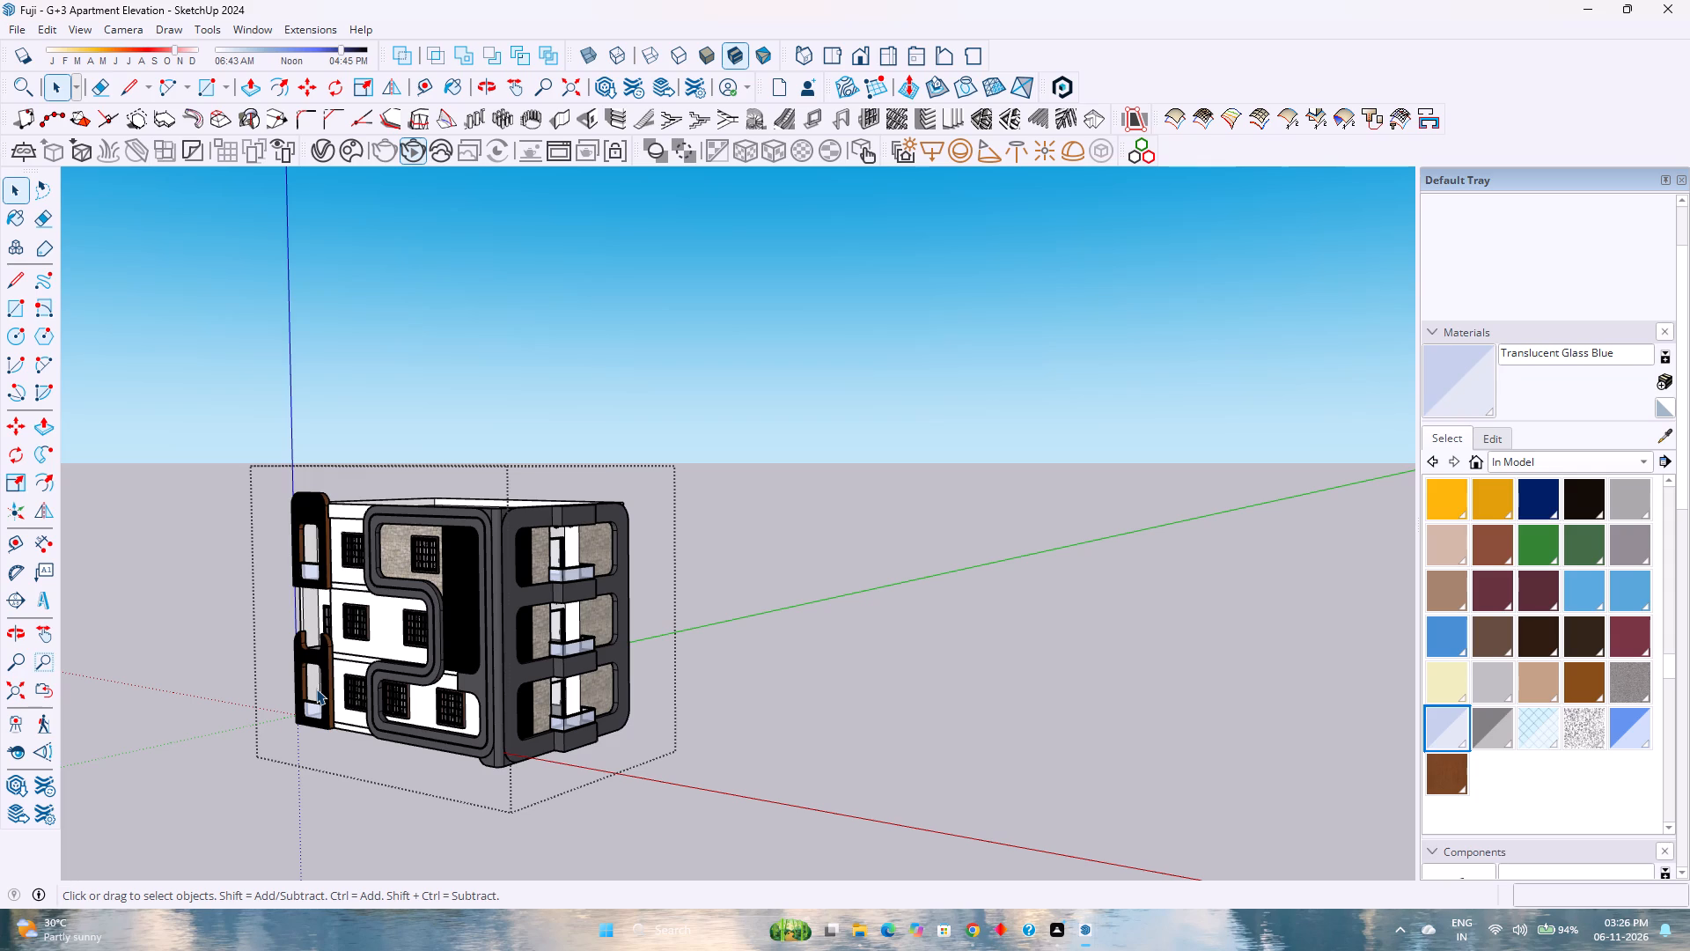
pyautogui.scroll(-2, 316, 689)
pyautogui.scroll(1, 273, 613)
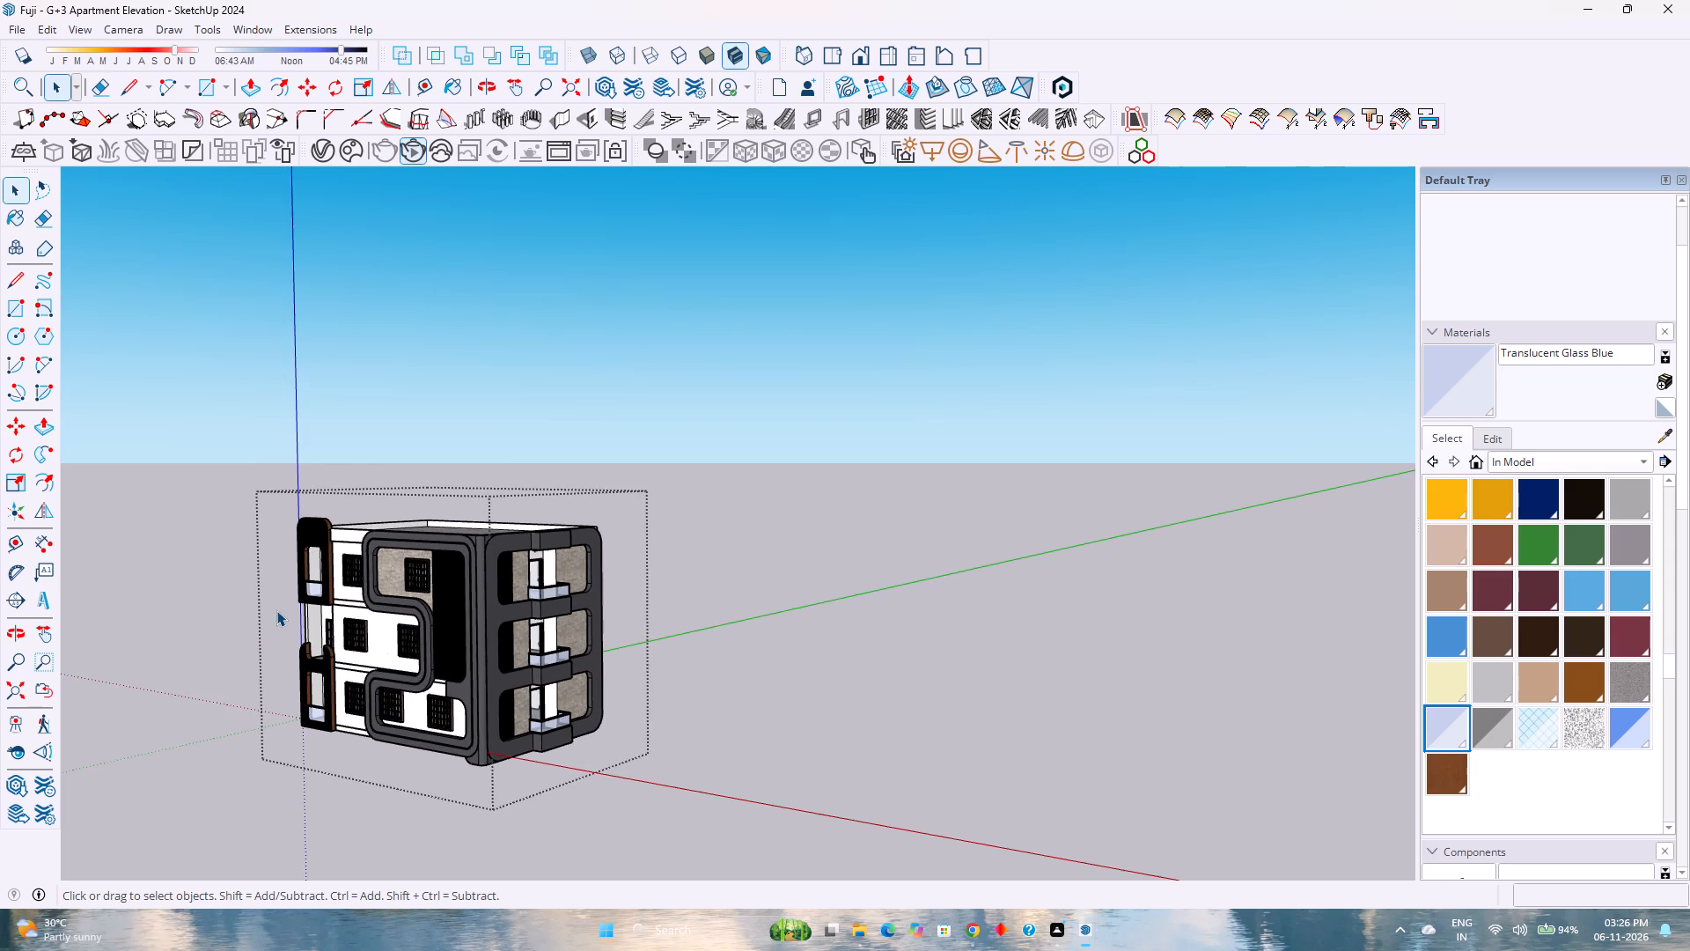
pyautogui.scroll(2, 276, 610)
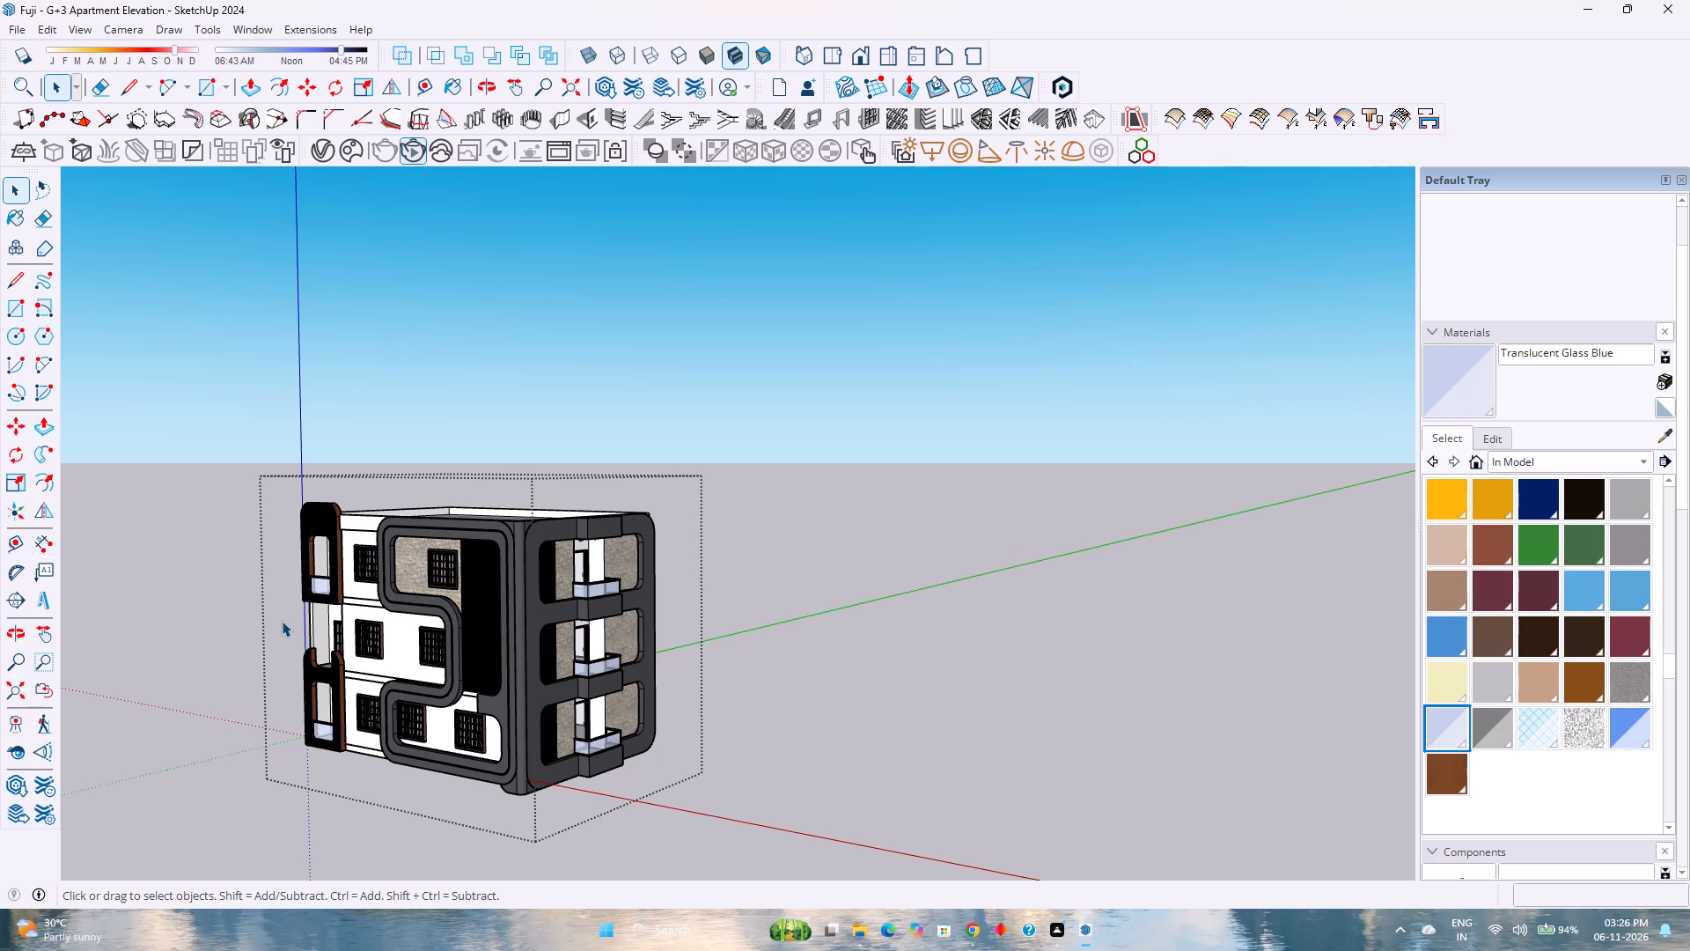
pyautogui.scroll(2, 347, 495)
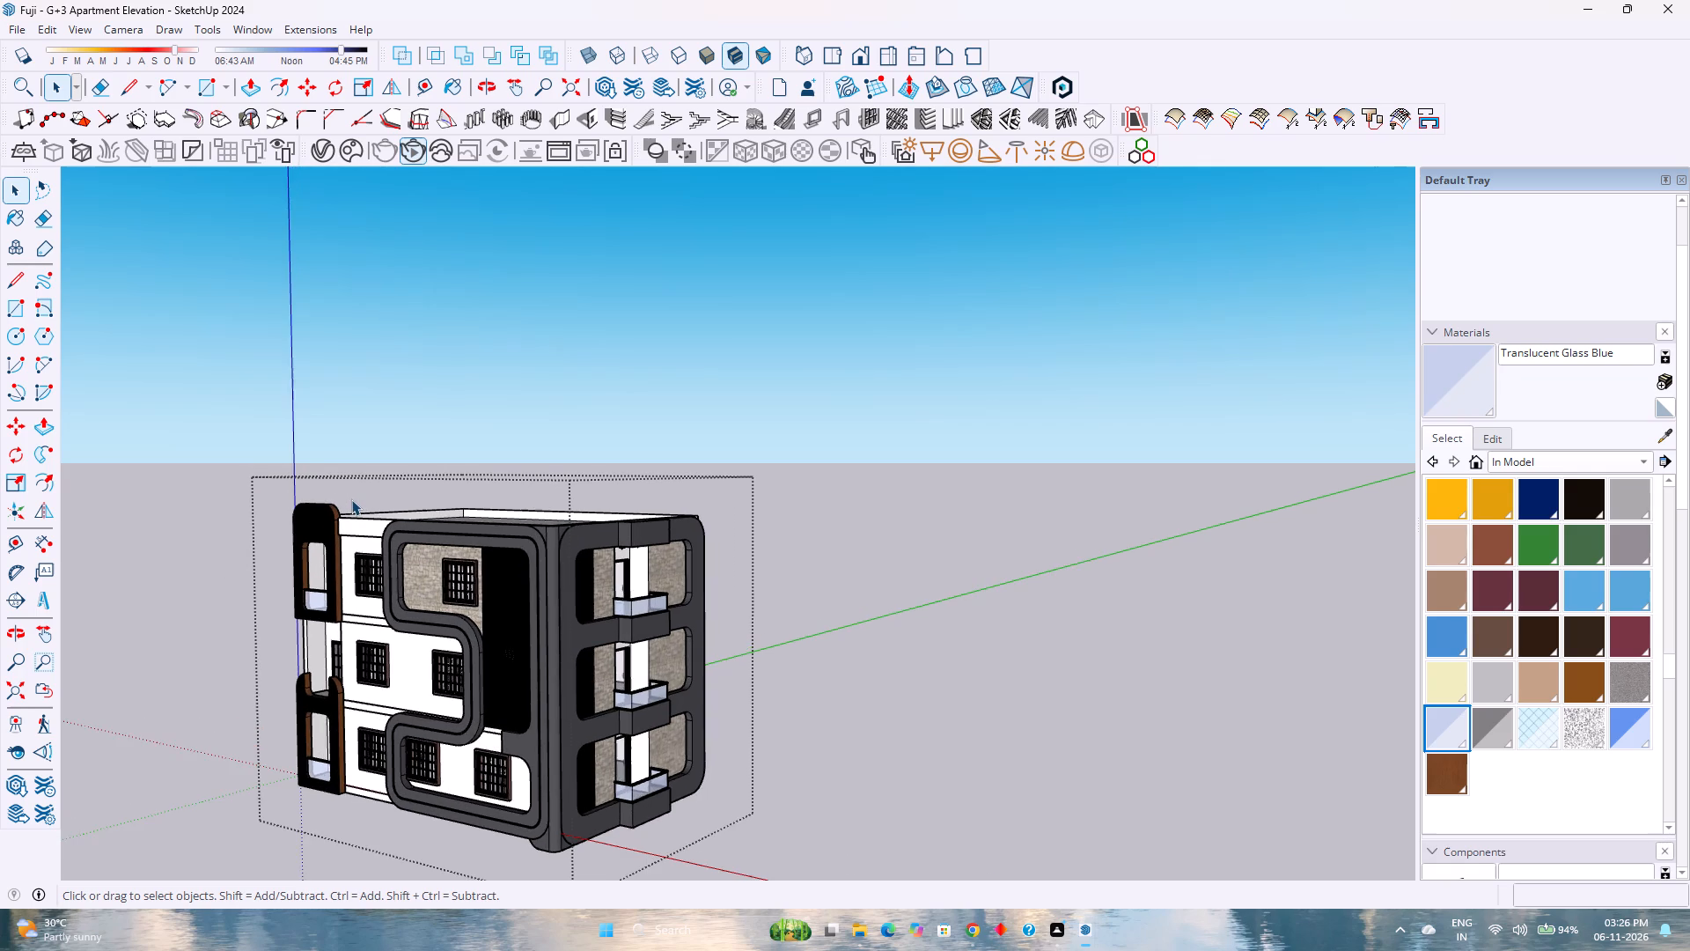
# Place a guide line 2' straight above the front roof parapet's top edge, beside the wood slat frame.
pyautogui.scroll(11, 351, 499)
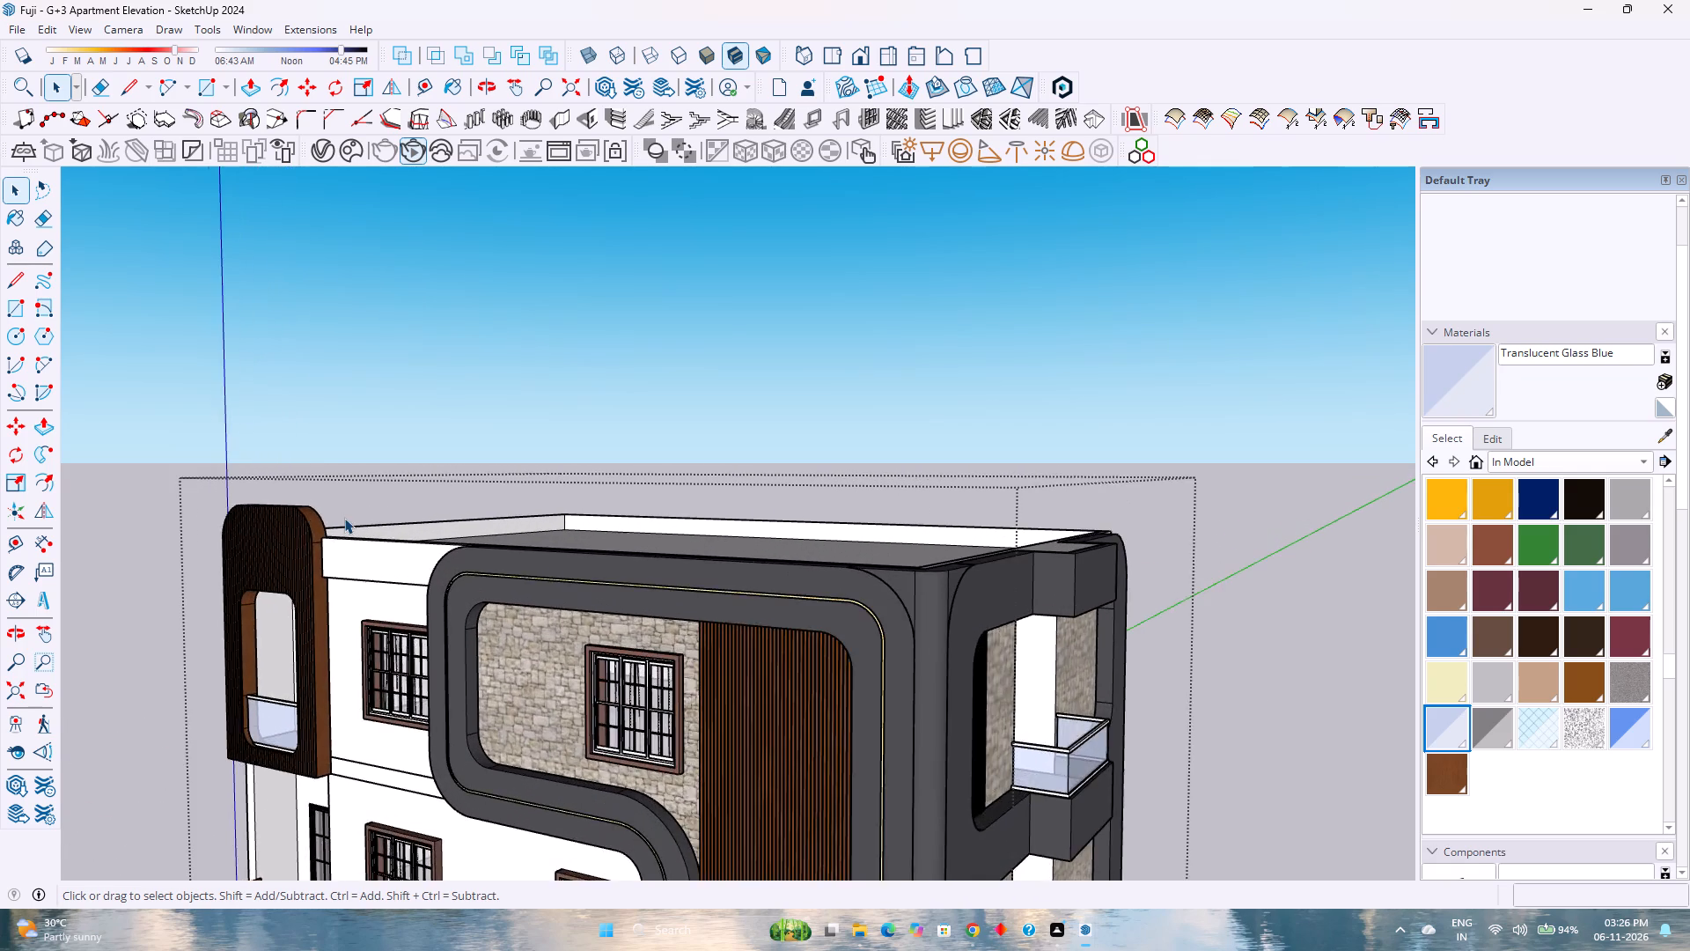
pyautogui.scroll(5, 344, 518)
pyautogui.click(296, 541)
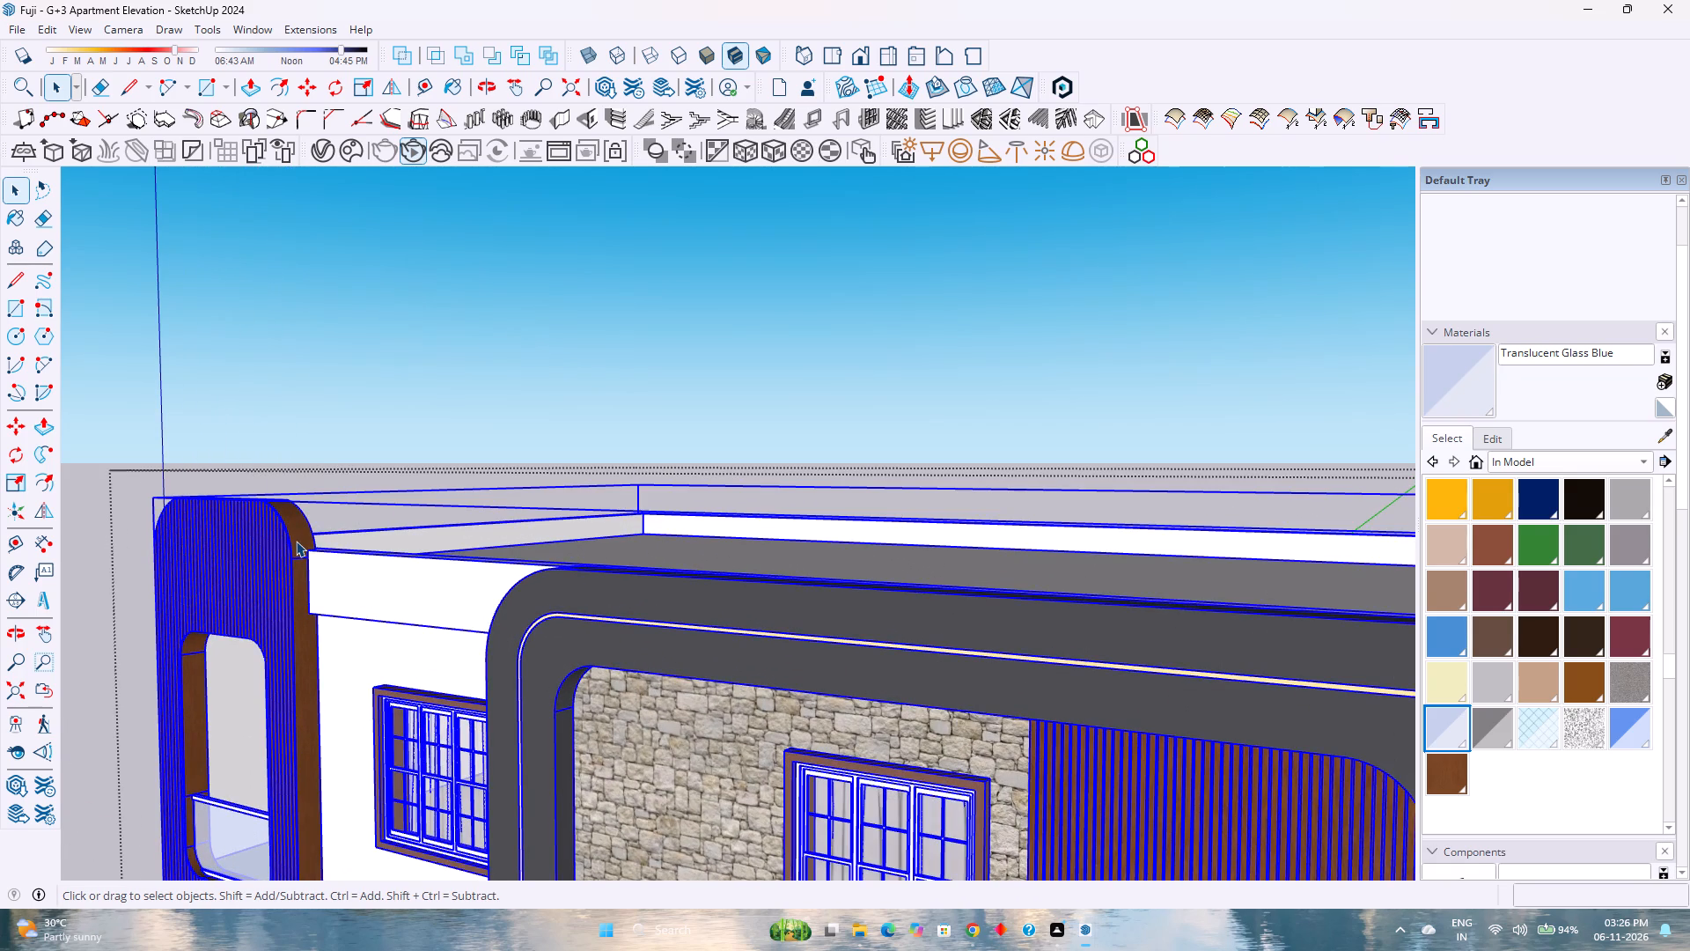
pyautogui.click(296, 541)
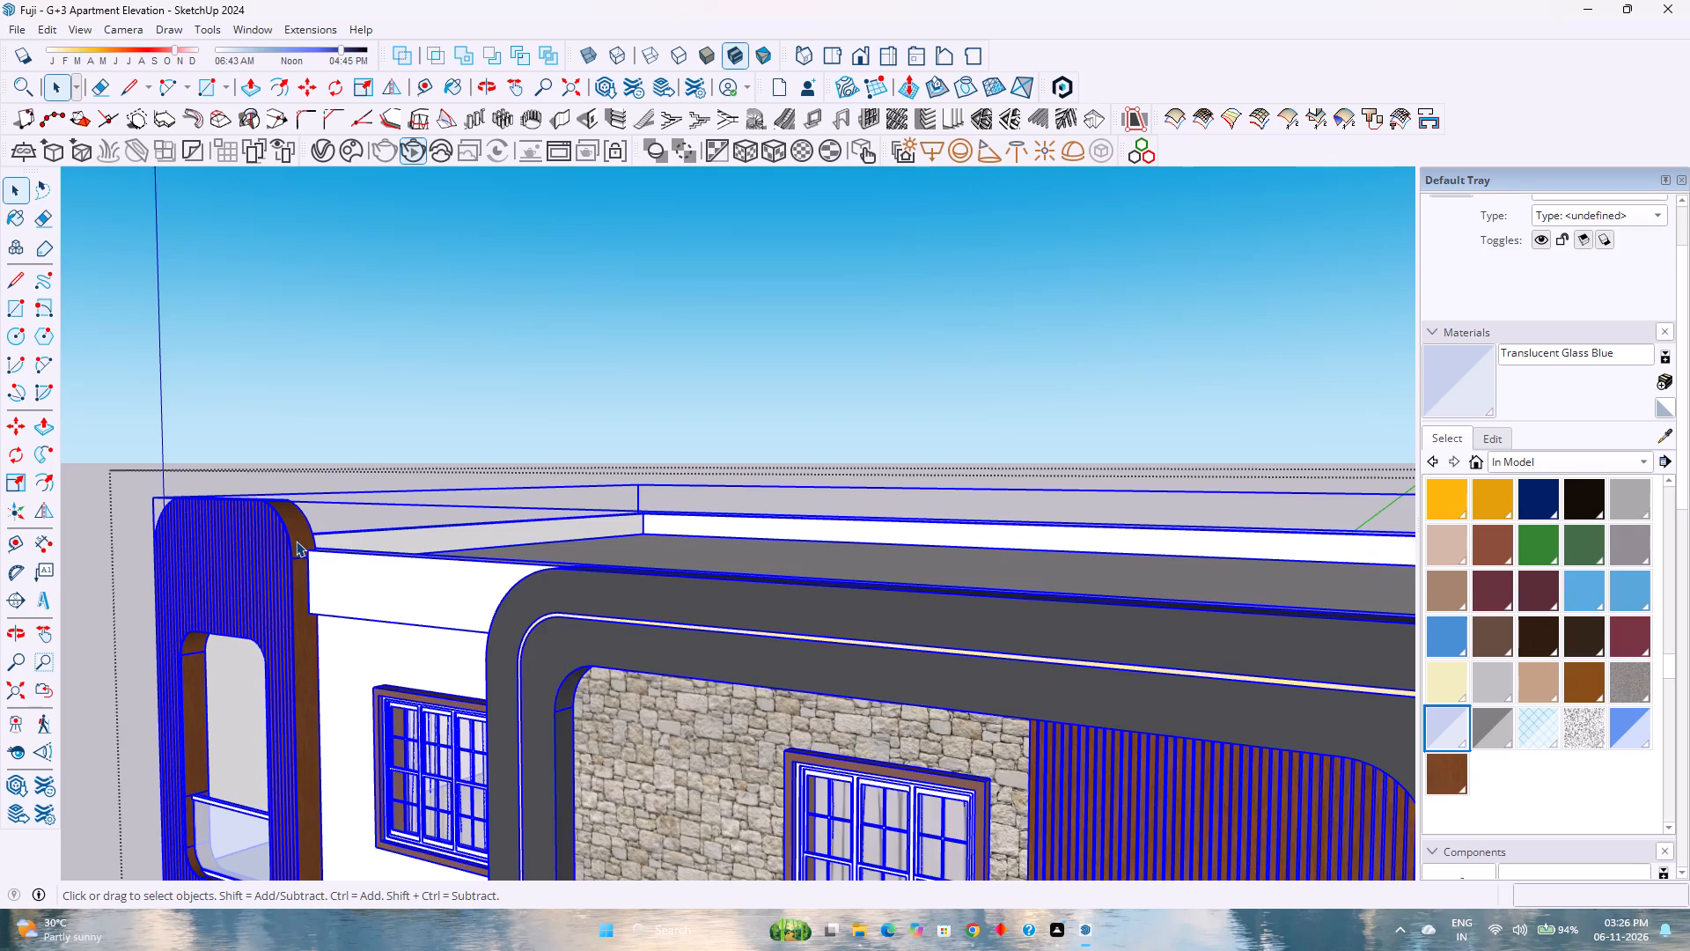
pyautogui.click(296, 541)
pyautogui.scroll(6, 299, 541)
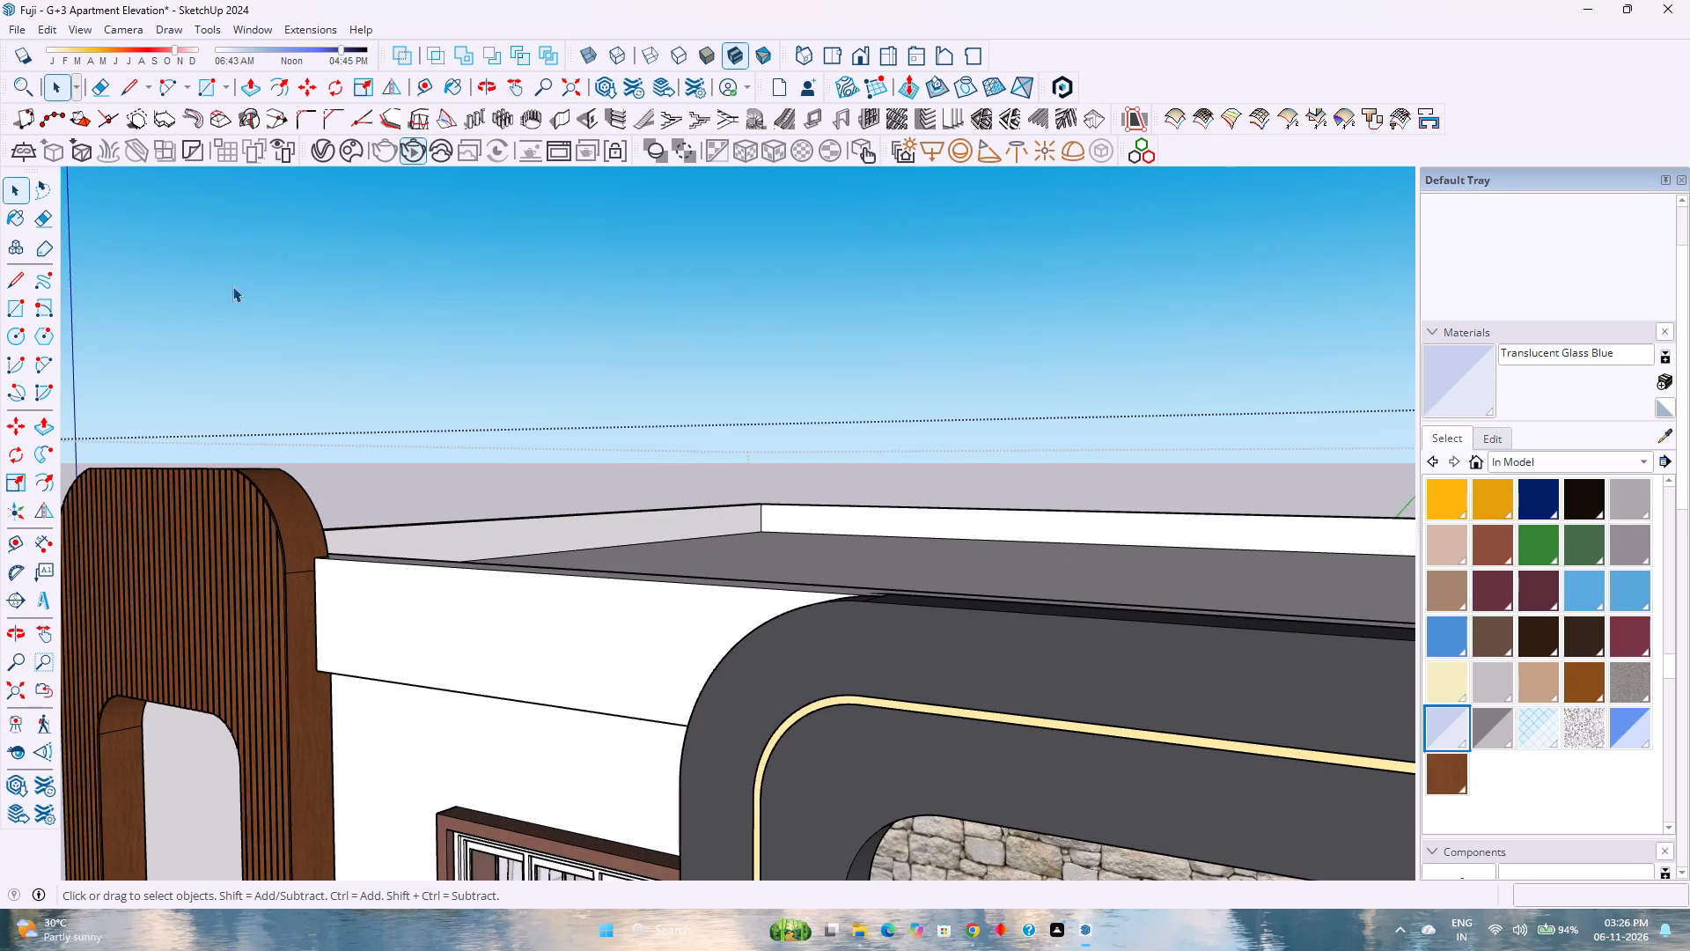
pyautogui.click(418, 87)
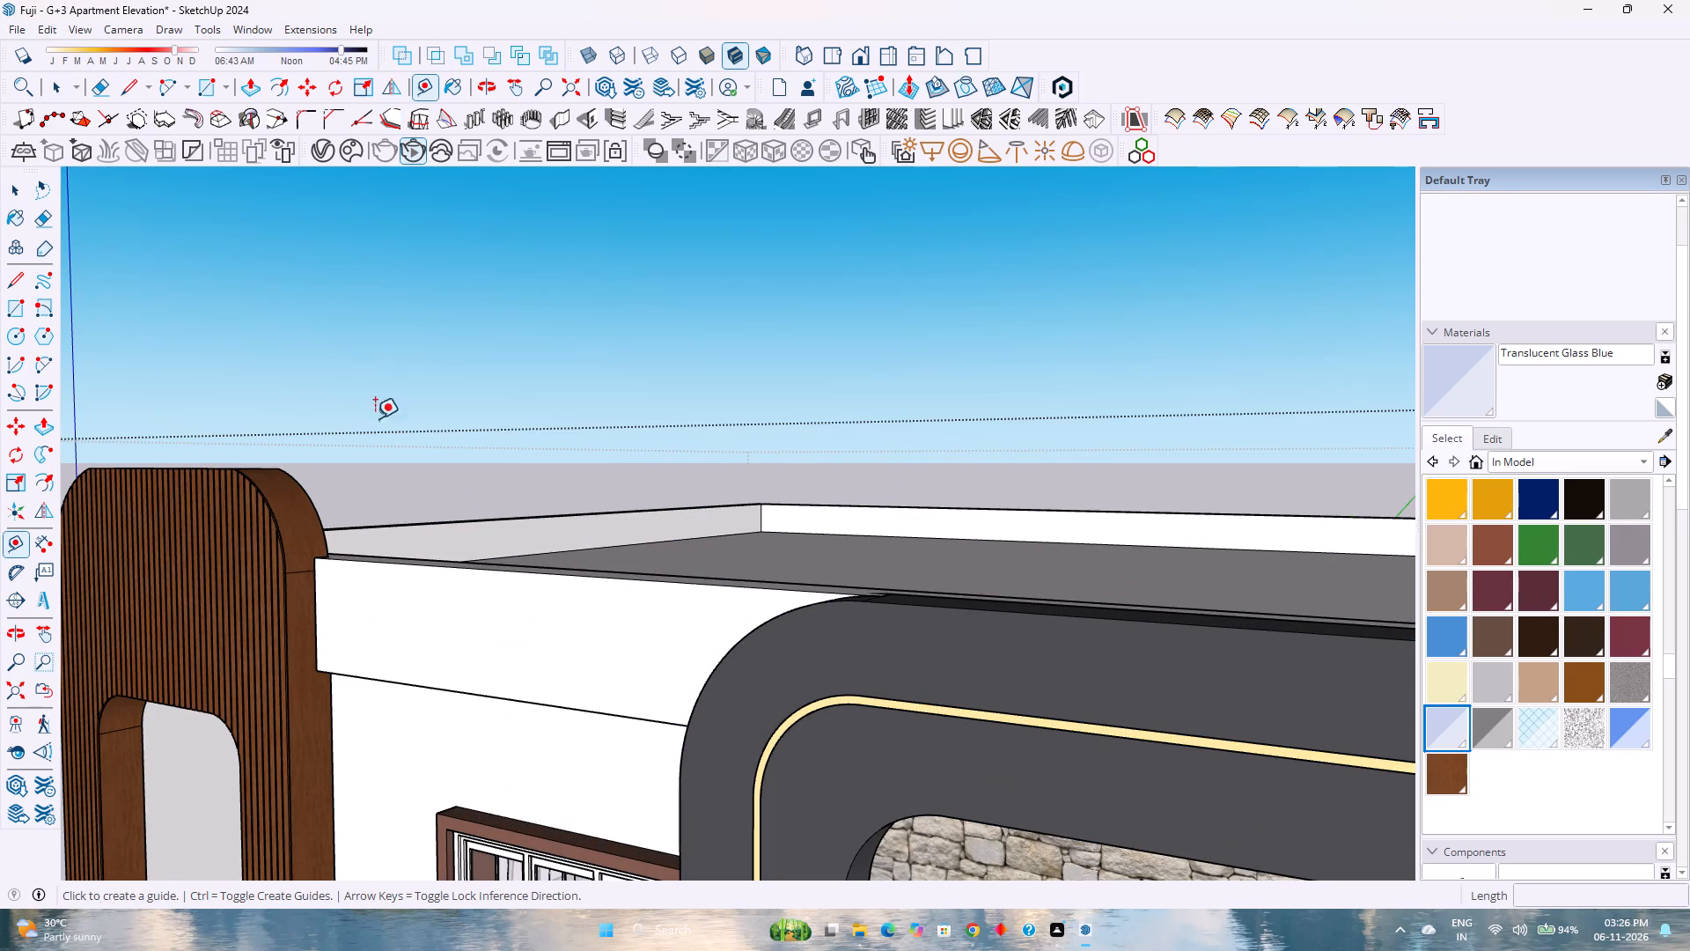
pyautogui.click(389, 561)
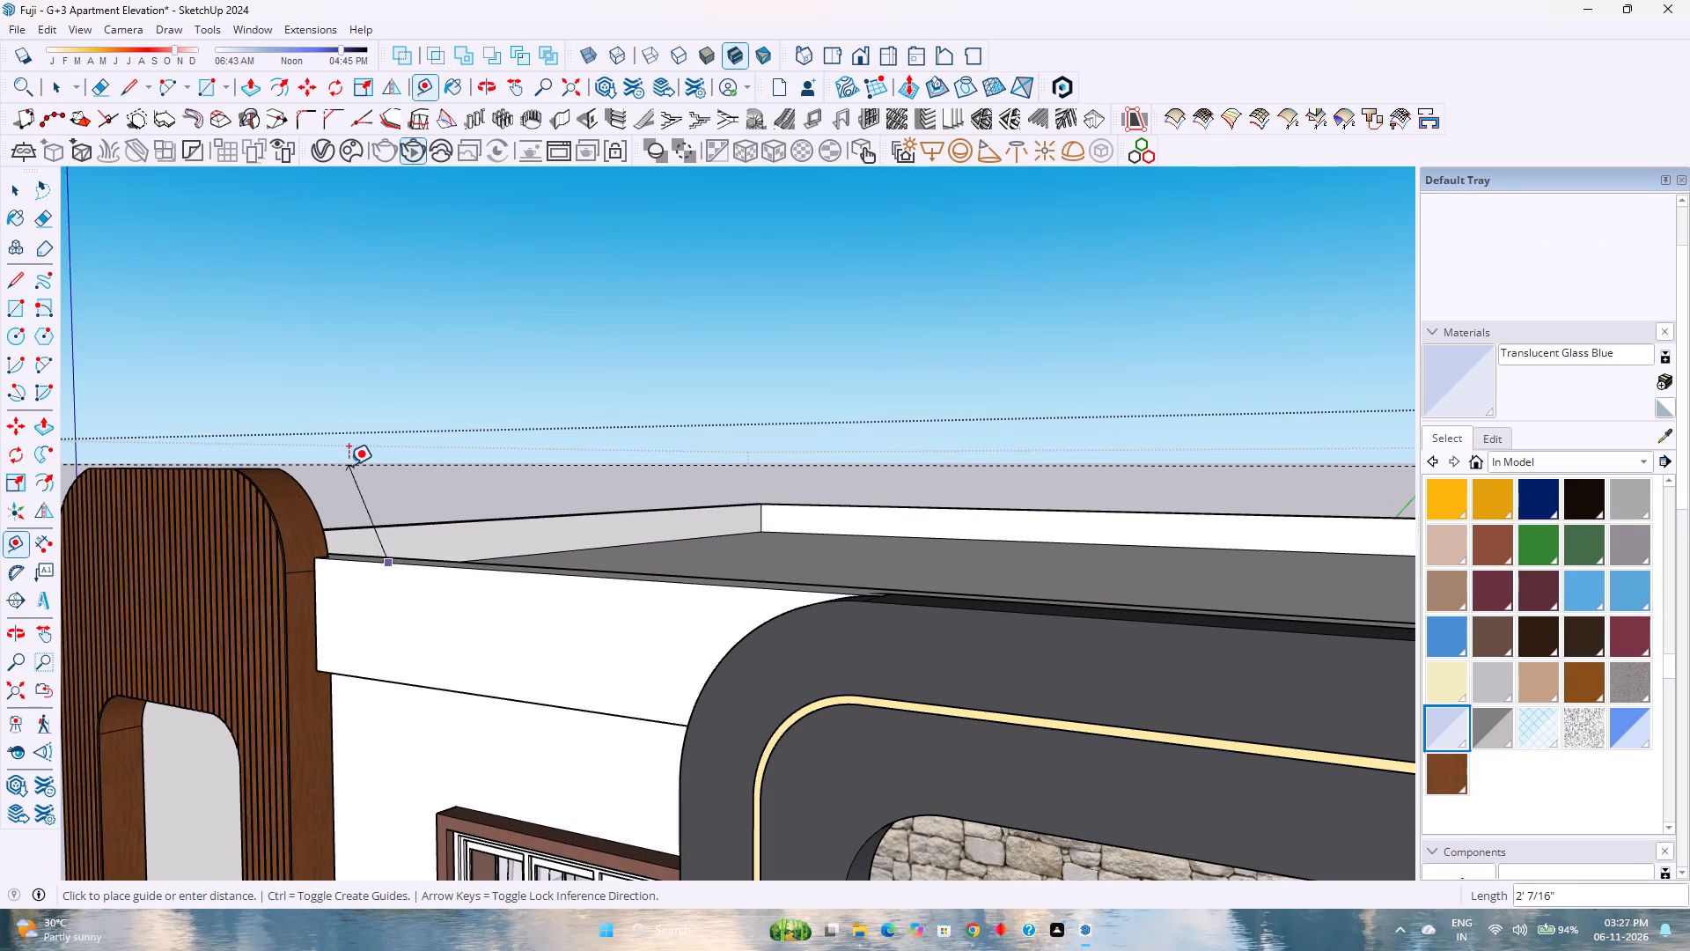
pyautogui.press('Up')
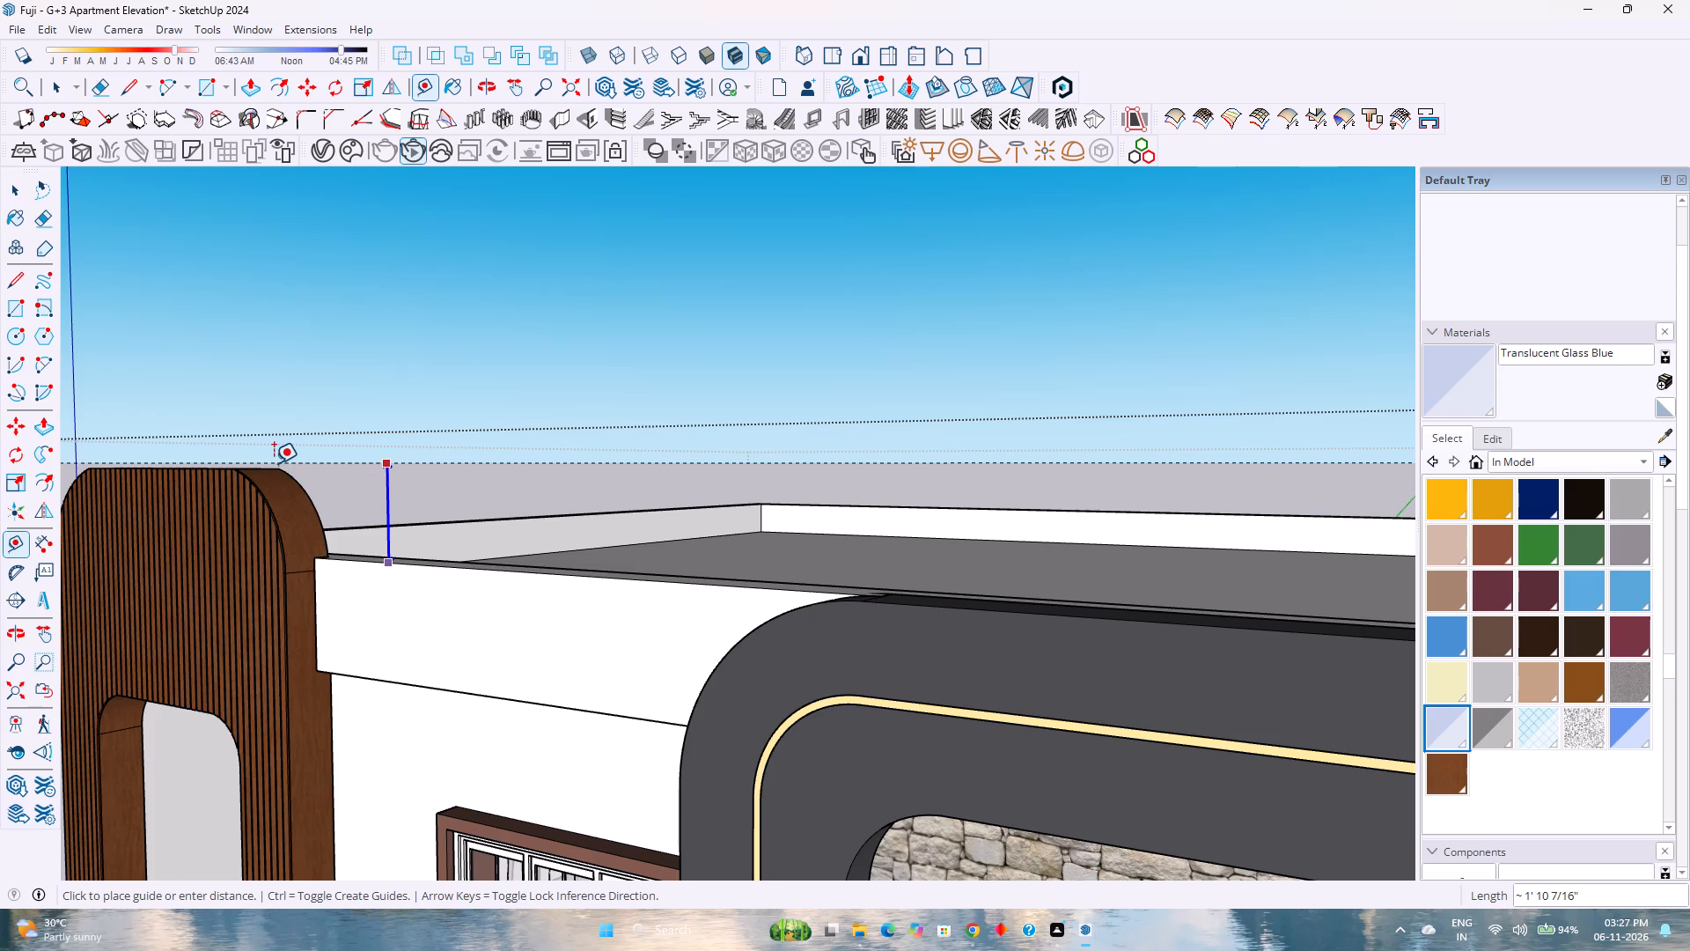
pyautogui.scroll(5, 270, 455)
pyautogui.moveTo(263, 453); pyautogui.dragTo(274, 482, button='middle')
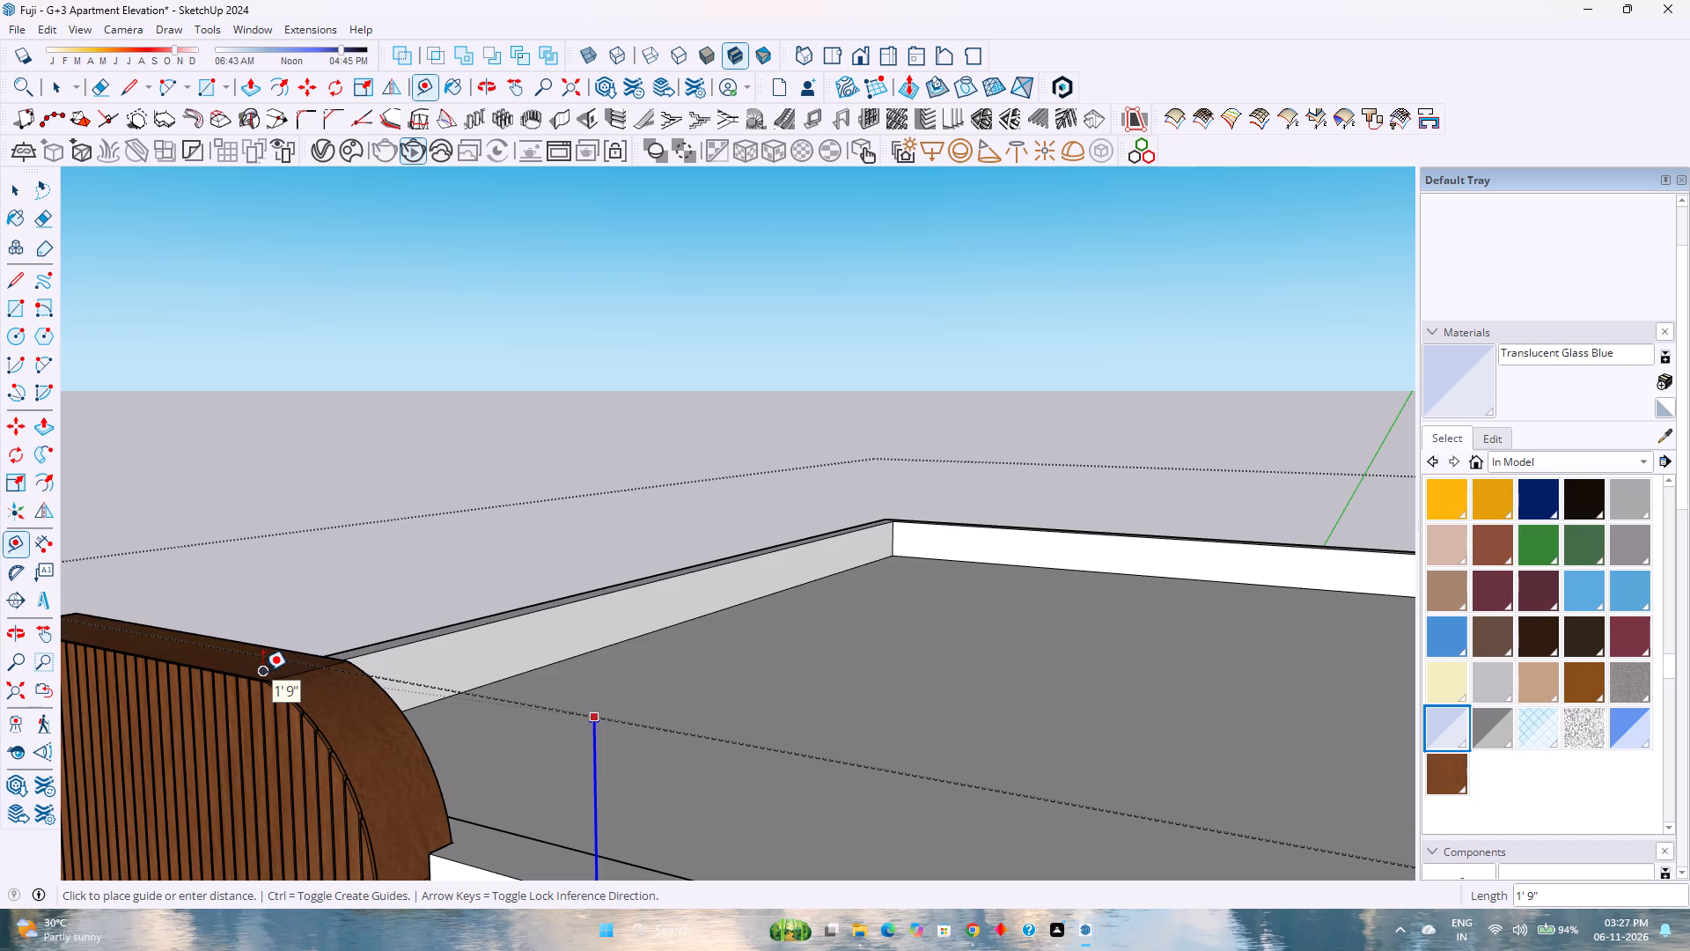
pyautogui.press('2')
pyautogui.press("'")
pyautogui.press('Return')
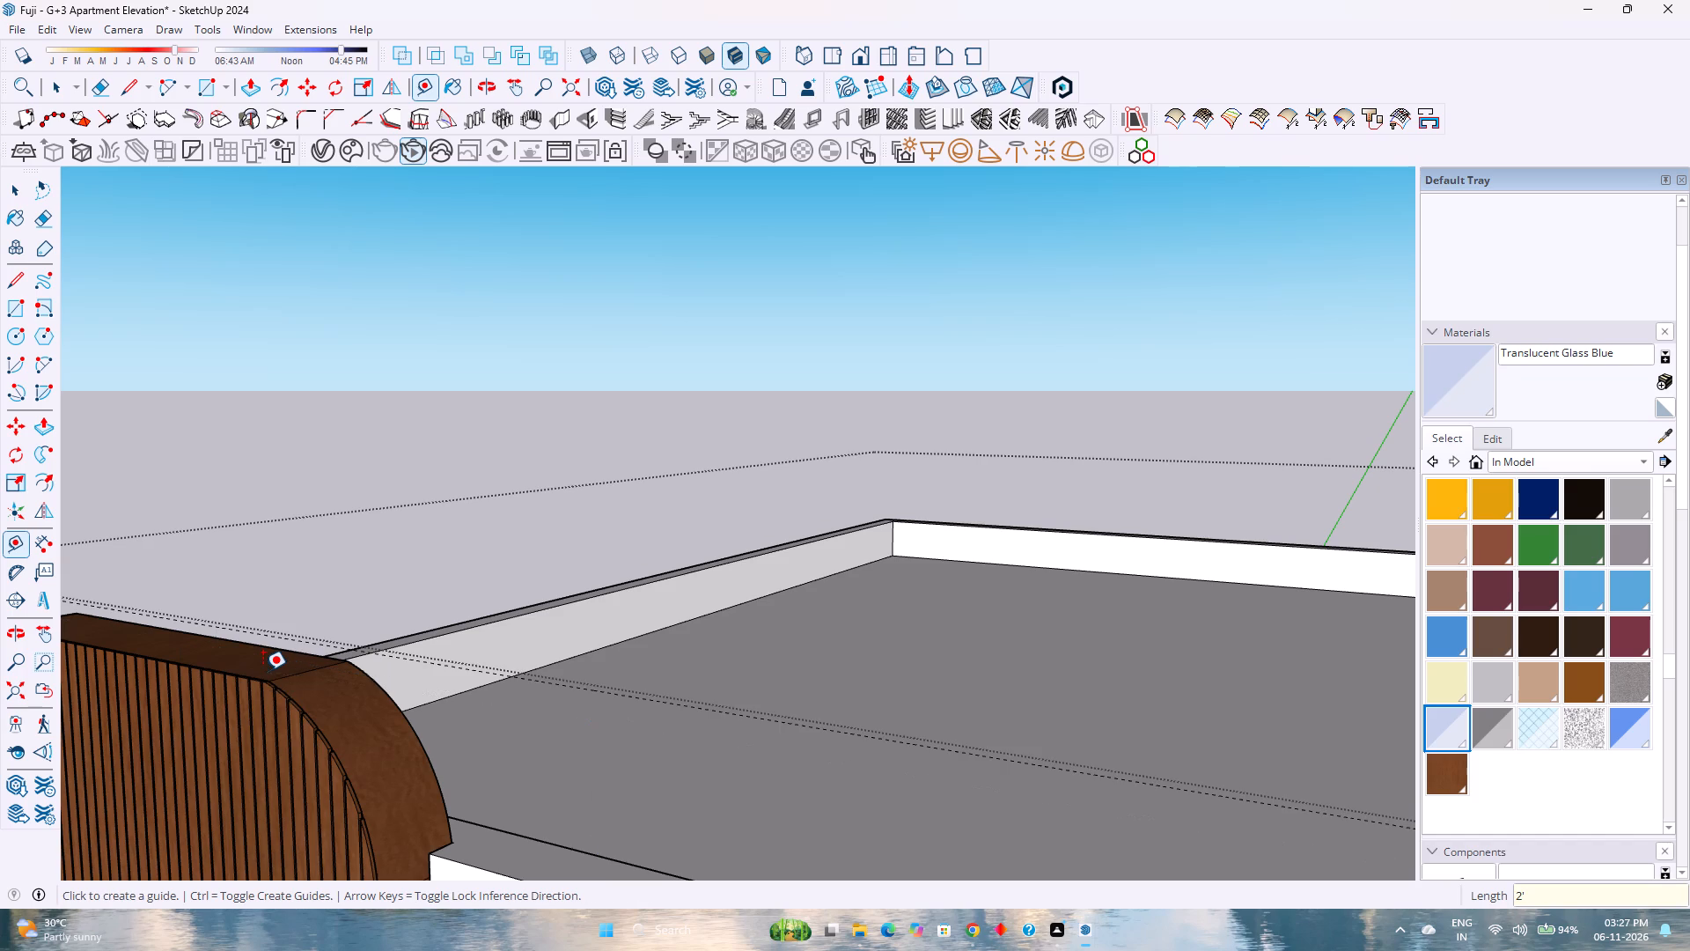
# Examine the roof terrace, its parapet and the corner above the side balconies from several raised viewpoints.
pyautogui.scroll(-13, 266, 664)
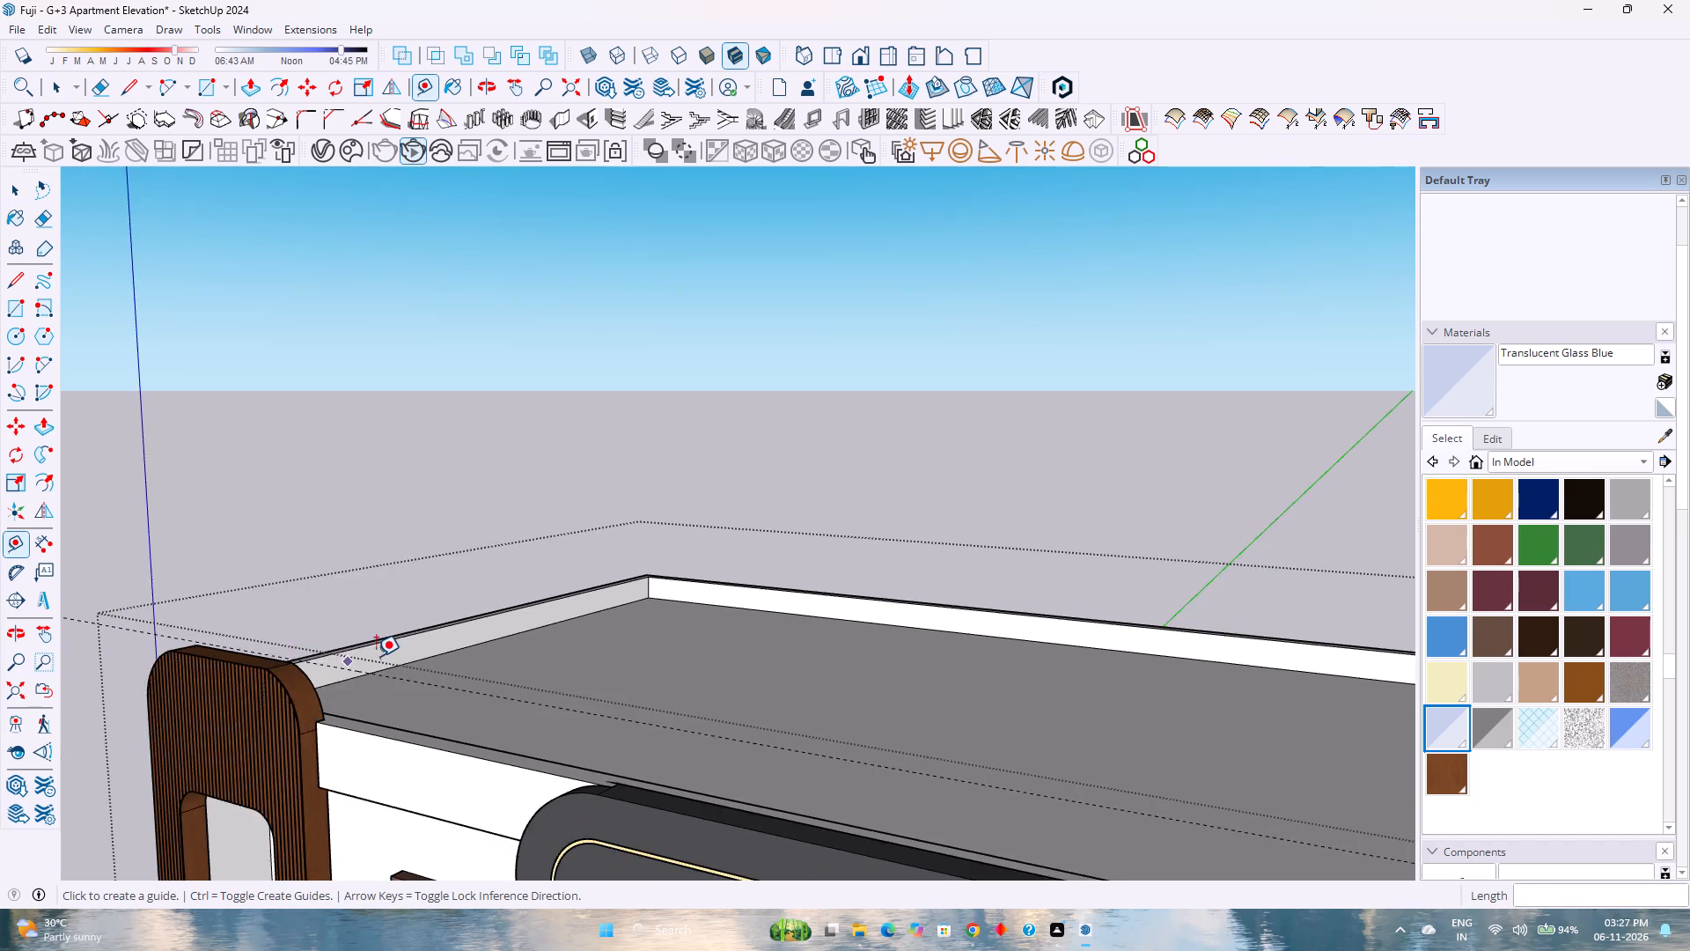
pyautogui.scroll(-8, 376, 656)
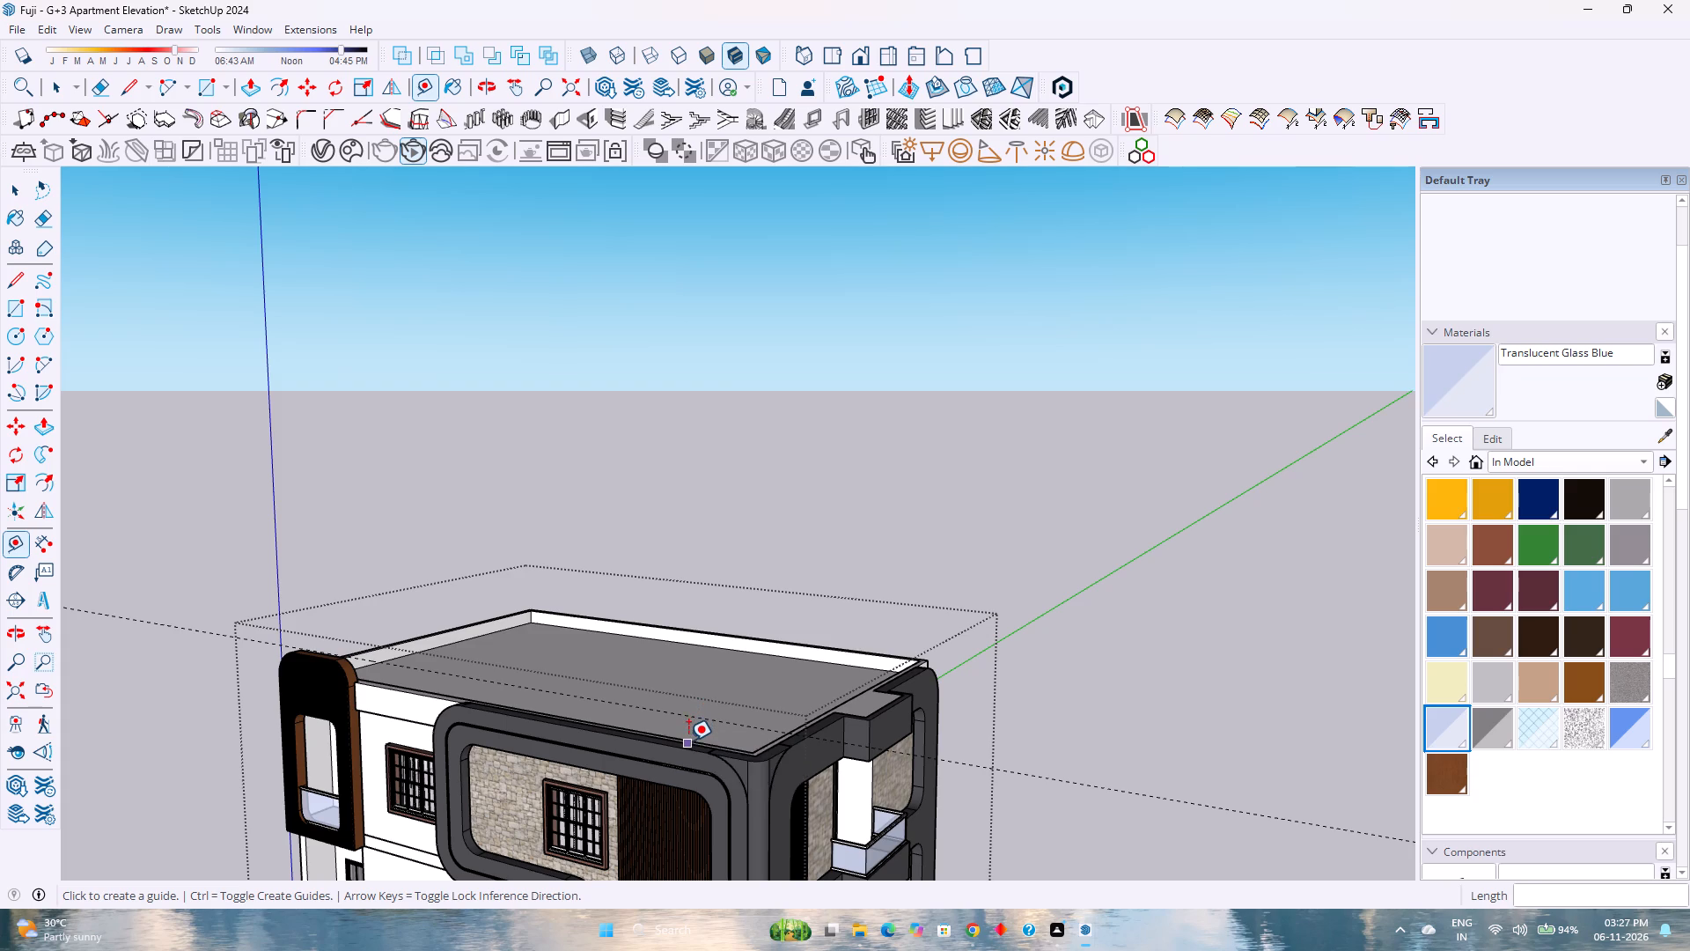
pyautogui.scroll(1, 675, 750)
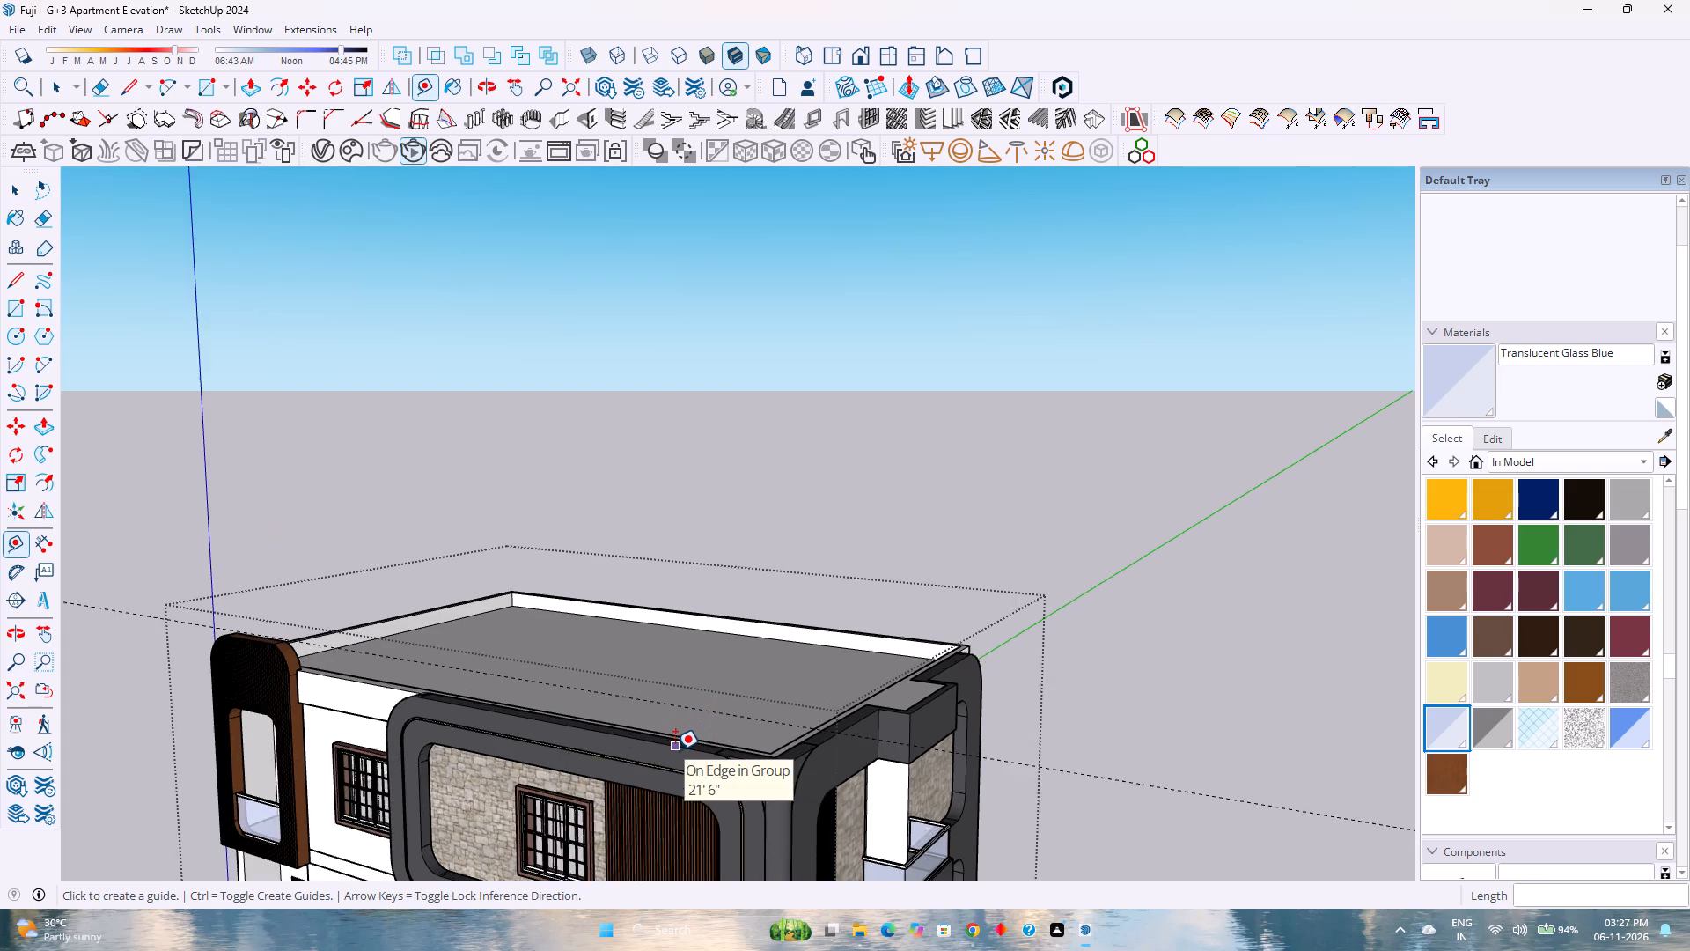
pyautogui.scroll(3, 675, 750)
pyautogui.scroll(-4, 674, 751)
pyautogui.scroll(6, 834, 682)
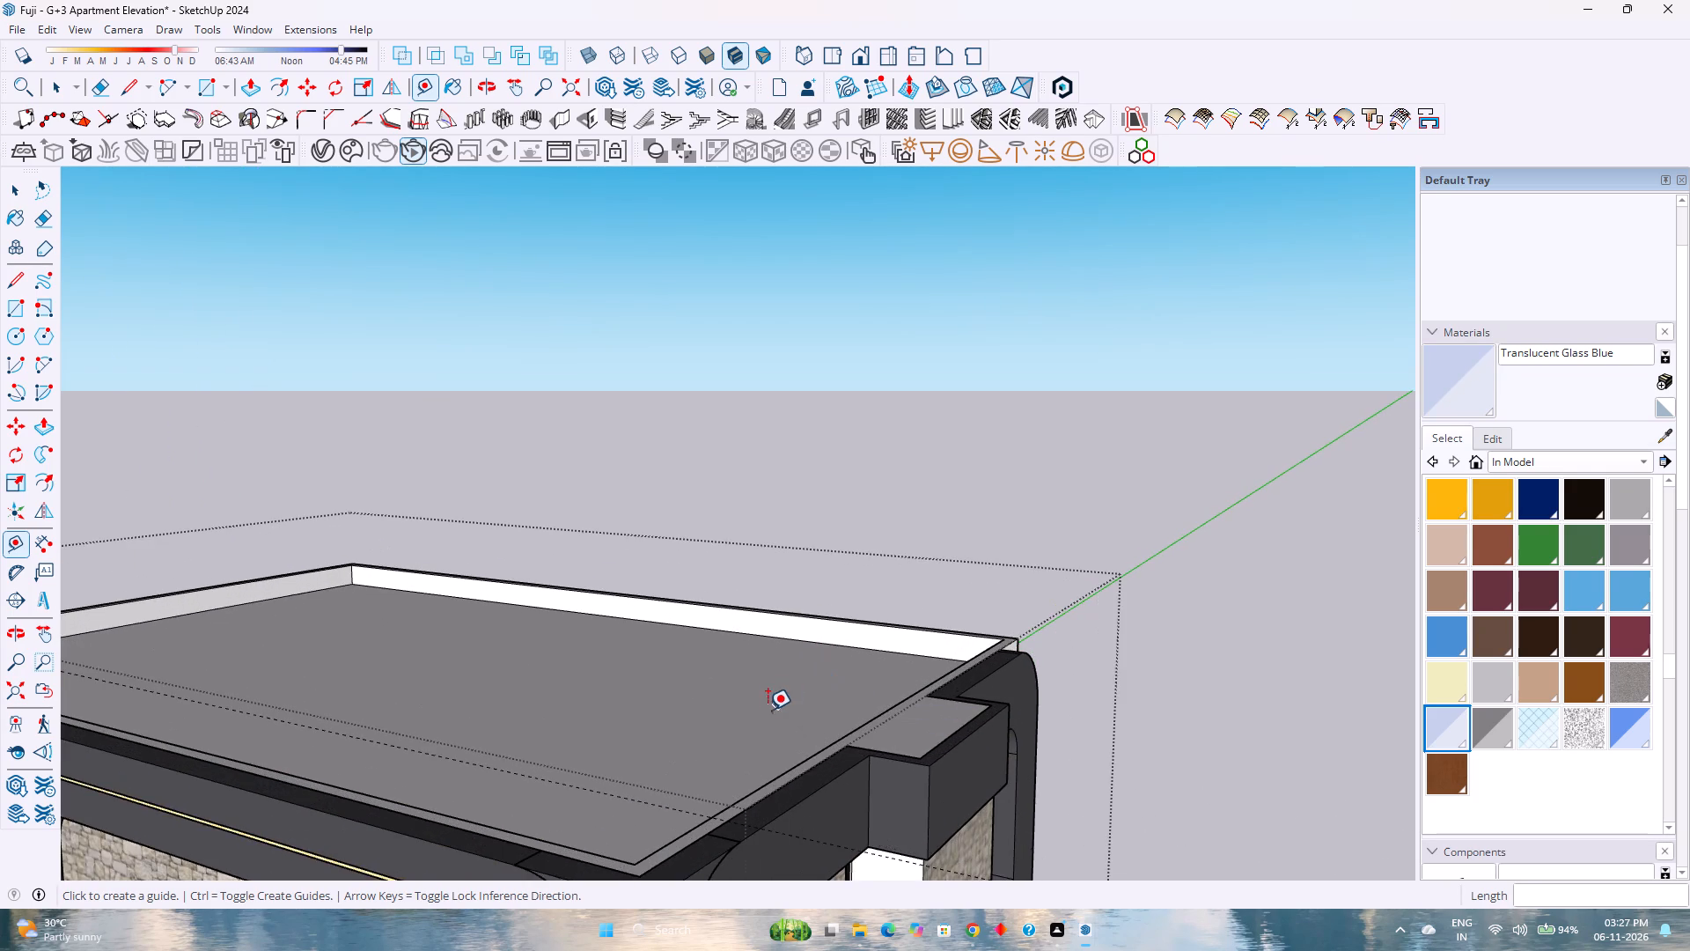
pyautogui.scroll(-2, 767, 710)
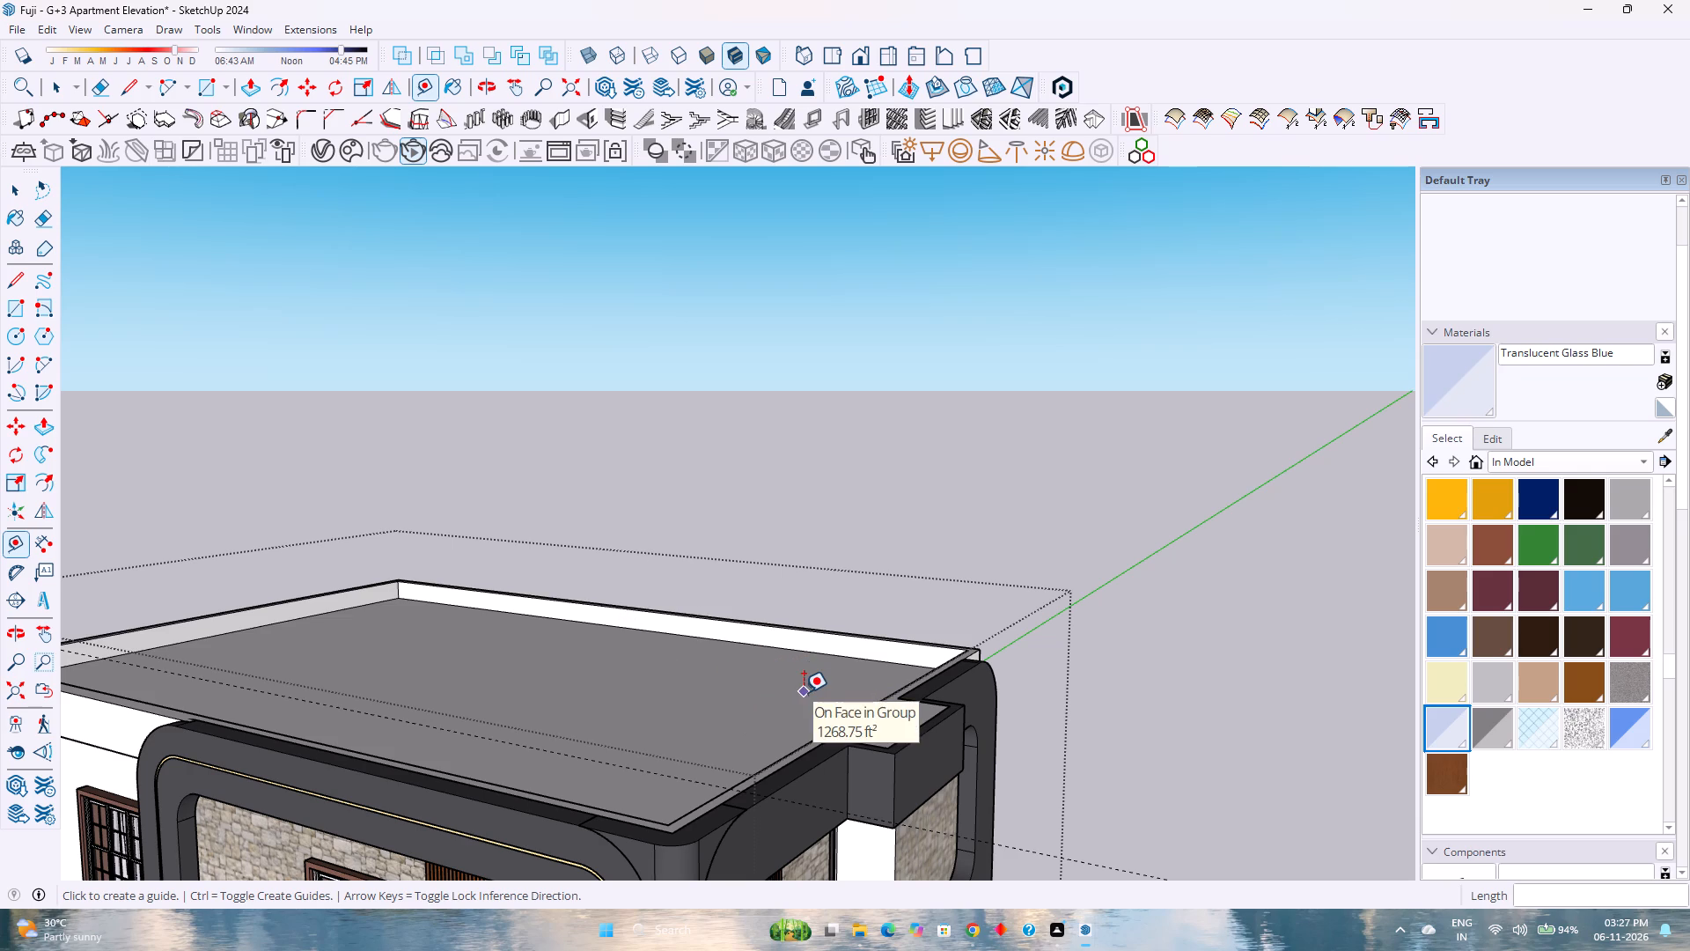
pyautogui.press('space')
pyautogui.scroll(-2, 809, 699)
pyautogui.scroll(4, 670, 817)
pyautogui.moveTo(694, 805); pyautogui.dragTo(703, 805, button='middle')
pyautogui.moveTo(710, 806); pyautogui.dragTo(1006, 824, button='middle')
pyautogui.middleClick(1006, 824)
pyautogui.scroll(-2, 932, 762)
pyautogui.keyDown('shift'); pyautogui.moveTo(917, 792); pyautogui.dragTo(1016, 692, button='middle'); pyautogui.keyUp('shift')
pyautogui.keyDown('shift'); pyautogui.middleClick(1016, 692); pyautogui.keyUp('shift')
pyautogui.moveTo(995, 709); pyautogui.dragTo(834, 791, button='middle')
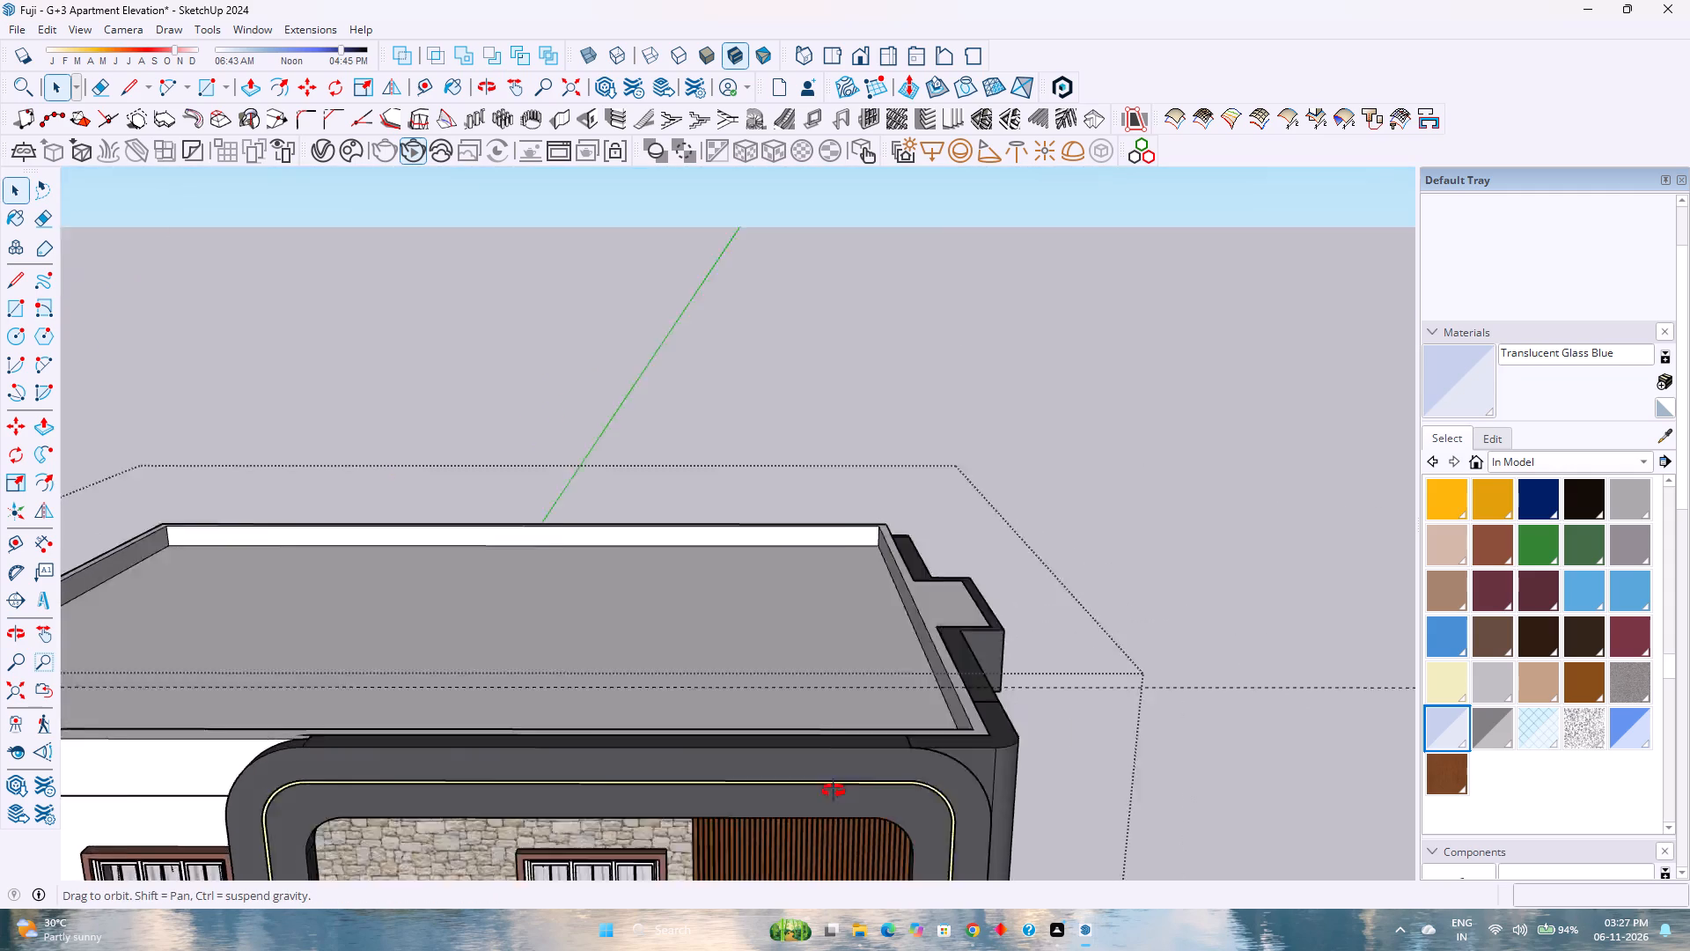
pyautogui.moveTo(834, 791); pyautogui.dragTo(697, 846, button='middle')
pyautogui.doubleClick(768, 795)
pyautogui.scroll(2, 767, 795)
pyautogui.keyDown('shift'); pyautogui.moveTo(758, 790); pyautogui.dragTo(852, 735, button='middle'); pyautogui.keyUp('shift')
pyautogui.keyDown('shift'); pyautogui.middleClick(853, 734); pyautogui.keyUp('shift')
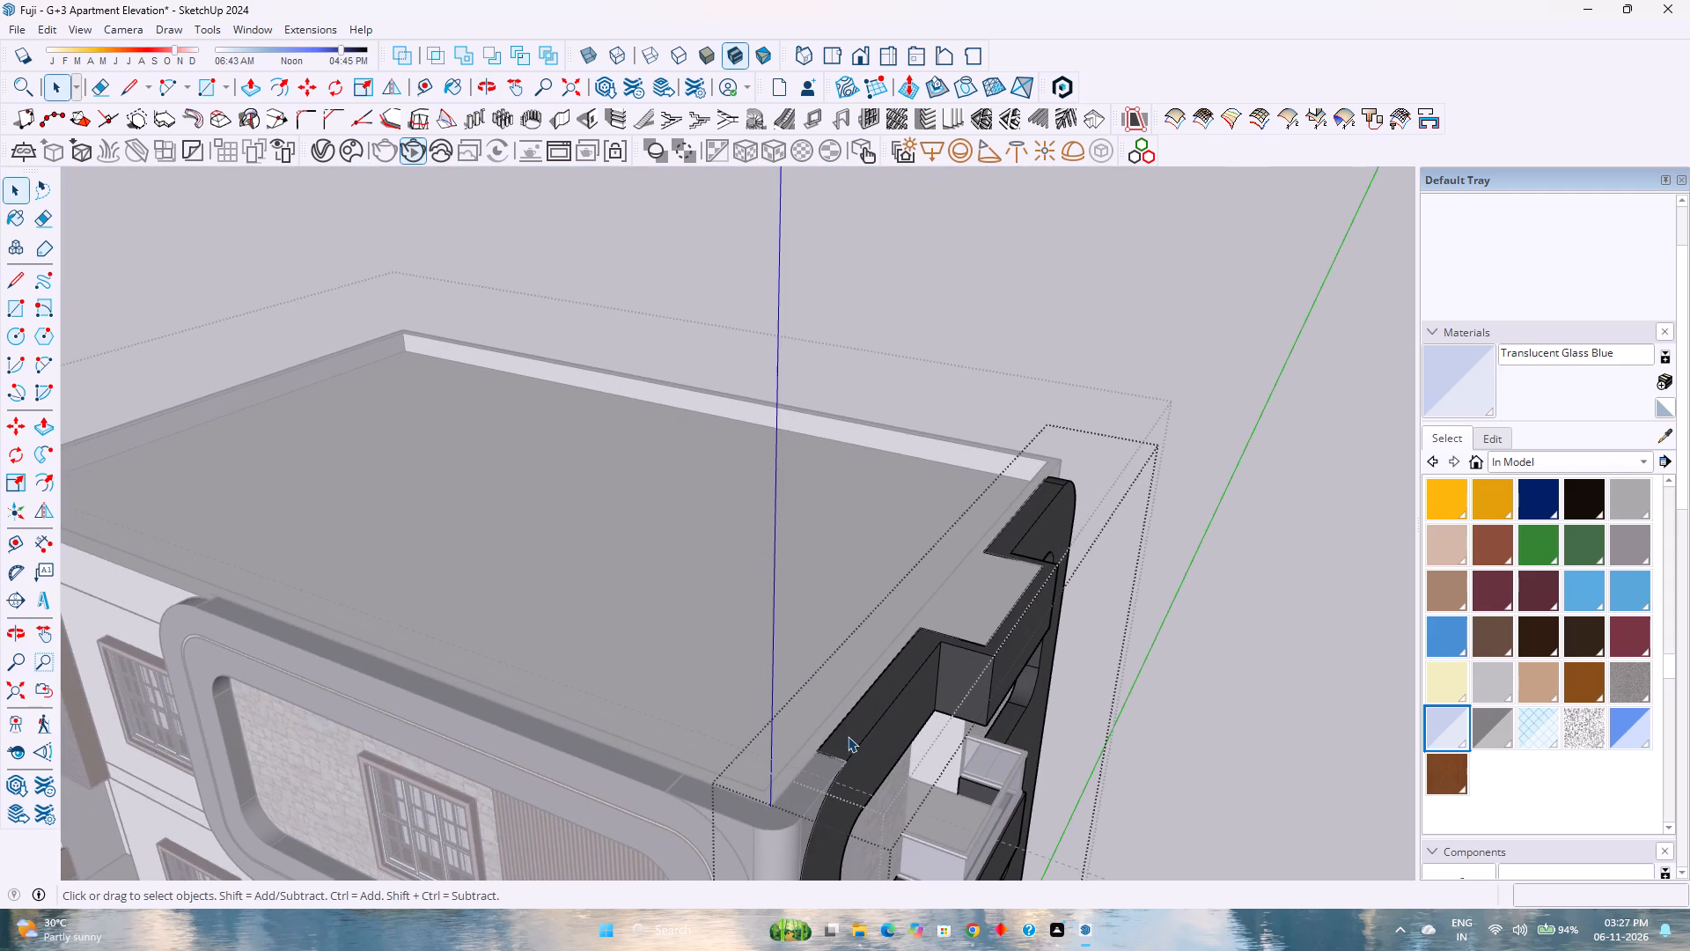
pyautogui.press('Escape')
pyautogui.keyDown('shift'); pyautogui.moveTo(800, 715); pyautogui.dragTo(955, 655, button='middle'); pyautogui.keyUp('shift')
pyautogui.scroll(-1, 958, 653)
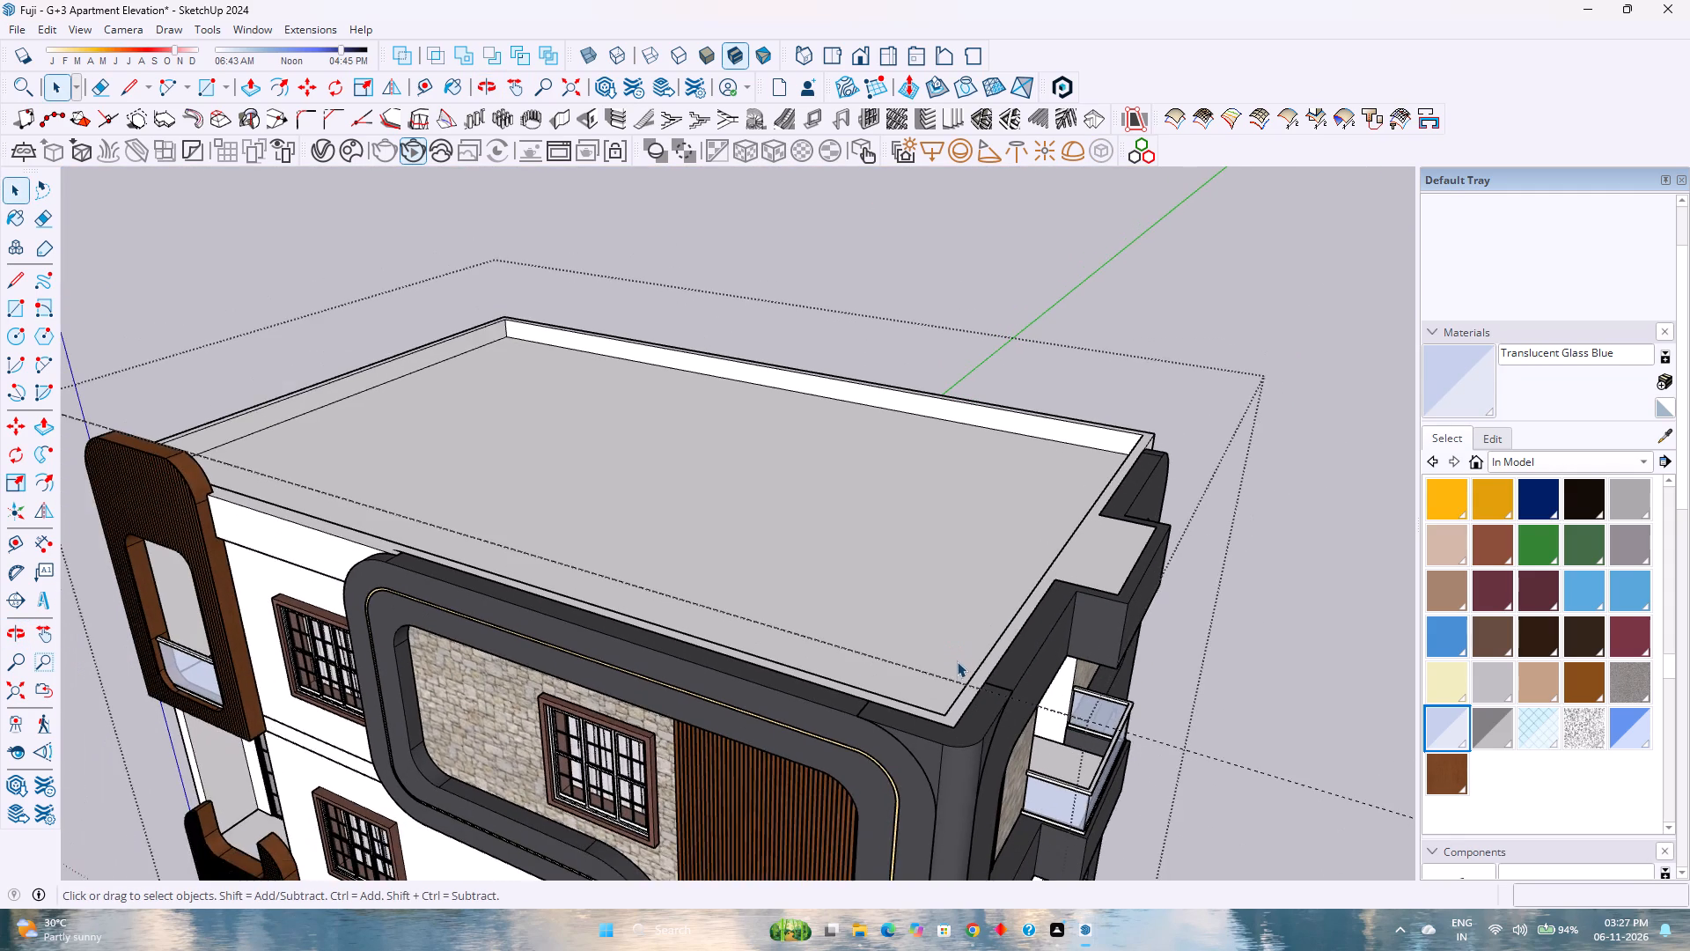
pyautogui.middleClick(957, 667)
pyautogui.moveTo(957, 667); pyautogui.dragTo(680, 802, button='middle')
pyautogui.middleClick(680, 802)
pyautogui.scroll(-4, 670, 756)
pyautogui.middleClick(716, 730)
pyautogui.moveTo(723, 732); pyautogui.dragTo(811, 822, button='middle')
pyautogui.scroll(-3, 766, 768)
pyautogui.keyDown('shift'); pyautogui.moveTo(760, 739); pyautogui.dragTo(829, 719, button='middle'); pyautogui.keyUp('shift')
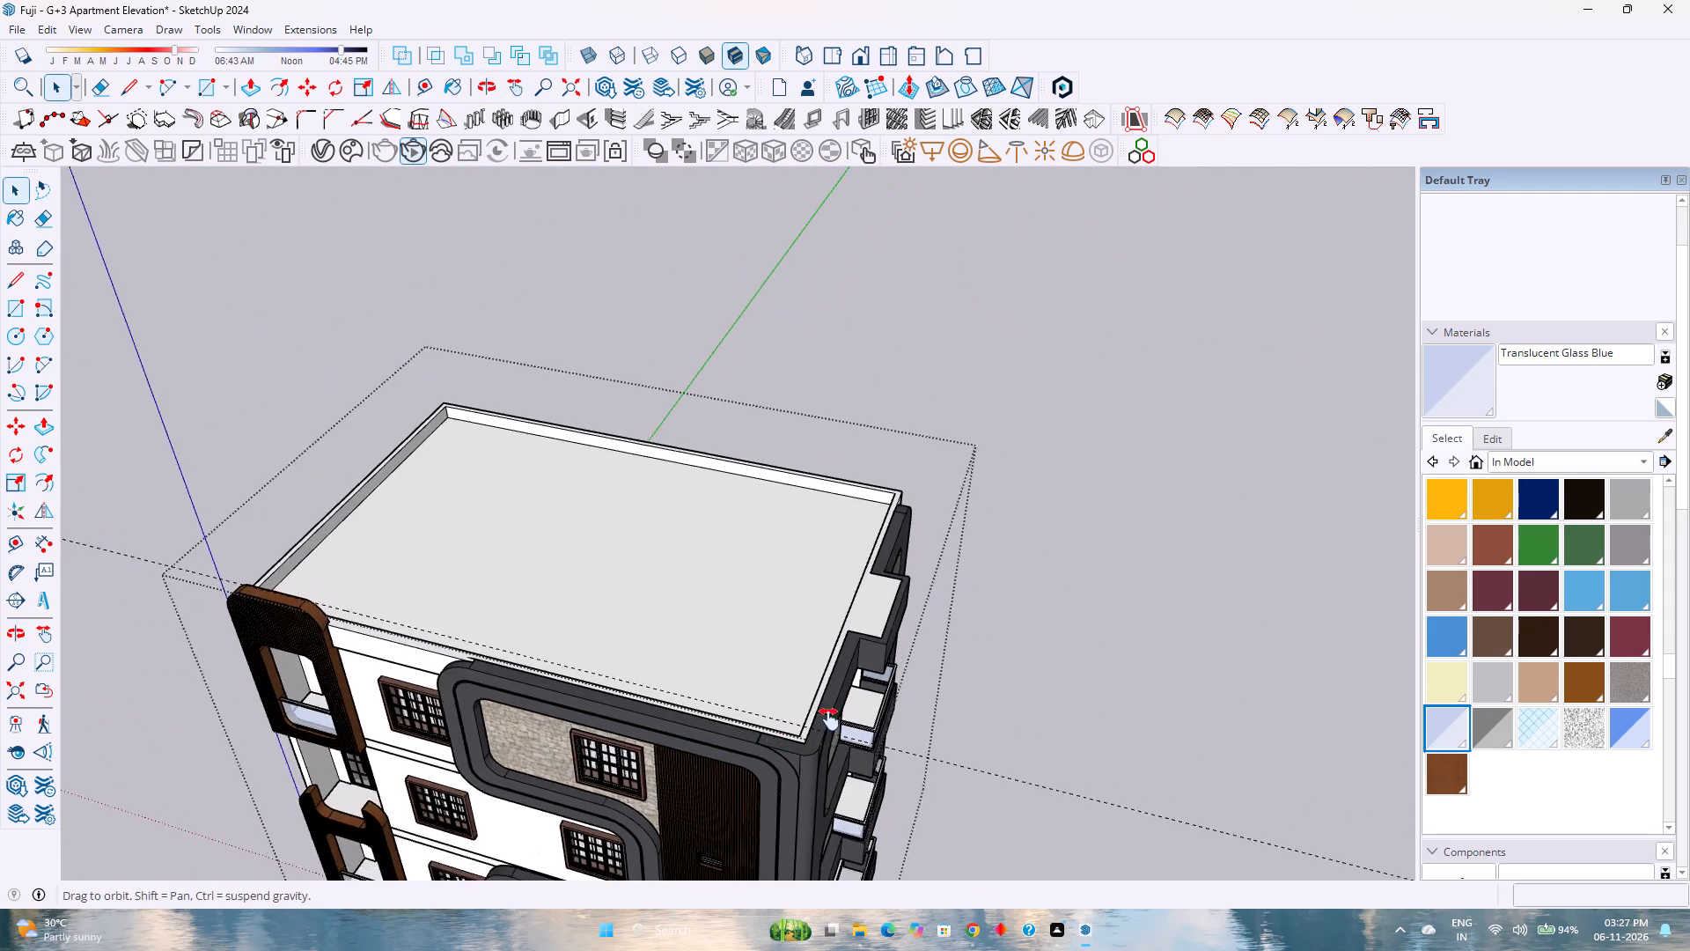
pyautogui.keyDown('shift'); pyautogui.moveTo(829, 719); pyautogui.dragTo(1140, 663, button='middle'); pyautogui.keyUp('shift')
pyautogui.moveTo(1130, 667); pyautogui.dragTo(781, 741, button='middle')
pyautogui.middleClick(781, 741)
pyautogui.scroll(-1, 767, 731)
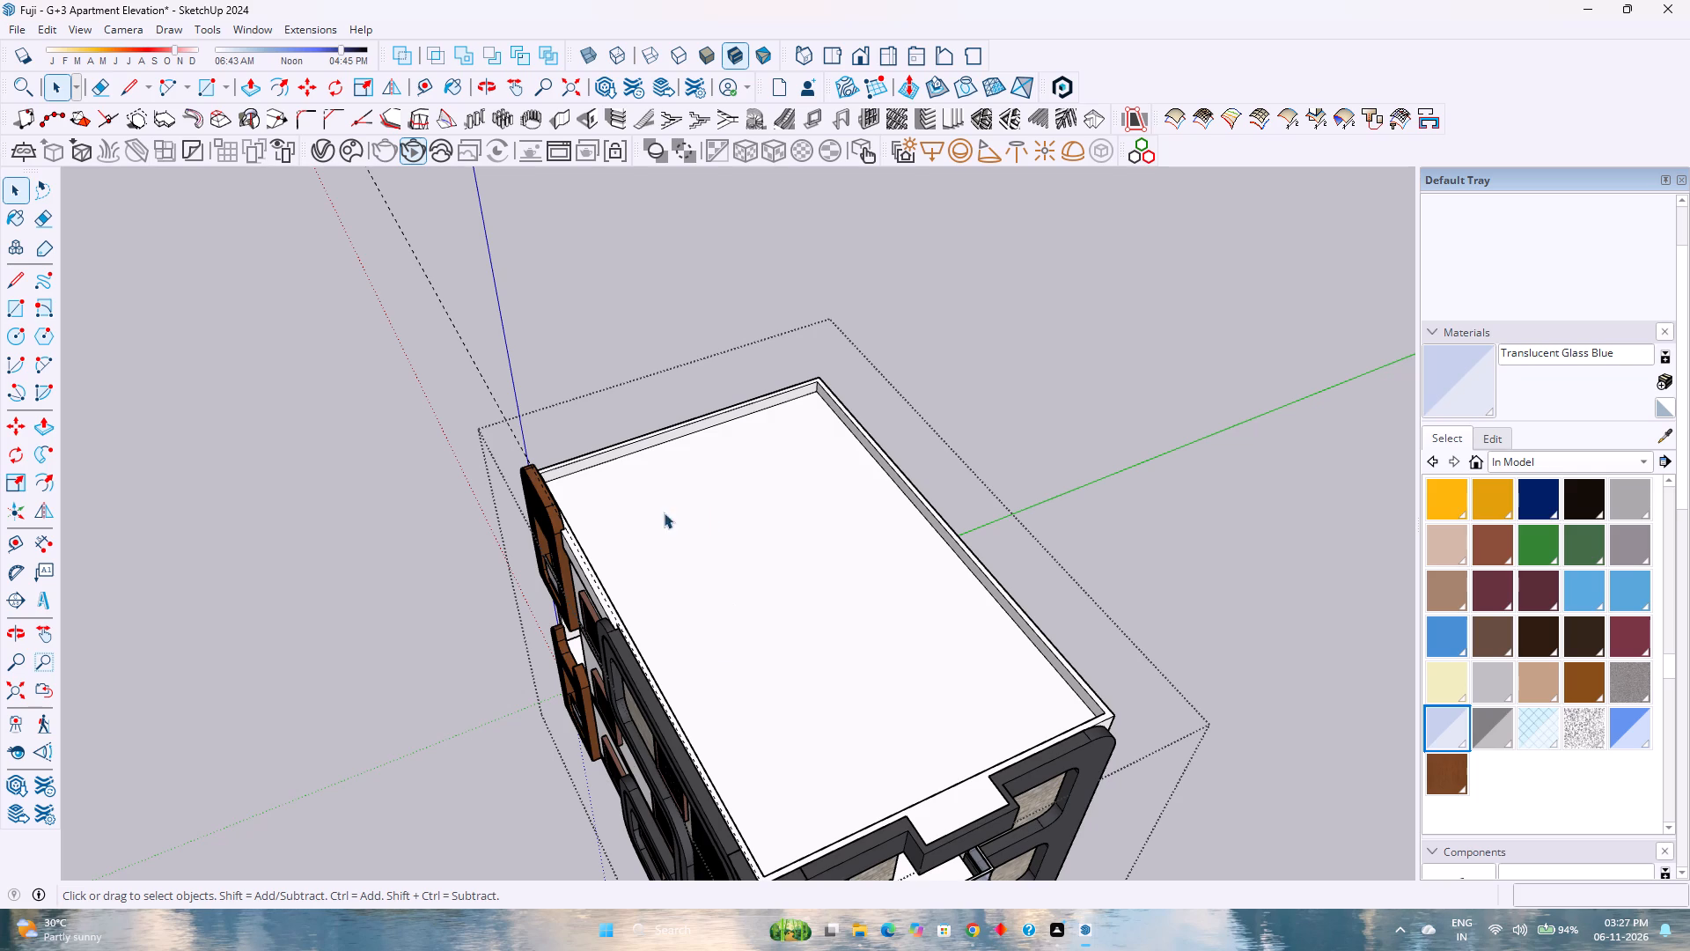
# Inside the roof group, place a guide line 10'9" from the front parapet's outer edge beside the wood frame, crossing the side parapet.
pyautogui.scroll(12, 557, 475)
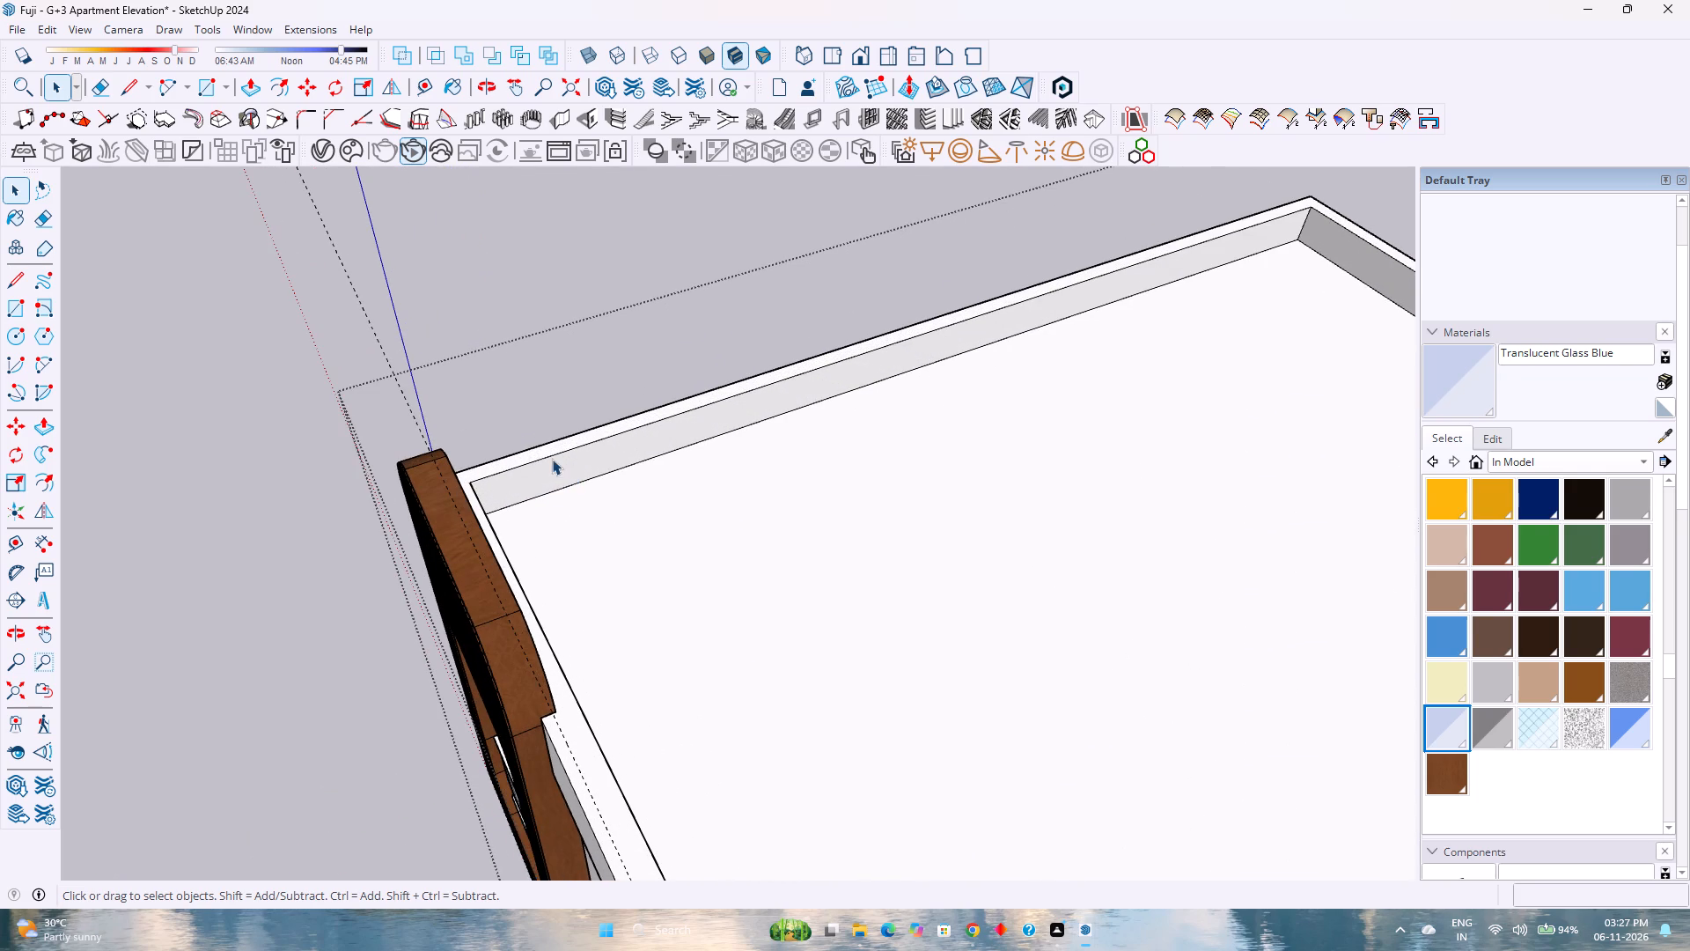
pyautogui.doubleClick(556, 447)
pyautogui.scroll(3, 556, 447)
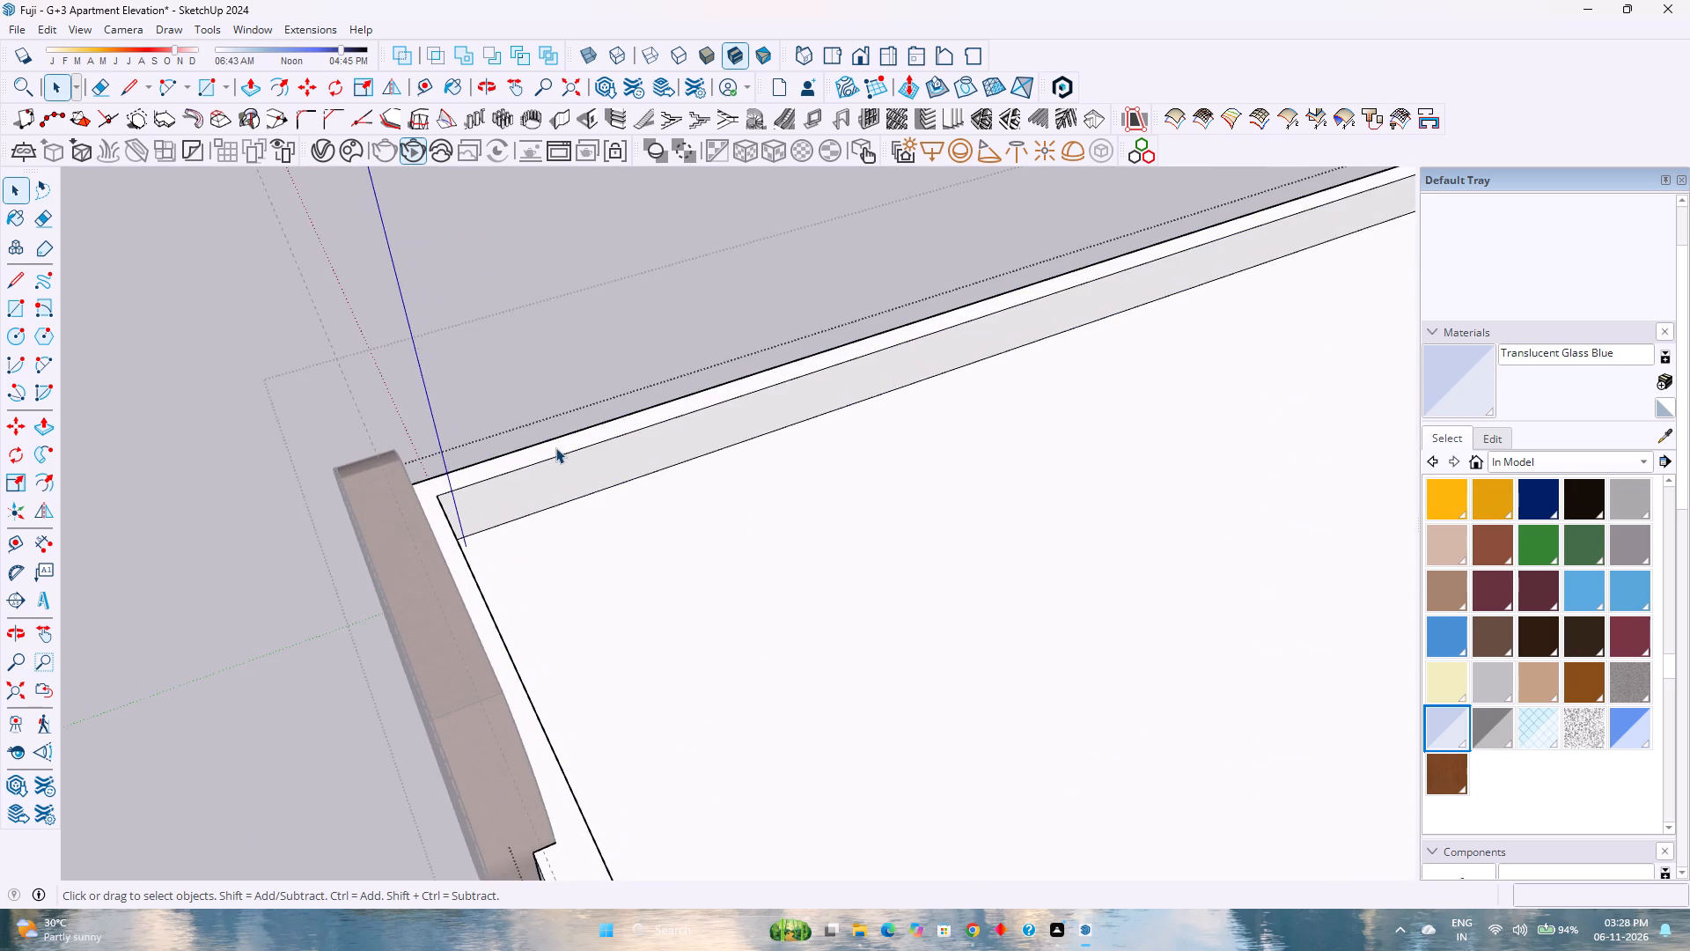
pyautogui.scroll(5, 555, 447)
pyautogui.keyDown('shift'); pyautogui.moveTo(568, 443); pyautogui.dragTo(294, 583, button='middle'); pyautogui.keyUp('shift')
pyautogui.scroll(-2, 393, 543)
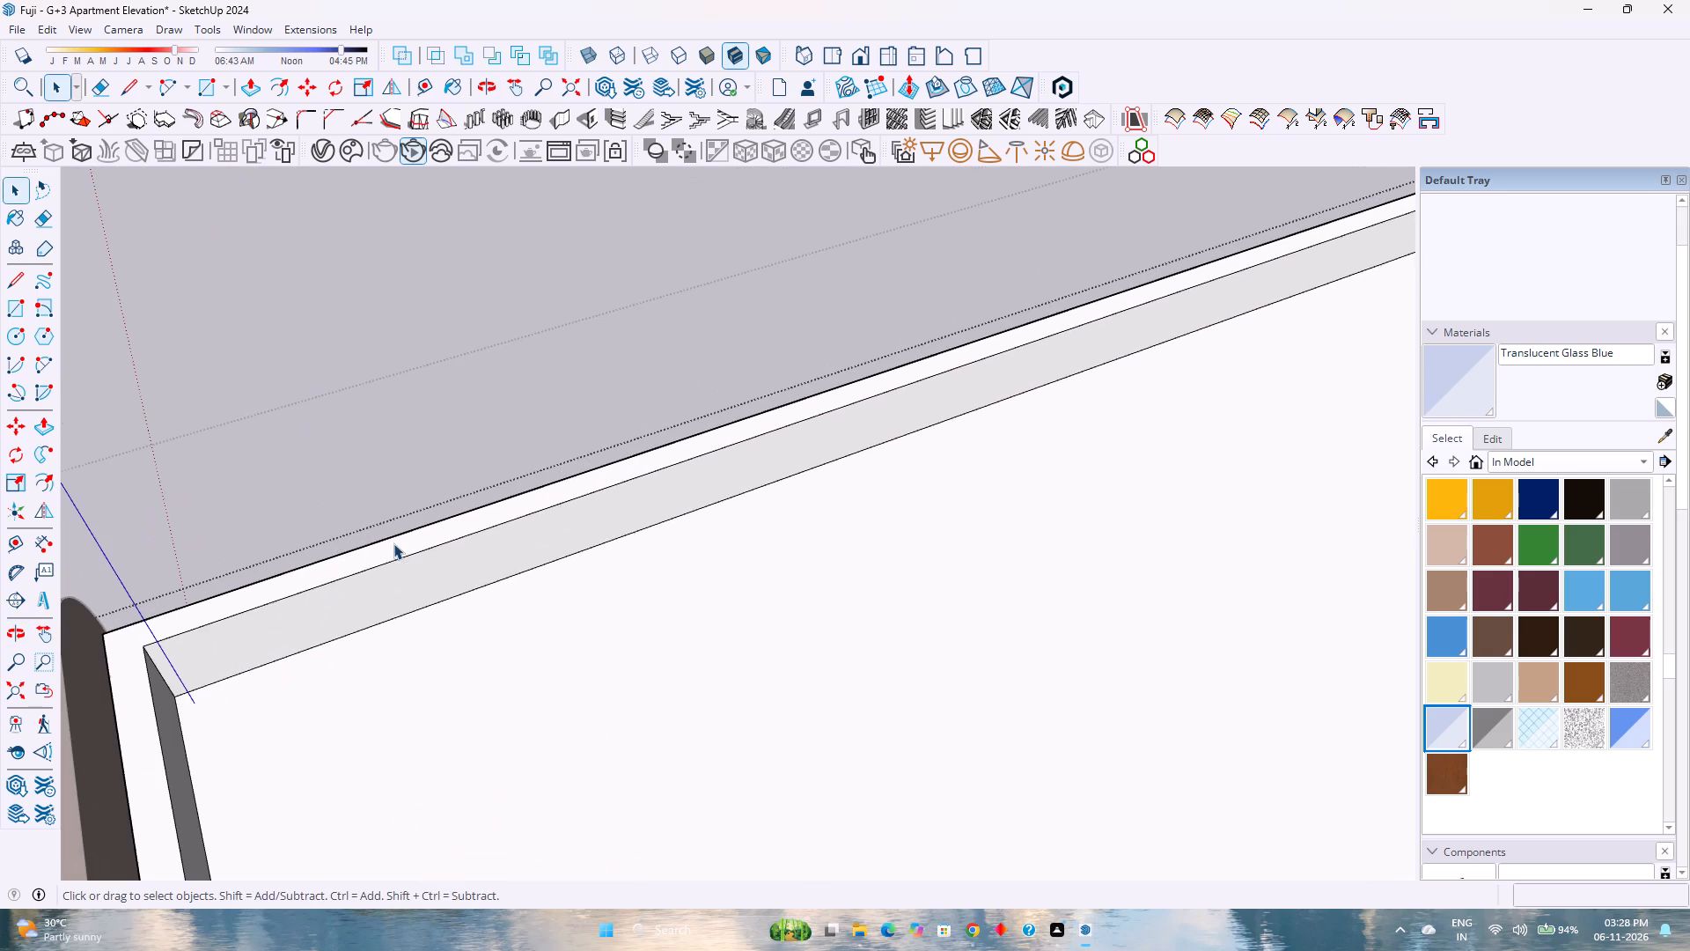
pyautogui.scroll(-1, 393, 543)
pyautogui.keyDown('shift'); pyautogui.moveTo(271, 554); pyautogui.dragTo(411, 559, button='middle'); pyautogui.keyUp('shift')
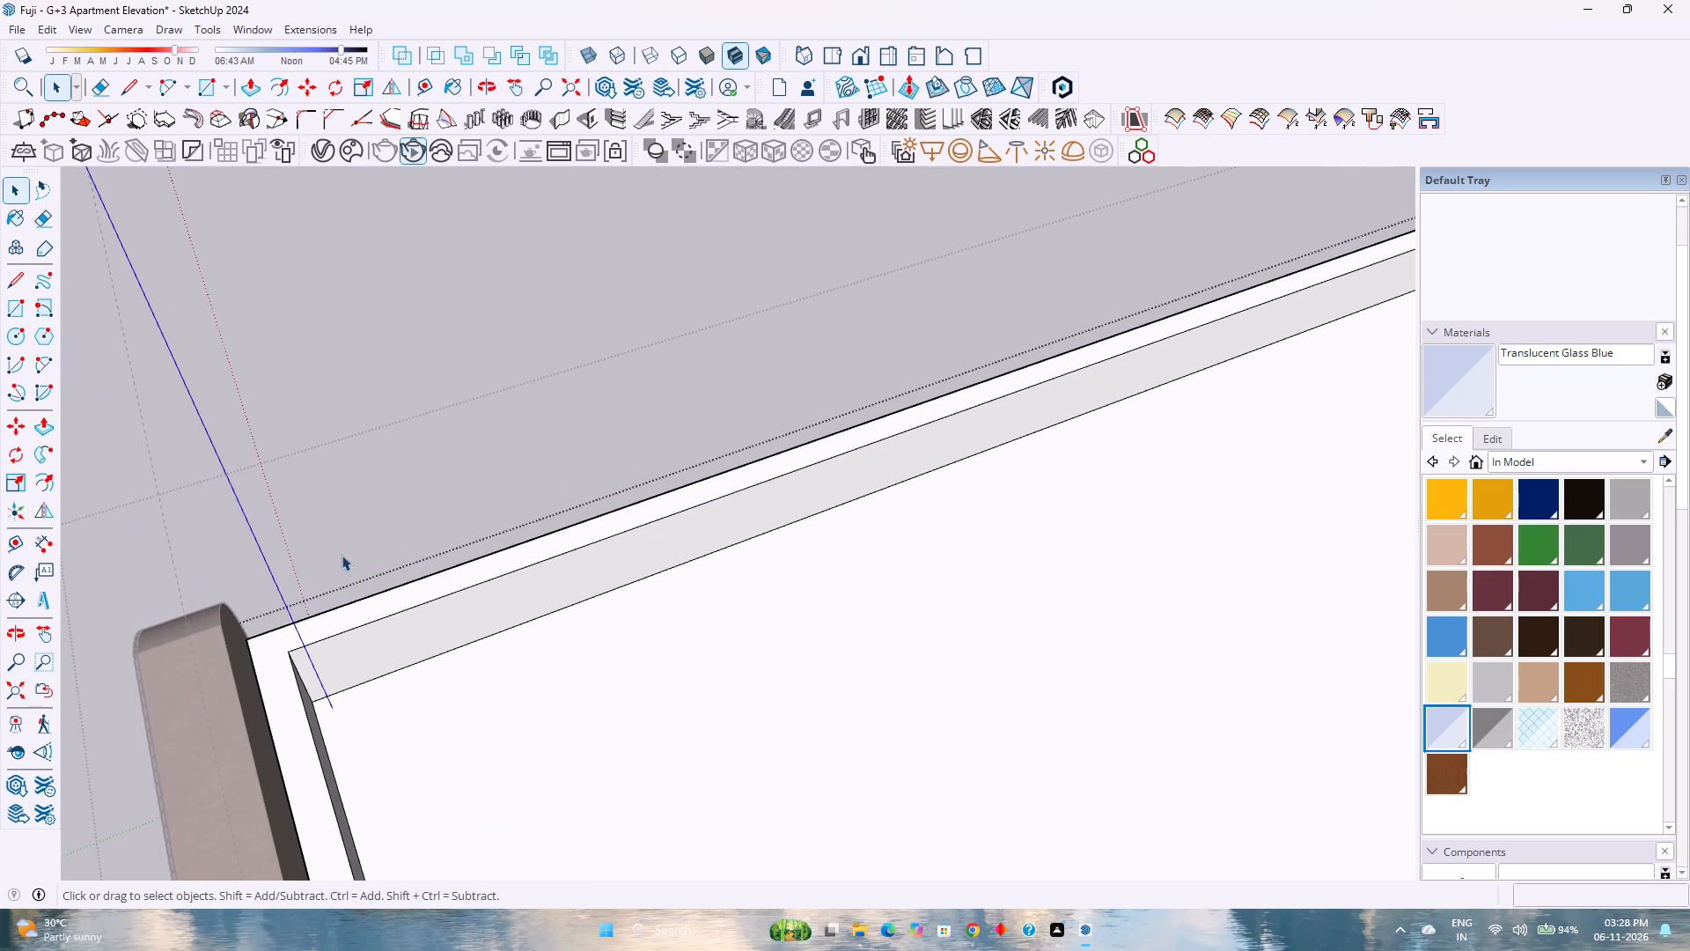
pyautogui.click(429, 84)
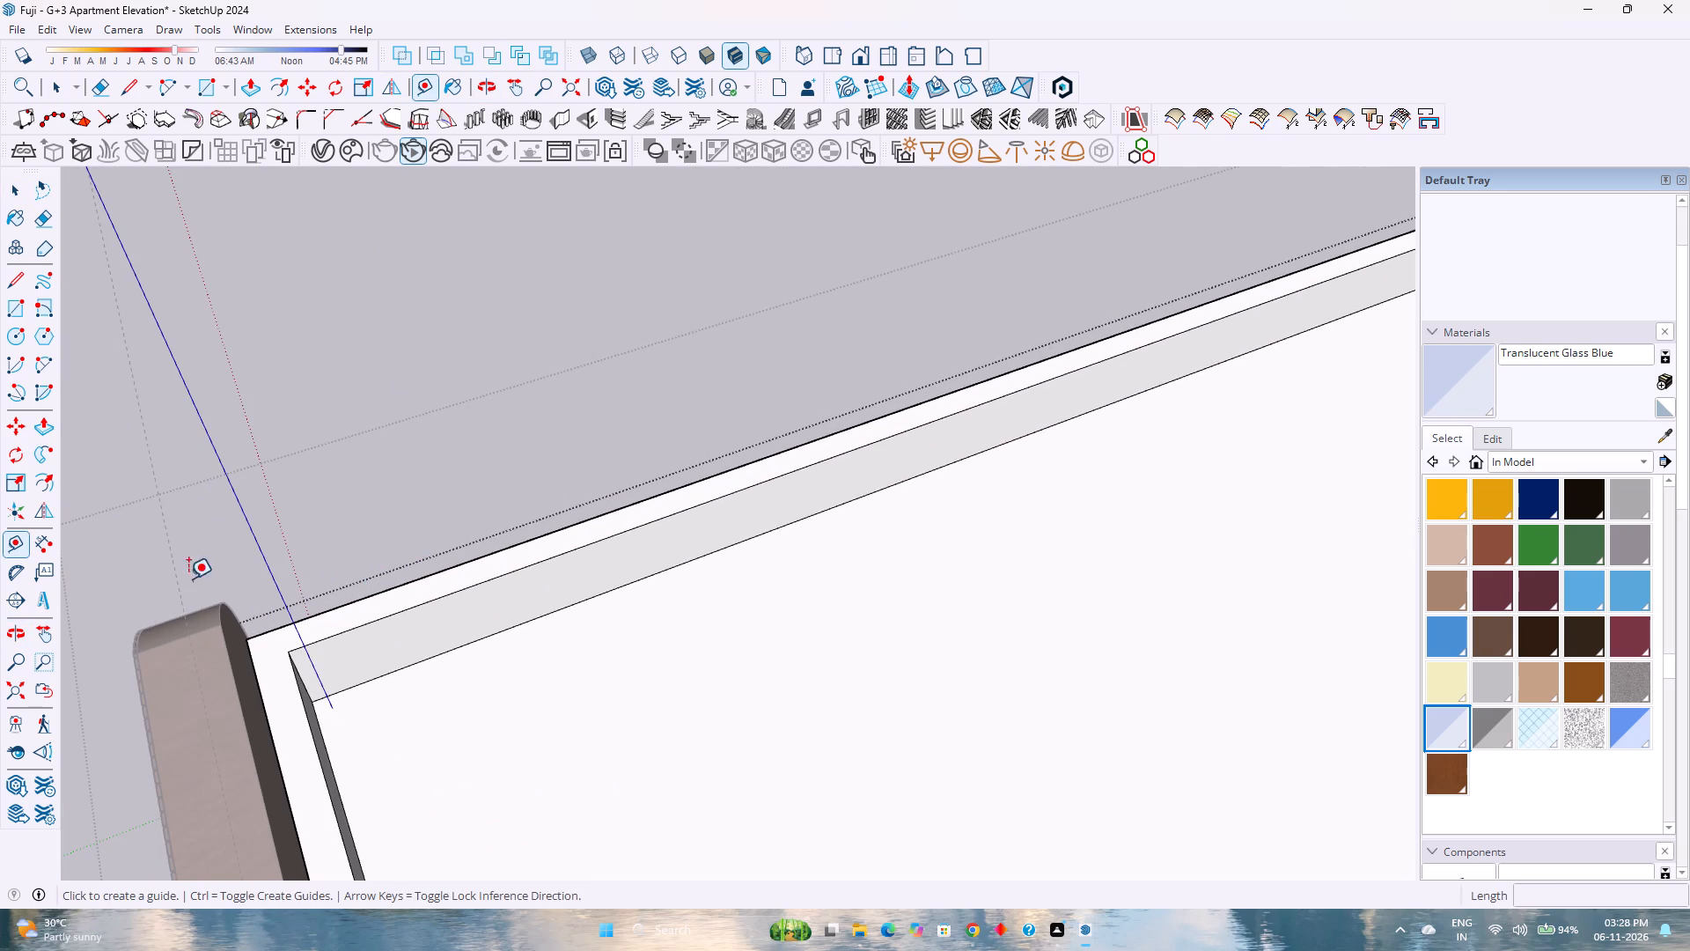
pyautogui.click(252, 681)
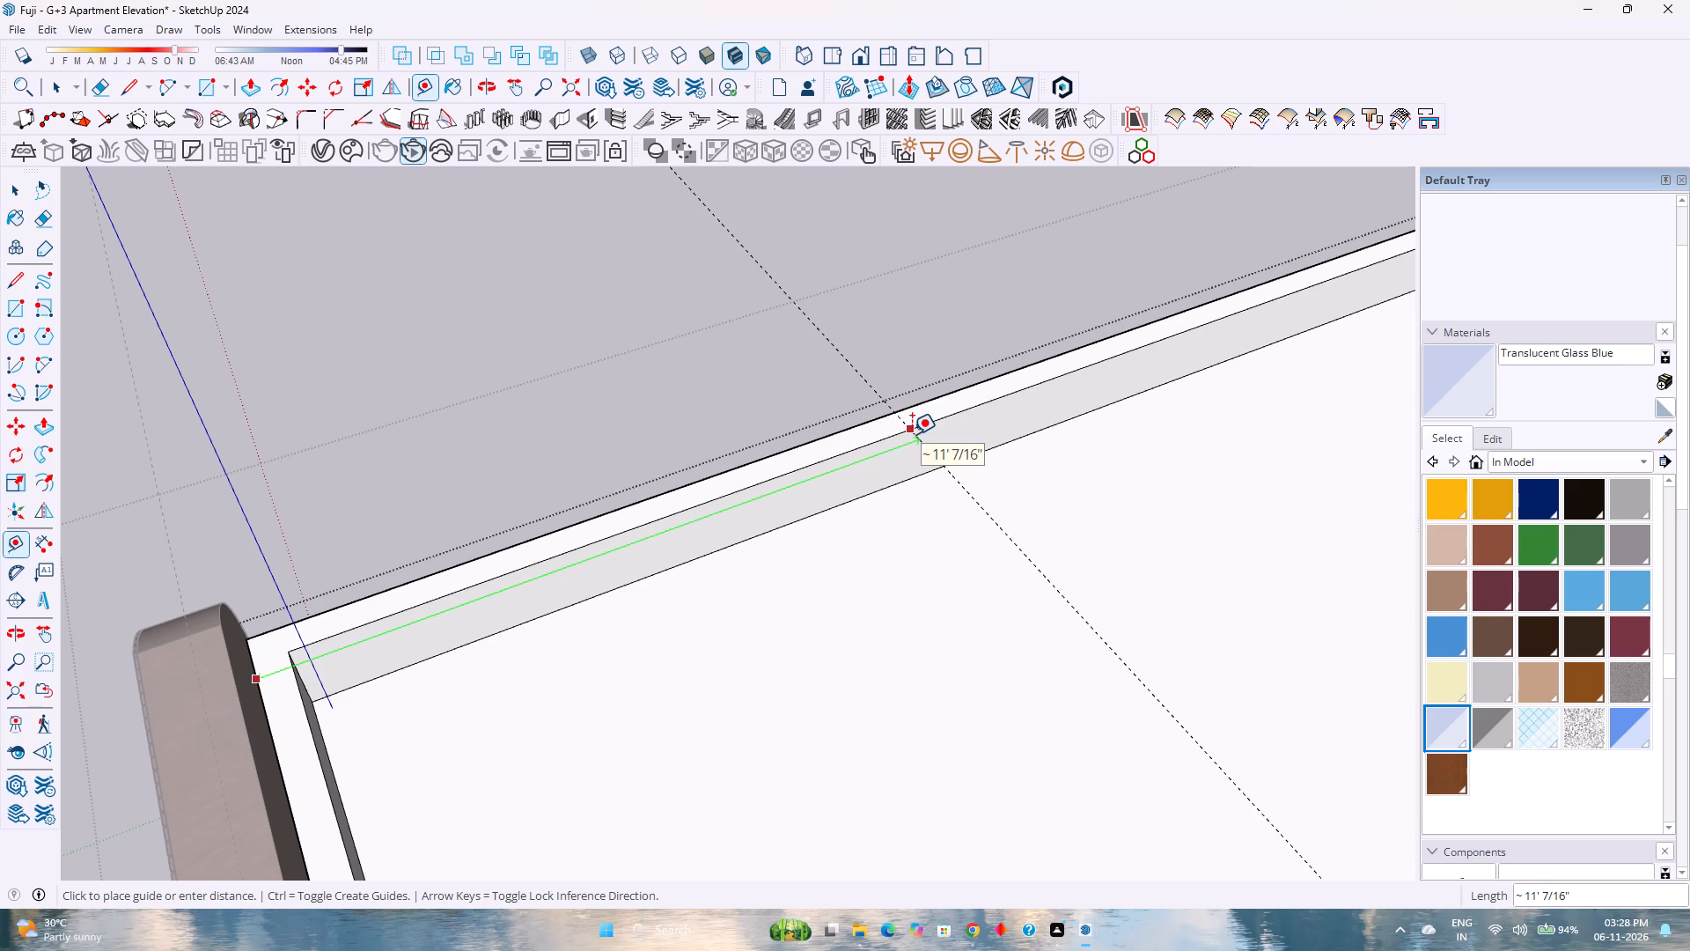
pyautogui.write("10'")
pyautogui.write('9"')
pyautogui.press('Return')
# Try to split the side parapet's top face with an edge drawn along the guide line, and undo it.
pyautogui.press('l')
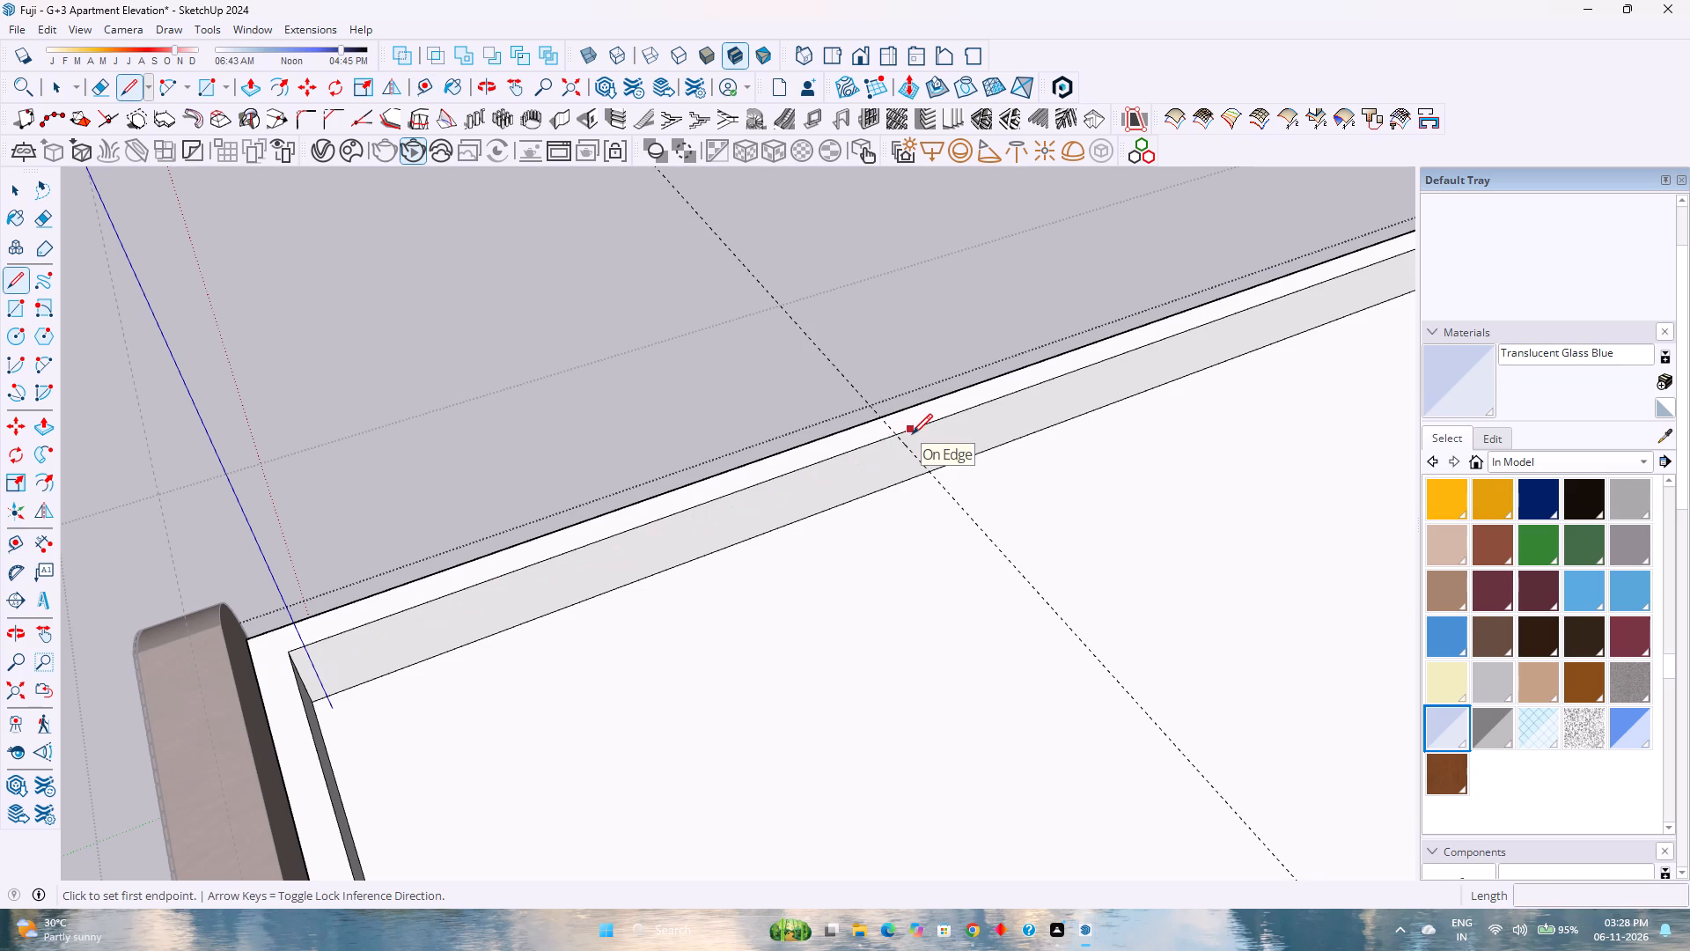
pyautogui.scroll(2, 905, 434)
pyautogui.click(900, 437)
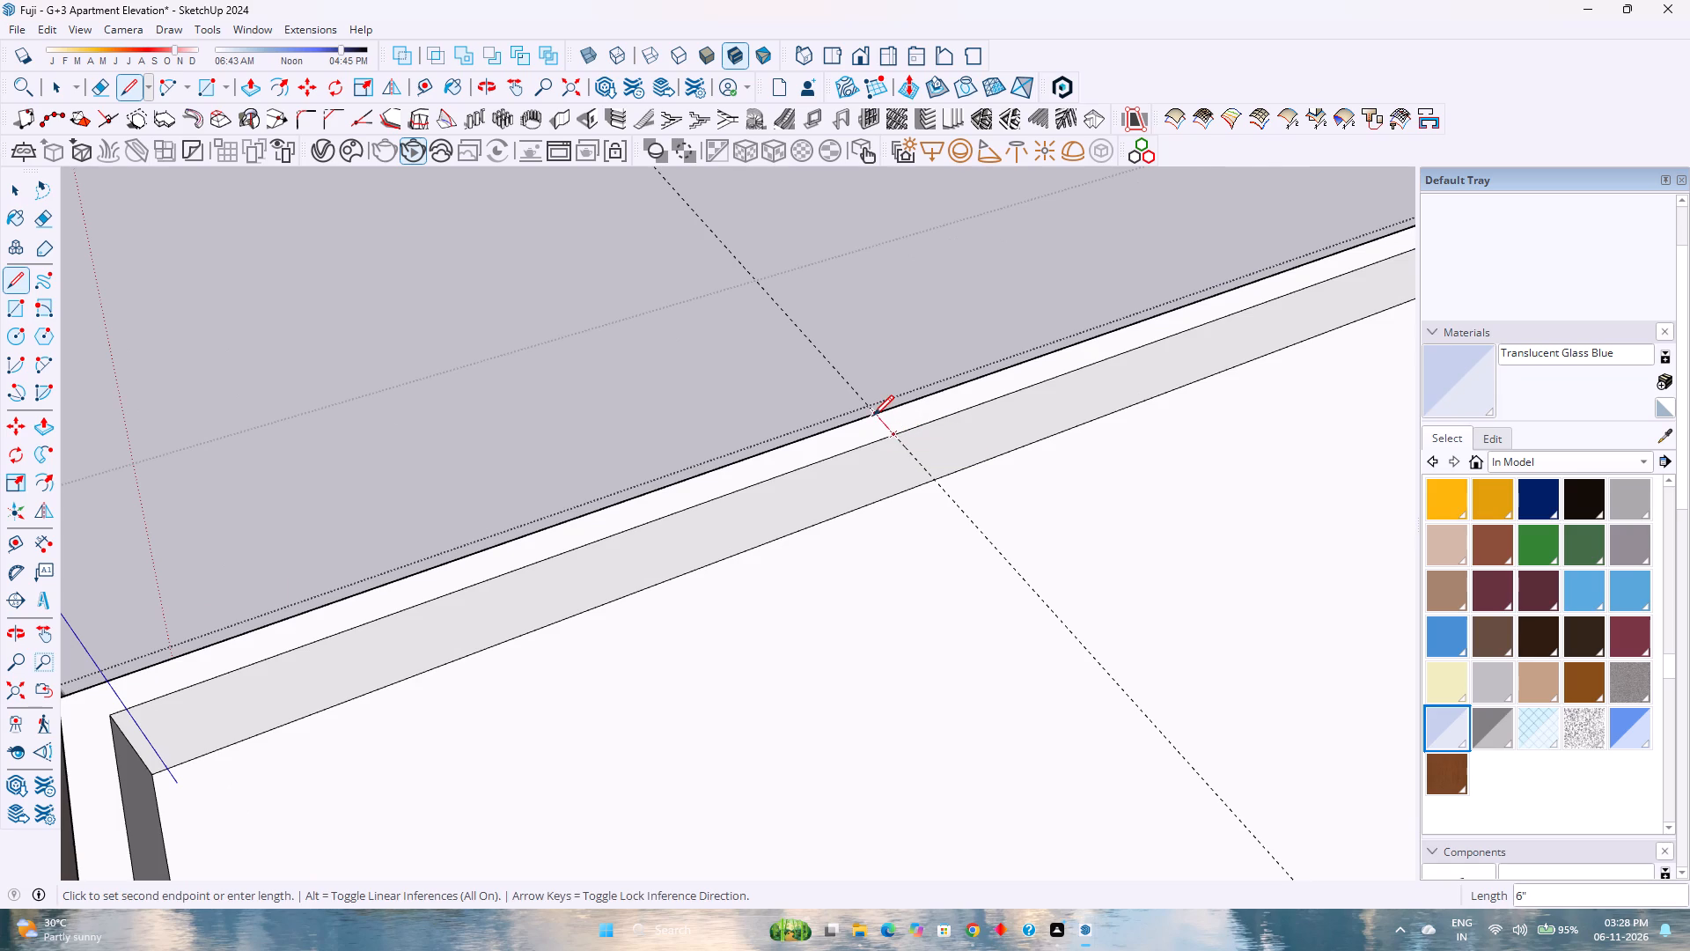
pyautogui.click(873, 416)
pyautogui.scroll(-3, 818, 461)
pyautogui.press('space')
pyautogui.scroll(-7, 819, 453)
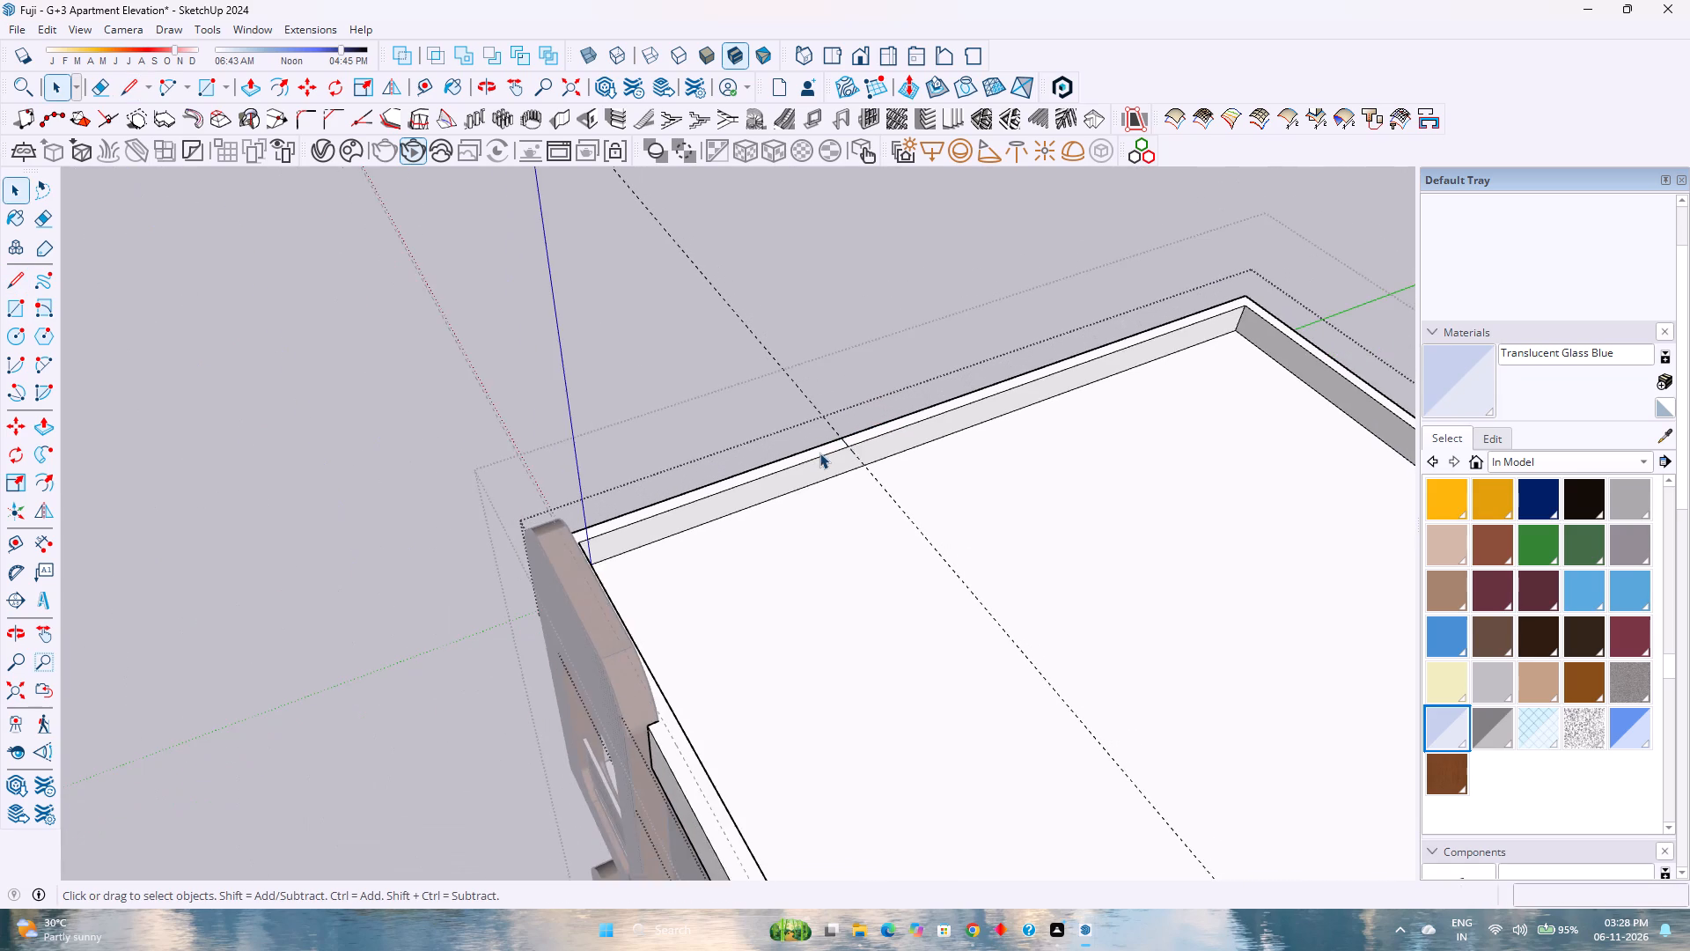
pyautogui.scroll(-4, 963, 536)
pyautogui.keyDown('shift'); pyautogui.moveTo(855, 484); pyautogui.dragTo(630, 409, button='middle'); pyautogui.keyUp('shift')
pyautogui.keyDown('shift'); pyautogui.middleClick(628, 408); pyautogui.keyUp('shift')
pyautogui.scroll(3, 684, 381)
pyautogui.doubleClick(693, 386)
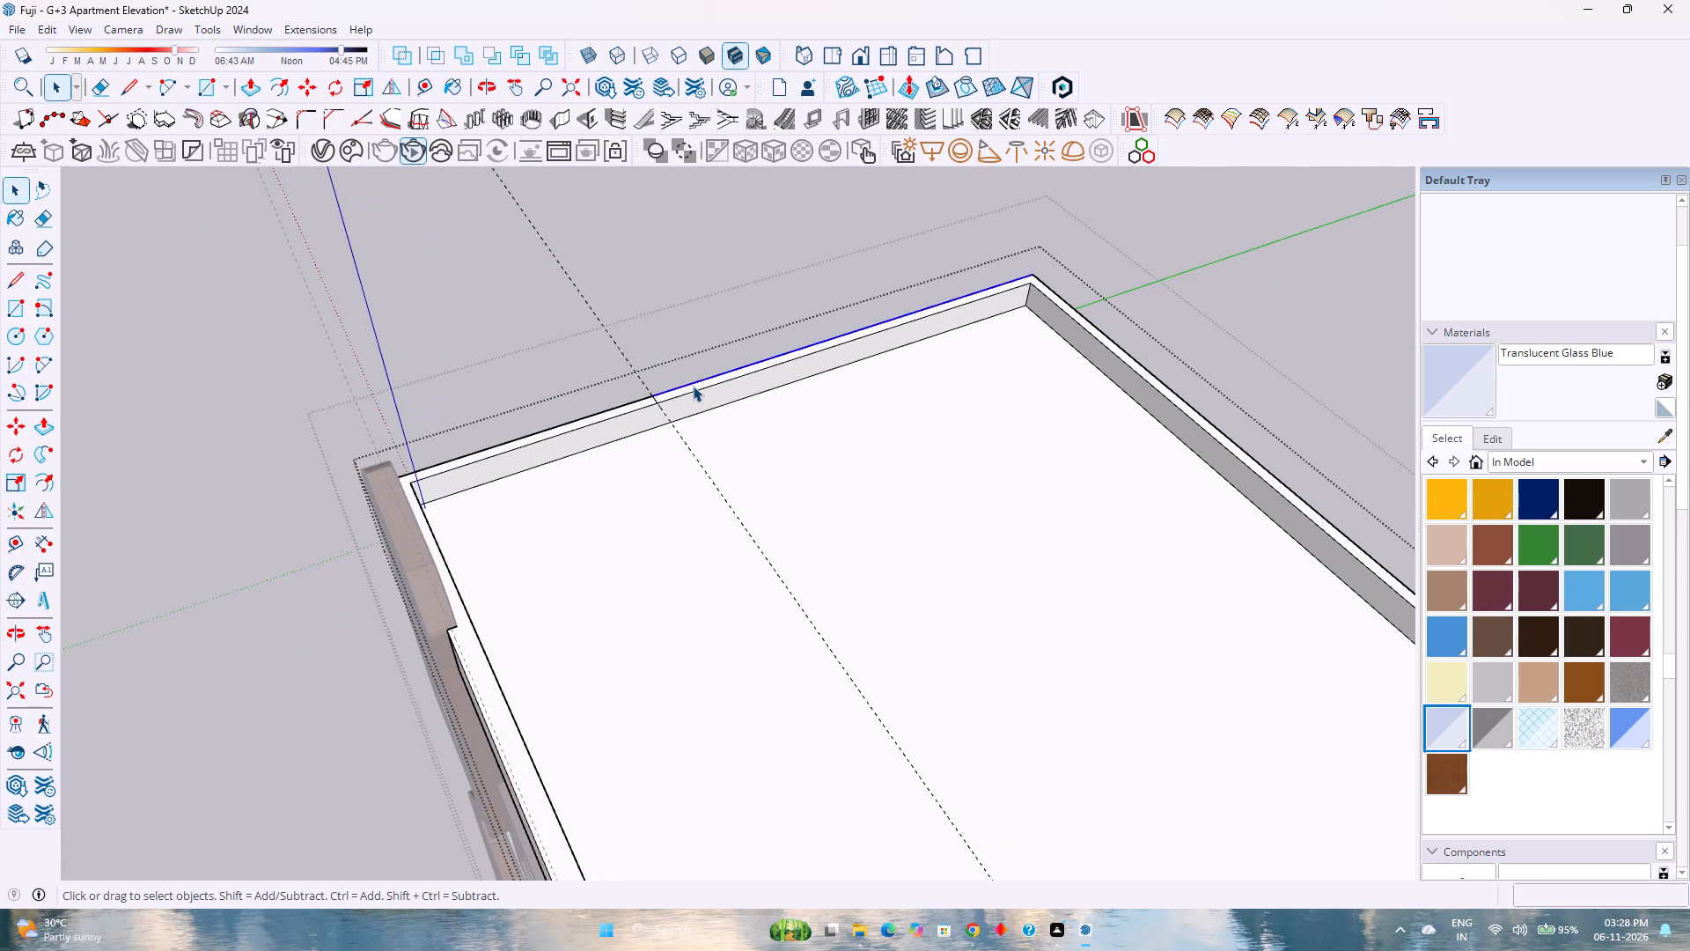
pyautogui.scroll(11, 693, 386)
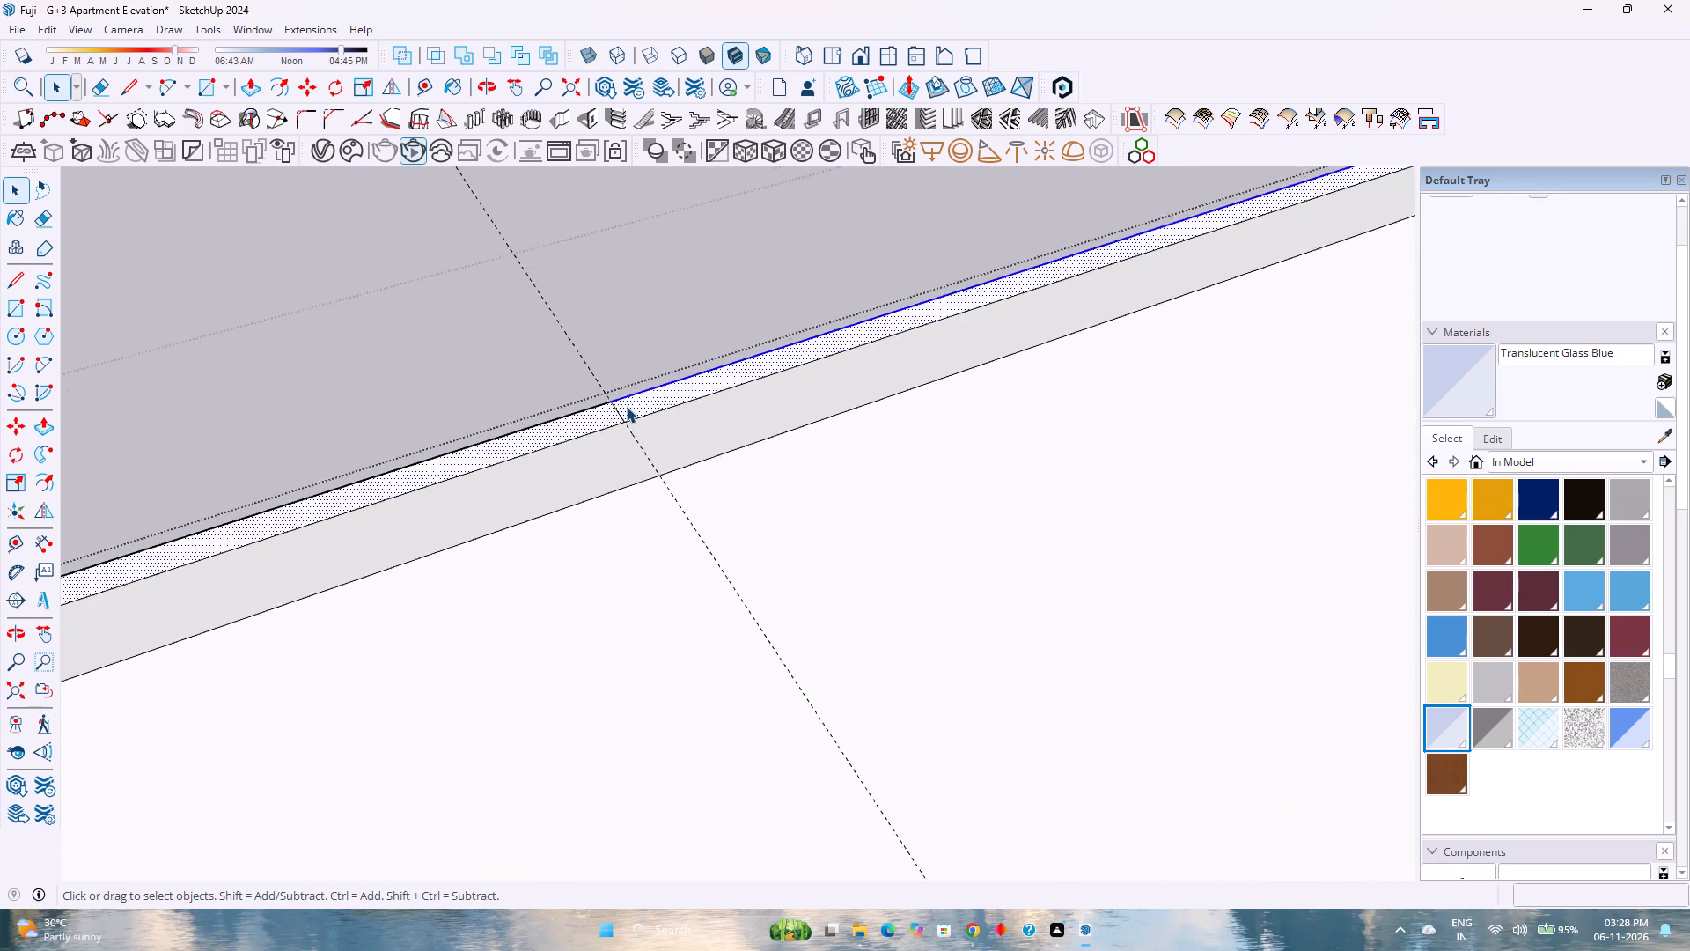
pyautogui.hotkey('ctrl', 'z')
# Draw an edge across the side parapet's top face along the 10'9" guide line.
pyautogui.click(627, 407)
pyautogui.scroll(3, 624, 411)
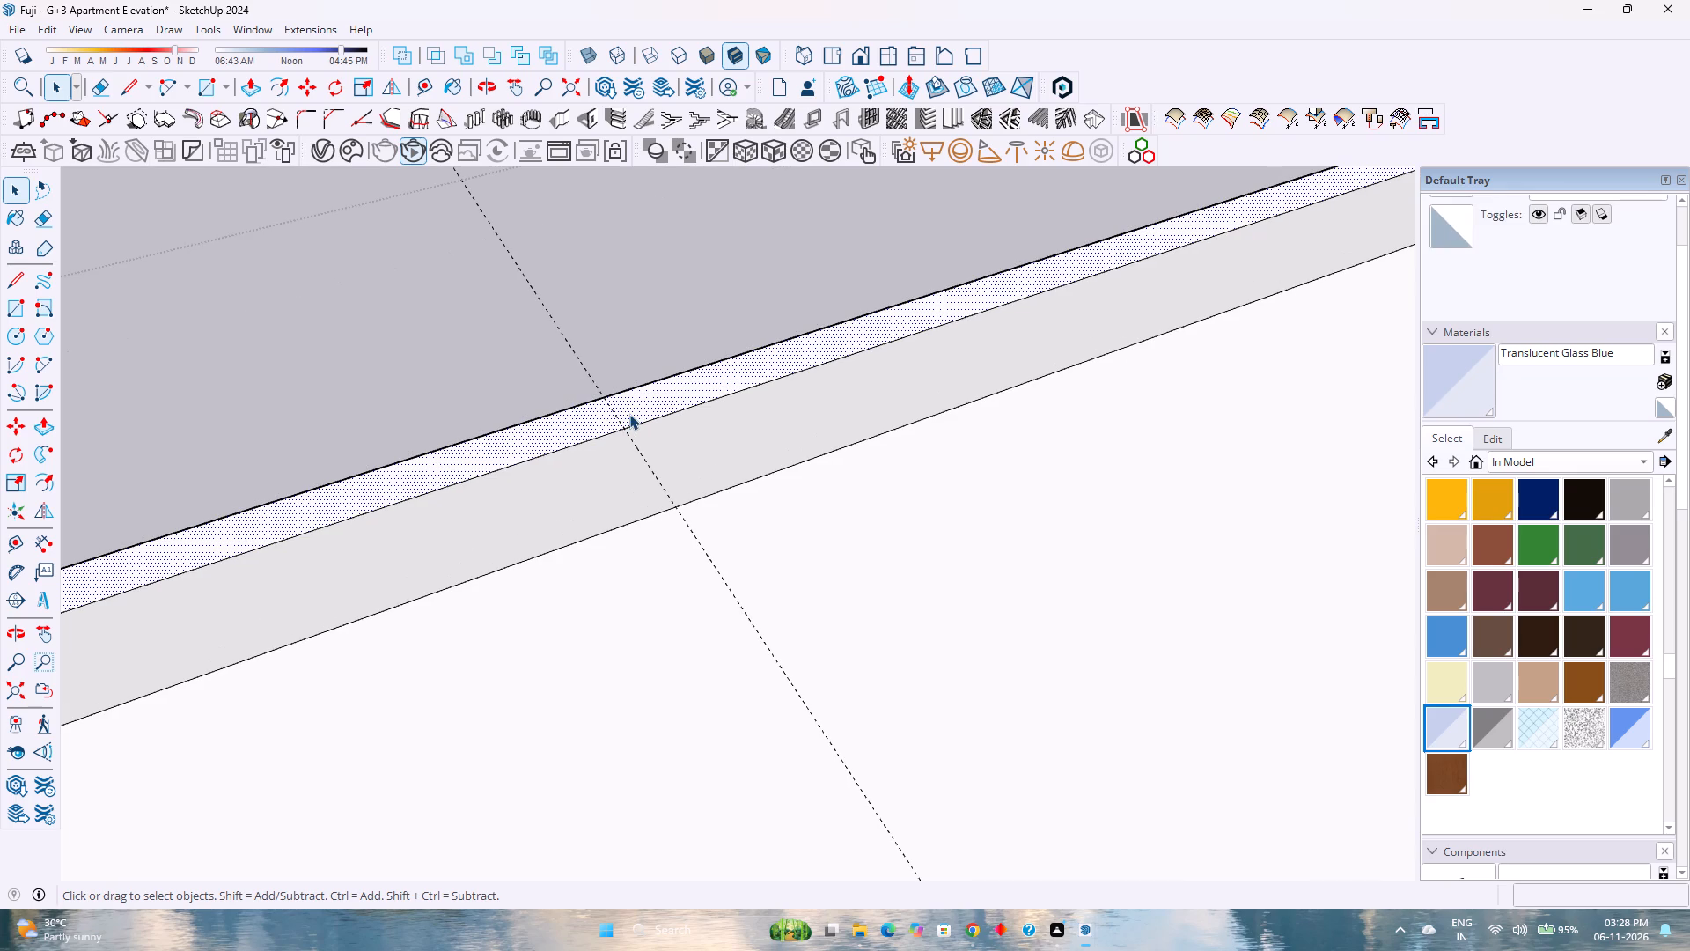
pyautogui.click(630, 414)
pyautogui.press('l')
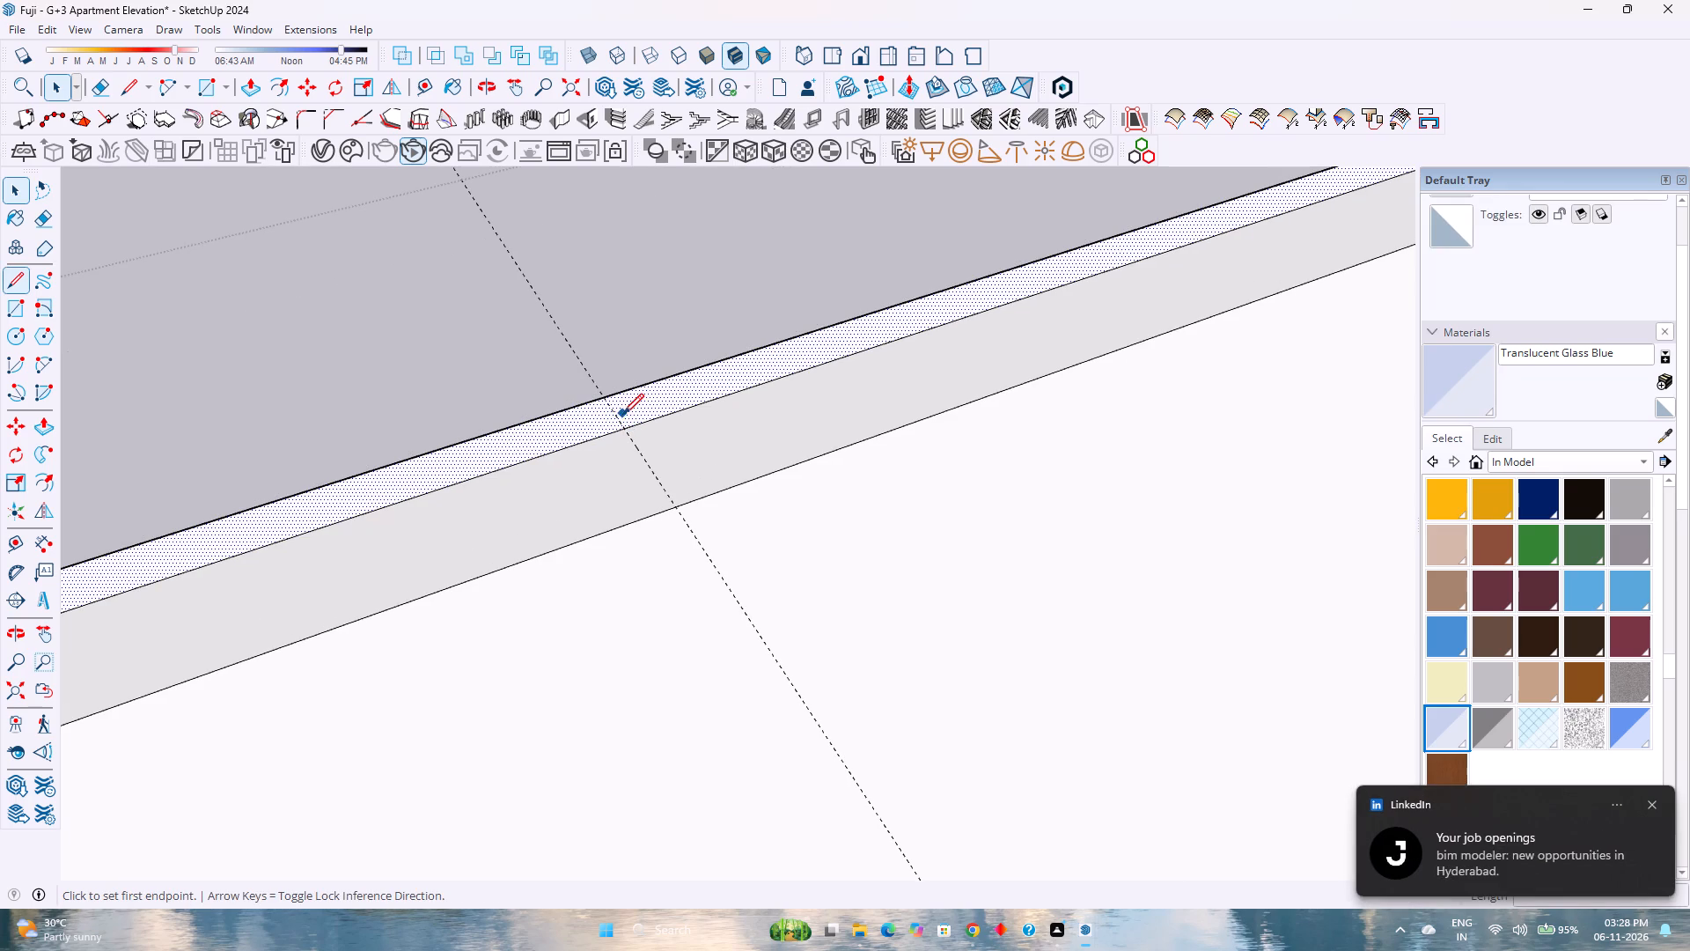
pyautogui.click(603, 403)
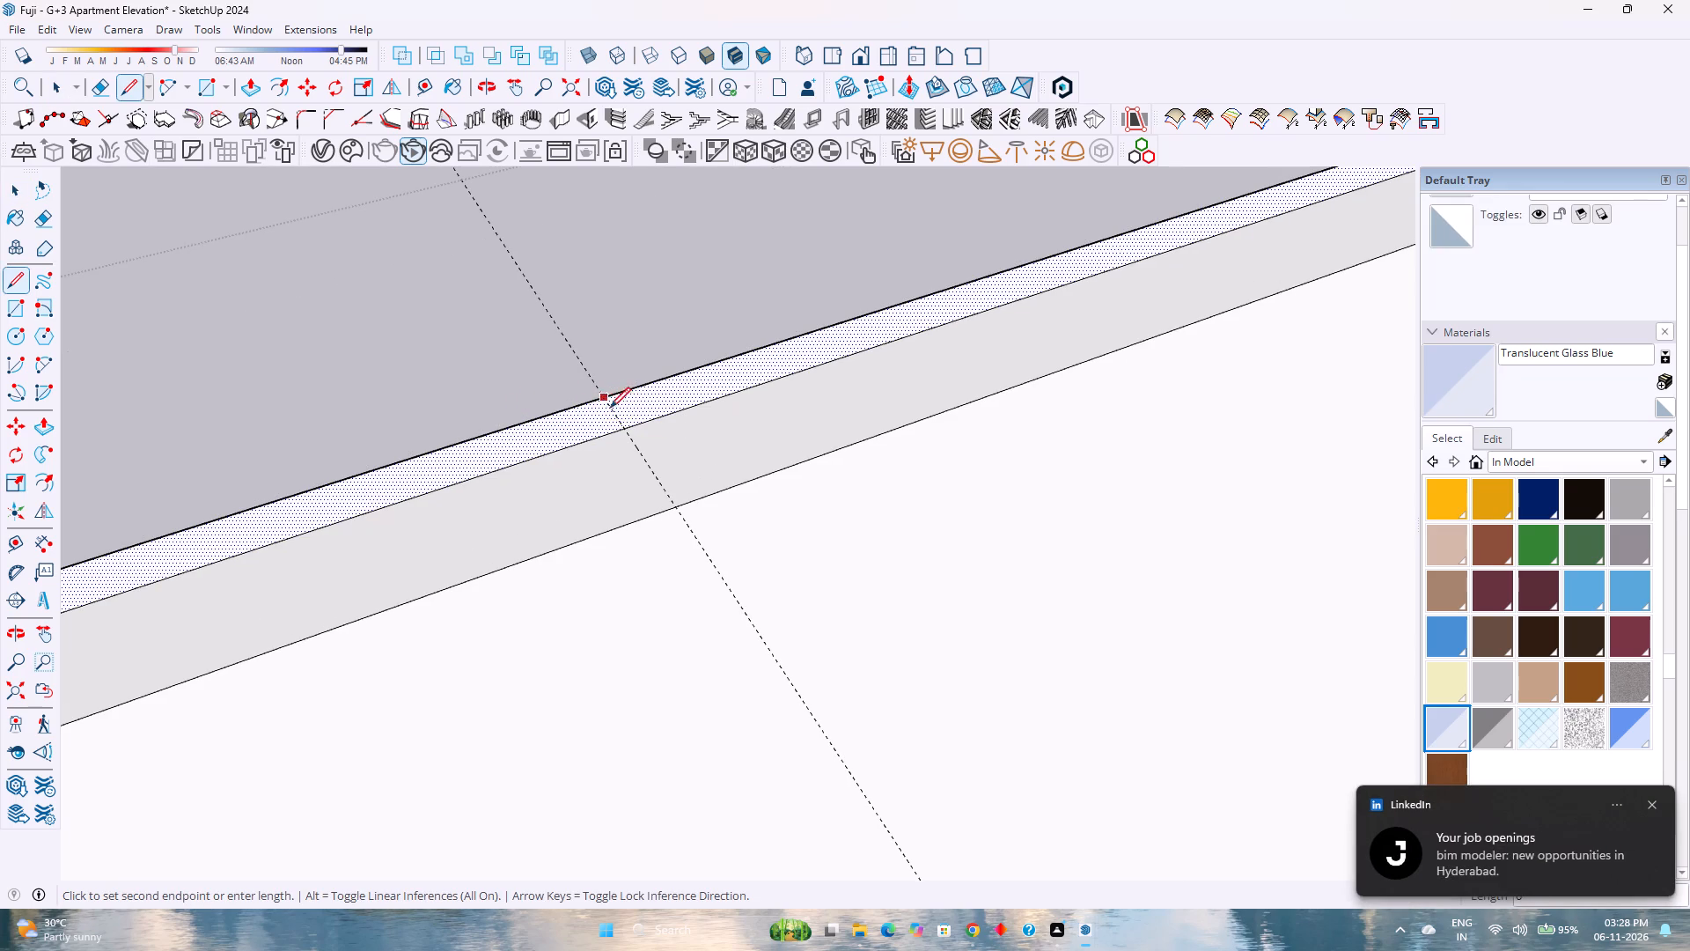
pyautogui.click(624, 424)
pyautogui.press('space')
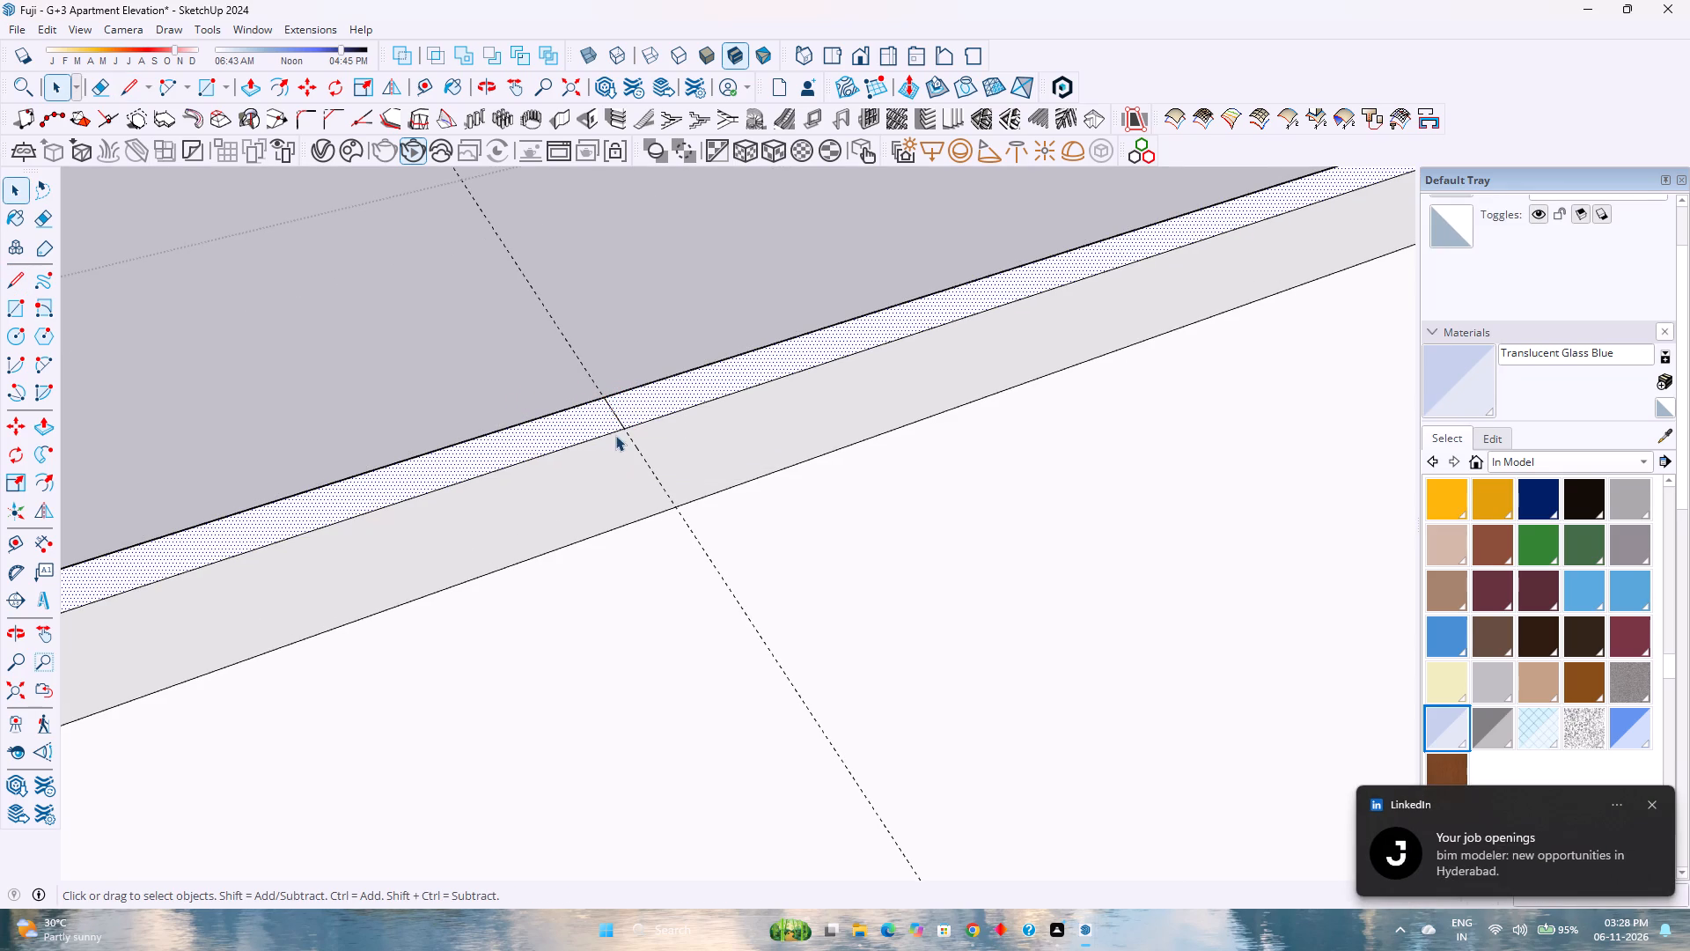
pyautogui.click(586, 428)
# Place a guide line 3' inward from the inner edge of the balcony-side parapet, crossing the long rear parapet.
pyautogui.scroll(-17, 623, 422)
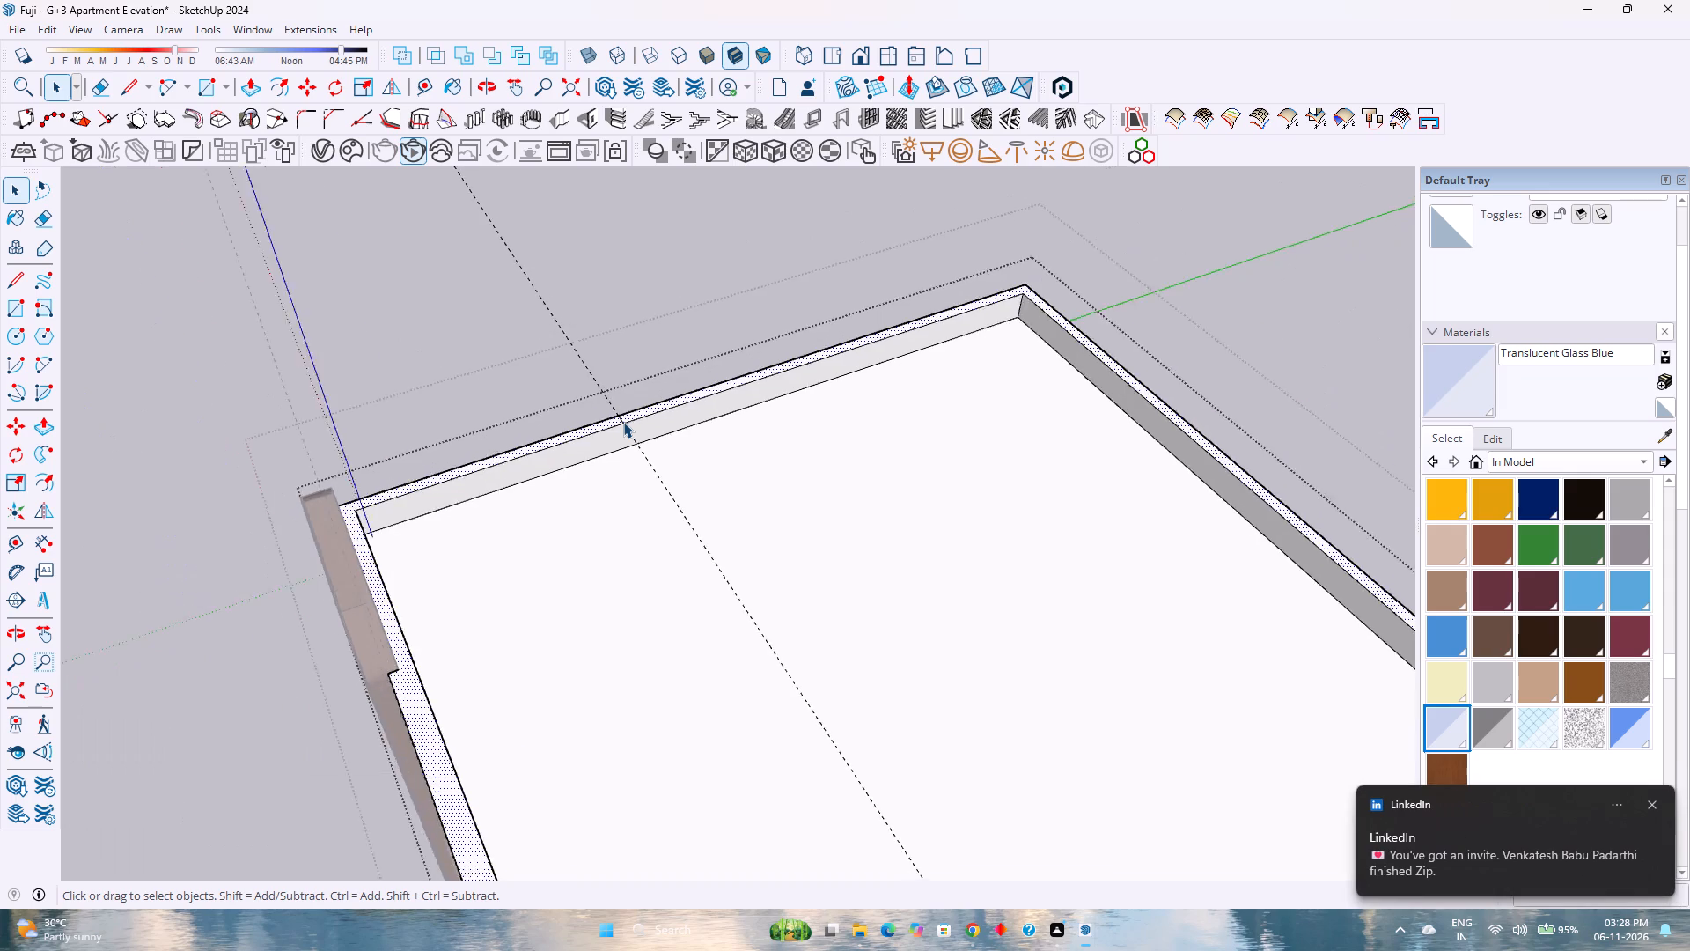
pyautogui.scroll(-1, 623, 422)
pyautogui.keyDown('shift'); pyautogui.moveTo(713, 429); pyautogui.dragTo(605, 394, button='middle'); pyautogui.keyUp('shift')
pyautogui.keyDown('shift'); pyautogui.middleClick(602, 394); pyautogui.keyUp('shift')
pyautogui.scroll(-3, 598, 393)
pyautogui.keyDown('shift'); pyautogui.moveTo(834, 549); pyautogui.dragTo(431, 283, button='middle'); pyautogui.keyUp('shift')
pyautogui.keyDown('shift'); pyautogui.middleClick(431, 283); pyautogui.keyUp('shift')
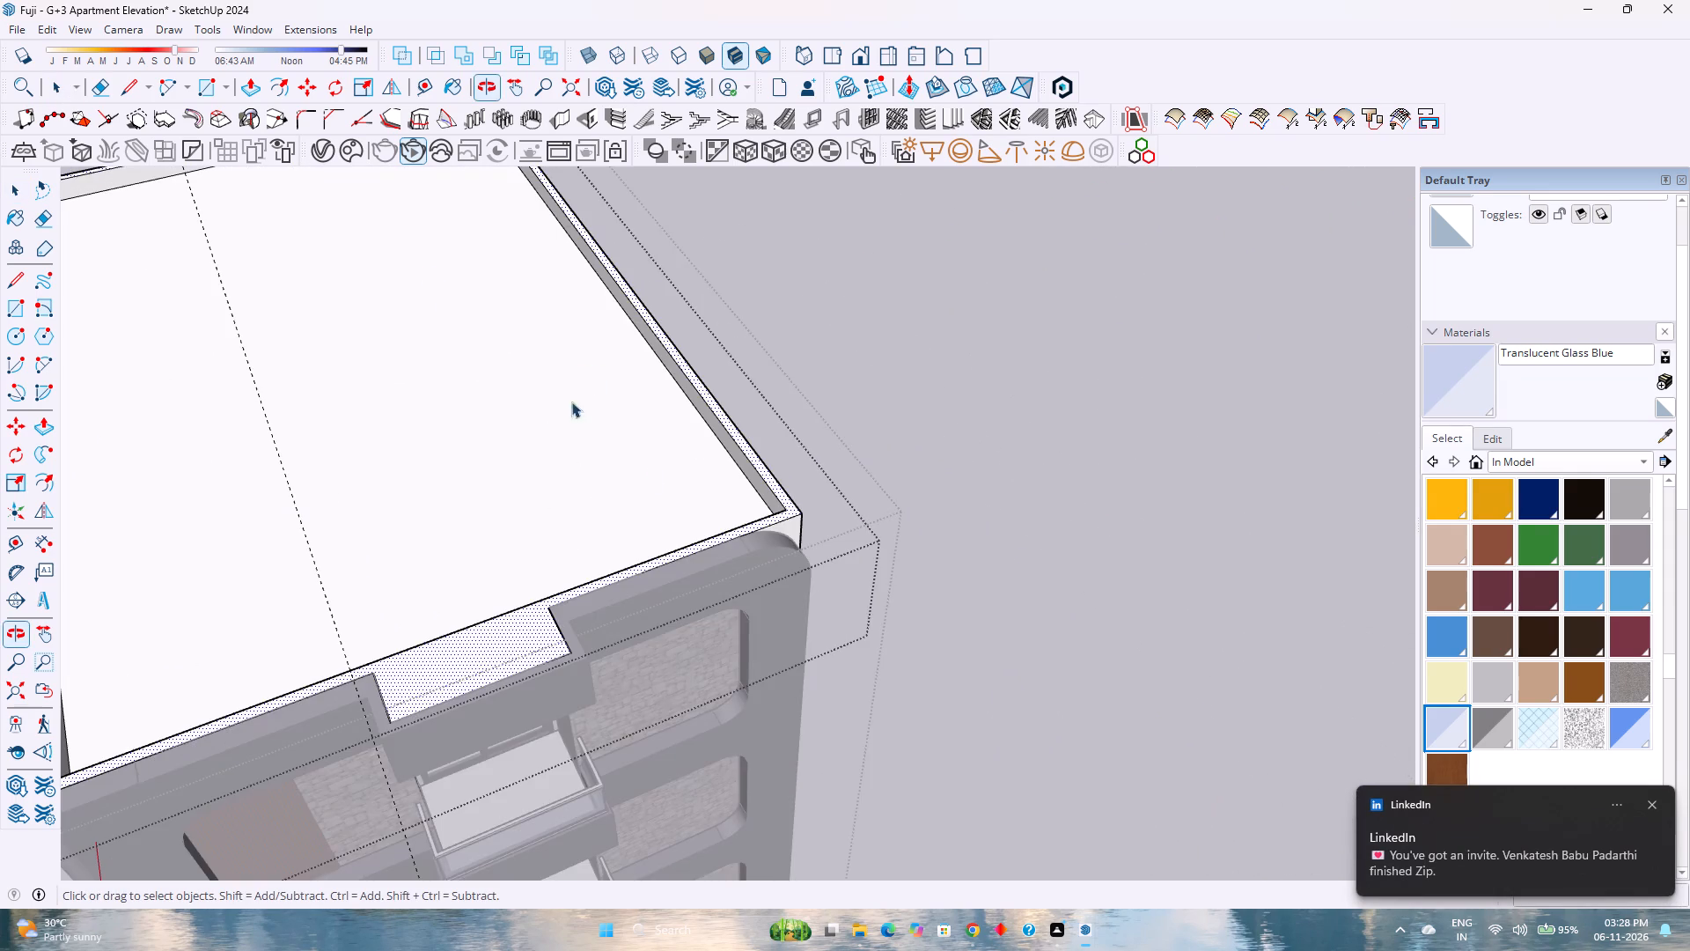
pyautogui.scroll(5, 681, 486)
pyautogui.keyDown('shift'); pyautogui.moveTo(658, 475); pyautogui.dragTo(670, 485, button='middle'); pyautogui.keyUp('shift')
pyautogui.keyDown('shift'); pyautogui.moveTo(674, 488); pyautogui.dragTo(753, 580, button='middle'); pyautogui.keyUp('shift')
pyautogui.keyDown('shift'); pyautogui.middleClick(753, 580); pyautogui.keyUp('shift')
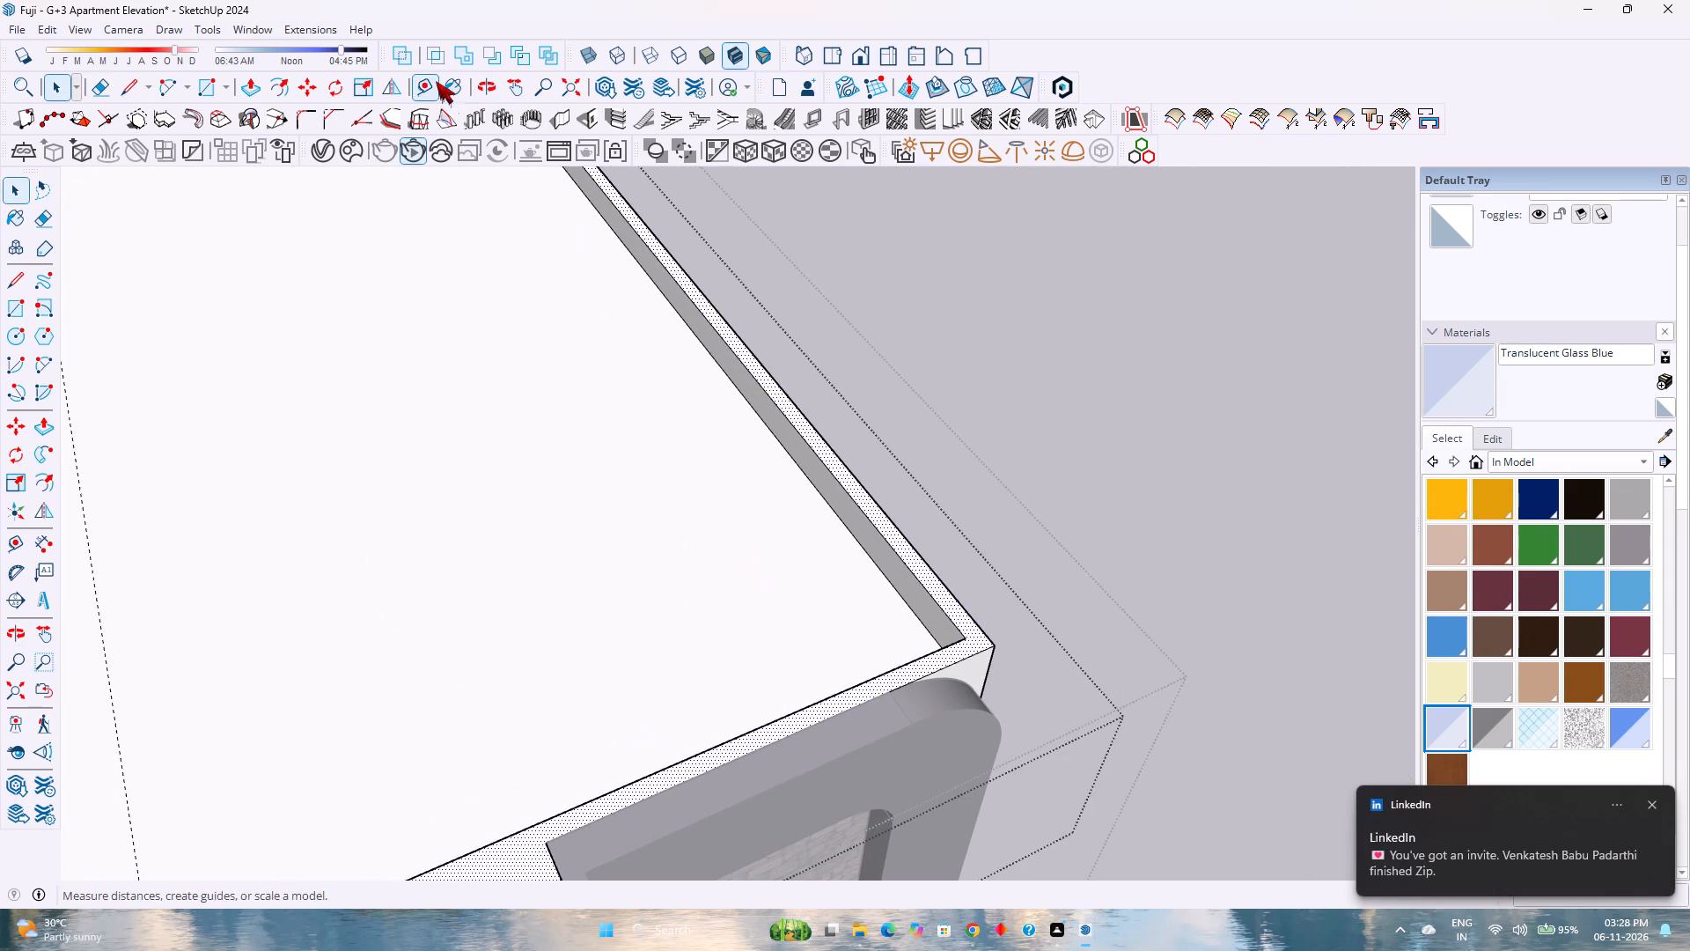
pyautogui.click(432, 79)
pyautogui.click(953, 646)
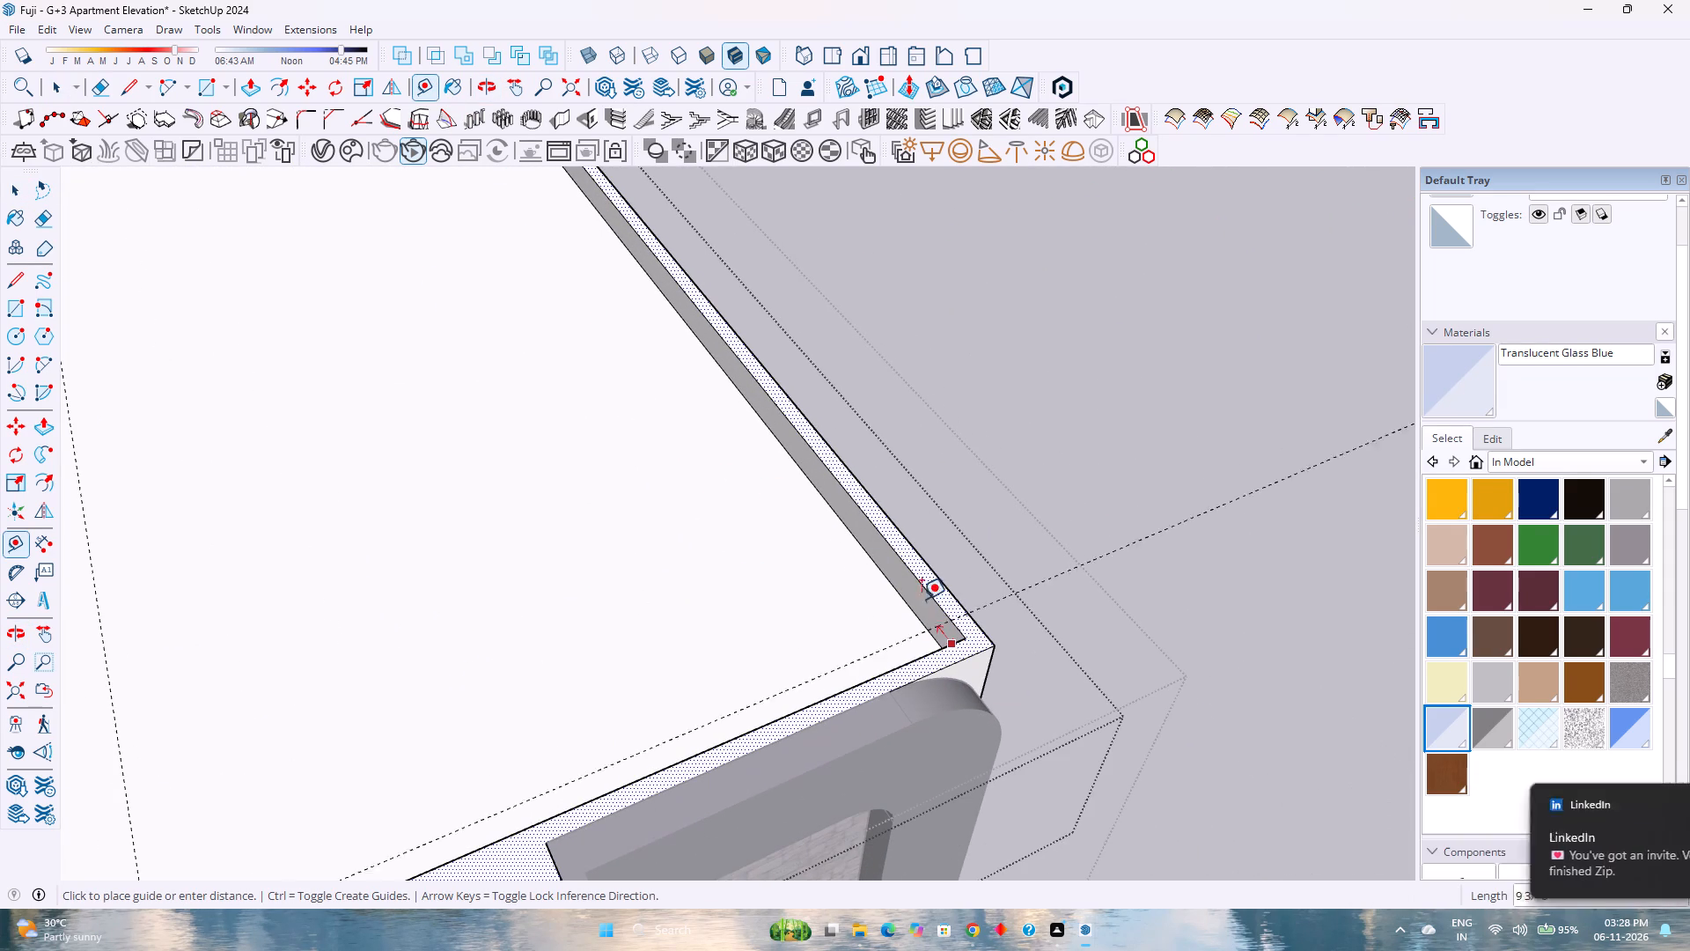
pyautogui.write("2'")
pyautogui.press('Return')
pyautogui.write("3'")
pyautogui.press('Return')
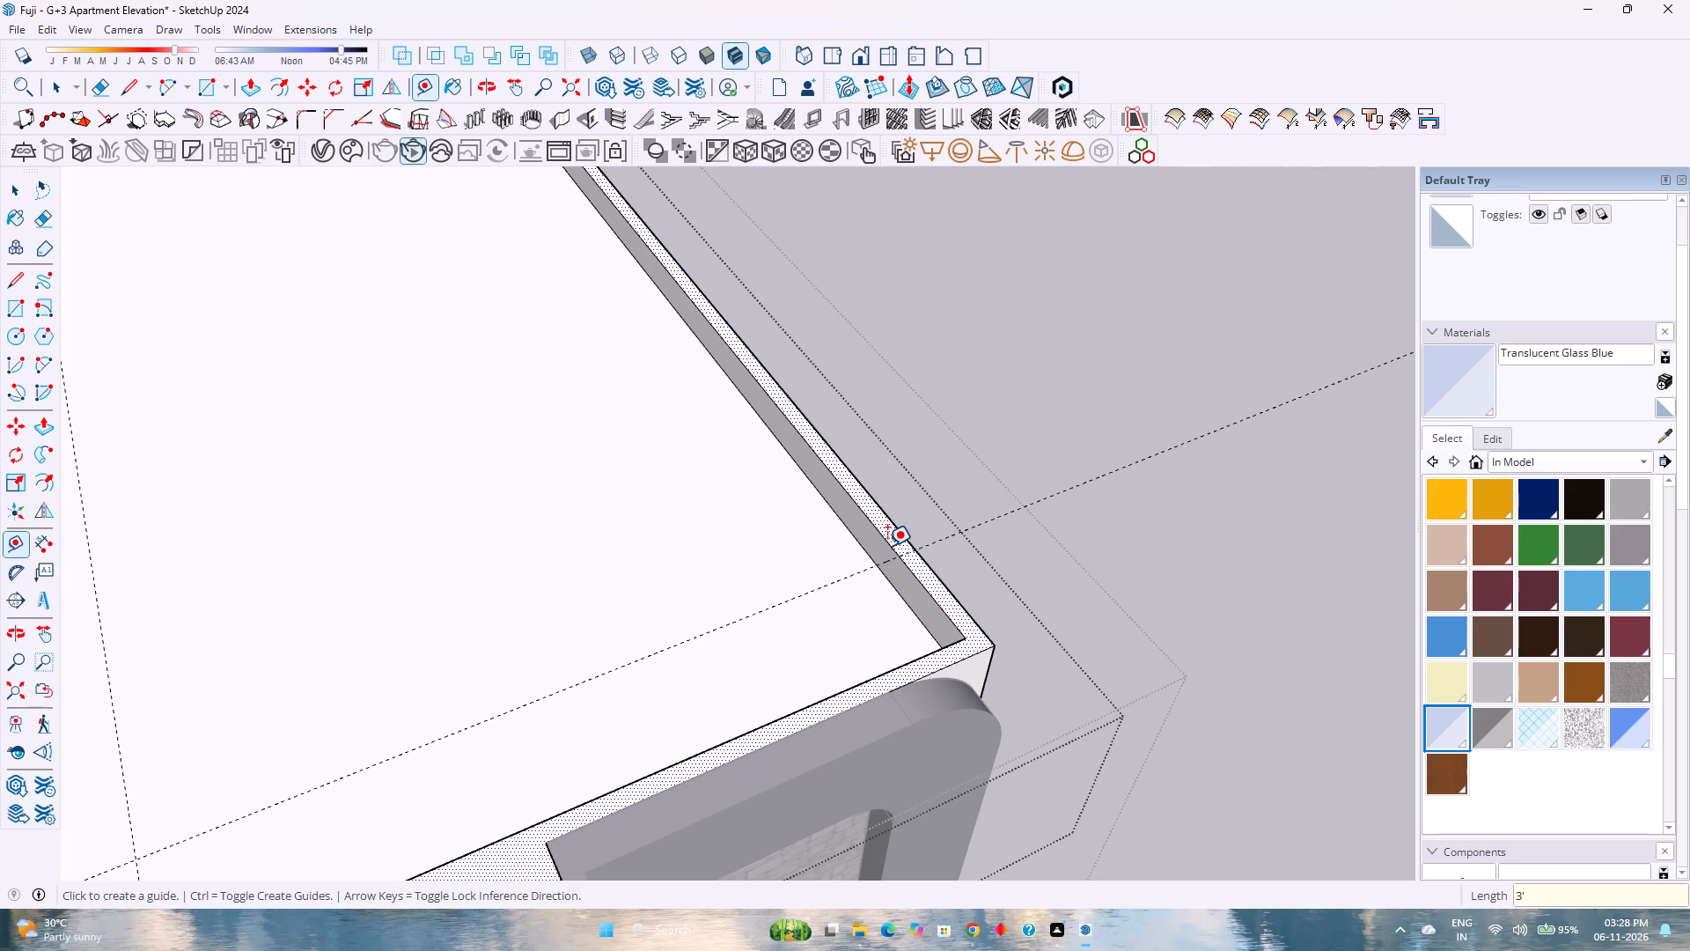
# Draw an edge across the rear parapet's top face along the 3' guide line.
pyautogui.press('l')
pyautogui.scroll(6, 903, 555)
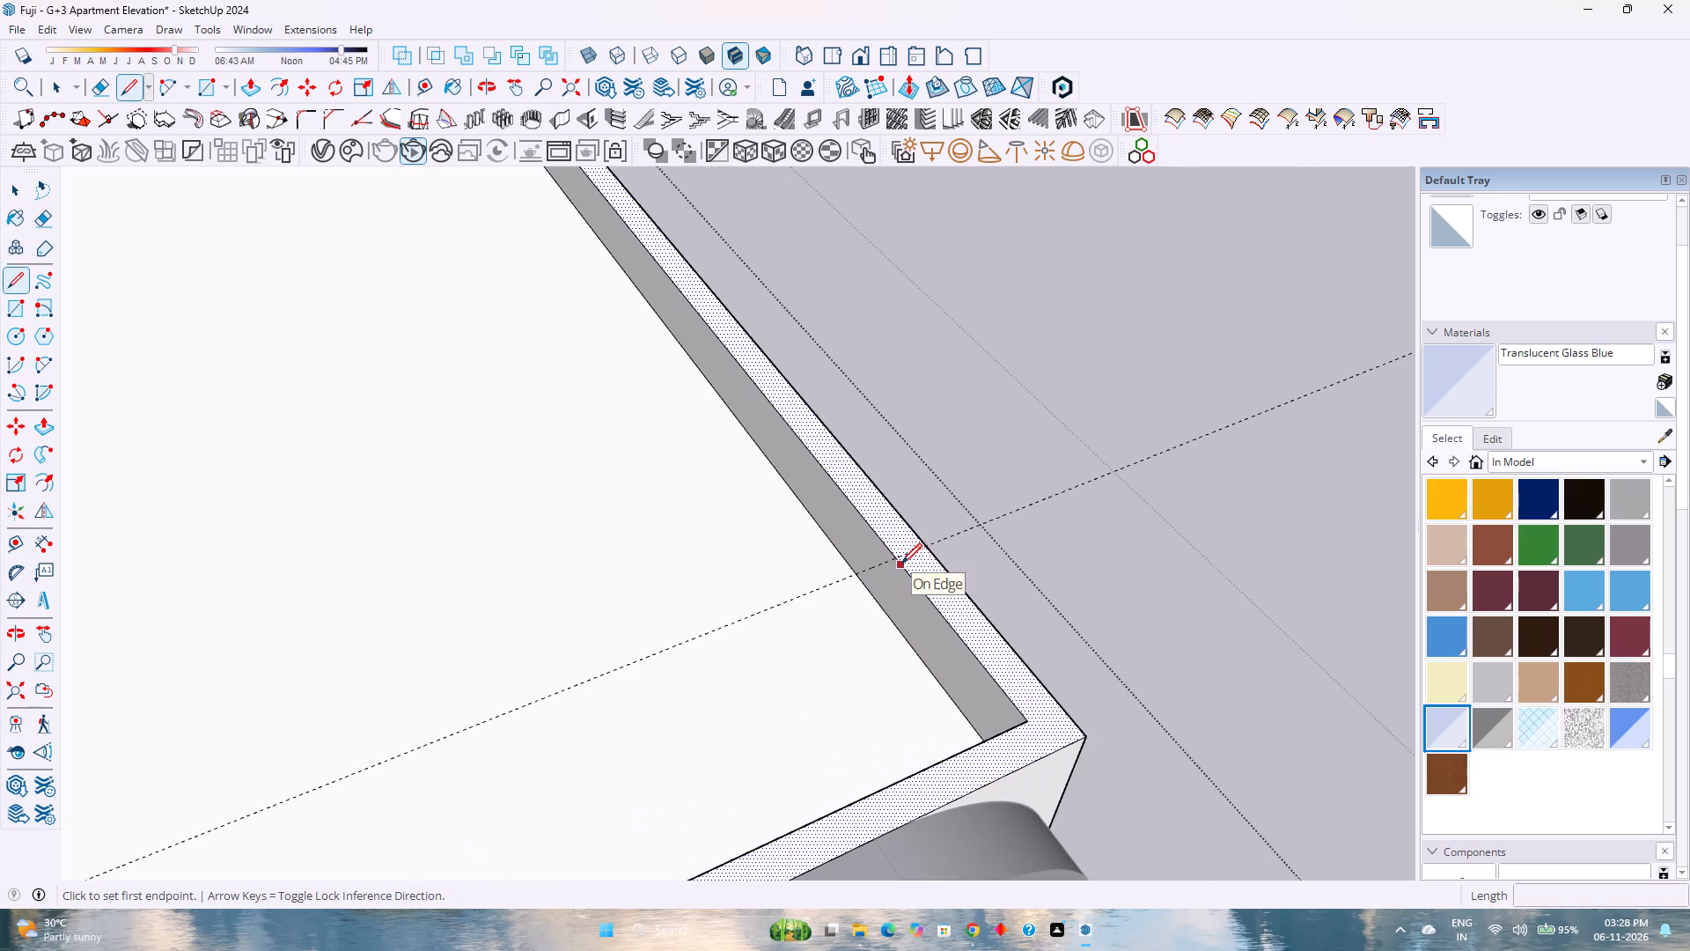
pyautogui.click(900, 560)
pyautogui.click(937, 544)
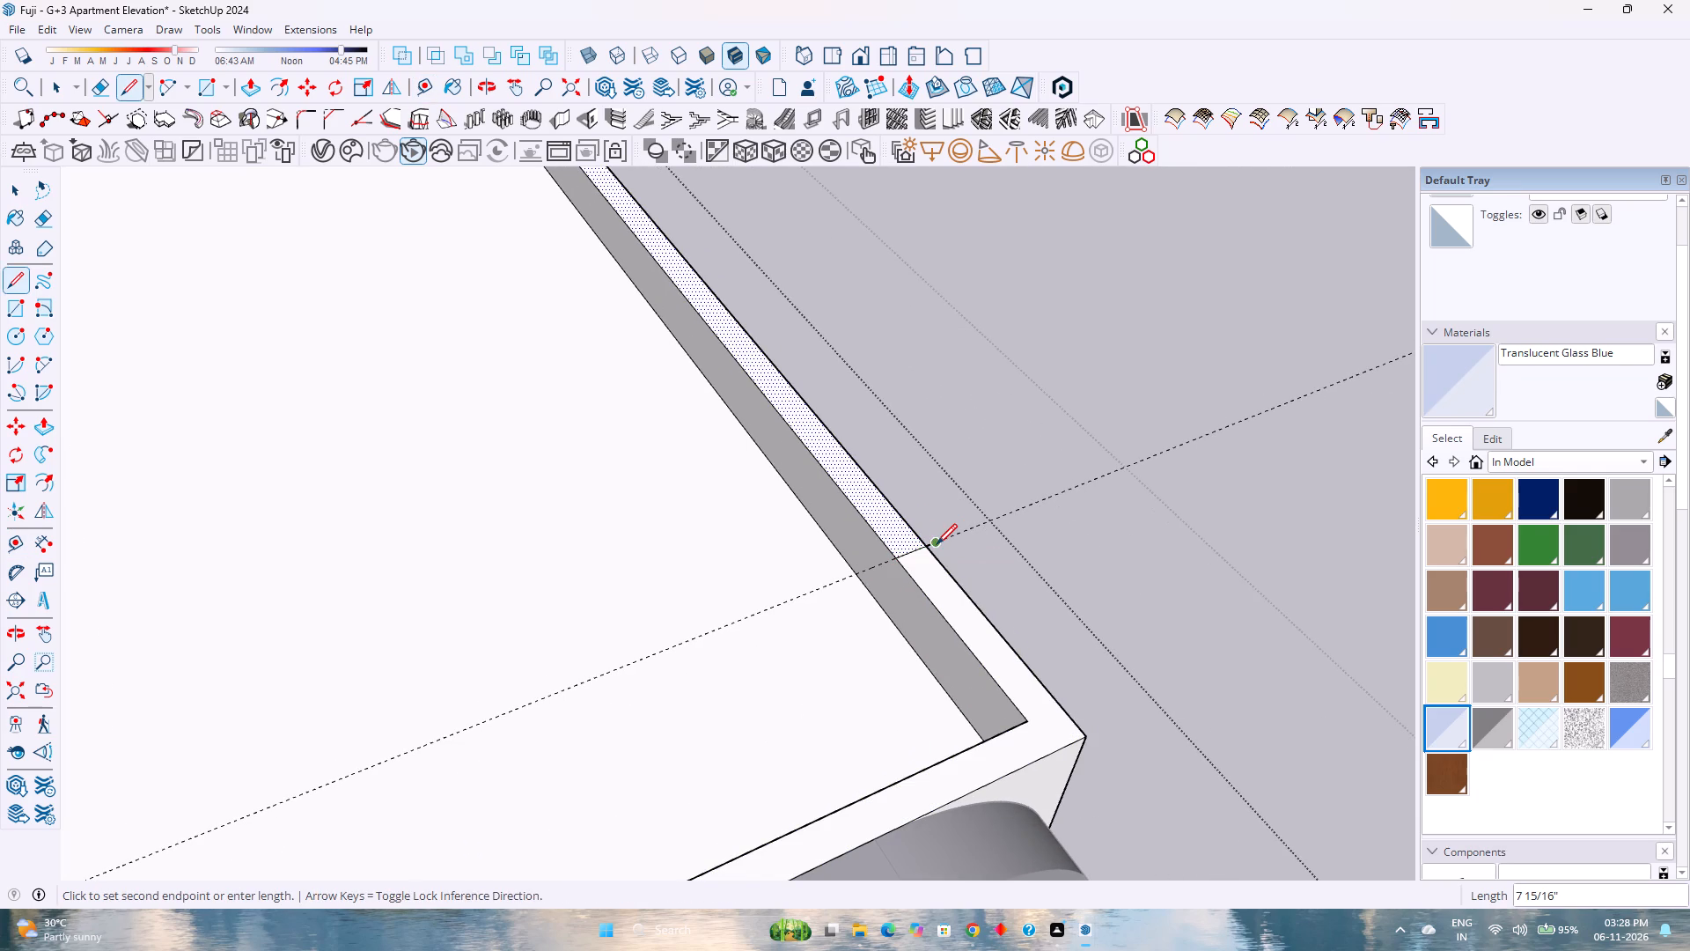
pyautogui.press('space')
# Push/Pull the parapet top face between the two dividing edges up 2'.
pyautogui.press('p')
pyautogui.click(890, 530)
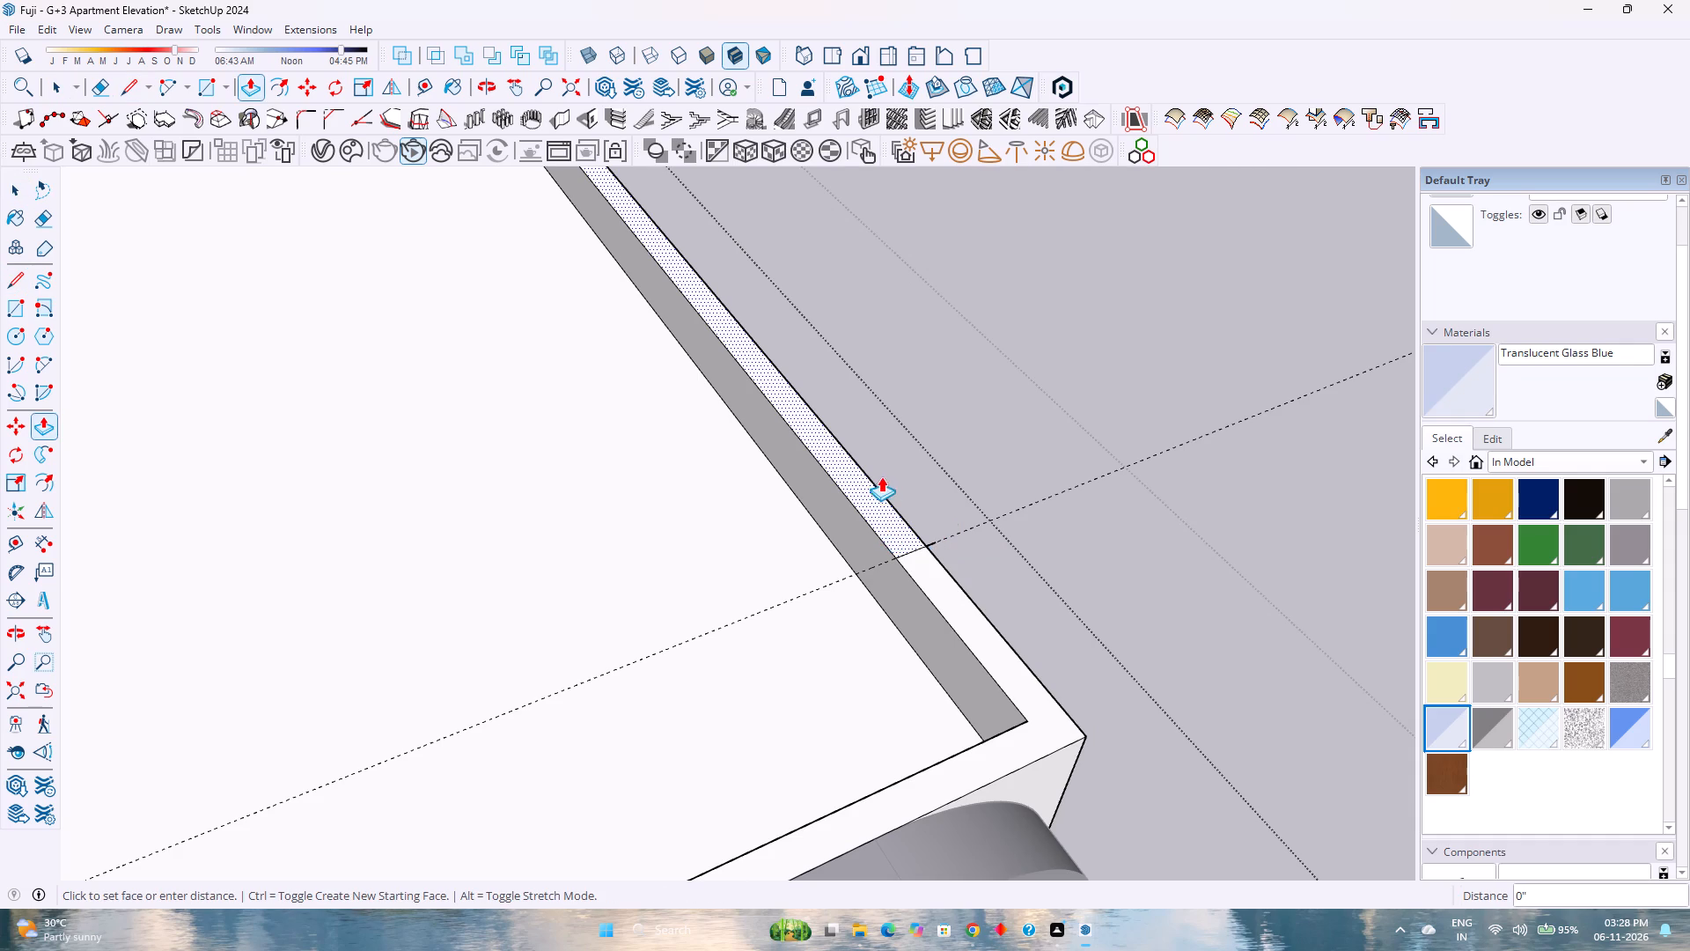
pyautogui.write("2'")
pyautogui.press('Return')
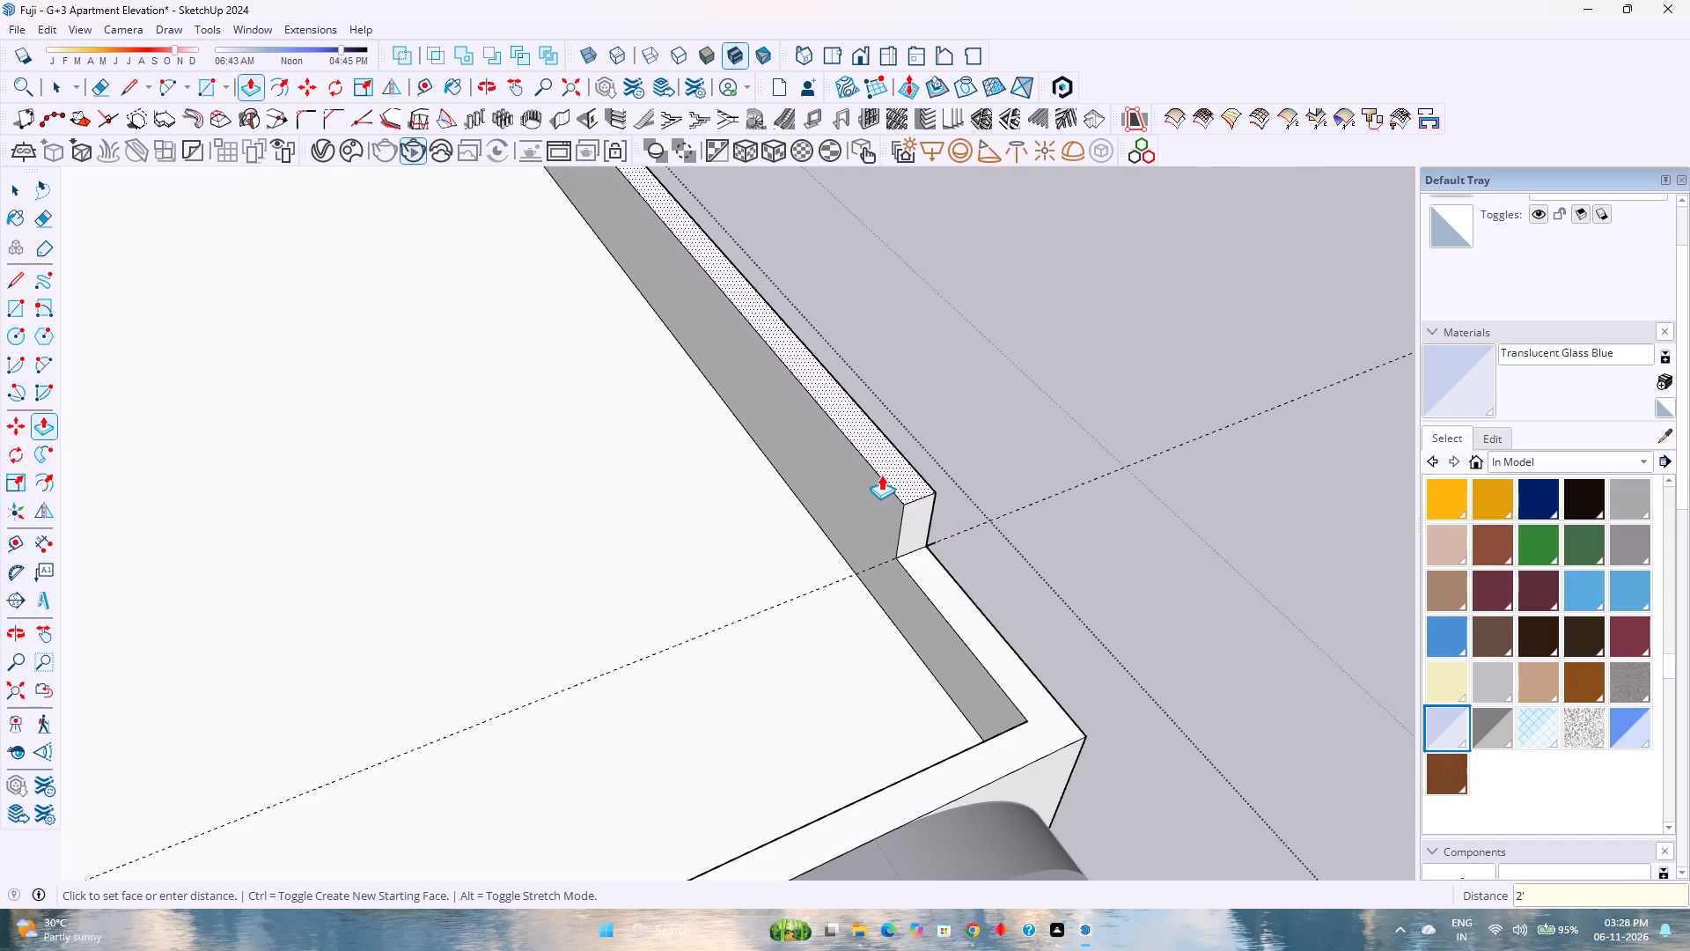
# Examine the raised parapet around the roof from the balcony side, the front and the wood frame corner.
pyautogui.scroll(-8, 881, 475)
pyautogui.moveTo(833, 490); pyautogui.dragTo(863, 471, button='middle')
pyautogui.moveTo(878, 466); pyautogui.dragTo(1110, 417, button='middle')
pyautogui.middleClick(1113, 416)
pyautogui.scroll(-4, 1103, 421)
pyautogui.moveTo(834, 517); pyautogui.dragTo(1080, 424, button='middle')
pyautogui.middleClick(1080, 424)
pyautogui.scroll(-3, 1085, 422)
pyautogui.scroll(1, 1085, 422)
pyautogui.scroll(-7, 1085, 422)
pyautogui.moveTo(1089, 485); pyautogui.dragTo(783, 427, button='middle')
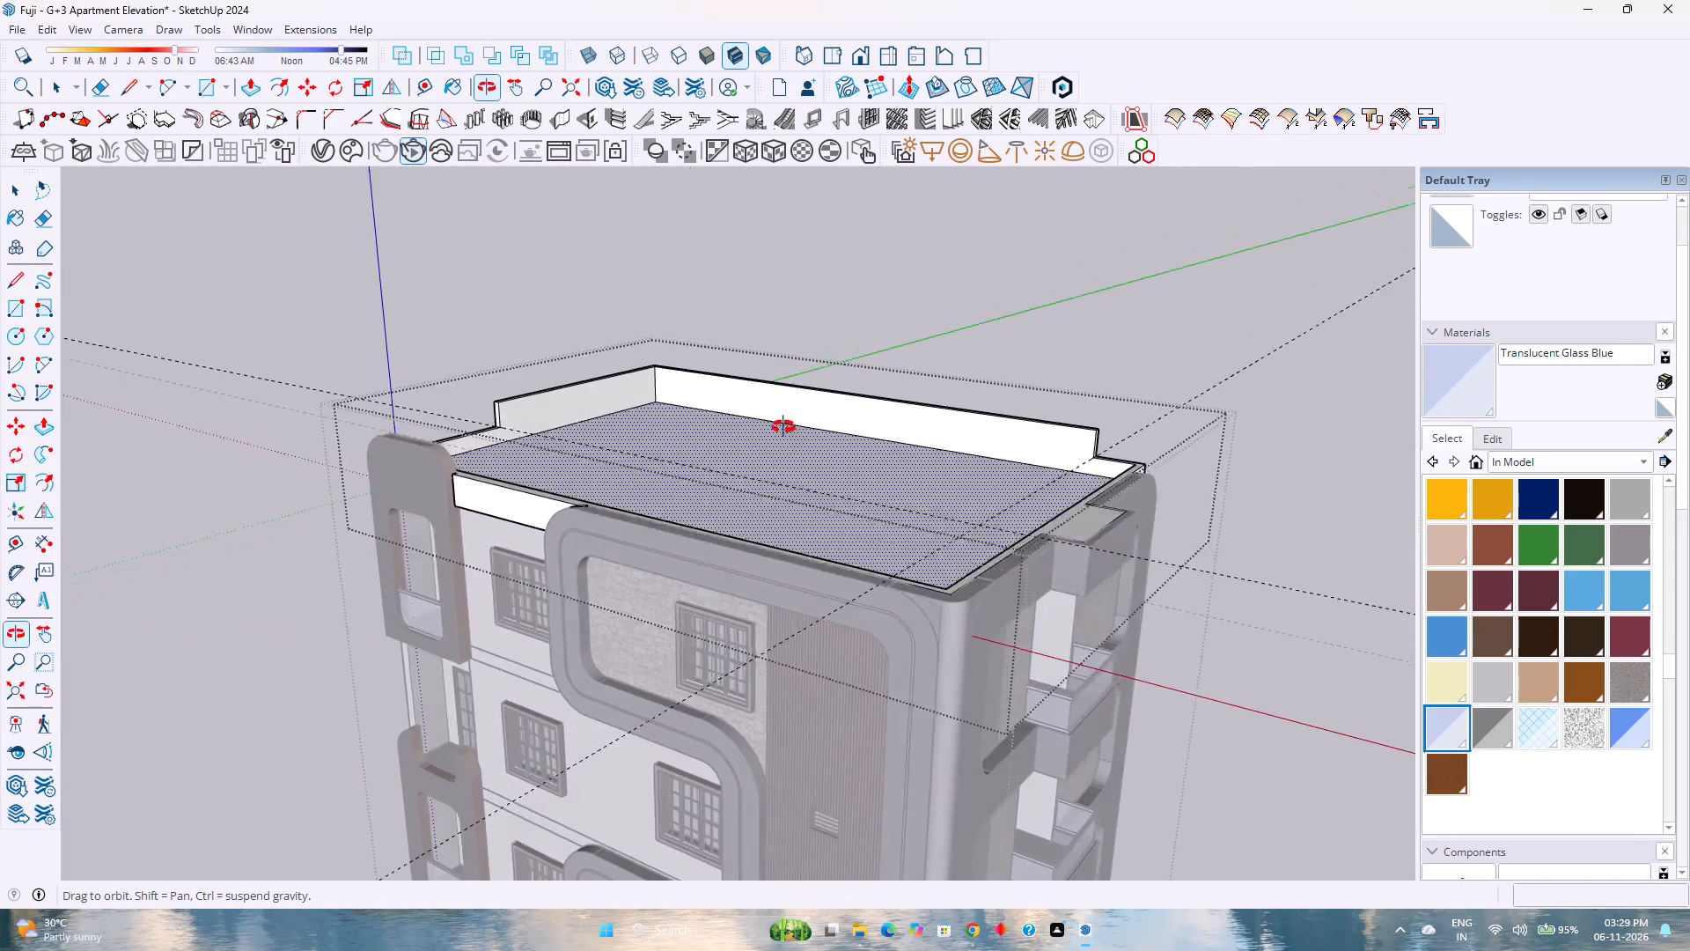
pyautogui.moveTo(783, 427); pyautogui.dragTo(898, 321, button='middle')
pyautogui.scroll(2, 897, 331)
pyautogui.press('space')
pyautogui.moveTo(896, 349); pyautogui.dragTo(898, 360, button='middle')
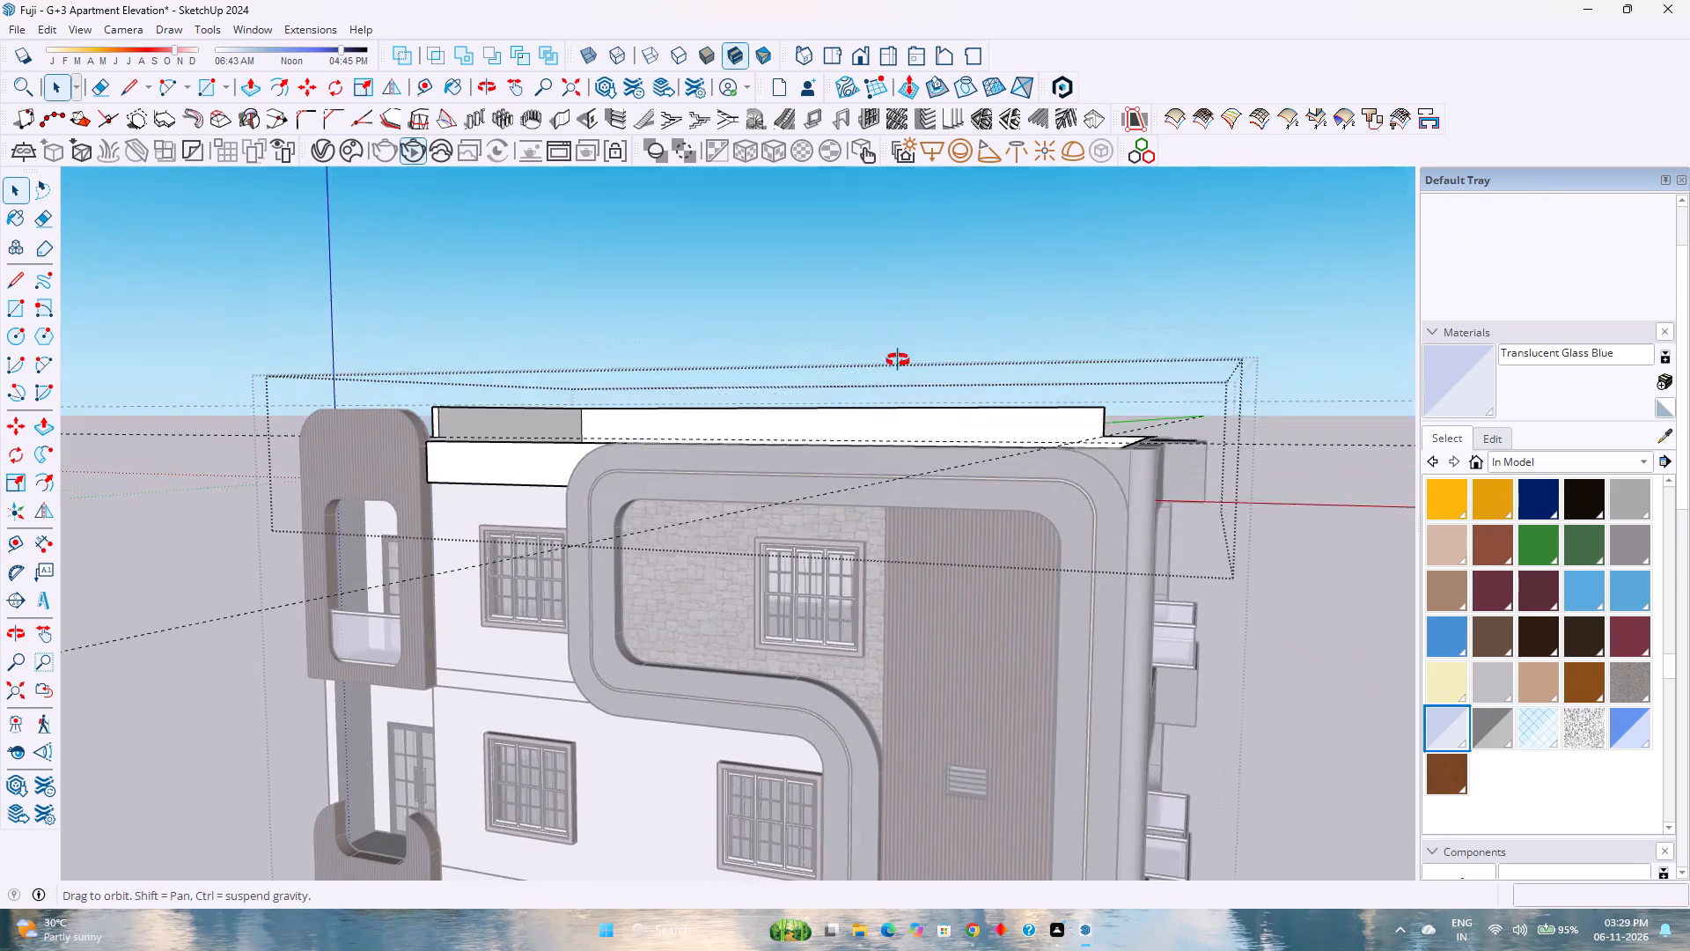
pyautogui.moveTo(898, 360); pyautogui.dragTo(665, 430, button='middle')
pyautogui.moveTo(658, 432); pyautogui.dragTo(592, 461, button='middle')
pyautogui.middleClick(592, 461)
pyautogui.middleClick(591, 461)
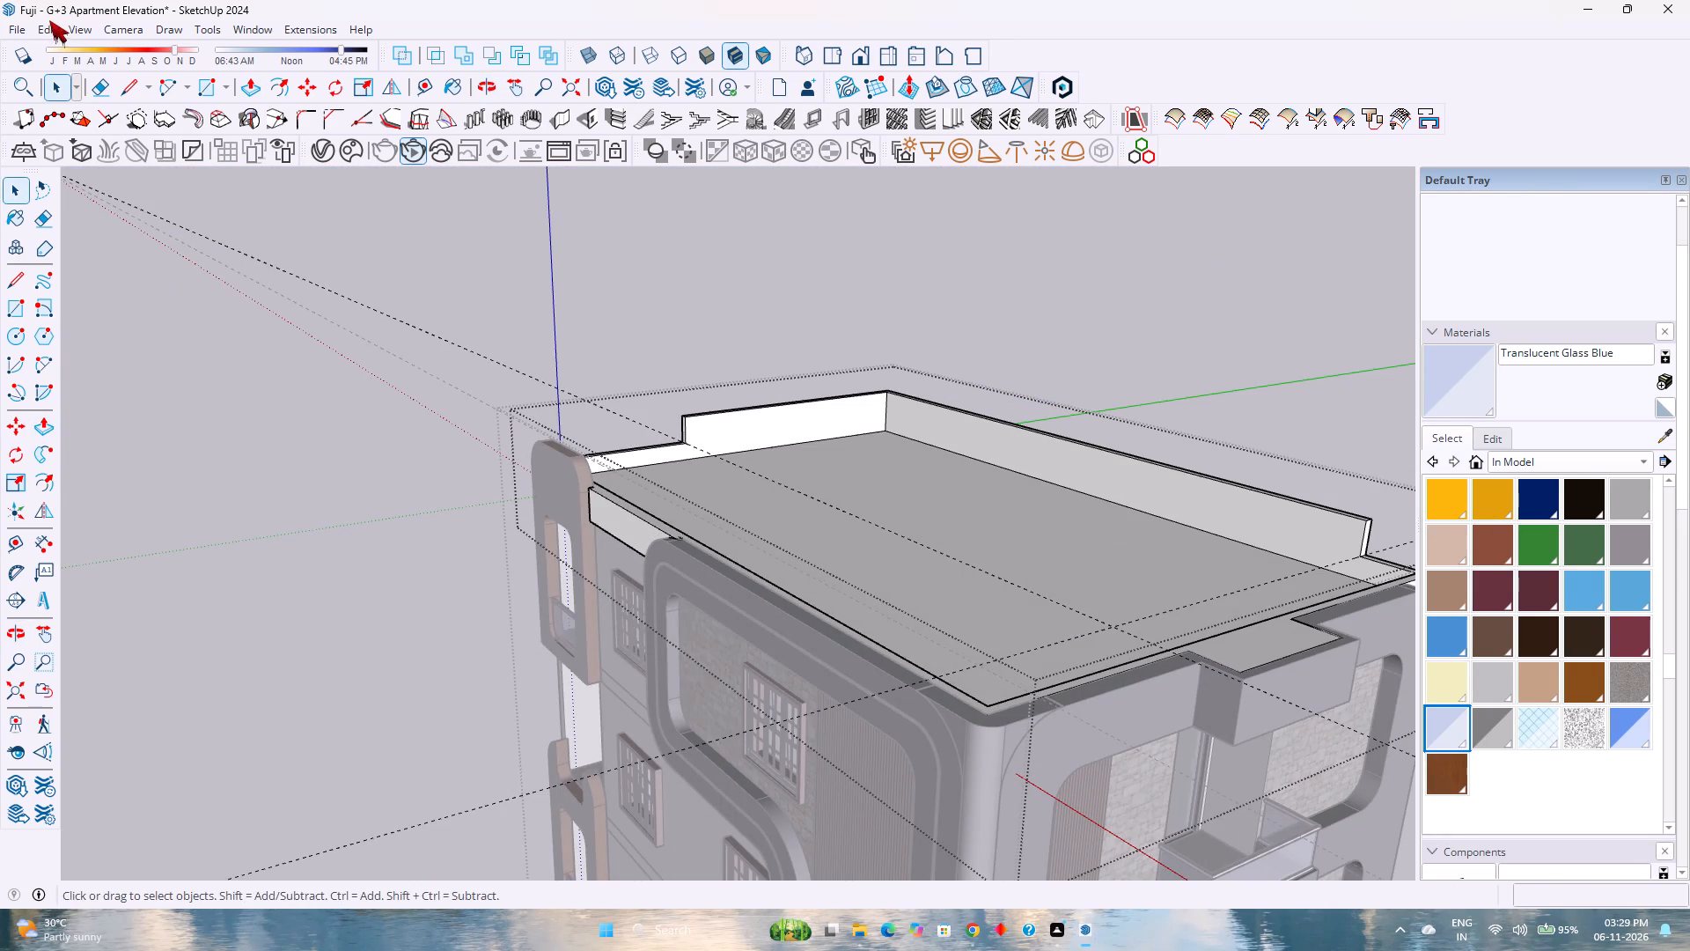
# Delete all guide lines from the model.
pyautogui.click(49, 21)
pyautogui.click(109, 208)
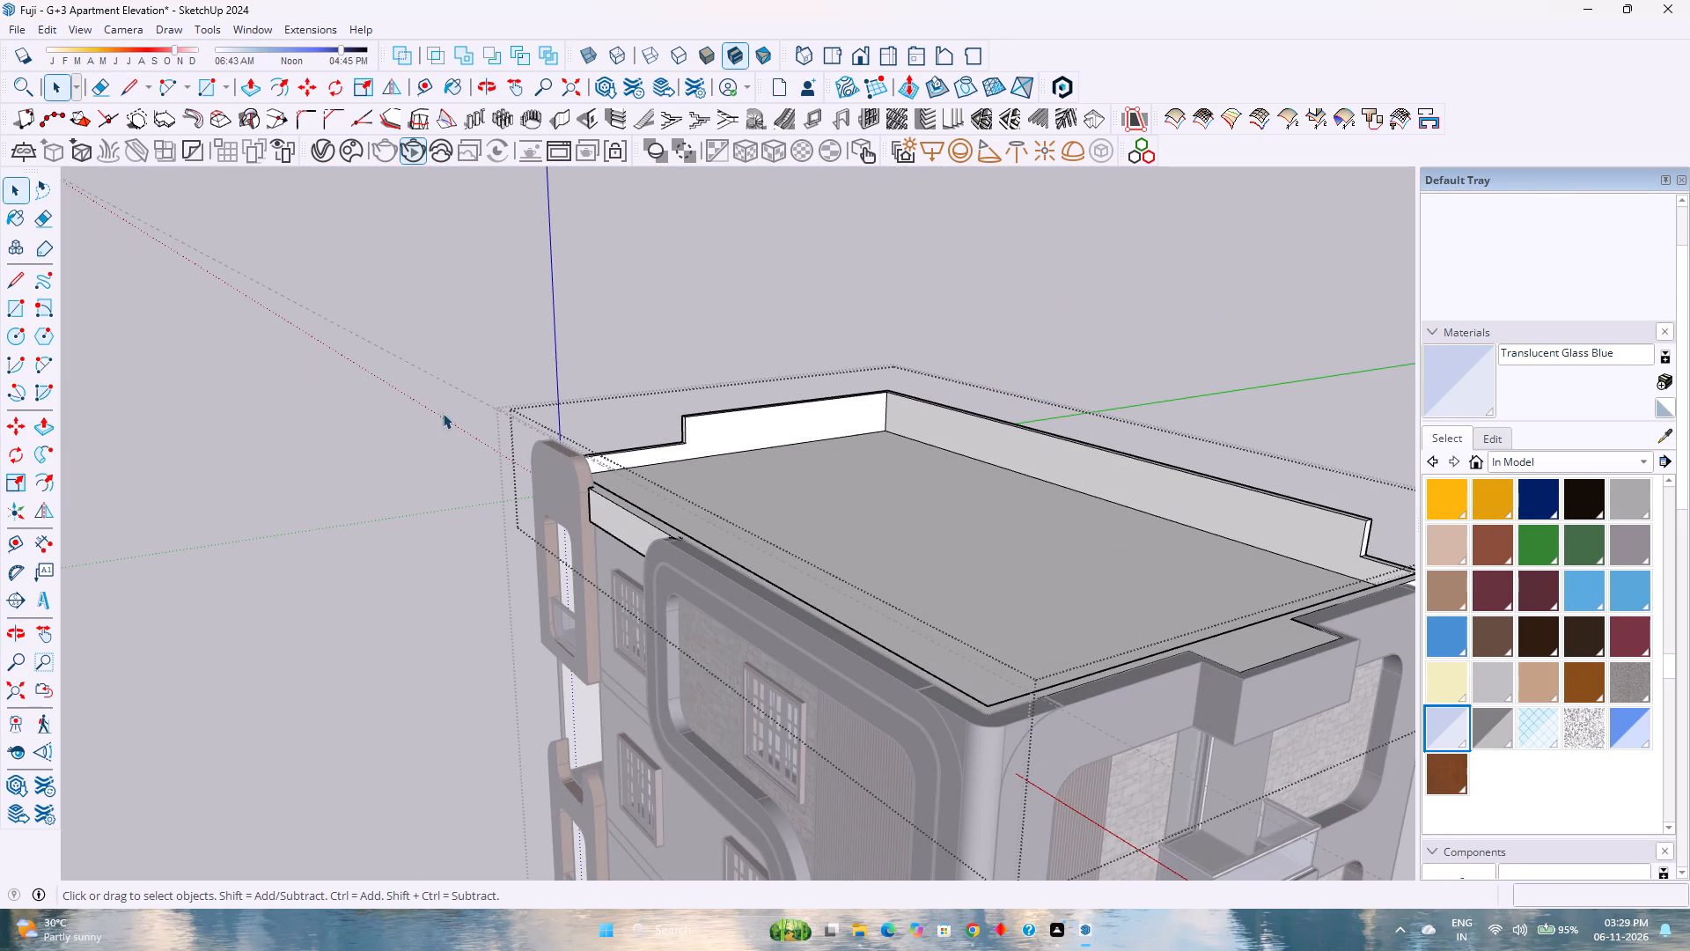
# Examine the step in the side parapet and the low parapet section beside the wood frame.
pyautogui.scroll(3, 695, 446)
pyautogui.keyDown('shift'); pyautogui.scroll(1, 709, 446); pyautogui.keyUp('shift')
pyautogui.keyDown('shift'); pyautogui.moveTo(709, 446); pyautogui.dragTo(694, 434, button='middle'); pyautogui.keyUp('shift')
pyautogui.keyDown('shift'); pyautogui.moveTo(694, 434); pyautogui.dragTo(606, 397, button='middle'); pyautogui.keyUp('shift')
pyautogui.keyDown('shift'); pyautogui.middleClick(596, 393); pyautogui.keyUp('shift')
pyautogui.scroll(-4, 591, 389)
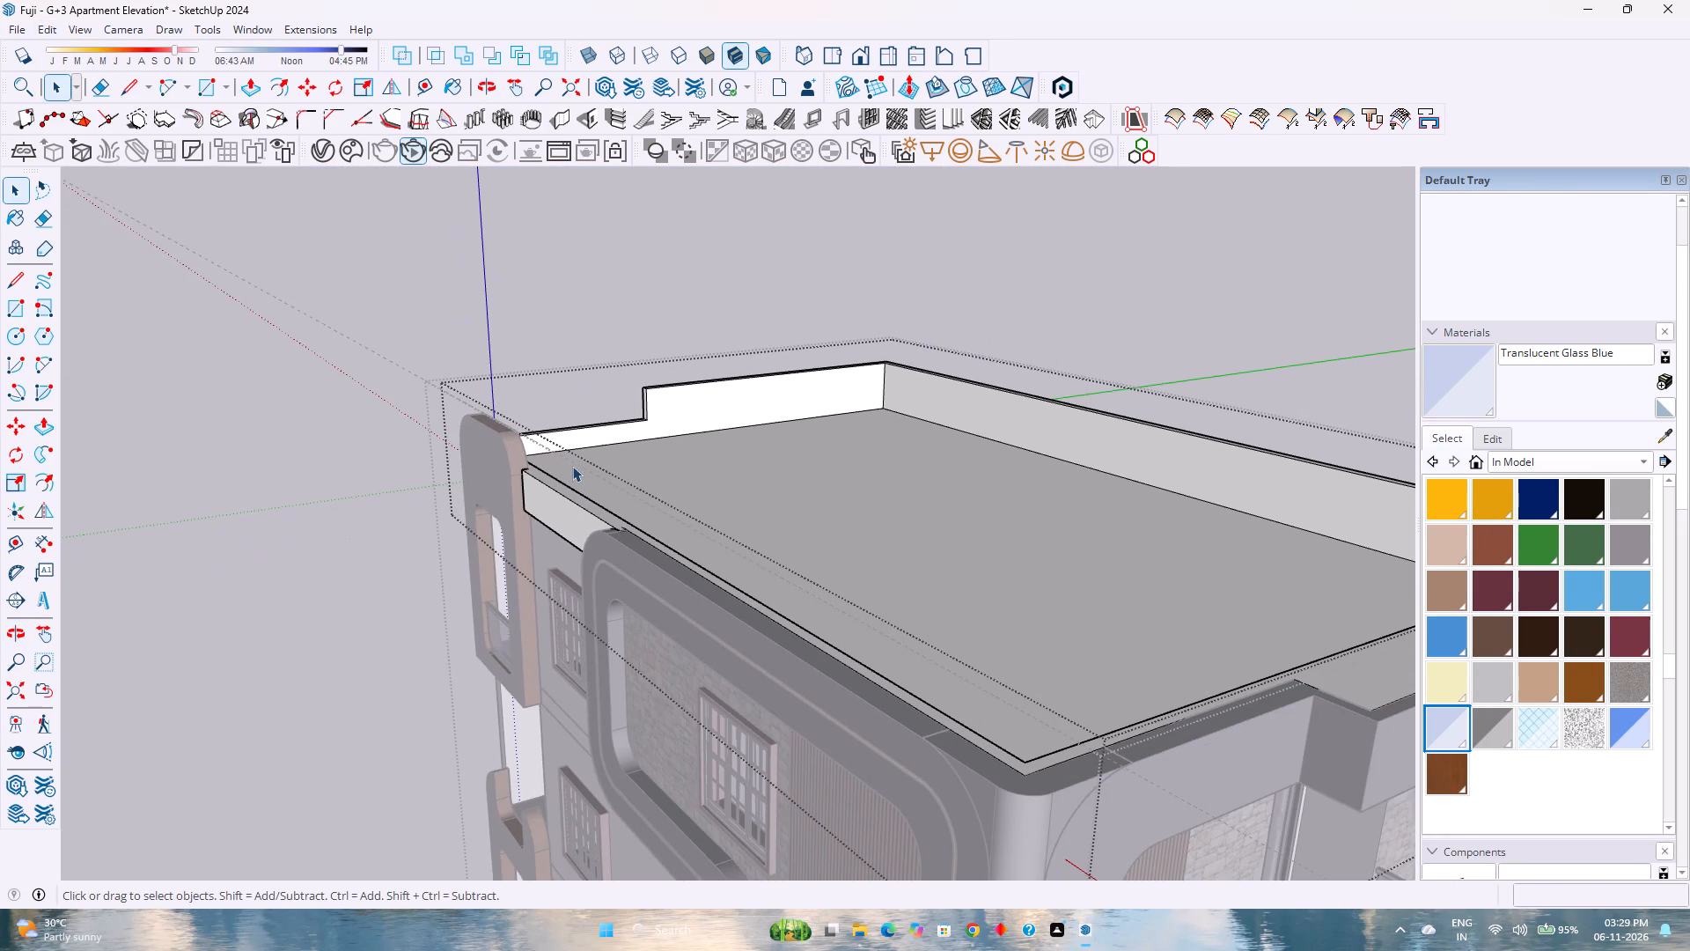
pyautogui.moveTo(581, 503); pyautogui.dragTo(591, 520, button='middle')
pyautogui.moveTo(591, 520); pyautogui.dragTo(607, 552, button='middle')
pyautogui.moveTo(607, 552); pyautogui.dragTo(647, 691, button='middle')
pyautogui.middleClick(645, 691)
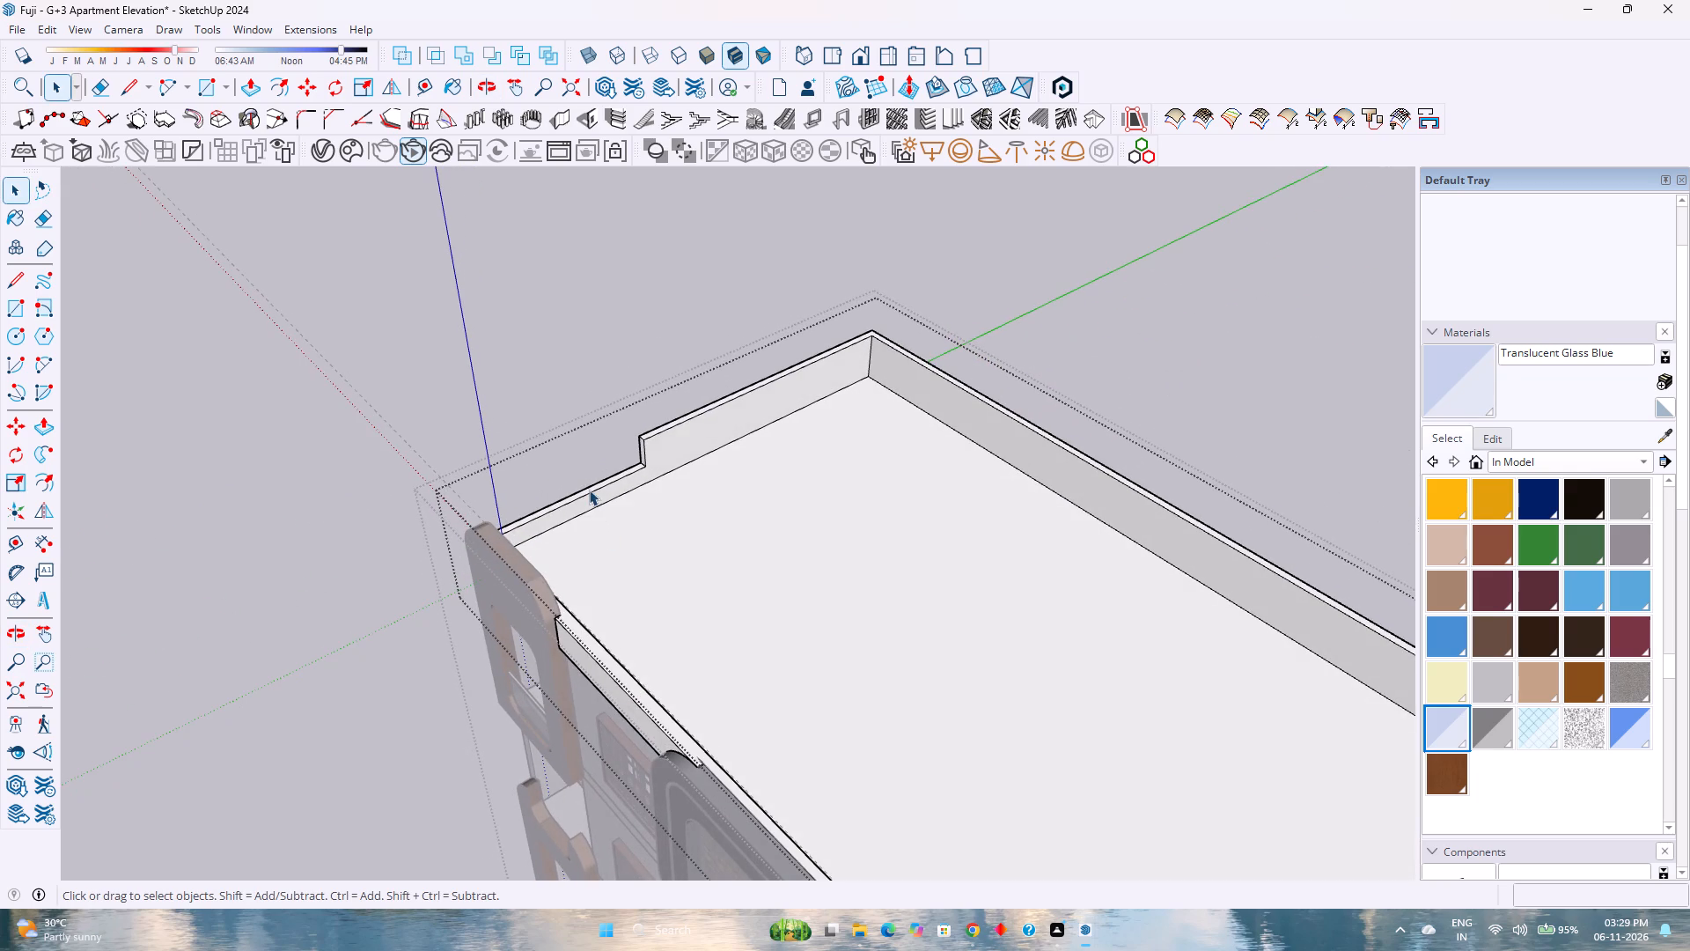
# Copy the inner top edges of the low parapet sections along the sides and front 40' along the green axis.
pyautogui.scroll(7, 589, 490)
pyautogui.click(596, 494)
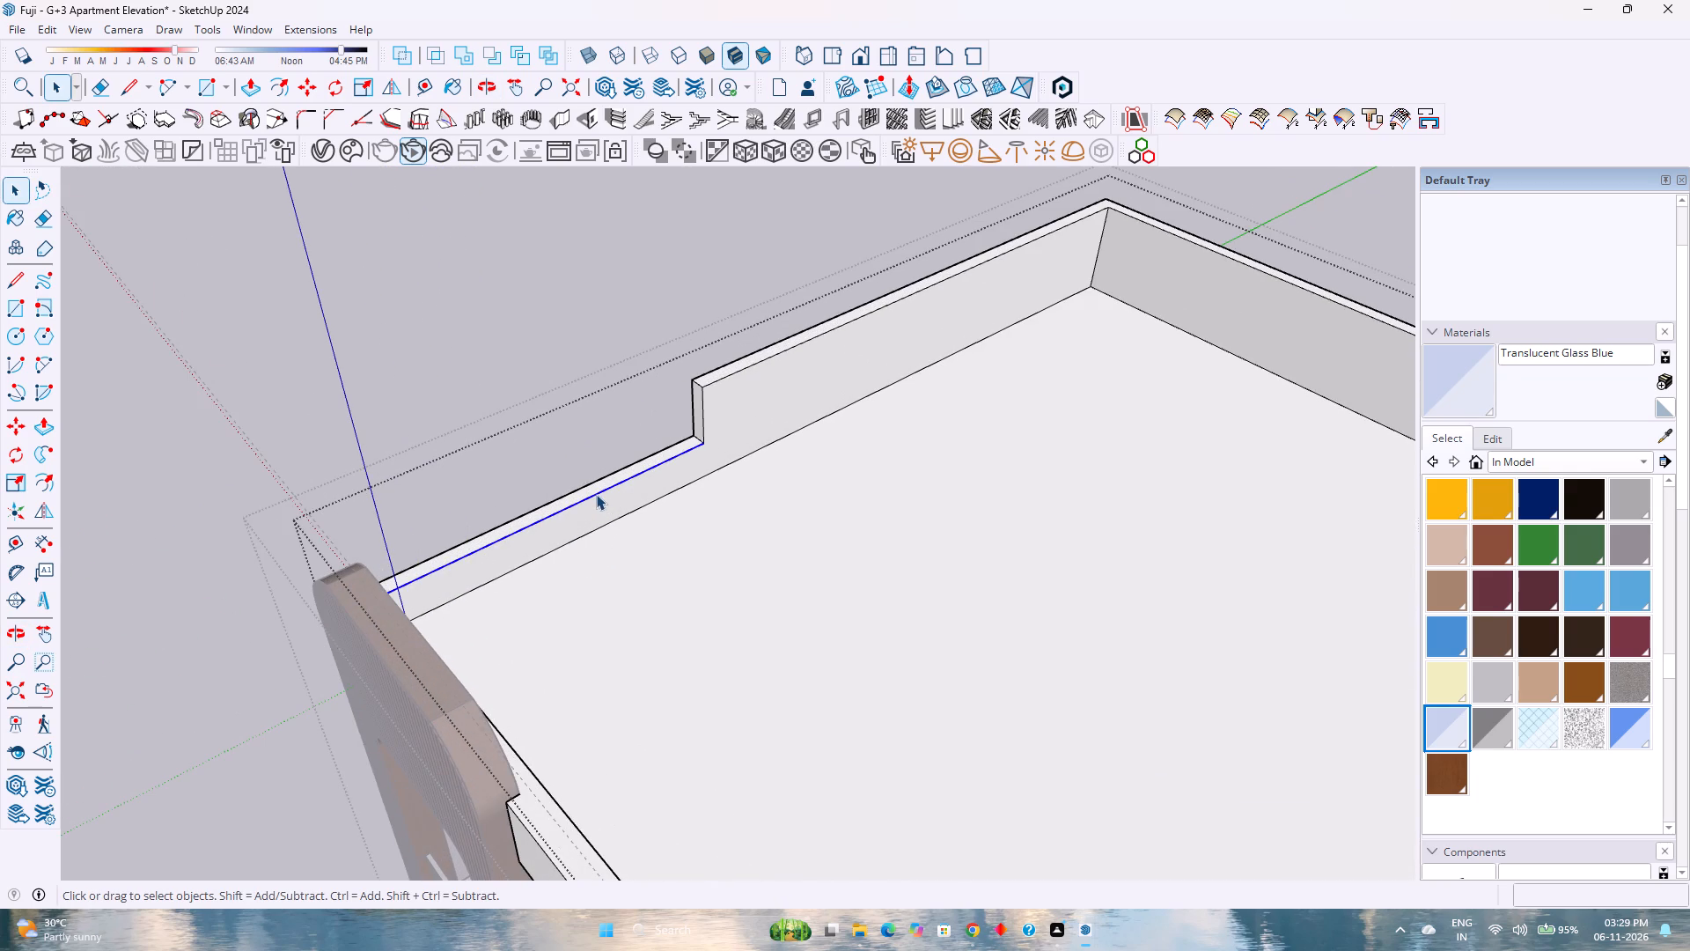
pyautogui.scroll(-2, 603, 496)
pyautogui.middleClick(618, 502)
pyautogui.moveTo(617, 502); pyautogui.dragTo(474, 502, button='middle')
pyautogui.middleClick(474, 502)
pyautogui.scroll(-5, 556, 509)
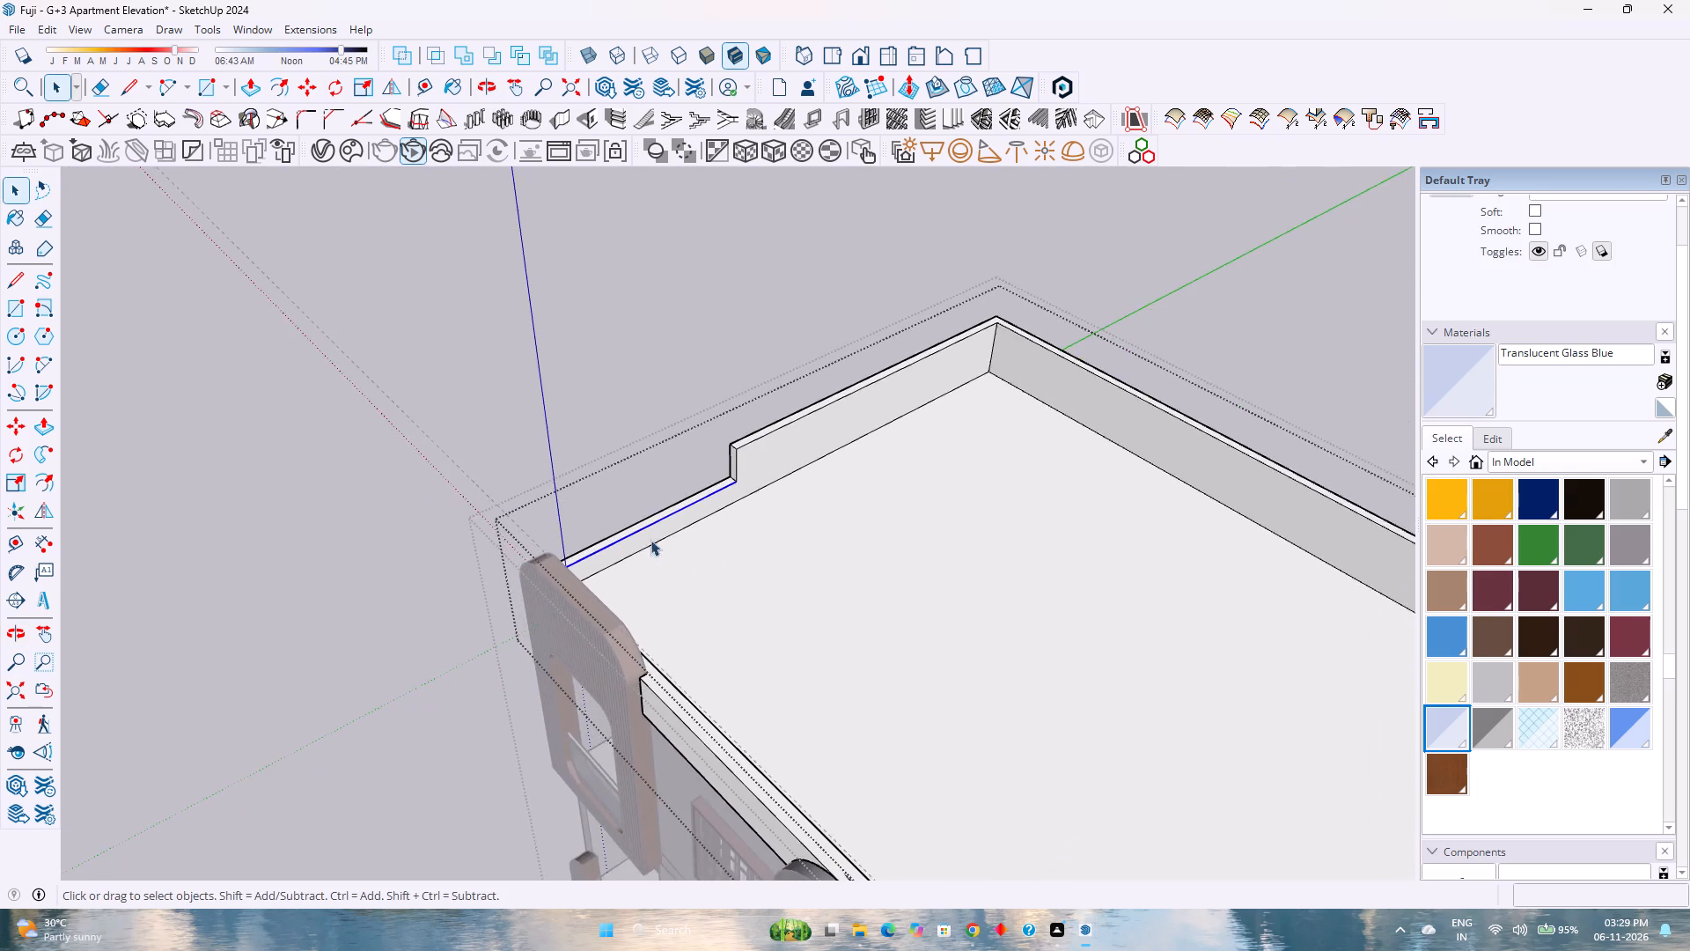
pyautogui.moveTo(769, 563); pyautogui.dragTo(736, 563, button='middle')
pyautogui.moveTo(711, 563); pyautogui.dragTo(487, 551, button='middle')
pyautogui.middleClick(486, 551)
pyautogui.scroll(3, 466, 542)
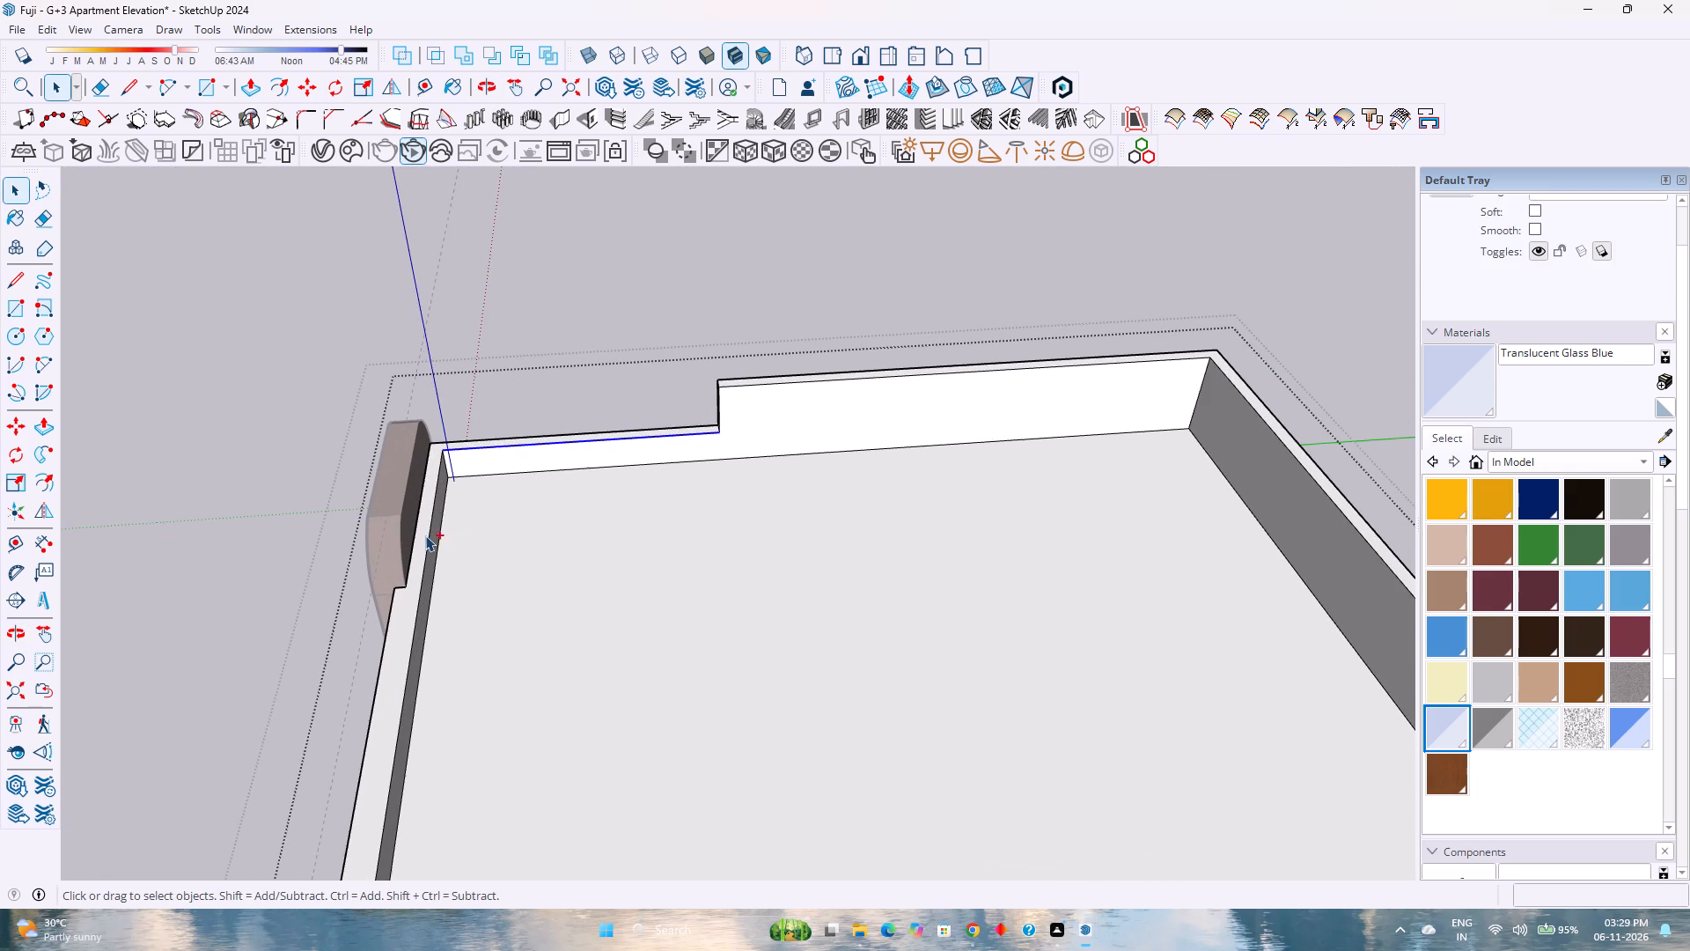
pyautogui.keyDown('ctrl'); pyautogui.click(431, 527); pyautogui.keyUp('ctrl')
pyautogui.scroll(-6, 450, 525)
pyautogui.keyDown('shift'); pyautogui.moveTo(473, 540); pyautogui.dragTo(478, 532, button='middle'); pyautogui.keyUp('shift')
pyautogui.keyDown('shift'); pyautogui.moveTo(481, 525); pyautogui.dragTo(574, 427, button='middle'); pyautogui.keyUp('shift')
pyautogui.keyDown('shift'); pyautogui.middleClick(578, 424); pyautogui.keyUp('shift')
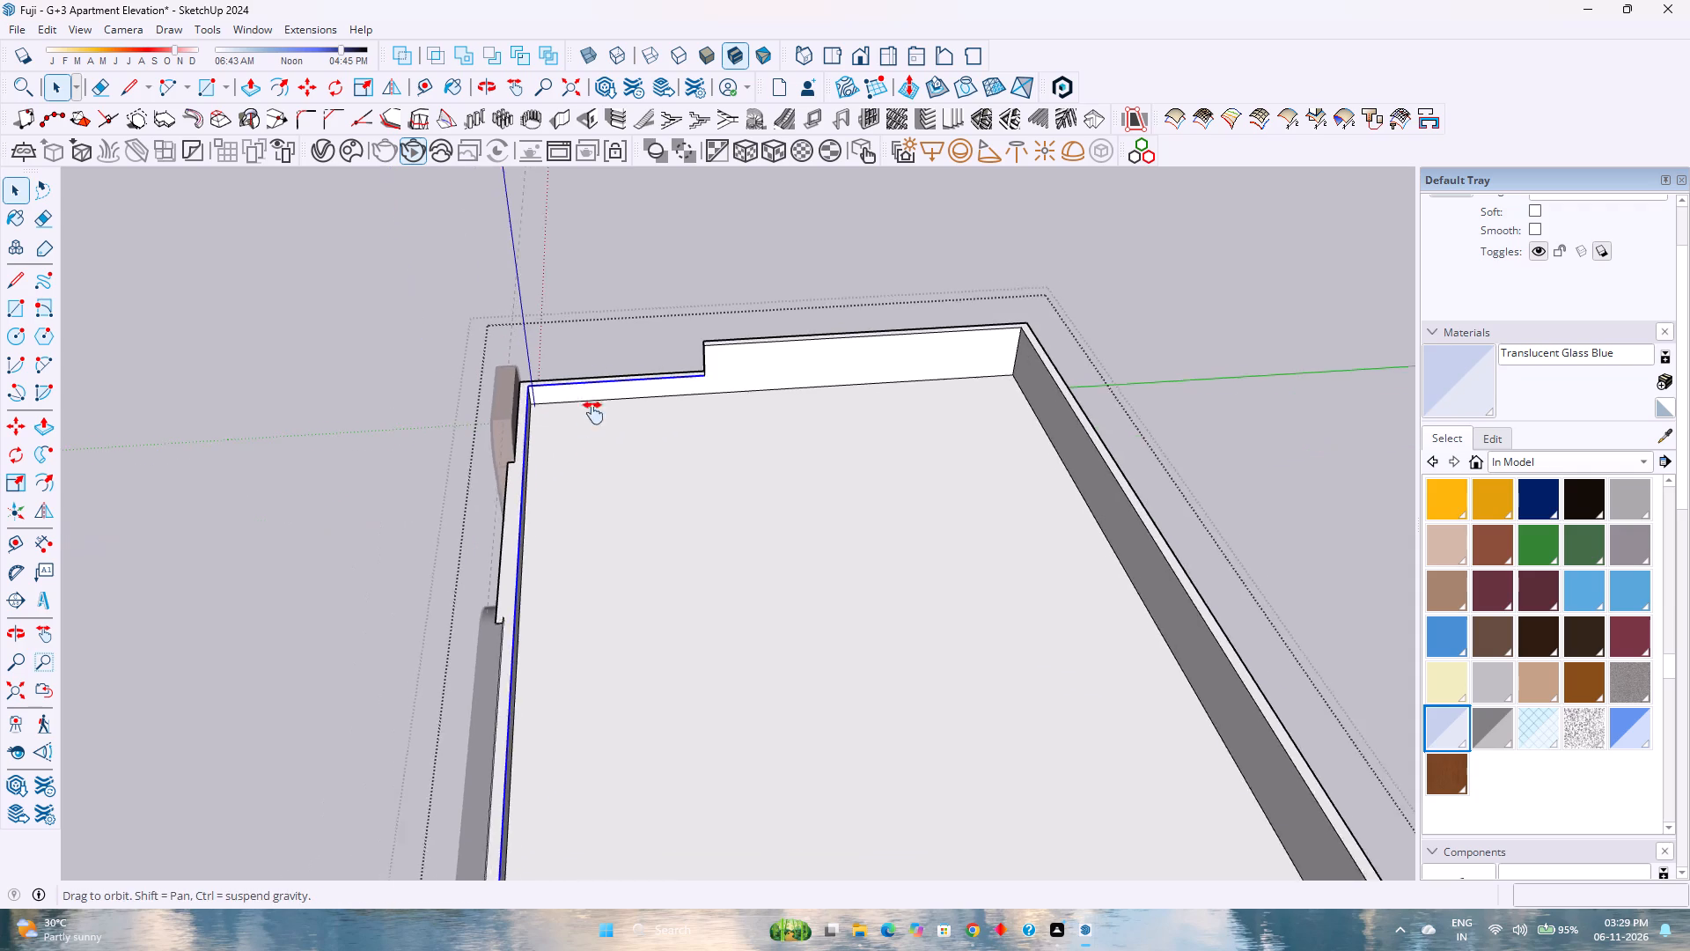
pyautogui.scroll(-3, 601, 411)
pyautogui.scroll(-1, 685, 542)
pyautogui.keyDown('shift'); pyautogui.moveTo(671, 688); pyautogui.dragTo(694, 592, button='middle'); pyautogui.keyUp('shift')
pyautogui.scroll(1, 666, 703)
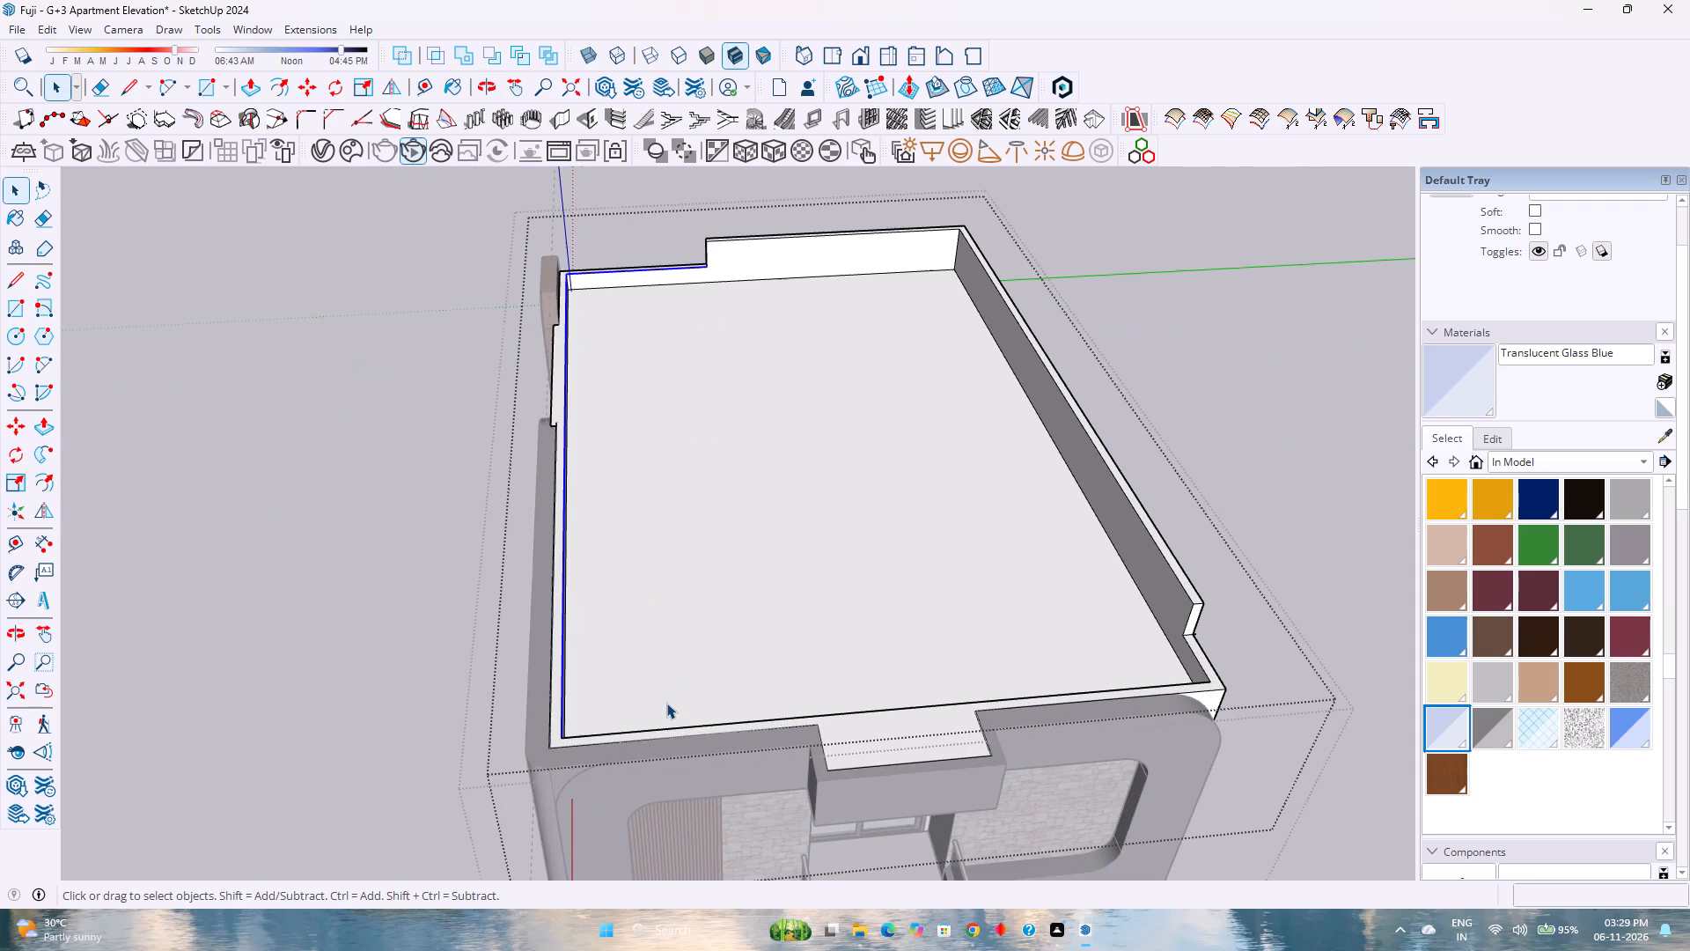
pyautogui.scroll(1, 666, 703)
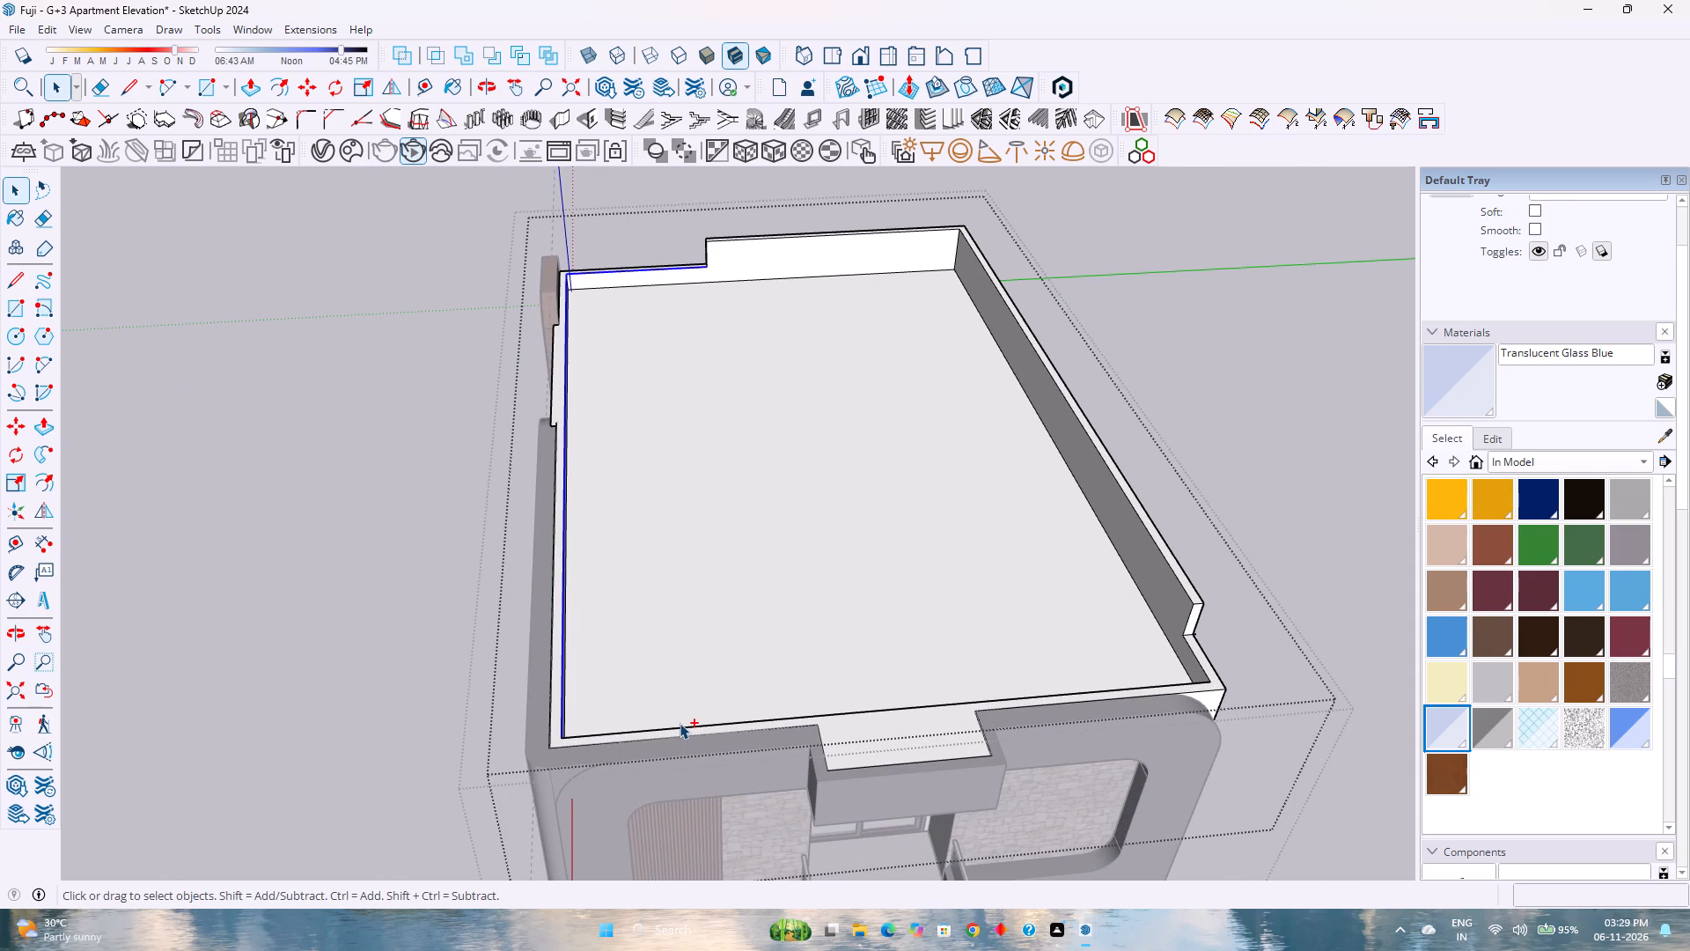
pyautogui.keyDown('ctrl'); pyautogui.click(680, 726); pyautogui.keyUp('ctrl')
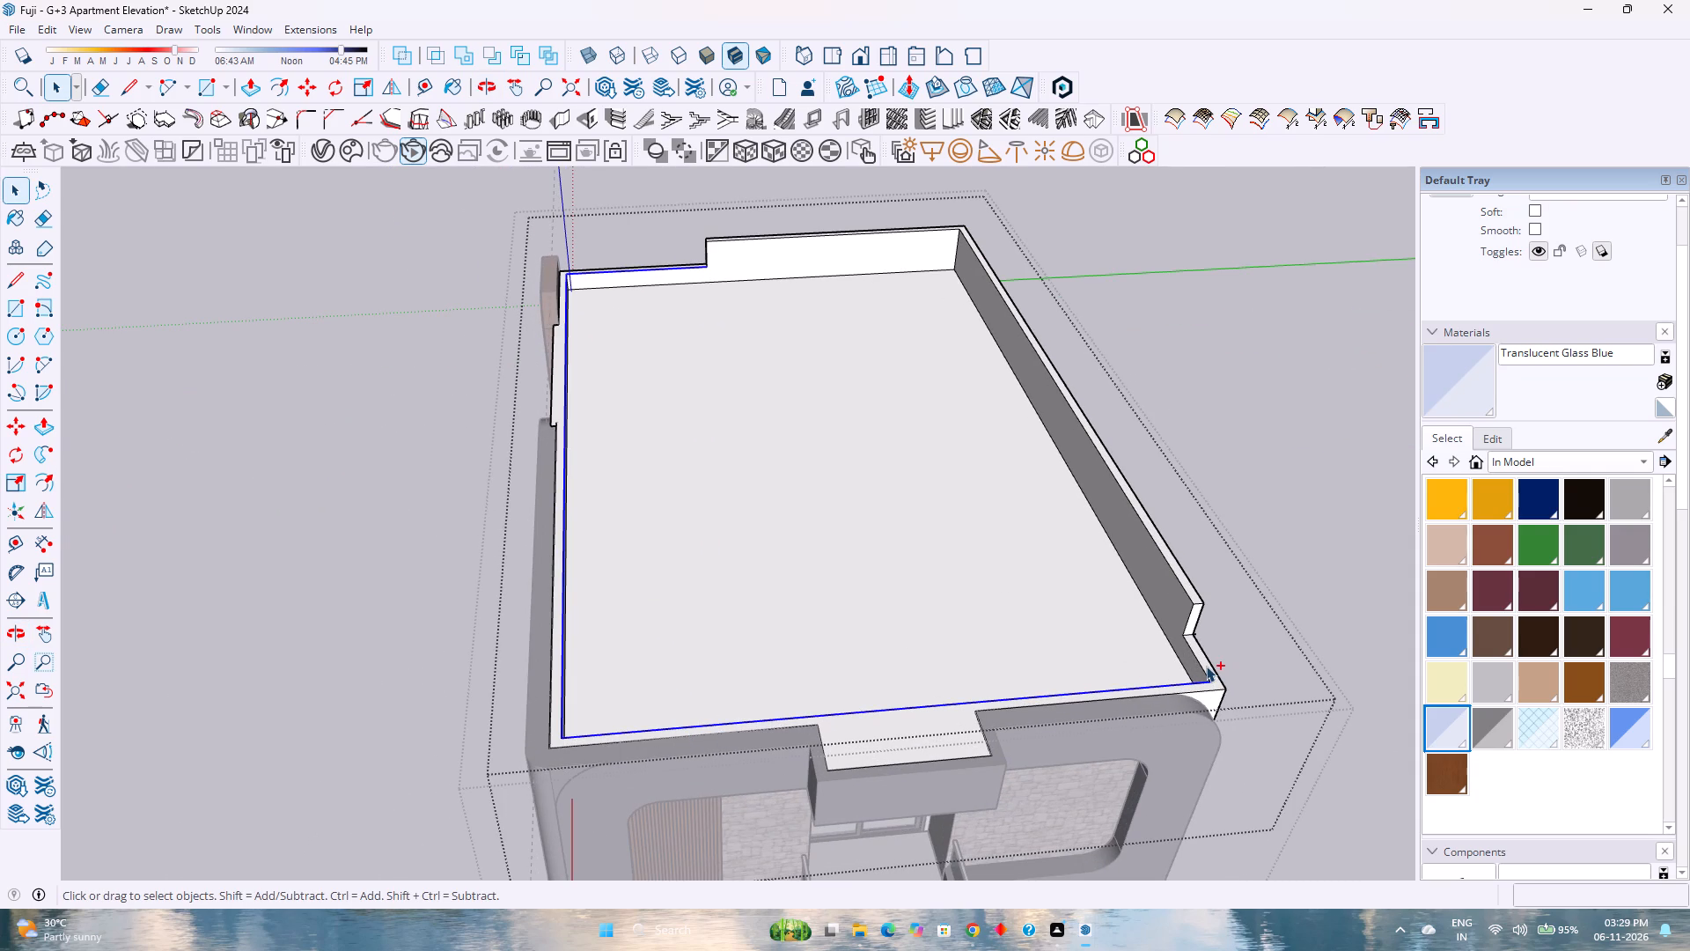
pyautogui.keyDown('ctrl'); pyautogui.click(1204, 668); pyautogui.keyUp('ctrl')
pyautogui.scroll(4, 1202, 667)
pyautogui.press('m')
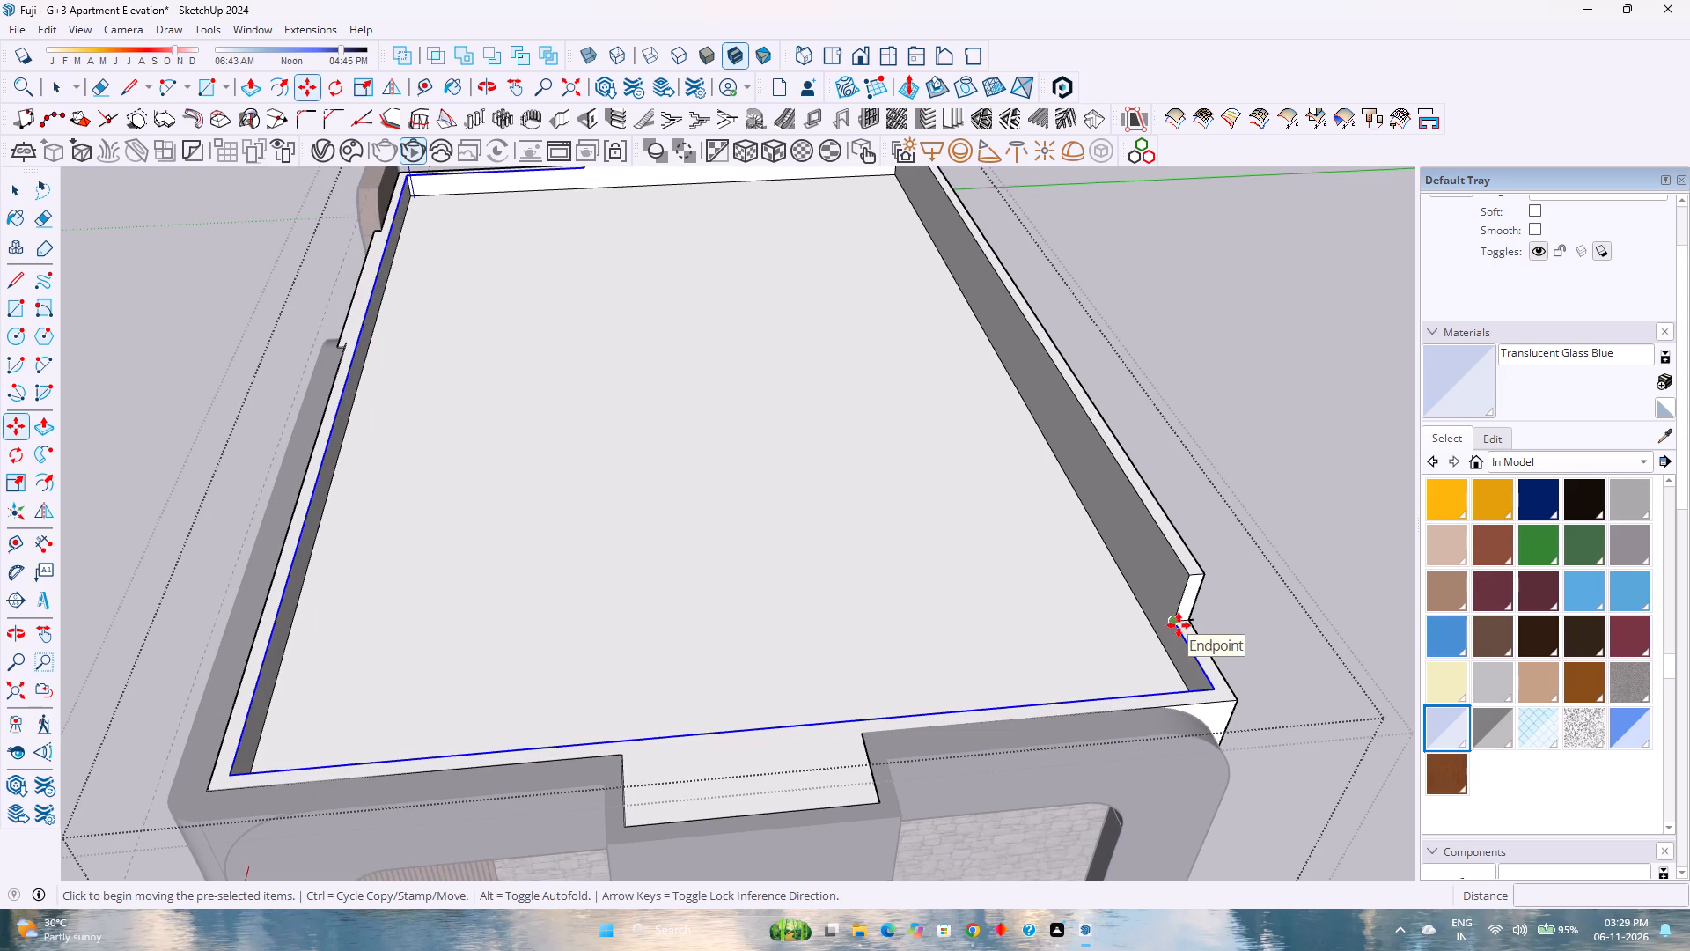
pyautogui.click(1179, 625)
pyautogui.scroll(-13, 1247, 613)
pyautogui.keyDown('shift'); pyautogui.moveTo(1265, 603); pyautogui.dragTo(642, 586, button='middle'); pyautogui.keyUp('shift')
pyautogui.middleClick(642, 586)
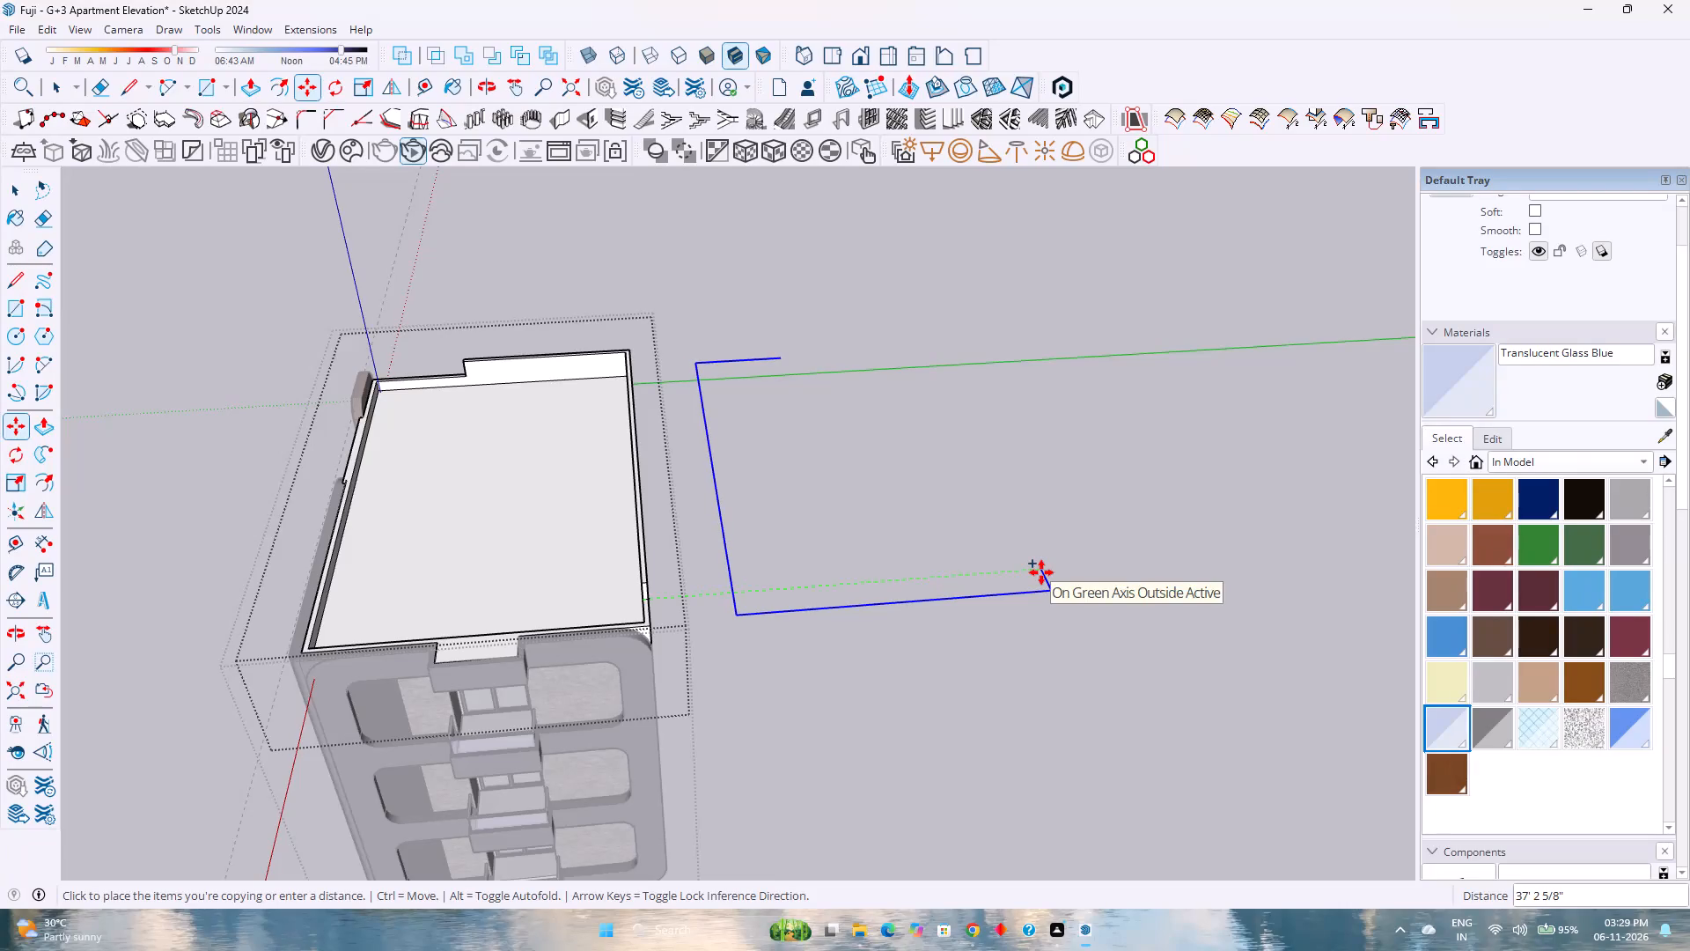
pyautogui.write("40'")
pyautogui.press('Return')
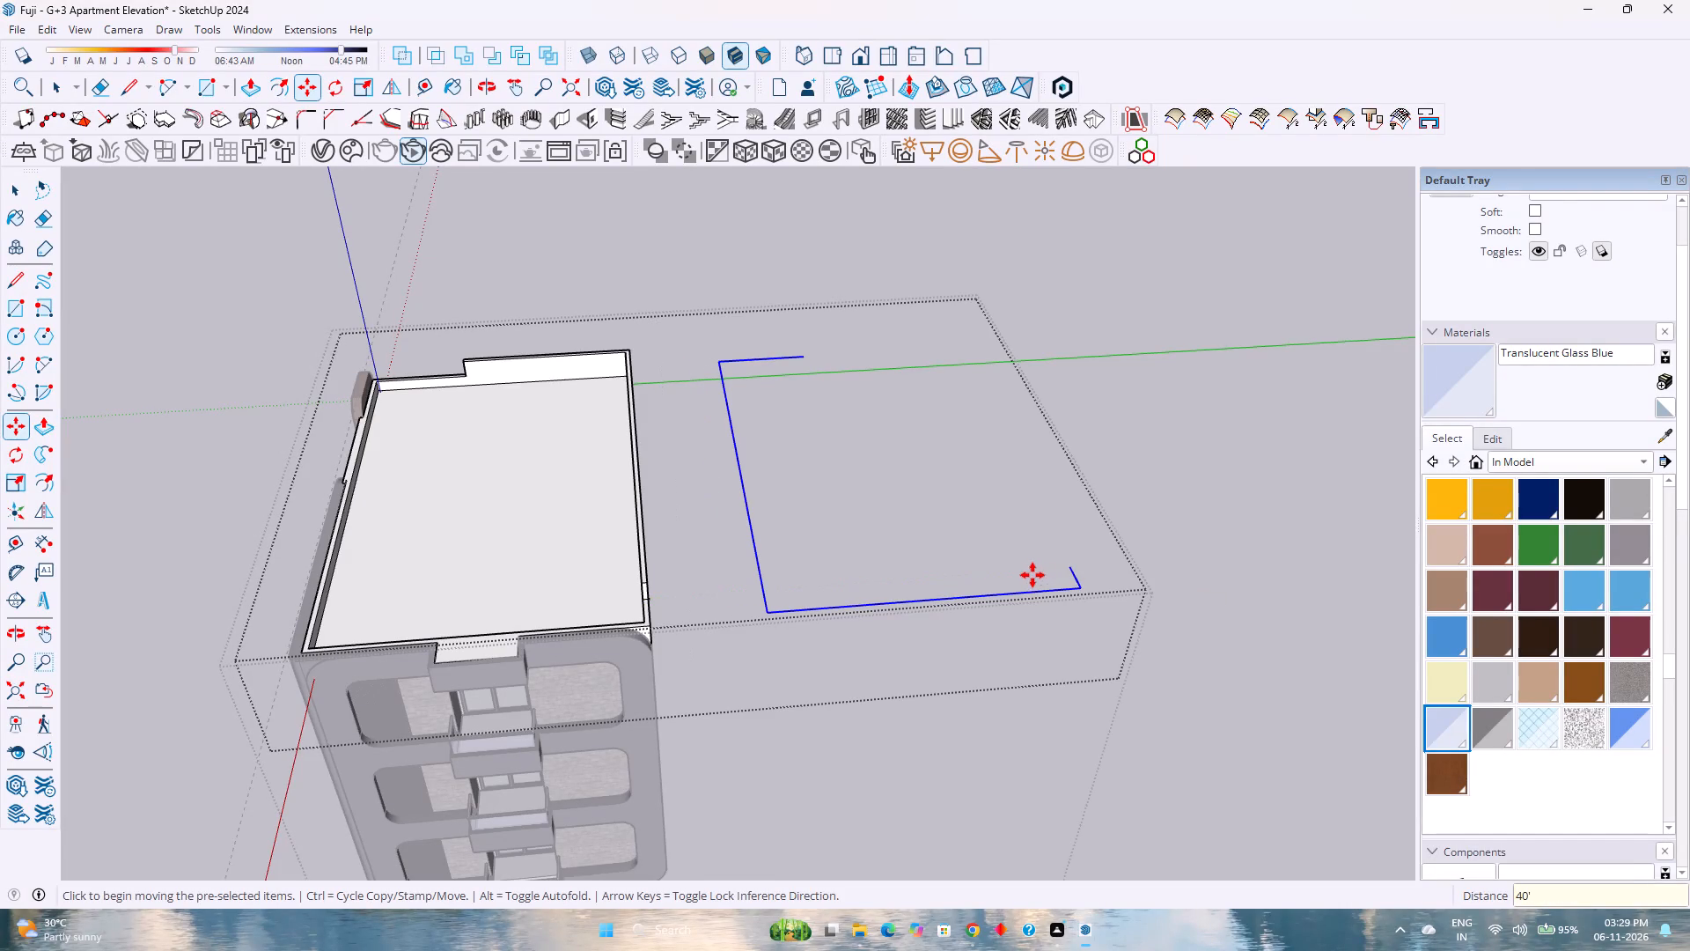
# Offset the copied parapet edges outward by 4".
pyautogui.click(278, 85)
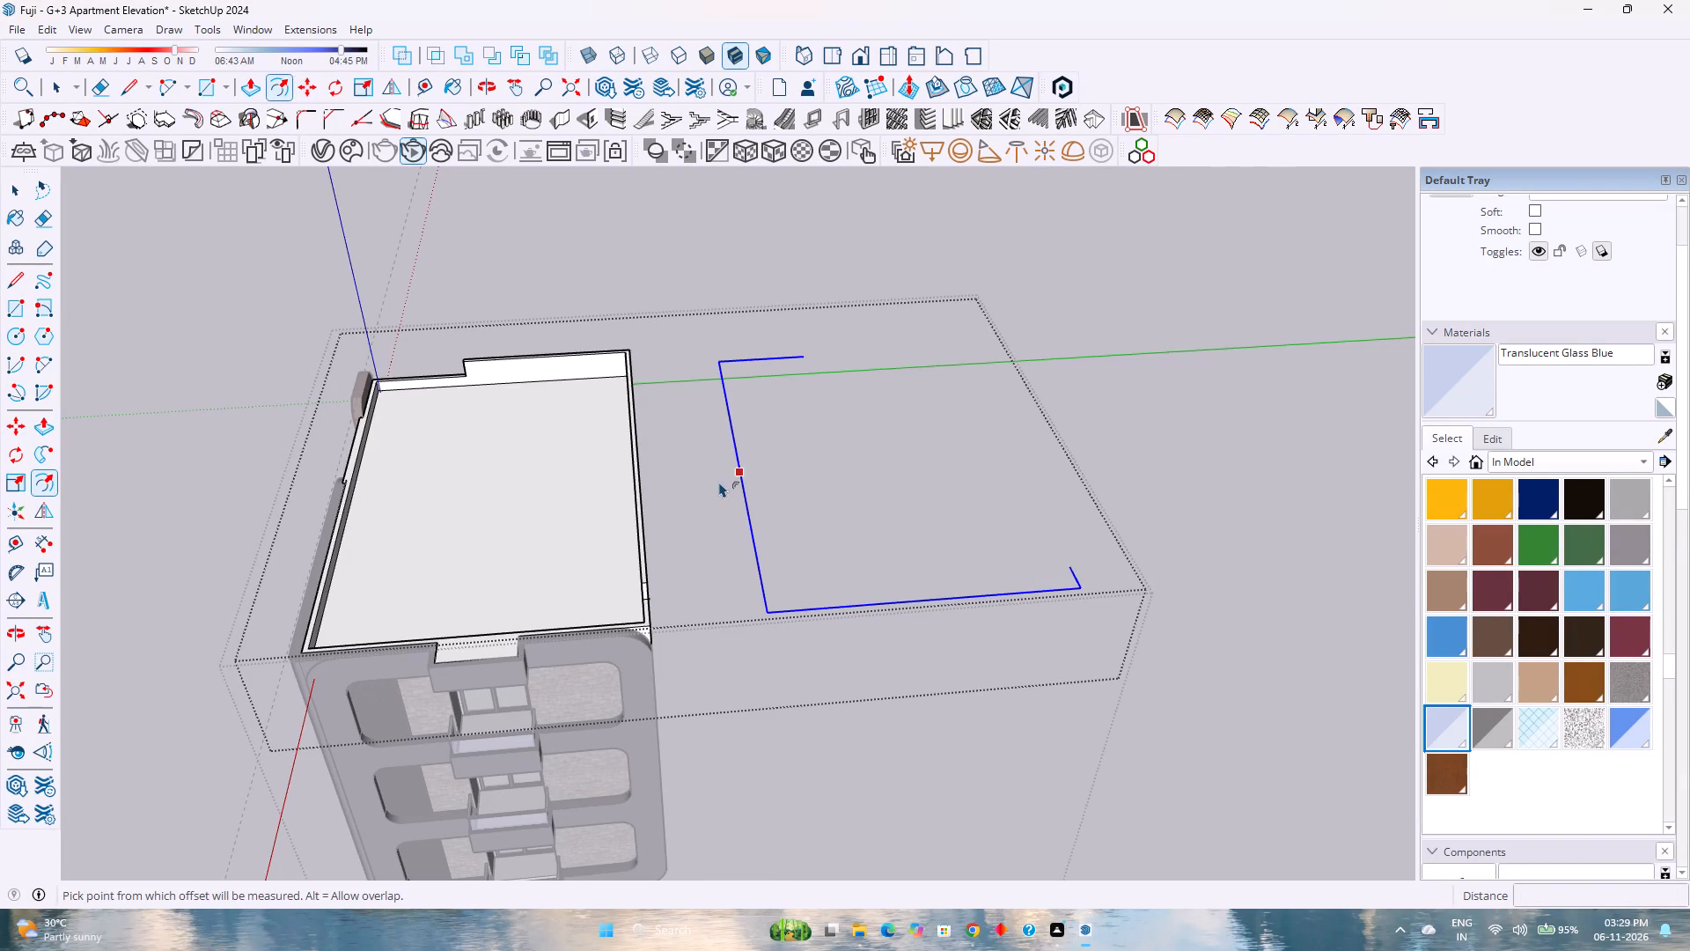
pyautogui.click(760, 534)
pyautogui.scroll(1, 748, 539)
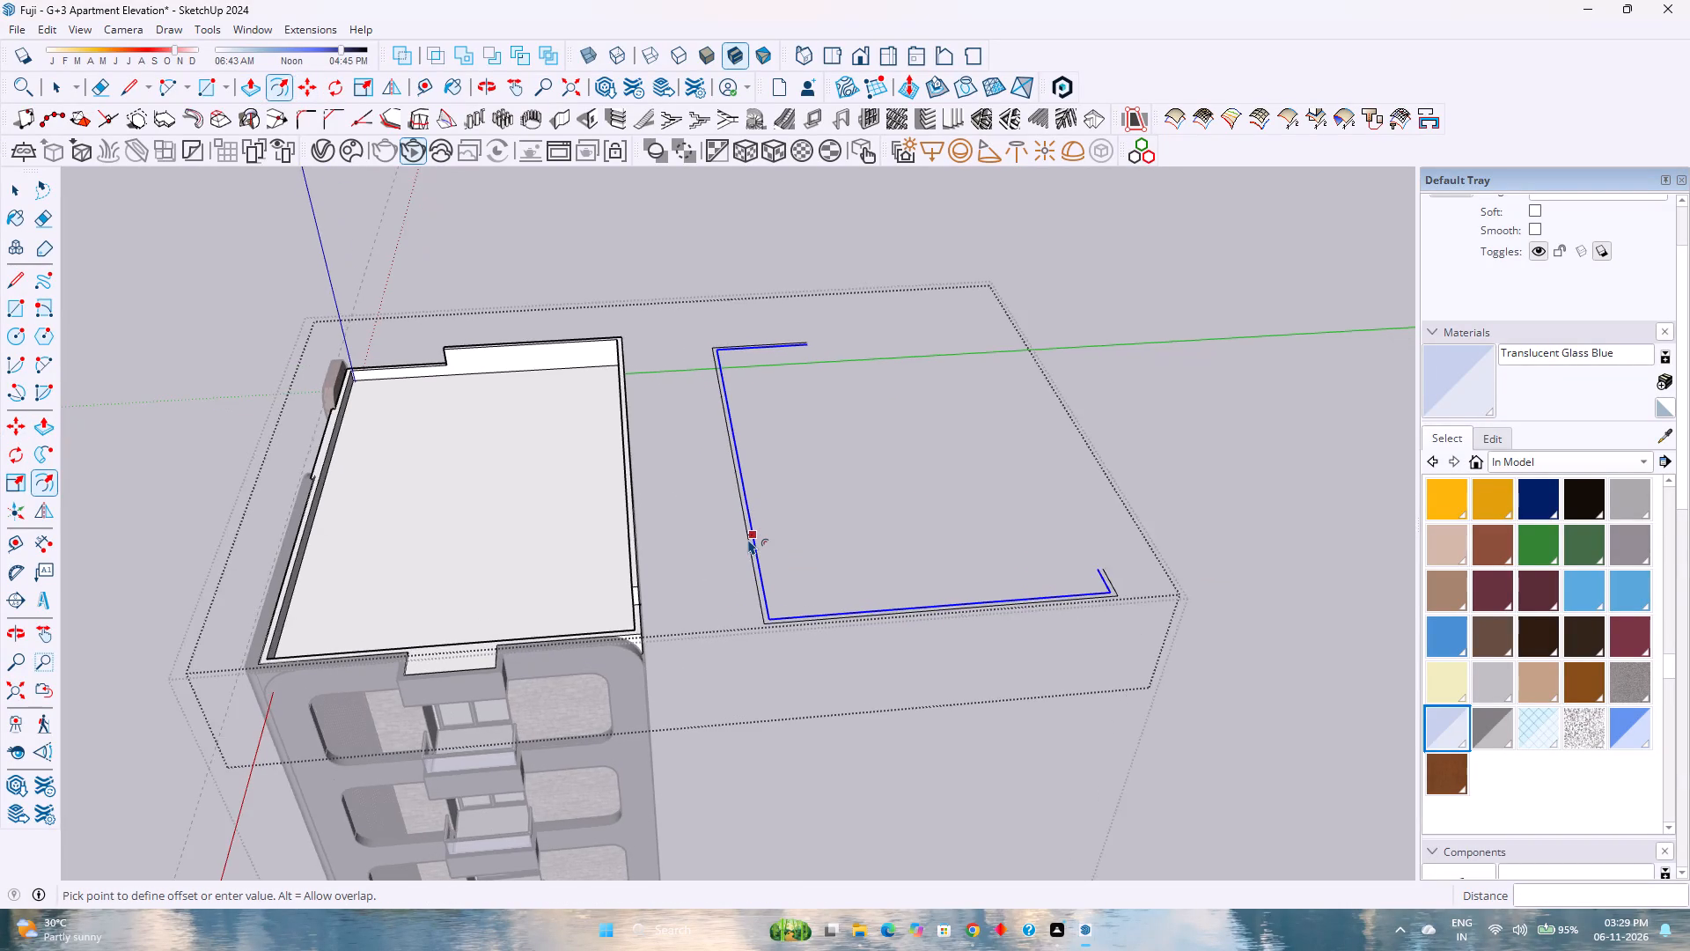
pyautogui.scroll(6, 748, 539)
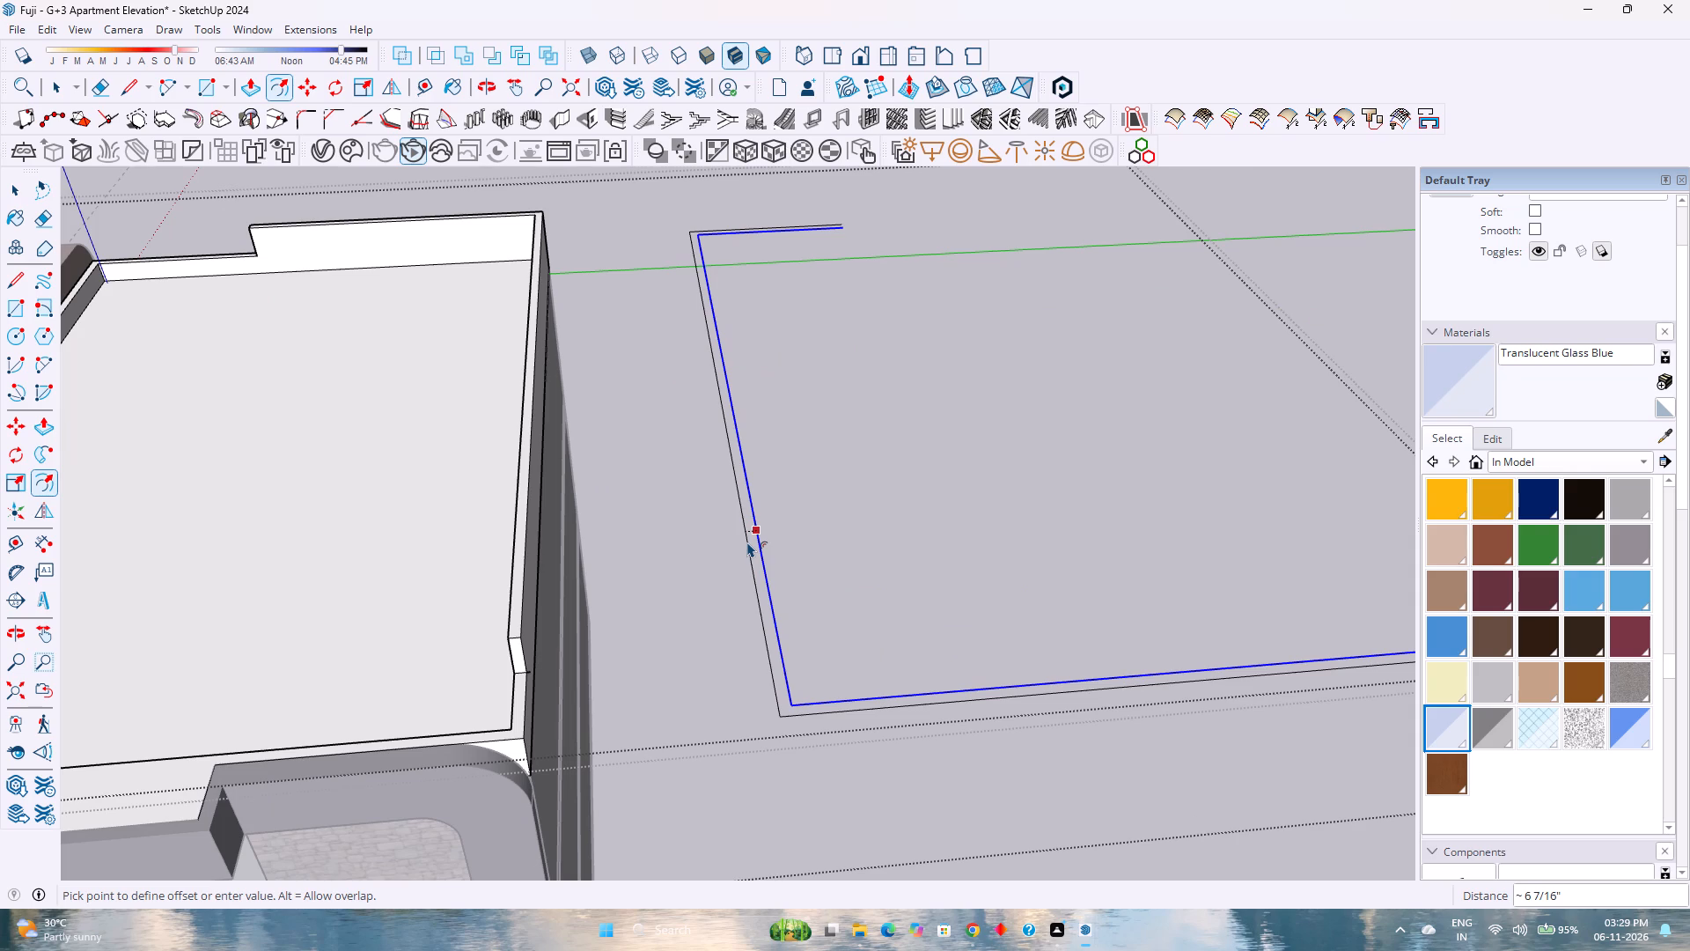
pyautogui.press('3')
pyautogui.press('Return')
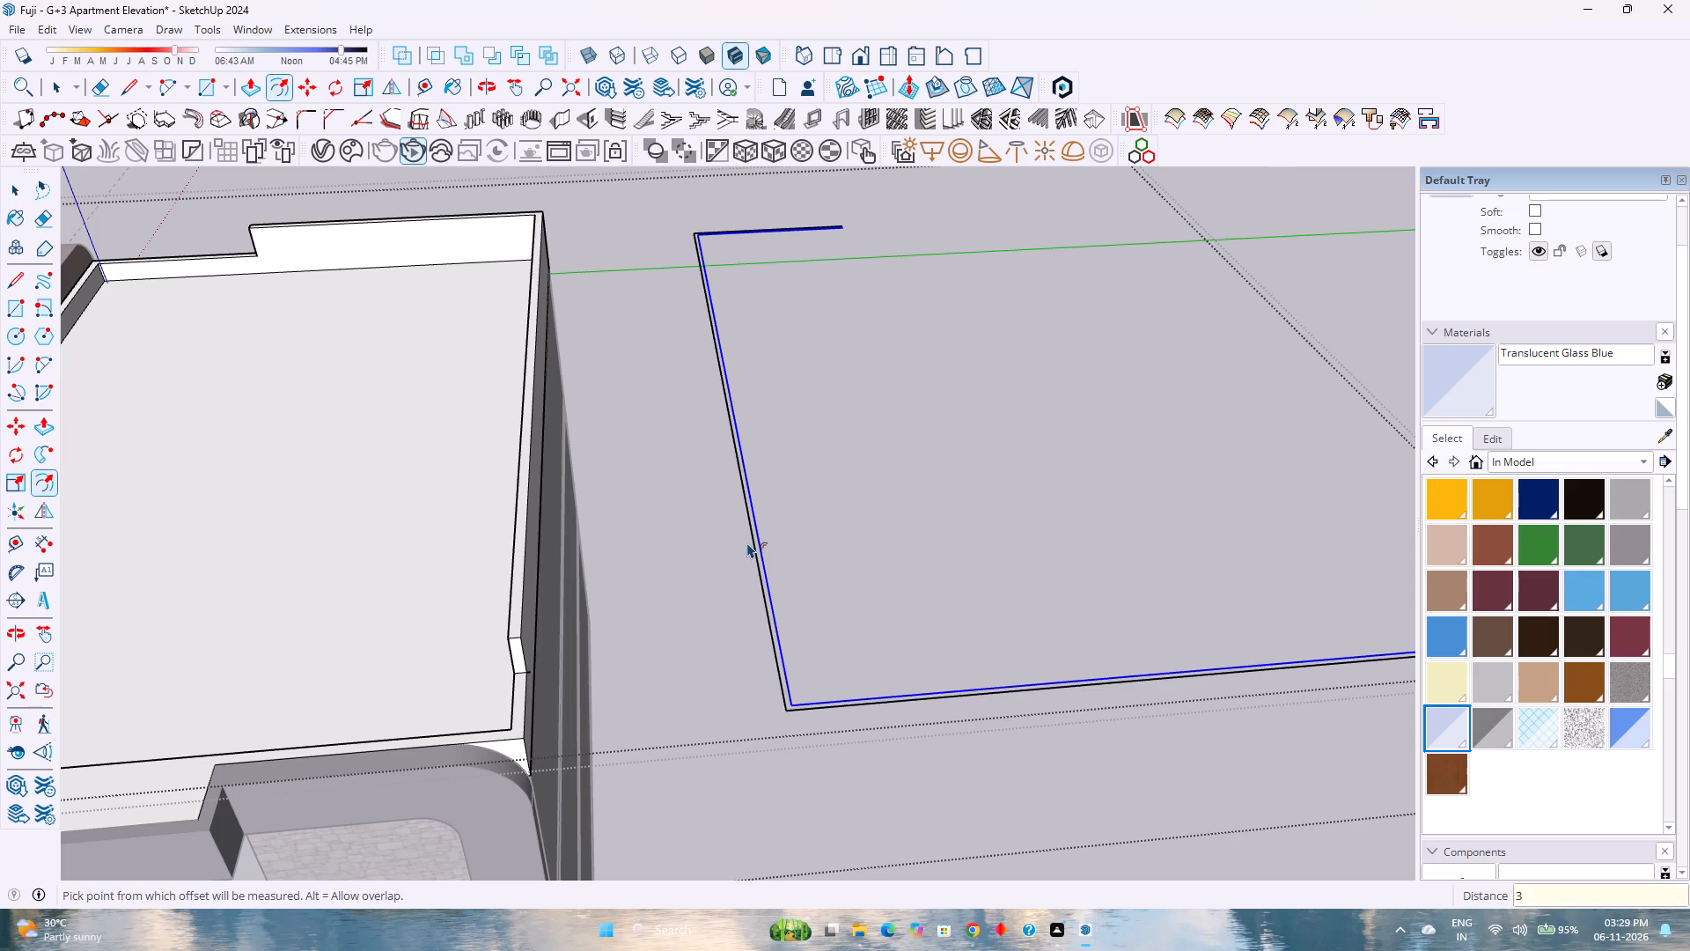
pyautogui.press('4')
pyautogui.press('Return')
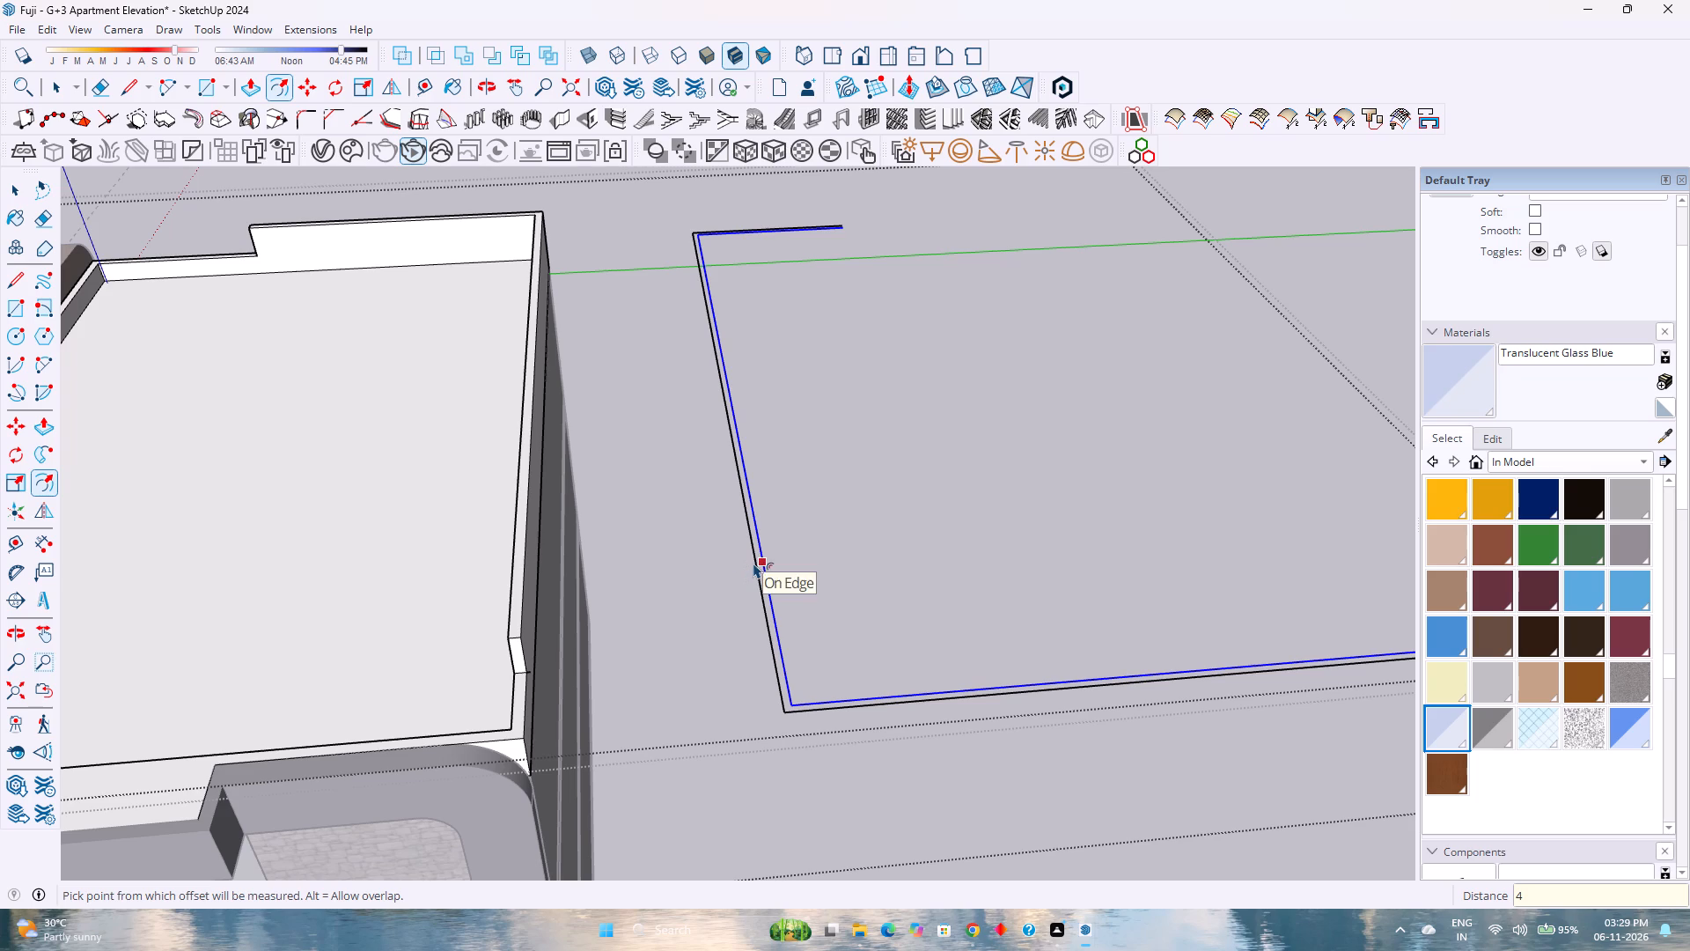
# Offset the same copied edges outward again by 6" for the second outline of the strip.
pyautogui.click(751, 559)
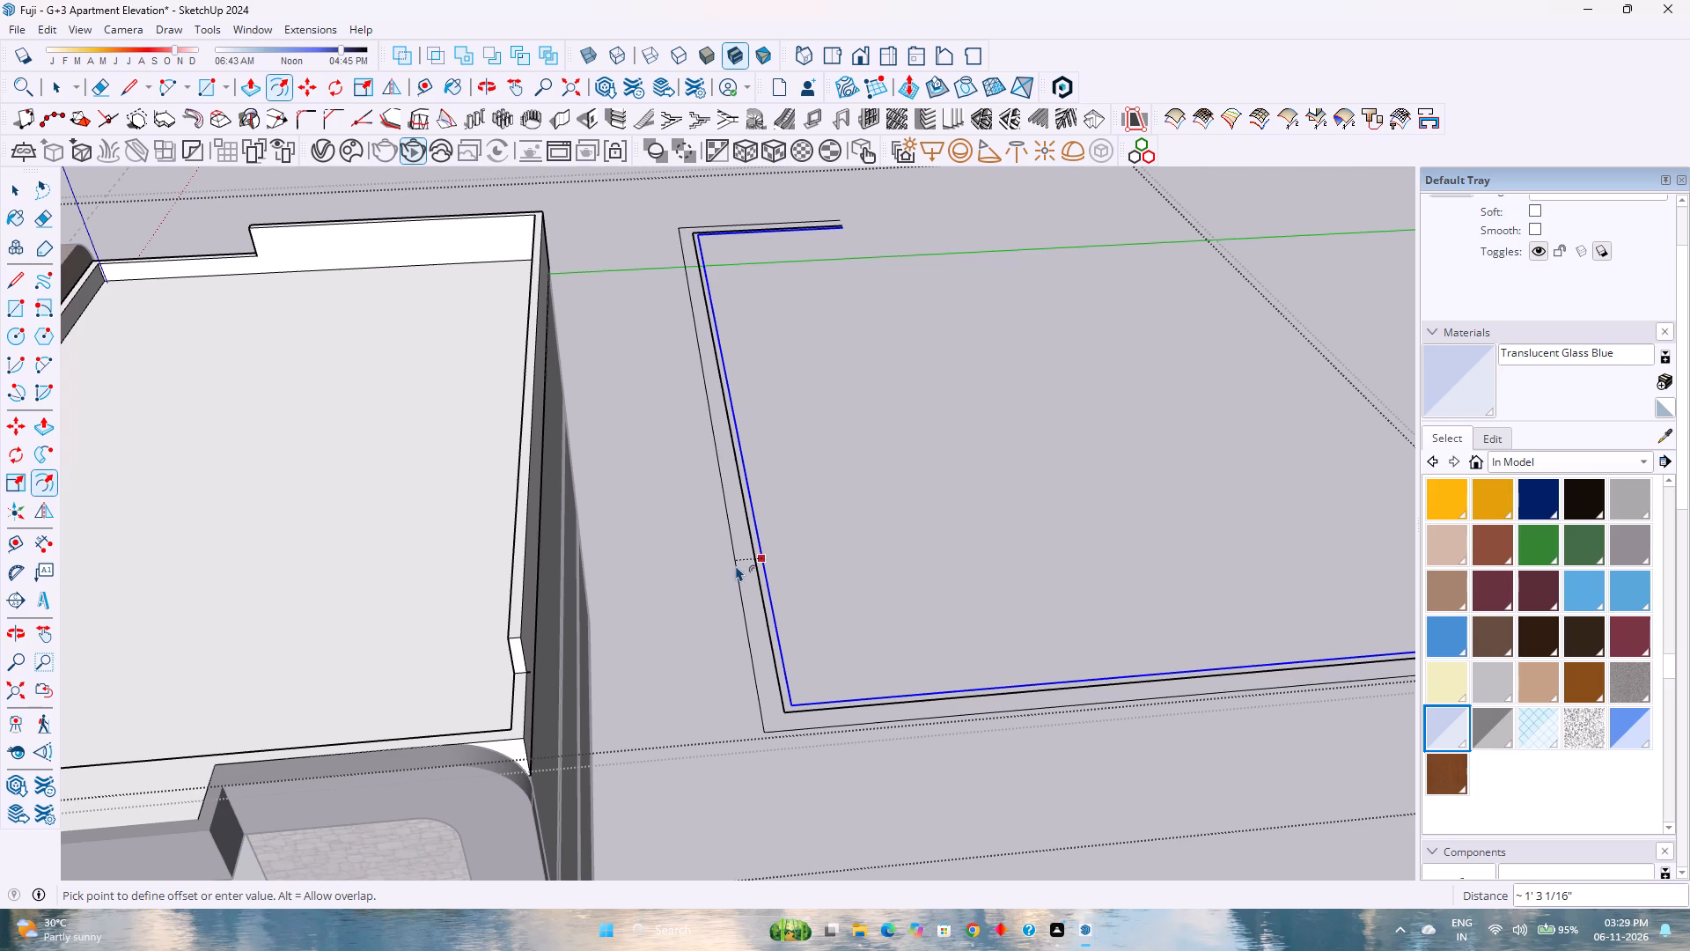
pyautogui.press('6')
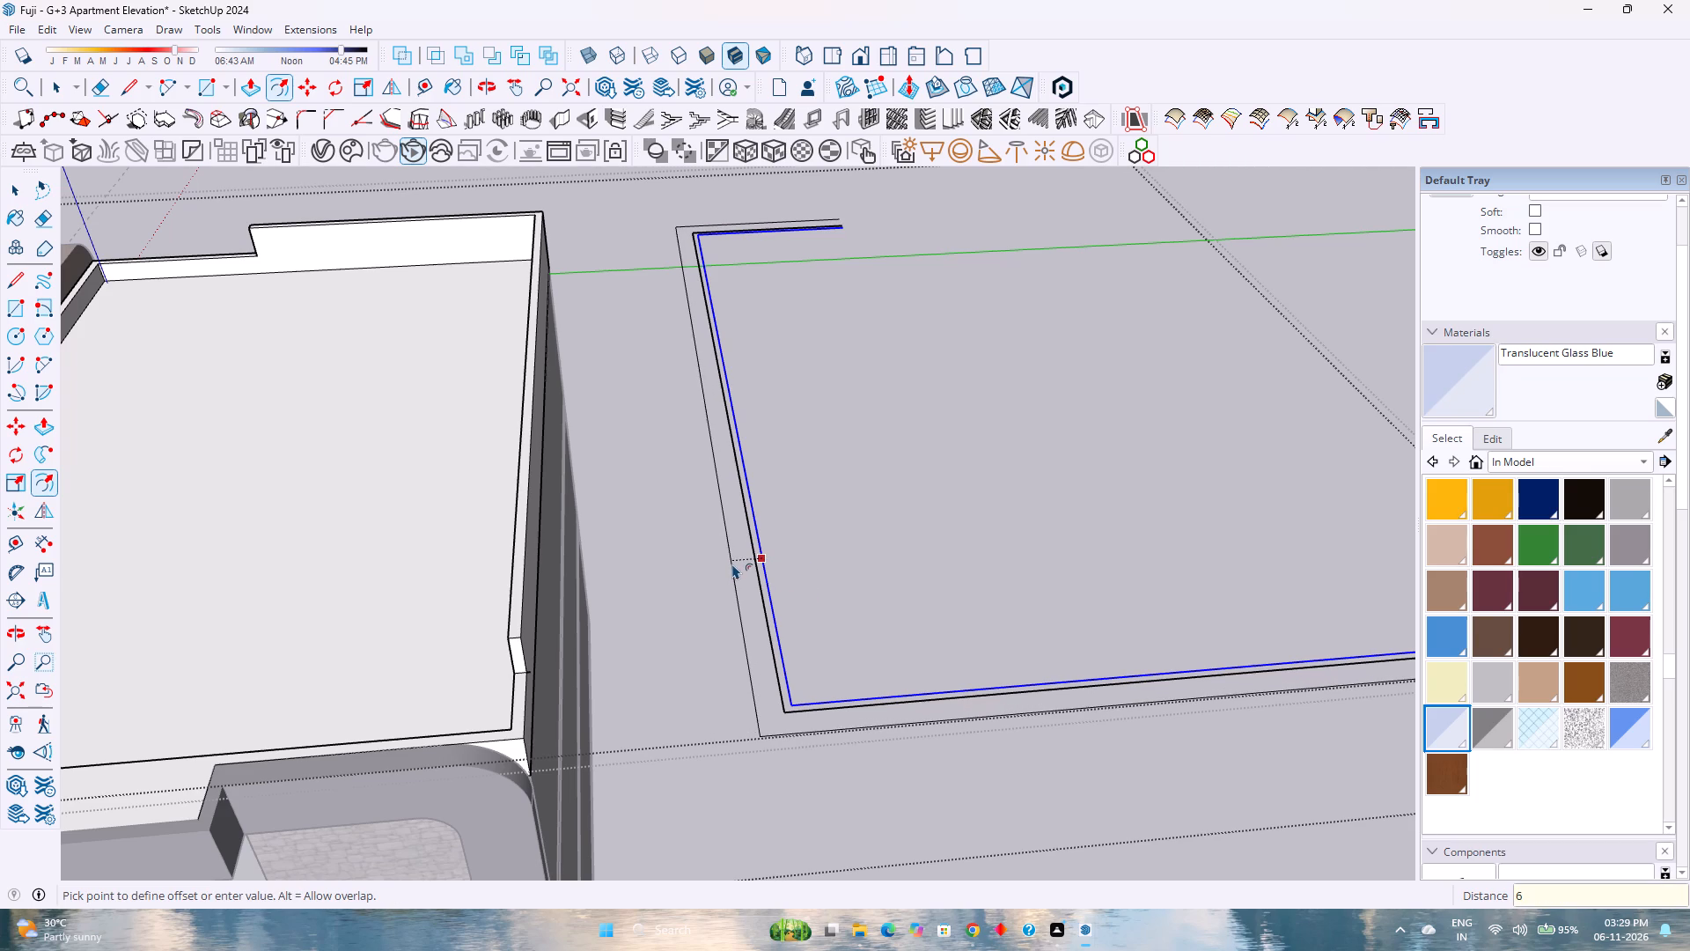
pyautogui.press('Return')
# Delete the copied source edges, keeping only the two offset outlines.
pyautogui.press('space')
pyautogui.scroll(4, 747, 579)
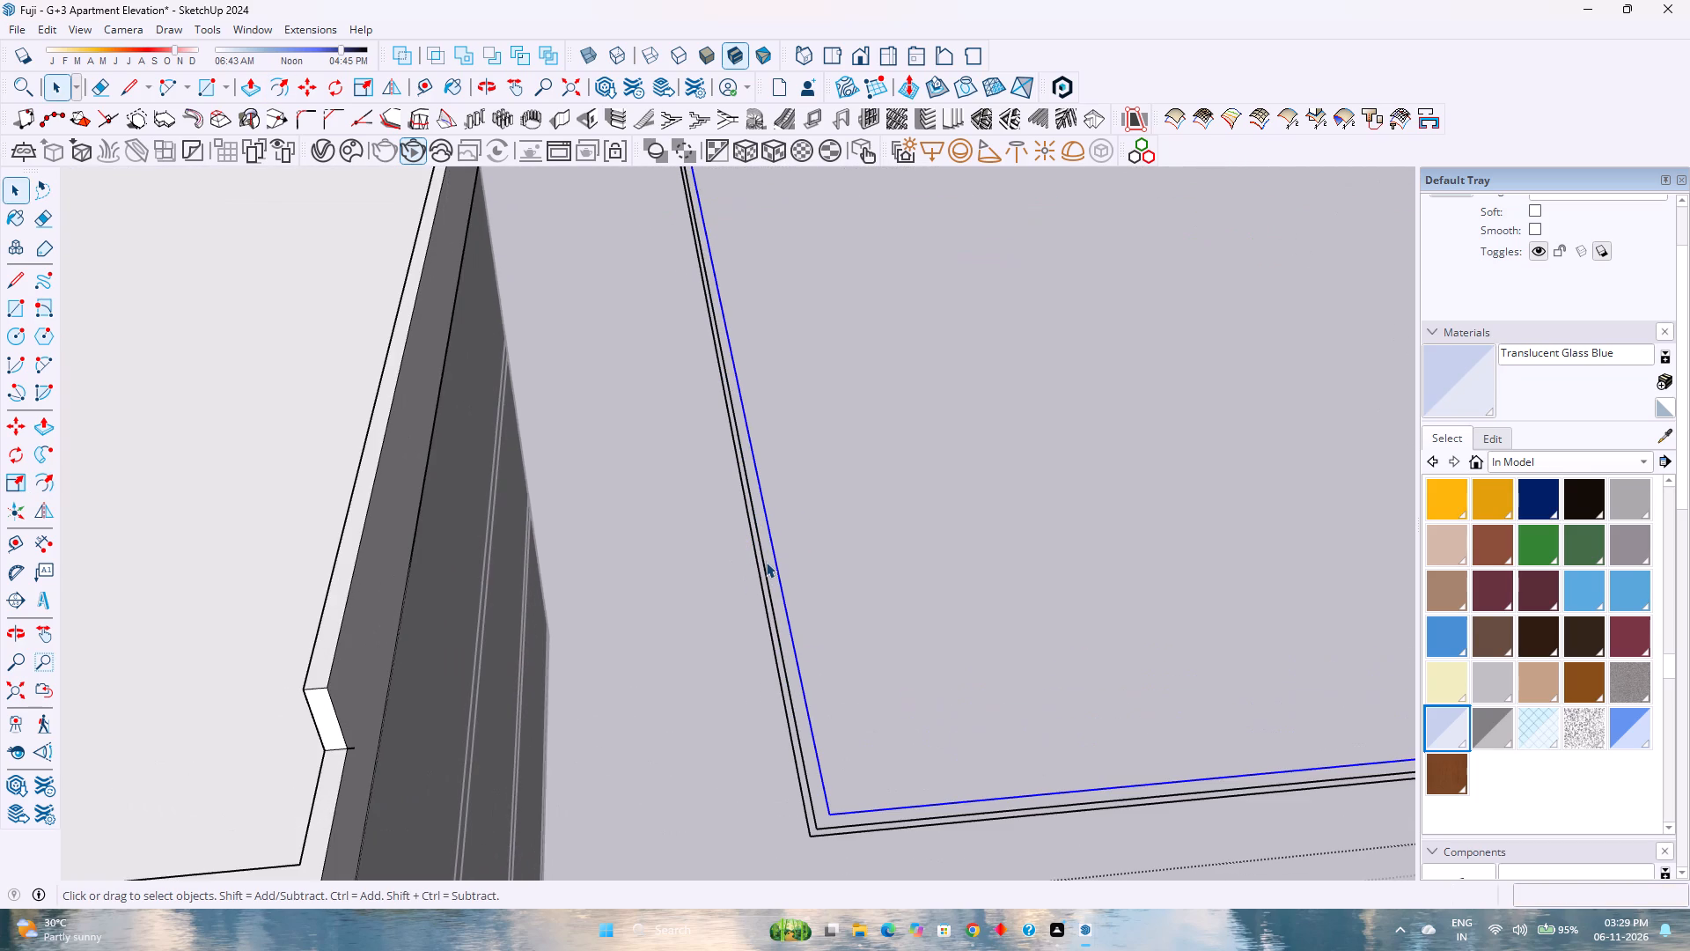
pyautogui.press('Delete')
pyautogui.scroll(-10, 766, 561)
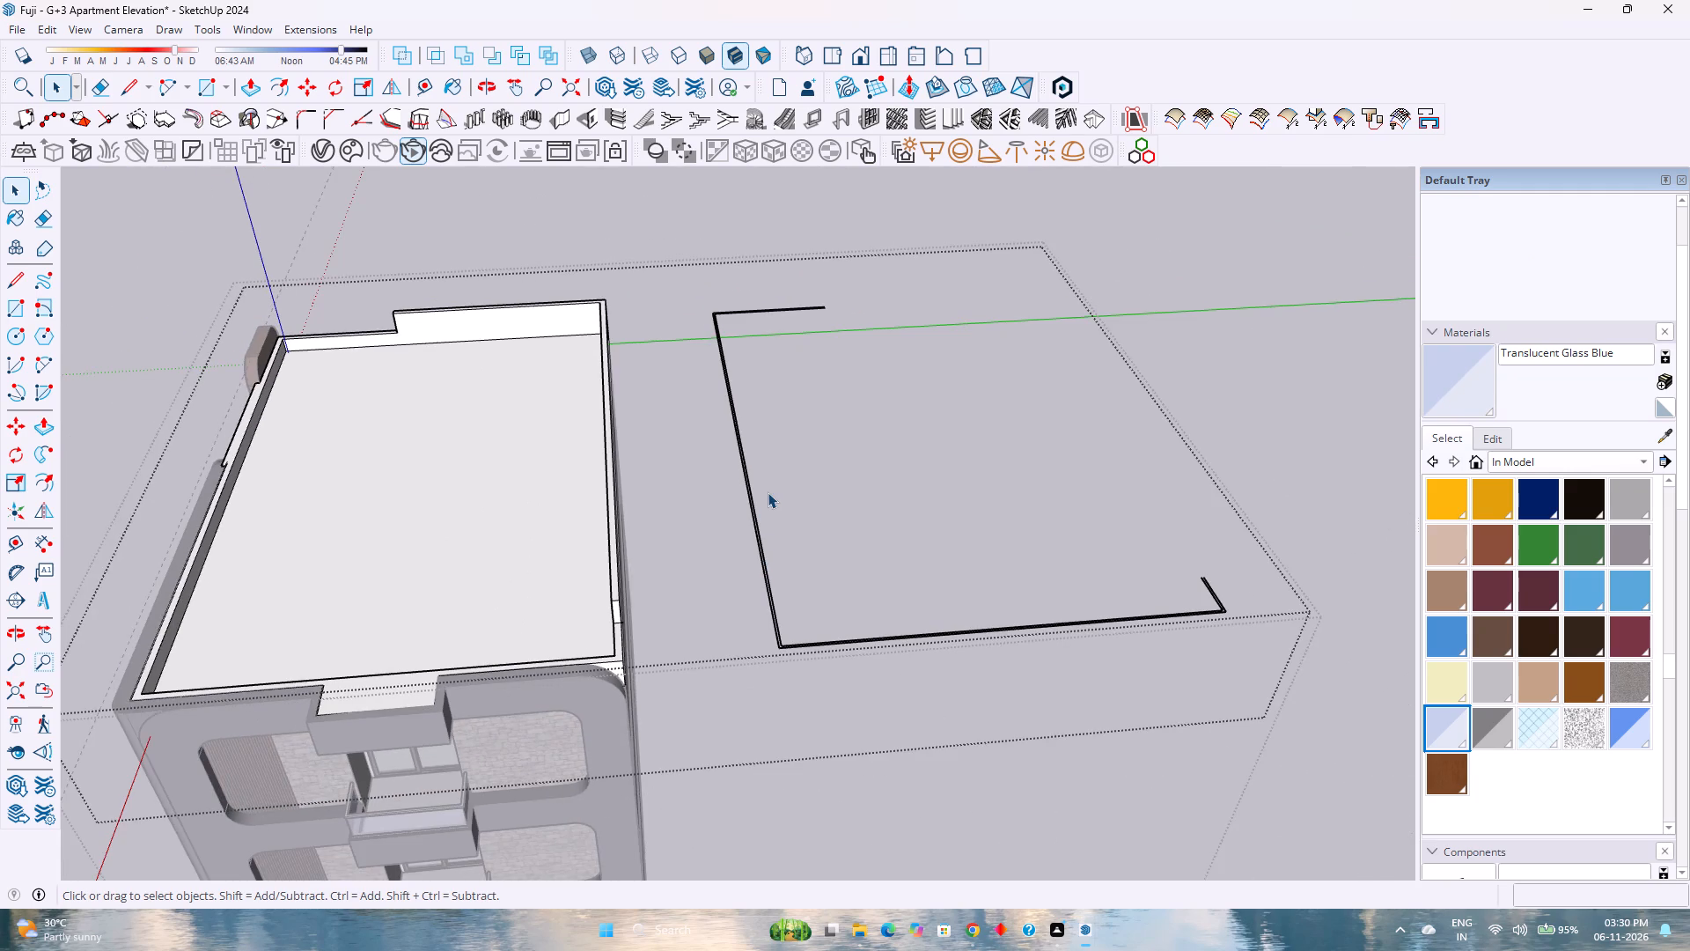
# Draw short lines across both open ends of the offset outlines to close the 2" wide strip into a face.
pyautogui.scroll(-3, 764, 494)
pyautogui.scroll(8, 1098, 542)
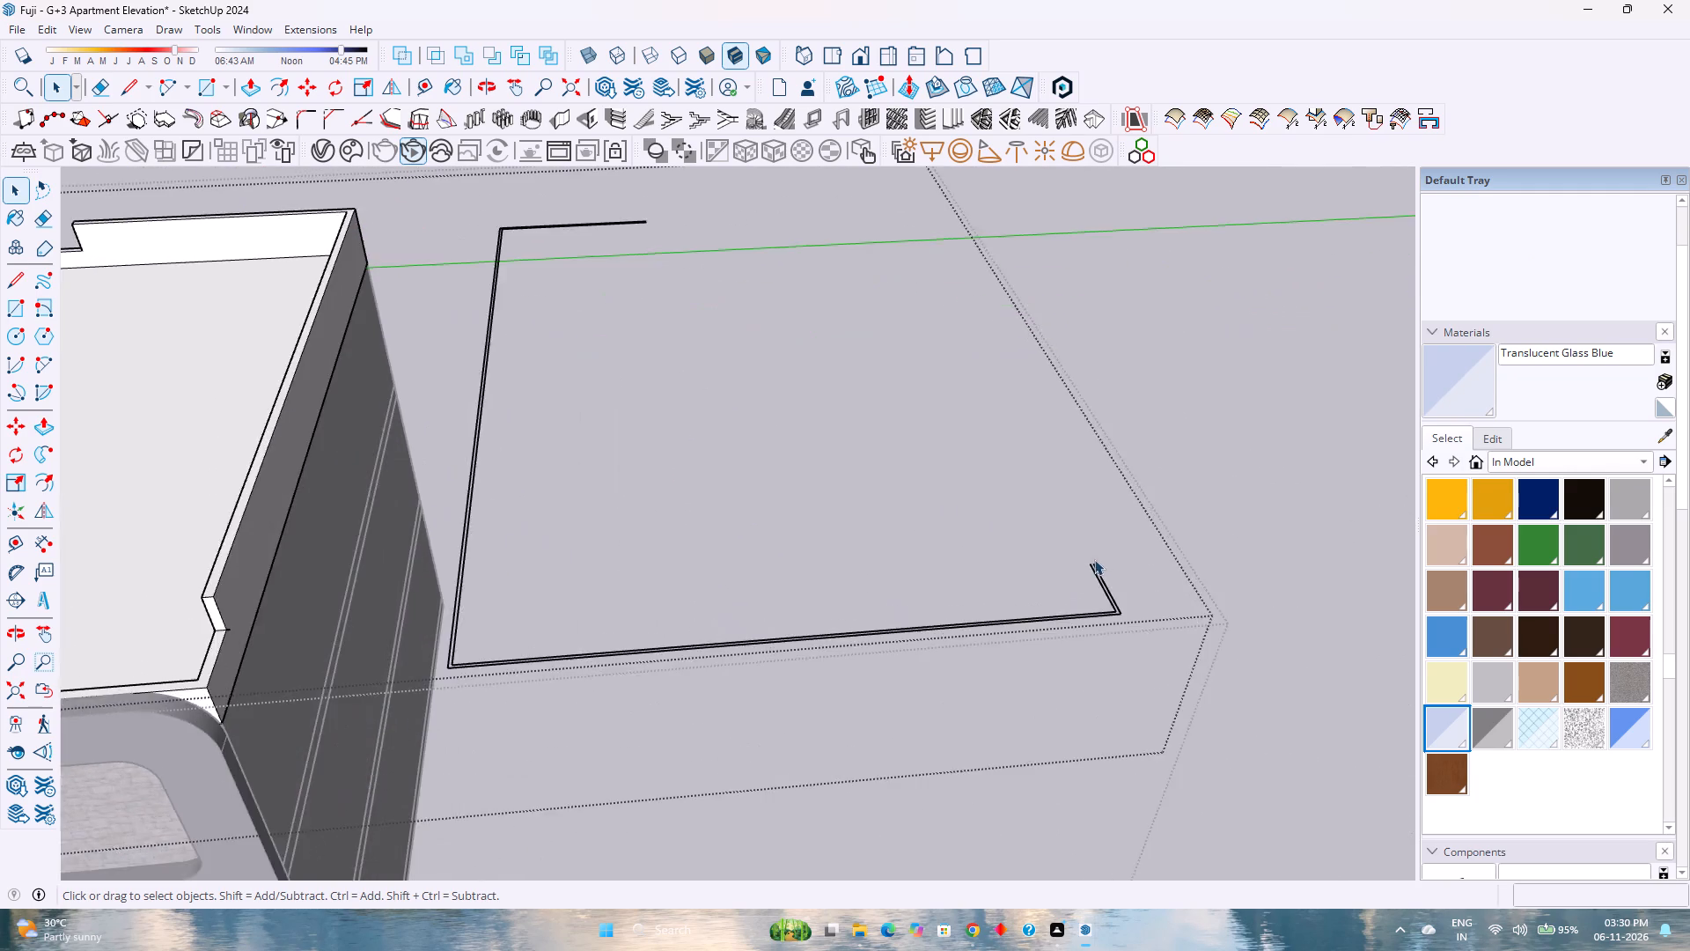
pyautogui.scroll(6, 1094, 559)
pyautogui.press('l')
pyautogui.scroll(3, 1084, 565)
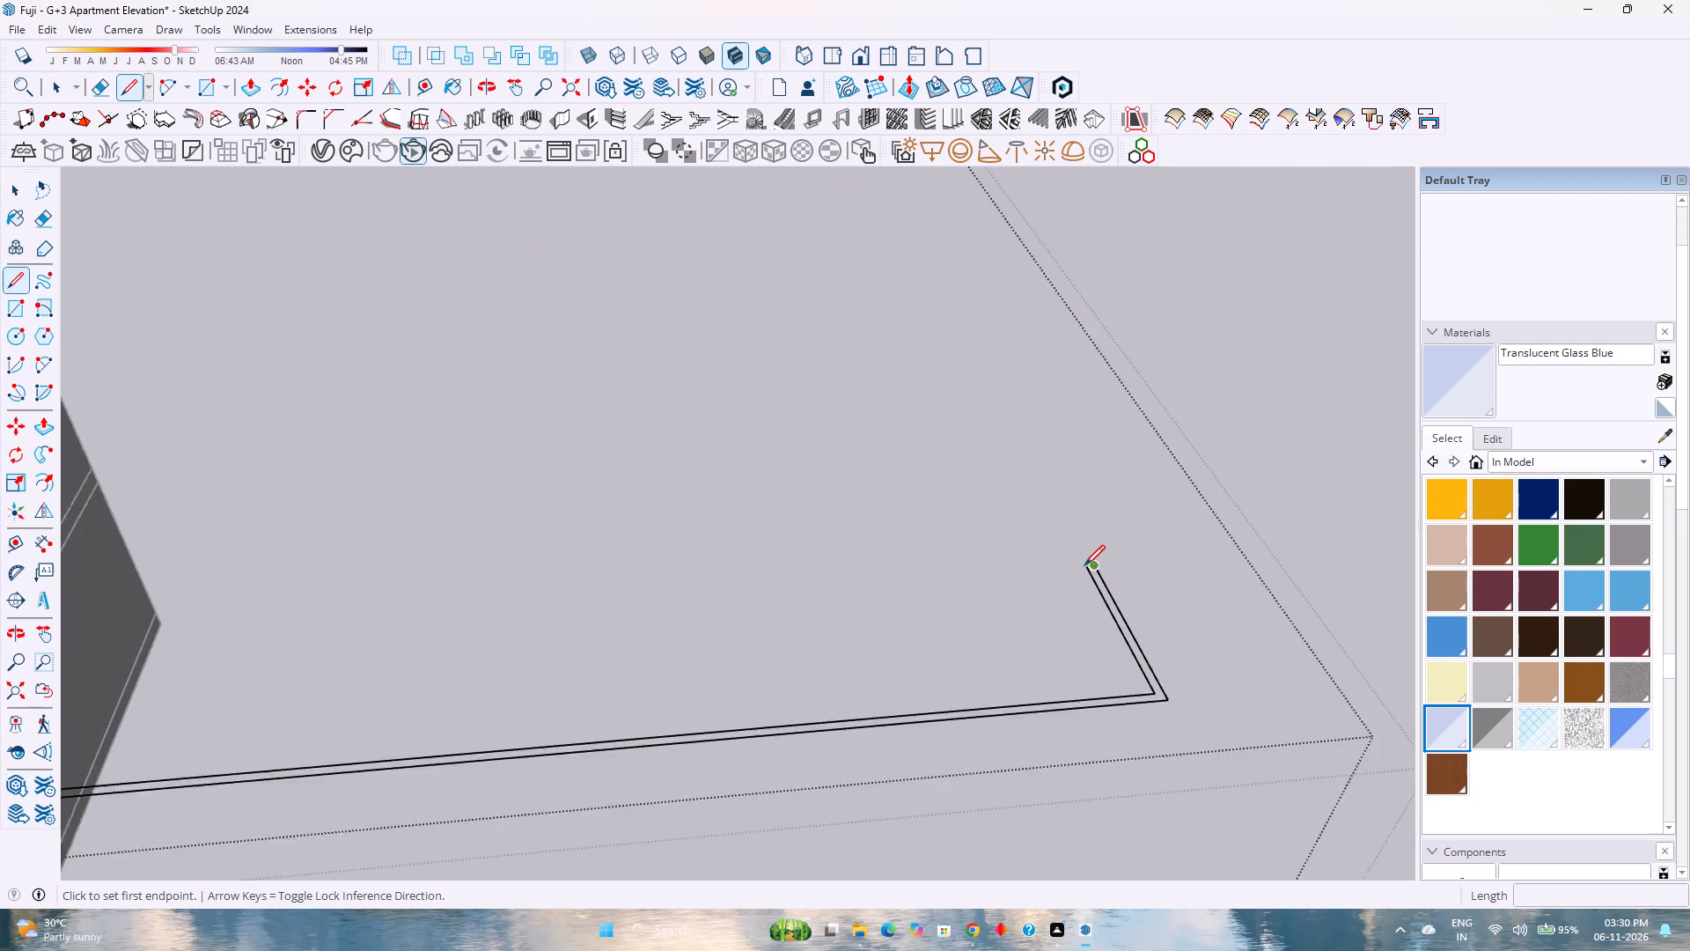
pyautogui.click(1084, 565)
pyautogui.click(1096, 565)
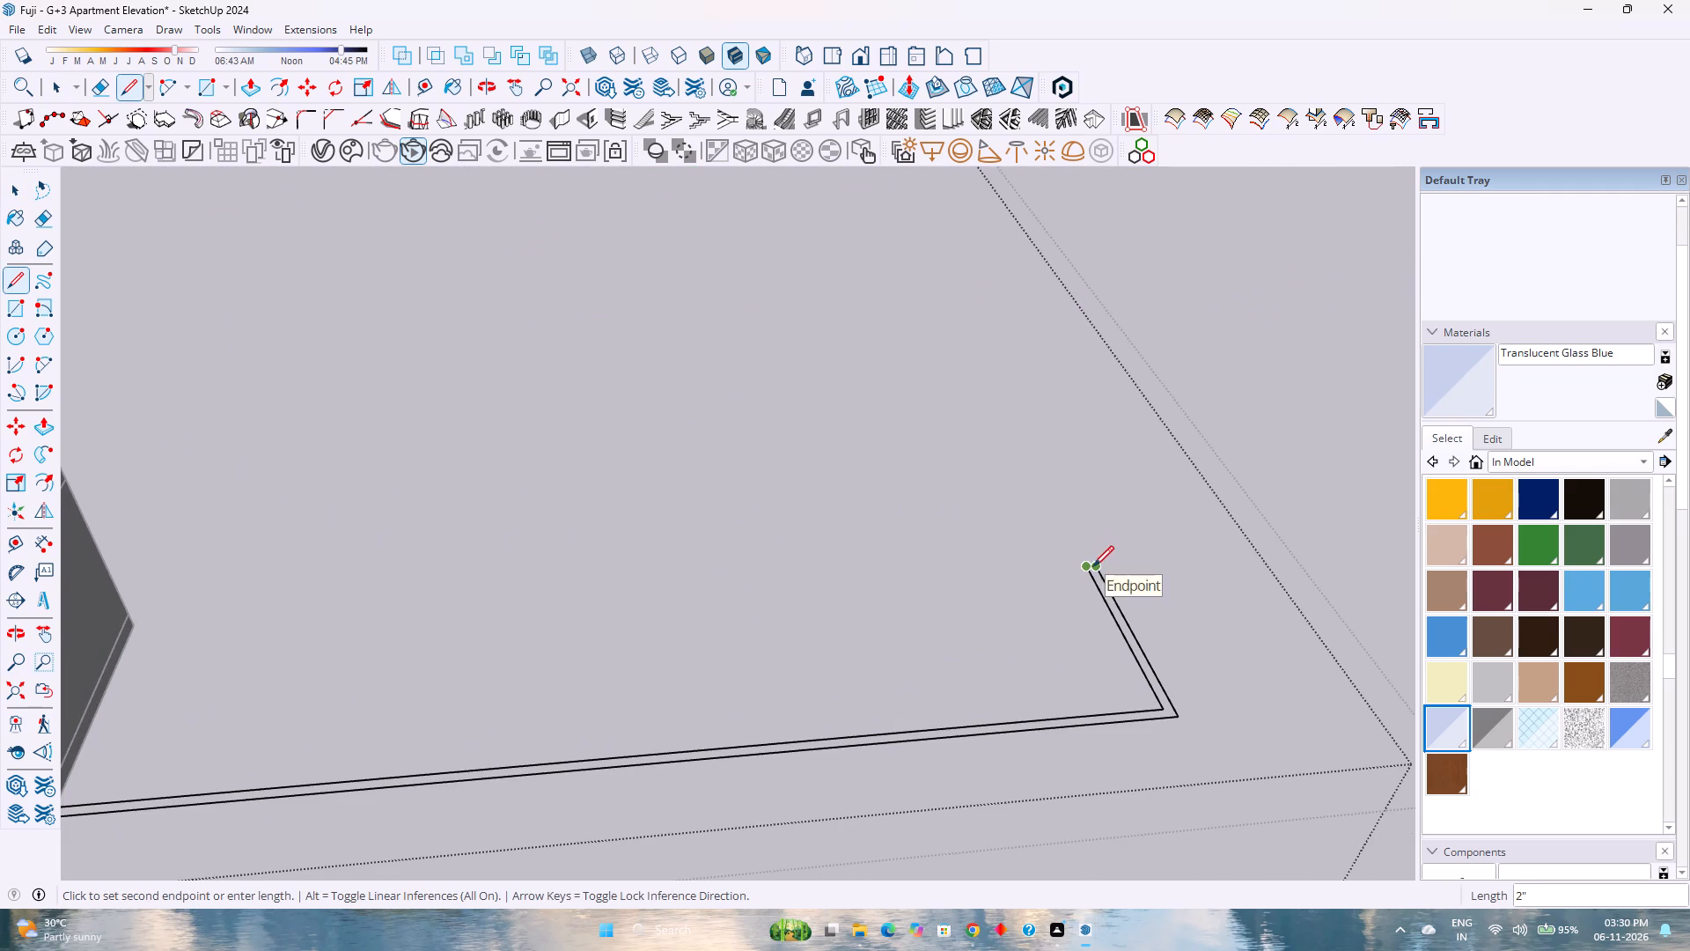
pyautogui.scroll(-3, 956, 574)
pyautogui.press('Escape')
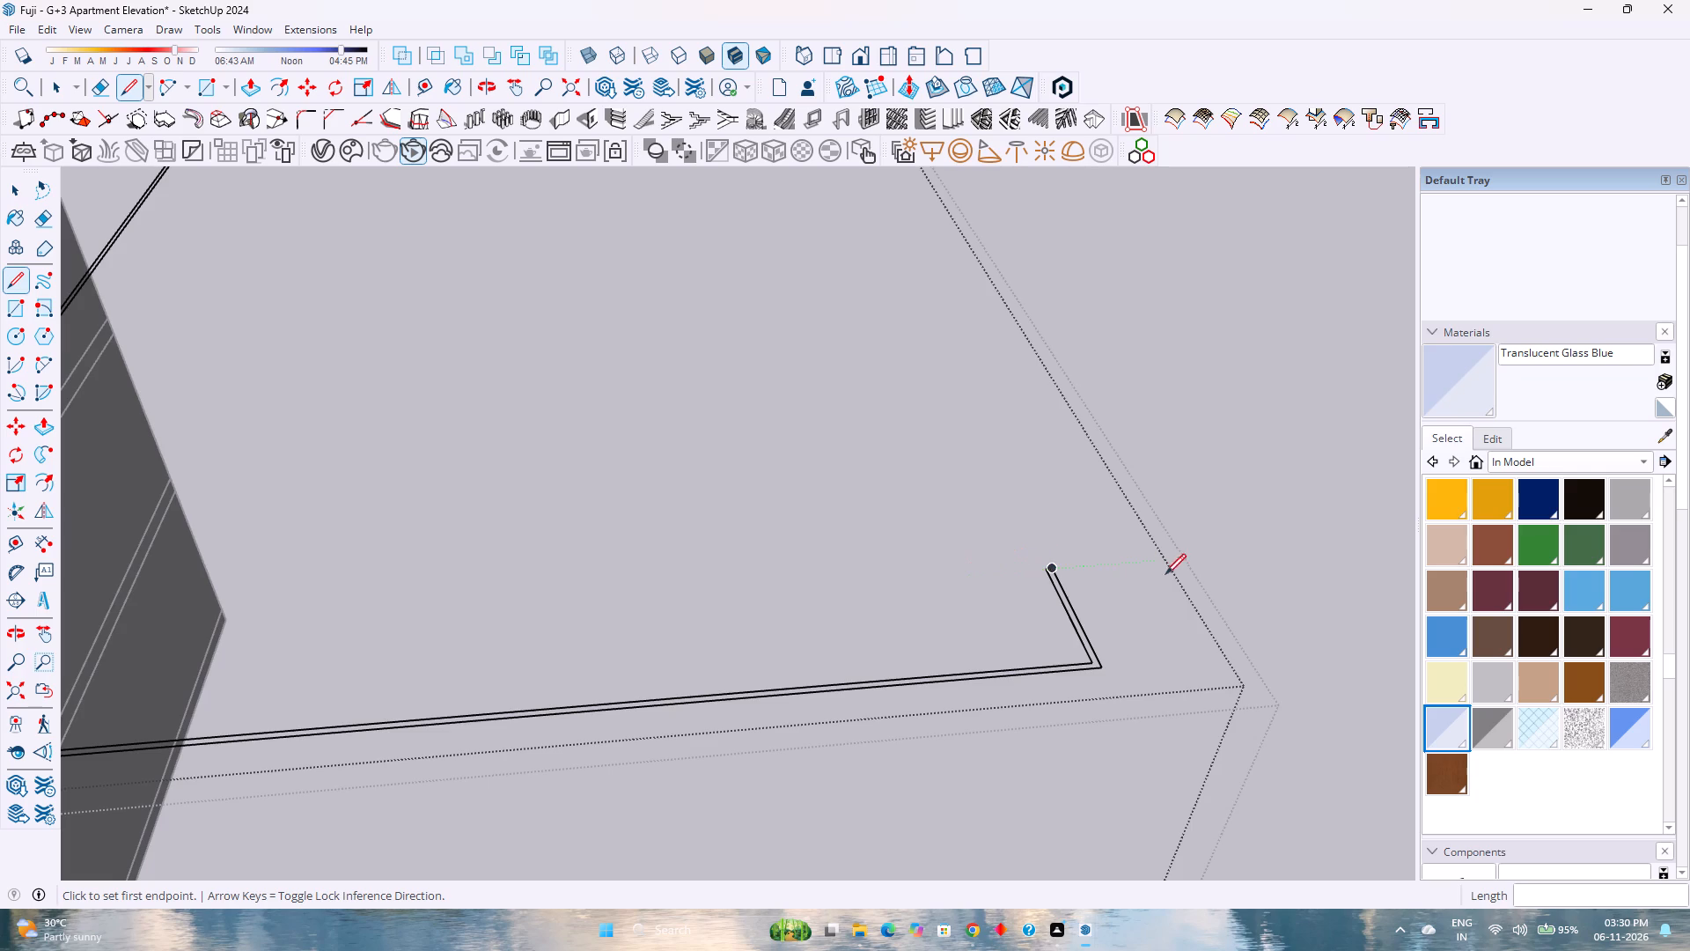
pyautogui.scroll(-6, 1087, 593)
pyautogui.scroll(-4, 864, 589)
pyautogui.keyDown('shift'); pyautogui.moveTo(779, 494); pyautogui.dragTo(933, 642, button='middle'); pyautogui.keyUp('shift')
pyautogui.keyDown('shift'); pyautogui.moveTo(929, 642); pyautogui.dragTo(922, 641, button='middle'); pyautogui.keyUp('shift')
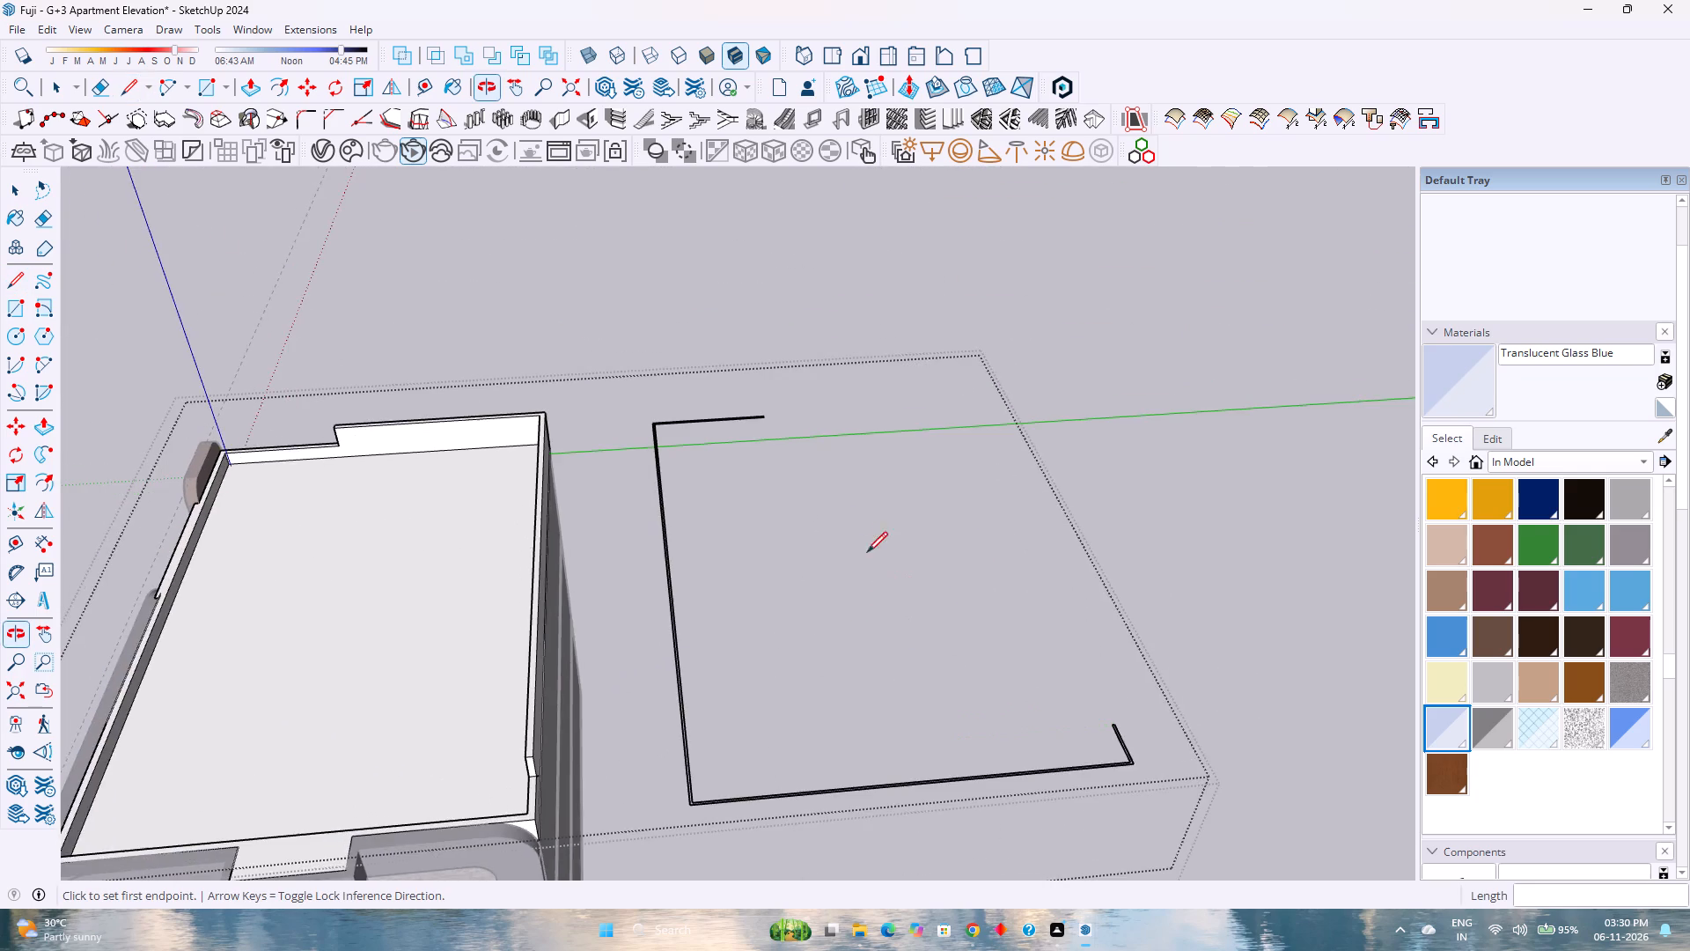
pyautogui.scroll(5, 845, 517)
pyautogui.scroll(1, 759, 313)
pyautogui.scroll(10, 722, 397)
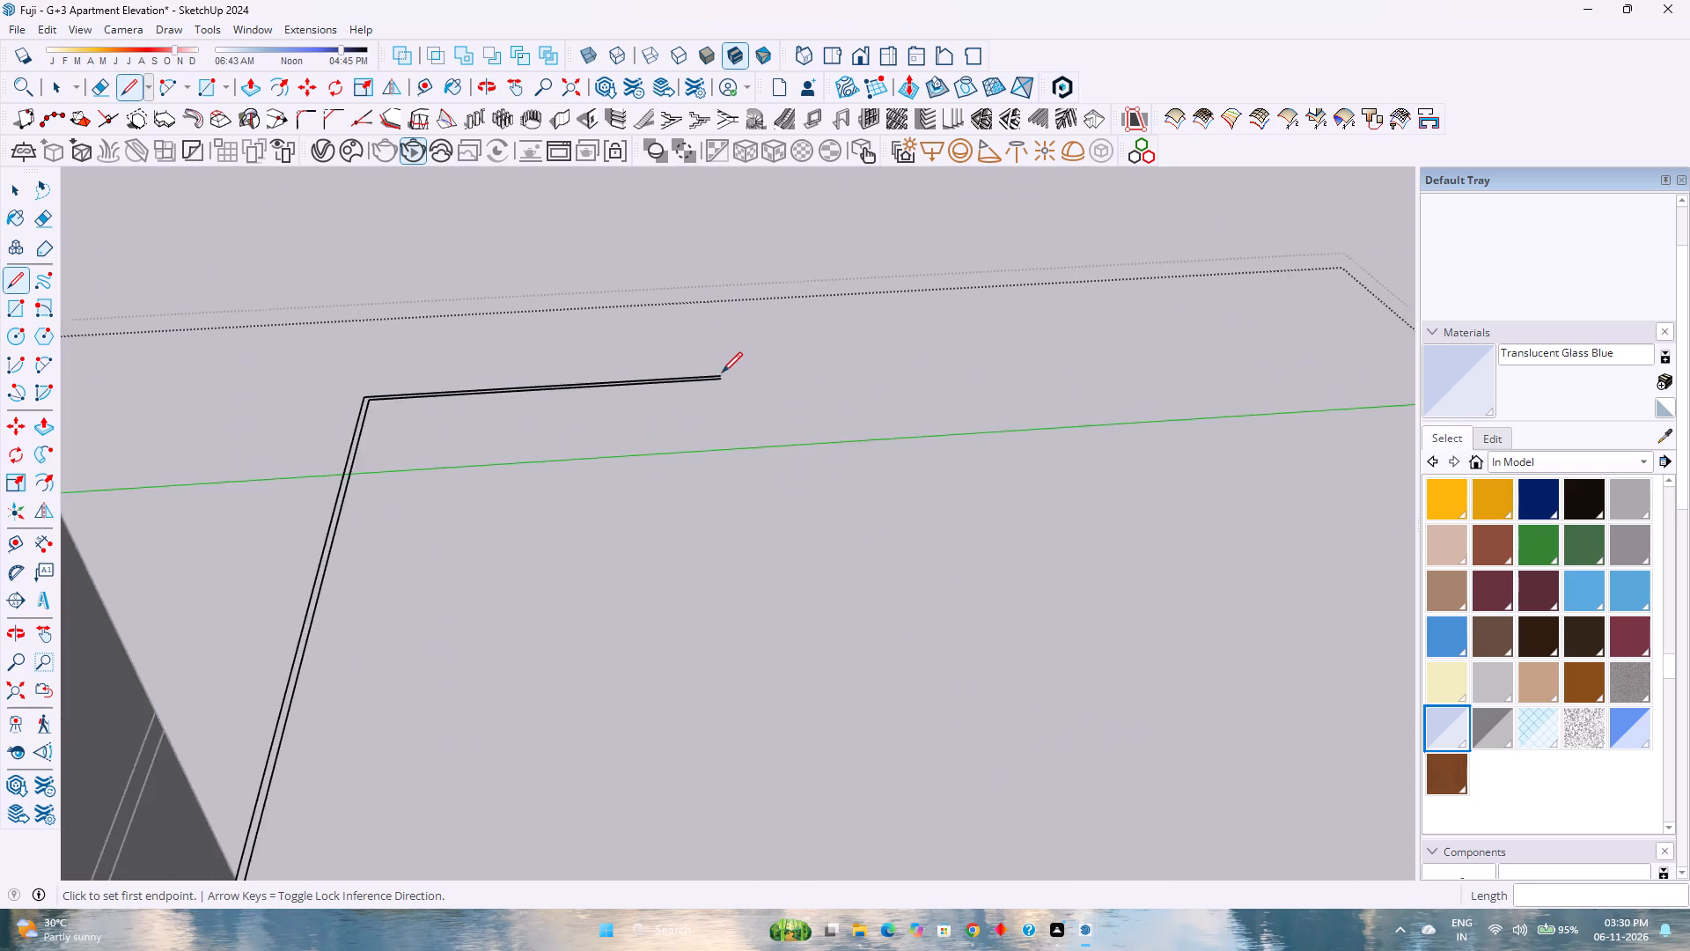
pyautogui.scroll(18, 722, 372)
pyautogui.click(722, 373)
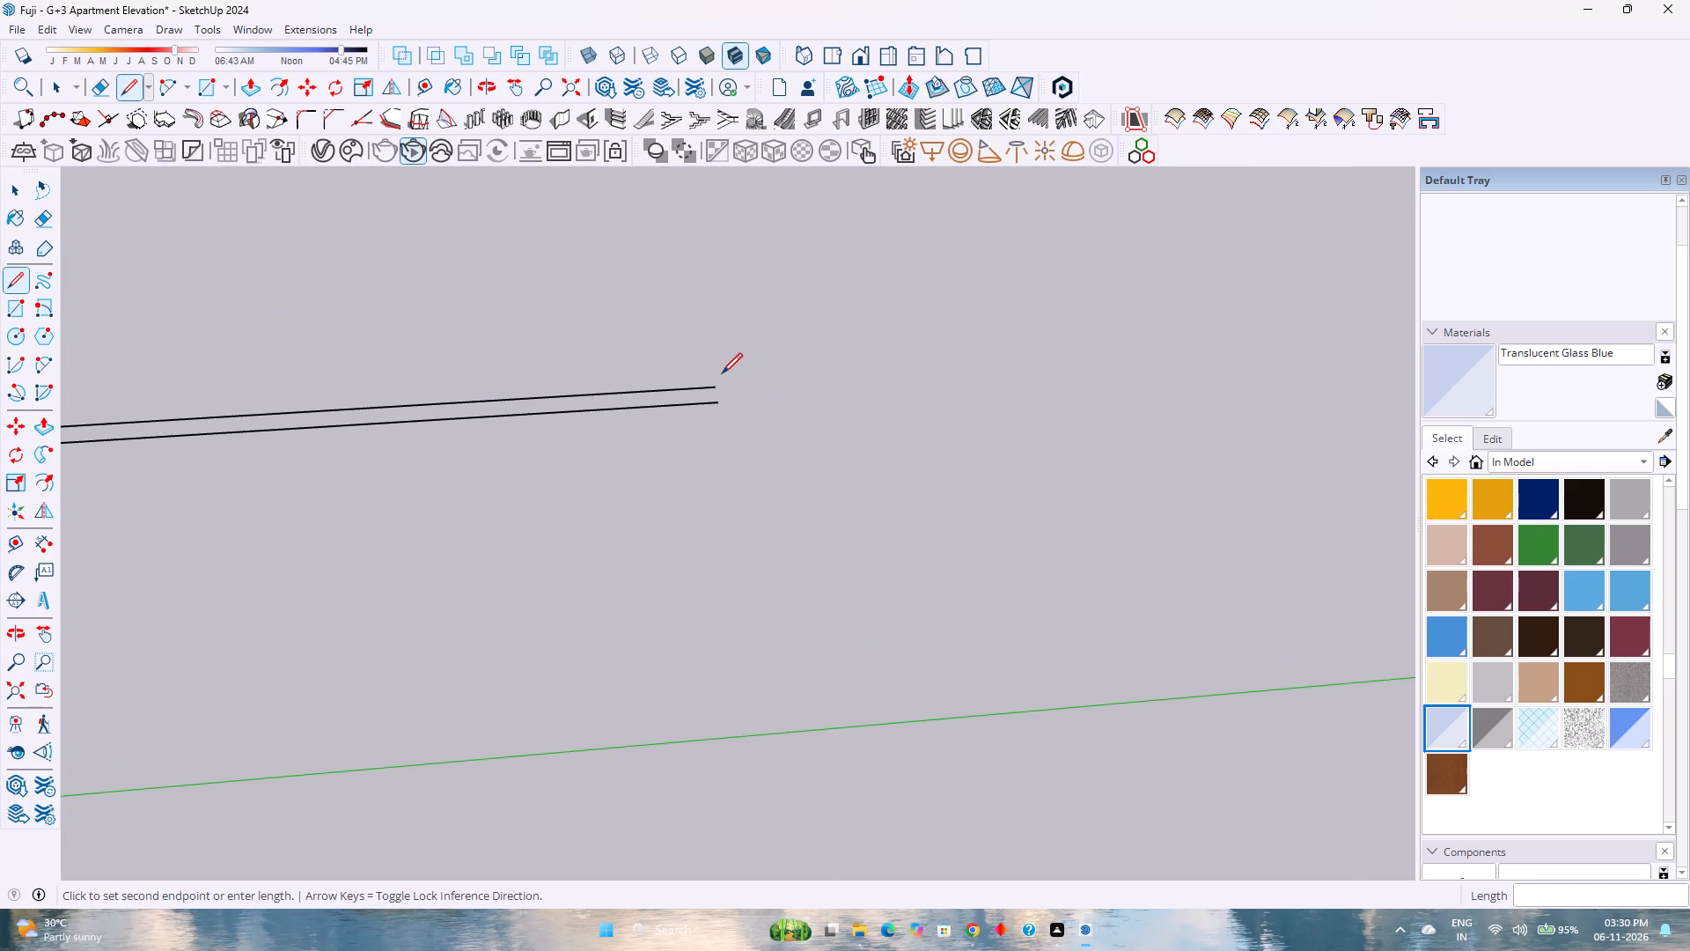
pyautogui.press('Escape')
pyautogui.click(719, 388)
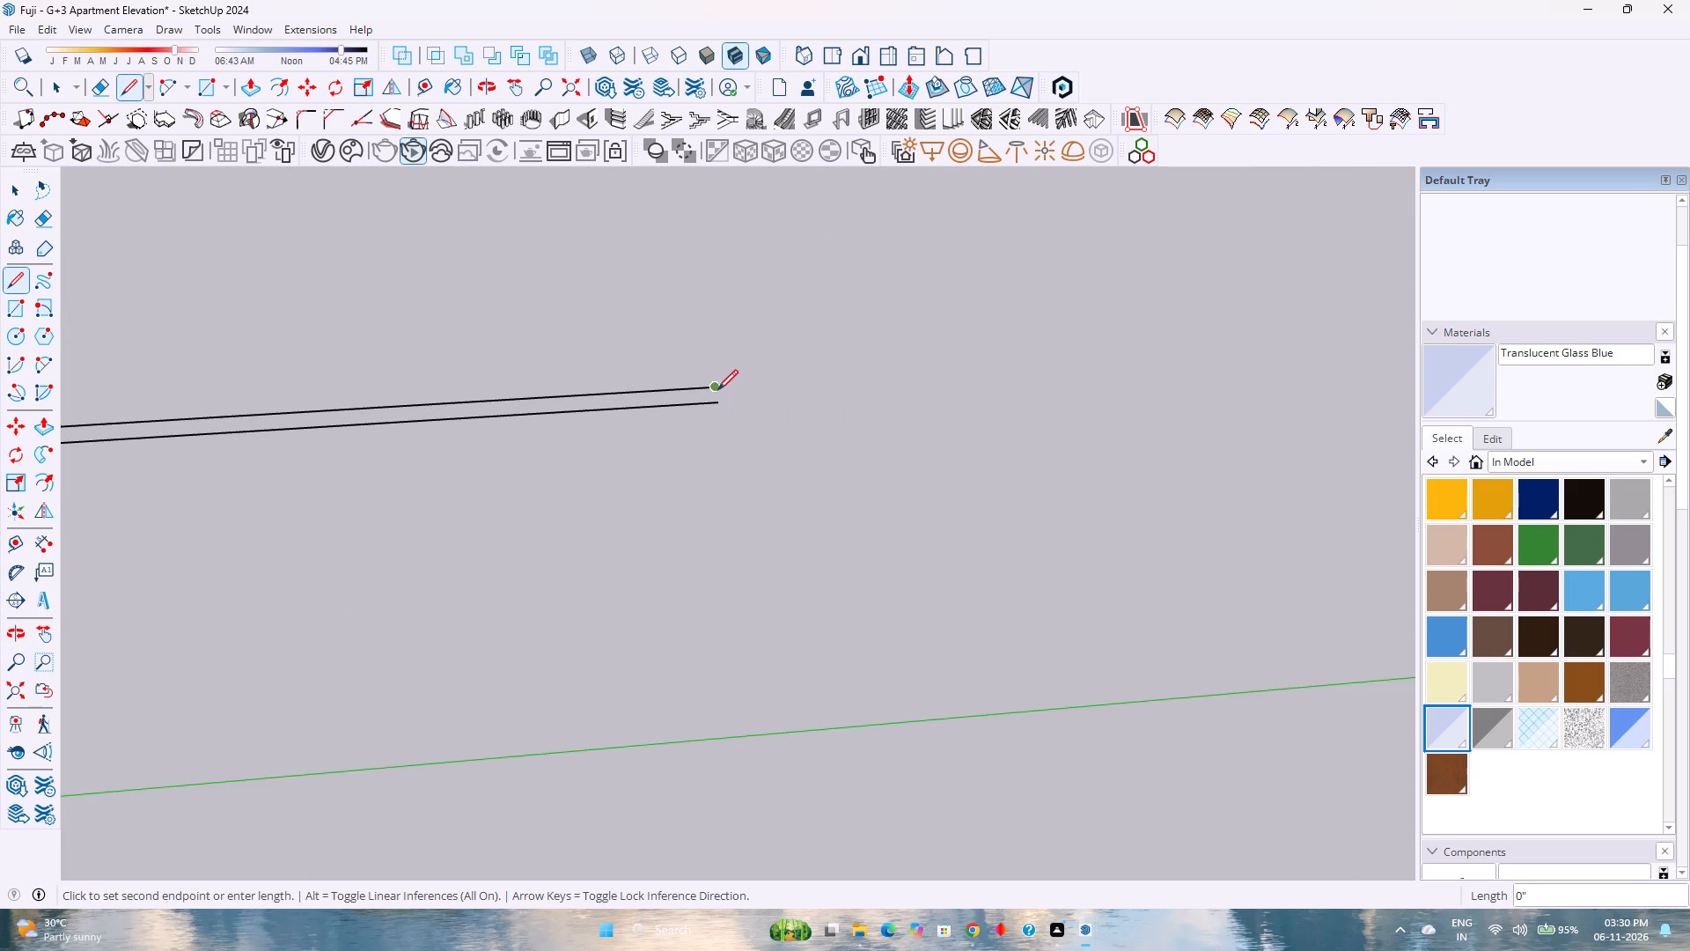
pyautogui.click(717, 404)
pyautogui.scroll(-3, 737, 416)
pyautogui.press('space')
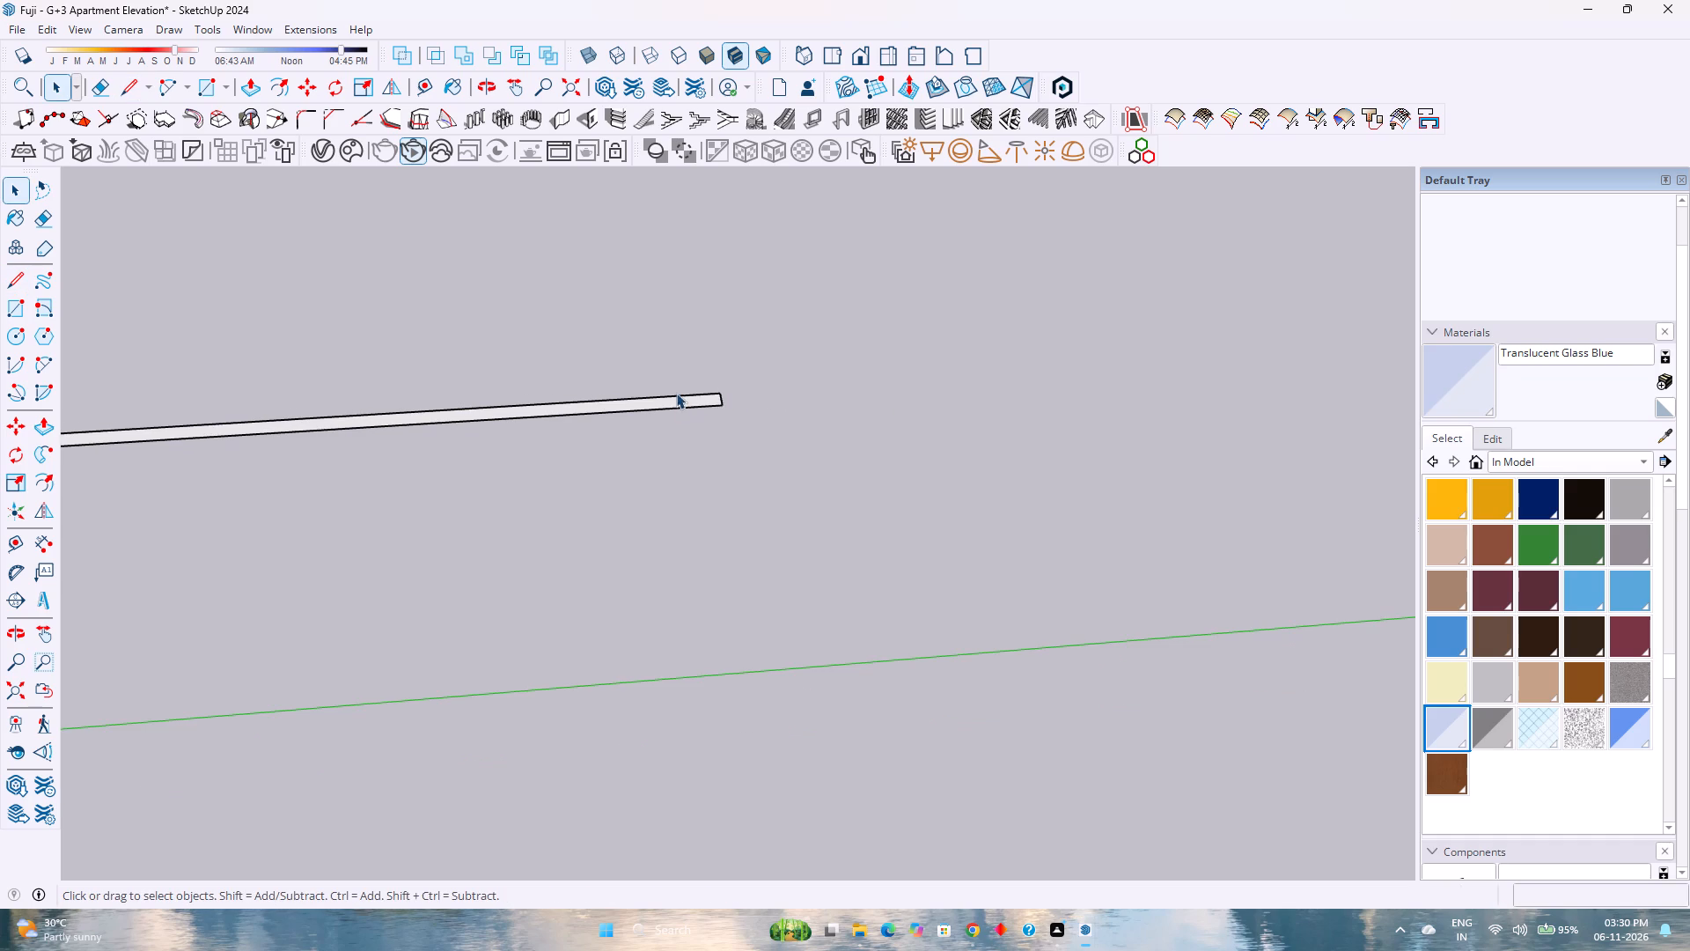
# Make the closed strip's face and edges into a group.
pyautogui.scroll(2, 676, 393)
pyautogui.tripleClick(685, 405)
pyautogui.rightClick(684, 404)
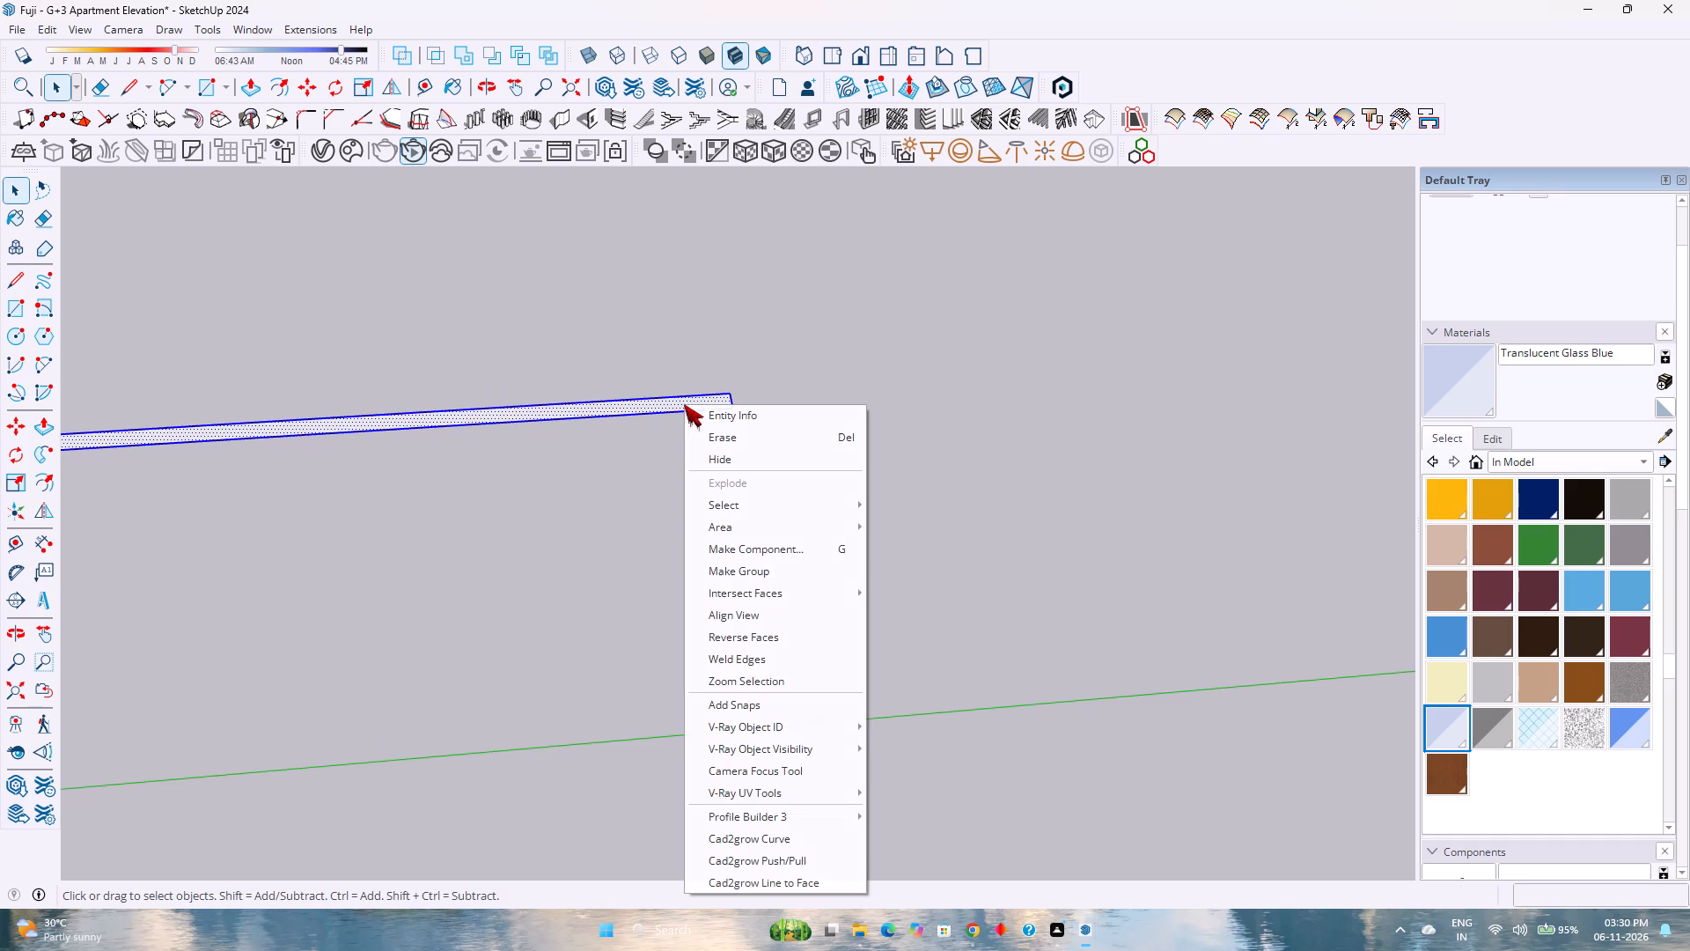
pyautogui.click(760, 575)
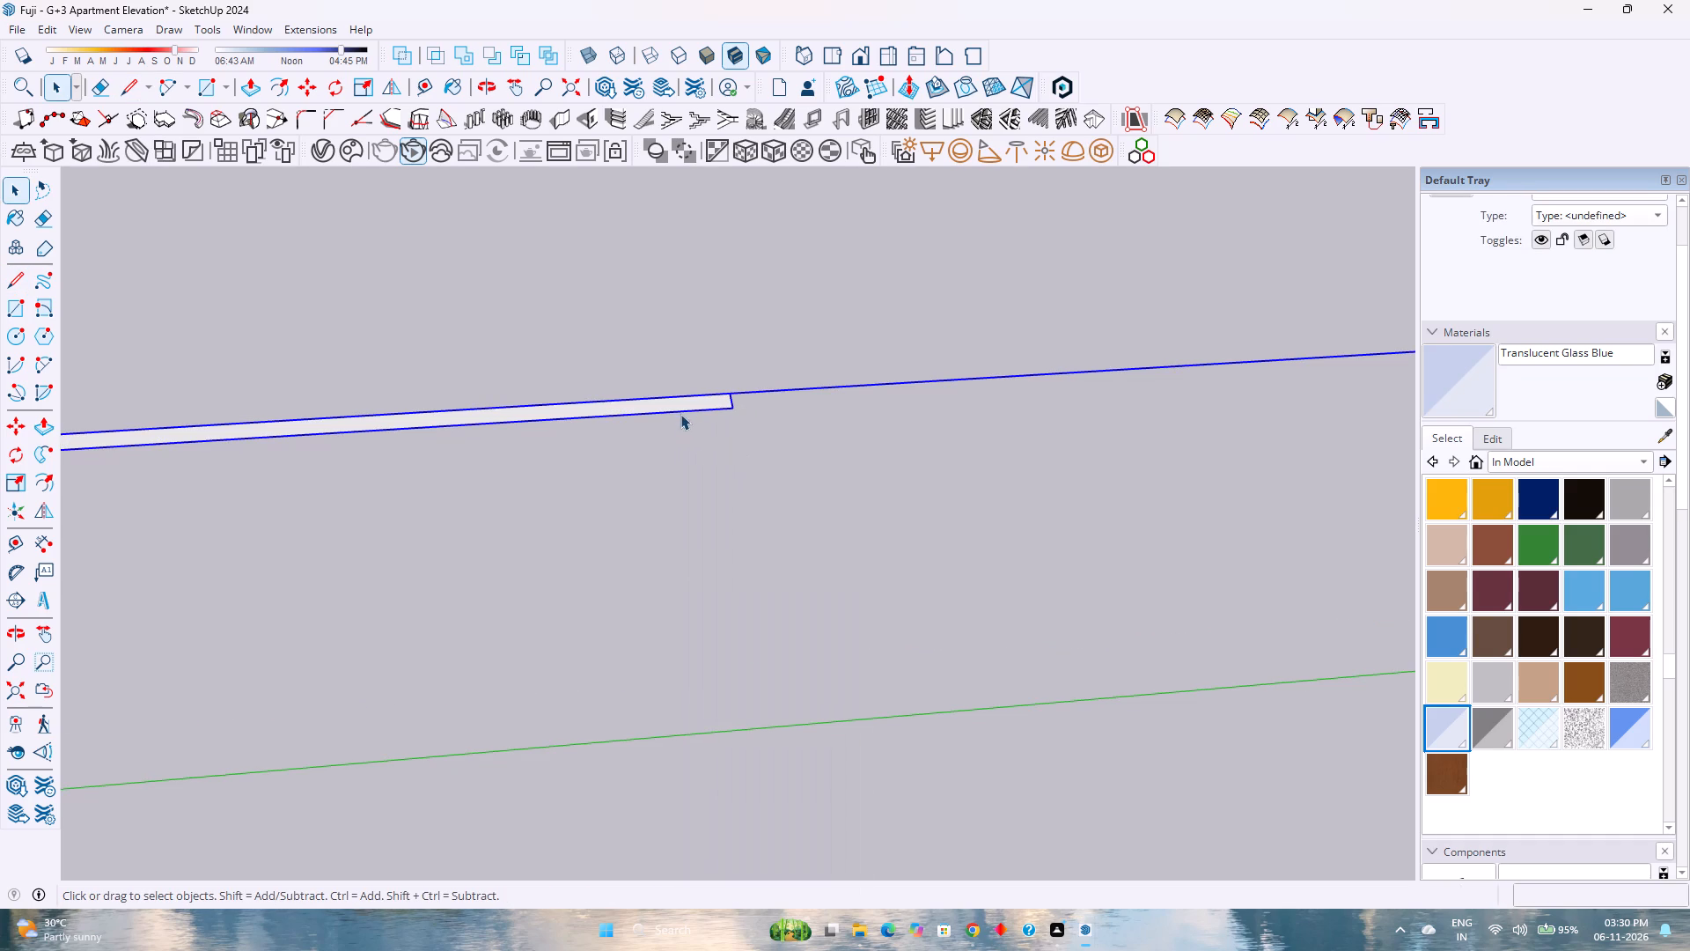
# Open the strip group for editing and Push/Pull its face up 2".
pyautogui.doubleClick(684, 409)
pyautogui.press('p')
pyautogui.click(694, 404)
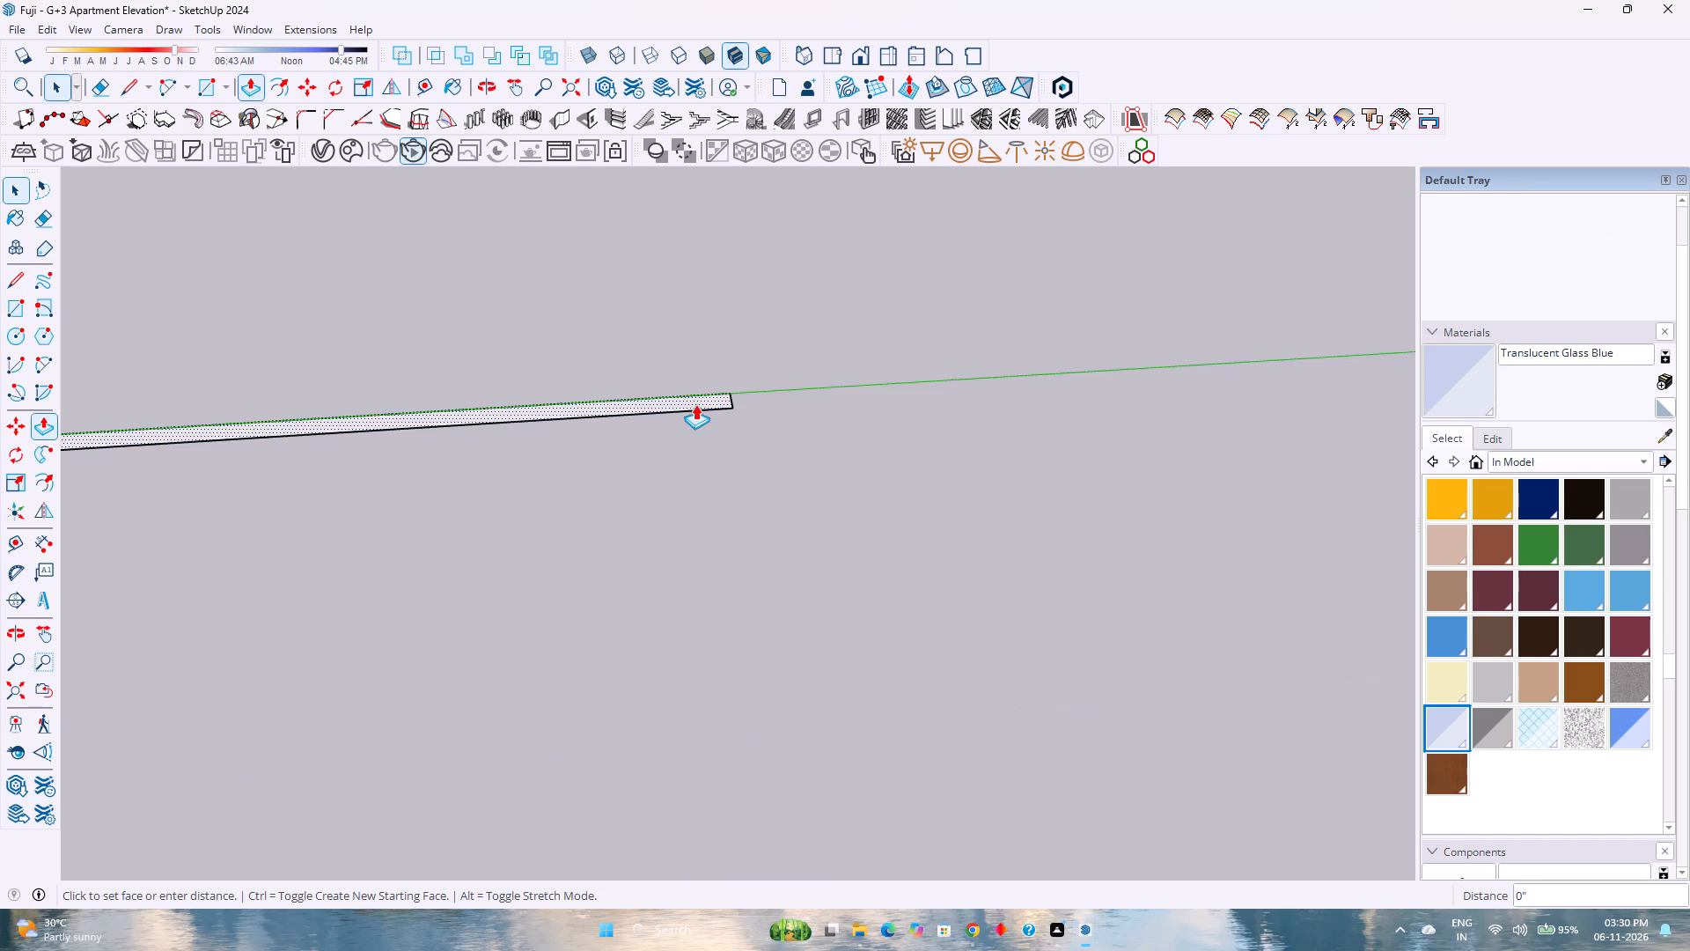
pyautogui.press('2')
pyautogui.press('Return')
pyautogui.scroll(-4, 705, 380)
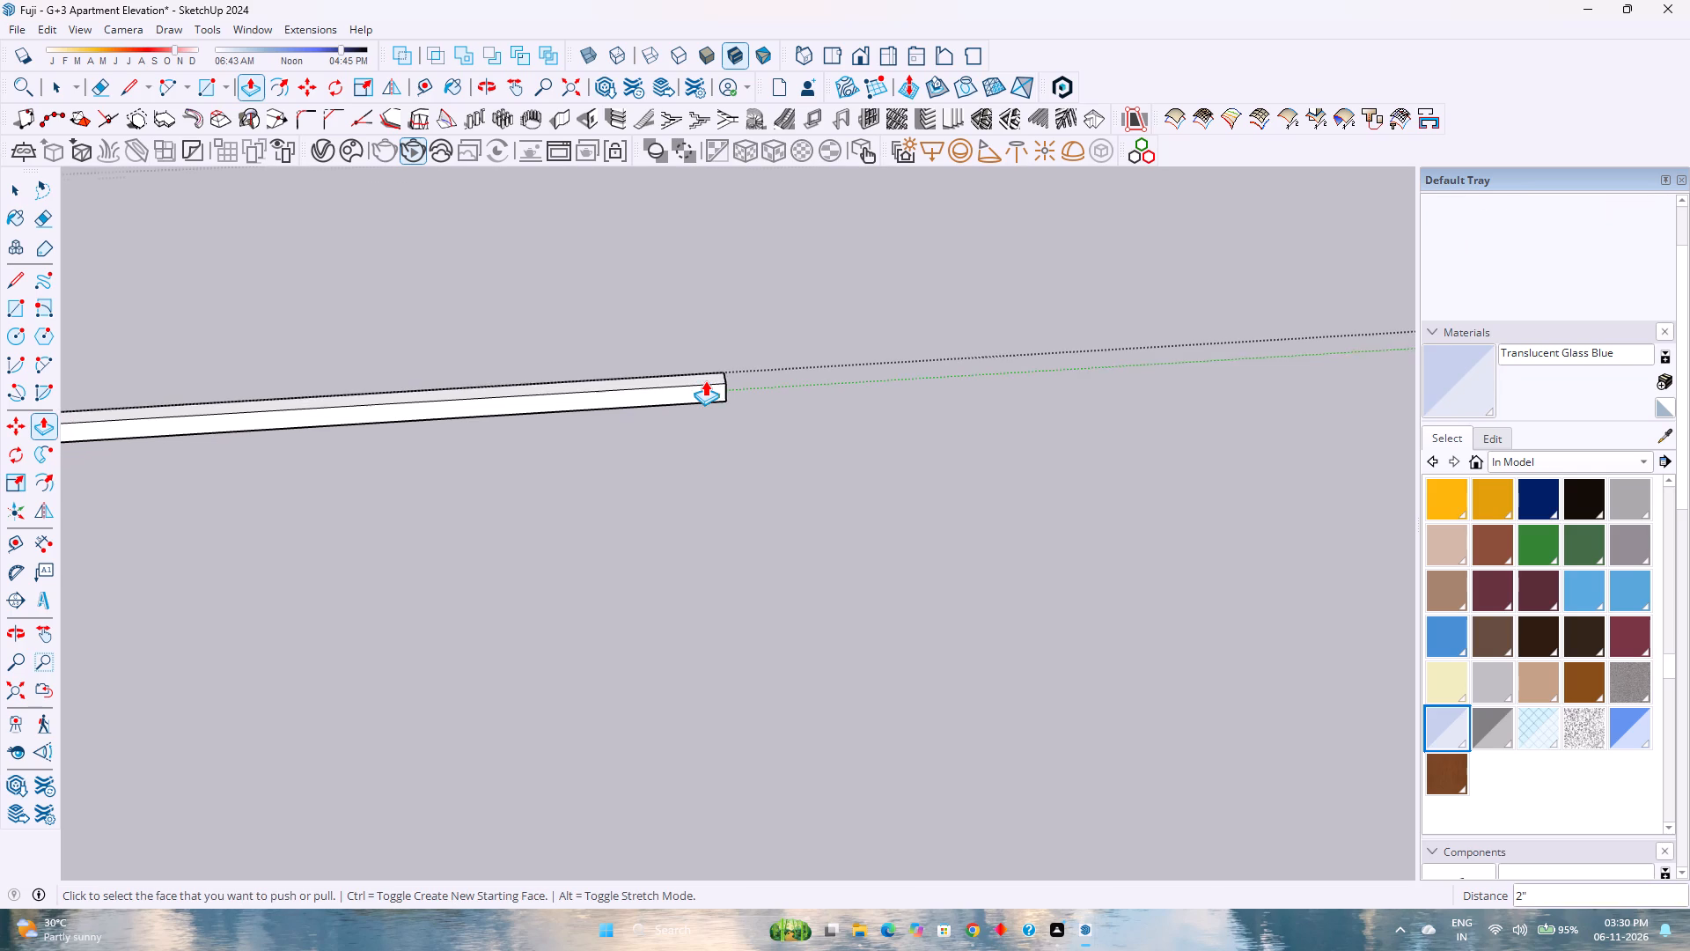
pyautogui.scroll(-6, 705, 380)
pyautogui.keyDown('shift'); pyautogui.moveTo(658, 404); pyautogui.dragTo(940, 553, button='middle'); pyautogui.keyUp('shift')
pyautogui.keyDown('shift'); pyautogui.middleClick(940, 553); pyautogui.keyUp('shift')
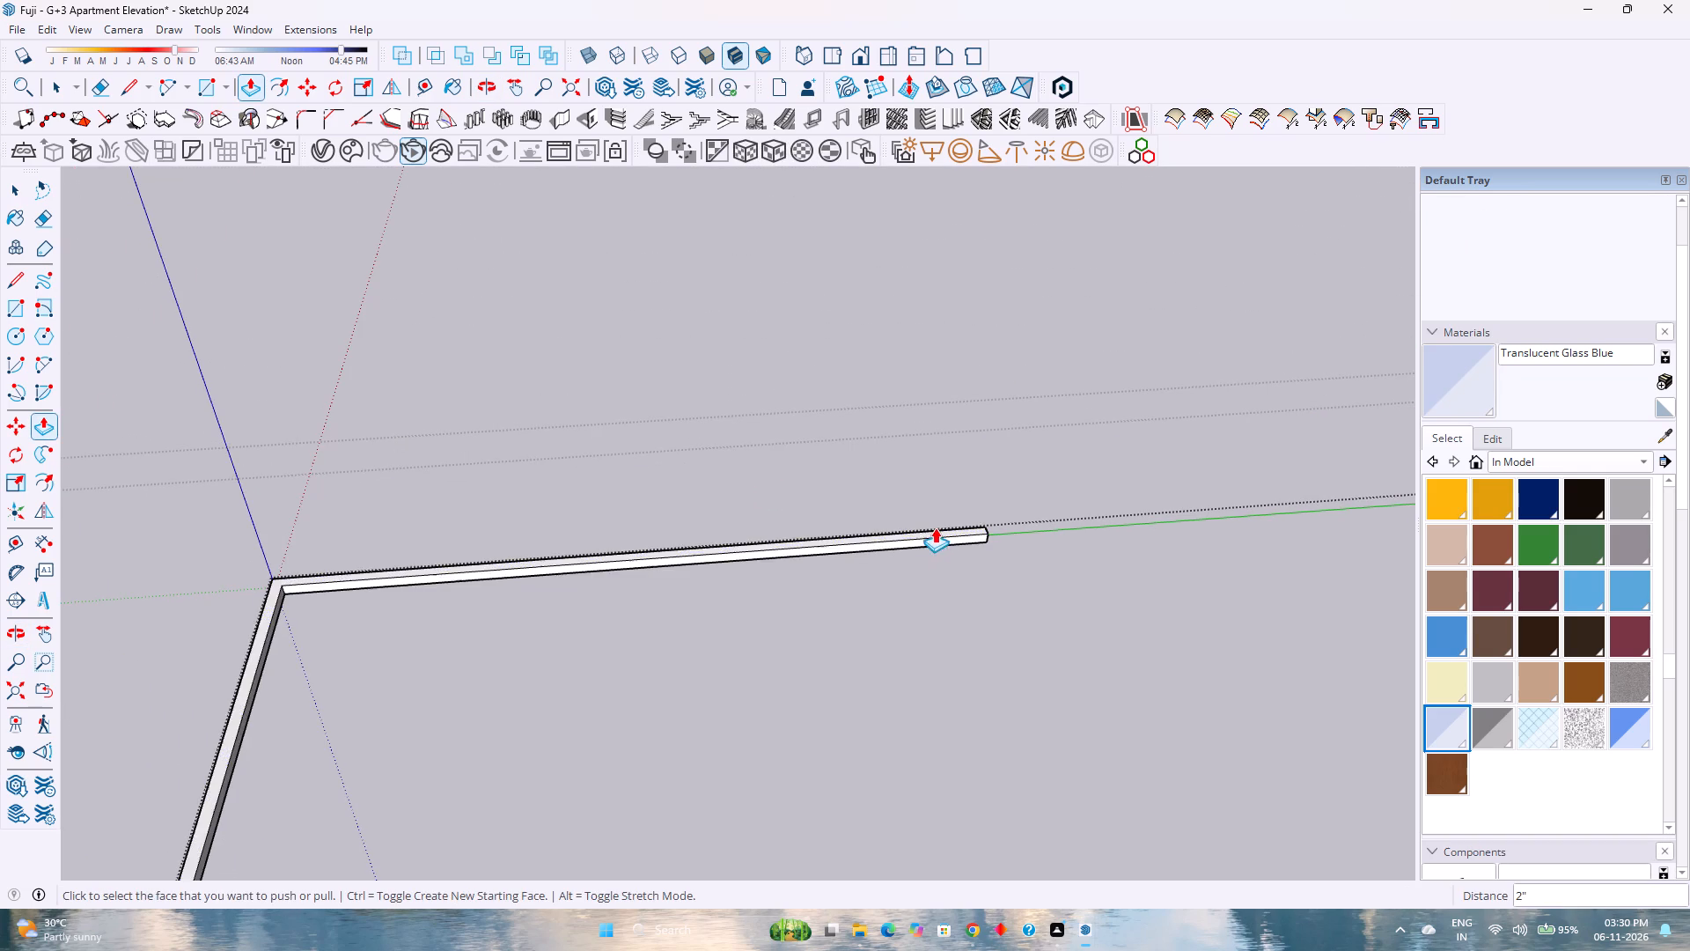
# Offset the outline of the rail's top face inward by 0.75" to mark a narrow central strip.
pyautogui.press('space')
pyautogui.scroll(8, 935, 527)
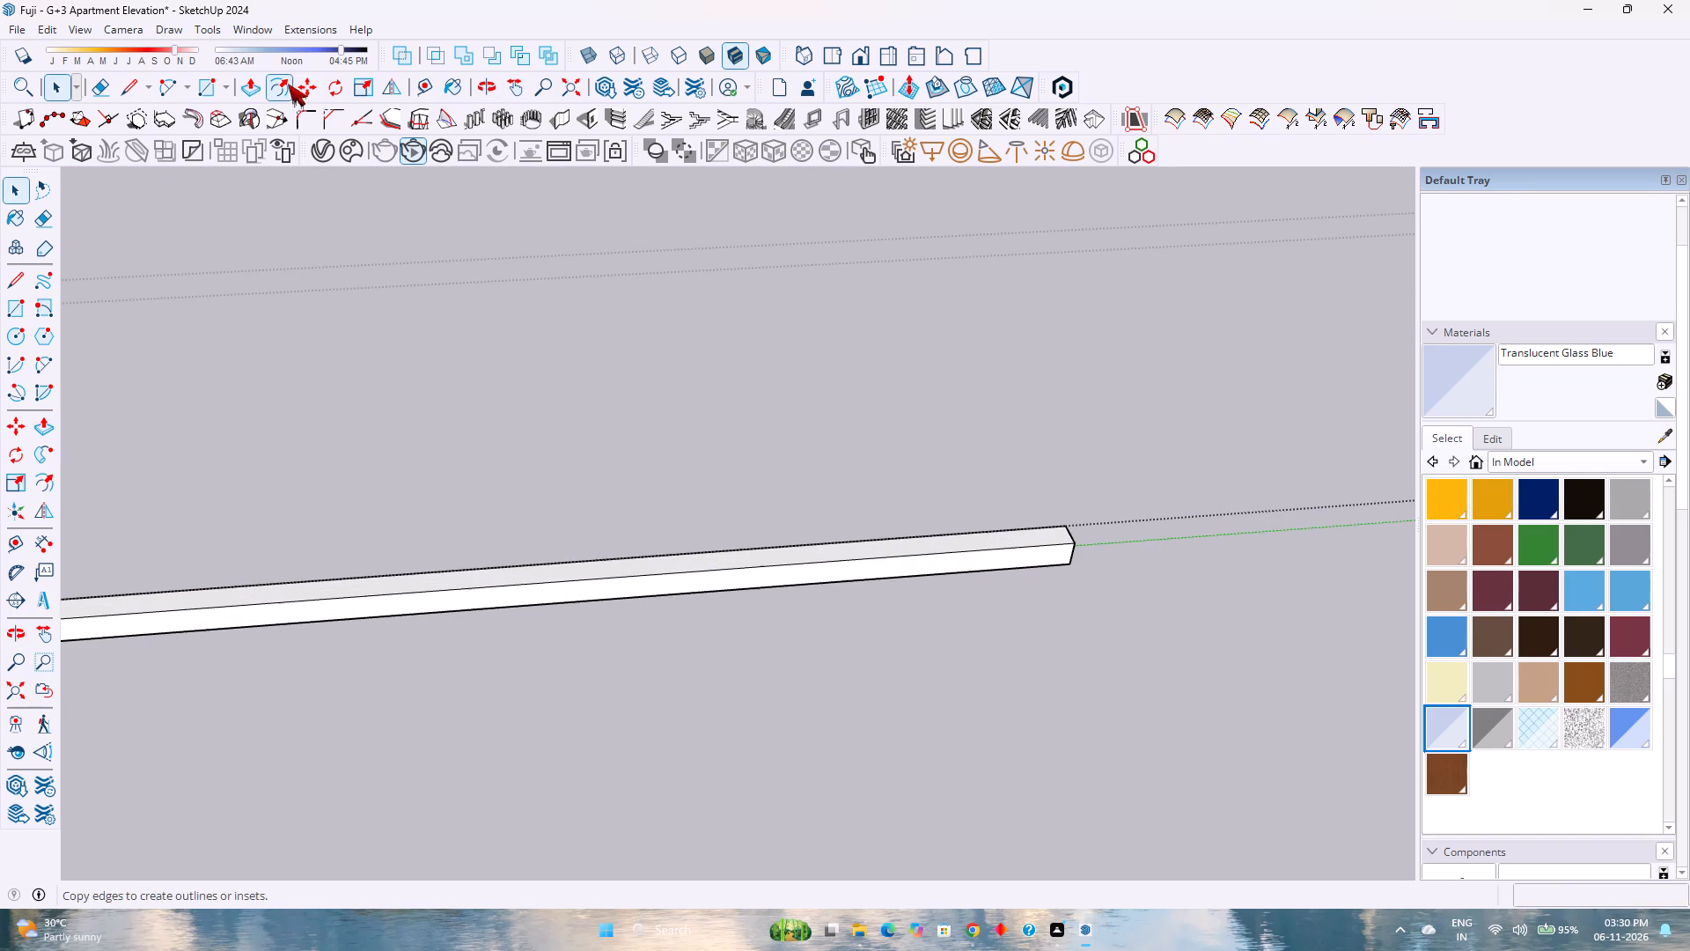
pyautogui.click(288, 84)
pyautogui.click(808, 557)
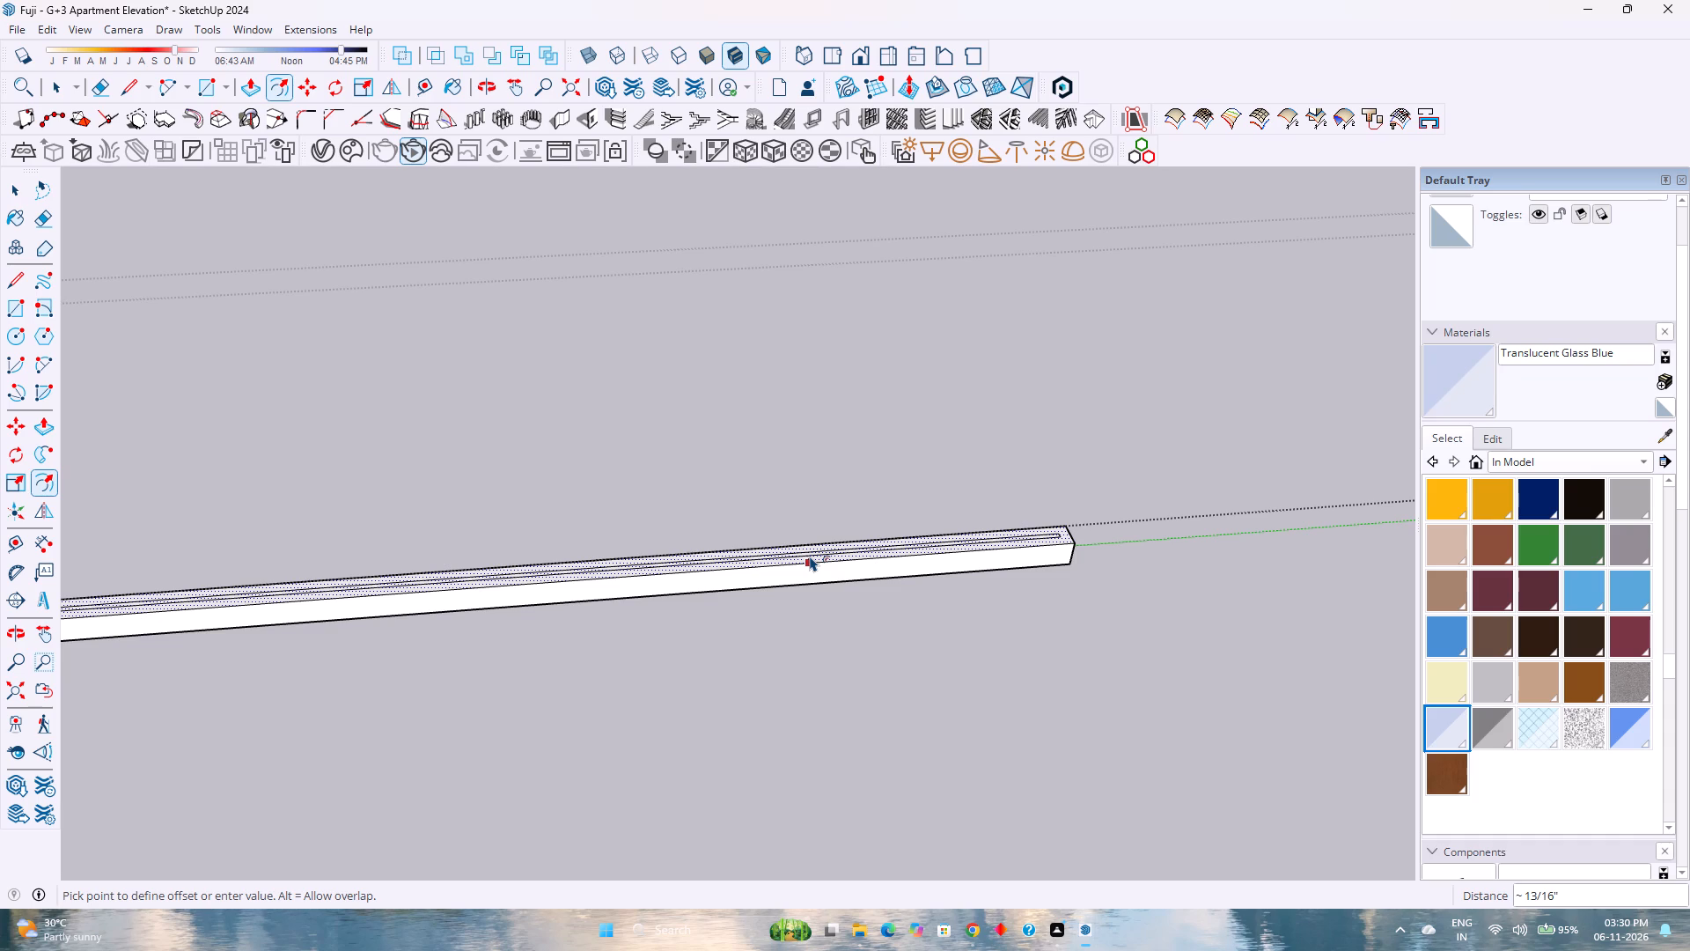
pyautogui.write('0.75')
pyautogui.press('Return')
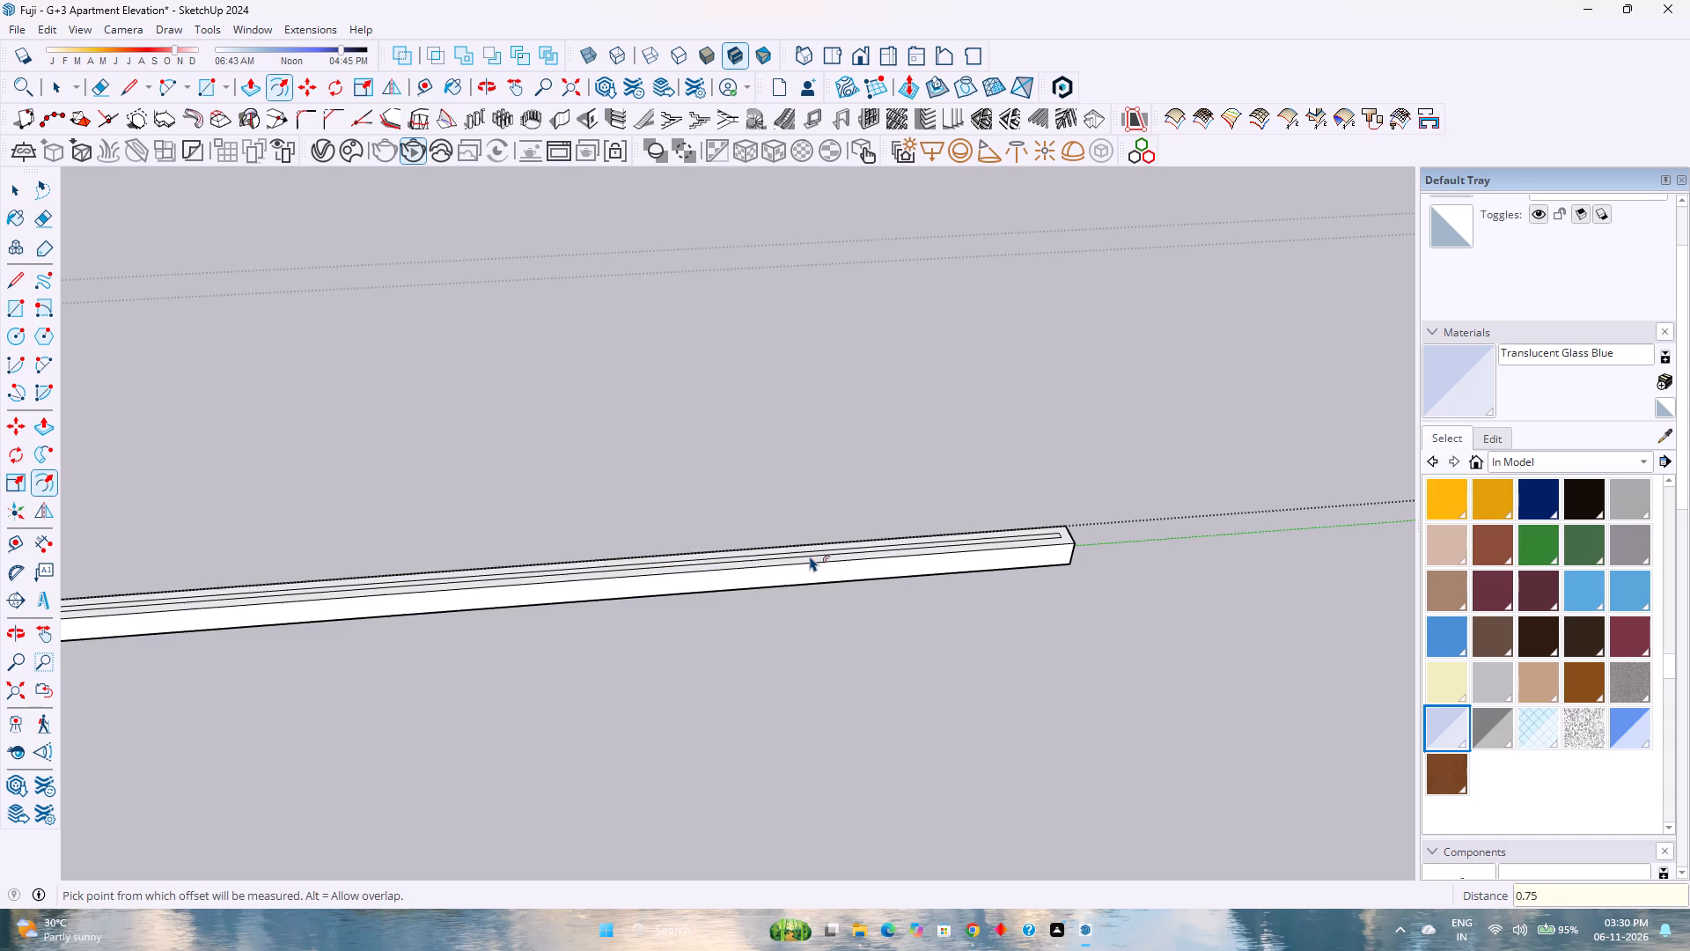
pyautogui.scroll(4, 810, 556)
pyautogui.moveTo(810, 556); pyautogui.dragTo(894, 658, button='middle')
pyautogui.press('space')
pyautogui.scroll(-3, 863, 596)
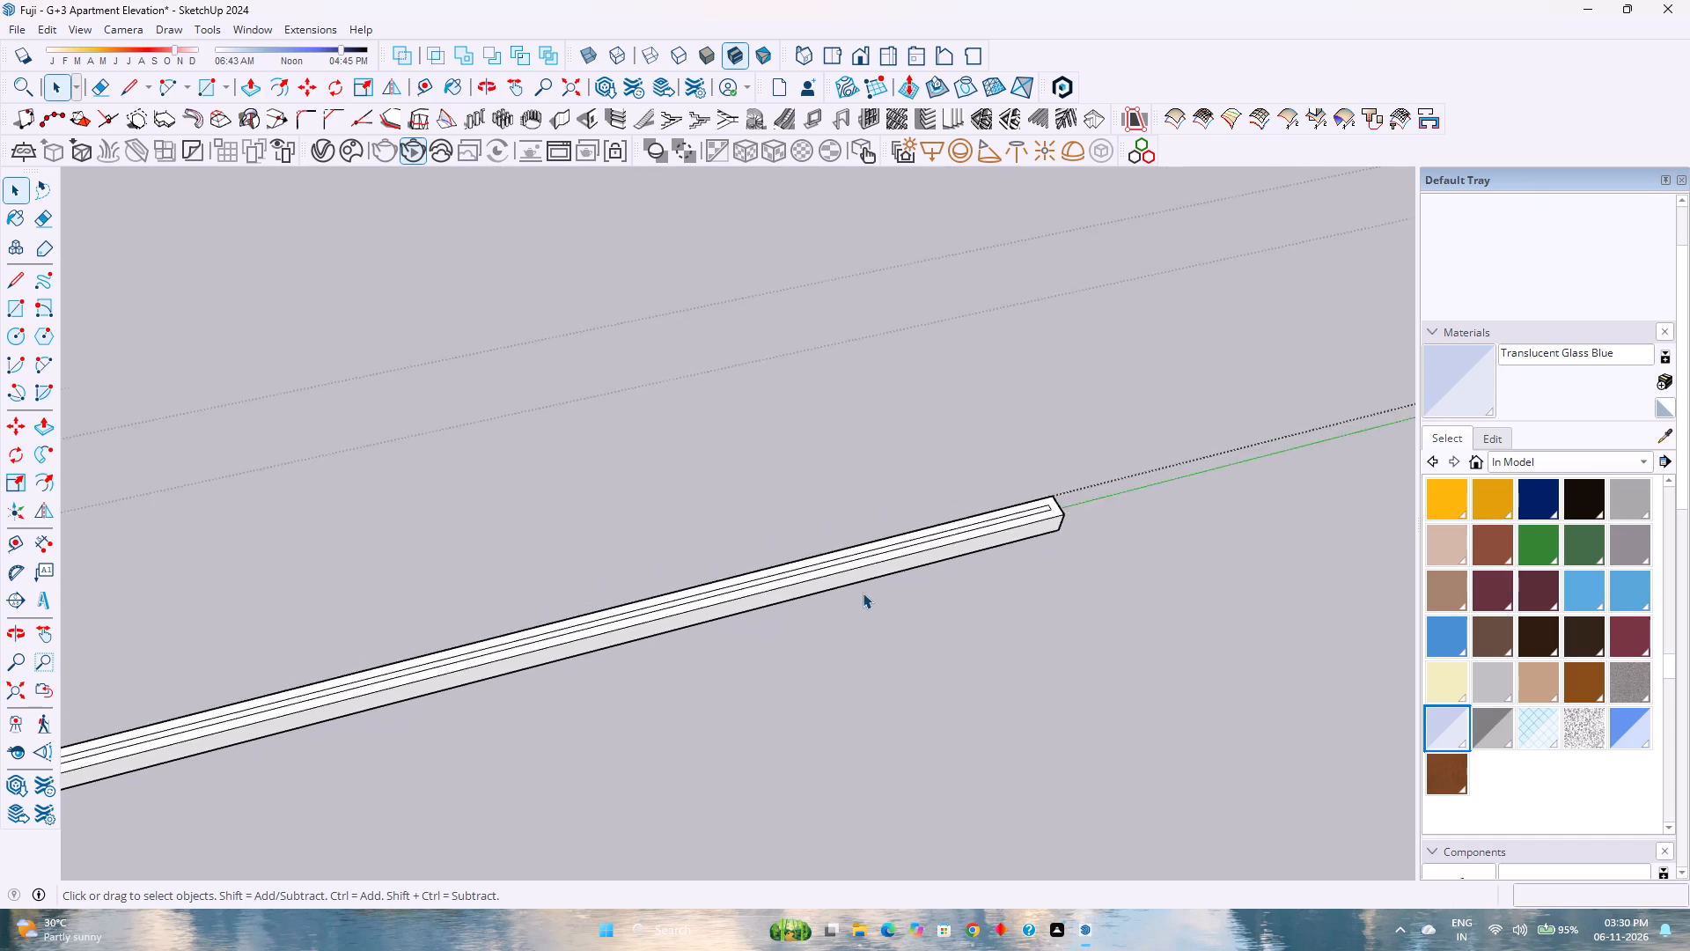
# Copy the rail's narrow inner strip 35' along the green axis, clear of the rail.
pyautogui.scroll(-14, 863, 593)
pyautogui.scroll(7, 896, 558)
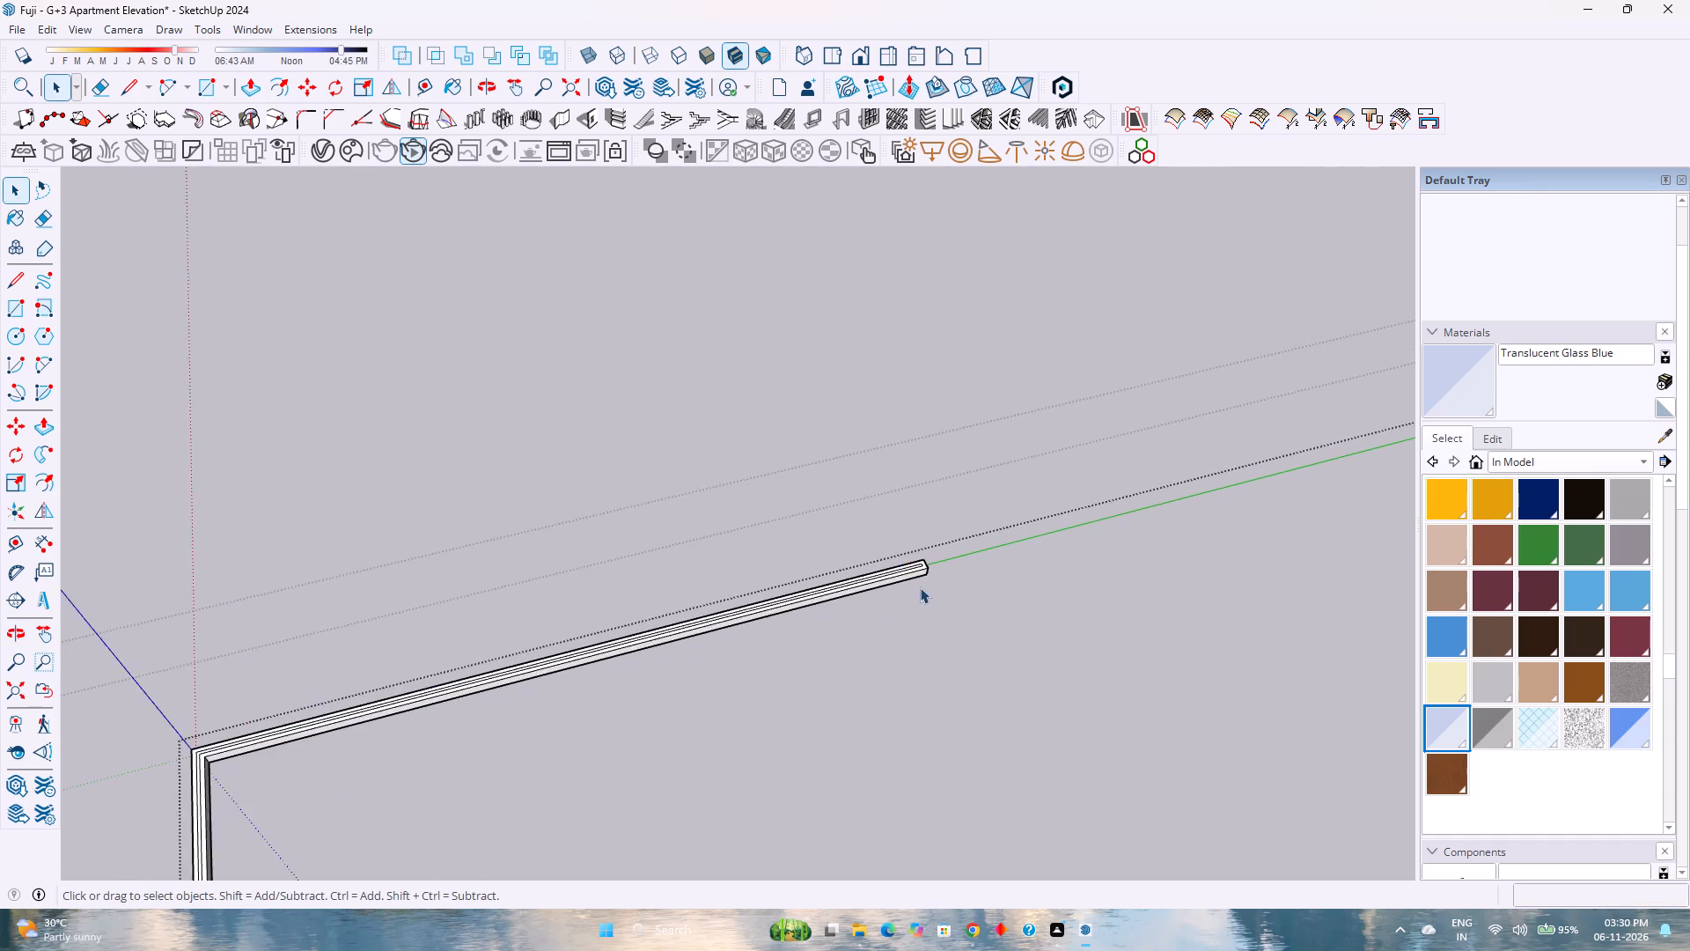
pyautogui.scroll(11, 920, 587)
pyautogui.press('m')
pyautogui.scroll(6, 911, 557)
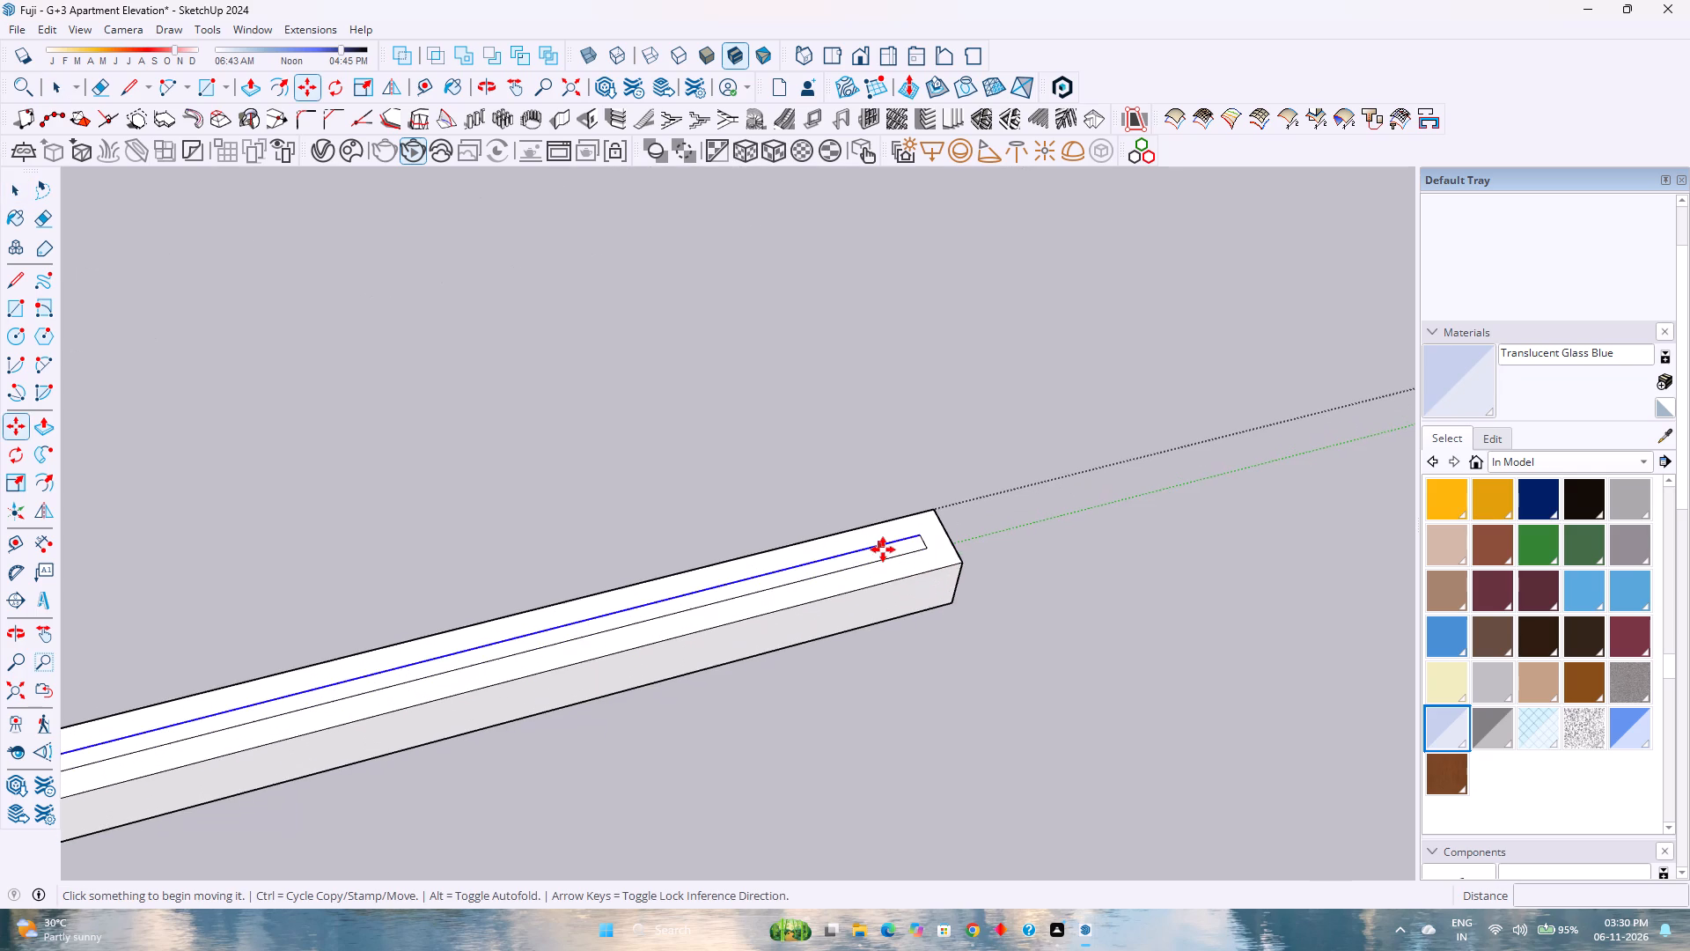
pyautogui.click(882, 552)
pyautogui.scroll(-6, 987, 527)
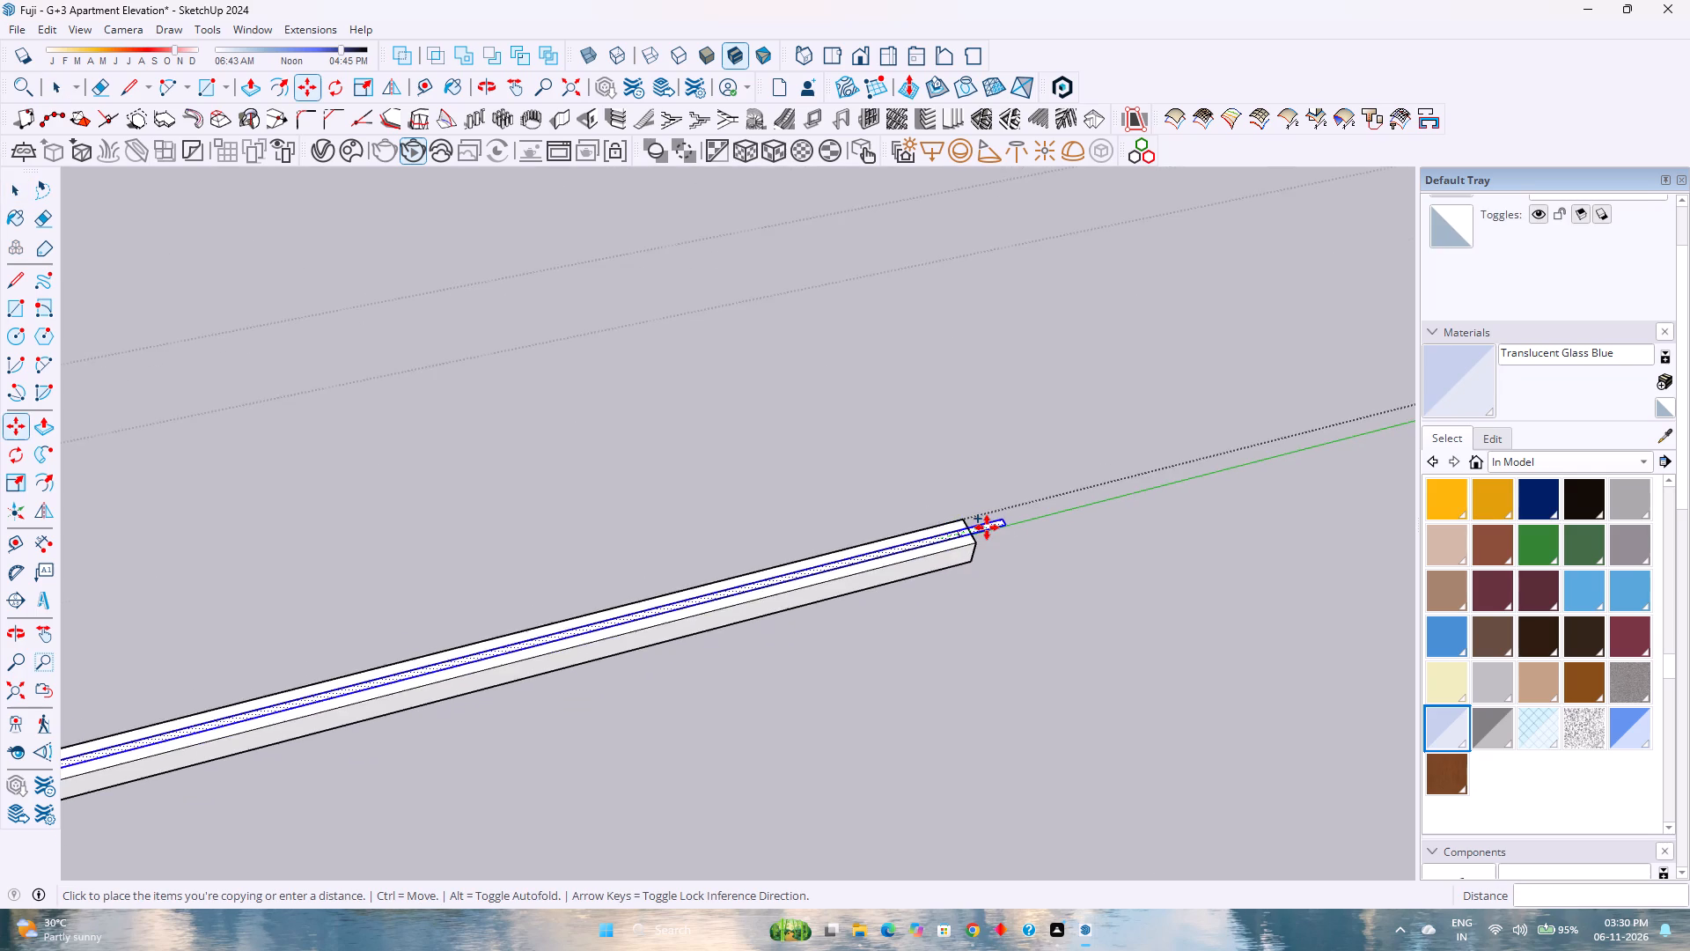
pyautogui.scroll(-20, 987, 527)
pyautogui.scroll(-3, 987, 527)
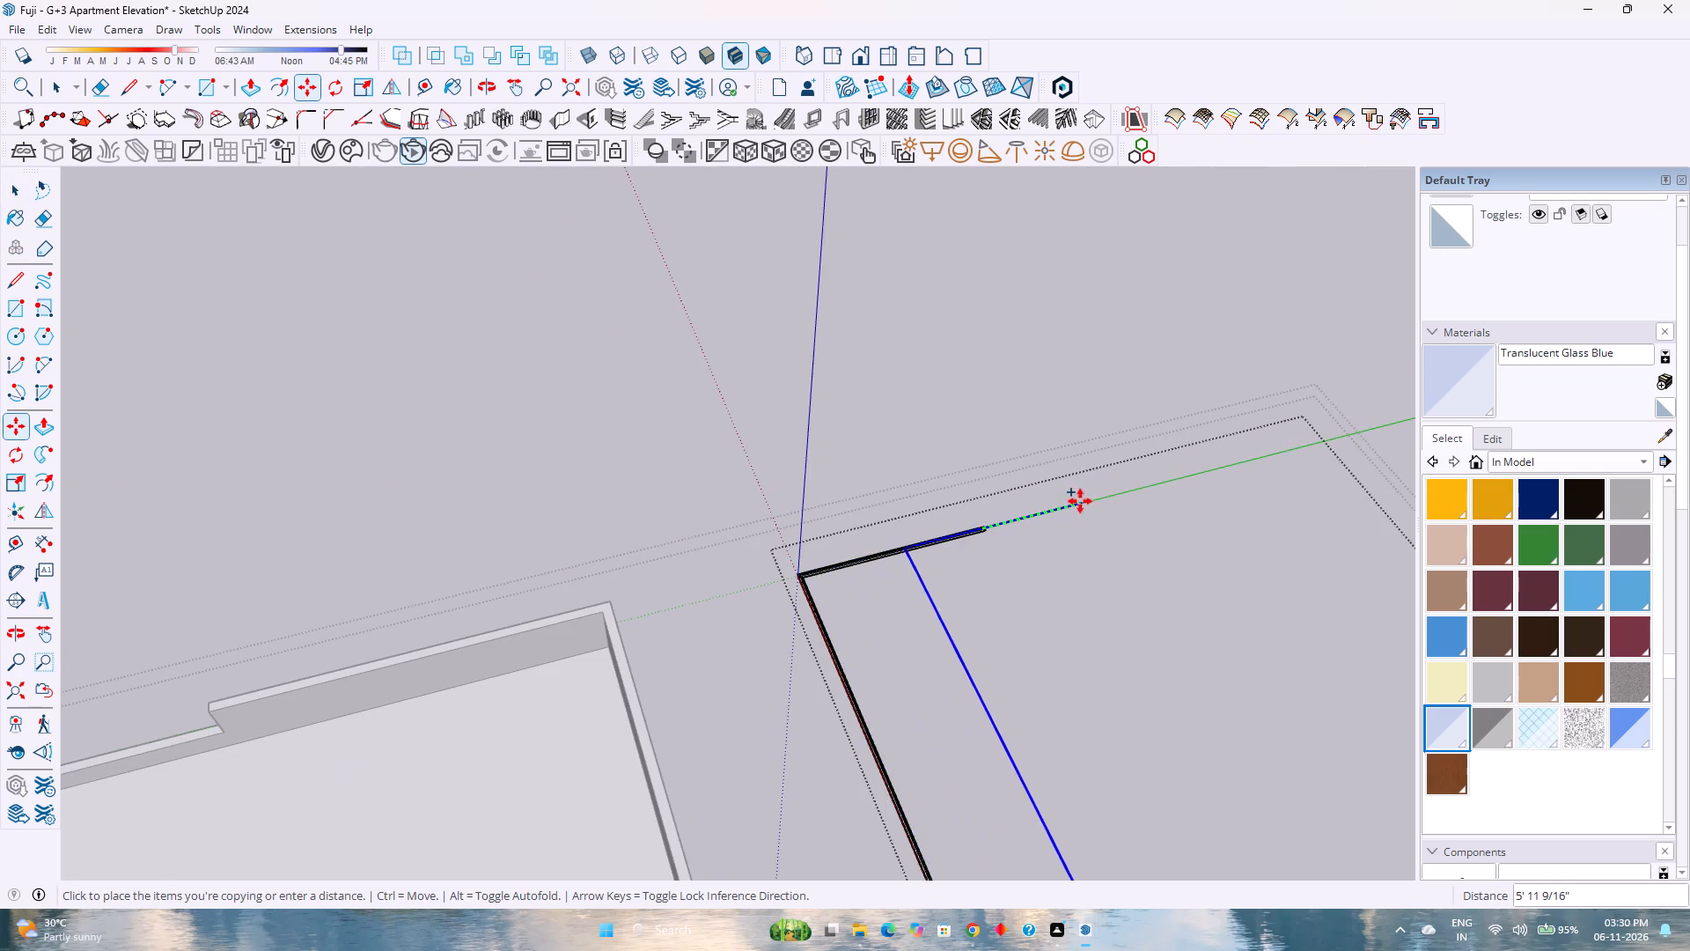
pyautogui.keyDown('shift'); pyautogui.middleClick(1073, 502); pyautogui.keyUp('shift')
pyautogui.keyDown('shift'); pyautogui.moveTo(1066, 502); pyautogui.dragTo(636, 490, button='middle'); pyautogui.keyUp('shift')
pyautogui.scroll(-8, 636, 490)
pyautogui.scroll(-4, 836, 482)
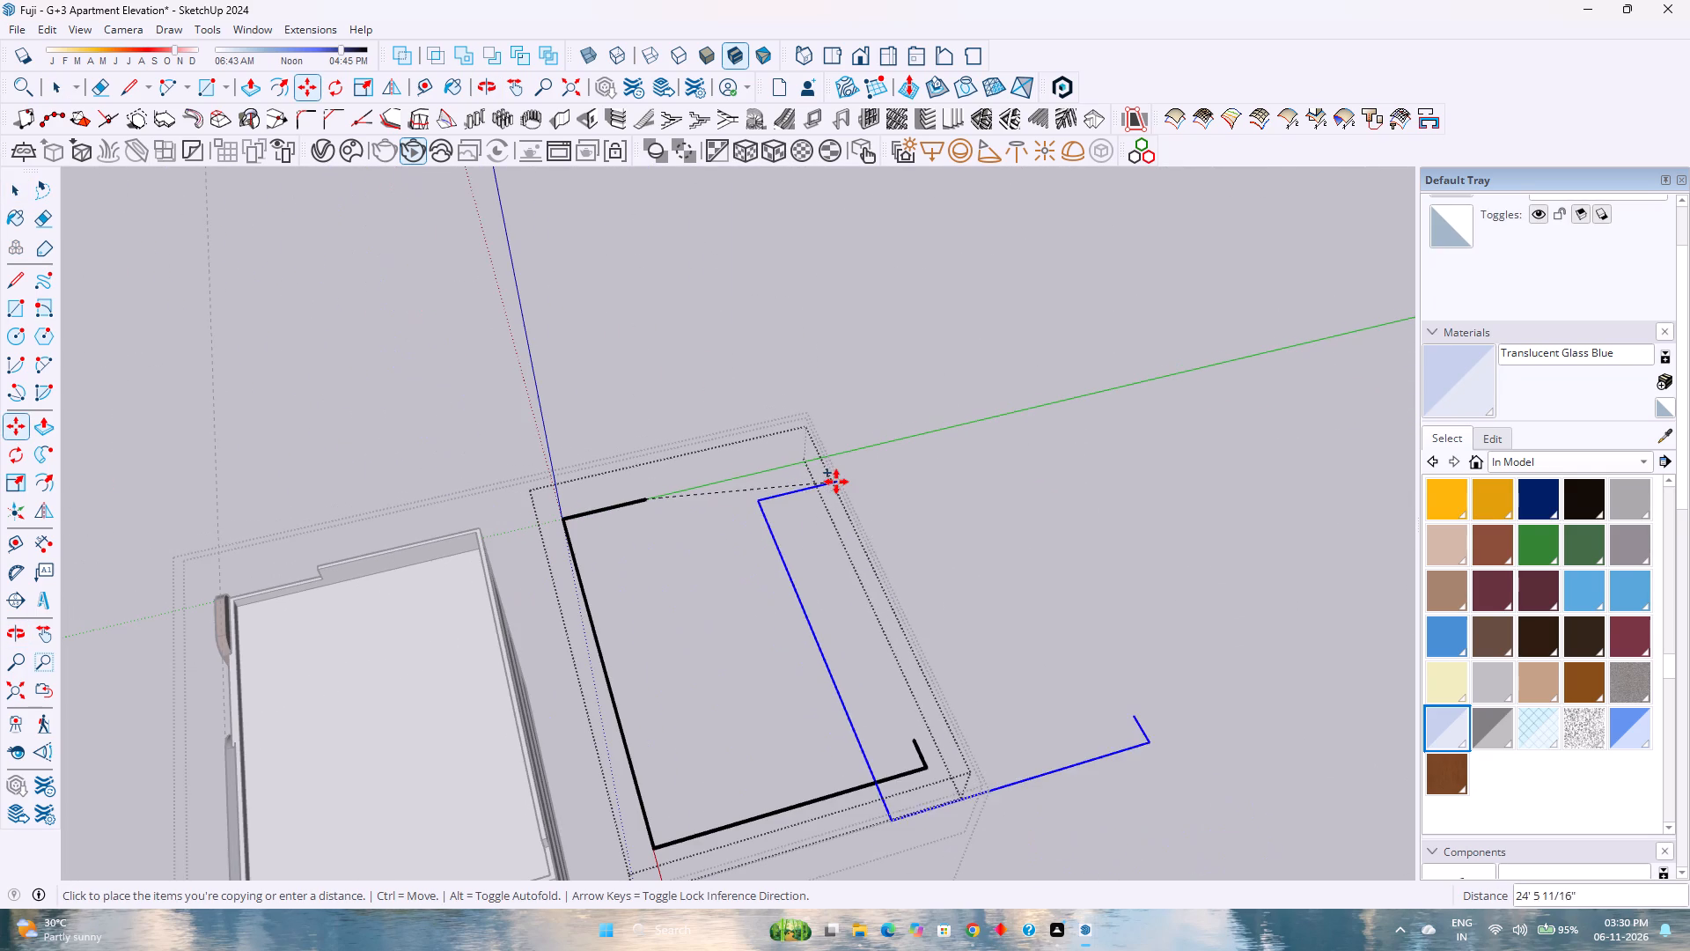
pyautogui.press('Left')
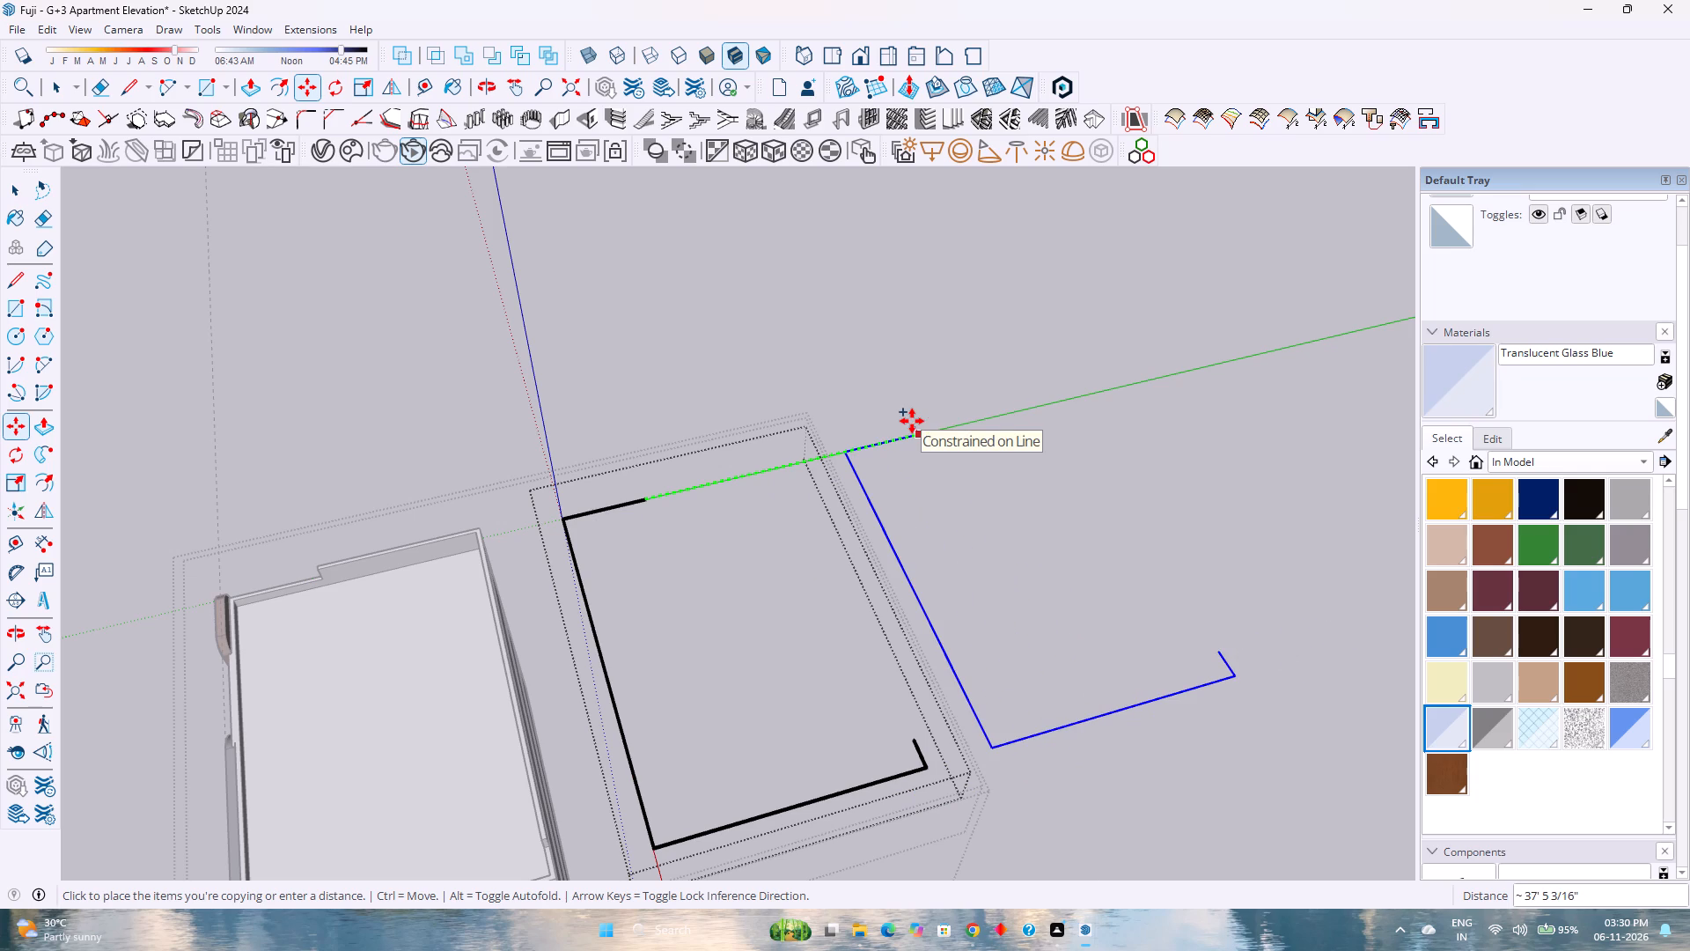
pyautogui.press('3')
pyautogui.write("5'")
pyautogui.press('Return')
pyautogui.press('space')
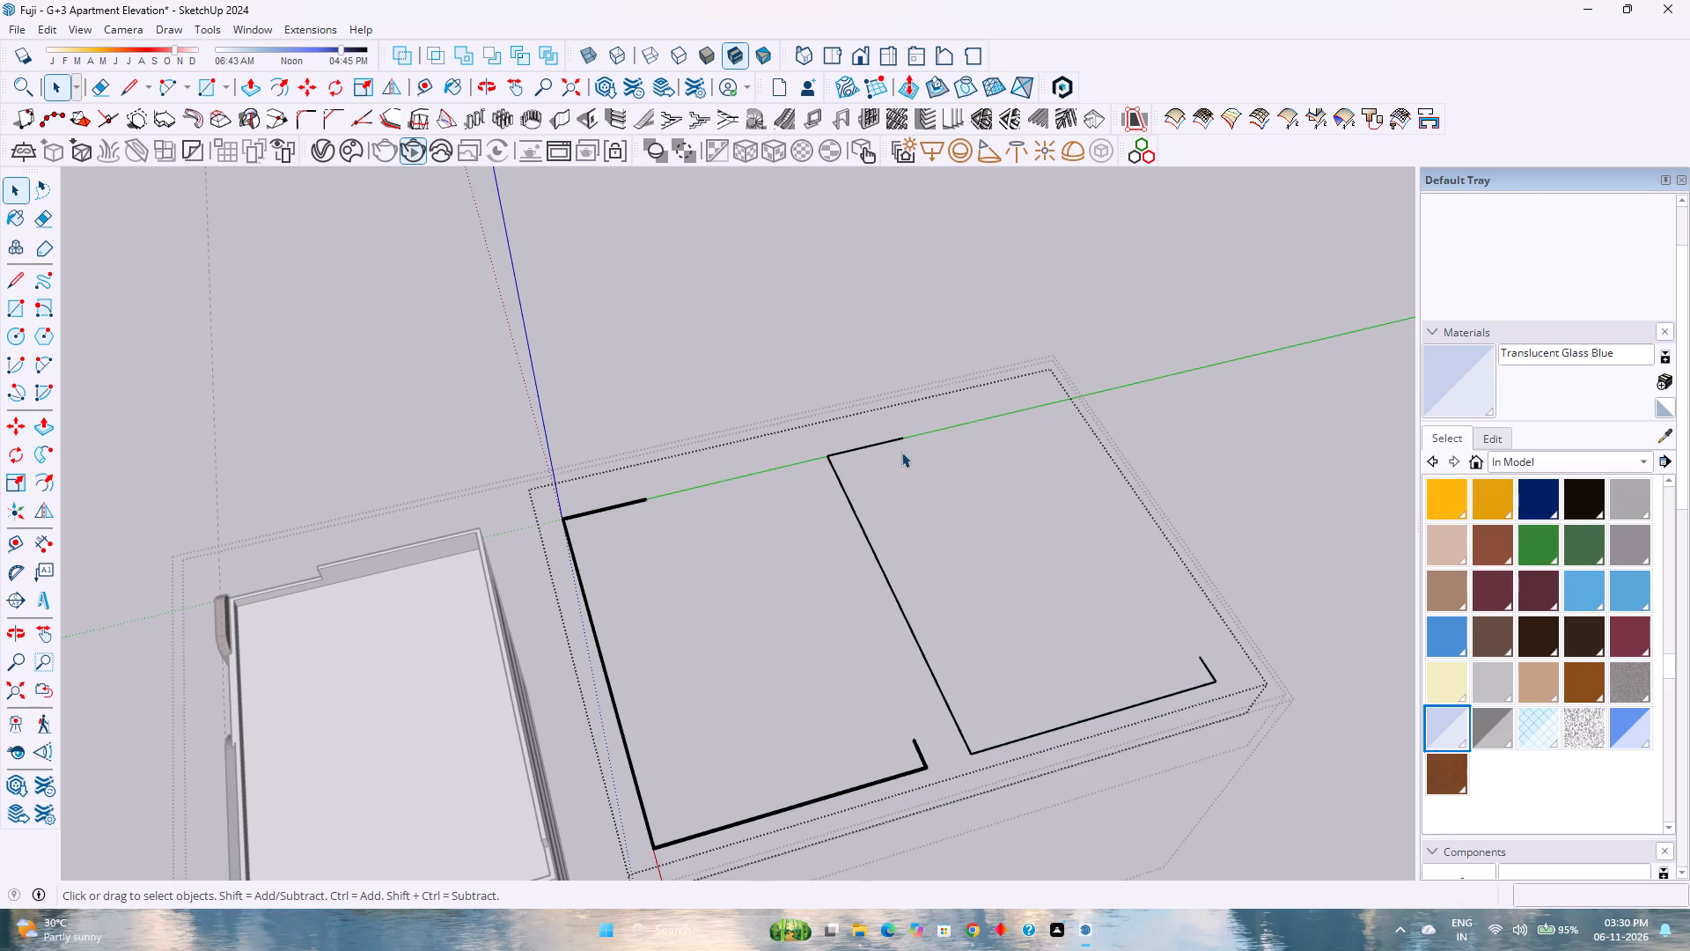
# Make the copied strip's face and edges into a group.
pyautogui.scroll(9, 897, 477)
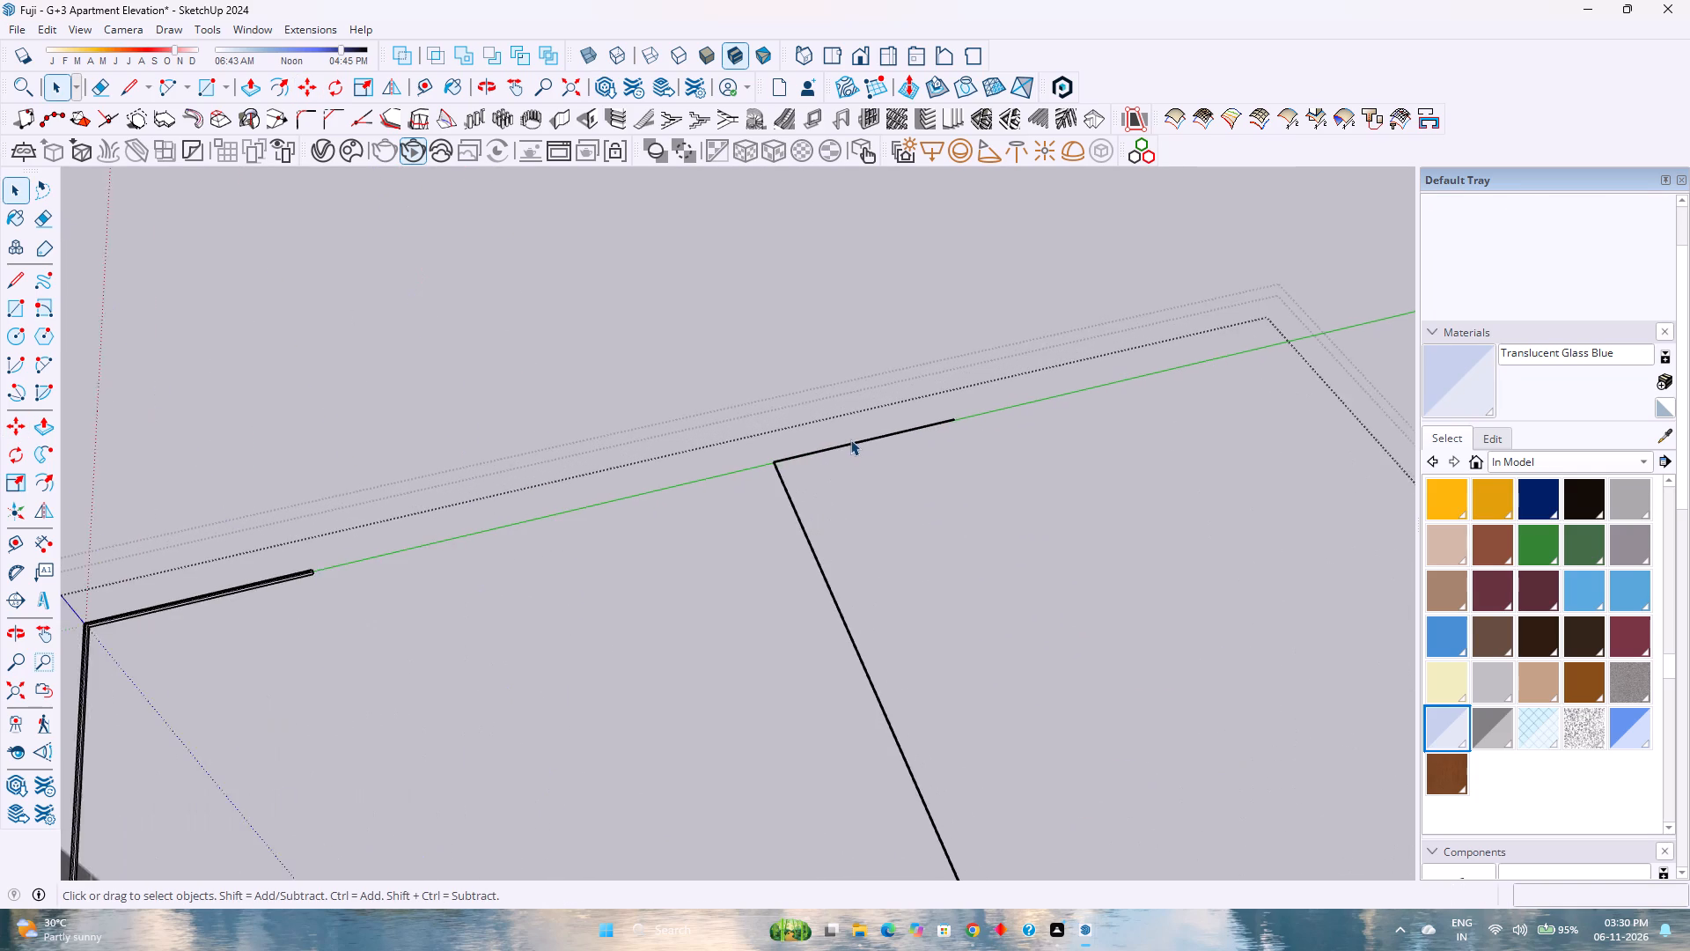
pyautogui.scroll(20, 850, 439)
pyautogui.scroll(5, 850, 439)
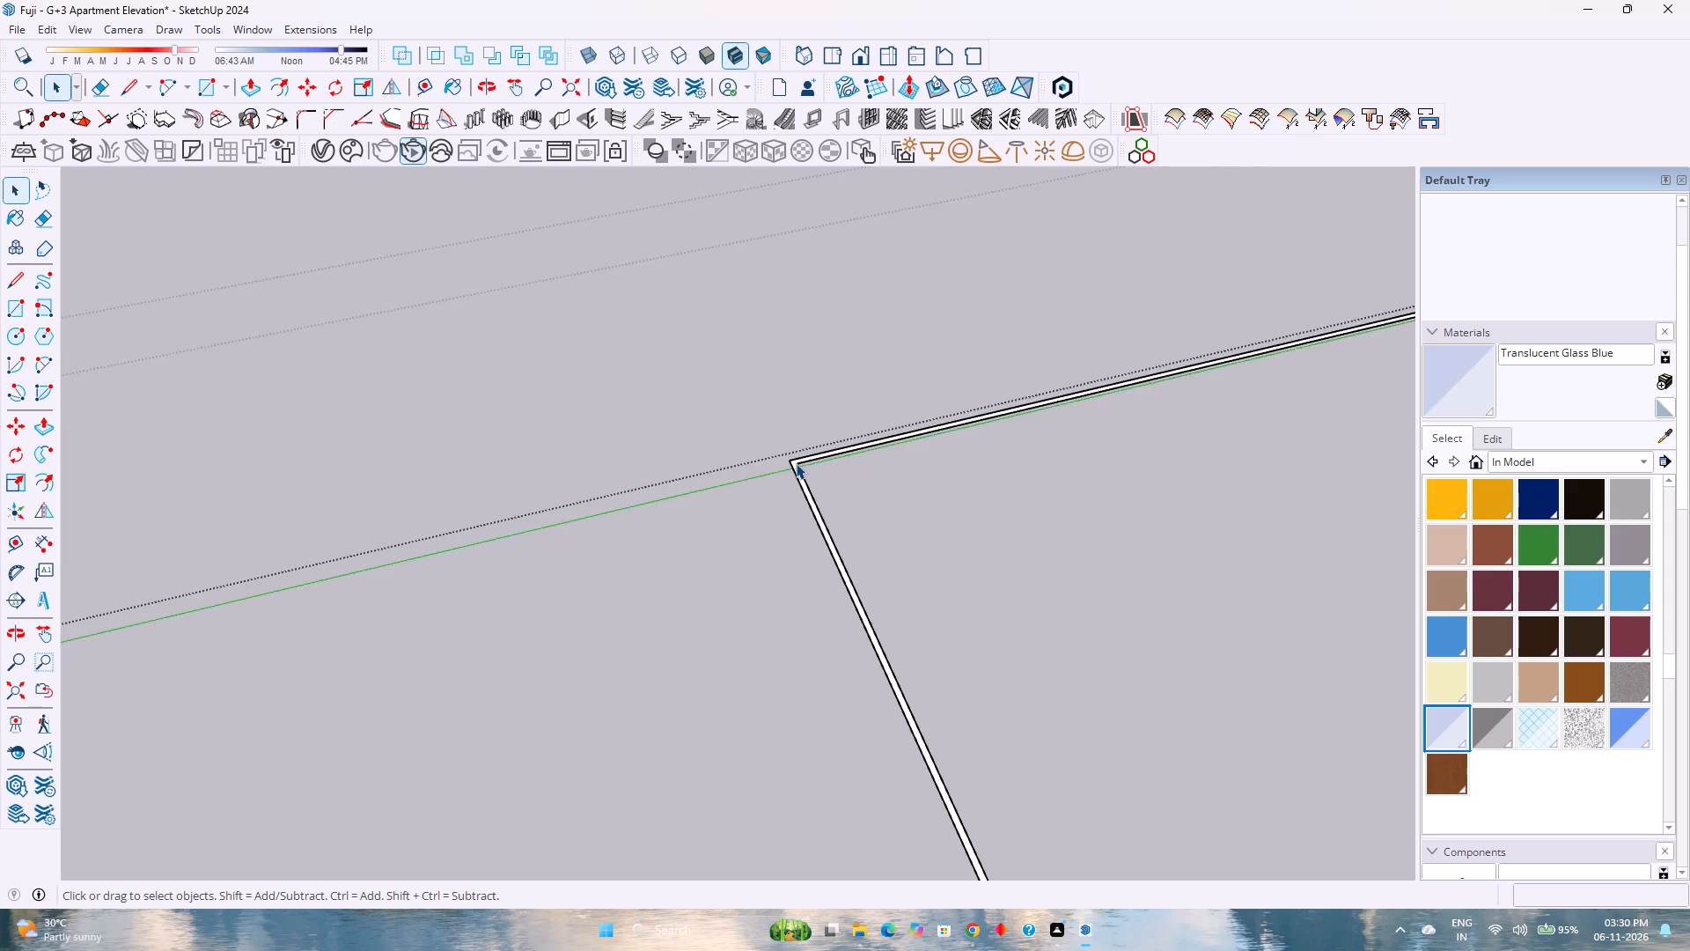
pyautogui.scroll(7, 796, 463)
pyautogui.scroll(-2, 812, 447)
pyautogui.tripleClick(838, 431)
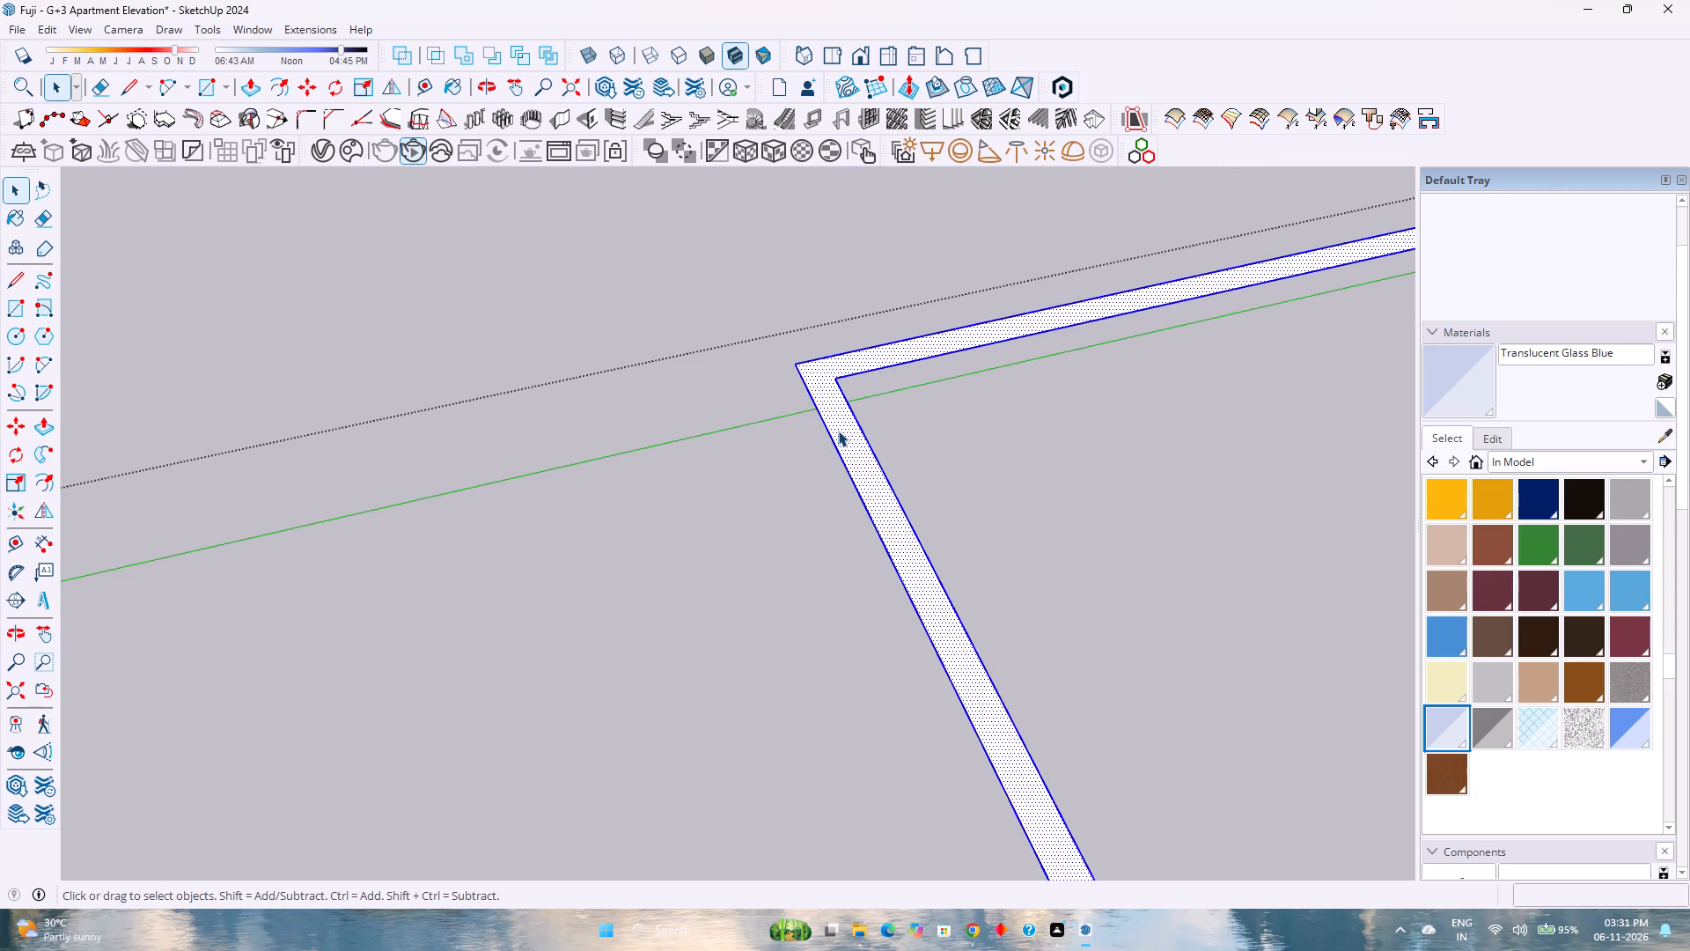
pyautogui.rightClick(838, 431)
pyautogui.click(912, 593)
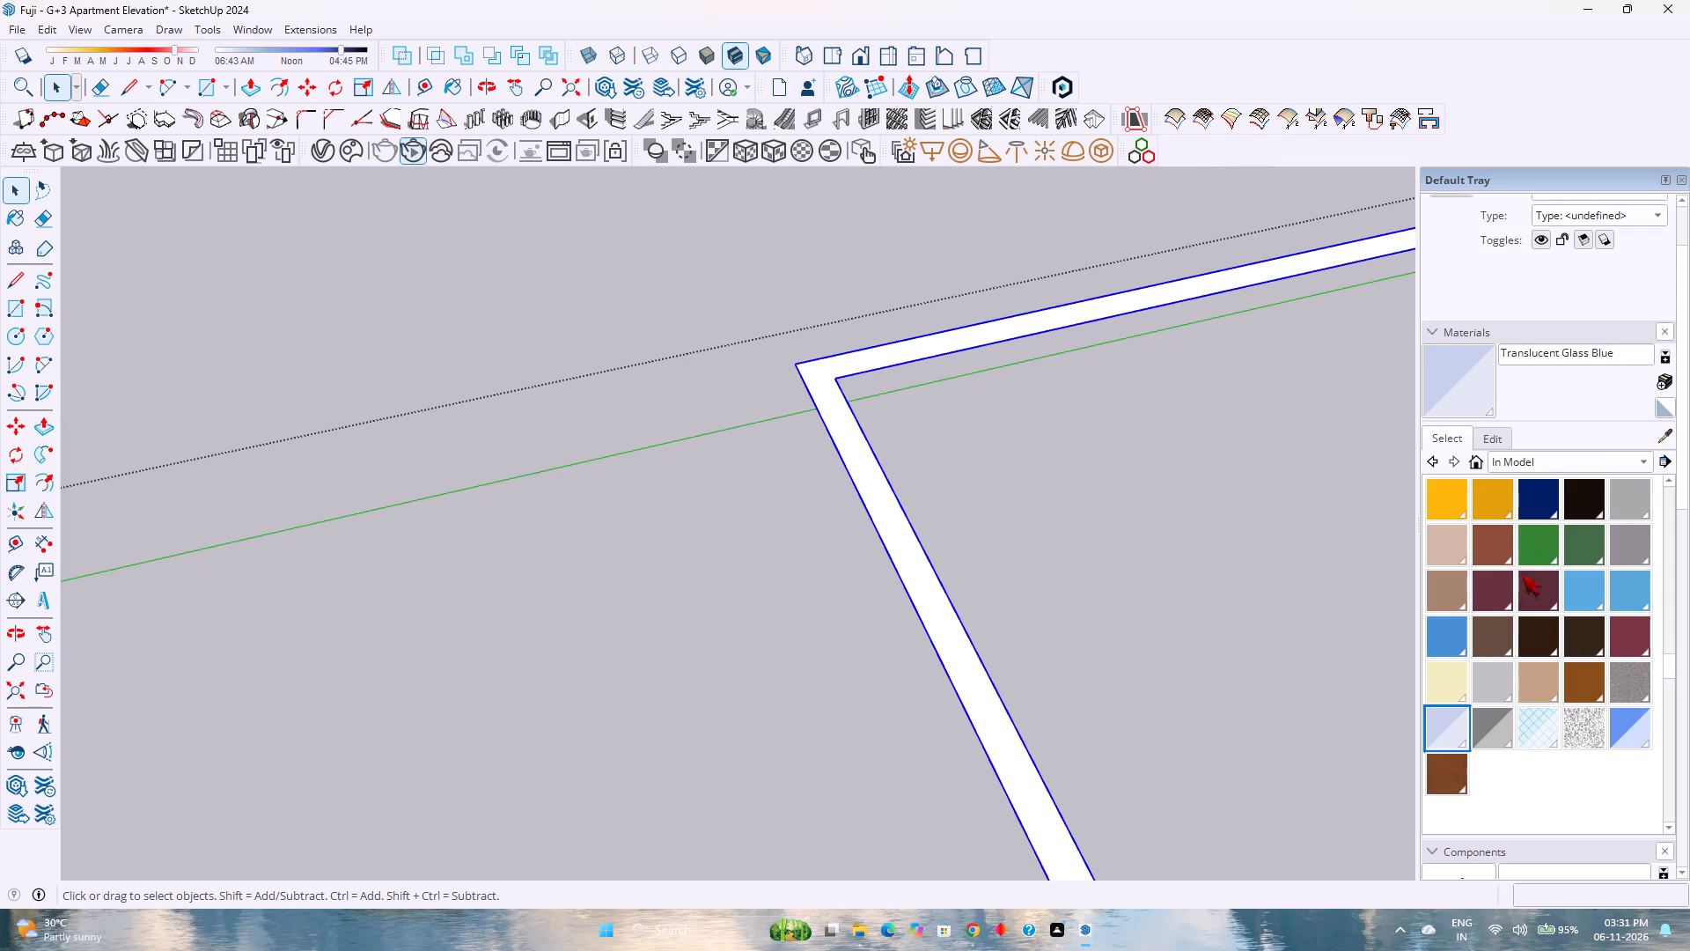
# Paint the copied strip group with Translucent Glass Blue.
pyautogui.click(1459, 718)
pyautogui.click(1008, 736)
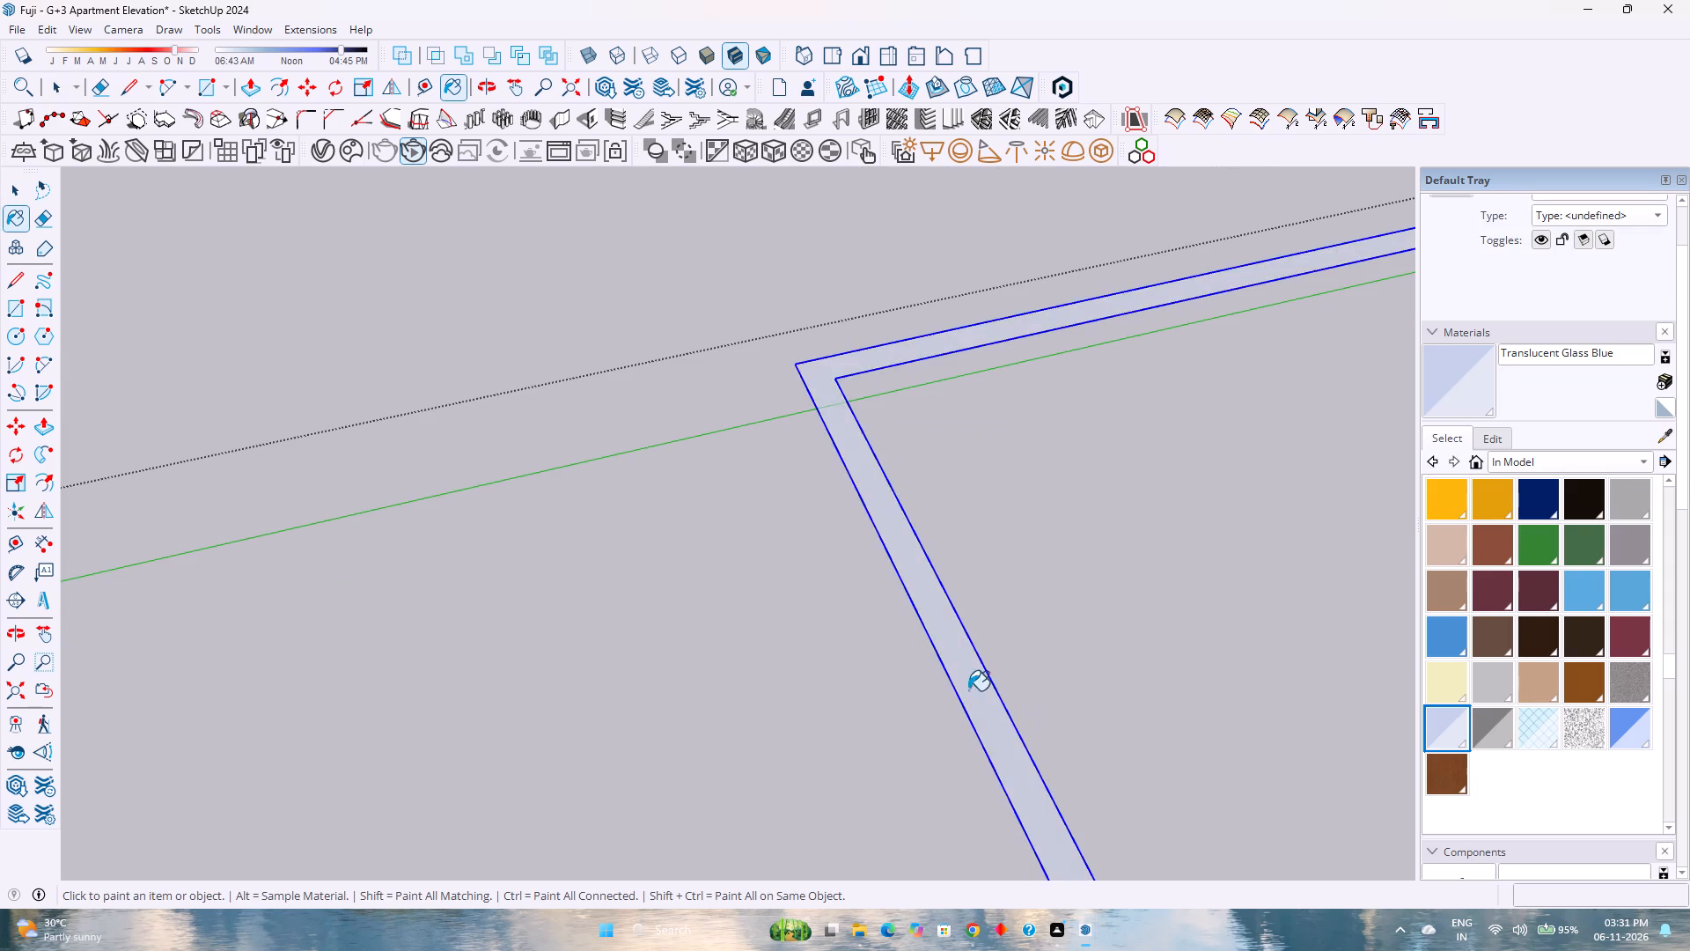
pyautogui.scroll(-11, 969, 667)
pyautogui.press('space')
# Place a guide line 1' above the rail's front edge, parallel to it, using the Tape Measure.
pyautogui.scroll(-12, 966, 649)
pyautogui.scroll(-4, 1030, 452)
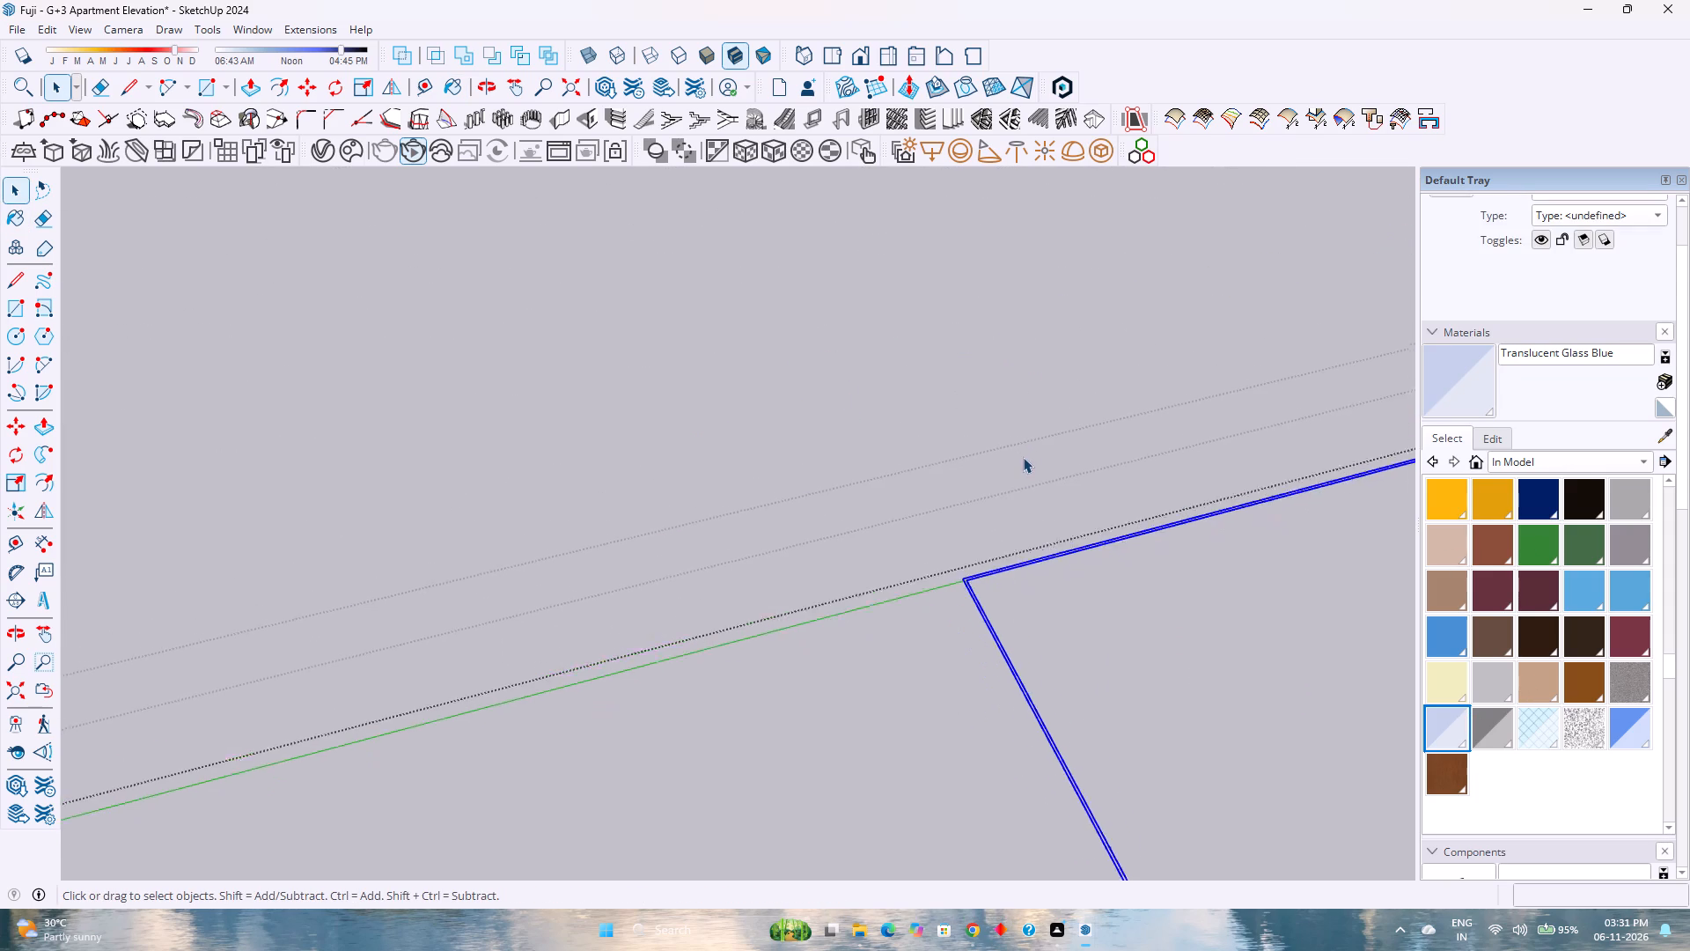
pyautogui.scroll(-19, 1023, 457)
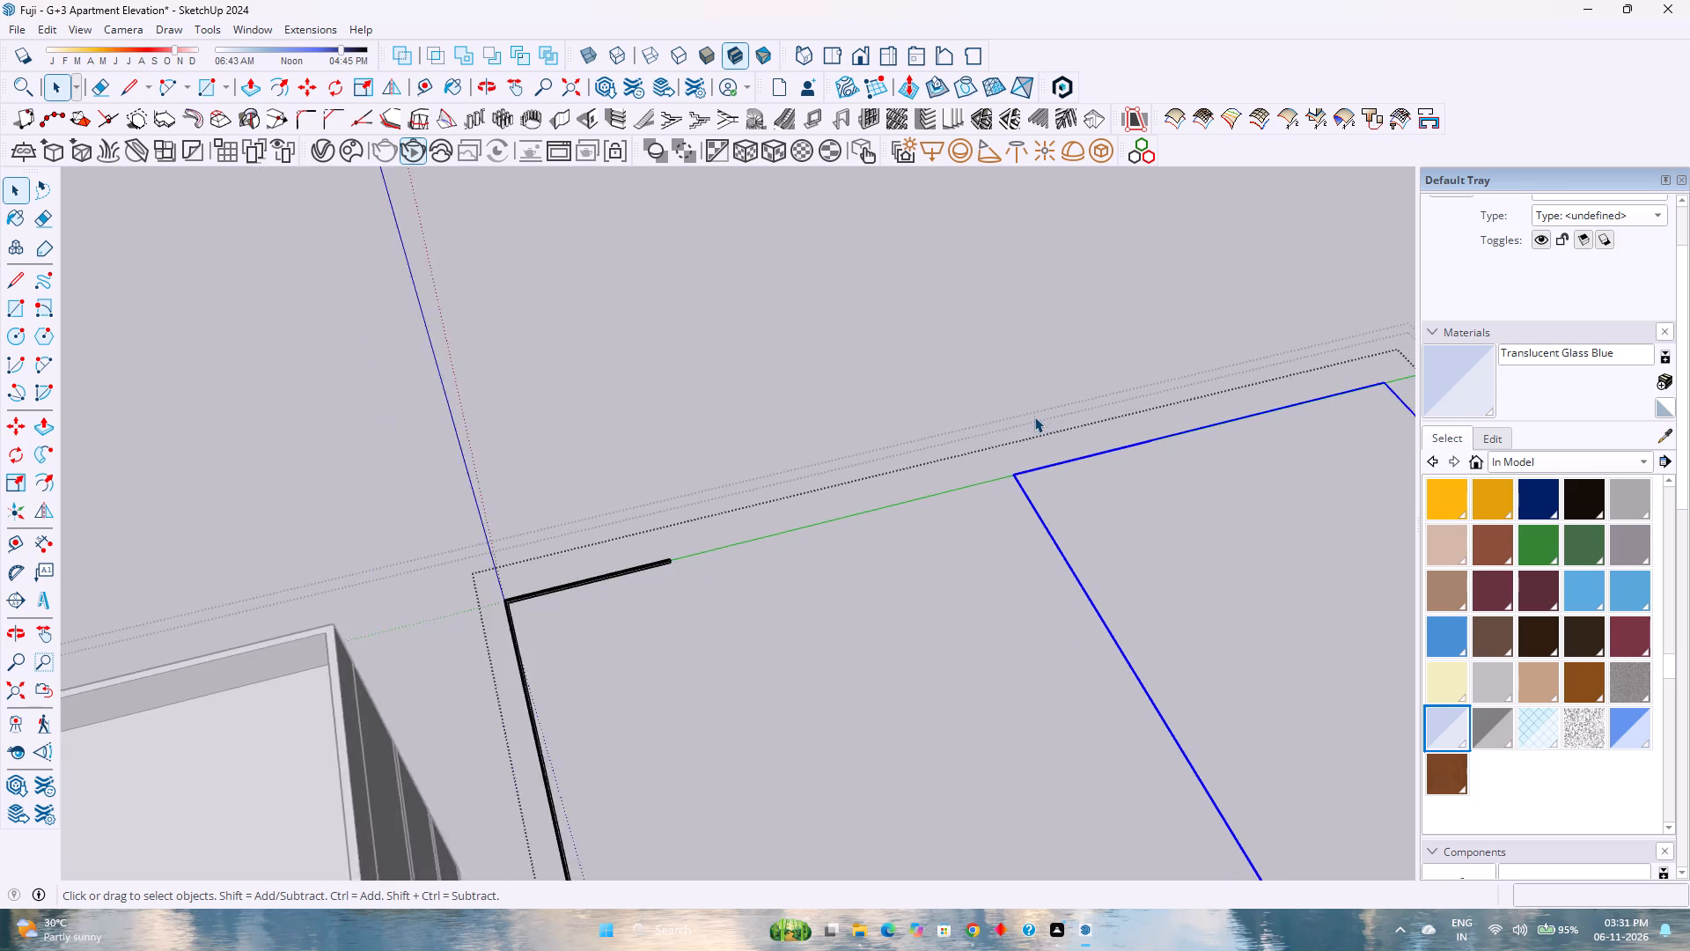
pyautogui.scroll(-9, 1034, 417)
pyautogui.middleClick(1084, 604)
pyautogui.moveTo(1076, 602); pyautogui.dragTo(1061, 595, button='middle')
pyautogui.moveTo(1050, 590); pyautogui.dragTo(914, 472, button='middle')
pyautogui.middleClick(912, 469)
pyautogui.middleClick(907, 464)
pyautogui.scroll(-1, 909, 461)
pyautogui.moveTo(925, 657); pyautogui.dragTo(880, 474, button='middle')
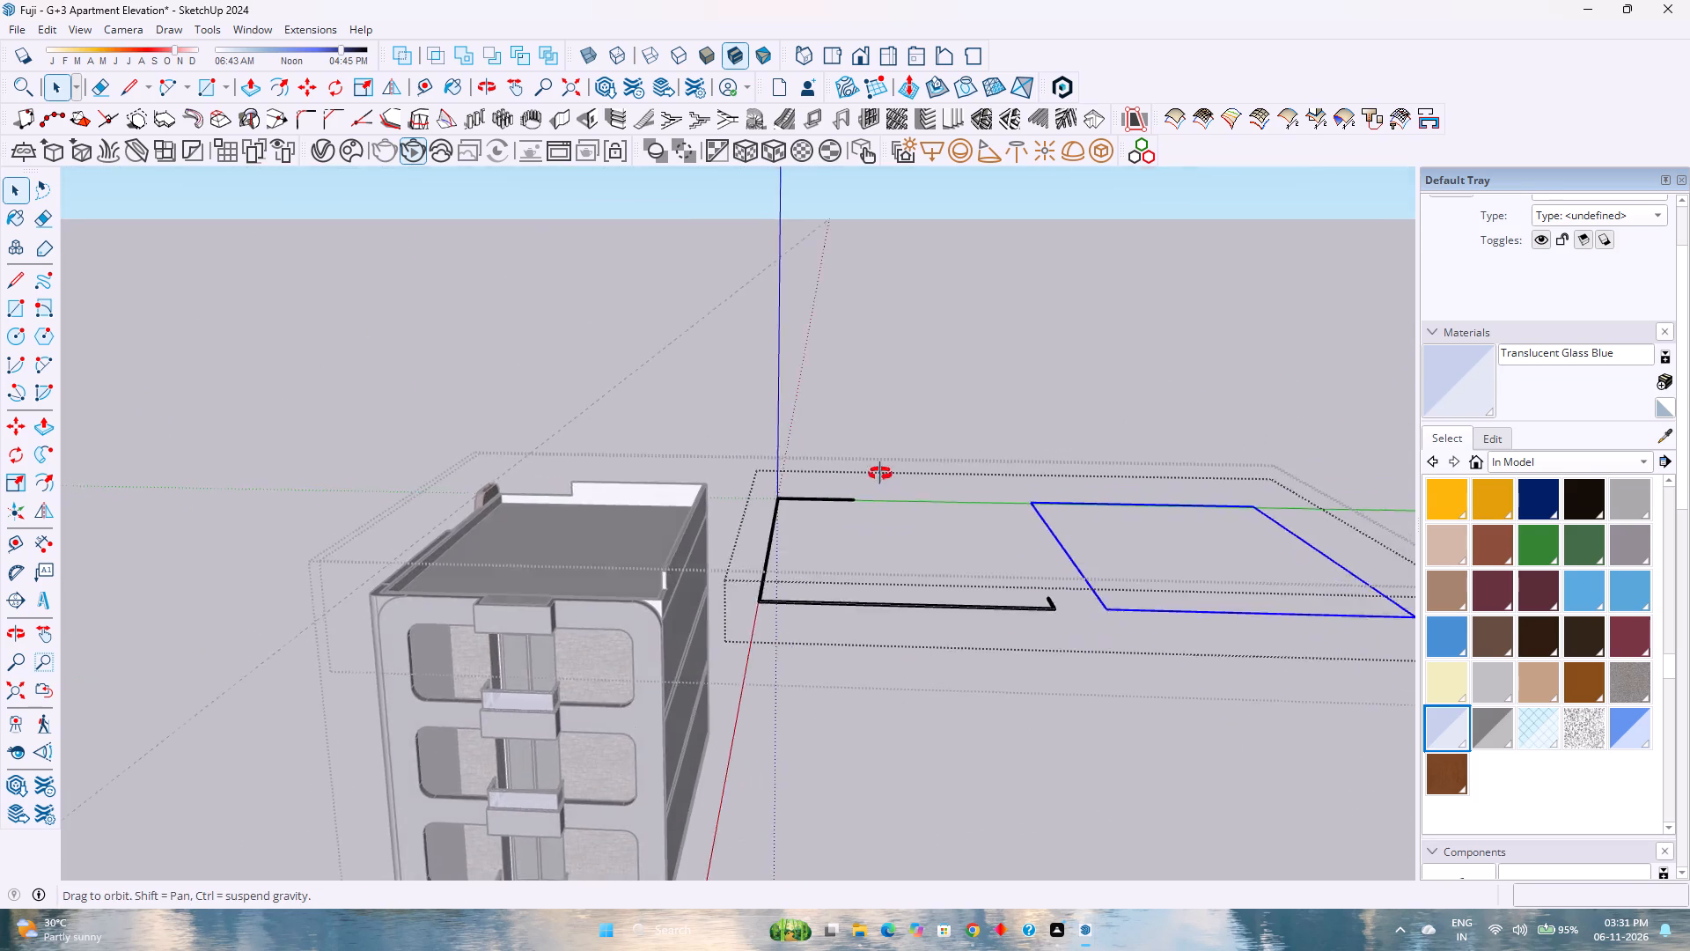
pyautogui.moveTo(880, 474); pyautogui.dragTo(879, 475, button='middle')
pyautogui.scroll(4, 871, 492)
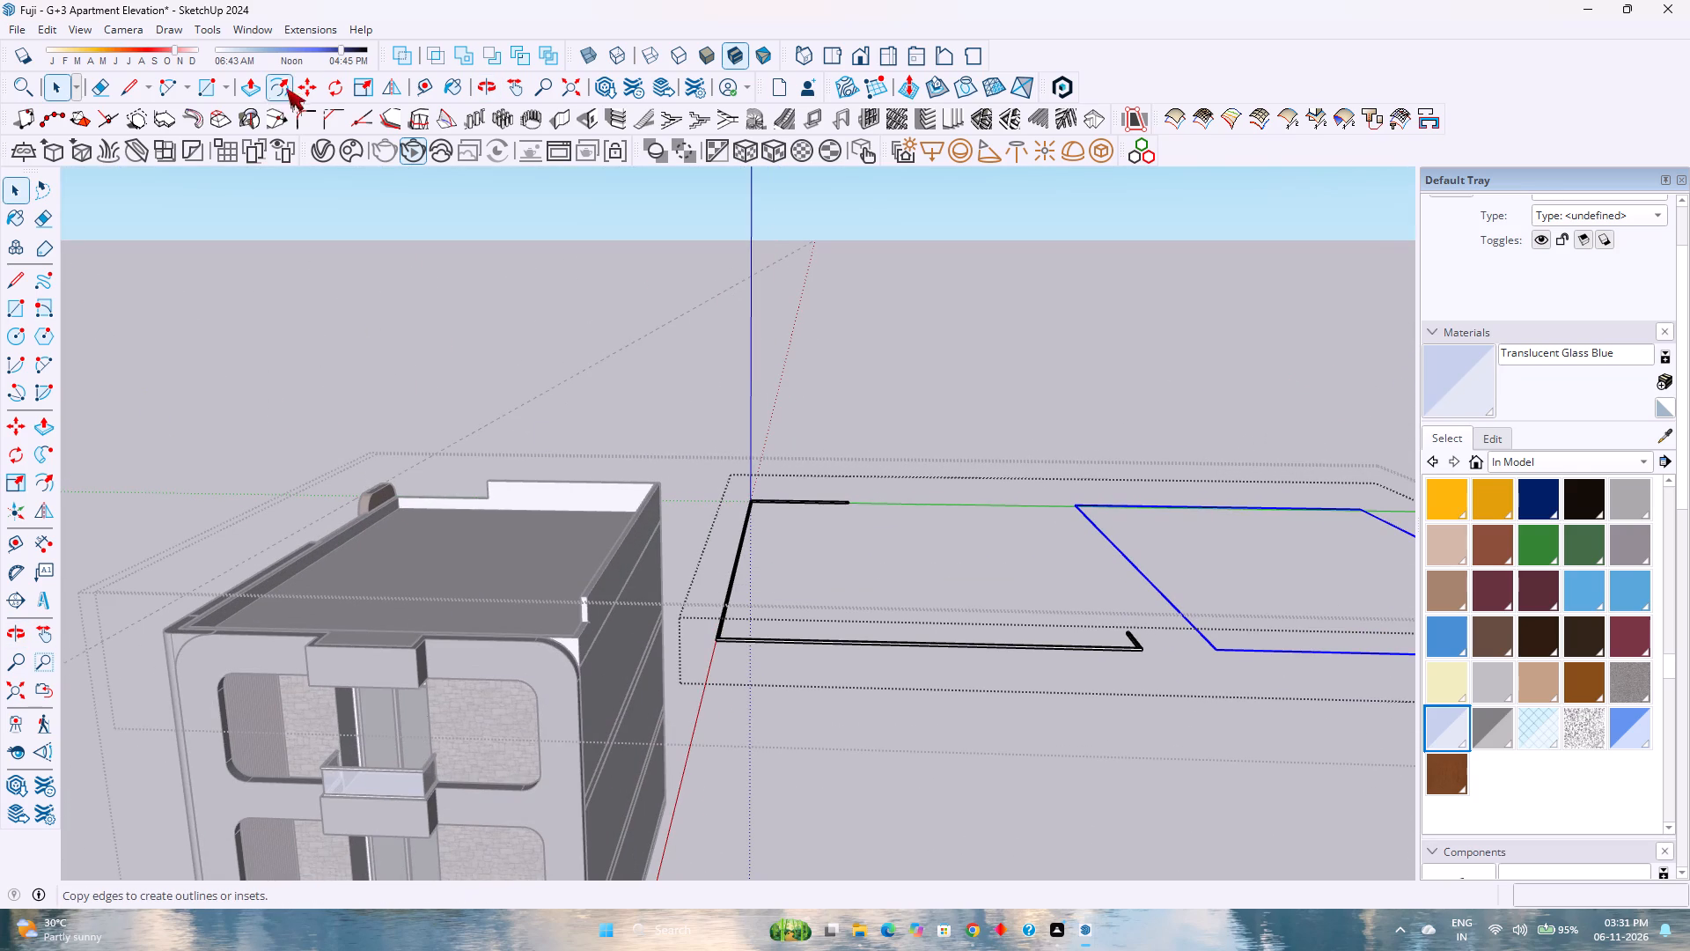
pyautogui.click(428, 92)
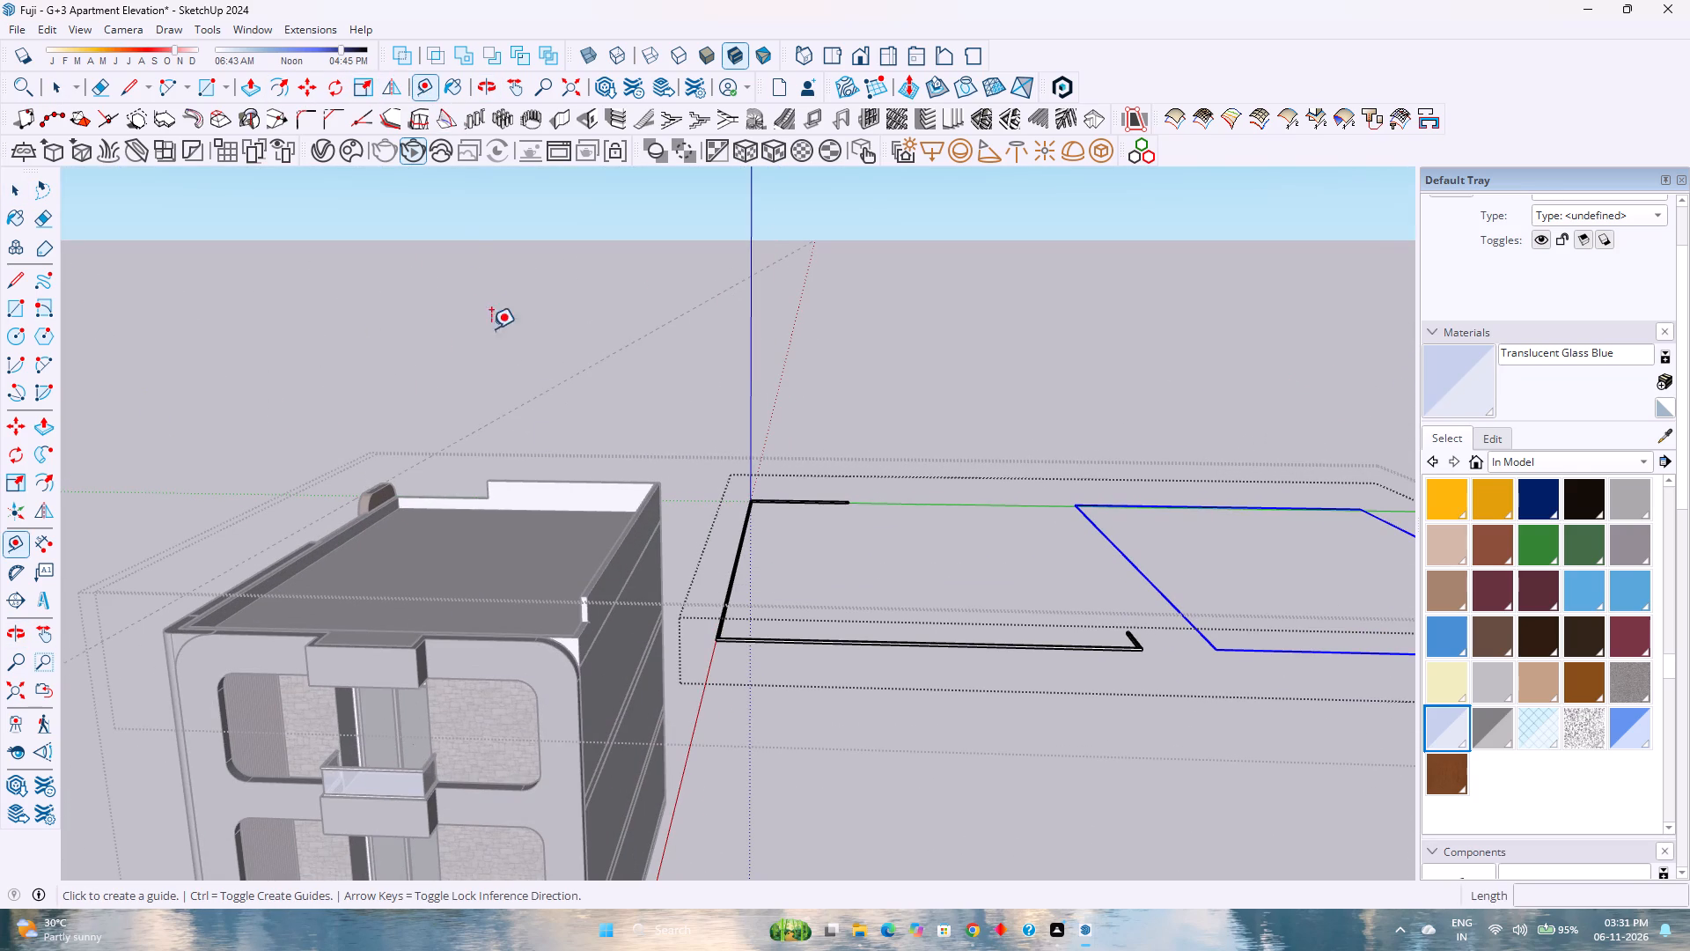
pyautogui.scroll(8, 758, 649)
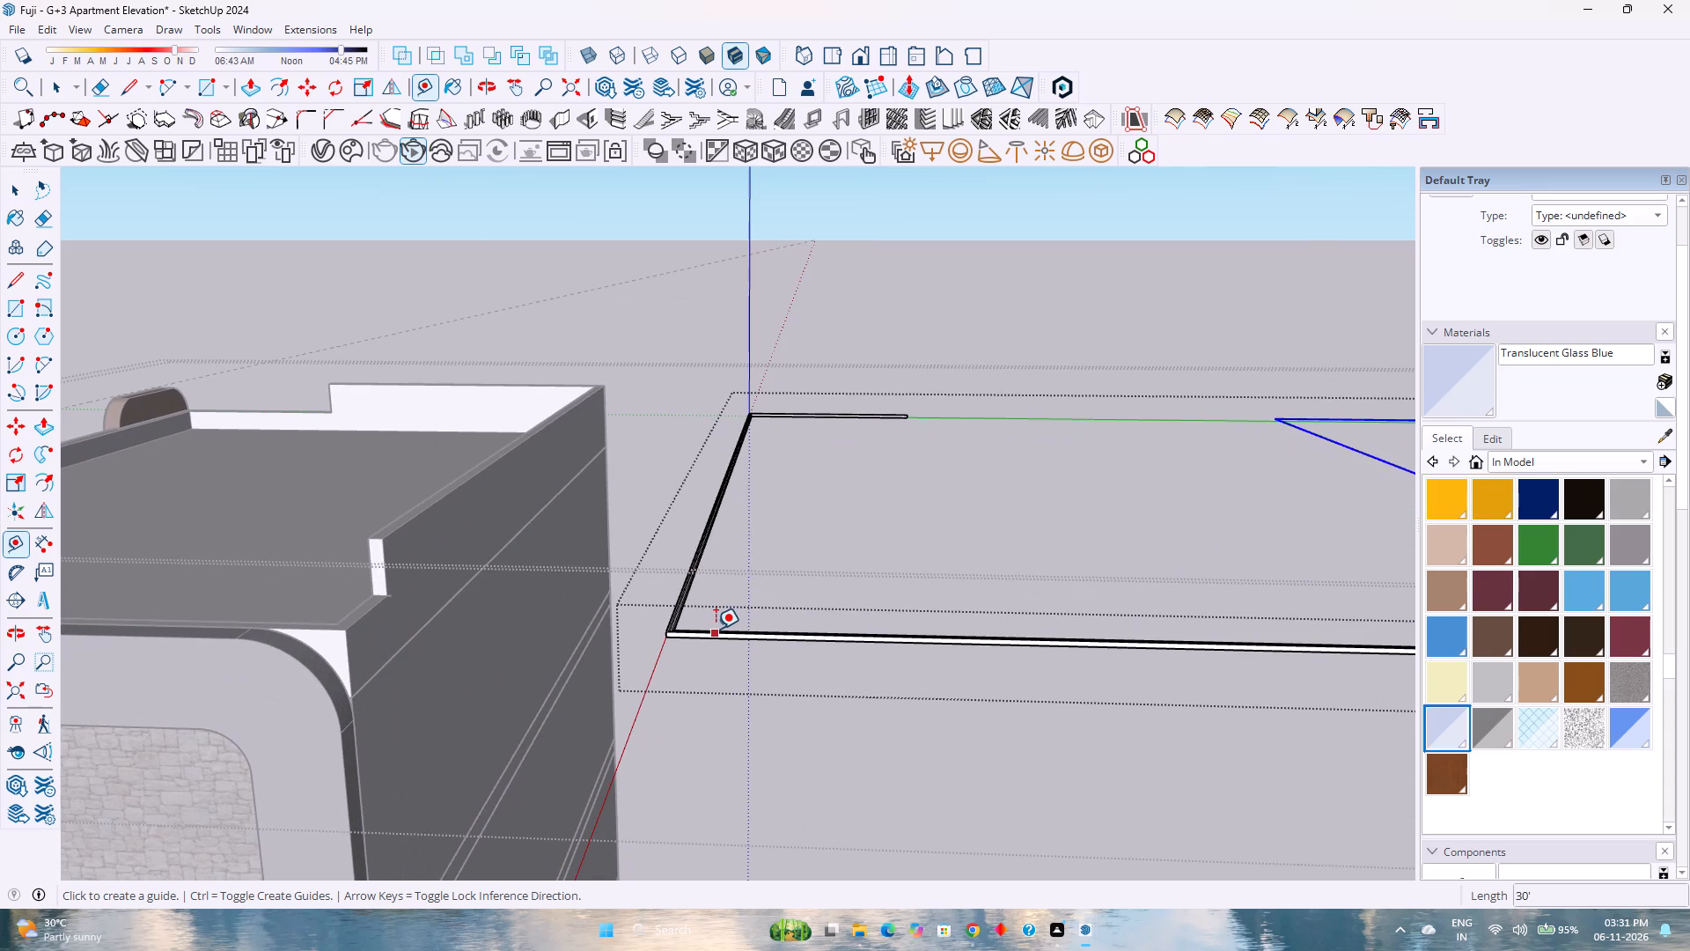
pyautogui.click(715, 629)
pyautogui.press('Up')
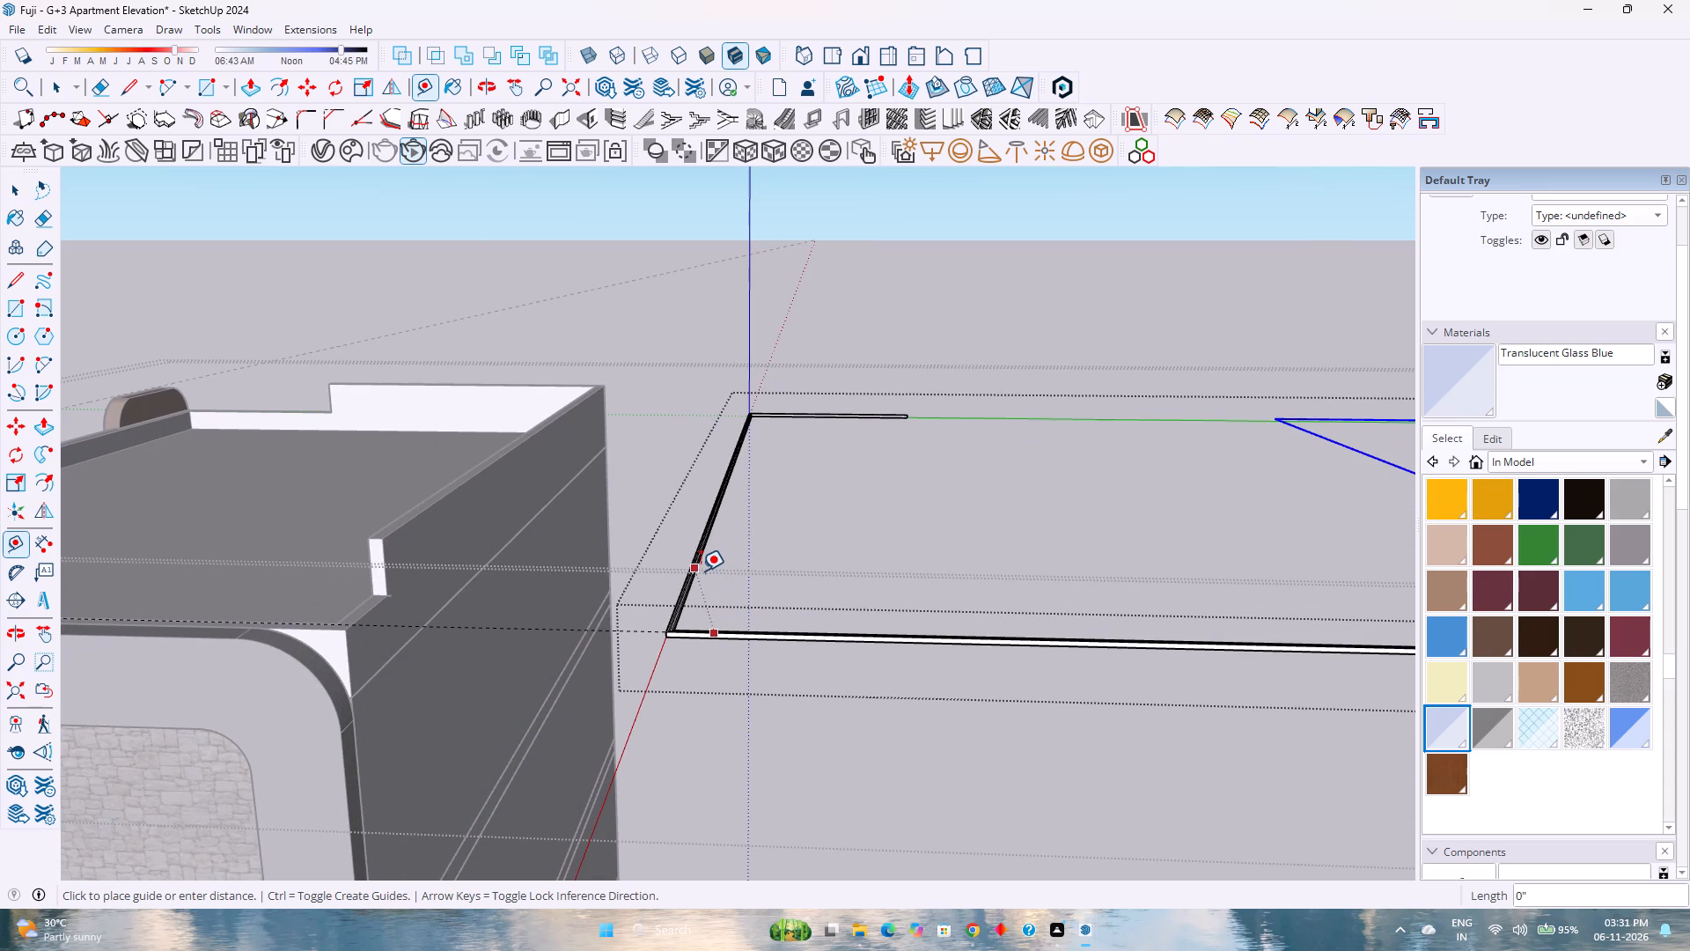
pyautogui.press('1')
pyautogui.press("'")
pyautogui.press('Return')
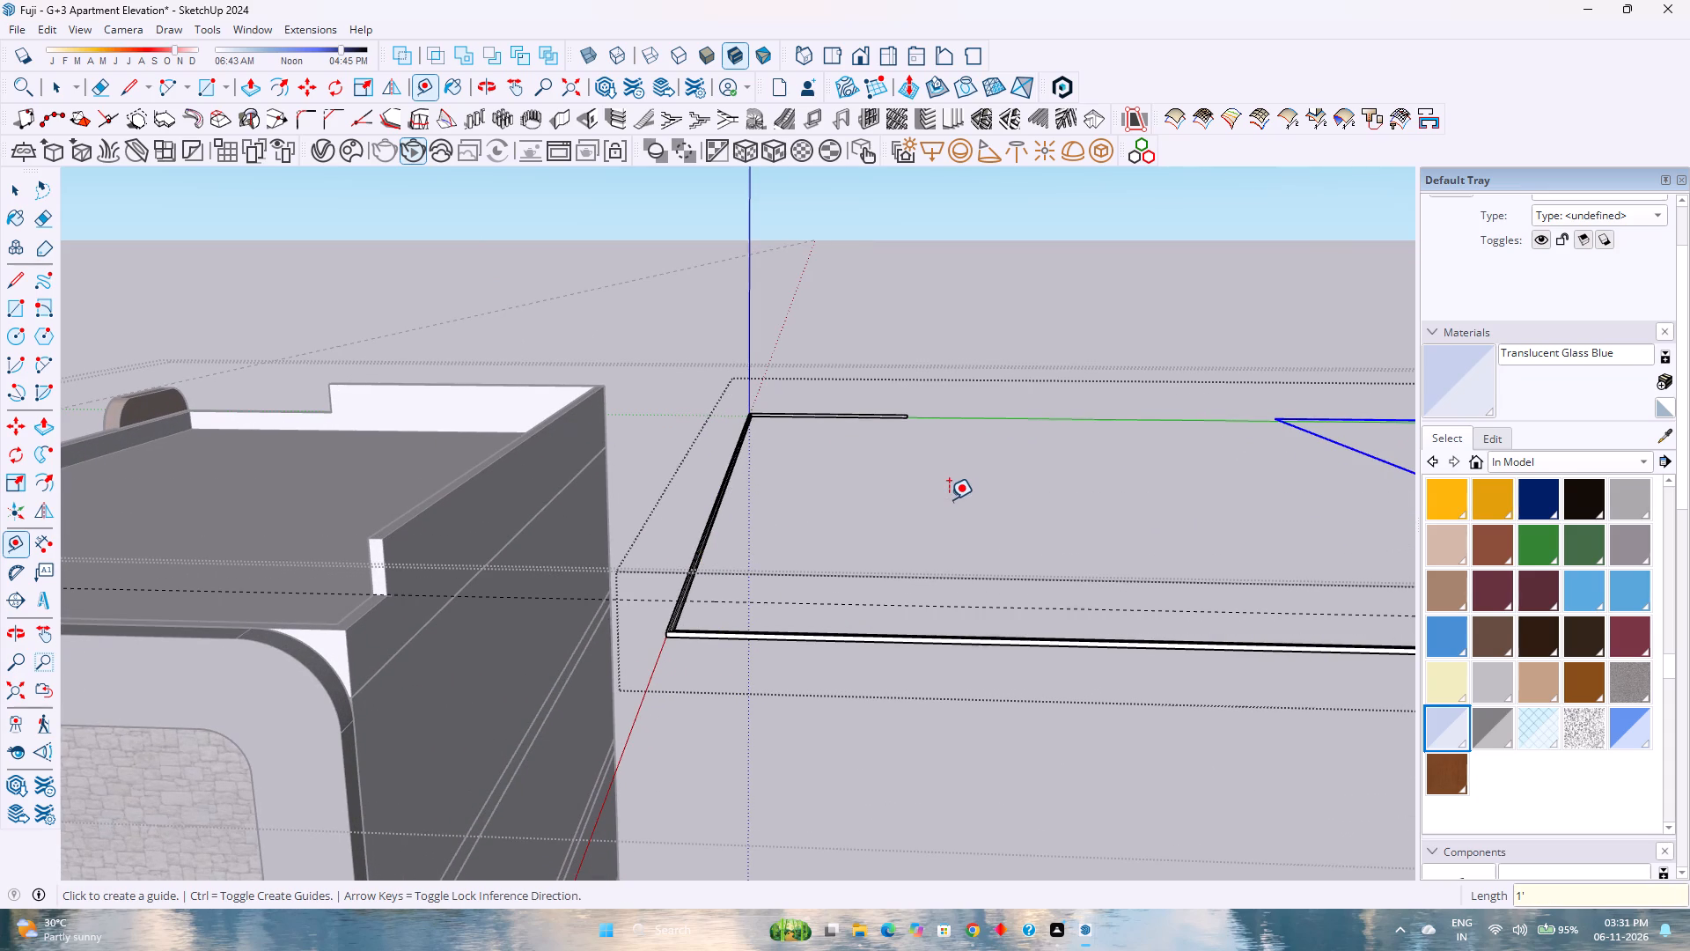
pyautogui.press('space')
# Push/Pull the narrow inner face on the rail's top down 1" to form a groove.
pyautogui.scroll(1, 727, 650)
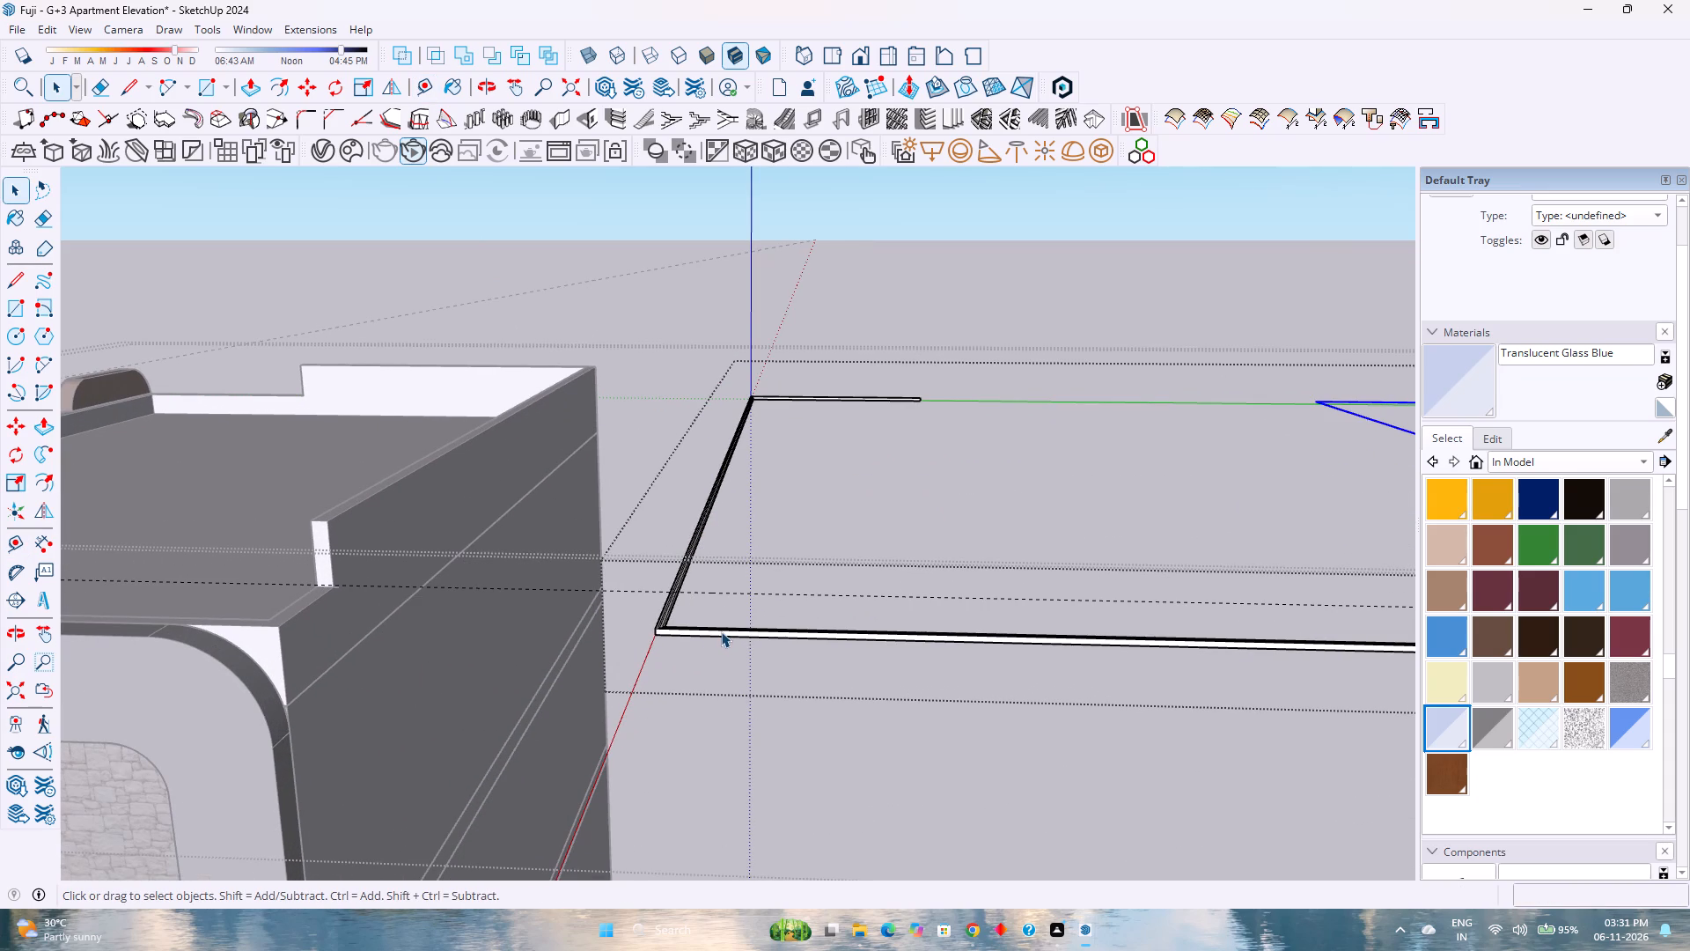
pyautogui.doubleClick(721, 629)
pyautogui.scroll(17, 719, 628)
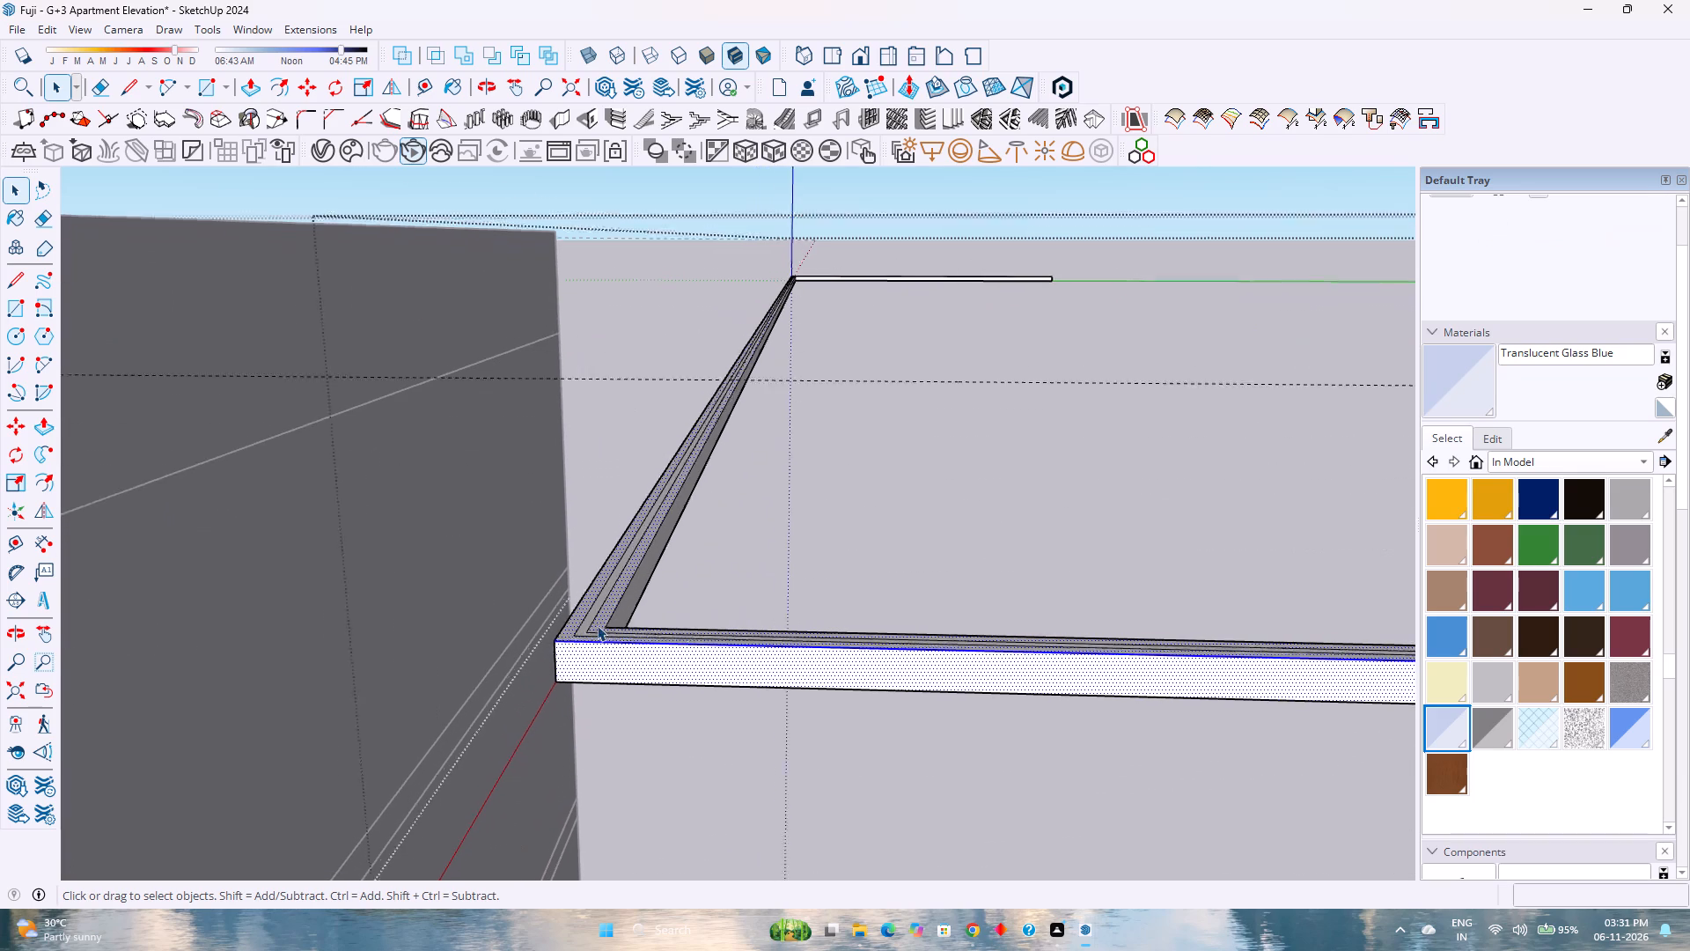
pyautogui.click(586, 617)
pyautogui.scroll(3, 588, 617)
pyautogui.click(588, 617)
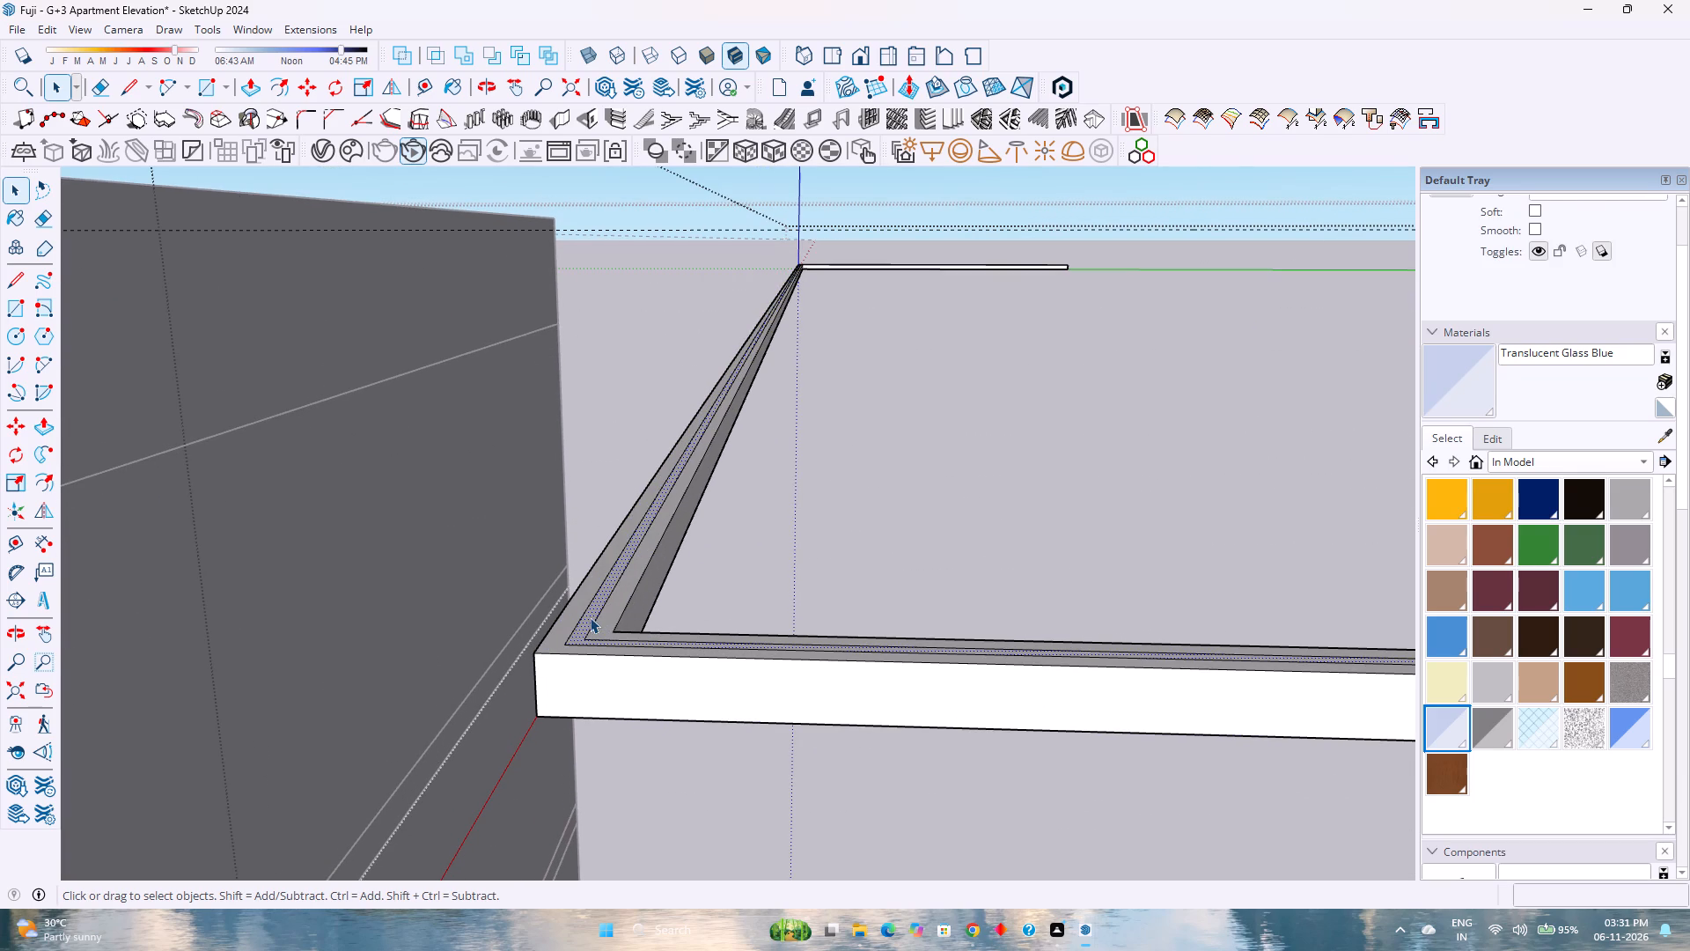
pyautogui.press('p')
pyautogui.click(590, 617)
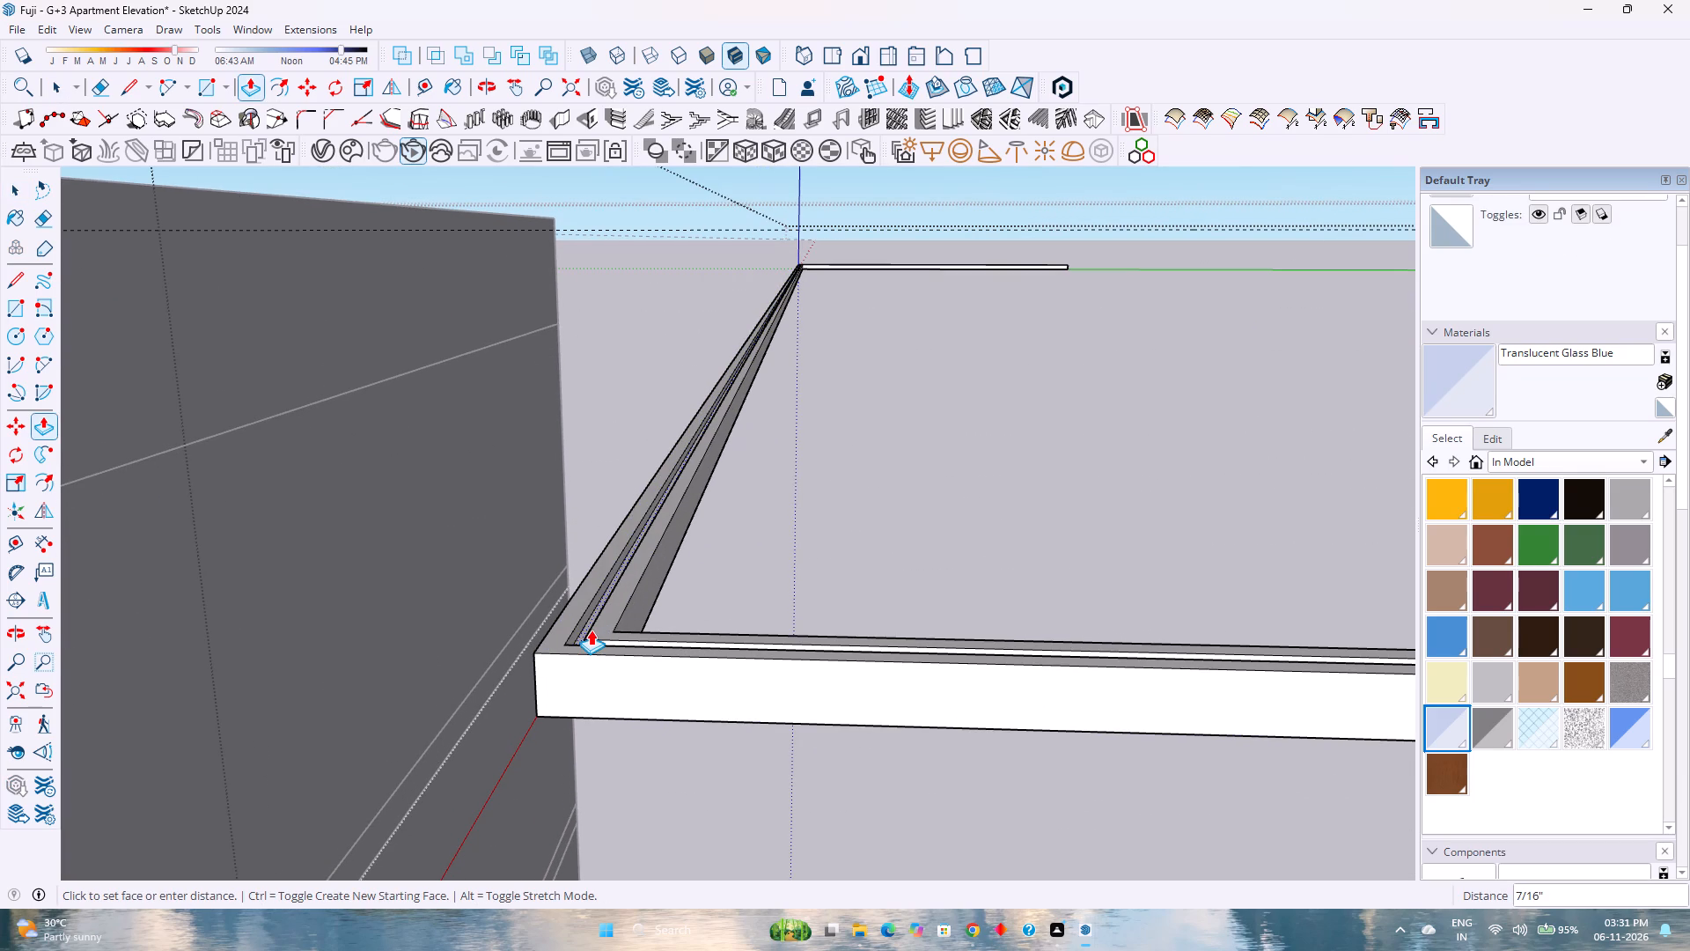
pyautogui.press('1')
pyautogui.press('Return')
pyautogui.press('space')
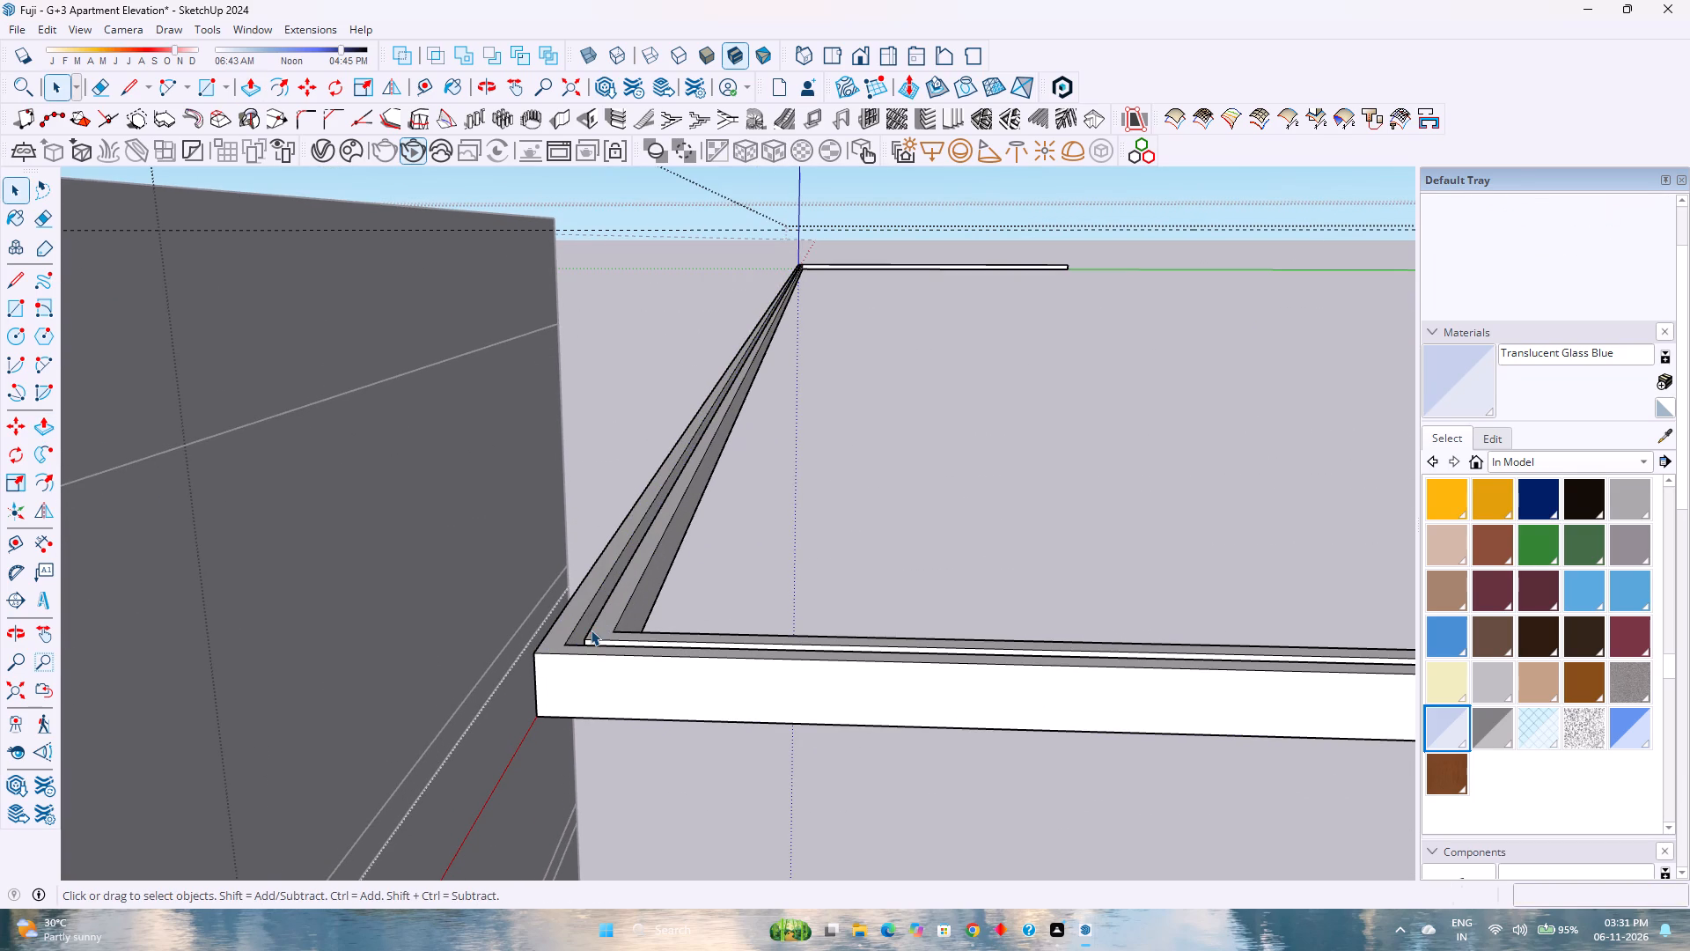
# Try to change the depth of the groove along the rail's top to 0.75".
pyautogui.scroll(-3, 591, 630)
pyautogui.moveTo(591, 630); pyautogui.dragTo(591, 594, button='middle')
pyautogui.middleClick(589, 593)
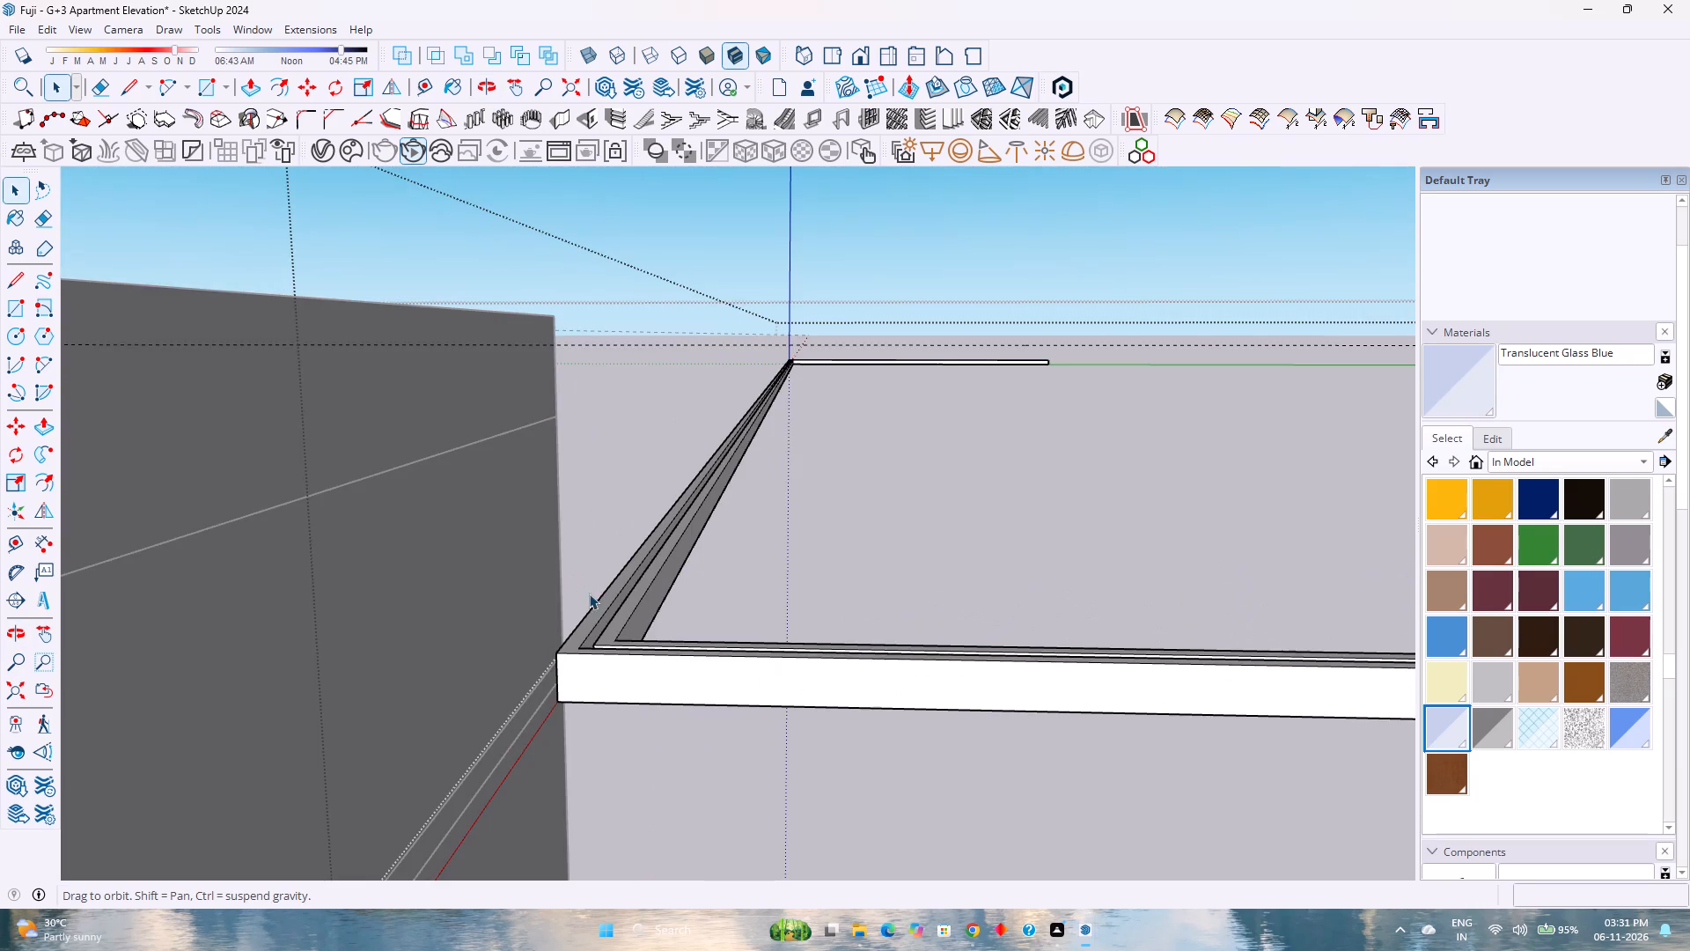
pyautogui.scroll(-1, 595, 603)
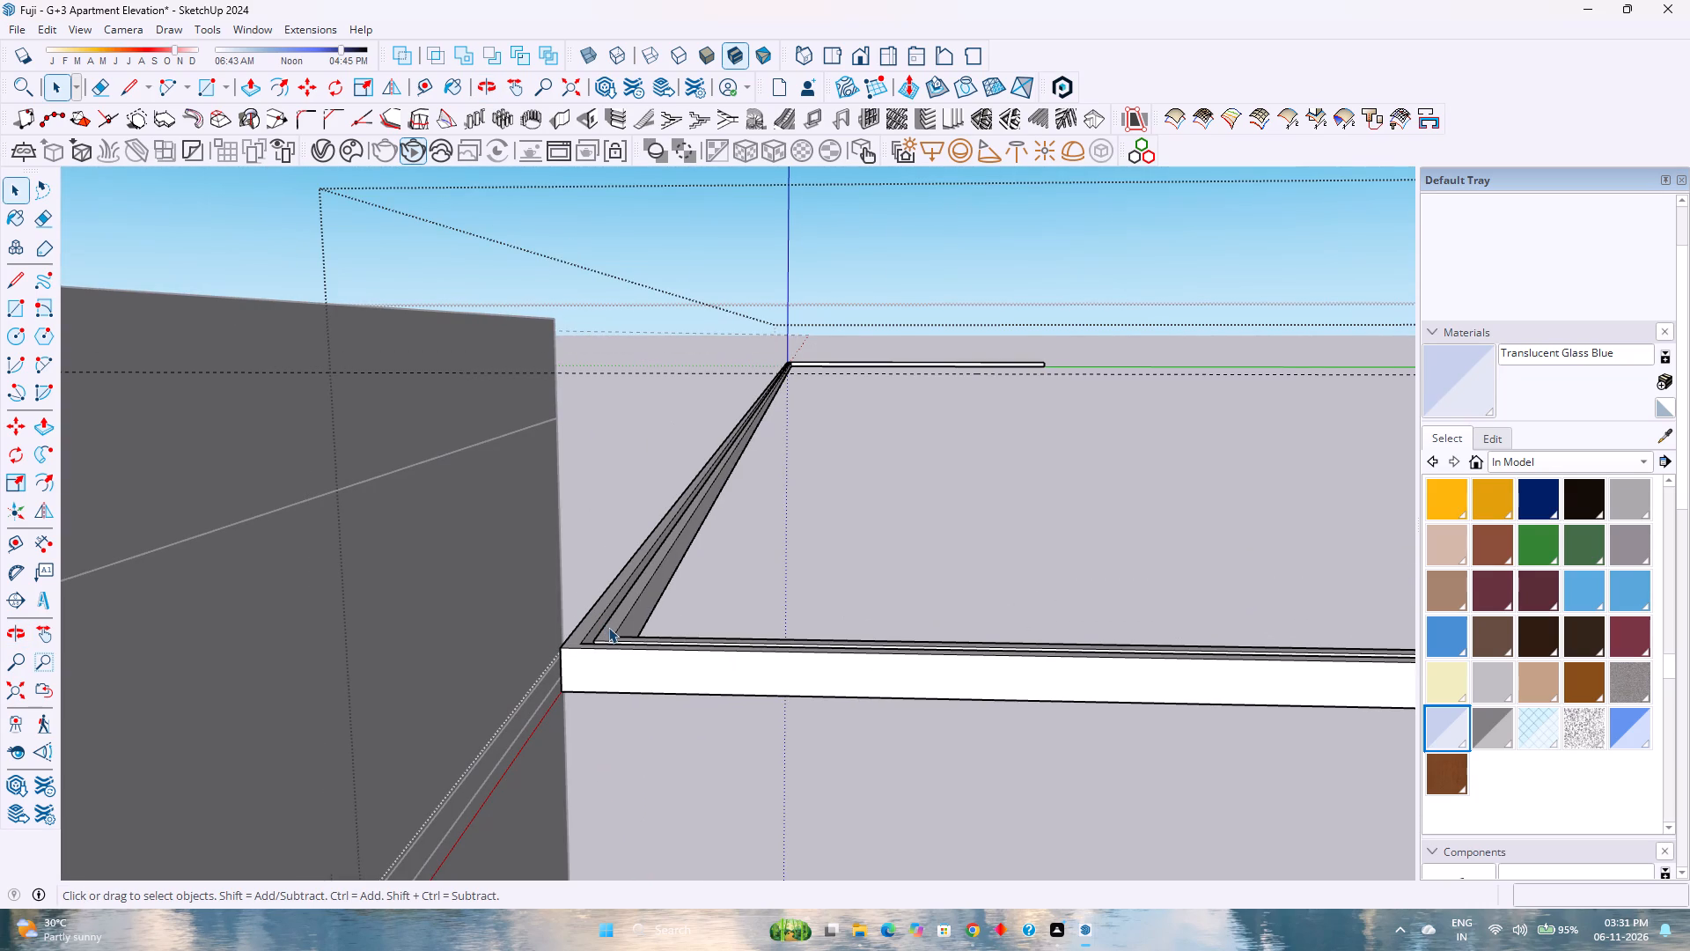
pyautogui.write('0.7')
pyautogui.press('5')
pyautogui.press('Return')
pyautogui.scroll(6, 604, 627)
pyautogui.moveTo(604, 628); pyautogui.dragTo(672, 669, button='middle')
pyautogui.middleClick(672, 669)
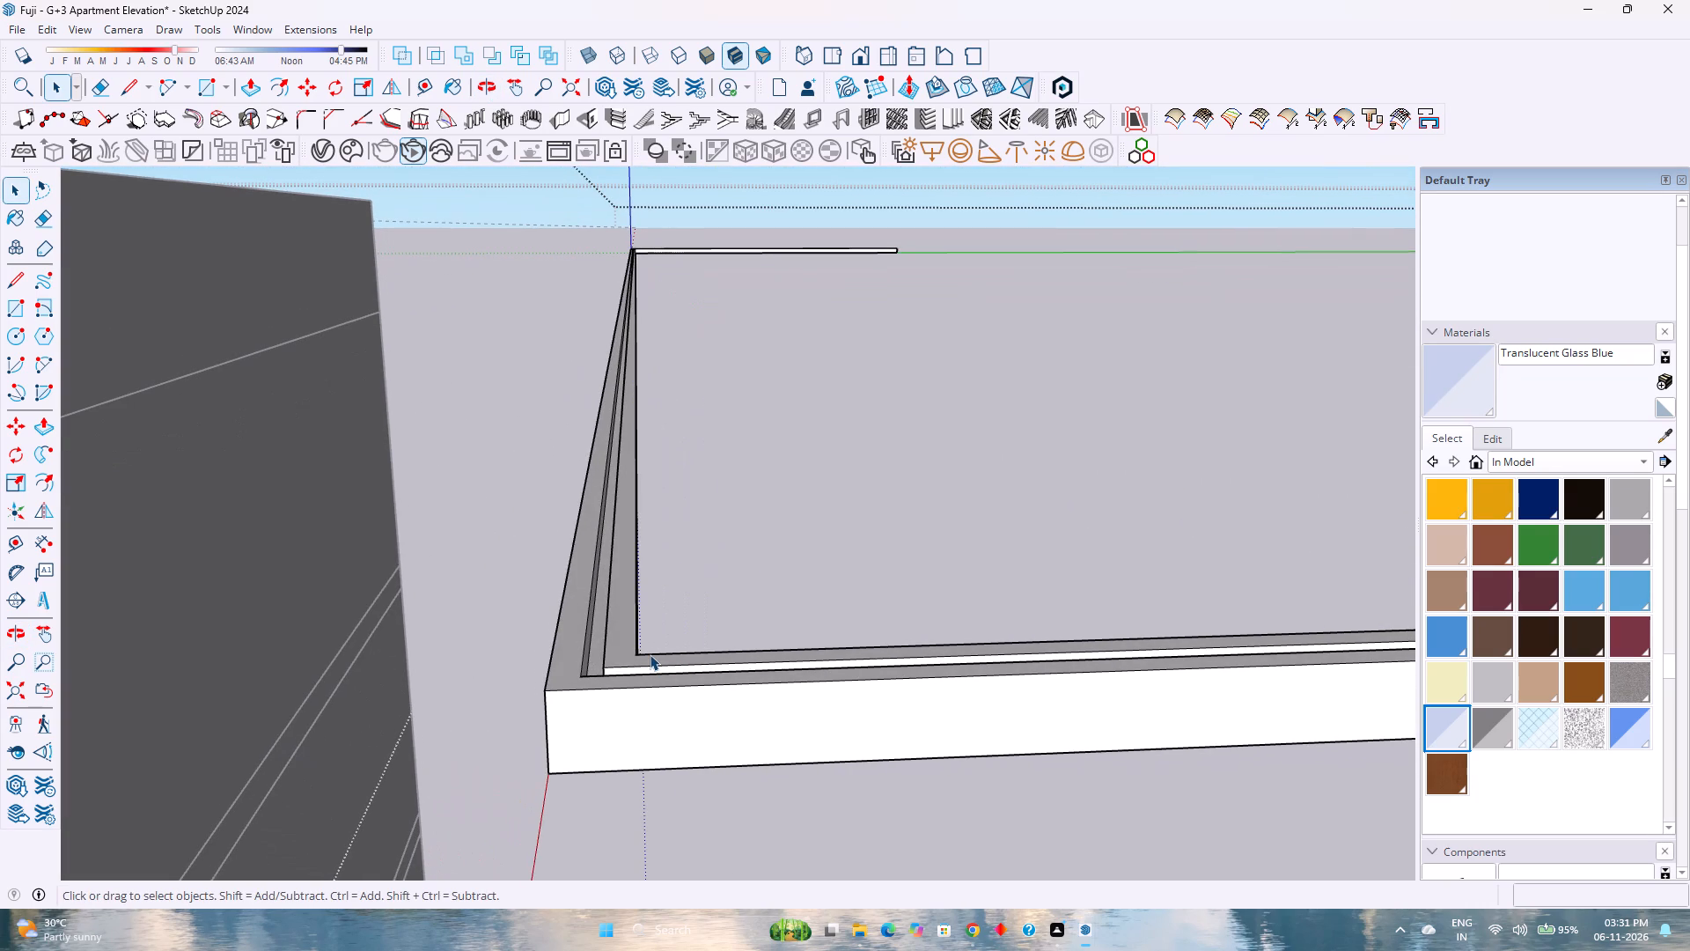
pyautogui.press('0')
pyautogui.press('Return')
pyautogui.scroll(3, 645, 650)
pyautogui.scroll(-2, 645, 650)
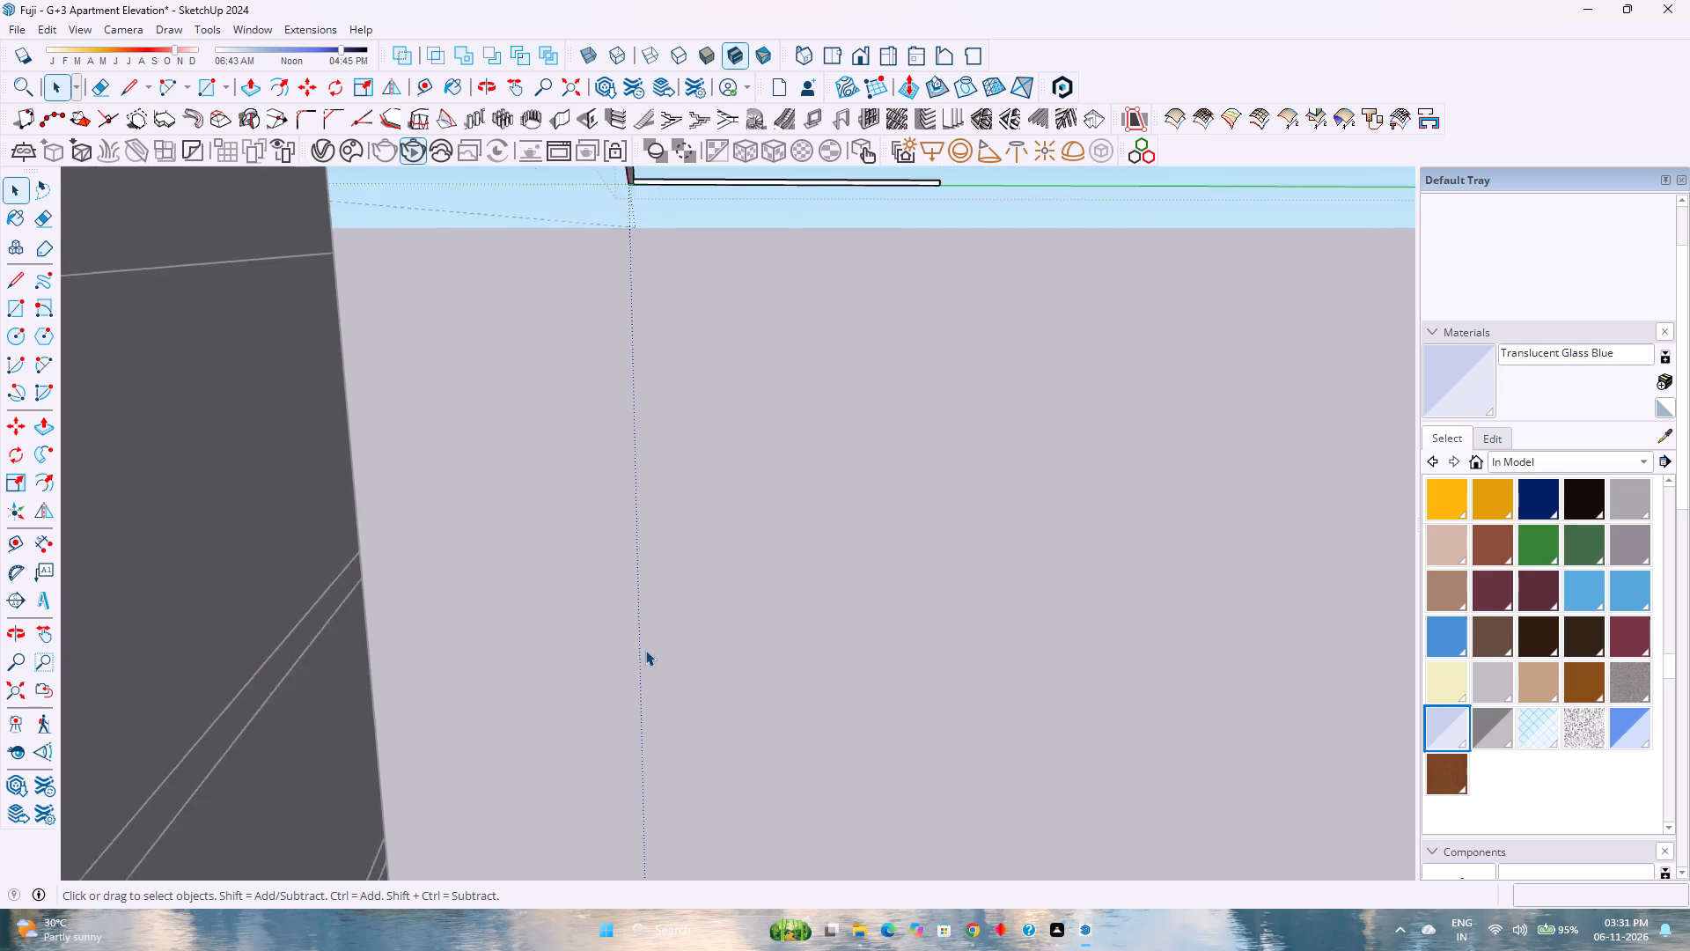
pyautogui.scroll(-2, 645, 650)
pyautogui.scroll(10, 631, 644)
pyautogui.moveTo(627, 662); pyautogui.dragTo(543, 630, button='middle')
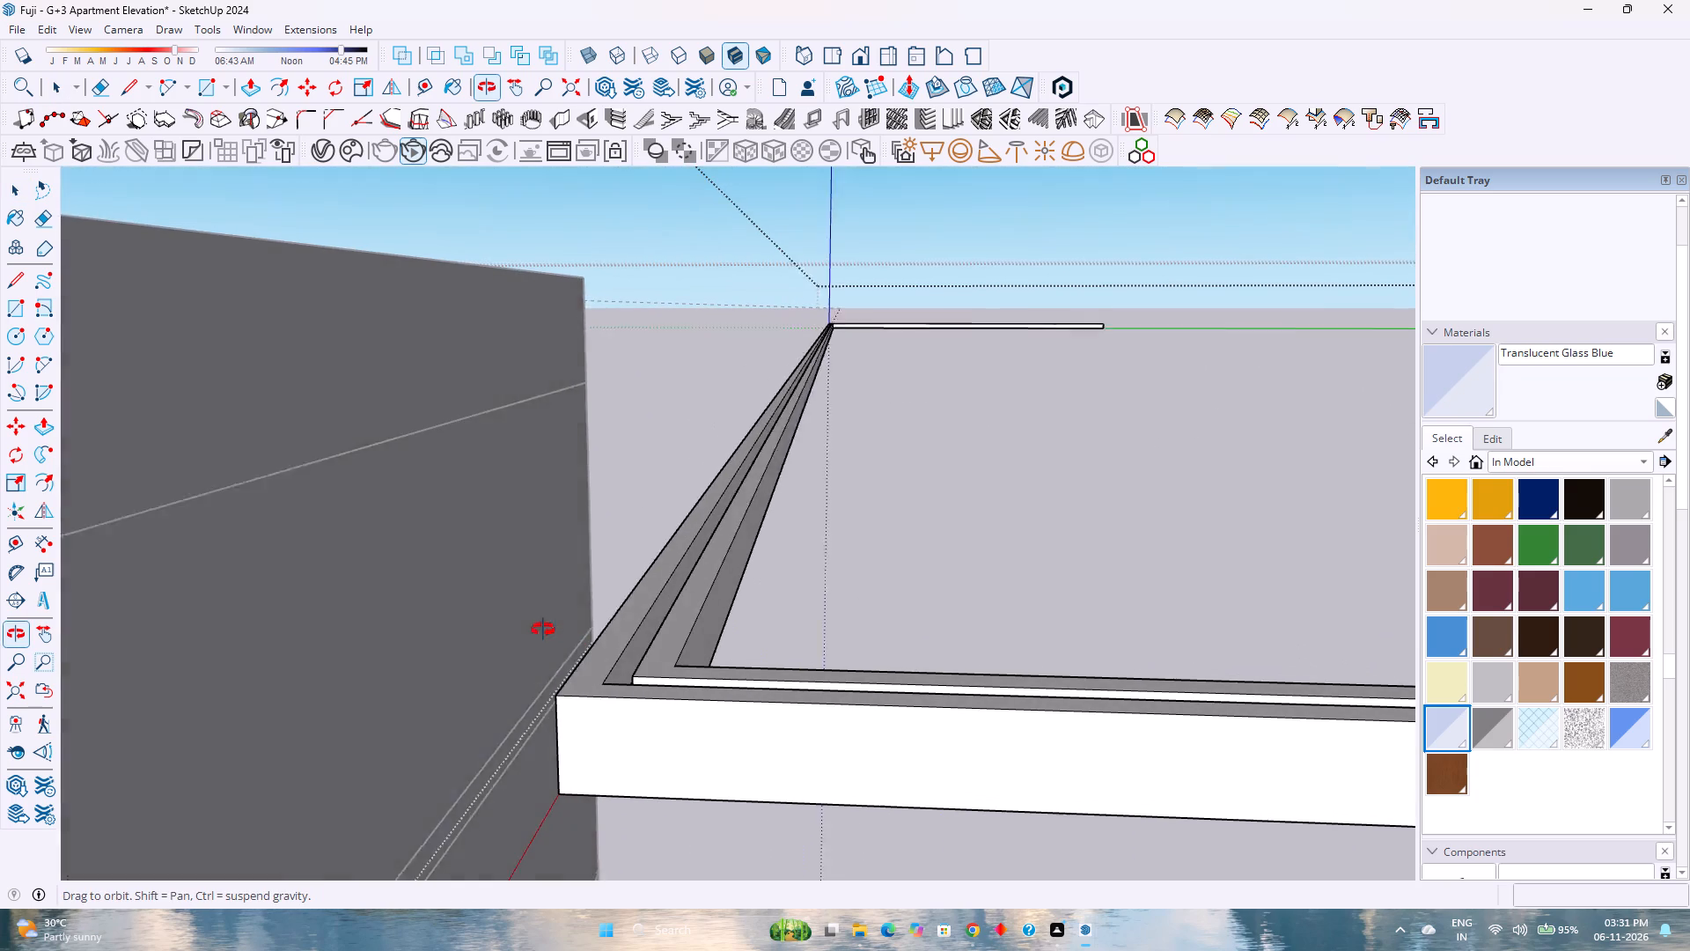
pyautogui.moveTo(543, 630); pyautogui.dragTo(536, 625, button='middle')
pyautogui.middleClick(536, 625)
# Undo the groove cut and Push/Pull the narrow inner face on the rail's top down 0.5" instead.
pyautogui.hotkey('ctrl', 'z')
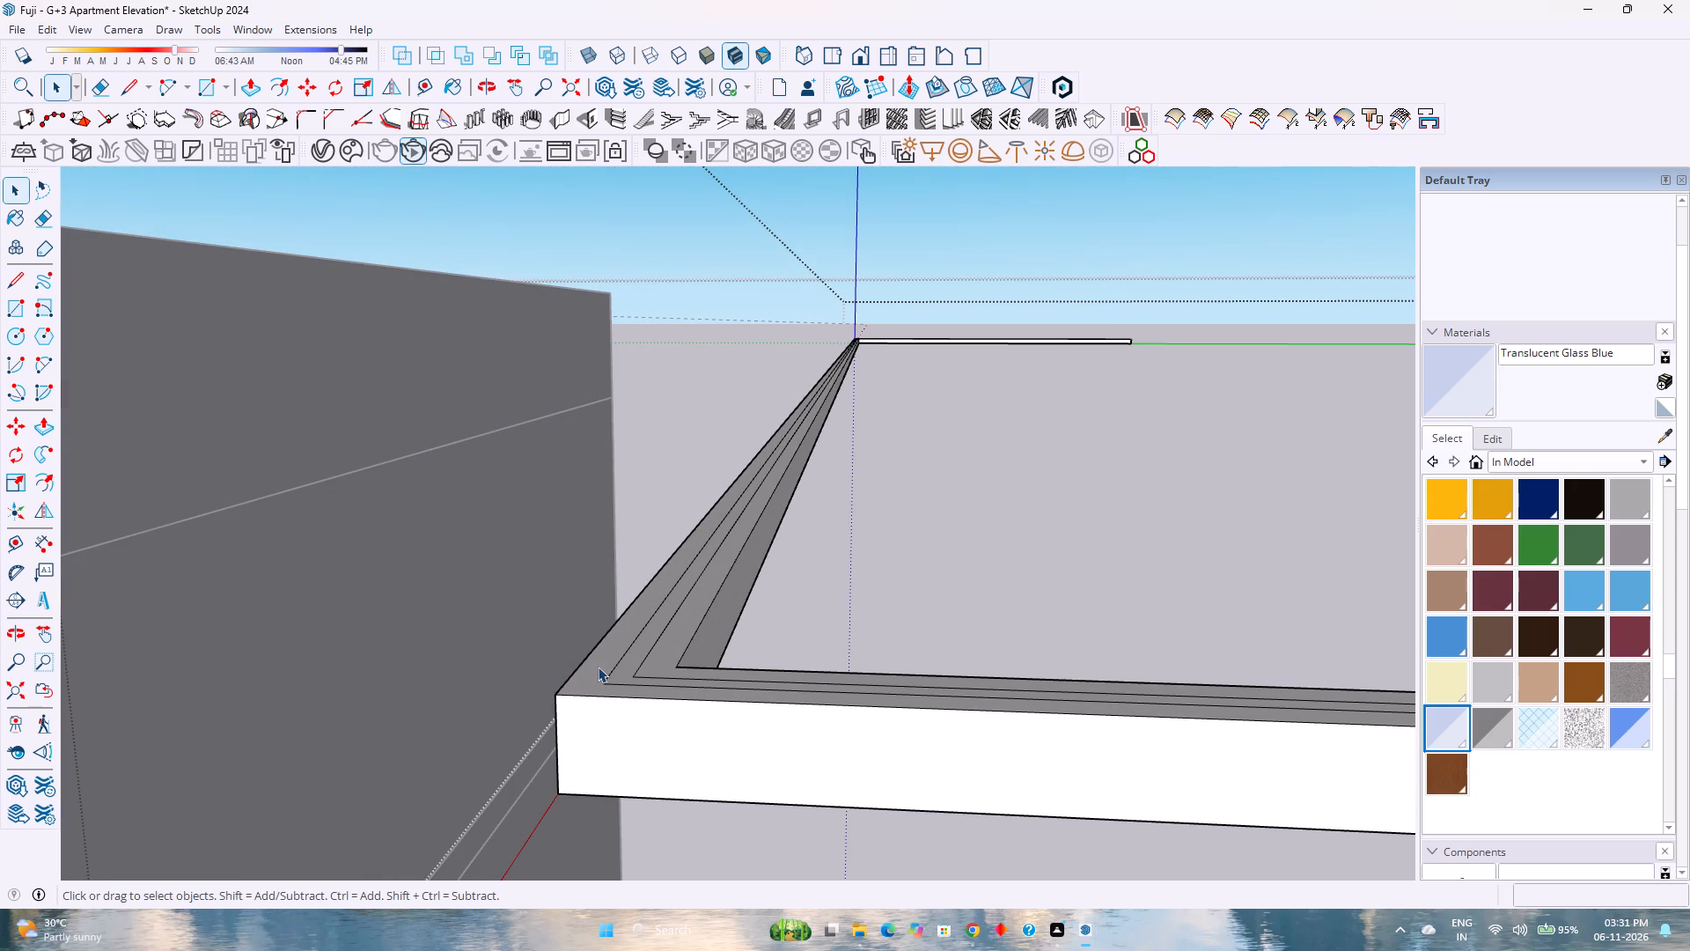
pyautogui.press('p')
pyautogui.click(630, 659)
pyautogui.press('0')
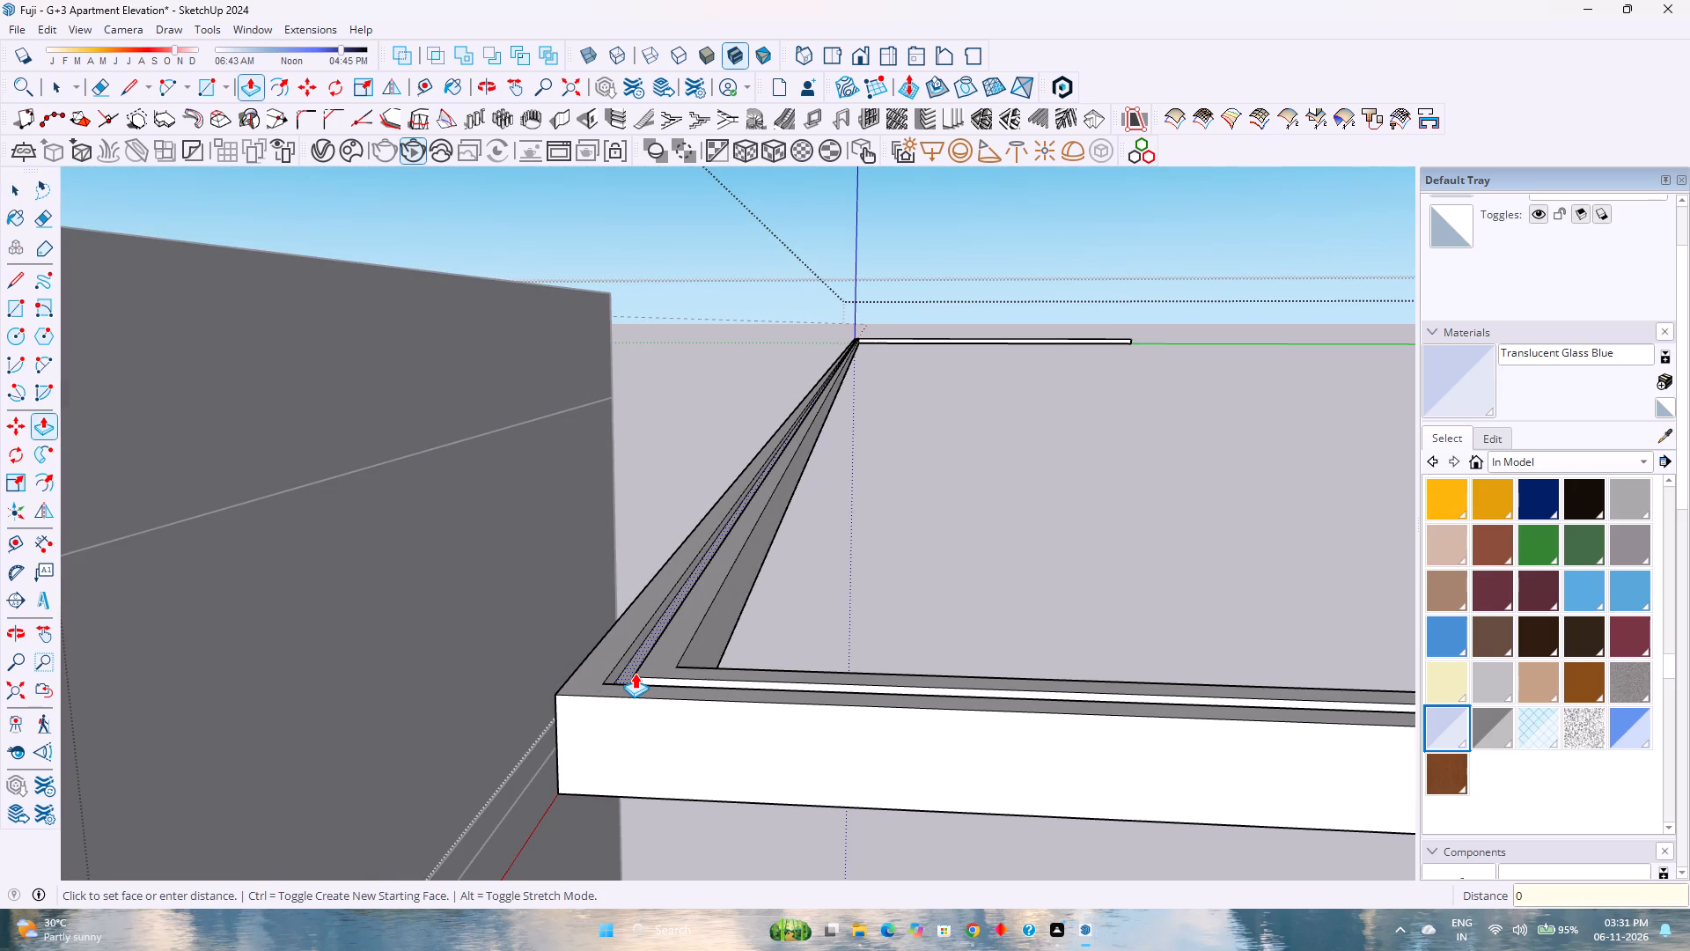
pyautogui.press('.')
pyautogui.press('5')
pyautogui.press('Return')
pyautogui.scroll(-9, 586, 663)
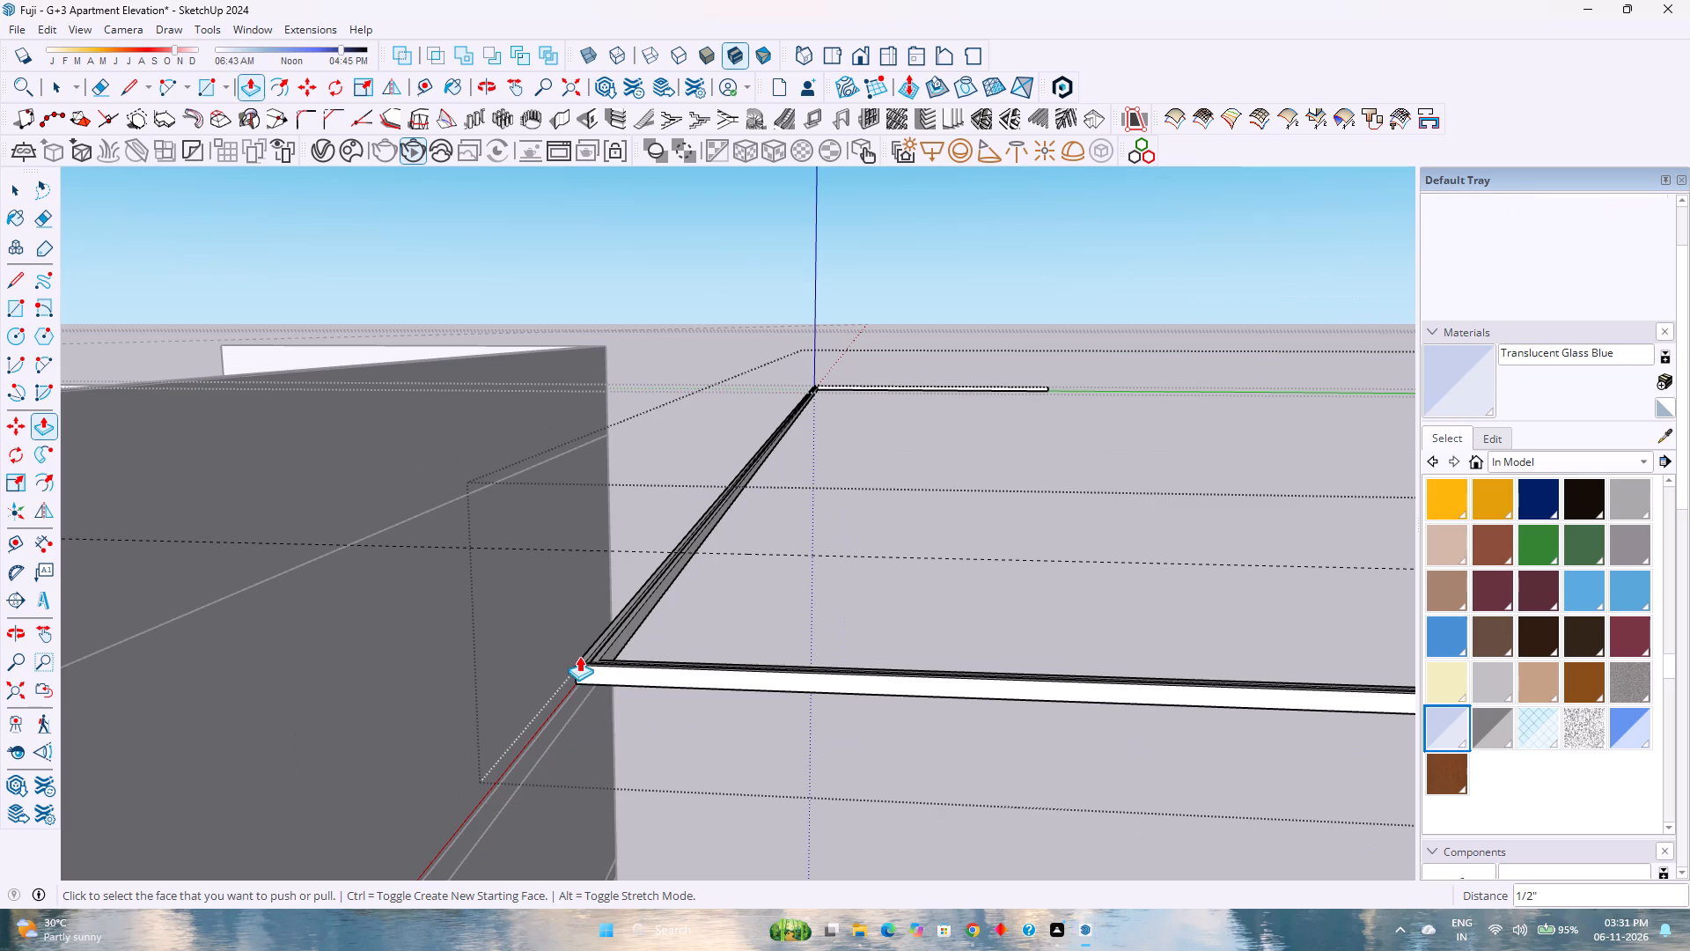
pyautogui.press('space')
# Flip a copy of the whole grooved rail upward about a horizontal plane moved up to the guide line, about 1' 1".
pyautogui.scroll(-4, 579, 656)
pyautogui.scroll(1, 594, 661)
pyautogui.scroll(-9, 604, 666)
pyautogui.middleClick(604, 666)
pyautogui.middleClick(604, 666)
pyautogui.middleClick(604, 666)
pyautogui.moveTo(606, 666); pyautogui.dragTo(656, 662, button='middle')
pyautogui.middleClick(656, 662)
pyautogui.scroll(-5, 658, 659)
pyautogui.scroll(7, 806, 590)
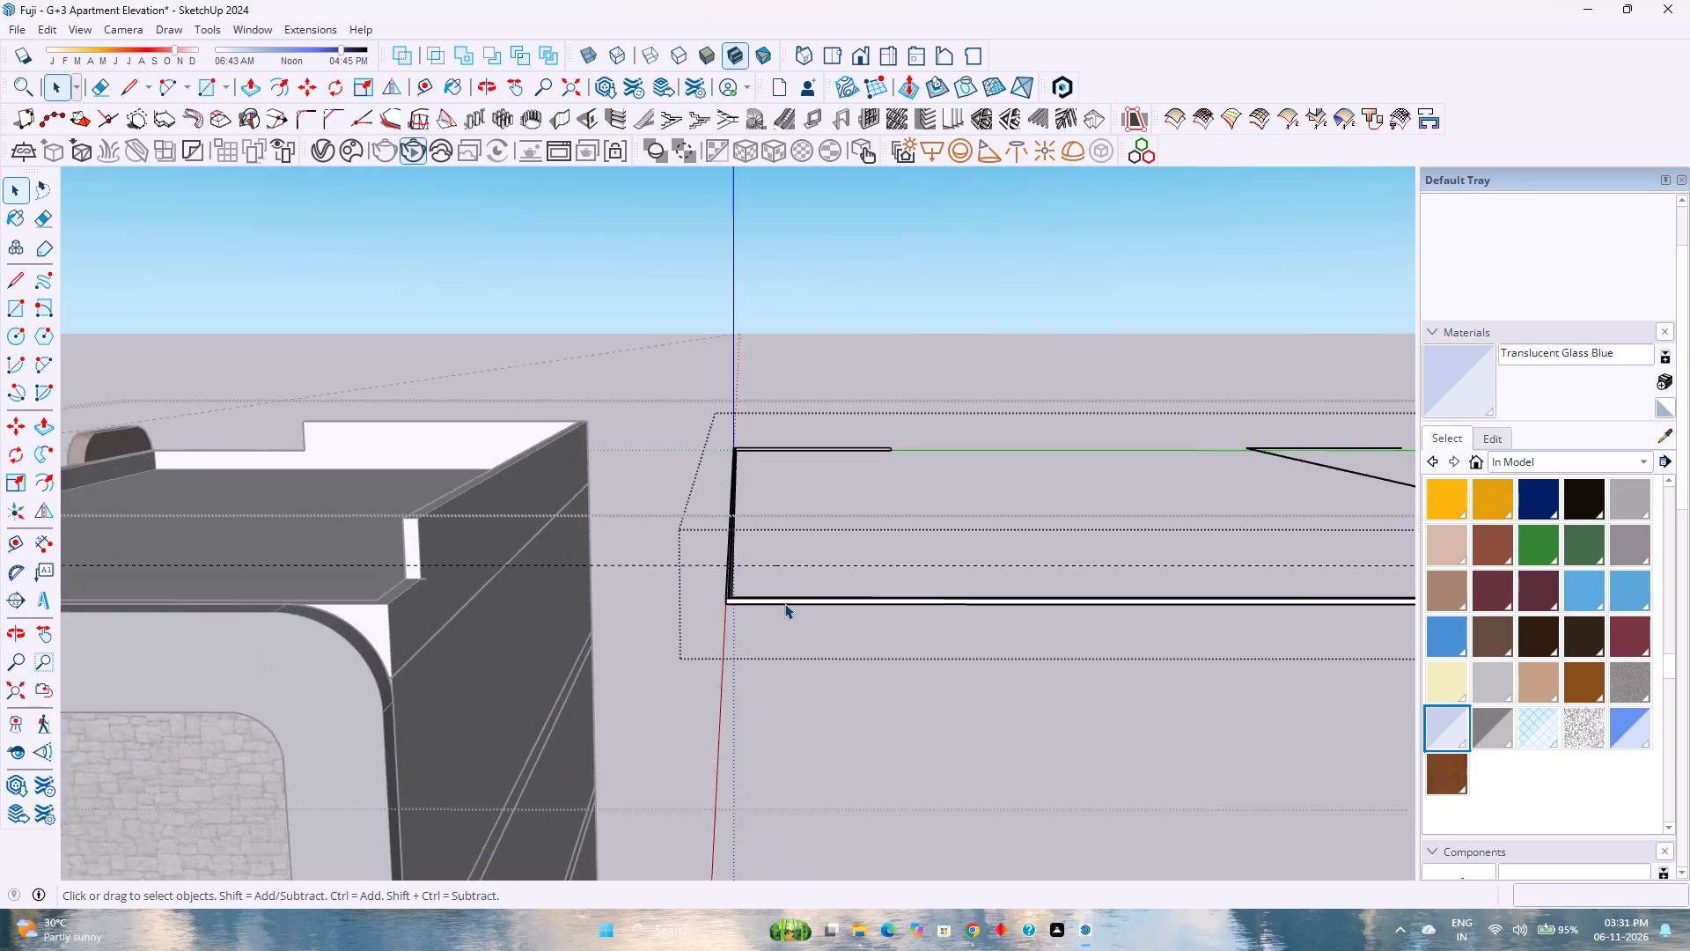
pyautogui.scroll(3, 784, 603)
pyautogui.tripleClick(774, 600)
pyautogui.click(774, 600)
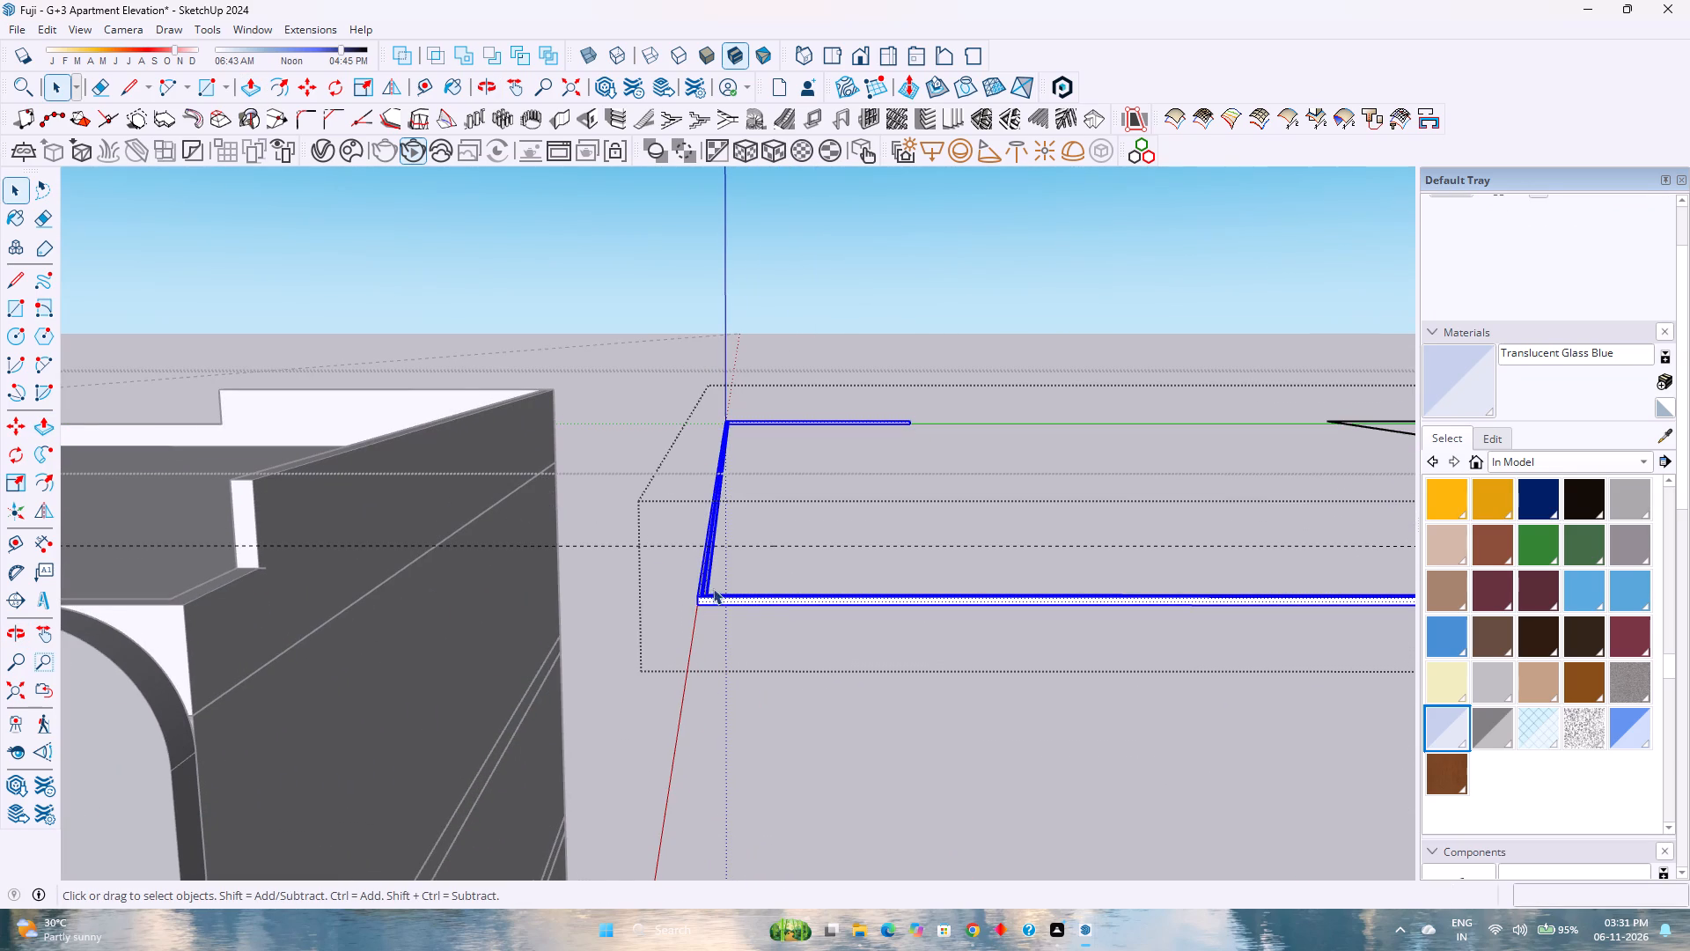
pyautogui.click(392, 92)
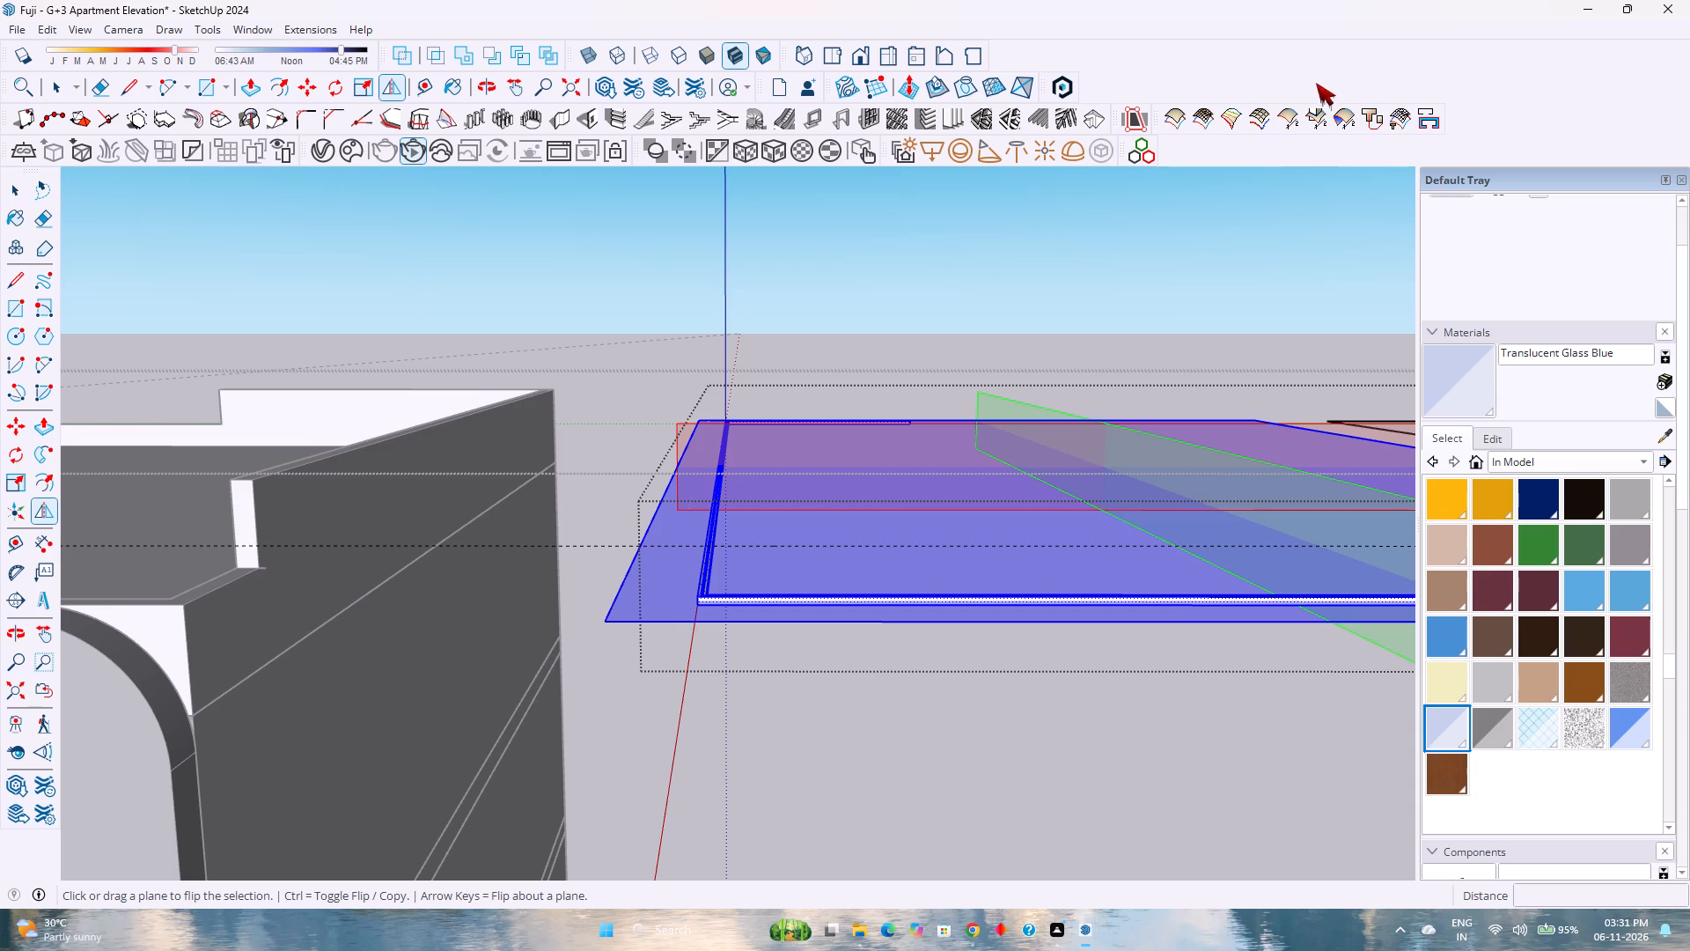
pyautogui.moveTo(658, 620); pyautogui.dragTo(679, 549)
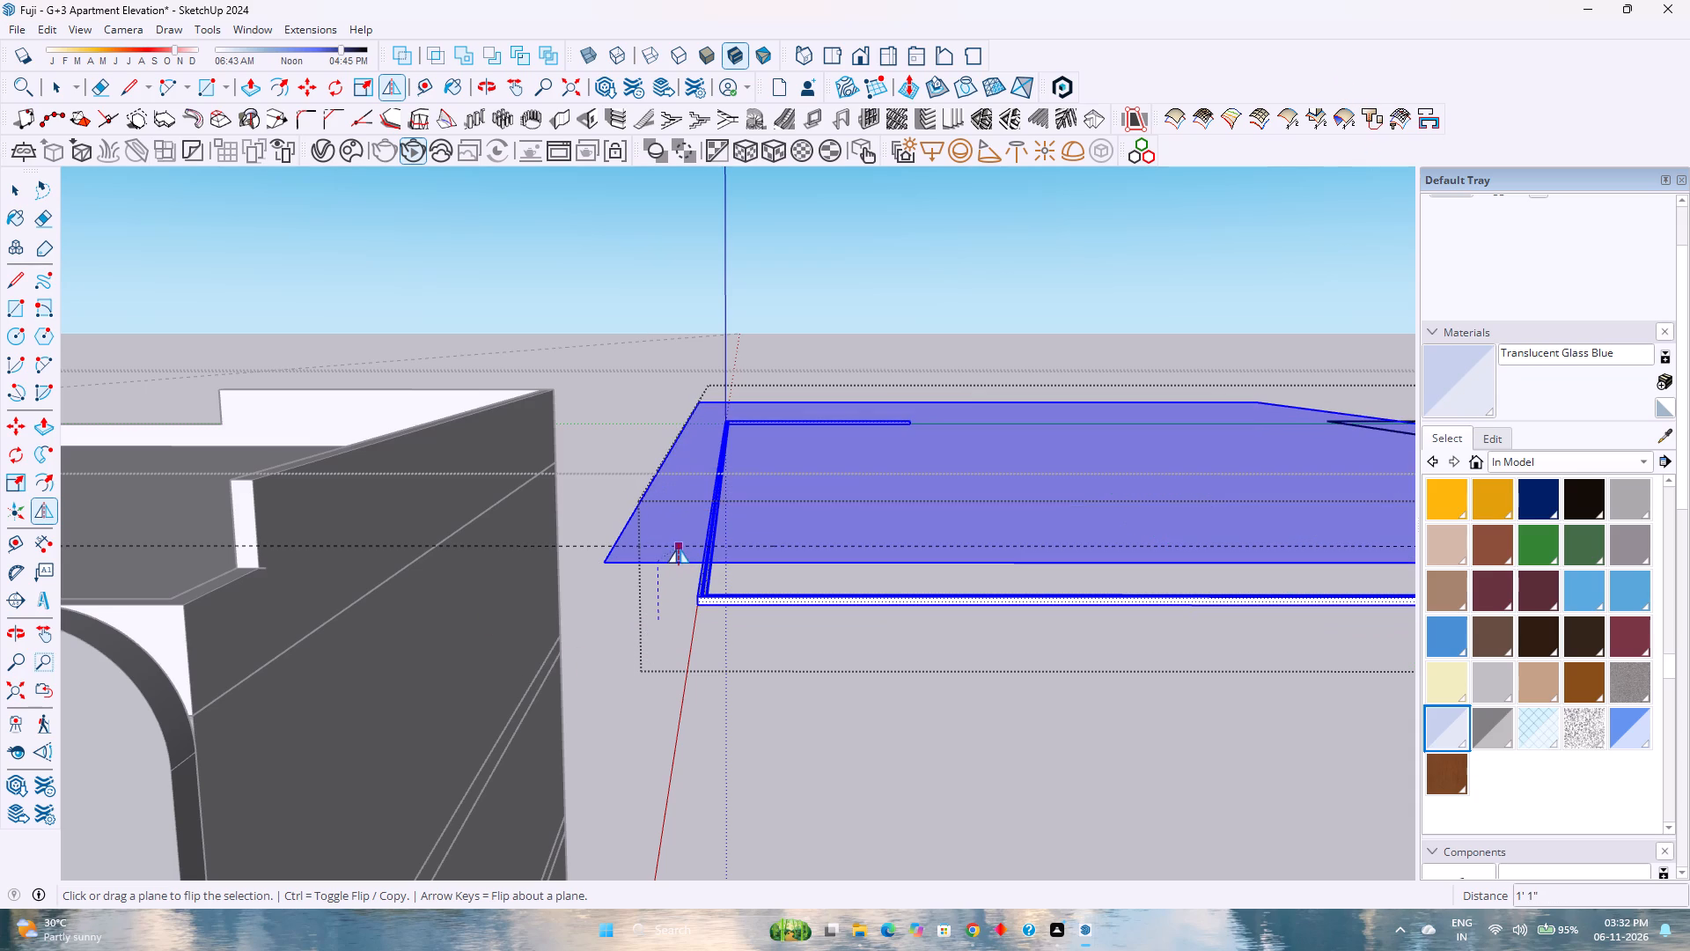
pyautogui.moveTo(679, 549); pyautogui.dragTo(679, 547)
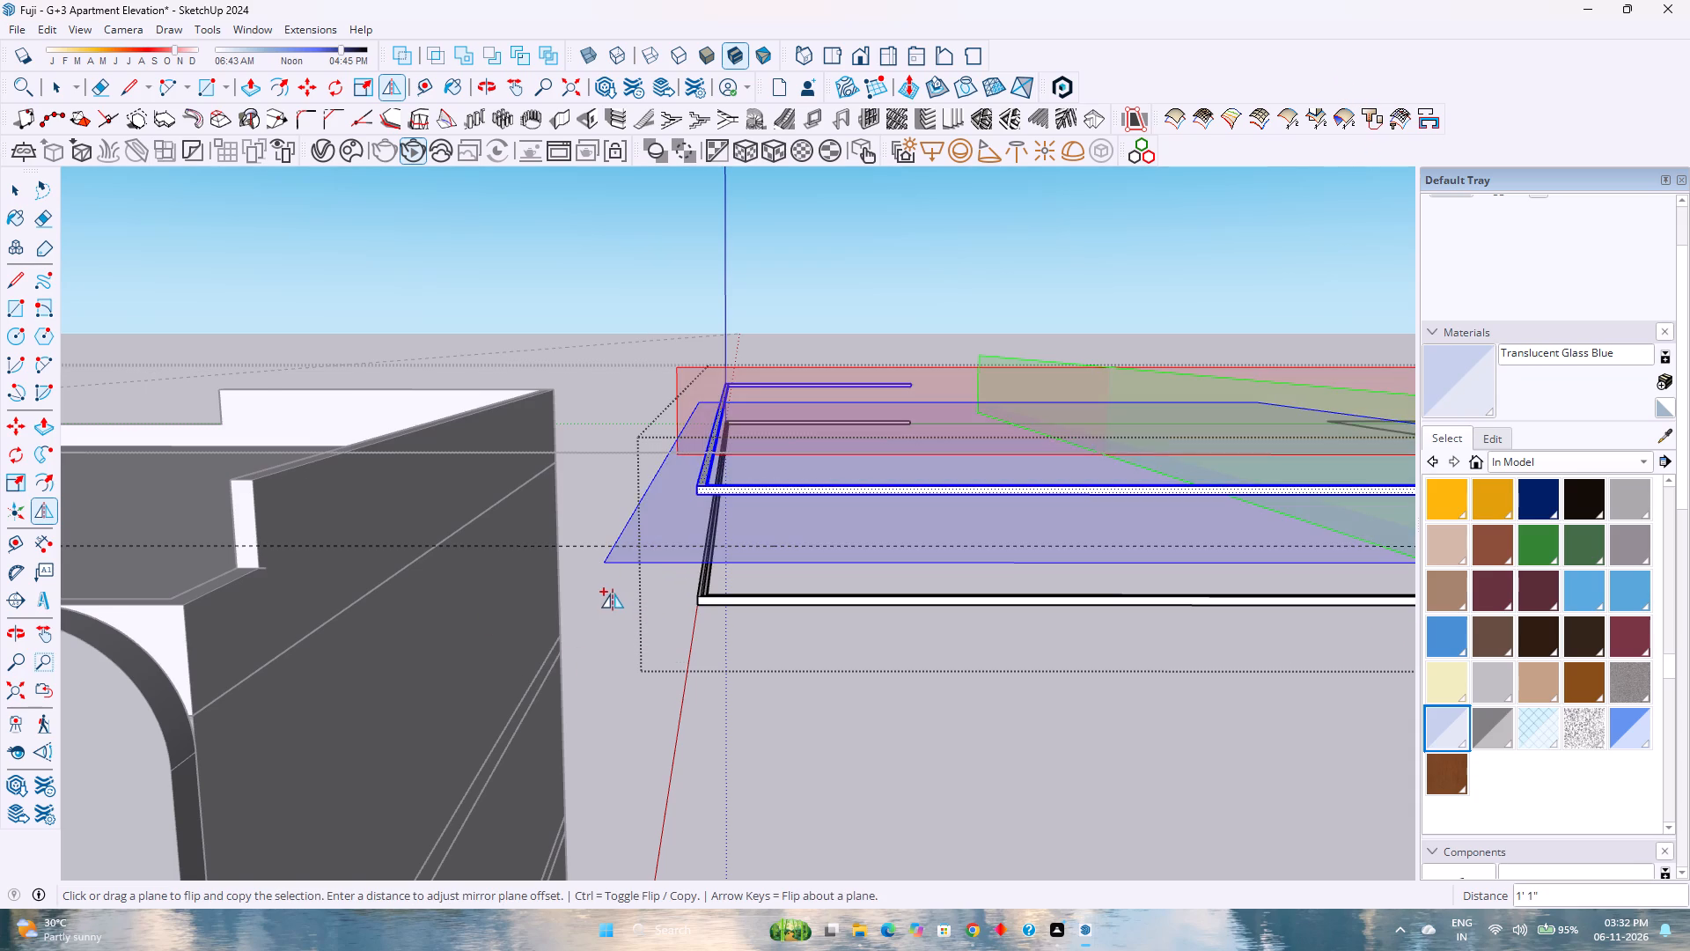
pyautogui.press('space')
# Delete the guide line running between the lower rail and its flipped copy.
pyautogui.scroll(-2, 613, 592)
pyautogui.keyDown('shift'); pyautogui.middleClick(812, 561); pyautogui.keyUp('shift')
pyautogui.keyDown('shift'); pyautogui.moveTo(810, 561); pyautogui.dragTo(794, 560, button='middle'); pyautogui.keyUp('shift')
pyautogui.keyDown('shift'); pyautogui.middleClick(794, 560); pyautogui.keyUp('shift')
pyautogui.keyDown('shift'); pyautogui.moveTo(794, 560); pyautogui.dragTo(650, 561, button='middle'); pyautogui.keyUp('shift')
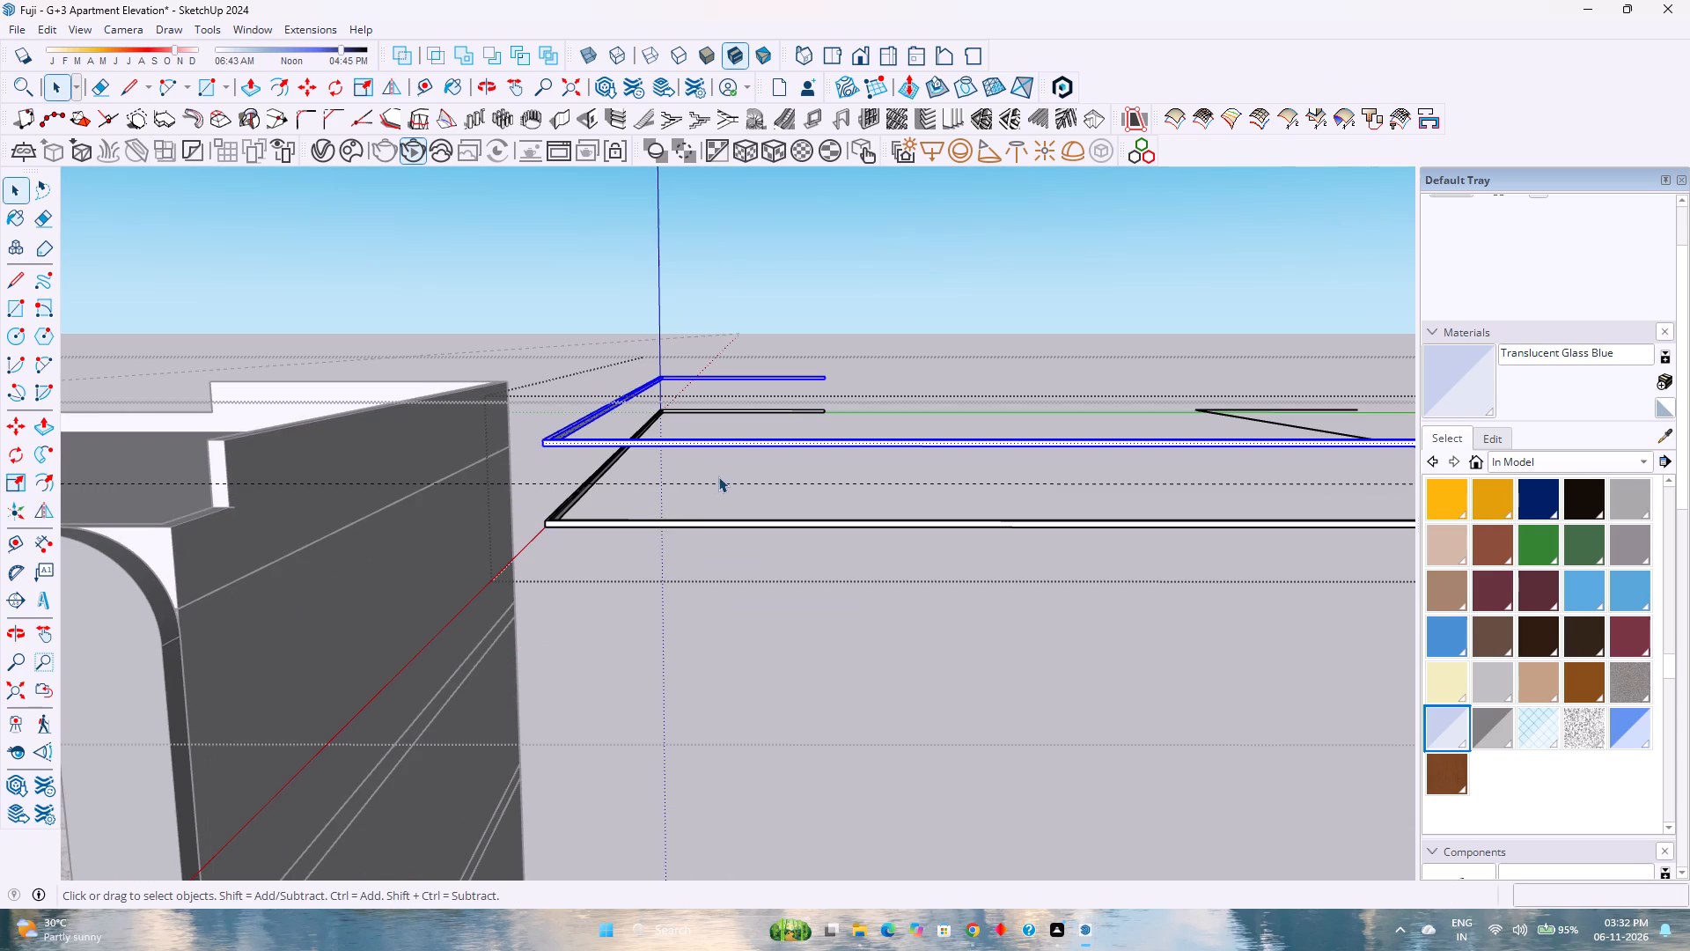
pyautogui.click(712, 485)
pyautogui.press('Delete')
# Move the glass strip group about 35' along the green axis into the lower rail's groove, matching its end corner to the groove floor's corner.
pyautogui.scroll(-4, 711, 511)
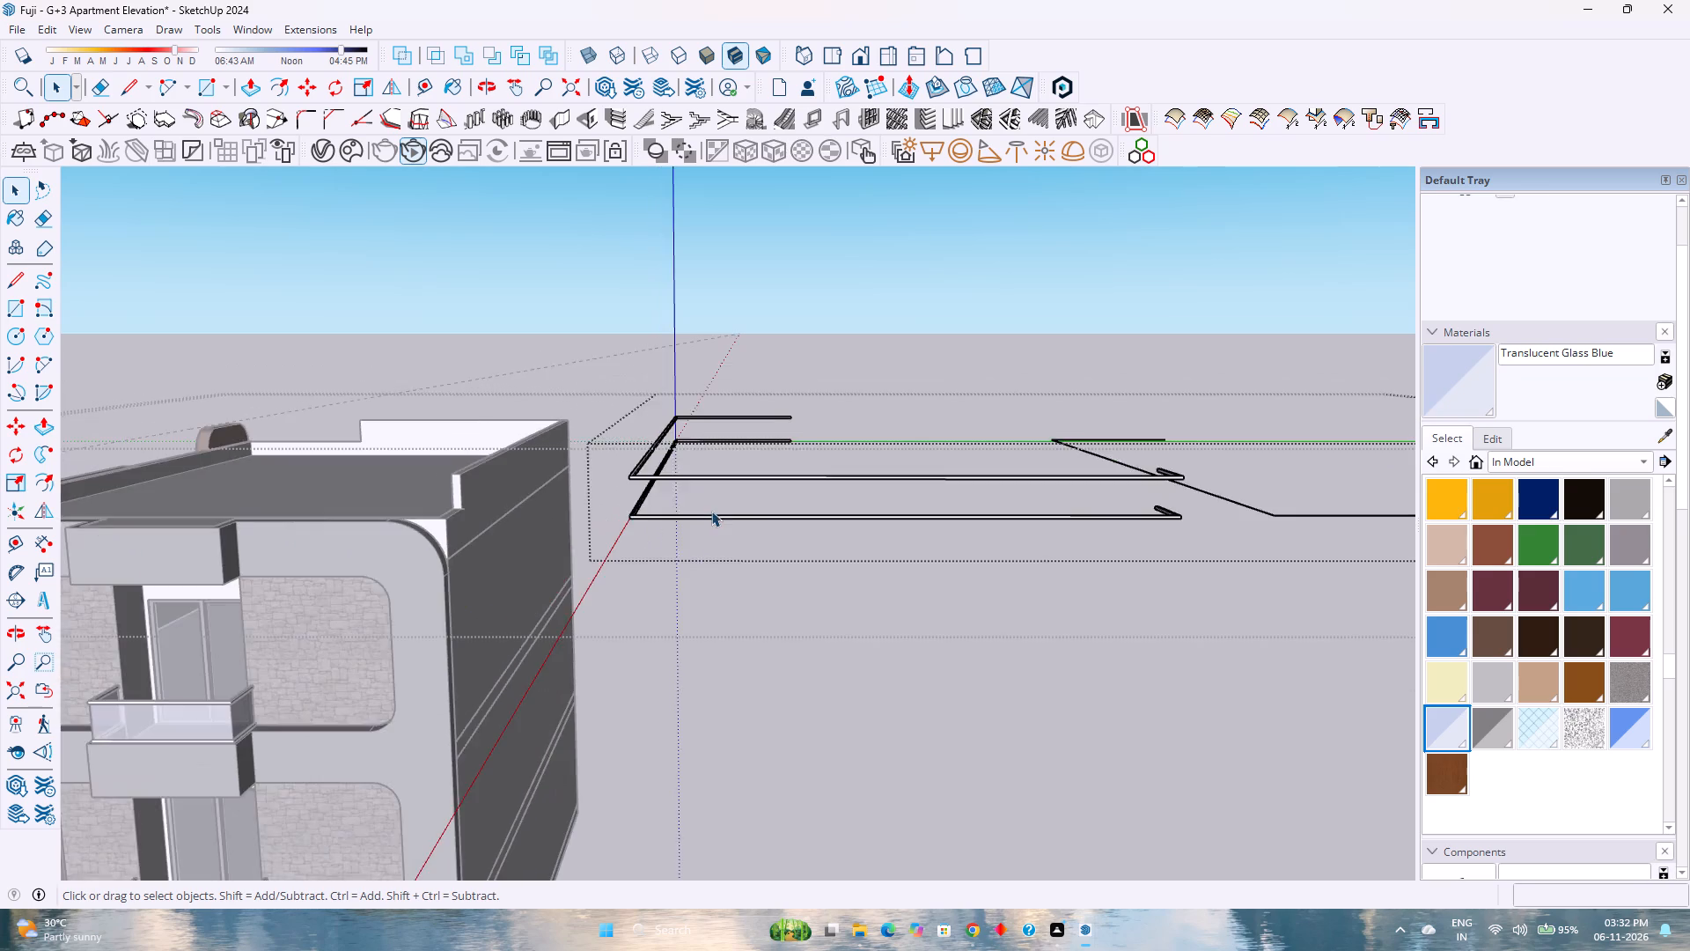
pyautogui.scroll(-5, 711, 511)
pyautogui.keyDown('shift'); pyautogui.moveTo(901, 545); pyautogui.dragTo(881, 548, button='middle'); pyautogui.keyUp('shift')
pyautogui.keyDown('shift'); pyautogui.moveTo(881, 548); pyautogui.dragTo(866, 550, button='middle'); pyautogui.keyUp('shift')
pyautogui.keyDown('shift'); pyautogui.moveTo(808, 564); pyautogui.dragTo(519, 643, button='middle'); pyautogui.keyUp('shift')
pyautogui.keyDown('shift'); pyautogui.middleClick(519, 643); pyautogui.keyUp('shift')
pyautogui.click(904, 596)
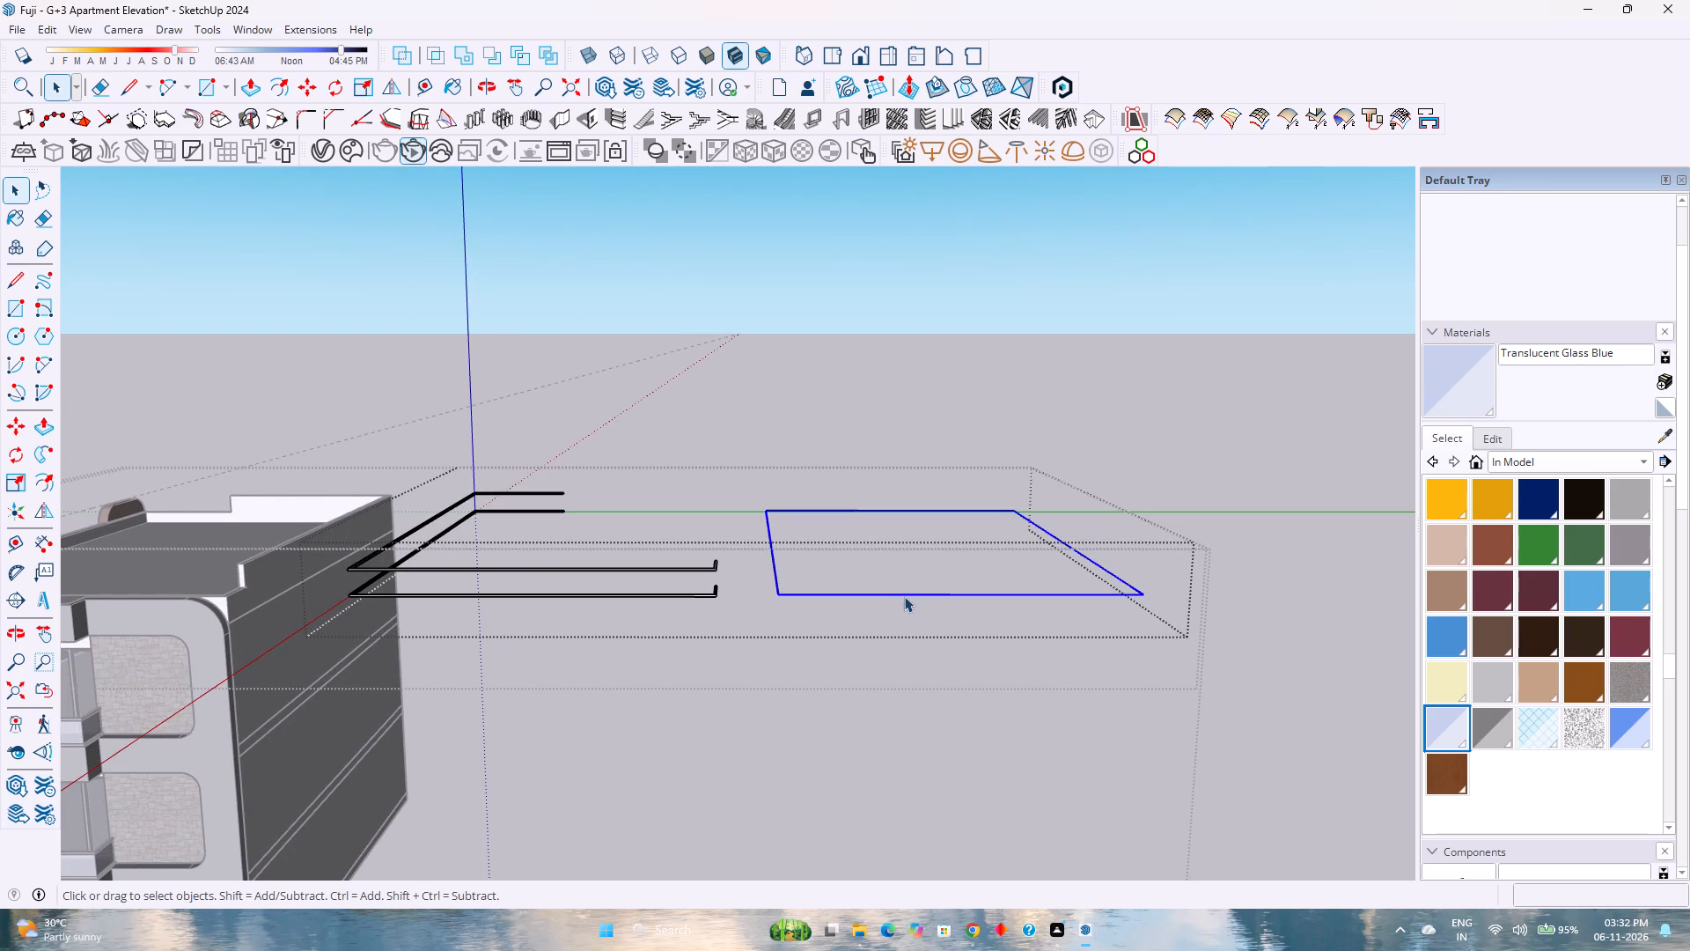
pyautogui.scroll(4, 910, 600)
pyautogui.press('m')
pyautogui.scroll(2, 1046, 559)
pyautogui.moveTo(1034, 579); pyautogui.dragTo(1019, 594, button='middle')
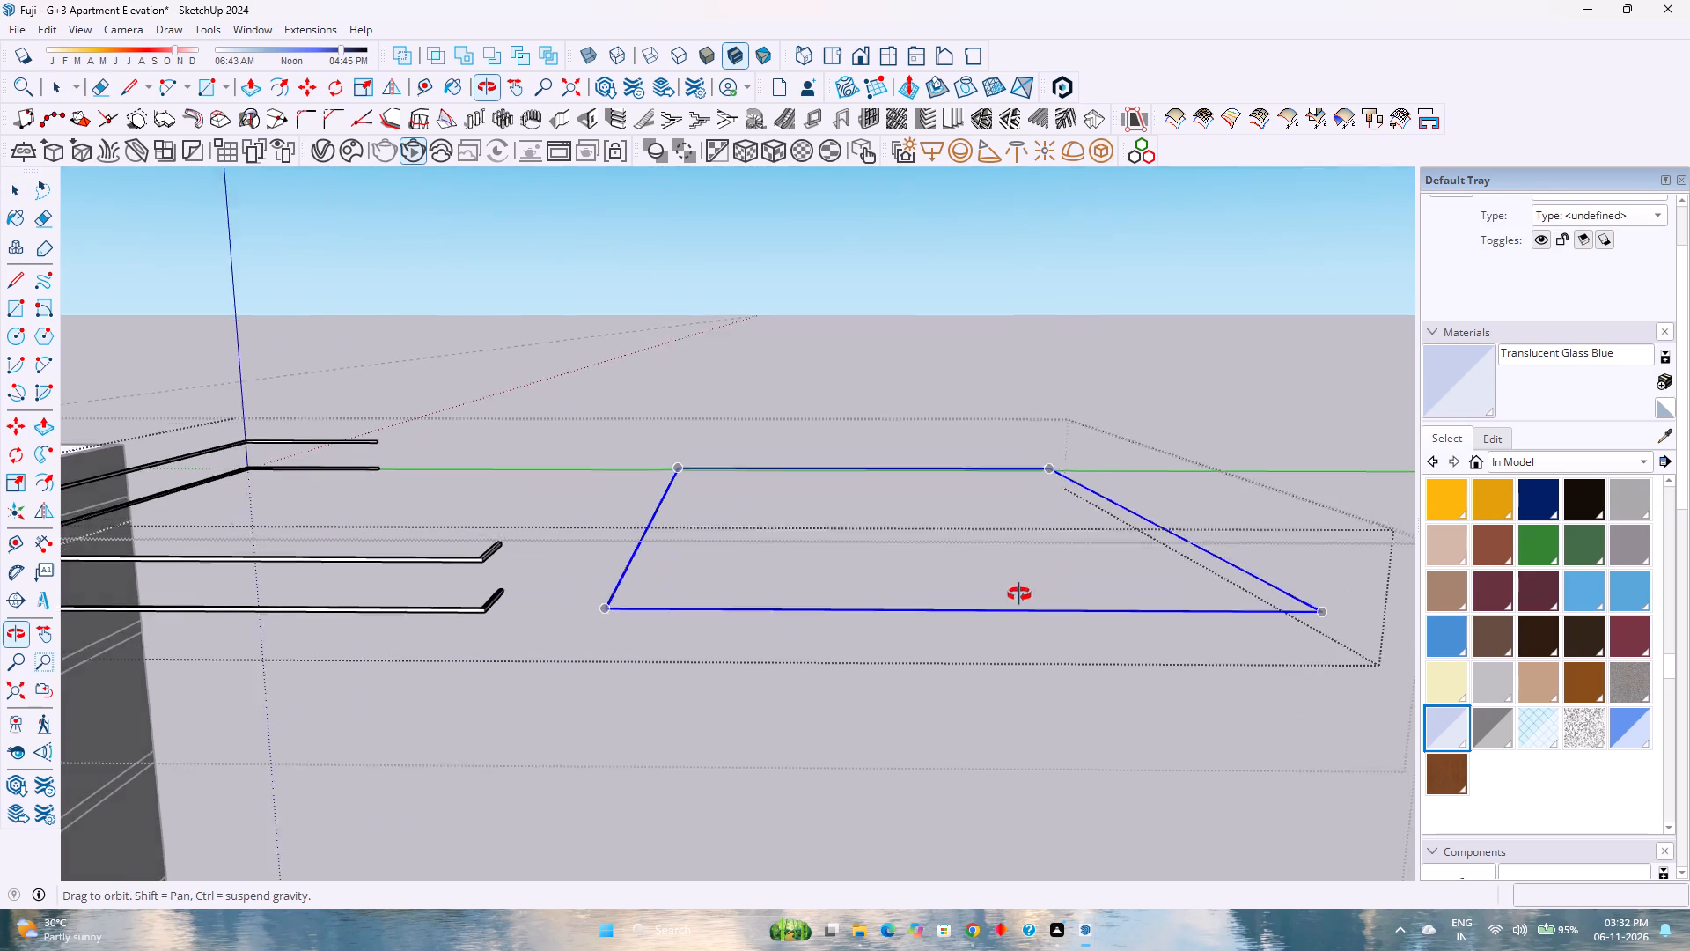
pyautogui.moveTo(1019, 594); pyautogui.dragTo(914, 744, button='middle')
pyautogui.scroll(-1, 1076, 784)
pyautogui.keyDown('shift'); pyautogui.moveTo(1076, 774); pyautogui.dragTo(1053, 704, button='middle'); pyautogui.keyUp('shift')
pyautogui.keyDown('shift'); pyautogui.middleClick(1052, 703); pyautogui.keyUp('shift')
pyautogui.scroll(-1, 1052, 700)
pyautogui.scroll(1, 1135, 731)
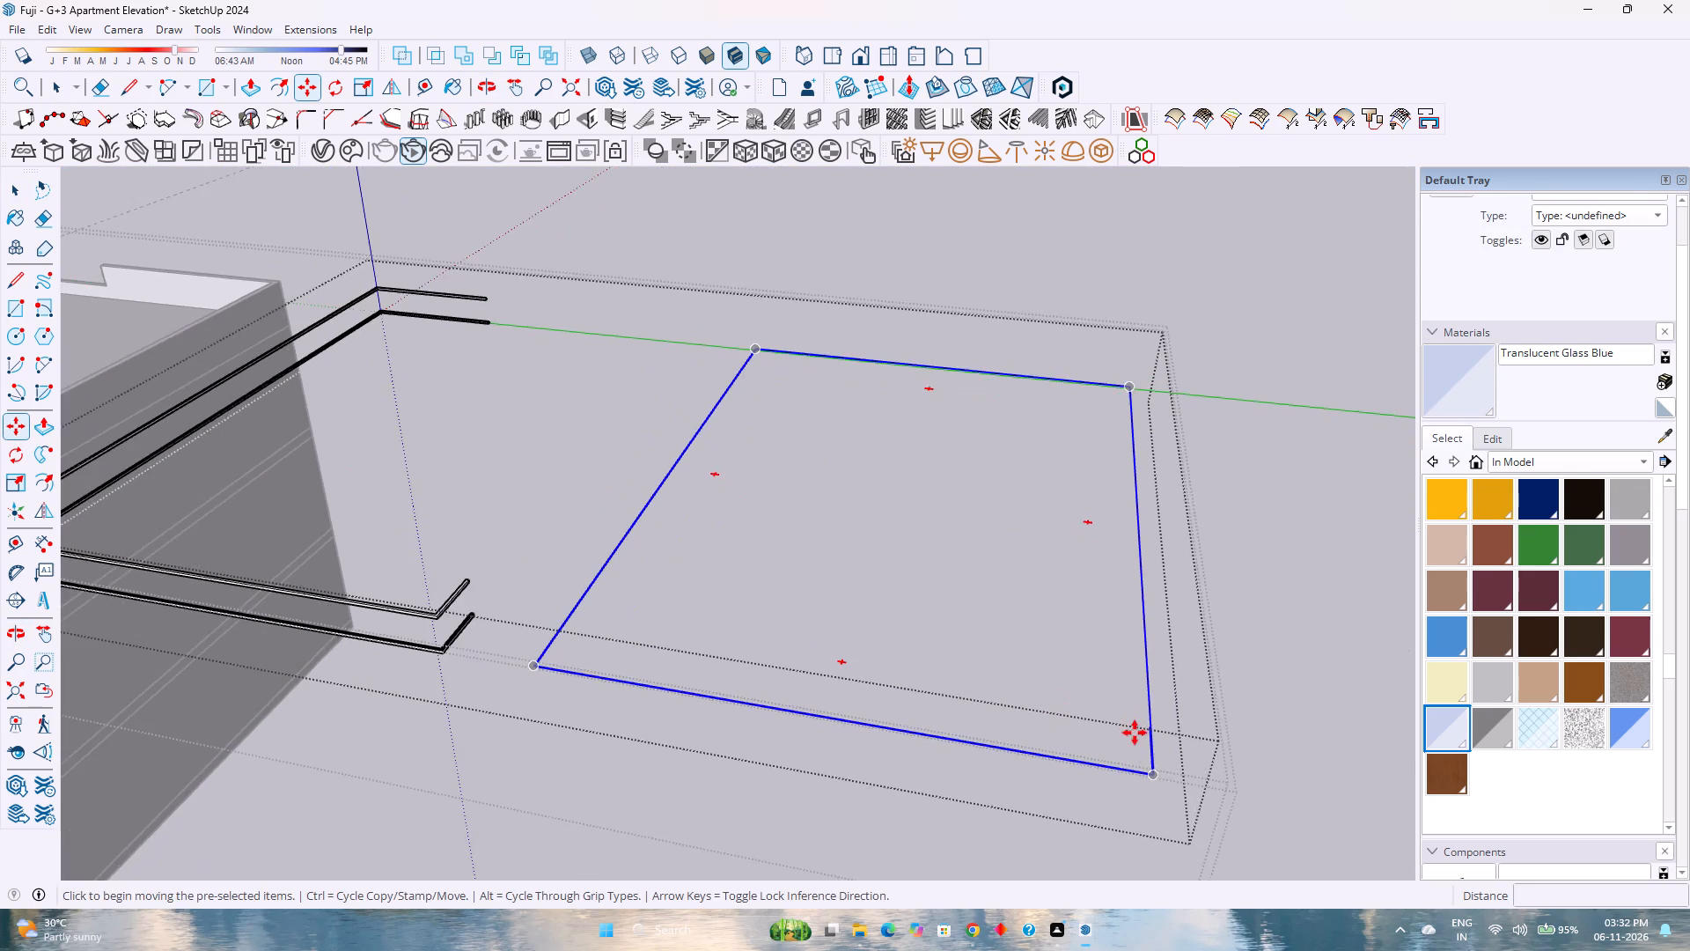
pyautogui.scroll(16, 1146, 751)
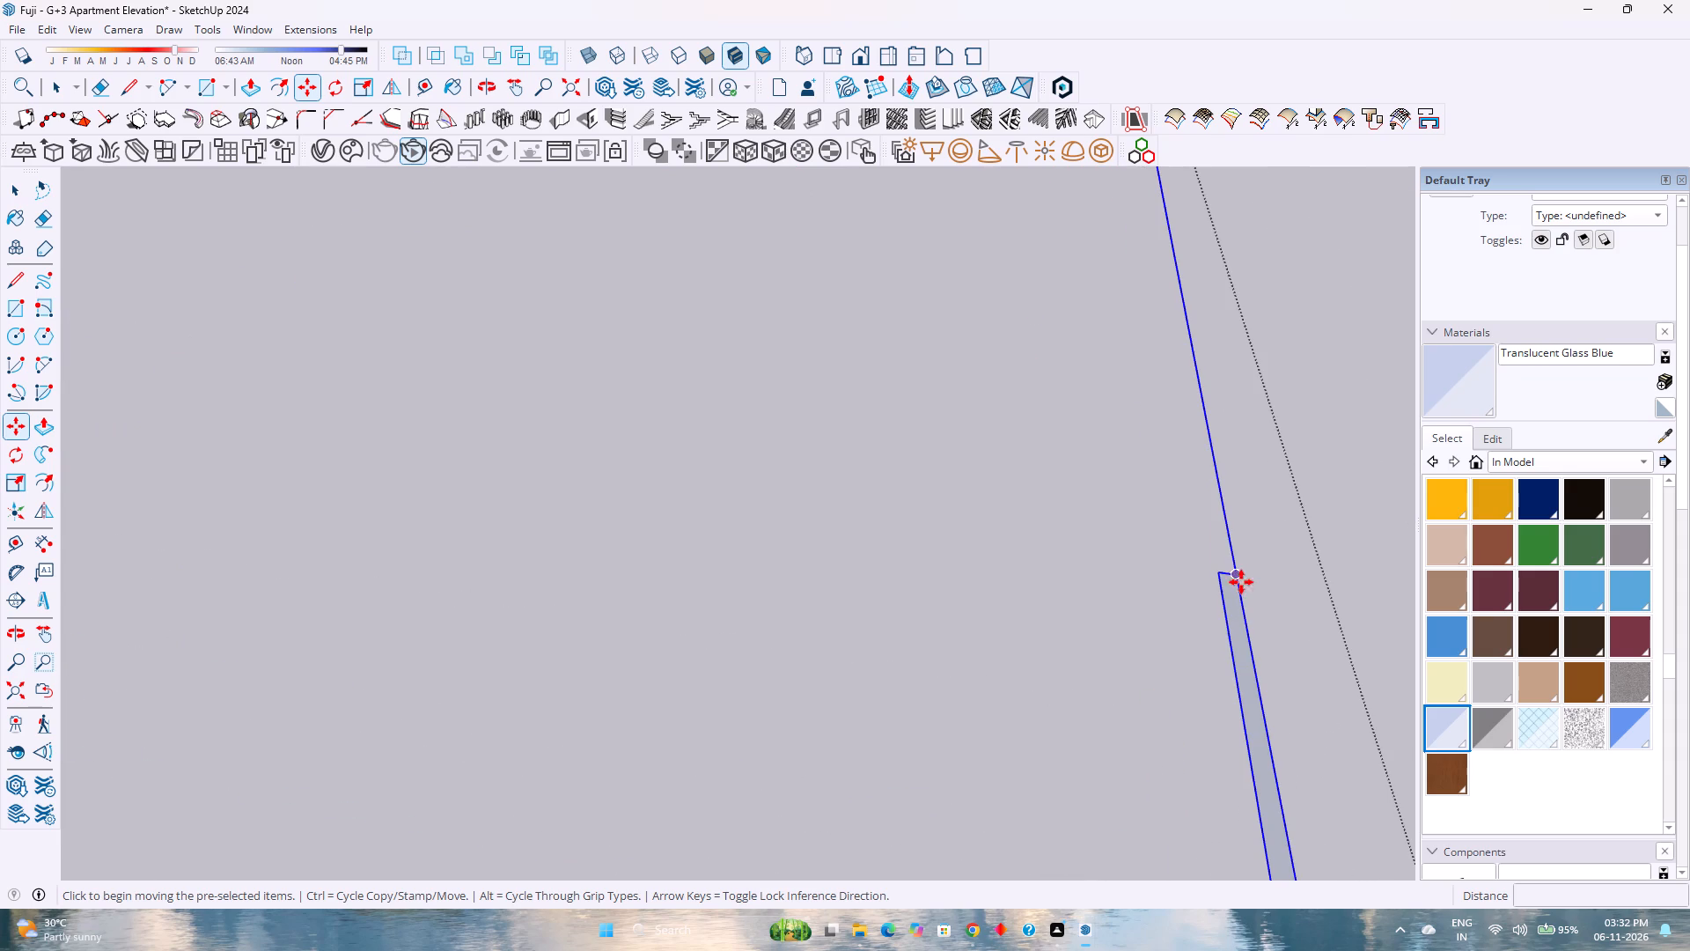
pyautogui.click(1238, 573)
pyautogui.scroll(-7, 967, 585)
pyautogui.scroll(1, 967, 585)
pyautogui.scroll(-4, 967, 585)
pyautogui.press('Right')
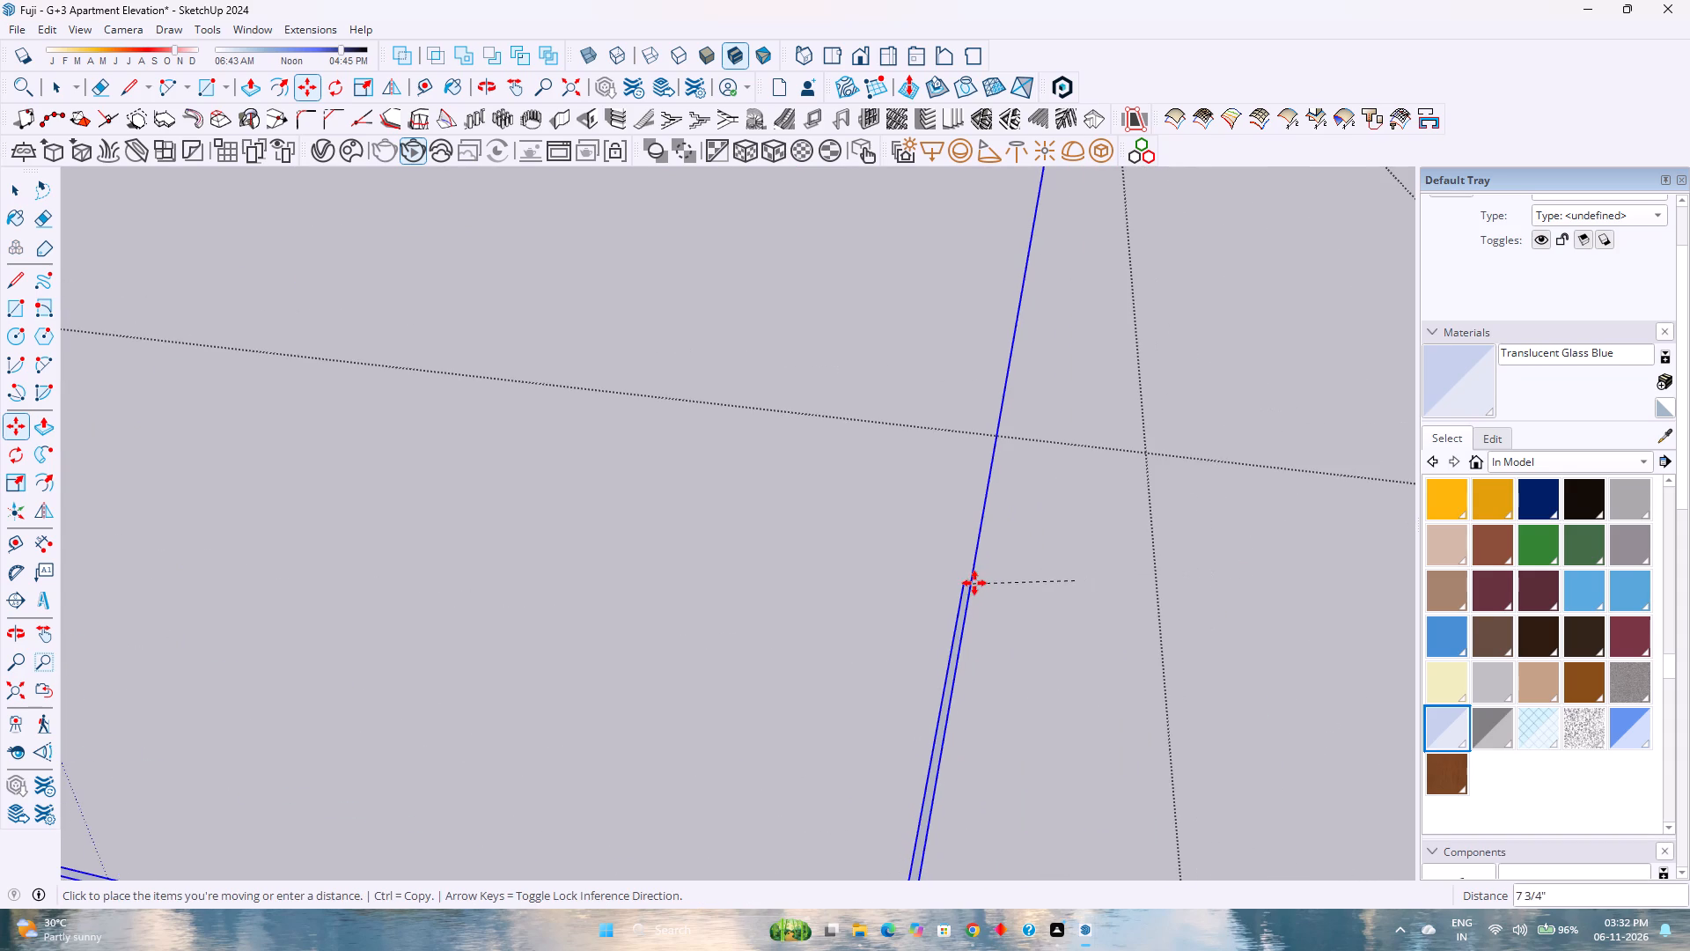
pyautogui.scroll(-6, 974, 583)
pyautogui.press('Left')
pyautogui.scroll(-8, 865, 549)
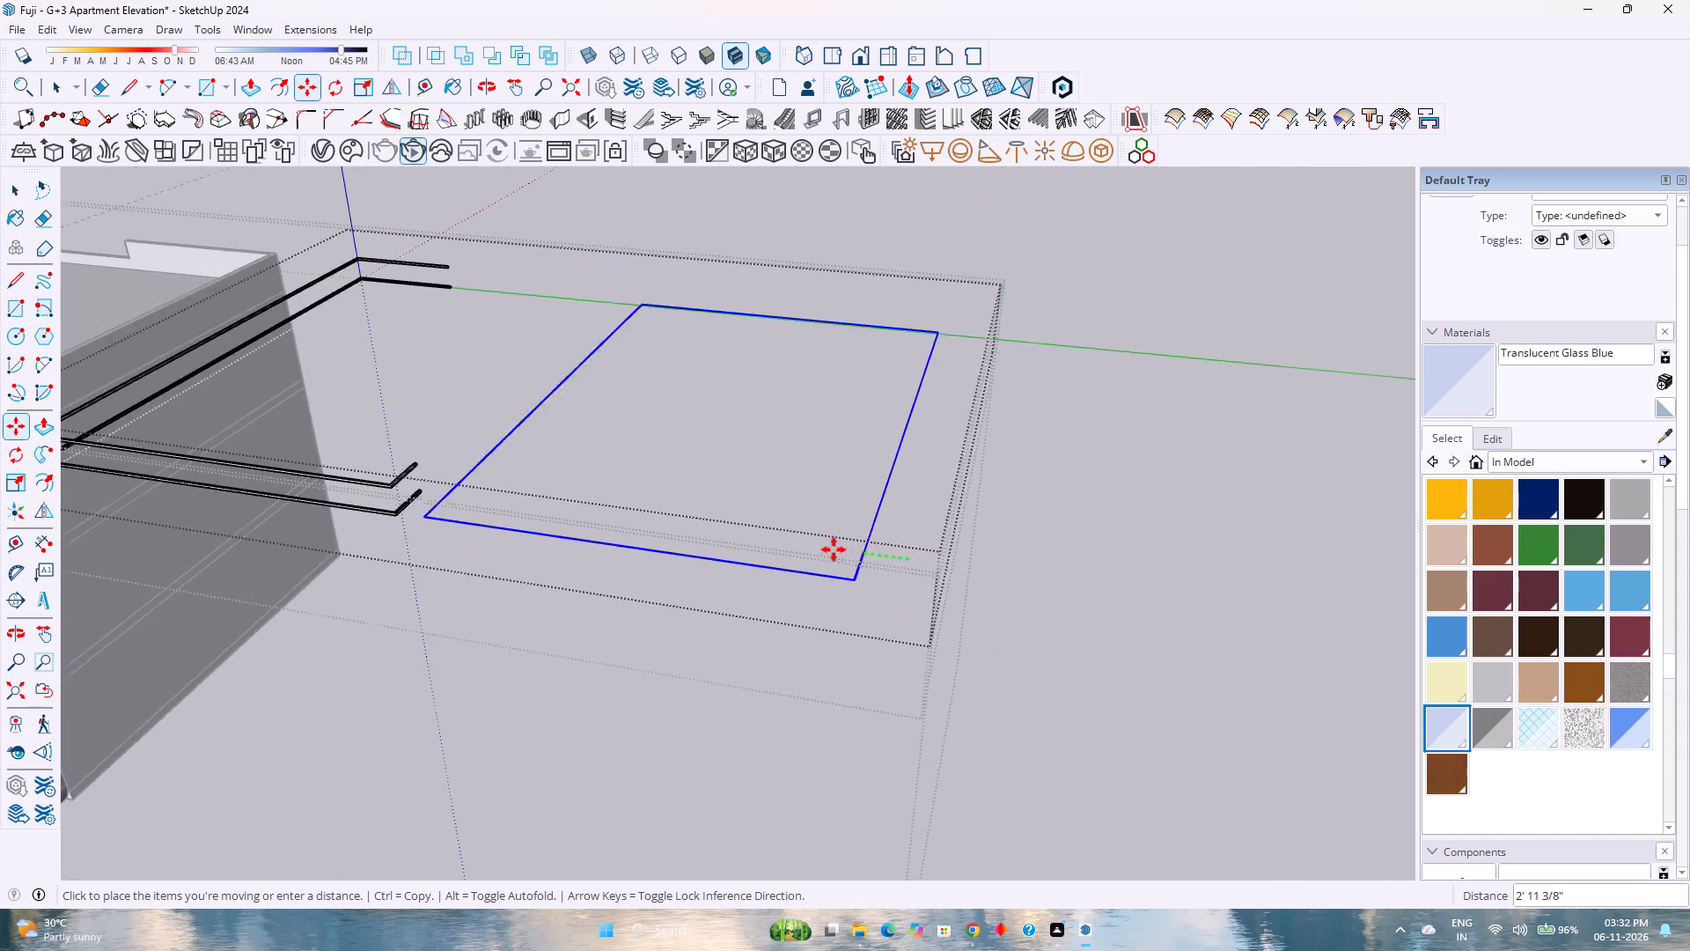
pyautogui.keyDown('shift'); pyautogui.moveTo(822, 549); pyautogui.dragTo(1317, 666, button='middle'); pyautogui.keyUp('shift')
pyautogui.scroll(15, 879, 635)
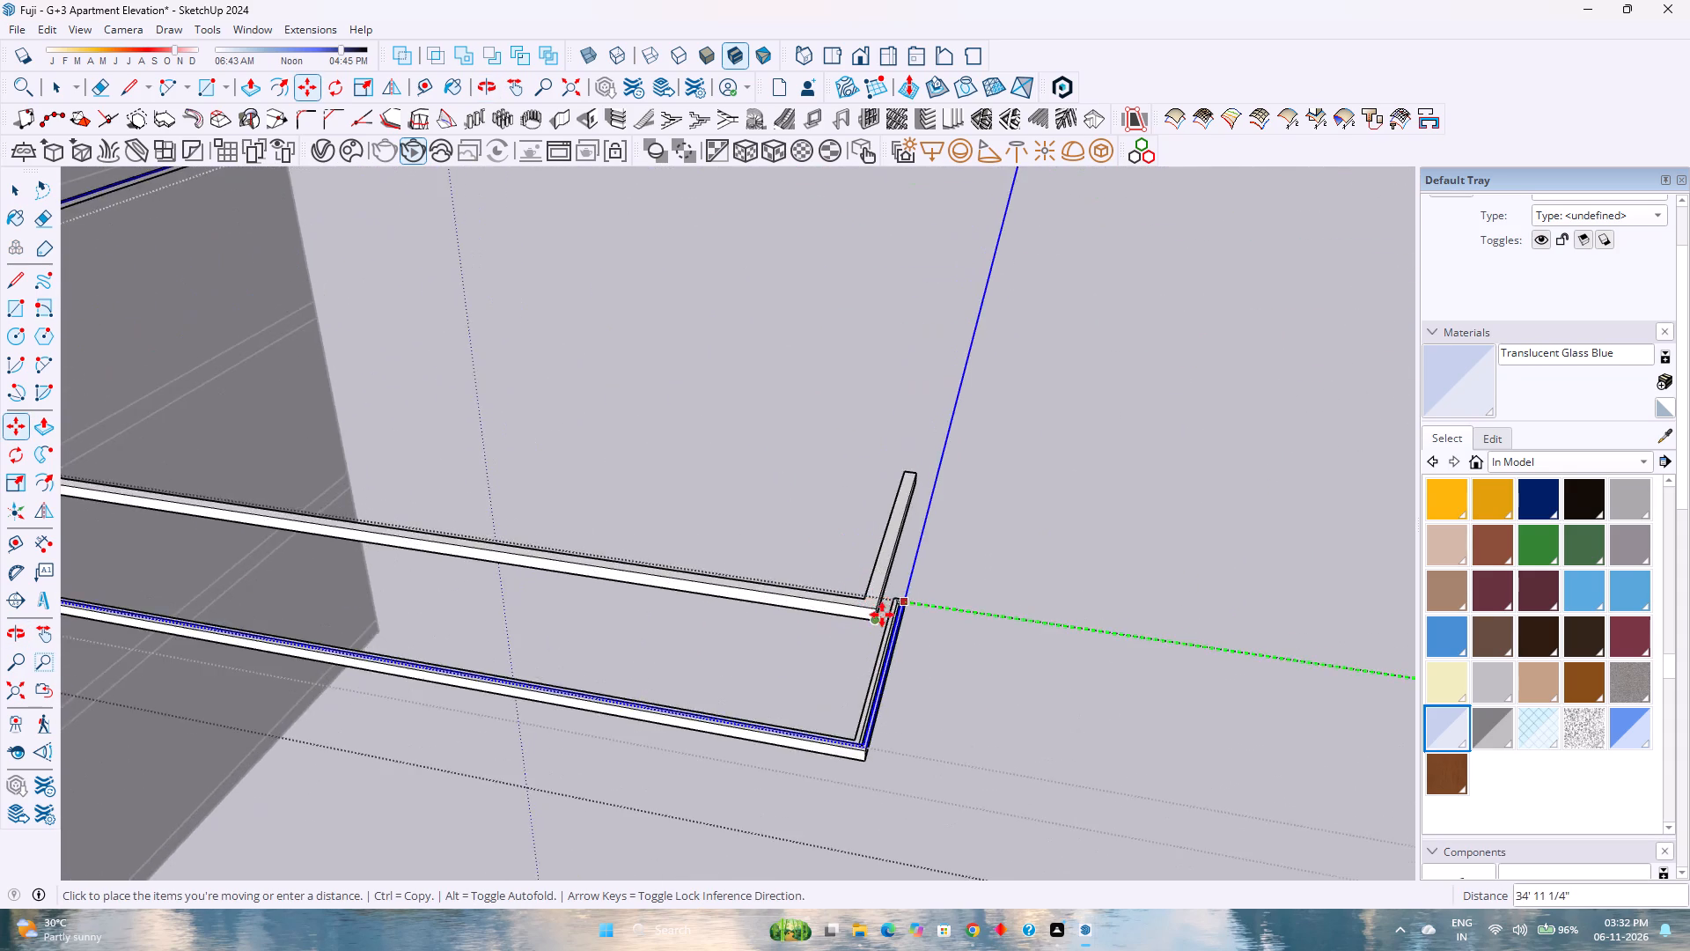
pyautogui.scroll(17, 882, 615)
pyautogui.scroll(5, 922, 576)
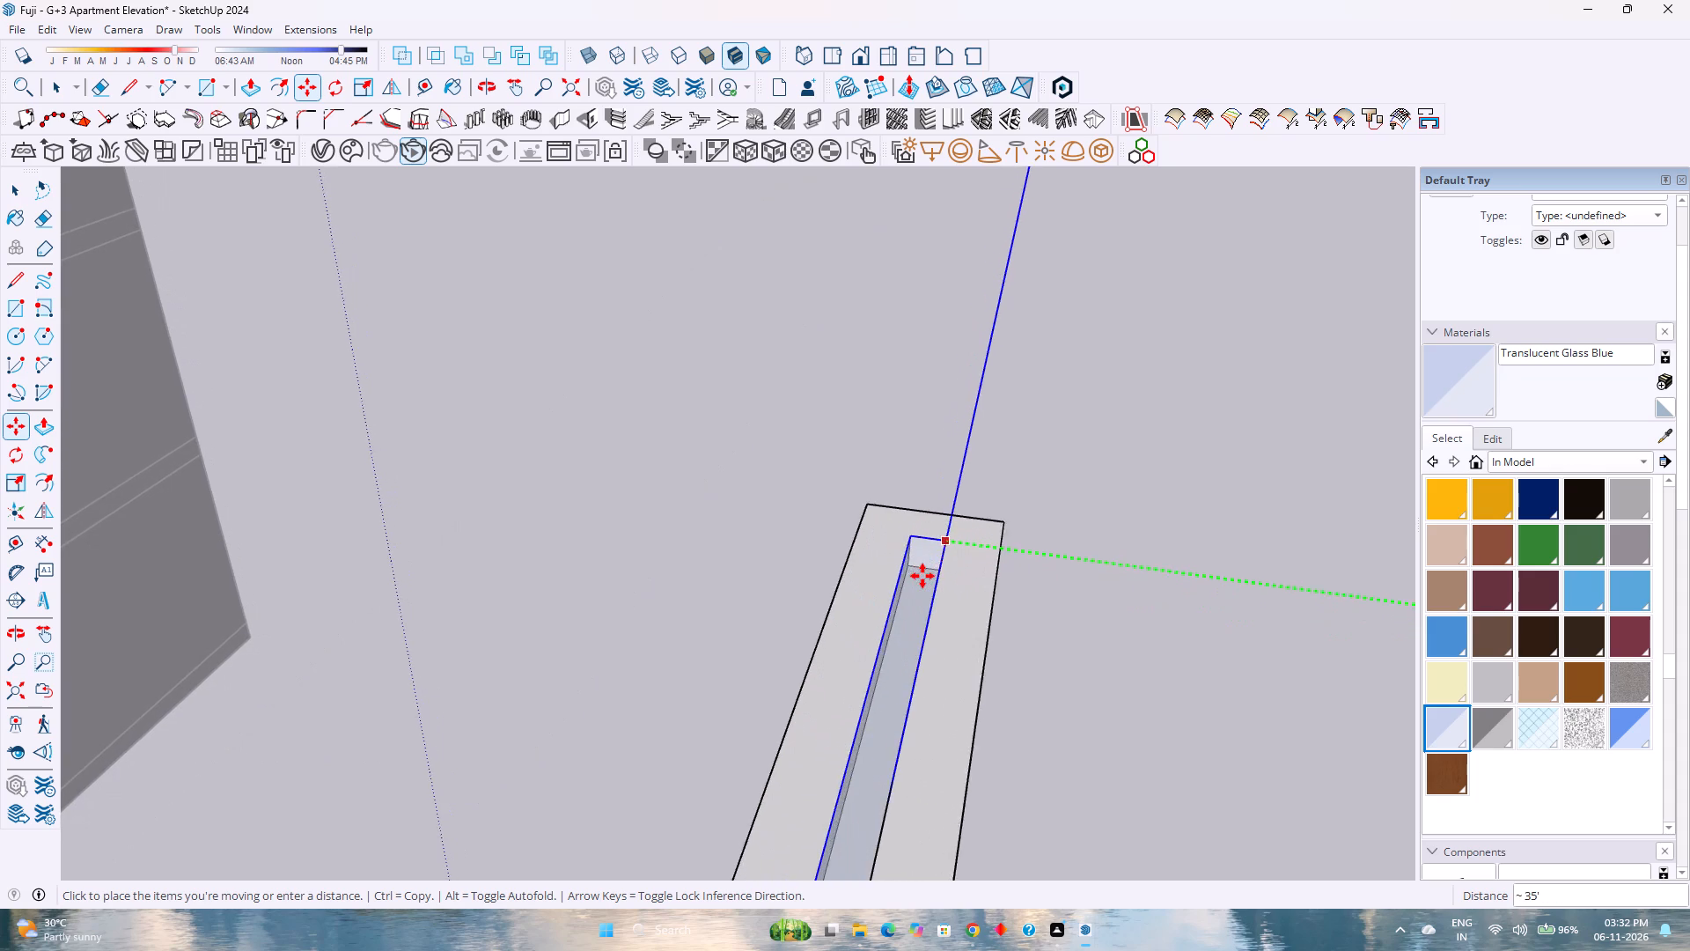
pyautogui.scroll(7, 922, 576)
pyautogui.middleClick(919, 572)
pyautogui.moveTo(922, 572); pyautogui.dragTo(1150, 592, button='middle')
pyautogui.middleClick(1150, 592)
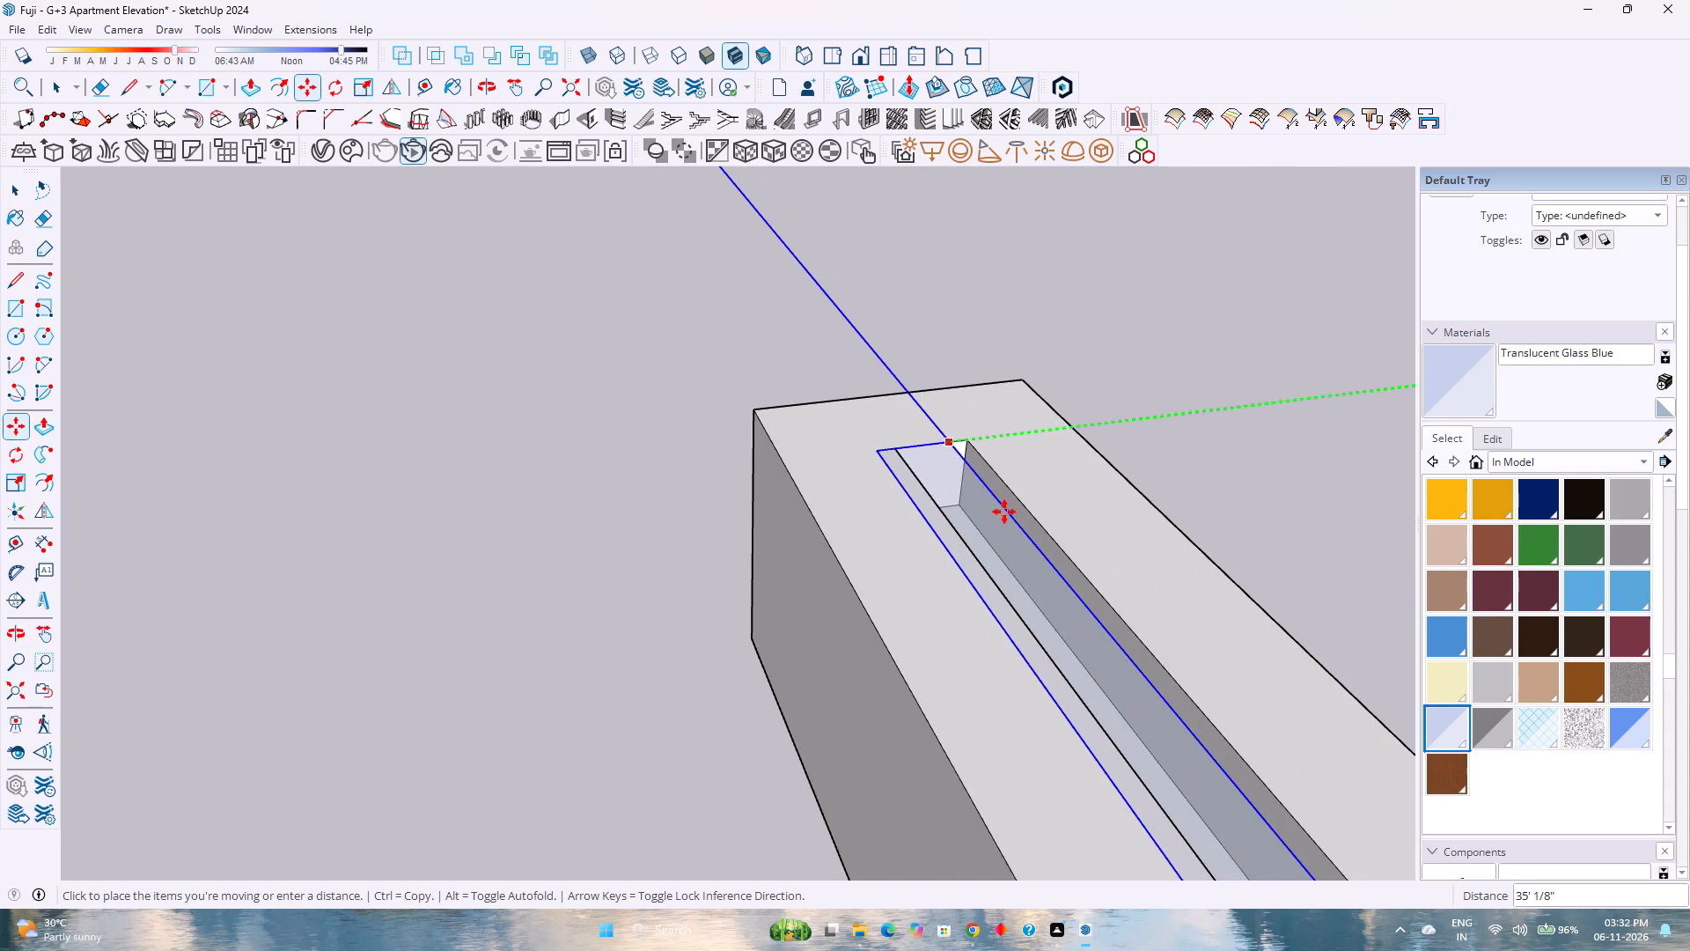
pyautogui.press('Left')
pyautogui.scroll(12, 996, 512)
pyautogui.moveTo(961, 498); pyautogui.dragTo(871, 671, button='middle')
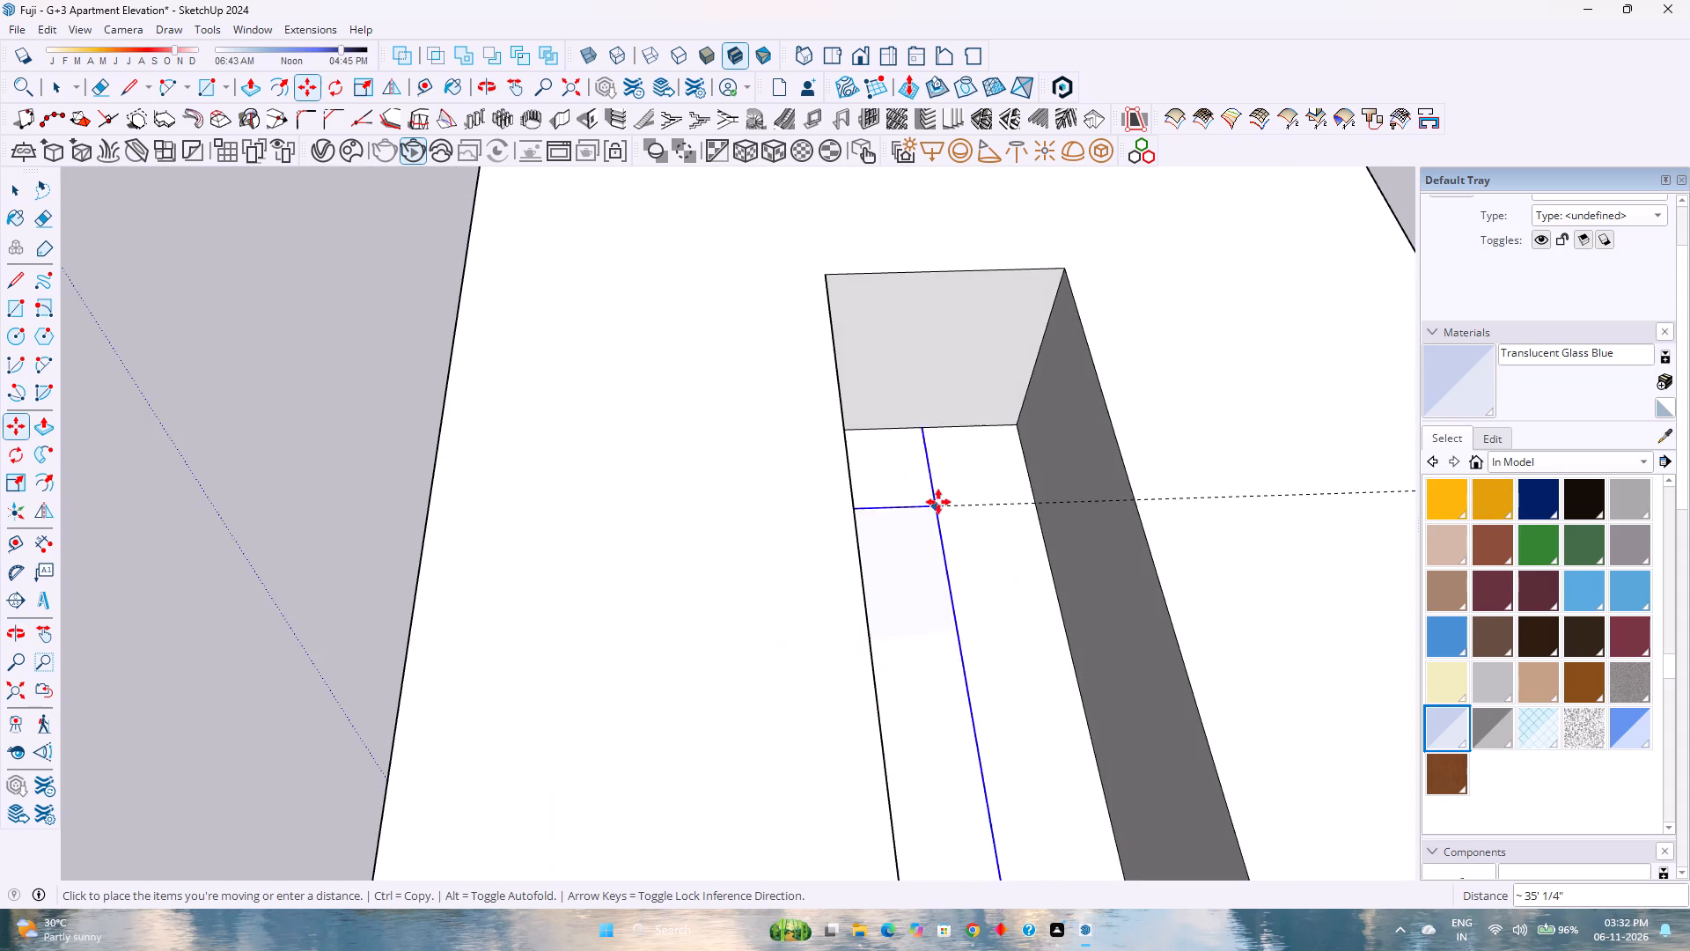
pyautogui.click(1017, 424)
pyautogui.press('space')
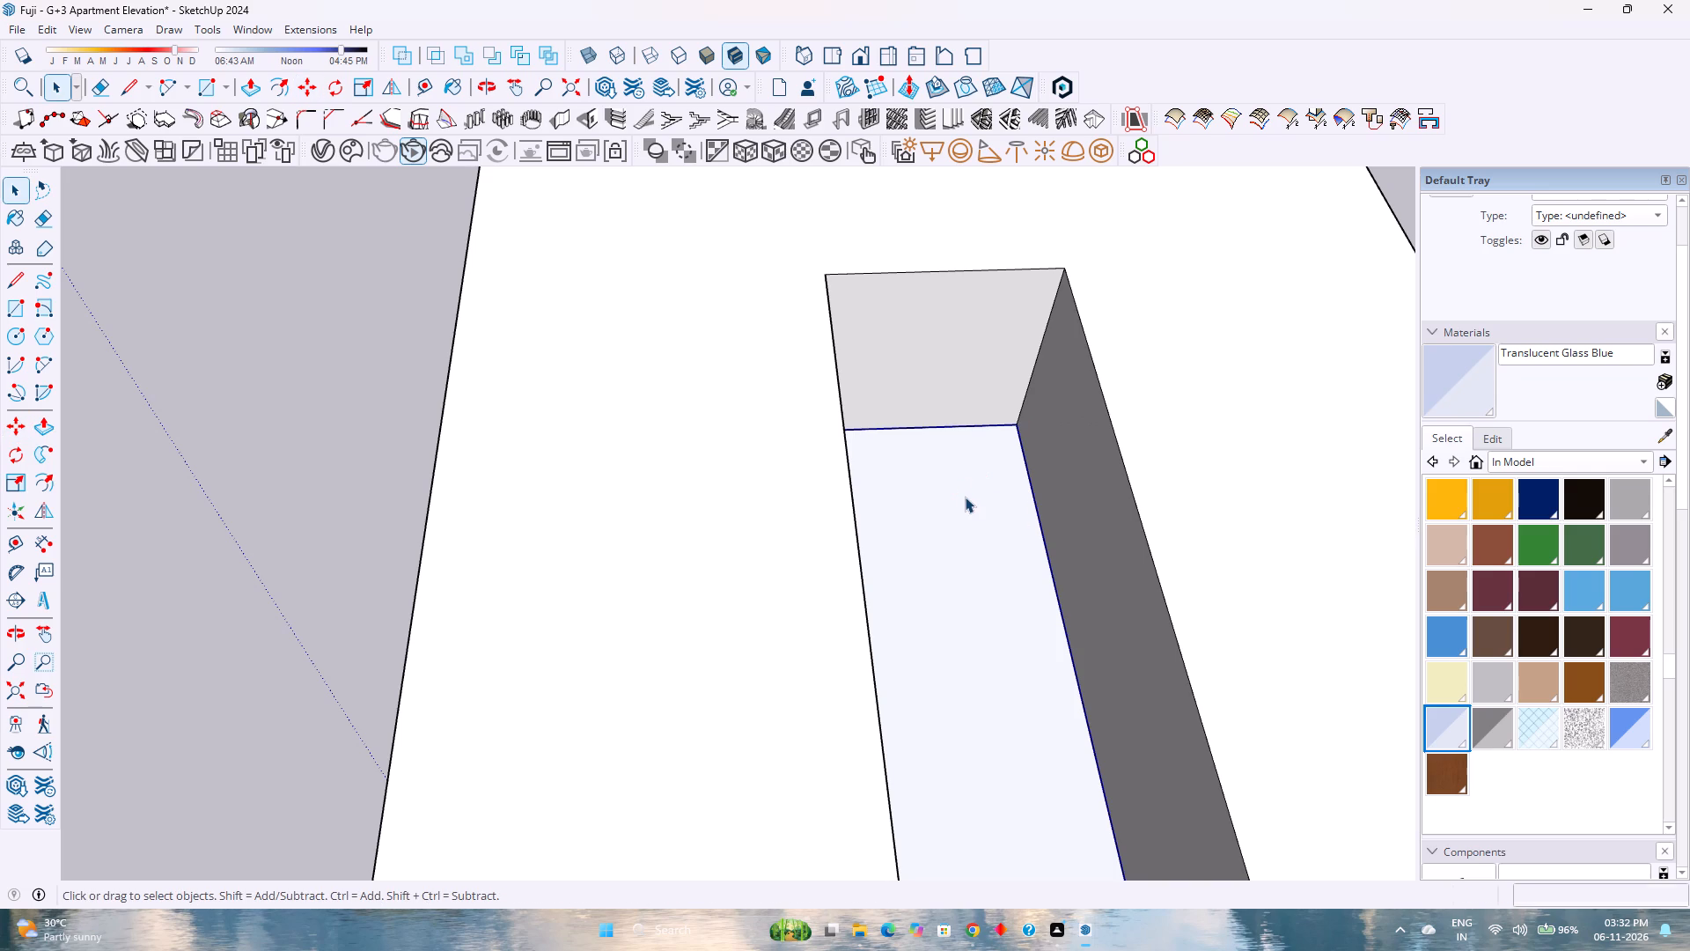
# Open the glass strip group and Push/Pull its face up about 2' 1" to the groove floor's corner in the upper rail.
pyautogui.doubleClick(966, 505)
pyautogui.press('p')
pyautogui.click(961, 518)
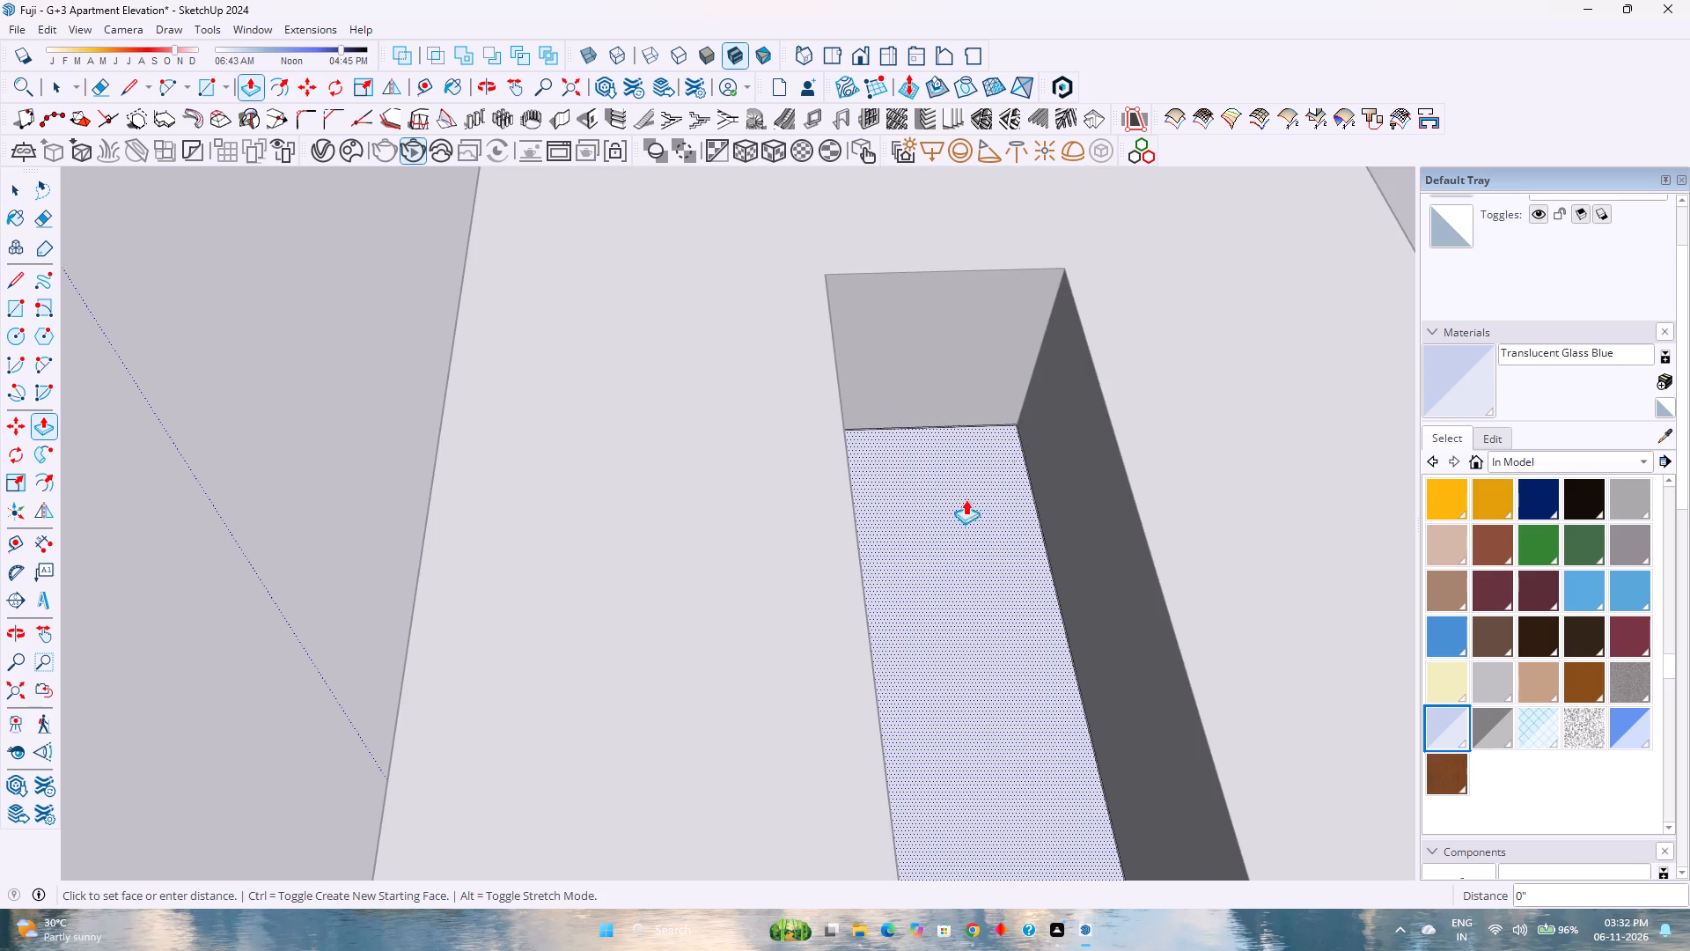
pyautogui.scroll(-20, 1010, 429)
pyautogui.scroll(-3, 1010, 429)
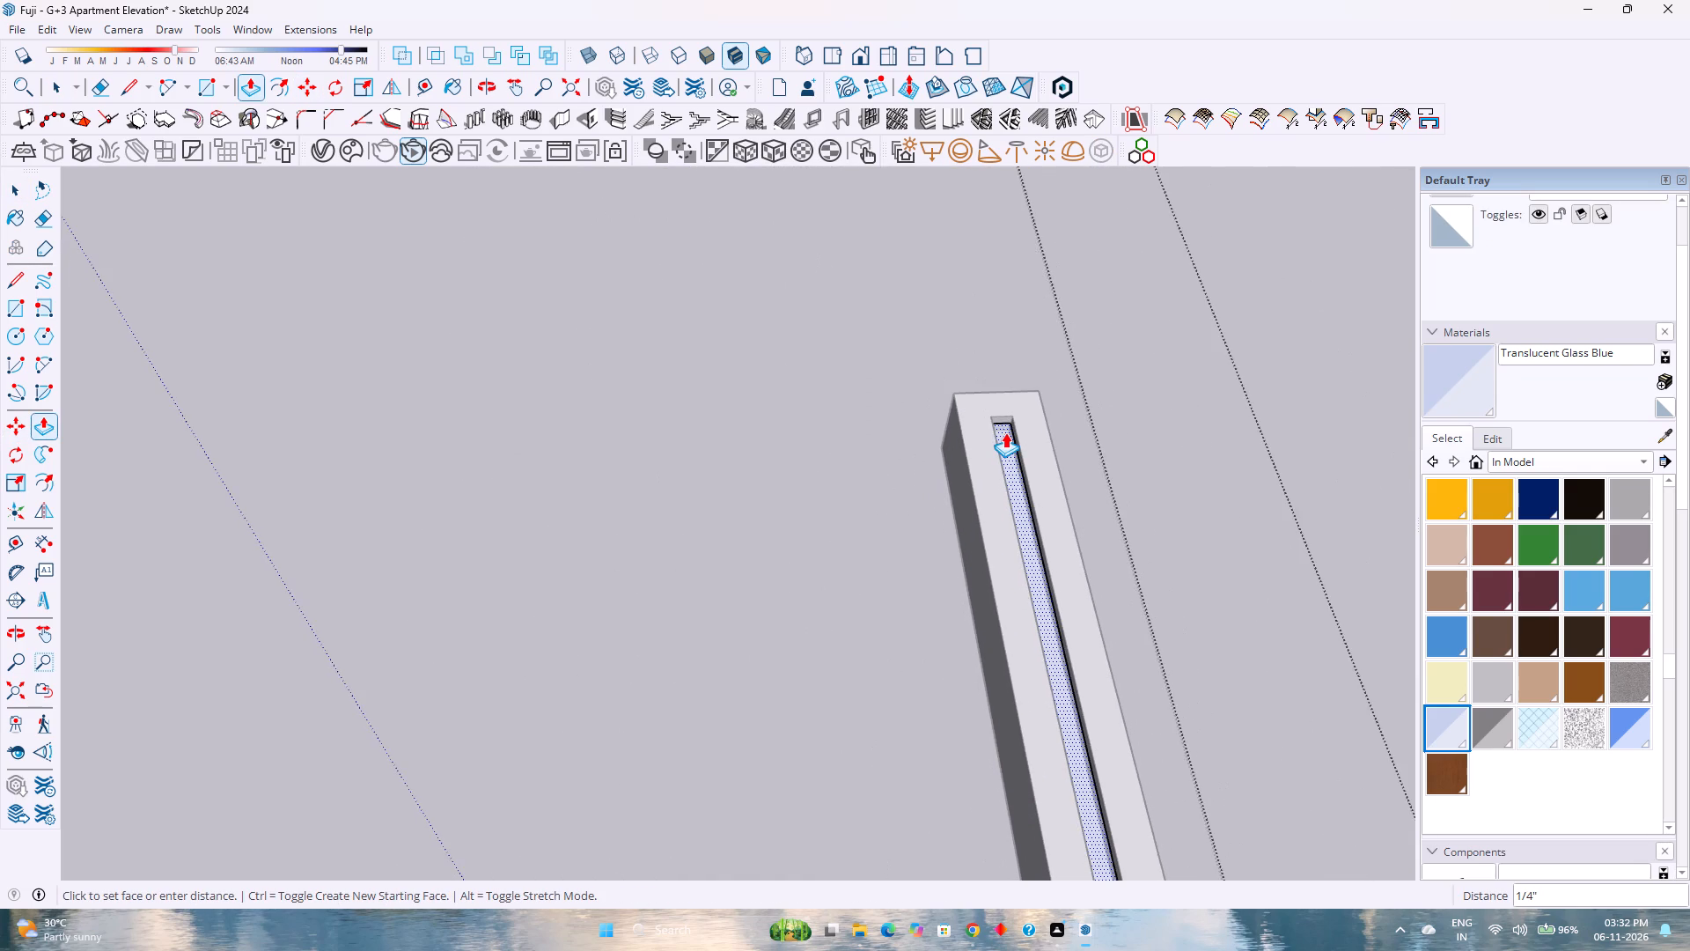
pyautogui.scroll(-20, 1005, 432)
pyautogui.scroll(-1, 1005, 432)
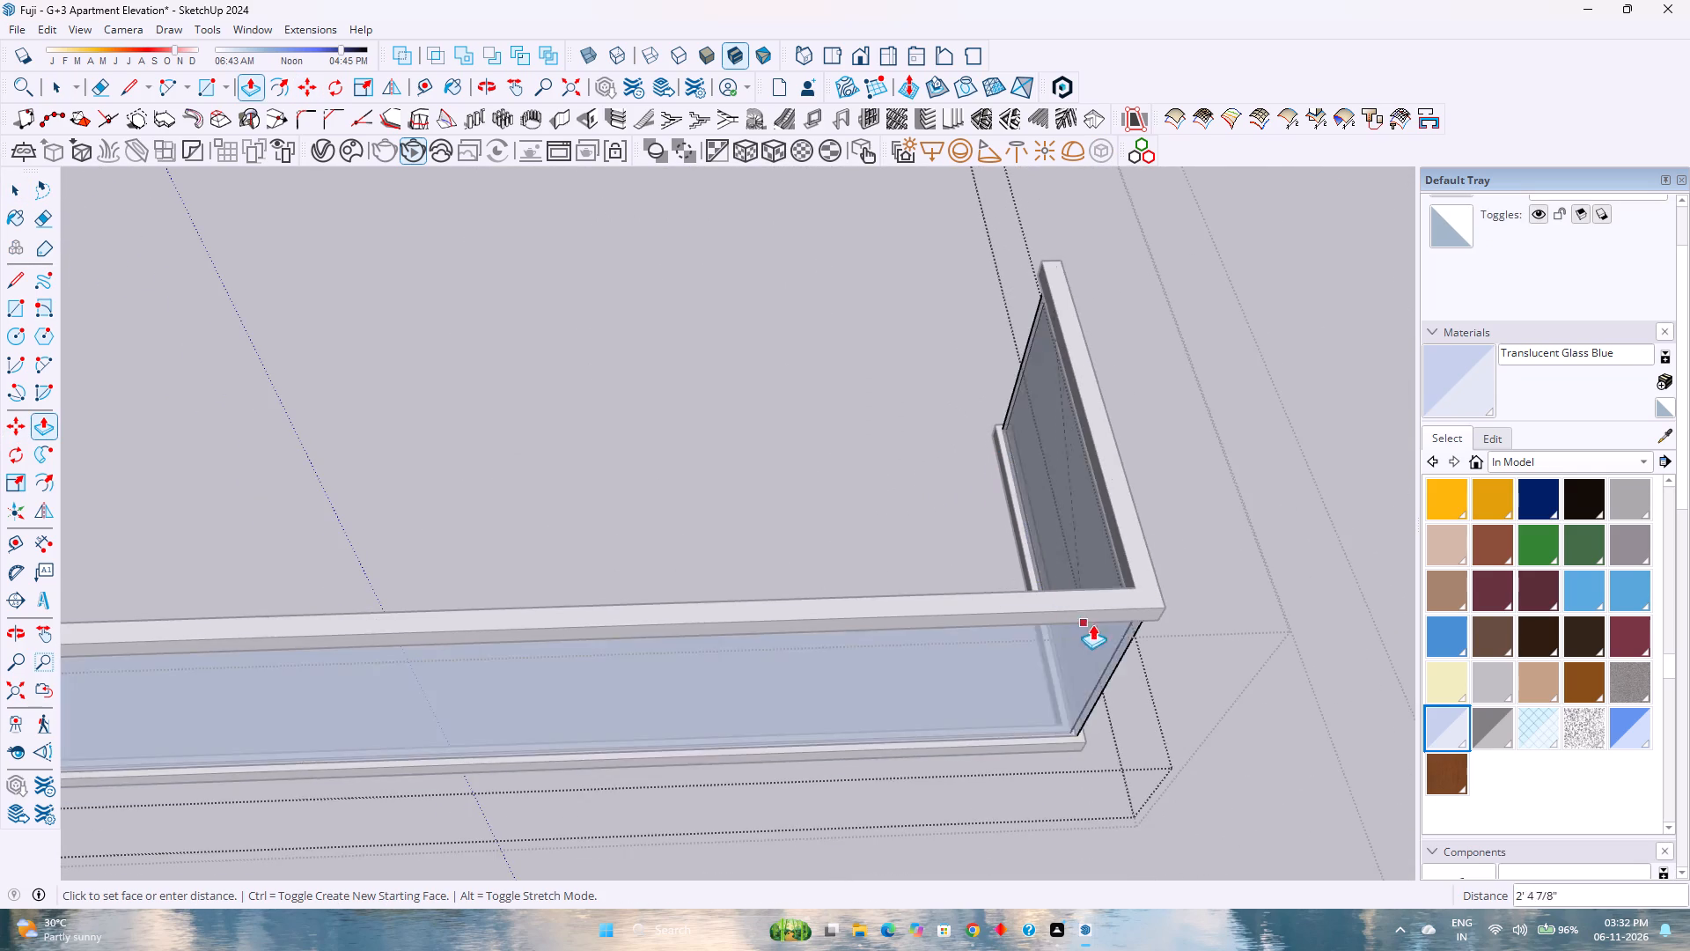
pyautogui.scroll(1, 1112, 631)
pyautogui.moveTo(1110, 630); pyautogui.dragTo(1244, 487, button='middle')
pyautogui.middleClick(1243, 487)
pyautogui.scroll(-1, 1208, 501)
pyautogui.scroll(1, 1206, 501)
pyautogui.scroll(-2, 1206, 501)
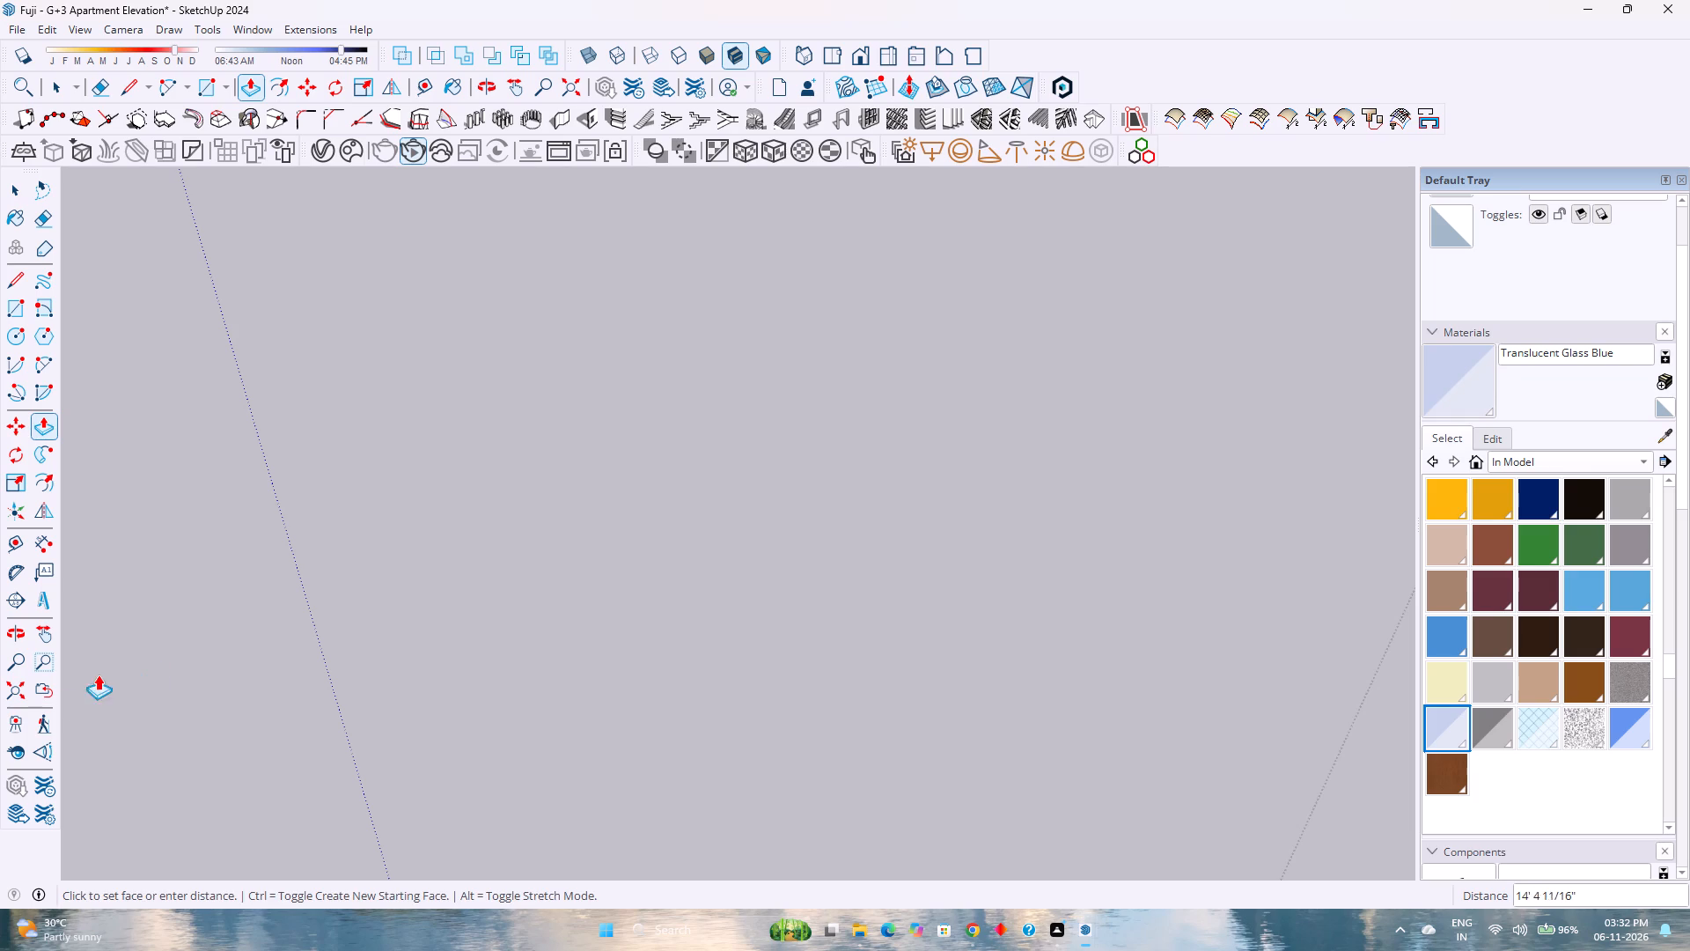
pyautogui.click(13, 696)
pyautogui.scroll(-1, 1054, 447)
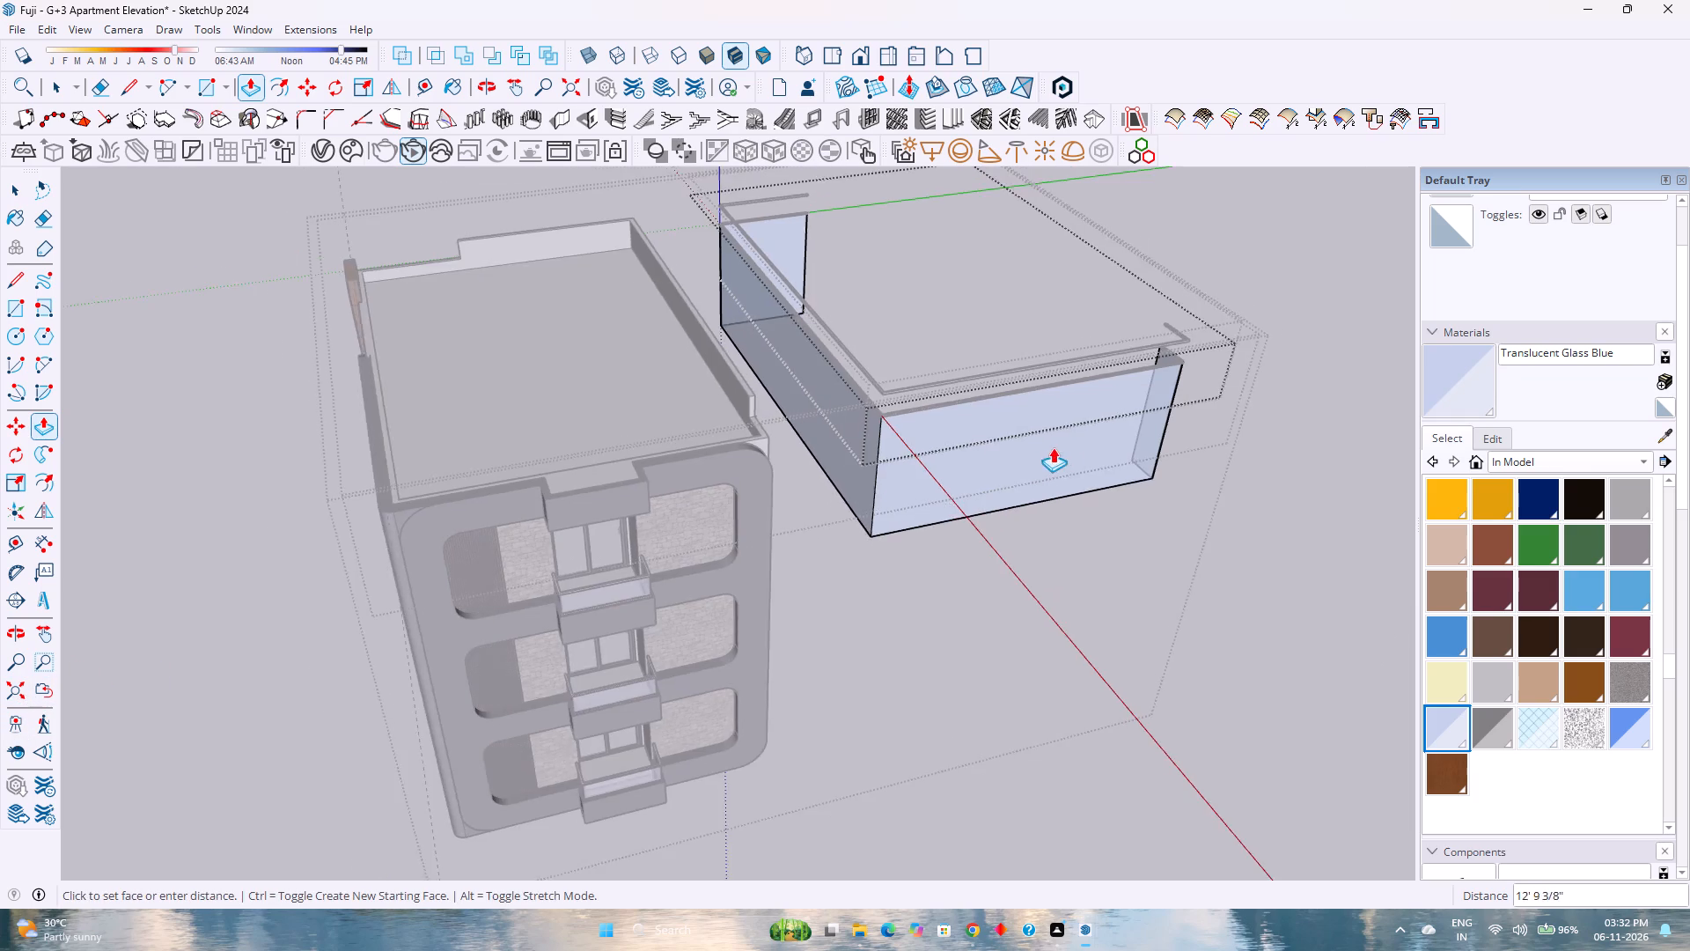
pyautogui.scroll(1, 1051, 447)
pyautogui.keyDown('shift'); pyautogui.moveTo(1049, 447); pyautogui.dragTo(793, 660, button='middle'); pyautogui.keyUp('shift')
pyautogui.scroll(11, 914, 557)
pyautogui.moveTo(856, 556); pyautogui.dragTo(1054, 483, button='middle')
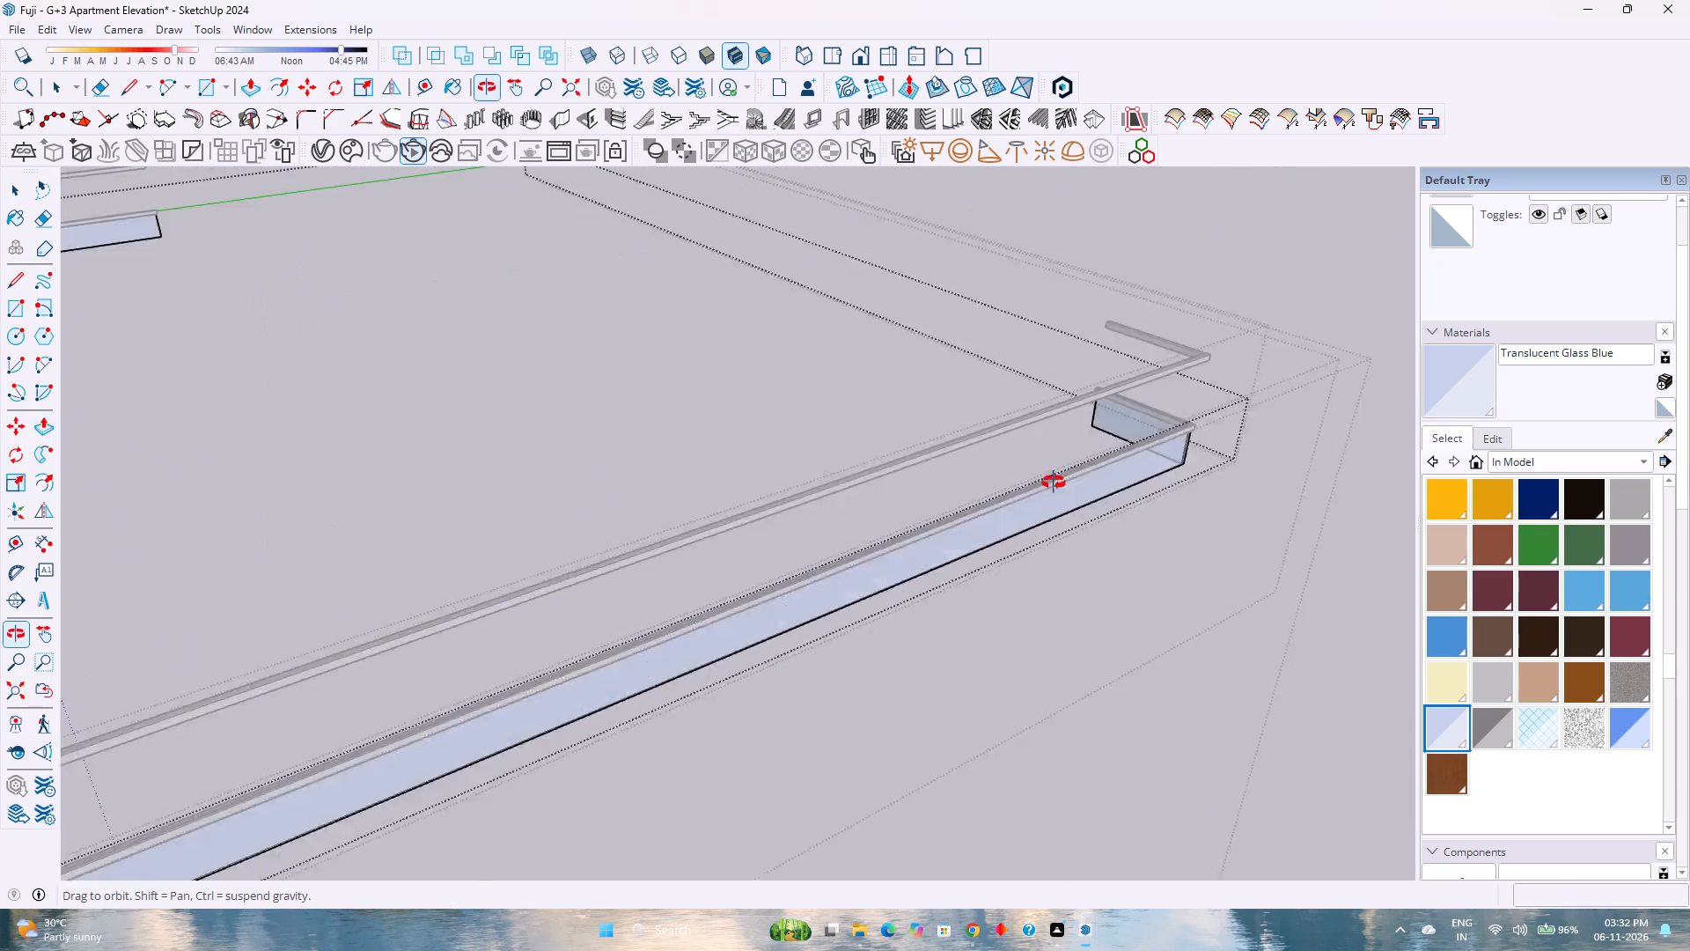
pyautogui.moveTo(1054, 483); pyautogui.dragTo(1173, 454, button='middle')
pyautogui.keyDown('shift'); pyautogui.middleClick(1155, 431); pyautogui.keyUp('shift')
pyautogui.keyDown('shift'); pyautogui.moveTo(1118, 473); pyautogui.dragTo(1111, 483, button='middle'); pyautogui.keyUp('shift')
pyautogui.keyDown('shift'); pyautogui.moveTo(956, 707); pyautogui.dragTo(947, 716, button='middle'); pyautogui.keyUp('shift')
pyautogui.keyDown('shift'); pyautogui.middleClick(1276, 257); pyautogui.keyUp('shift')
pyautogui.keyDown('shift'); pyautogui.moveTo(1274, 261); pyautogui.dragTo(1017, 552, button='middle'); pyautogui.keyUp('shift')
pyautogui.keyDown('shift'); pyautogui.middleClick(1017, 552); pyautogui.keyUp('shift')
pyautogui.scroll(-1, 1011, 552)
pyautogui.scroll(19, 967, 553)
pyautogui.middleClick(926, 521)
pyautogui.moveTo(929, 521); pyautogui.dragTo(1147, 445, button='middle')
pyautogui.scroll(9, 601, 575)
pyautogui.moveTo(556, 635); pyautogui.dragTo(733, 513, button='middle')
pyautogui.middleClick(733, 513)
pyautogui.moveTo(749, 505); pyautogui.dragTo(818, 473, button='middle')
pyautogui.middleClick(818, 473)
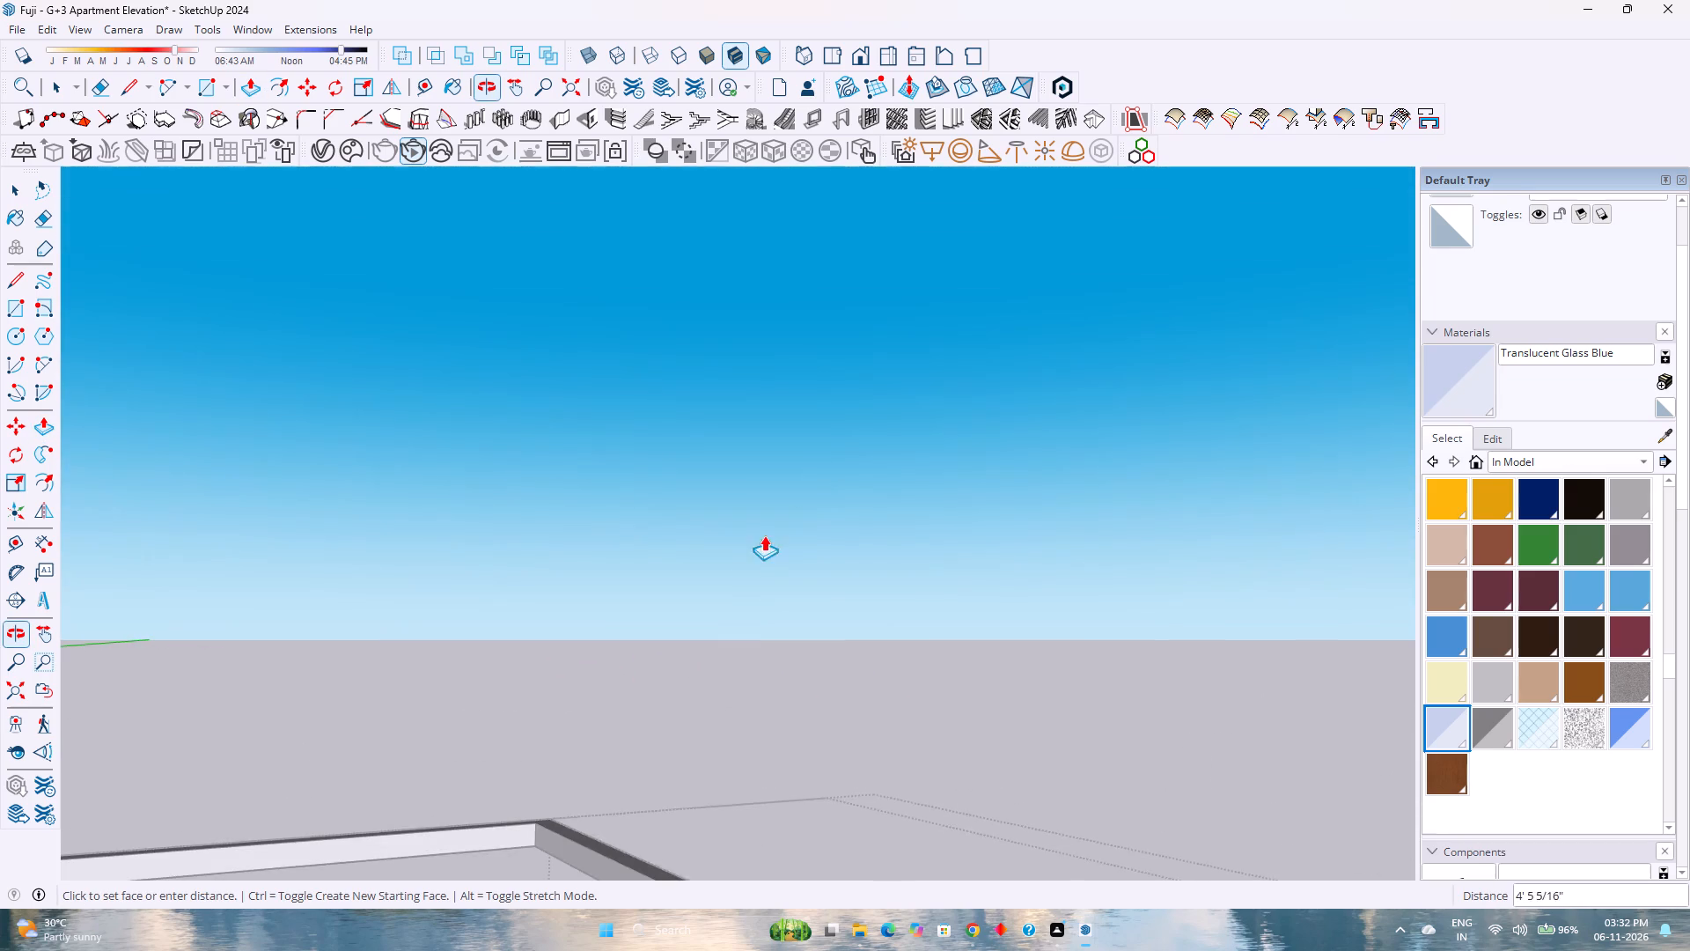
pyautogui.scroll(-9, 746, 553)
pyautogui.scroll(10, 444, 697)
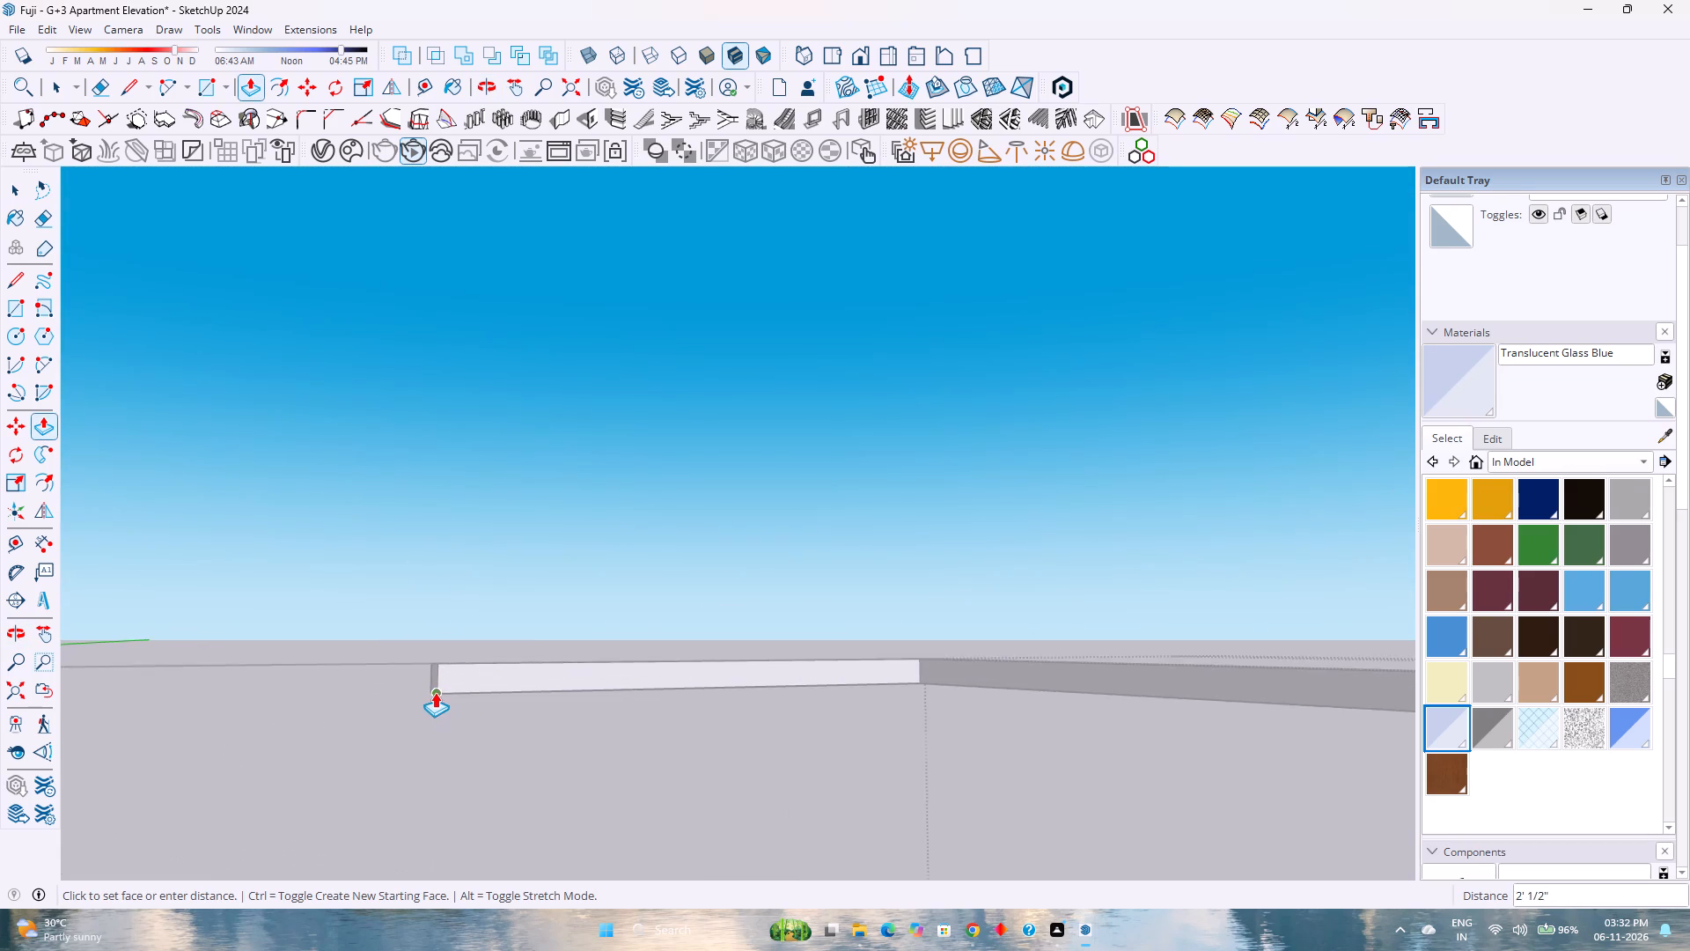
pyautogui.scroll(3, 435, 692)
pyautogui.moveTo(435, 692); pyautogui.dragTo(505, 589, button='middle')
pyautogui.scroll(10, 525, 550)
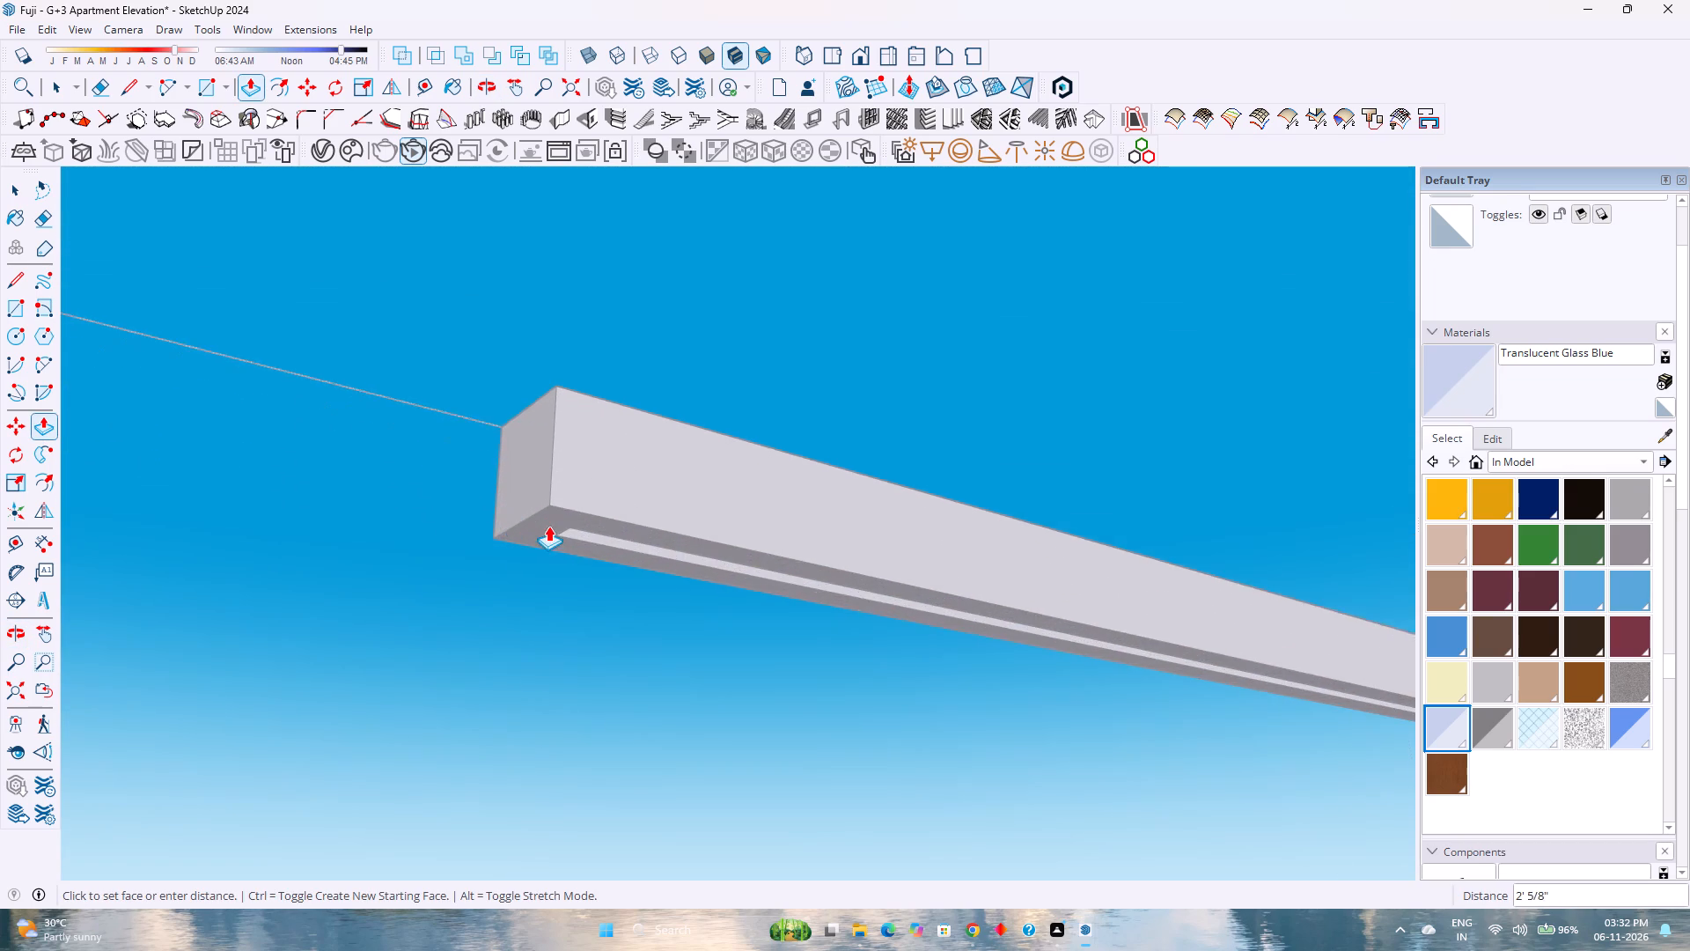
pyautogui.scroll(18, 548, 526)
pyautogui.moveTo(597, 541); pyautogui.dragTo(506, 528, button='middle')
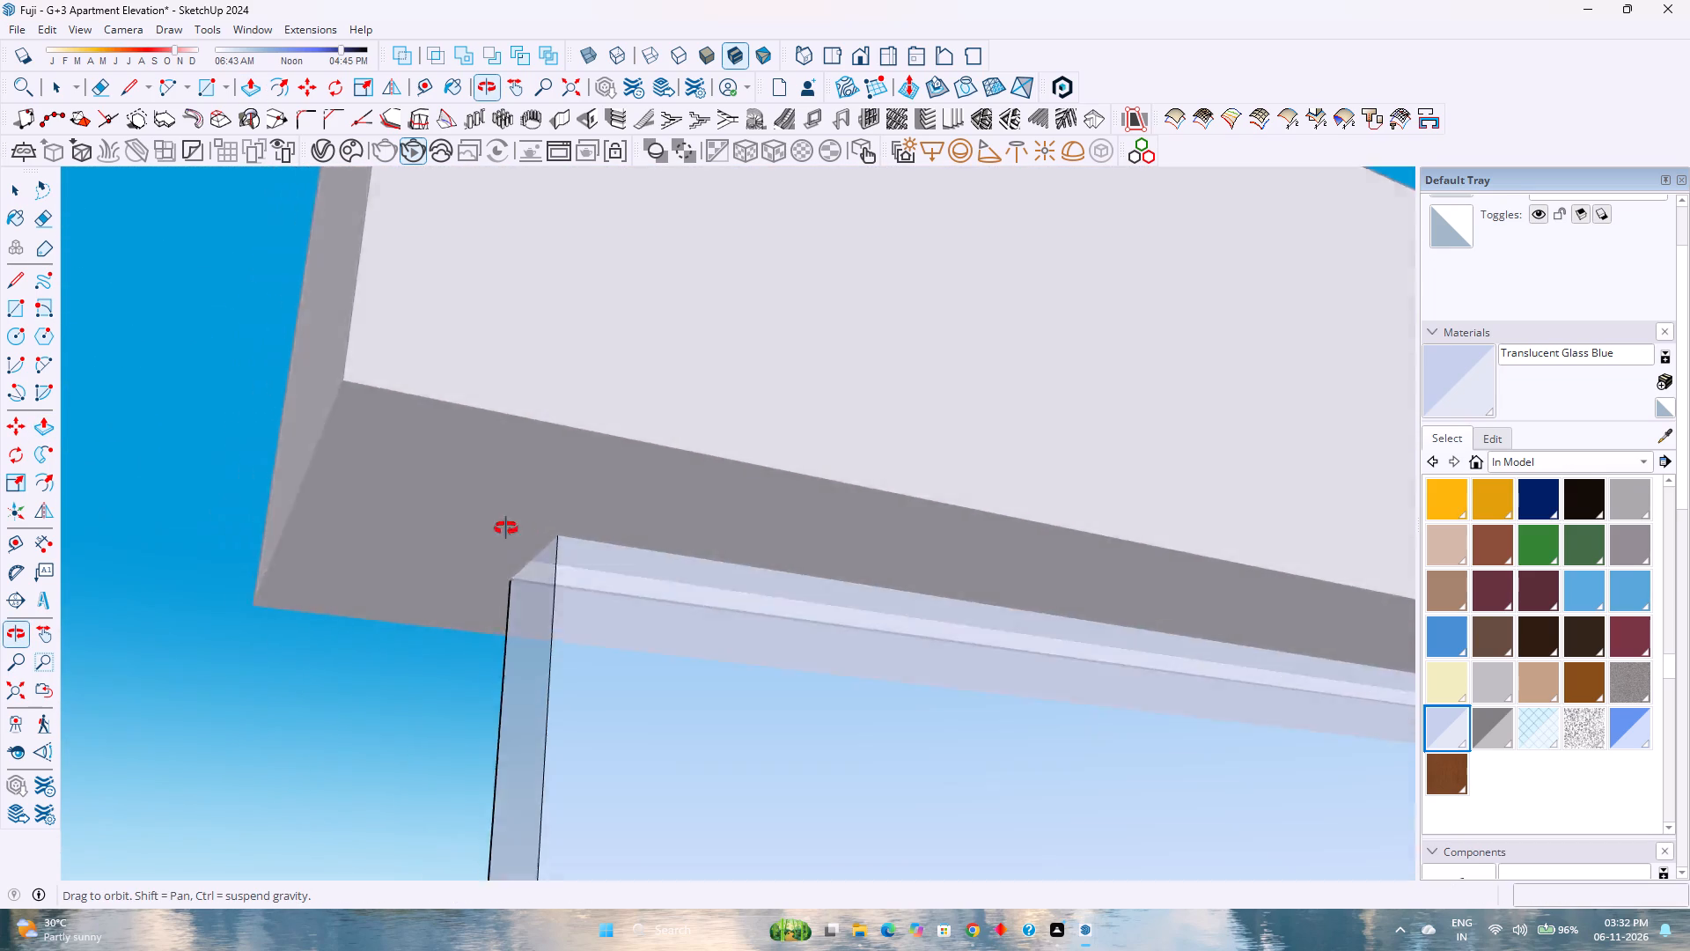
pyautogui.moveTo(506, 528); pyautogui.dragTo(250, 482, button='middle')
pyautogui.scroll(1, 647, 590)
pyautogui.moveTo(646, 590); pyautogui.dragTo(322, 517, button='middle')
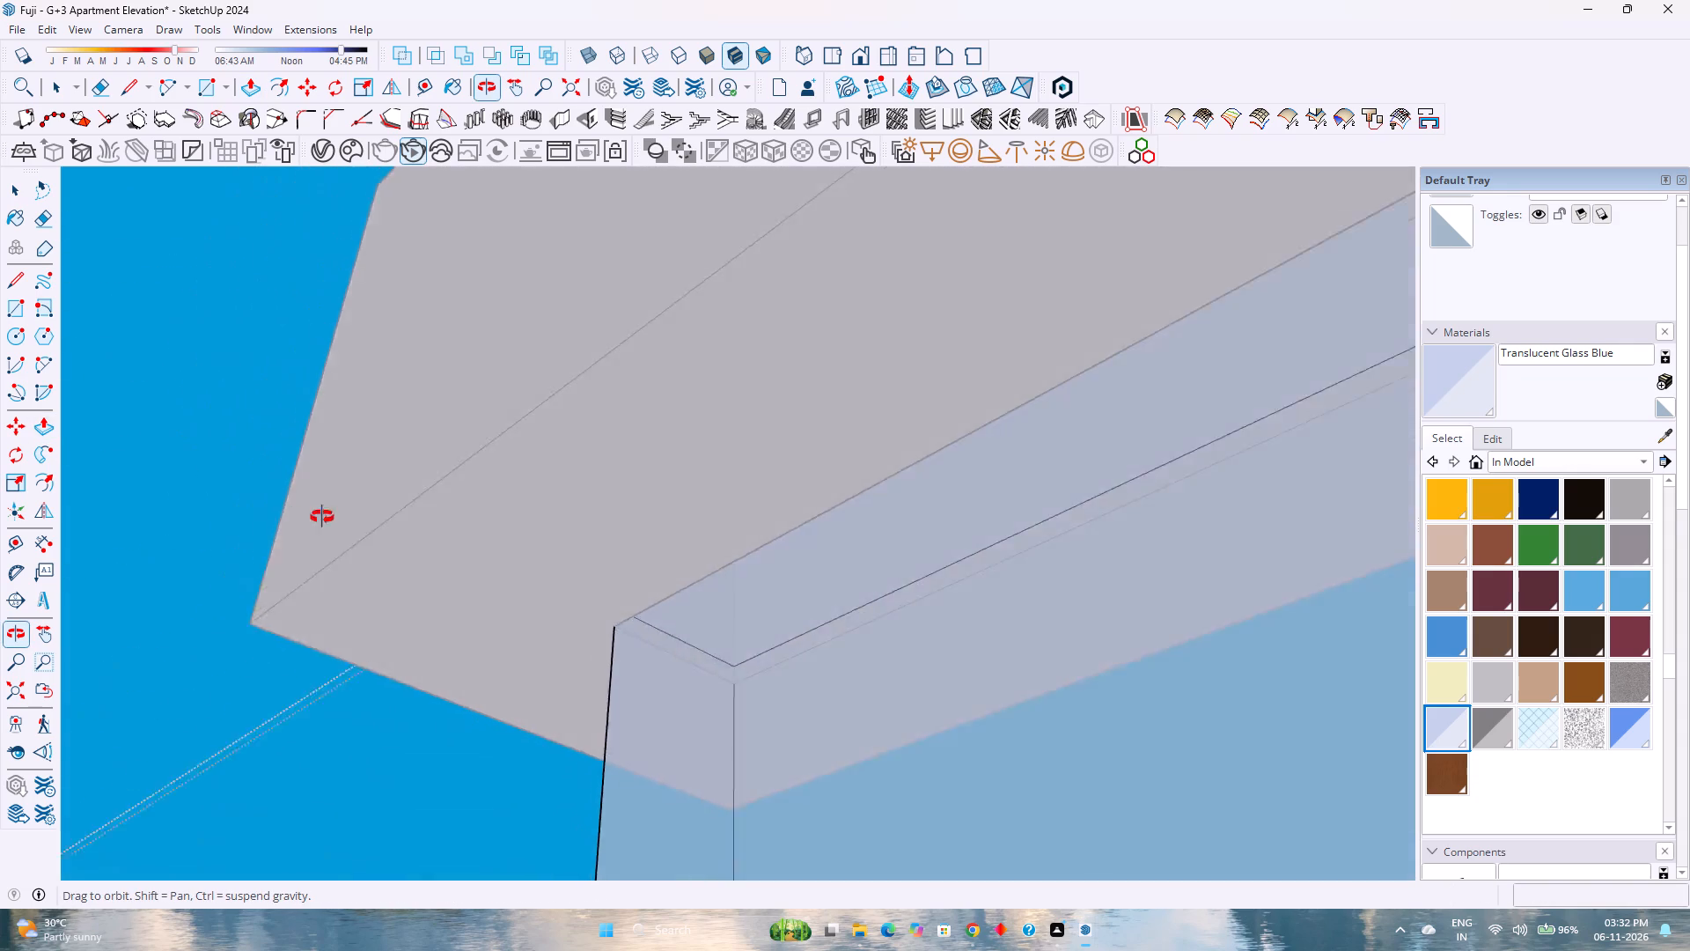
pyautogui.moveTo(322, 517); pyautogui.dragTo(198, 527, button='middle')
pyautogui.middleClick(198, 528)
pyautogui.scroll(2, 811, 542)
pyautogui.middleClick(811, 542)
pyautogui.moveTo(811, 542); pyautogui.dragTo(591, 594, button='middle')
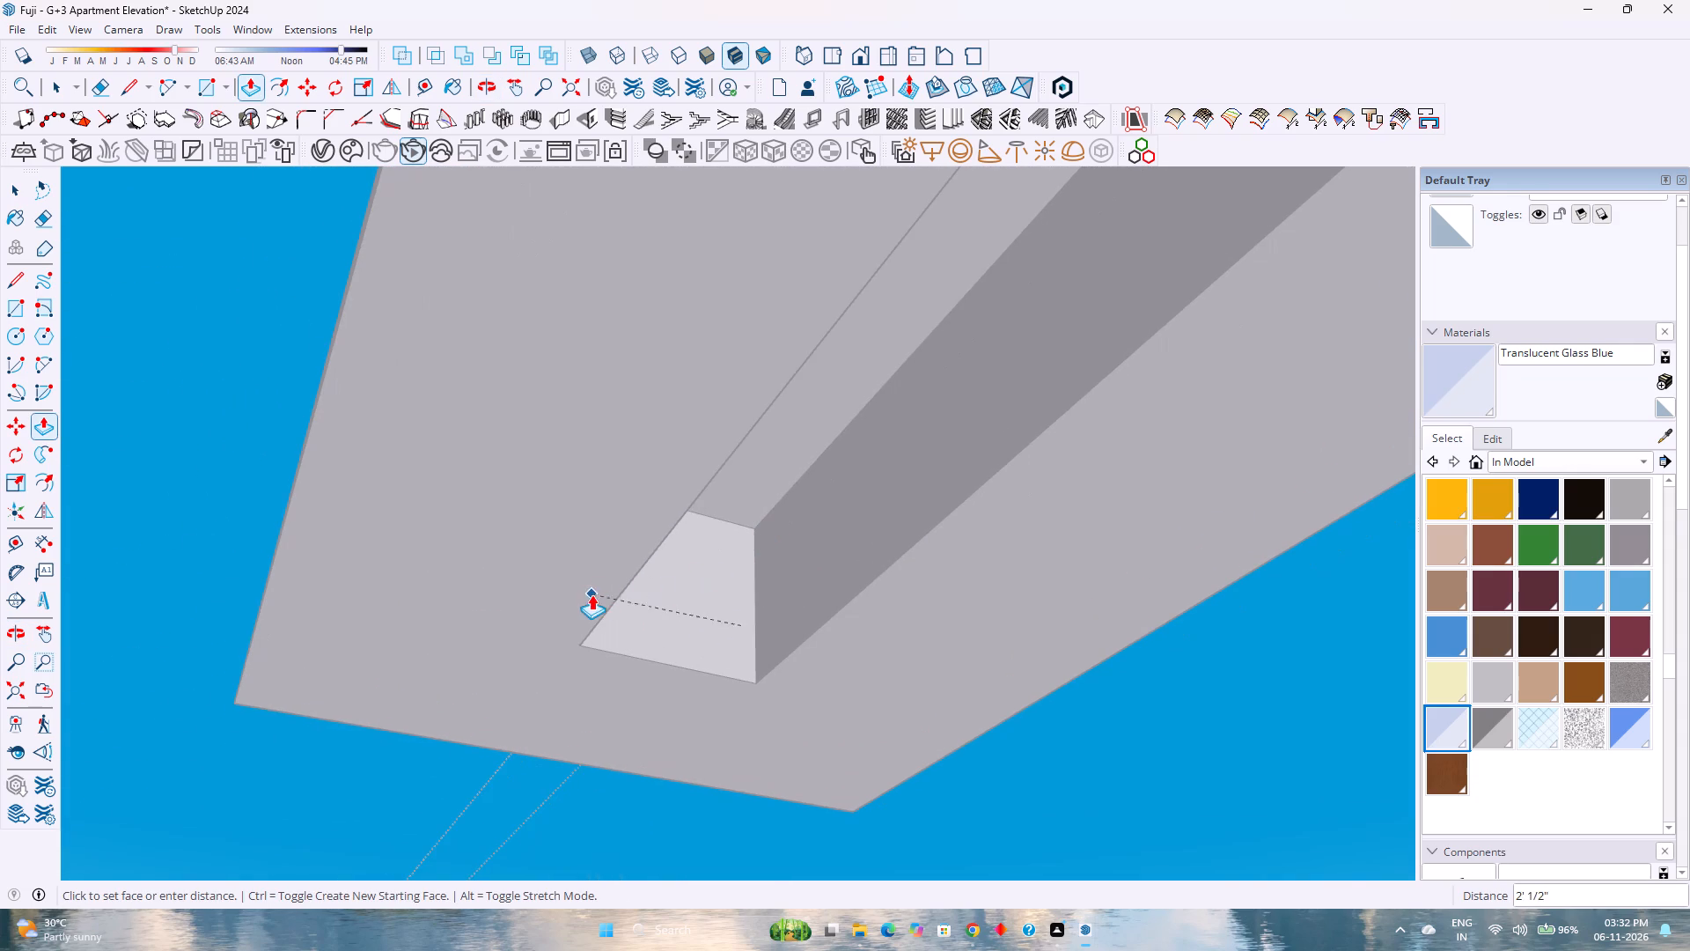
pyautogui.scroll(-3, 728, 551)
pyautogui.moveTo(778, 535); pyautogui.dragTo(639, 563, button='middle')
pyautogui.scroll(-1, 680, 551)
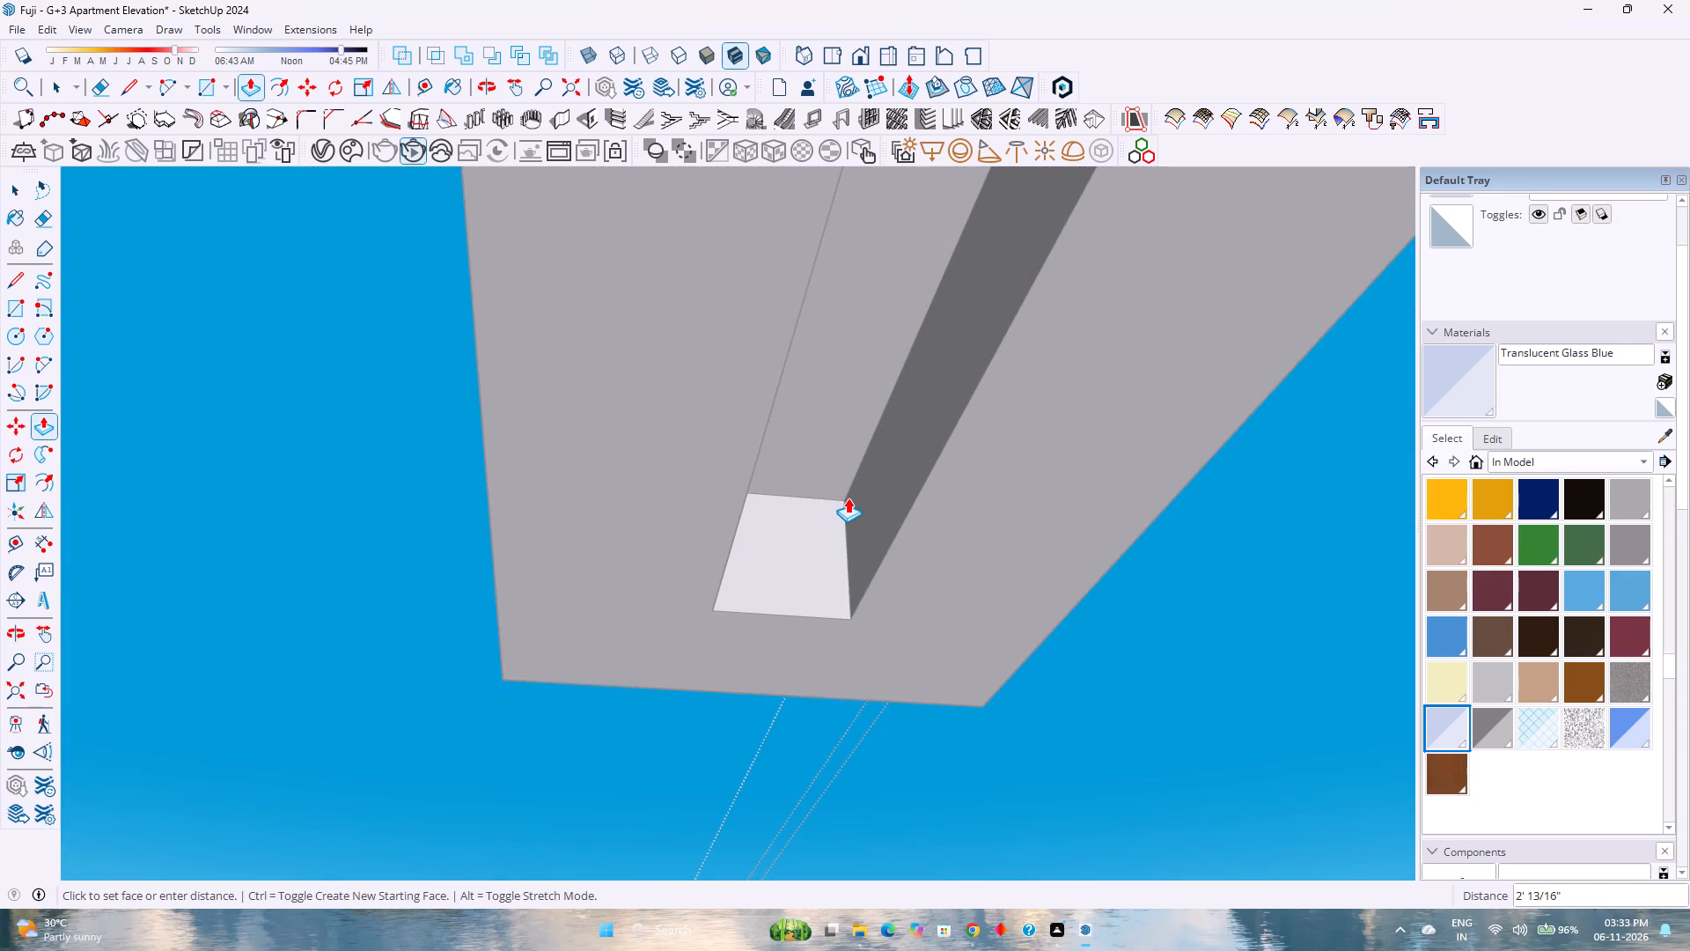
pyautogui.scroll(8, 846, 498)
pyautogui.middleClick(845, 498)
pyautogui.moveTo(838, 499); pyautogui.dragTo(658, 618, button='middle')
pyautogui.middleClick(658, 618)
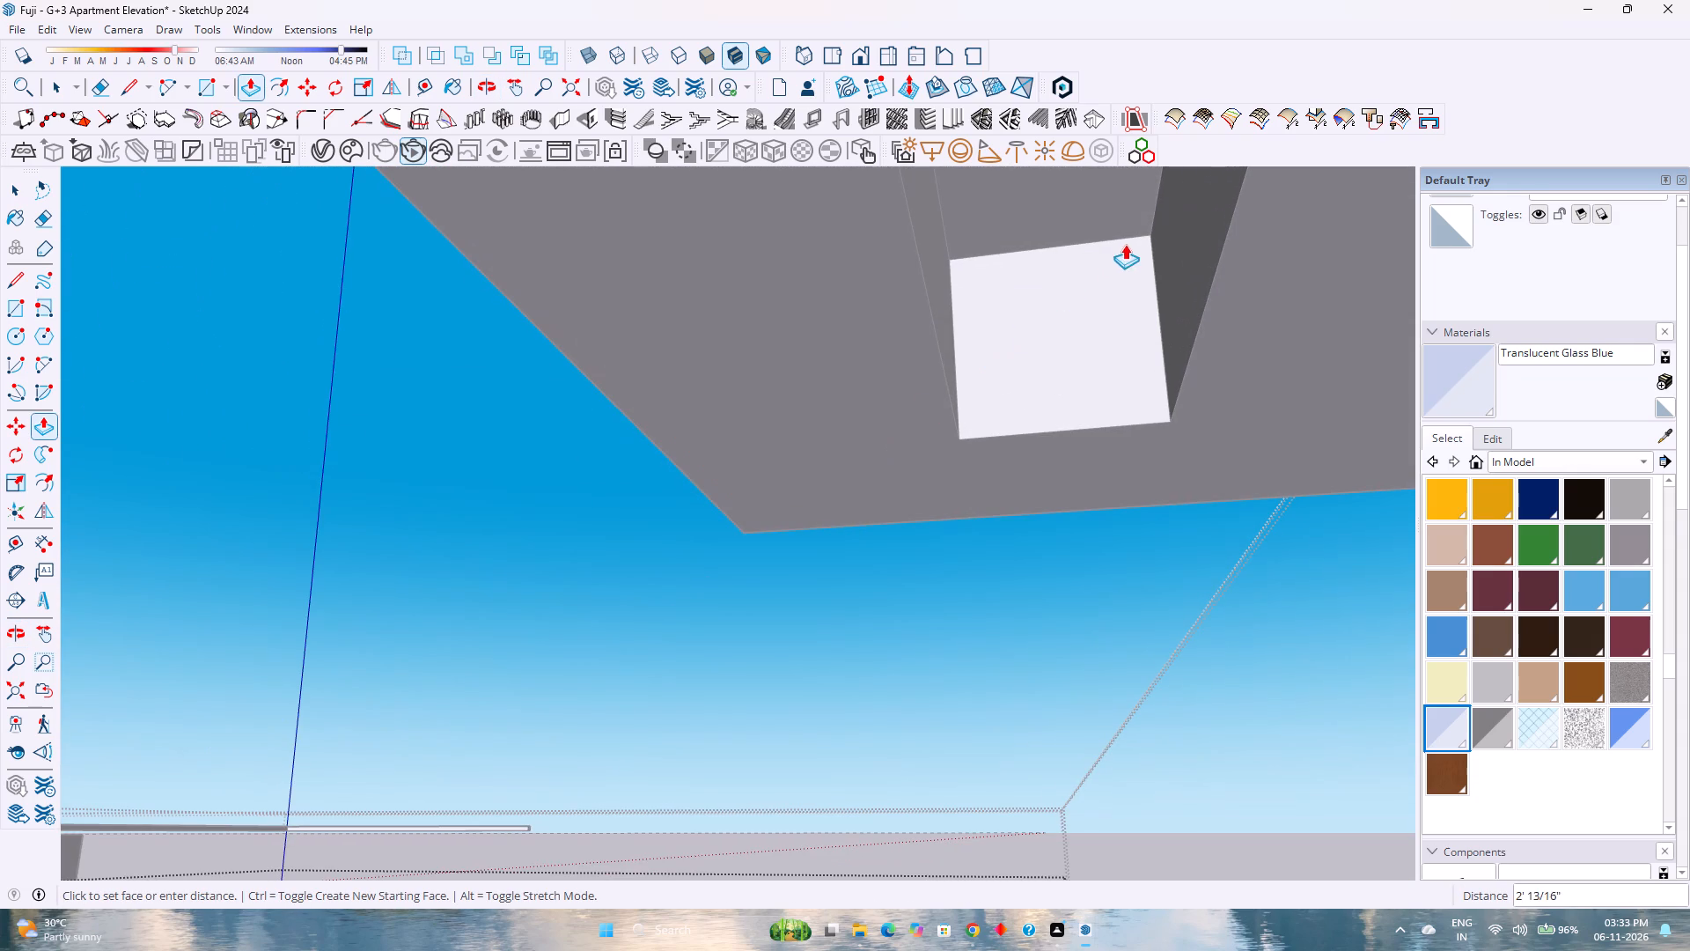
pyautogui.click(1149, 238)
pyautogui.scroll(-4, 815, 436)
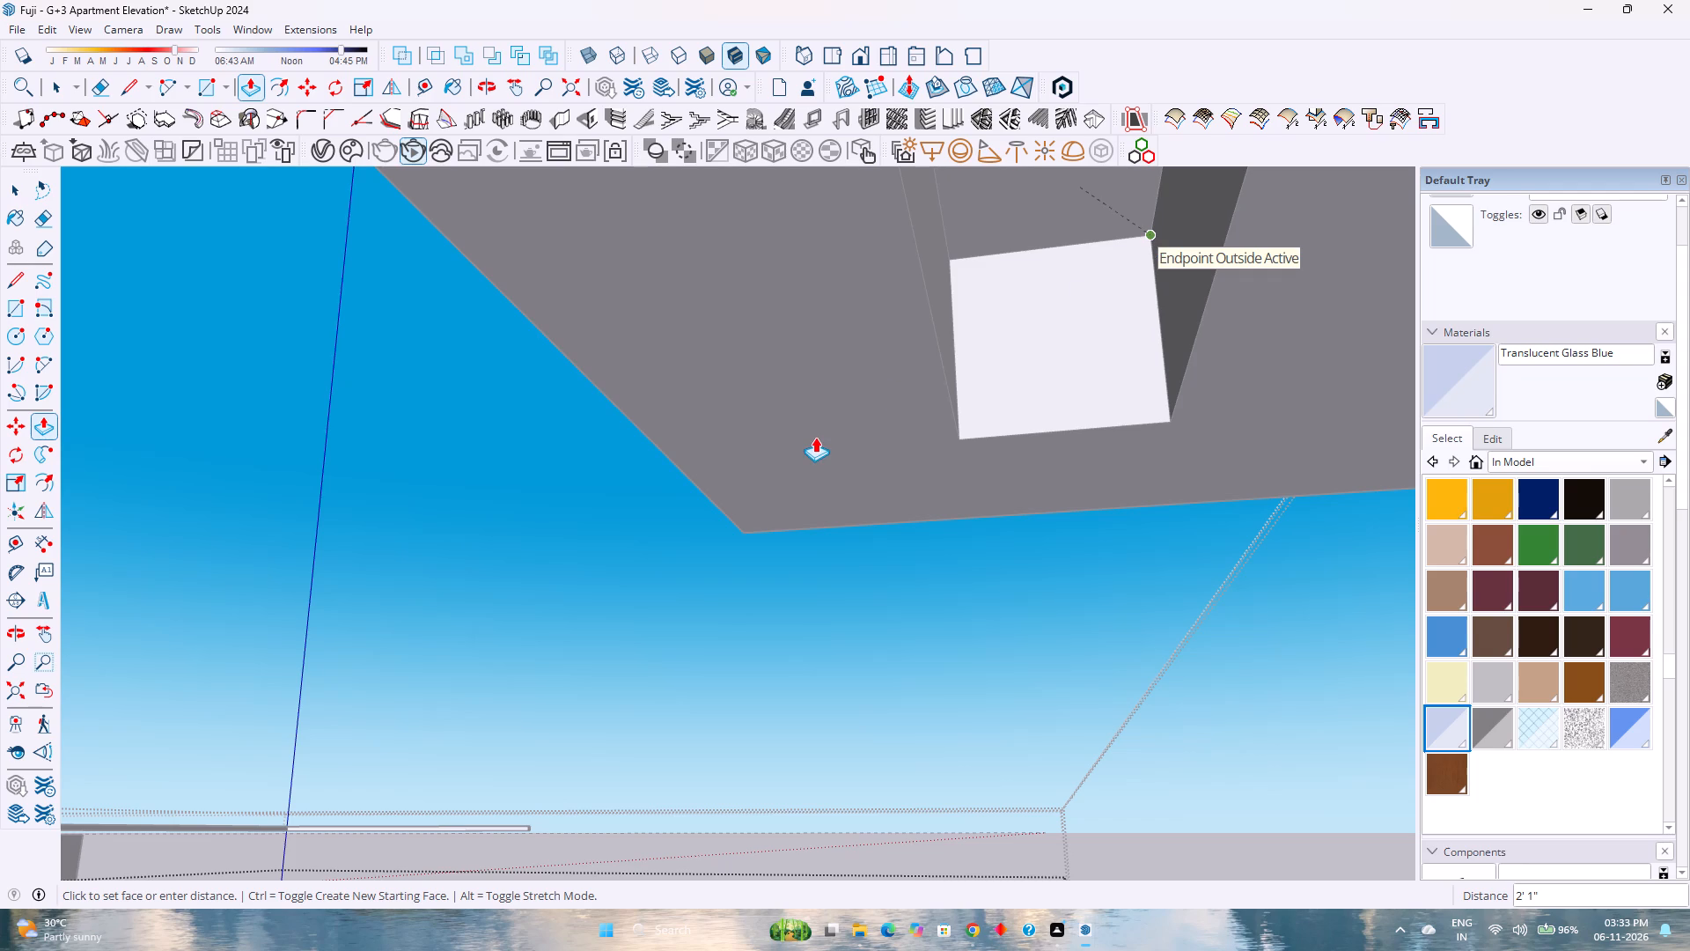
pyautogui.scroll(-1, 815, 437)
pyautogui.scroll(2, 814, 438)
pyautogui.scroll(-4, 813, 442)
pyautogui.scroll(3, 813, 443)
pyautogui.scroll(-3, 812, 447)
pyautogui.scroll(1, 812, 452)
pyautogui.scroll(-8, 893, 399)
pyautogui.press('space')
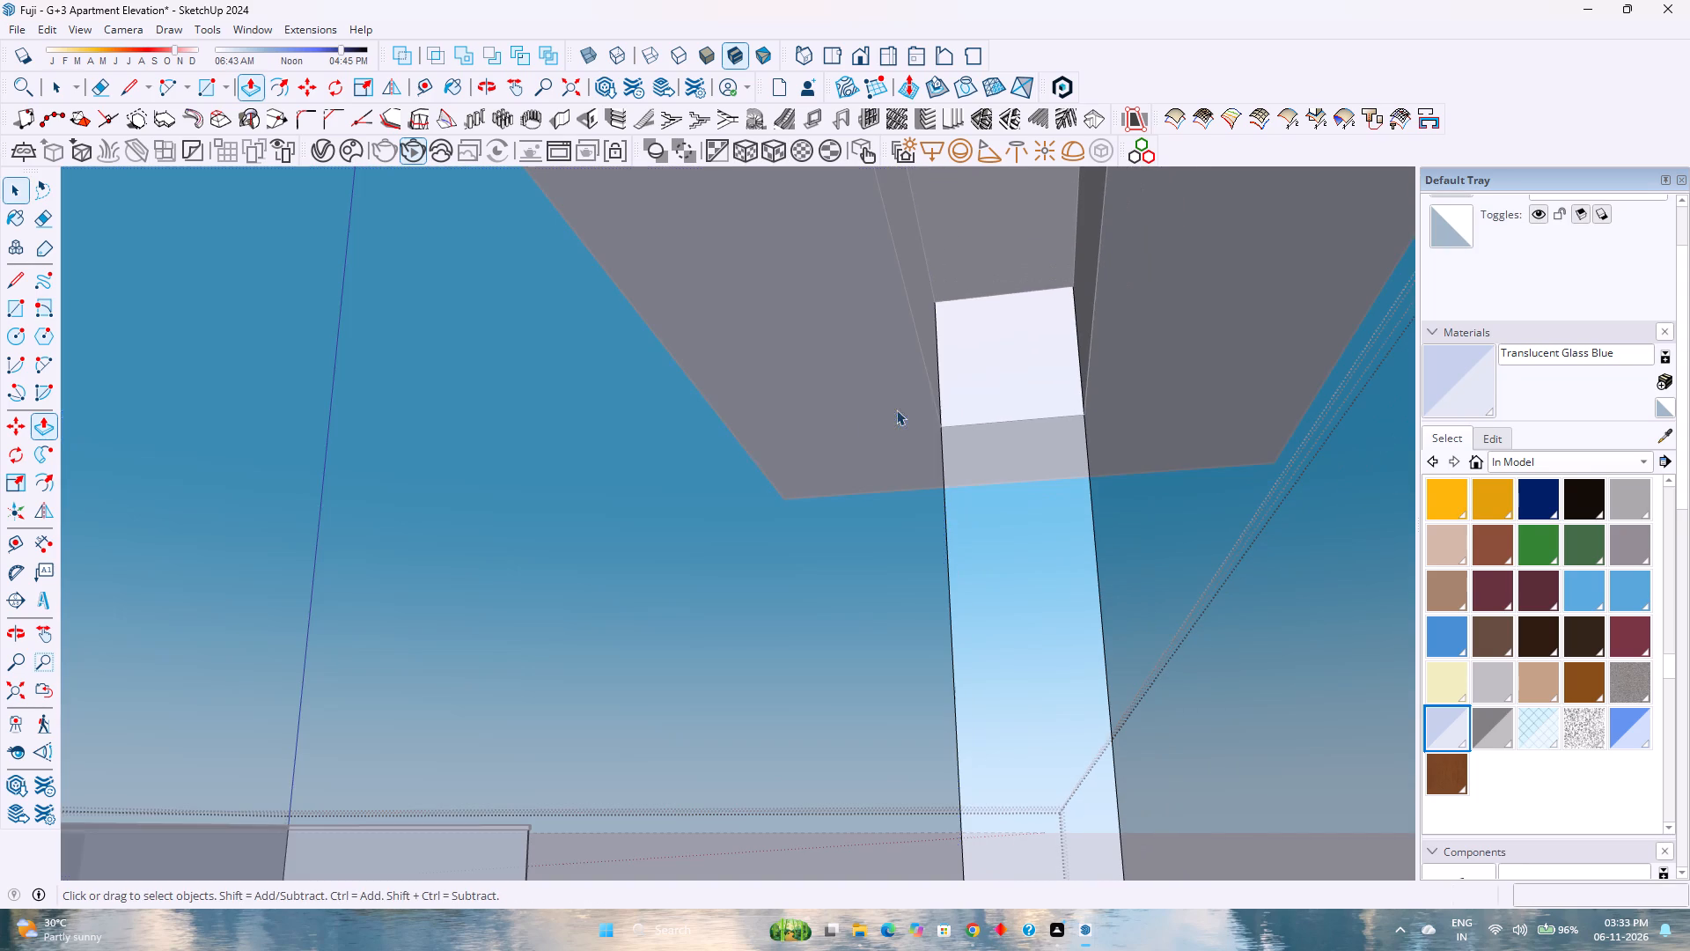
# Move the whole glass railing group 40' along the green axis onto the building's roof parapet.
pyautogui.click(18, 699)
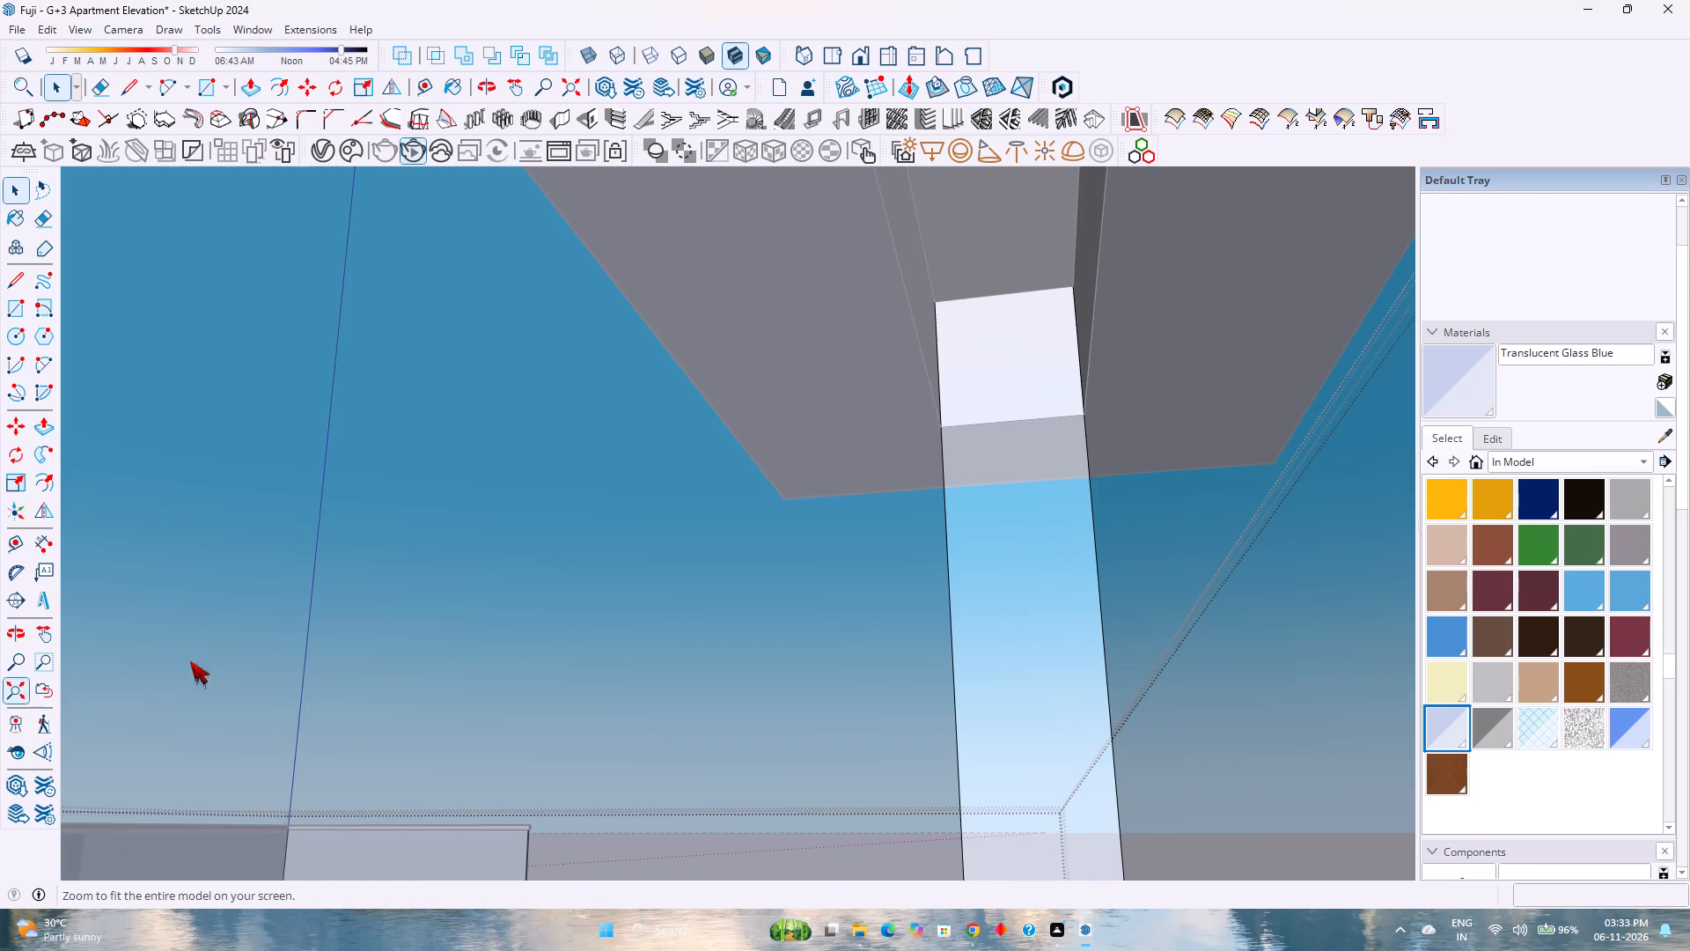
pyautogui.scroll(-1, 849, 563)
pyautogui.click(1001, 600)
pyautogui.moveTo(987, 566); pyautogui.dragTo(996, 735, button='middle')
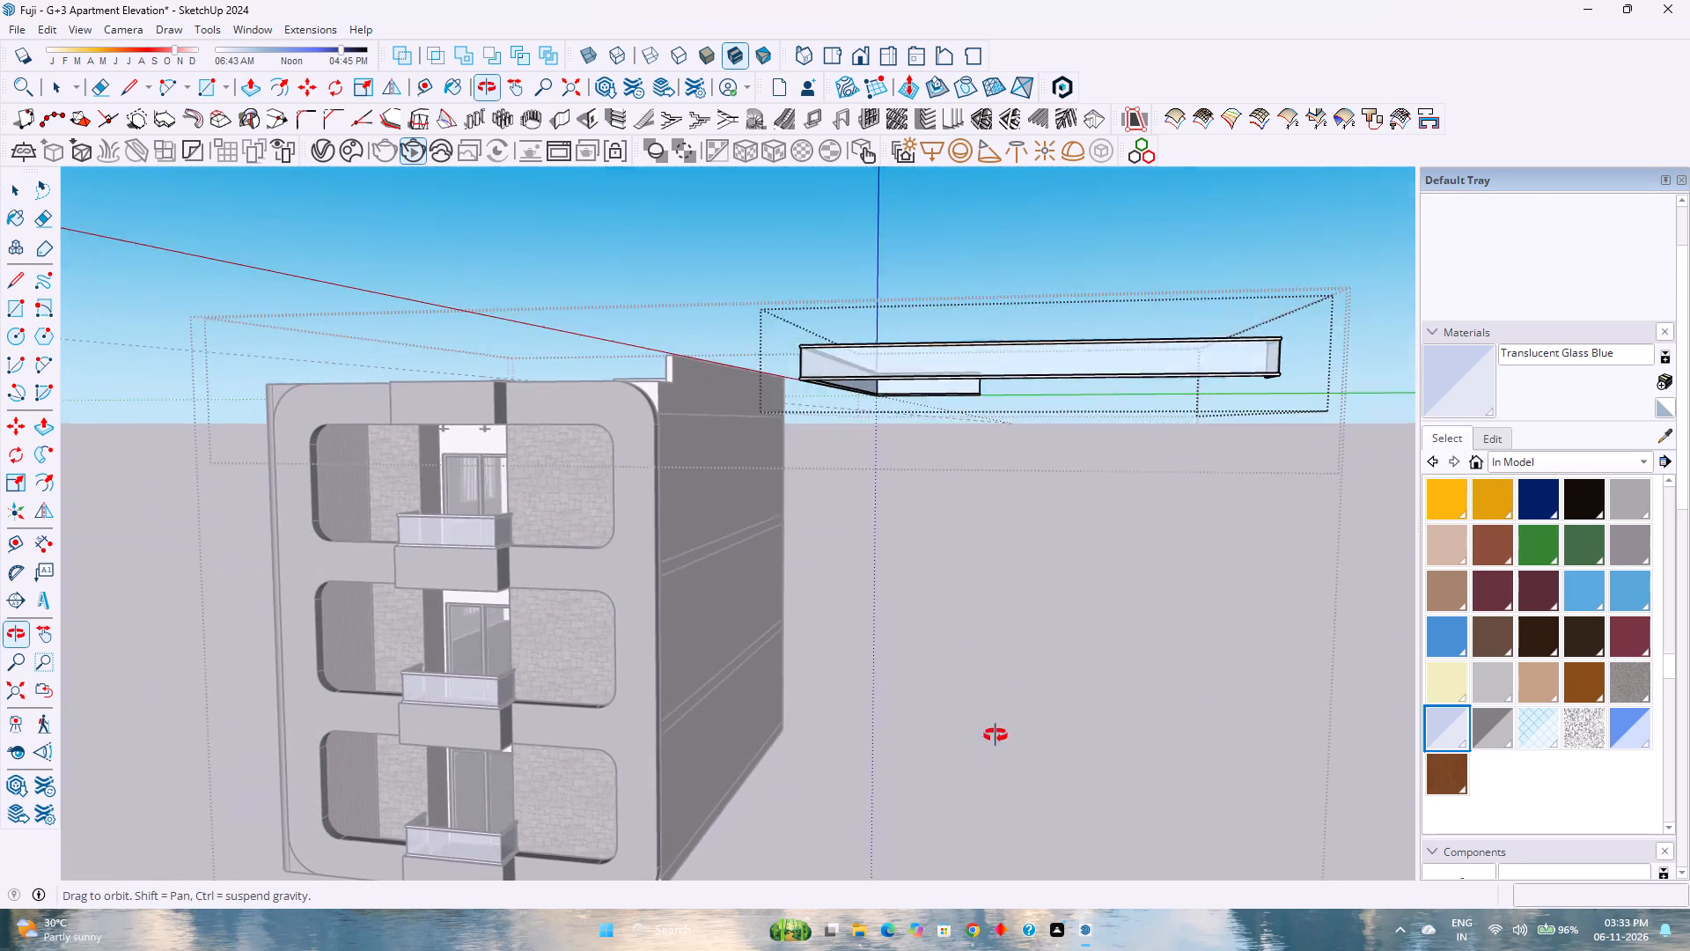
pyautogui.moveTo(996, 735); pyautogui.dragTo(995, 738, button='middle')
pyautogui.moveTo(922, 518); pyautogui.dragTo(1007, 767, button='middle')
pyautogui.middleClick(1007, 767)
pyautogui.scroll(2, 947, 658)
pyautogui.scroll(-3, 947, 658)
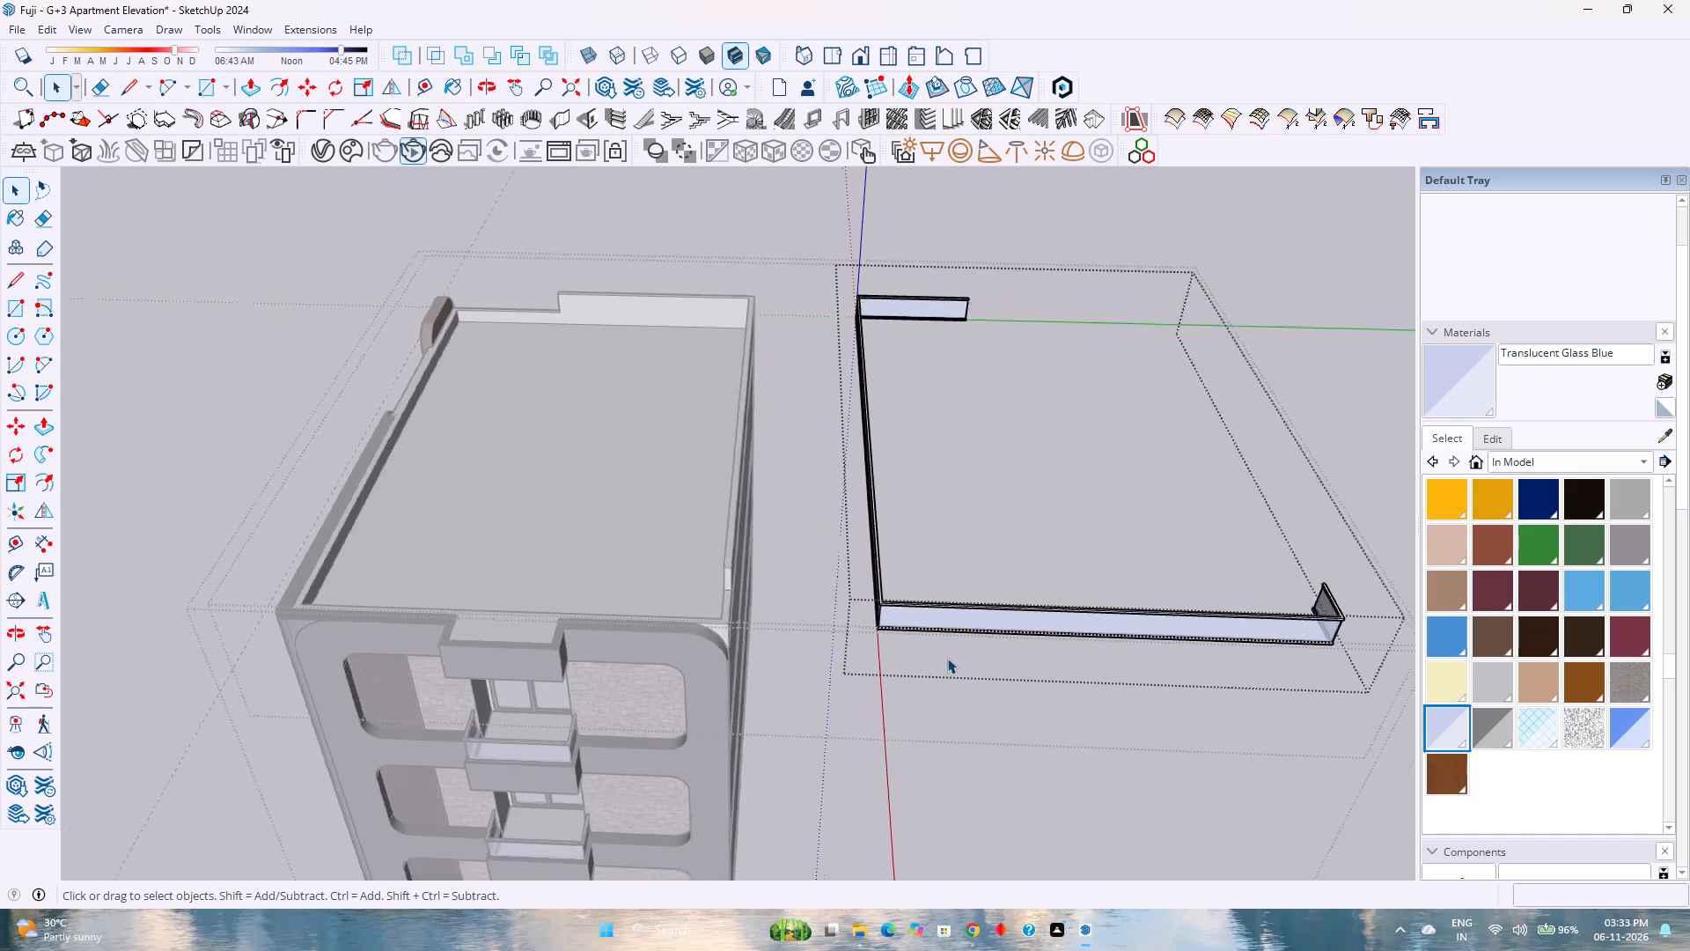
pyautogui.scroll(-1, 947, 658)
pyautogui.press('Escape')
pyautogui.click(956, 616)
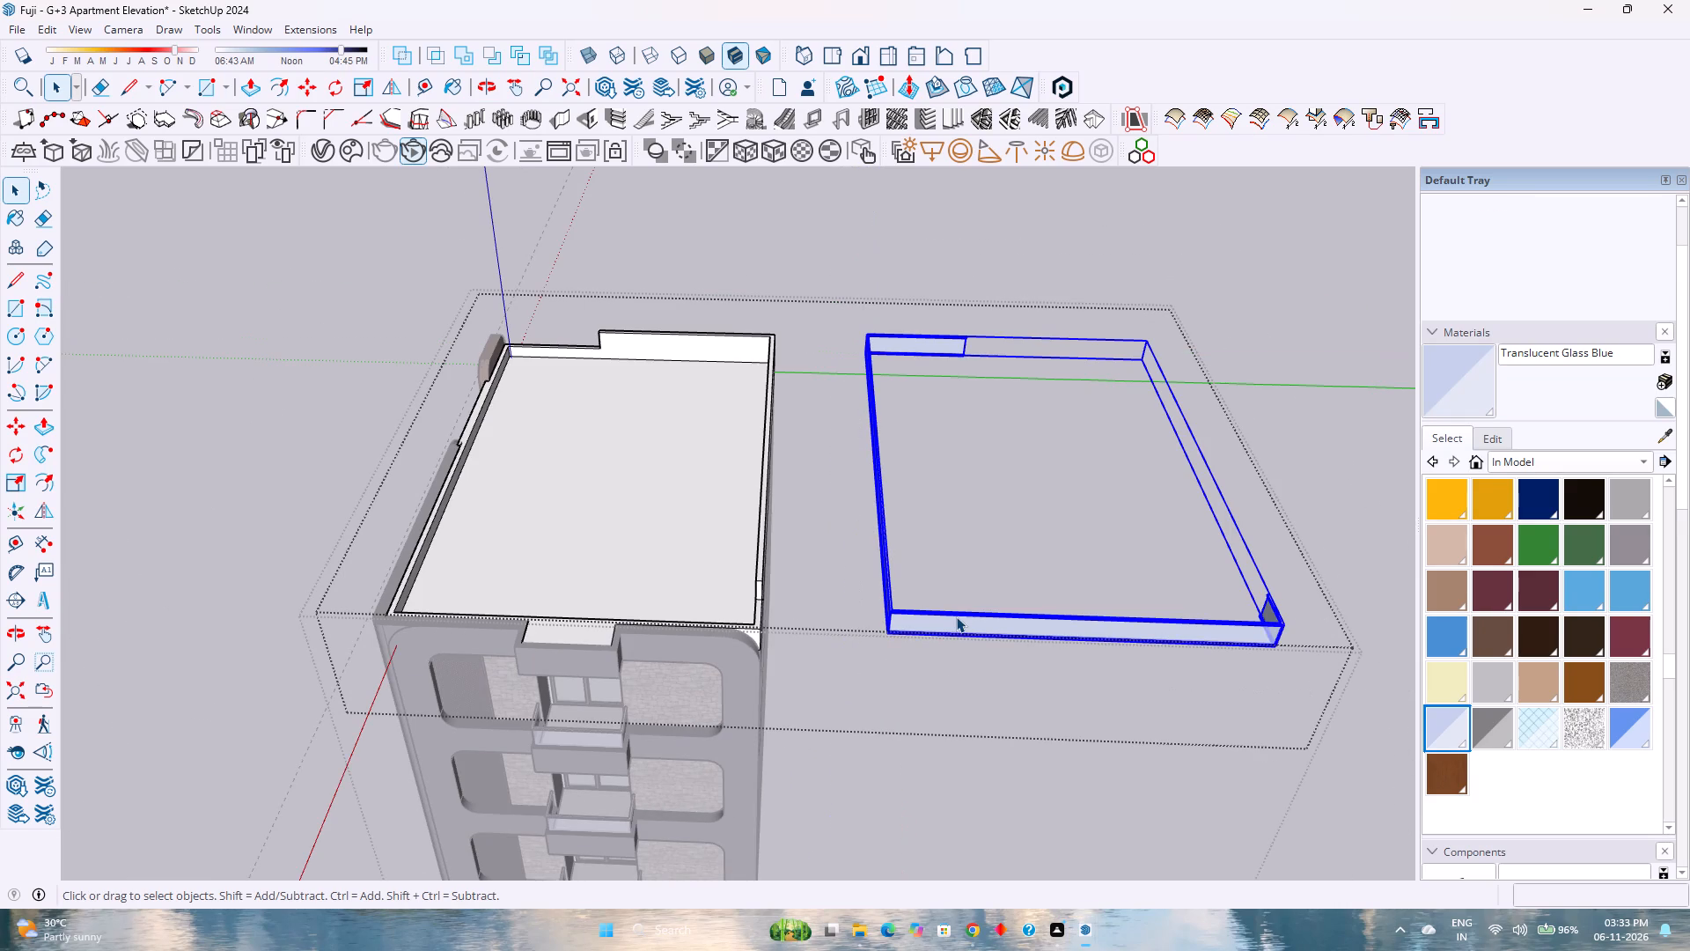
pyautogui.press('m')
pyautogui.click(1269, 649)
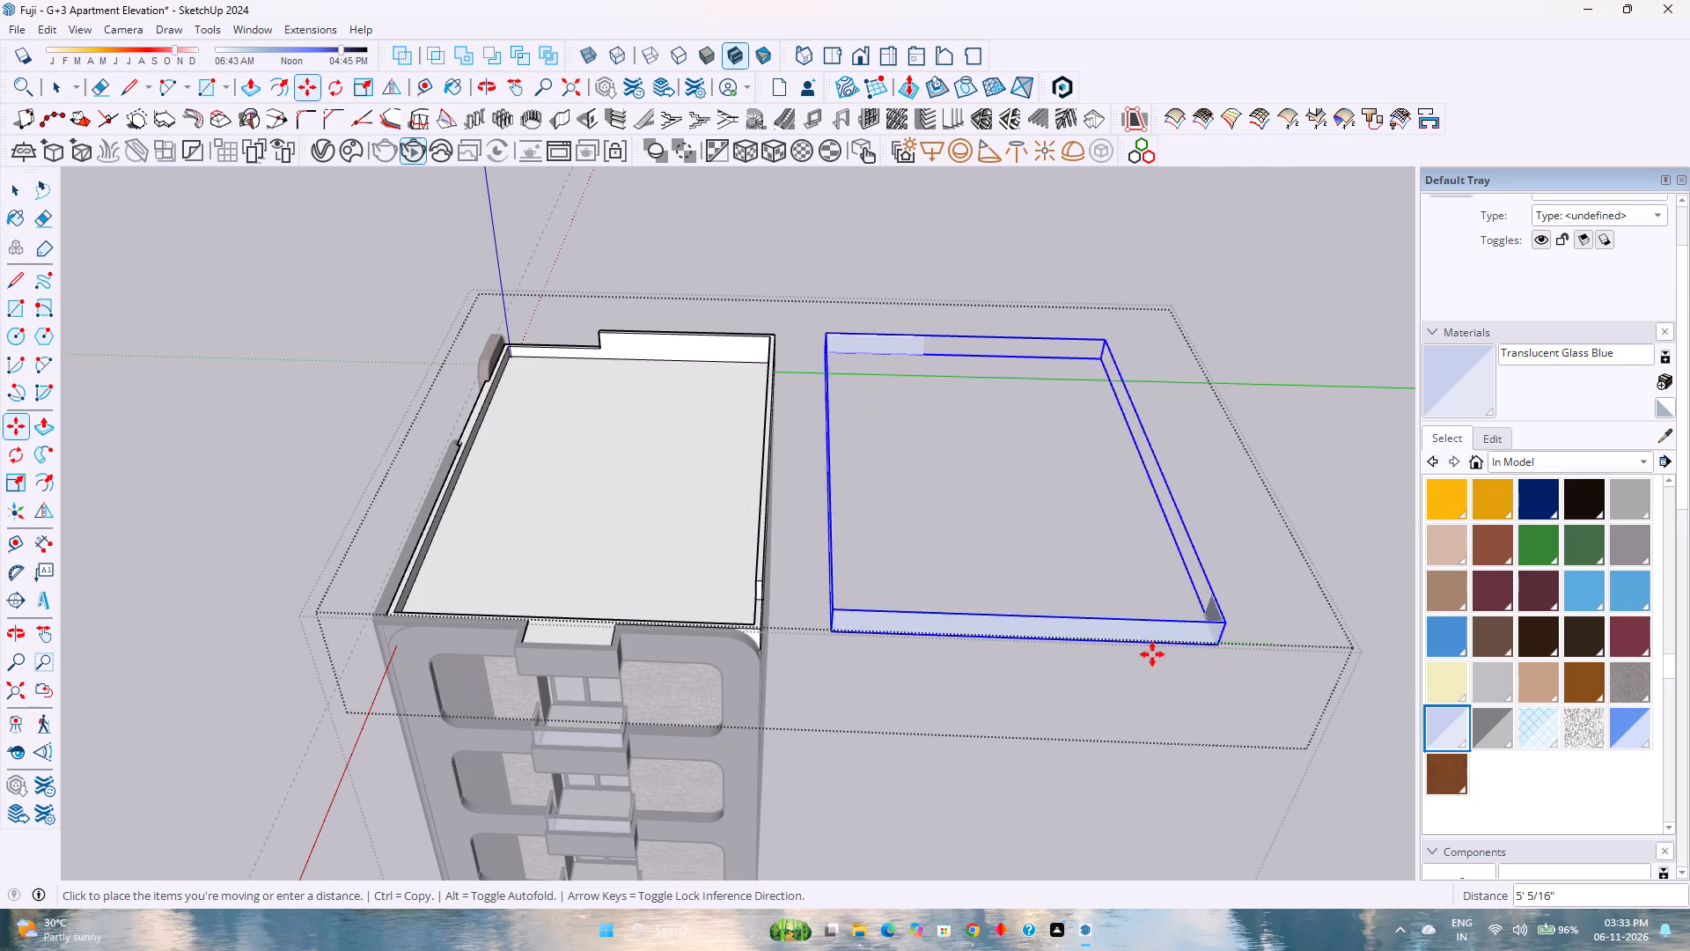
pyautogui.press('Left')
pyautogui.write('40')
pyautogui.press("'")
pyautogui.press('Return')
# Delete the short stray edge on the parapet face at the lower rail's end by the front corner.
pyautogui.scroll(7, 739, 556)
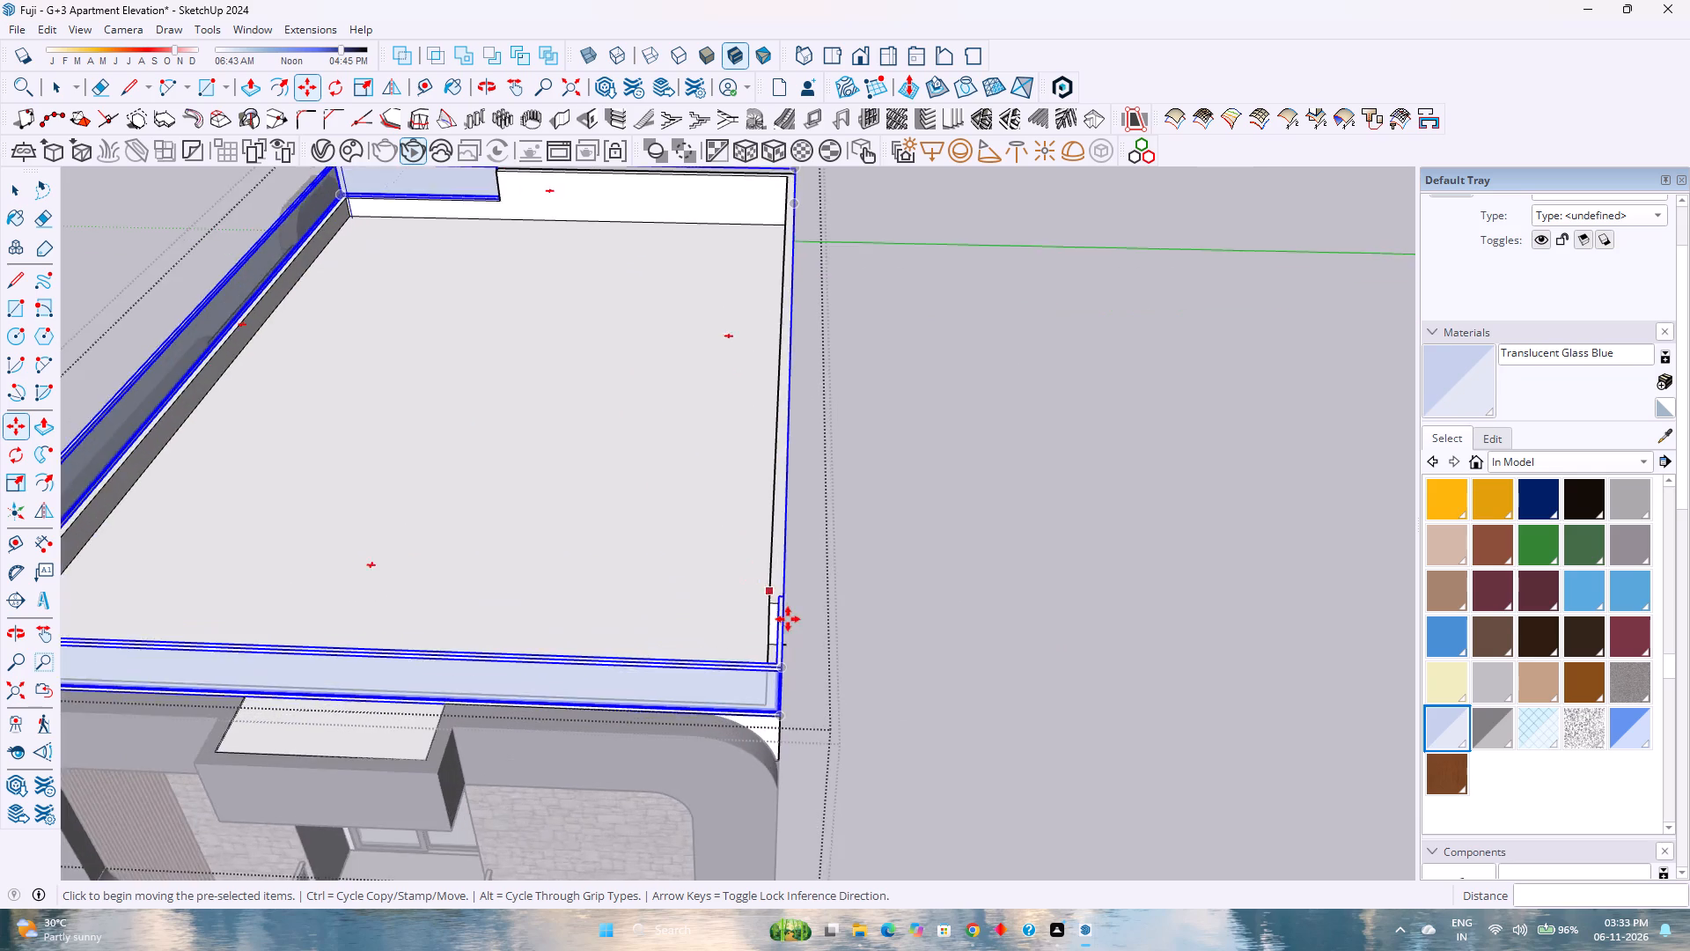
pyautogui.scroll(4, 796, 638)
pyautogui.moveTo(797, 667); pyautogui.dragTo(495, 664, button='middle')
pyautogui.middleClick(495, 664)
pyautogui.scroll(9, 846, 669)
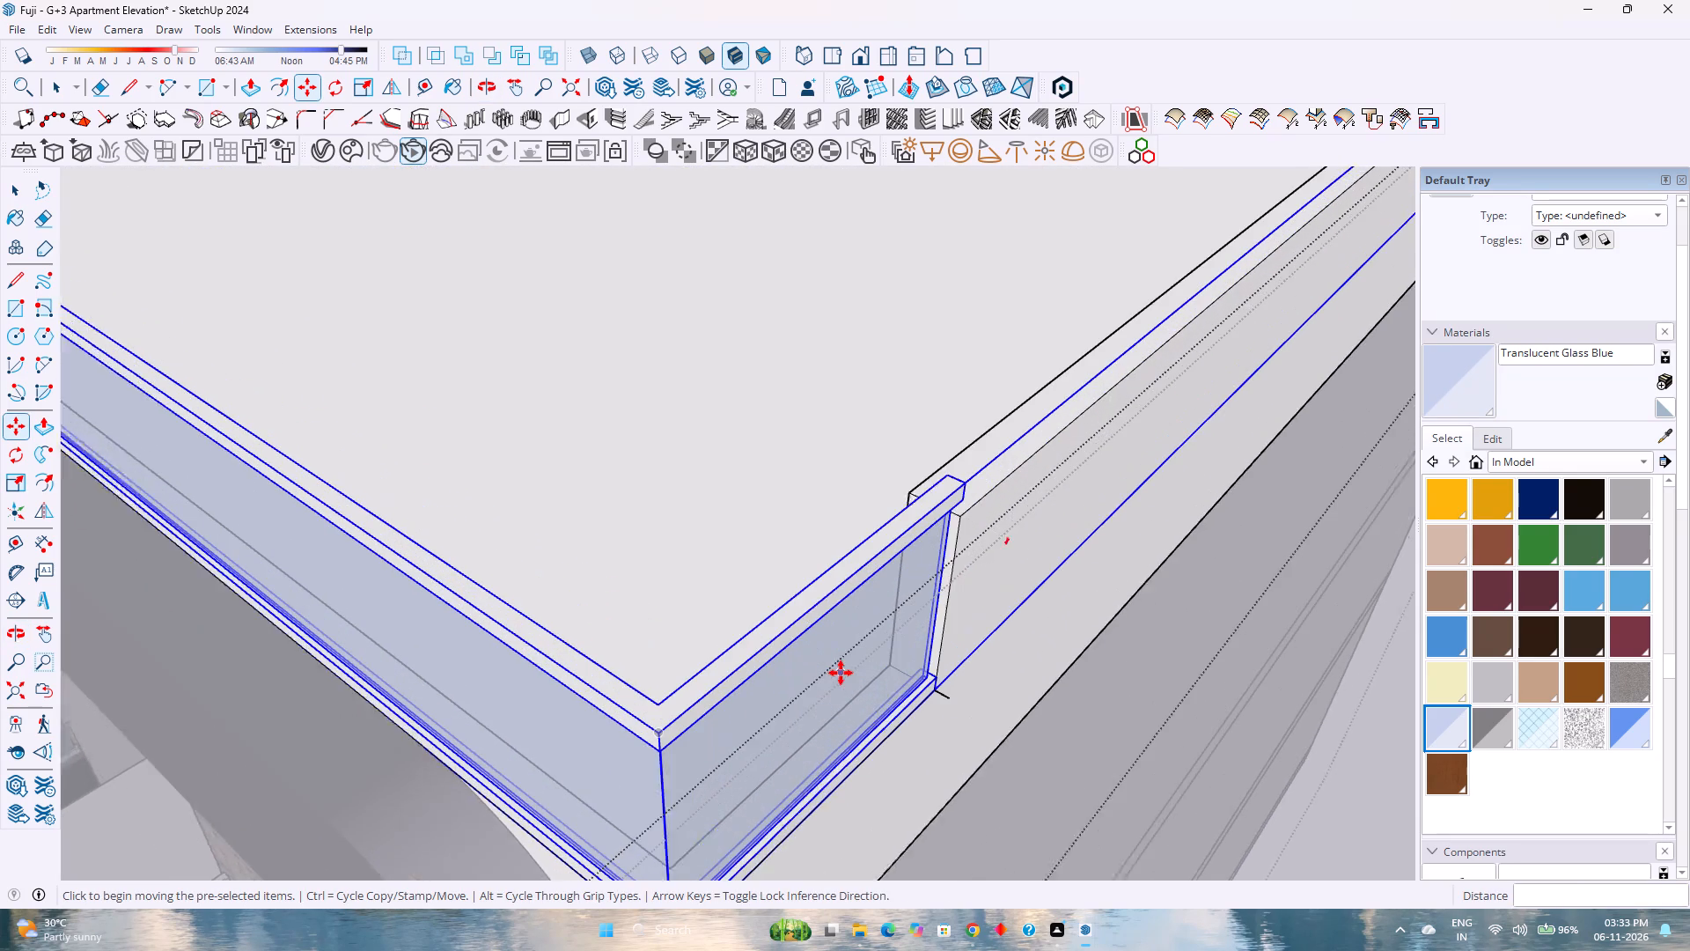
pyautogui.press('space')
pyautogui.click(959, 704)
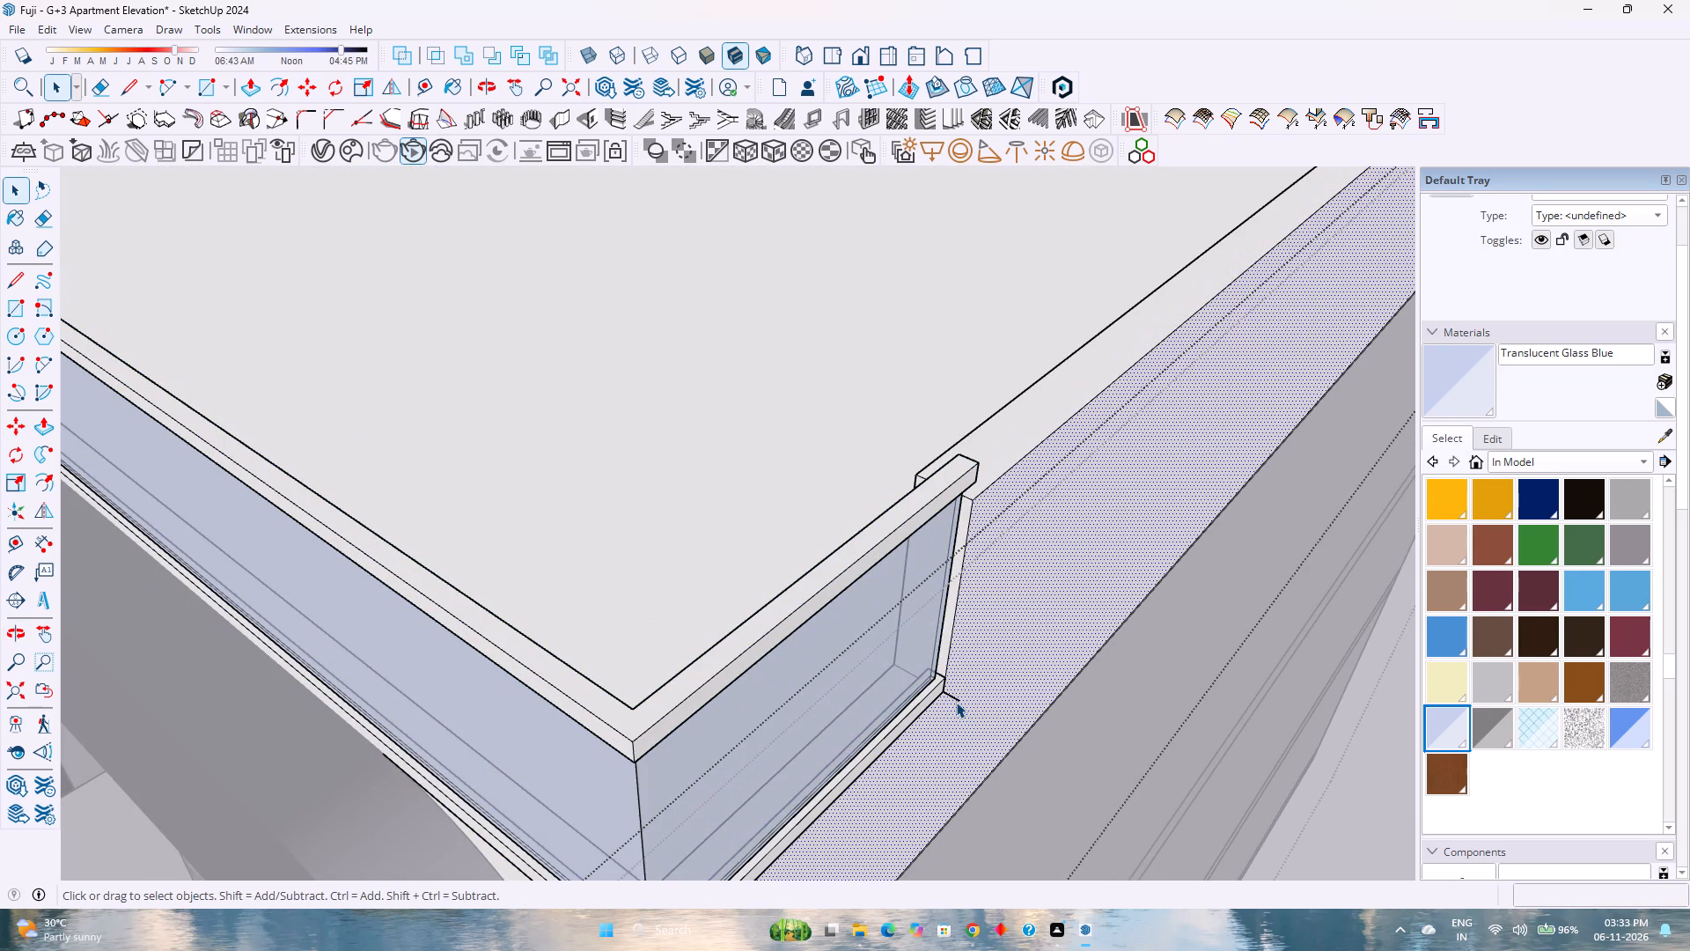
pyautogui.click(954, 700)
pyautogui.press('Delete')
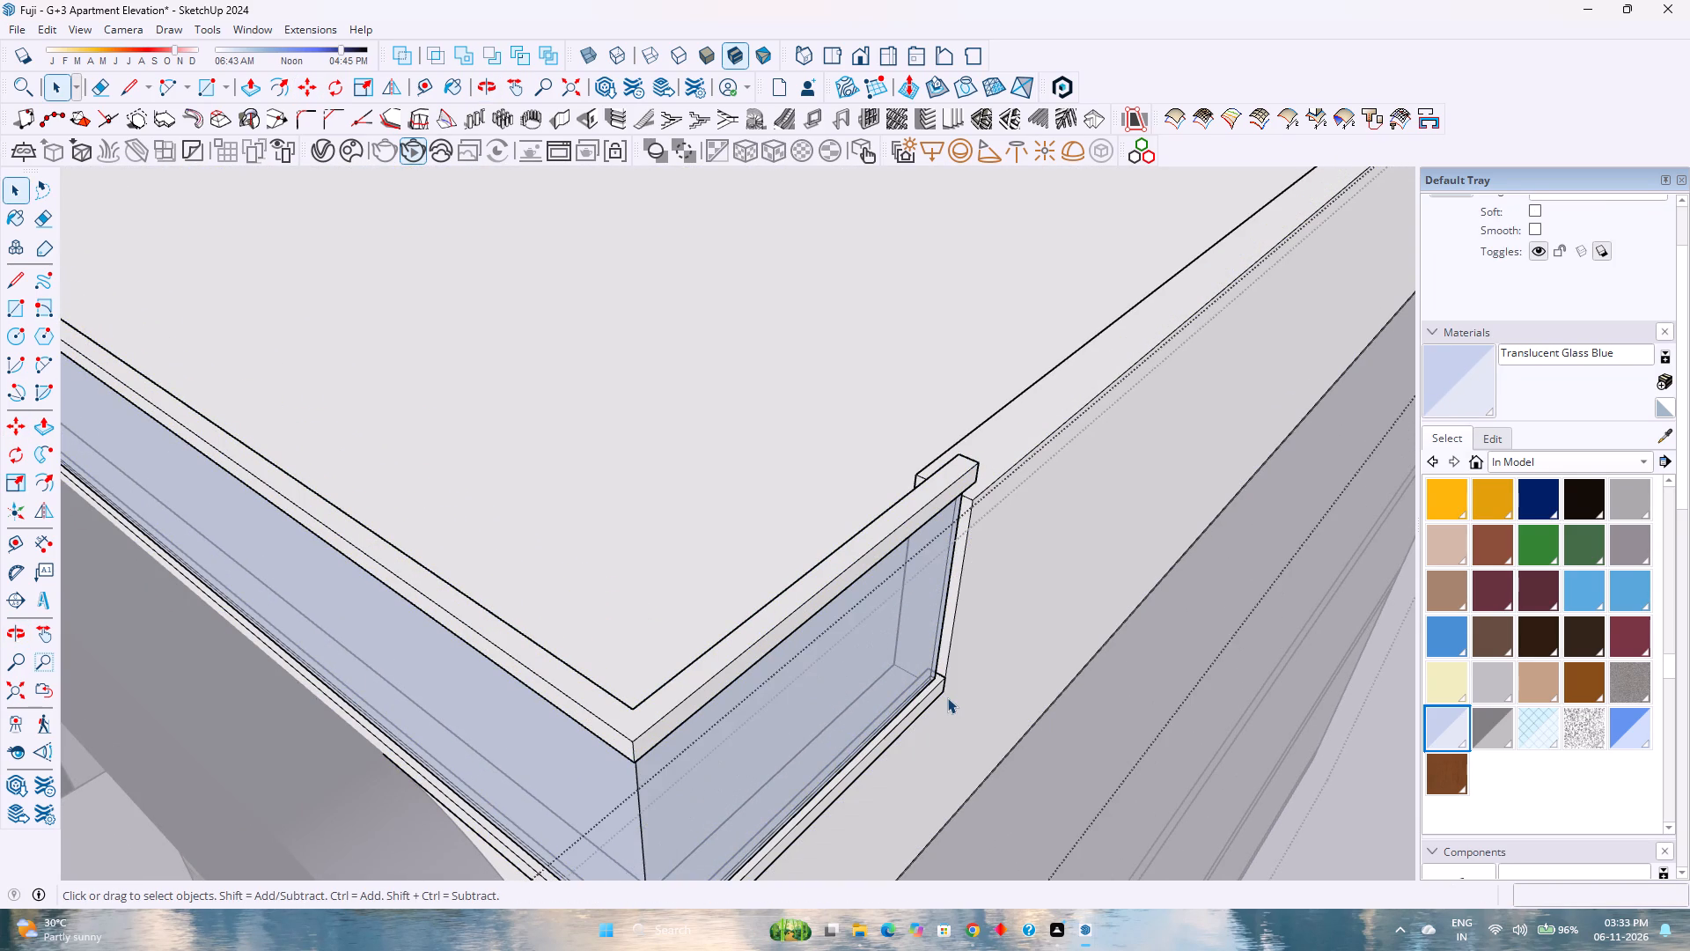
# Examine how the glass railing sits on the parapet around the roof, including its corners and ends.
pyautogui.scroll(-12, 947, 697)
pyautogui.moveTo(813, 702); pyautogui.dragTo(1037, 763, button='middle')
pyautogui.middleClick(1039, 763)
pyautogui.scroll(2, 915, 696)
pyautogui.keyDown('shift'); pyautogui.moveTo(727, 694); pyautogui.dragTo(735, 695, button='middle'); pyautogui.keyUp('shift')
pyautogui.keyDown('shift'); pyautogui.middleClick(735, 695); pyautogui.keyUp('shift')
pyautogui.keyDown('shift'); pyautogui.moveTo(789, 695); pyautogui.dragTo(1234, 693, button='middle'); pyautogui.keyUp('shift')
pyautogui.scroll(-4, 1150, 662)
pyautogui.moveTo(575, 619); pyautogui.dragTo(1028, 657, button='middle')
pyautogui.middleClick(1028, 657)
pyautogui.scroll(-4, 957, 627)
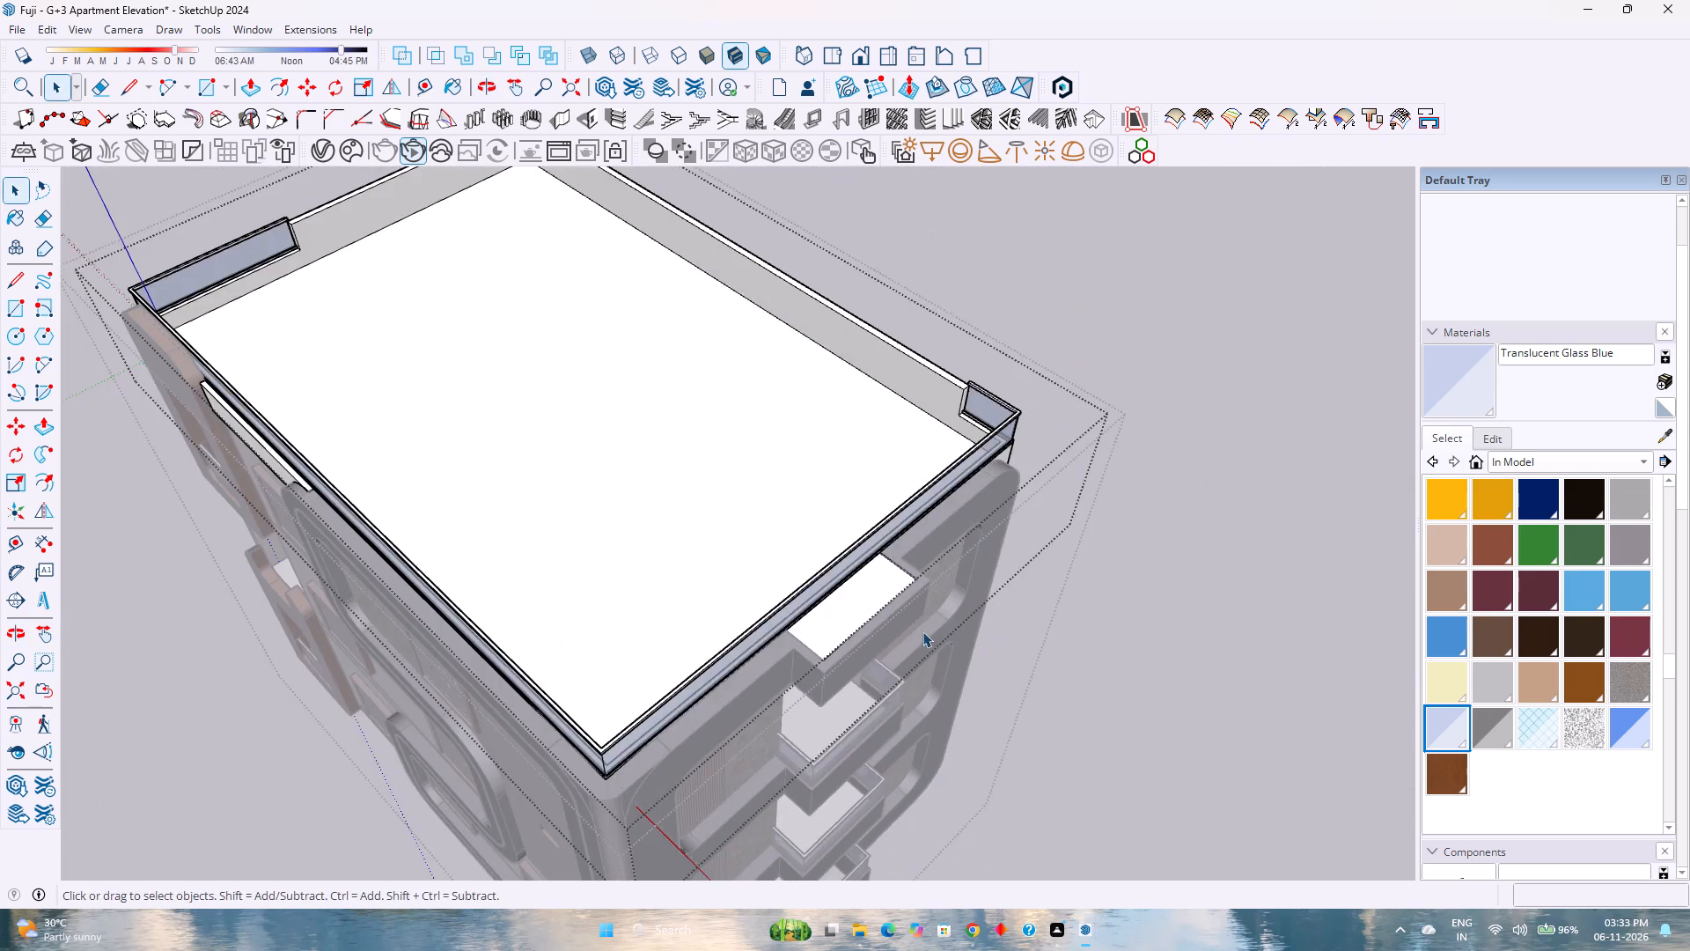
pyautogui.keyDown('shift'); pyautogui.moveTo(520, 664); pyautogui.dragTo(782, 627, button='middle'); pyautogui.keyUp('shift')
pyautogui.keyDown('shift'); pyautogui.middleClick(782, 627); pyautogui.keyUp('shift')
pyautogui.scroll(13, 782, 627)
pyautogui.moveTo(878, 741); pyautogui.dragTo(688, 703, button='middle')
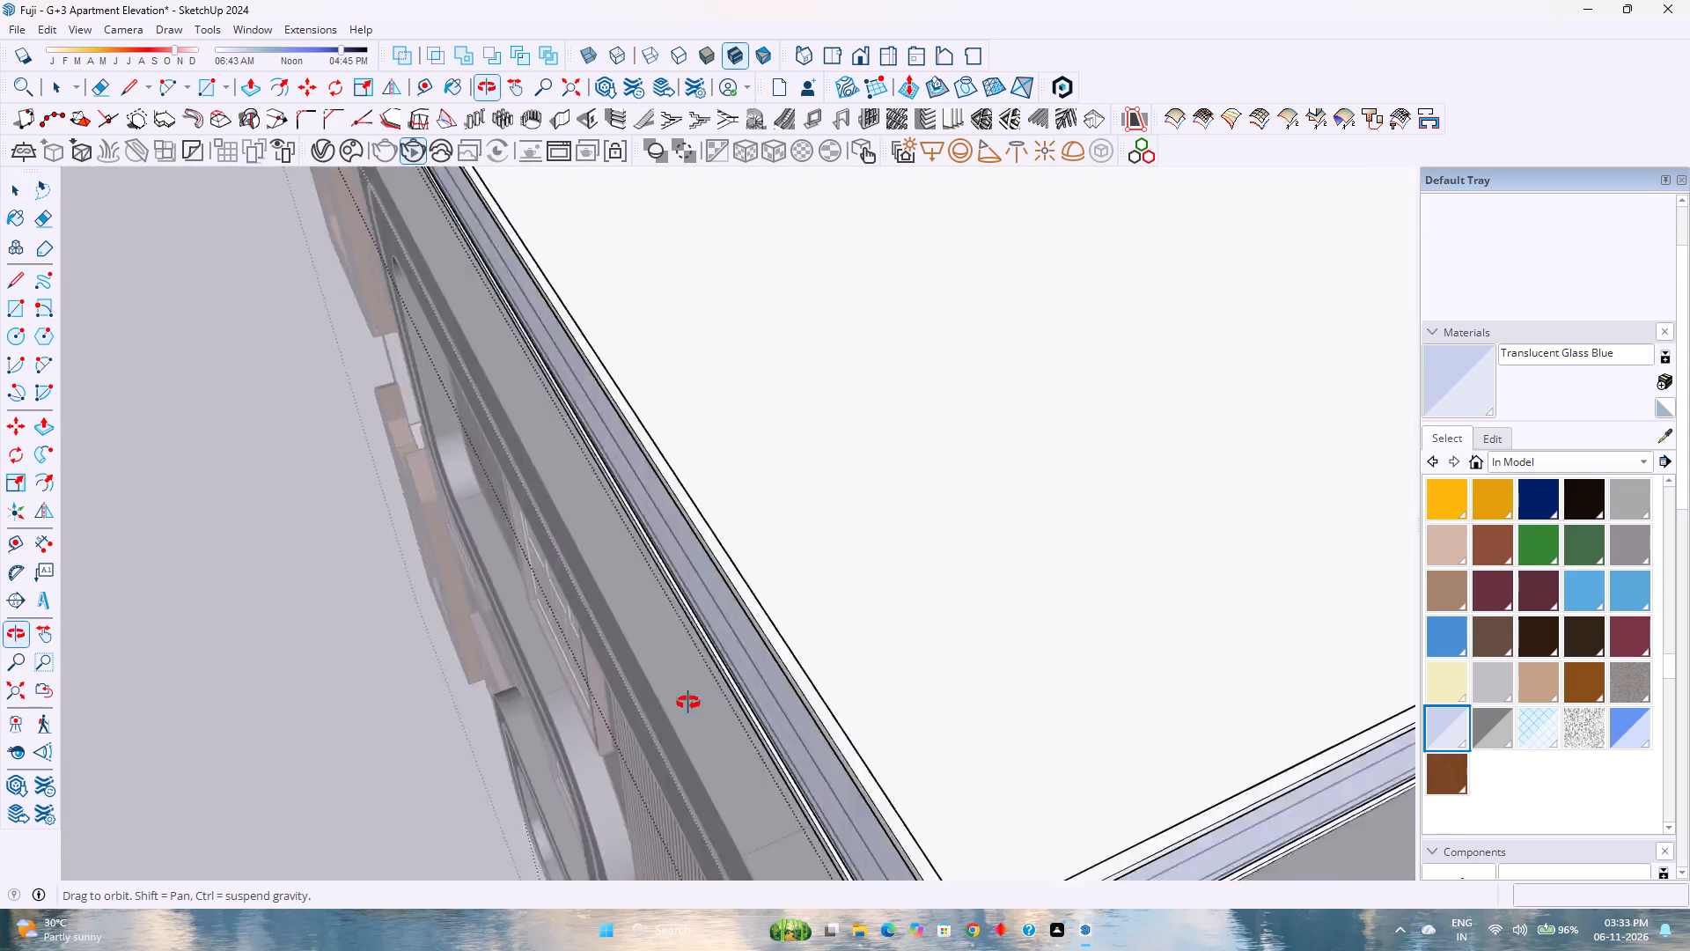
pyautogui.moveTo(688, 703); pyautogui.dragTo(614, 693, button='middle')
pyautogui.moveTo(614, 693); pyautogui.dragTo(454, 672, button='middle')
pyautogui.scroll(-13, 597, 653)
pyautogui.keyDown('shift'); pyautogui.moveTo(487, 616); pyautogui.dragTo(811, 843, button='middle'); pyautogui.keyUp('shift')
pyautogui.keyDown('shift'); pyautogui.middleClick(811, 843); pyautogui.keyUp('shift')
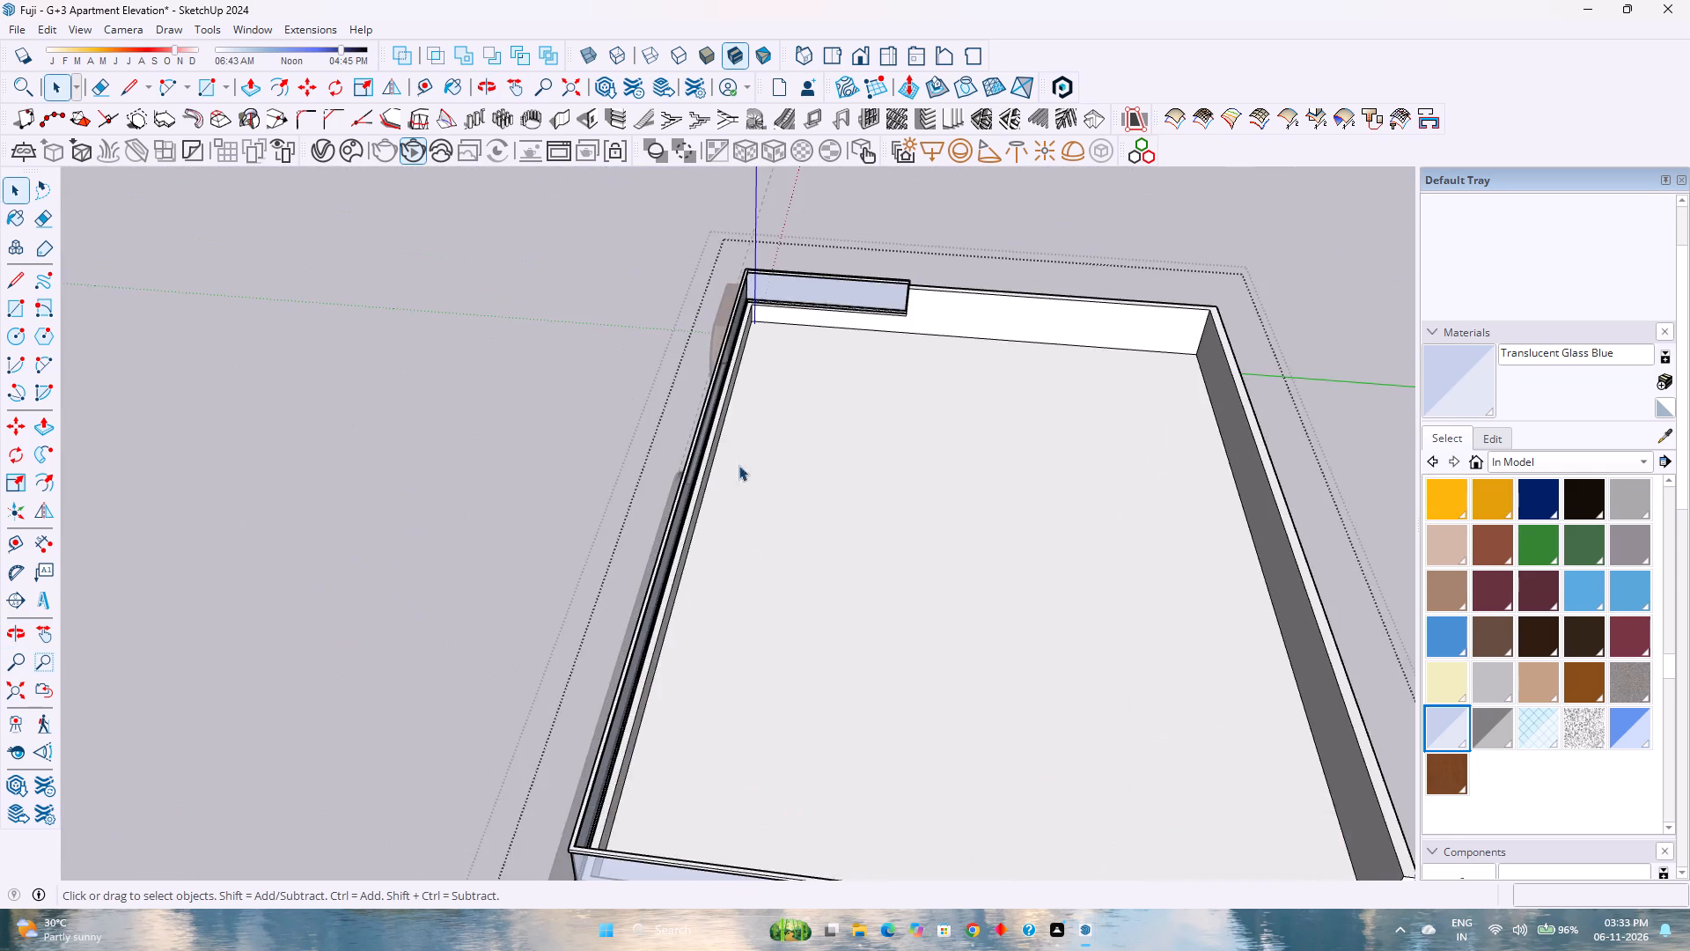
pyautogui.scroll(6, 736, 446)
pyautogui.keyDown('shift'); pyautogui.moveTo(731, 388); pyautogui.dragTo(762, 579, button='middle'); pyautogui.keyUp('shift')
pyautogui.scroll(5, 707, 431)
pyautogui.moveTo(691, 508); pyautogui.dragTo(849, 519, button='middle')
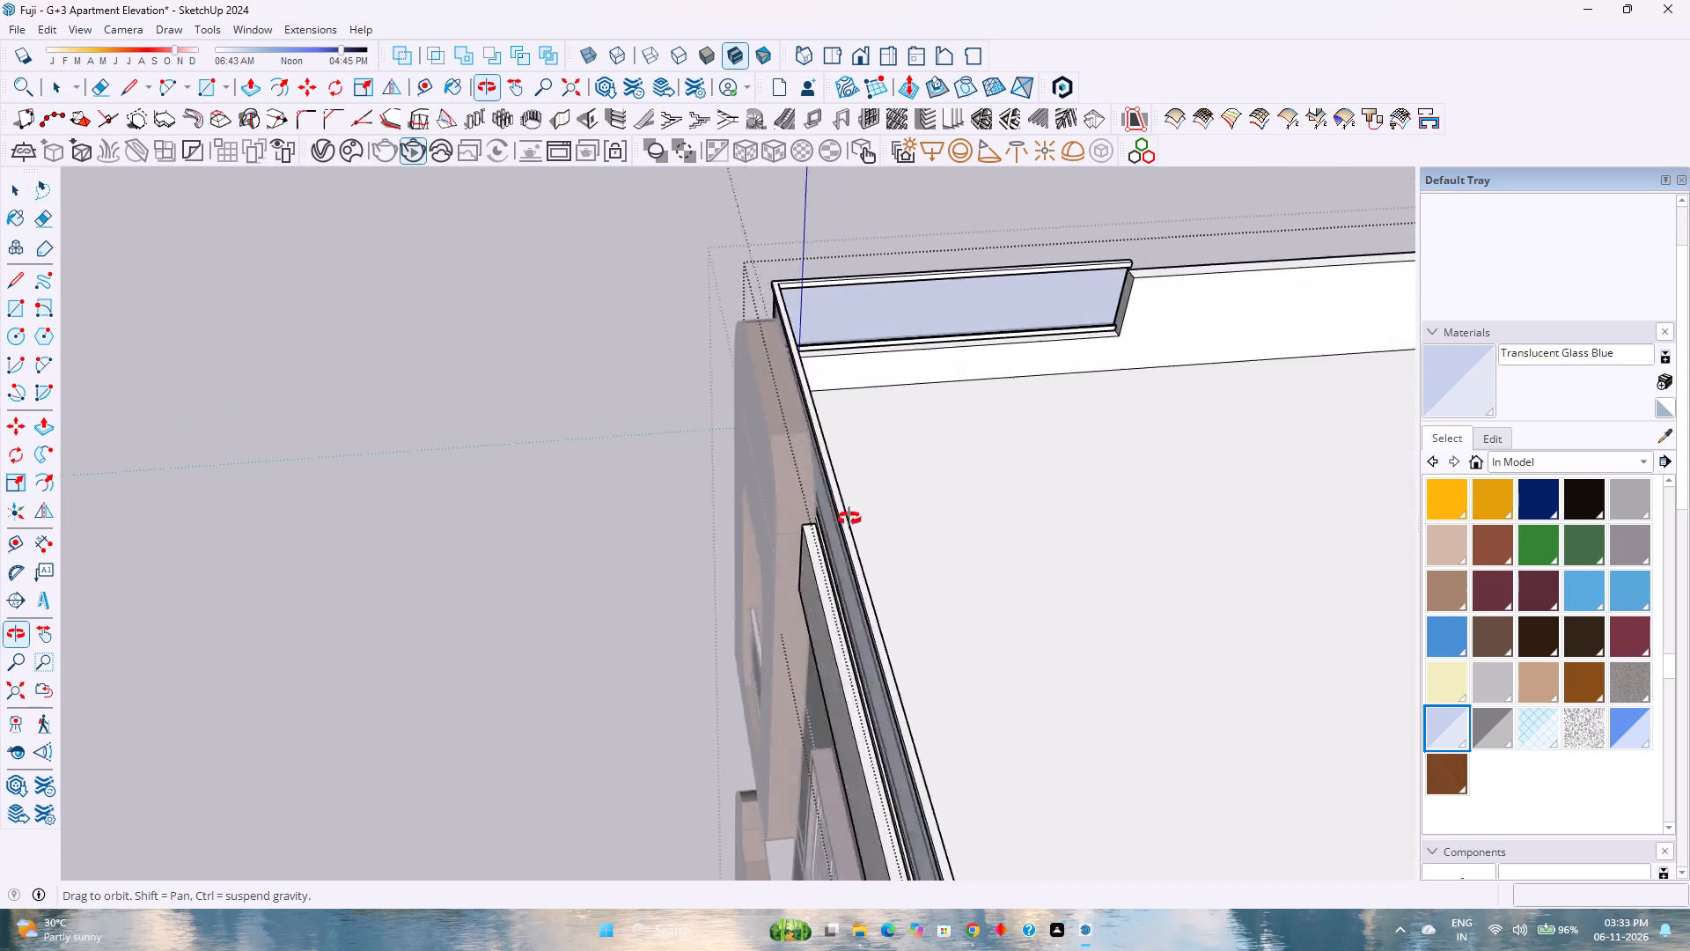
pyautogui.moveTo(849, 519); pyautogui.dragTo(1065, 518, button='middle')
pyautogui.scroll(-4, 900, 466)
pyautogui.scroll(-4, 933, 532)
pyautogui.keyDown('shift'); pyautogui.moveTo(1048, 555); pyautogui.dragTo(964, 512, button='middle'); pyautogui.keyUp('shift')
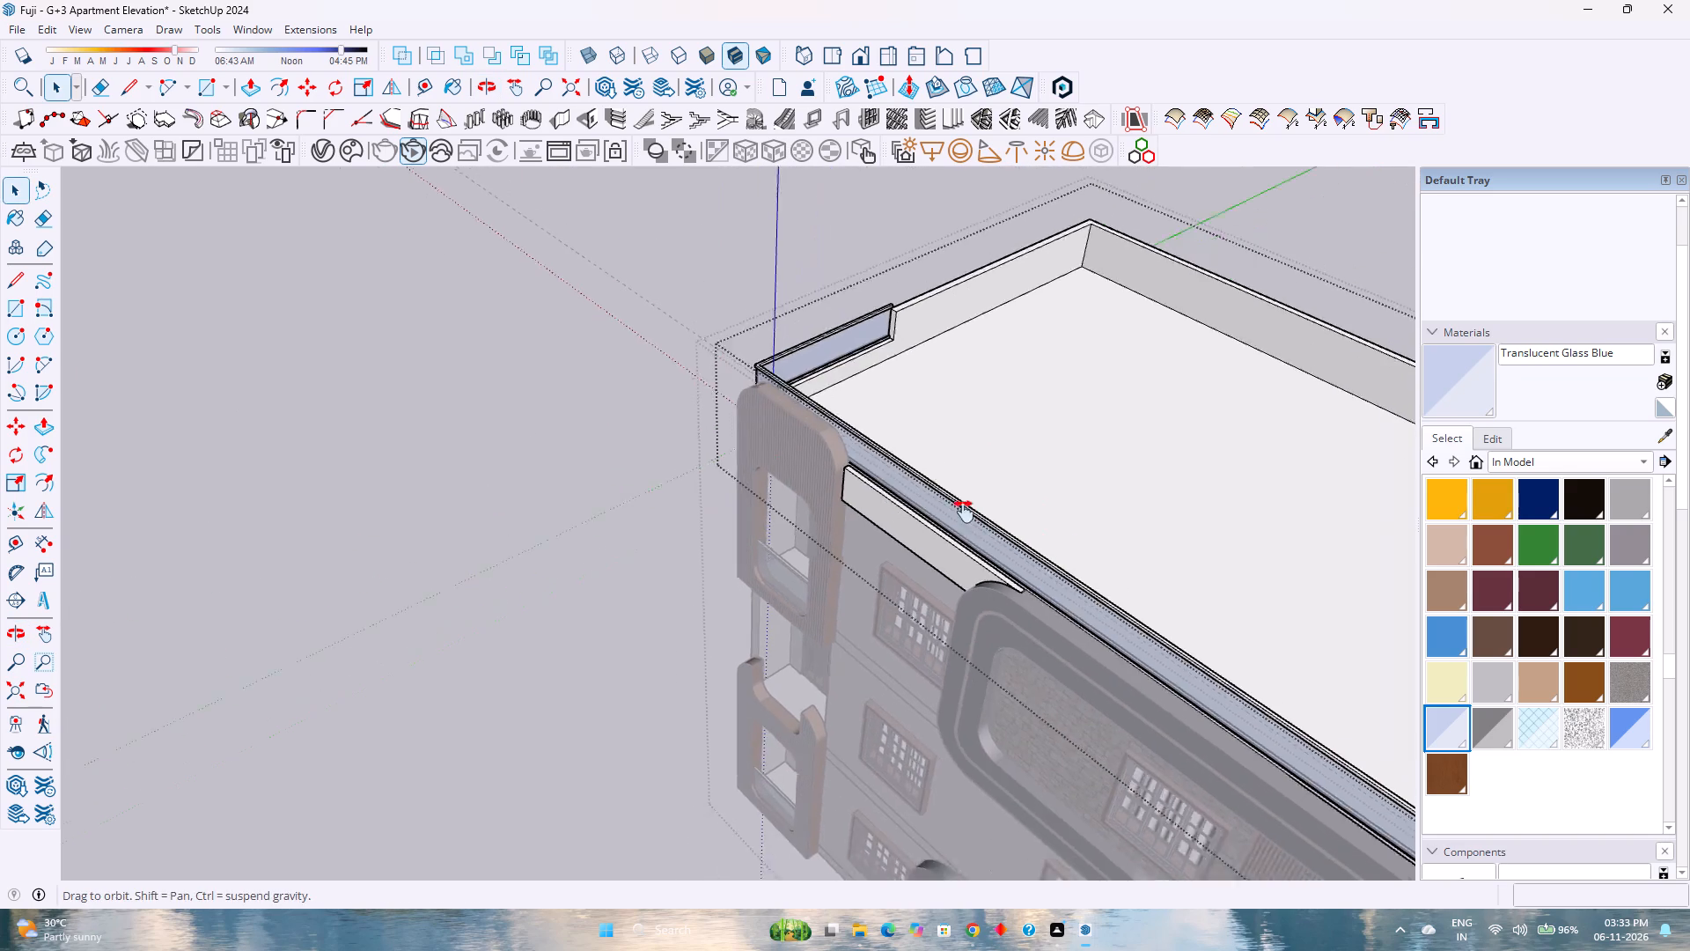
pyautogui.keyDown('shift'); pyautogui.moveTo(964, 512); pyautogui.dragTo(712, 448, button='middle'); pyautogui.keyUp('shift')
pyautogui.keyDown('shift'); pyautogui.moveTo(703, 445); pyautogui.dragTo(694, 442, button='middle'); pyautogui.keyUp('shift')
pyautogui.keyDown('shift'); pyautogui.moveTo(689, 439); pyautogui.dragTo(680, 435, button='middle'); pyautogui.keyUp('shift')
pyautogui.scroll(-4, 666, 425)
pyautogui.moveTo(988, 568); pyautogui.dragTo(634, 540, button='middle')
pyautogui.scroll(4, 914, 541)
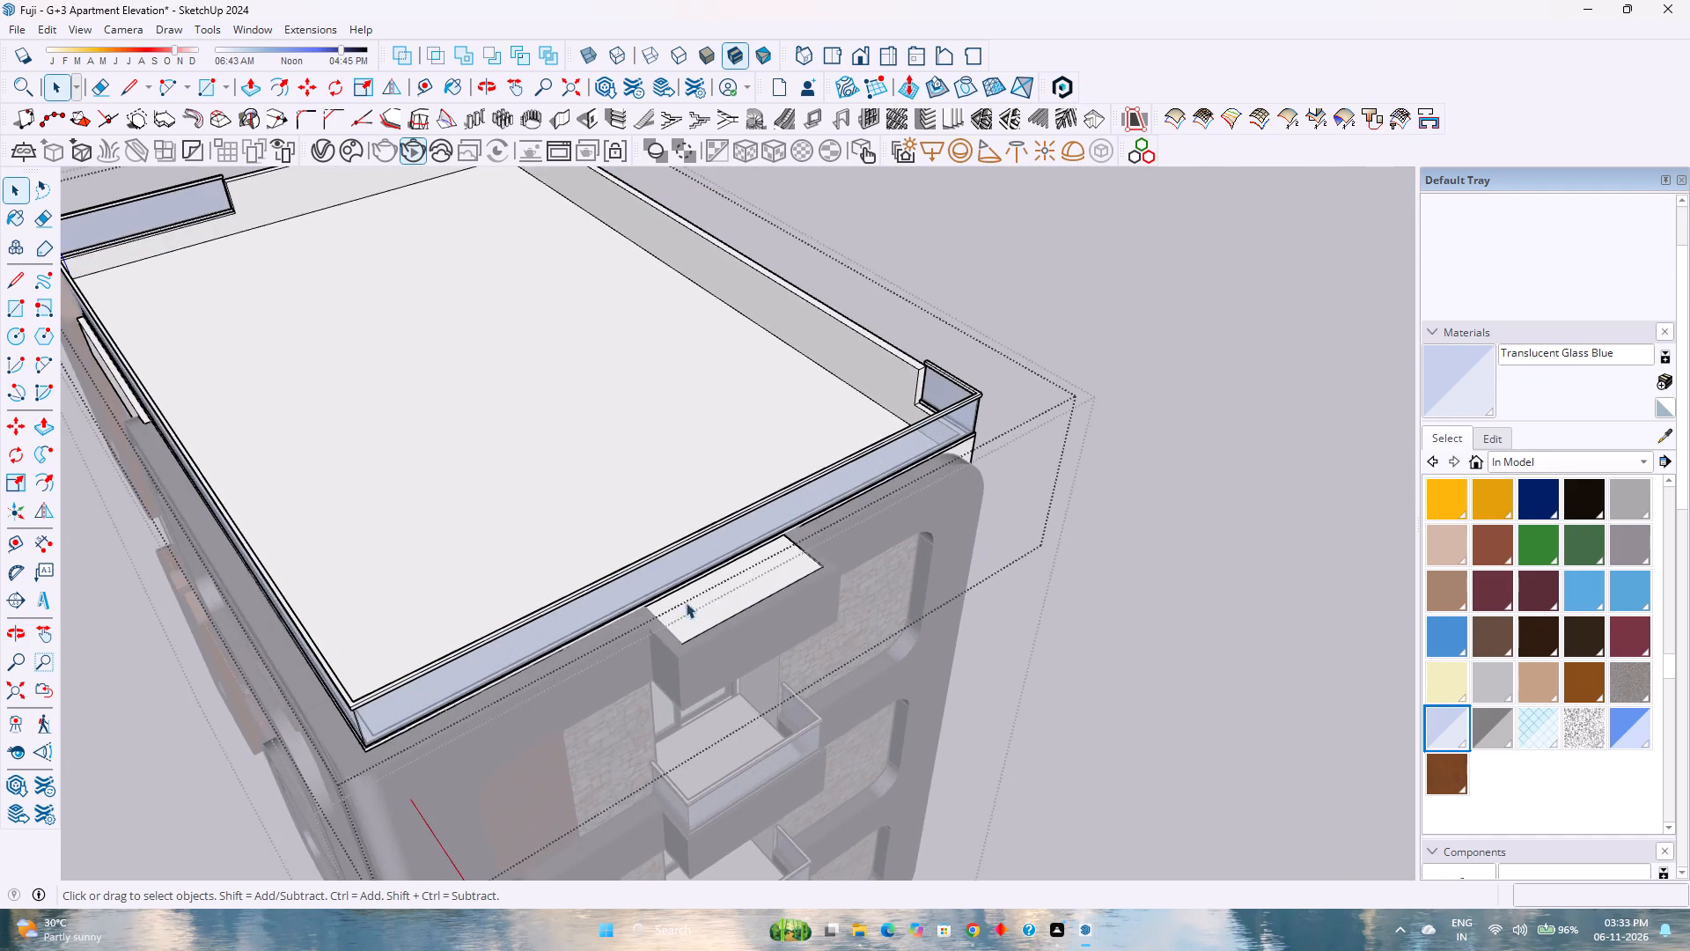
pyautogui.scroll(3, 671, 606)
pyautogui.press('Escape')
pyautogui.scroll(-2, 631, 632)
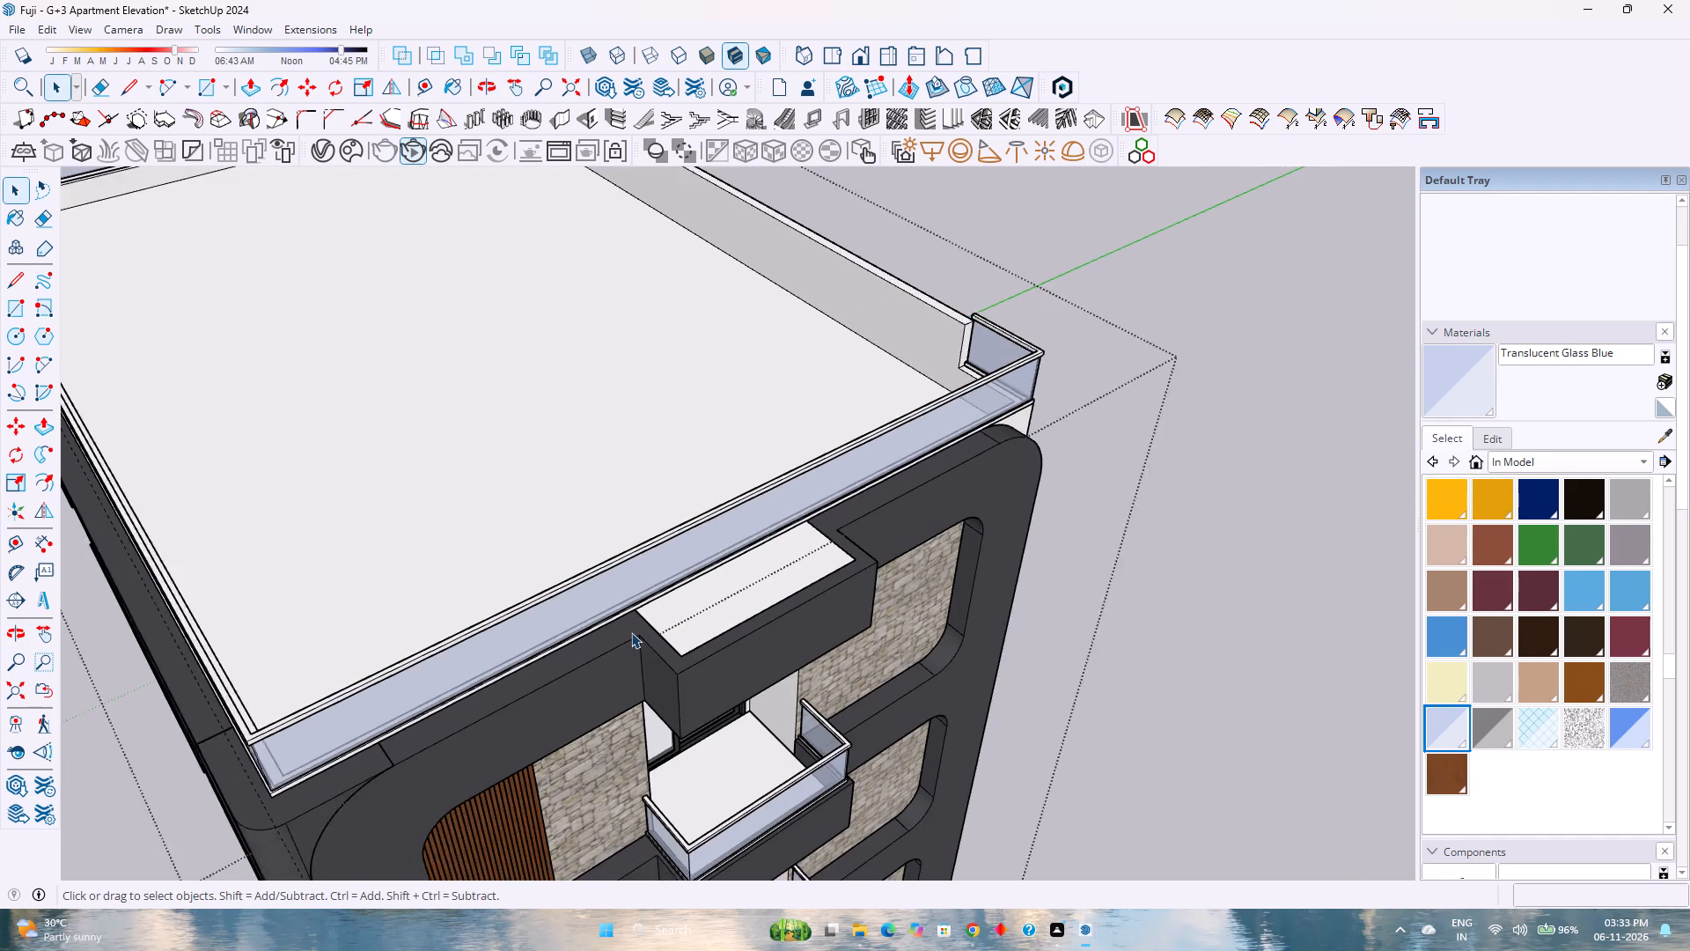
pyautogui.middleClick(493, 624)
pyautogui.moveTo(523, 606); pyautogui.dragTo(788, 498, button='middle')
pyautogui.middleClick(788, 498)
pyautogui.scroll(-7, 788, 498)
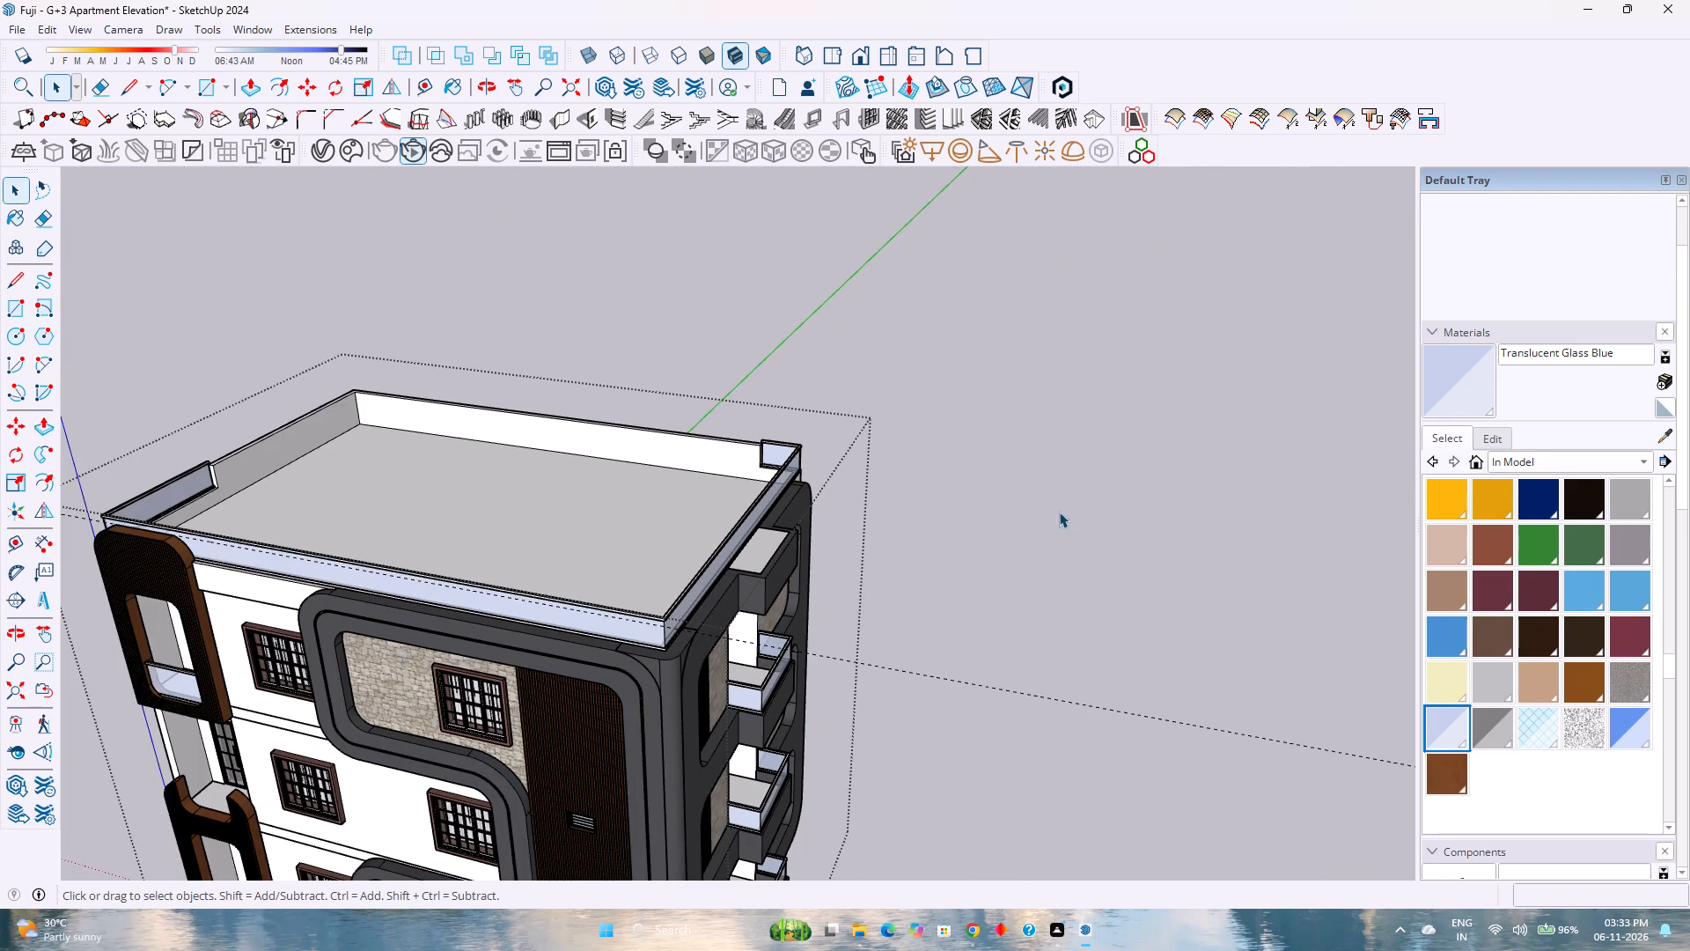
# Delete the long dashed guide line running past the building at roof level.
pyautogui.click(1037, 512)
pyautogui.scroll(-2, 1035, 511)
pyautogui.click(981, 654)
pyautogui.click(976, 654)
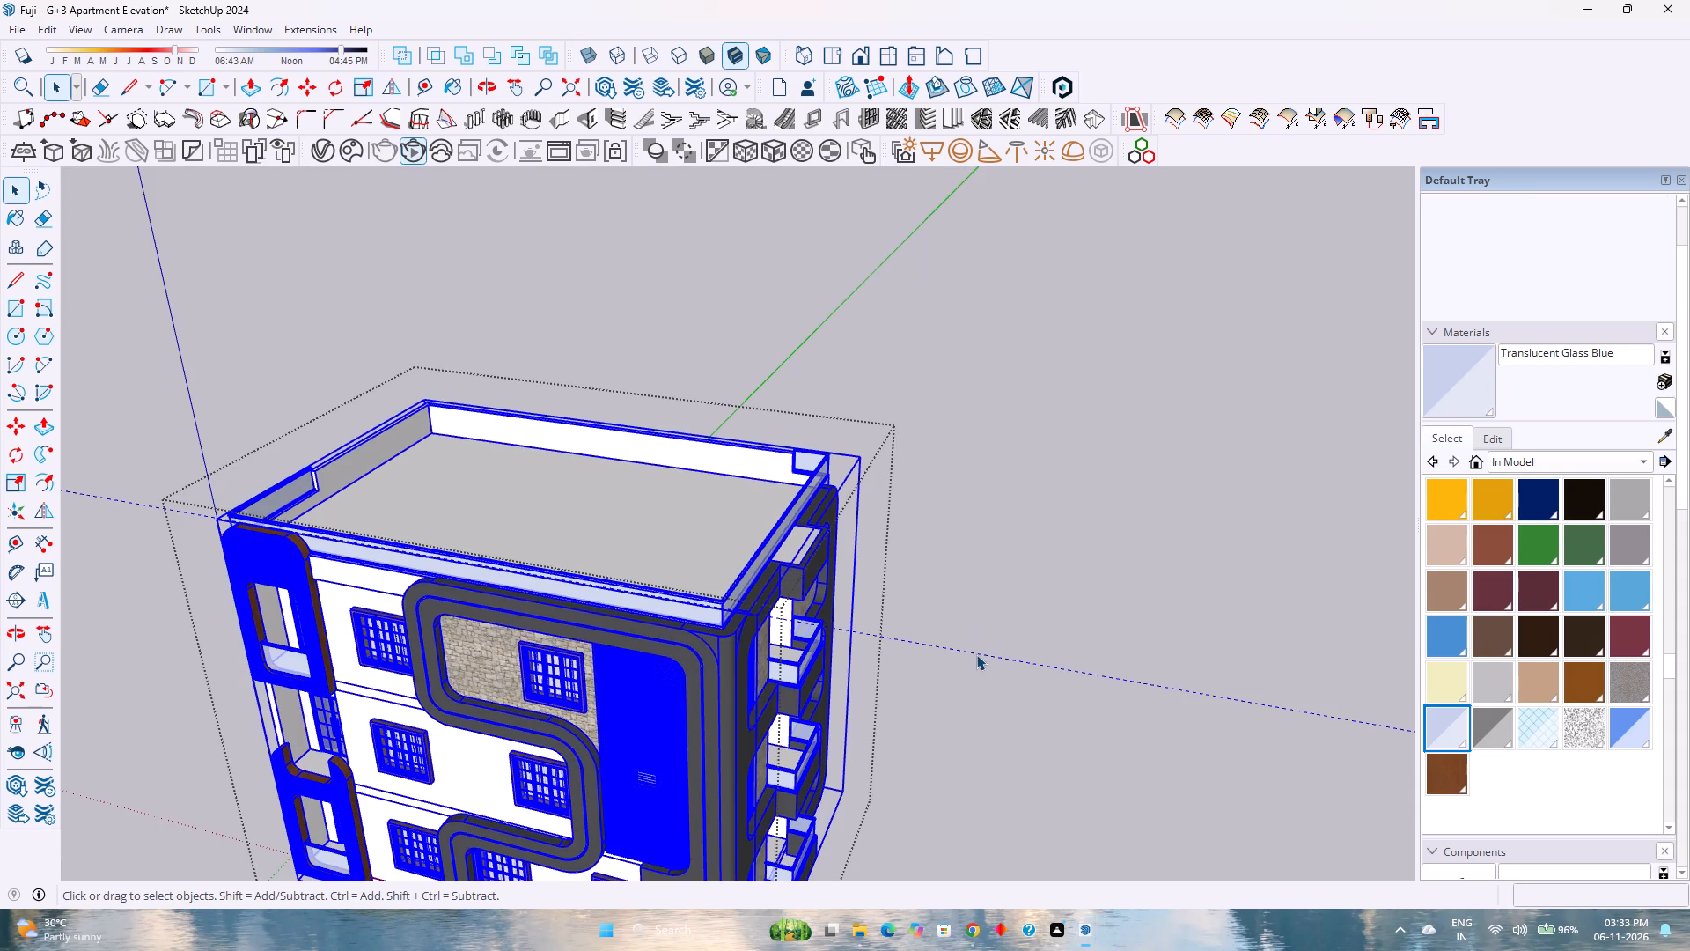
pyautogui.click(975, 654)
pyautogui.click(970, 652)
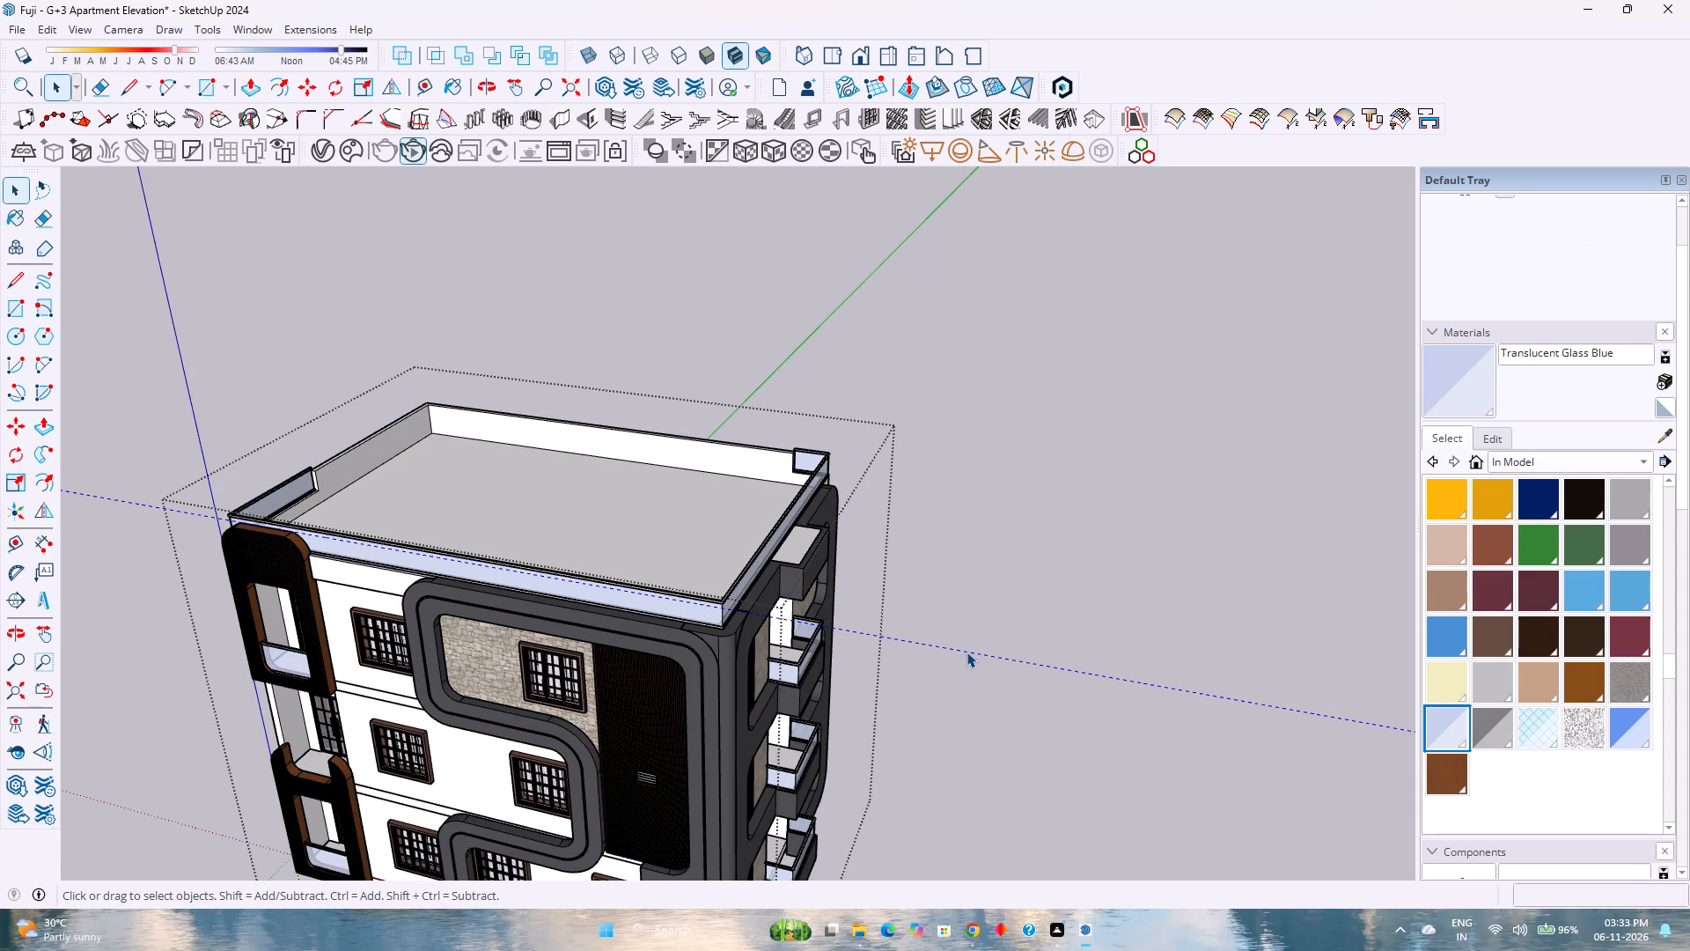
pyautogui.press('Delete')
# Save the model.
pyautogui.hotkey('ctrl', 's')
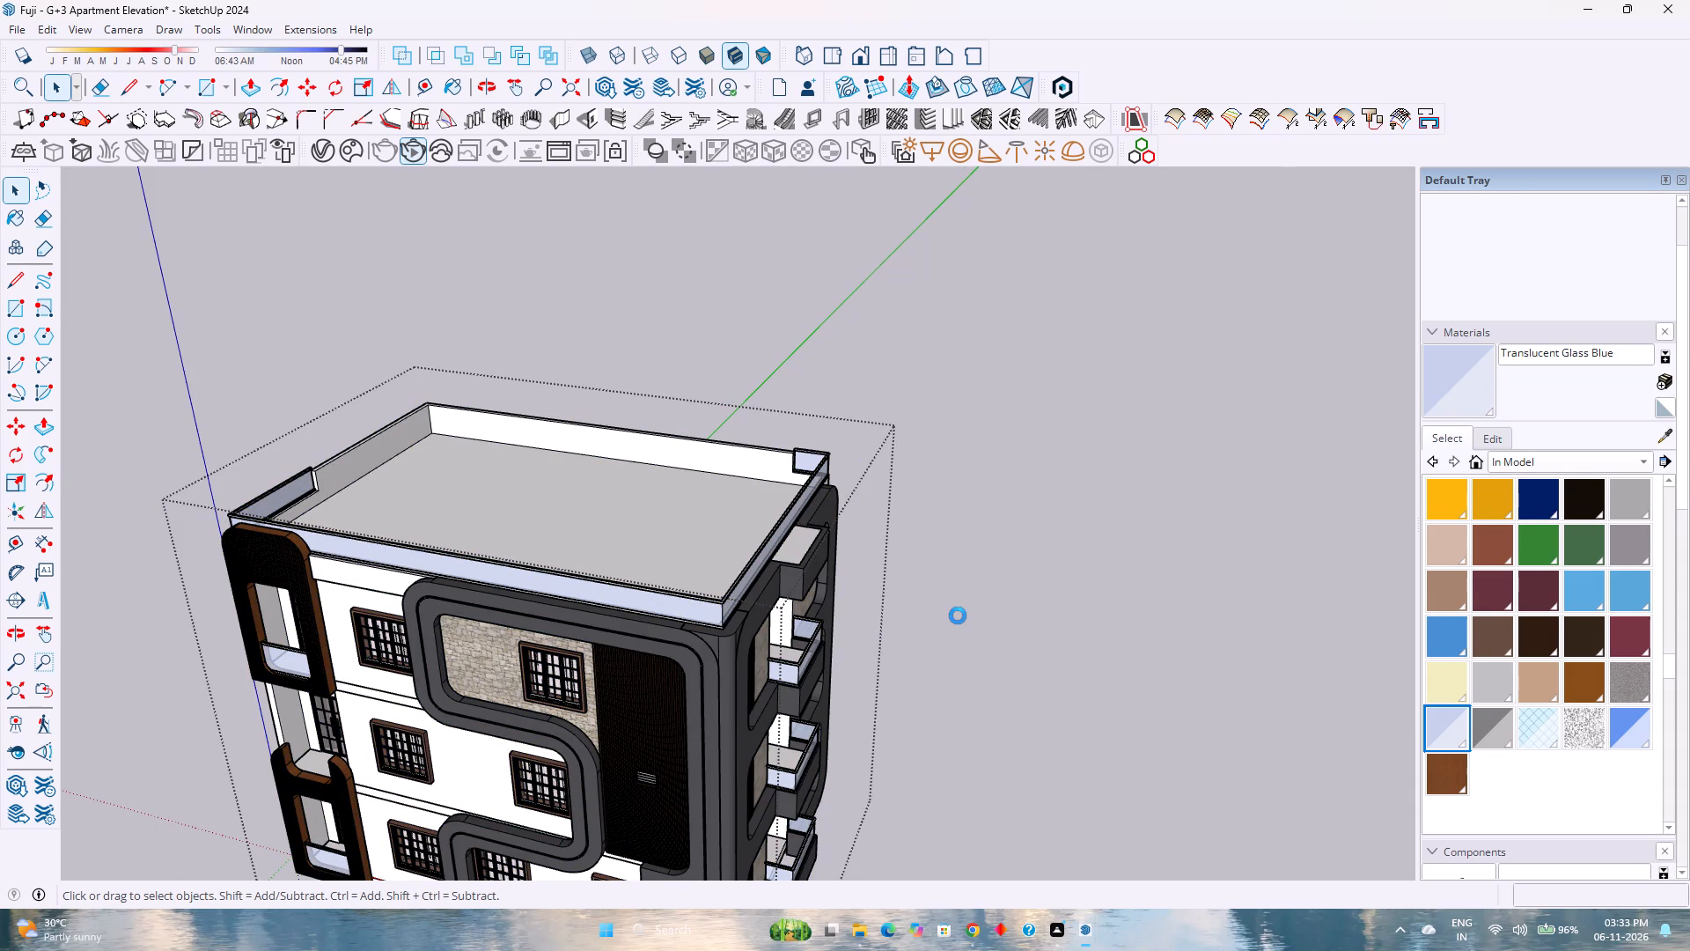
# Examine the whole building from the outside at a low angle, covering both decorated facades and the roof railing.
pyautogui.scroll(-8, 882, 580)
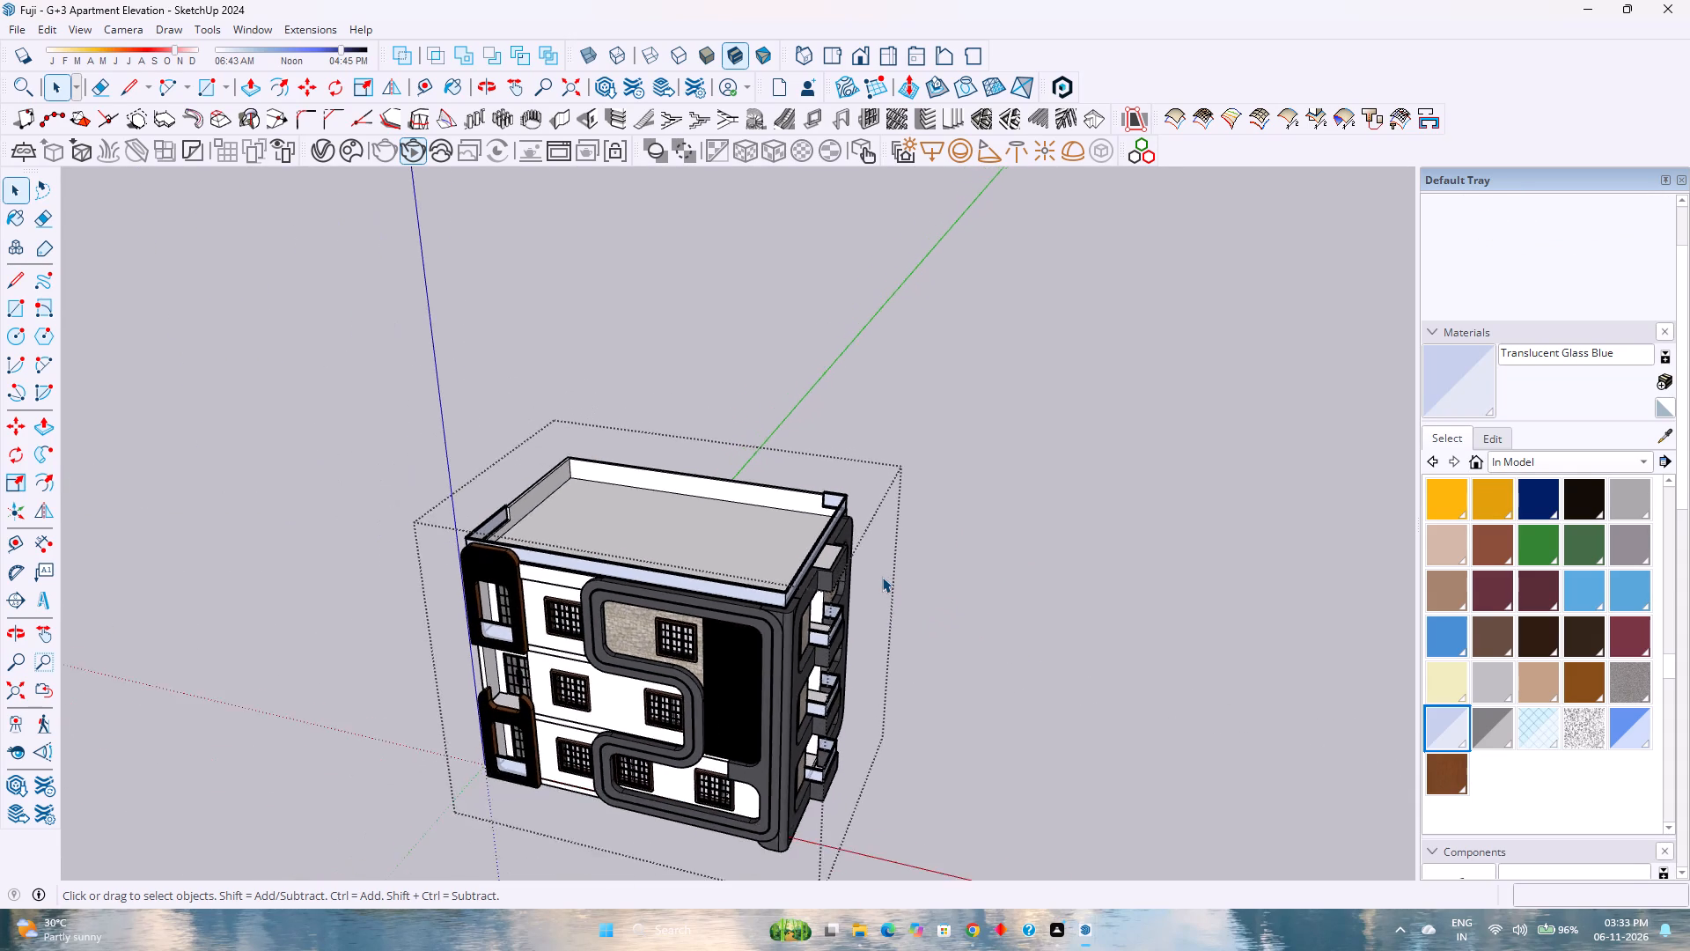
pyautogui.scroll(-2, 882, 577)
pyautogui.middleClick(750, 652)
pyautogui.moveTo(744, 644); pyautogui.dragTo(651, 482, button='middle')
pyautogui.middleClick(651, 480)
pyautogui.scroll(-1, 683, 514)
pyautogui.moveTo(679, 711); pyautogui.dragTo(588, 589, button='middle')
pyautogui.middleClick(588, 589)
pyautogui.middleClick(586, 588)
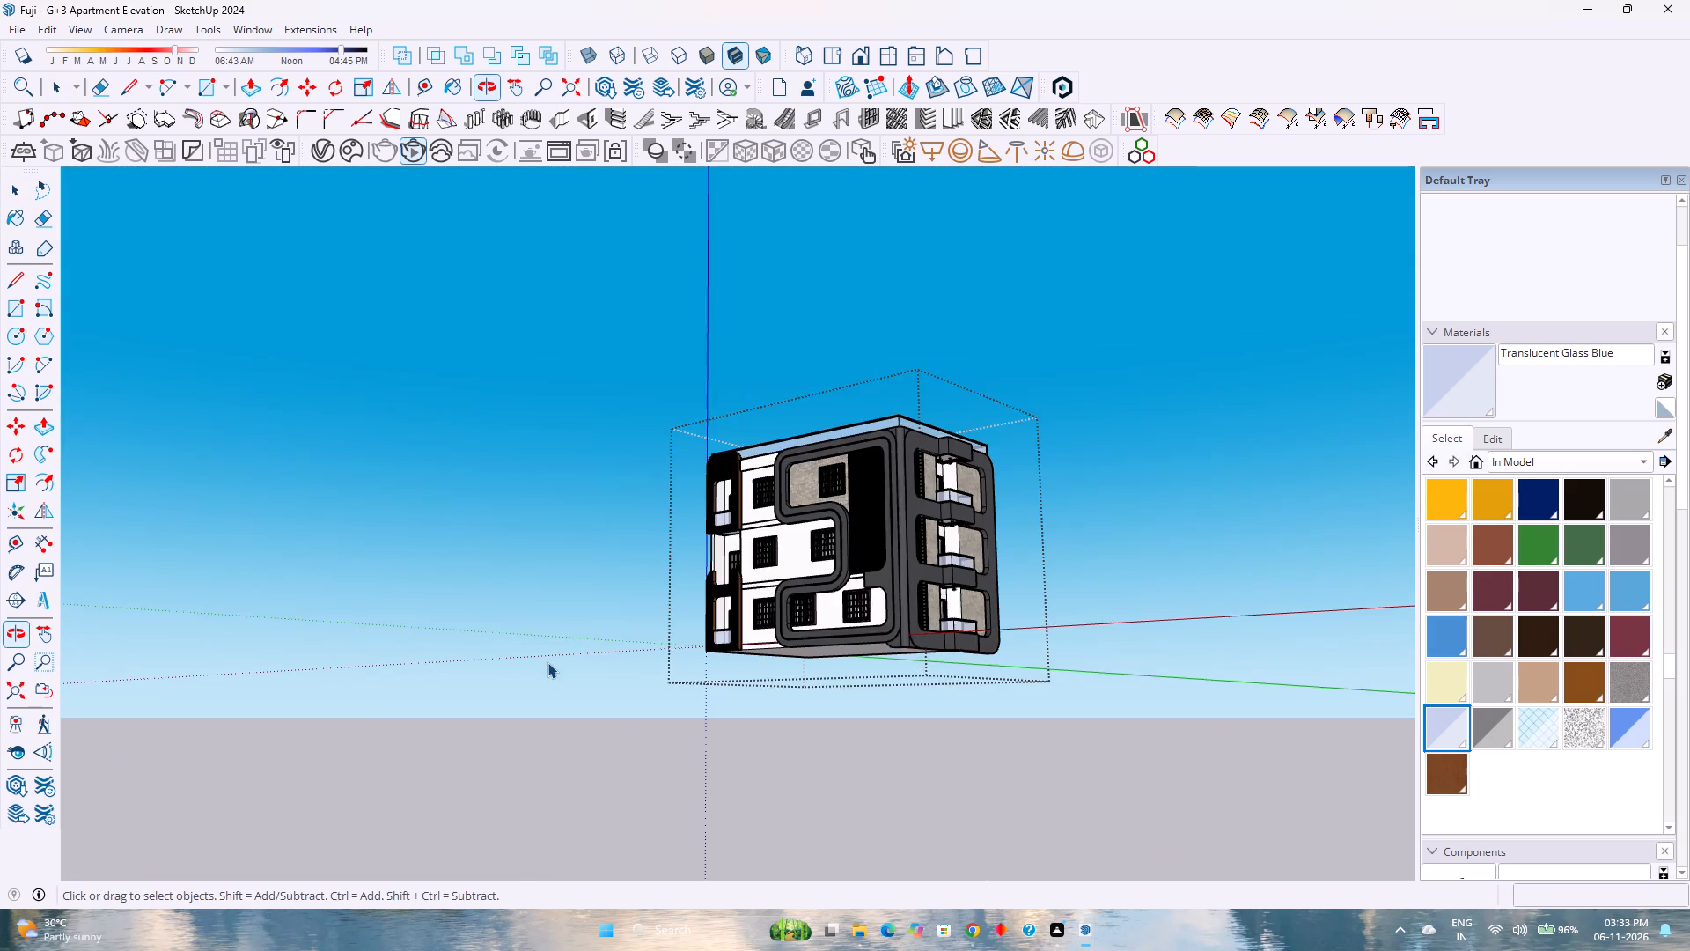
pyautogui.scroll(3, 547, 662)
pyautogui.moveTo(852, 612); pyautogui.dragTo(676, 663, button='middle')
pyautogui.middleClick(695, 654)
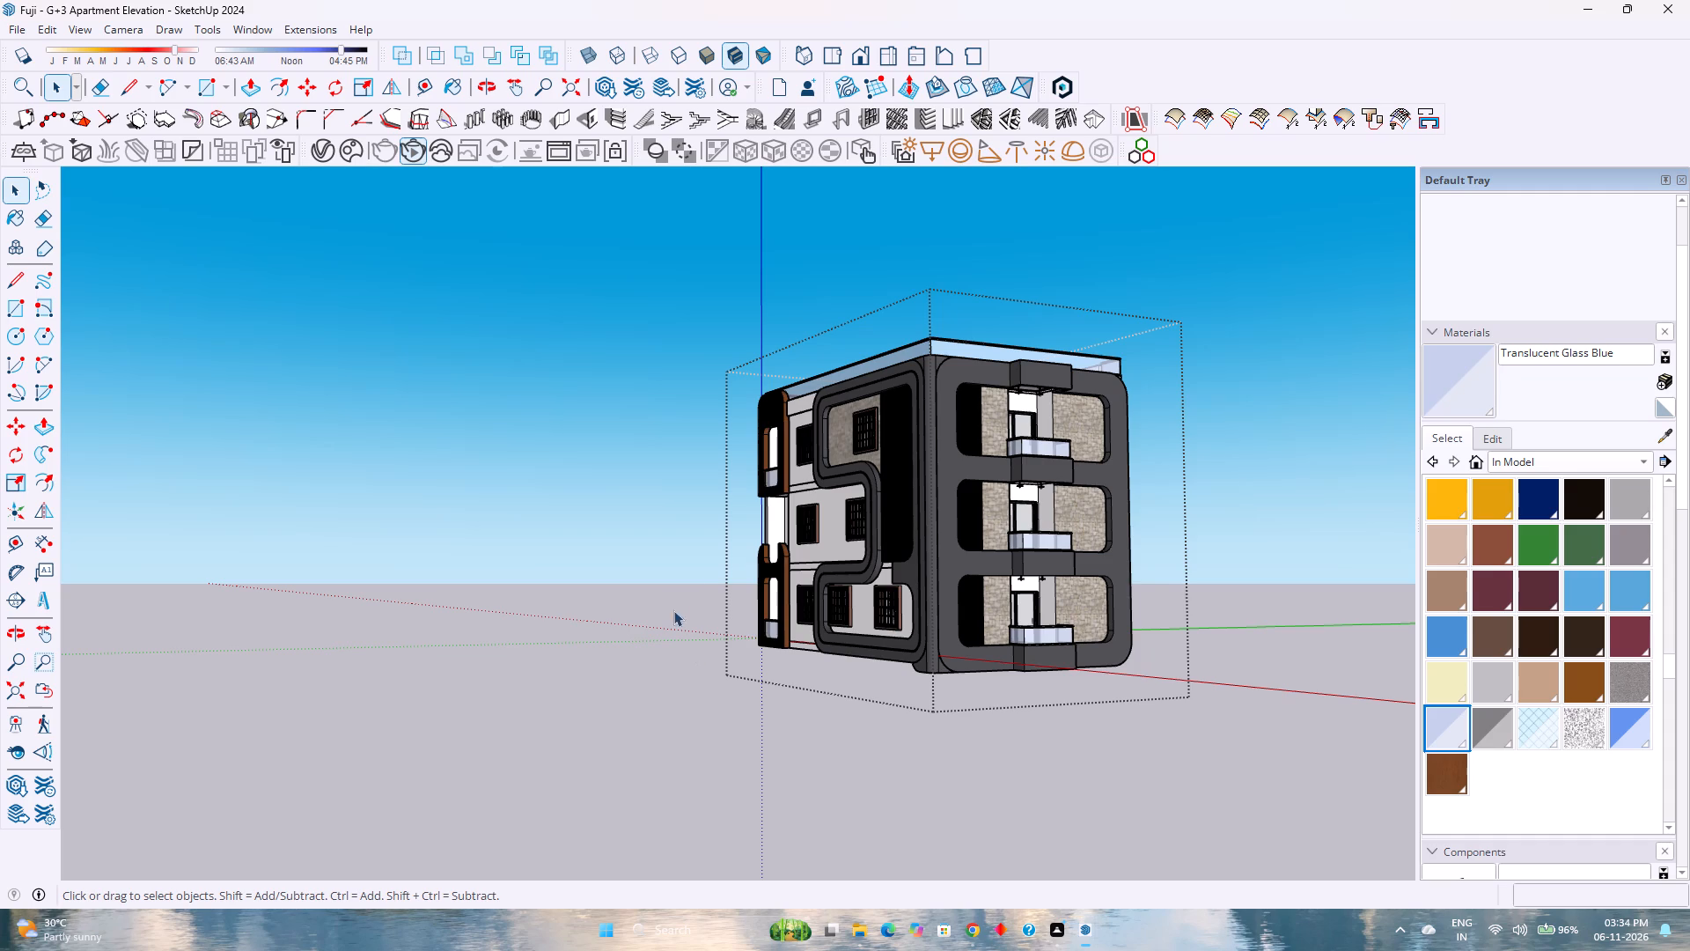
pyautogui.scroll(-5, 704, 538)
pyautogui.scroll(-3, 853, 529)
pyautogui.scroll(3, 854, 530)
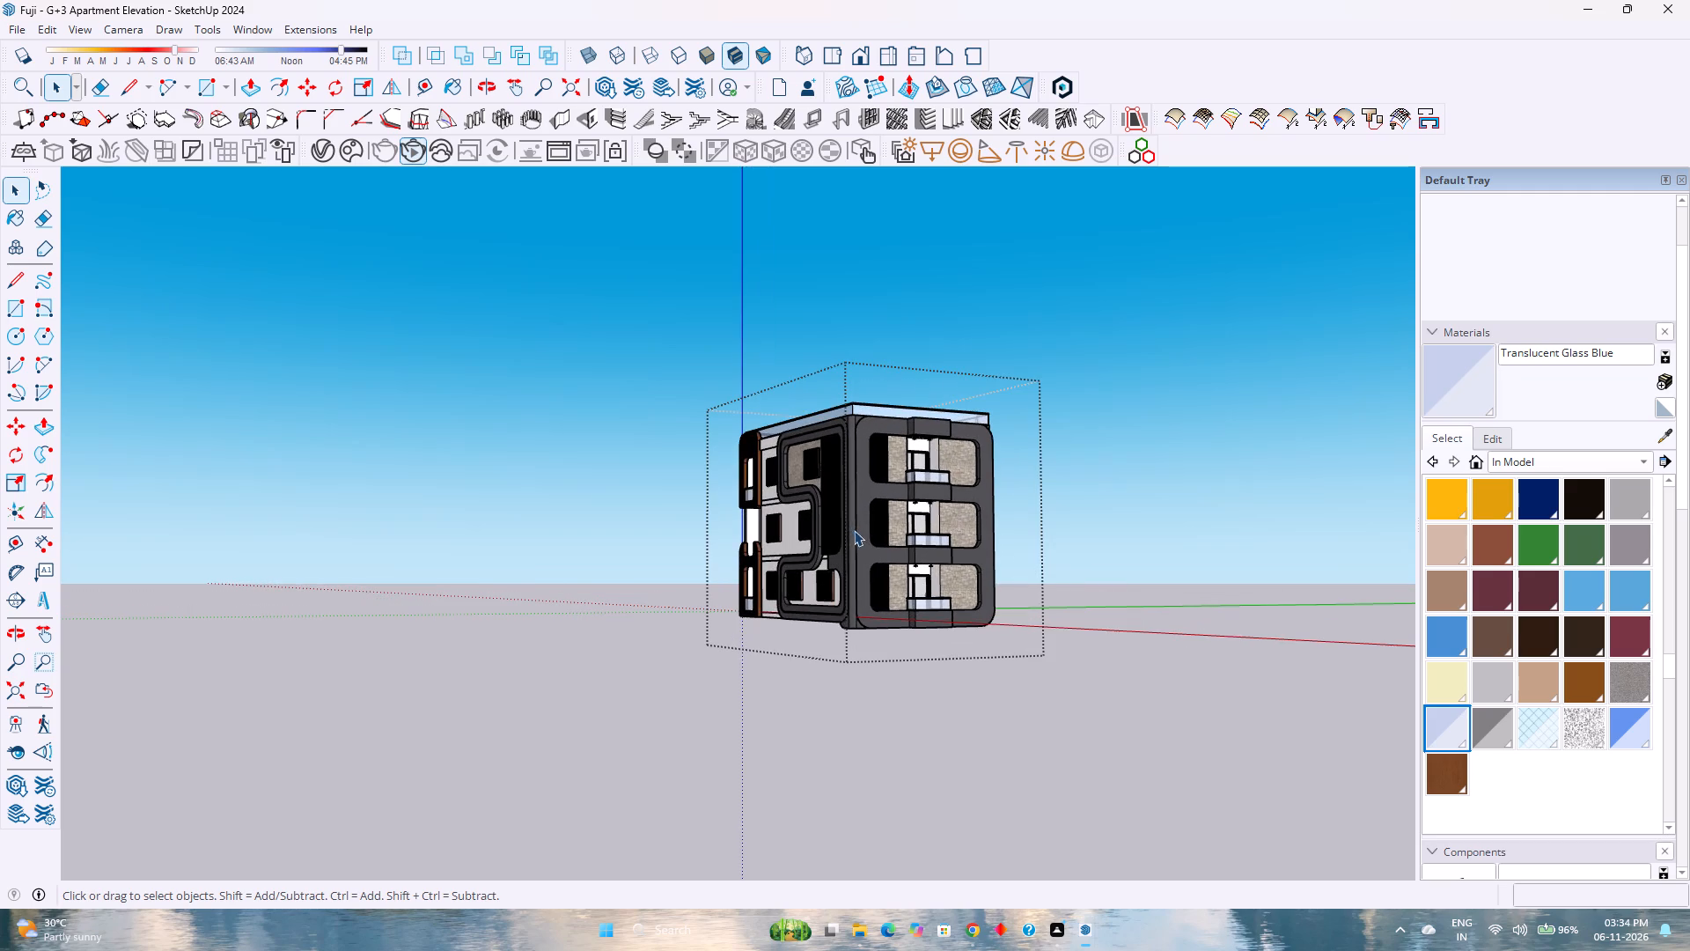
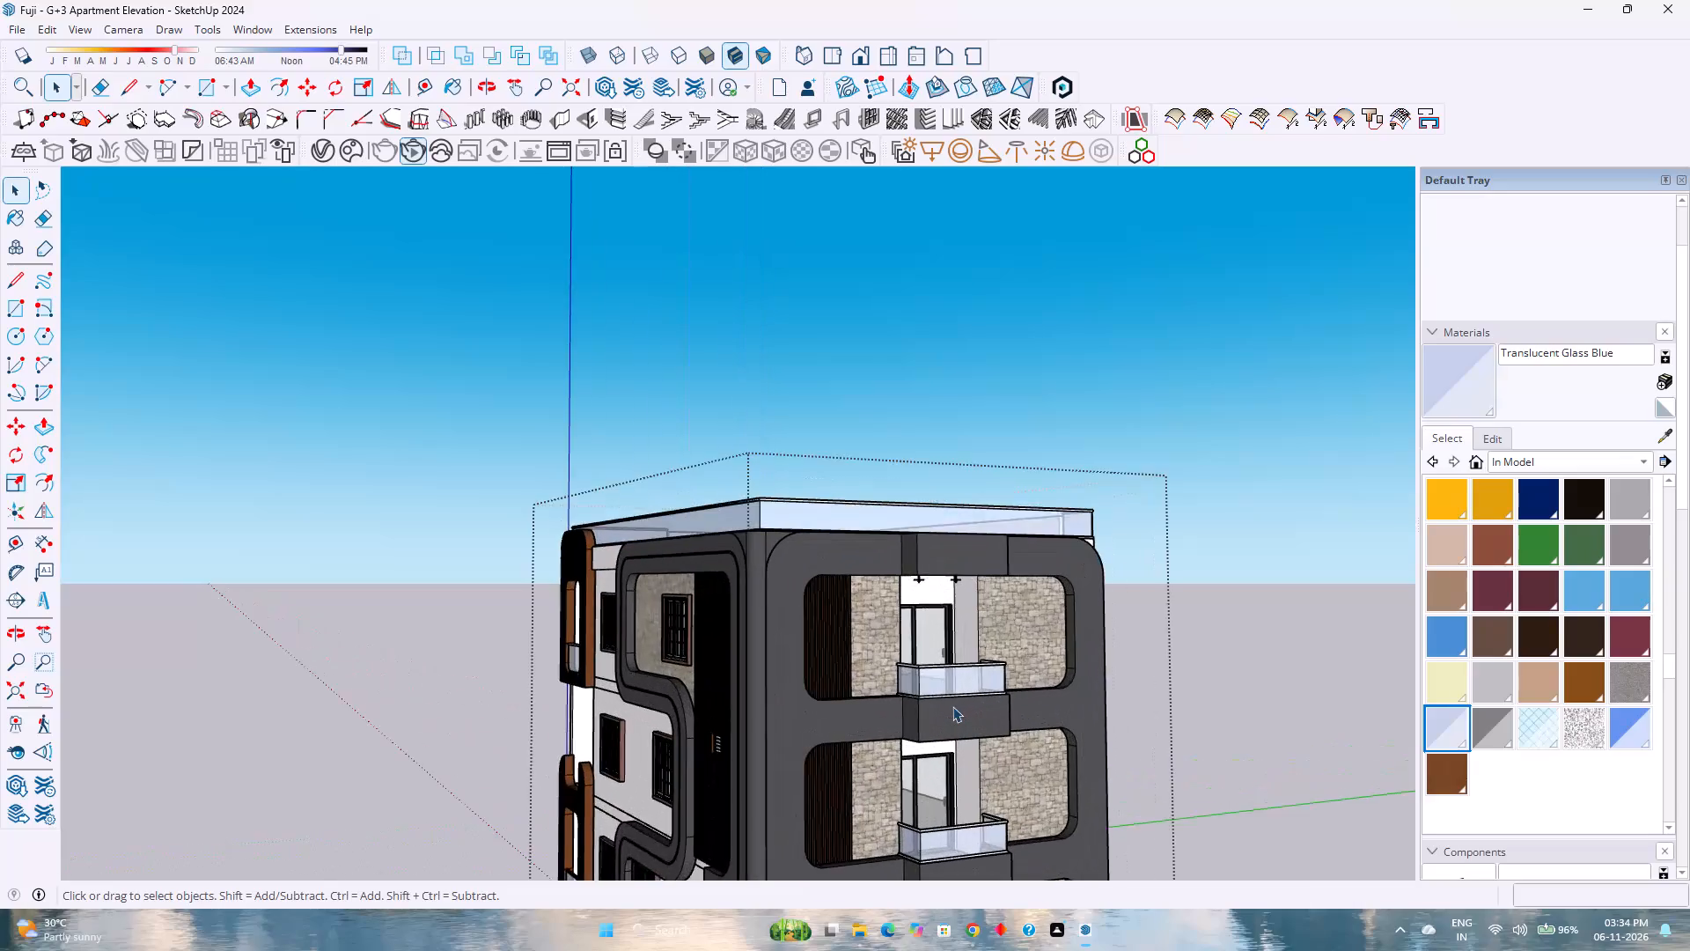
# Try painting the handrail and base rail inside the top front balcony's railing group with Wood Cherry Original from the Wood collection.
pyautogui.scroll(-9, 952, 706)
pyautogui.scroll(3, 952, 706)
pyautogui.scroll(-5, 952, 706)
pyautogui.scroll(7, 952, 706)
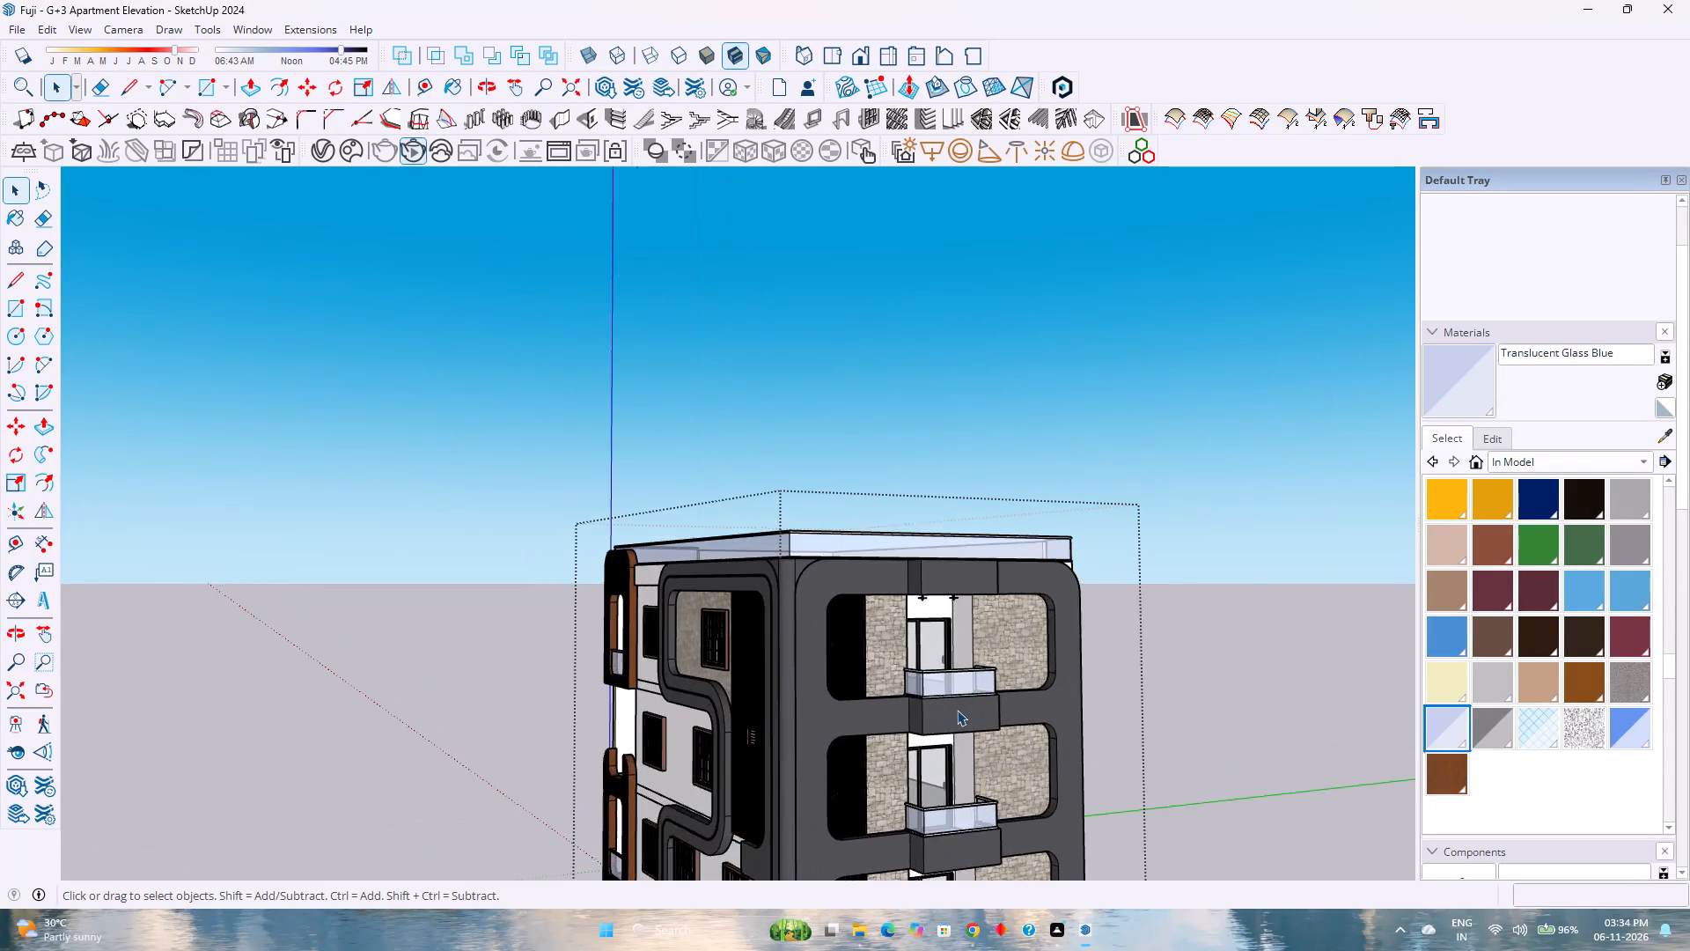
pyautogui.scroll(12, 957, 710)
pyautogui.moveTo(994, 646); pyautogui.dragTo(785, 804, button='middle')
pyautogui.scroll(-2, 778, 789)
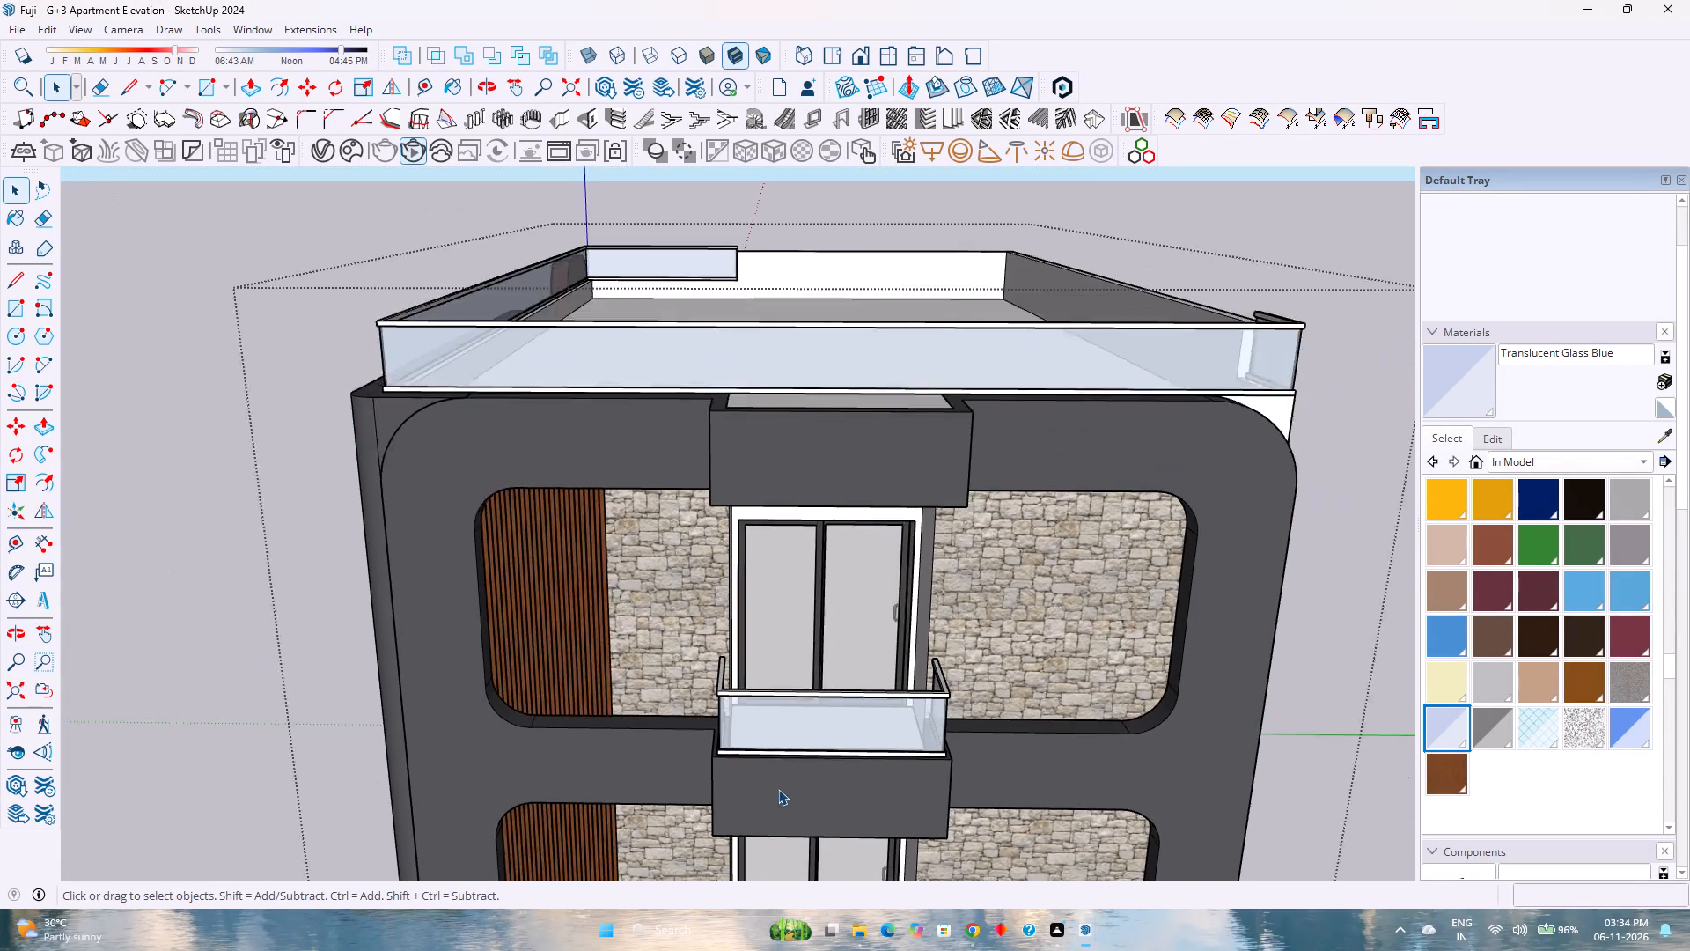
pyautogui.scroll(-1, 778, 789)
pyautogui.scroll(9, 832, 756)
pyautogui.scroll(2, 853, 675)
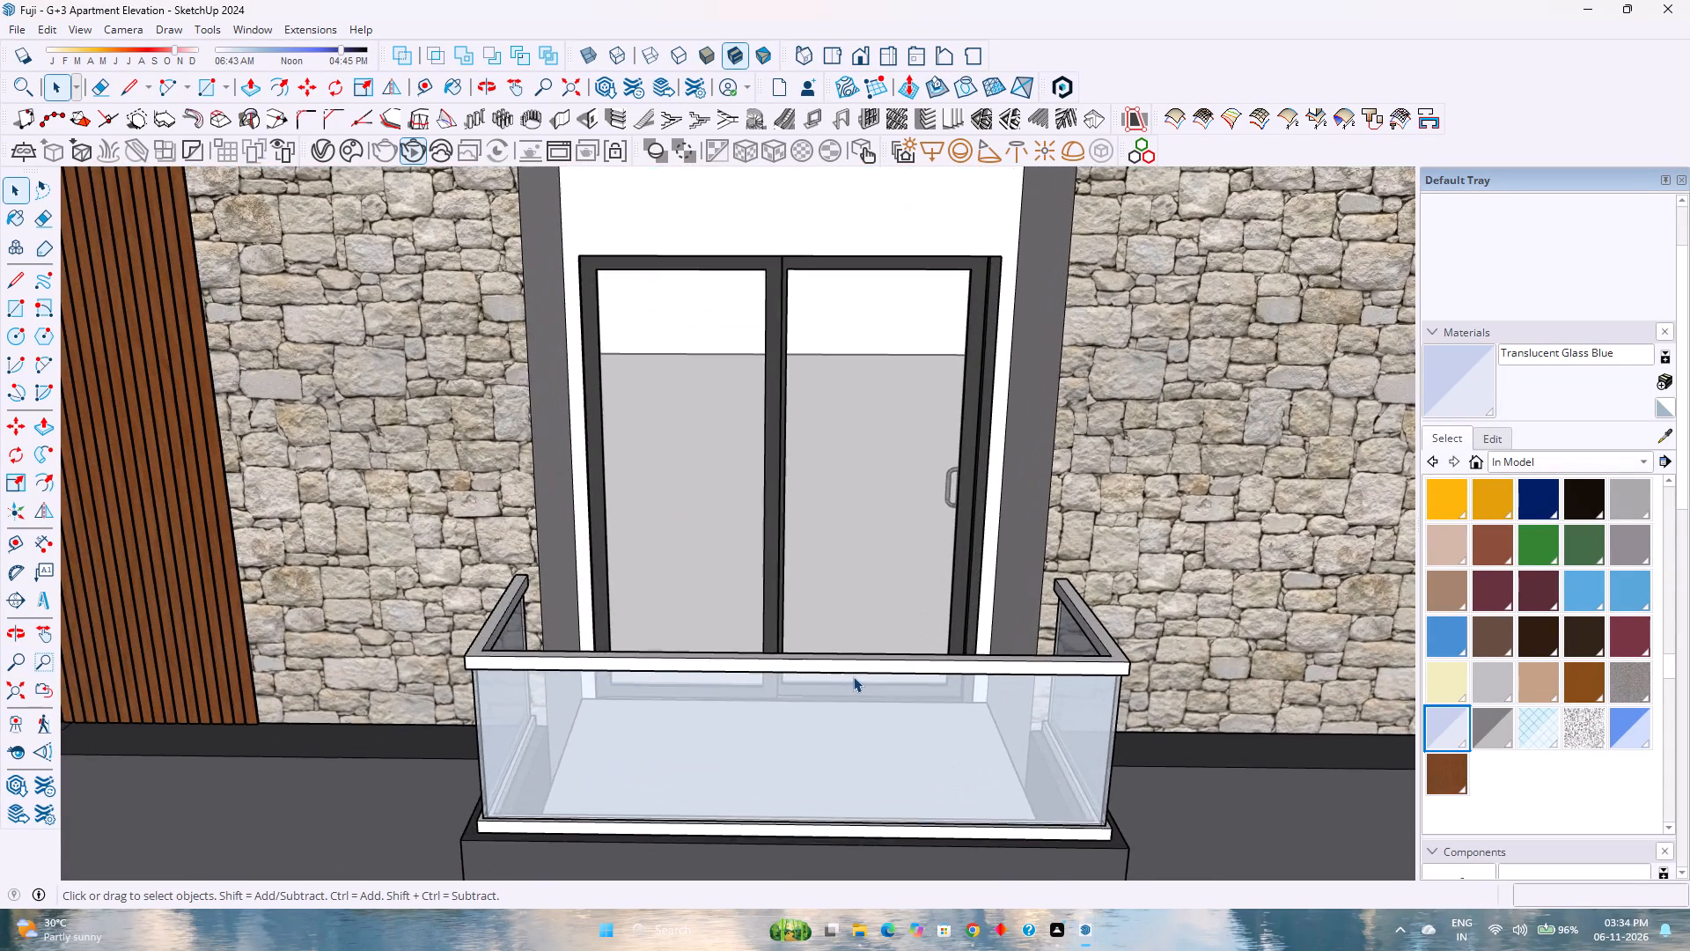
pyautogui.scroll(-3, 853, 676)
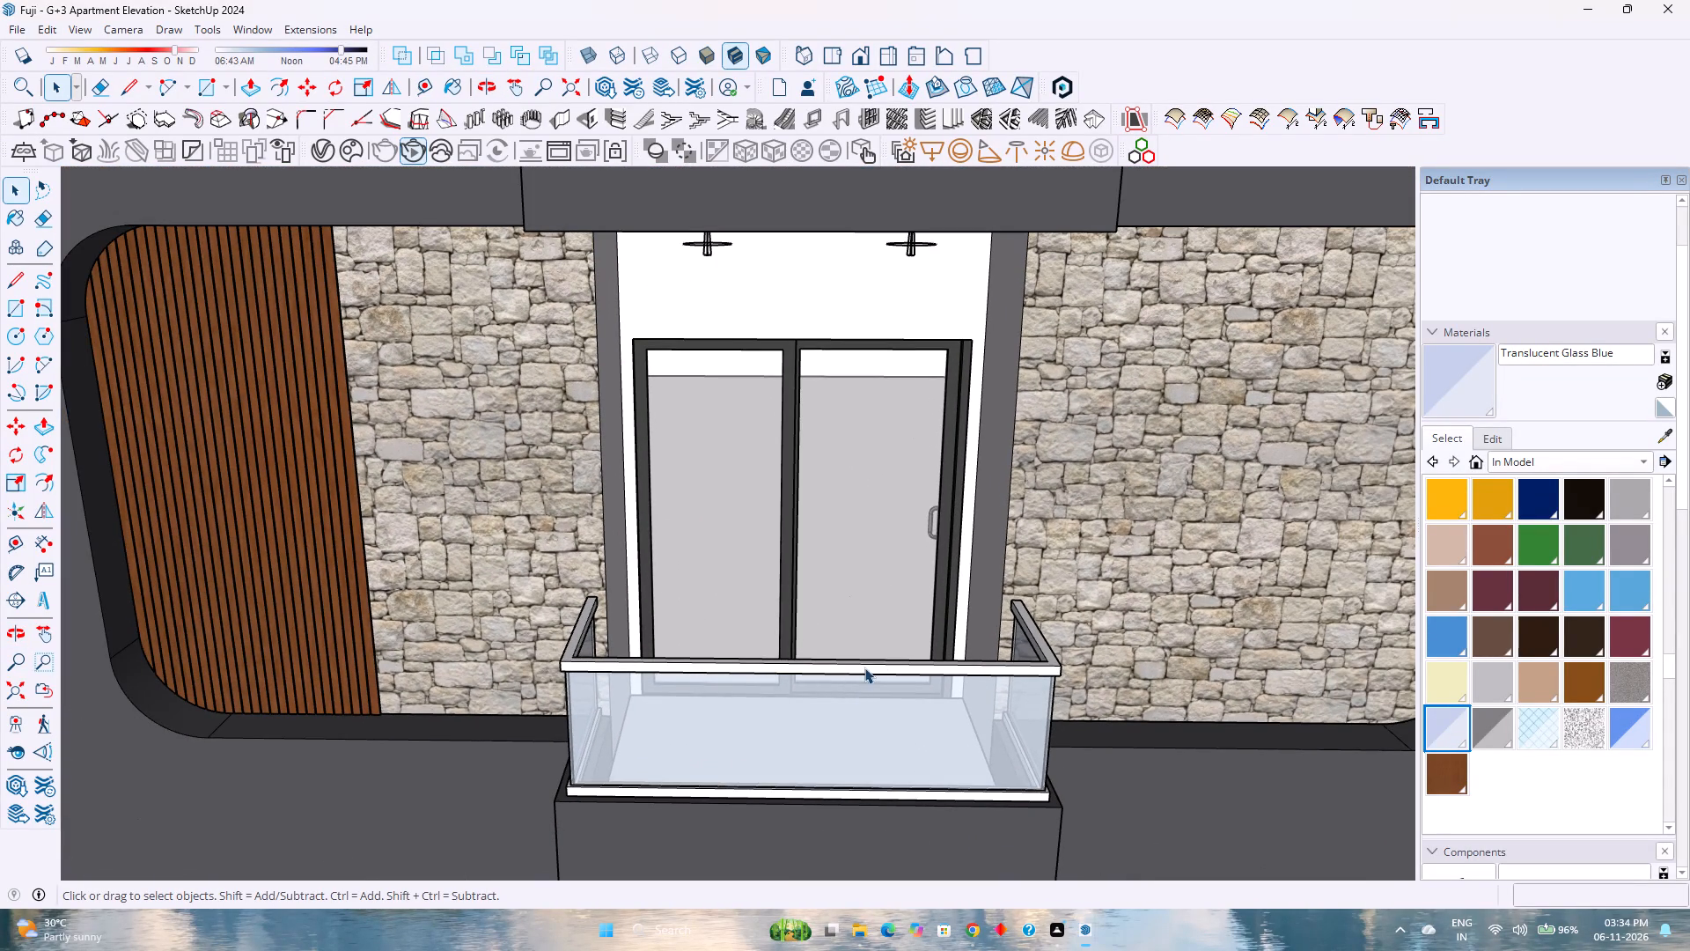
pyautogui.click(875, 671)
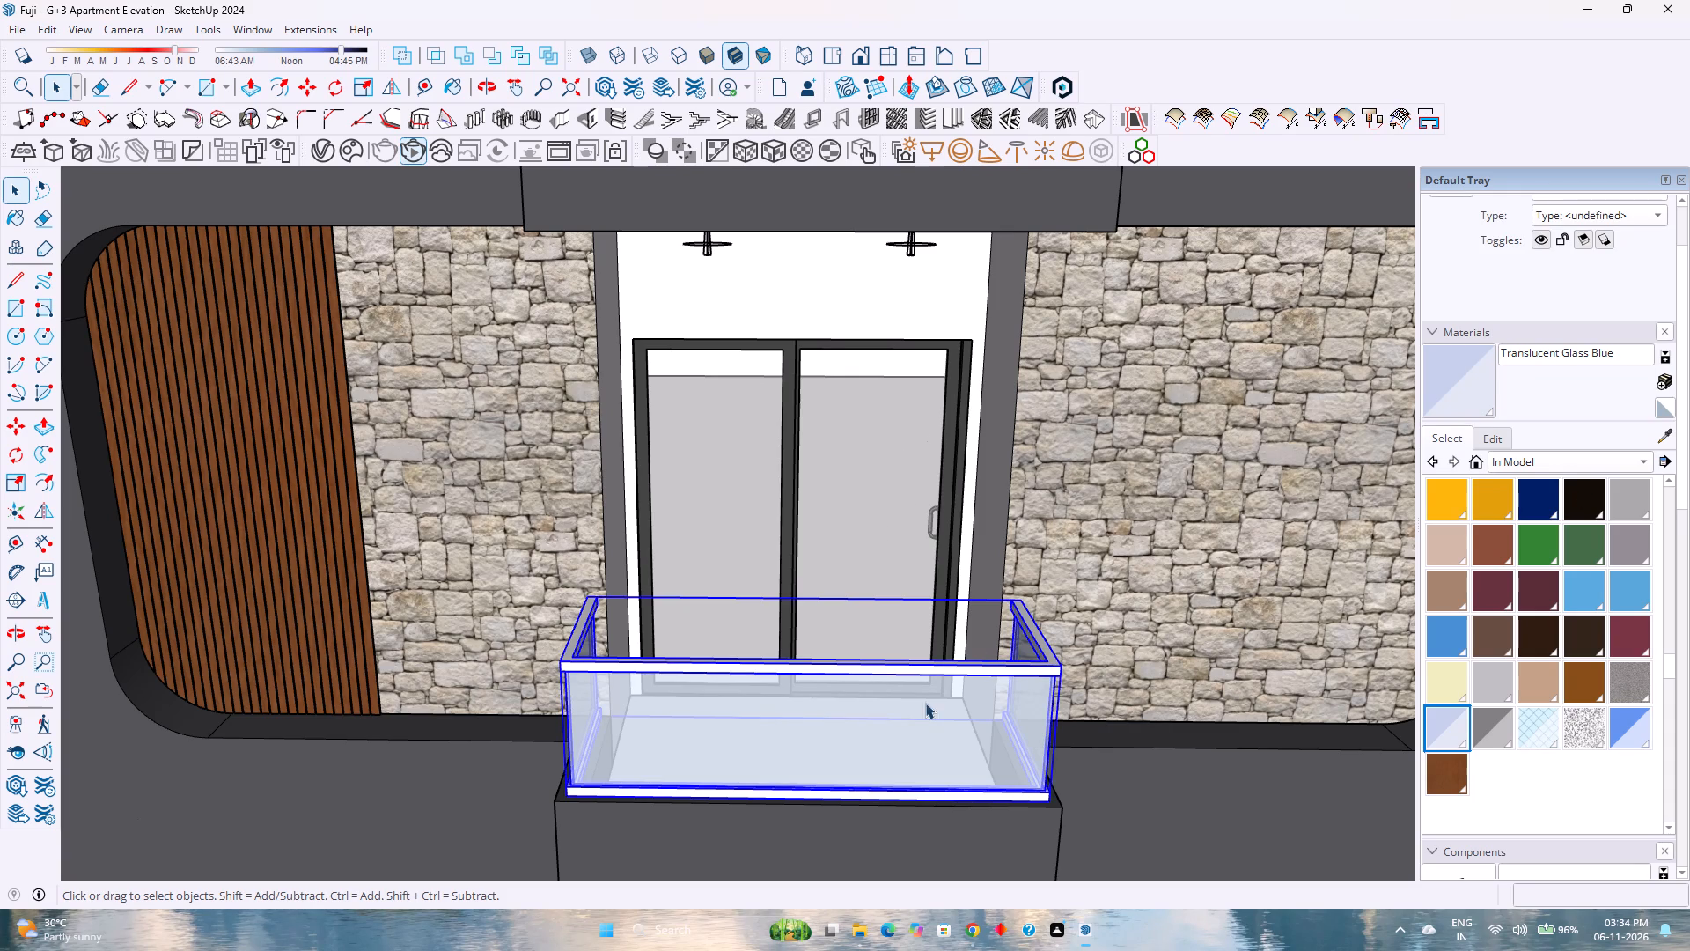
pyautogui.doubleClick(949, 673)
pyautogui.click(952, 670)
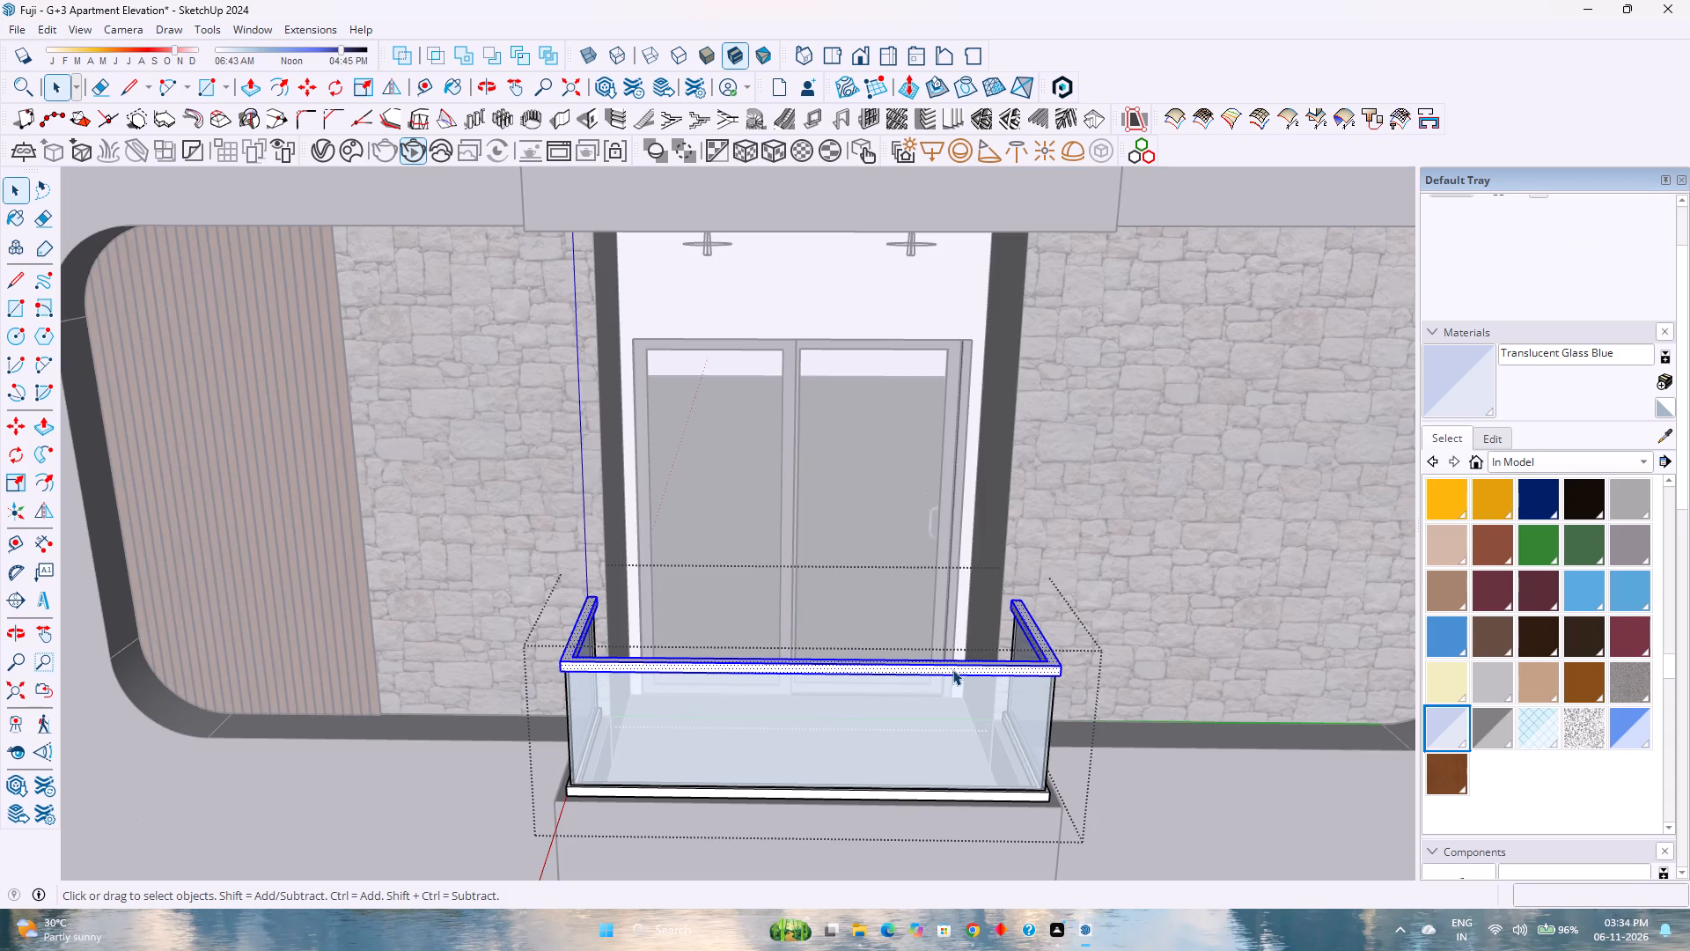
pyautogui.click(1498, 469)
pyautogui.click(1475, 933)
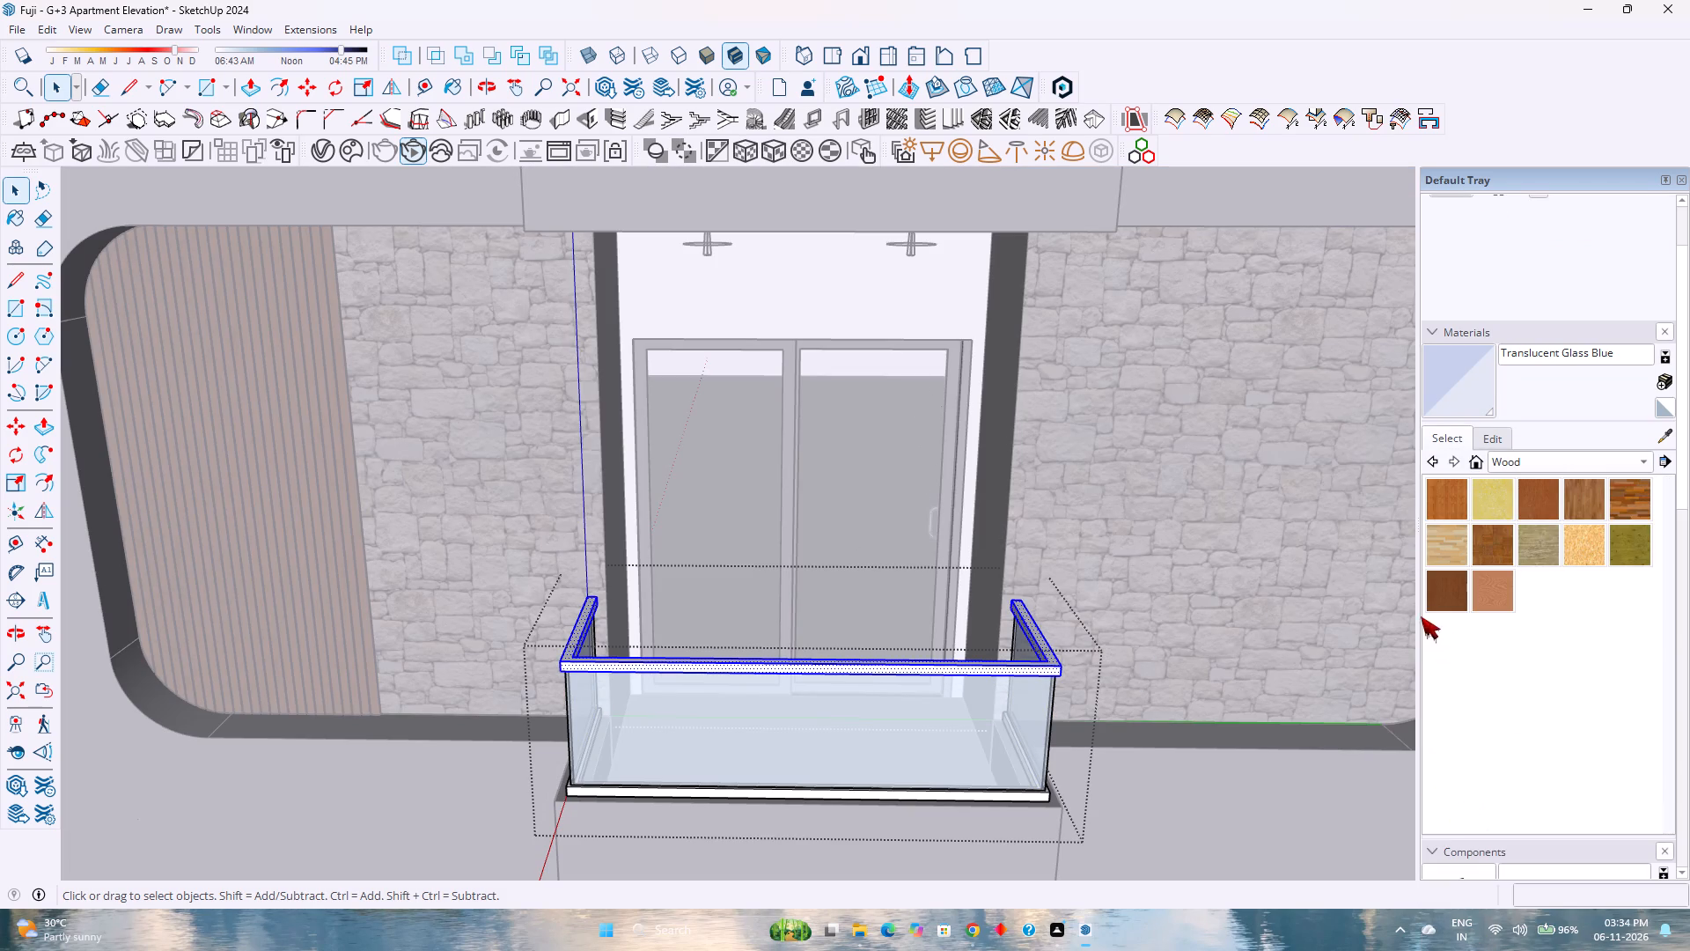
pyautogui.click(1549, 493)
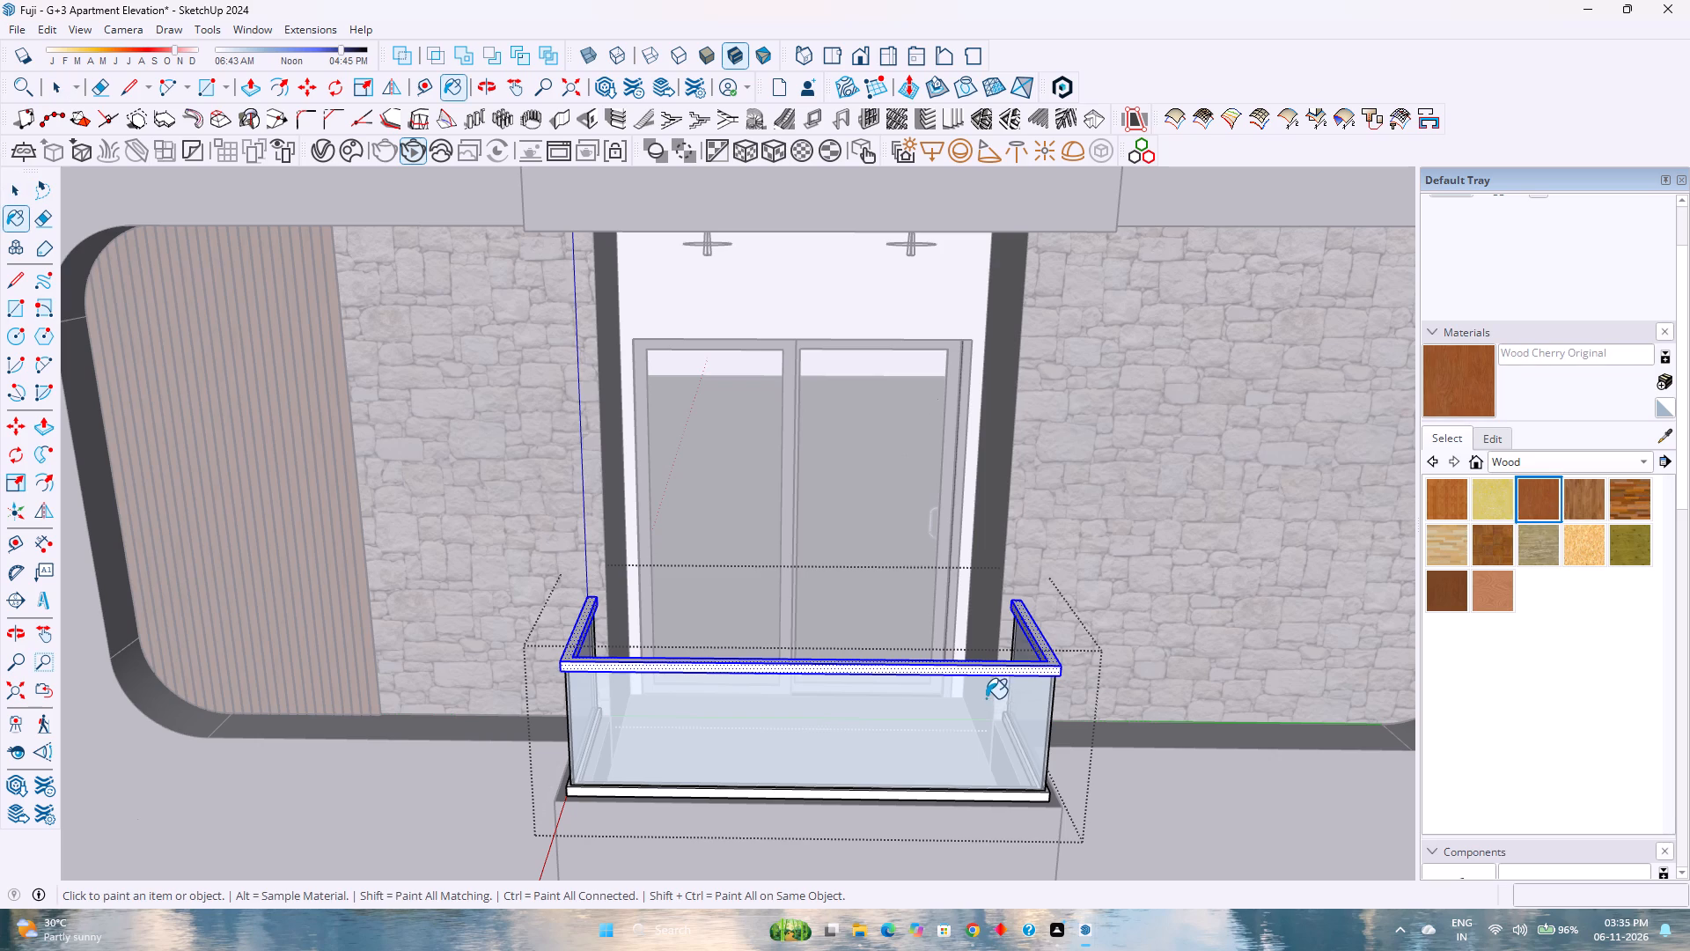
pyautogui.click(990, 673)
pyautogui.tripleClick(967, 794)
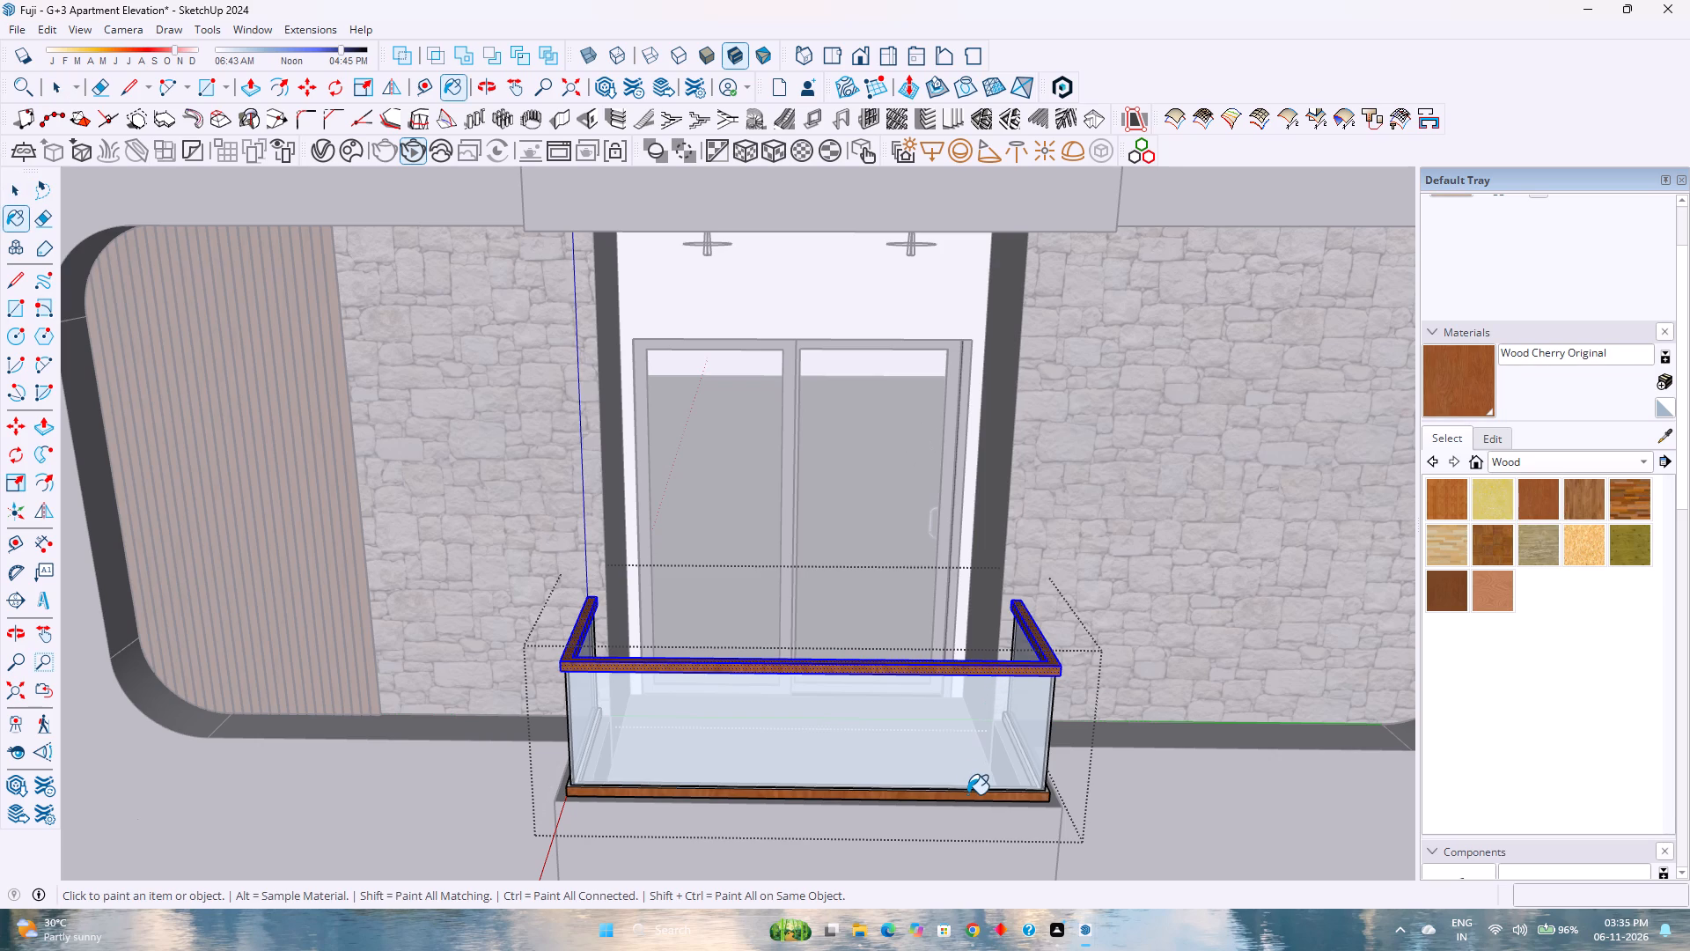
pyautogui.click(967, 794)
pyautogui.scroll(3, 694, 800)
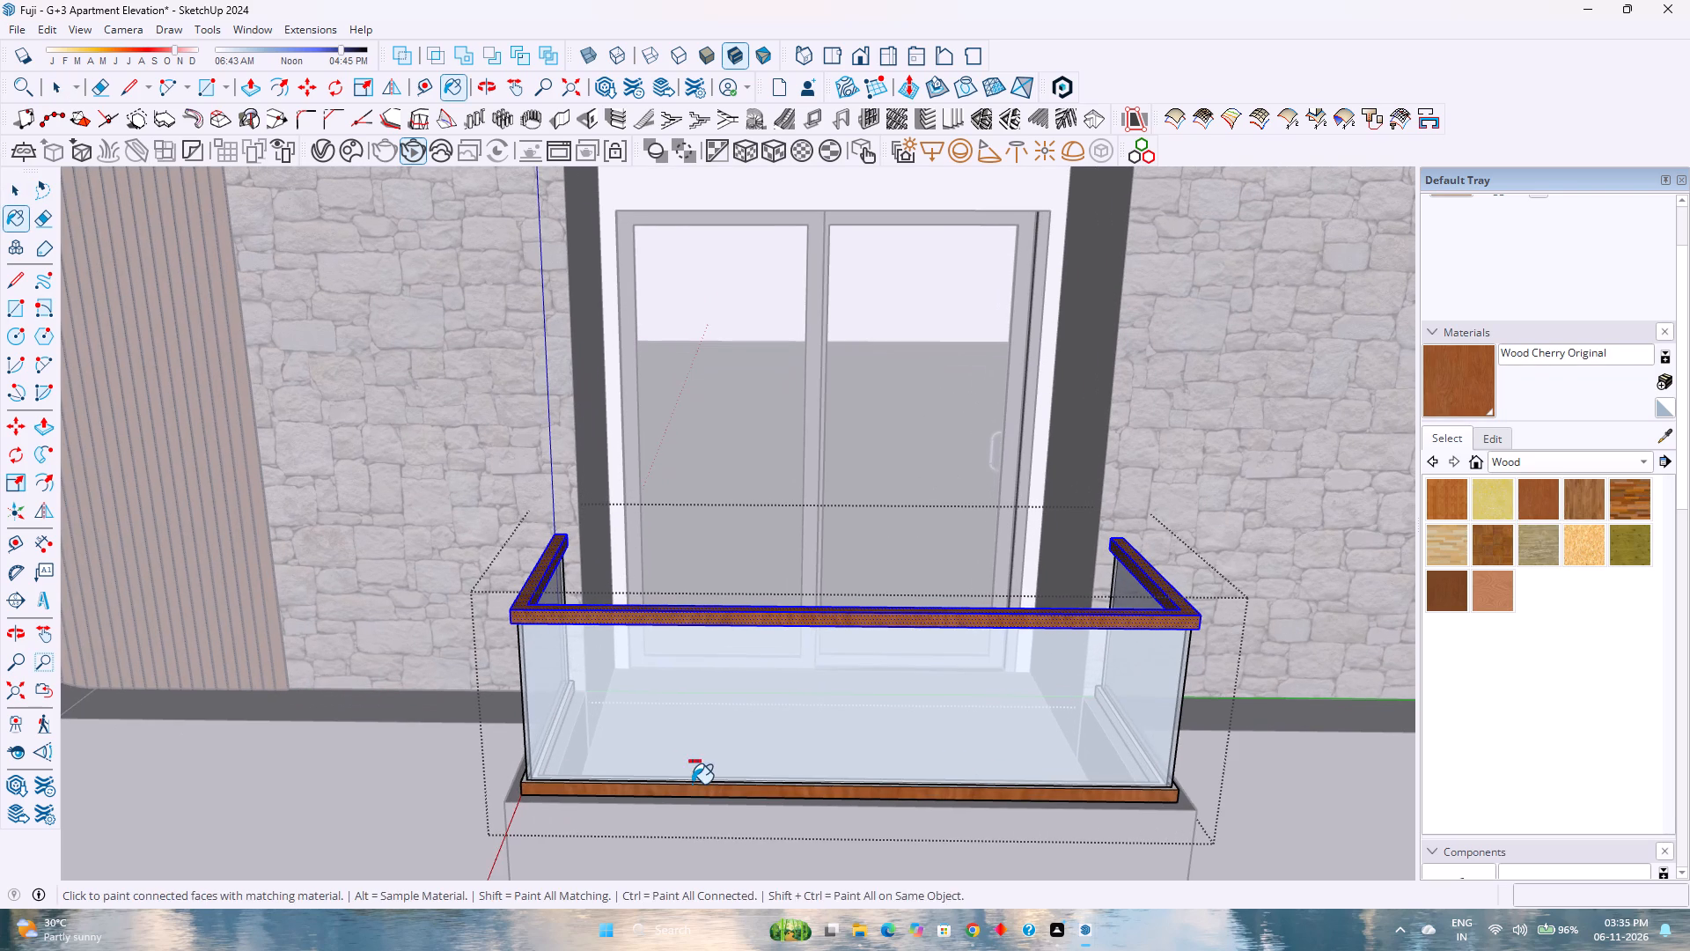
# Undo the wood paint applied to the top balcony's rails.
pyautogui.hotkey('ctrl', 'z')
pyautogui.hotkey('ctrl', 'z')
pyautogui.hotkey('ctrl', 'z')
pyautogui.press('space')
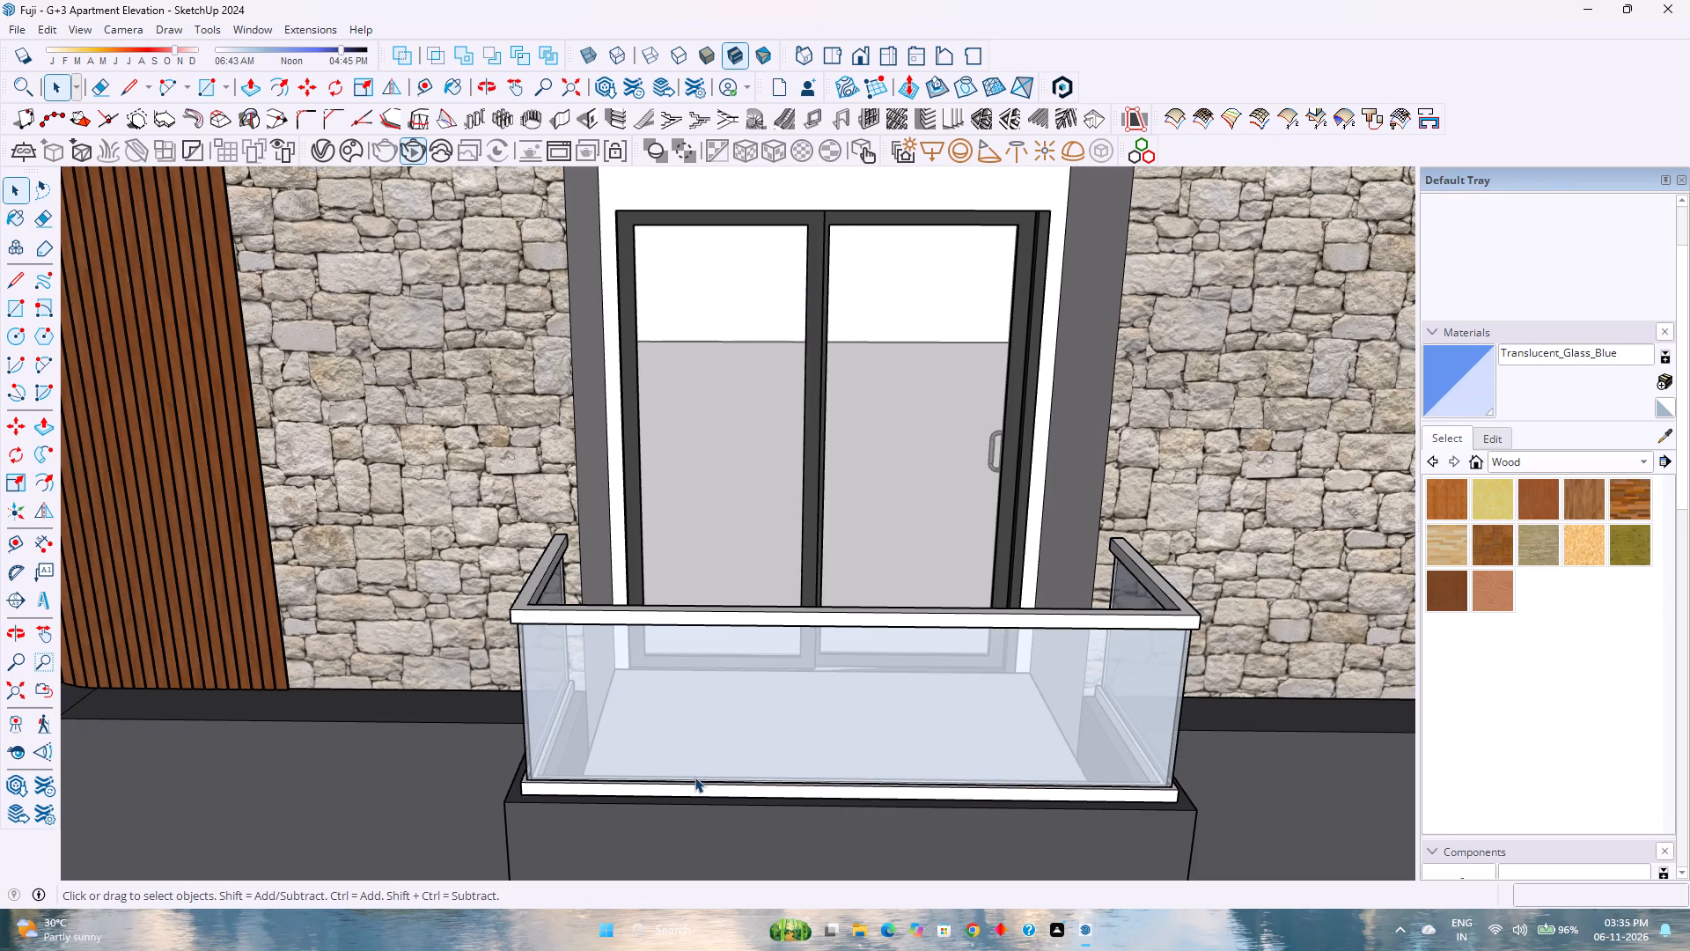
# Paint the glass railings of the three stacked balconies, as whole groups, with Wood Cherry Original.
pyautogui.click(698, 779)
pyautogui.click(1534, 505)
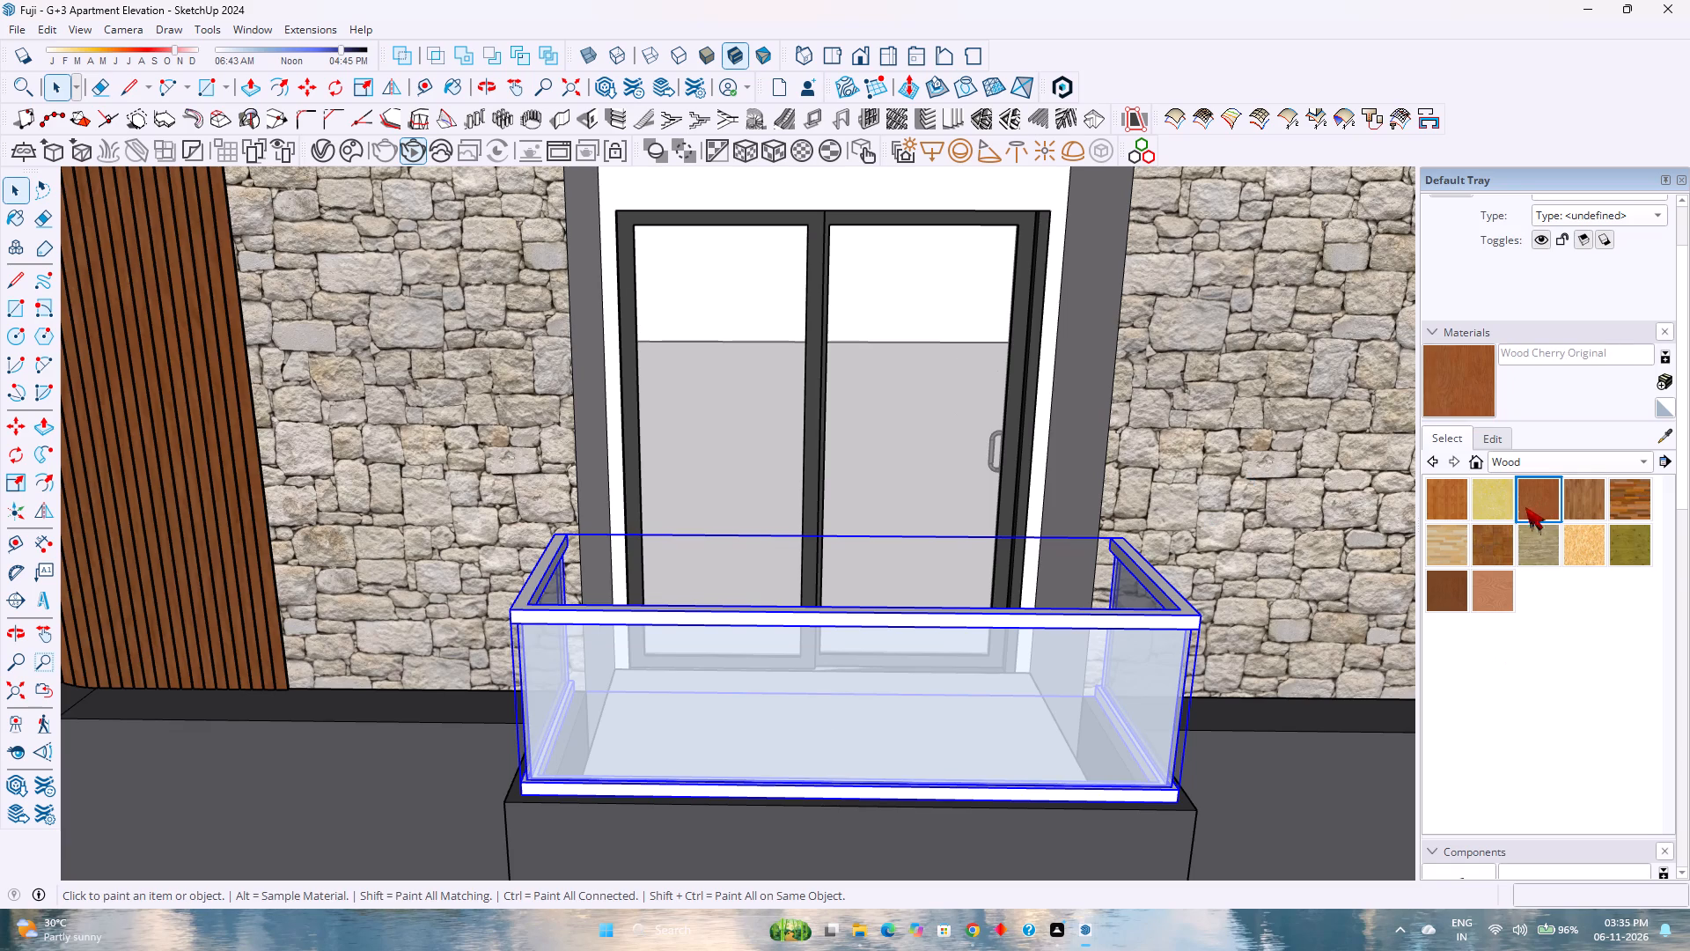
pyautogui.click(984, 800)
pyautogui.scroll(-12, 974, 783)
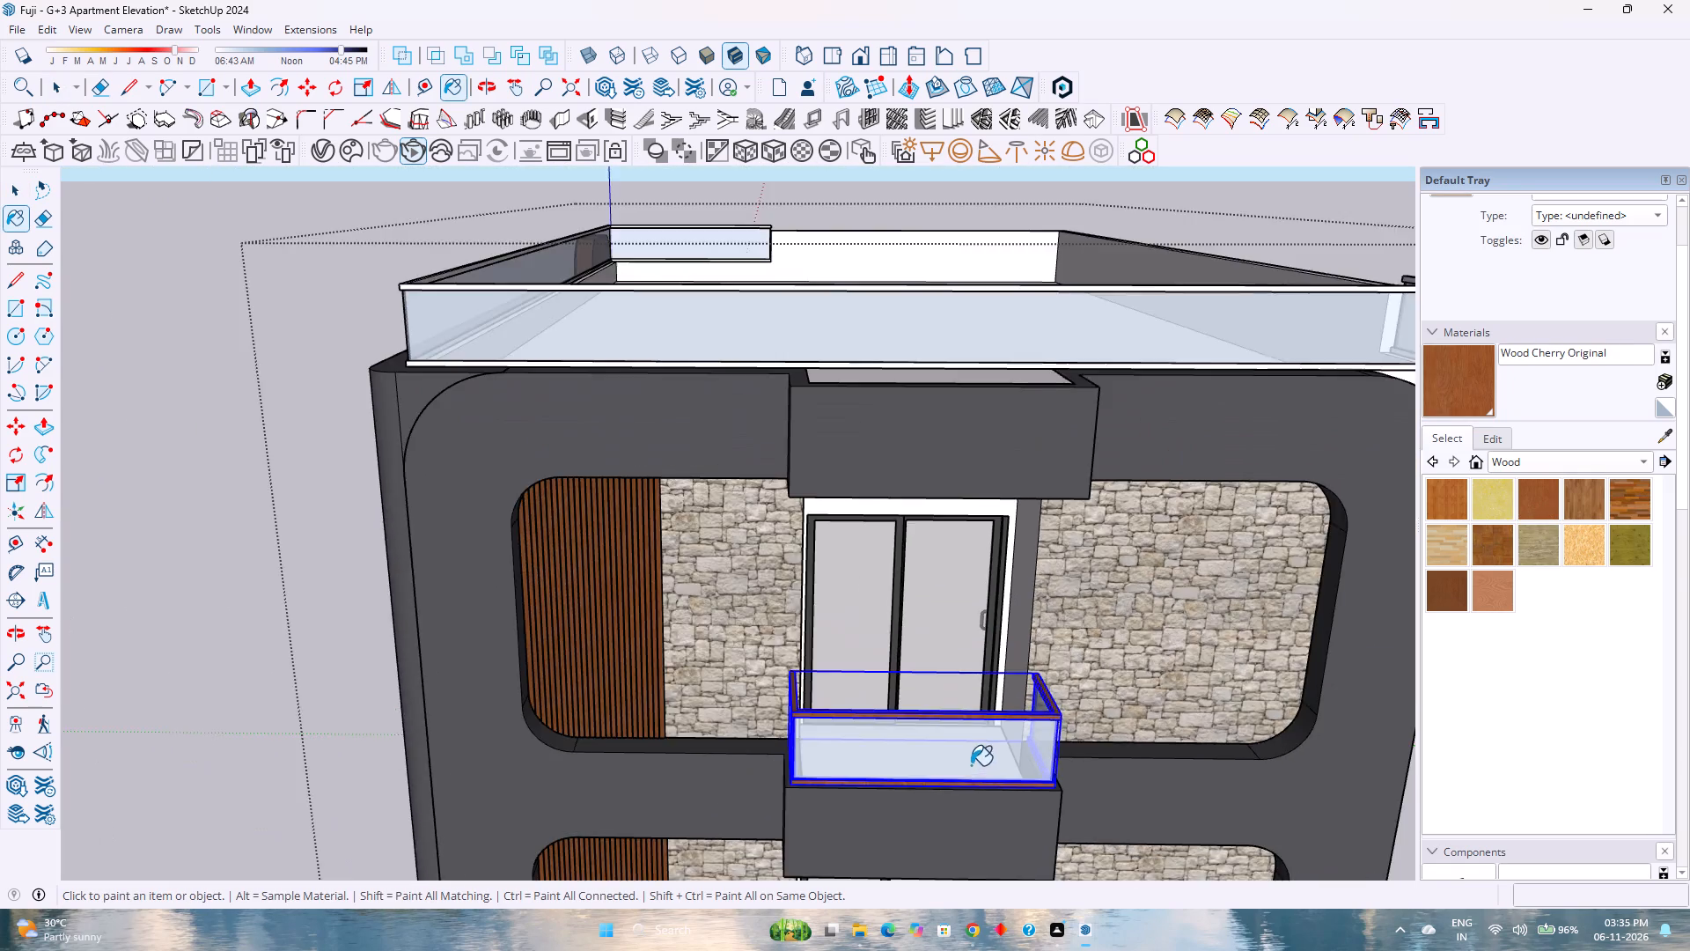
pyautogui.scroll(-2, 971, 765)
pyautogui.keyDown('shift'); pyautogui.middleClick(923, 783); pyautogui.keyUp('shift')
pyautogui.keyDown('shift'); pyautogui.moveTo(922, 781); pyautogui.dragTo(921, 771, button='middle'); pyautogui.keyUp('shift')
pyautogui.keyDown('shift'); pyautogui.moveTo(921, 756); pyautogui.dragTo(952, 644, button='middle'); pyautogui.keyUp('shift')
pyautogui.keyDown('shift'); pyautogui.moveTo(952, 644); pyautogui.dragTo(960, 633, button='middle'); pyautogui.keyUp('shift')
pyautogui.scroll(-3, 981, 606)
pyautogui.click(892, 604)
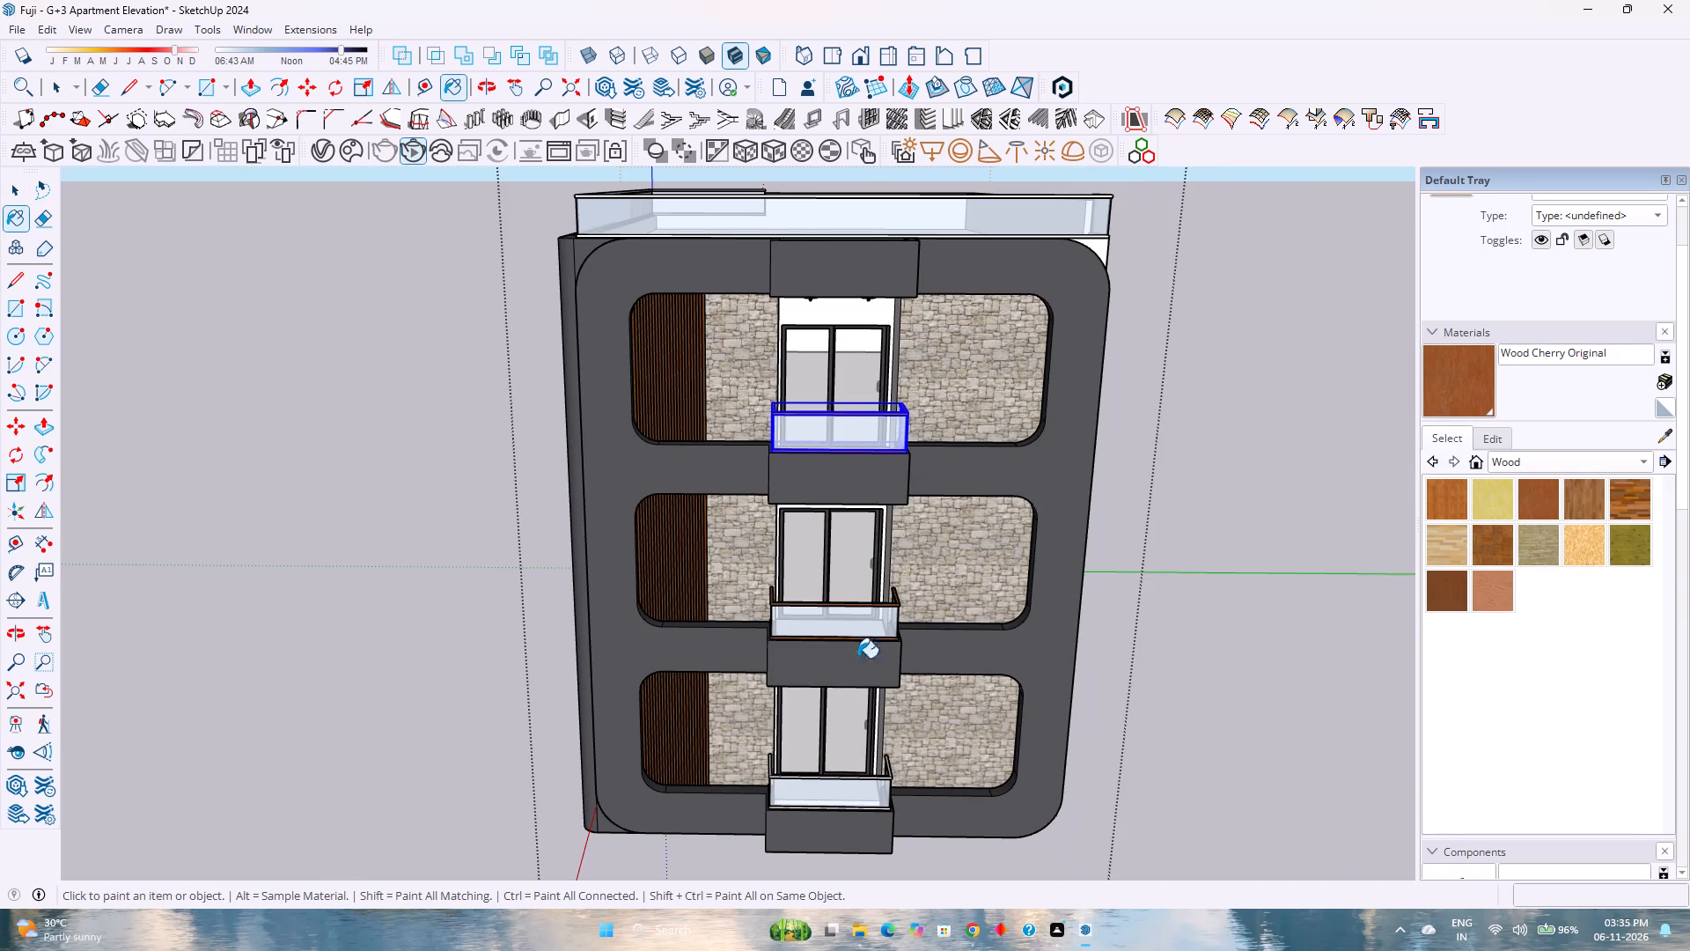
pyautogui.click(832, 780)
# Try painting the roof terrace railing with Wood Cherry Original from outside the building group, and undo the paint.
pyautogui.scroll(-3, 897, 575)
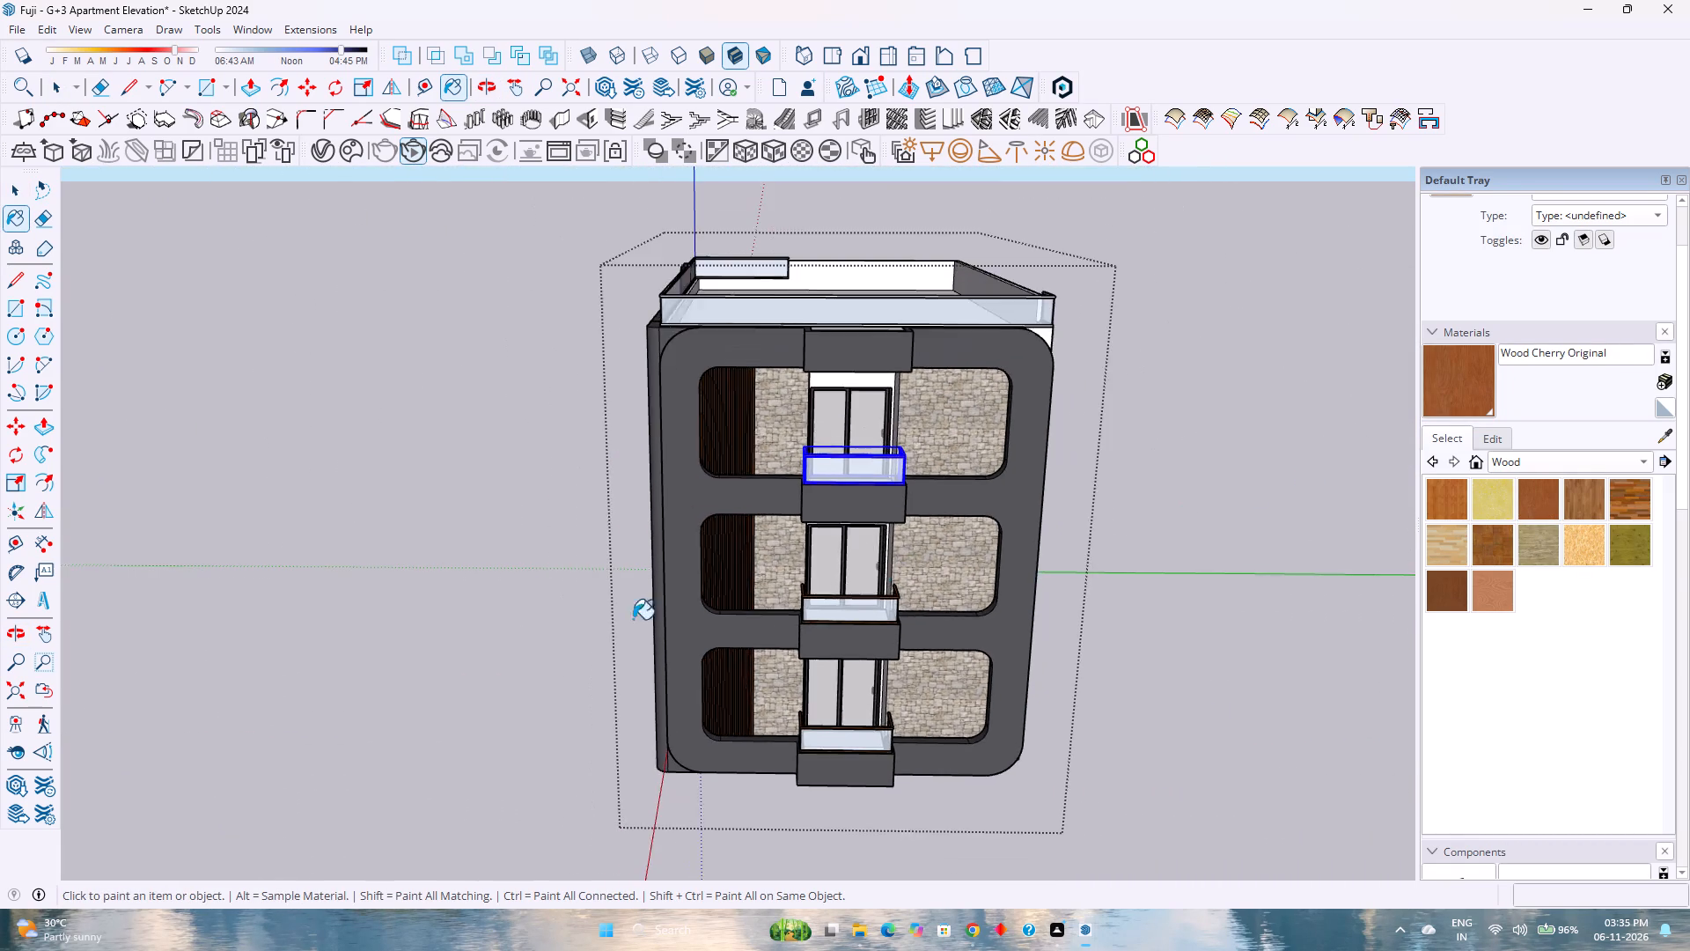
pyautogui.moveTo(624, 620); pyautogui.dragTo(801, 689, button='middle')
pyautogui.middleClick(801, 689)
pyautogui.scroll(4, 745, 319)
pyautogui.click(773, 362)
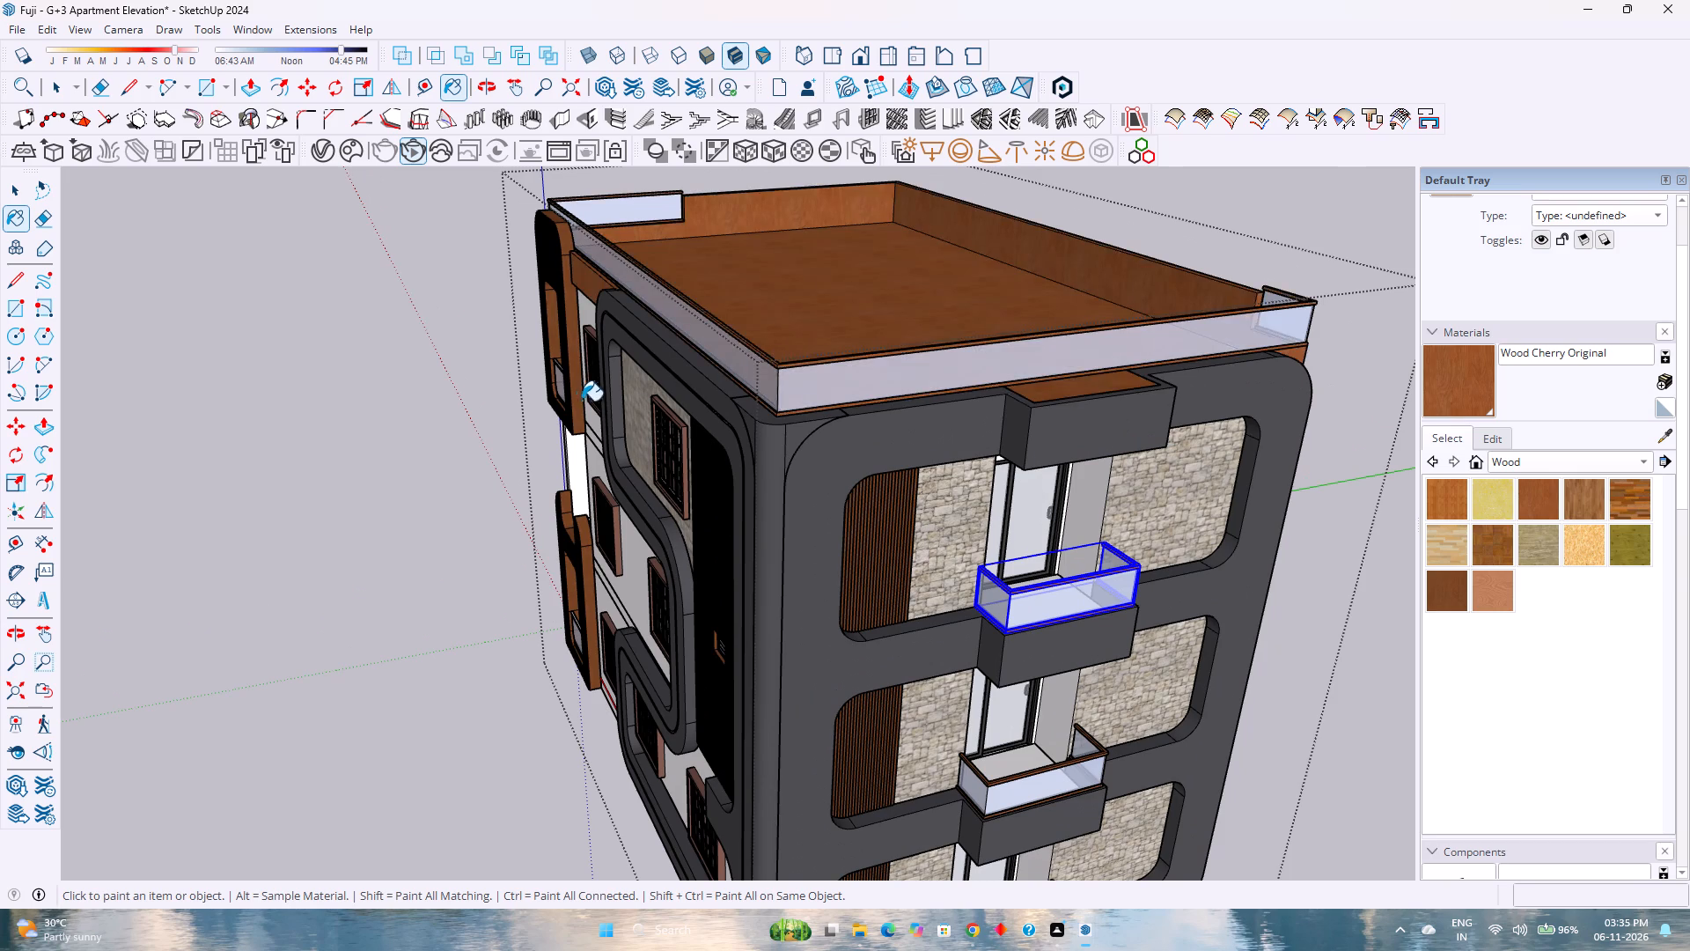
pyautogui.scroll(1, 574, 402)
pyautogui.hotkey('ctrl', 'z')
# Open the building group for editing, paint the roof terrace railing with Wood Cherry Original, and exit the group.
pyautogui.press('space')
pyautogui.doubleClick(824, 370)
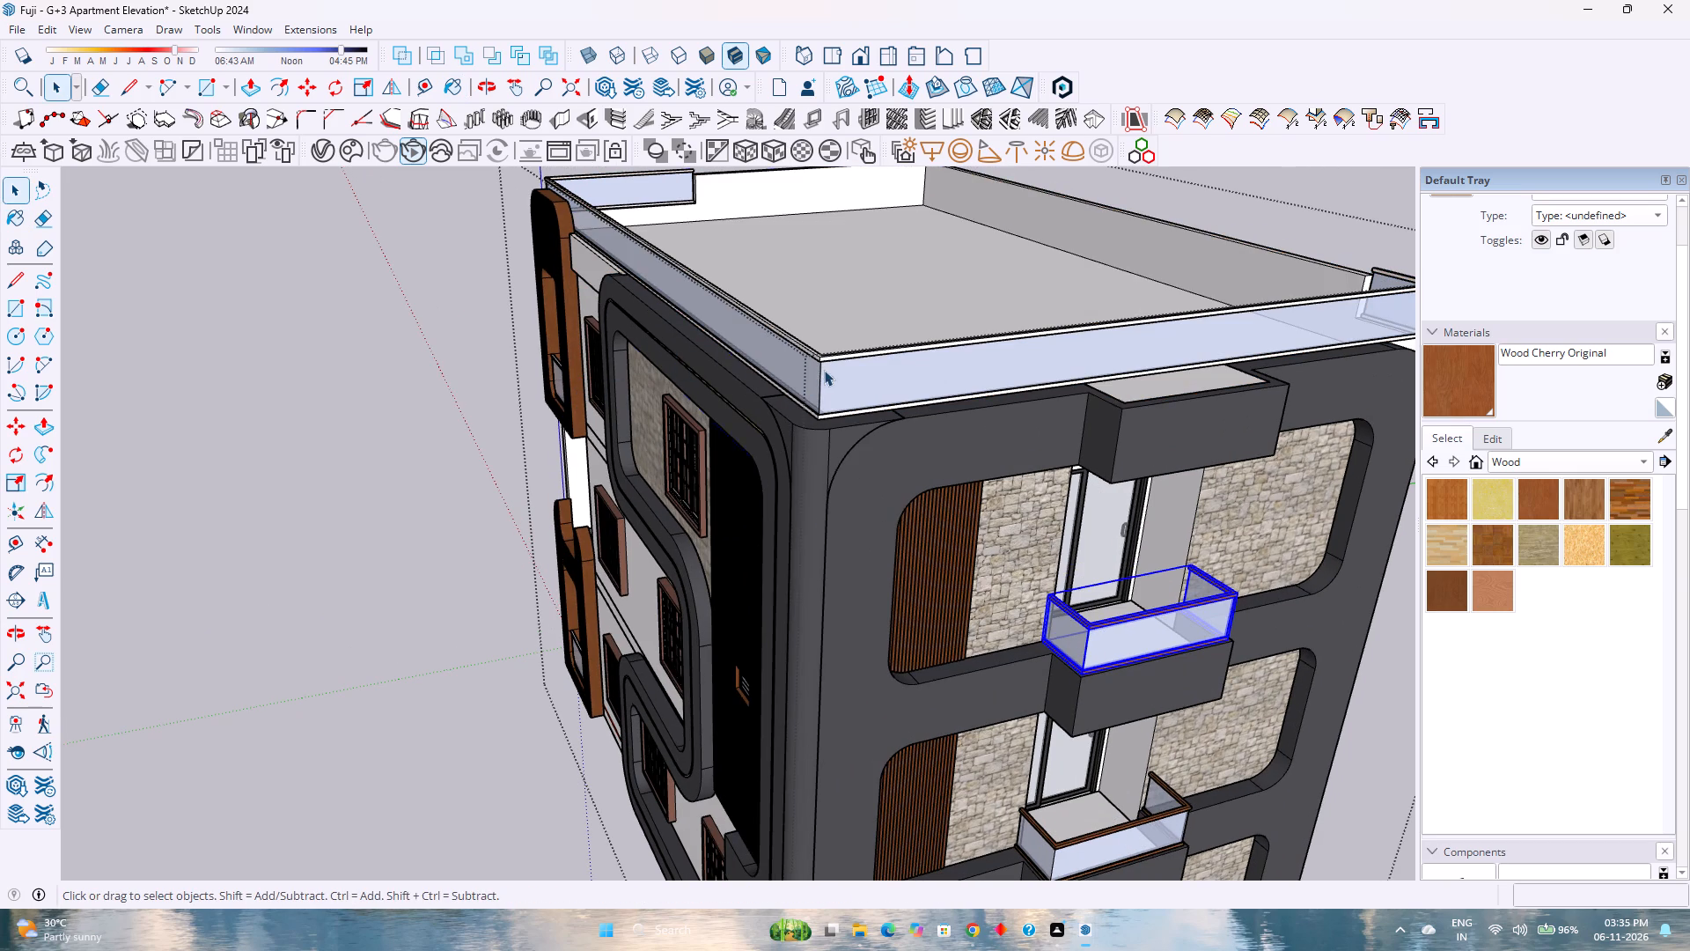
pyautogui.click(1454, 400)
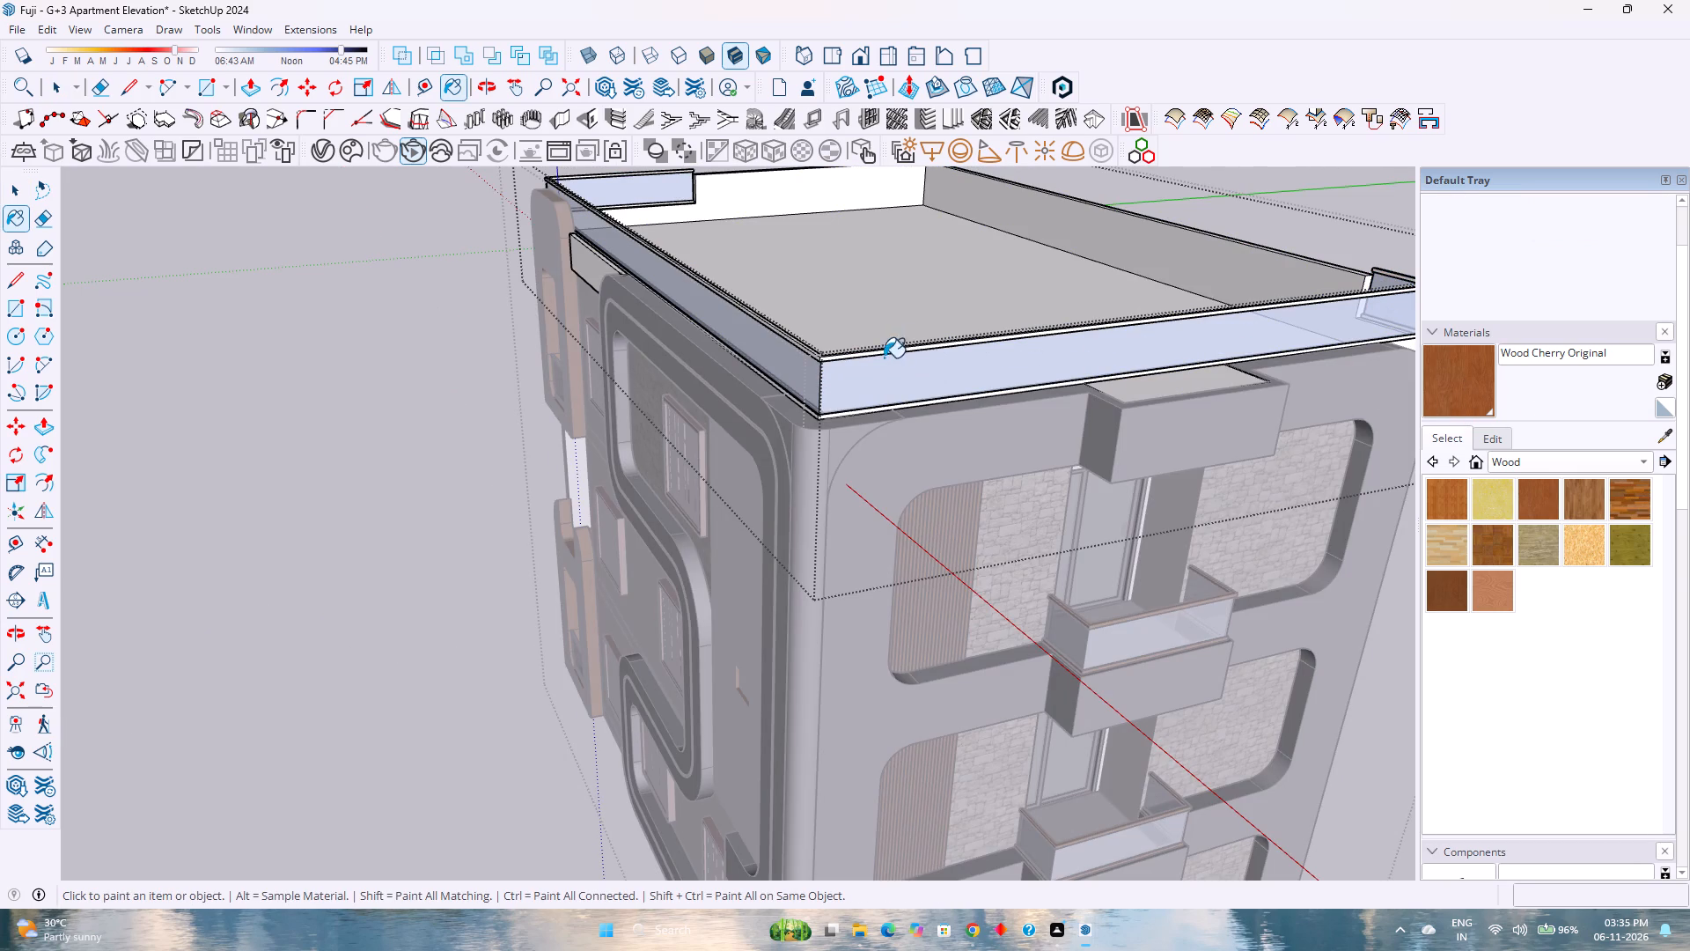
pyautogui.click(861, 355)
pyautogui.press('space')
pyautogui.scroll(-1, 823, 415)
pyautogui.press('Escape')
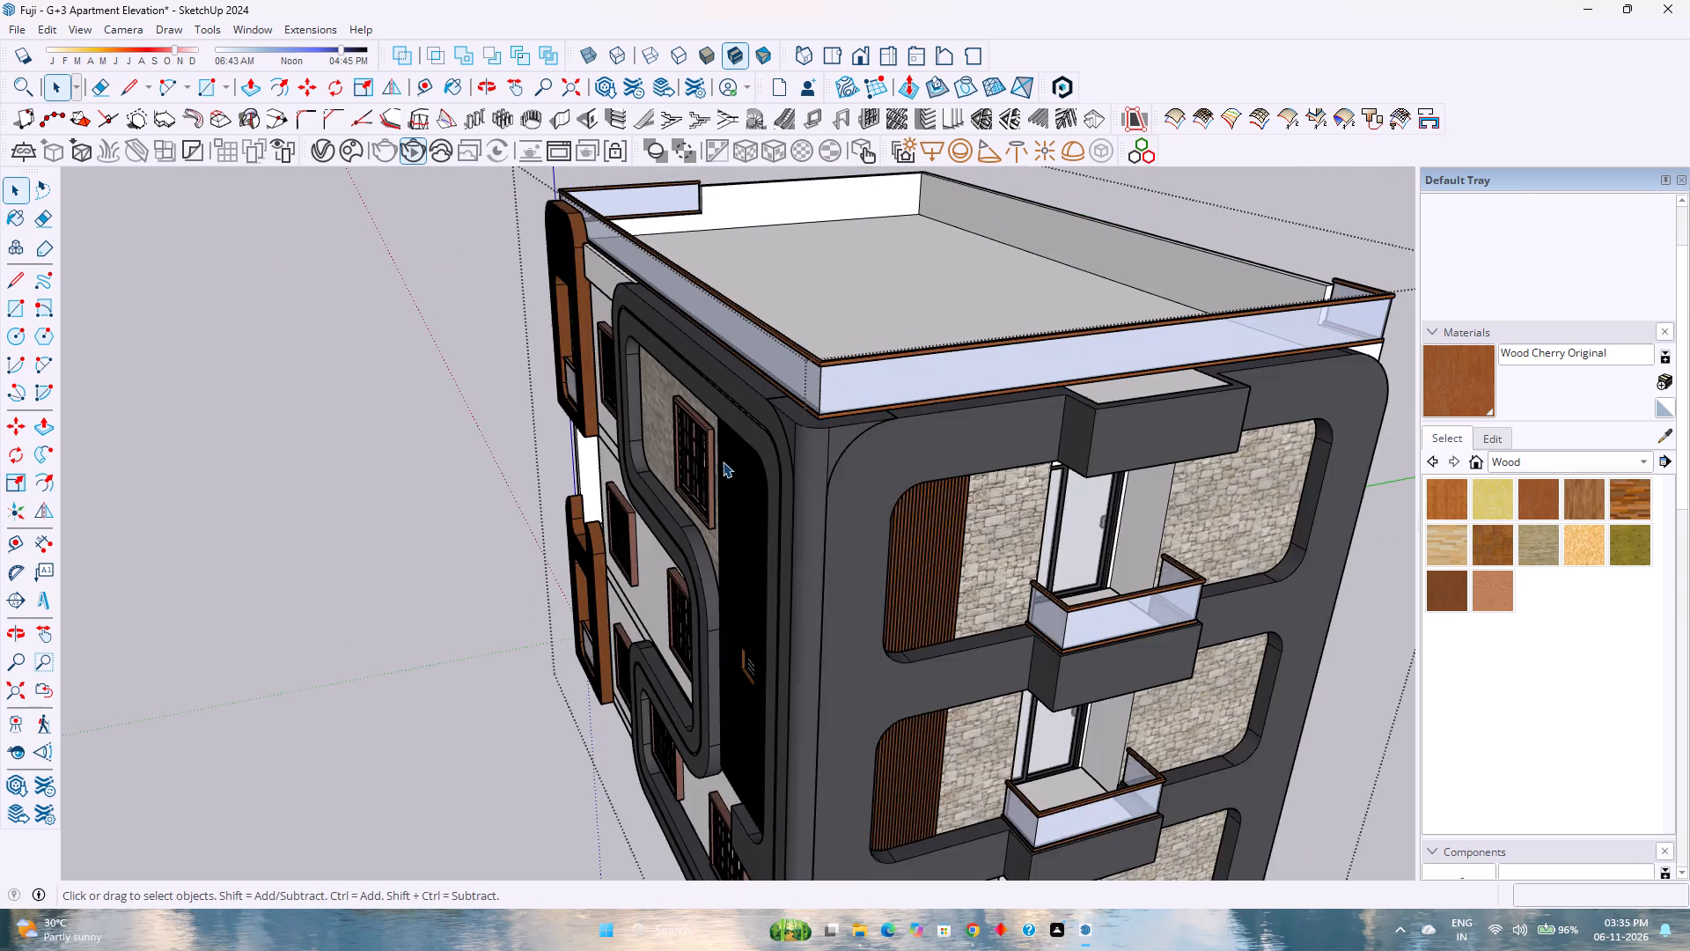
# Paint the railing in the upper wood-slatted balcony frame on the long facade with Wood Cherry Original.
pyautogui.scroll(6, 665, 481)
pyautogui.scroll(-3, 549, 536)
pyautogui.keyDown('shift'); pyautogui.moveTo(536, 535); pyautogui.dragTo(809, 517, button='middle'); pyautogui.keyUp('shift')
pyautogui.keyDown('shift'); pyautogui.middleClick(898, 517); pyautogui.keyUp('shift')
pyautogui.scroll(-2, 885, 485)
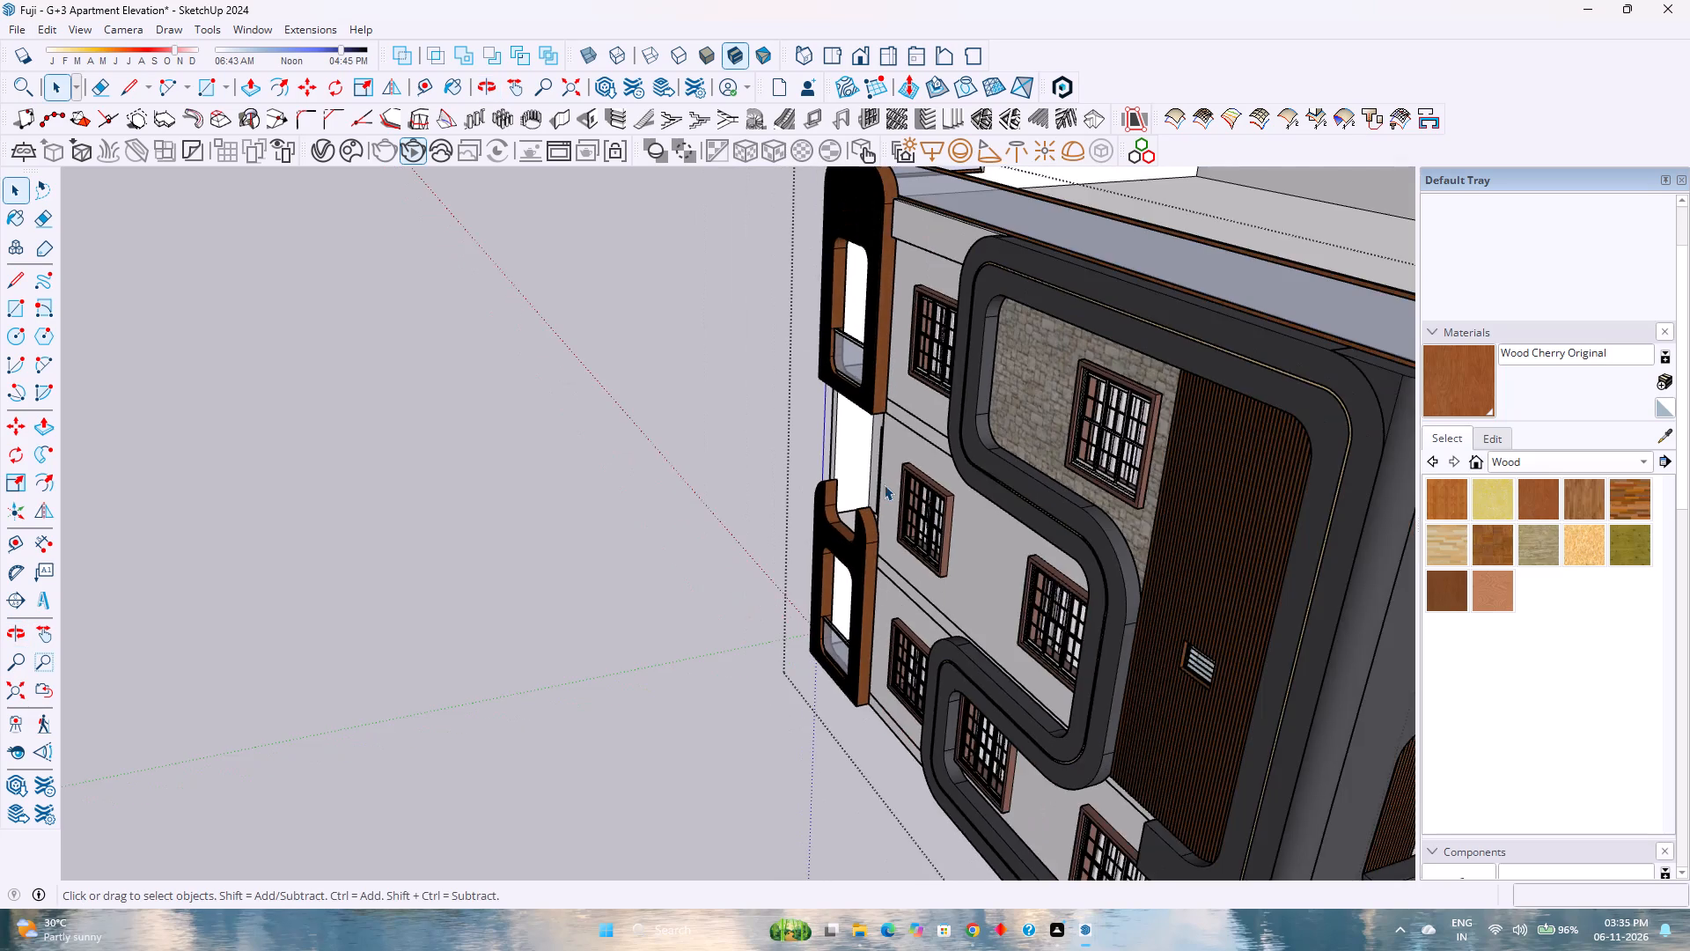
pyautogui.keyDown('shift'); pyautogui.moveTo(878, 475); pyautogui.dragTo(871, 475, button='middle'); pyautogui.keyUp('shift')
pyautogui.keyDown('shift'); pyautogui.moveTo(865, 473); pyautogui.dragTo(716, 543, button='middle'); pyautogui.keyUp('shift')
pyautogui.keyDown('shift'); pyautogui.middleClick(715, 544); pyautogui.keyUp('shift')
pyautogui.middleClick(702, 542)
pyautogui.moveTo(712, 539); pyautogui.dragTo(922, 516, button='middle')
pyautogui.moveTo(922, 516); pyautogui.dragTo(931, 515, button='middle')
pyautogui.scroll(6, 676, 431)
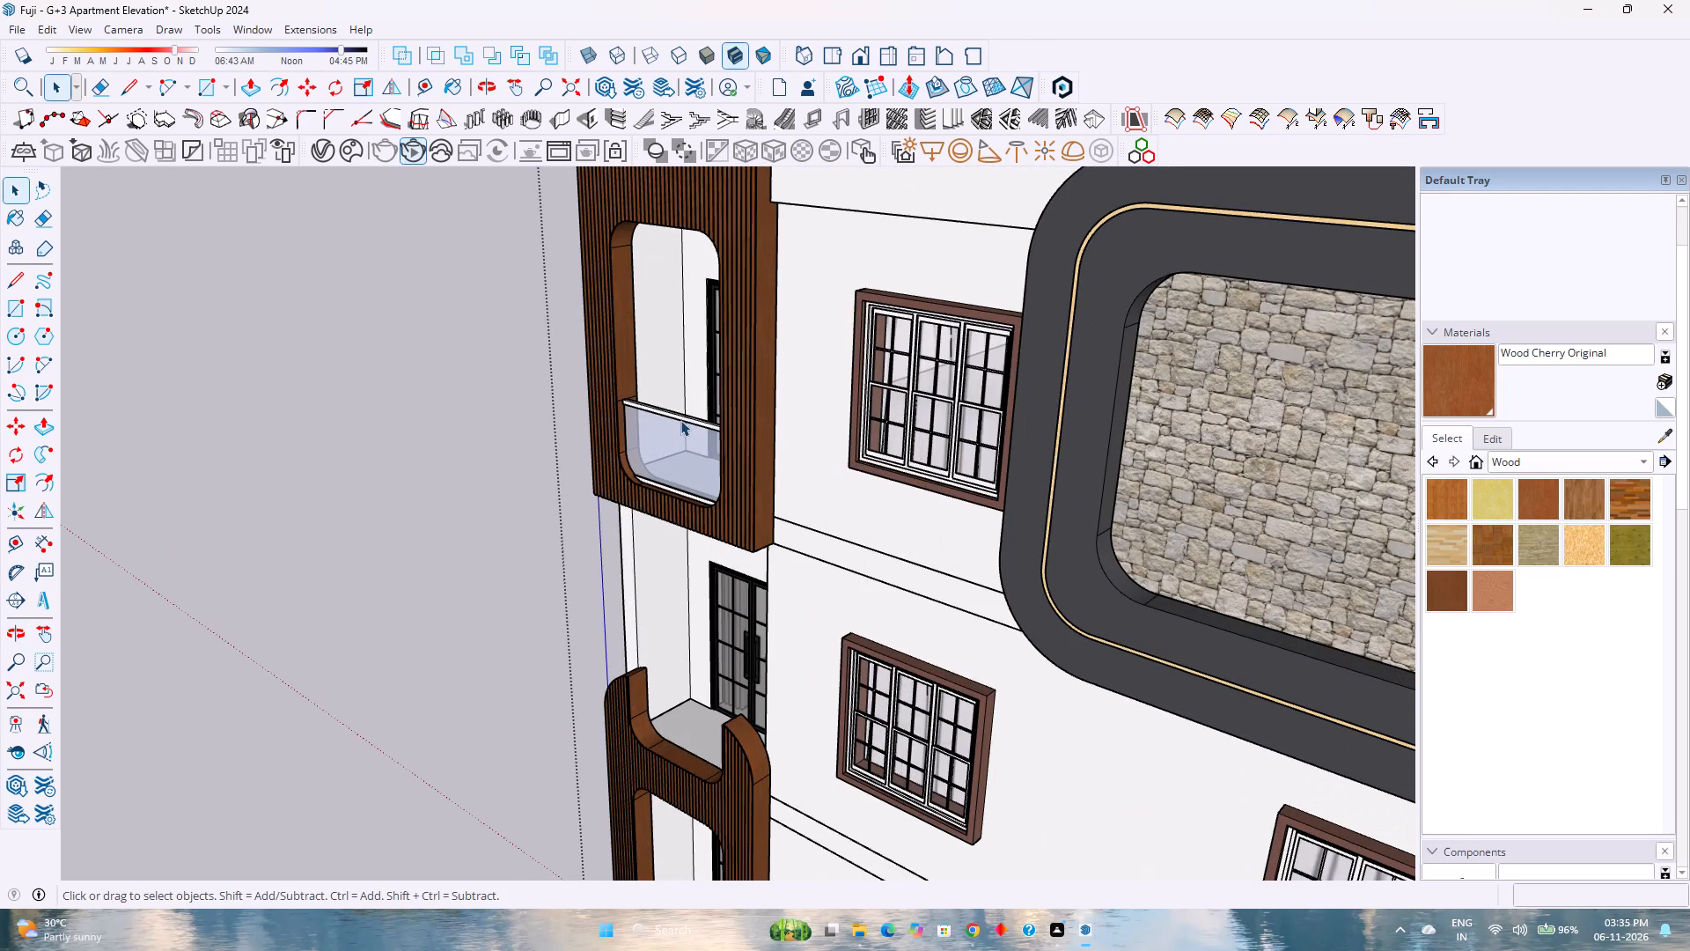
pyautogui.click(680, 419)
pyautogui.click(1451, 362)
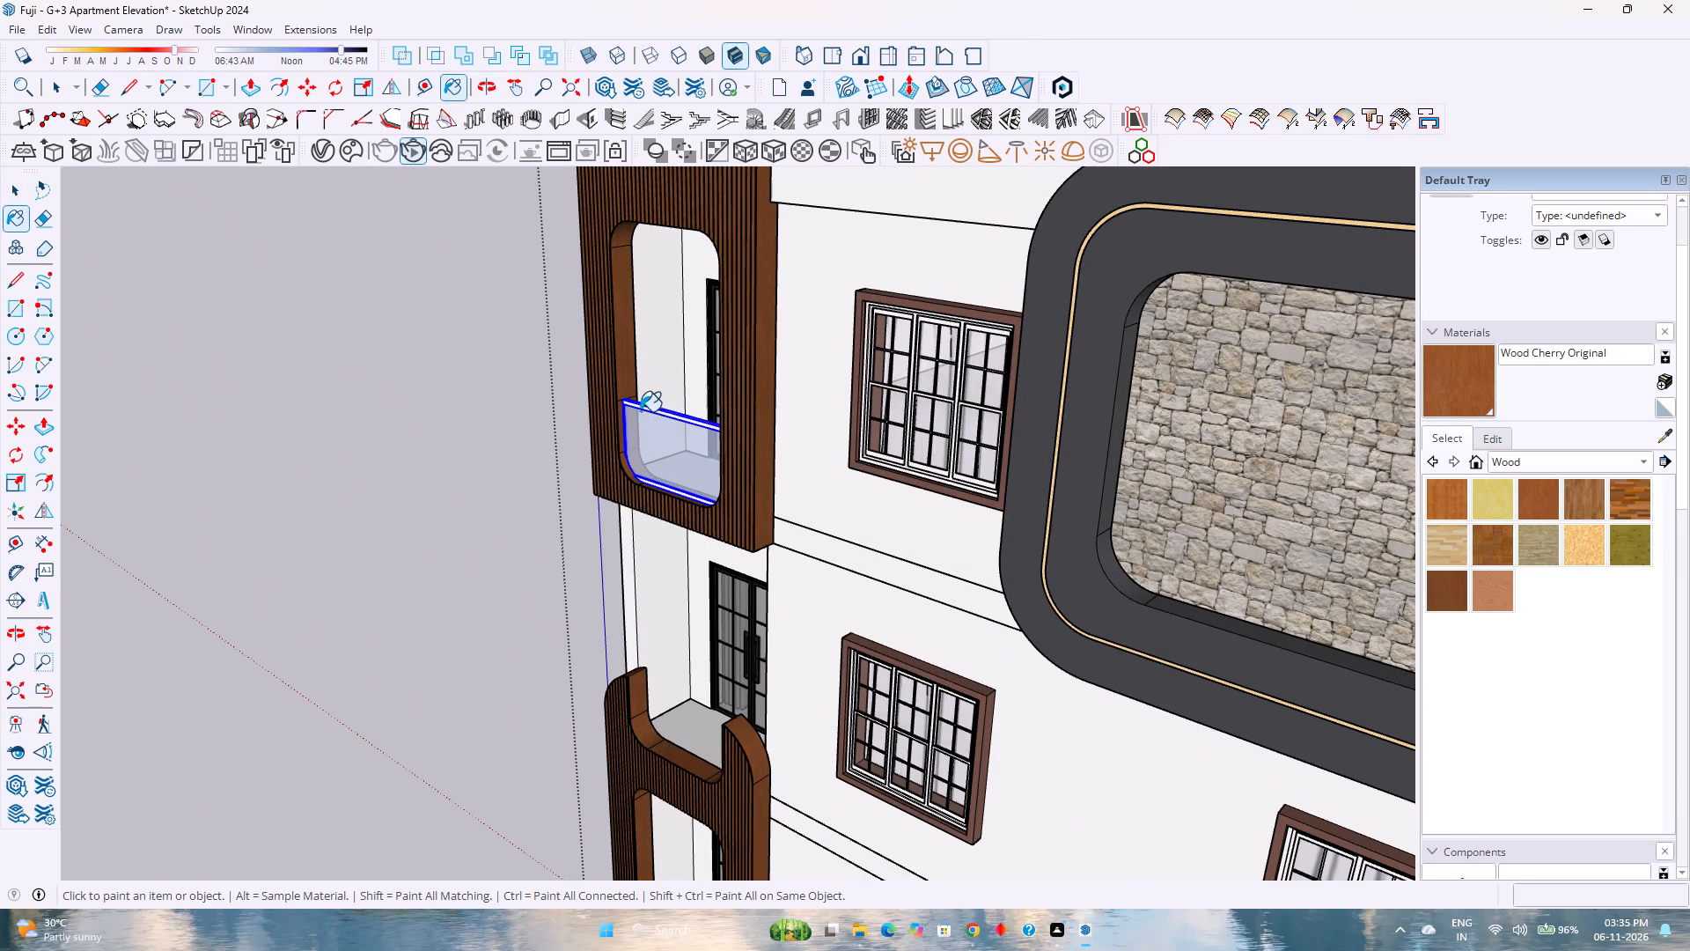
pyautogui.click(650, 409)
# Paint the railing in the lowest opening of the lower wood-slatted balcony frame with Wood Cherry Original.
pyautogui.scroll(-2, 679, 667)
pyautogui.keyDown('shift'); pyautogui.moveTo(658, 690); pyautogui.dragTo(763, 545, button='middle'); pyautogui.keyUp('shift')
pyautogui.keyDown('shift'); pyautogui.middleClick(763, 545); pyautogui.keyUp('shift')
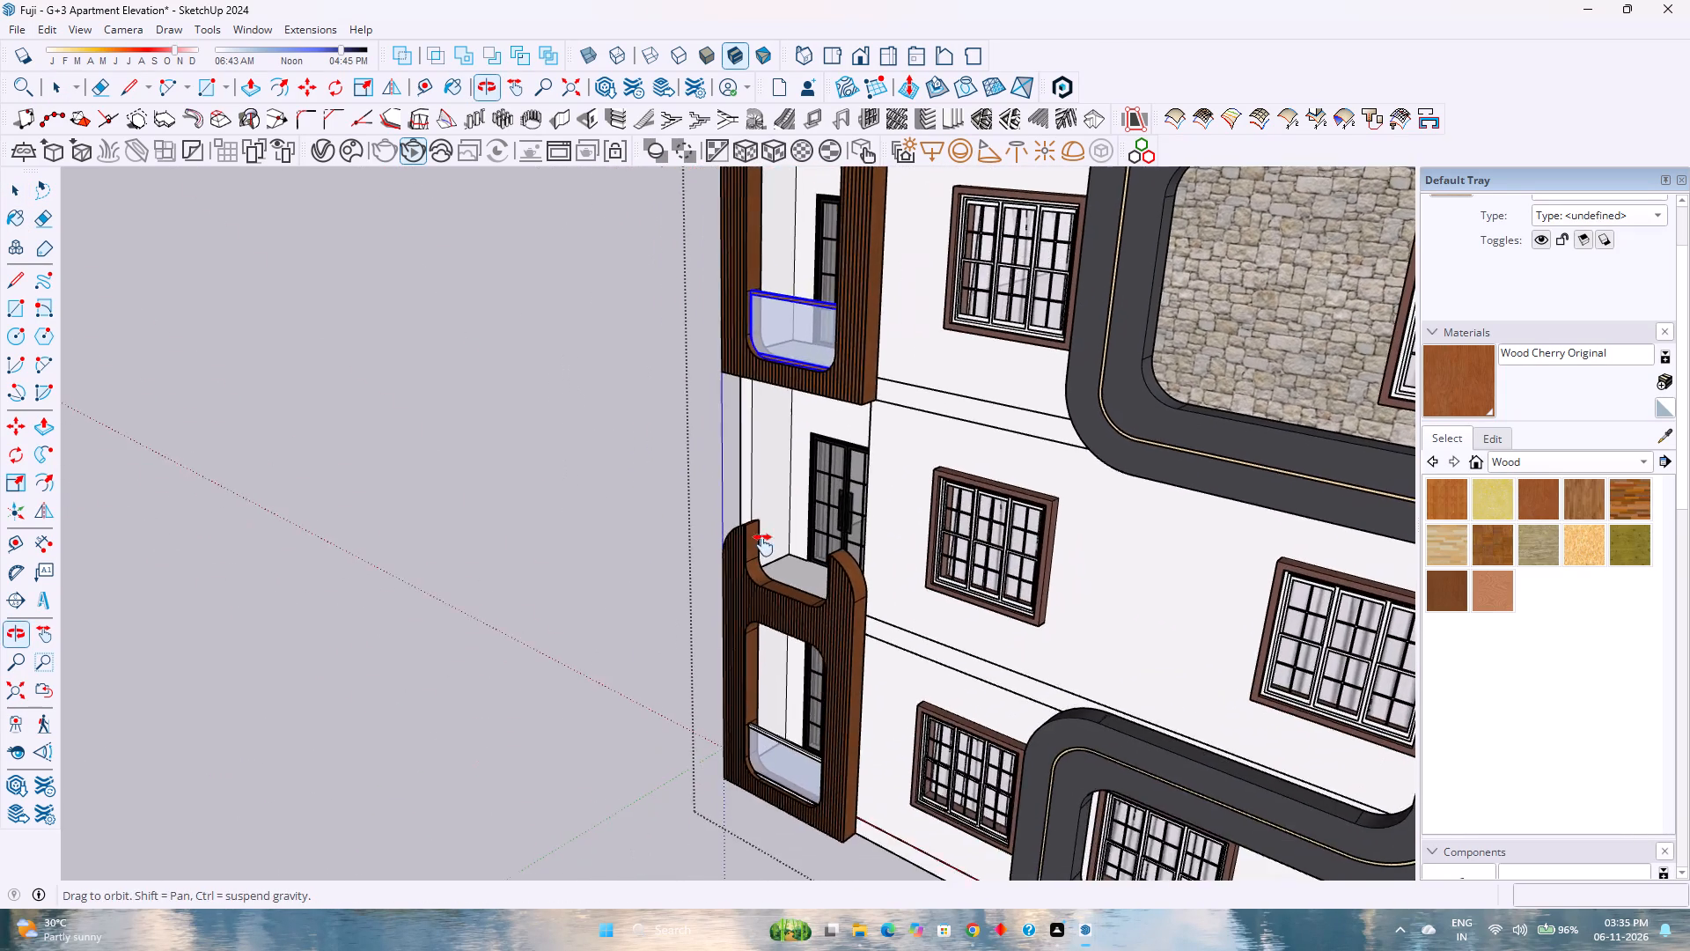
pyautogui.scroll(-3, 763, 543)
pyautogui.press('space')
pyautogui.click(777, 697)
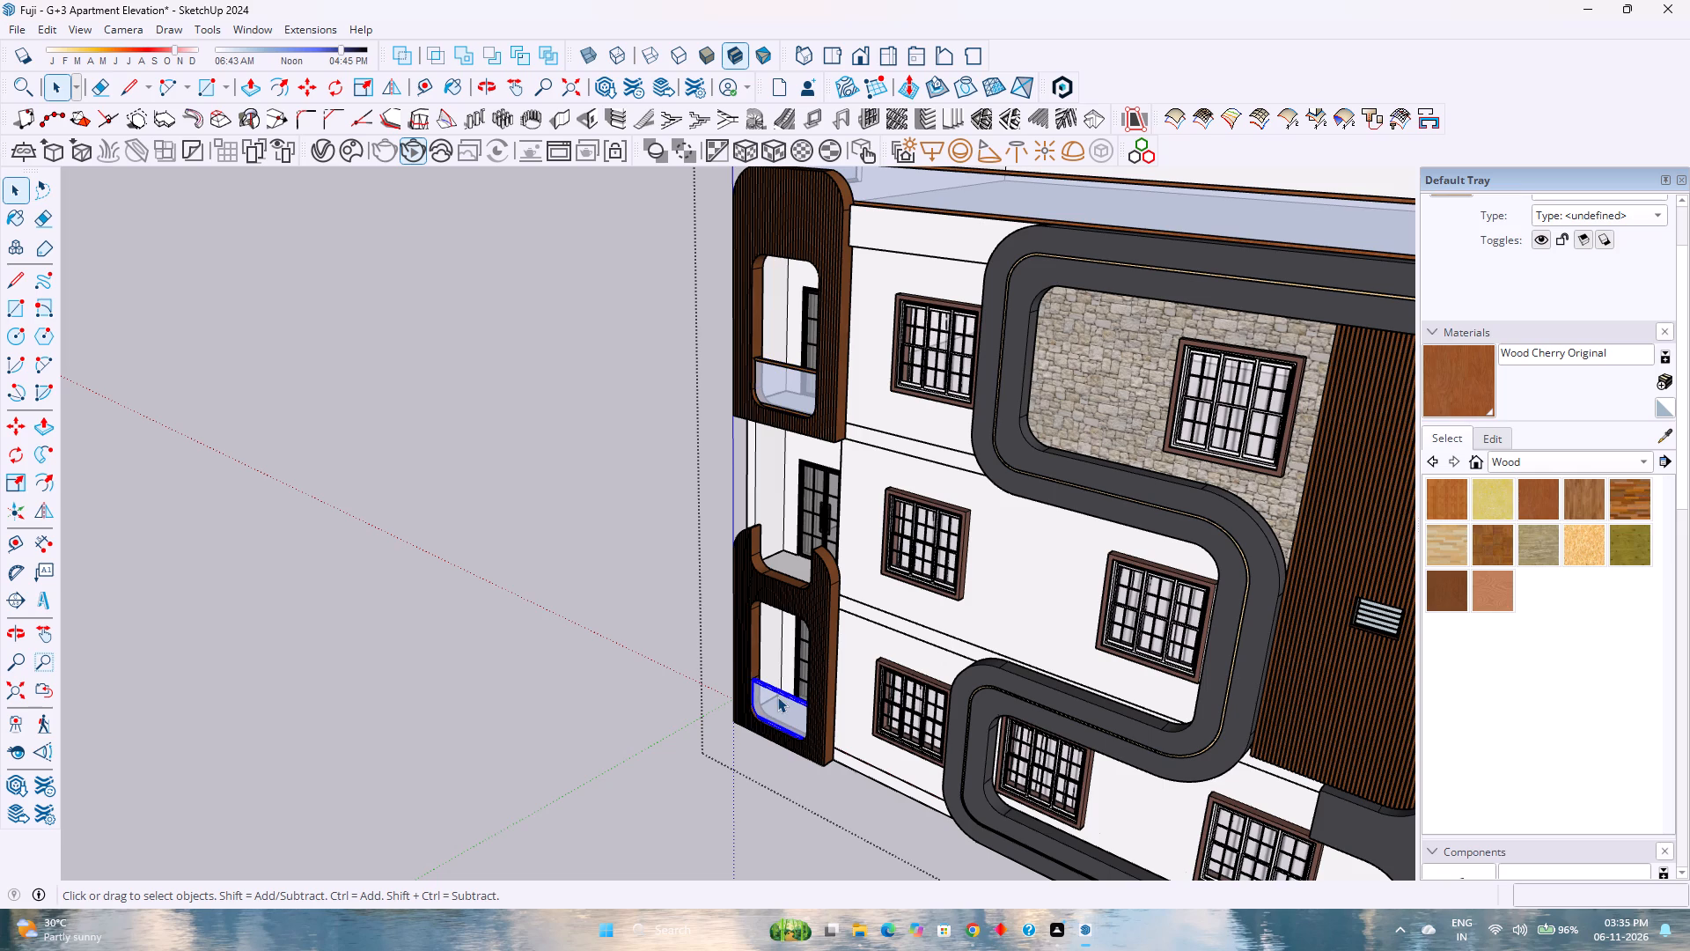
pyautogui.click(1444, 394)
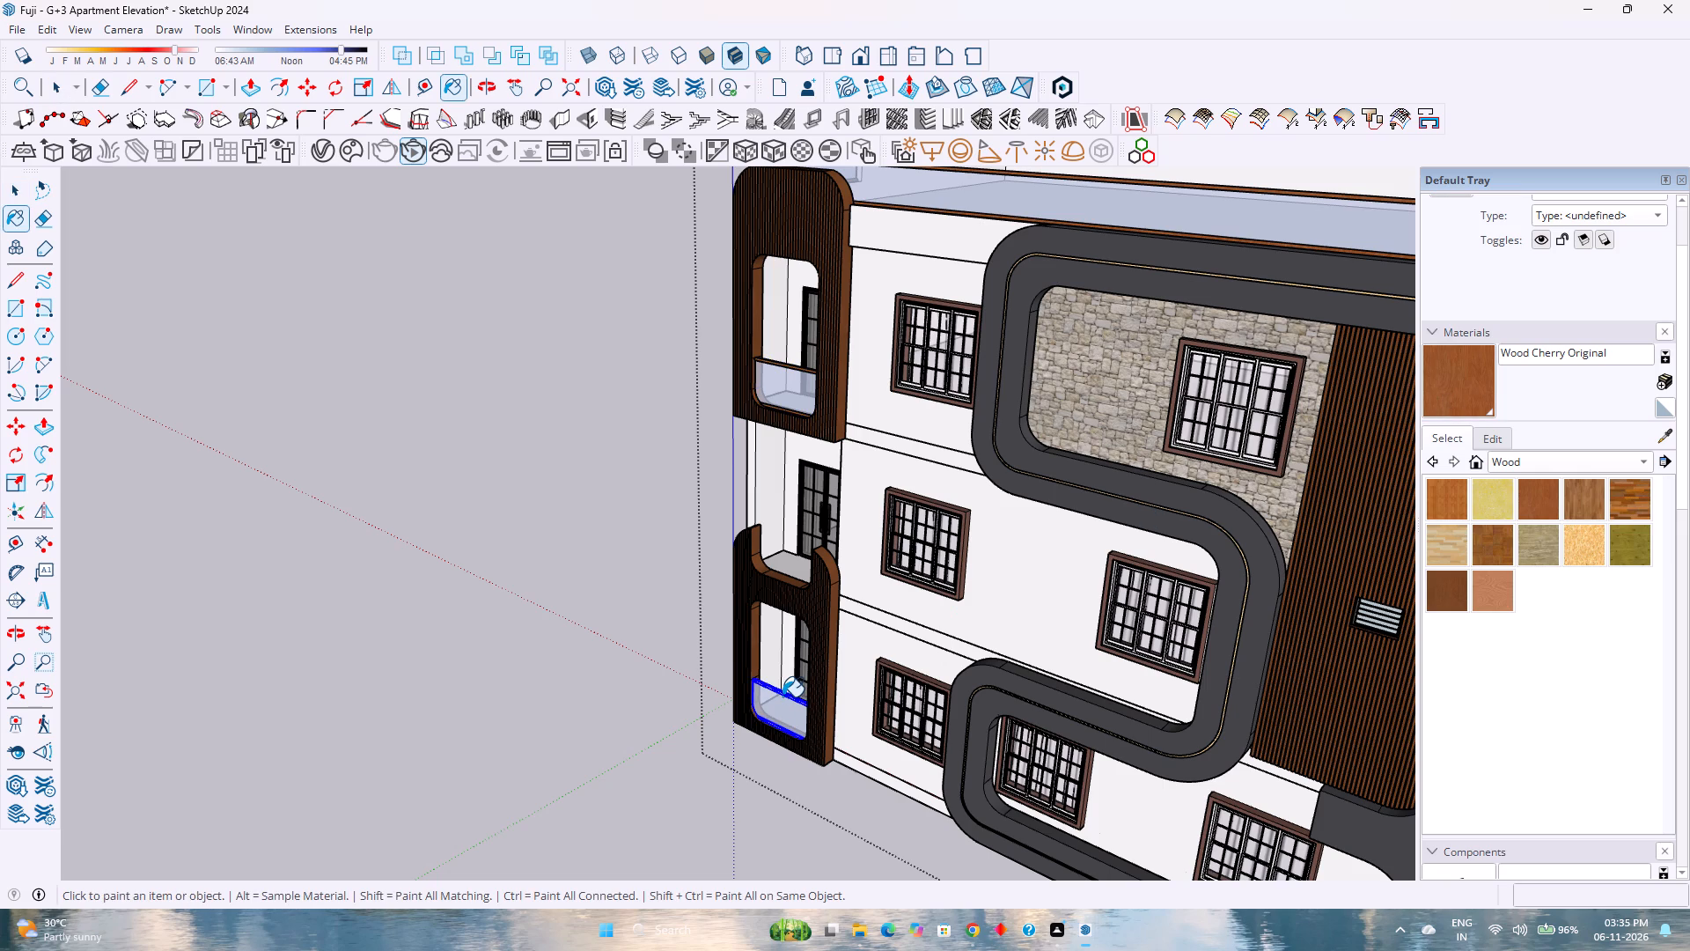
pyautogui.click(783, 697)
pyautogui.scroll(6, 783, 698)
pyautogui.press('space')
# Copy the lowest slatted-frame balcony's railing vertically 11' 6" up into the open middle balcony.
pyautogui.scroll(4, 760, 727)
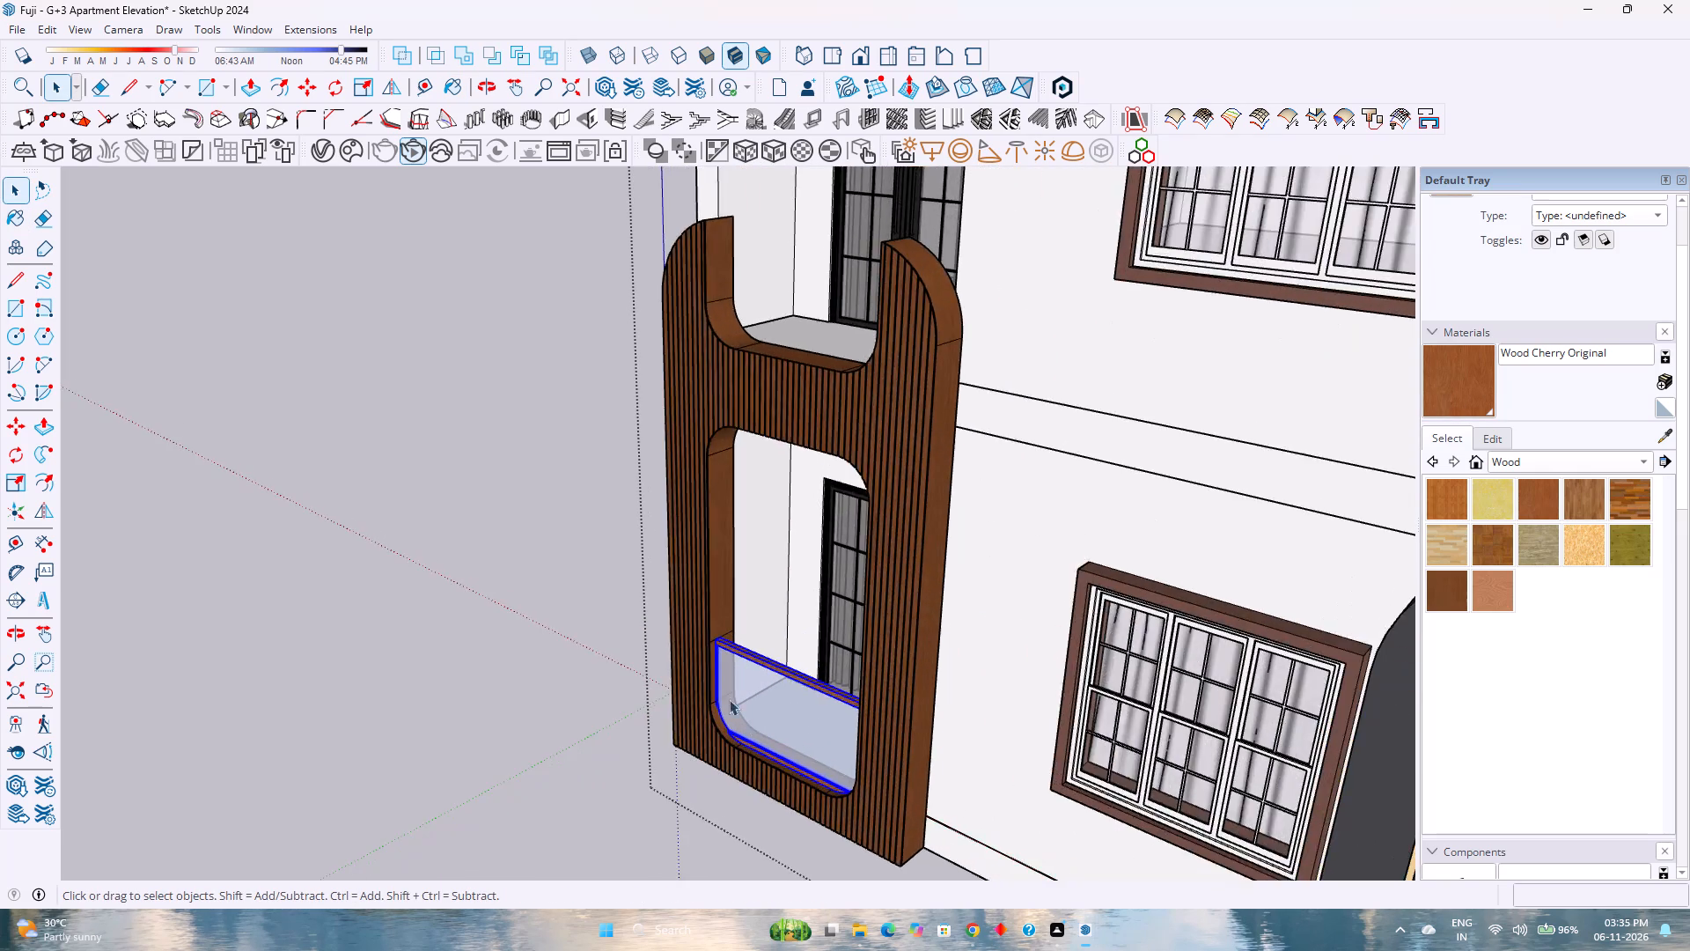
pyautogui.scroll(3, 729, 699)
pyautogui.press('m')
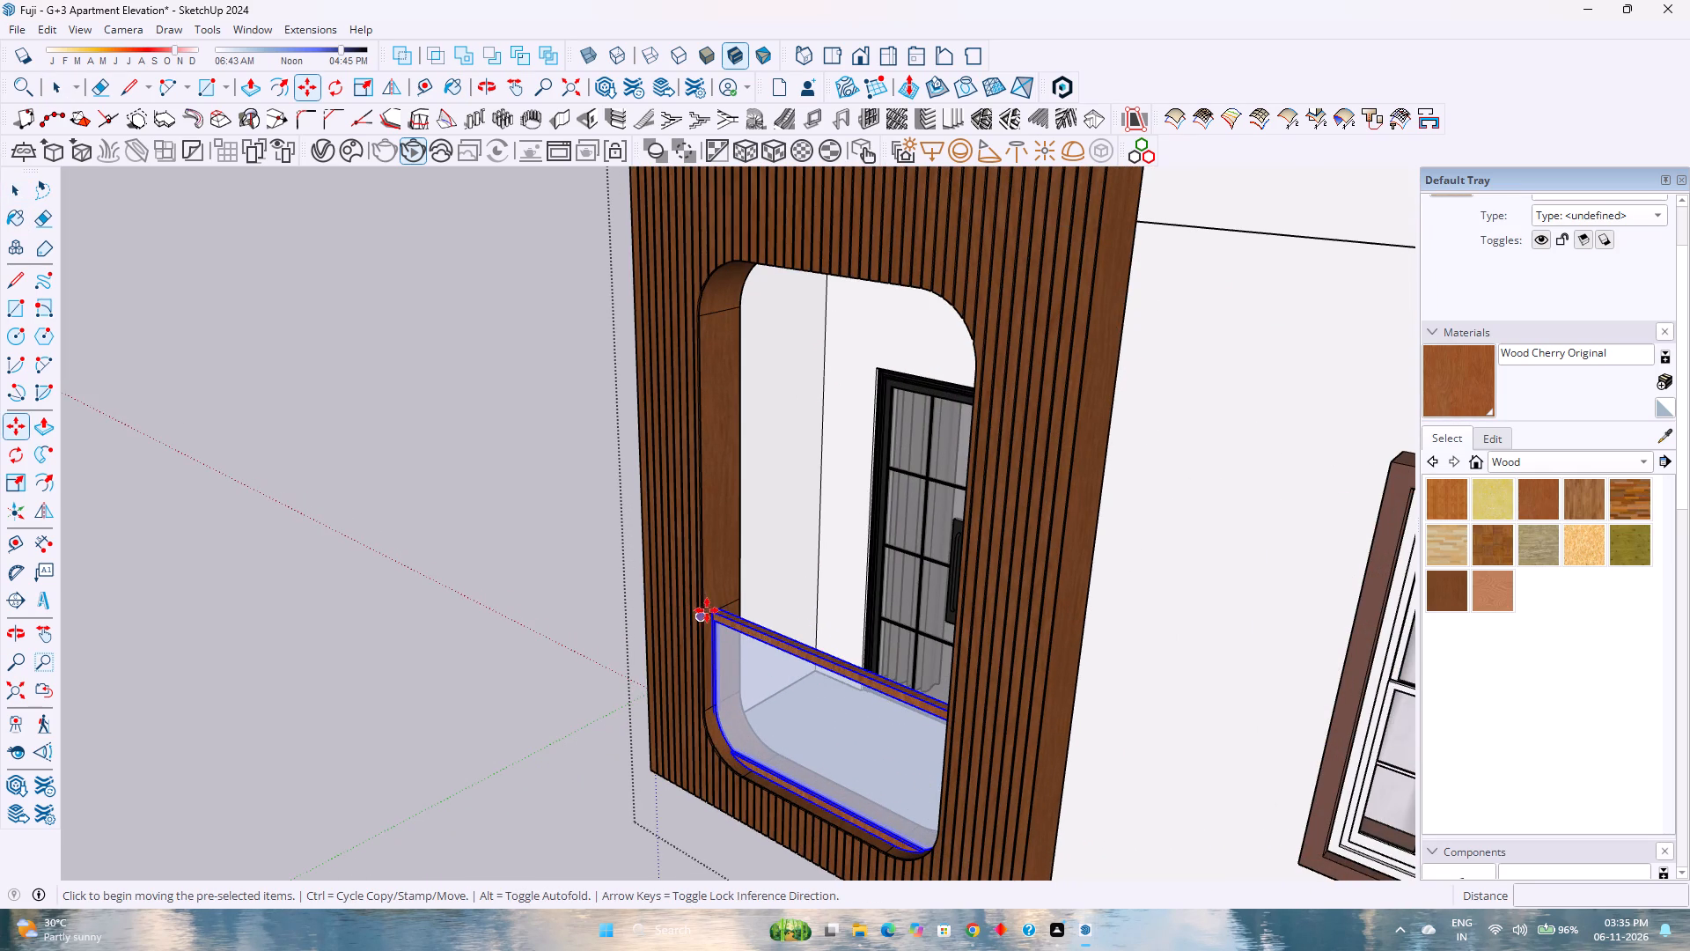
pyautogui.scroll(7, 714, 614)
pyautogui.click(711, 613)
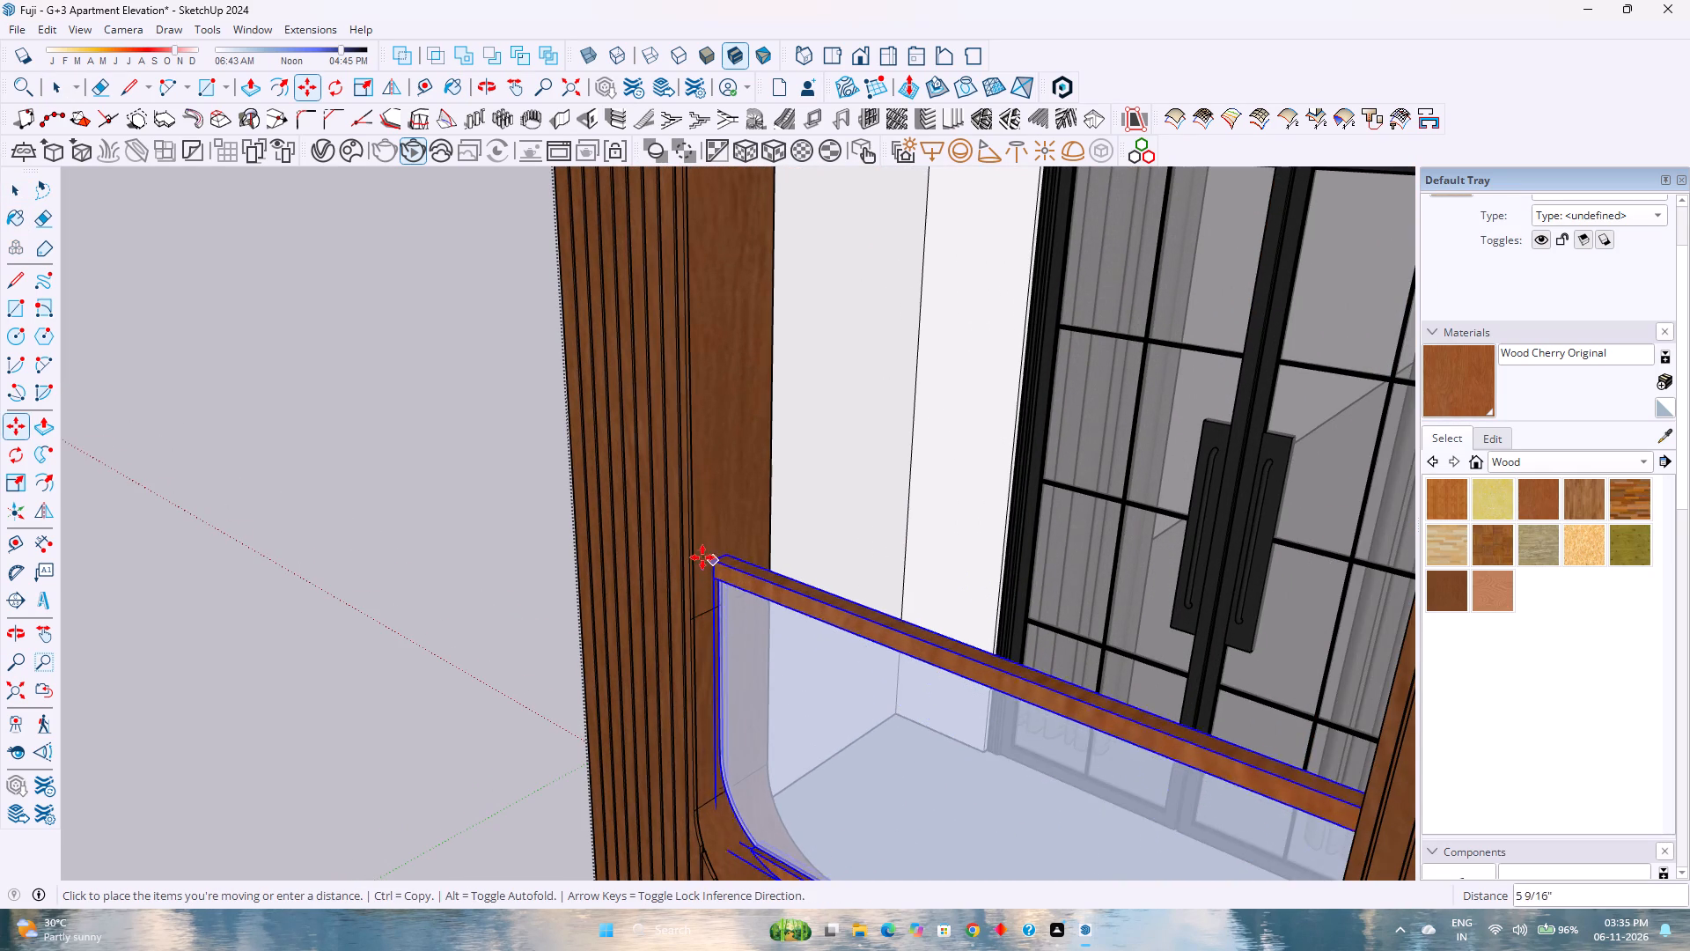
pyautogui.scroll(-8, 702, 553)
pyautogui.keyDown('shift'); pyautogui.moveTo(686, 450); pyautogui.dragTo(760, 701, button='middle'); pyautogui.keyUp('shift')
pyautogui.press('Up')
pyautogui.scroll(-2, 817, 424)
pyautogui.scroll(3, 812, 415)
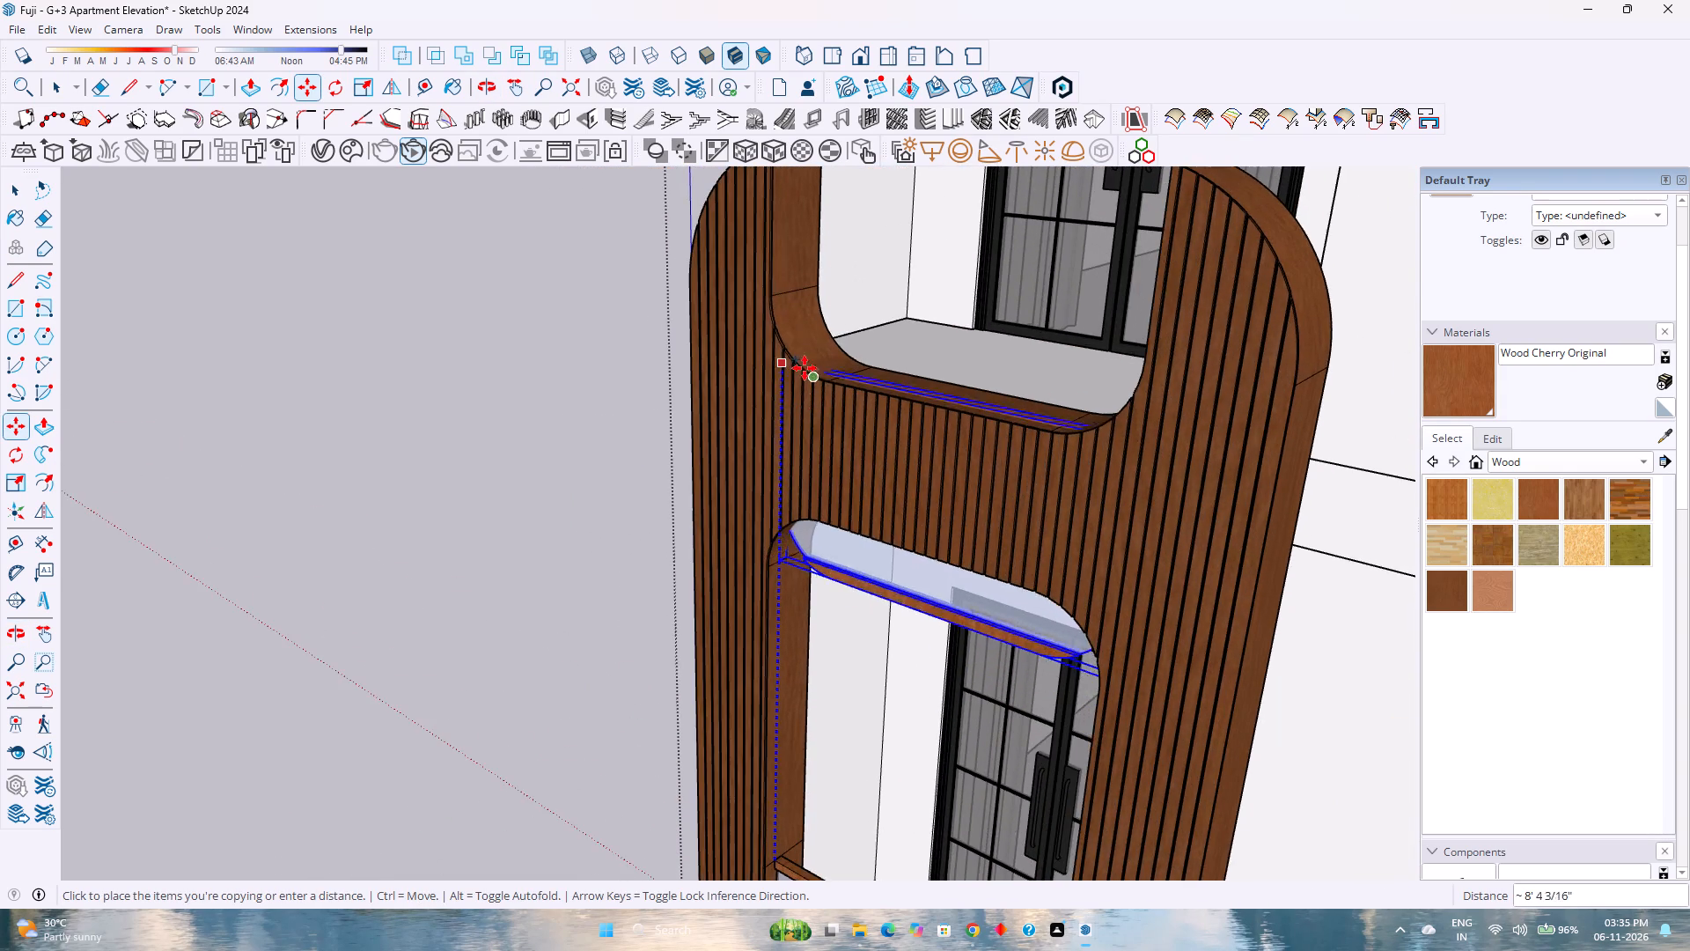
pyautogui.keyDown('shift'); pyautogui.moveTo(783, 304); pyautogui.dragTo(752, 643, button='middle'); pyautogui.keyUp('shift')
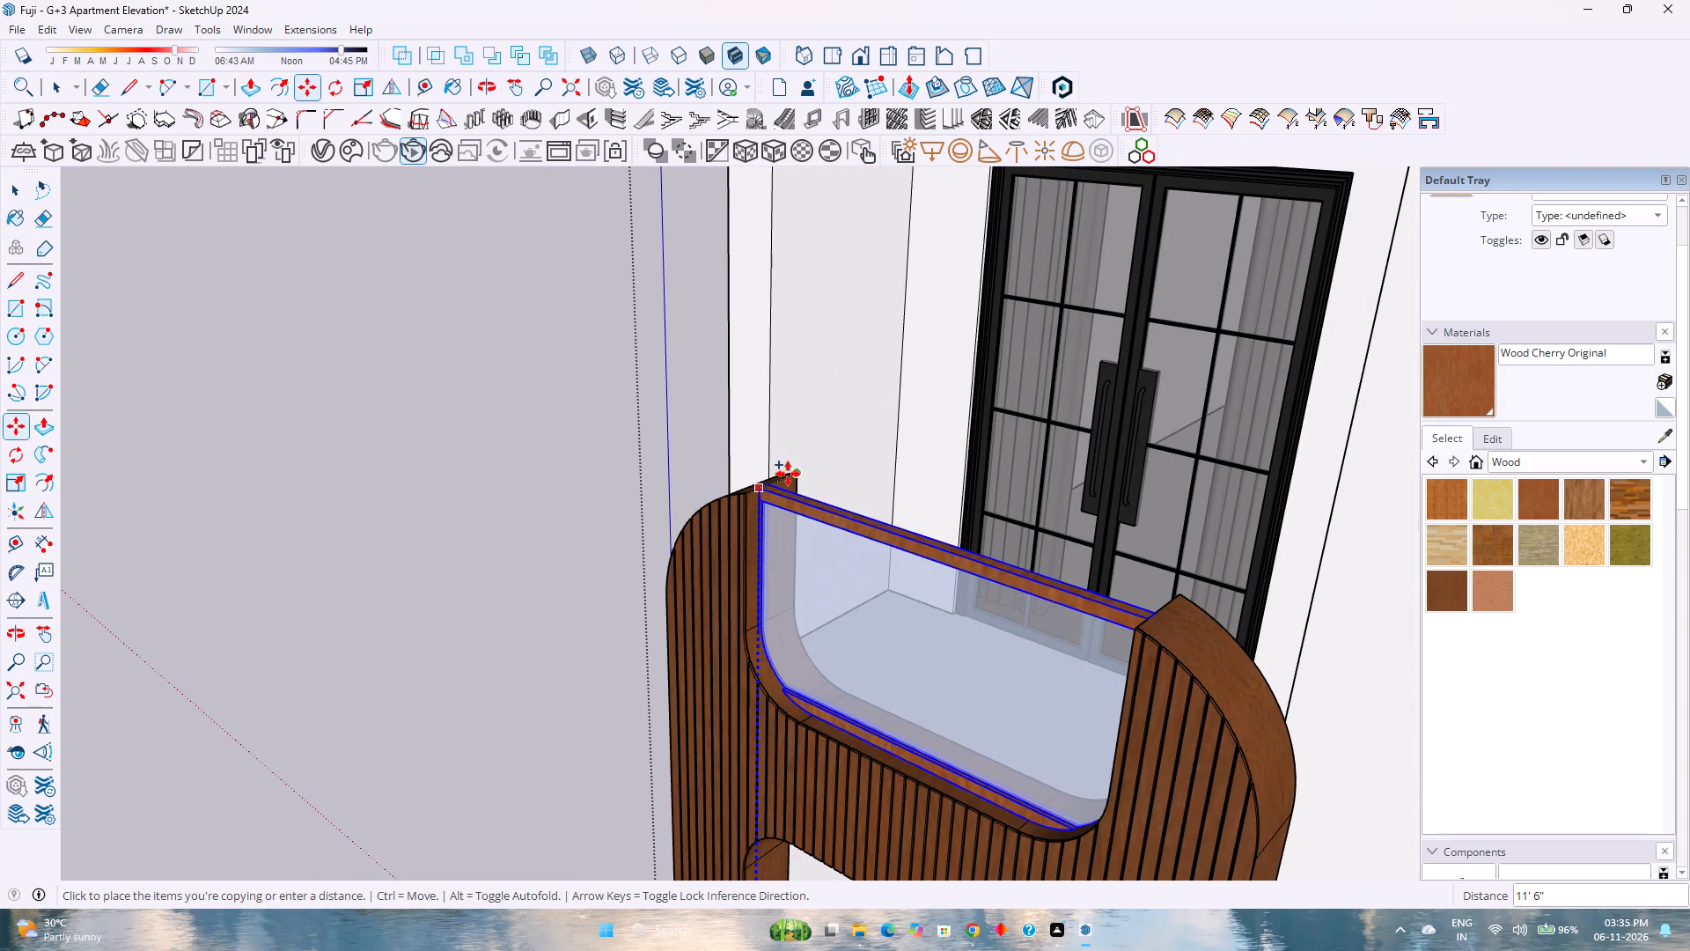
pyautogui.click(789, 472)
pyautogui.press('space')
pyautogui.scroll(-1, 716, 597)
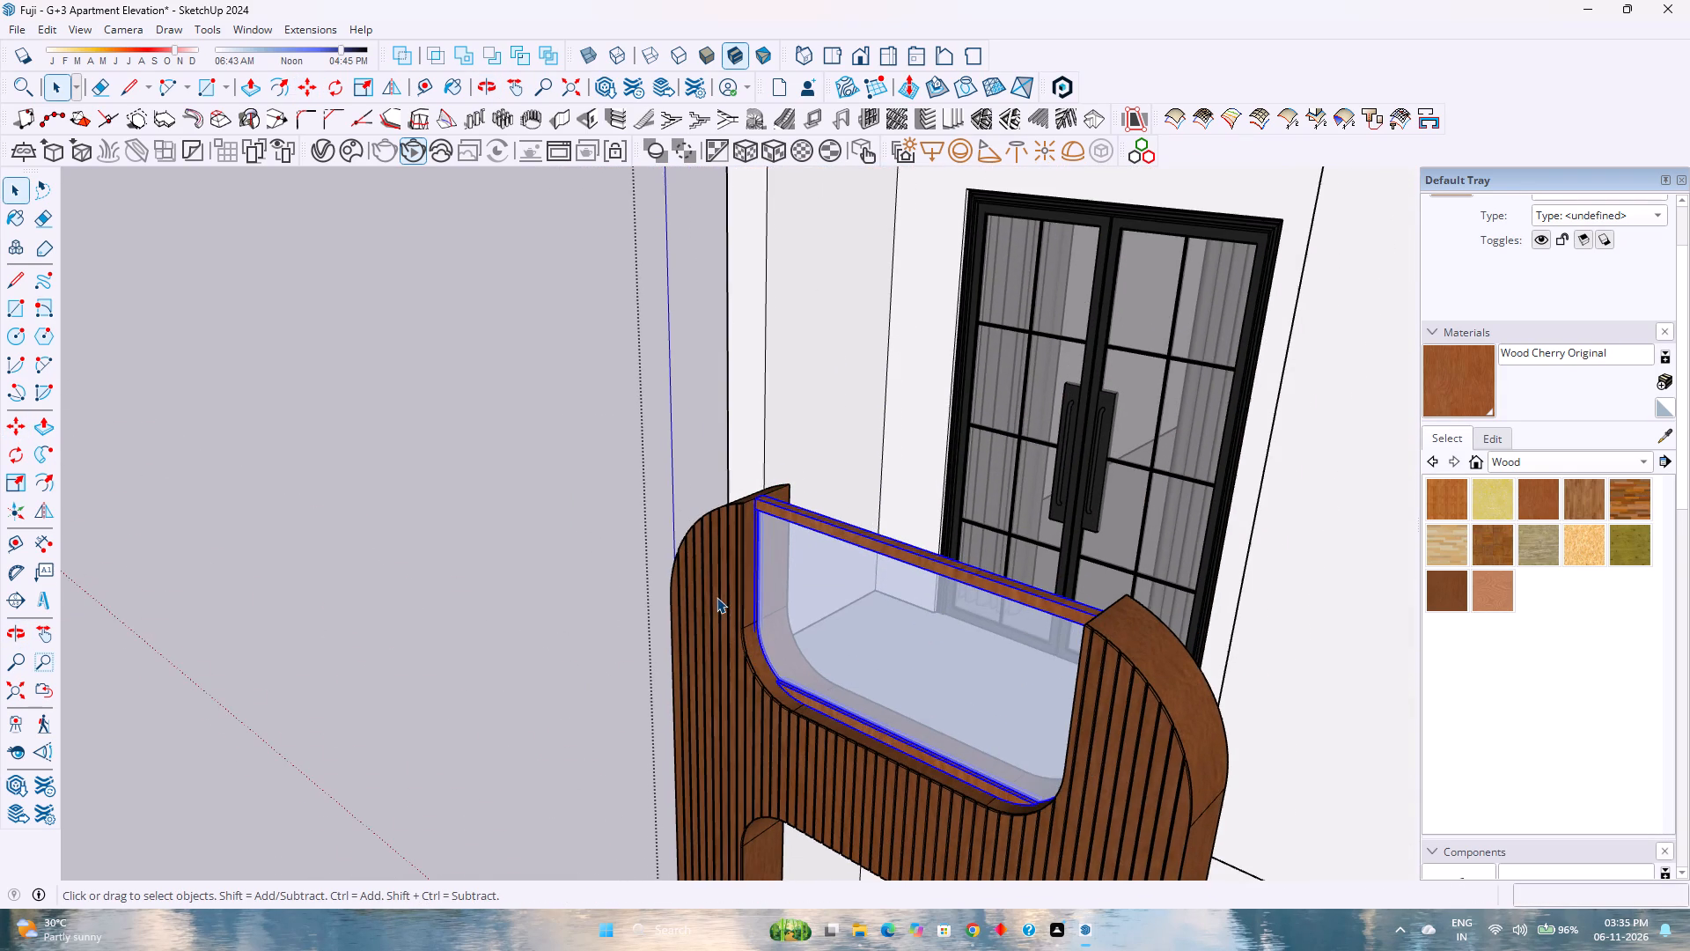
pyautogui.press('Escape')
# Examine the copied railing and the whole building's elevation from a distance.
pyautogui.scroll(-5, 716, 597)
pyautogui.moveTo(721, 670); pyautogui.dragTo(760, 606, button='middle')
pyautogui.middleClick(766, 600)
pyautogui.scroll(-5, 782, 592)
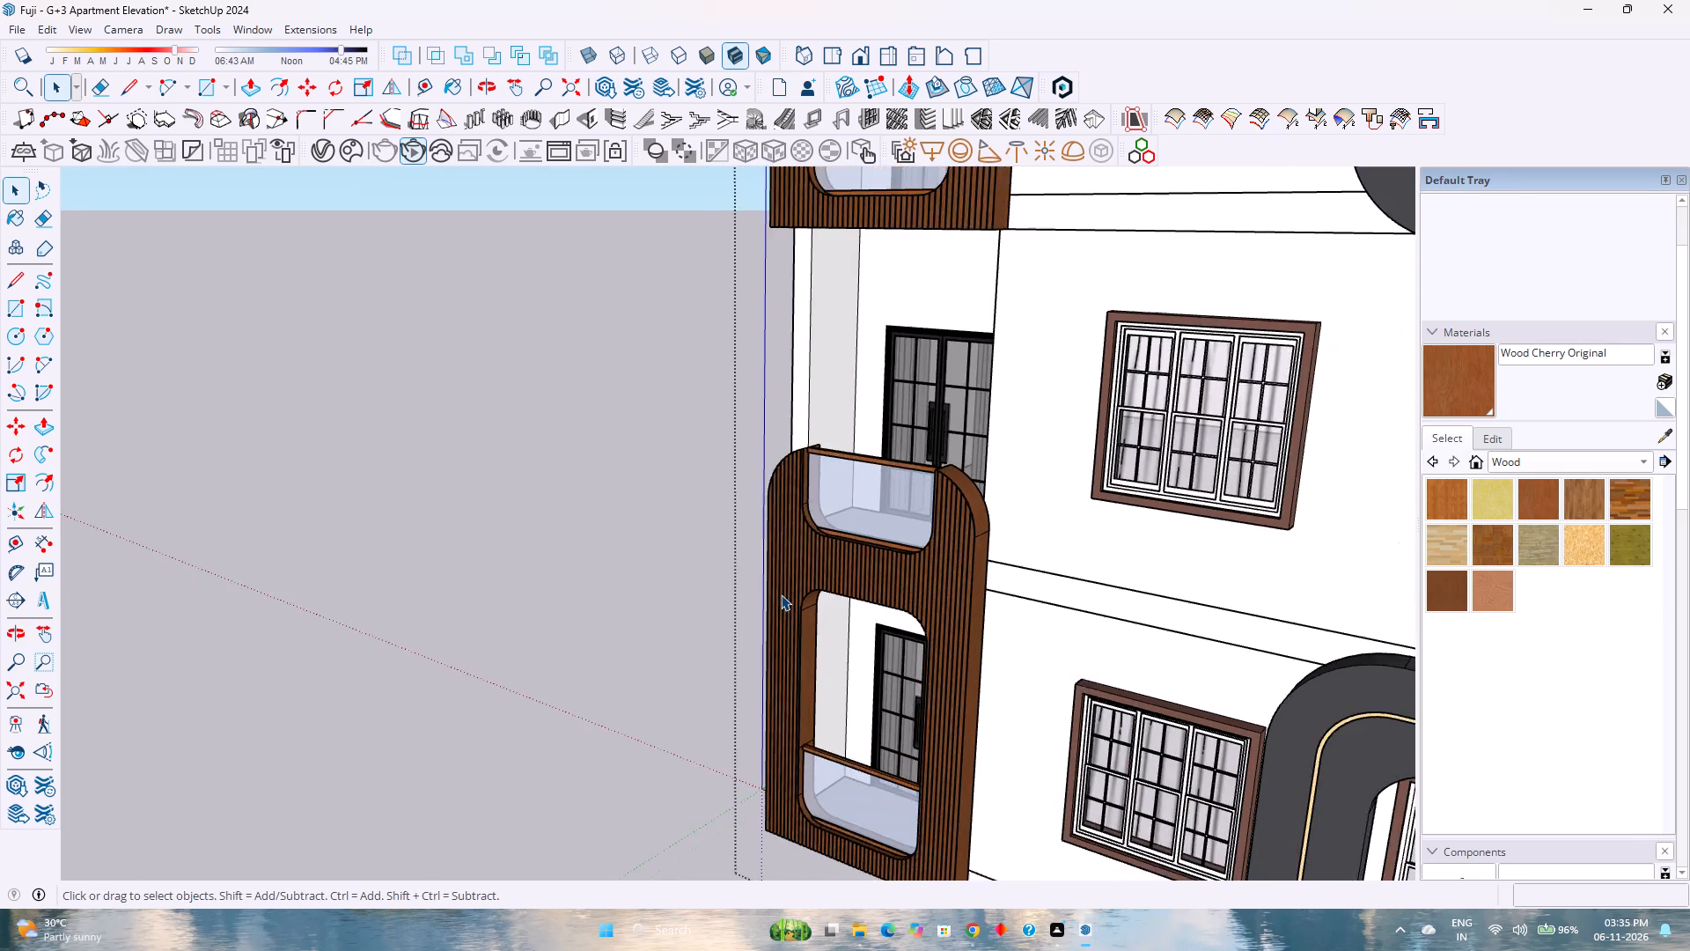
pyautogui.scroll(-4, 781, 594)
pyautogui.middleClick(773, 621)
pyautogui.moveTo(768, 590); pyautogui.dragTo(777, 571, button='middle')
pyautogui.scroll(-9, 797, 550)
pyautogui.moveTo(796, 623); pyautogui.dragTo(743, 574, button='middle')
pyautogui.scroll(-1, 731, 562)
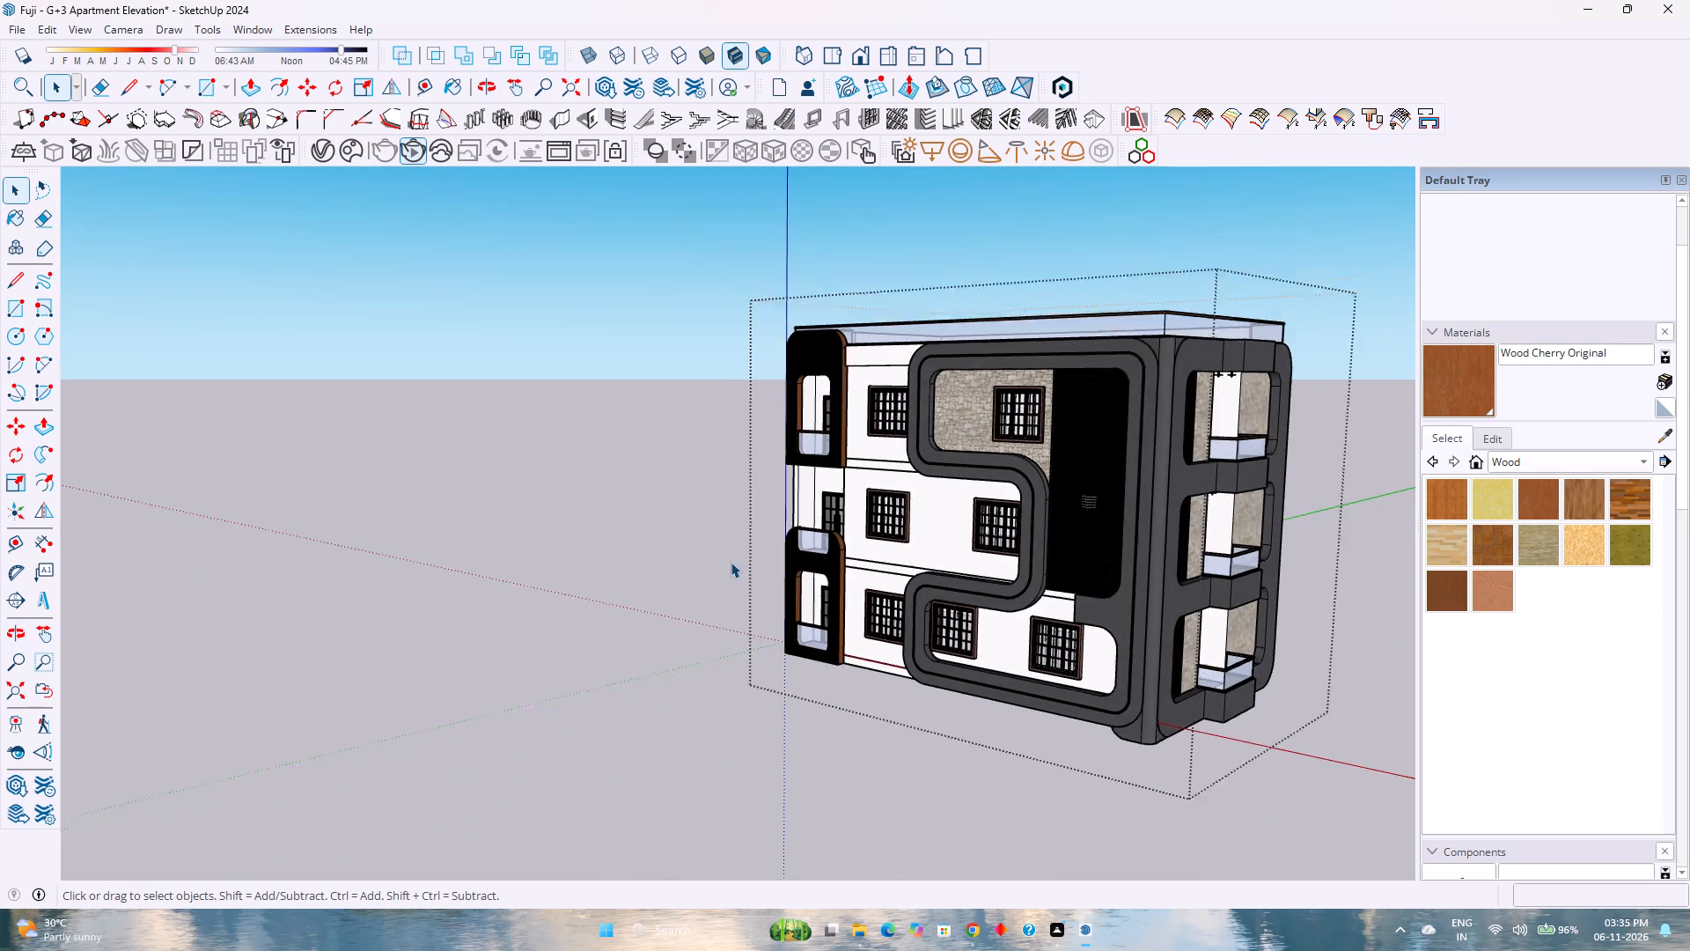
pyautogui.scroll(-4, 731, 562)
# Save the model.
pyautogui.hotkey('ctrl', 's')
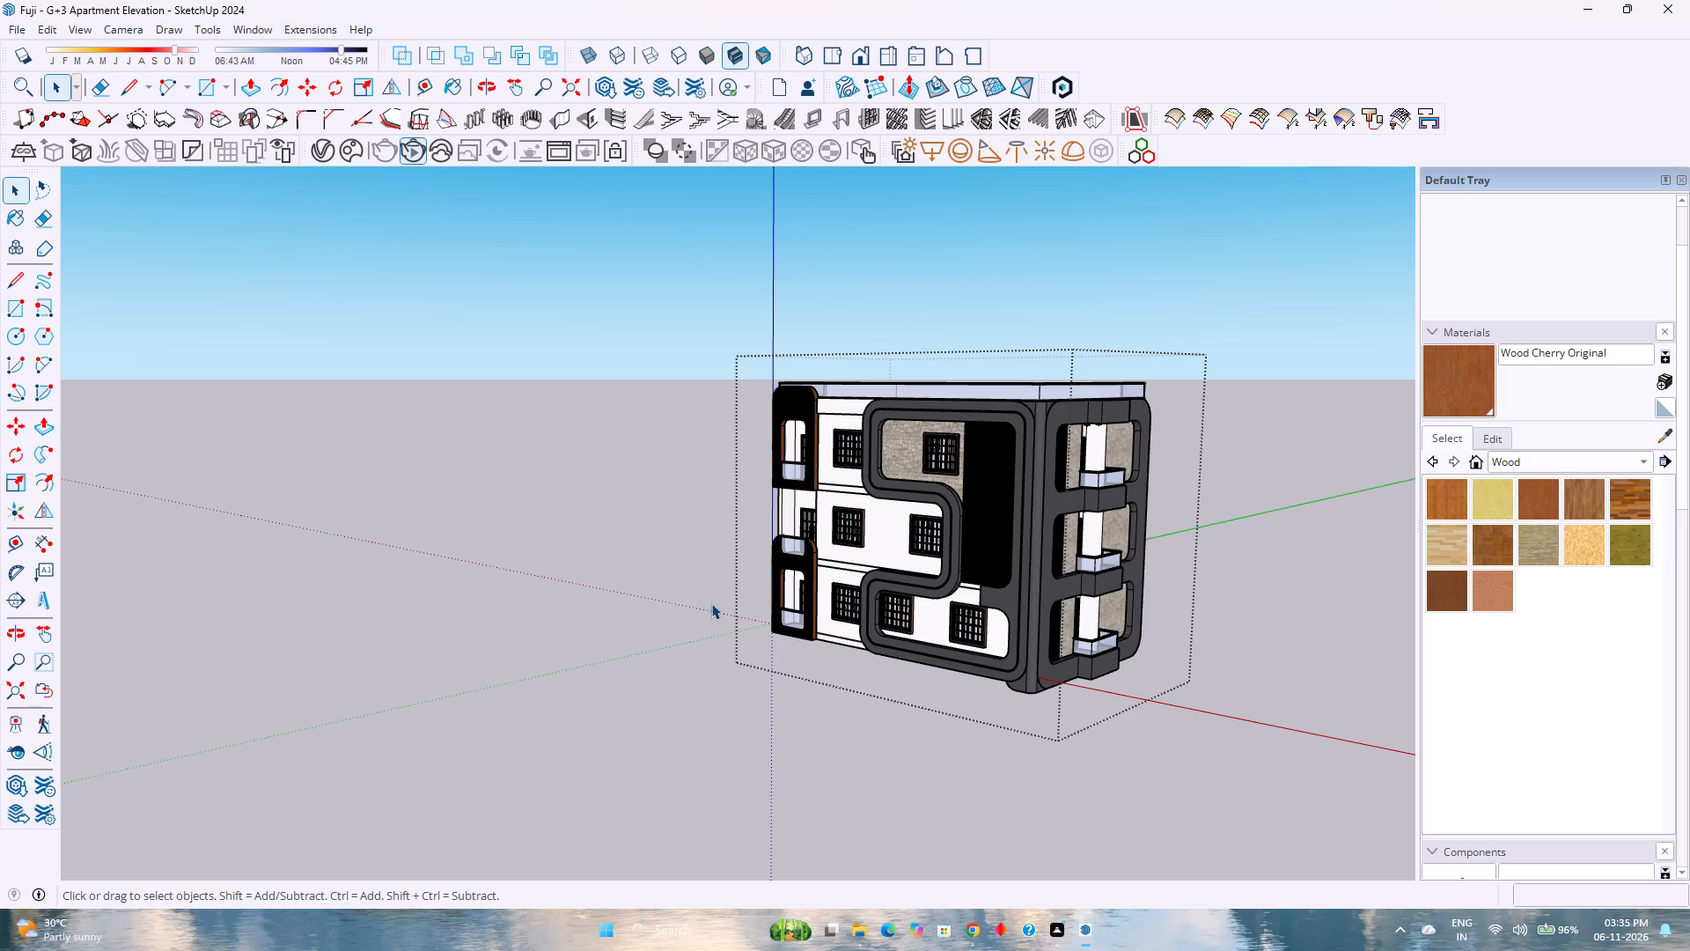
# Examine the building's front and side elevations from low and raised viewpoints around its corner.
pyautogui.scroll(-5, 724, 603)
pyautogui.scroll(4, 900, 645)
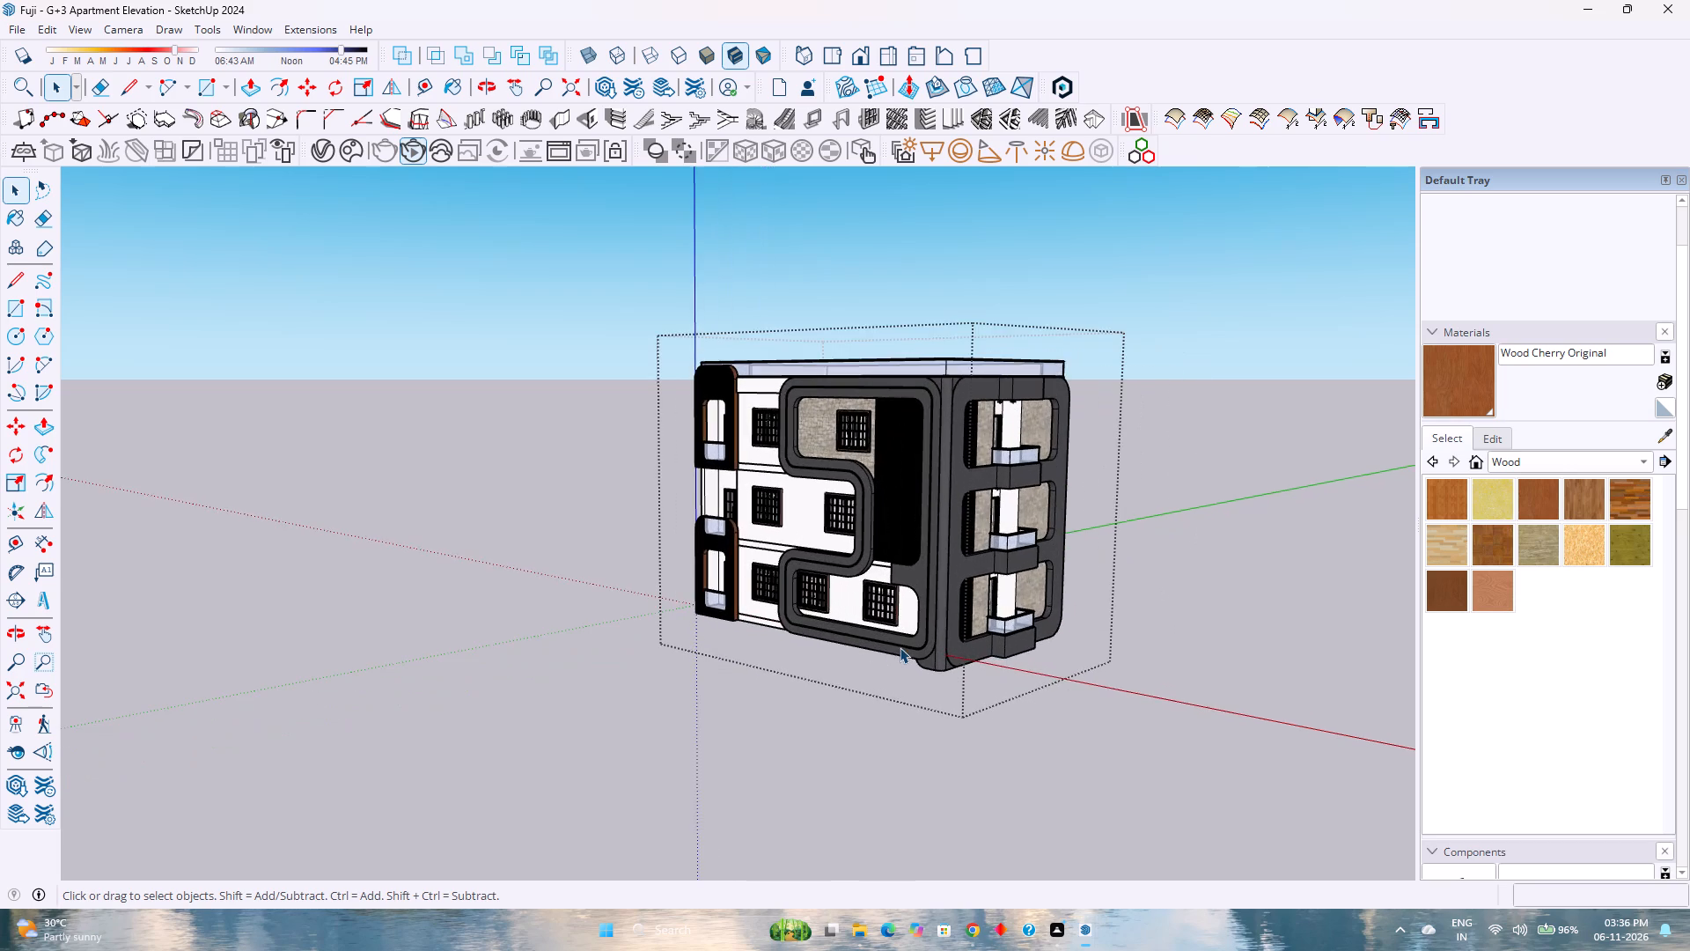
pyautogui.moveTo(900, 652); pyautogui.dragTo(959, 519, button='middle')
pyautogui.scroll(1, 966, 508)
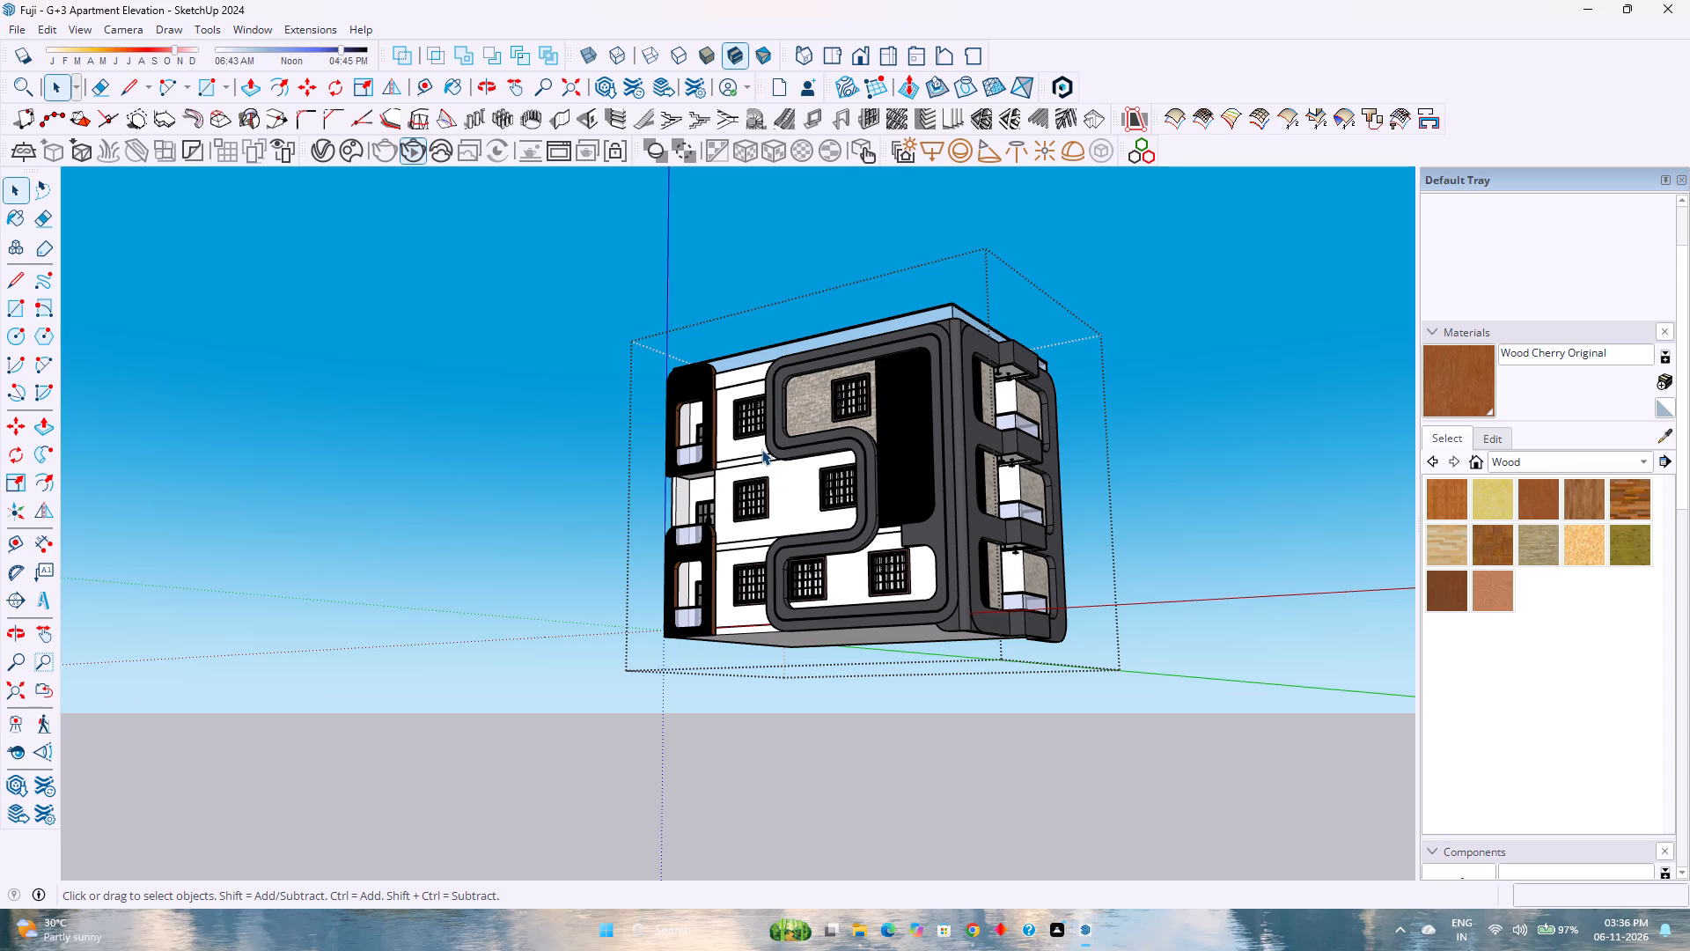
pyautogui.scroll(-4, 849, 706)
pyautogui.scroll(6, 870, 694)
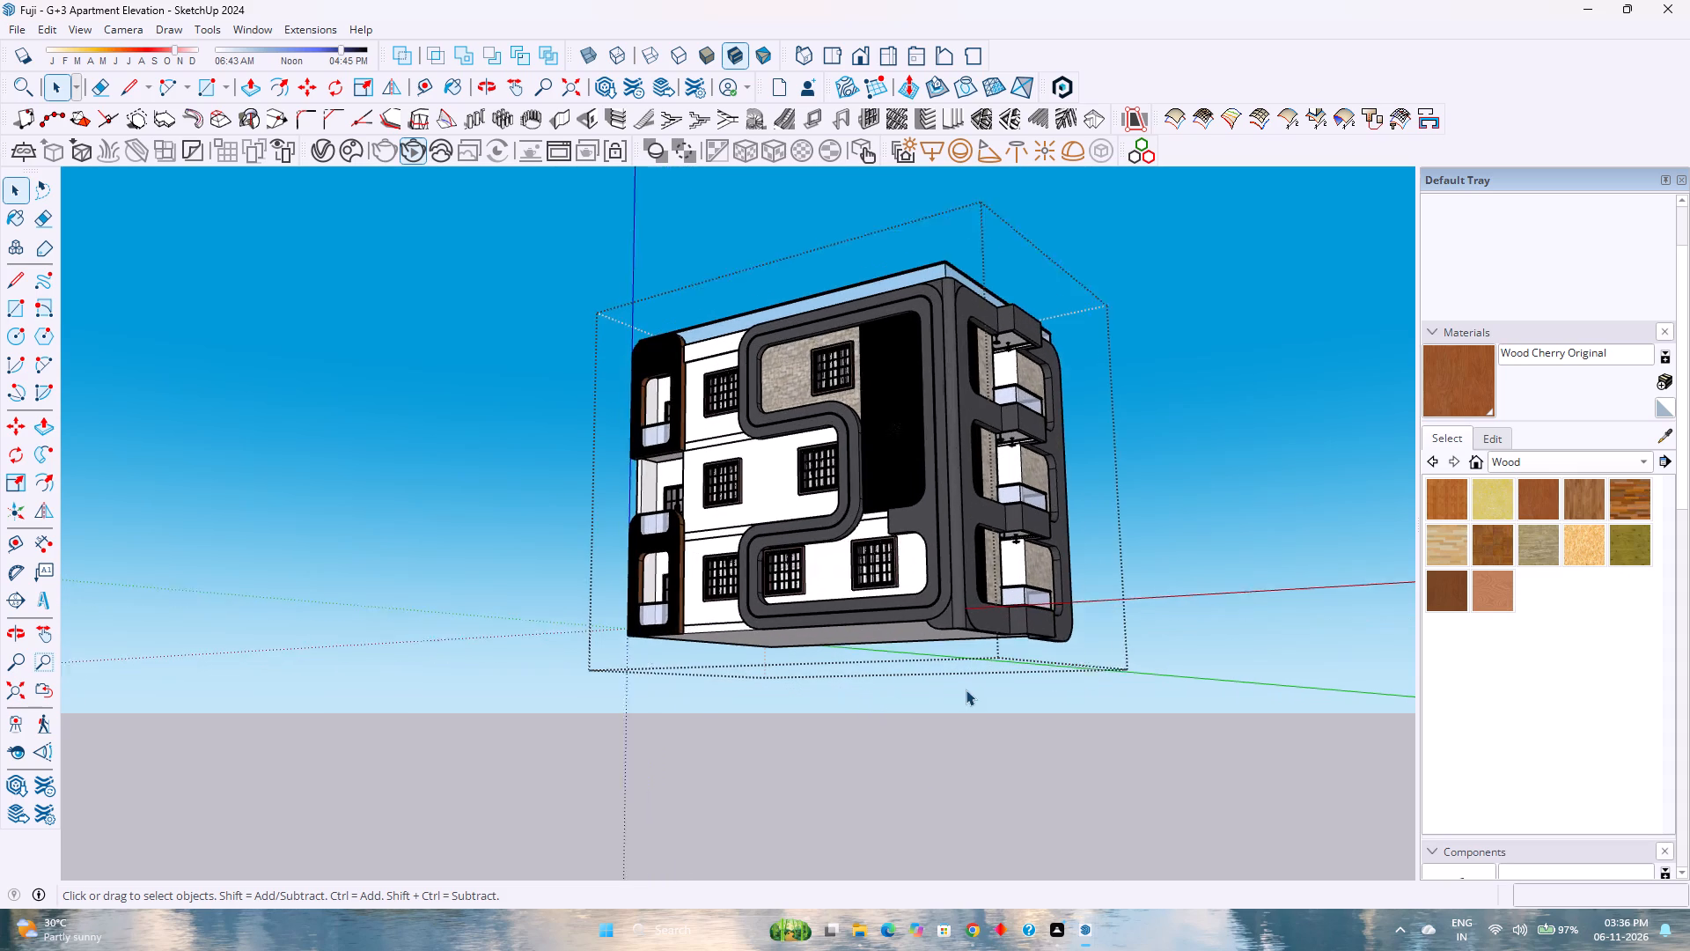
pyautogui.scroll(1, 980, 690)
pyautogui.moveTo(980, 690); pyautogui.dragTo(780, 685, button='middle')
pyautogui.middleClick(780, 685)
pyautogui.middleClick(780, 685)
pyautogui.scroll(1, 780, 685)
pyautogui.scroll(-10, 780, 679)
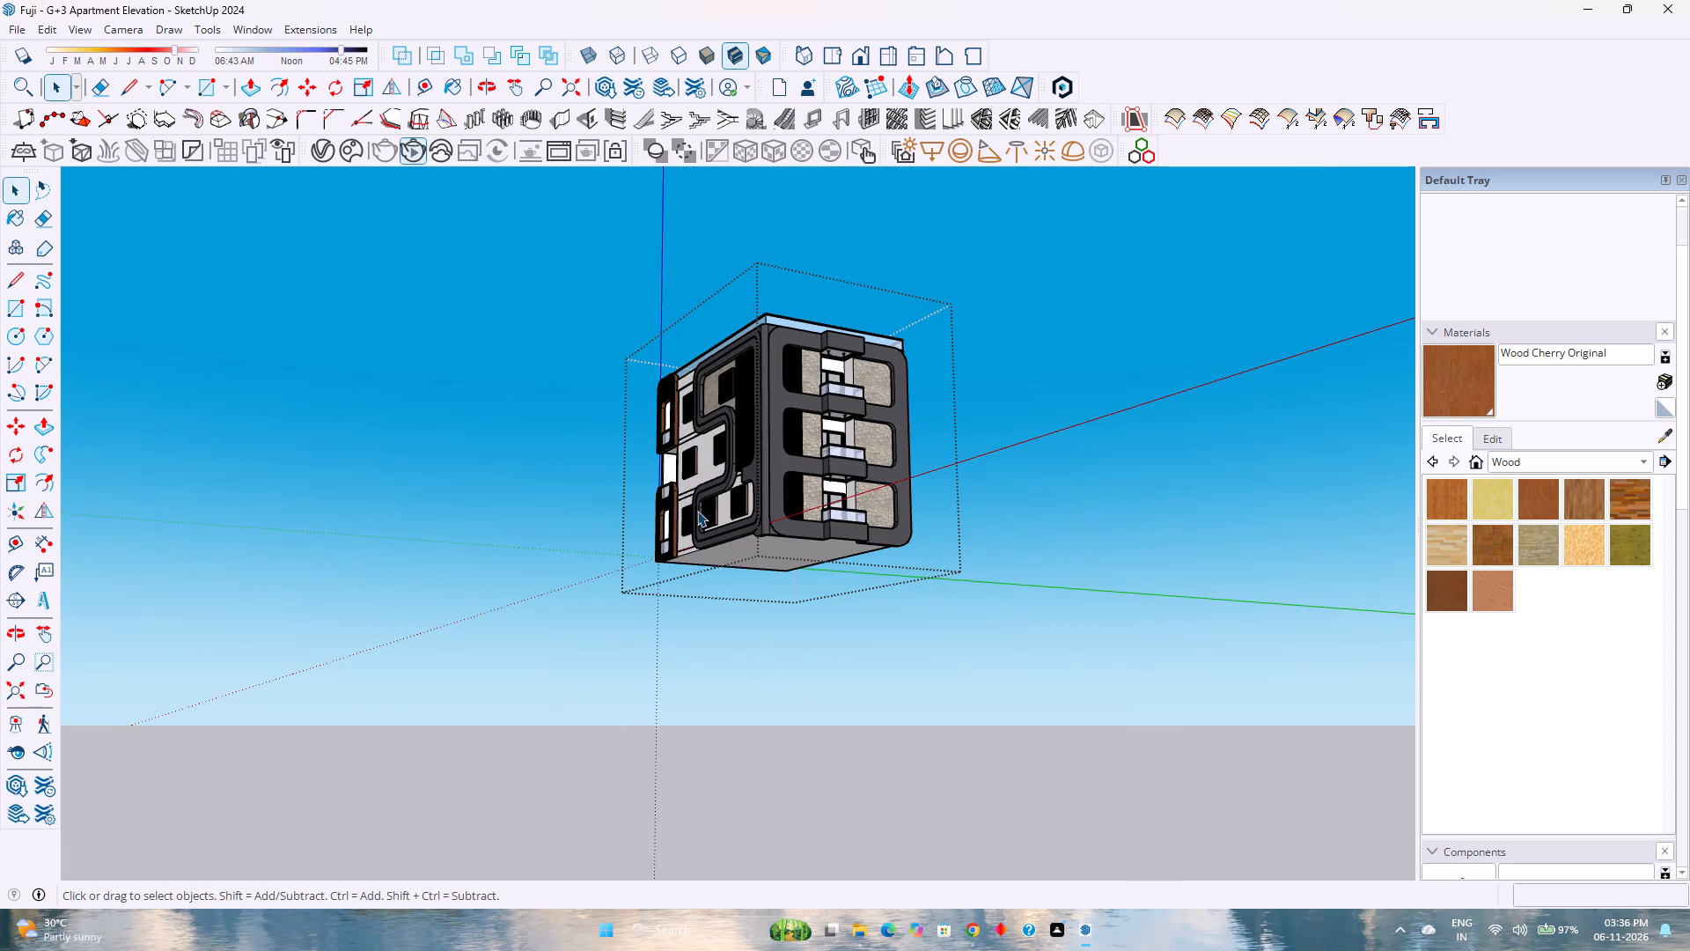
pyautogui.moveTo(702, 507); pyautogui.dragTo(1097, 738, button='middle')
pyautogui.middleClick(1097, 738)
pyautogui.middleClick(1097, 734)
pyautogui.moveTo(613, 683); pyautogui.dragTo(356, 716, button='middle')
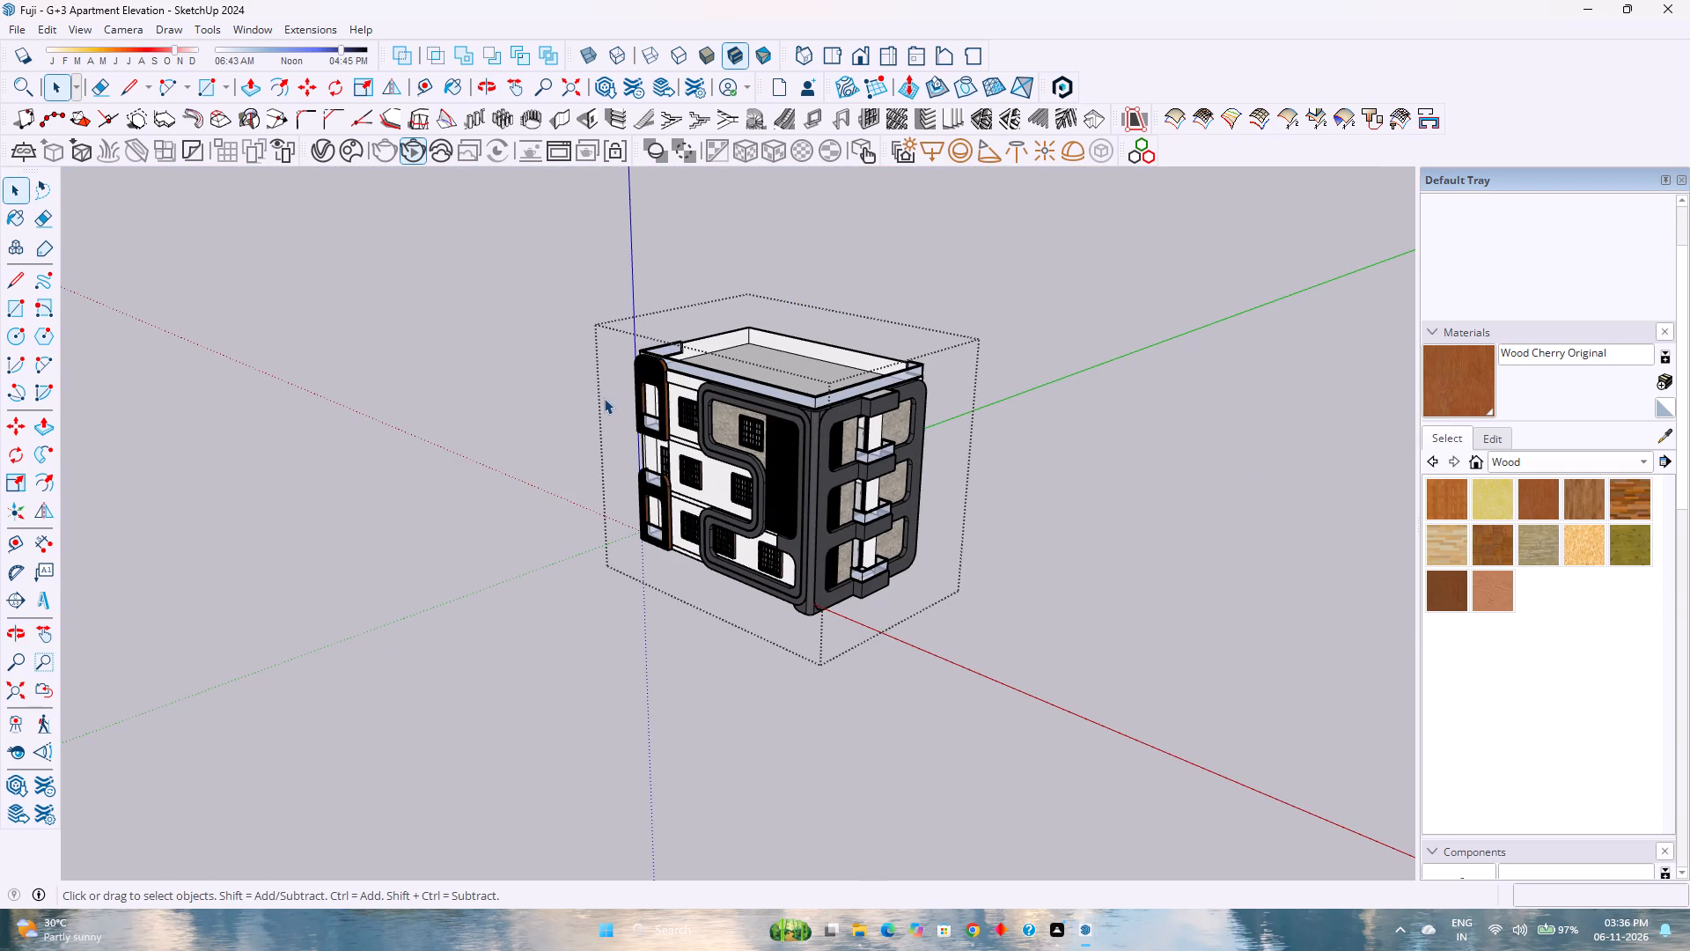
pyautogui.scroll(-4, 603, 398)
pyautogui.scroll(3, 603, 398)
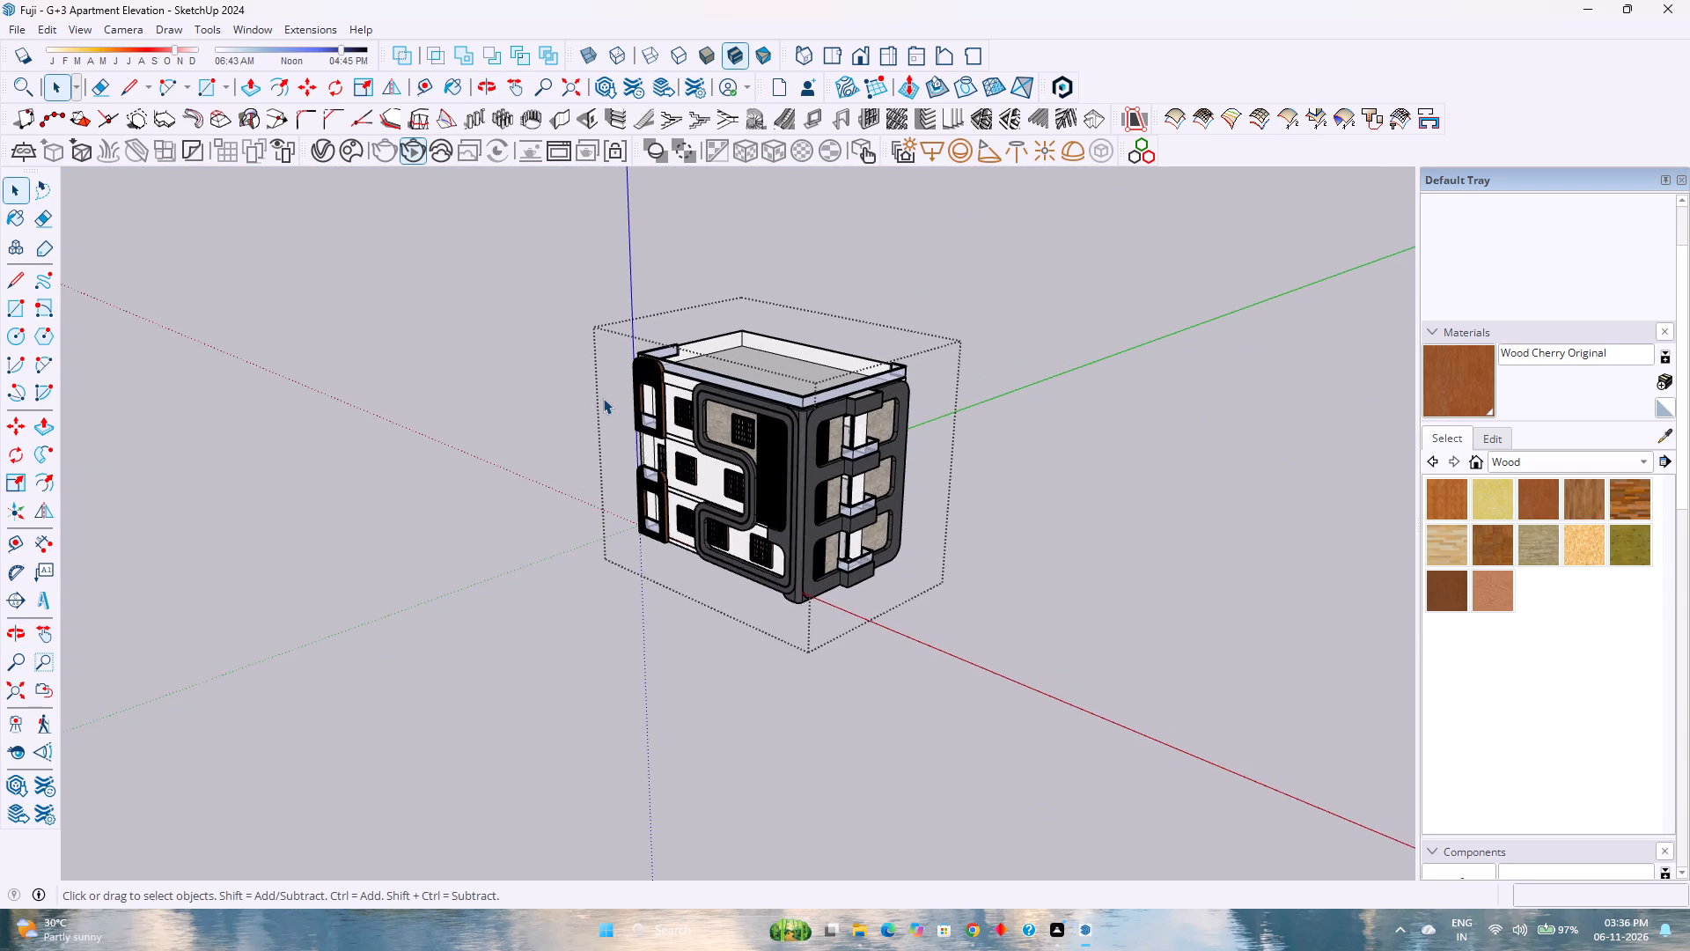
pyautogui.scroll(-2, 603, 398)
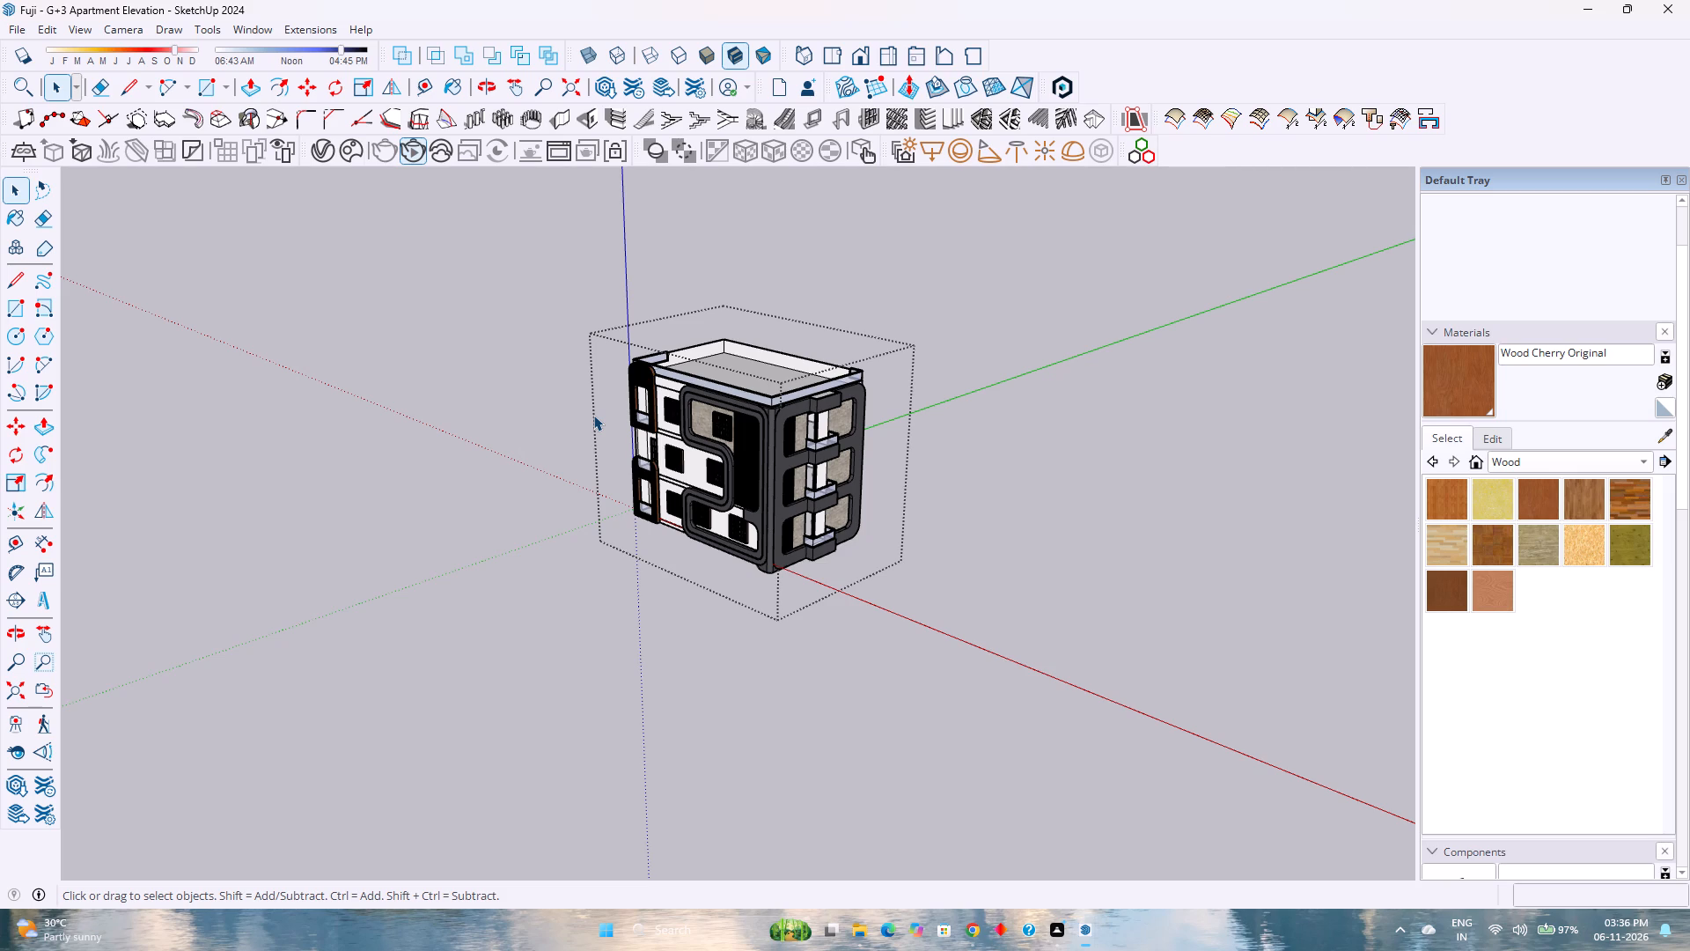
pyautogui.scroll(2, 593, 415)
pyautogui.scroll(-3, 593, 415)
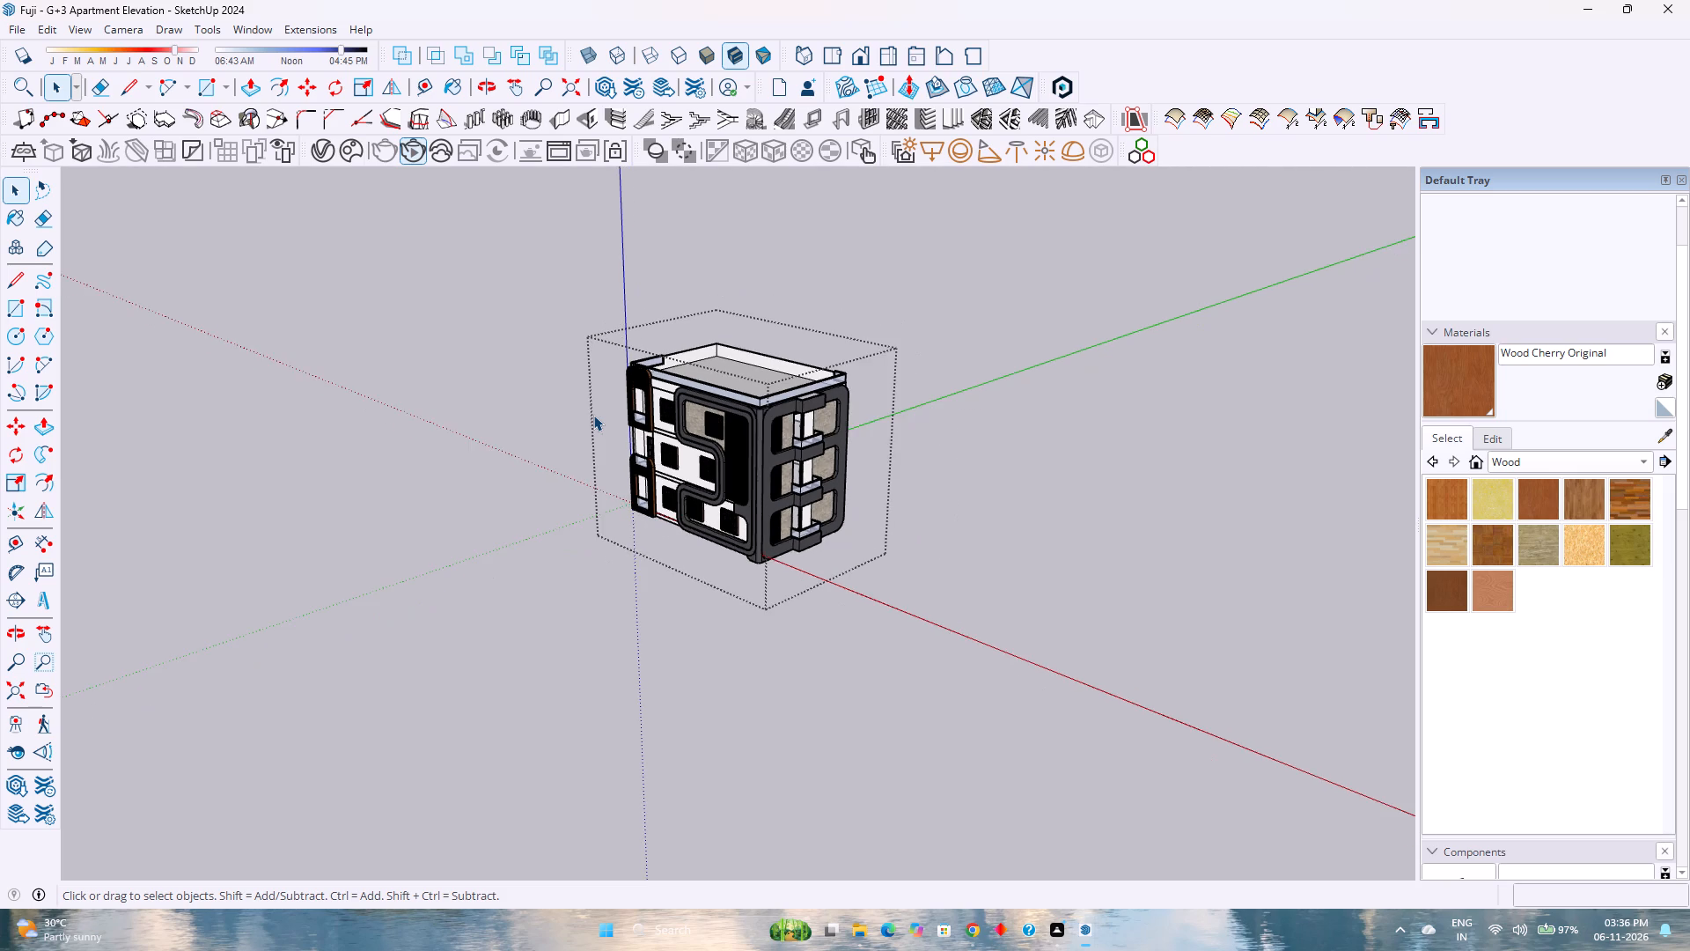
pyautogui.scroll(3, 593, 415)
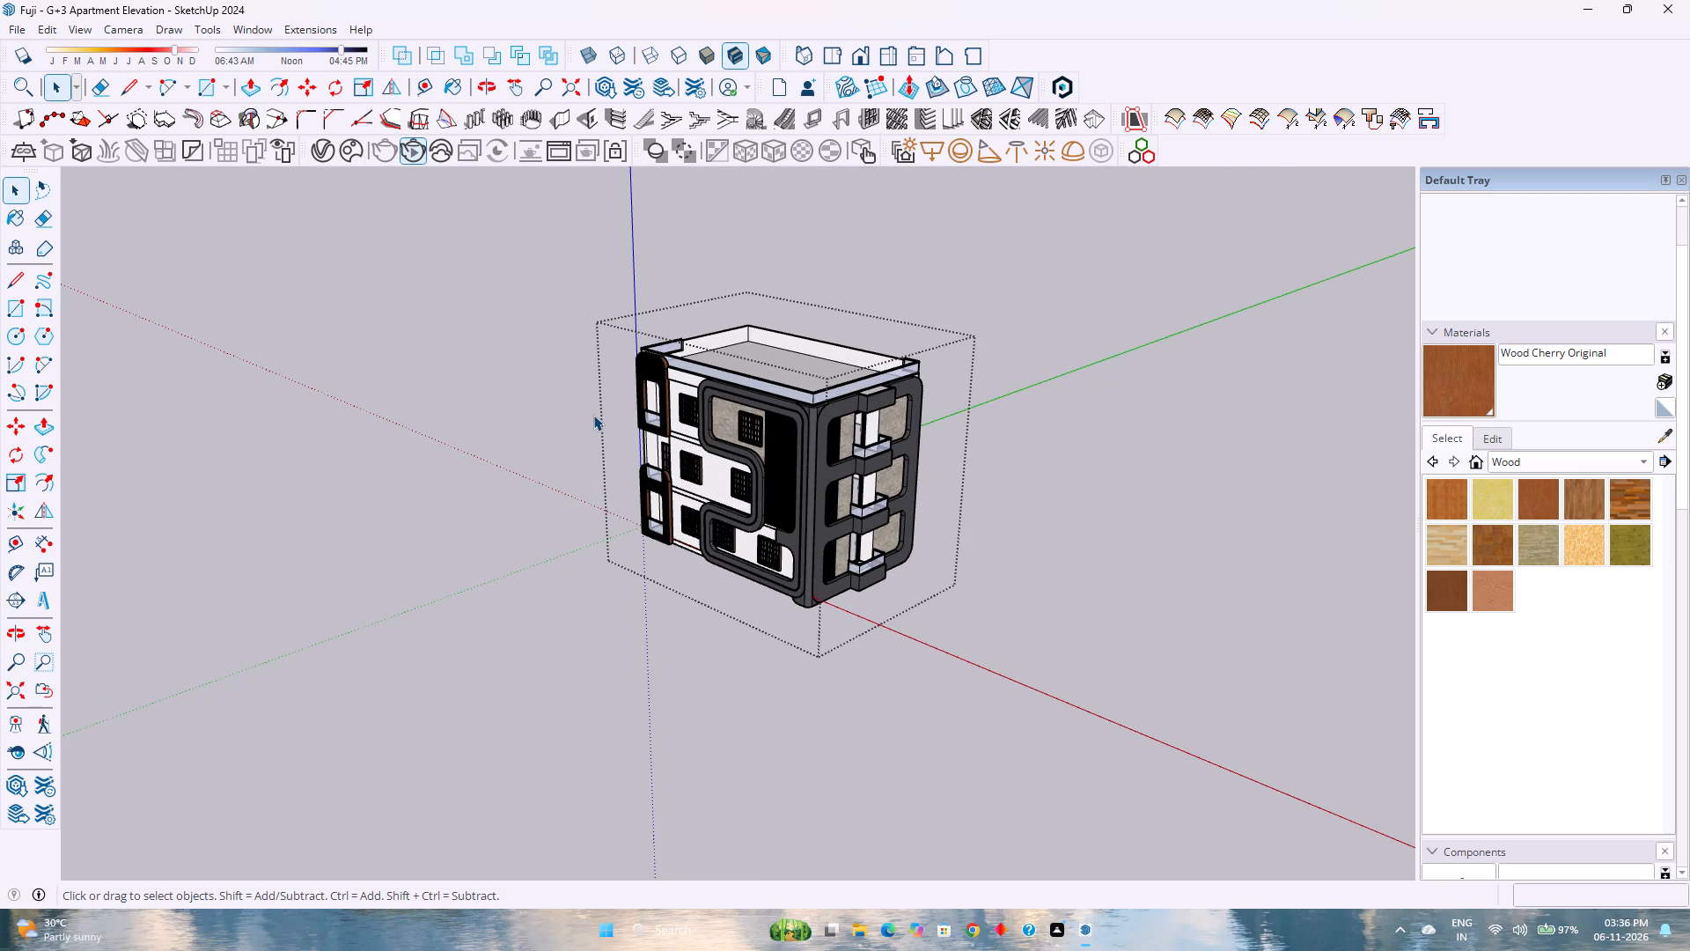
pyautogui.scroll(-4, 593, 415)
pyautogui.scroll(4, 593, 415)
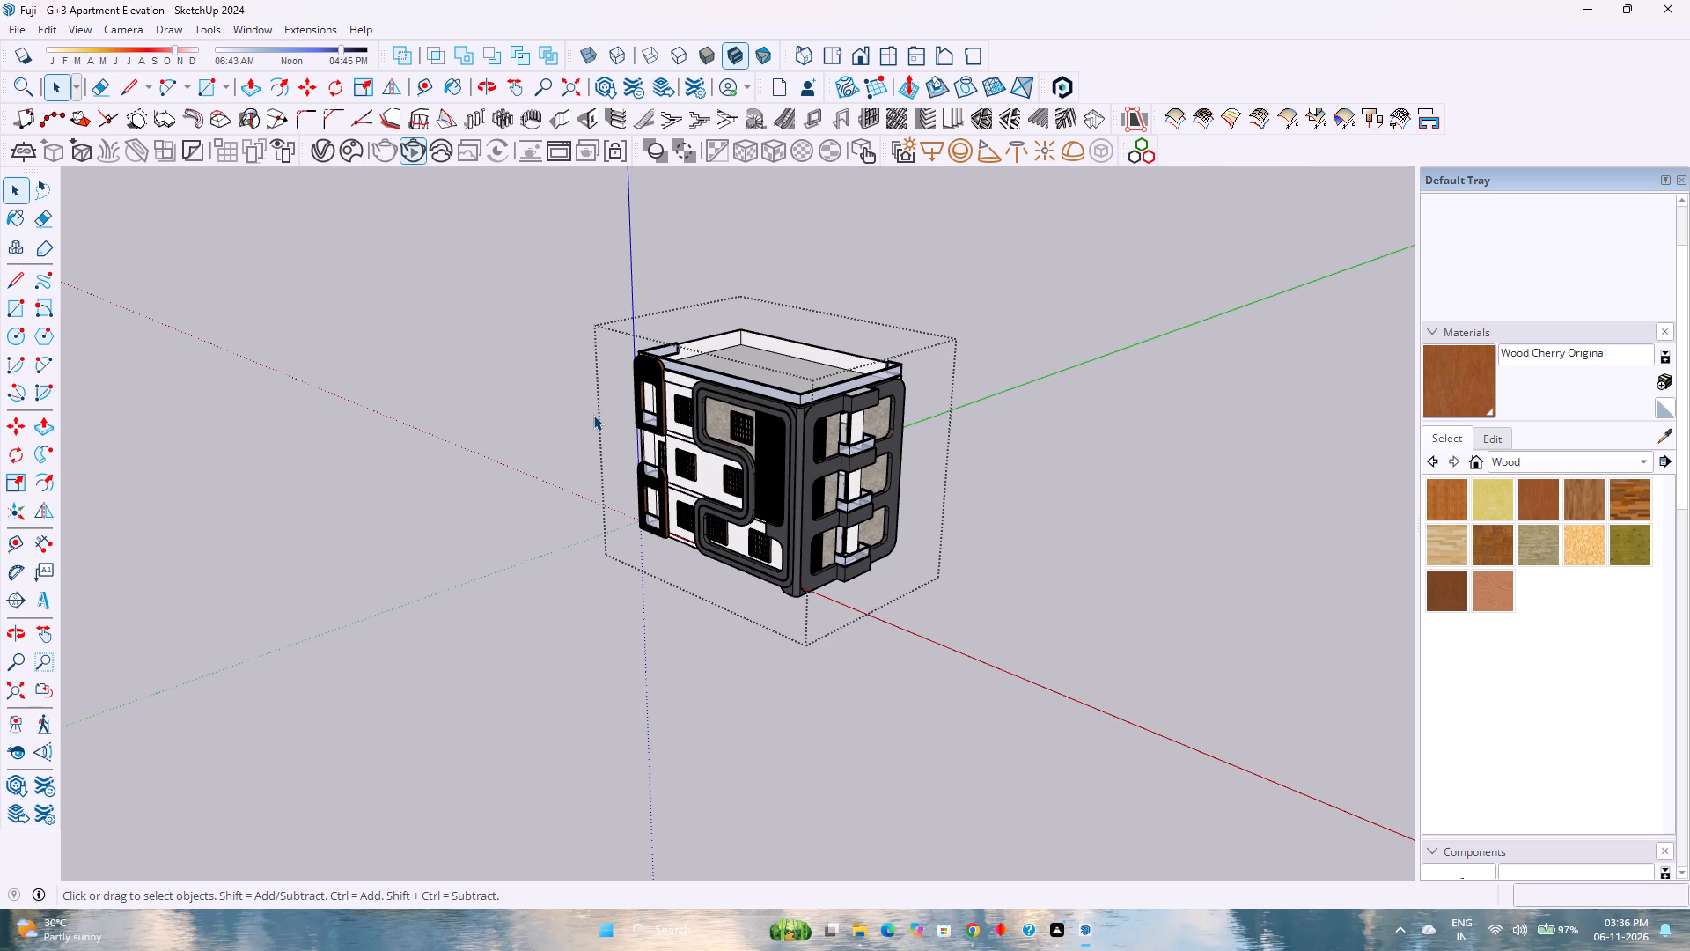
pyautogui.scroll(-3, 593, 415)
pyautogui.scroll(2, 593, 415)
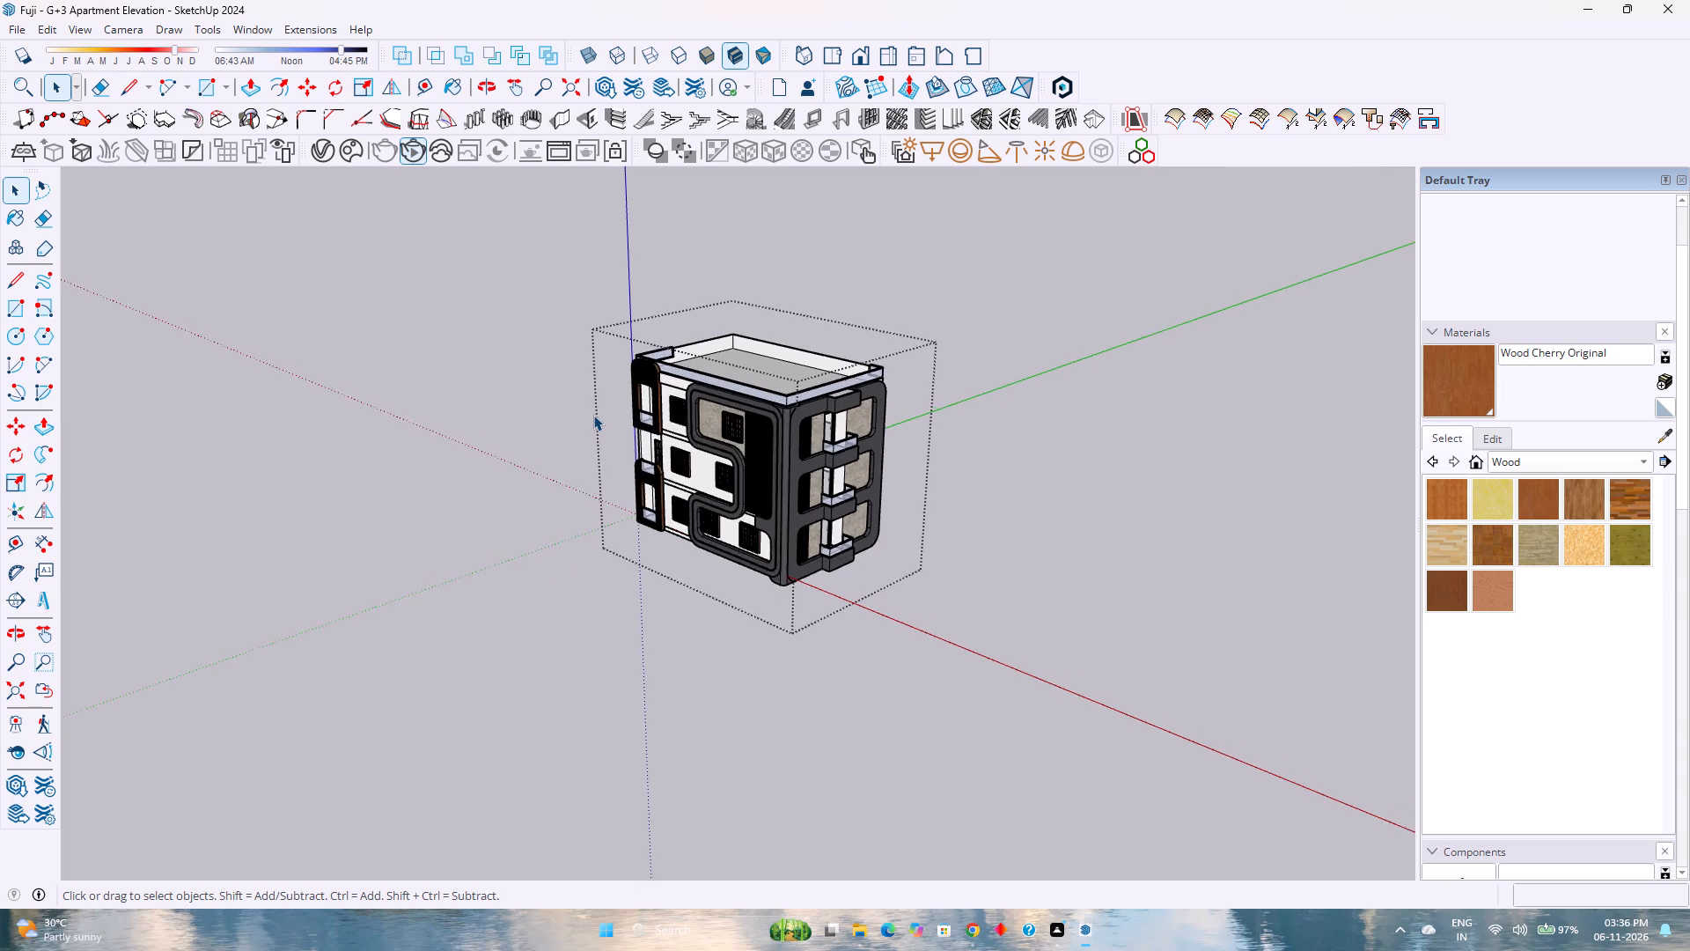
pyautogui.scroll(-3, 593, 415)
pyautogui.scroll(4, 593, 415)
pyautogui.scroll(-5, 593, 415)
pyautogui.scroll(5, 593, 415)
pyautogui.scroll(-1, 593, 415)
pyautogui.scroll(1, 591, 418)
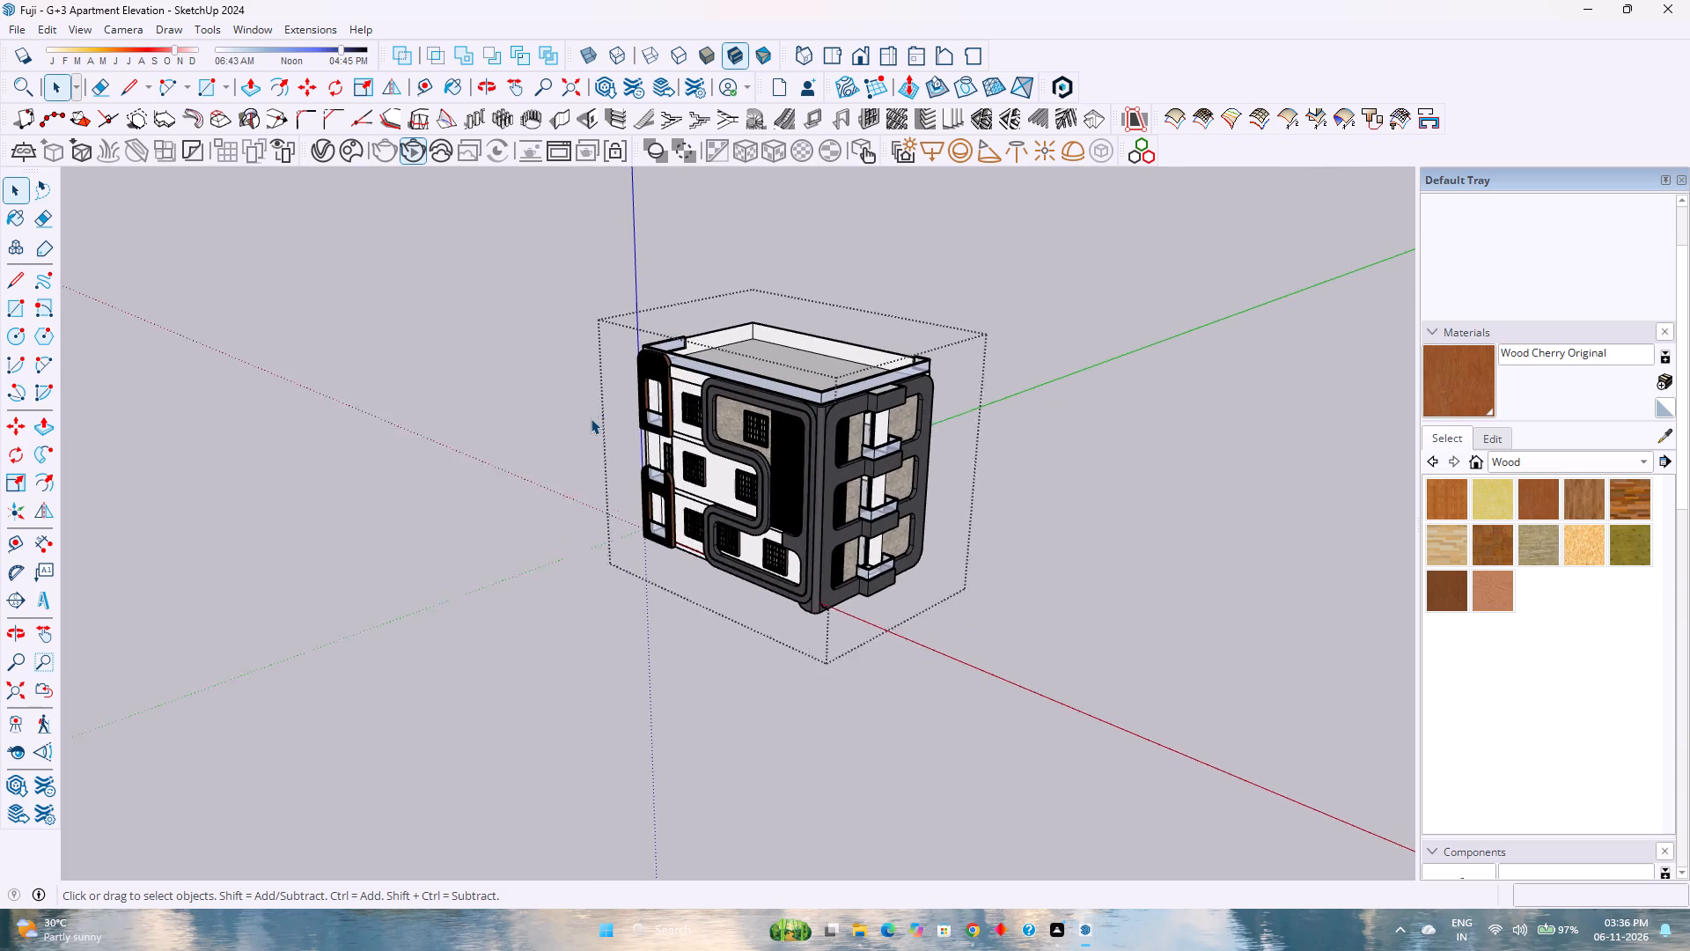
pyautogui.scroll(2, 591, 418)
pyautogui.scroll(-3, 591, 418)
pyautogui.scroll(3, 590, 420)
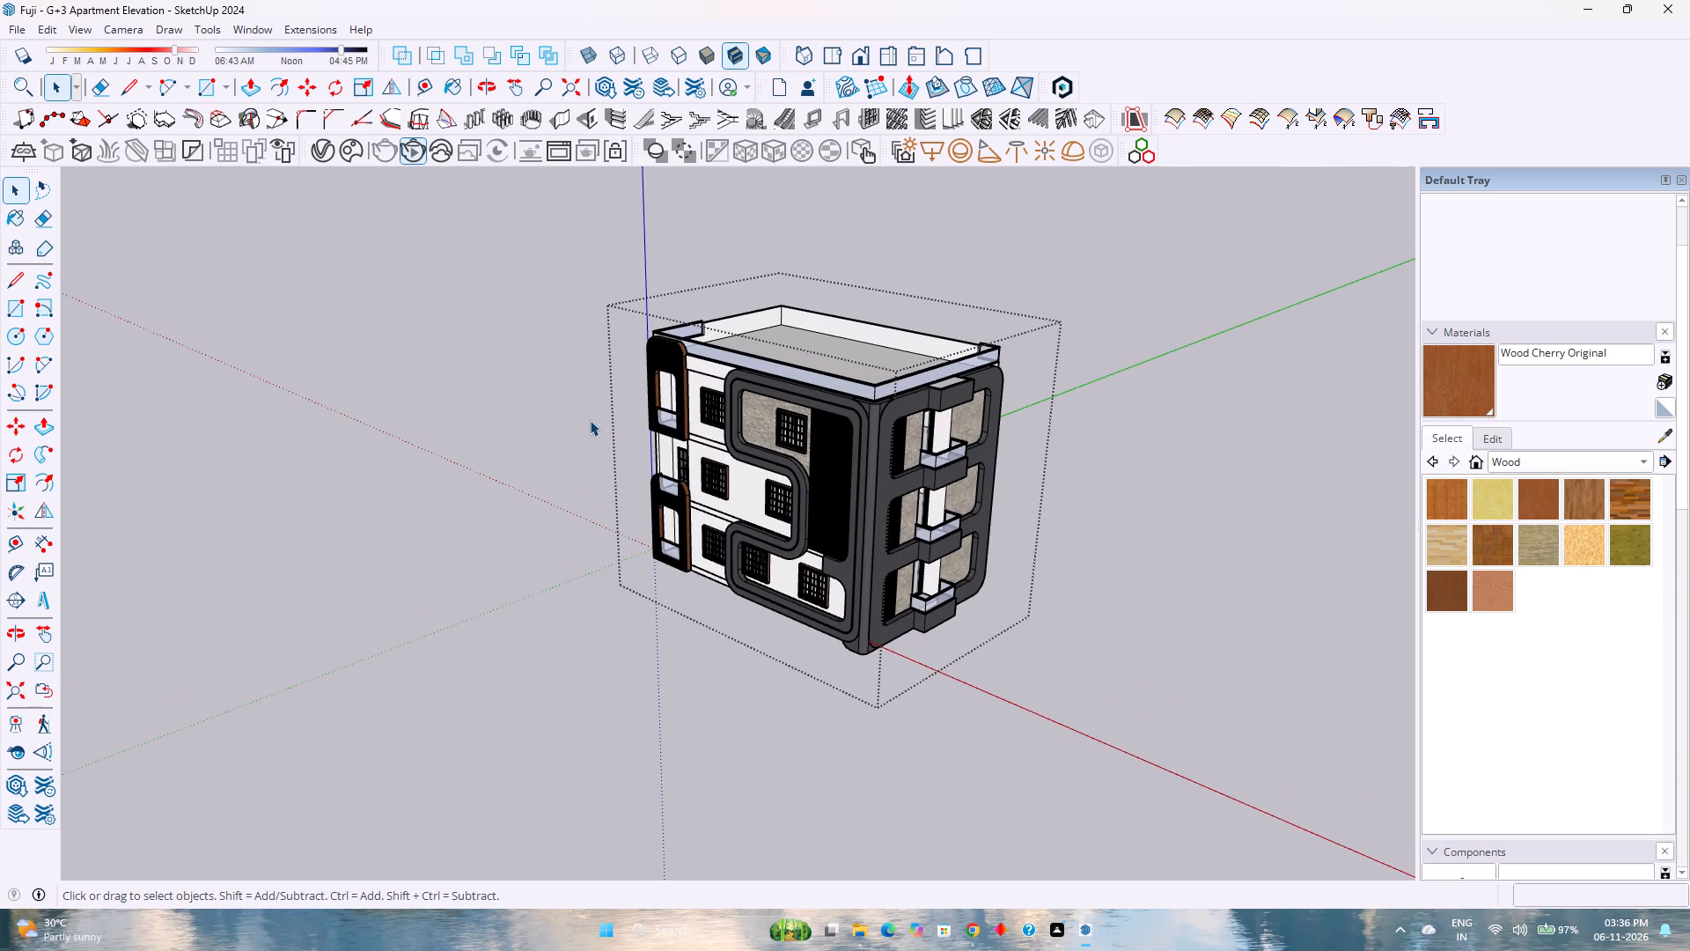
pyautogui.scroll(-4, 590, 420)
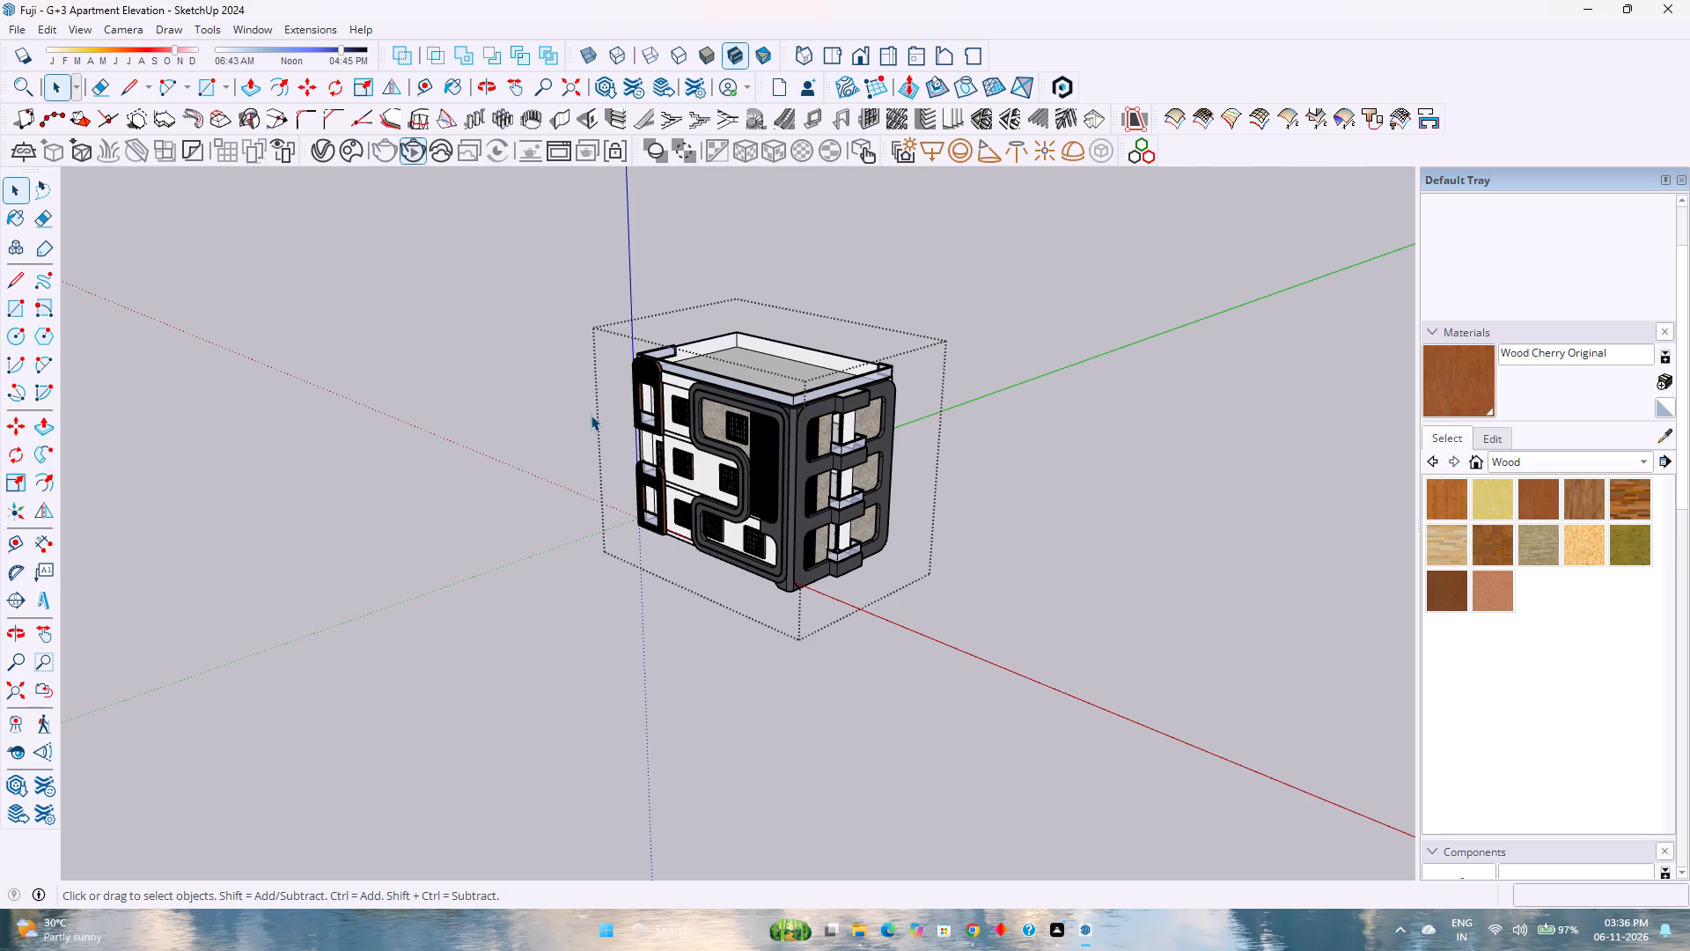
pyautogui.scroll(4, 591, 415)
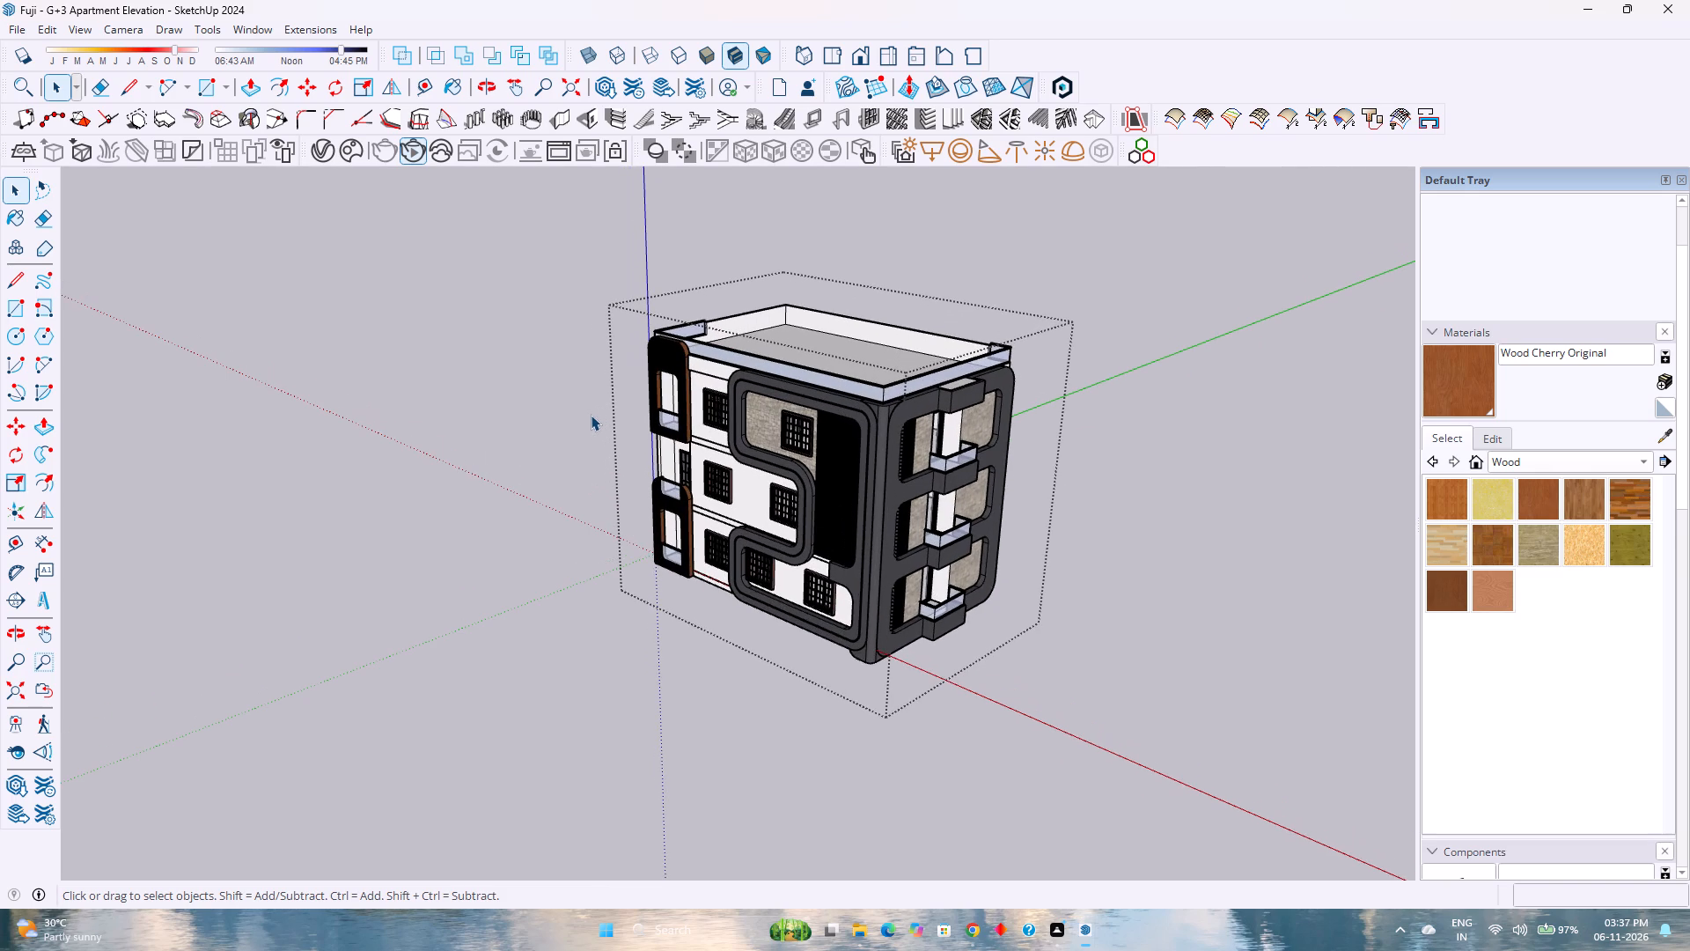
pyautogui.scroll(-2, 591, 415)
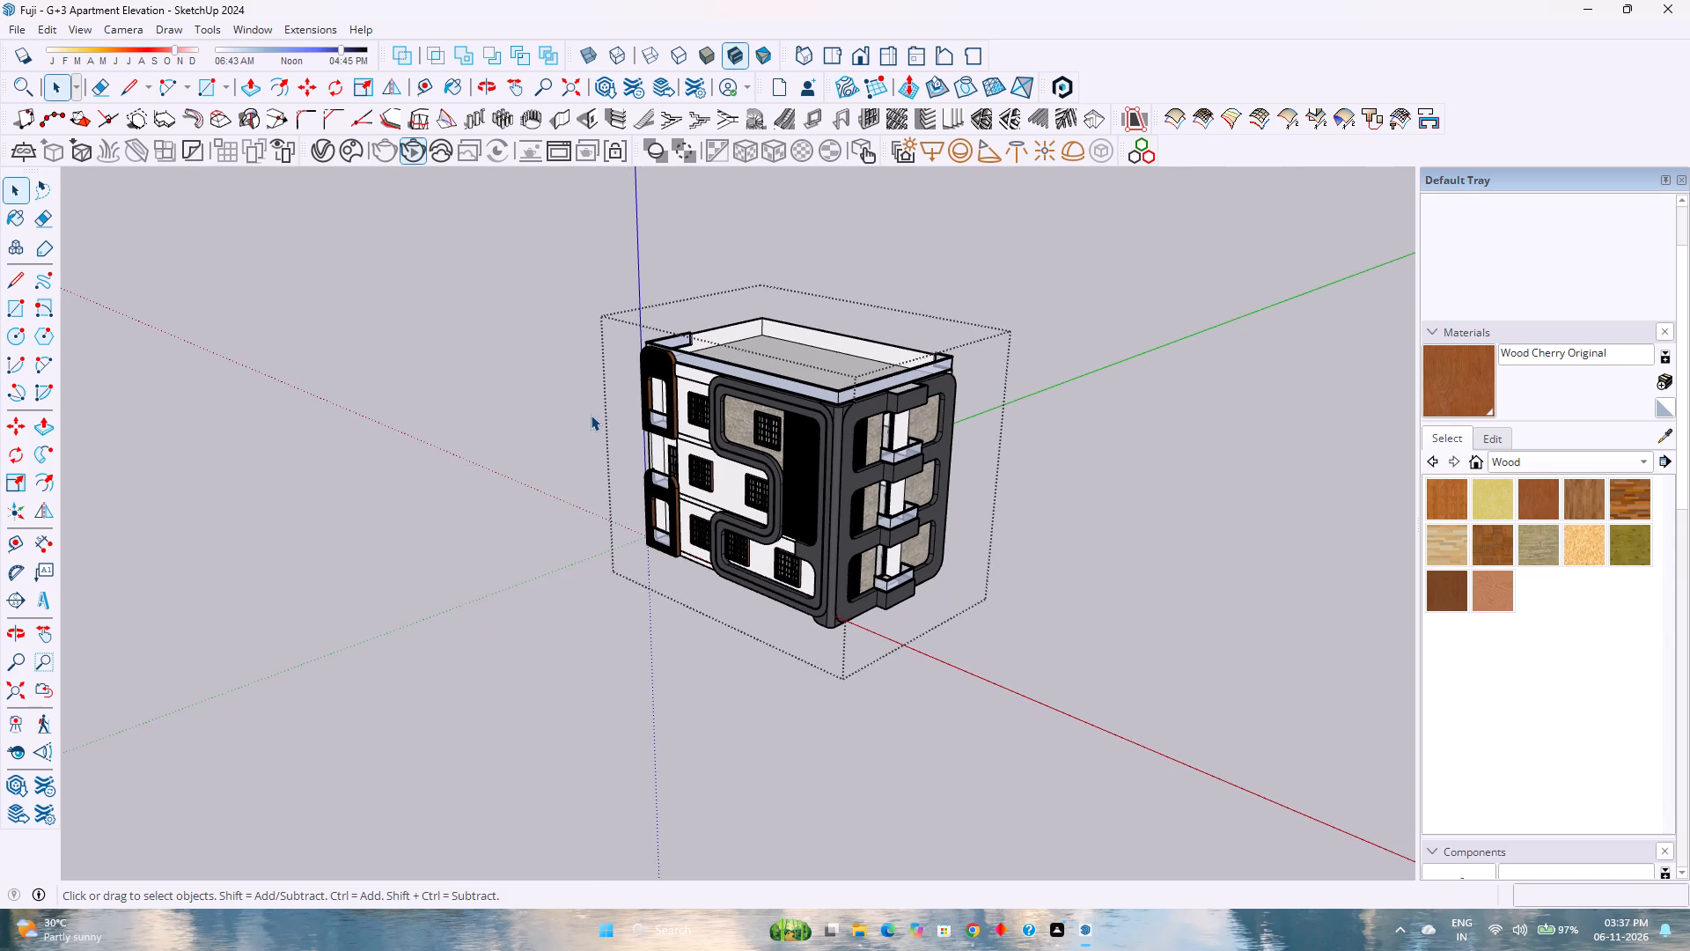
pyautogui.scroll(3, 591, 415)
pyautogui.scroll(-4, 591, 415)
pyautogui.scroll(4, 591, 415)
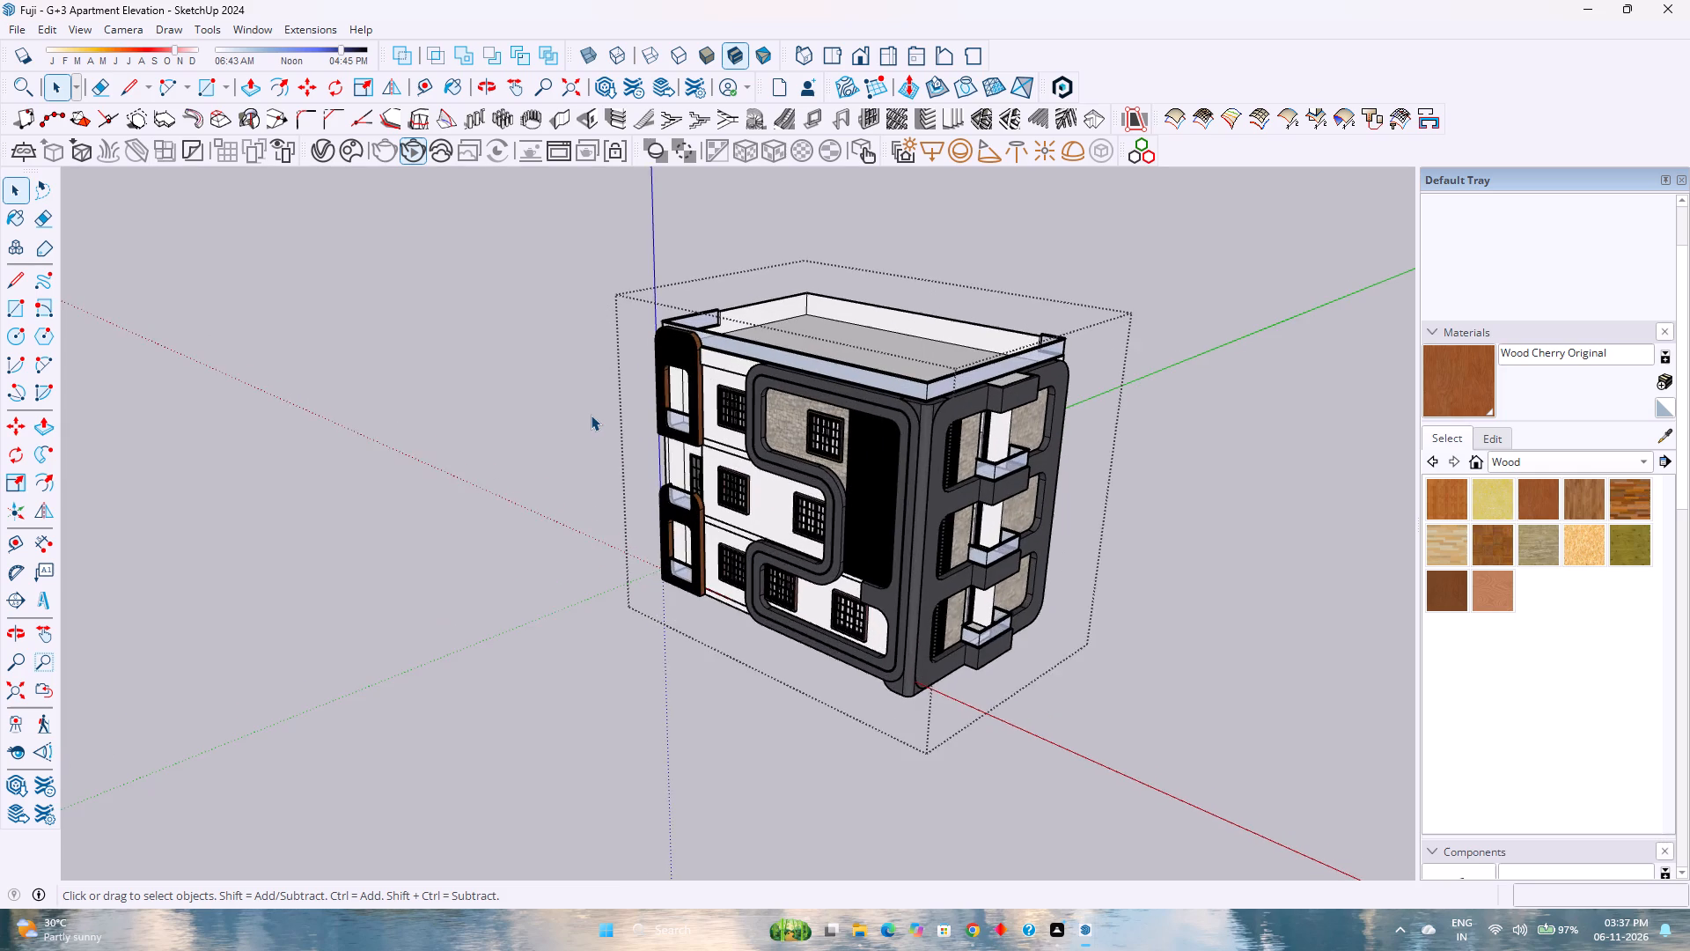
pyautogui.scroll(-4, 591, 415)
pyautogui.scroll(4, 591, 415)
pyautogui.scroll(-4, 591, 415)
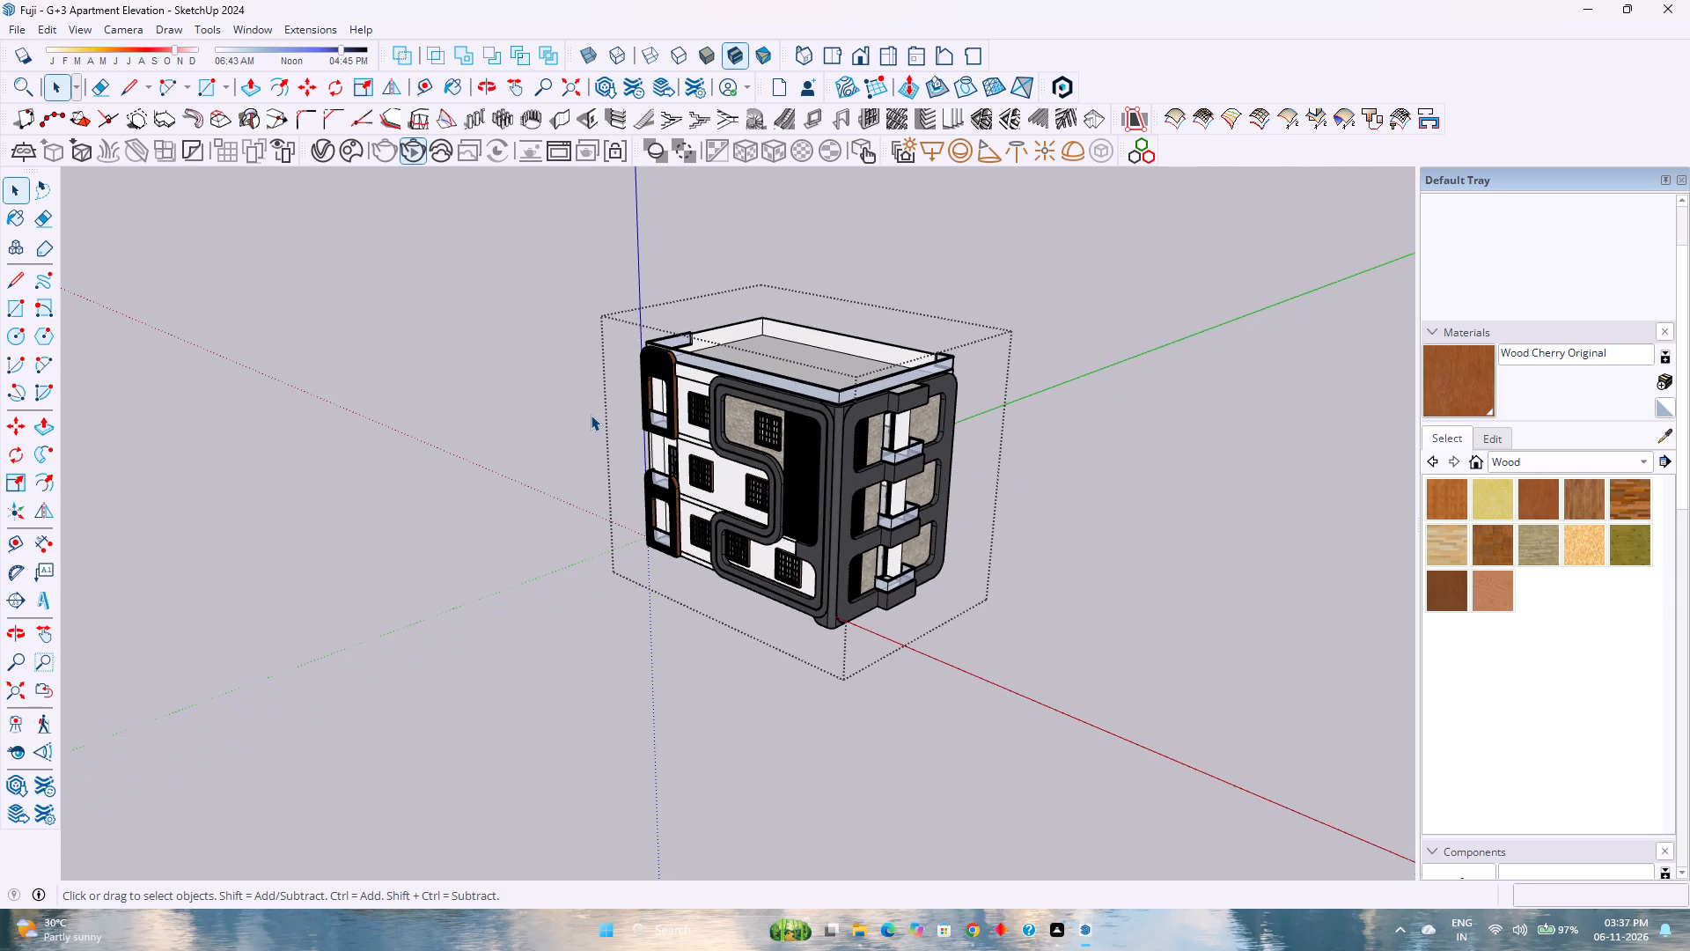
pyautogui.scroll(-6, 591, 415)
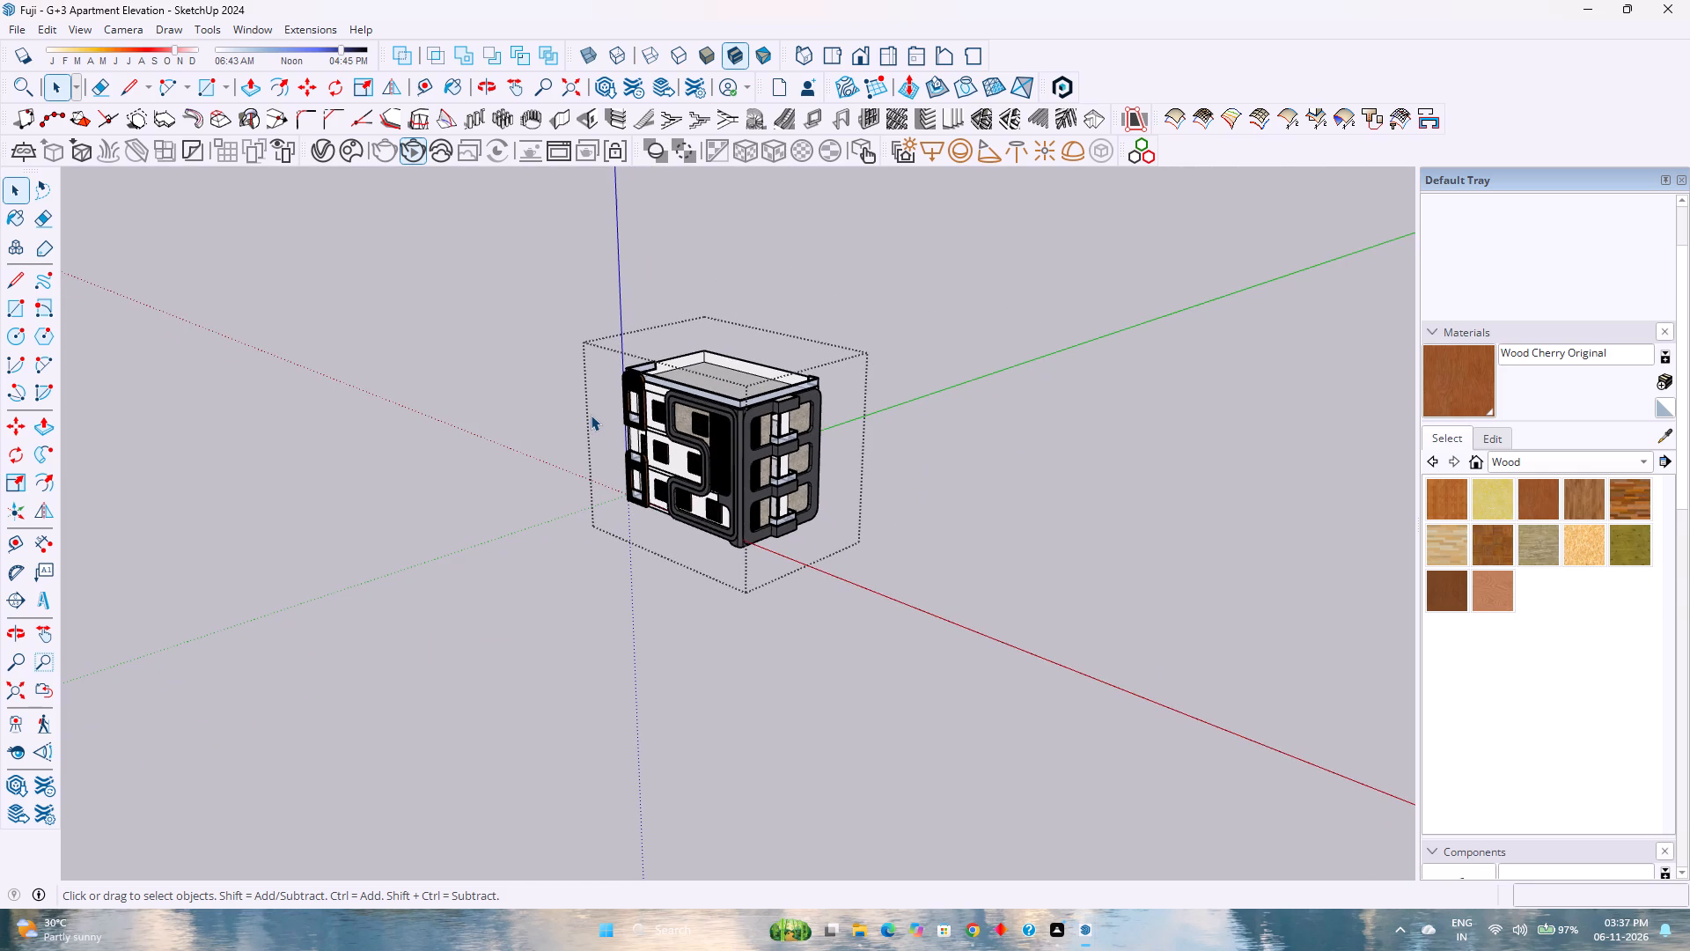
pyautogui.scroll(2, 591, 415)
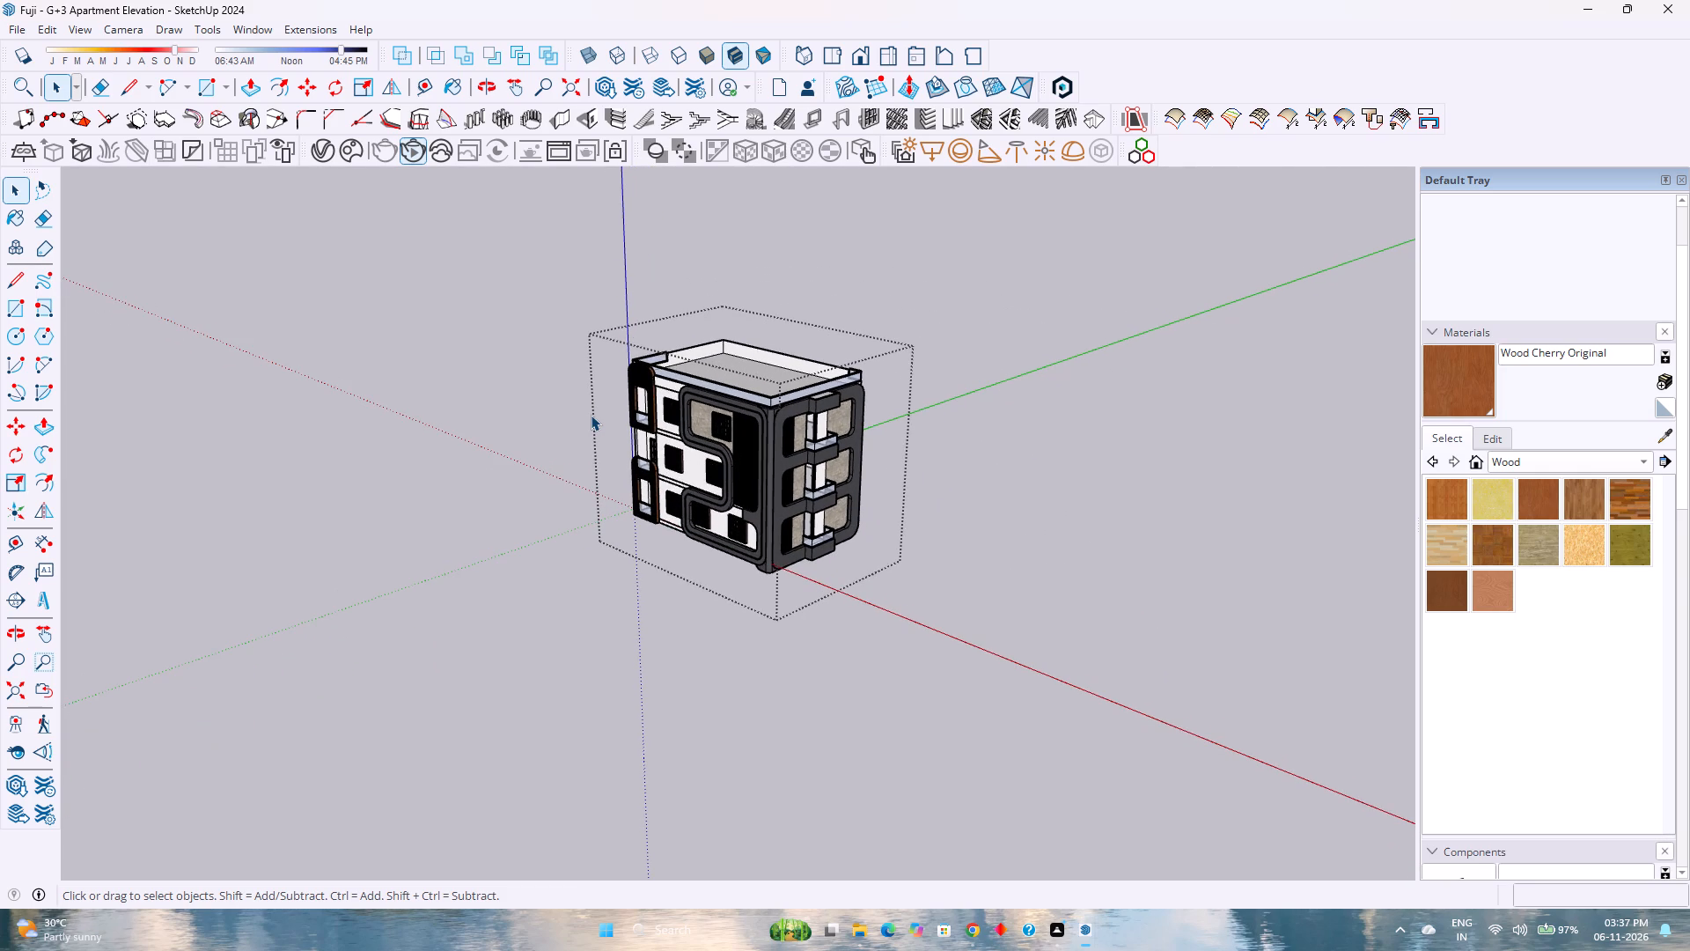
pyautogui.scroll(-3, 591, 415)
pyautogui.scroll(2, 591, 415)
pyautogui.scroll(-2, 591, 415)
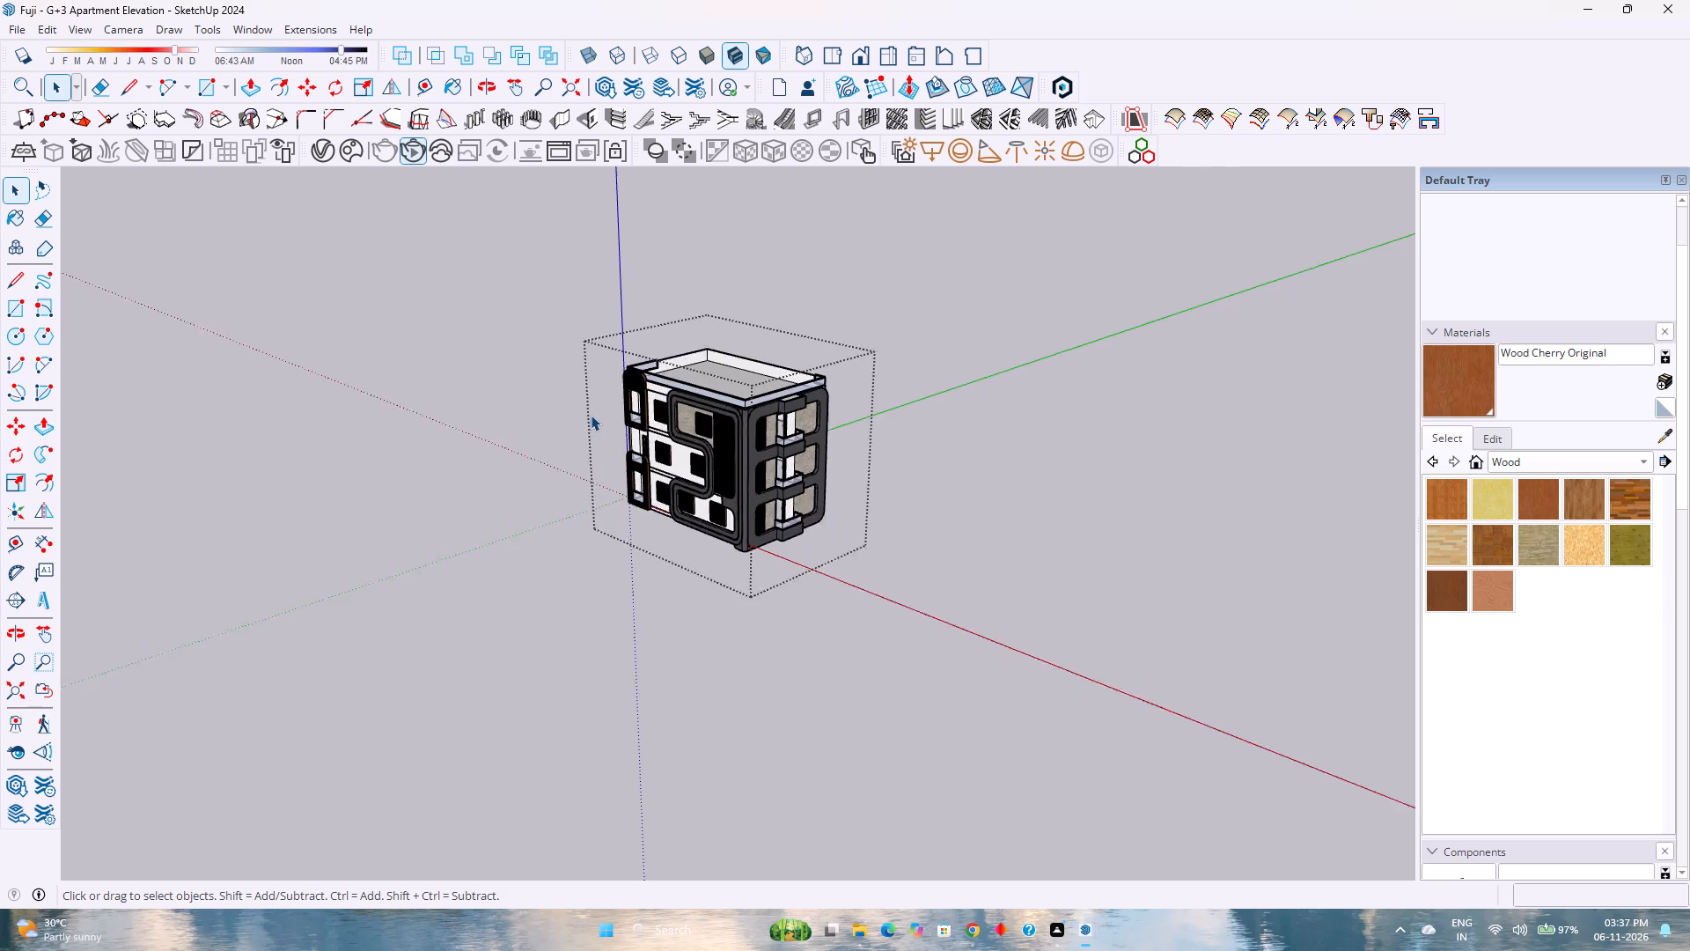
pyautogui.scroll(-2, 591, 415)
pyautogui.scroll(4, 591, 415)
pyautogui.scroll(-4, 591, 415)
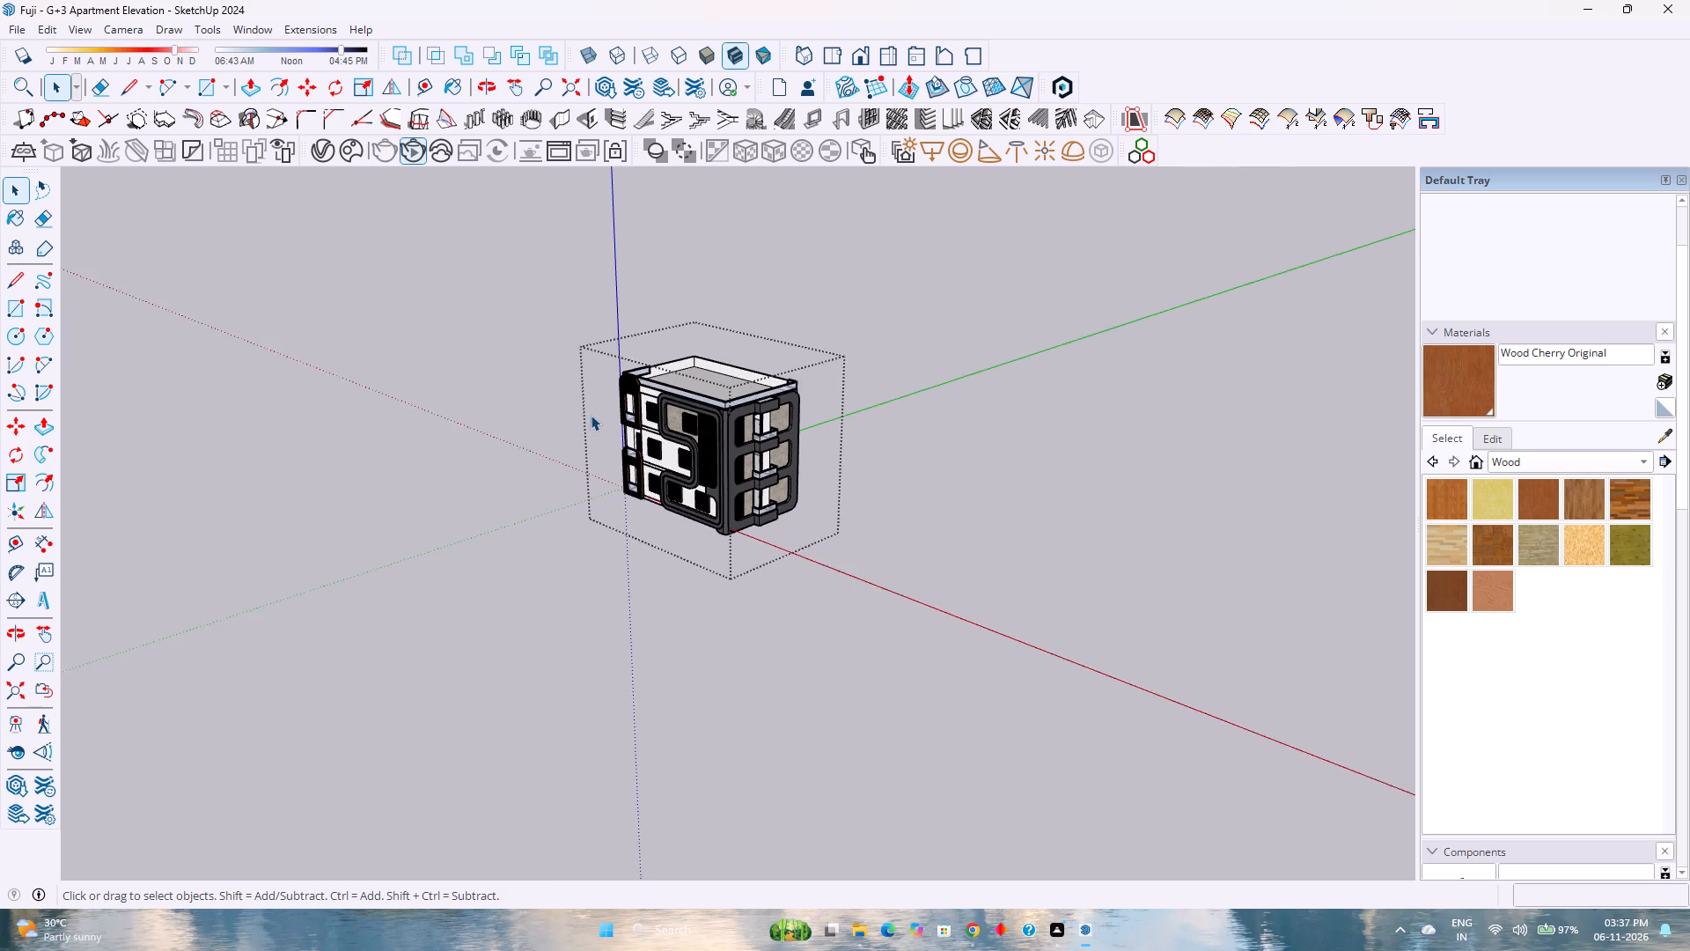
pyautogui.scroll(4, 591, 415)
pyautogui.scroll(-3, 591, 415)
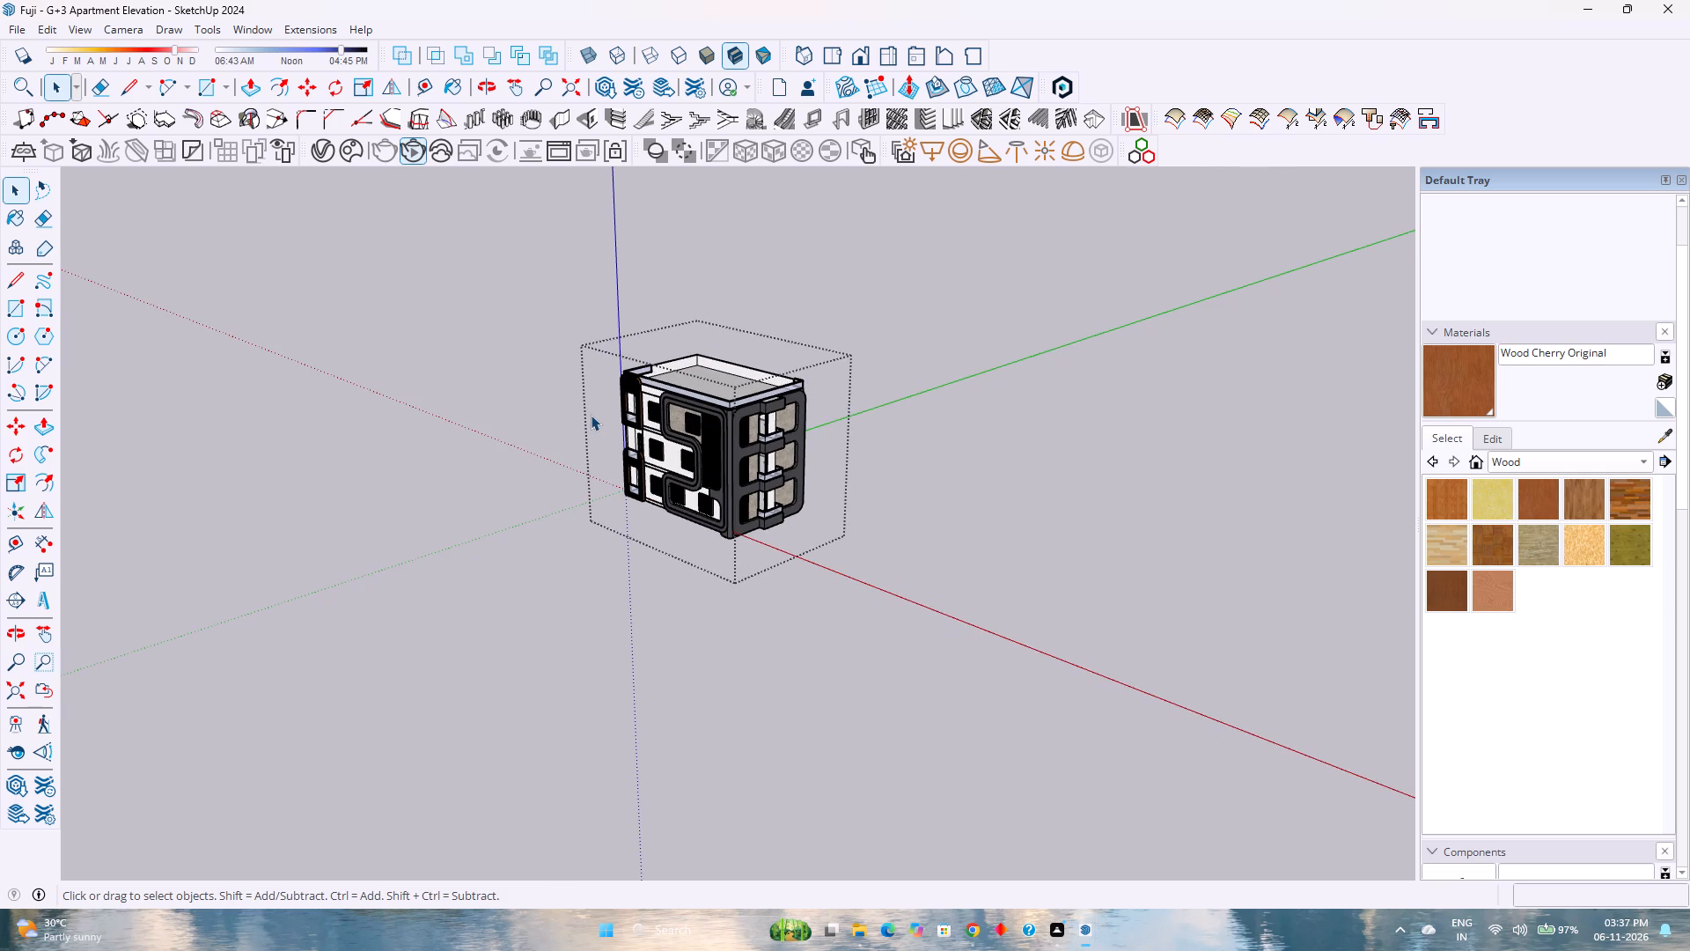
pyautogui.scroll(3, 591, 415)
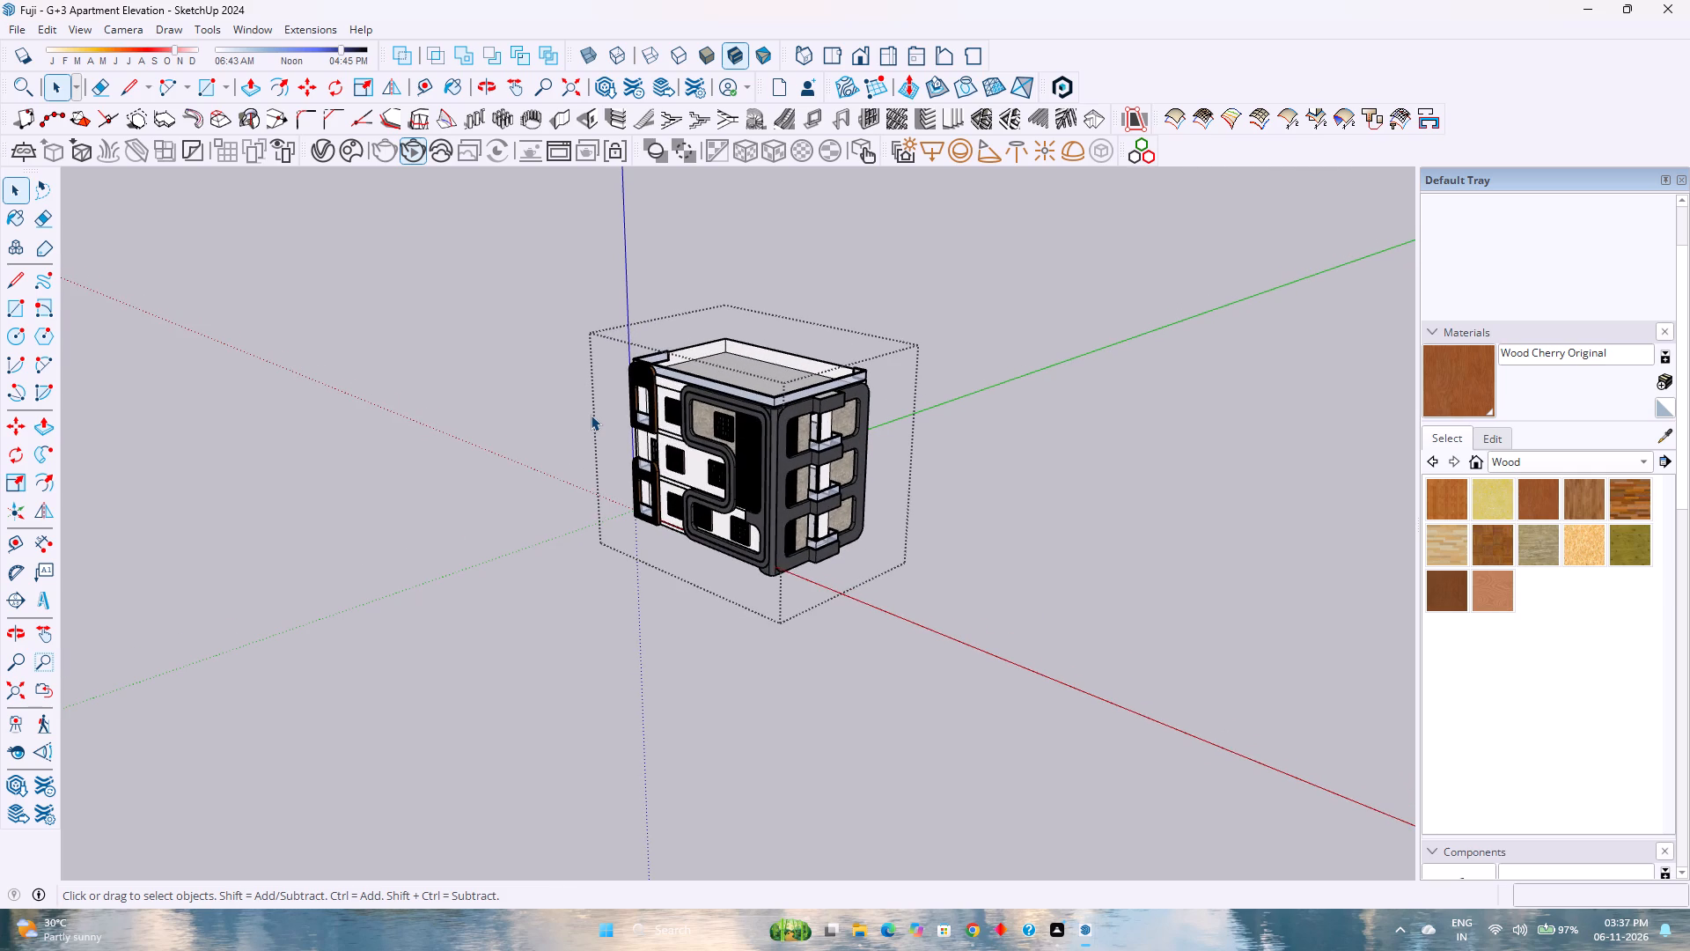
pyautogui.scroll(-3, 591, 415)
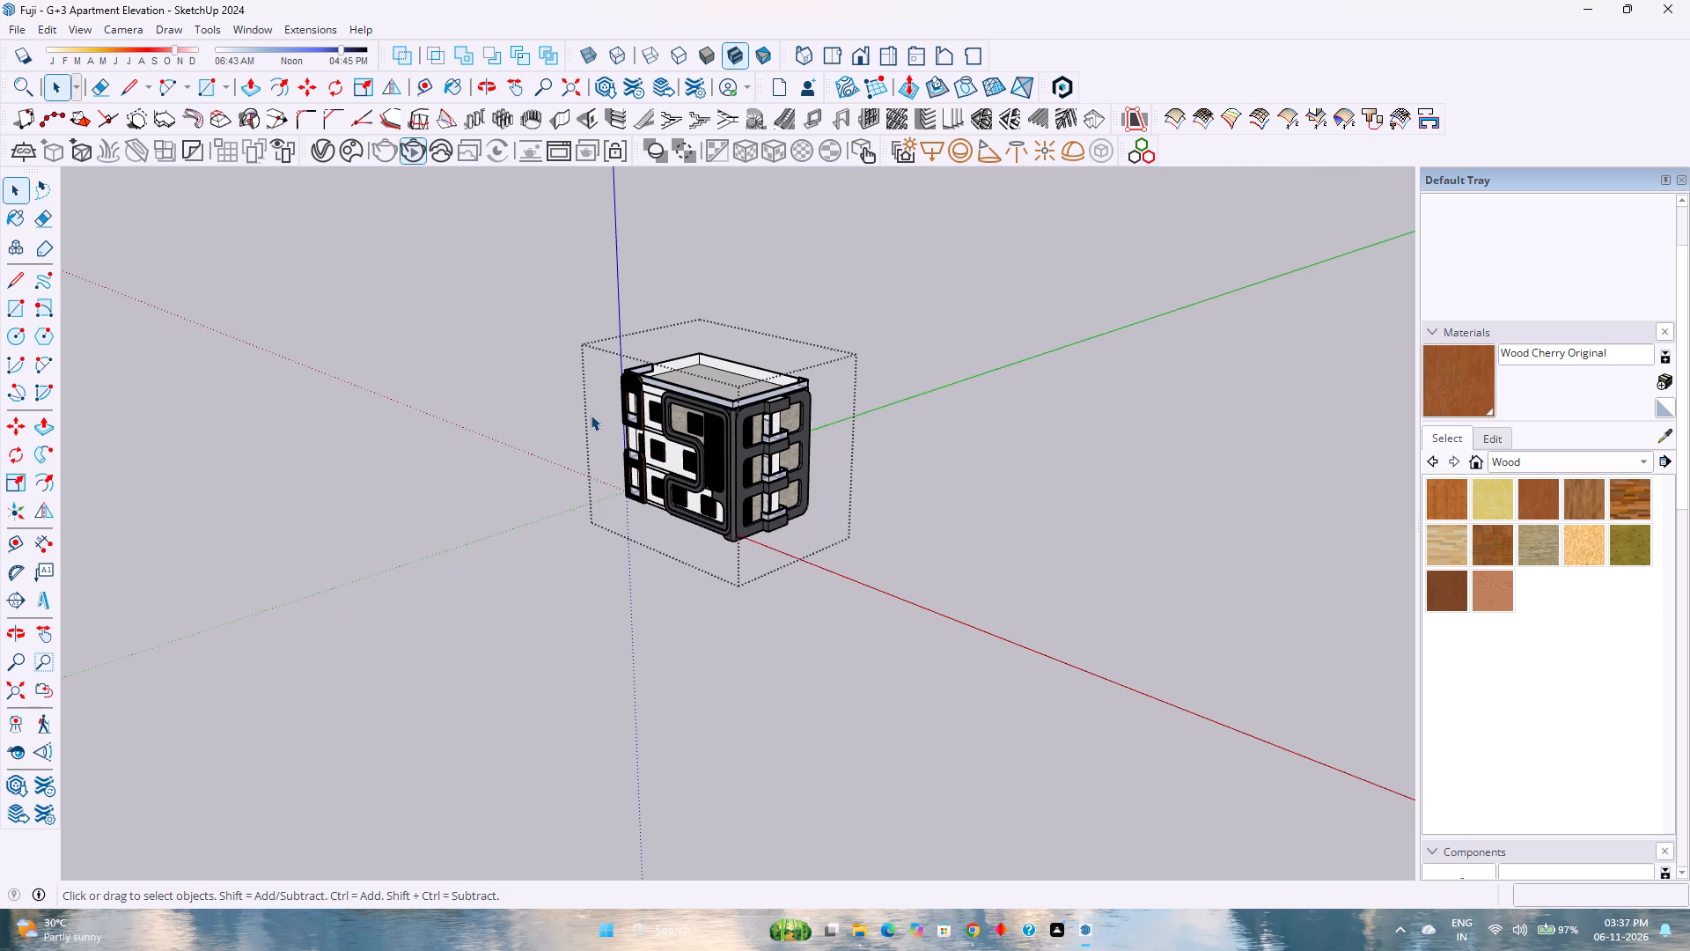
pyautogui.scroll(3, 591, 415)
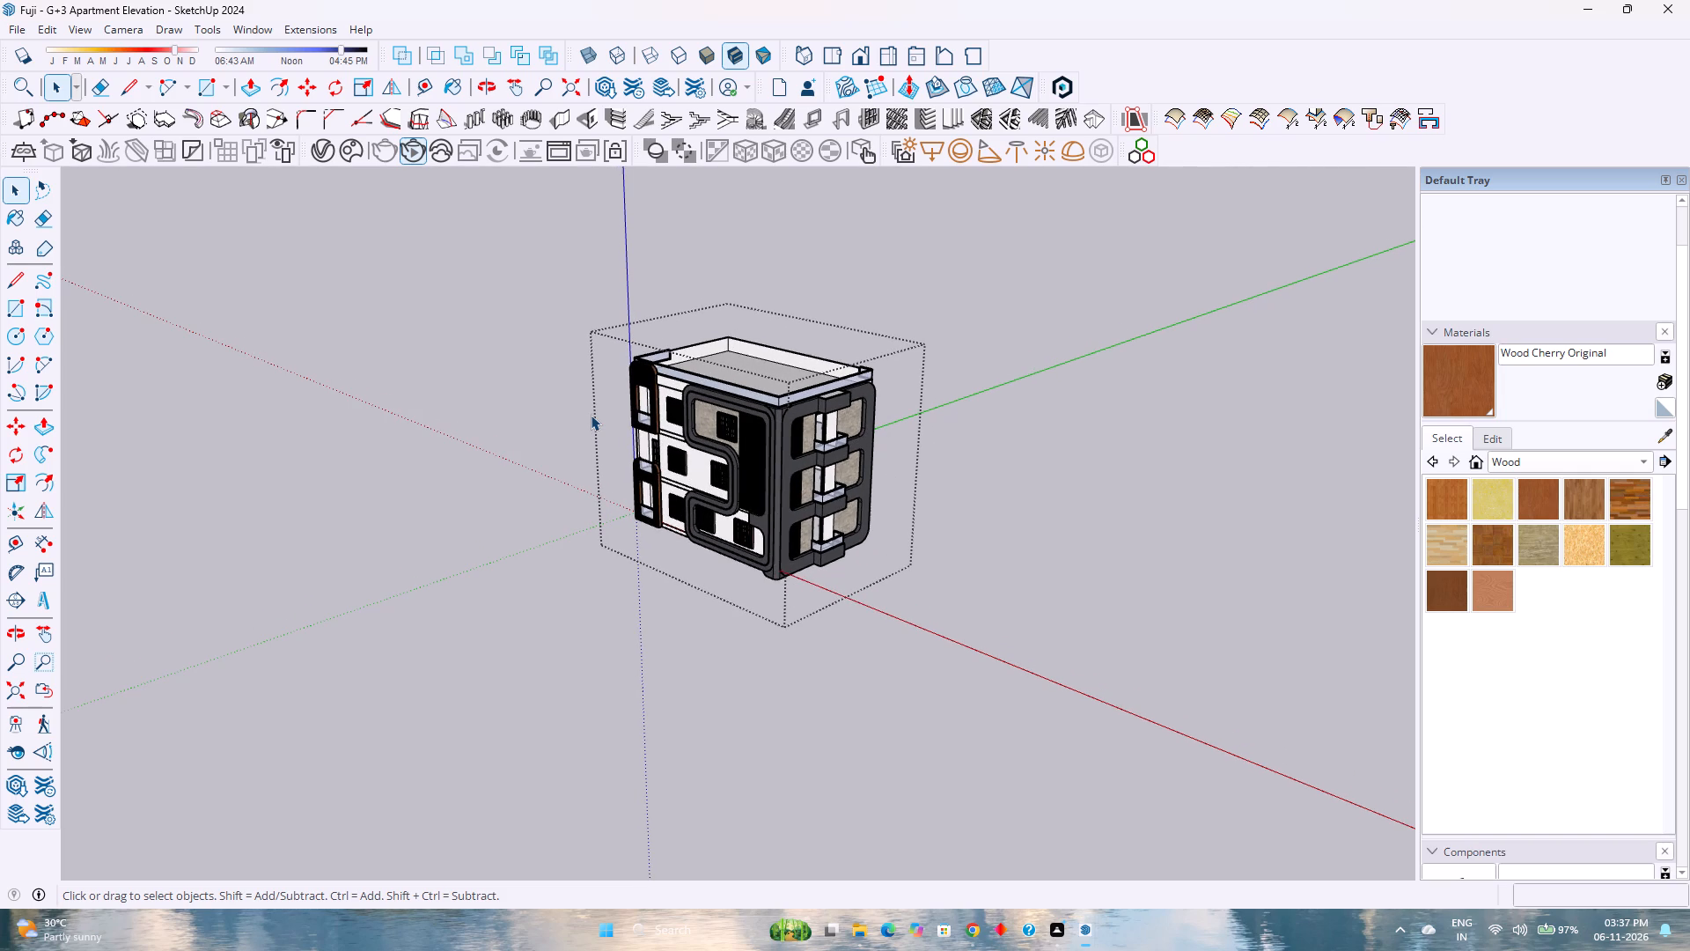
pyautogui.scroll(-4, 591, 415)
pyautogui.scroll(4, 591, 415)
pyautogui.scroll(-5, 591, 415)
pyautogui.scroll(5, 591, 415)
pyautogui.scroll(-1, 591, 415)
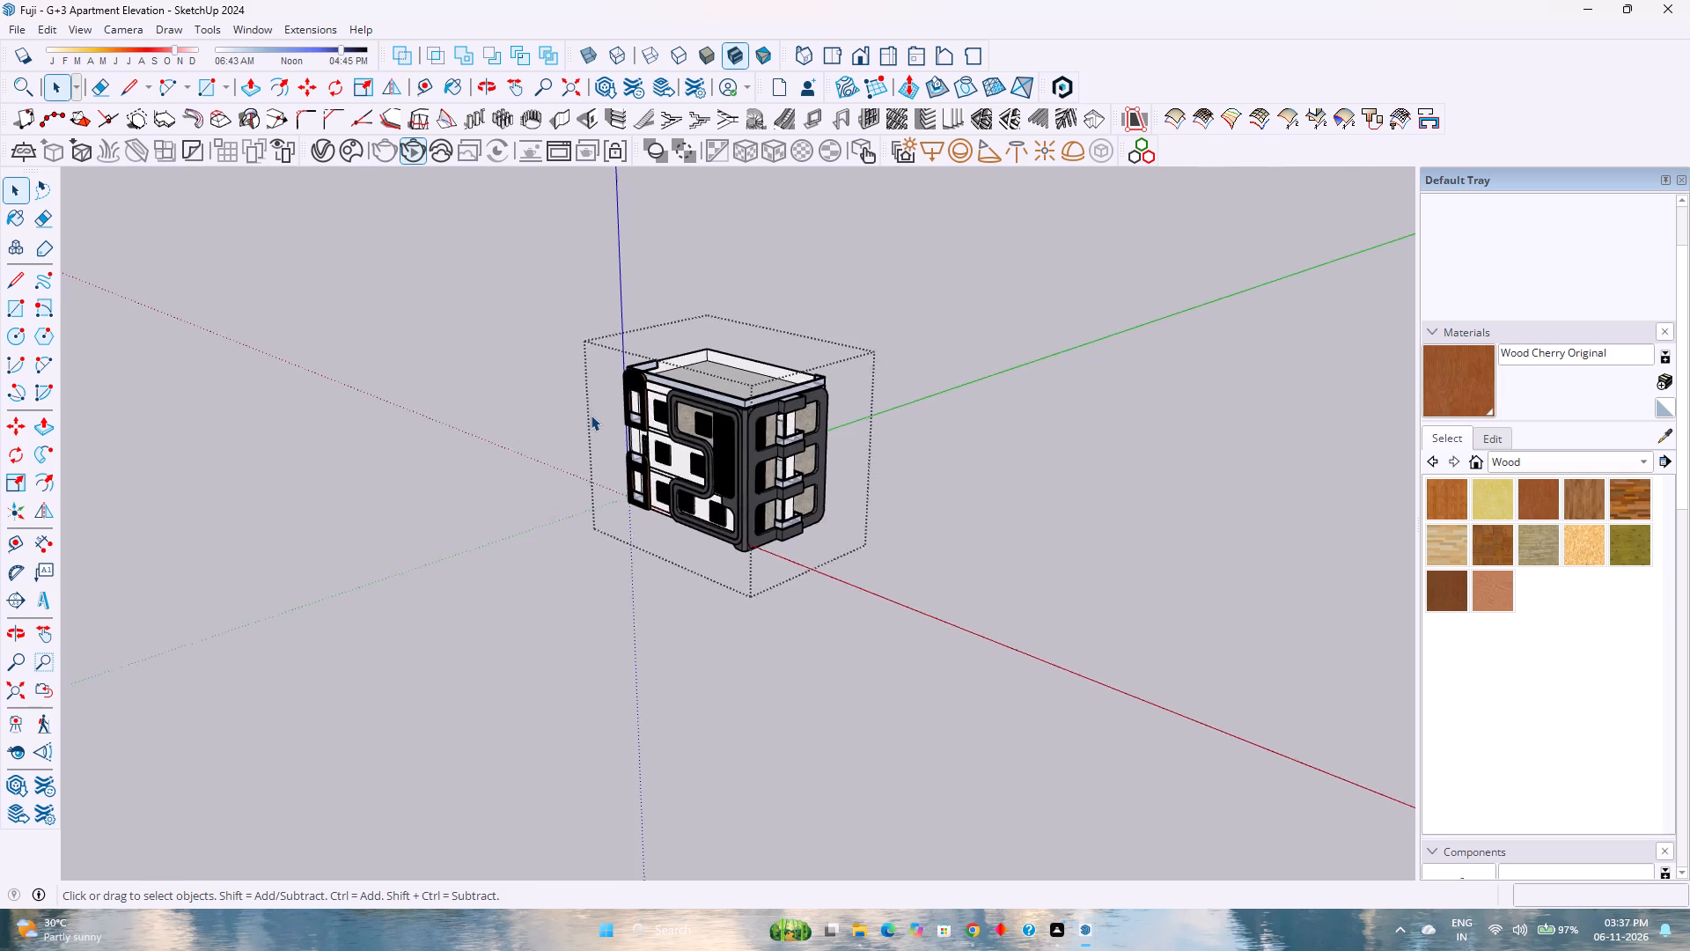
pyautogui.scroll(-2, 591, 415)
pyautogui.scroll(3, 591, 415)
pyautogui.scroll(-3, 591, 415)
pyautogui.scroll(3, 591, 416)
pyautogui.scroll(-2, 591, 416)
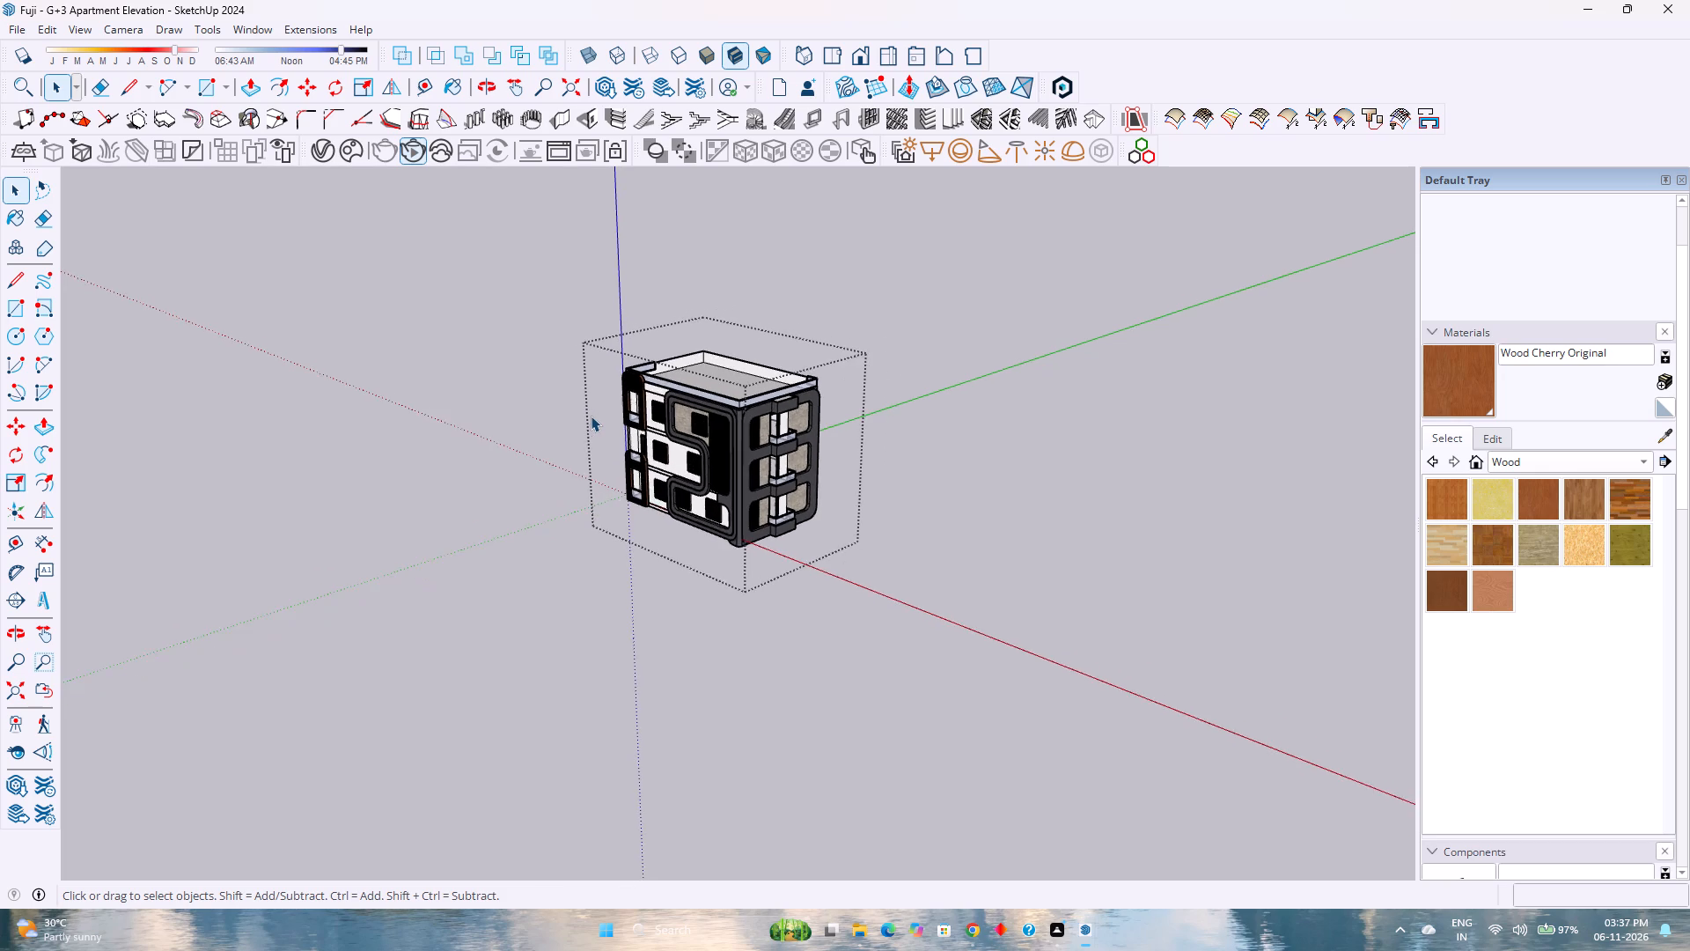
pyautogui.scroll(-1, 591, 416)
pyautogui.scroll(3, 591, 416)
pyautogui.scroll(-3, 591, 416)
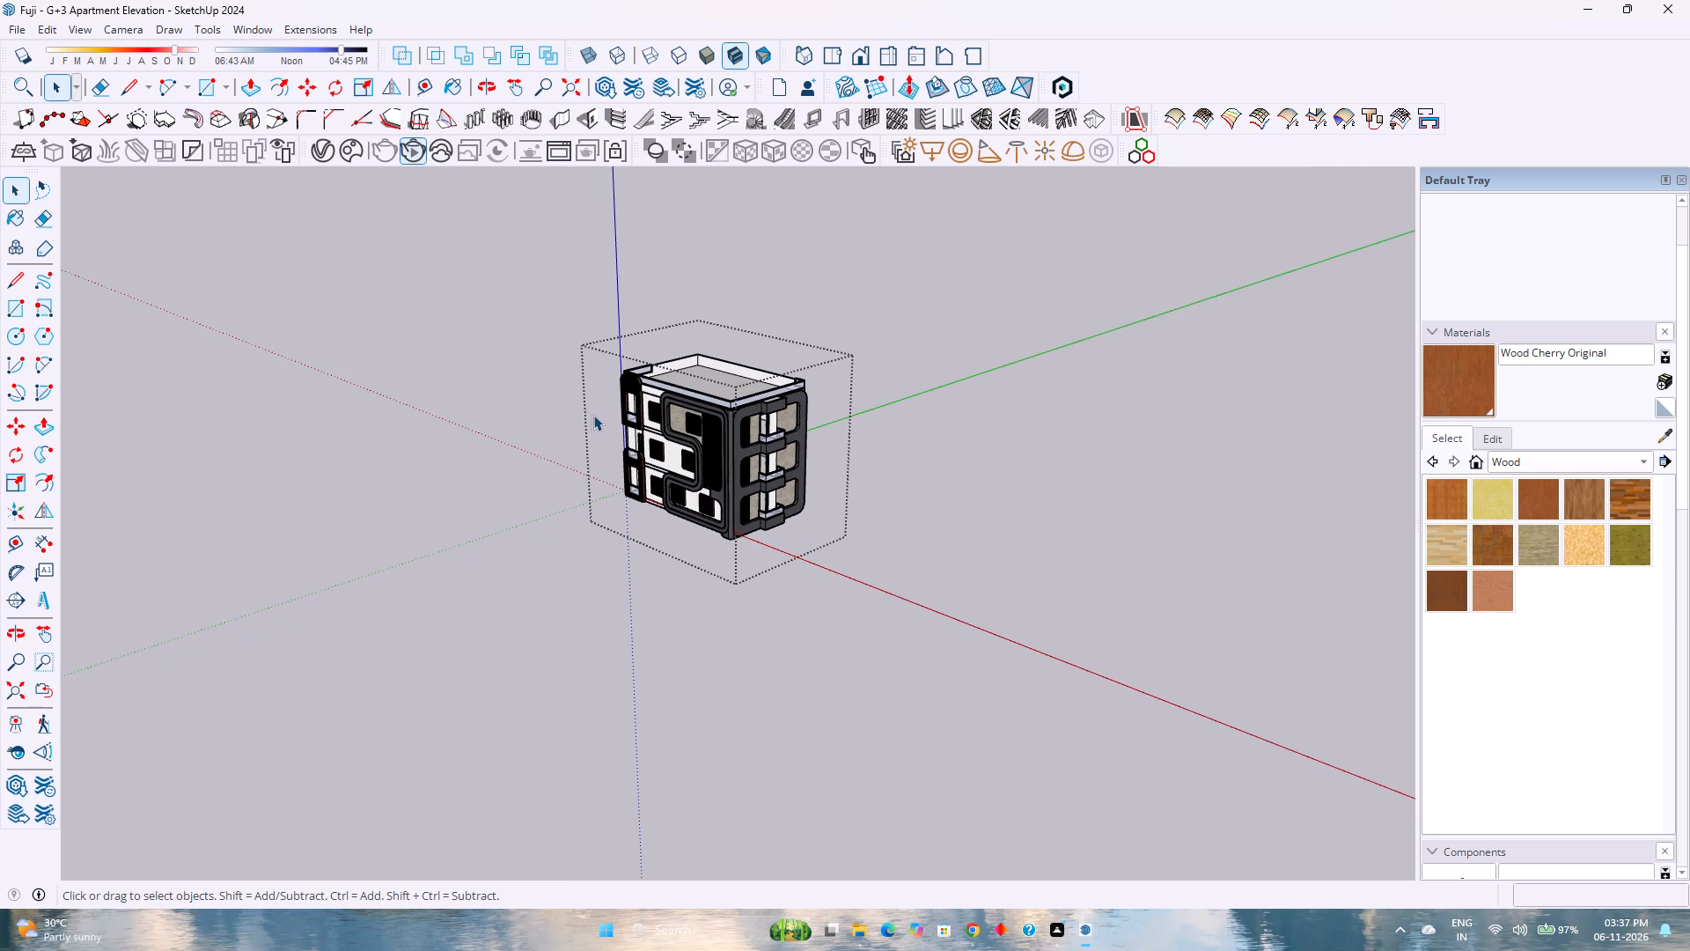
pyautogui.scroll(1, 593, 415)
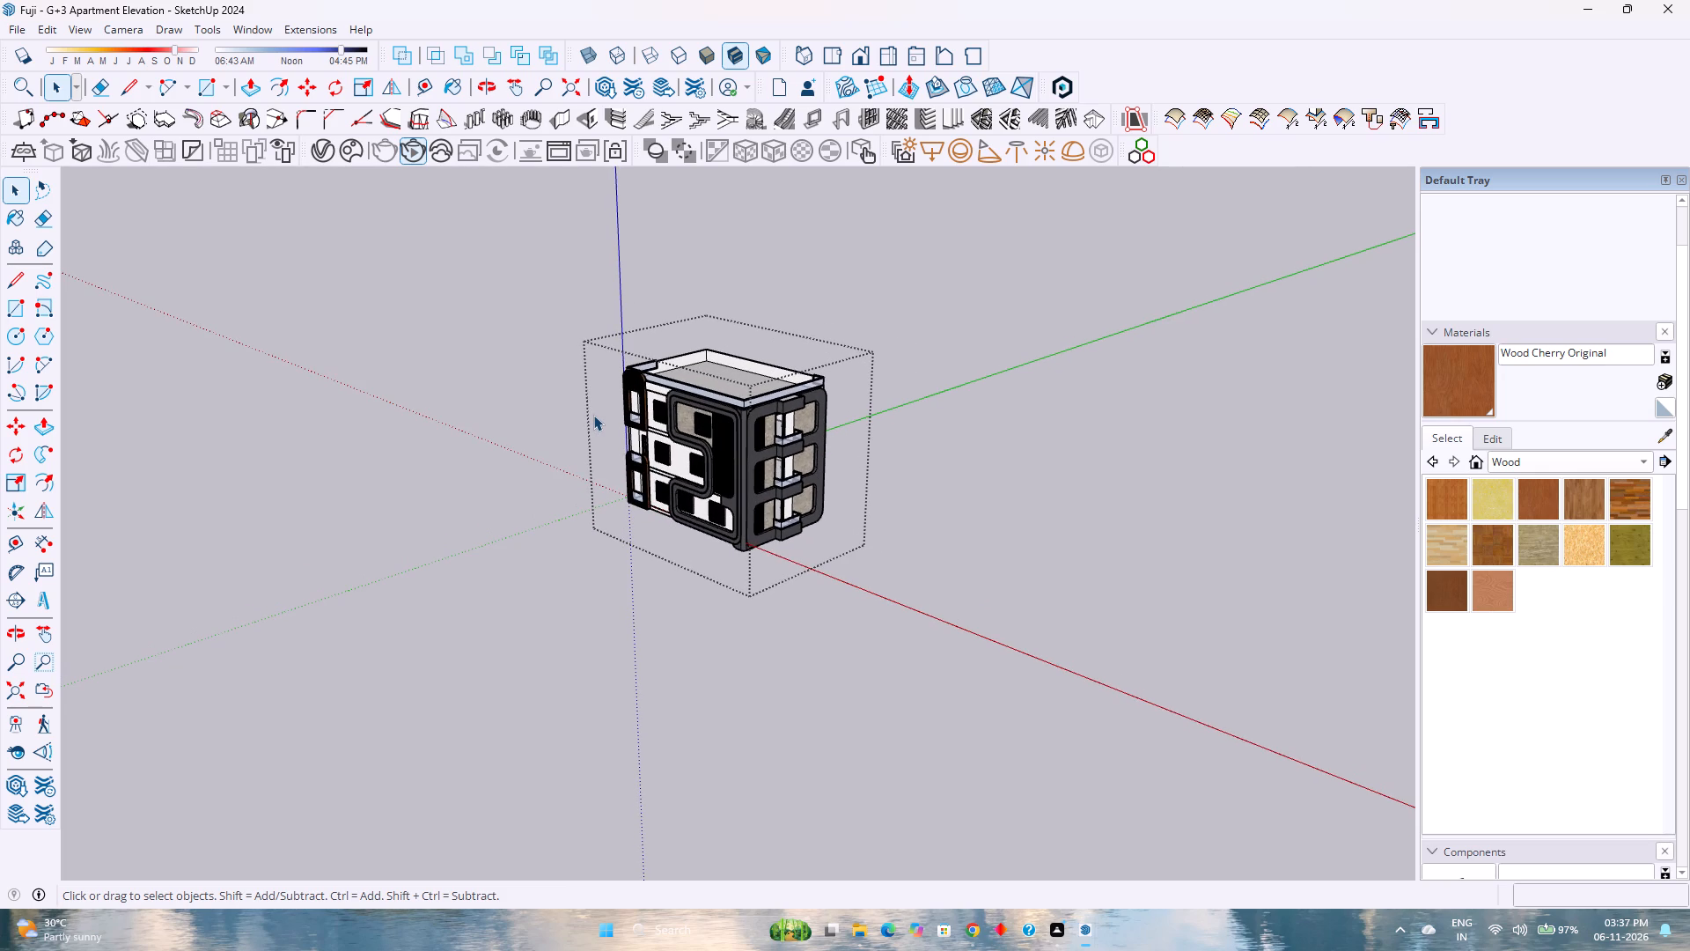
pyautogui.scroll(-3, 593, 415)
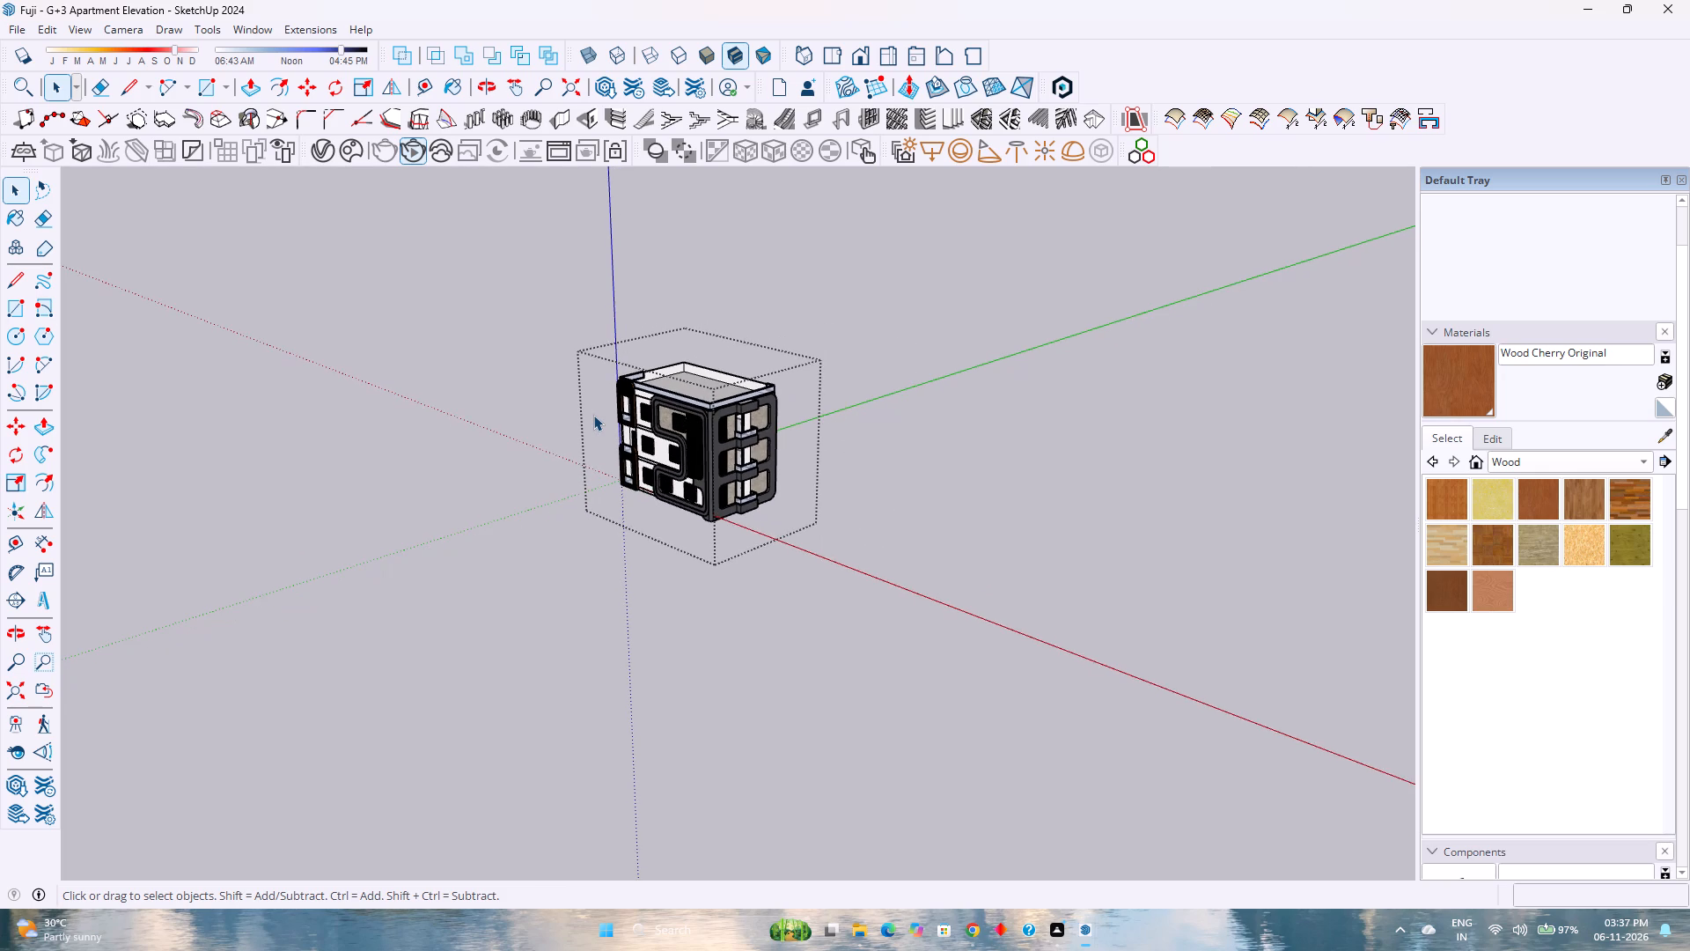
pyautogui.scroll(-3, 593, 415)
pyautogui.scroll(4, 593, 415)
# Examine the roof parapet, front facade and side balconies of the building from closer up.
pyautogui.scroll(6, 713, 434)
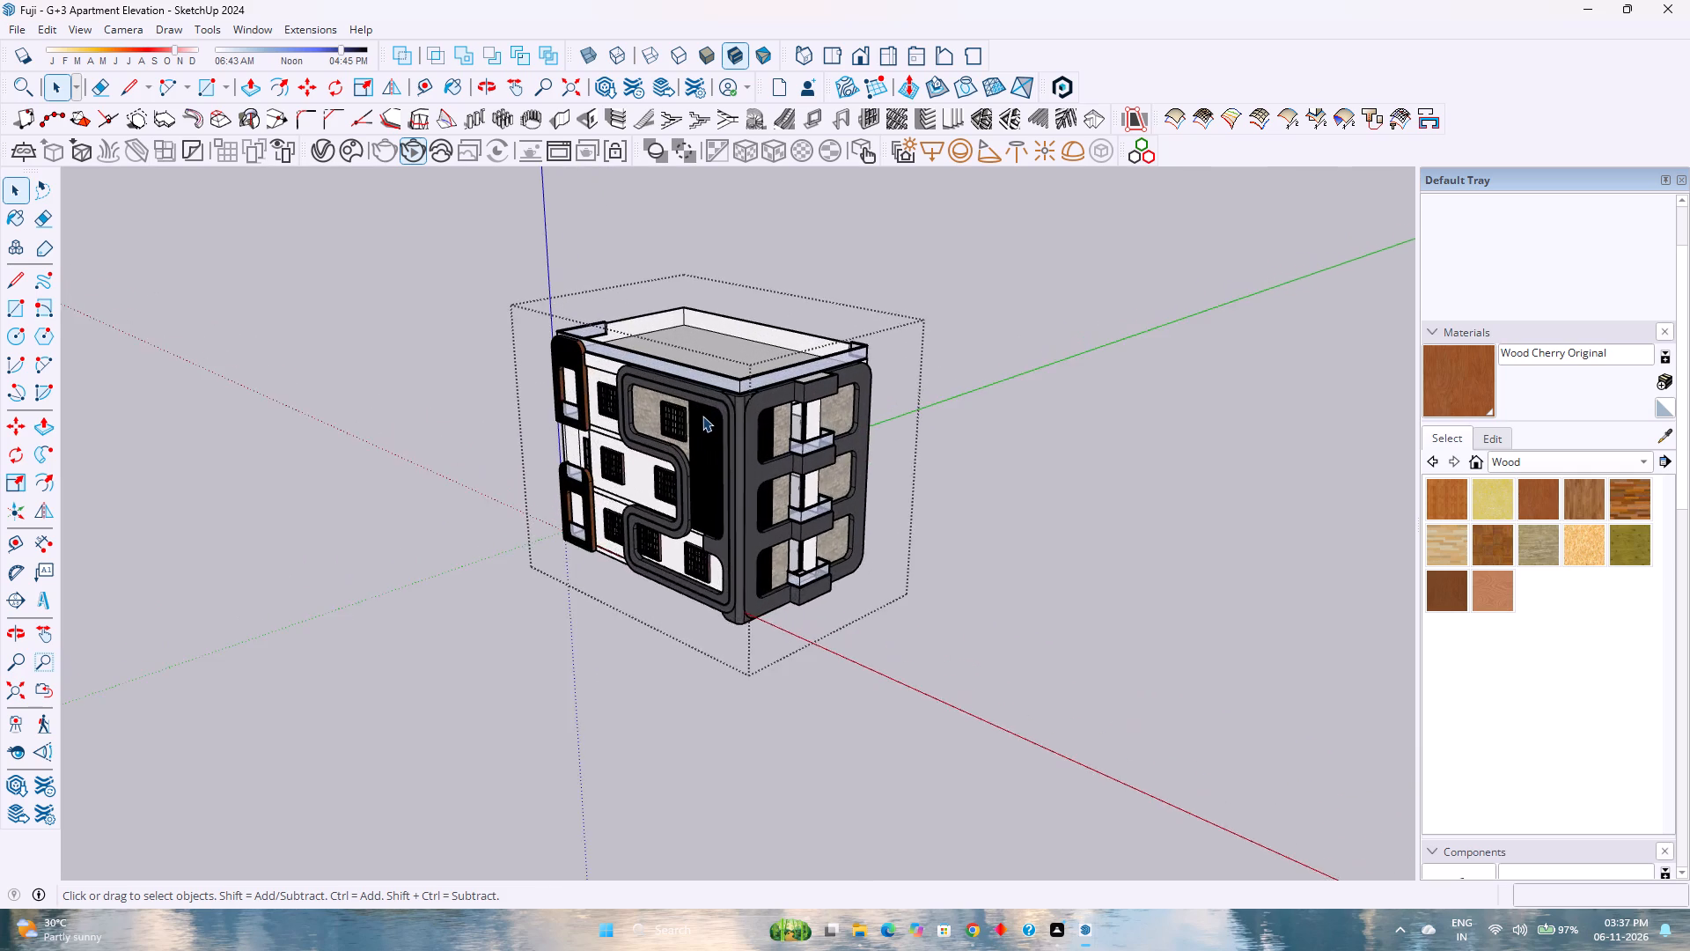
pyautogui.scroll(6, 702, 416)
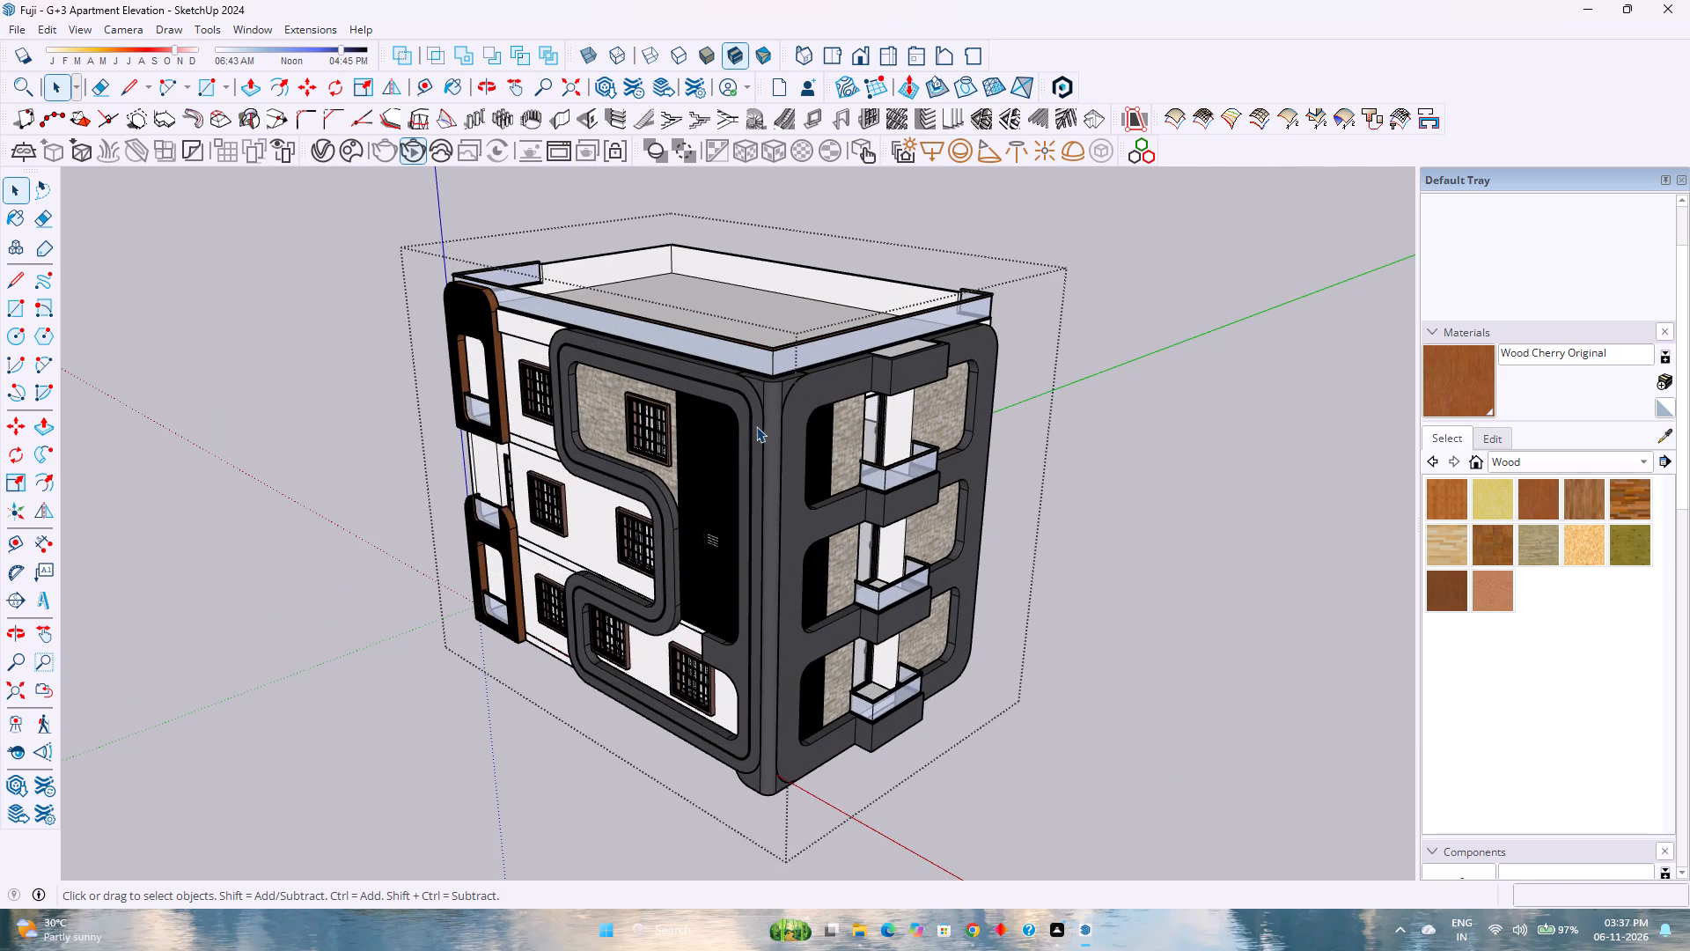
pyautogui.scroll(-3, 731, 433)
pyautogui.scroll(3, 759, 306)
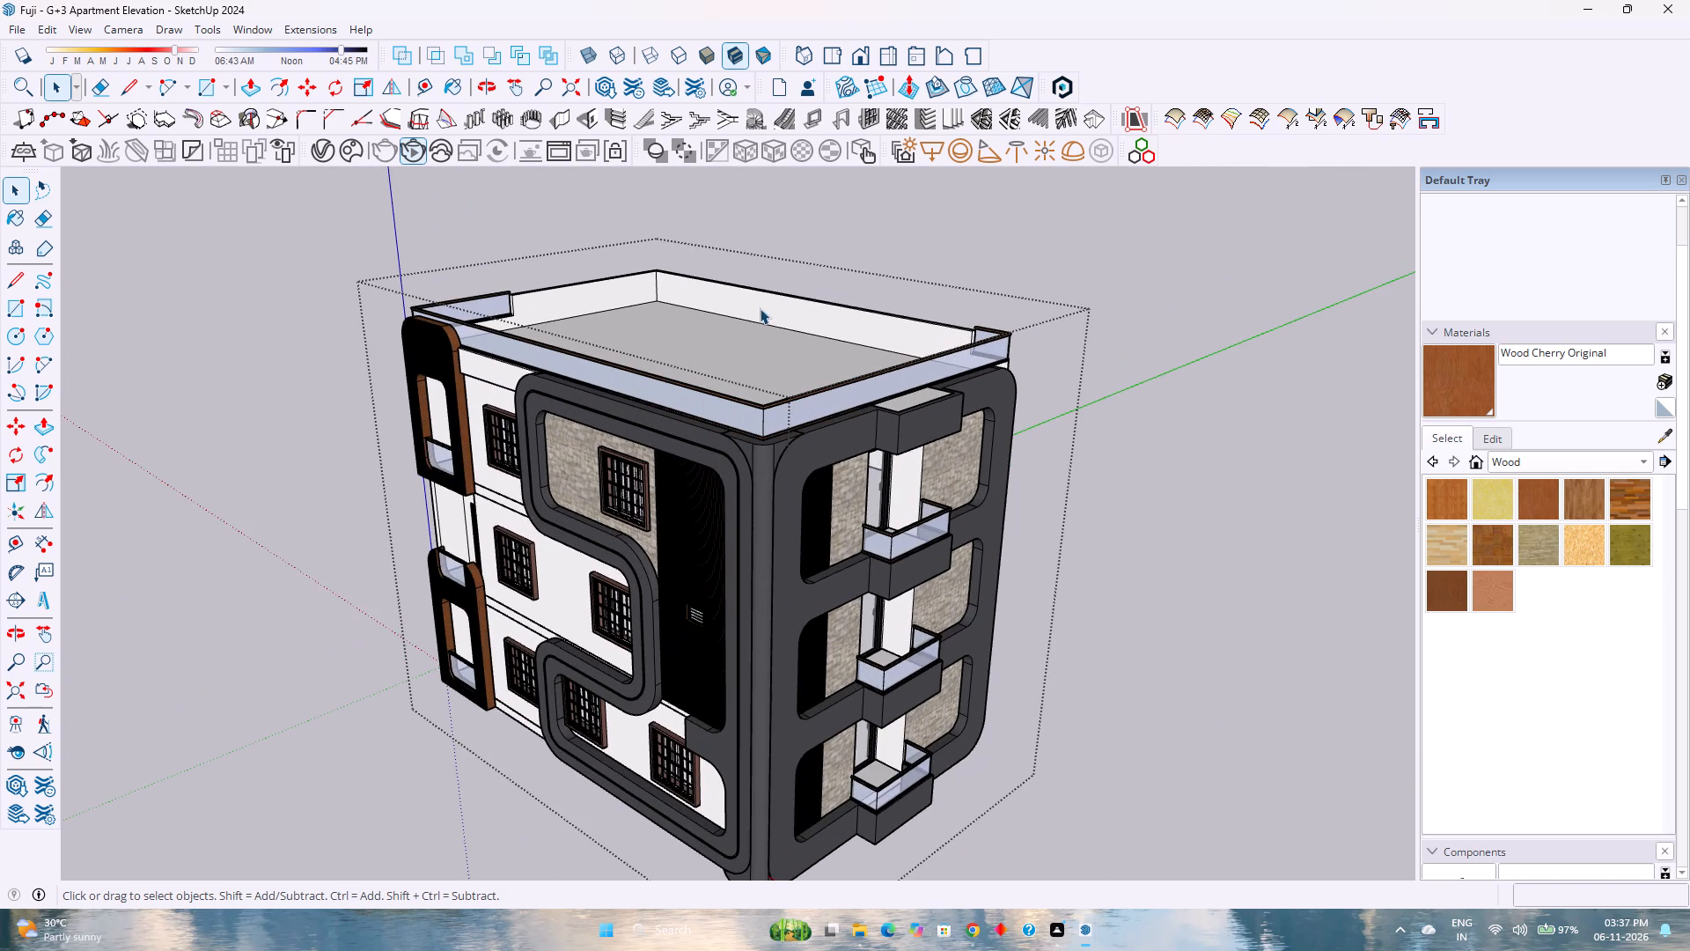
pyautogui.moveTo(561, 517); pyautogui.dragTo(564, 506, button='middle')
pyautogui.moveTo(621, 401); pyautogui.dragTo(675, 365, button='middle')
pyautogui.middleClick(676, 365)
pyautogui.scroll(1, 720, 384)
pyautogui.scroll(-5, 730, 388)
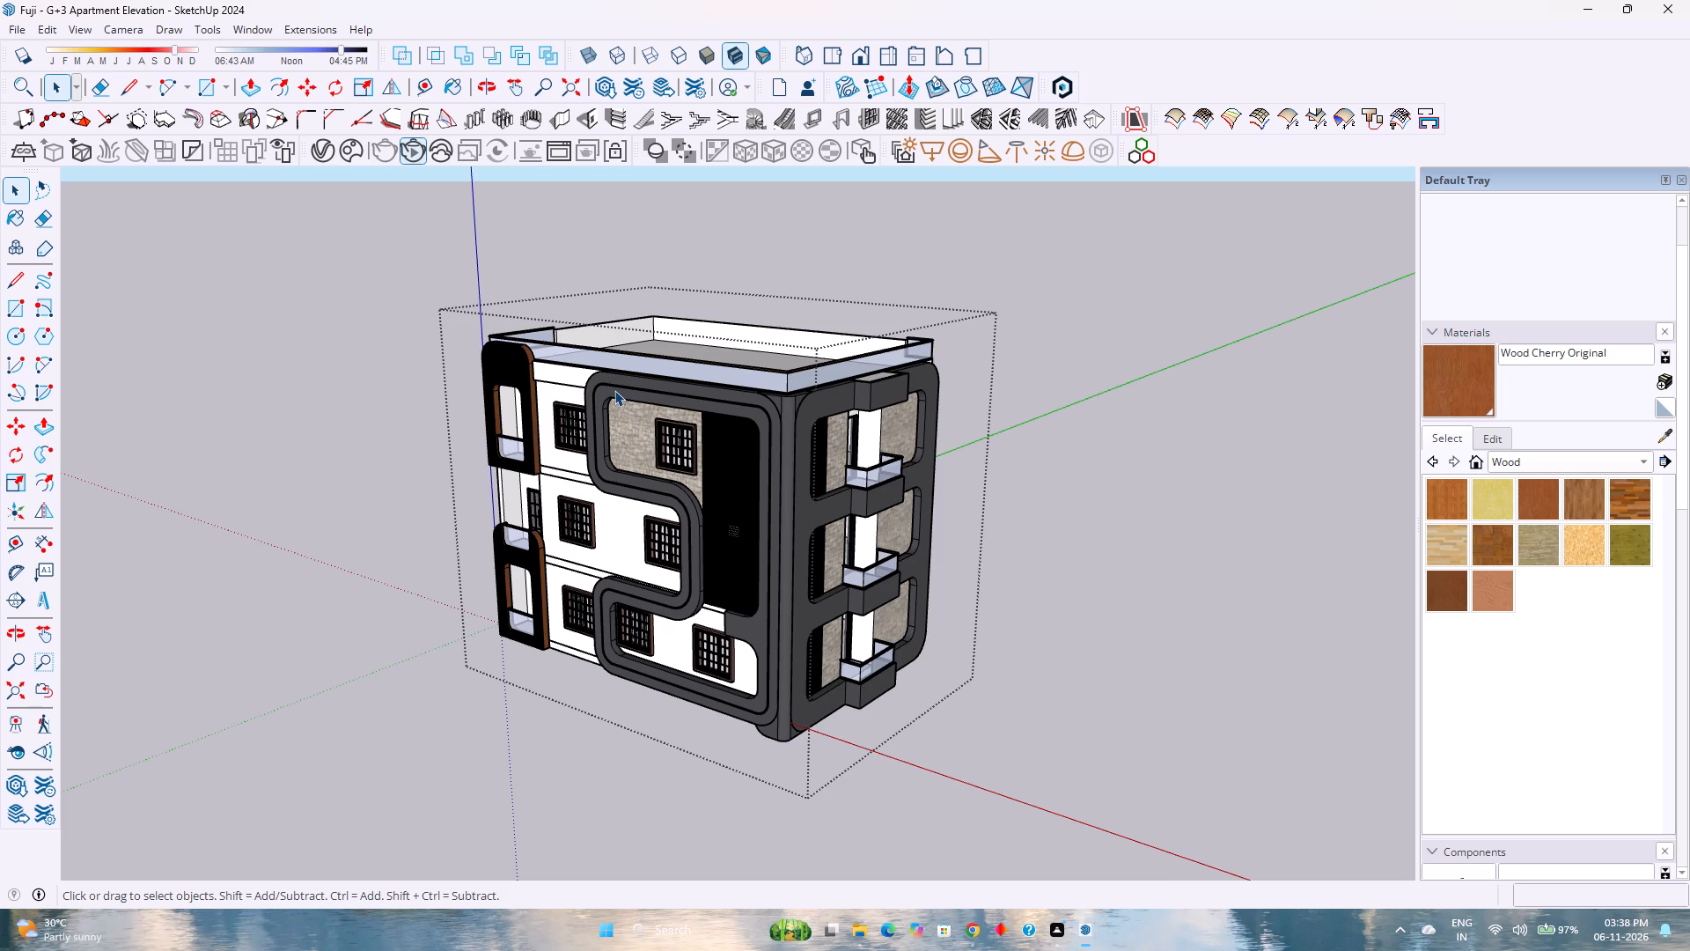
# Examine the glass railing around the roof terrace from above, viewing it from the front and balcony sides.
pyautogui.scroll(4, 715, 339)
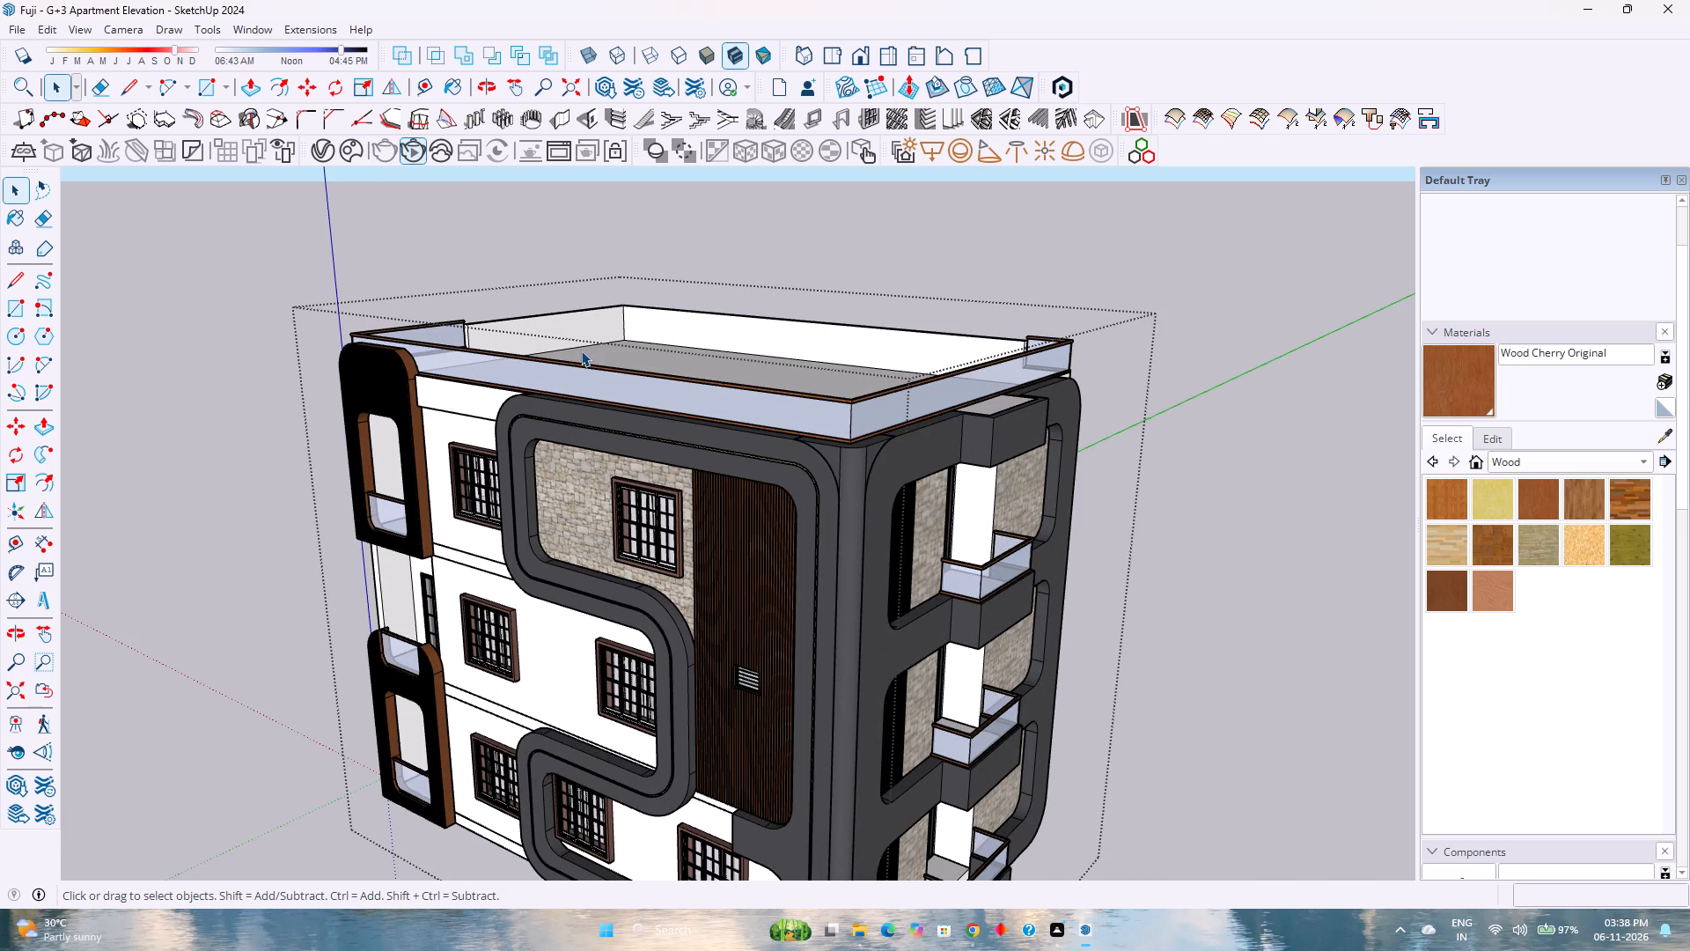
pyautogui.scroll(-4, 581, 350)
pyautogui.scroll(4, 581, 350)
pyautogui.scroll(-3, 581, 350)
pyautogui.scroll(3, 581, 350)
pyautogui.scroll(-4, 581, 350)
pyautogui.scroll(3, 581, 350)
pyautogui.scroll(-2, 581, 350)
pyautogui.scroll(2, 581, 350)
pyautogui.scroll(-2, 581, 350)
pyautogui.scroll(1, 581, 350)
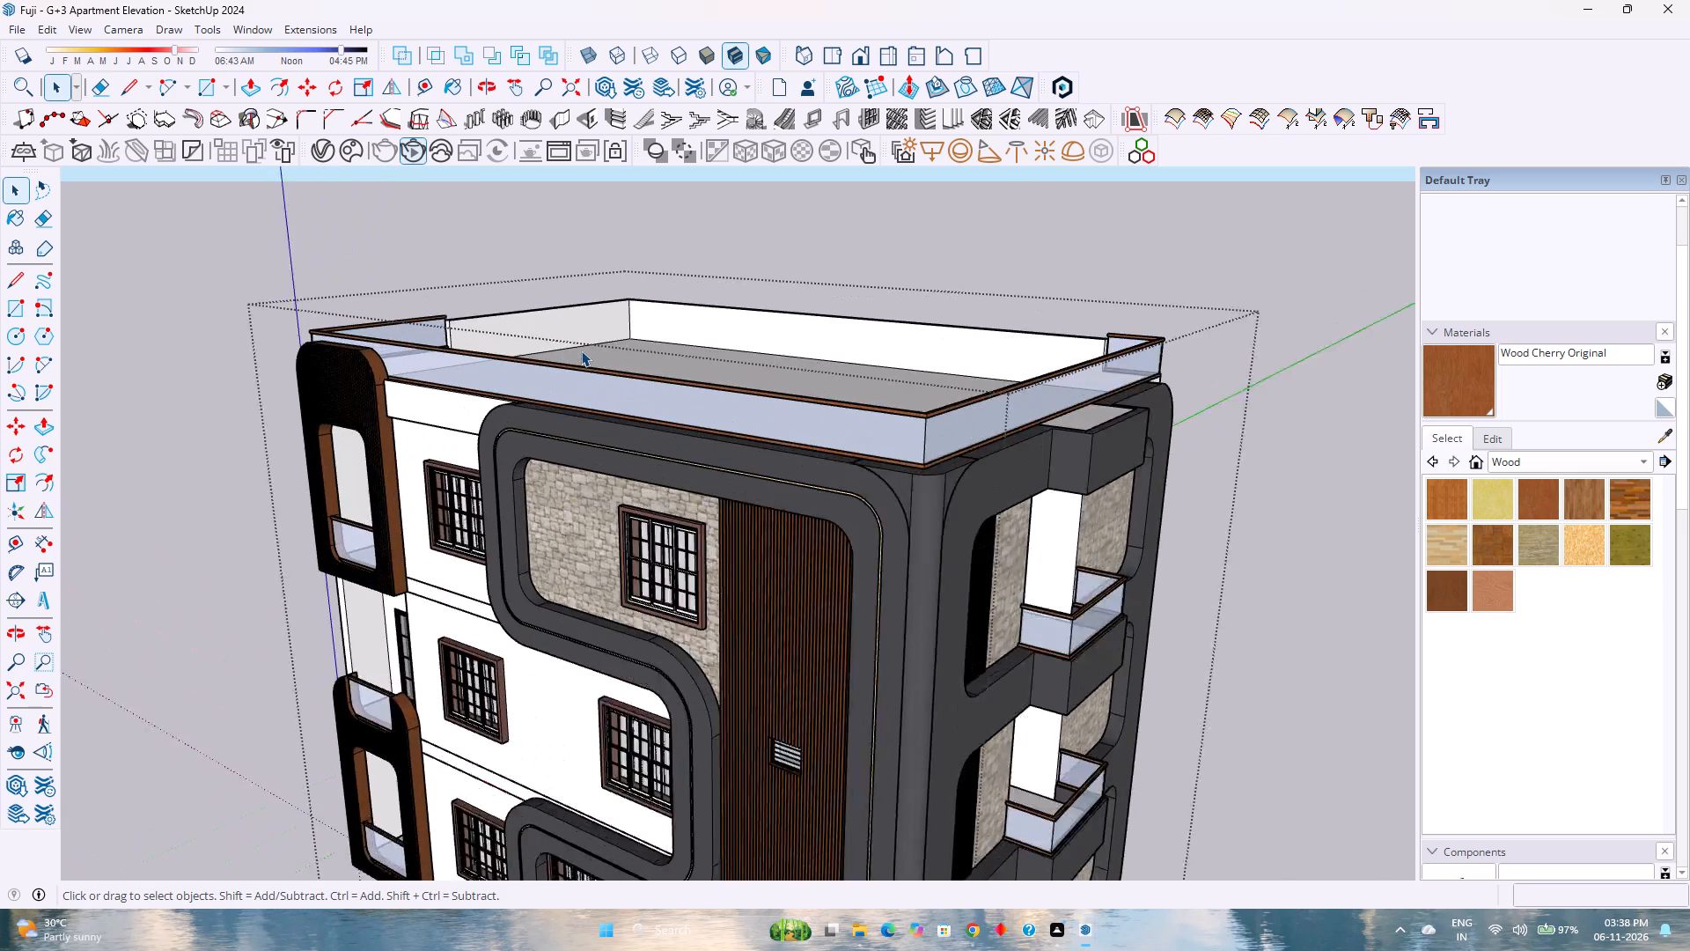
pyautogui.scroll(2, 581, 350)
pyautogui.middleClick(588, 352)
pyautogui.middleClick(590, 352)
pyautogui.moveTo(591, 354); pyautogui.dragTo(619, 484, button='middle')
pyautogui.moveTo(620, 485); pyautogui.dragTo(630, 490, button='middle')
pyautogui.moveTo(630, 490); pyautogui.dragTo(27, 468, button='middle')
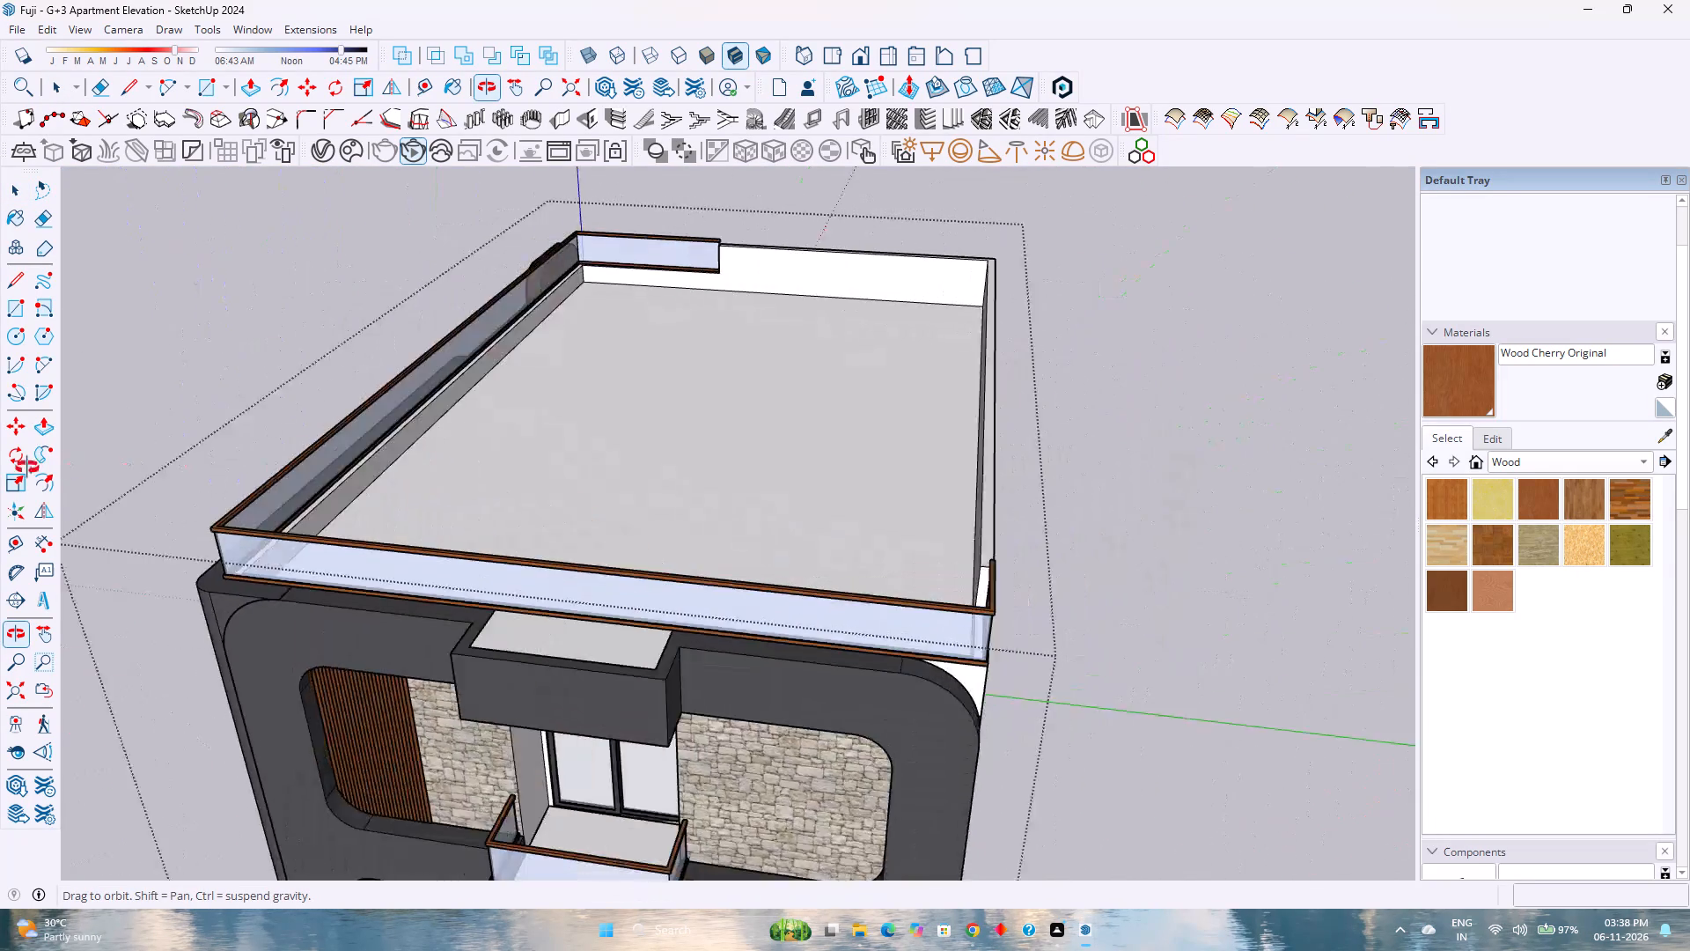
pyautogui.moveTo(27, 468); pyautogui.dragTo(301, 464, button='middle')
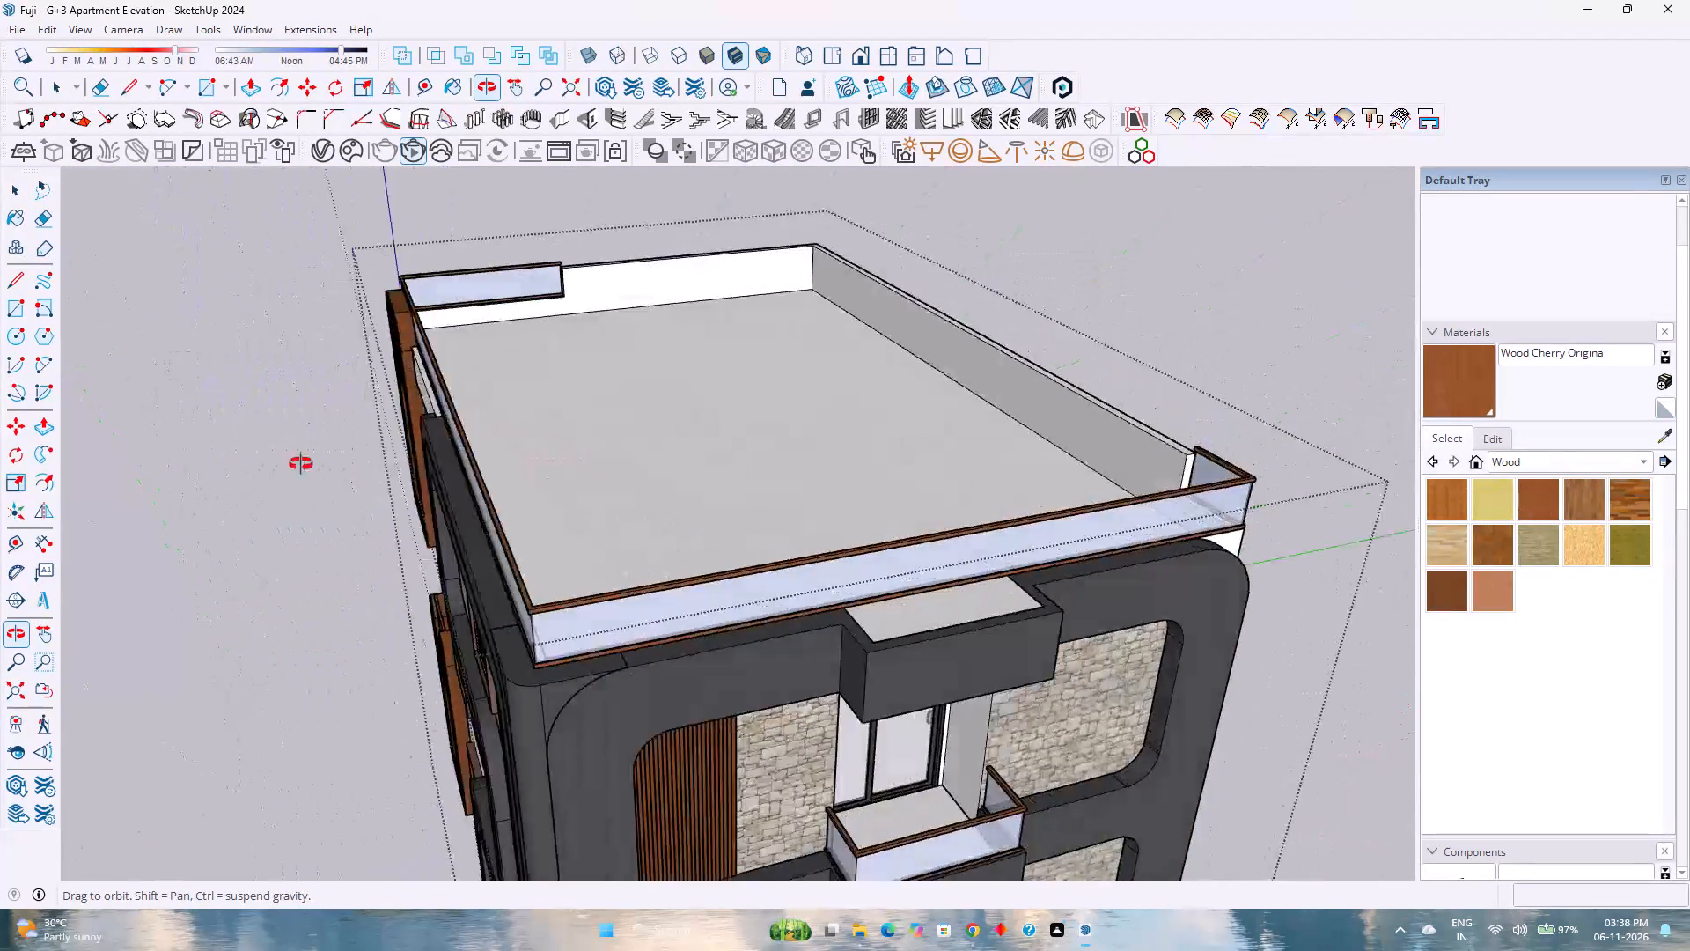
pyautogui.moveTo(301, 464); pyautogui.dragTo(1081, 454, button='middle')
pyautogui.middleClick(1081, 454)
pyautogui.moveTo(1076, 454); pyautogui.dragTo(605, 454, button='middle')
pyautogui.middleClick(605, 454)
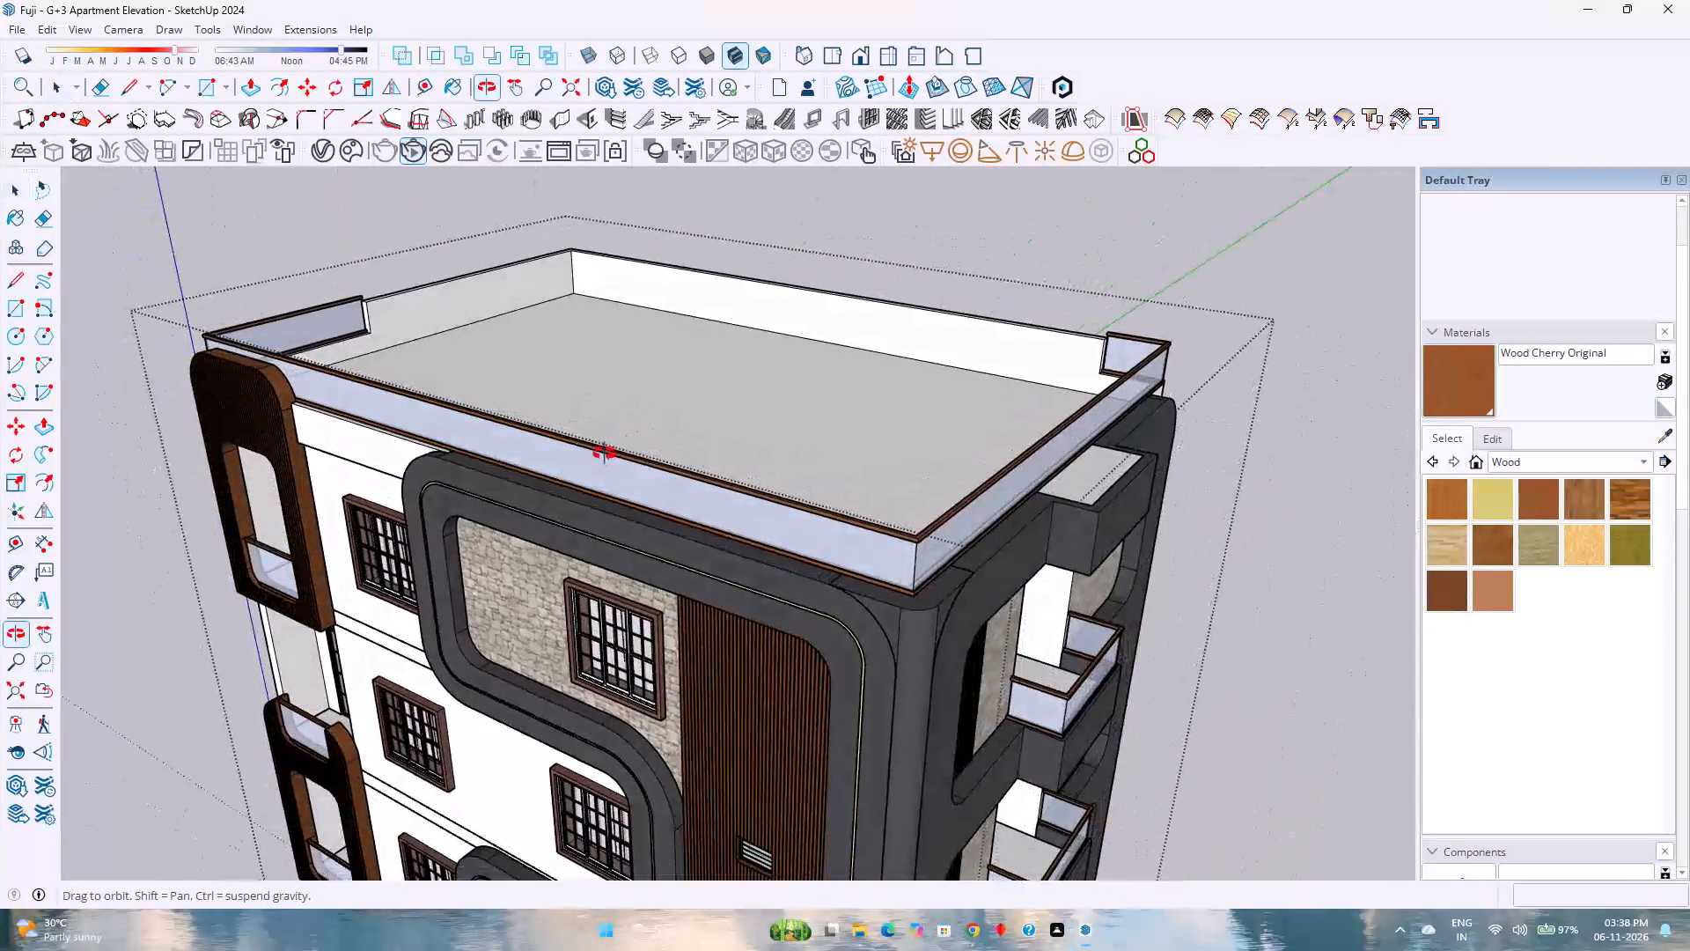
# Examine the wooden rails and glass of the roof railing along the front facade, close up and from farther back.
pyautogui.scroll(-3, 605, 453)
pyautogui.scroll(4, 598, 450)
pyautogui.scroll(-4, 595, 439)
pyautogui.scroll(3, 595, 439)
pyautogui.scroll(-4, 595, 437)
pyautogui.scroll(2, 592, 437)
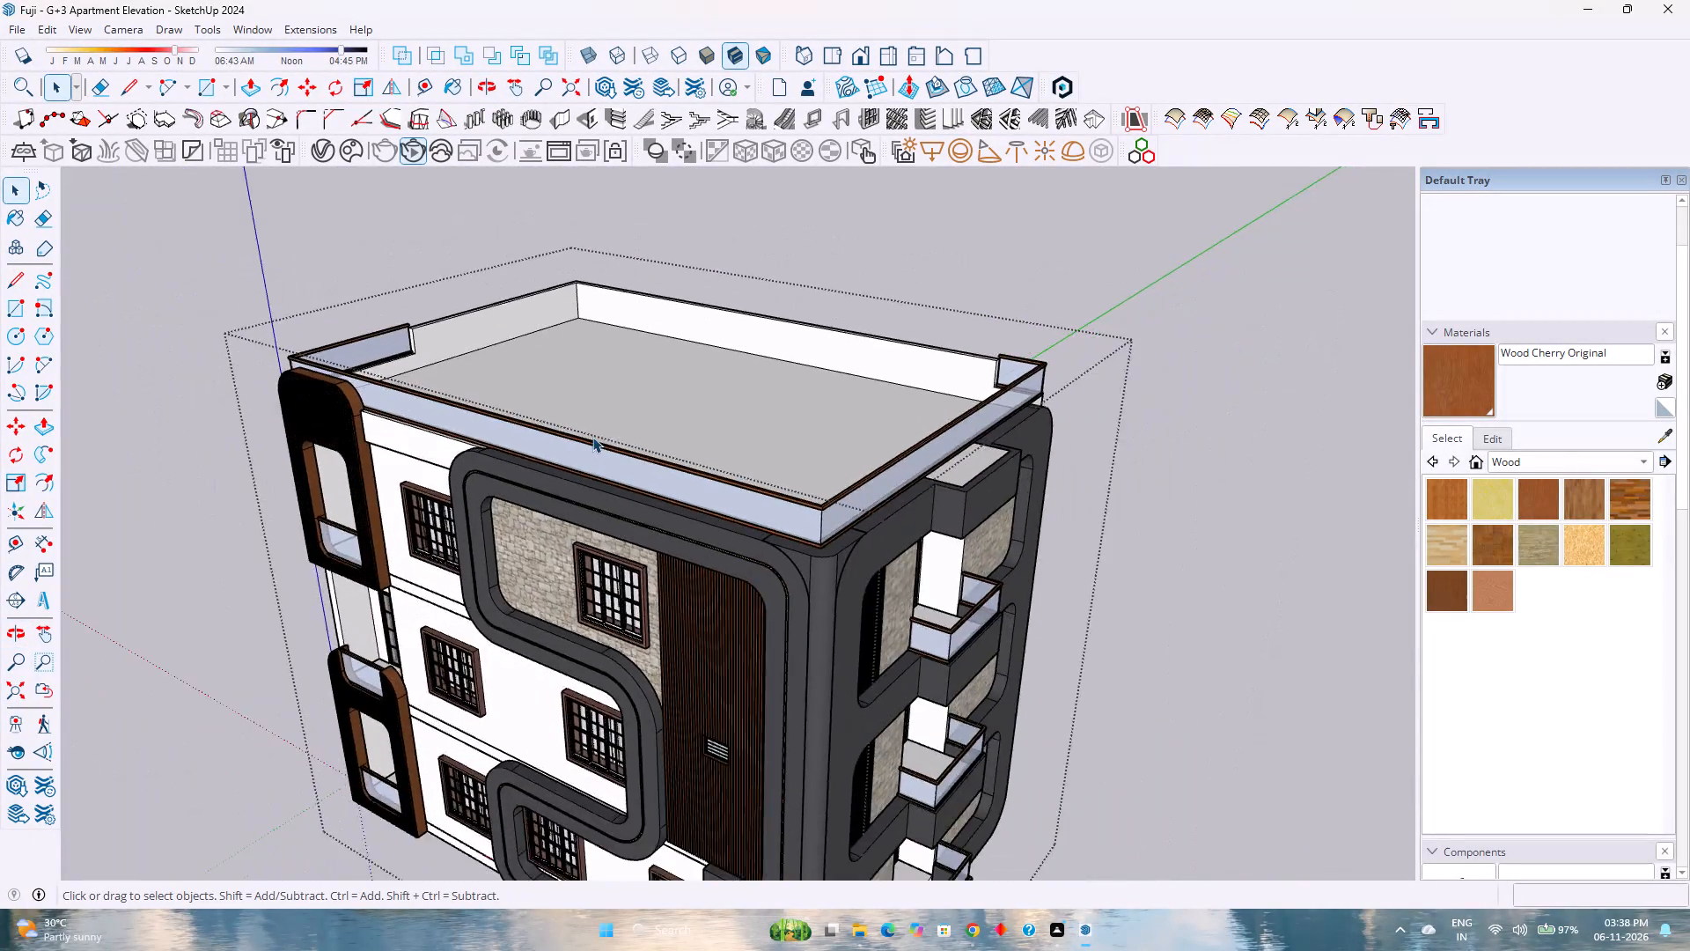
pyautogui.scroll(2, 592, 437)
pyautogui.scroll(-5, 591, 437)
pyautogui.scroll(5, 591, 437)
pyautogui.scroll(-5, 591, 437)
pyautogui.scroll(5, 591, 437)
pyautogui.scroll(-5, 591, 437)
pyautogui.scroll(4, 591, 437)
pyautogui.scroll(-5, 591, 437)
pyautogui.scroll(5, 591, 437)
pyautogui.scroll(-5, 591, 436)
pyautogui.scroll(5, 586, 435)
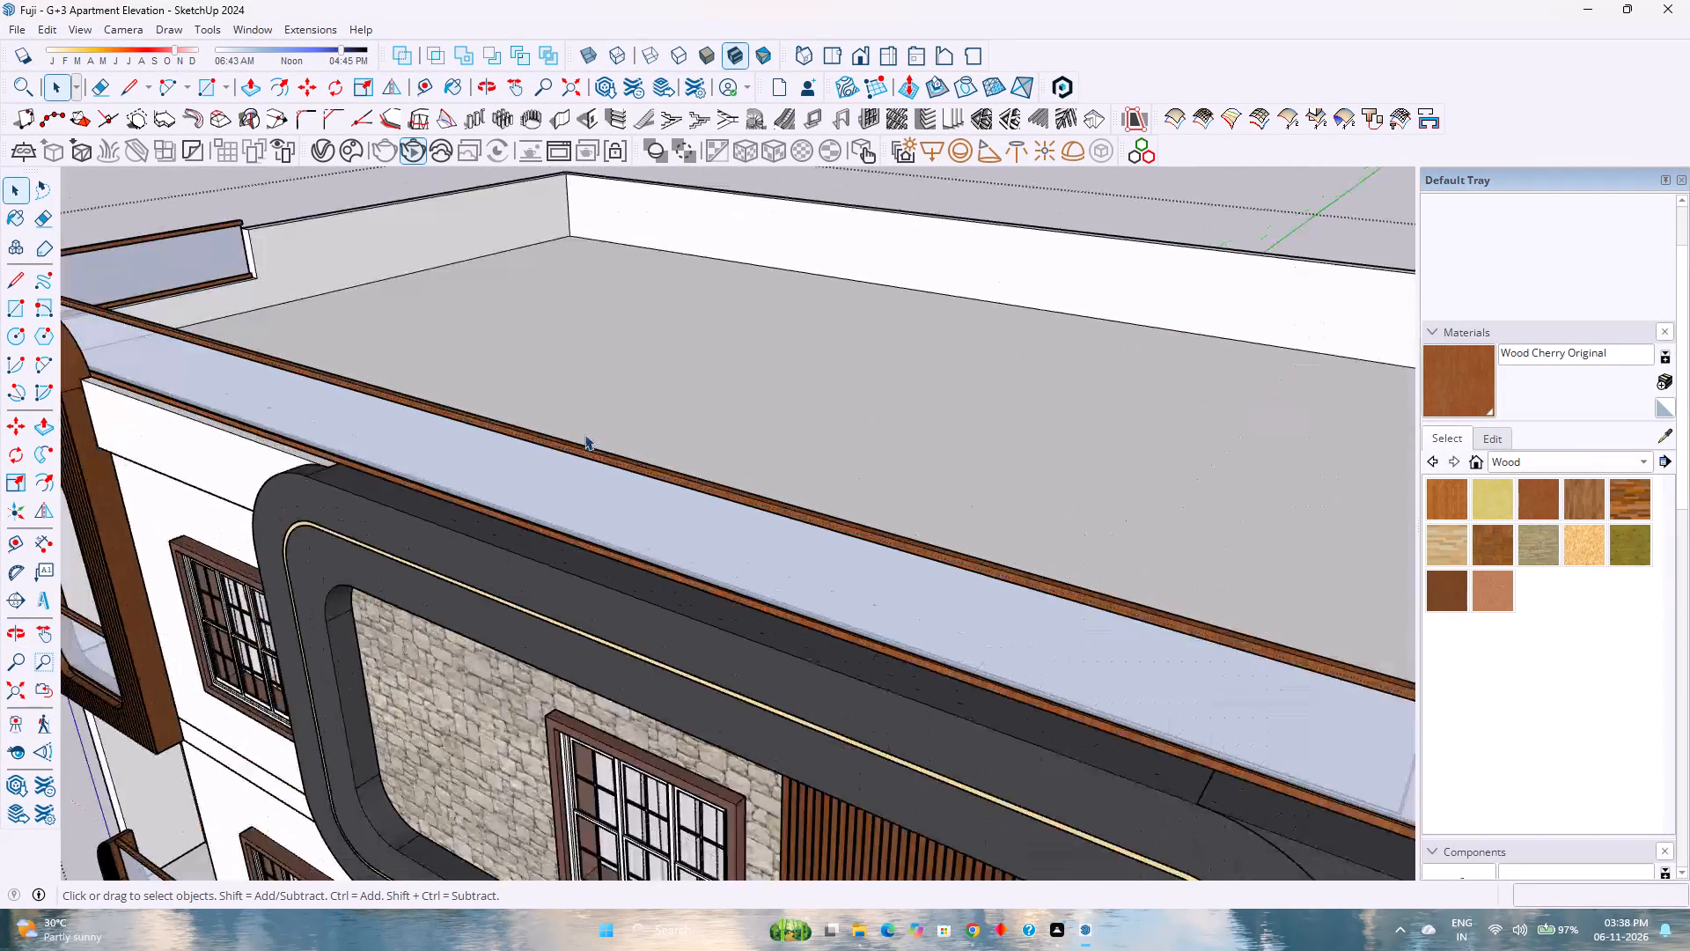
pyautogui.scroll(-4, 577, 431)
pyautogui.scroll(3, 575, 430)
pyautogui.scroll(-5, 569, 427)
pyautogui.scroll(5, 569, 427)
pyautogui.scroll(-5, 569, 427)
pyautogui.scroll(5, 569, 427)
pyautogui.scroll(-15, 569, 427)
pyautogui.scroll(4, 569, 427)
pyautogui.scroll(4, 709, 476)
# Examine the whole building's balcony side, front elevation and shared corner from raised and eye-level viewpoints.
pyautogui.moveTo(719, 482); pyautogui.dragTo(475, 417, button='middle')
pyautogui.scroll(-4, 475, 417)
pyautogui.scroll(2, 474, 411)
pyautogui.scroll(-3, 474, 409)
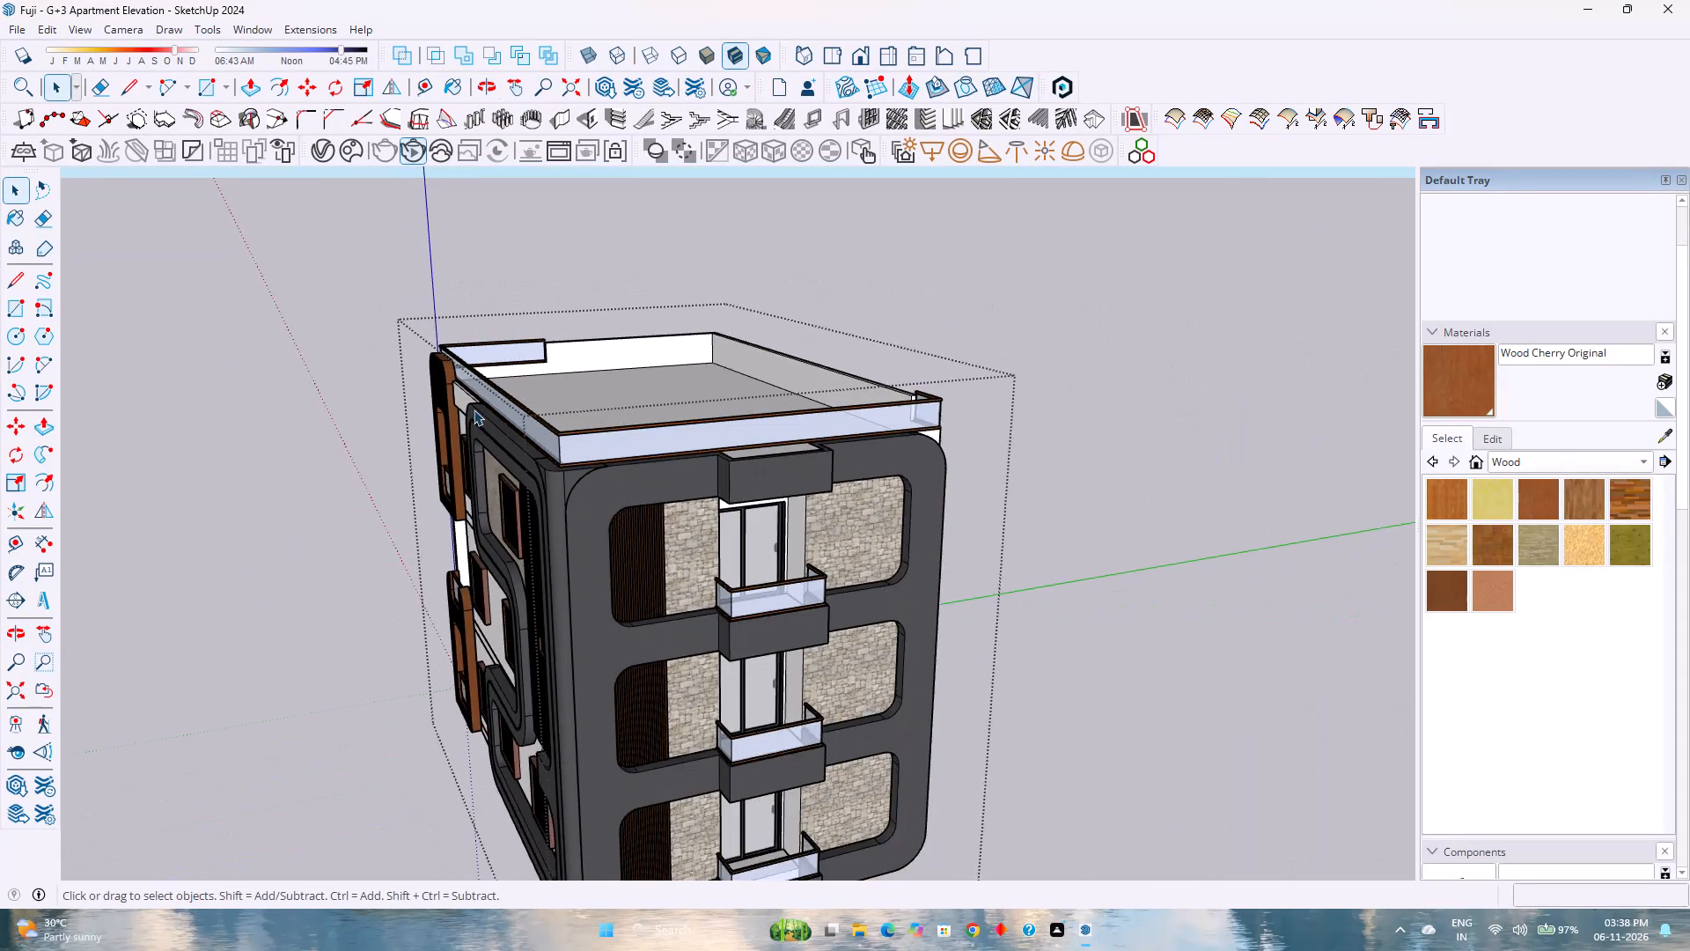
pyautogui.scroll(-5, 474, 409)
pyautogui.middleClick(317, 403)
pyautogui.moveTo(320, 404); pyautogui.dragTo(954, 286, button='middle')
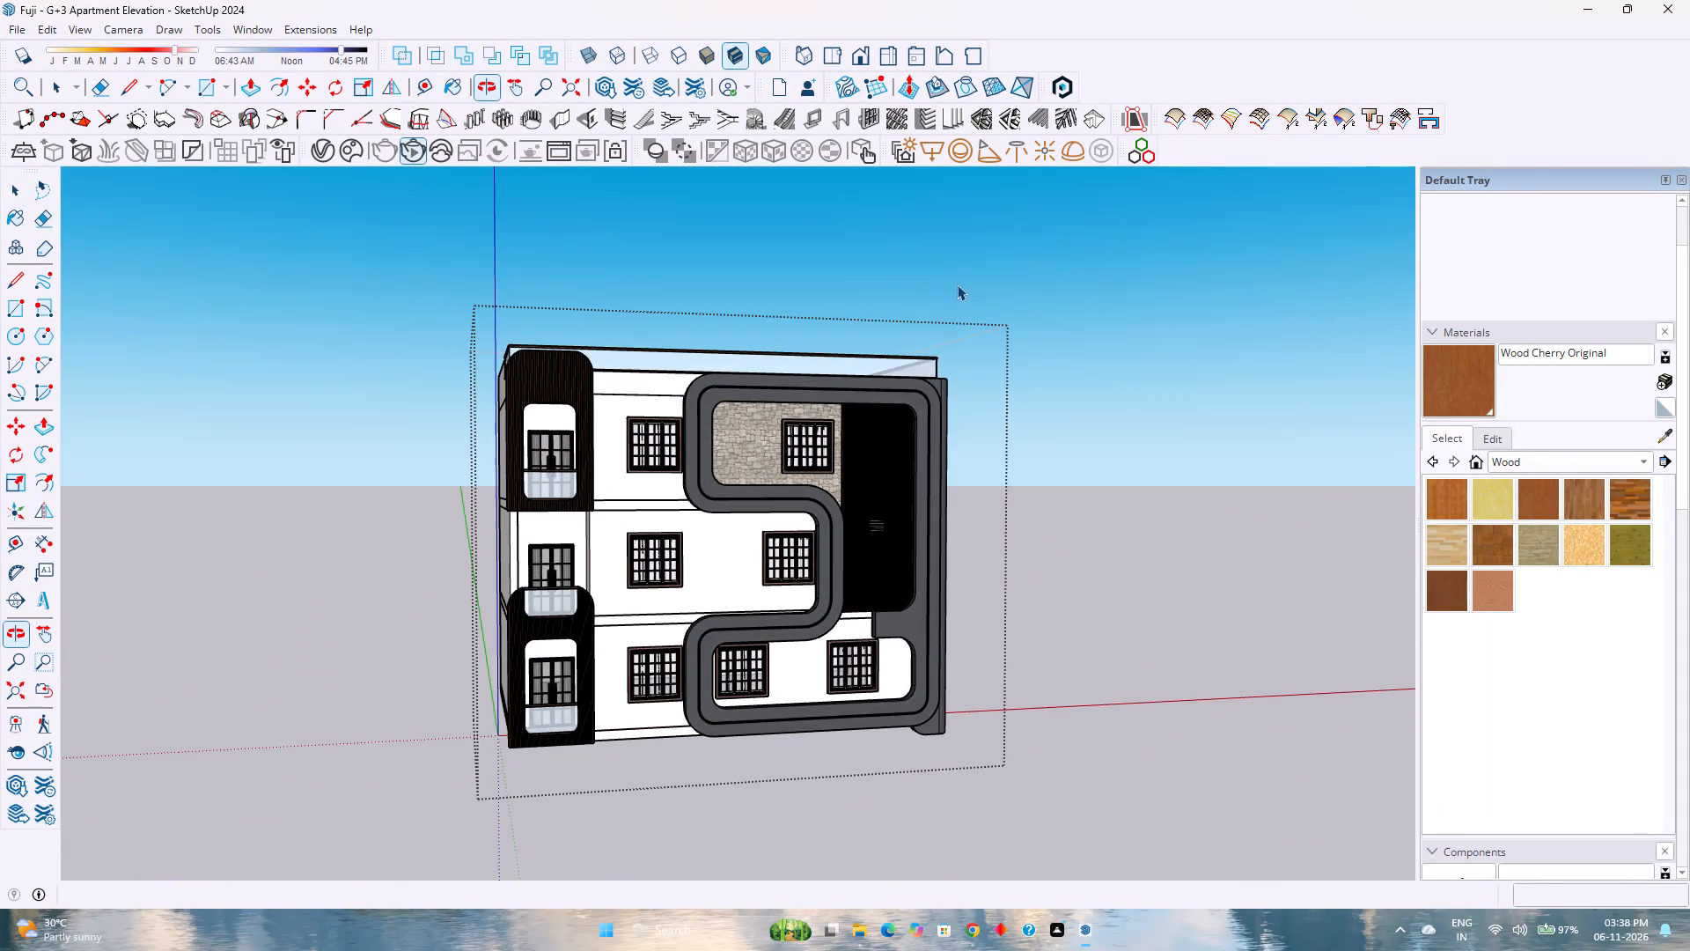
pyautogui.scroll(4, 1023, 350)
pyautogui.scroll(-4, 1023, 350)
pyautogui.moveTo(1018, 354); pyautogui.dragTo(641, 334, button='middle')
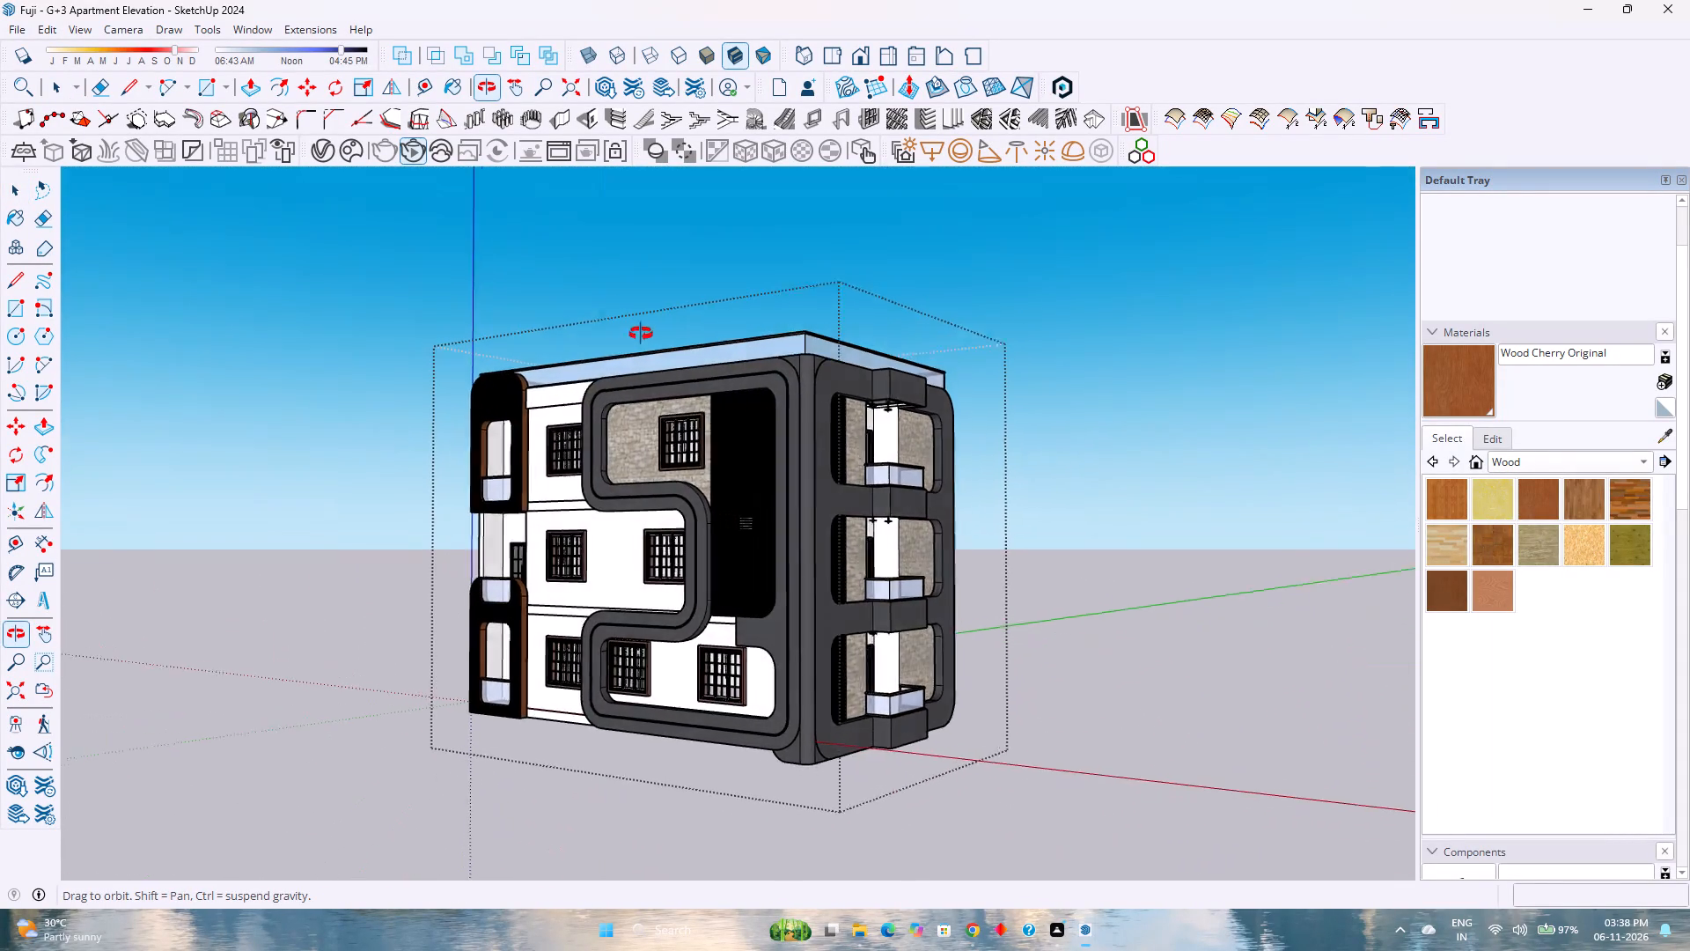
pyautogui.moveTo(641, 334); pyautogui.dragTo(643, 335, button='middle')
pyautogui.scroll(-5, 651, 336)
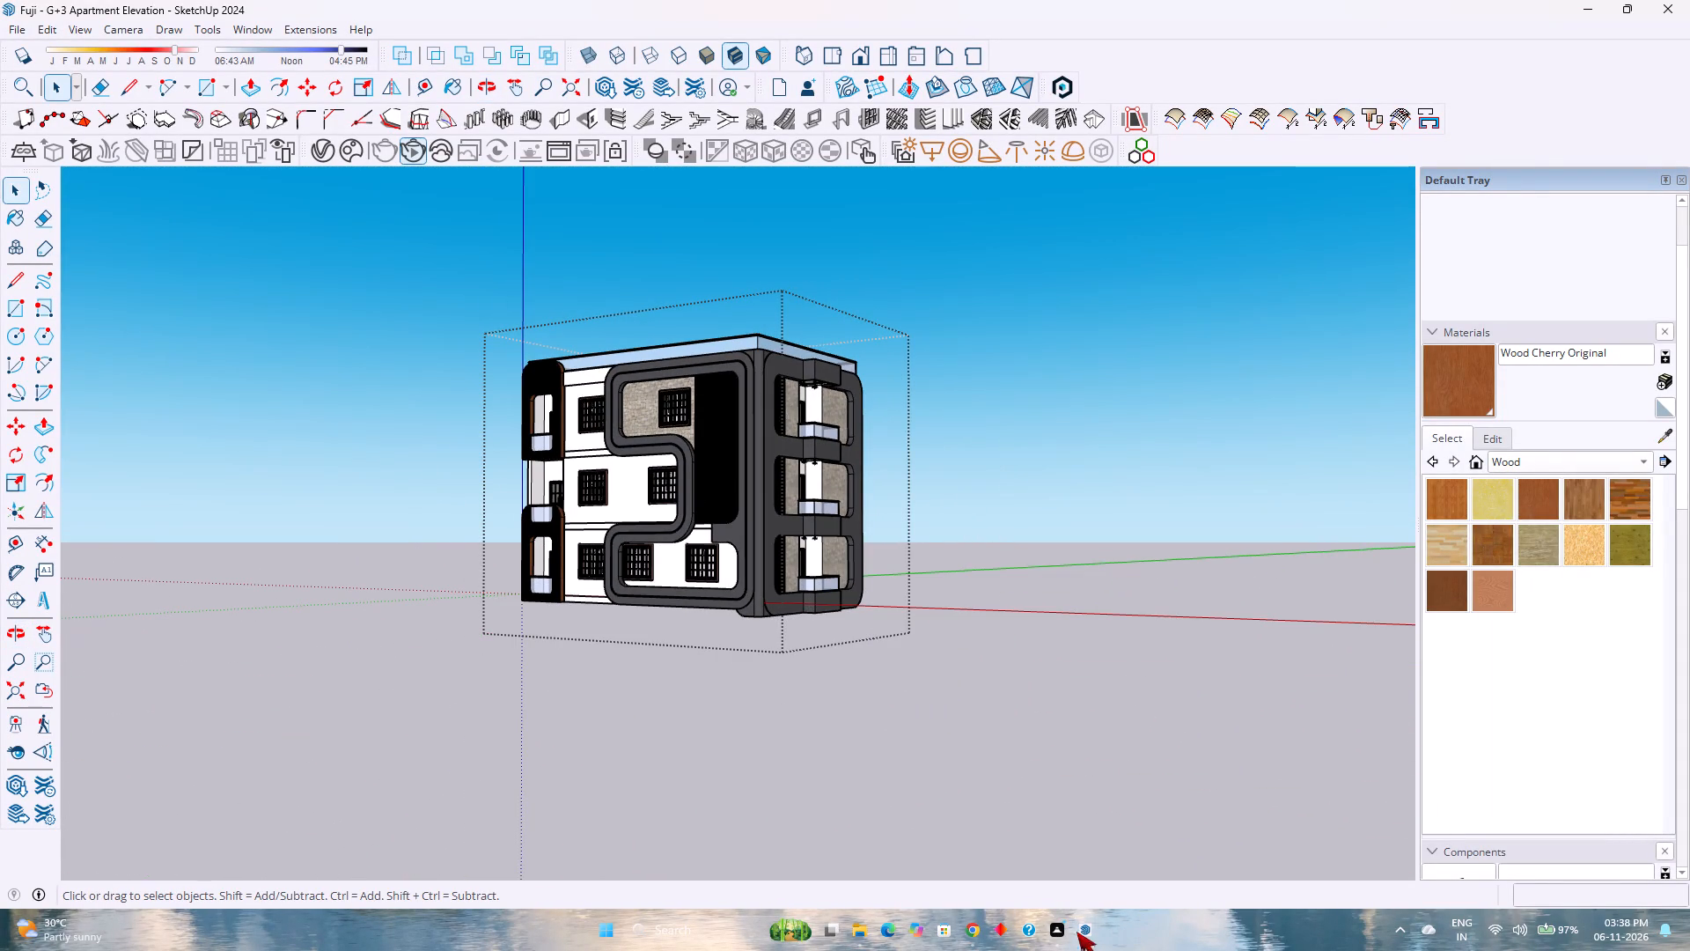
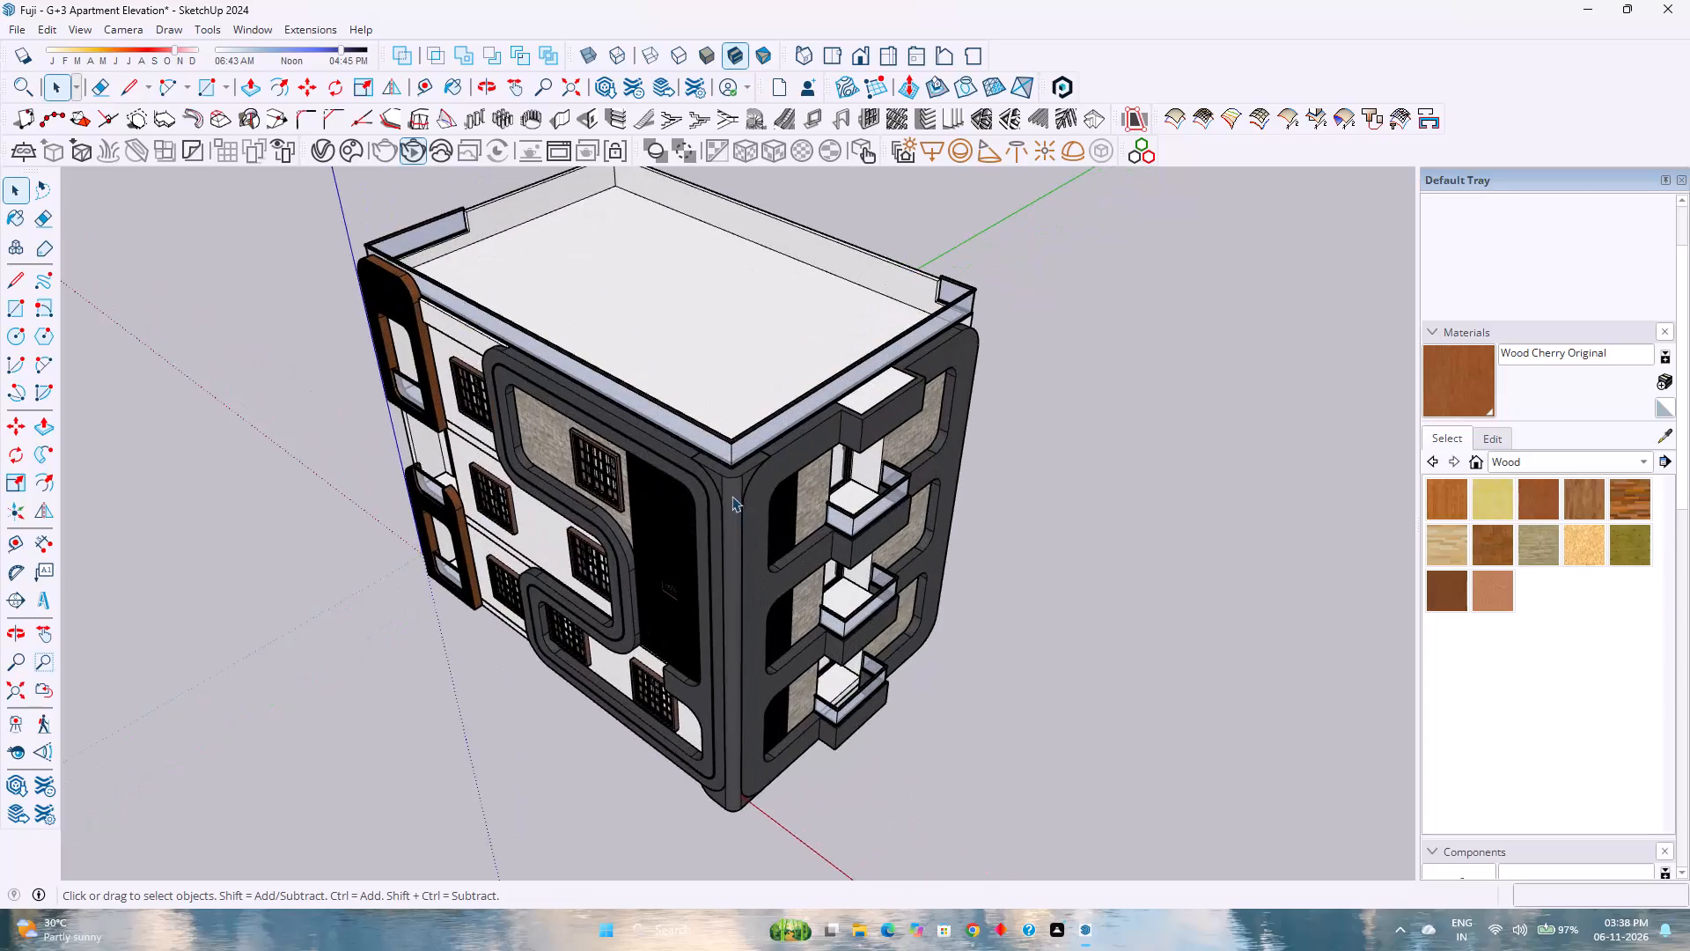
# Examine the building's roof terrace, front facade and balcony side from raised and eye-level viewpoints.
pyautogui.scroll(2, 728, 488)
pyautogui.moveTo(728, 488); pyautogui.dragTo(1172, 584, button='middle')
pyautogui.middleClick(1172, 584)
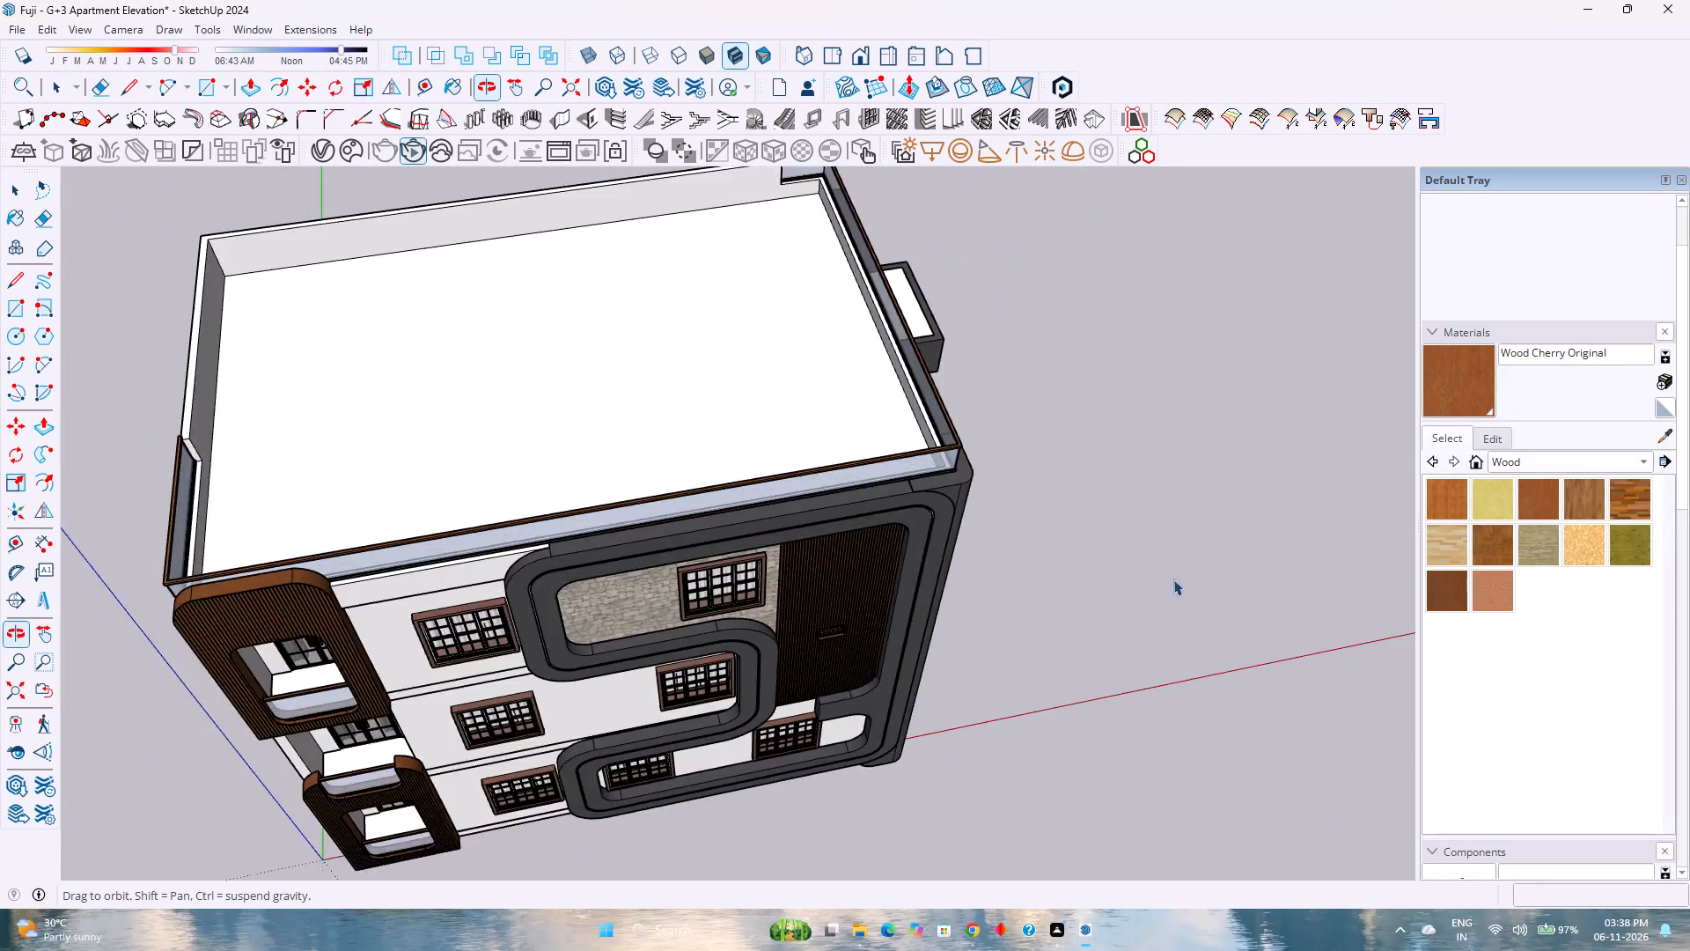
pyautogui.middleClick(1173, 579)
pyautogui.scroll(-9, 1173, 579)
pyautogui.moveTo(1177, 579); pyautogui.dragTo(812, 317, button='middle')
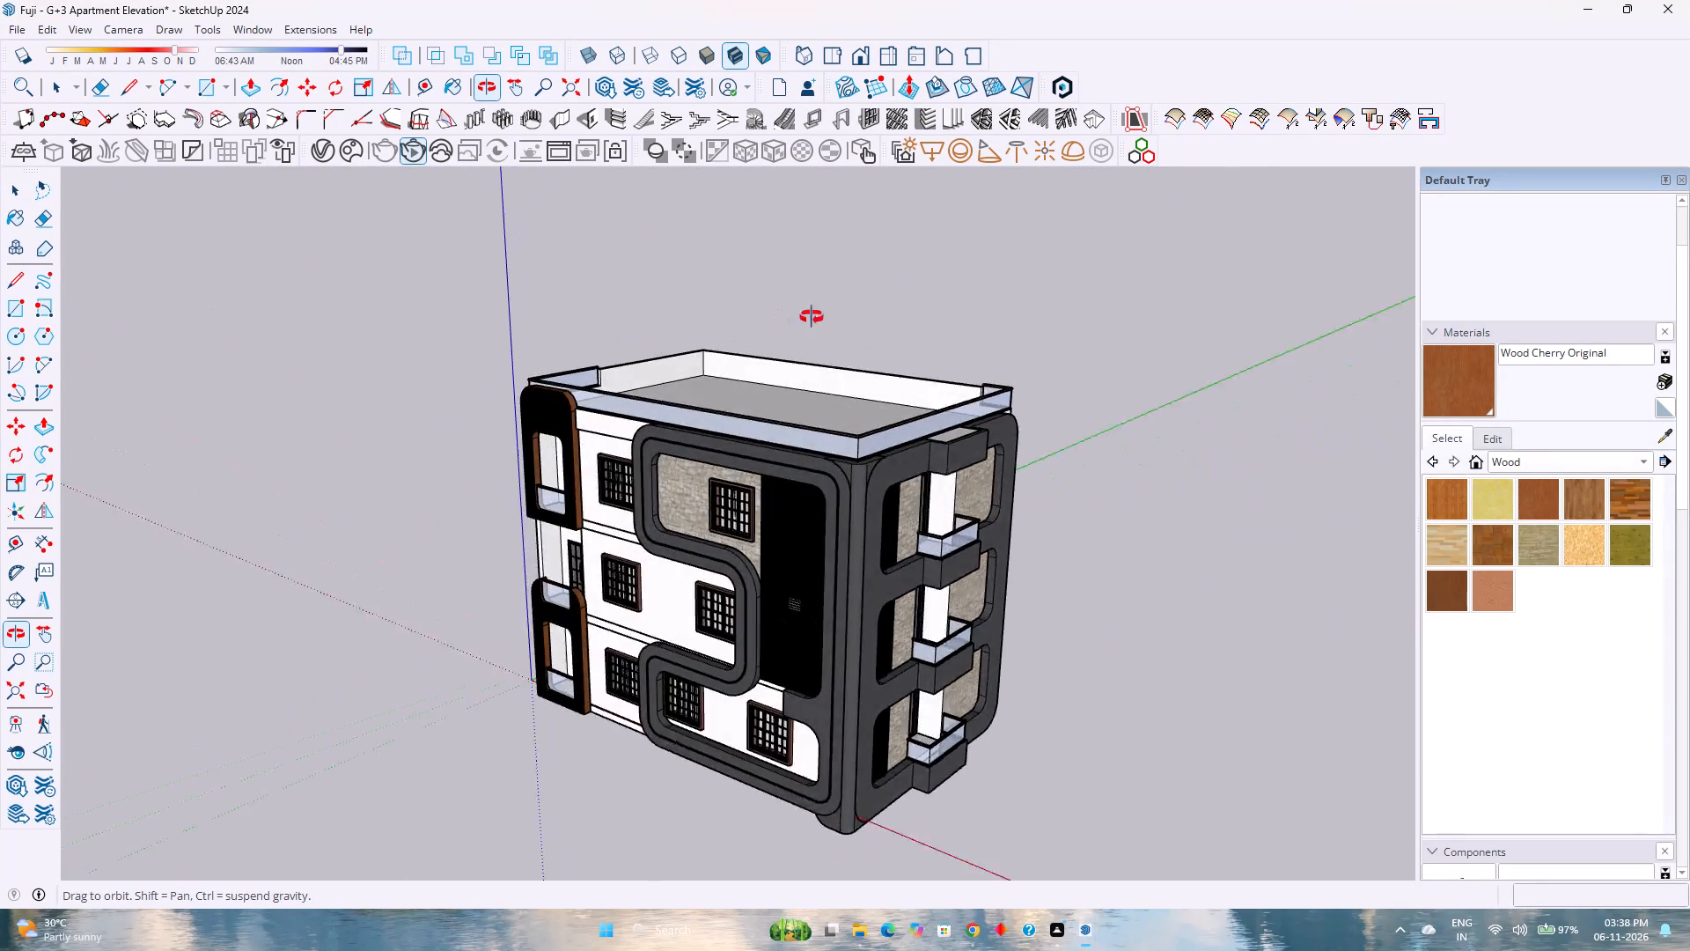
pyautogui.moveTo(812, 317); pyautogui.dragTo(829, 316, button='middle')
pyautogui.middleClick(831, 315)
pyautogui.scroll(4, 654, 392)
pyautogui.scroll(-4, 654, 392)
pyautogui.middleClick(924, 601)
pyautogui.moveTo(900, 596); pyautogui.dragTo(375, 494, button='middle')
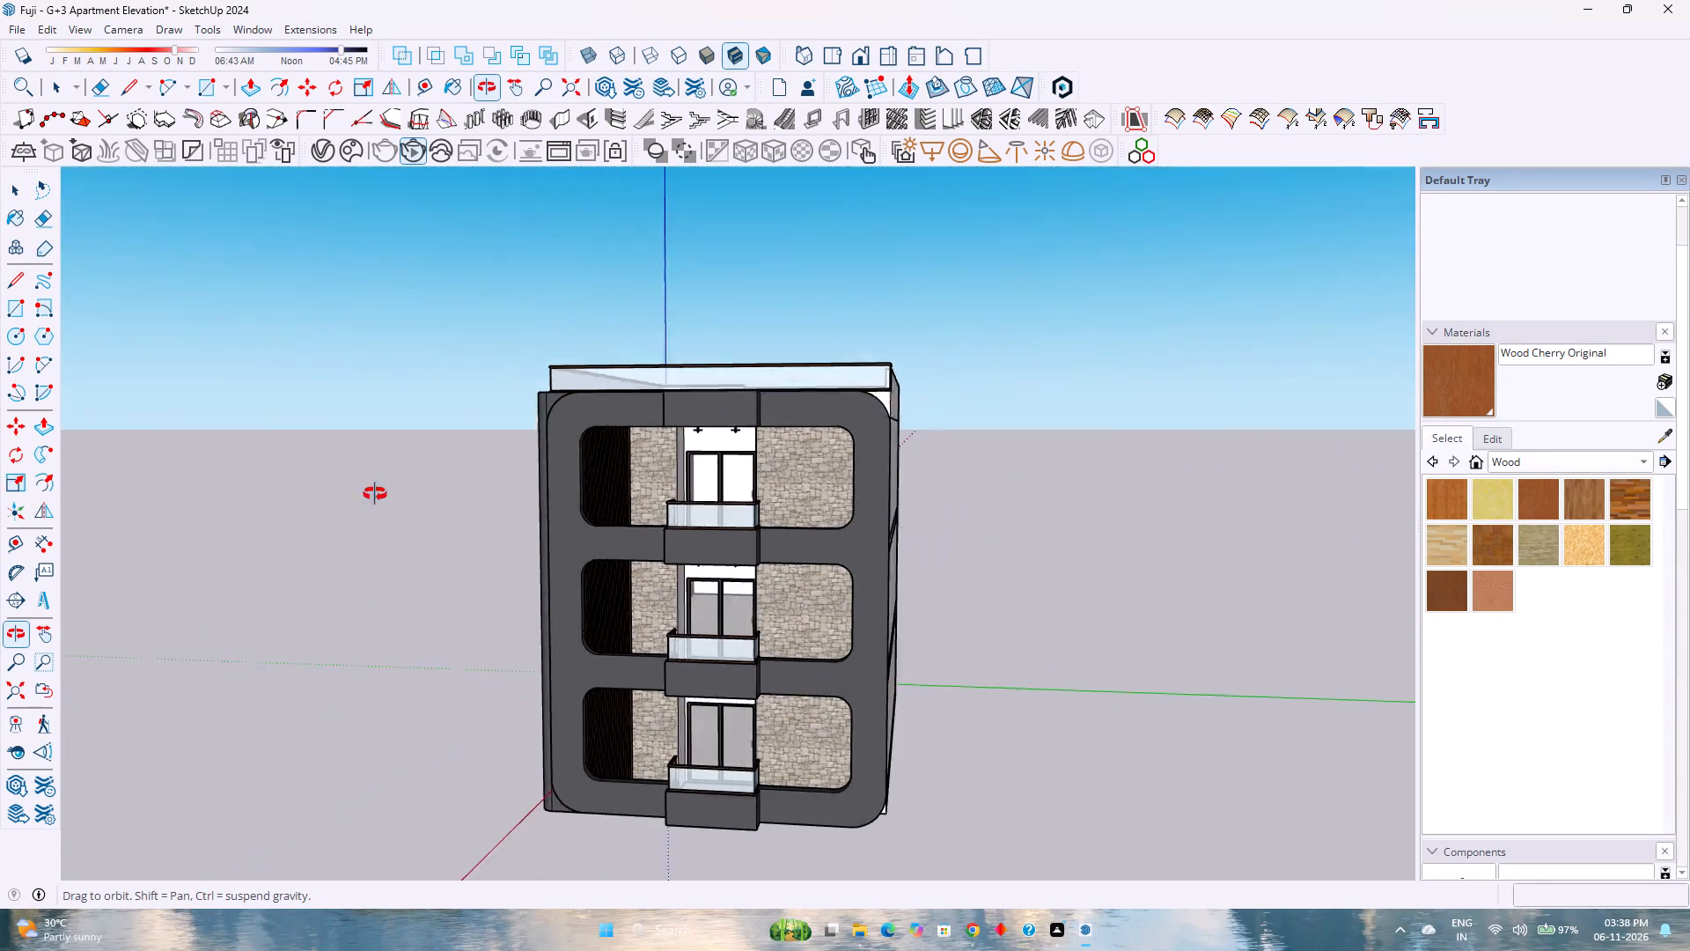
pyautogui.moveTo(375, 494); pyautogui.dragTo(880, 646, button='middle')
pyautogui.scroll(-5, 947, 528)
pyautogui.scroll(1, 959, 512)
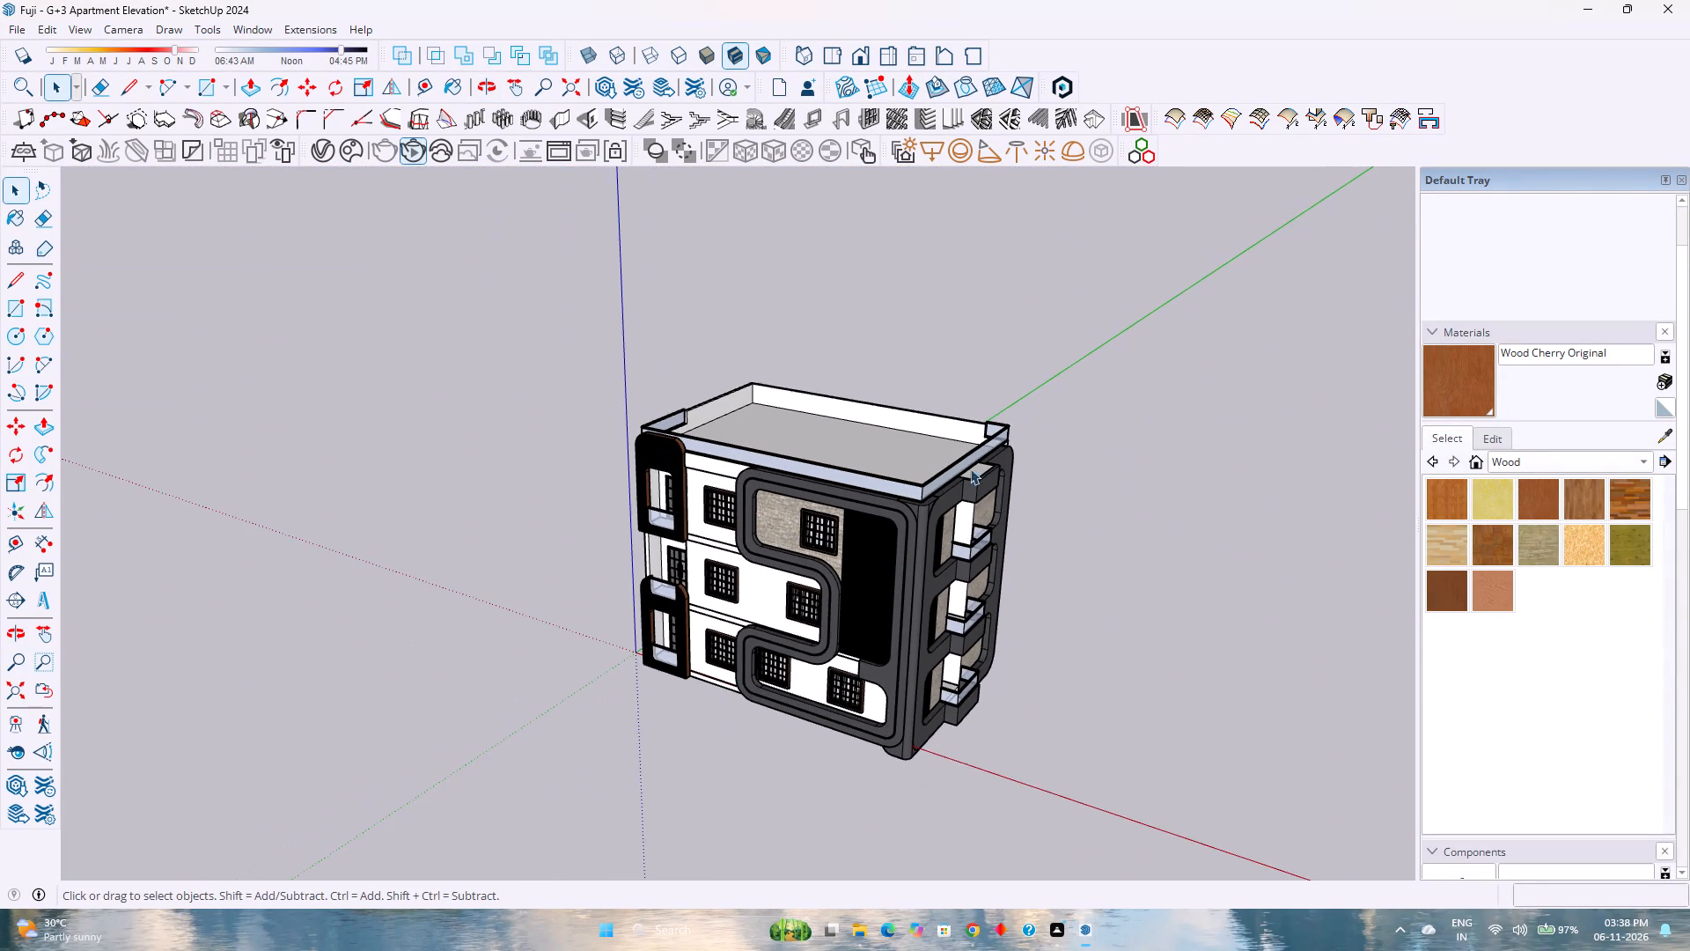
# Examine the balcony side and the front elevation, comparing raised views with straight-on eye-level views.
pyautogui.scroll(4, 947, 426)
pyautogui.scroll(2, 908, 507)
pyautogui.moveTo(871, 521); pyautogui.dragTo(811, 538, button='middle')
pyautogui.moveTo(762, 543); pyautogui.dragTo(477, 553, button='middle')
pyautogui.moveTo(464, 551); pyautogui.dragTo(290, 534, button='middle')
pyautogui.scroll(-5, 403, 490)
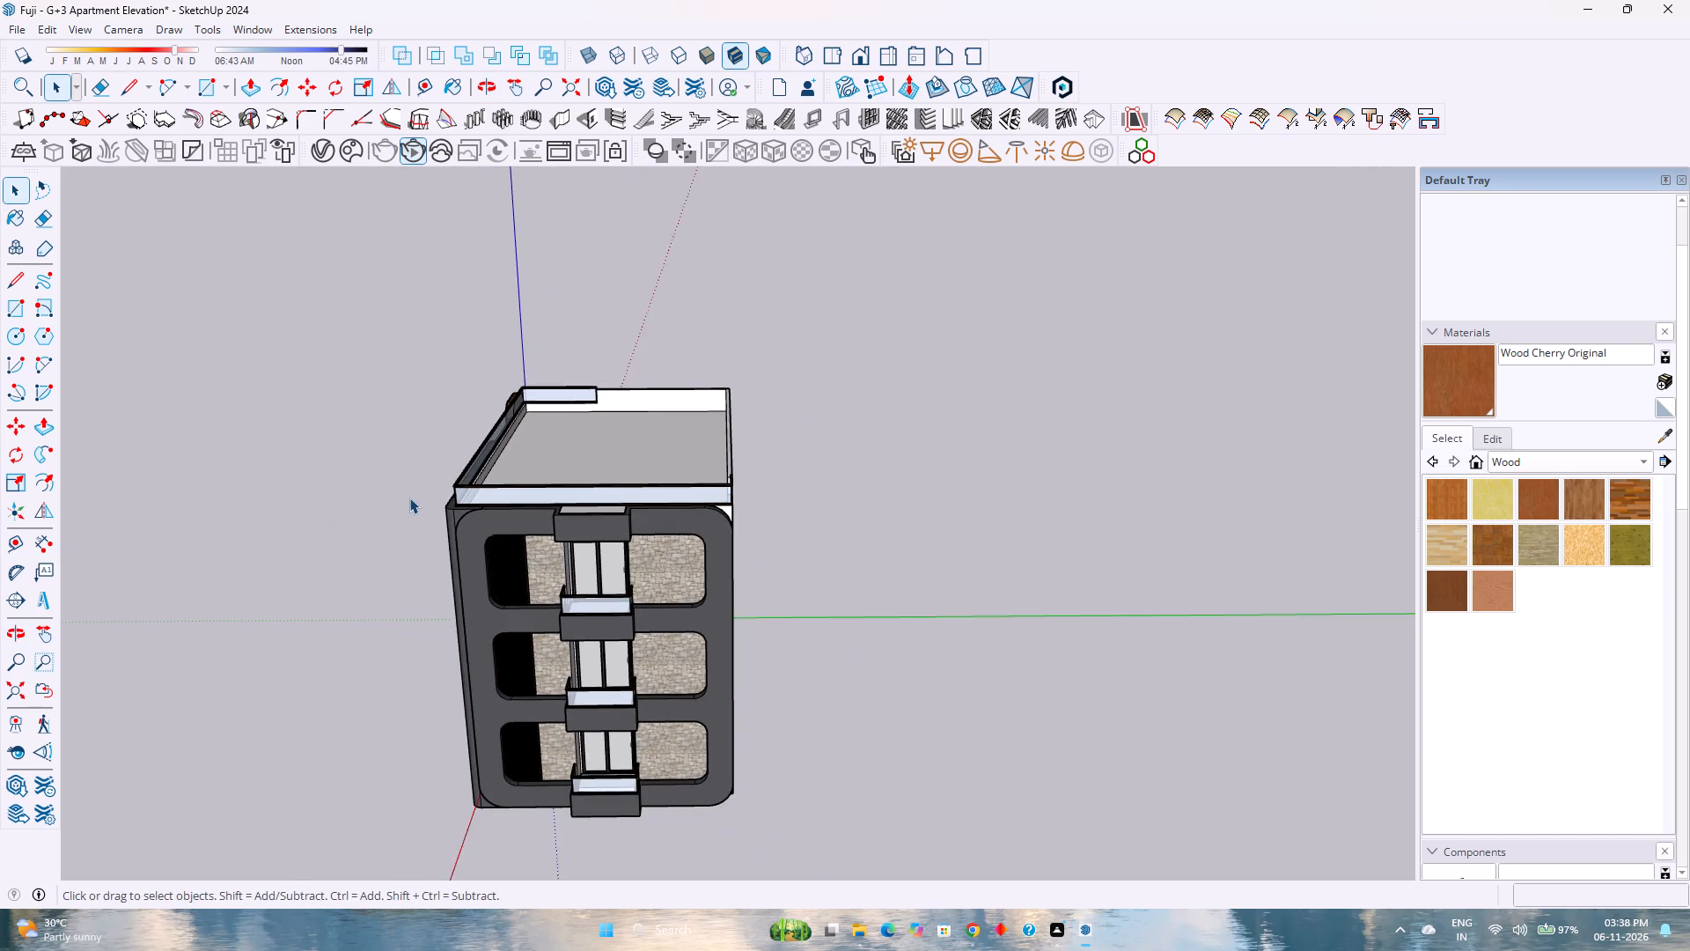
pyautogui.scroll(-1, 409, 498)
pyautogui.moveTo(366, 537); pyautogui.dragTo(1062, 409, button='middle')
pyautogui.scroll(-4, 986, 404)
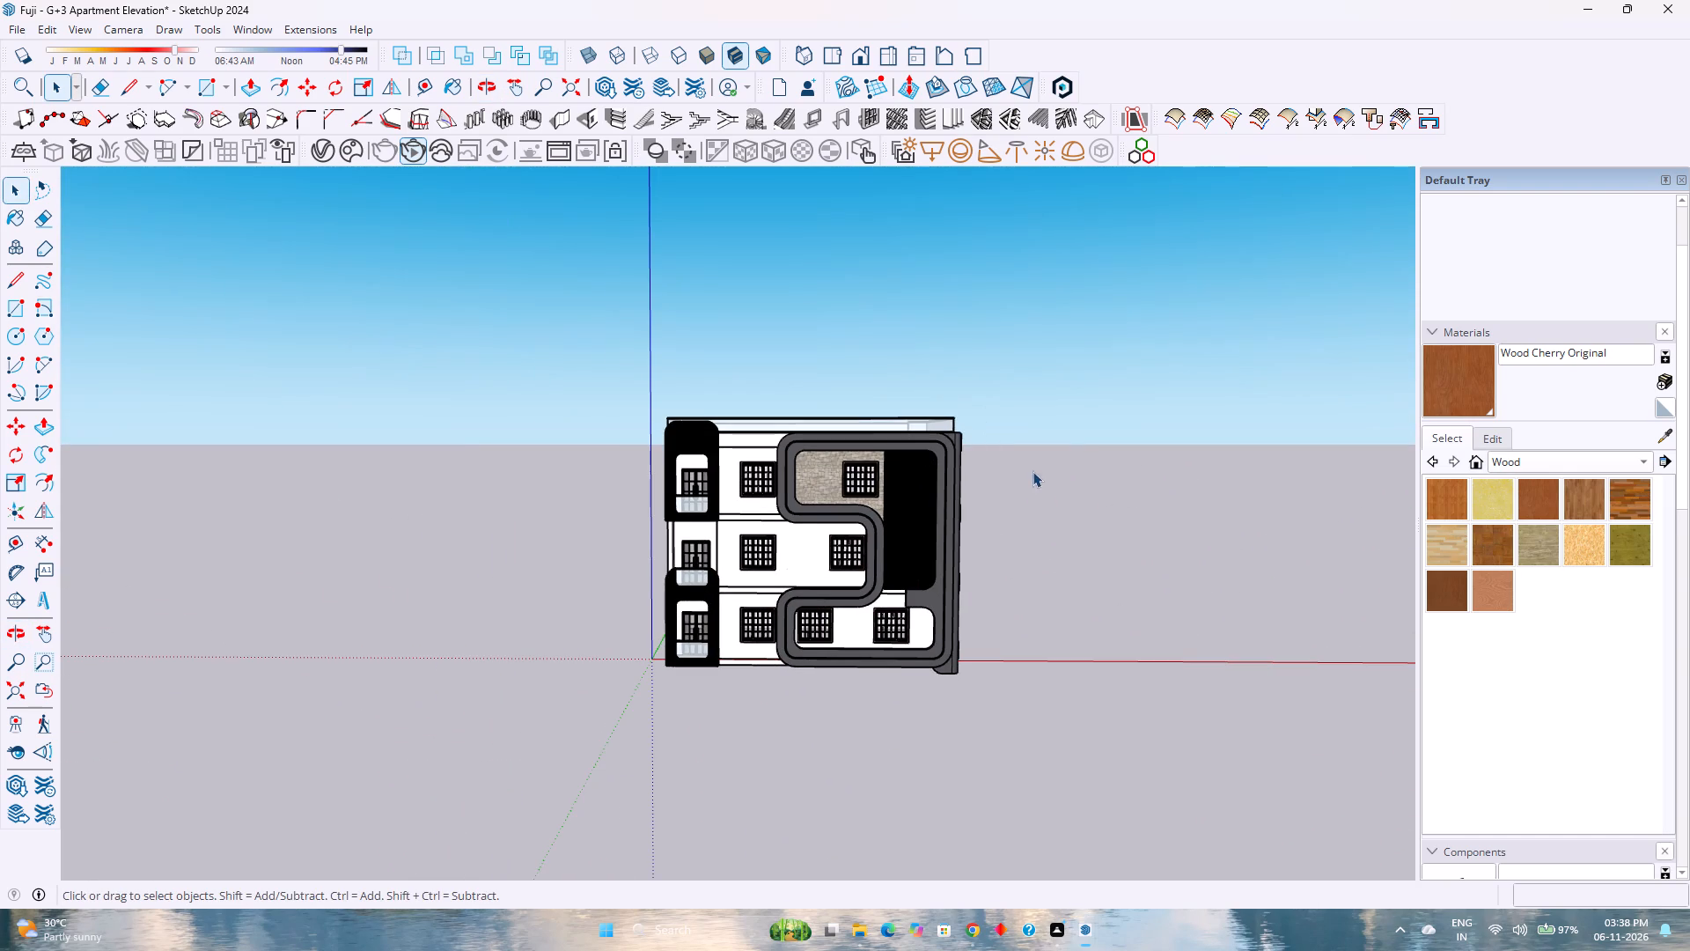
pyautogui.moveTo(1040, 481); pyautogui.dragTo(440, 436, button='middle')
pyautogui.middleClick(440, 436)
pyautogui.scroll(7, 747, 431)
pyautogui.scroll(-6, 781, 431)
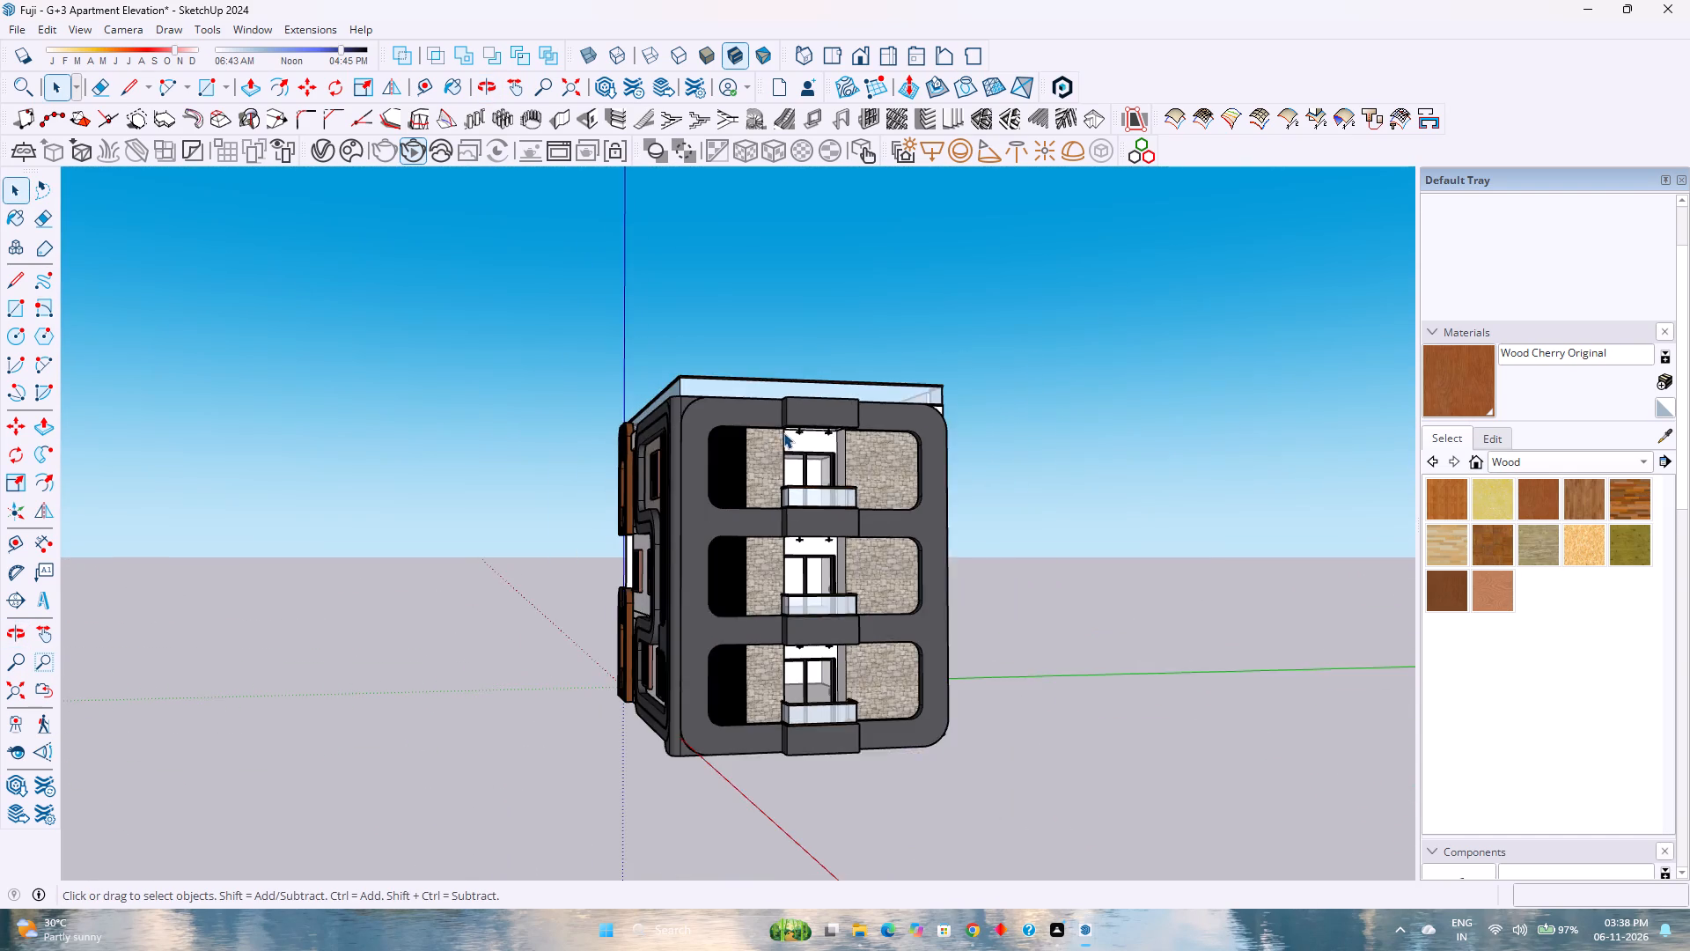
pyautogui.scroll(-3, 783, 432)
pyautogui.scroll(1, 964, 470)
# Examine the building all around, including the roof from above, the underside and the plain rear wall.
pyautogui.moveTo(962, 472); pyautogui.dragTo(1112, 522, button='middle')
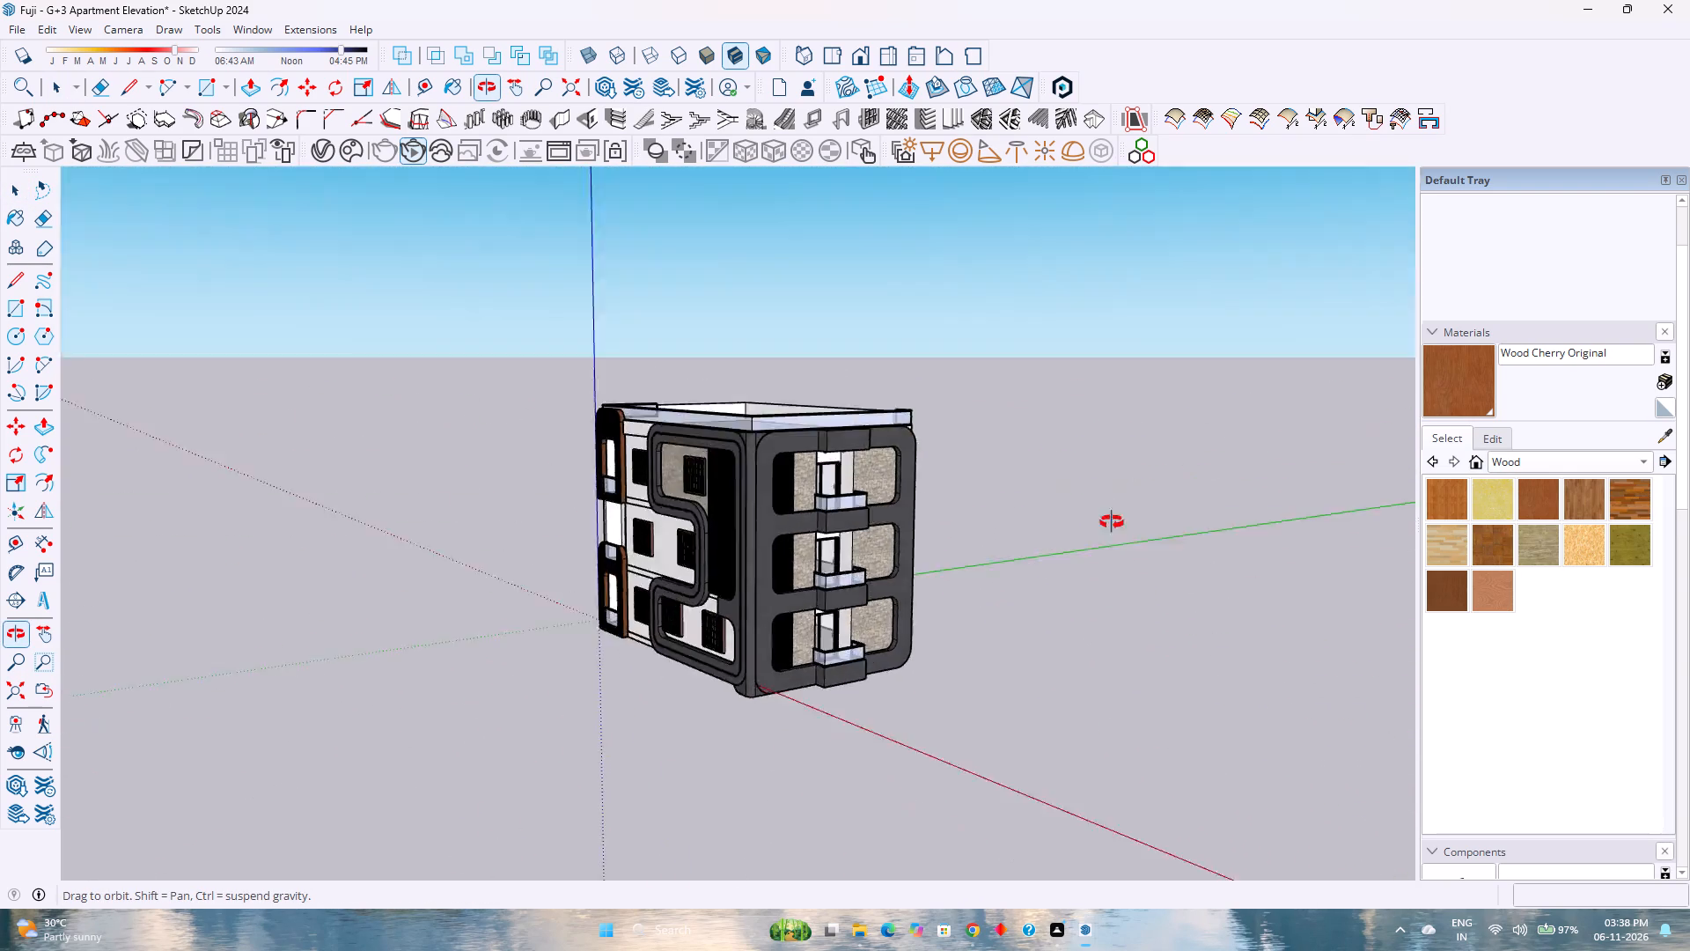
pyautogui.moveTo(1112, 522); pyautogui.dragTo(810, 866, button='middle')
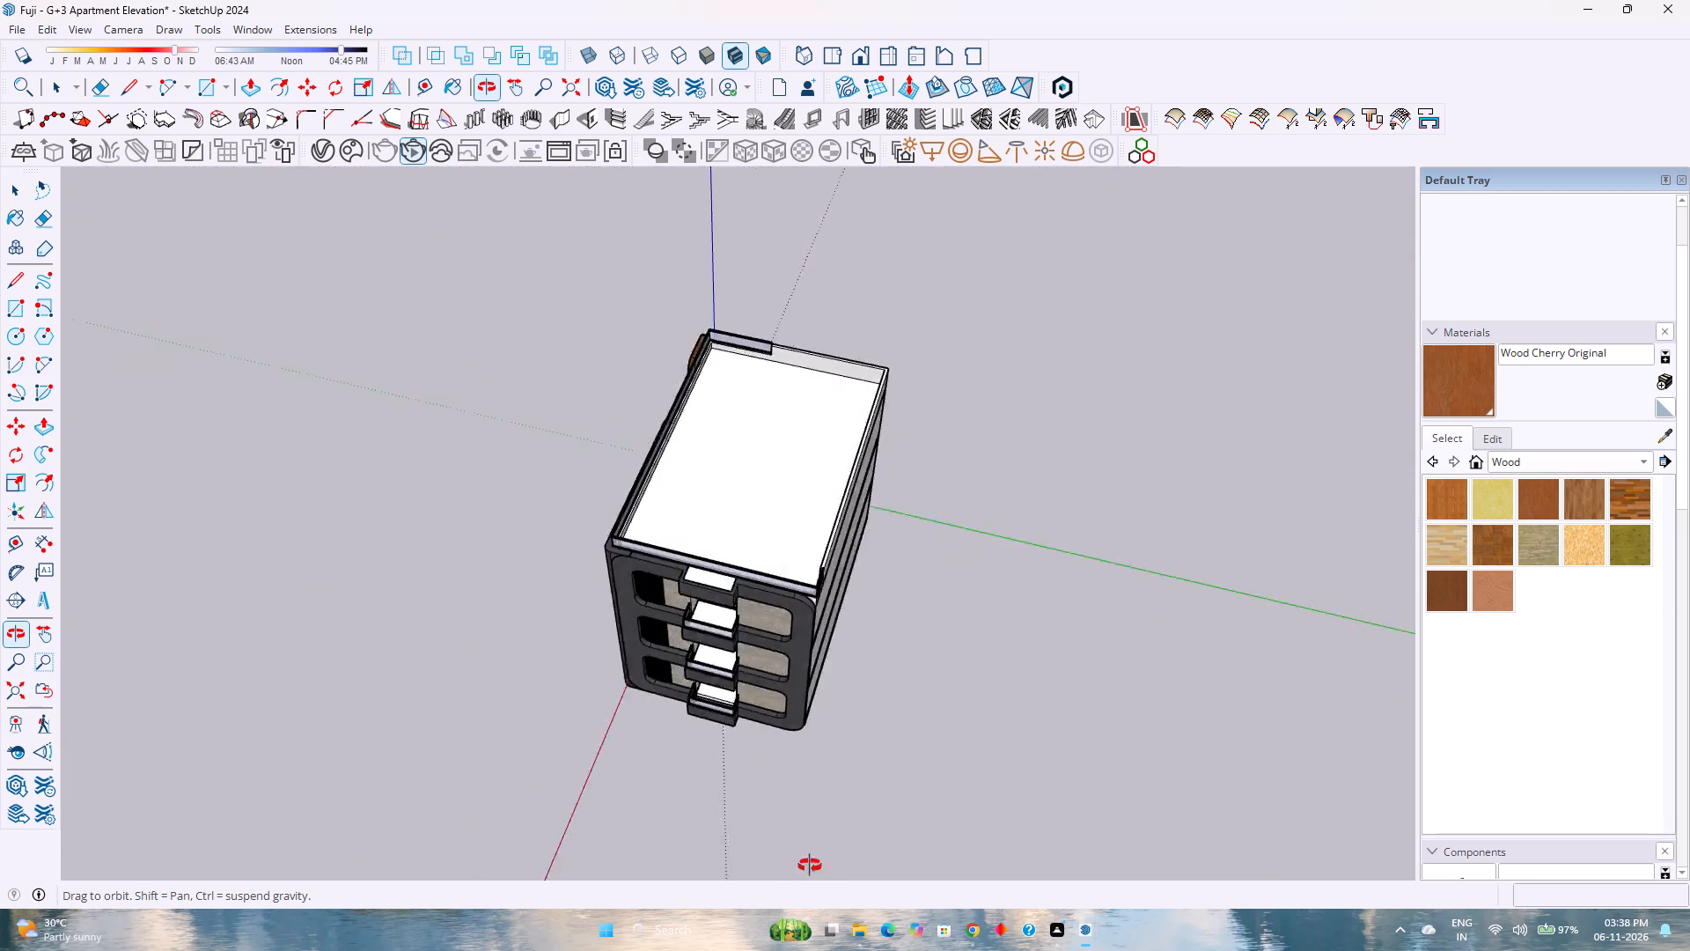
pyautogui.moveTo(810, 866); pyautogui.dragTo(389, 770, button='middle')
pyautogui.moveTo(417, 816); pyautogui.dragTo(434, 514, button='middle')
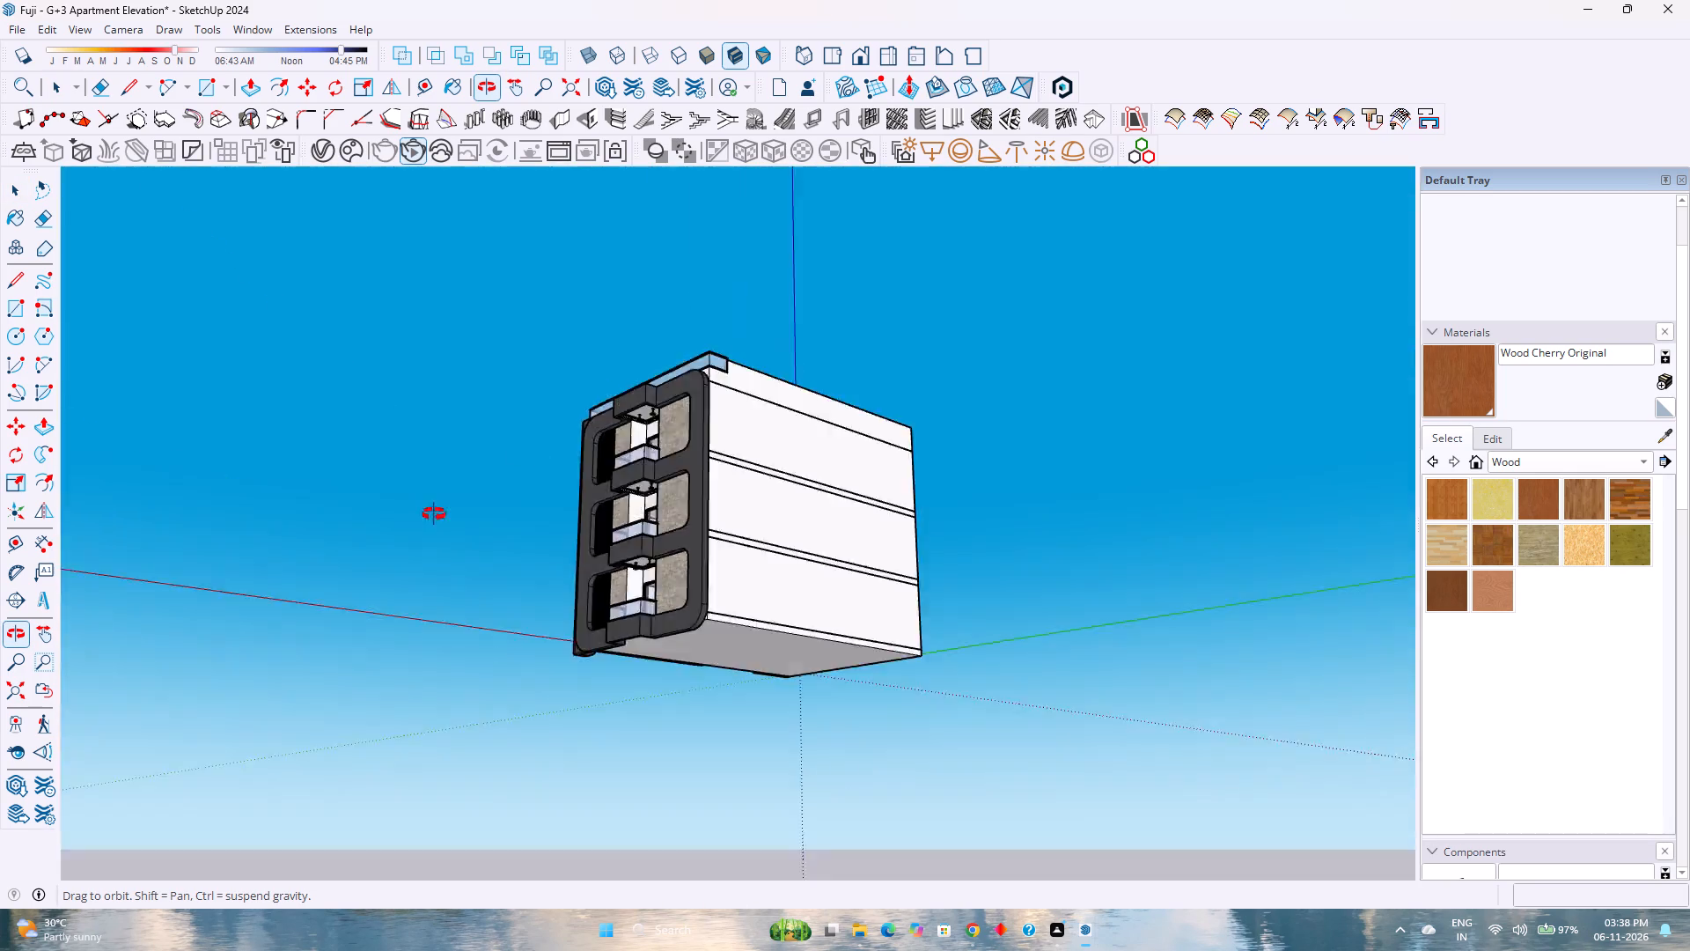
pyautogui.moveTo(434, 514); pyautogui.dragTo(871, 363, button='middle')
pyautogui.moveTo(827, 358); pyautogui.dragTo(452, 616, button='middle')
pyautogui.scroll(1, 777, 501)
pyautogui.moveTo(450, 625); pyautogui.dragTo(455, 639, button='middle')
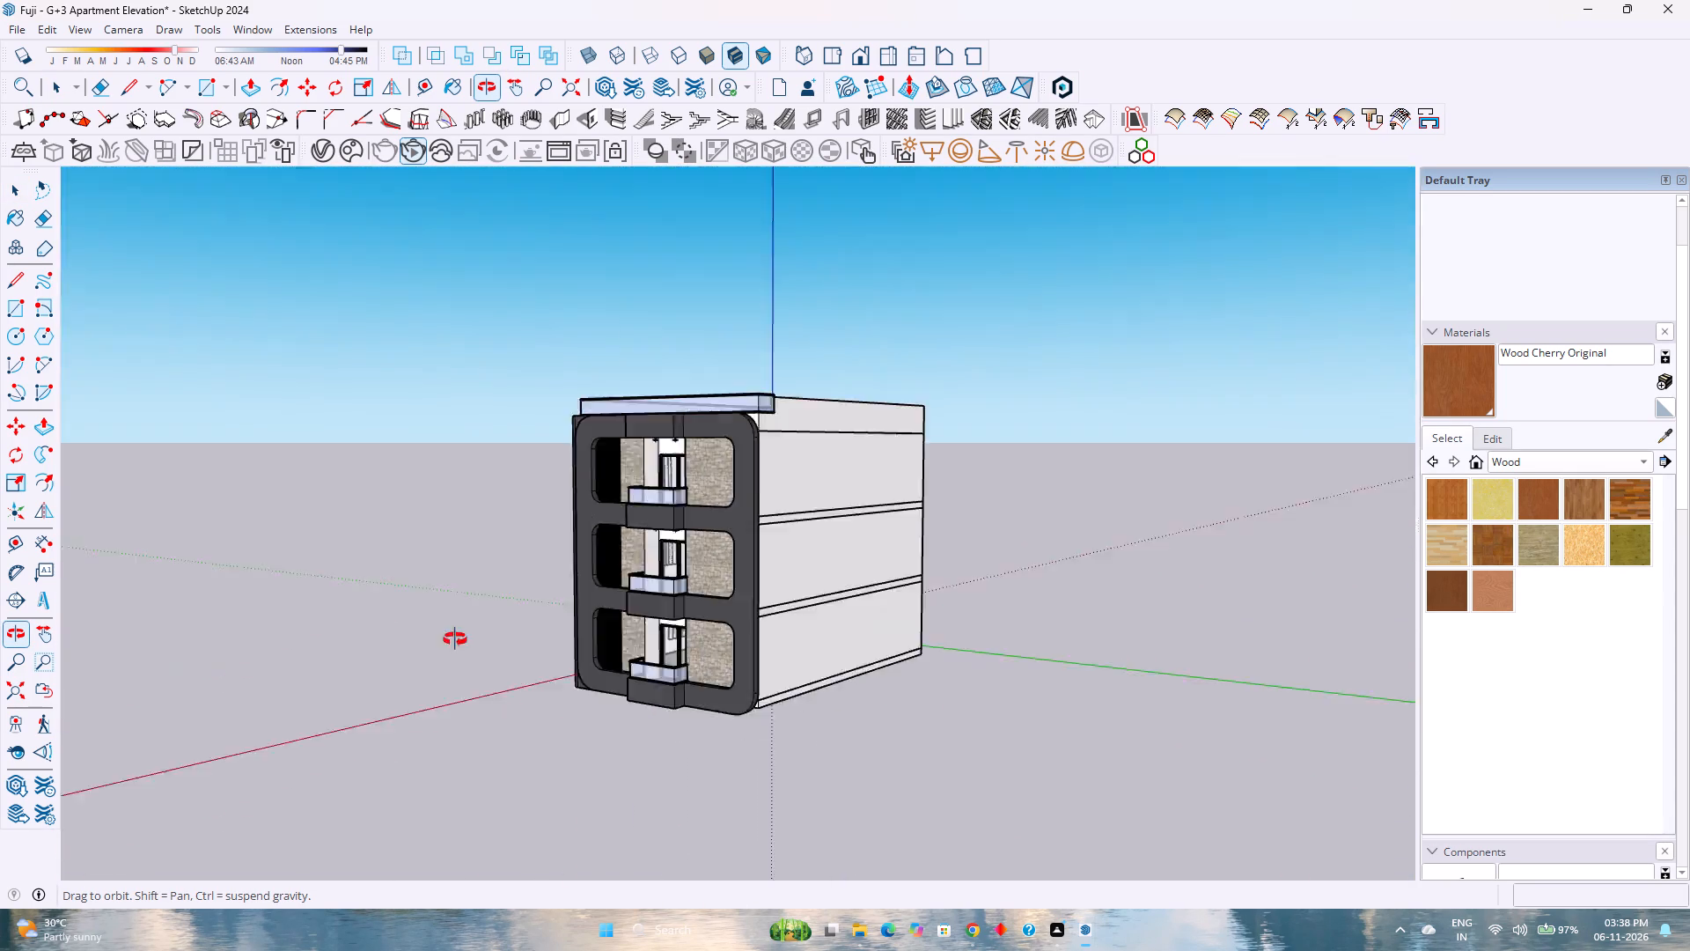
pyautogui.moveTo(455, 639); pyautogui.dragTo(813, 480, button='middle')
pyautogui.moveTo(595, 641); pyautogui.dragTo(702, 603, button='middle')
pyautogui.scroll(-4, 694, 601)
pyautogui.moveTo(621, 601); pyautogui.dragTo(694, 729, button='middle')
pyautogui.scroll(4, 700, 643)
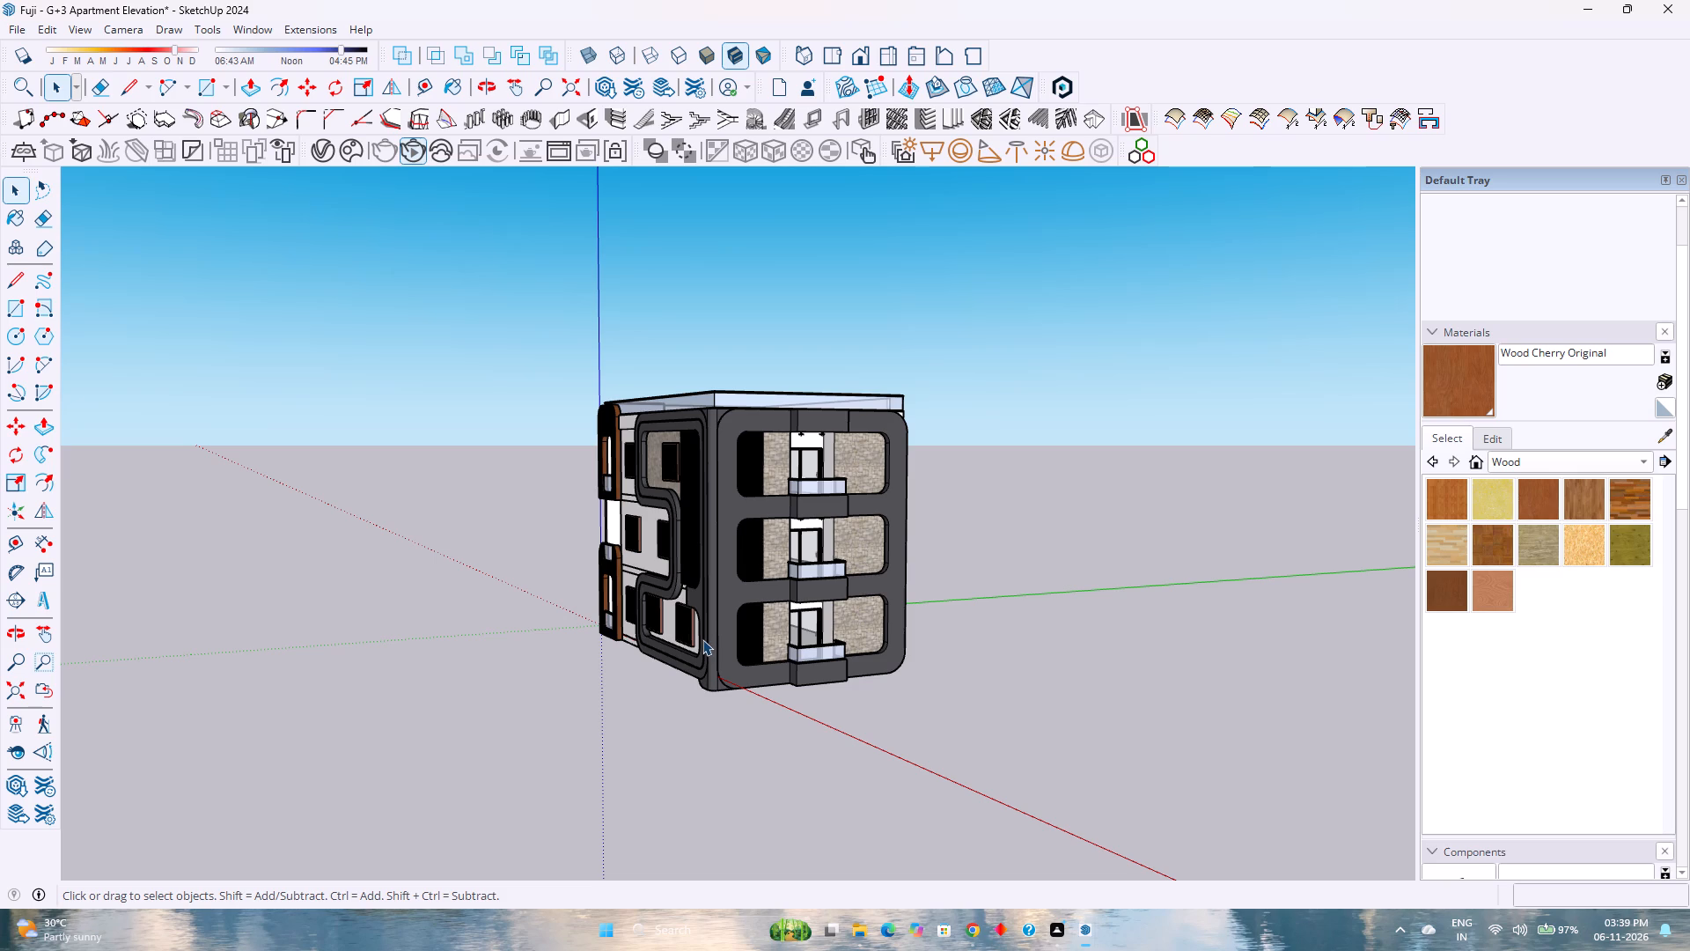
# Examine the front facade and its corner with the balcony side from closer up.
pyautogui.scroll(-3, 702, 639)
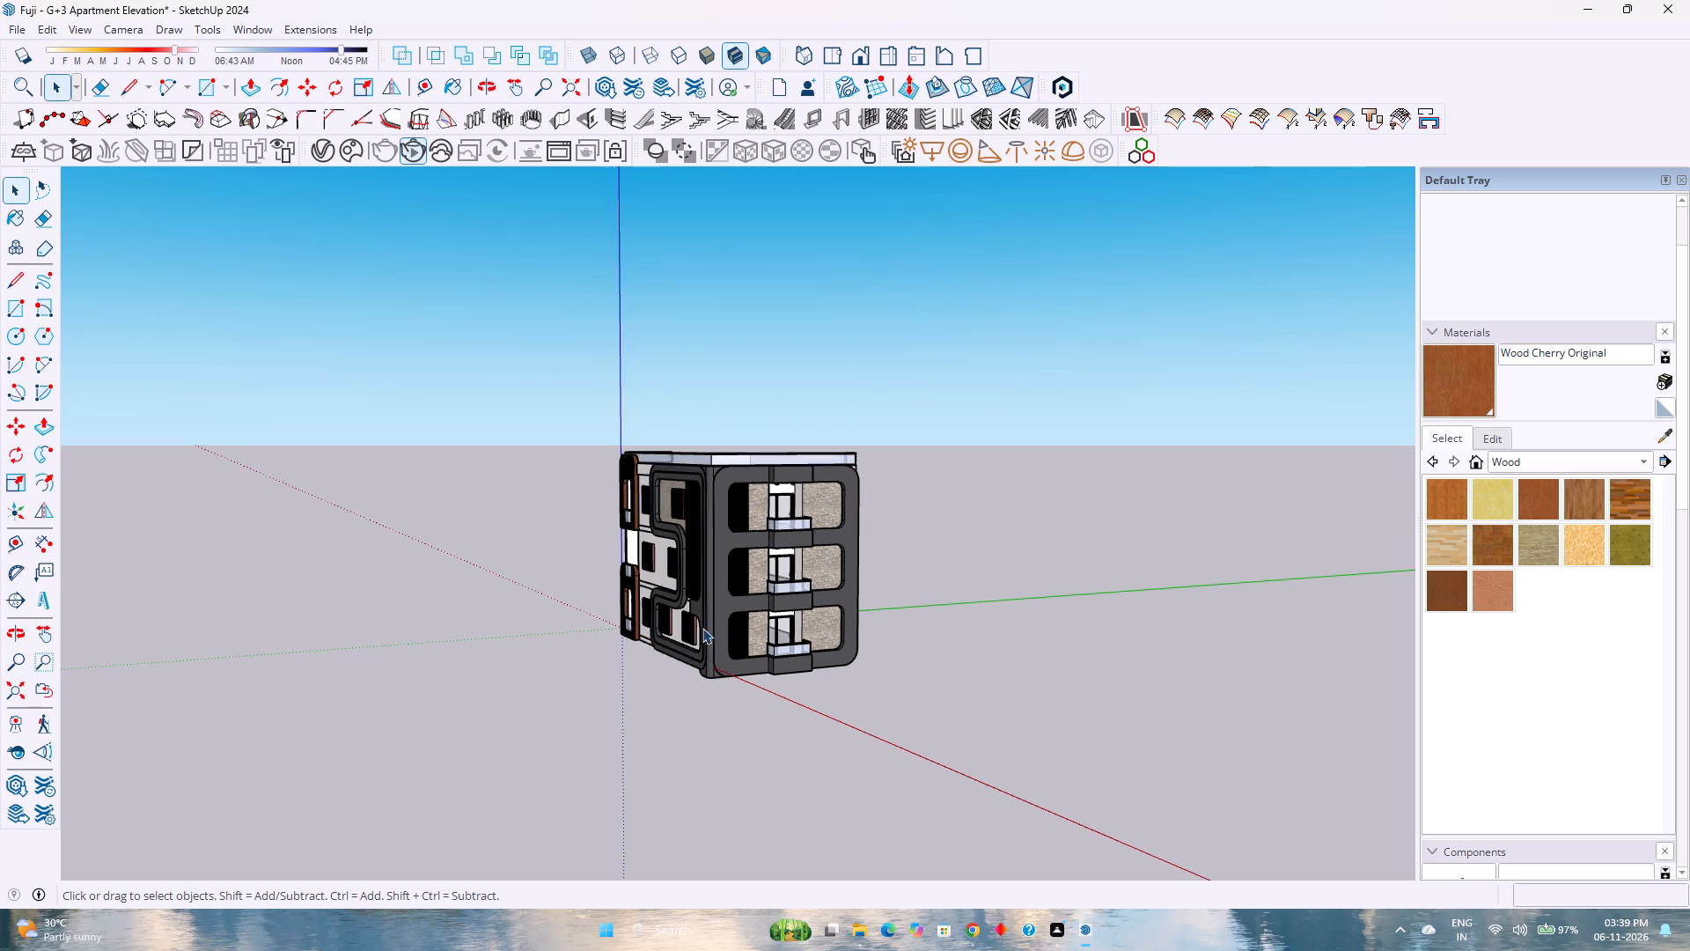
pyautogui.scroll(6, 697, 615)
pyautogui.moveTo(643, 618); pyautogui.dragTo(898, 636, button='middle')
pyautogui.middleClick(898, 636)
pyautogui.scroll(4, 849, 581)
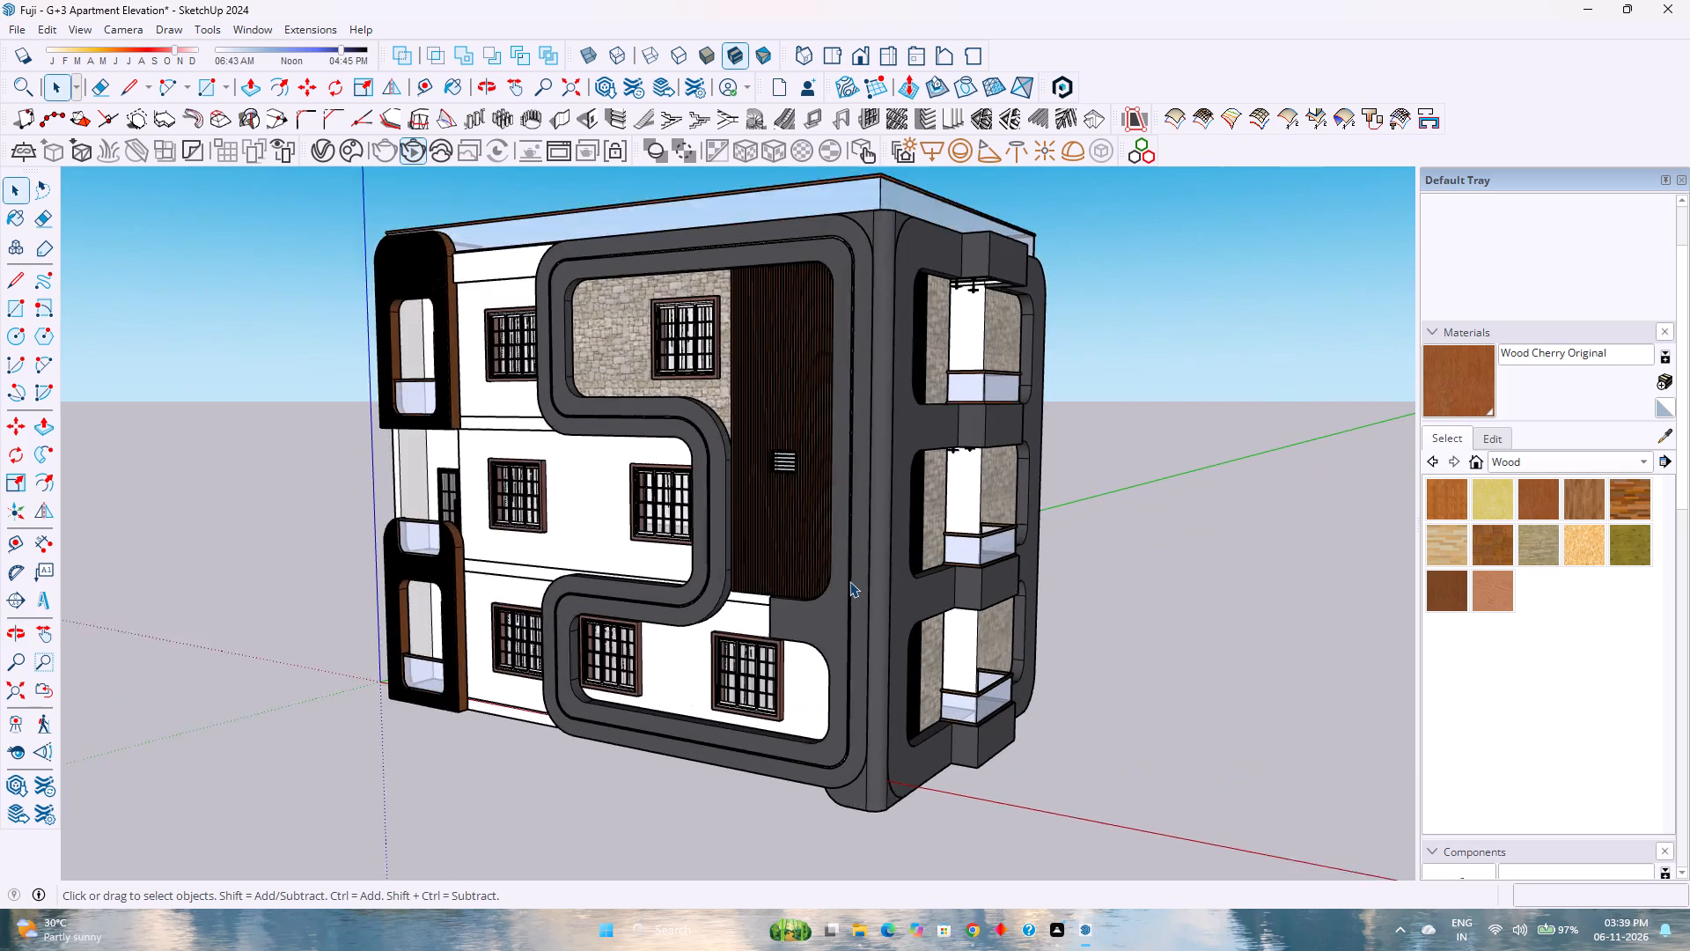
pyautogui.scroll(1, 849, 581)
pyautogui.scroll(-3, 847, 580)
pyautogui.scroll(3, 856, 454)
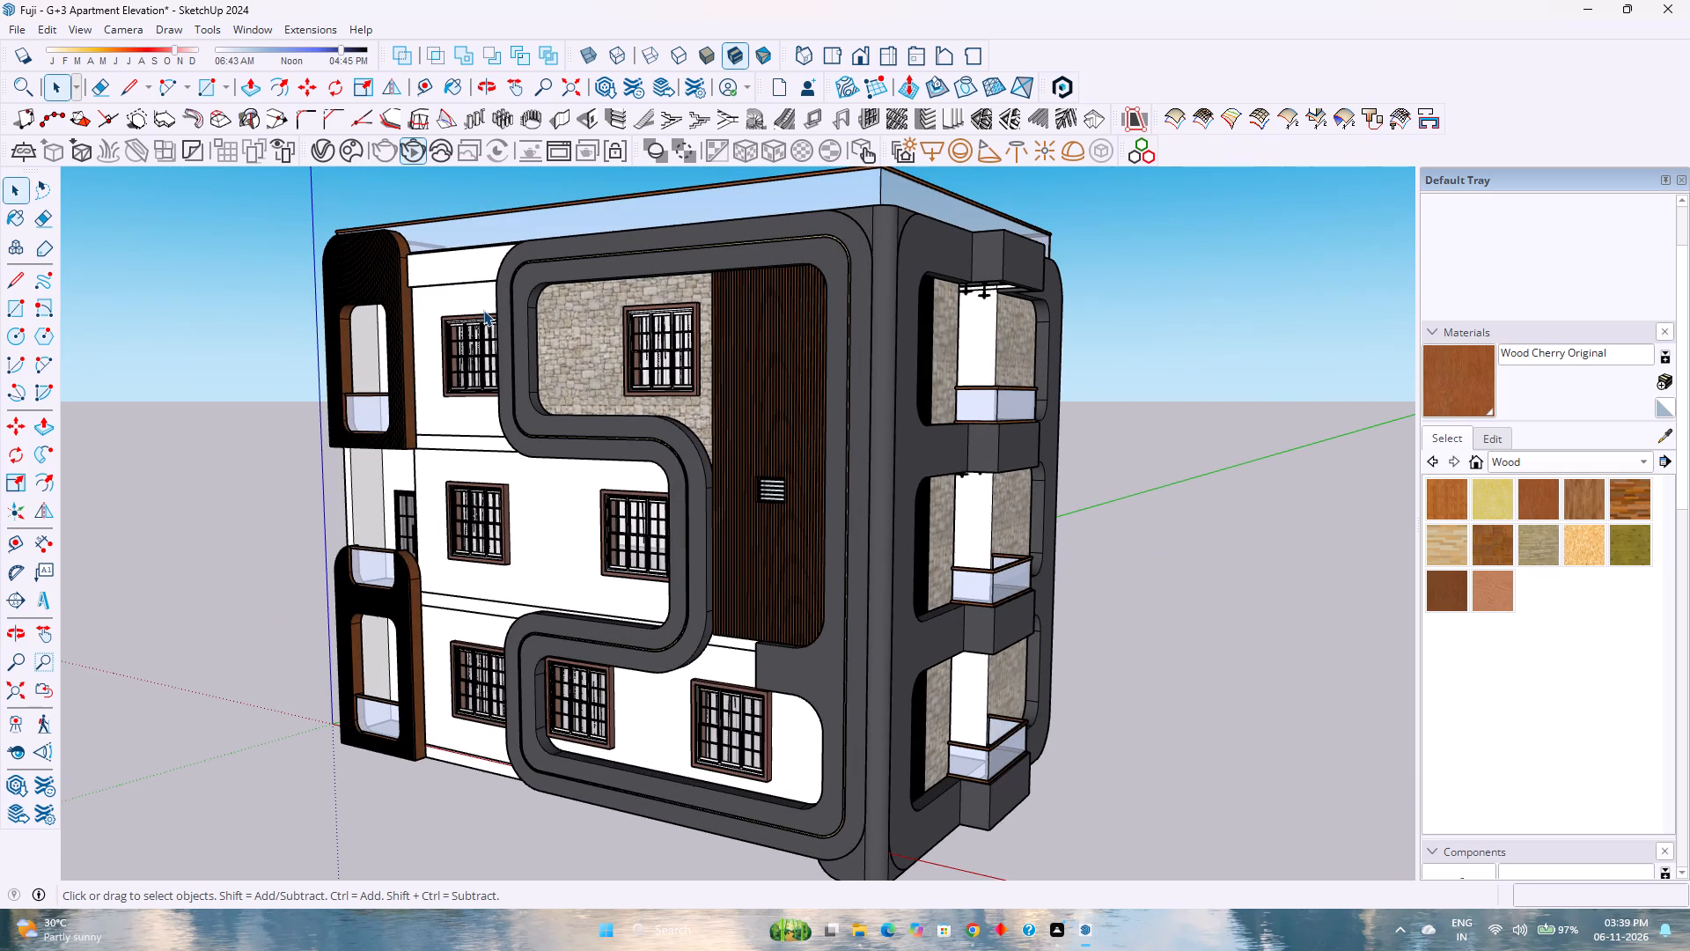
pyautogui.scroll(-3, 483, 310)
pyautogui.scroll(2, 484, 321)
# Open the building group and the group nested inside it for editing at the front facade.
pyautogui.doubleClick(467, 313)
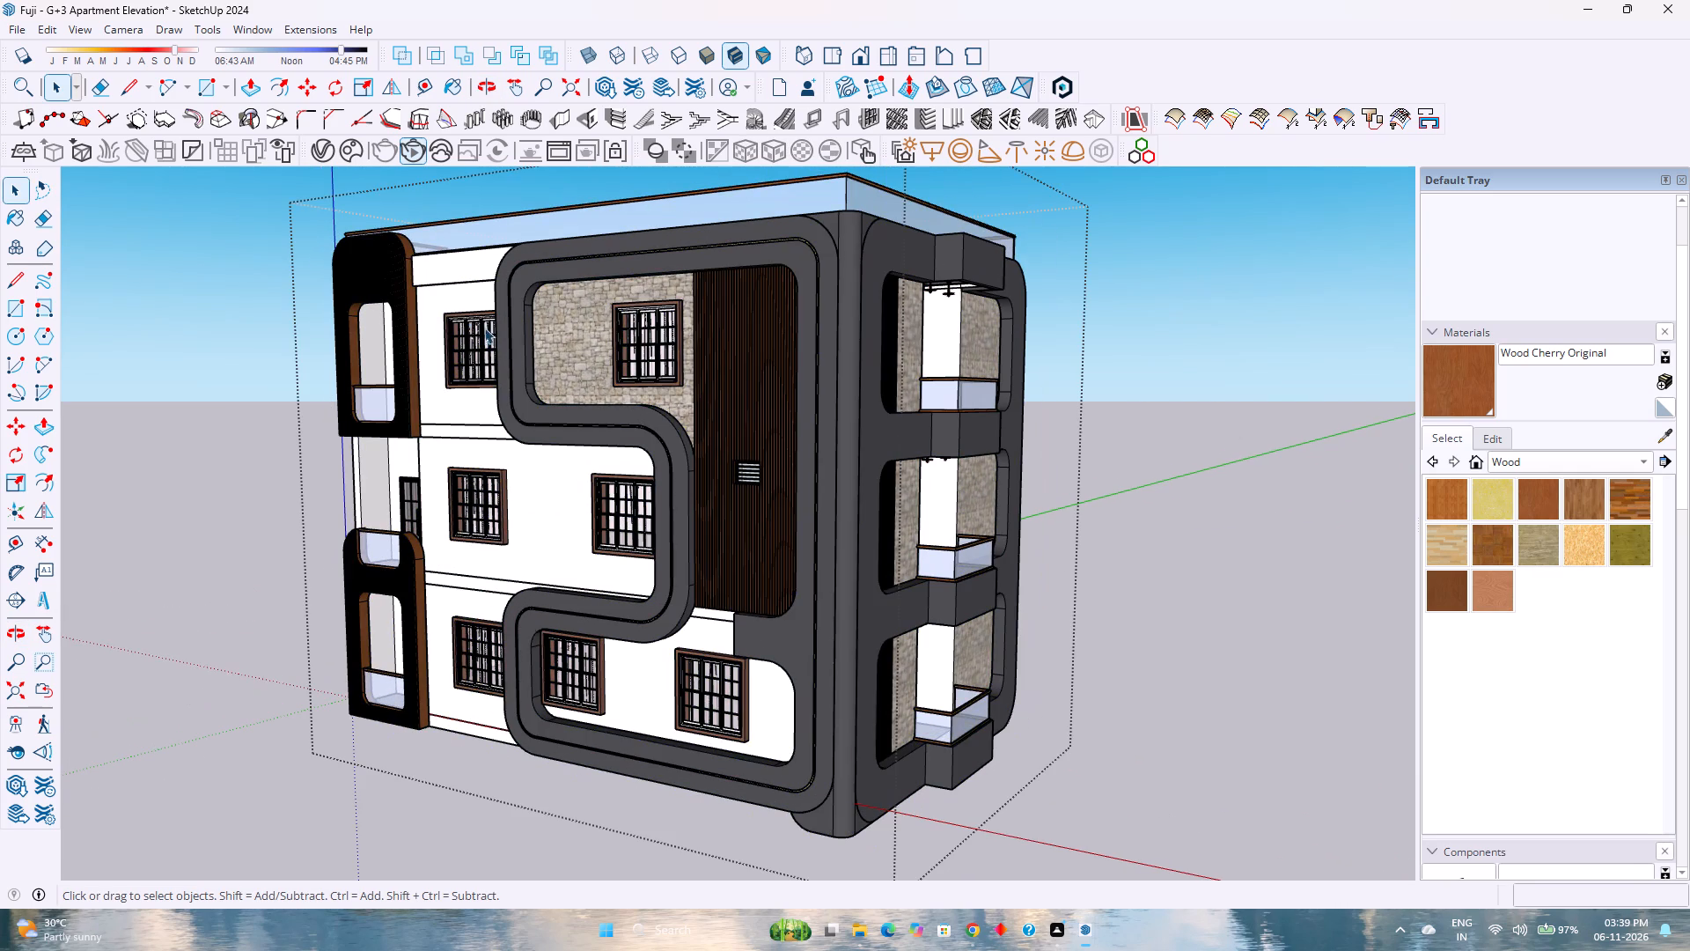
pyautogui.click(517, 383)
pyautogui.click(514, 384)
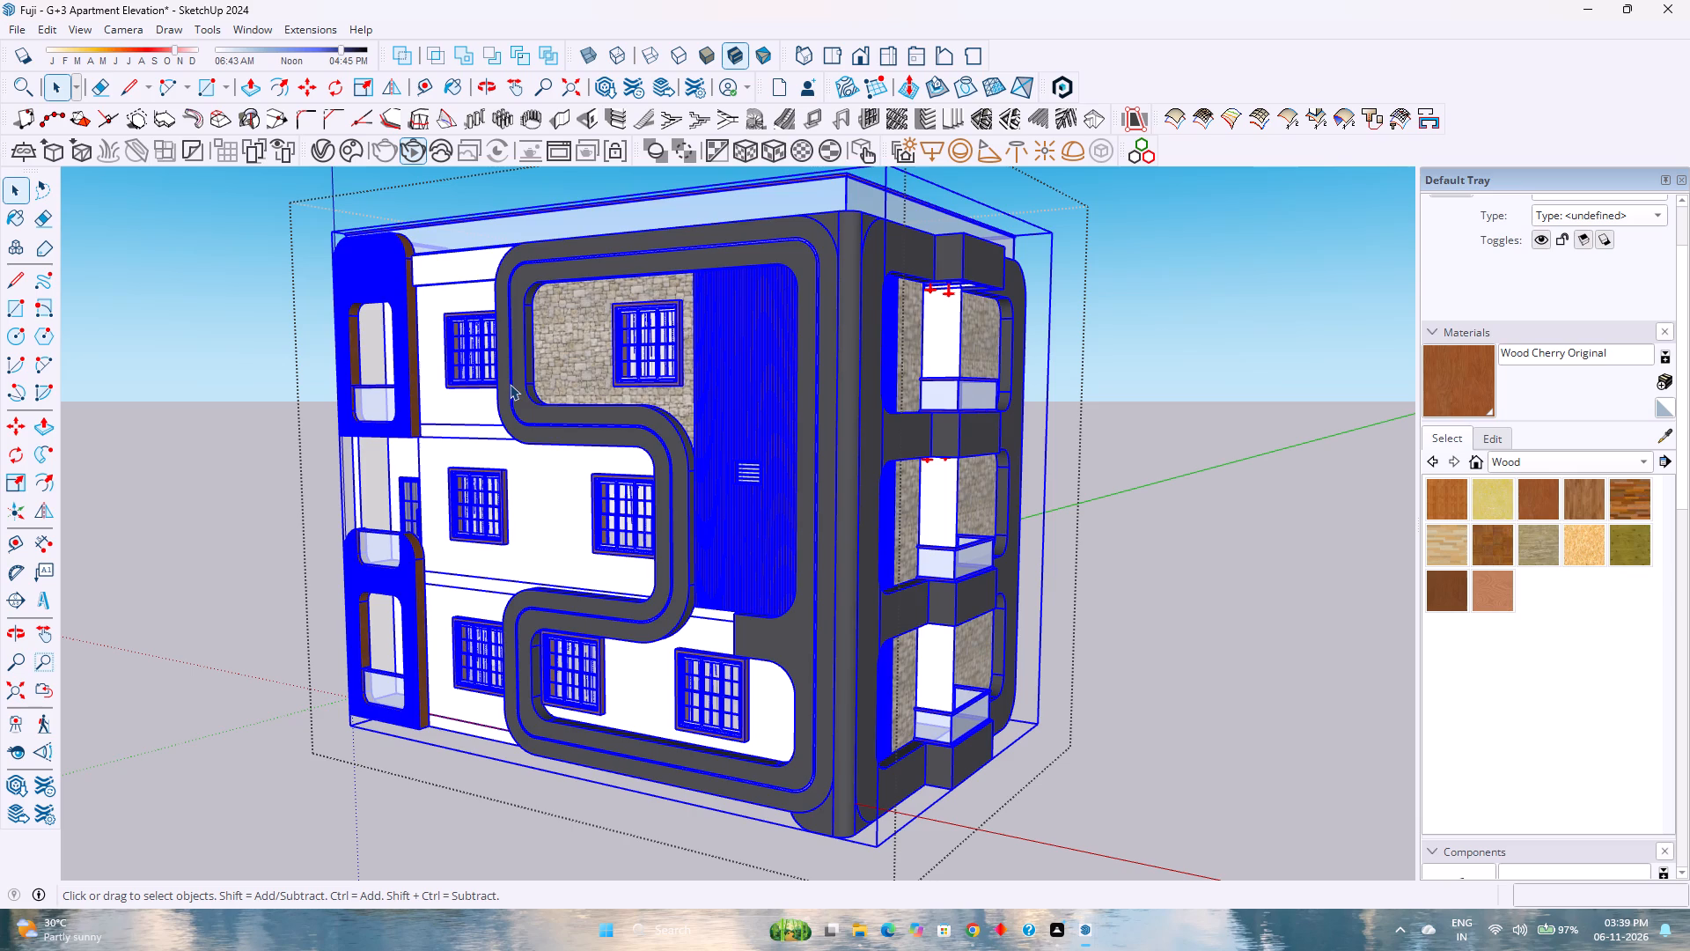
pyautogui.doubleClick(516, 383)
pyautogui.scroll(4, 516, 383)
pyautogui.scroll(-3, 516, 383)
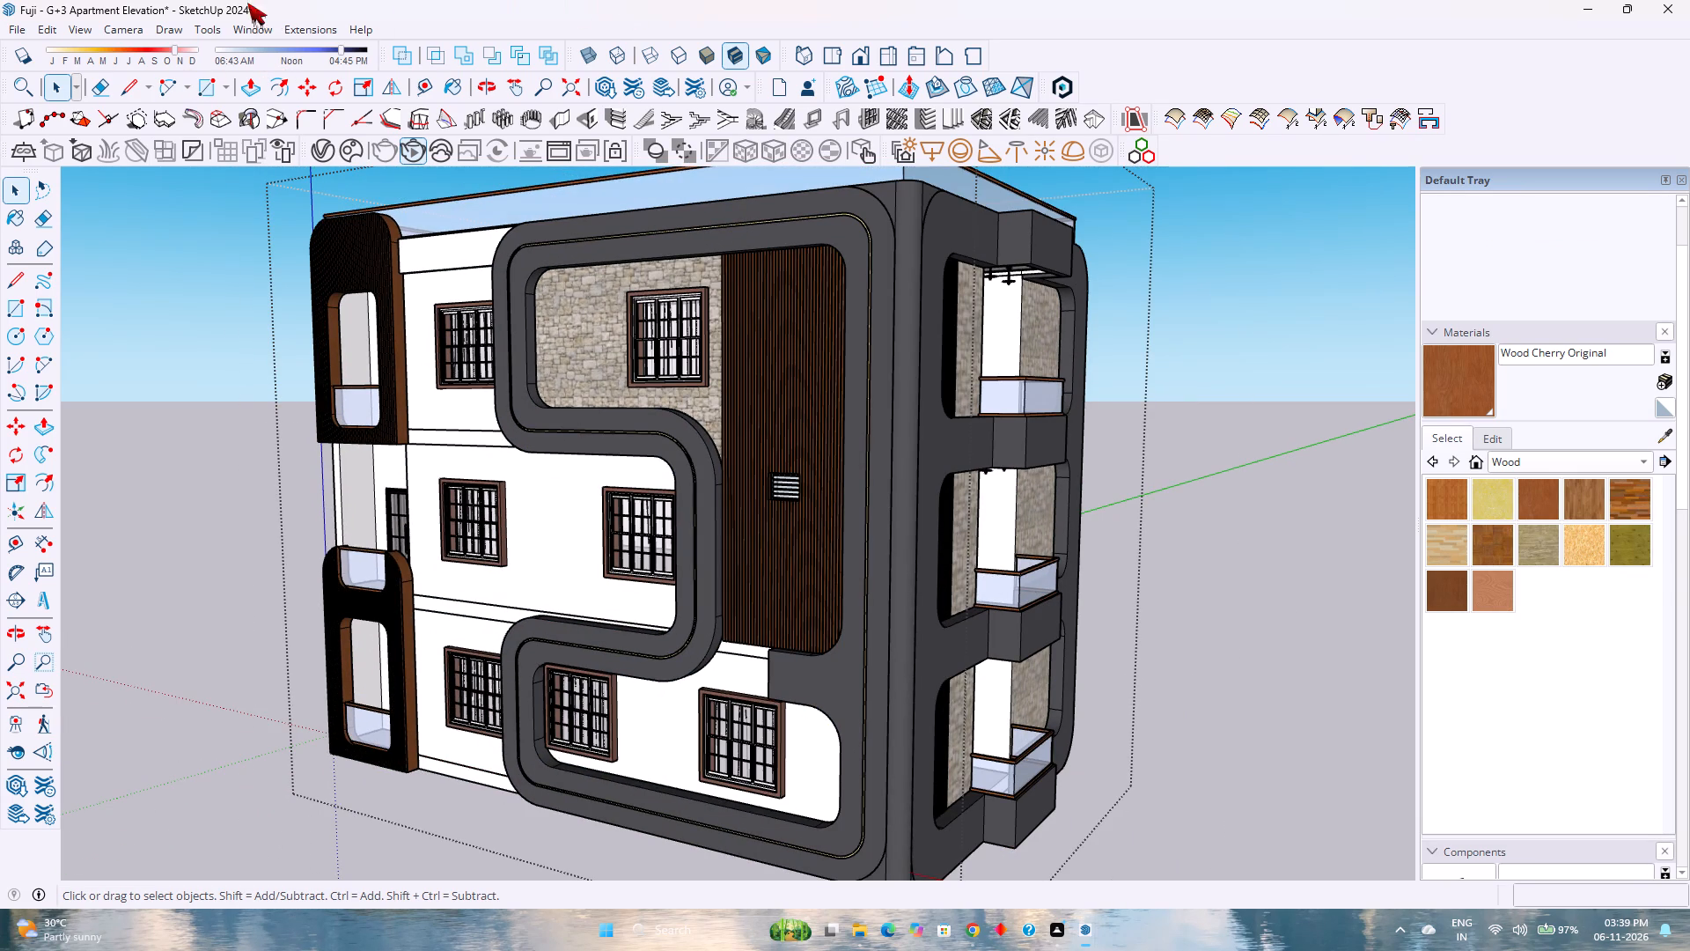
# Search 3D Warehouse for "wall lights".
pyautogui.click(259, 33)
pyautogui.click(312, 162)
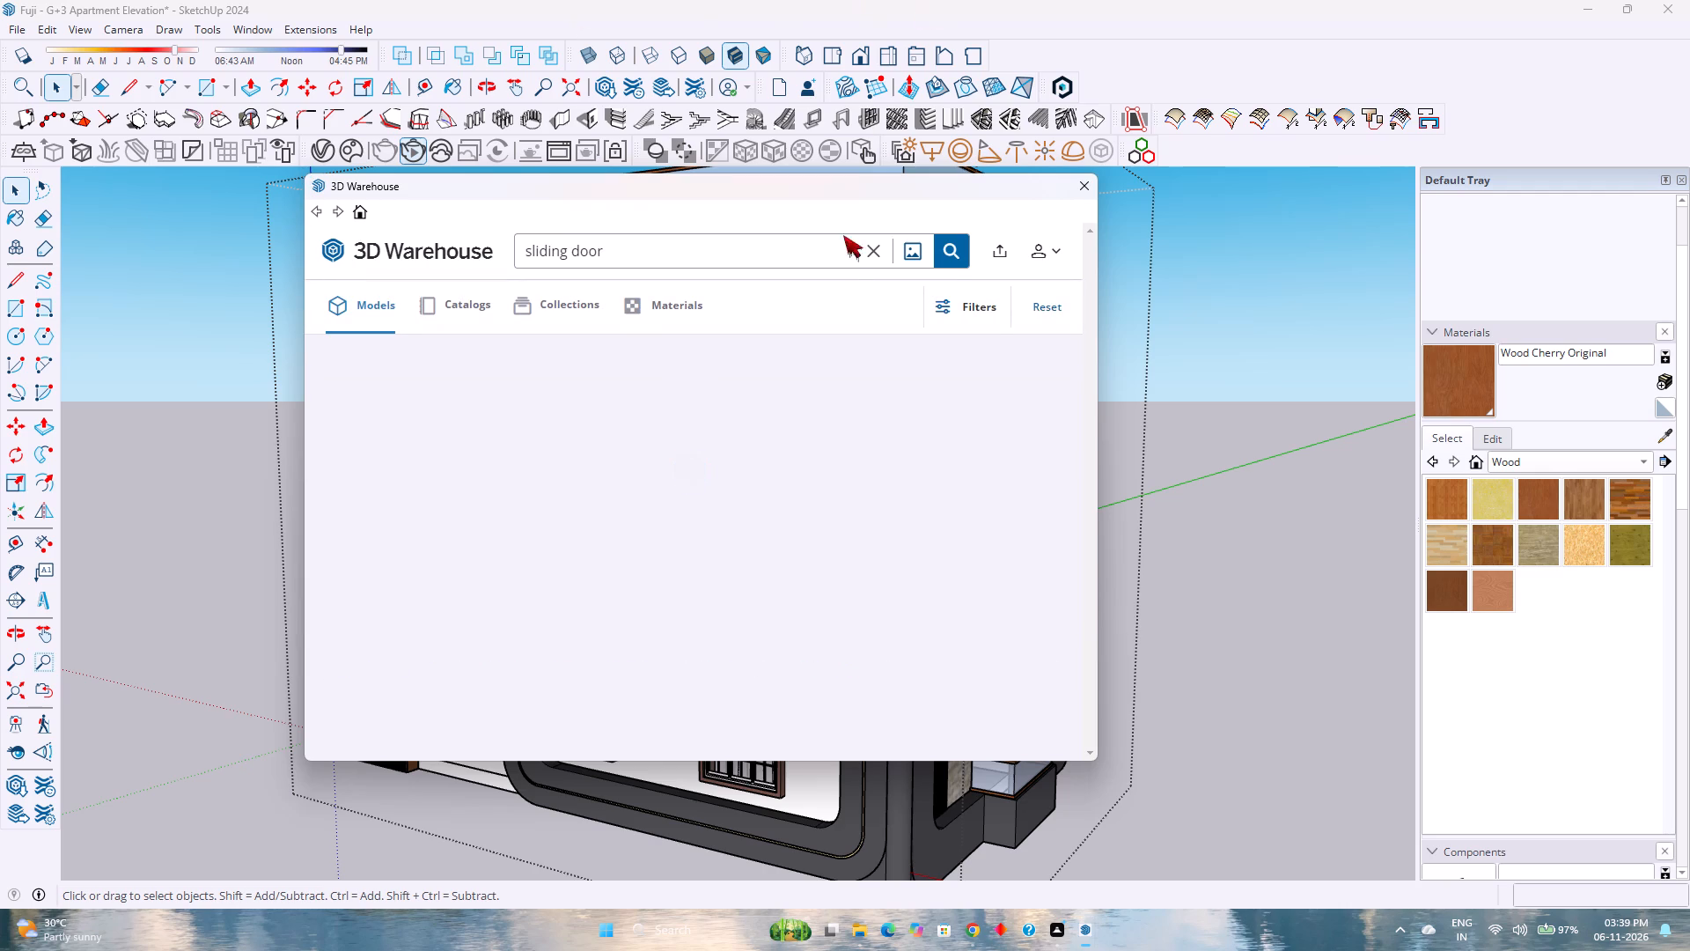
pyautogui.click(877, 251)
pyautogui.click(844, 253)
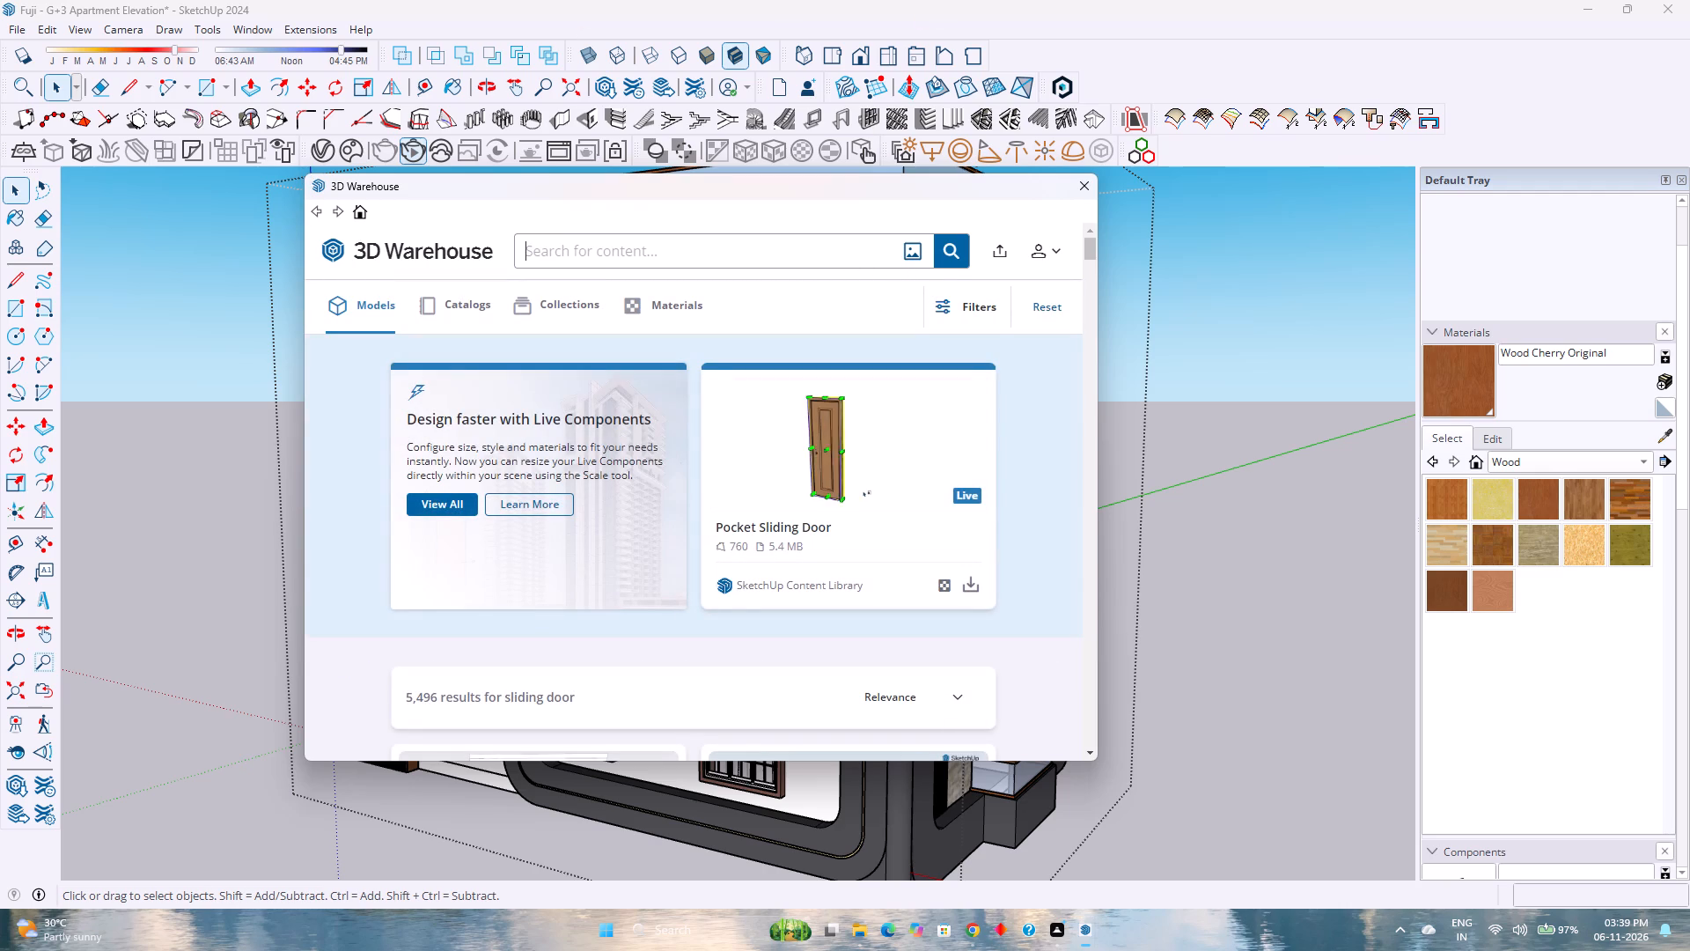
pyautogui.write('wall')
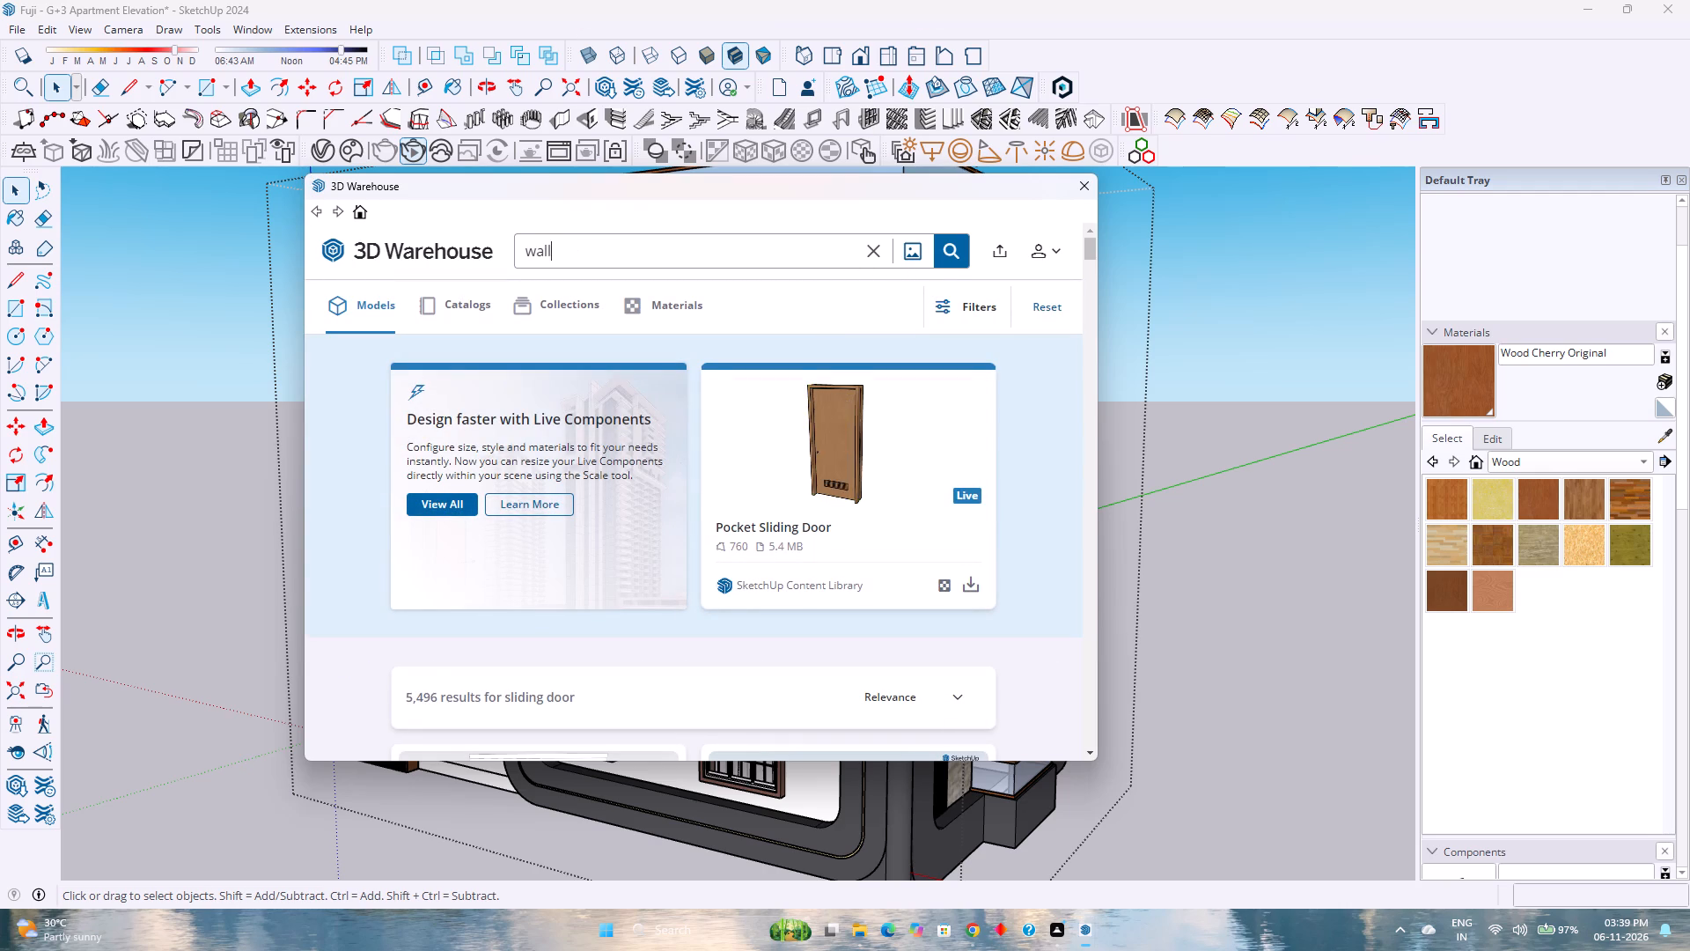
pyautogui.press('space')
pyautogui.write('light')
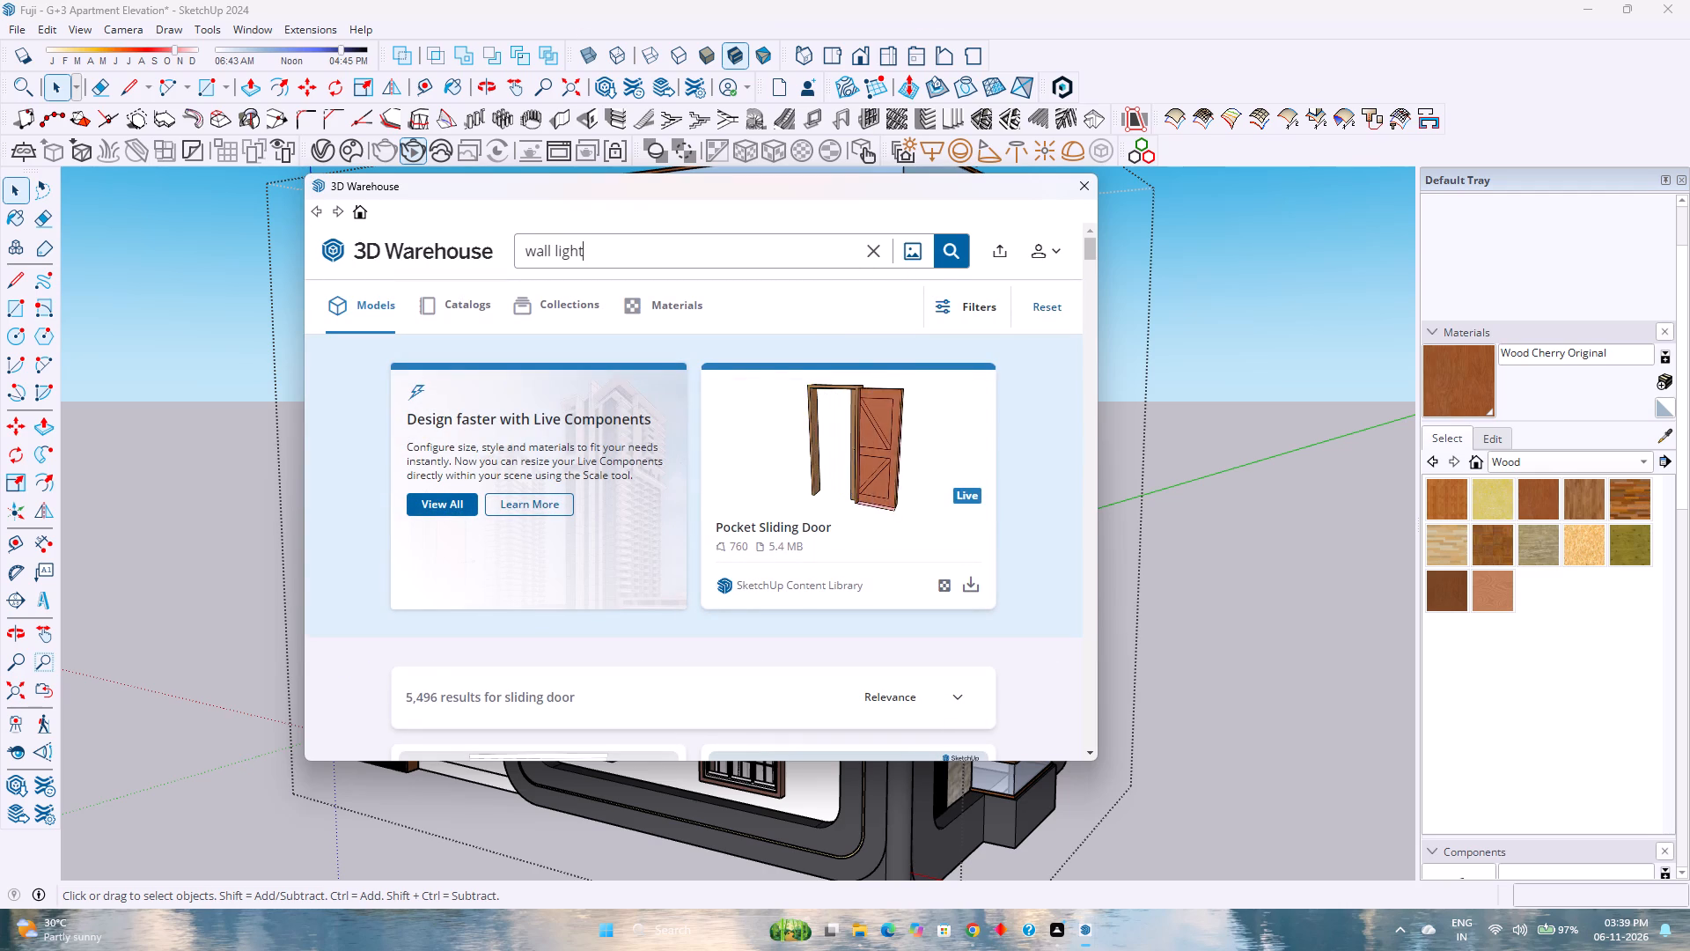
pyautogui.press('s')
pyautogui.press('Return')
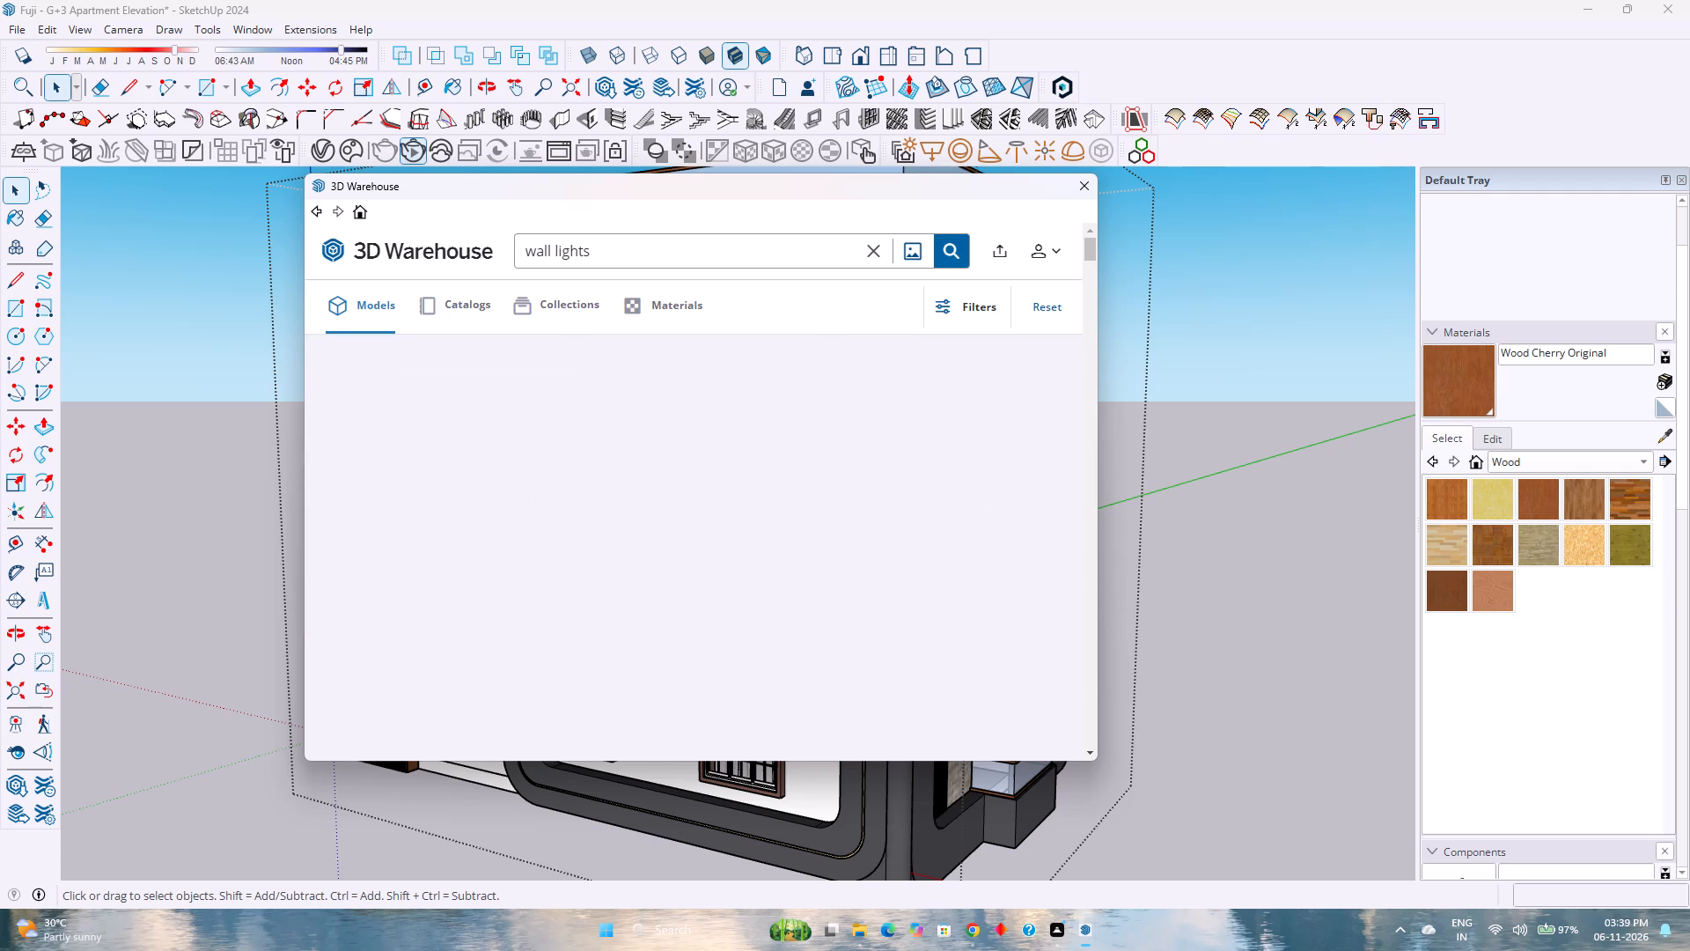
# Browse the wall light models in the search results for a fixture that suits the facade.
pyautogui.scroll(-3, 597, 527)
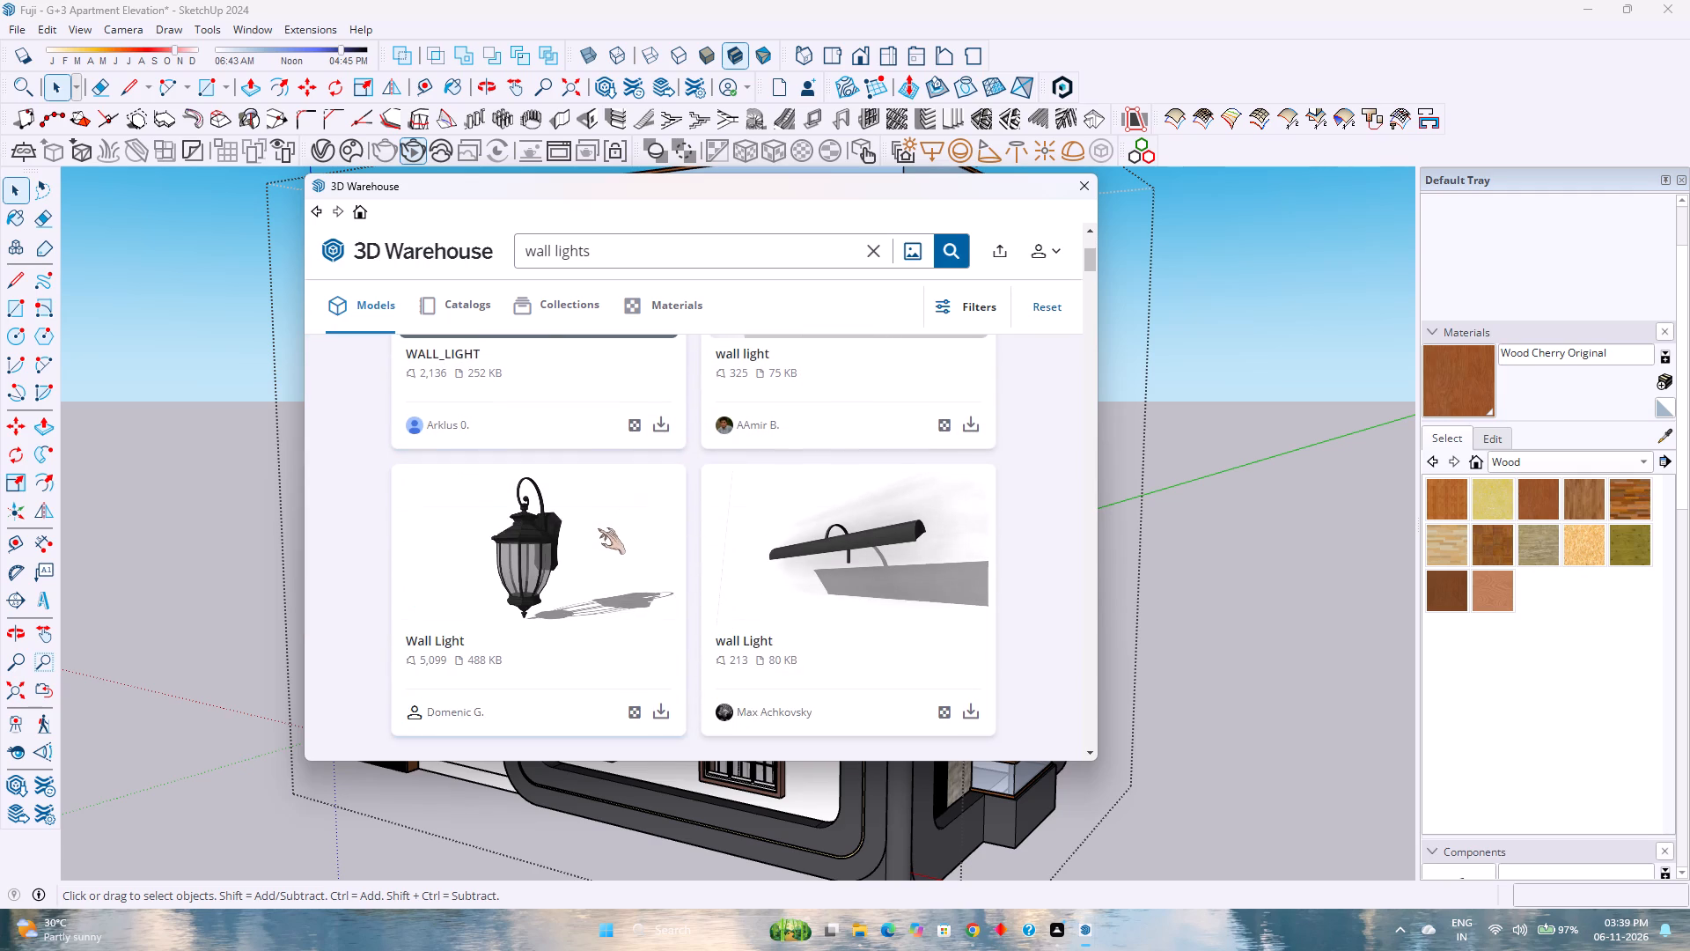
pyautogui.scroll(-6, 598, 528)
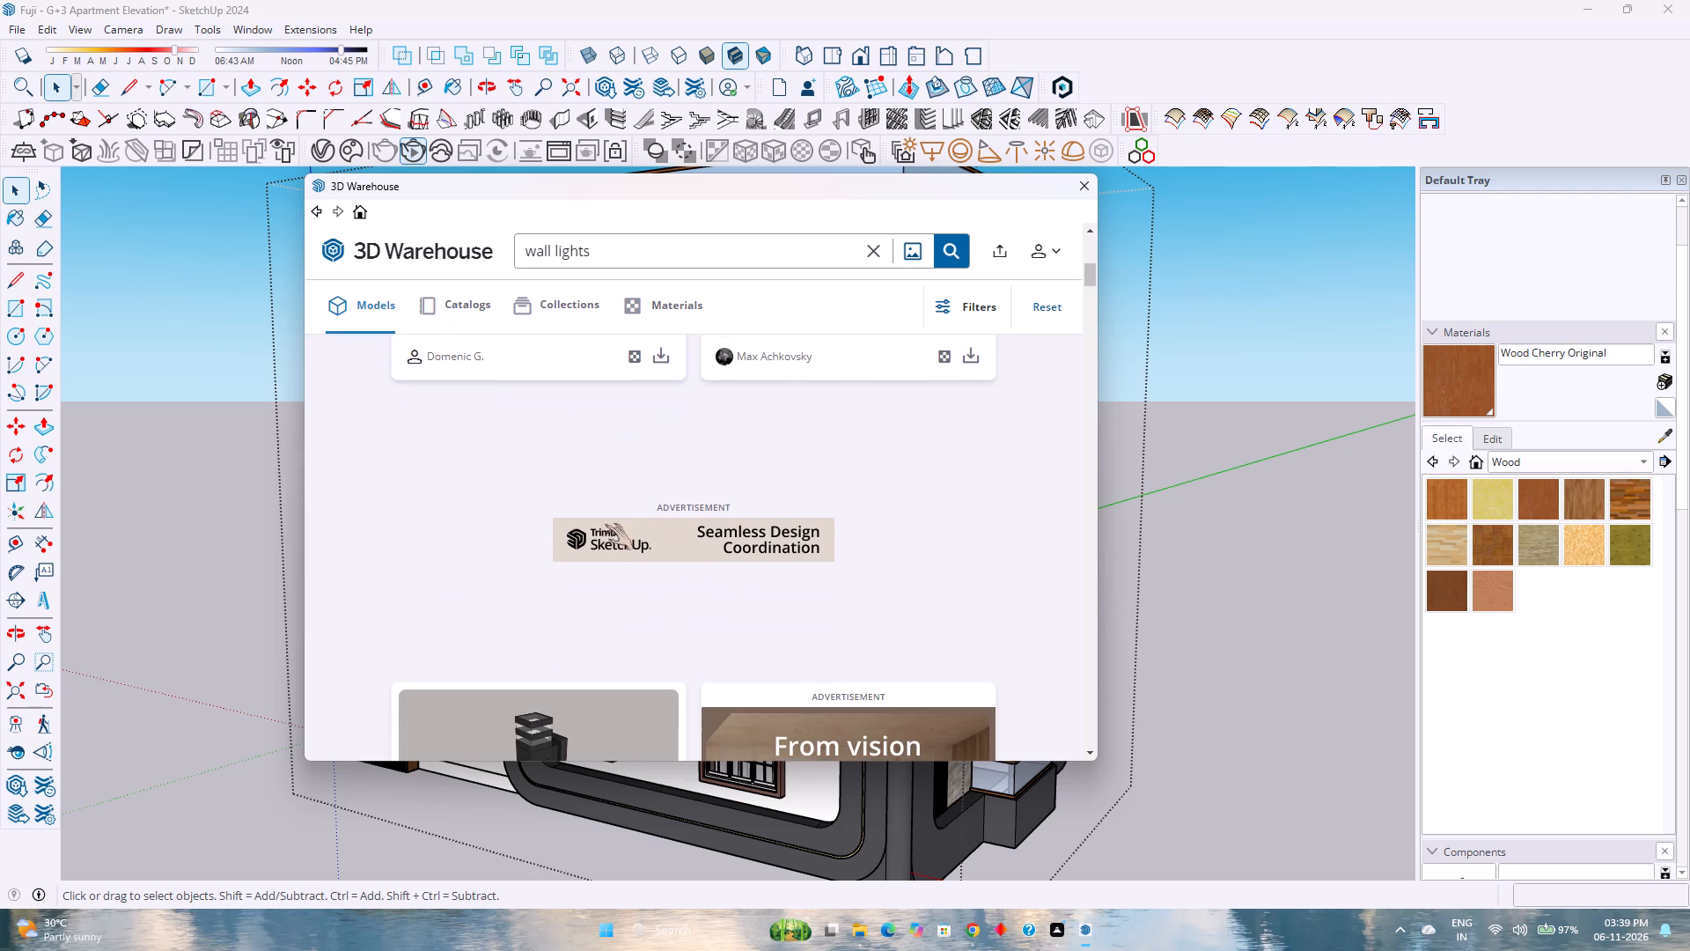
pyautogui.scroll(-10, 605, 524)
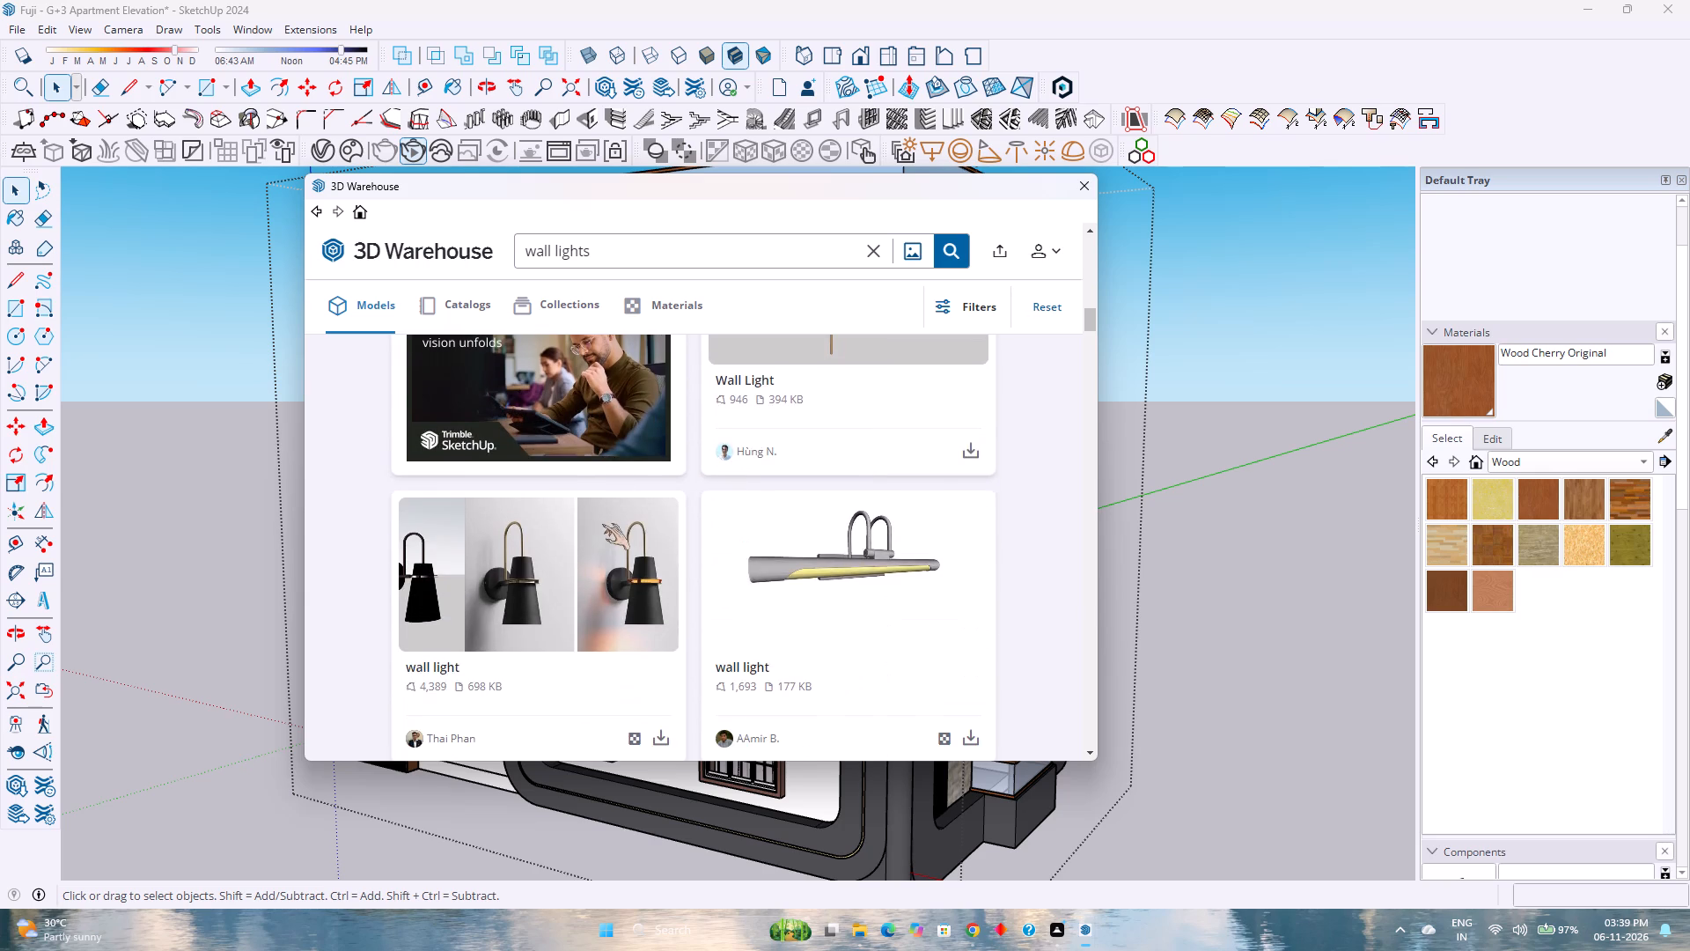
pyautogui.scroll(-5, 602, 524)
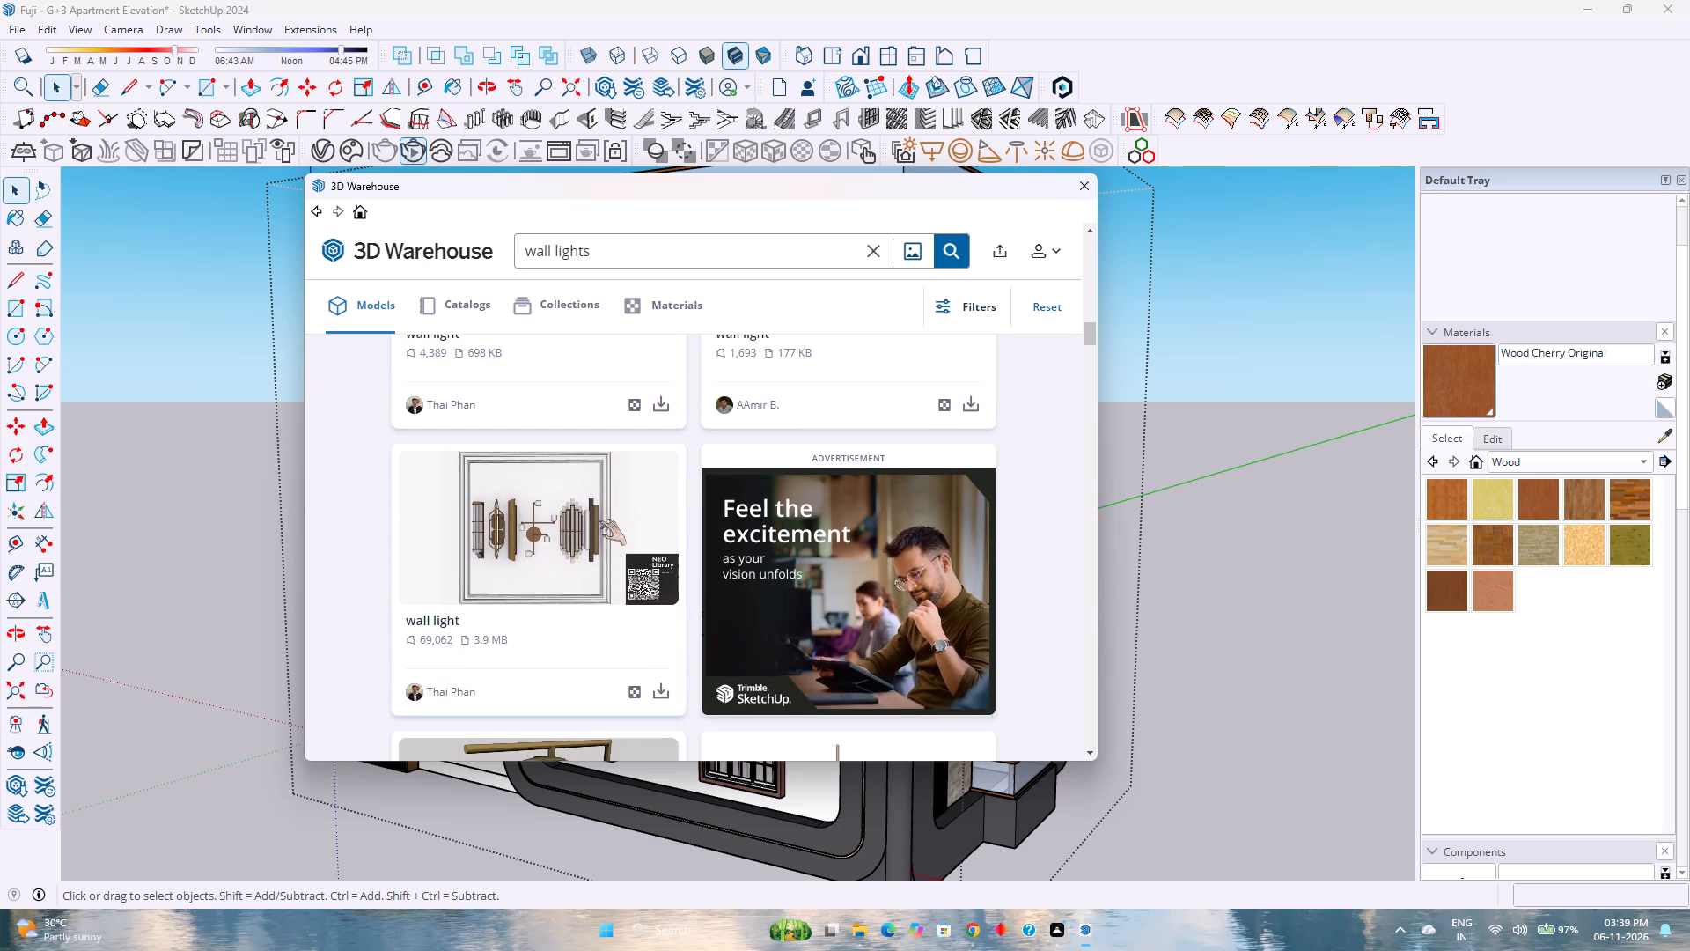
pyautogui.scroll(-6, 599, 520)
pyautogui.scroll(5, 595, 541)
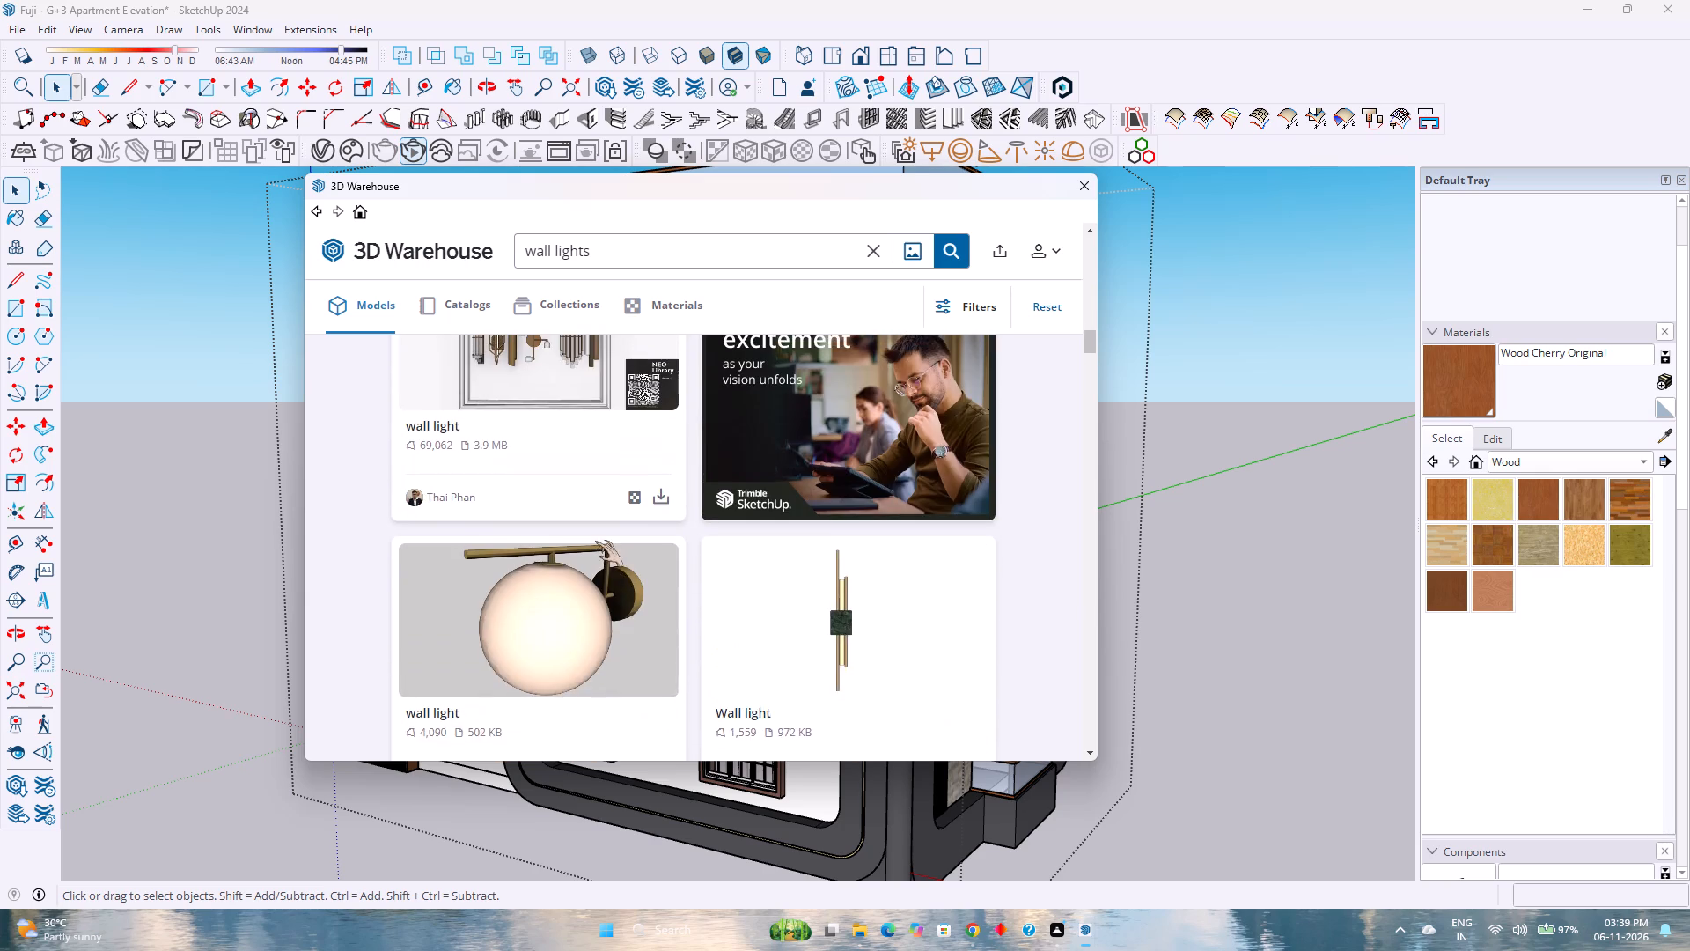
pyautogui.scroll(-10, 595, 541)
pyautogui.scroll(5, 590, 554)
pyautogui.scroll(-2, 590, 554)
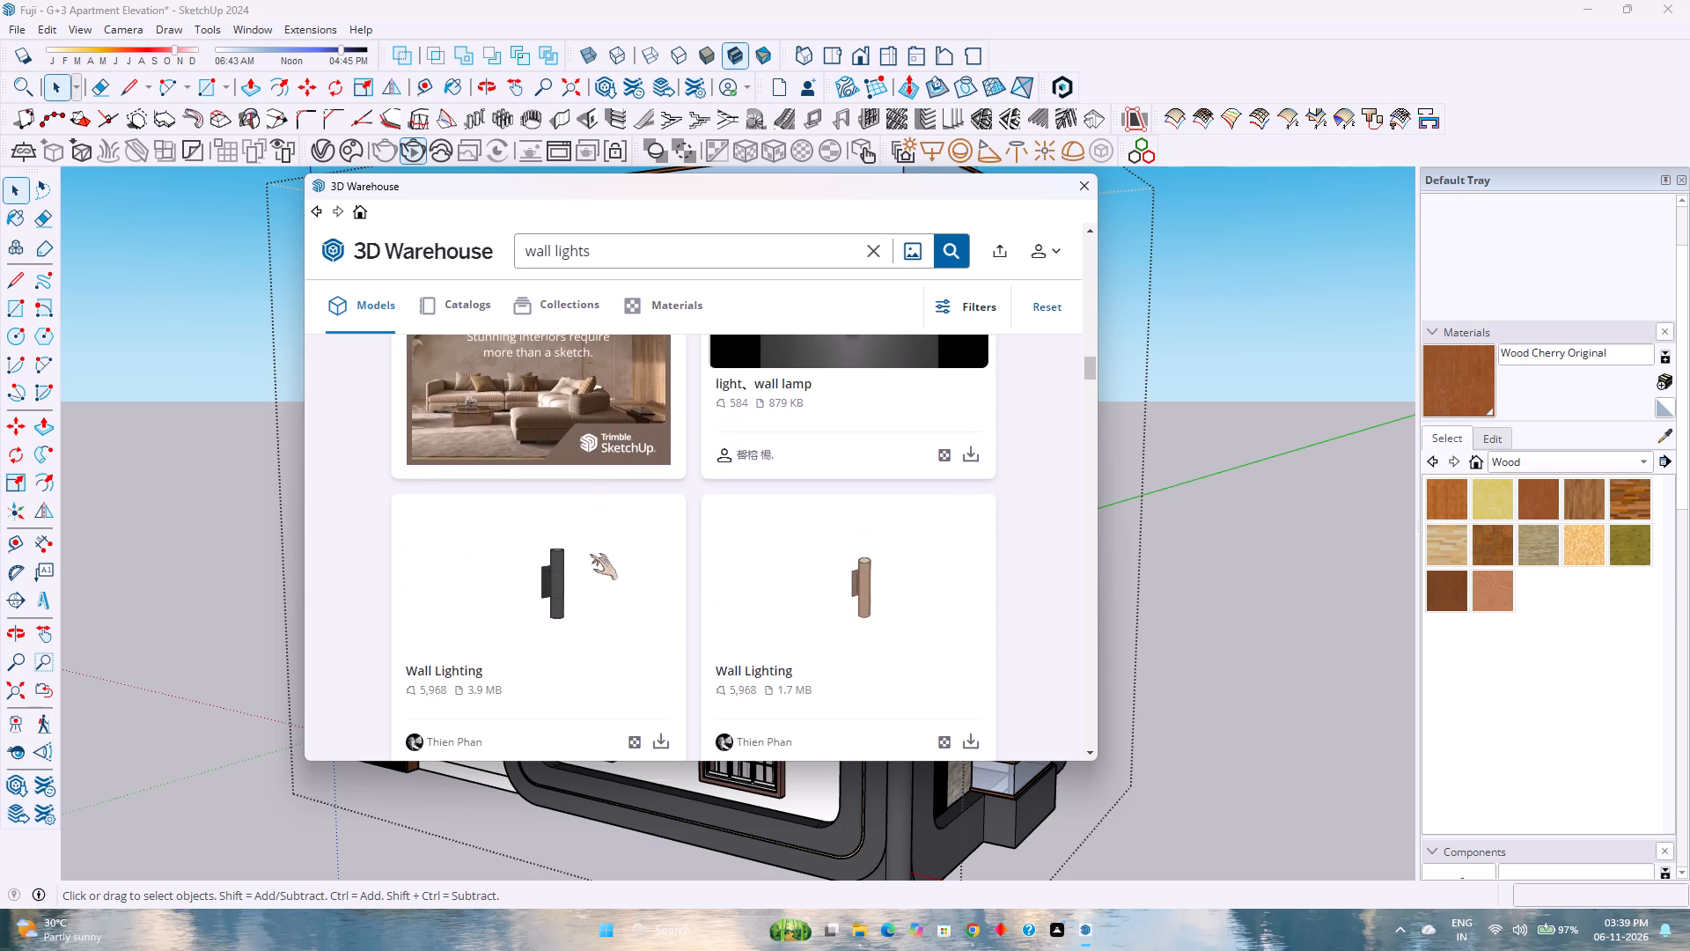
pyautogui.scroll(3, 590, 554)
pyautogui.scroll(-5, 590, 554)
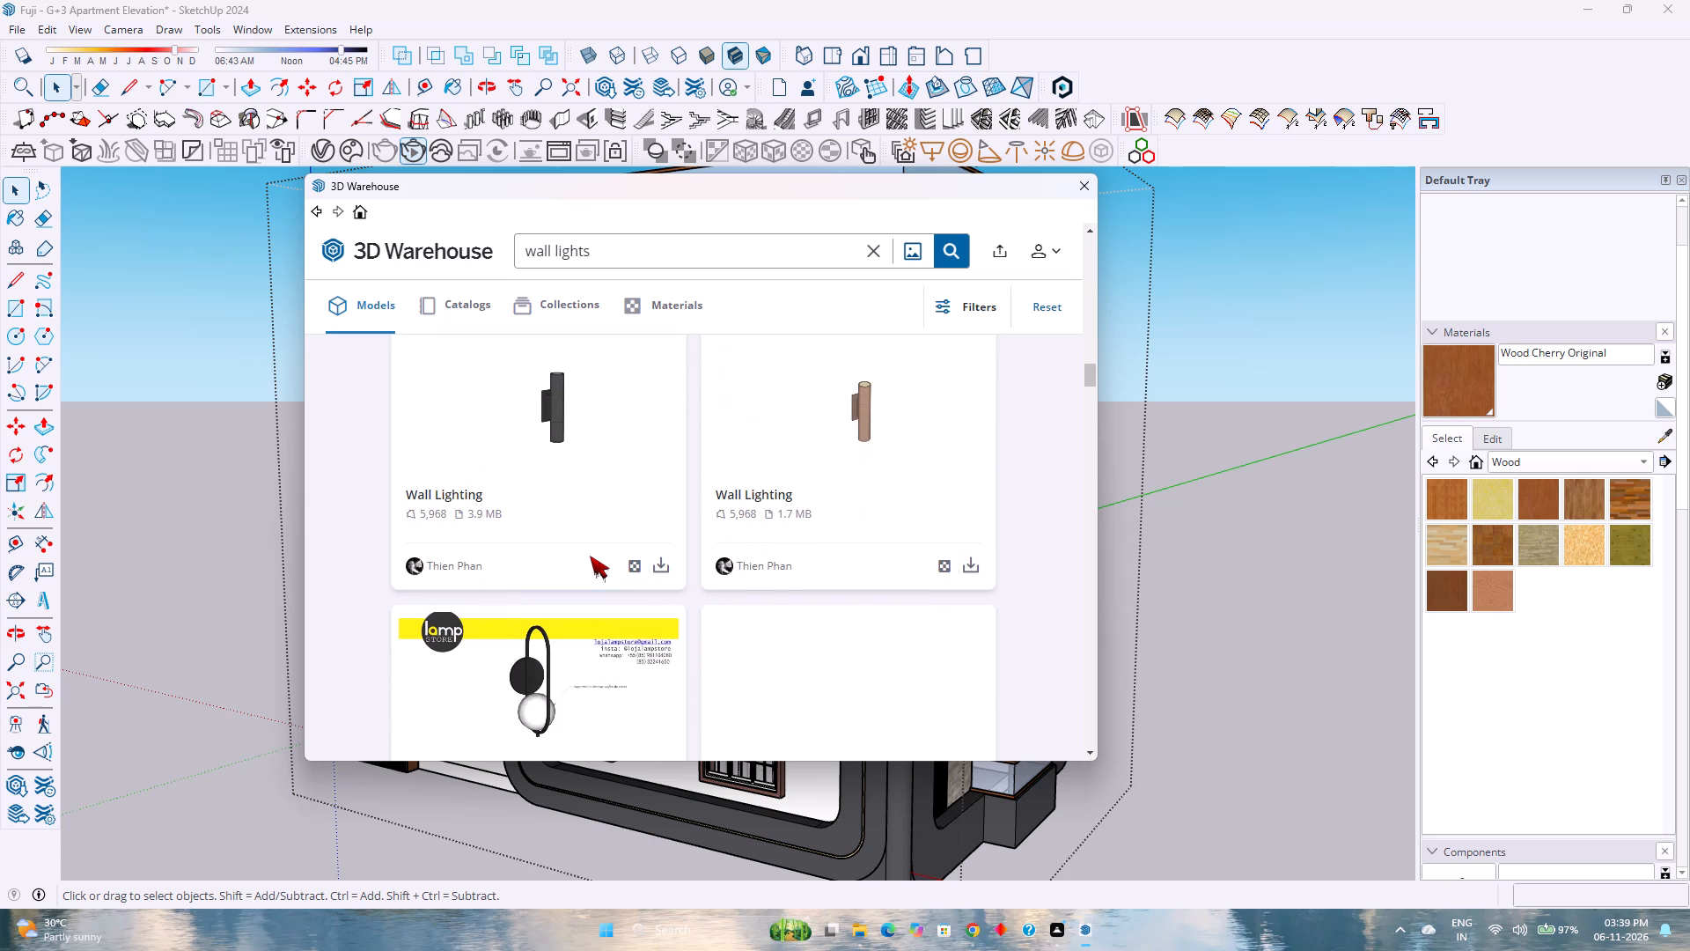
pyautogui.scroll(-6, 590, 556)
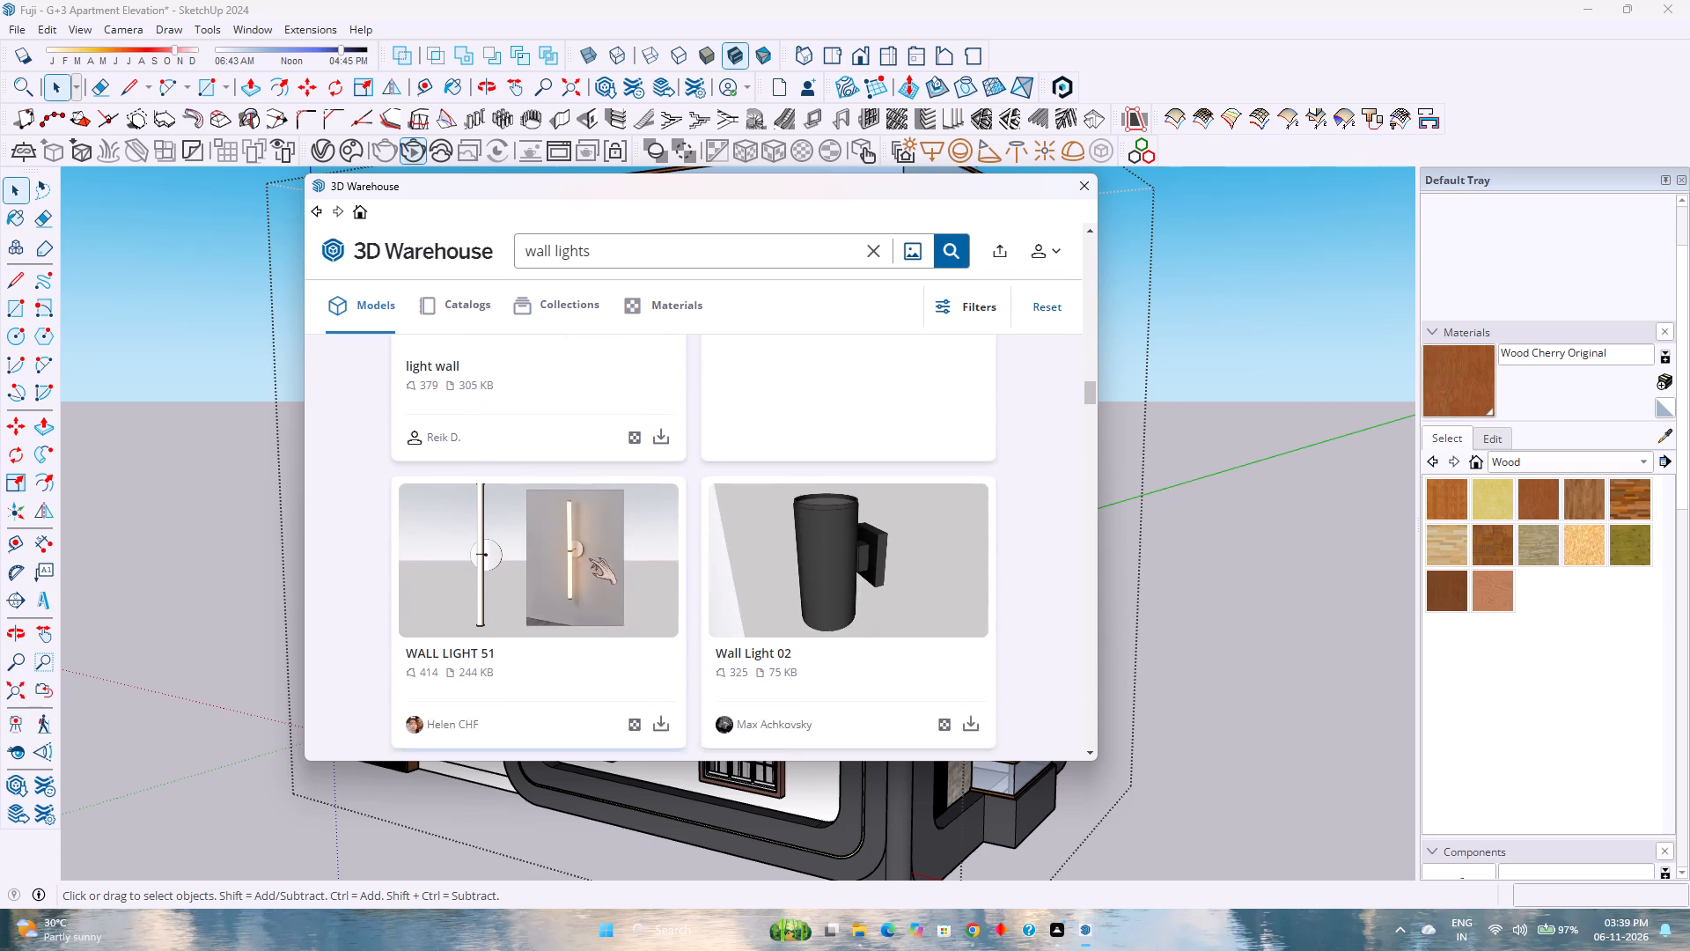
pyautogui.scroll(-3, 589, 558)
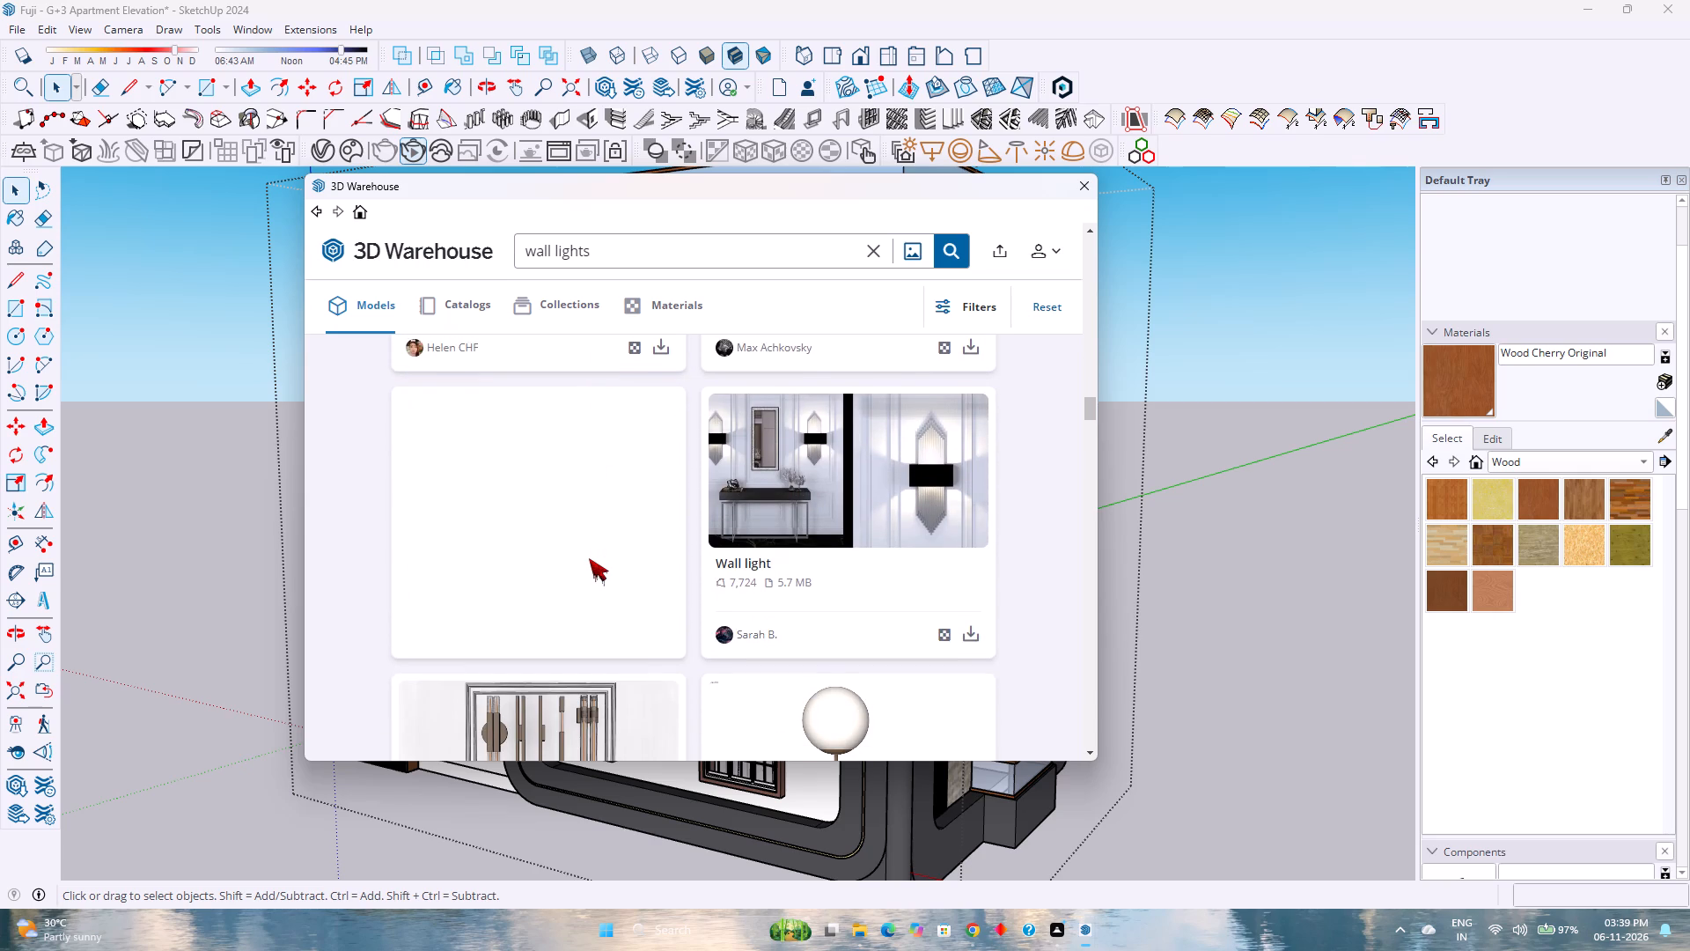
pyautogui.scroll(-9, 589, 558)
pyautogui.scroll(2, 586, 562)
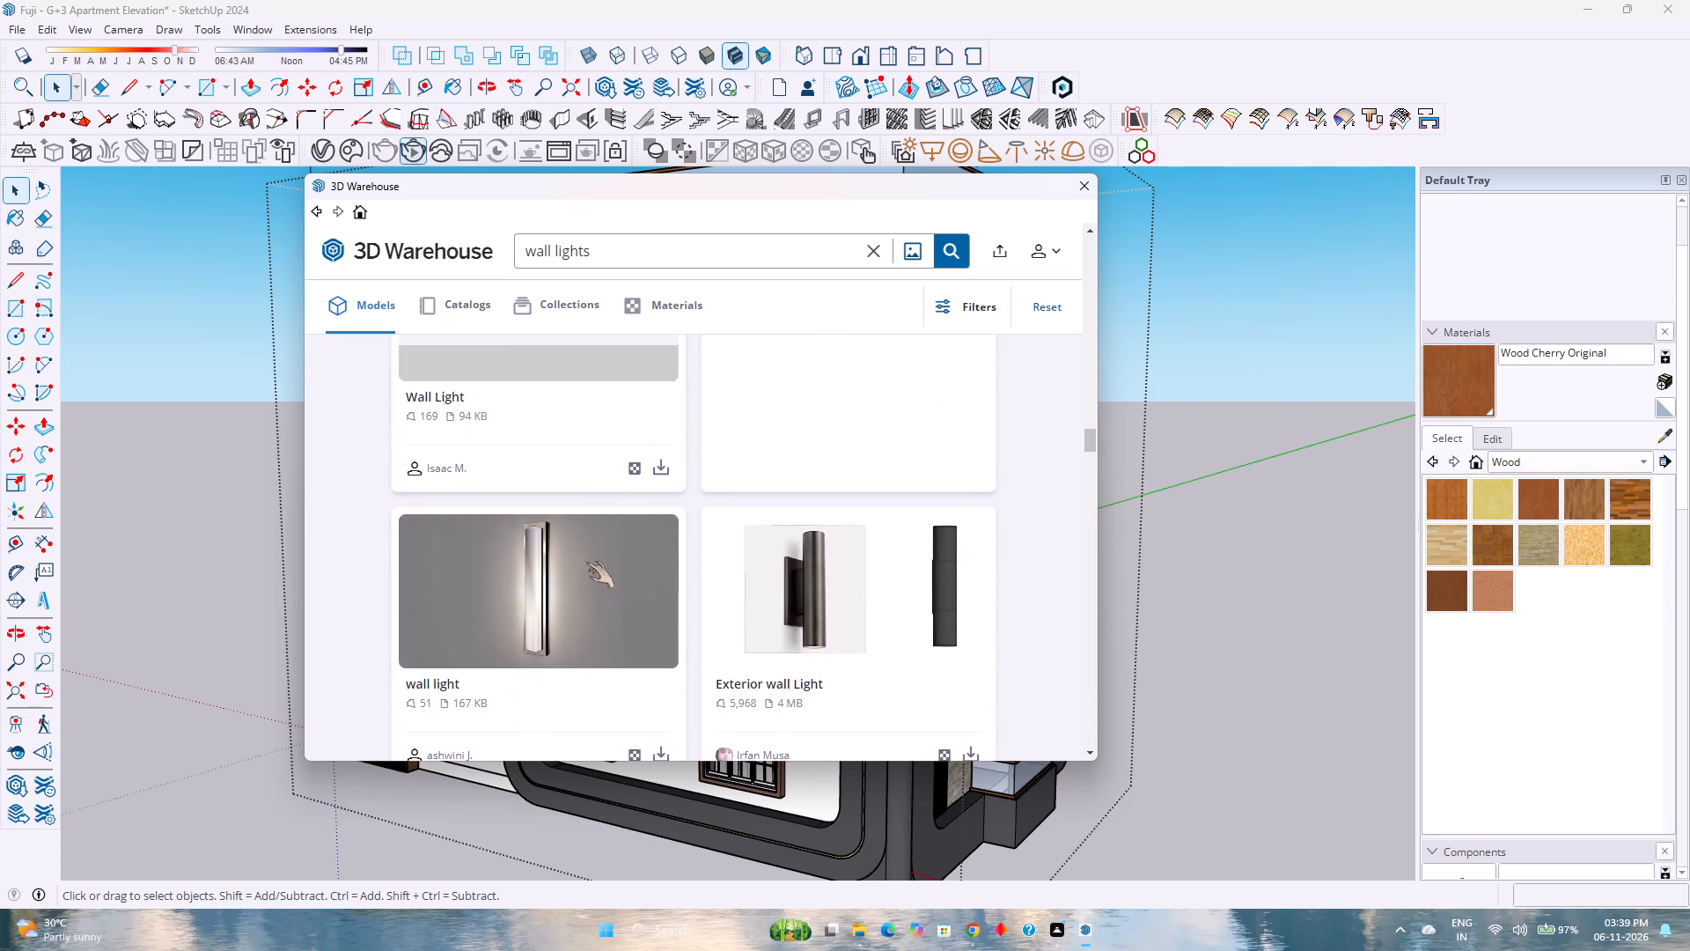
pyautogui.scroll(3, 586, 562)
pyautogui.scroll(-5, 586, 562)
pyautogui.scroll(3, 586, 562)
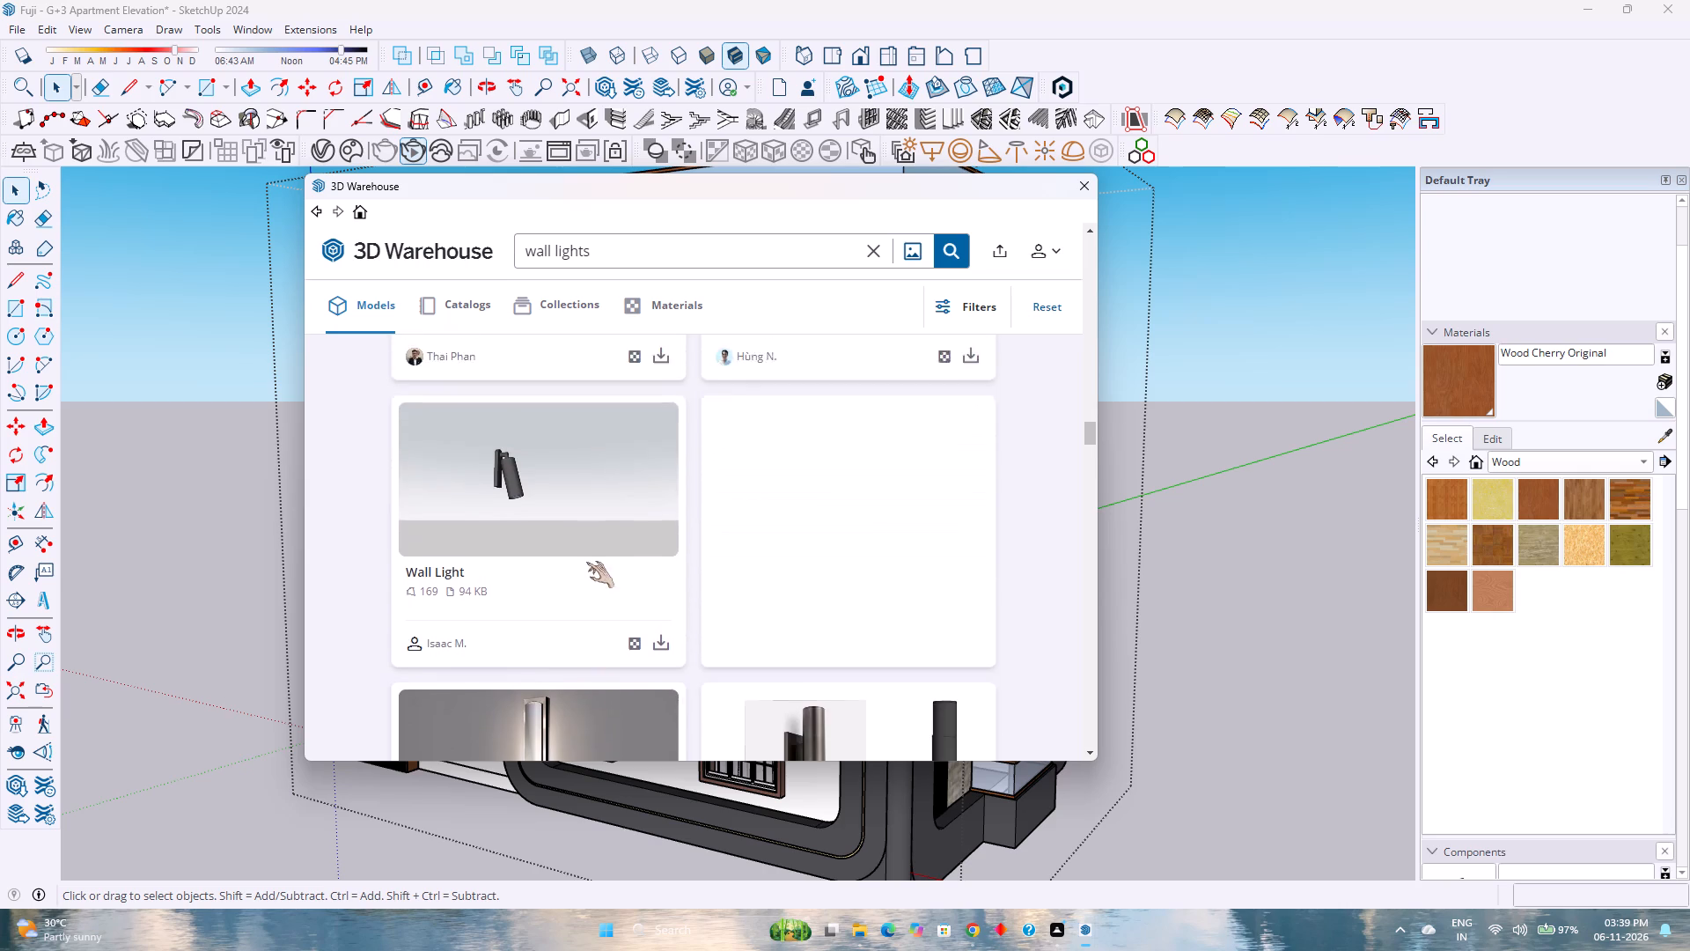
pyautogui.scroll(-9, 585, 563)
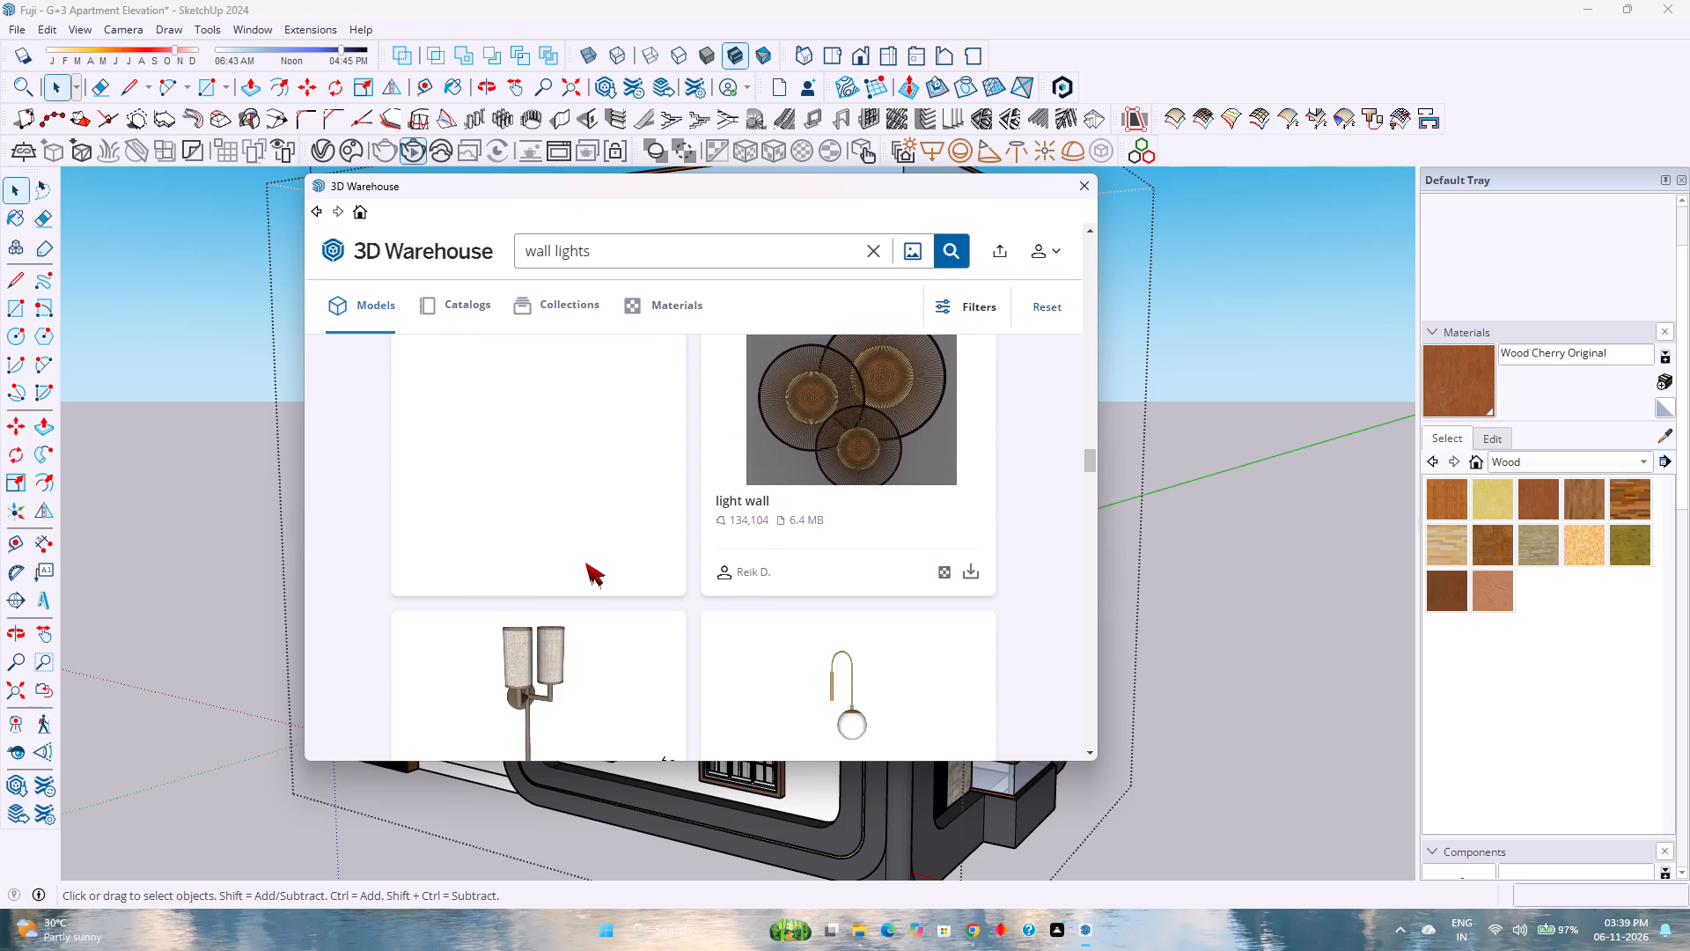
pyautogui.scroll(1, 585, 563)
pyautogui.scroll(-7, 585, 563)
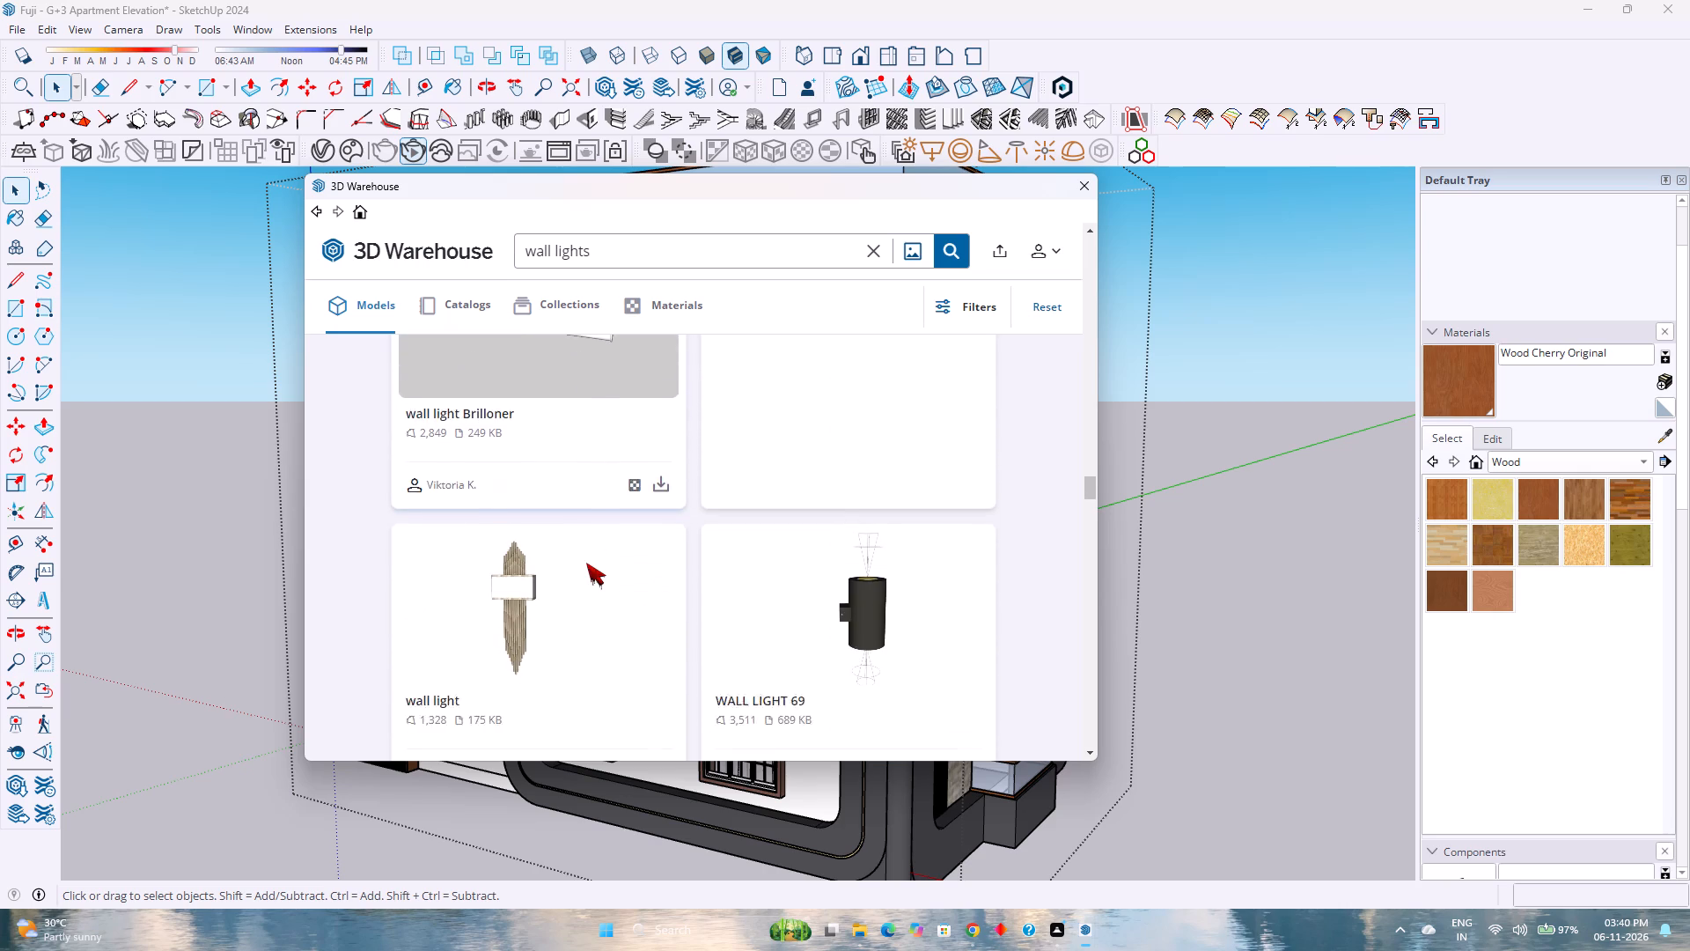
pyautogui.scroll(-2, 586, 563)
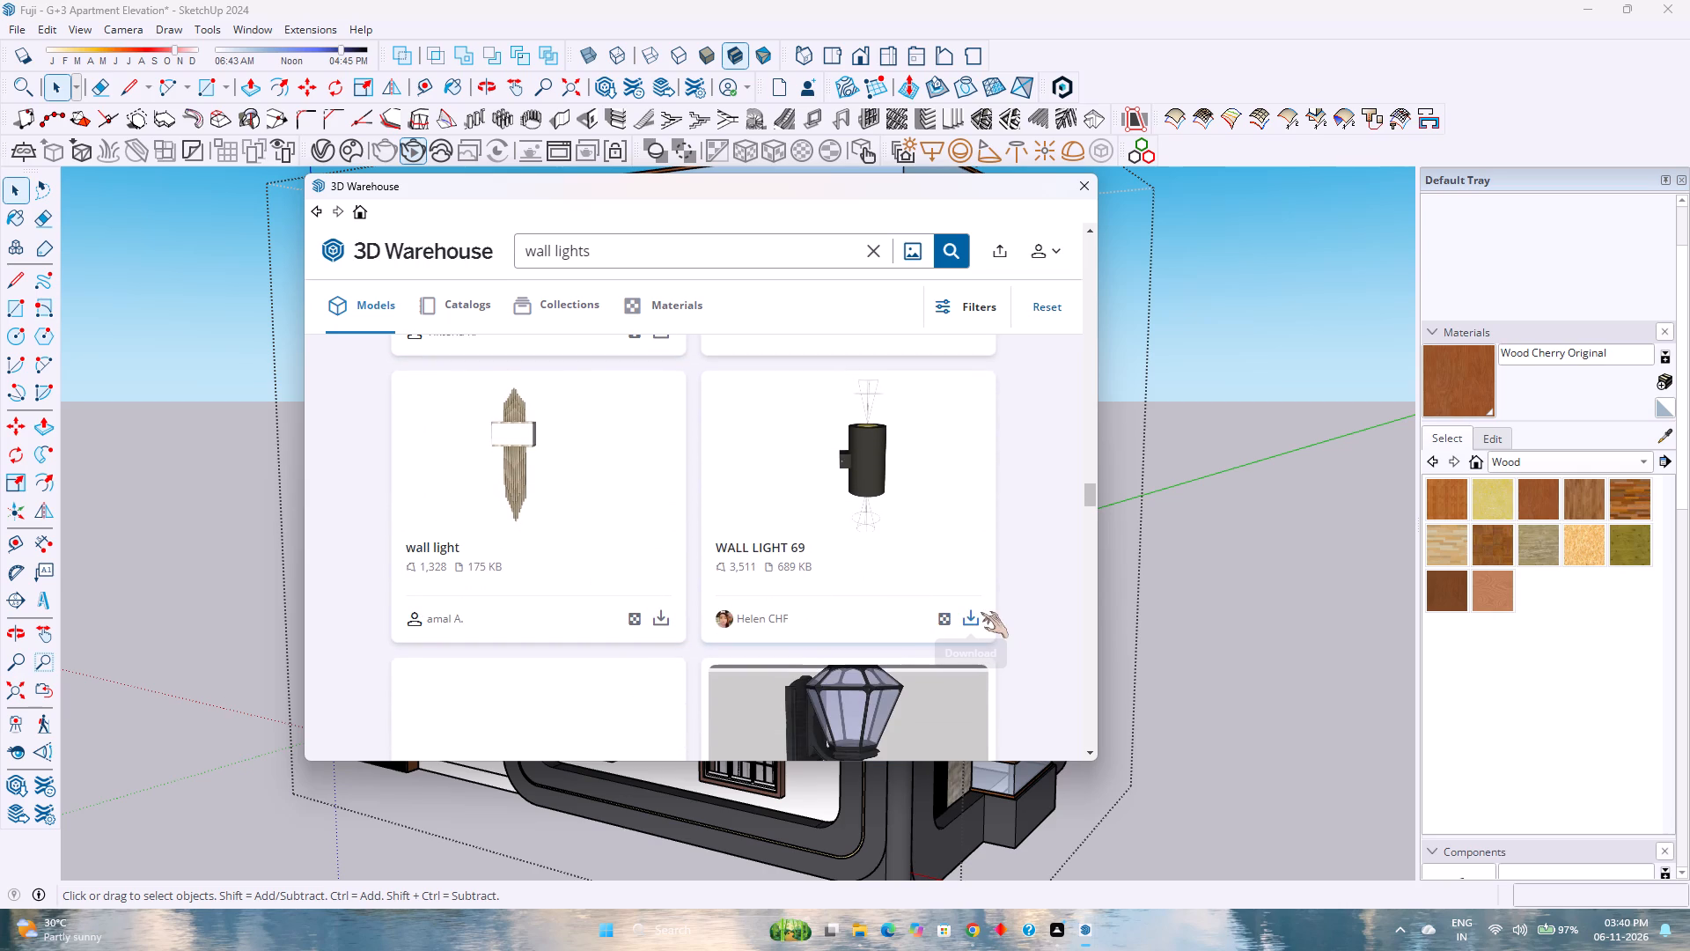
# Load WALL LIGHT 69 directly into the model and place it on the white wall between the two middle-storey windows.
pyautogui.click(981, 612)
pyautogui.click(654, 495)
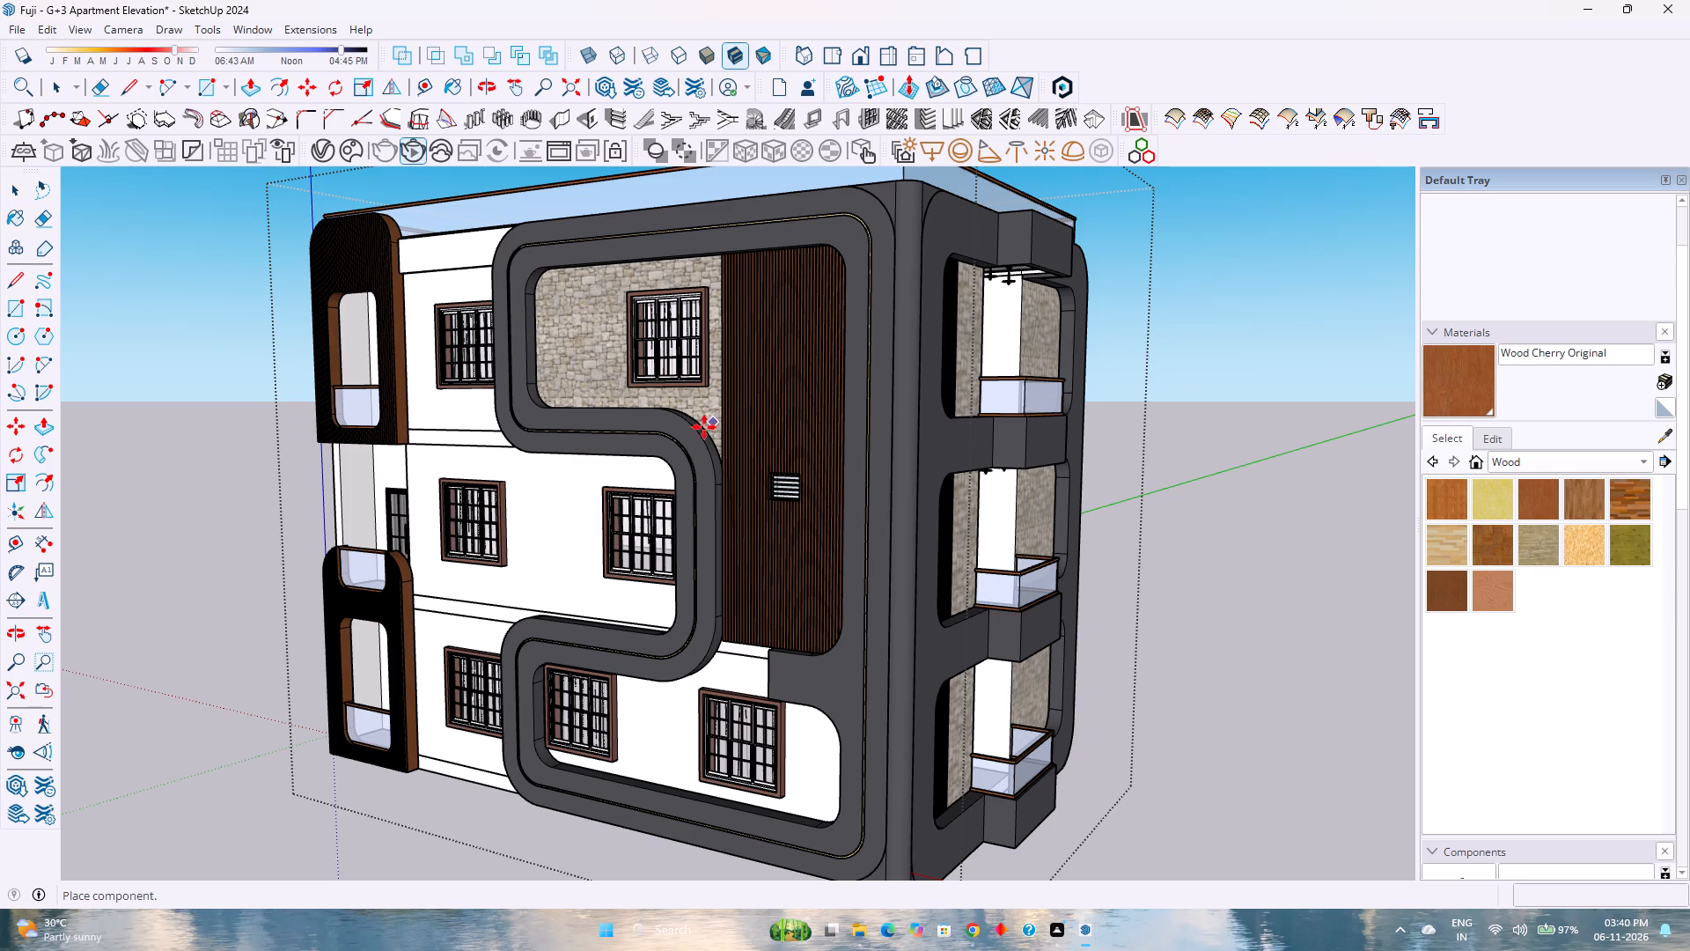
pyautogui.scroll(-3, 692, 427)
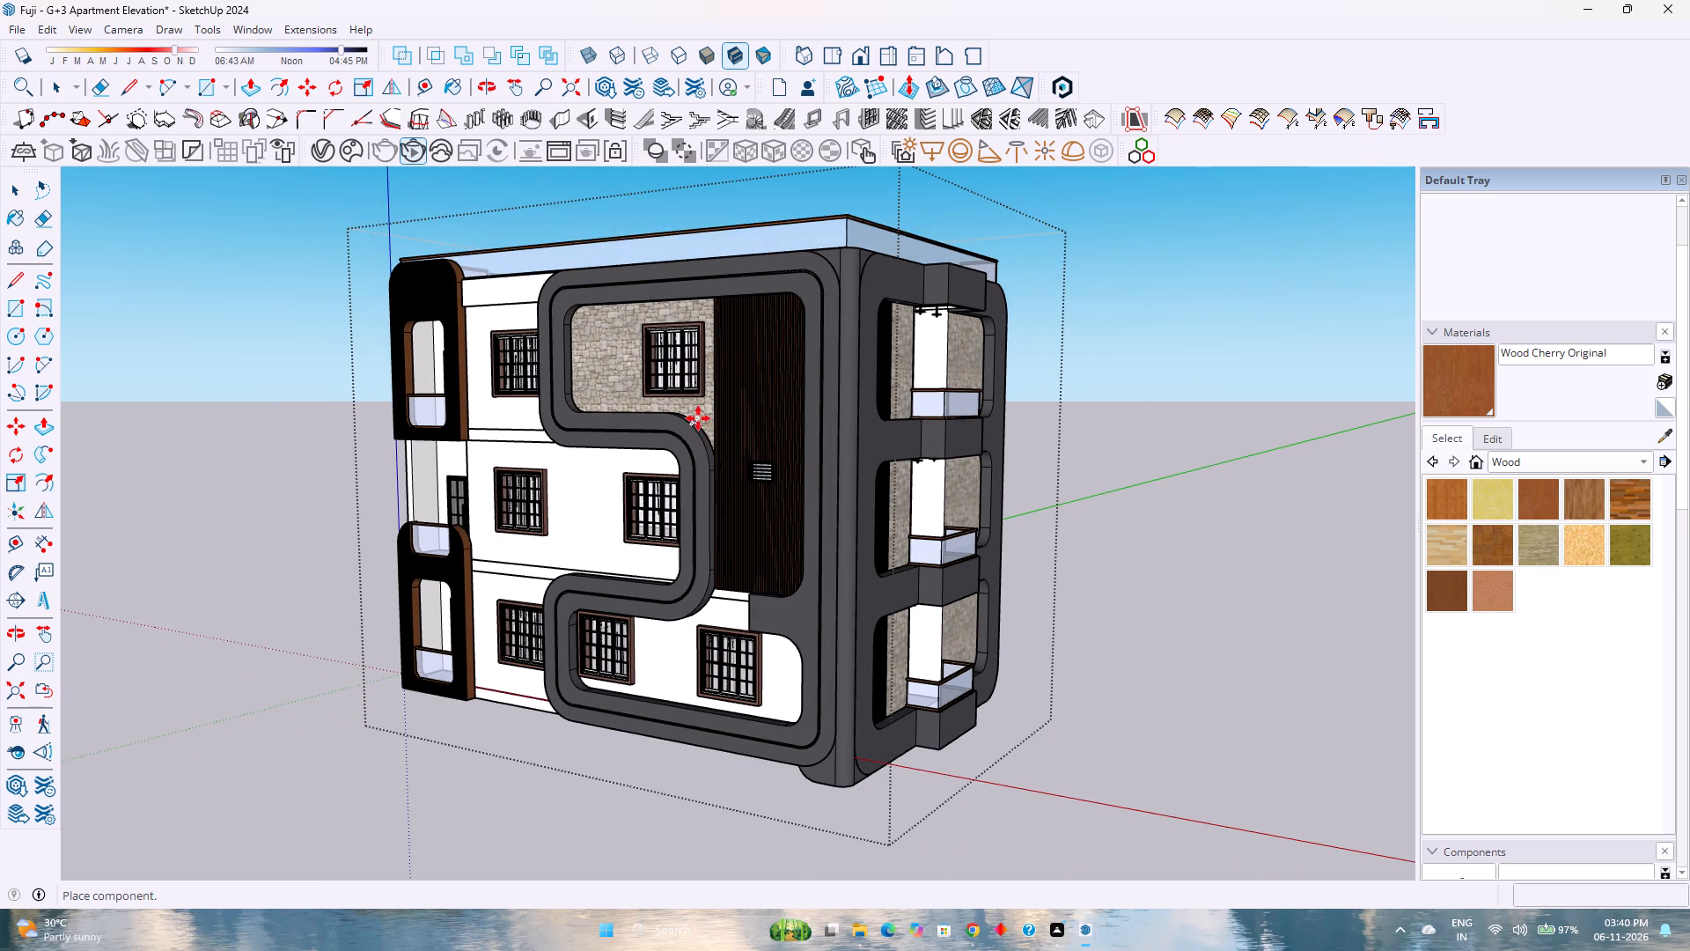
pyautogui.scroll(2, 702, 420)
pyautogui.scroll(-2, 702, 420)
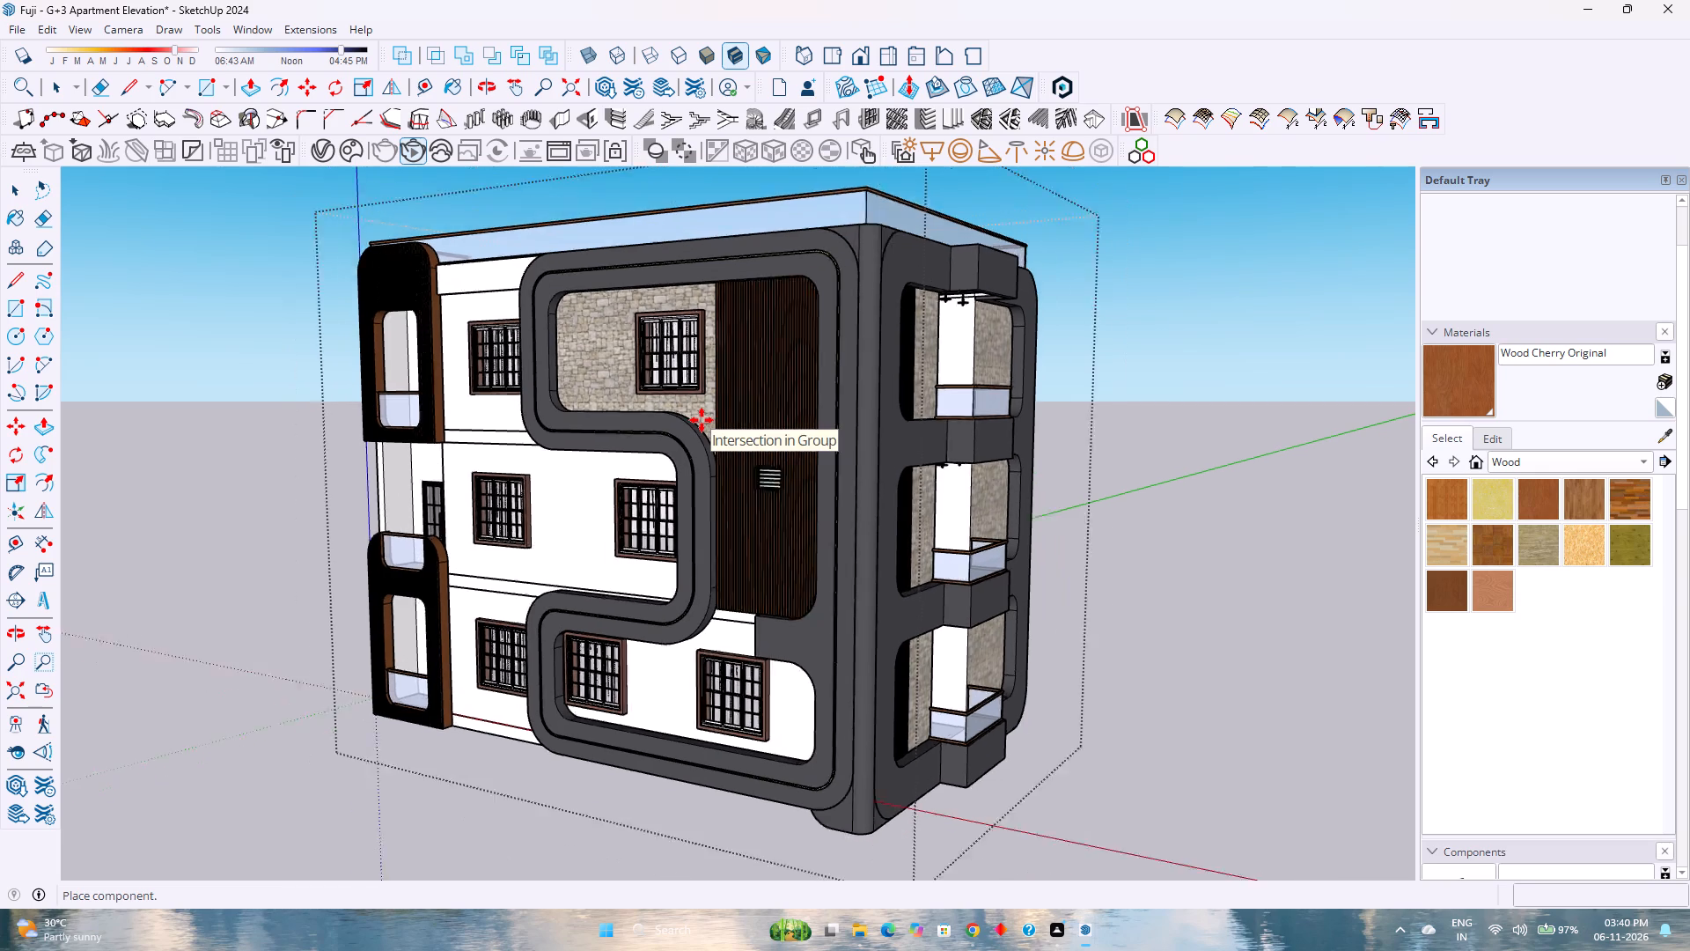
pyautogui.scroll(-2, 702, 420)
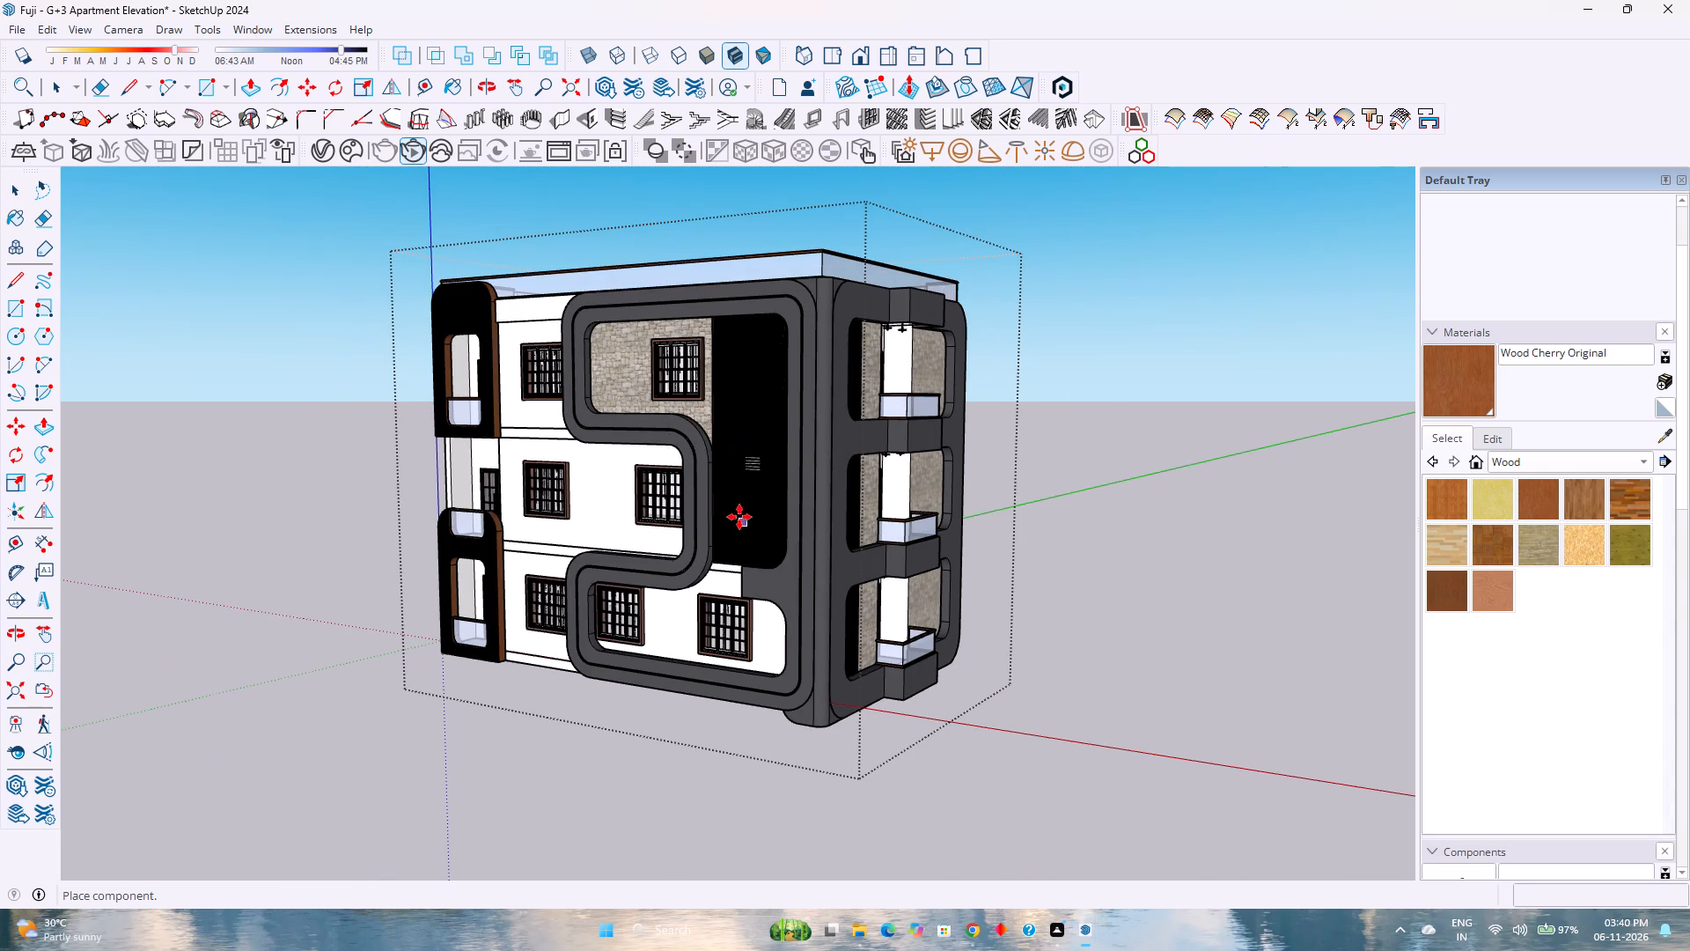
pyautogui.scroll(19, 739, 517)
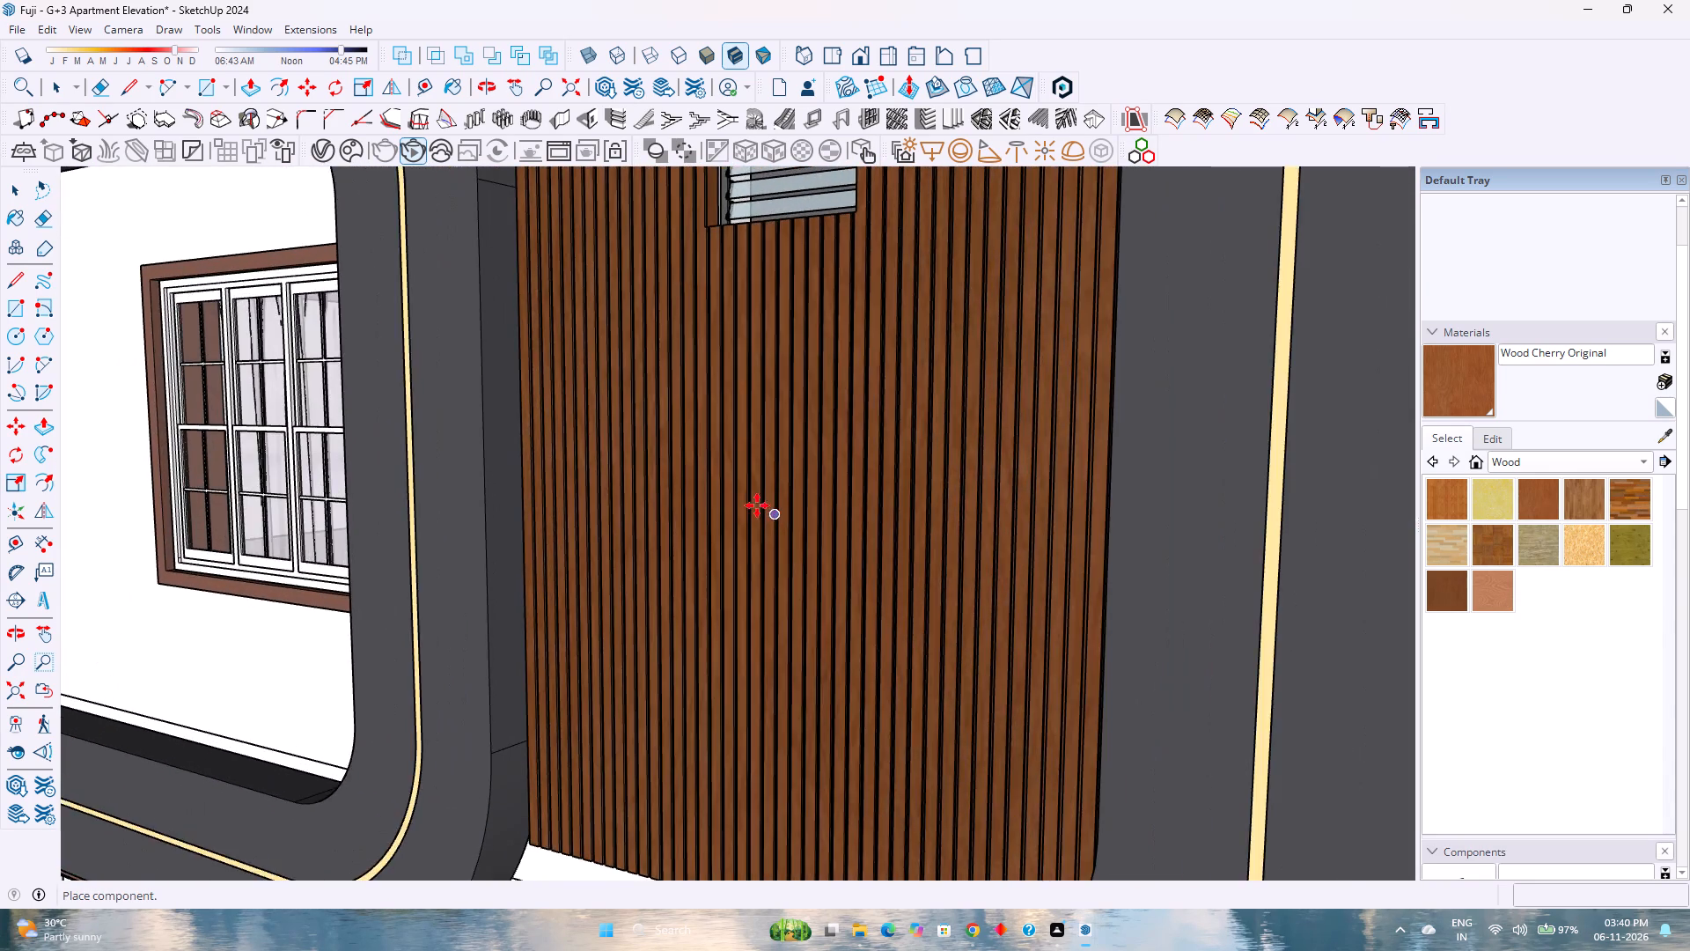
pyautogui.scroll(-5, 716, 505)
pyautogui.scroll(-4, 332, 519)
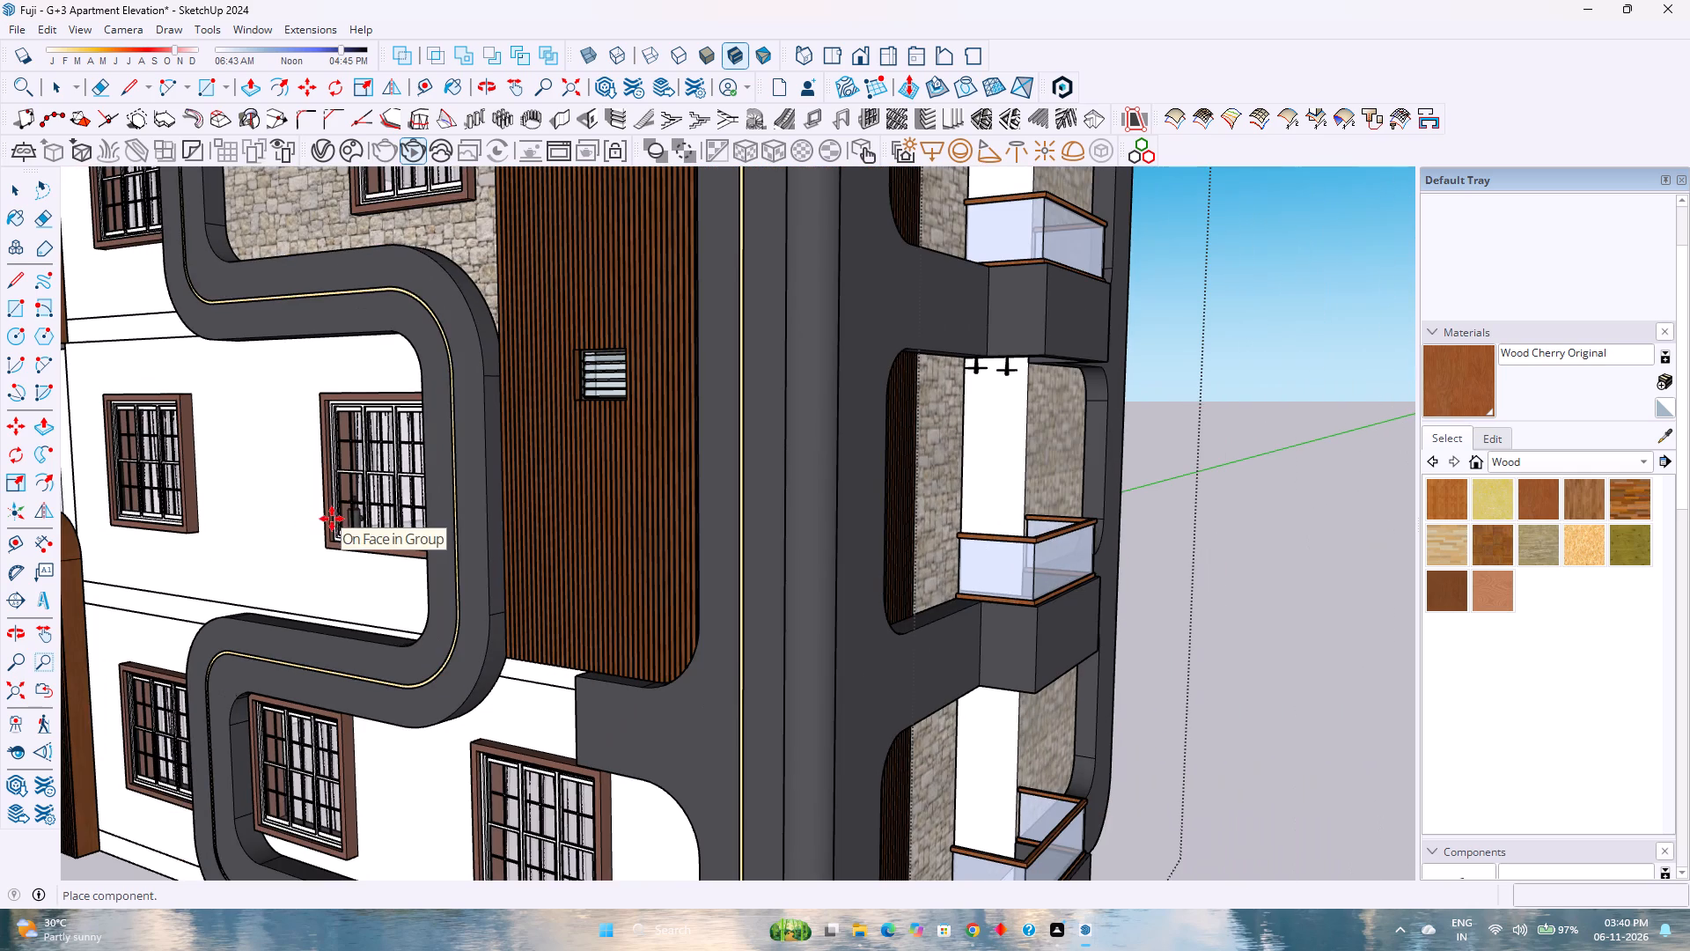
pyautogui.click(251, 569)
# Move the wall light about 10' 11" onto the wood-slat panel, below the louvred vent.
pyautogui.scroll(4, 283, 541)
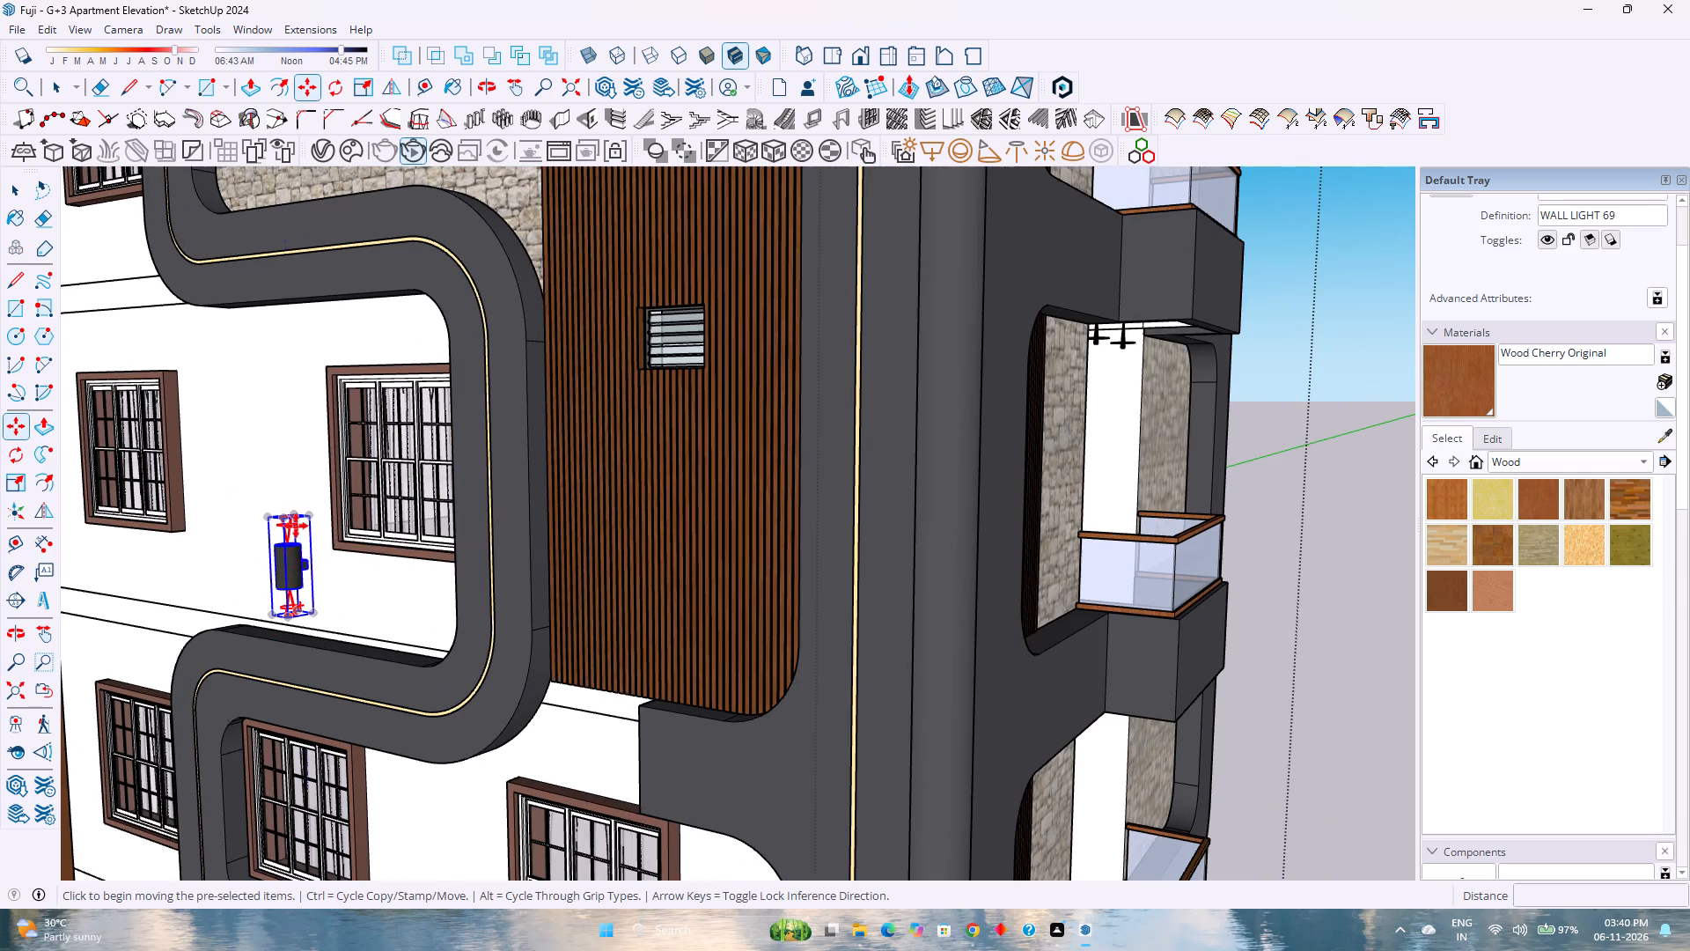
pyautogui.click(310, 518)
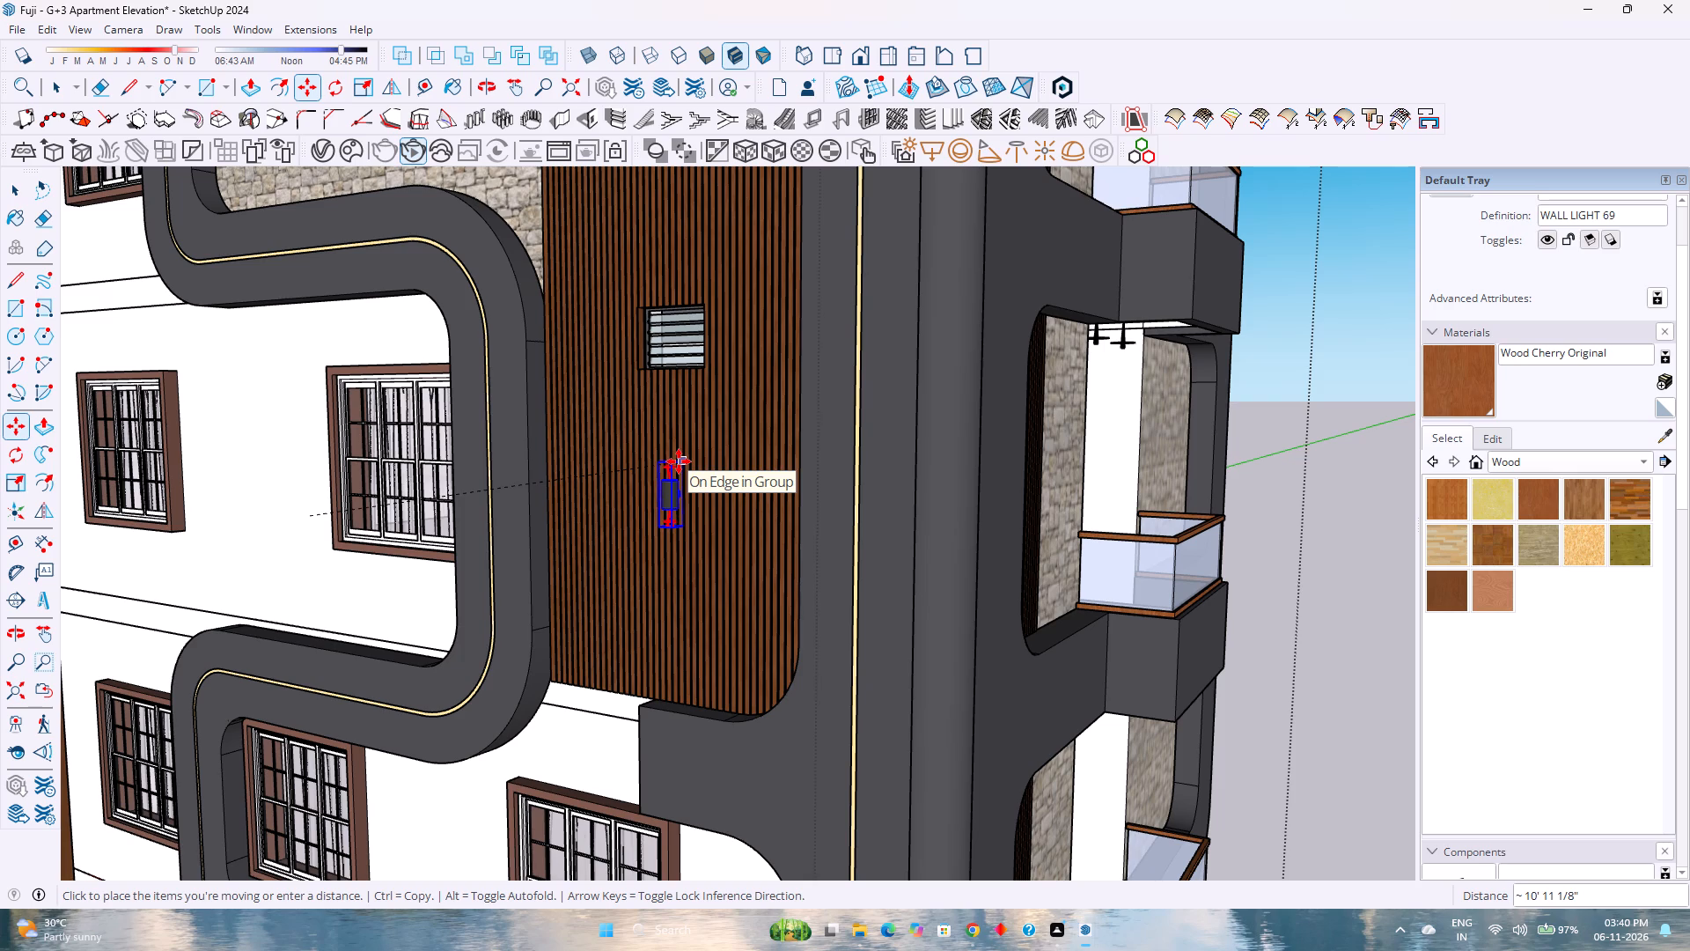
pyautogui.click(676, 519)
# Copy the wall light about 12' straight up the blue axis onto the wood-slat panel above the vent.
pyautogui.click(677, 511)
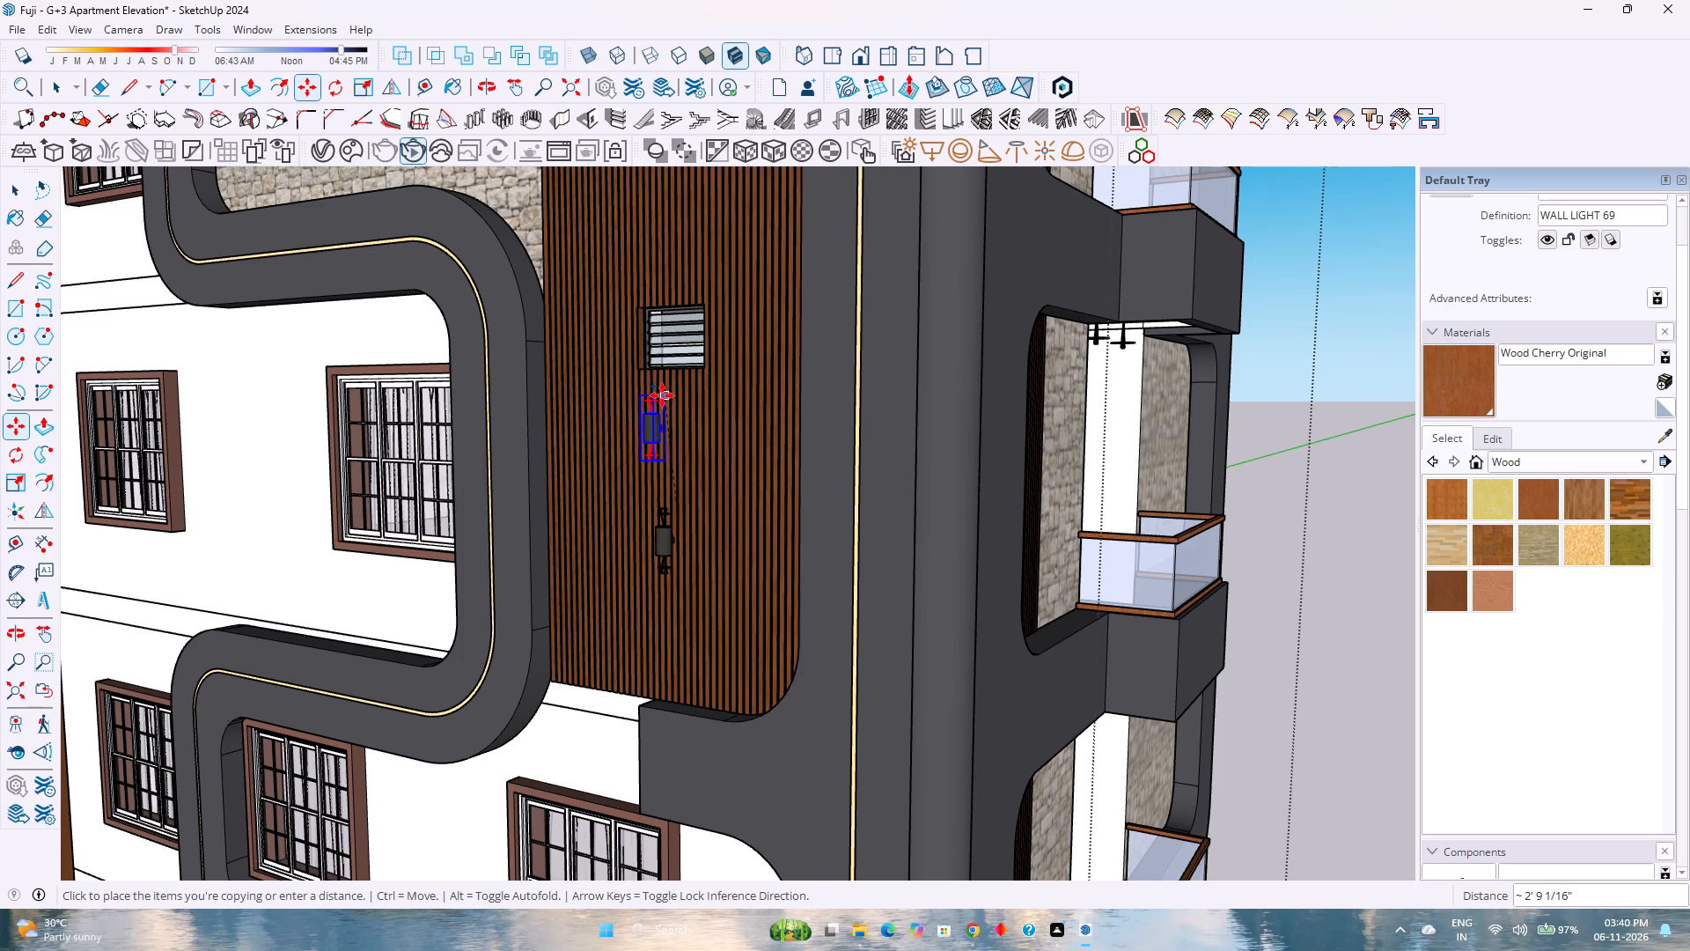
pyautogui.scroll(-11, 662, 400)
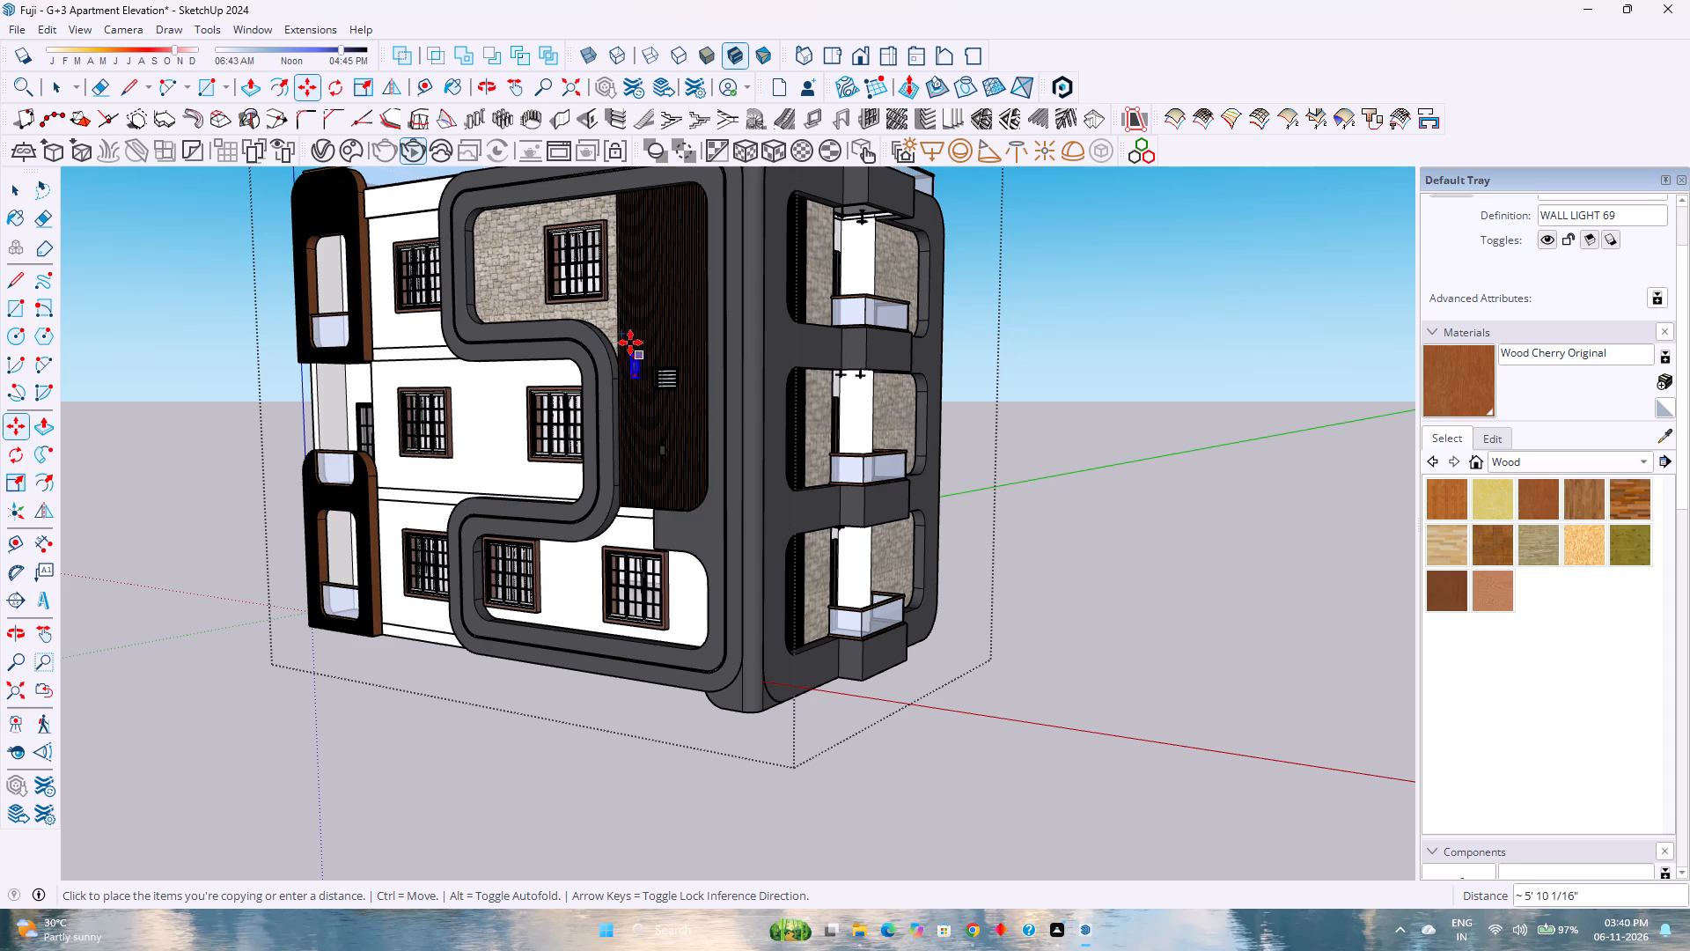
pyautogui.press('Up')
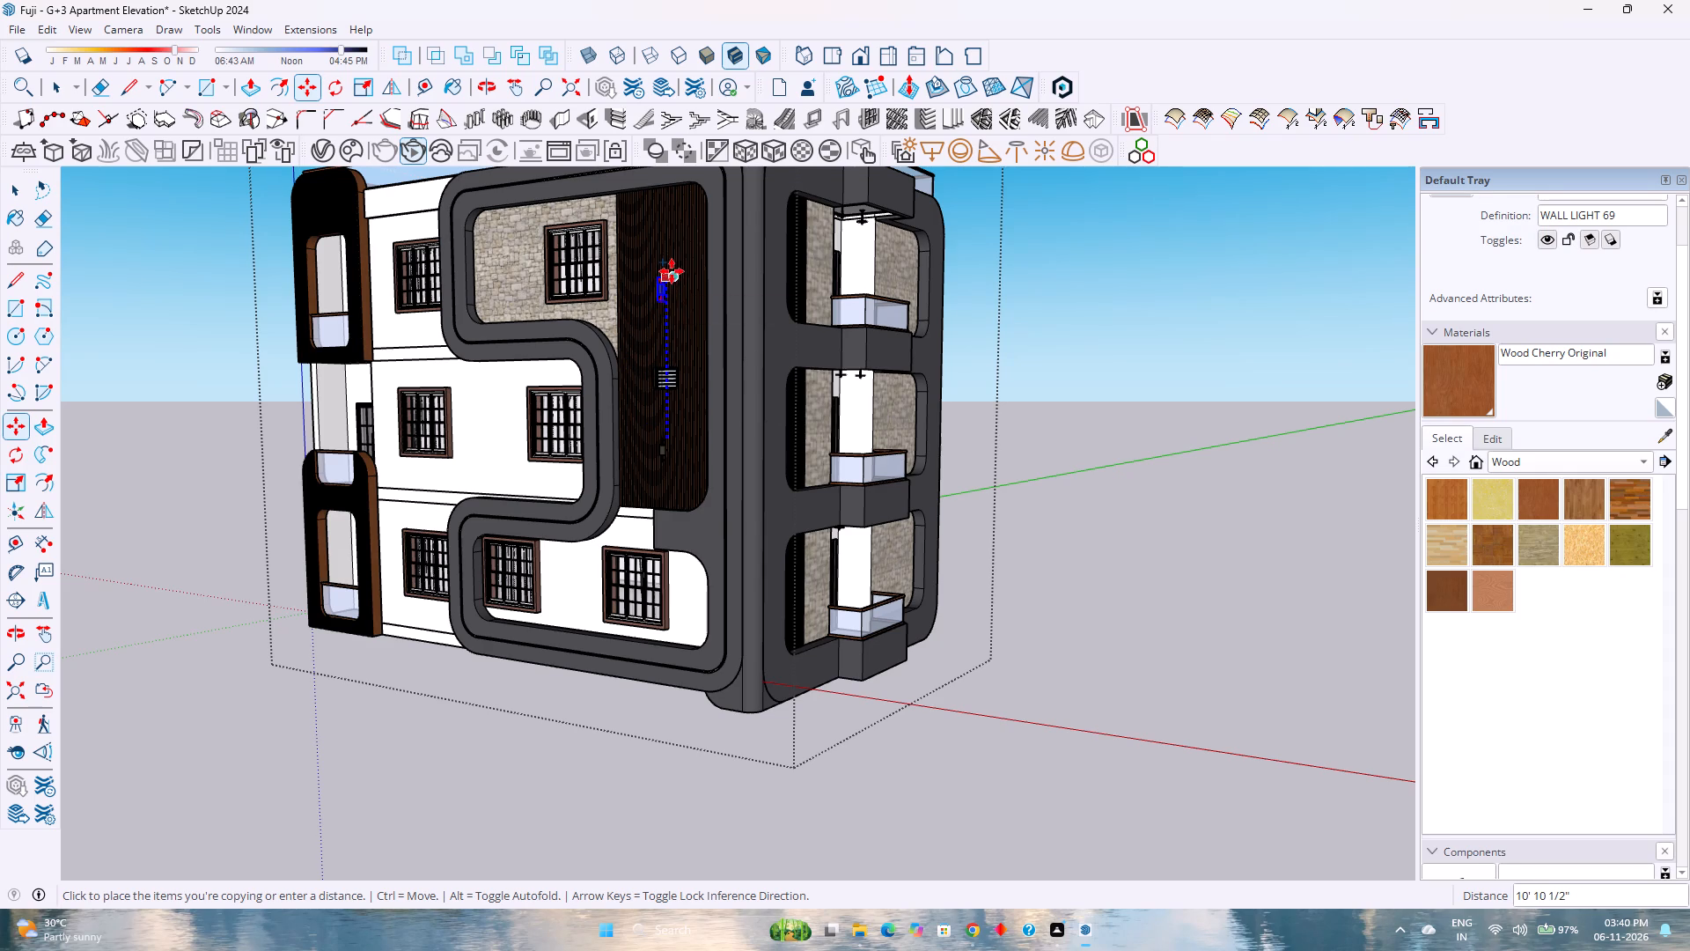
pyautogui.scroll(7, 659, 274)
pyautogui.scroll(-3, 684, 234)
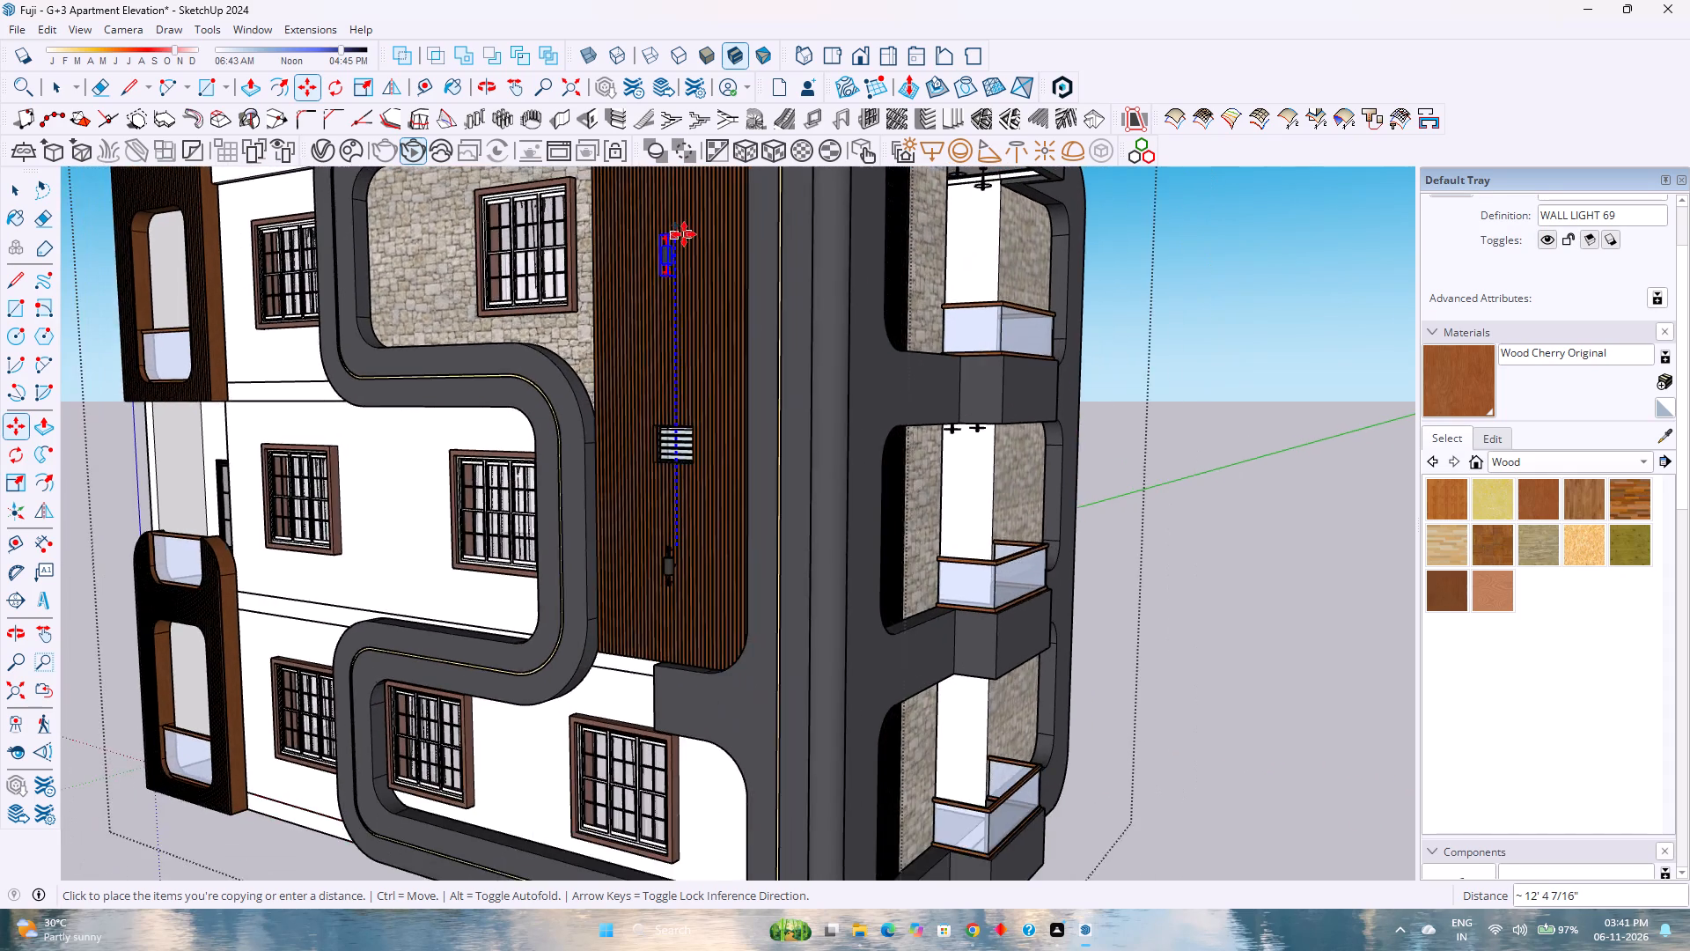
pyautogui.scroll(-8, 684, 234)
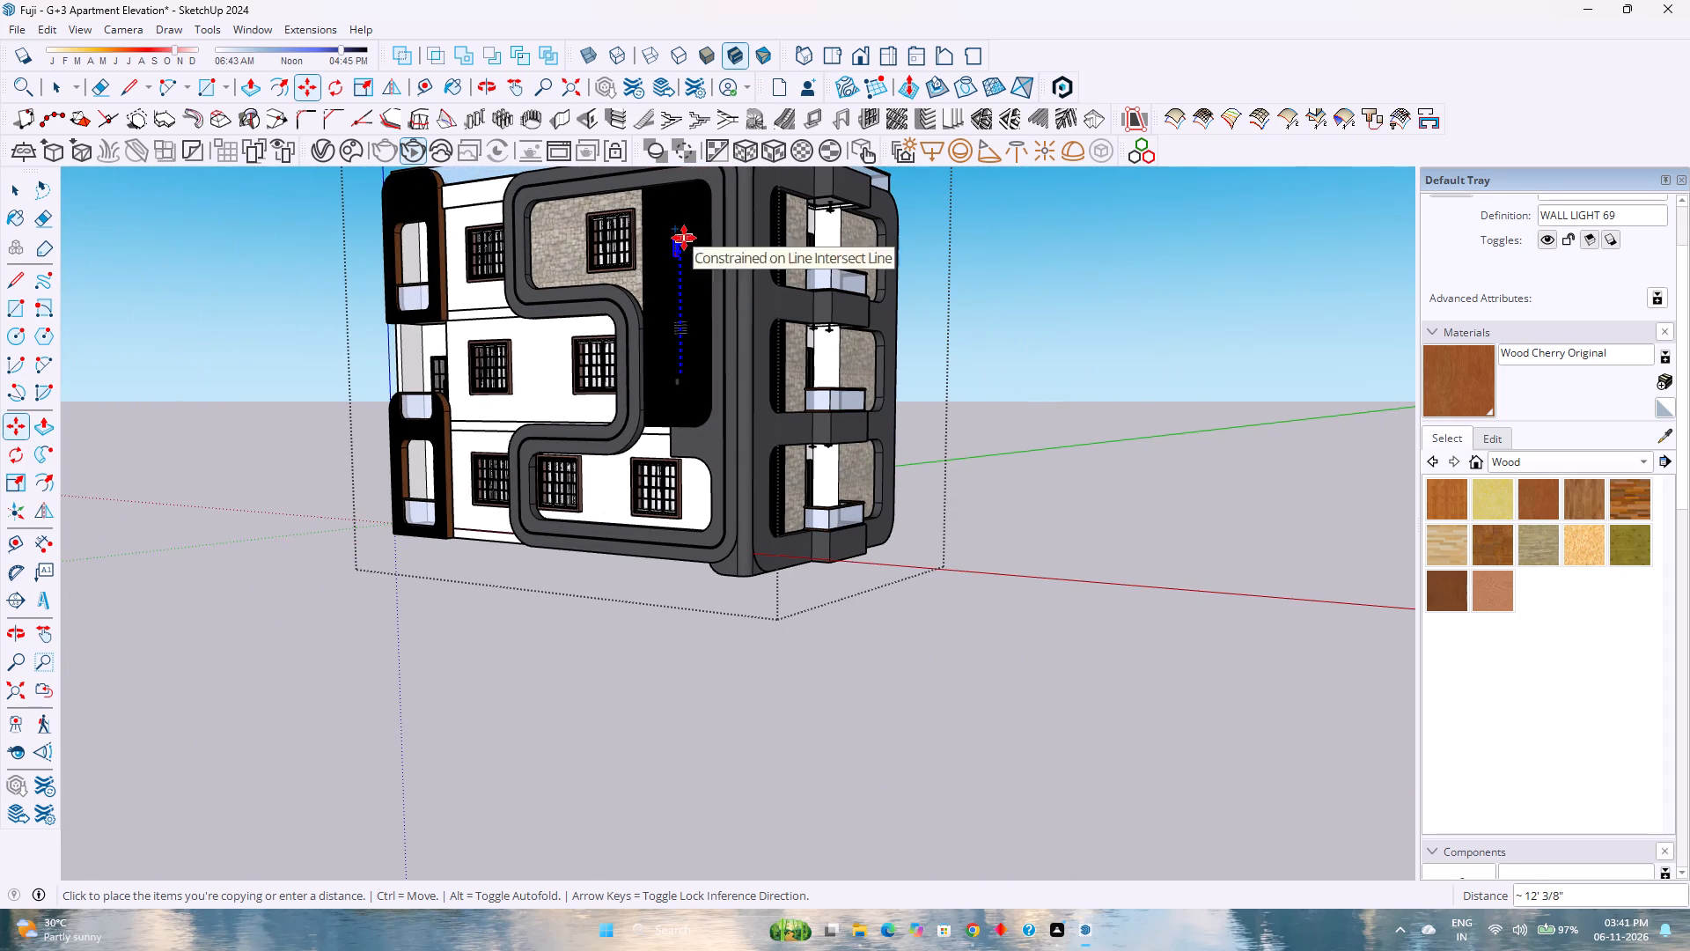
pyautogui.click(684, 238)
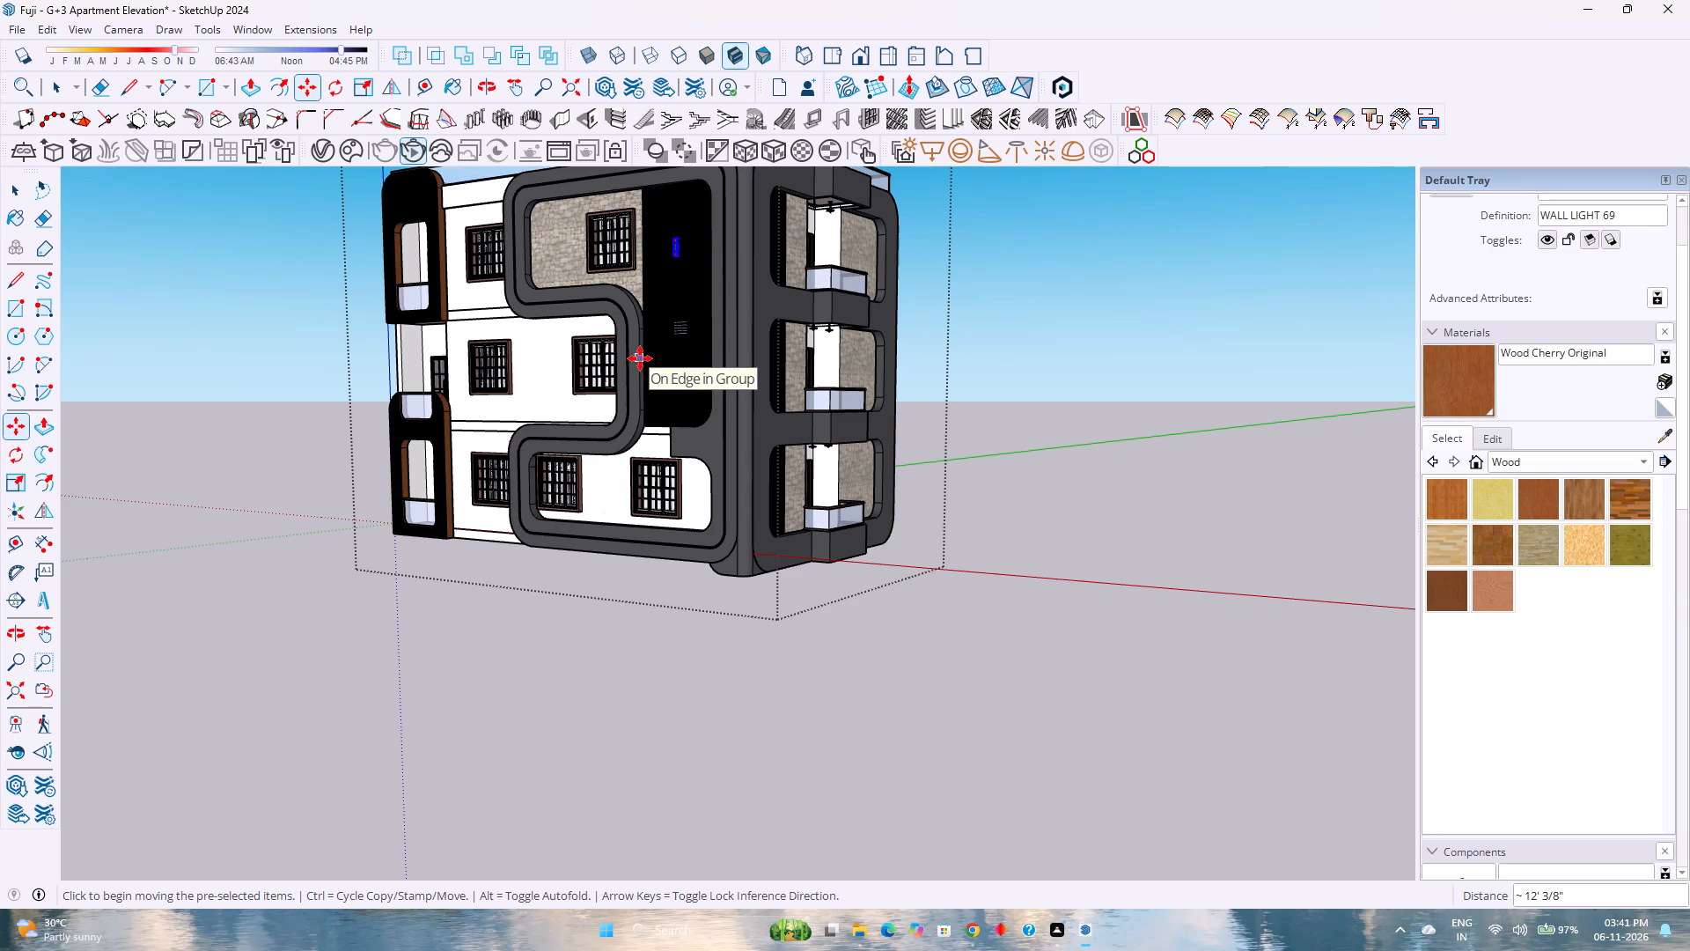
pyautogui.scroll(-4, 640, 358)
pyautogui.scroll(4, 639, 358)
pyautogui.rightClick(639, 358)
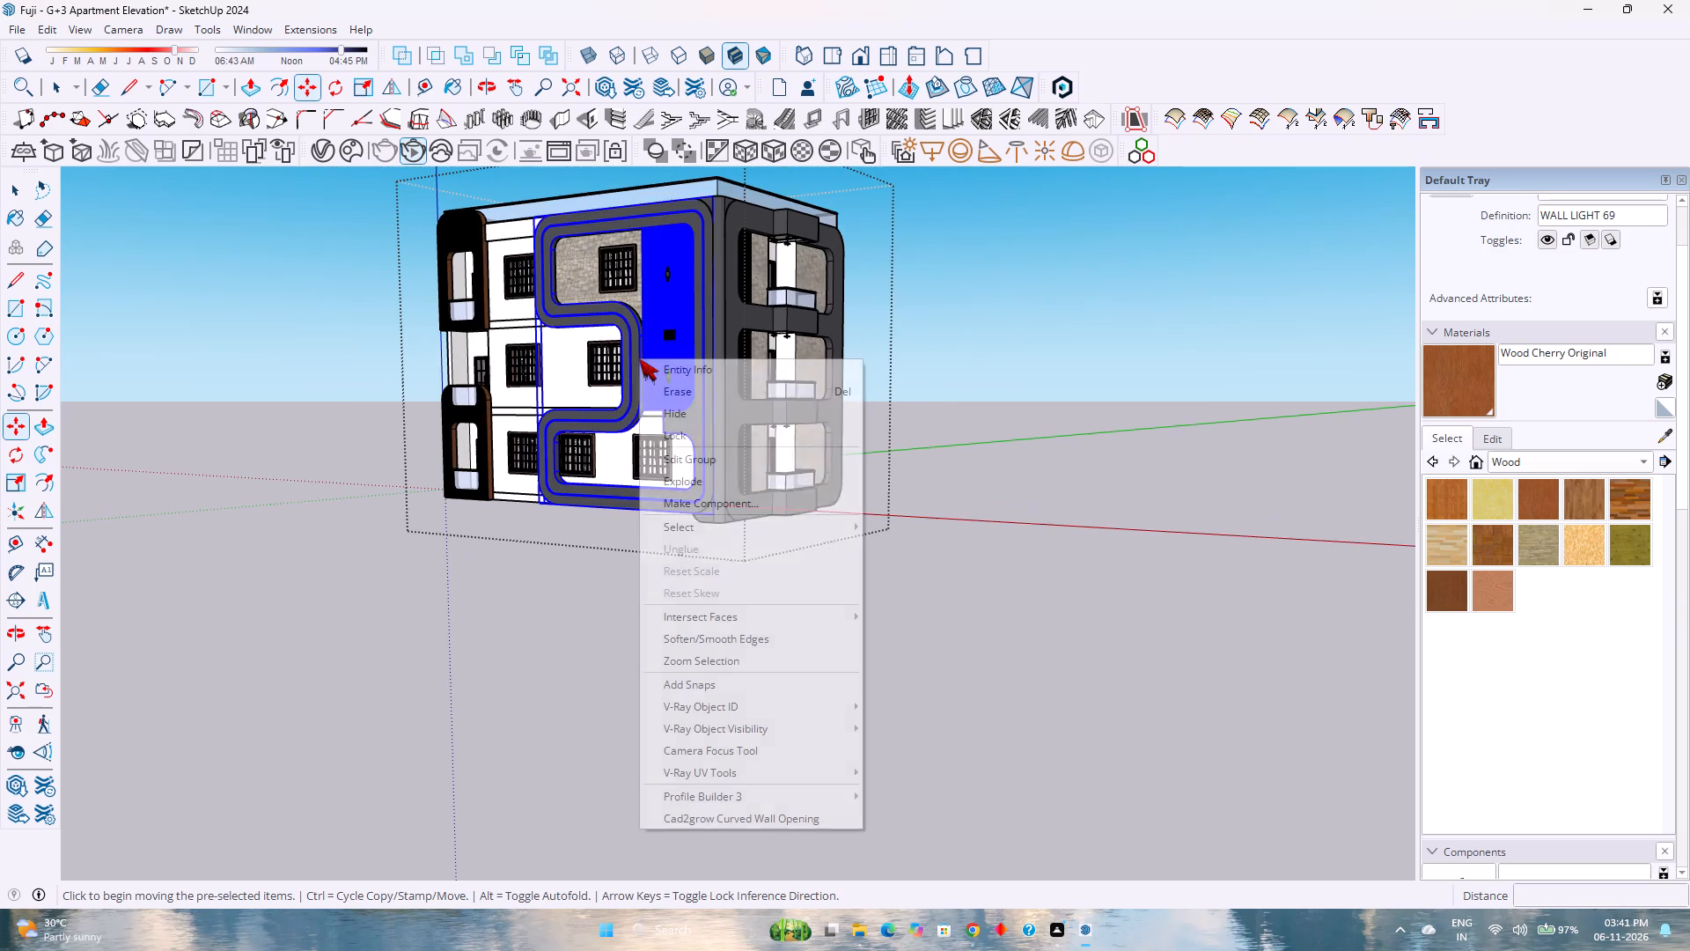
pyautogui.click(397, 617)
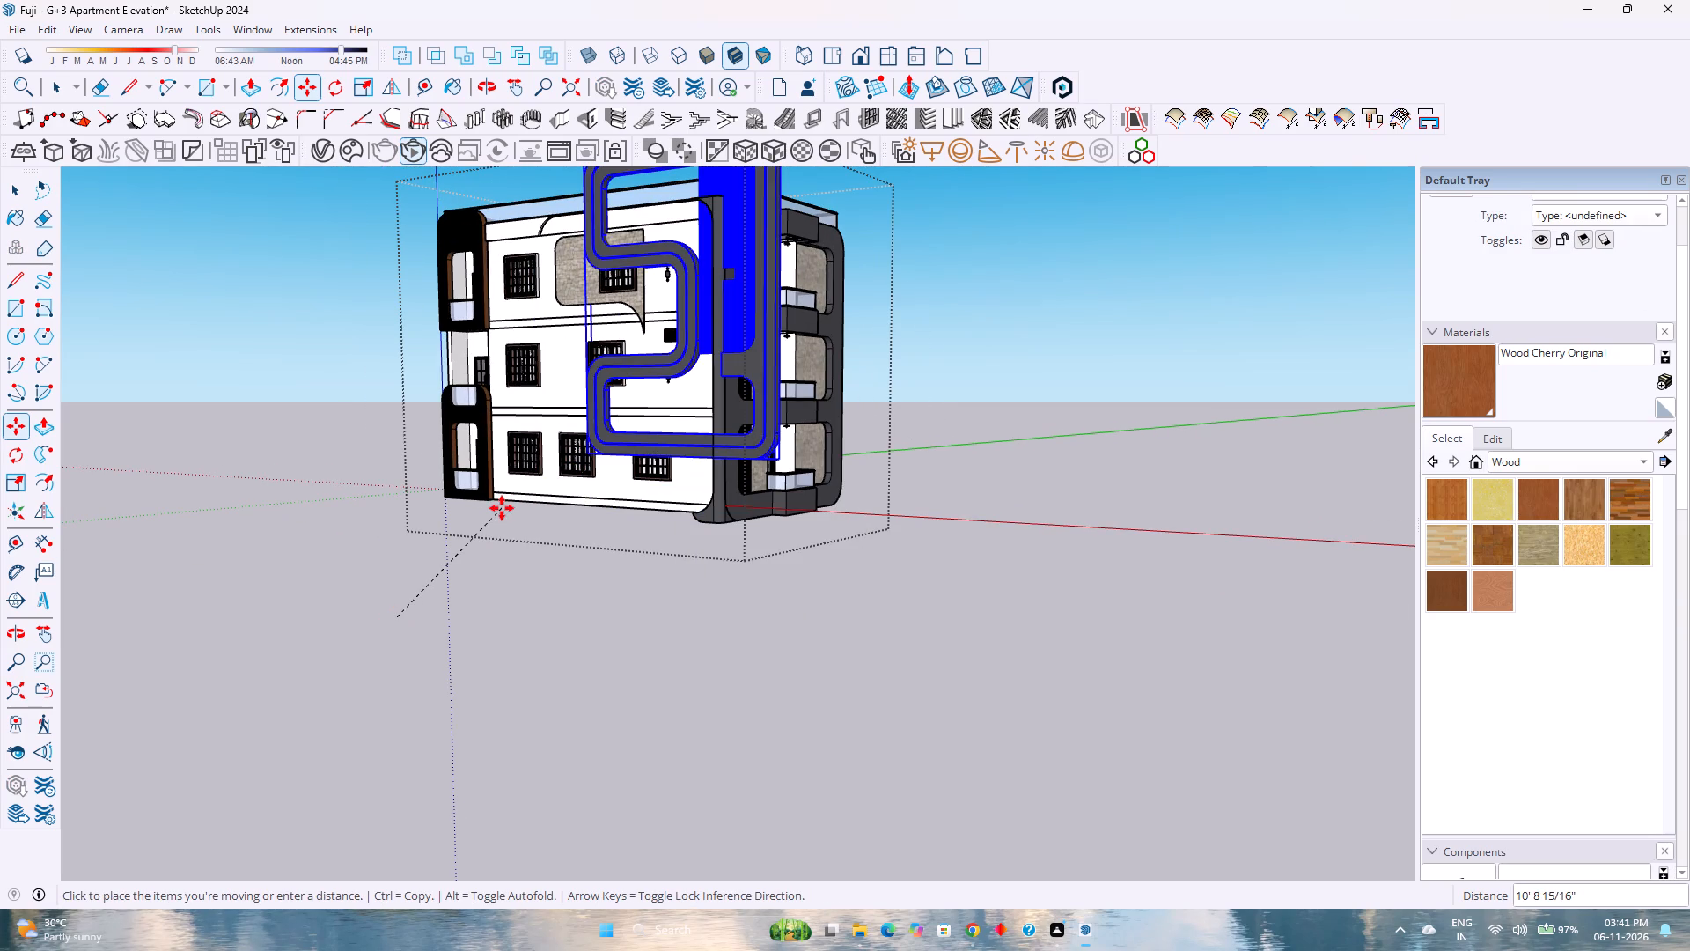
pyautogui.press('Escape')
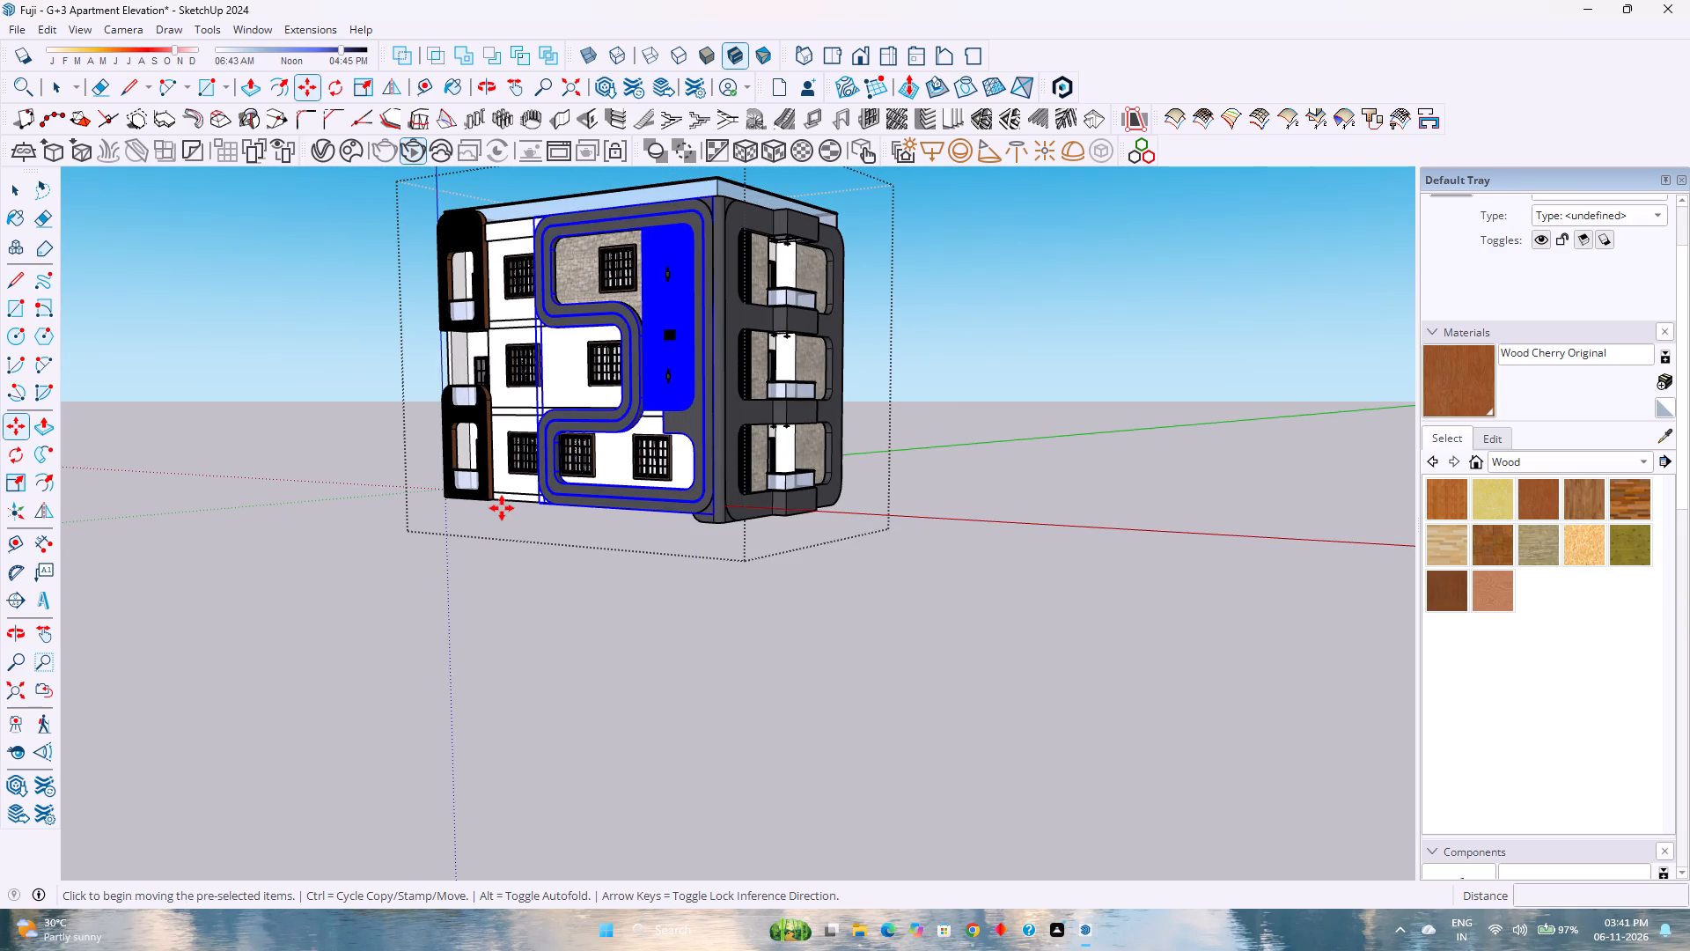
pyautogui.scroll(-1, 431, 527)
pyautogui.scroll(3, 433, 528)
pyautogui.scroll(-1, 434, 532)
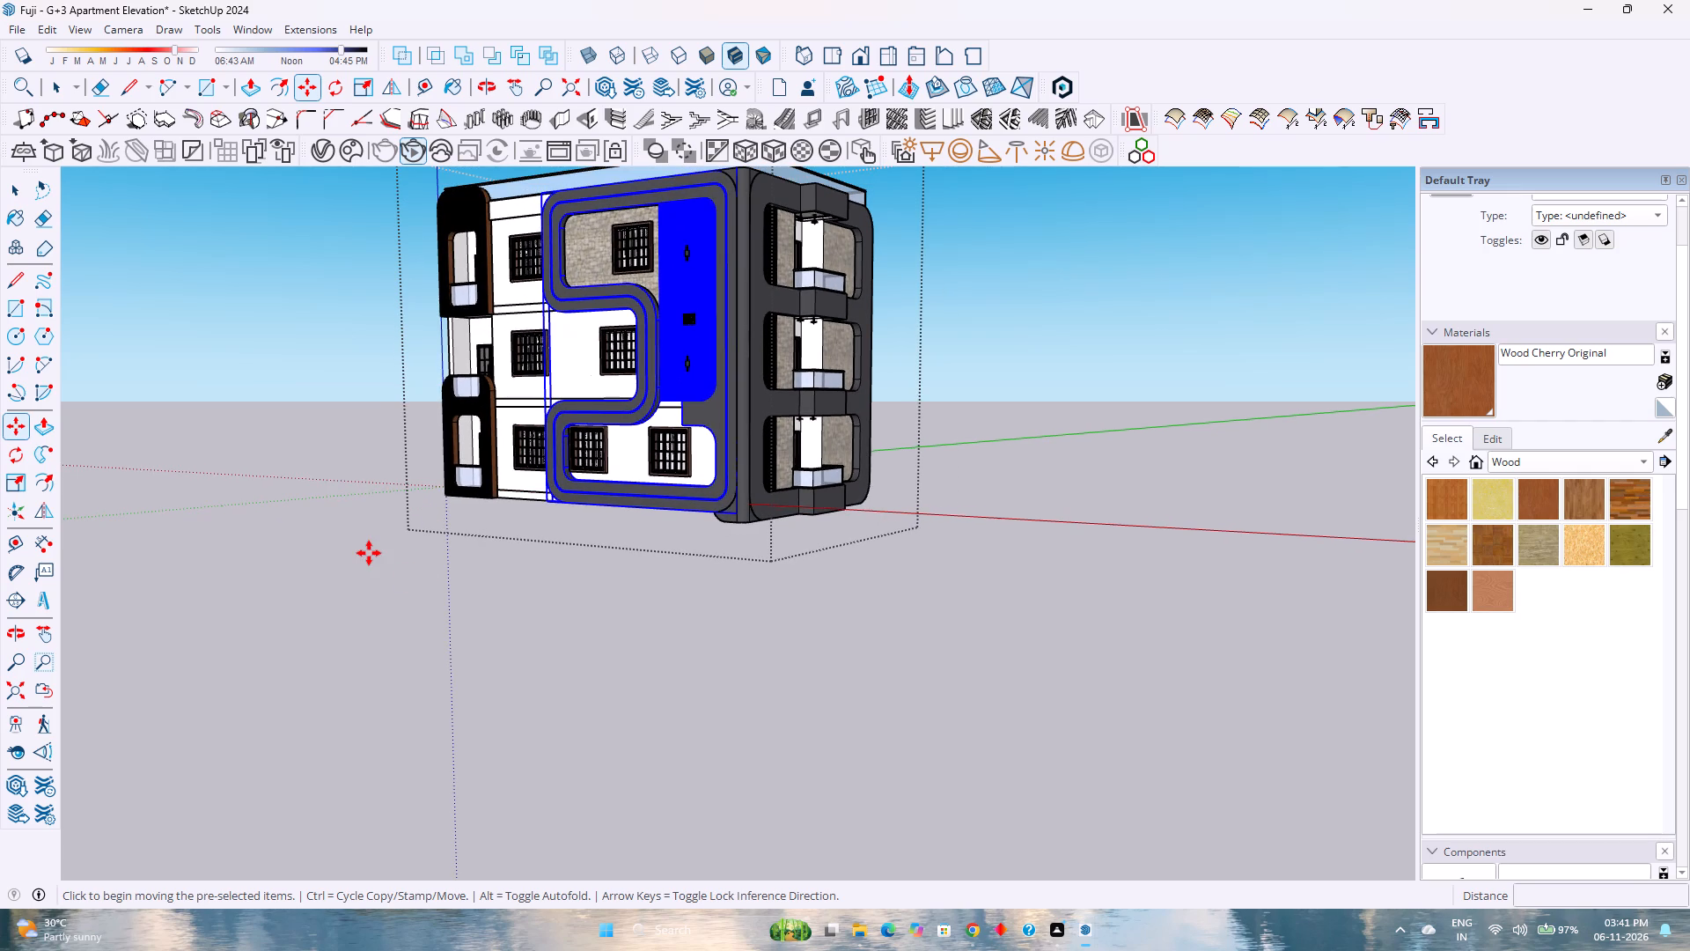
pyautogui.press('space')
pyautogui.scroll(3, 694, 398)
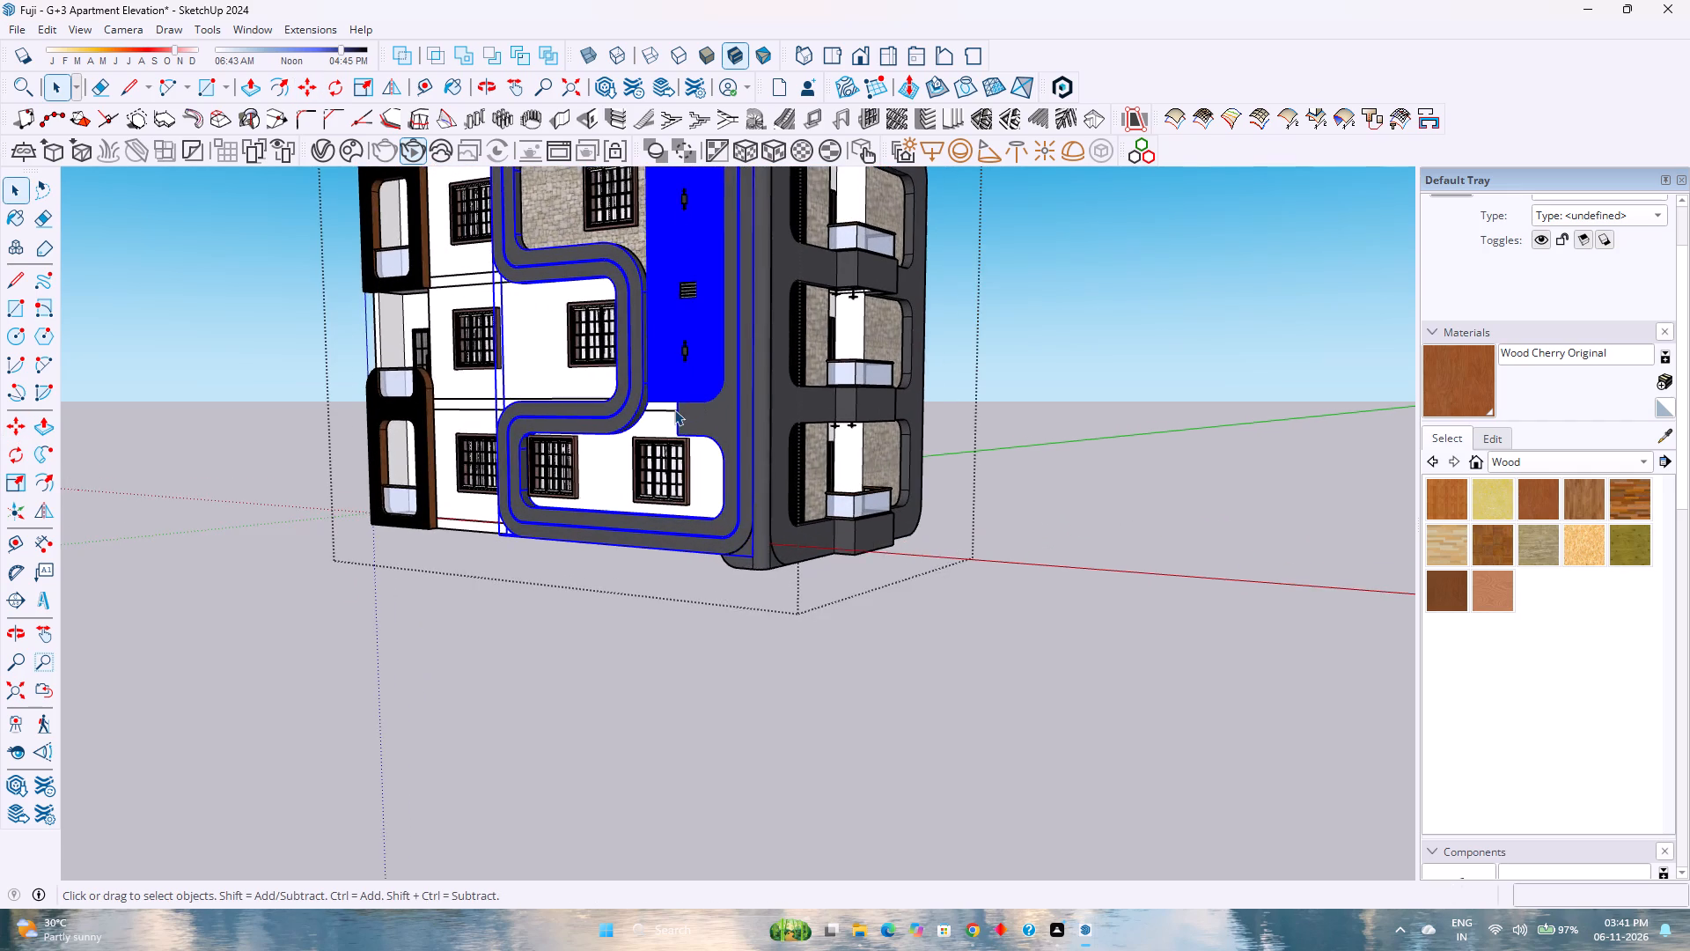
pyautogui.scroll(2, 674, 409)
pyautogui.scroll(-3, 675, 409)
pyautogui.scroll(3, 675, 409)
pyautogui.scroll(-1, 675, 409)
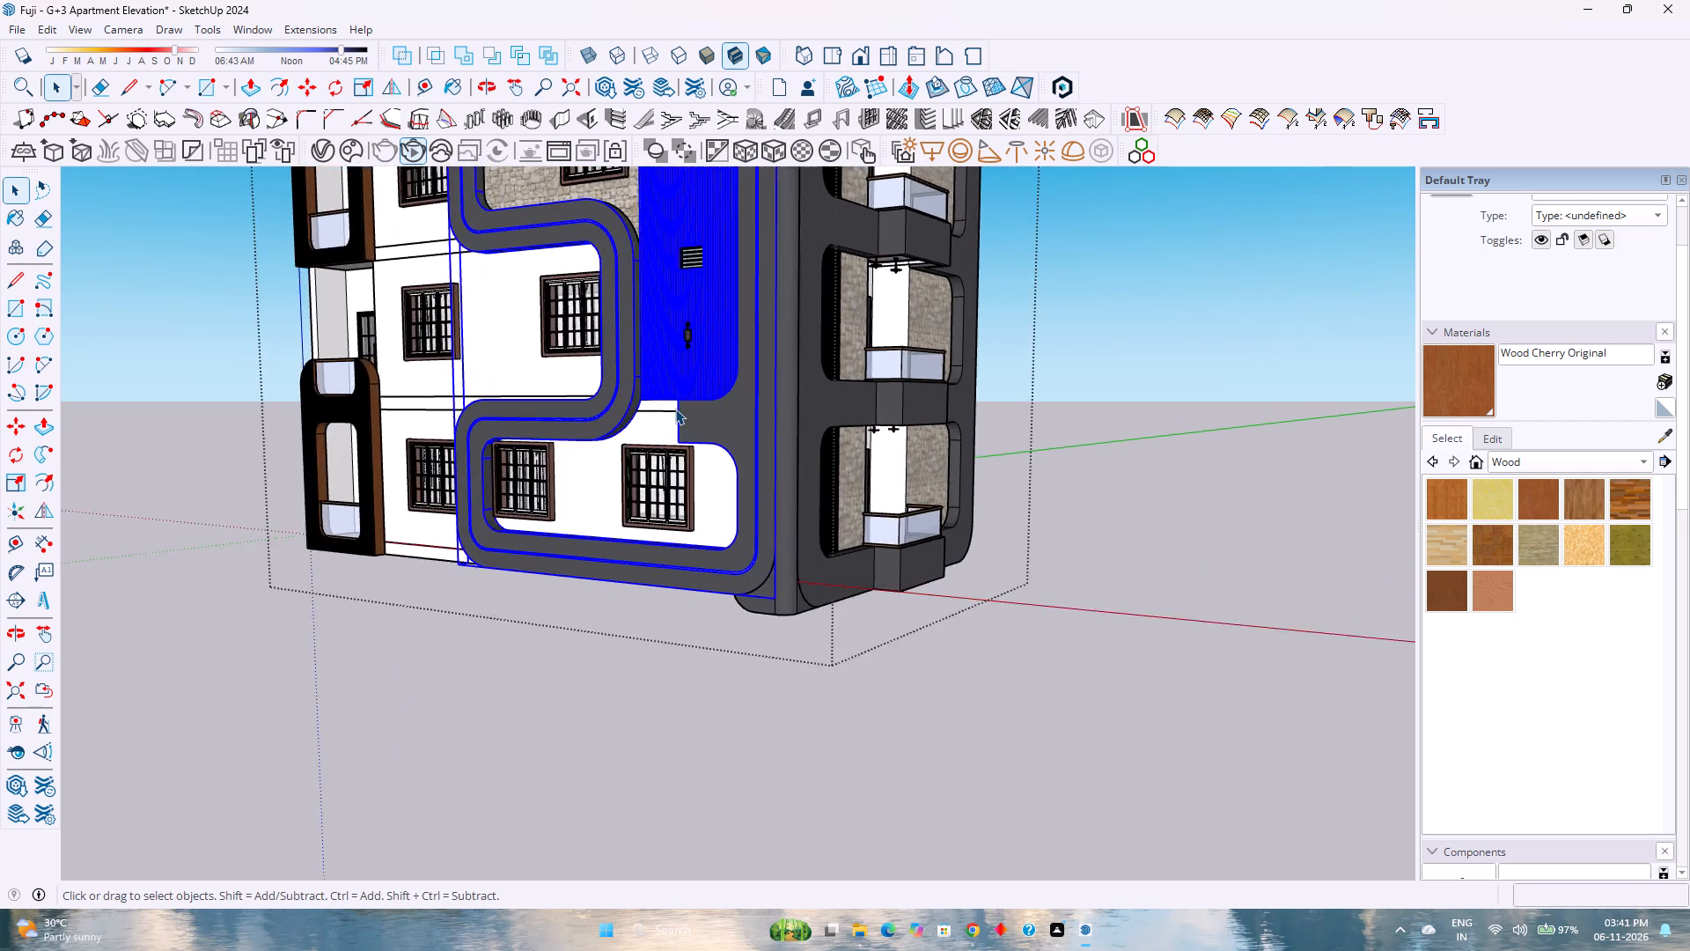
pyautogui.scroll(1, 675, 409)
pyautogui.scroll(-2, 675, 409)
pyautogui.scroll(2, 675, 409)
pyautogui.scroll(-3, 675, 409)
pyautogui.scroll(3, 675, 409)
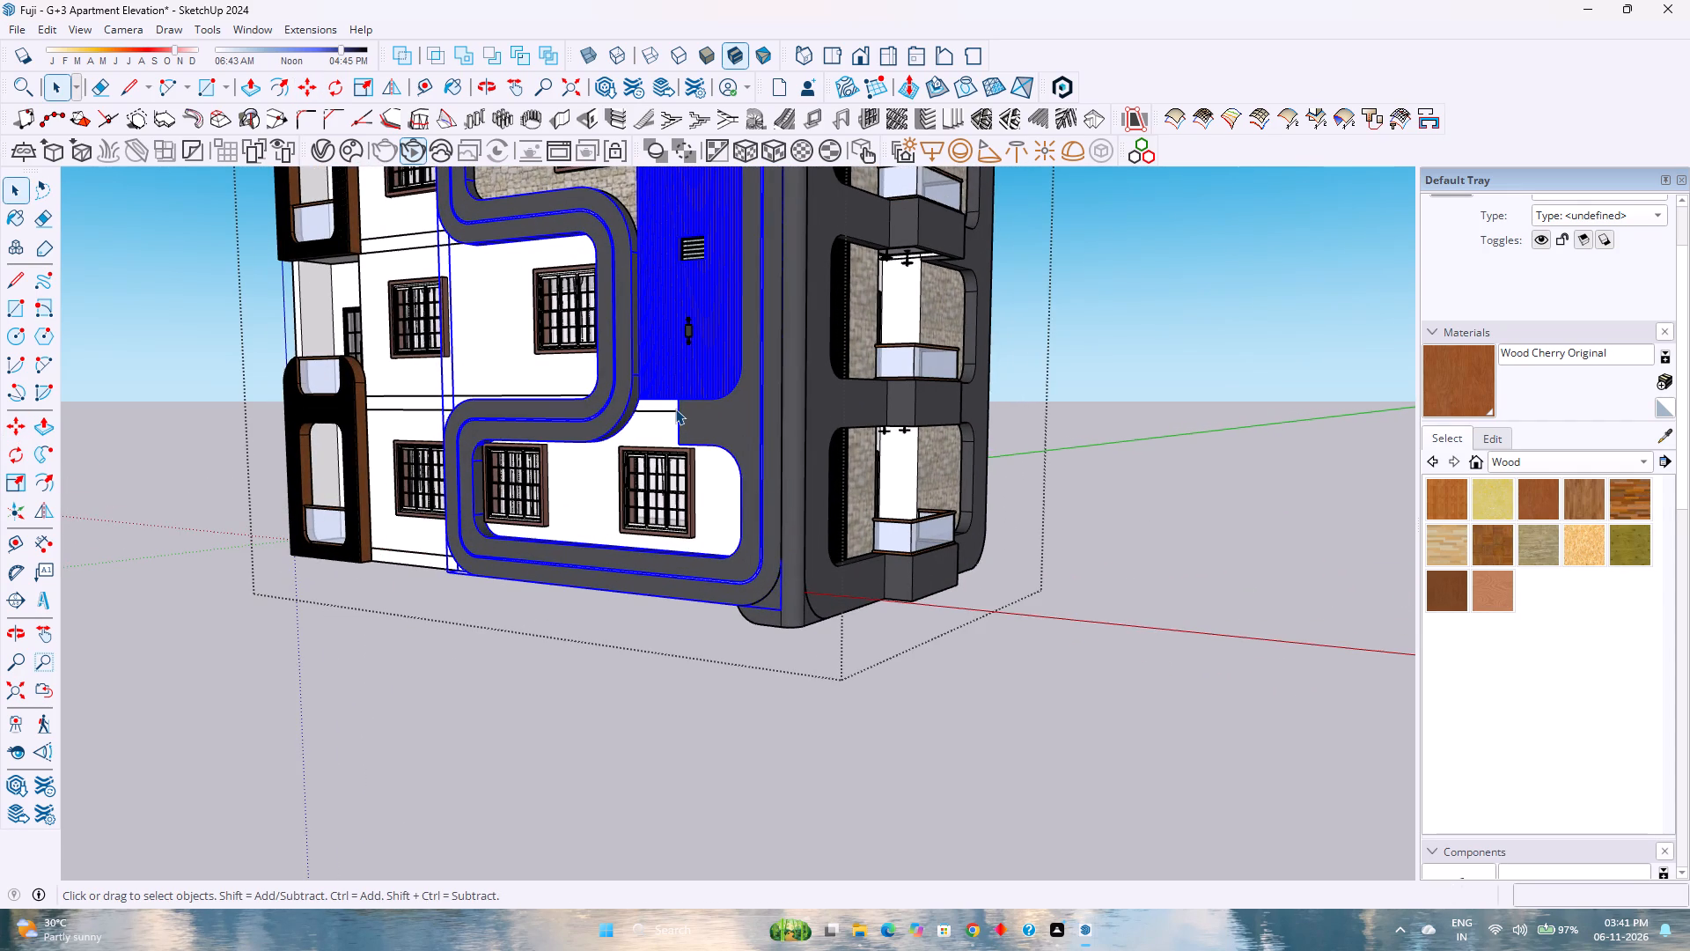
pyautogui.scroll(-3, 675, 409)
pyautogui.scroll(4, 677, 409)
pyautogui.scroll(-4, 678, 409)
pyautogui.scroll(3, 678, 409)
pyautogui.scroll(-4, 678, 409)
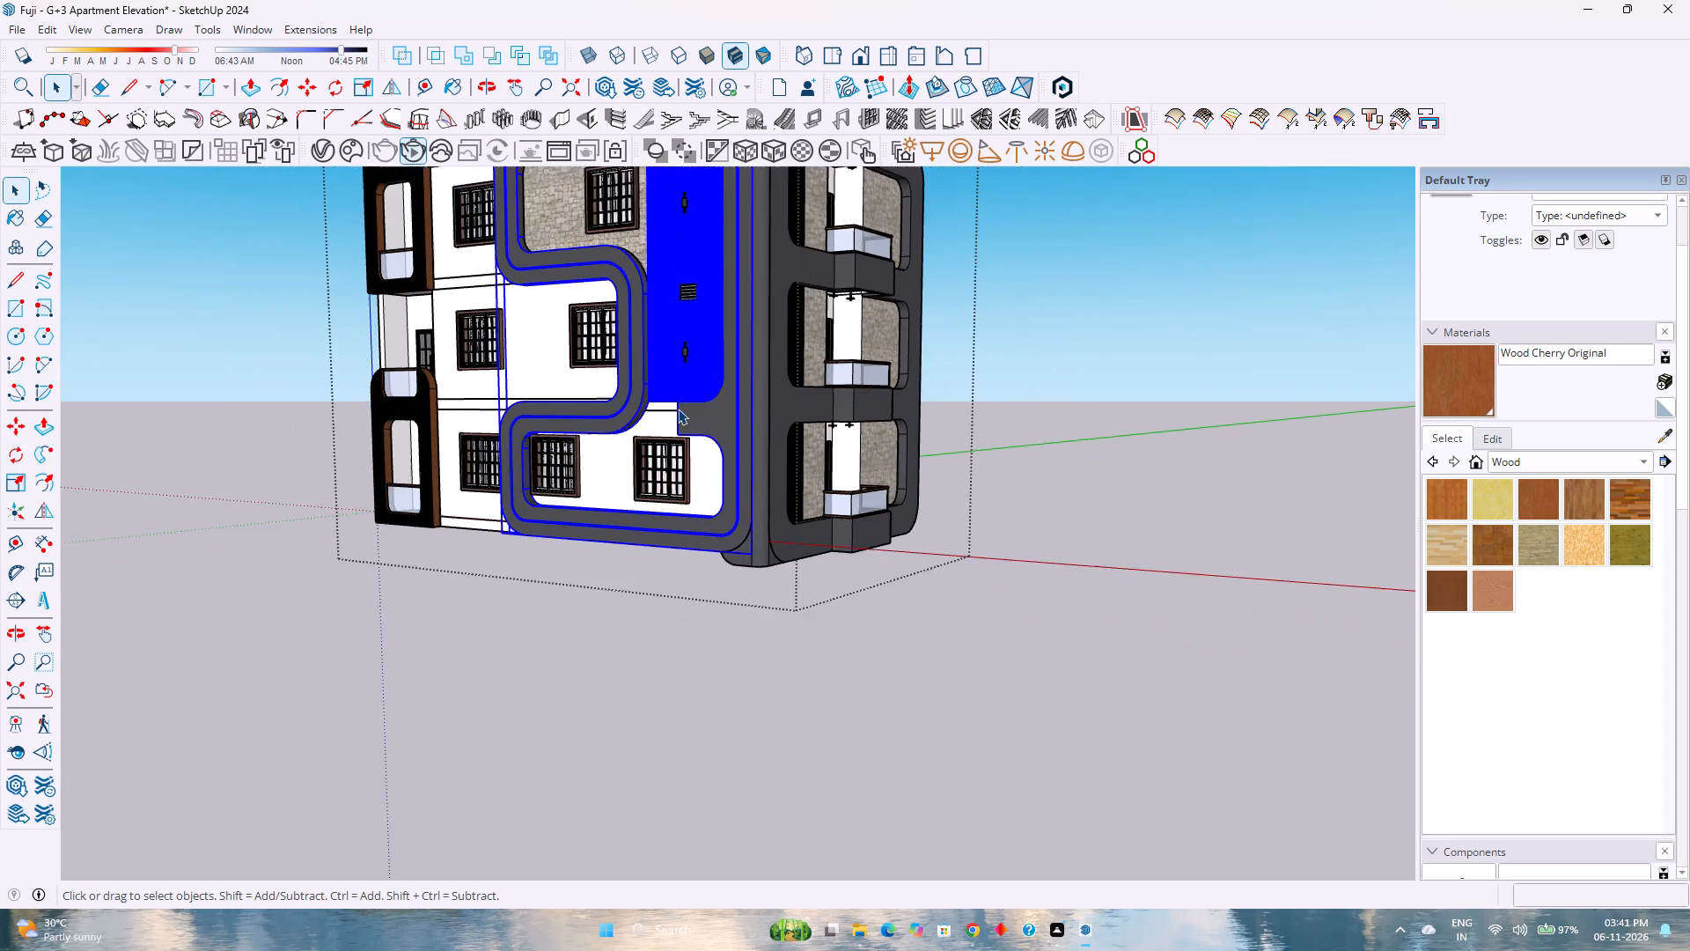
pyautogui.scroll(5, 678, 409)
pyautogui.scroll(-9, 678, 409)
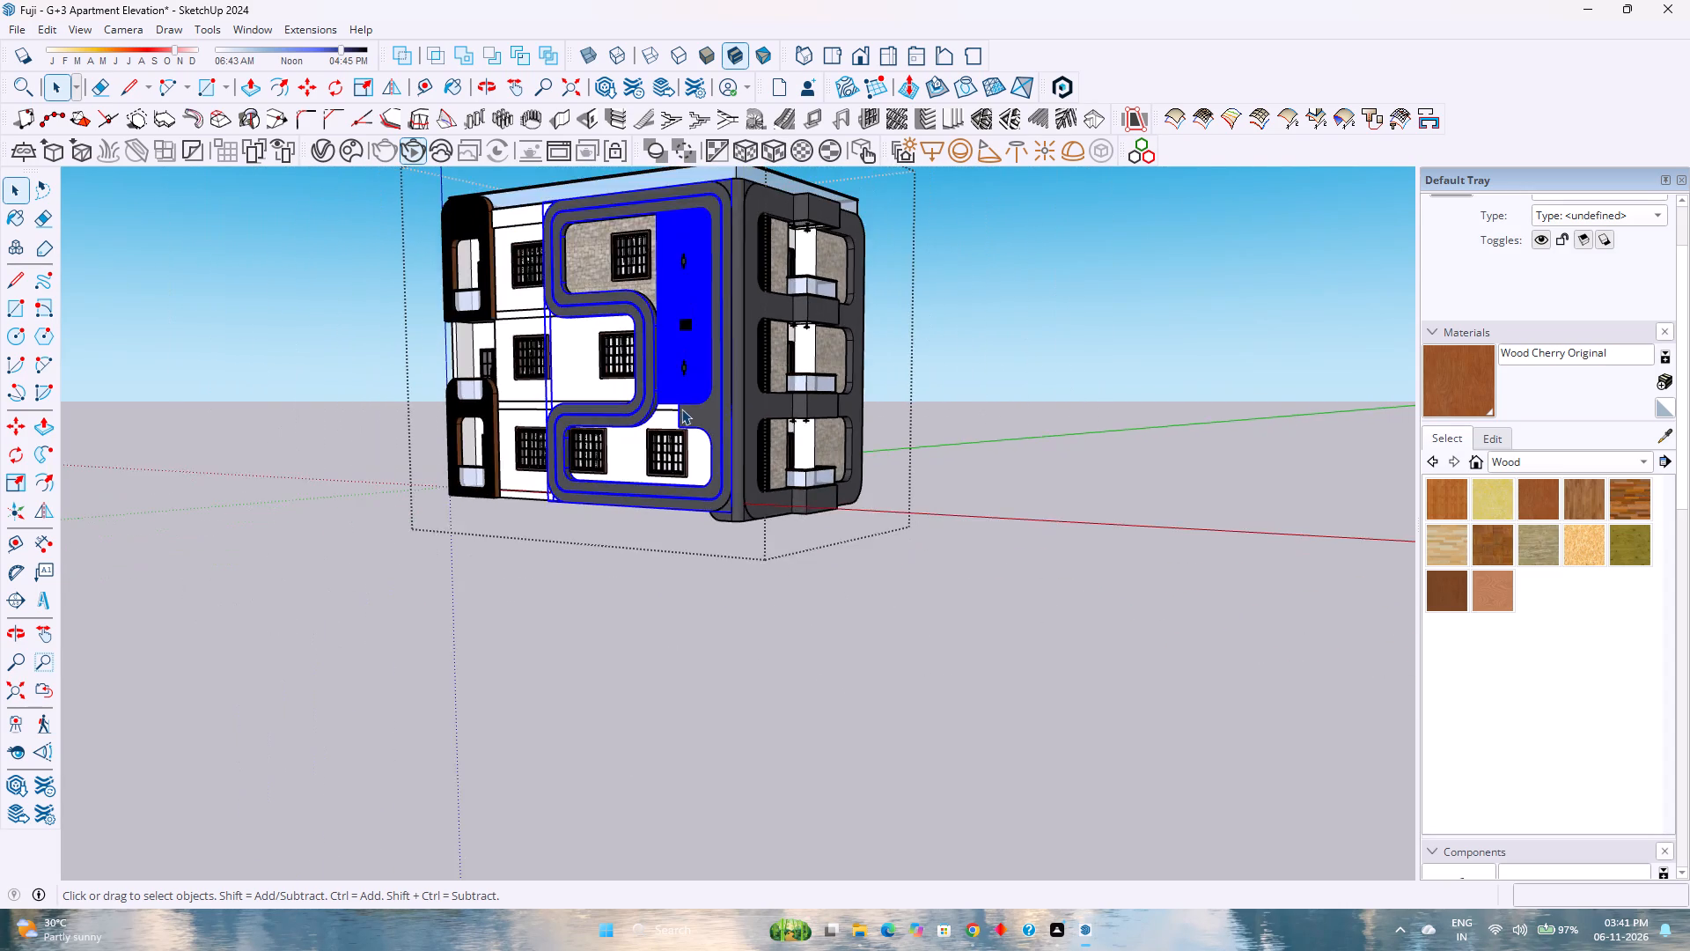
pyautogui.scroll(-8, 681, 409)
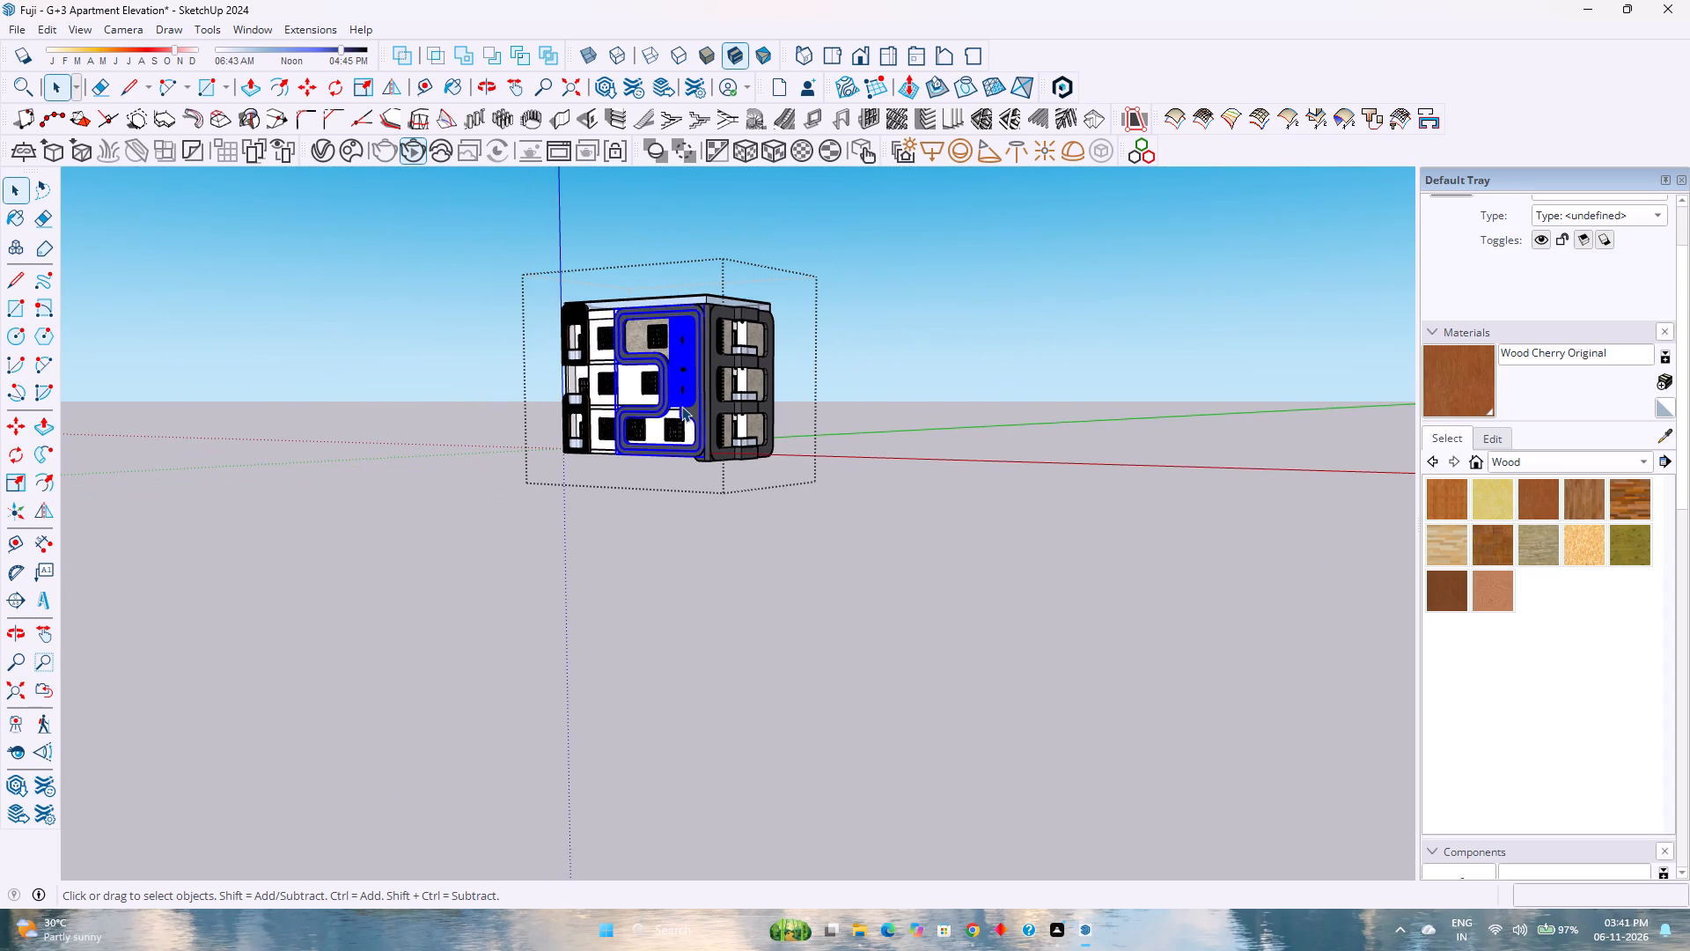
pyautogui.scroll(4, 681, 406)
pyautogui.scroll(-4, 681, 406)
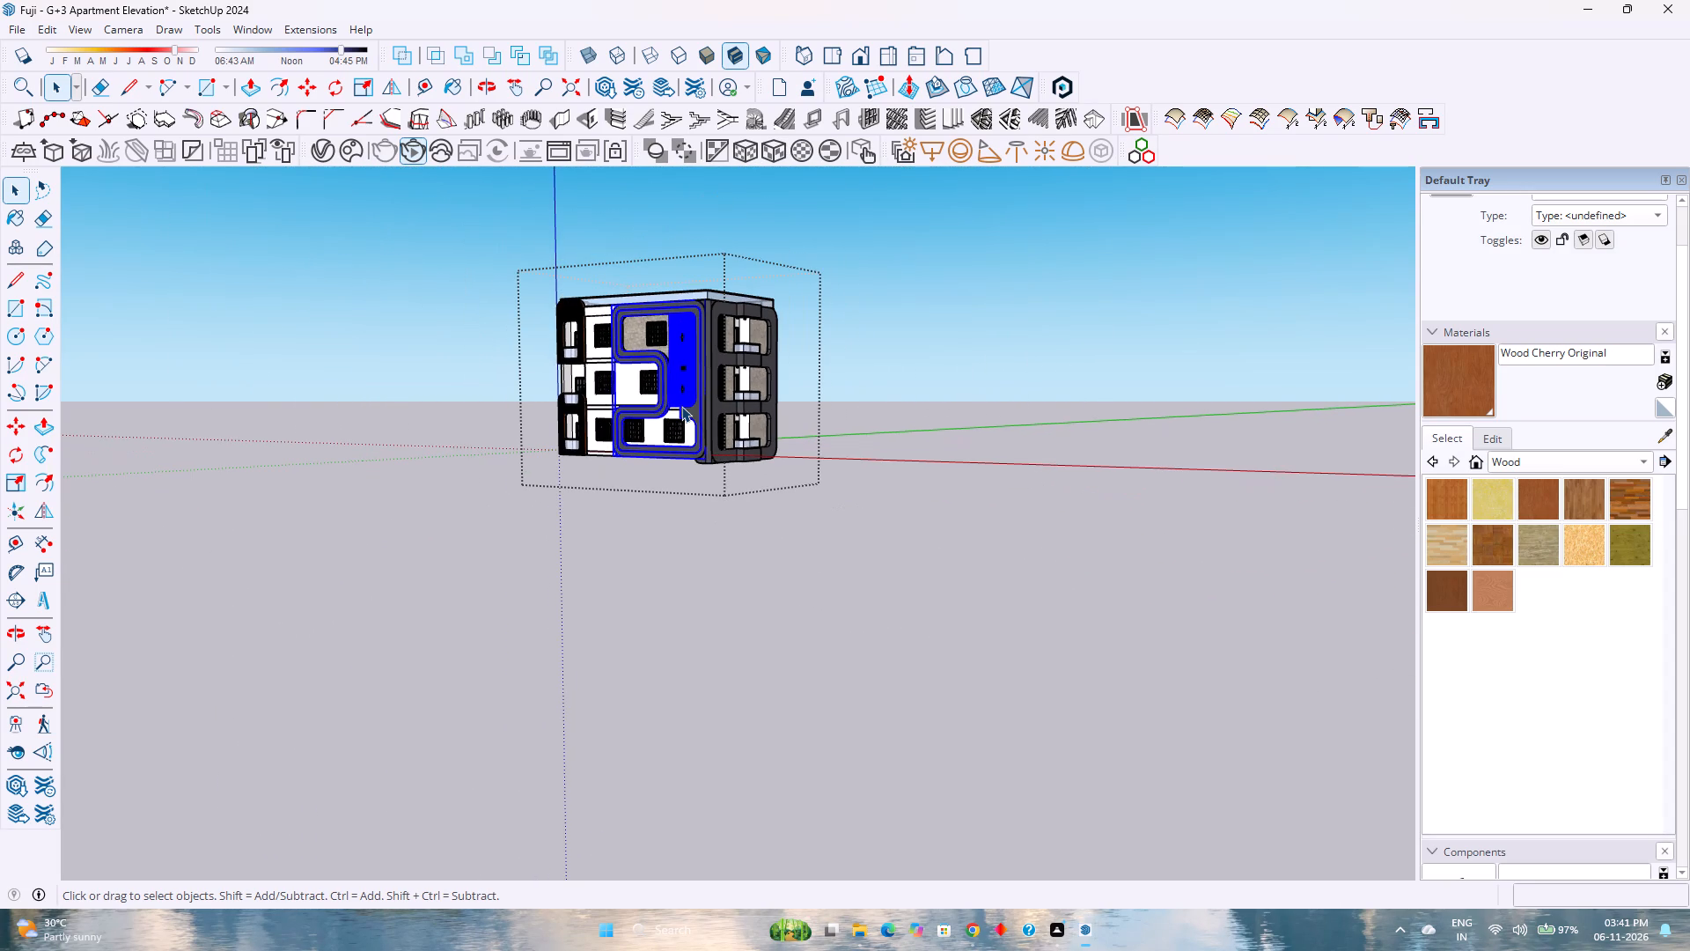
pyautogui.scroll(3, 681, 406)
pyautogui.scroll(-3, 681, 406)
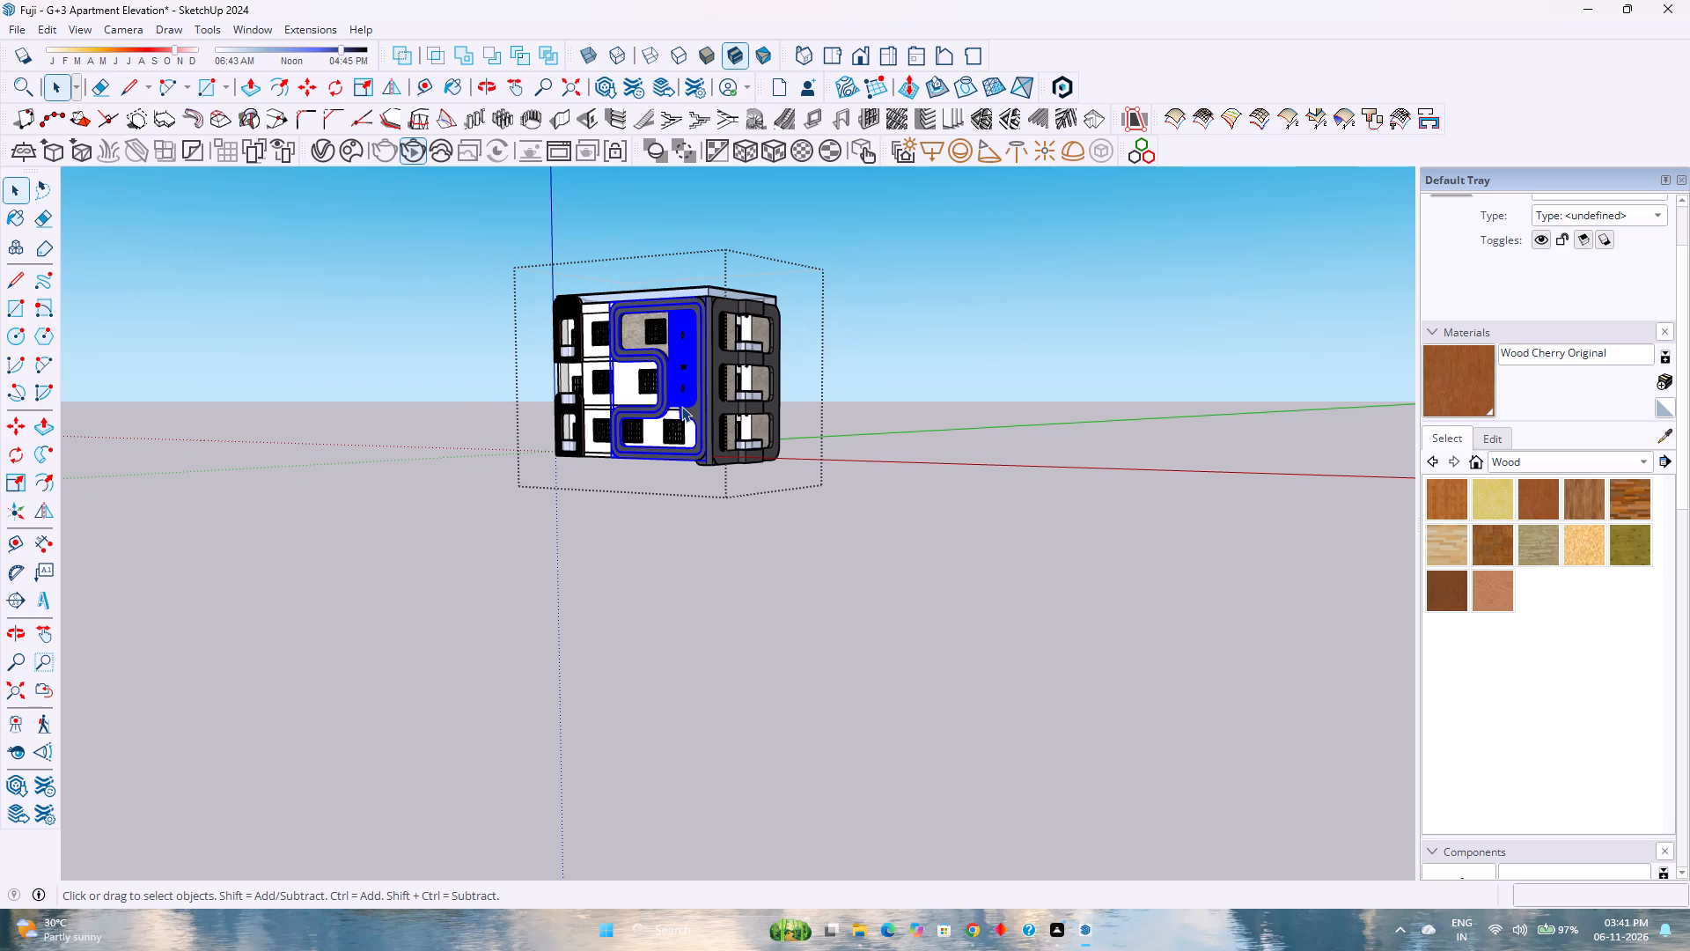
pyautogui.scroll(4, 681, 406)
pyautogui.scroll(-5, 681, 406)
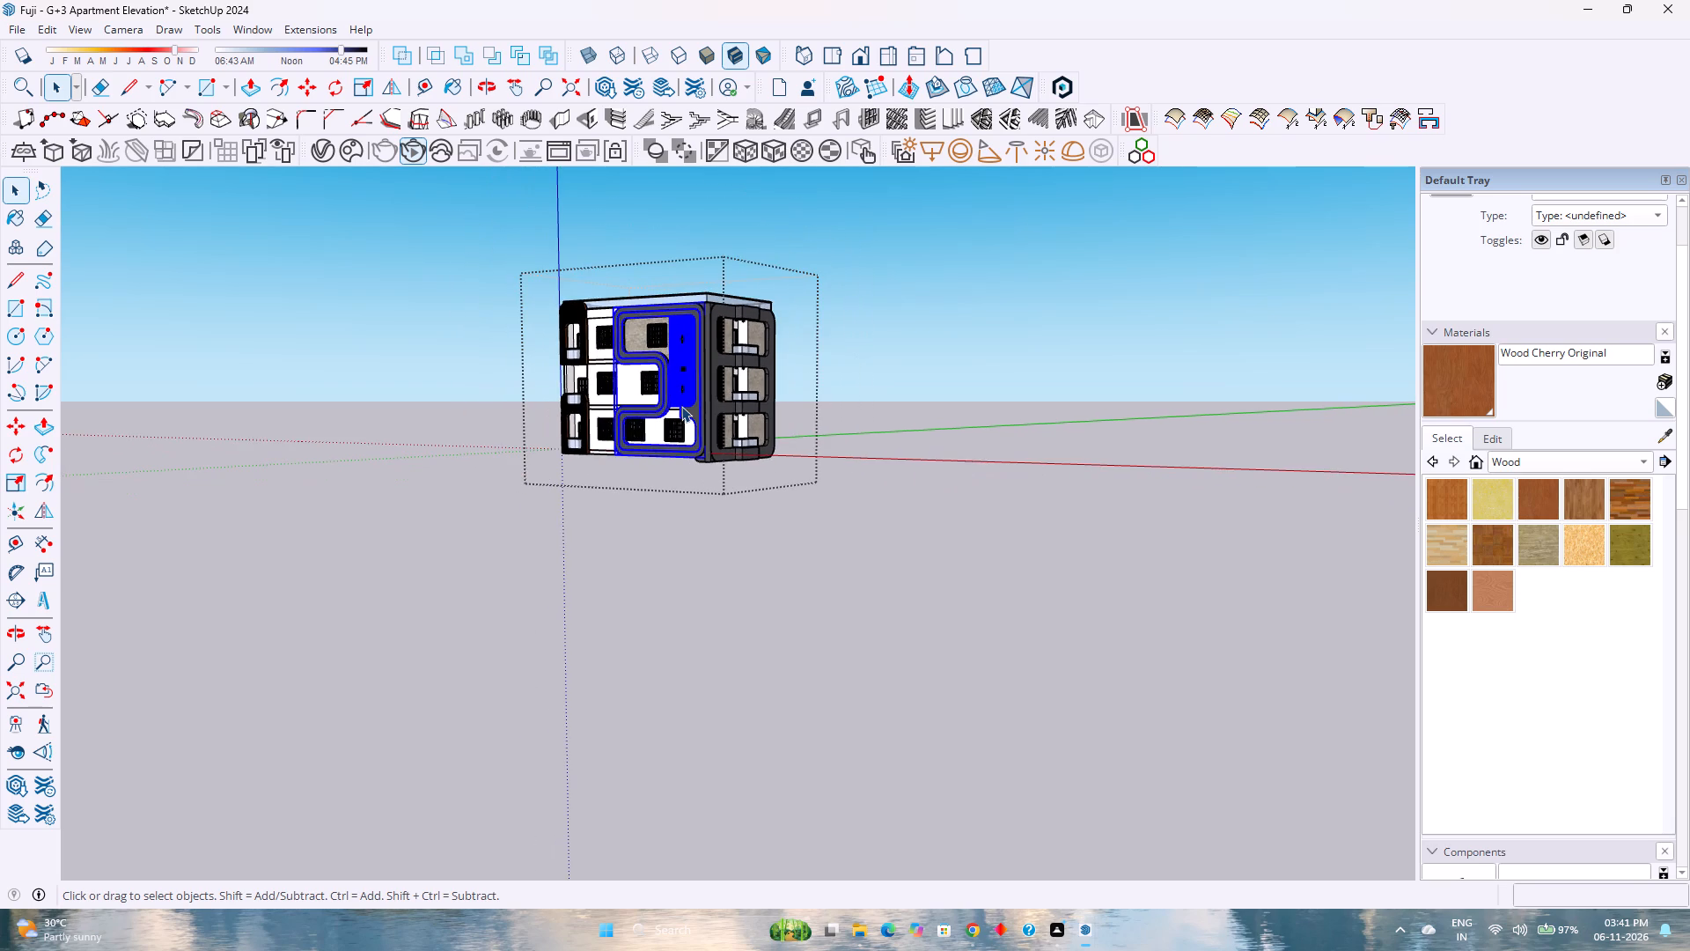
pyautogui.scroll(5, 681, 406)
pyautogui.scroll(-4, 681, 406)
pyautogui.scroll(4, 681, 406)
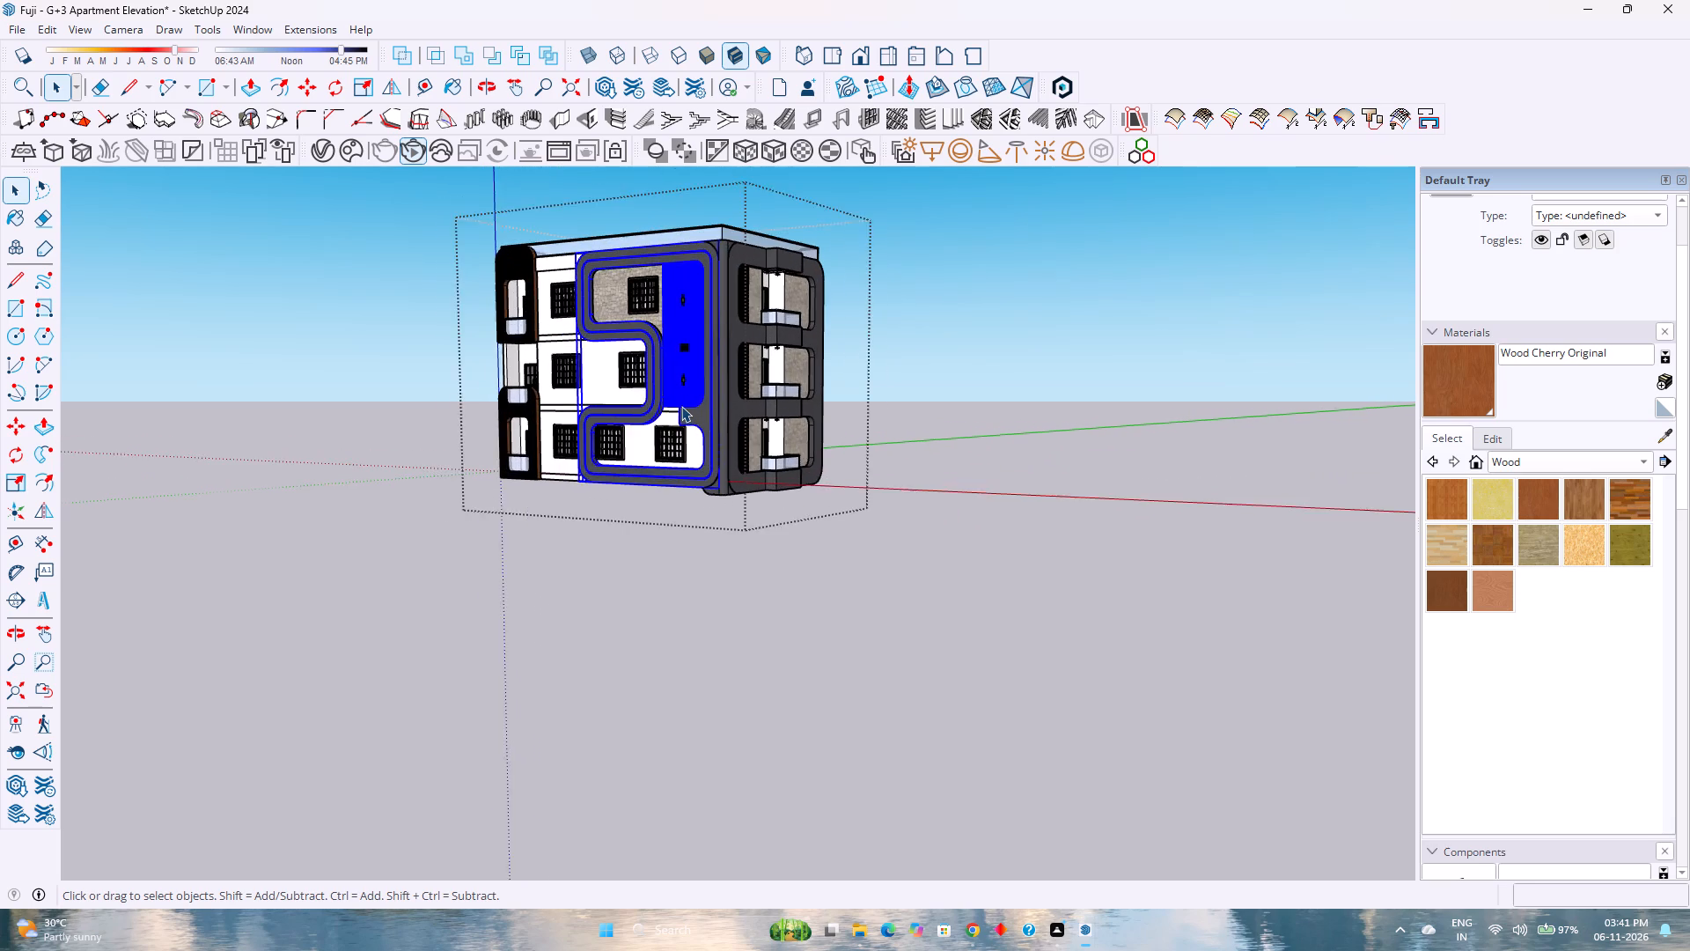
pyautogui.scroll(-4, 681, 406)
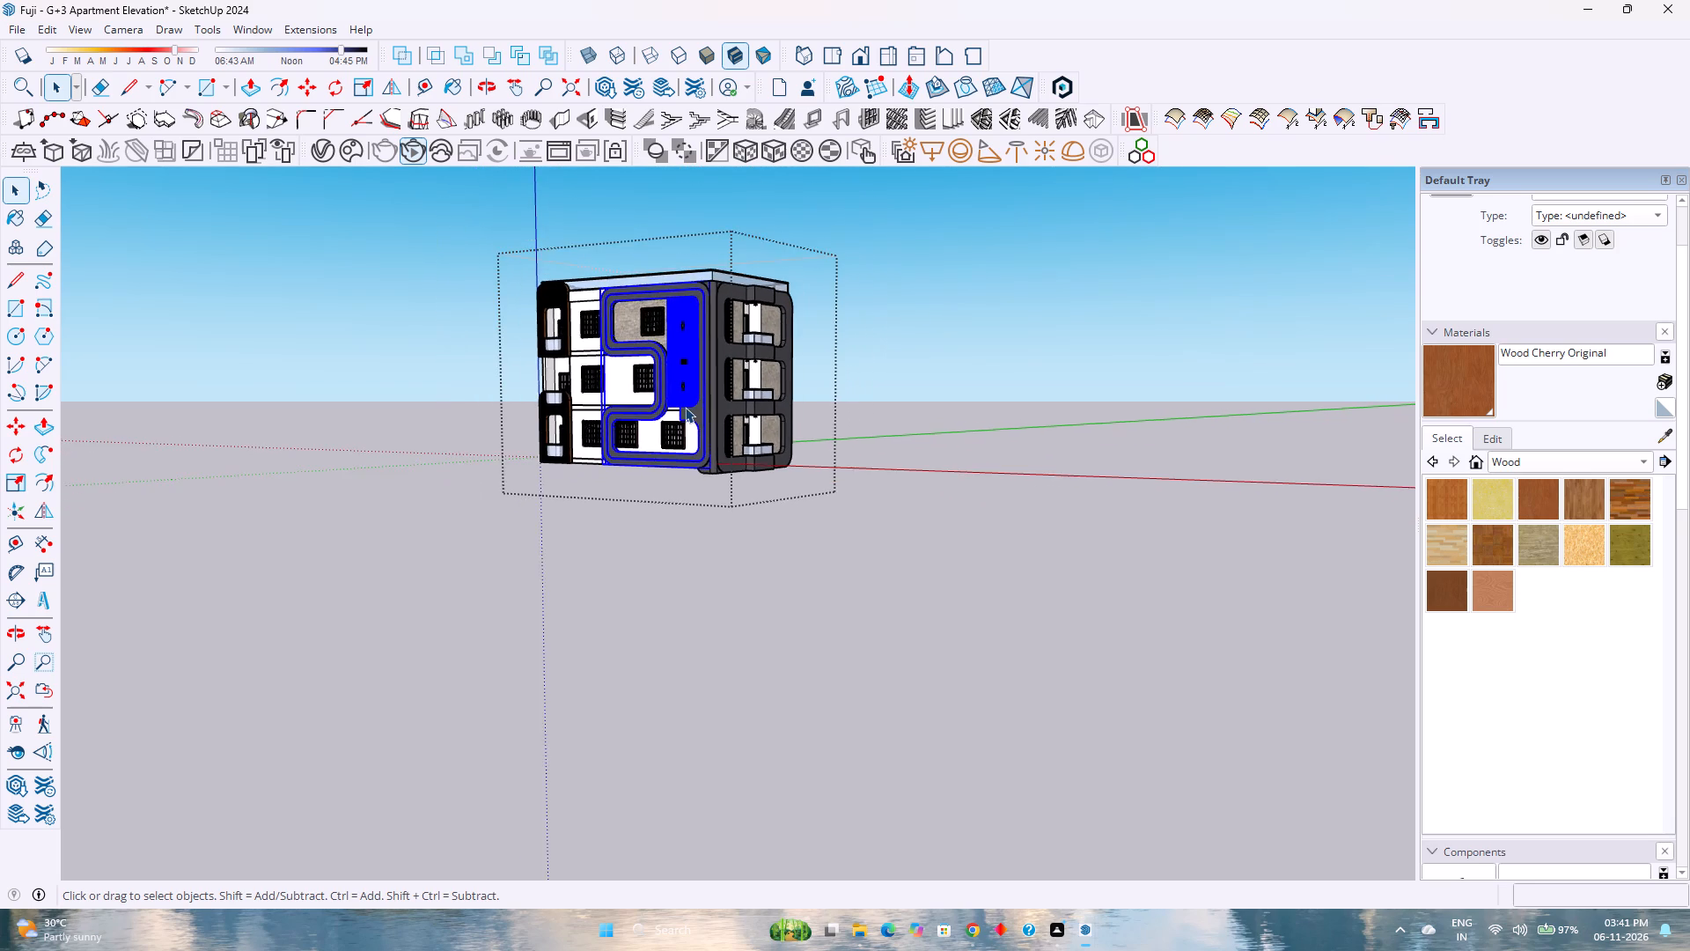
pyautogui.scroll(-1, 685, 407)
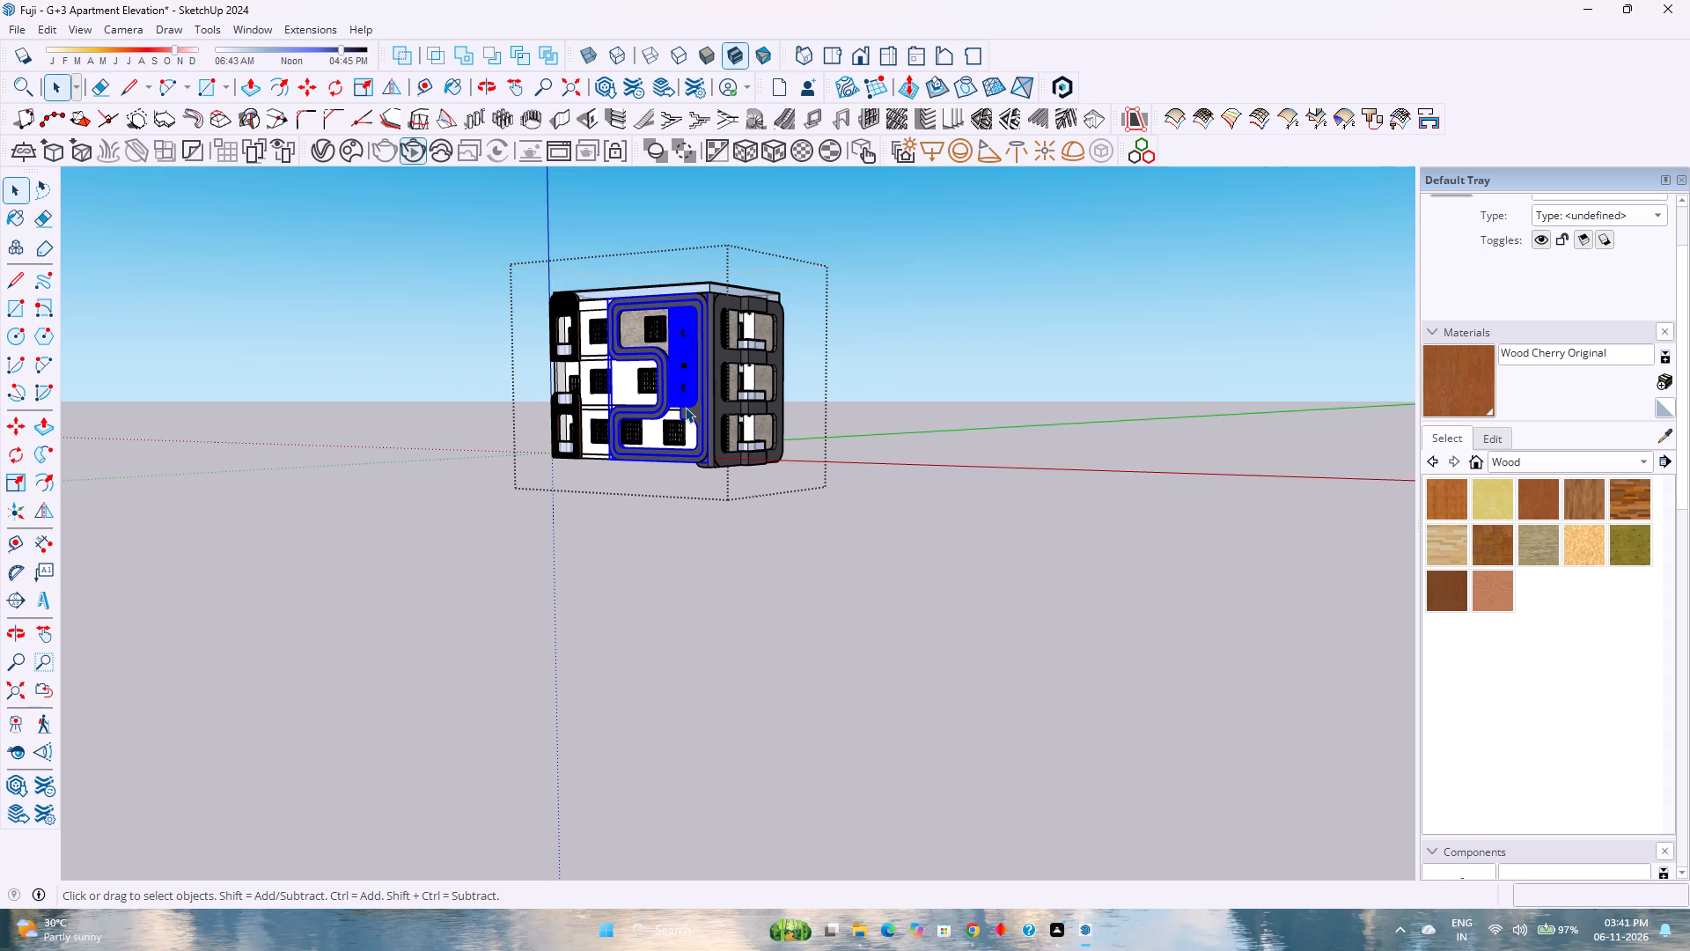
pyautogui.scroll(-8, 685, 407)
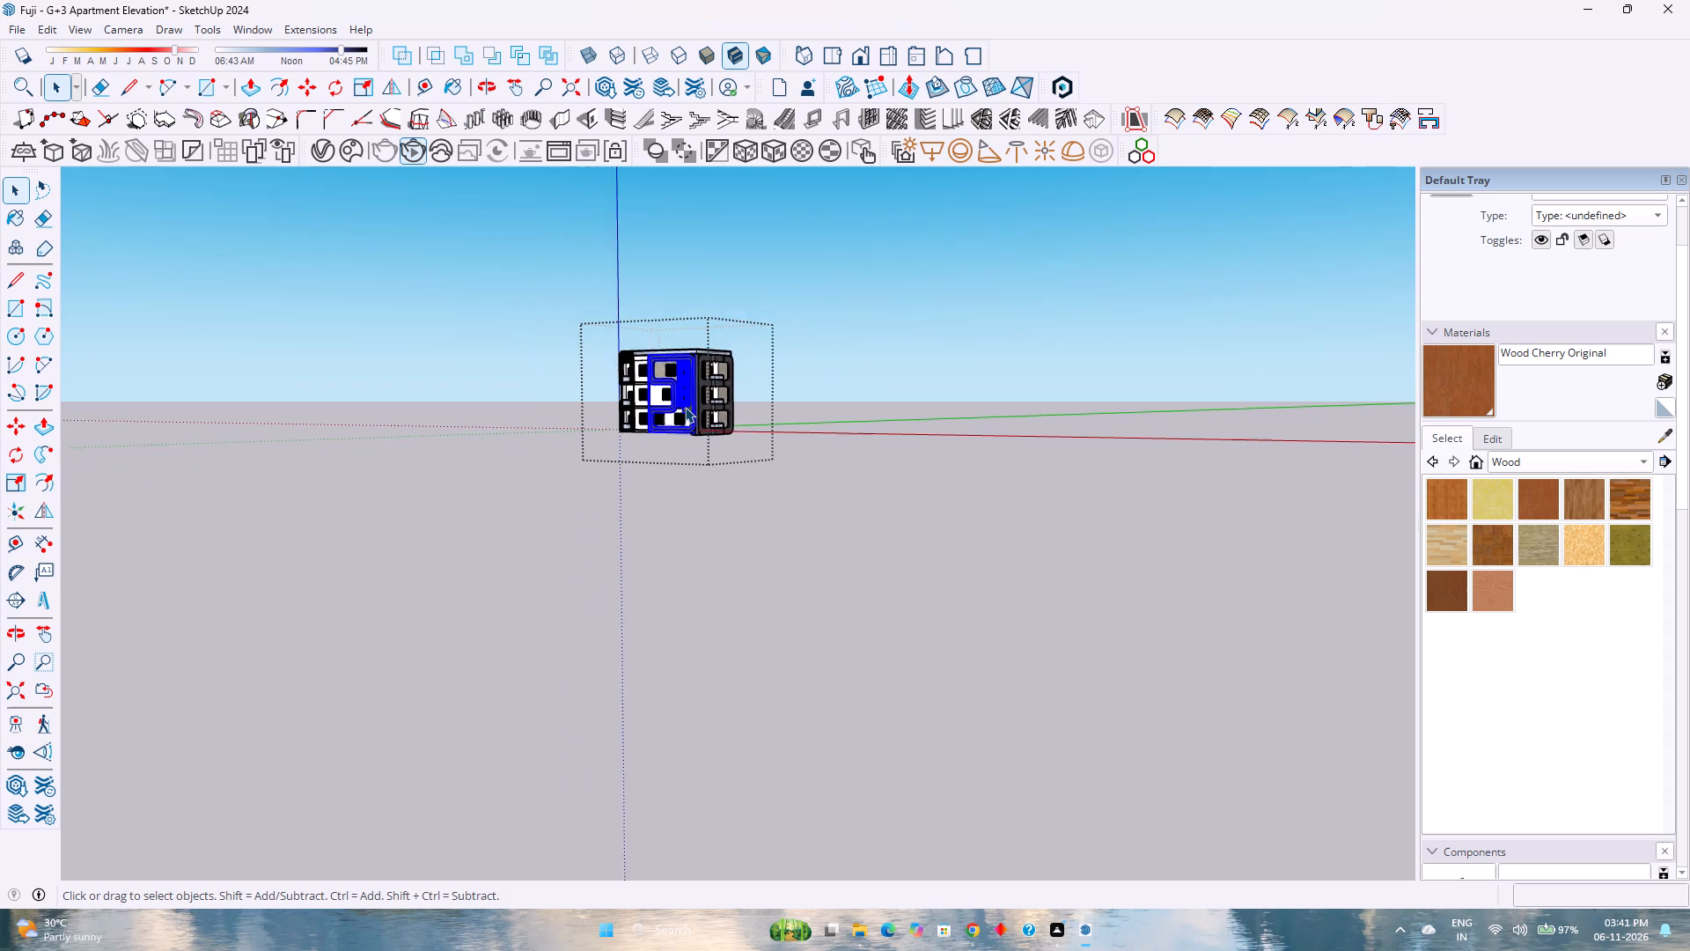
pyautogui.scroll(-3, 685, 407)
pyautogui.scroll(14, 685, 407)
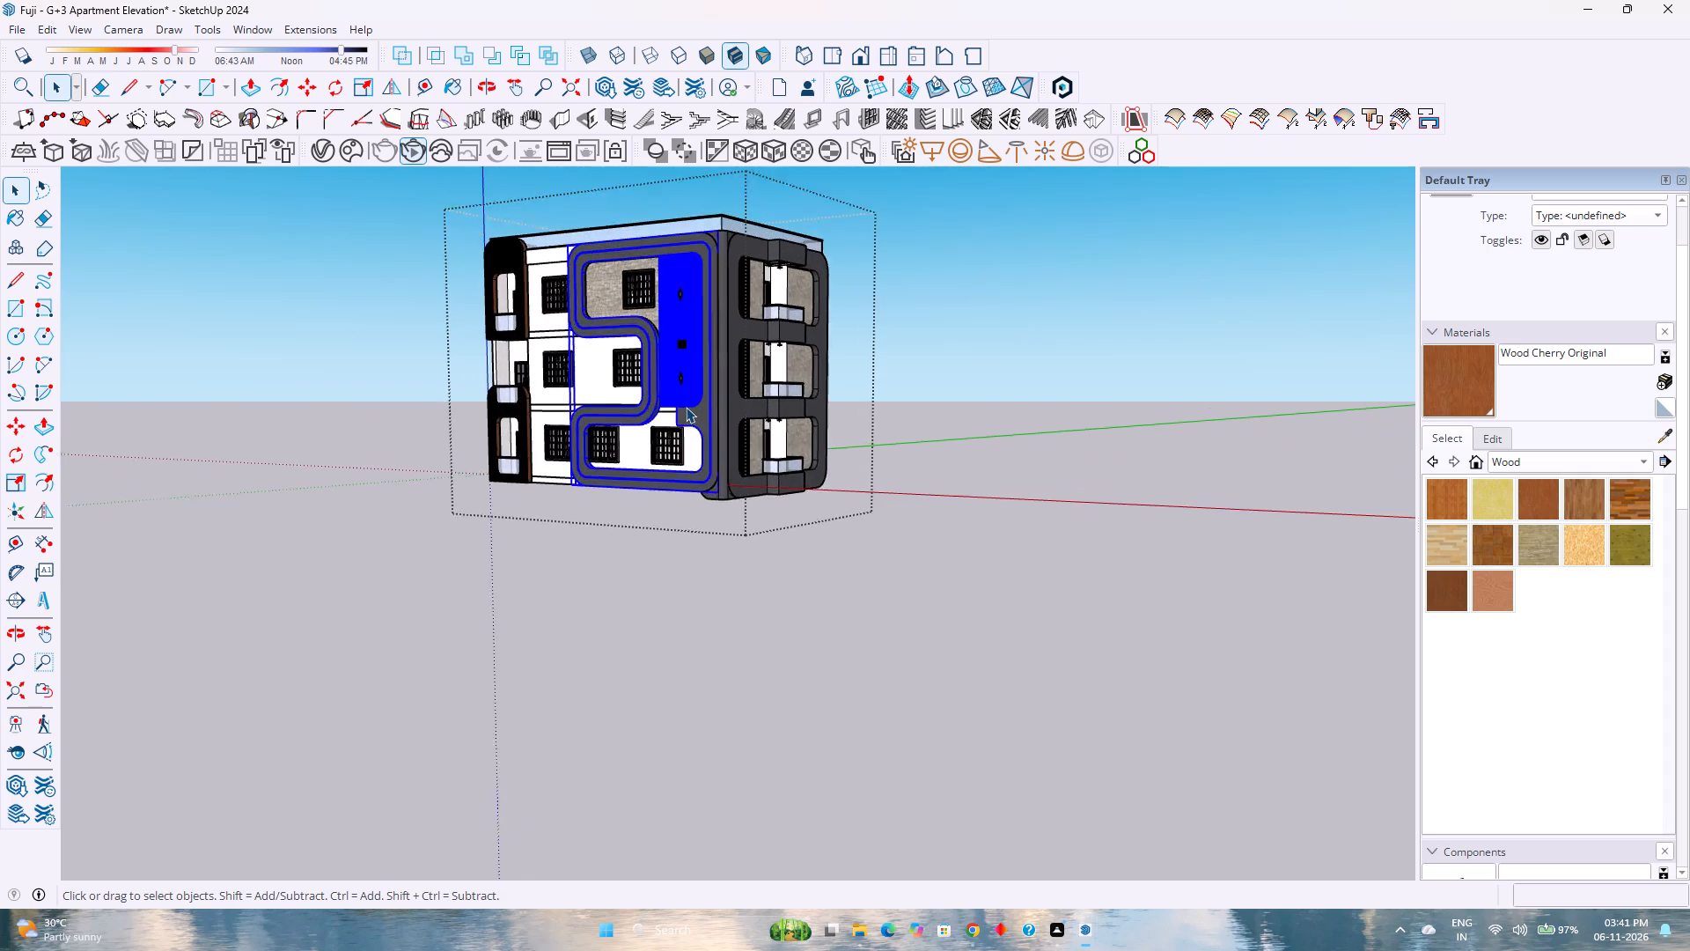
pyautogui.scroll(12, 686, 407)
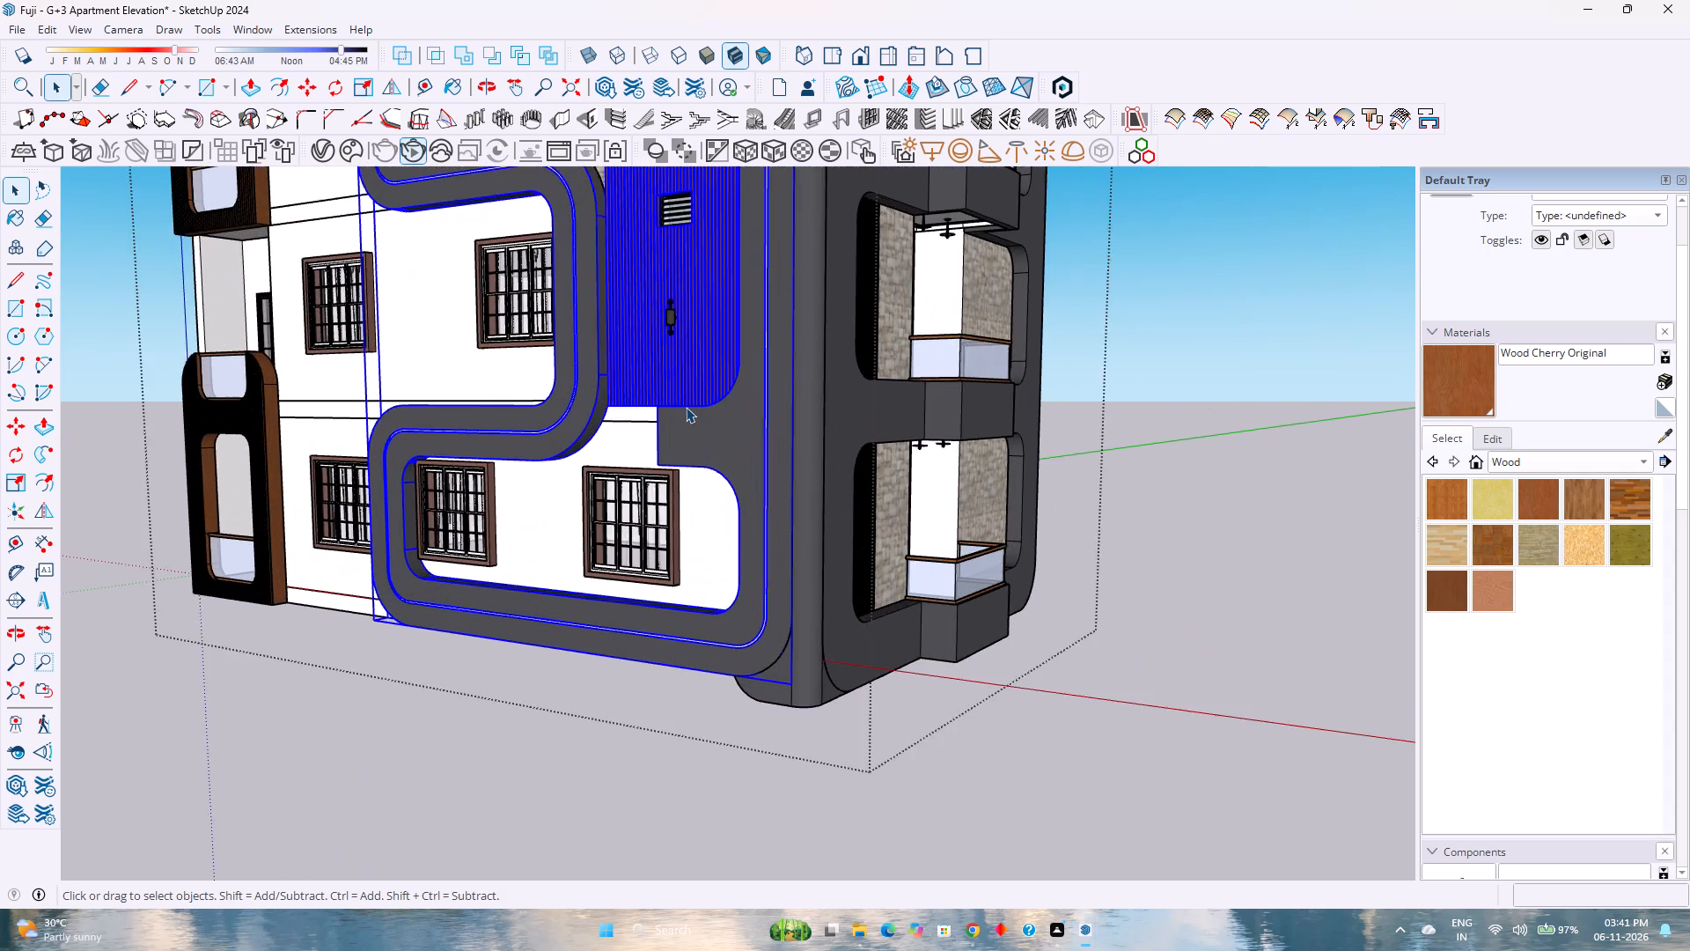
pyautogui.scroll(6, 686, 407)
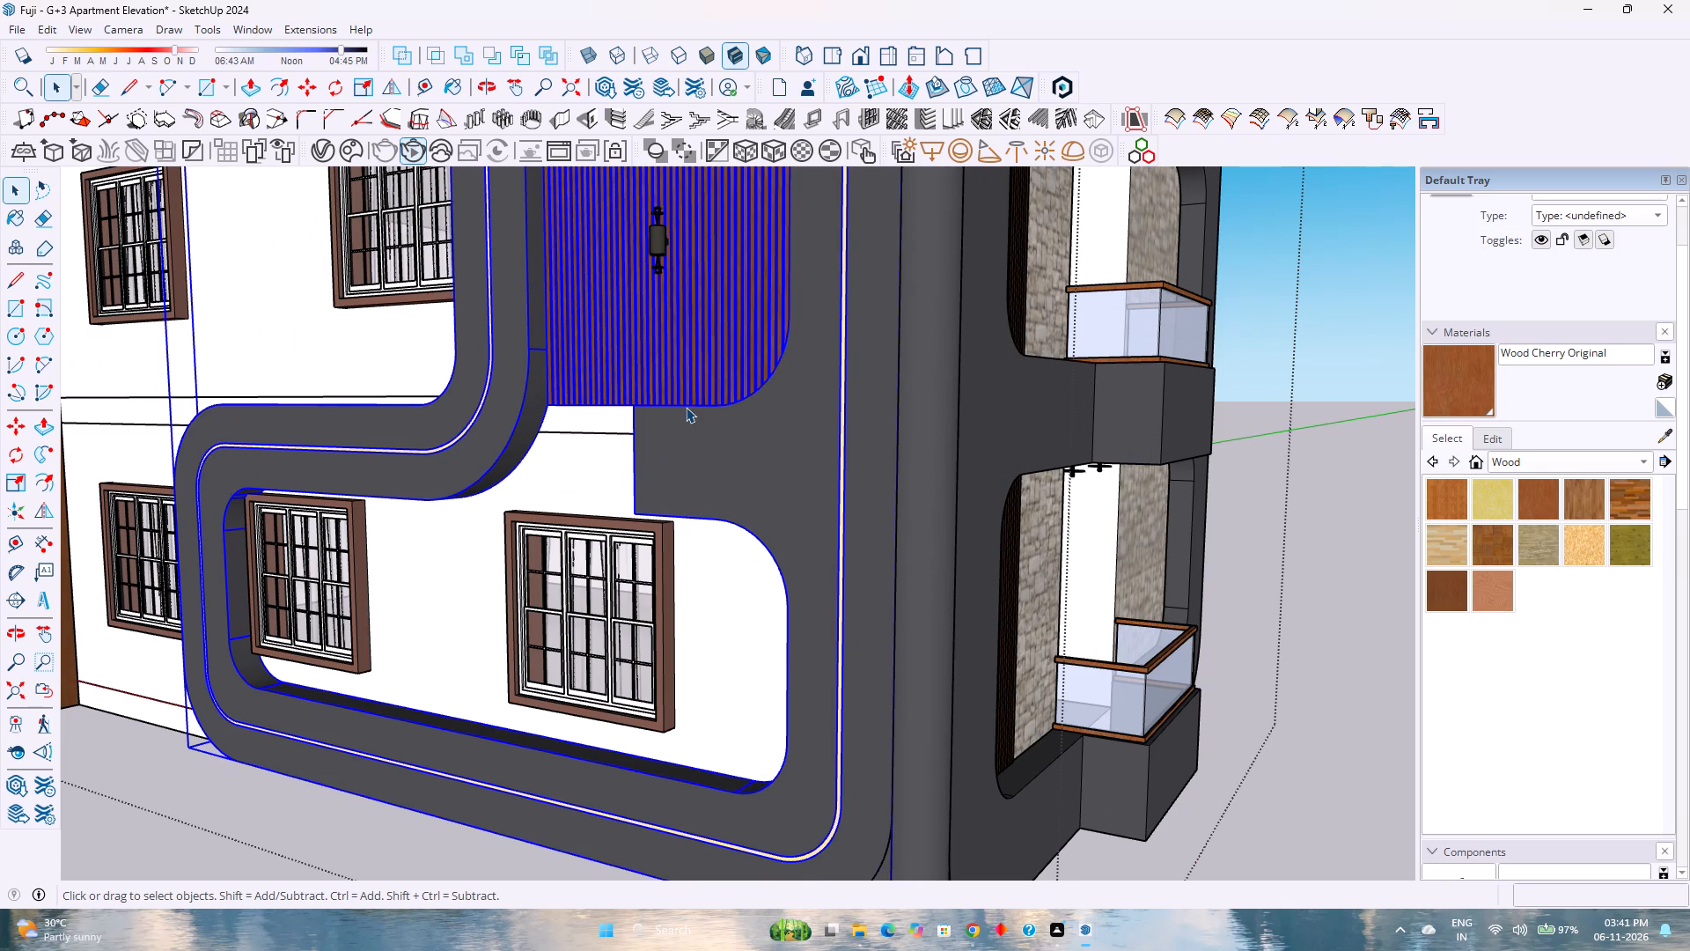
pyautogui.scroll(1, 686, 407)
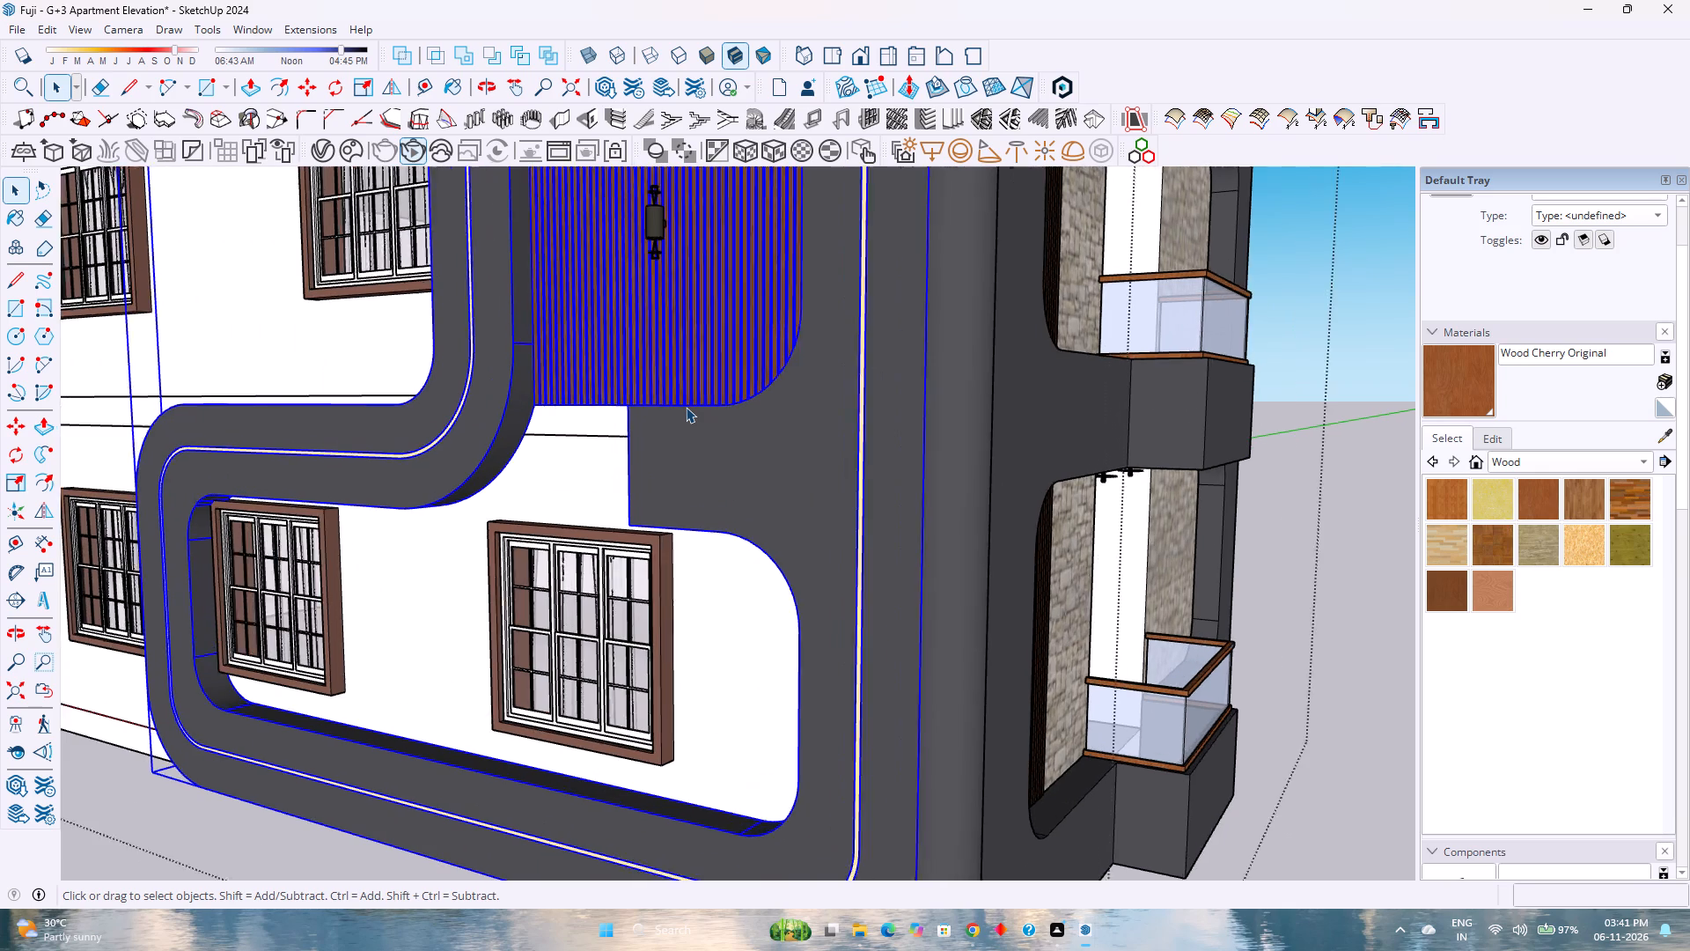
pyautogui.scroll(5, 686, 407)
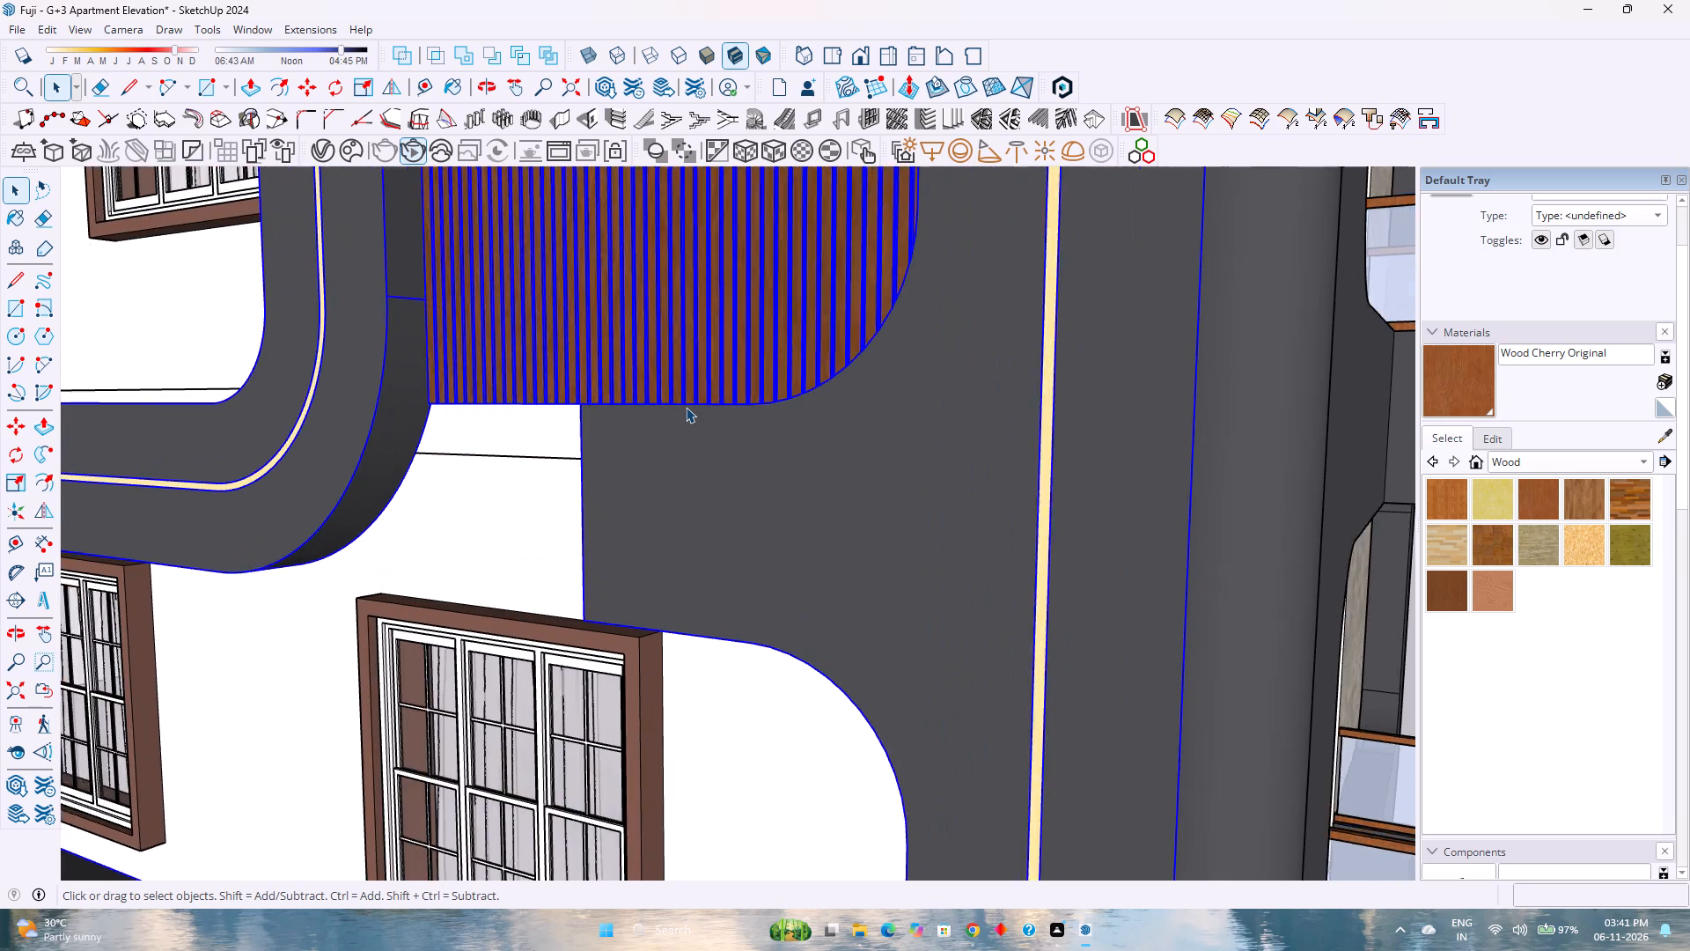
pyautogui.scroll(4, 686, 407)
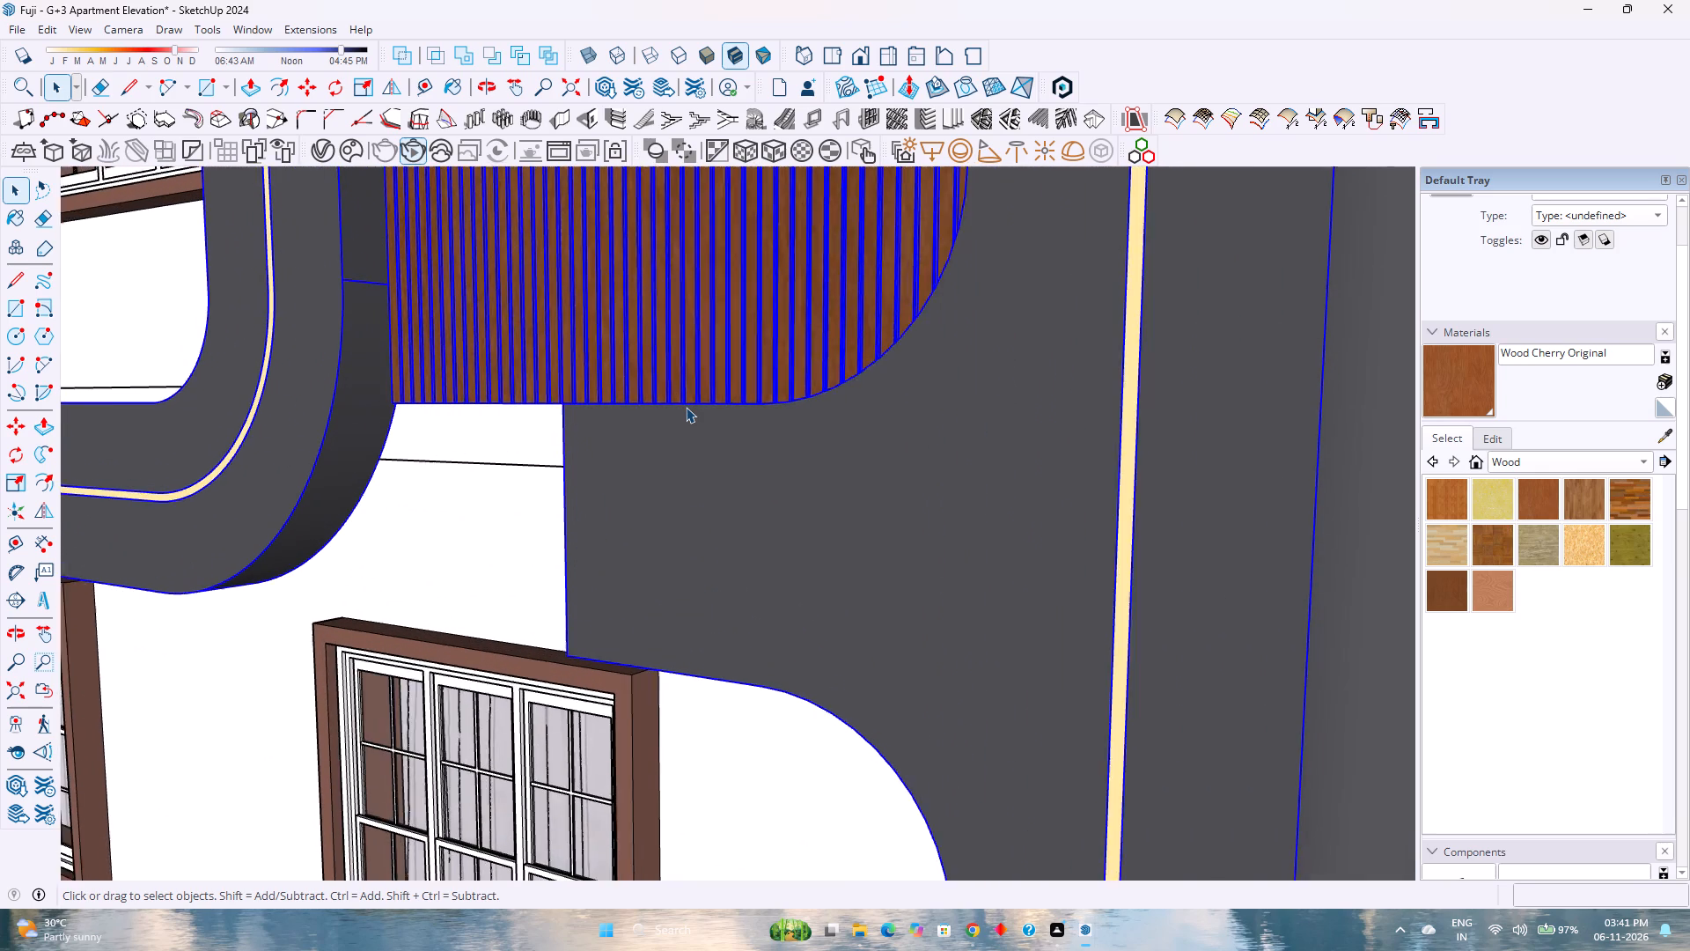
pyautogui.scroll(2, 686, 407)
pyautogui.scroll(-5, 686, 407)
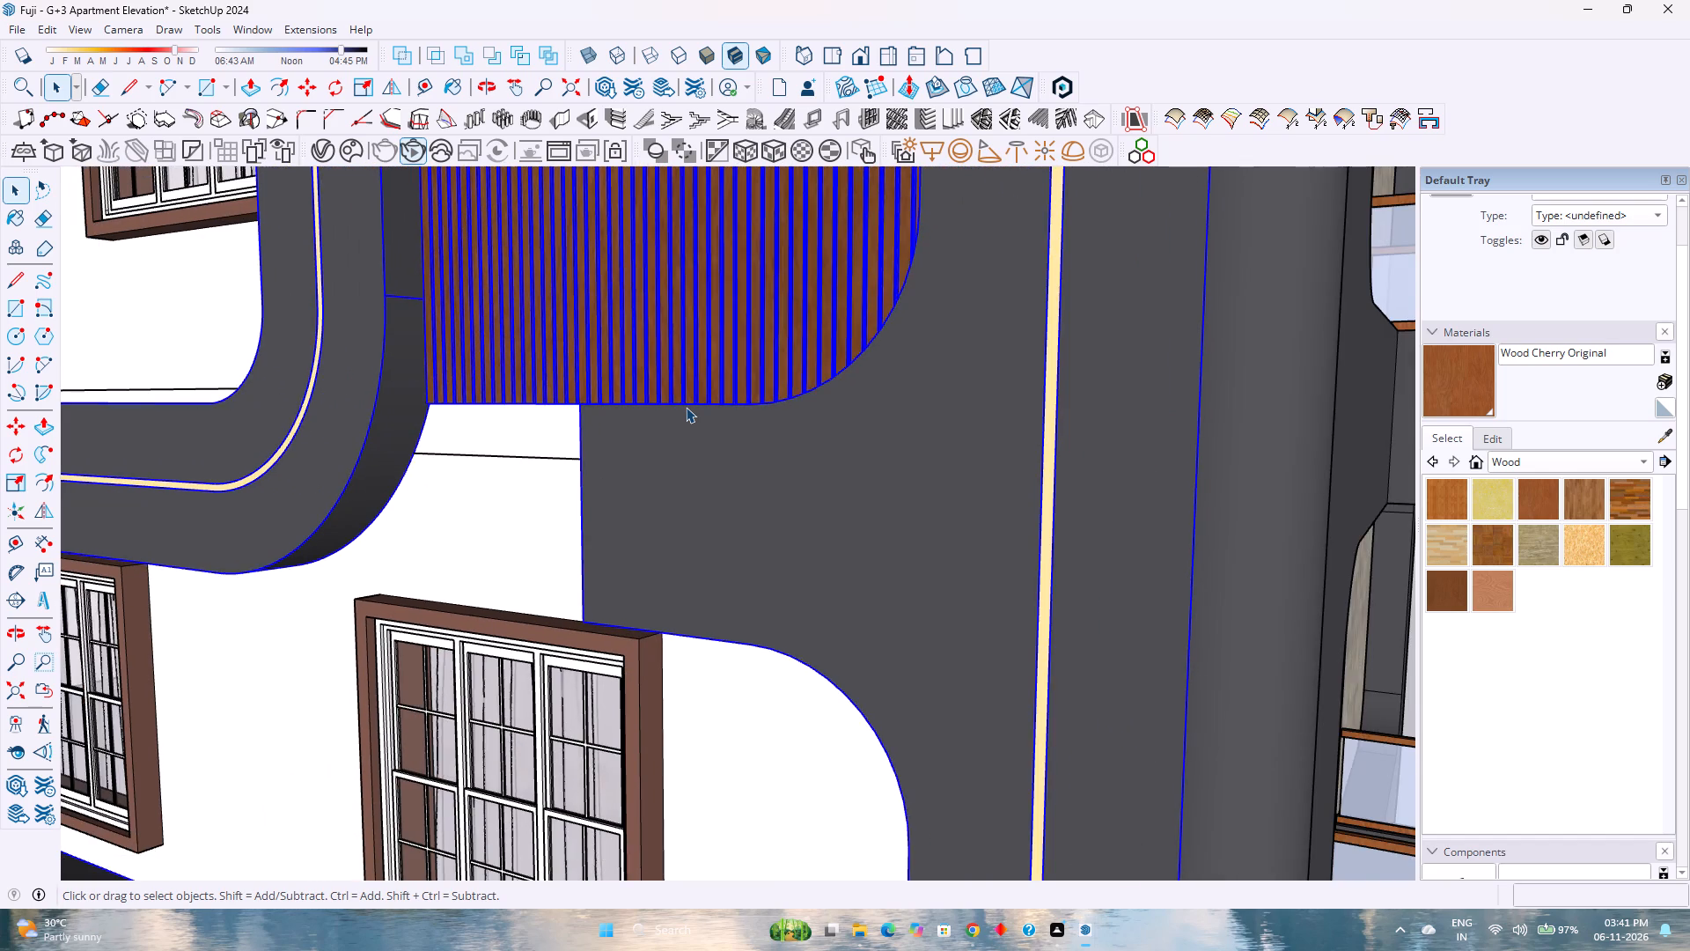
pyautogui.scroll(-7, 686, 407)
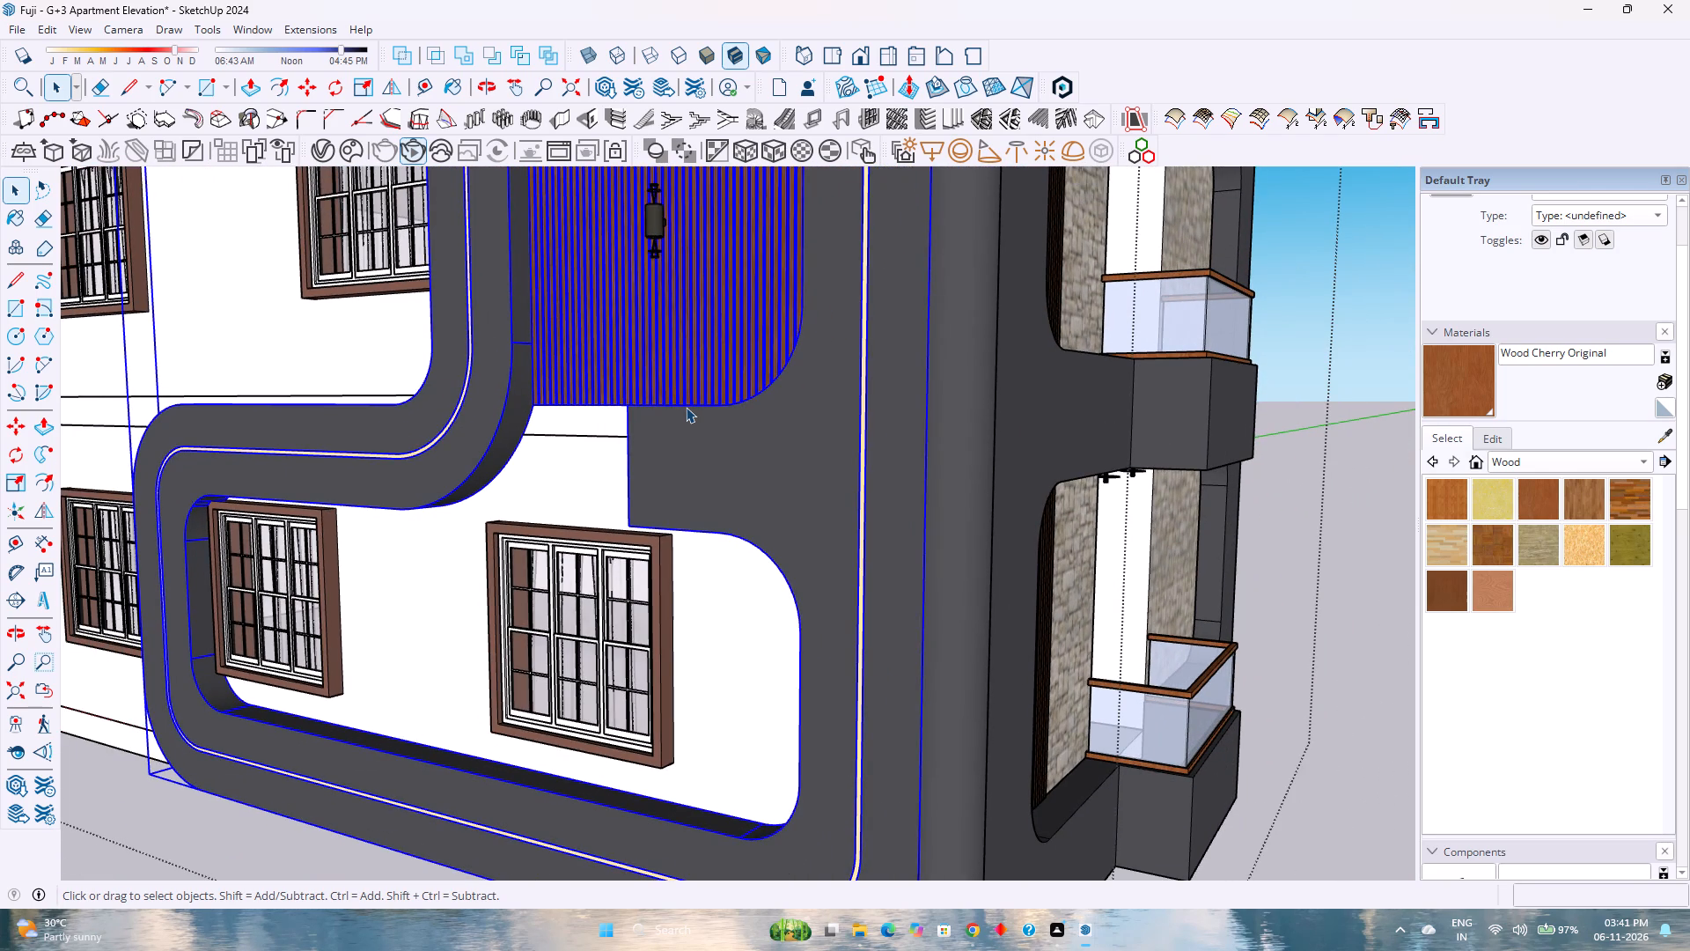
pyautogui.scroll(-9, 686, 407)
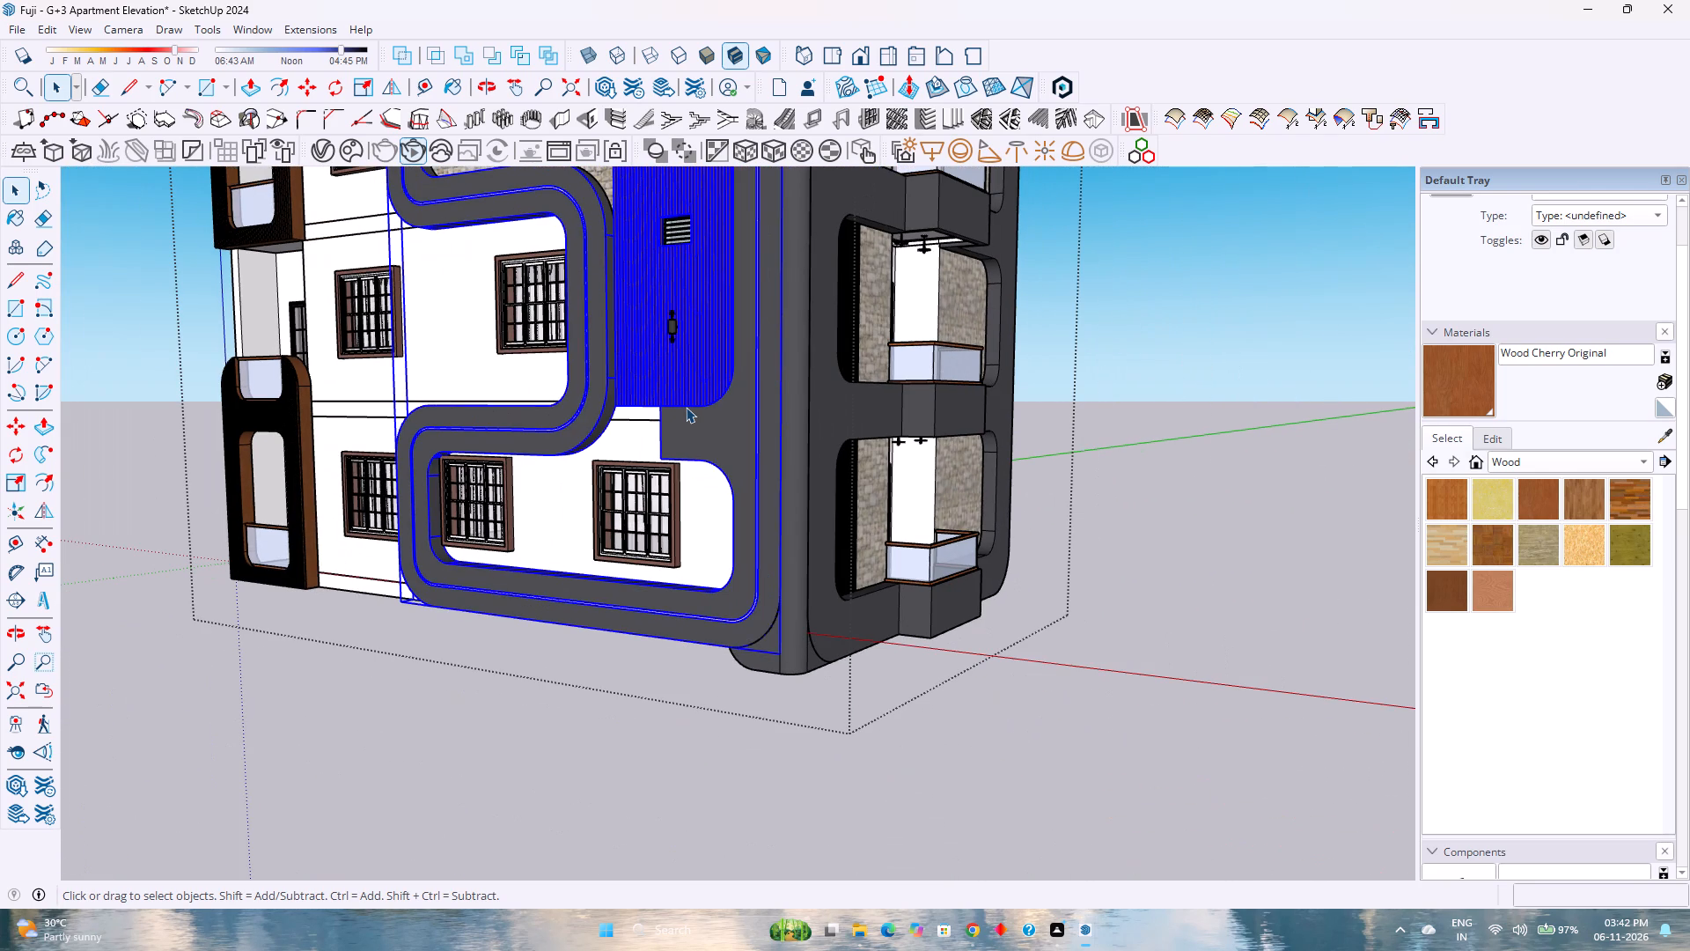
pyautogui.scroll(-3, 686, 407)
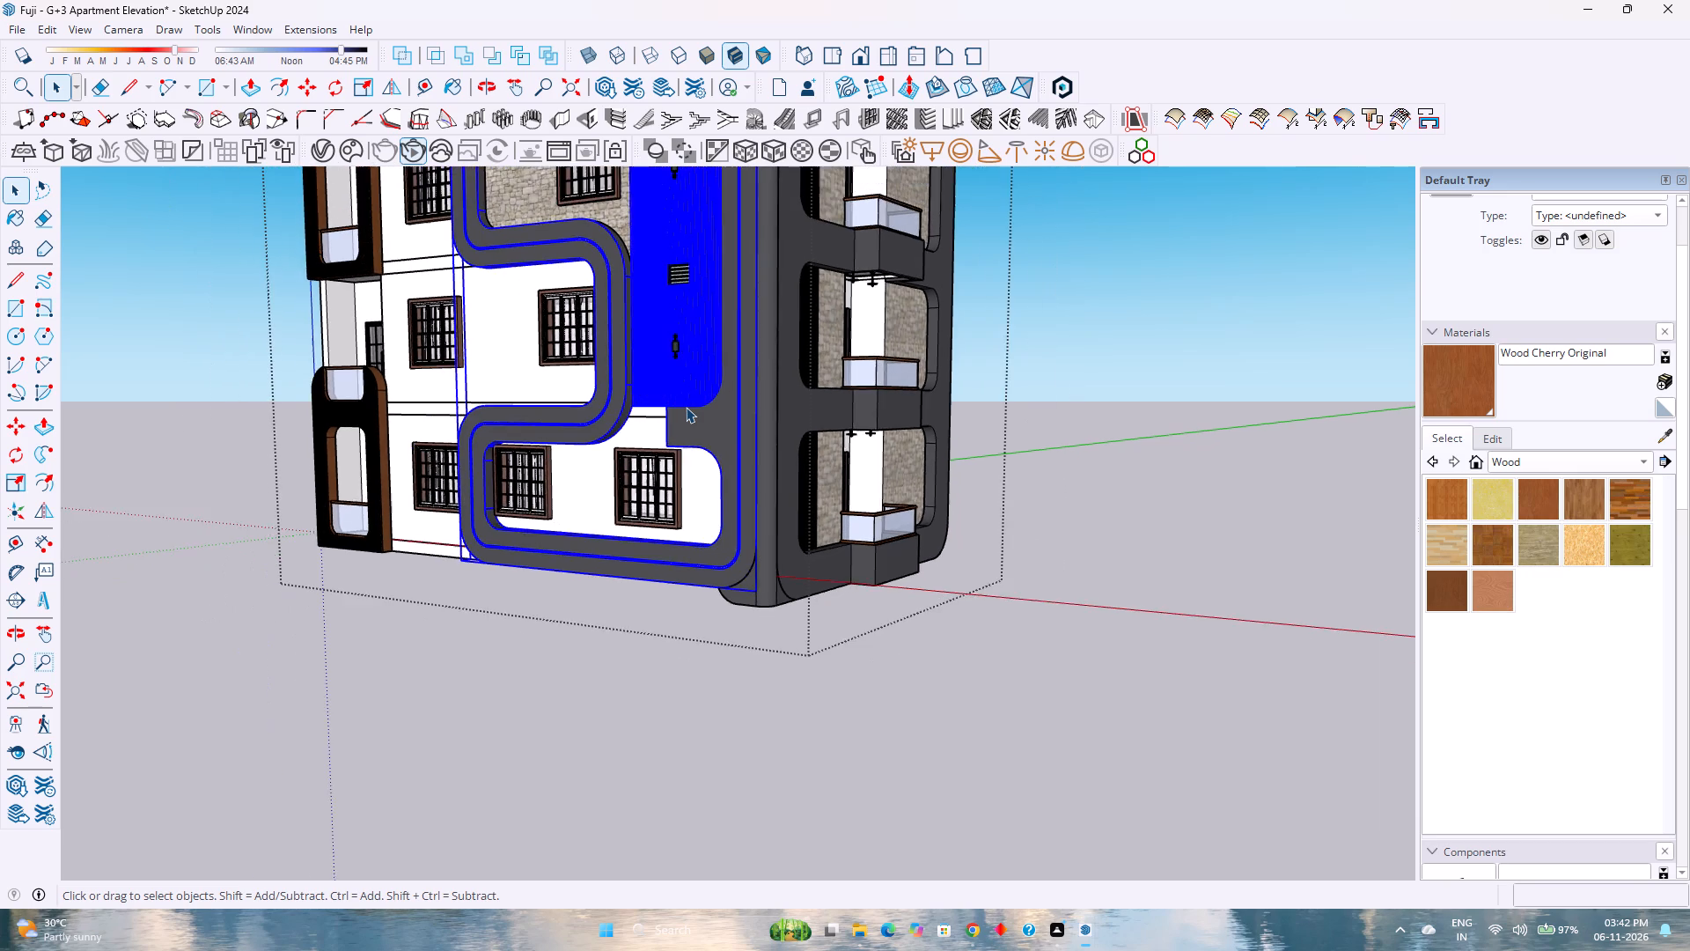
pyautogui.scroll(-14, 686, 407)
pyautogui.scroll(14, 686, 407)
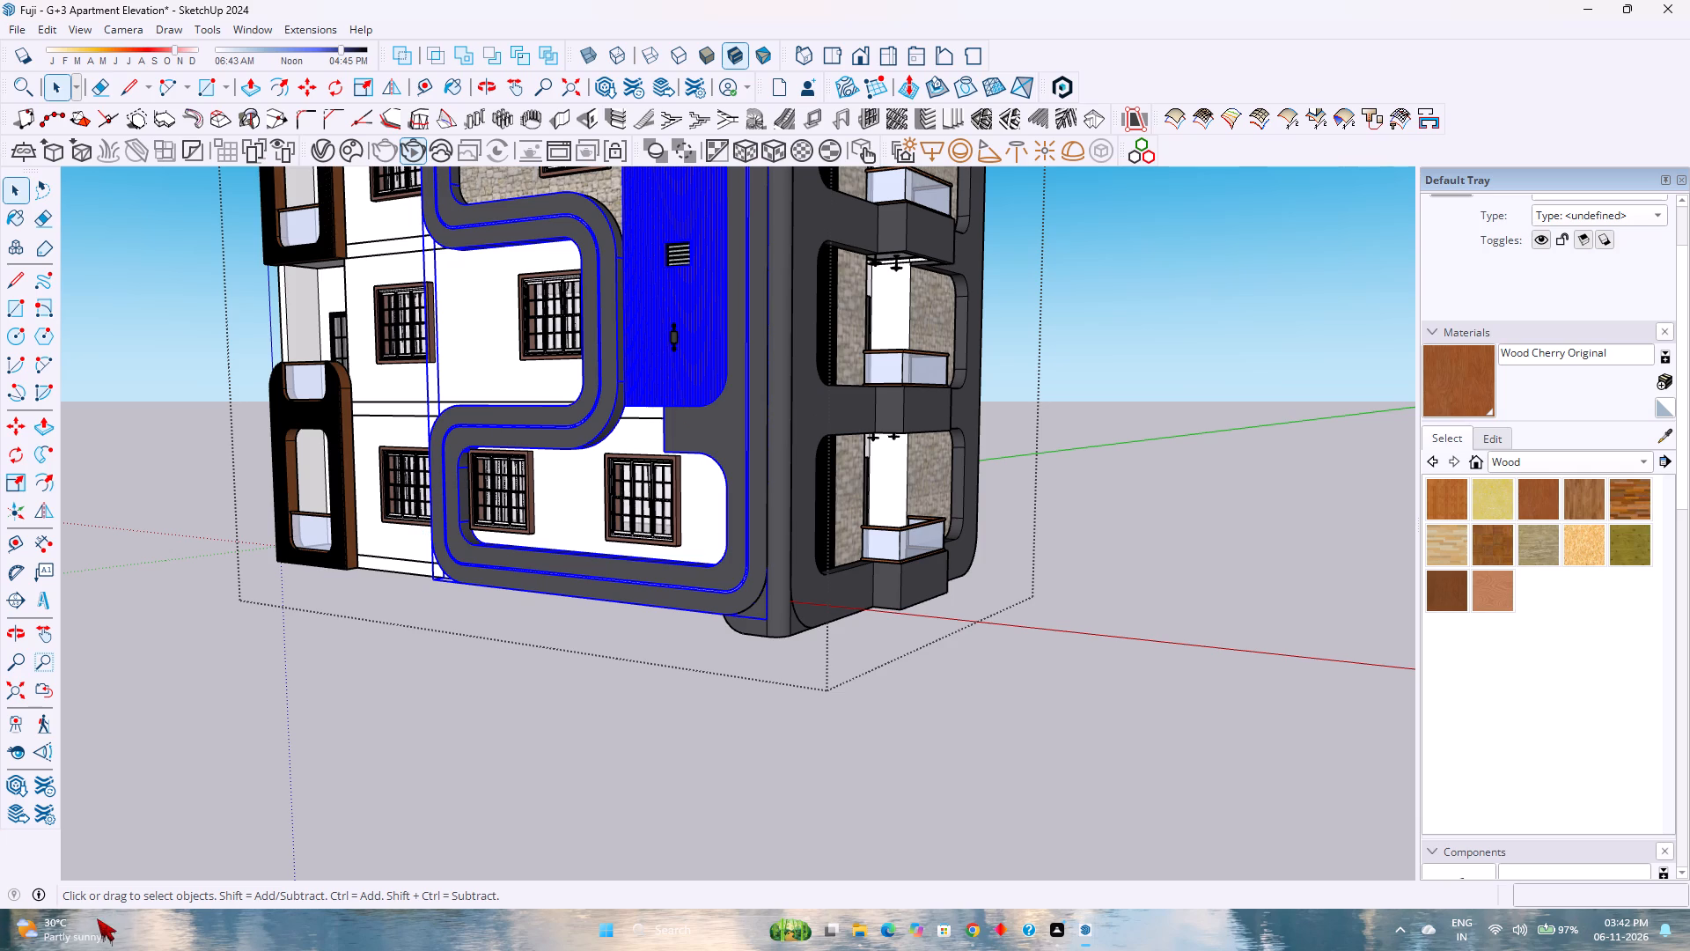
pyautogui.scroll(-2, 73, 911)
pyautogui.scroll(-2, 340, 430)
# Copy the wall light below the louvred vent about 19' 3" onto the stone-clad wall beside the top-storey window.
pyautogui.keyDown('shift'); pyautogui.middleClick(536, 359); pyautogui.keyUp('shift')
pyautogui.keyDown('shift'); pyautogui.moveTo(536, 363); pyautogui.dragTo(517, 540, button='middle'); pyautogui.keyUp('shift')
pyautogui.keyDown('shift'); pyautogui.middleClick(517, 540); pyautogui.keyUp('shift')
pyautogui.scroll(4, 527, 500)
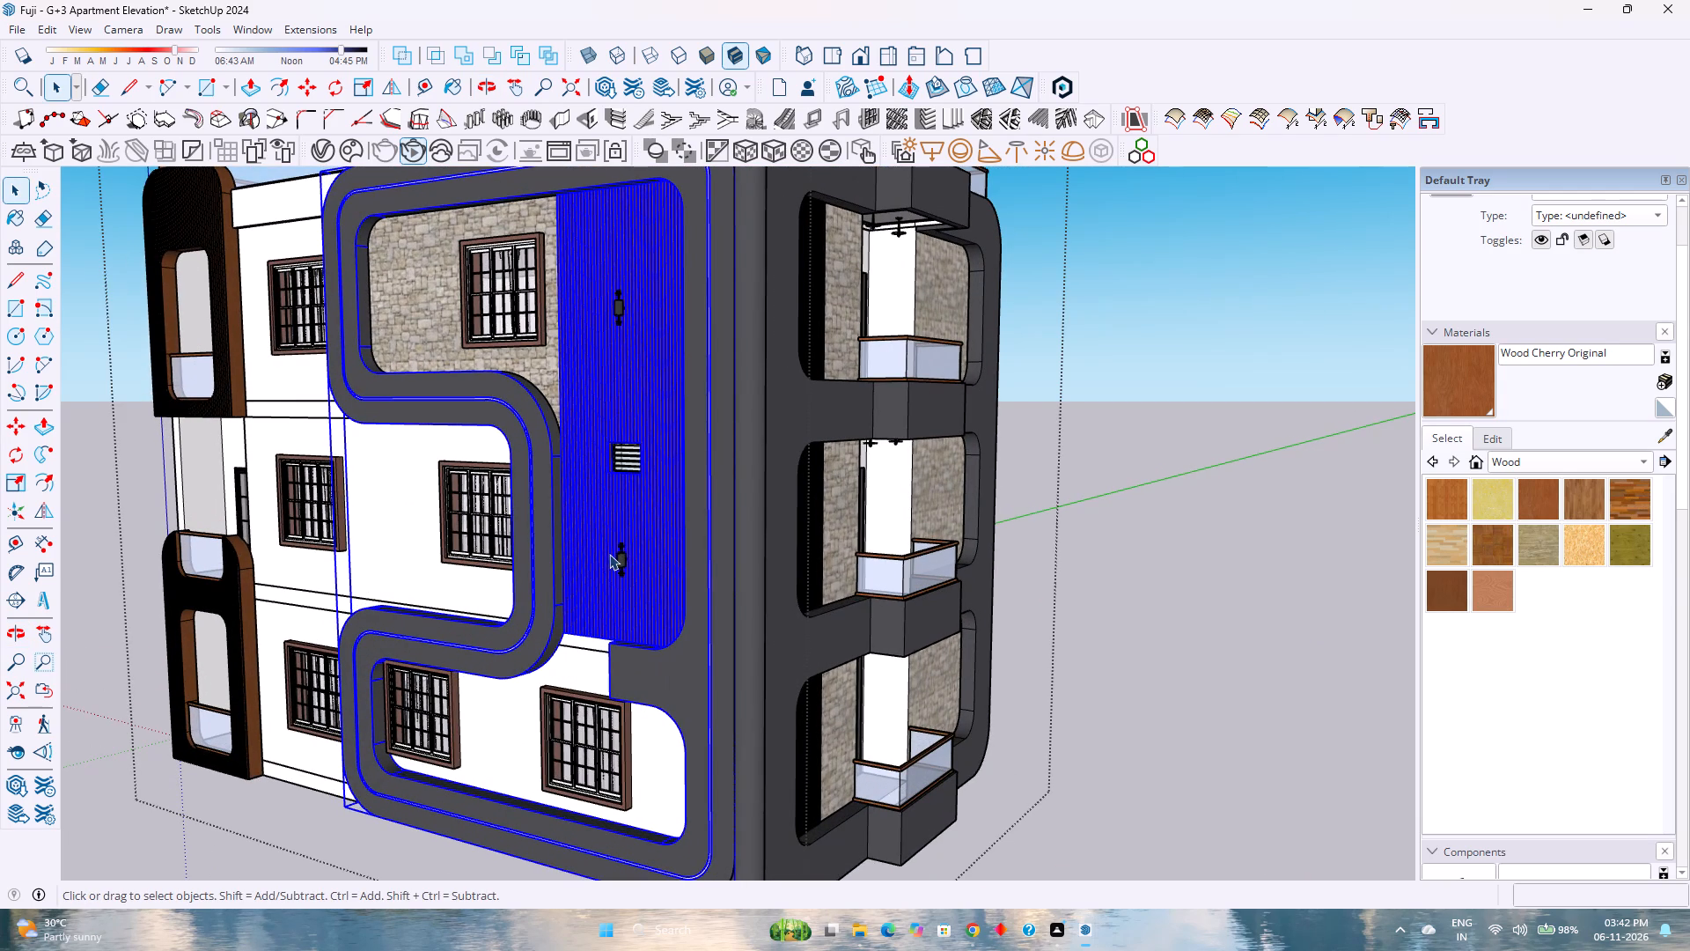
pyautogui.click(624, 559)
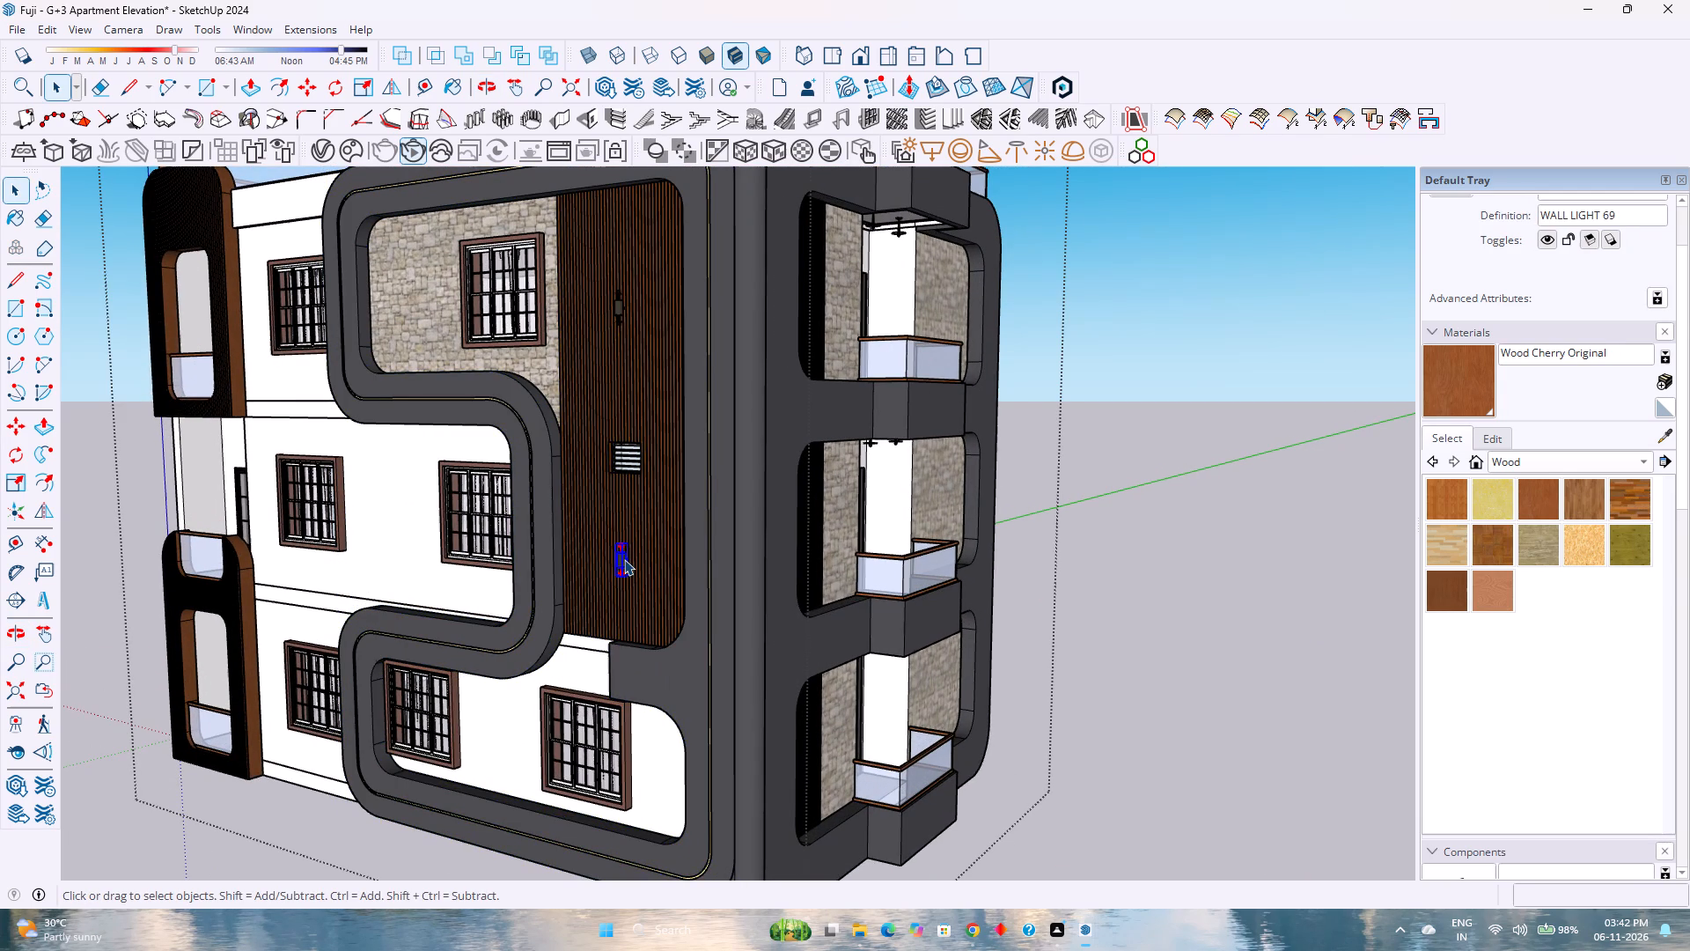
pyautogui.press('l')
pyautogui.scroll(5, 617, 546)
pyautogui.press('m')
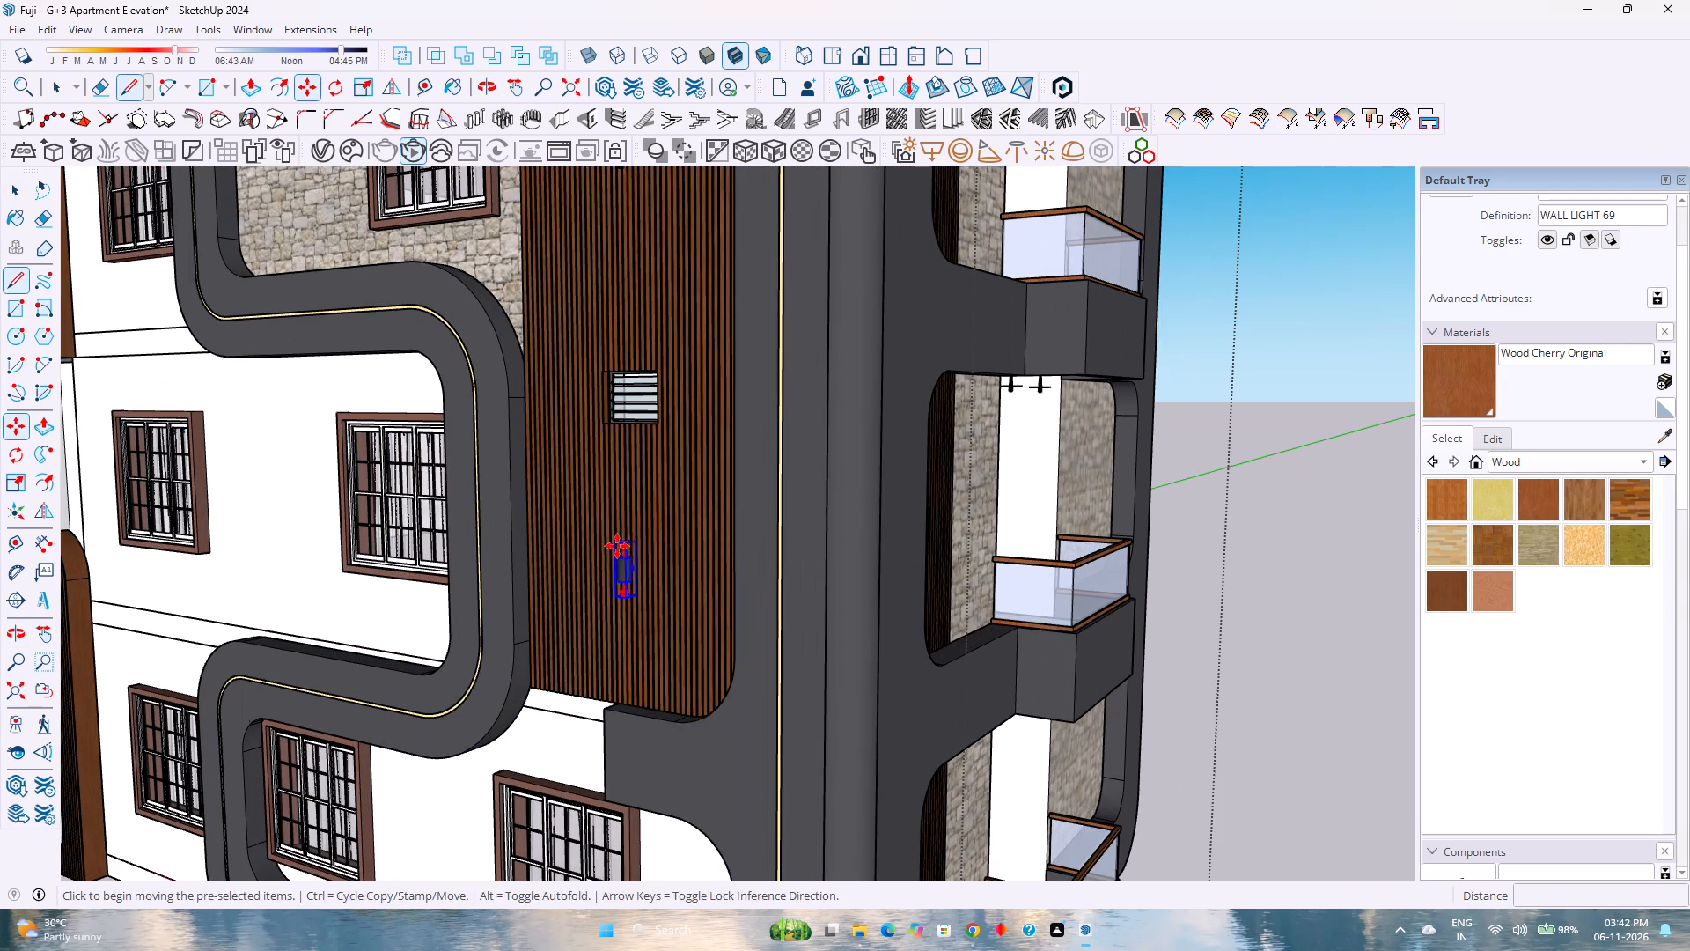
pyautogui.scroll(6, 639, 557)
pyautogui.click(636, 534)
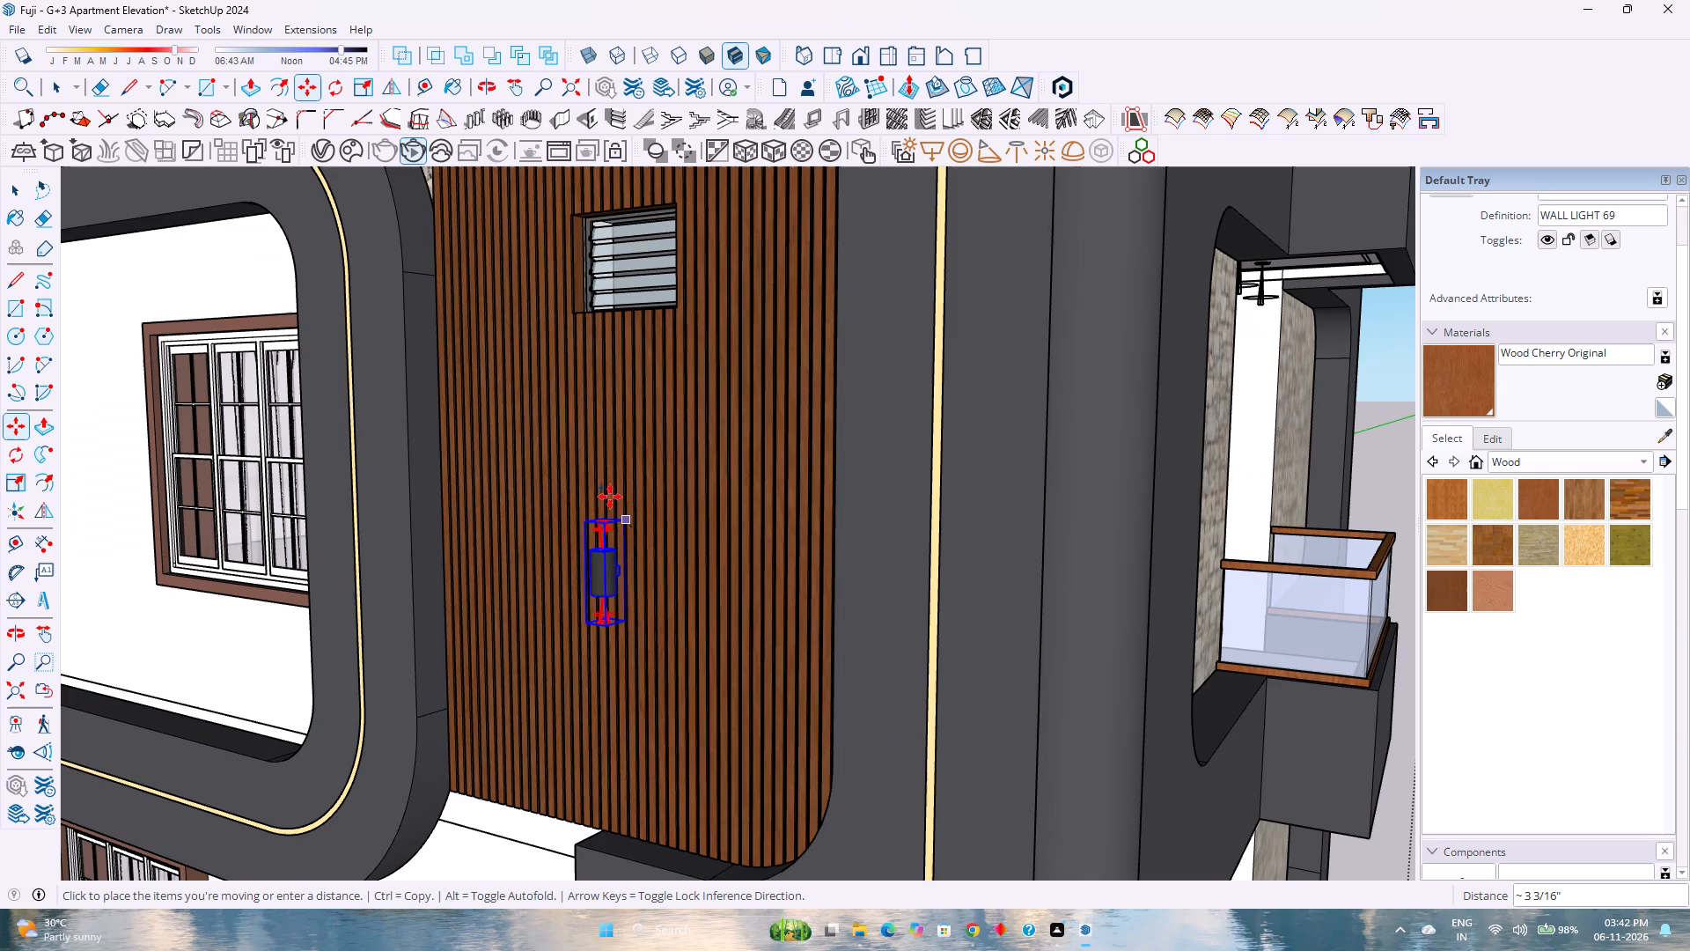
pyautogui.scroll(-13, 606, 484)
pyautogui.keyDown('shift'); pyautogui.moveTo(593, 520); pyautogui.dragTo(604, 533, button='middle'); pyautogui.keyUp('shift')
pyautogui.keyDown('shift'); pyautogui.moveTo(632, 577); pyautogui.dragTo(648, 606, button='middle'); pyautogui.keyUp('shift')
pyautogui.keyDown('shift'); pyautogui.moveTo(648, 606); pyautogui.dragTo(655, 618, button='middle'); pyautogui.keyUp('shift')
pyautogui.keyDown('shift'); pyautogui.middleClick(655, 618); pyautogui.keyUp('shift')
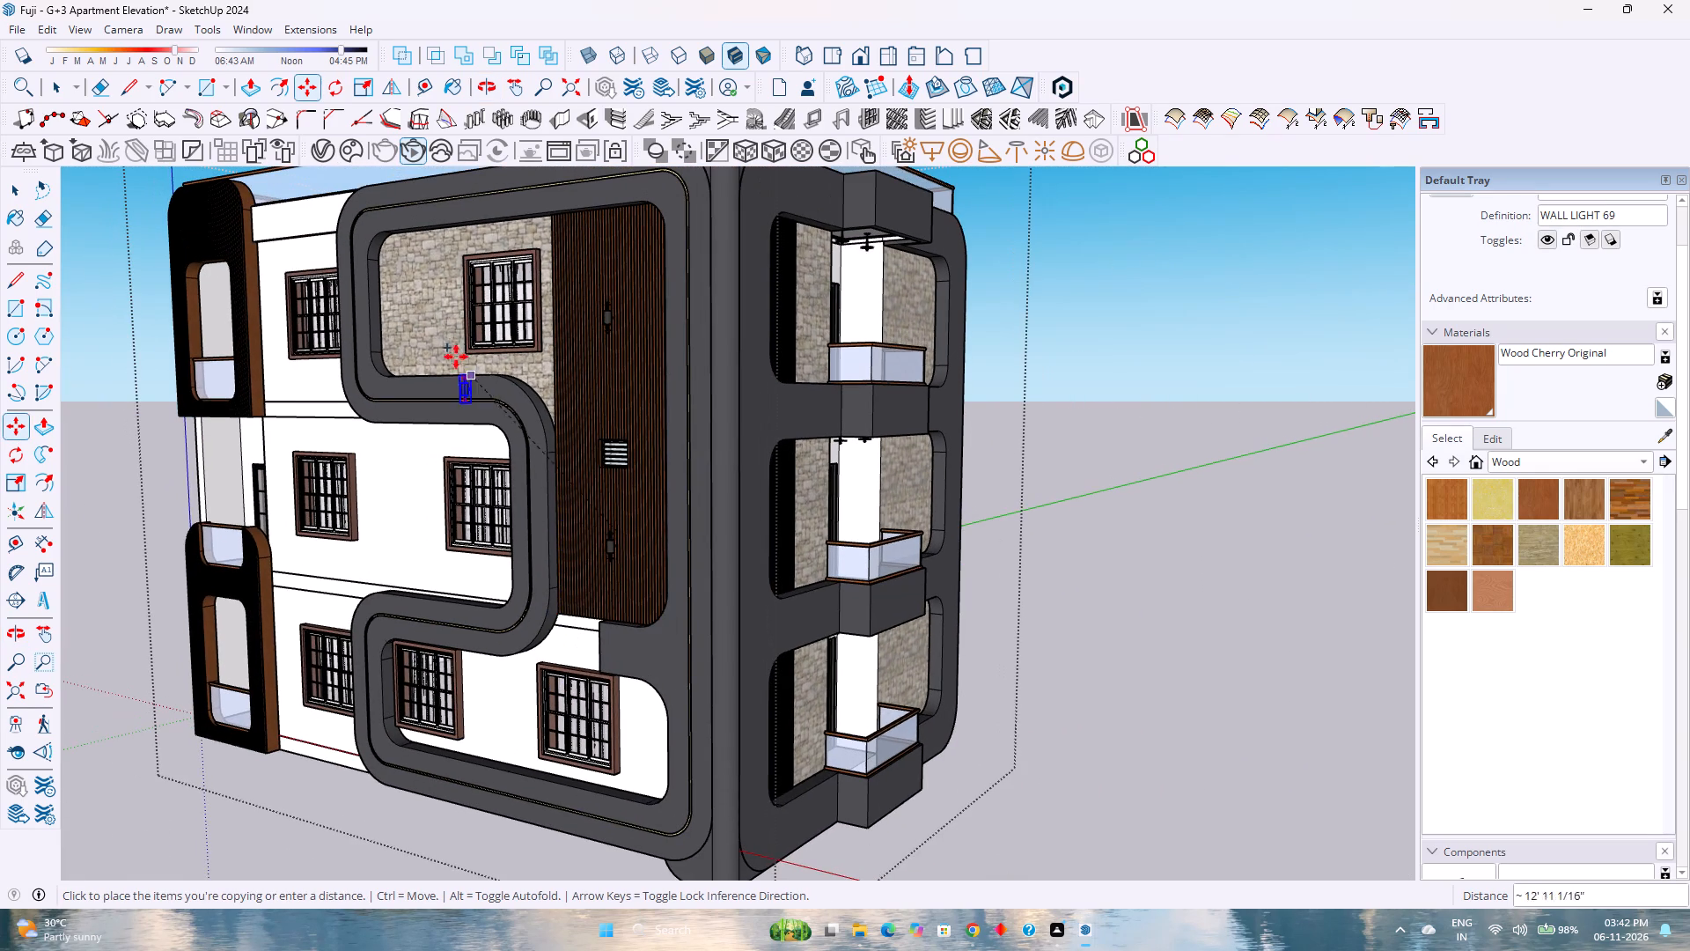
pyautogui.click(430, 291)
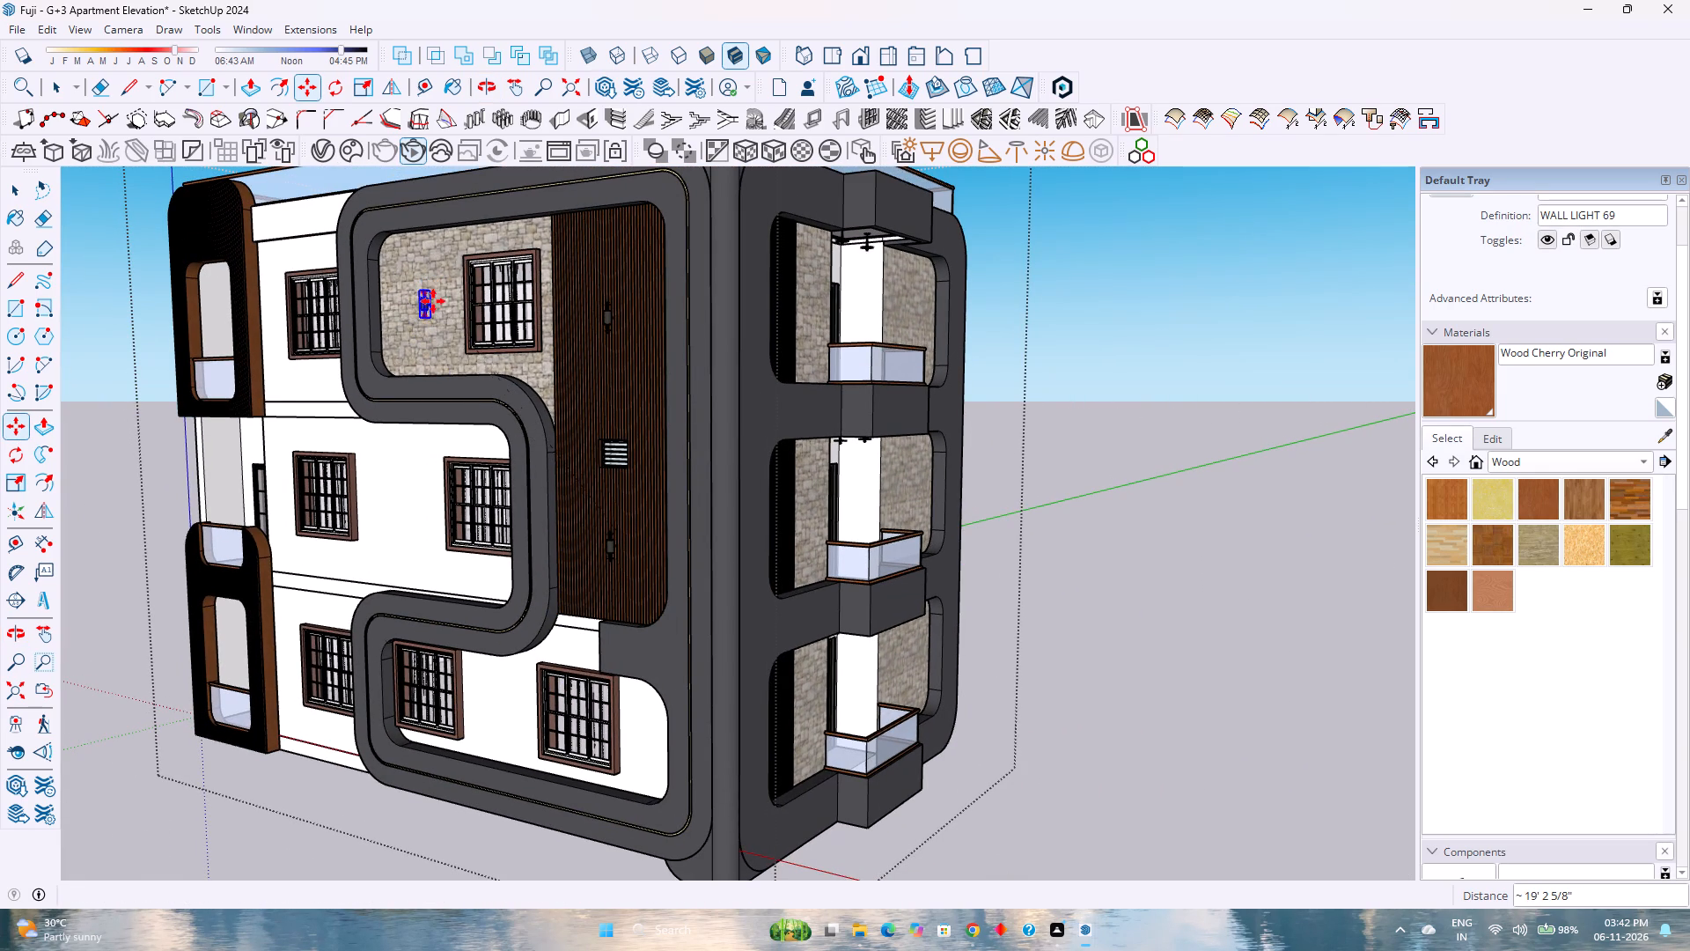
# Copy the stone wall's light about 12' down onto the white wall between the two middle-storey windows.
pyautogui.click(433, 289)
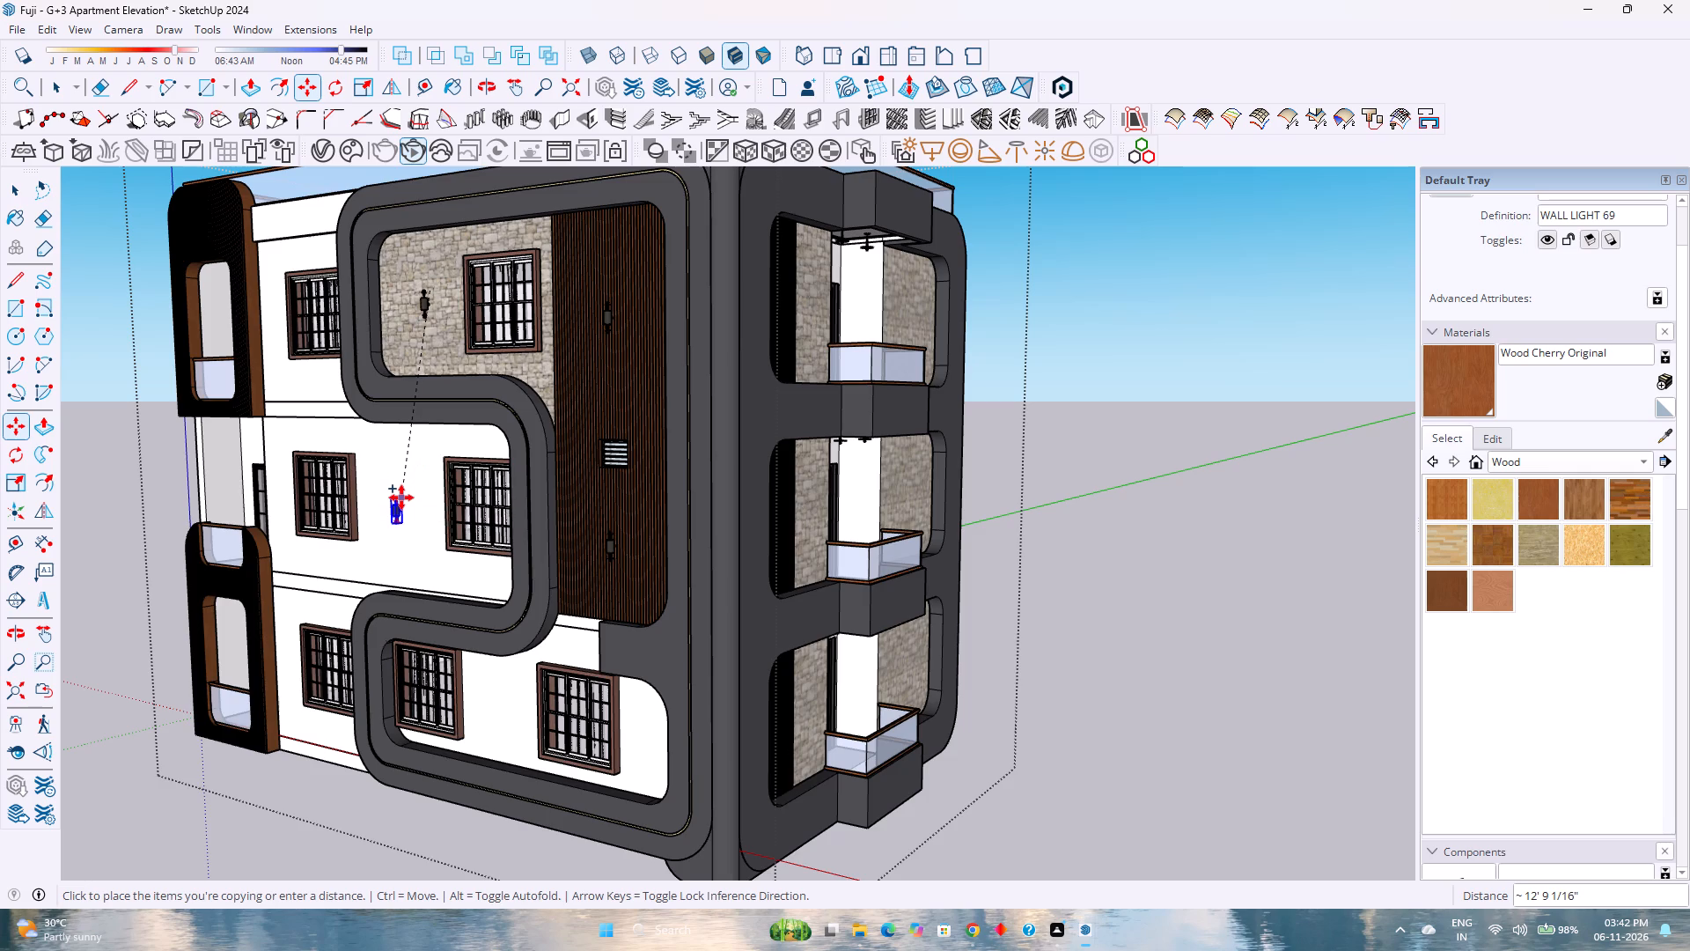
pyautogui.scroll(7, 402, 494)
pyautogui.moveTo(402, 494); pyautogui.dragTo(653, 422, button='middle')
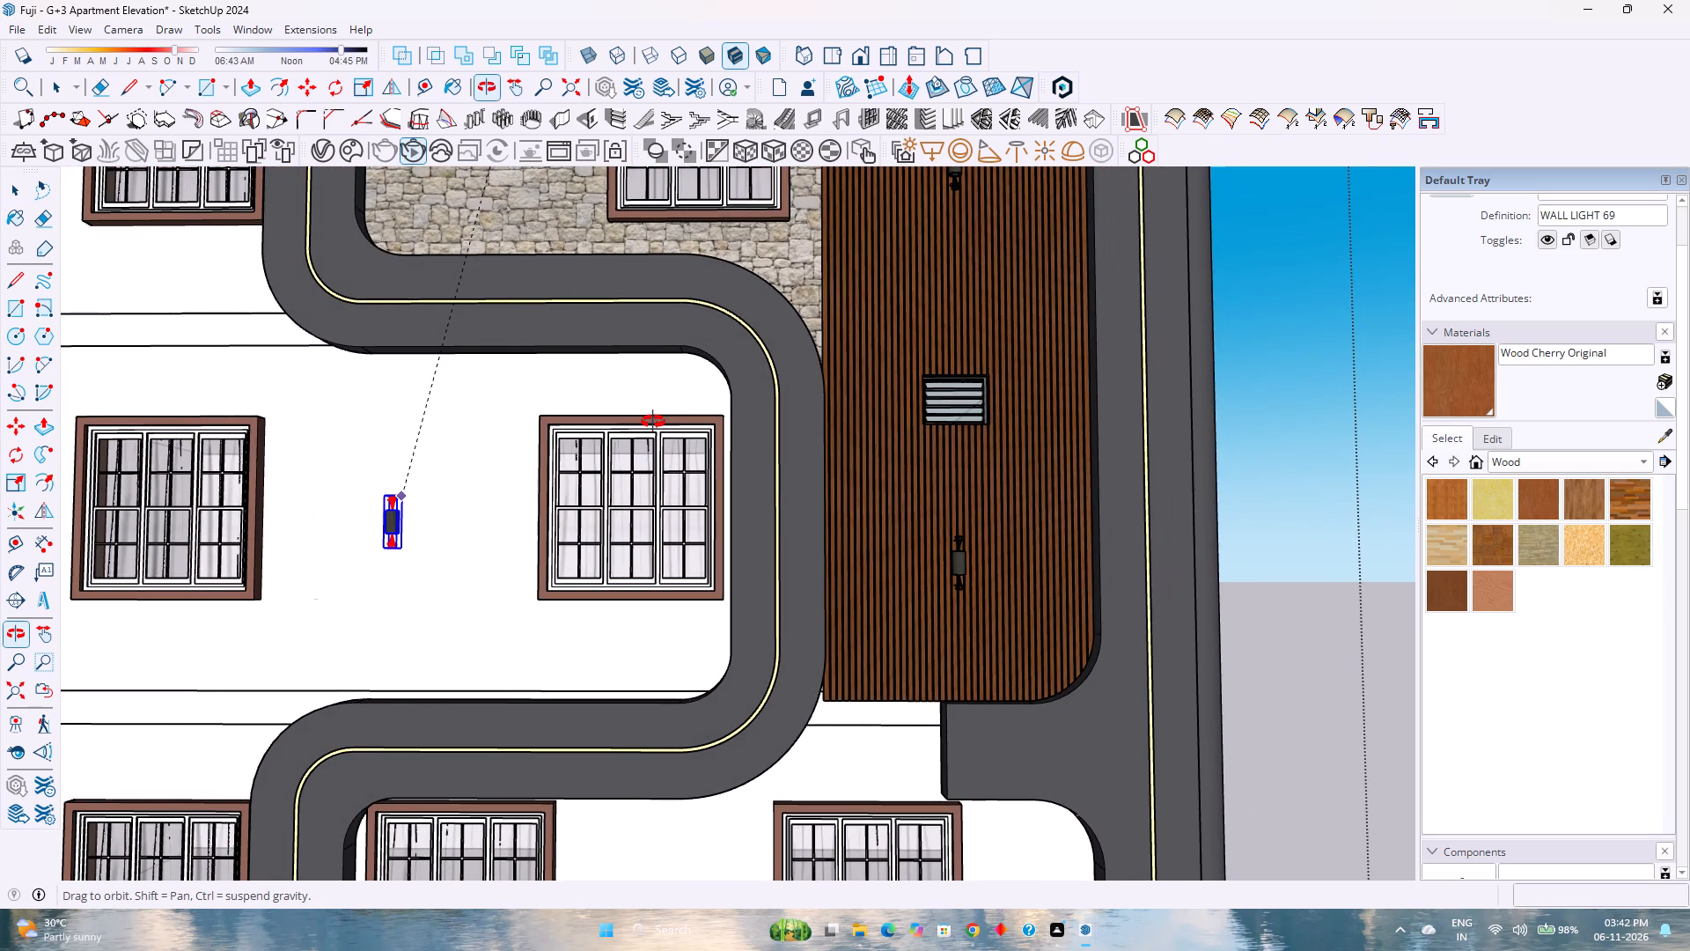
pyautogui.moveTo(653, 422); pyautogui.dragTo(654, 422, button='middle')
pyautogui.middleClick(654, 422)
pyautogui.middleClick(654, 422)
pyautogui.middleClick(654, 422)
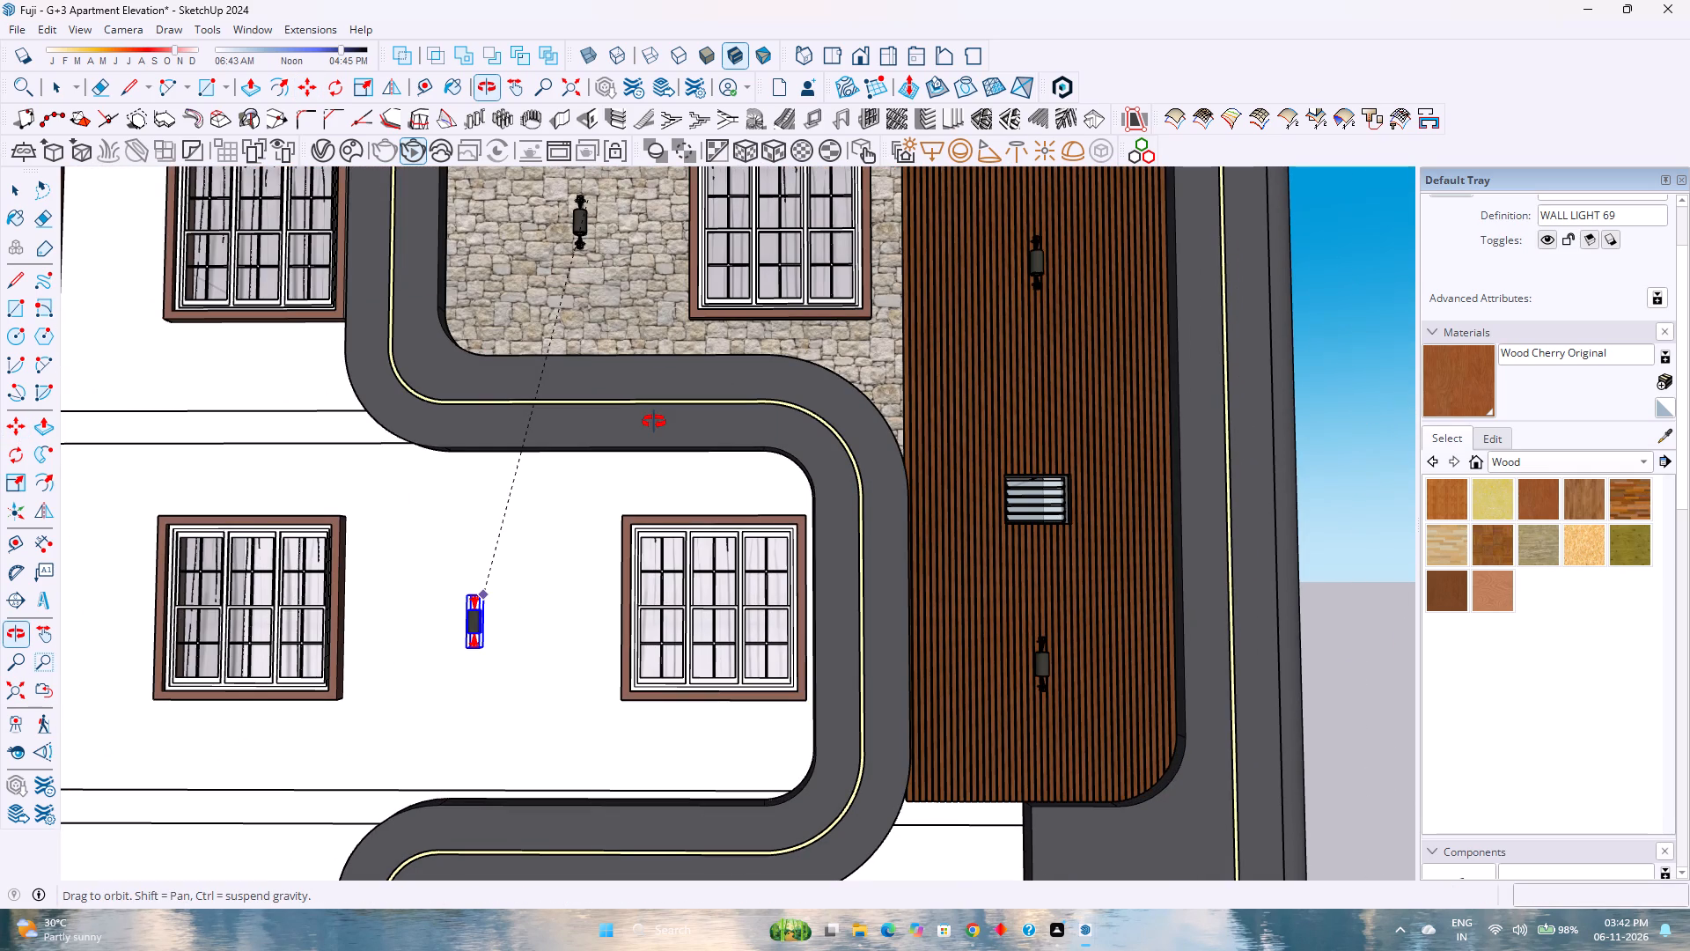
pyautogui.middleClick(651, 419)
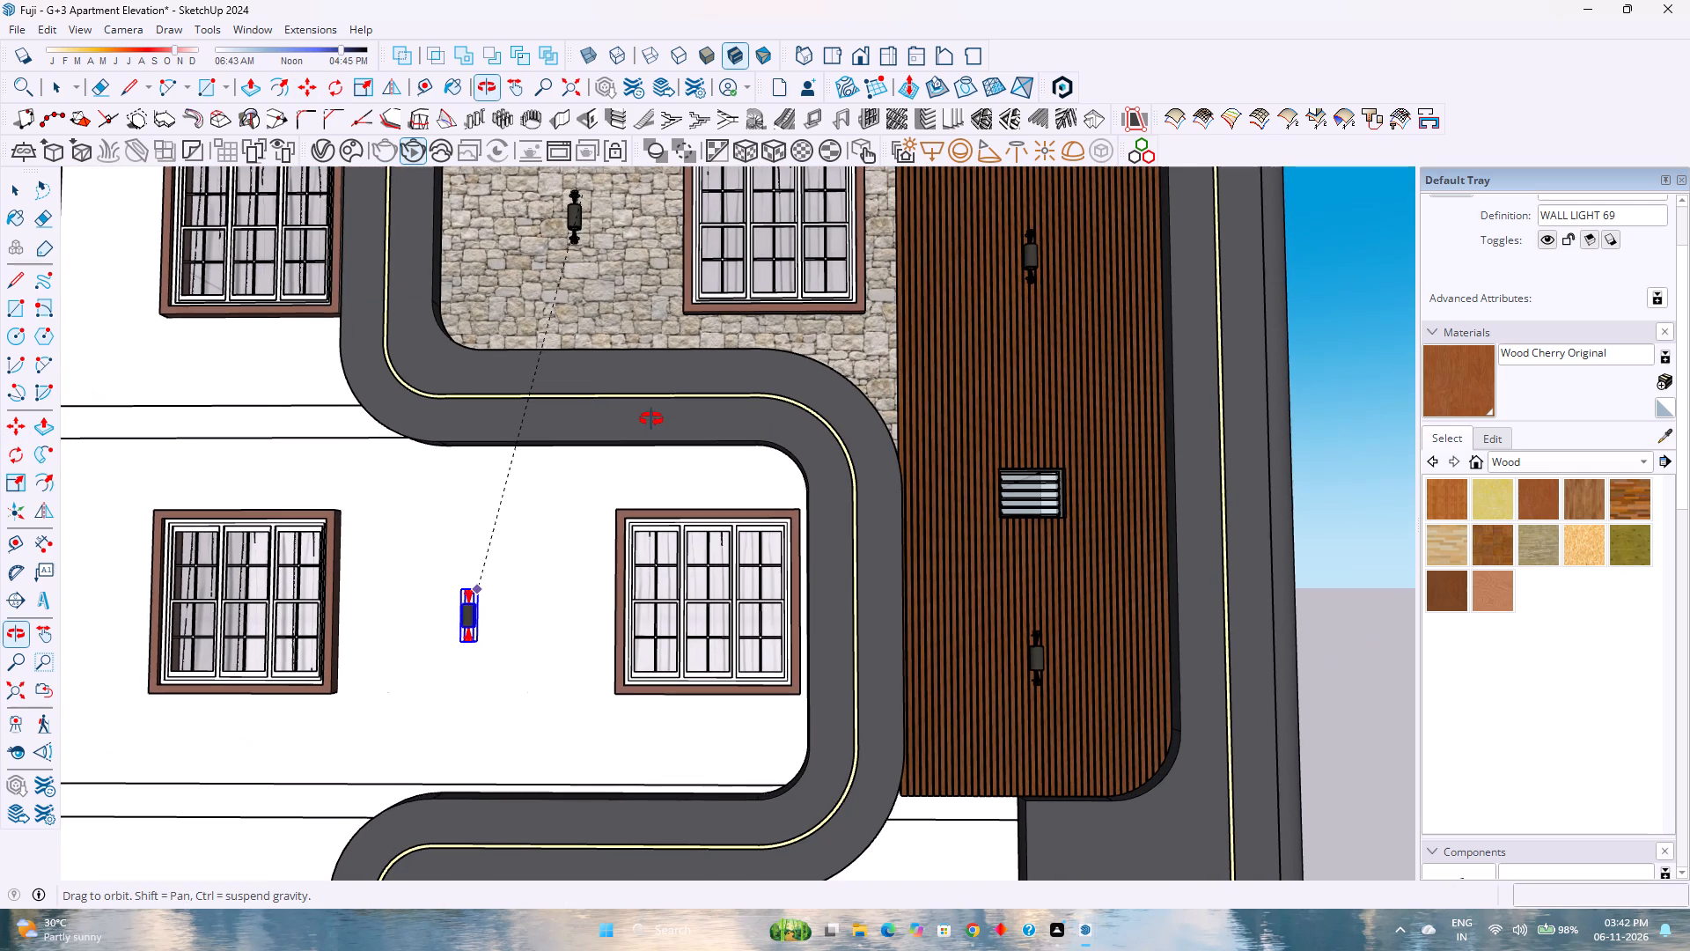
pyautogui.middleClick(651, 419)
pyautogui.middleClick(651, 419)
pyautogui.middleClick(651, 419)
pyautogui.middleClick(651, 419)
pyautogui.scroll(-4, 650, 419)
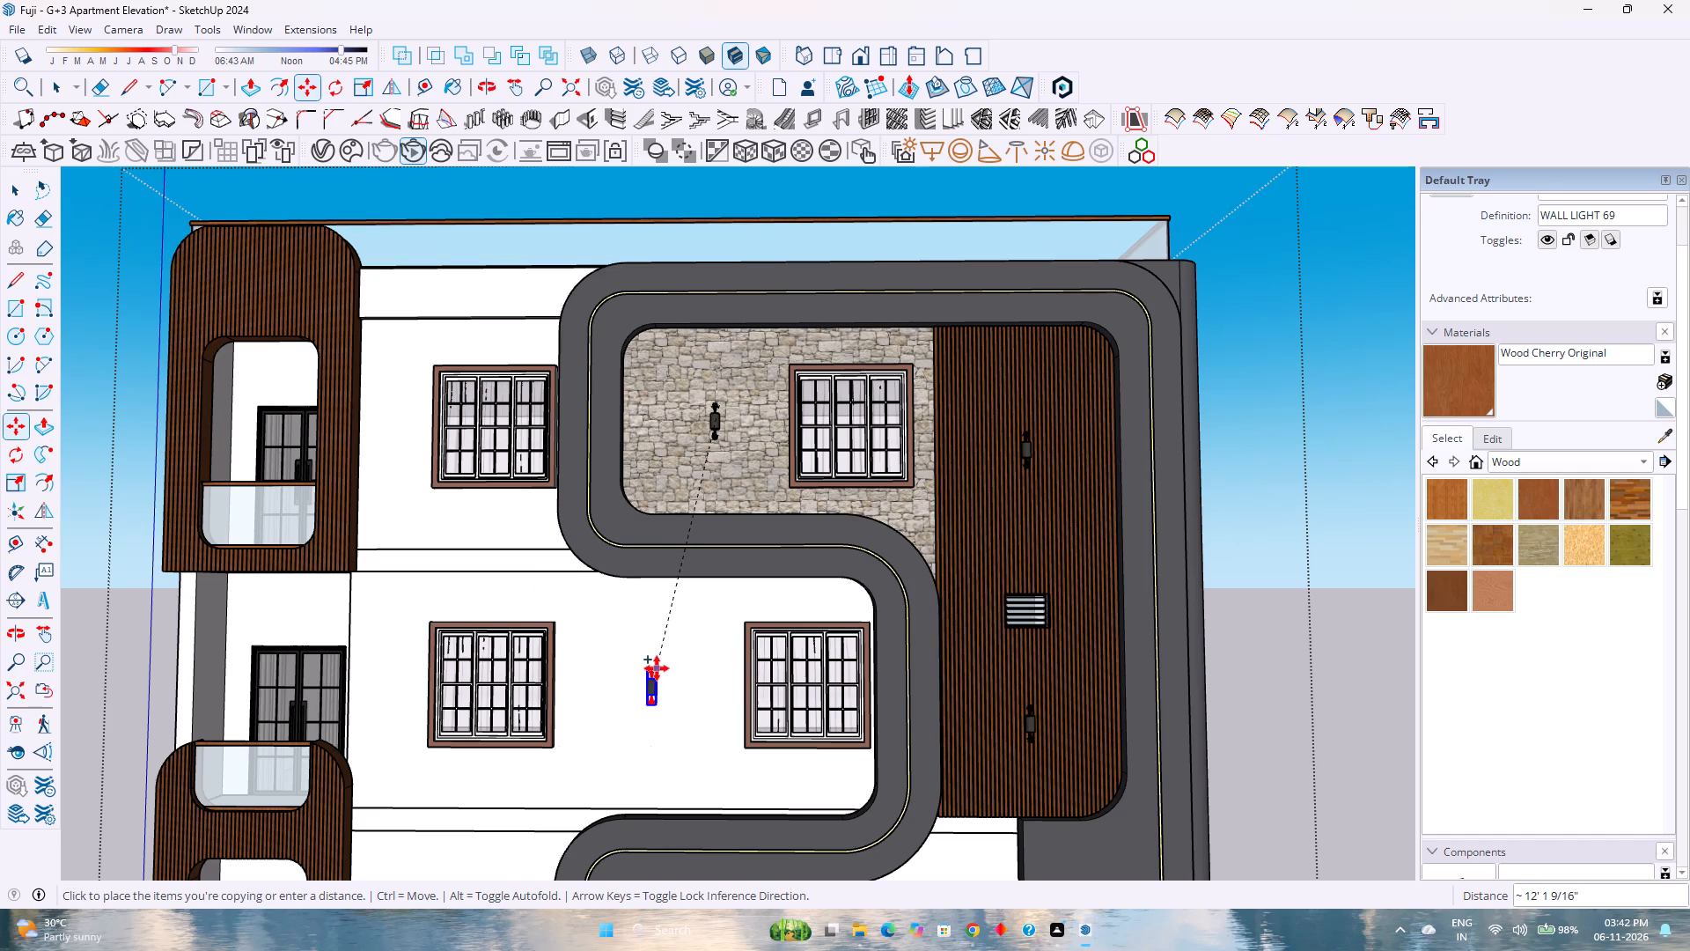
pyautogui.click(652, 667)
pyautogui.scroll(-4, 657, 658)
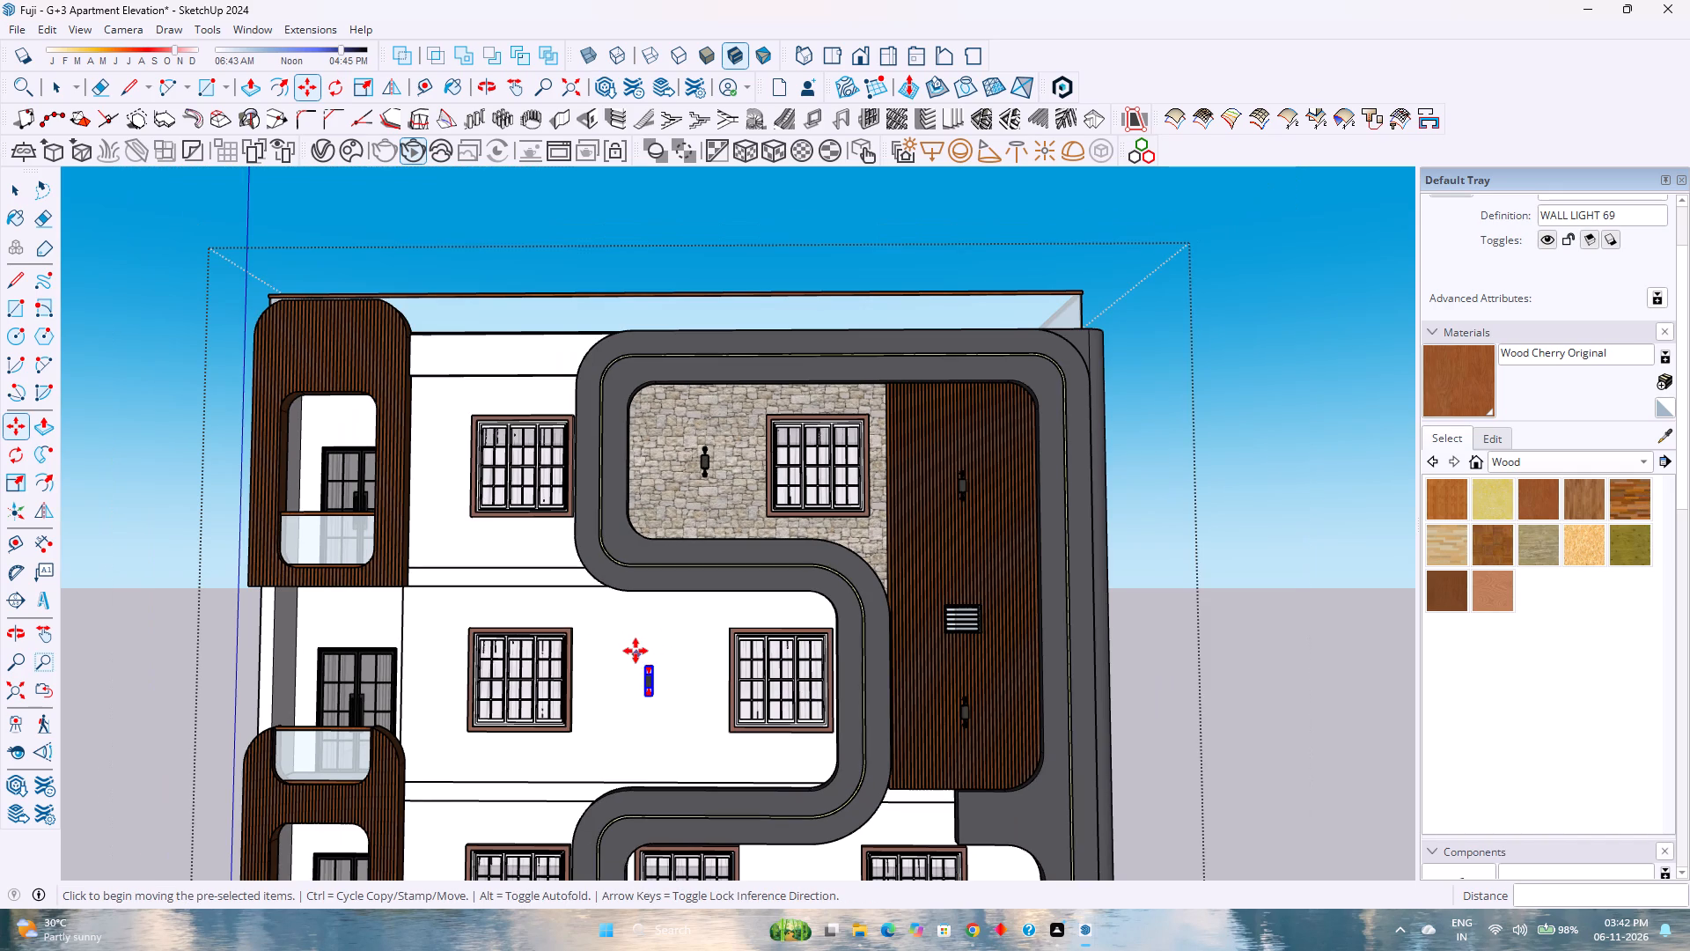
pyautogui.scroll(10, 630, 650)
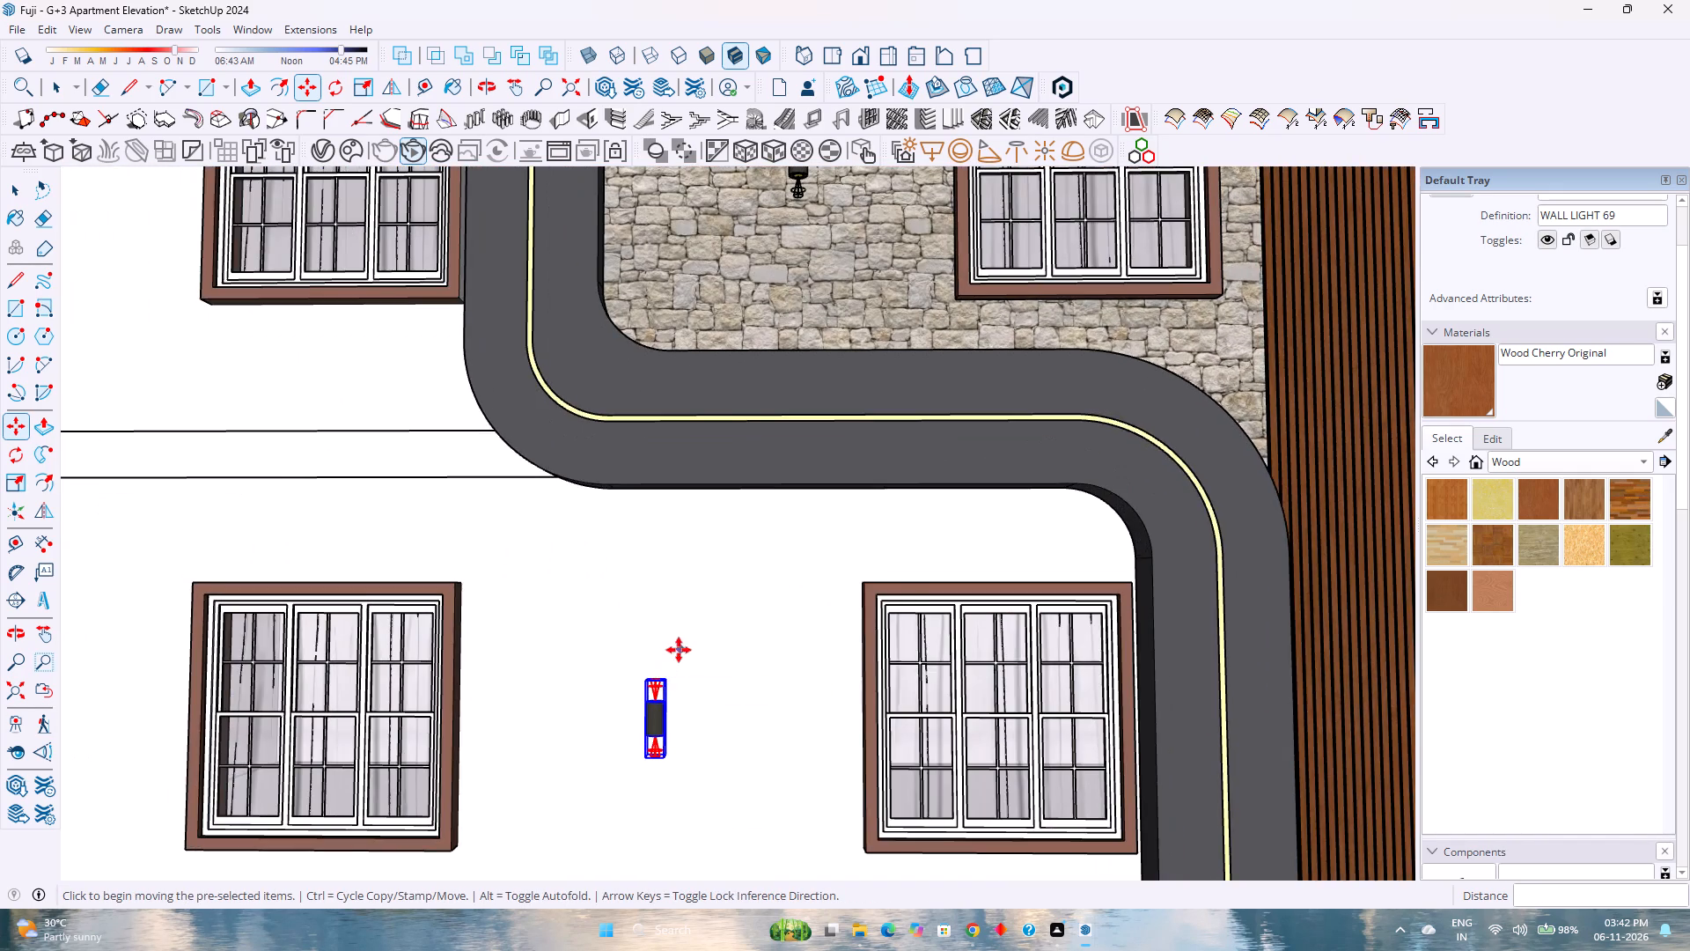
# Copy the middle-storey wall light about 14' 4" down onto the white wall between the two lowest-storey windows inside the curved band.
pyautogui.scroll(3, 672, 657)
pyautogui.click(665, 682)
pyautogui.scroll(-7, 704, 699)
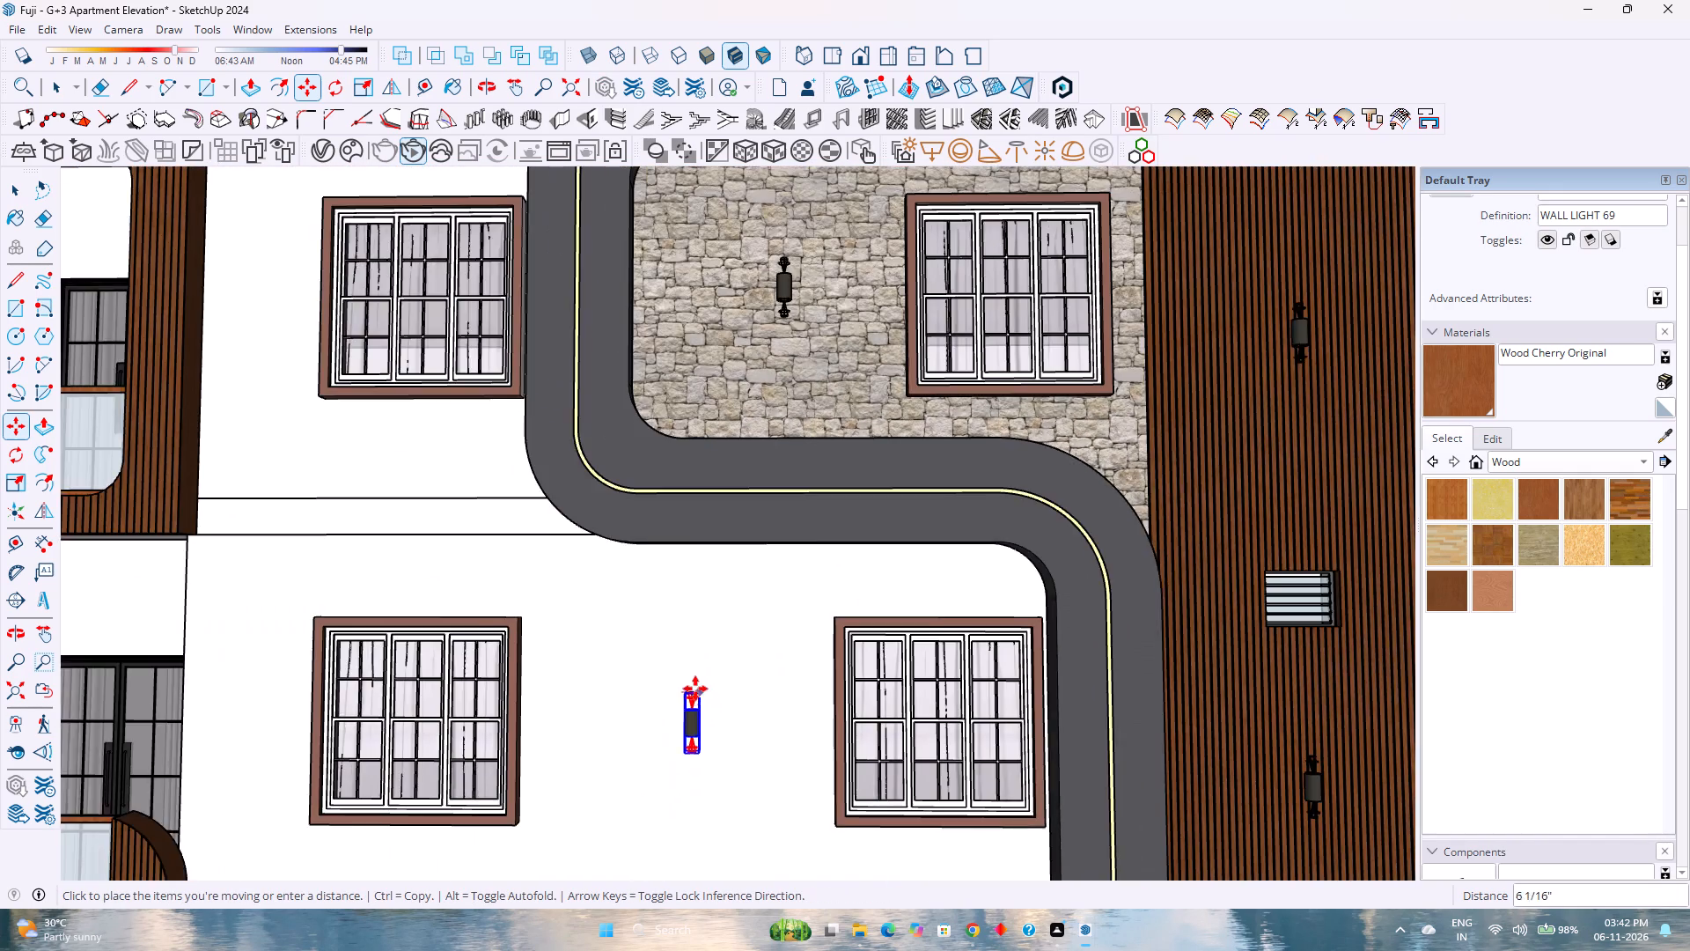
pyautogui.scroll(-11, 694, 682)
pyautogui.scroll(1, 680, 670)
pyautogui.scroll(-9, 680, 670)
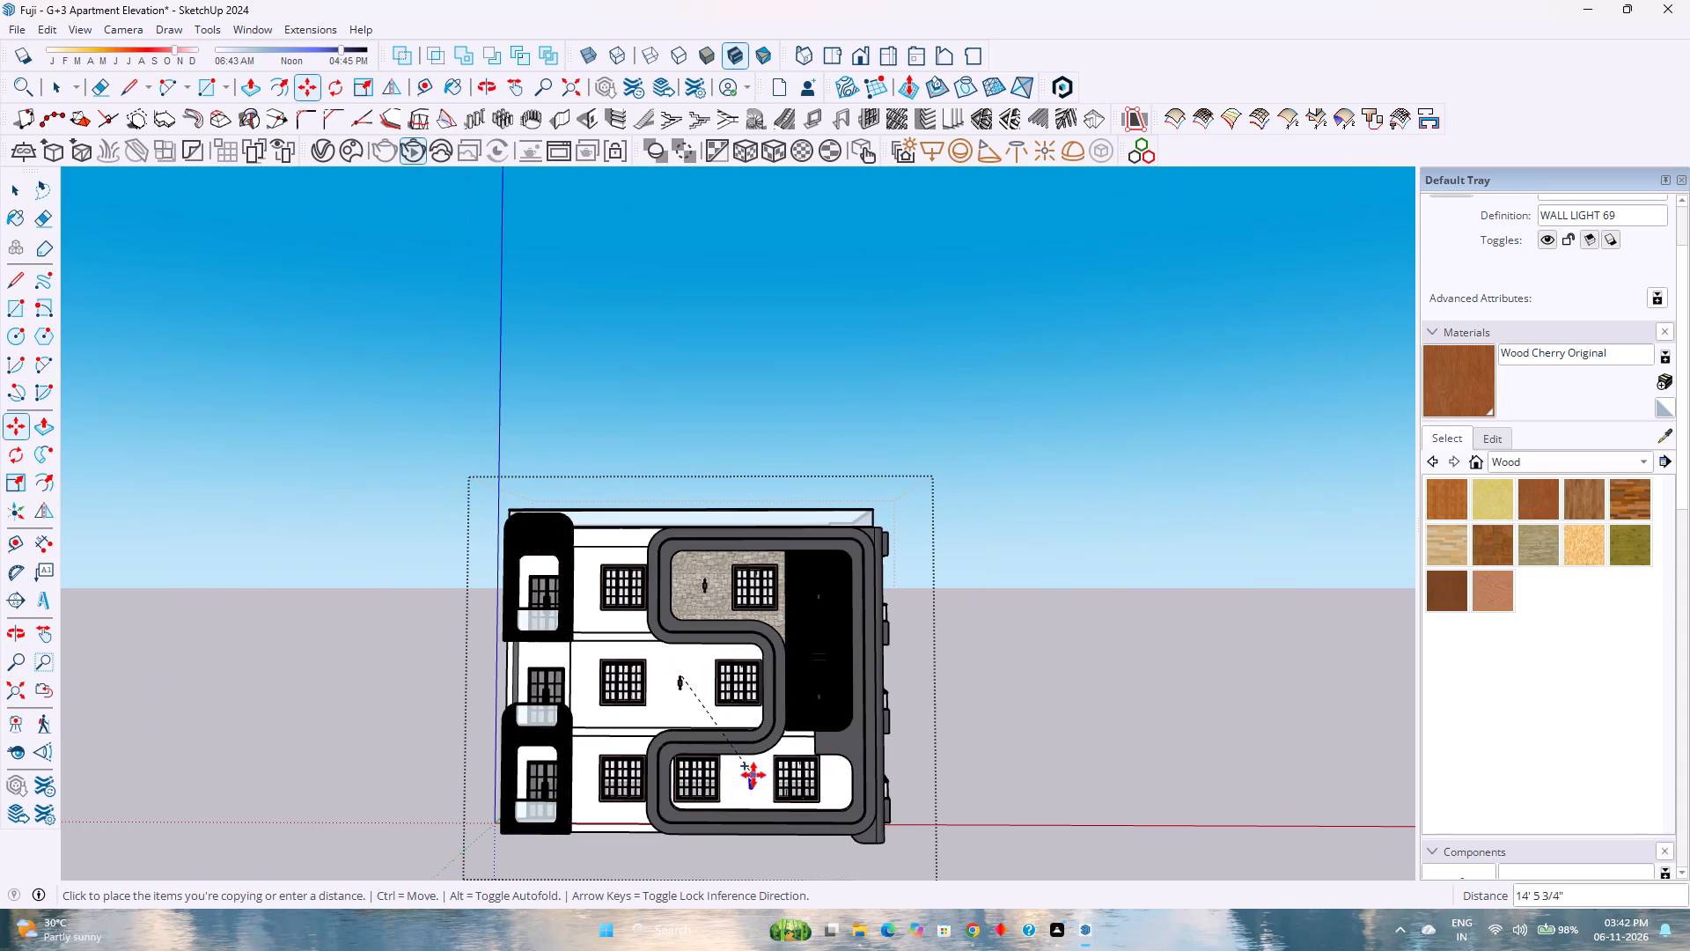
pyautogui.scroll(9, 747, 775)
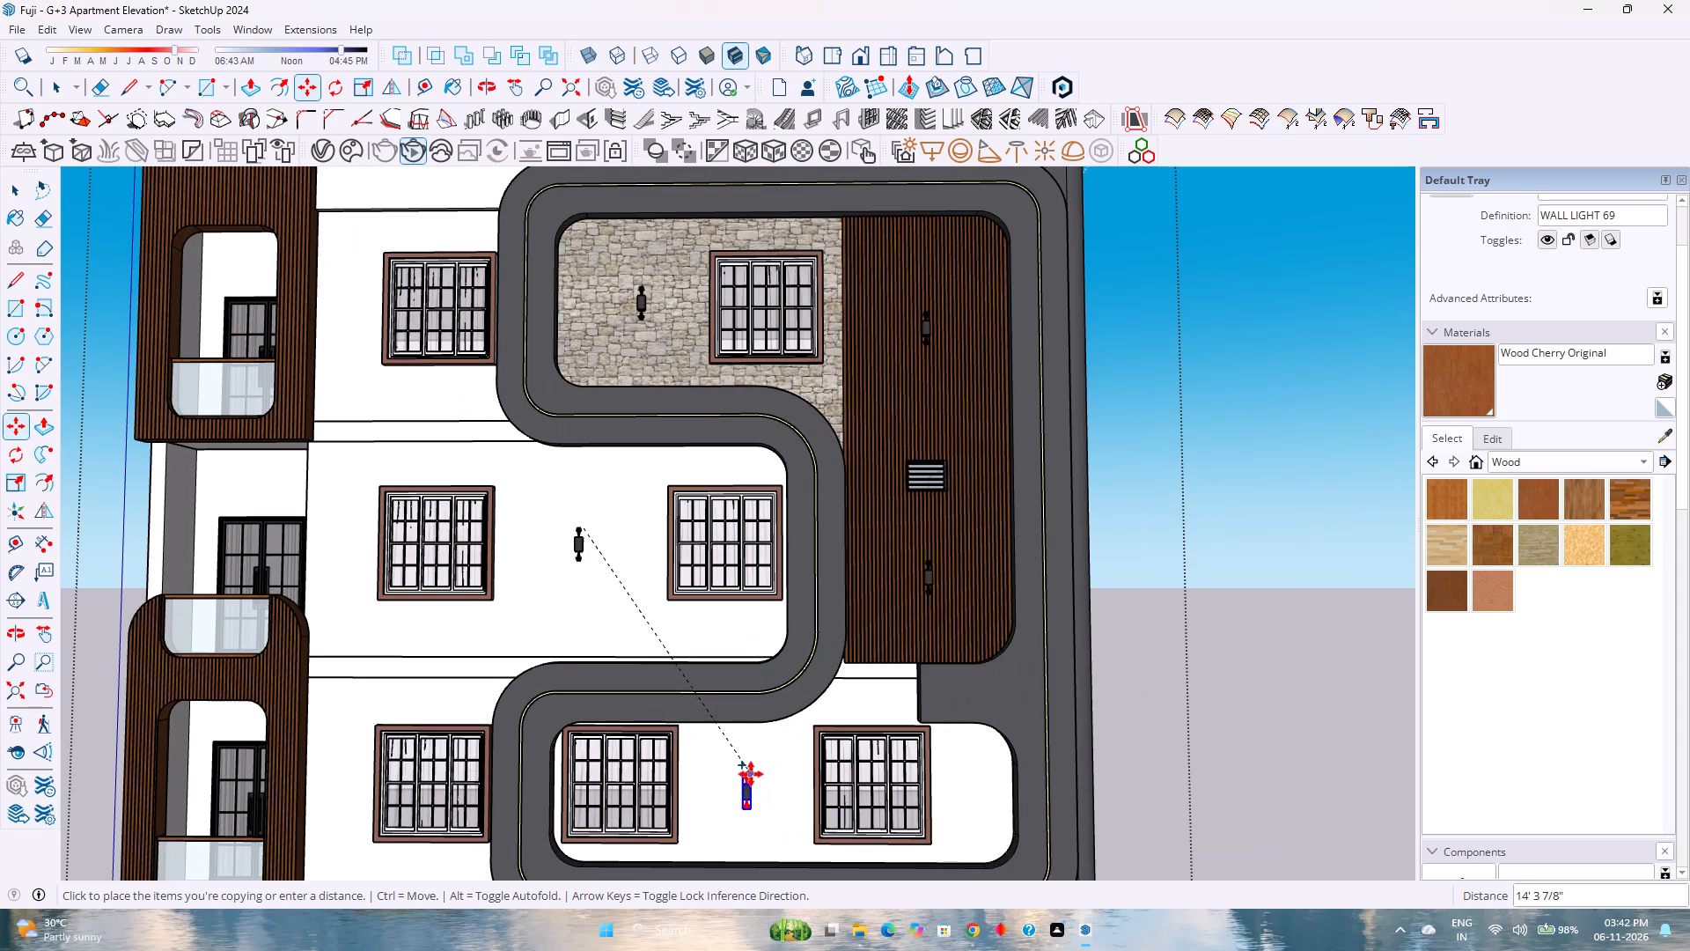
pyautogui.click(752, 772)
# Copy that lowest-storey wall light about 19' 5" horizontally onto the white wall between the wood-clad balcony and the adjacent window.
pyautogui.scroll(-4, 744, 811)
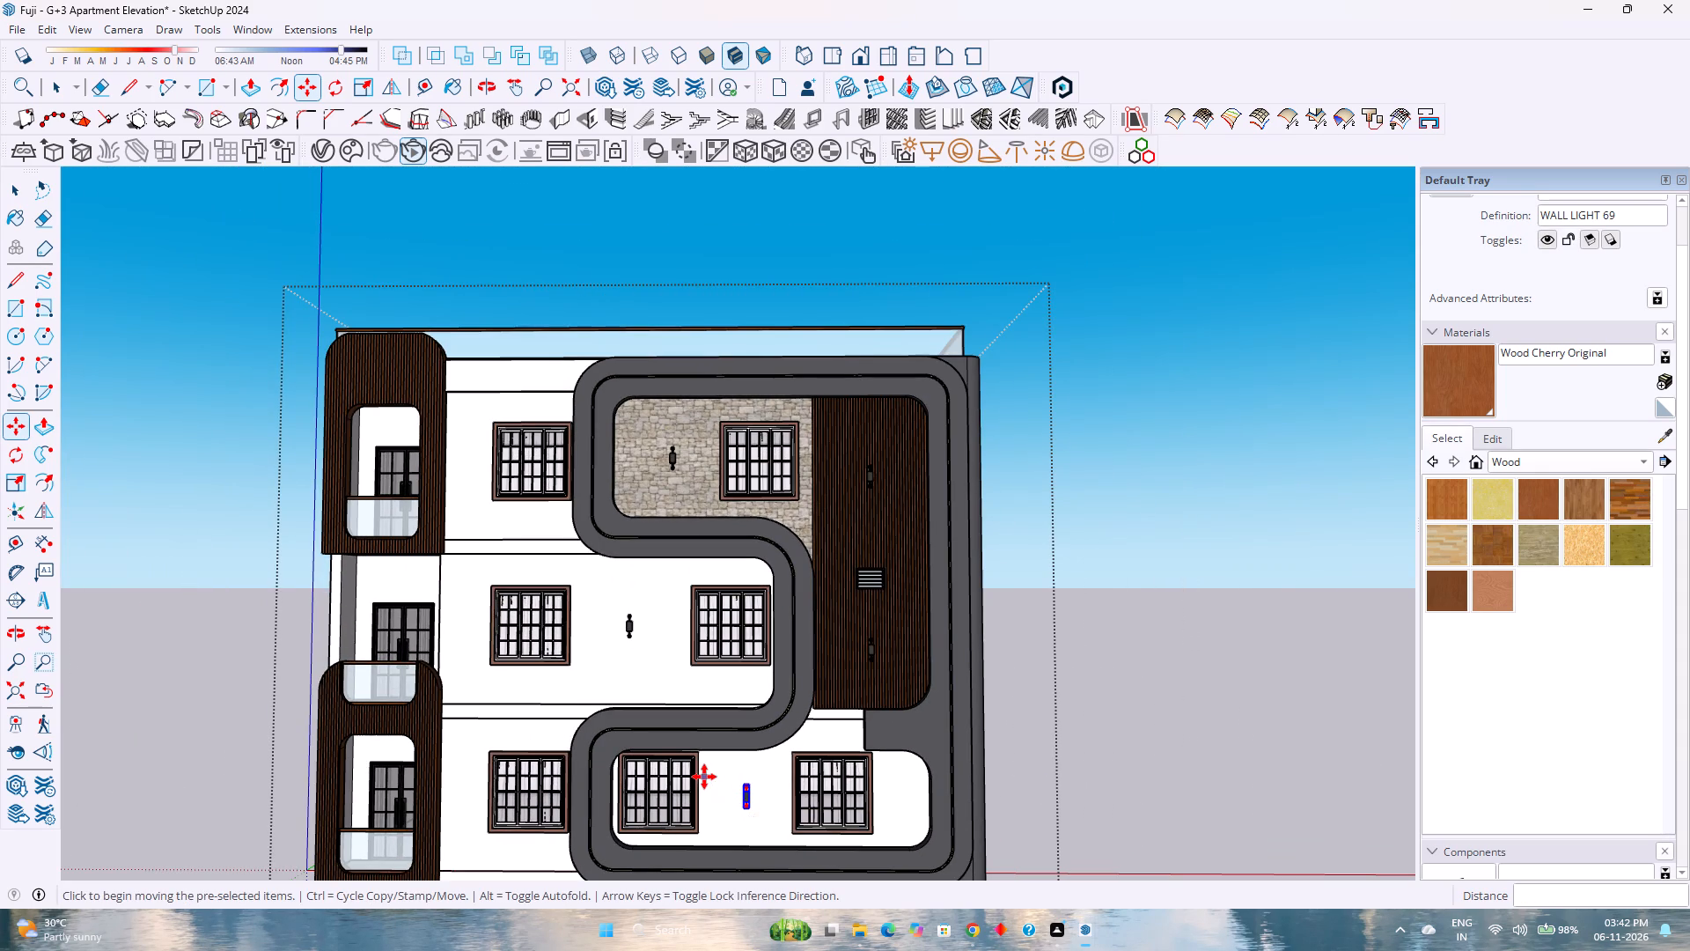
pyautogui.scroll(1, 704, 777)
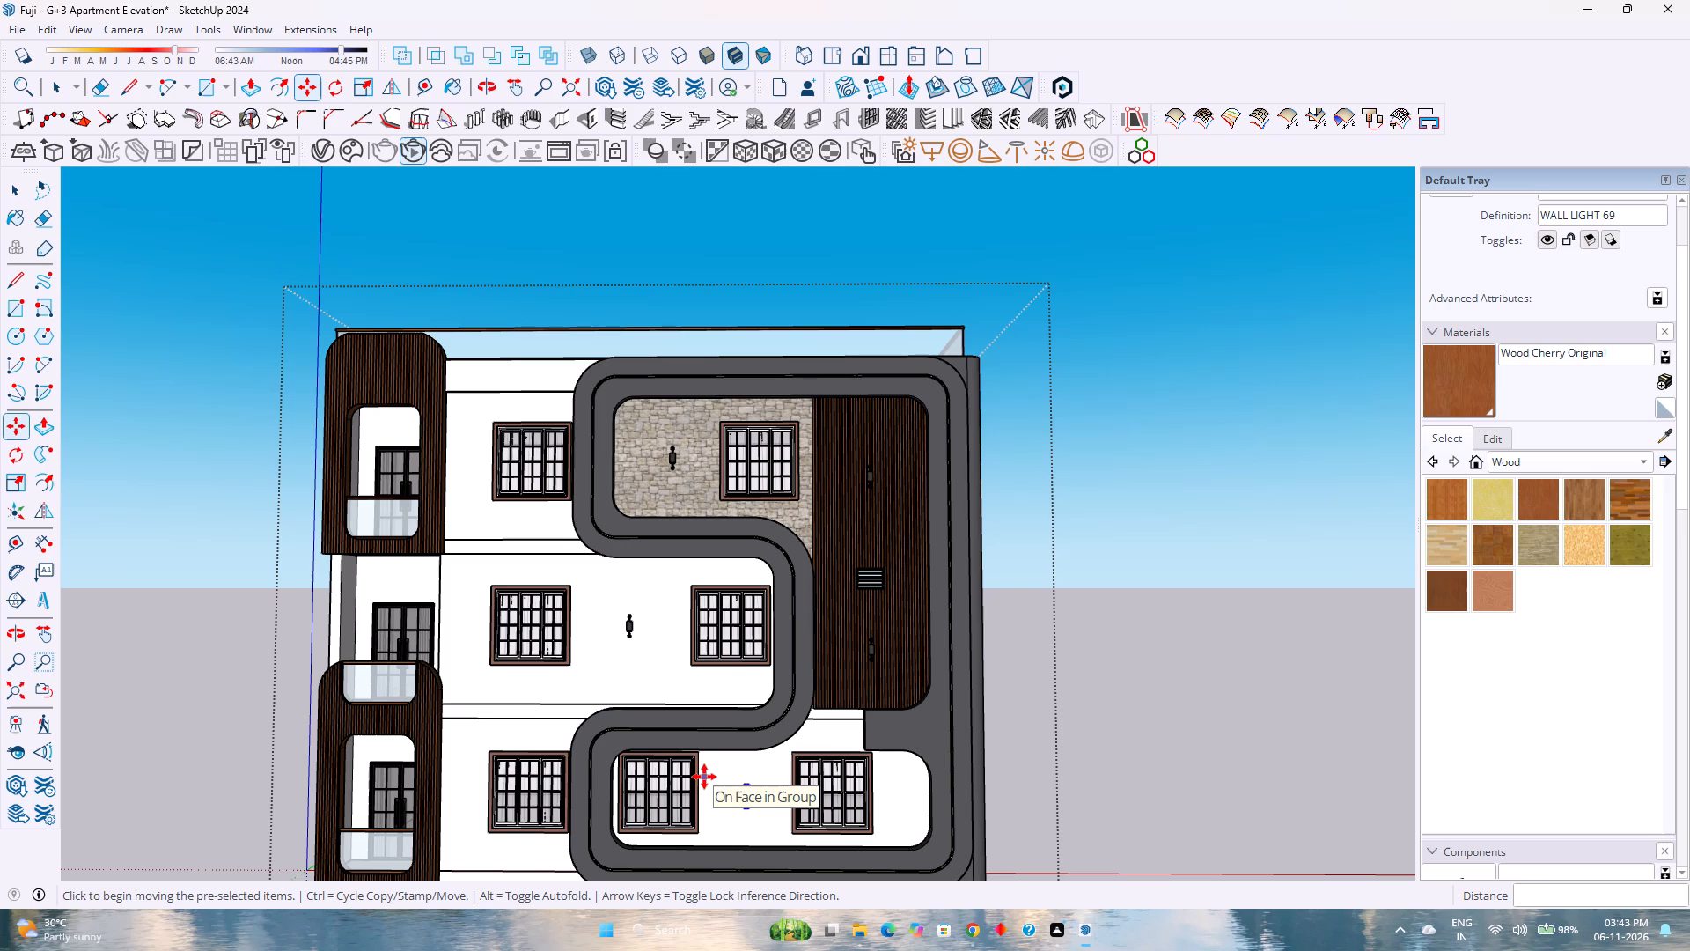
pyautogui.scroll(-2, 704, 777)
pyautogui.scroll(3, 704, 777)
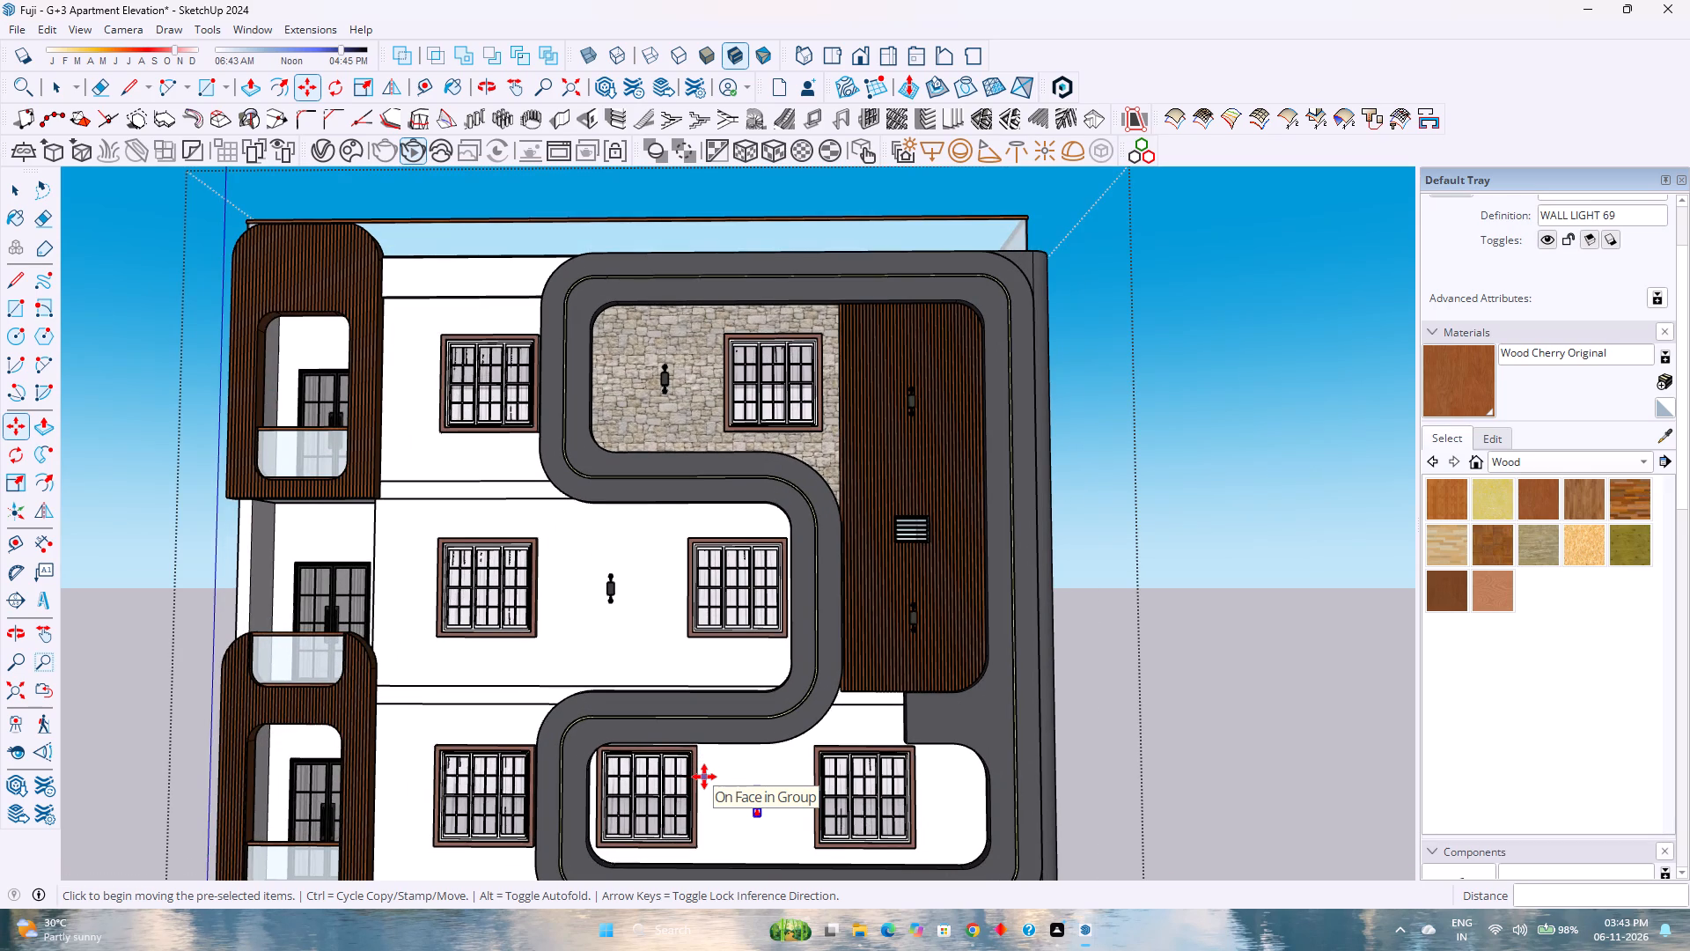
pyautogui.scroll(-3, 703, 777)
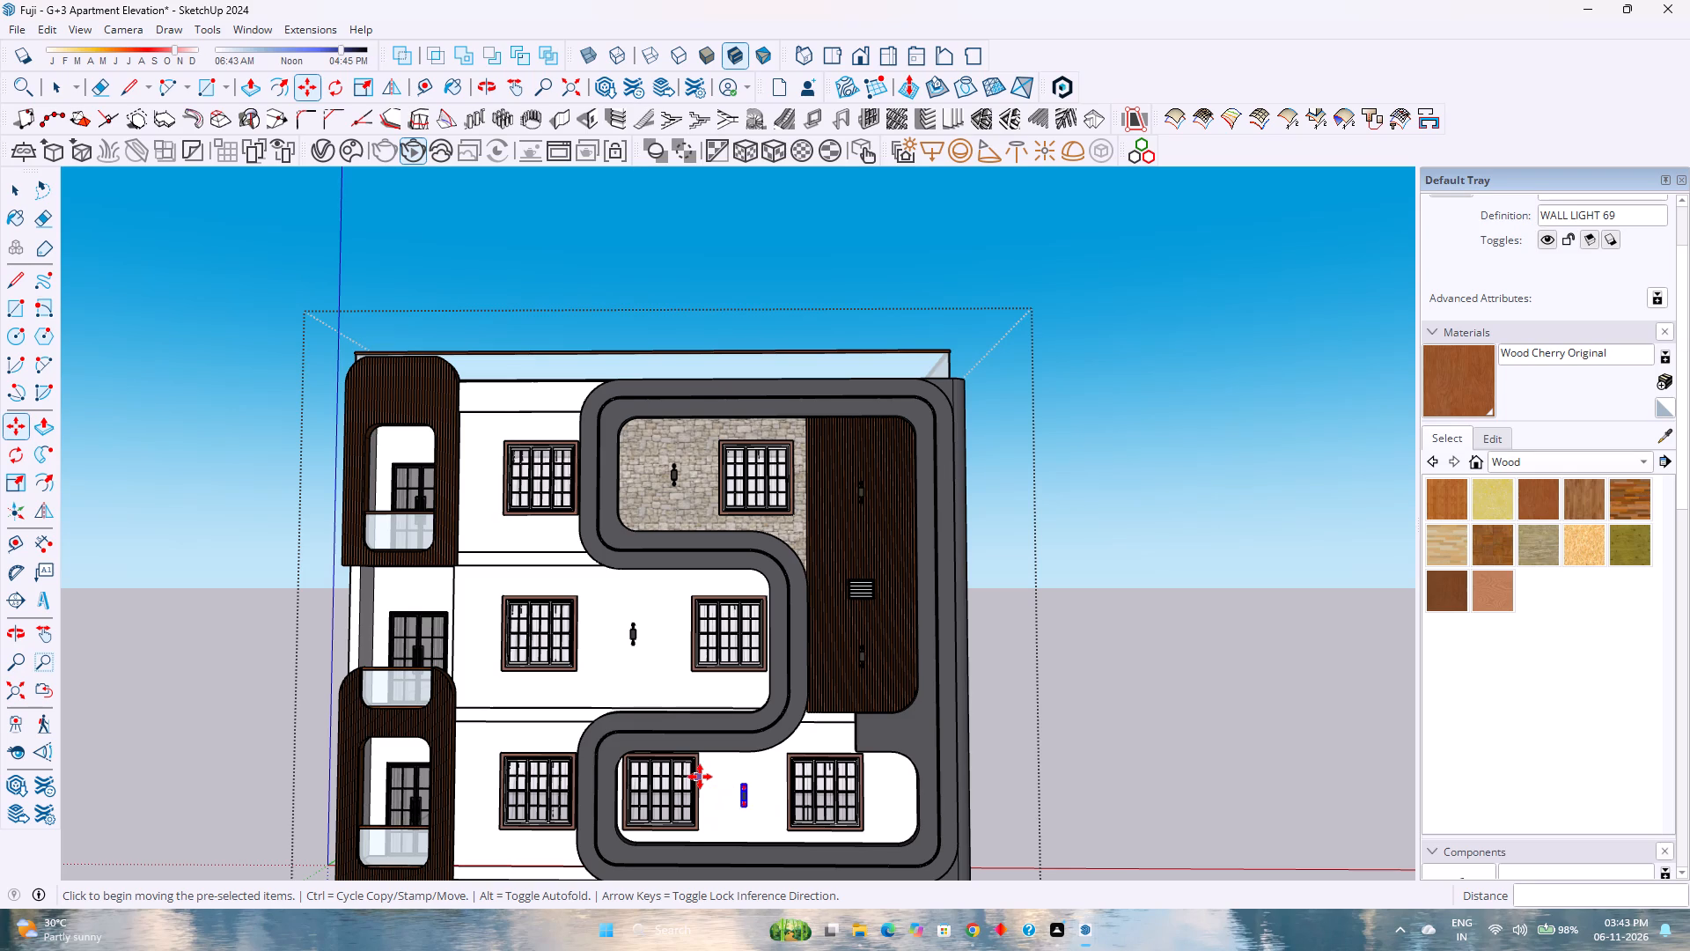
pyautogui.scroll(-2, 700, 777)
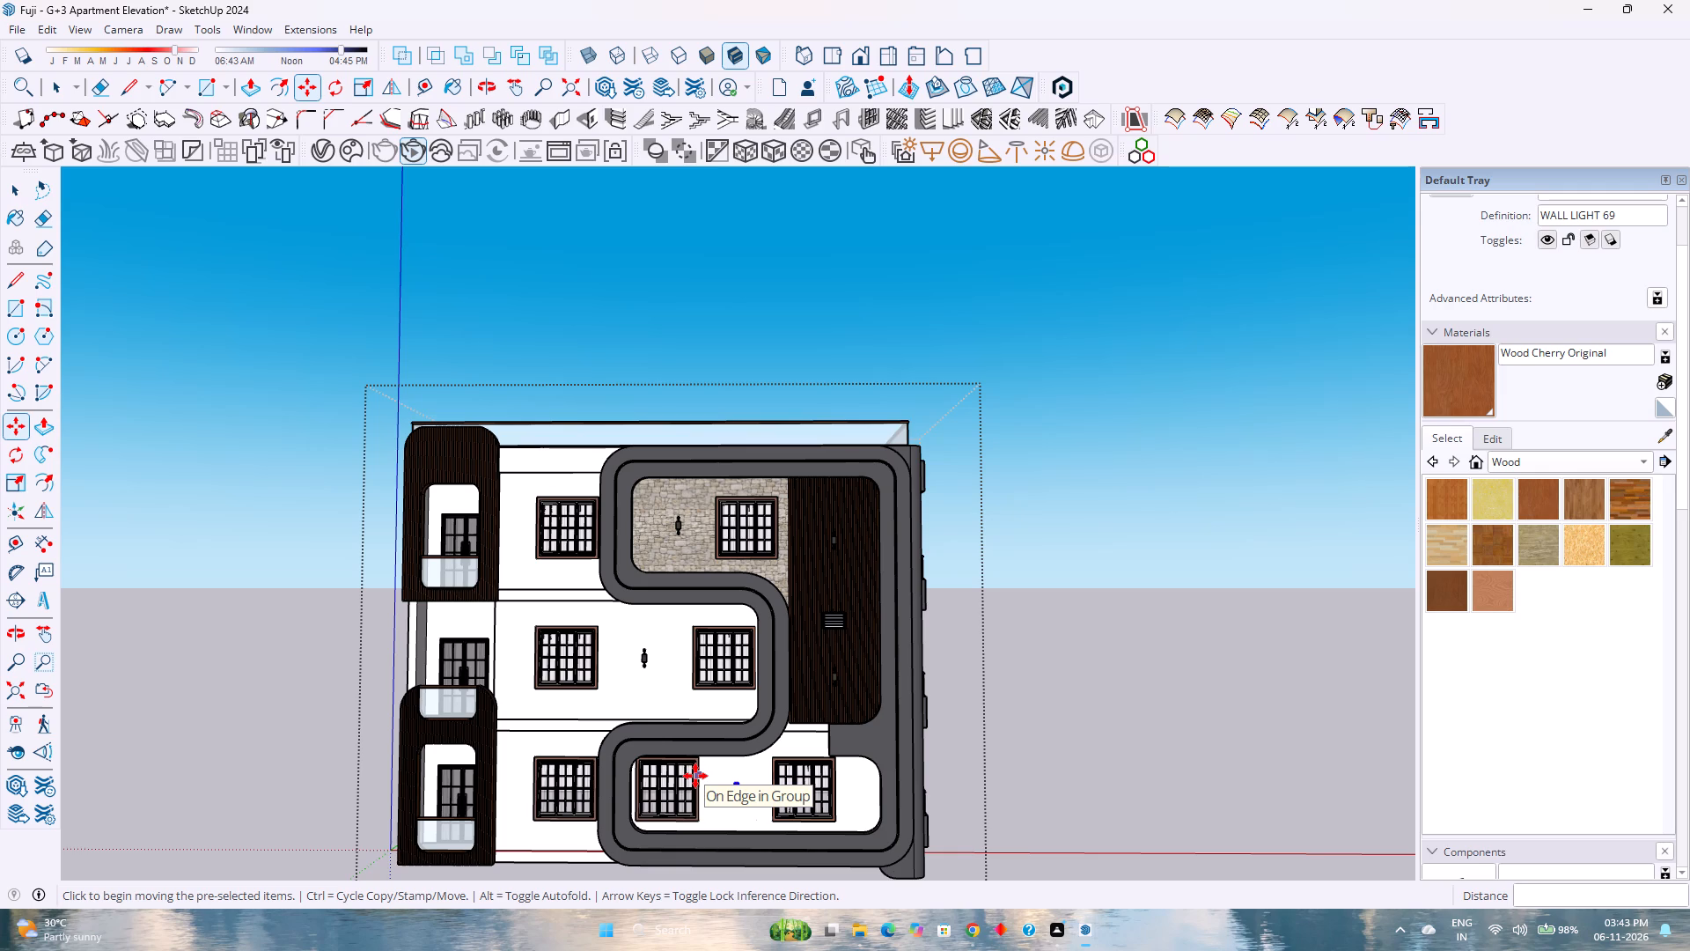
pyautogui.scroll(-2, 695, 776)
pyautogui.scroll(1, 710, 764)
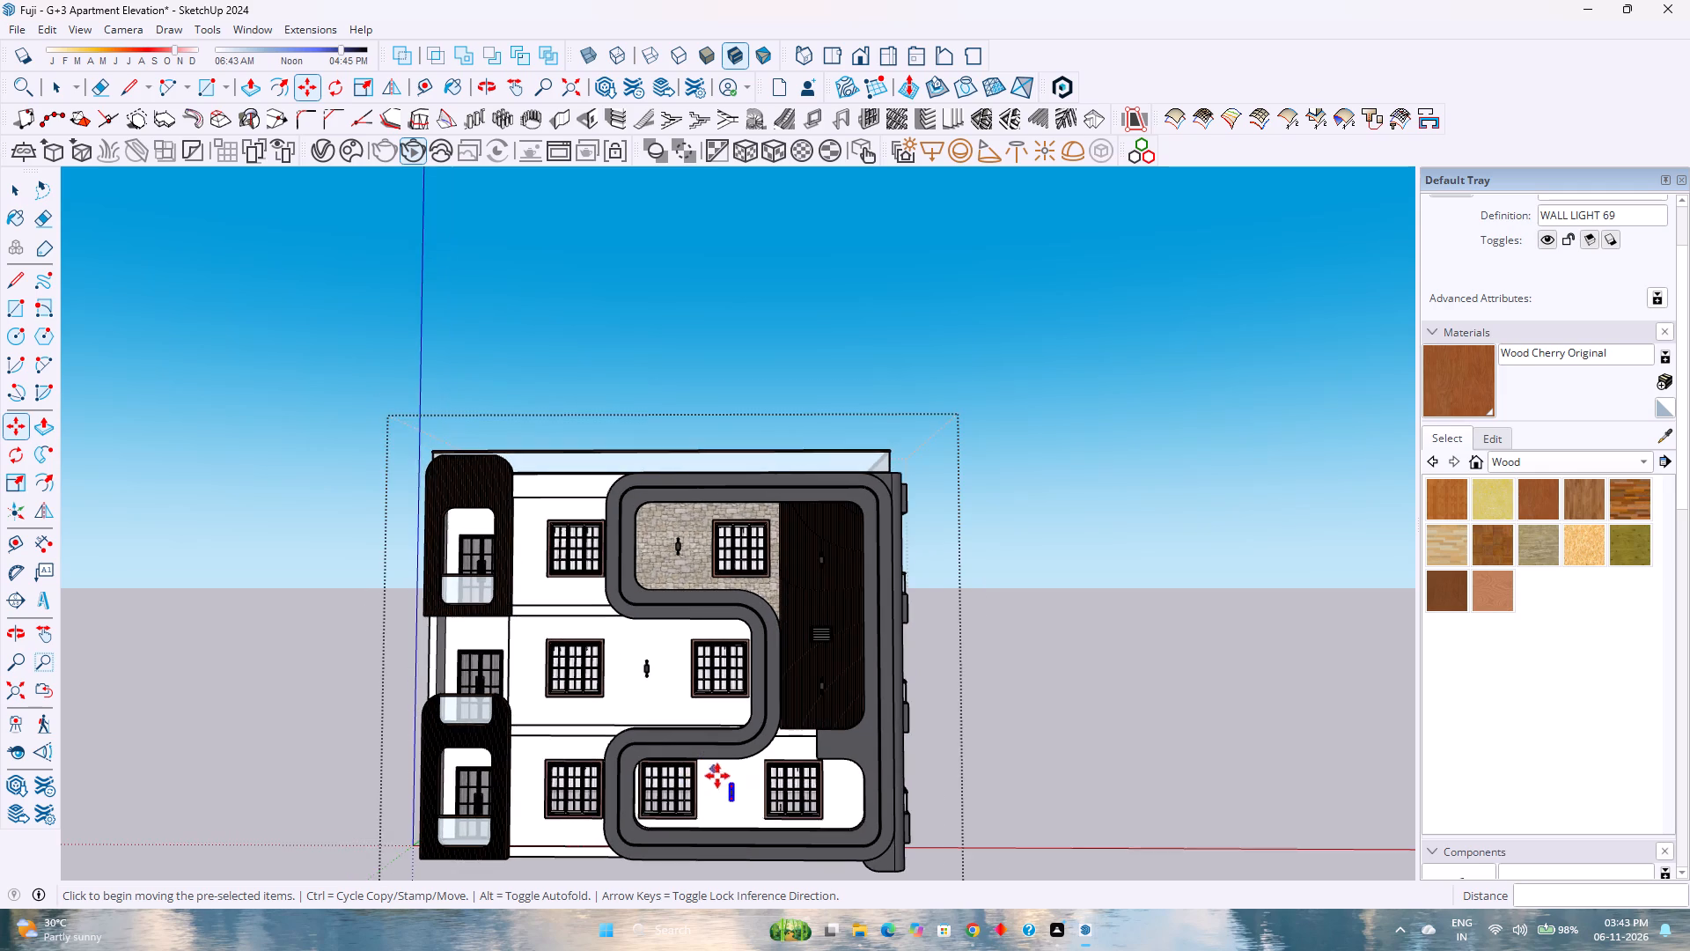
pyautogui.scroll(12, 725, 785)
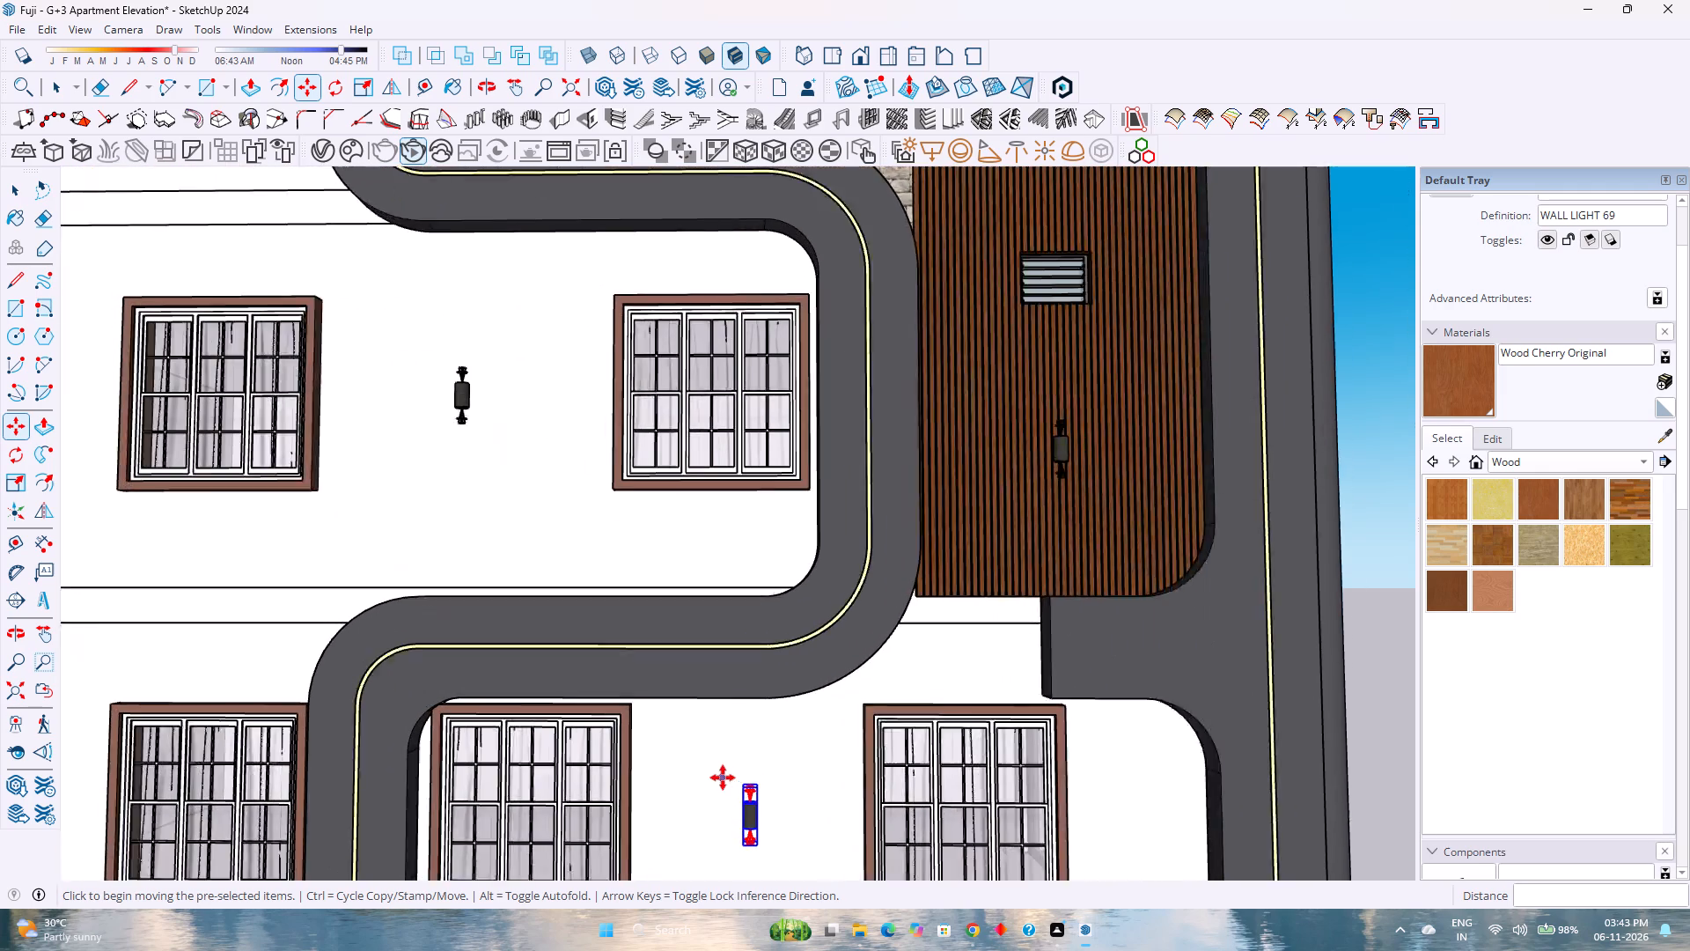
pyautogui.scroll(10, 723, 778)
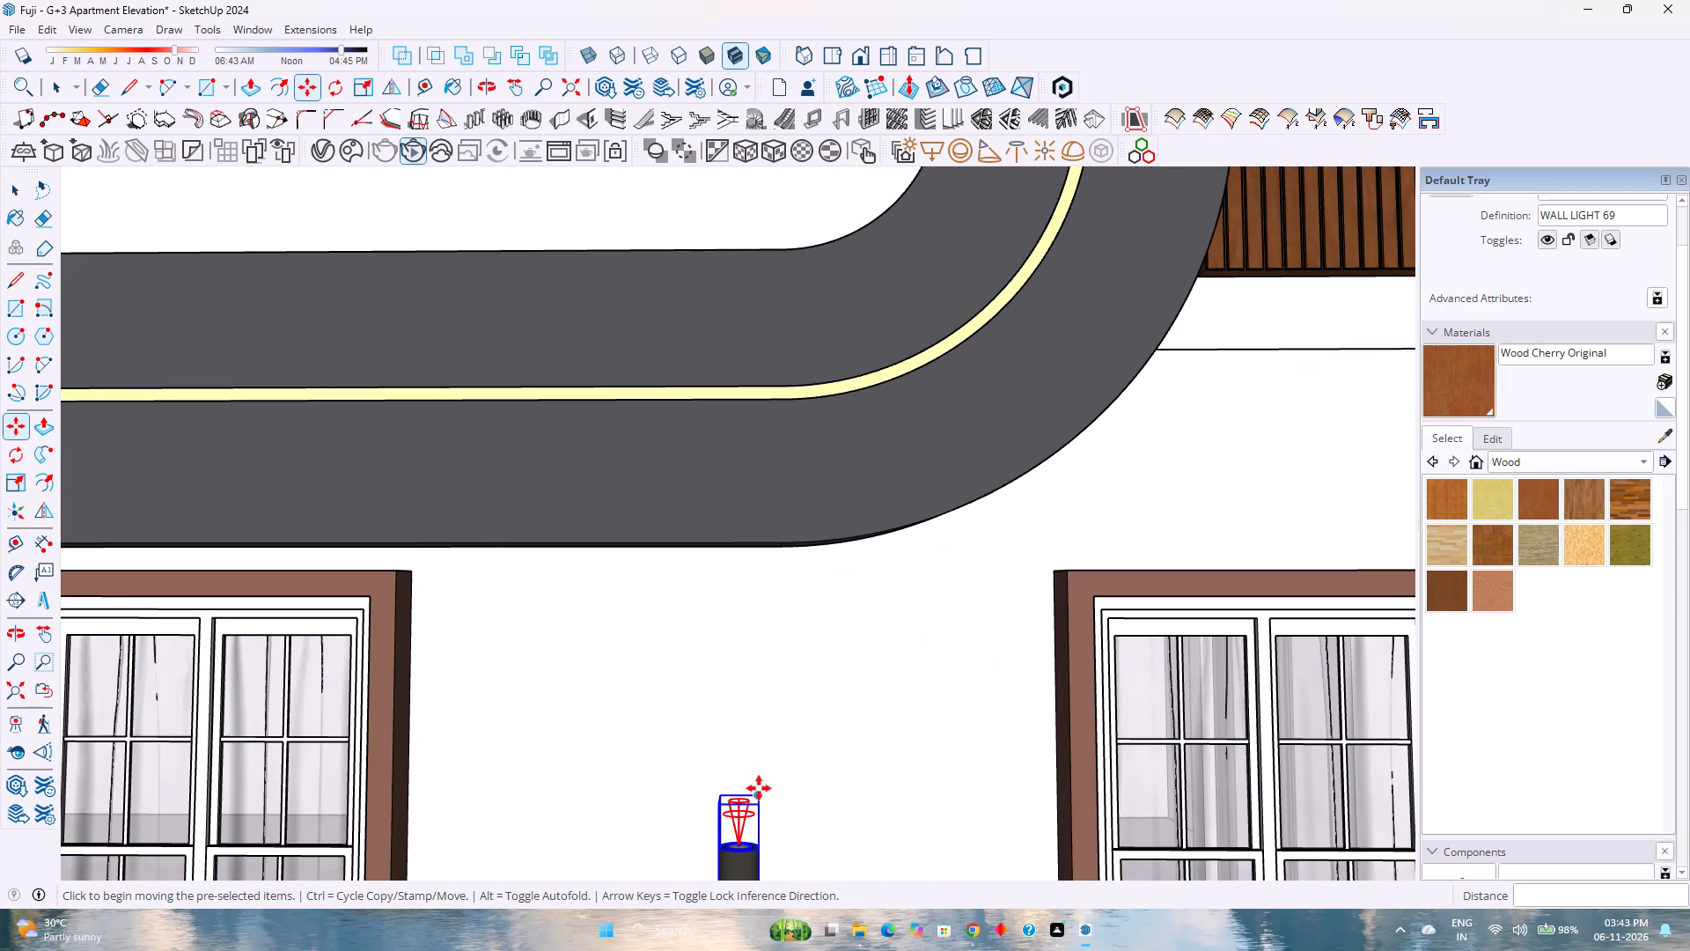
pyautogui.click(759, 788)
pyautogui.scroll(-17, 743, 761)
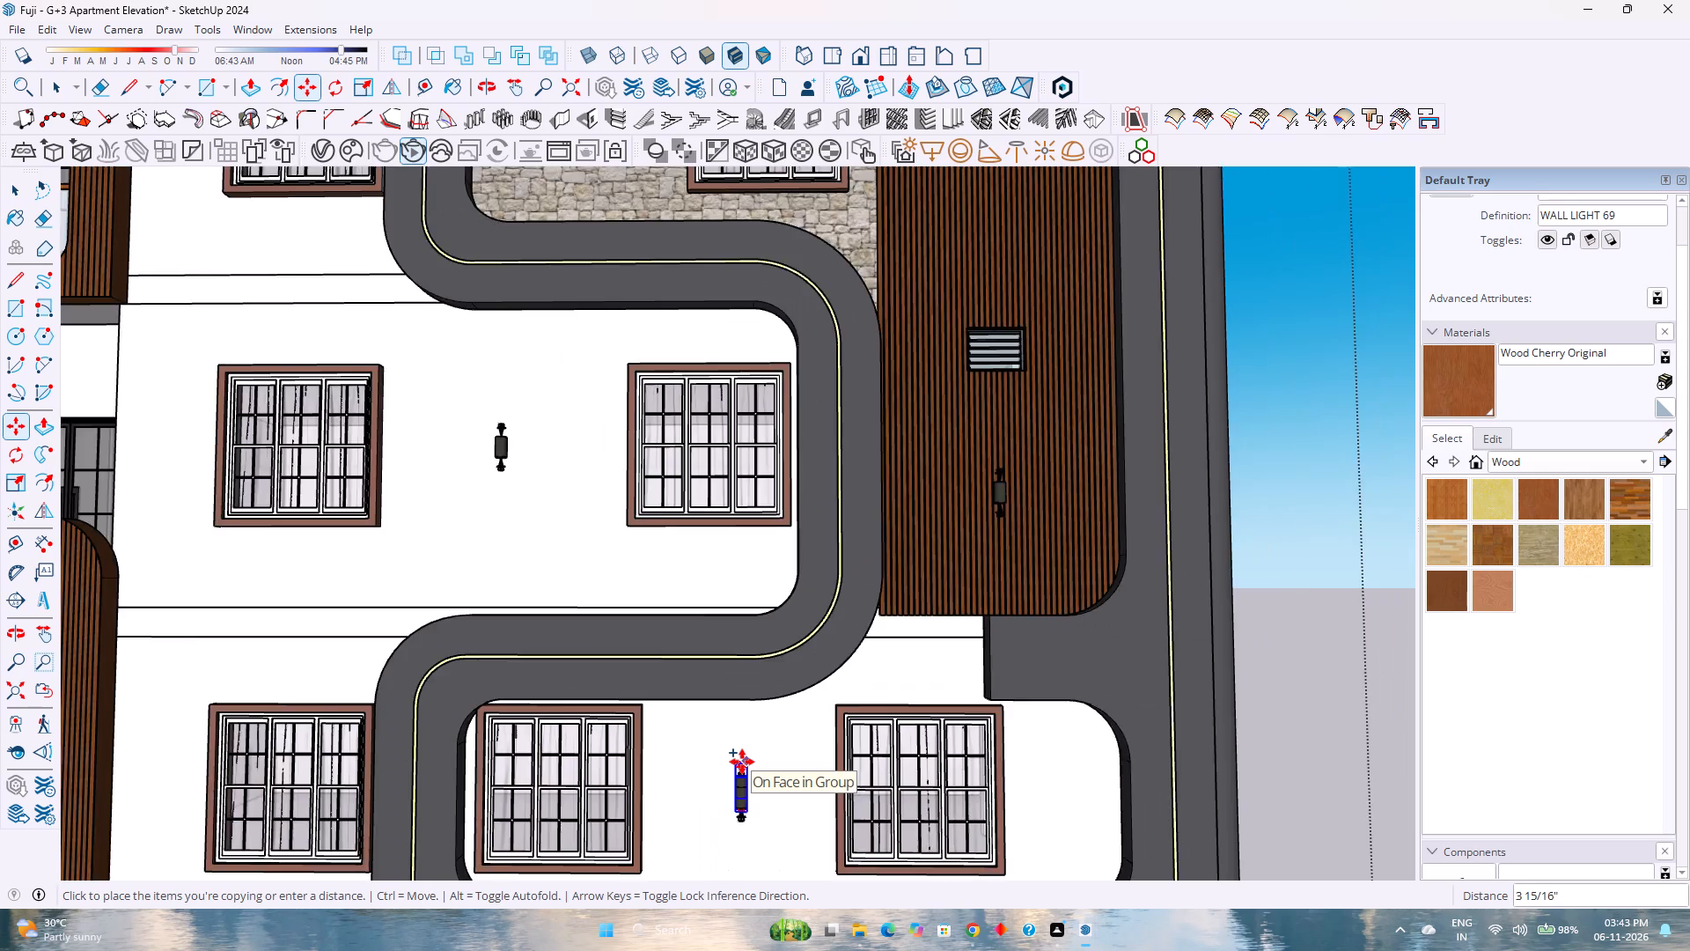
pyautogui.scroll(-1, 742, 762)
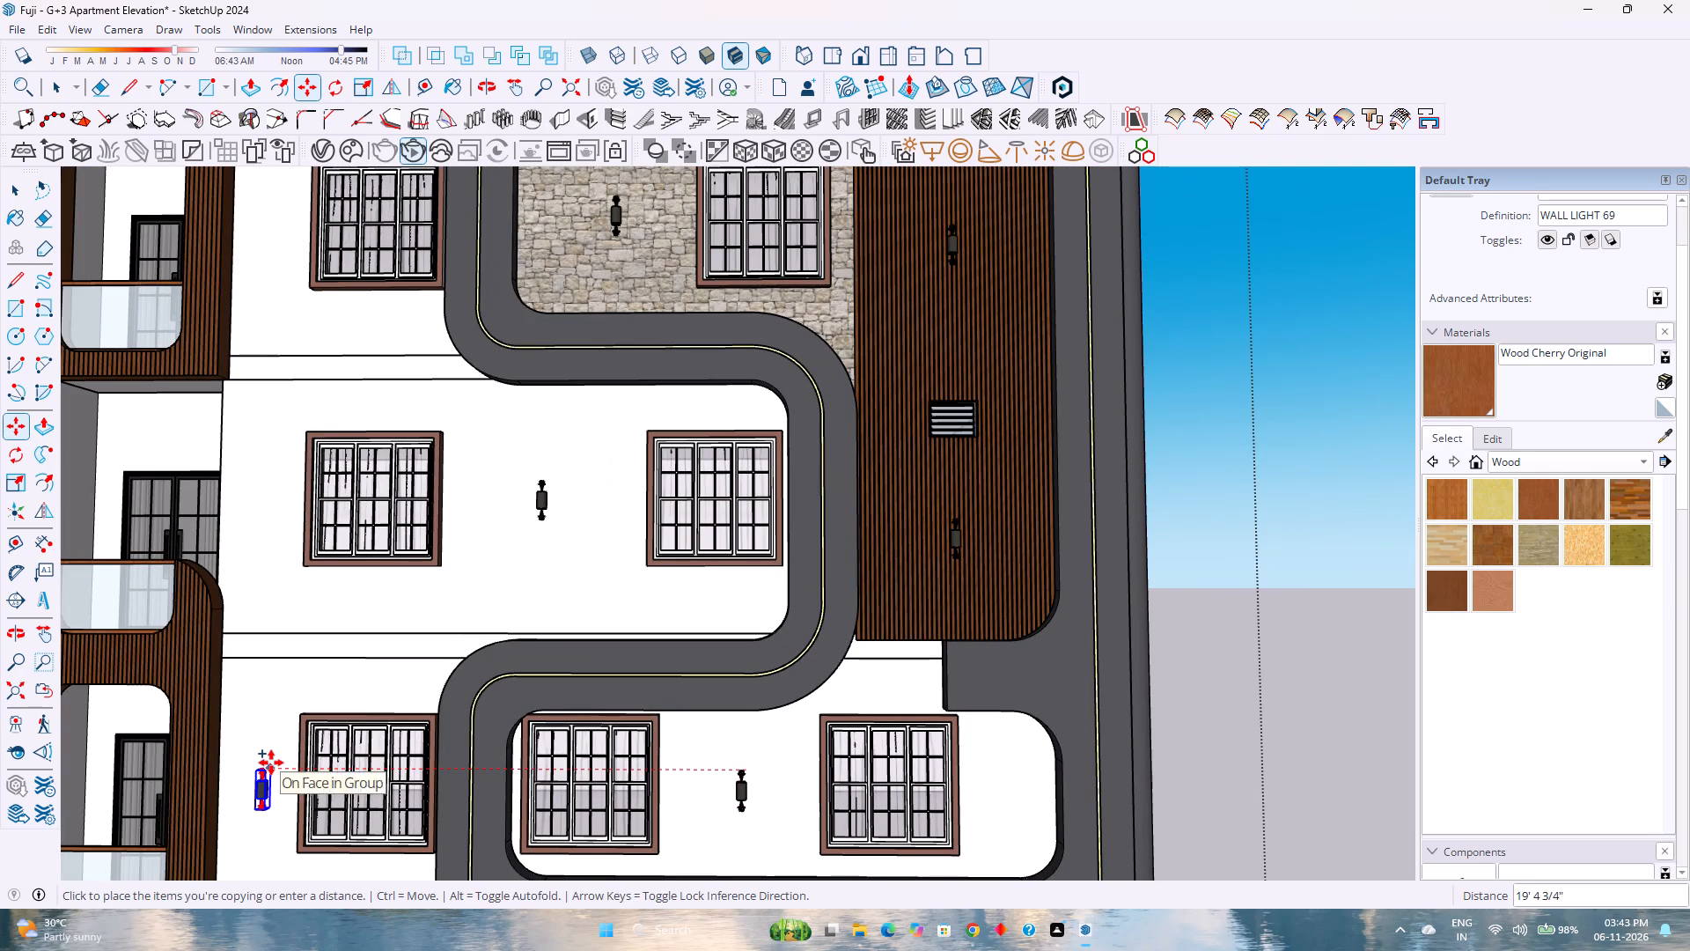
pyautogui.click(271, 763)
# Copy the wall light beside the lowest balcony about 20' 3" straight up onto the top-storey white wall.
pyautogui.click(275, 762)
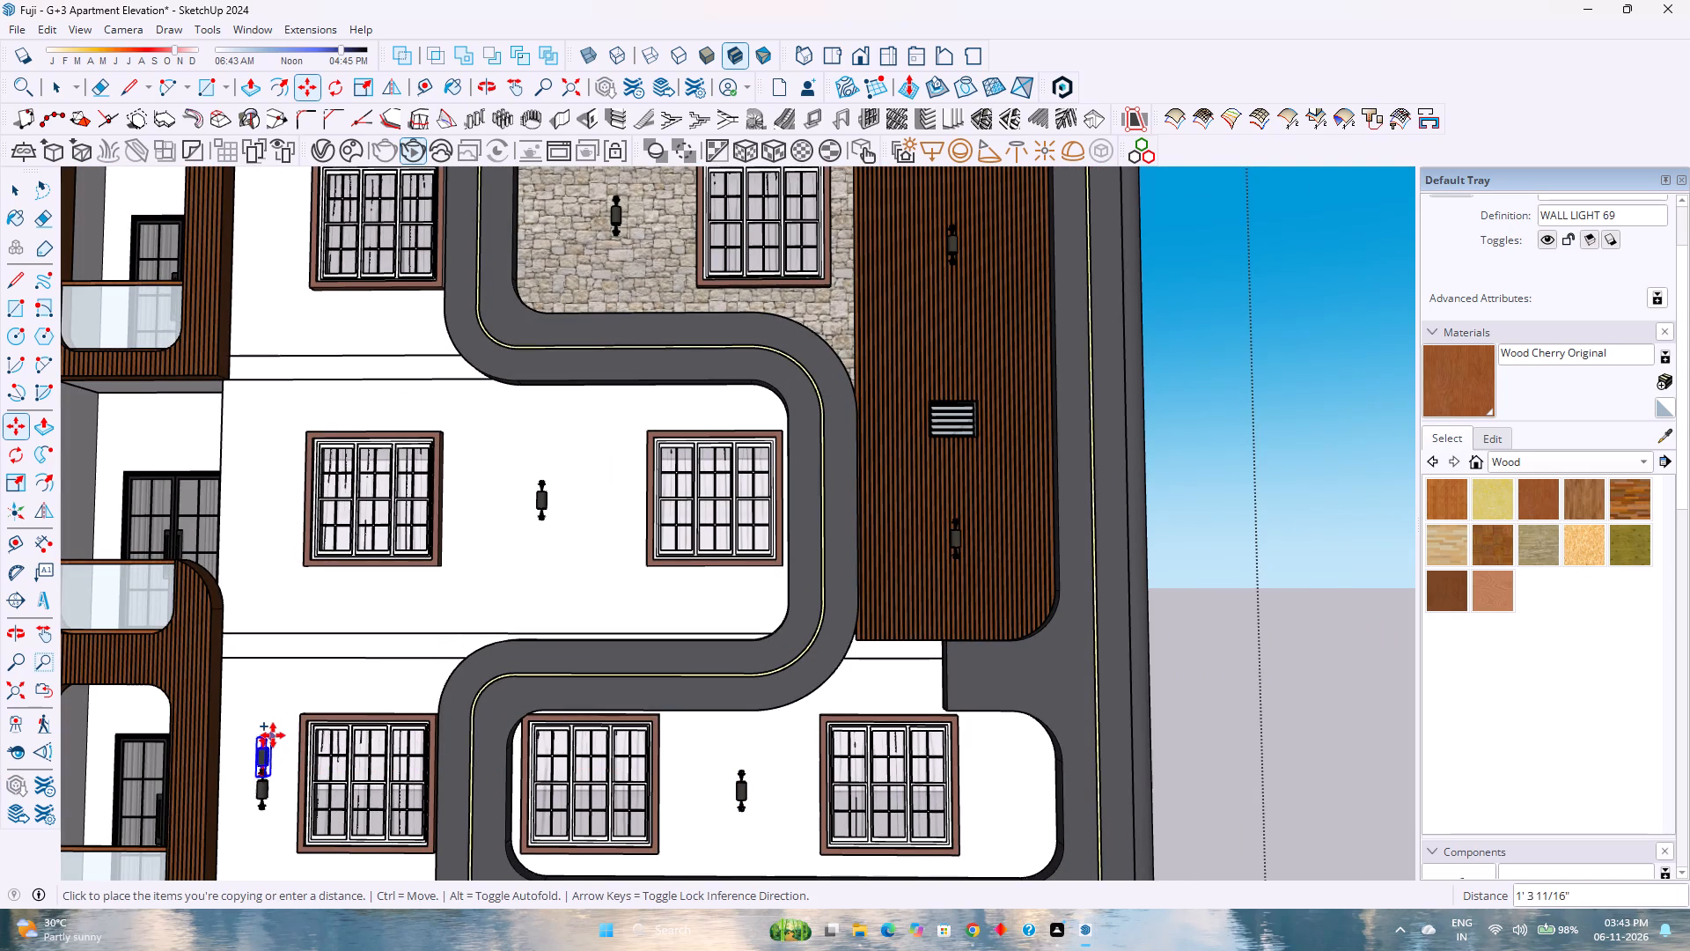
pyautogui.scroll(-8, 273, 734)
pyautogui.keyDown('shift'); pyautogui.moveTo(273, 734); pyautogui.dragTo(374, 826, button='middle'); pyautogui.keyUp('shift')
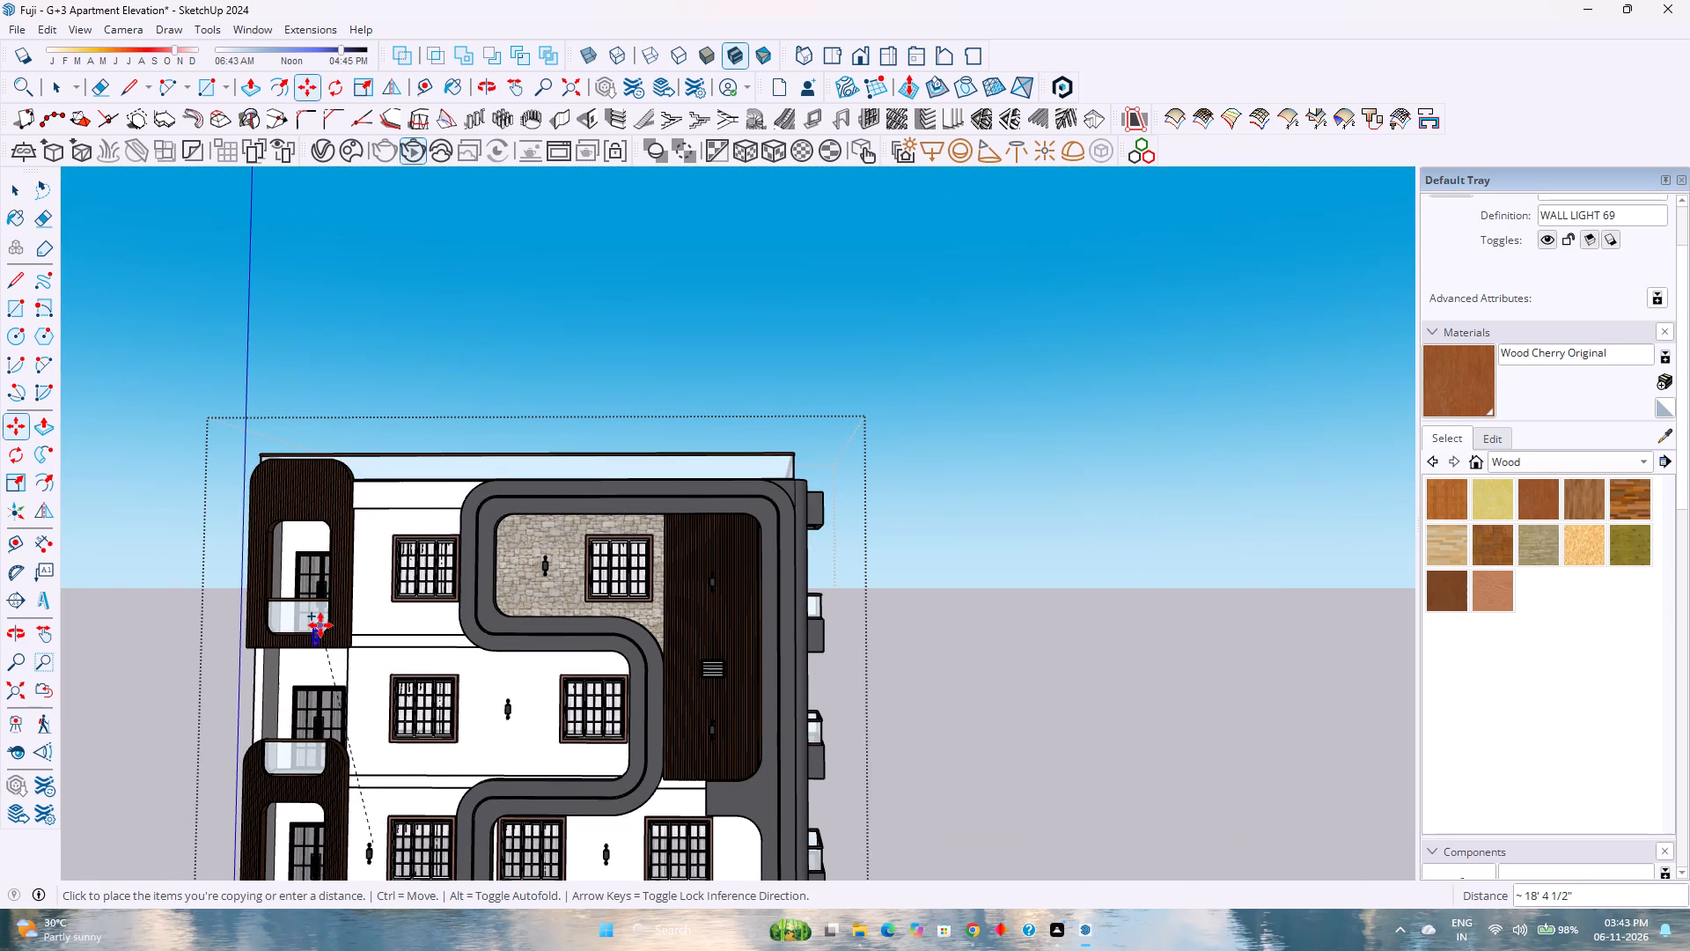
pyautogui.scroll(3, 361, 664)
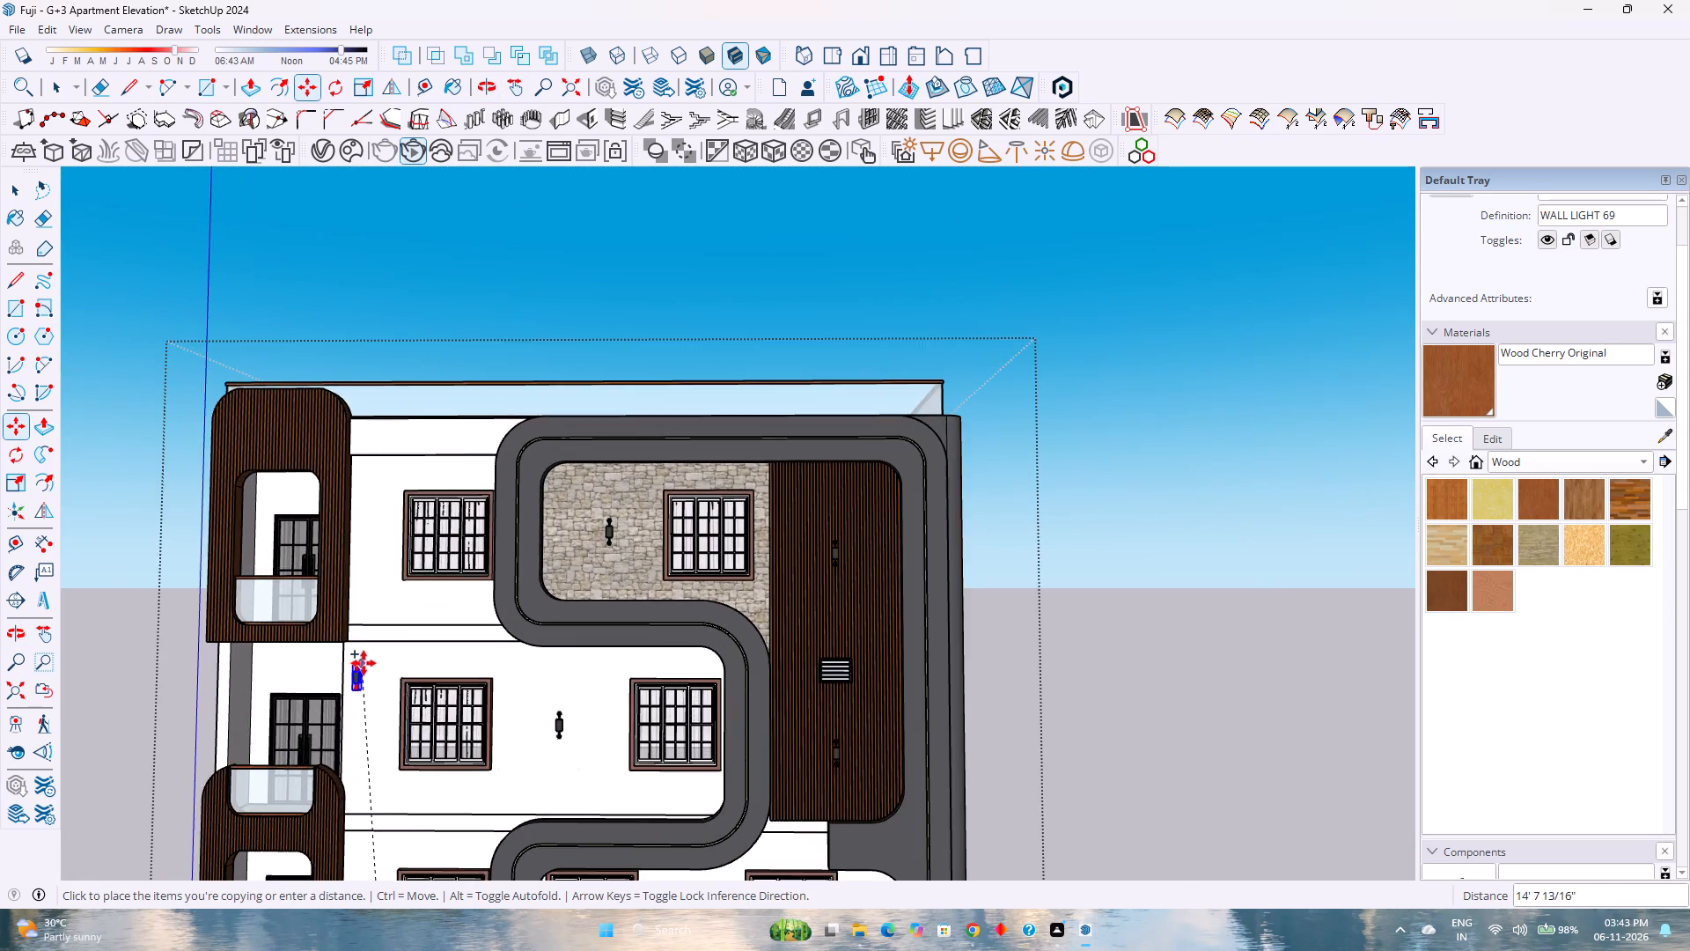
pyautogui.scroll(-2, 375, 655)
pyautogui.scroll(2, 378, 641)
pyautogui.scroll(-3, 378, 641)
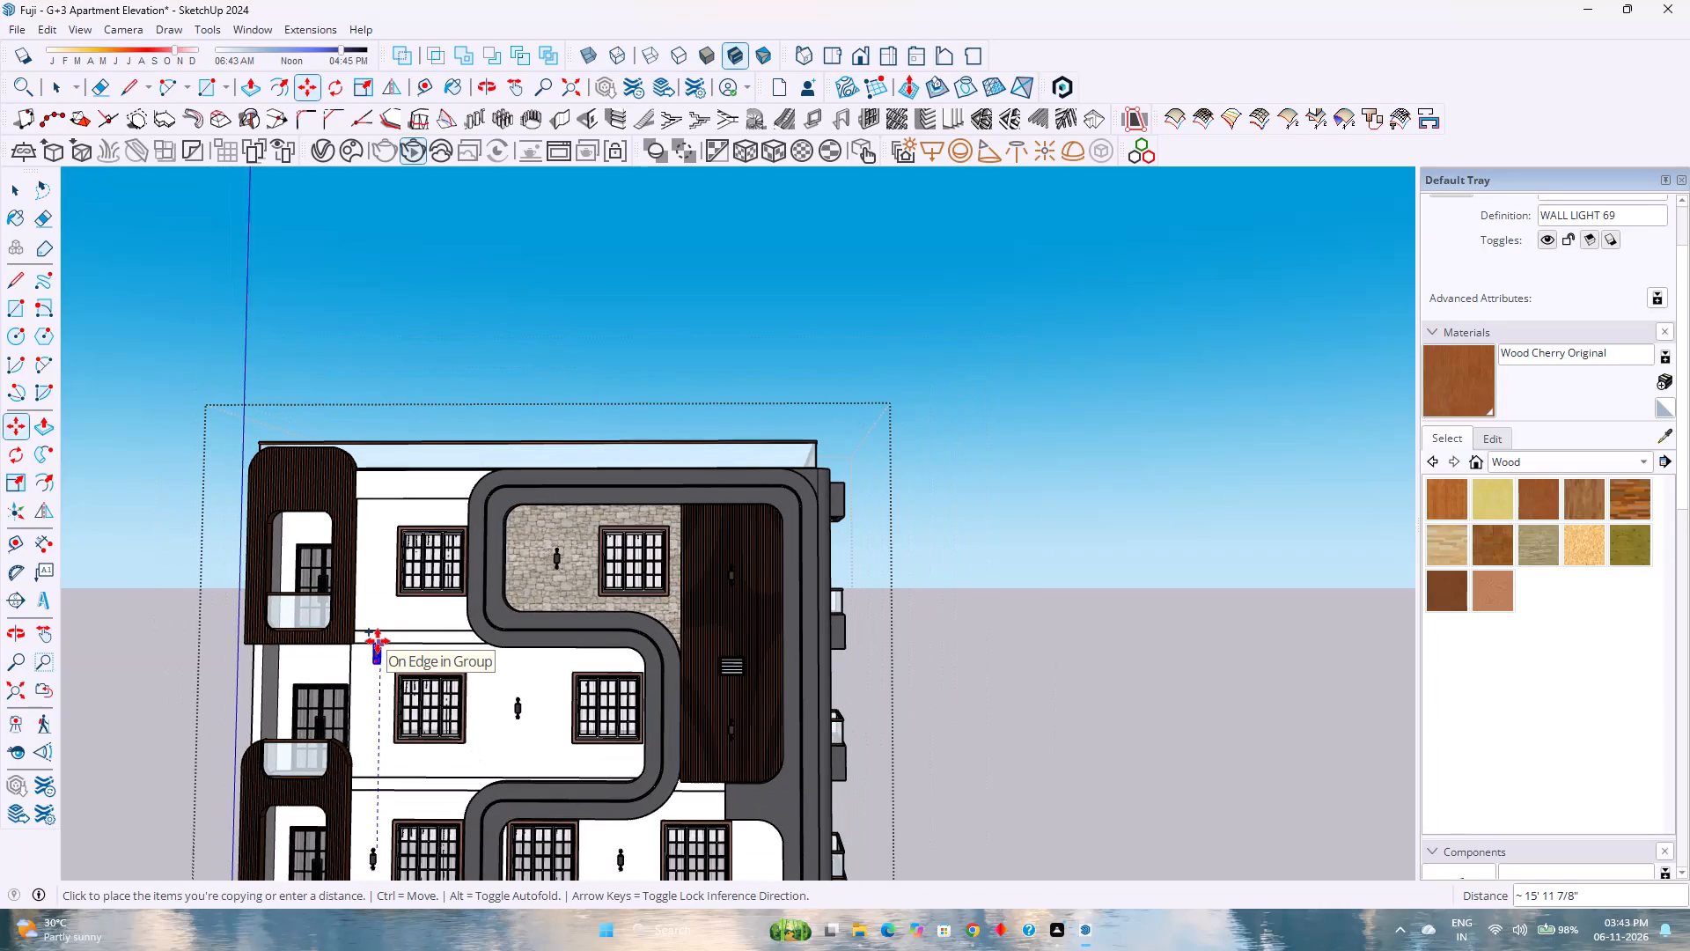
pyautogui.click(382, 590)
# Move the top-storey white wall's light about 3' 1" up, beside the window and level with the stone wall's light.
pyautogui.scroll(-9, 422, 704)
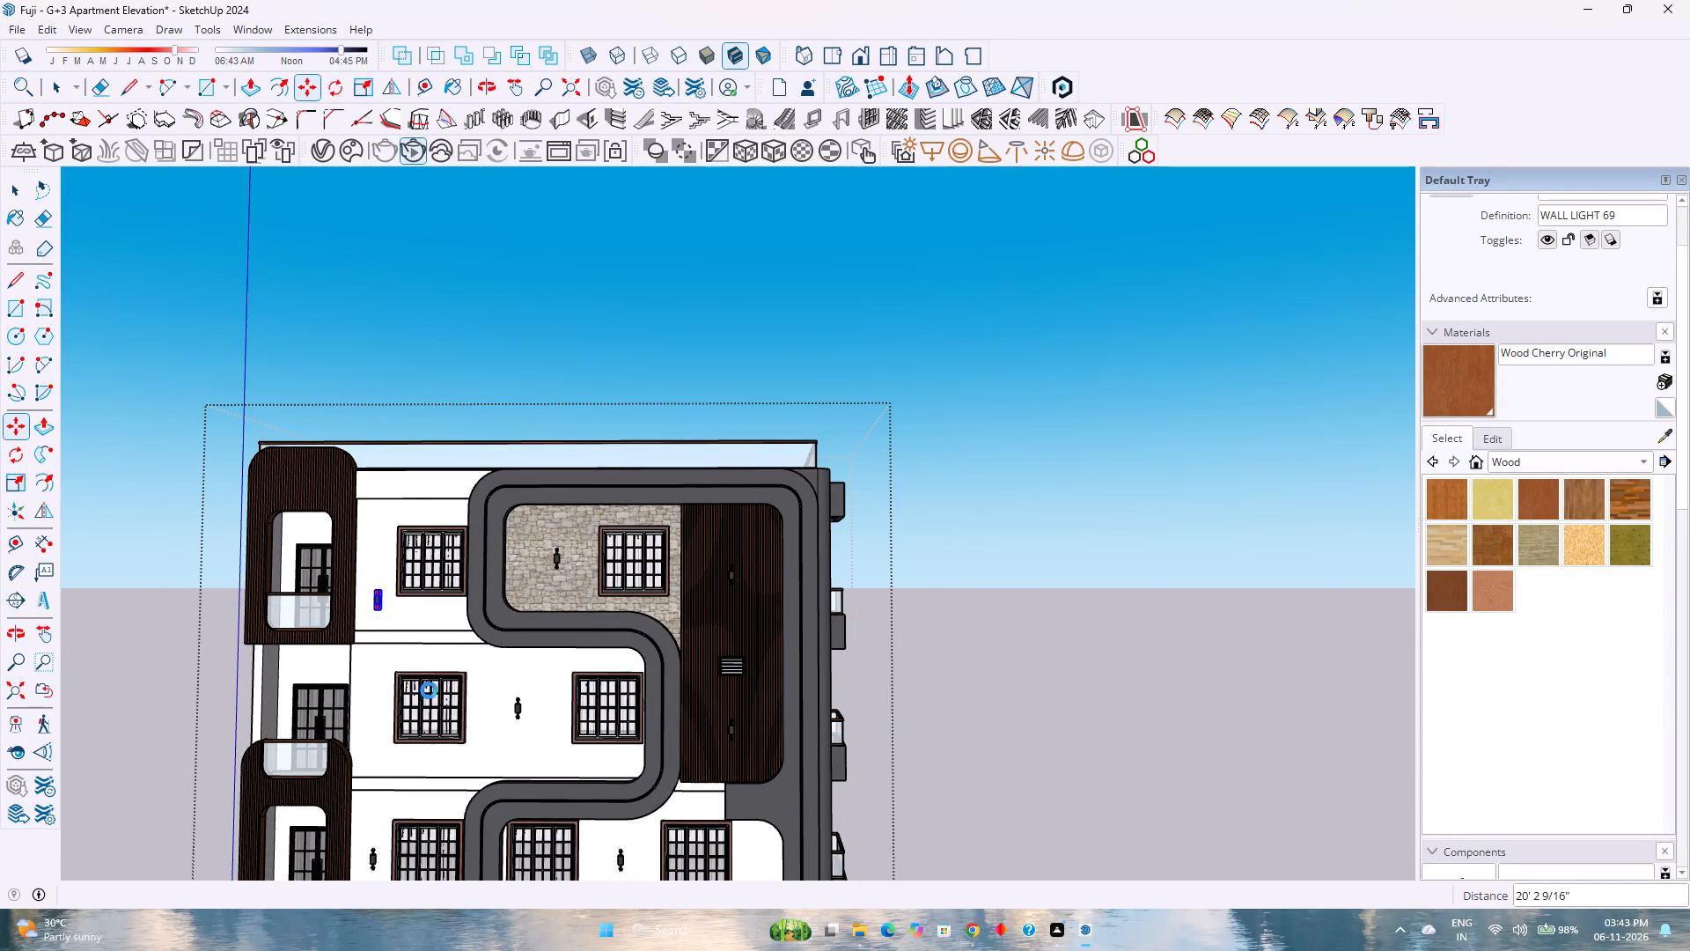
pyautogui.scroll(-4, 481, 676)
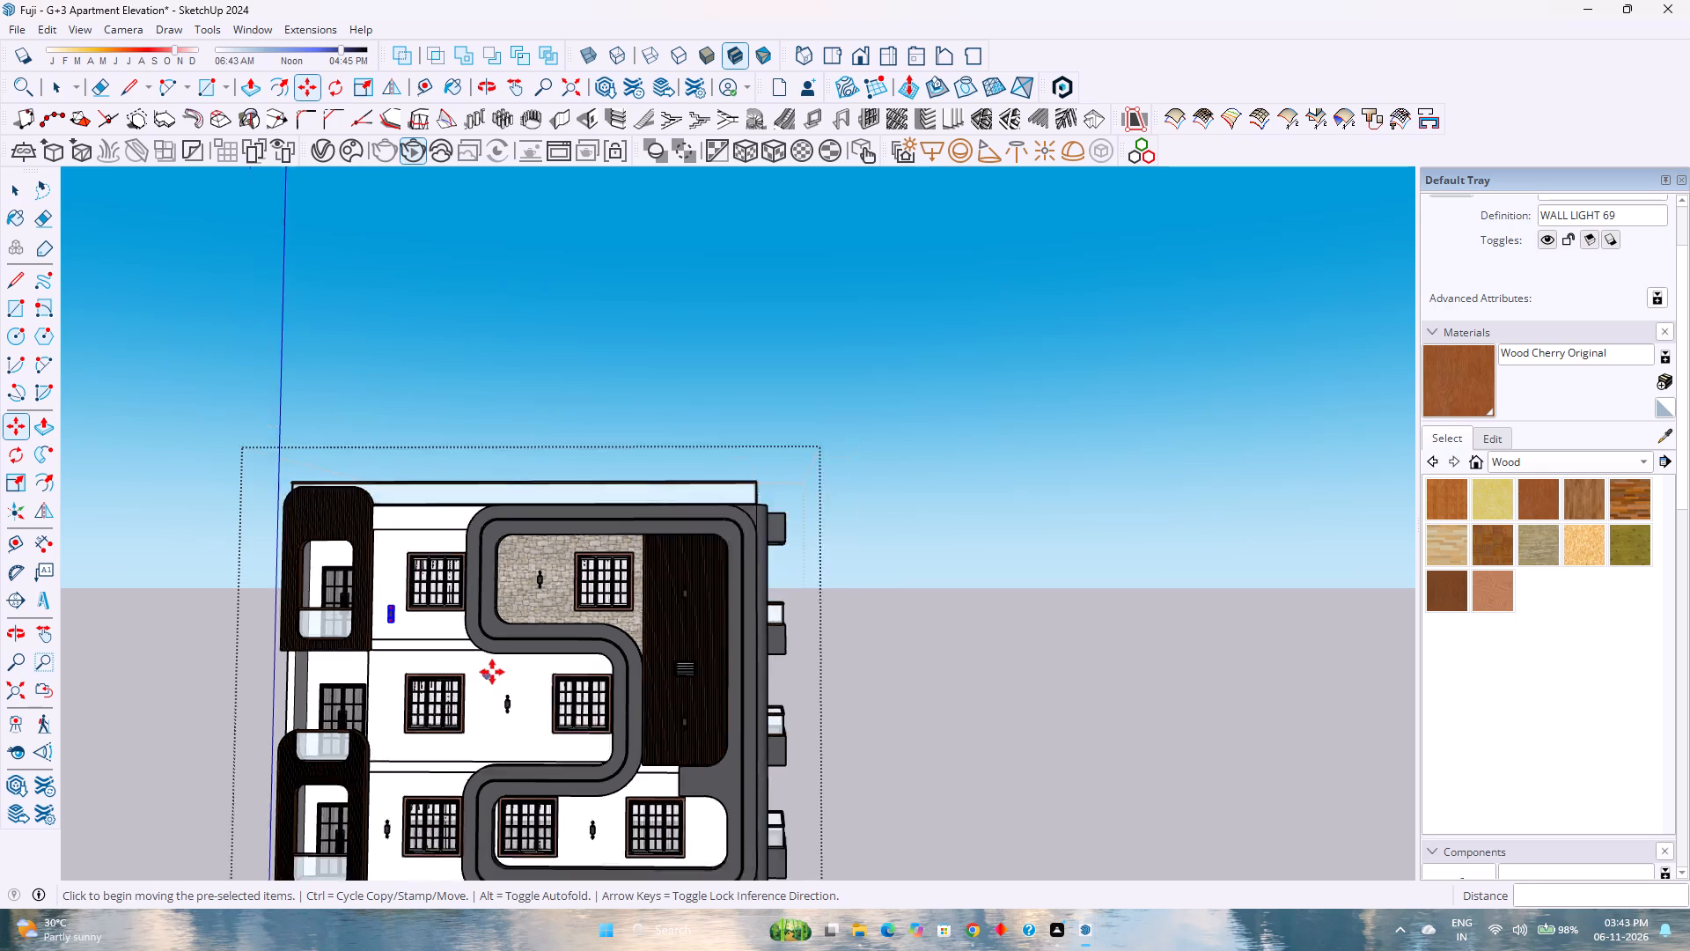
pyautogui.scroll(-4, 492, 672)
pyautogui.scroll(4, 493, 668)
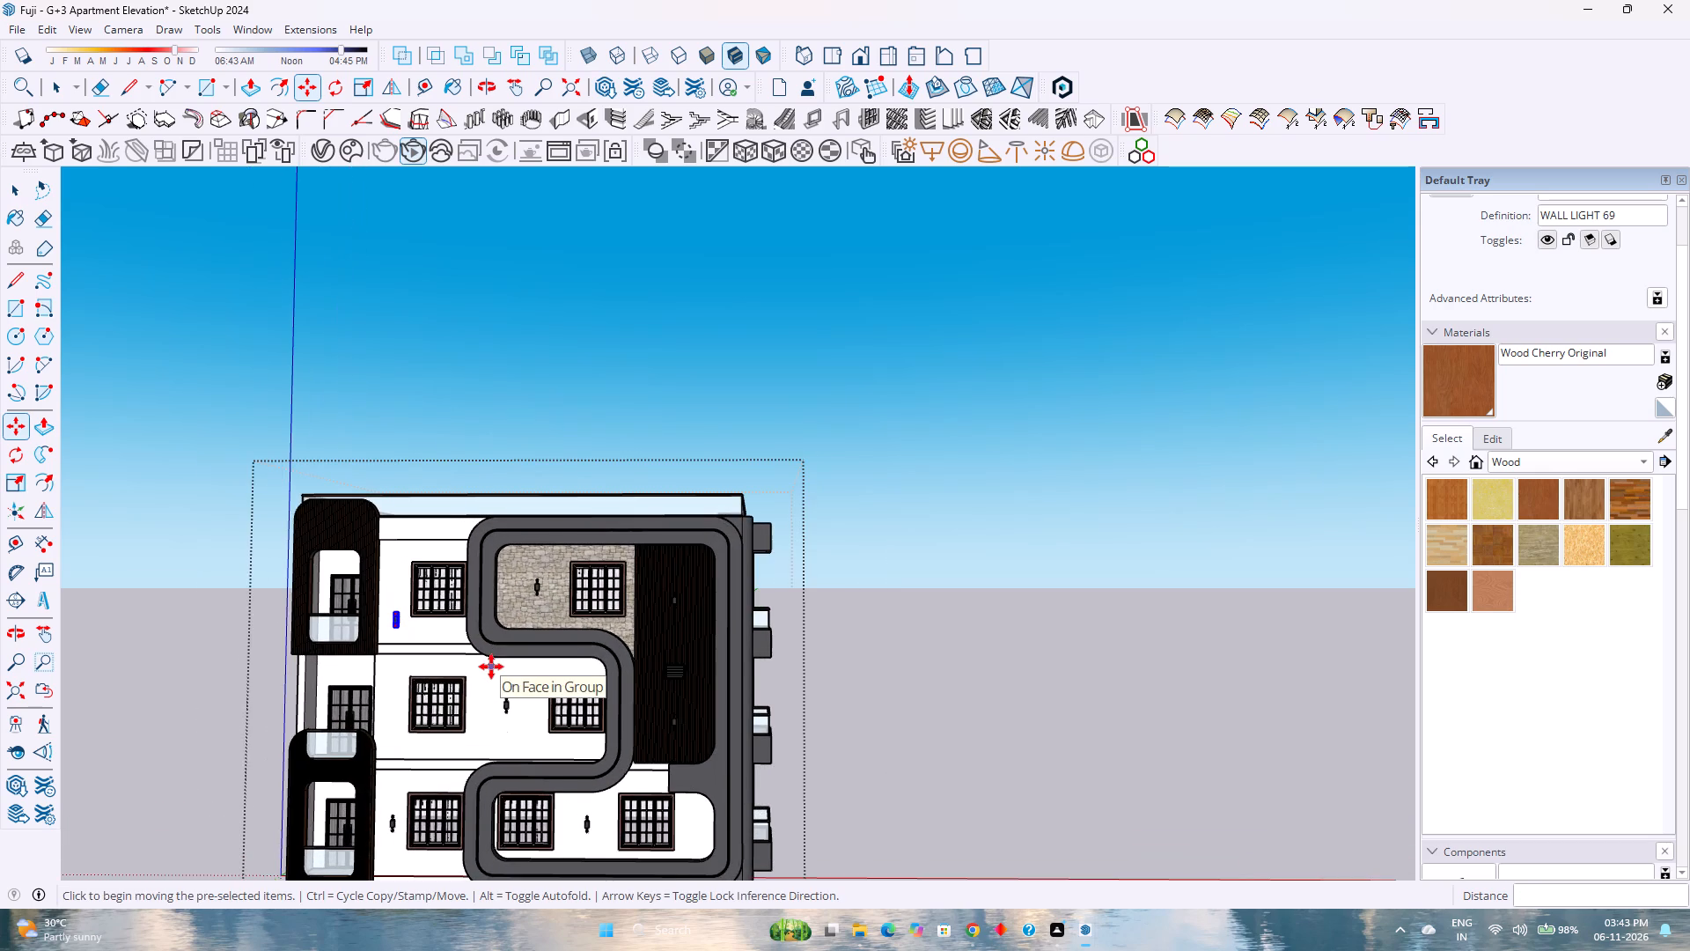
pyautogui.scroll(1, 452, 652)
pyautogui.scroll(-4, 394, 600)
pyautogui.scroll(11, 394, 600)
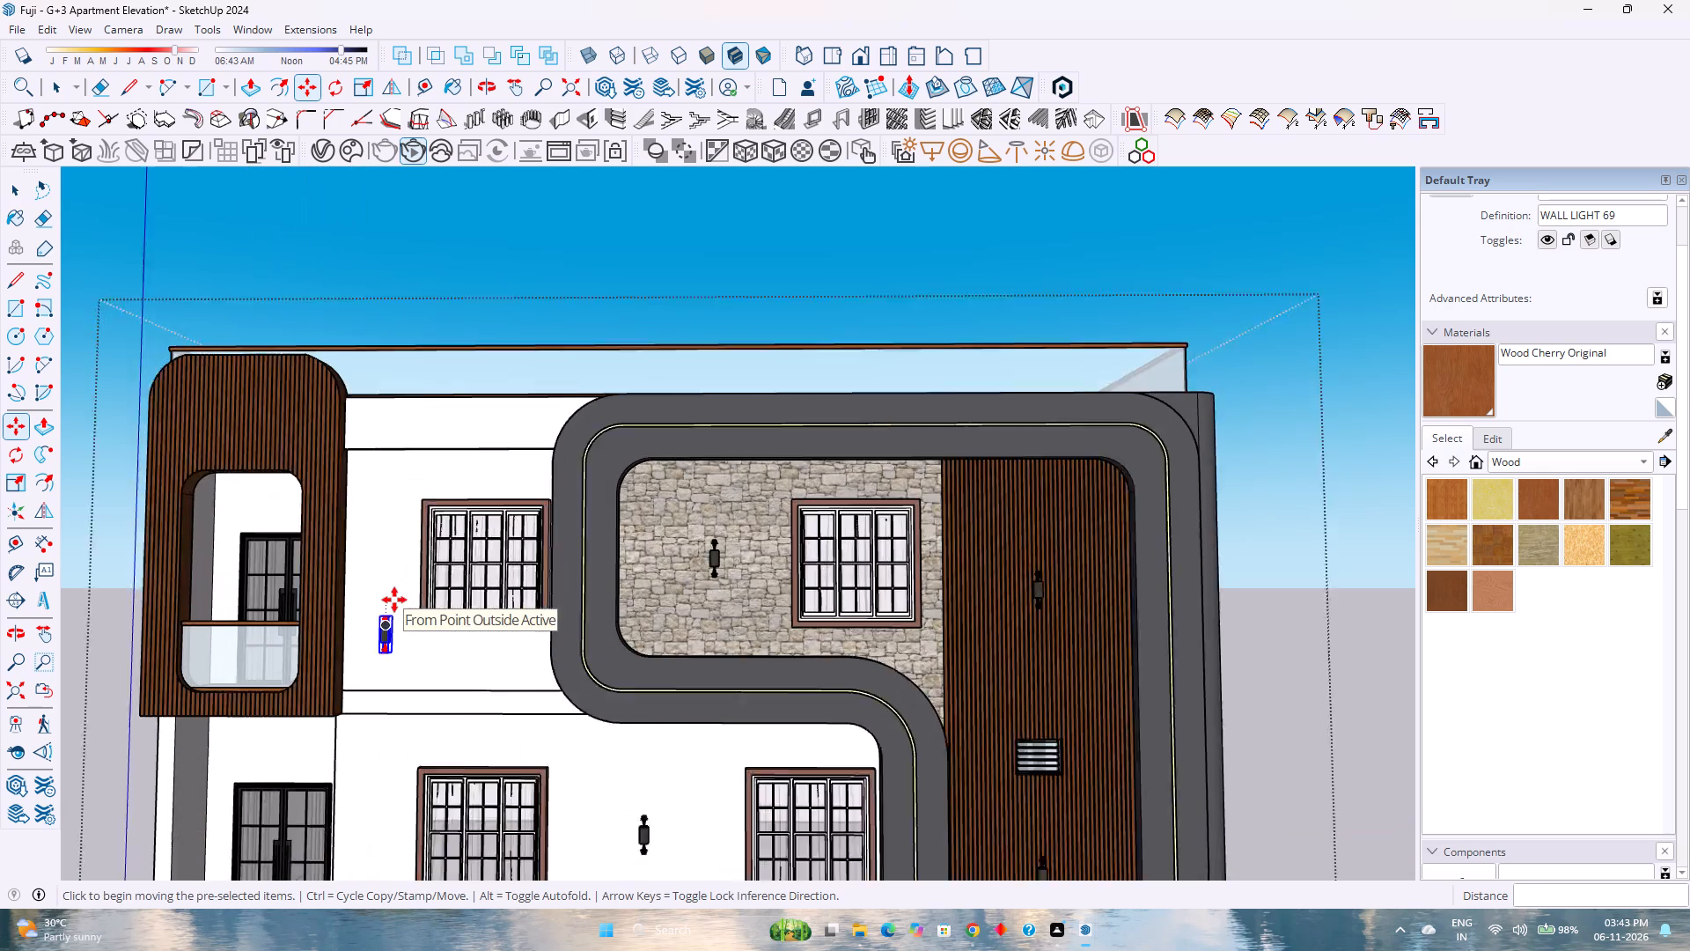
pyautogui.scroll(6, 394, 600)
pyautogui.click(393, 615)
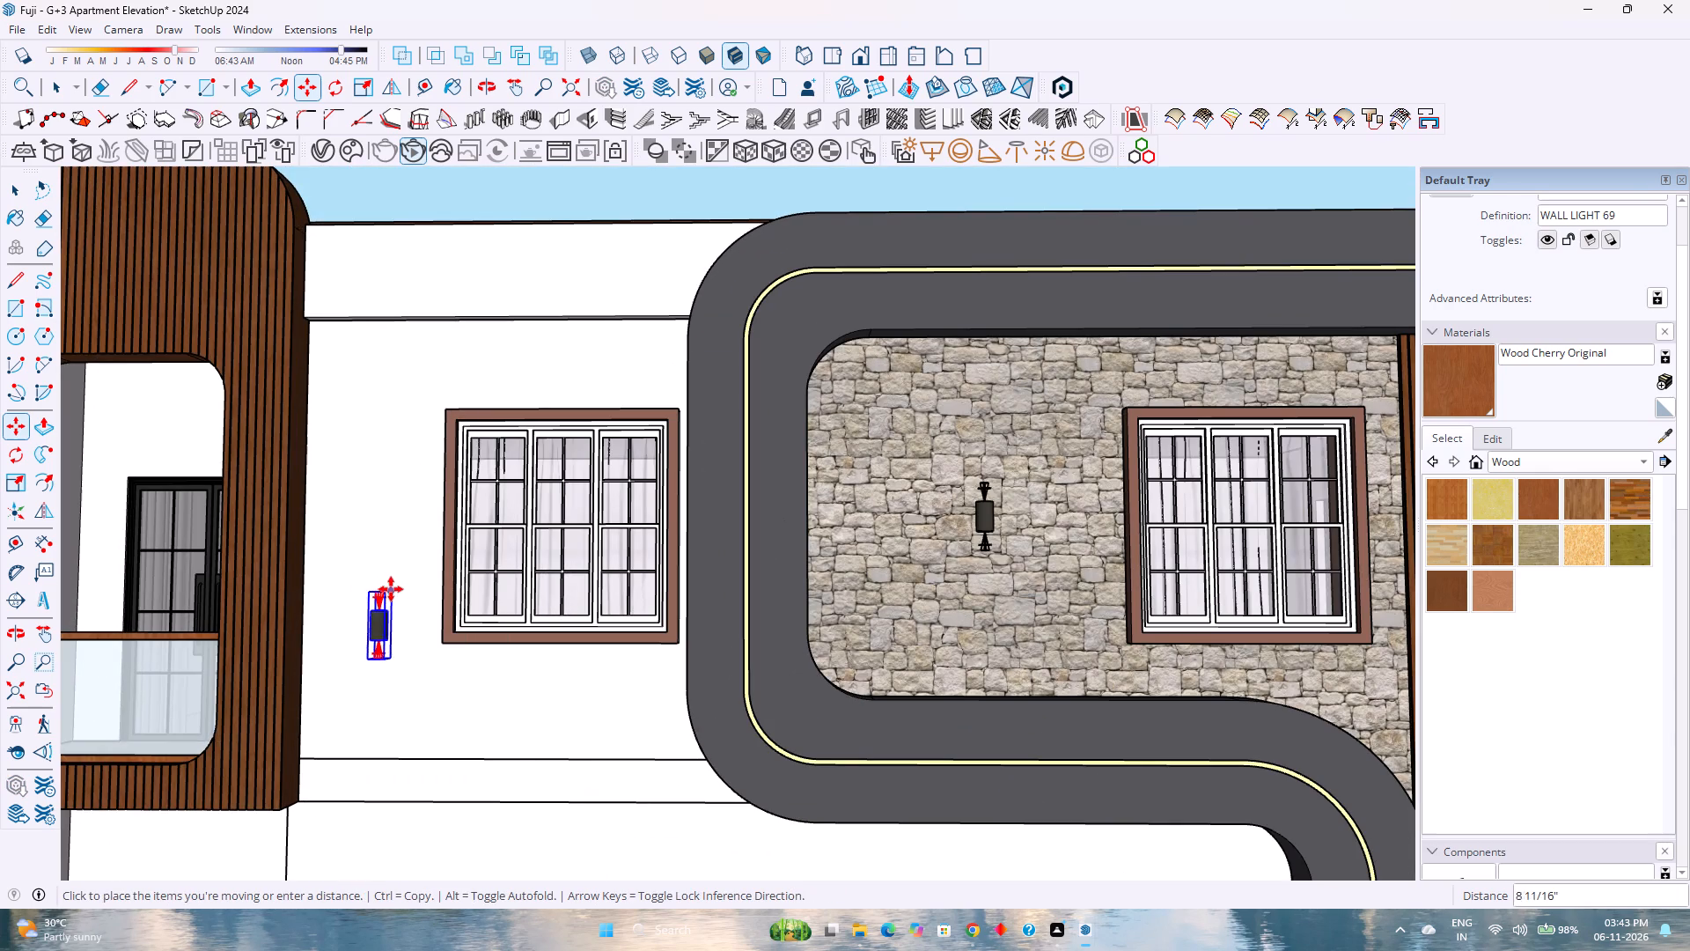
pyautogui.click(400, 494)
# Copy the top-storey white wall's light about 12' 3" straight down onto the middle-storey white wall beside the window.
pyautogui.click(396, 496)
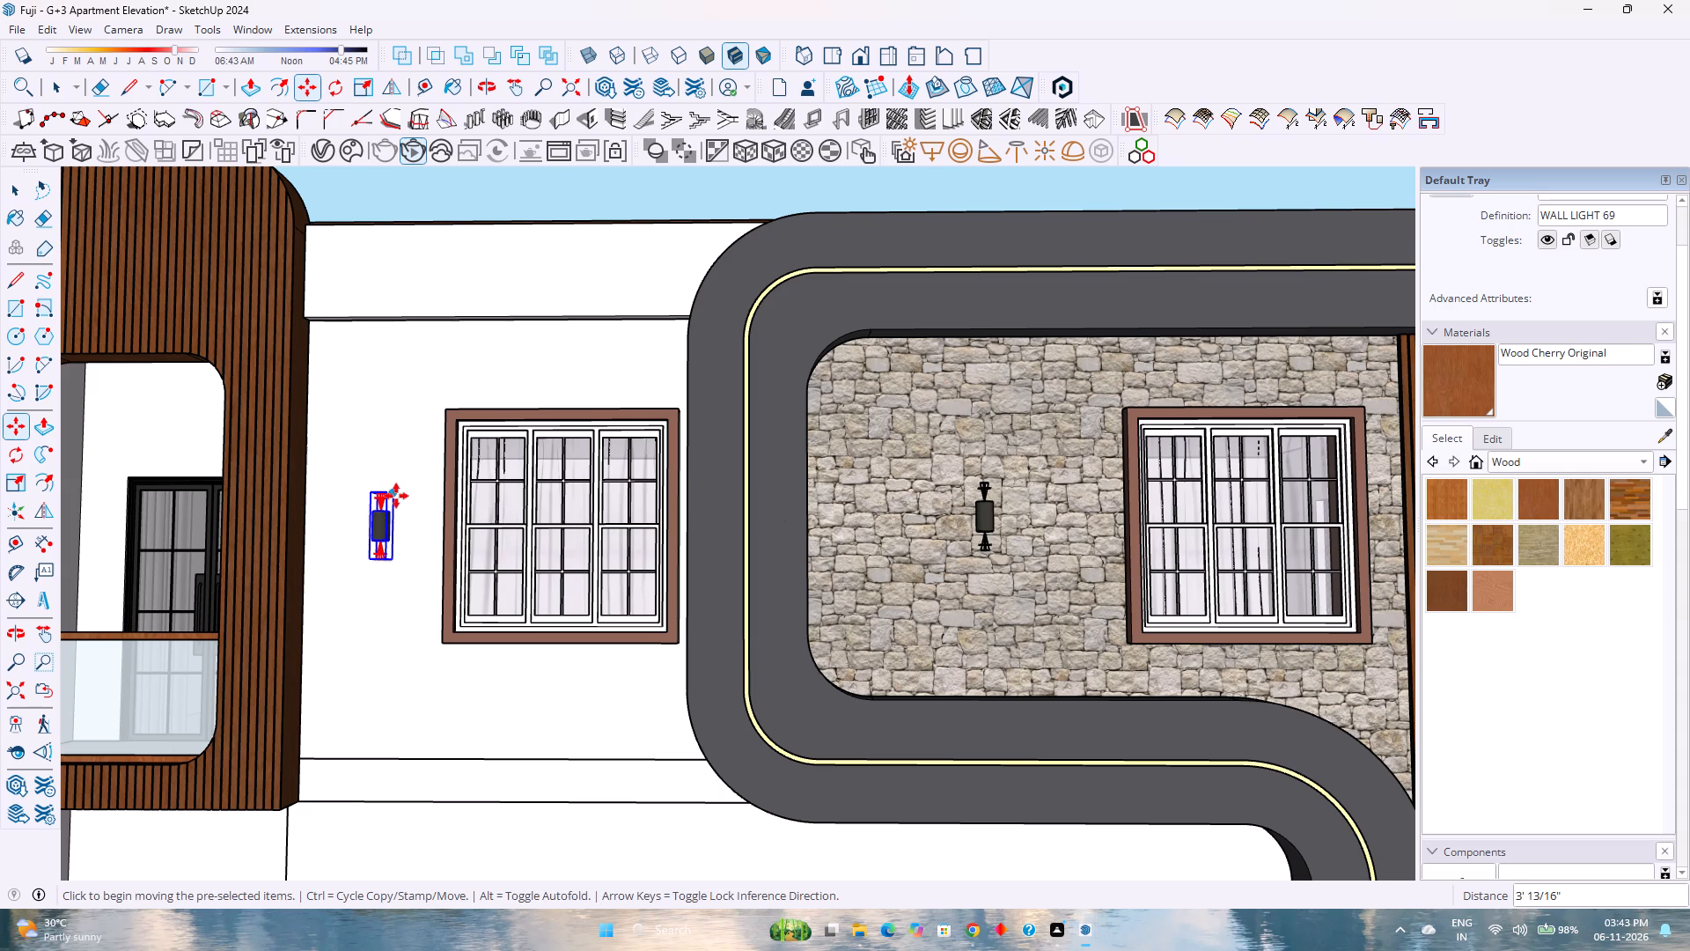
pyautogui.scroll(-14, 396, 573)
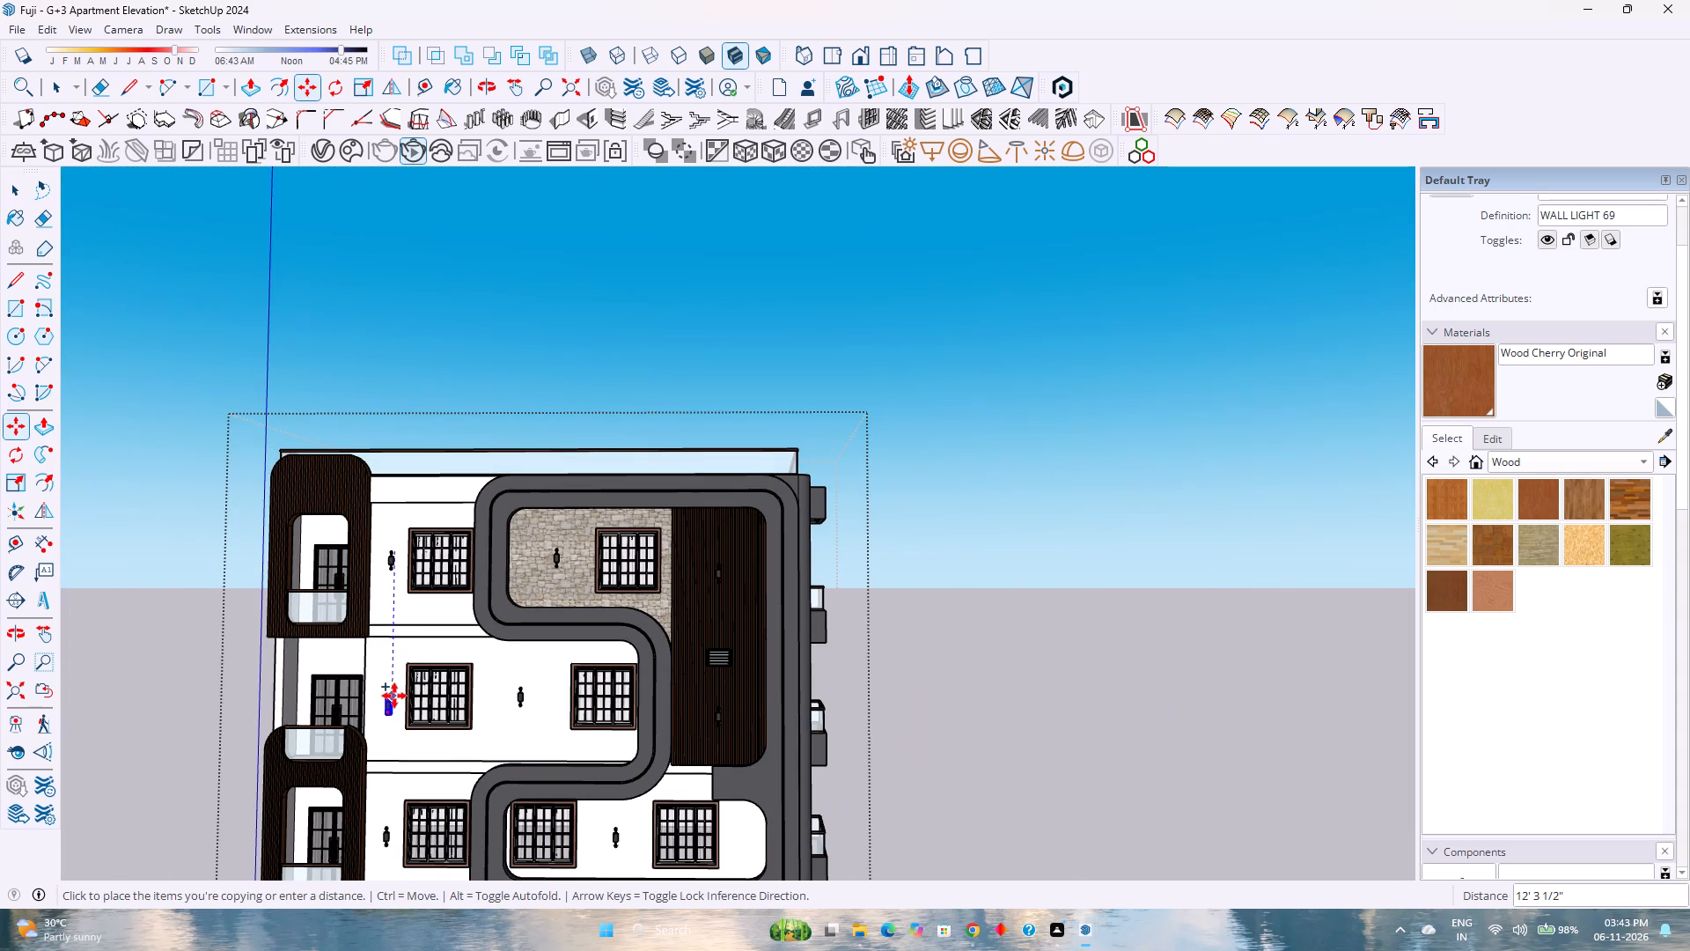
pyautogui.click(394, 697)
# Copy the middle-storey wall light about 37' 10" onto the side facade's top-storey stone cladding, between the wood slats and balcony door.
pyautogui.scroll(-3, 393, 695)
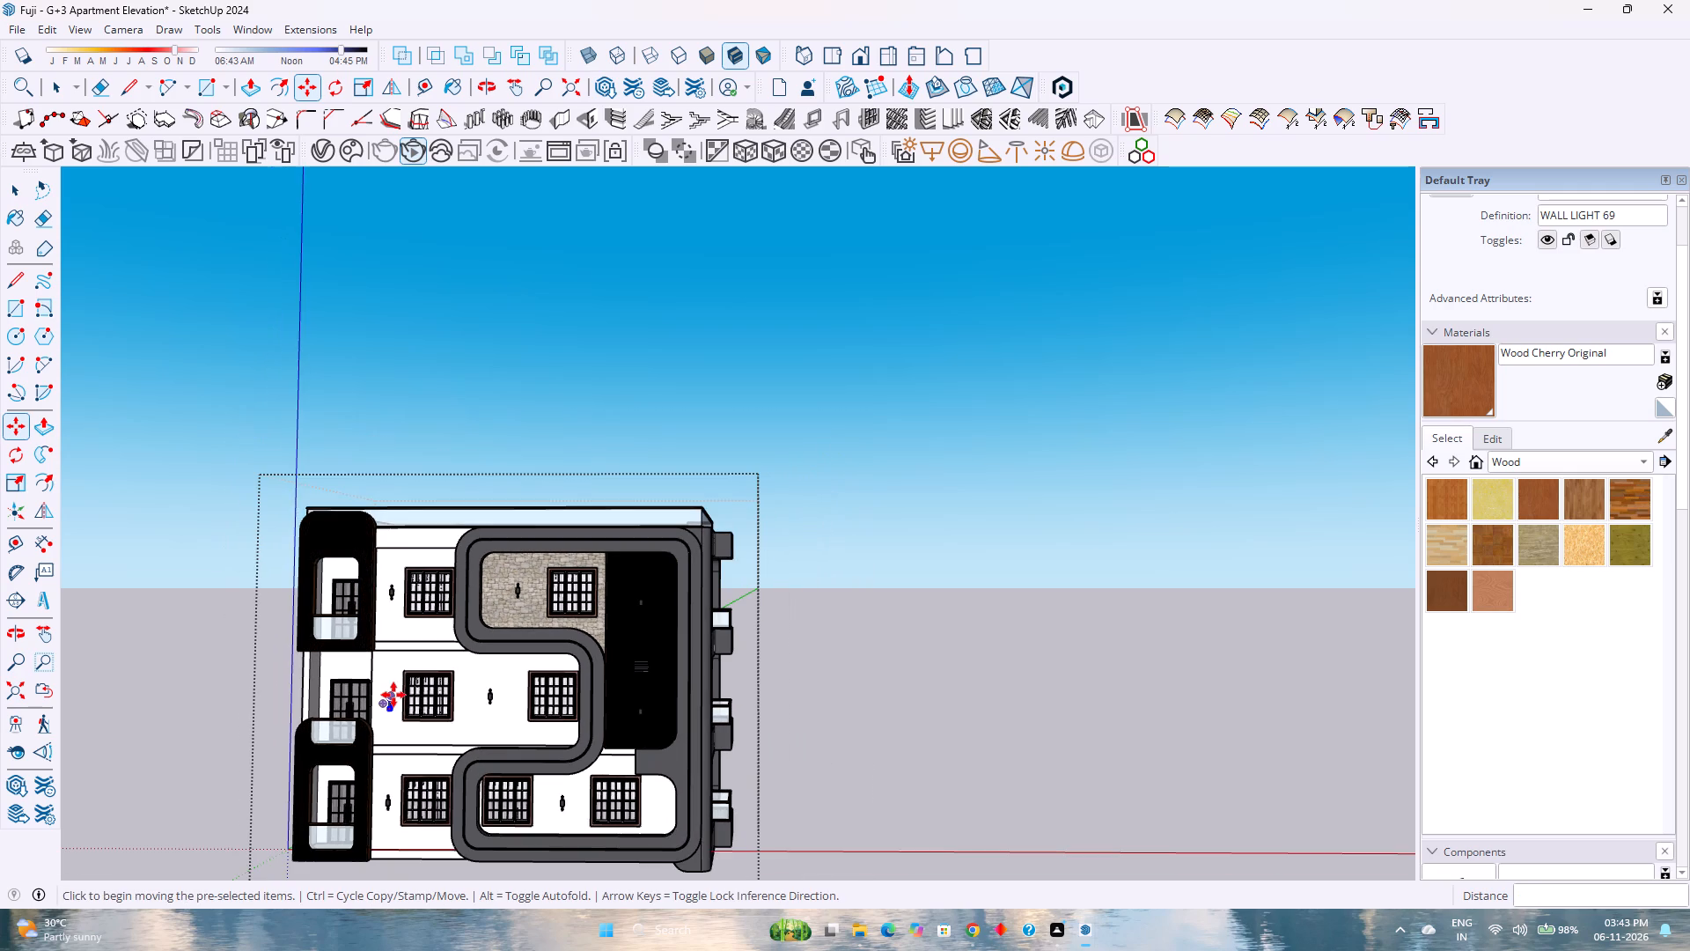
pyautogui.click(393, 695)
pyautogui.scroll(-3, 565, 708)
pyautogui.moveTo(645, 687); pyautogui.dragTo(345, 698, button='middle')
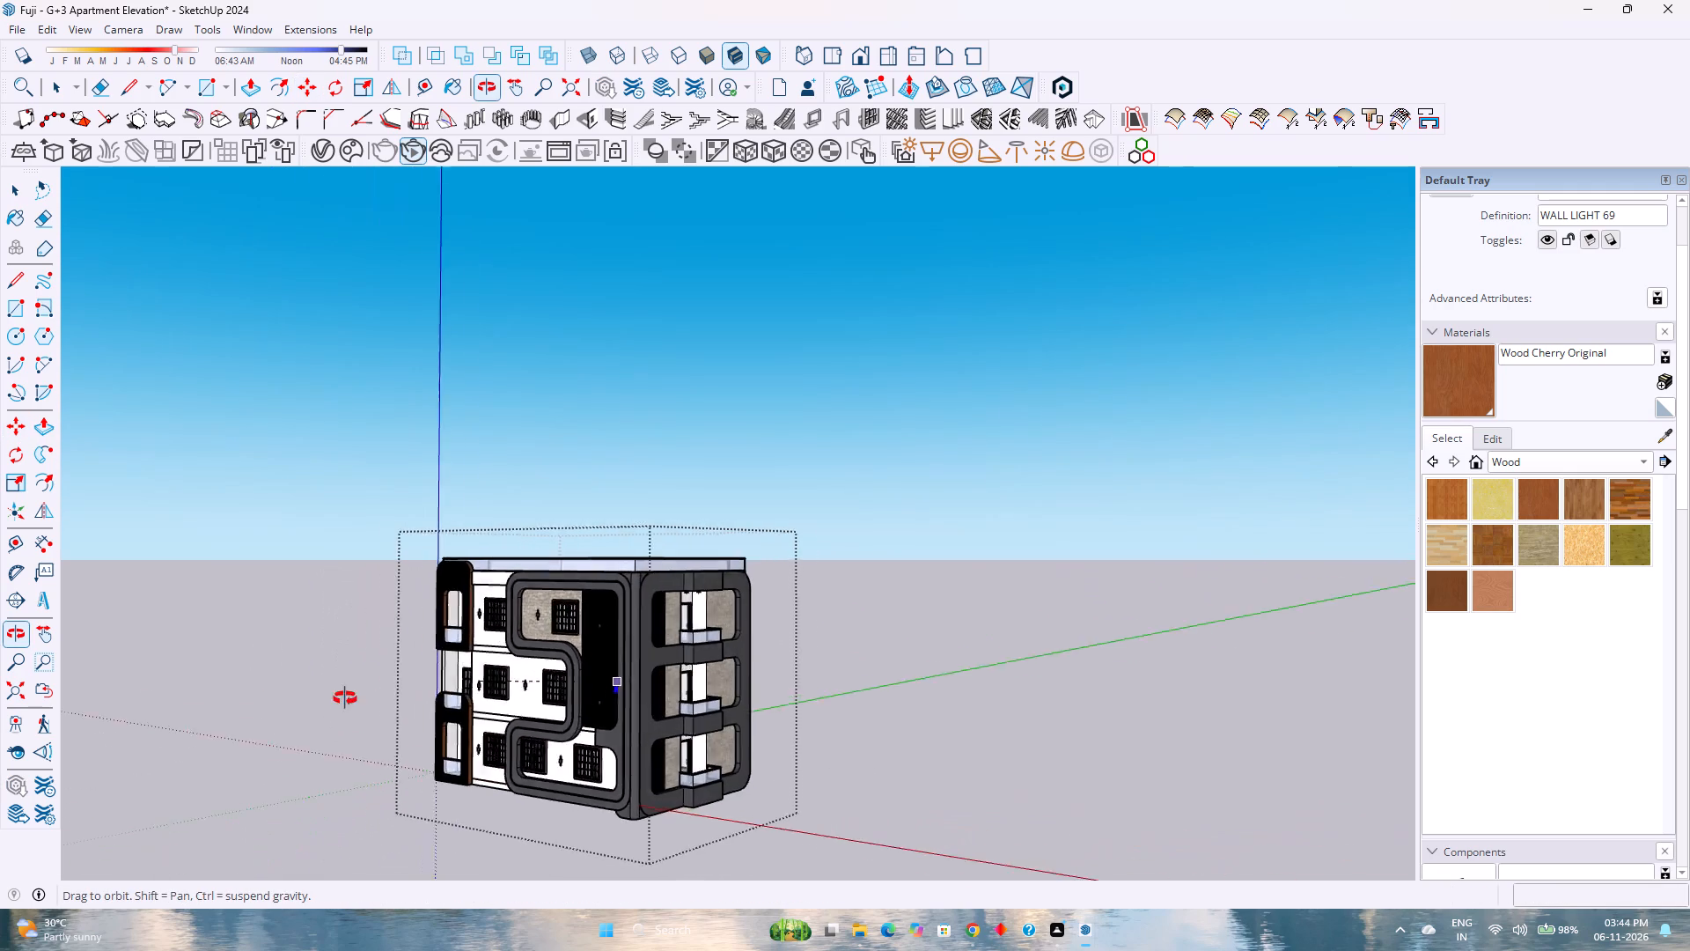
pyautogui.moveTo(345, 698); pyautogui.dragTo(253, 698, button='middle')
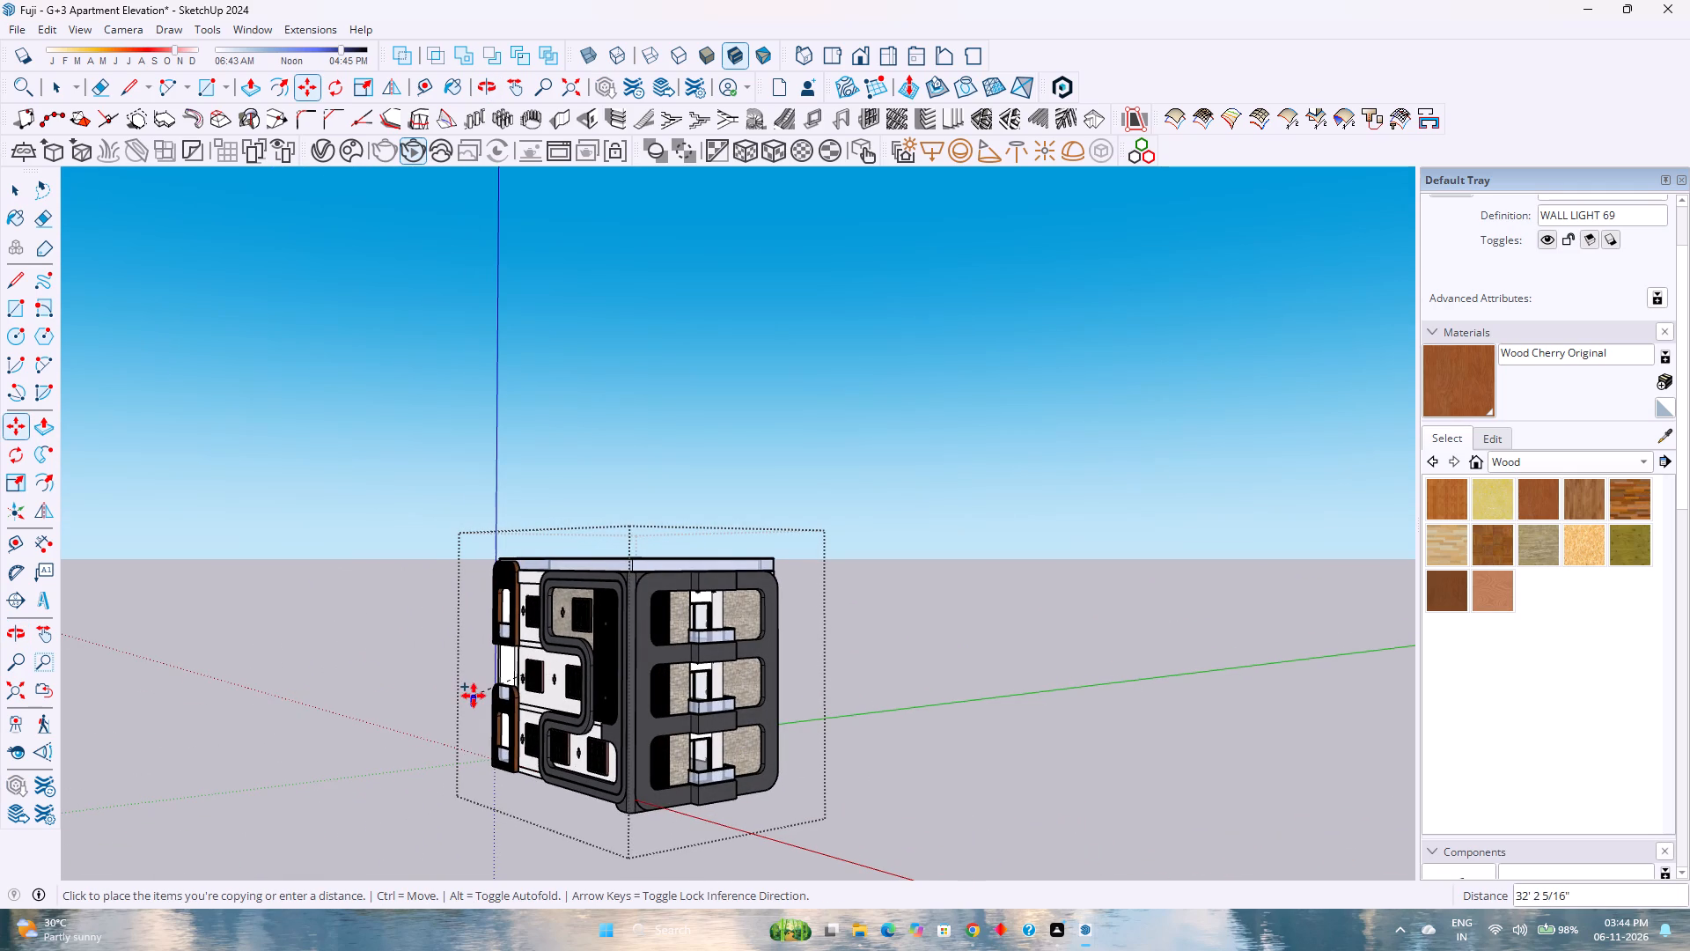
pyautogui.scroll(15, 676, 609)
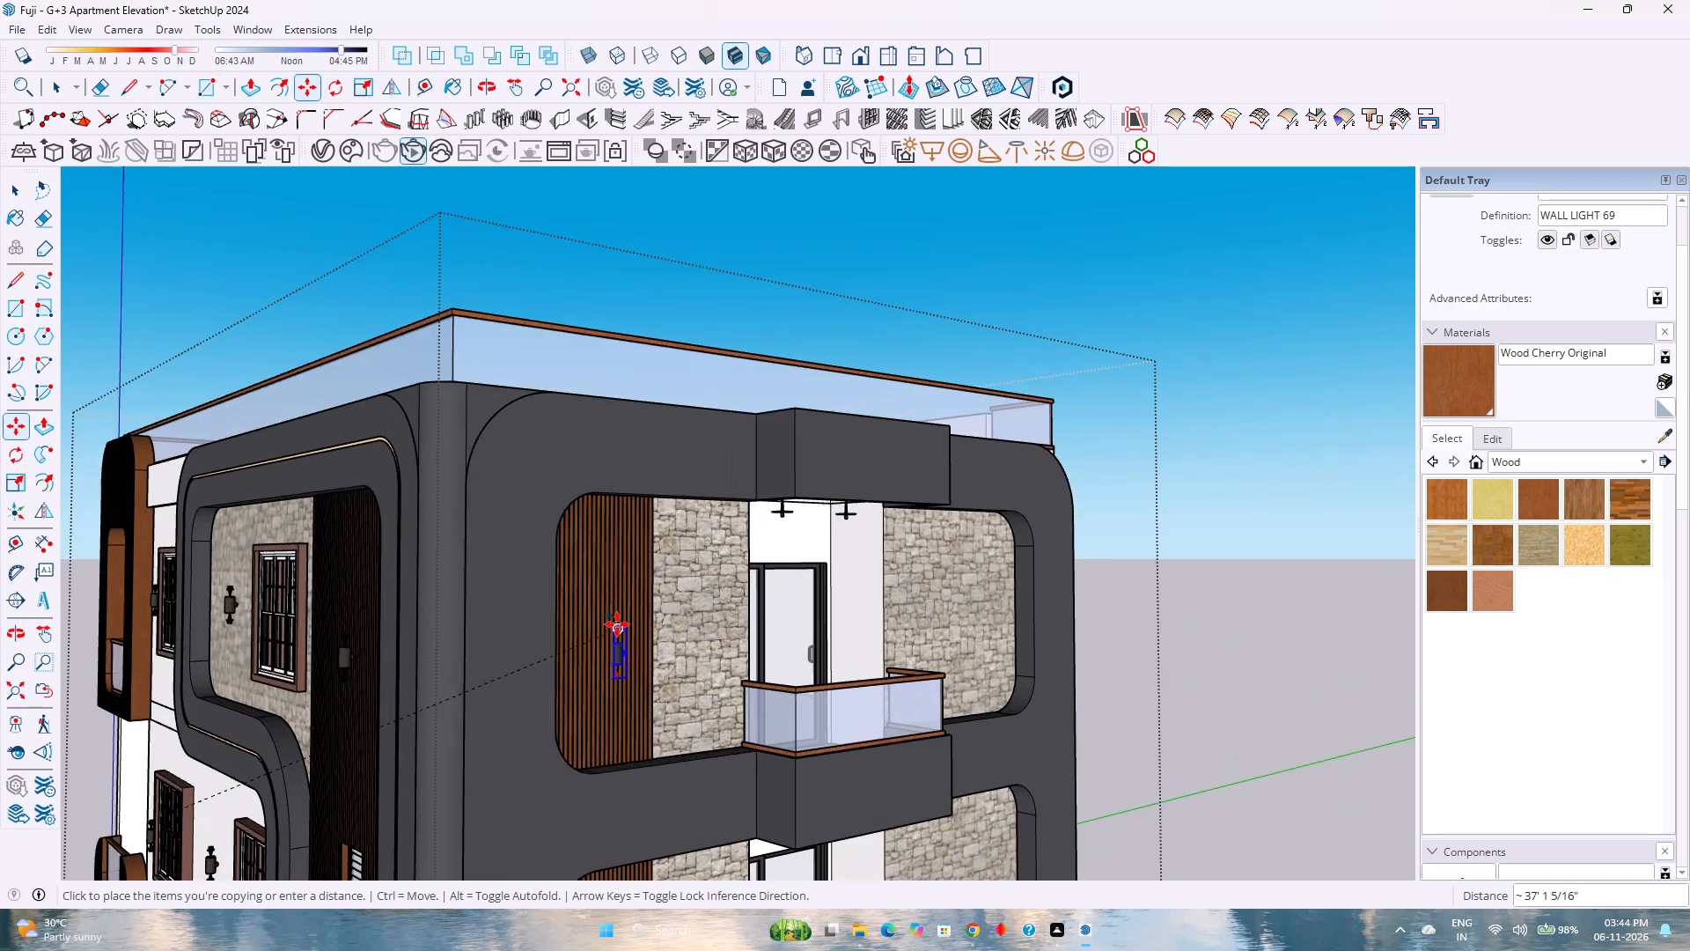
pyautogui.scroll(6, 614, 623)
pyautogui.click(730, 589)
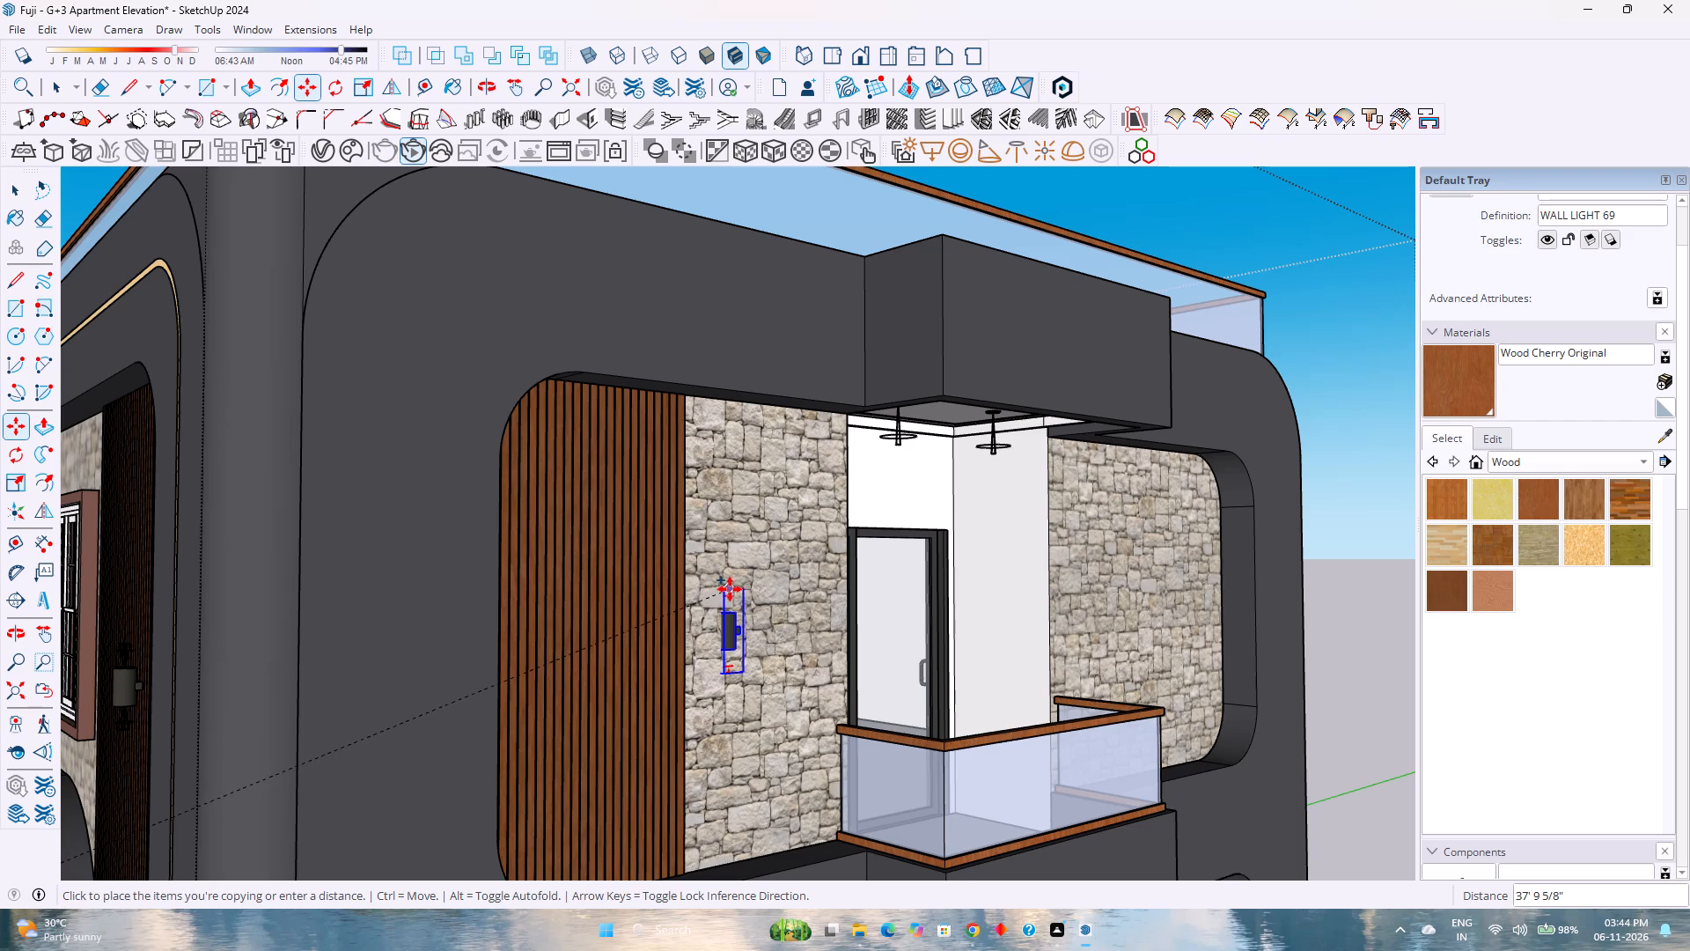
# Rotate the side facade's wall light 90° about the vertical blue axis, around its bottom corner.
pyautogui.click(332, 89)
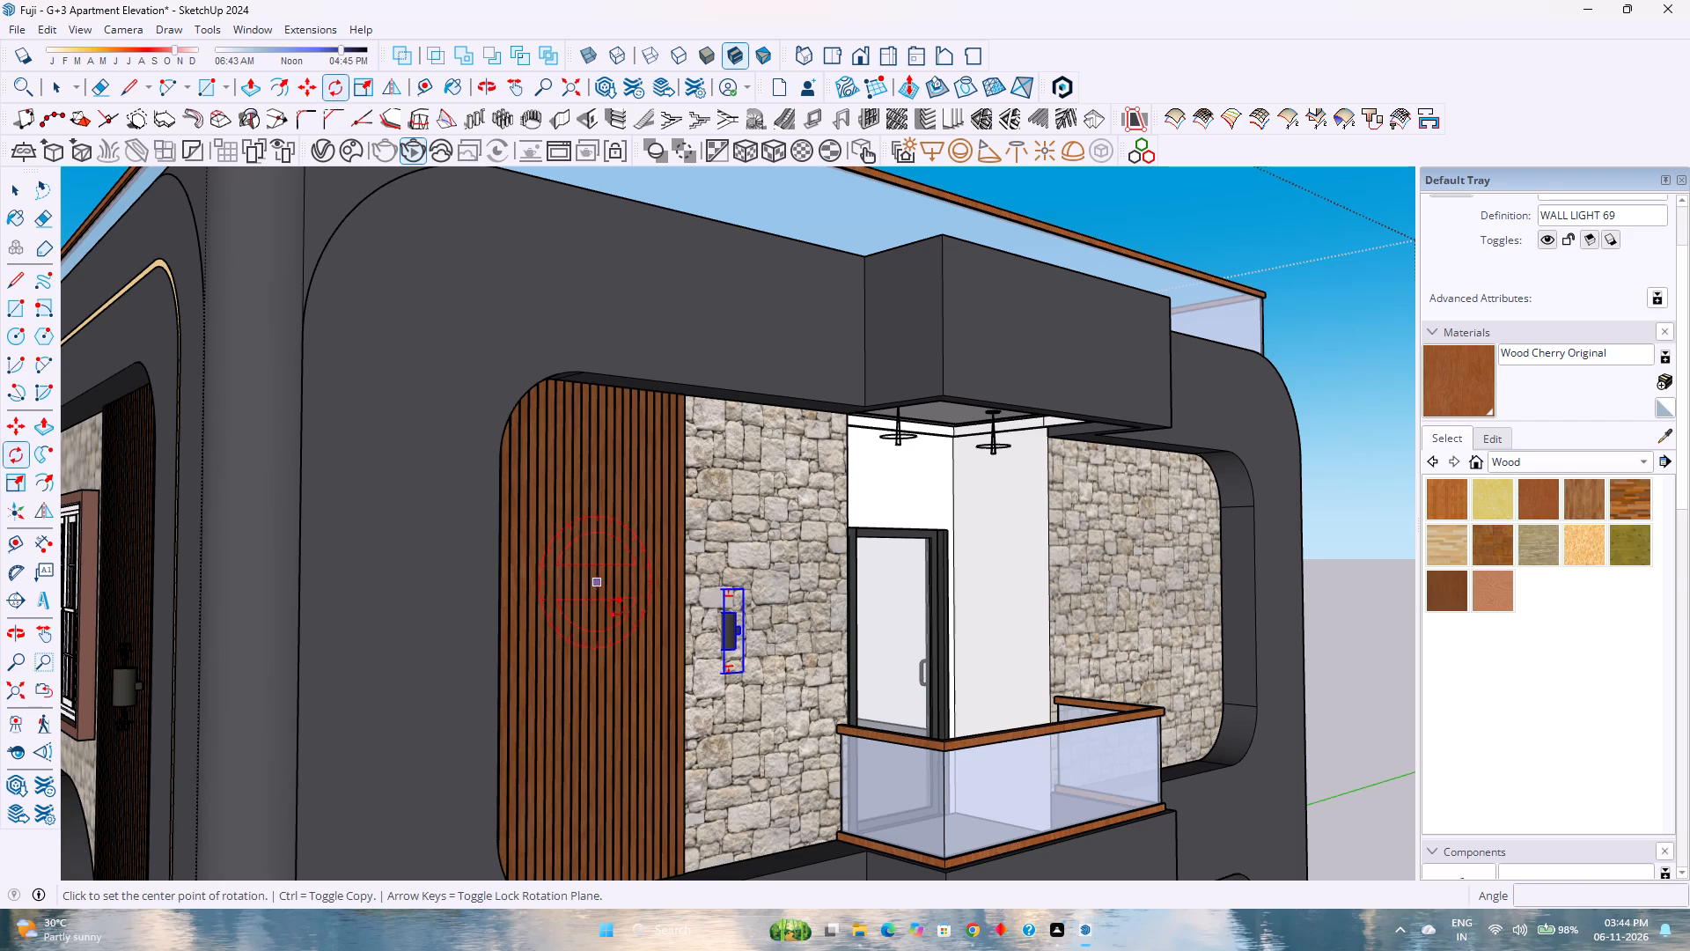
pyautogui.press('Up')
pyautogui.scroll(4, 750, 691)
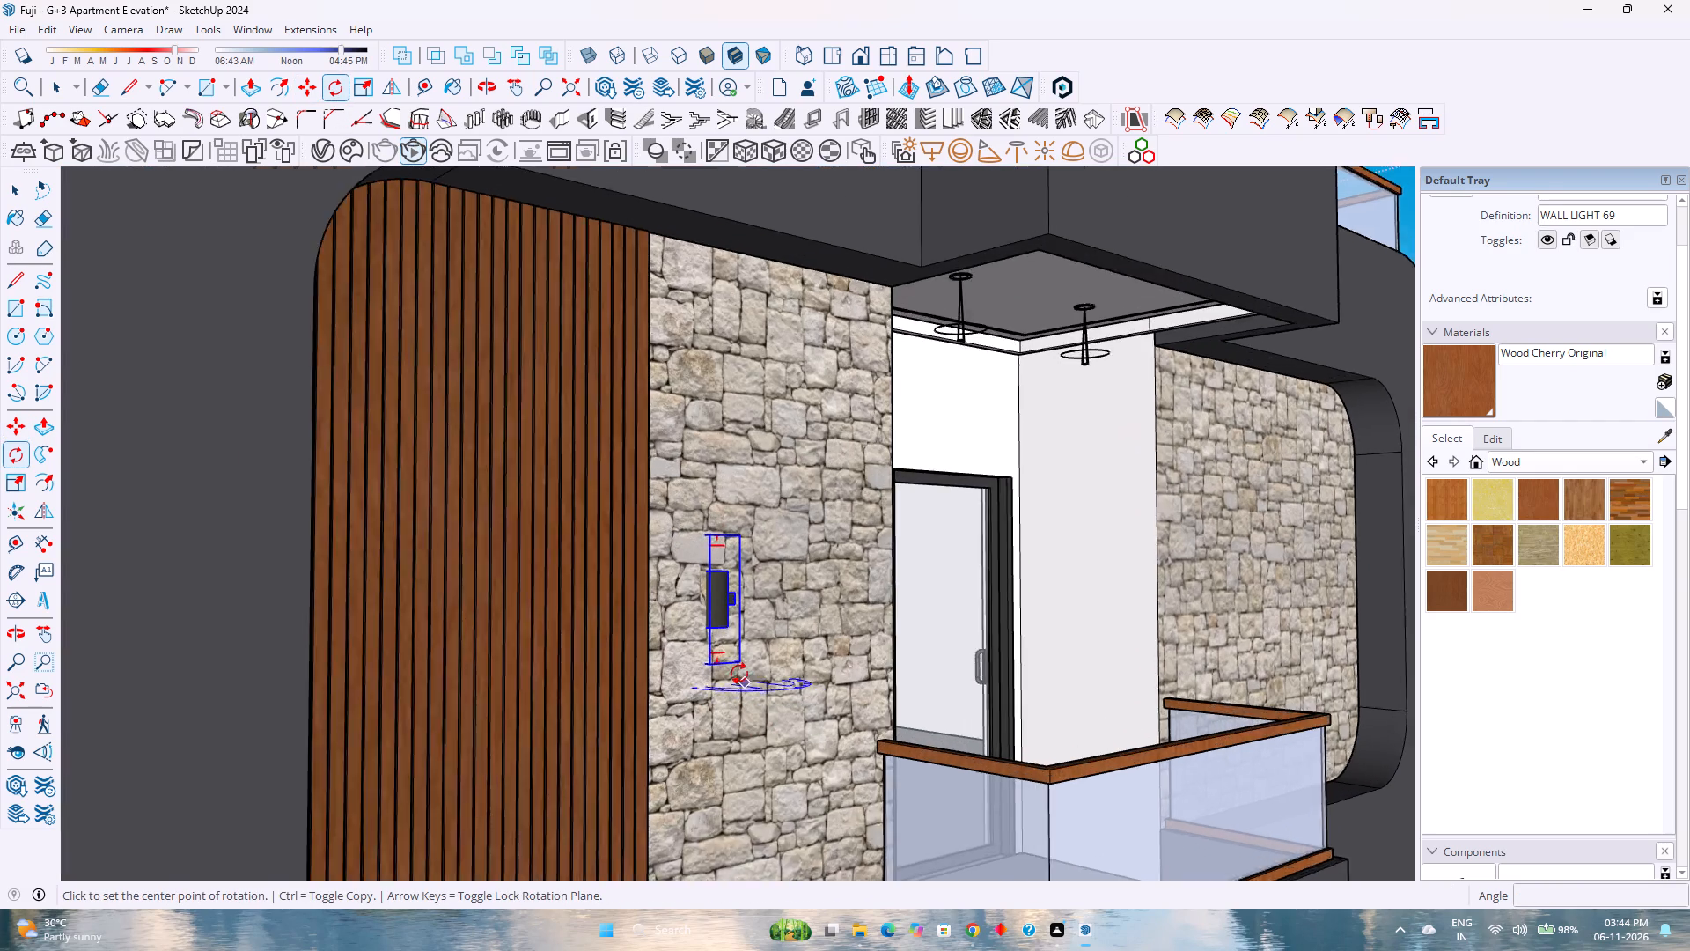
pyautogui.scroll(10, 739, 674)
pyautogui.moveTo(724, 670); pyautogui.dragTo(726, 711, button='middle')
pyautogui.moveTo(726, 722); pyautogui.dragTo(719, 833, button='middle')
pyautogui.middleClick(718, 833)
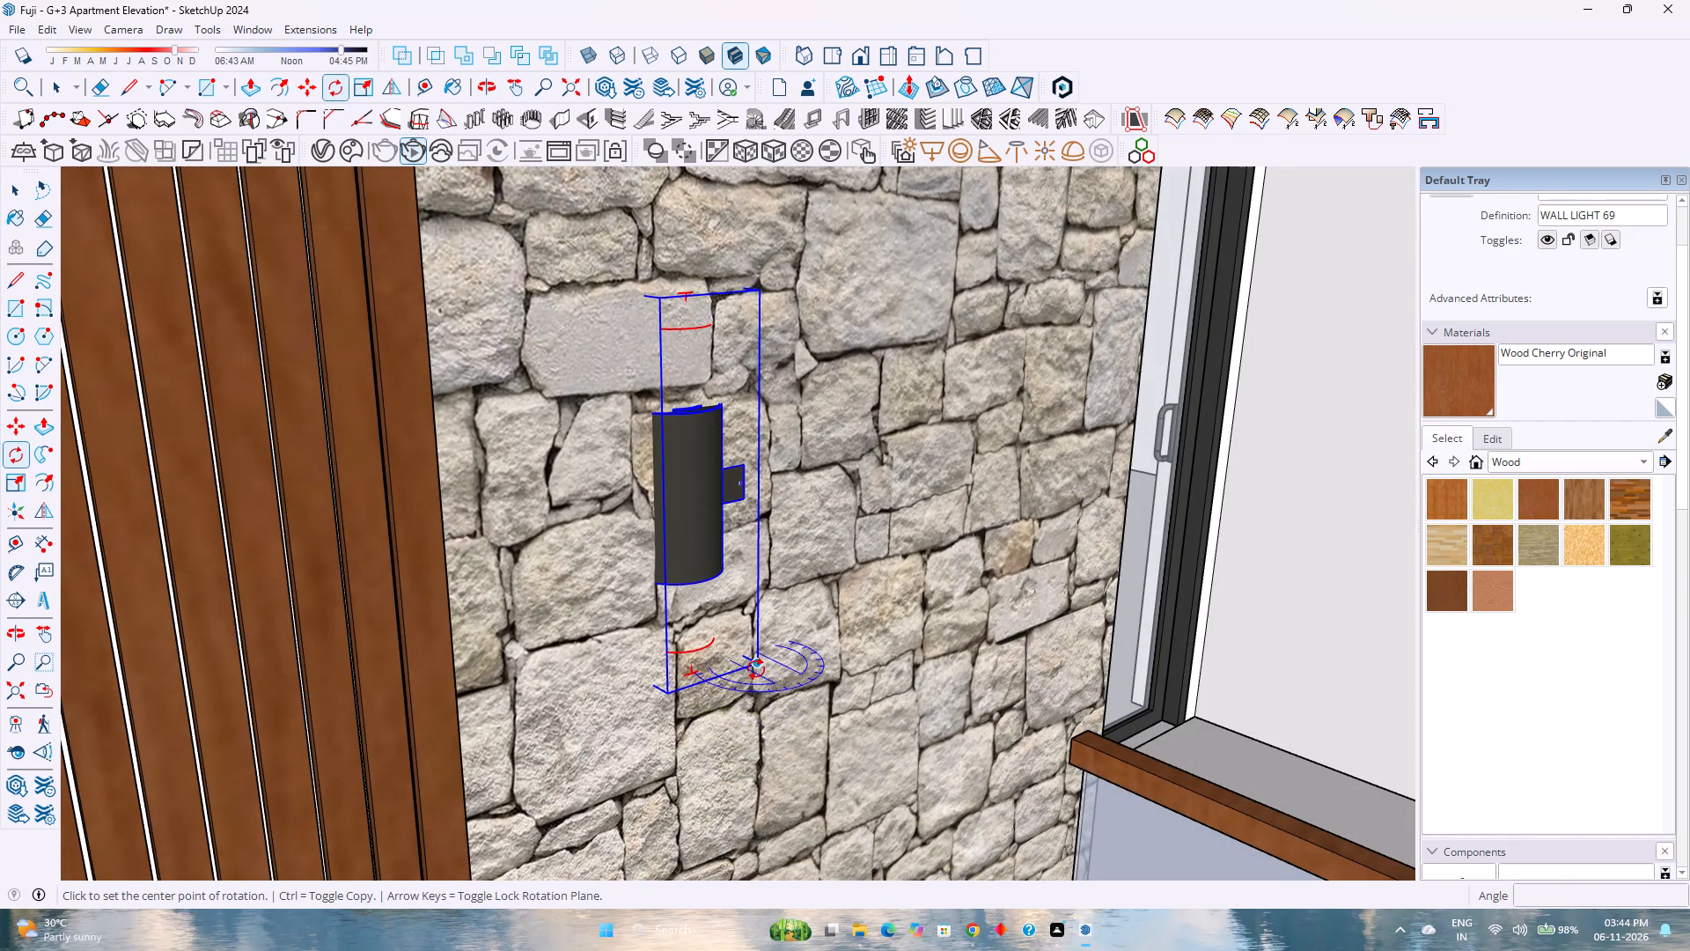
pyautogui.click(756, 669)
pyautogui.click(665, 693)
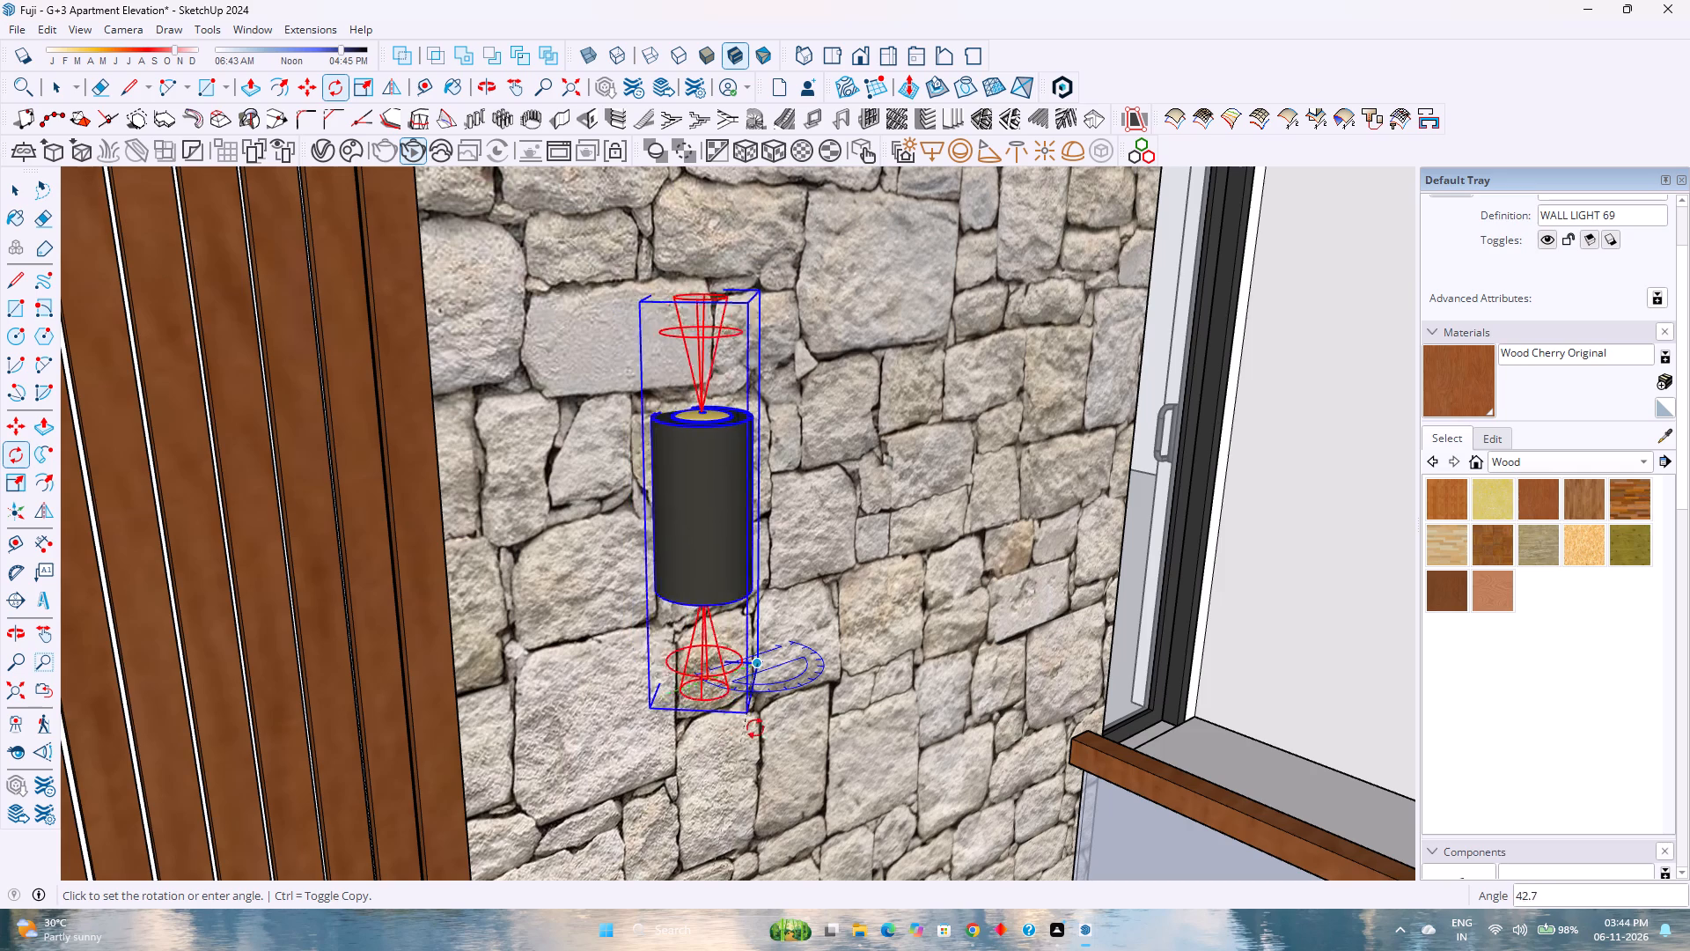
pyautogui.click(907, 737)
# Move the side facade's top-storey wall light about 3' 3" from the stone cladding onto the wood-slat panel.
pyautogui.press('m')
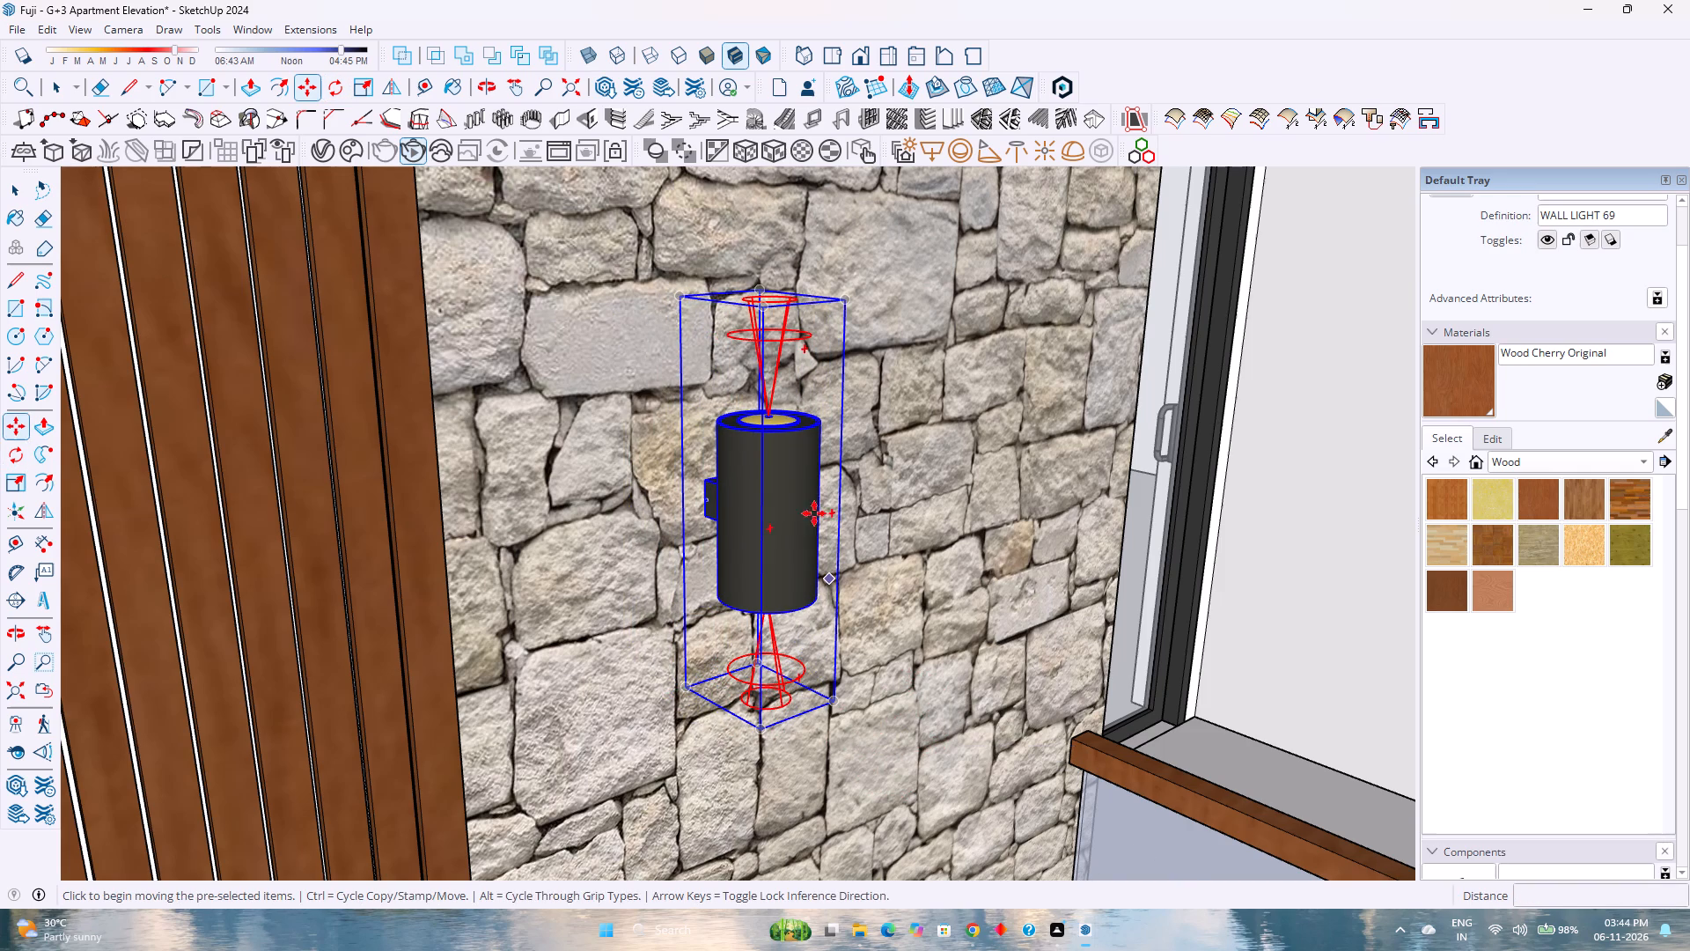
pyautogui.click(757, 286)
pyautogui.scroll(-2, 743, 443)
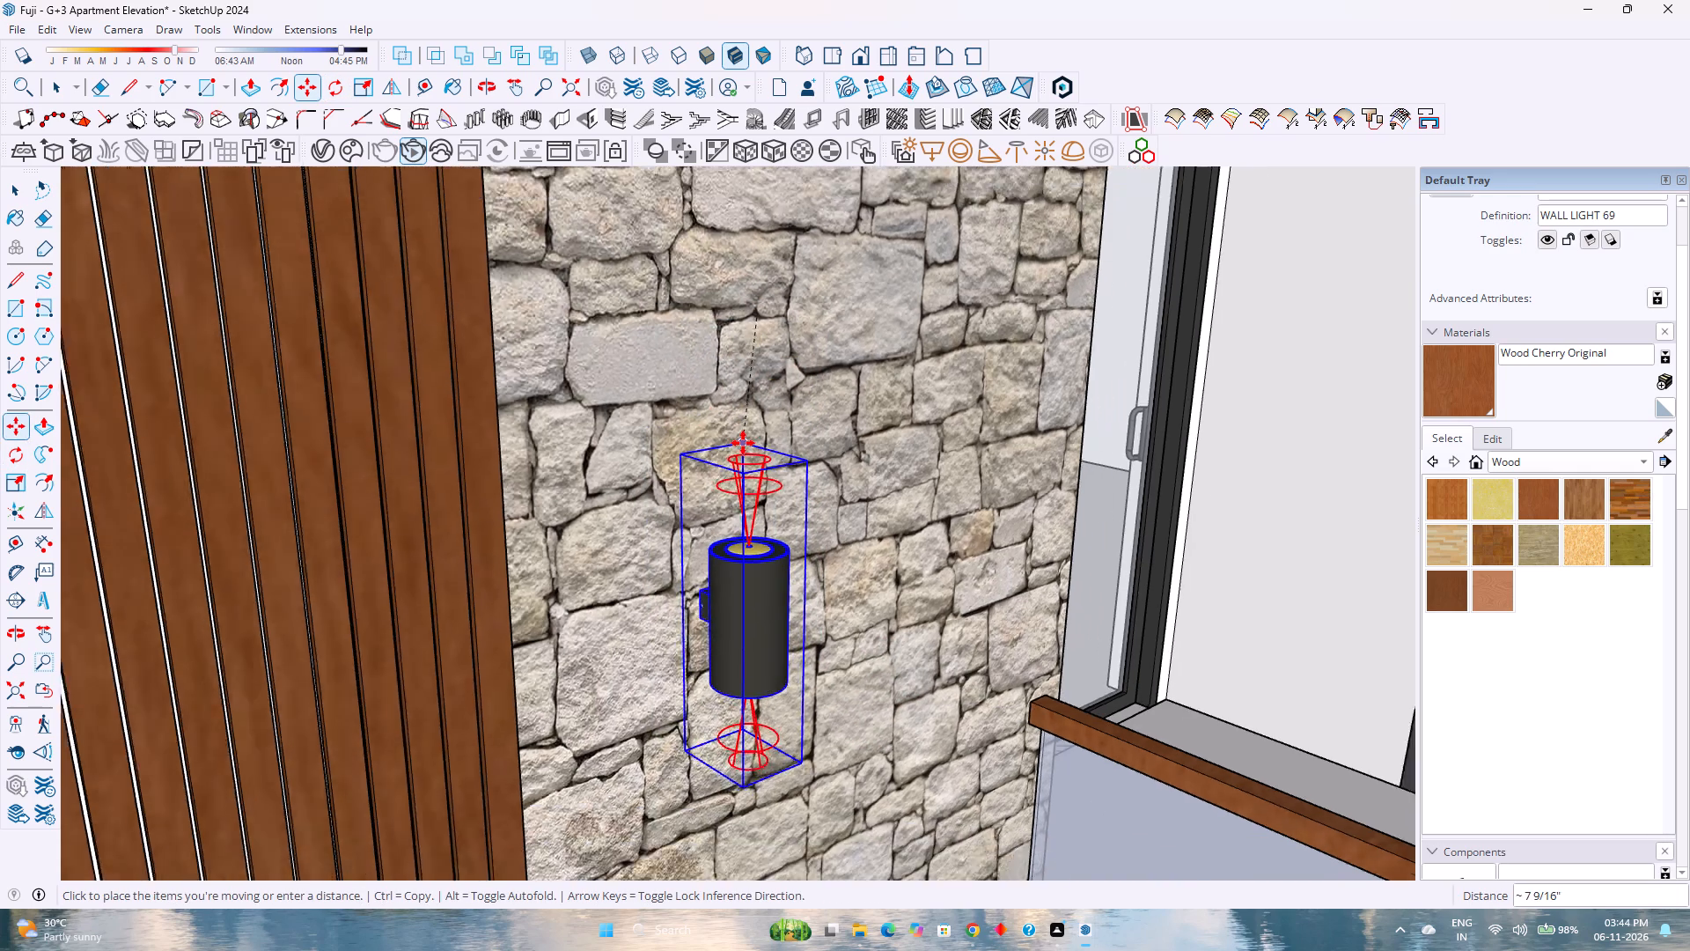
pyautogui.scroll(-13, 743, 443)
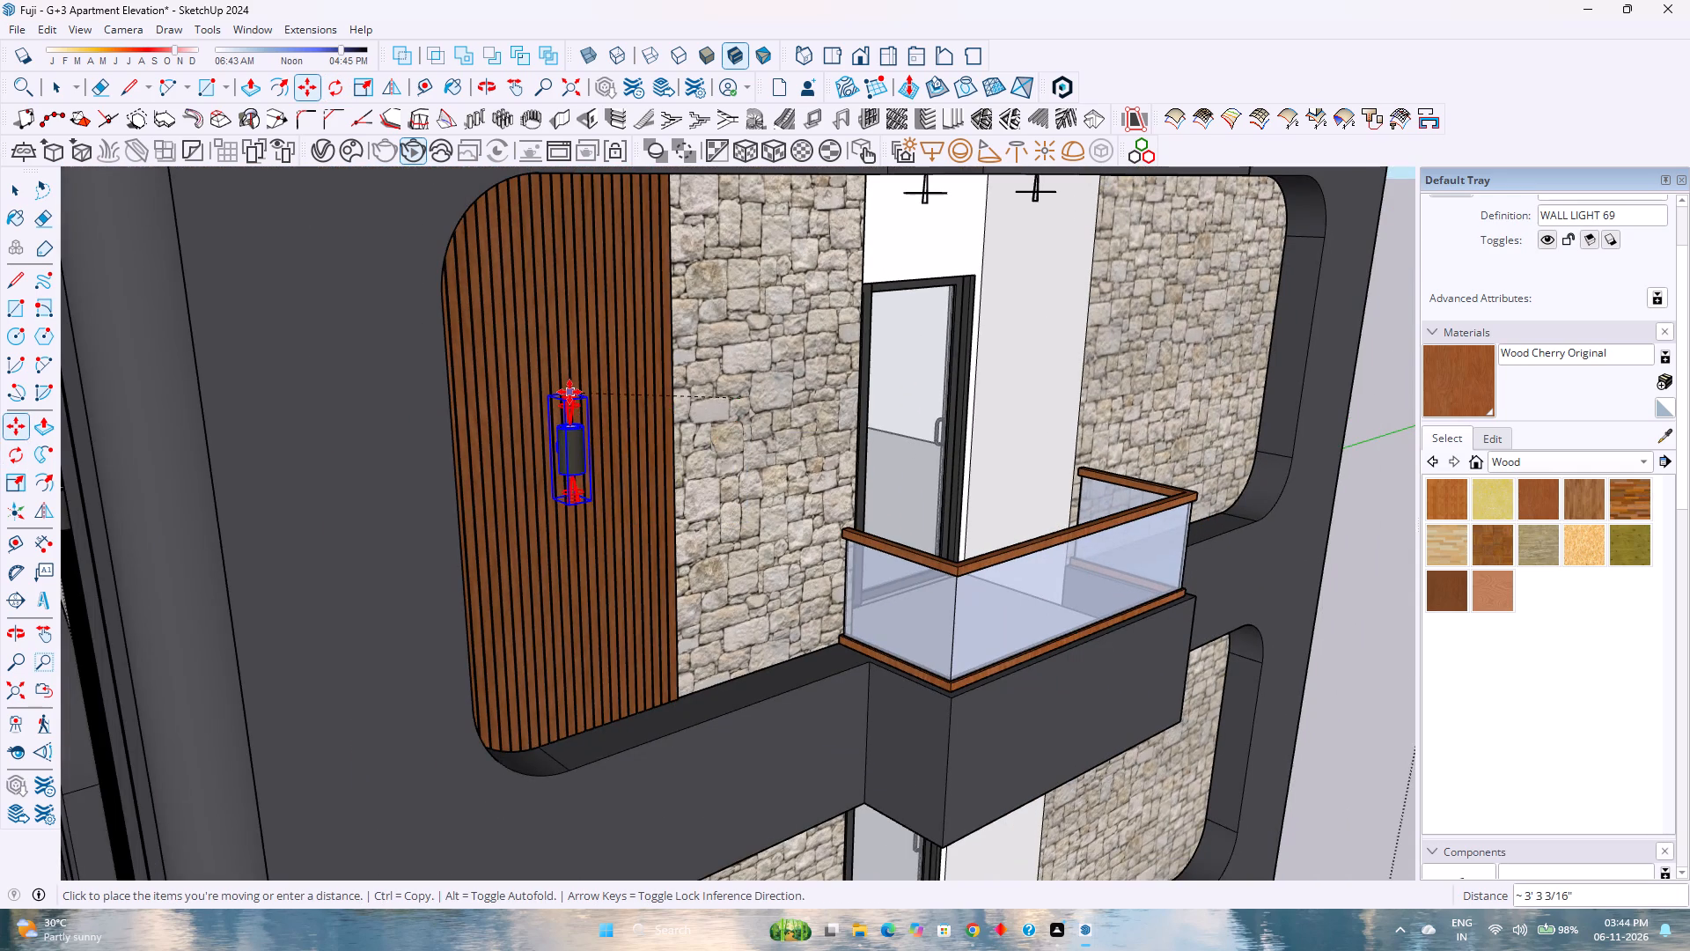
pyautogui.scroll(-5, 569, 392)
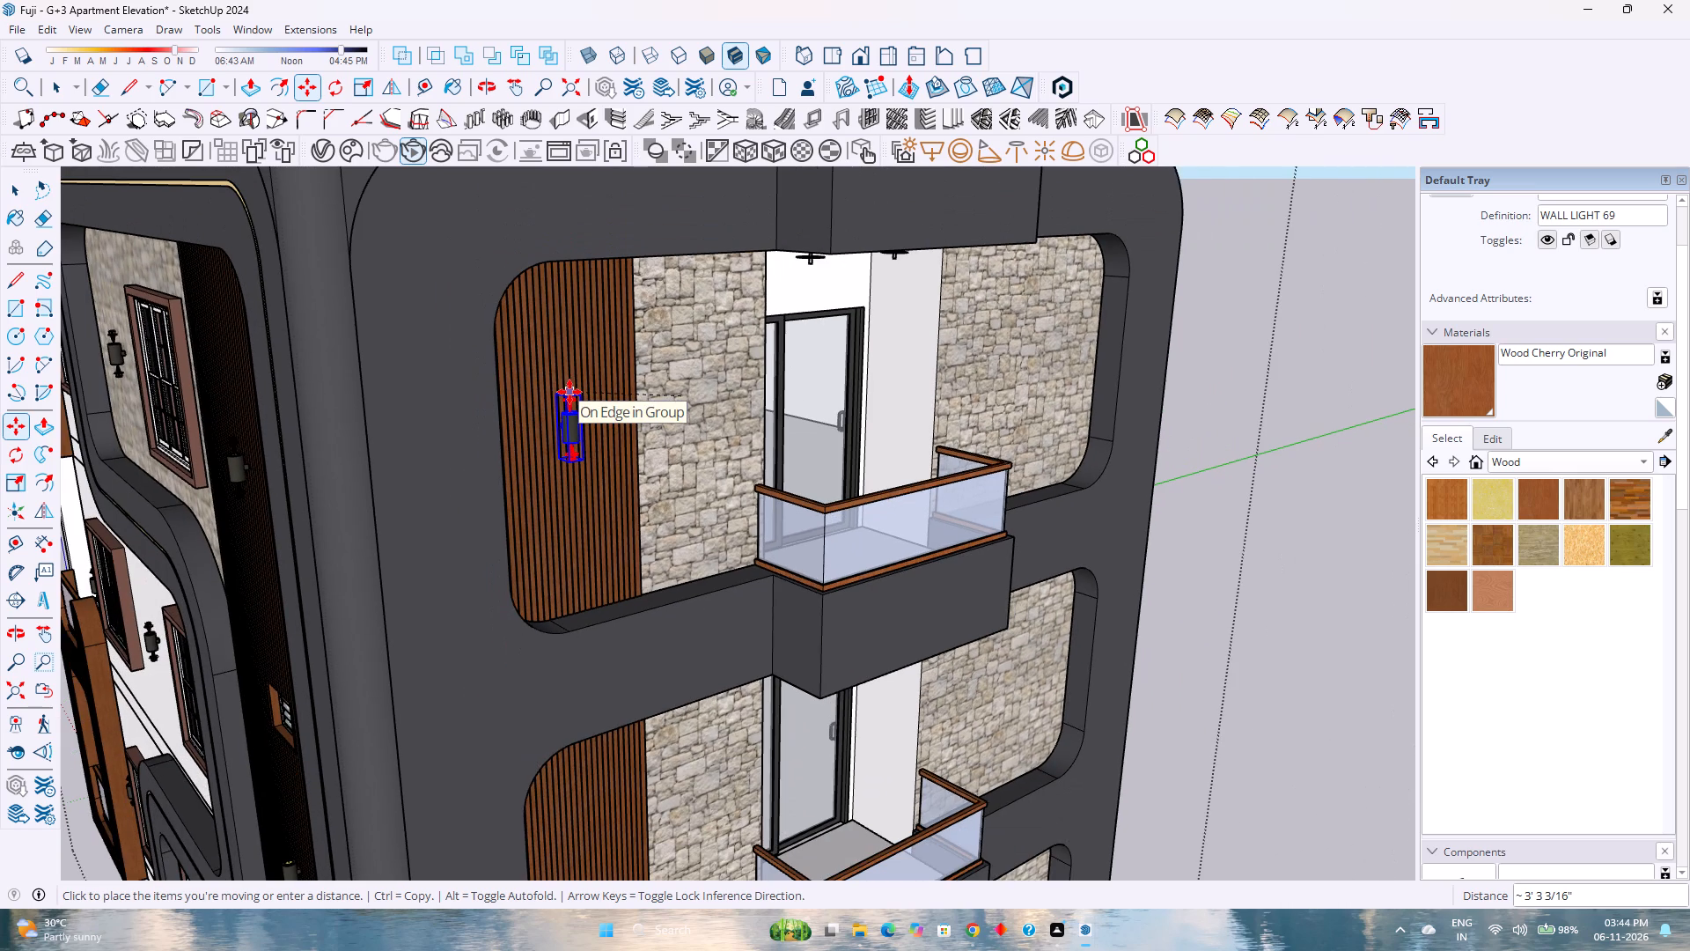
pyautogui.click(575, 399)
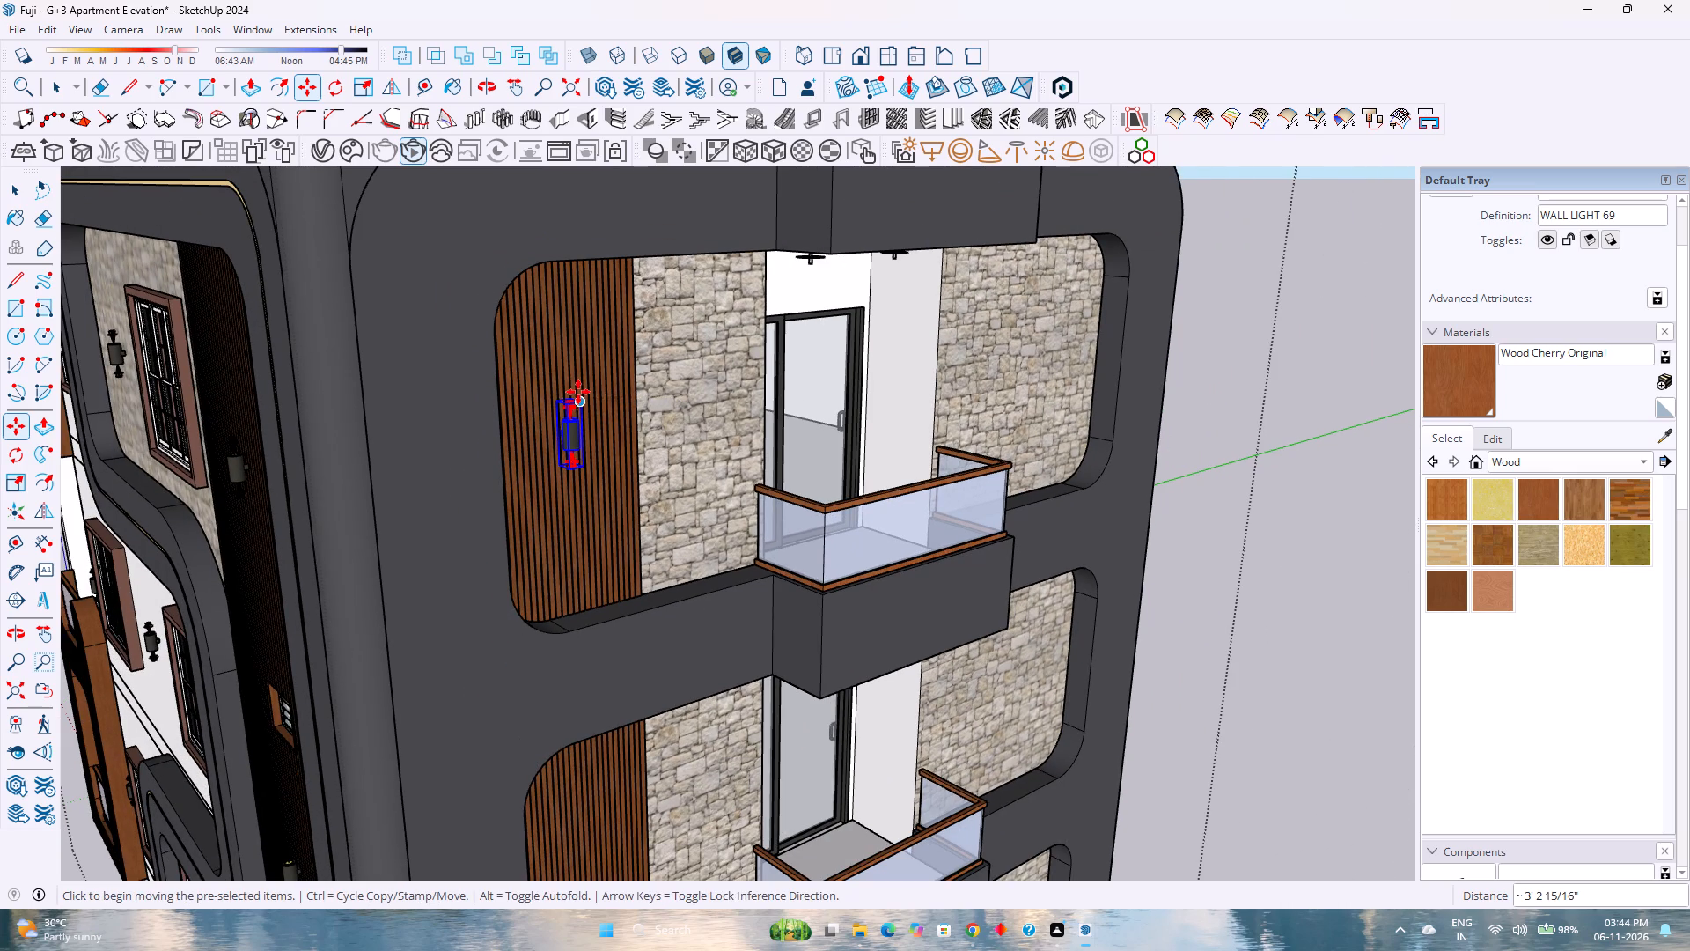
# Copy the top-storey slat-panel light about 12' 1" straight down along the blue axis, repeated two times onto the lower storeys' slat panels.
pyautogui.scroll(5, 578, 391)
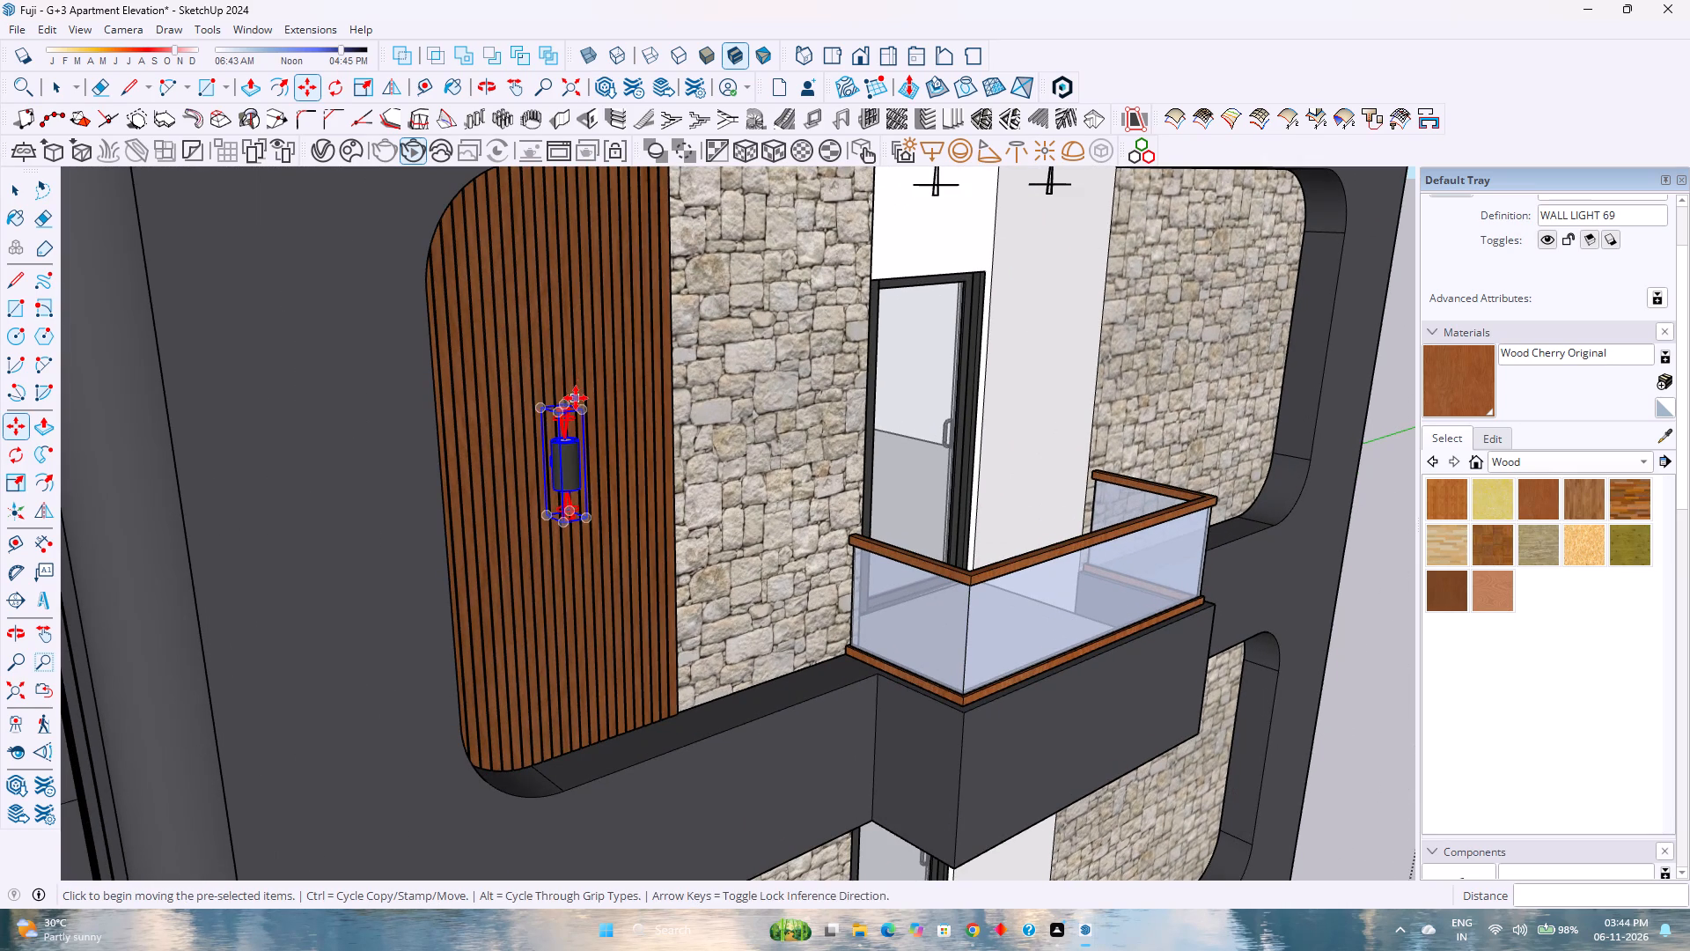
pyautogui.click(576, 398)
pyautogui.scroll(-12, 592, 468)
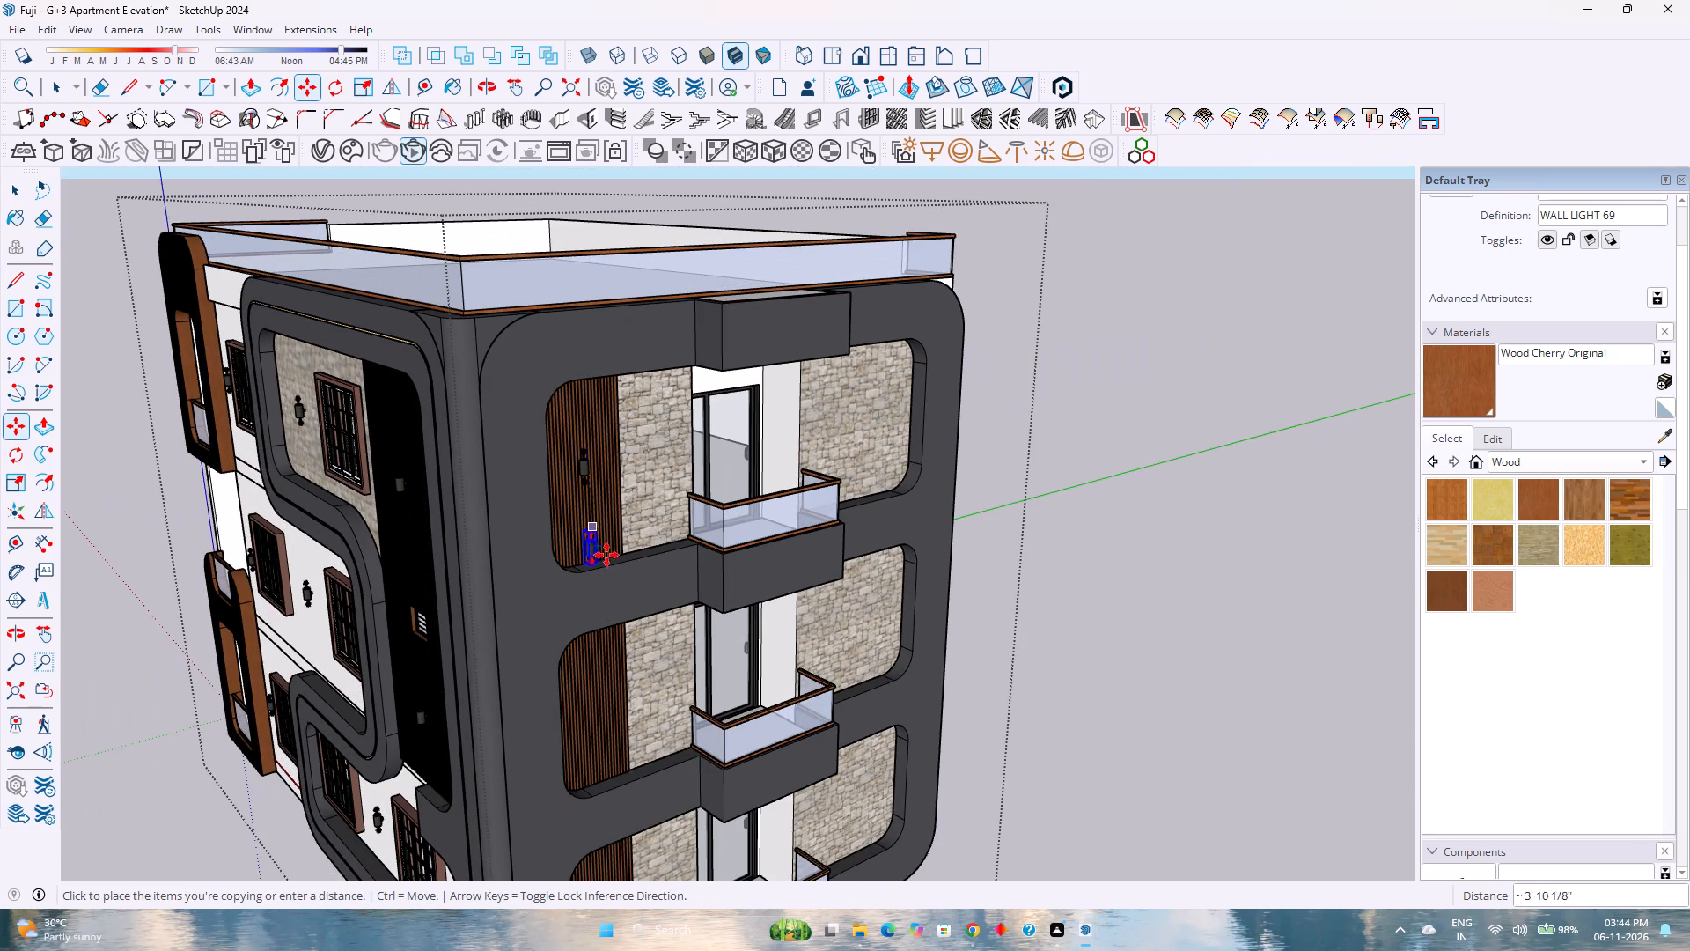
pyautogui.scroll(4, 602, 677)
pyautogui.middleClick(602, 677)
pyautogui.moveTo(602, 678); pyautogui.dragTo(578, 560, button='middle')
pyautogui.middleClick(578, 560)
pyautogui.scroll(-2, 577, 560)
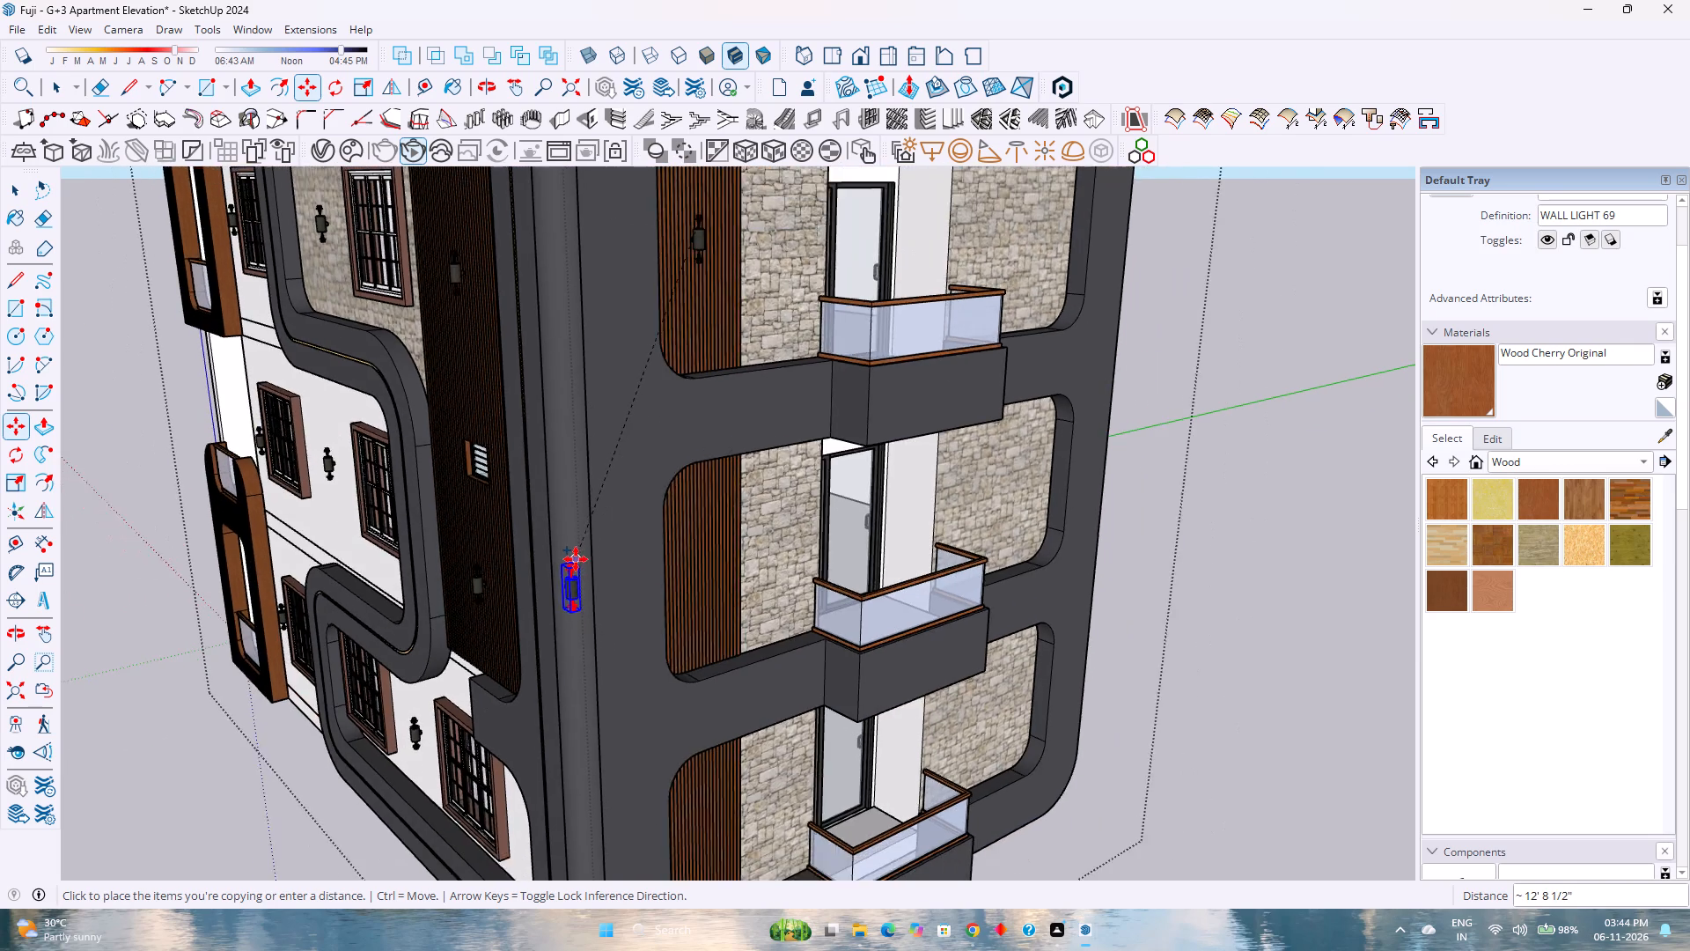
pyautogui.scroll(-3, 576, 559)
pyautogui.press('Up')
pyautogui.scroll(3, 660, 557)
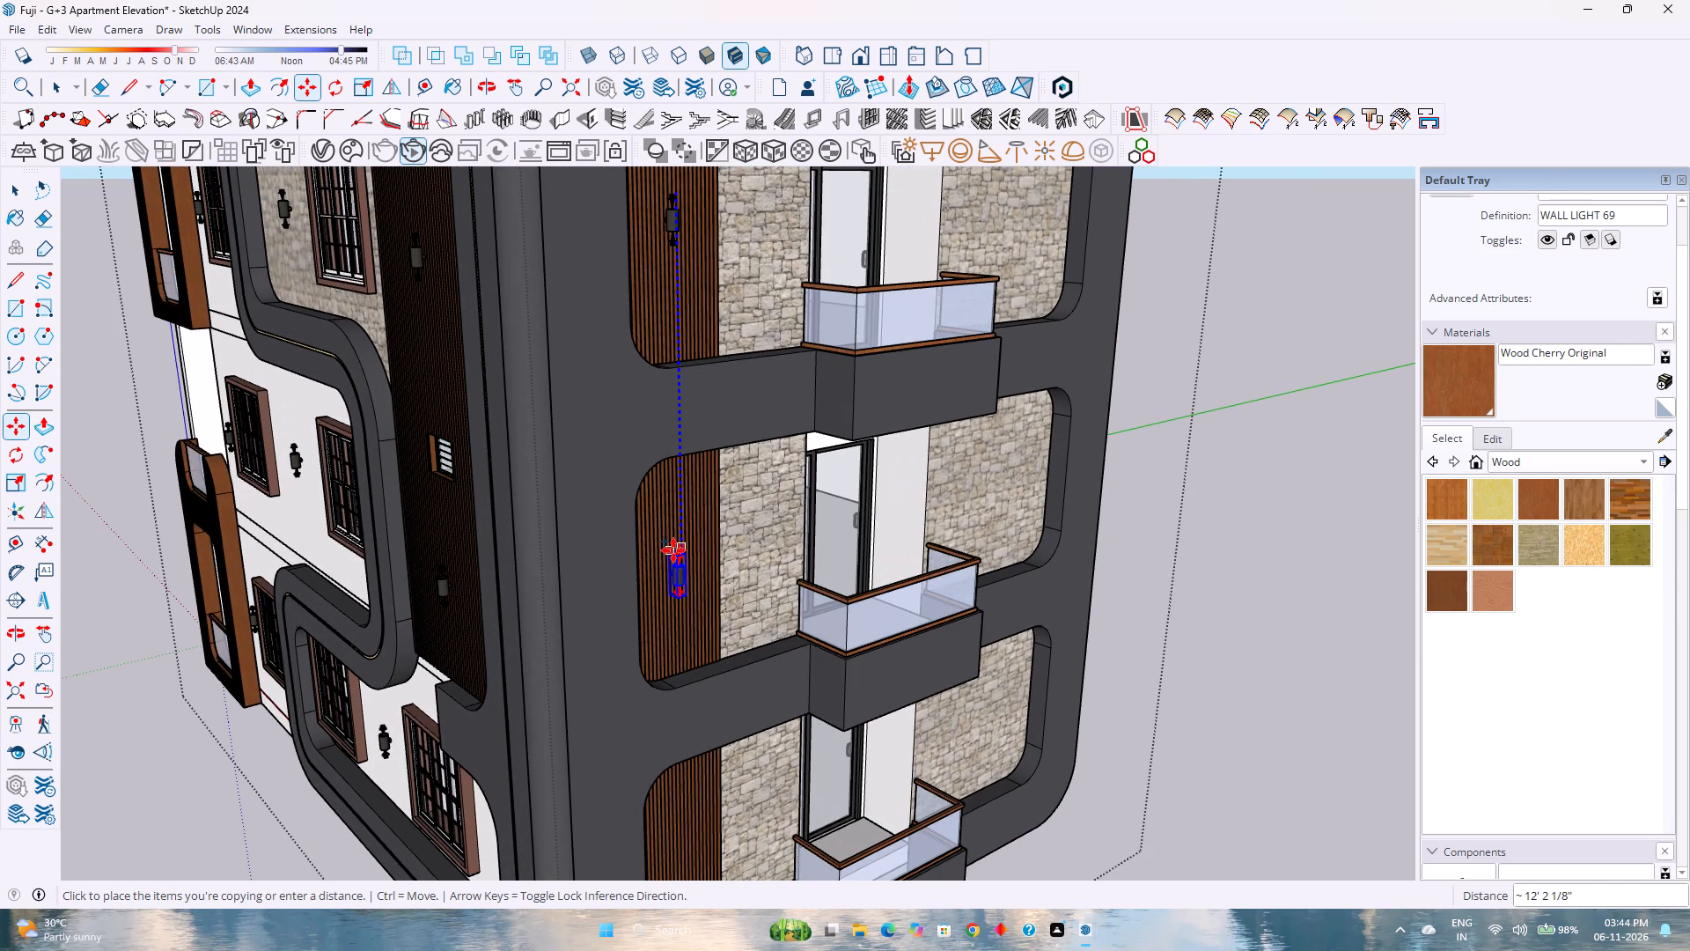
pyautogui.scroll(2, 683, 557)
pyautogui.moveTo(683, 557); pyautogui.dragTo(623, 505, button='middle')
pyautogui.moveTo(619, 500); pyautogui.dragTo(557, 449, button='middle')
pyautogui.middleClick(557, 449)
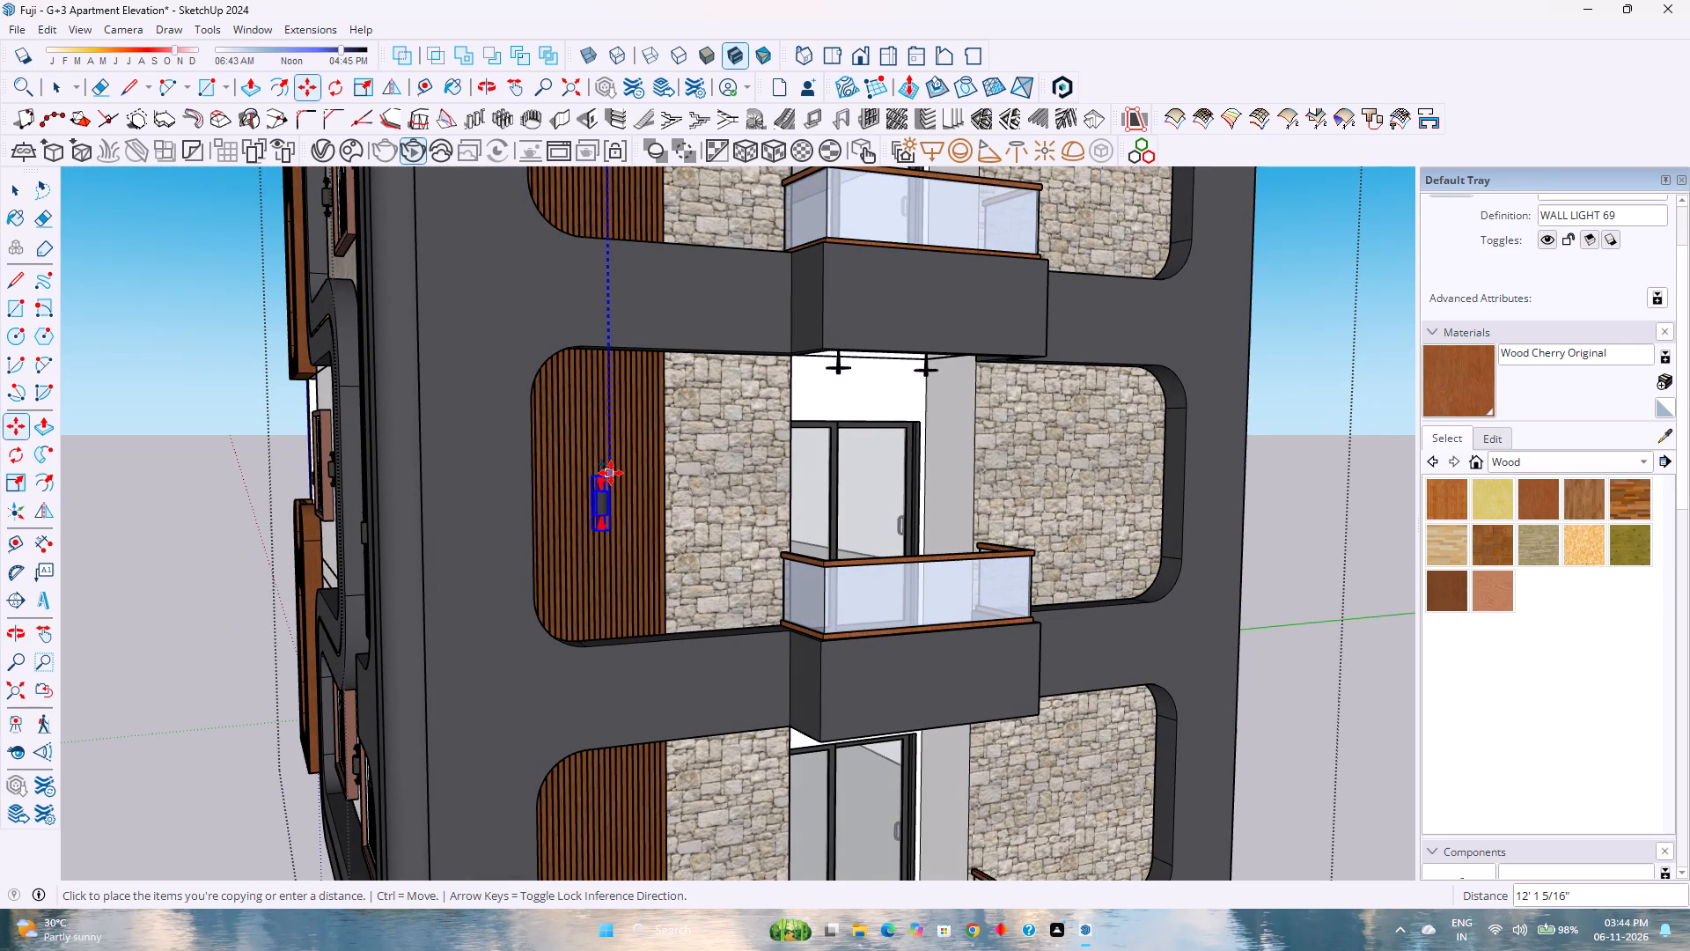
pyautogui.click(611, 473)
pyautogui.scroll(-7, 614, 479)
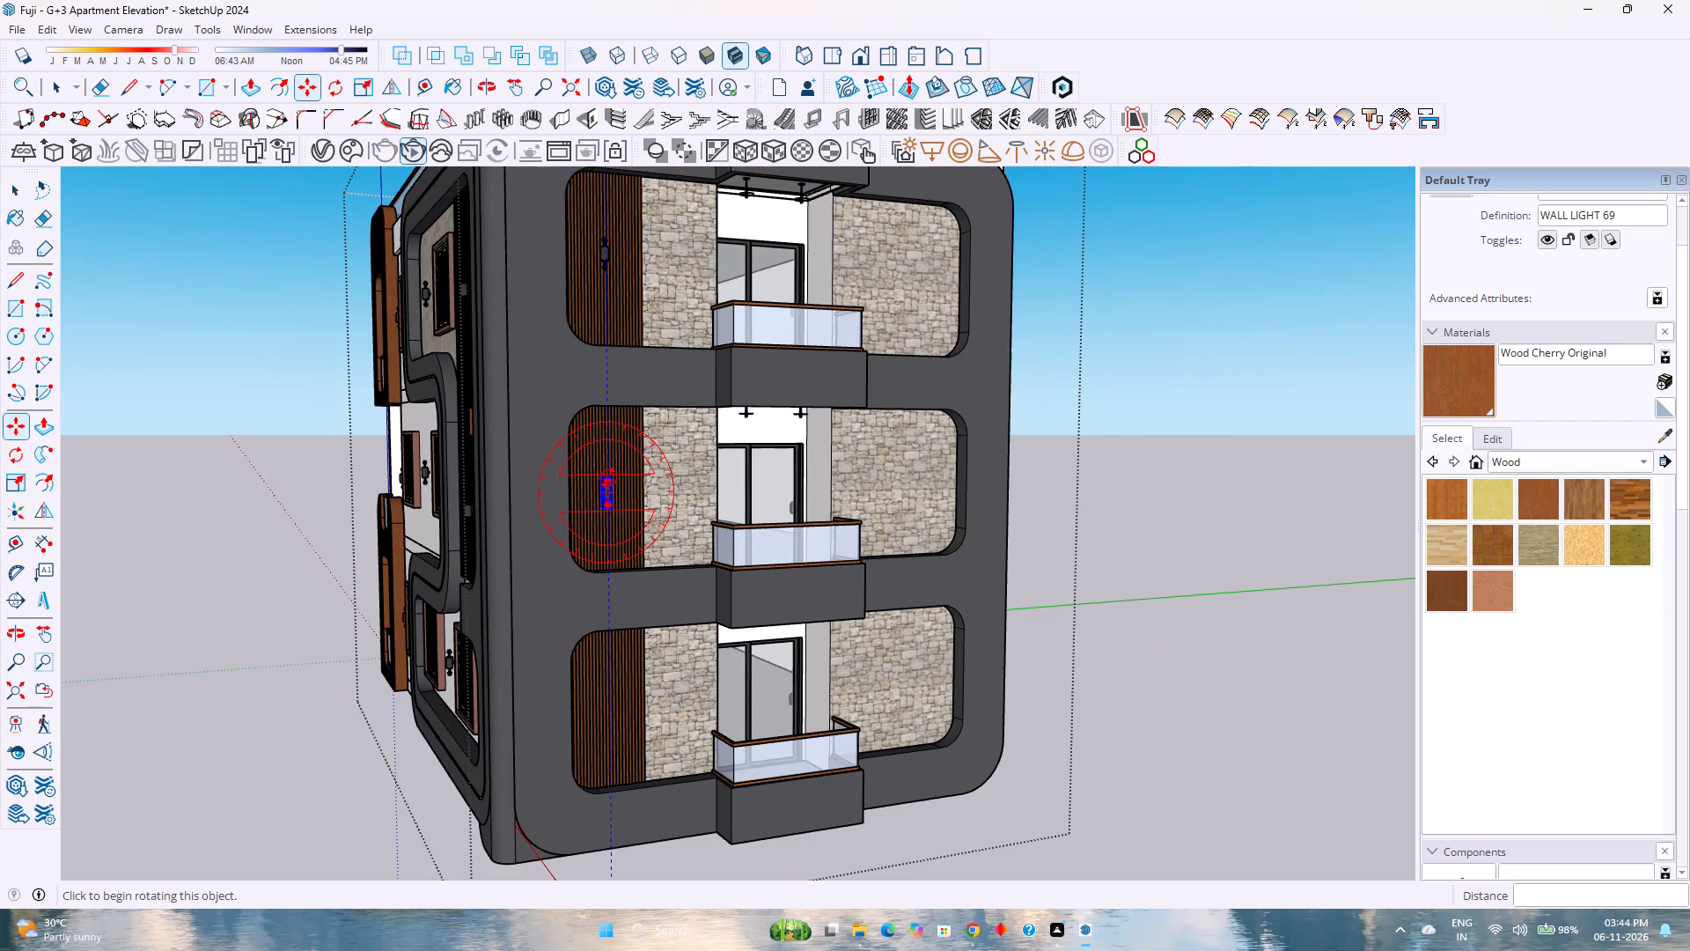
pyautogui.write('*2')
pyautogui.press('Return')
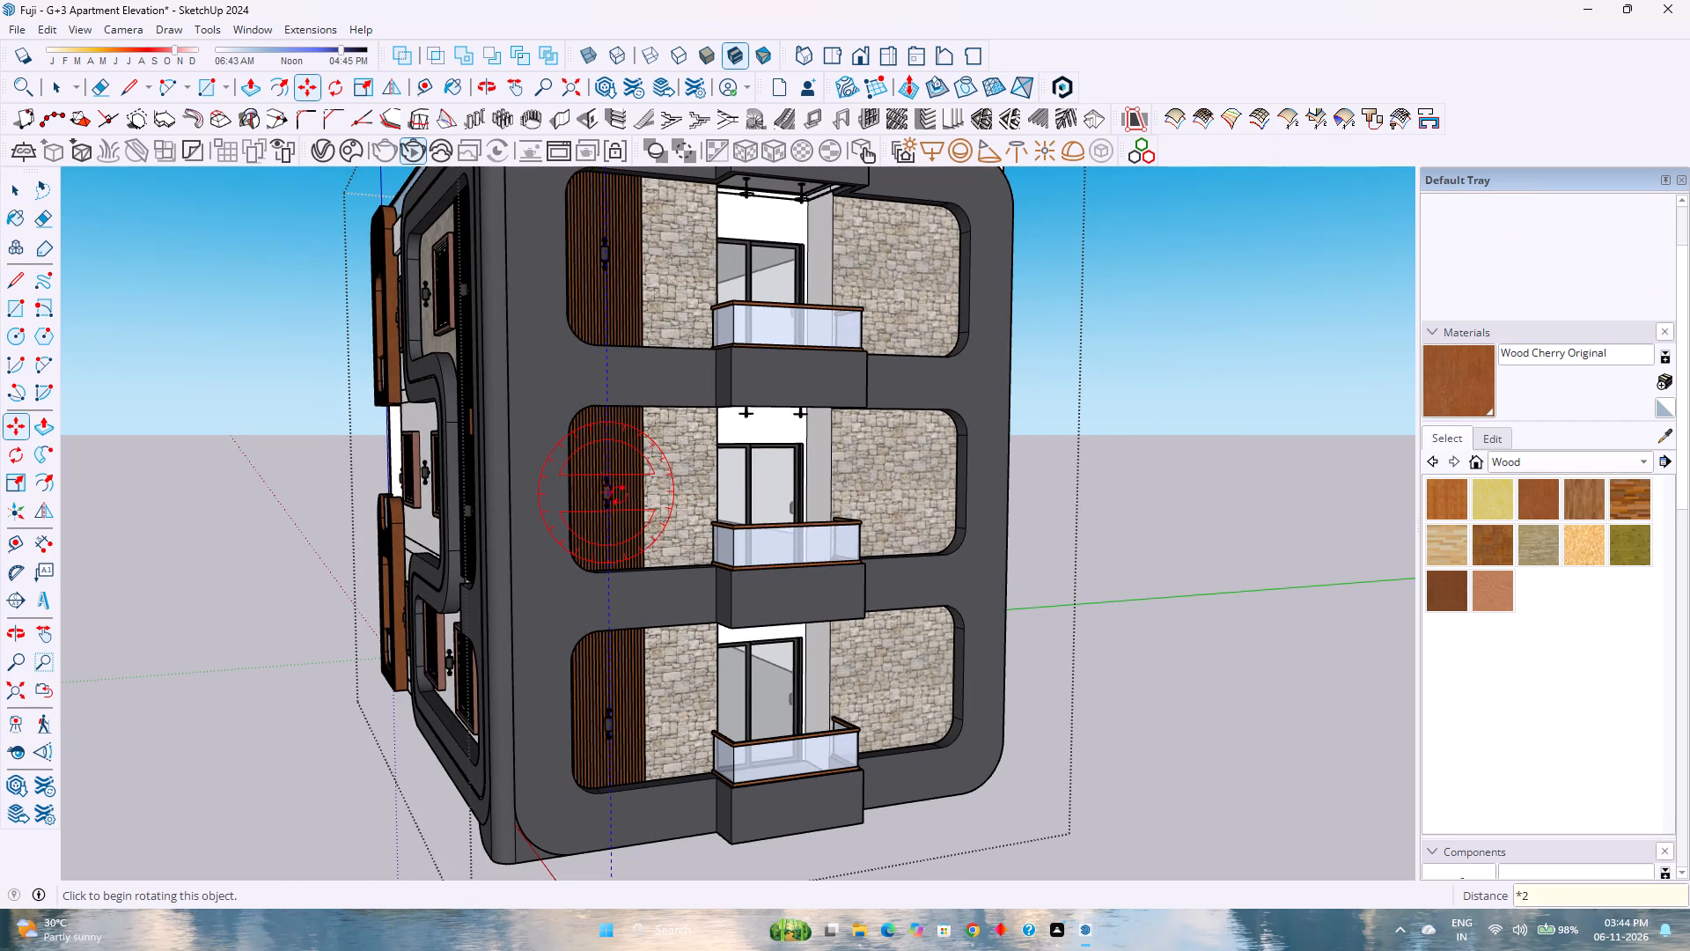
pyautogui.press('space')
# Copy the three slat-panel wall lights about 17' along the green axis onto the stone cladding beyond the balconies.
pyautogui.scroll(-4, 725, 510)
pyautogui.middleClick(816, 545)
pyautogui.moveTo(815, 546); pyautogui.dragTo(589, 593, button='middle')
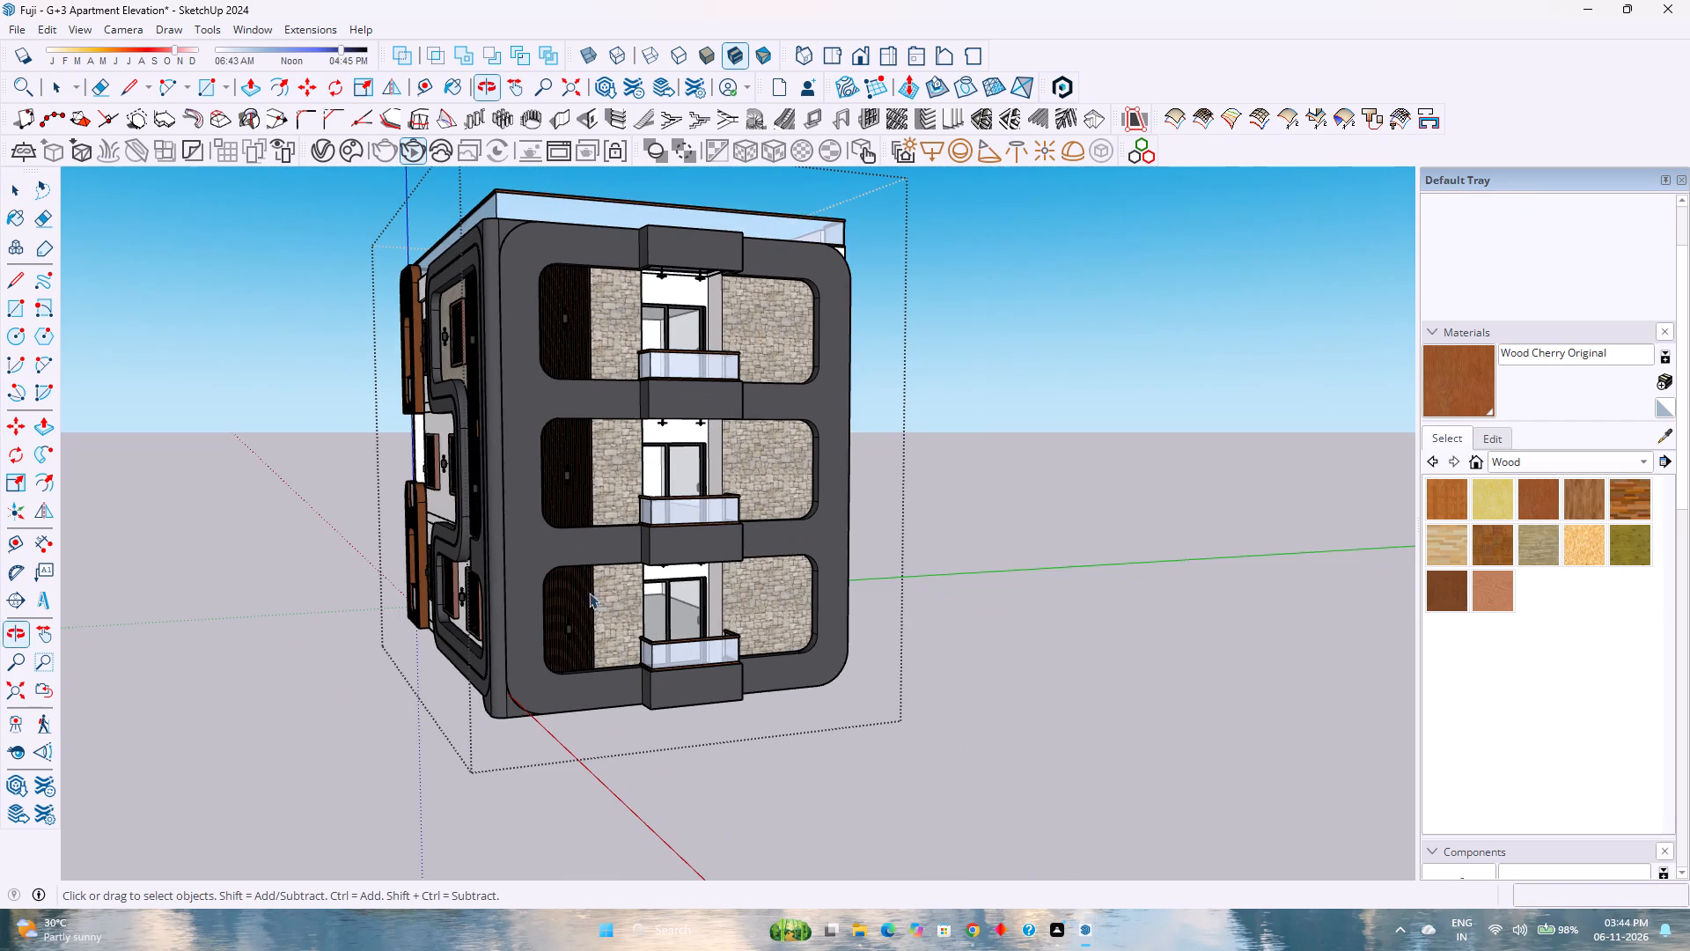
pyautogui.moveTo(589, 593); pyautogui.dragTo(575, 593, button='middle')
pyautogui.middleClick(575, 593)
pyautogui.scroll(2, 570, 557)
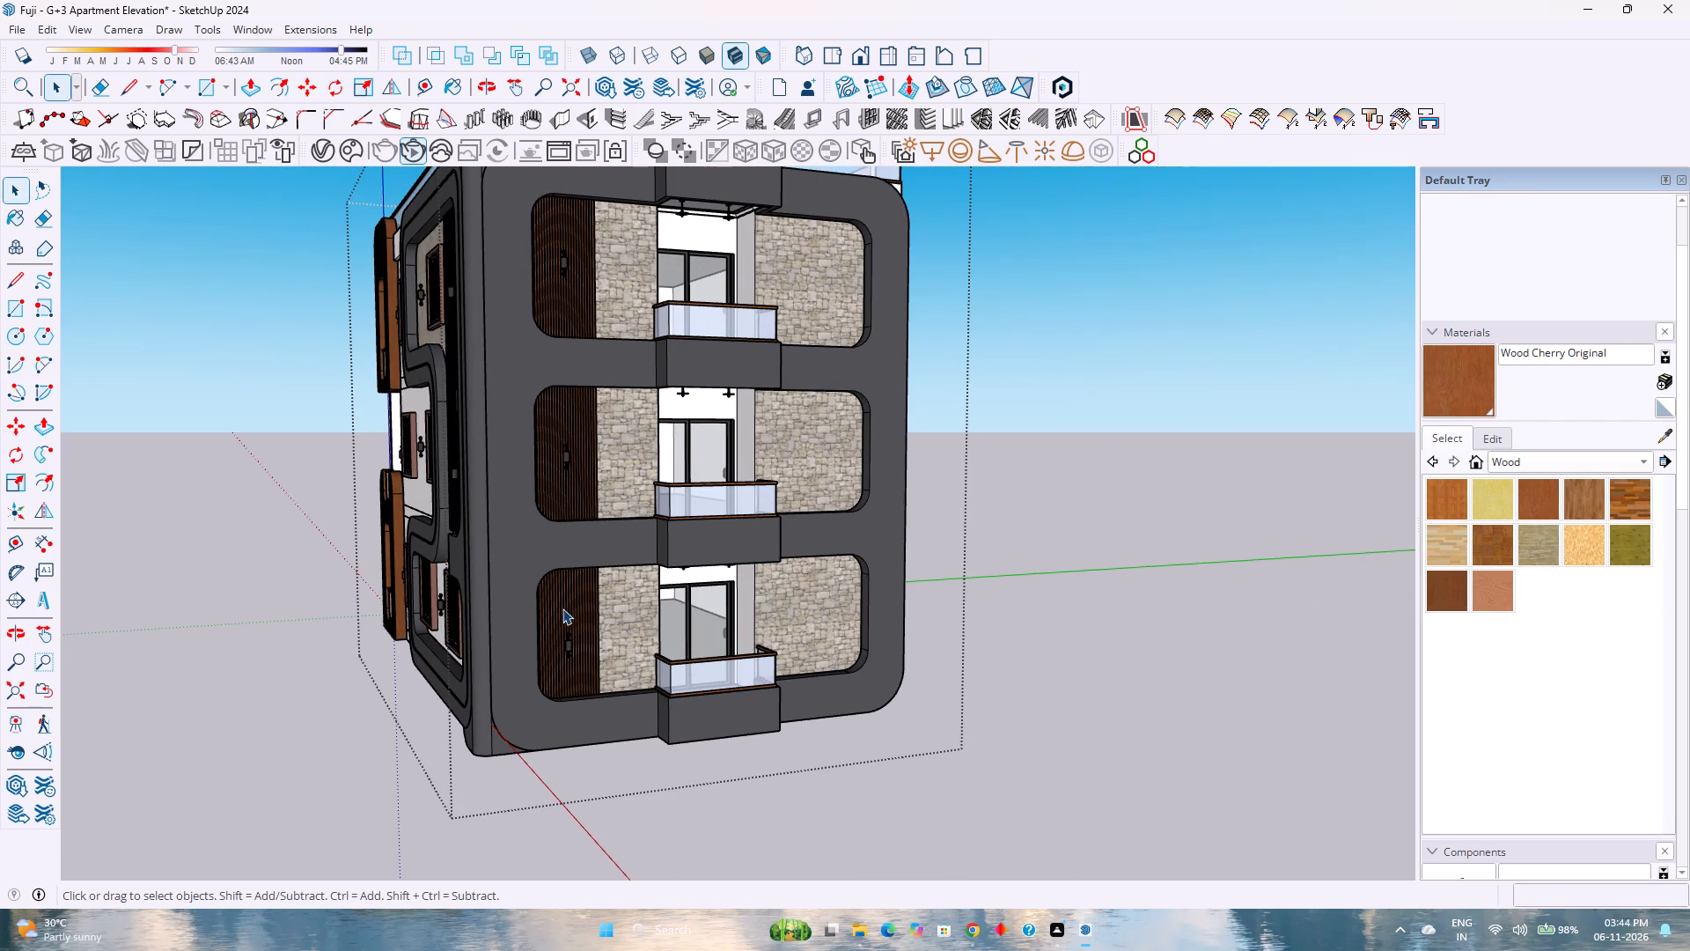
pyautogui.click(572, 645)
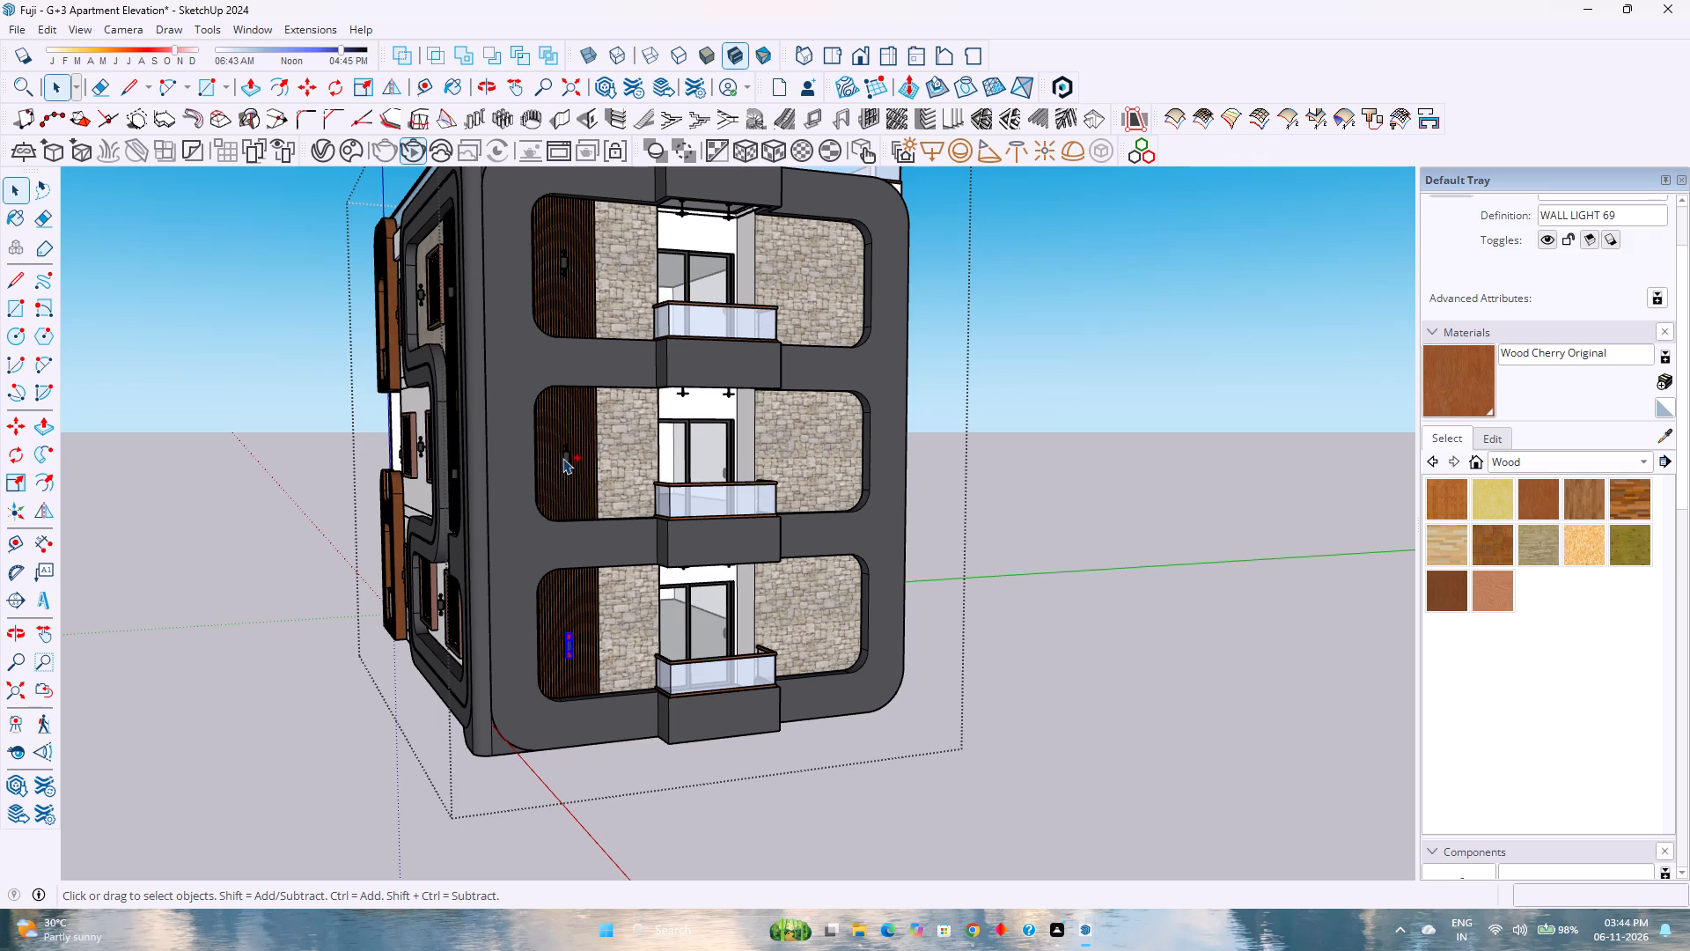
pyautogui.keyDown('ctrl'); pyautogui.click(567, 457); pyautogui.keyUp('ctrl')
pyautogui.keyDown('ctrl'); pyautogui.click(566, 267); pyautogui.keyUp('ctrl')
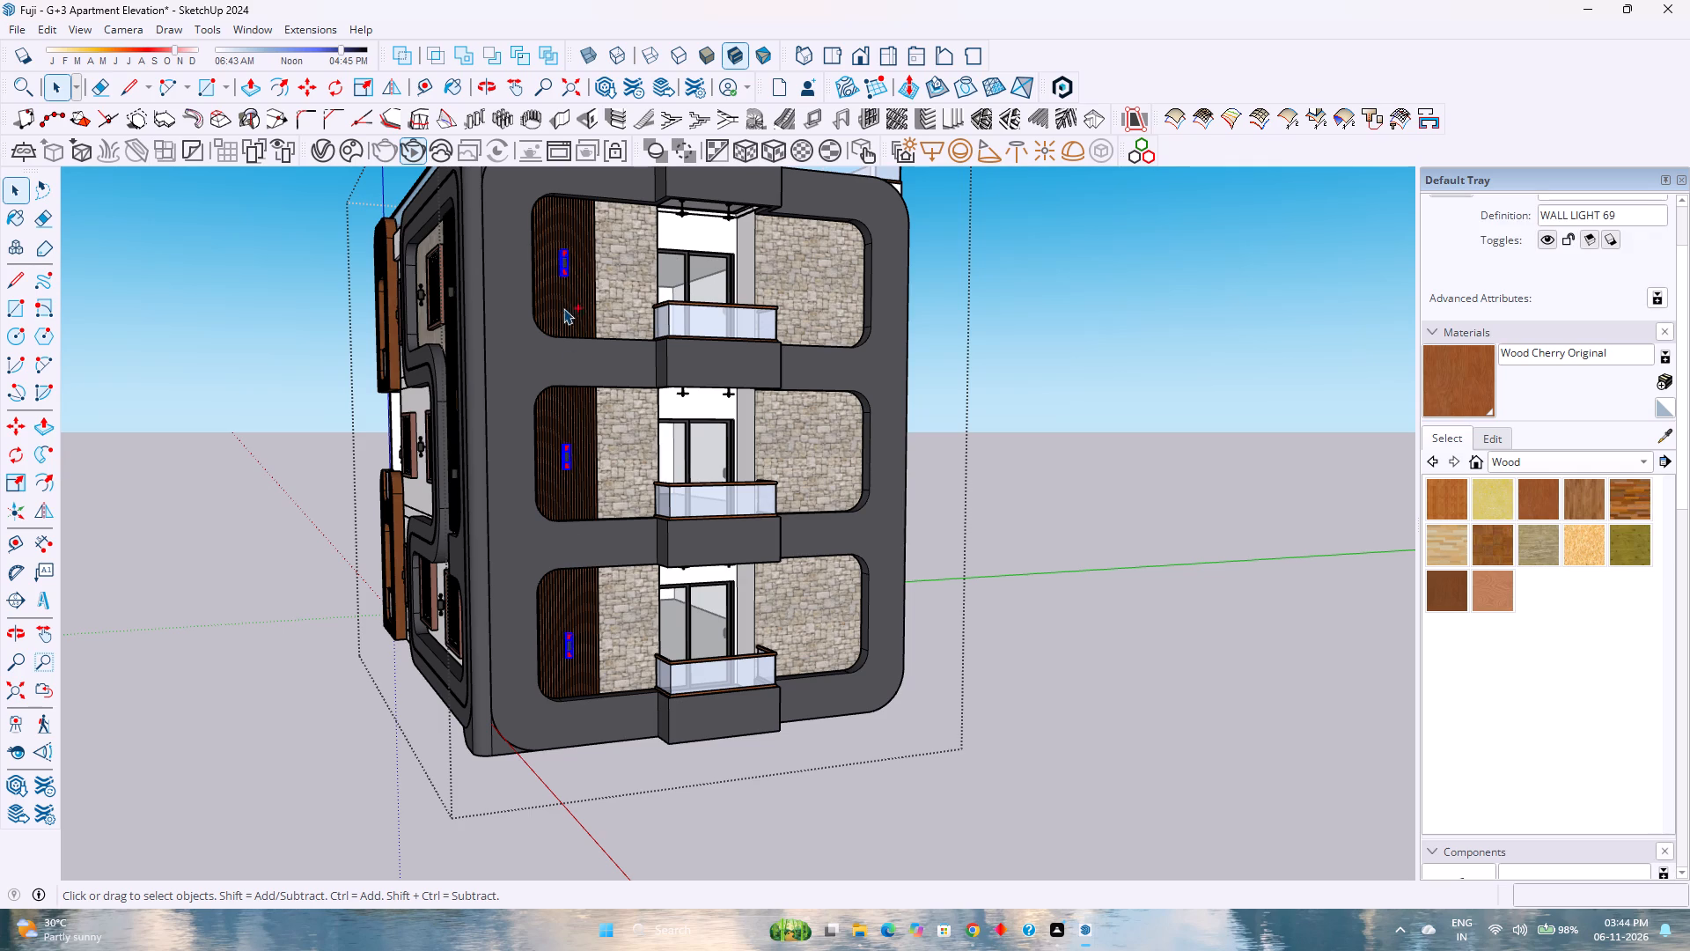
pyautogui.press('m')
pyautogui.scroll(-8, 576, 556)
pyautogui.scroll(1, 577, 559)
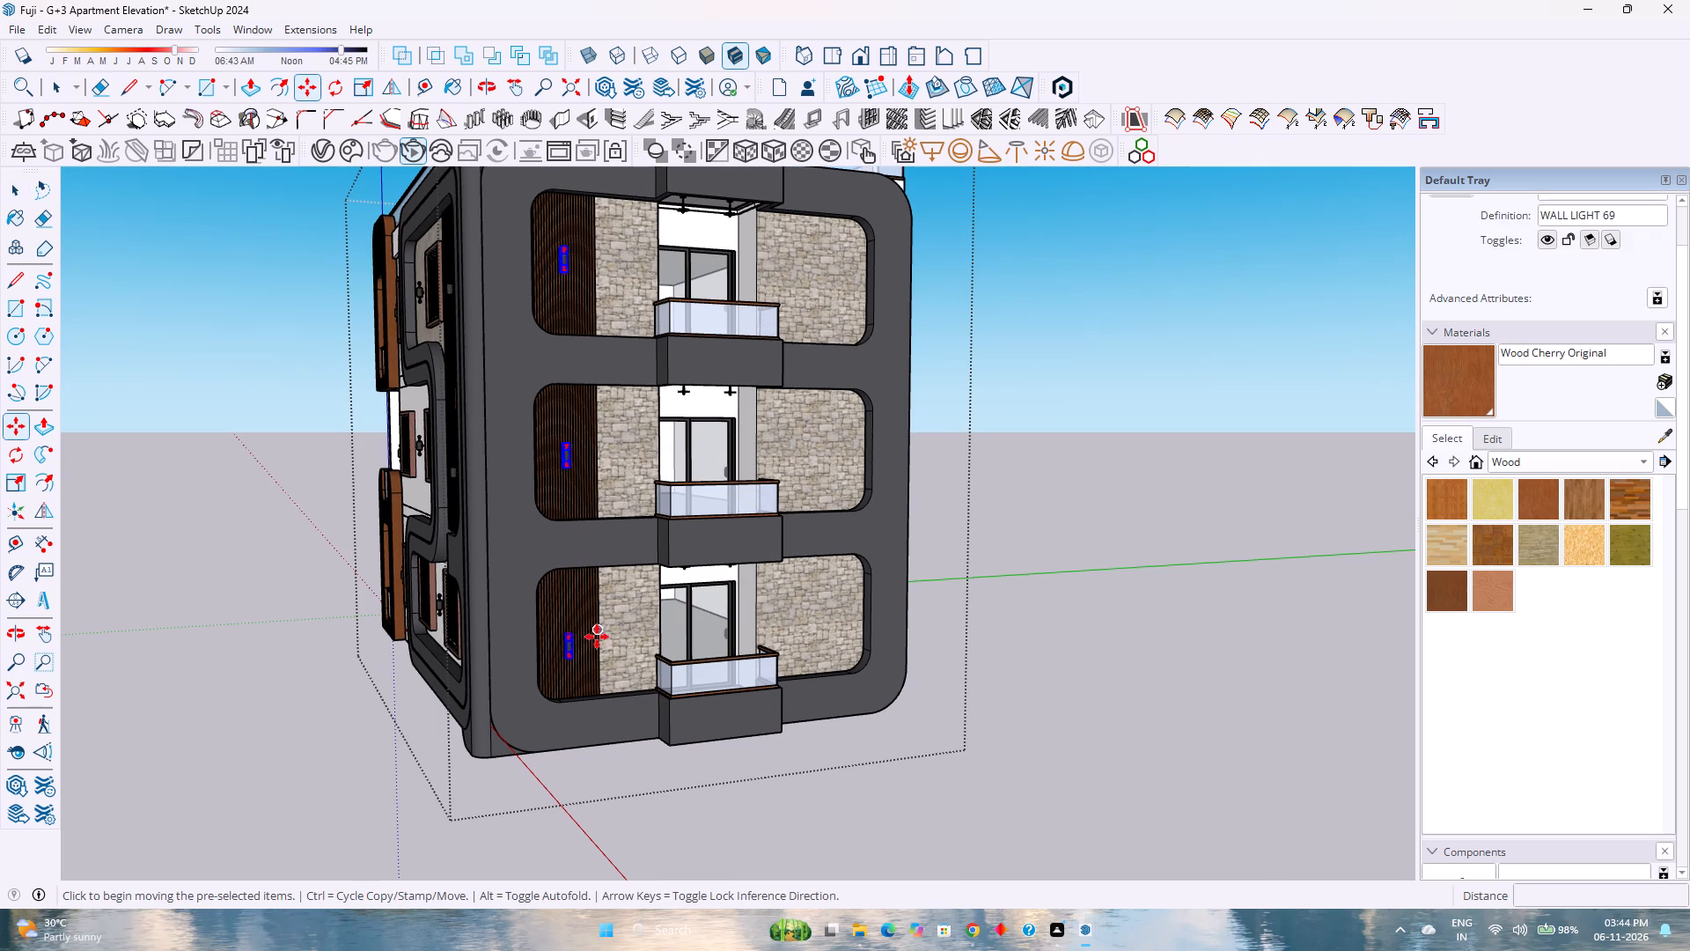
pyautogui.click(579, 661)
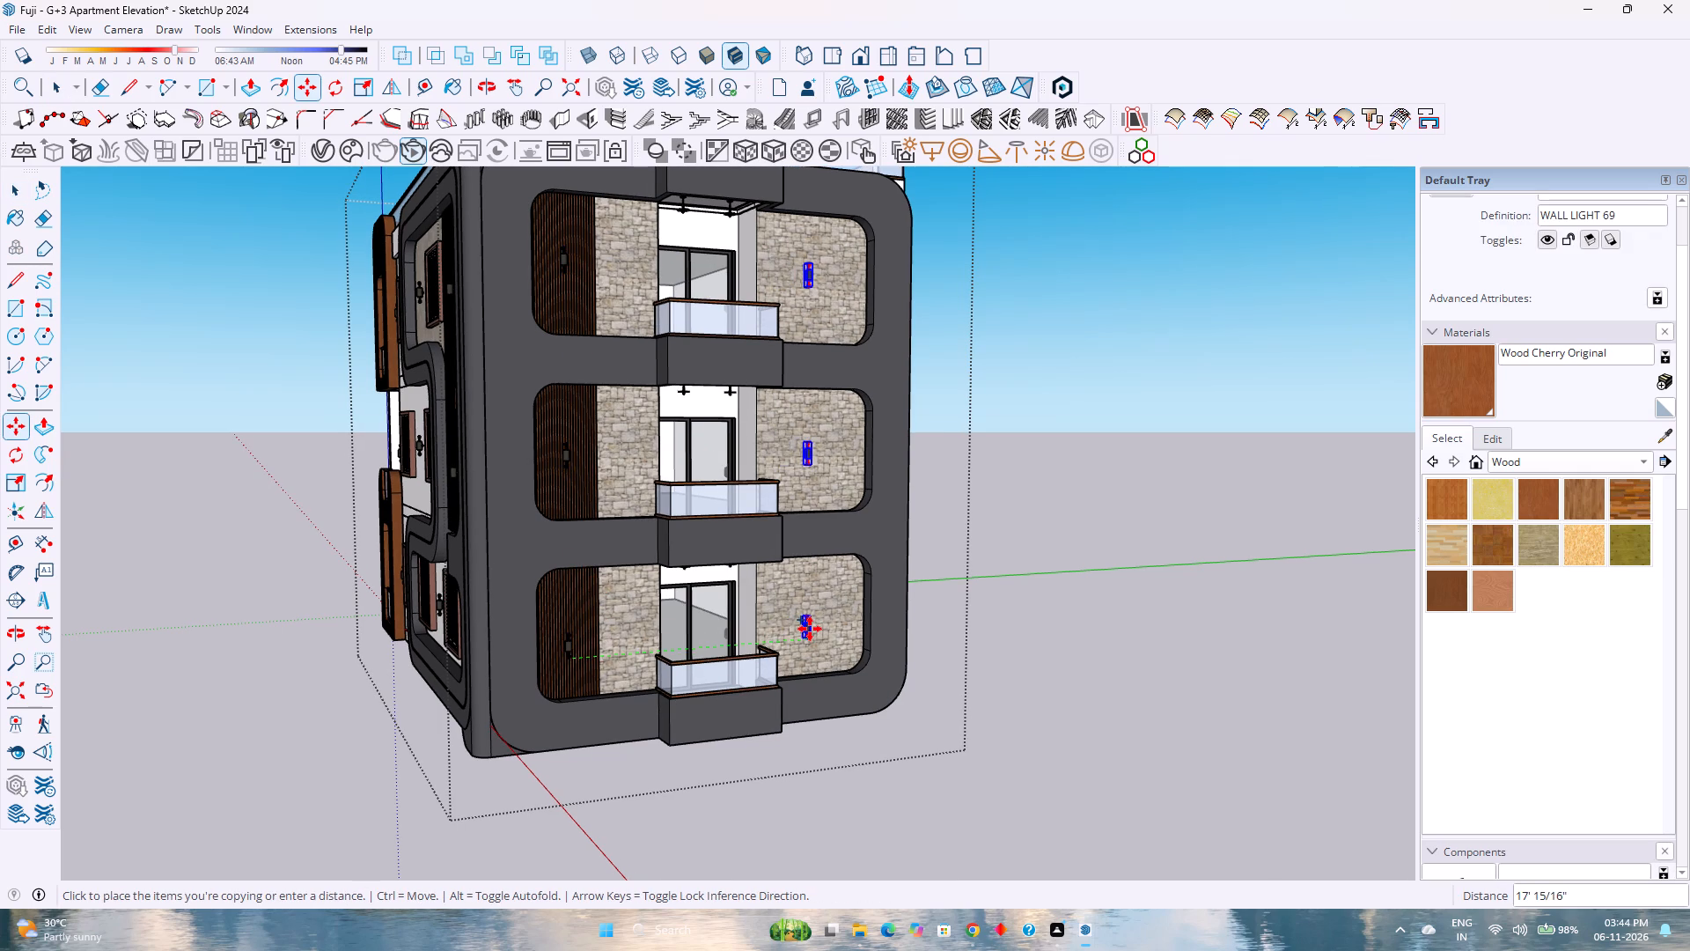
pyautogui.press('Left')
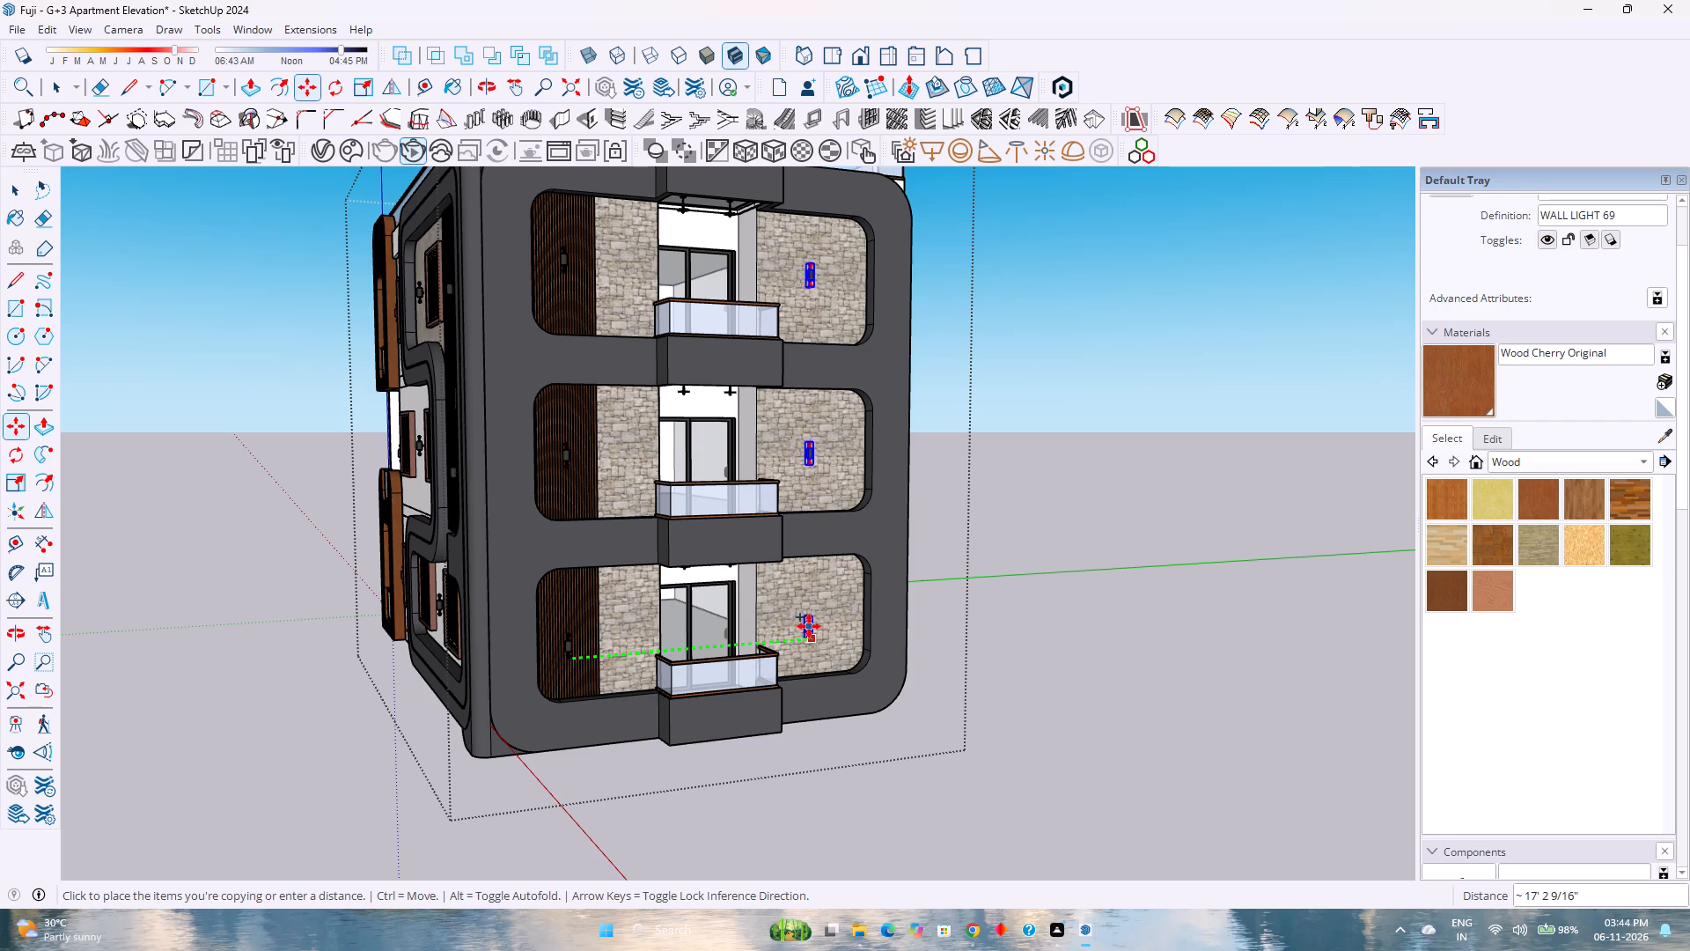
pyautogui.click(815, 622)
pyautogui.scroll(-4, 803, 560)
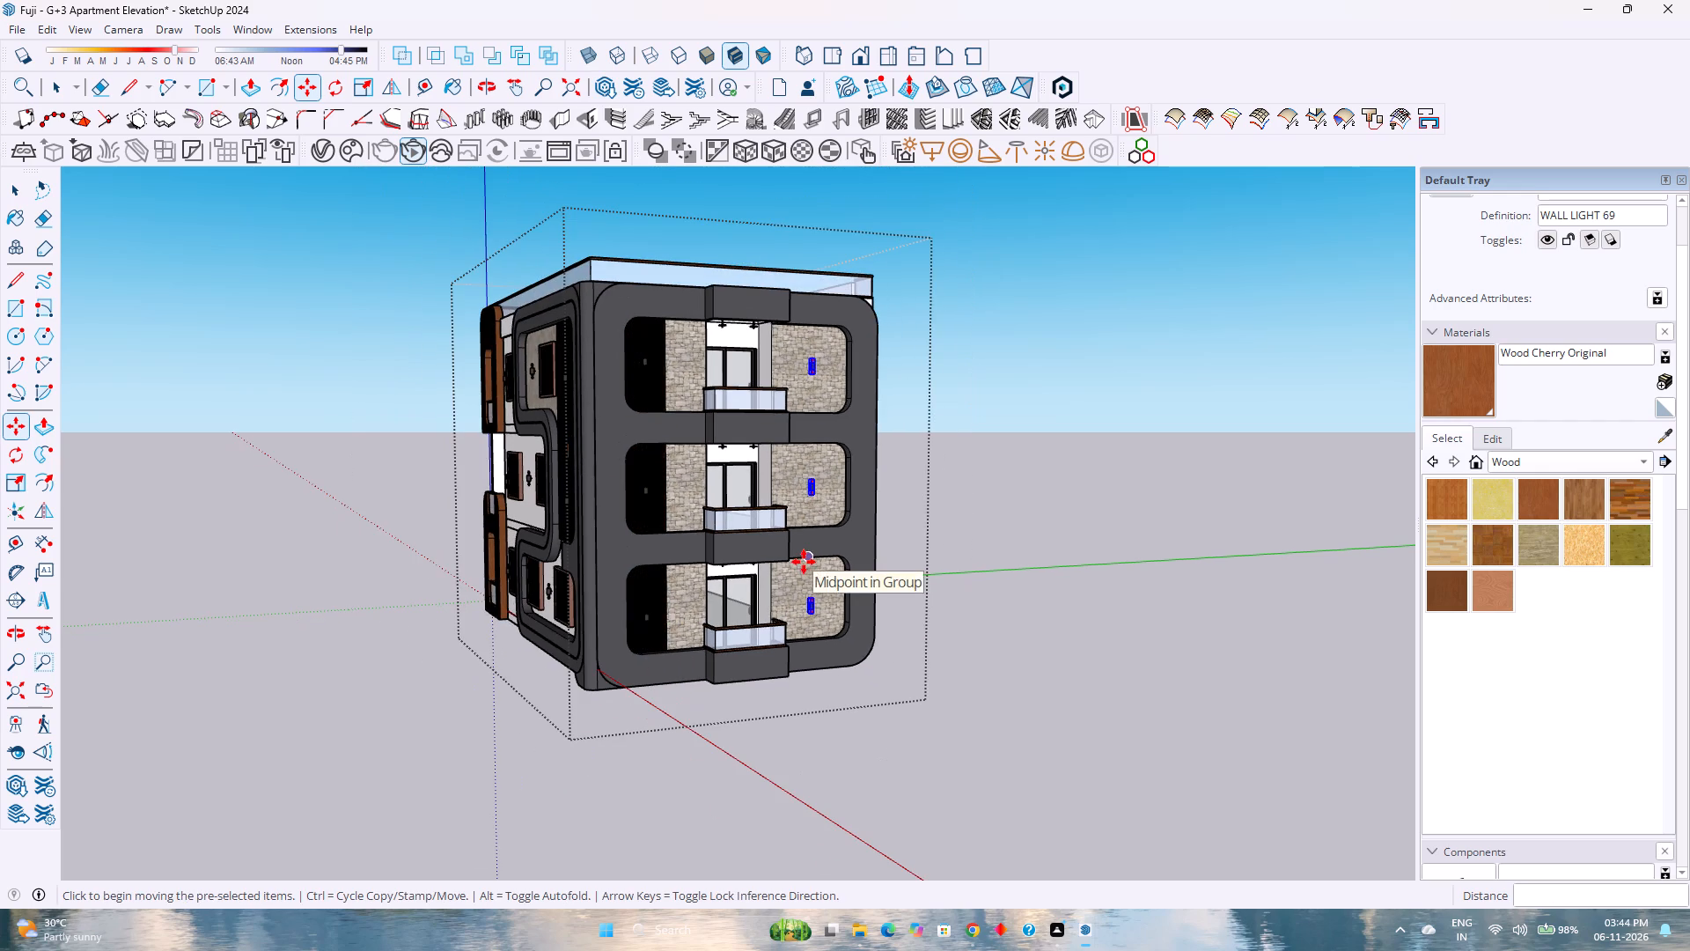
pyautogui.press('space')
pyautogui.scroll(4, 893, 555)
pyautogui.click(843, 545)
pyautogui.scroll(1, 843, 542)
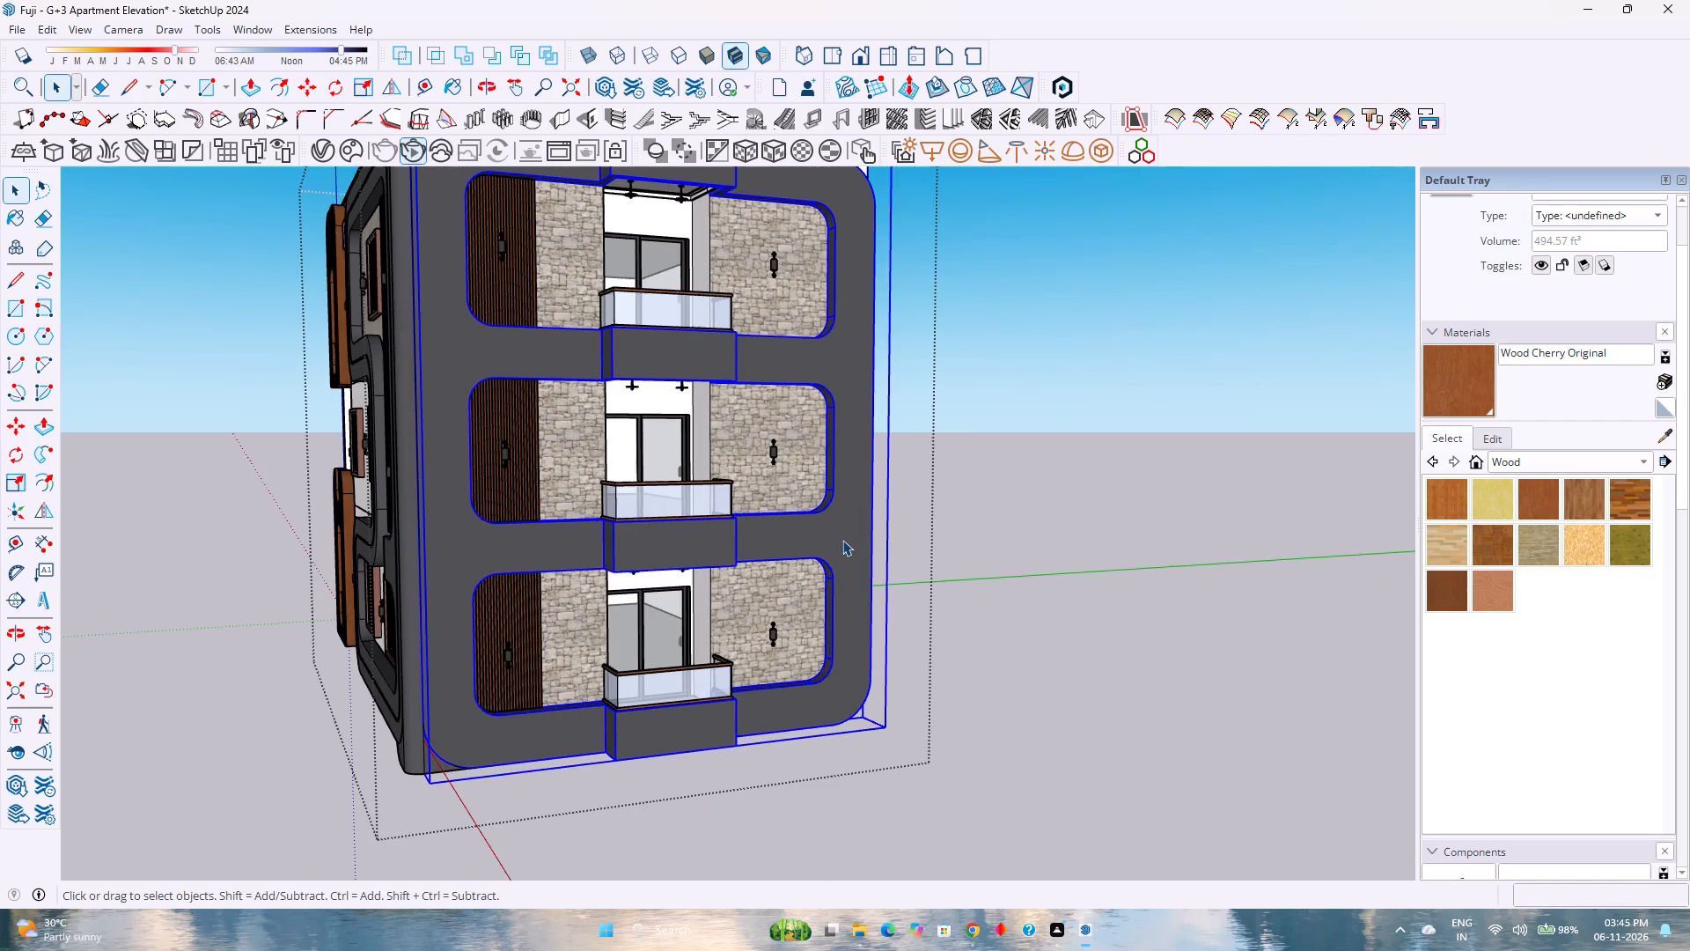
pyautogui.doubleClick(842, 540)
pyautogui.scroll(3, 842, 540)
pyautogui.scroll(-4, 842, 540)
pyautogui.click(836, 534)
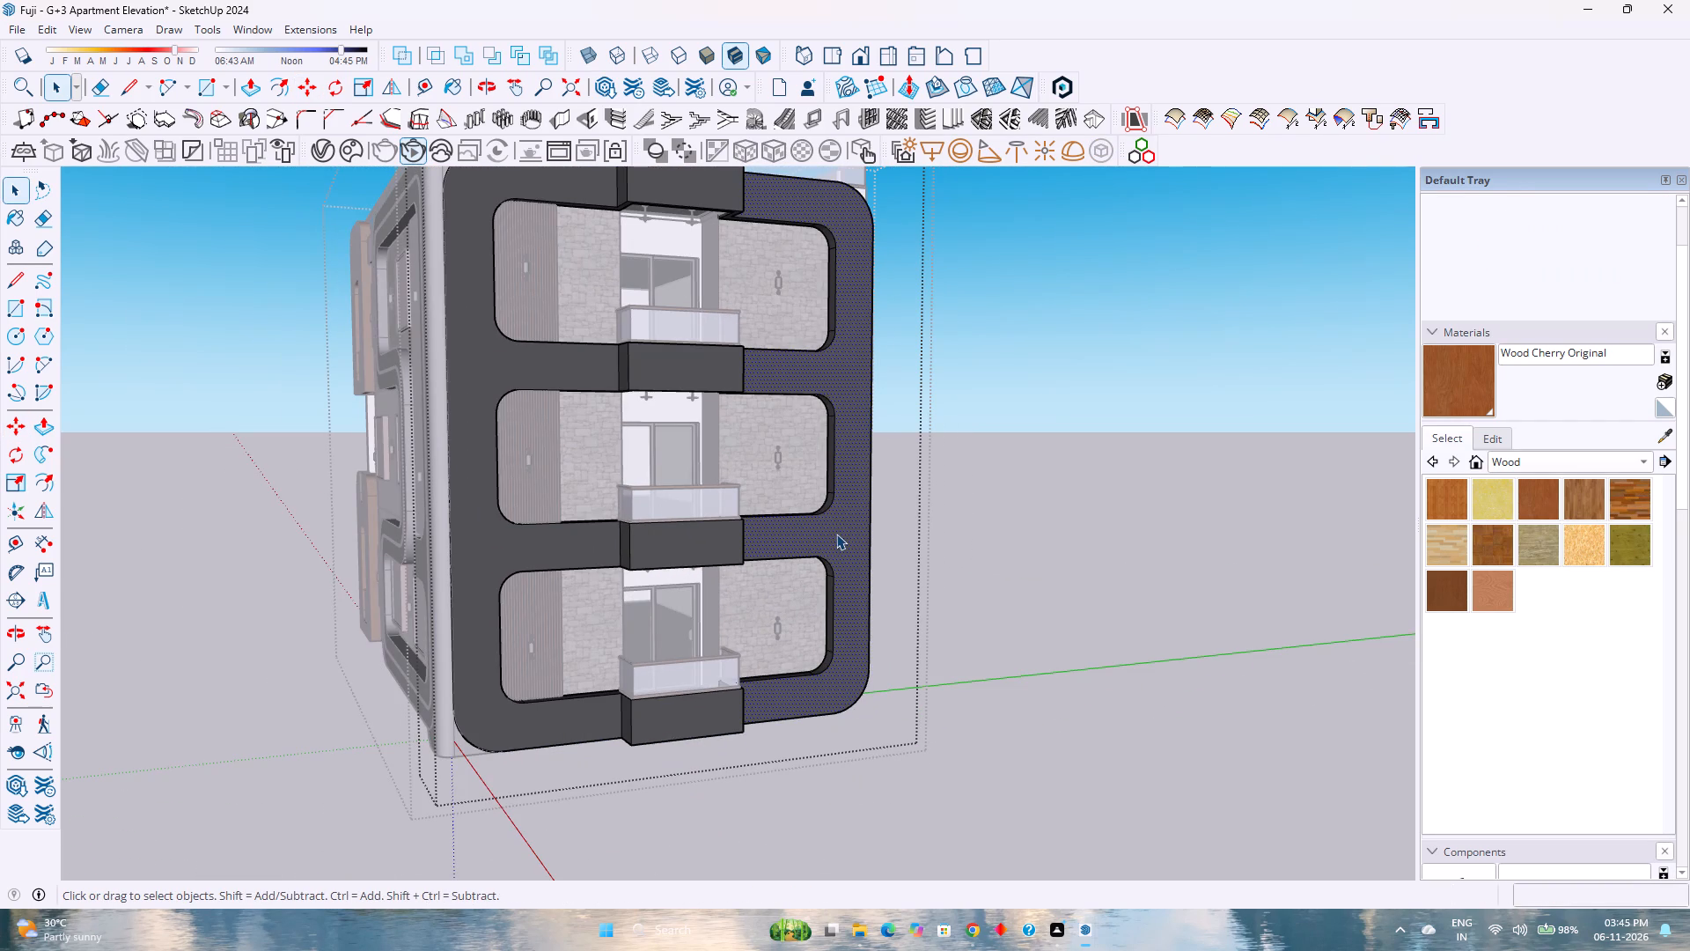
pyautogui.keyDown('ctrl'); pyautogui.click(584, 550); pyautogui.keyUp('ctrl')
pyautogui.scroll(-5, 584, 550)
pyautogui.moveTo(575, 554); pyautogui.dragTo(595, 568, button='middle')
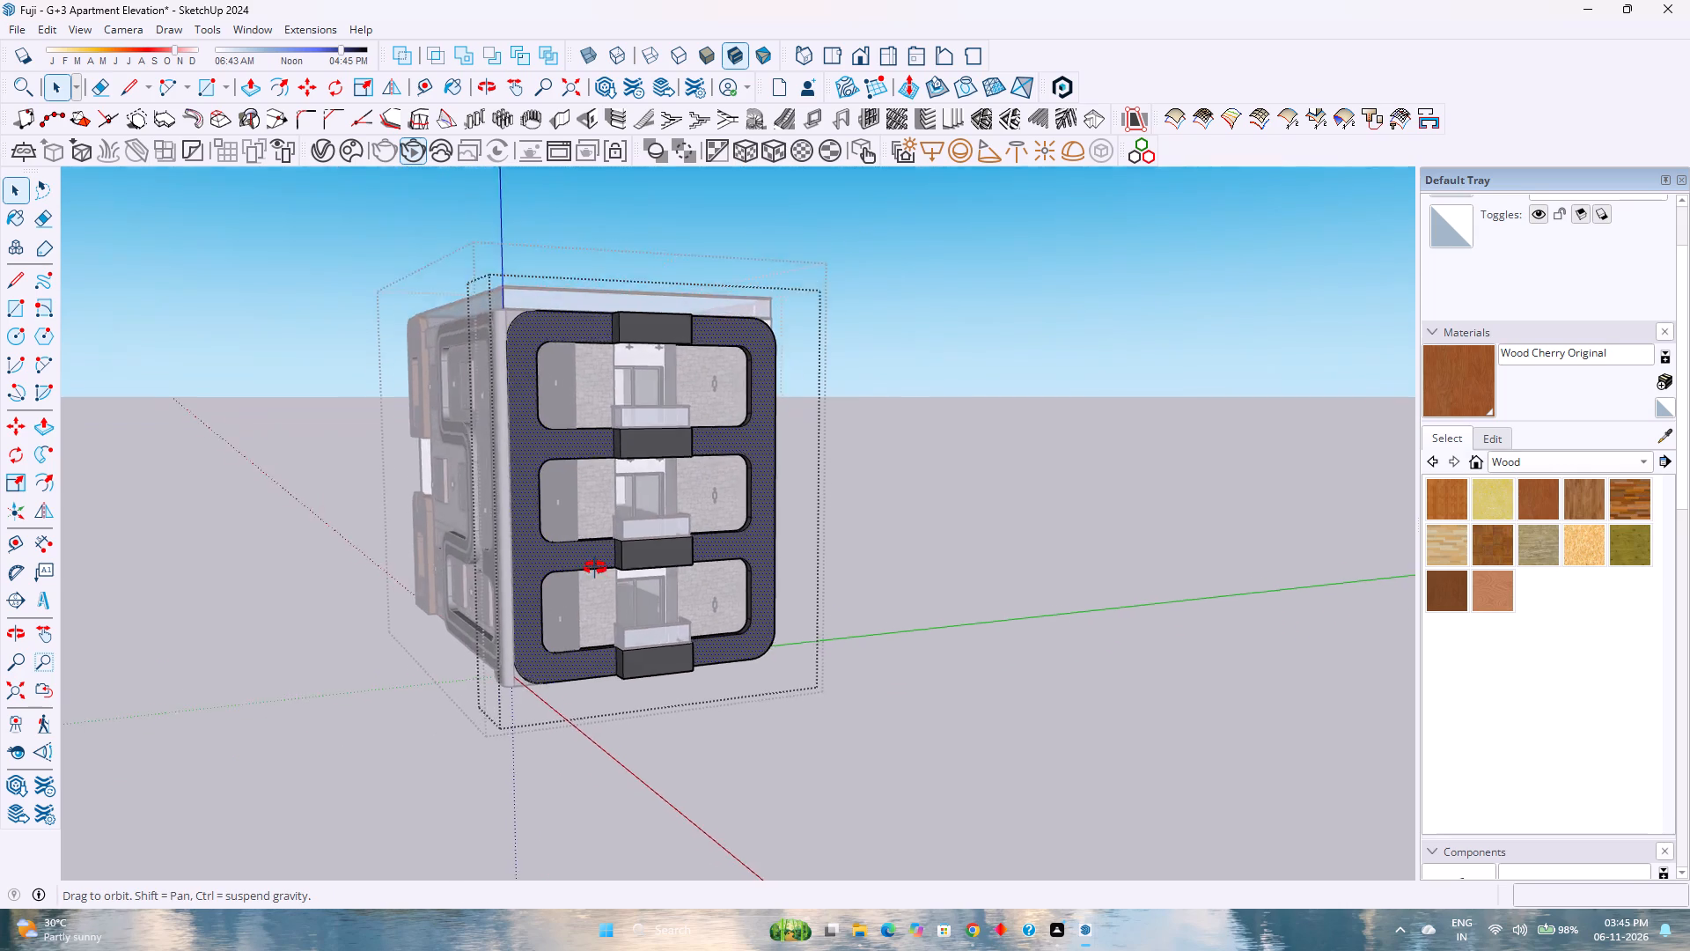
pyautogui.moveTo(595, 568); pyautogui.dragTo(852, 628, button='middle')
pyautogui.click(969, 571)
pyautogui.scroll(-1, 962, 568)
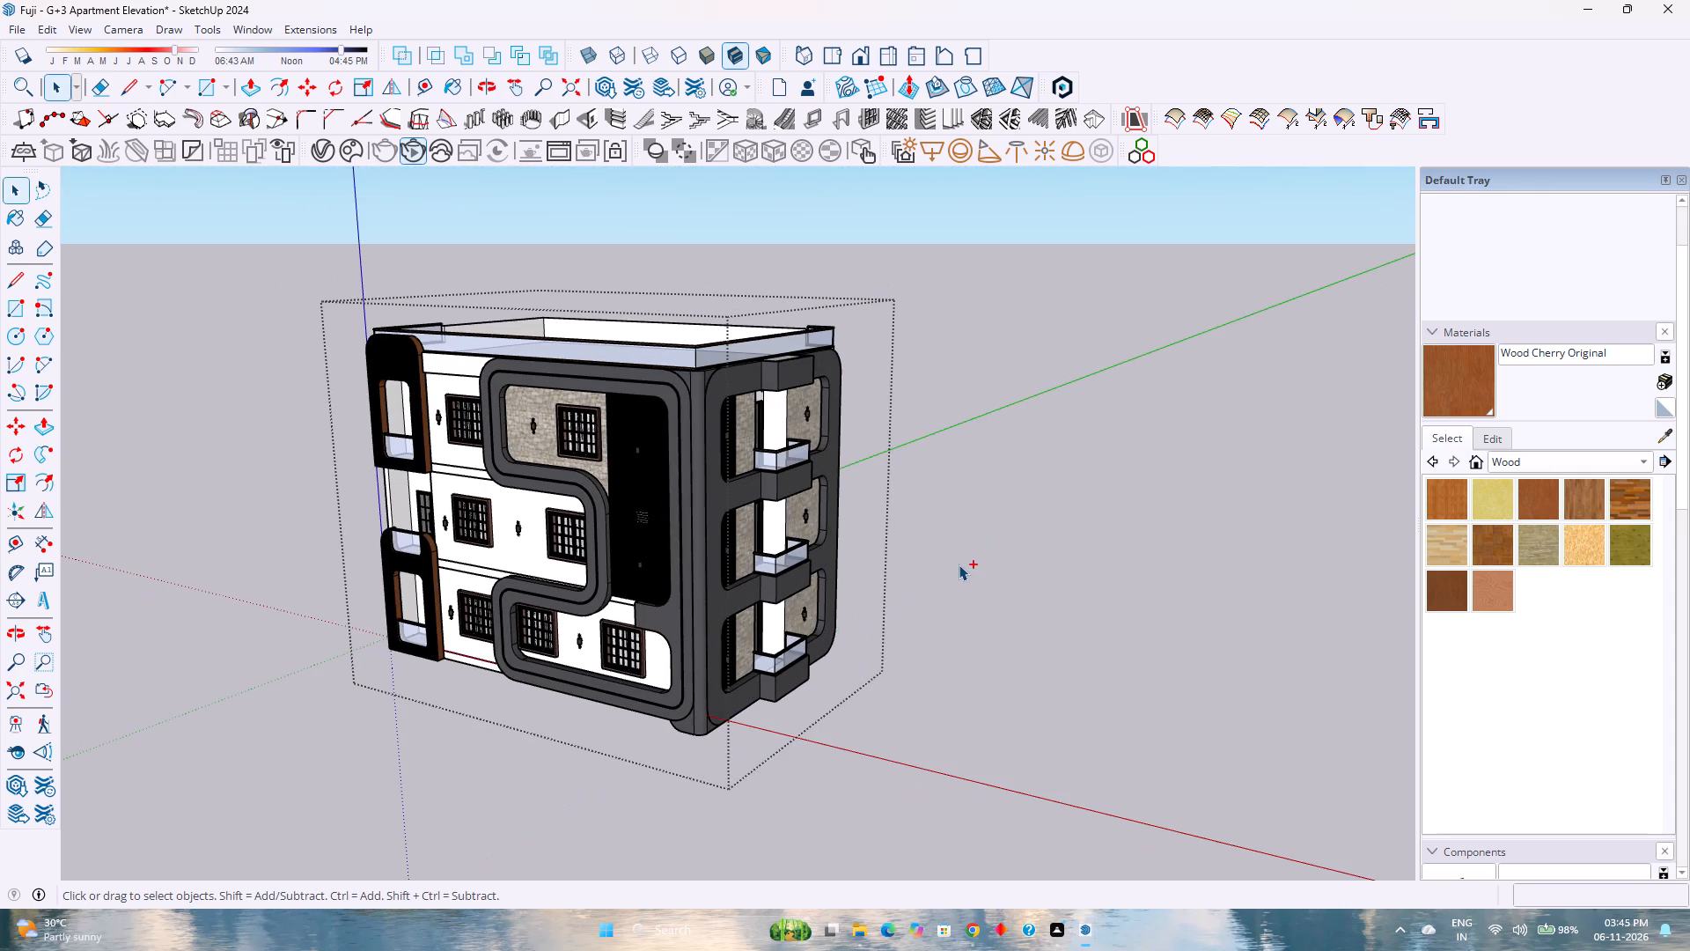
# Save the apartment elevation model.
pyautogui.hotkey('ctrl', 's')
pyautogui.scroll(-3, 893, 523)
# In the V-Ray Asset Editor, set V-Ray Spot Light#4's intensity units to Radiant power (W).
pyautogui.click(325, 150)
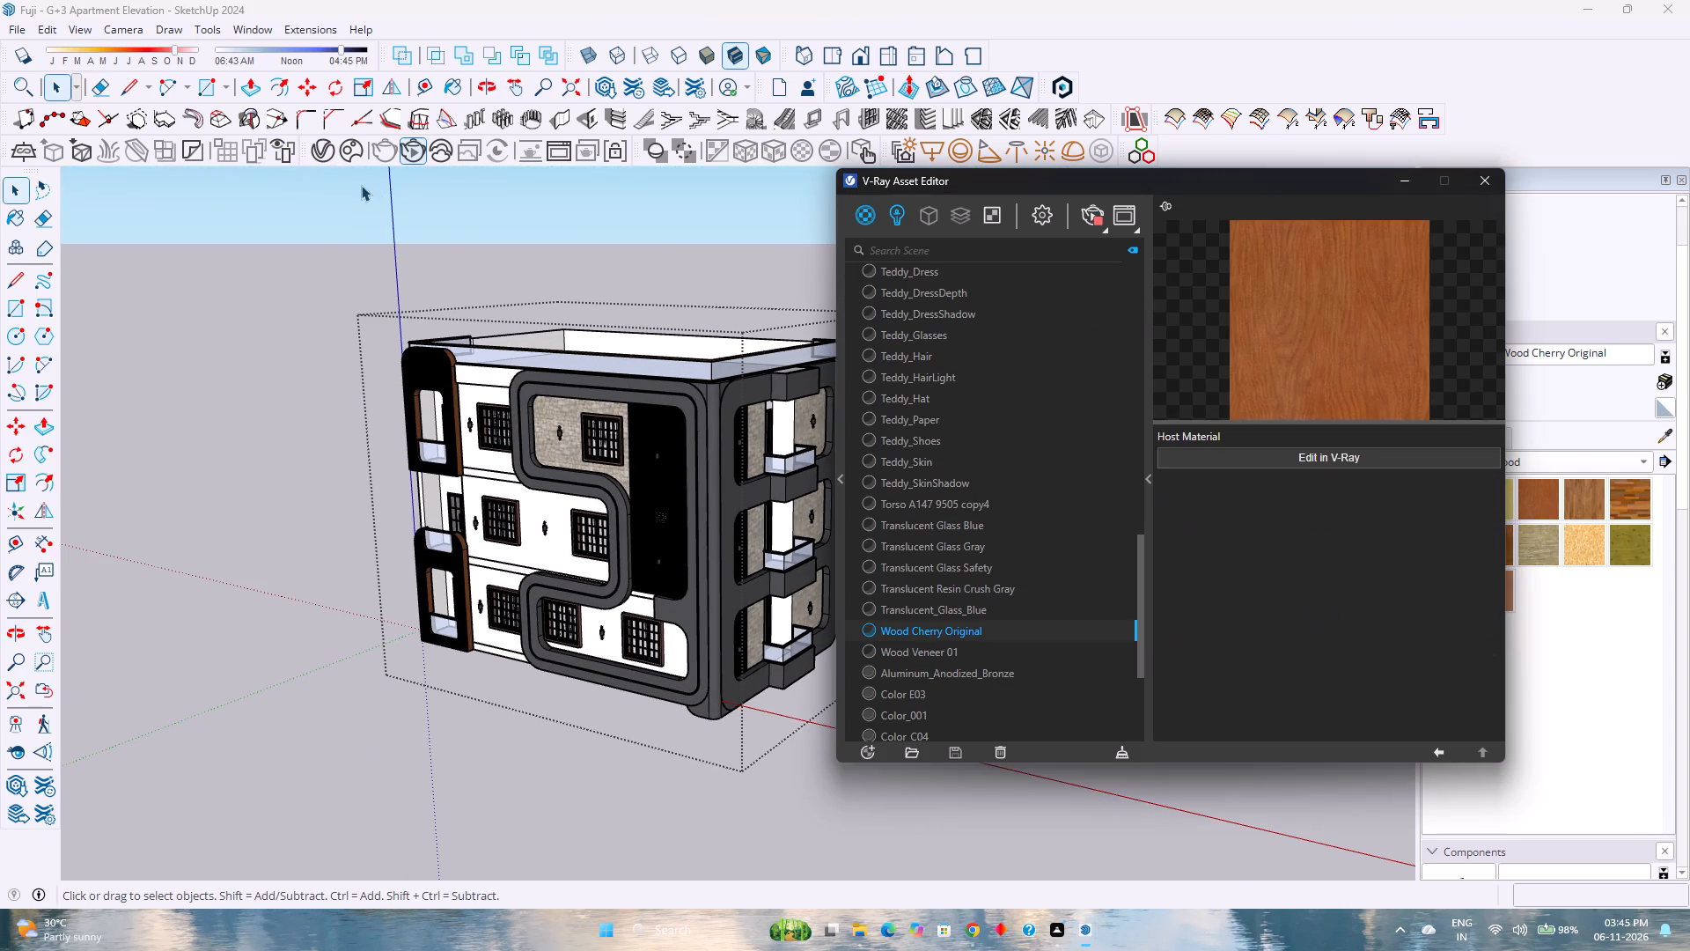
pyautogui.click(898, 215)
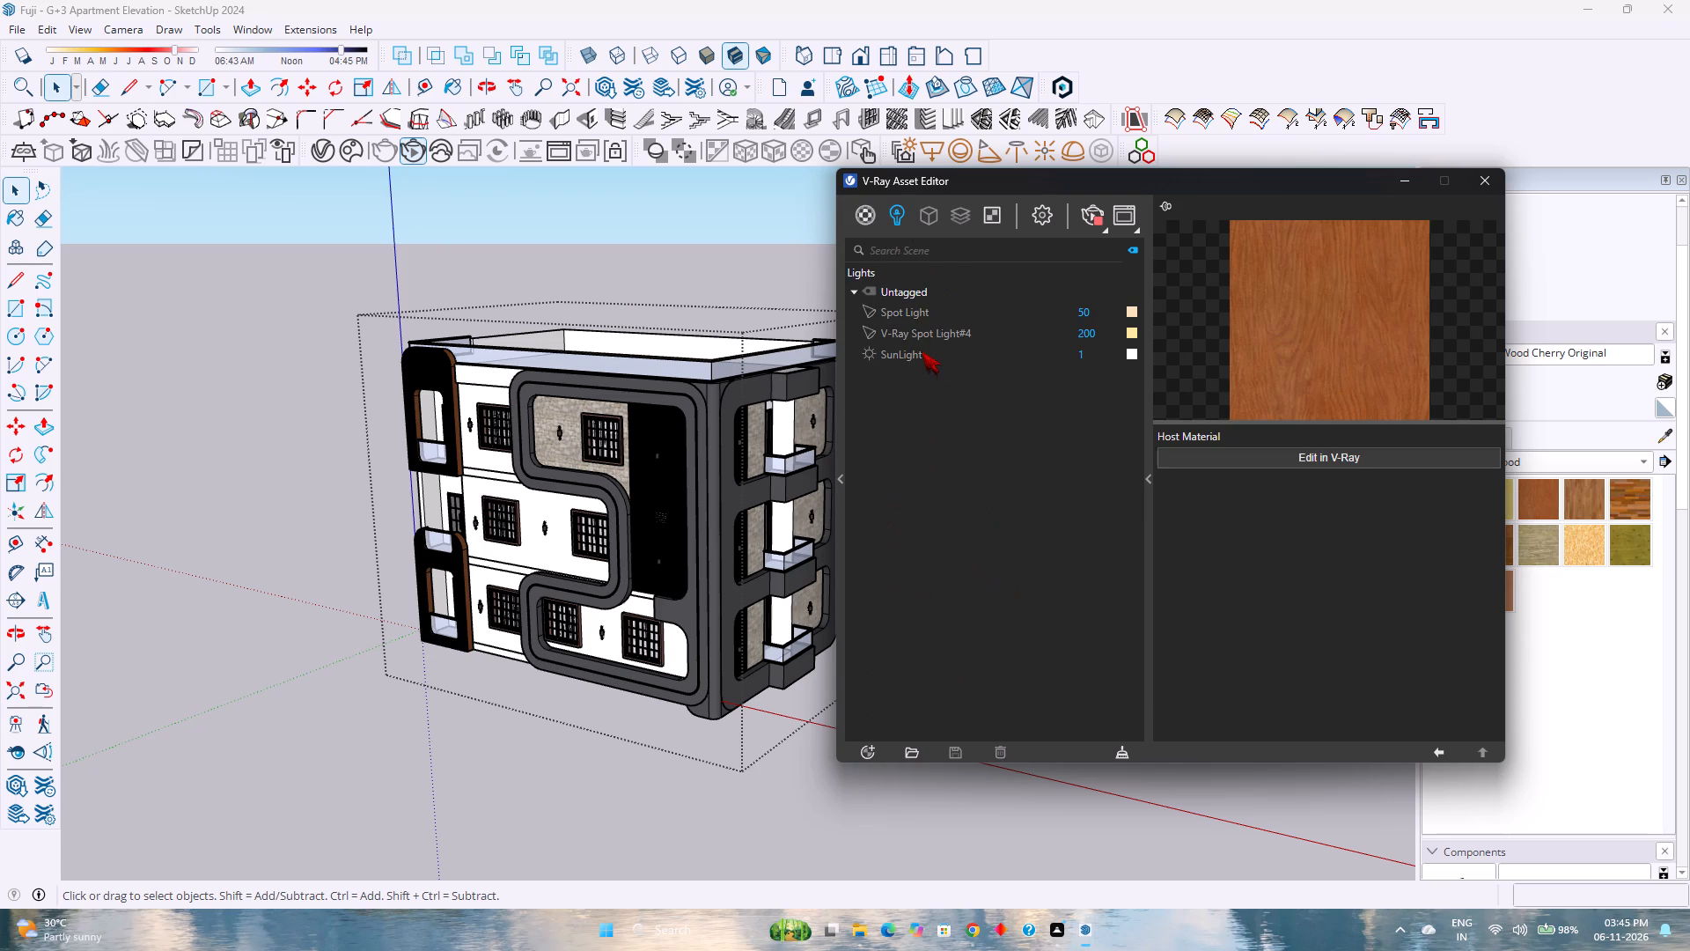
pyautogui.click(917, 337)
pyautogui.click(1277, 533)
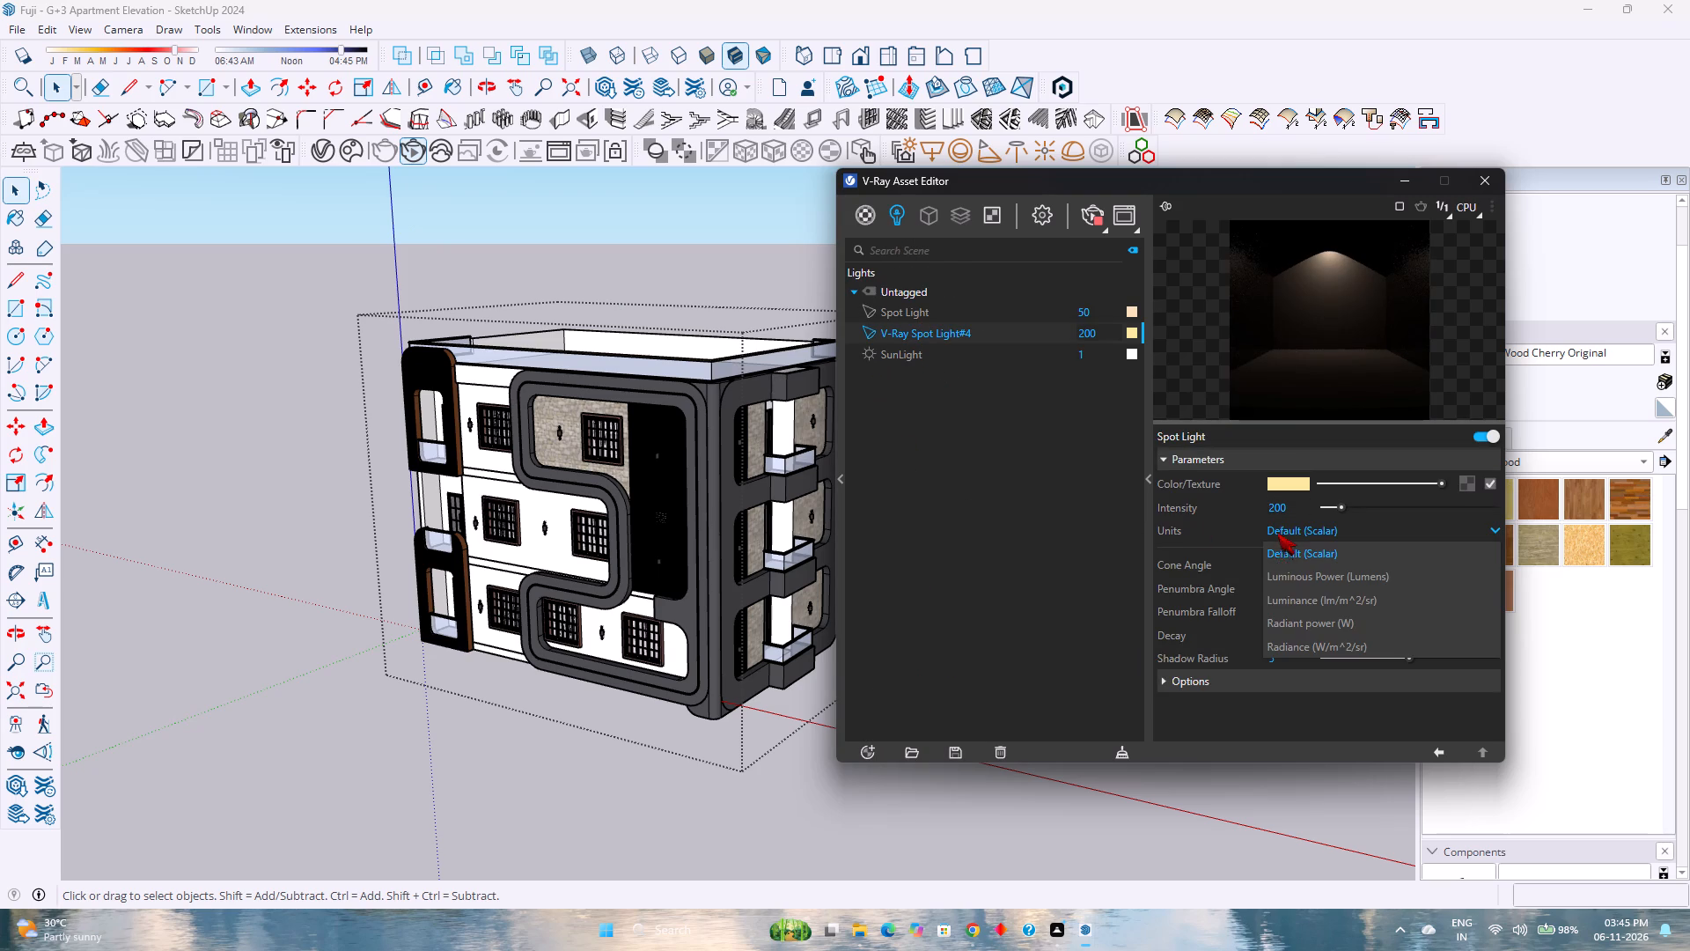
pyautogui.click(1280, 622)
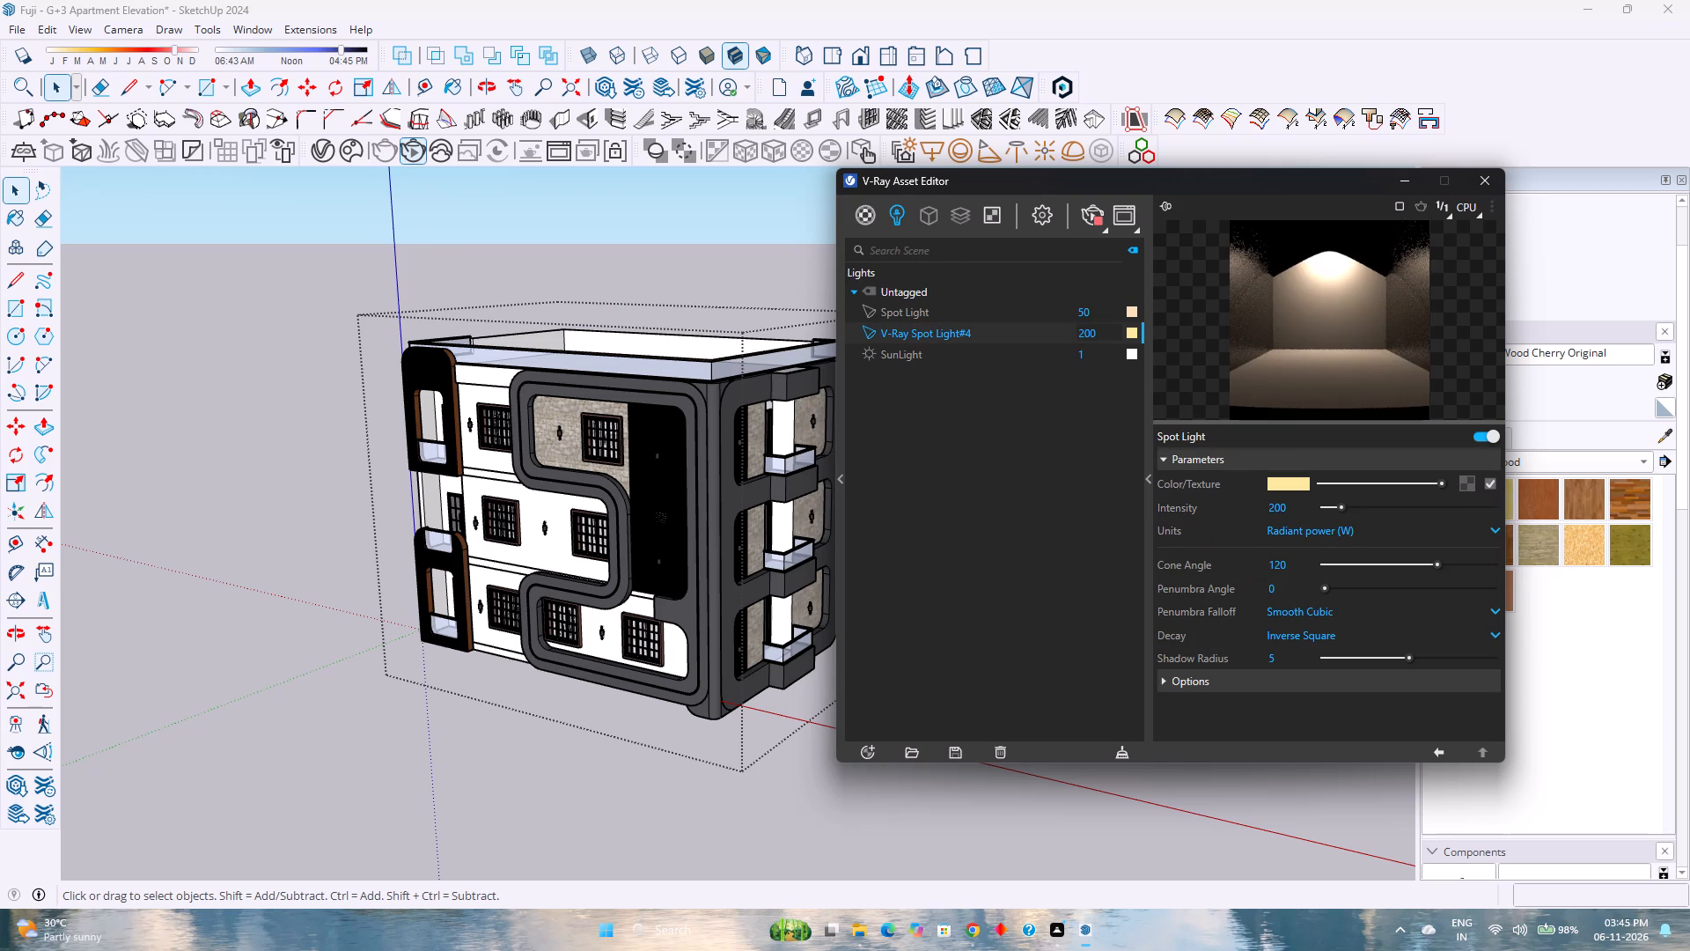
# Set V-Ray Spot Light#4's cone angle to 90, with Smooth Cubic as its penumbra falloff.
pyautogui.click(1335, 610)
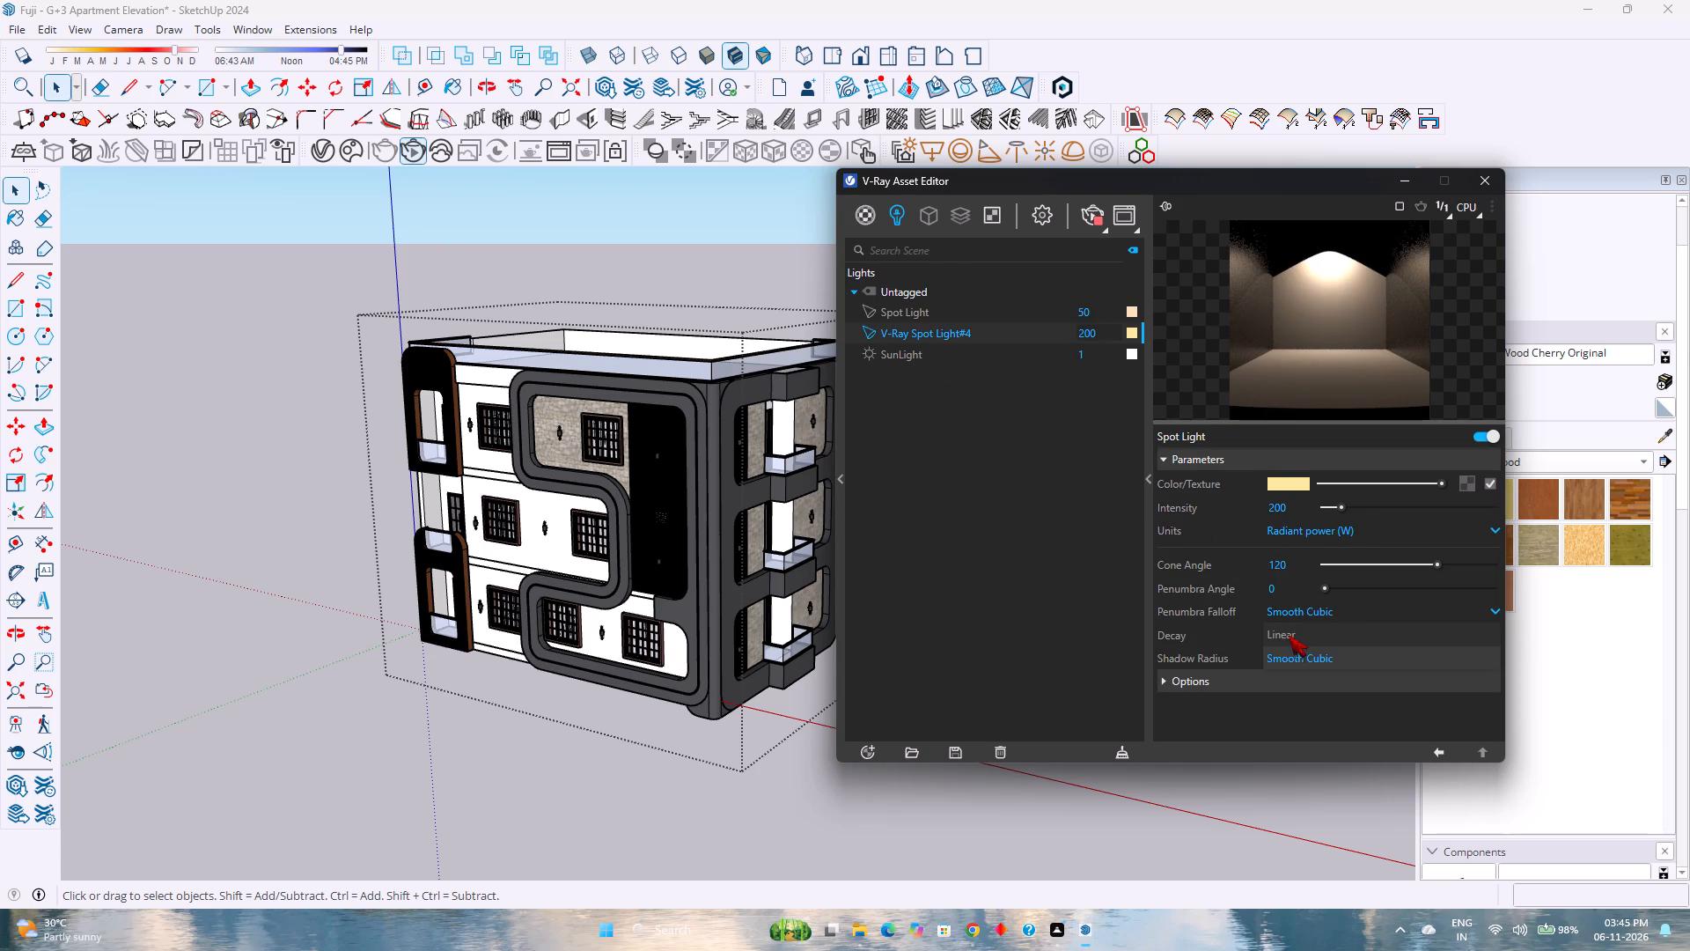
pyautogui.click(1281, 660)
pyautogui.moveTo(1432, 562); pyautogui.dragTo(1412, 562)
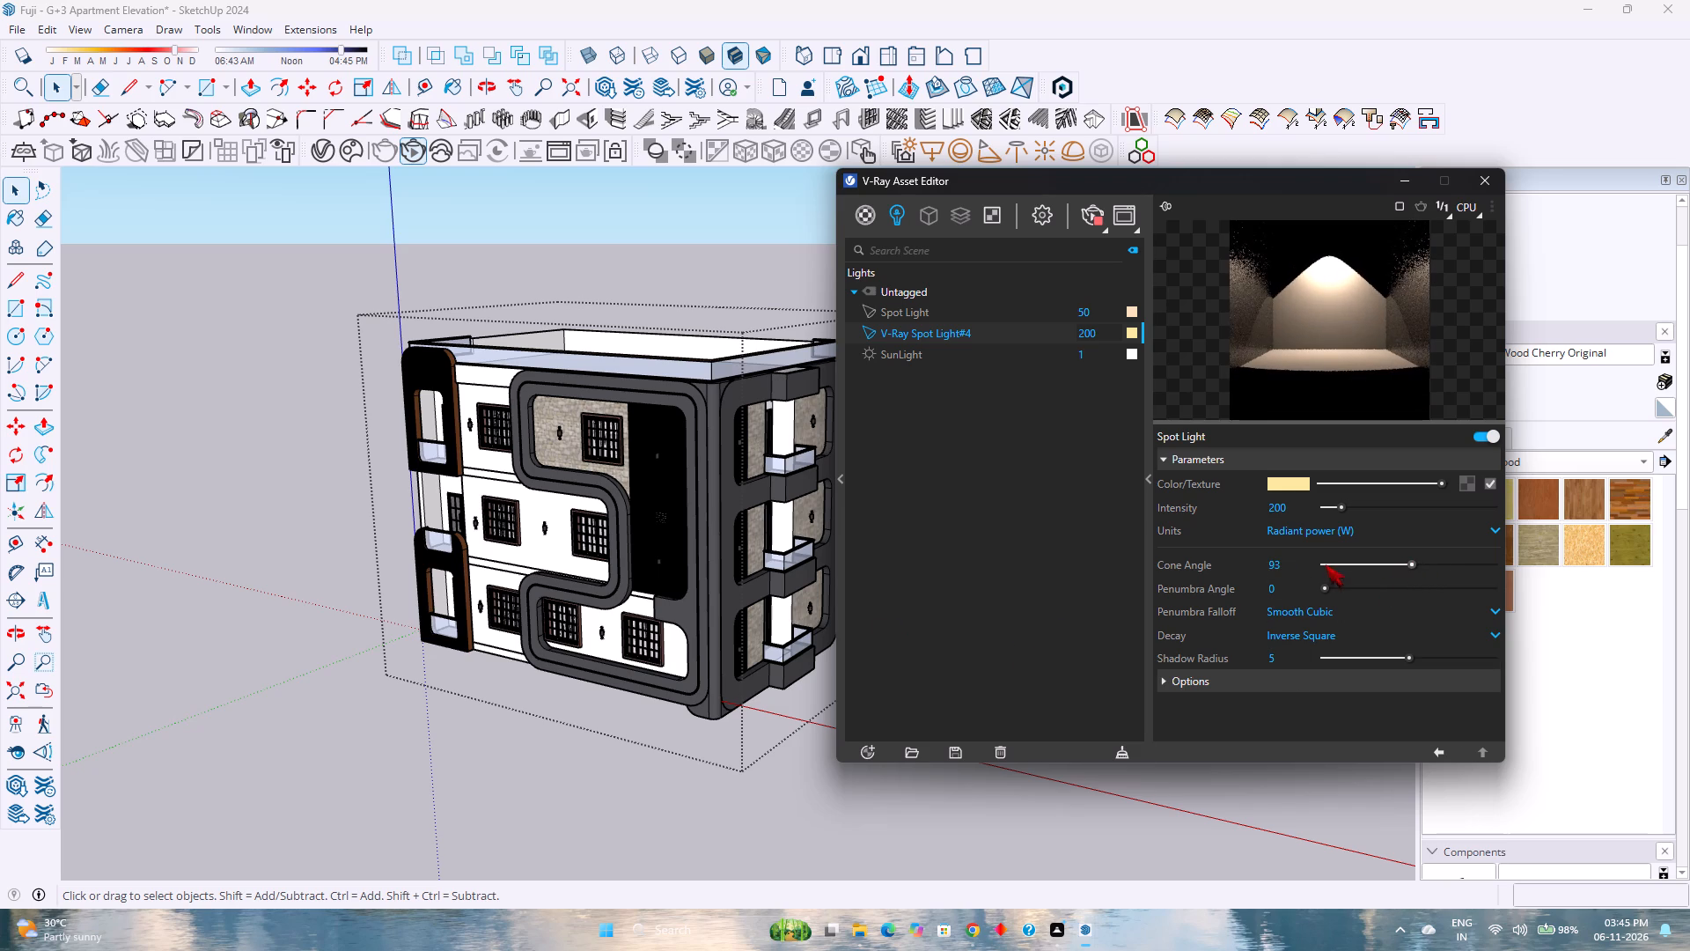
pyautogui.moveTo(1304, 563); pyautogui.dragTo(1237, 564)
pyautogui.write('90')
pyautogui.press('Return')
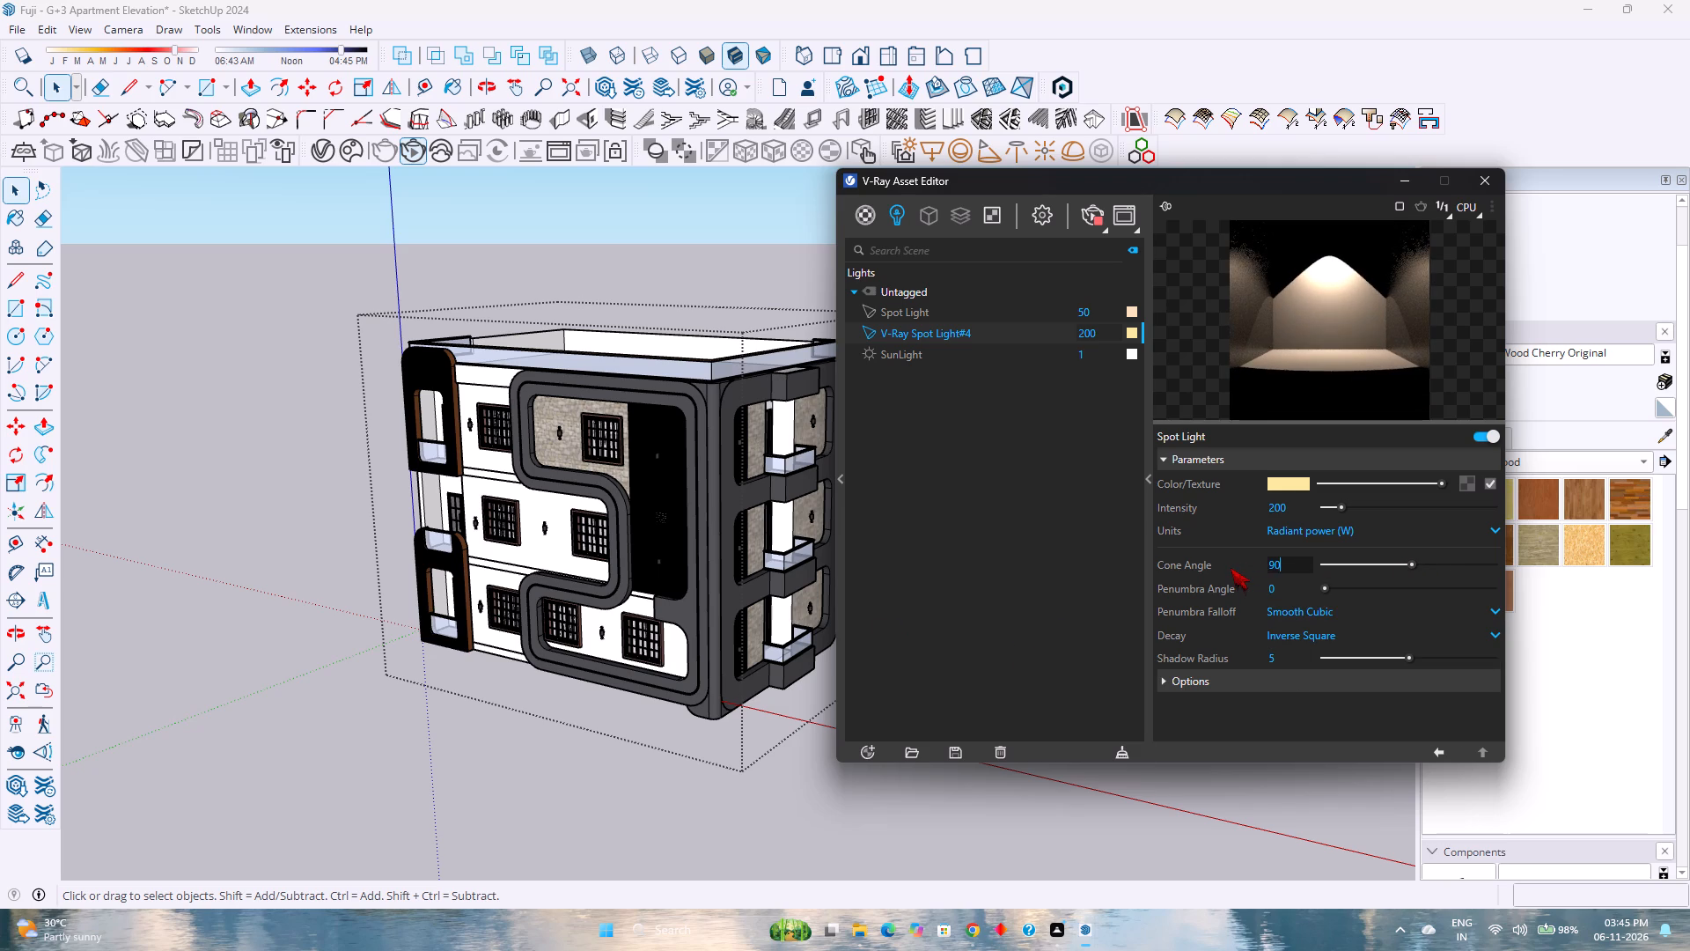
# Examine the building from the front and corner, and check its wall lights in the V-Ray Frame Buffer render.
pyautogui.scroll(3, 596, 471)
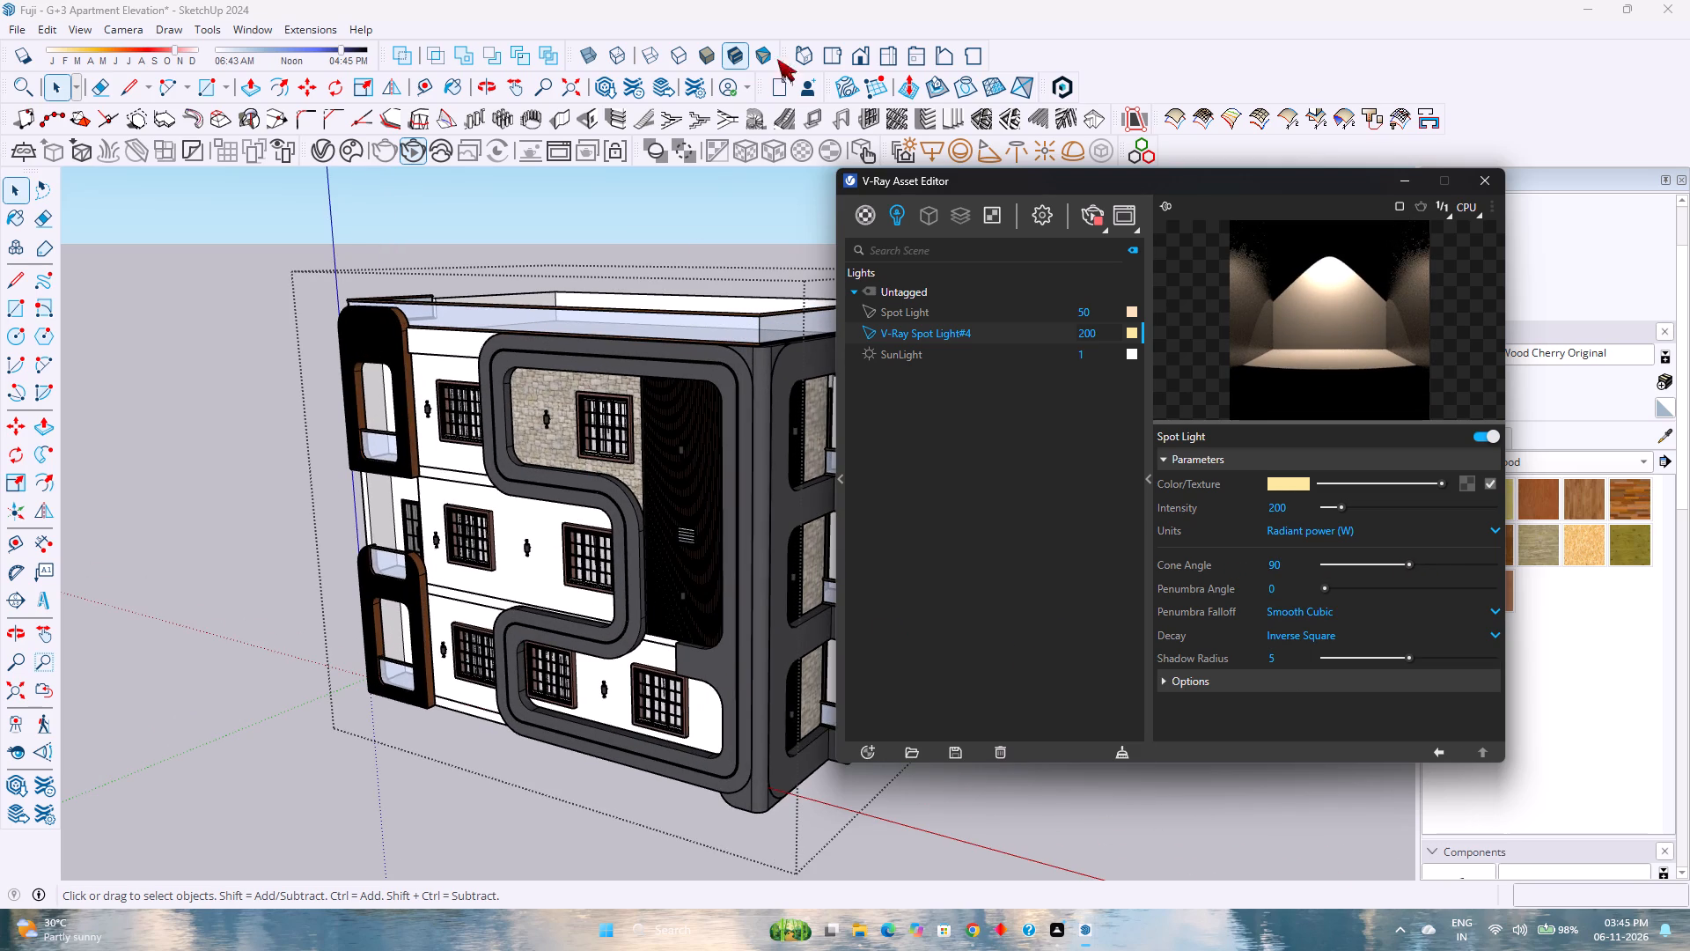
pyautogui.click(868, 53)
pyautogui.scroll(-4, 614, 355)
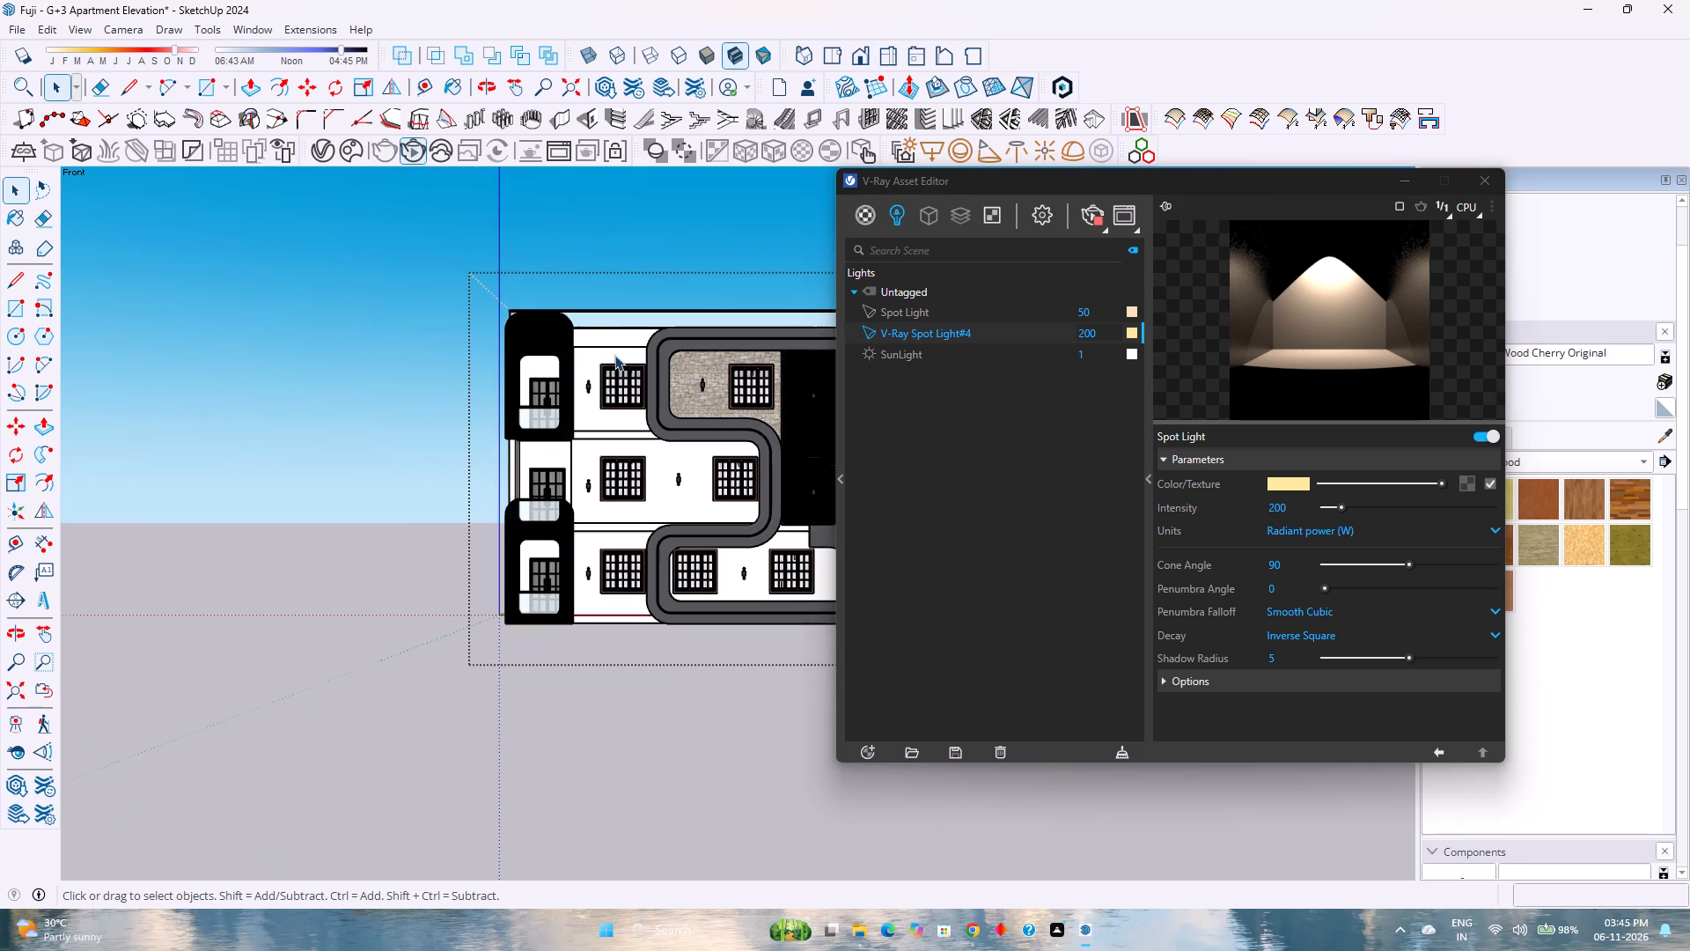
pyautogui.middleClick(658, 385)
pyautogui.moveTo(651, 388); pyautogui.dragTo(426, 431, button='middle')
pyautogui.keyDown('shift'); pyautogui.moveTo(534, 425); pyautogui.dragTo(397, 447, button='middle'); pyautogui.keyUp('shift')
pyautogui.scroll(-1, 402, 445)
pyautogui.scroll(1, 404, 479)
pyautogui.moveTo(1143, 188); pyautogui.dragTo(1315, 161)
pyautogui.scroll(1, 472, 453)
pyautogui.keyDown('shift'); pyautogui.moveTo(470, 459); pyautogui.dragTo(532, 439, button='middle'); pyautogui.keyUp('shift')
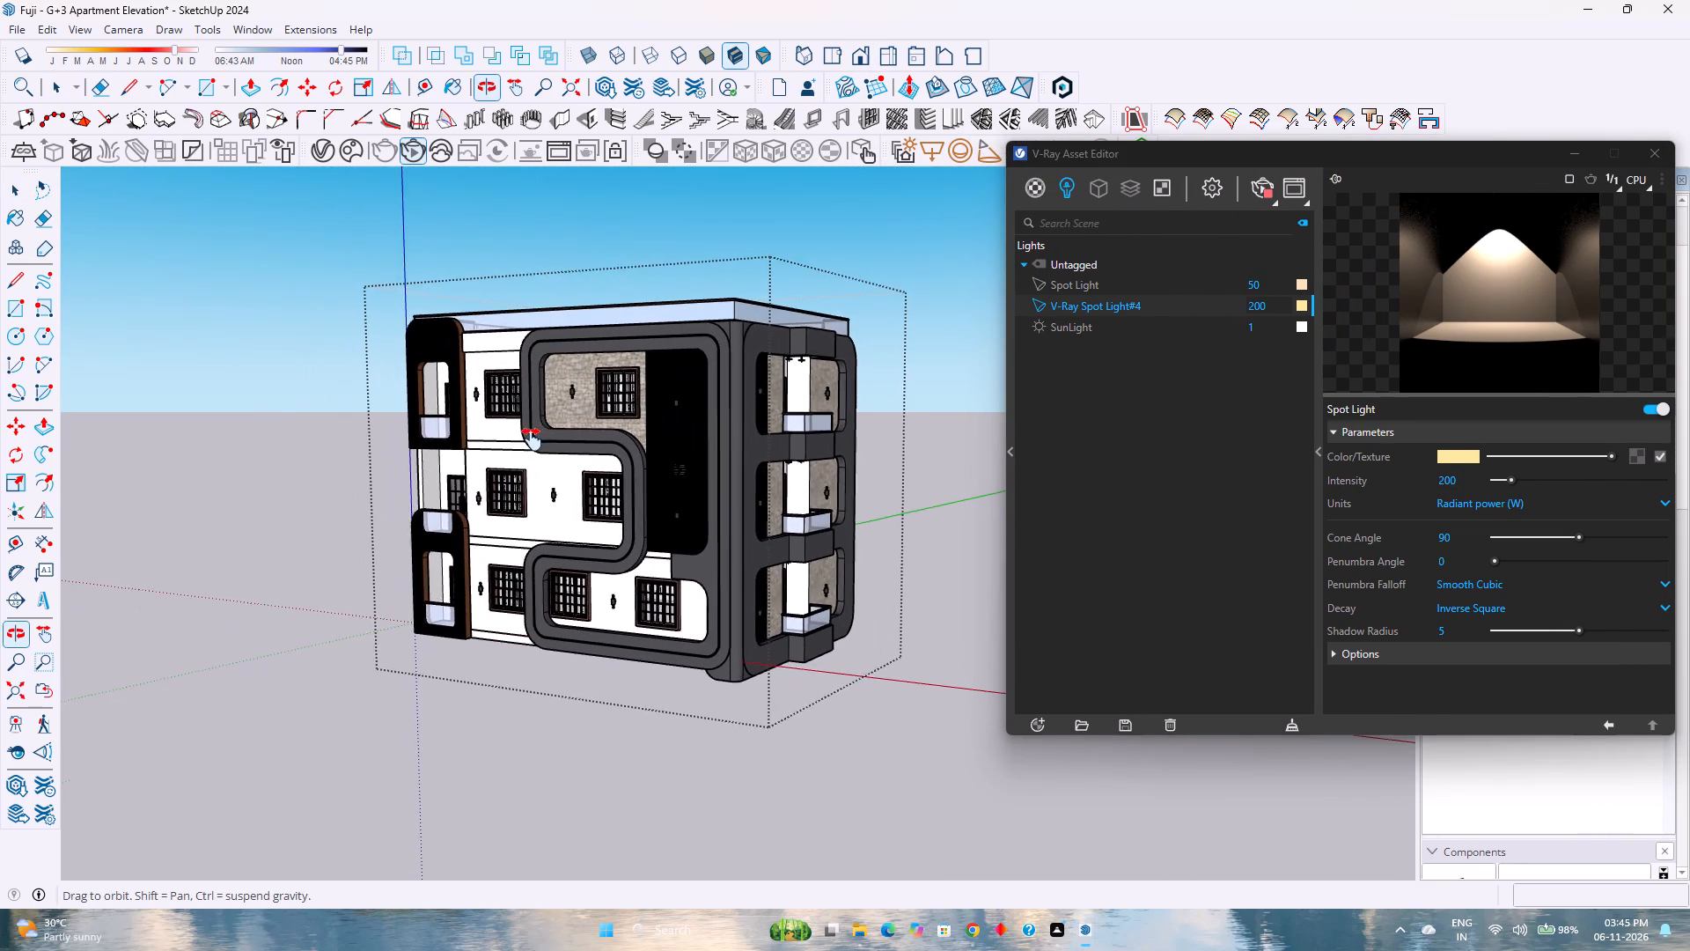
pyautogui.keyDown('shift'); pyautogui.moveTo(532, 439); pyautogui.dragTo(551, 451, button='middle'); pyautogui.keyUp('shift')
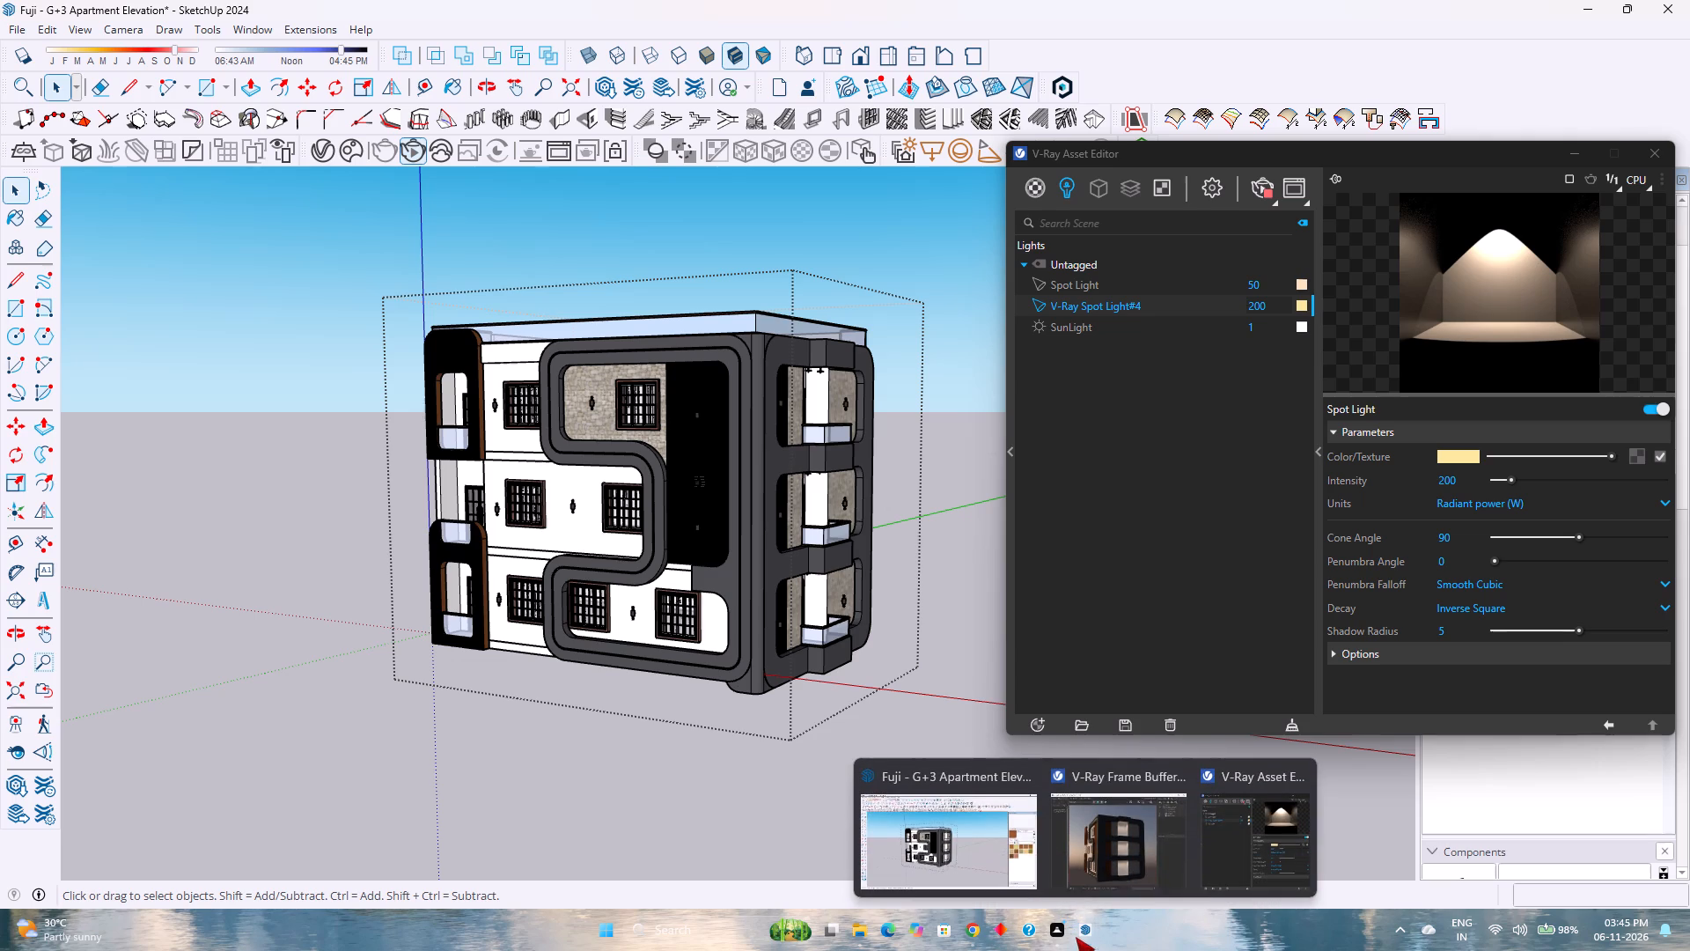
pyautogui.click(1144, 881)
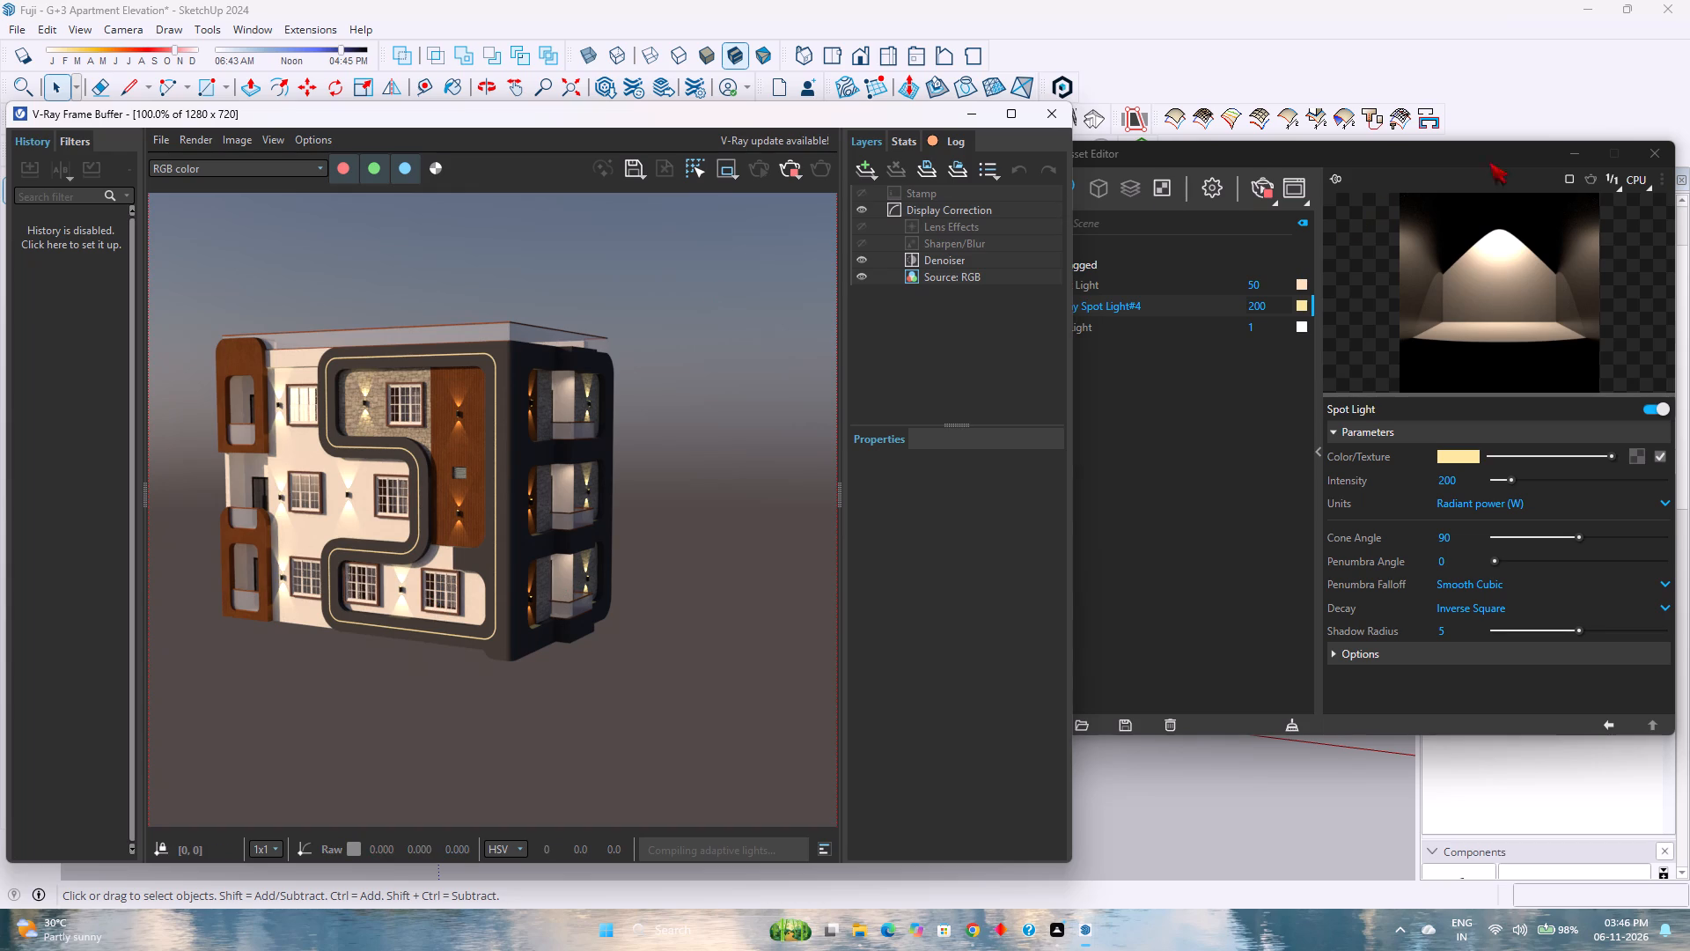
pyautogui.click(1583, 161)
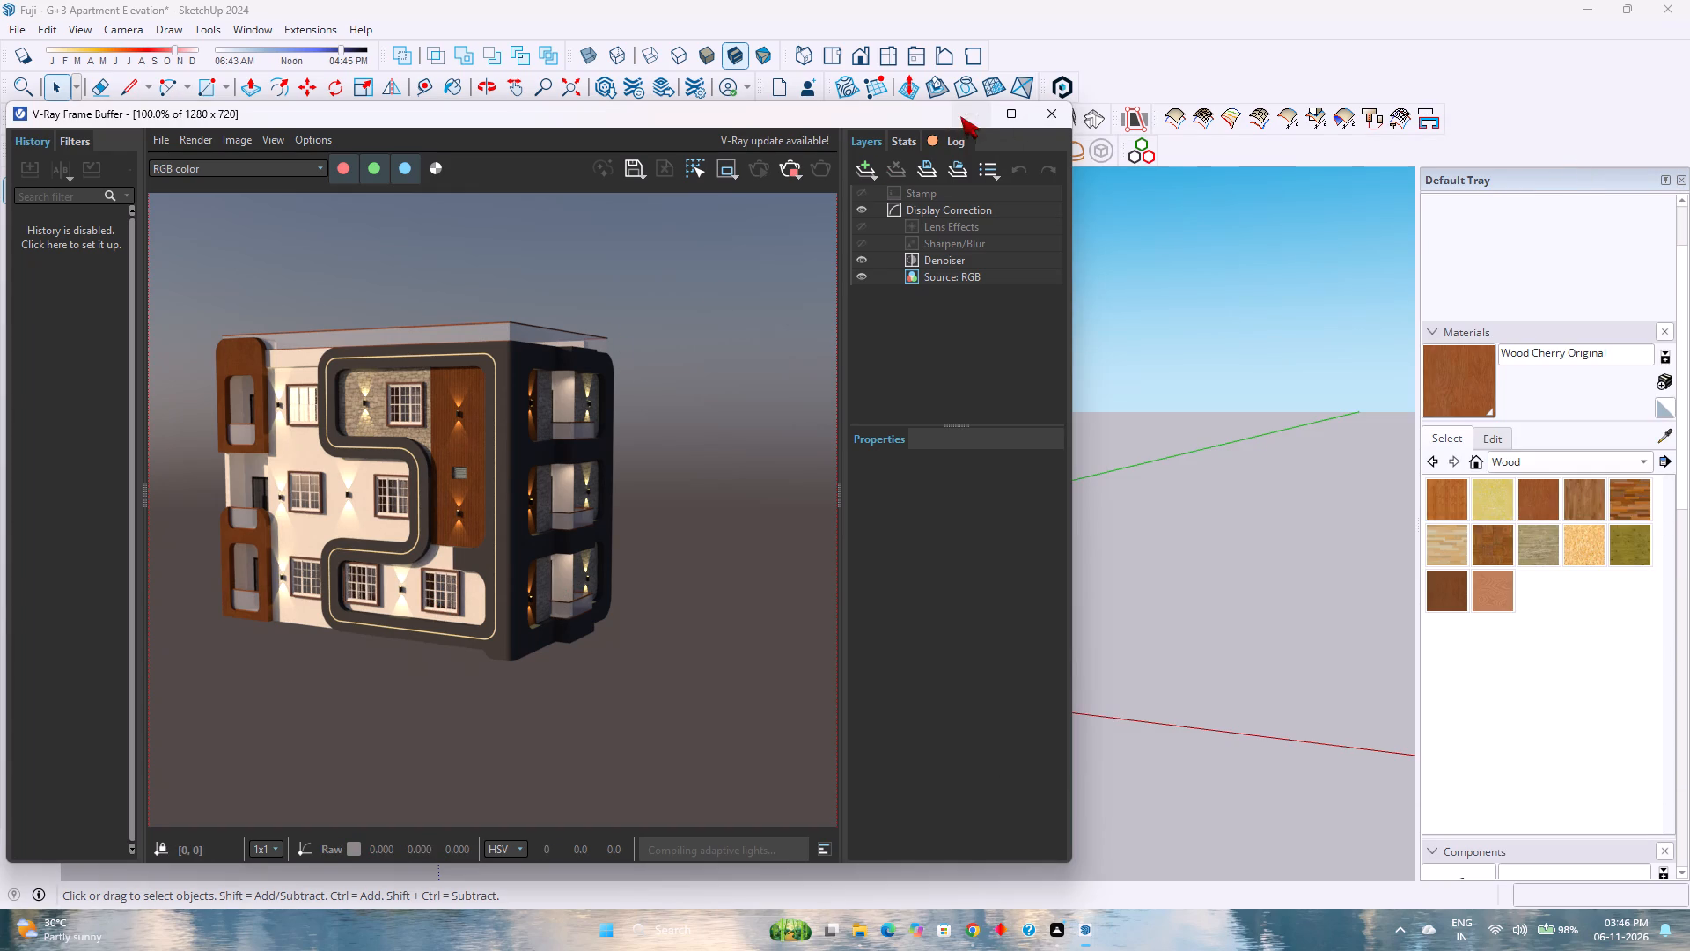
pyautogui.click(974, 110)
# Open the building group and, inside it, the top side balcony's ceiling group for editing.
pyautogui.moveTo(829, 394); pyautogui.dragTo(754, 318, button='middle')
pyautogui.moveTo(749, 313); pyautogui.dragTo(735, 281, button='middle')
pyautogui.scroll(2, 814, 343)
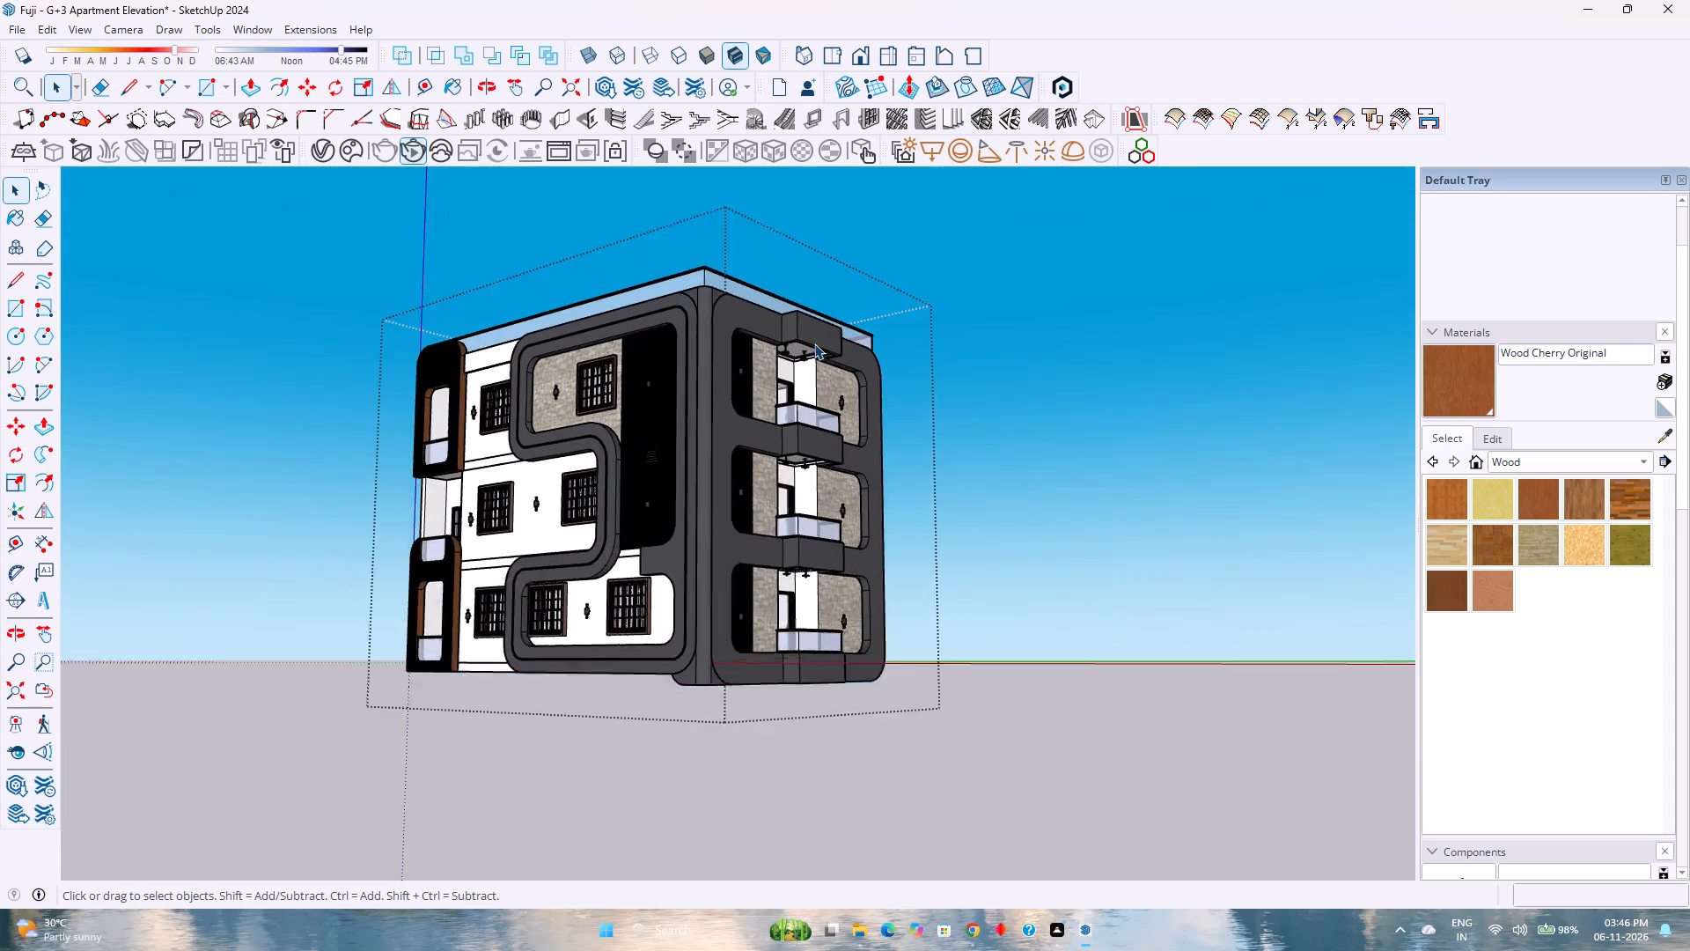
pyautogui.scroll(6, 814, 343)
pyautogui.moveTo(805, 350); pyautogui.dragTo(878, 296, button='middle')
pyautogui.middleClick(878, 296)
pyautogui.scroll(8, 891, 306)
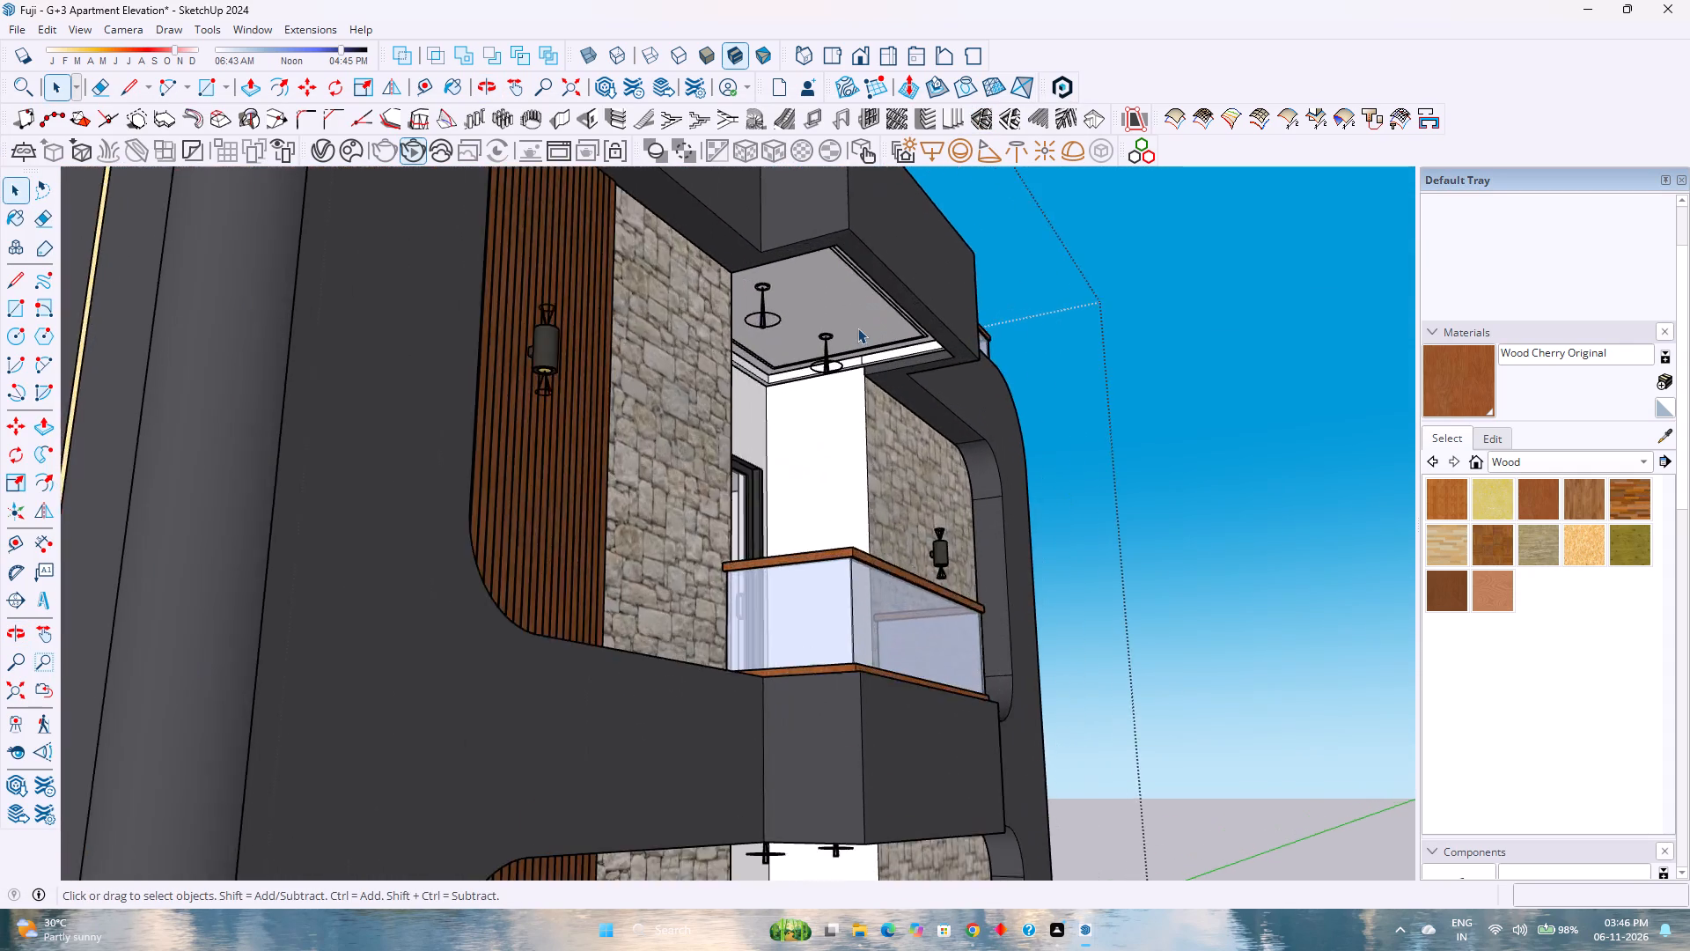
pyautogui.moveTo(857, 328); pyautogui.dragTo(915, 306, button='middle')
pyautogui.moveTo(915, 306); pyautogui.dragTo(893, 314, button='middle')
pyautogui.scroll(8, 922, 299)
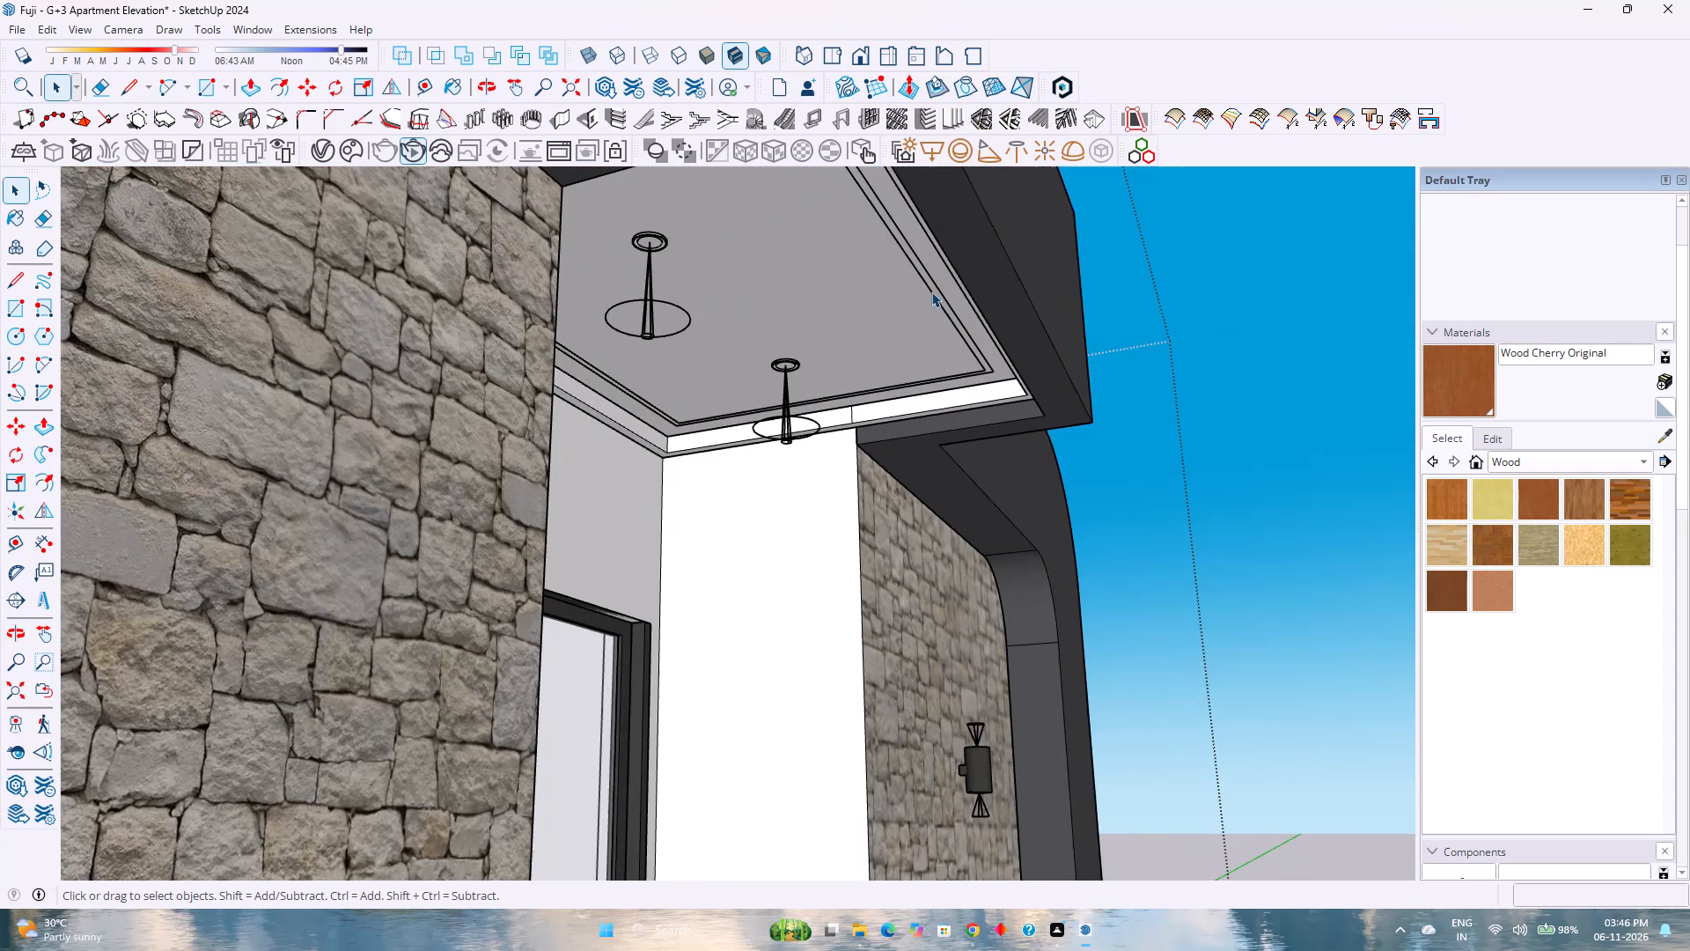
pyautogui.doubleClick(931, 291)
pyautogui.scroll(-4, 931, 291)
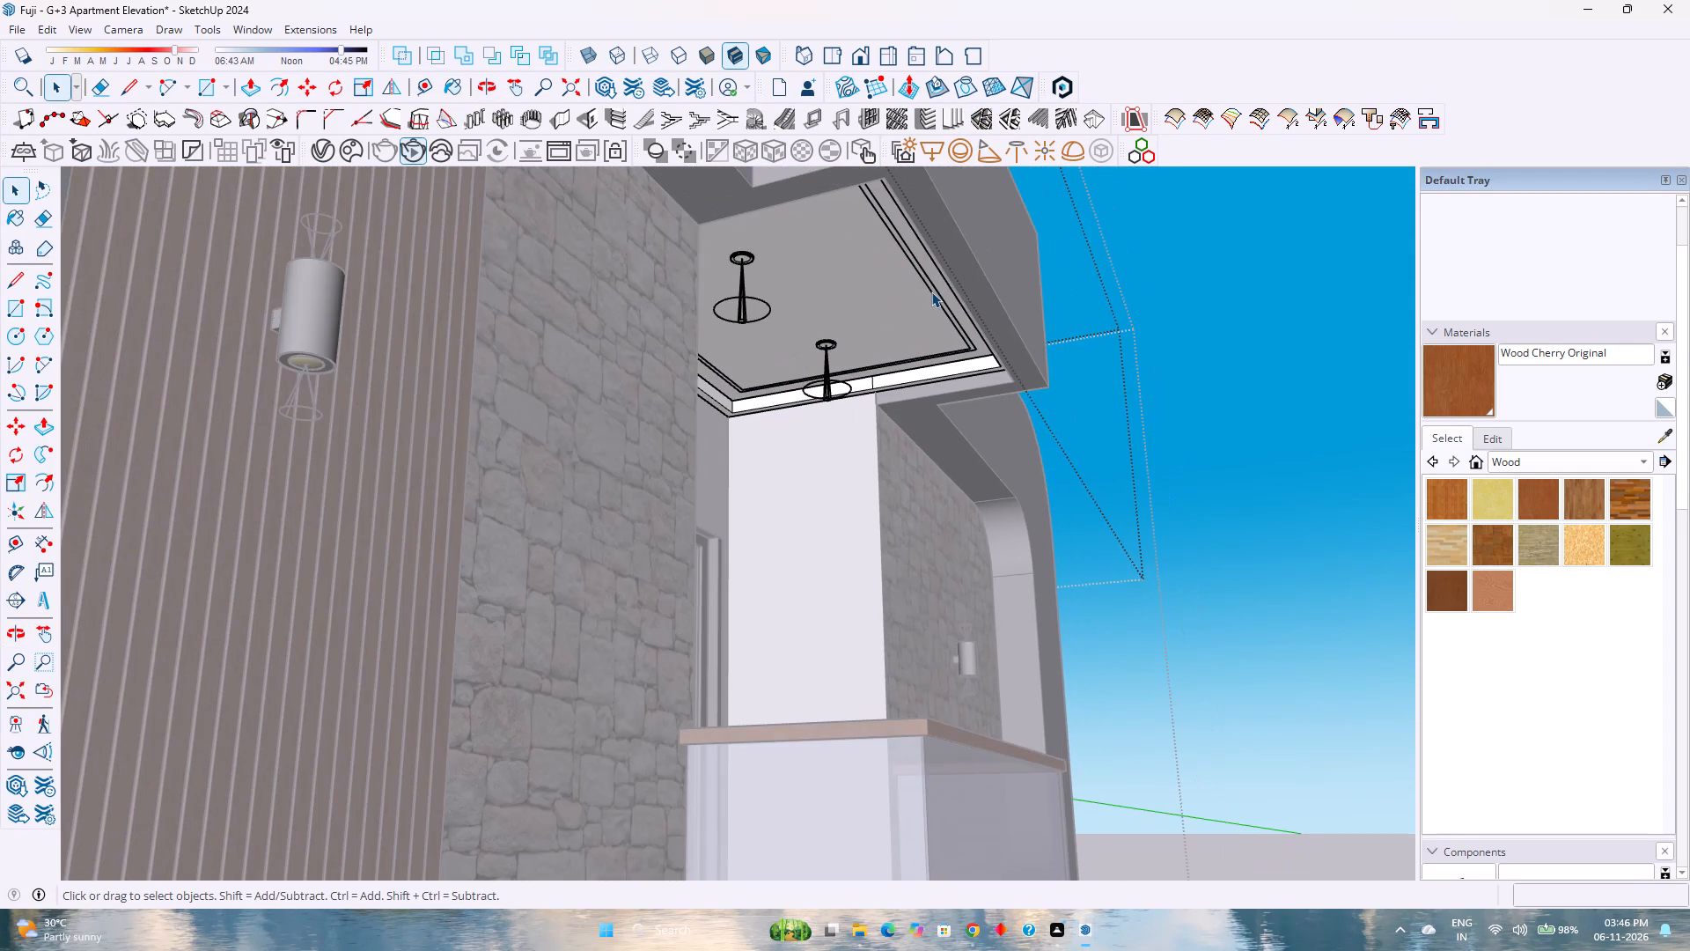
pyautogui.scroll(-2, 931, 291)
pyautogui.click(931, 291)
pyautogui.scroll(-1, 931, 291)
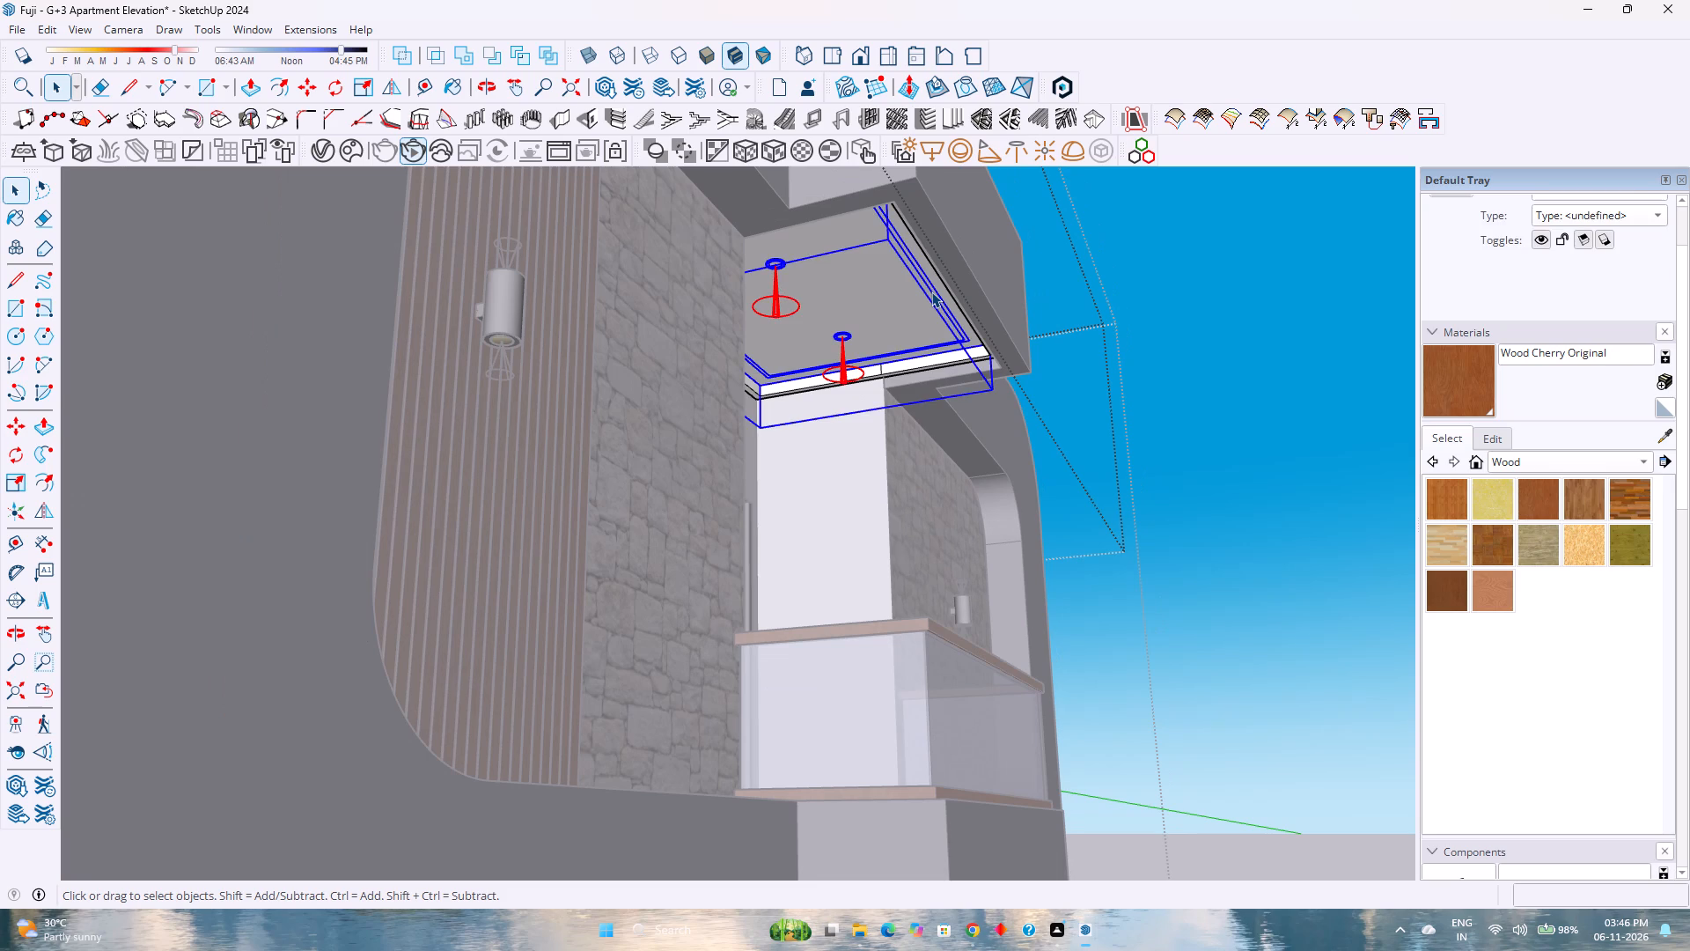
pyautogui.doubleClick(929, 293)
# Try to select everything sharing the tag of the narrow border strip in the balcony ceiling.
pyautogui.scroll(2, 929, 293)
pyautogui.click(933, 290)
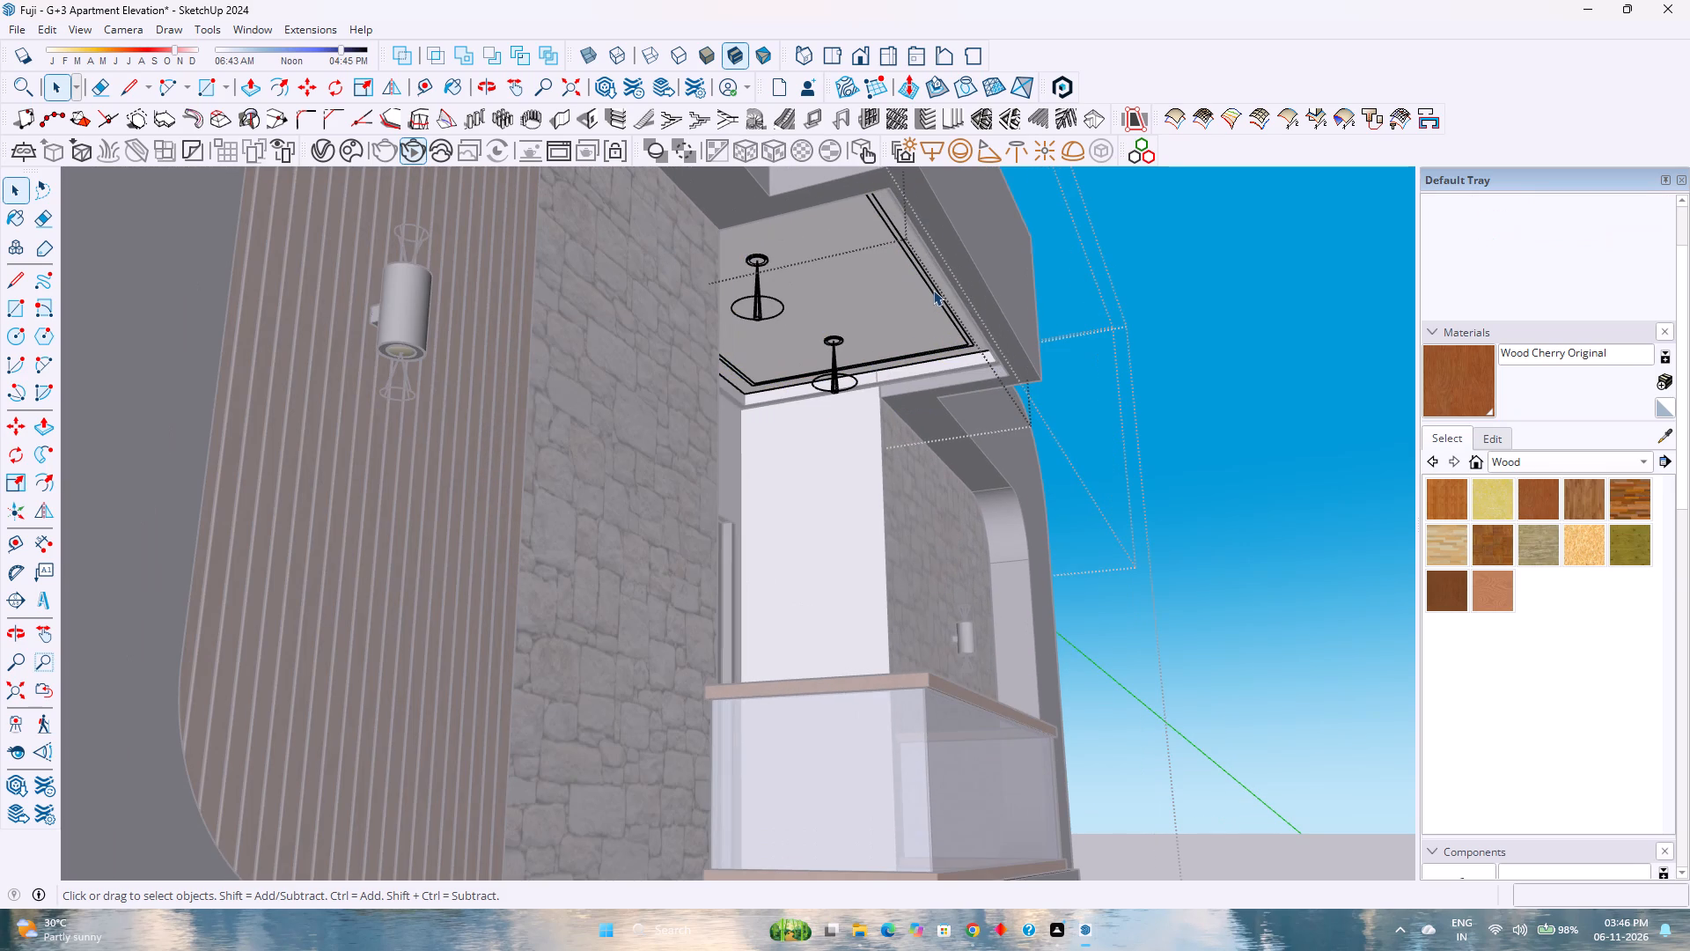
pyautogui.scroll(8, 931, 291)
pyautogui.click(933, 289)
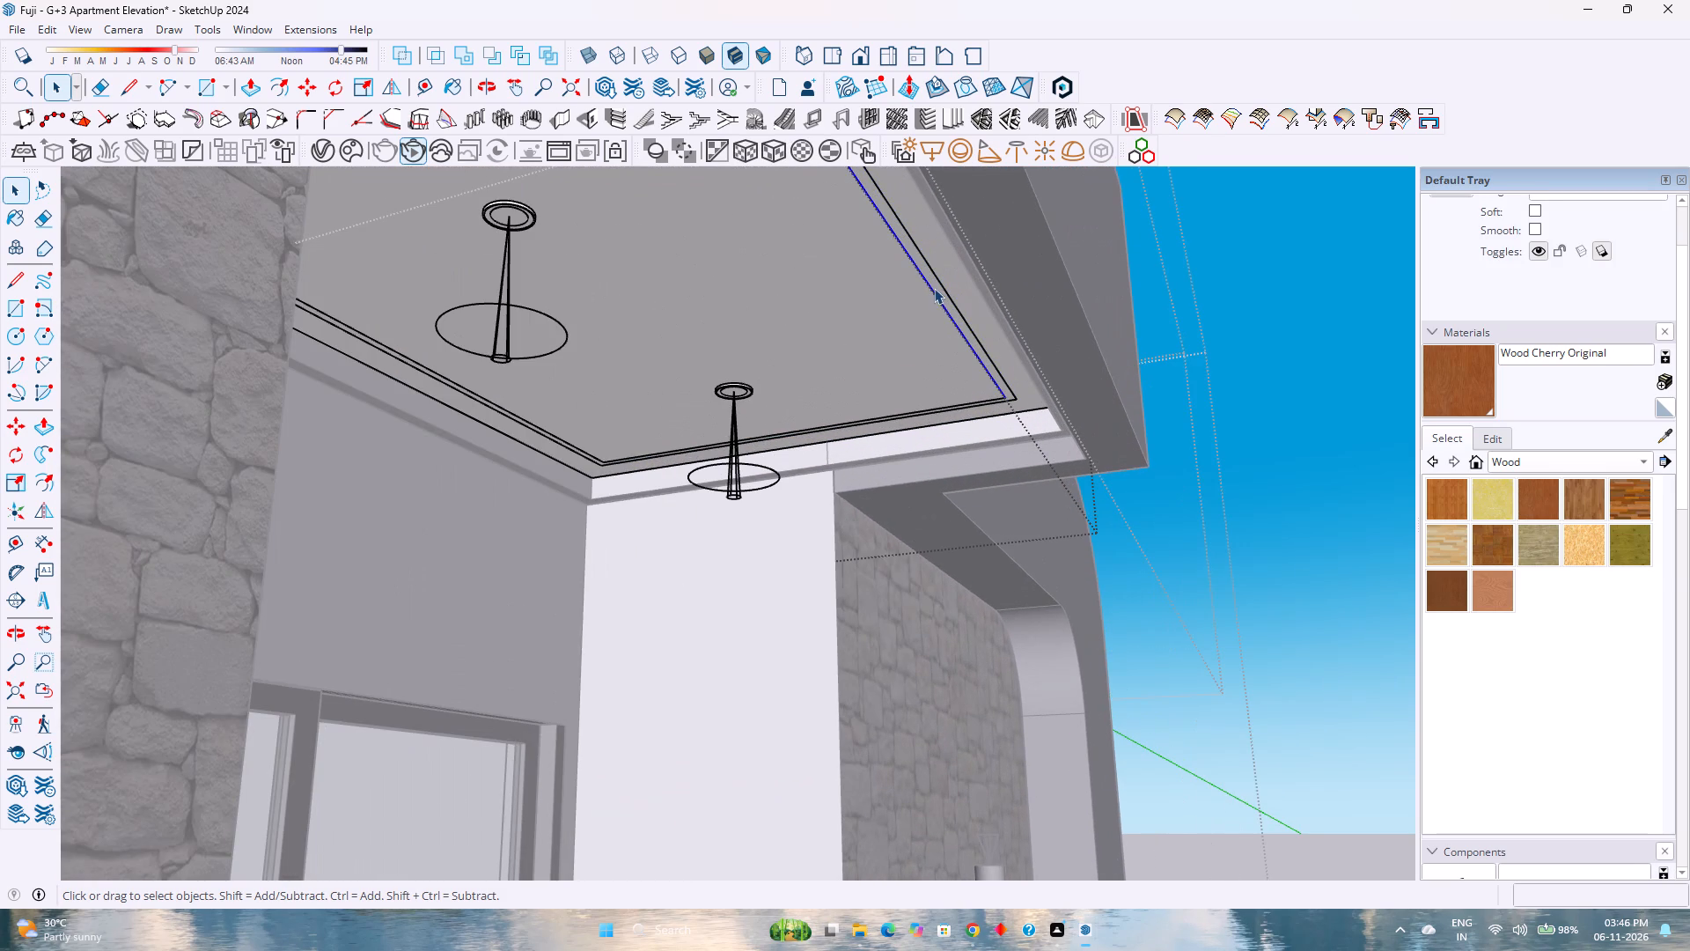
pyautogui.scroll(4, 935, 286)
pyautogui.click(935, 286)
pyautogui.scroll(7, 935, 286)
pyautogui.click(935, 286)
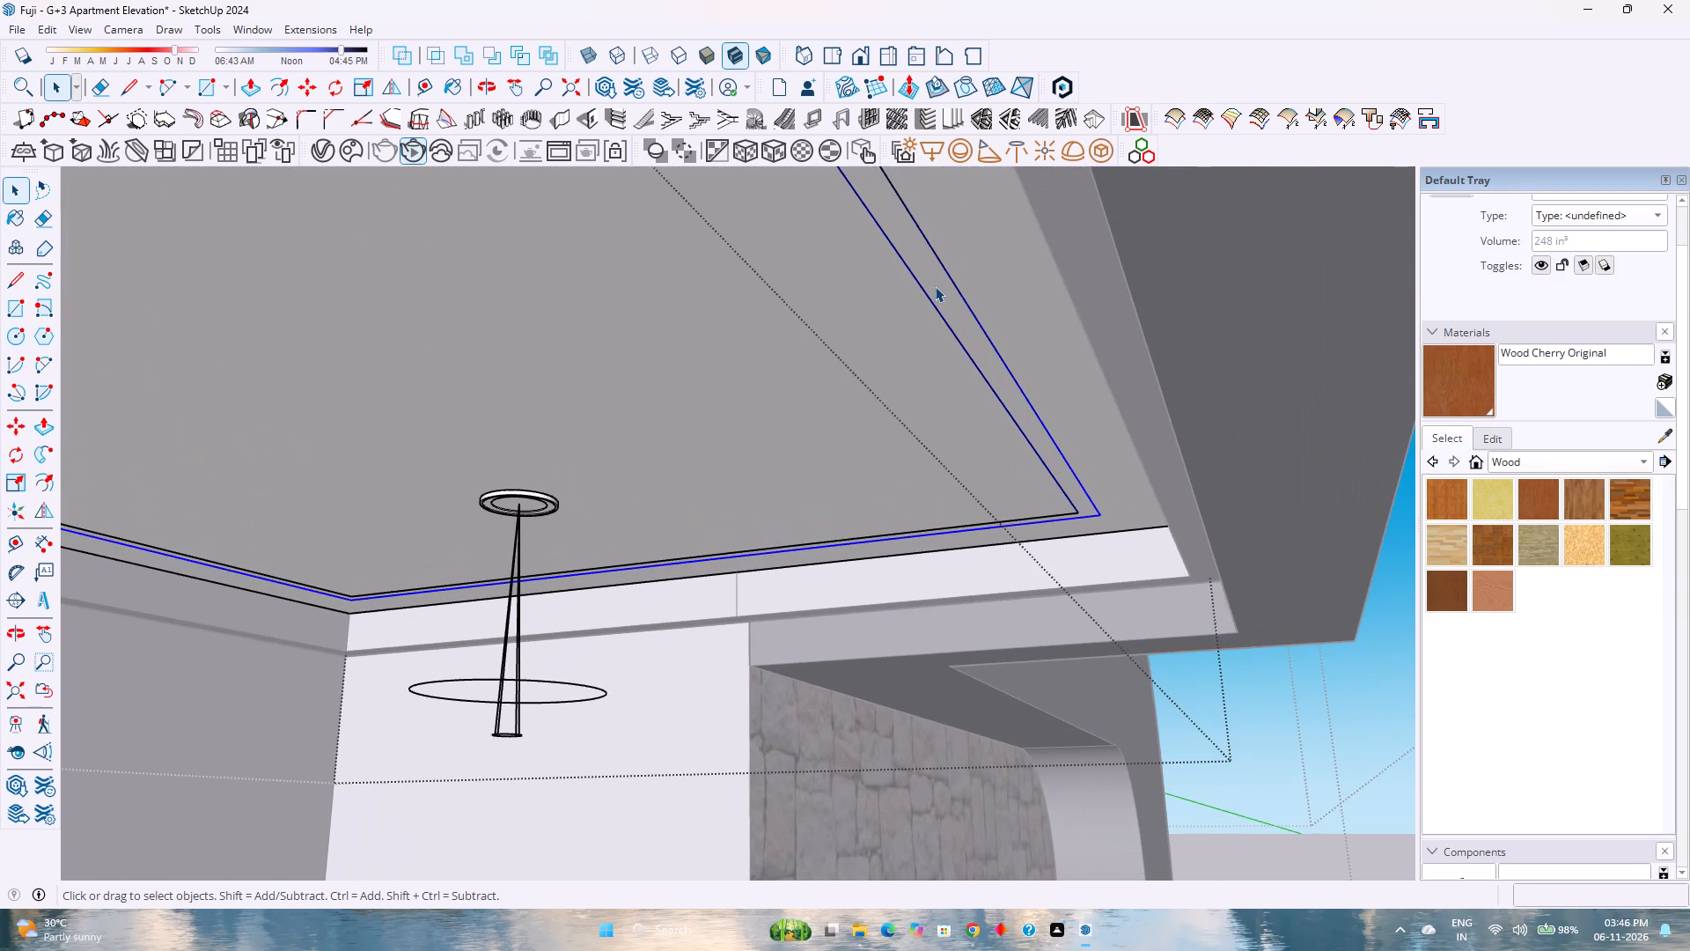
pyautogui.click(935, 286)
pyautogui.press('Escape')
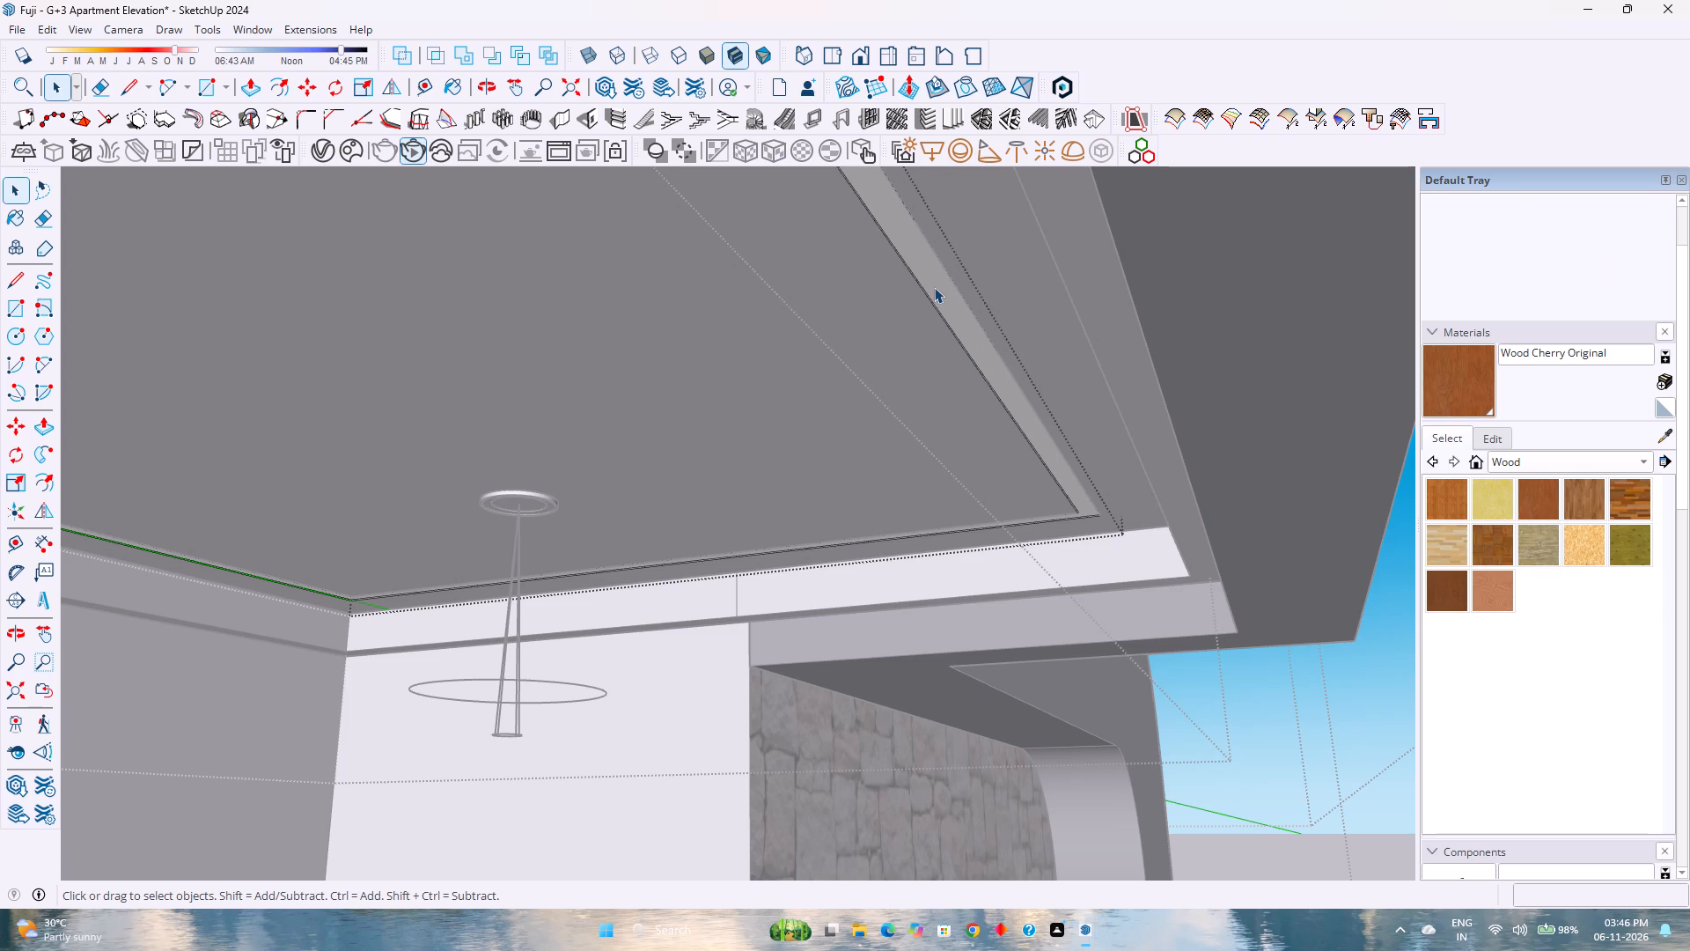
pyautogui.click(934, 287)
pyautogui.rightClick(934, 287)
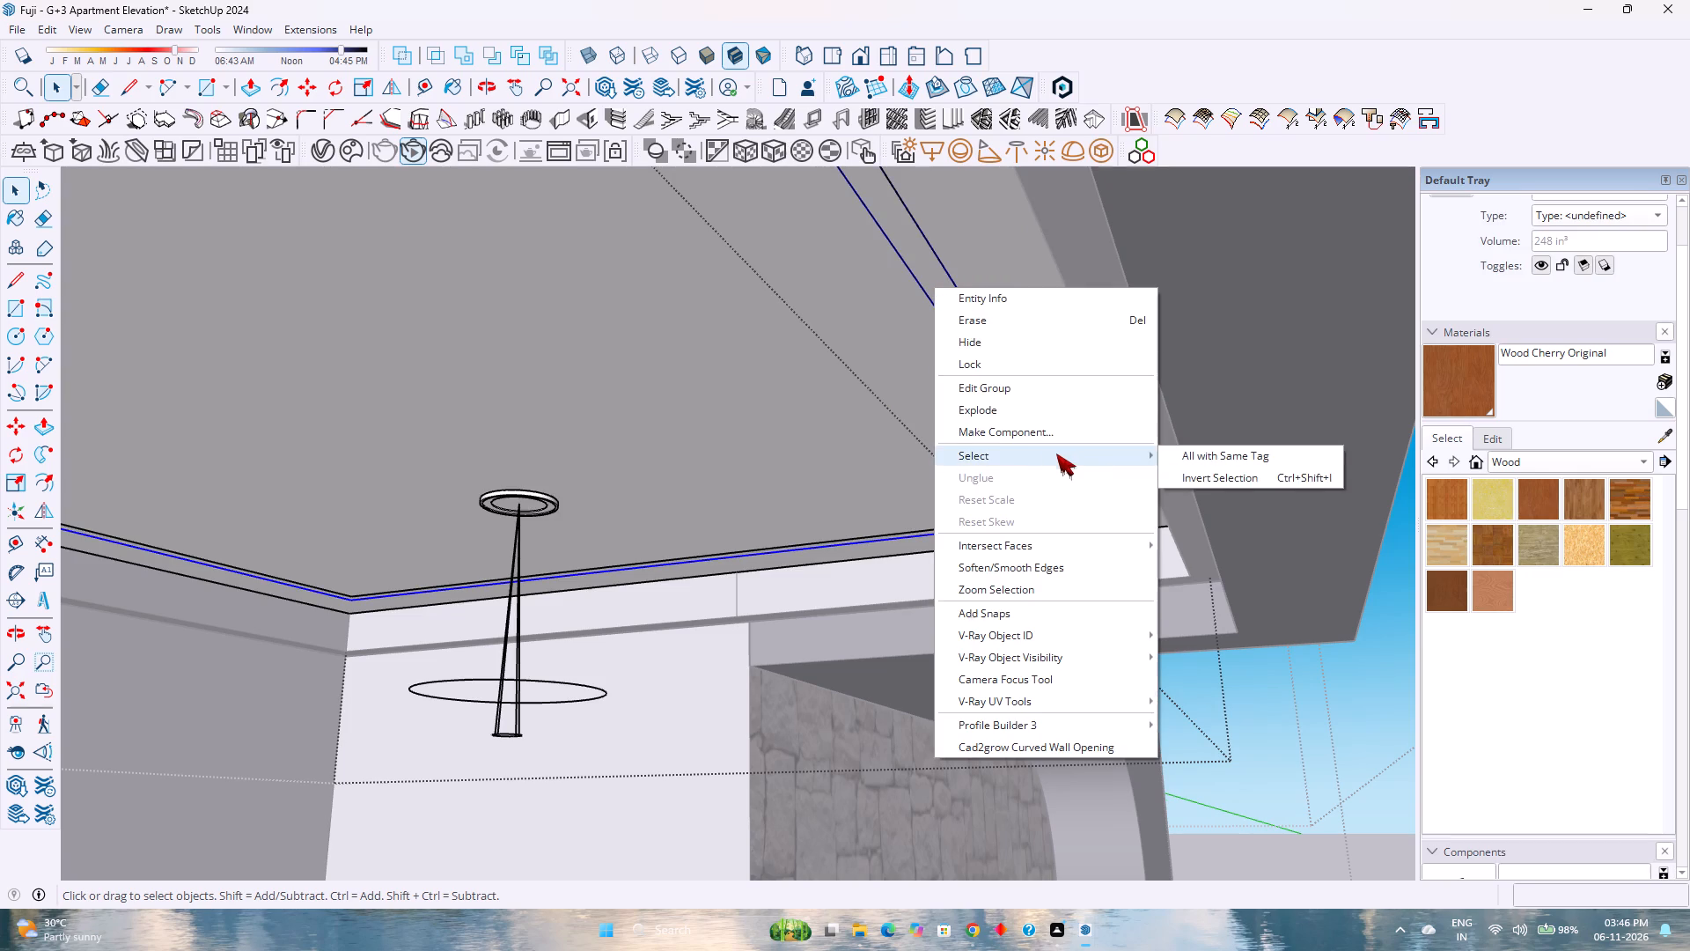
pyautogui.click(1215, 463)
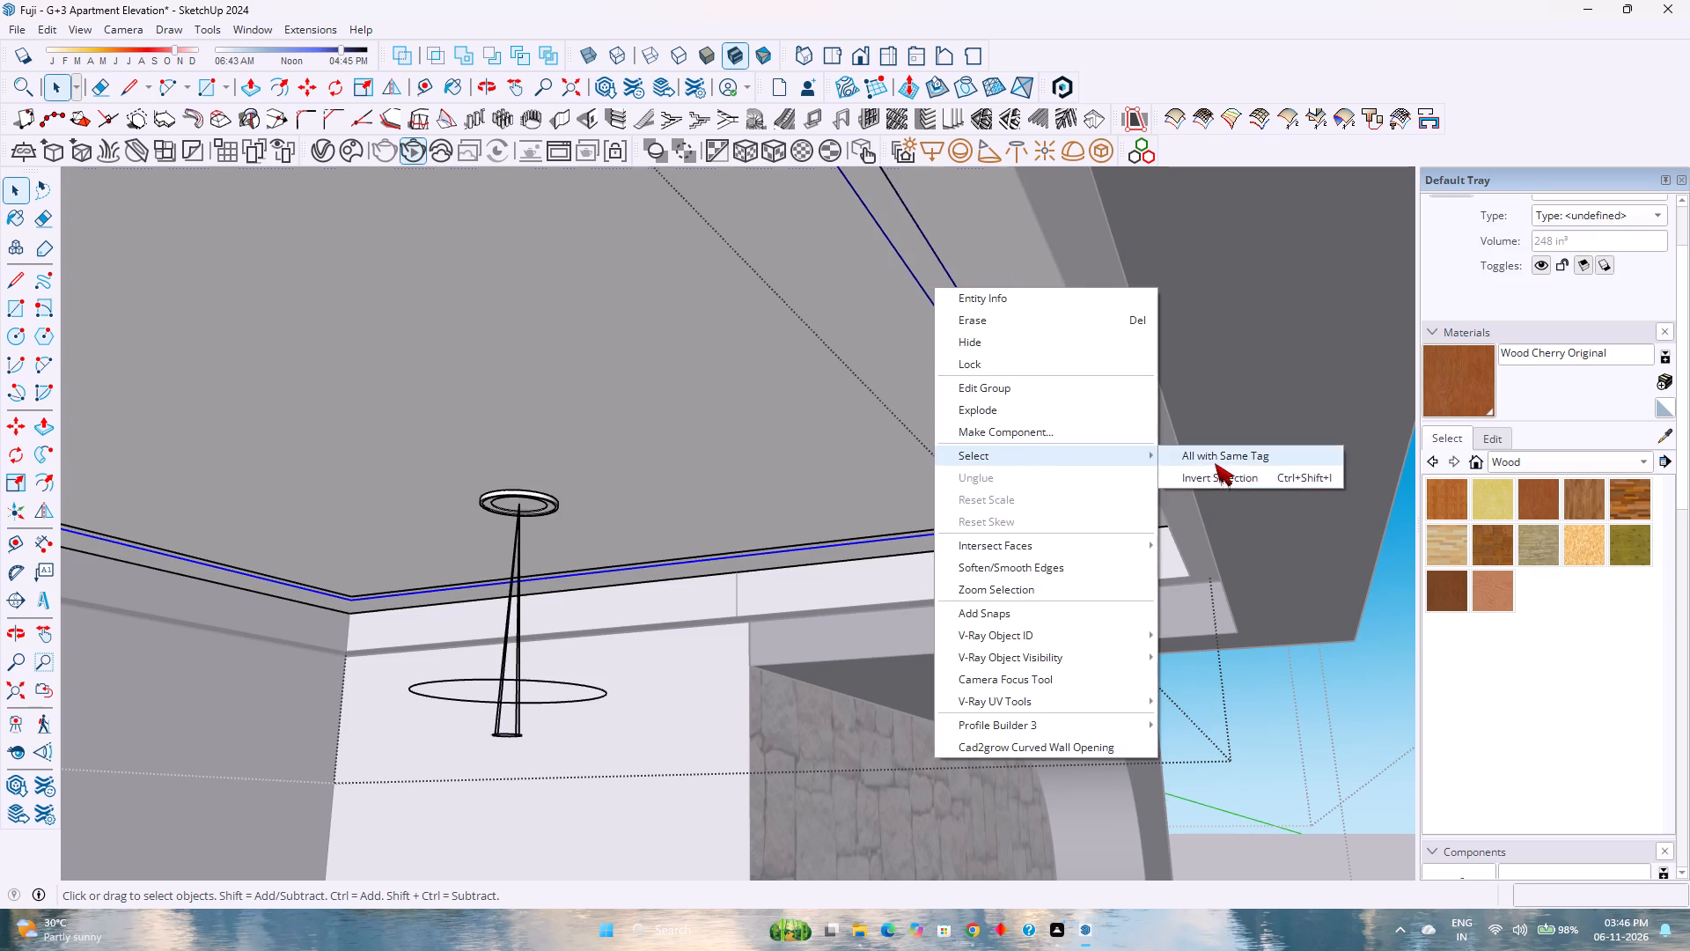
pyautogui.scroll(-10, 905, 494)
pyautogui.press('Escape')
# Select the narrow border strip group running around the top balcony's ceiling, inside the ceiling group.
pyautogui.scroll(3, 926, 454)
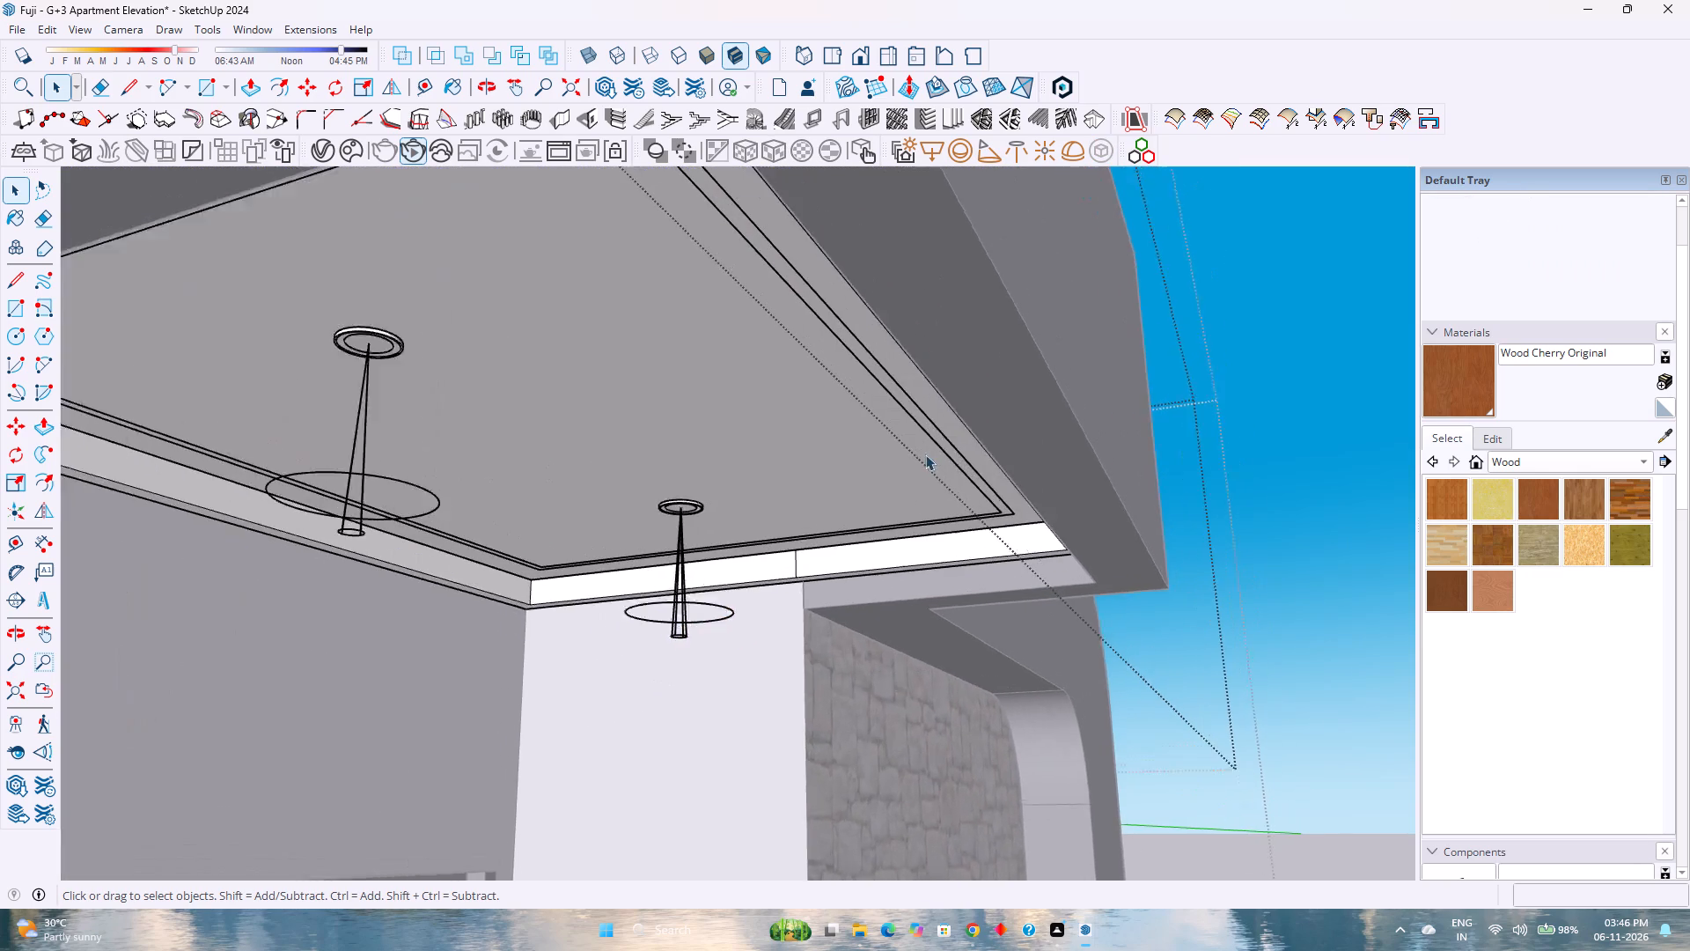
pyautogui.scroll(5, 925, 454)
pyautogui.click(949, 430)
pyautogui.click(949, 430)
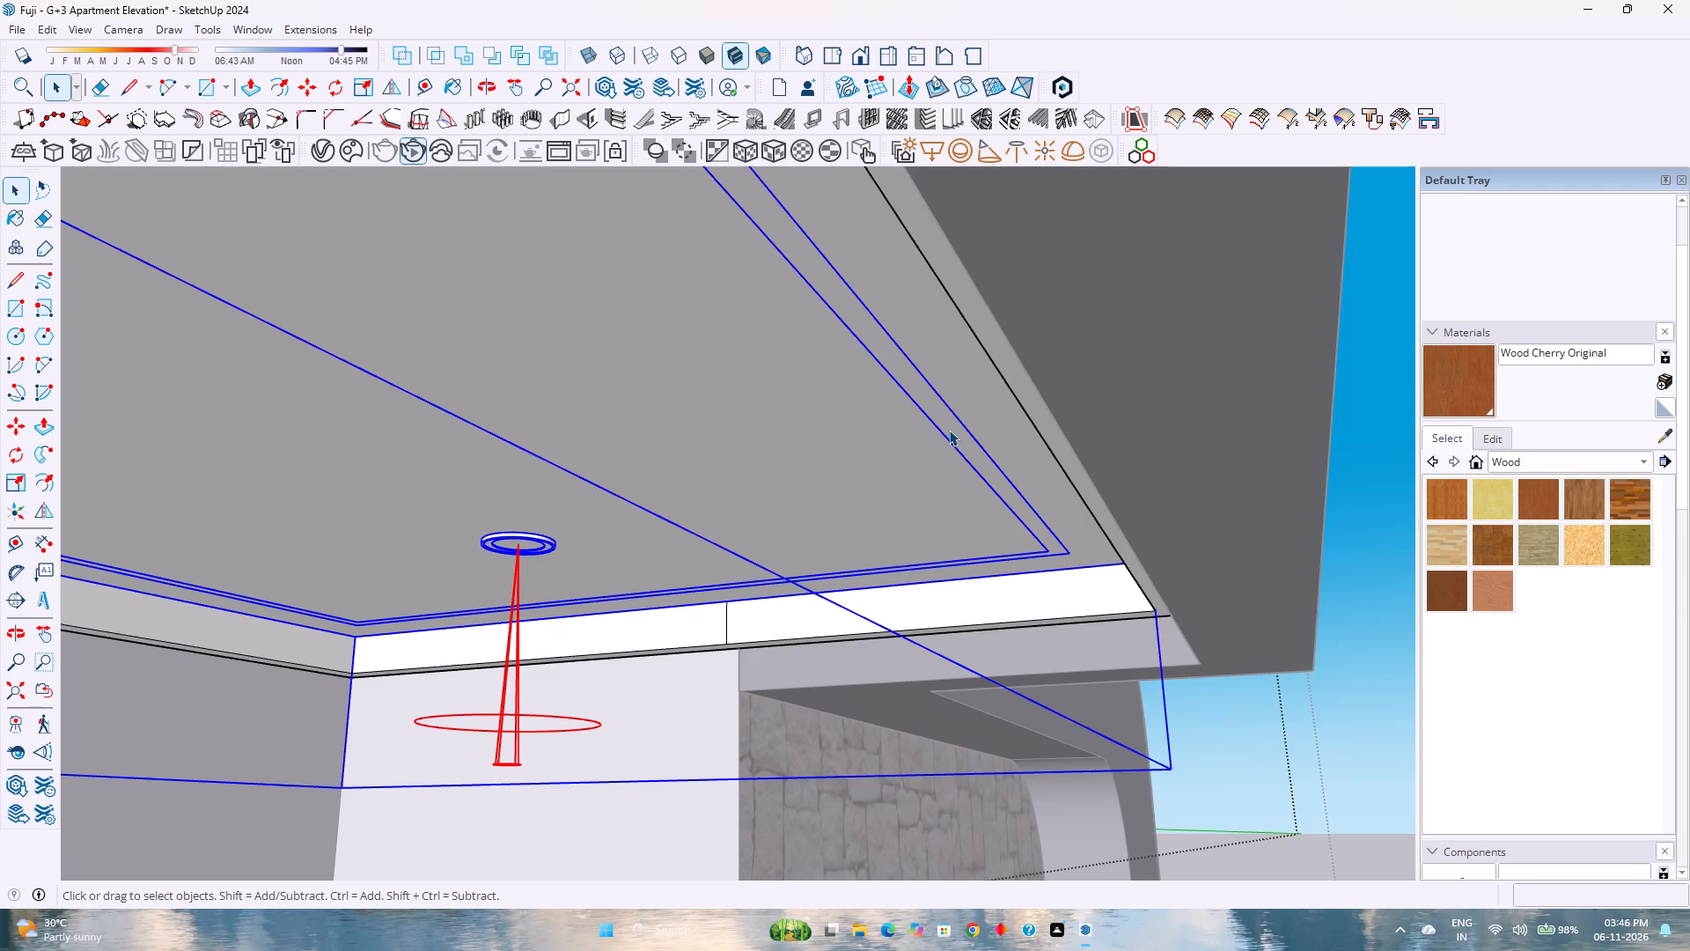
pyautogui.click(949, 430)
pyautogui.scroll(-9, 949, 430)
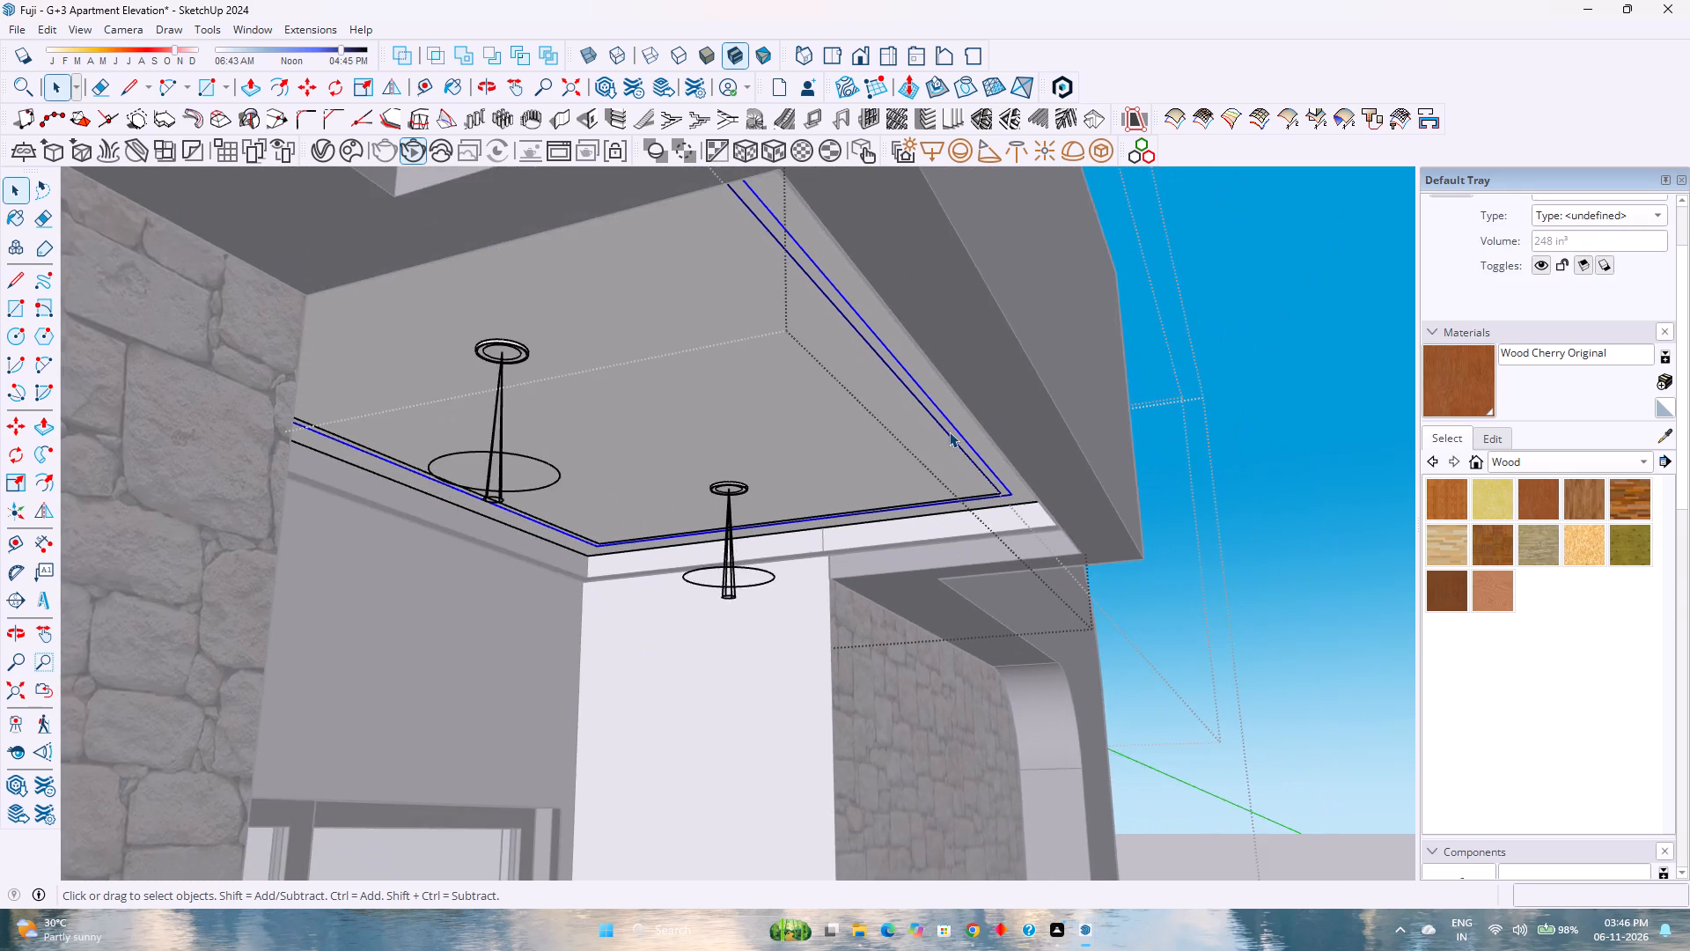
pyautogui.scroll(3, 949, 431)
pyautogui.scroll(-3, 949, 431)
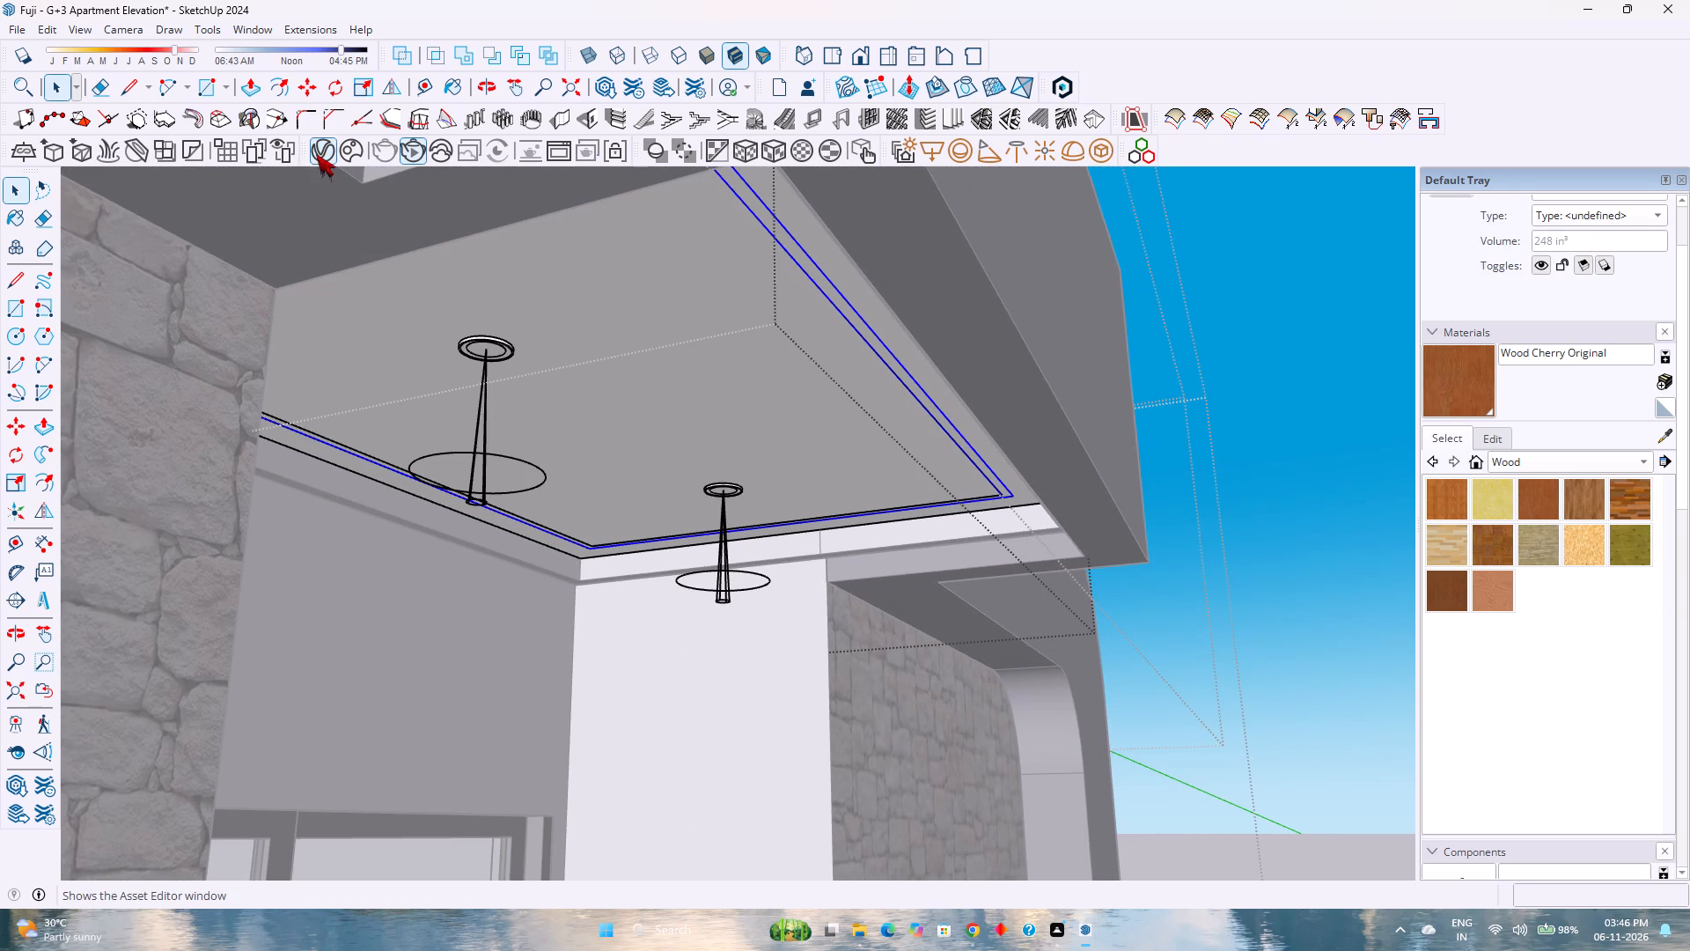
# Create a new Emissive material in the V-Ray Asset Editor.
pyautogui.click(316, 154)
pyautogui.click(1036, 192)
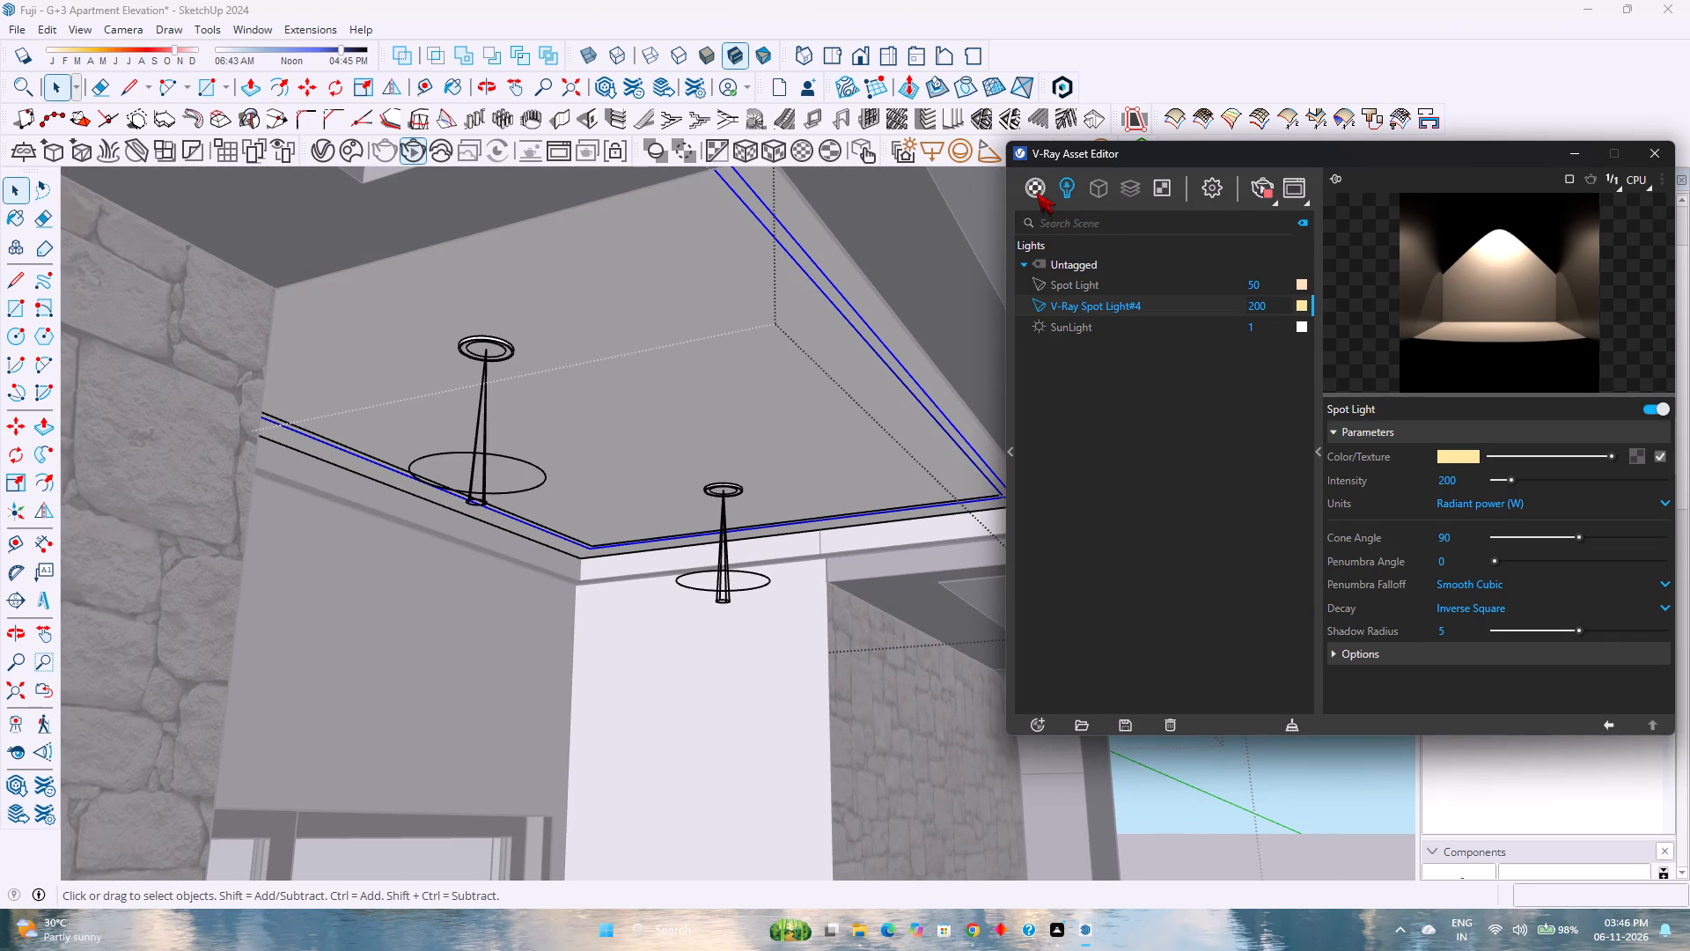
pyautogui.rightClick(1036, 191)
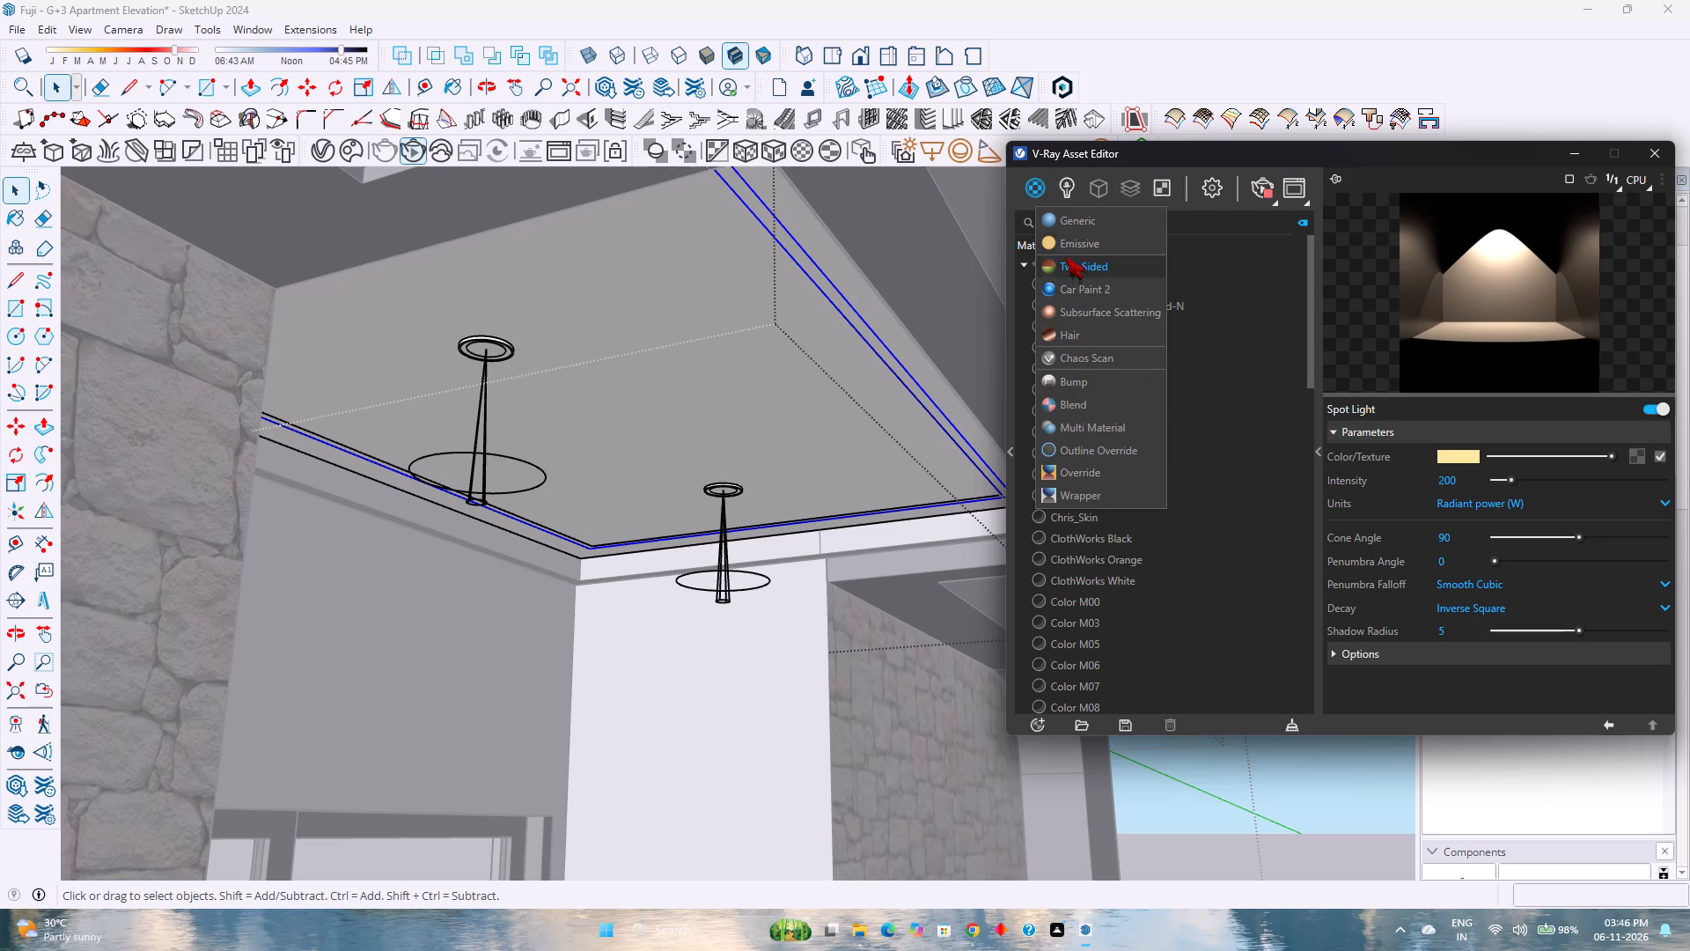
pyautogui.click(1066, 250)
# Rename the new emissive material as Balcony Light.
pyautogui.rightClick(1081, 599)
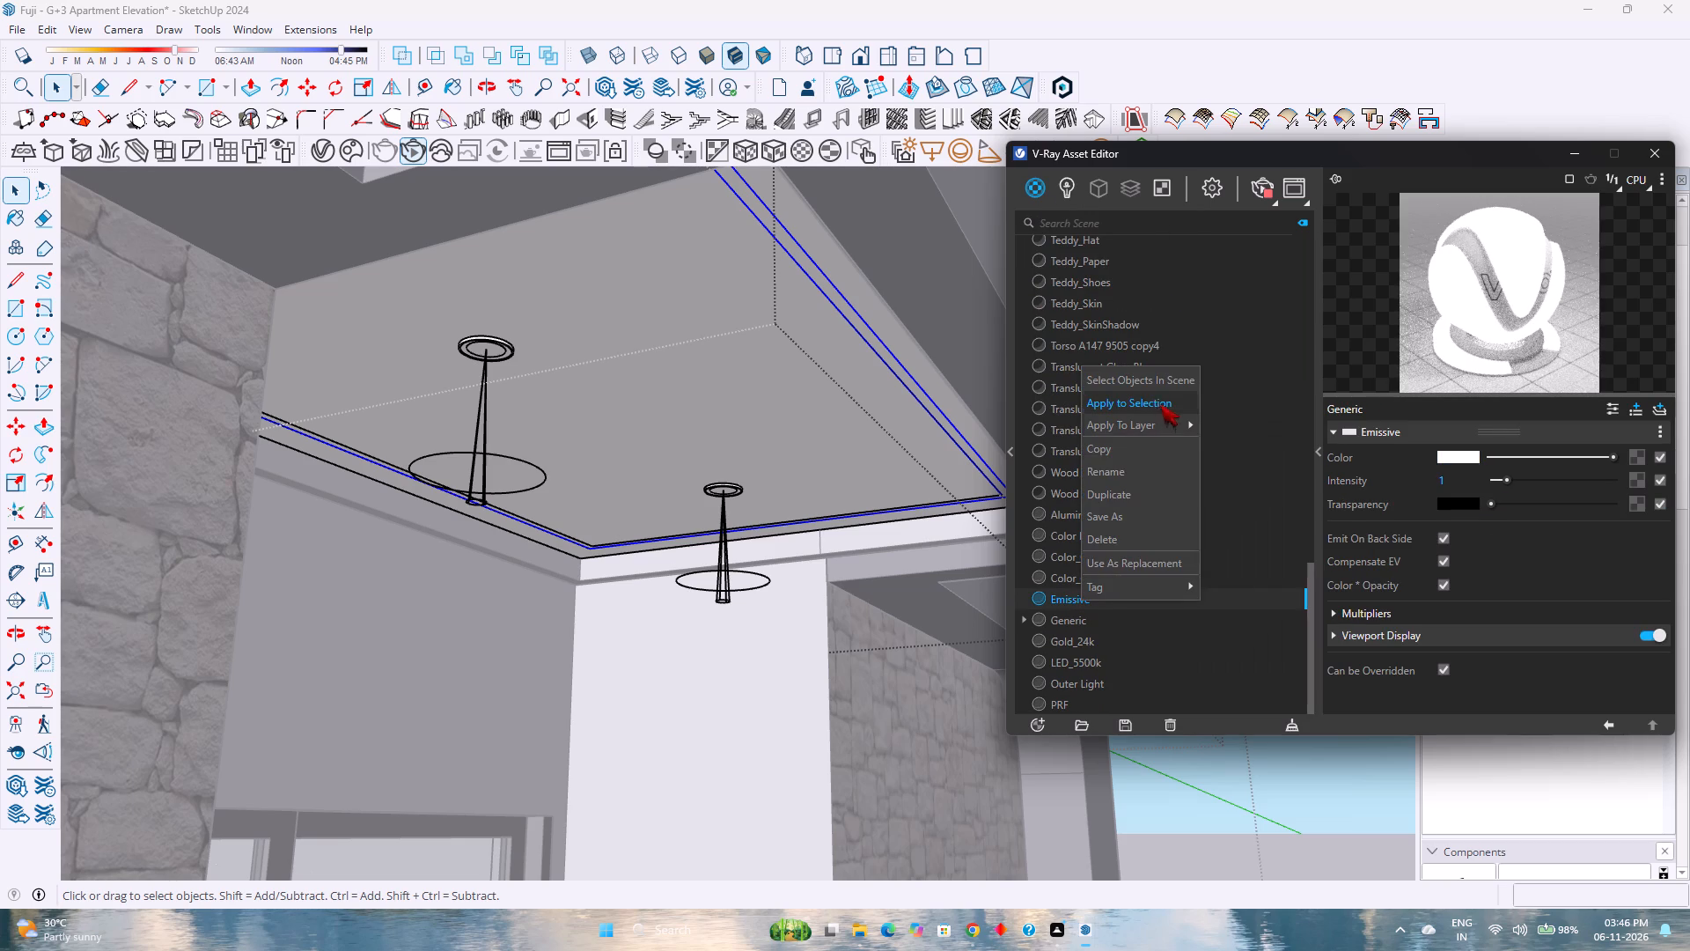
pyautogui.click(1143, 470)
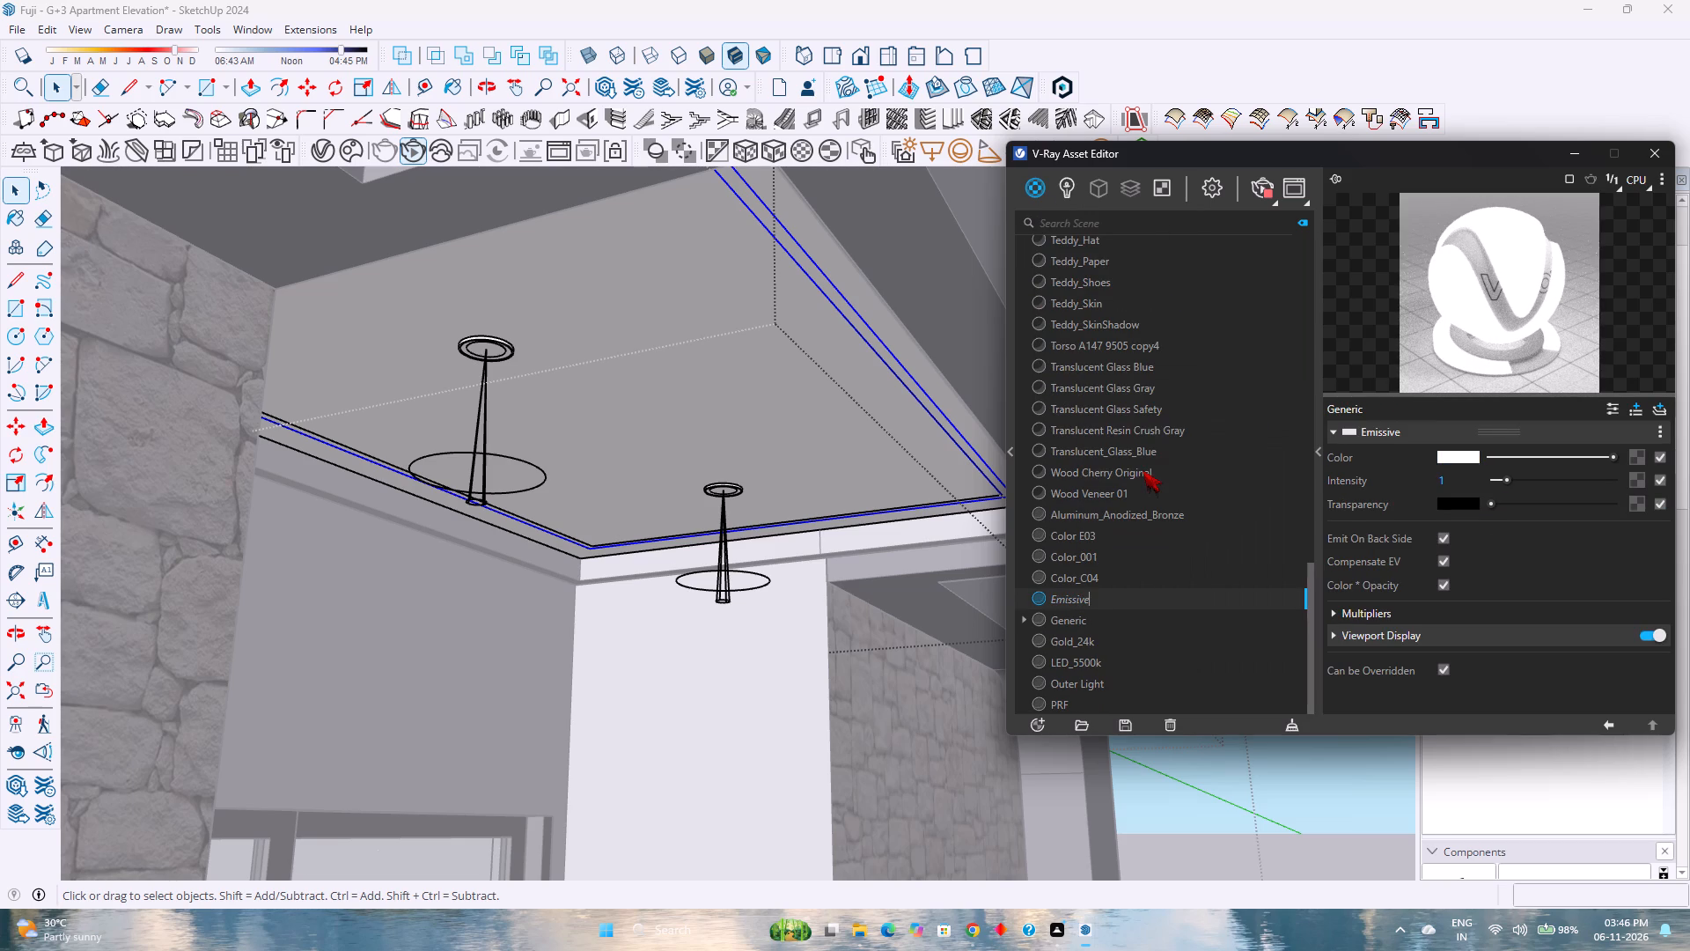
pyautogui.press('BackSpace')
pyautogui.press('BackSpace')
pyautogui.press('BackSpace')
pyautogui.press('BackSpace')
pyautogui.press('BackSpace')
pyautogui.press('BackSpace')
pyautogui.press('BackSpace')
pyautogui.press('BackSpace')
pyautogui.press('BackSpace')
pyautogui.press('BackSpace')
pyautogui.press('BackSpace')
pyautogui.press('BackSpace')
pyautogui.press('BackSpace')
pyautogui.write('Balcony')
pyautogui.press('space')
pyautogui.write('Lif')
pyautogui.press('BackSpace')
pyautogui.write('ght')
pyautogui.press('Return')
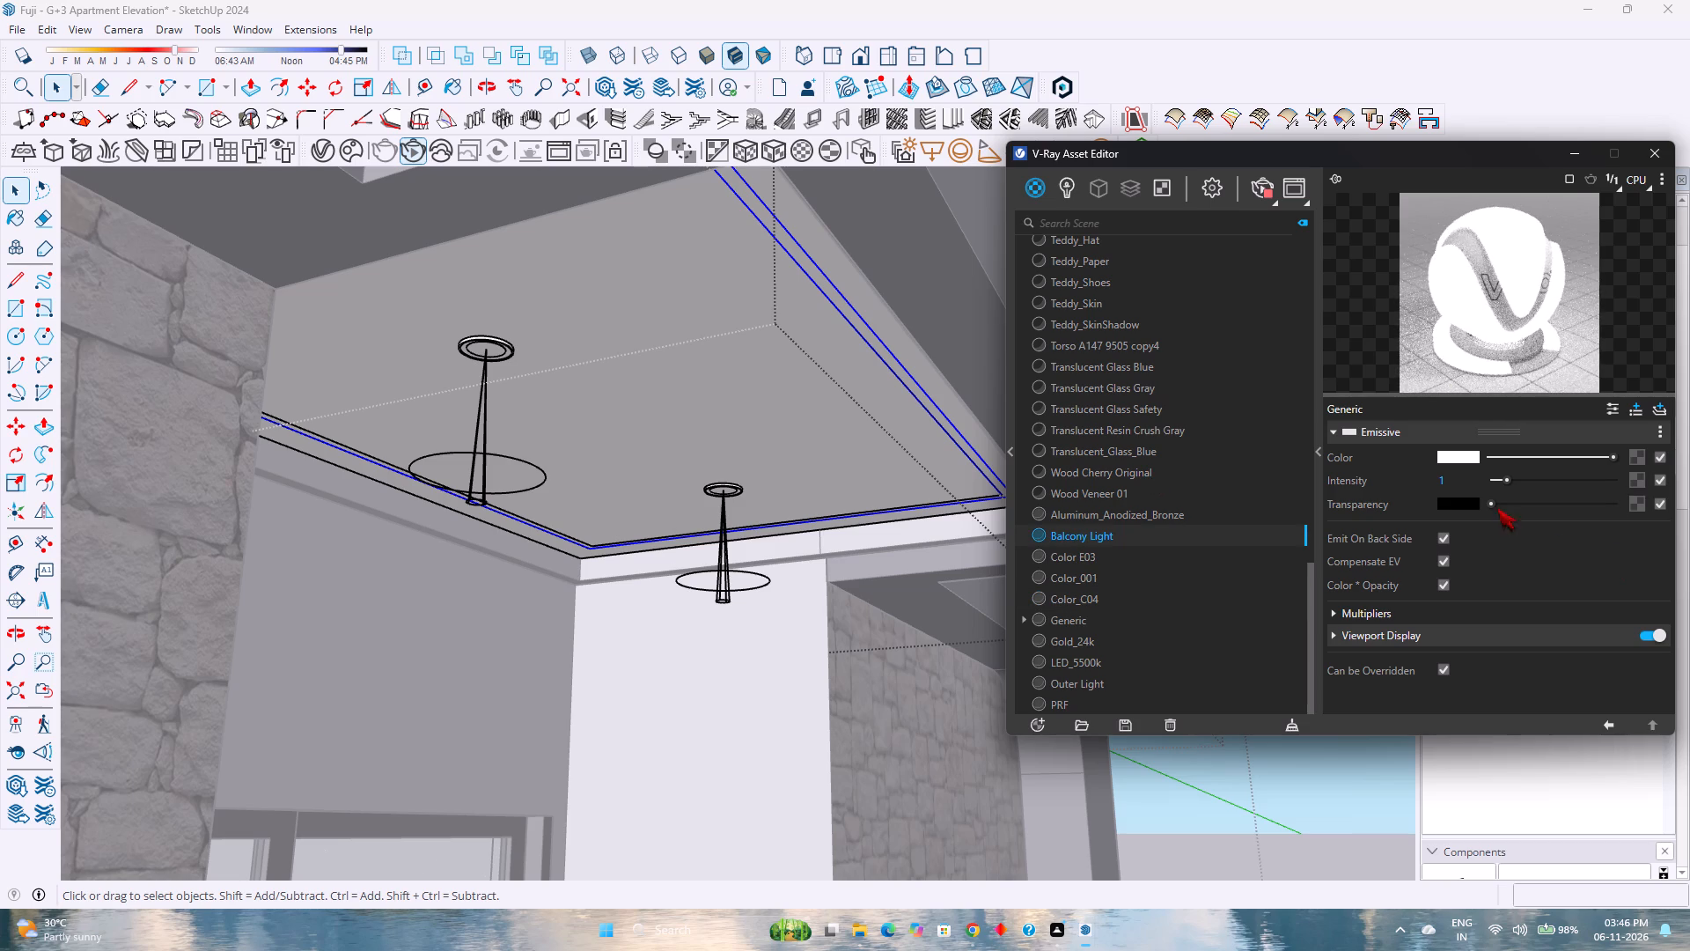
# Set Balcony Light's emissive colour to a warm pale orange, about R 0.991, G 0.854, B 0.634.
pyautogui.click(1477, 453)
pyautogui.click(808, 348)
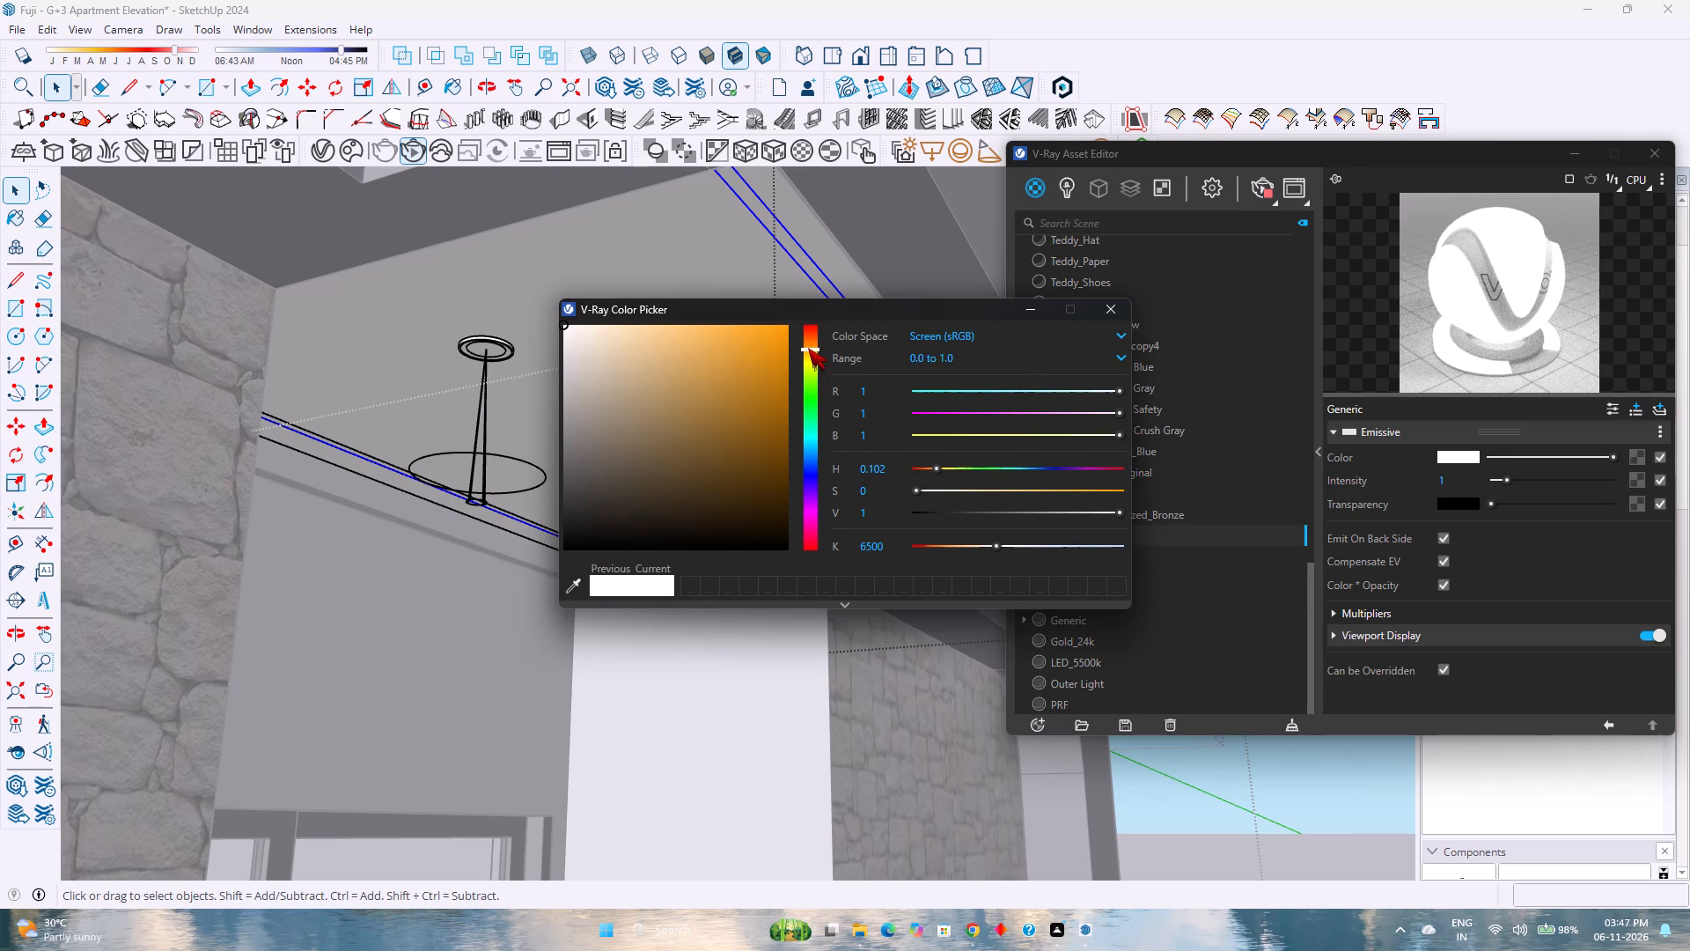
pyautogui.click(668, 333)
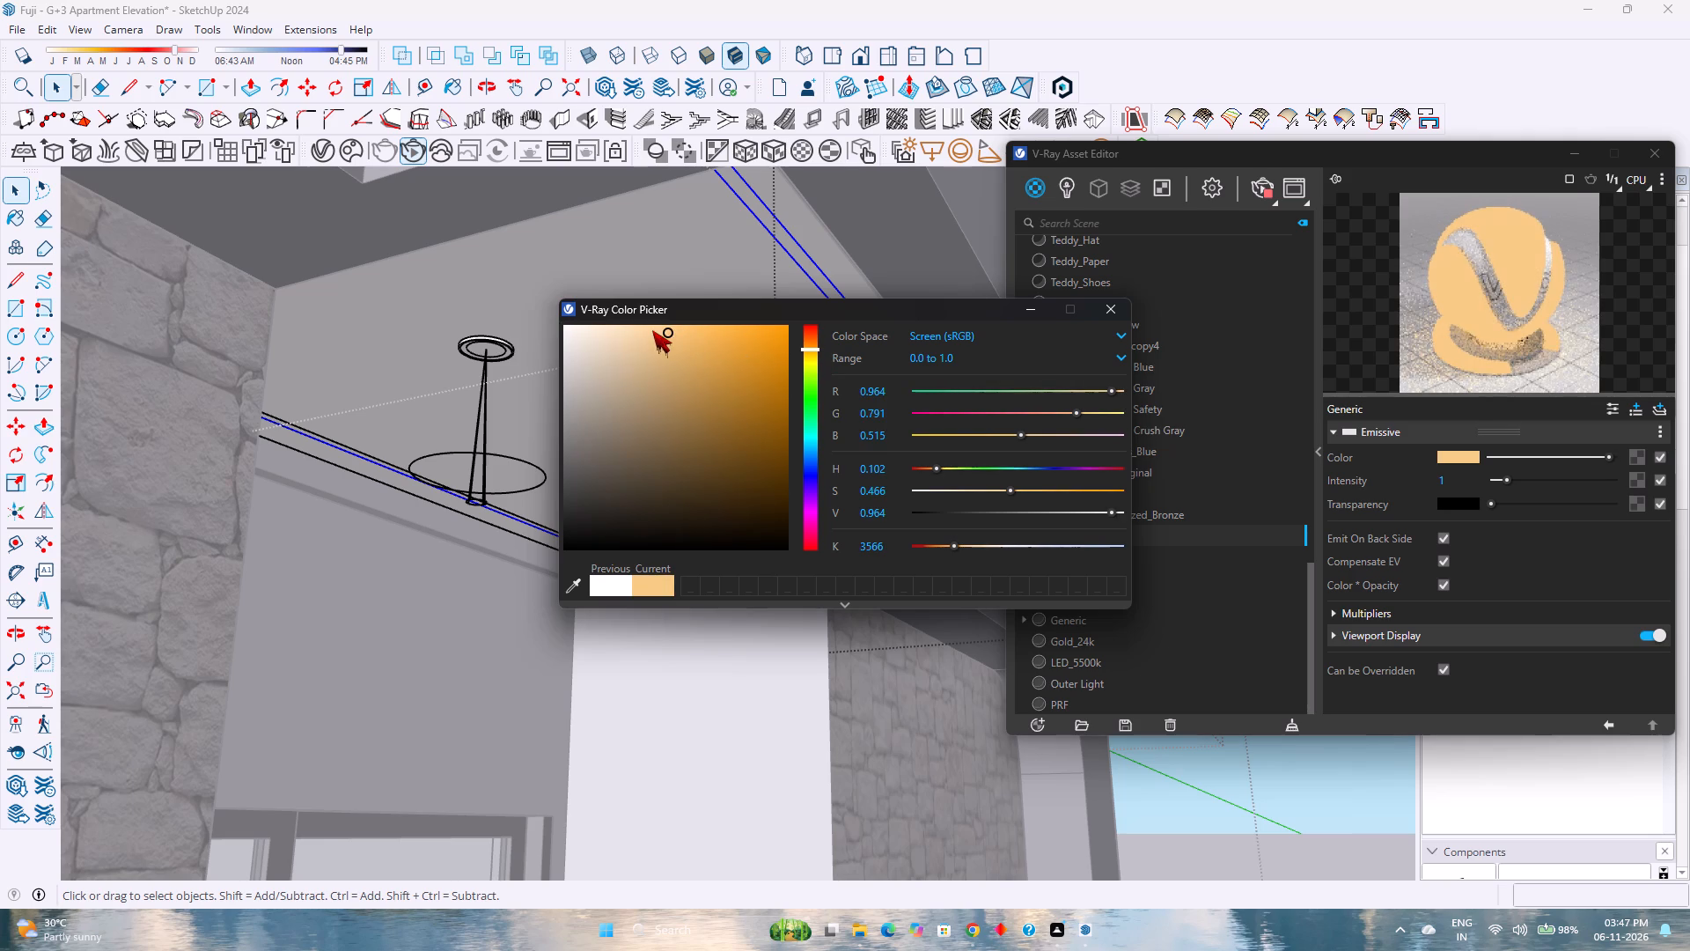
pyautogui.click(644, 327)
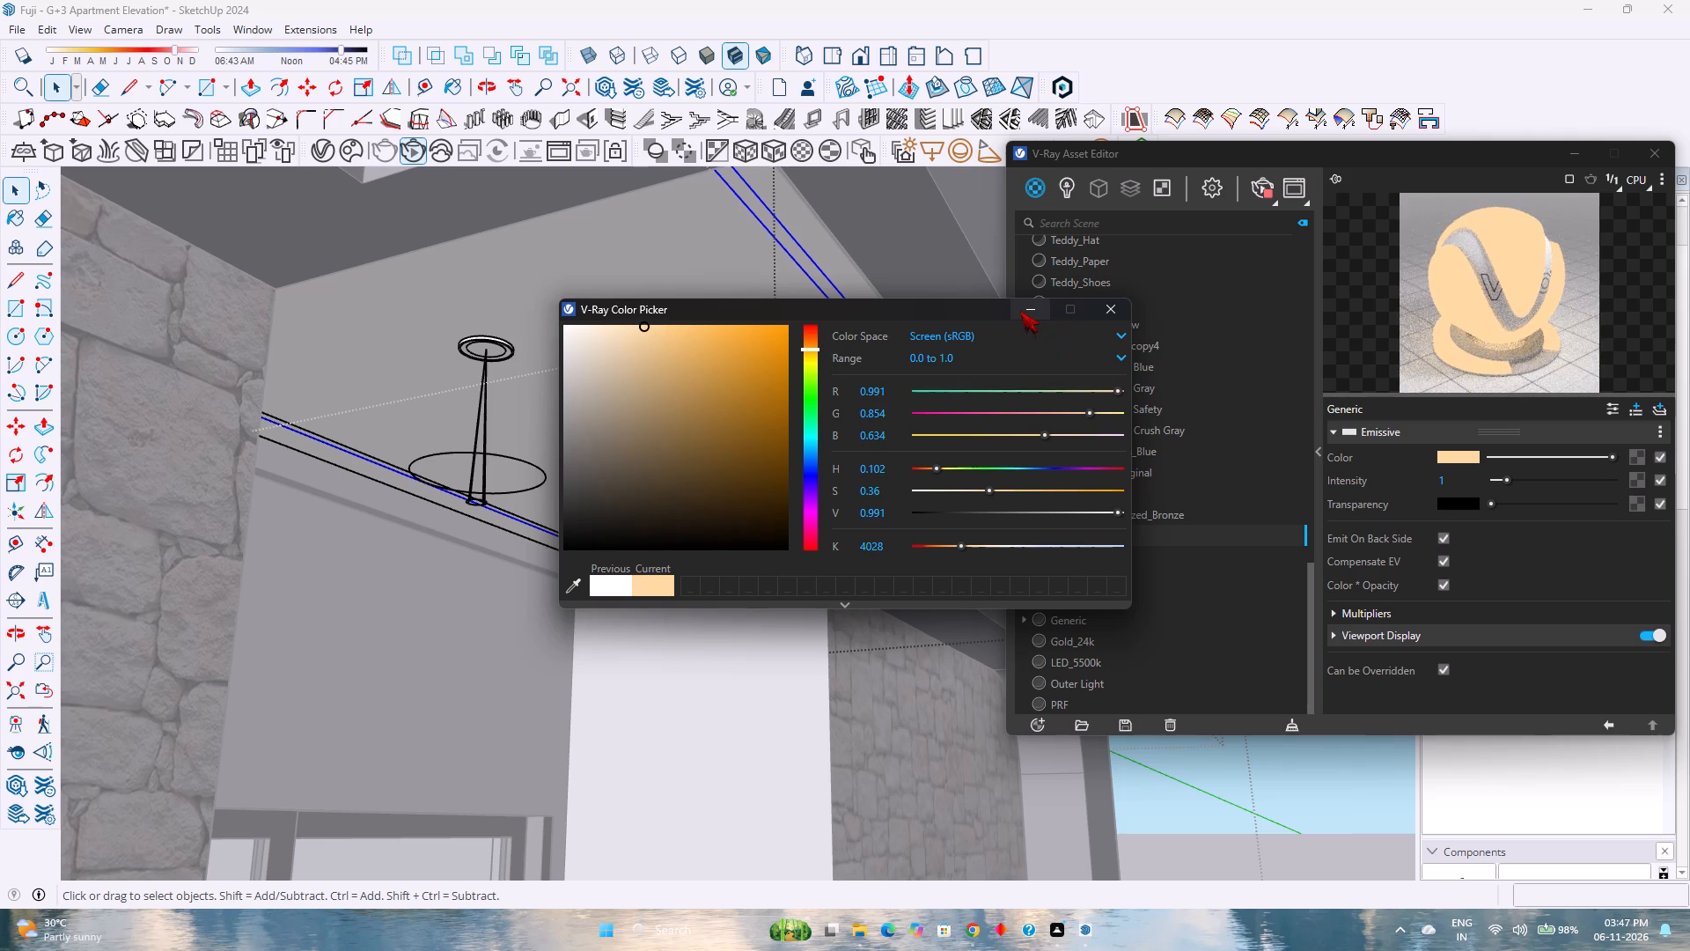
pyautogui.click(1020, 311)
# Apply the Balcony Light material to the selected ceiling border strip.
pyautogui.rightClick(1114, 538)
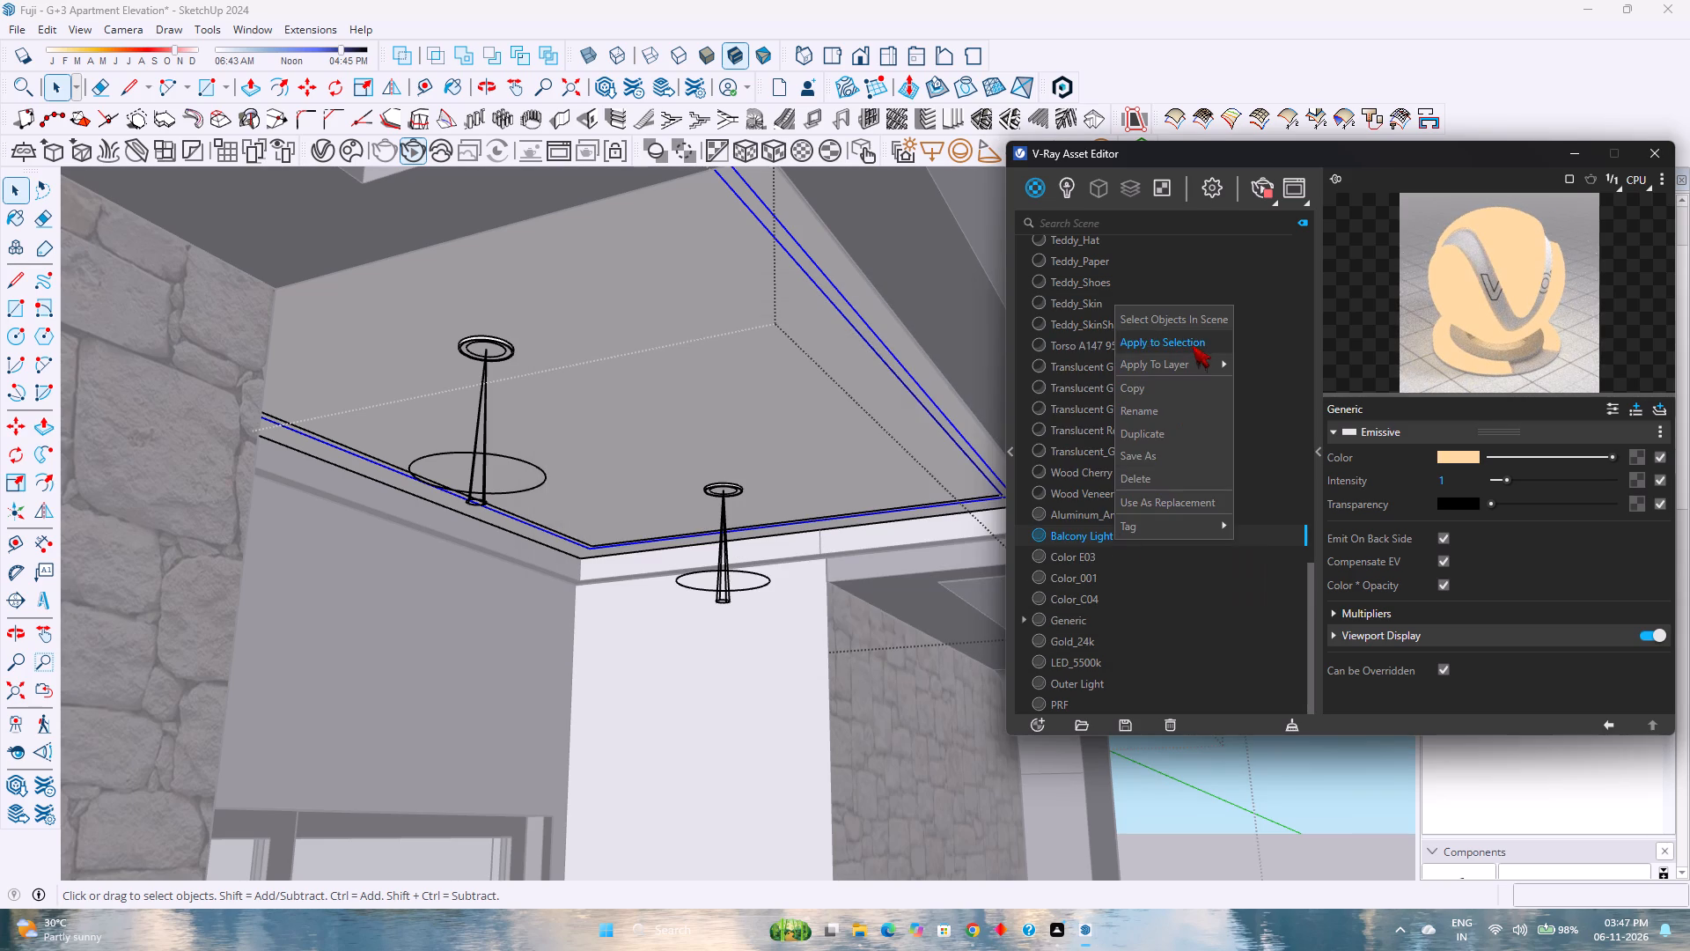
pyautogui.click(1192, 344)
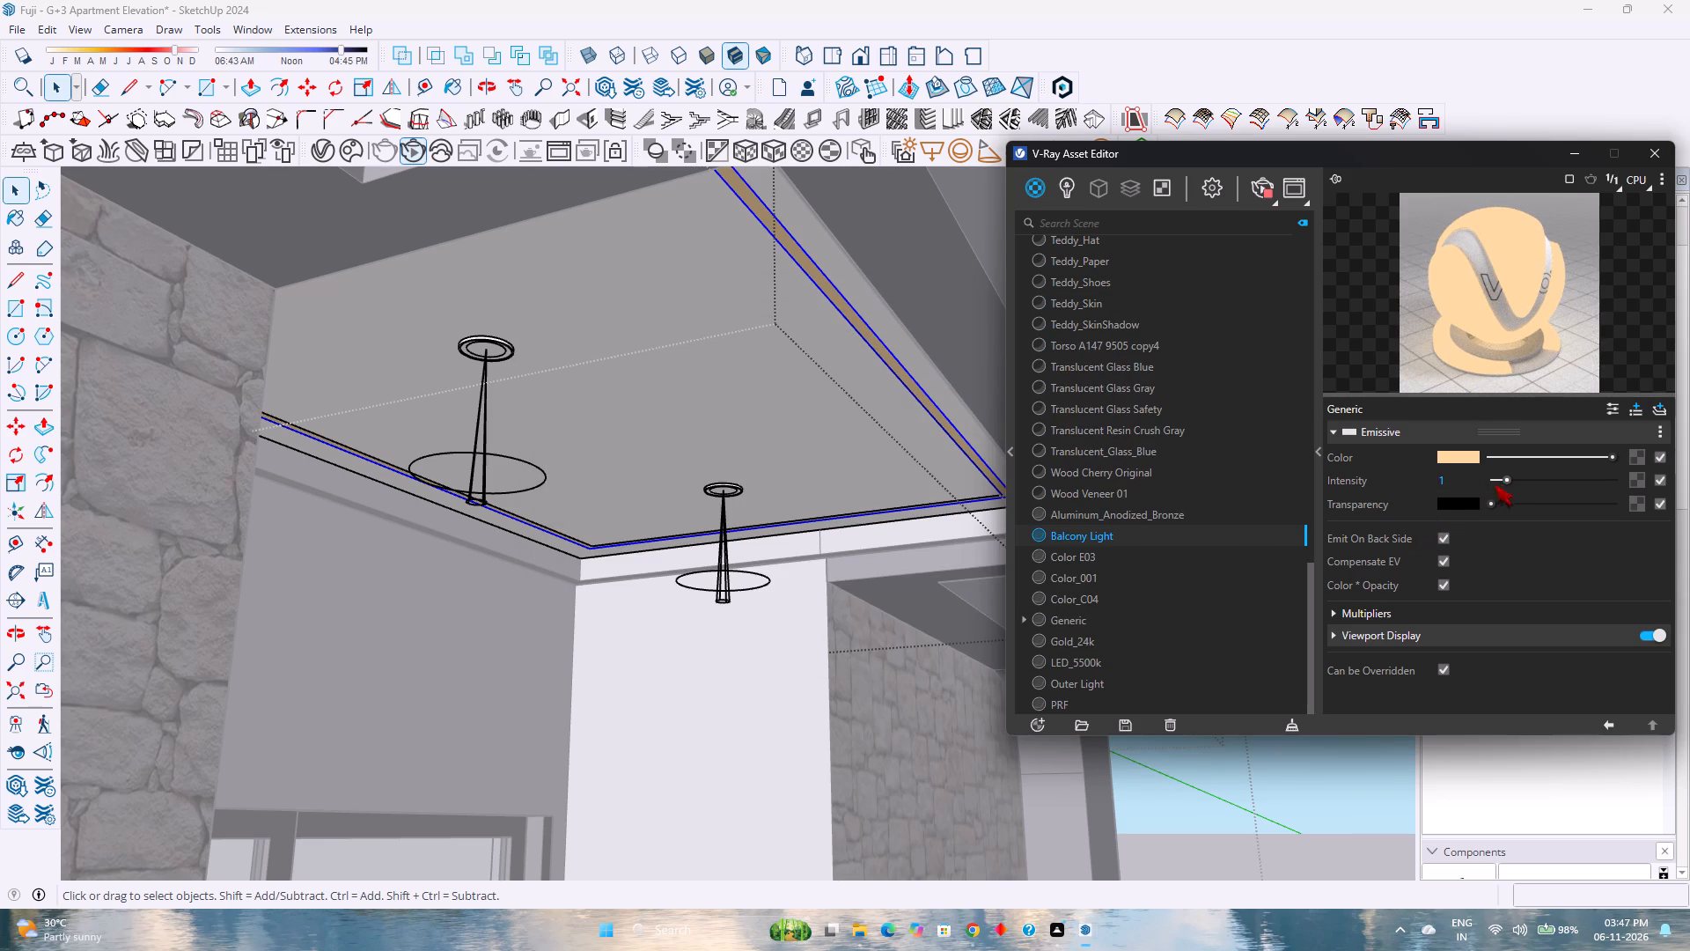
# Raise the Balcony Light material's emissive intensity to about 6.1.
pyautogui.moveTo(1504, 480); pyautogui.dragTo(1567, 487)
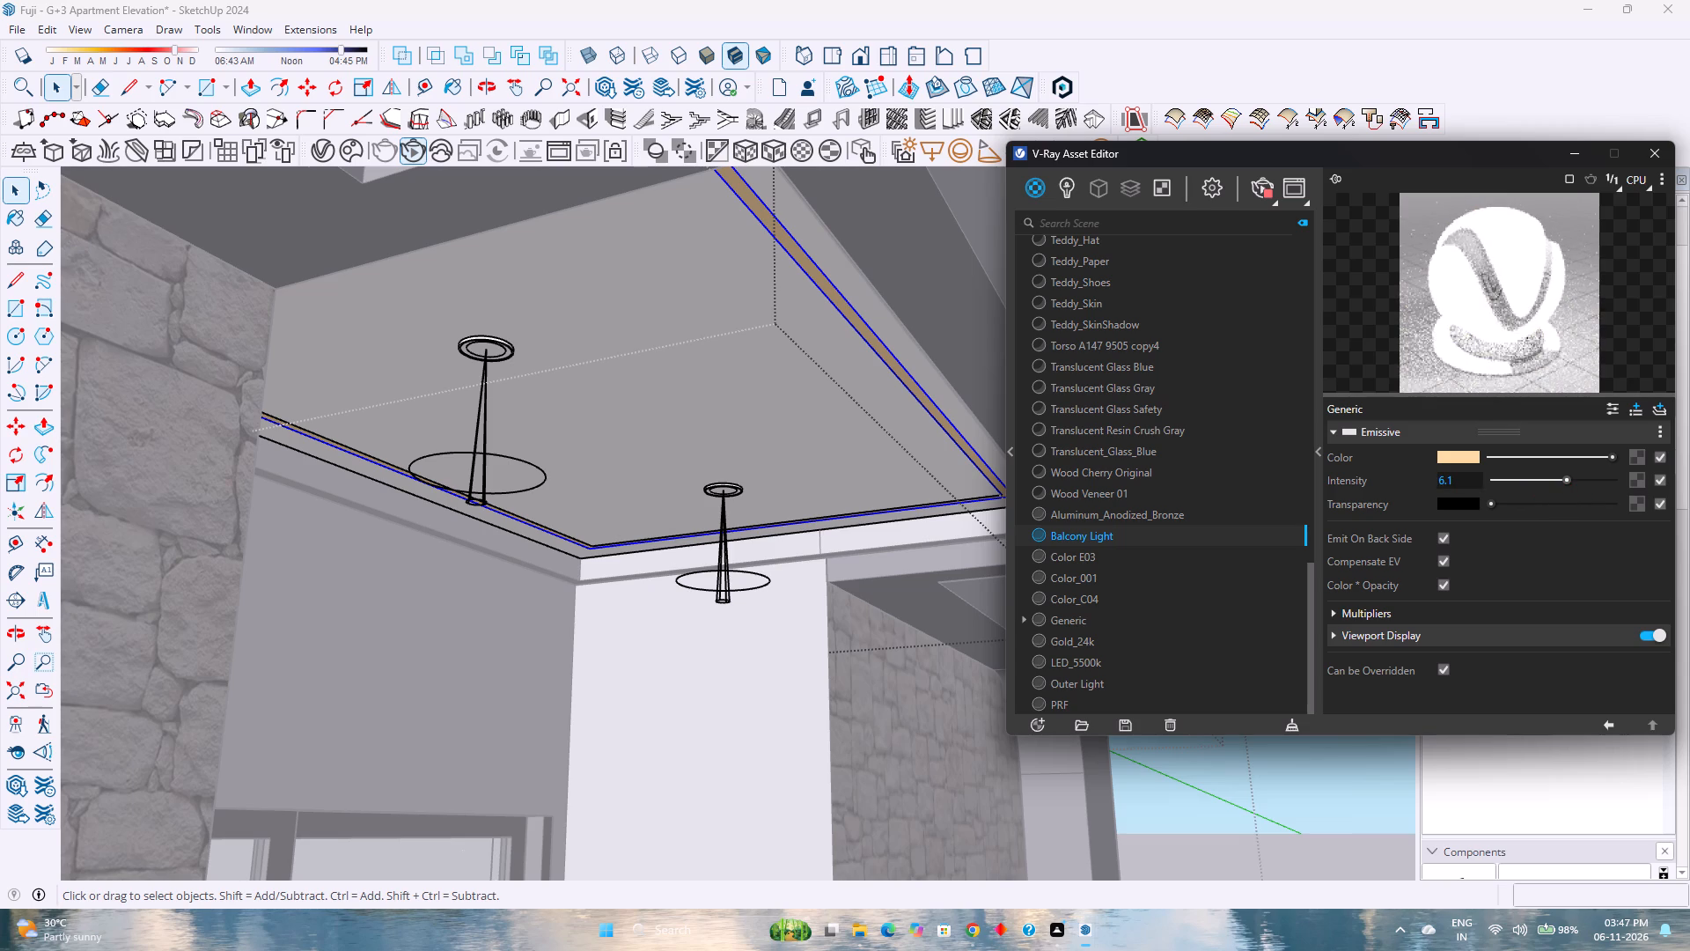
# Set the Balcony Light material's emissive intensity to 7 and leave the top balcony ceiling group.
pyautogui.moveTo(1467, 480); pyautogui.dragTo(1406, 485)
pyautogui.press('7')
pyautogui.press('Return')
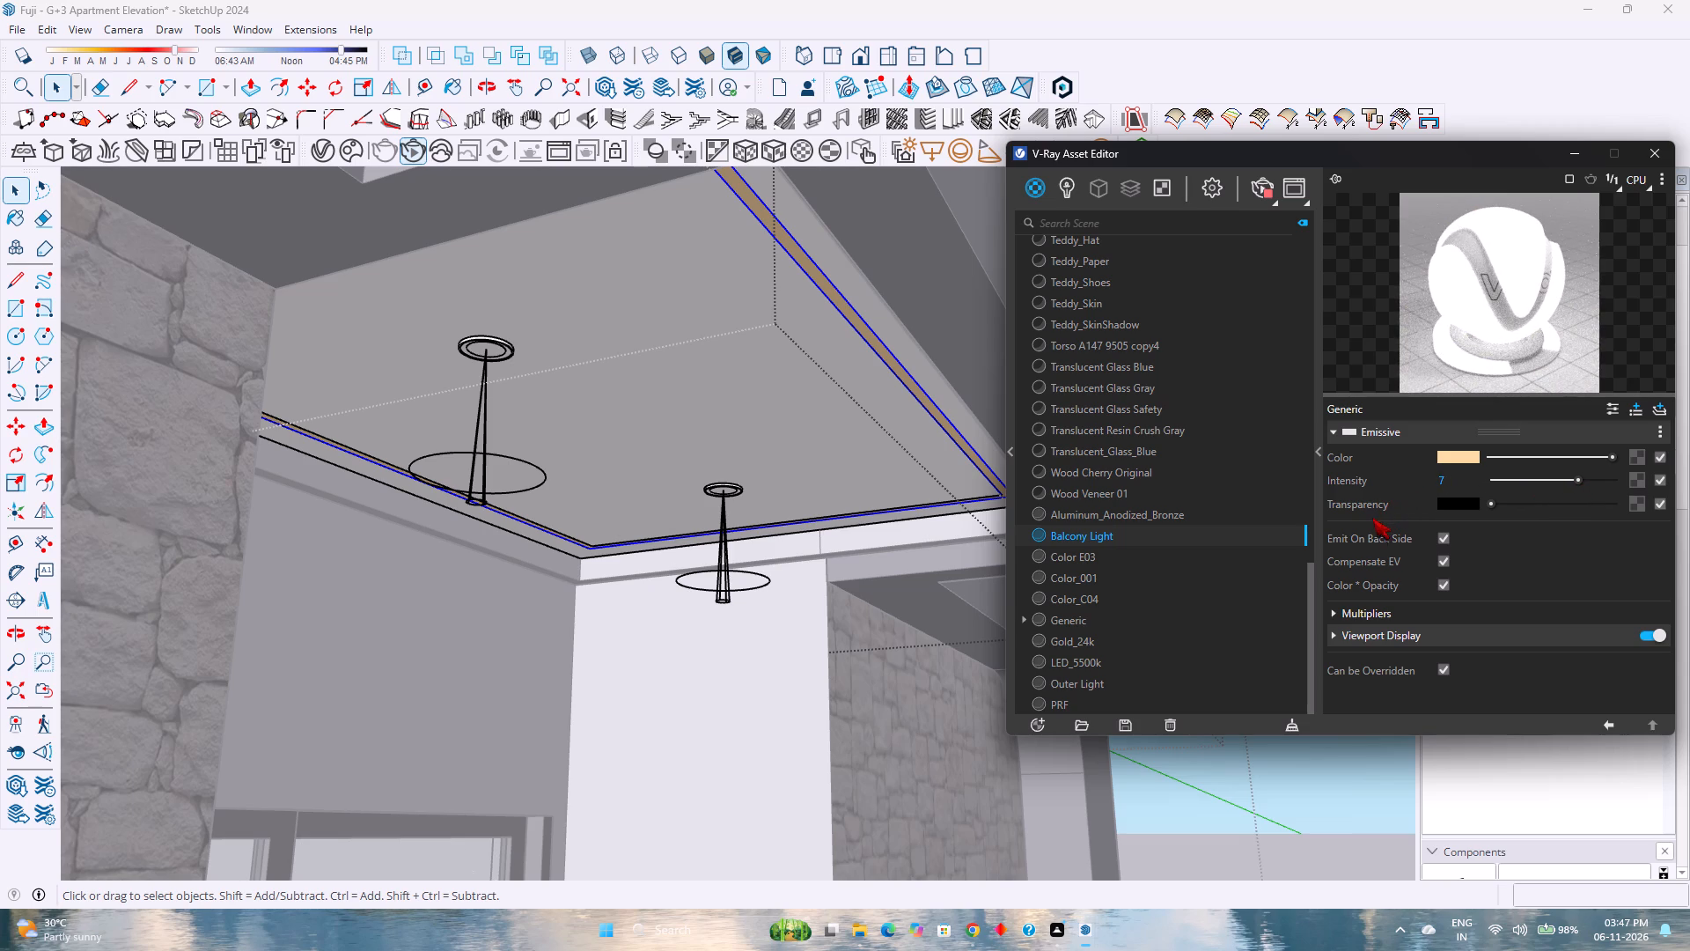
pyautogui.scroll(-7, 1370, 553)
pyautogui.click(1575, 157)
pyautogui.scroll(-14, 841, 440)
pyautogui.press('Escape')
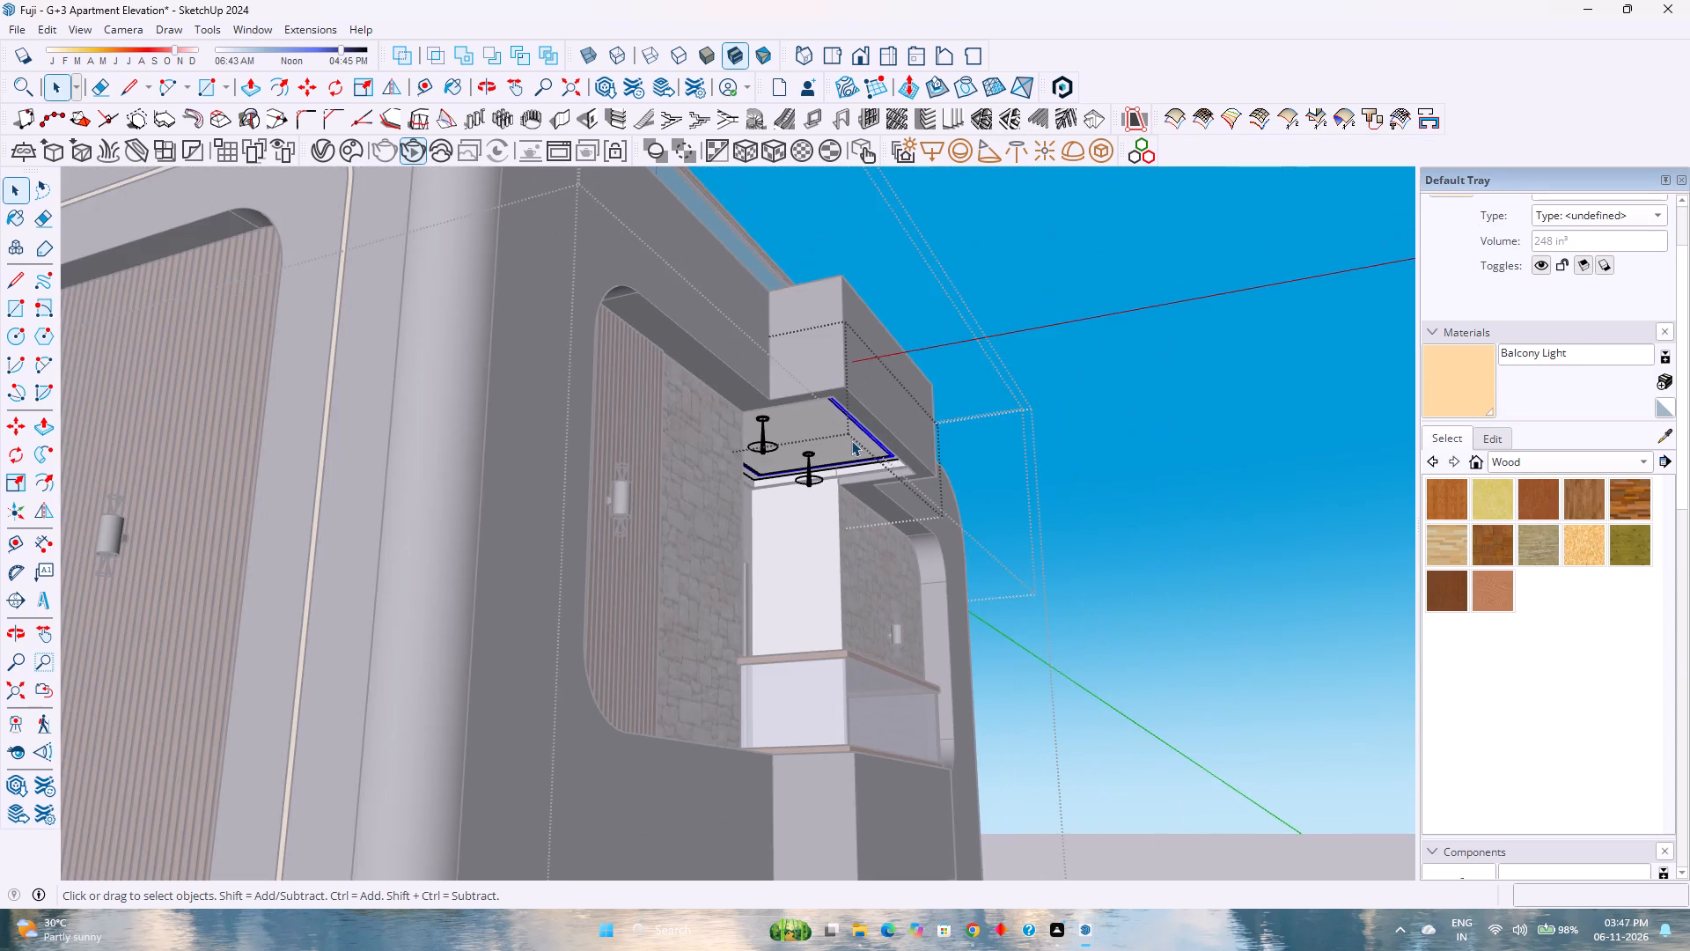
pyautogui.scroll(-5, 861, 457)
pyautogui.press('Escape')
# Apply the Balcony Light material to the thin border strip around the middle balcony's ceiling.
pyautogui.scroll(5, 878, 690)
pyautogui.moveTo(798, 748); pyautogui.dragTo(759, 628, button='middle')
pyautogui.scroll(1, 782, 408)
pyautogui.doubleClick(791, 425)
pyautogui.scroll(5, 791, 425)
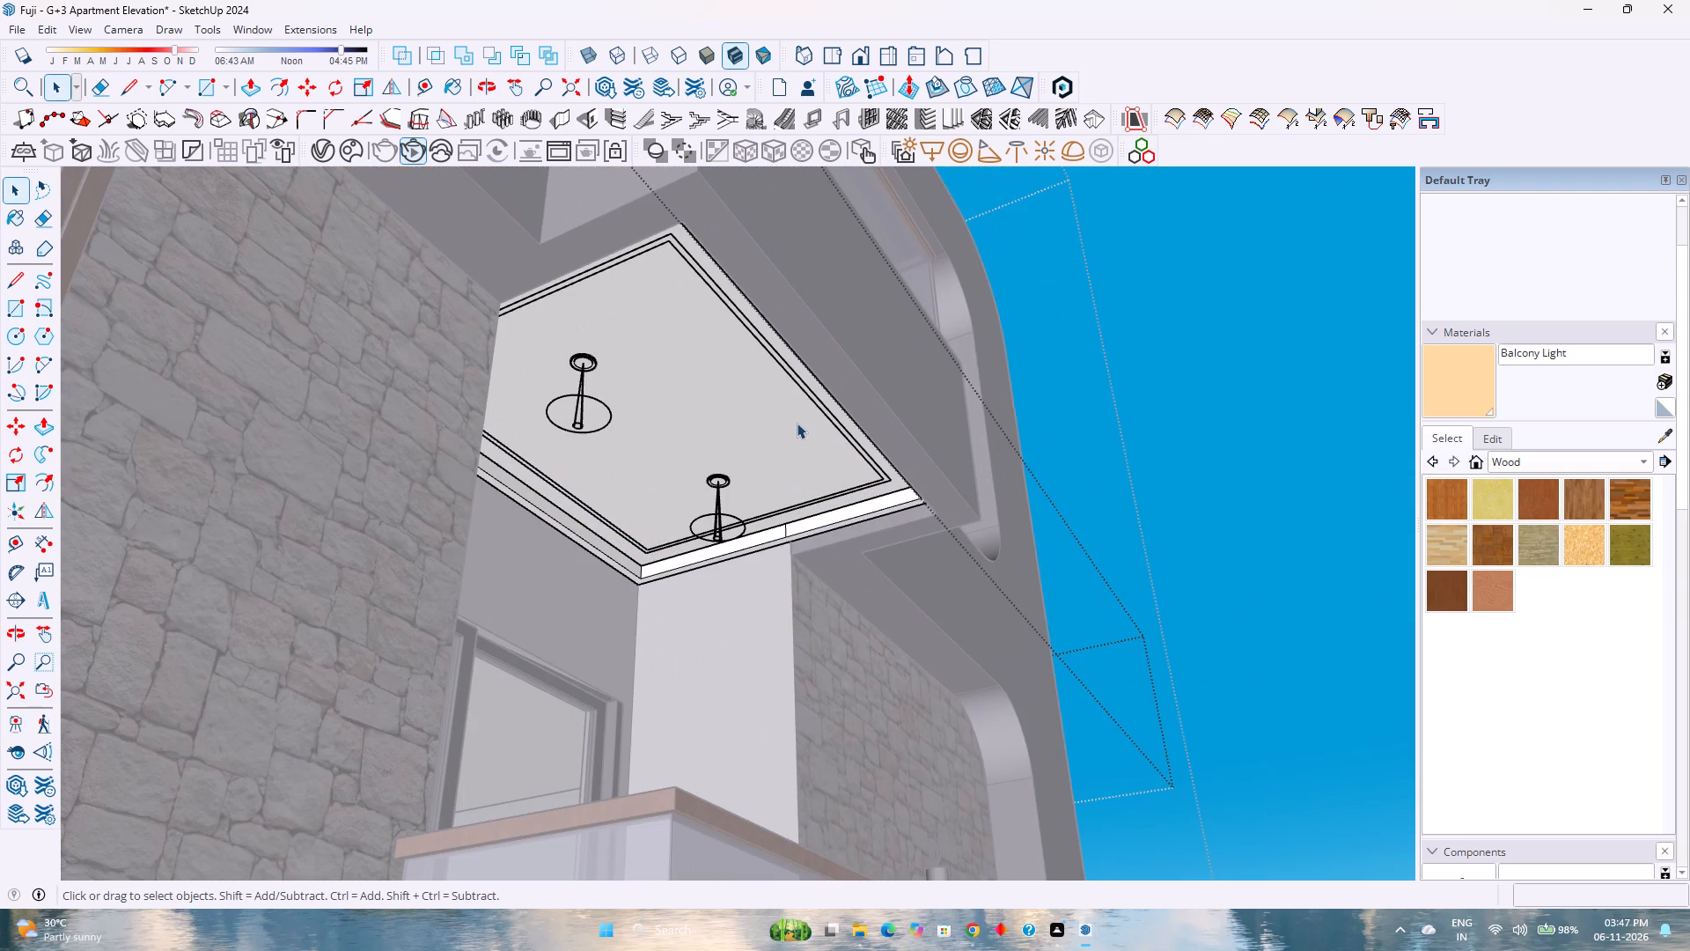
pyautogui.click(819, 405)
pyautogui.scroll(8, 819, 405)
pyautogui.doubleClick(816, 407)
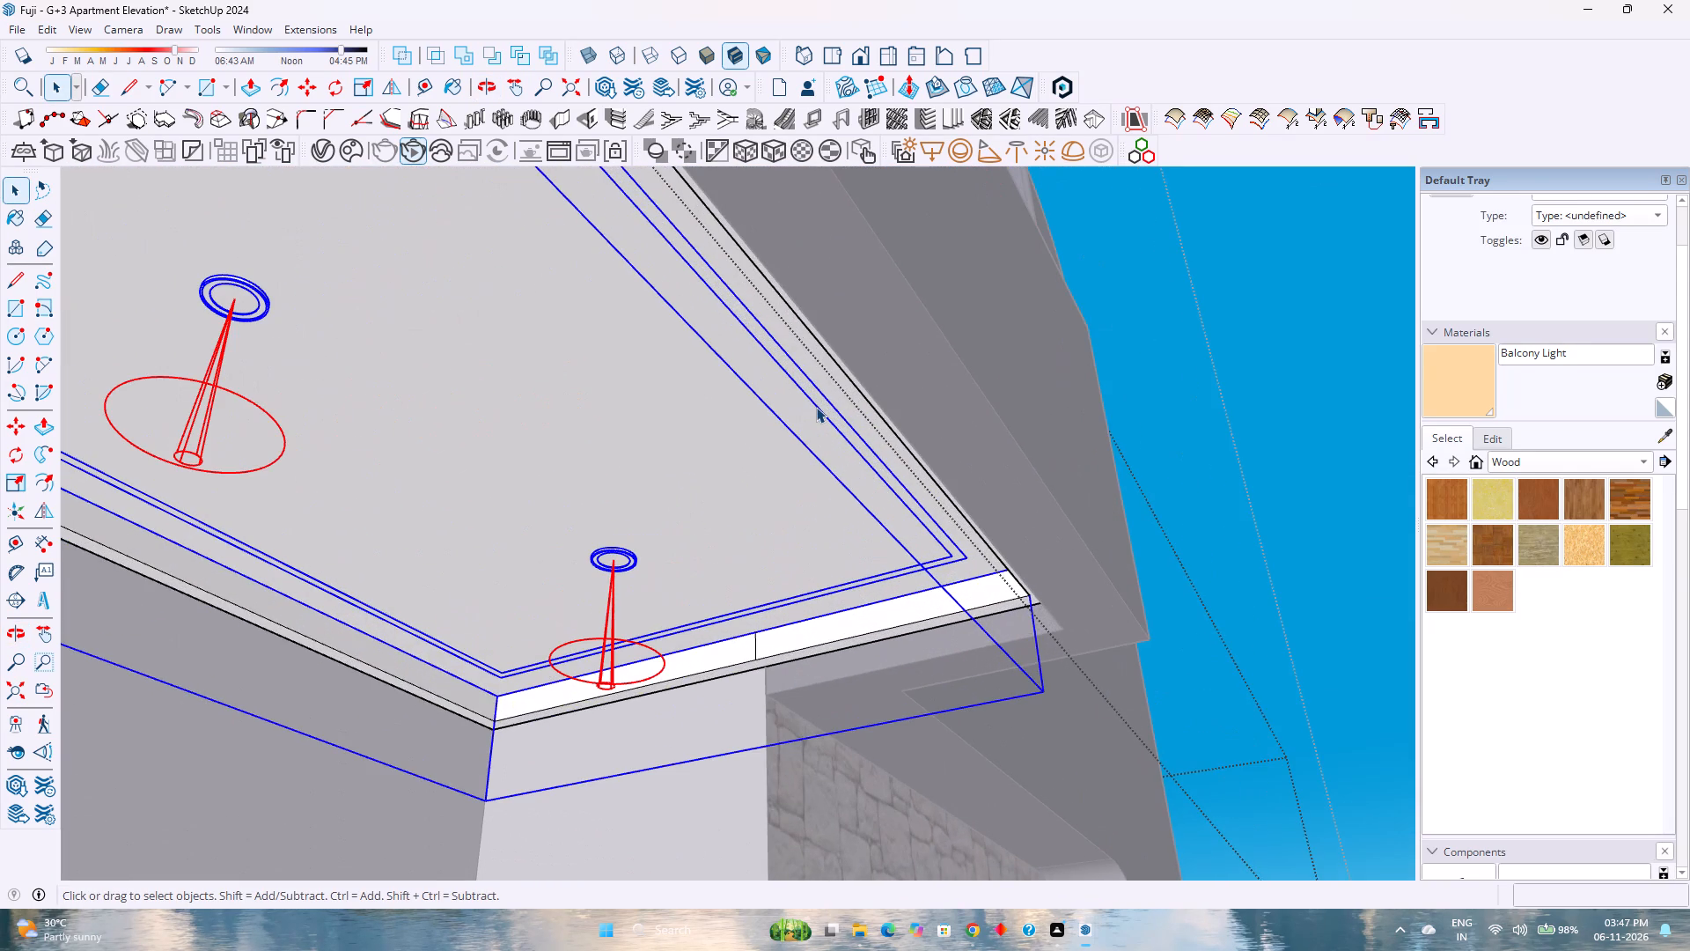
pyautogui.click(819, 404)
pyautogui.scroll(5, 803, 382)
pyautogui.click(803, 383)
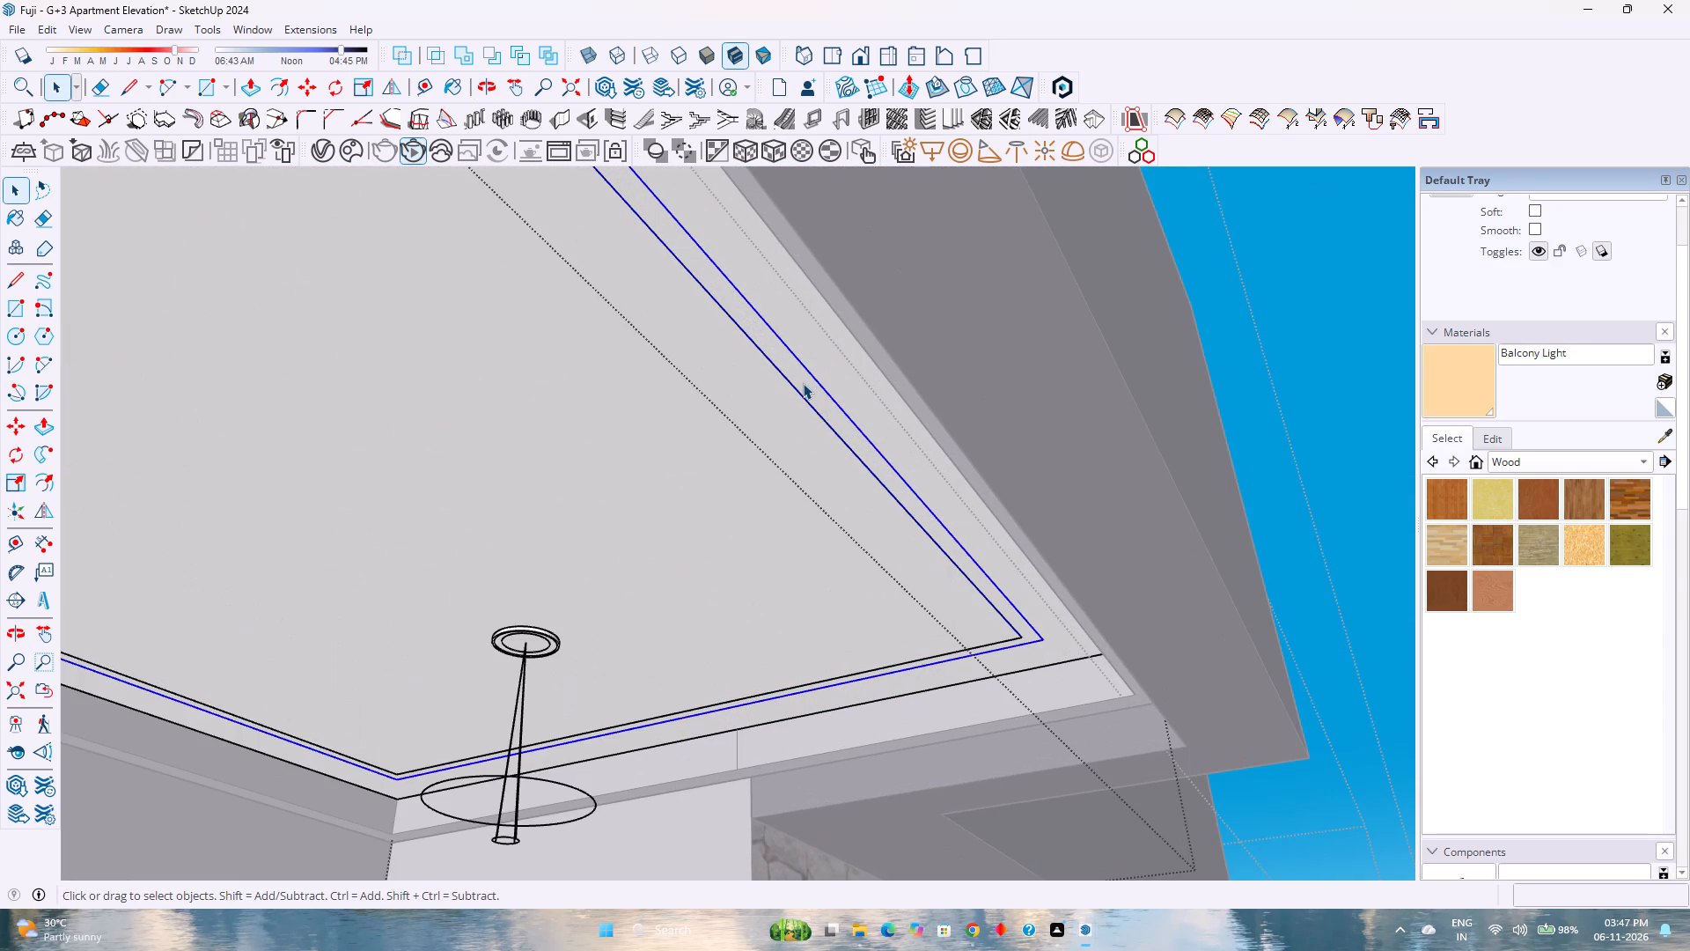
pyautogui.scroll(8, 803, 383)
pyautogui.doubleClick(803, 383)
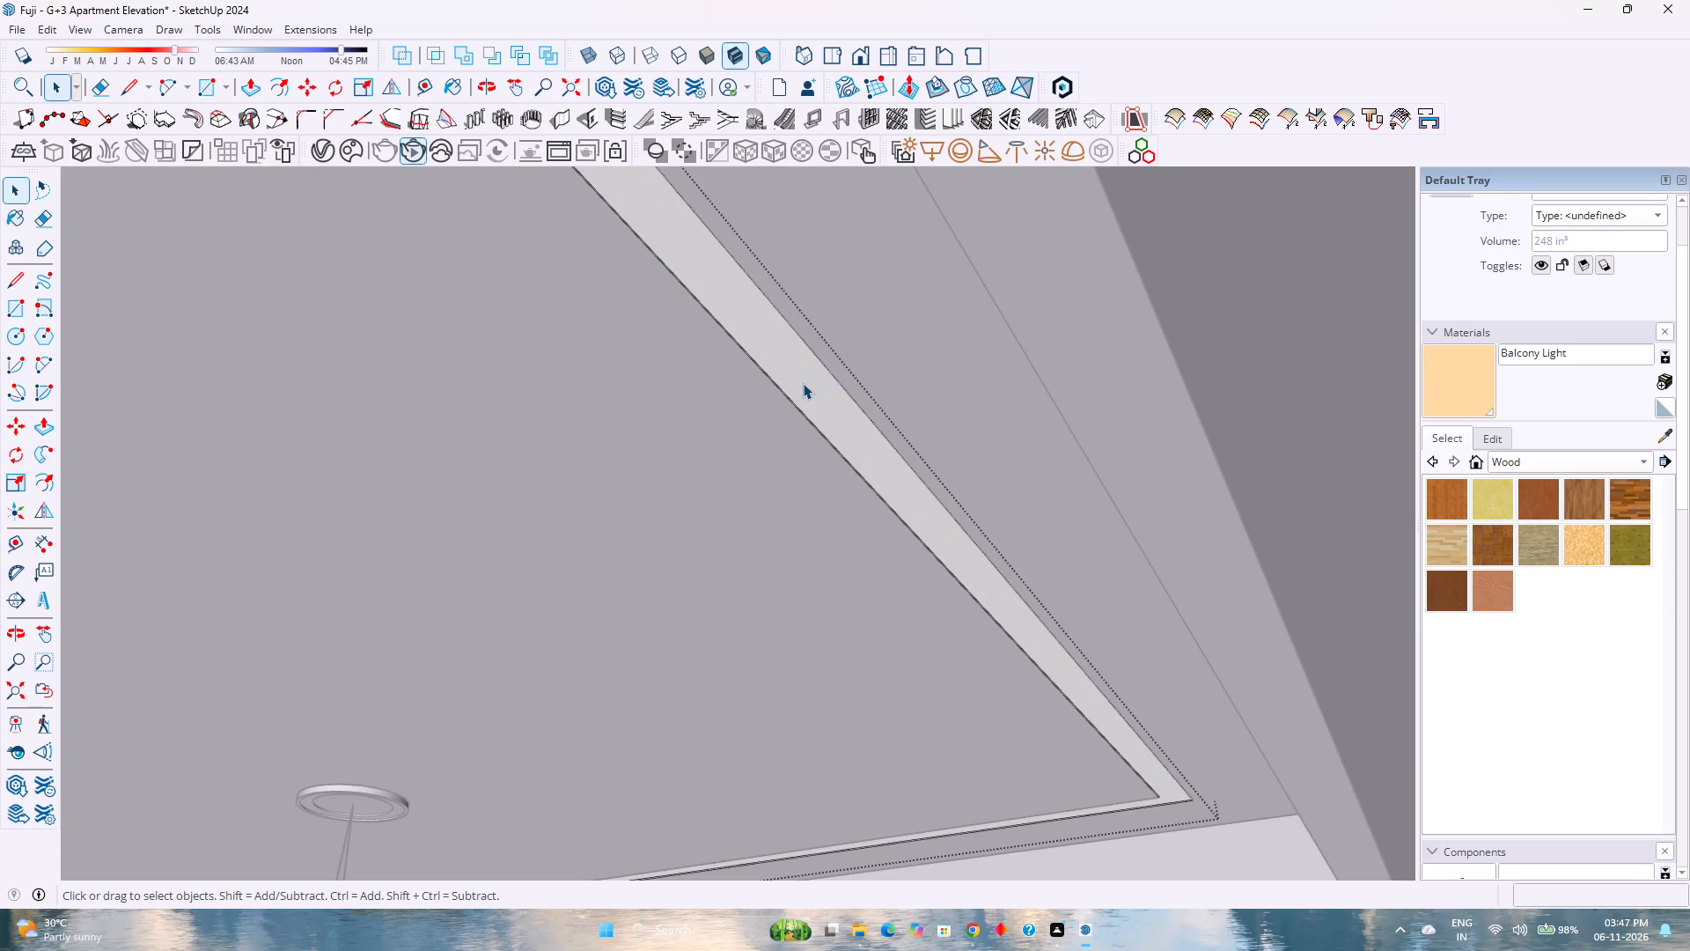
pyautogui.tripleClick(803, 383)
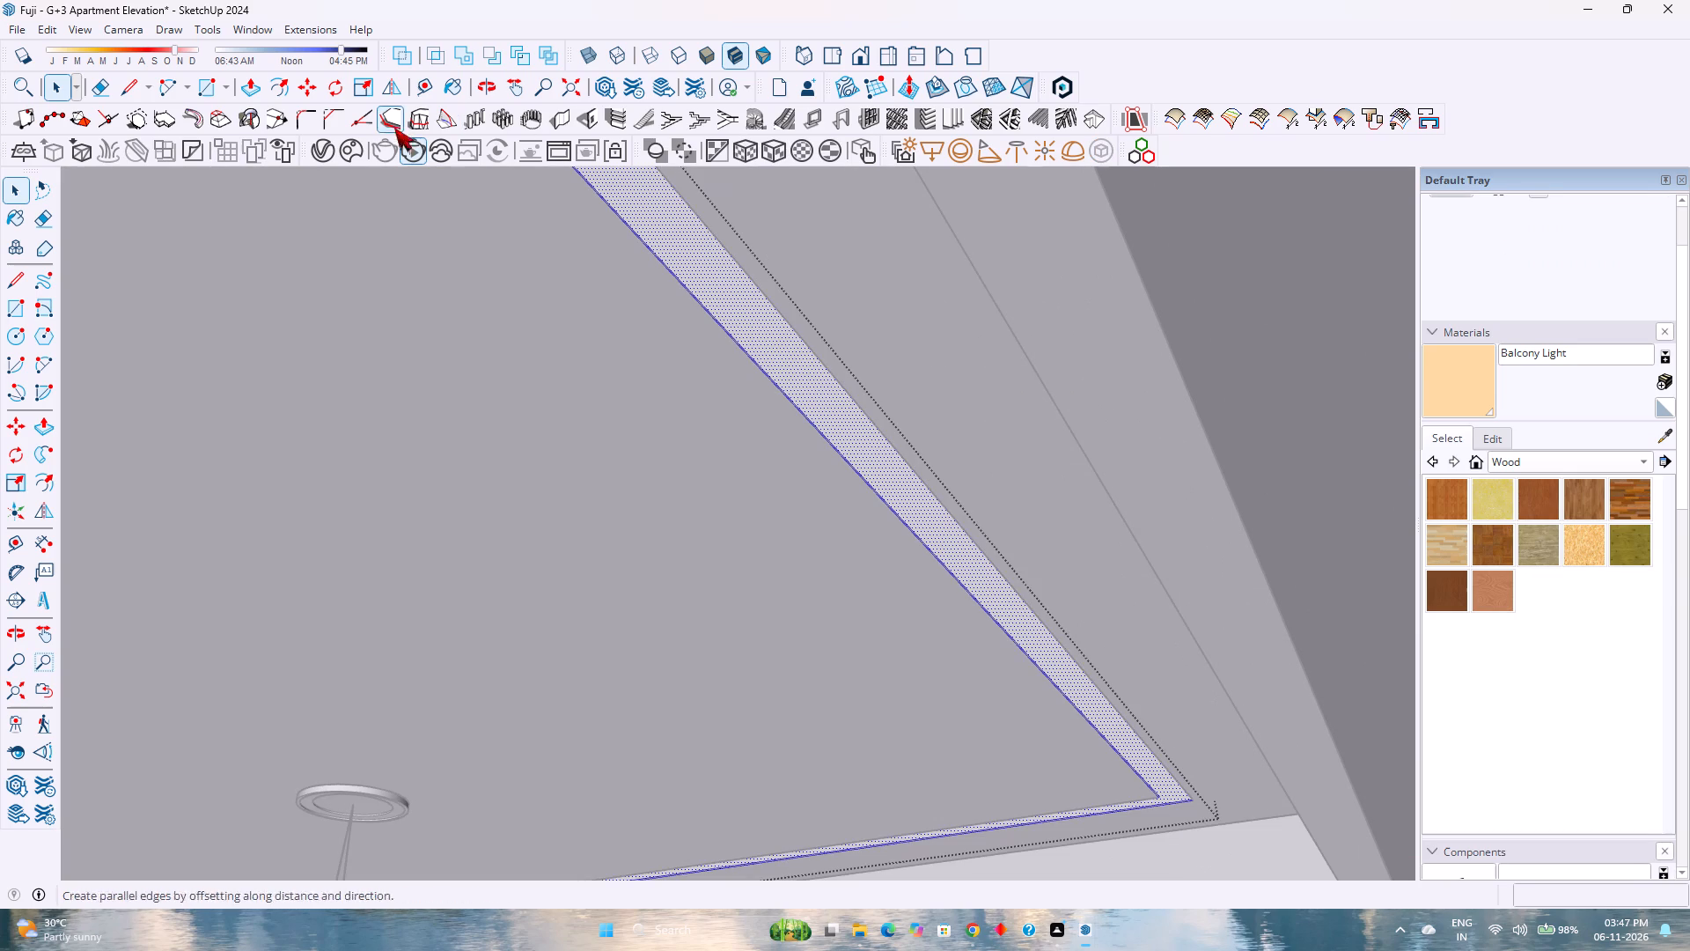
pyautogui.click(334, 156)
pyautogui.rightClick(1086, 534)
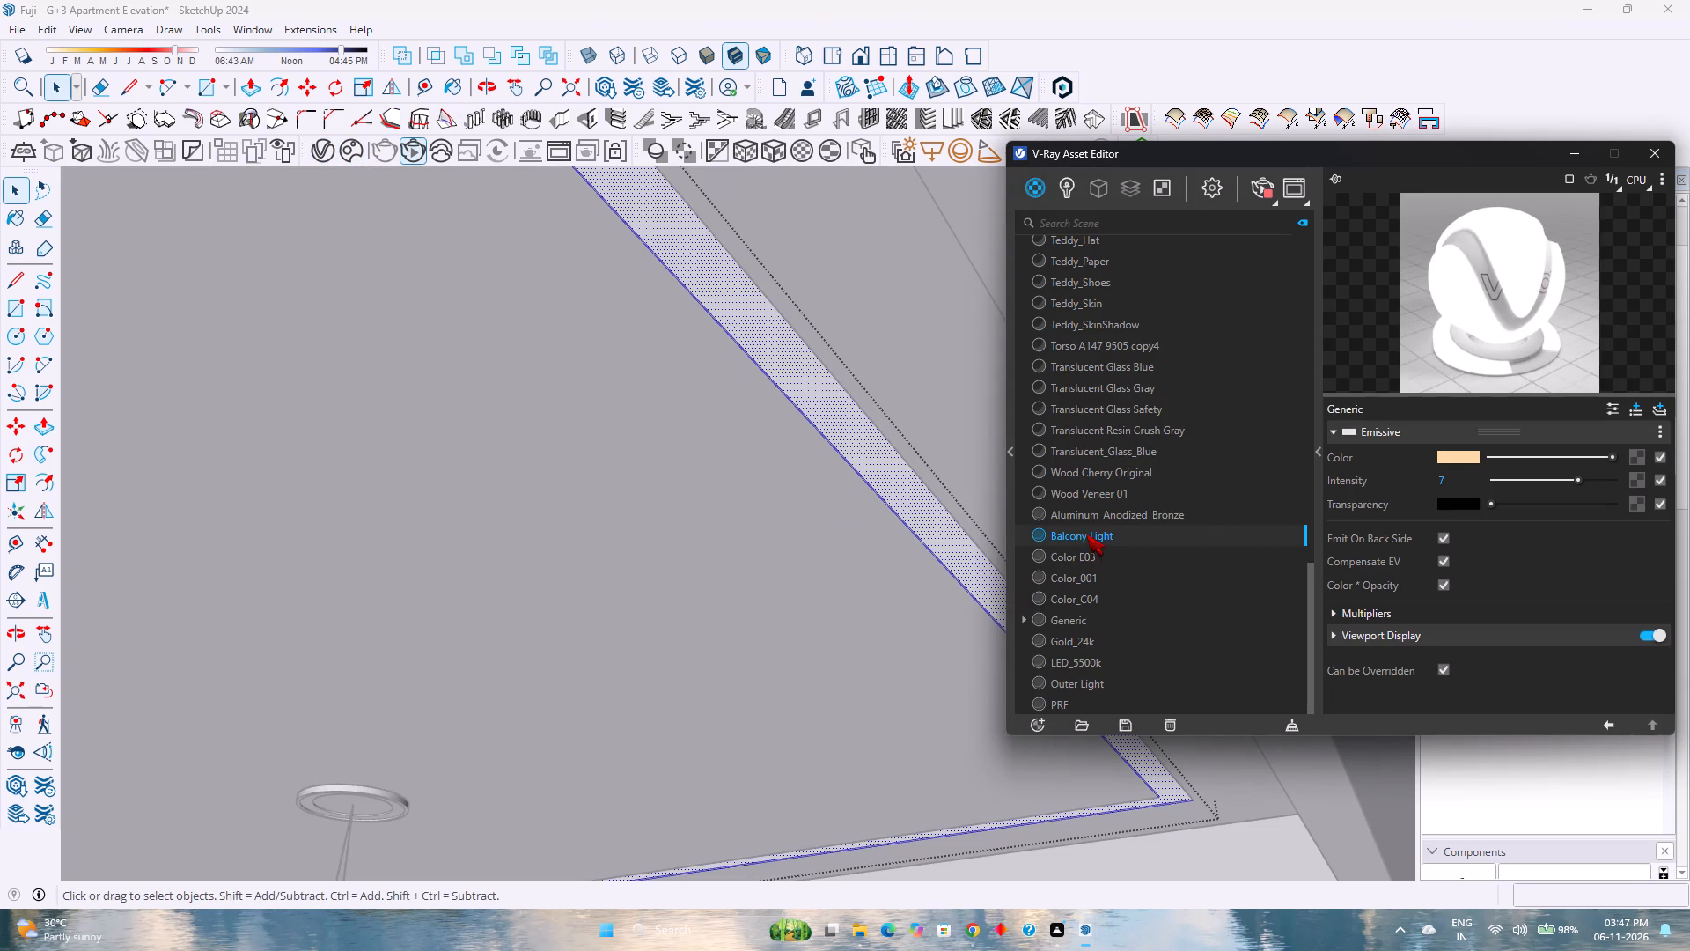
pyautogui.click(1144, 344)
pyautogui.scroll(-4, 802, 538)
pyautogui.press('Escape')
pyautogui.scroll(-3, 784, 480)
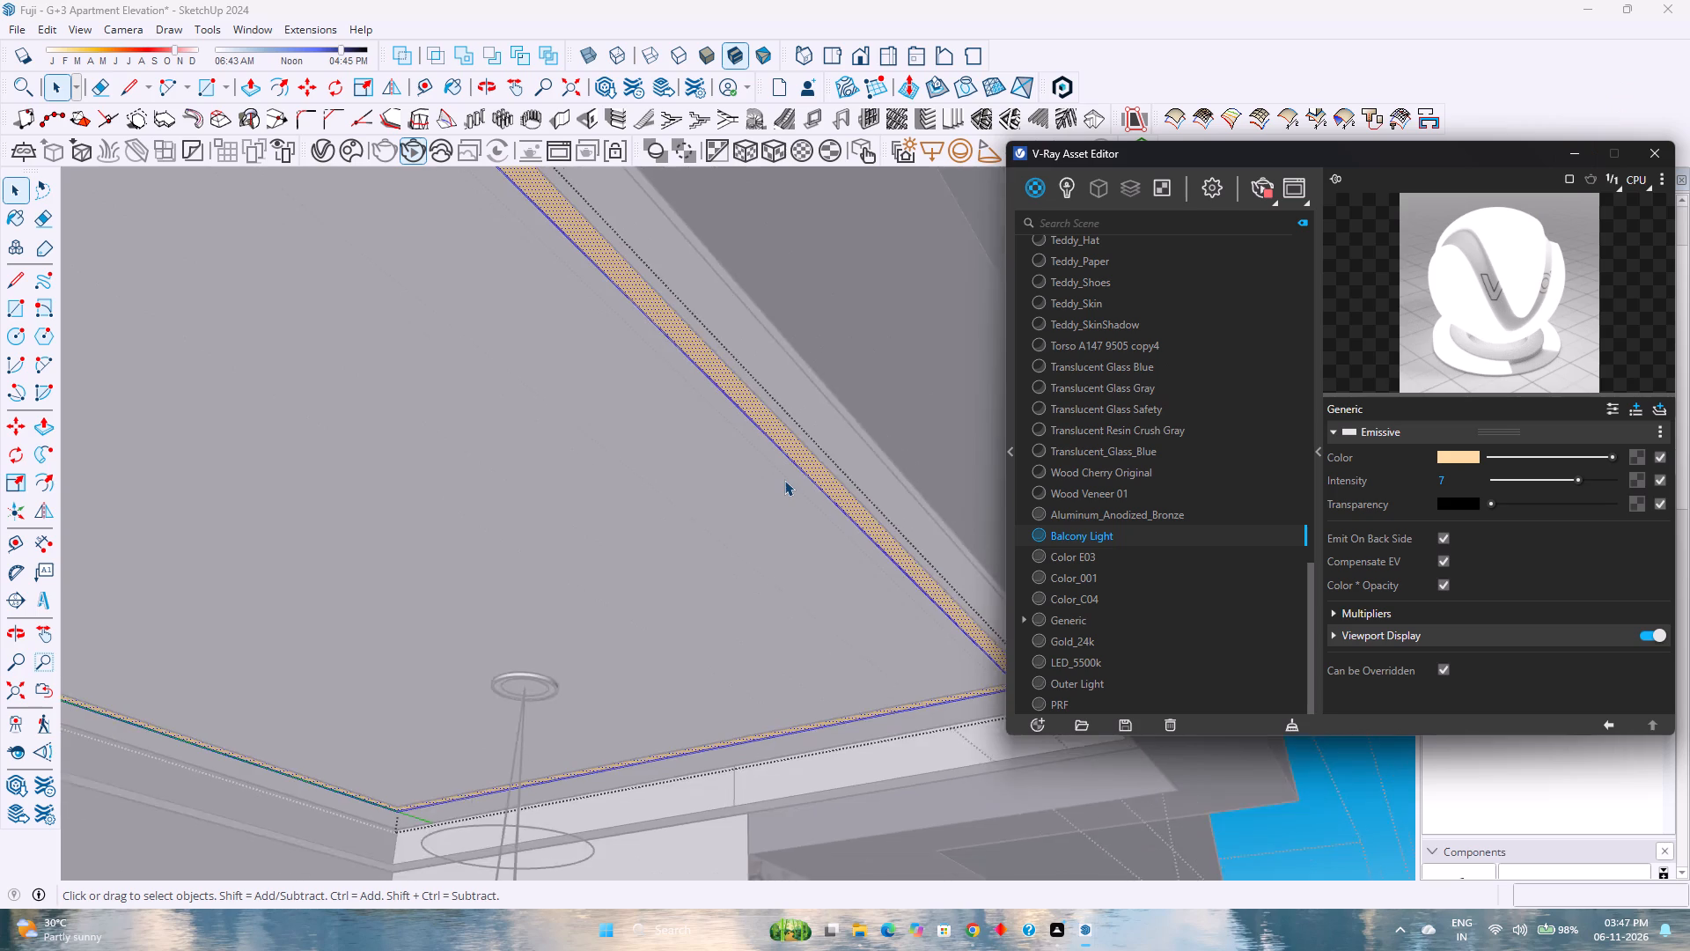
pyautogui.scroll(-4, 784, 480)
pyautogui.scroll(1, 784, 480)
pyautogui.scroll(-11, 761, 520)
pyautogui.press('Escape')
pyautogui.click(764, 503)
pyautogui.press('Escape')
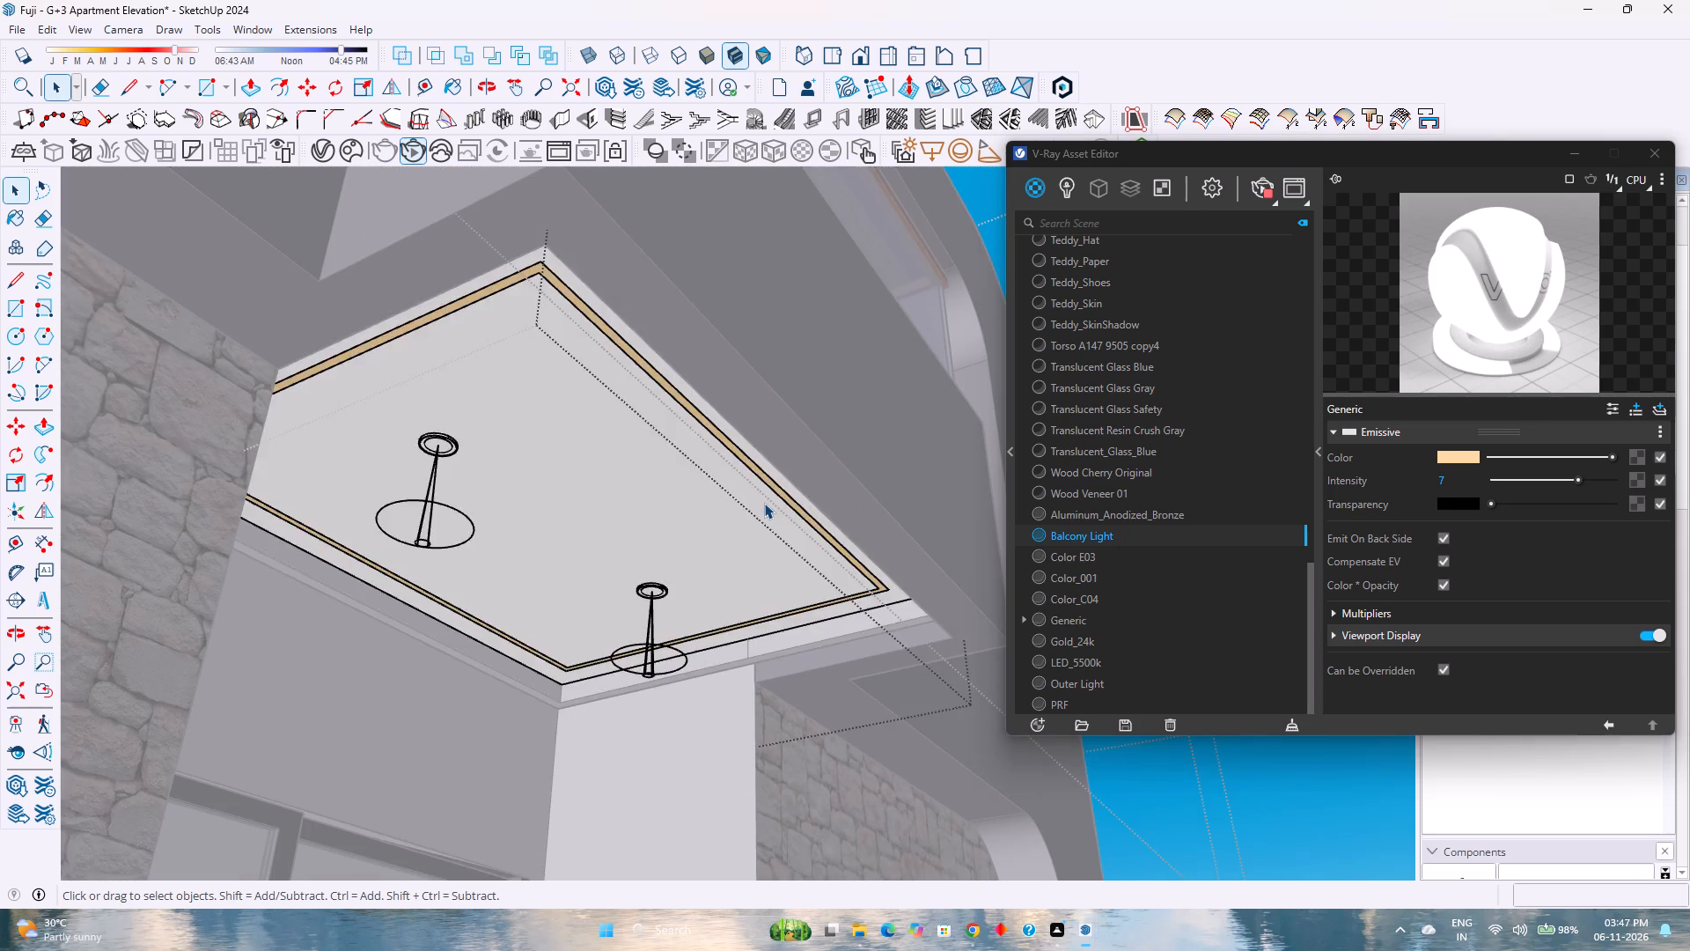
pyautogui.scroll(-11, 764, 503)
pyautogui.press('Escape')
pyautogui.scroll(-3, 764, 503)
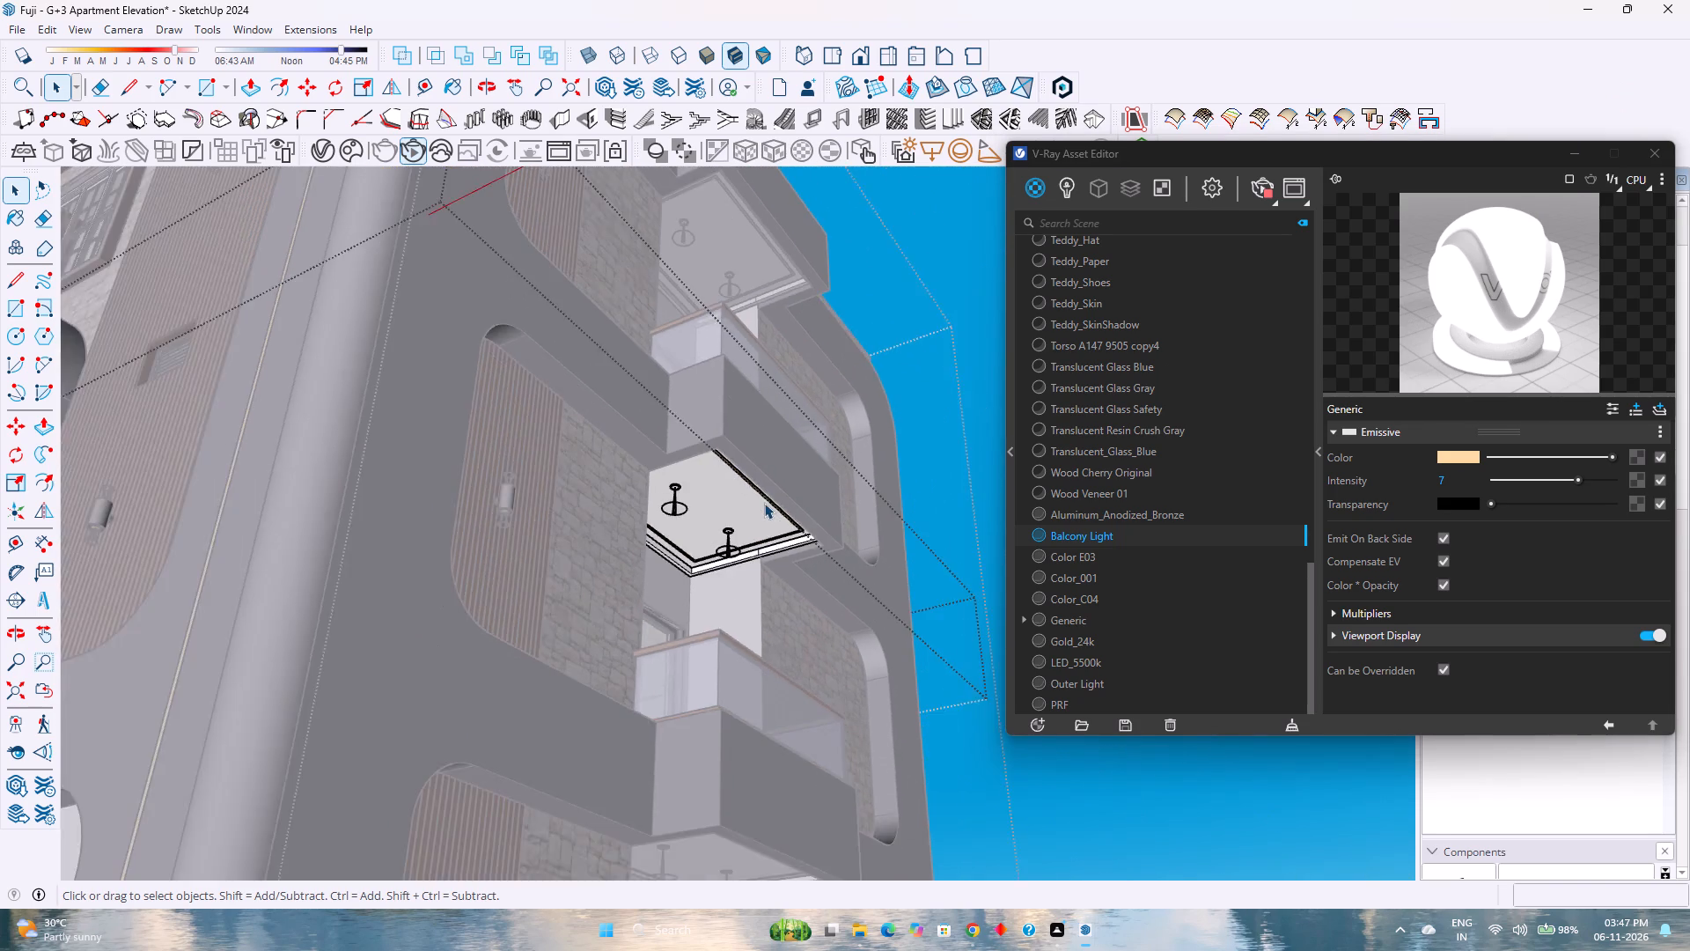
pyautogui.scroll(-1, 764, 503)
pyautogui.press('Escape')
# Apply the Balcony Light material to the thin border strip around the lowest balcony's ceiling.
pyautogui.keyDown('shift'); pyautogui.moveTo(746, 660); pyautogui.dragTo(709, 527, button='middle'); pyautogui.keyUp('shift')
pyautogui.keyDown('shift'); pyautogui.middleClick(709, 527); pyautogui.keyUp('shift')
pyautogui.scroll(3, 714, 667)
pyautogui.doubleClick(716, 675)
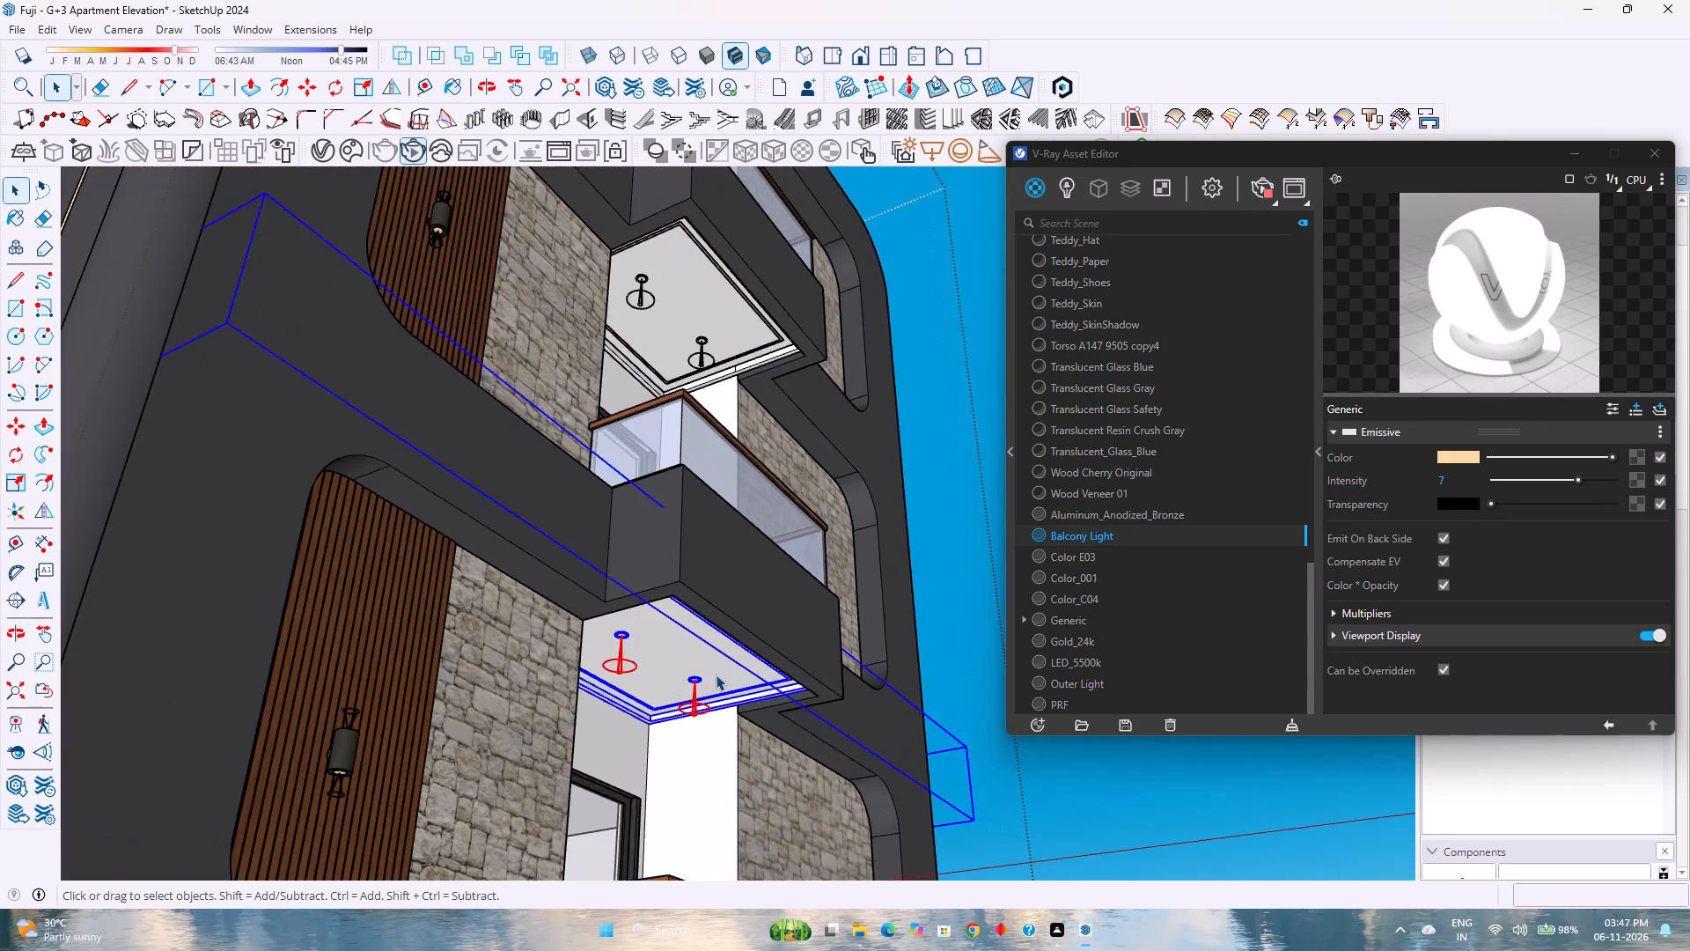
pyautogui.scroll(6, 716, 675)
pyautogui.moveTo(716, 674); pyautogui.dragTo(743, 660, button='middle')
pyautogui.scroll(6, 754, 654)
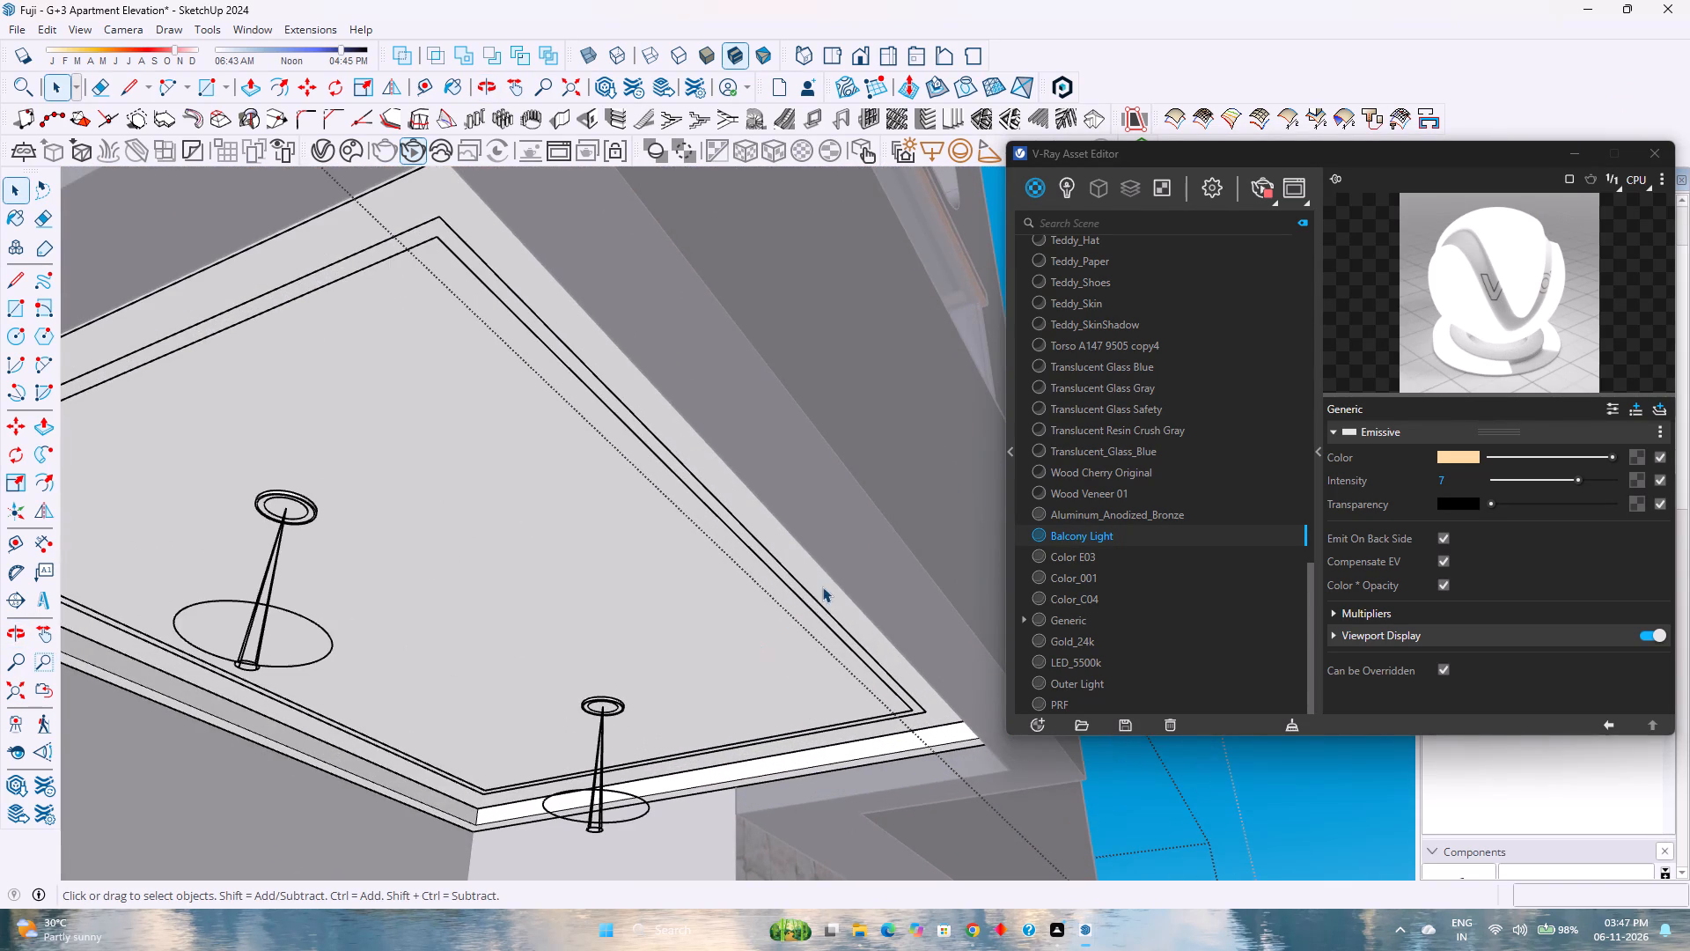
pyautogui.doubleClick(809, 601)
pyautogui.click(809, 601)
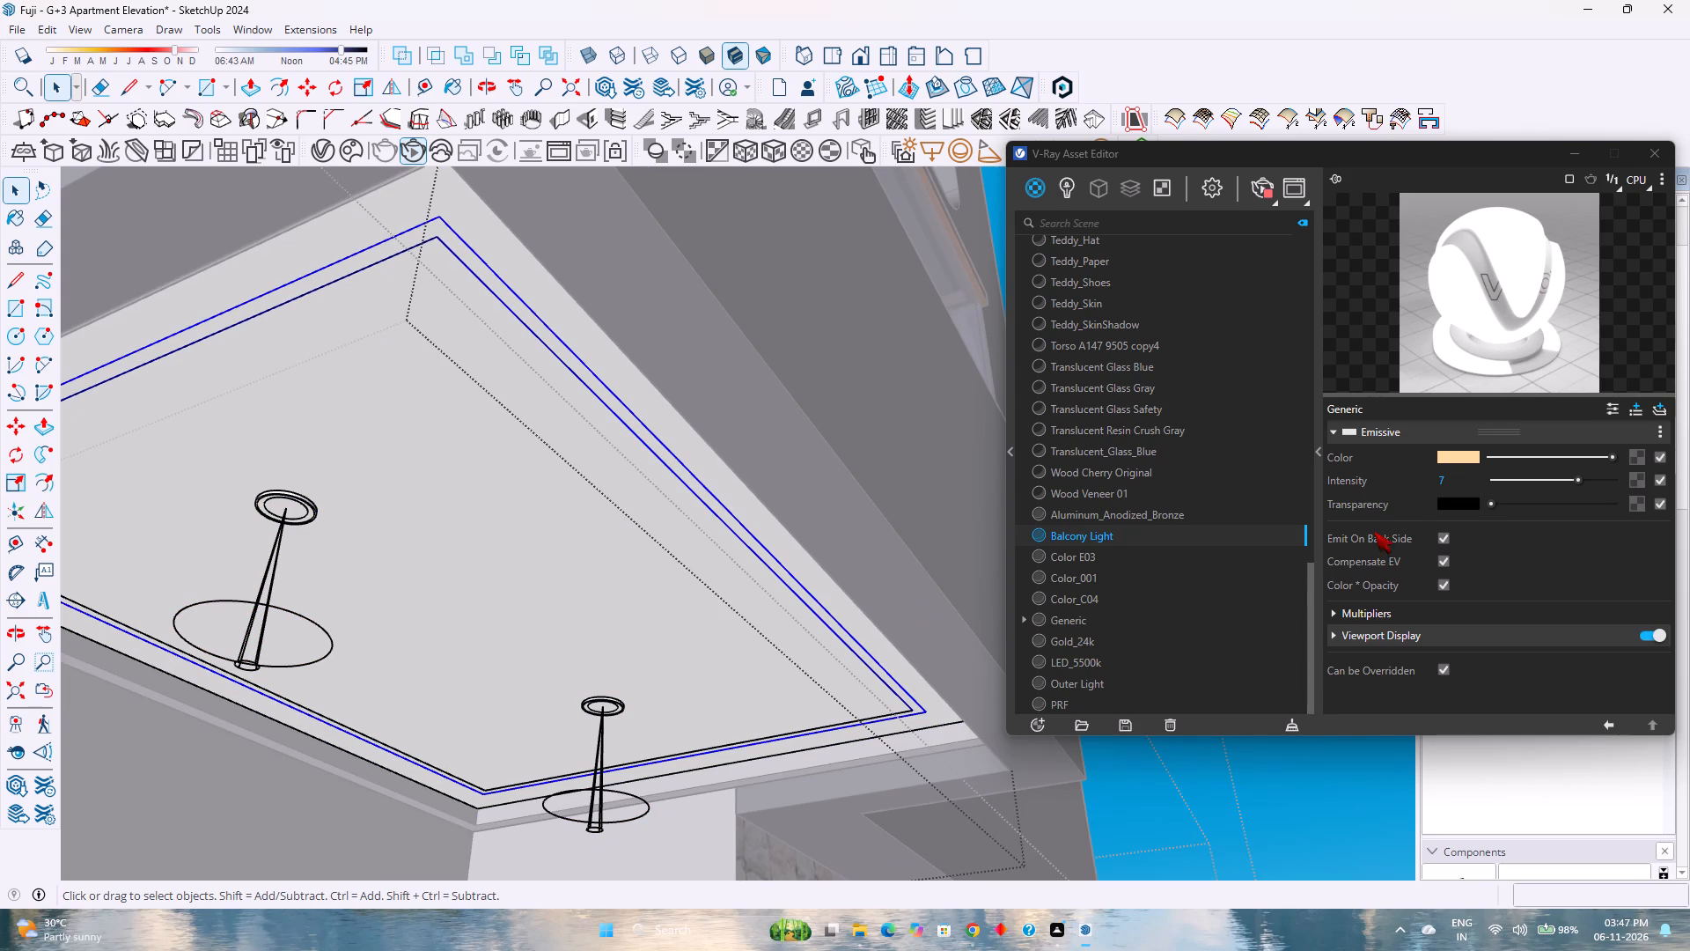
pyautogui.rightClick(1164, 540)
pyautogui.click(1233, 340)
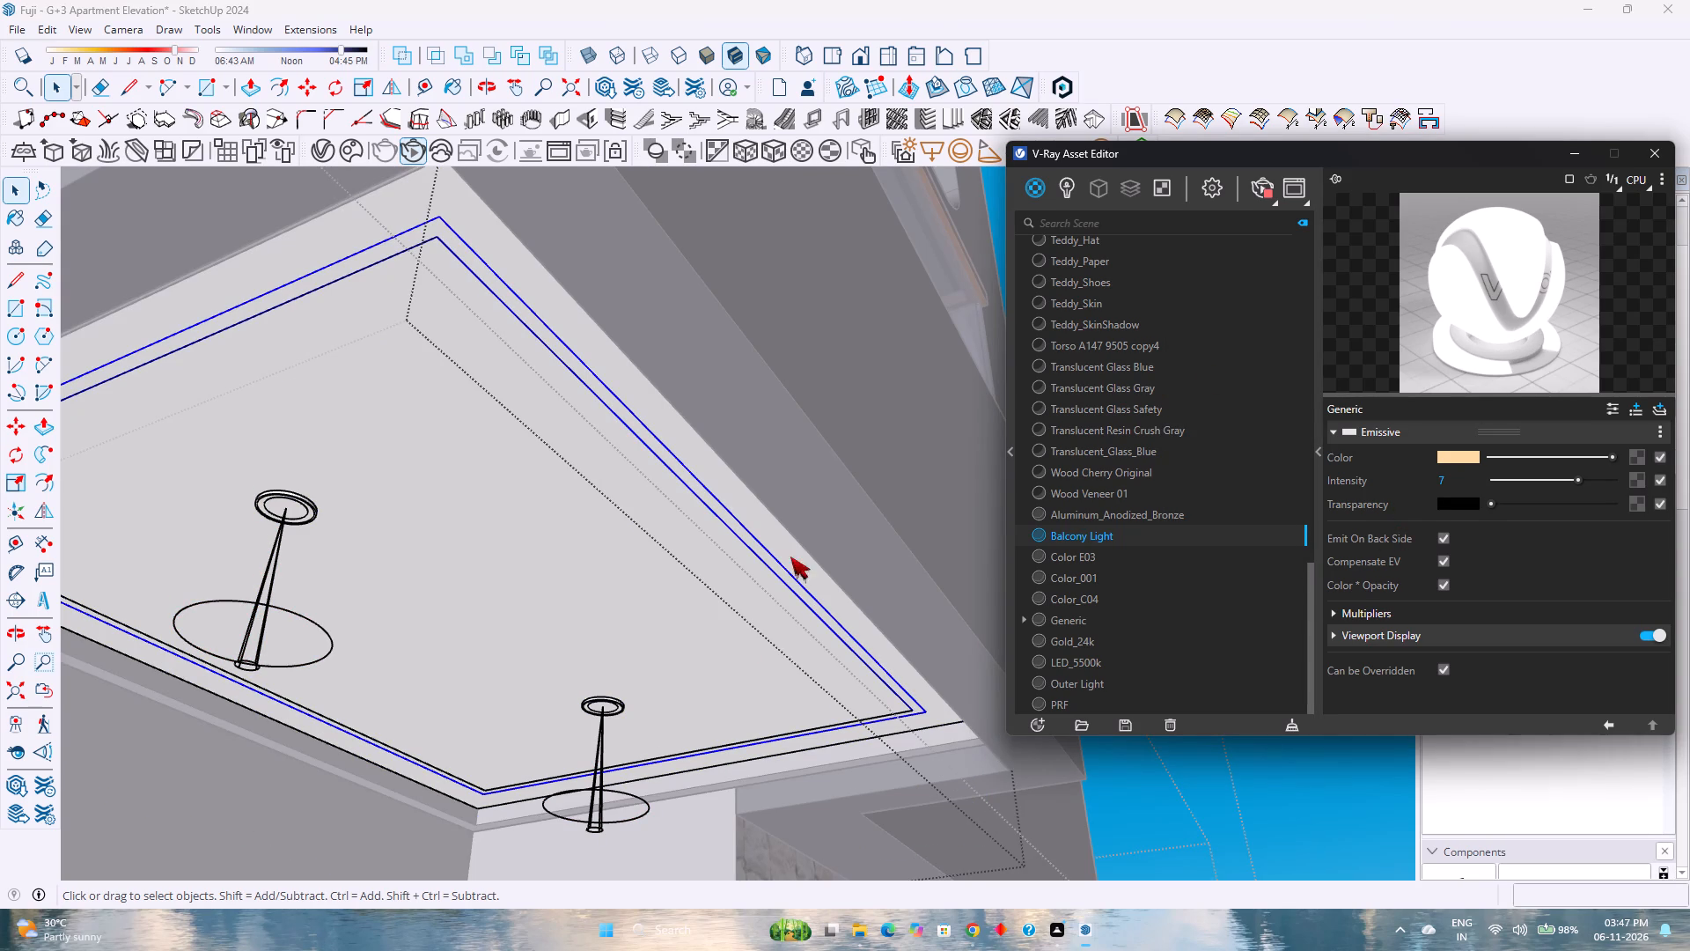
pyautogui.scroll(-14, 609, 638)
pyautogui.press('Escape')
pyautogui.scroll(1, 609, 639)
pyautogui.scroll(-3, 609, 639)
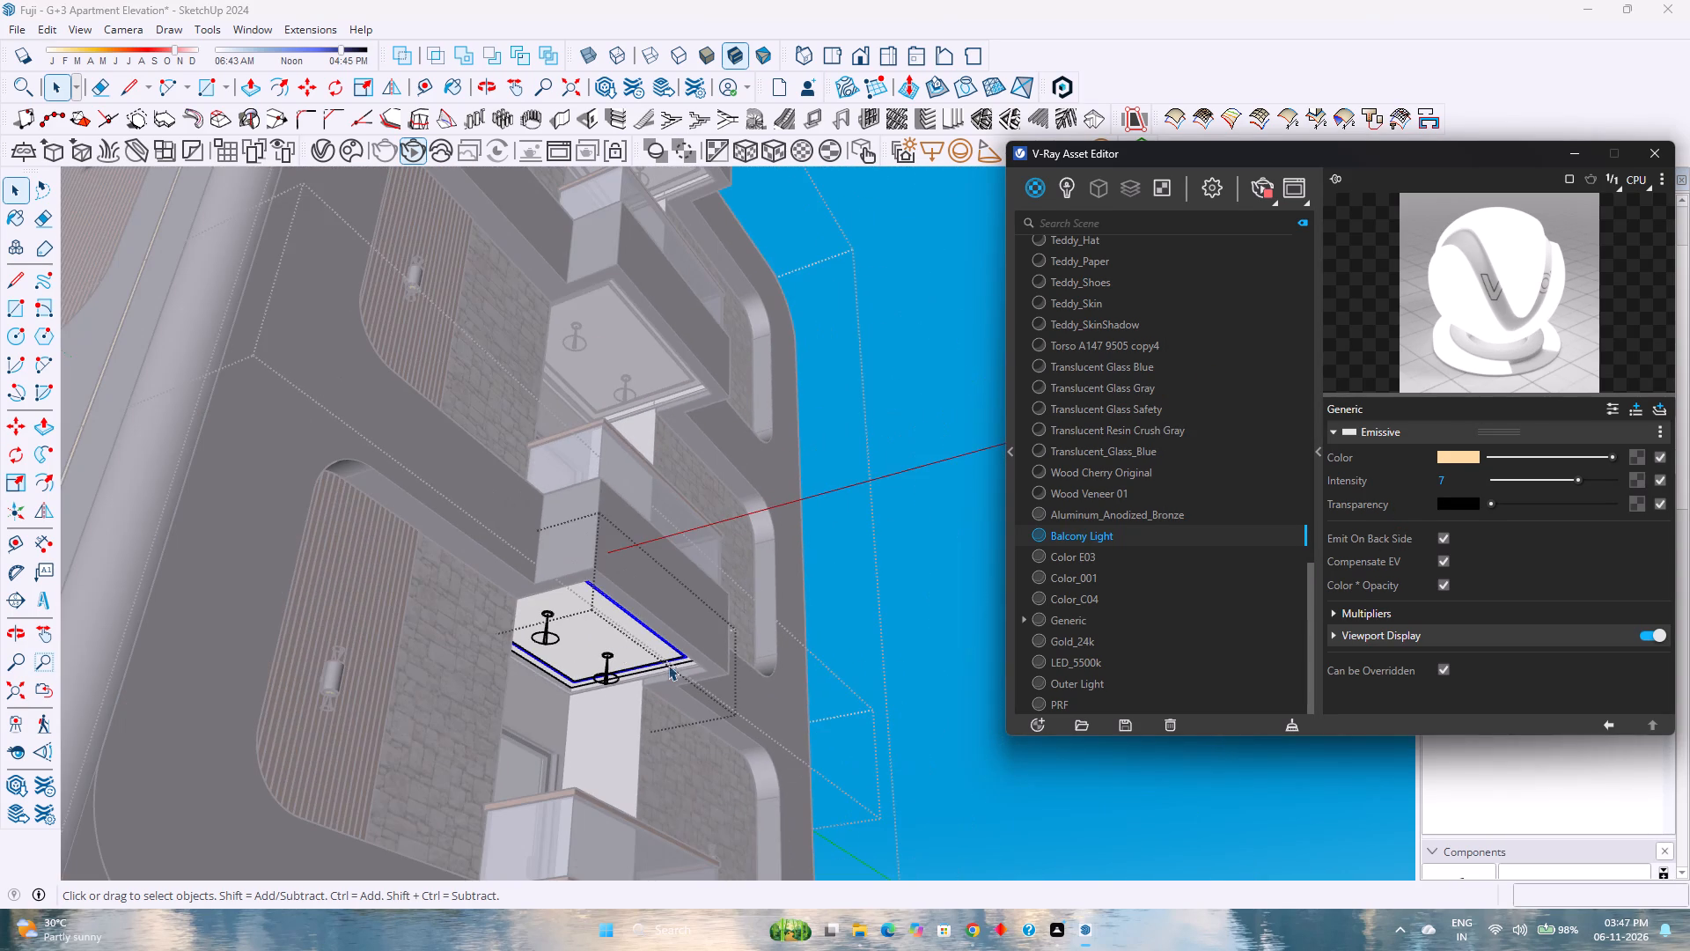
pyautogui.click(827, 663)
pyautogui.scroll(-3, 825, 660)
pyautogui.click(1562, 158)
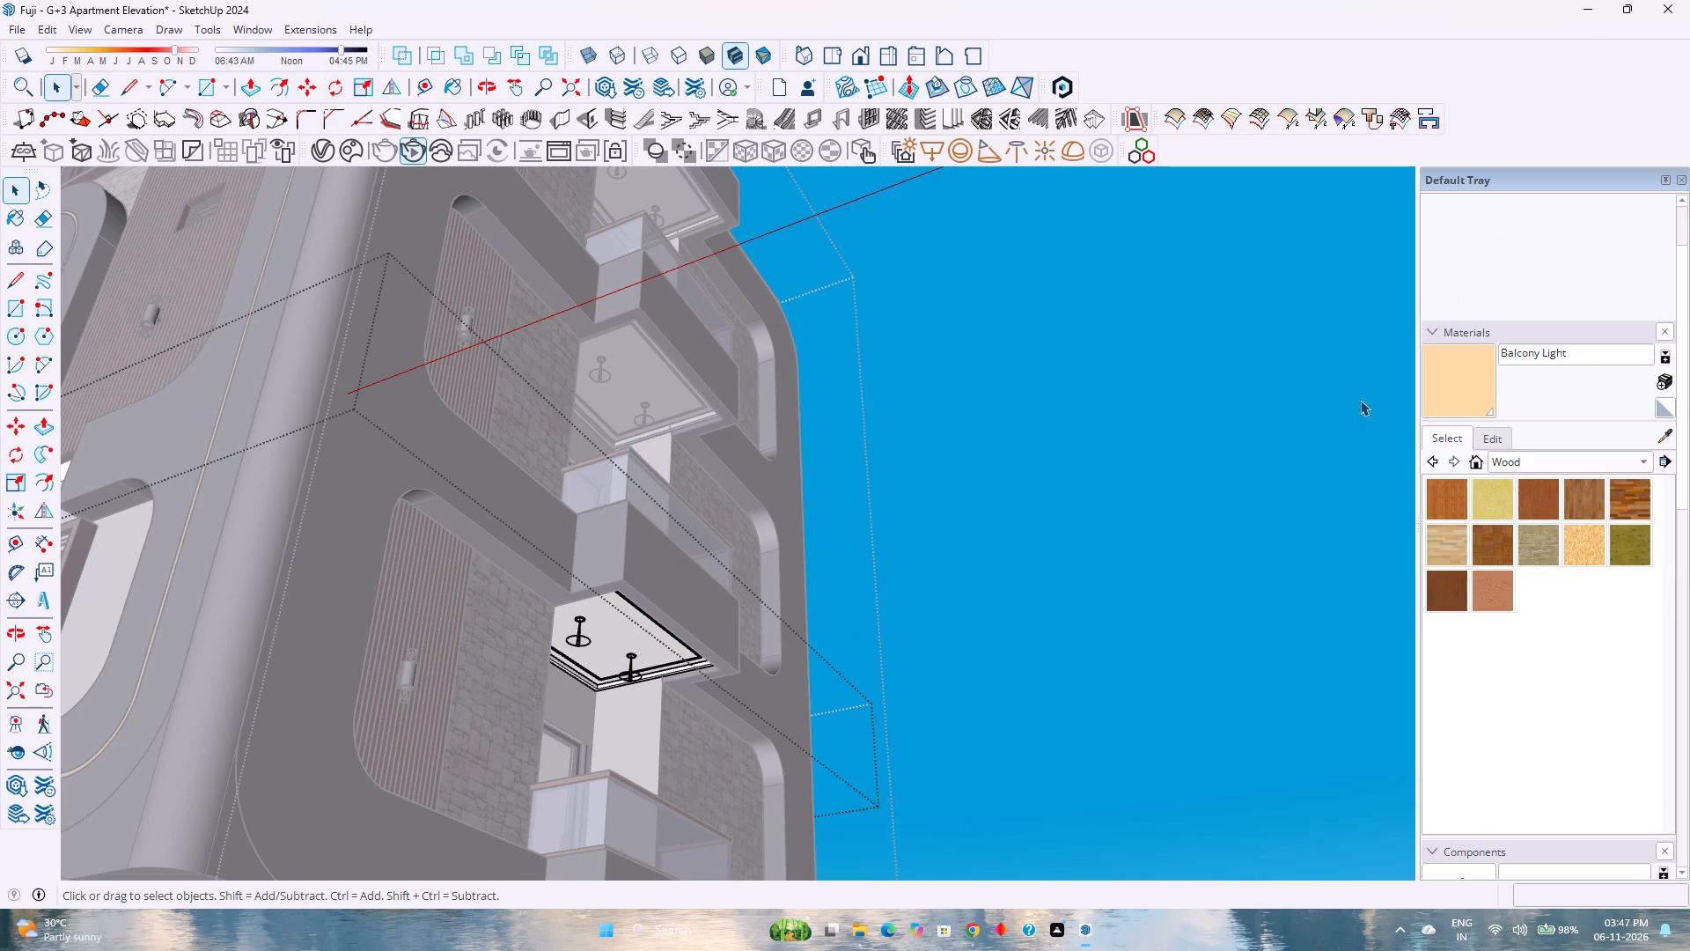
# Check the balcony ceiling lighting in the V-Ray Frame Buffer render from a front corner view of the building.
pyautogui.scroll(-5, 845, 719)
pyautogui.click(855, 50)
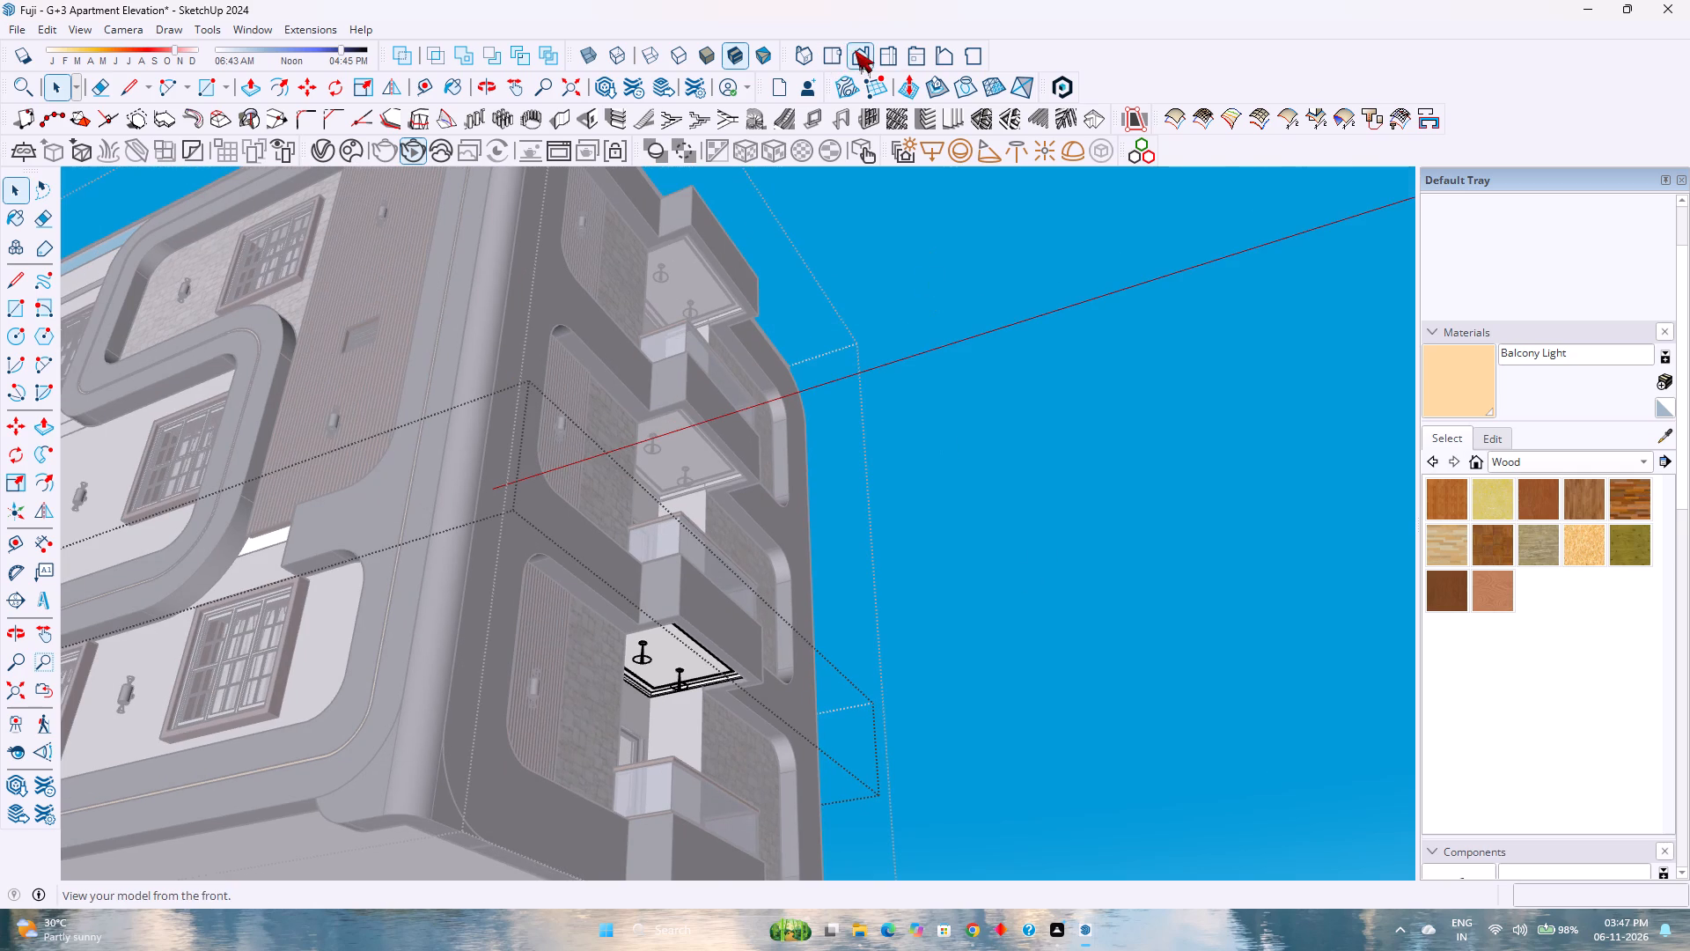
pyautogui.scroll(-7, 986, 439)
pyautogui.moveTo(1155, 516); pyautogui.dragTo(836, 527, button='middle')
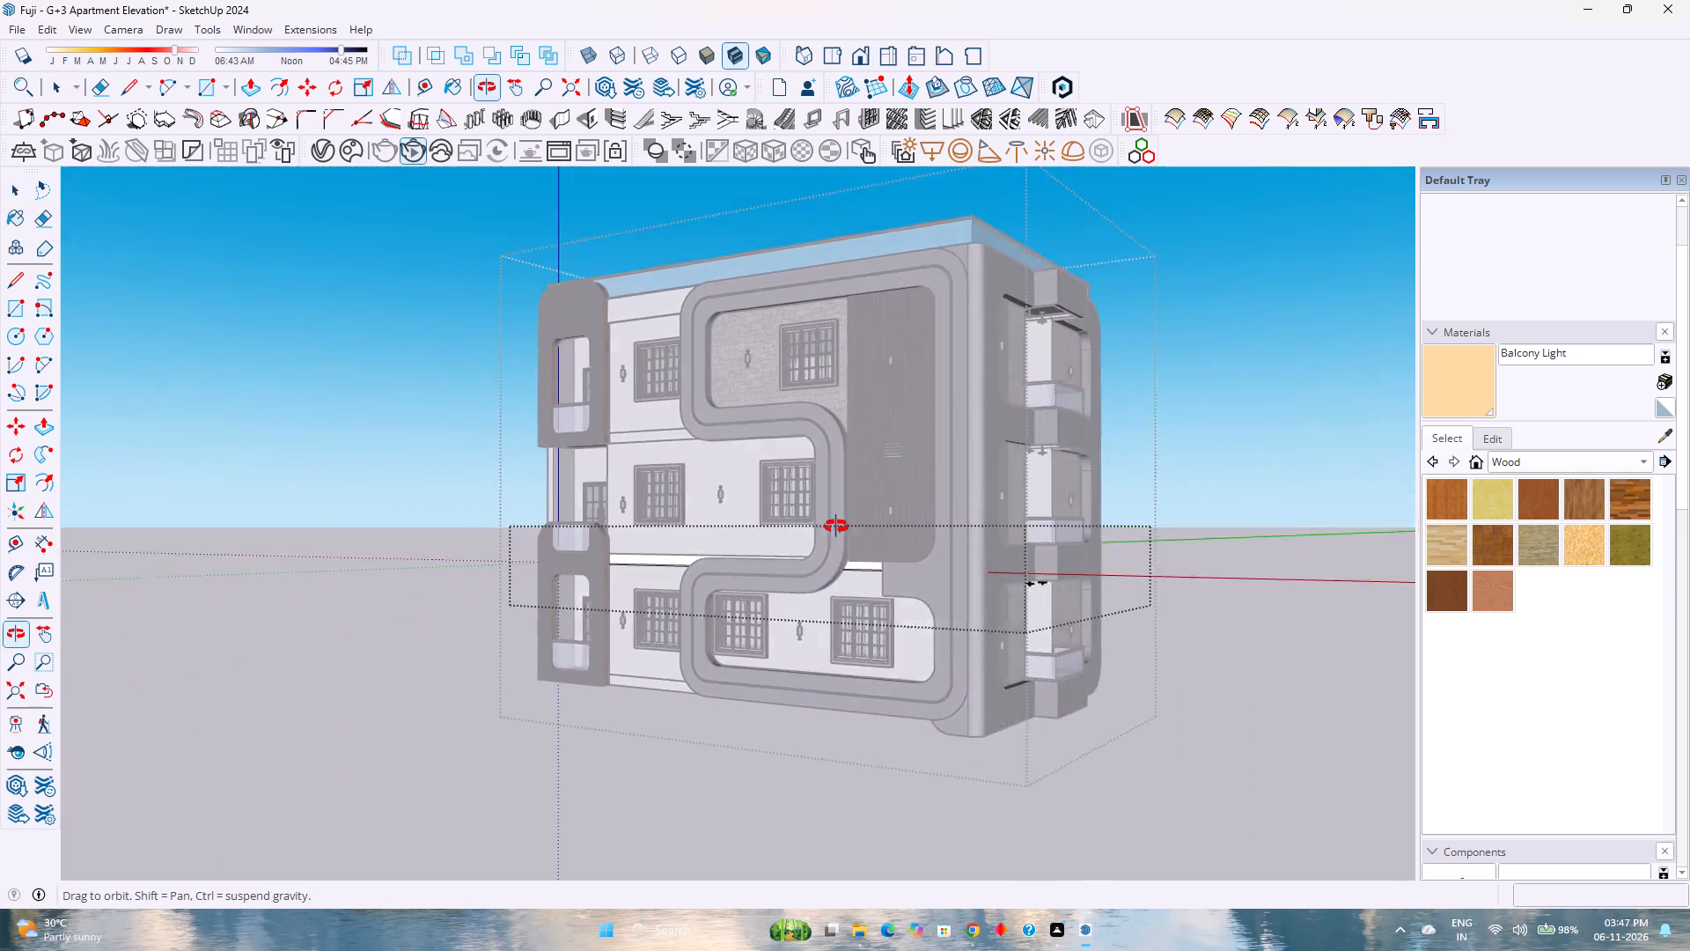
pyautogui.moveTo(836, 527); pyautogui.dragTo(817, 524, button='middle')
pyautogui.click(1250, 768)
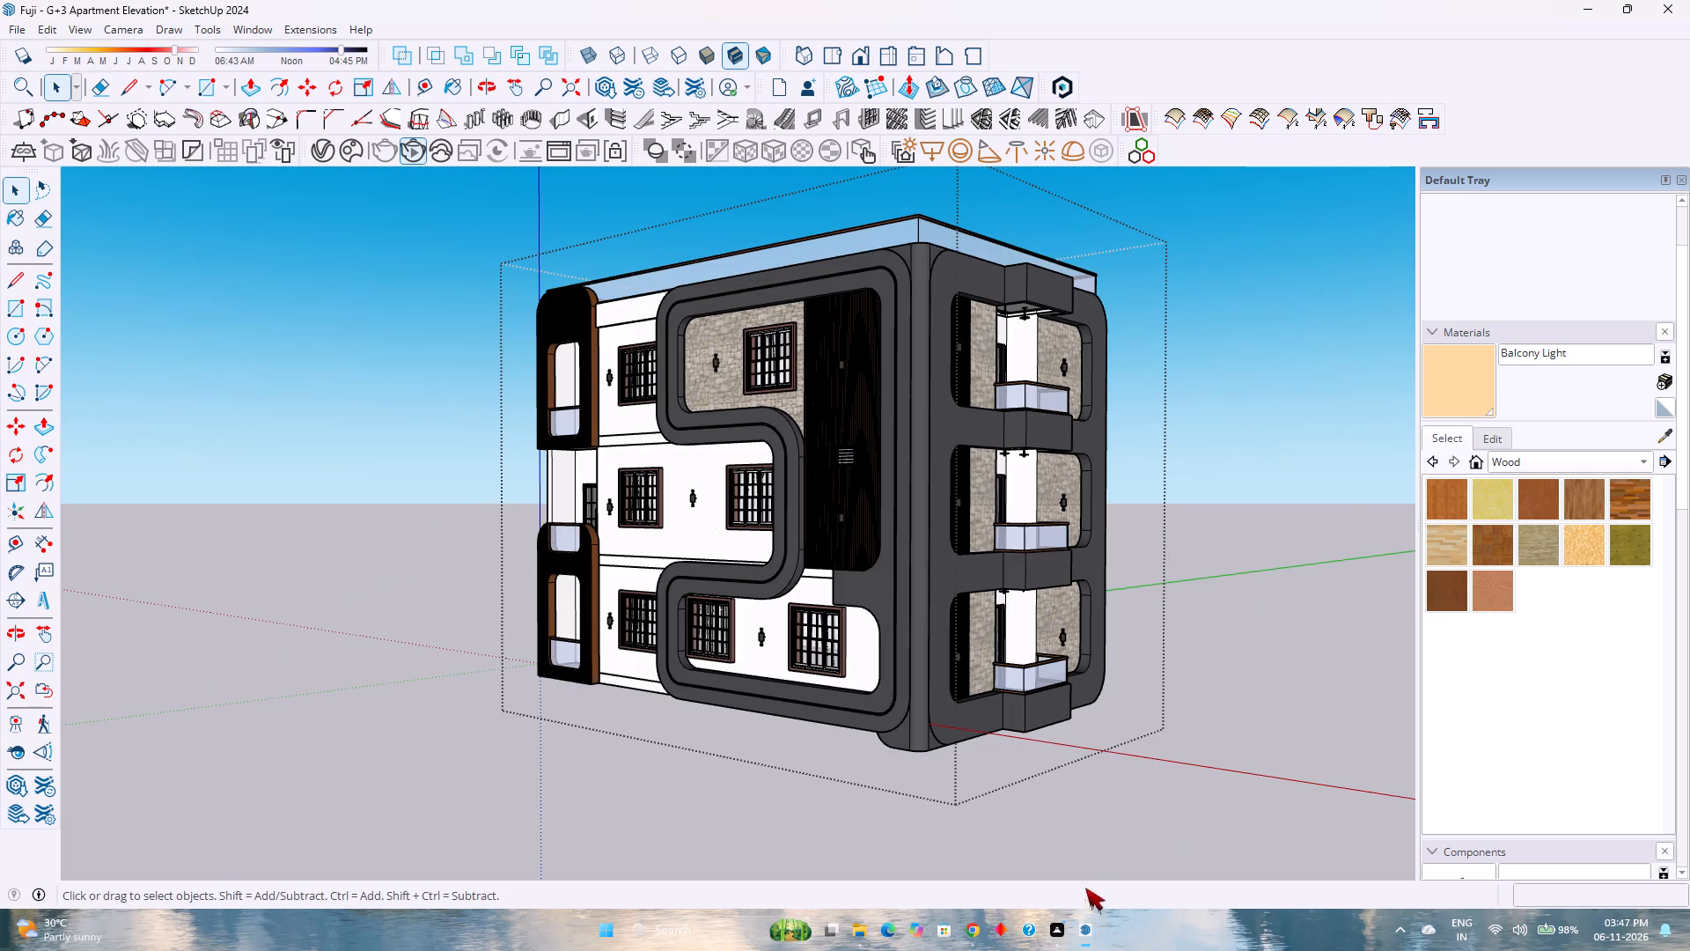
pyautogui.click(1130, 853)
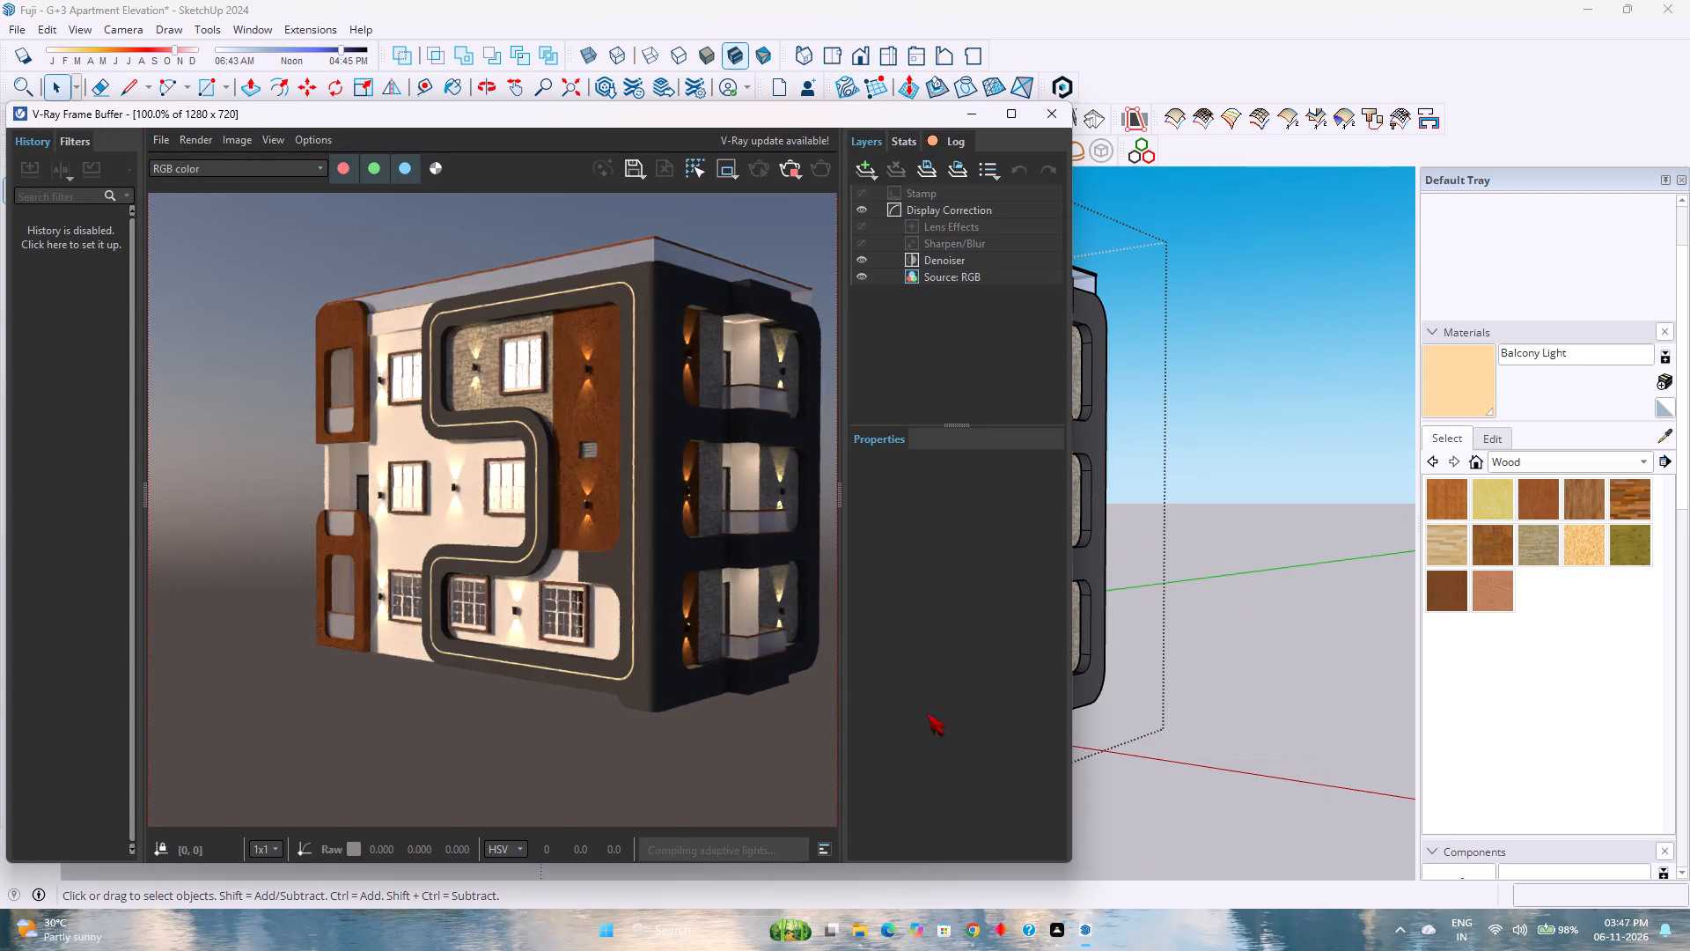
pyautogui.scroll(2, 705, 627)
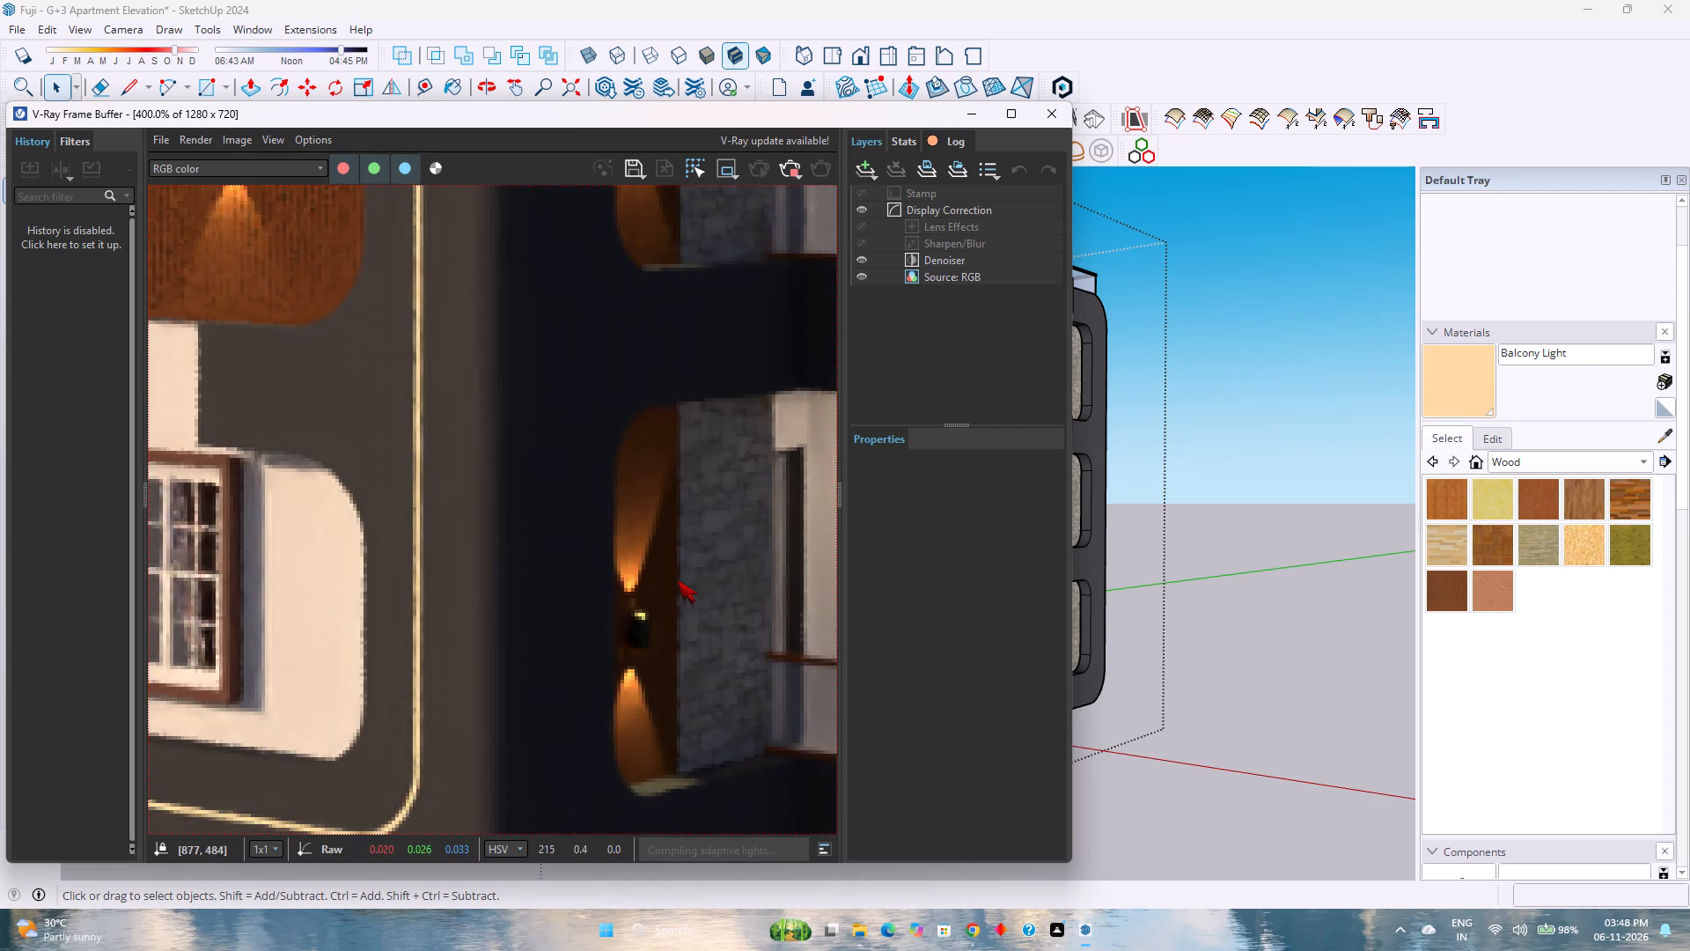
pyautogui.scroll(-3, 677, 579)
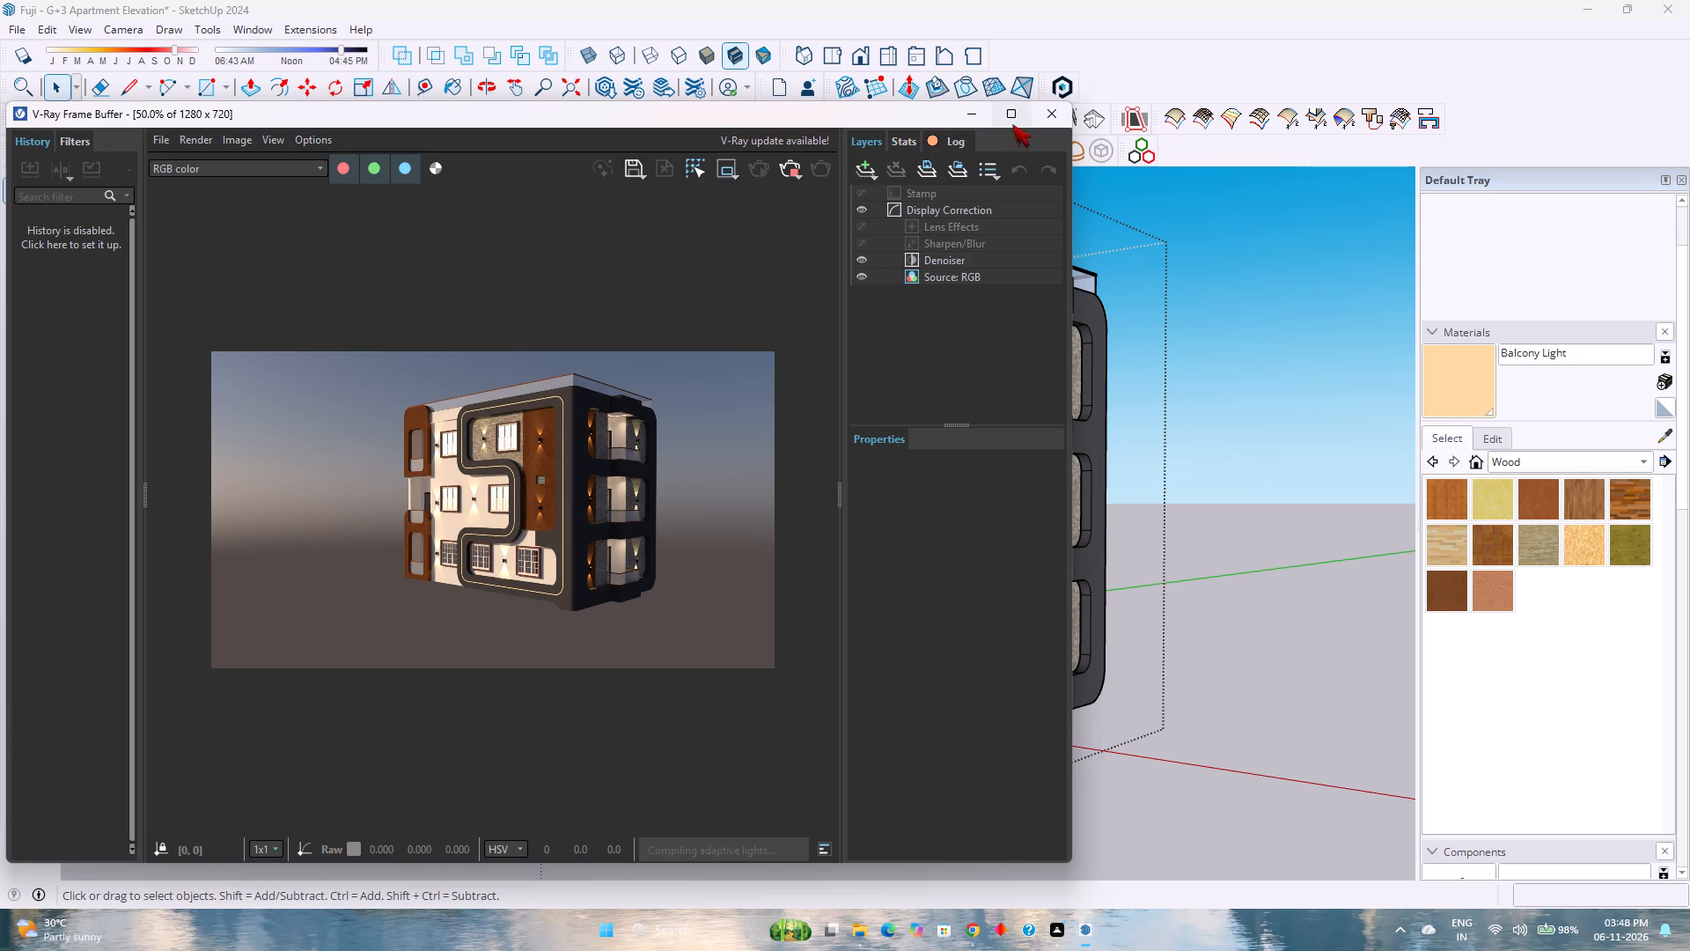
pyautogui.moveTo(966, 120); pyautogui.dragTo(959, 181)
pyautogui.click(979, 114)
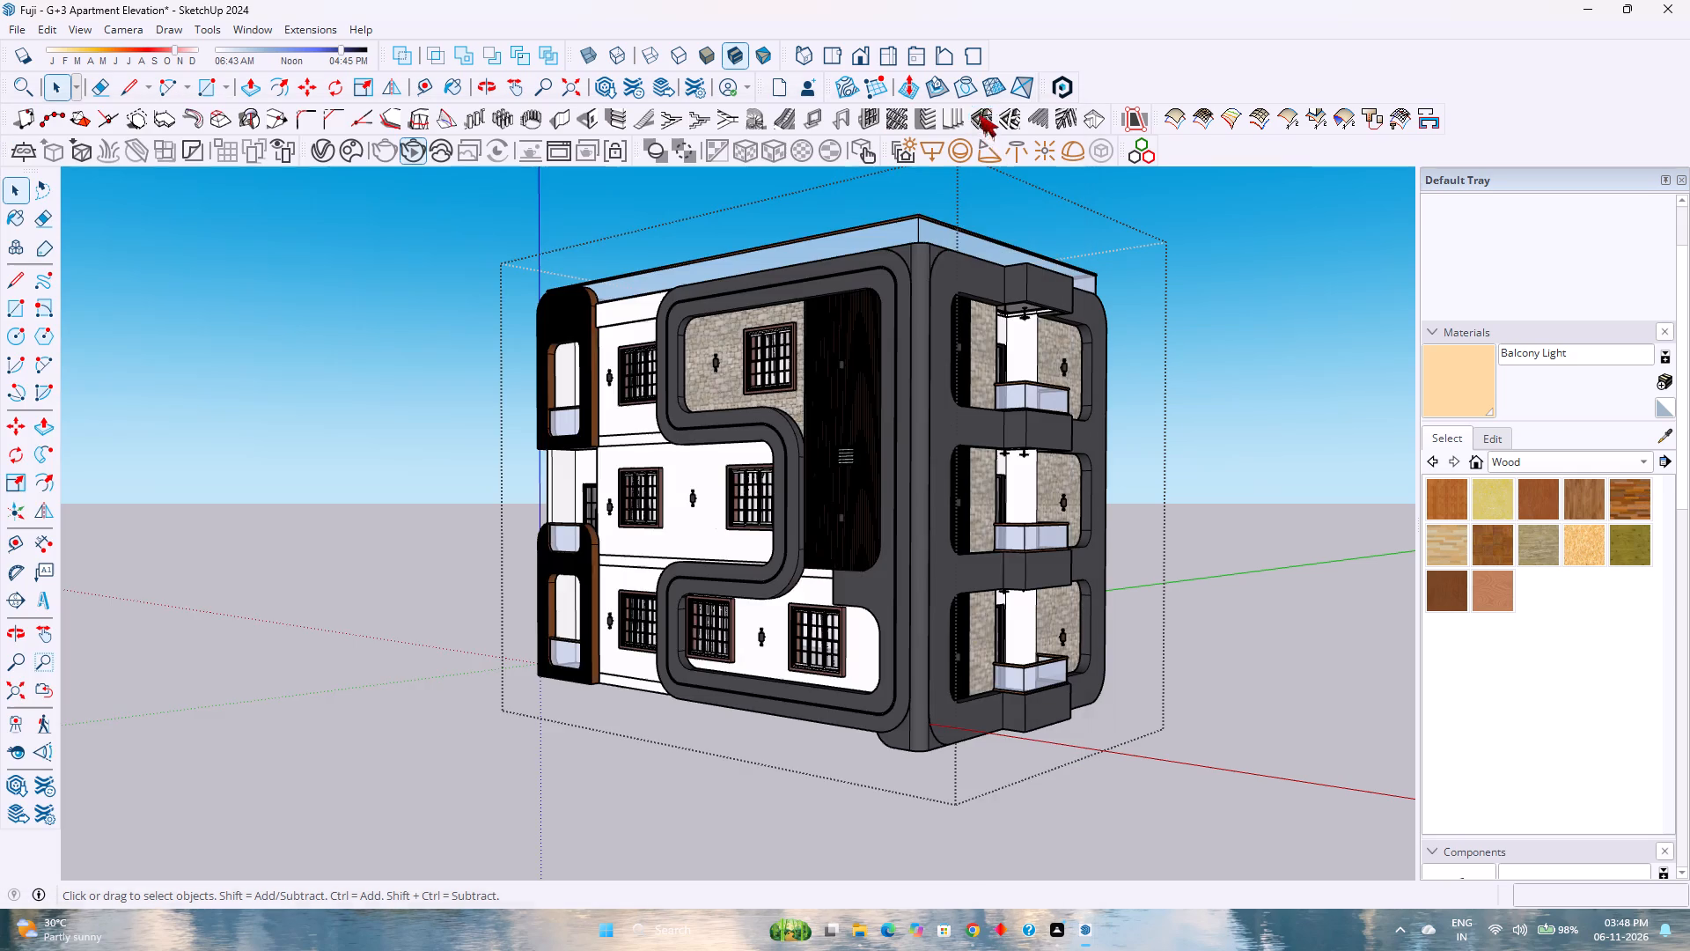
# Select the roof terrace group with its floor slab and parapet on top of the building.
pyautogui.scroll(-4, 834, 493)
pyautogui.scroll(1, 833, 493)
pyautogui.scroll(-3, 833, 493)
pyautogui.moveTo(833, 482); pyautogui.dragTo(841, 531, button='middle')
pyautogui.moveTo(846, 555); pyautogui.dragTo(864, 758, button='middle')
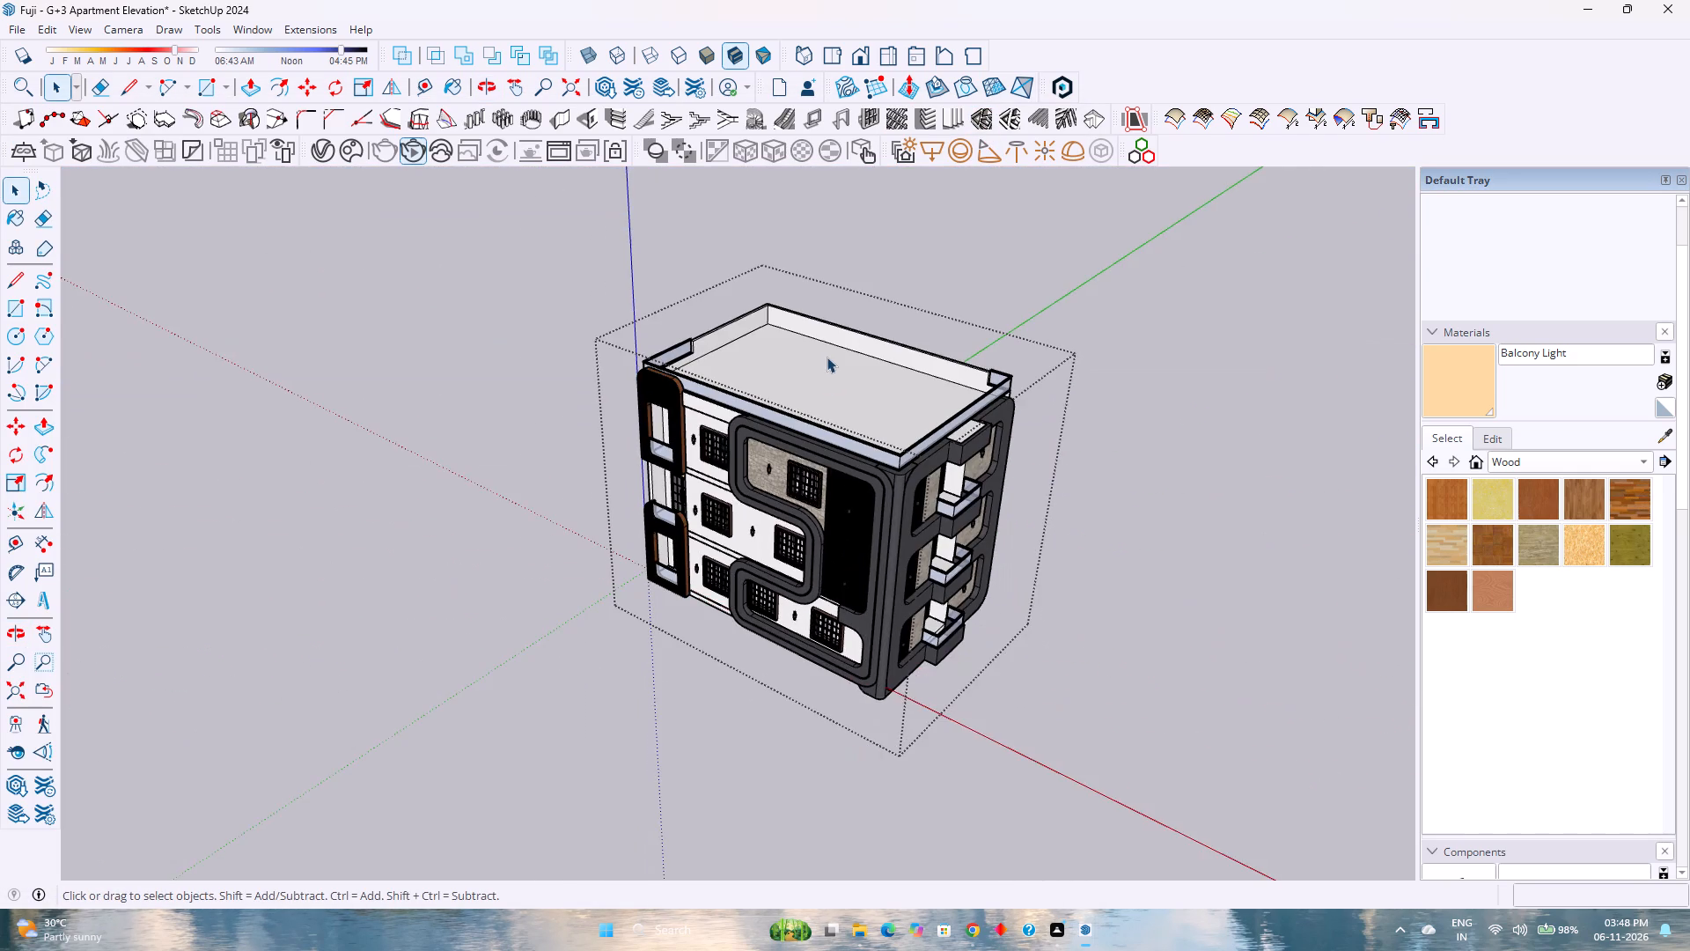
pyautogui.scroll(2, 822, 356)
pyautogui.doubleClick(807, 356)
pyautogui.scroll(6, 806, 361)
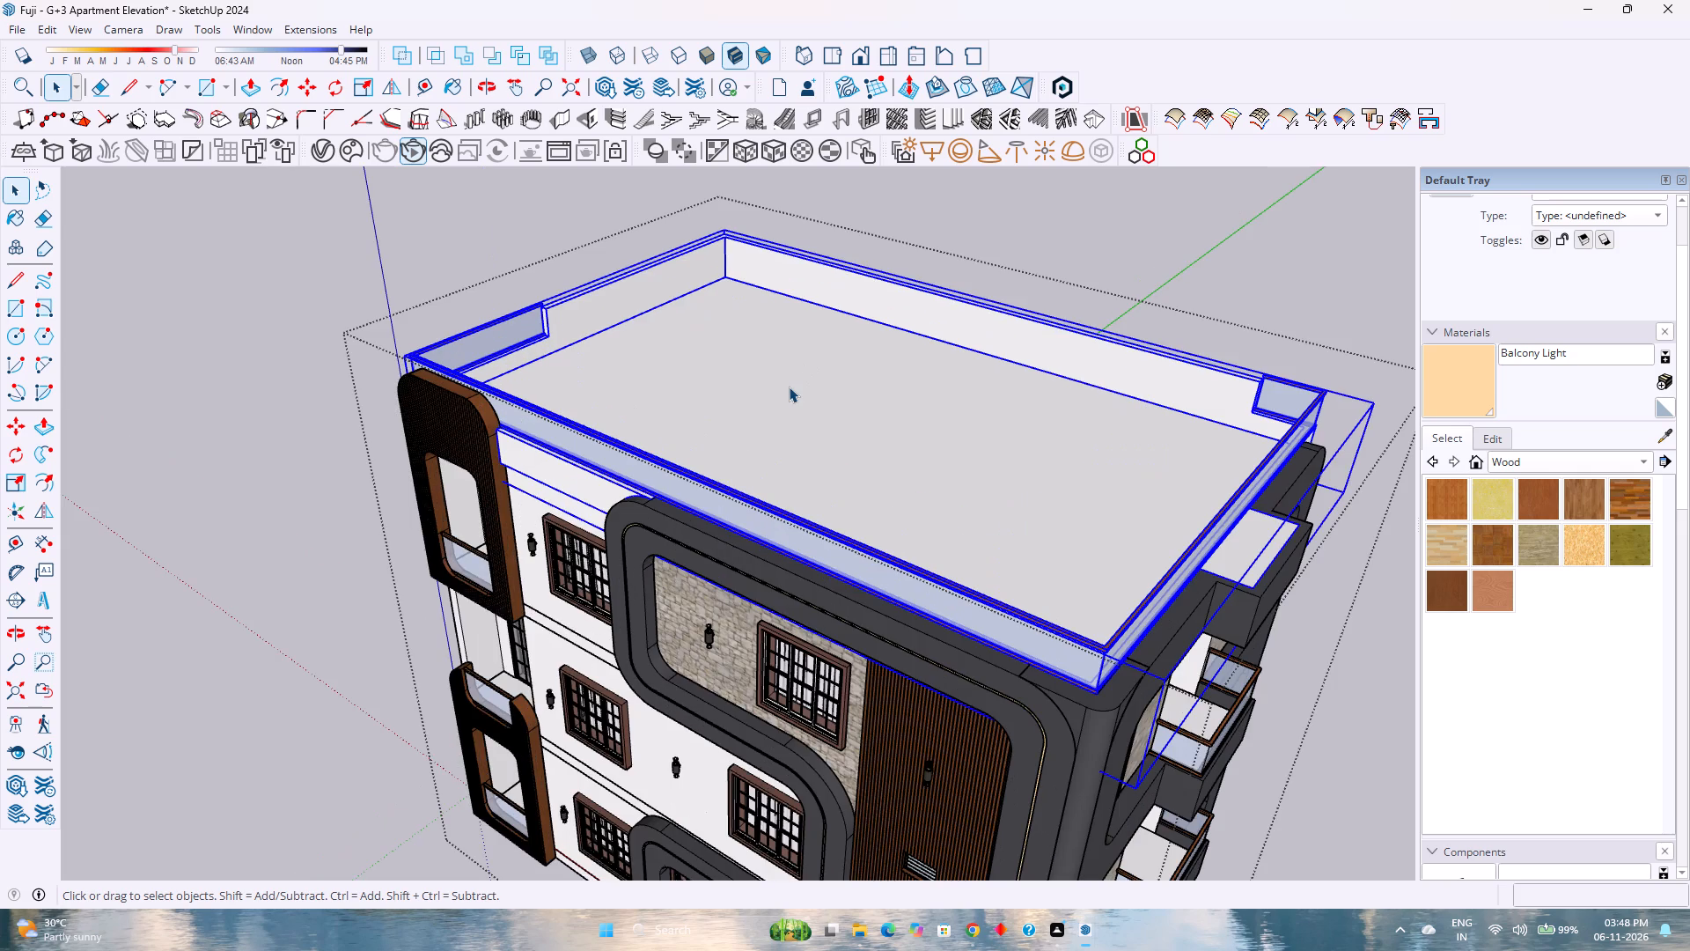
pyautogui.doubleClick(791, 387)
pyautogui.click(791, 387)
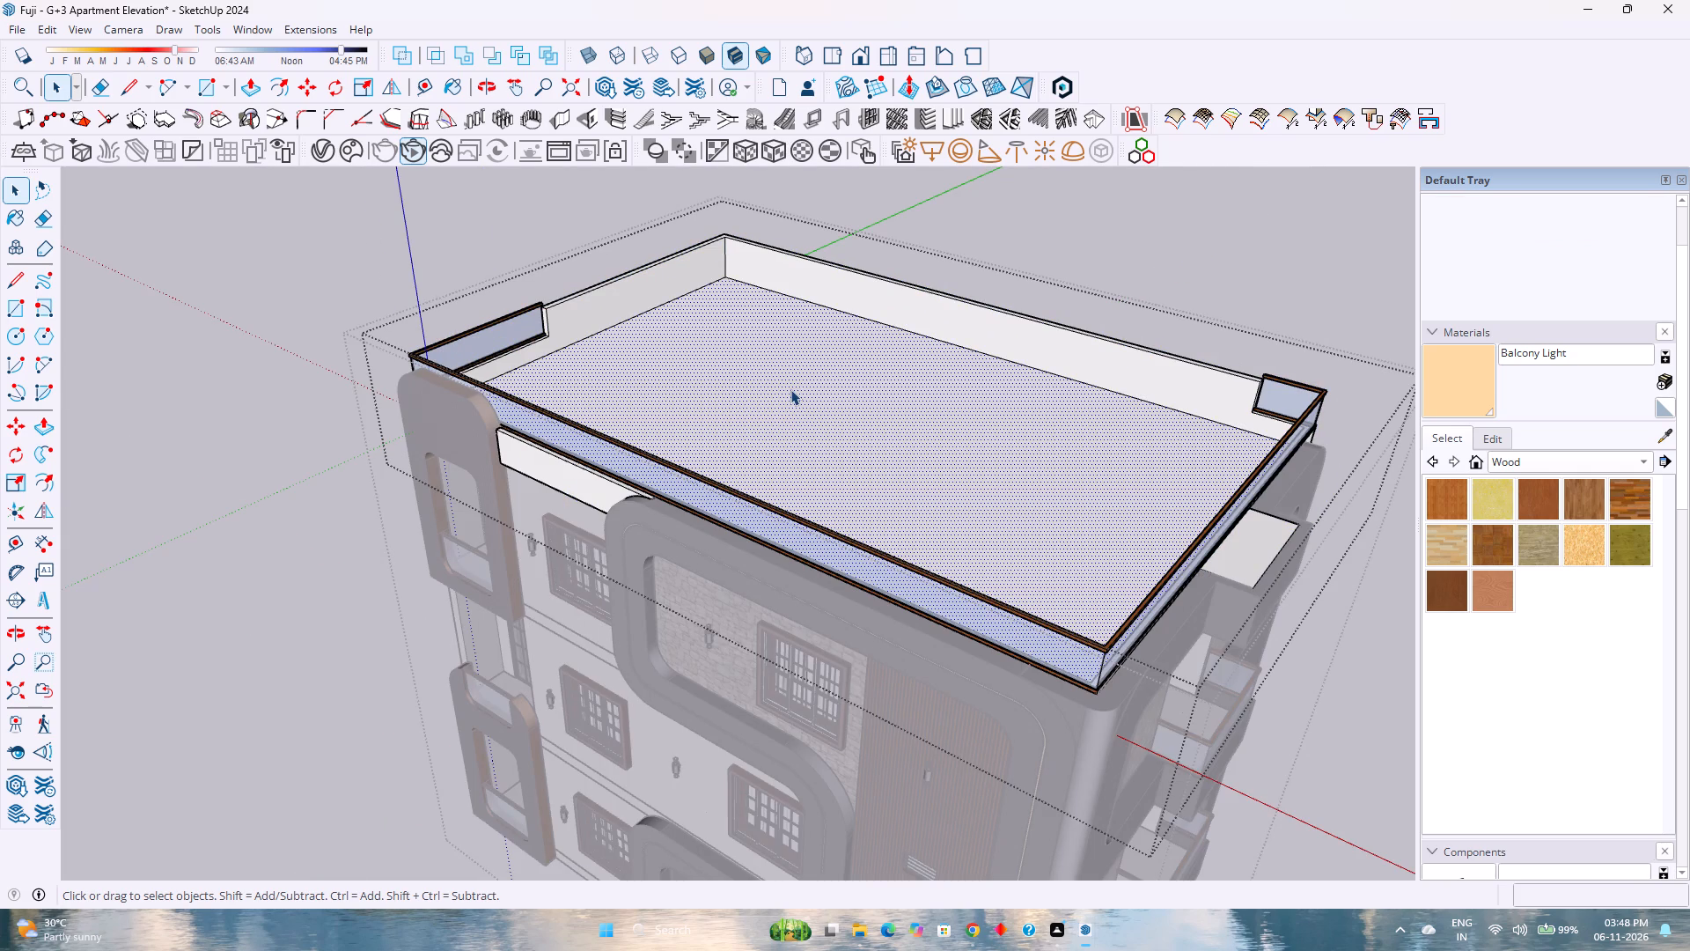
pyautogui.press('Escape')
pyautogui.click(773, 382)
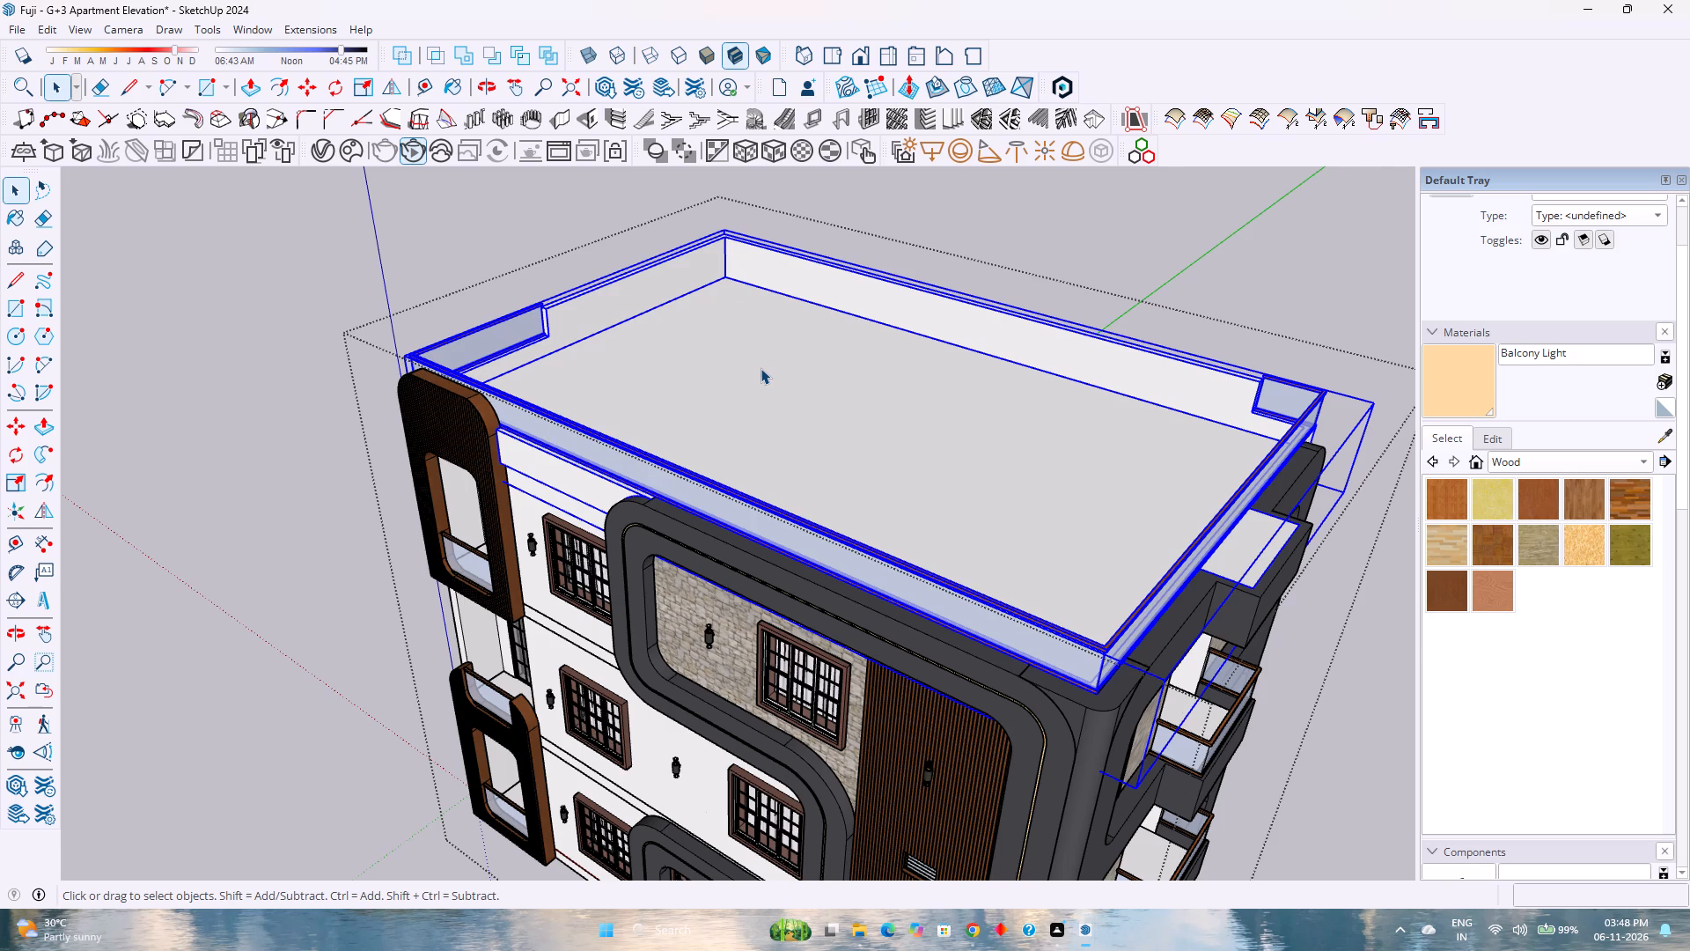
pyautogui.scroll(1, 760, 368)
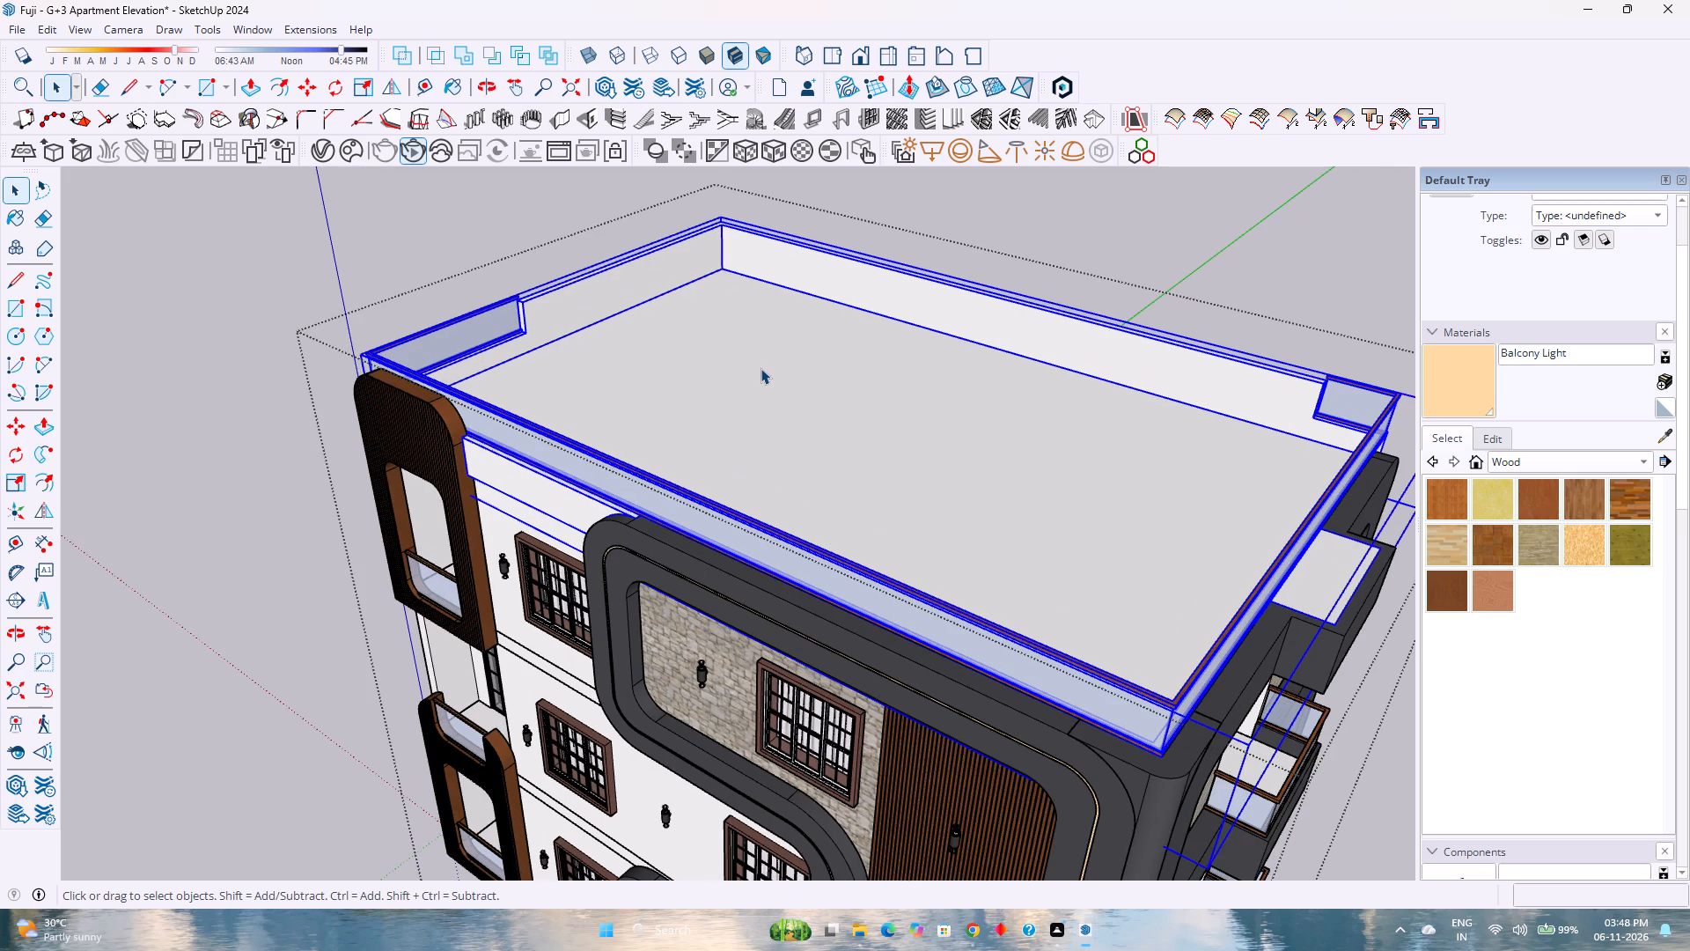
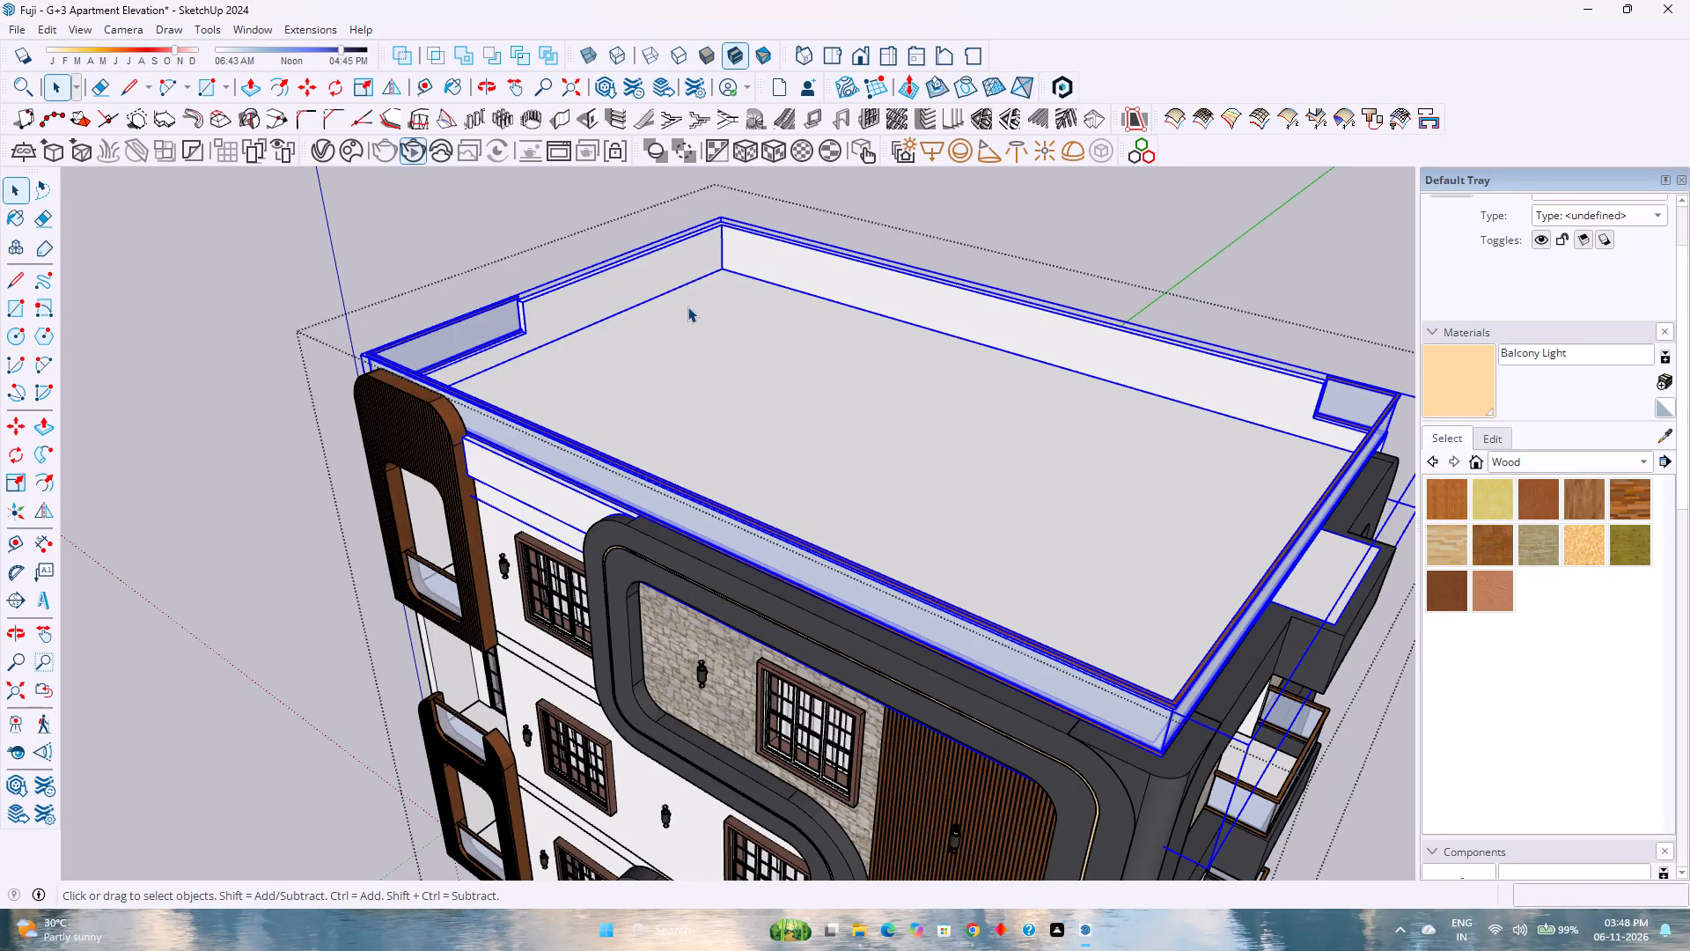
# Place a guide on the terrace floor 4' inside the short parapet wall at the brown-framed balcony end.
pyautogui.scroll(5, 663, 284)
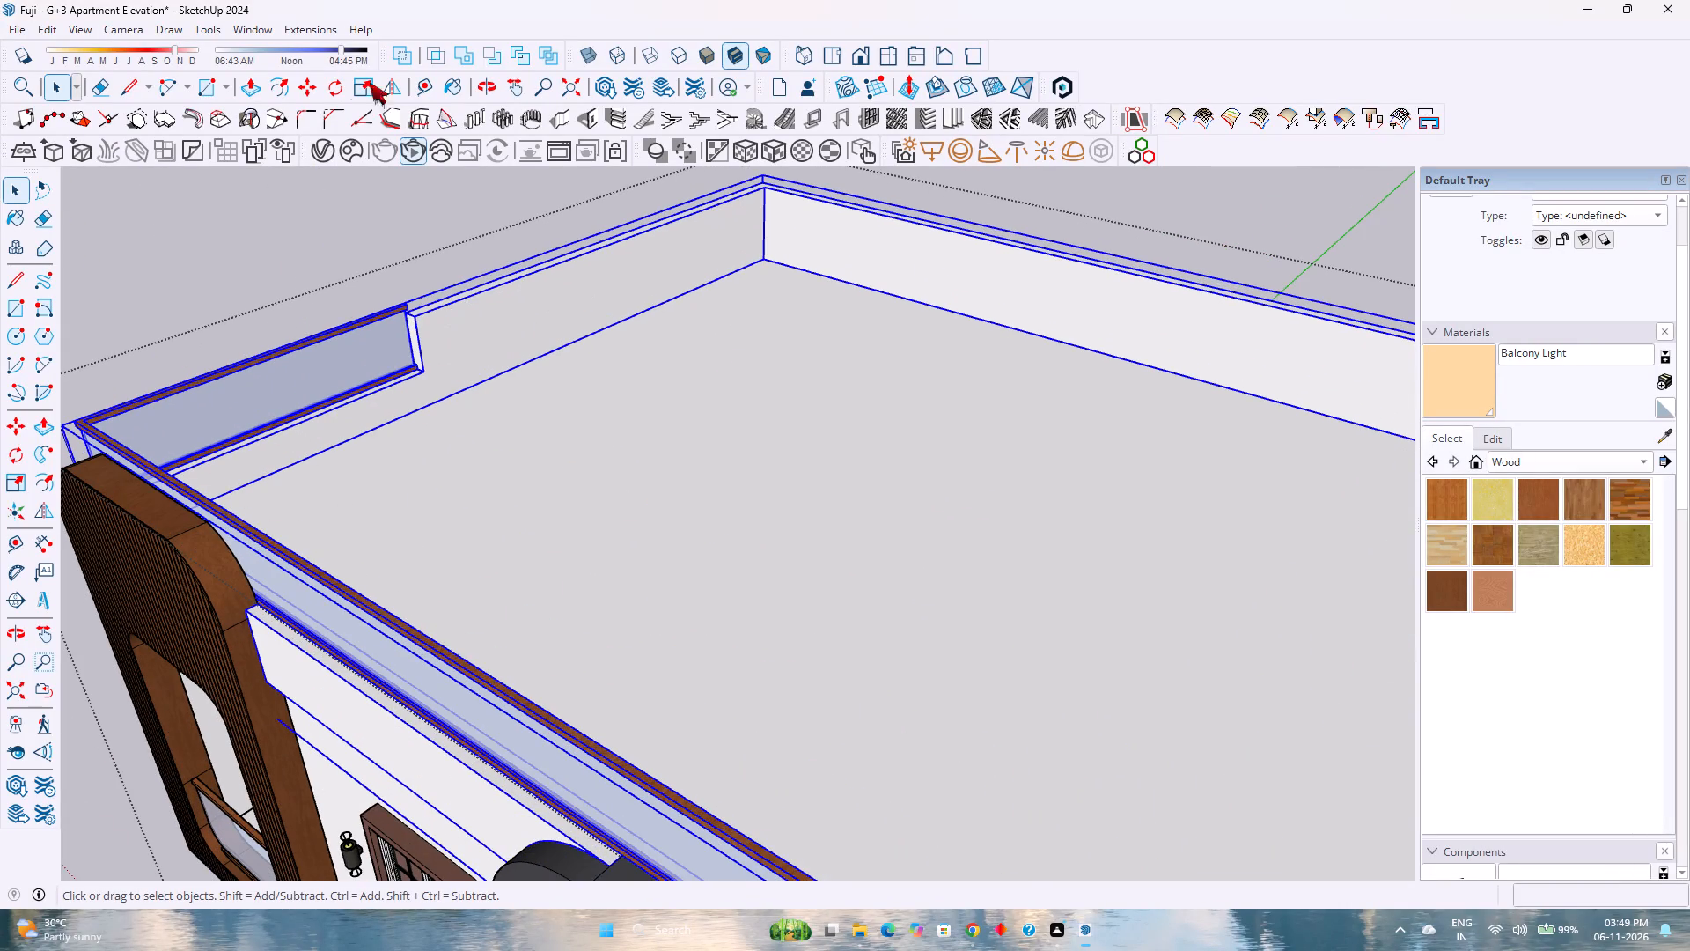
pyautogui.click(423, 83)
pyautogui.click(572, 338)
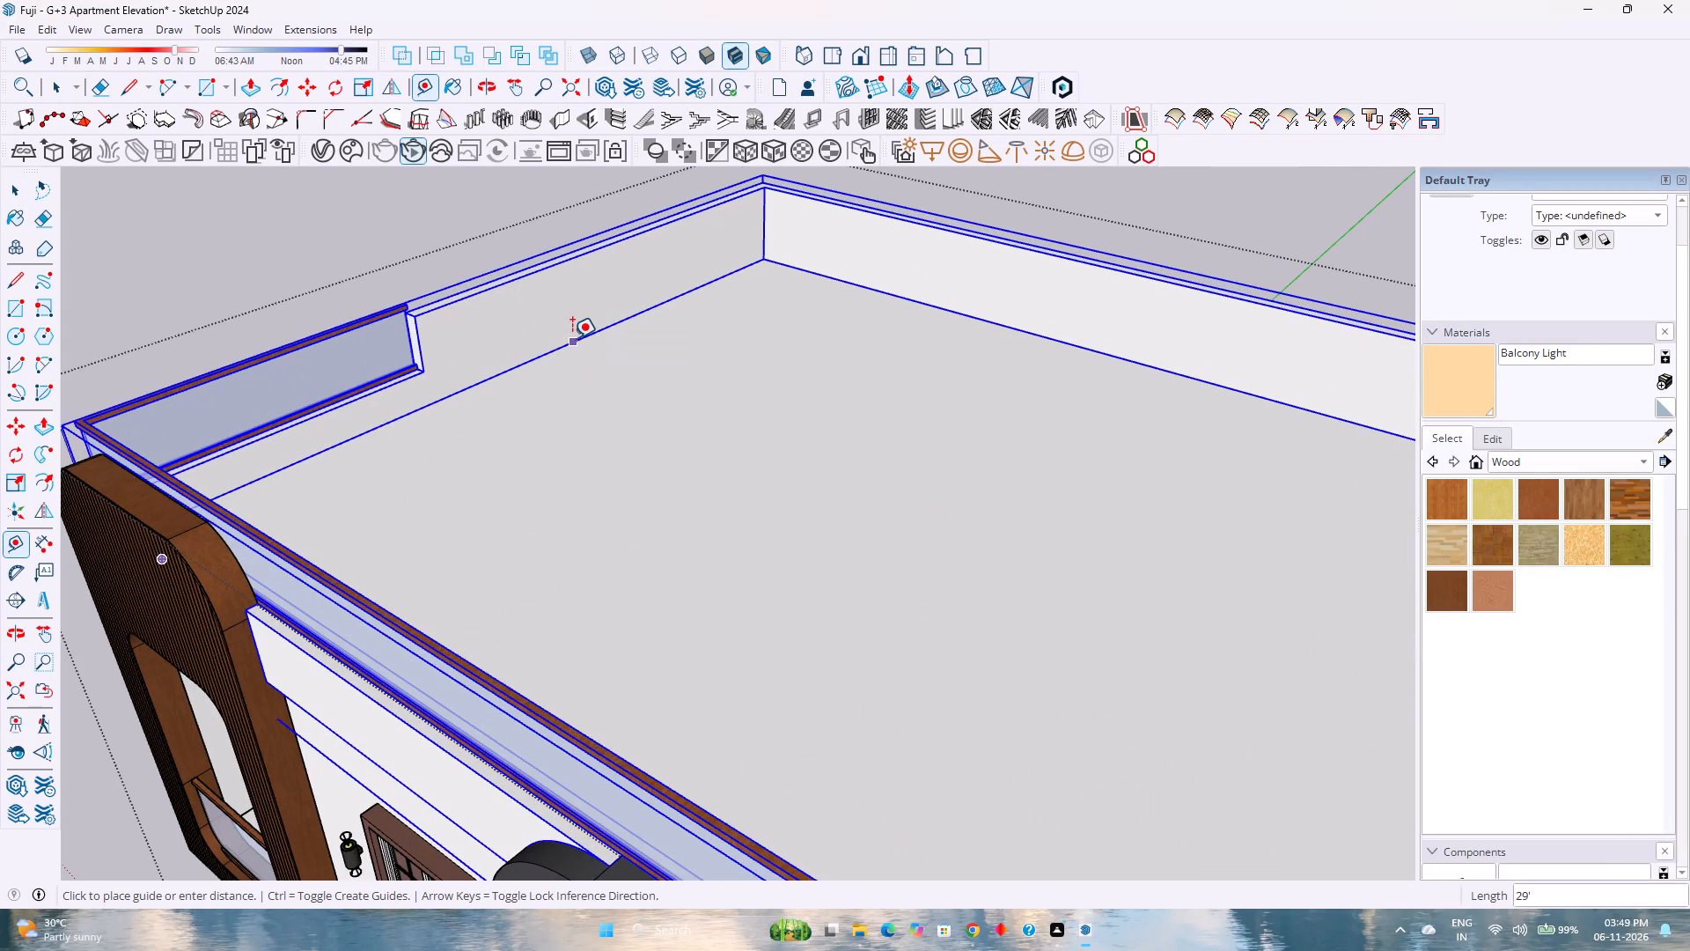
pyautogui.write("4'")
pyautogui.press('Return')
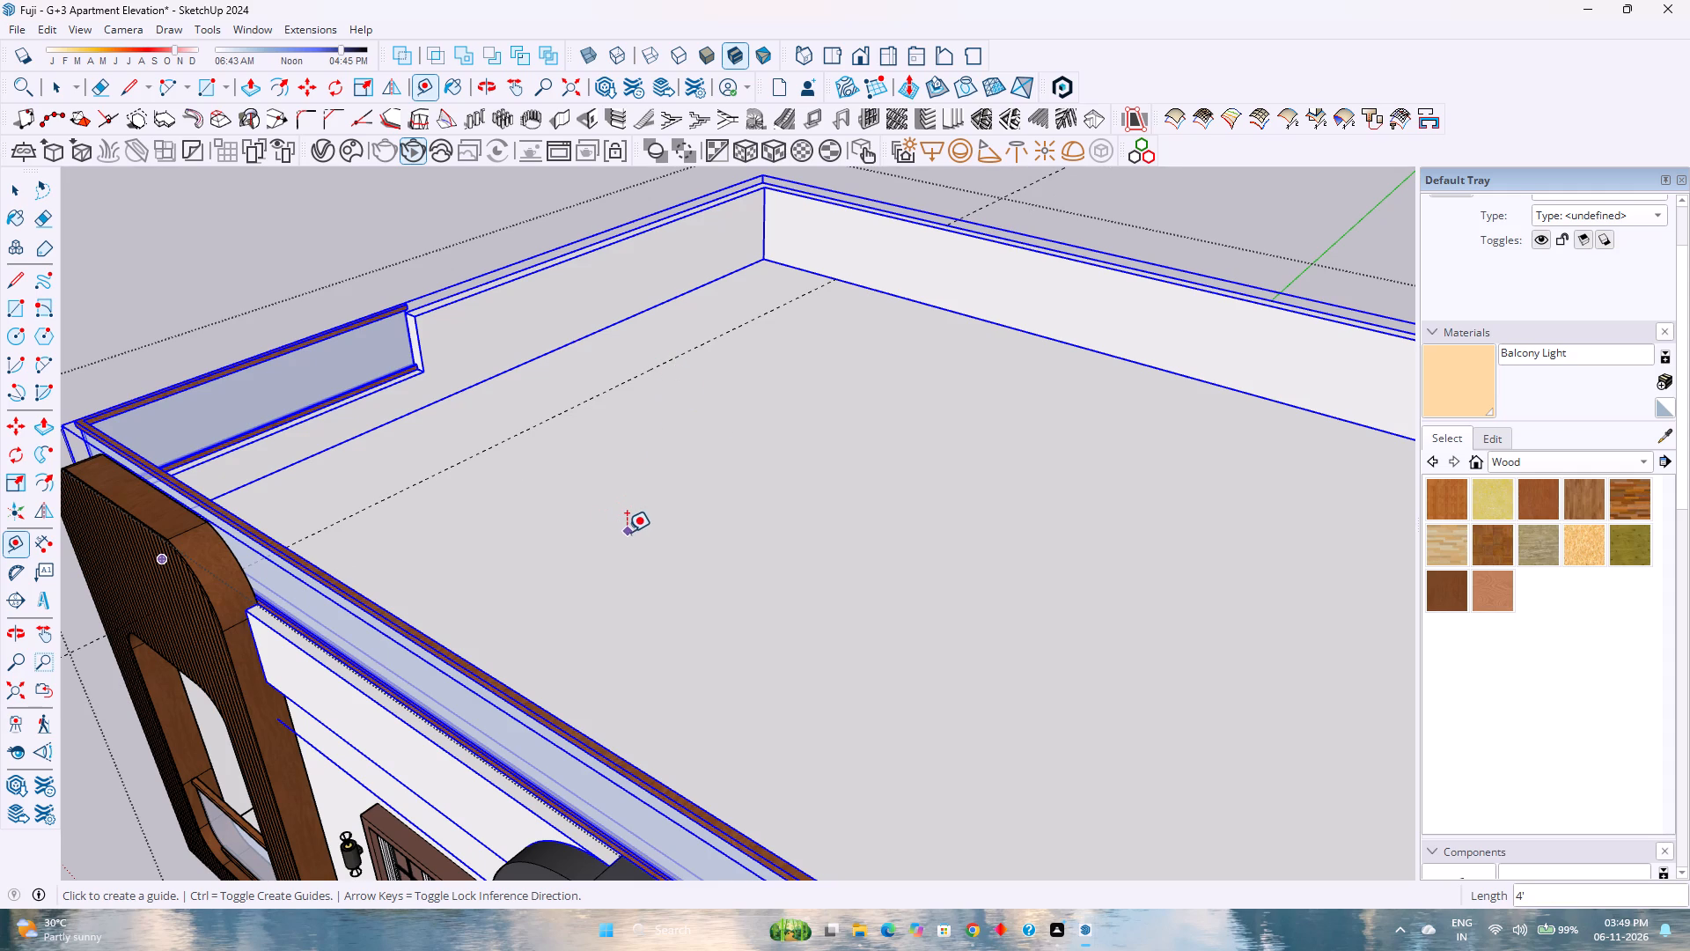
# Place a guide on the terrace floor 6' inside the long rear parapet wall.
pyautogui.scroll(2, 628, 536)
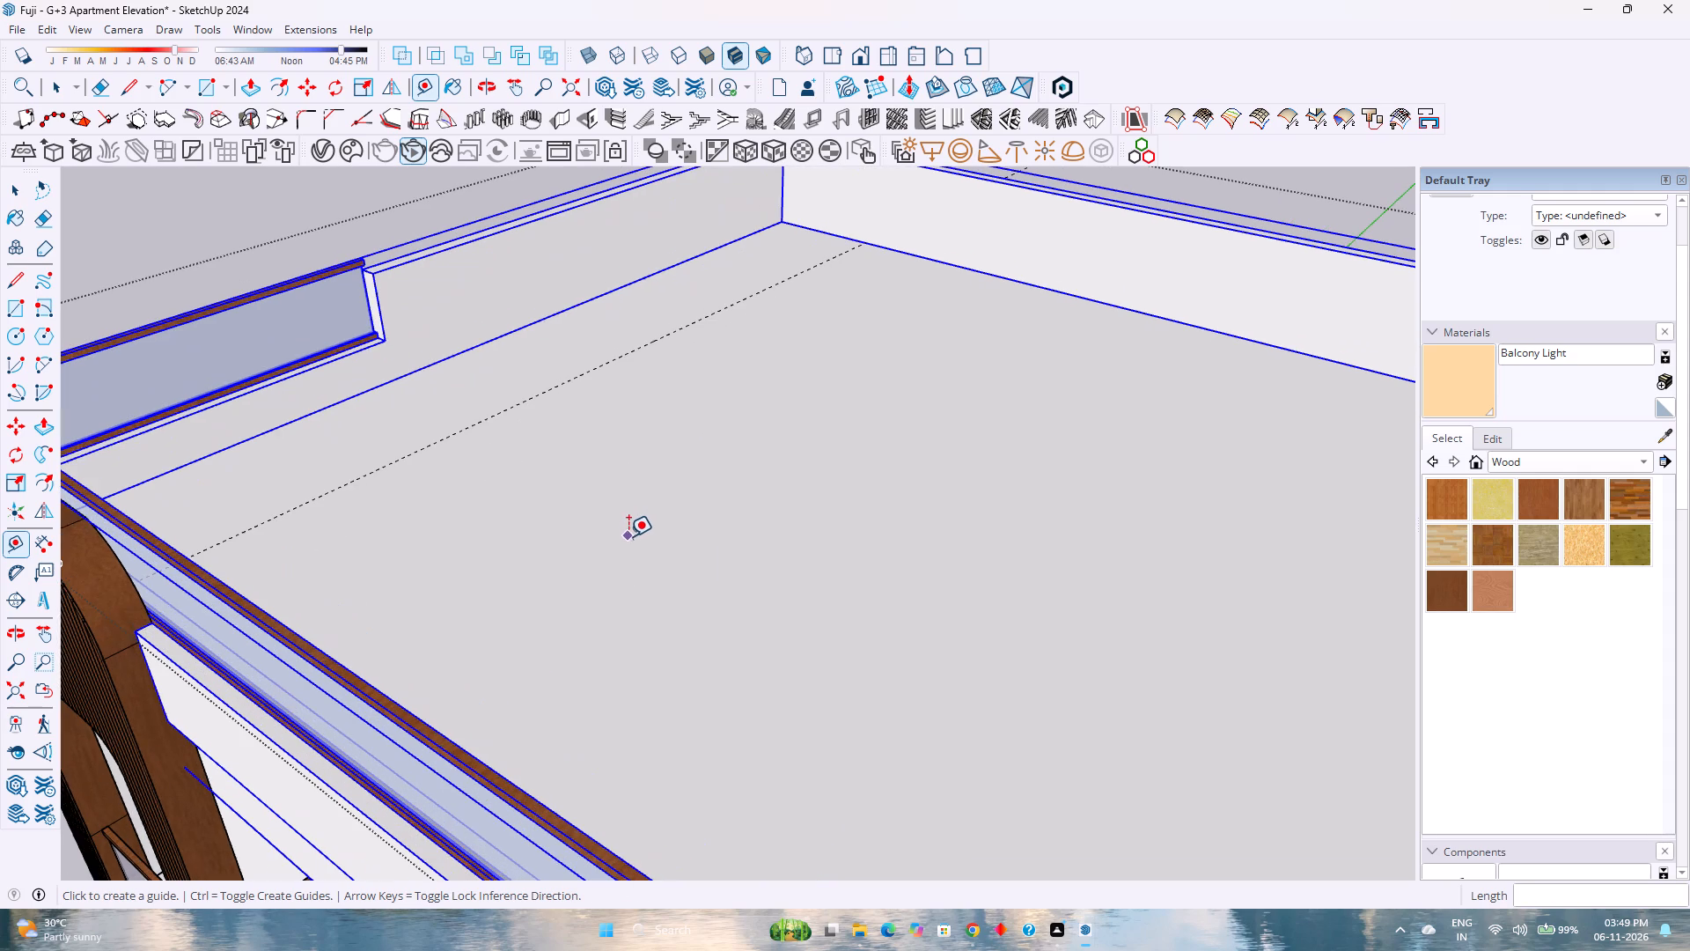
pyautogui.click(936, 261)
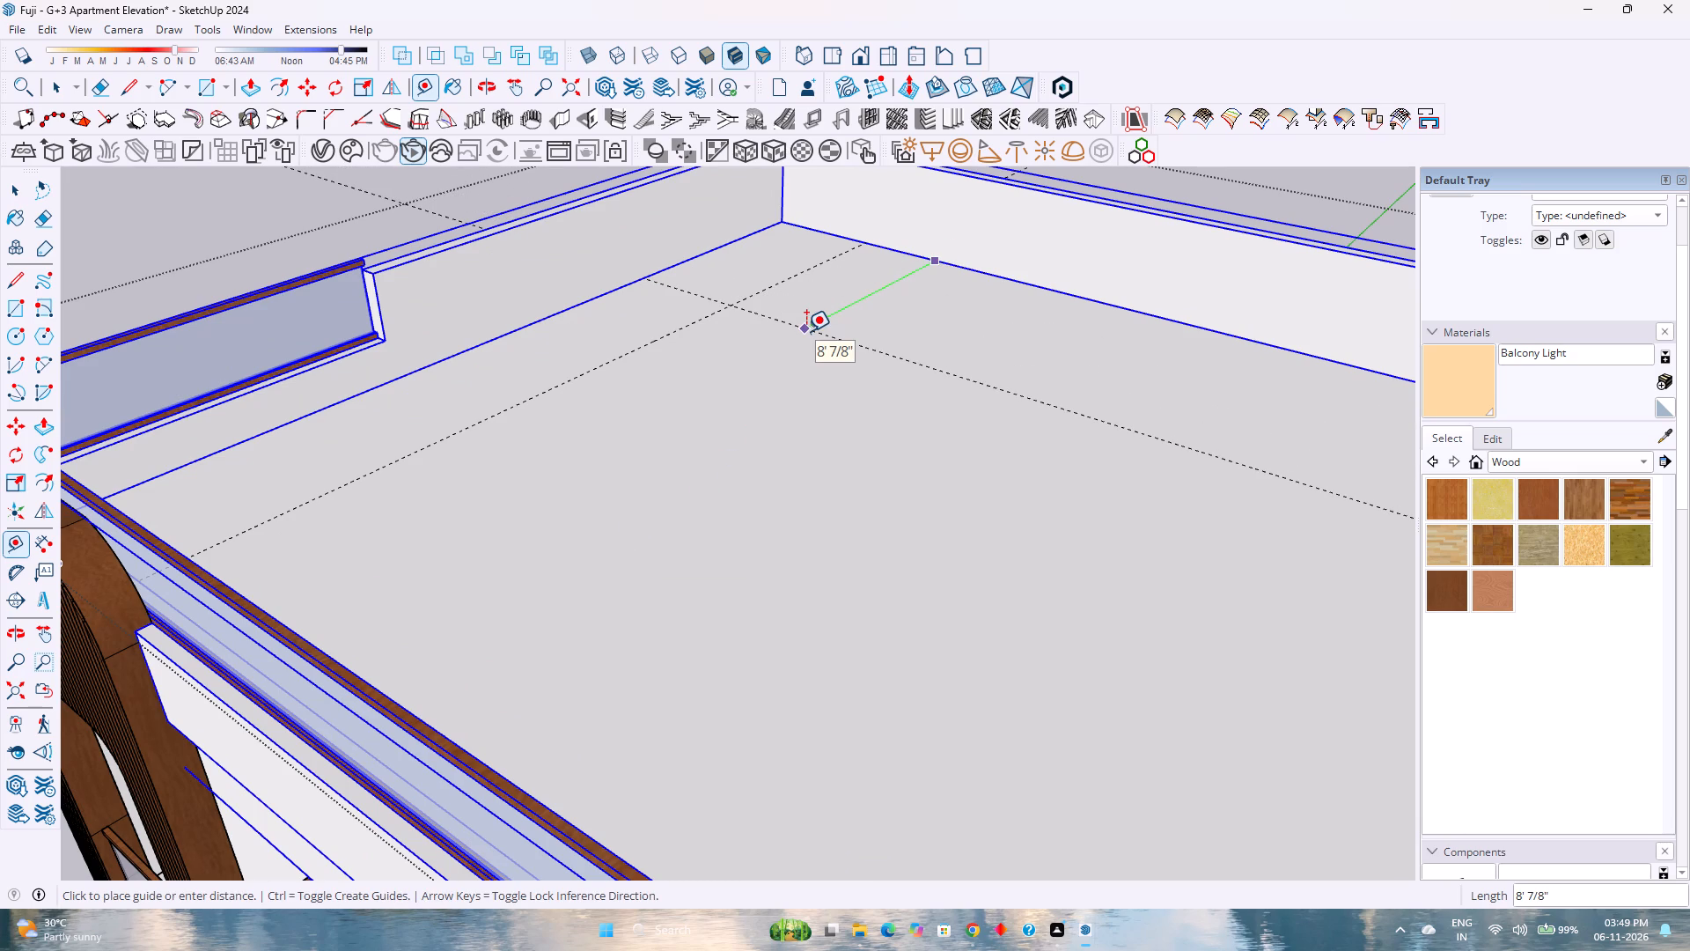
pyautogui.write("10'")
pyautogui.press('Return')
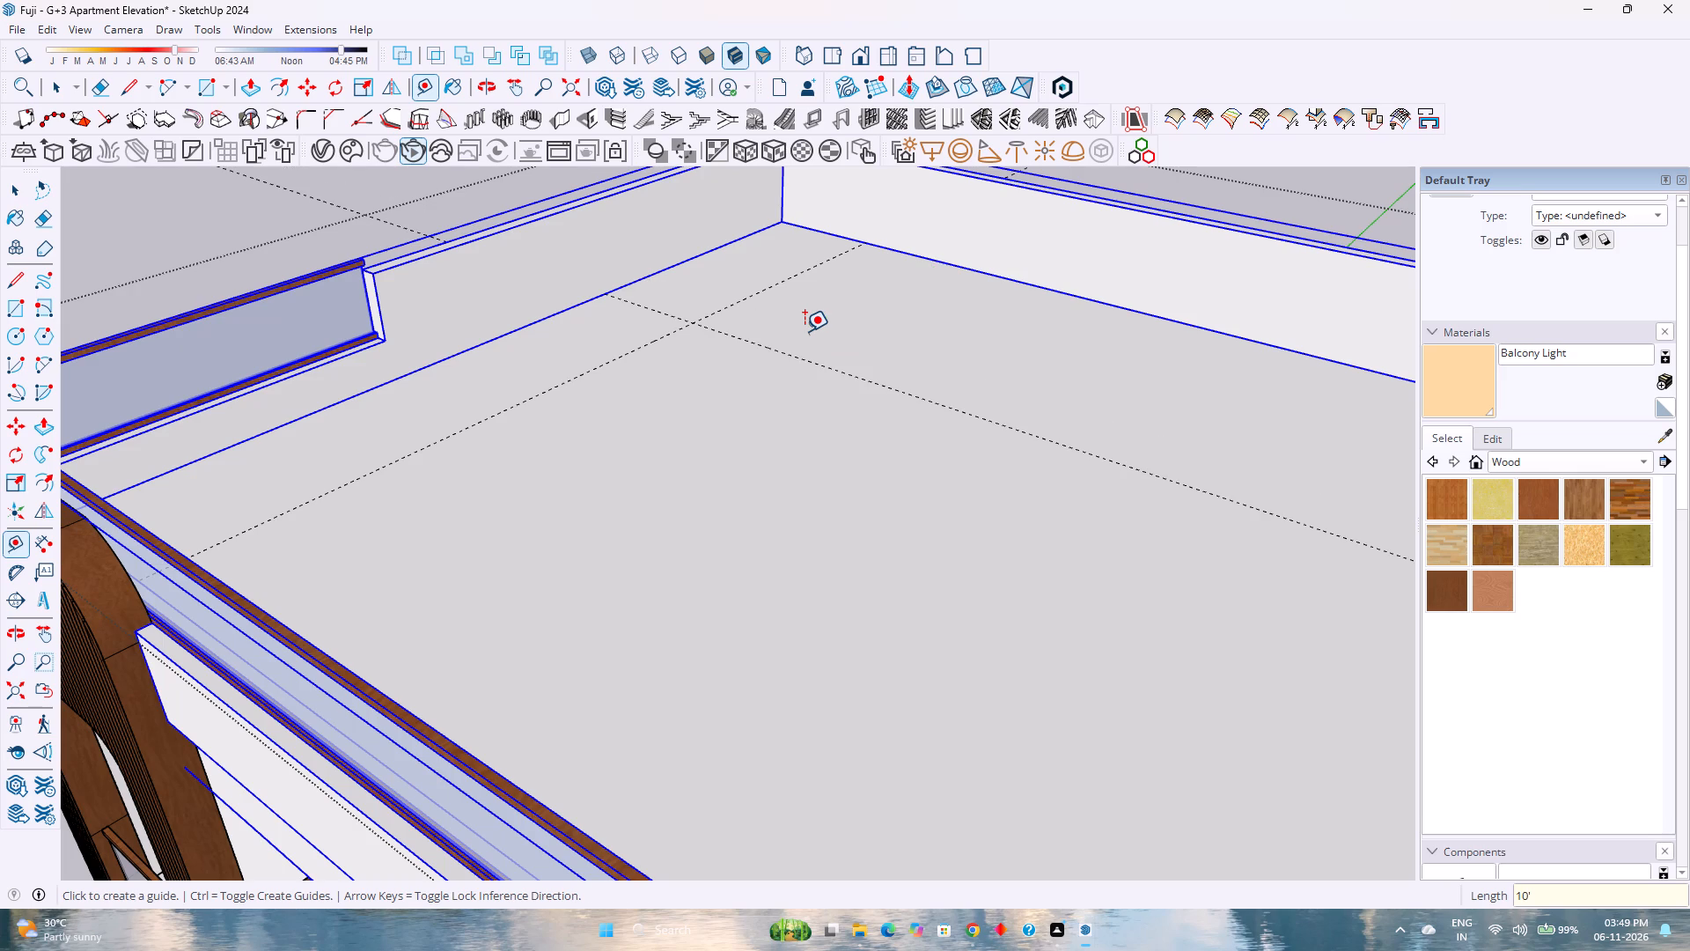
pyautogui.write("6'")
pyautogui.press('Return')
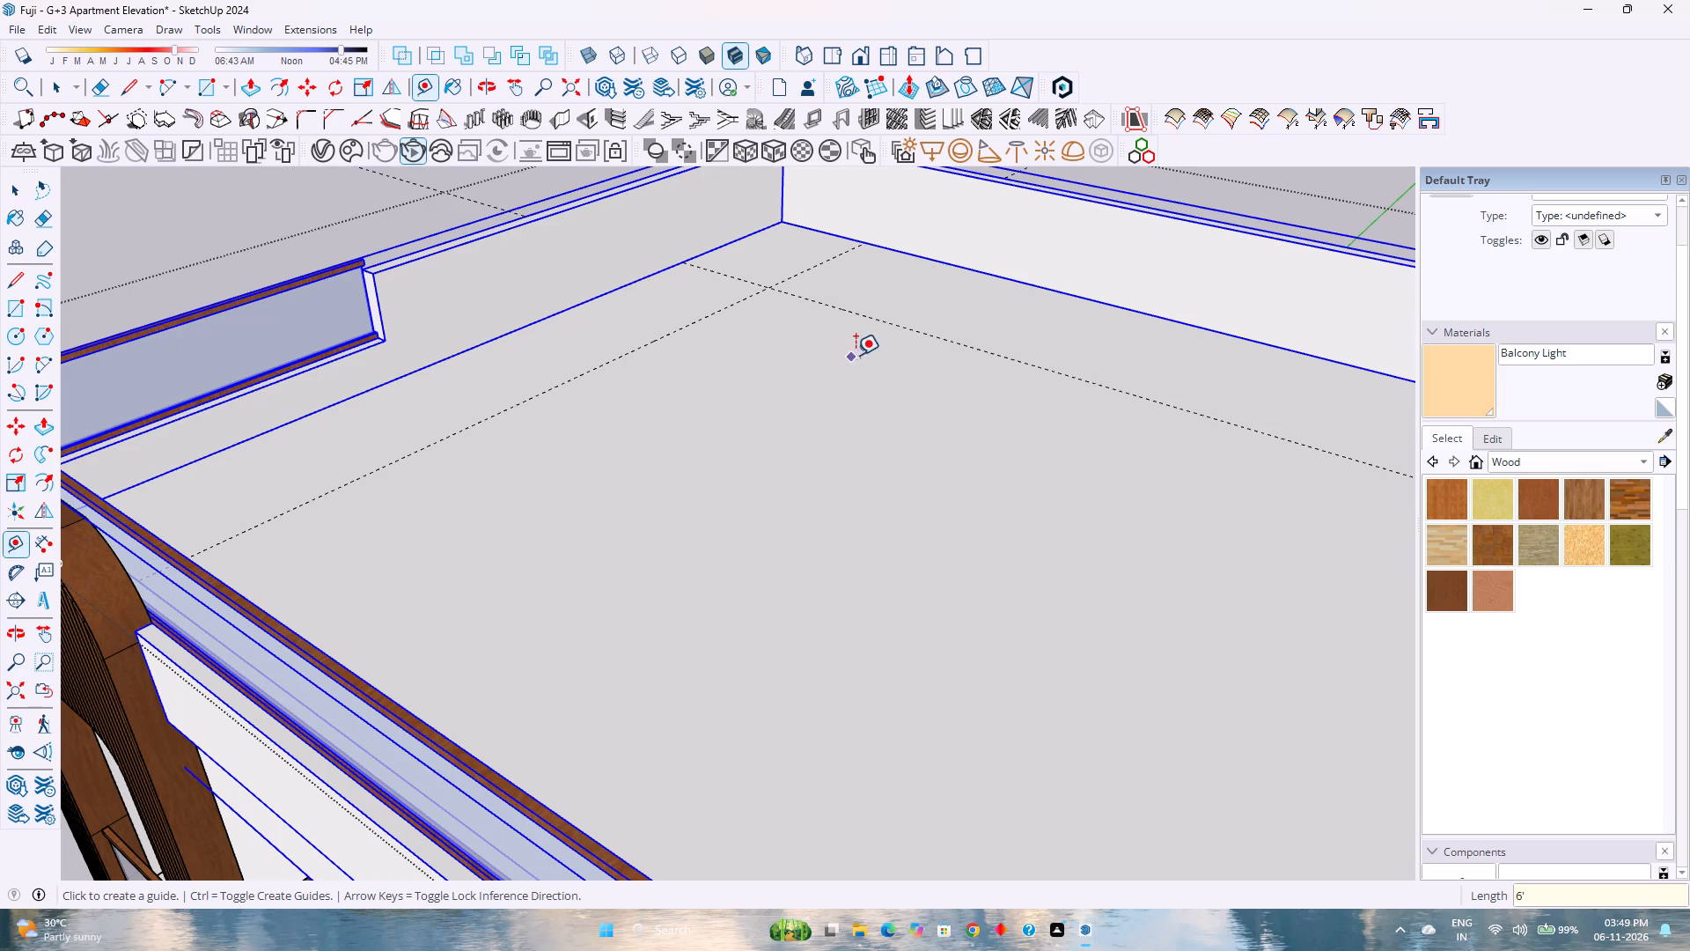
# Place a parallel guide 13'6" from the rear lengthwise guide, towards the front parapet.
pyautogui.click(892, 326)
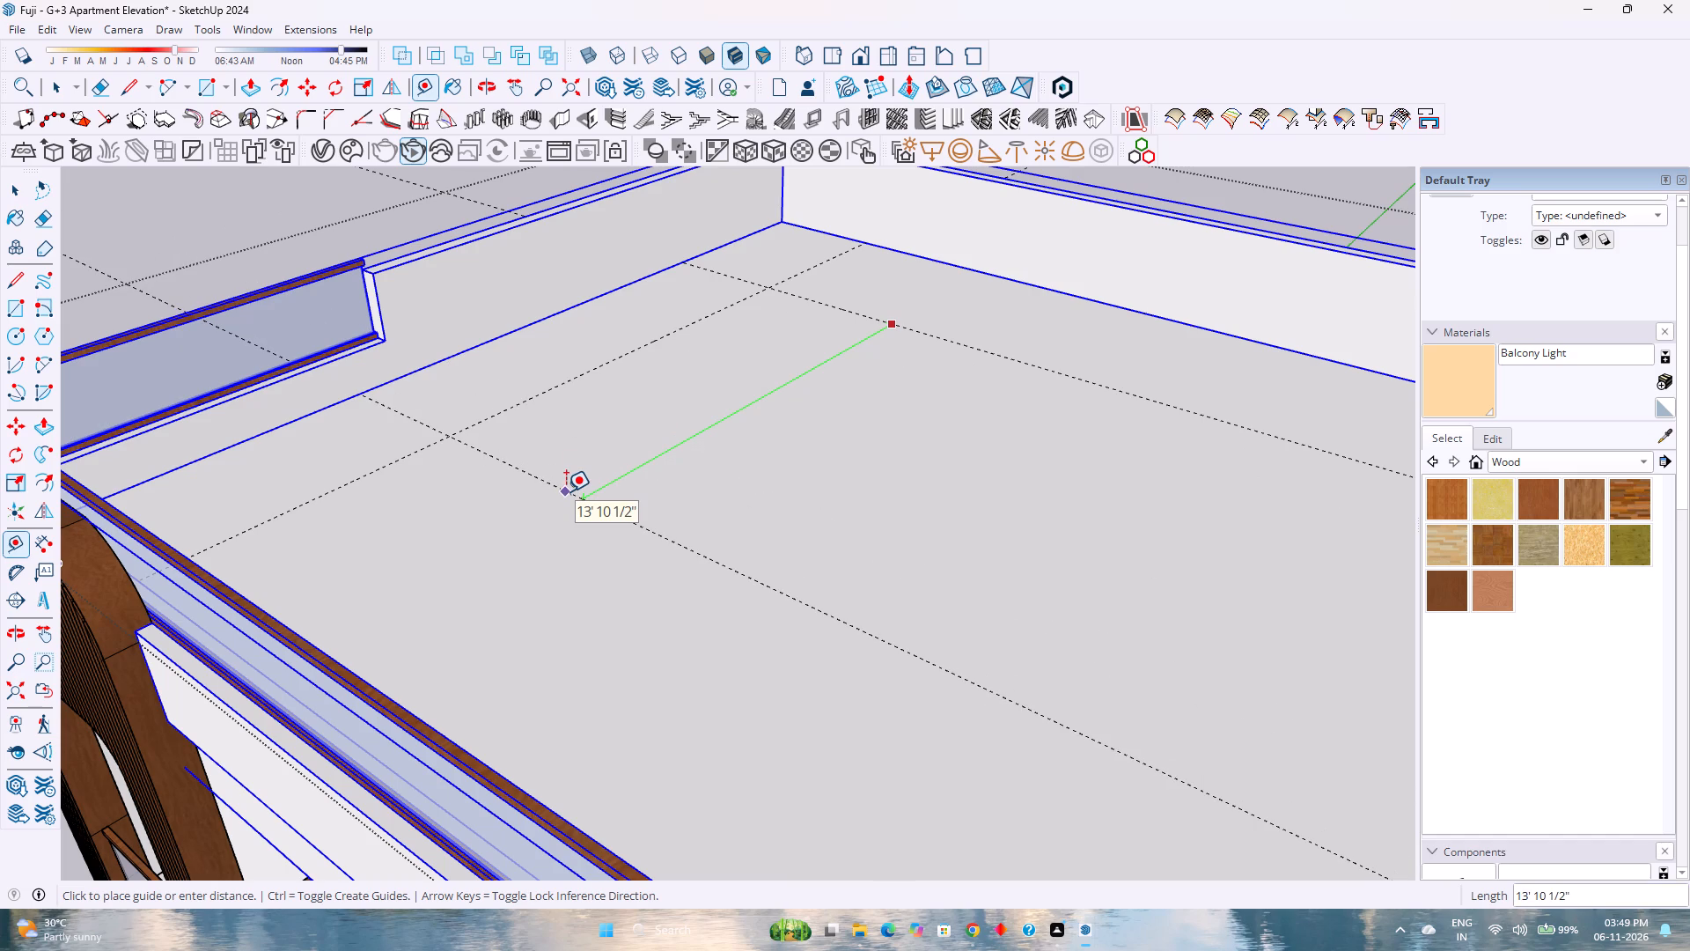
pyautogui.write('12\'6"')
pyautogui.press('Return')
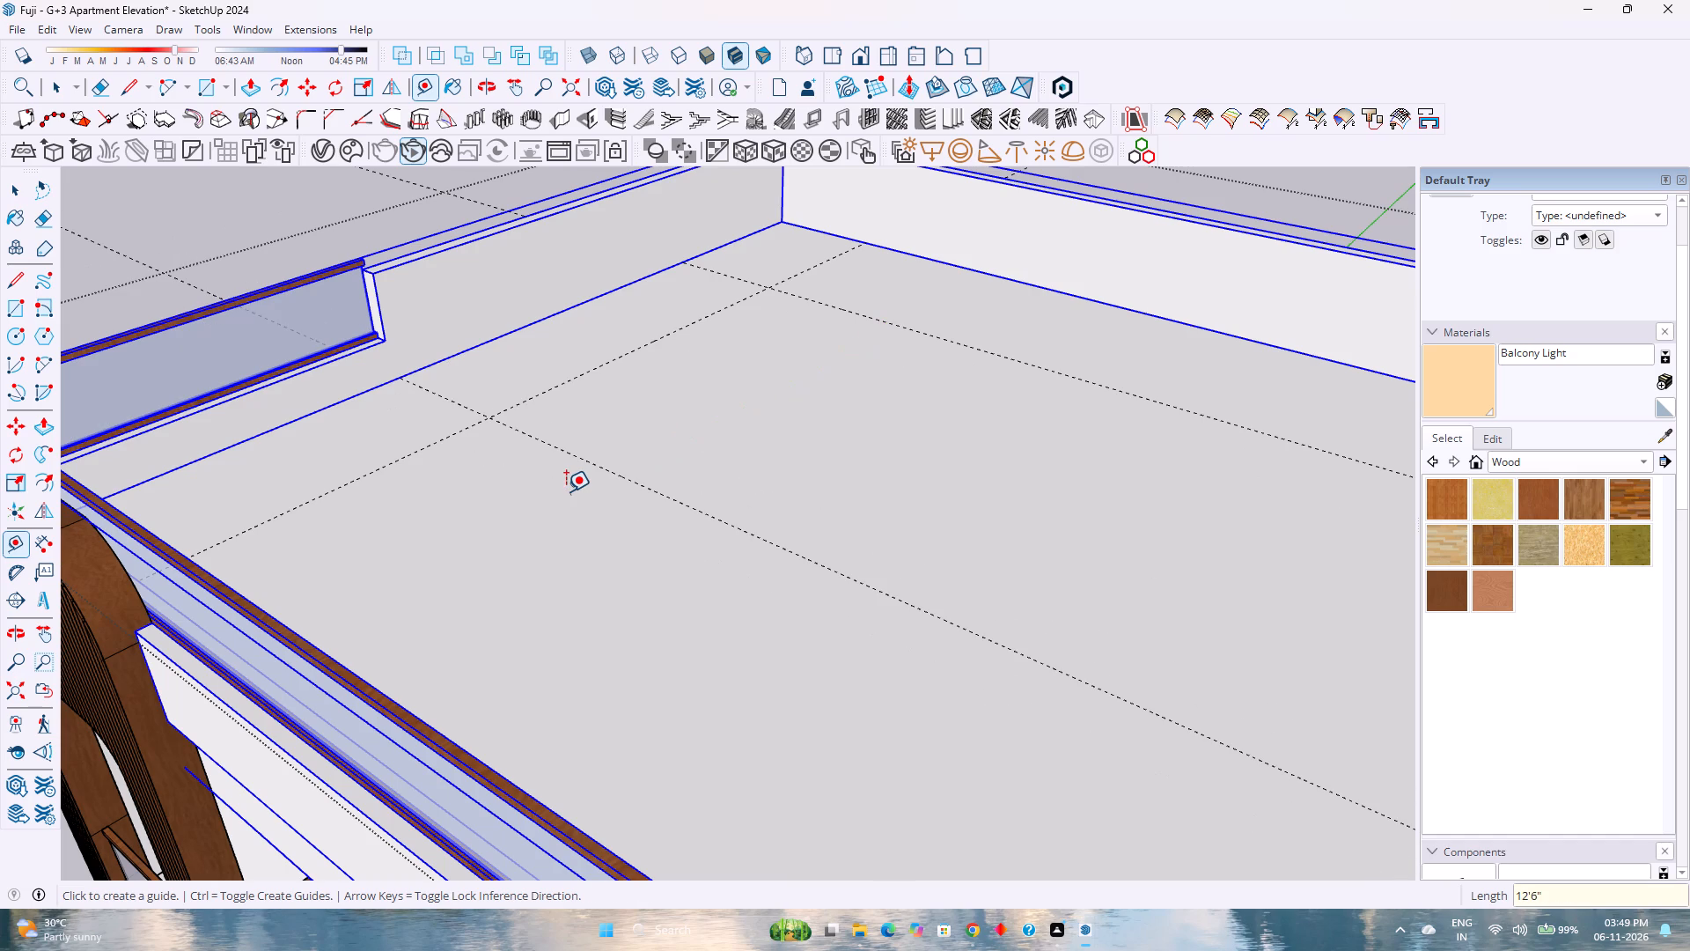
pyautogui.write('13\'6"')
pyautogui.press('Return')
# Place a crosswise guide 10' further along the terrace from the guide beside the short parapet.
pyautogui.scroll(-4, 551, 495)
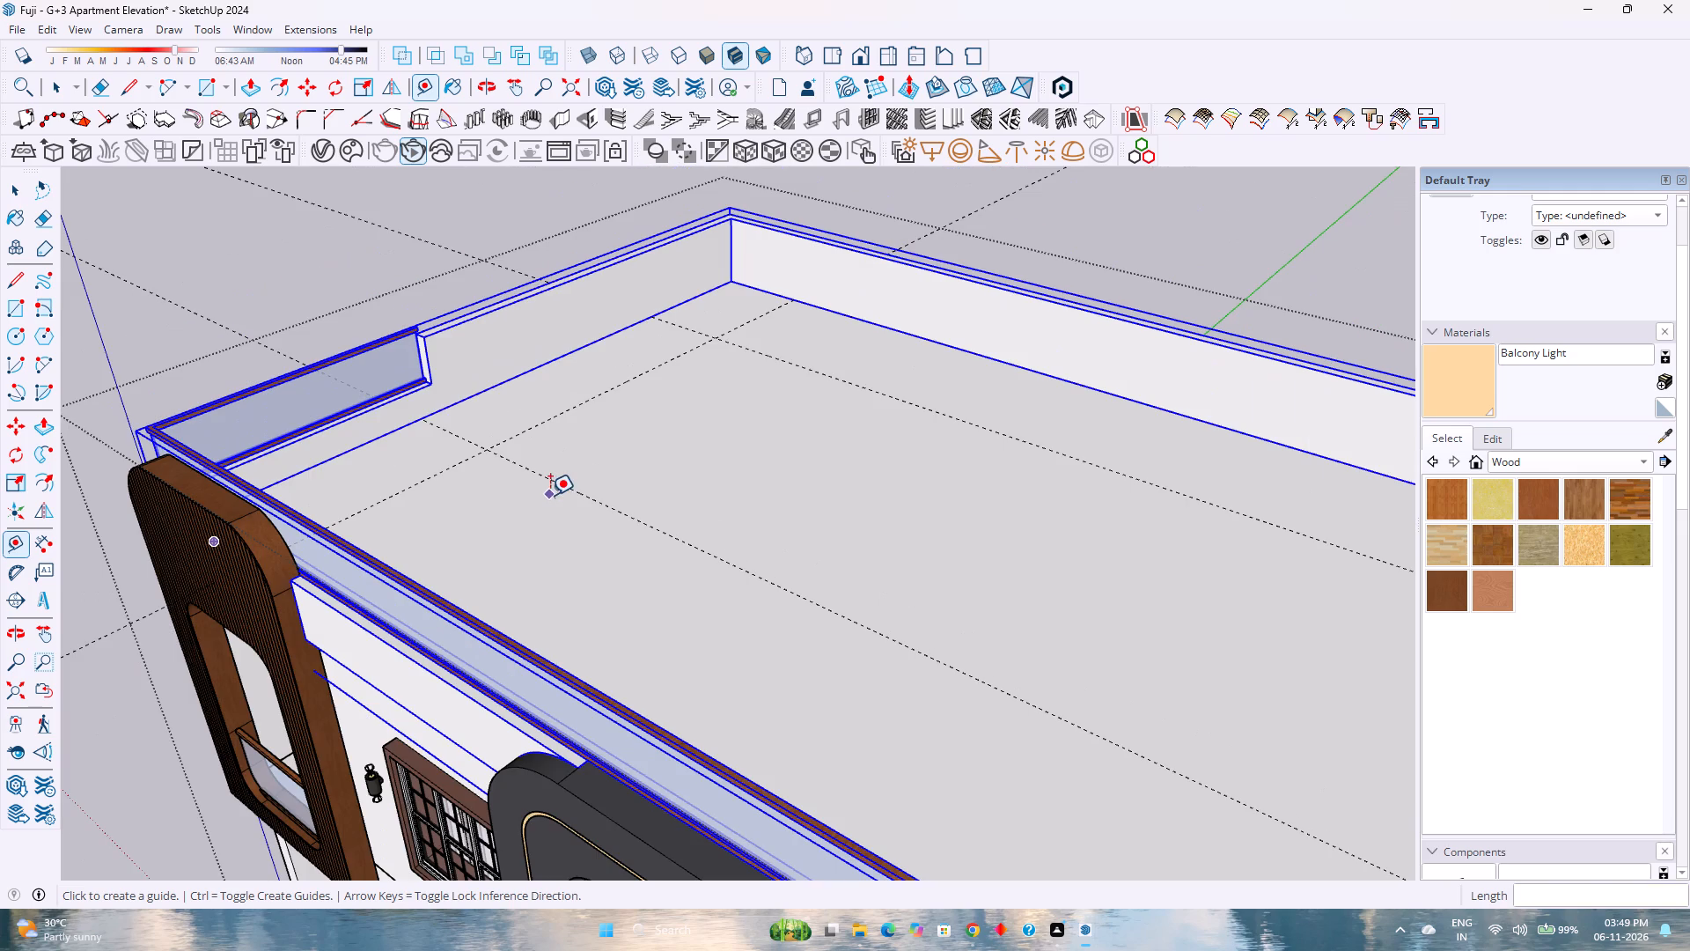
pyautogui.click(582, 401)
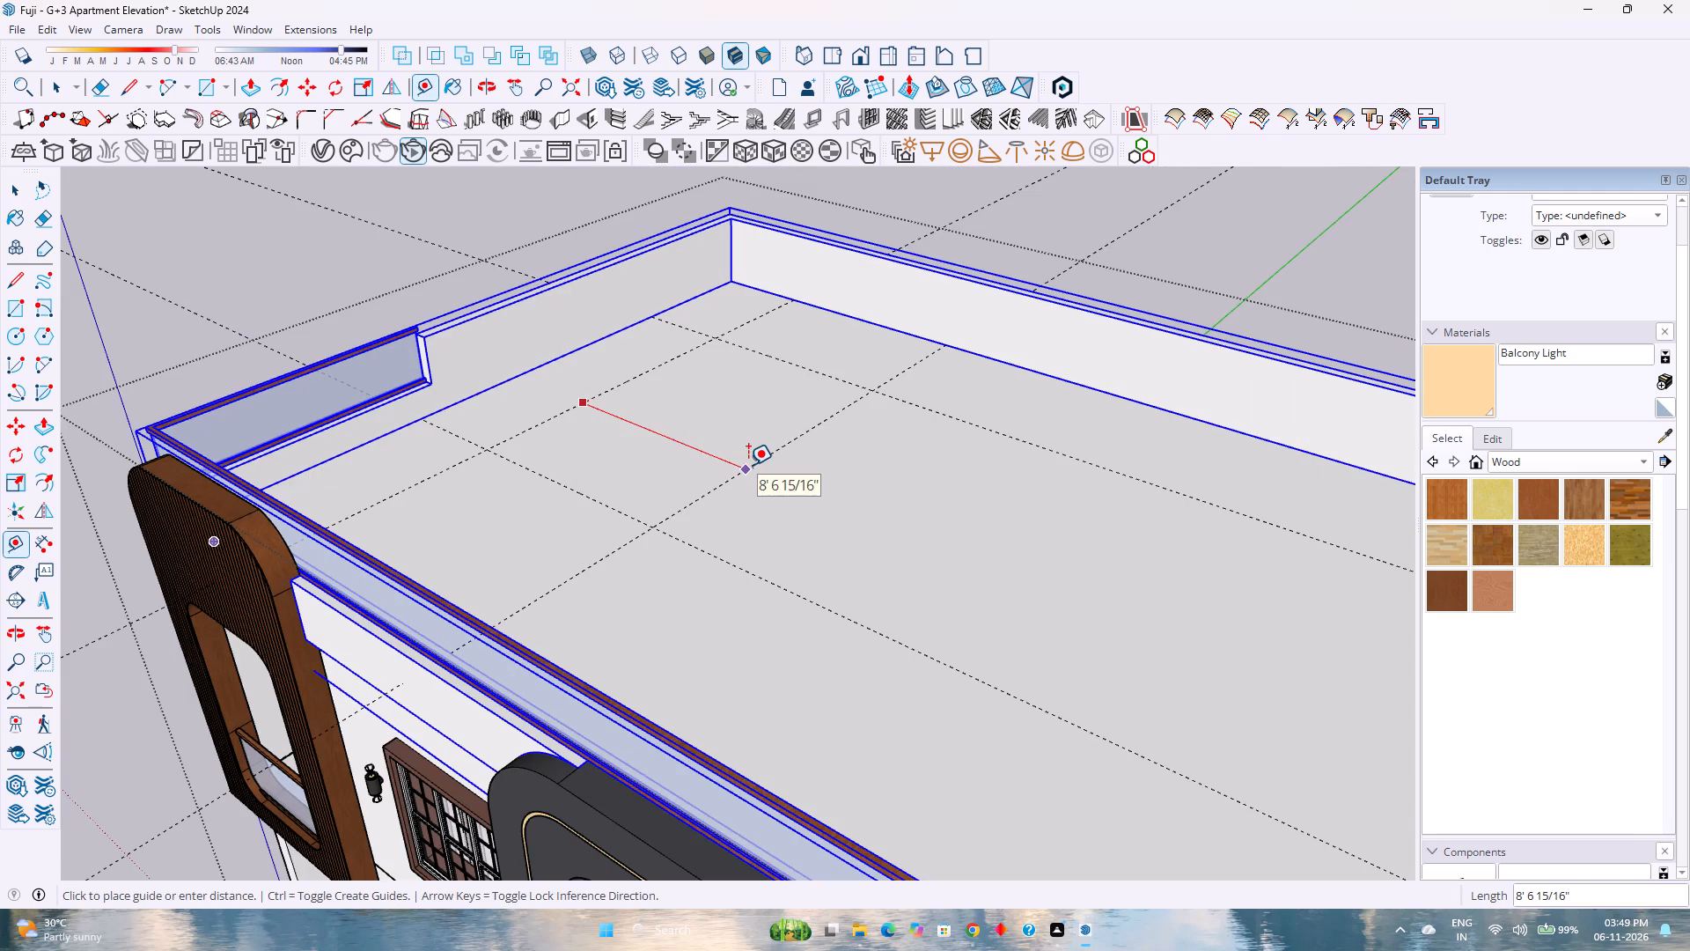
pyautogui.write("10'")
pyautogui.press('Return')
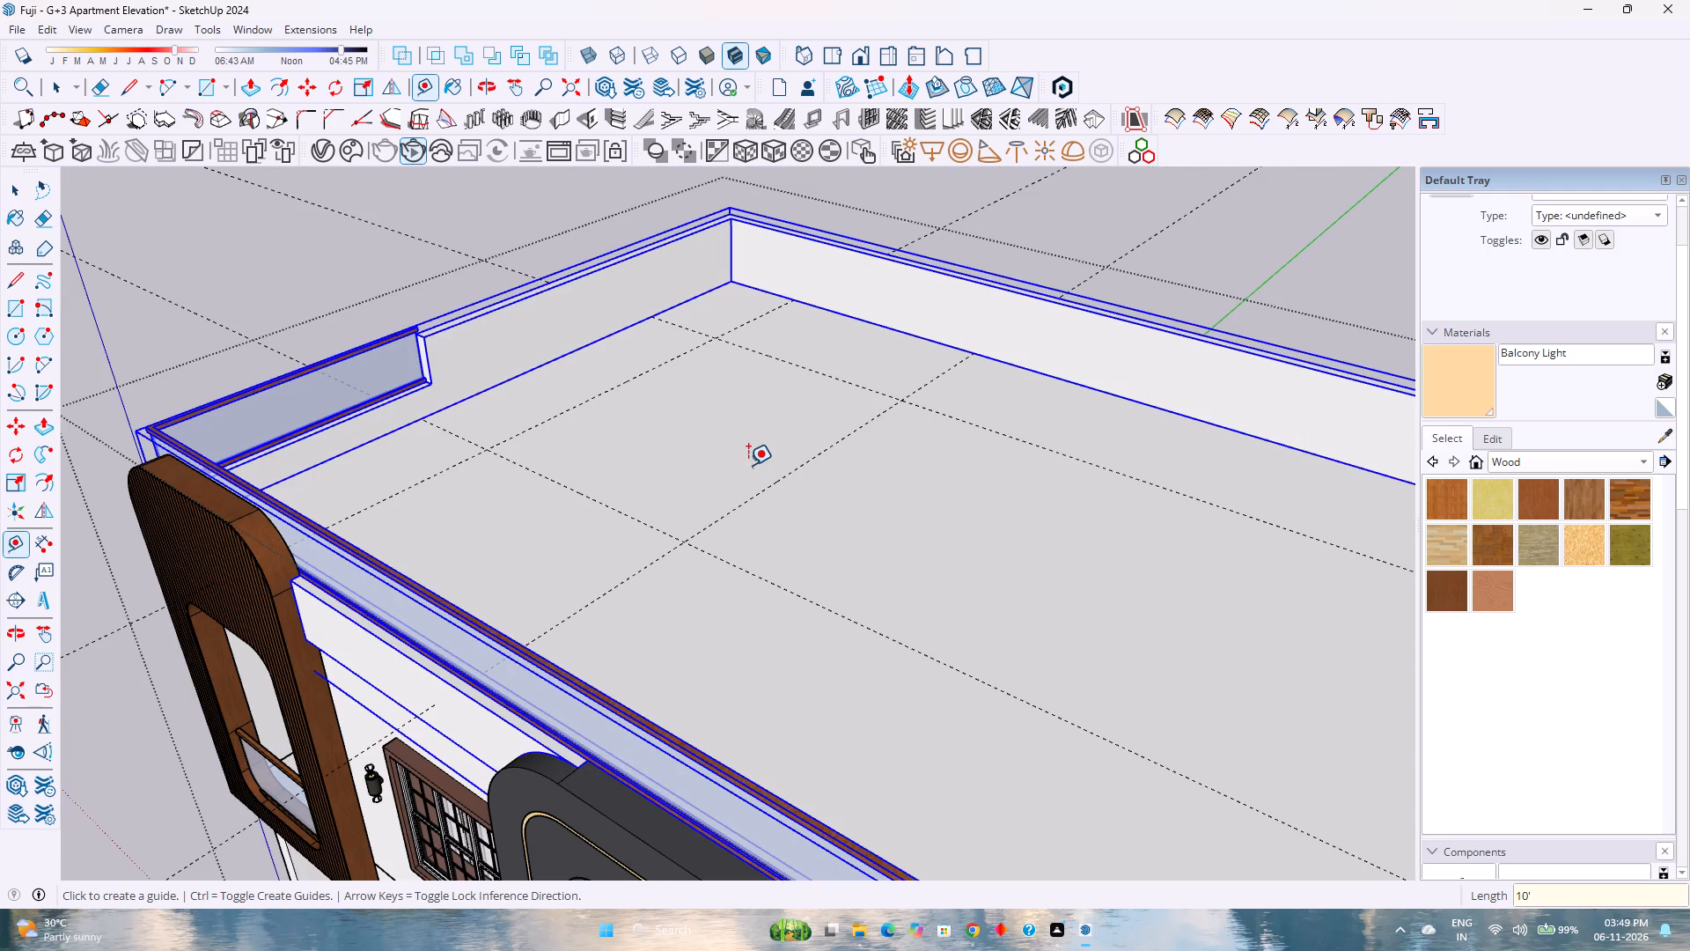
# Place two more crosswise guides further along the terrace, 9' from the latest crosswise guide and 12' beyond that one.
pyautogui.scroll(-7, 690, 454)
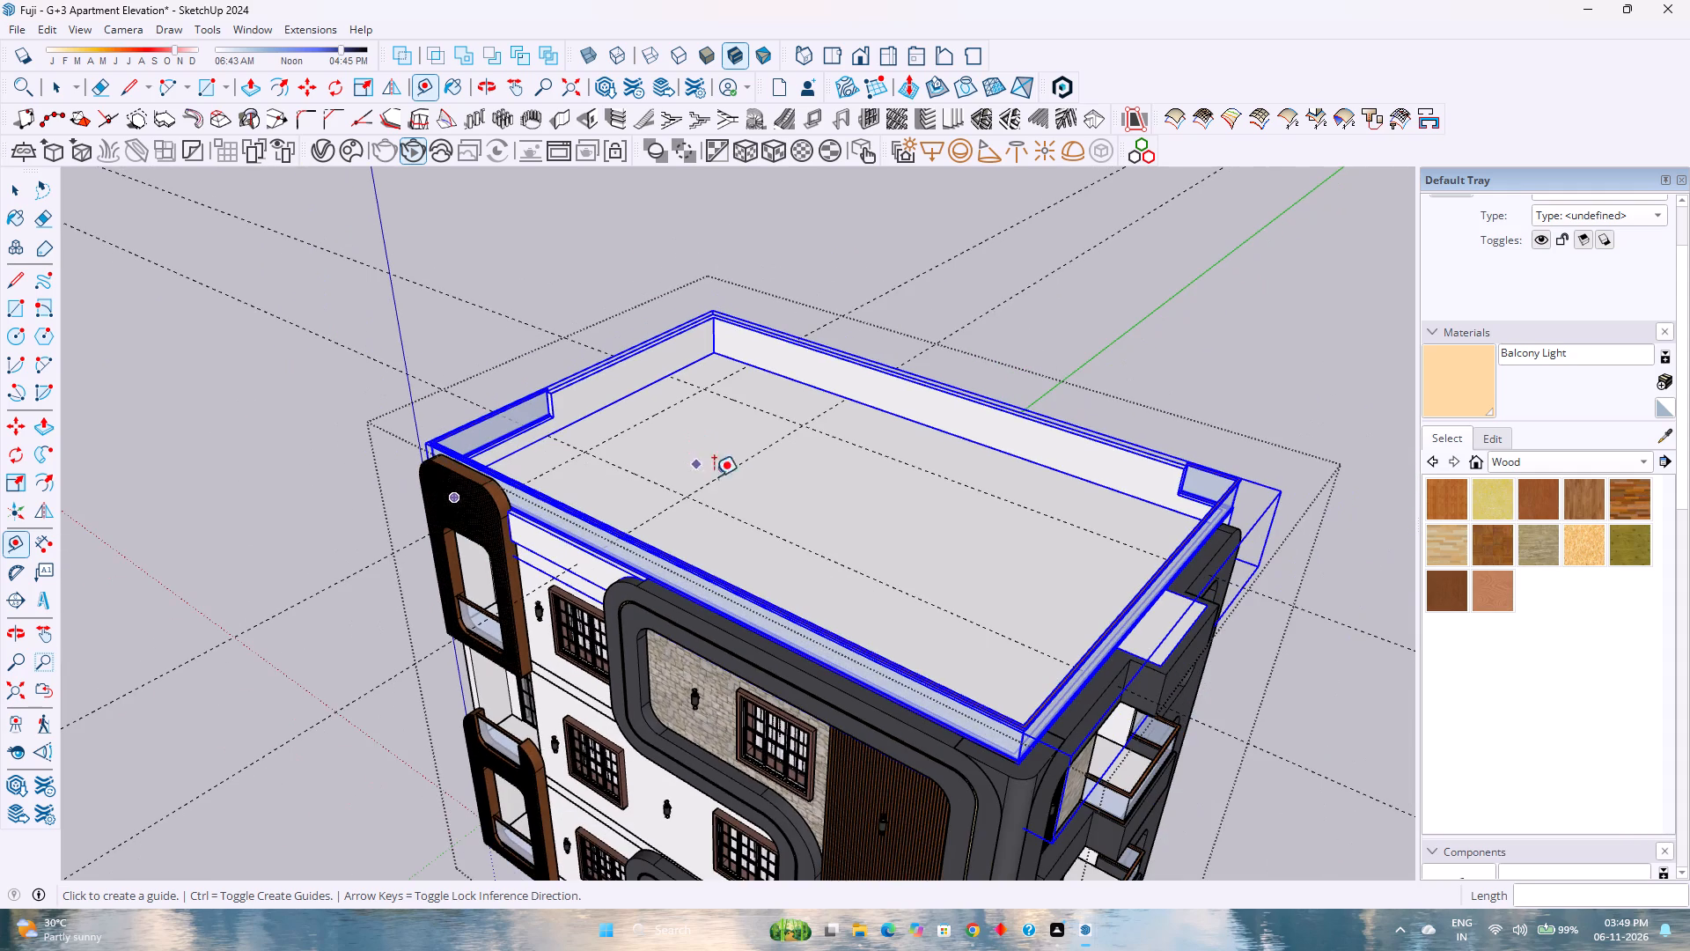
pyautogui.click(742, 460)
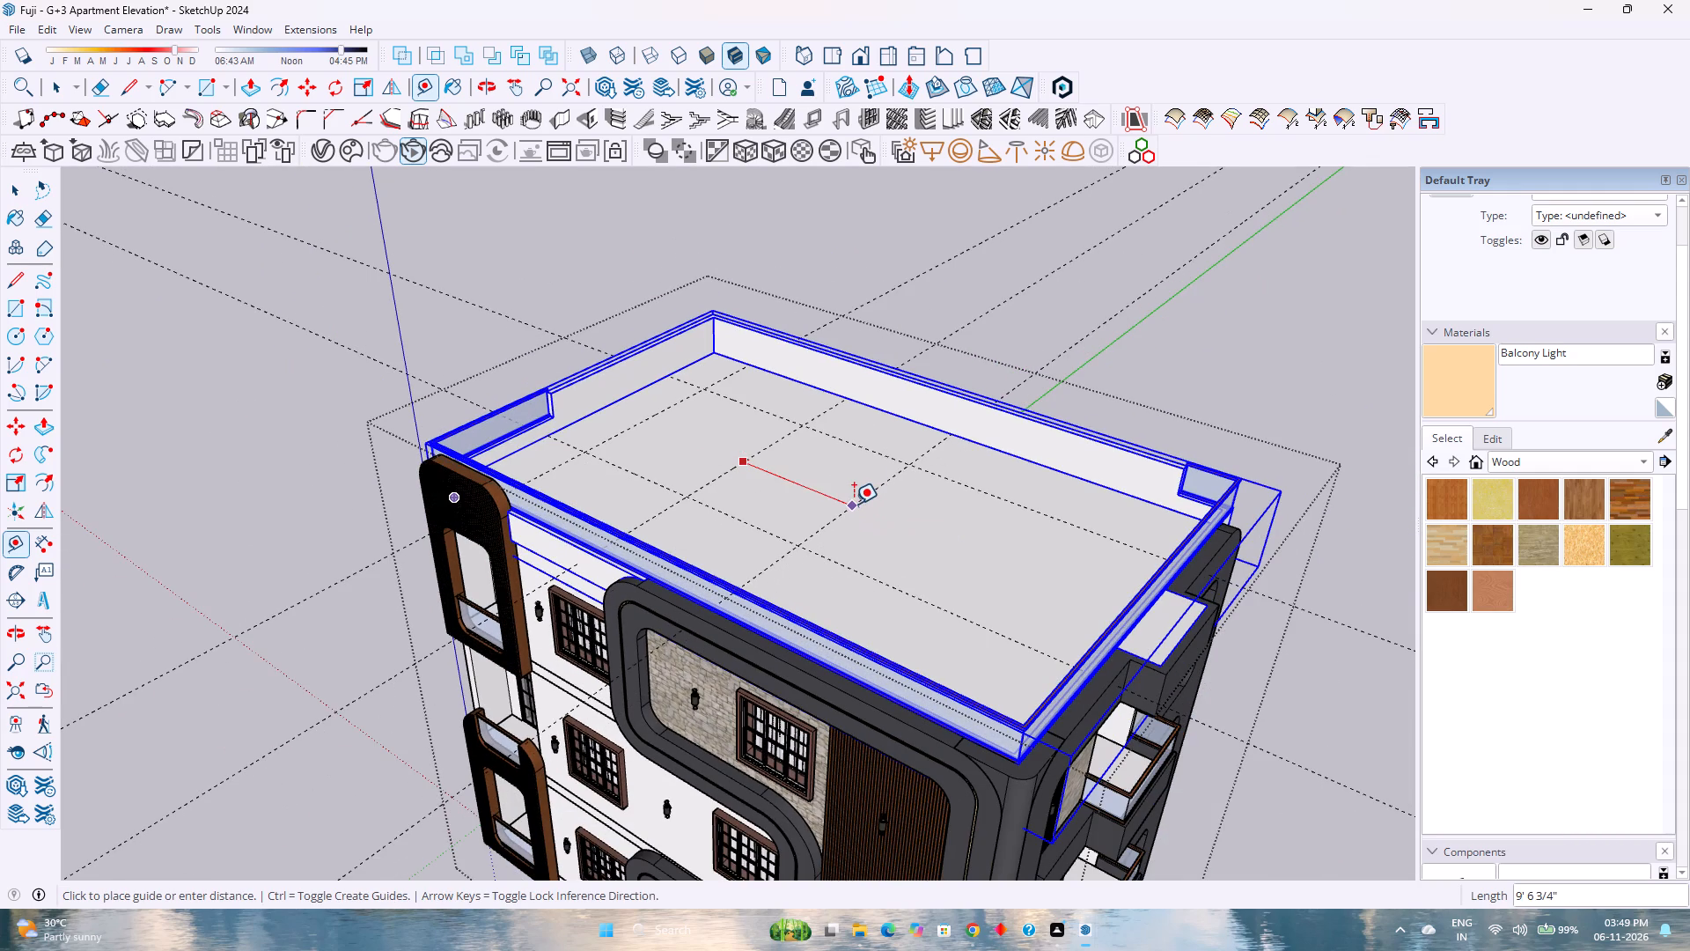
pyautogui.write("9'")
pyautogui.press('Return')
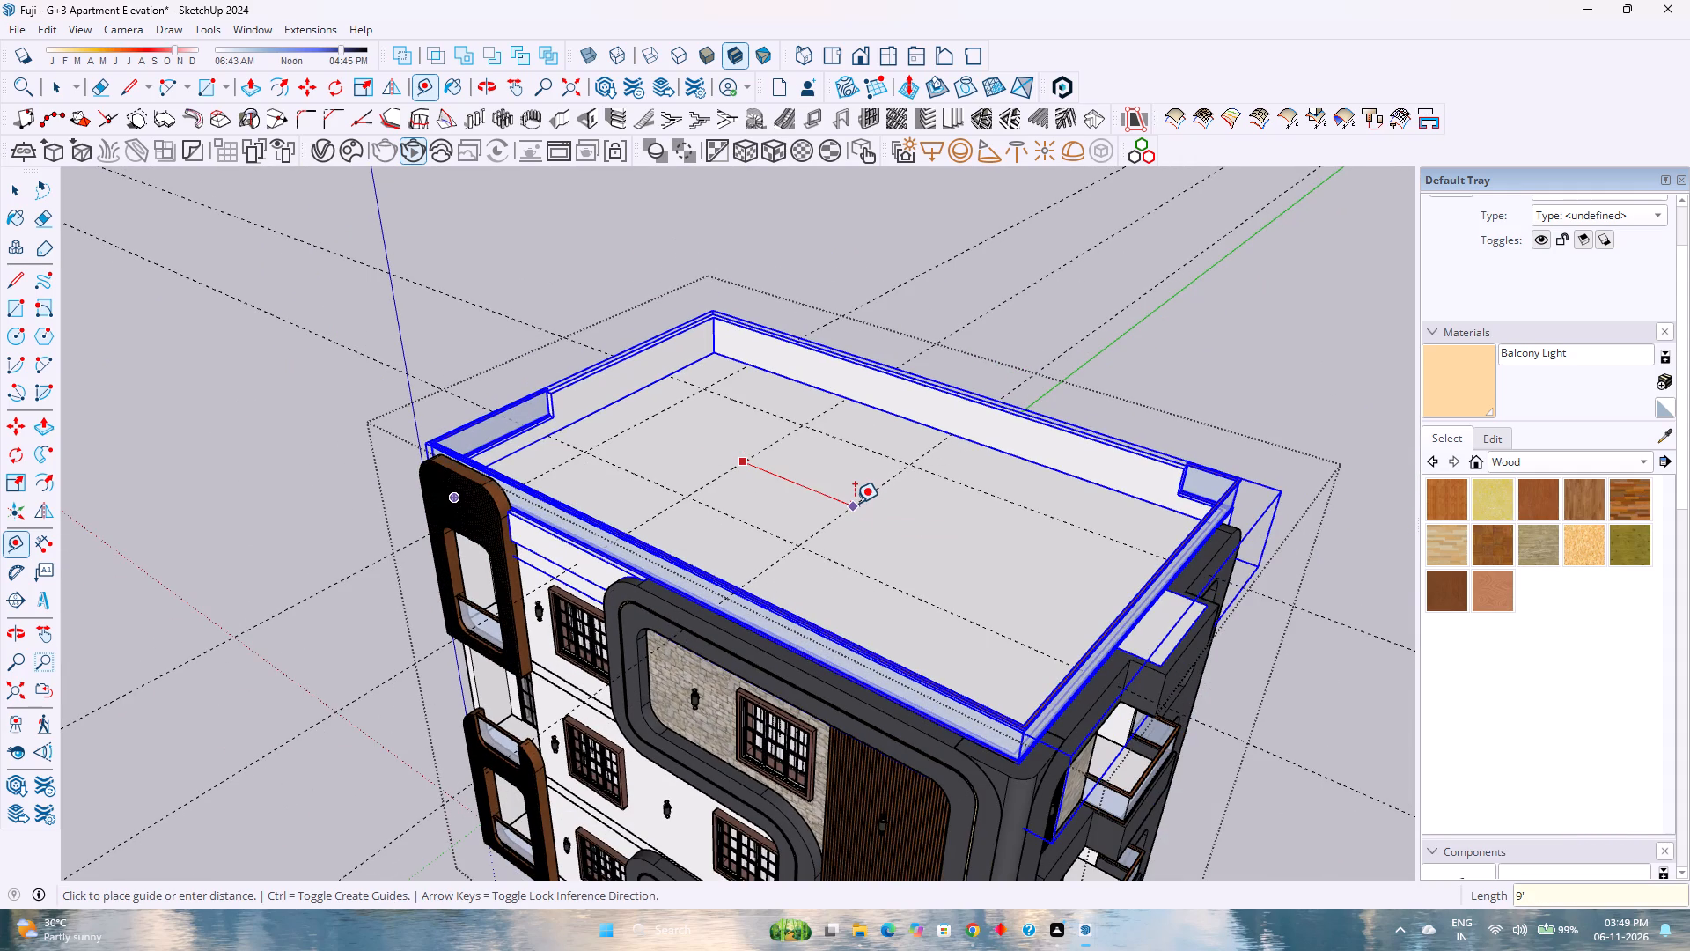
pyautogui.click(848, 499)
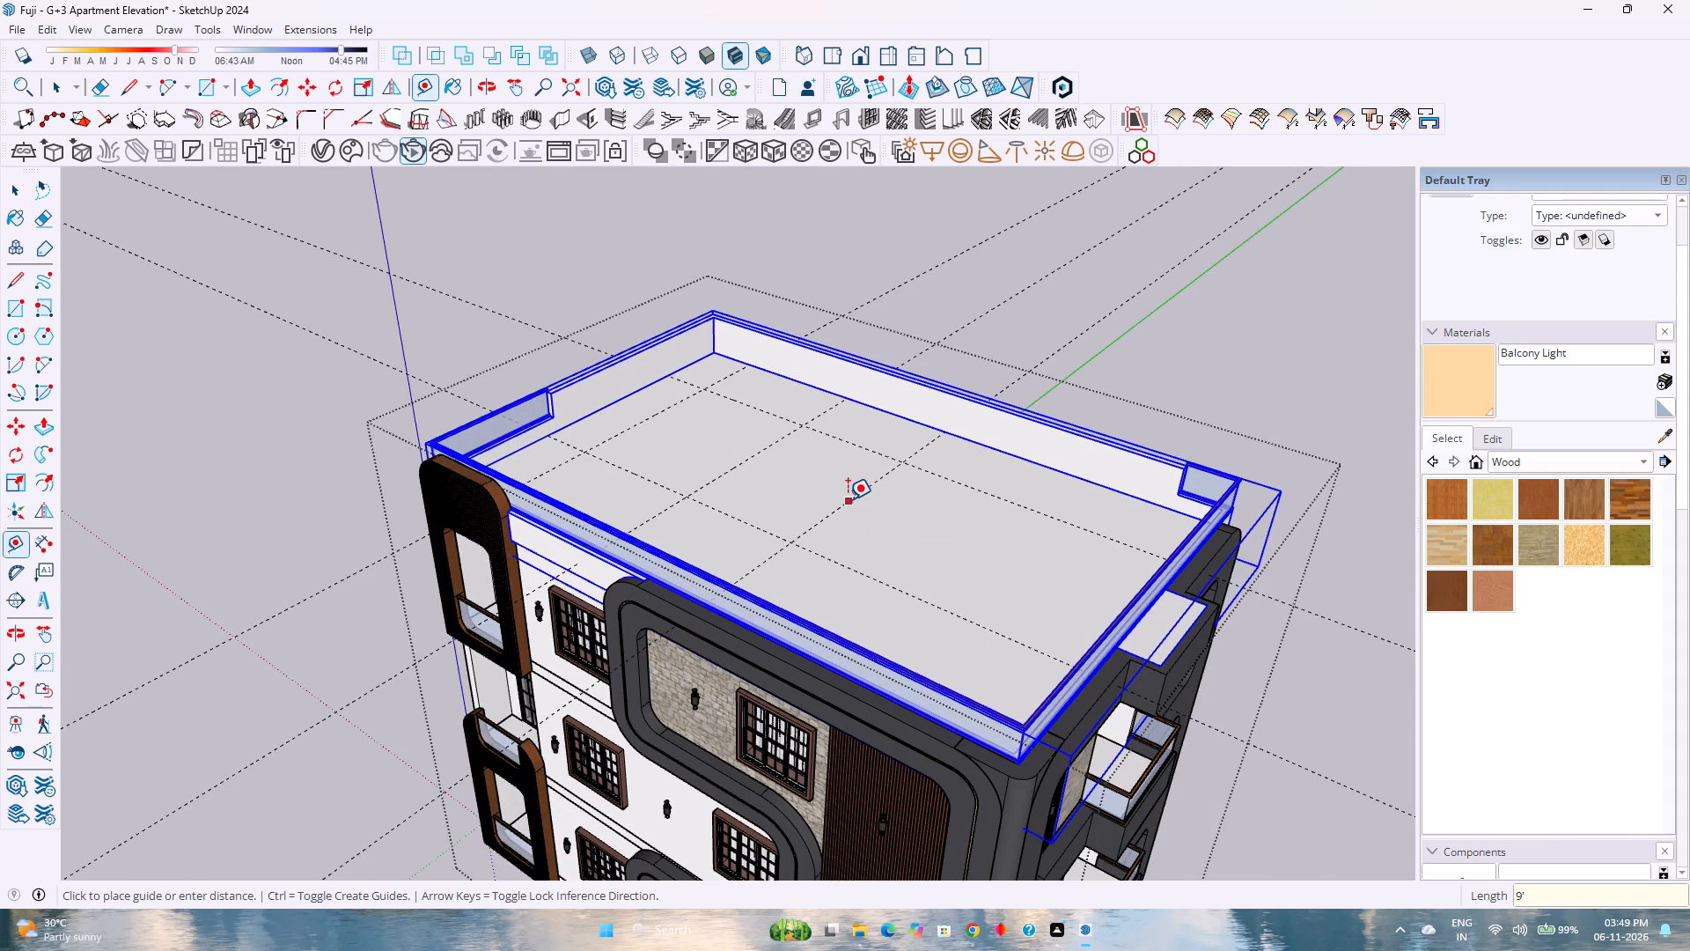
pyautogui.write("12'")
pyautogui.press('Return')
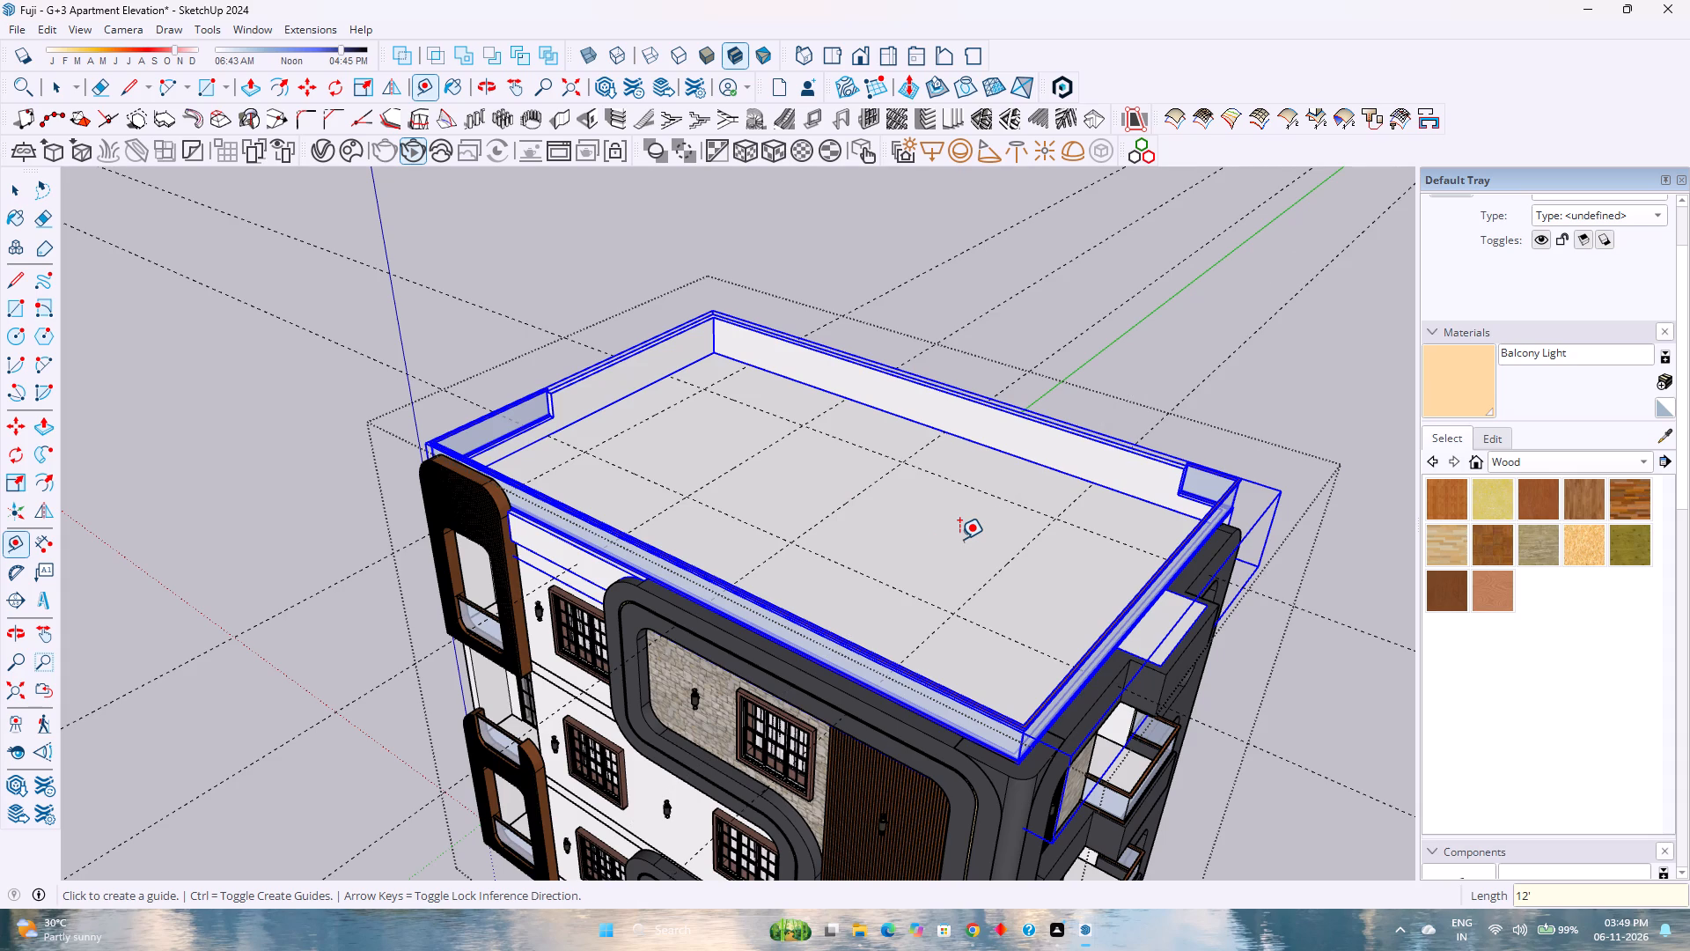
# Place a crosswise guide 2' beyond the second crosswise guide from the short parapet at the brown-framed balcony end.
pyautogui.scroll(2, 875, 559)
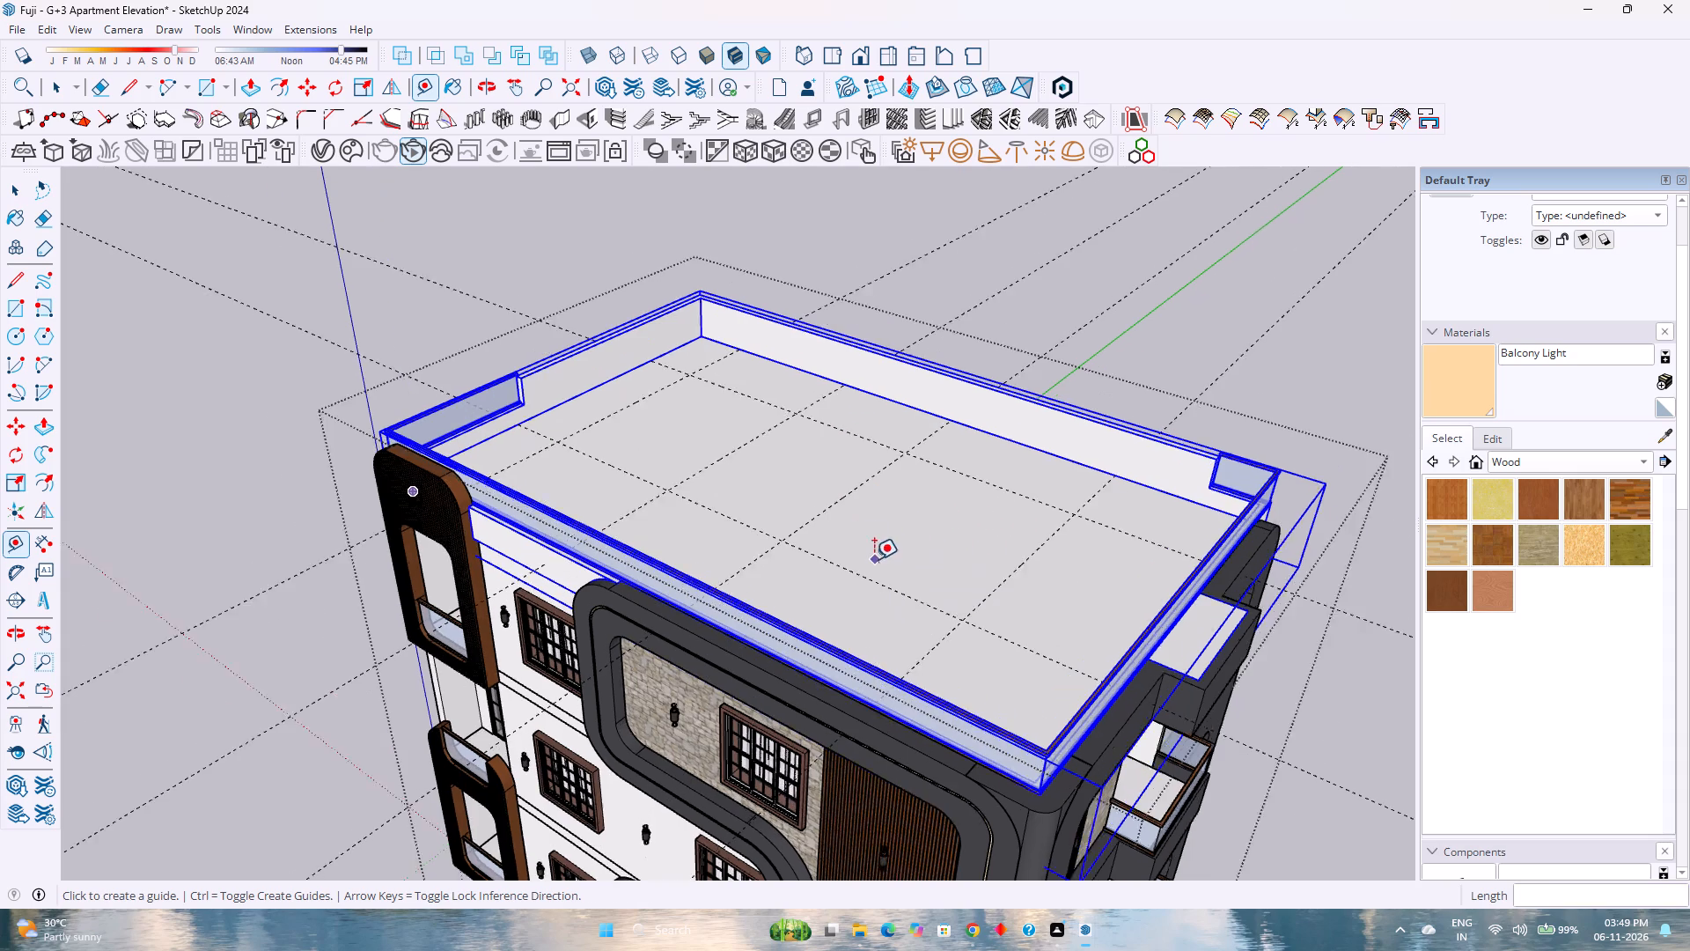
pyautogui.scroll(1, 835, 534)
pyautogui.moveTo(830, 534); pyautogui.dragTo(827, 697, button='middle')
pyautogui.middleClick(827, 697)
pyautogui.scroll(-1, 775, 648)
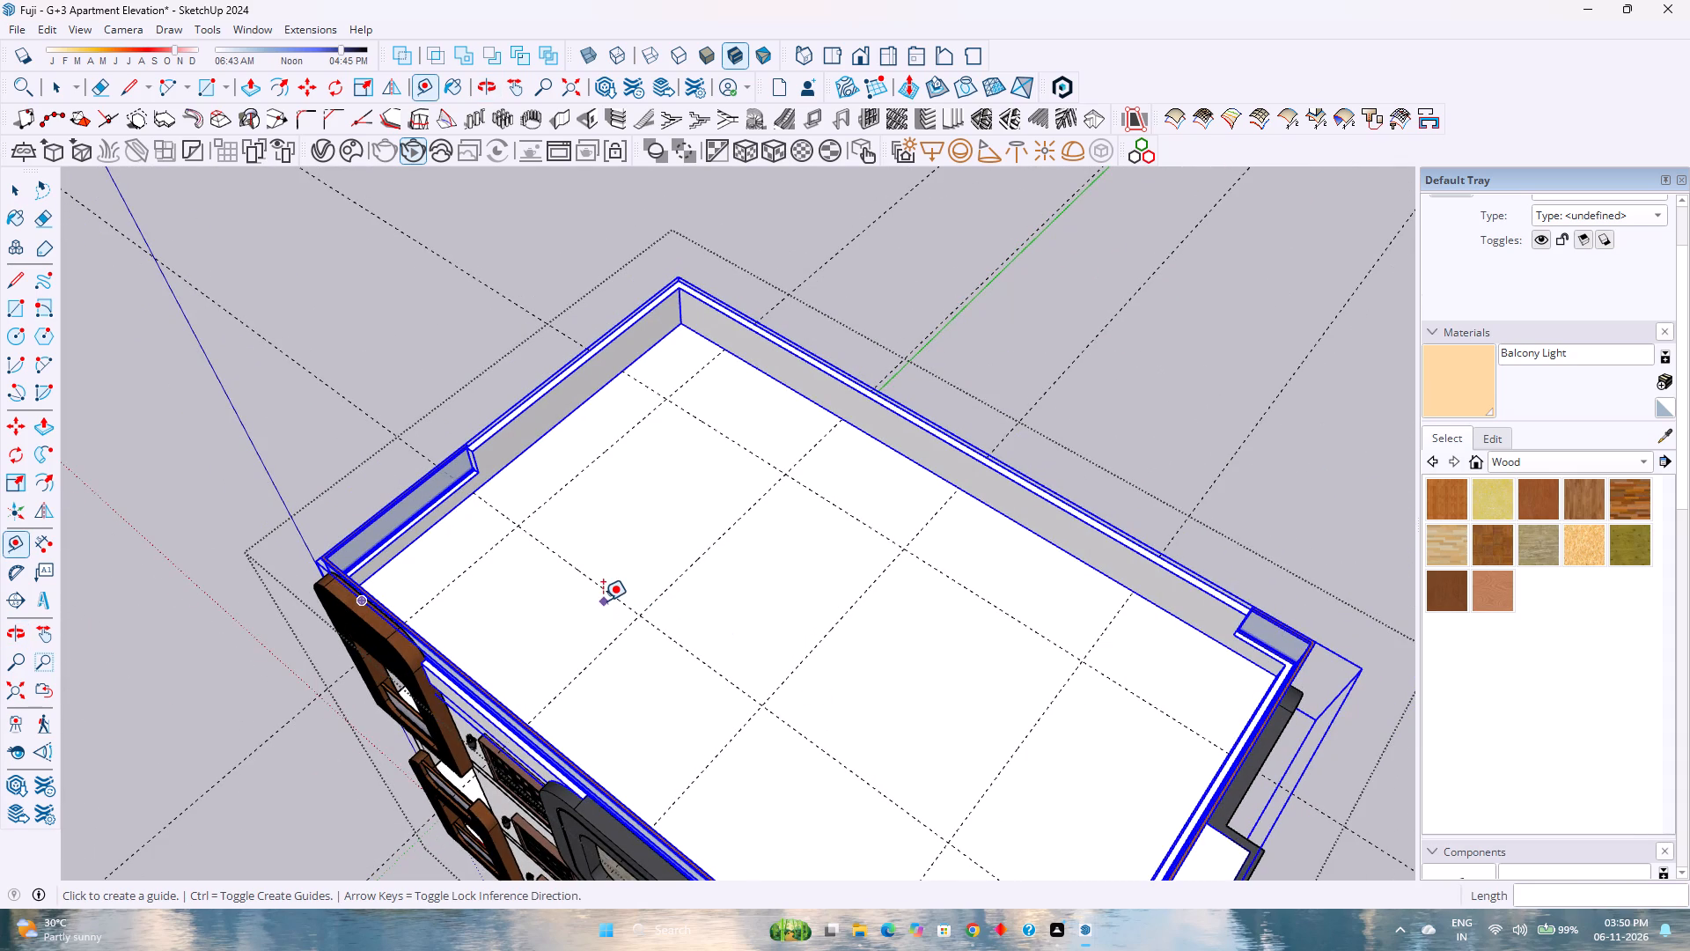
pyautogui.click(724, 538)
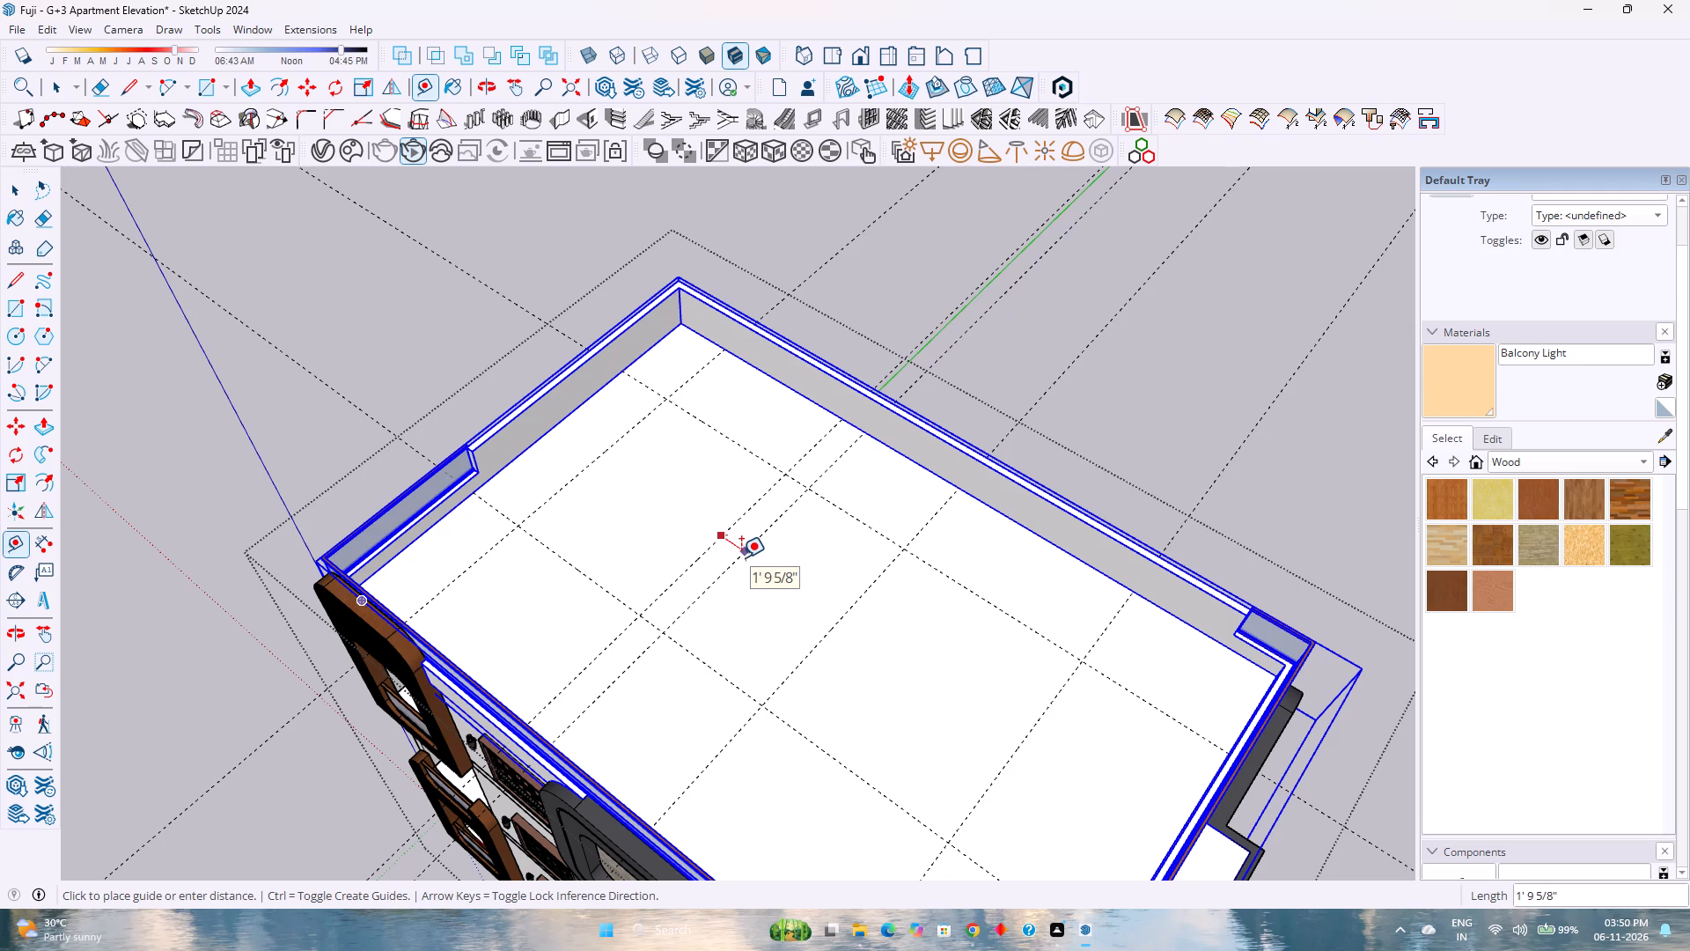
pyautogui.write("3'")
pyautogui.press('Return')
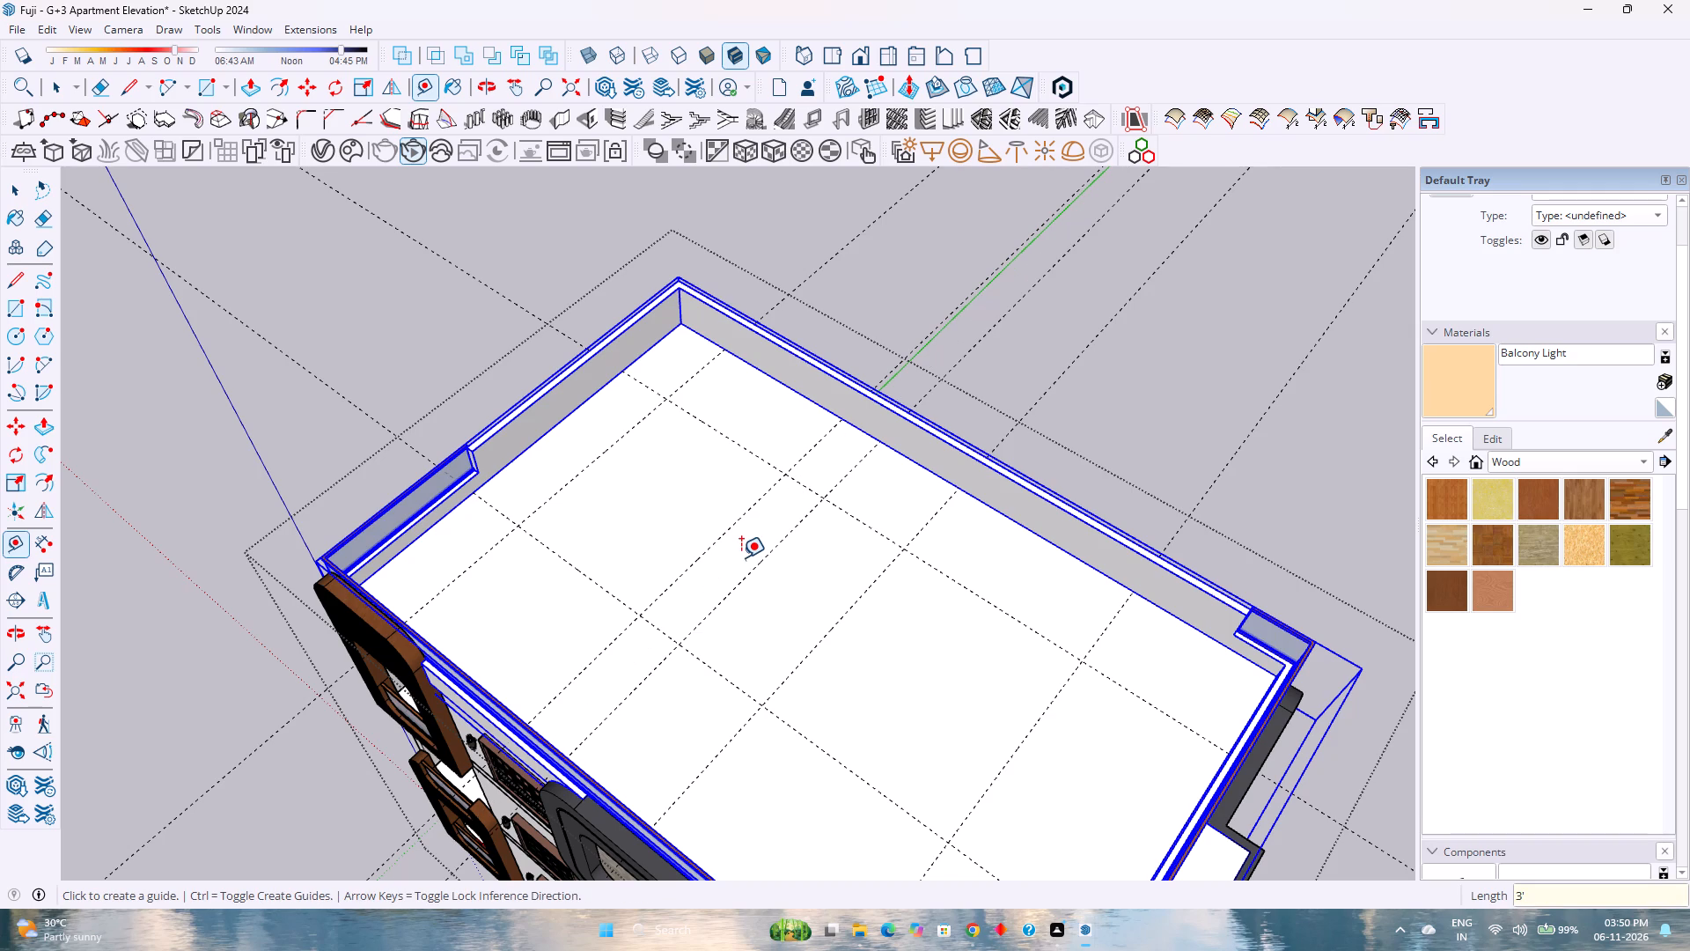
pyautogui.write("2'")
pyautogui.press('Return')
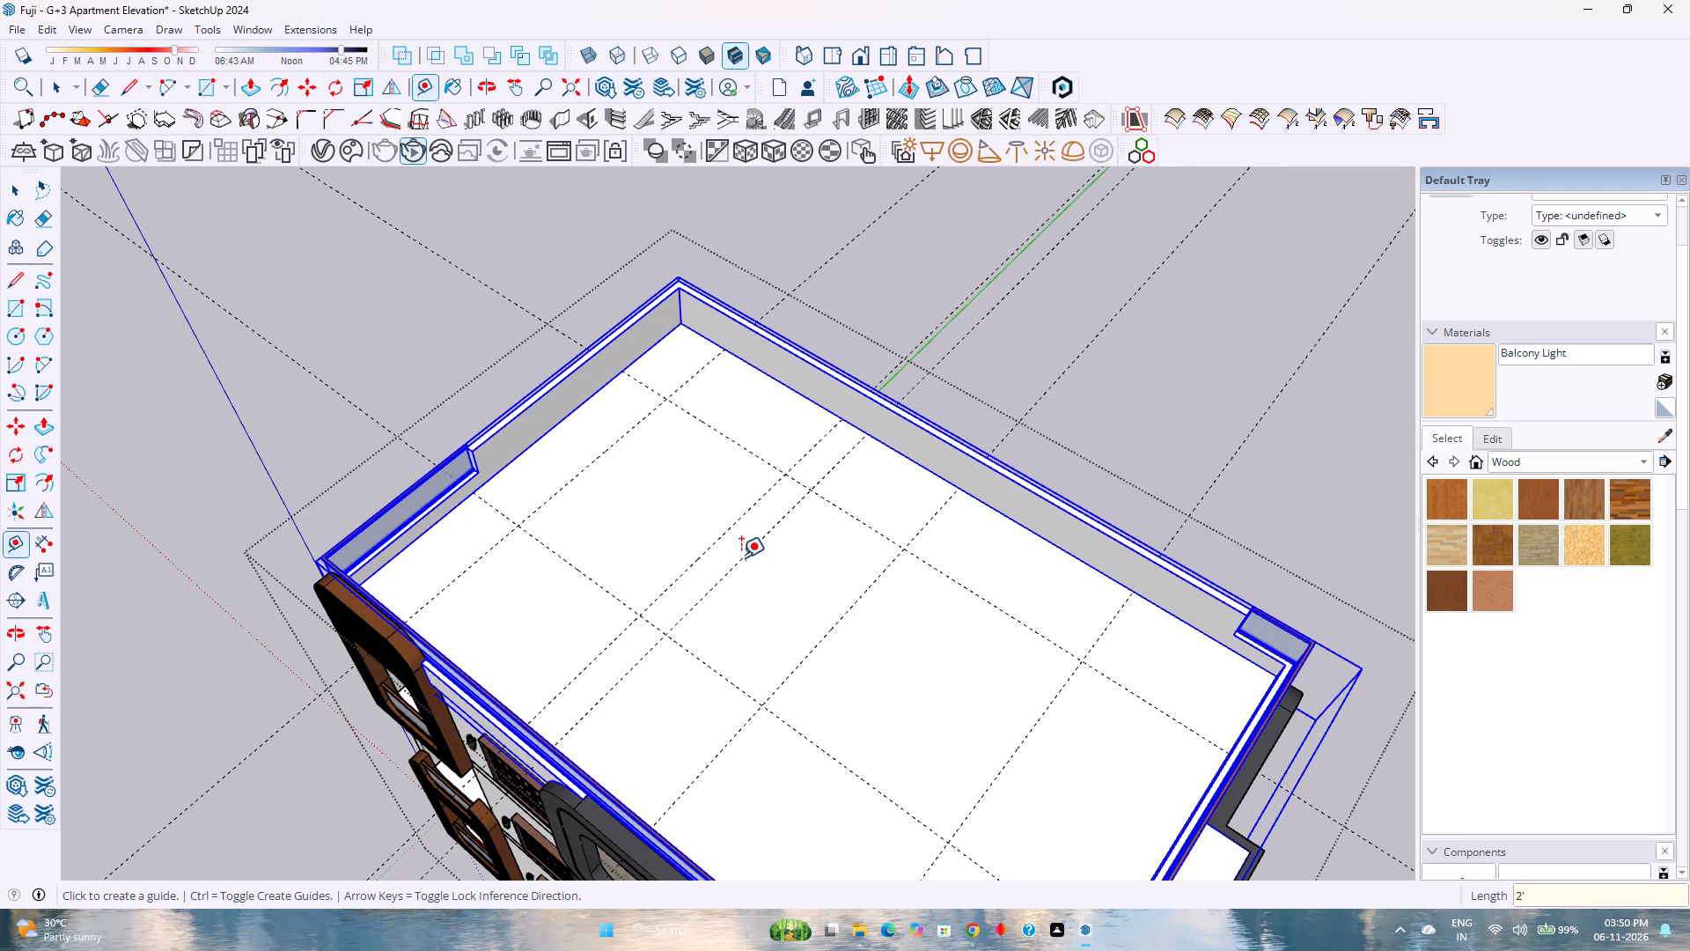
# Delete the second crosswise guide, leaving the one offset 2' from it.
pyautogui.press('space')
pyautogui.click(703, 557)
pyautogui.click(703, 557)
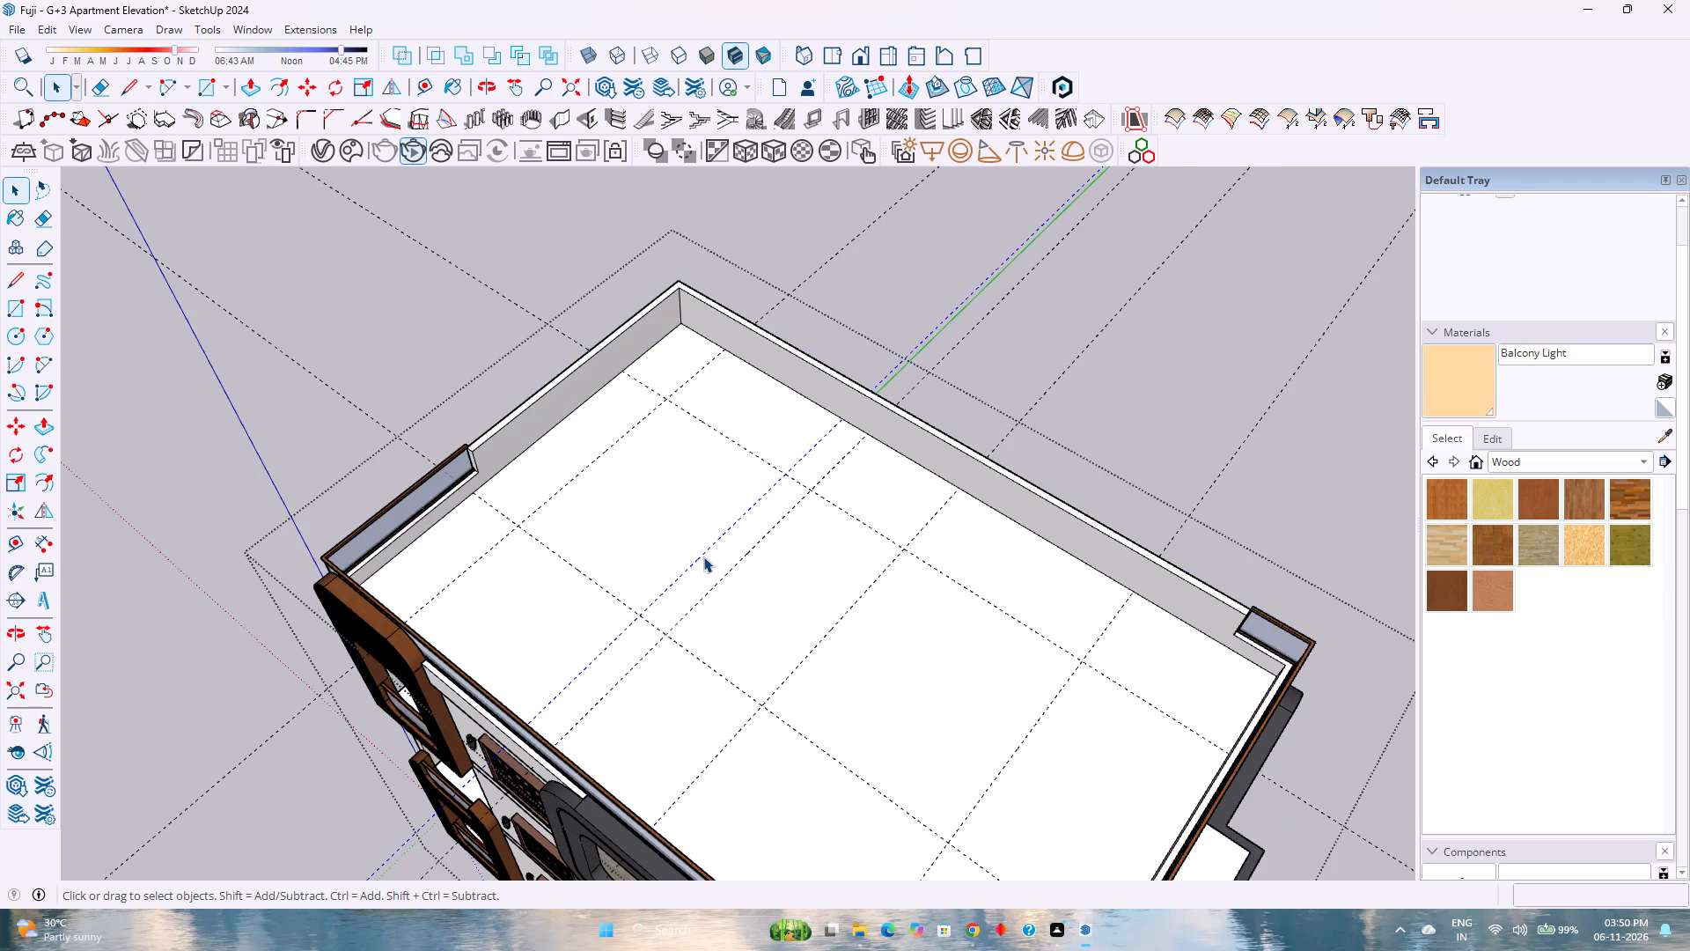
pyautogui.press('Delete')
# Draw a 12' by 13'6" rectangle between the guide intersections nearest the short parapet at the brown-framed balcony end.
pyautogui.scroll(-2, 706, 547)
pyautogui.moveTo(708, 545); pyautogui.dragTo(701, 626, button='middle')
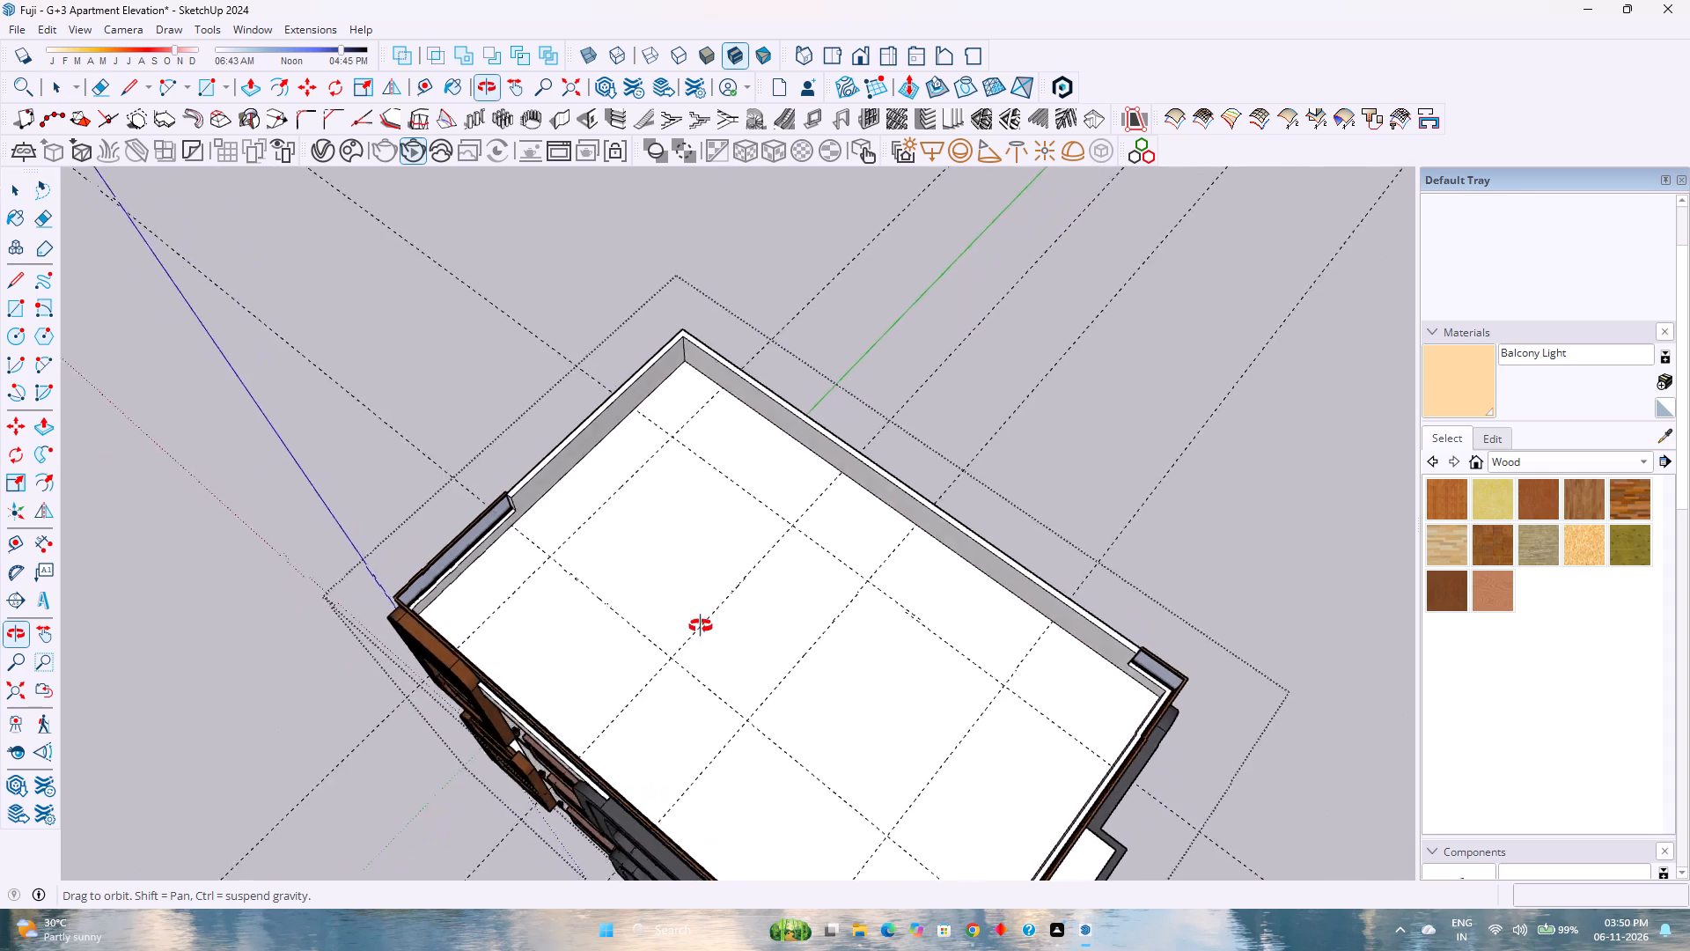
pyautogui.moveTo(701, 626); pyautogui.dragTo(715, 600, button='middle')
pyautogui.scroll(-1, 705, 585)
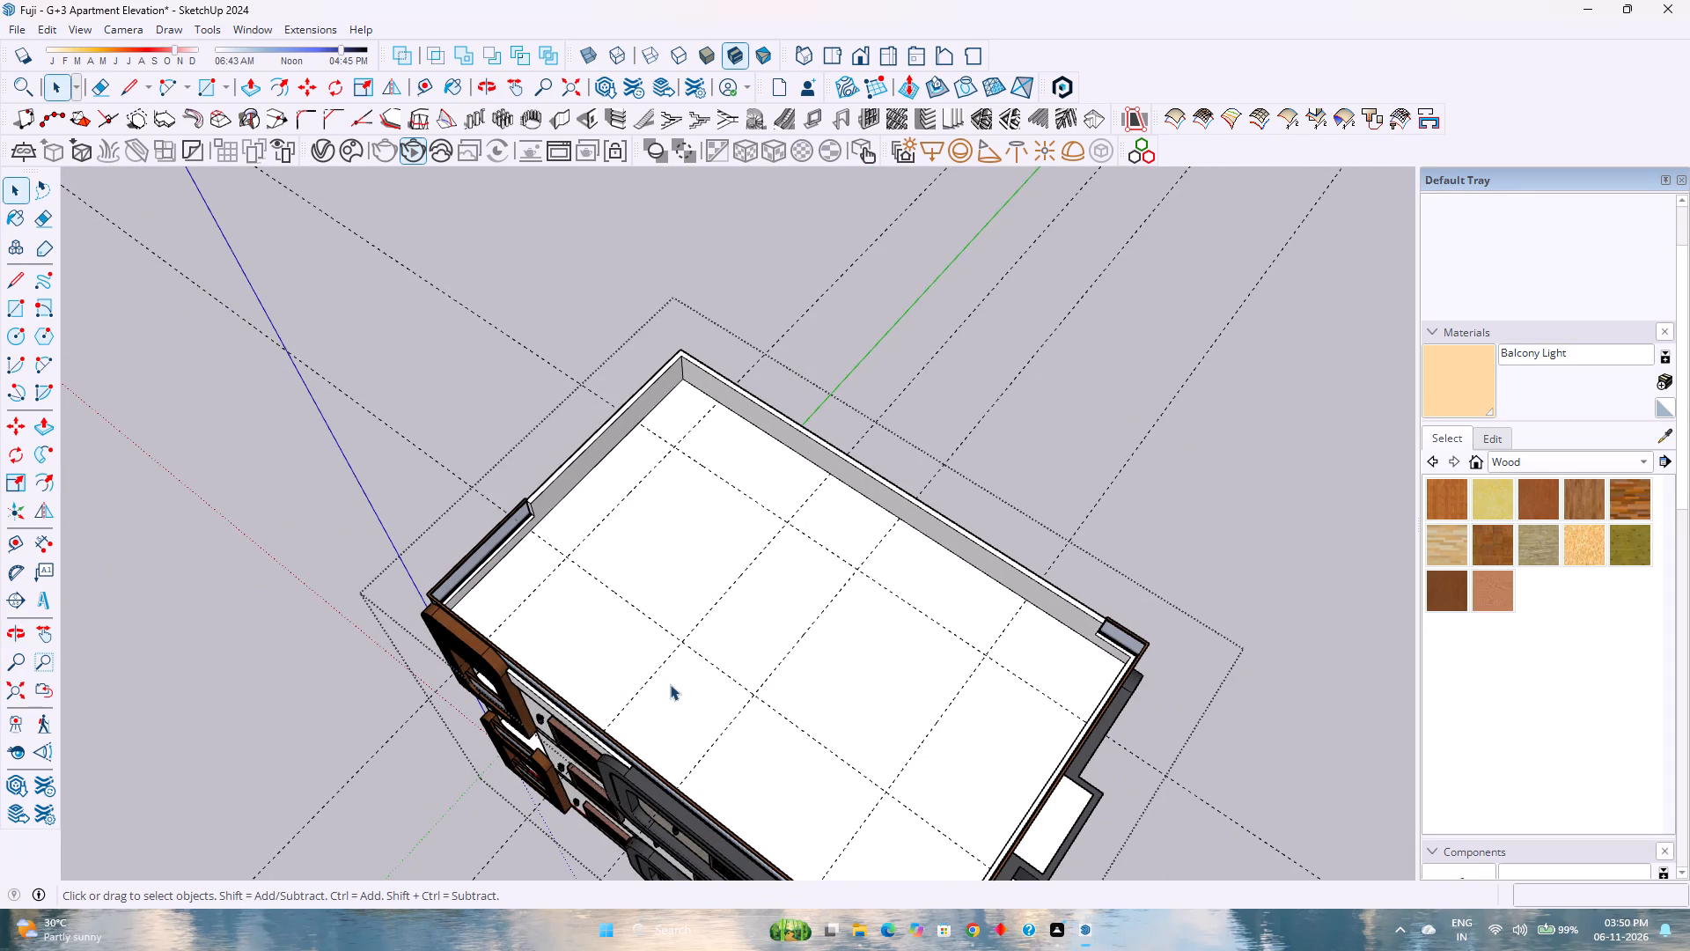
pyautogui.press('r')
pyautogui.scroll(3, 572, 557)
pyautogui.click(564, 554)
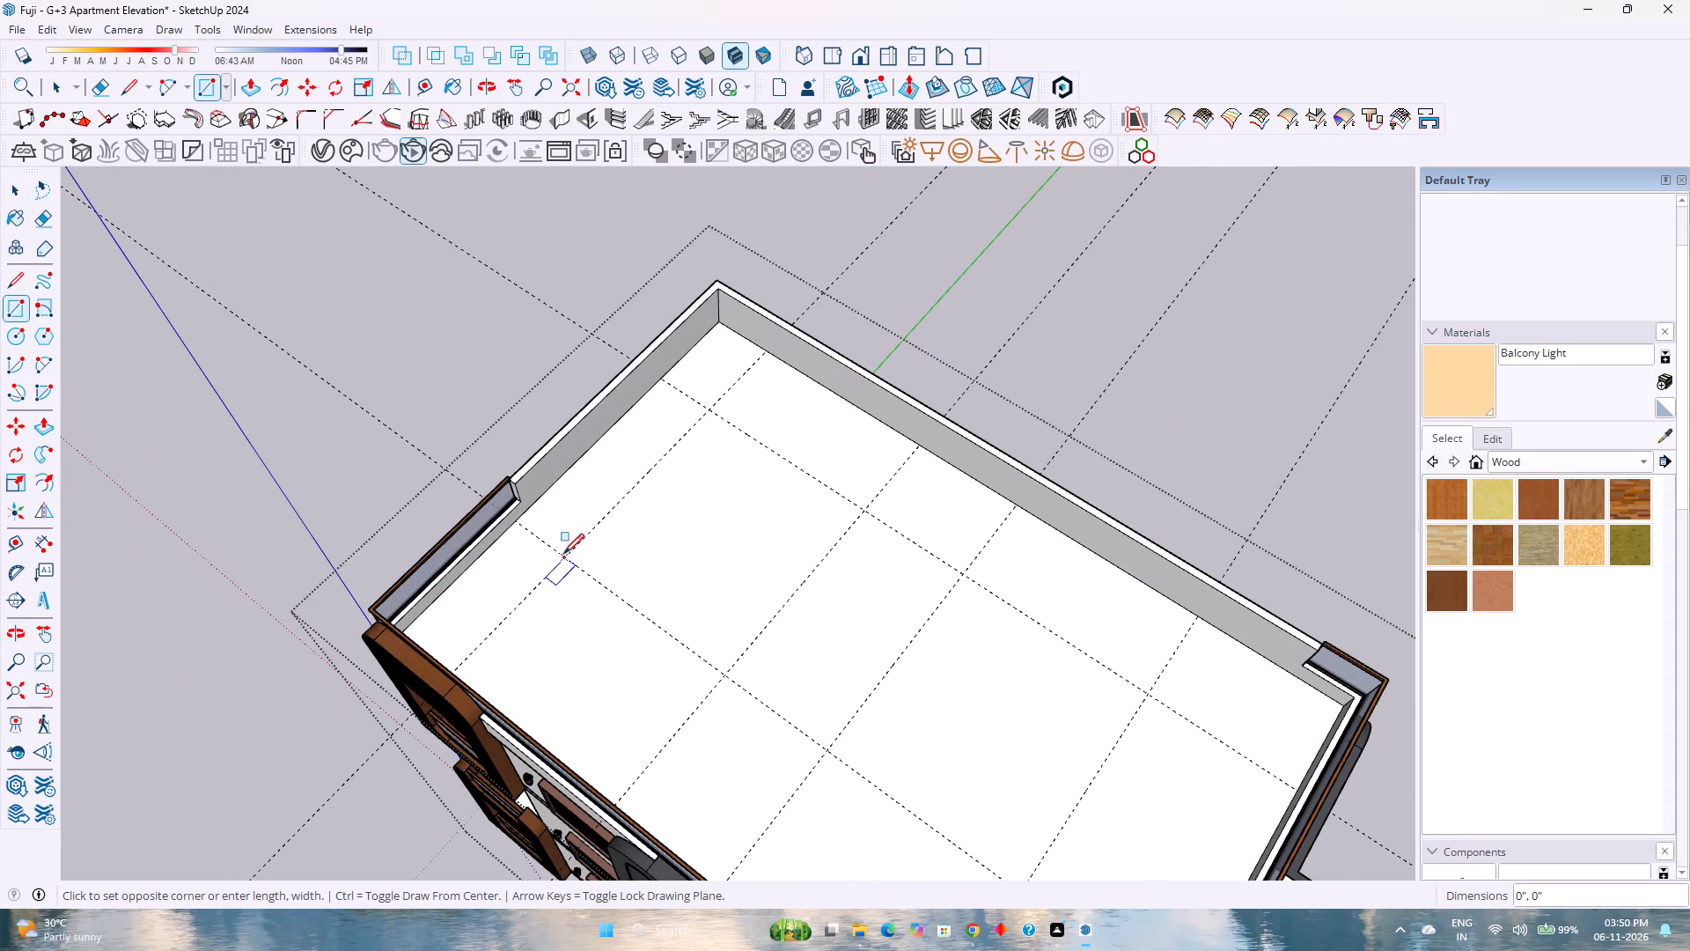
pyautogui.click(863, 513)
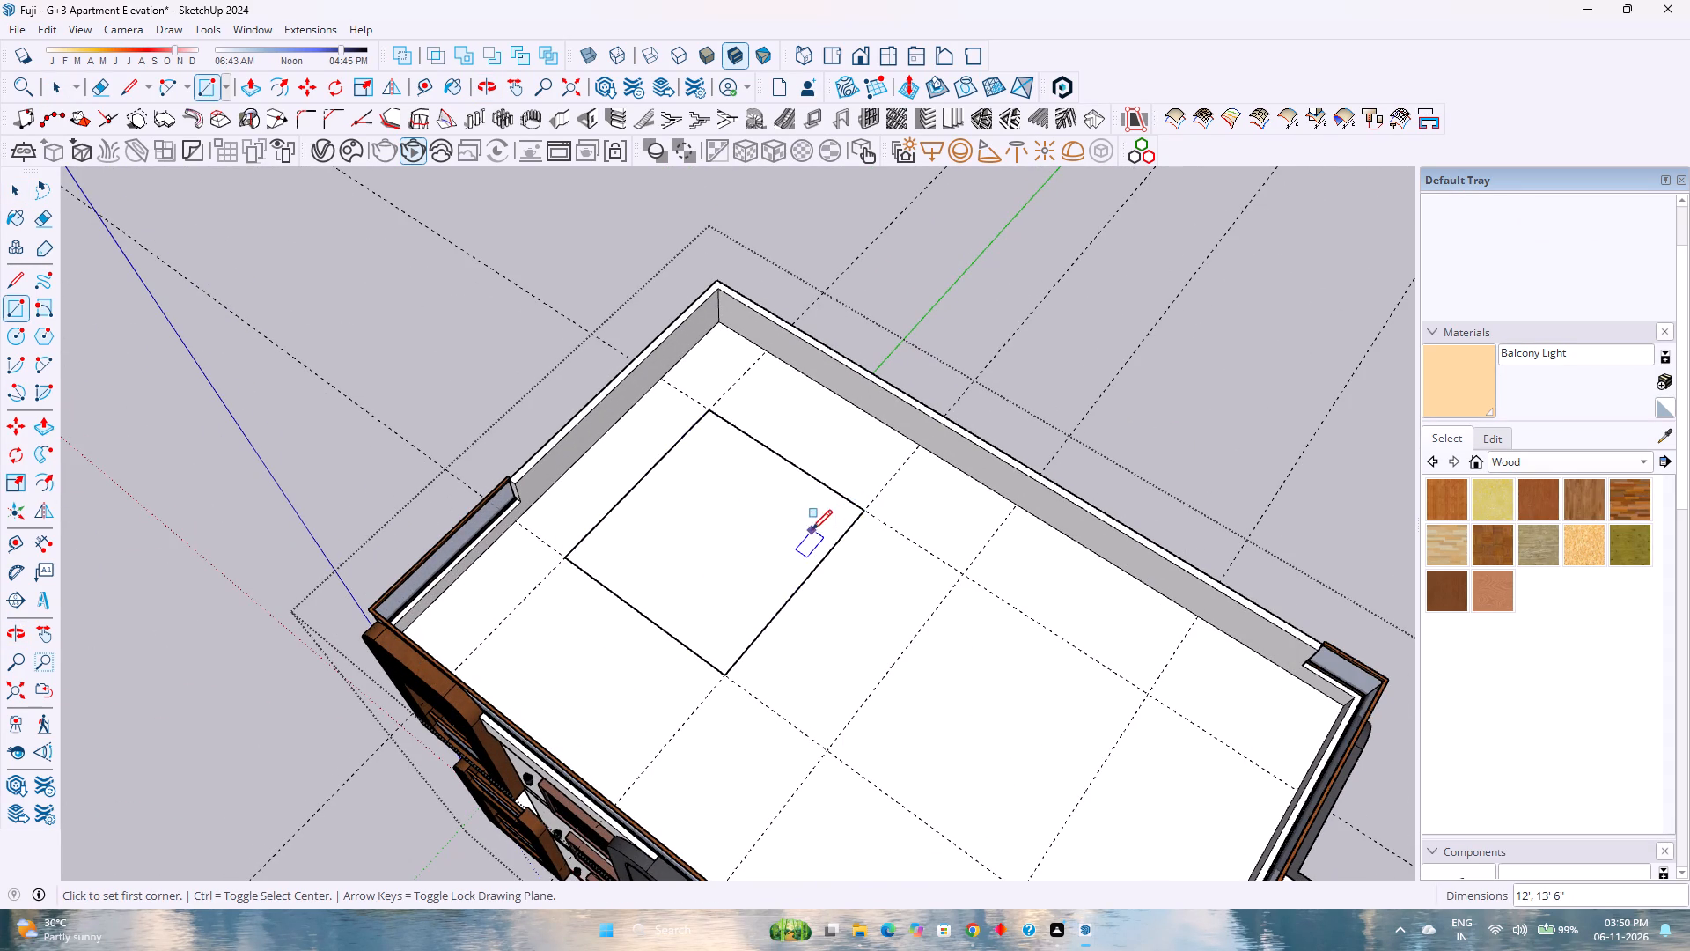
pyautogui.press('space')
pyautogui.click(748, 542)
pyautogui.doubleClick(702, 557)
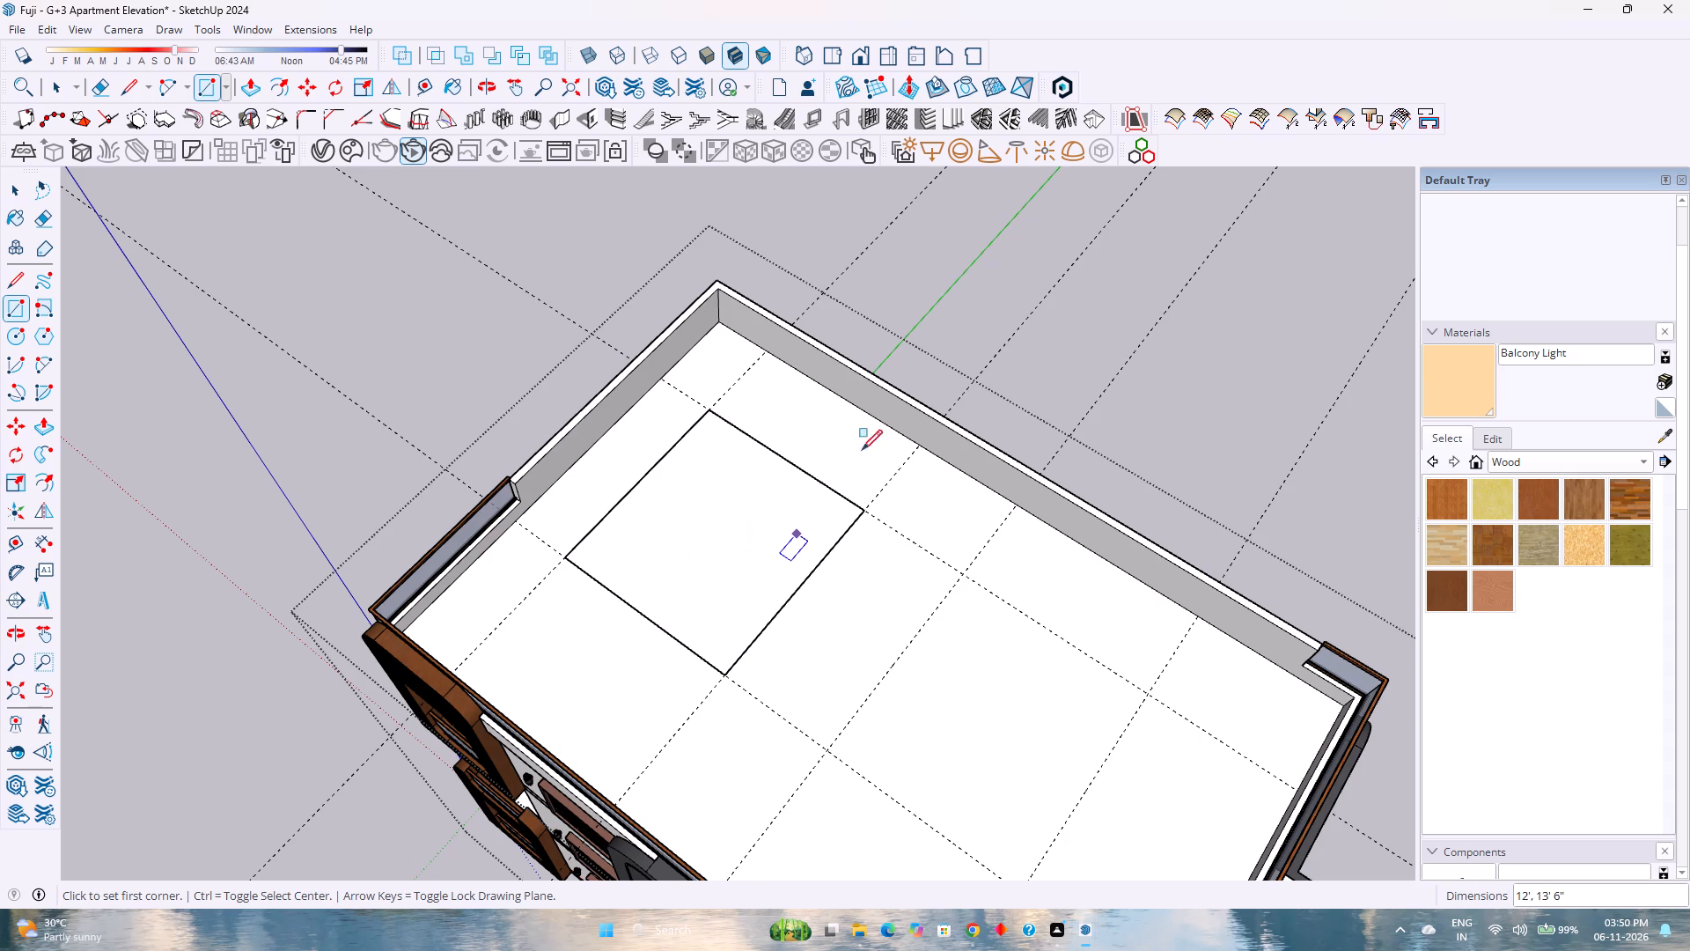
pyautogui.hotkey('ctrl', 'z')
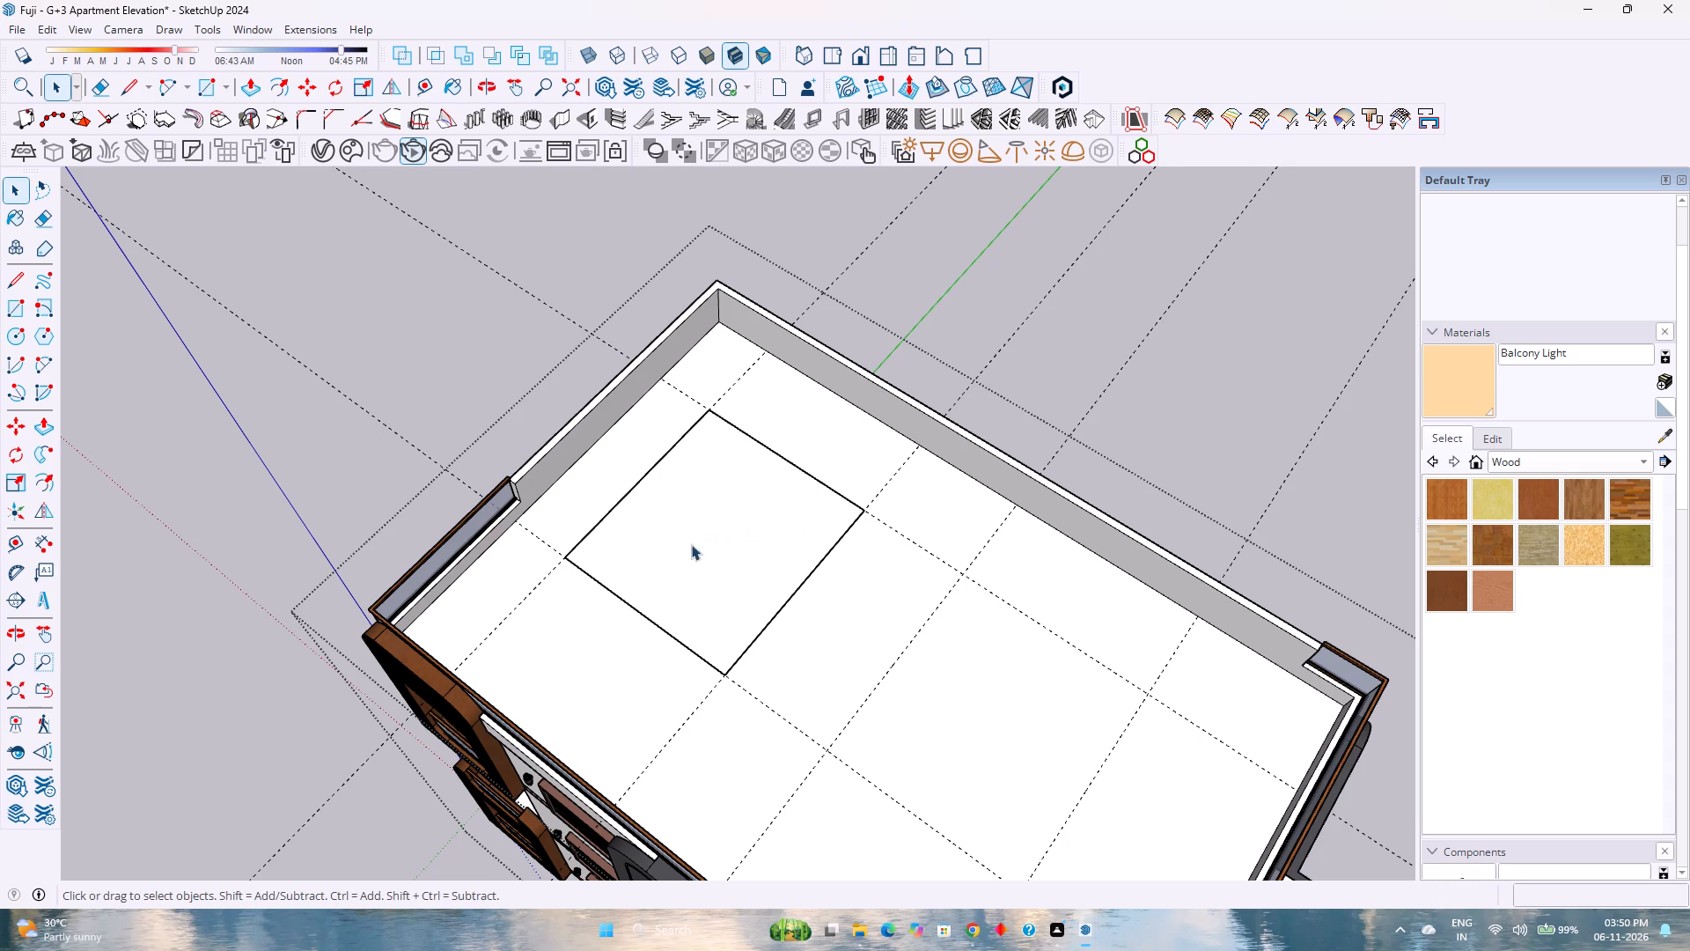
# Draw a second 12' by 13'6" rectangle between the guides at the other end of the terrace floor.
pyautogui.press('r')
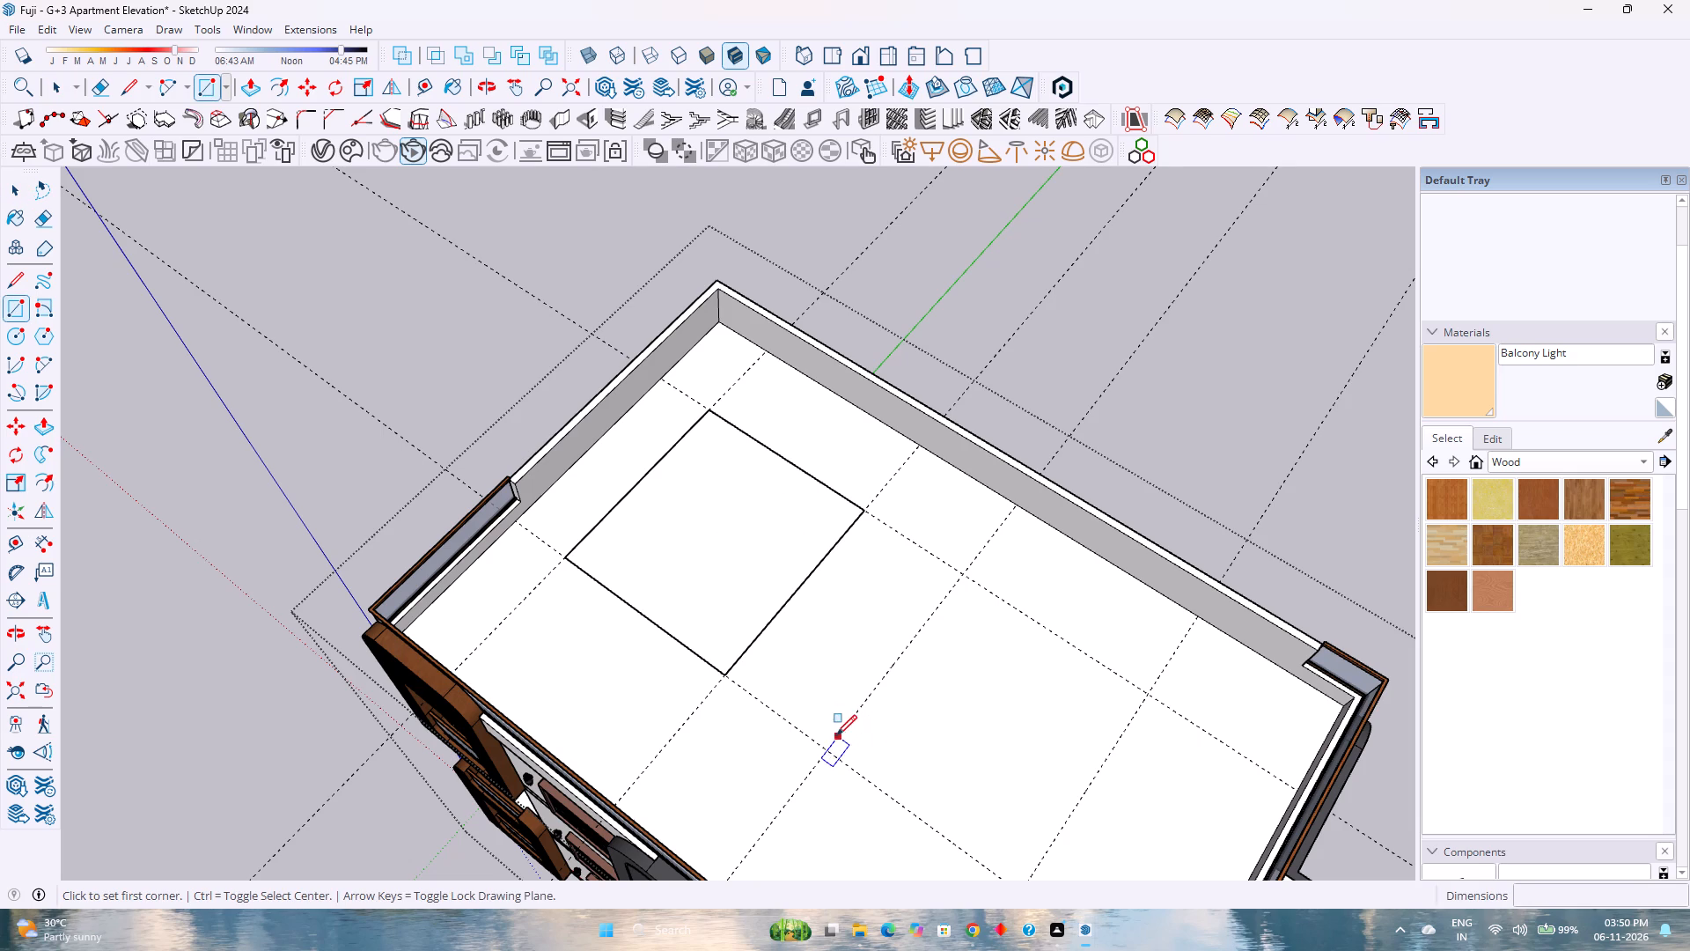
pyautogui.click(826, 749)
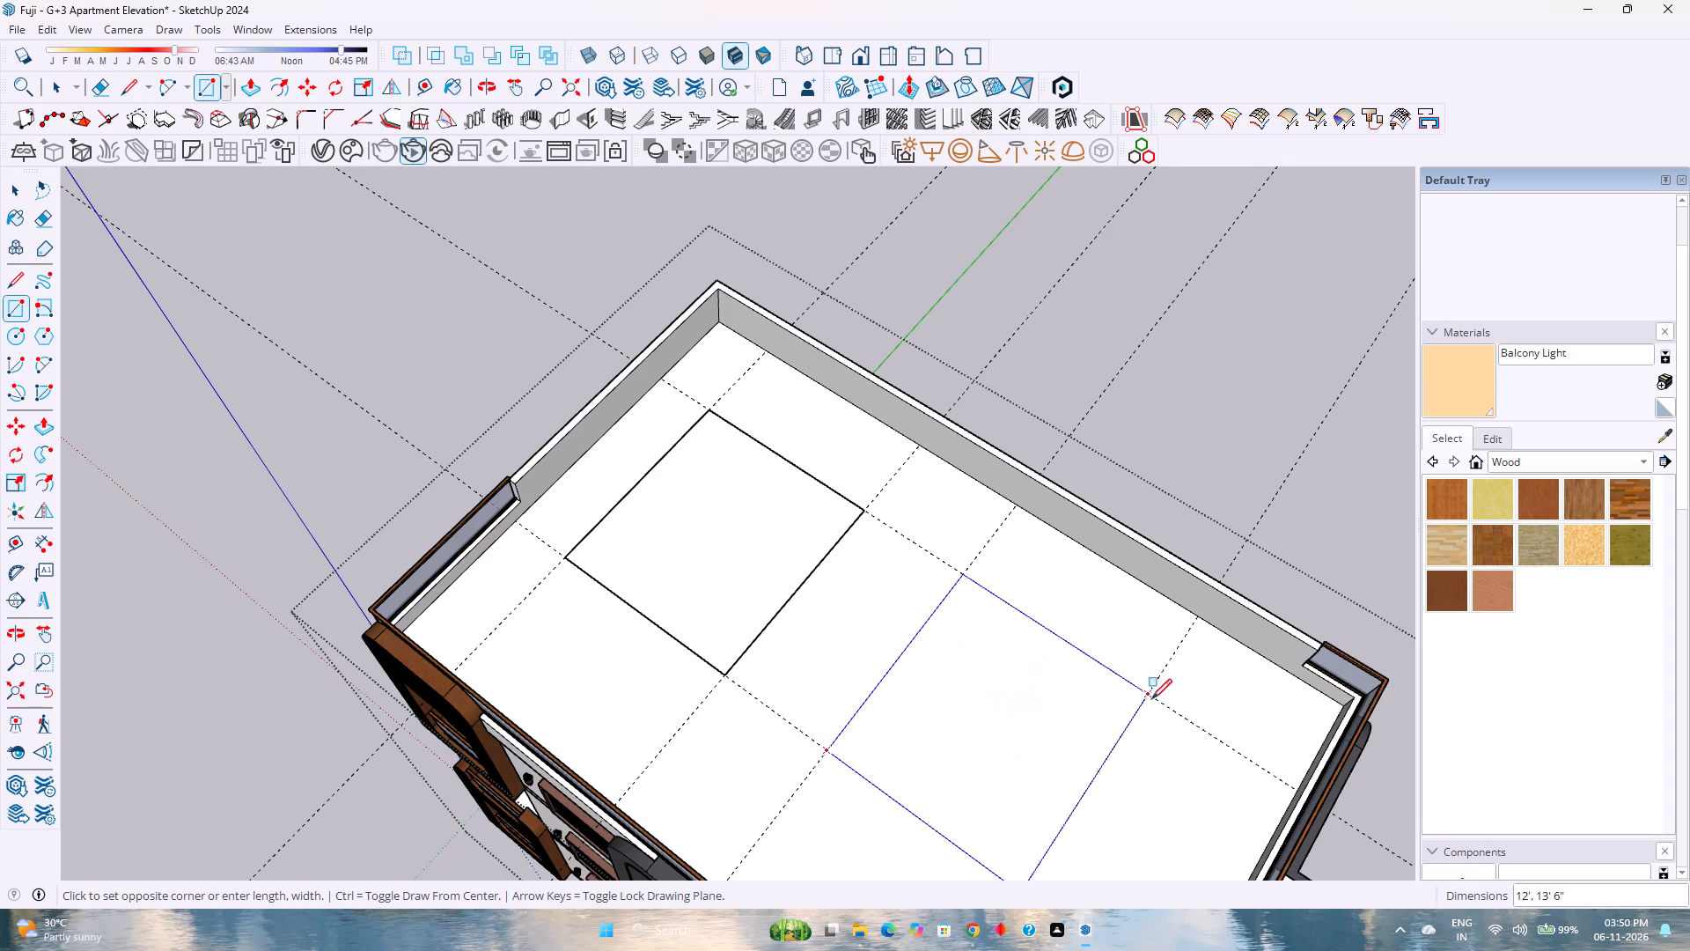
pyautogui.click(1151, 693)
# Group the two rectangles on the terrace floor, including their faces and edges.
pyautogui.press('space')
pyautogui.click(943, 700)
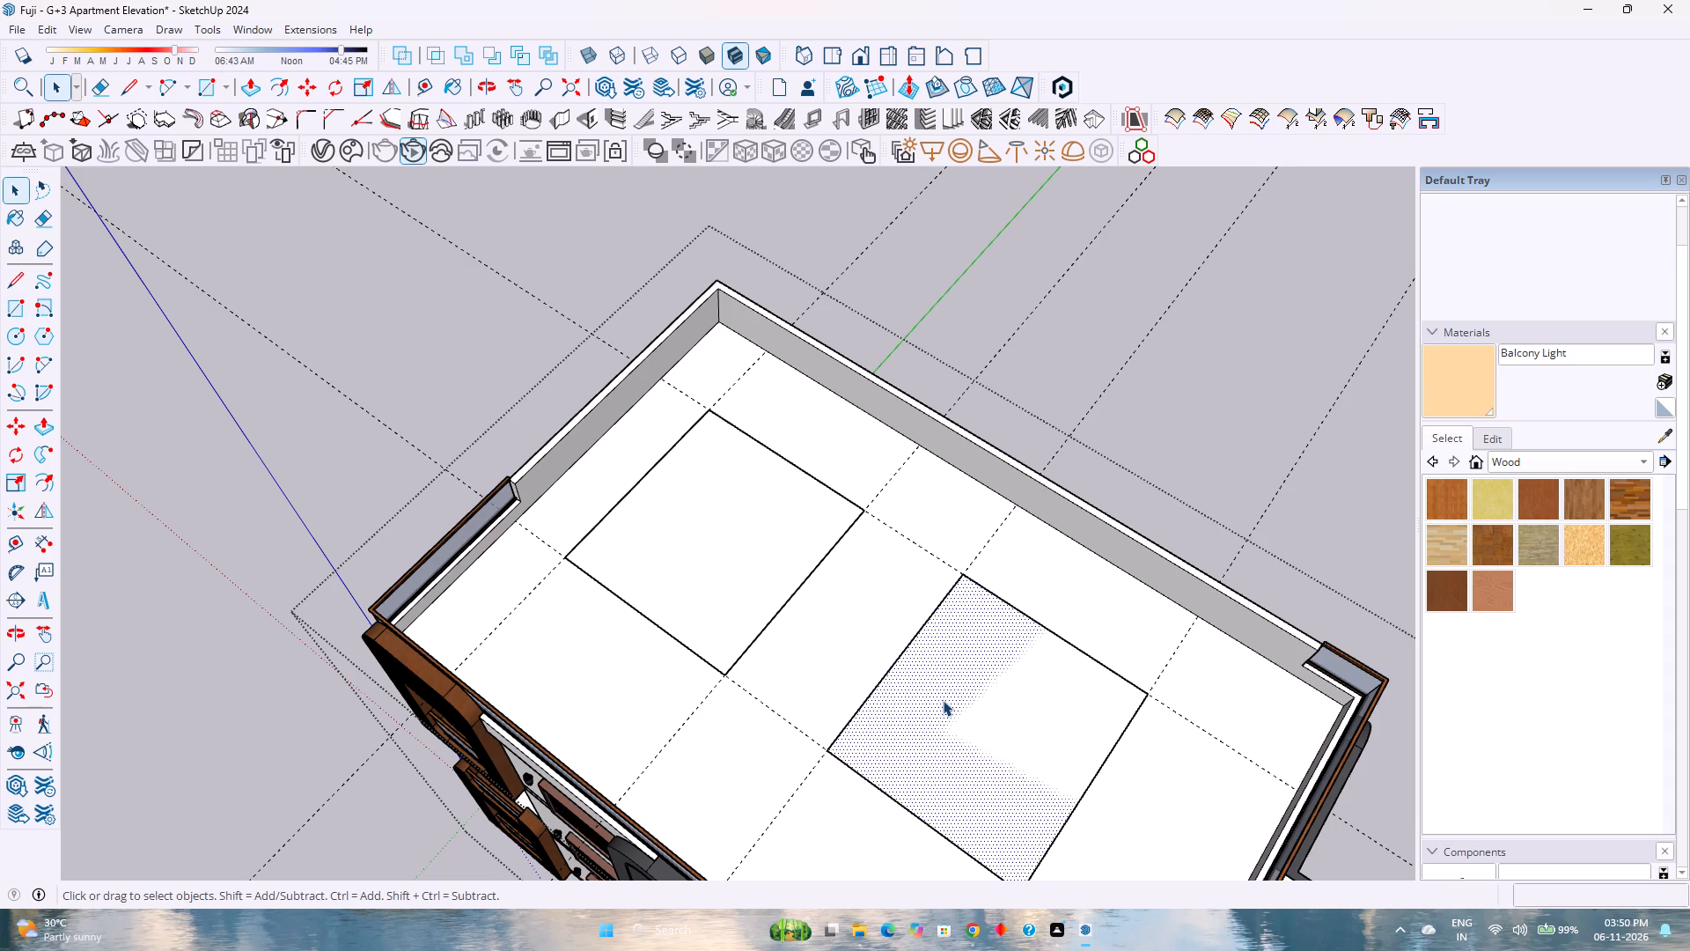
pyautogui.keyDown('ctrl'); pyautogui.click(725, 608); pyautogui.keyUp('ctrl')
pyautogui.tripleClick(941, 718)
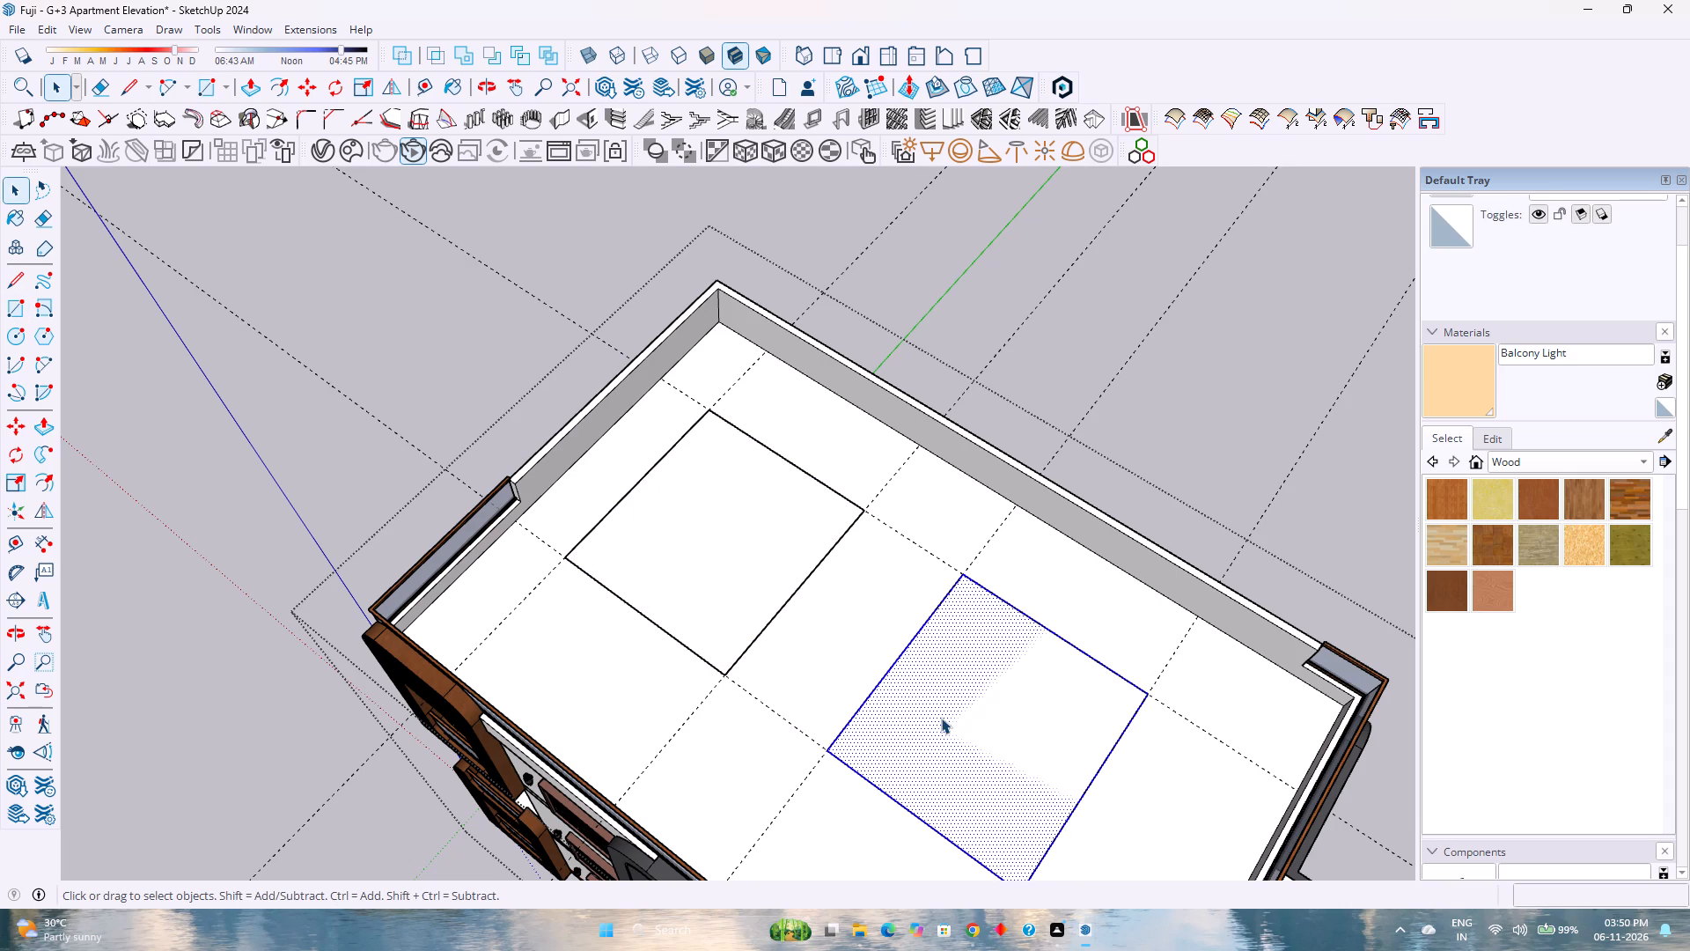
pyautogui.keyDown('ctrl'); pyautogui.tripleClick(753, 542); pyautogui.keyUp('ctrl')
pyautogui.keyDown('ctrl'); pyautogui.rightClick(753, 542); pyautogui.keyUp('ctrl')
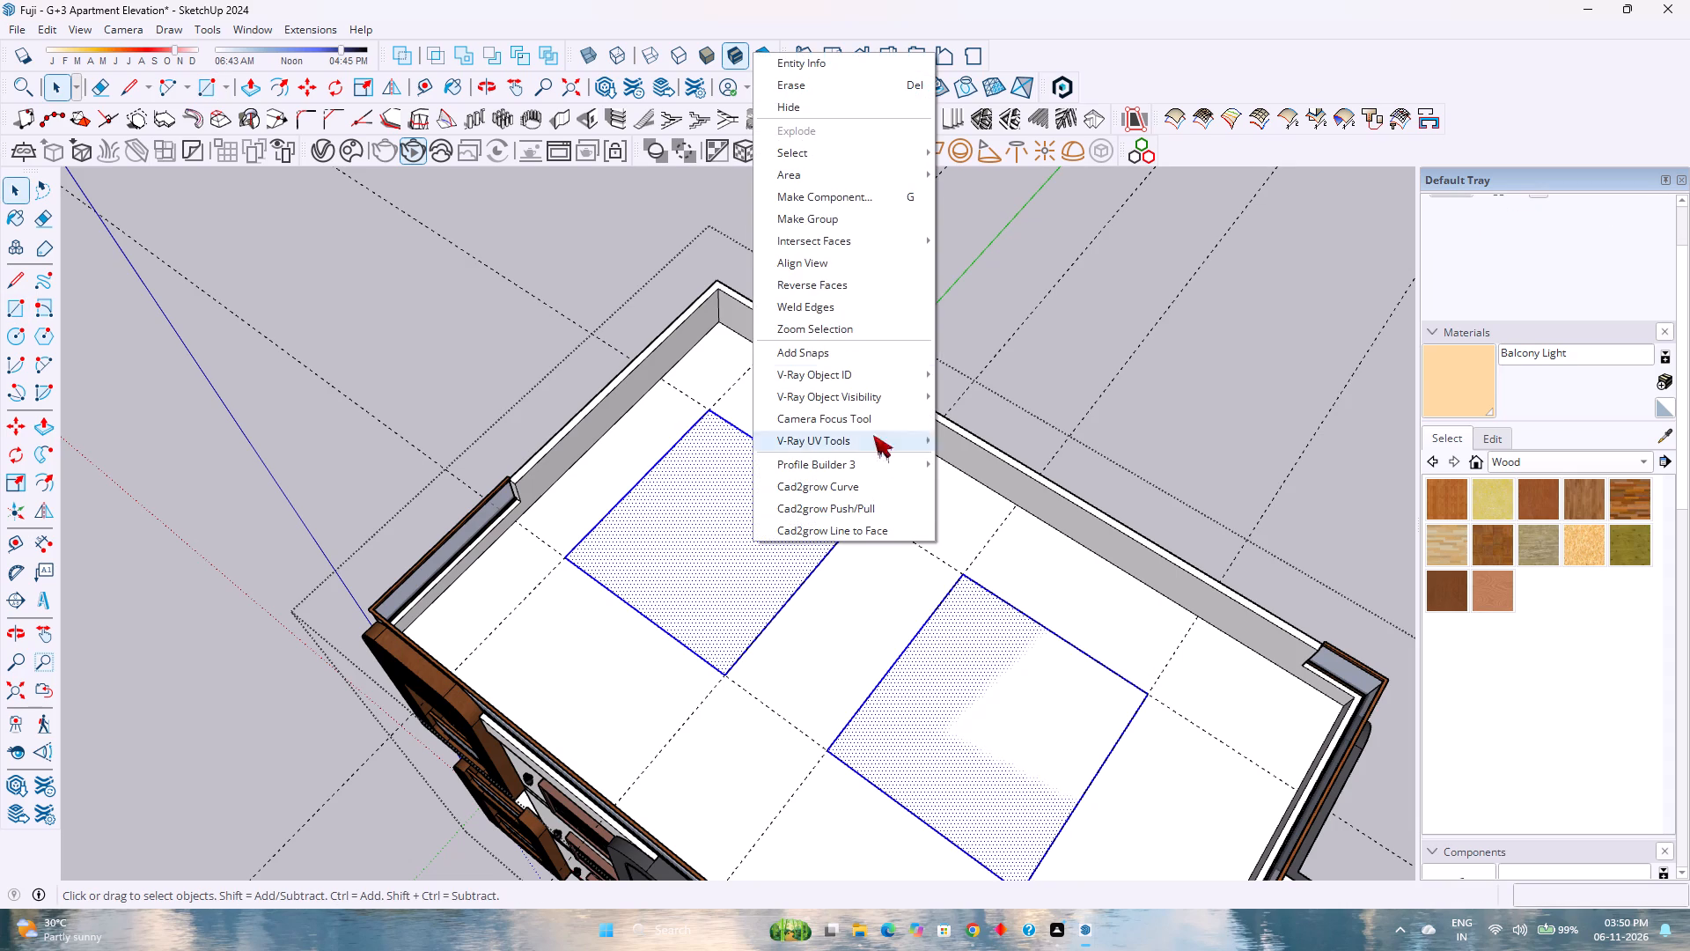
pyautogui.click(814, 225)
# Open the rectangle group and offset the rectangle nearest the brown-framed balcony end 6" inward.
pyautogui.doubleClick(732, 583)
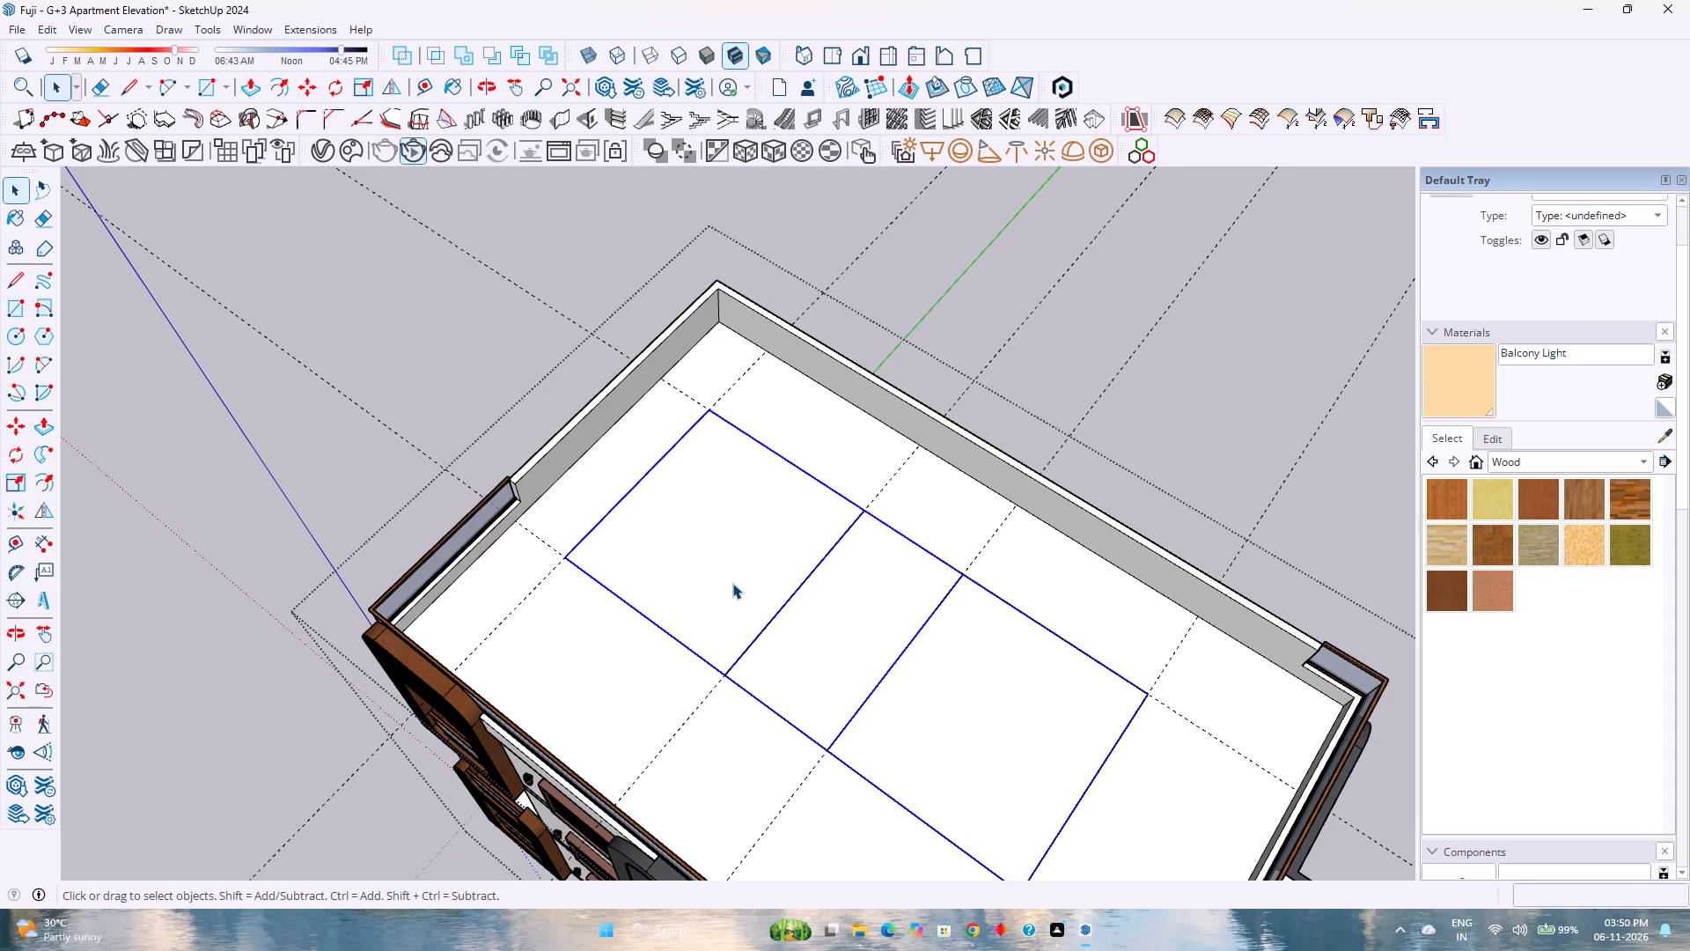
pyautogui.scroll(3, 732, 583)
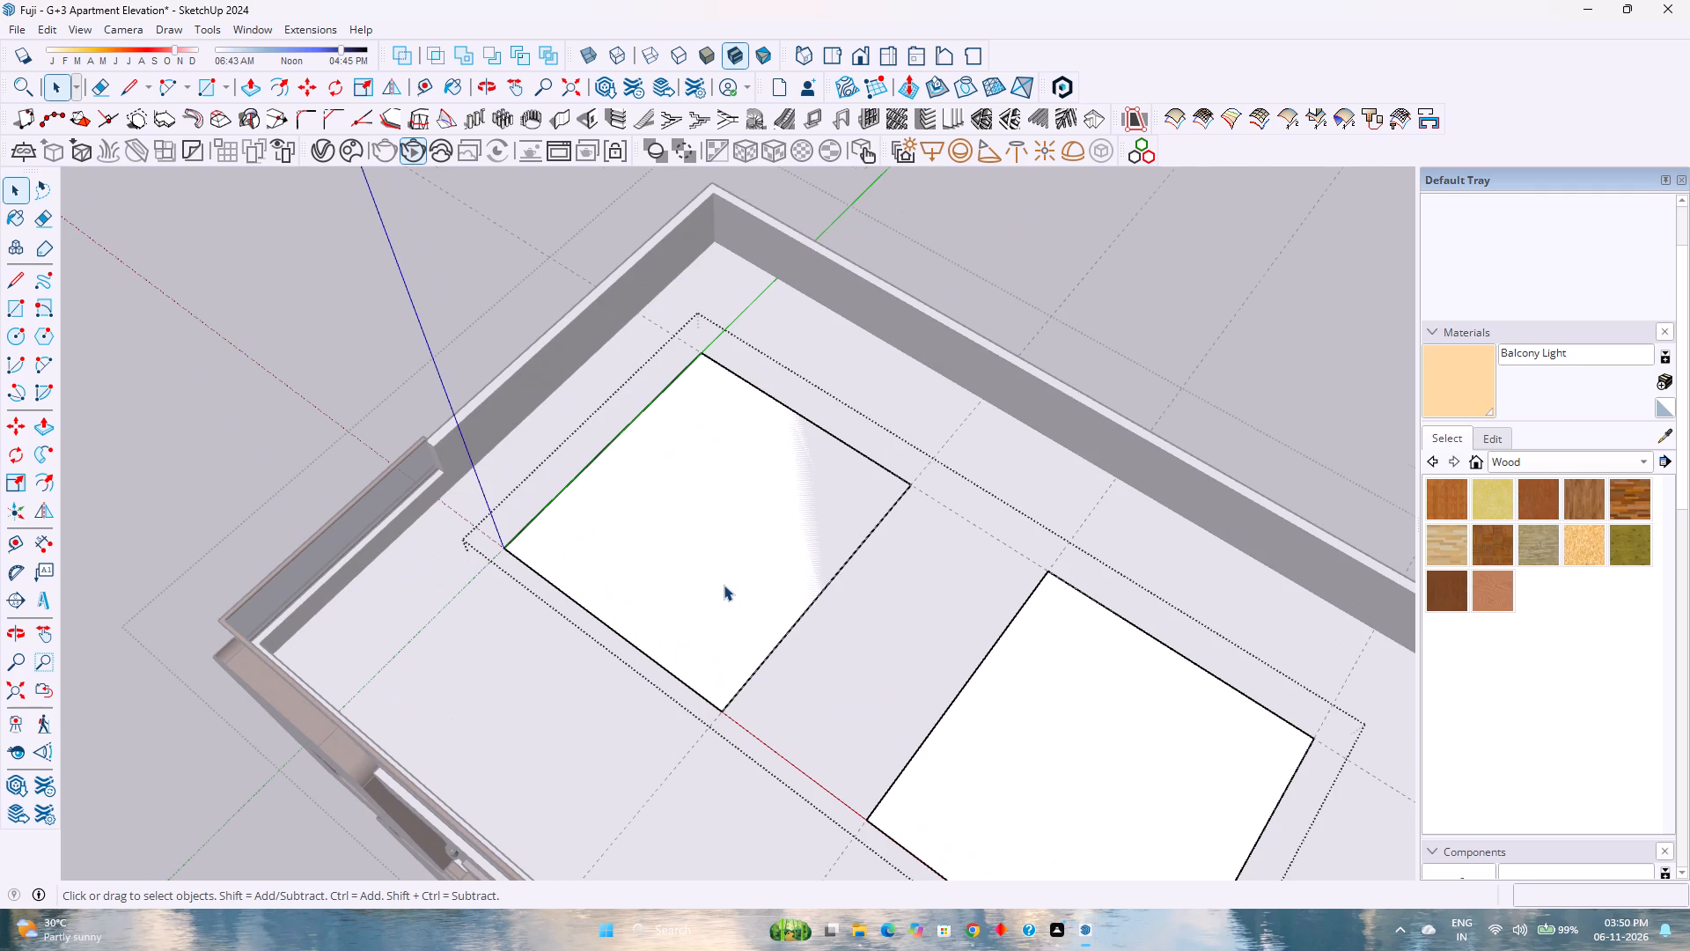
pyautogui.scroll(2, 724, 585)
pyautogui.click(724, 585)
pyautogui.click(265, 93)
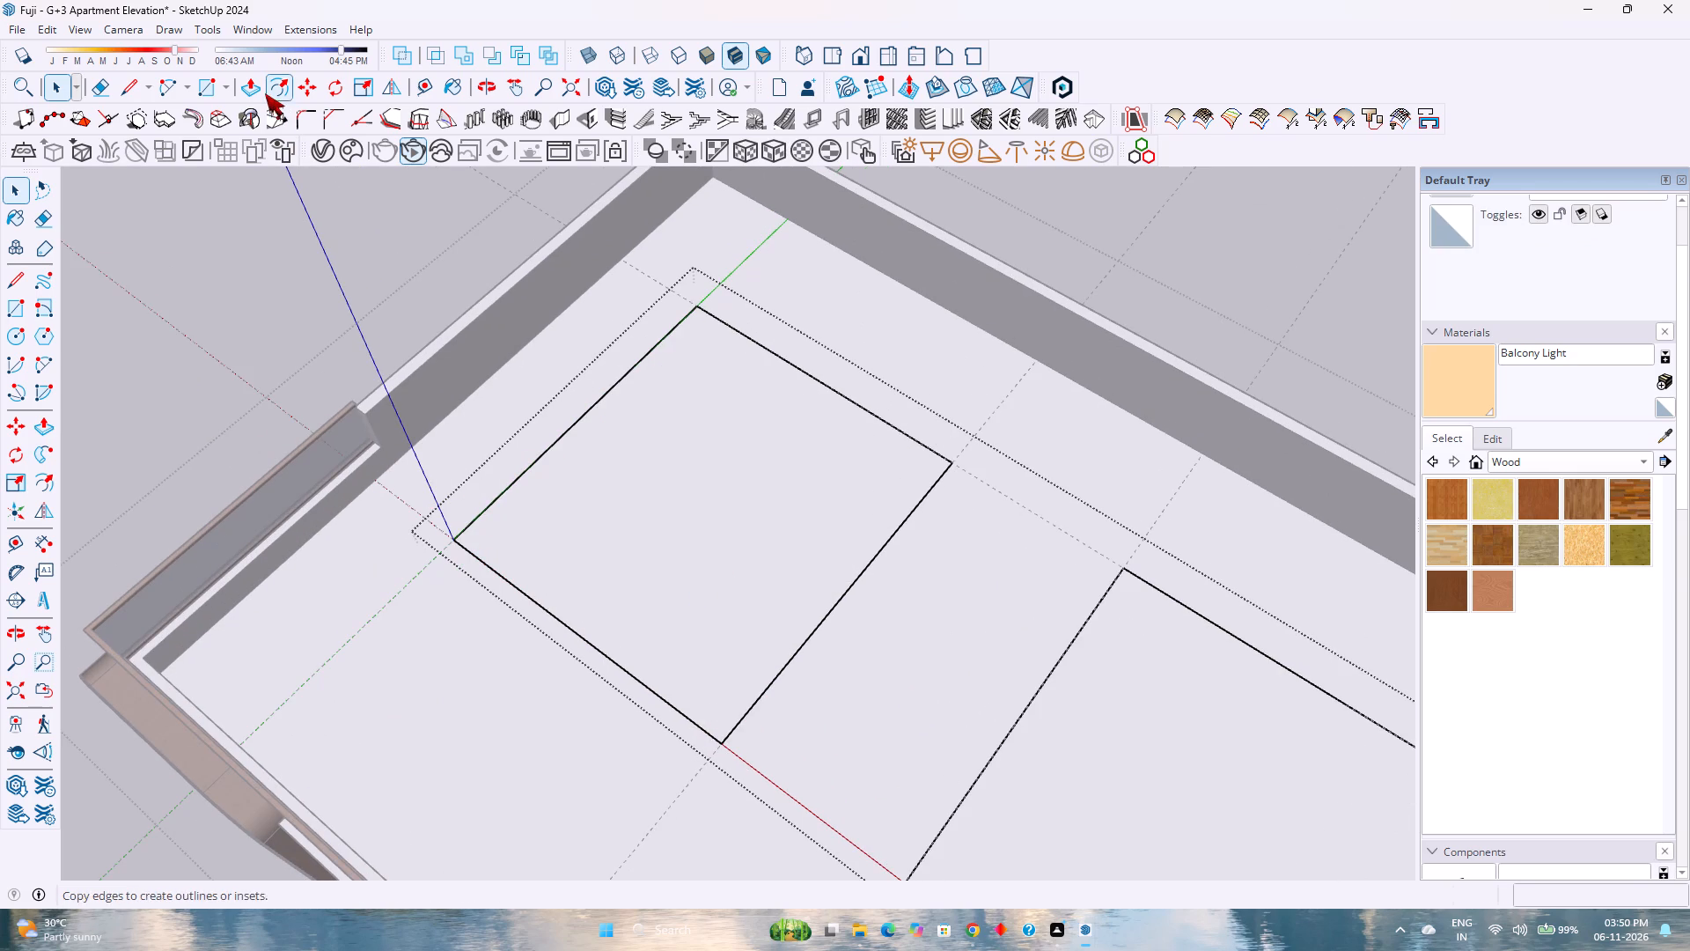
pyautogui.click(518, 520)
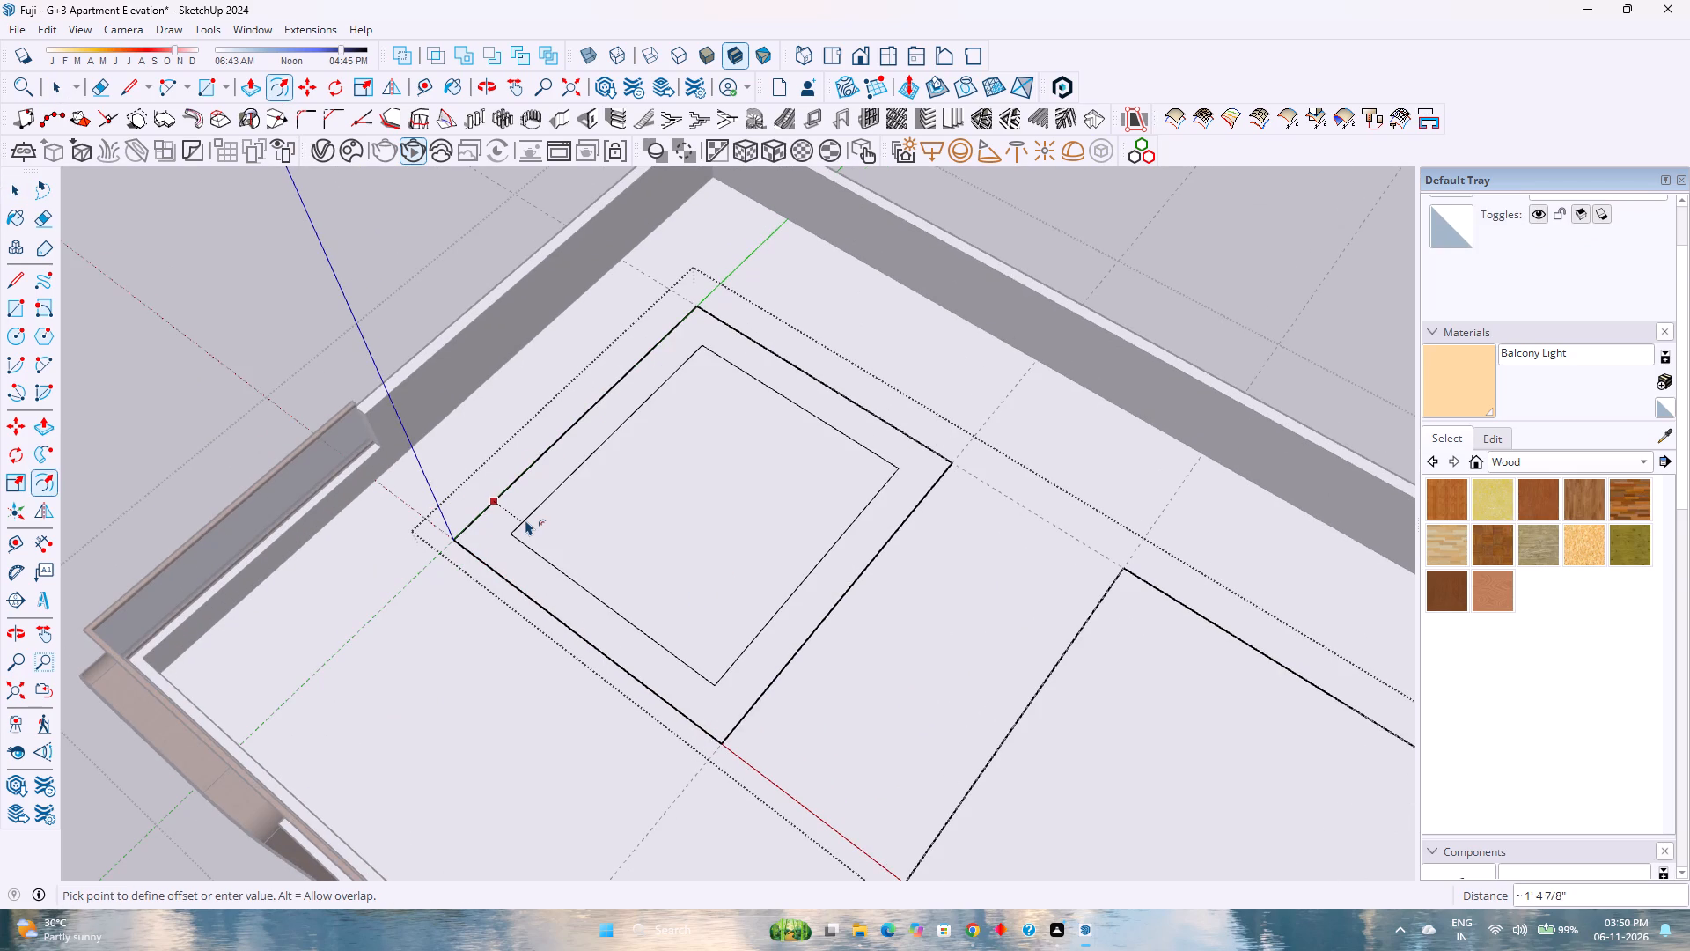
pyautogui.press('6')
pyautogui.press('Return')
pyautogui.scroll(-4, 525, 520)
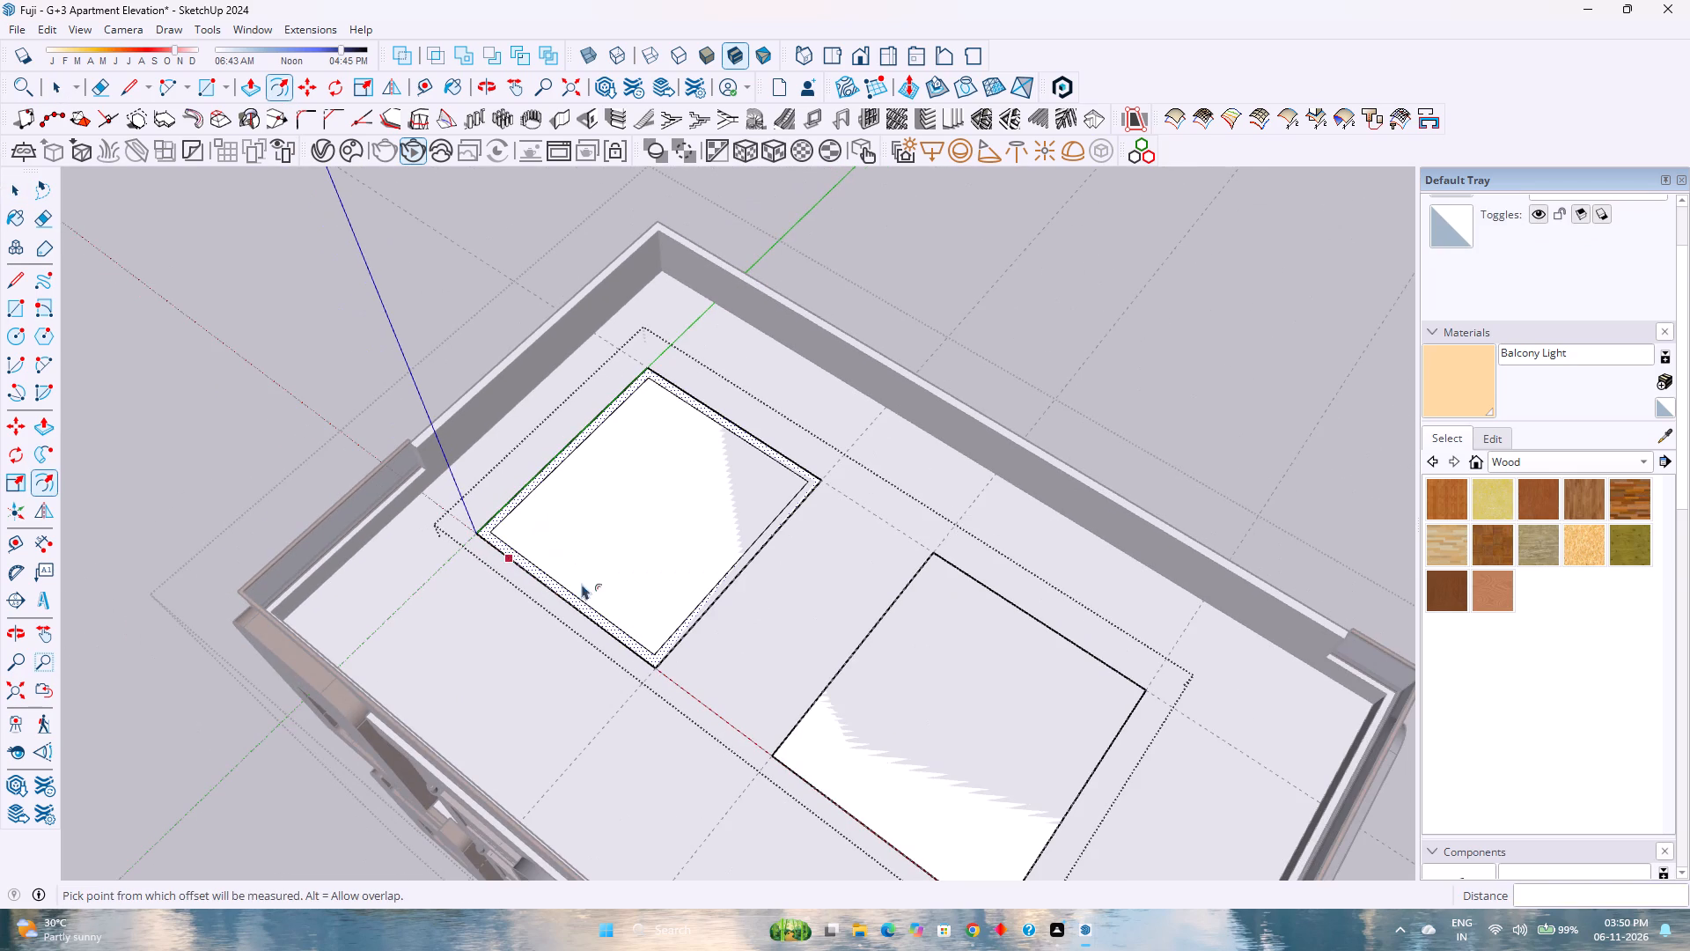
pyautogui.press('Escape')
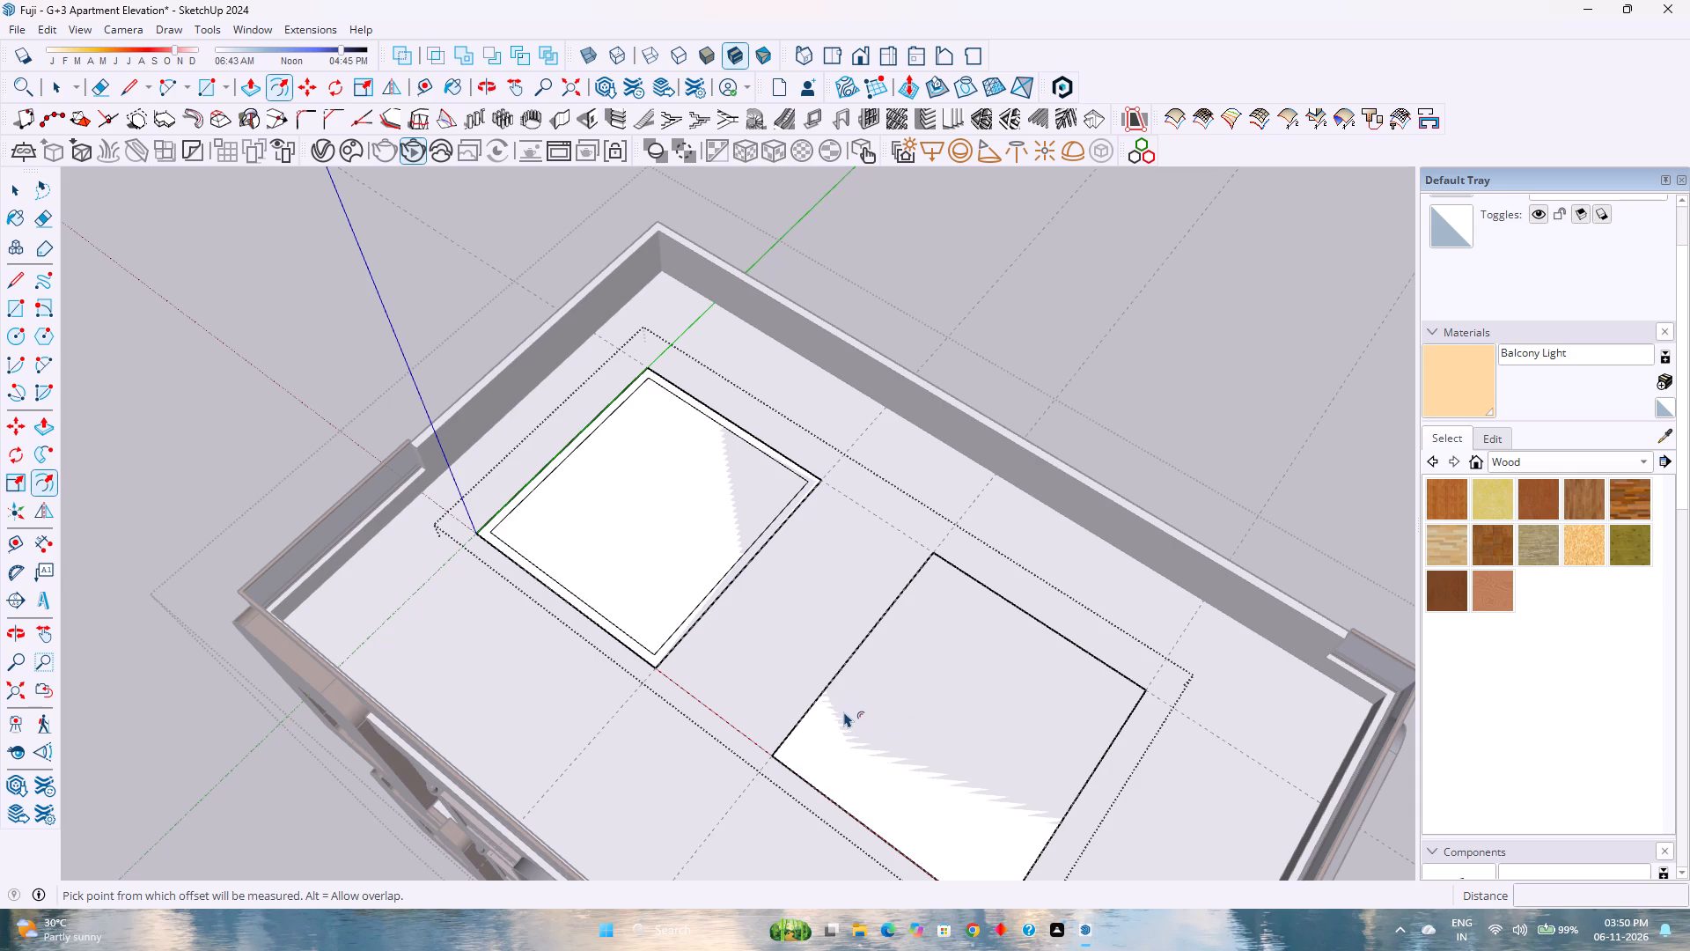
# Offset the second terrace rectangle 6" inward inside the same group.
pyautogui.doubleClick(843, 695)
pyautogui.hotkey('ctrl', 'z')
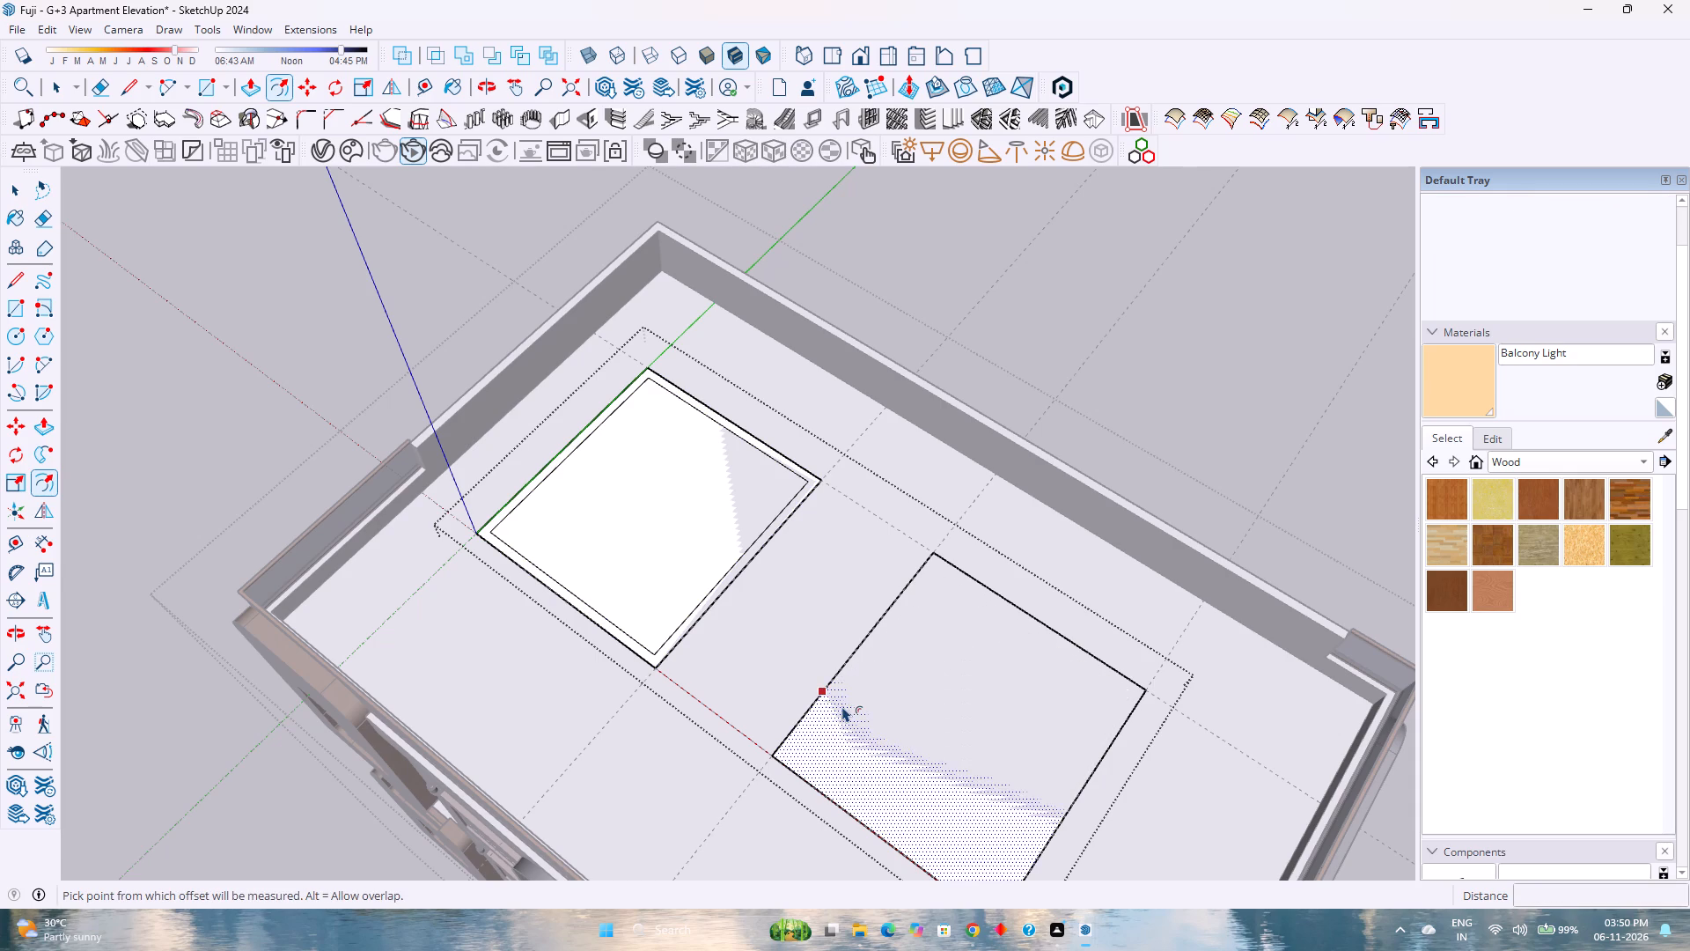
pyautogui.click(841, 707)
pyautogui.press('6')
pyautogui.press('Return')
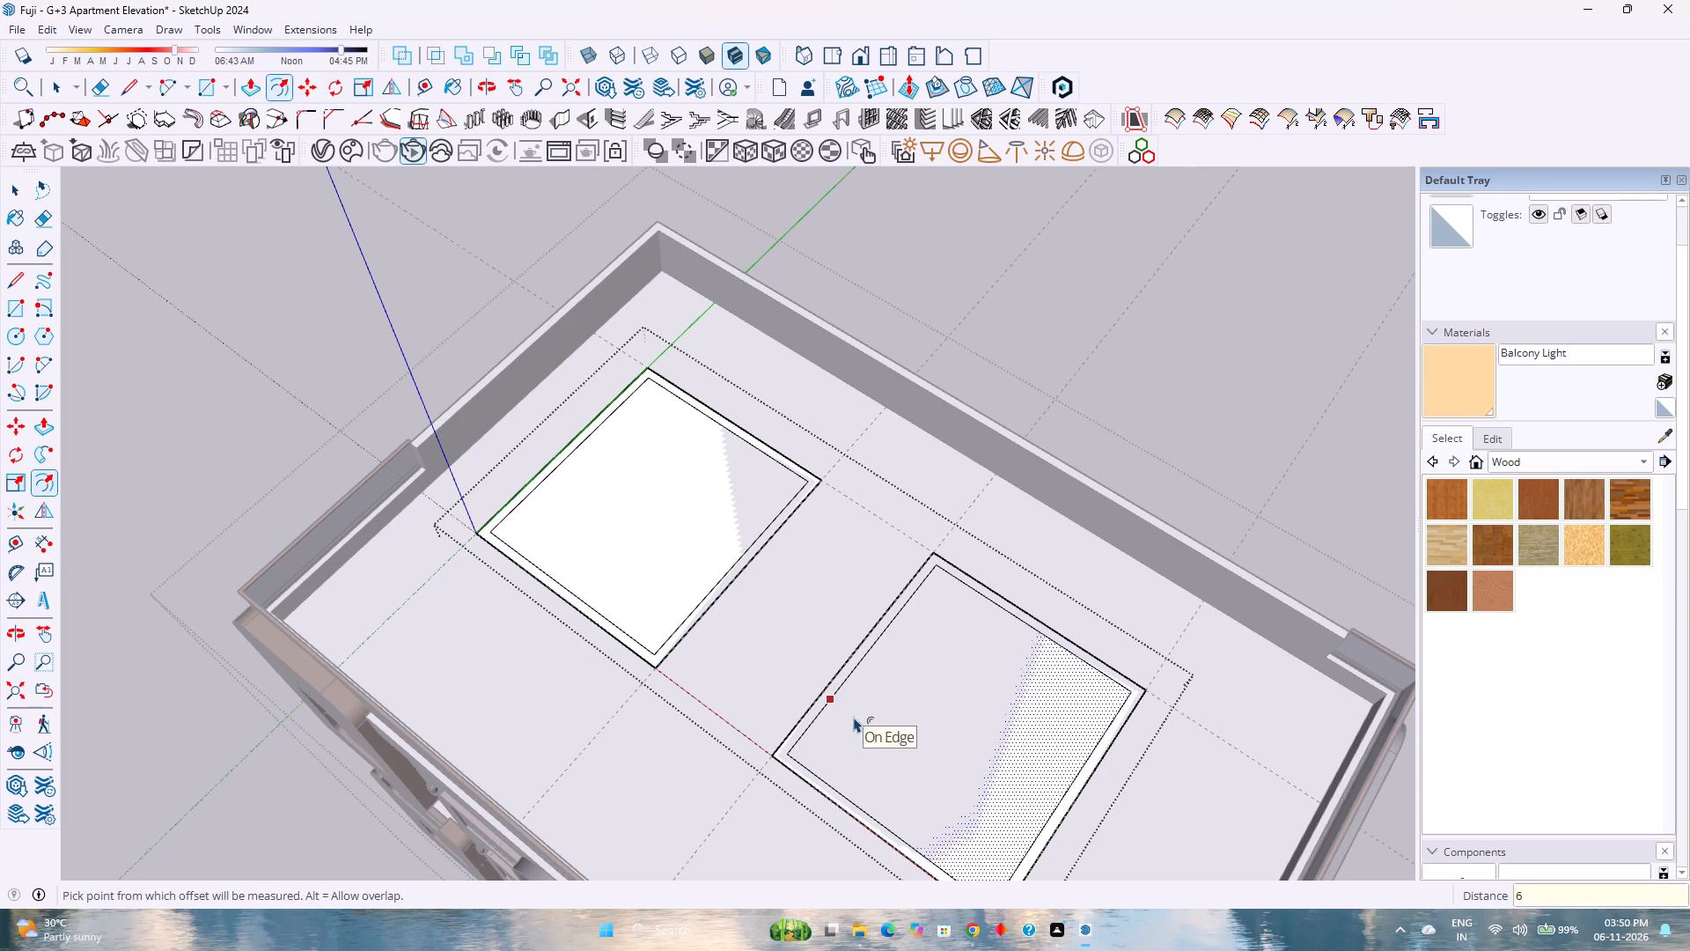
# Delete the inner faces of both offset rectangles, leaving only the 6" wall outlines.
pyautogui.press('space')
pyautogui.click(881, 718)
pyautogui.press('Delete')
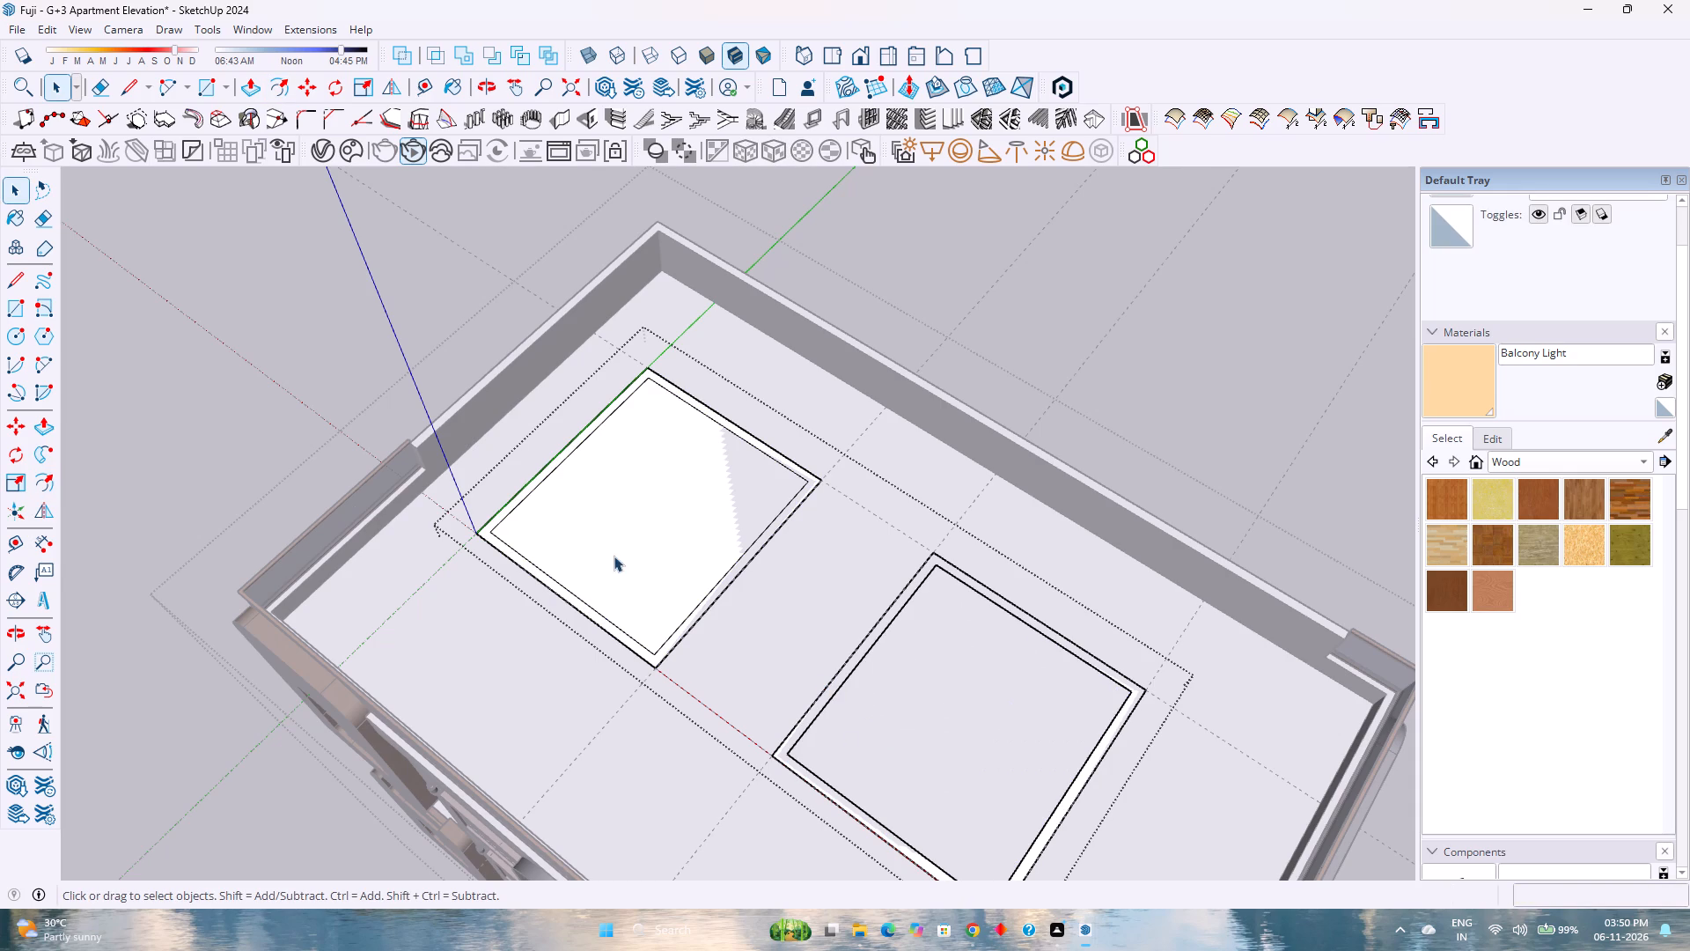
pyautogui.click(614, 556)
pyautogui.press('Delete')
# Push/Pull the wall outlines of both terrace structures up 8'.
pyautogui.scroll(-4, 744, 706)
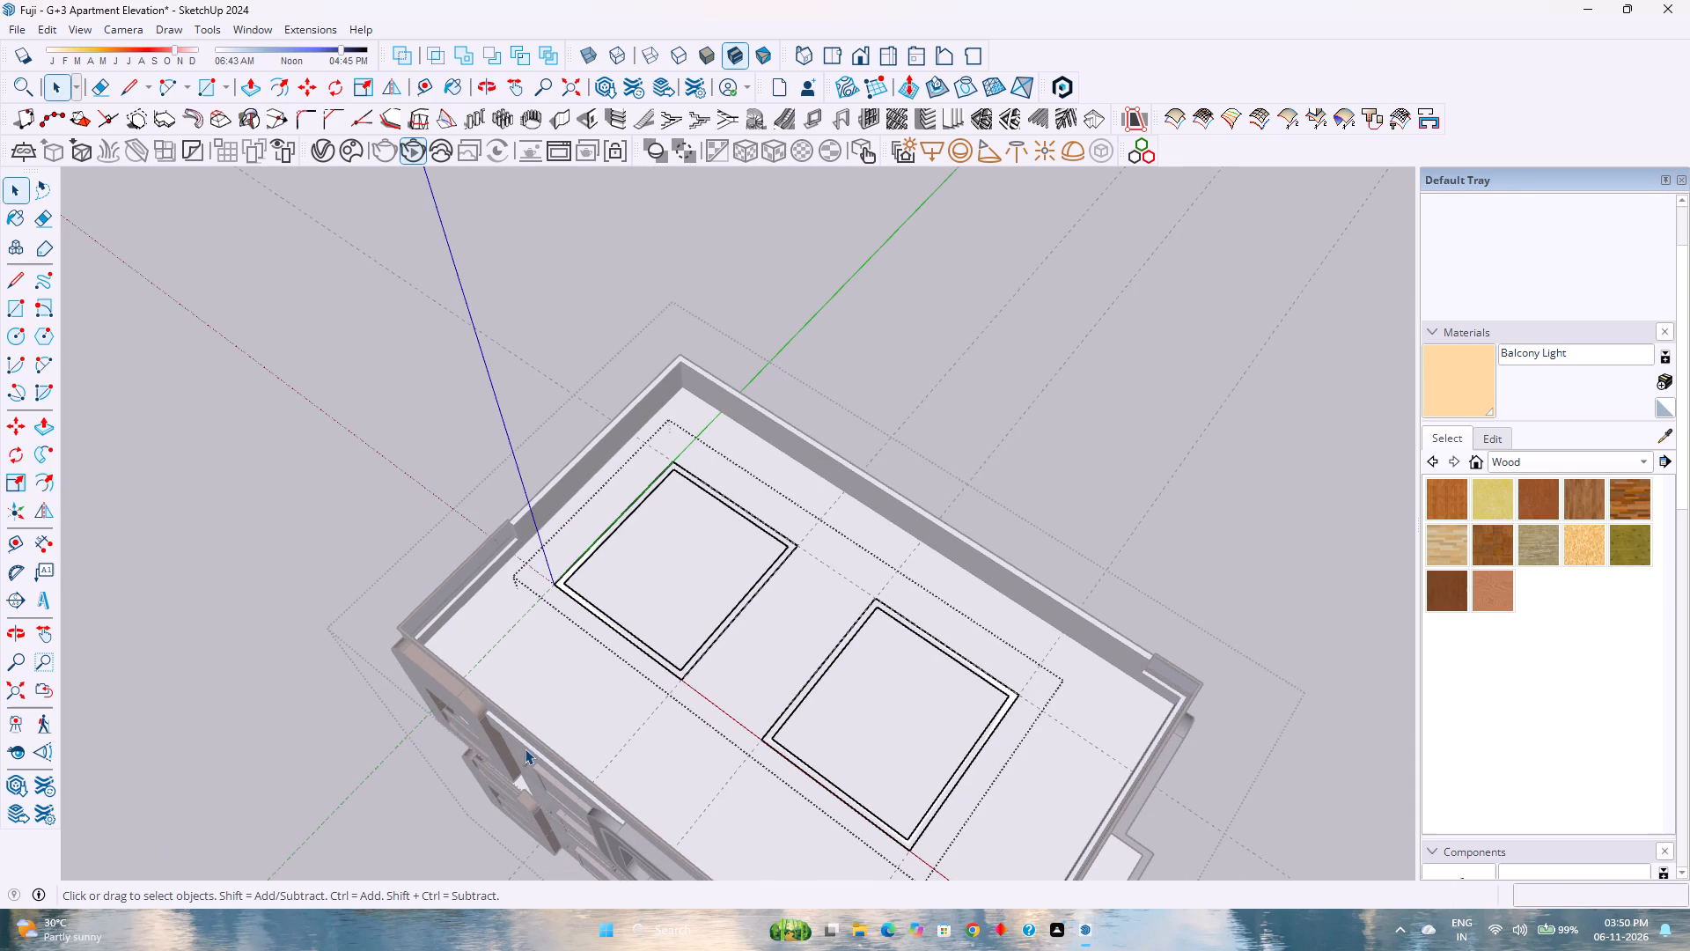
pyautogui.press('p')
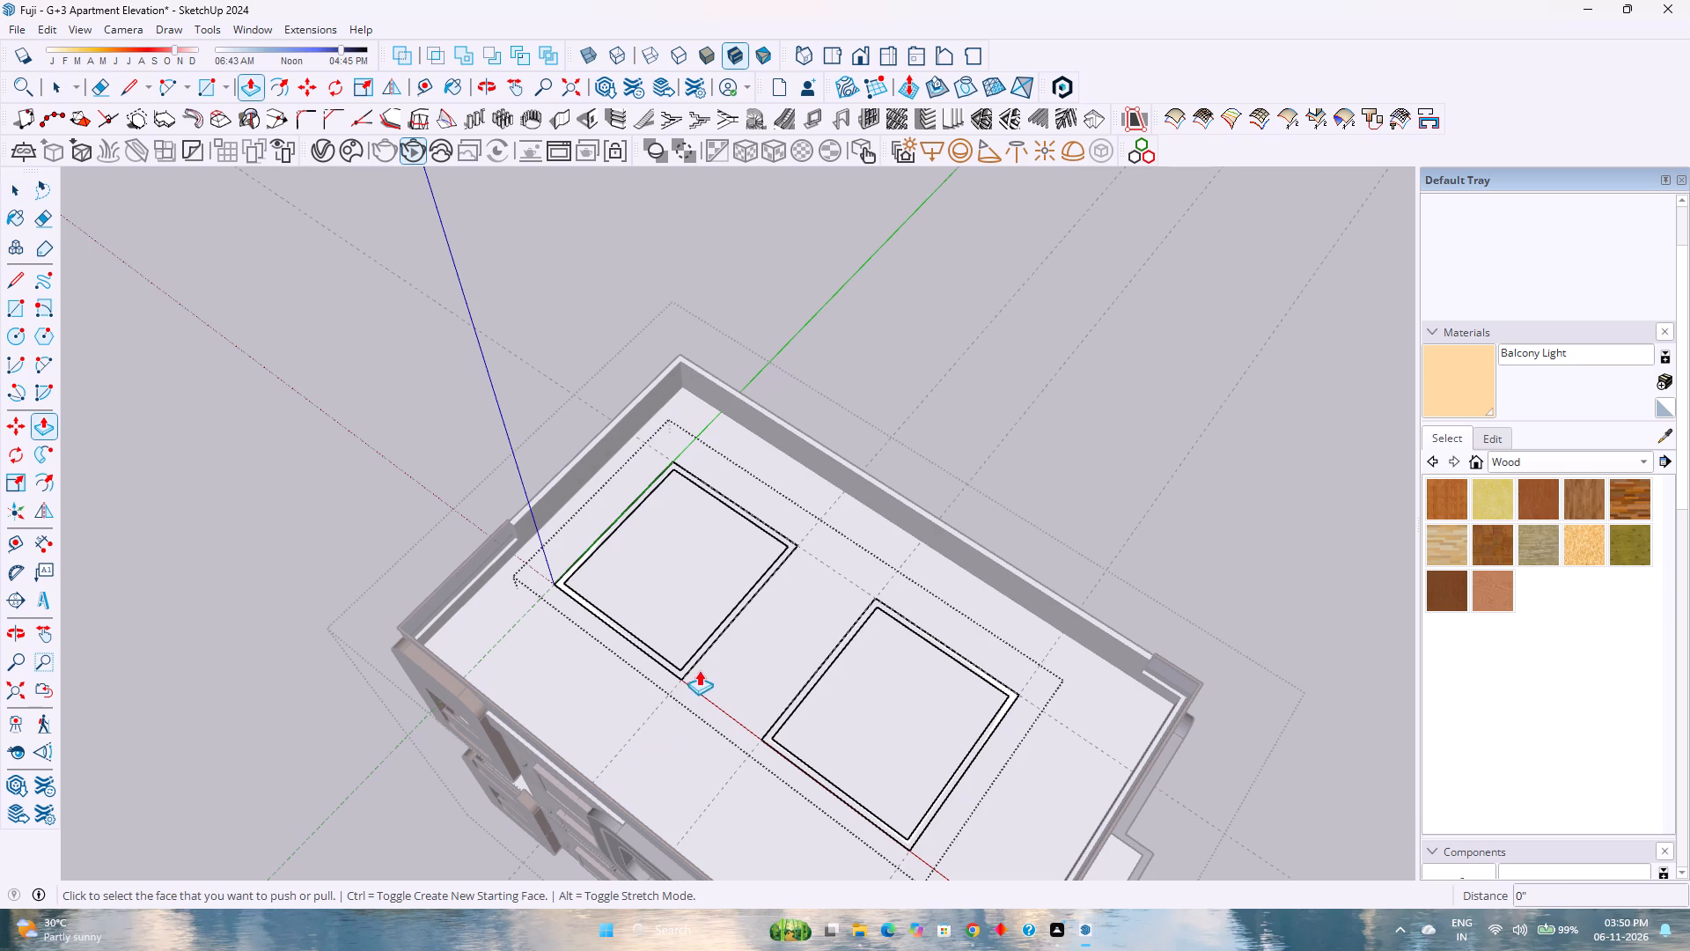
pyautogui.click(693, 657)
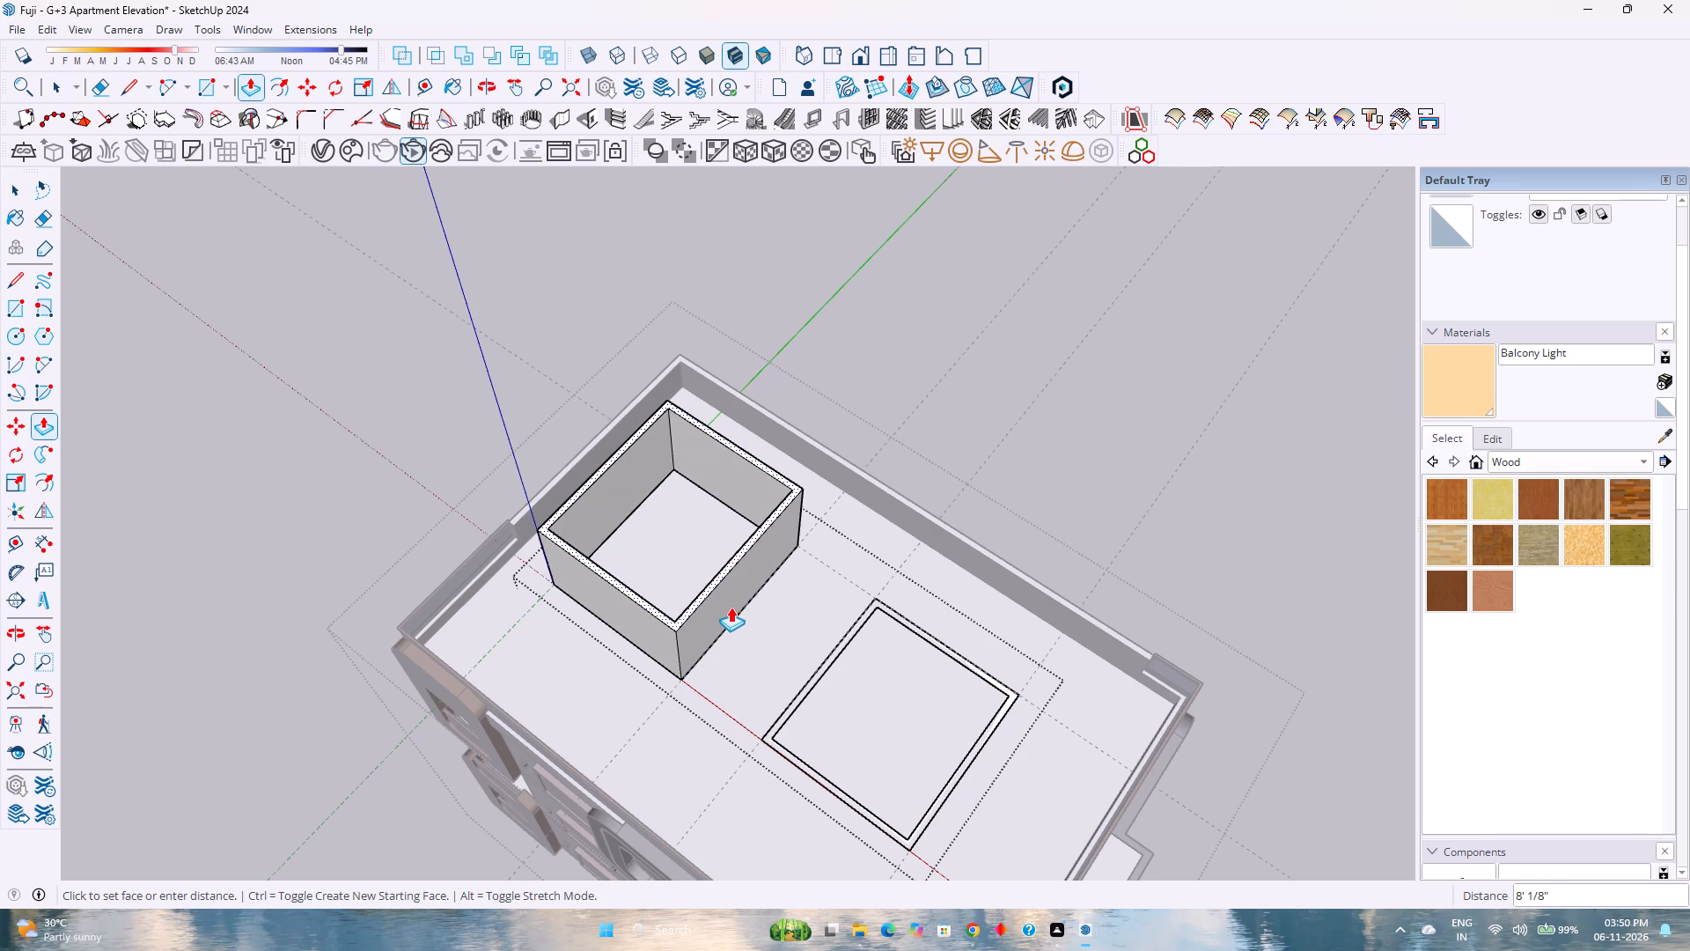
pyautogui.press('7')
pyautogui.press('BackSpace')
pyautogui.press('8')
pyautogui.press("'")
pyautogui.press('Return')
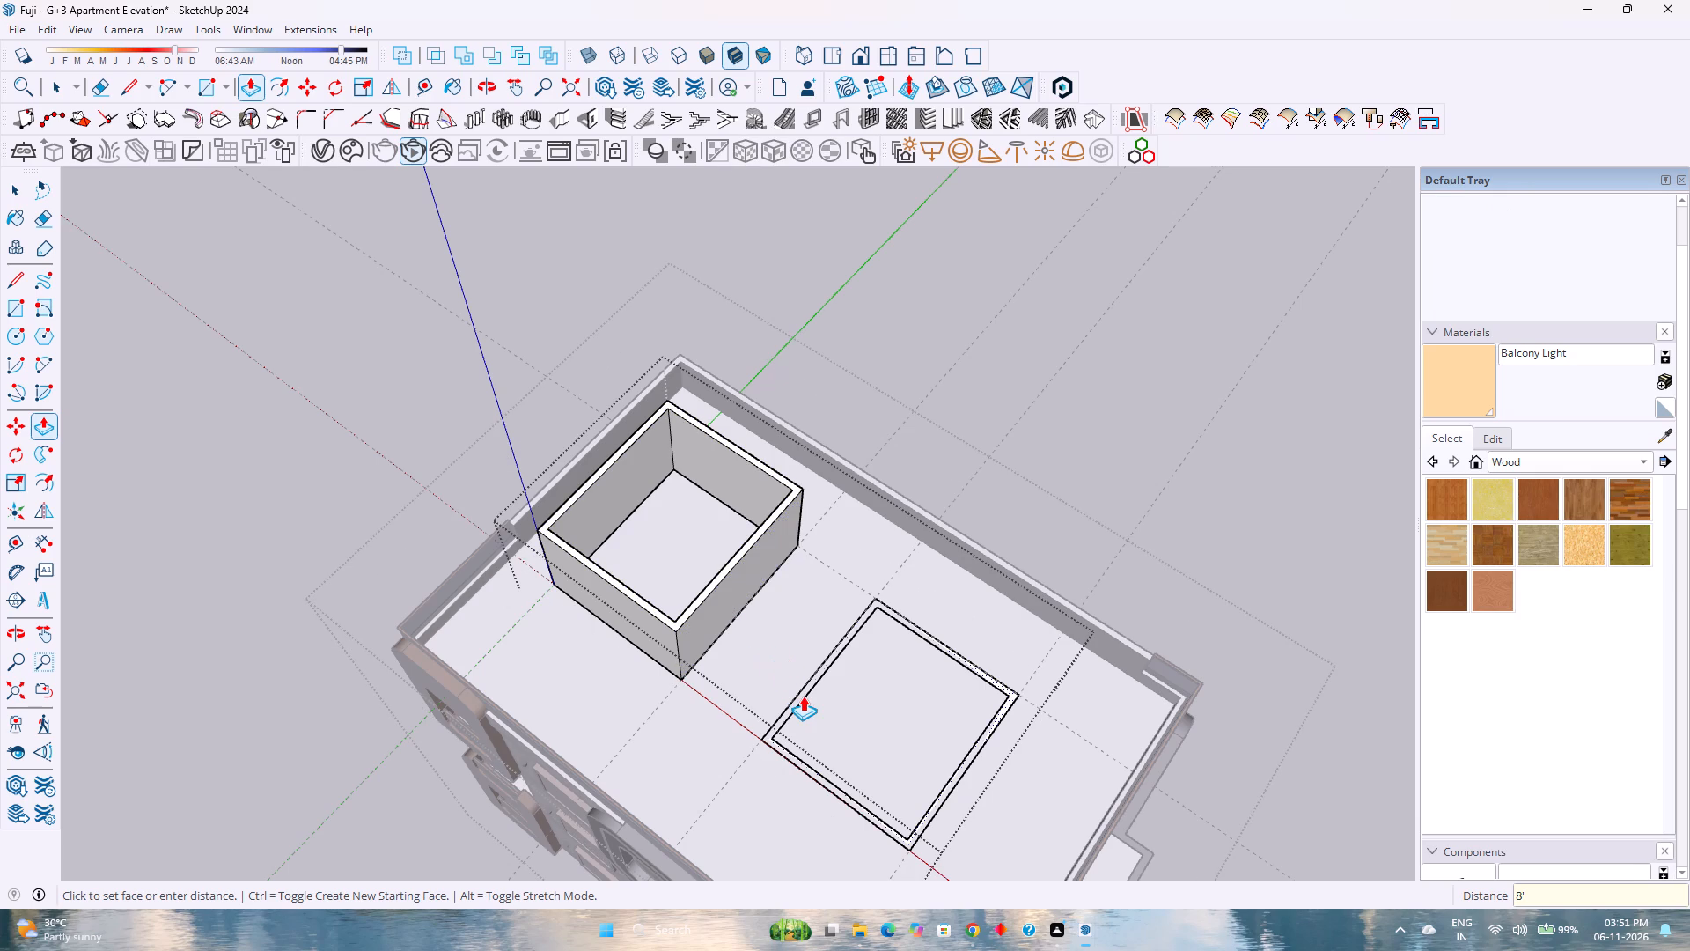
pyautogui.doubleClick(804, 695)
# Examine the height of the two roof structures against the parapet and facade from low and high angles.
pyautogui.scroll(-5, 734, 736)
pyautogui.moveTo(652, 765); pyautogui.dragTo(685, 639, button='middle')
pyautogui.moveTo(688, 632); pyautogui.dragTo(696, 612, button='middle')
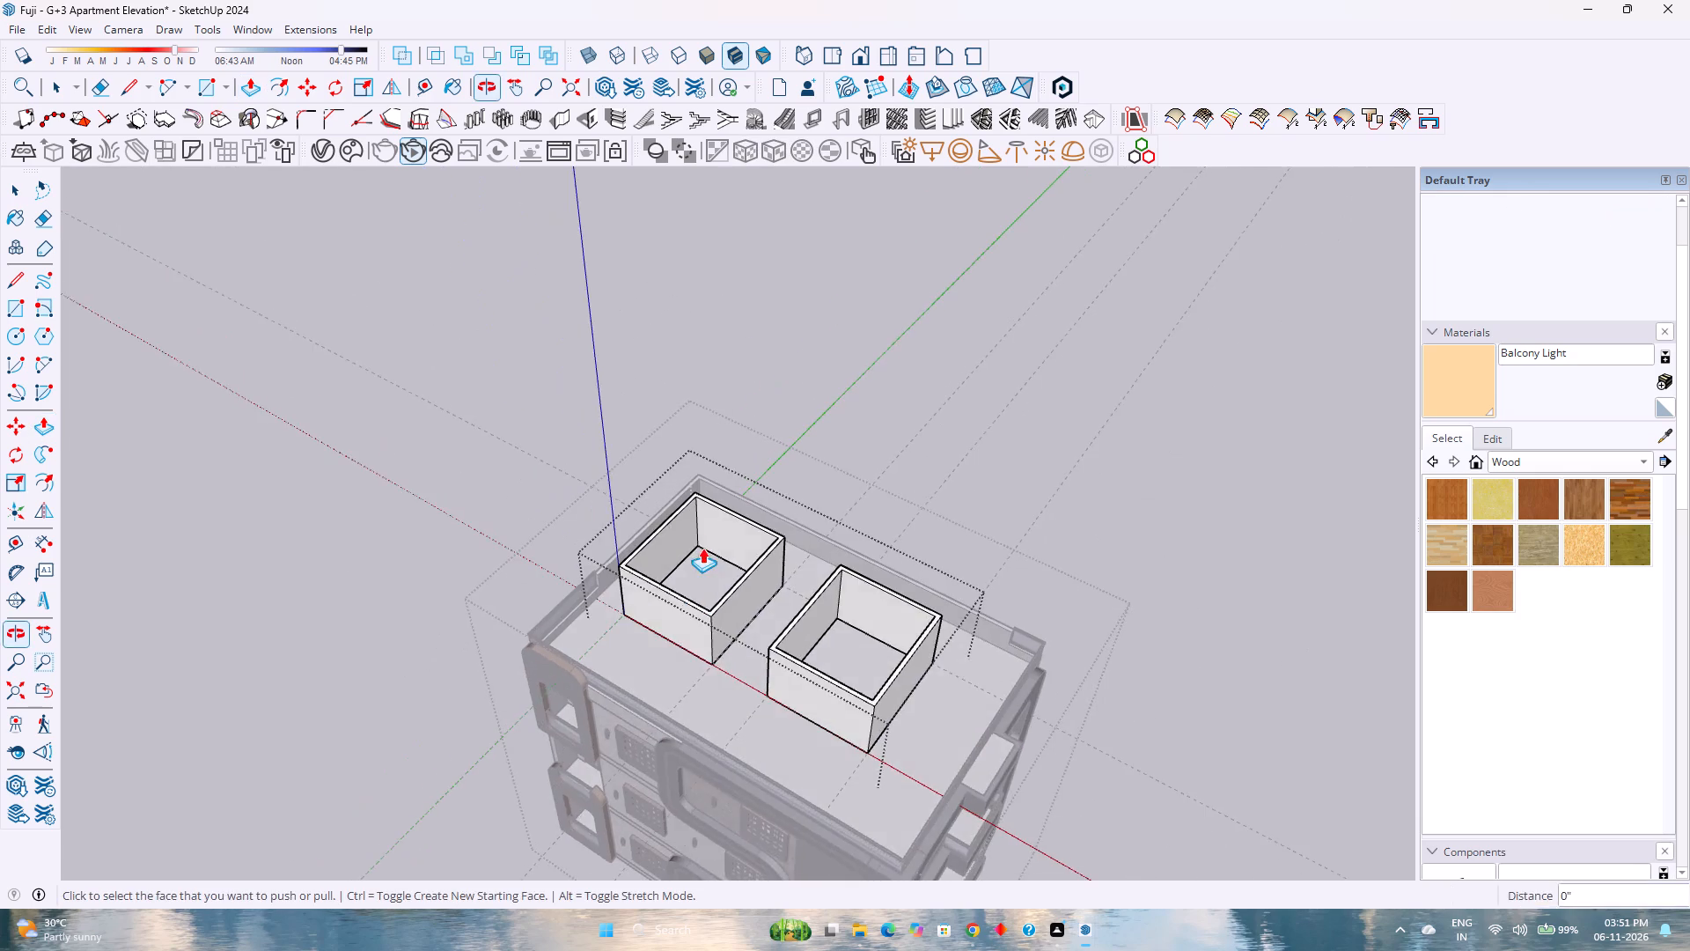
pyautogui.scroll(-4, 692, 517)
pyautogui.moveTo(743, 709); pyautogui.dragTo(683, 379, button='middle')
pyautogui.scroll(2, 703, 549)
pyautogui.middleClick(699, 549)
pyautogui.moveTo(696, 547); pyautogui.dragTo(733, 453, button='middle')
pyautogui.middleClick(733, 453)
pyautogui.scroll(3, 716, 468)
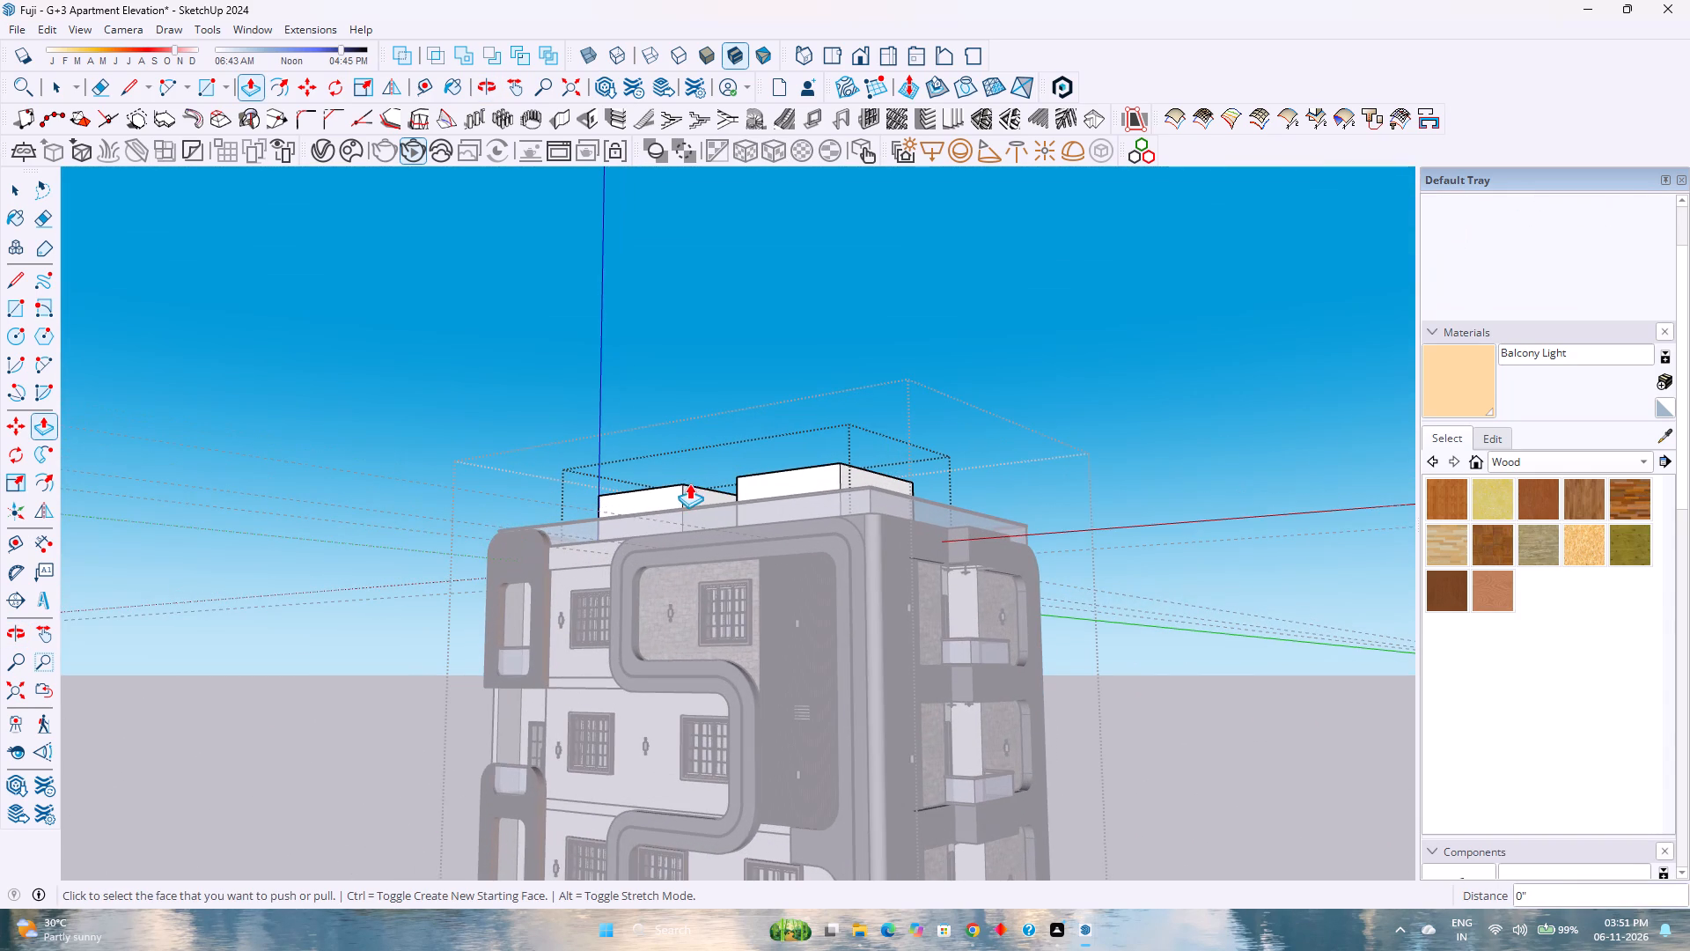
pyautogui.scroll(4, 683, 488)
pyautogui.scroll(-6, 683, 488)
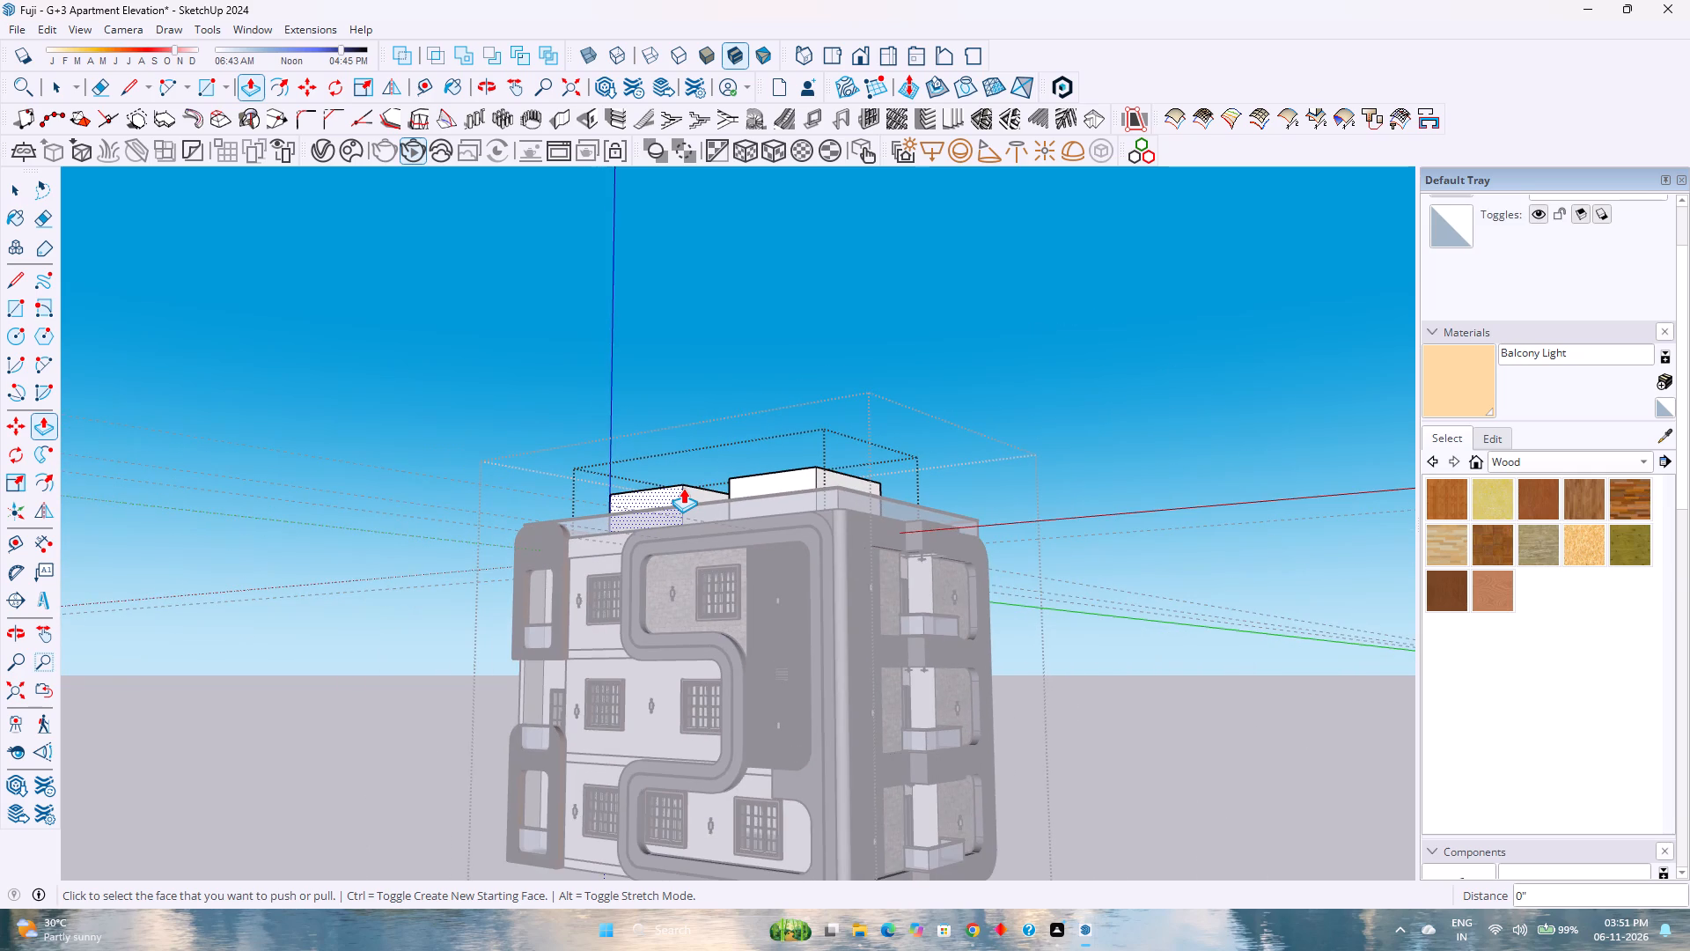
pyautogui.scroll(-2, 683, 488)
pyautogui.scroll(2, 683, 488)
pyautogui.moveTo(683, 486); pyautogui.dragTo(754, 779, button='middle')
pyautogui.middleClick(754, 779)
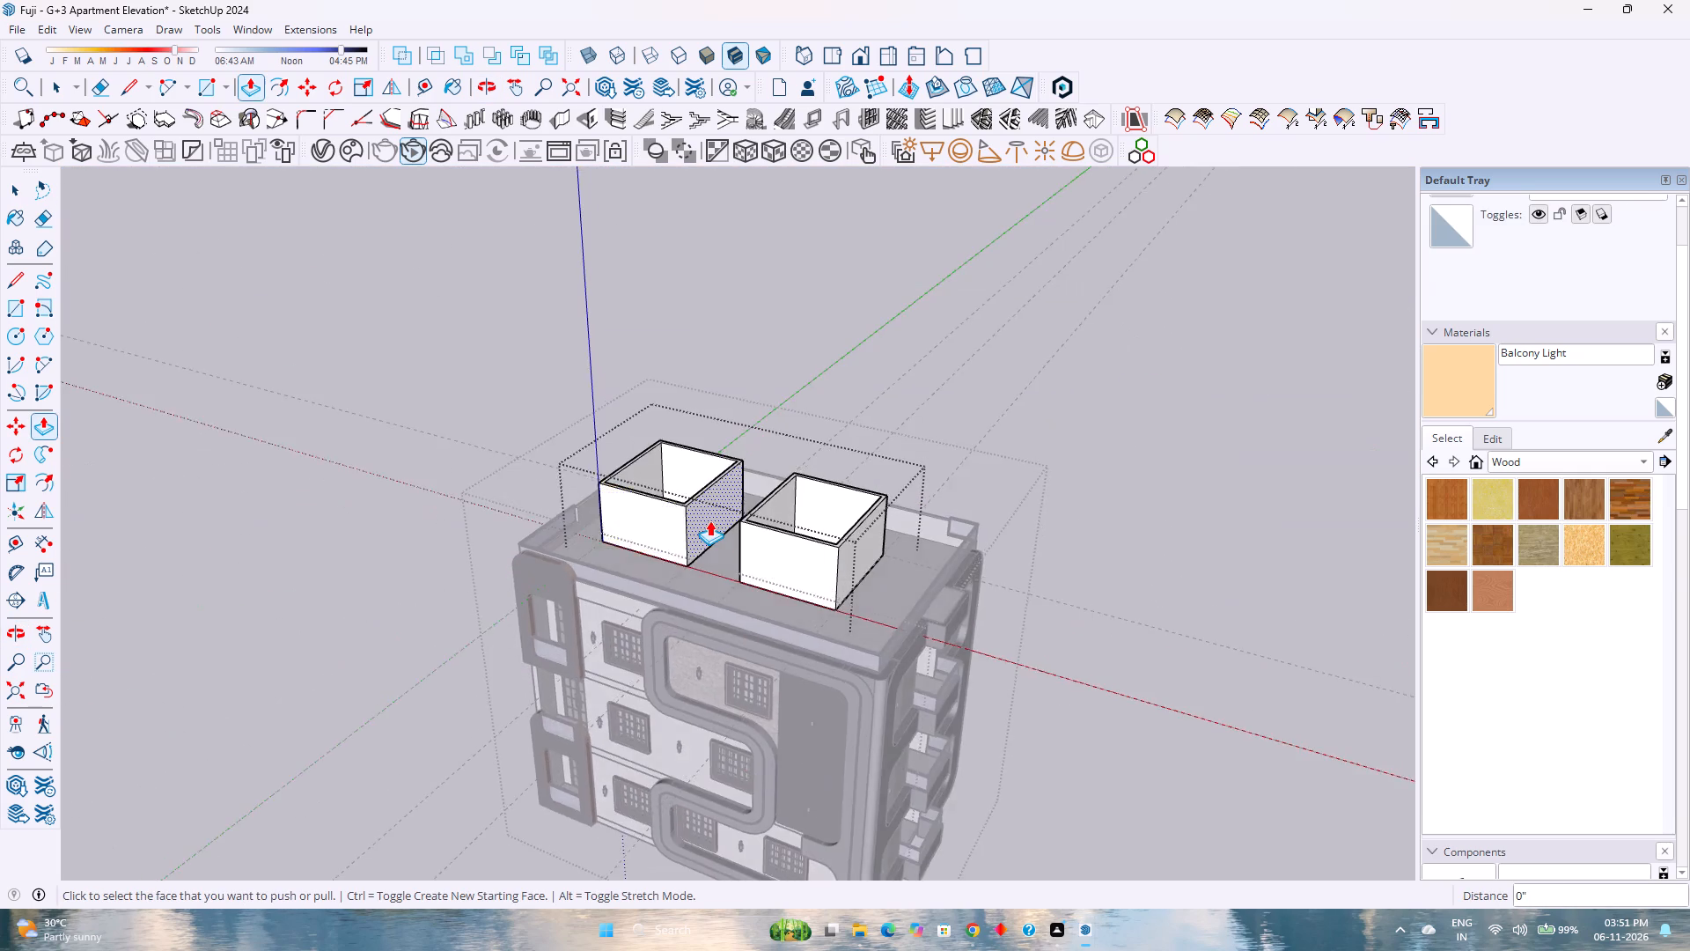
# Lower the wall tops of both roof structures by 1' and leave the group.
pyautogui.scroll(10, 709, 520)
pyautogui.click(657, 483)
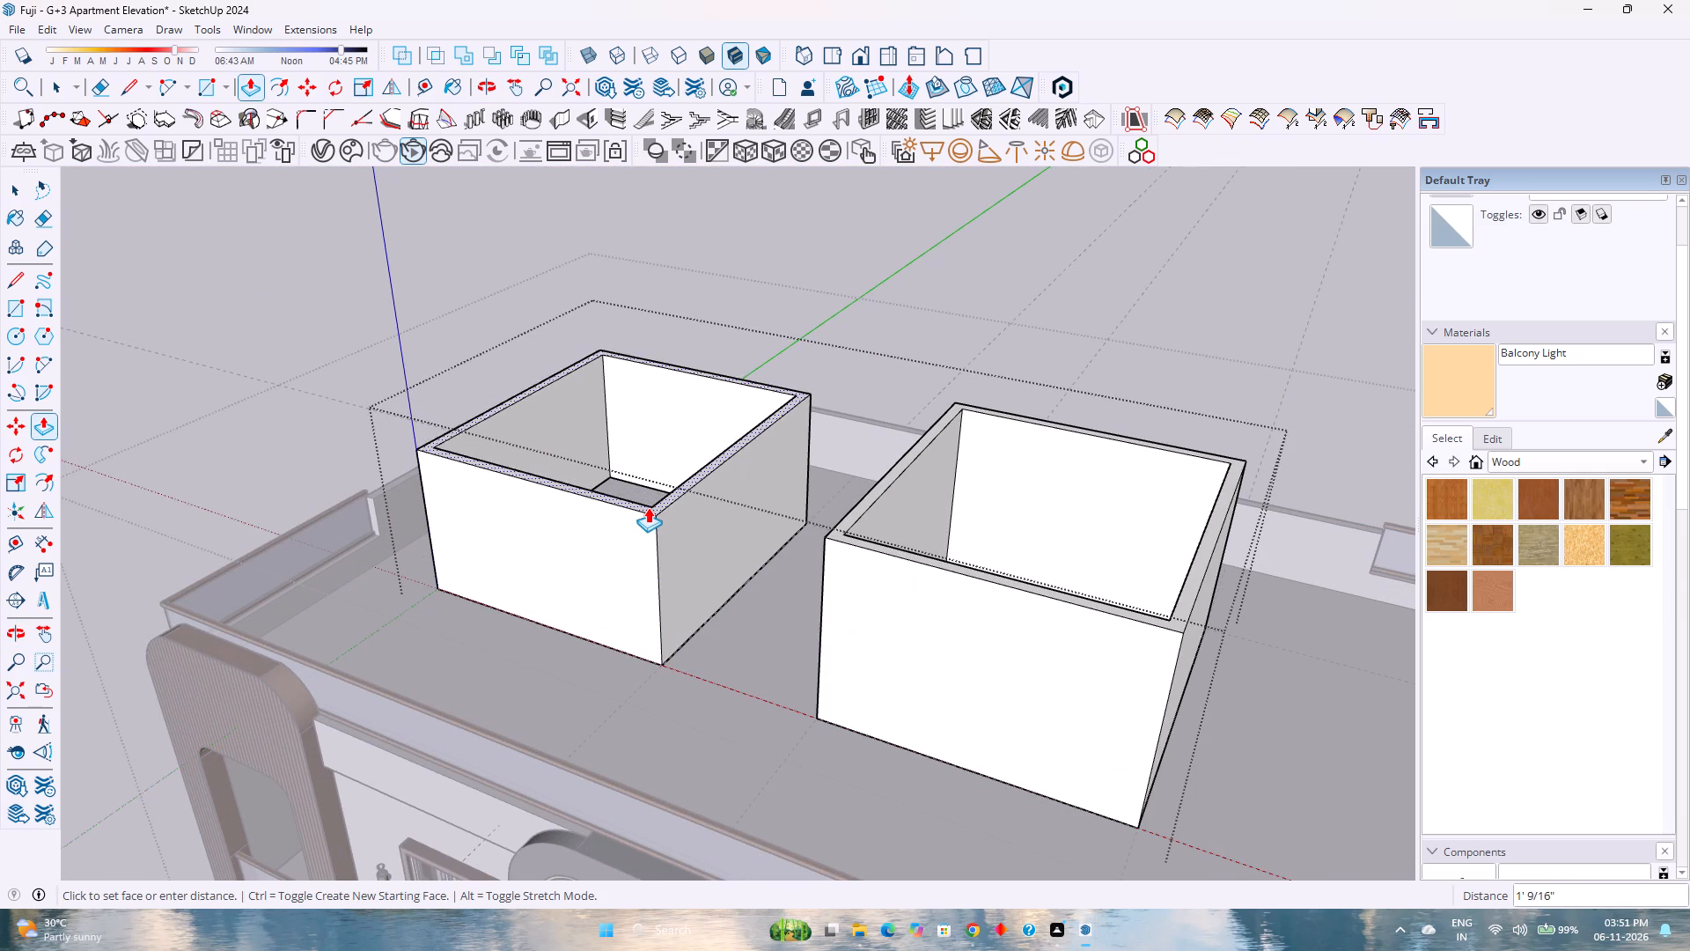
pyautogui.write("1'")
pyautogui.press('Return')
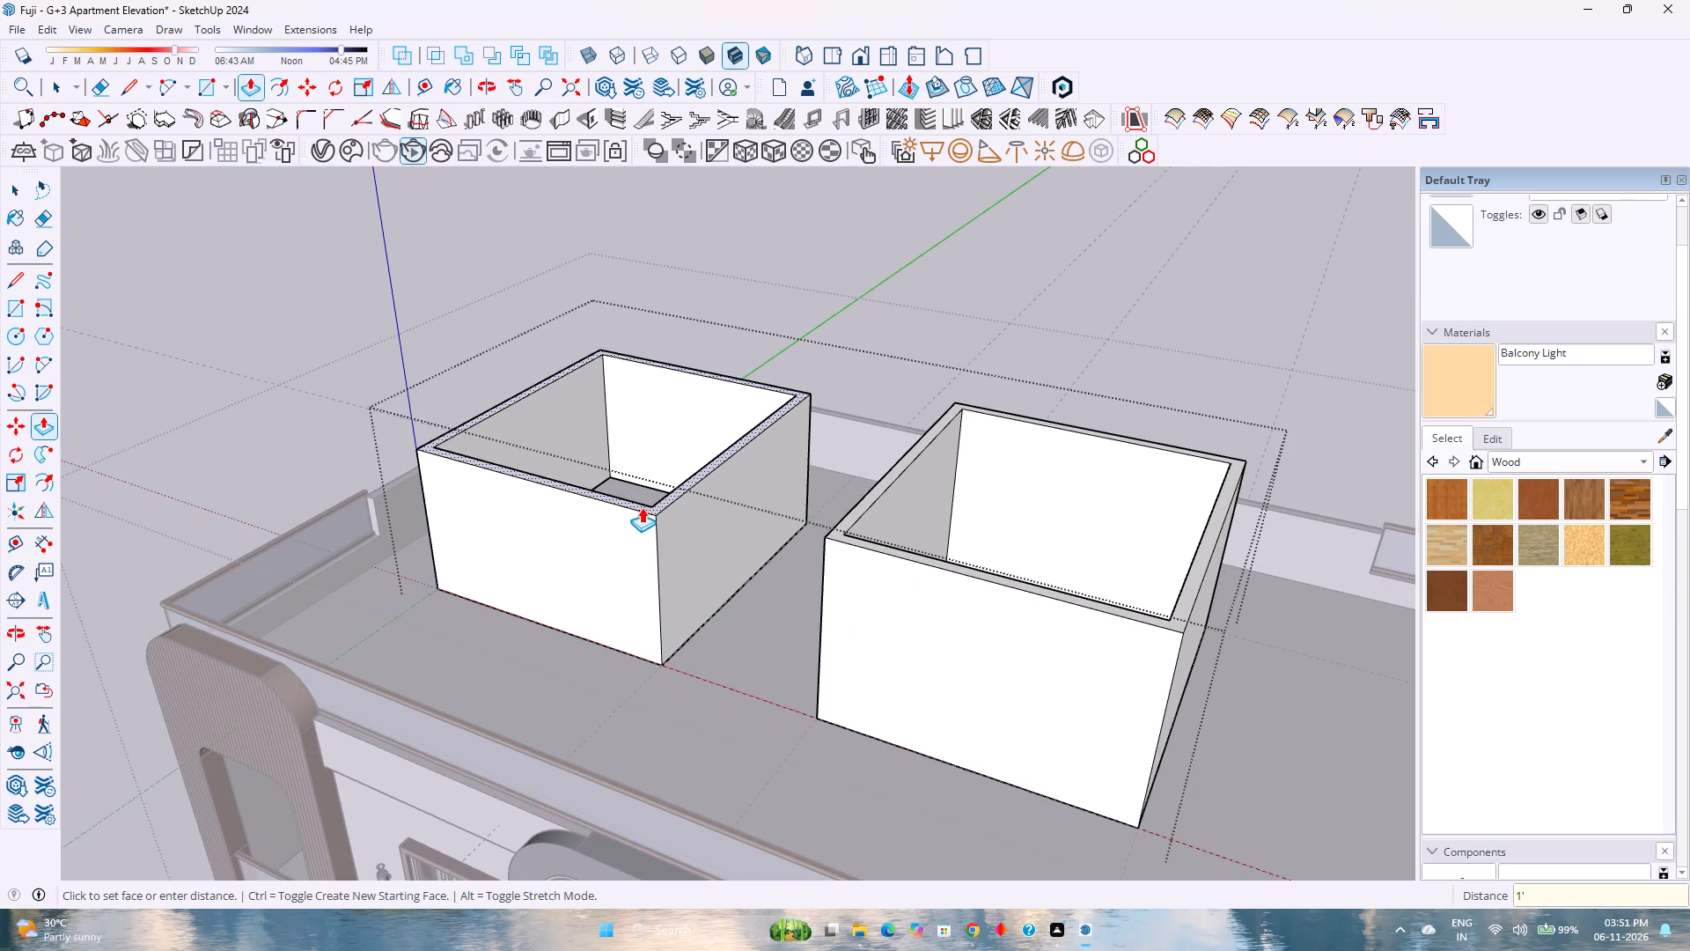
pyautogui.doubleClick(834, 530)
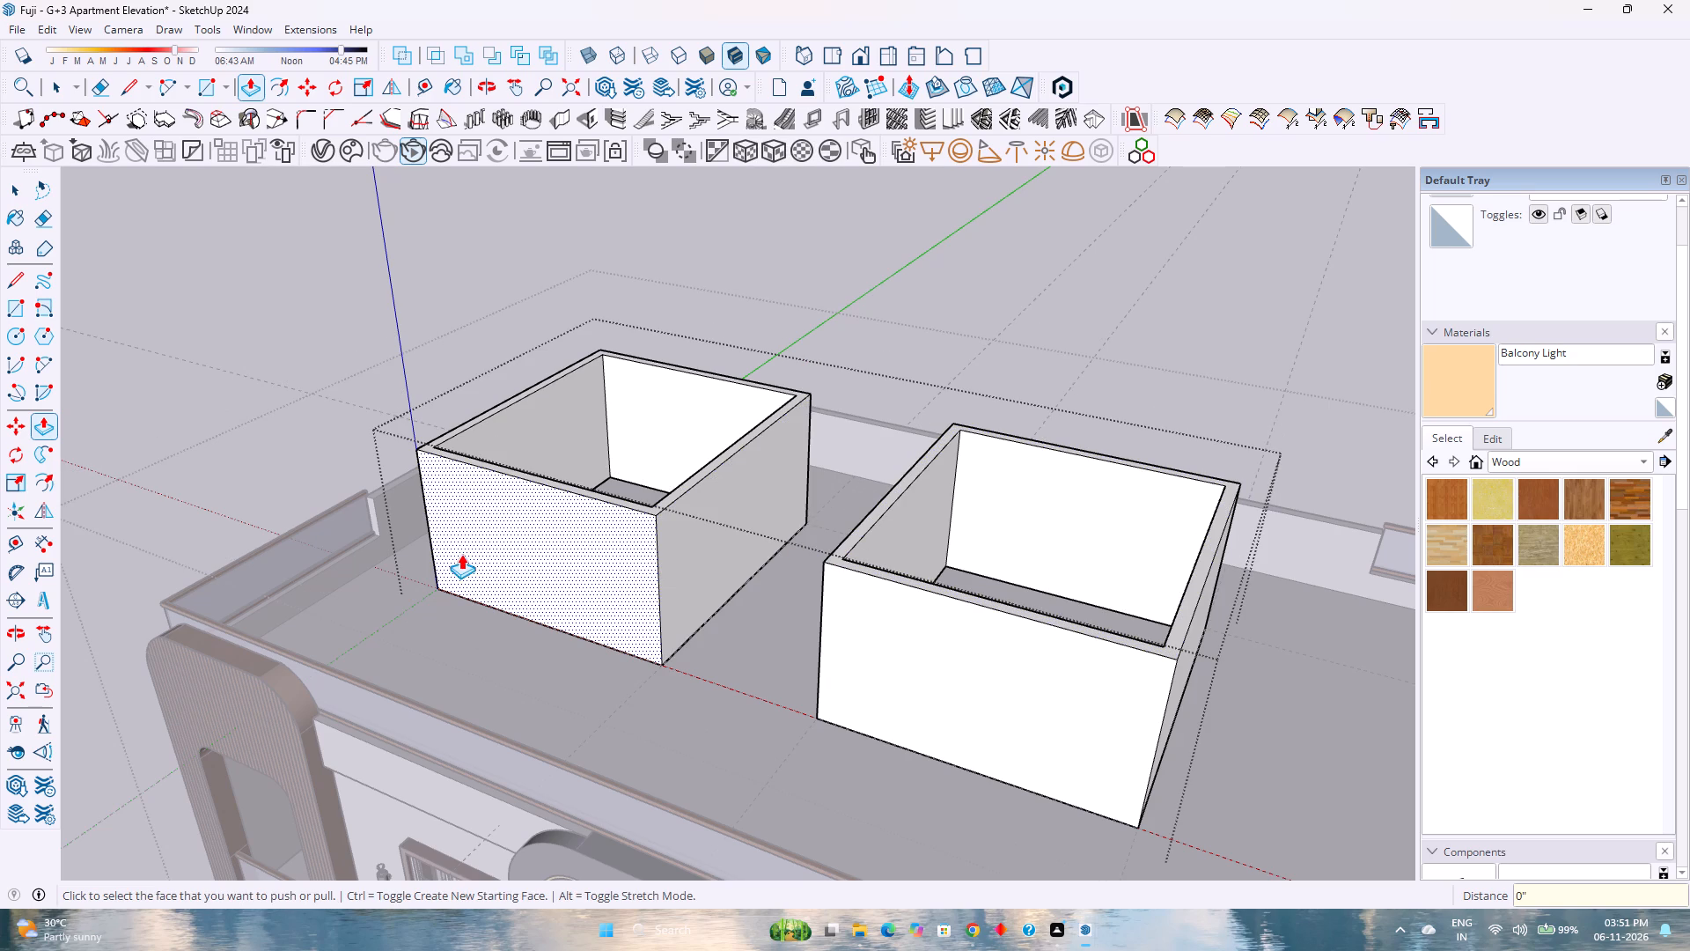
pyautogui.press('space')
pyautogui.press('Escape')
pyautogui.scroll(-2, 459, 588)
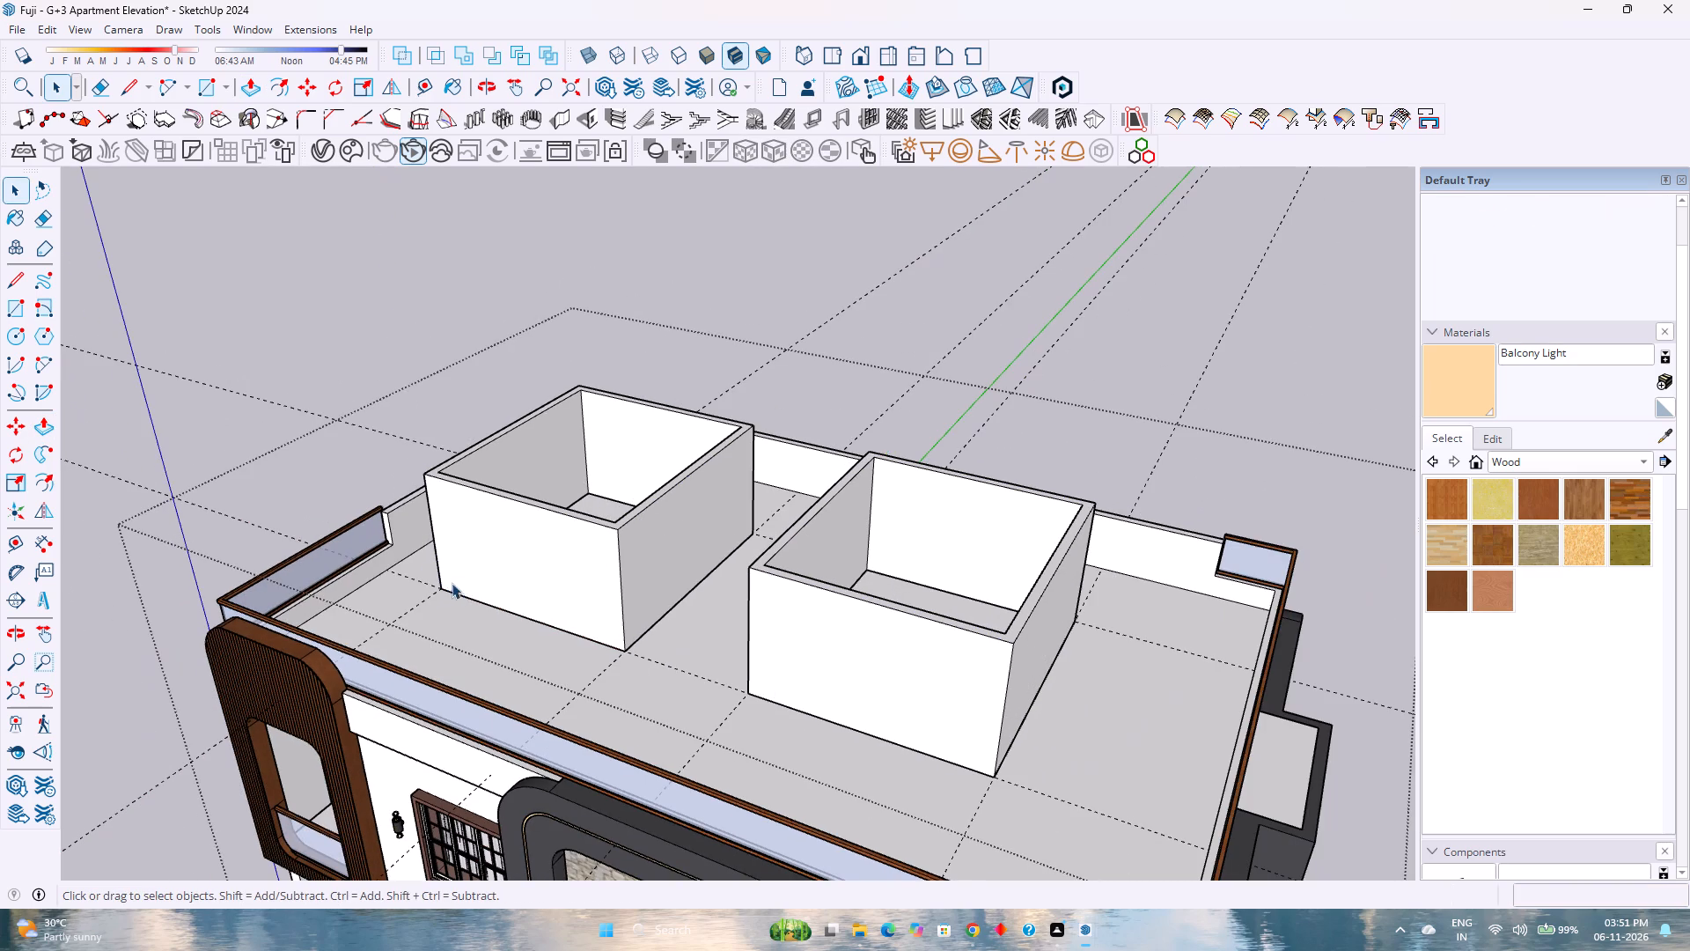
# Delete all construction guides.
pyautogui.click(39, 25)
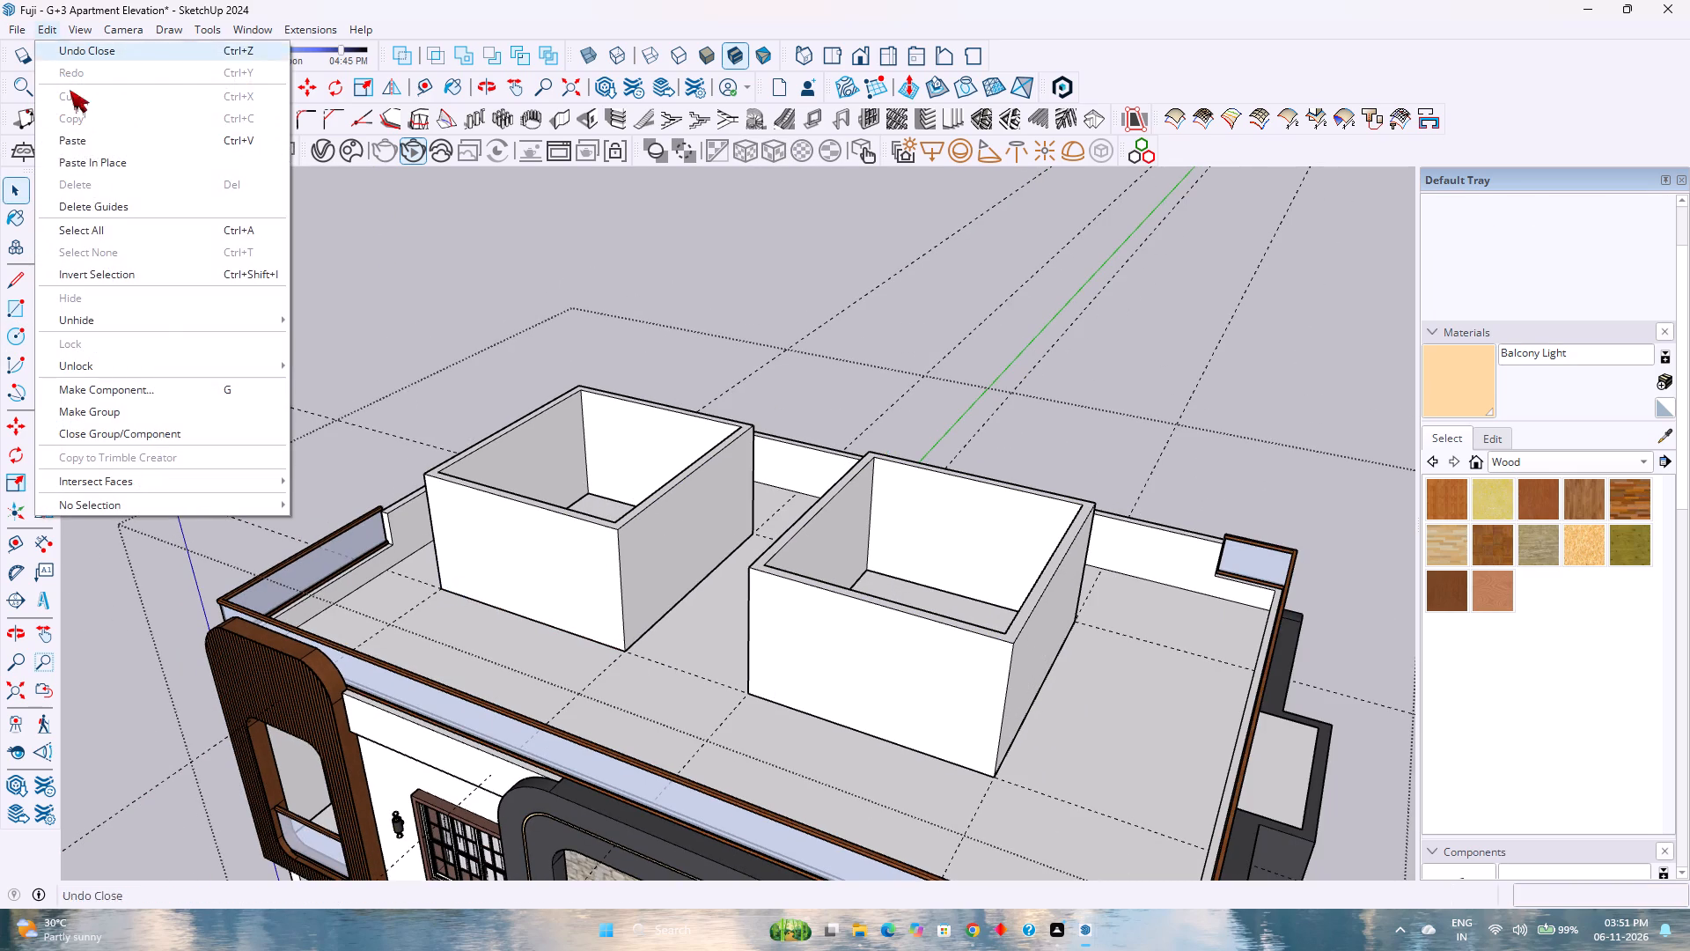
pyautogui.click(105, 214)
# Examine the whole building from above and near ground level to judge how the two roof structures look over the parapet.
pyautogui.scroll(-6, 522, 461)
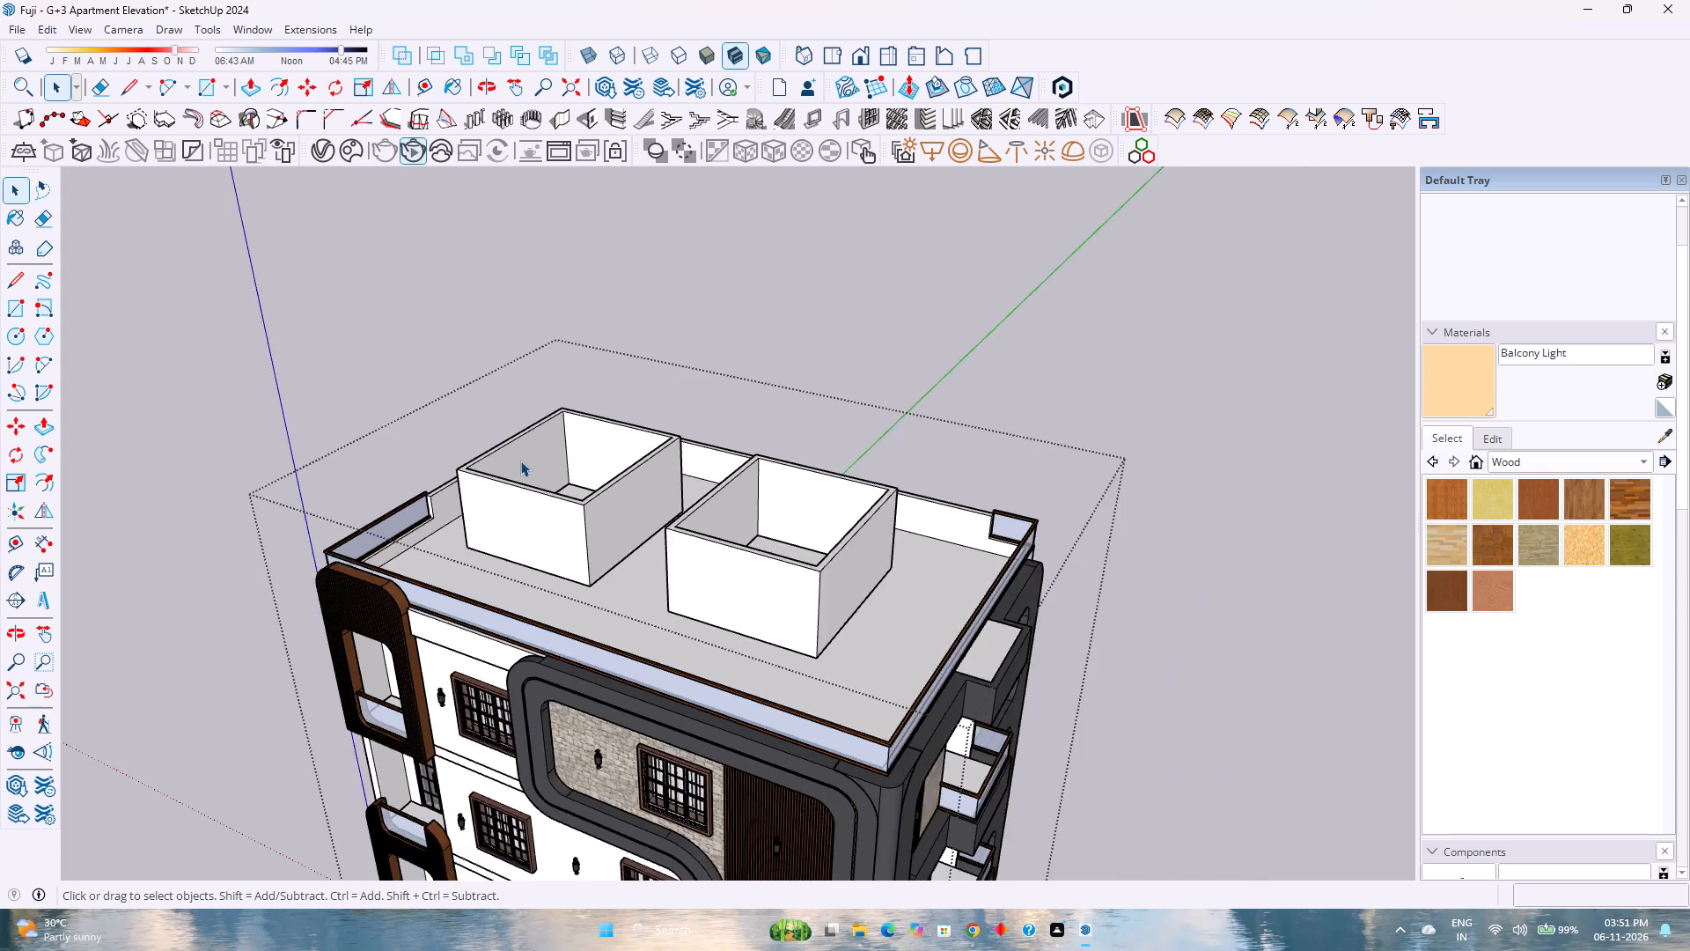
pyautogui.scroll(-2, 520, 461)
pyautogui.scroll(-3, 922, 496)
pyautogui.moveTo(745, 549); pyautogui.dragTo(735, 527, button='middle')
pyautogui.middleClick(735, 527)
pyautogui.moveTo(735, 527); pyautogui.dragTo(796, 372, button='middle')
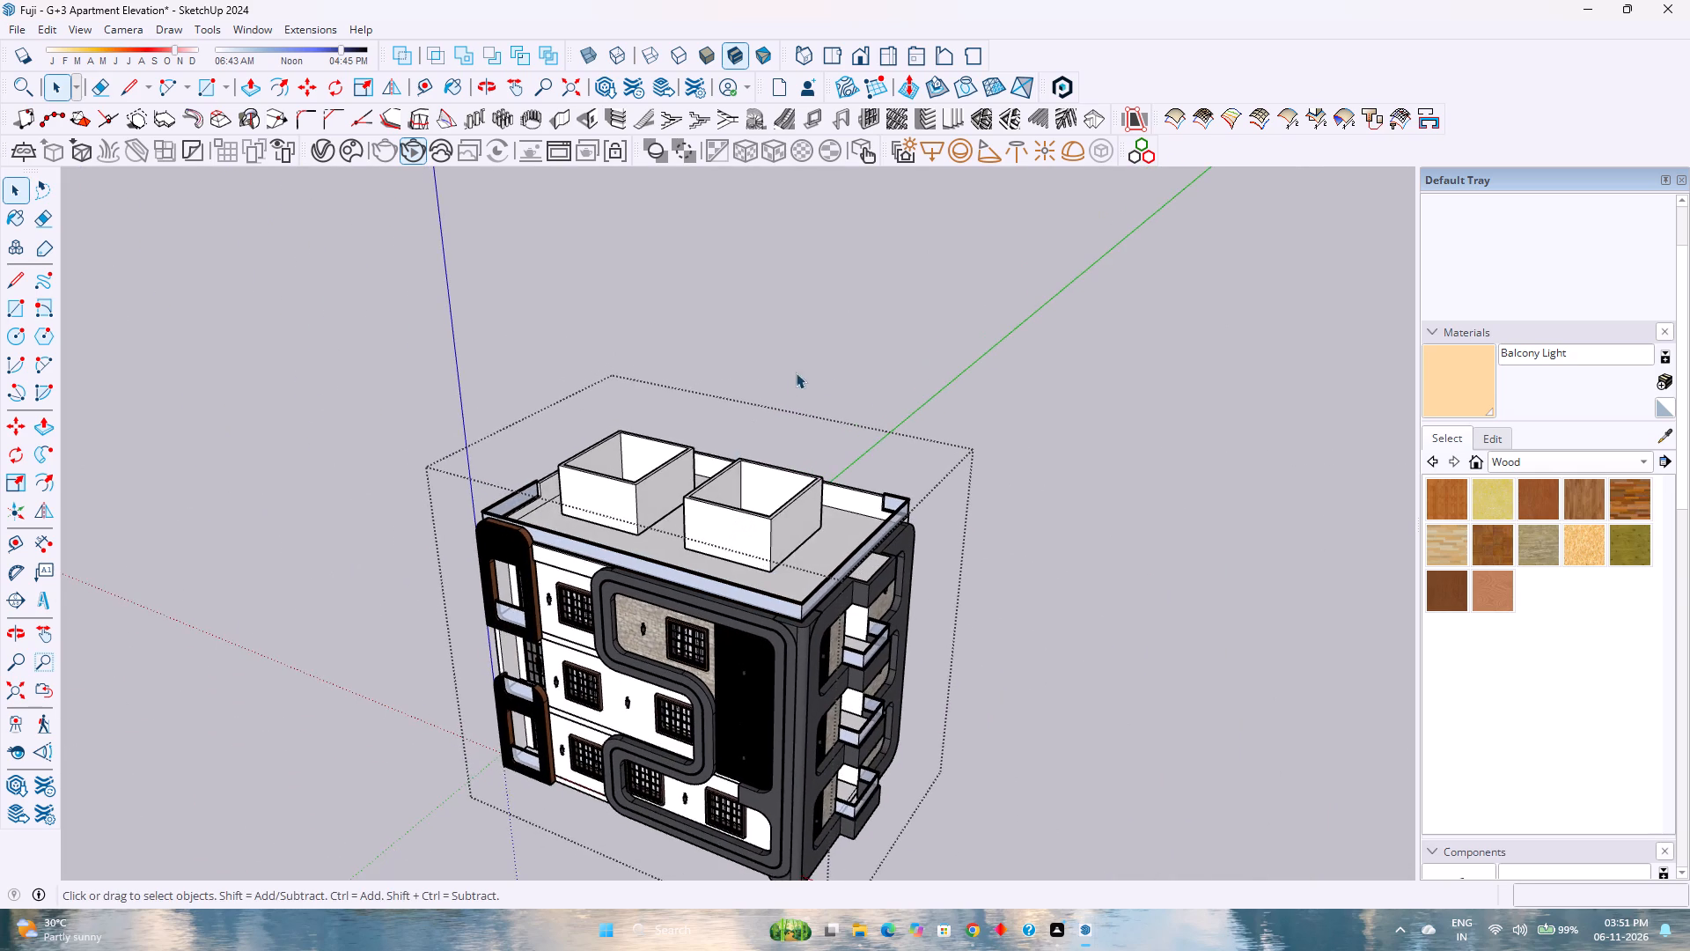
pyautogui.moveTo(796, 372); pyautogui.dragTo(794, 373, button='middle')
pyautogui.scroll(-1, 828, 396)
pyautogui.moveTo(788, 531); pyautogui.dragTo(840, 332, button='middle')
pyautogui.scroll(2, 739, 506)
pyautogui.moveTo(738, 506); pyautogui.dragTo(599, 462, button='middle')
pyautogui.middleClick(599, 462)
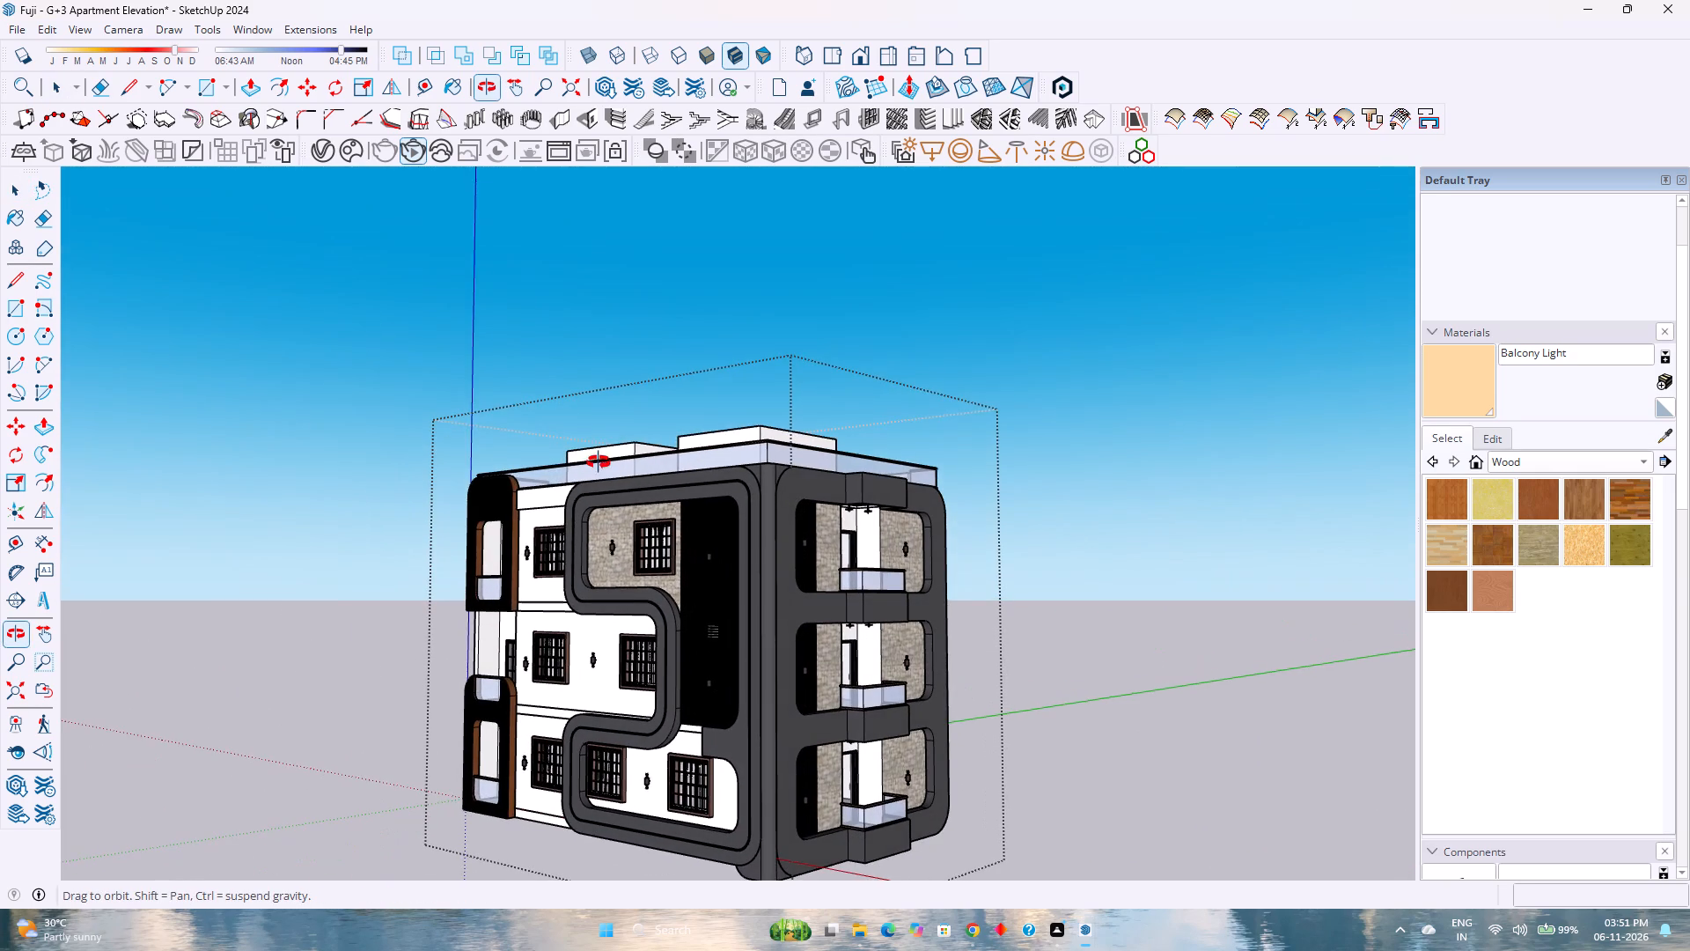
pyautogui.scroll(1, 669, 542)
pyautogui.scroll(-2, 669, 542)
pyautogui.moveTo(626, 579); pyautogui.dragTo(664, 517, button='middle')
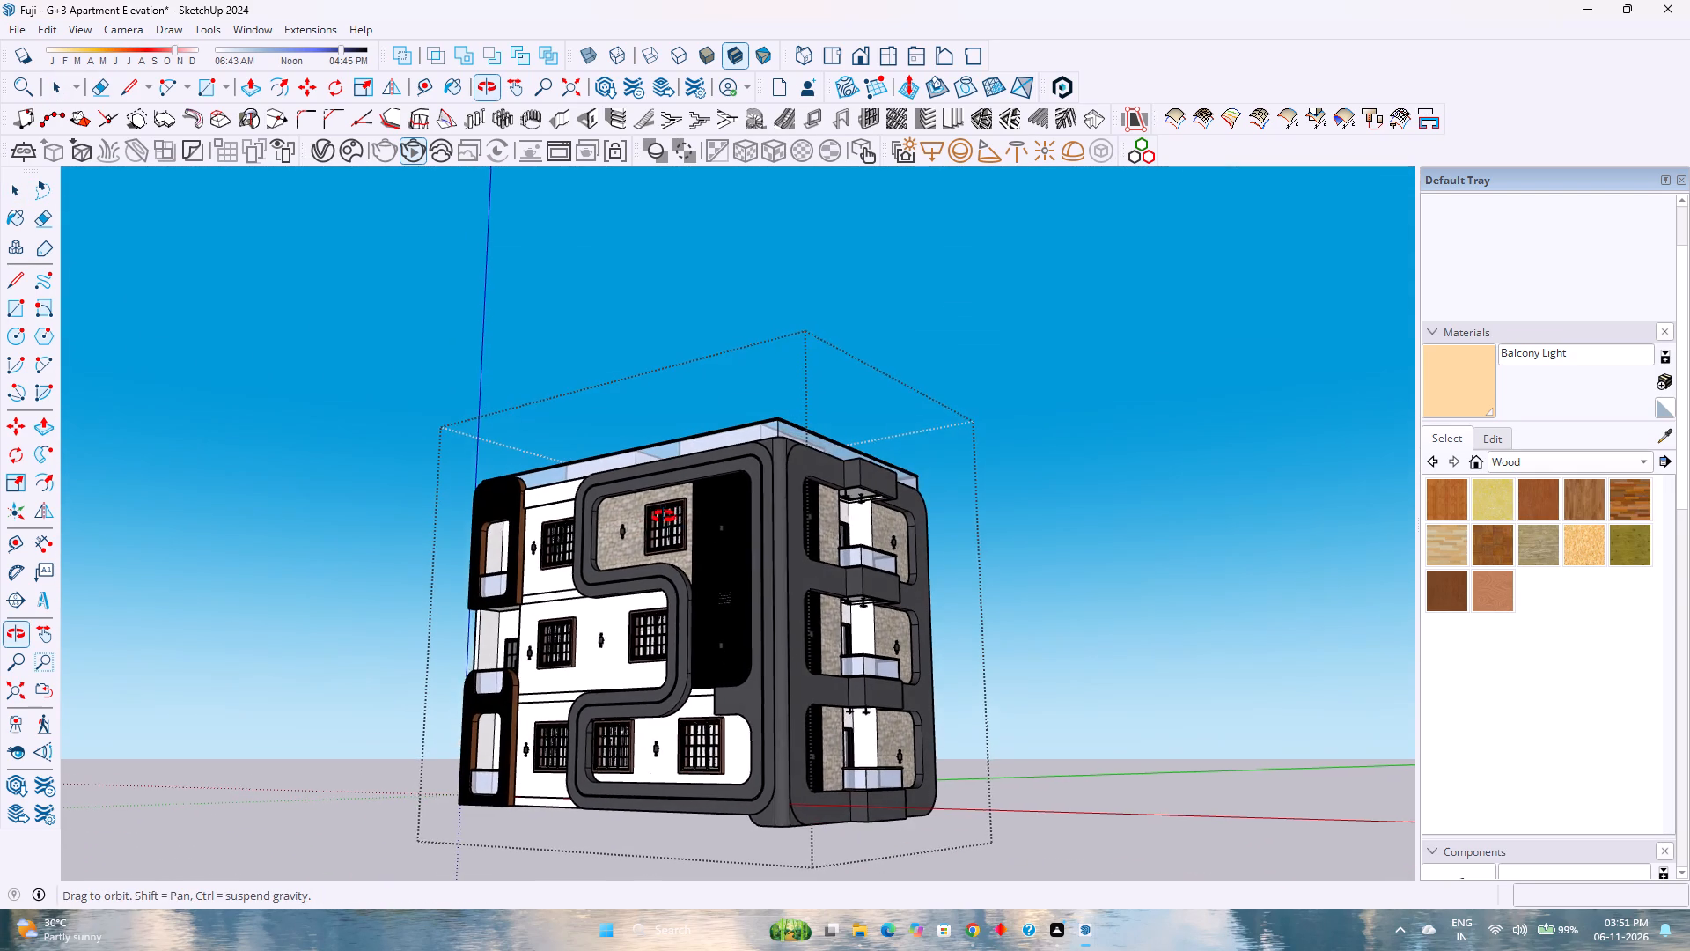
pyautogui.moveTo(664, 517); pyautogui.dragTo(669, 517, button='middle')
pyautogui.middleClick(669, 517)
pyautogui.scroll(-1, 668, 517)
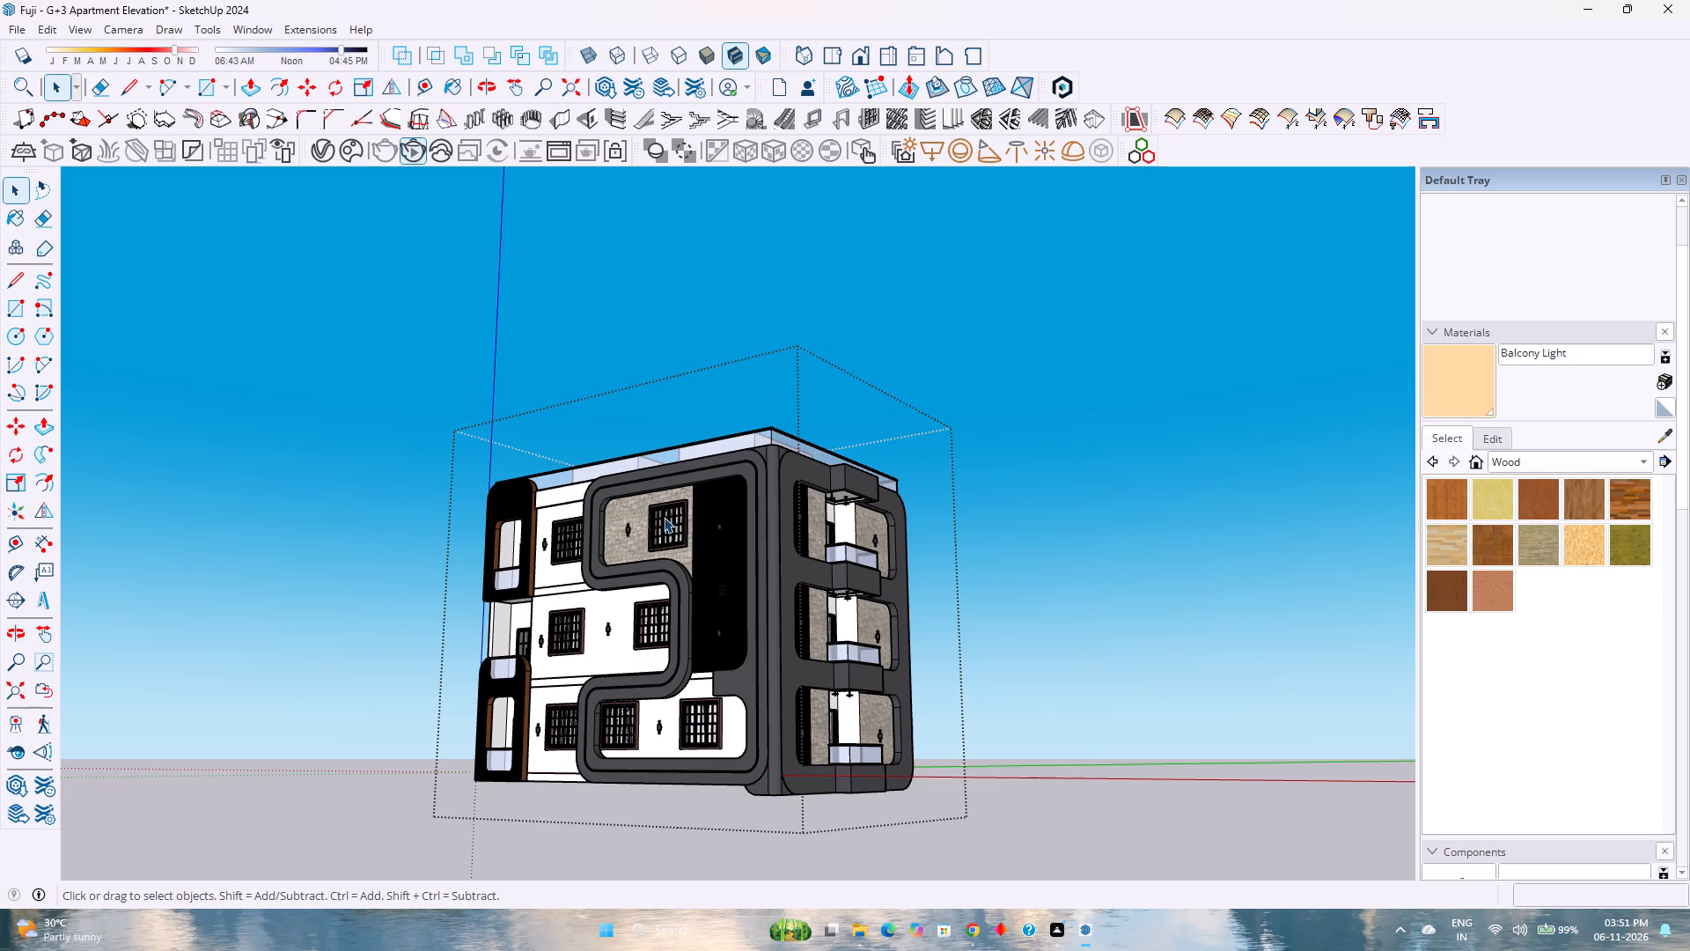
pyautogui.scroll(-3, 658, 519)
pyautogui.scroll(2, 676, 533)
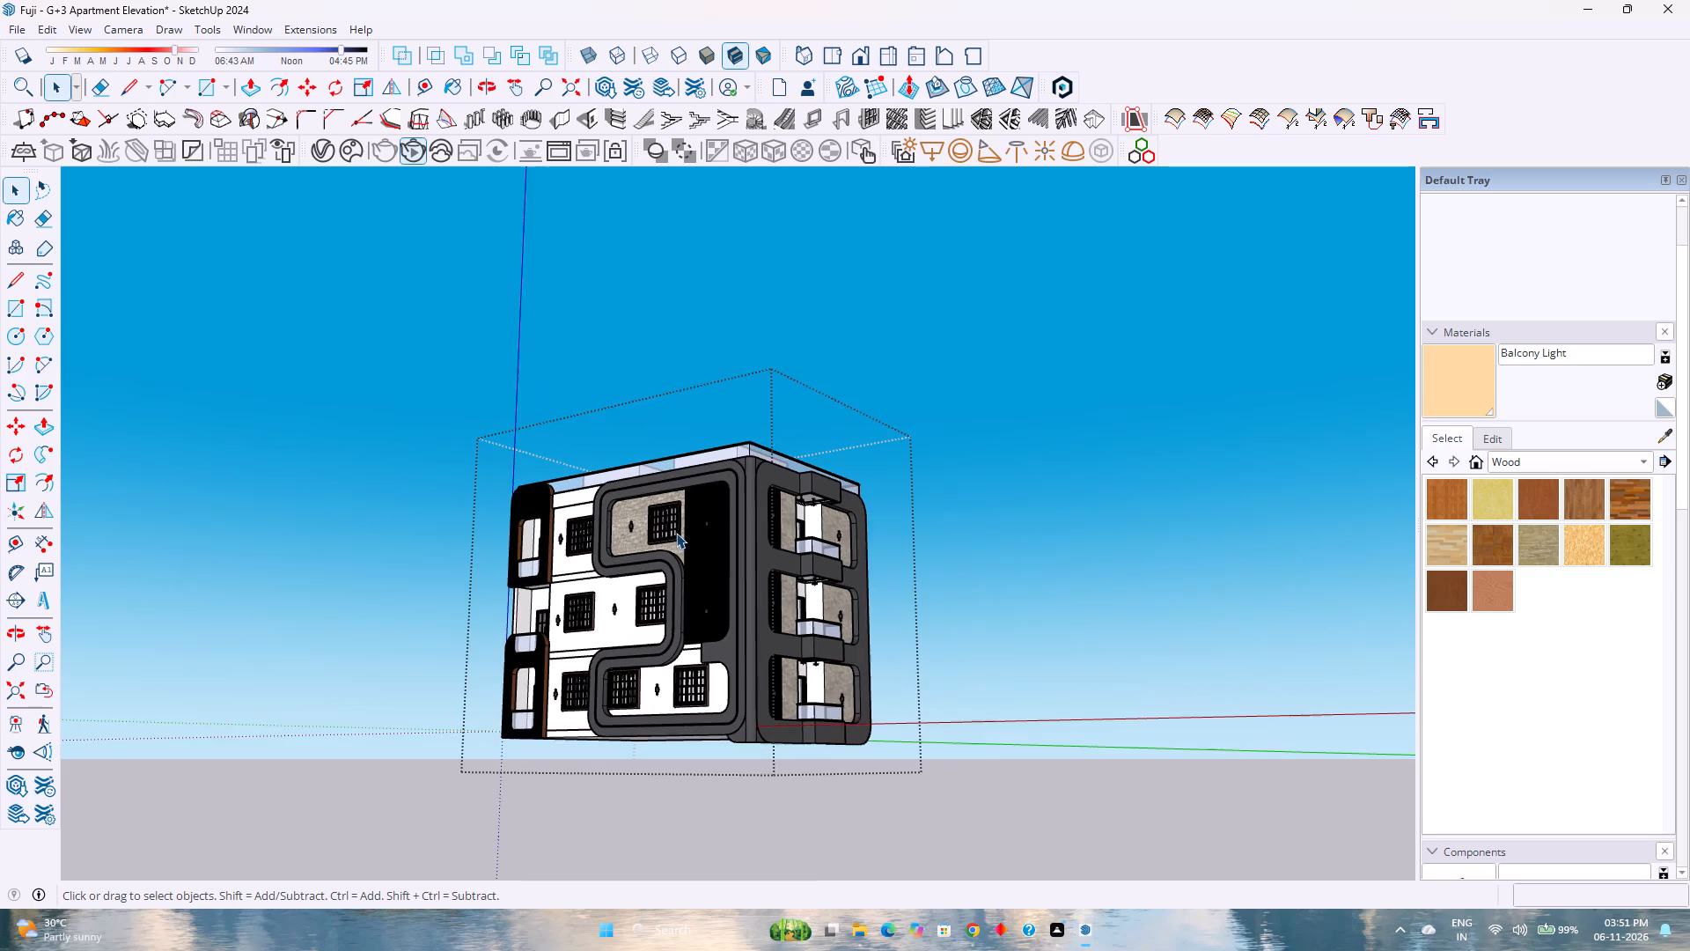
pyautogui.scroll(2, 676, 533)
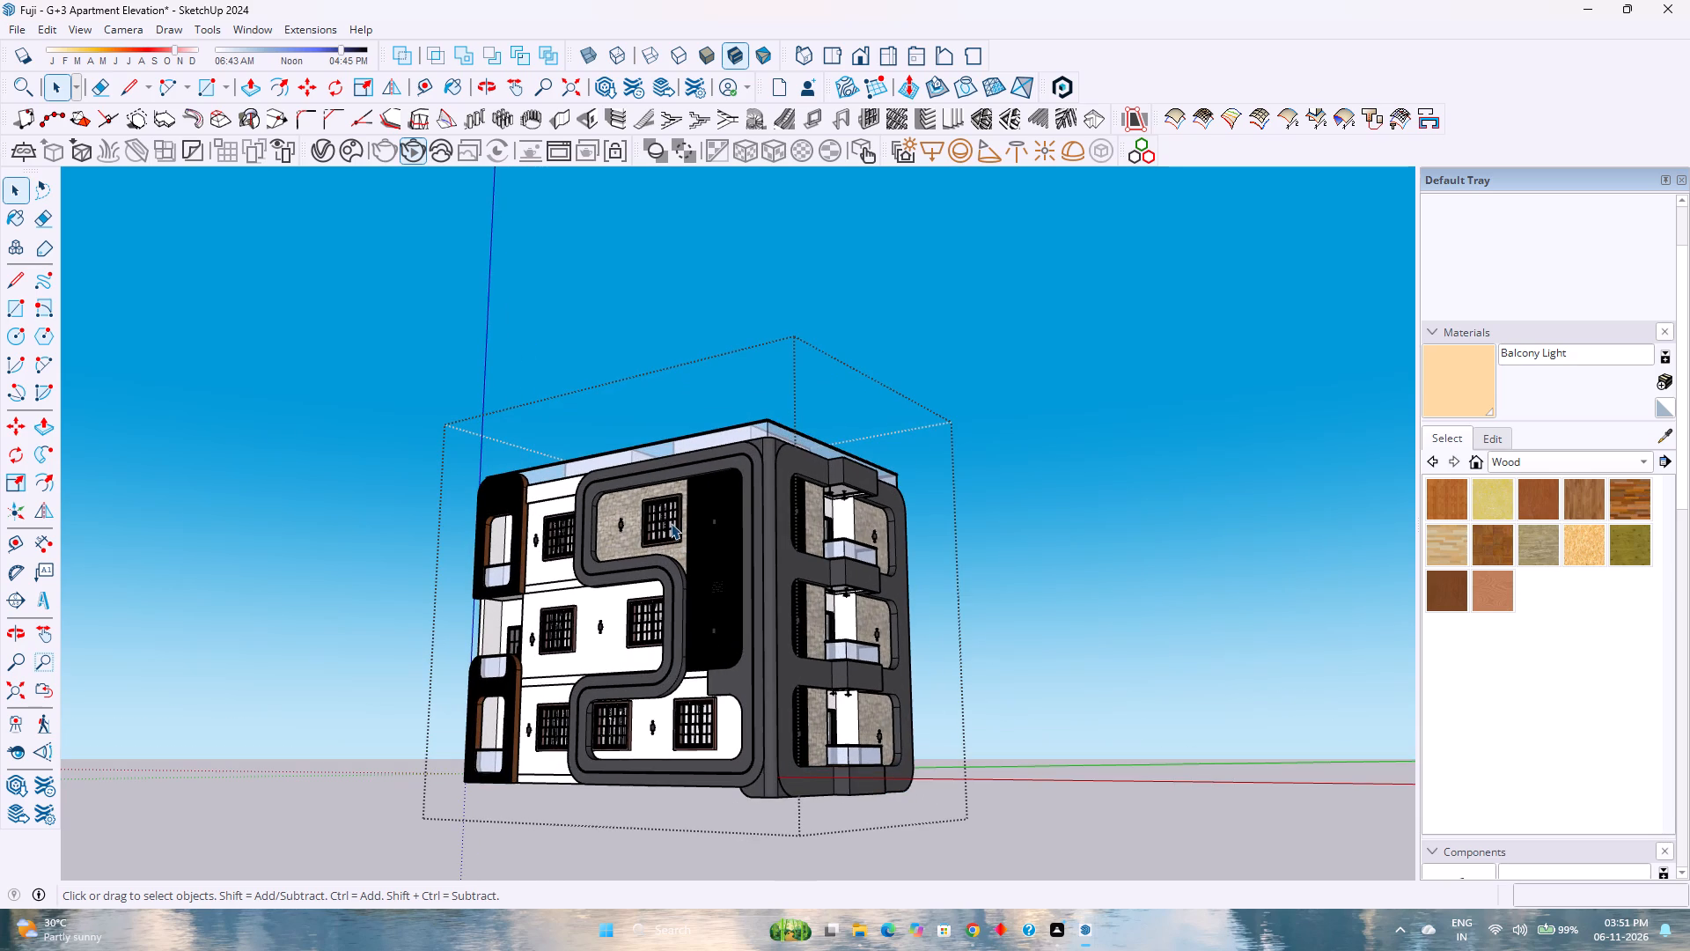
pyautogui.scroll(-5, 691, 505)
pyautogui.scroll(3, 691, 505)
pyautogui.scroll(-2, 691, 505)
pyautogui.scroll(2, 691, 505)
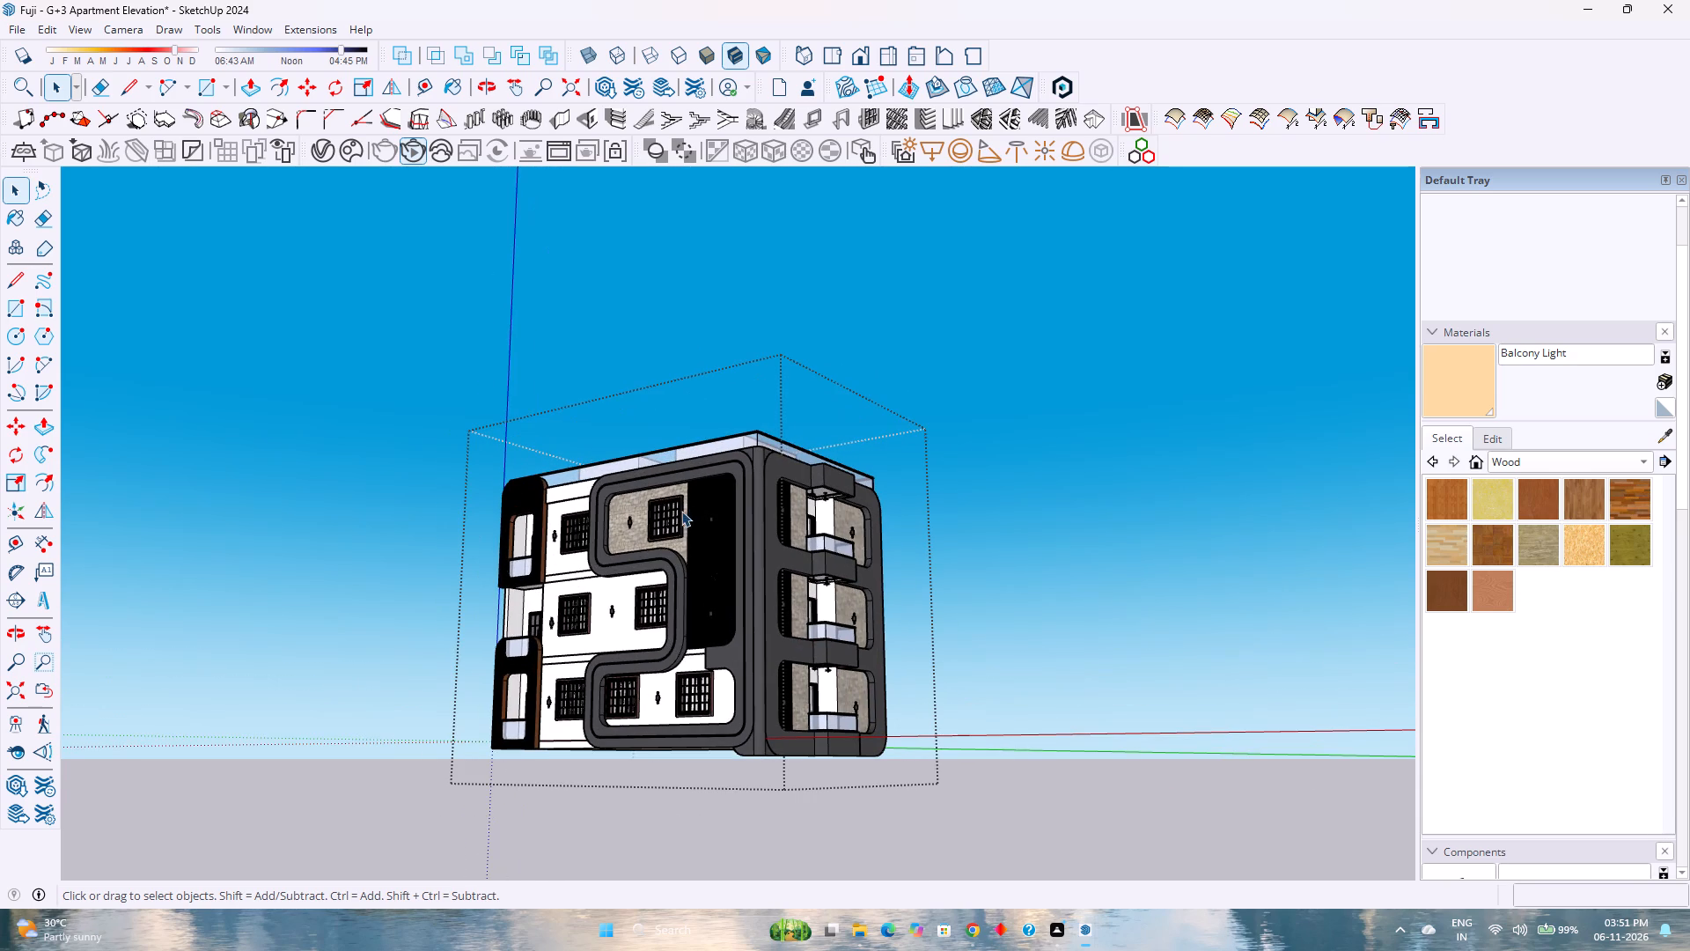
pyautogui.scroll(-3, 1018, 693)
pyautogui.scroll(3, 1018, 691)
pyautogui.scroll(-3, 1016, 690)
pyautogui.scroll(7, 1016, 690)
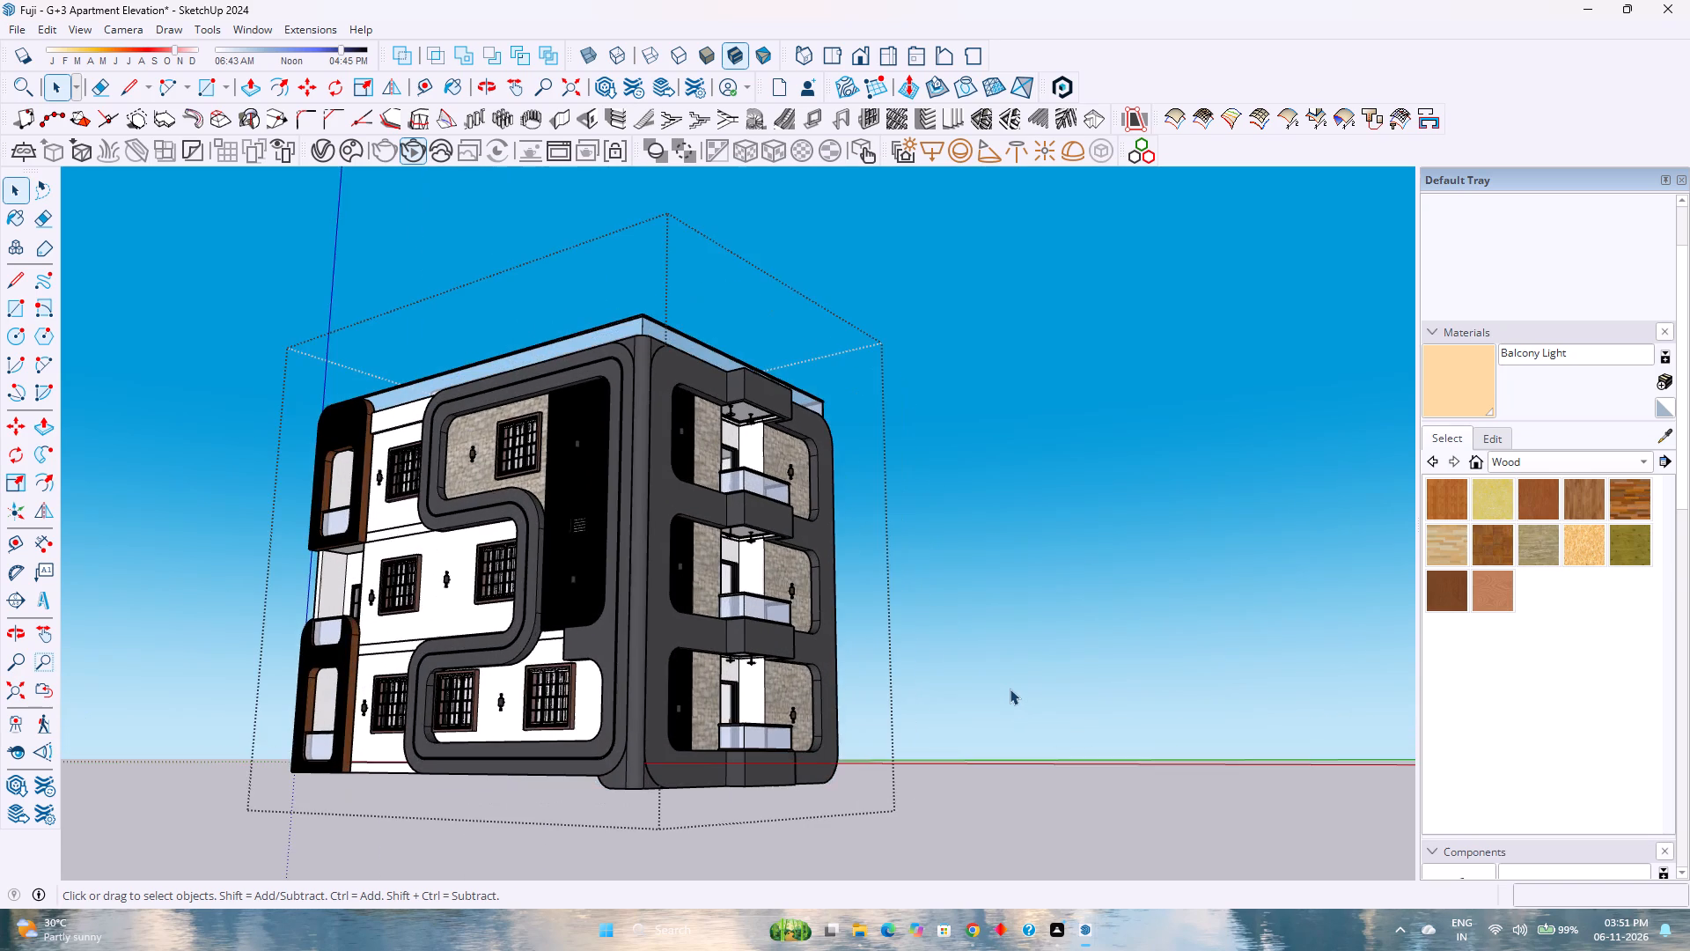
pyautogui.scroll(-4, 983, 689)
pyautogui.scroll(3, 948, 690)
pyautogui.scroll(2, 805, 684)
pyautogui.scroll(-4, 805, 684)
pyautogui.scroll(1, 805, 684)
pyautogui.scroll(-6, 805, 683)
pyautogui.scroll(1, 811, 681)
pyautogui.scroll(-8, 812, 680)
pyautogui.scroll(4, 813, 676)
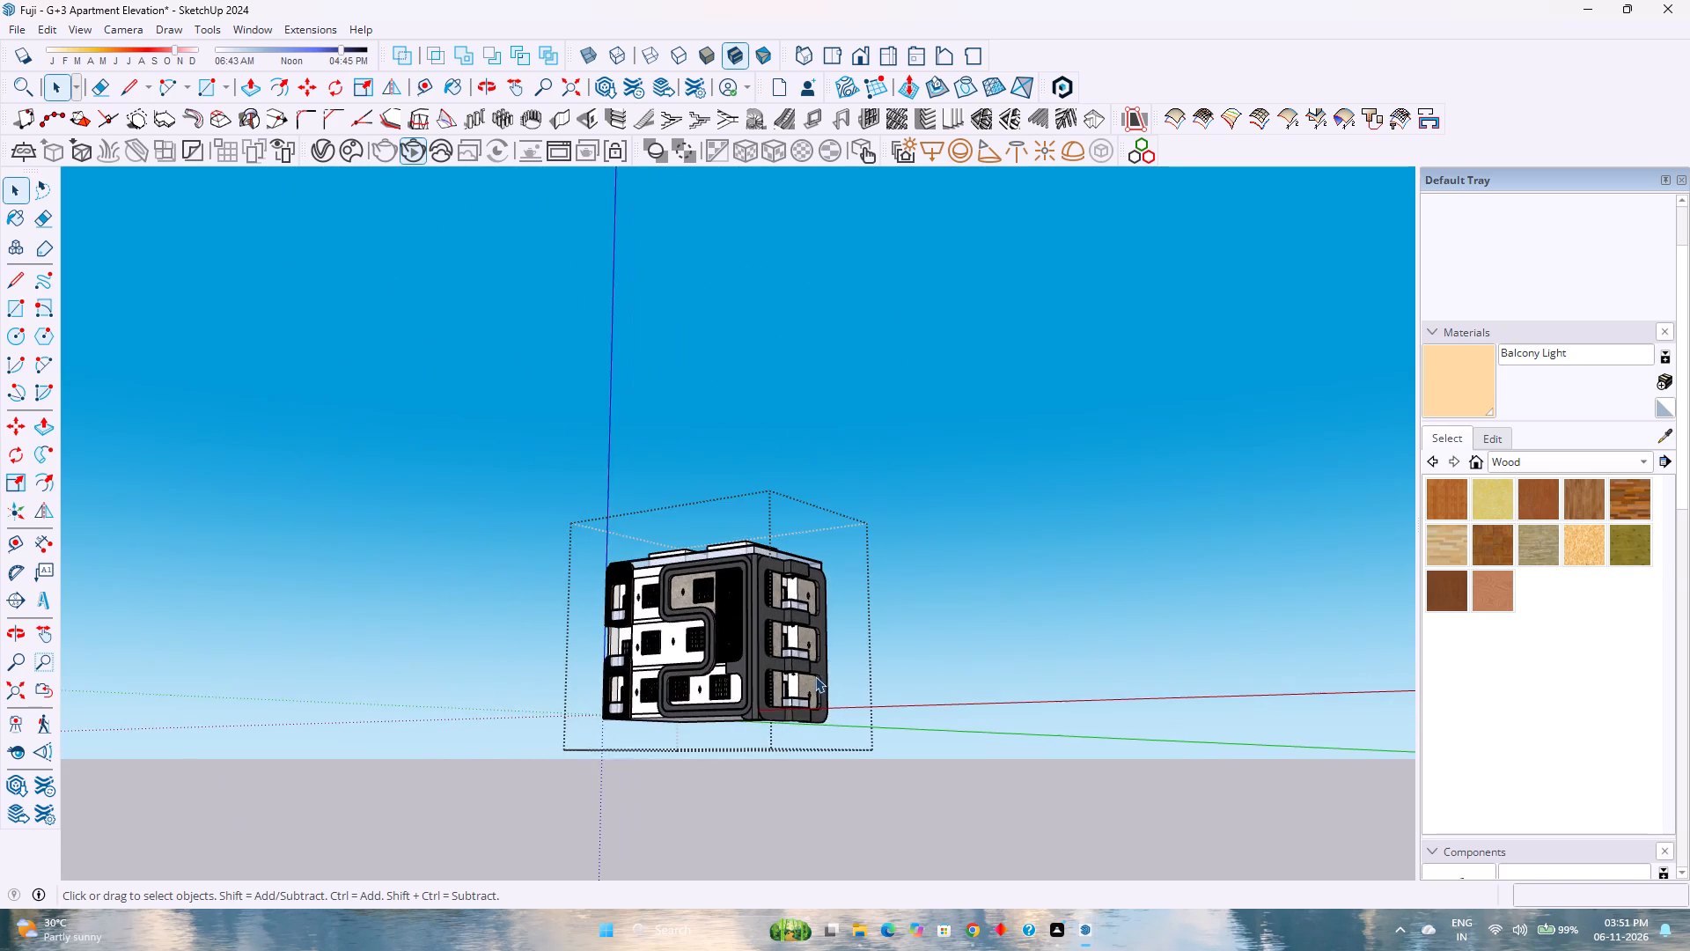
pyautogui.scroll(8, 816, 676)
pyautogui.scroll(-4, 724, 645)
pyautogui.moveTo(651, 587); pyautogui.dragTo(696, 680, button='middle')
pyautogui.middleClick(698, 685)
pyautogui.moveTo(709, 716); pyautogui.dragTo(734, 760, button='middle')
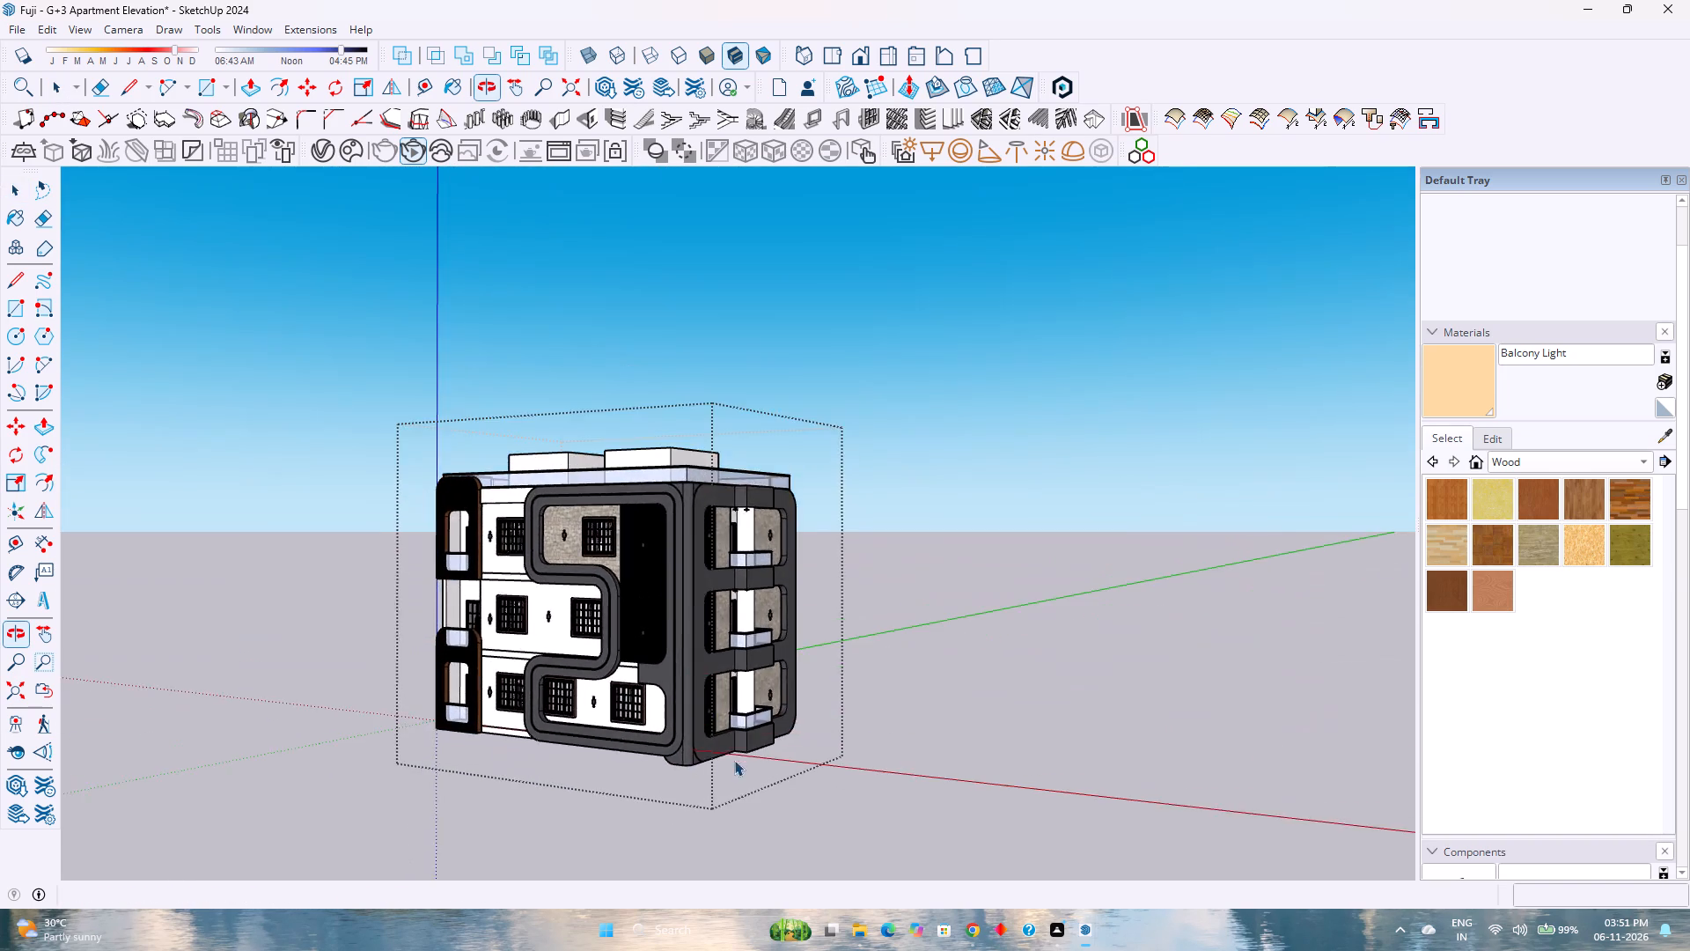
# Examine the whole building and its two roof structures from the front, the corner and above.
pyautogui.moveTo(734, 760); pyautogui.dragTo(993, 763, button='middle')
pyautogui.scroll(-7, 920, 661)
pyautogui.scroll(5, 973, 698)
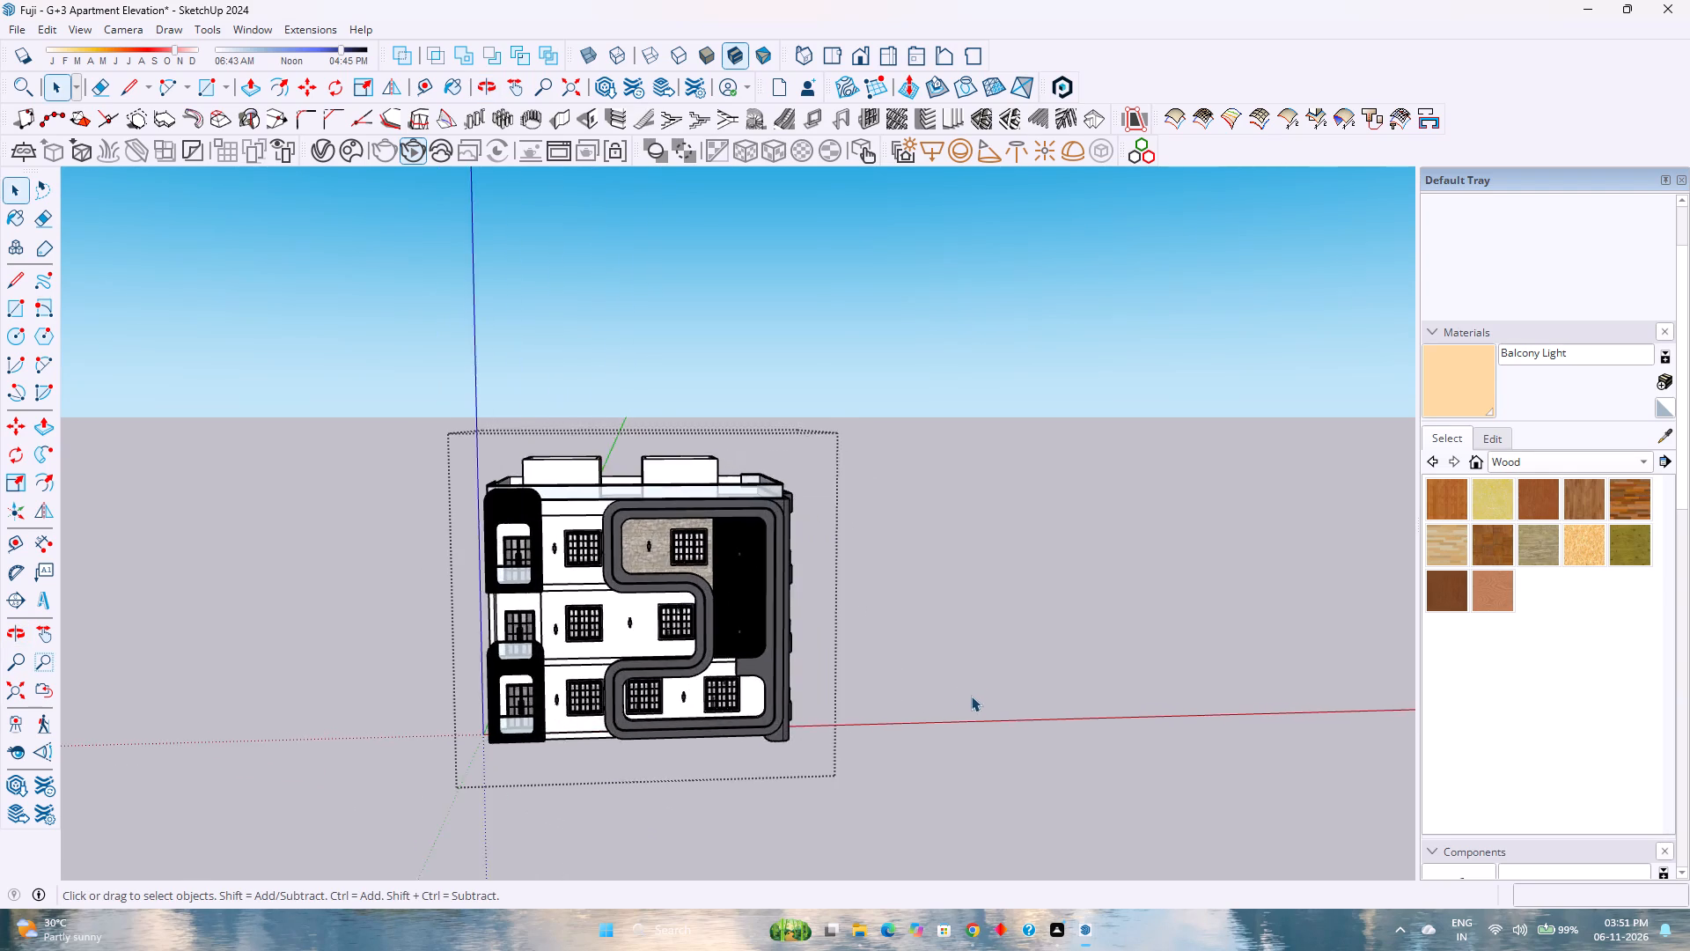
pyautogui.middleClick(971, 696)
pyautogui.moveTo(969, 696); pyautogui.dragTo(716, 747, button='middle')
pyautogui.scroll(-8, 712, 716)
pyautogui.scroll(3, 161, 513)
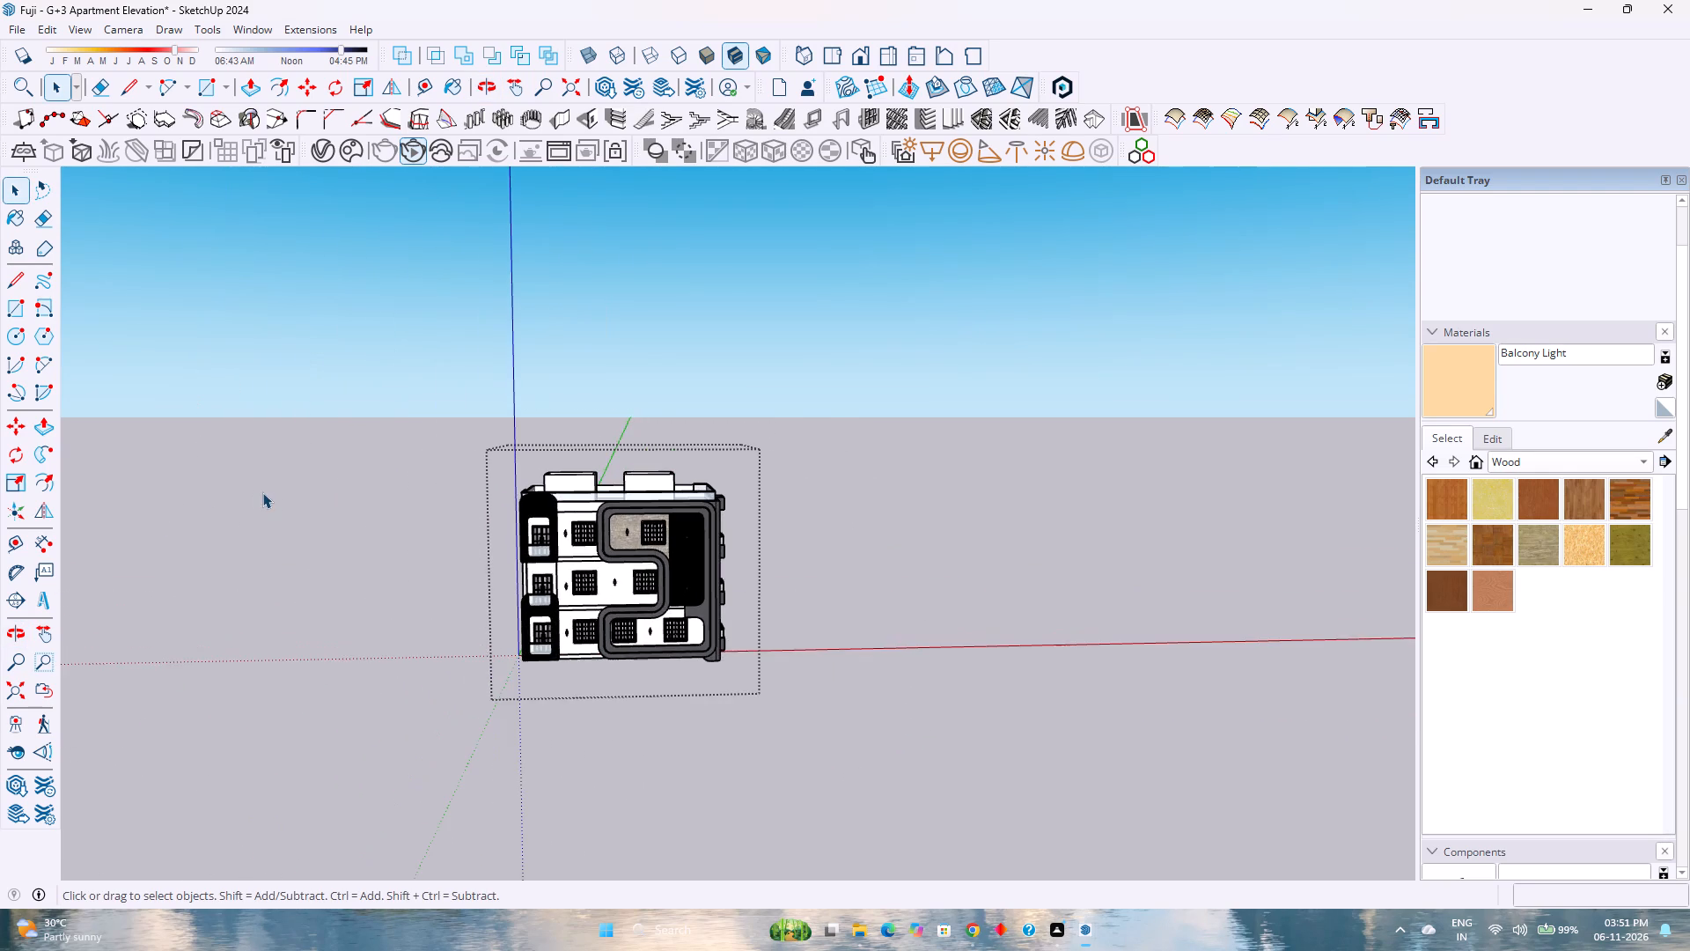
pyautogui.scroll(4, 265, 498)
pyautogui.middleClick(563, 564)
pyautogui.moveTo(563, 564); pyautogui.dragTo(153, 626, button='middle')
pyautogui.middleClick(153, 626)
pyautogui.scroll(-4, 183, 603)
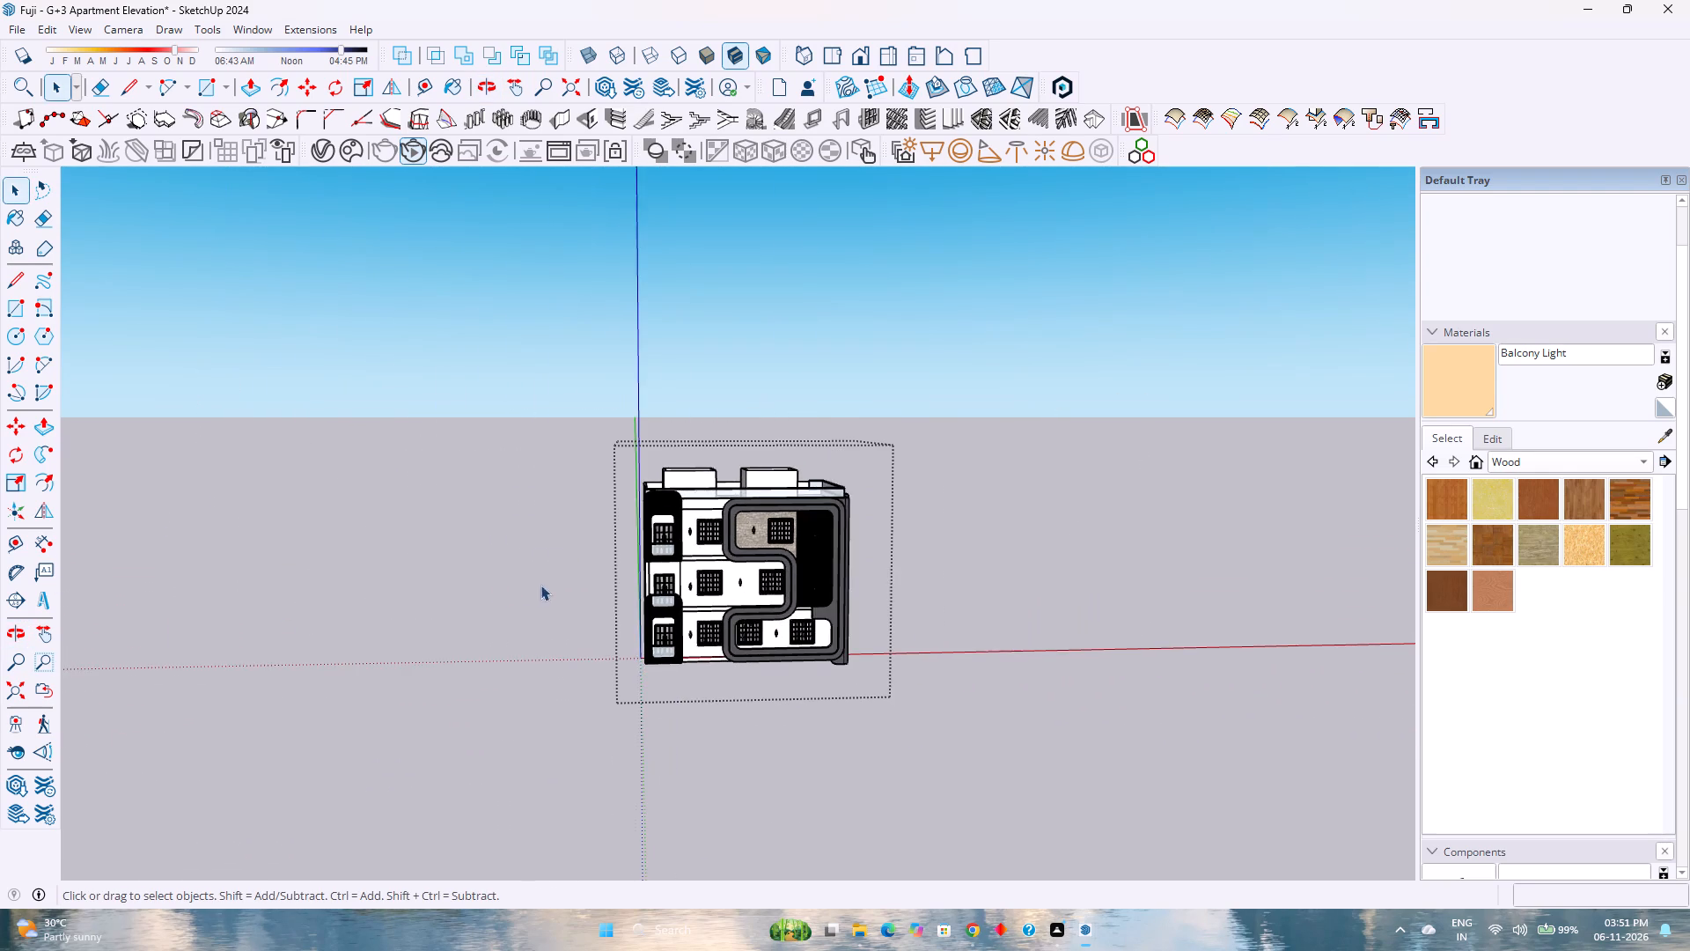
pyautogui.moveTo(536, 586); pyautogui.dragTo(512, 594, button='middle')
pyautogui.moveTo(512, 594); pyautogui.dragTo(129, 643, button='middle')
pyautogui.middleClick(129, 643)
pyautogui.scroll(7, 744, 414)
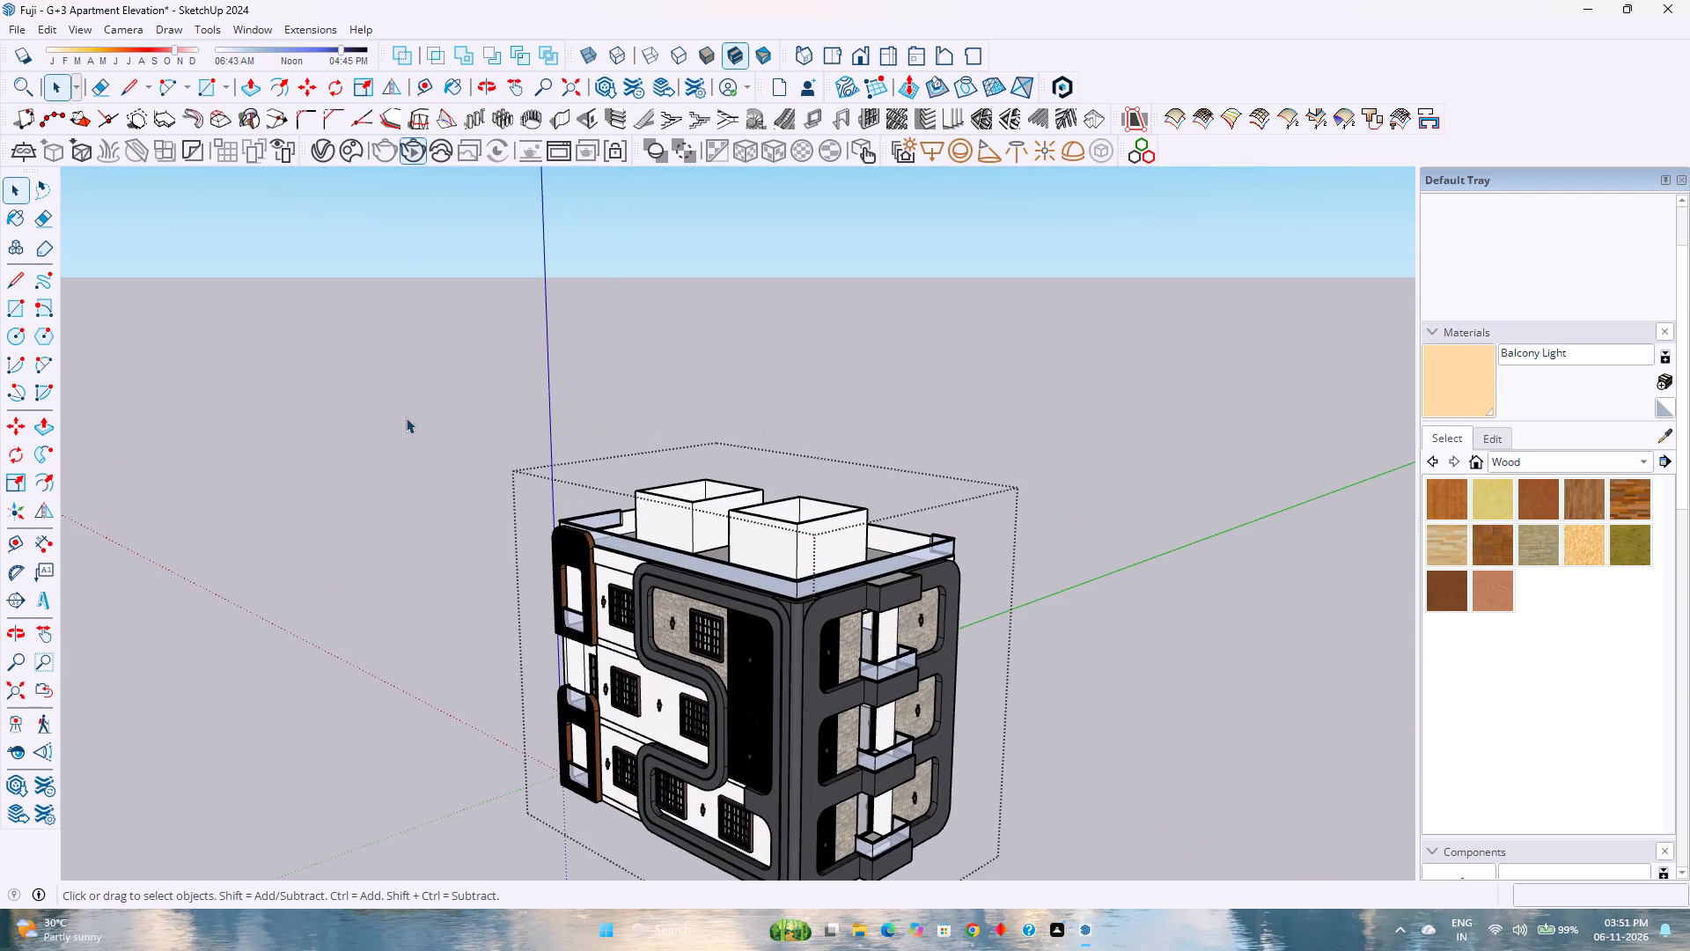
# Draw a 13'6" by 12' rectangle over the wall tops of the roof structure farther from the building's balcony side.
pyautogui.click(206, 83)
pyautogui.scroll(2, 664, 485)
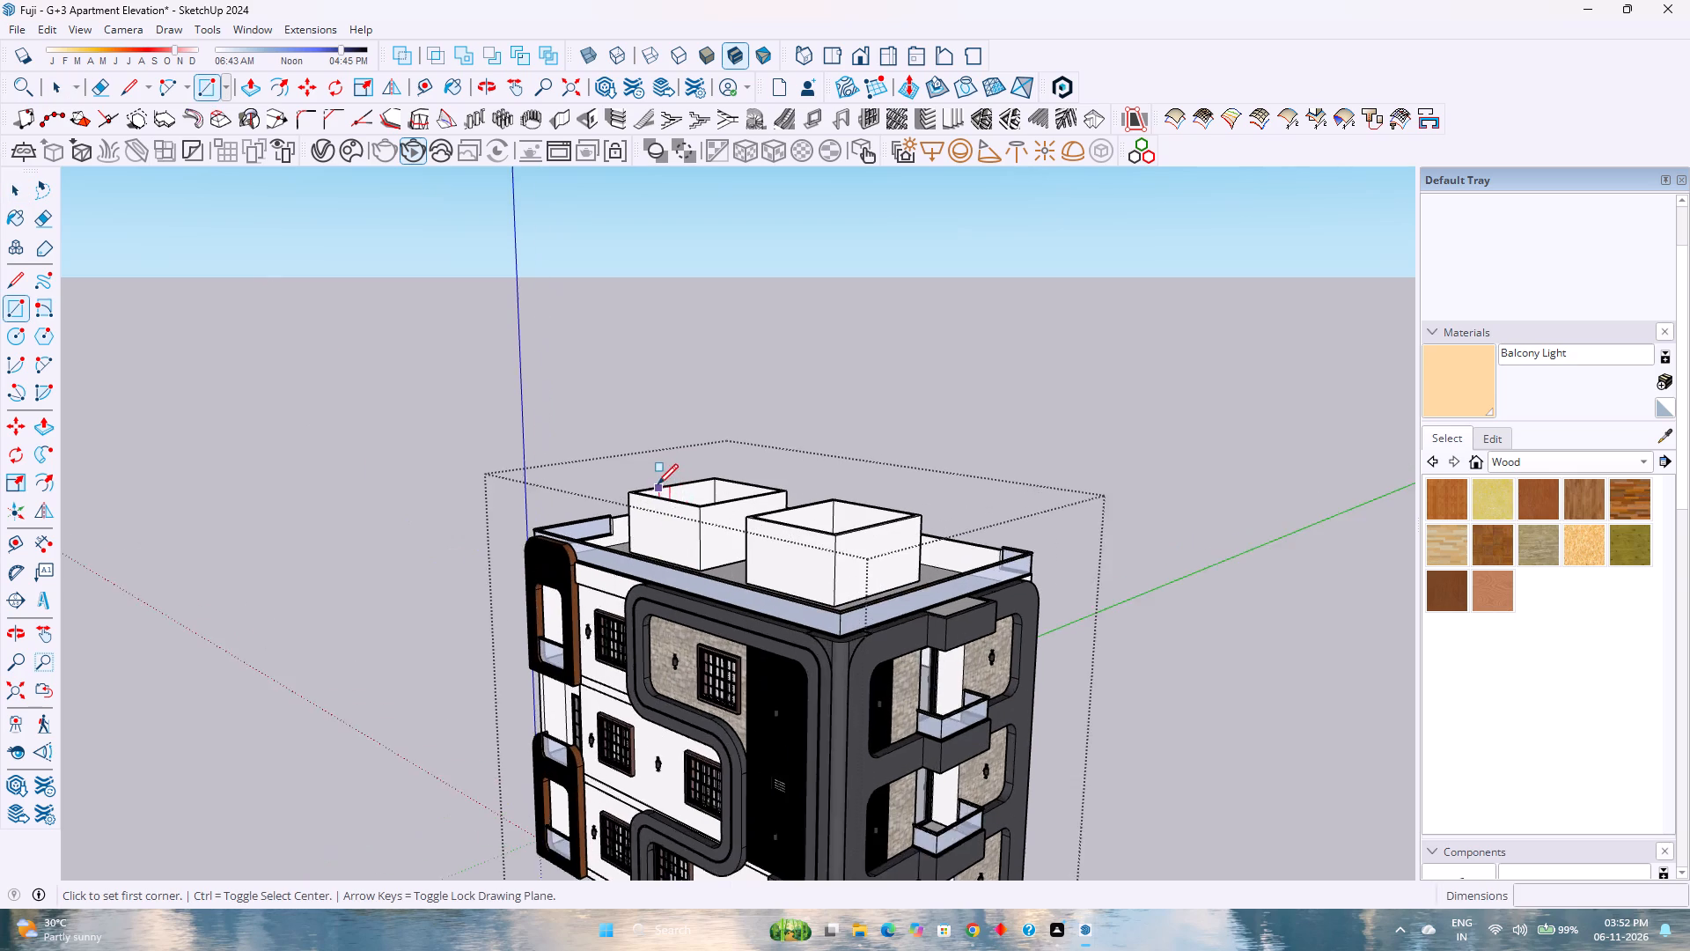
pyautogui.scroll(2, 658, 484)
pyautogui.moveTo(657, 484); pyautogui.dragTo(655, 709, button='middle')
pyautogui.scroll(5, 659, 520)
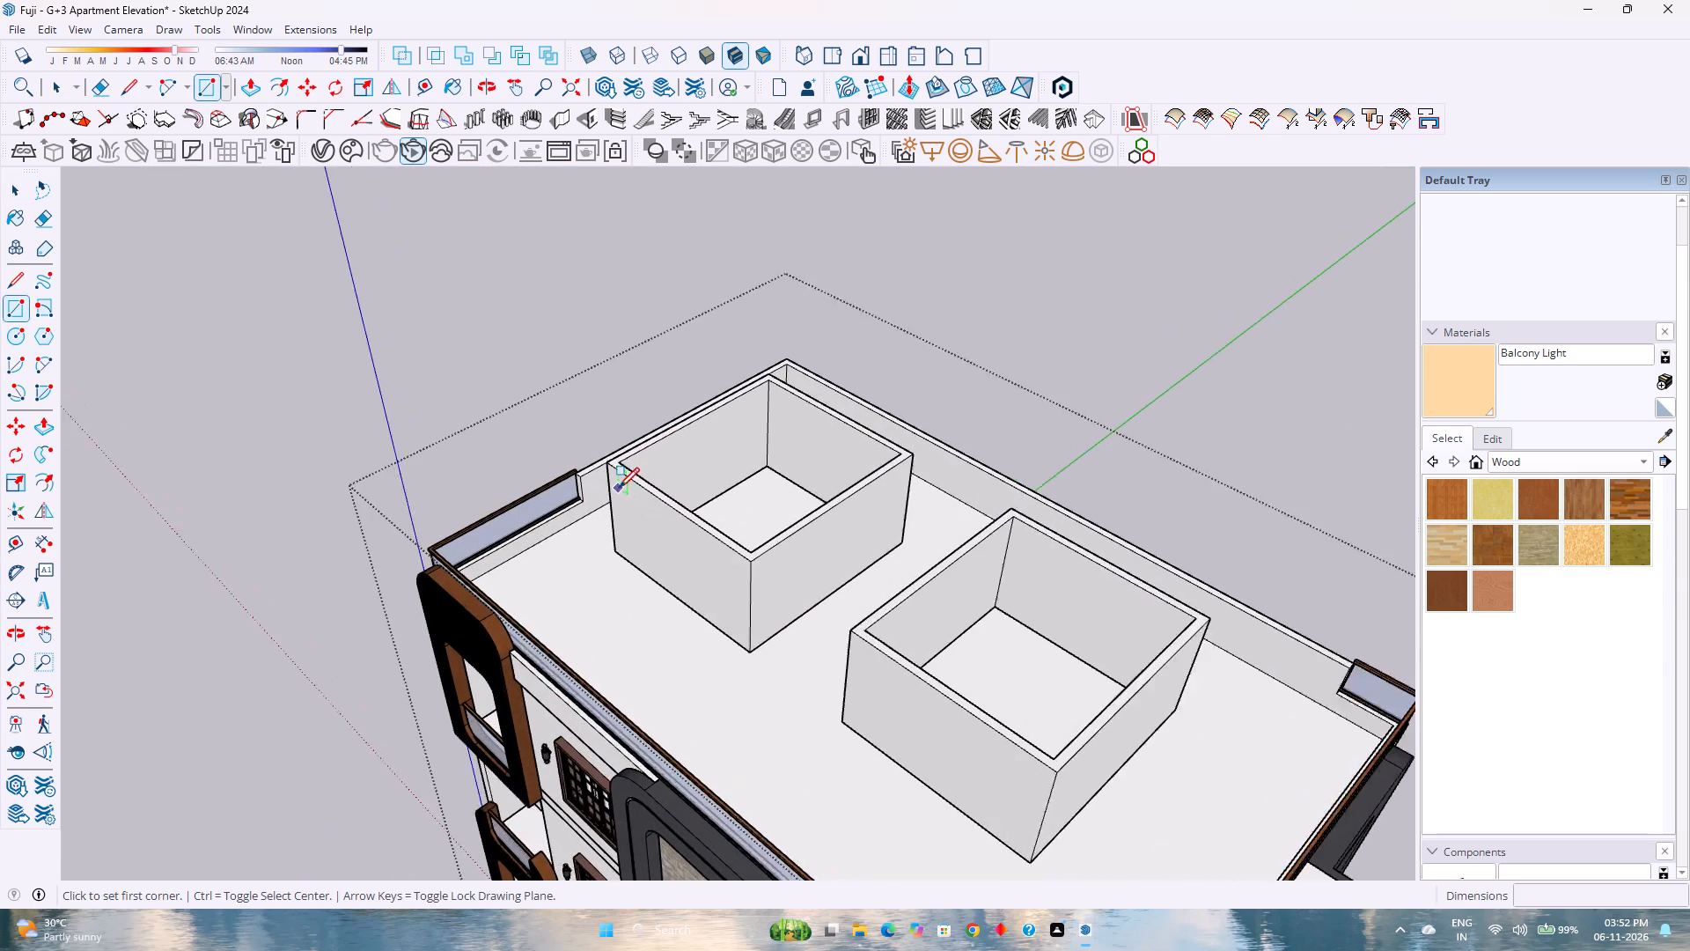
pyautogui.scroll(2, 619, 488)
pyautogui.click(608, 454)
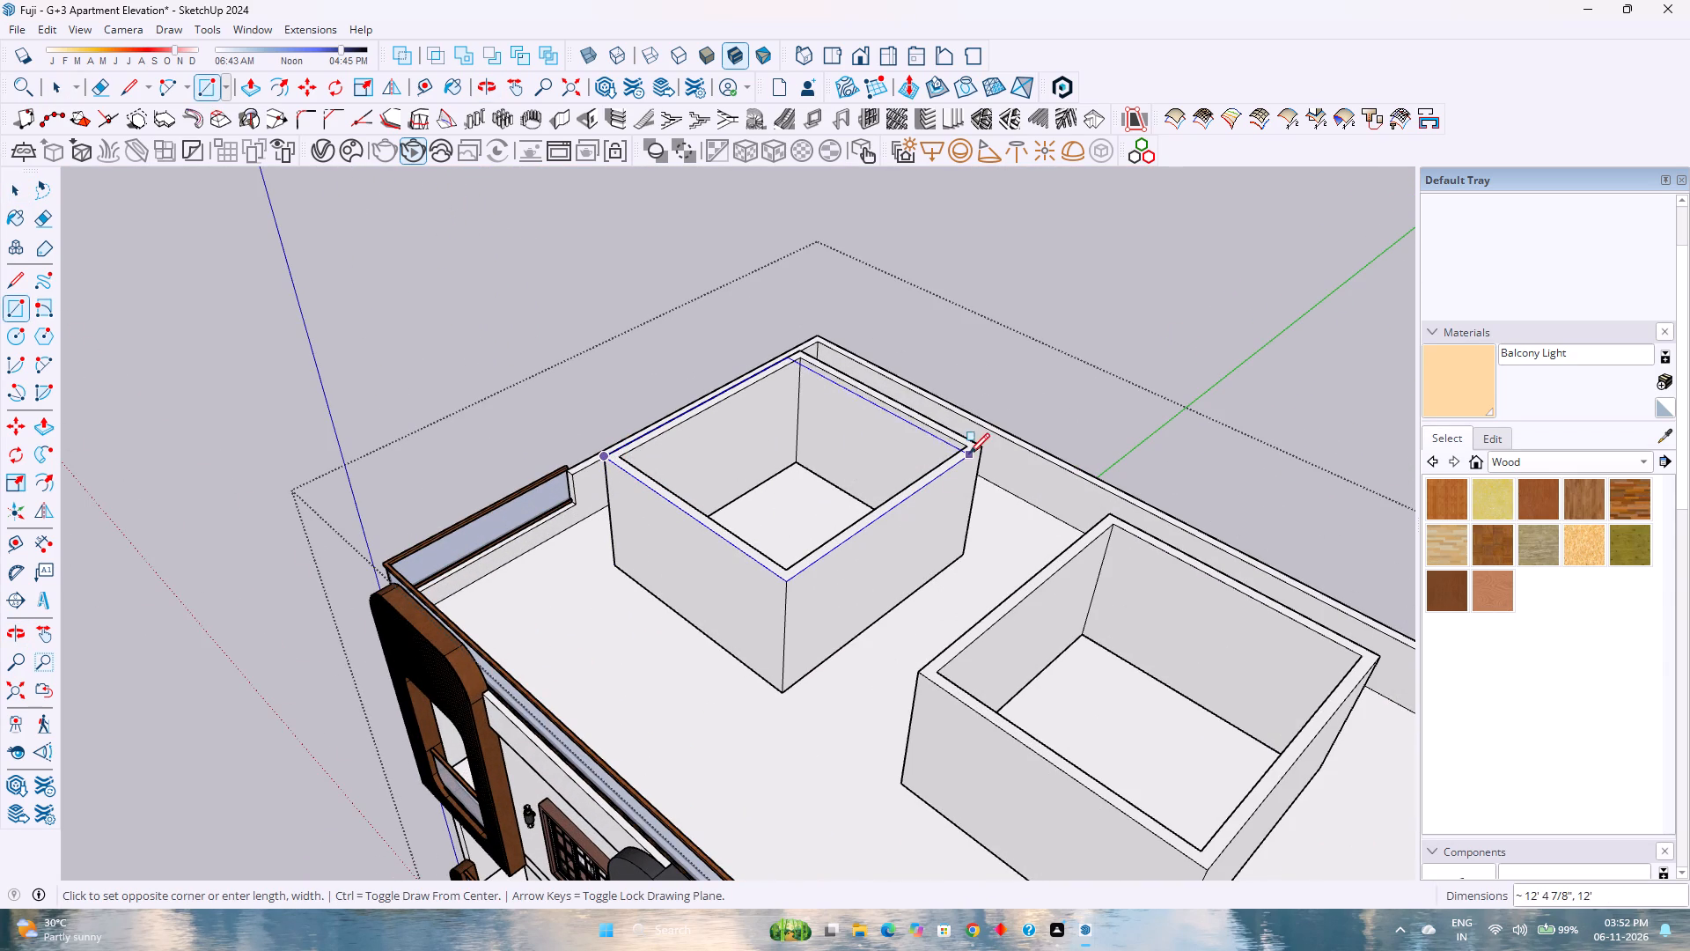
pyautogui.click(980, 447)
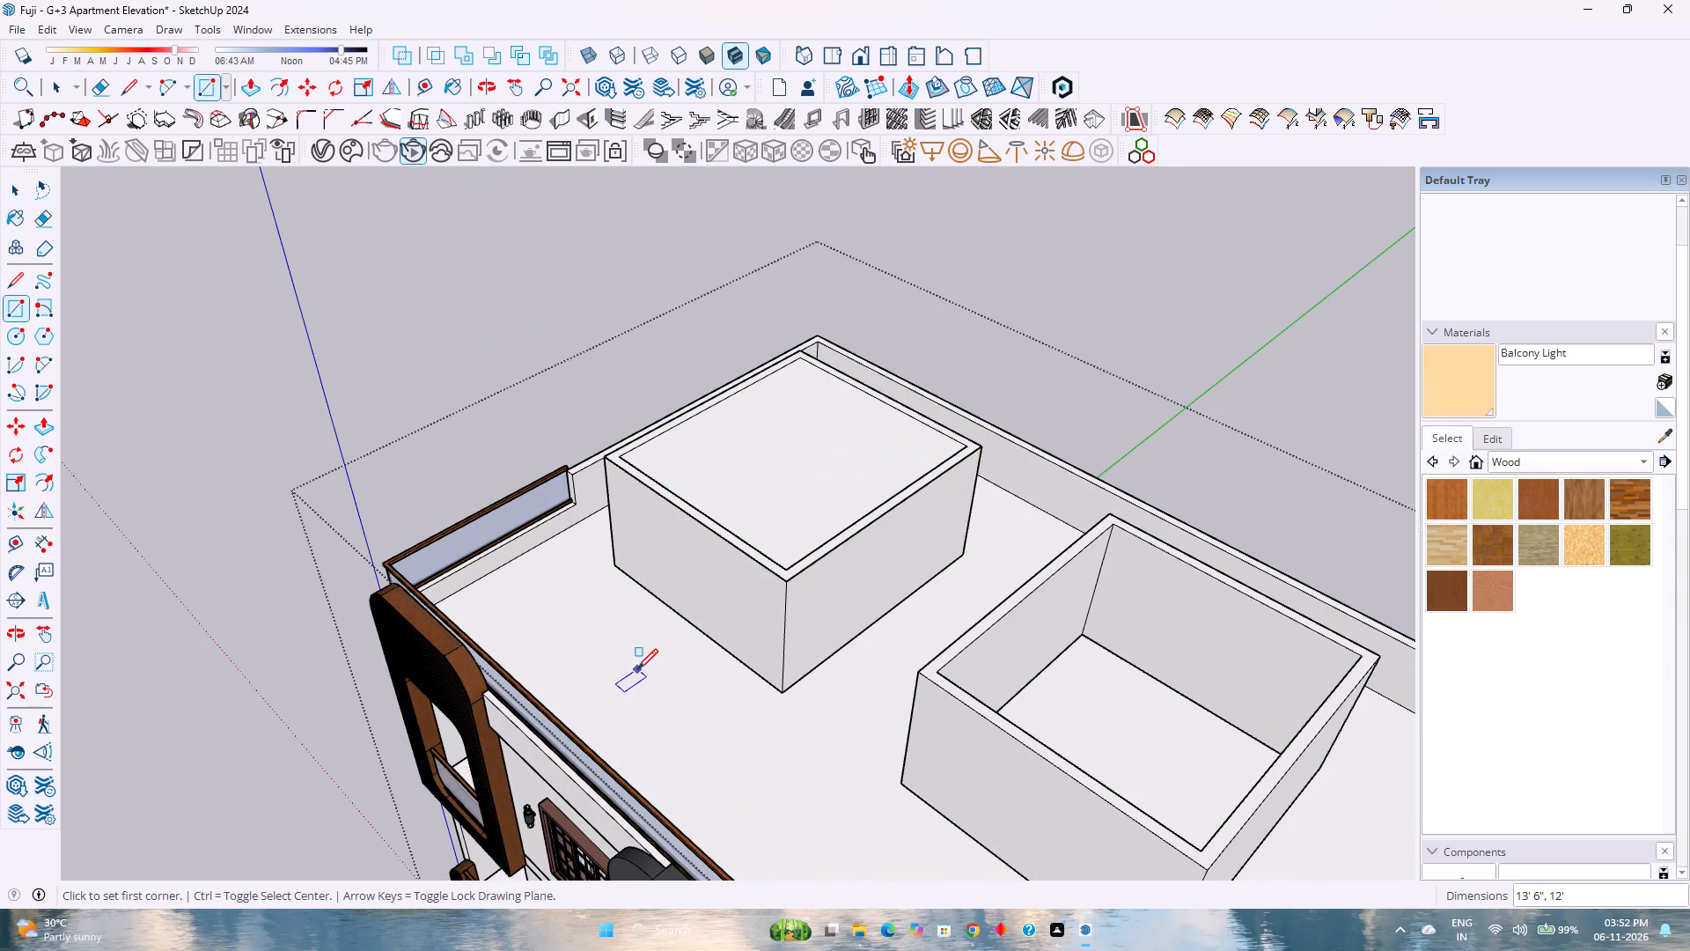
# Make the new rectangle's face and edges a component named 2.
pyautogui.press('space')
pyautogui.doubleClick(738, 469)
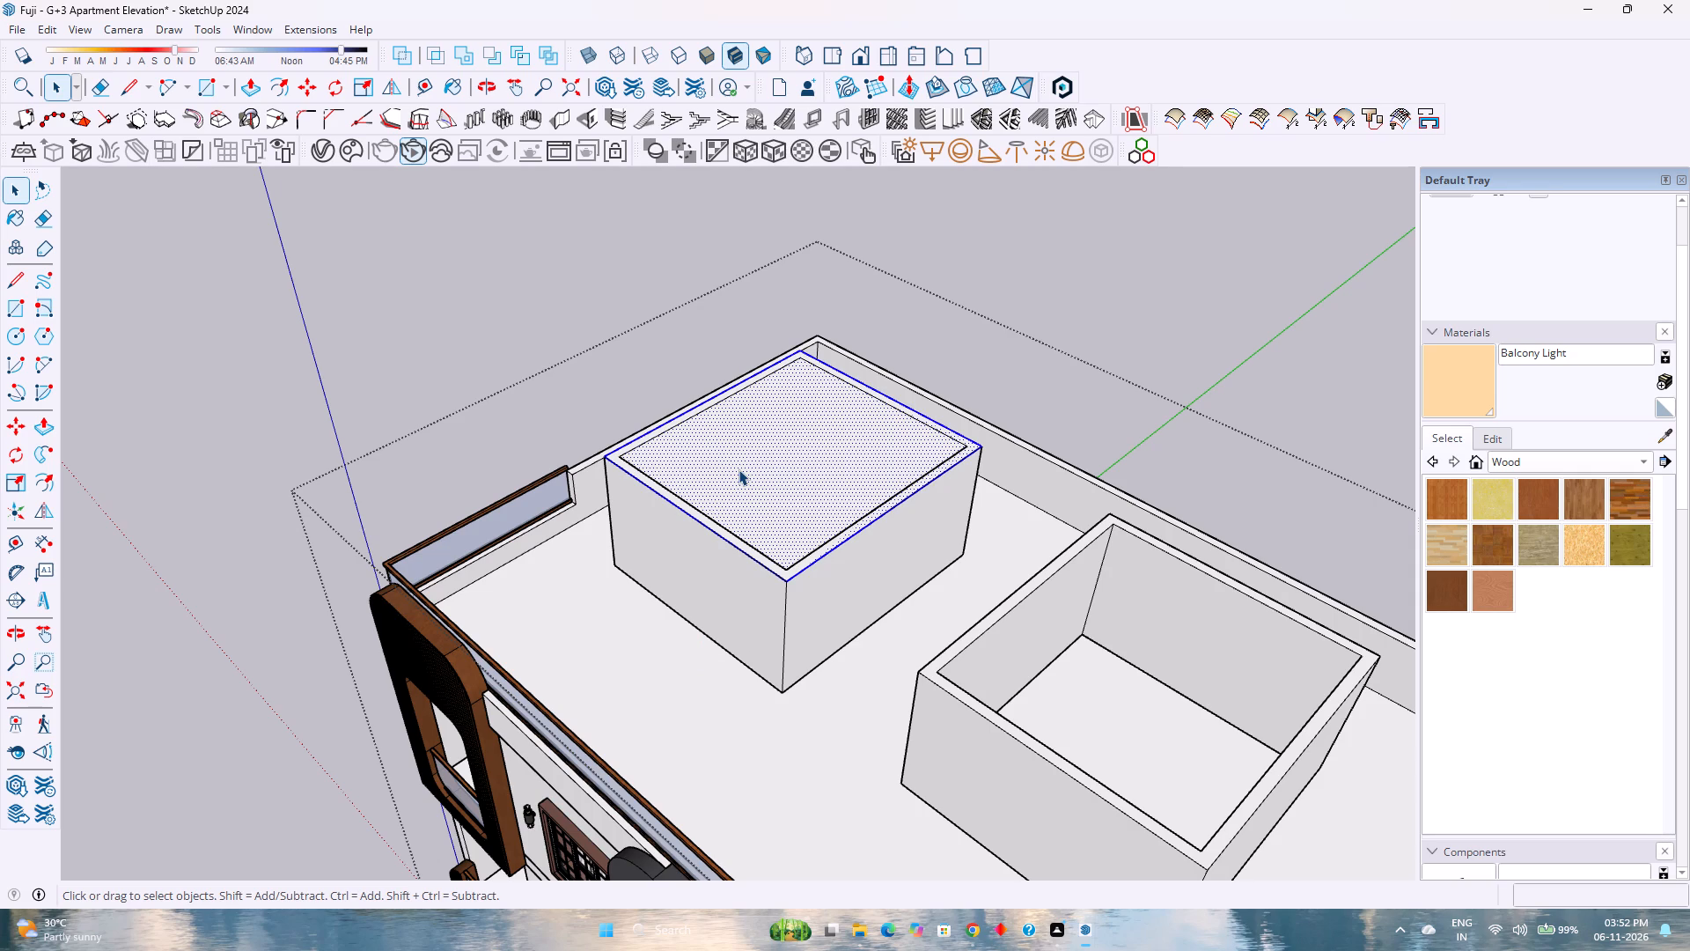
pyautogui.rightClick(739, 475)
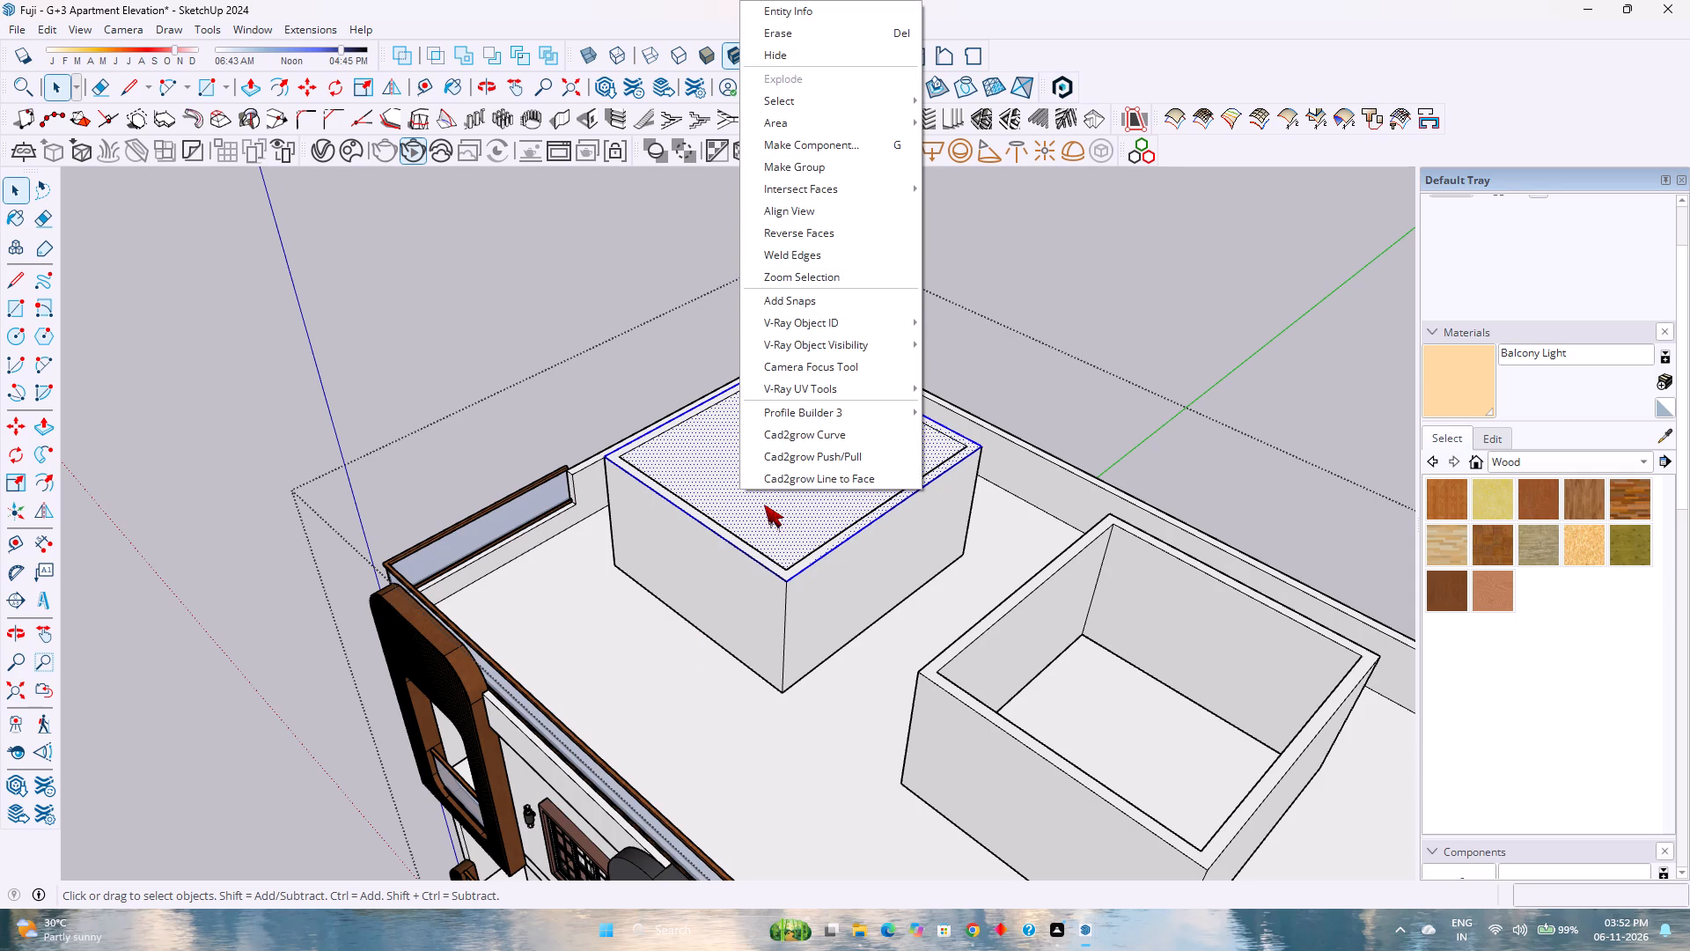
pyautogui.click(859, 145)
pyautogui.press('2')
pyautogui.press('Return')
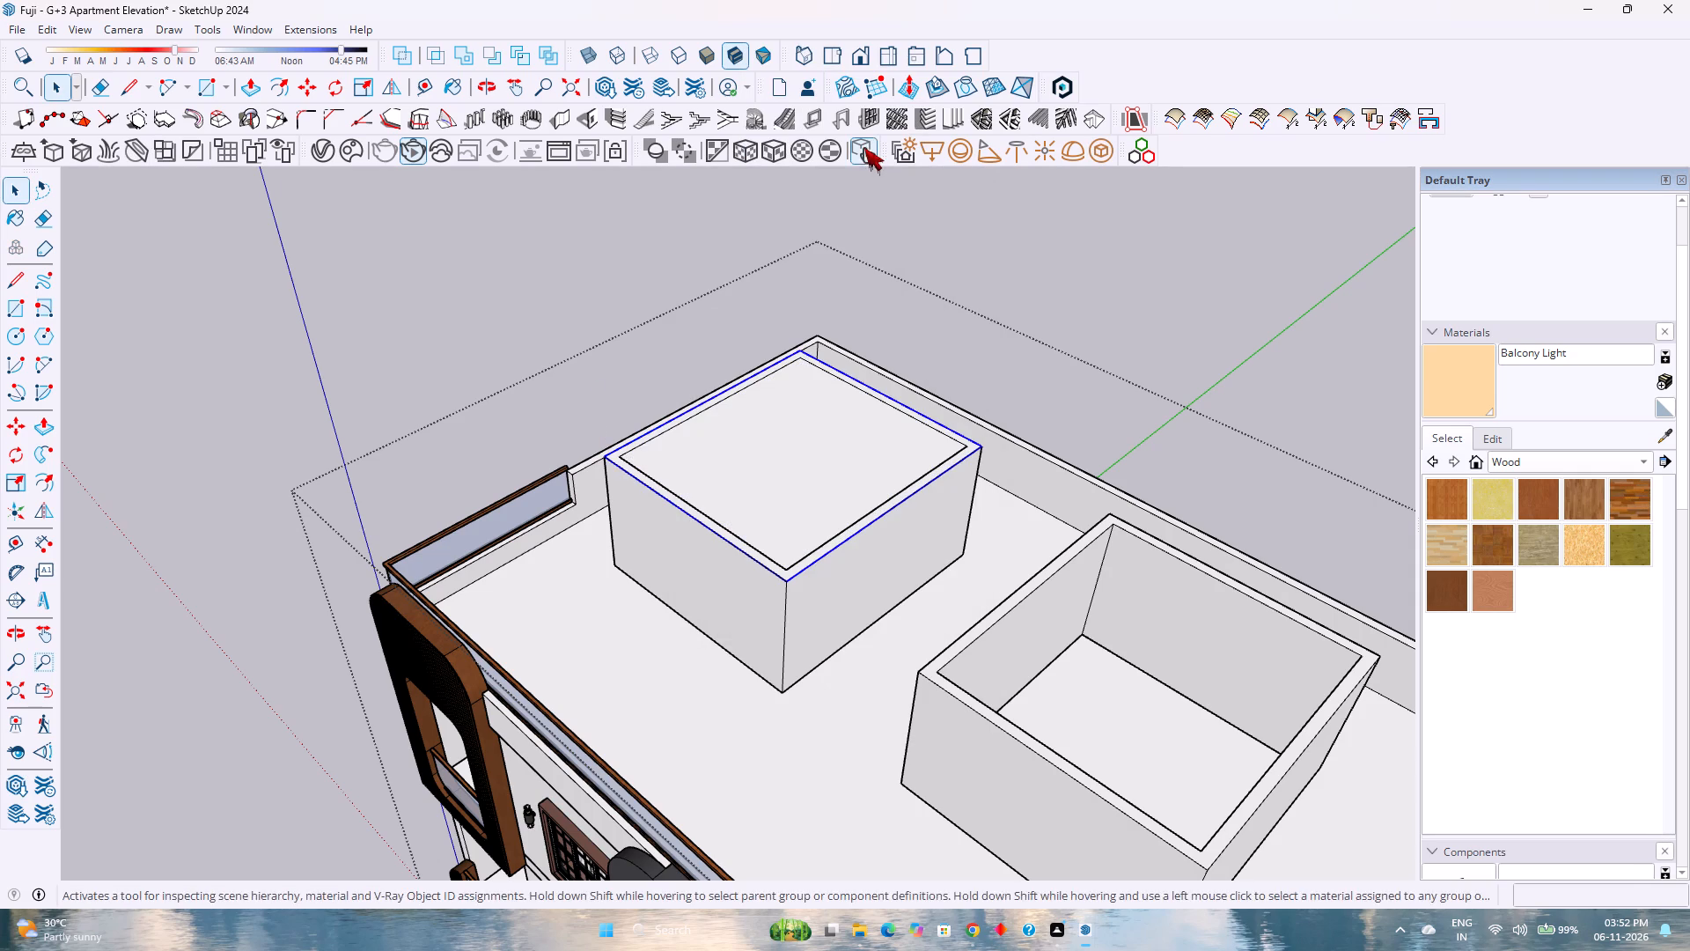
# Copy the cover component 19' across onto the wall tops of the second roof structure, matching corner to corner.
pyautogui.click(774, 490)
pyautogui.click(768, 490)
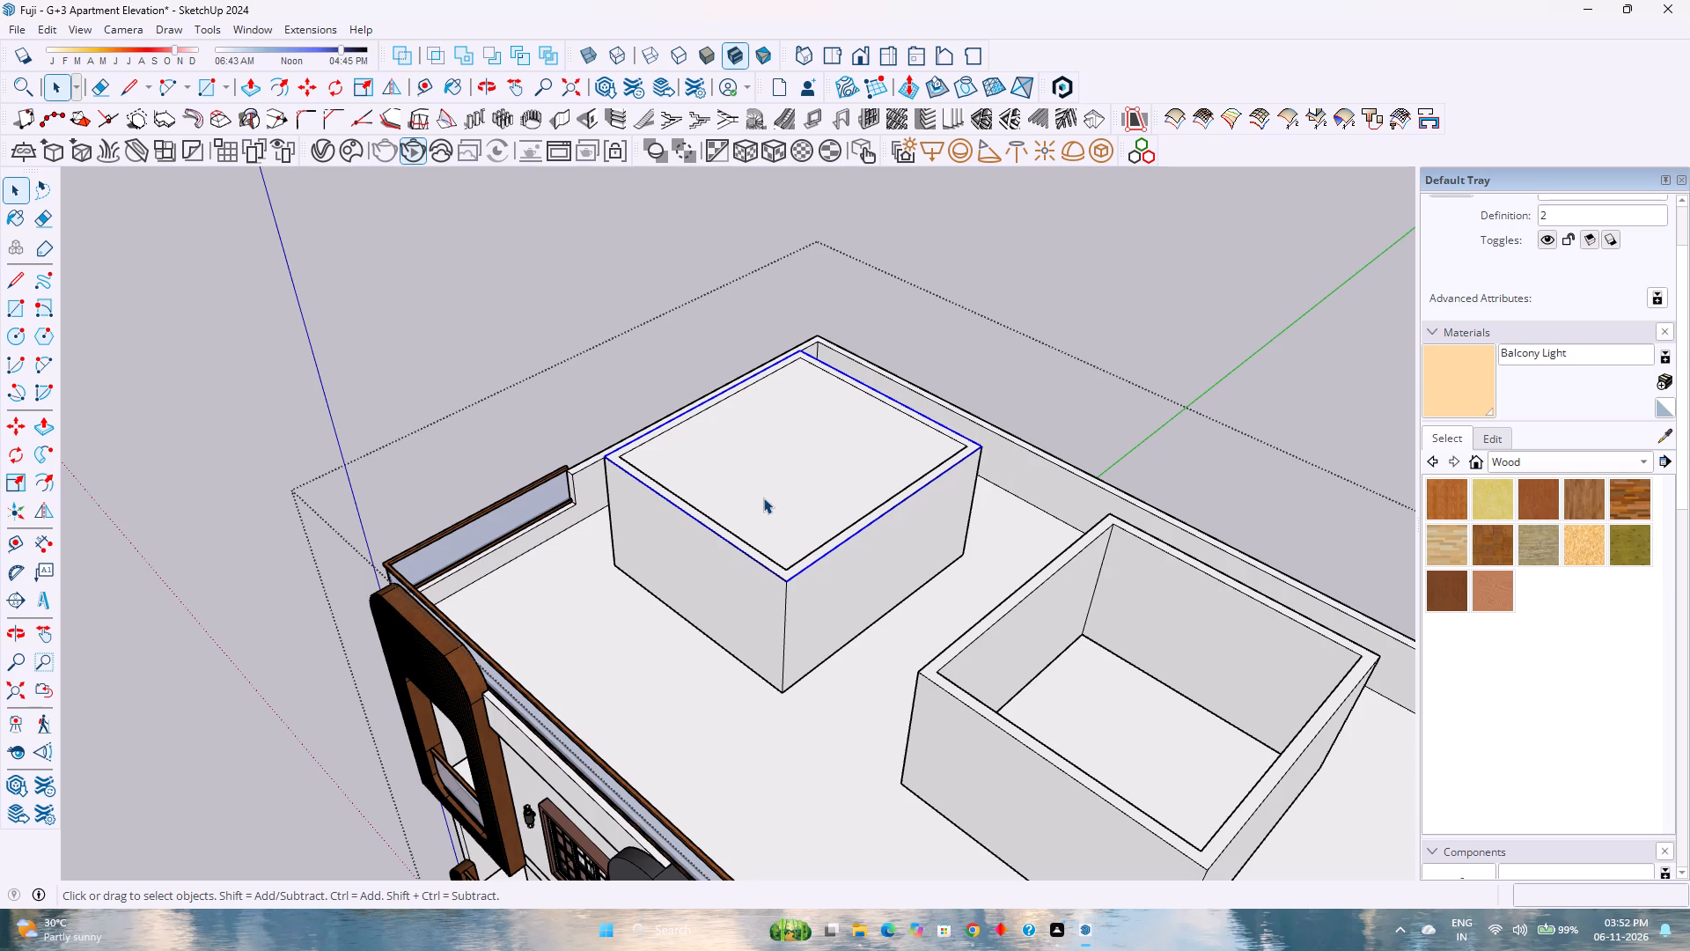
pyautogui.press('m')
pyautogui.click(785, 580)
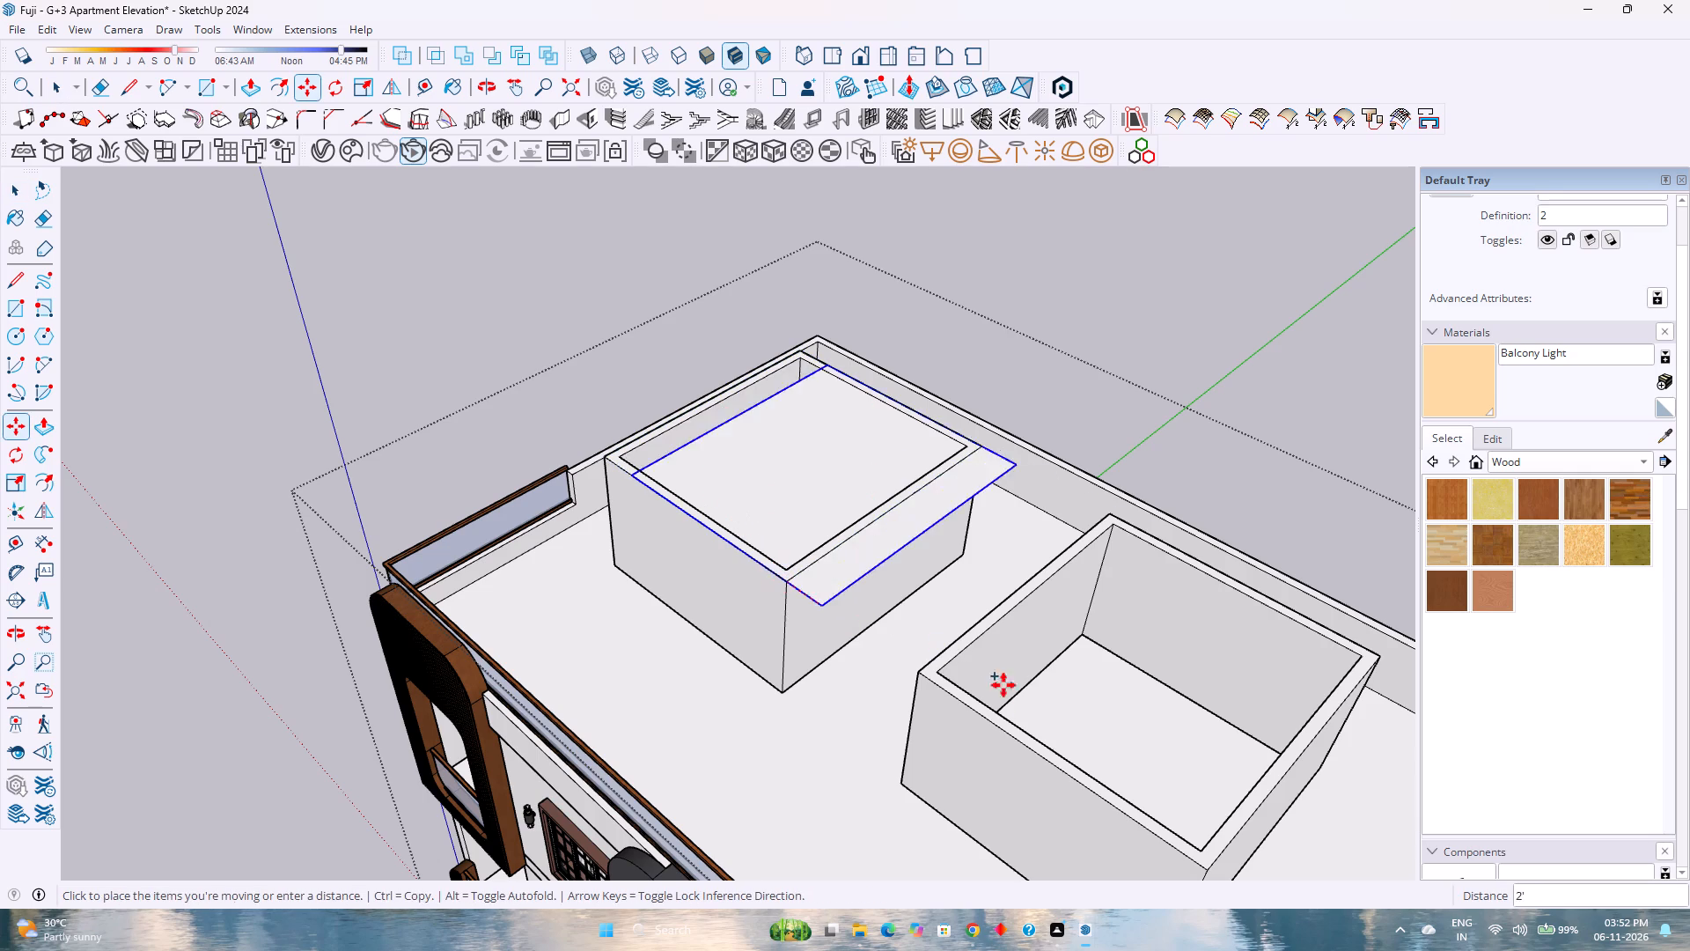
pyautogui.scroll(-3, 1042, 737)
pyautogui.keyDown('shift'); pyautogui.moveTo(1053, 740); pyautogui.dragTo(990, 682, button='middle'); pyautogui.keyUp('shift')
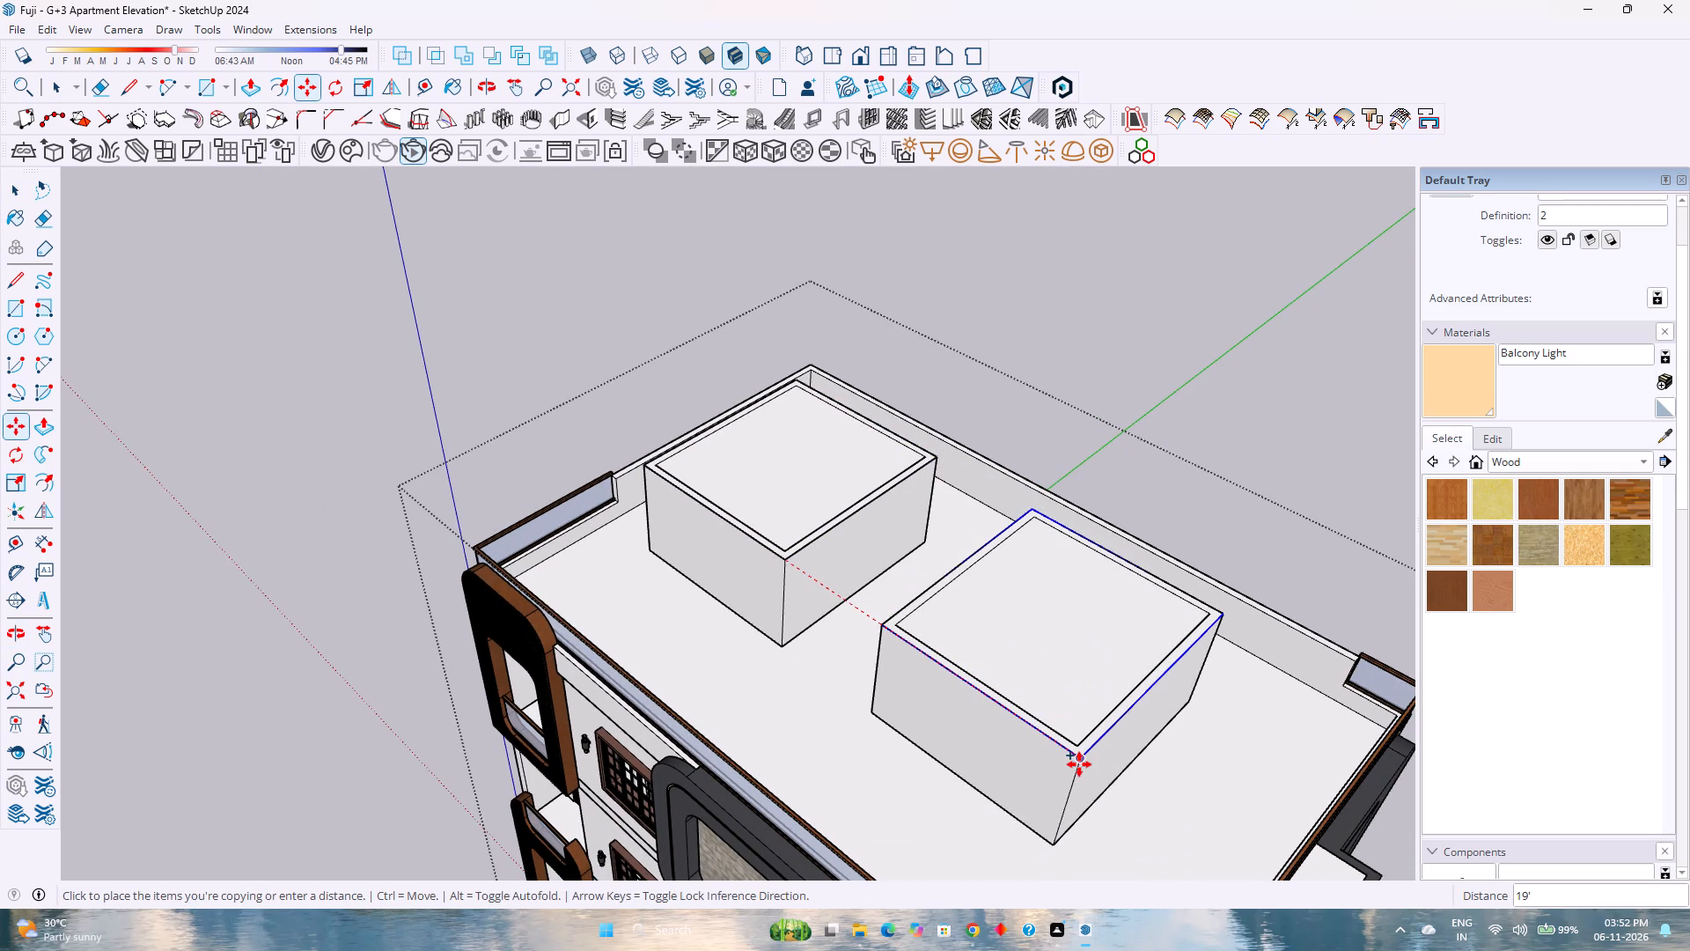
pyautogui.click(1079, 764)
pyautogui.press('space')
# Open the second structure's cover component for editing and extrude its face upward by 1'.
pyautogui.scroll(3, 911, 616)
pyautogui.moveTo(913, 615); pyautogui.dragTo(703, 699, button='middle')
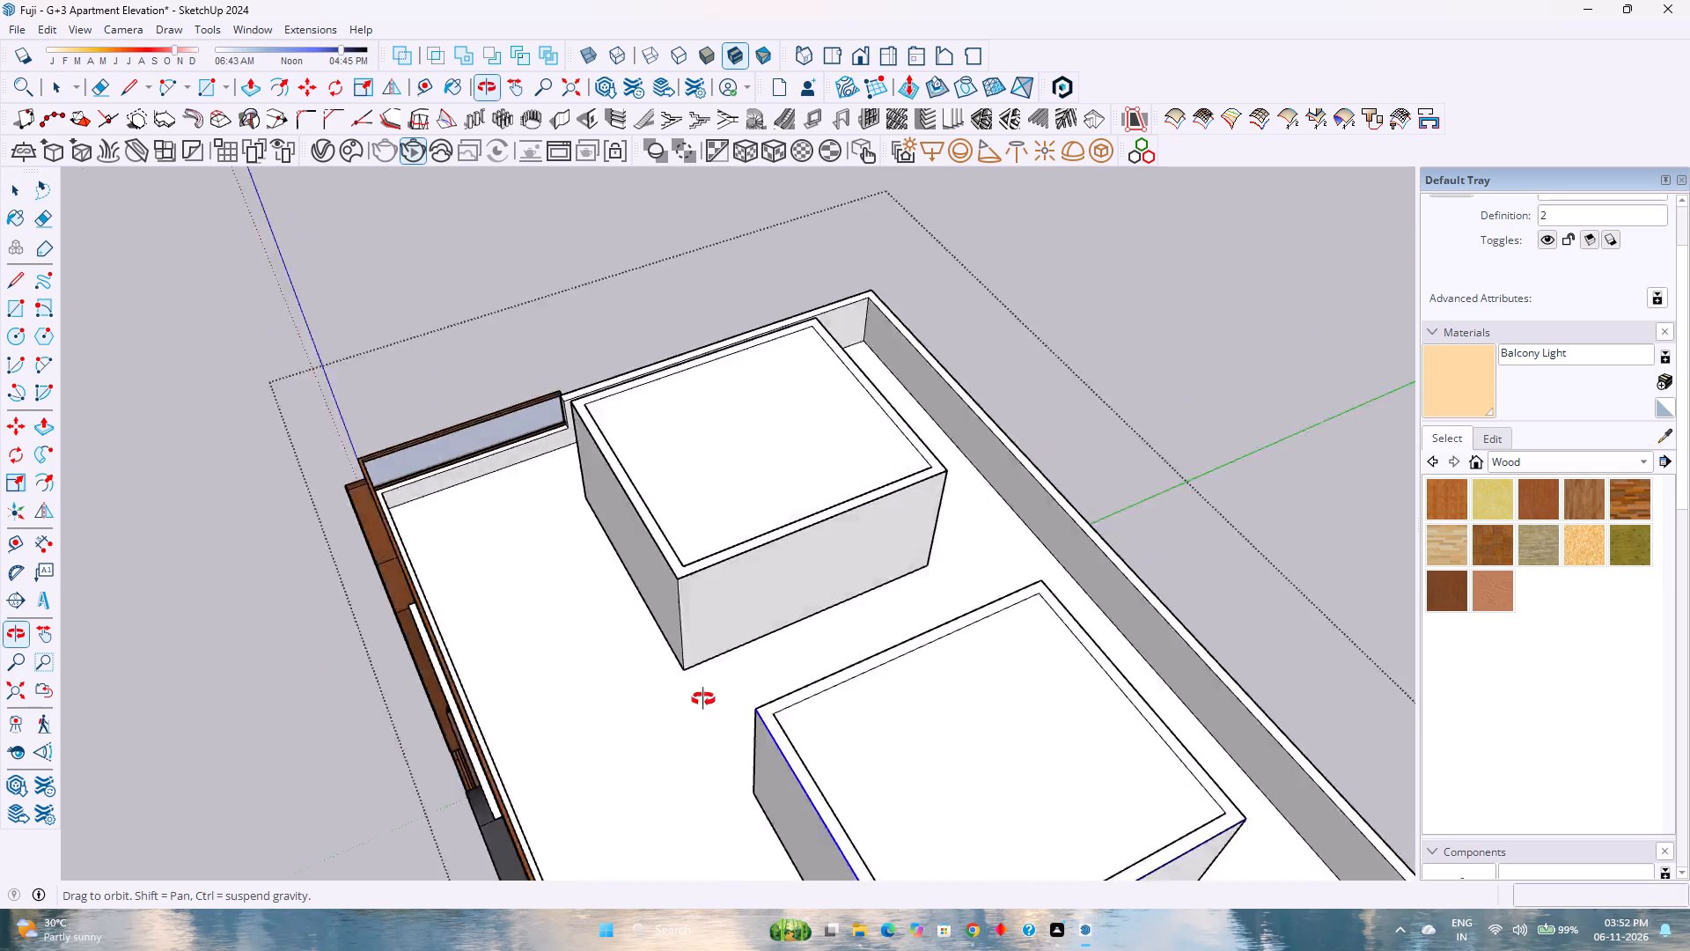
pyautogui.moveTo(703, 699); pyautogui.dragTo(602, 653, button='middle')
pyautogui.moveTo(621, 633); pyautogui.dragTo(870, 506, button='middle')
pyautogui.middleClick(871, 506)
pyautogui.scroll(-5, 871, 506)
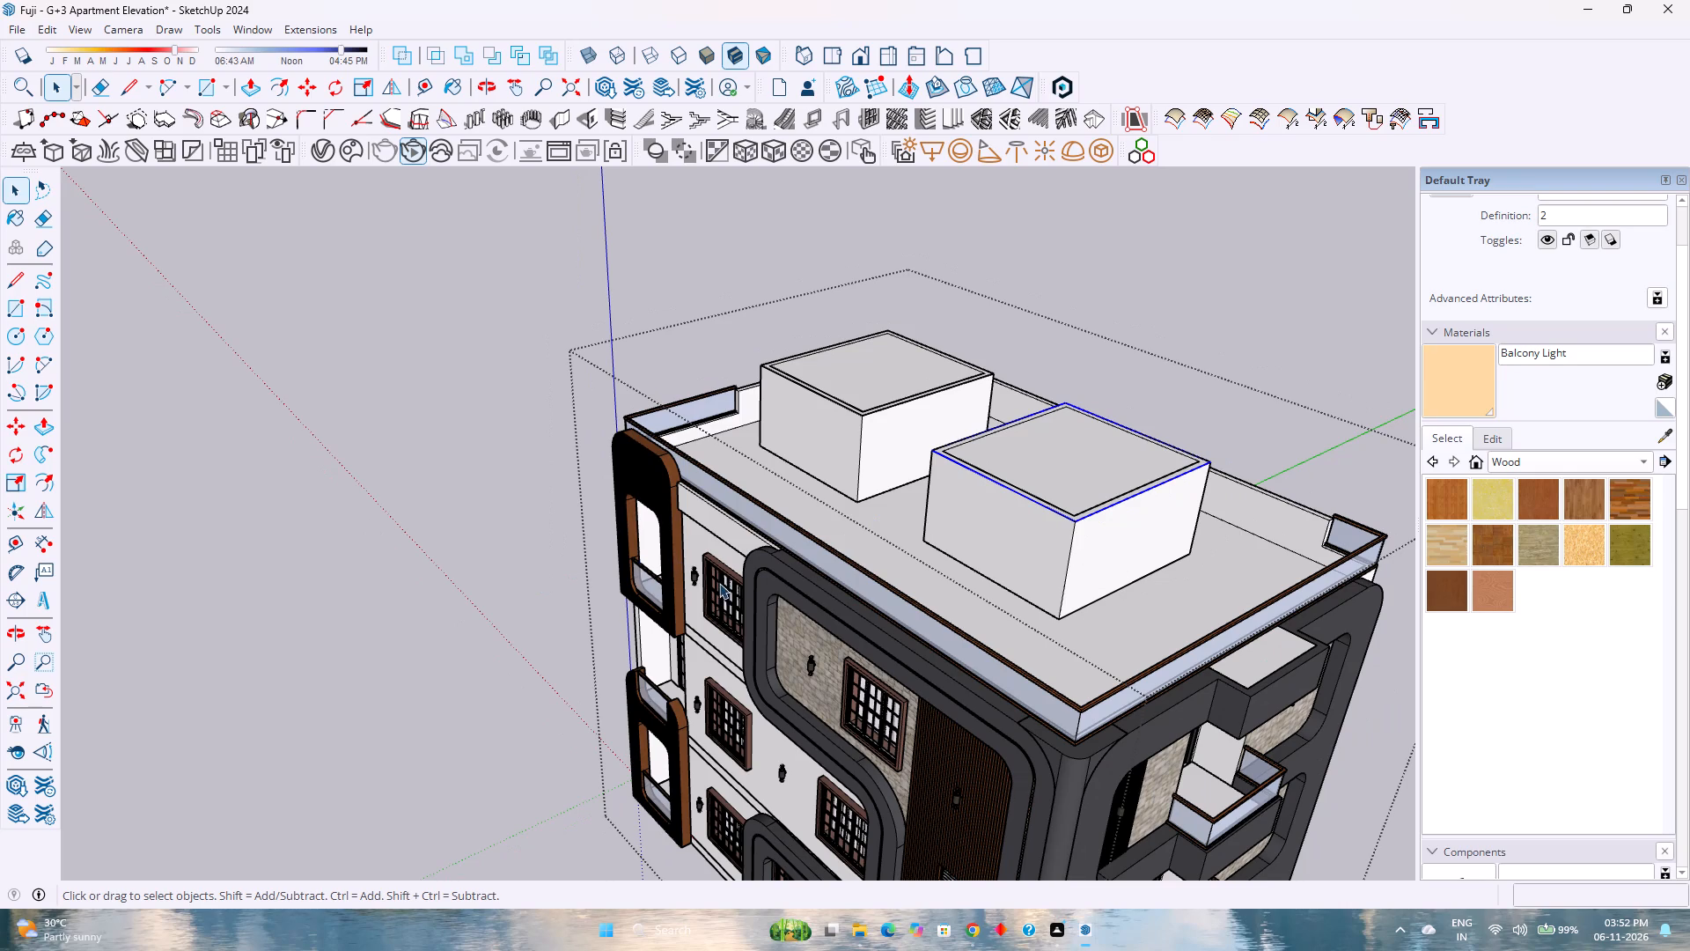
pyautogui.doubleClick(1046, 454)
pyautogui.scroll(4, 1046, 454)
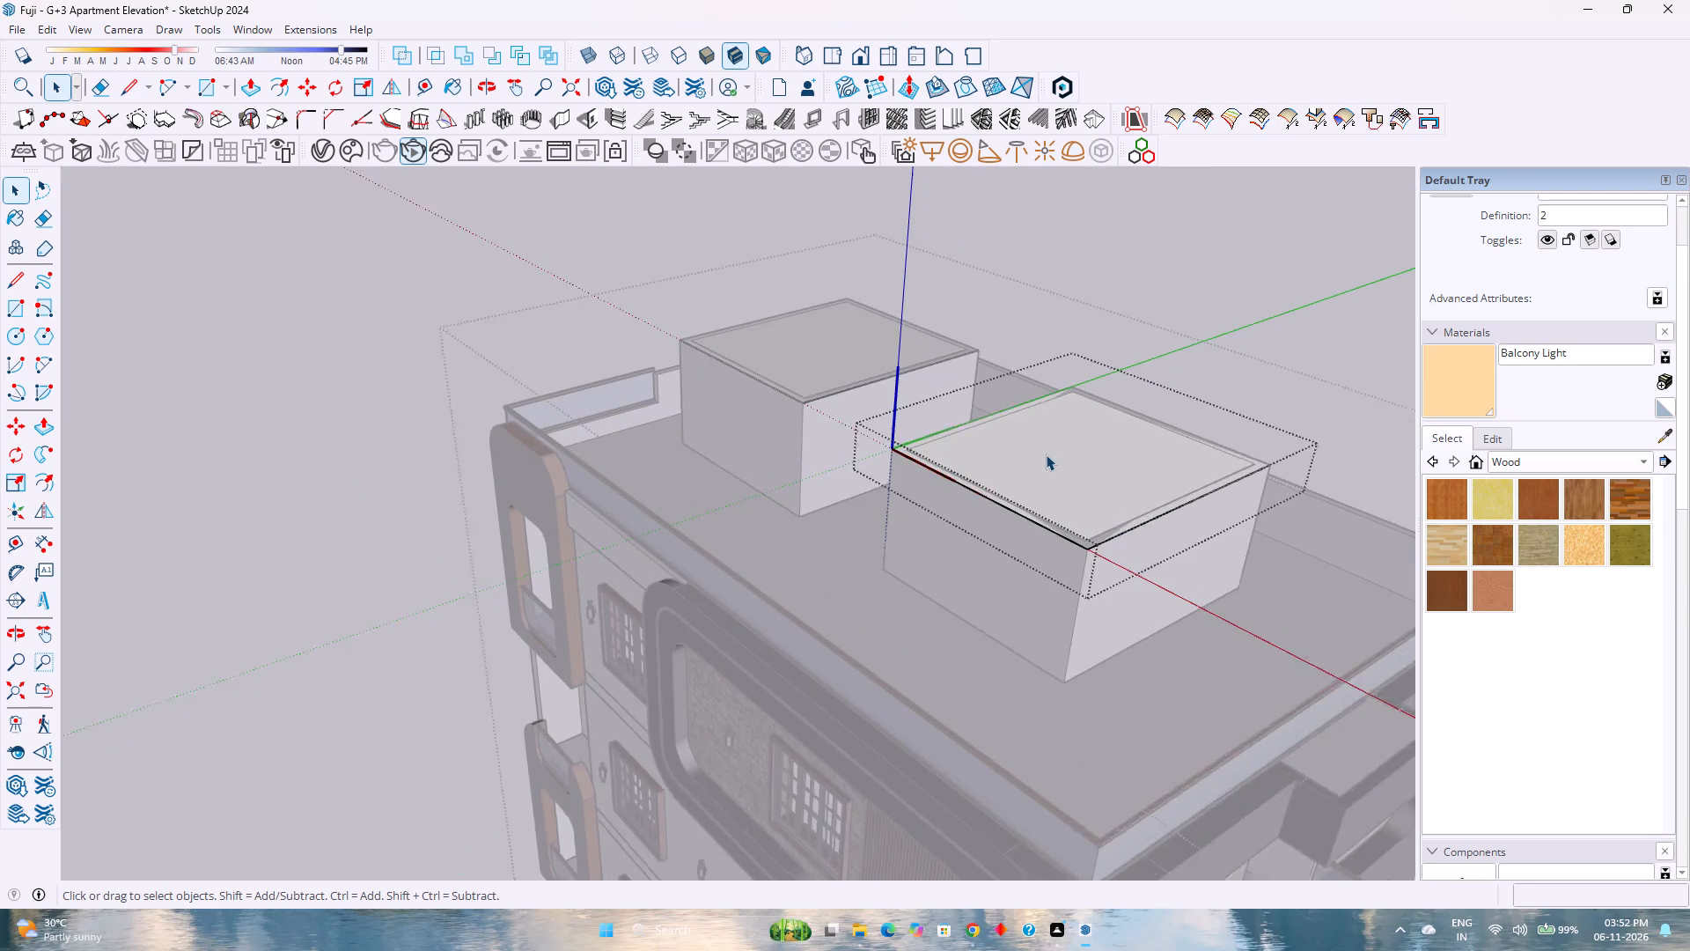
pyautogui.press('p')
pyautogui.click(1046, 454)
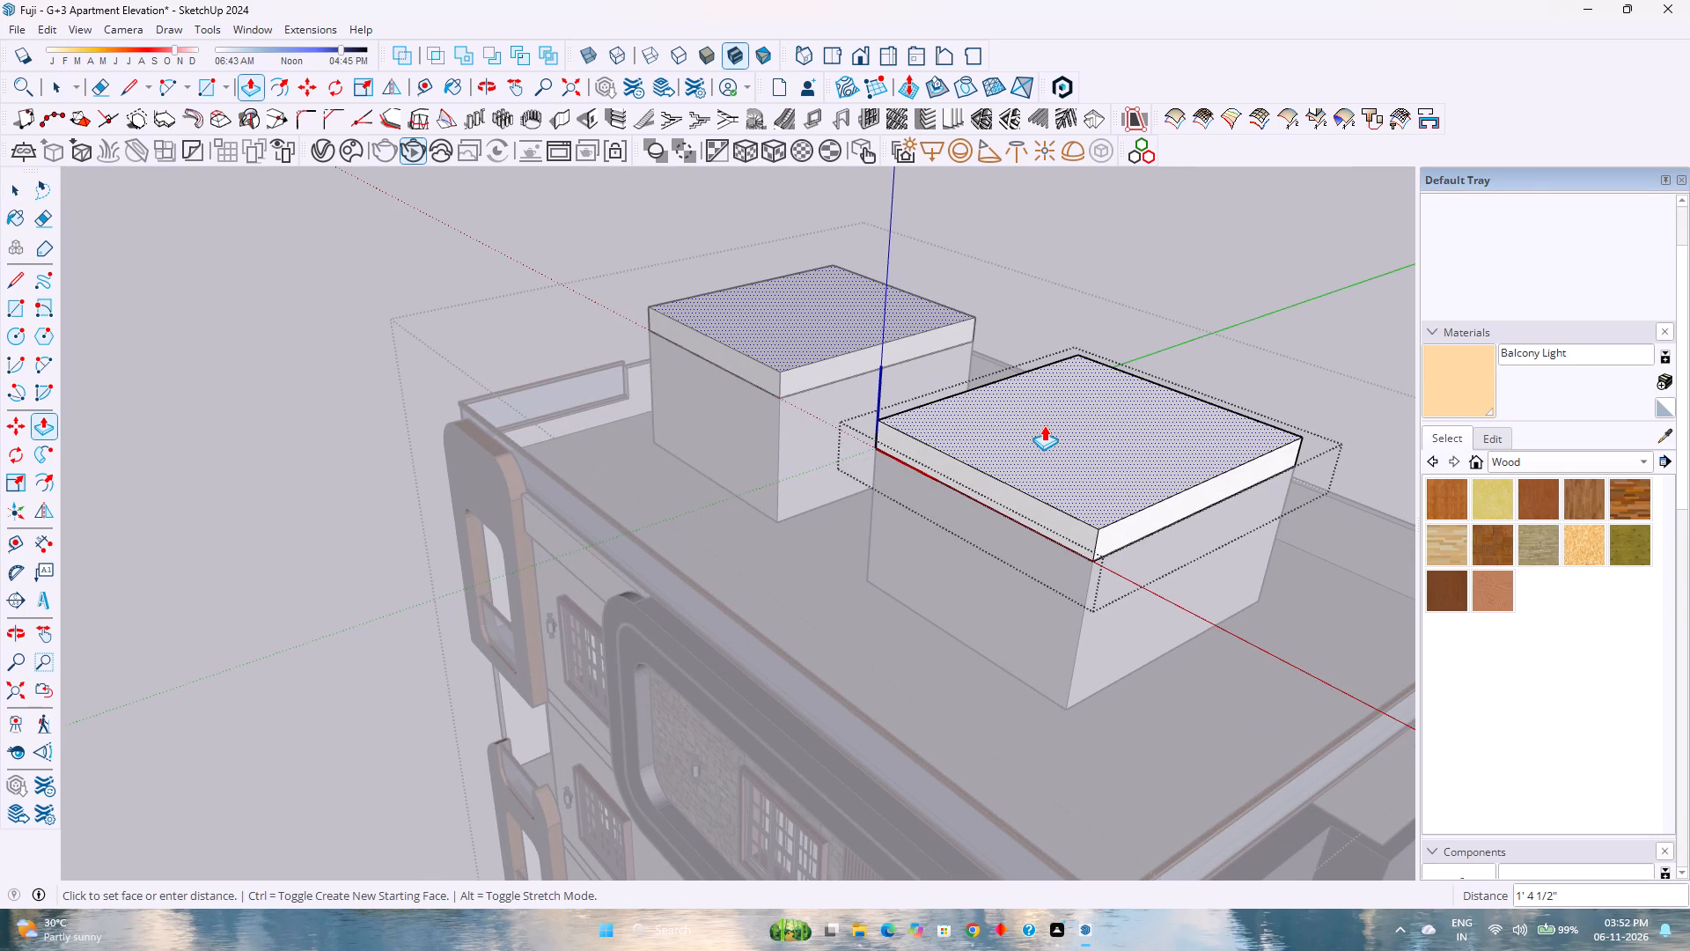
pyautogui.write("1'")
pyautogui.press('Return')
# Extend the roof slab's front, outer side and rear faces outward by 3' each.
pyautogui.click(1042, 519)
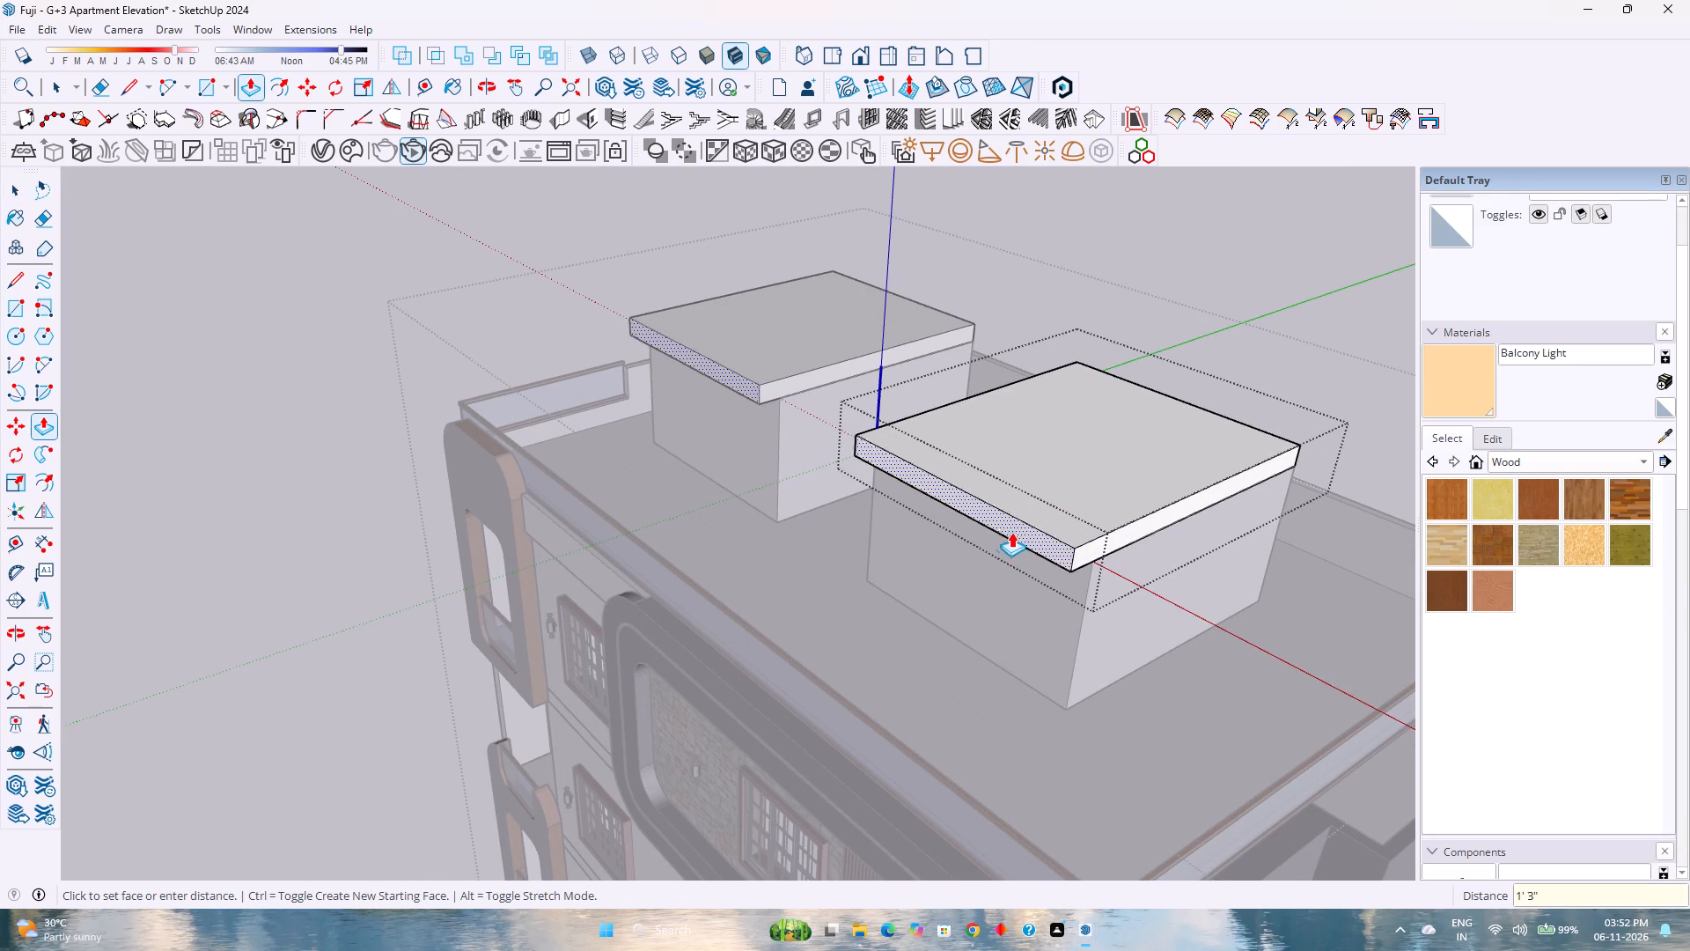
pyautogui.press('2')
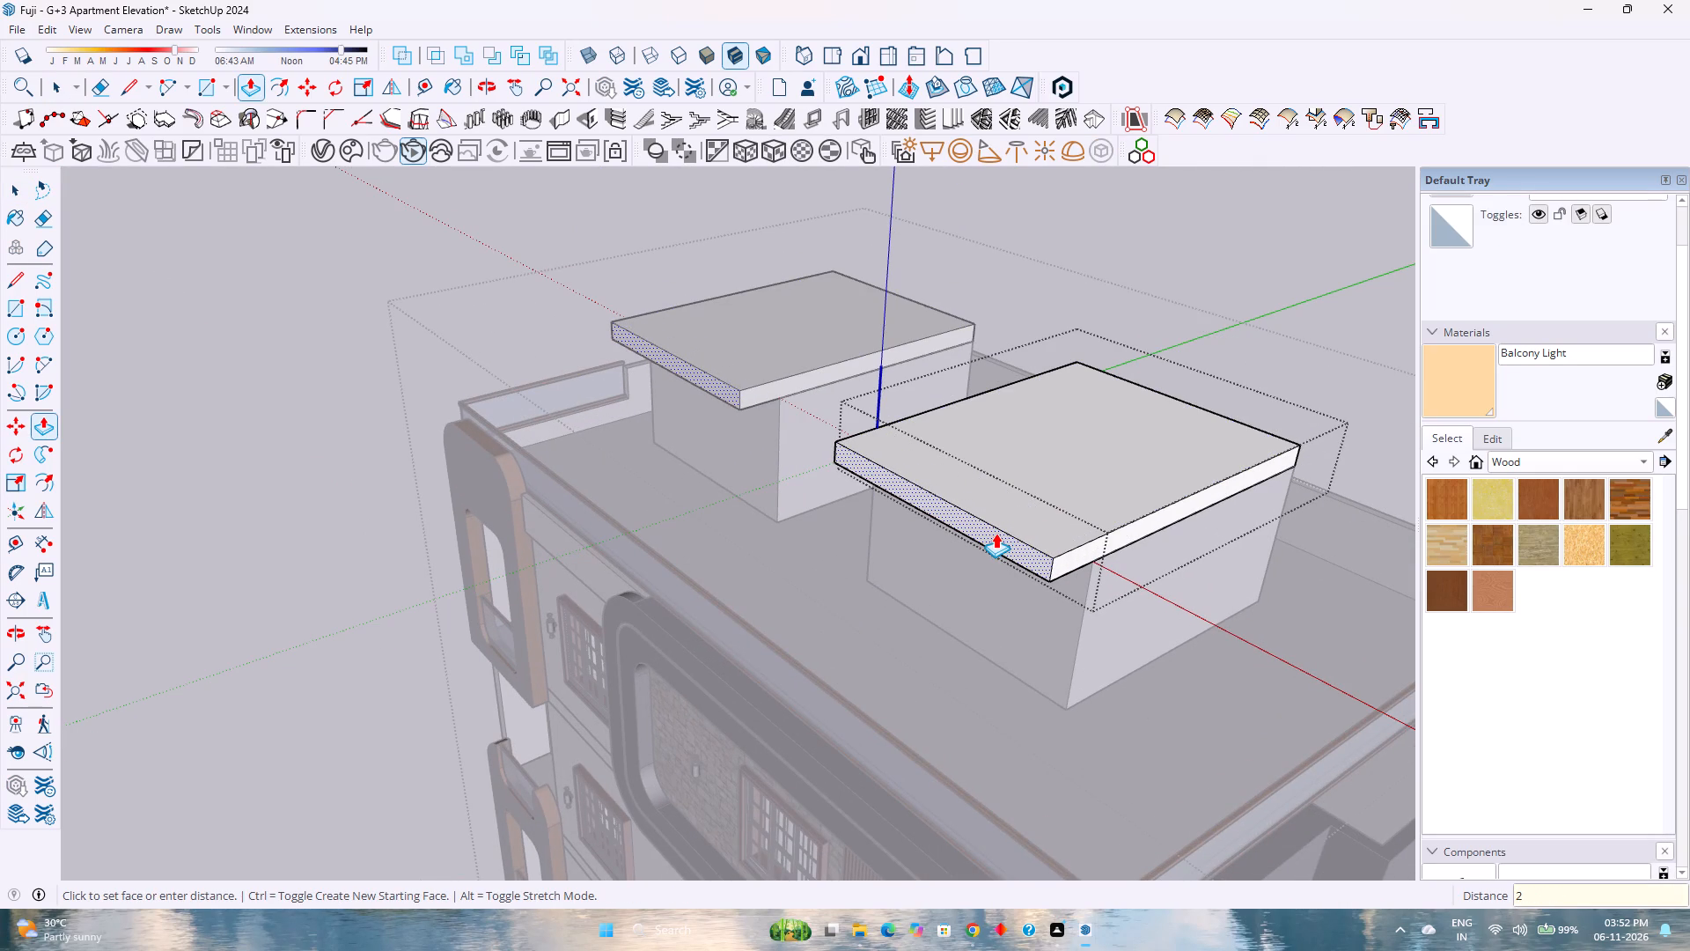
pyautogui.press("'")
pyautogui.press('Return')
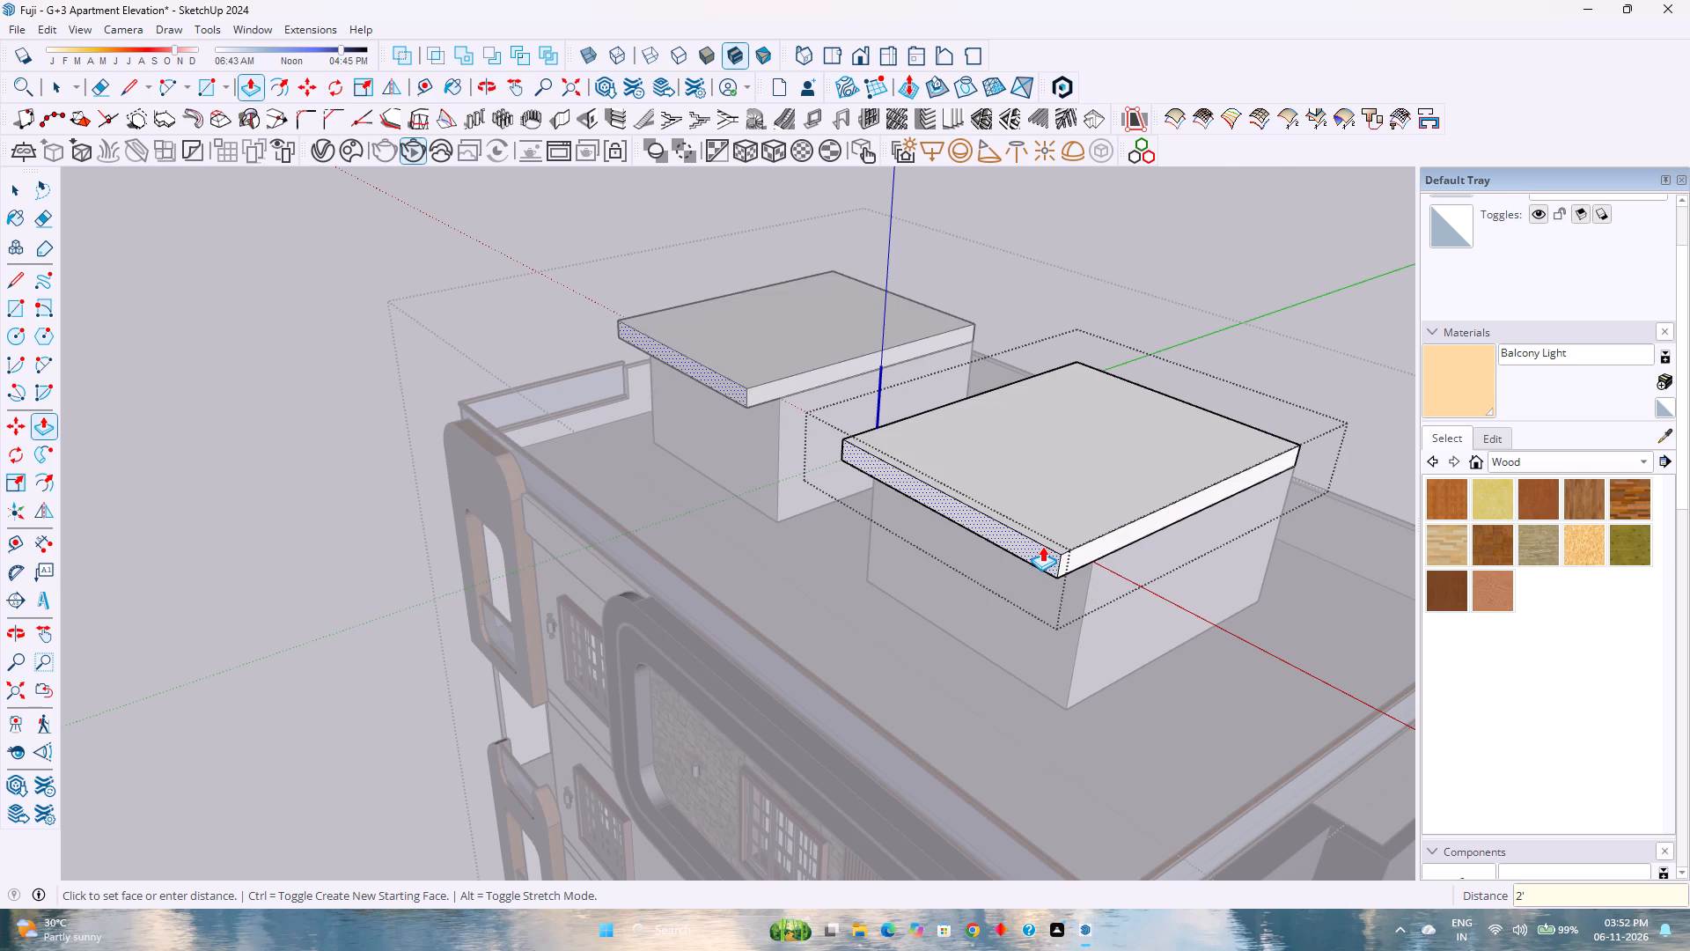
pyautogui.press('3')
pyautogui.press("'")
pyautogui.press('Return')
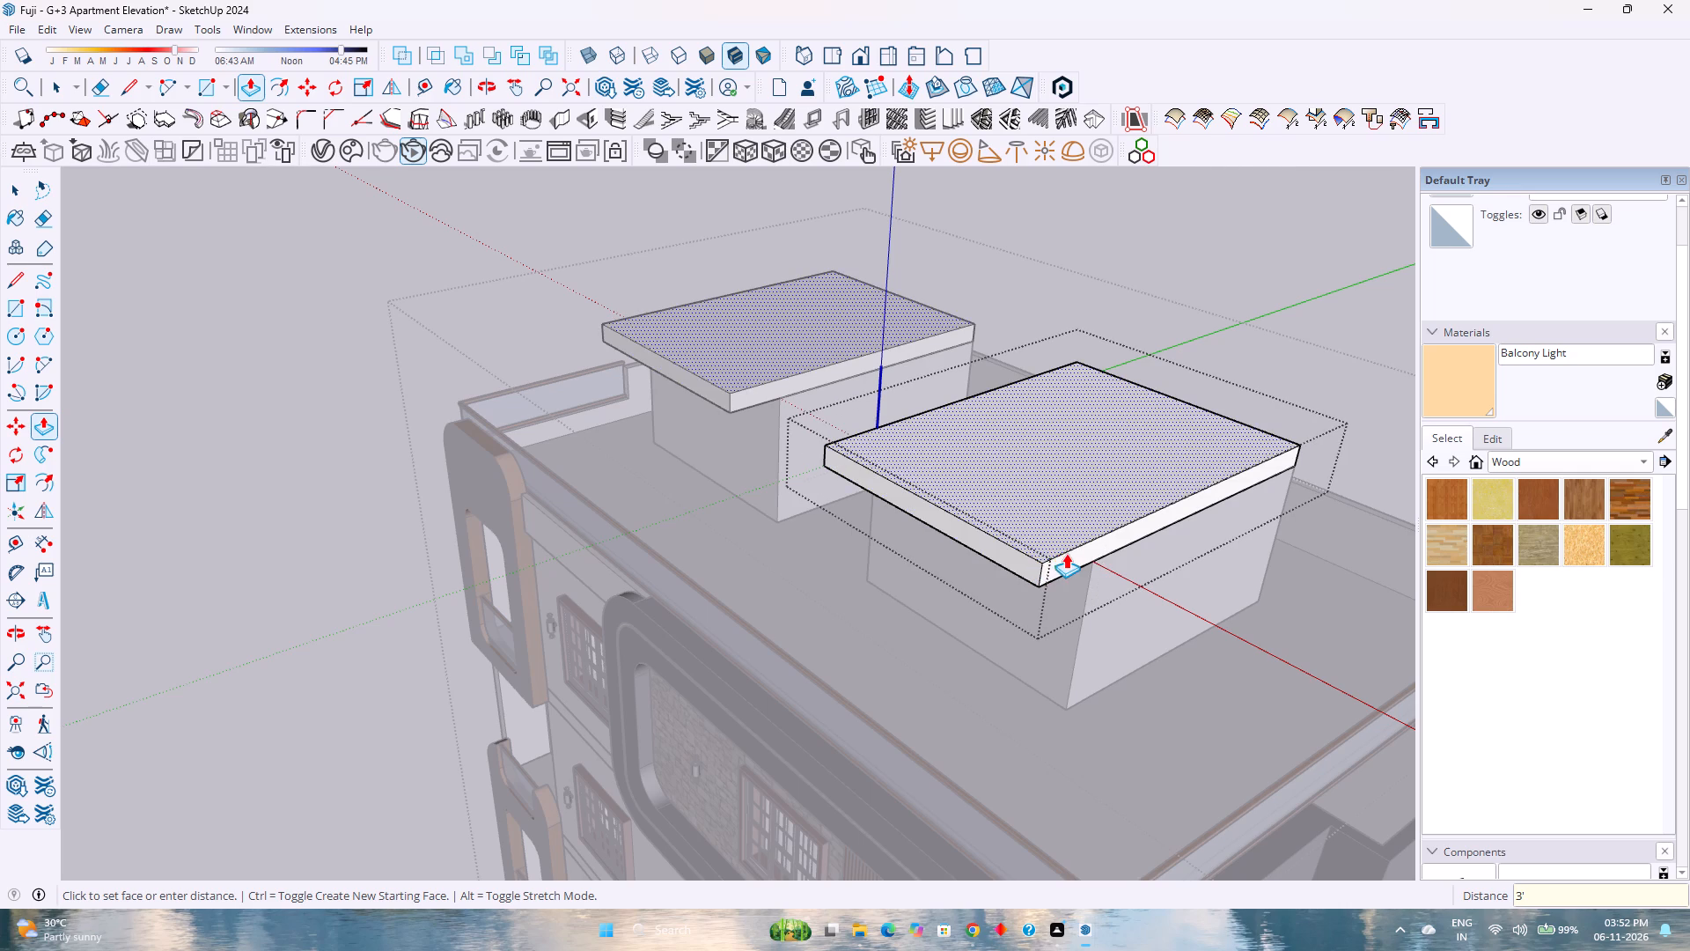
pyautogui.doubleClick(1070, 553)
pyautogui.scroll(-3, 1070, 553)
pyautogui.moveTo(1088, 547); pyautogui.dragTo(1017, 566, button='middle')
pyautogui.moveTo(1001, 571); pyautogui.dragTo(953, 579, button='middle')
pyautogui.moveTo(953, 579); pyautogui.dragTo(420, 608, button='middle')
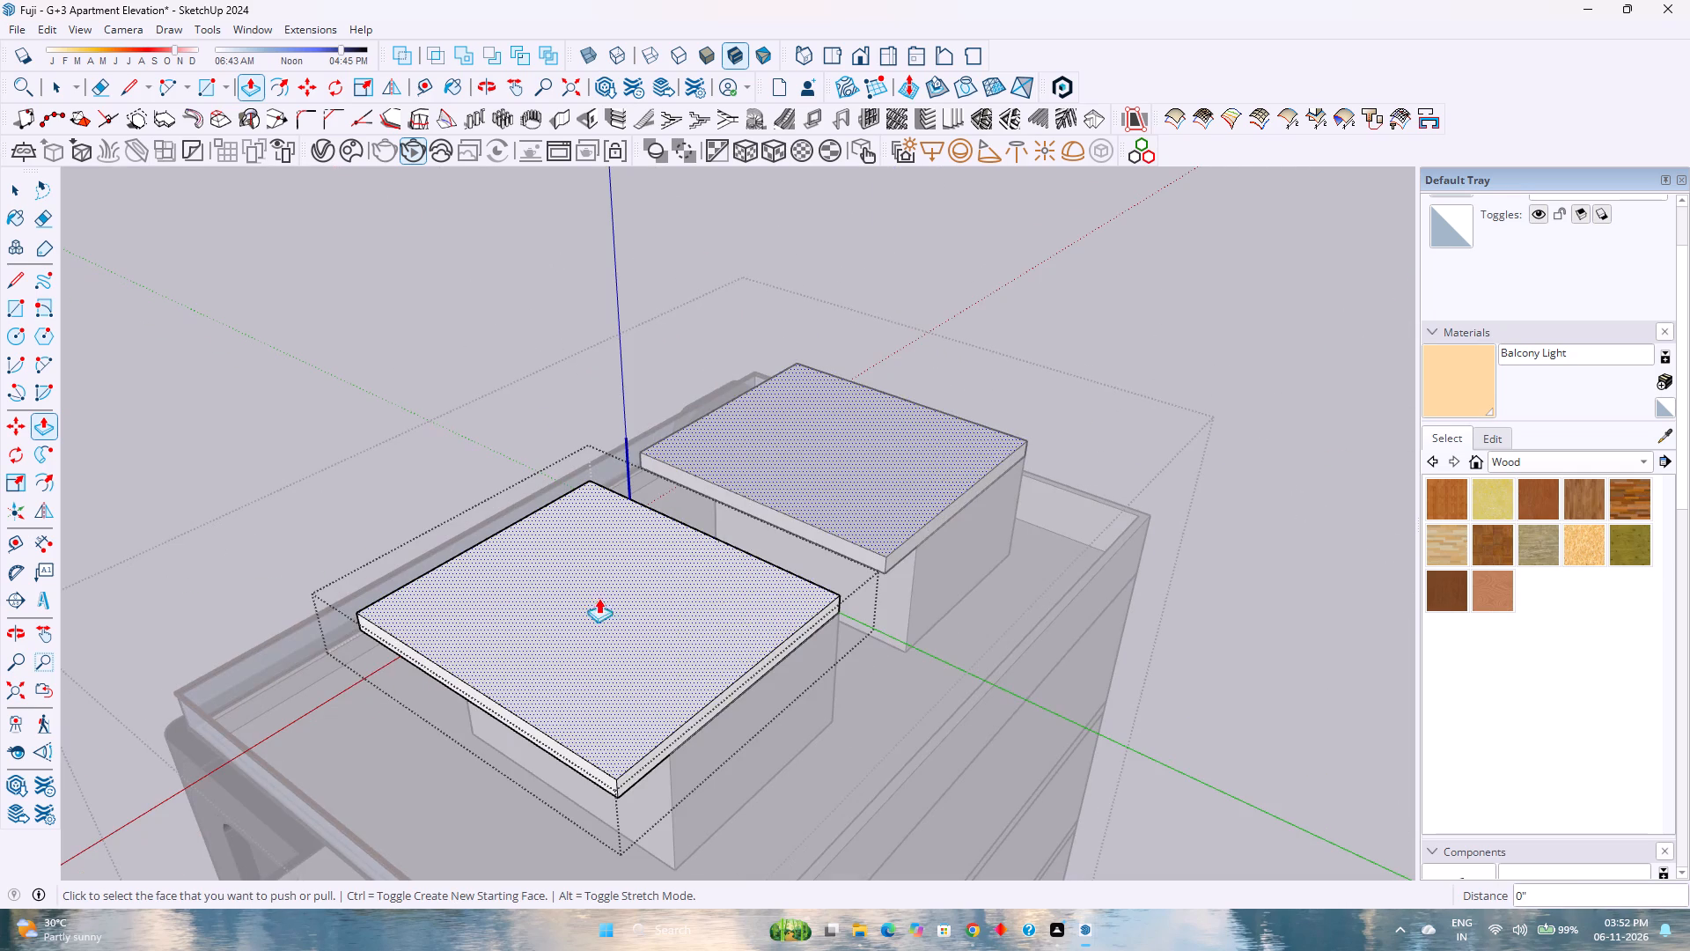
pyautogui.doubleClick(736, 693)
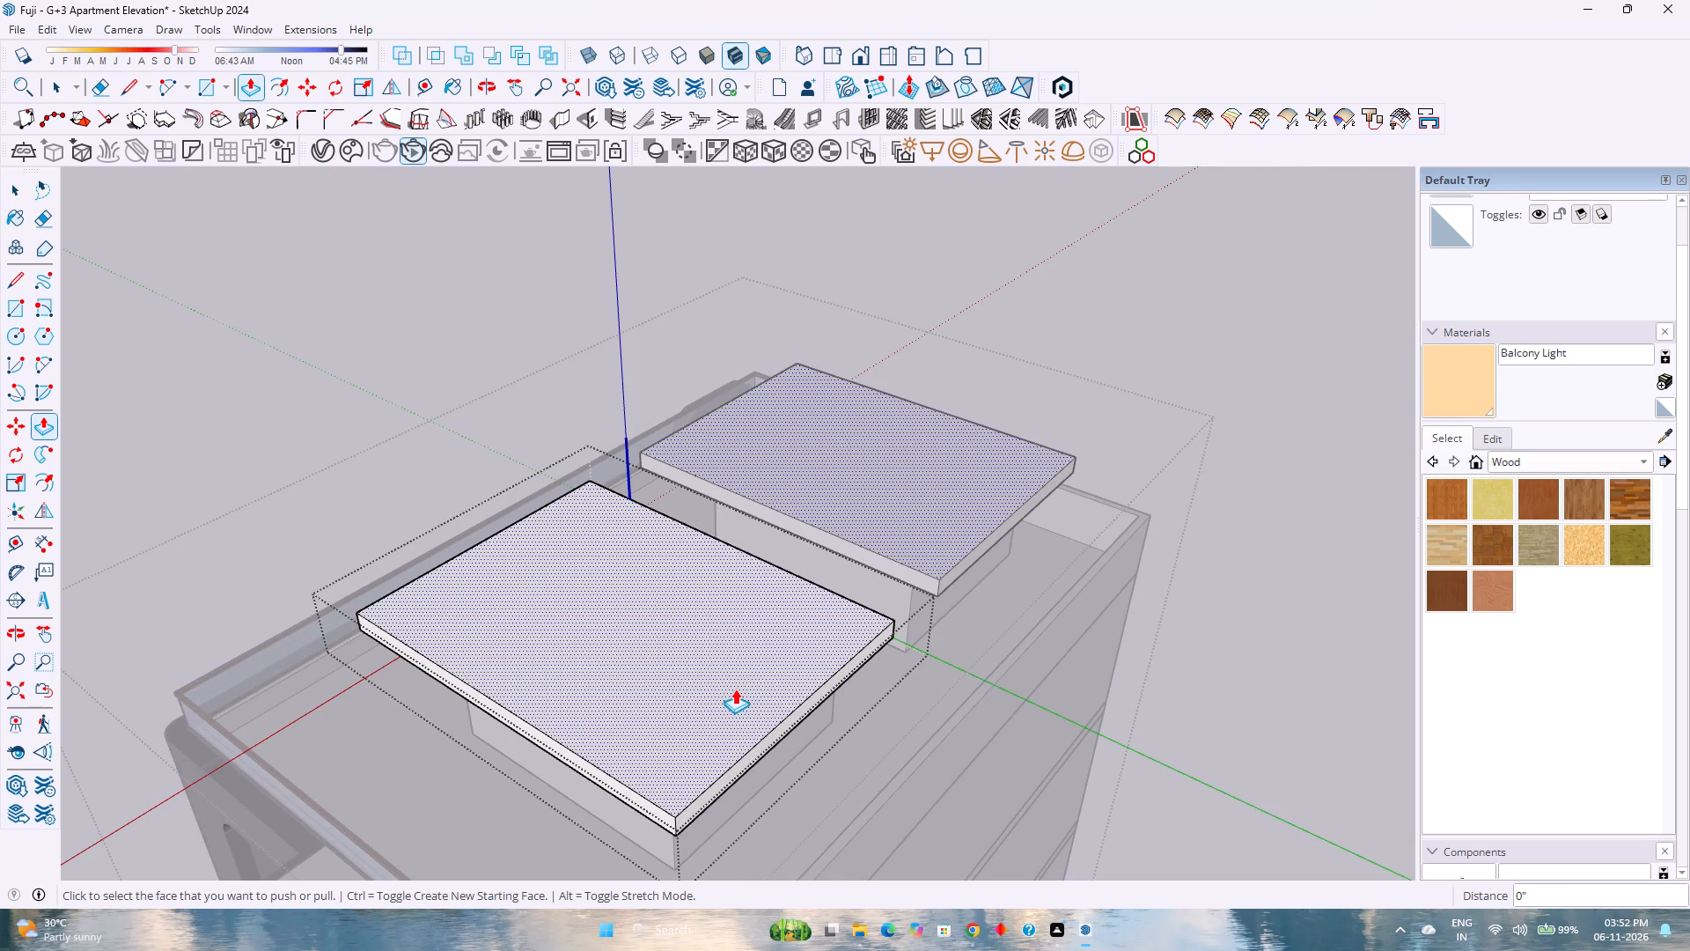
# Extend the slab's inner side face by 2' toward the neighbouring roof structure.
pyautogui.scroll(3, 698, 608)
pyautogui.moveTo(830, 591); pyautogui.dragTo(520, 557, button='middle')
pyautogui.moveTo(507, 555); pyautogui.dragTo(411, 533, button='middle')
pyautogui.scroll(3, 464, 544)
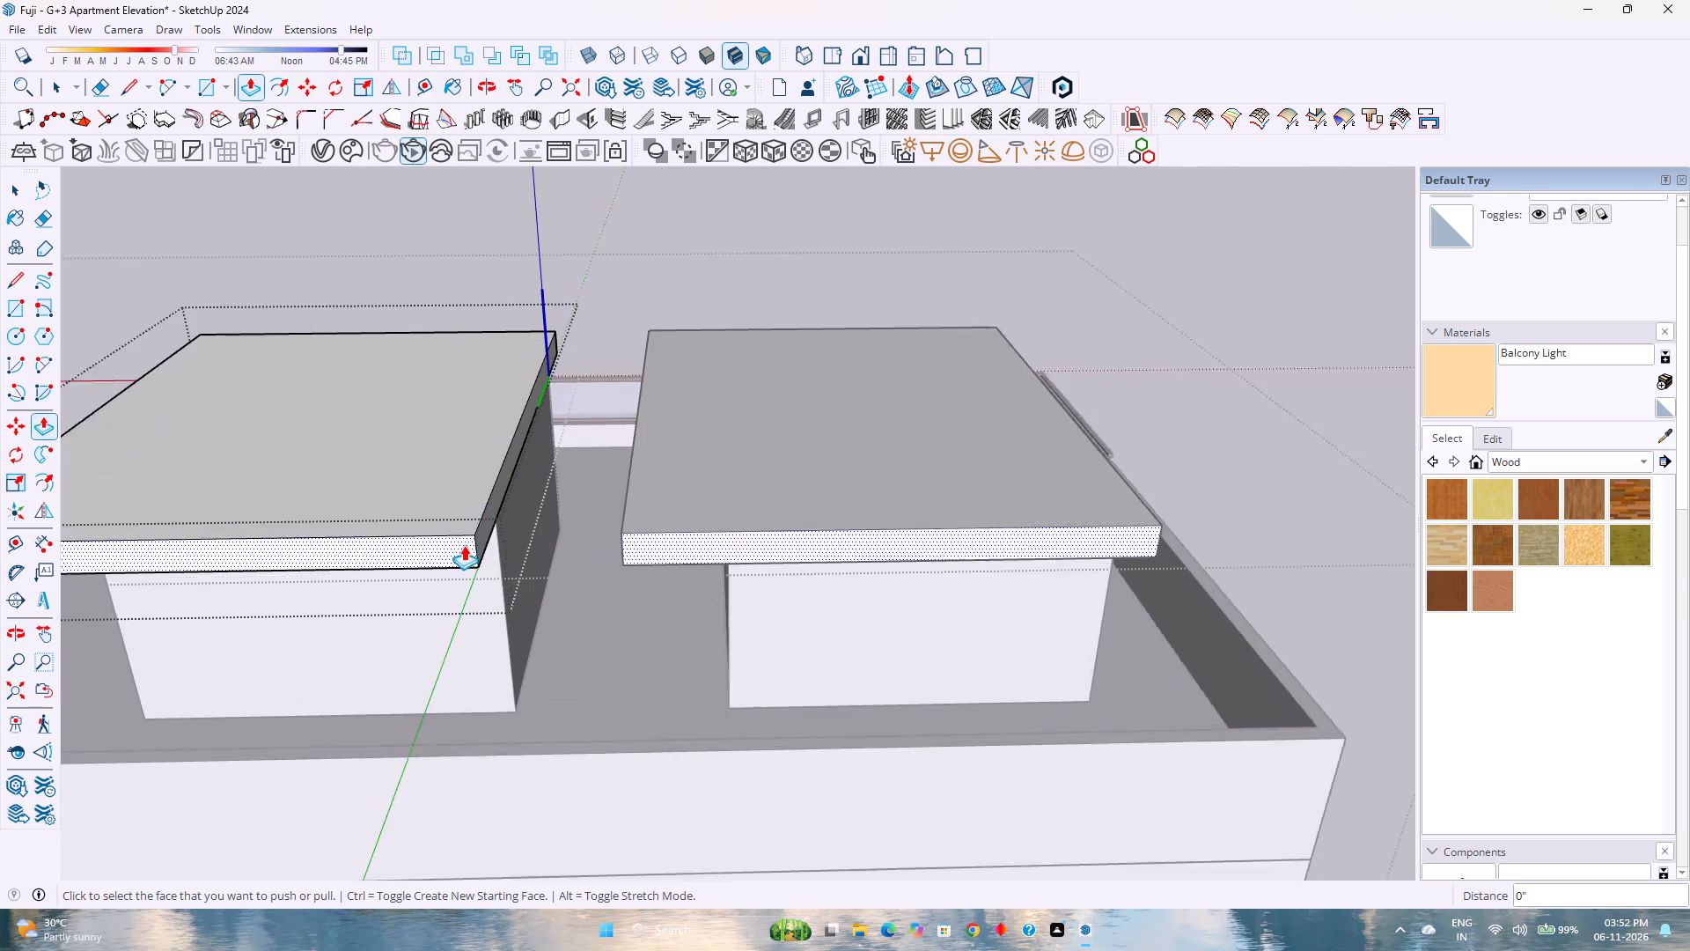
pyautogui.click(486, 542)
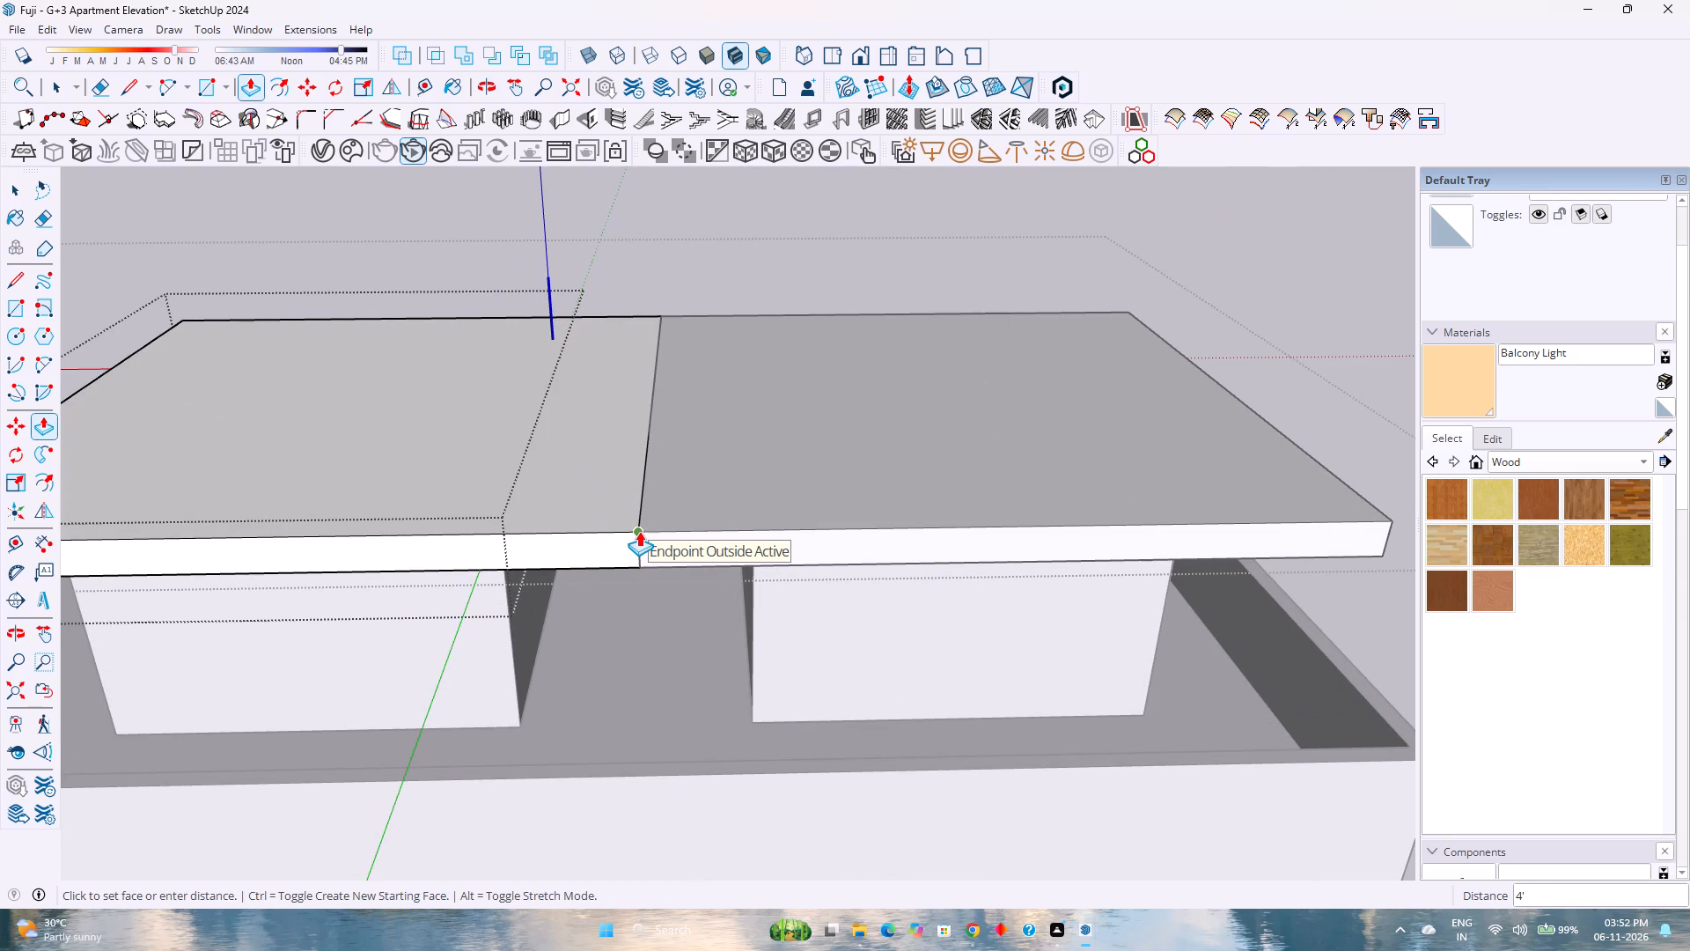
pyautogui.write("2'")
pyautogui.press('Return')
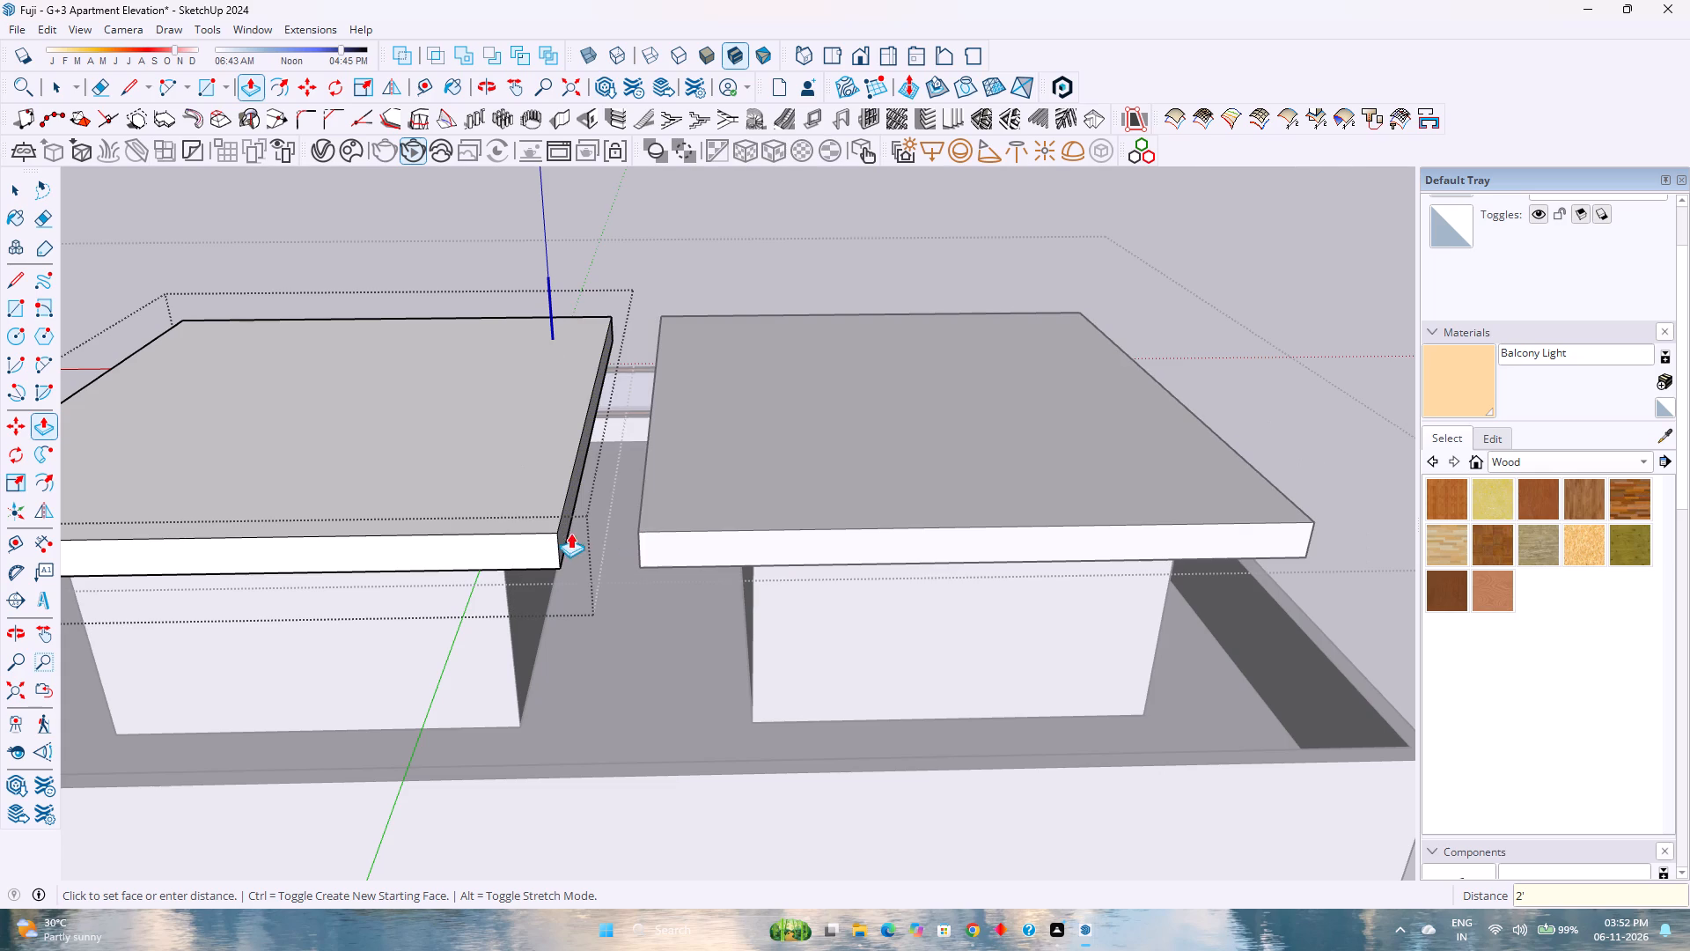
pyautogui.press('space')
# Examine the overhanging roof slabs from low, side and high angles against the parapet and facade.
pyautogui.scroll(-4, 570, 533)
pyautogui.moveTo(425, 552); pyautogui.dragTo(1212, 358, button='middle')
pyautogui.middleClick(1212, 358)
pyautogui.moveTo(762, 409); pyautogui.dragTo(1037, 409, button='middle')
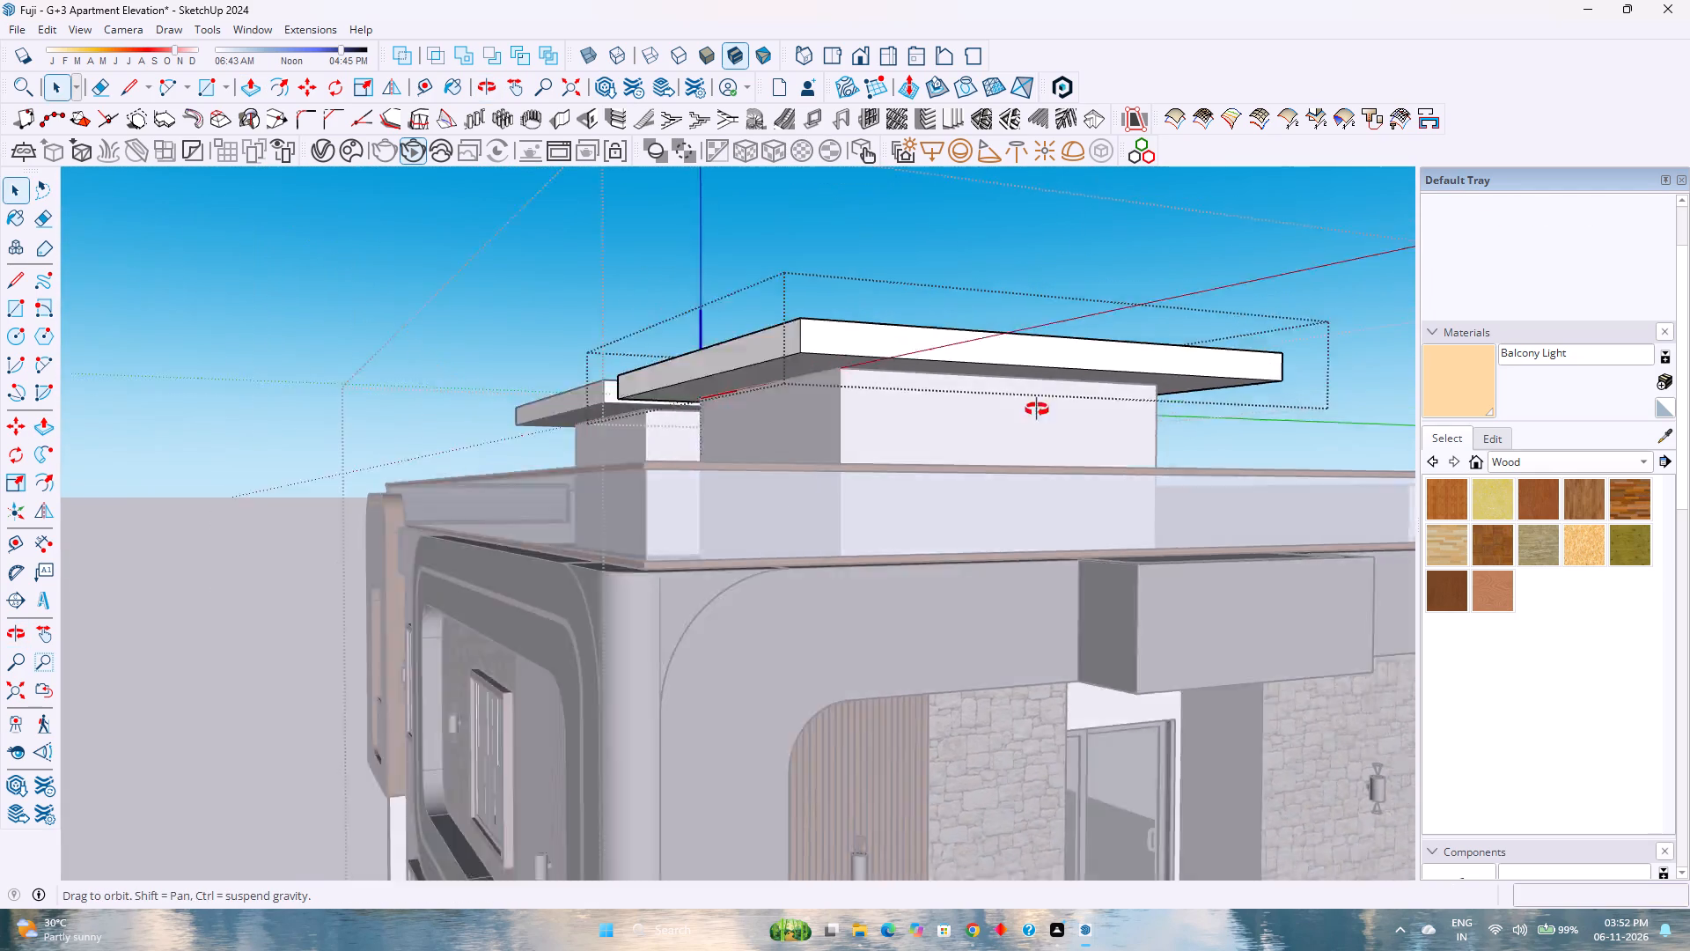
pyautogui.moveTo(1037, 409); pyautogui.dragTo(1296, 409, button='middle')
pyautogui.middleClick(1296, 409)
pyautogui.scroll(-4, 807, 428)
pyautogui.middleClick(792, 477)
pyautogui.moveTo(779, 468); pyautogui.dragTo(764, 461, button='middle')
pyautogui.moveTo(751, 454); pyautogui.dragTo(614, 341, button='middle')
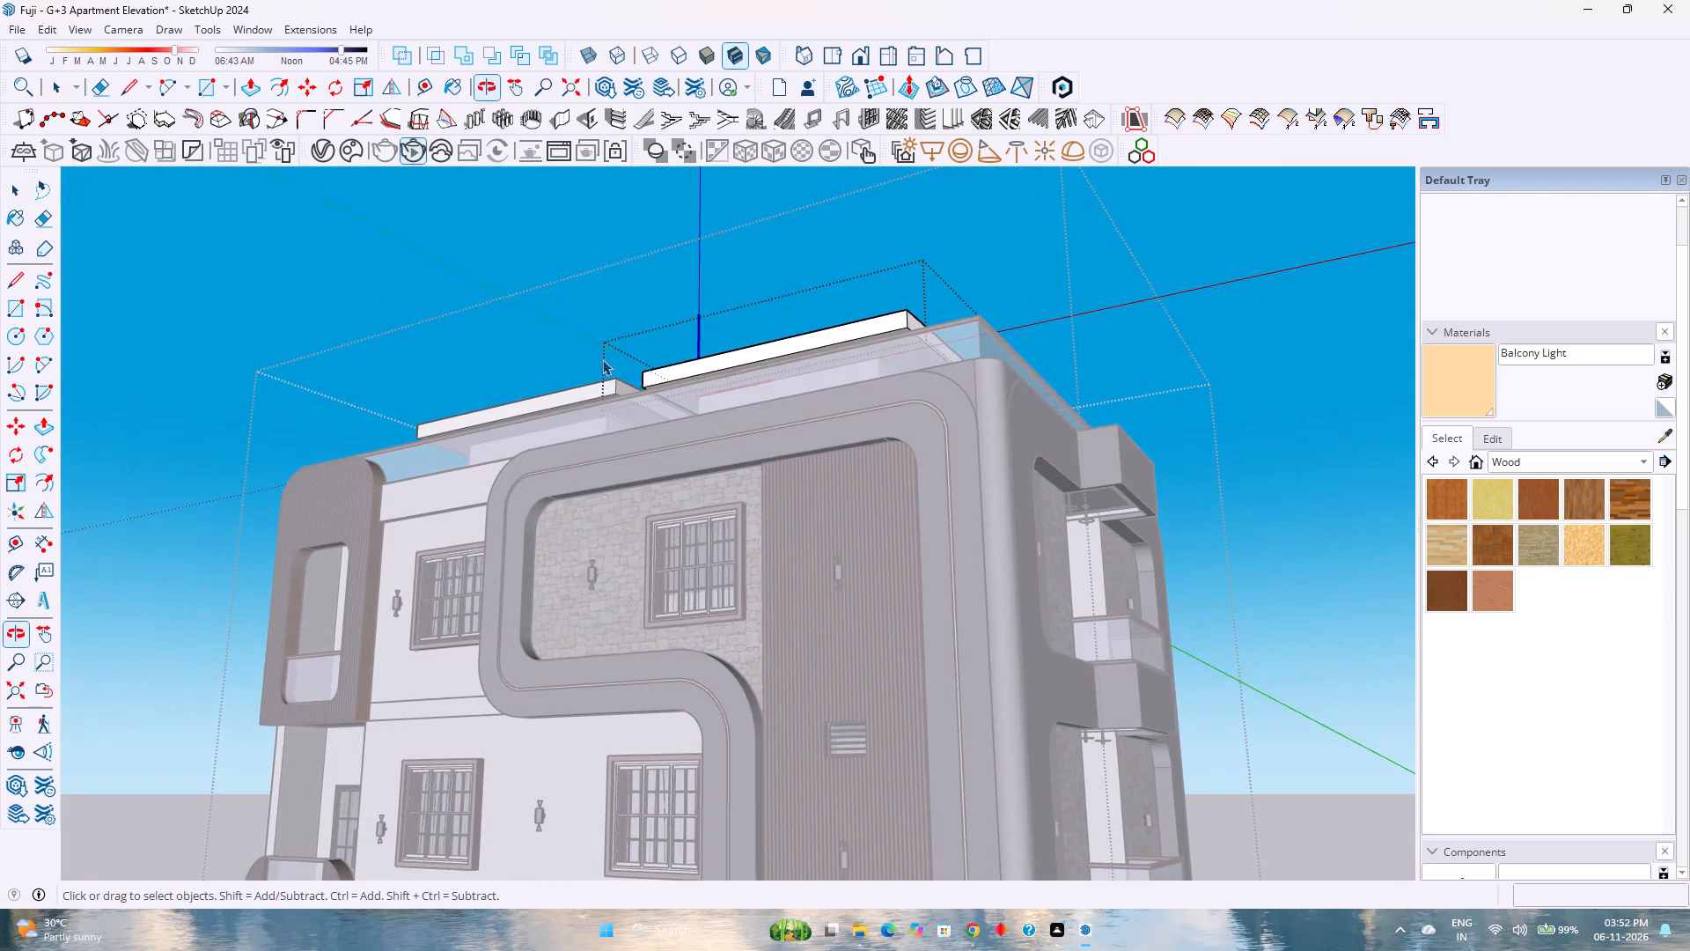
pyautogui.scroll(-3, 602, 359)
pyautogui.moveTo(596, 368); pyautogui.dragTo(605, 562, button='middle')
pyautogui.scroll(4, 678, 481)
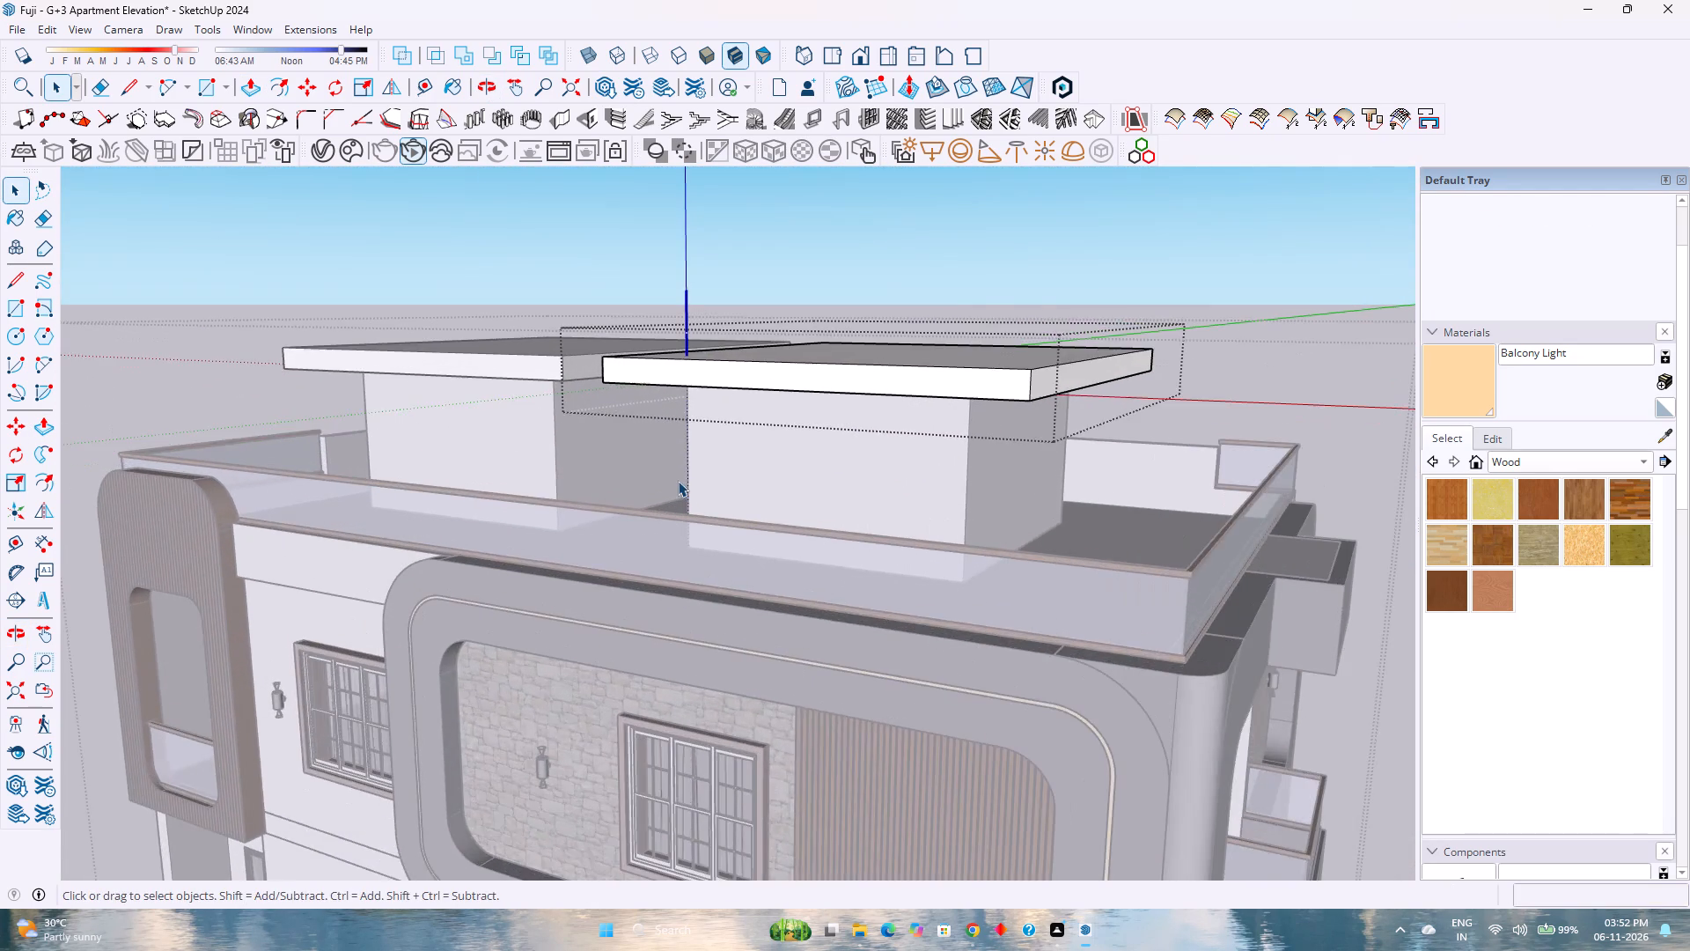
pyautogui.scroll(4, 678, 481)
pyautogui.moveTo(864, 338); pyautogui.dragTo(640, 534, button='middle')
pyautogui.middleClick(640, 534)
pyautogui.scroll(-3, 643, 520)
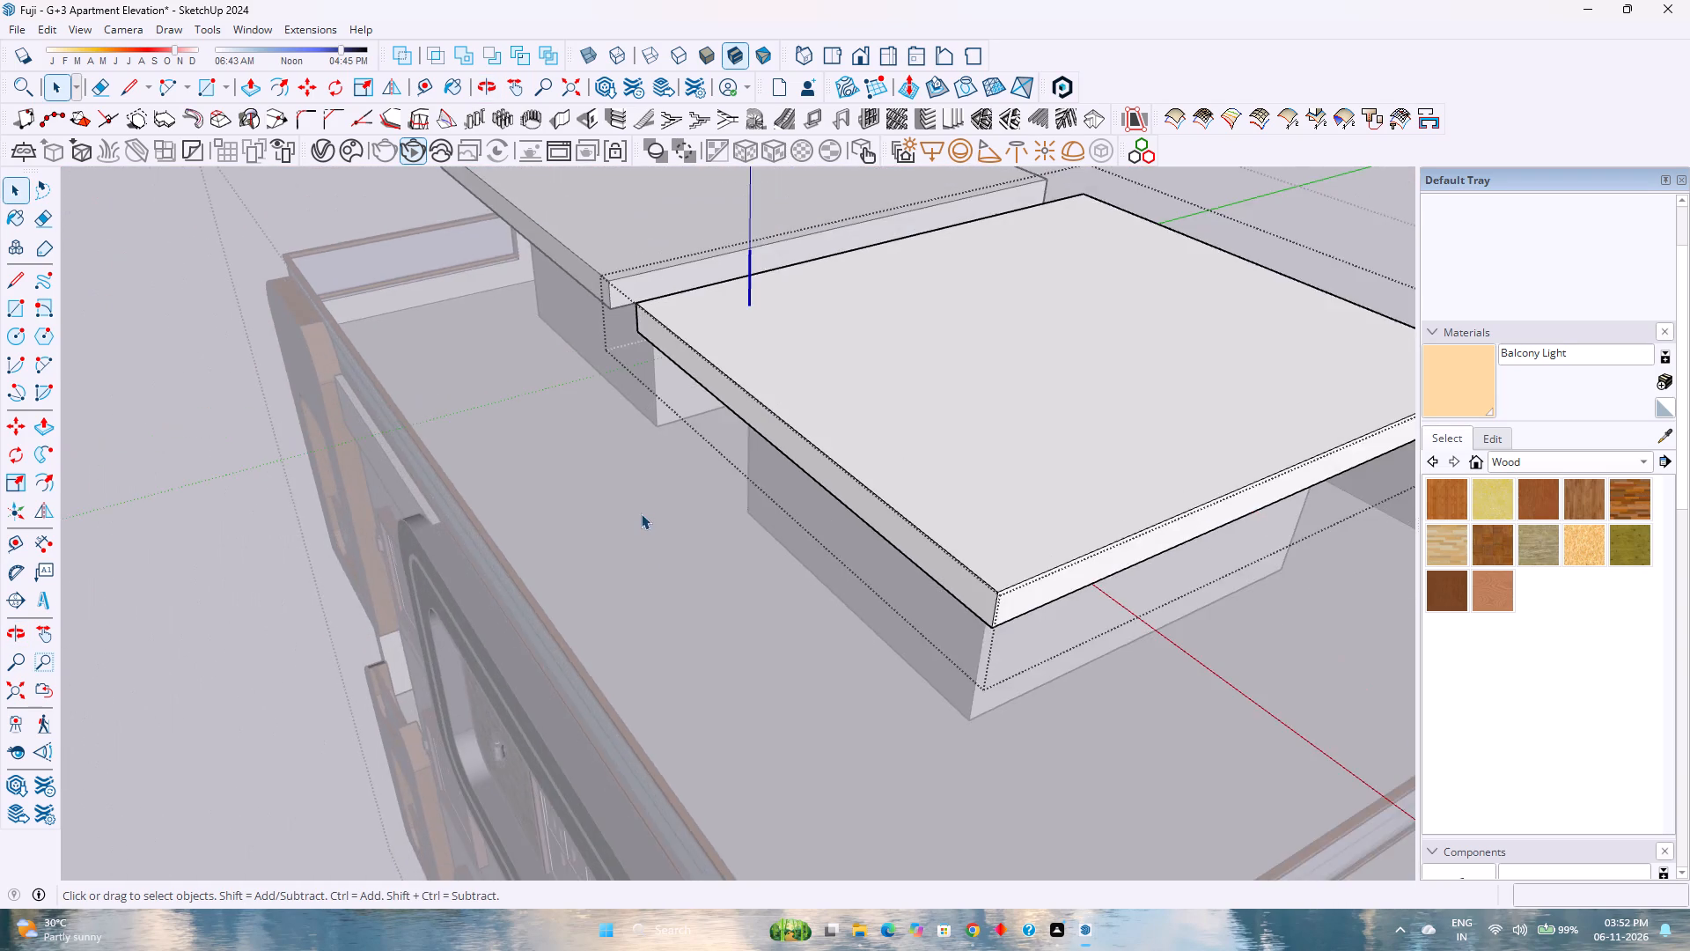
pyautogui.scroll(-3, 641, 513)
pyautogui.keyDown('shift'); pyautogui.moveTo(709, 387); pyautogui.dragTo(619, 534, button='middle'); pyautogui.keyUp('shift')
pyautogui.scroll(1, 612, 566)
pyautogui.moveTo(606, 565); pyautogui.dragTo(739, 486, button='middle')
pyautogui.middleClick(740, 486)
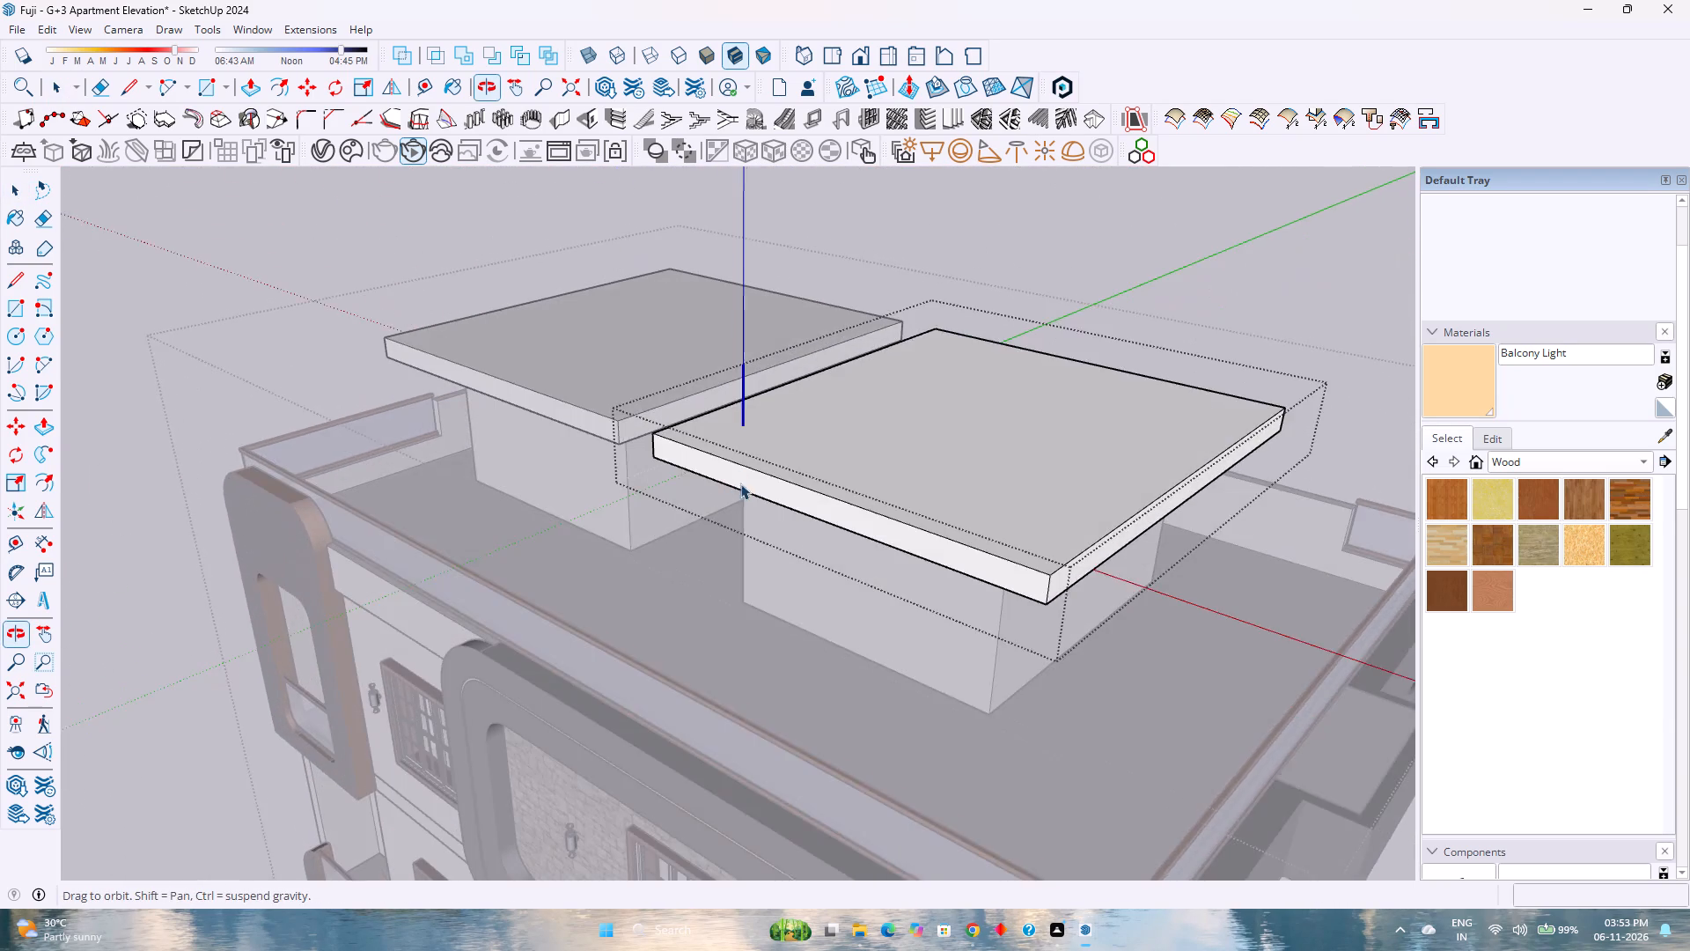
# Push the top face of the roof slab down by 10" to thin the slab.
pyautogui.scroll(11, 740, 480)
pyautogui.press('p')
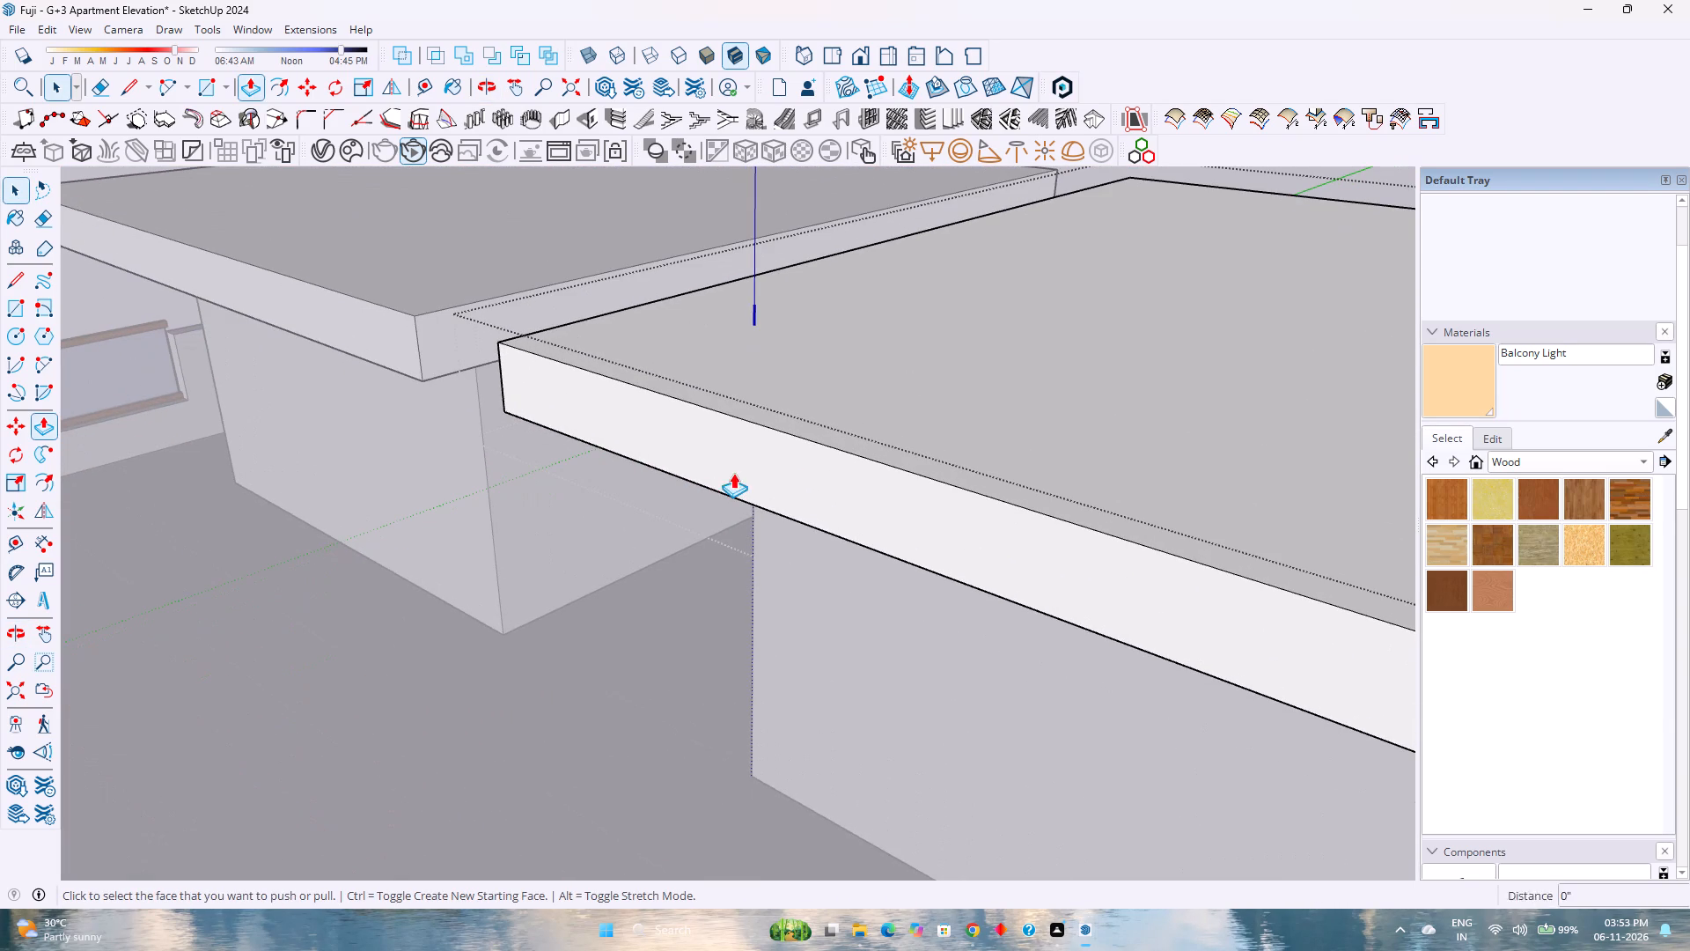
pyautogui.click(771, 396)
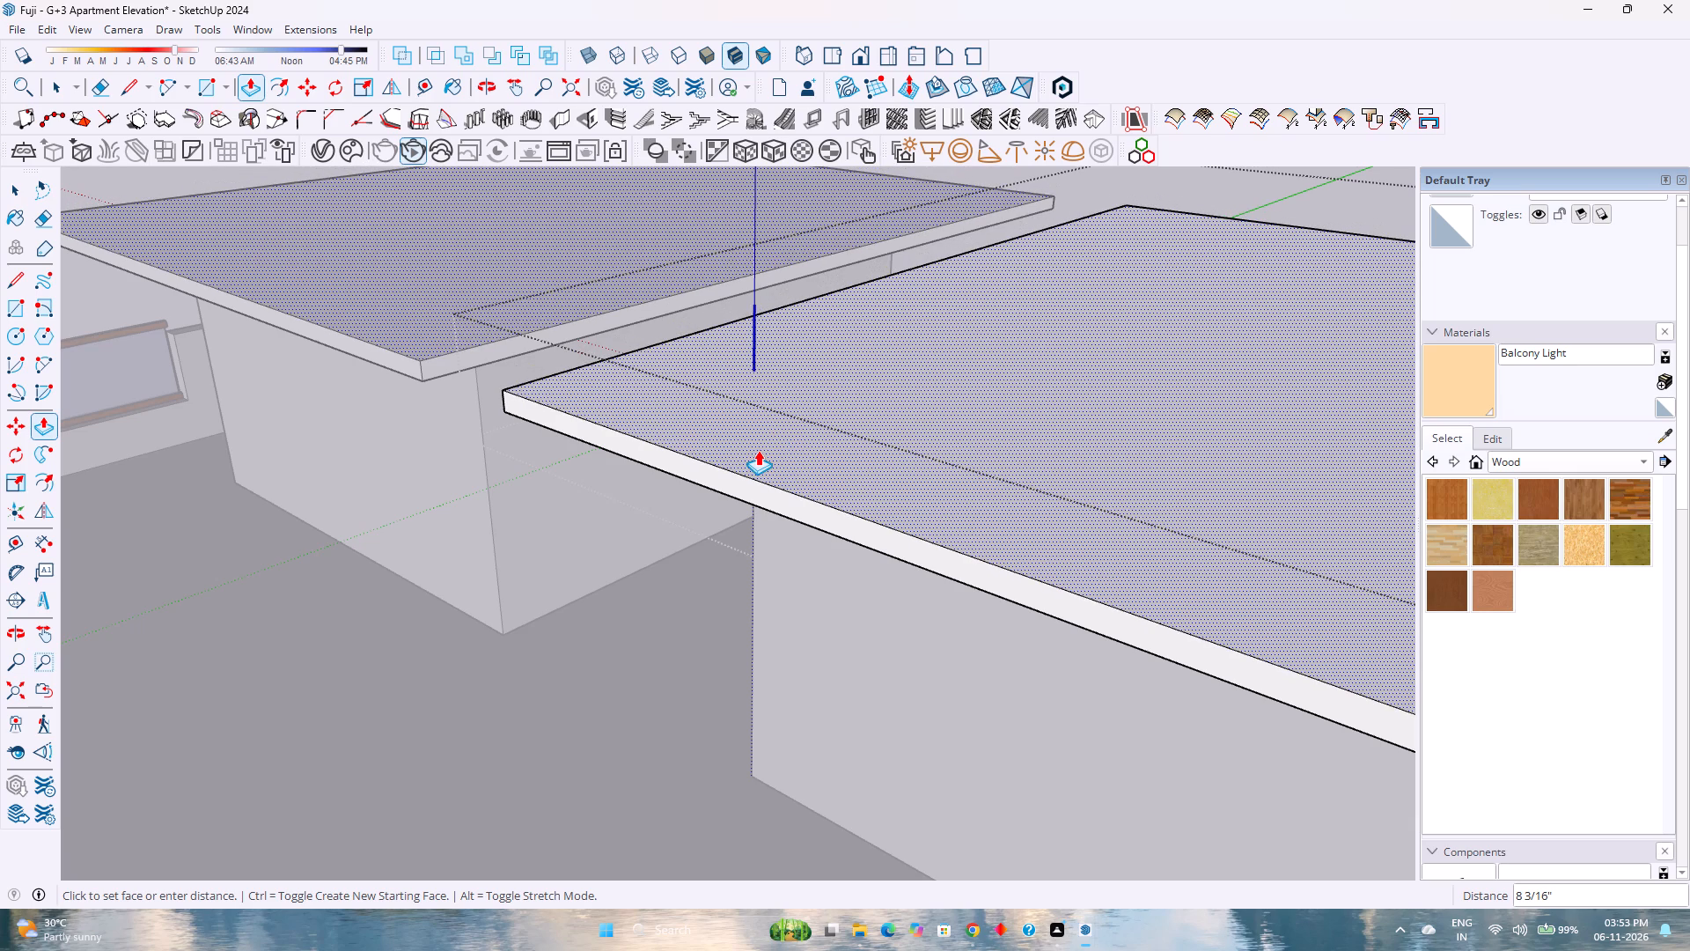
pyautogui.write("10'")
pyautogui.press('Return')
pyautogui.write('10')
pyautogui.press('Return')
# Offset the outline of the thinned slab's top face inward by 2".
pyautogui.scroll(2, 685, 427)
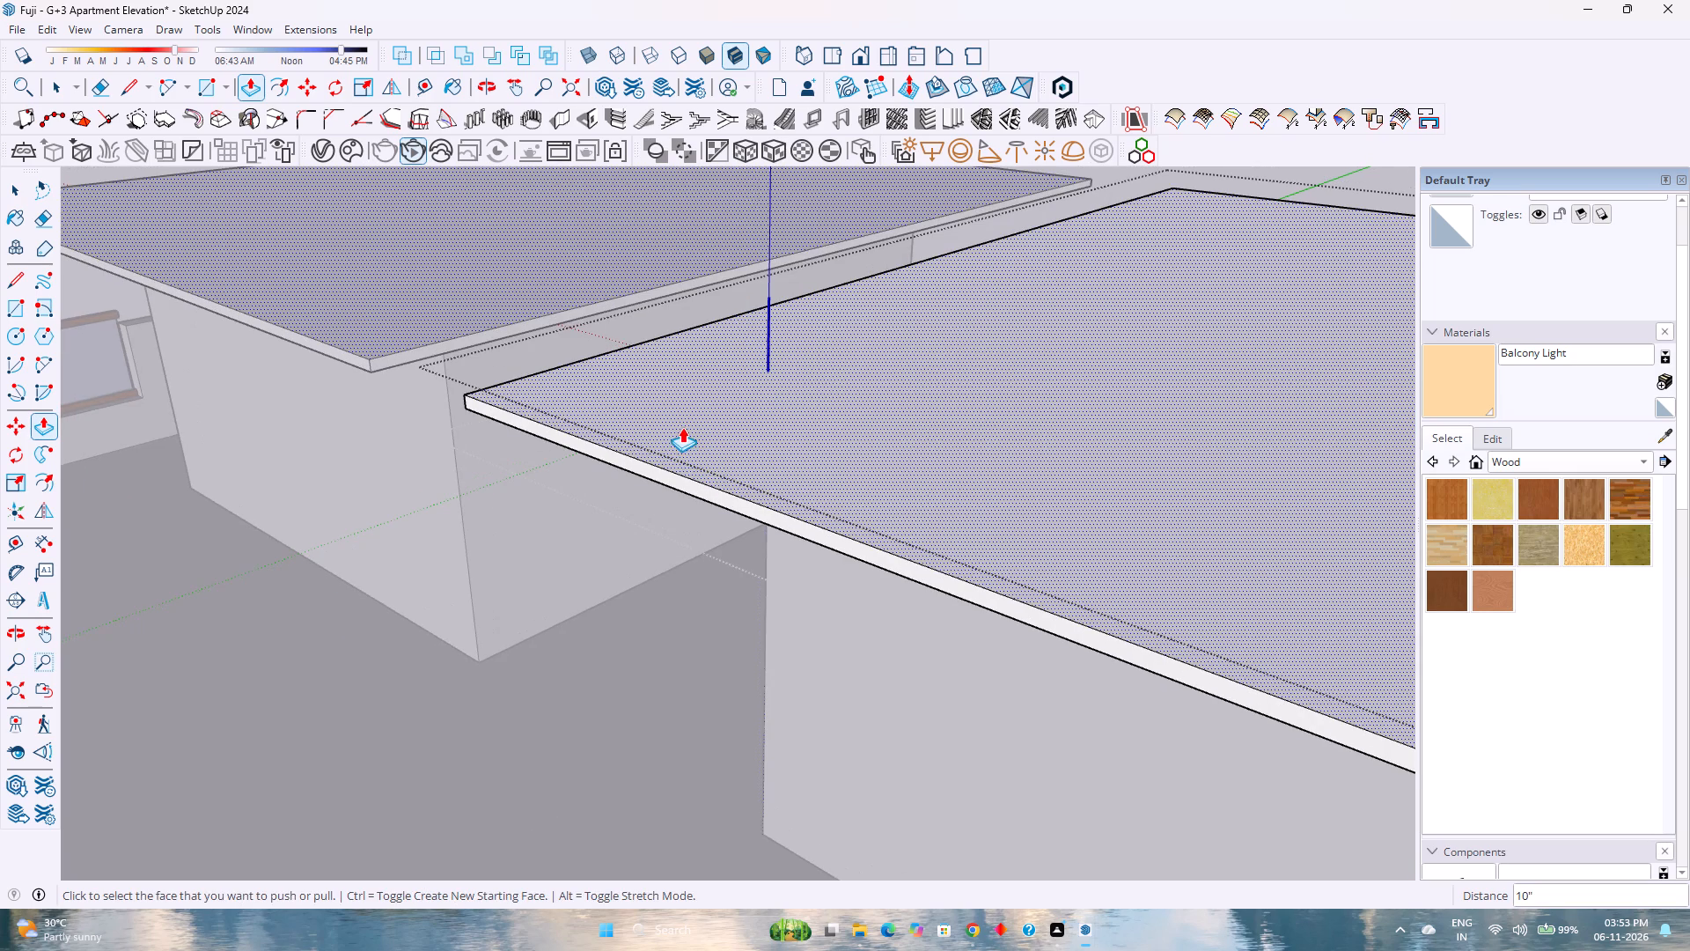
pyautogui.press('space')
pyautogui.click(674, 426)
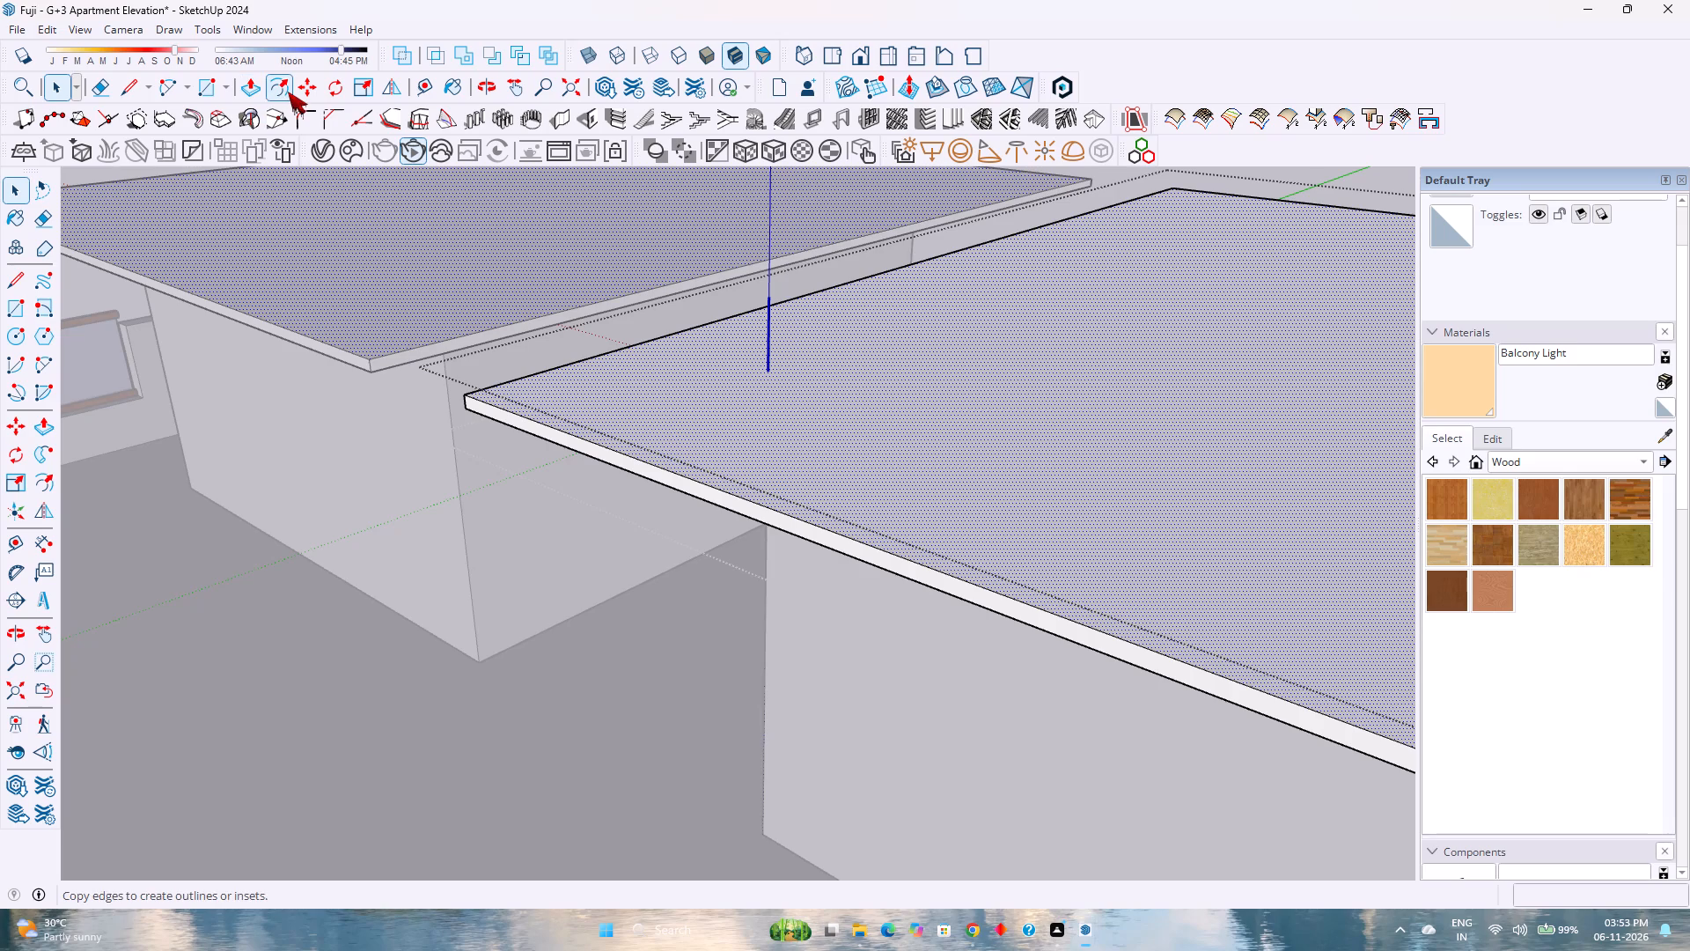
pyautogui.click(288, 92)
pyautogui.click(520, 387)
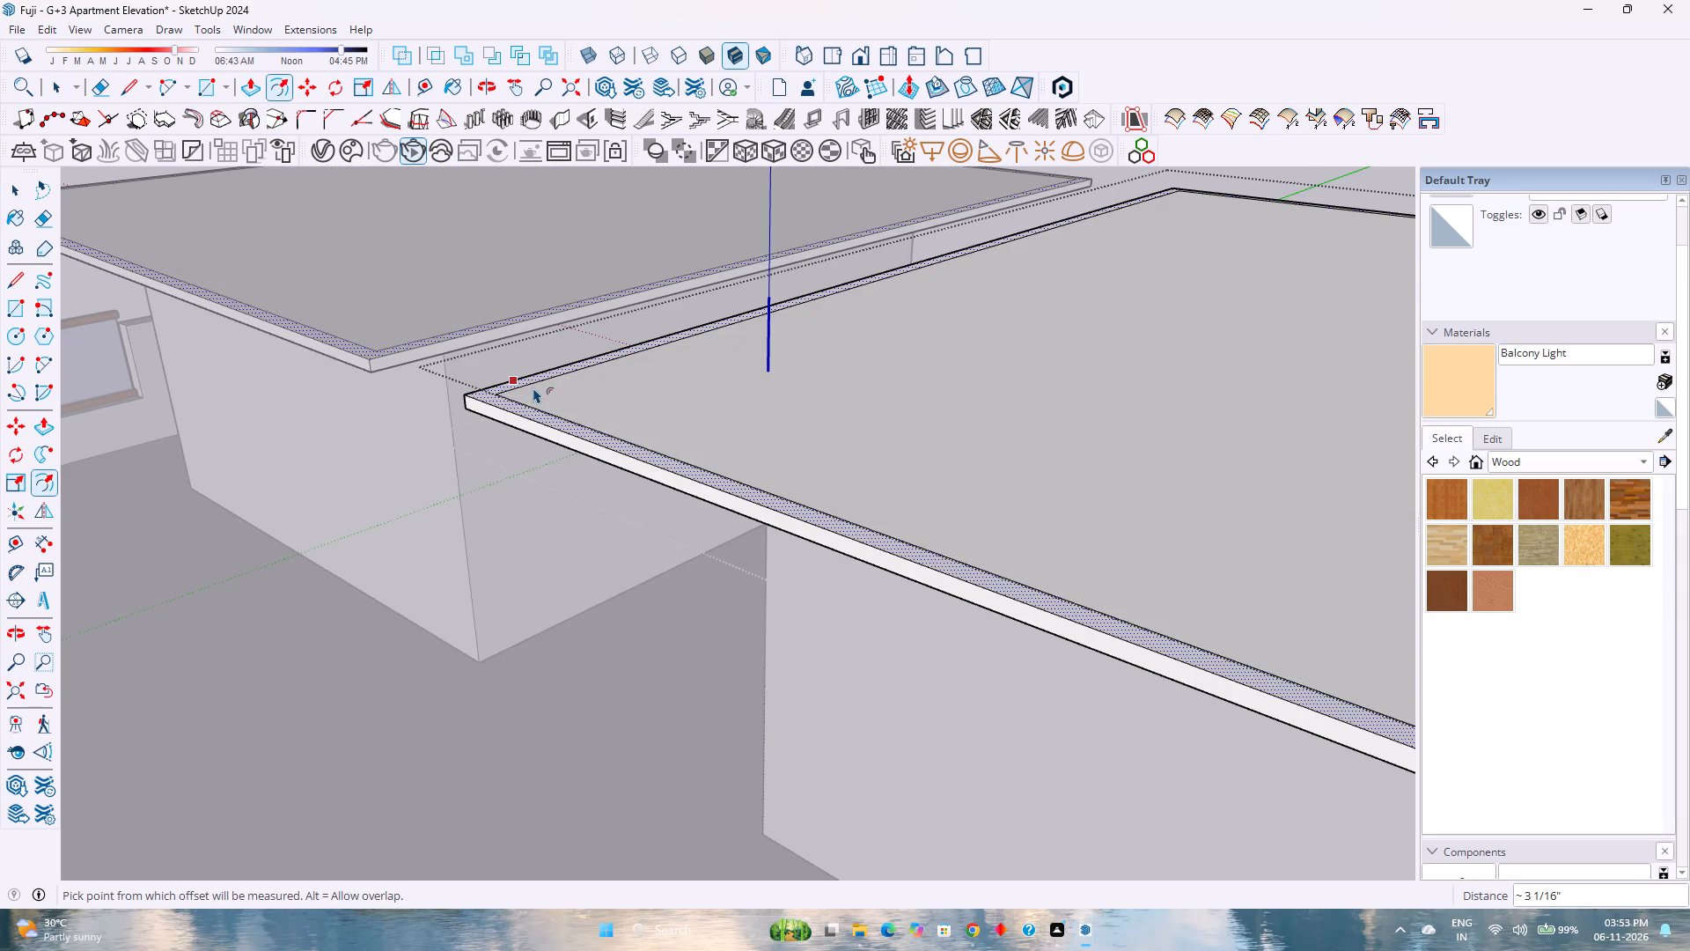
pyautogui.hotkey('ctrl', 'z')
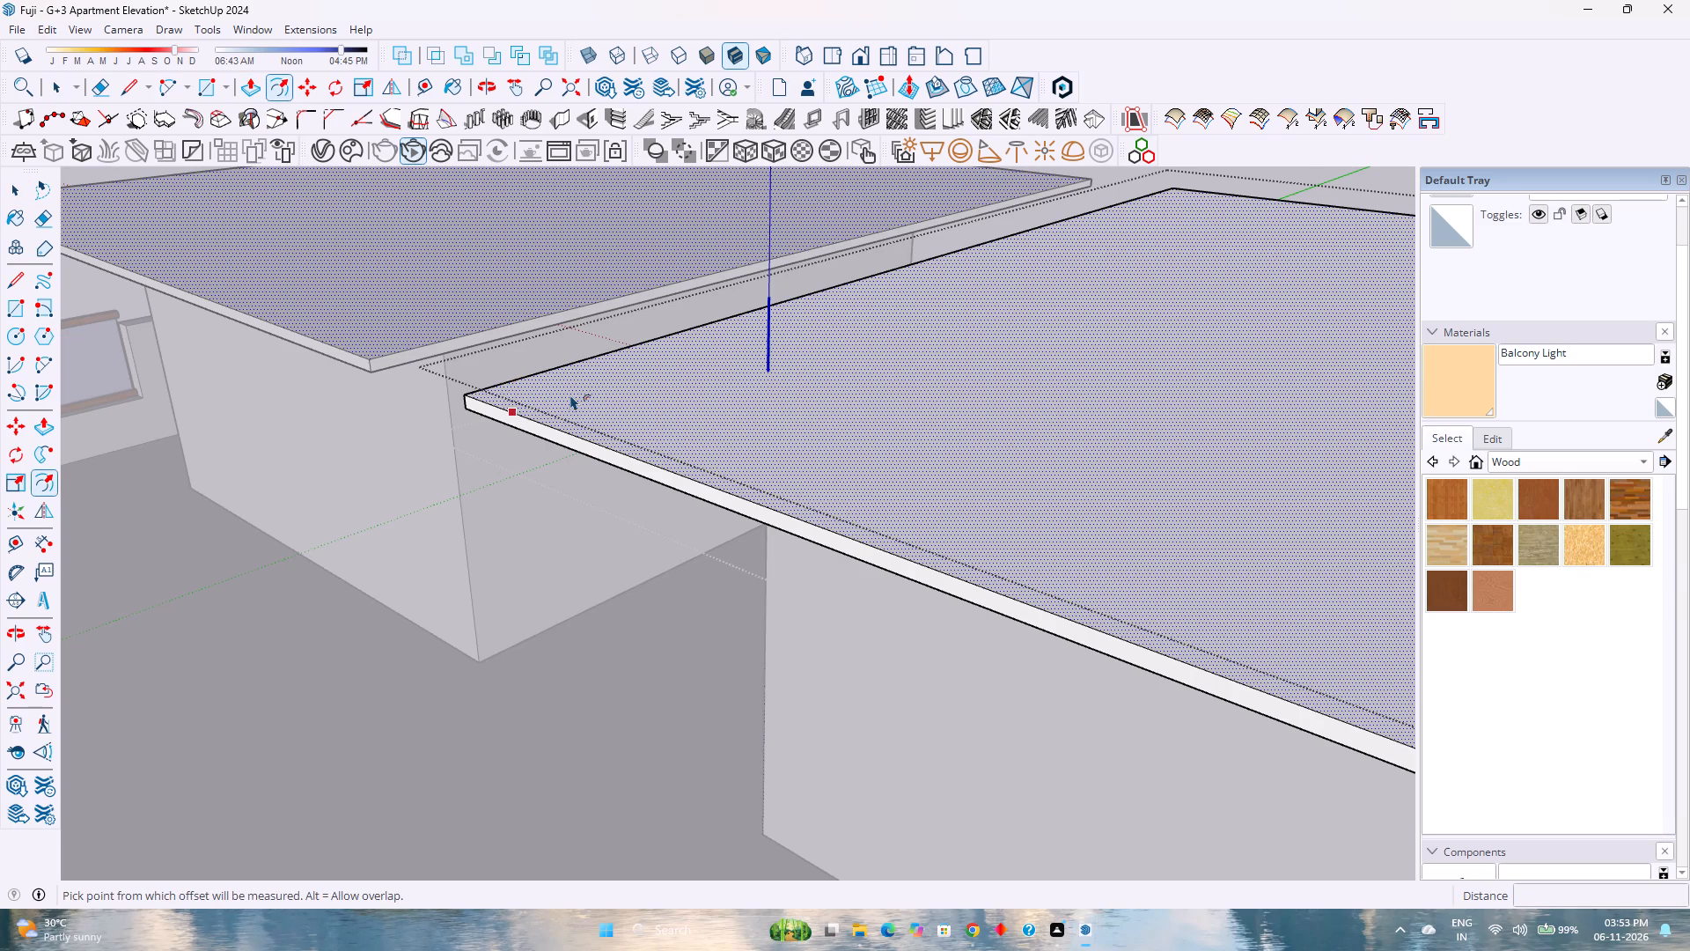
pyautogui.click(548, 396)
pyautogui.press('2')
pyautogui.press('Return')
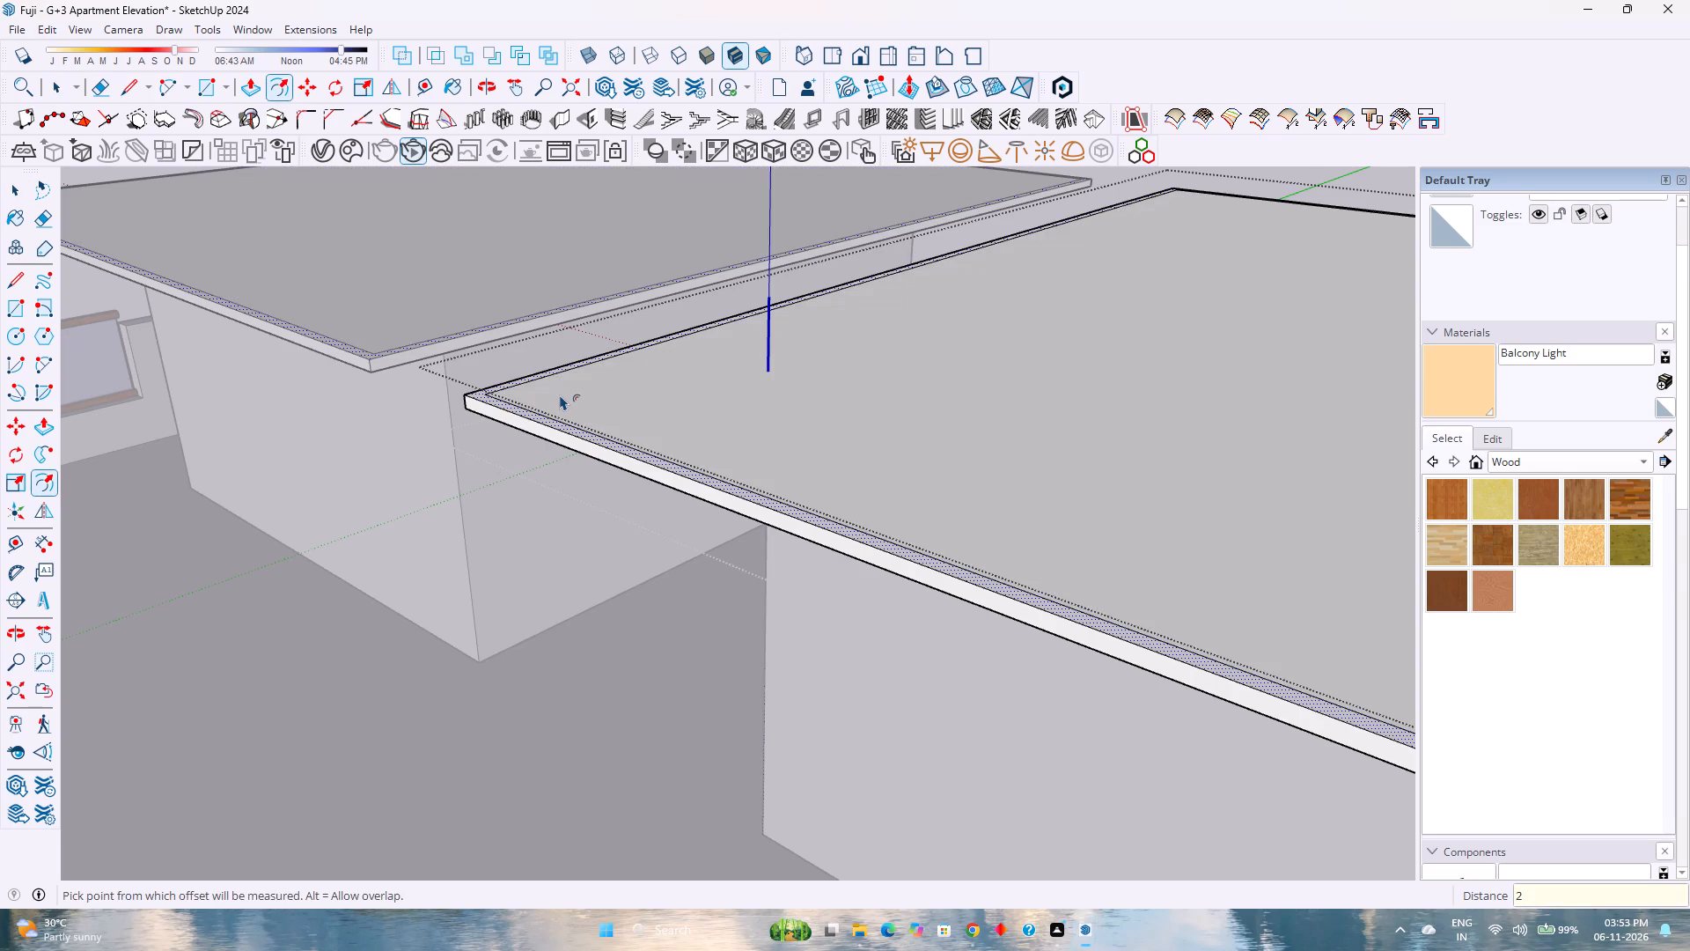
# Extrude the inset top face upward by 8" to form a recessed band above the thin slab.
pyautogui.press('p')
pyautogui.press('Escape')
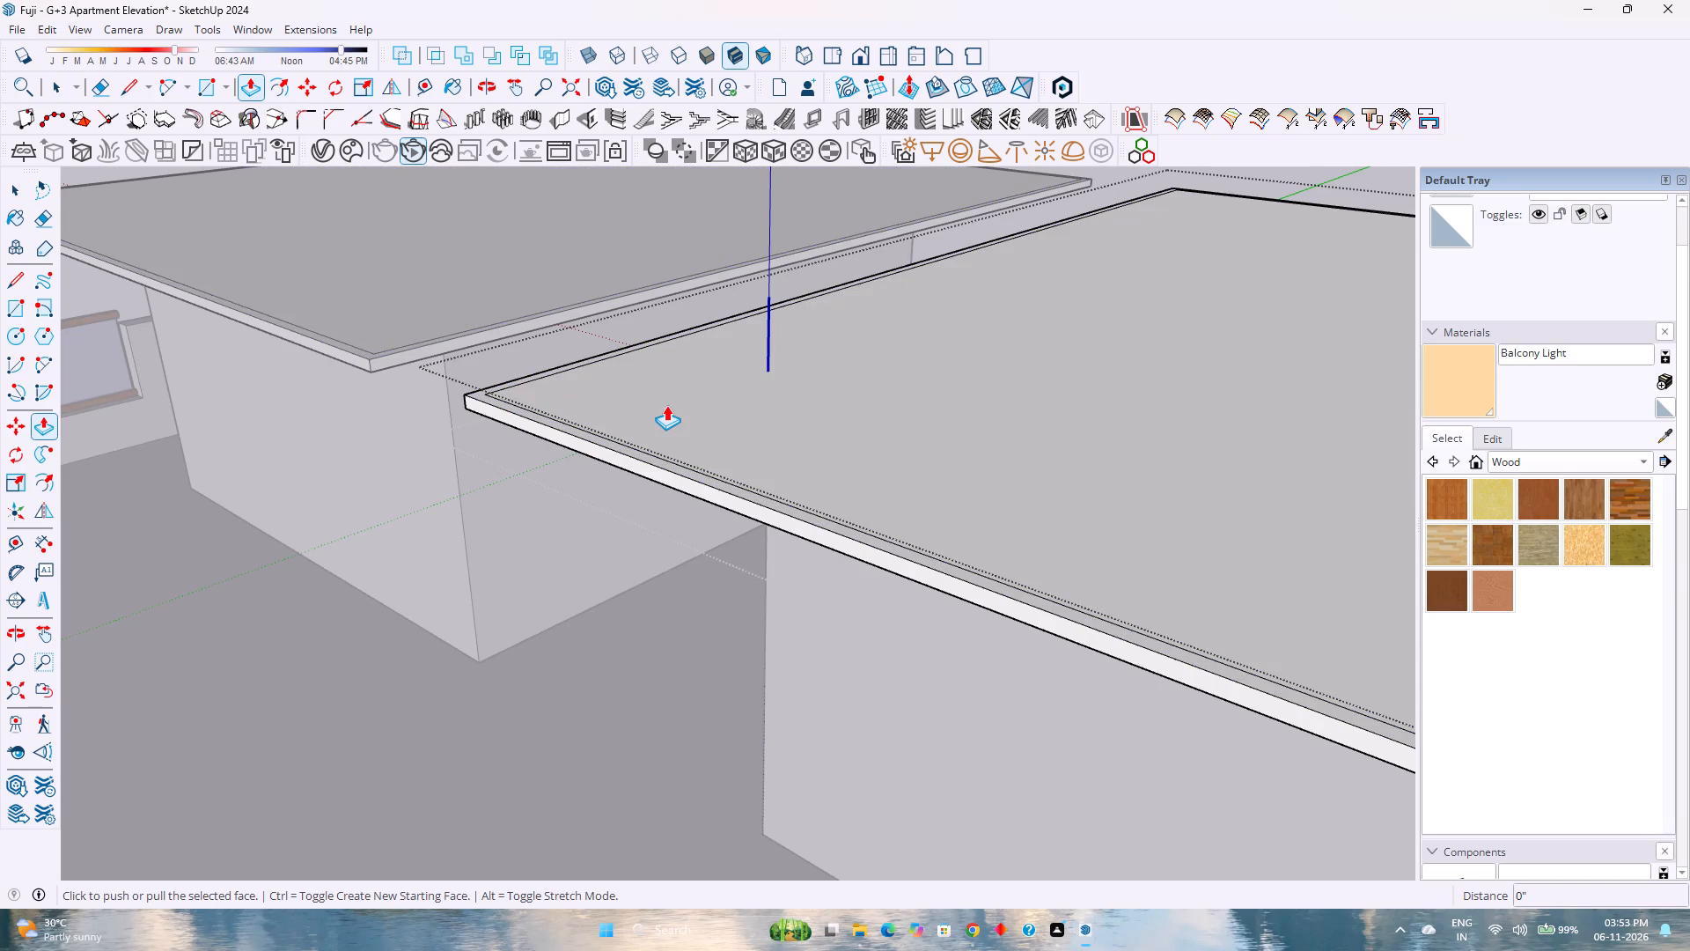
pyautogui.click(684, 427)
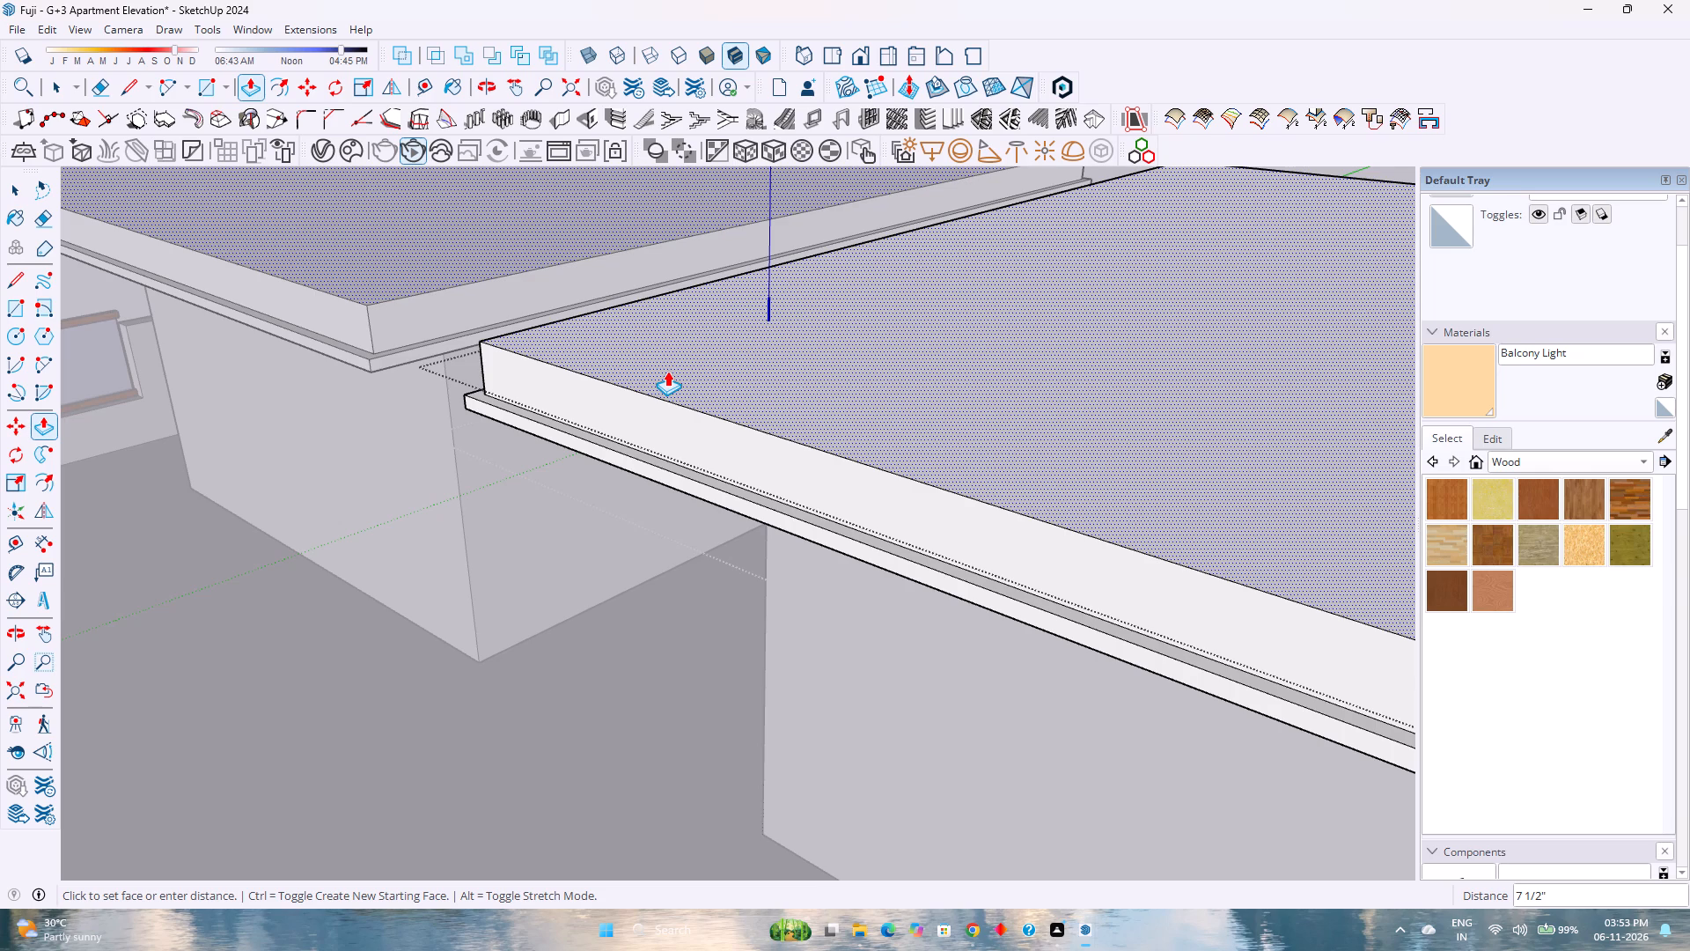
pyautogui.press('8')
pyautogui.press('Return')
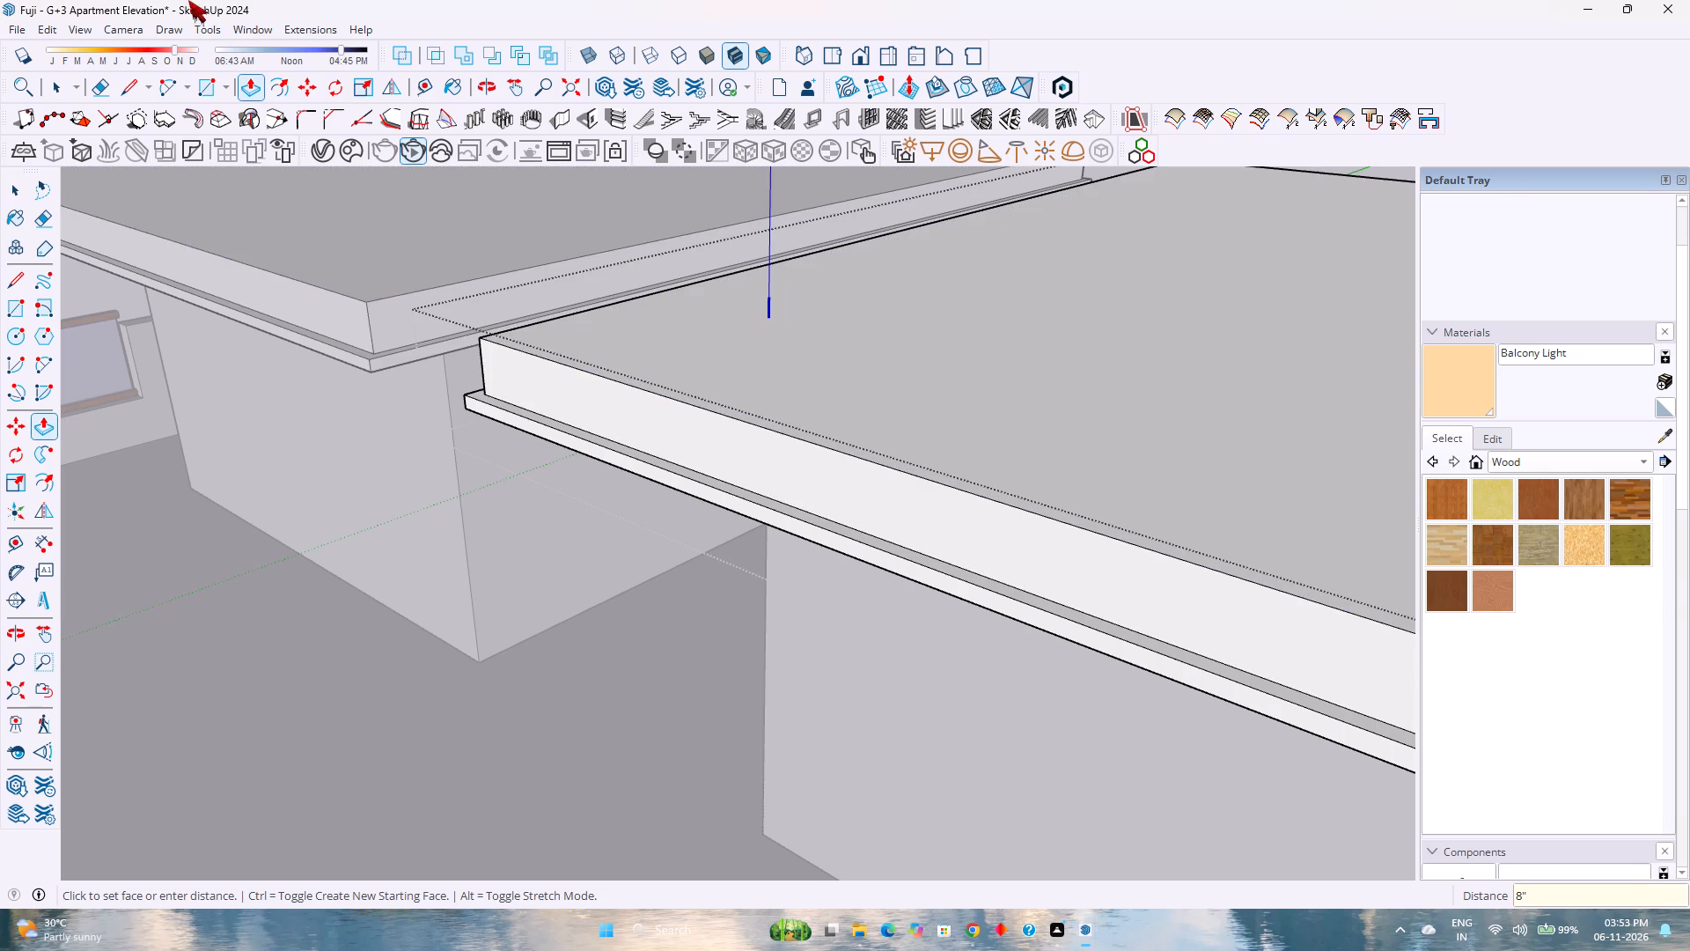
# Offset the outline of the raised top face outward by 2".
pyautogui.click(283, 98)
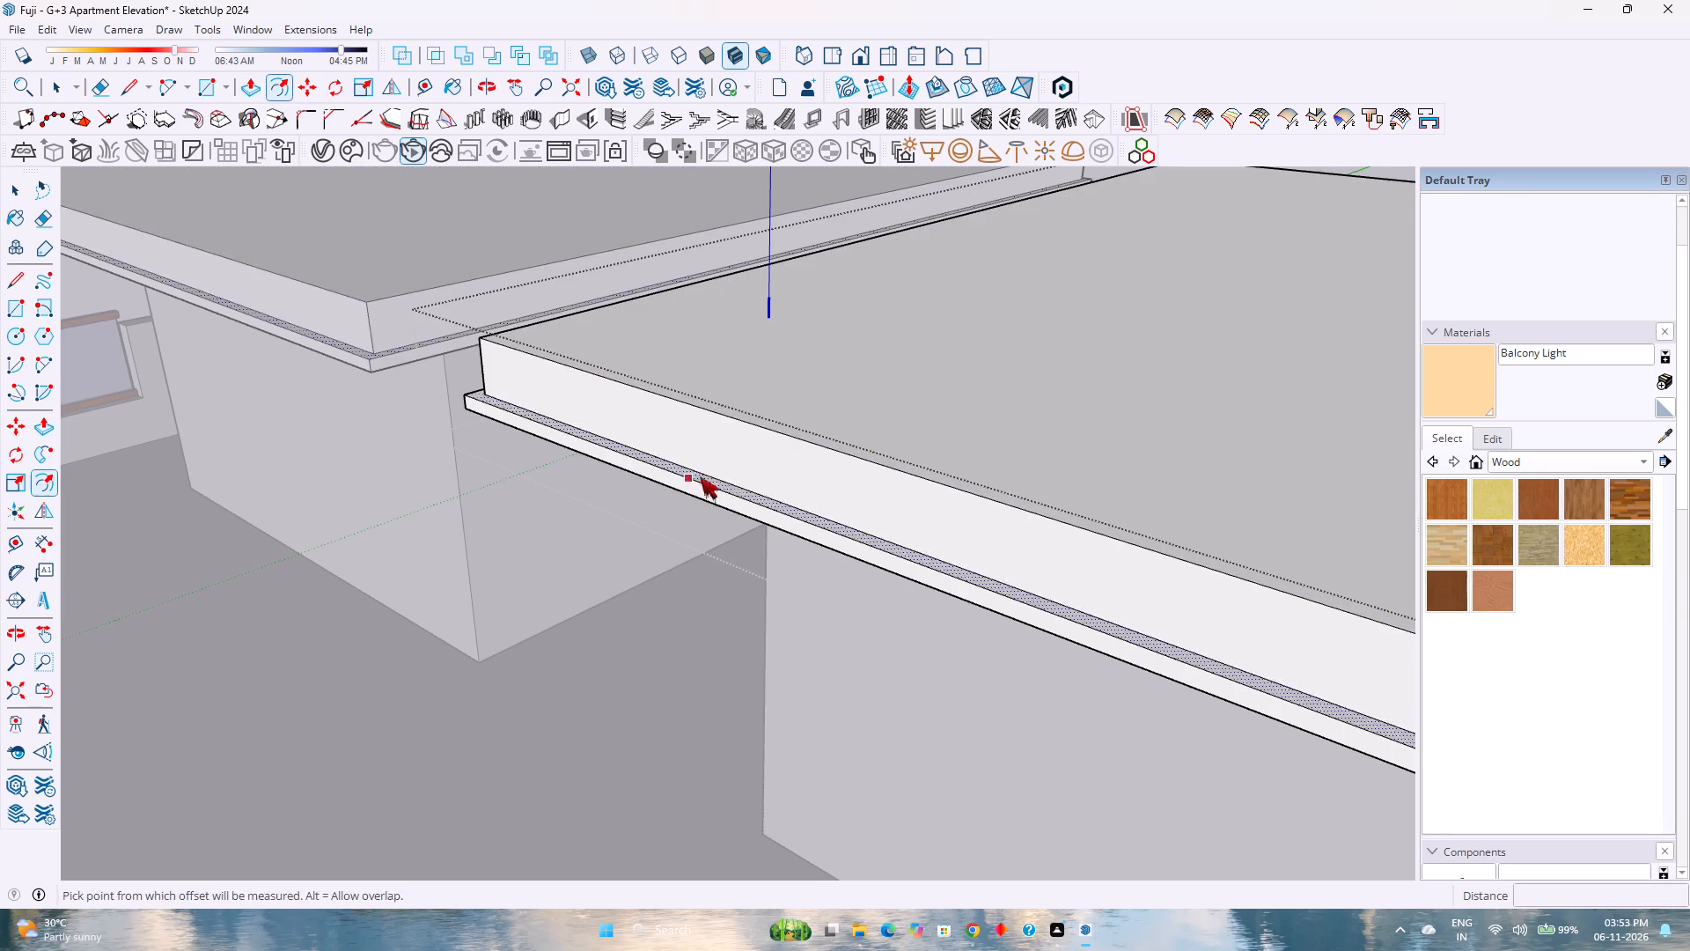
pyautogui.click(693, 399)
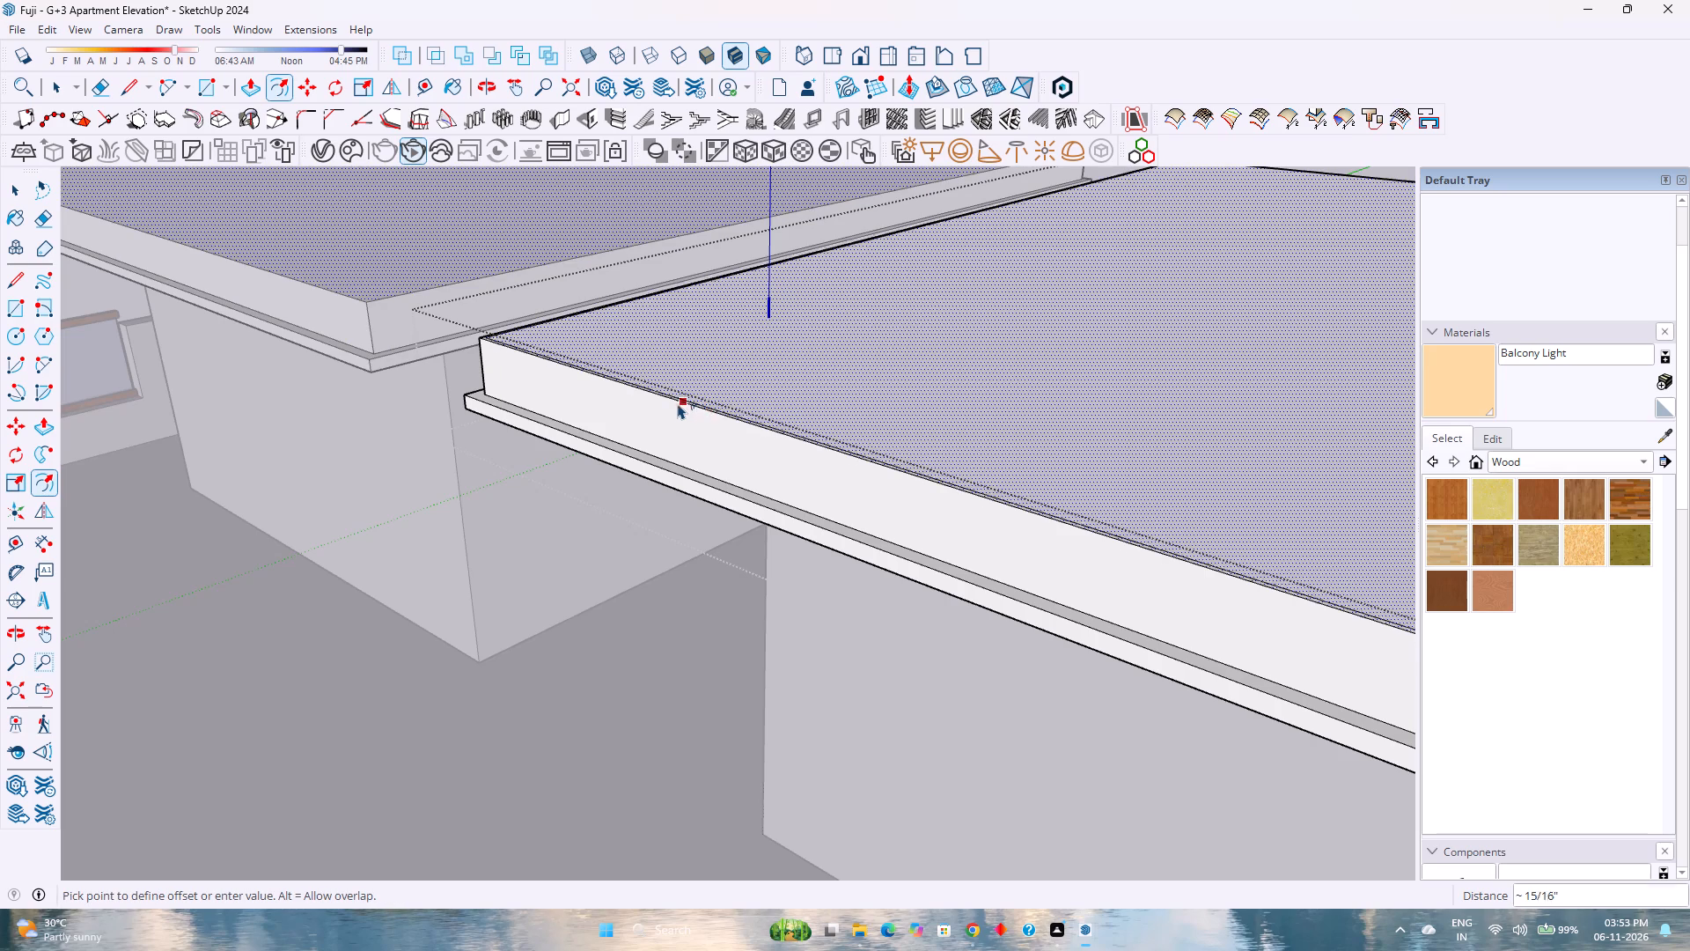
pyautogui.press('2')
pyautogui.press('Return')
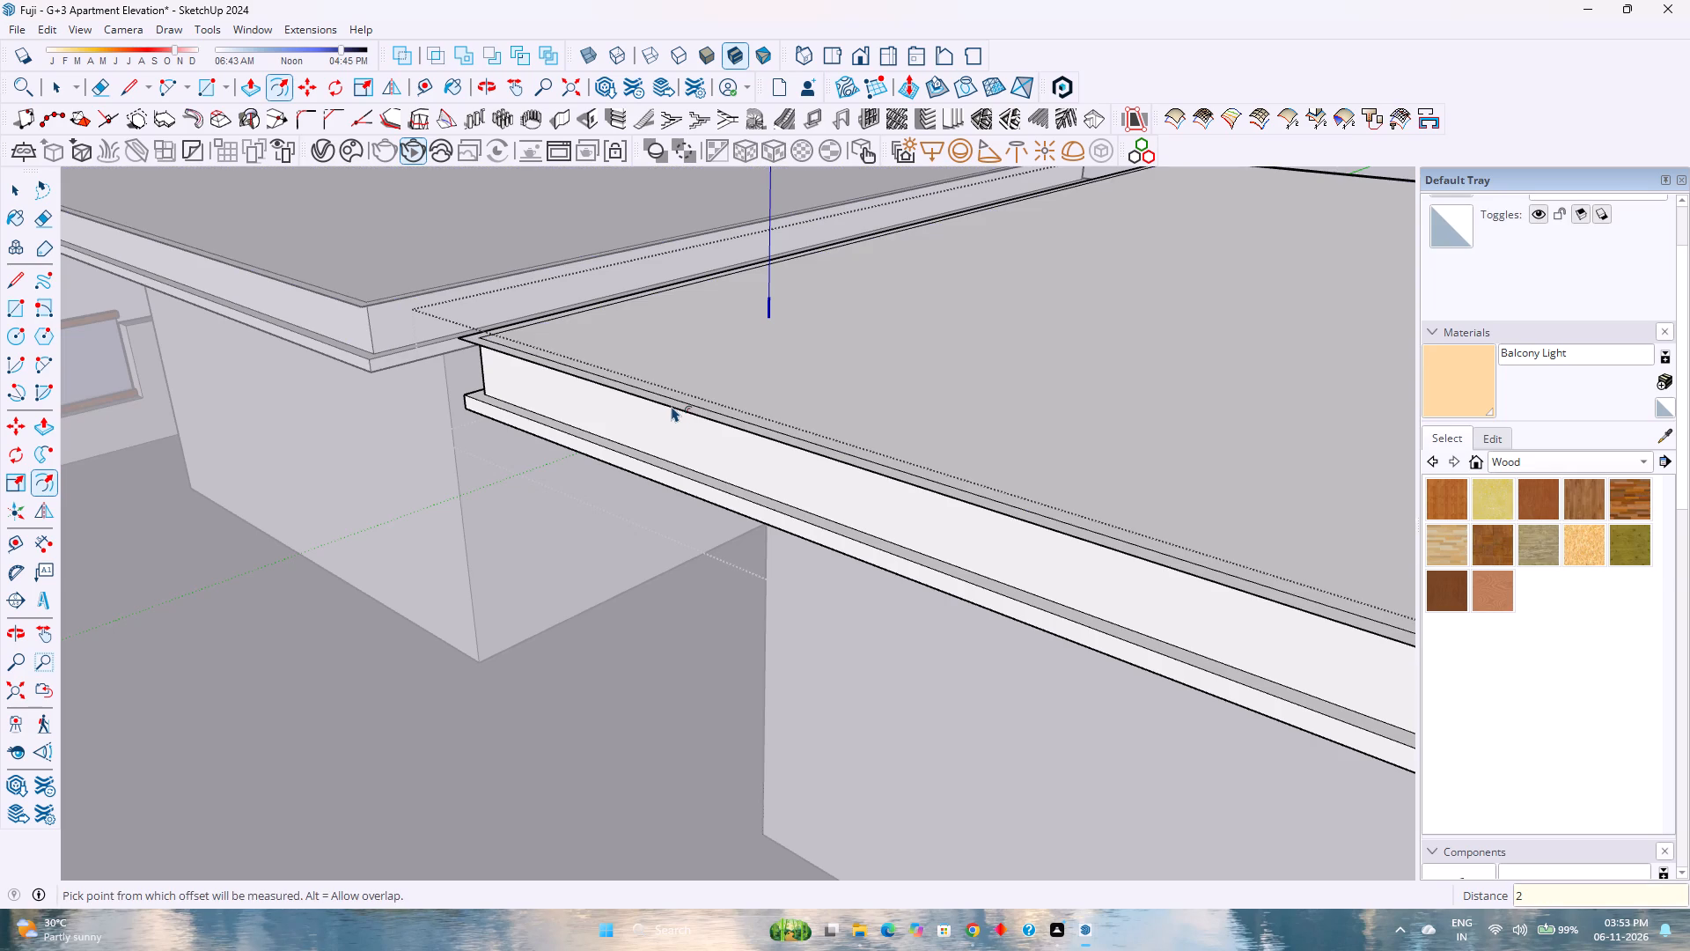
# Extrude the outer rim and the inner top face upward by 2" each to form the cap's projecting lip.
pyautogui.press('p')
pyautogui.click(666, 398)
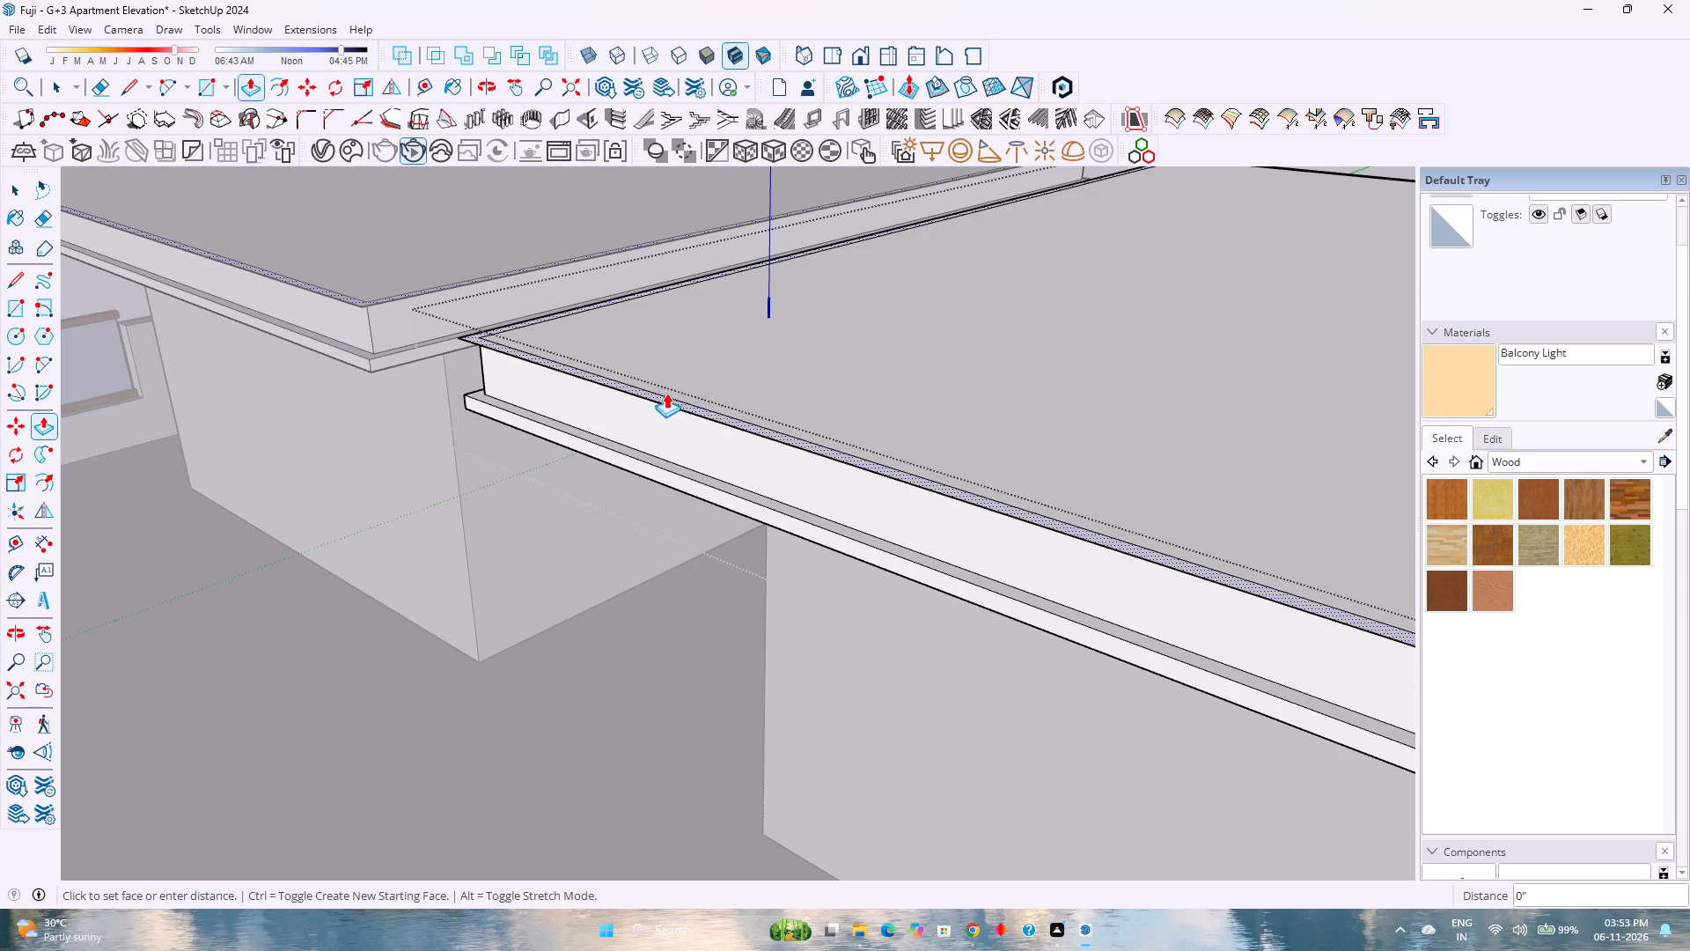
pyautogui.press('2')
pyautogui.press('Return')
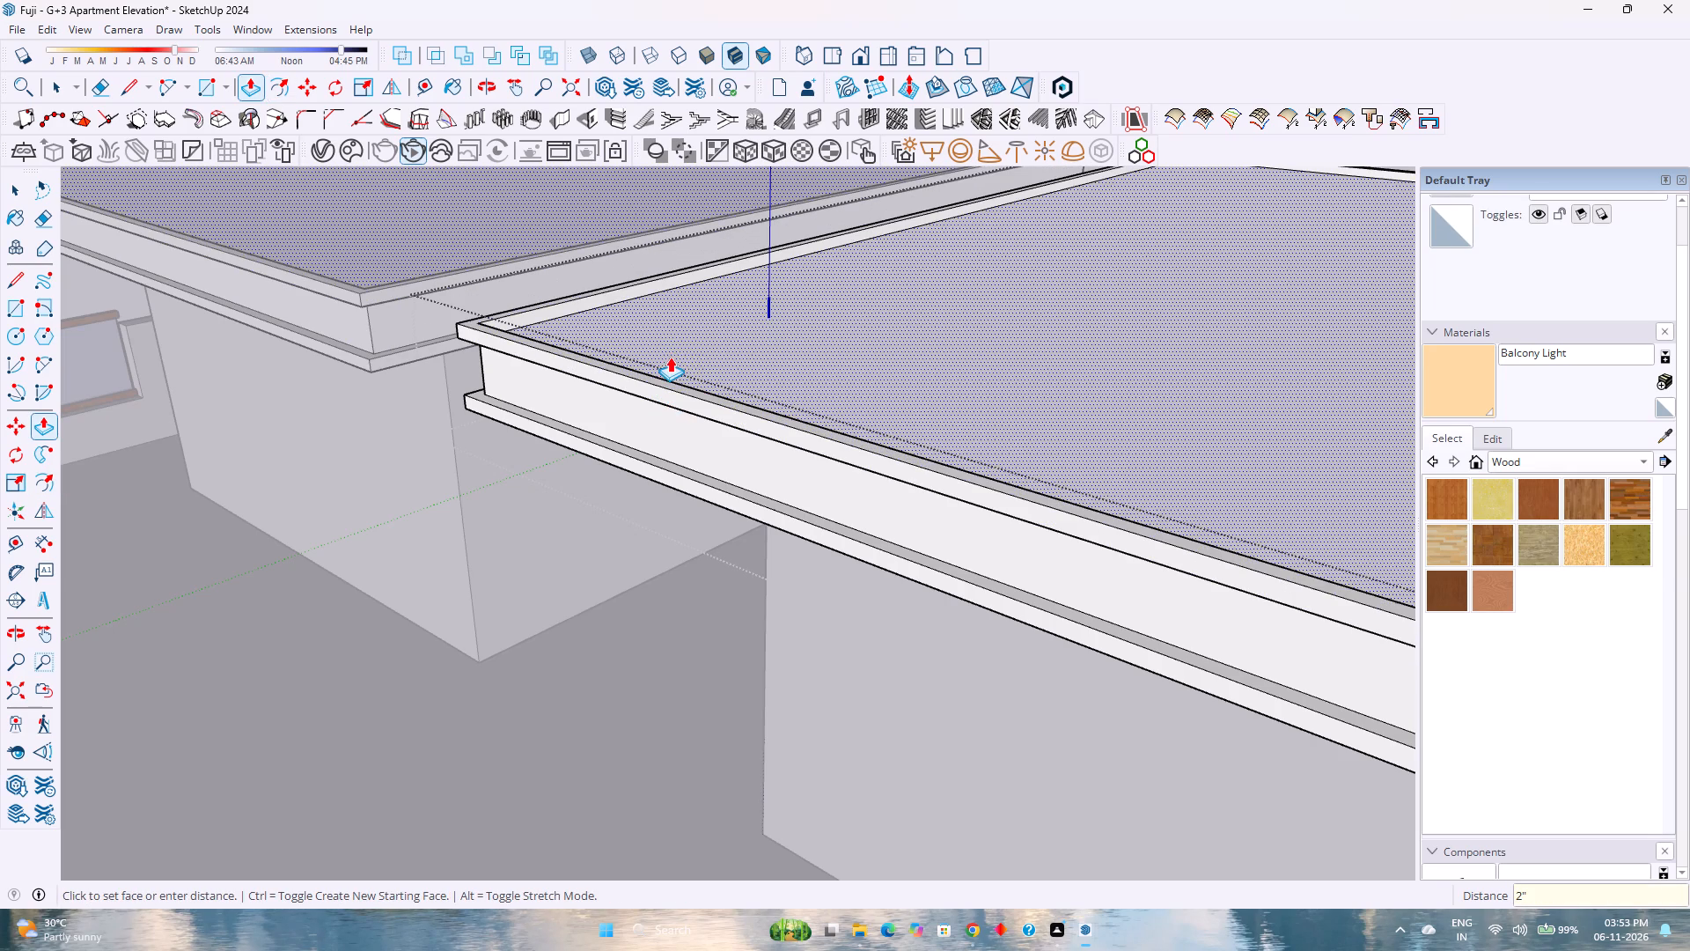
pyautogui.doubleClick(688, 347)
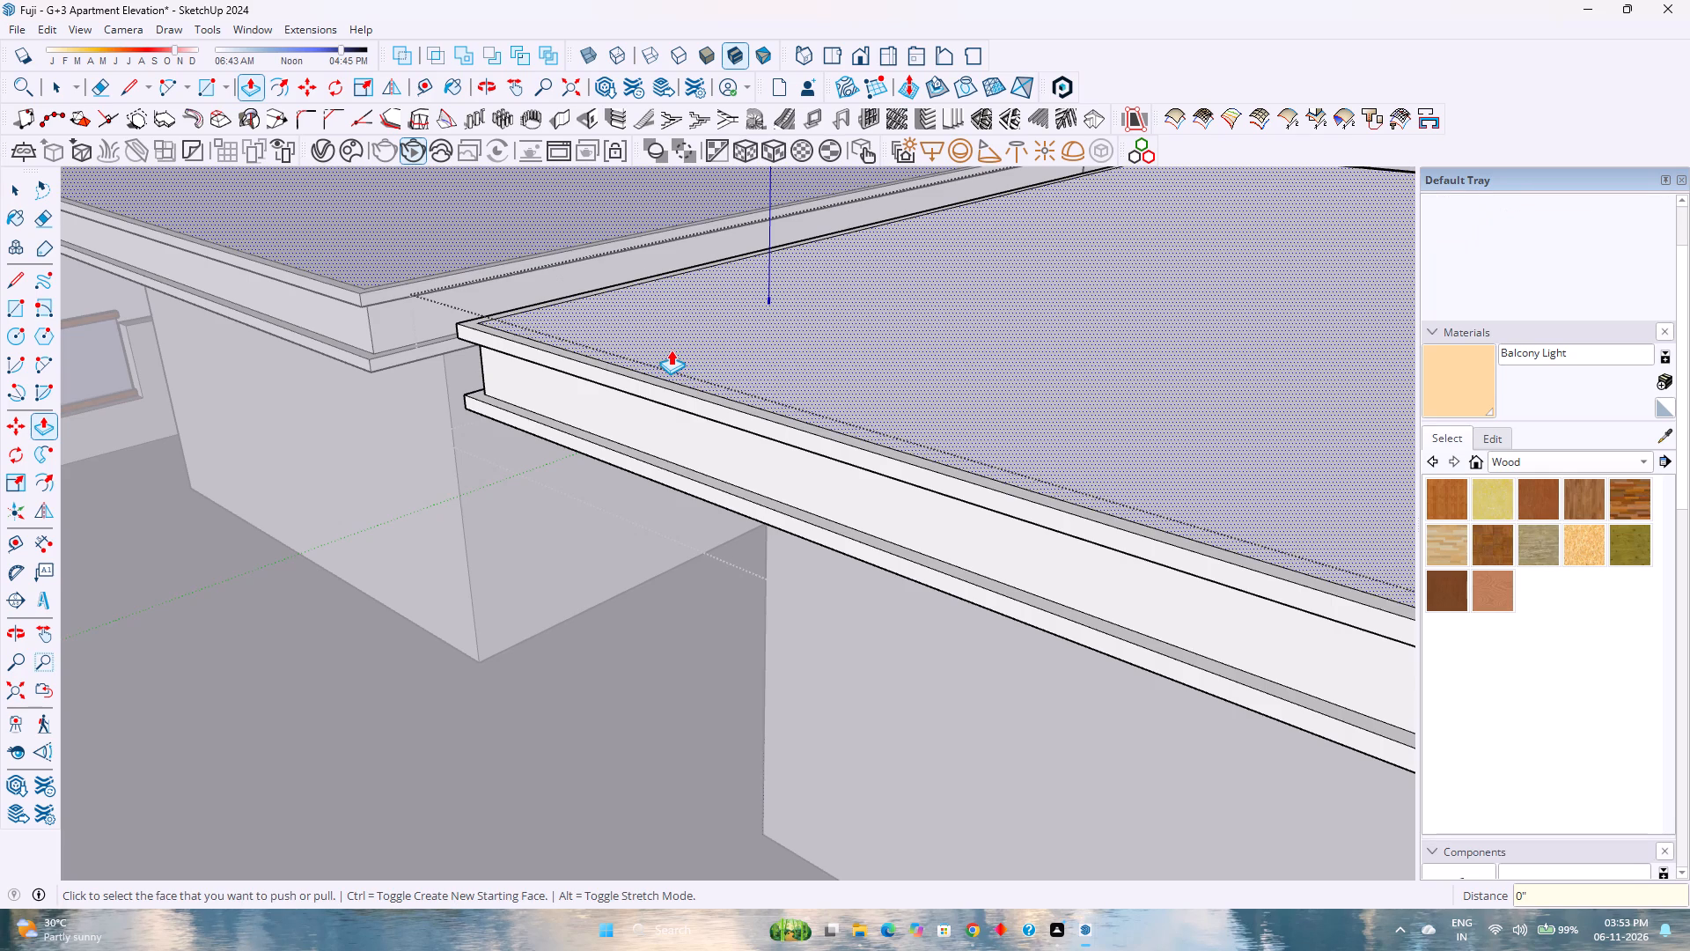
# Erase the leftover offset edges along the inner side and front of the cap's top face.
pyautogui.scroll(-6, 671, 350)
pyautogui.keyDown('shift'); pyautogui.moveTo(685, 342); pyautogui.dragTo(682, 498, button='middle'); pyautogui.keyUp('shift')
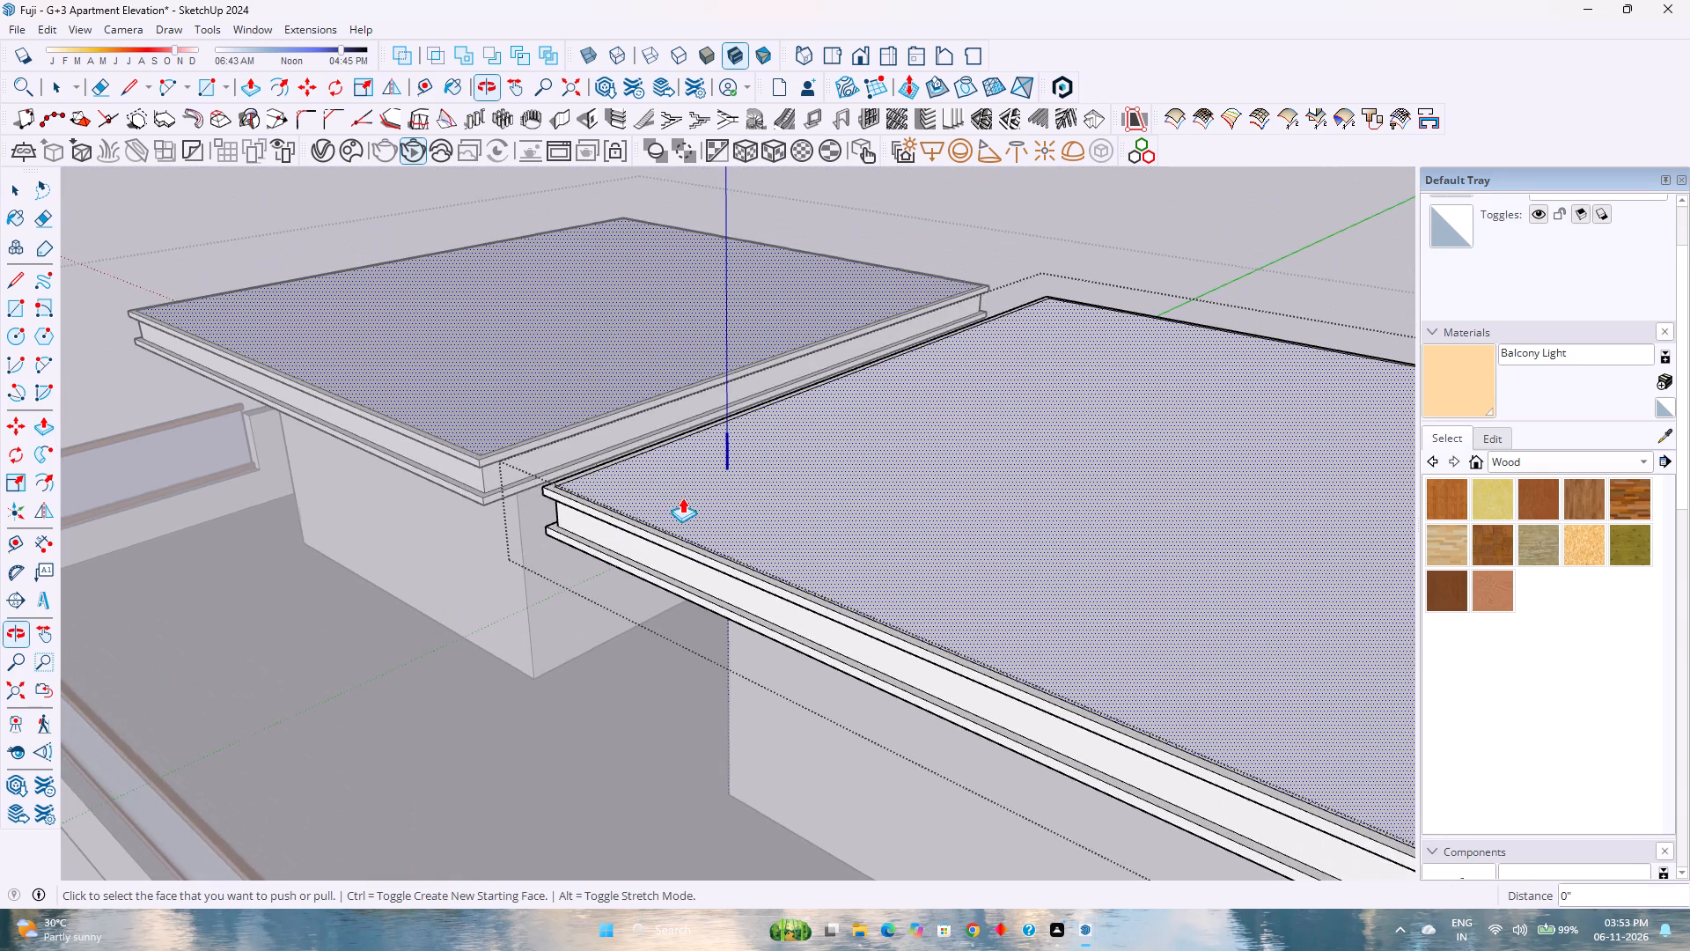
pyautogui.scroll(9, 655, 499)
pyautogui.press('e')
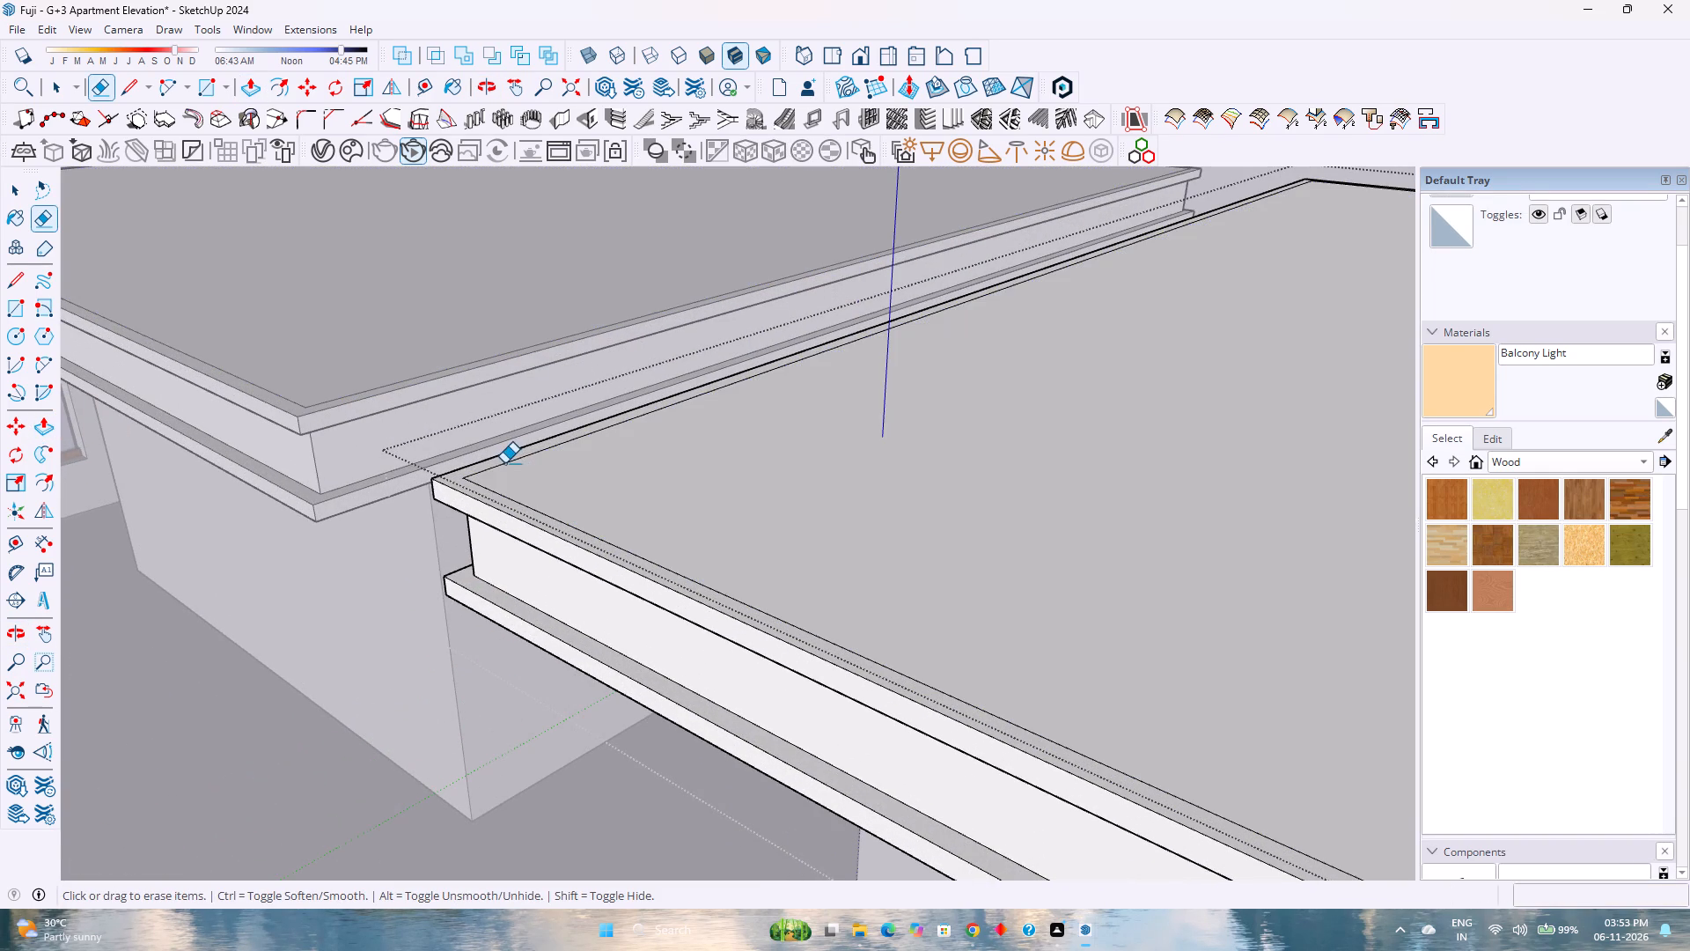
pyautogui.click(503, 463)
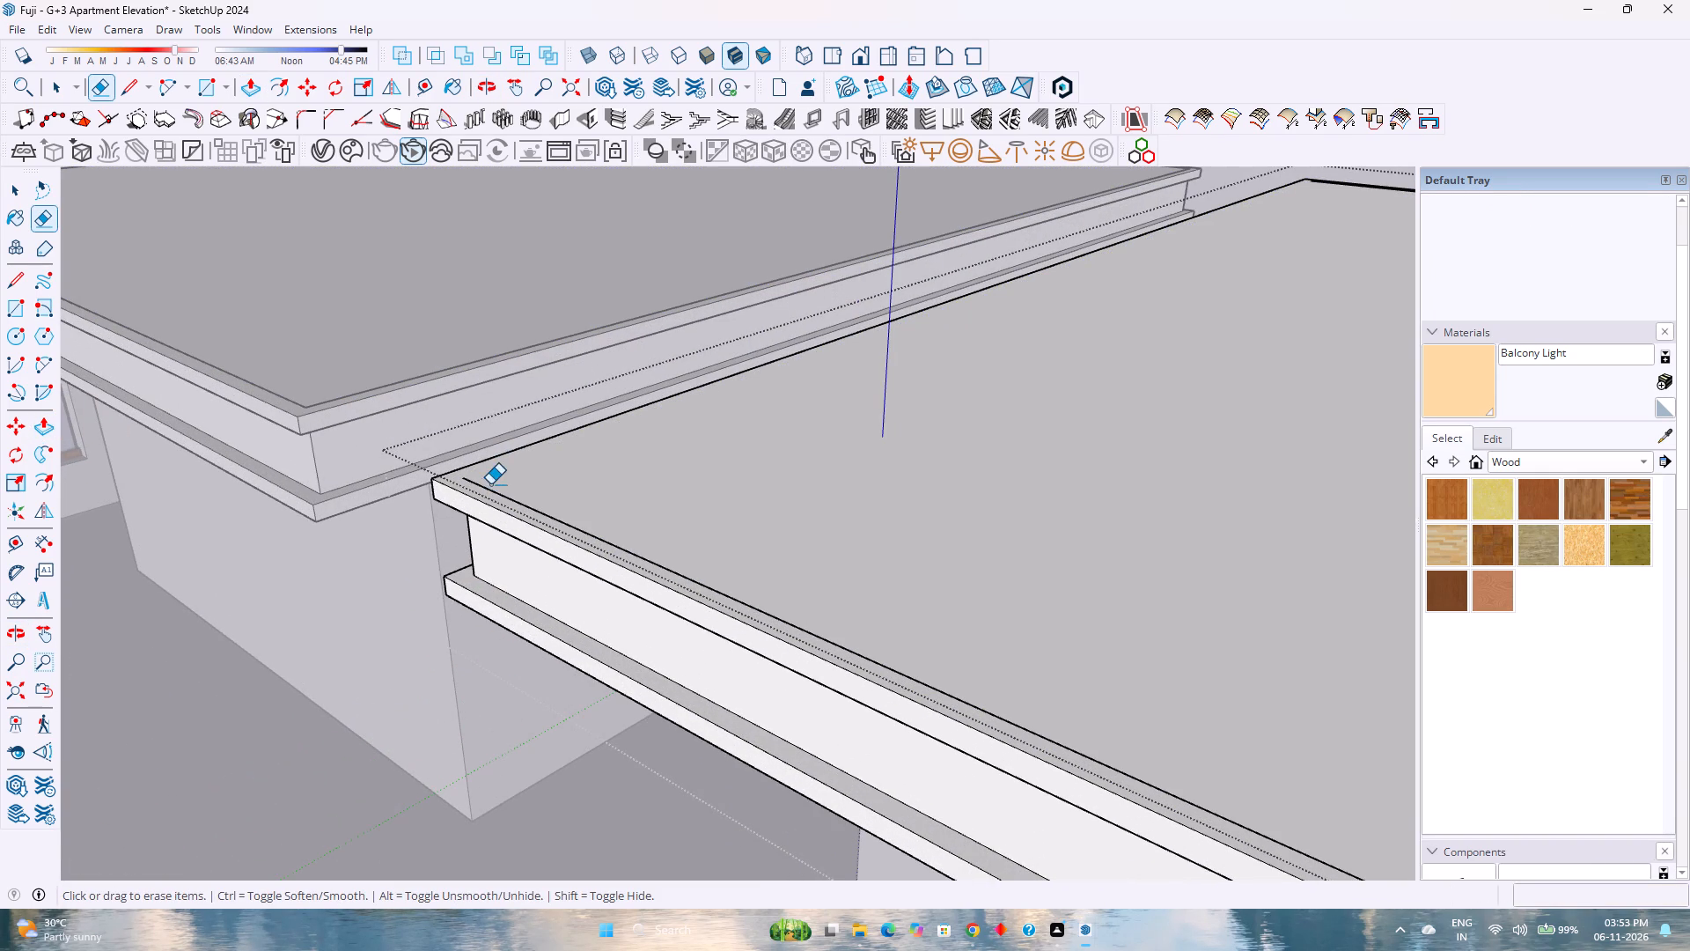
pyautogui.press('space')
pyautogui.doubleClick(488, 489)
pyautogui.click(488, 489)
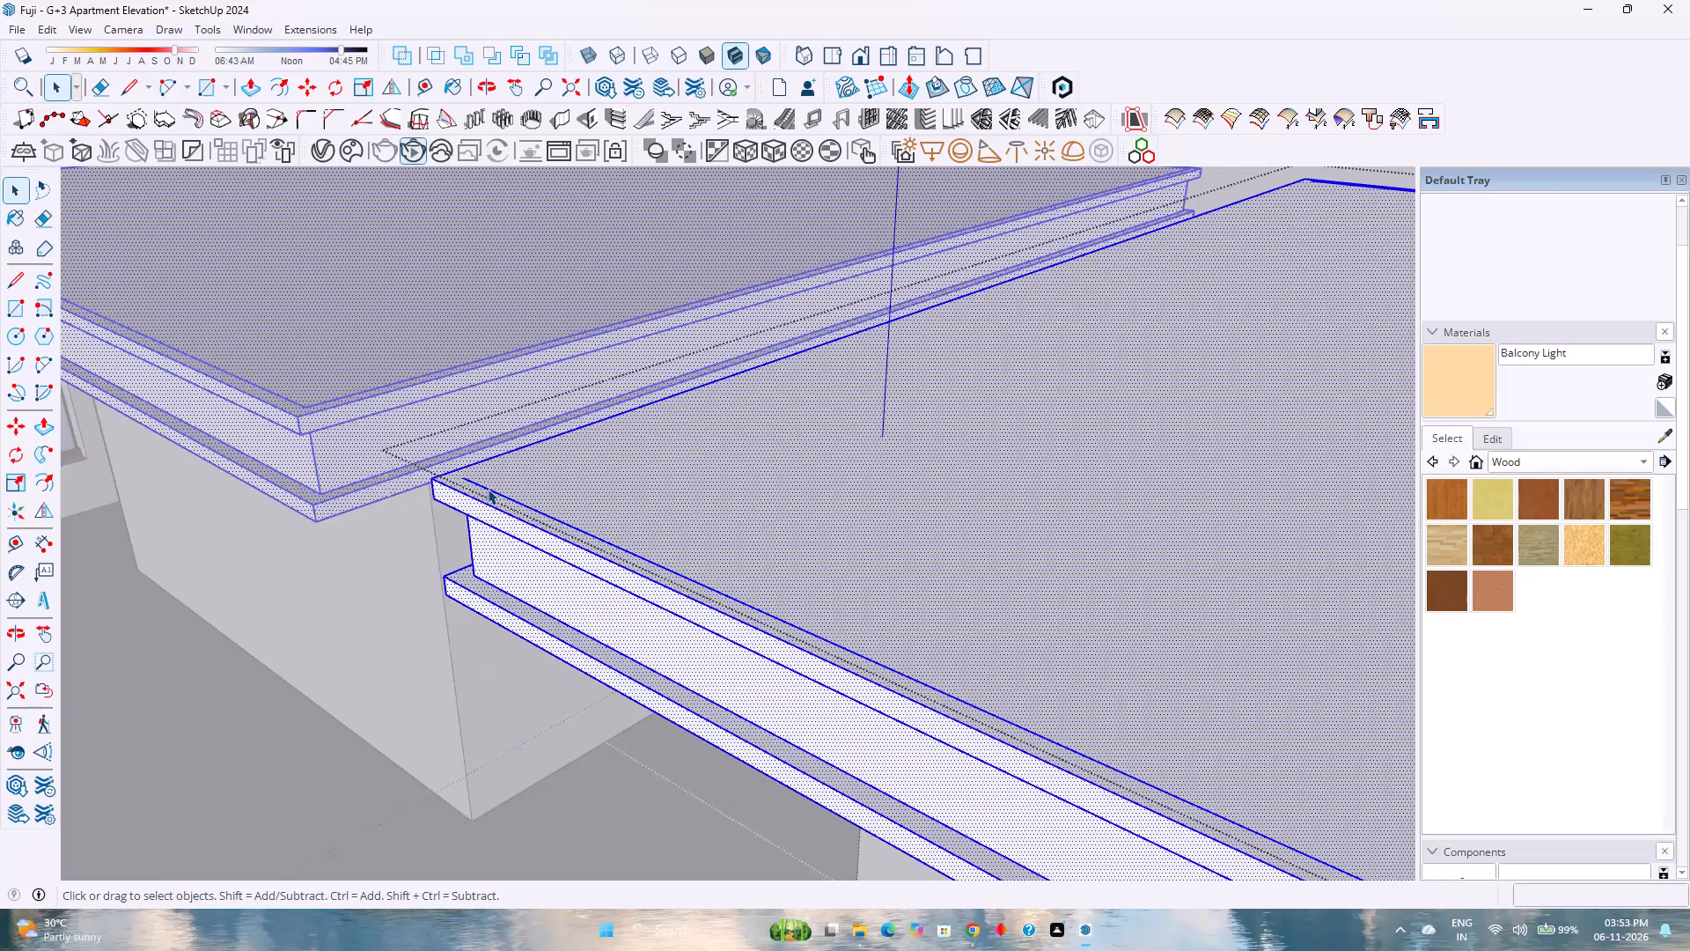
pyautogui.click(488, 489)
pyautogui.click(488, 489)
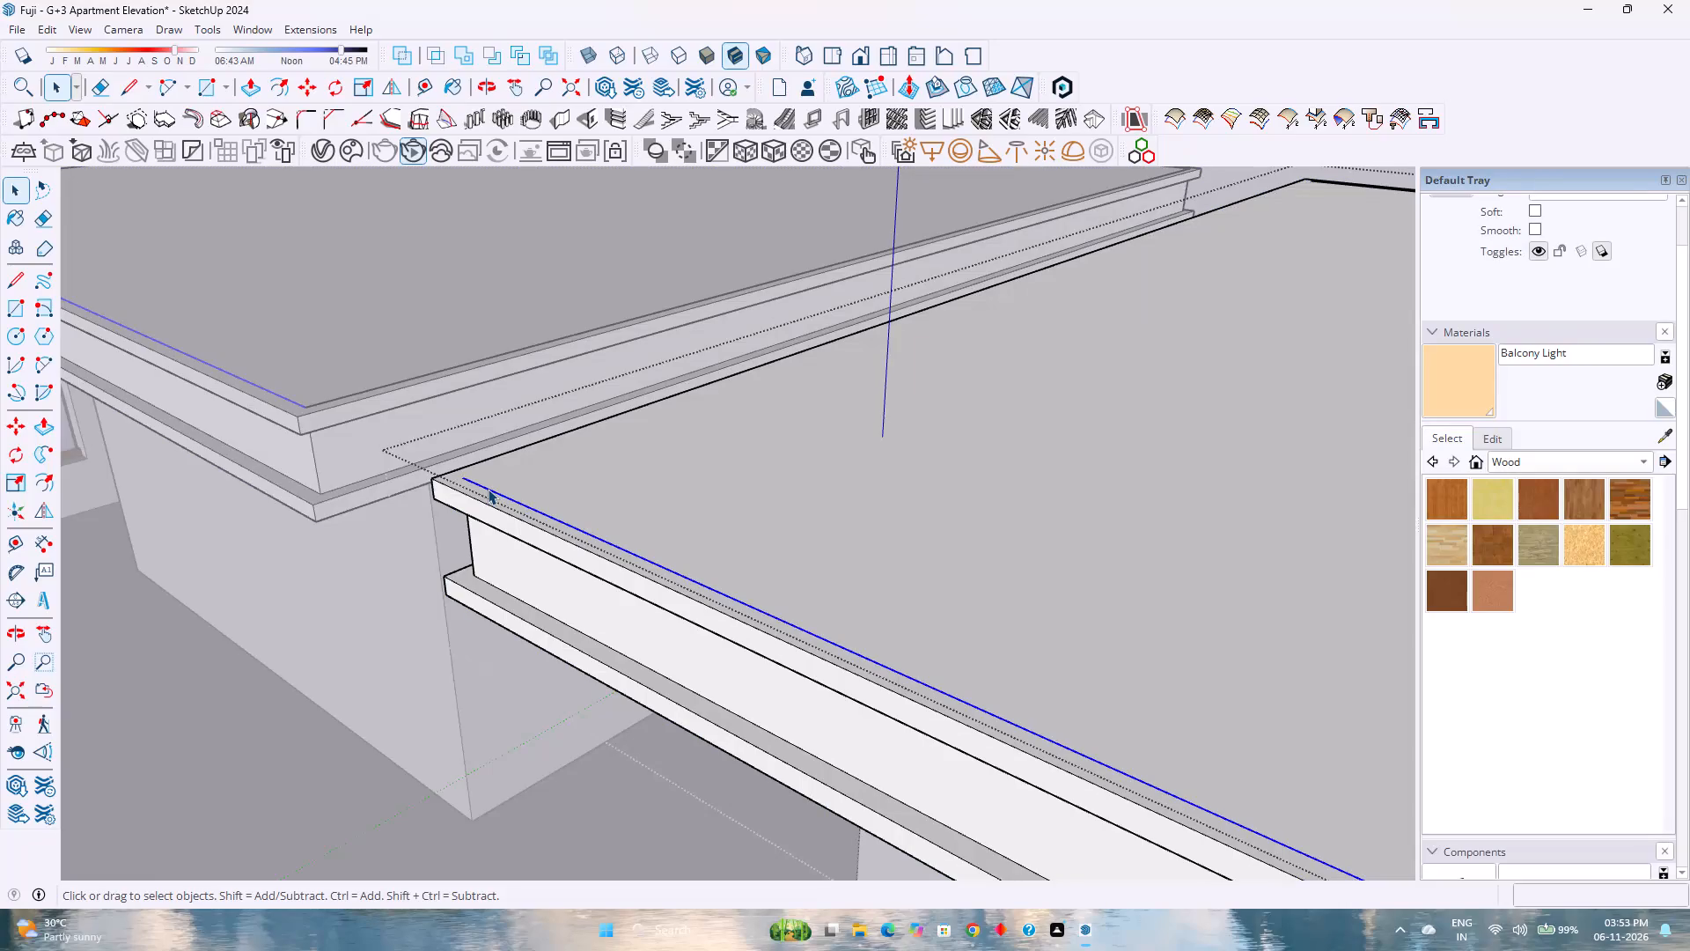
pyautogui.press('Delete')
# Erase the remaining offset edges along the rear and outer side of the top face, and close the component.
pyautogui.scroll(-4, 489, 489)
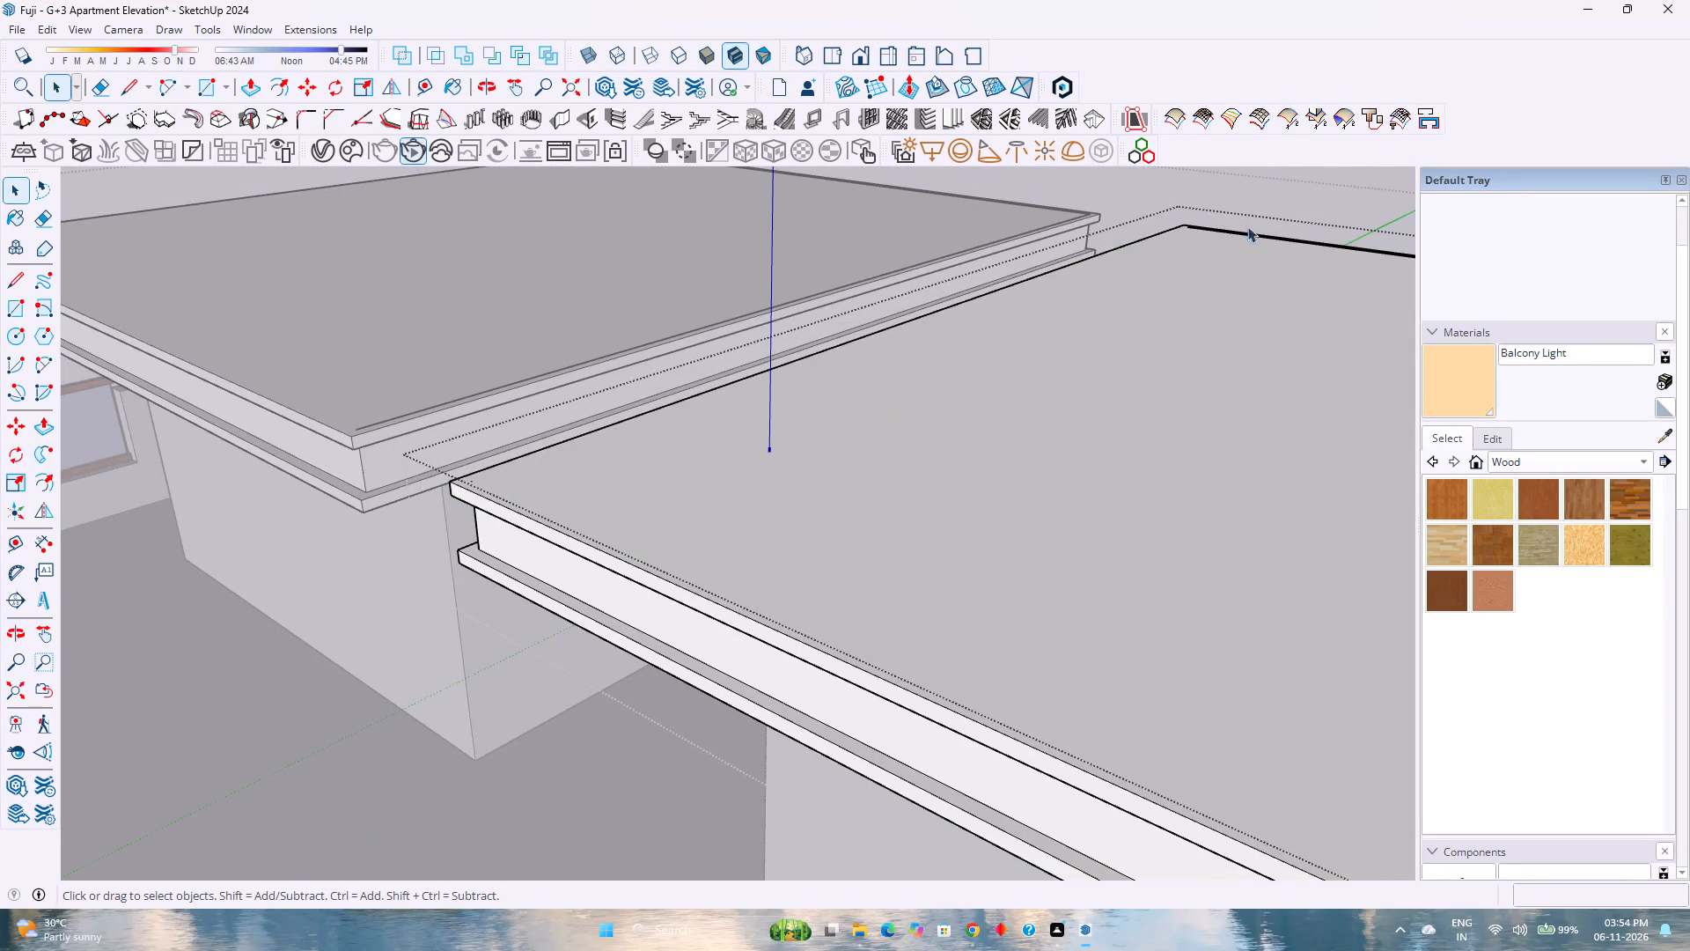
pyautogui.middleClick(1219, 237)
pyautogui.moveTo(1218, 237); pyautogui.dragTo(1110, 382, button='middle')
pyautogui.moveTo(1101, 390); pyautogui.dragTo(1085, 403, button='middle')
pyautogui.scroll(-5, 1072, 395)
pyautogui.scroll(6, 760, 498)
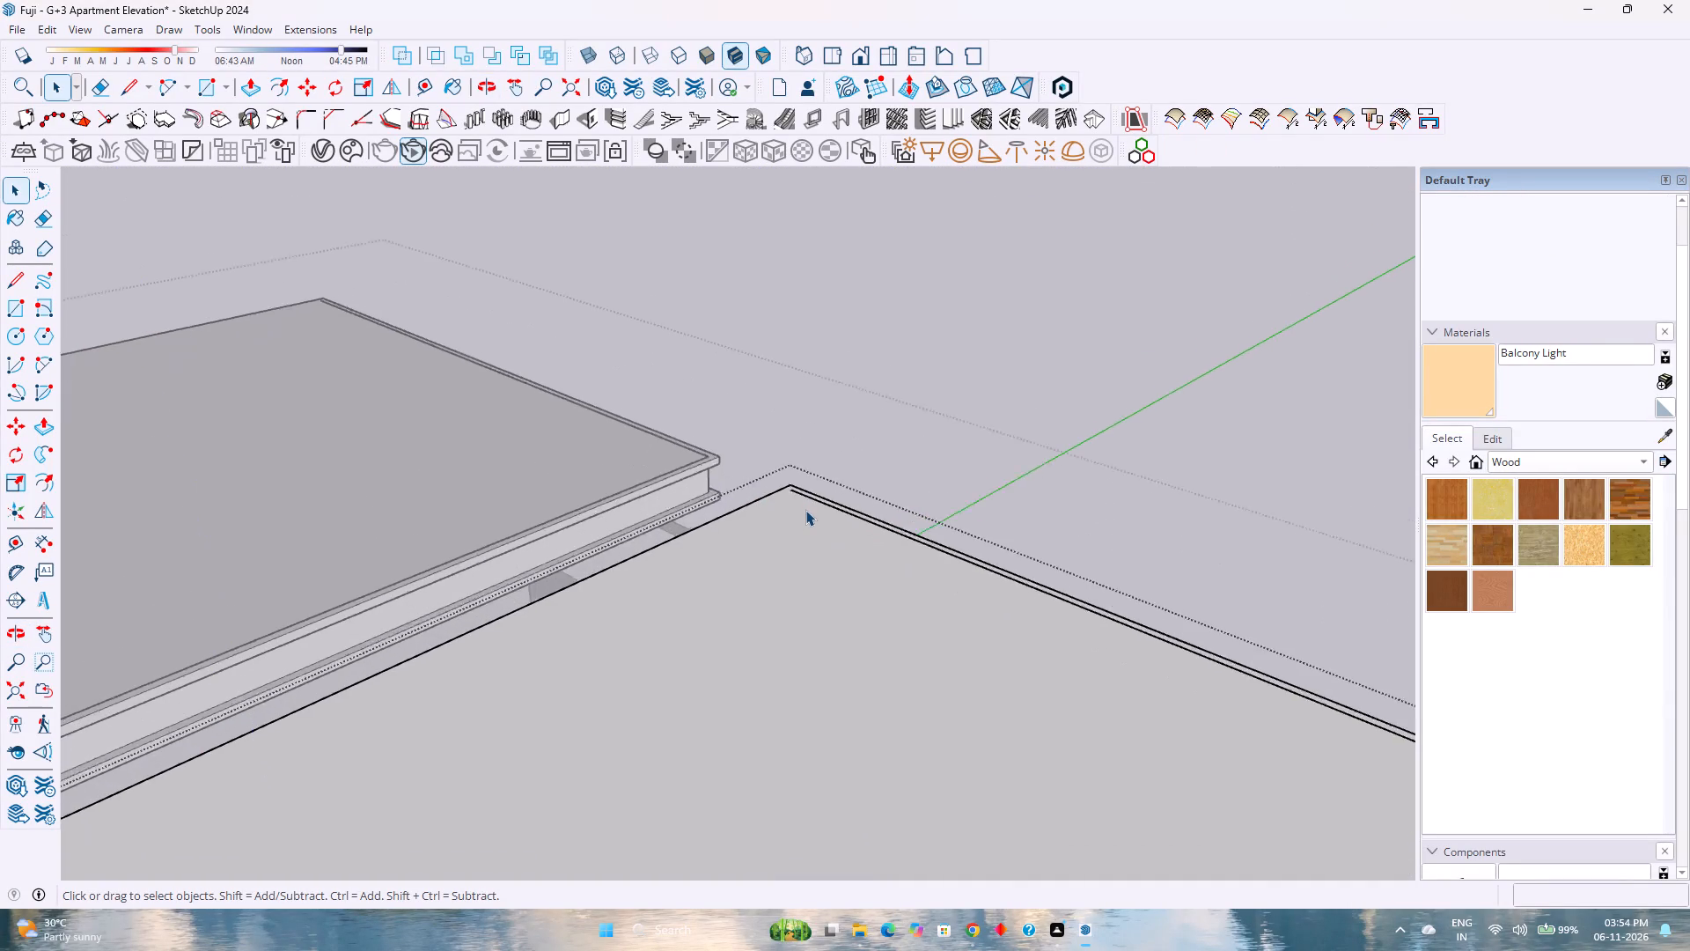
pyautogui.scroll(8, 805, 510)
pyautogui.click(789, 475)
pyautogui.press('Delete')
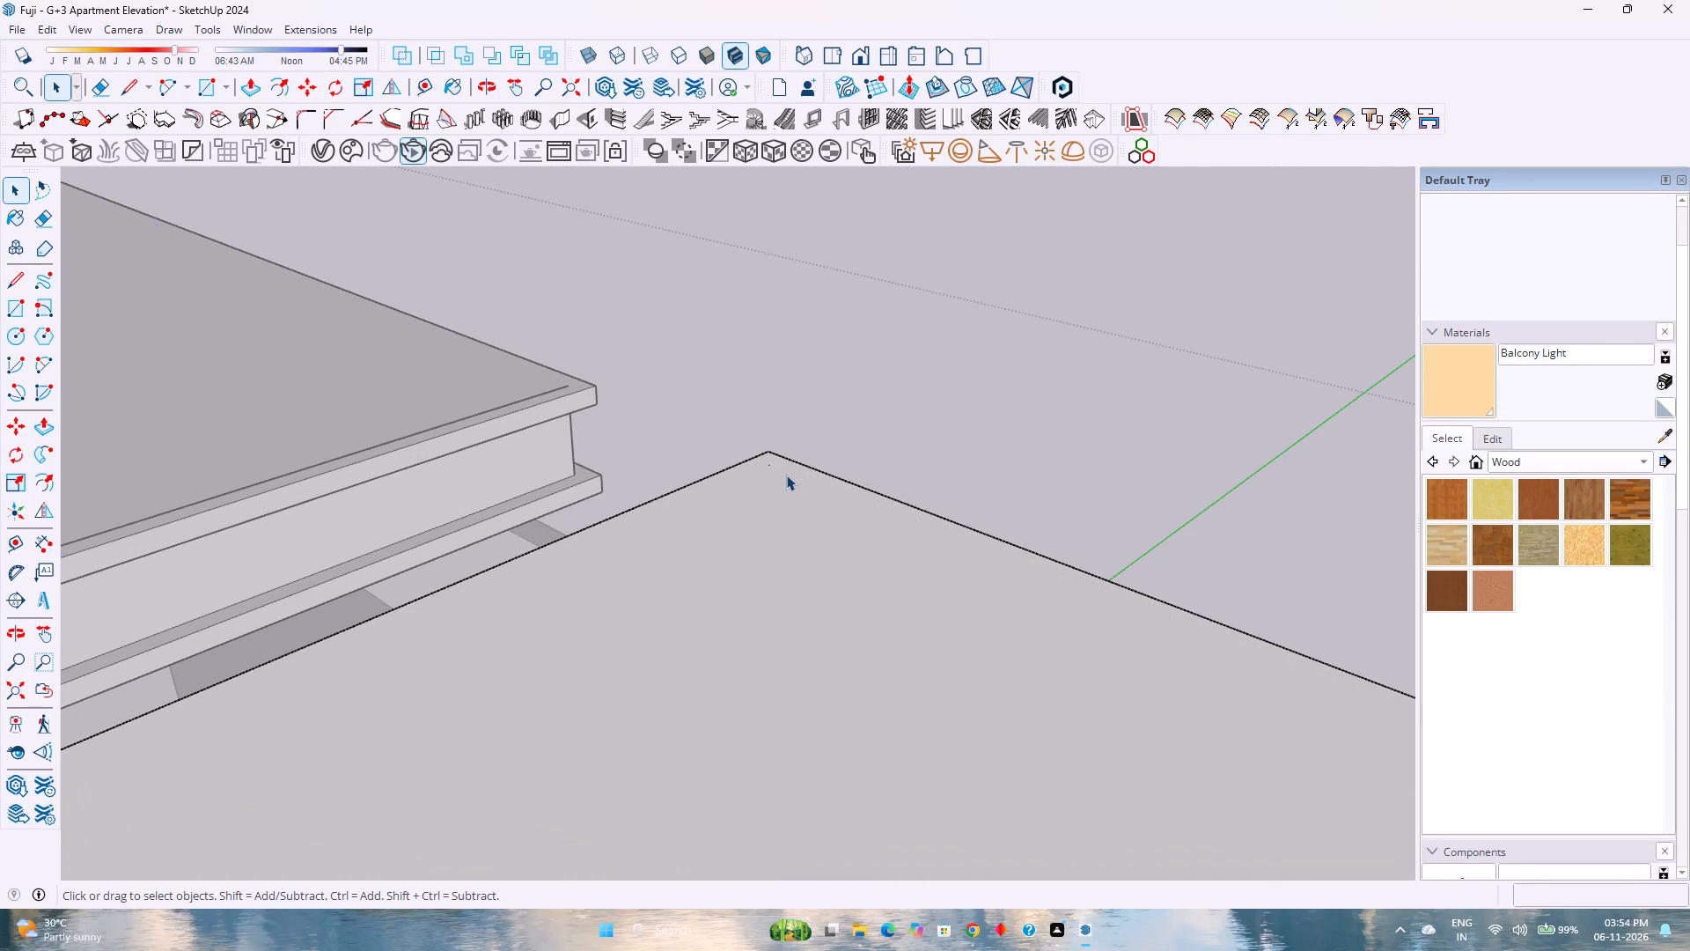
pyautogui.scroll(-13, 784, 475)
pyautogui.scroll(1, 784, 475)
pyautogui.scroll(-10, 784, 475)
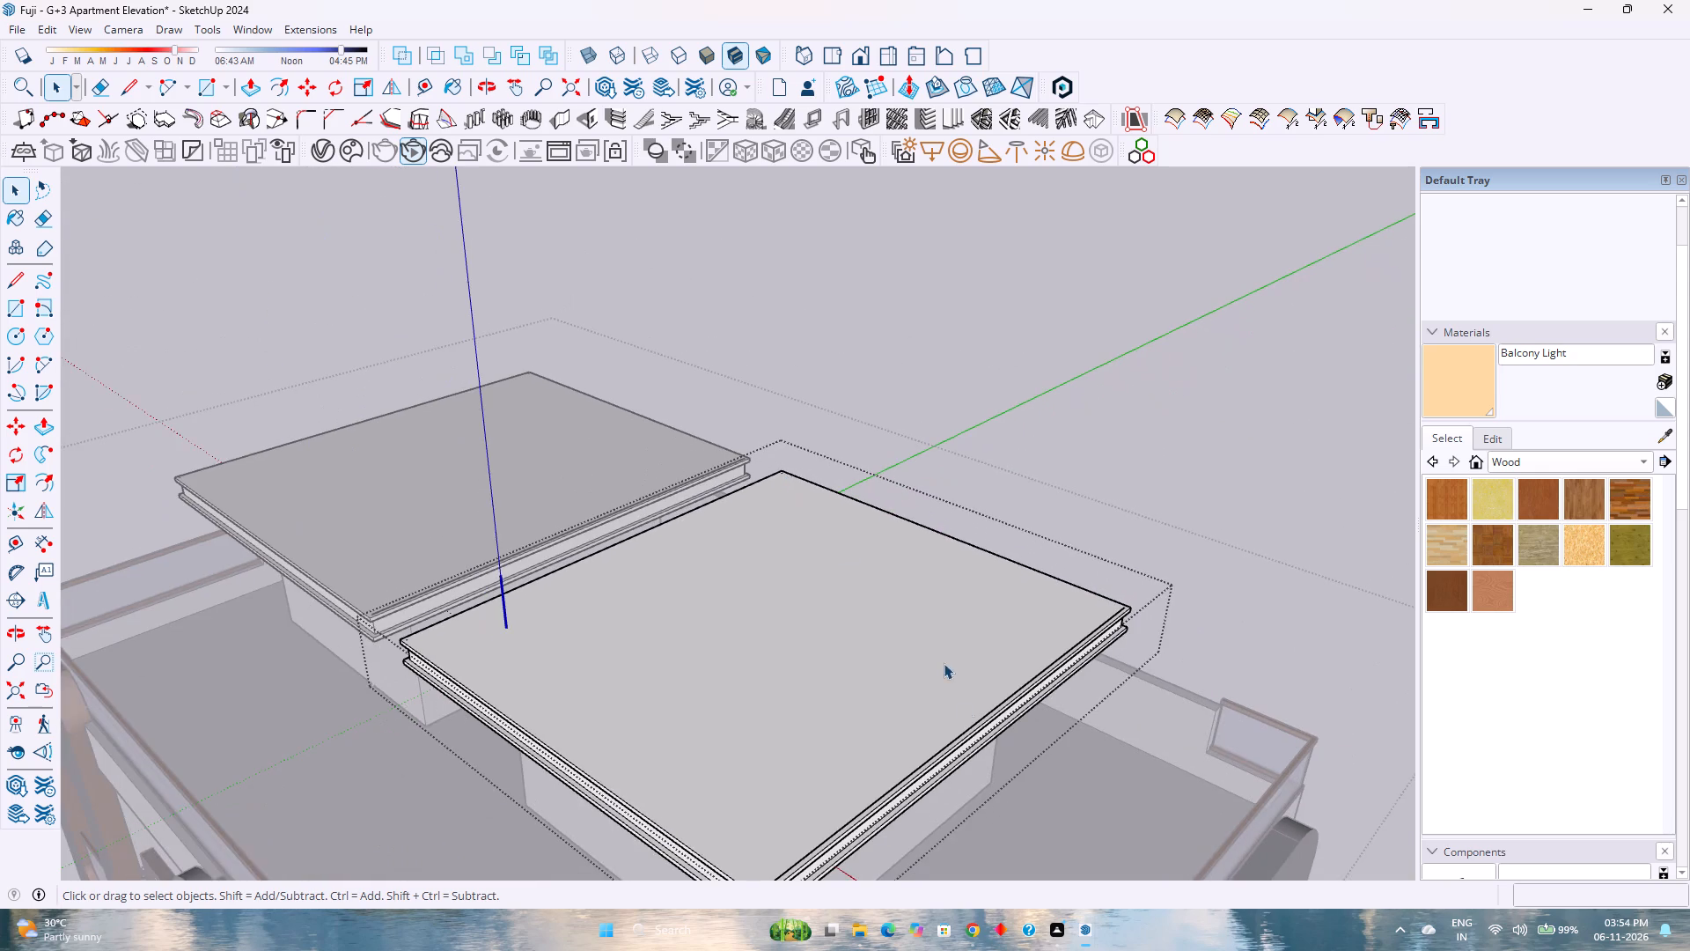
pyautogui.scroll(5, 966, 734)
pyautogui.click(967, 728)
pyautogui.press('Delete')
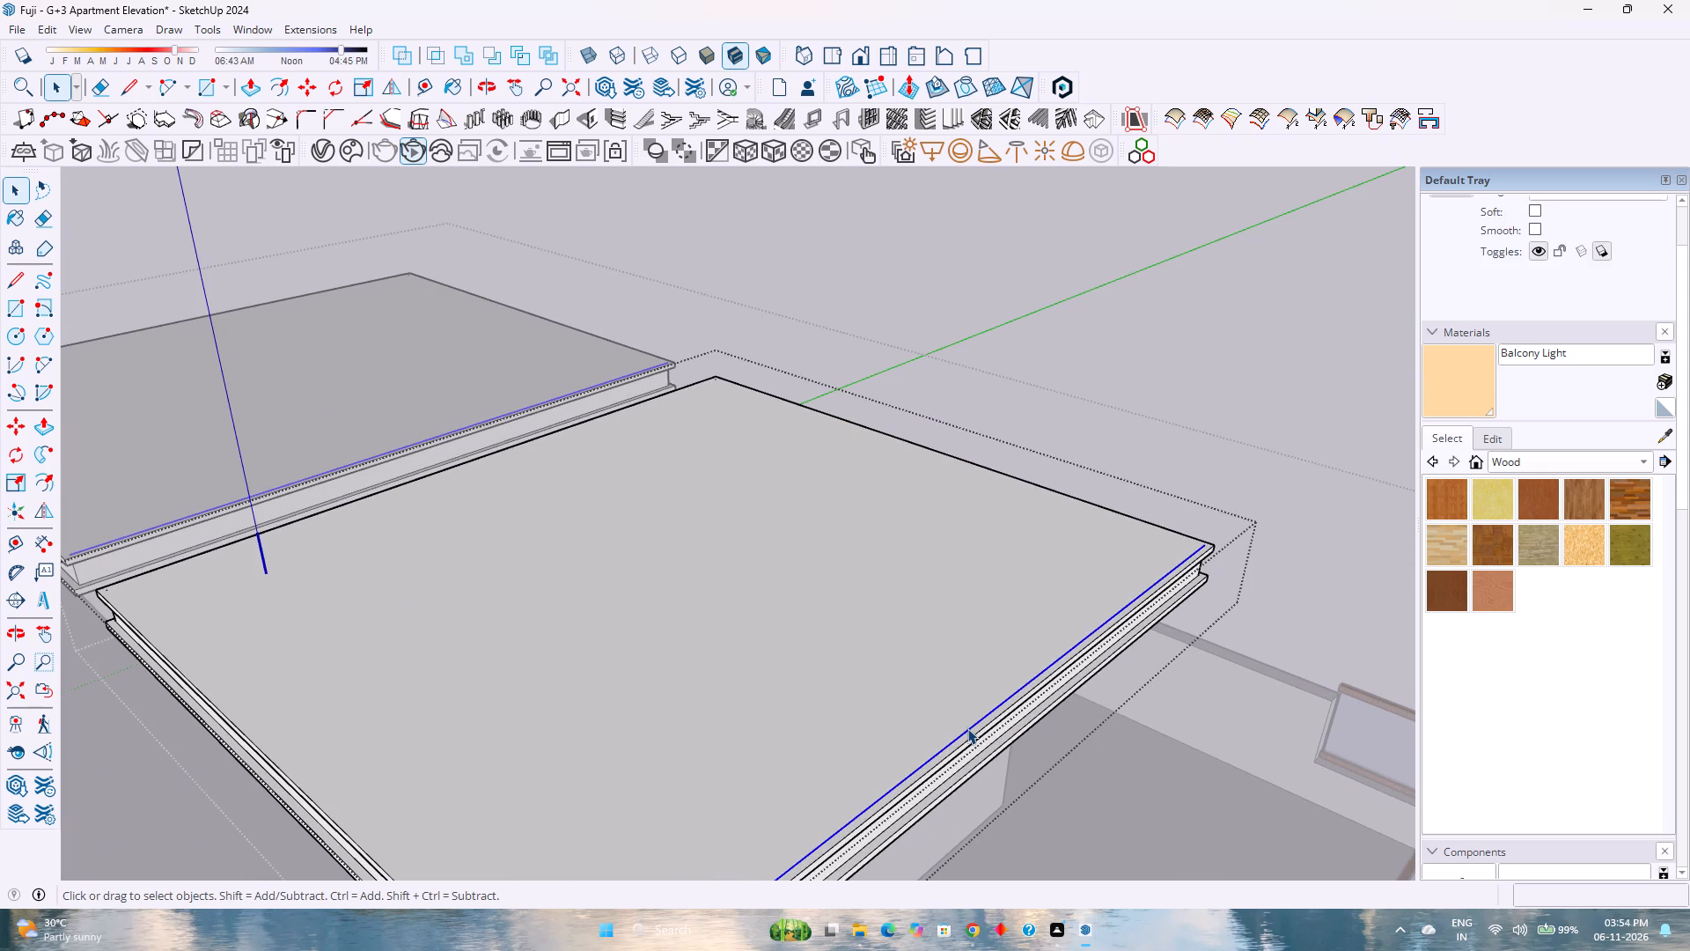
pyautogui.scroll(-9, 1072, 535)
pyautogui.moveTo(696, 574); pyautogui.dragTo(849, 406, button='middle')
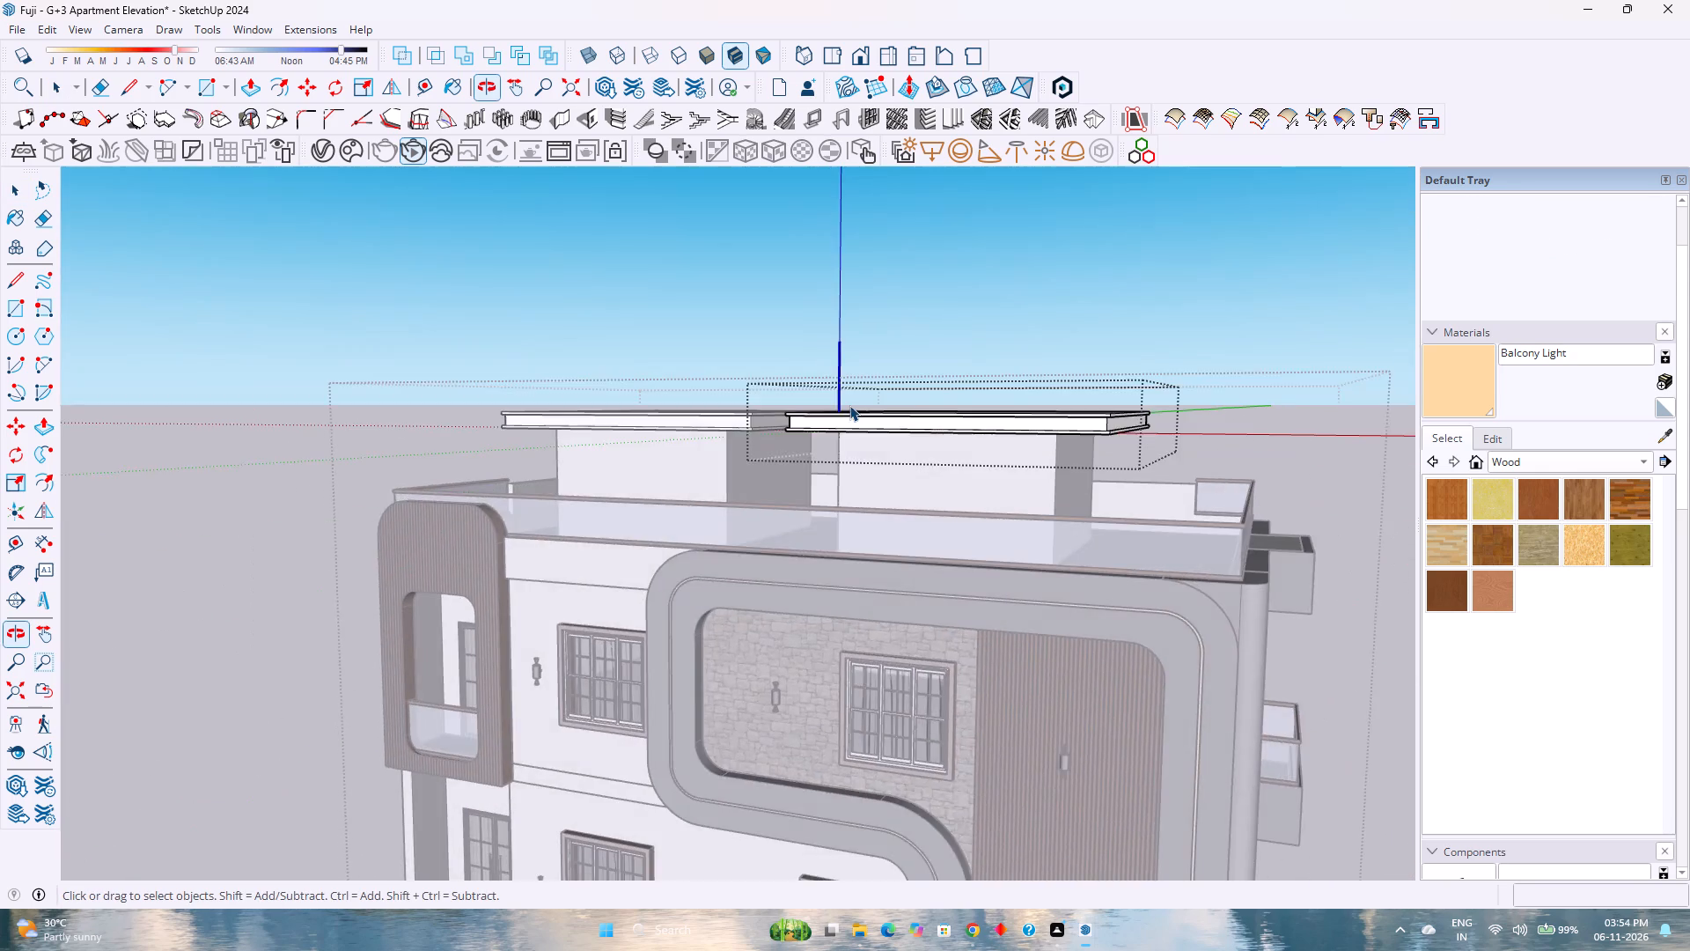
pyautogui.scroll(-3, 849, 405)
pyautogui.click(1231, 322)
# Examine the stepped roof slabs against the whole building from low front and corner angles.
pyautogui.scroll(2, 1139, 478)
pyautogui.moveTo(1139, 478); pyautogui.dragTo(1040, 375, button='middle')
pyautogui.middleClick(1040, 375)
pyautogui.scroll(-3, 1040, 375)
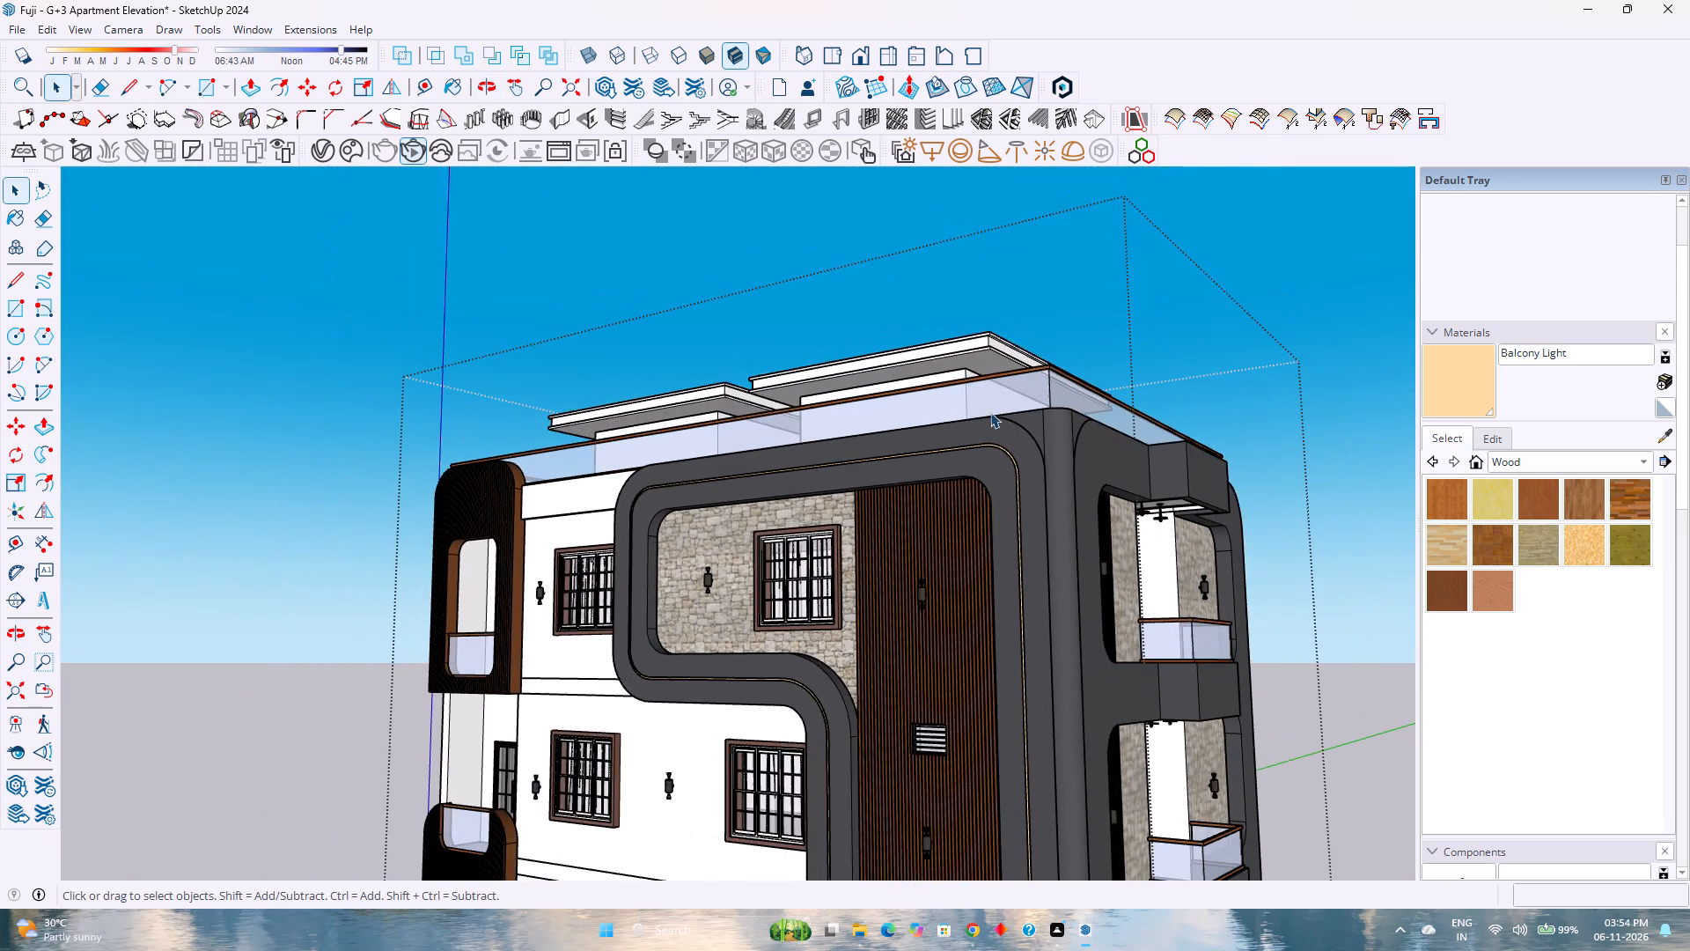
pyautogui.scroll(-4, 951, 417)
pyautogui.moveTo(944, 418); pyautogui.dragTo(1188, 468, button='middle')
pyautogui.scroll(1, 1190, 483)
pyautogui.scroll(-2, 1113, 640)
pyautogui.moveTo(1029, 659); pyautogui.dragTo(706, 683, button='middle')
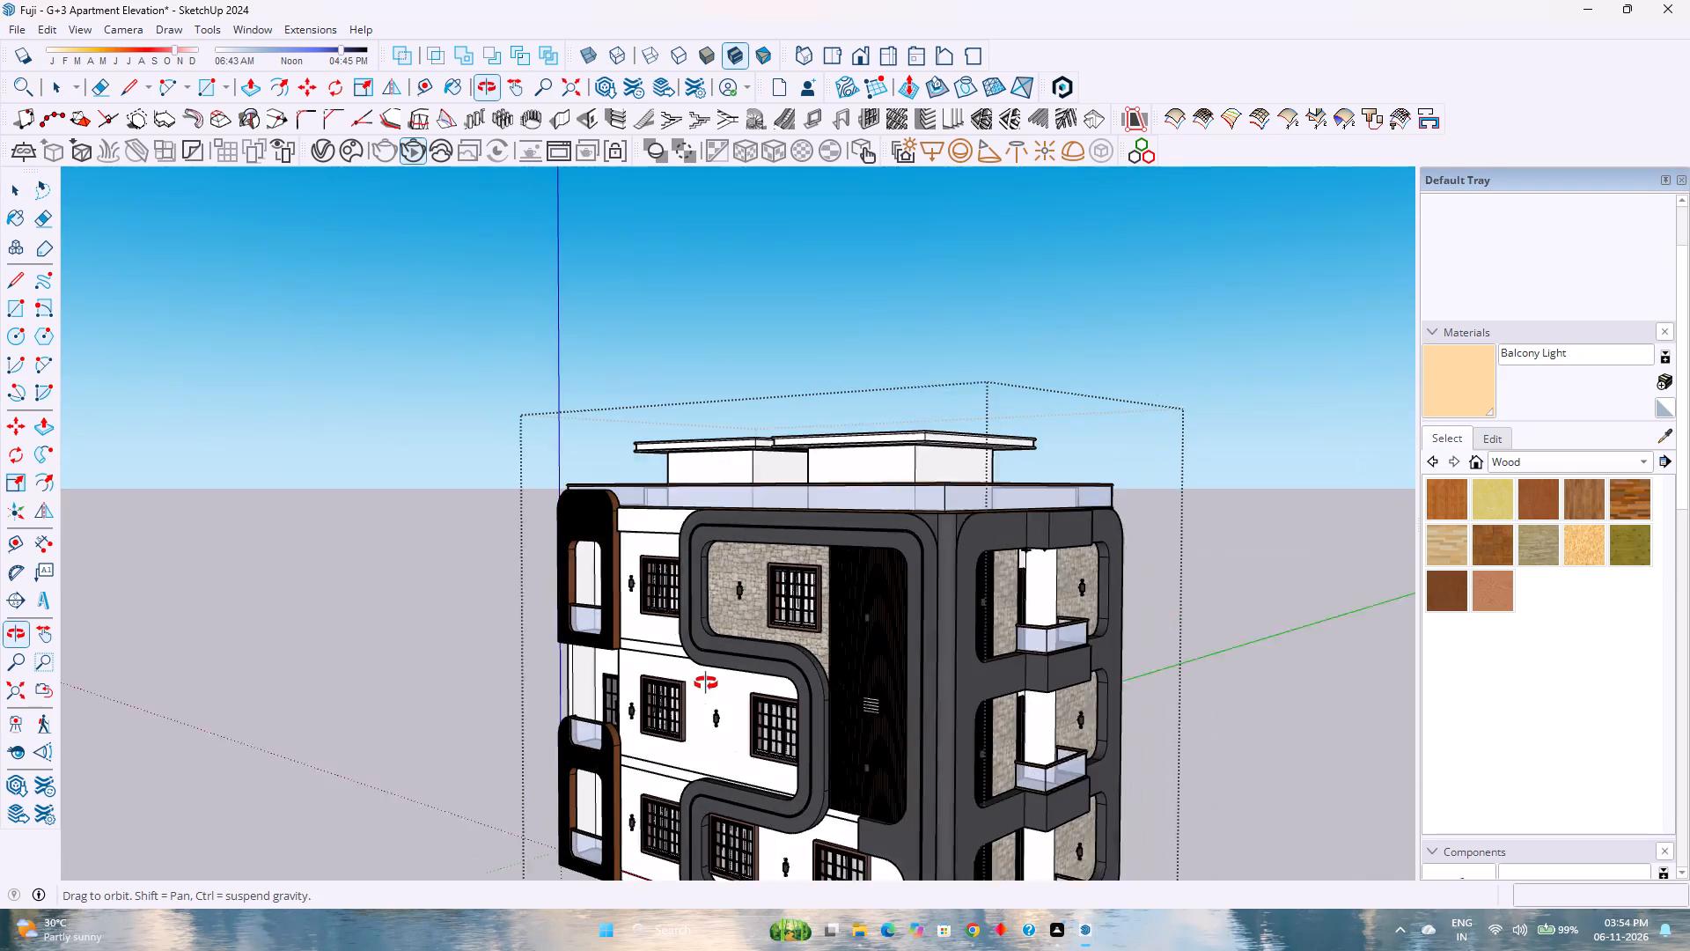
pyautogui.moveTo(706, 683); pyautogui.dragTo(697, 683, button='middle')
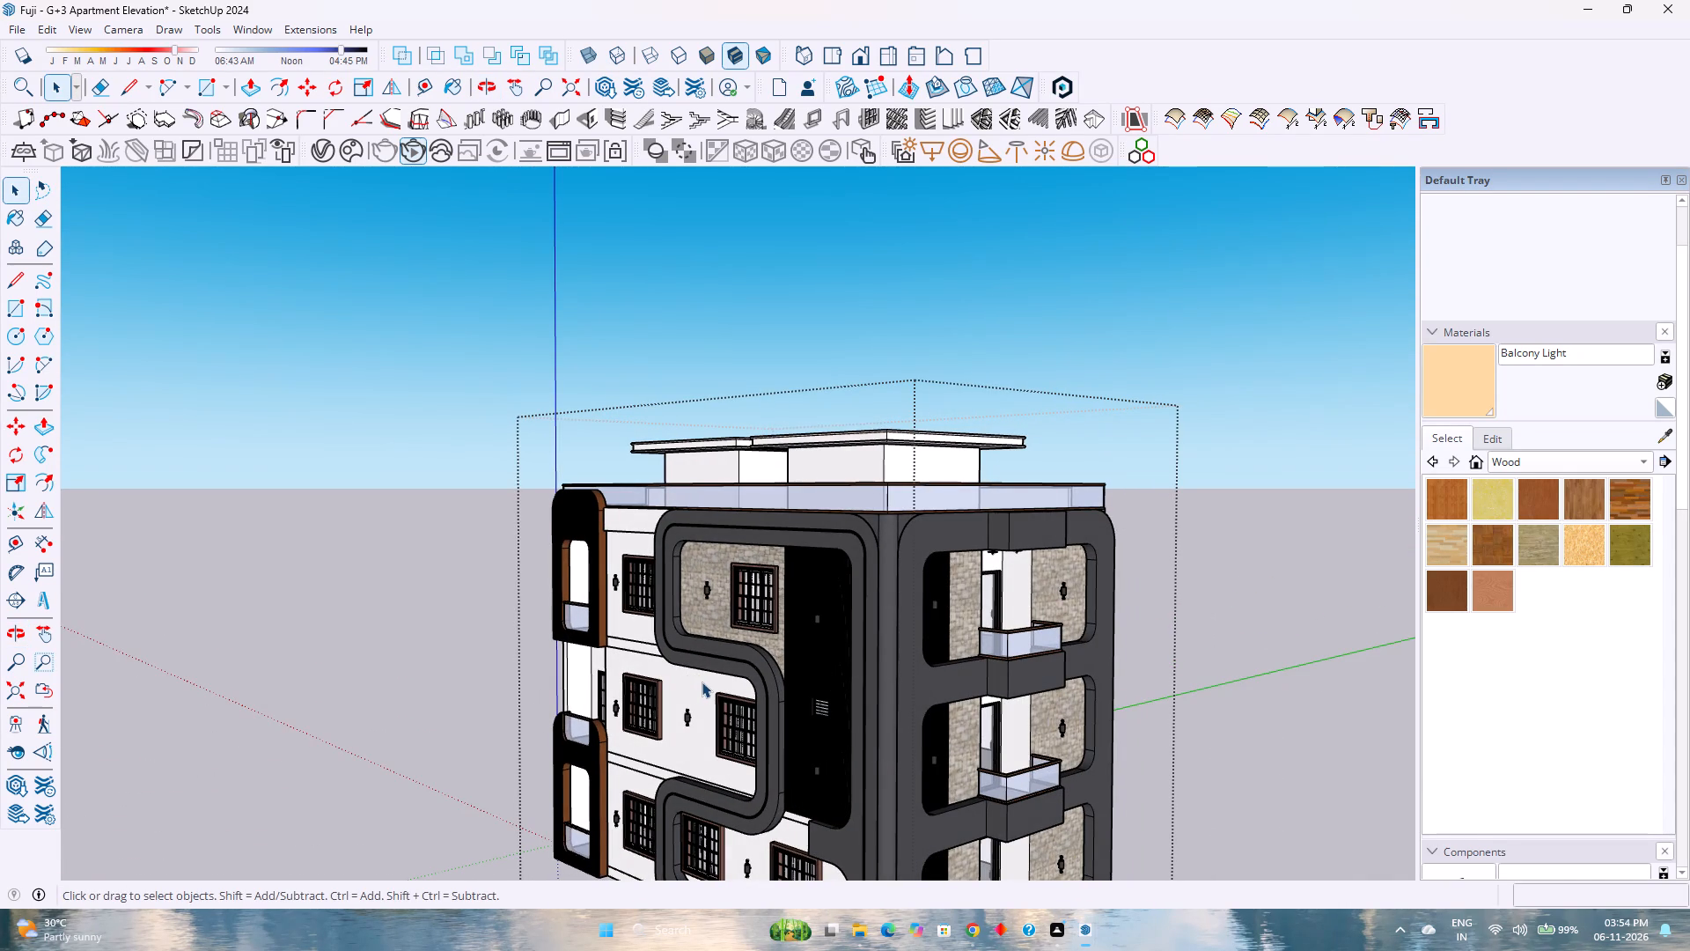
# Save the apartment elevation model.
pyautogui.hotkey('ctrl', 's')
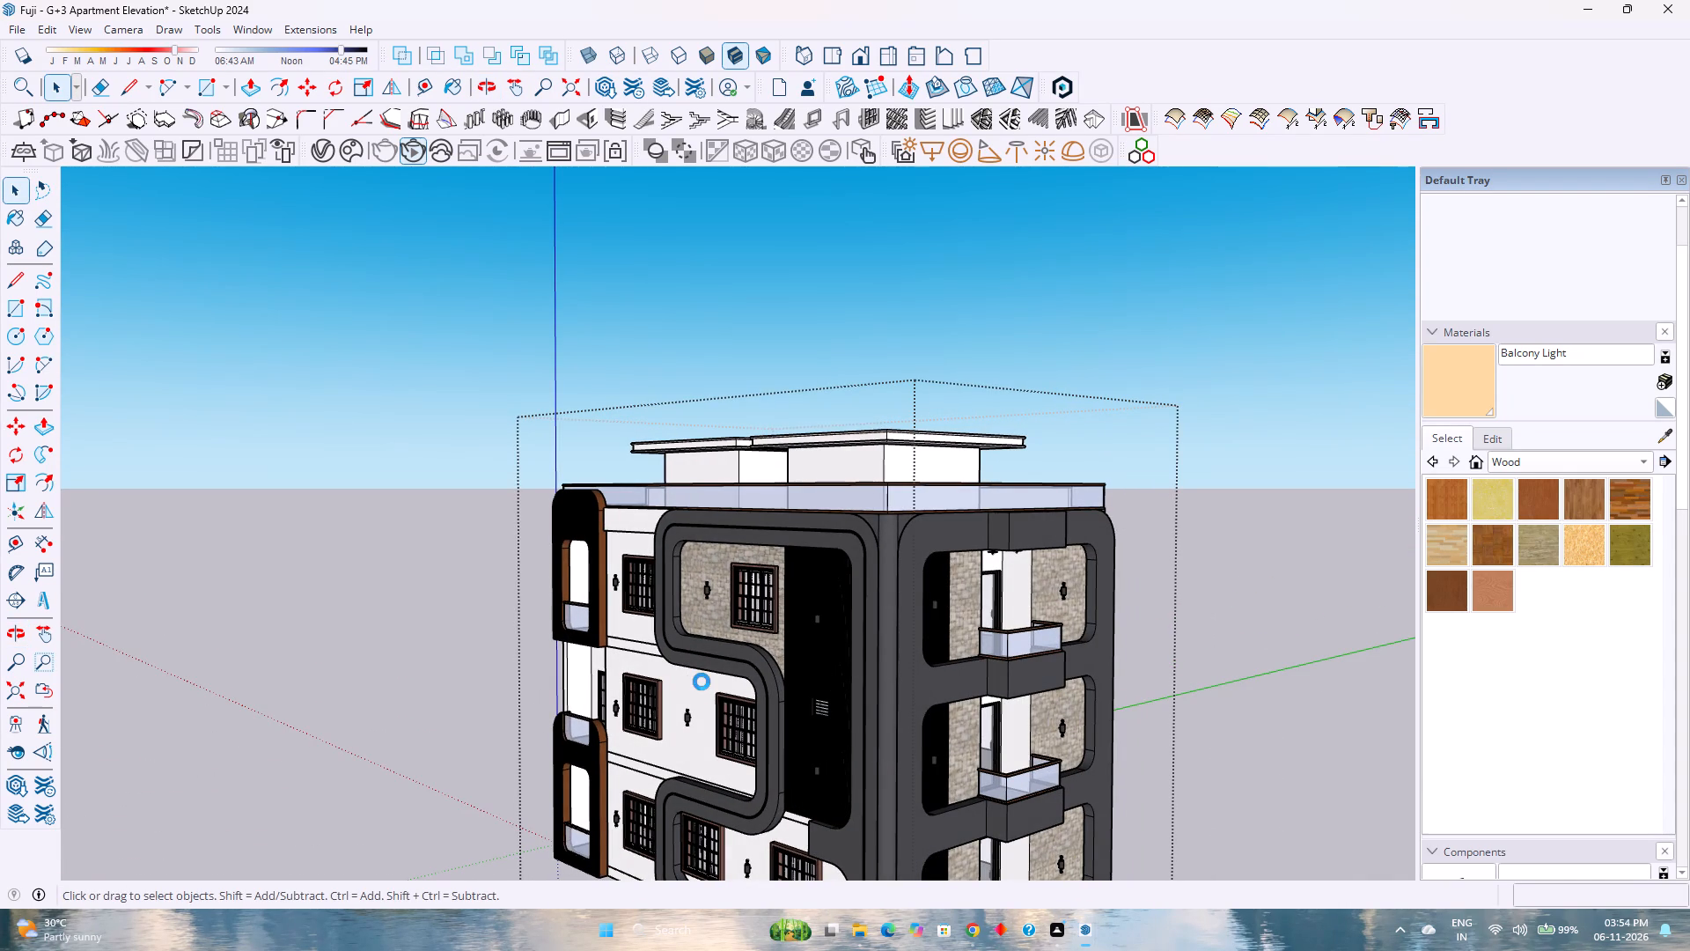
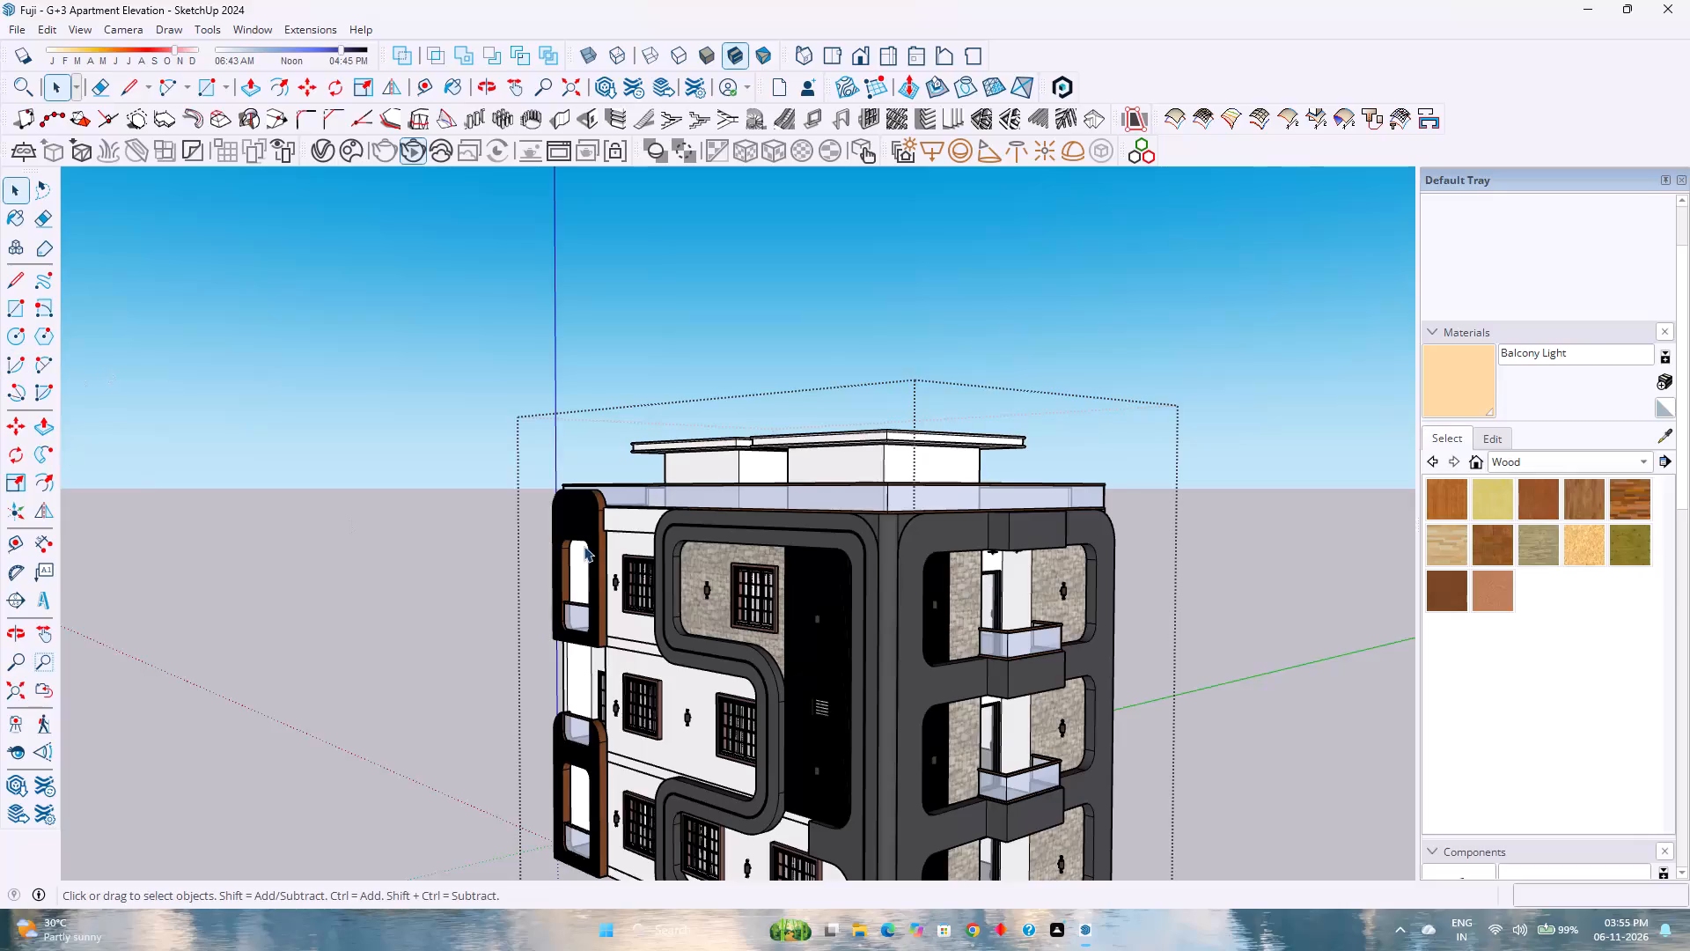
# Paint the walls of both roof terrace structures with the model's existing Generic beige stone material.
pyautogui.scroll(-6, 650, 549)
pyautogui.scroll(3, 657, 549)
pyautogui.scroll(7, 770, 492)
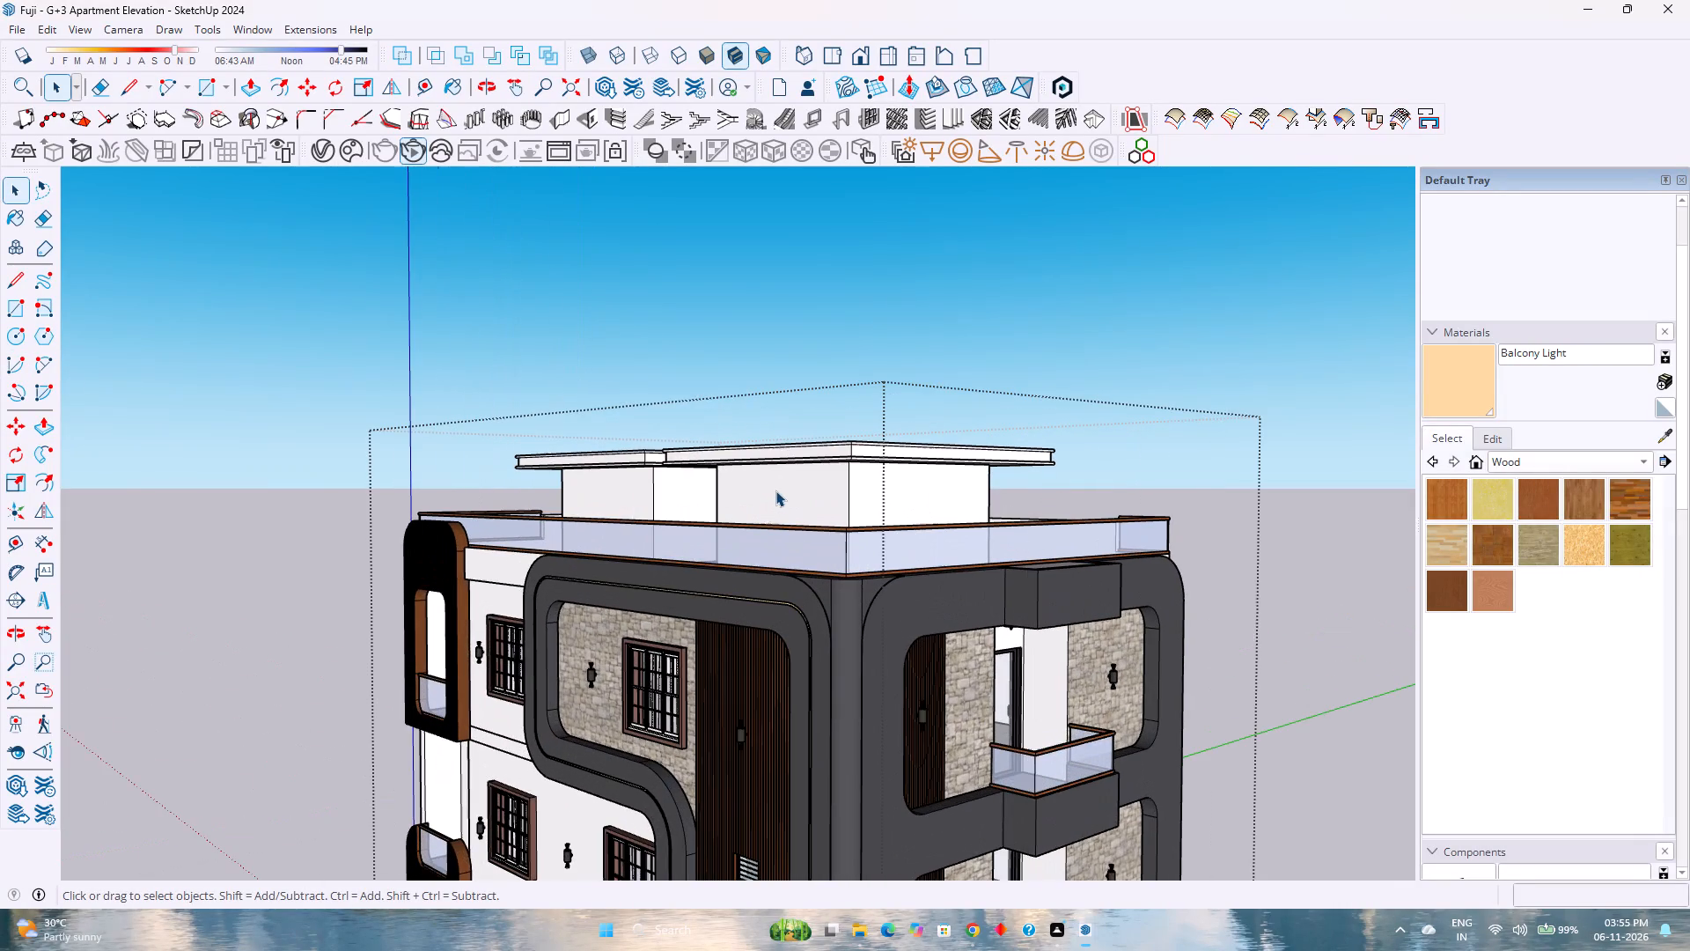
pyautogui.doubleClick(779, 490)
pyautogui.scroll(2, 781, 490)
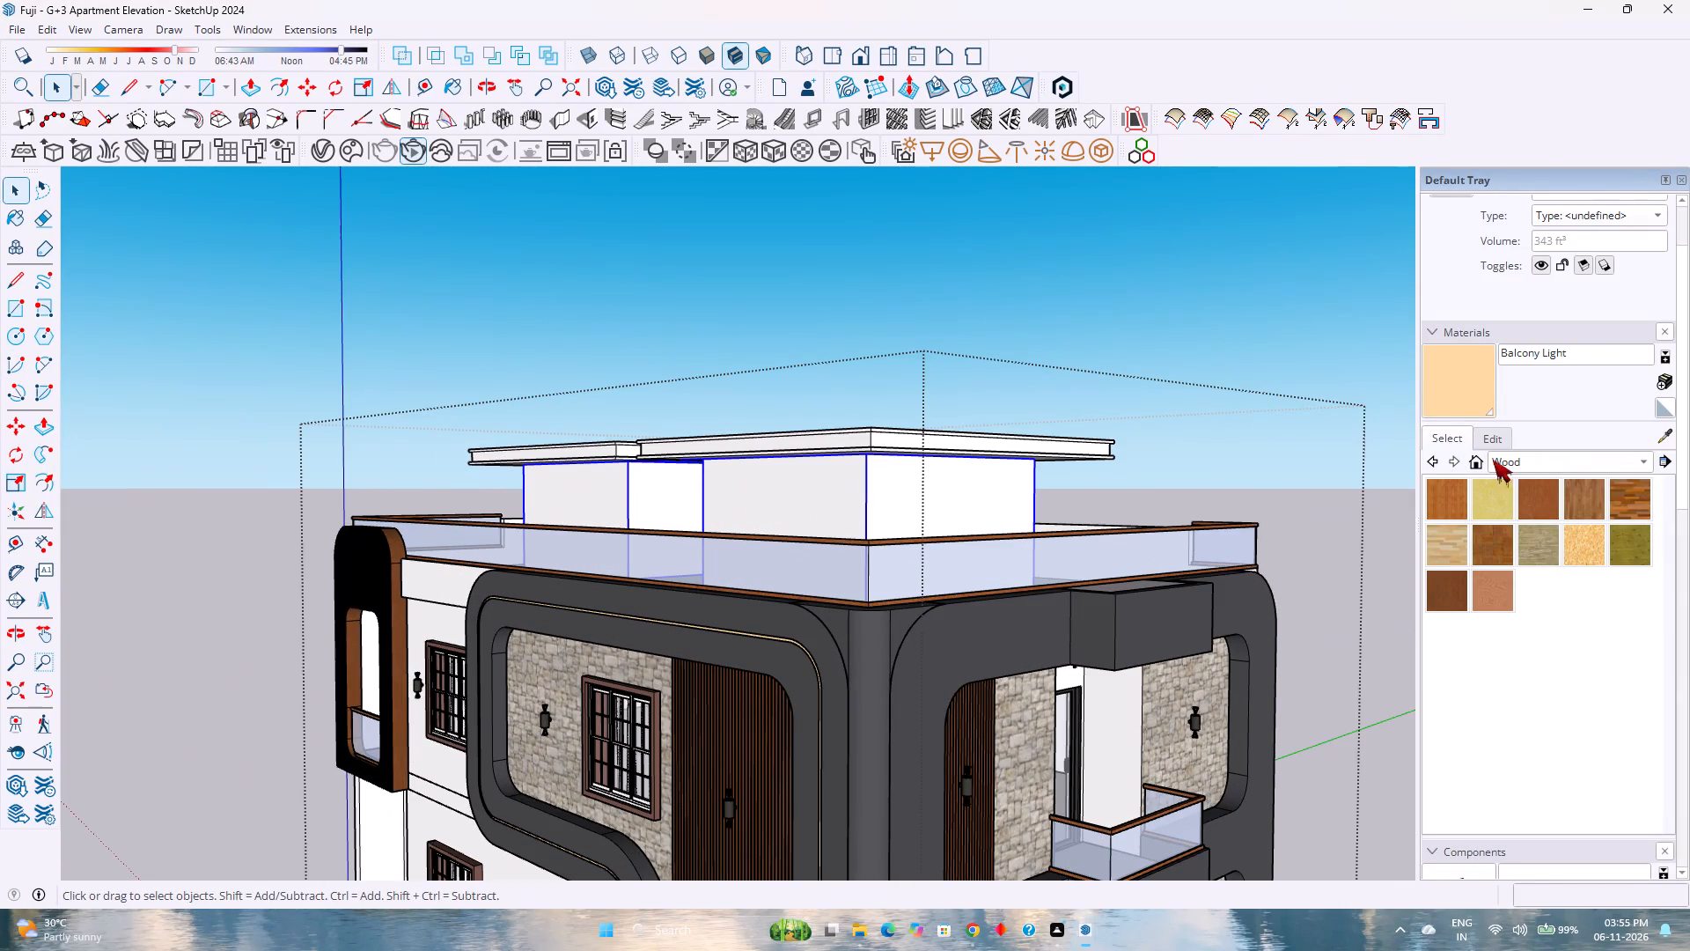
pyautogui.click(1526, 463)
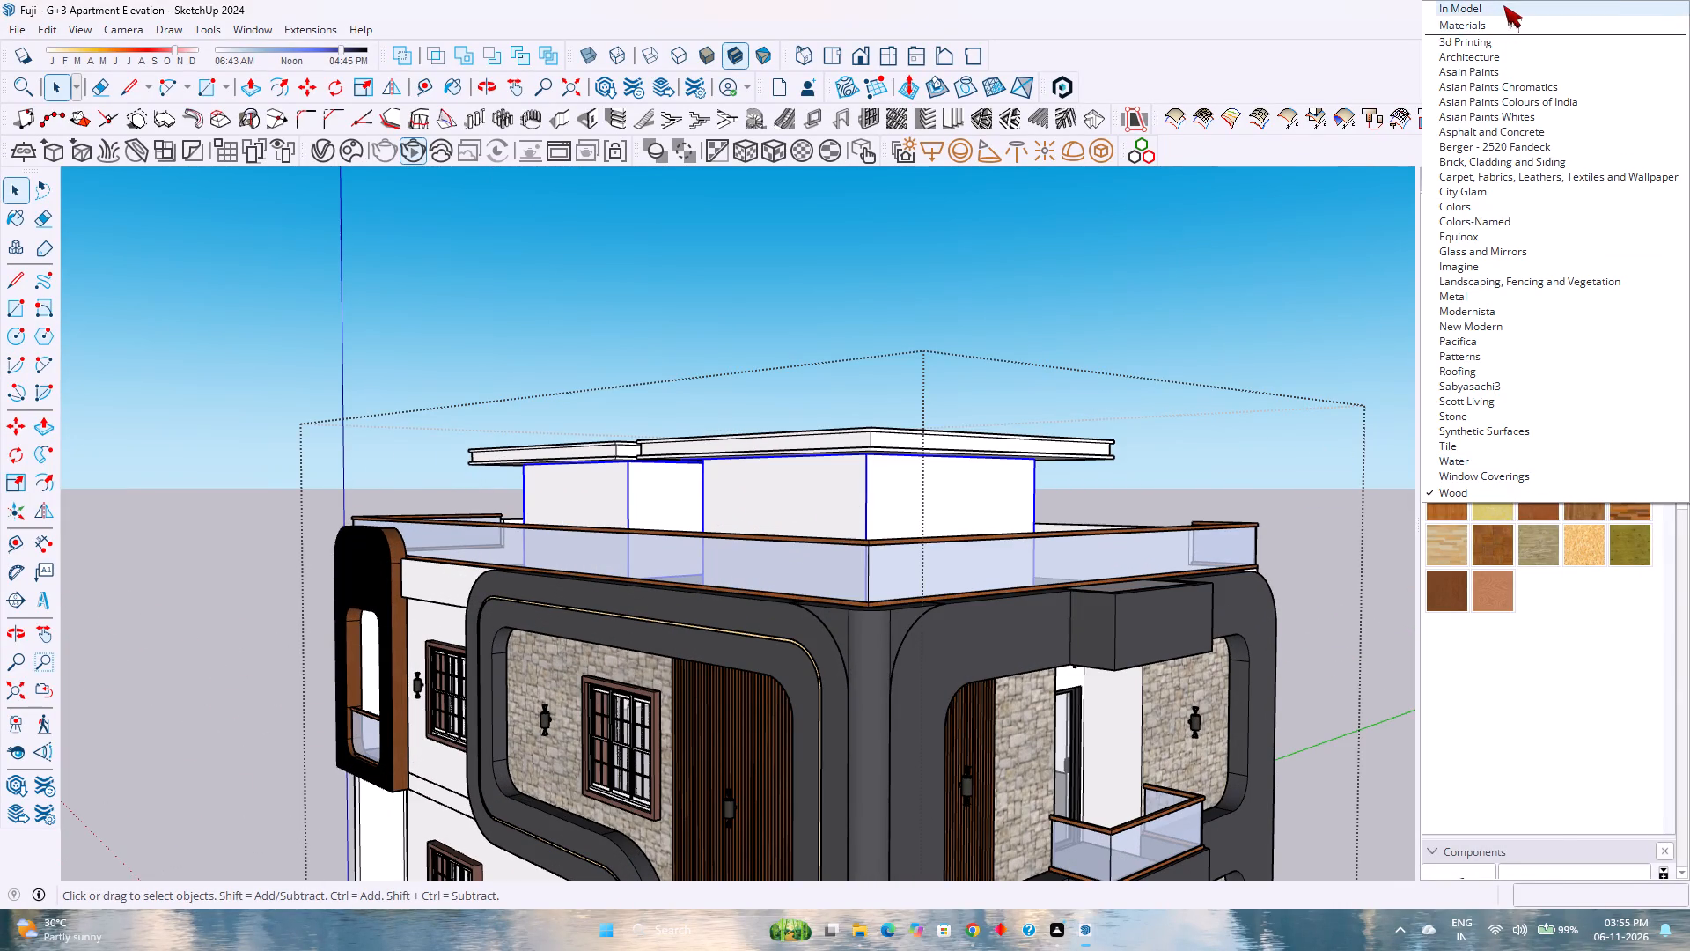
pyautogui.click(1503, 5)
pyautogui.click(1536, 734)
pyautogui.click(843, 476)
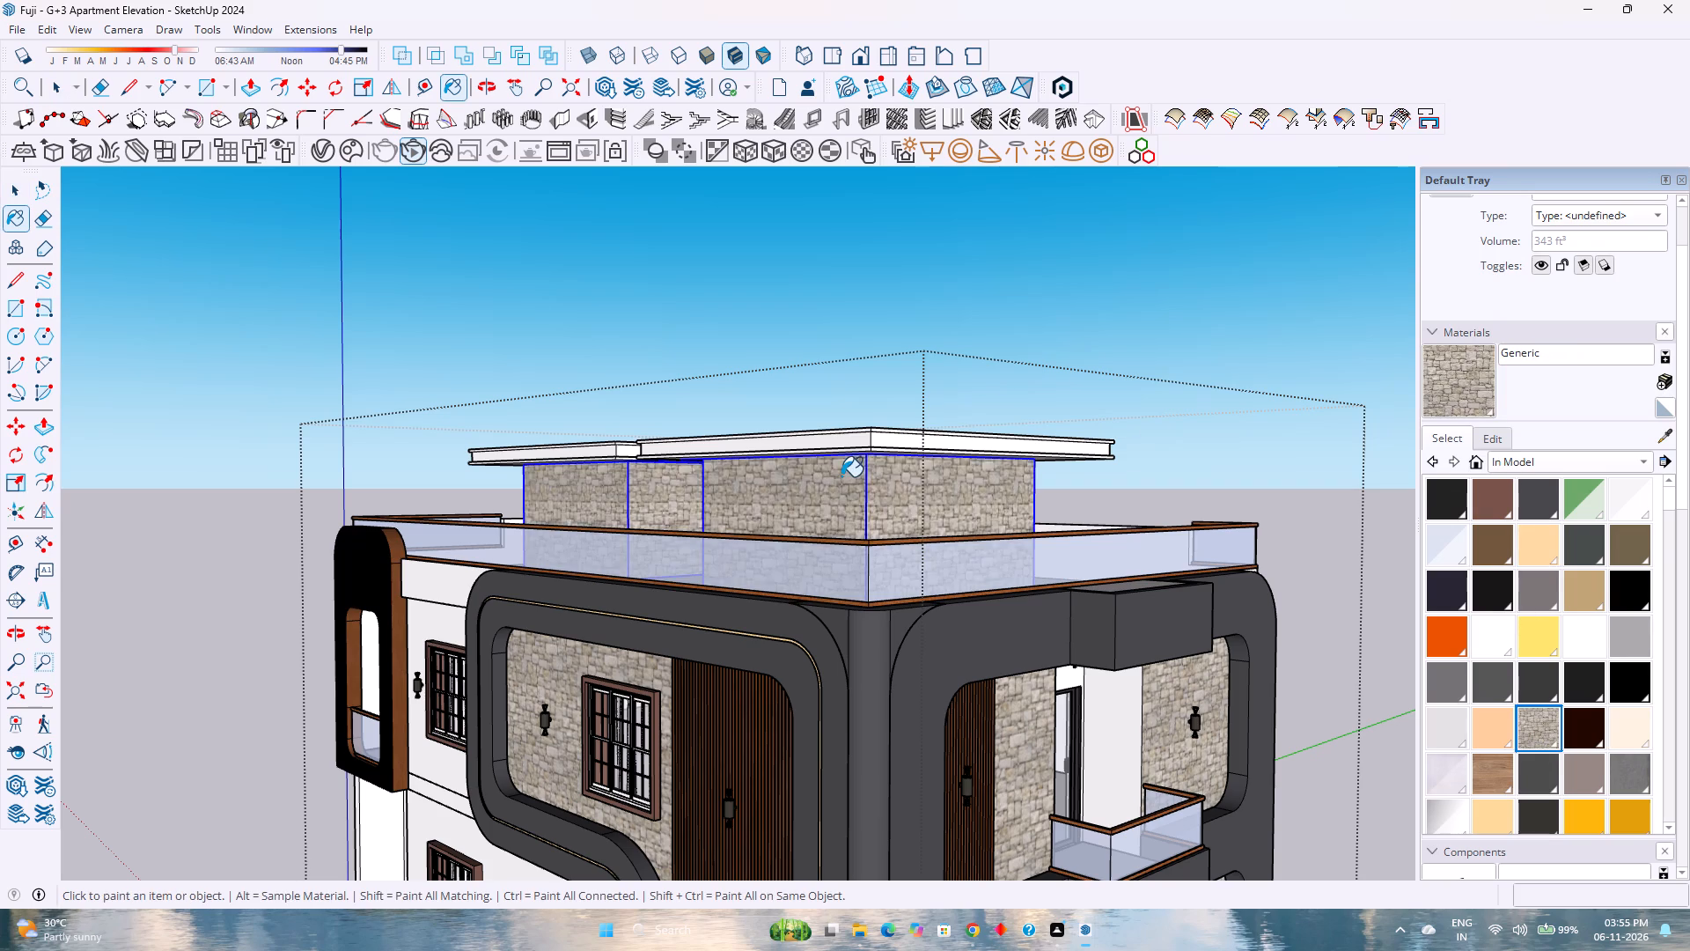
pyautogui.scroll(6, 841, 476)
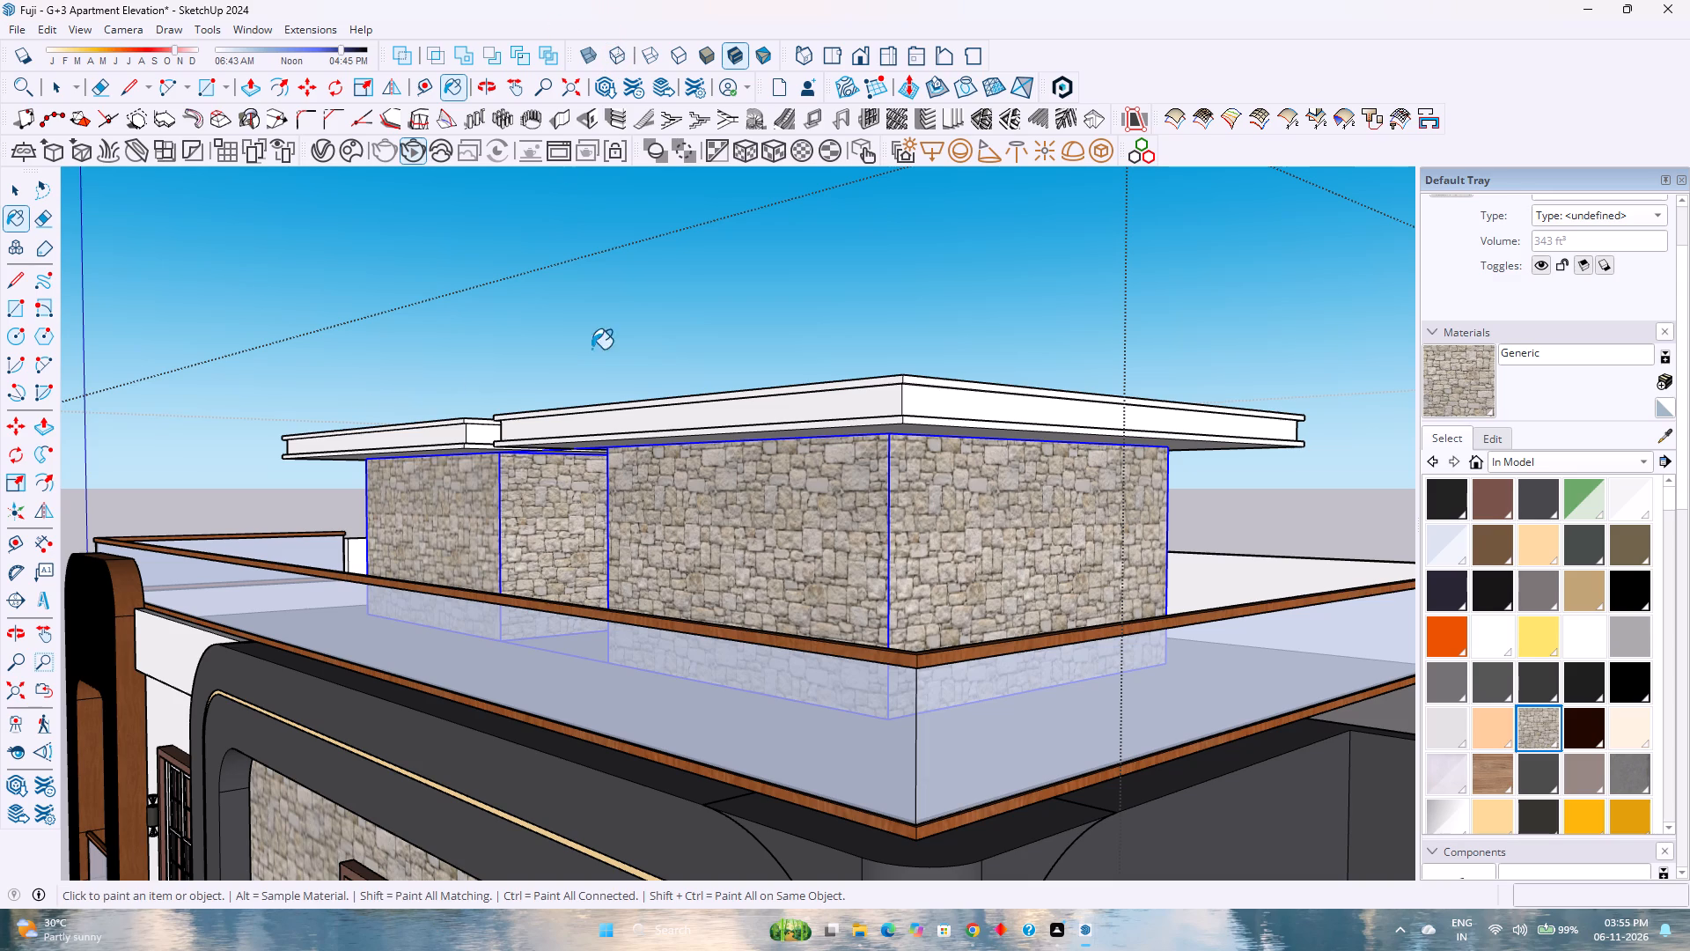
pyautogui.press('space')
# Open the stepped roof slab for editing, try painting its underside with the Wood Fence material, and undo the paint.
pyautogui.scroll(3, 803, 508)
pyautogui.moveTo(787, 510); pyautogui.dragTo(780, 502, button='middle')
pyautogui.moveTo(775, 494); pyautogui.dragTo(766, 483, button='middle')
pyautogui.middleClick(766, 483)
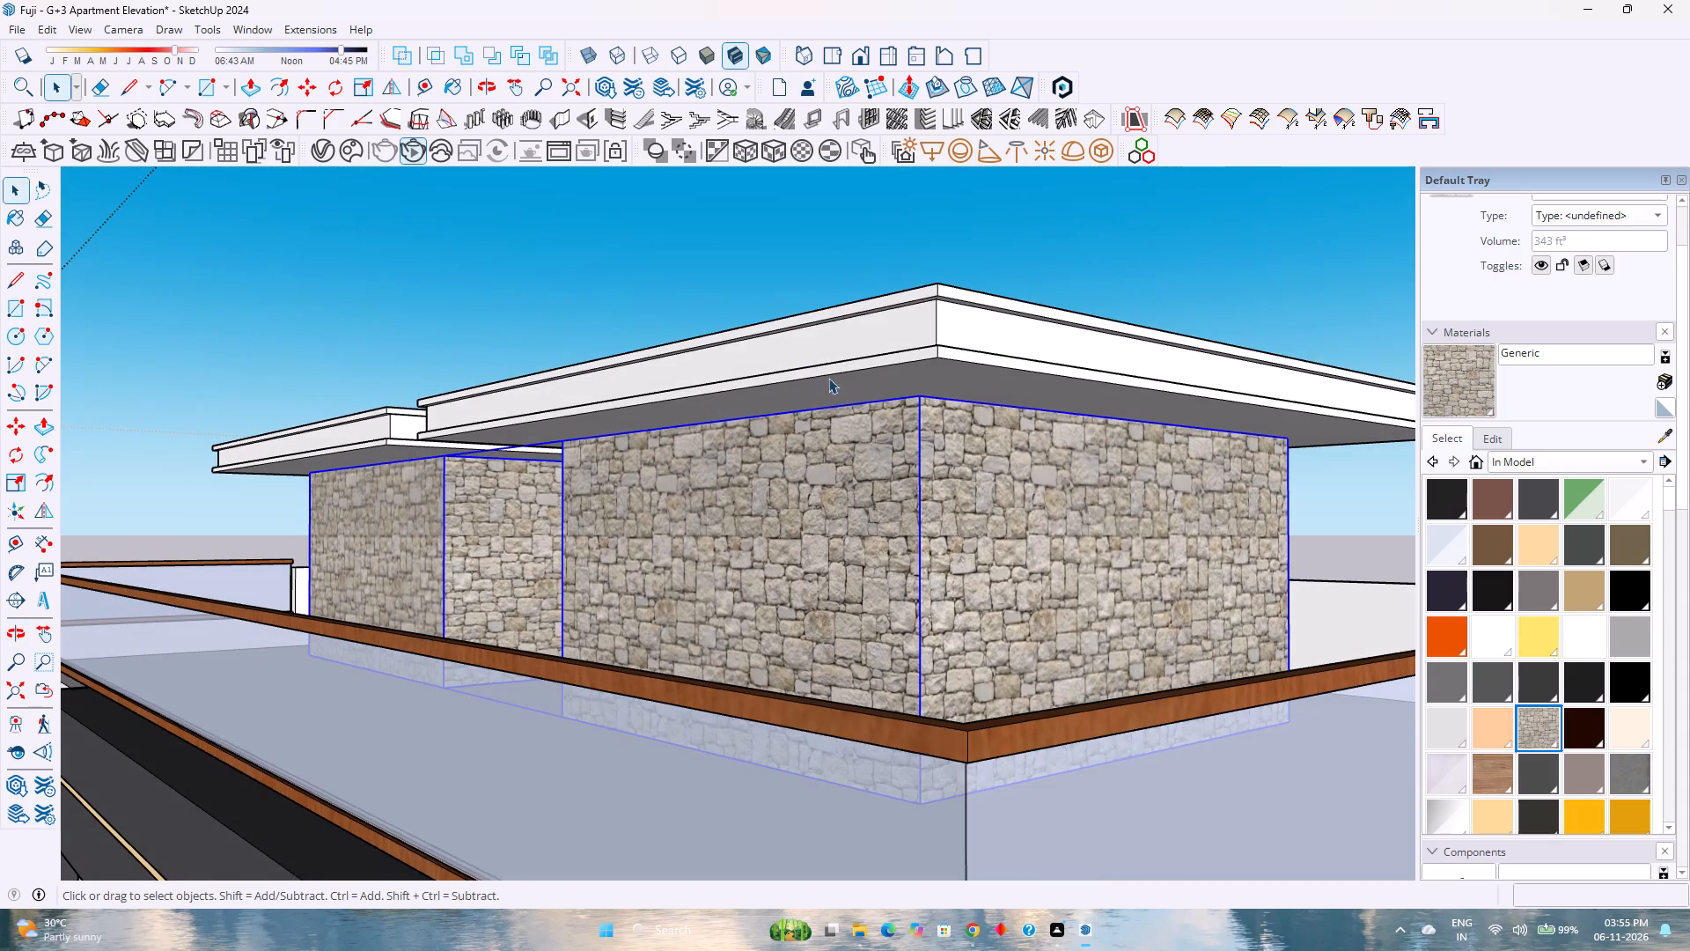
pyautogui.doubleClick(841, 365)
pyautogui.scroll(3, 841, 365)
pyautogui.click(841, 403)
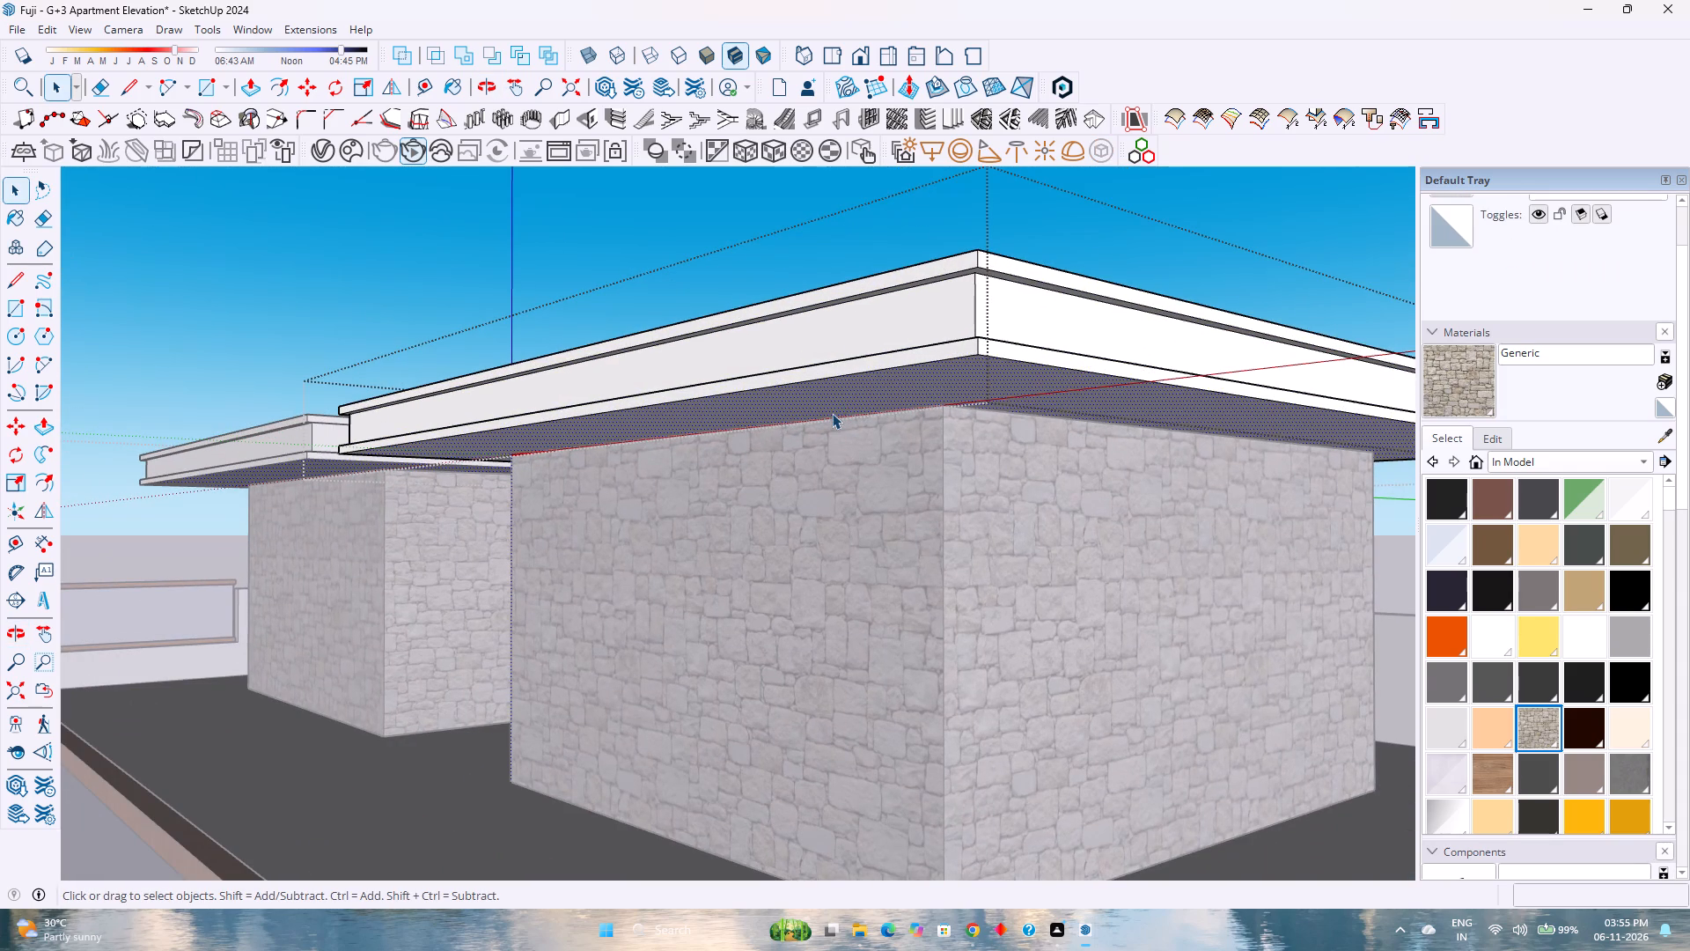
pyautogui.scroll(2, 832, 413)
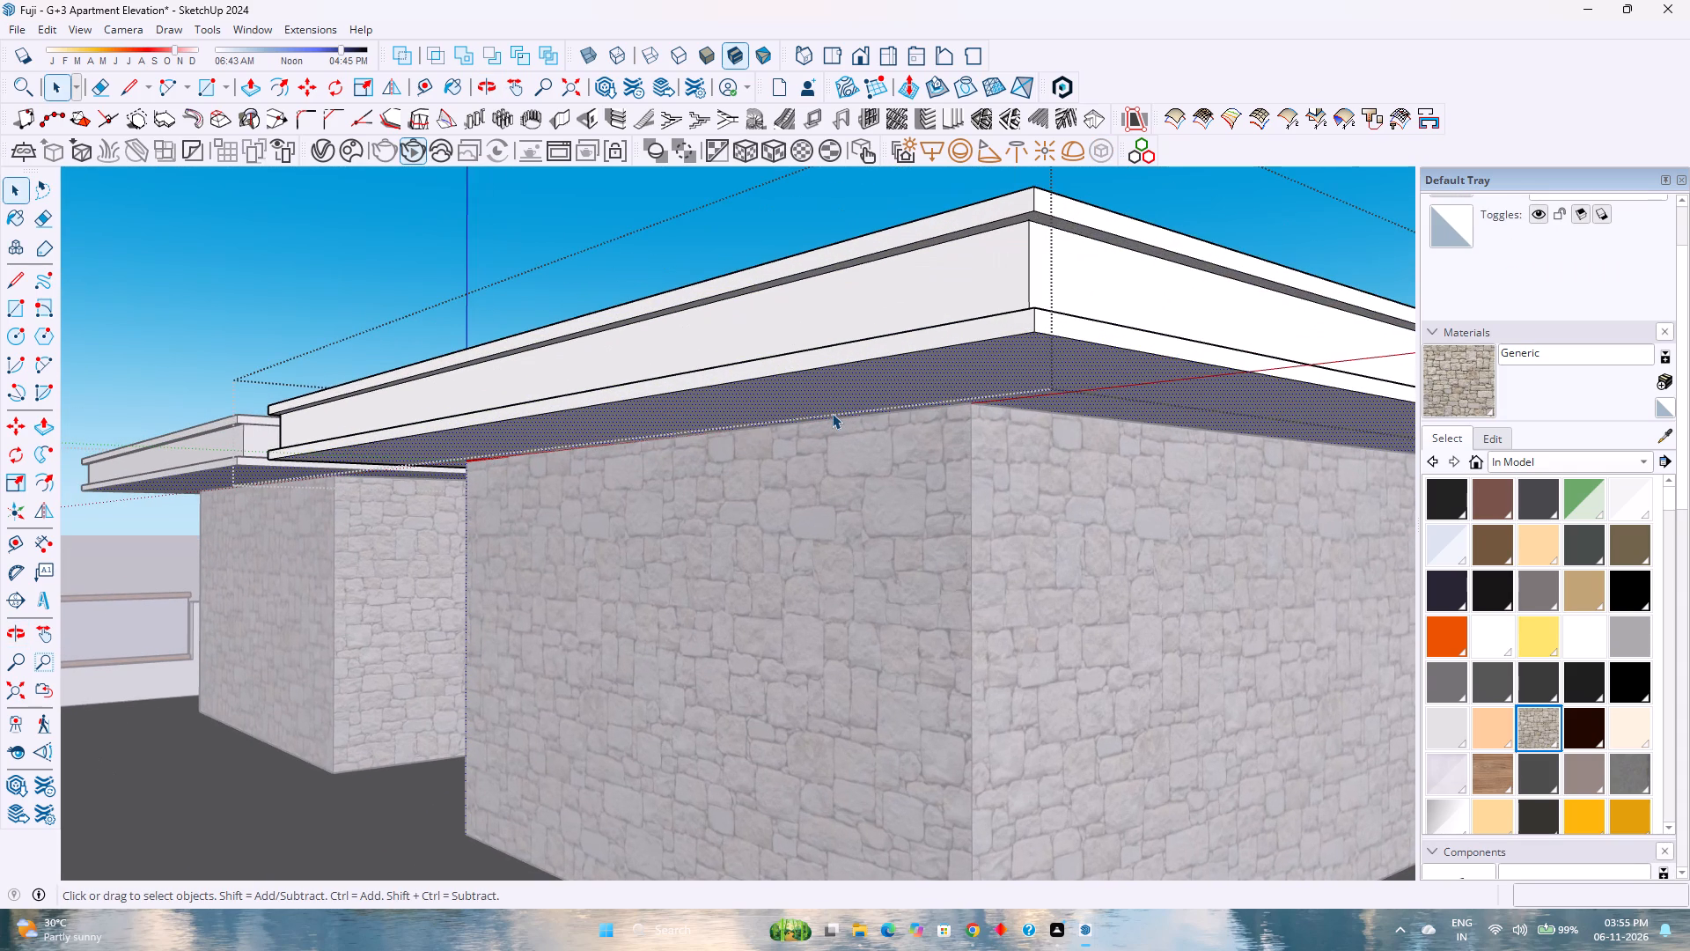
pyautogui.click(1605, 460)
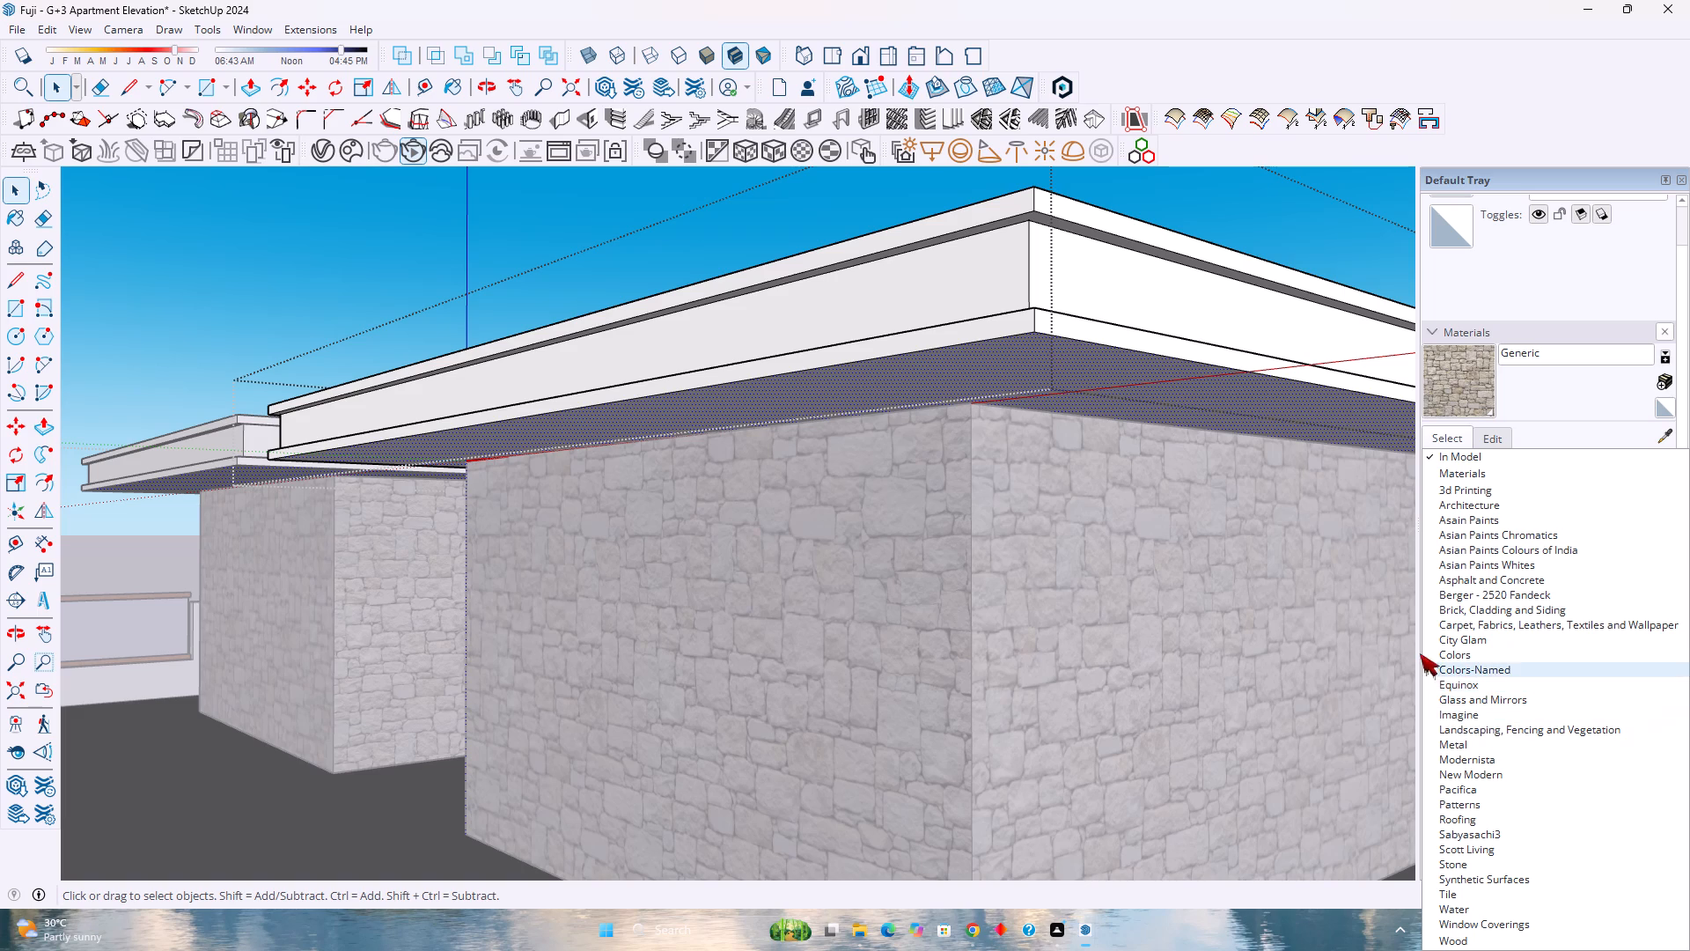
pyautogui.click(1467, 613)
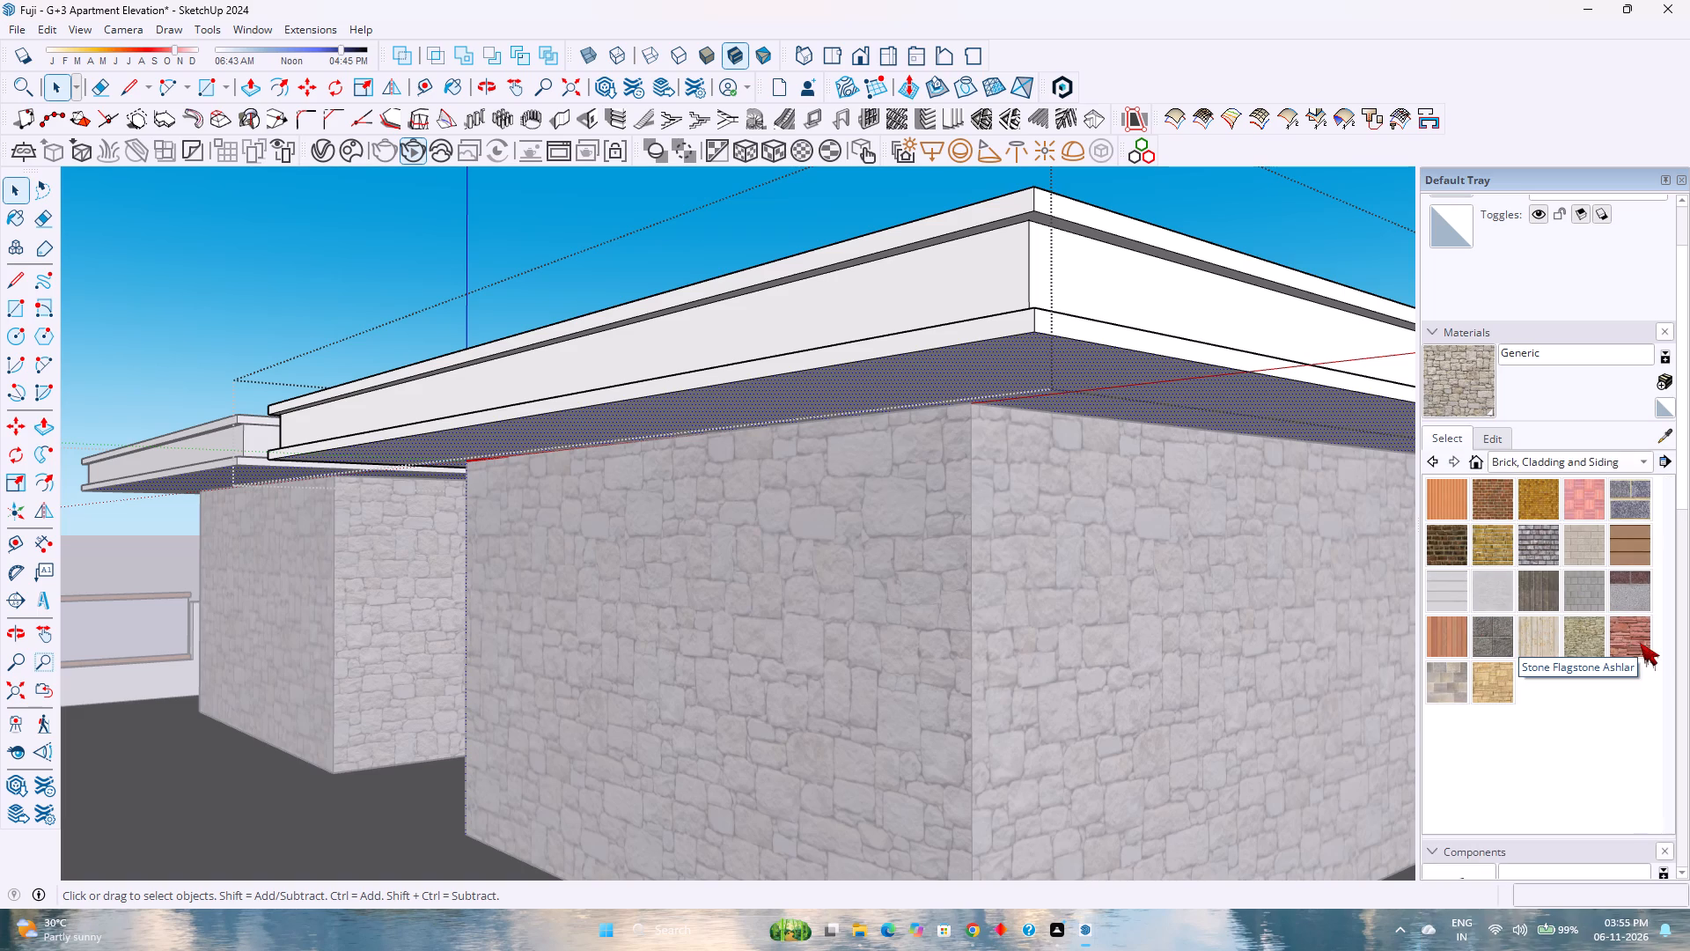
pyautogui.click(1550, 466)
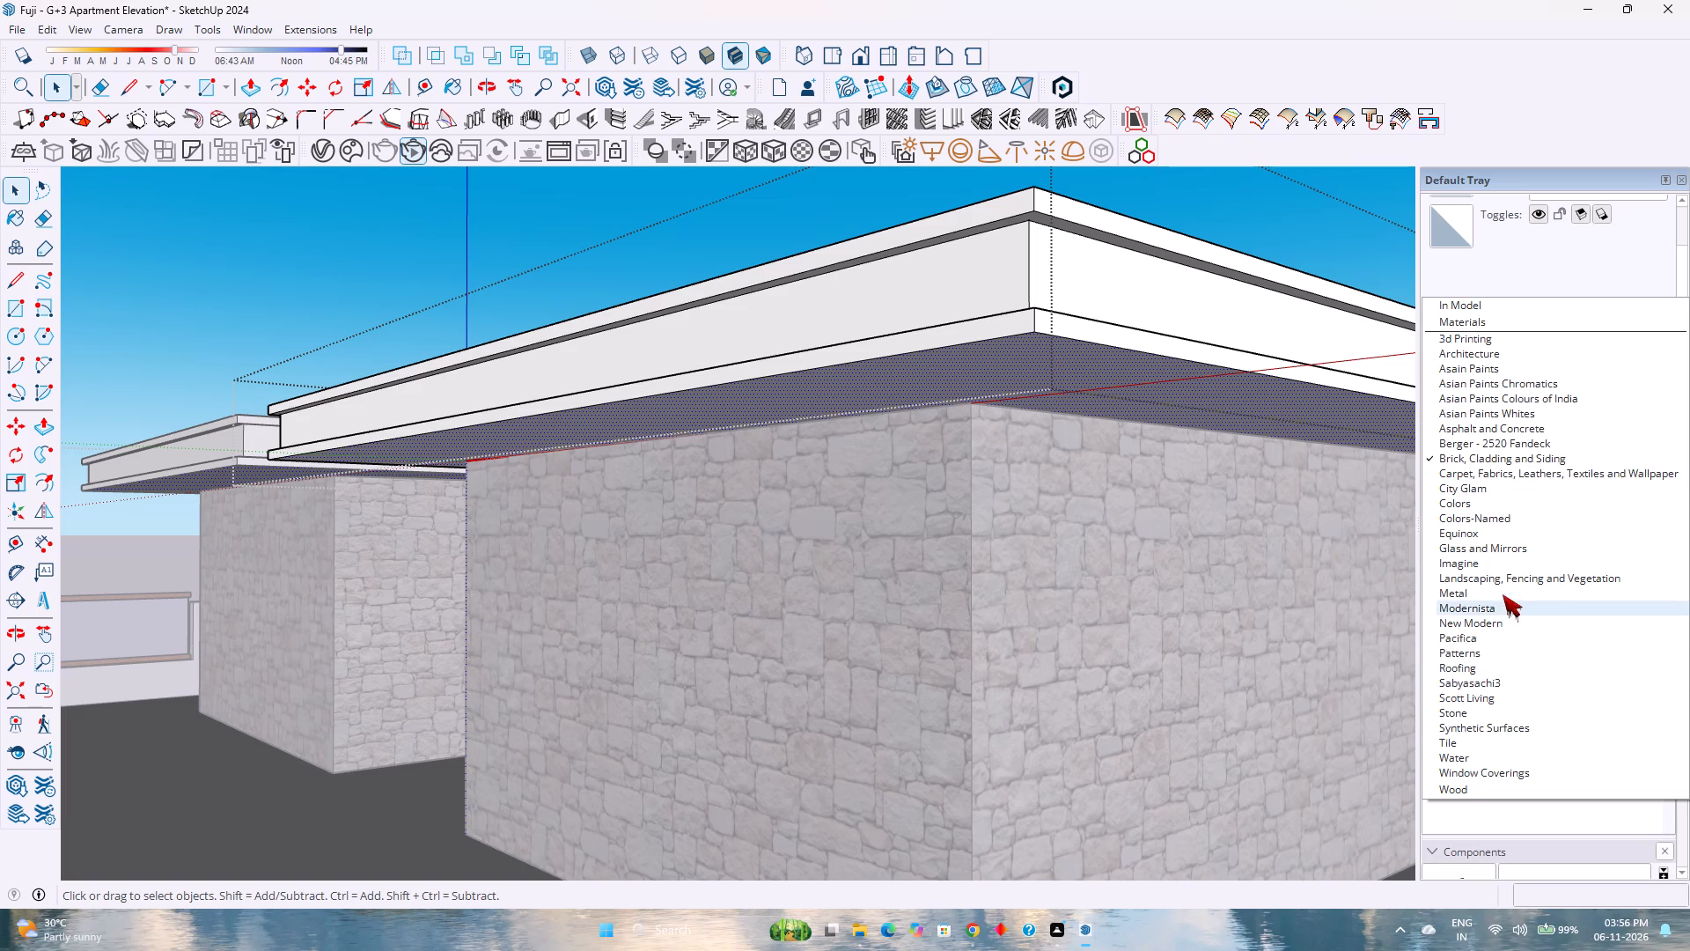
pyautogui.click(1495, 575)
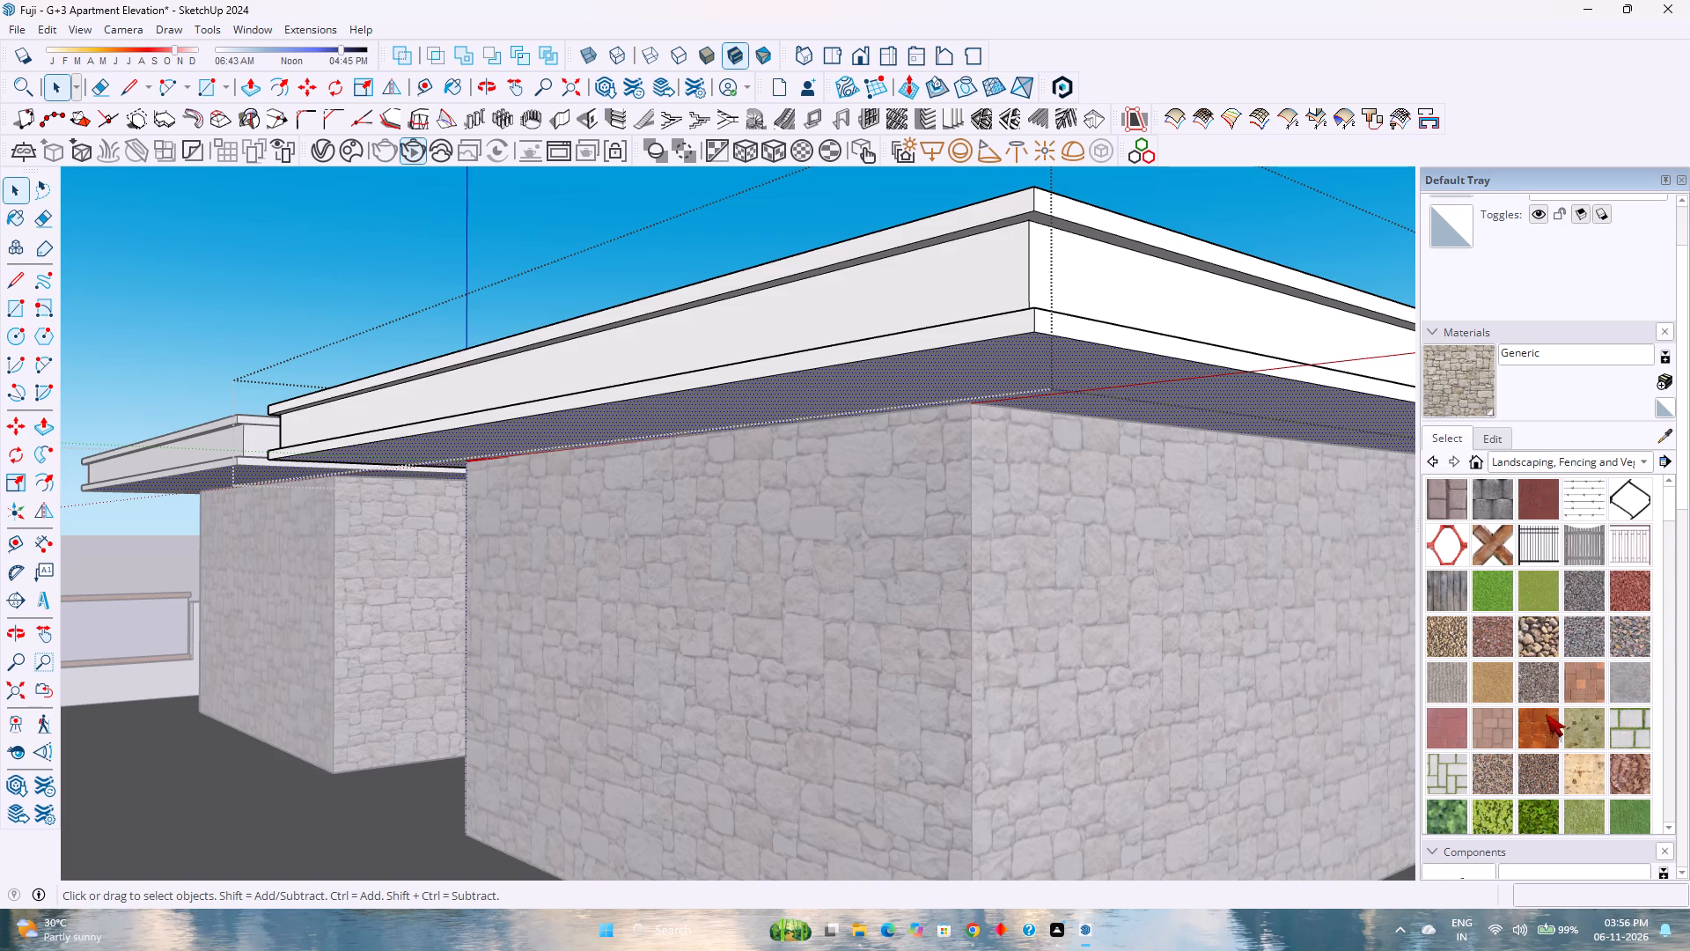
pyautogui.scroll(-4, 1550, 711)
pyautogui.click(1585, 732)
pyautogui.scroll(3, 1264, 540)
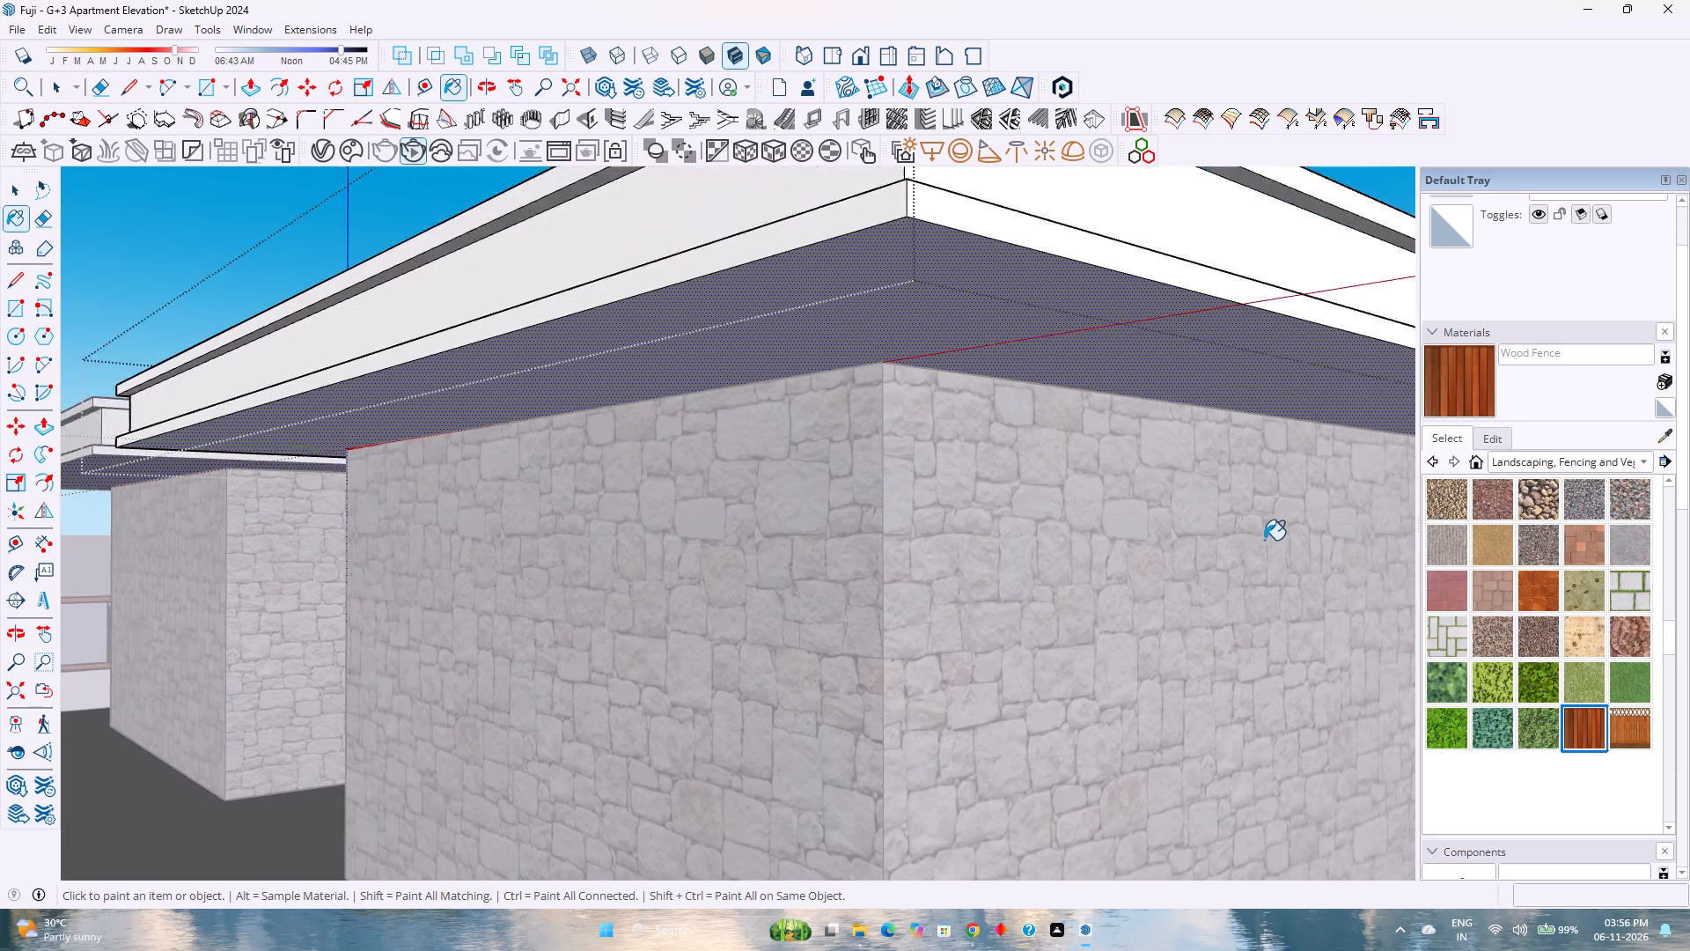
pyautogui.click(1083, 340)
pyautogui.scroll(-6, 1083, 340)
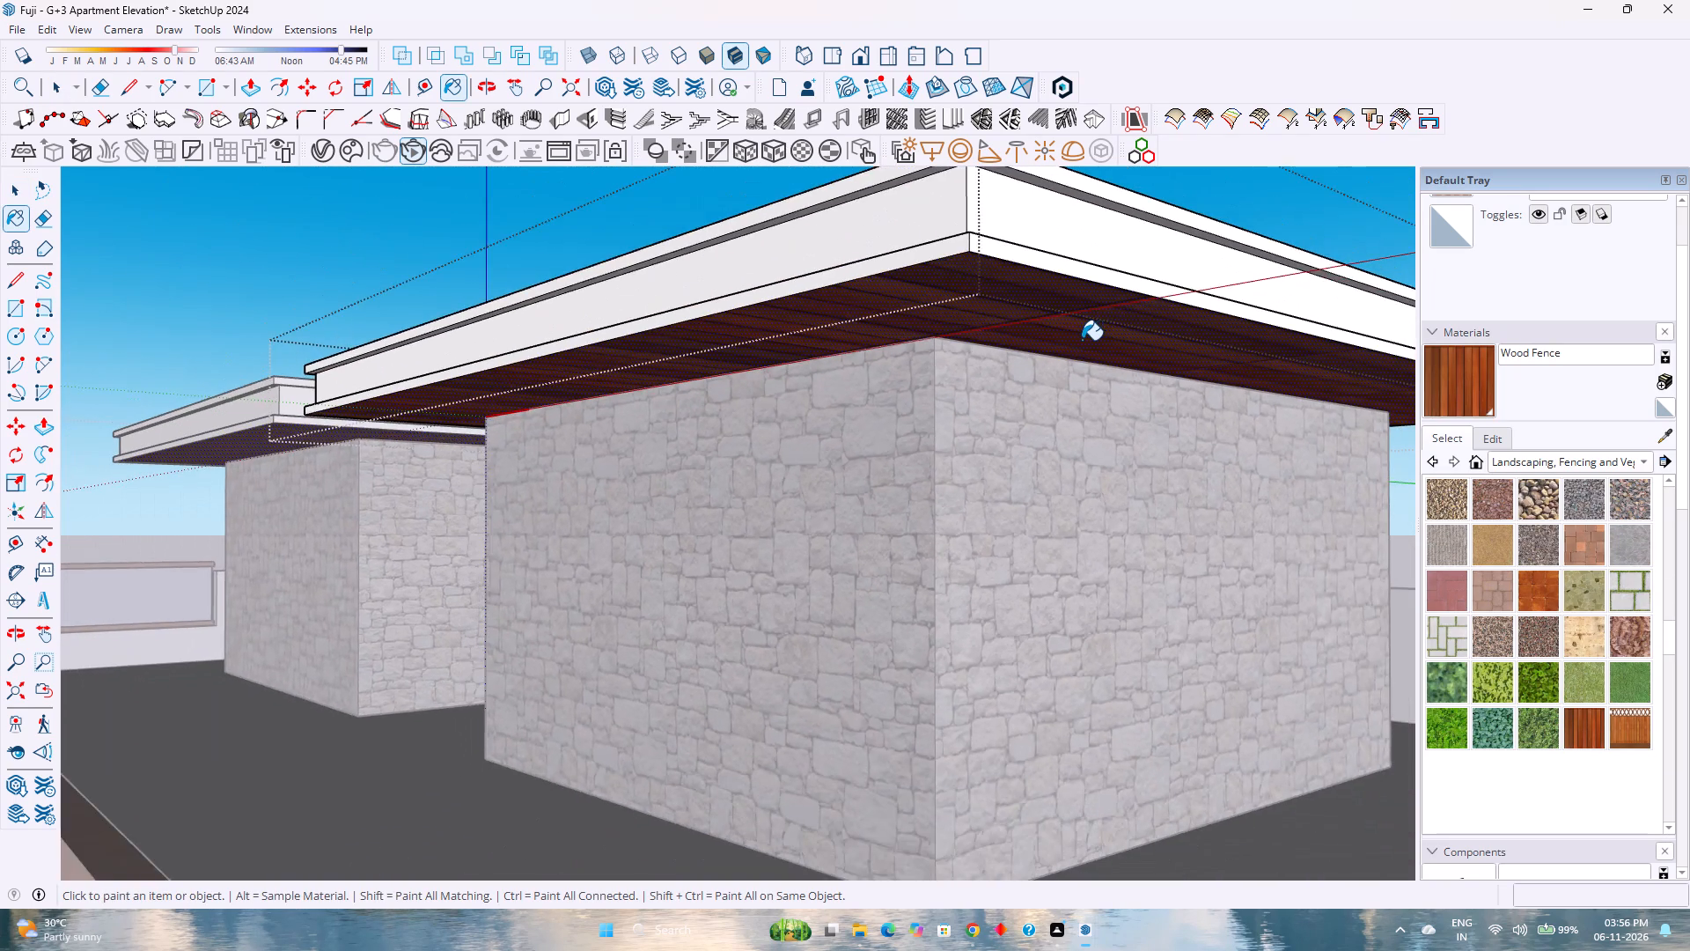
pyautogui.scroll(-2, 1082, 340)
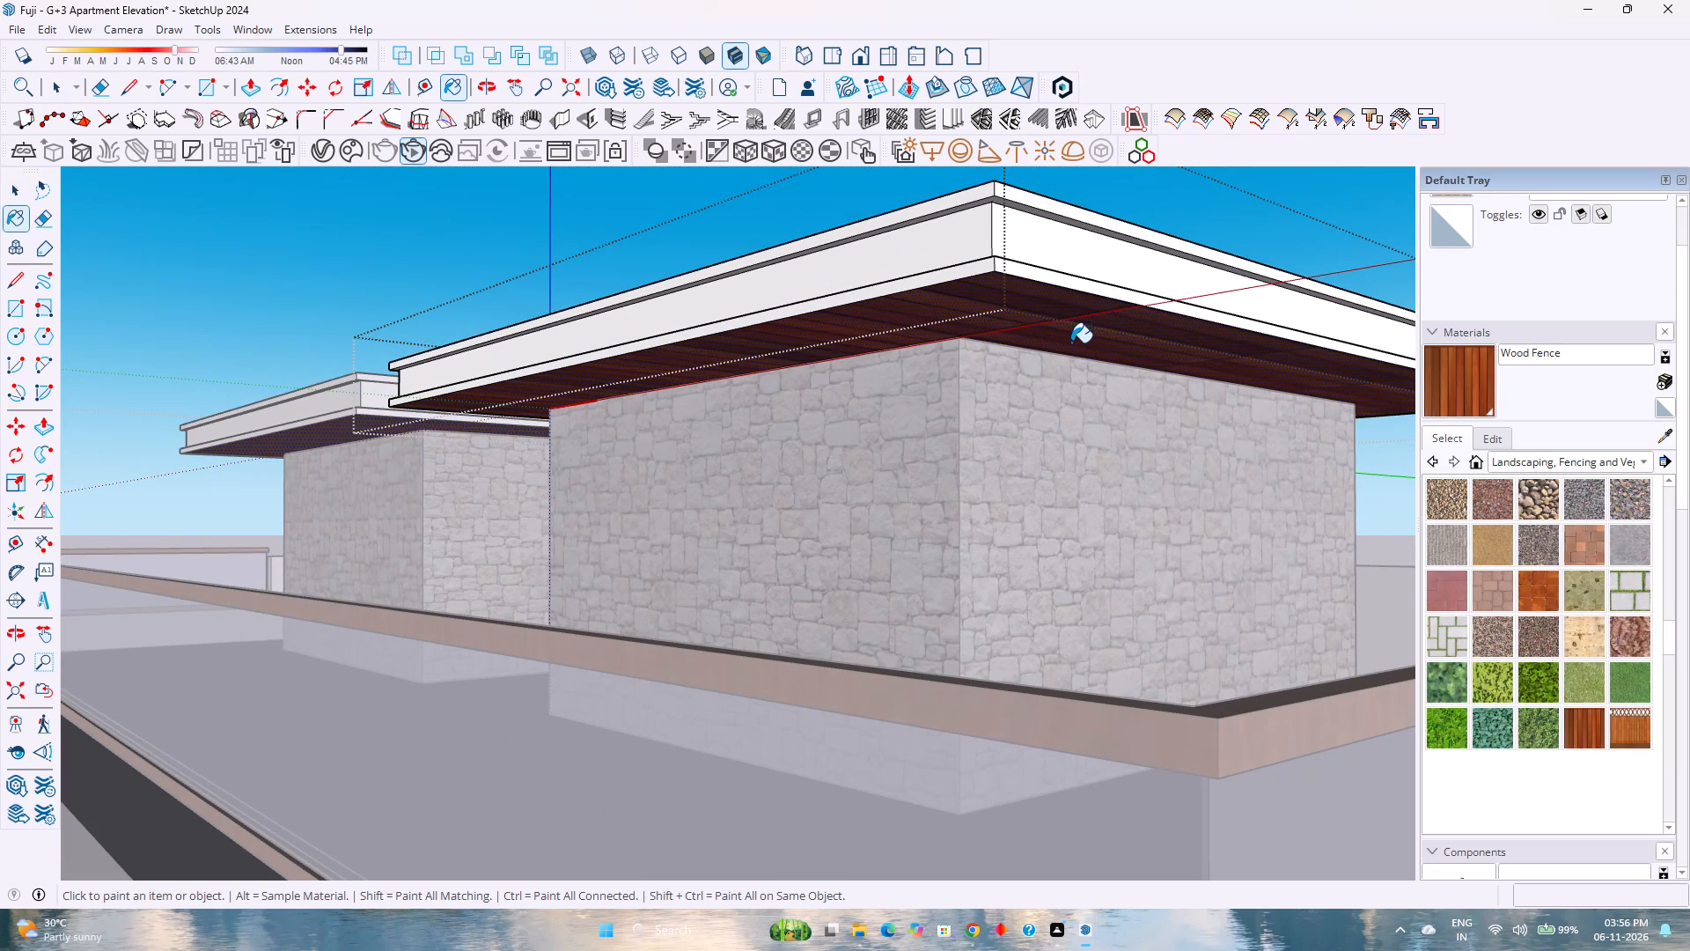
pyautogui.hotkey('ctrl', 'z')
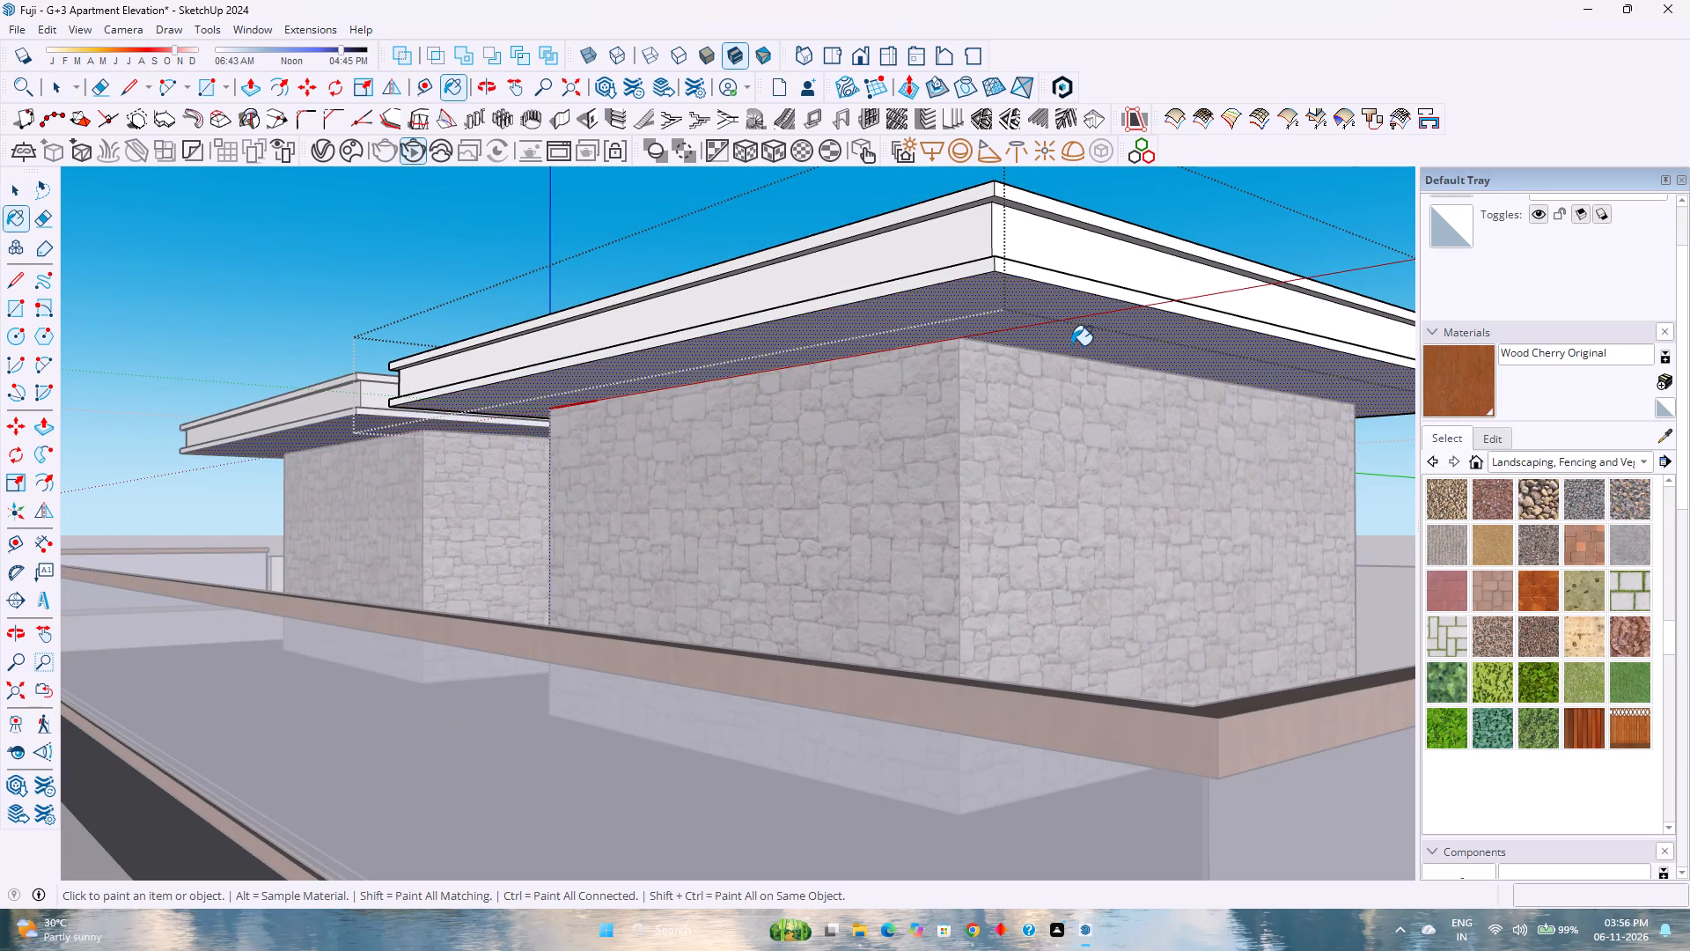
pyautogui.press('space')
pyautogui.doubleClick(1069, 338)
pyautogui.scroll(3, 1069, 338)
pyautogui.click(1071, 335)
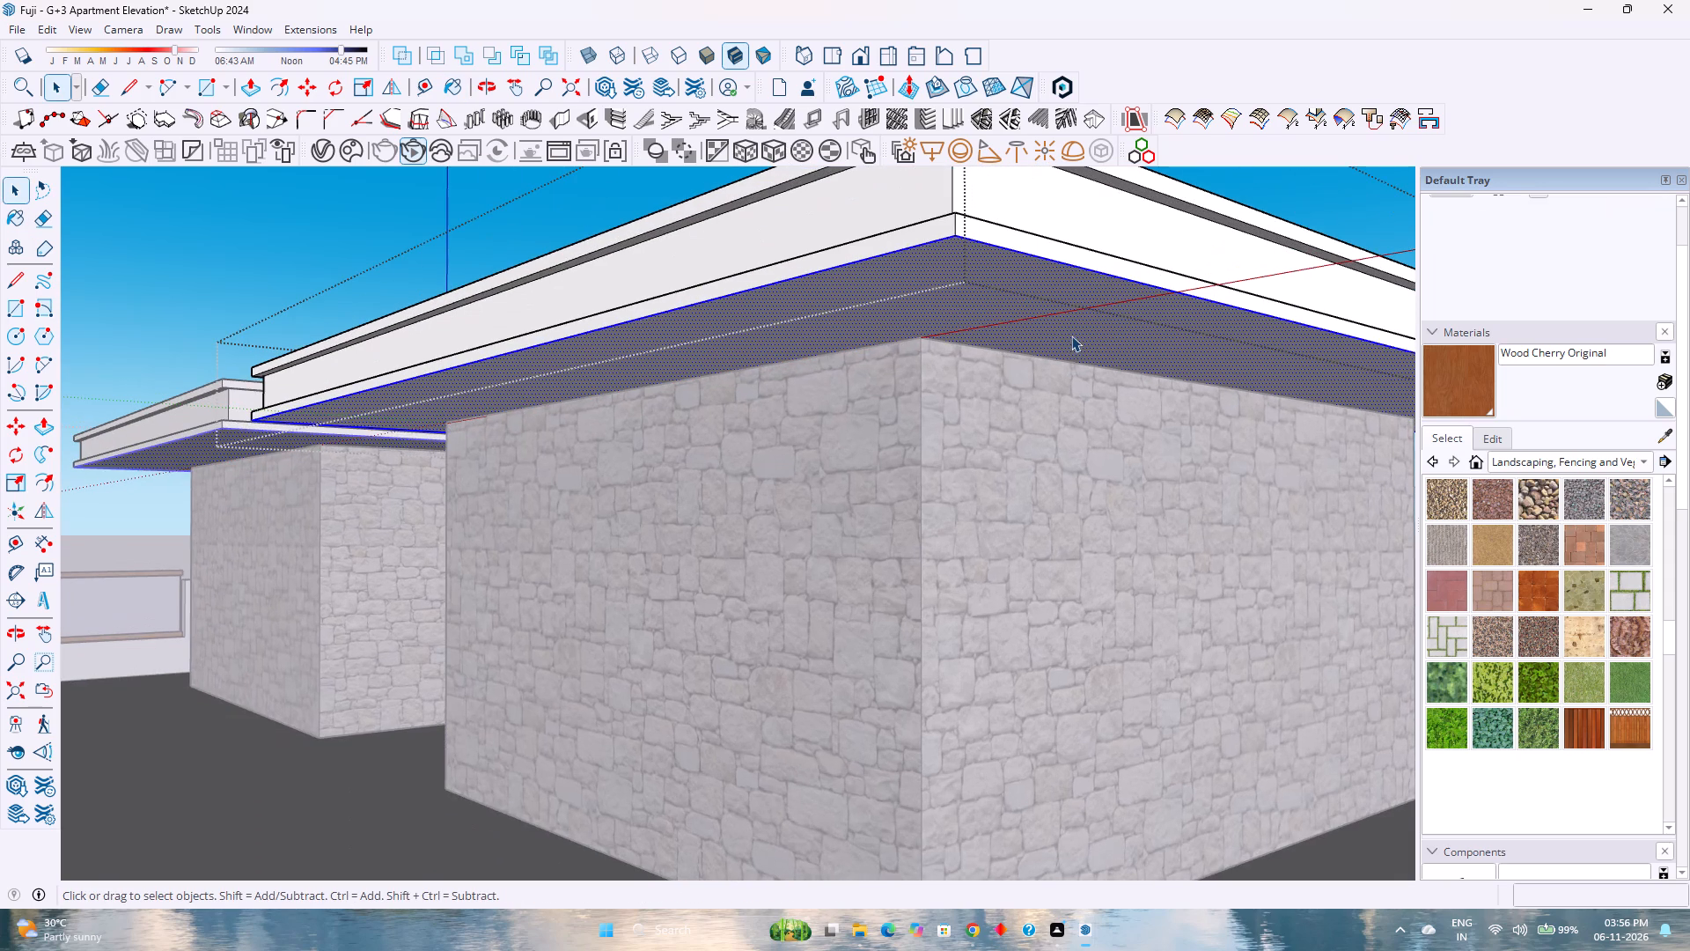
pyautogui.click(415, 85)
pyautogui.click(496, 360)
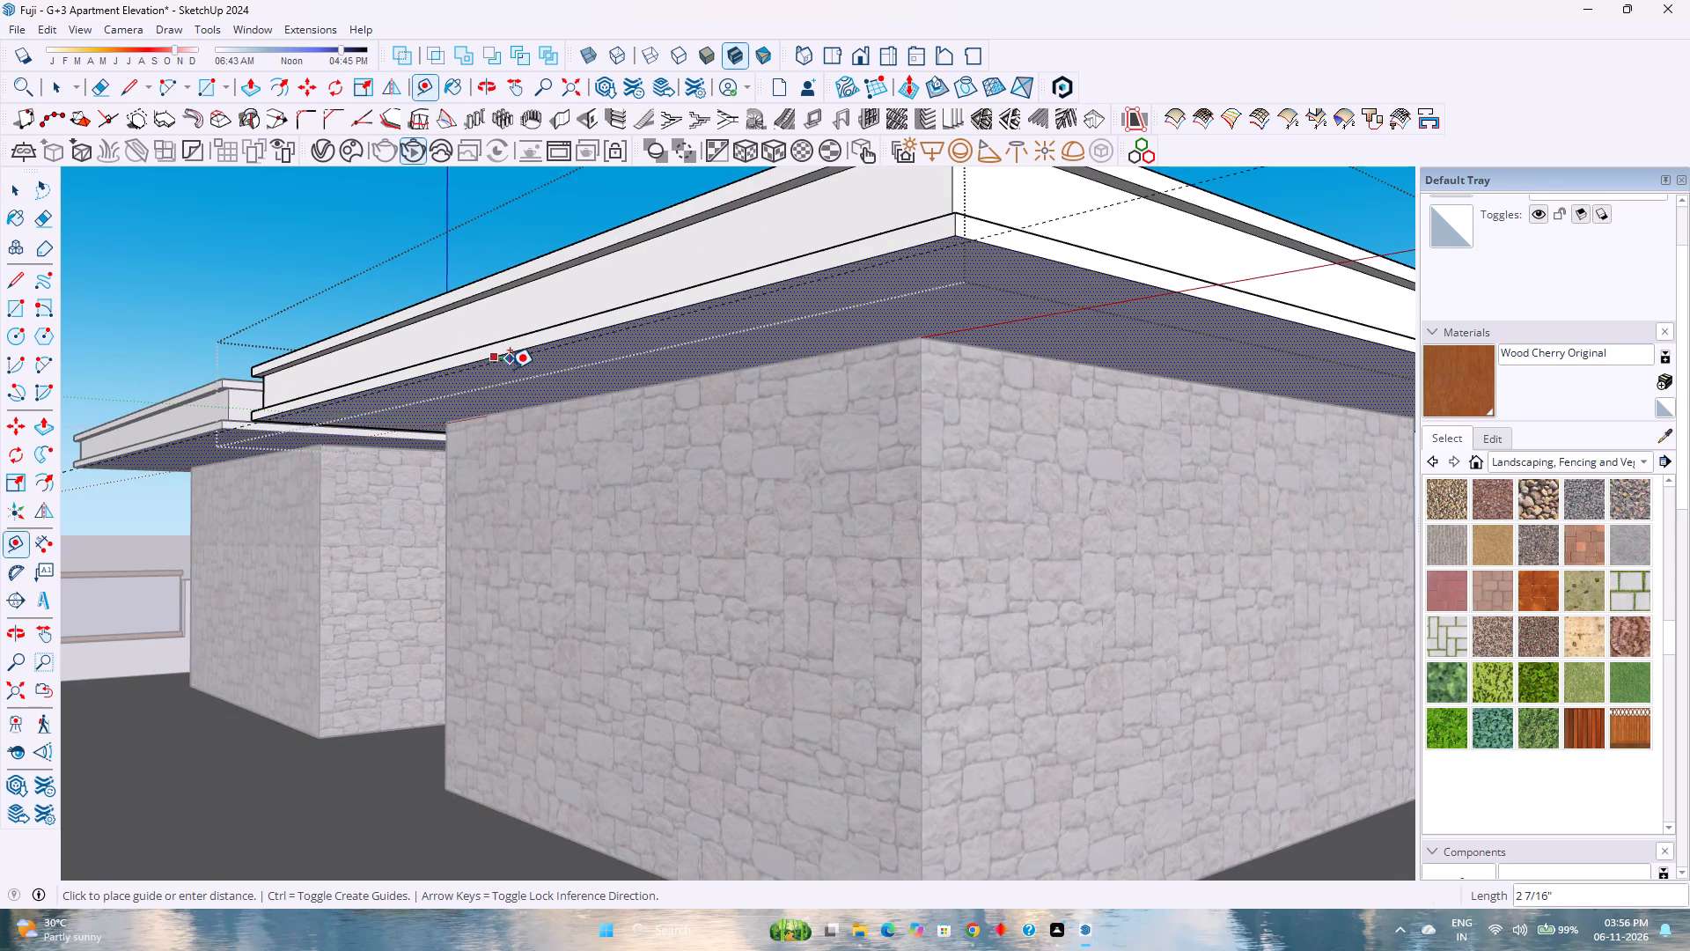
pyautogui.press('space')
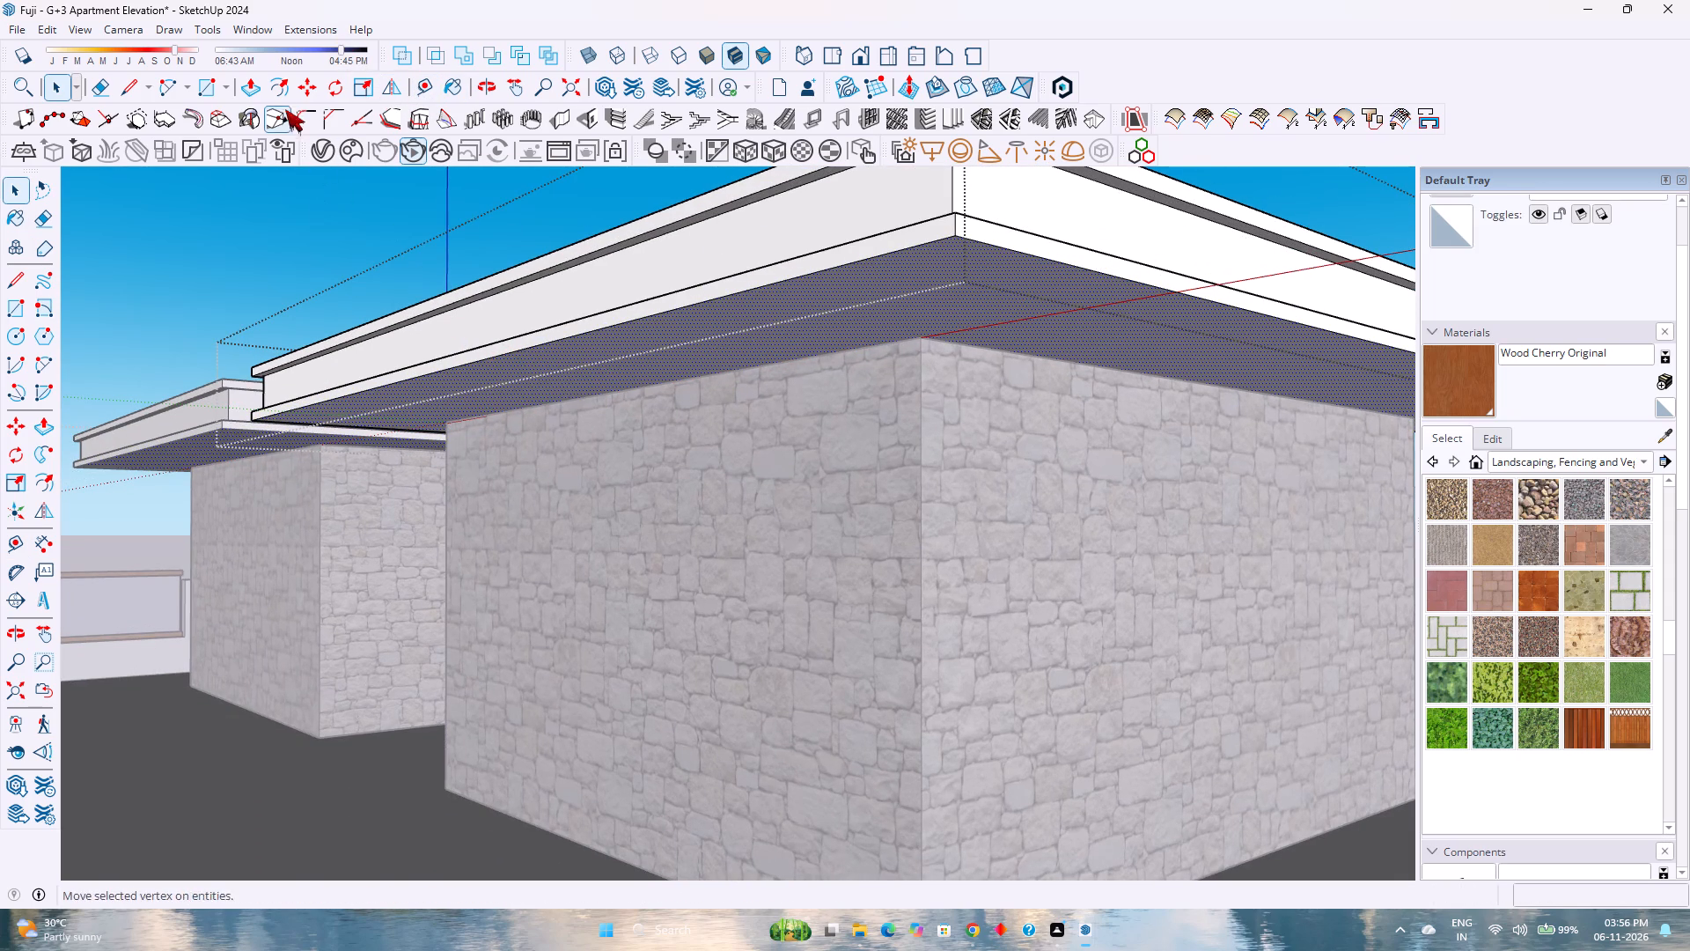
# Offset the outline of the roof slab's underside inward by 2 inches.
pyautogui.click(282, 94)
pyautogui.click(521, 352)
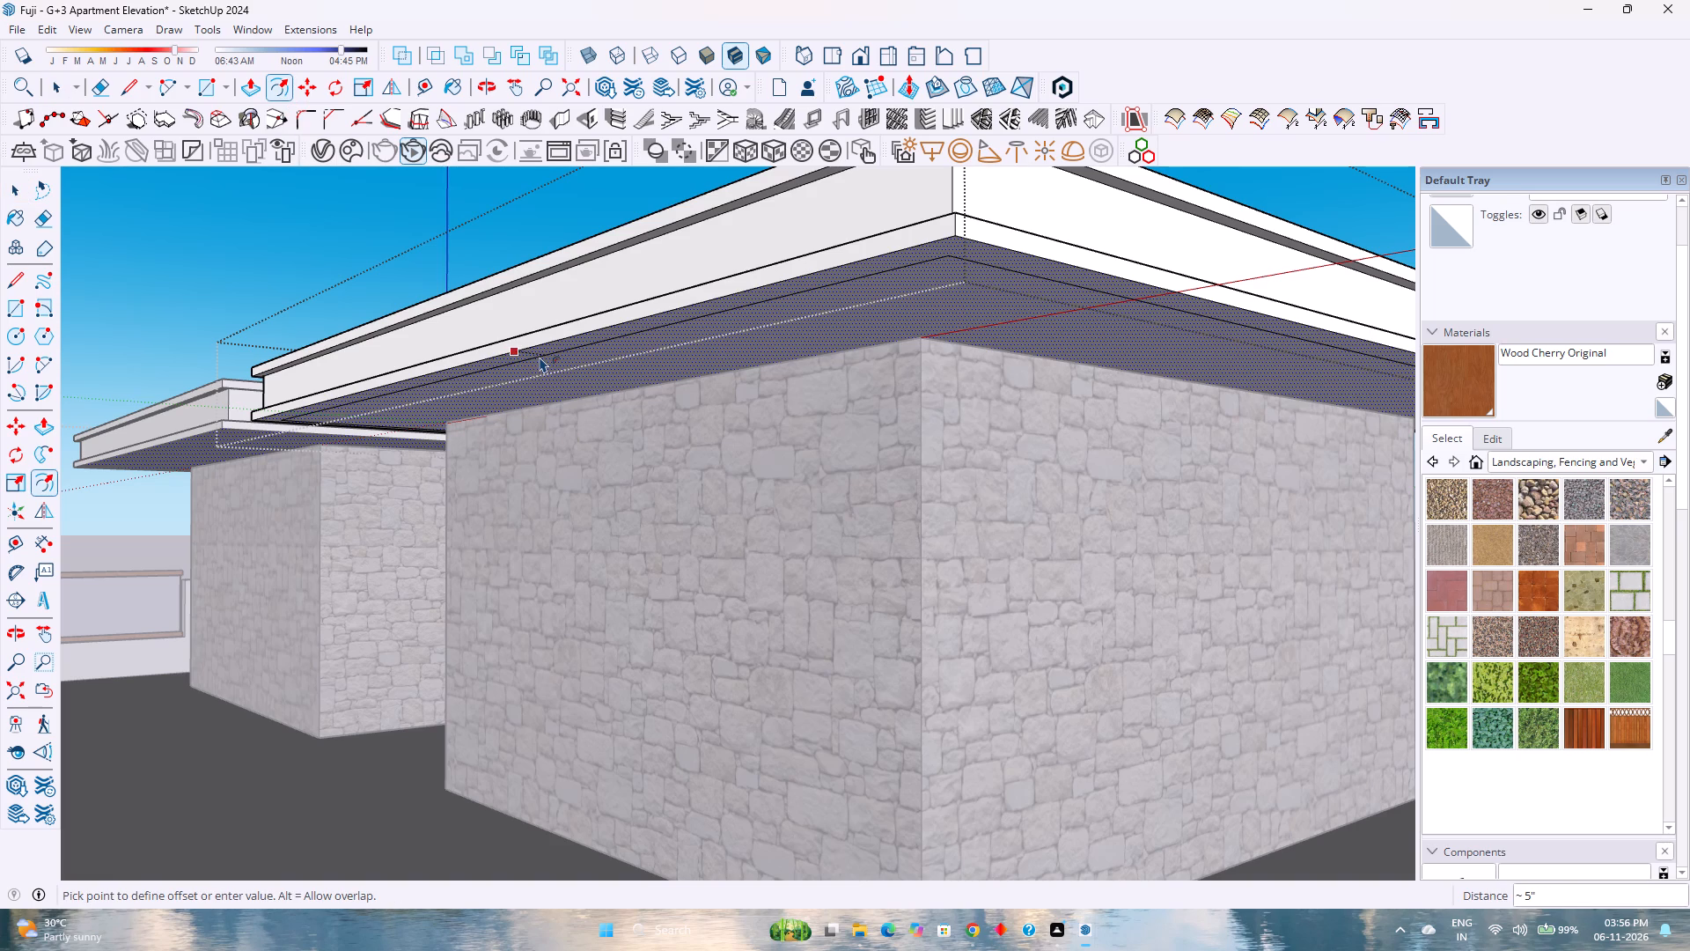
pyautogui.press('2')
pyautogui.press('Return')
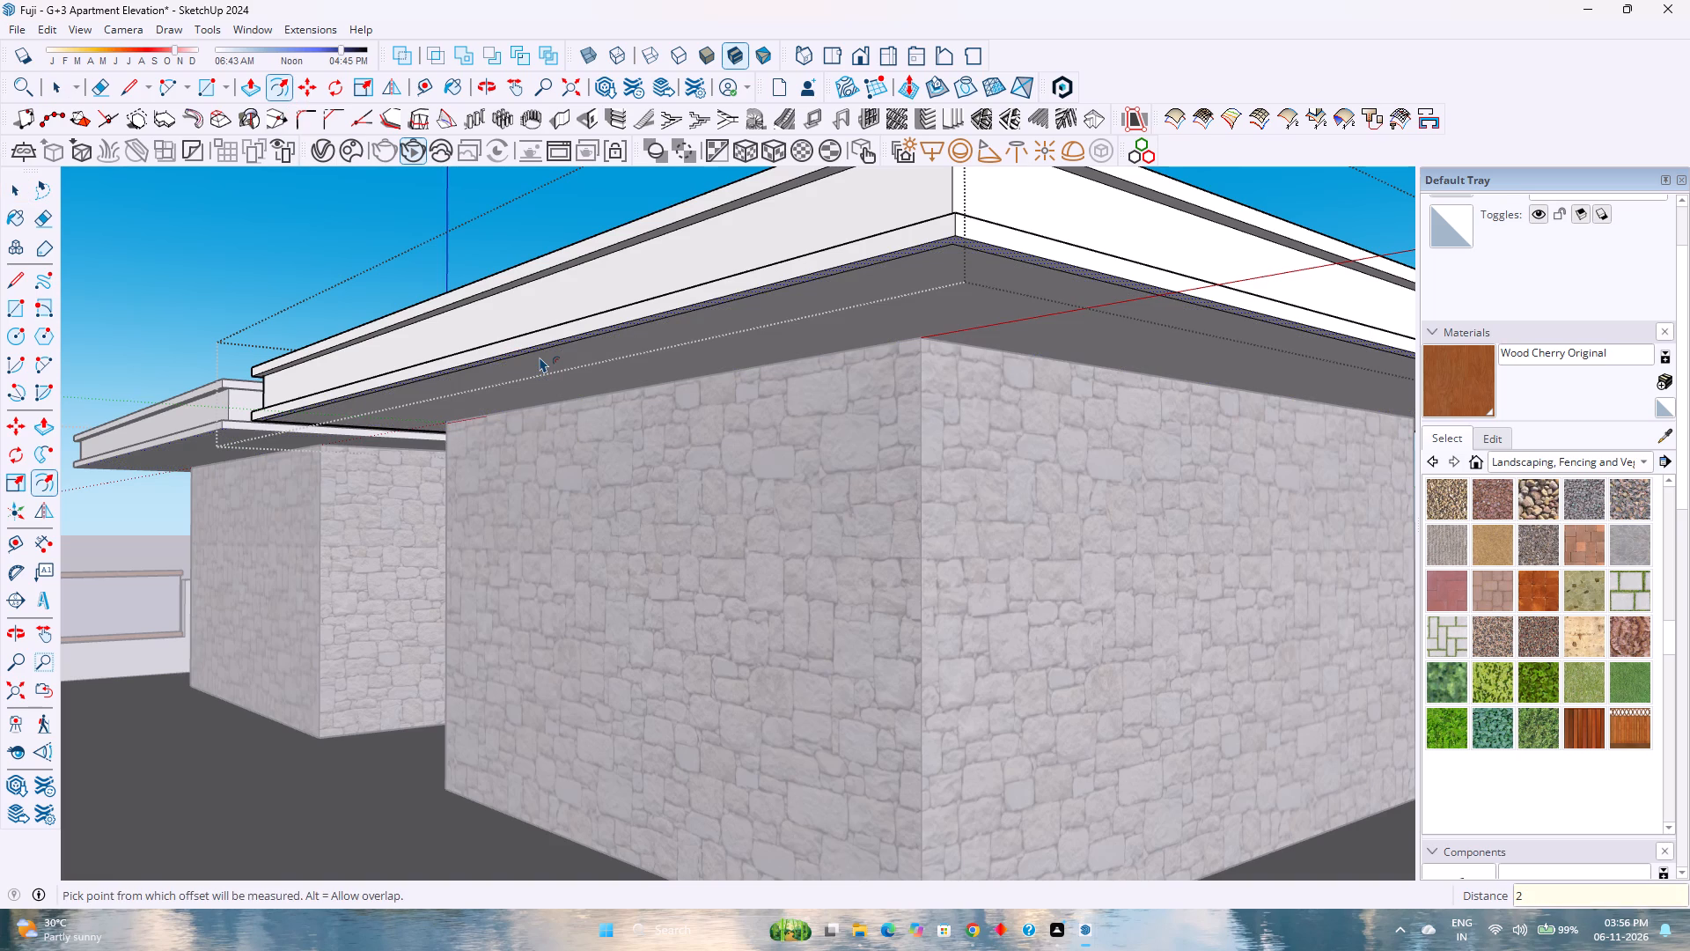
# Recess the inner face of the slab's underside upward by 2 inches with Push/Pull.
pyautogui.middleClick(554, 358)
pyautogui.middleClick(554, 358)
pyautogui.middleClick(553, 358)
pyautogui.moveTo(549, 358); pyautogui.dragTo(323, 328, button='middle')
pyautogui.scroll(-3, 324, 328)
pyautogui.moveTo(771, 424); pyautogui.dragTo(698, 384, button='middle')
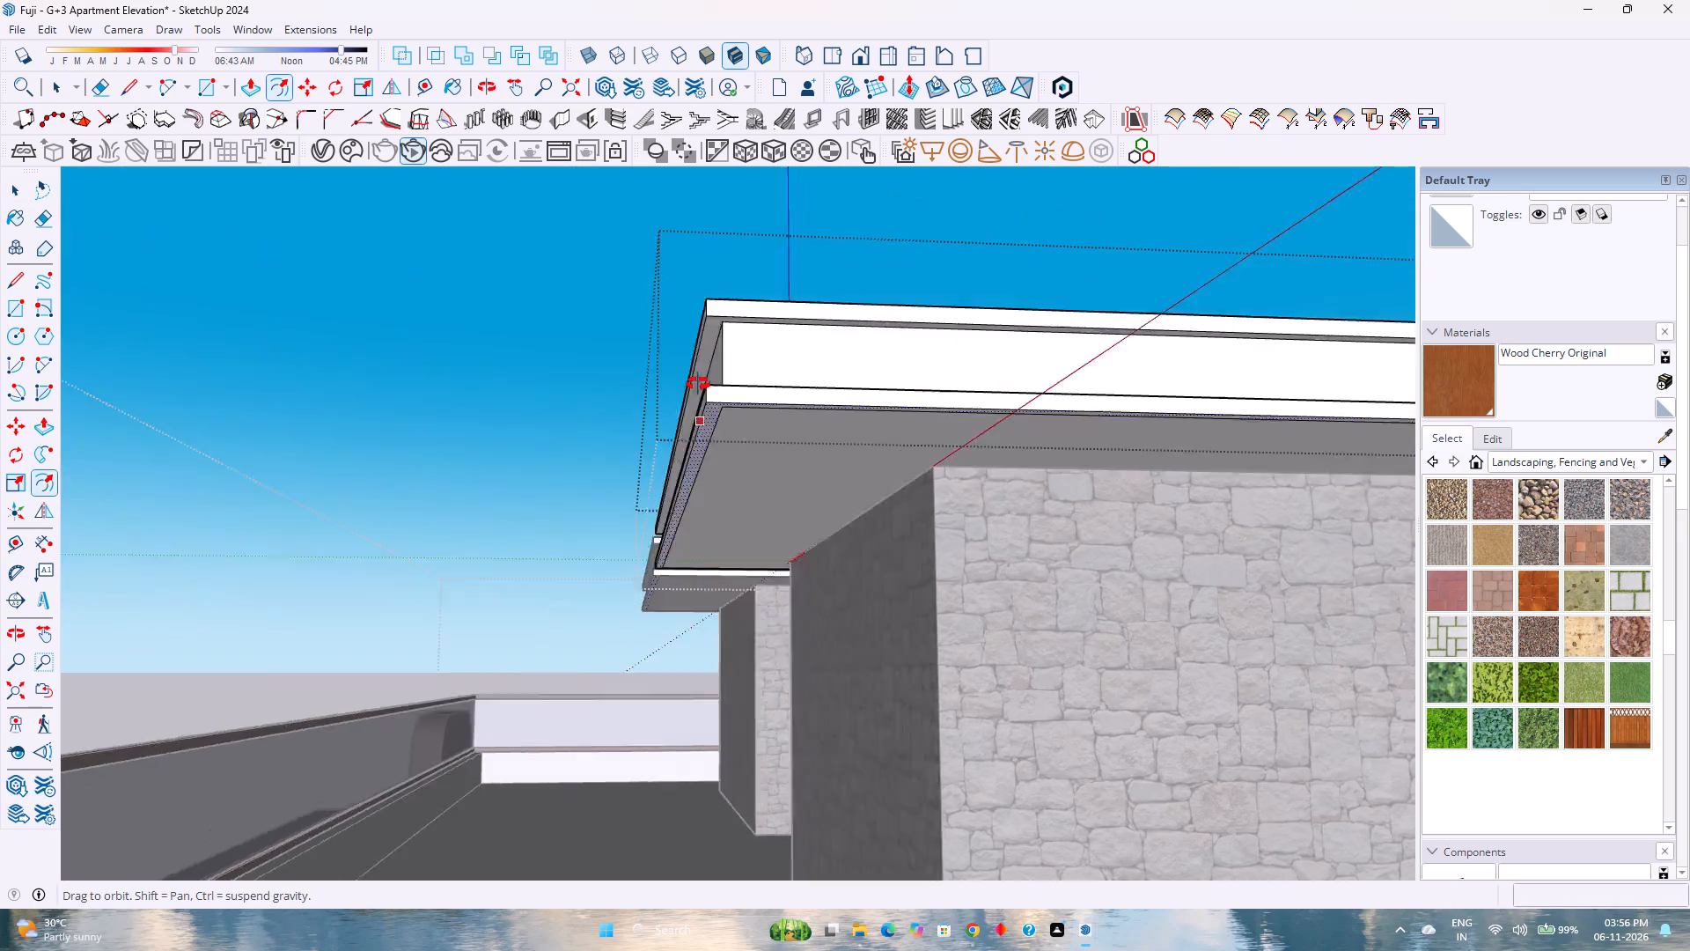
pyautogui.moveTo(698, 384); pyautogui.dragTo(642, 372, button='middle')
pyautogui.middleClick(641, 372)
pyautogui.scroll(4, 830, 446)
pyautogui.press('p')
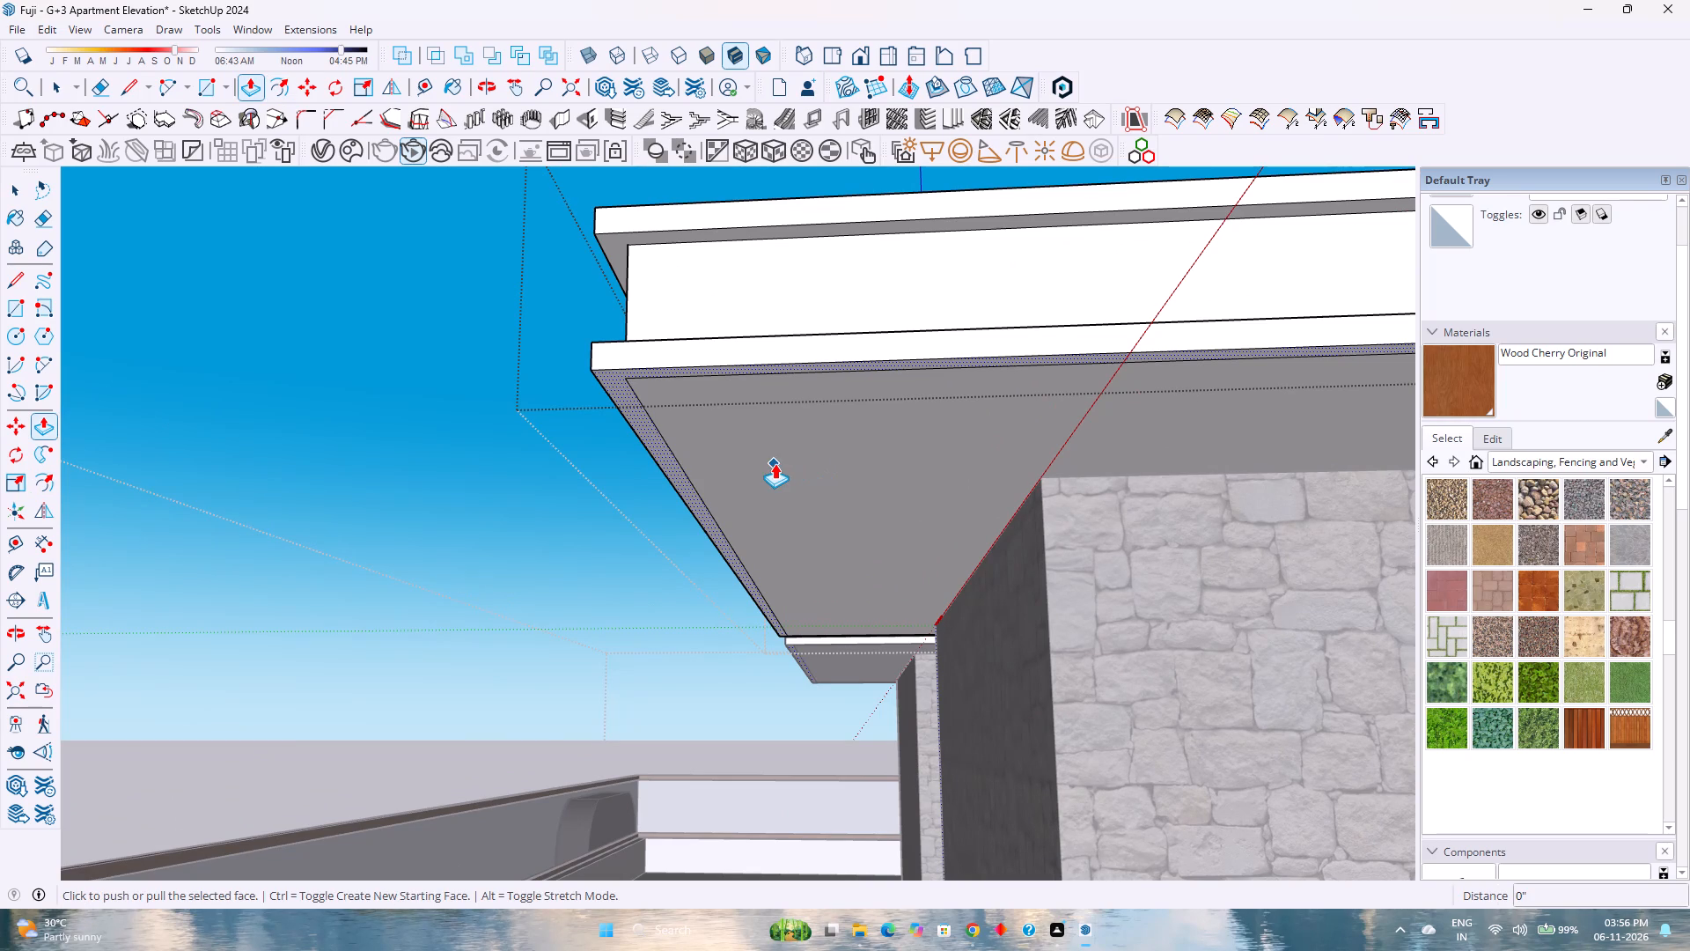
pyautogui.press('Escape')
pyautogui.click(834, 479)
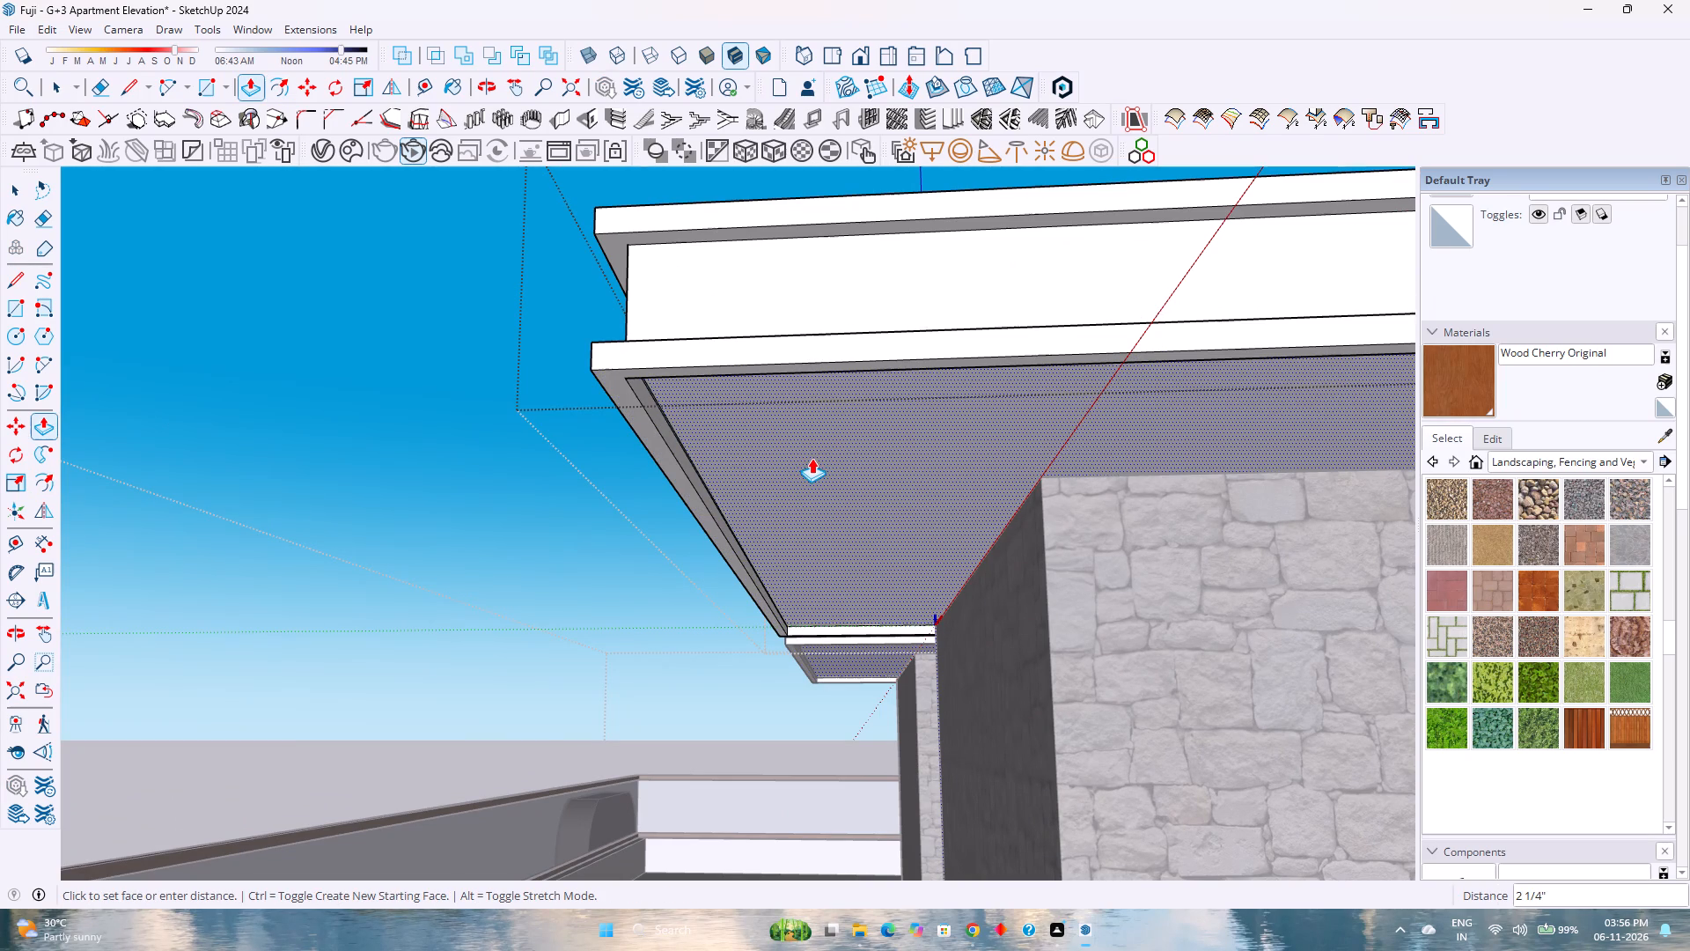
pyautogui.press('2')
pyautogui.press('Return')
# Paint the recessed underside of the roof slab with the Wood Fence material.
pyautogui.scroll(-4, 636, 474)
pyautogui.moveTo(581, 483); pyautogui.dragTo(856, 490, button='middle')
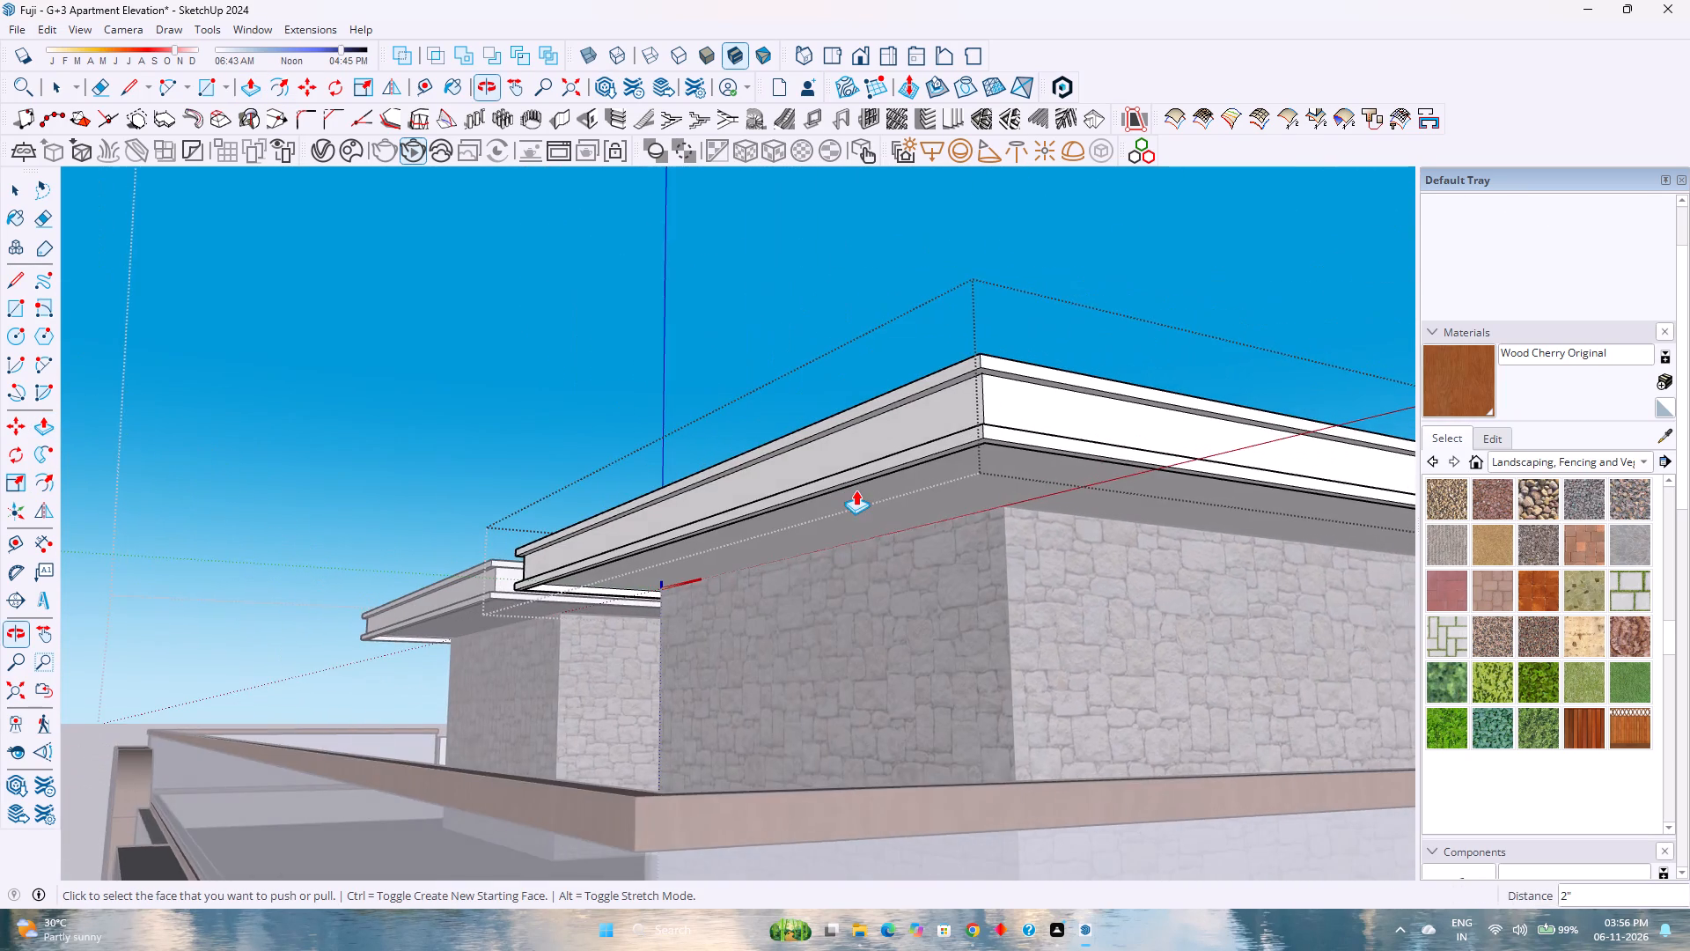
pyautogui.scroll(2, 856, 490)
pyautogui.click(1582, 726)
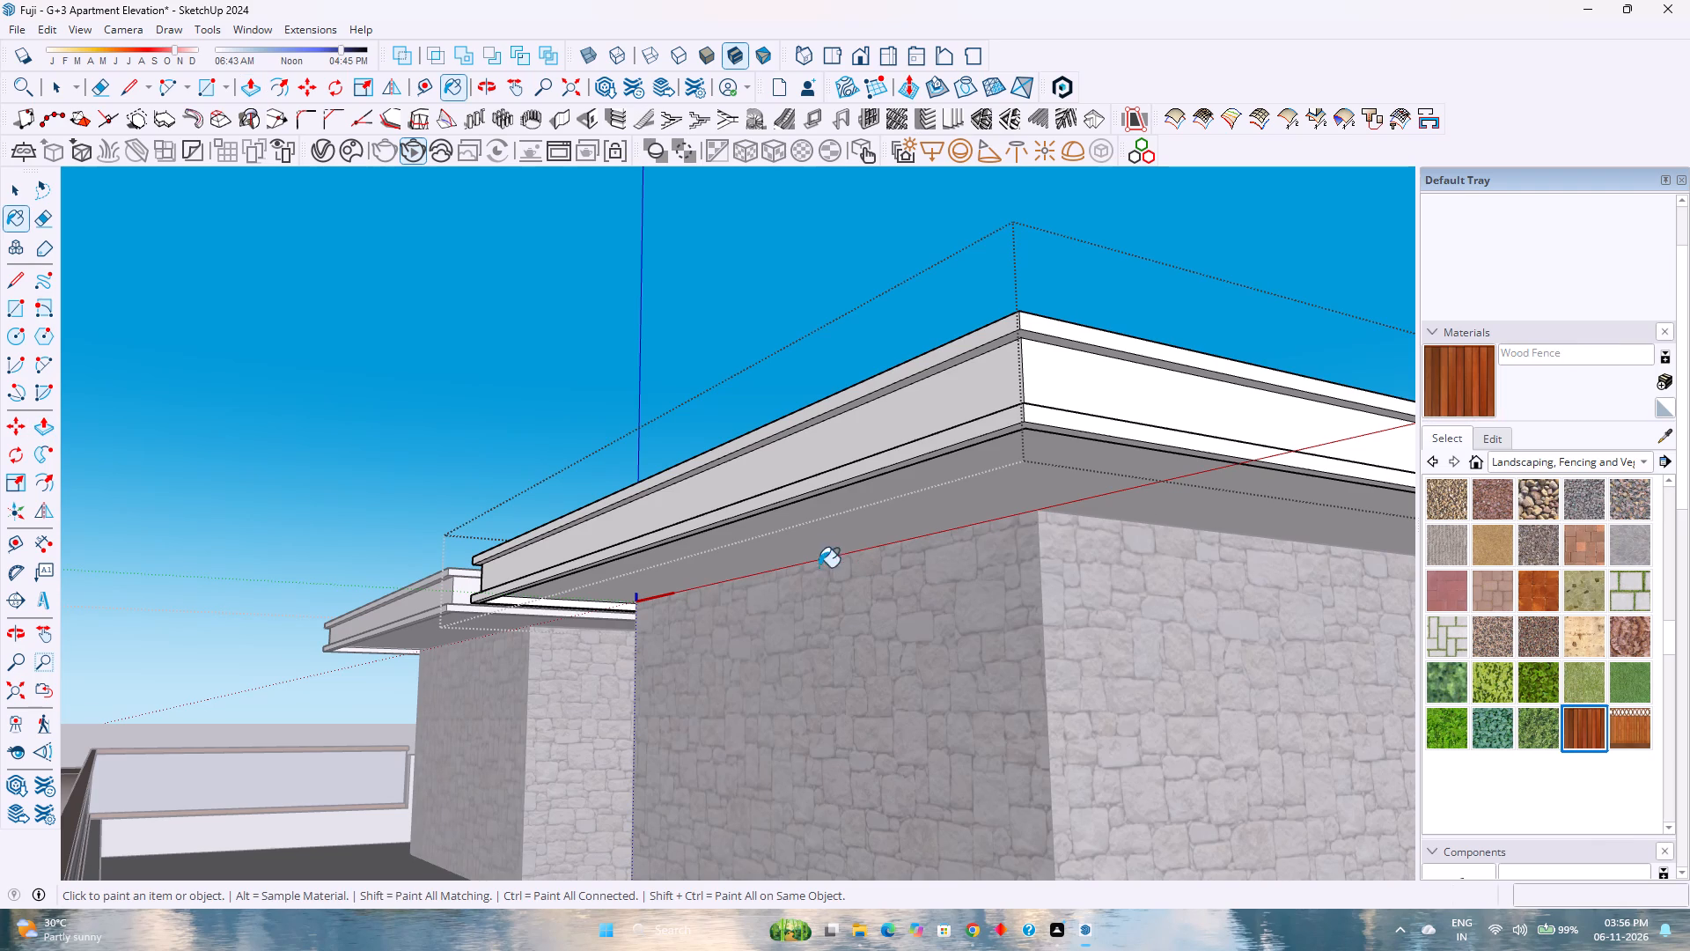
pyautogui.click(808, 534)
# Examine the roof slab's wood-clad soffit and its plank pattern from corner and low angles.
pyautogui.moveTo(741, 516); pyautogui.dragTo(755, 568, button='middle')
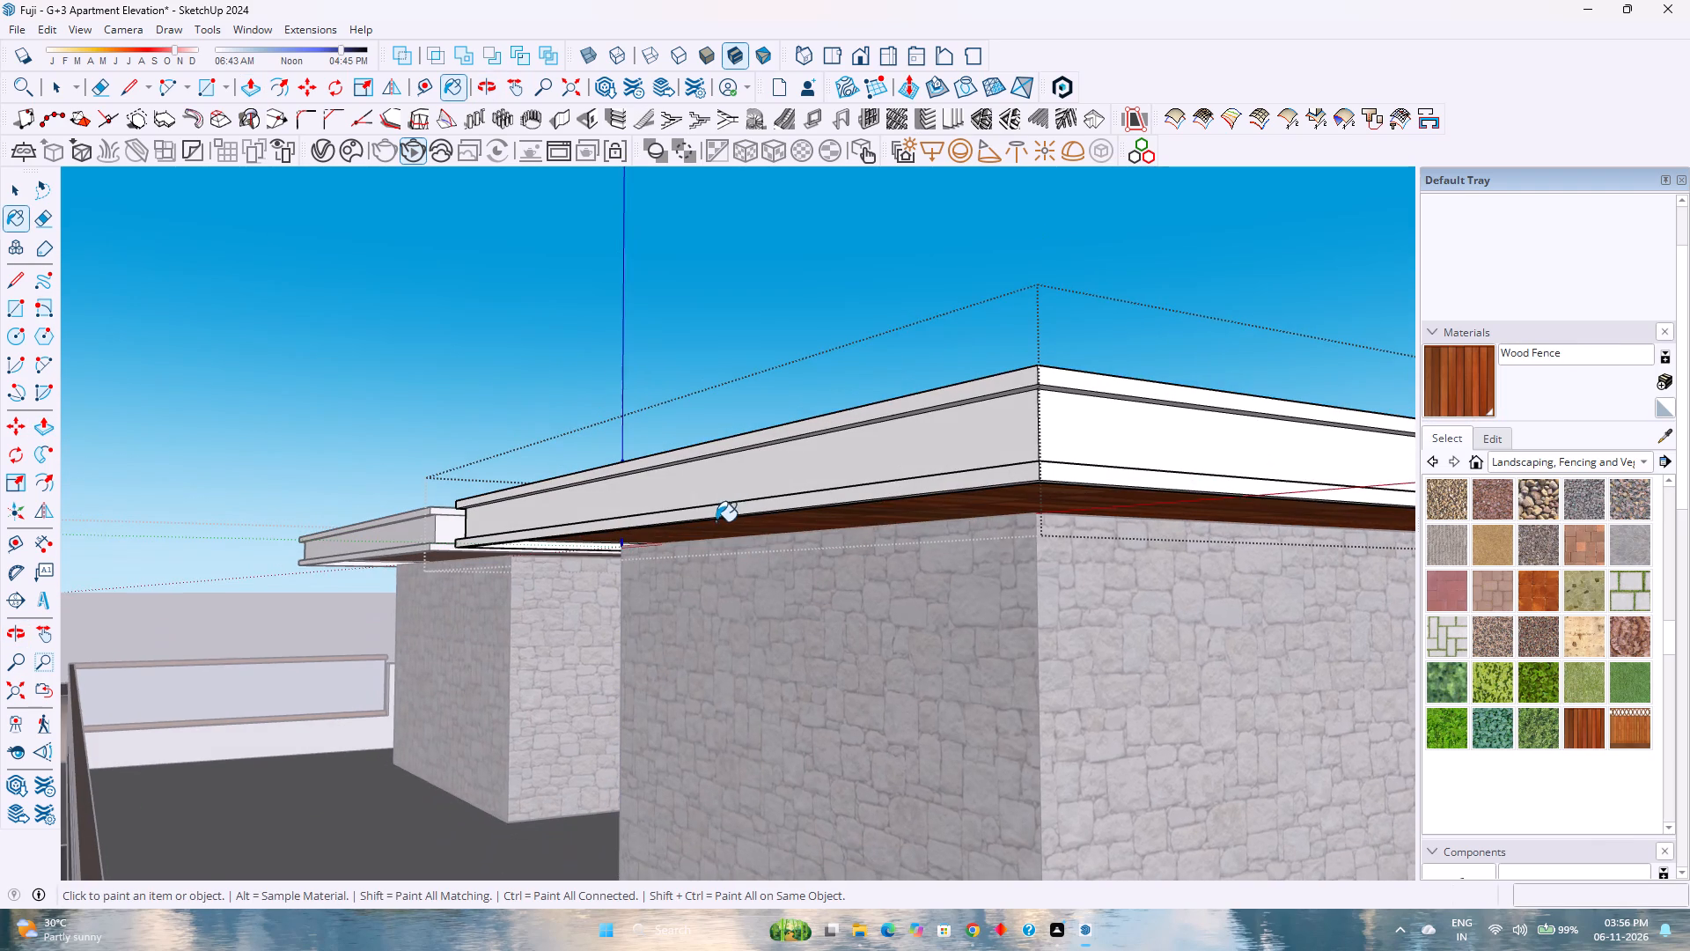
pyautogui.scroll(3, 708, 490)
pyautogui.moveTo(880, 556); pyautogui.dragTo(915, 576, button='middle')
pyautogui.middleClick(915, 576)
pyautogui.scroll(2, 831, 520)
pyautogui.moveTo(828, 520); pyautogui.dragTo(604, 569, button='middle')
pyautogui.scroll(-4, 601, 564)
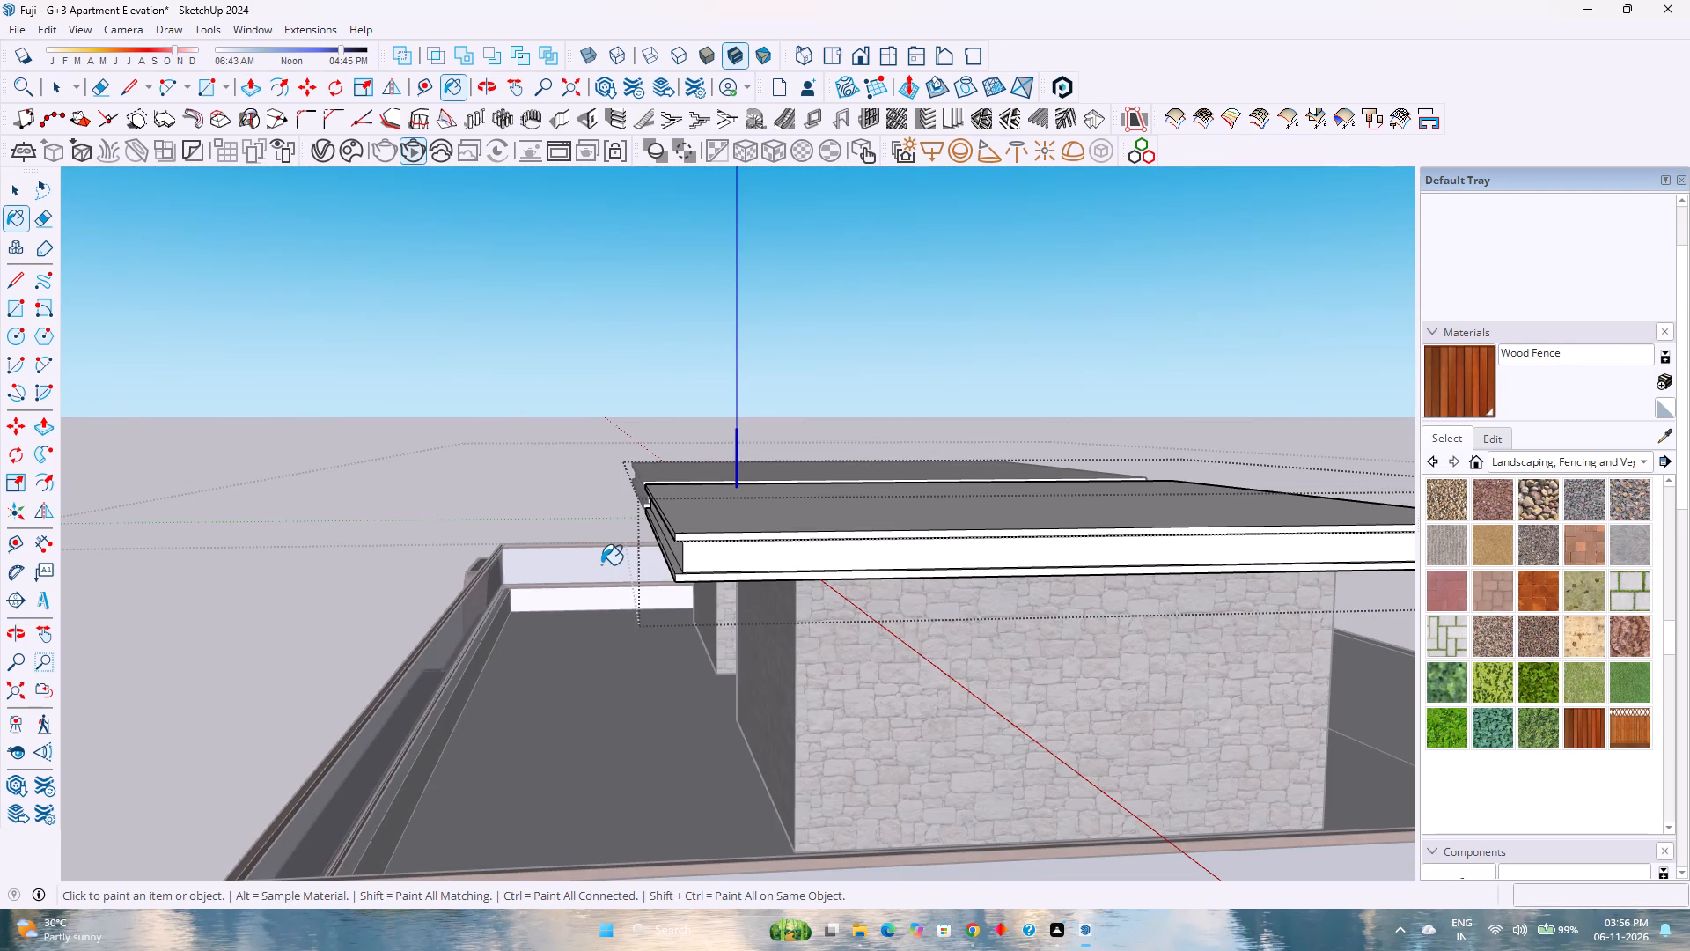
pyautogui.scroll(-2, 601, 564)
pyautogui.moveTo(605, 563); pyautogui.dragTo(952, 492, button='middle')
pyautogui.scroll(3, 964, 476)
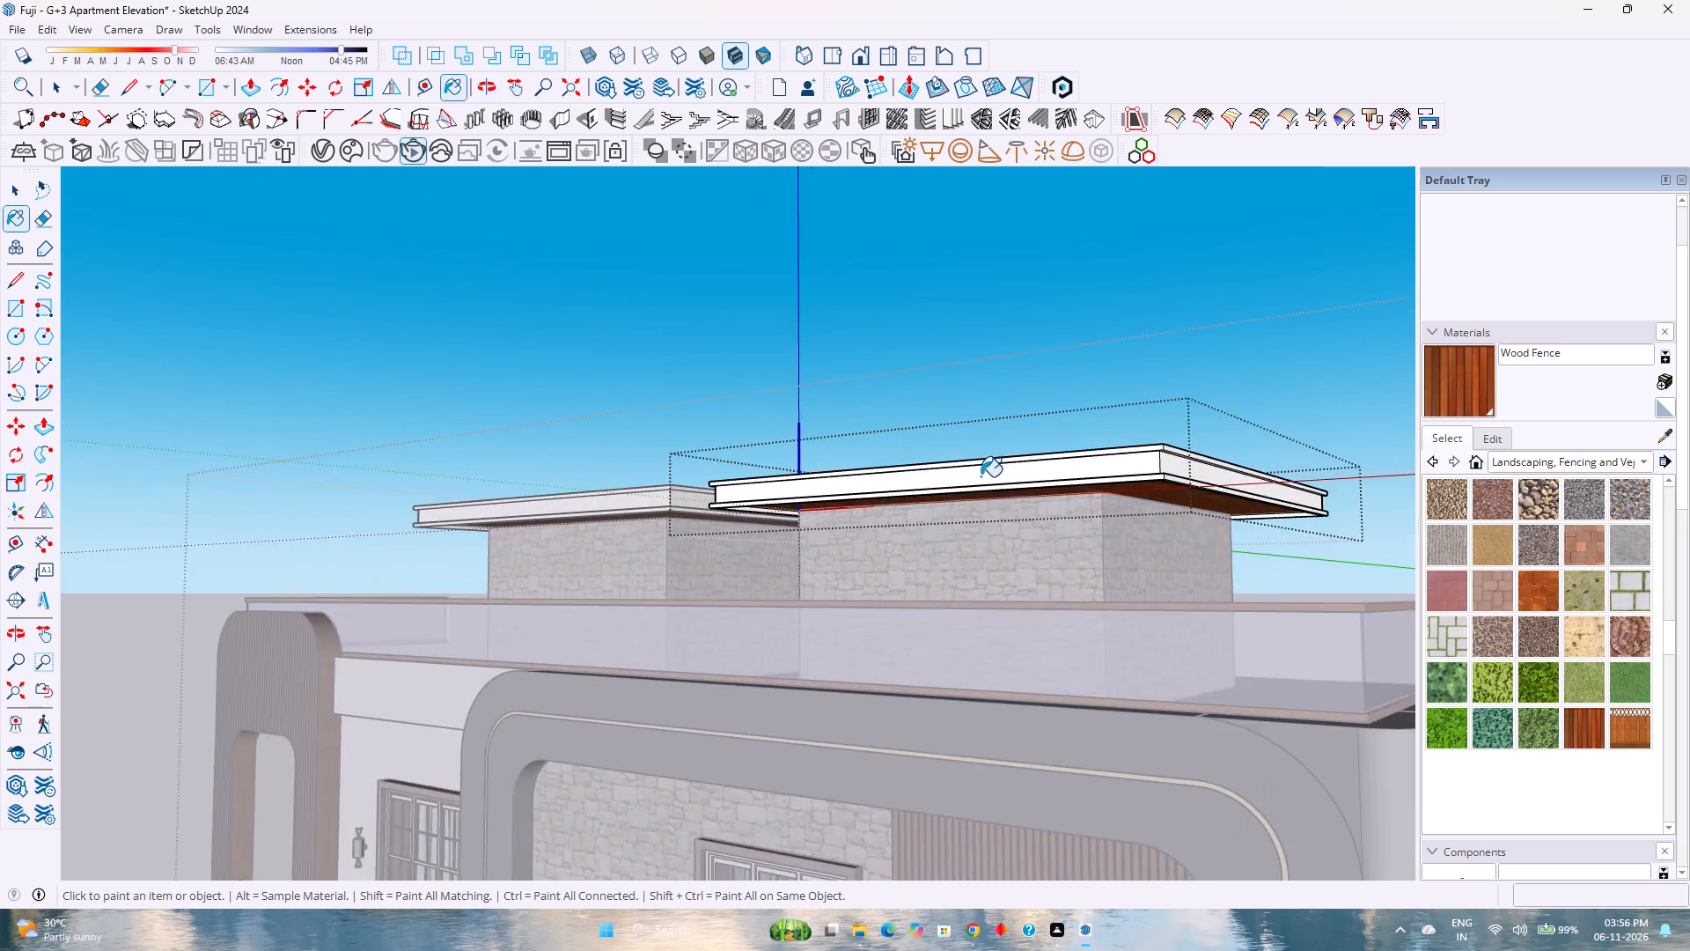
pyautogui.scroll(6, 981, 476)
pyautogui.moveTo(1088, 542); pyautogui.dragTo(996, 505, button='middle')
pyautogui.press('space')
pyautogui.scroll(4, 991, 498)
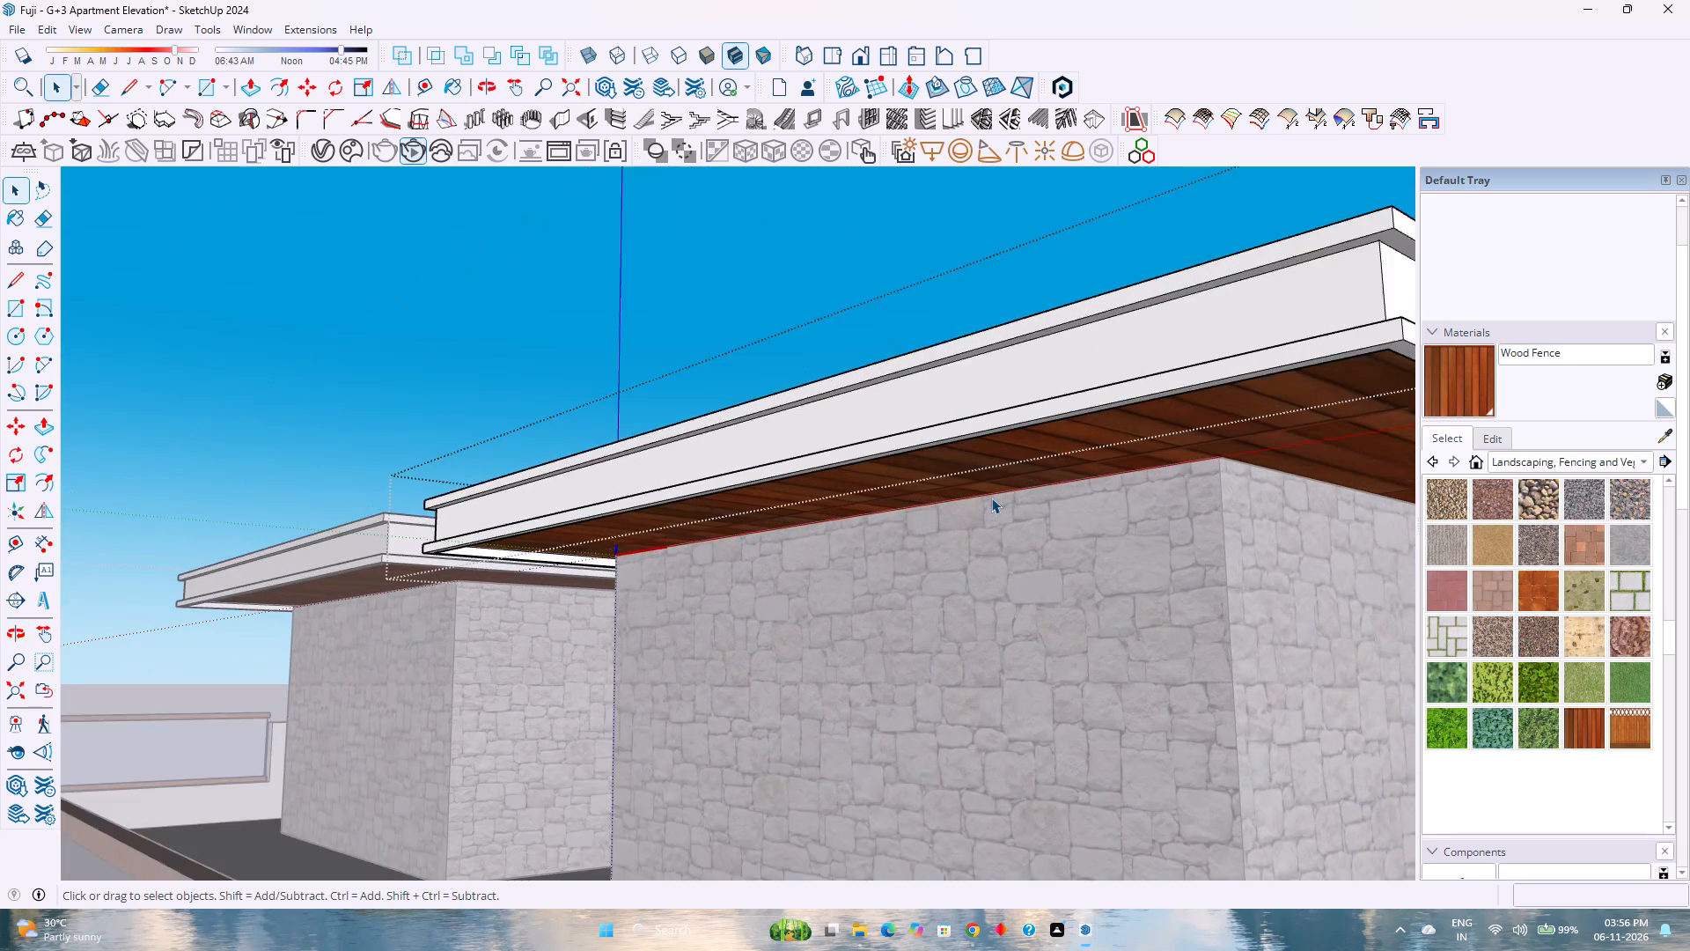
pyautogui.scroll(4, 987, 492)
pyautogui.moveTo(960, 478); pyautogui.dragTo(933, 404, button='middle')
pyautogui.middleClick(934, 403)
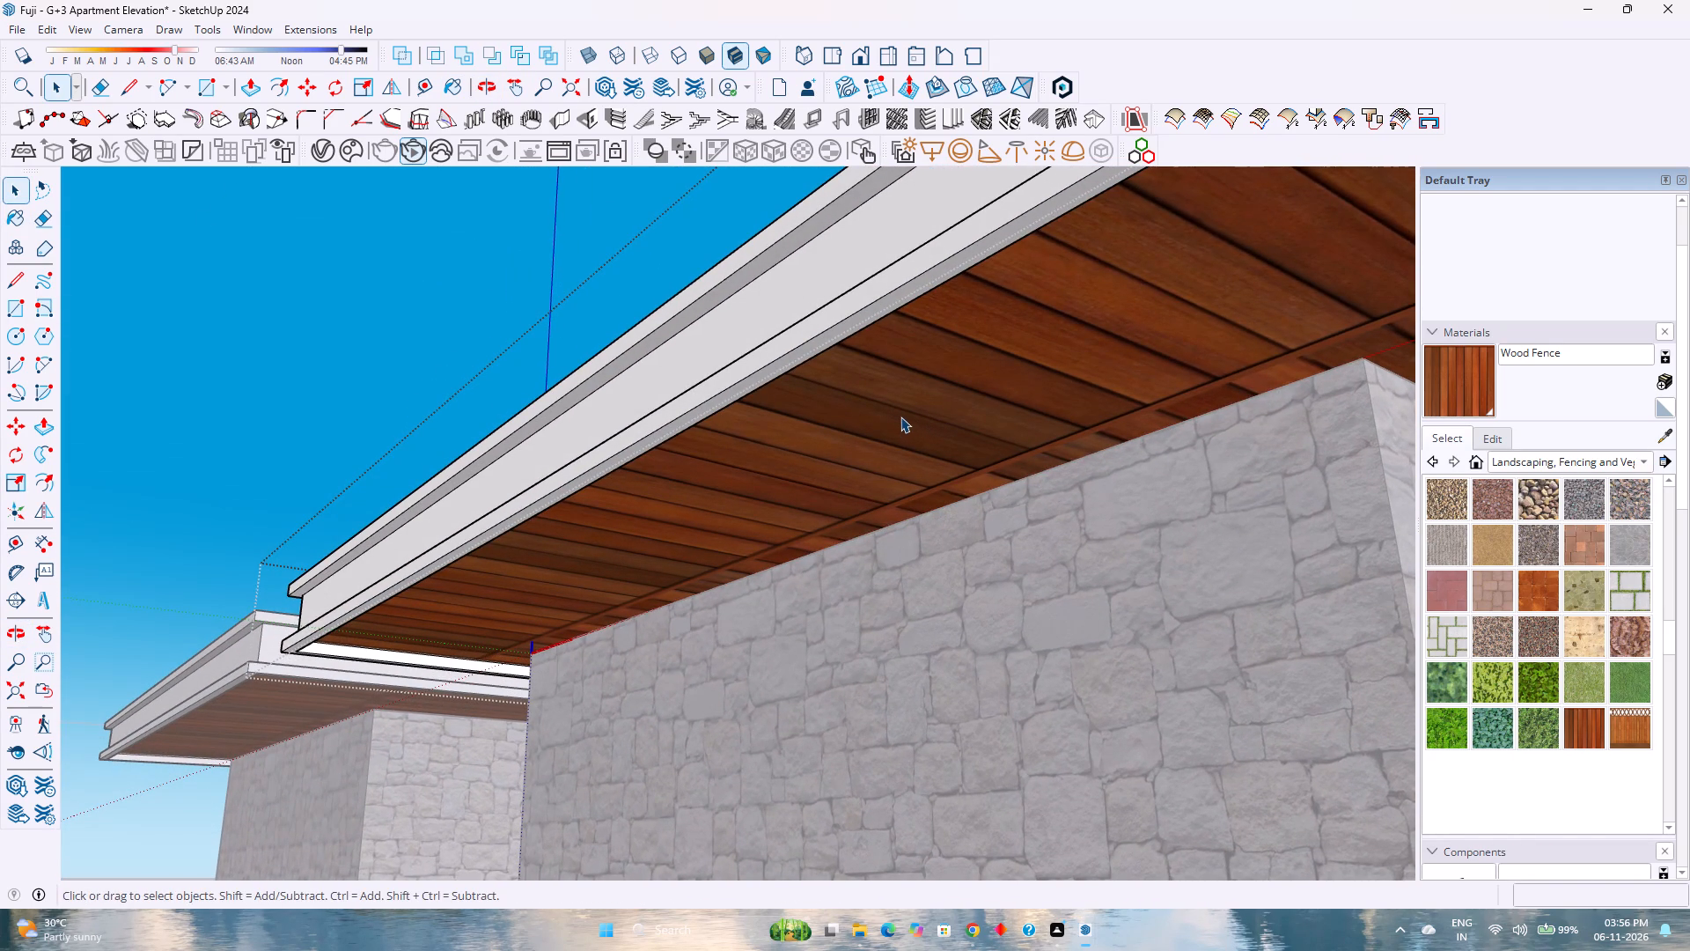
pyautogui.scroll(3, 898, 416)
pyautogui.scroll(-2, 906, 433)
pyautogui.moveTo(896, 424); pyautogui.dragTo(822, 380, button='middle')
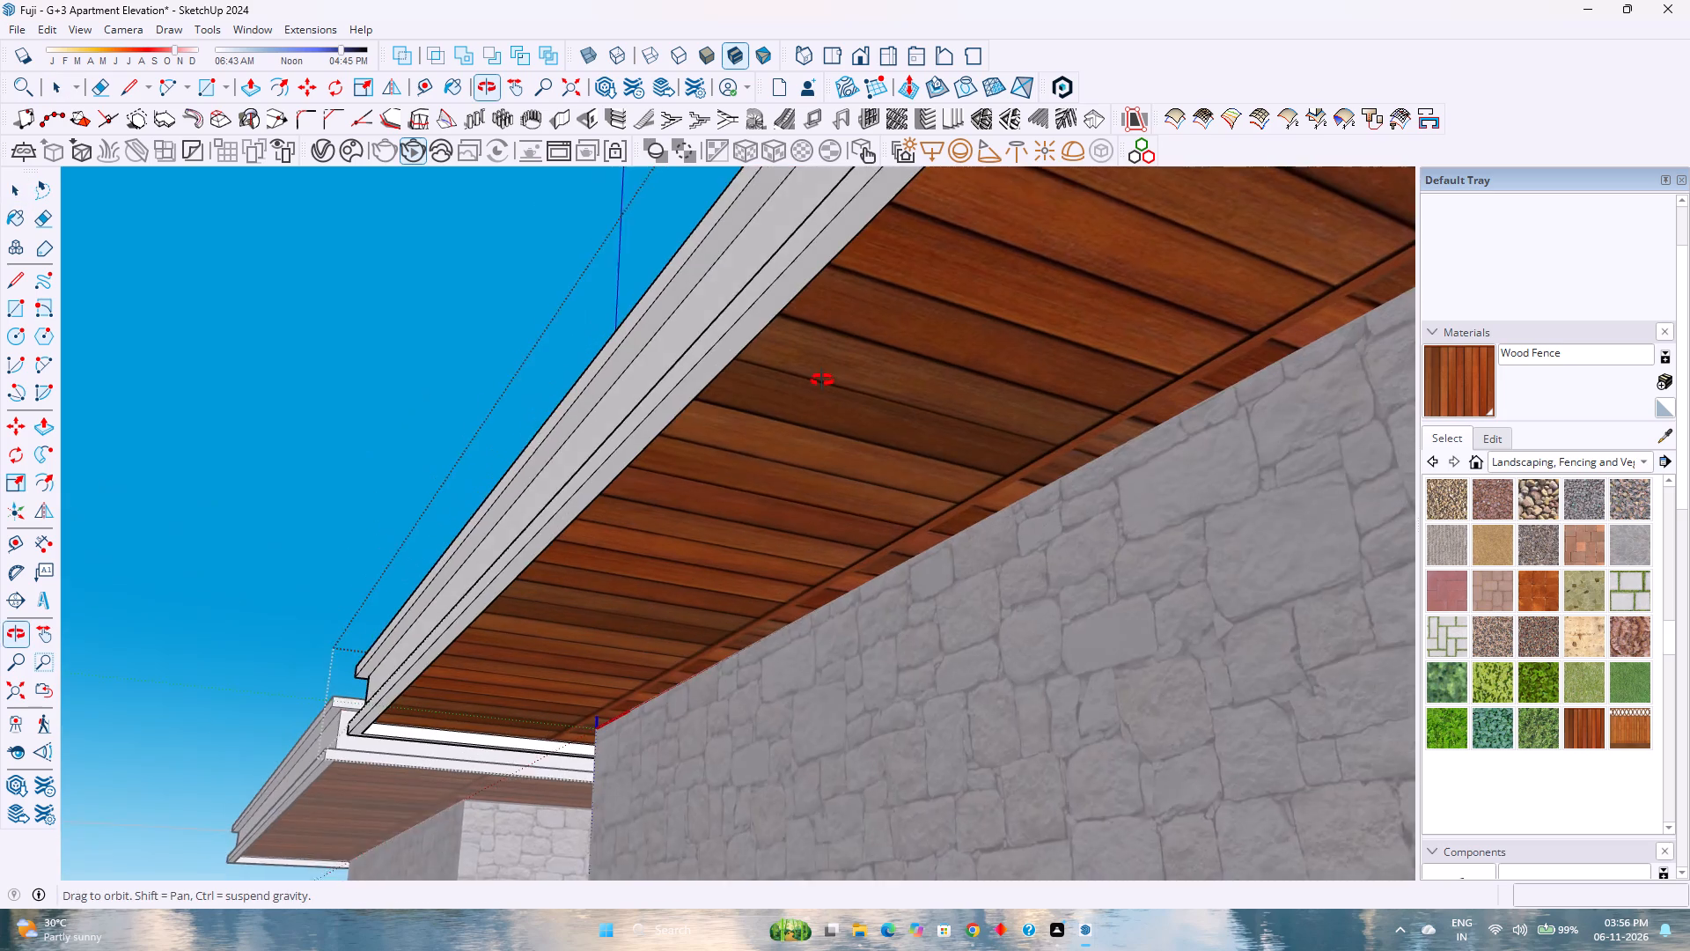
pyautogui.moveTo(822, 380); pyautogui.dragTo(819, 380, button='middle')
pyautogui.middleClick(819, 380)
pyautogui.scroll(-1, 816, 377)
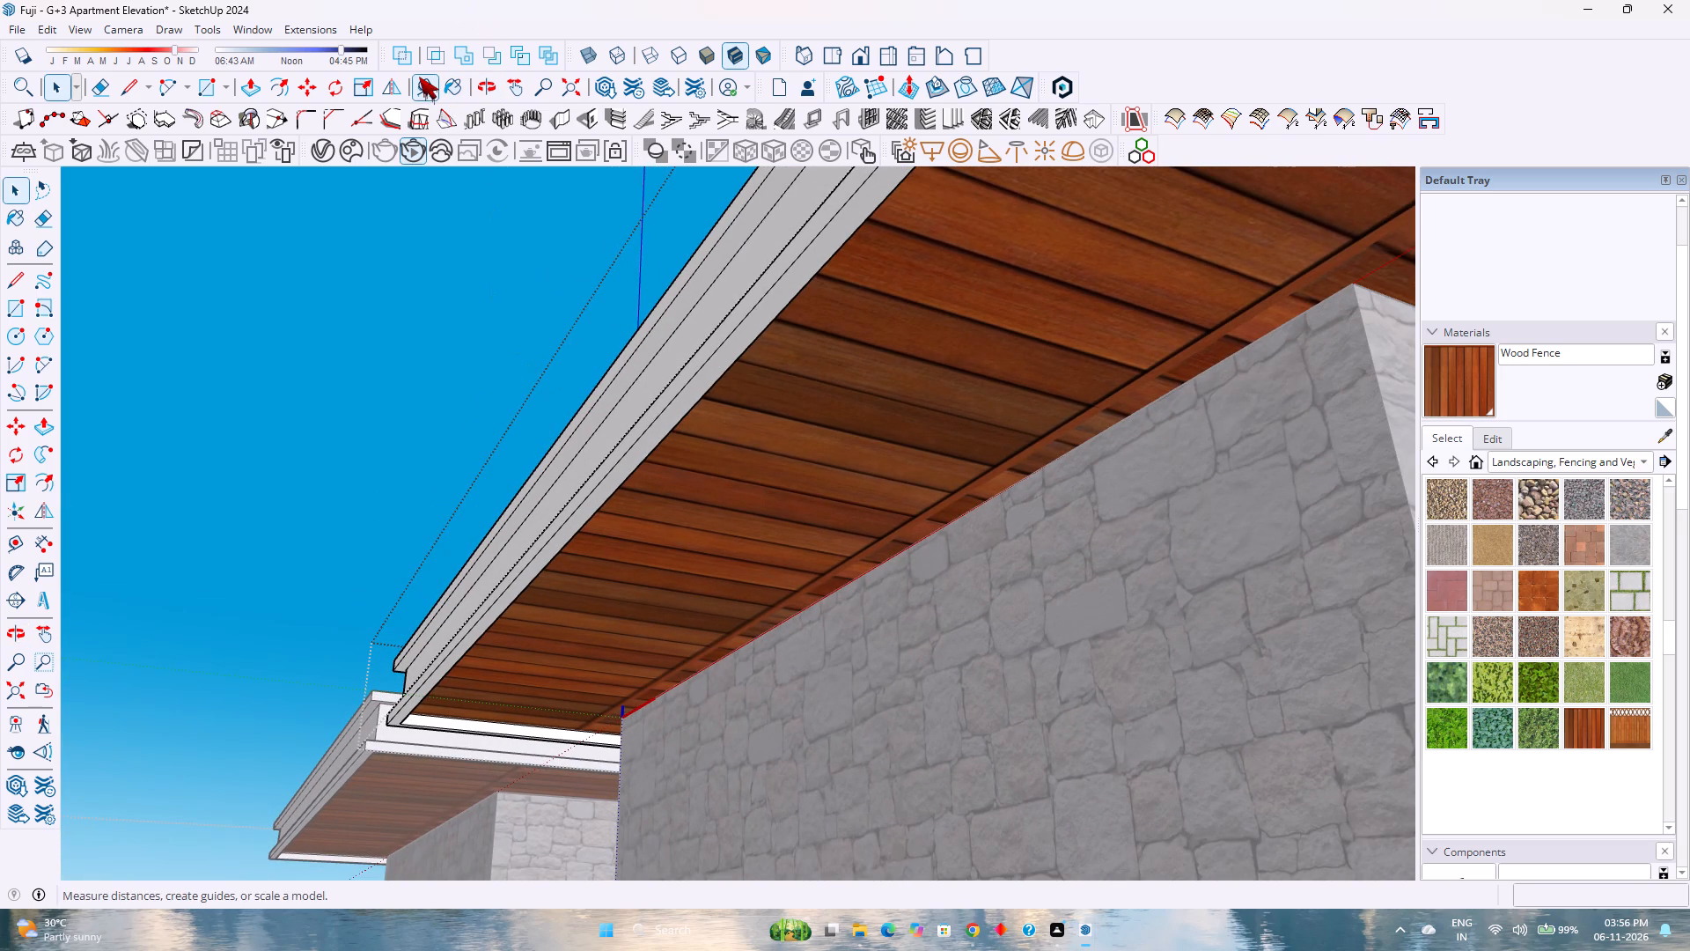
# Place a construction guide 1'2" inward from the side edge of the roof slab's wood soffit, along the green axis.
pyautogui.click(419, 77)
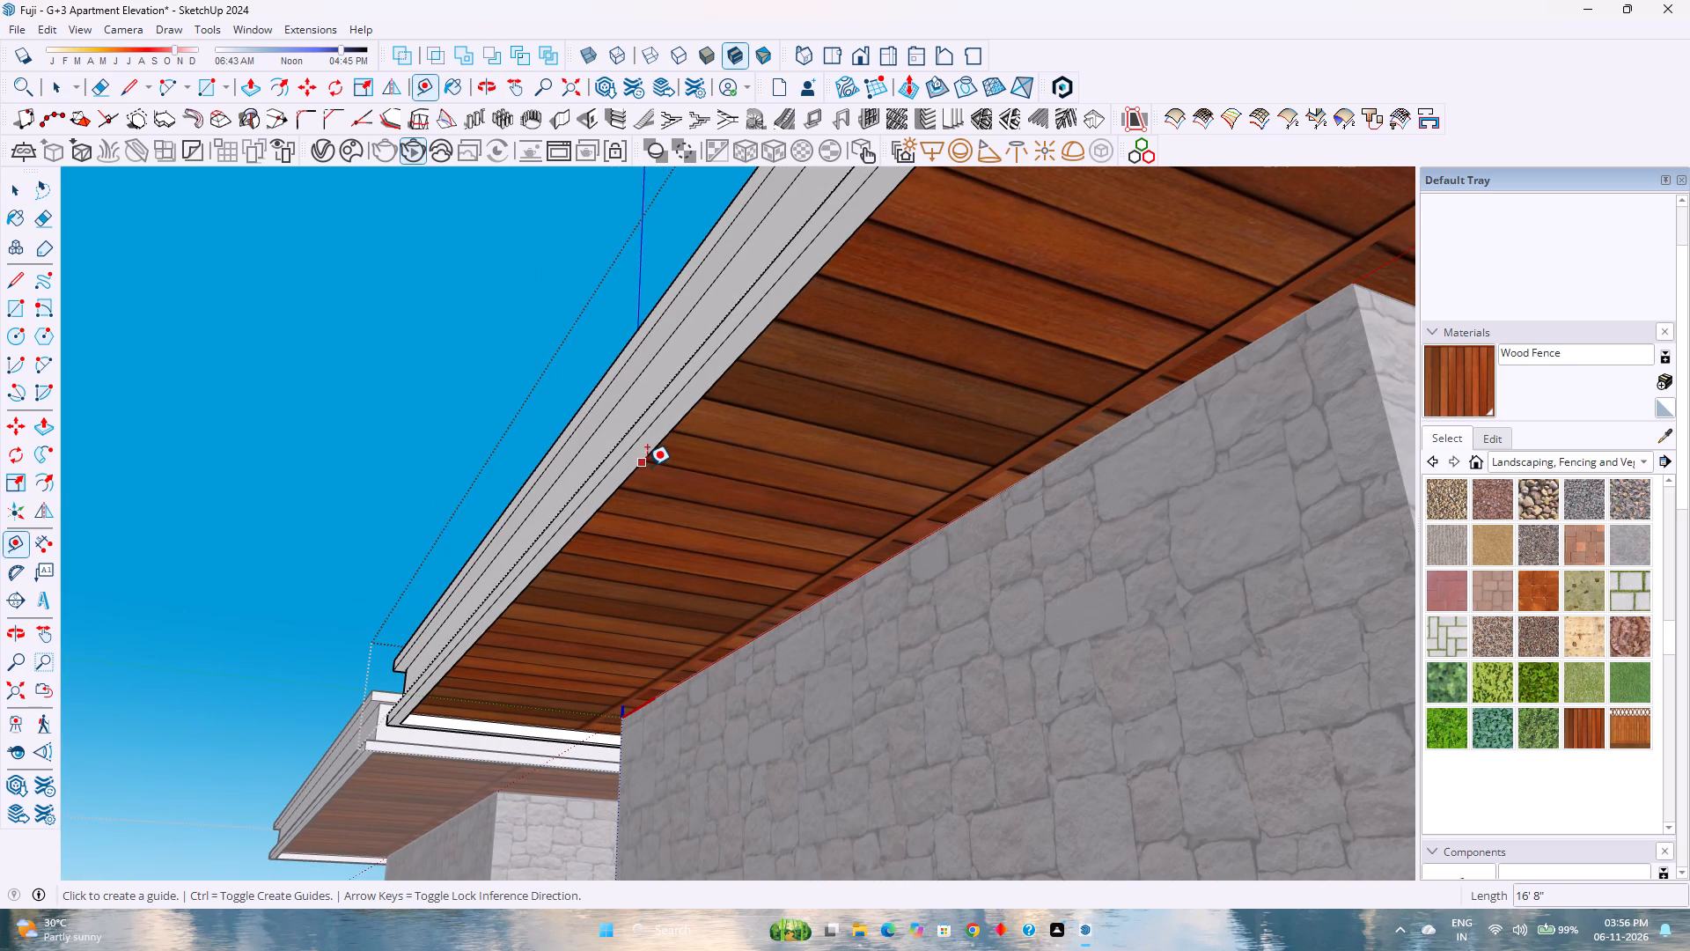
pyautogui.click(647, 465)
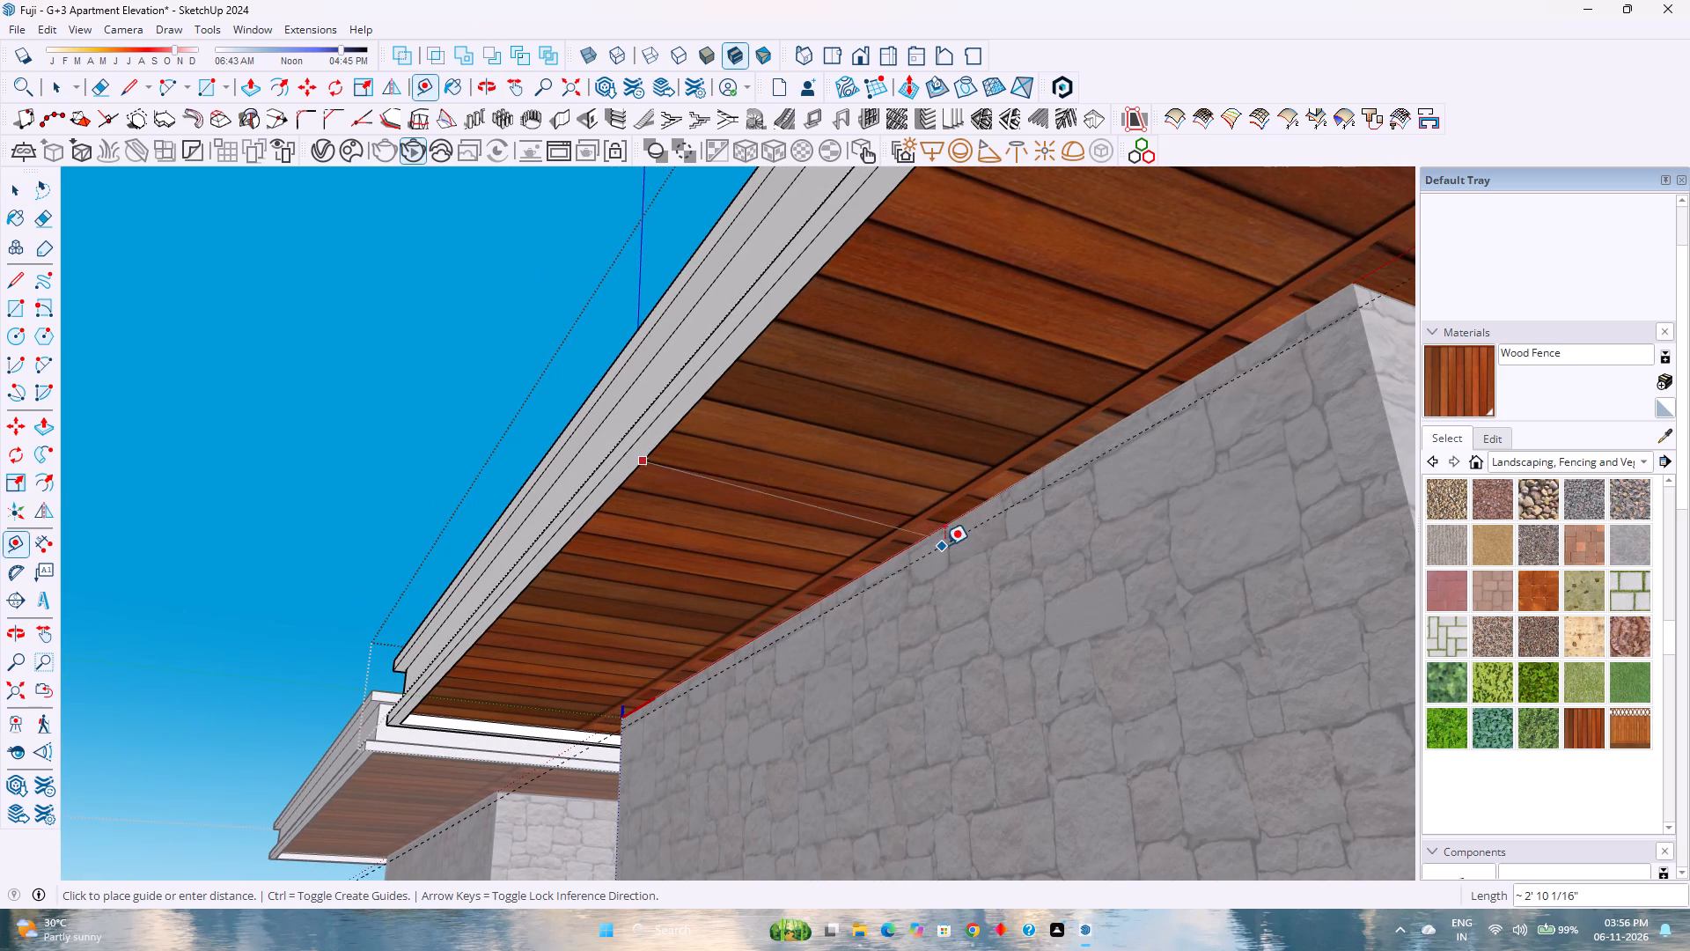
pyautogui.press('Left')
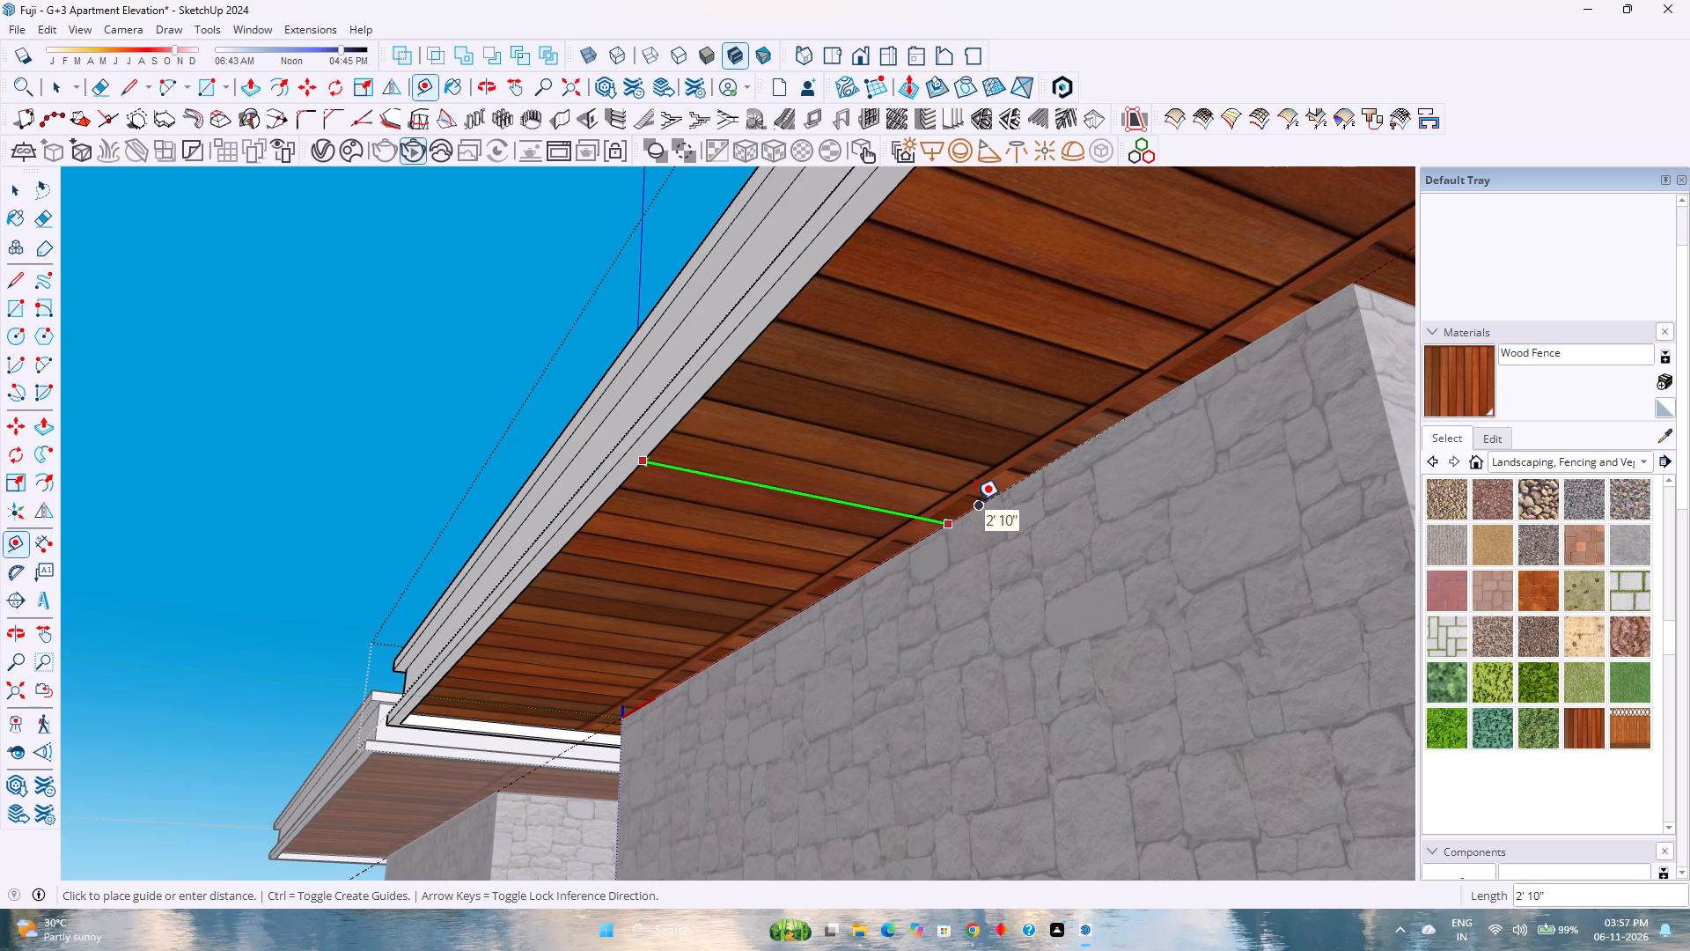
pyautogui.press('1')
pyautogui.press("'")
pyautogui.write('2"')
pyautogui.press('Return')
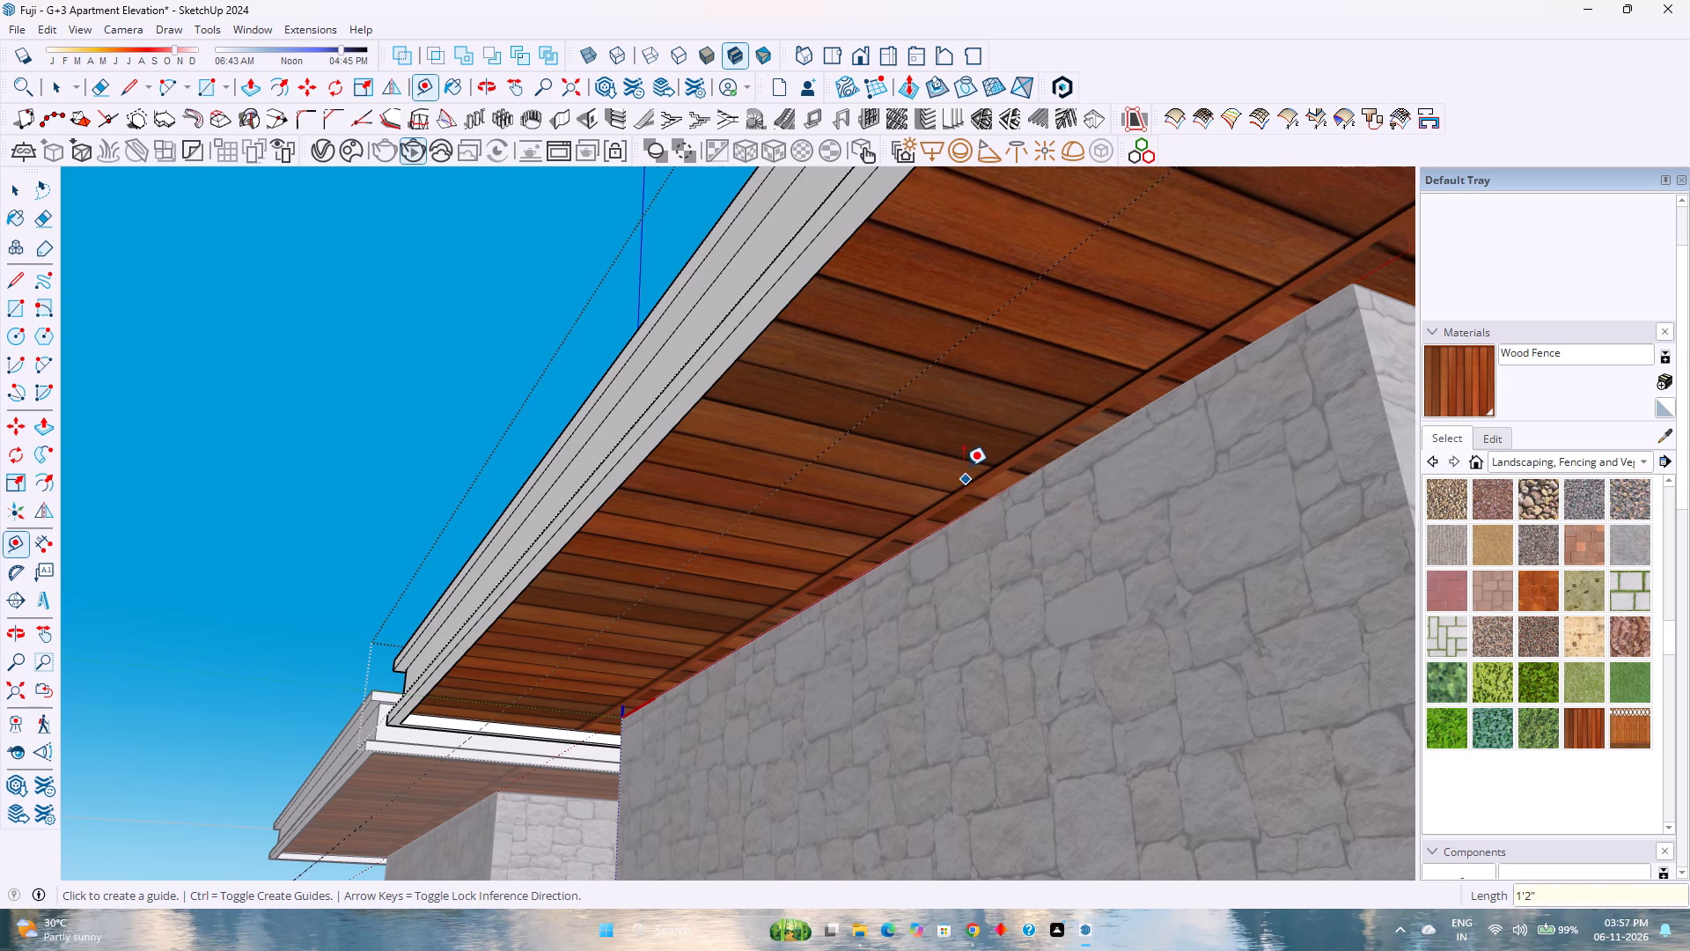
# Examine the roof slab and its wood soffit from several sides, including a view of the whole building.
pyautogui.scroll(-4, 964, 466)
pyautogui.moveTo(953, 481); pyautogui.dragTo(945, 488, button='middle')
pyautogui.moveTo(940, 492); pyautogui.dragTo(777, 560, button='middle')
pyautogui.middleClick(775, 561)
pyautogui.scroll(-1, 765, 561)
pyautogui.scroll(1, 763, 561)
pyautogui.middleClick(763, 560)
pyautogui.moveTo(764, 560); pyautogui.dragTo(773, 562, button='middle')
pyautogui.moveTo(775, 562); pyautogui.dragTo(1105, 580, button='middle')
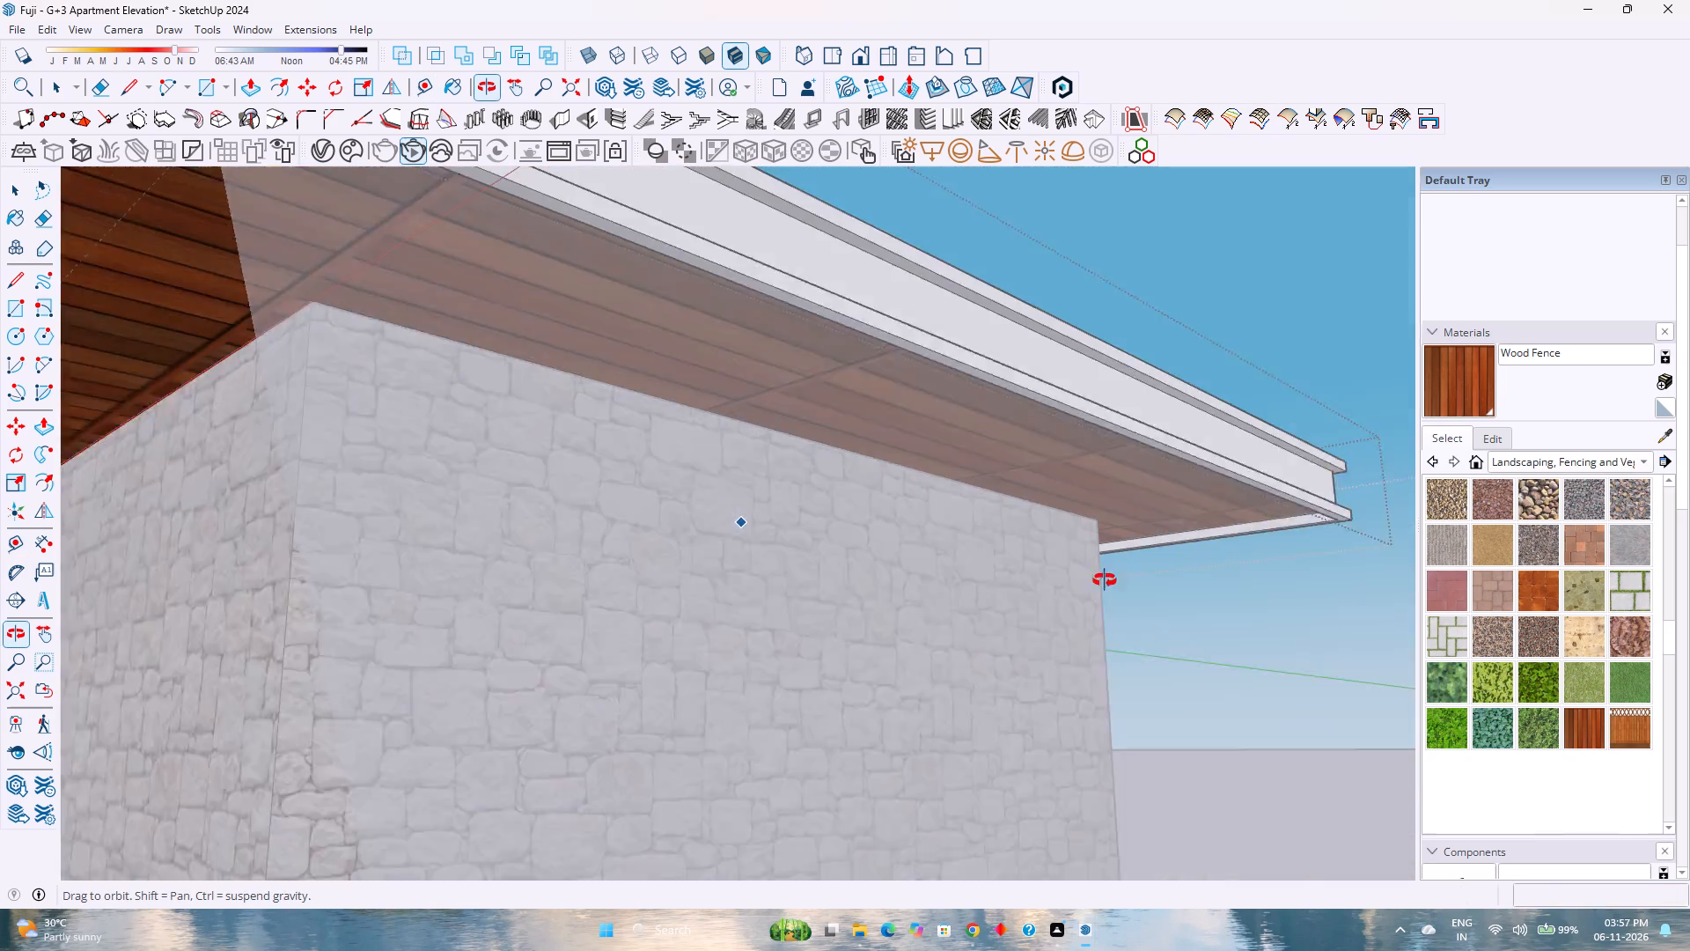
pyautogui.moveTo(1105, 580); pyautogui.dragTo(1144, 580, button='middle')
pyautogui.scroll(-2, 1124, 559)
pyautogui.scroll(1, 1117, 555)
pyautogui.scroll(-4, 1117, 554)
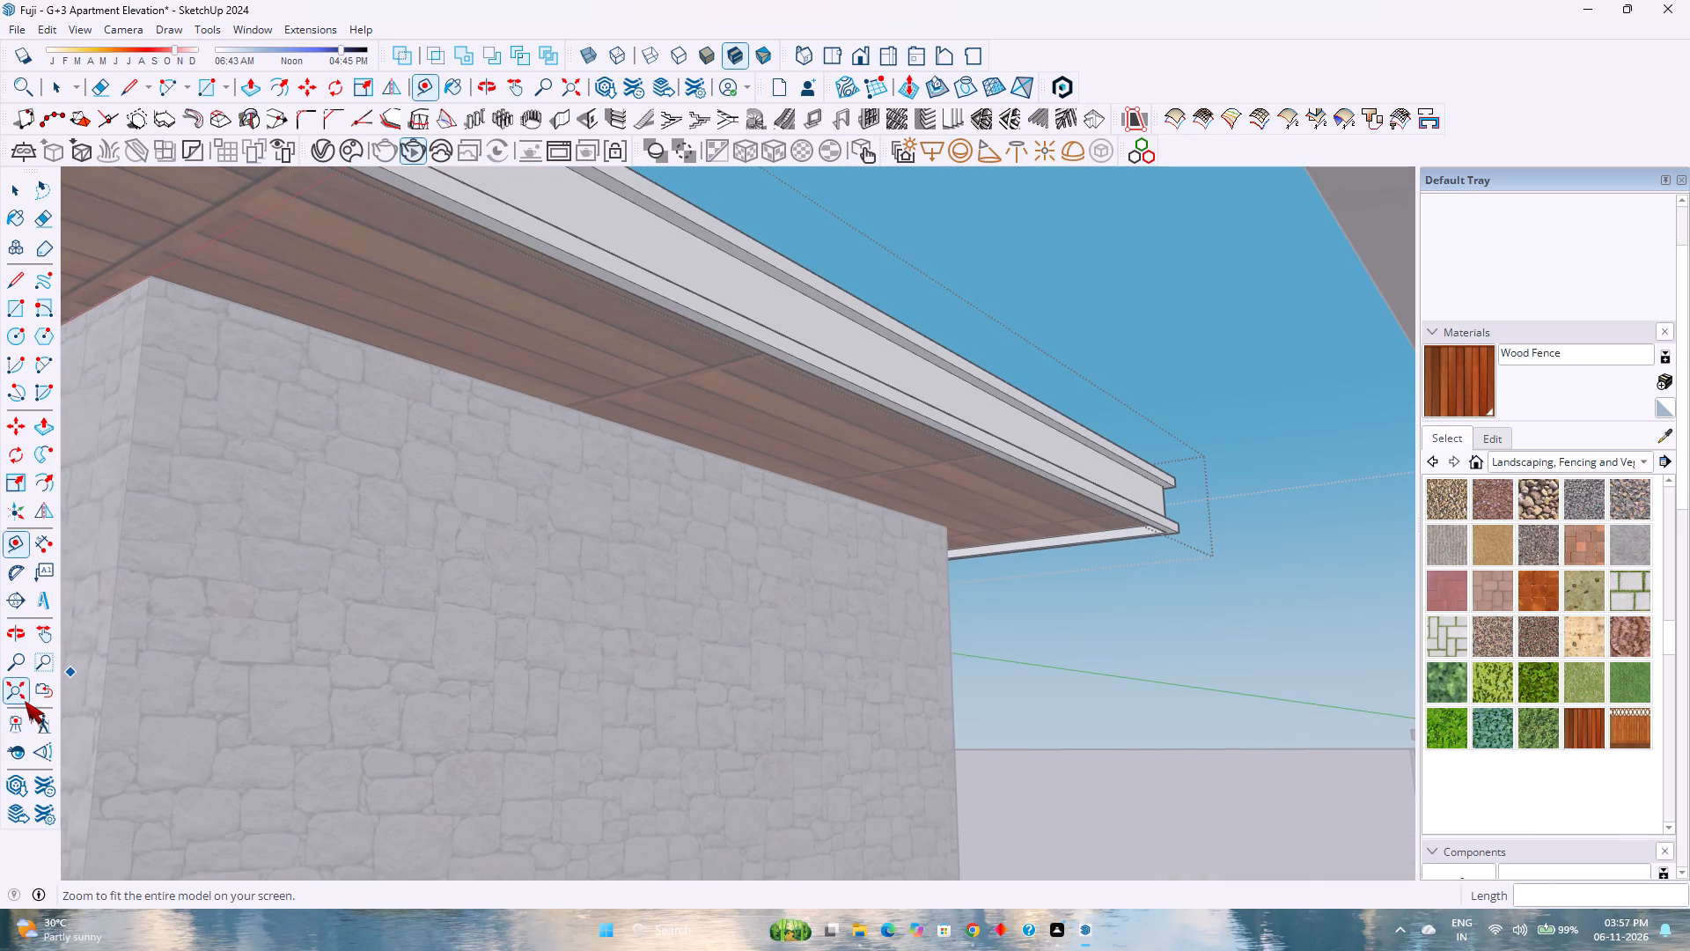
pyautogui.click(25, 701)
pyautogui.scroll(2, 815, 264)
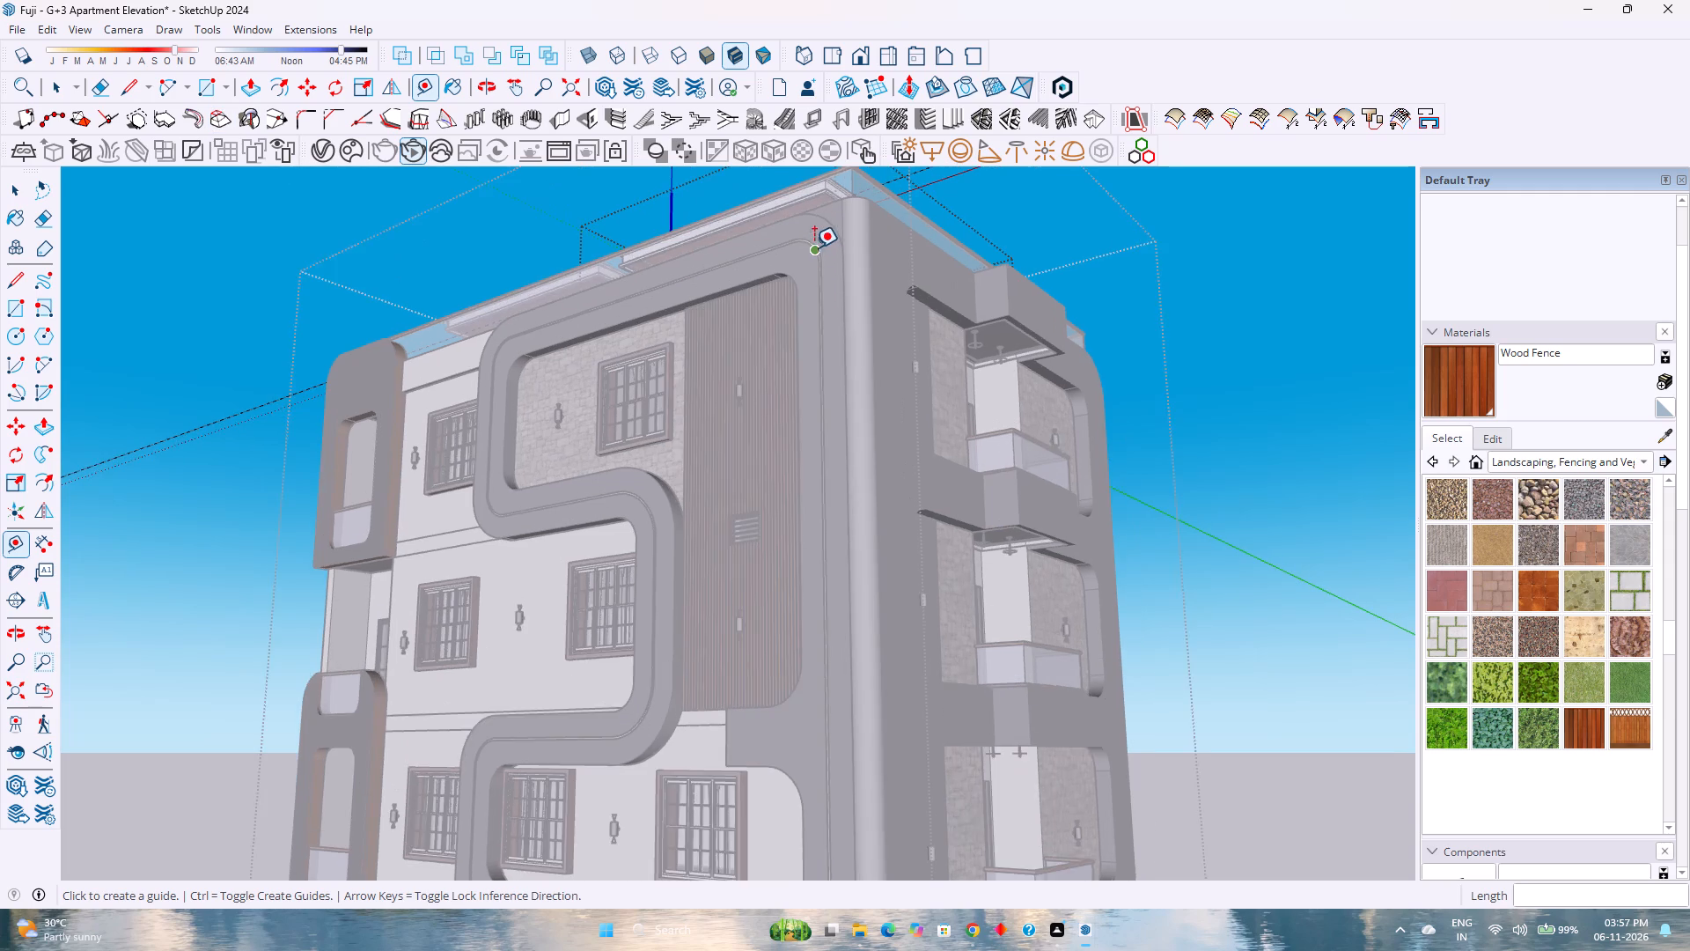
pyautogui.scroll(2, 814, 247)
pyautogui.moveTo(814, 247); pyautogui.dragTo(874, 411, button='middle')
pyautogui.middleClick(874, 411)
pyautogui.middleClick(874, 411)
pyautogui.scroll(11, 877, 269)
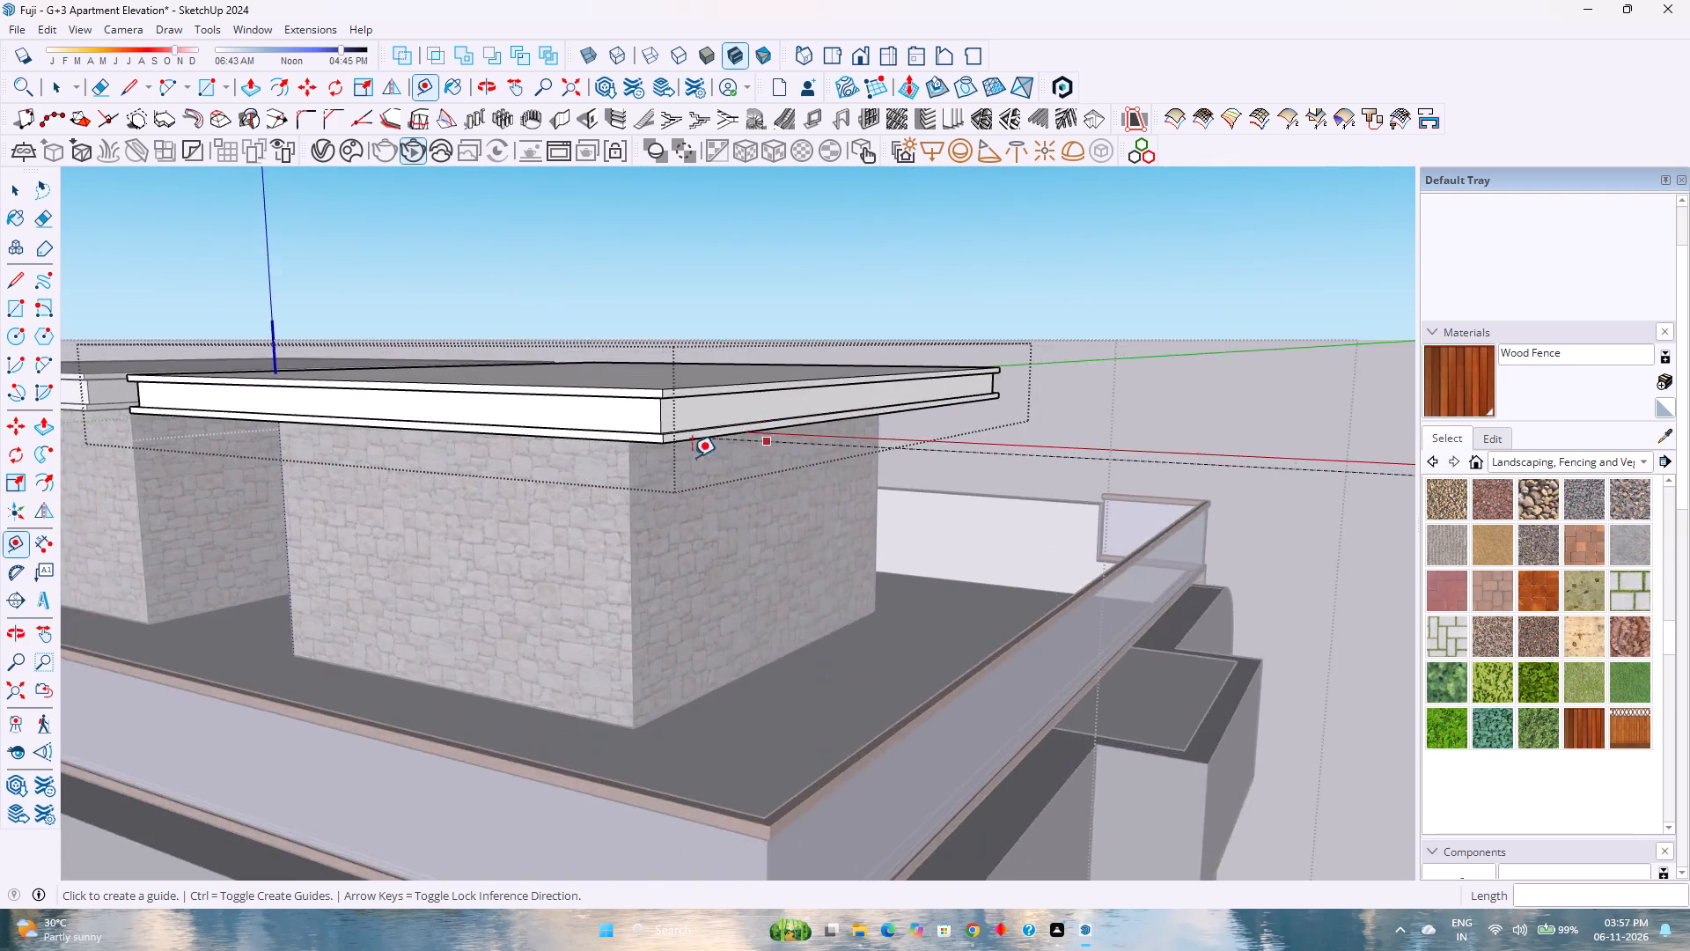
pyautogui.scroll(3, 692, 457)
pyautogui.moveTo(647, 465); pyautogui.dragTo(670, 456, button='middle')
pyautogui.moveTo(683, 455); pyautogui.dragTo(975, 393, button='middle')
pyautogui.middleClick(975, 393)
pyautogui.scroll(9, 900, 393)
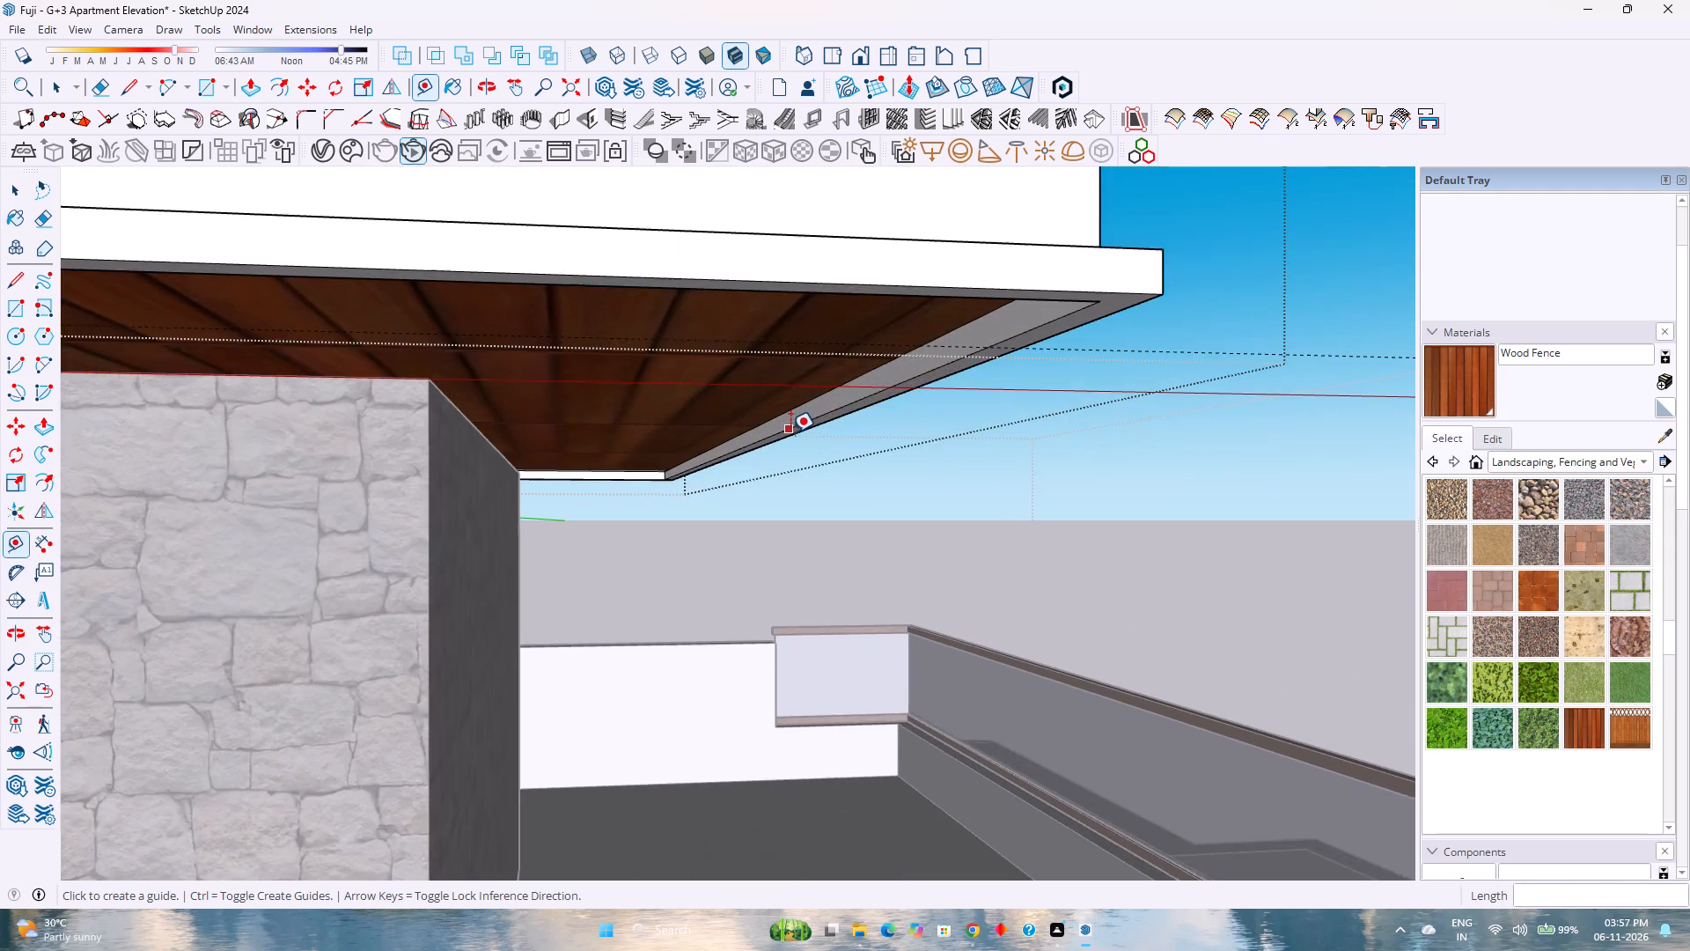
pyautogui.scroll(1, 790, 432)
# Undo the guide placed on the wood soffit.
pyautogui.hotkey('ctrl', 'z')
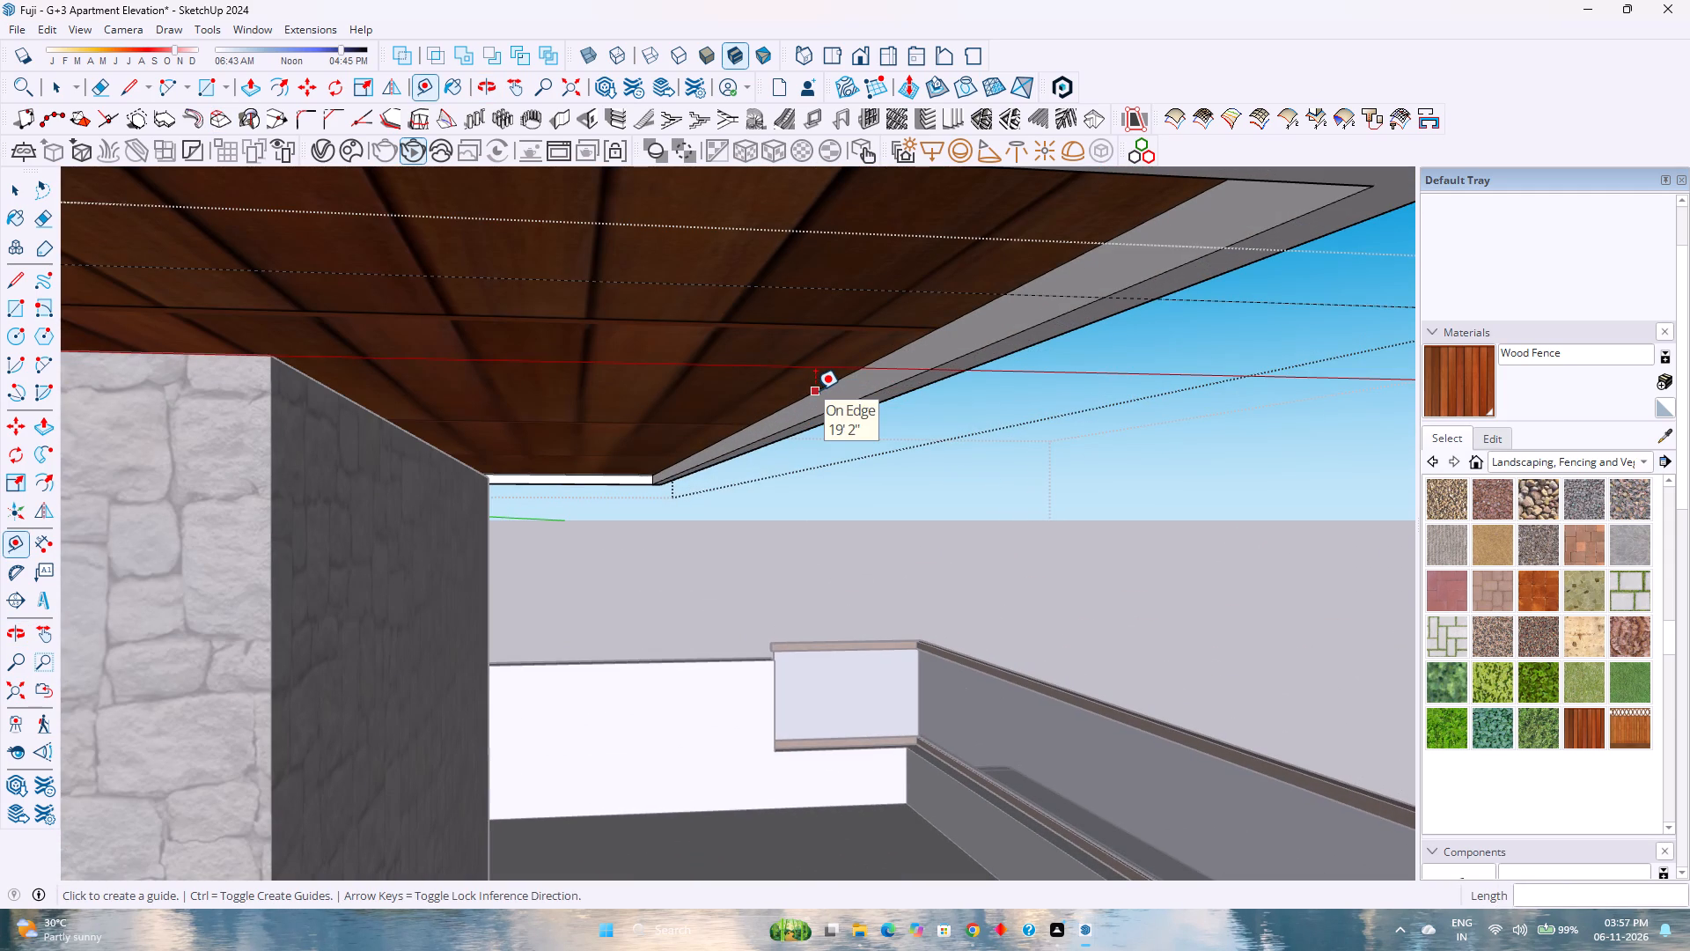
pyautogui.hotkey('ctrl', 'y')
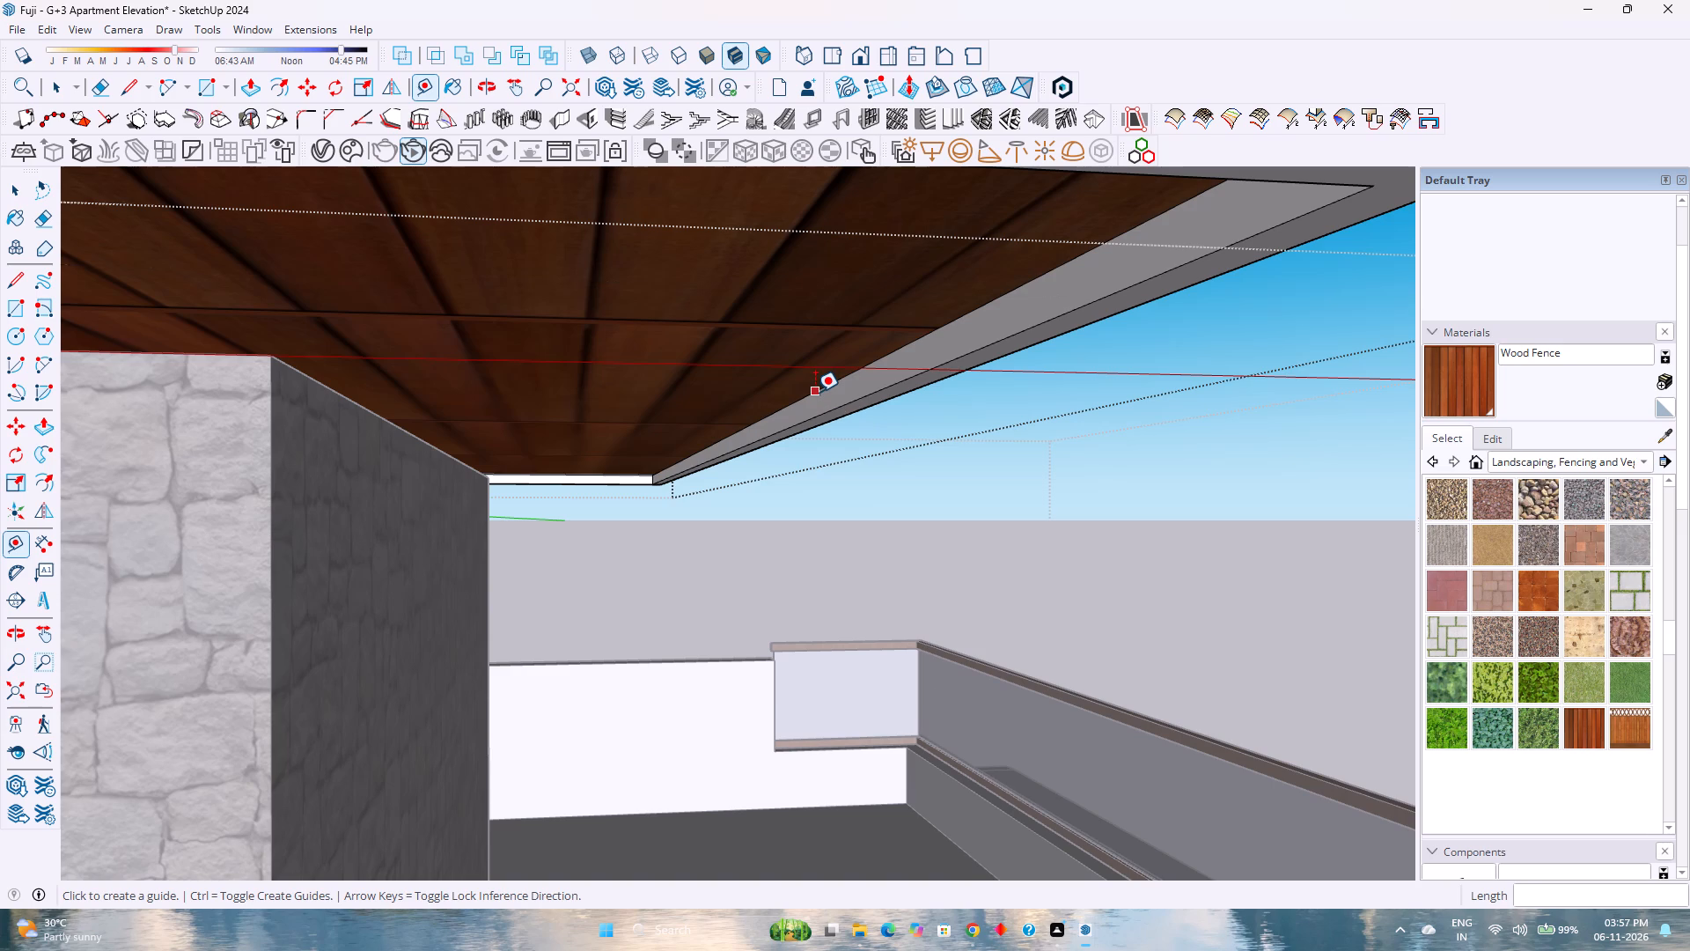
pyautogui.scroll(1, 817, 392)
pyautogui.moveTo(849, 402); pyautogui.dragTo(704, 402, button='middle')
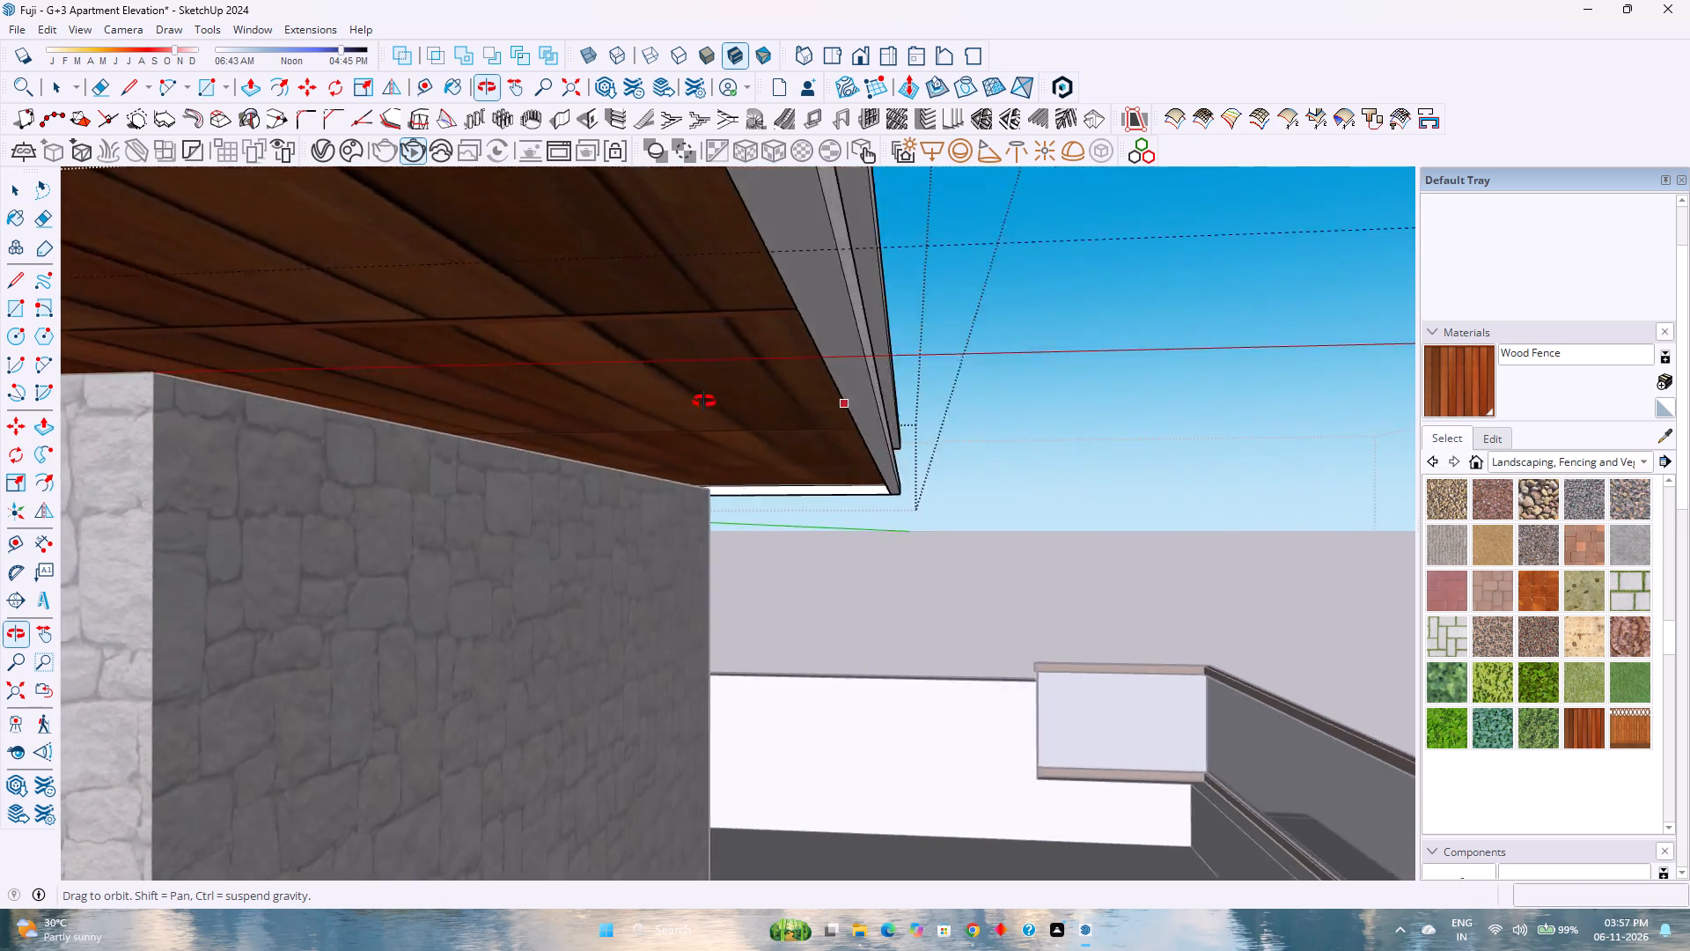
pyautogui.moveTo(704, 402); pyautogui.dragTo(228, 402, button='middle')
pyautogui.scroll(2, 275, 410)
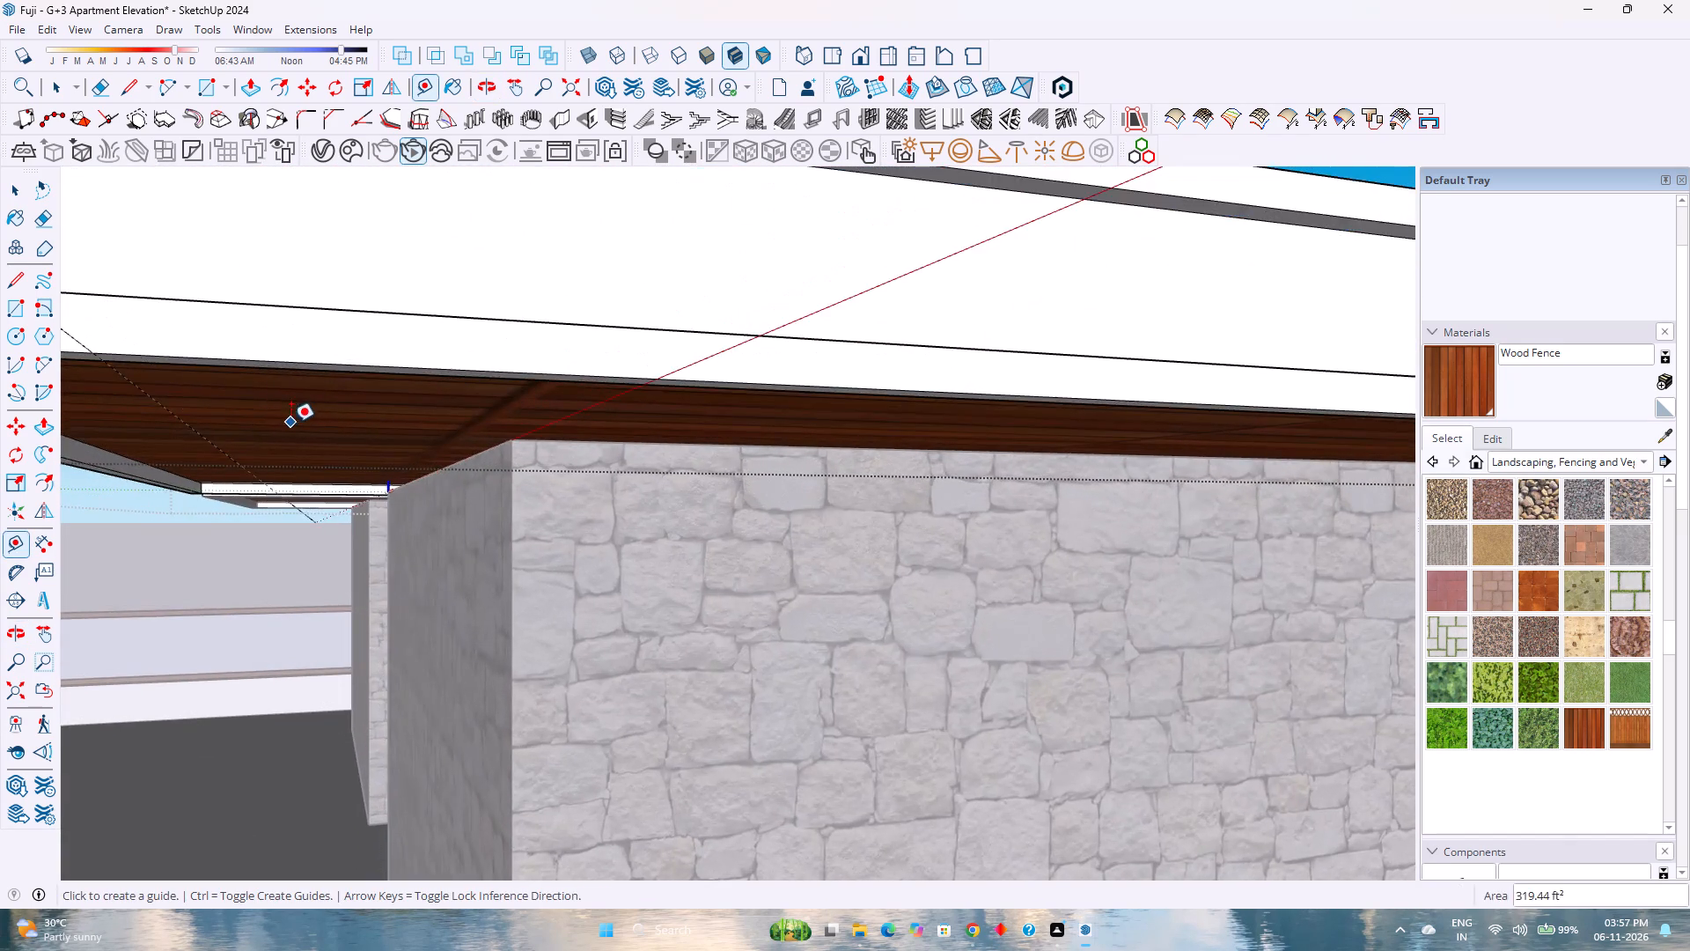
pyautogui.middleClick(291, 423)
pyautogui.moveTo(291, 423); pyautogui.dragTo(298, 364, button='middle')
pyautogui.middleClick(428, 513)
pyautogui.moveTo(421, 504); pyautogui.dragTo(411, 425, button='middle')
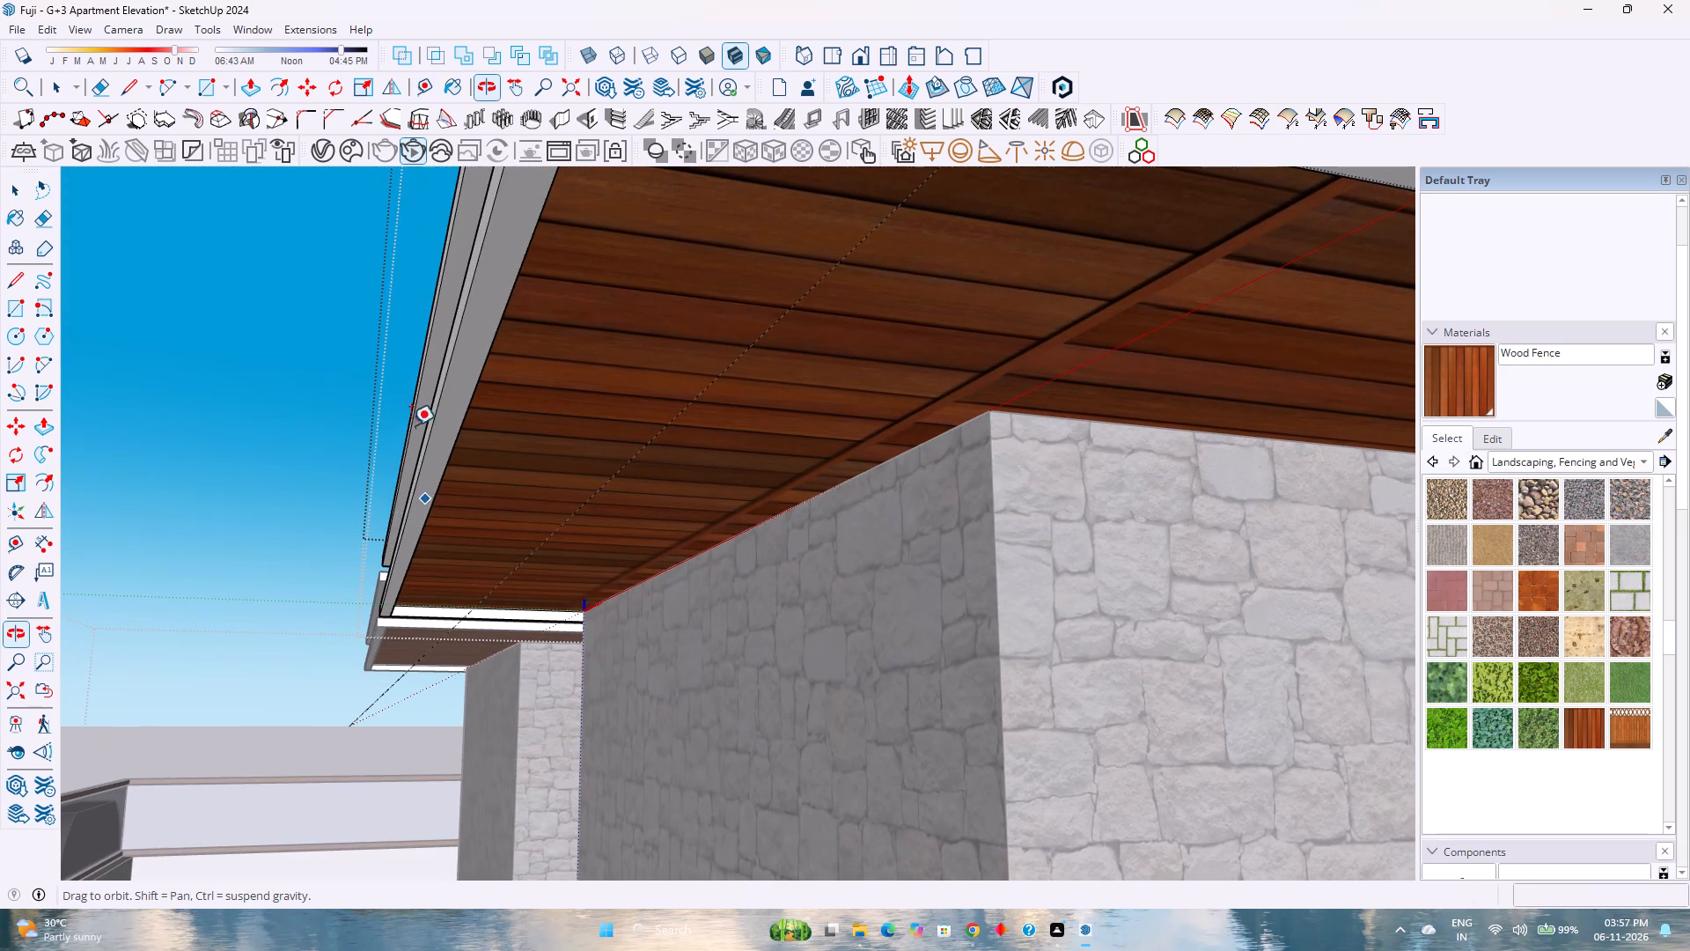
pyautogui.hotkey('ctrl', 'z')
# Place a guide 1'2" inward from the inner edge of the soffit border, parallel to the stone wall.
pyautogui.scroll(1, 473, 475)
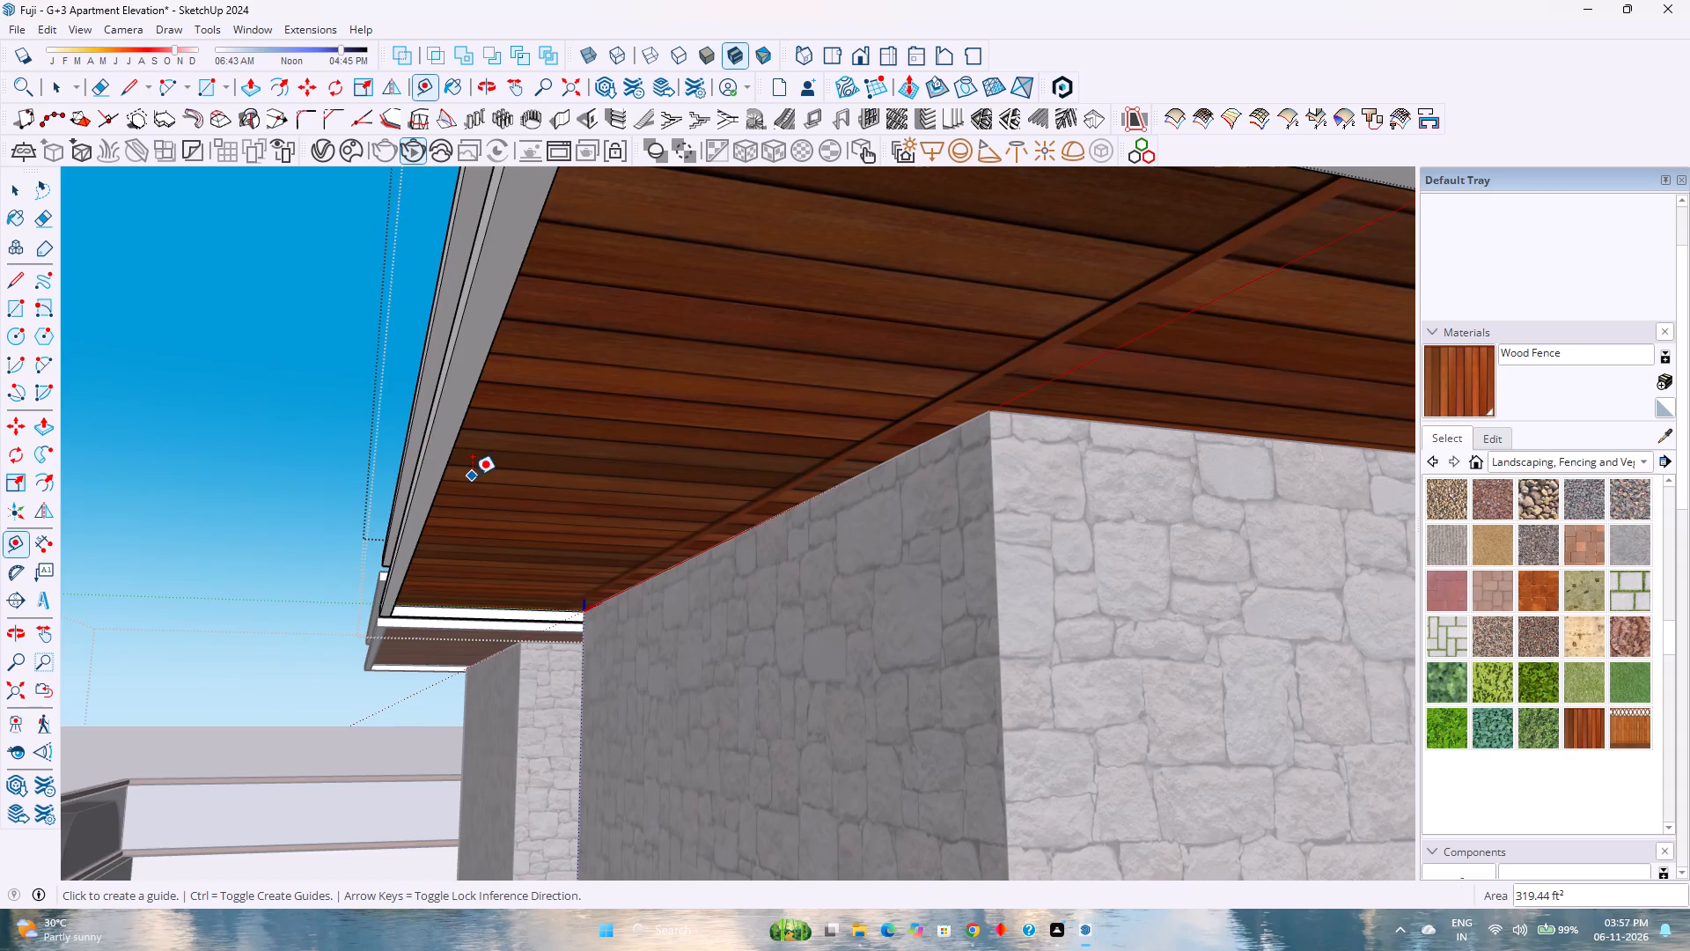
pyautogui.scroll(2, 473, 475)
pyautogui.moveTo(462, 468); pyautogui.dragTo(406, 453, button='middle')
pyautogui.scroll(2, 407, 436)
pyautogui.click(415, 412)
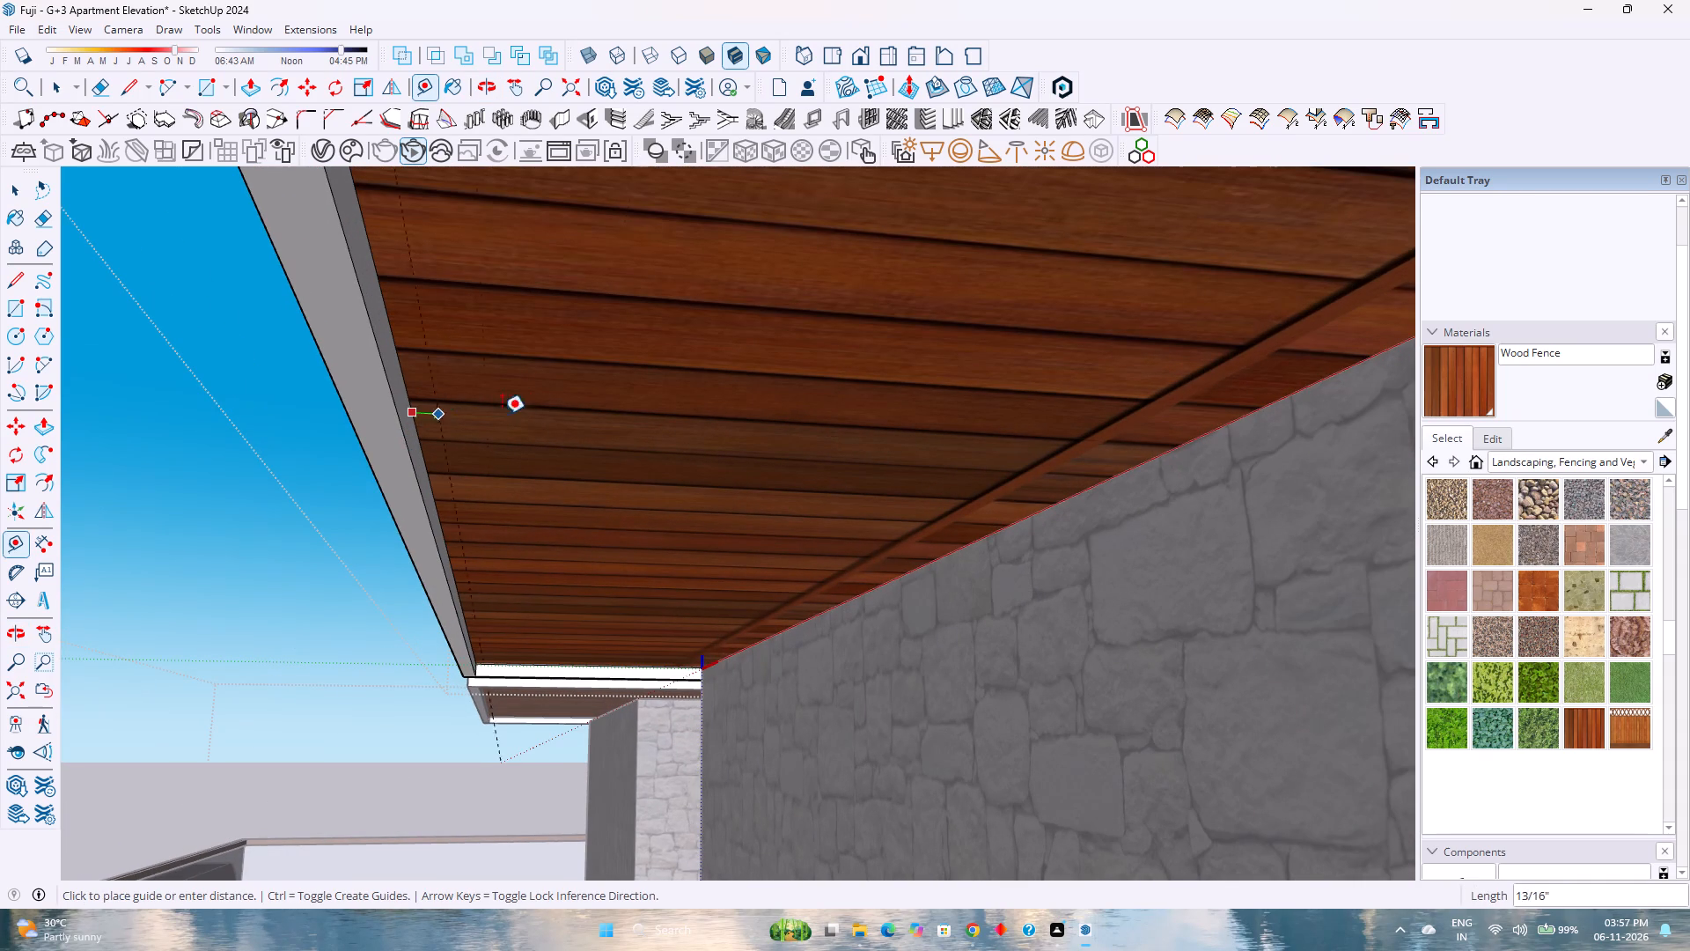
pyautogui.write("1'")
pyautogui.write('2"')
pyautogui.press('Return')
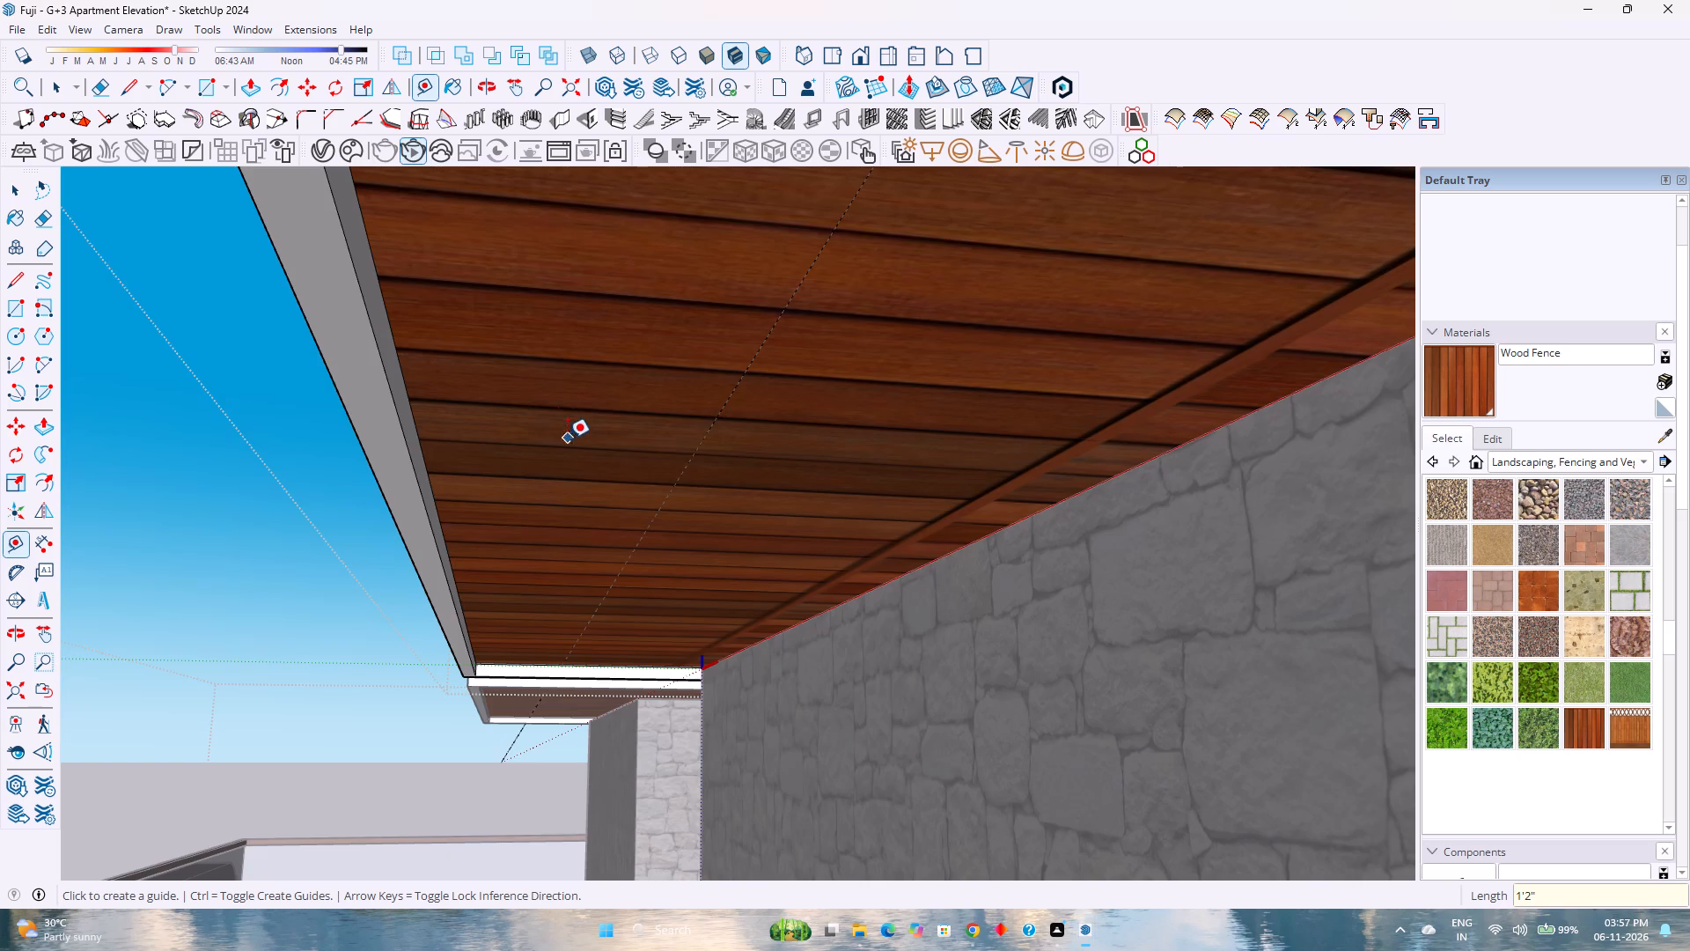
# Place a second guide 1'2" inward from the adjacent edge of the wood soffit.
pyautogui.scroll(-8, 554, 424)
pyautogui.moveTo(592, 448); pyautogui.dragTo(647, 462, button='middle')
pyautogui.moveTo(679, 469); pyautogui.dragTo(1259, 455, button='middle')
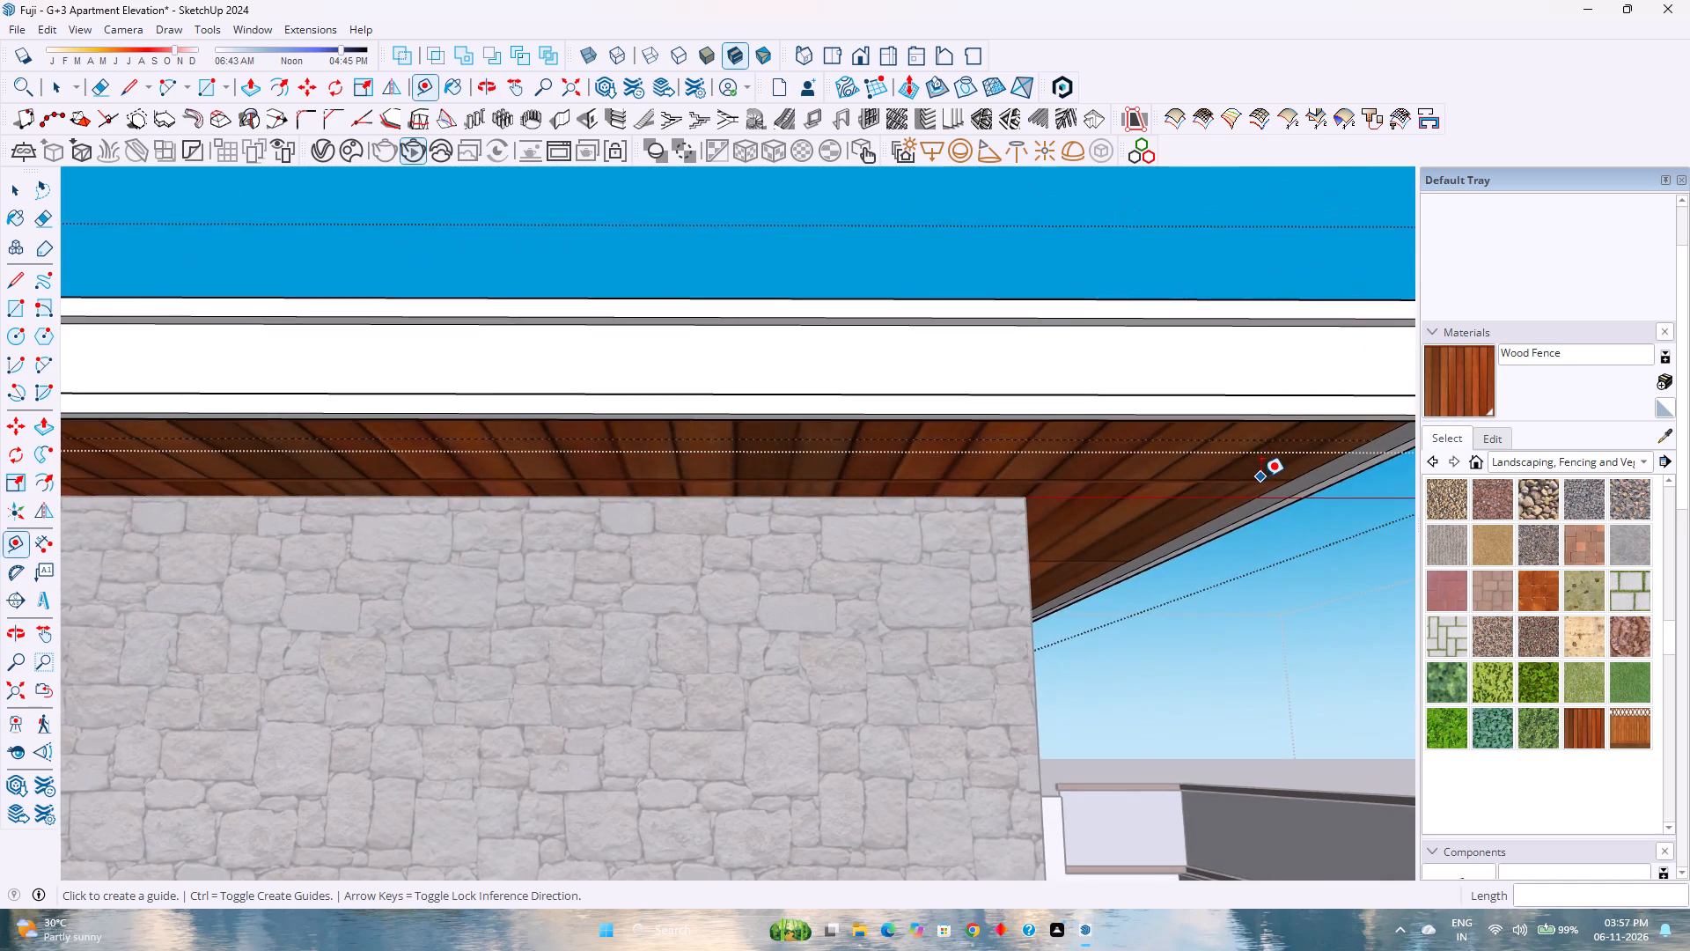
pyautogui.scroll(5, 1261, 477)
pyautogui.click(1294, 491)
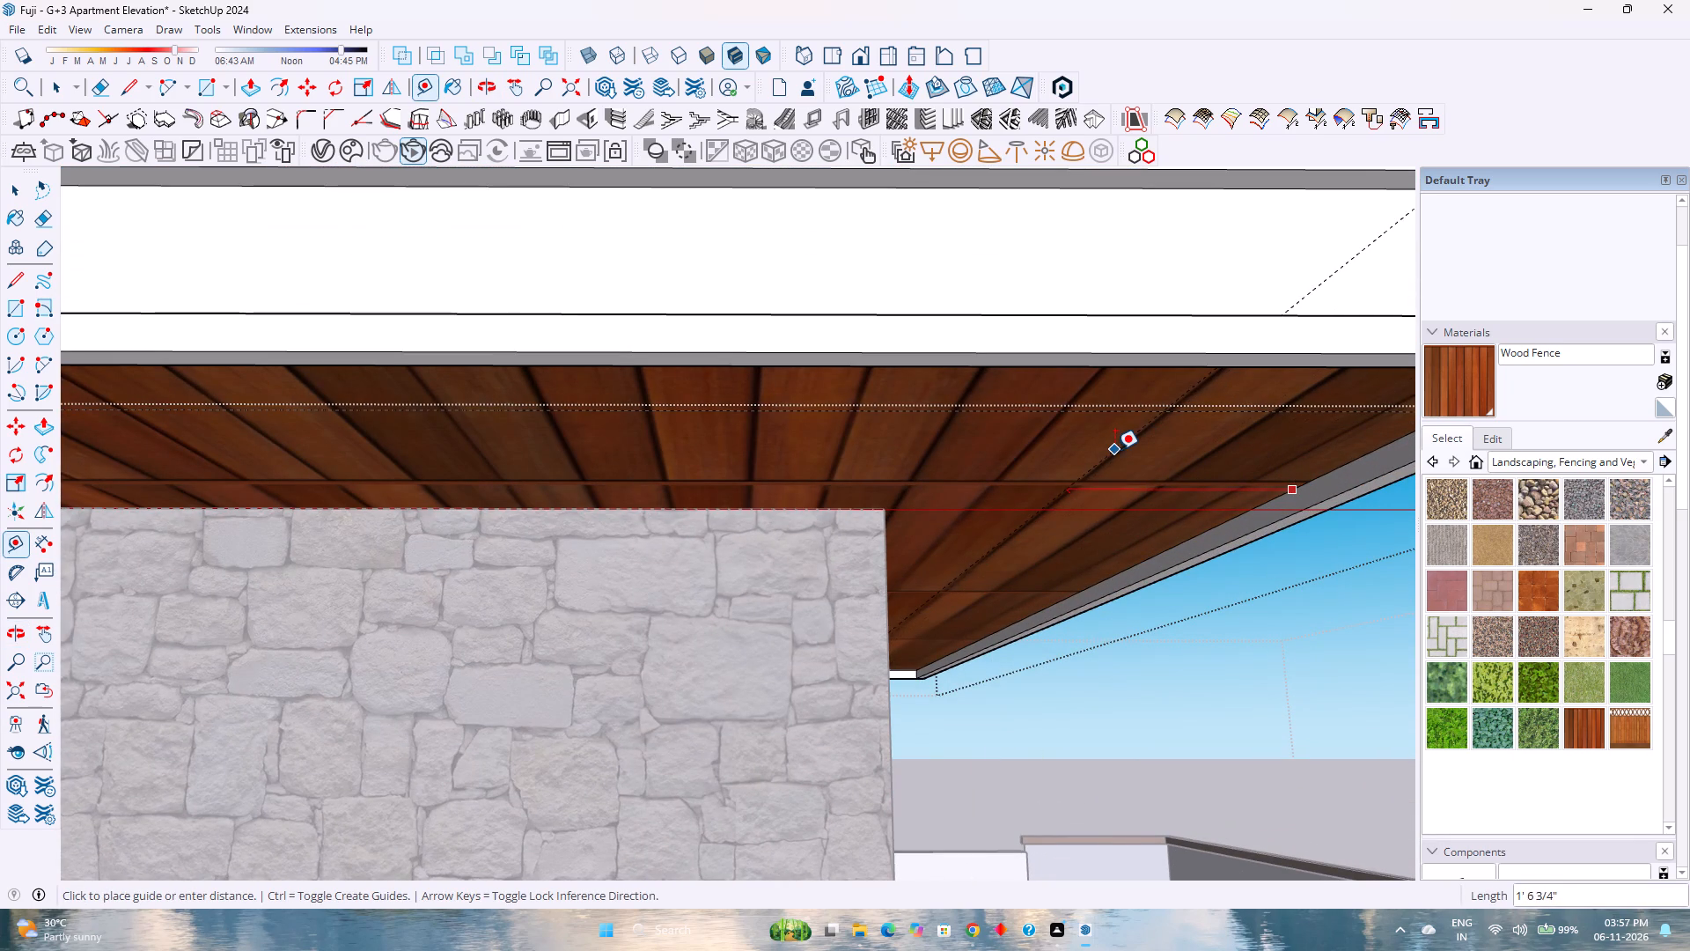
pyautogui.press('2')
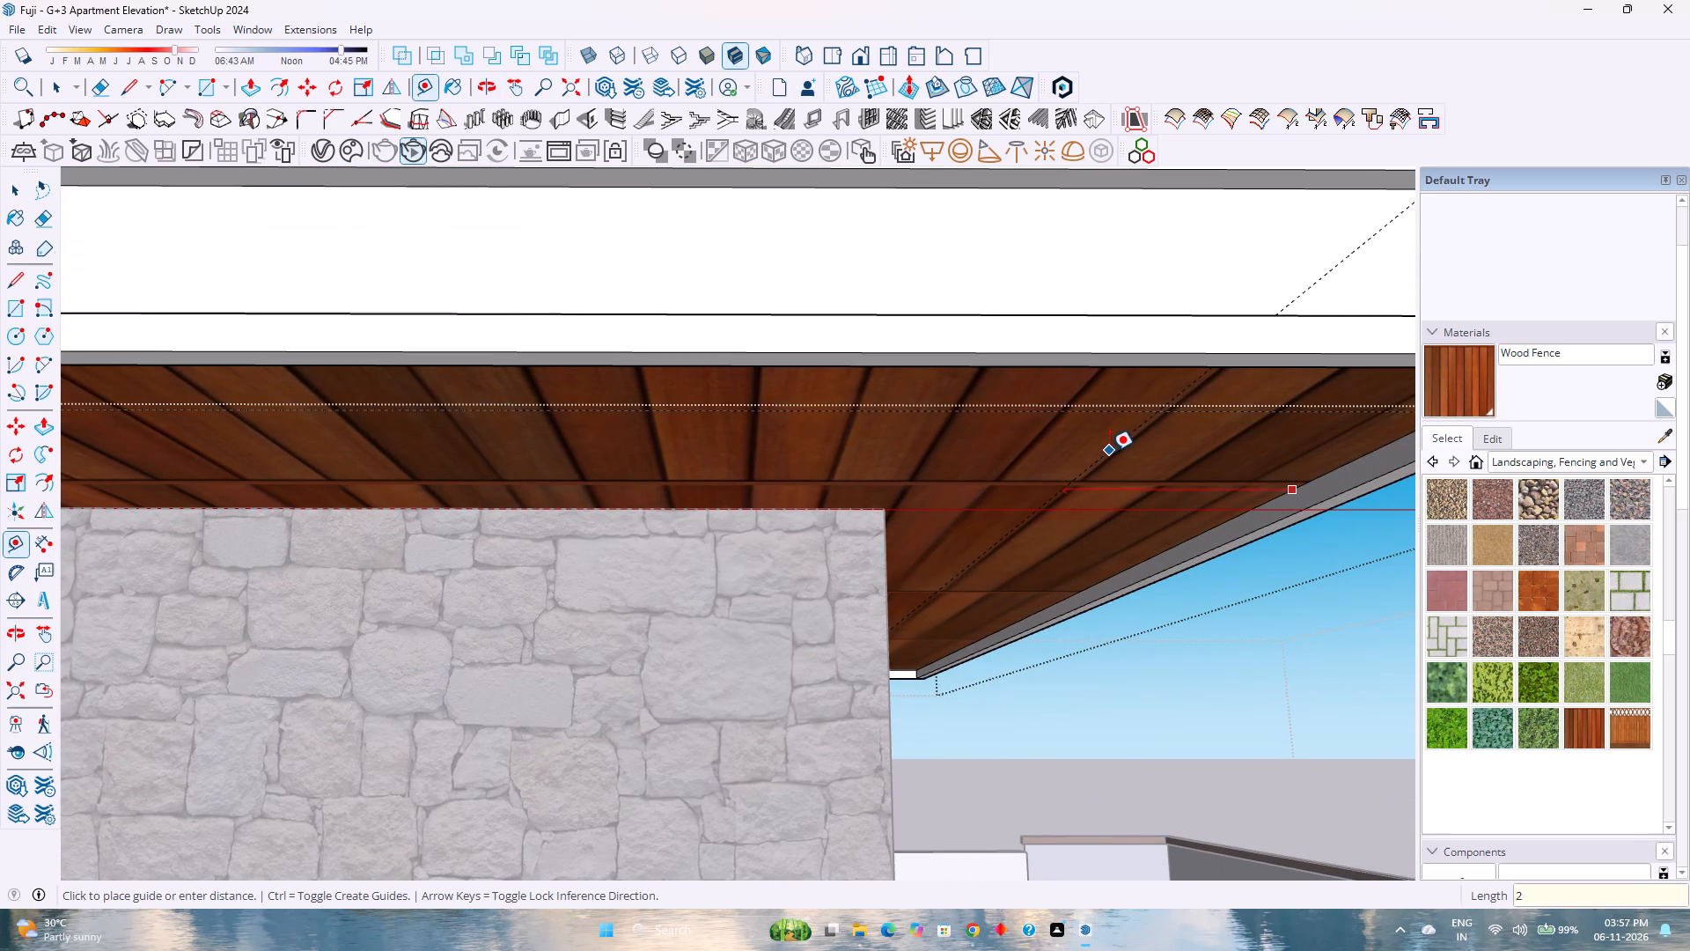
pyautogui.press('BackSpace')
pyautogui.write('1\'2"')
pyautogui.press('Return')
# Place a third guide 1'2" inward from the soffit edge opposite the first guide.
pyautogui.scroll(-4, 1110, 451)
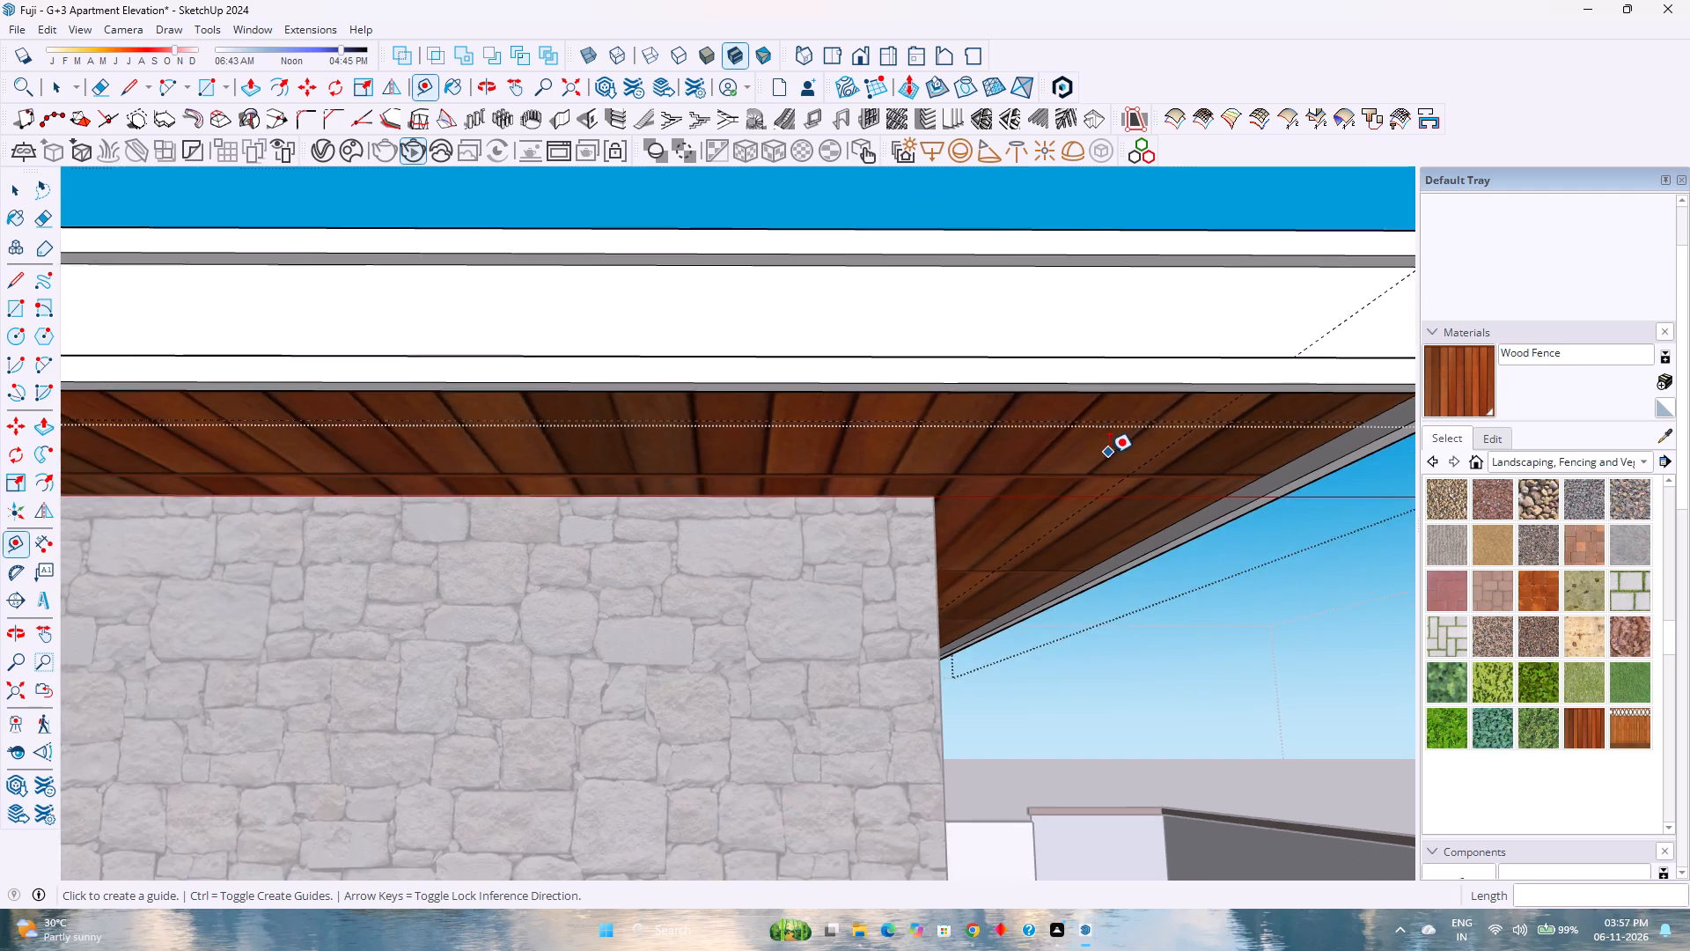
pyautogui.scroll(-1, 1109, 453)
pyautogui.moveTo(1100, 456); pyautogui.dragTo(561, 468, button='middle')
pyautogui.scroll(-3, 562, 464)
pyautogui.keyDown('shift'); pyautogui.moveTo(952, 414); pyautogui.dragTo(943, 412, button='middle'); pyautogui.keyUp('shift')
pyautogui.keyDown('shift'); pyautogui.moveTo(927, 409); pyautogui.dragTo(272, 479, button='middle'); pyautogui.keyUp('shift')
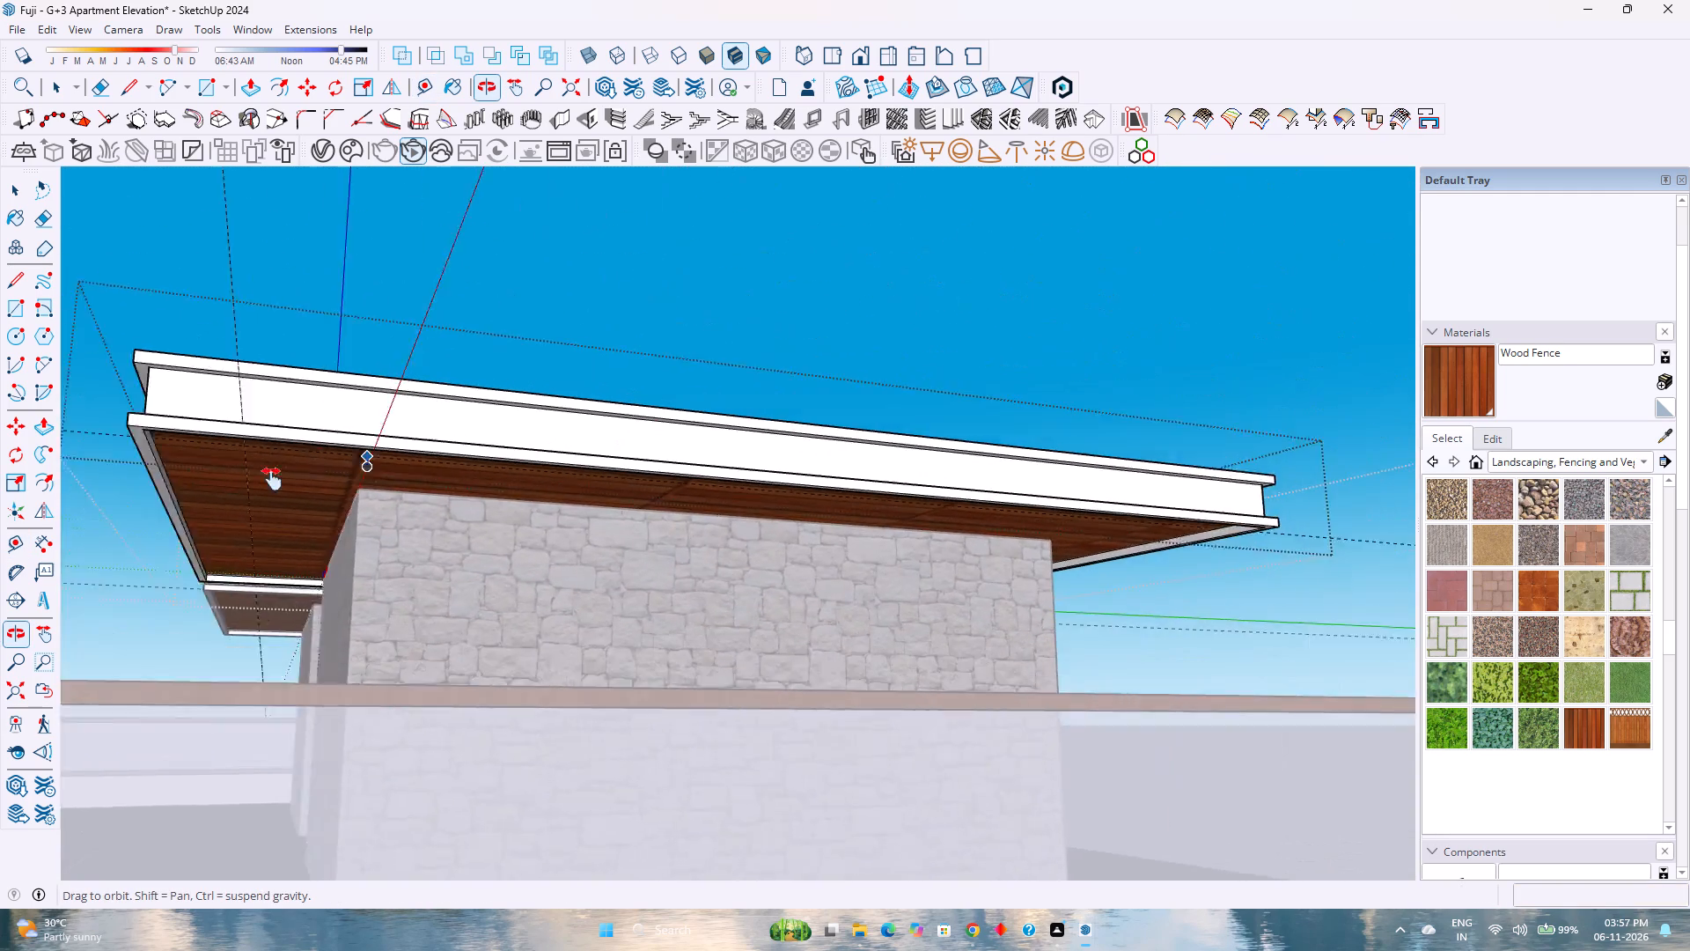
pyautogui.keyDown('shift'); pyautogui.moveTo(272, 479); pyautogui.dragTo(154, 505, button='middle'); pyautogui.keyUp('shift')
pyautogui.scroll(13, 1052, 617)
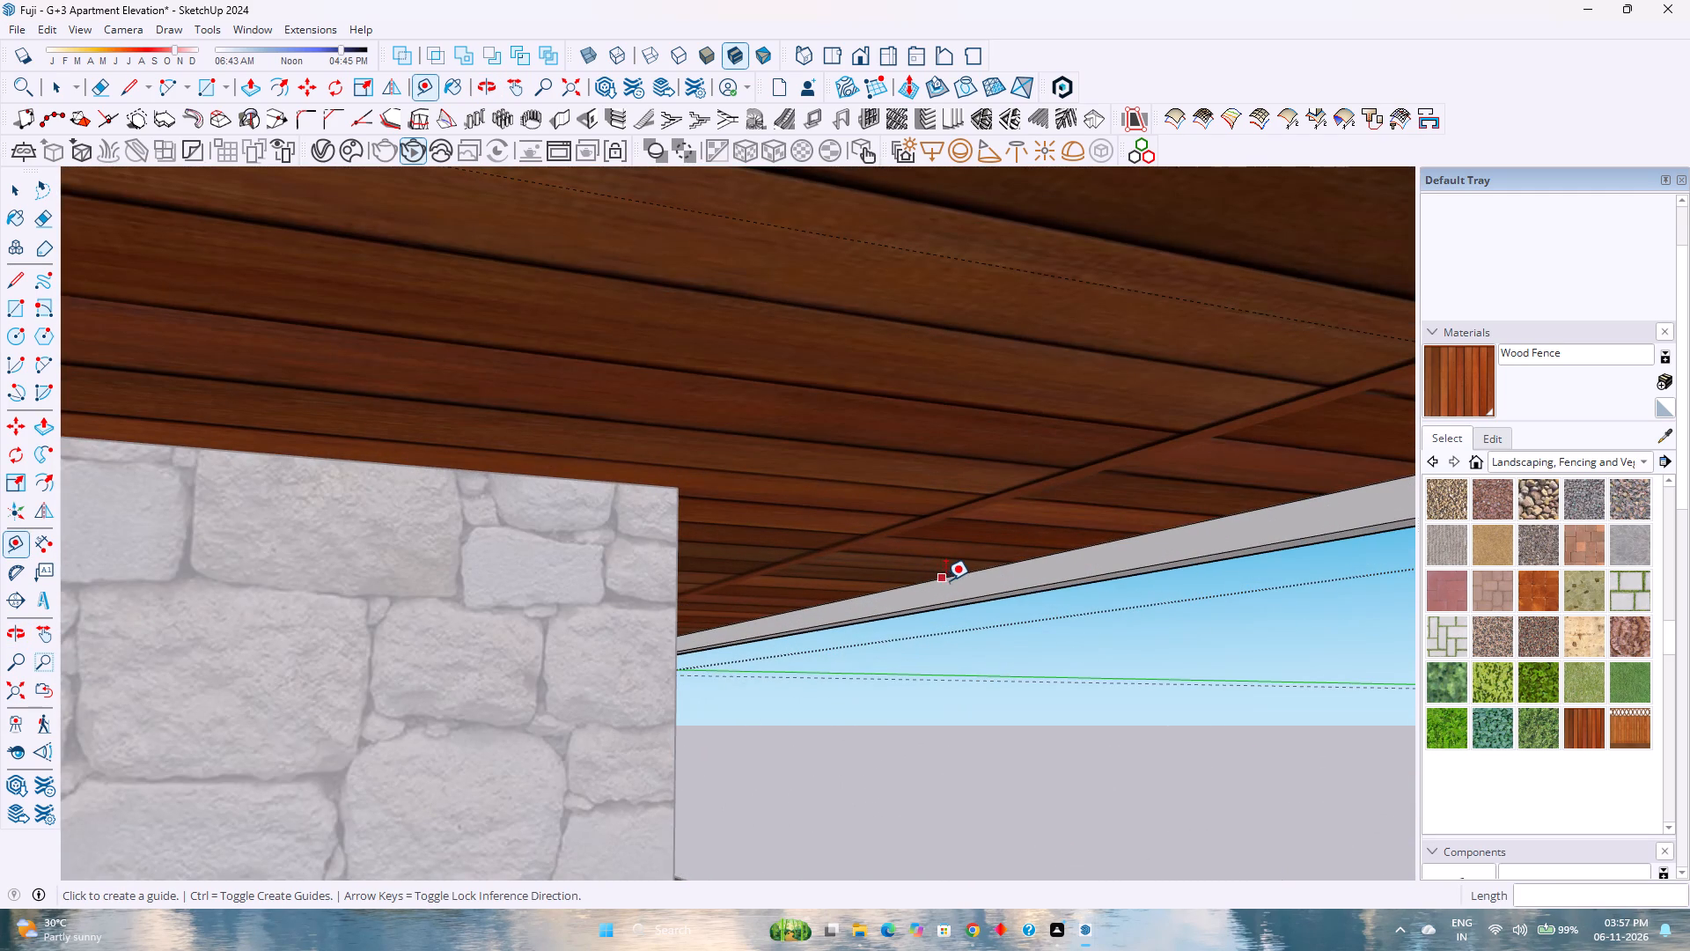
pyautogui.click(945, 580)
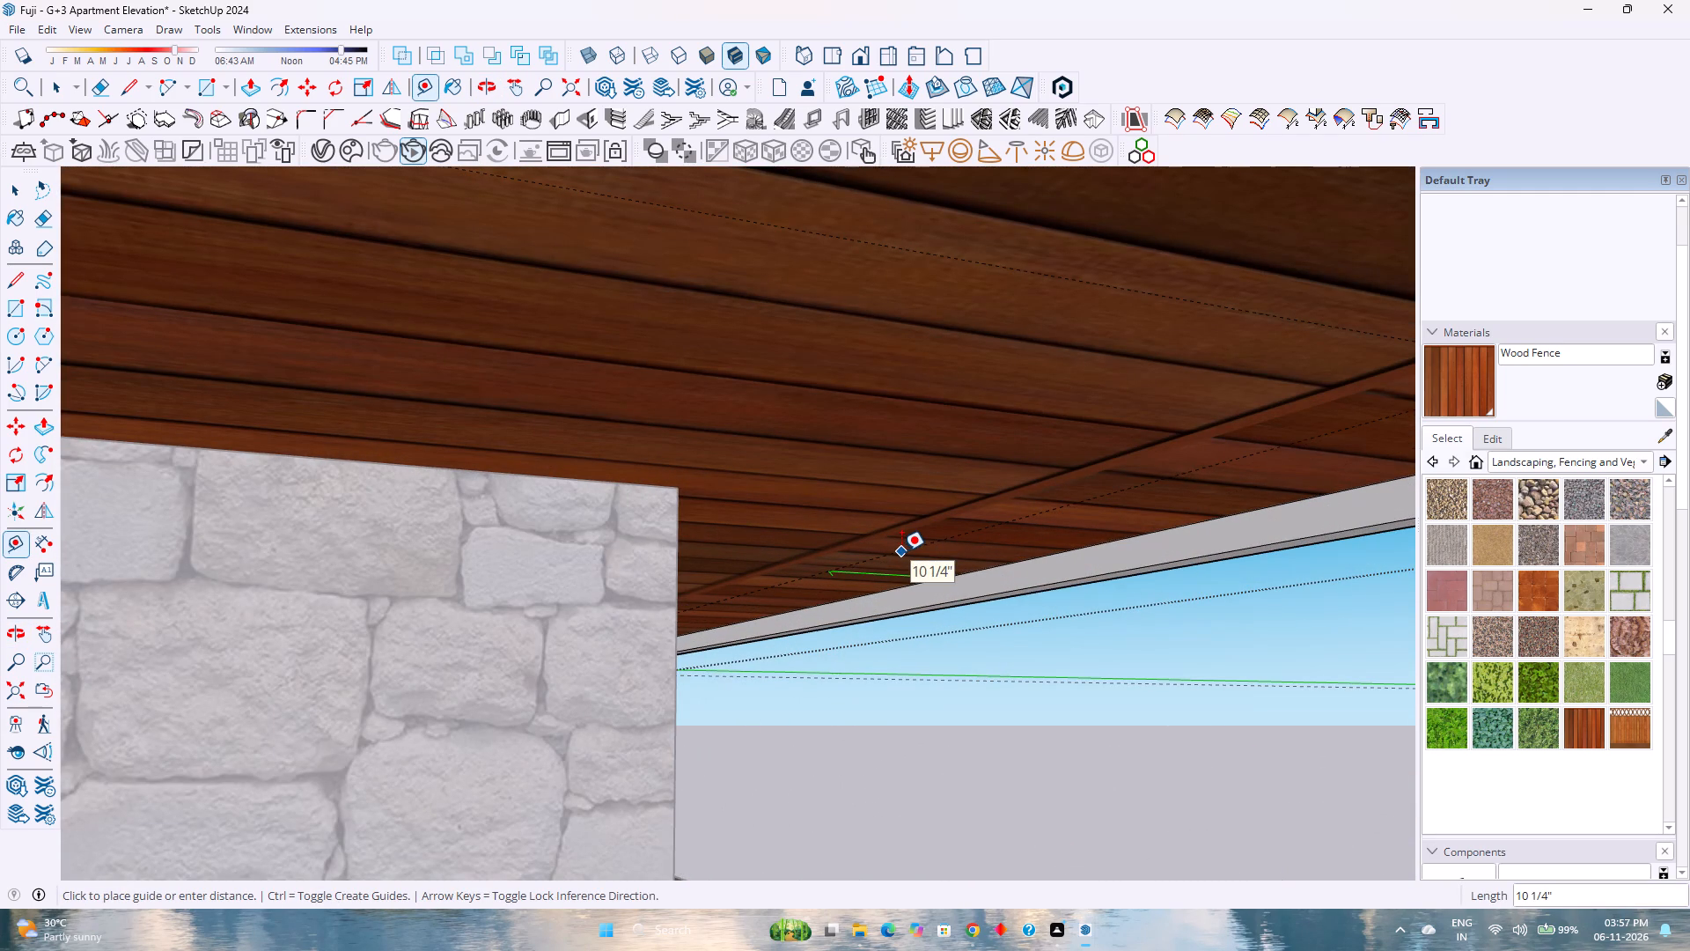
pyautogui.write('1\'2"')
pyautogui.press('Return')
# Draw a circle of radius 4 inches on the wood soffit, centred where the first two guides cross near the slab corner.
pyautogui.scroll(-10, 910, 553)
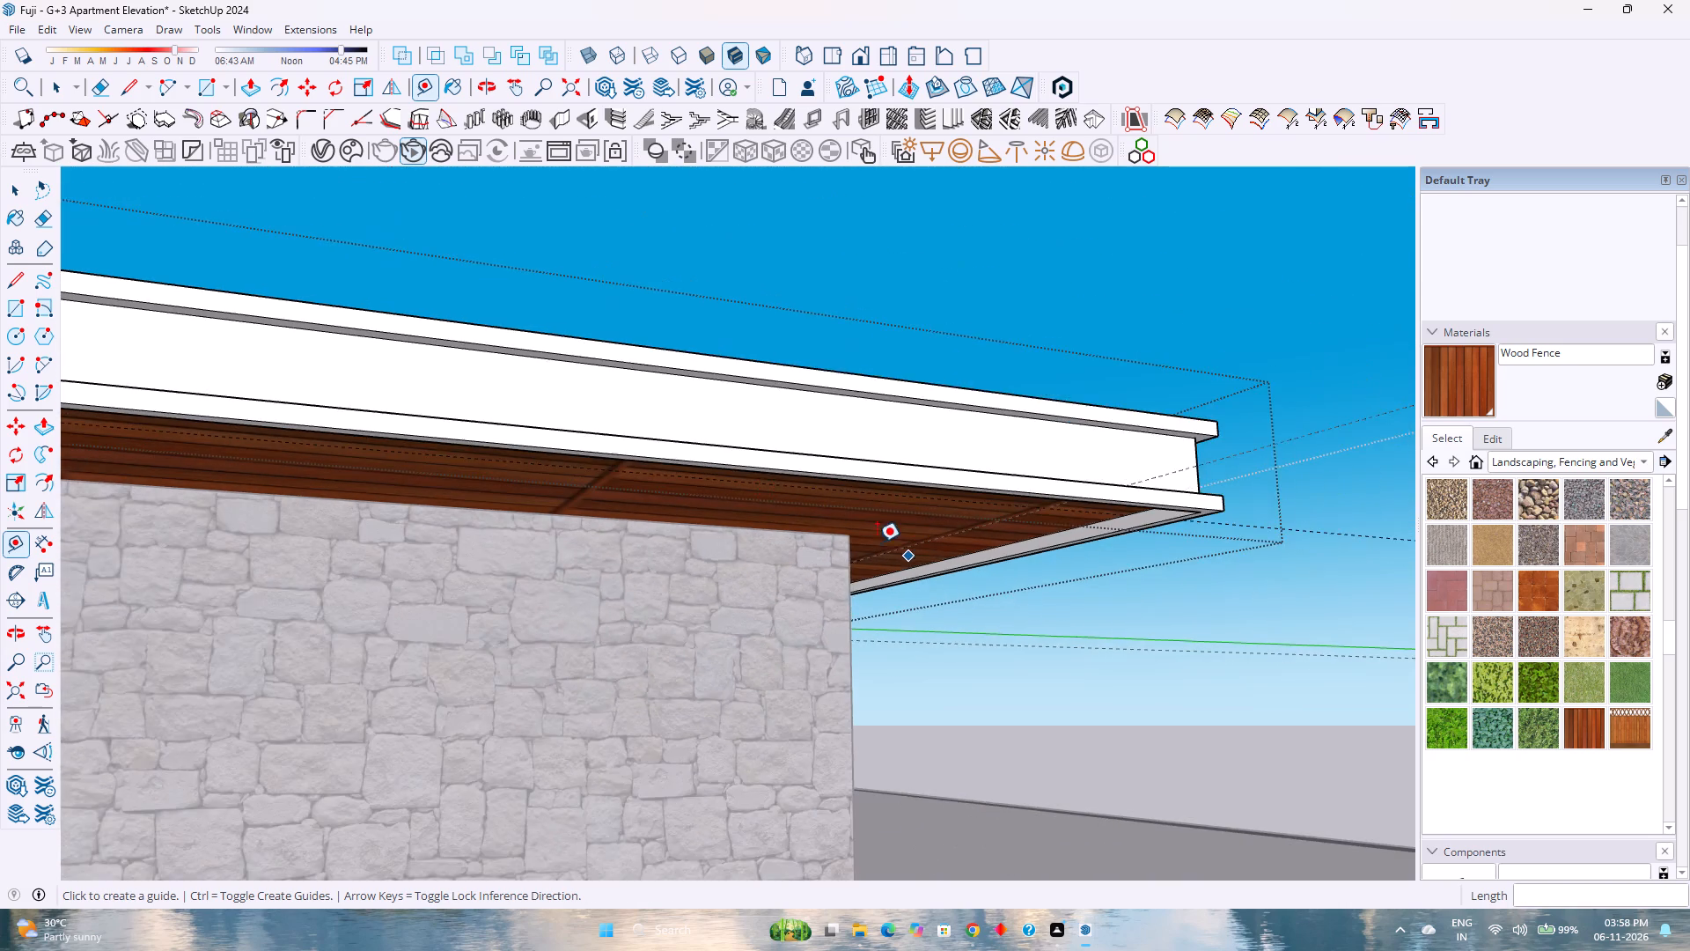
pyautogui.moveTo(570, 463); pyautogui.dragTo(854, 468, button='middle')
pyautogui.scroll(-8, 859, 466)
pyautogui.keyDown('shift'); pyautogui.moveTo(365, 357); pyautogui.dragTo(558, 488, button='middle'); pyautogui.keyUp('shift')
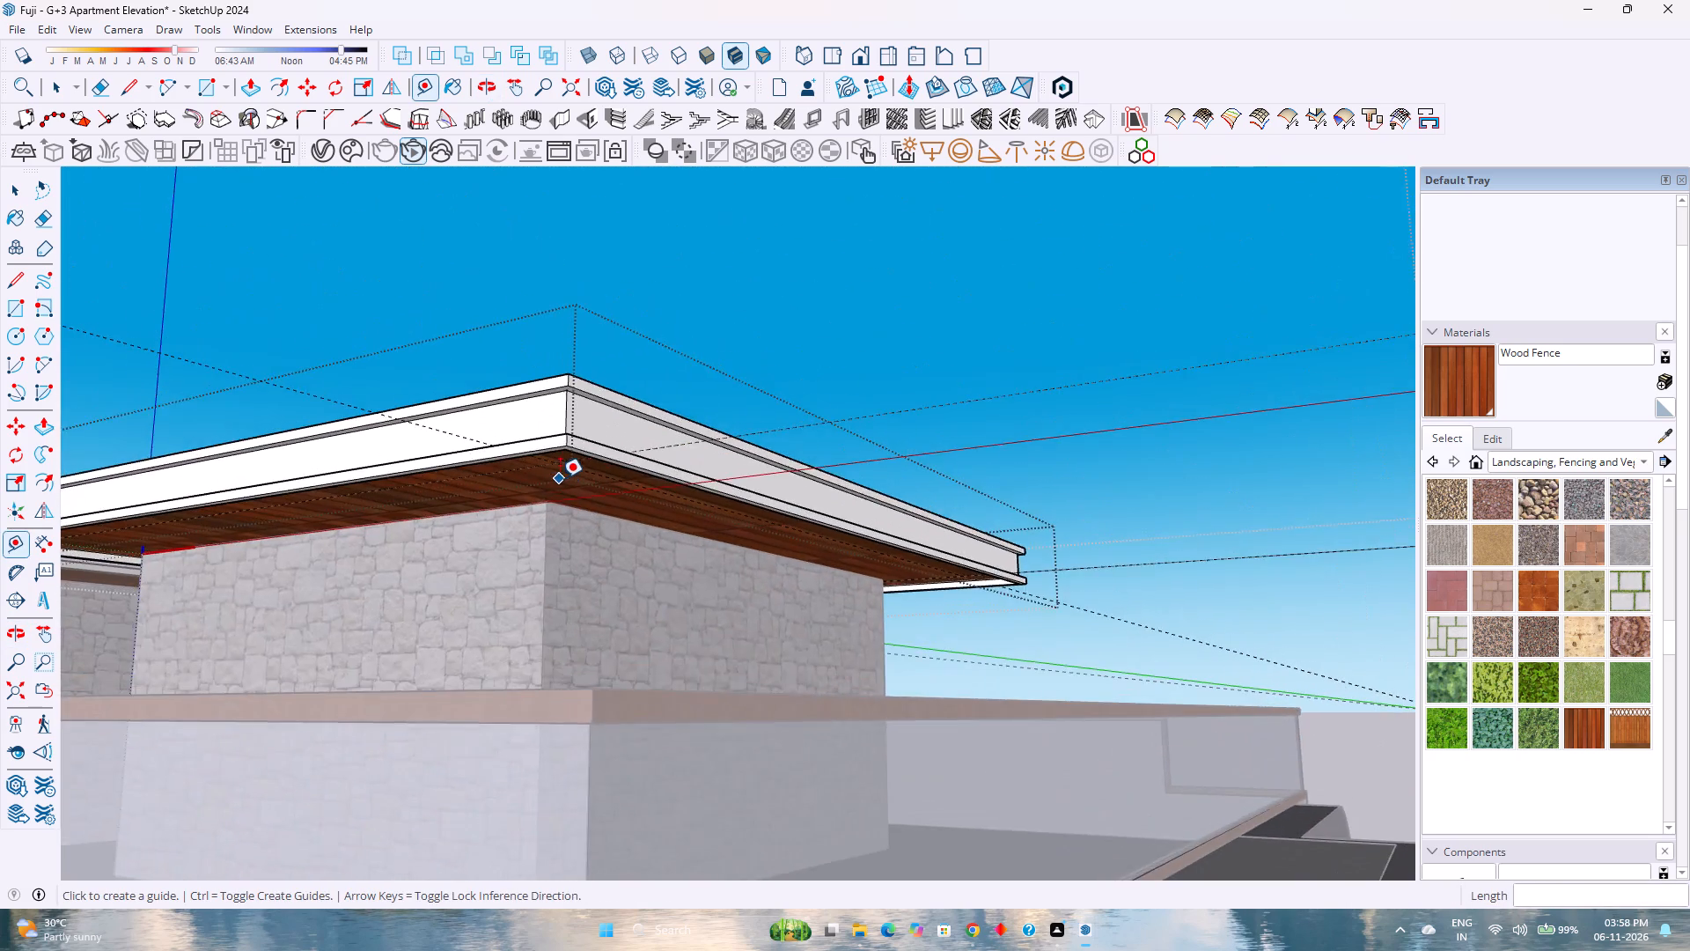
pyautogui.scroll(13, 560, 478)
pyautogui.middleClick(529, 470)
pyautogui.moveTo(529, 469); pyautogui.dragTo(547, 443, button='middle')
pyautogui.scroll(6, 849, 472)
pyautogui.middleClick(811, 493)
pyautogui.moveTo(810, 493); pyautogui.dragTo(832, 446, button='middle')
pyautogui.moveTo(764, 549); pyautogui.dragTo(762, 520, button='middle')
pyautogui.moveTo(766, 508); pyautogui.dragTo(789, 473, button='middle')
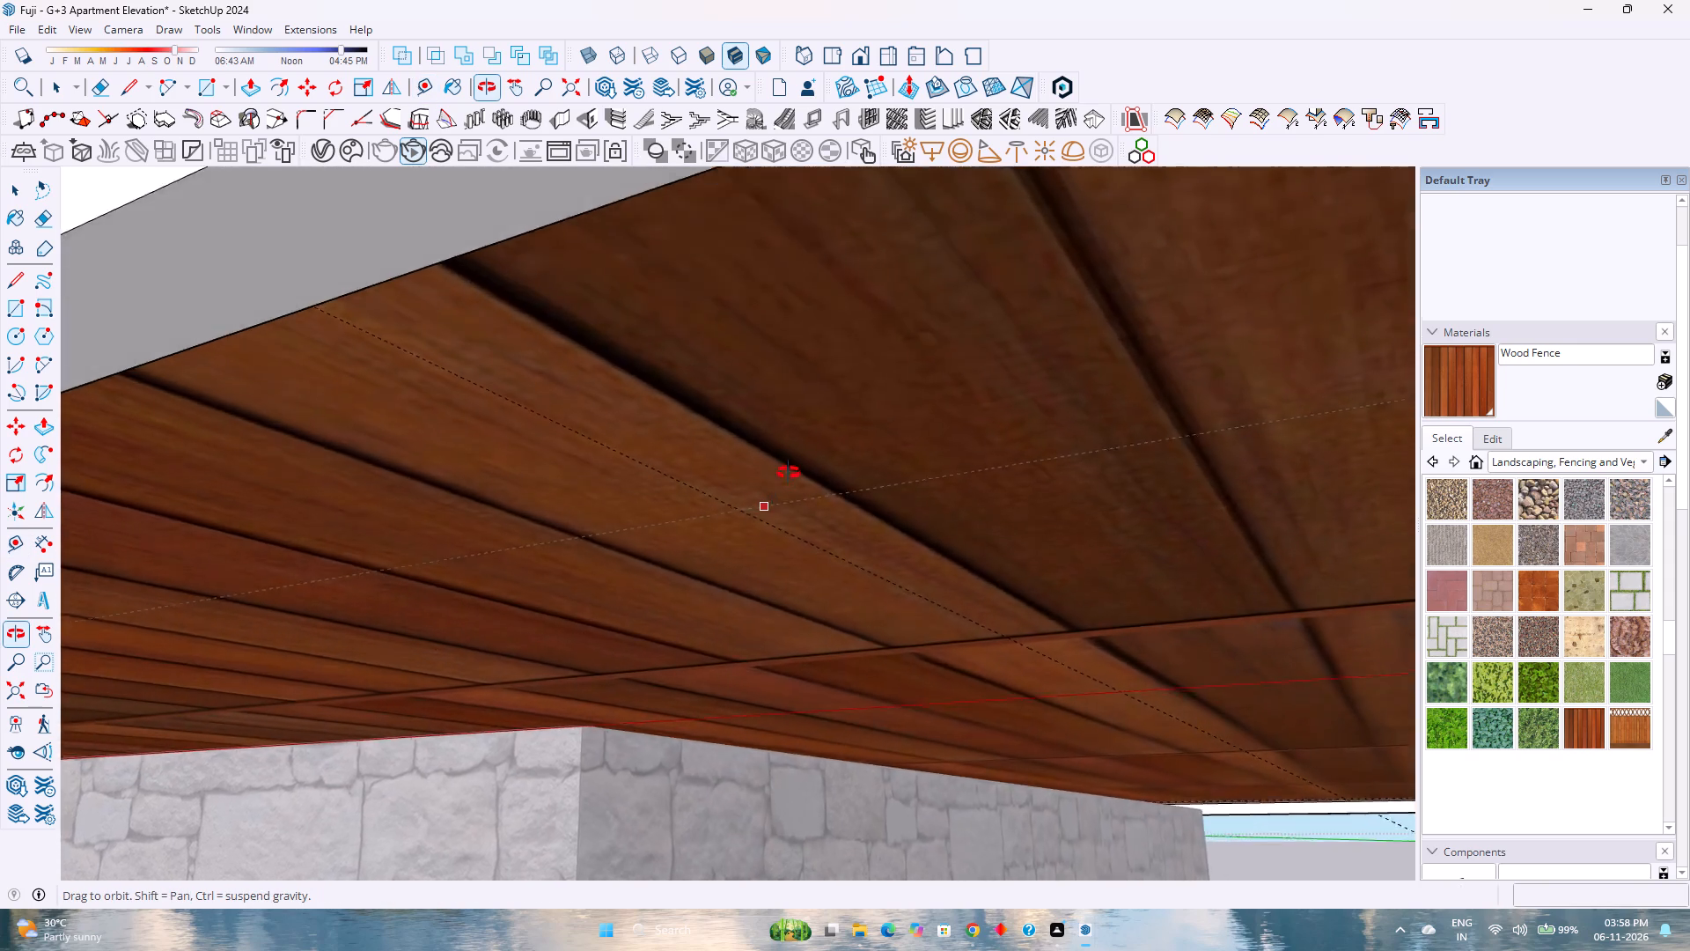
pyautogui.moveTo(789, 473); pyautogui.dragTo(844, 435, button='middle')
pyautogui.press('c')
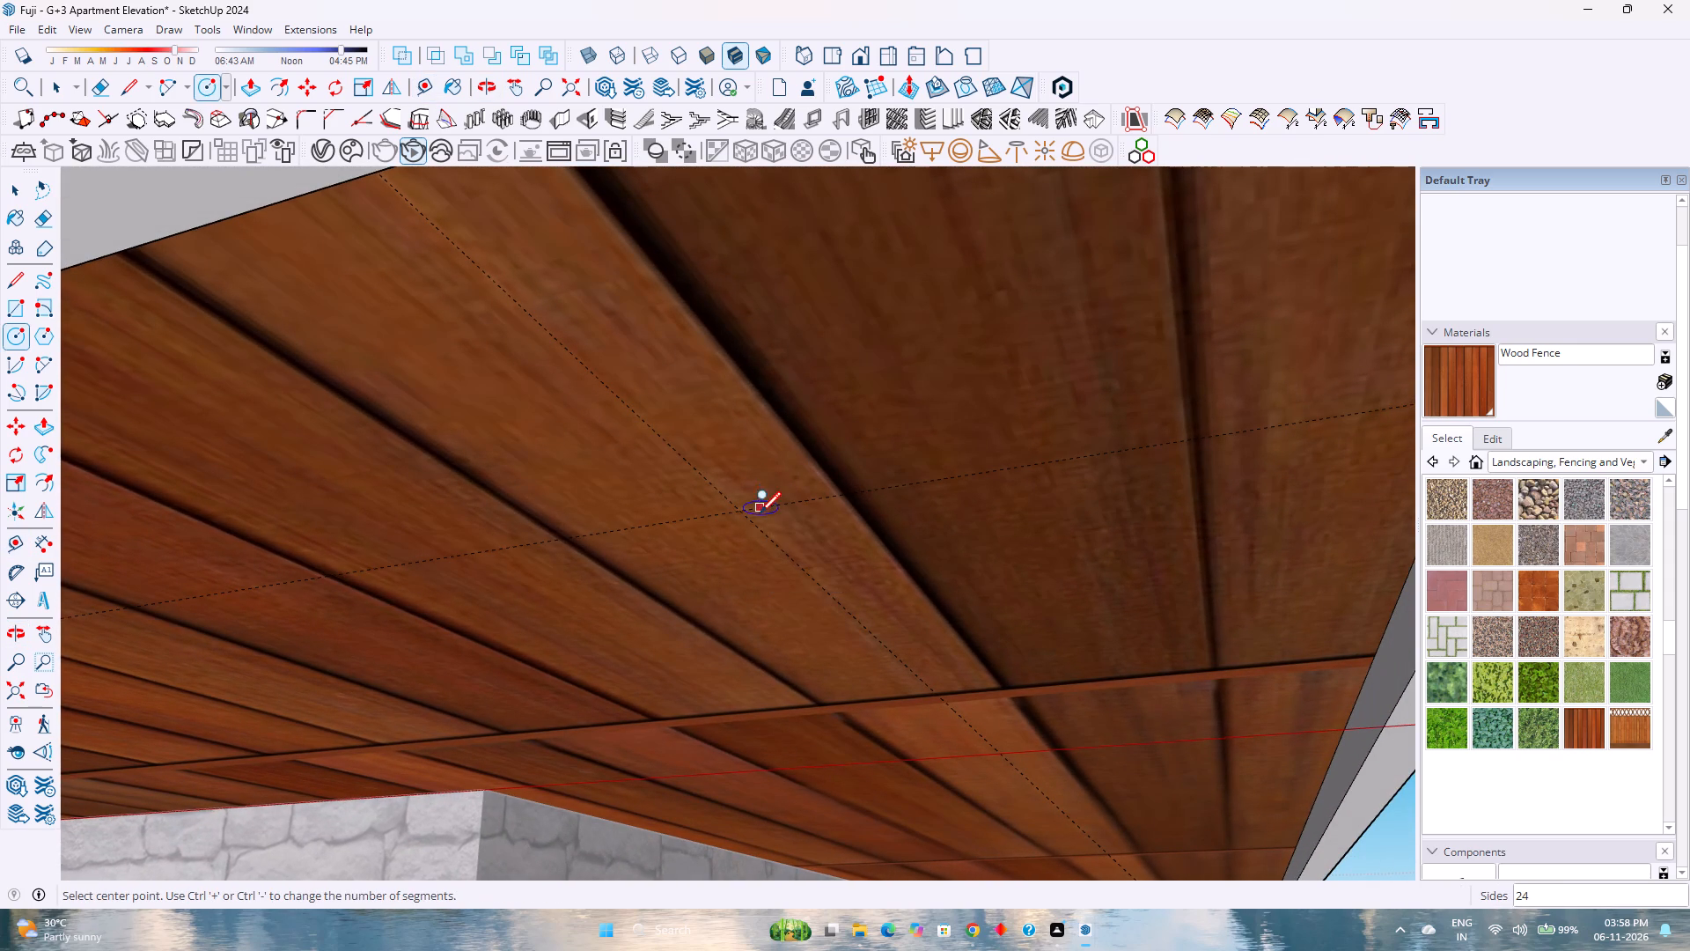
pyautogui.click(748, 511)
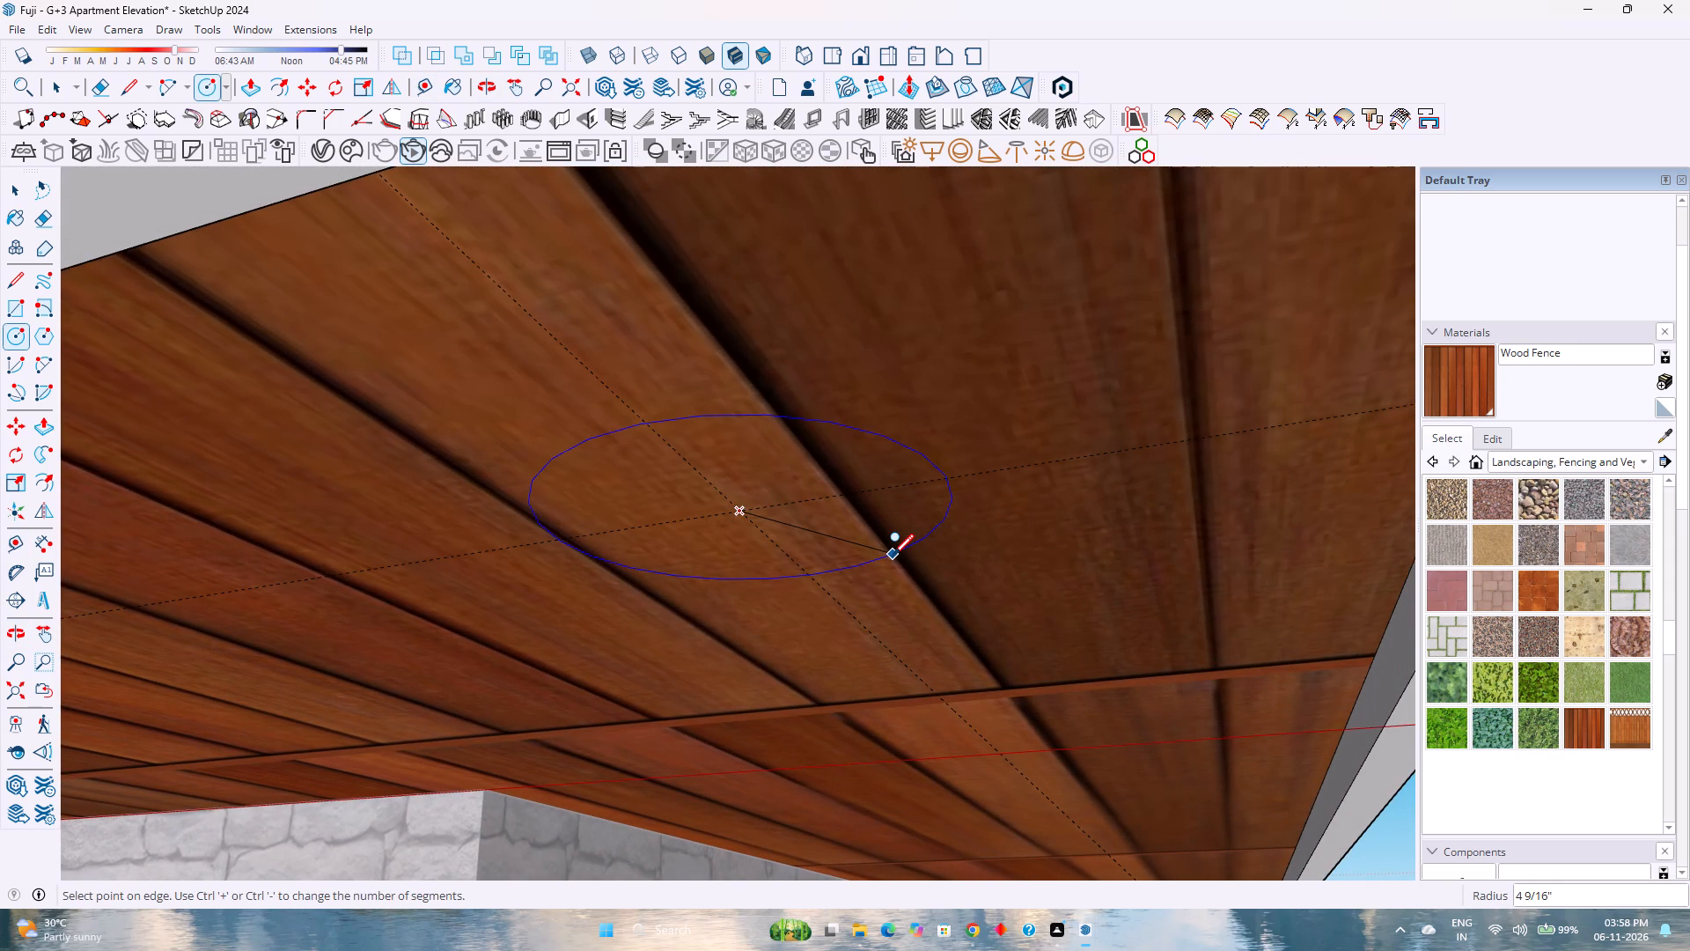
pyautogui.press('4')
pyautogui.press('Return')
pyautogui.scroll(-9, 878, 534)
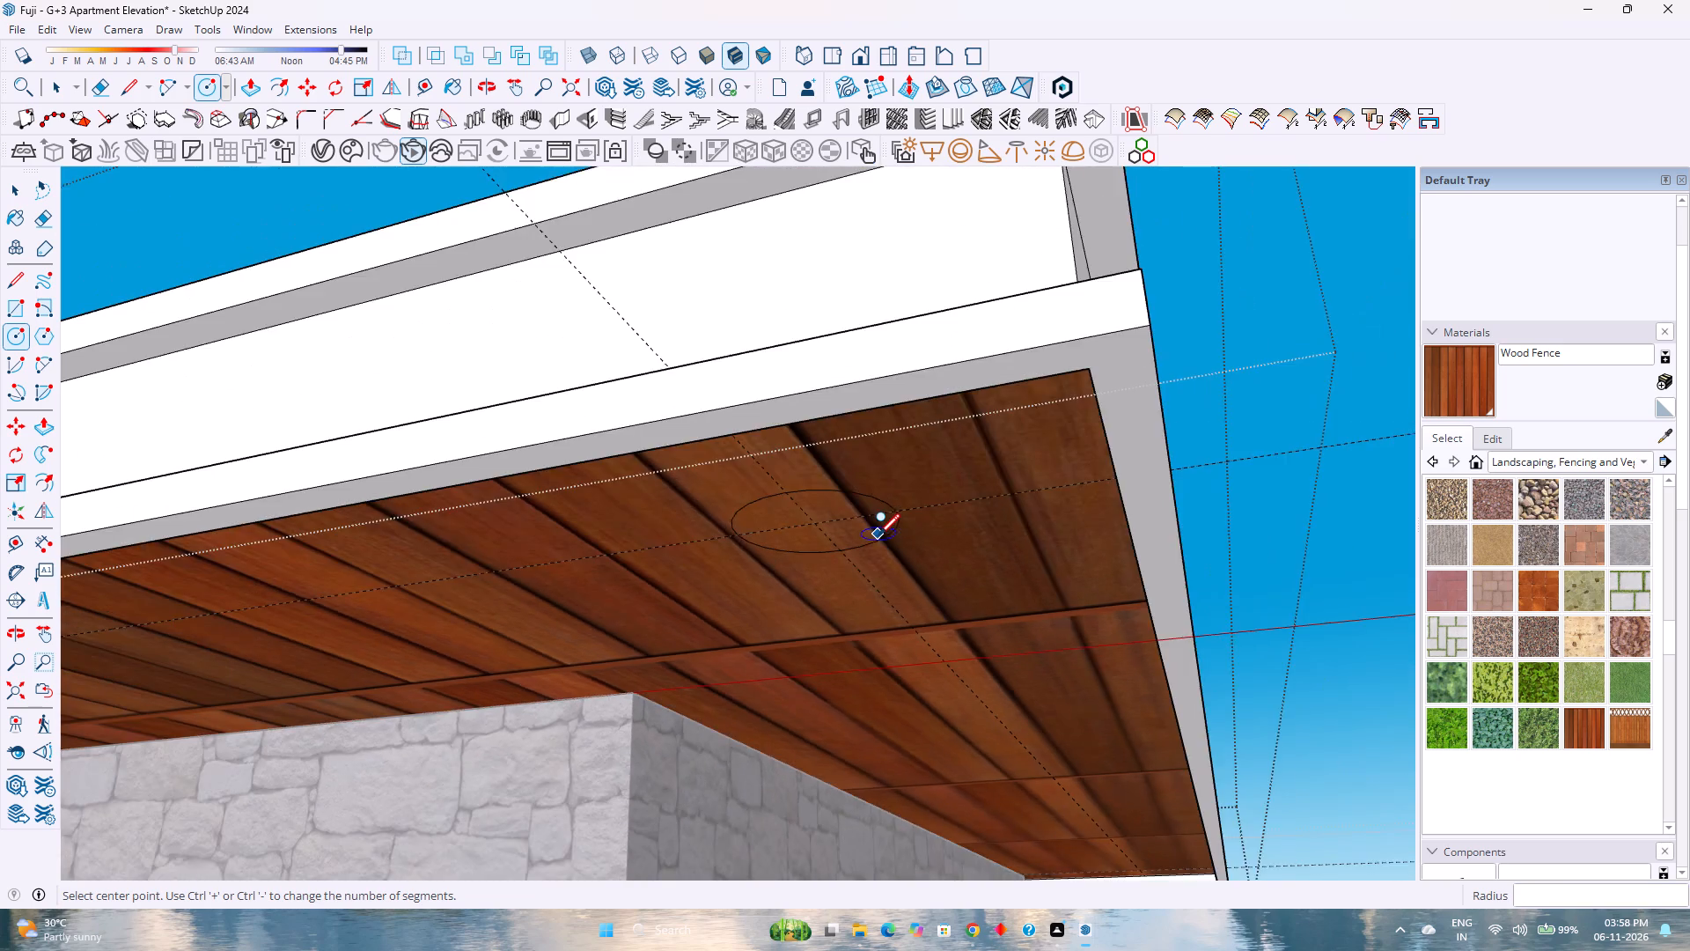
pyautogui.scroll(-8, 878, 534)
pyautogui.moveTo(828, 581); pyautogui.dragTo(841, 608, button='middle')
pyautogui.middleClick(841, 608)
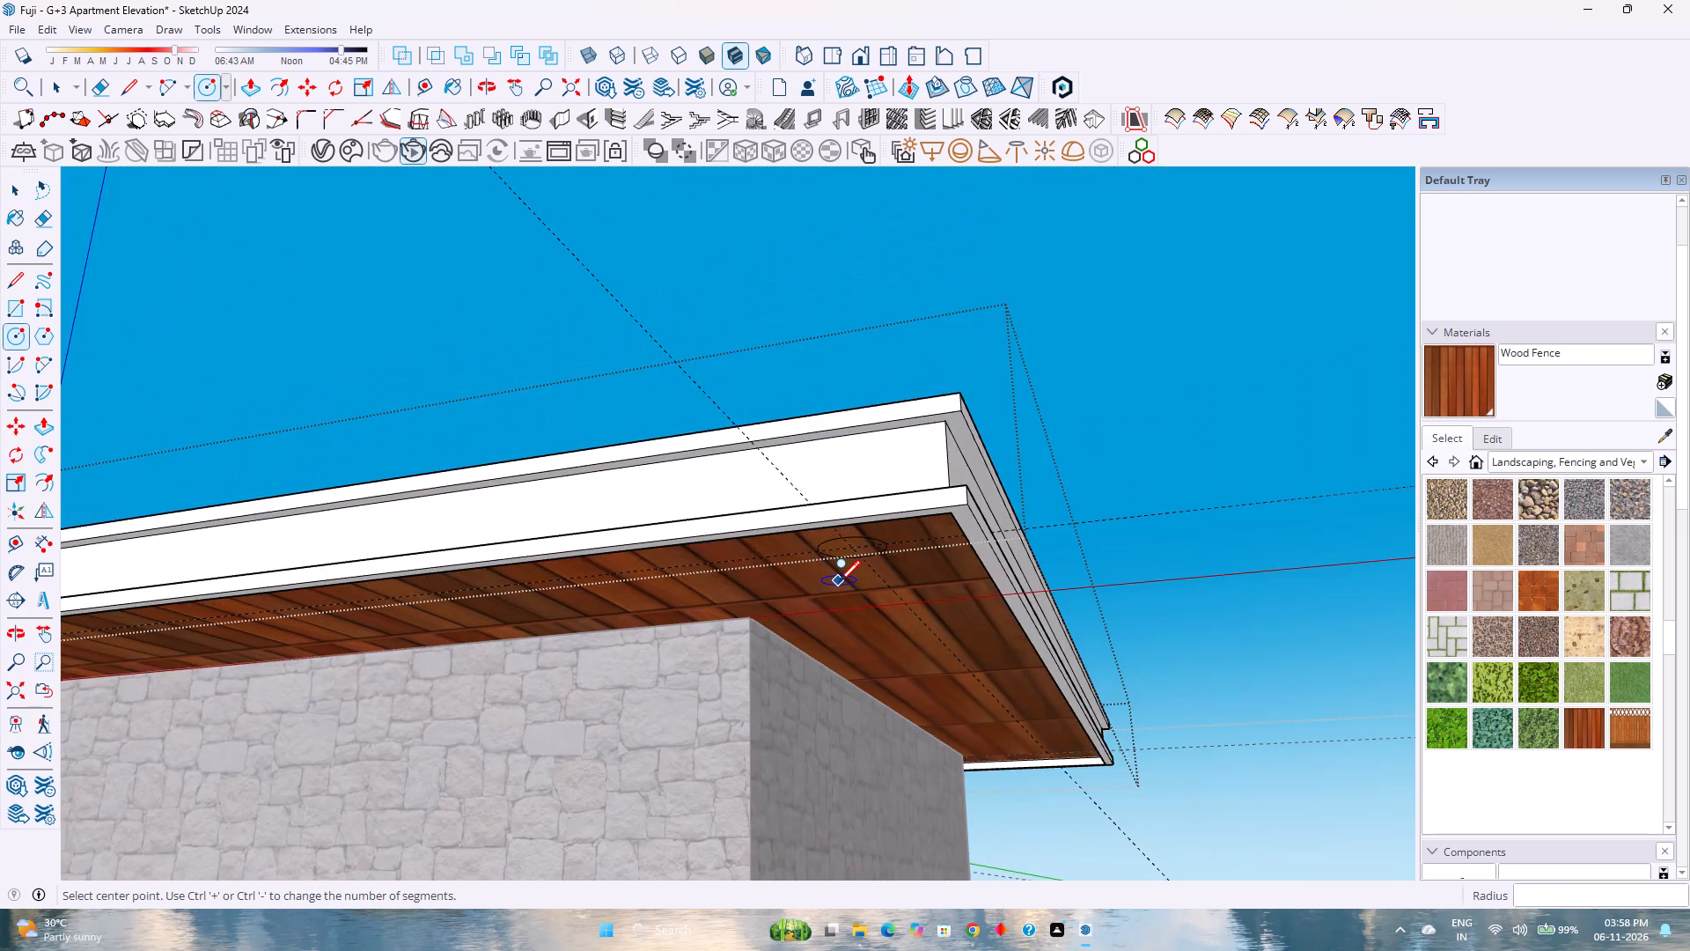
# Set the radius of the circle just drawn on the wood soffit to 3 inches.
pyautogui.scroll(3, 839, 580)
pyautogui.press('3')
pyautogui.press('Return')
pyautogui.scroll(9, 839, 580)
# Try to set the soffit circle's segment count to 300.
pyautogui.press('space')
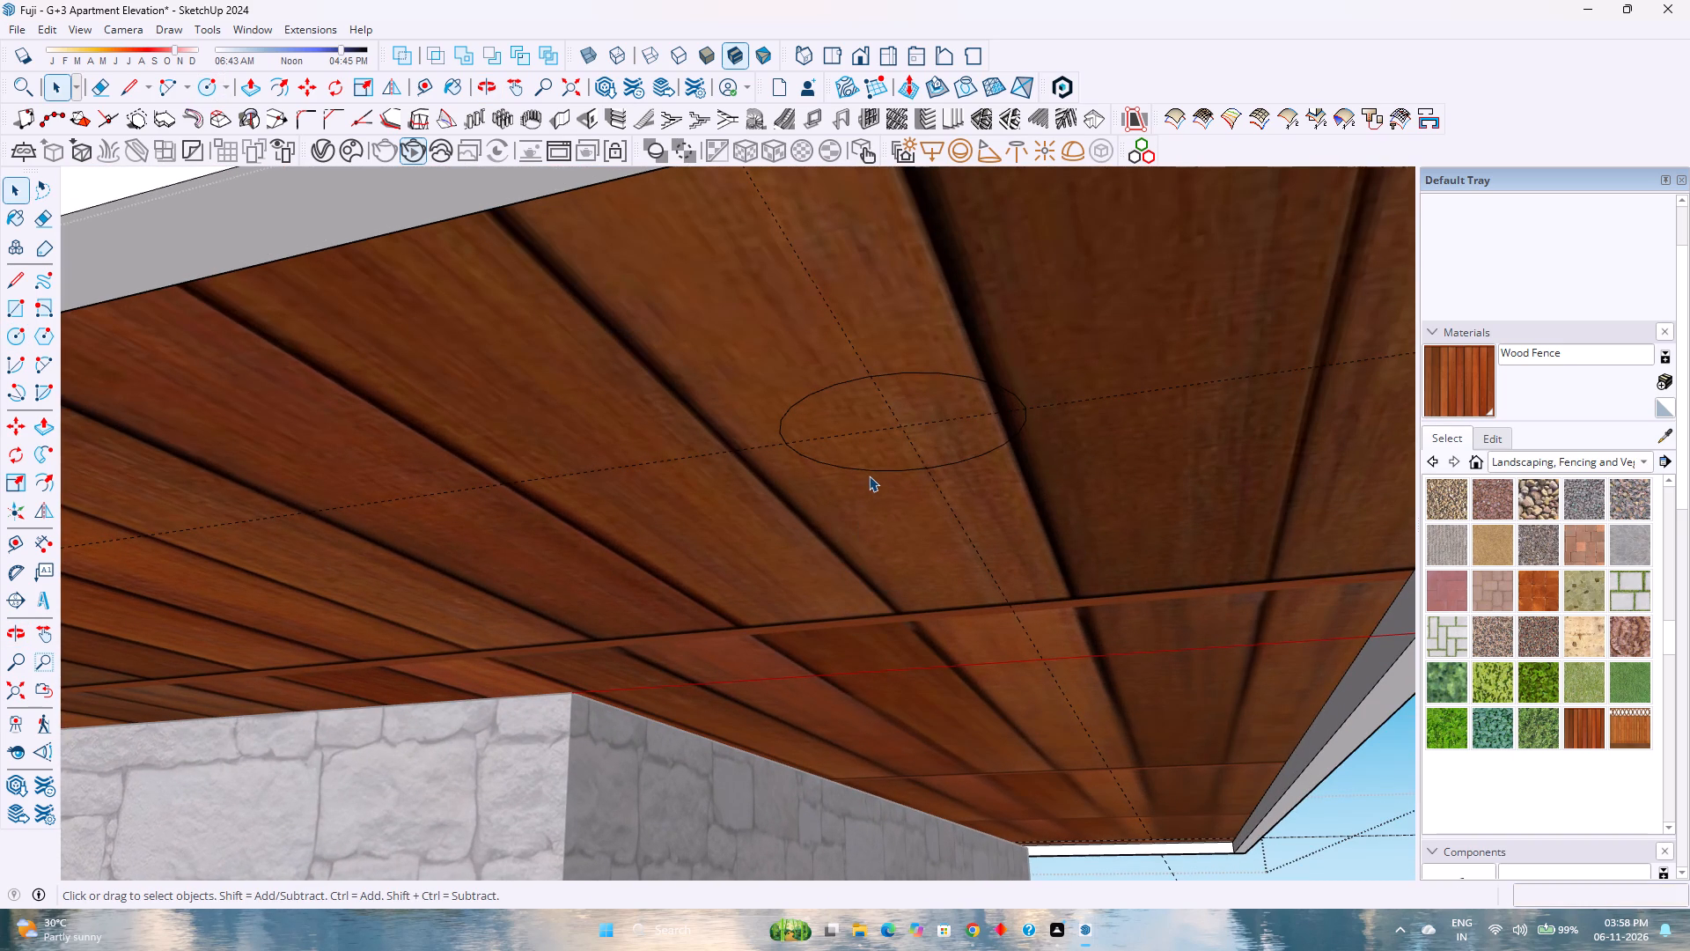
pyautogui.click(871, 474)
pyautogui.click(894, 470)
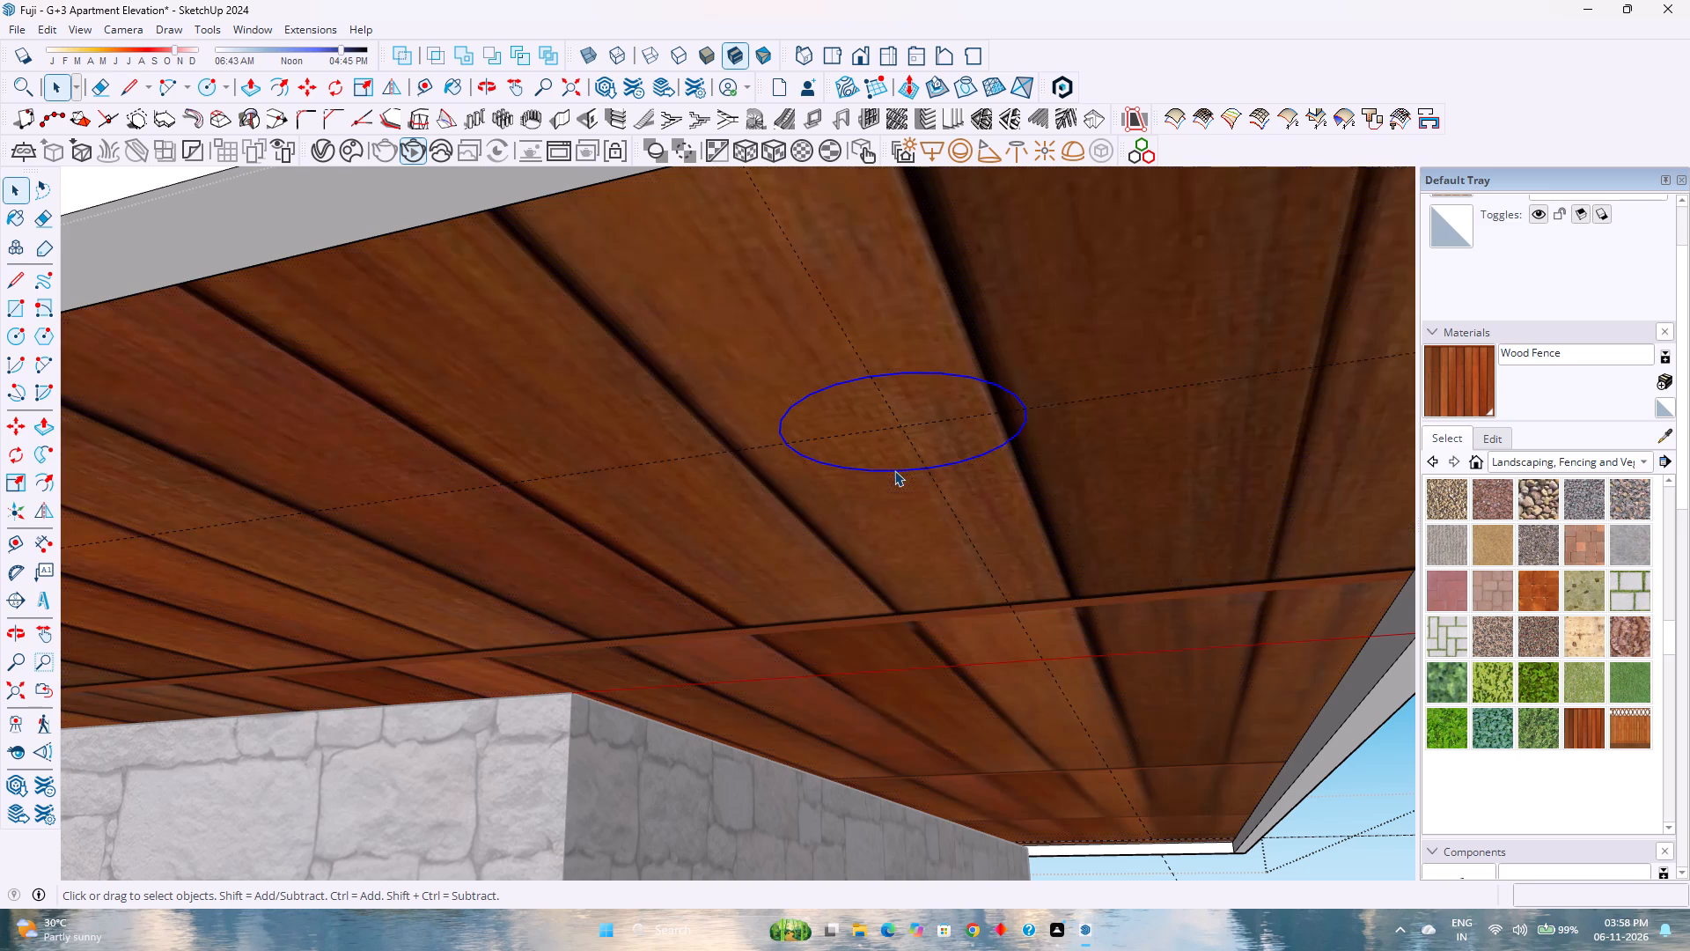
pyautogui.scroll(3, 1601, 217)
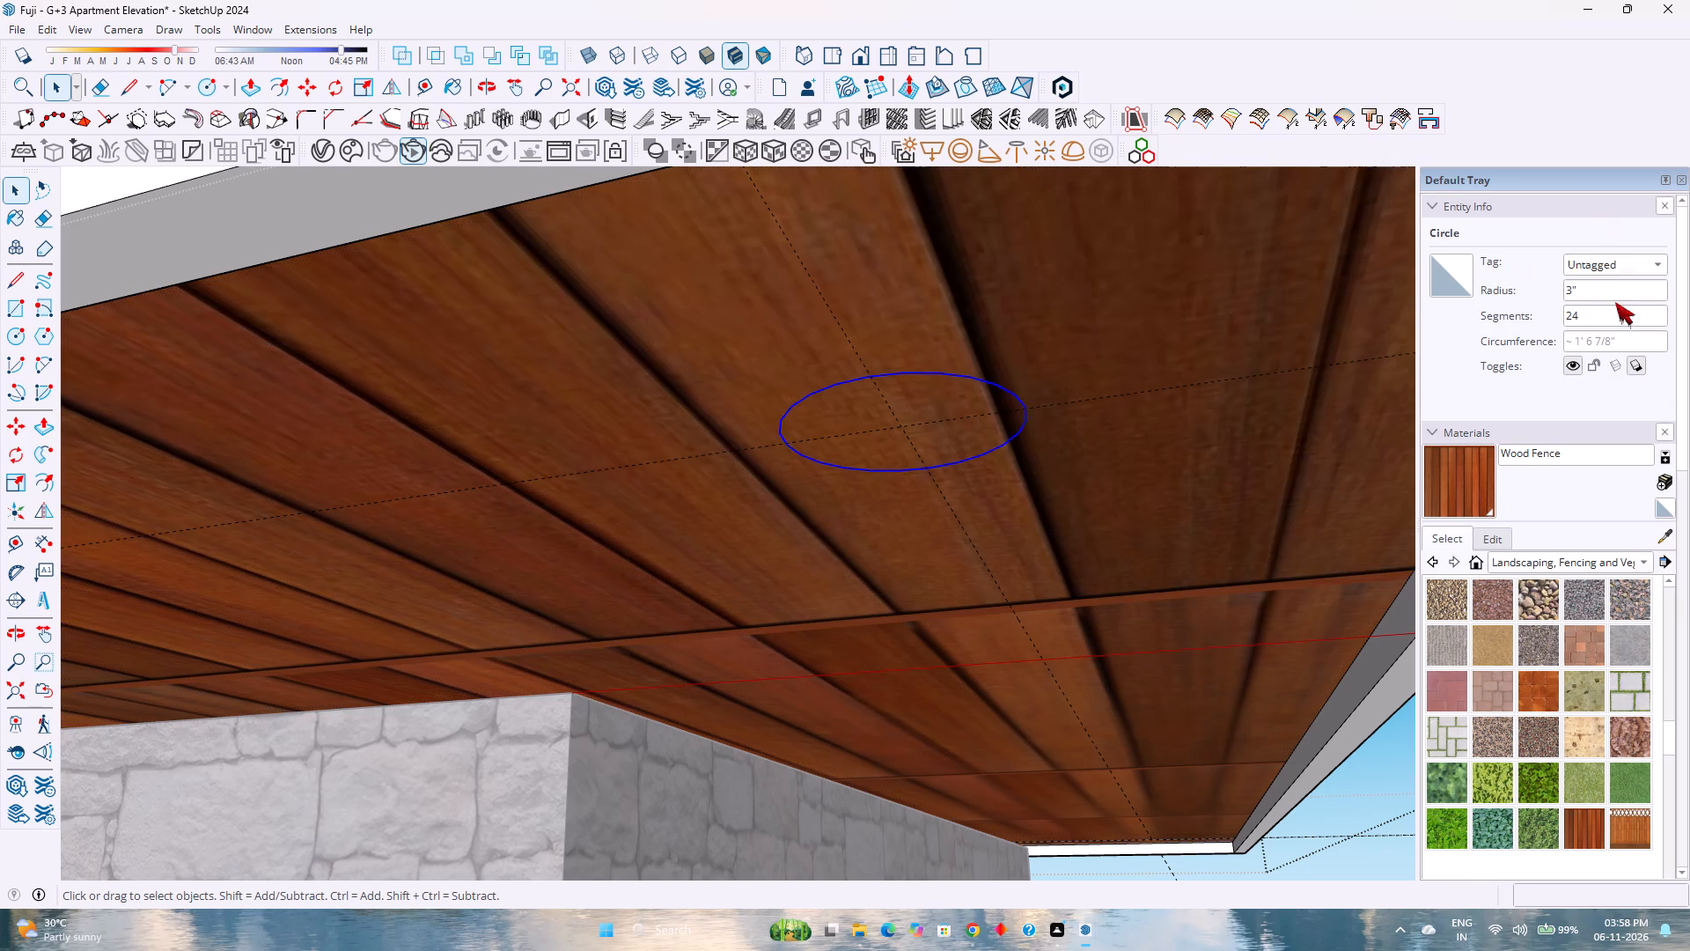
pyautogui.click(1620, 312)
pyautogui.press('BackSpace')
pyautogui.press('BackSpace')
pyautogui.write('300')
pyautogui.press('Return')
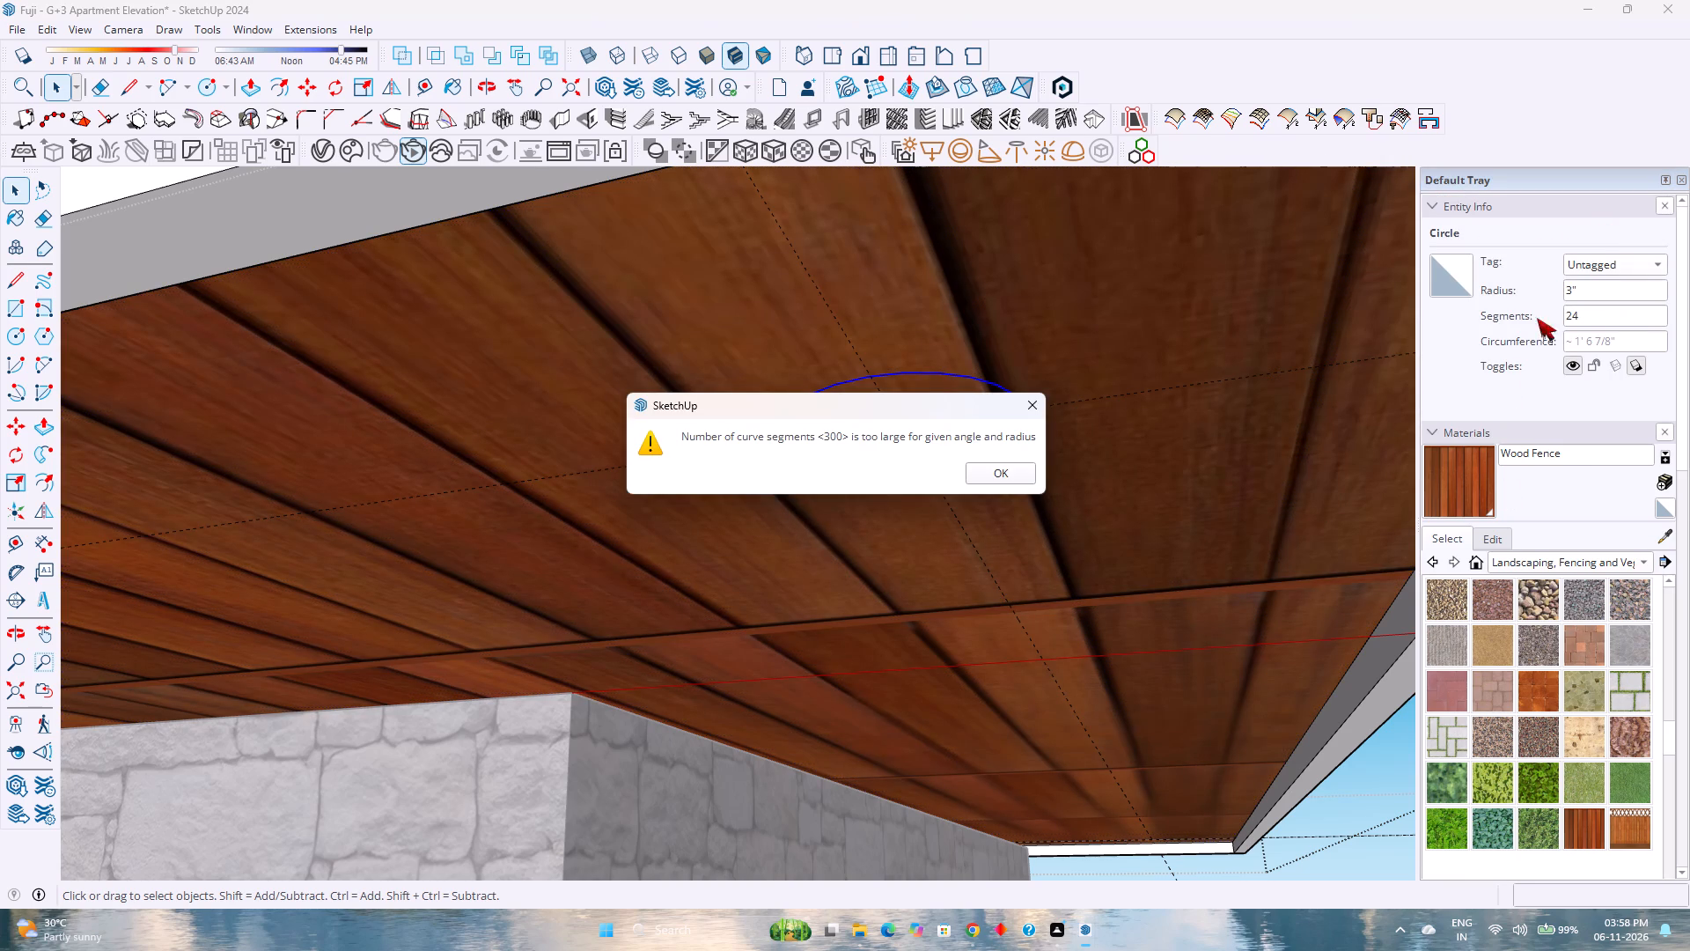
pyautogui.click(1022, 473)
# Set the soffit circle's segment count to 240.
pyautogui.click(1598, 322)
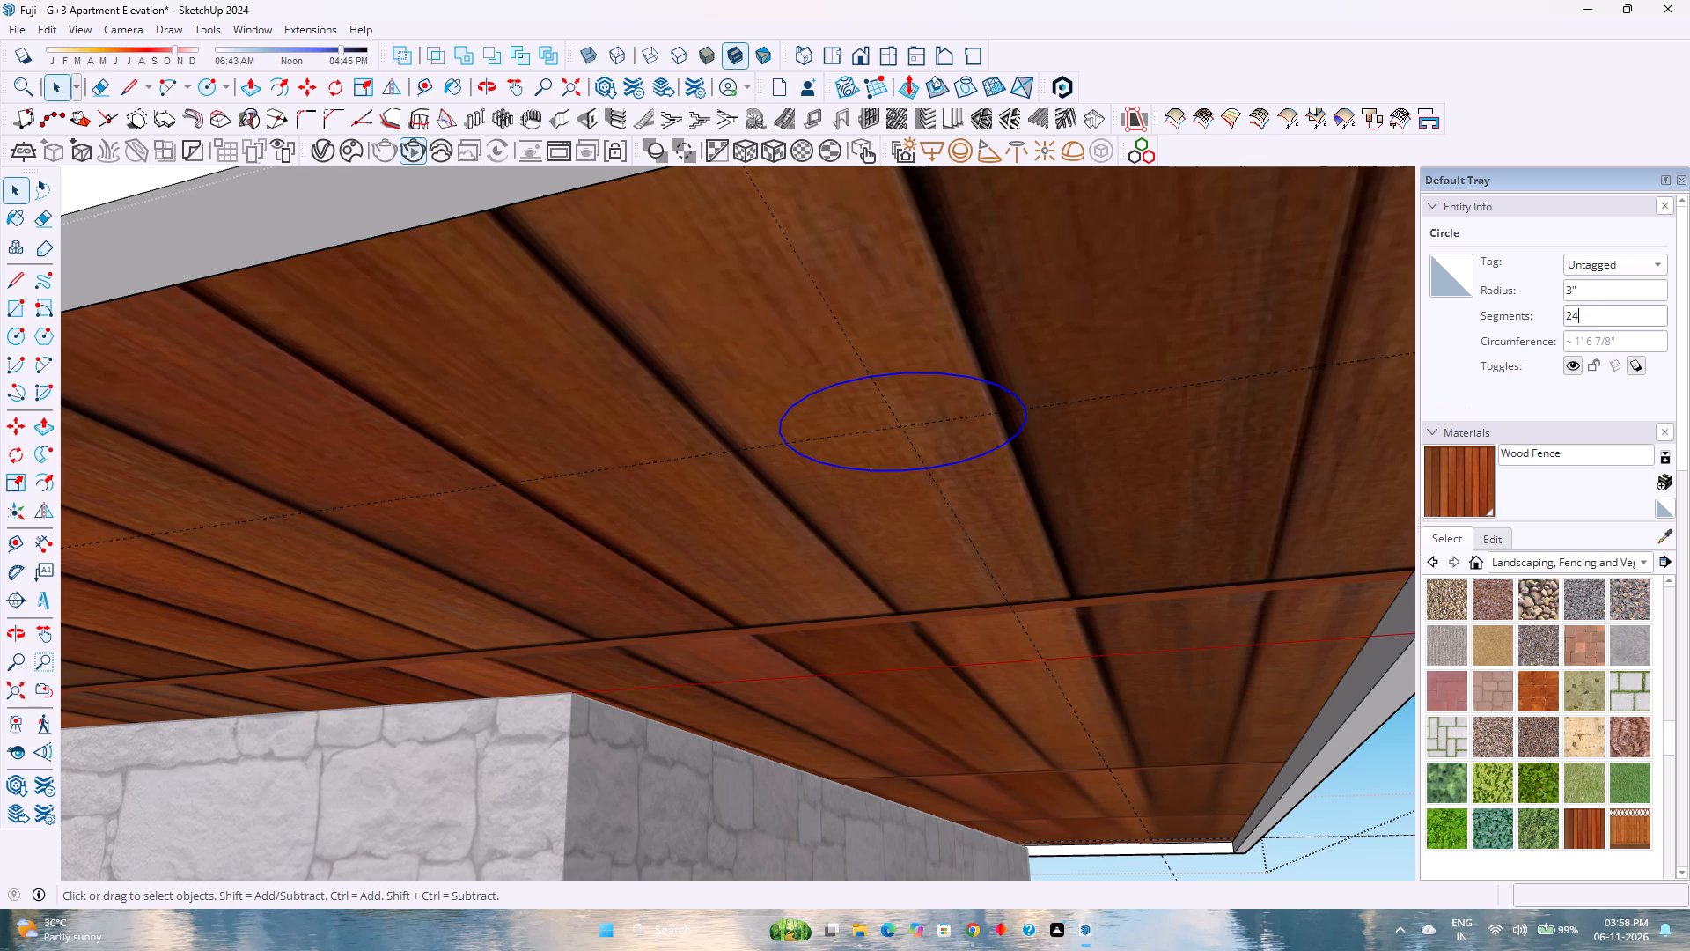
pyautogui.press('0')
pyautogui.press('Return')
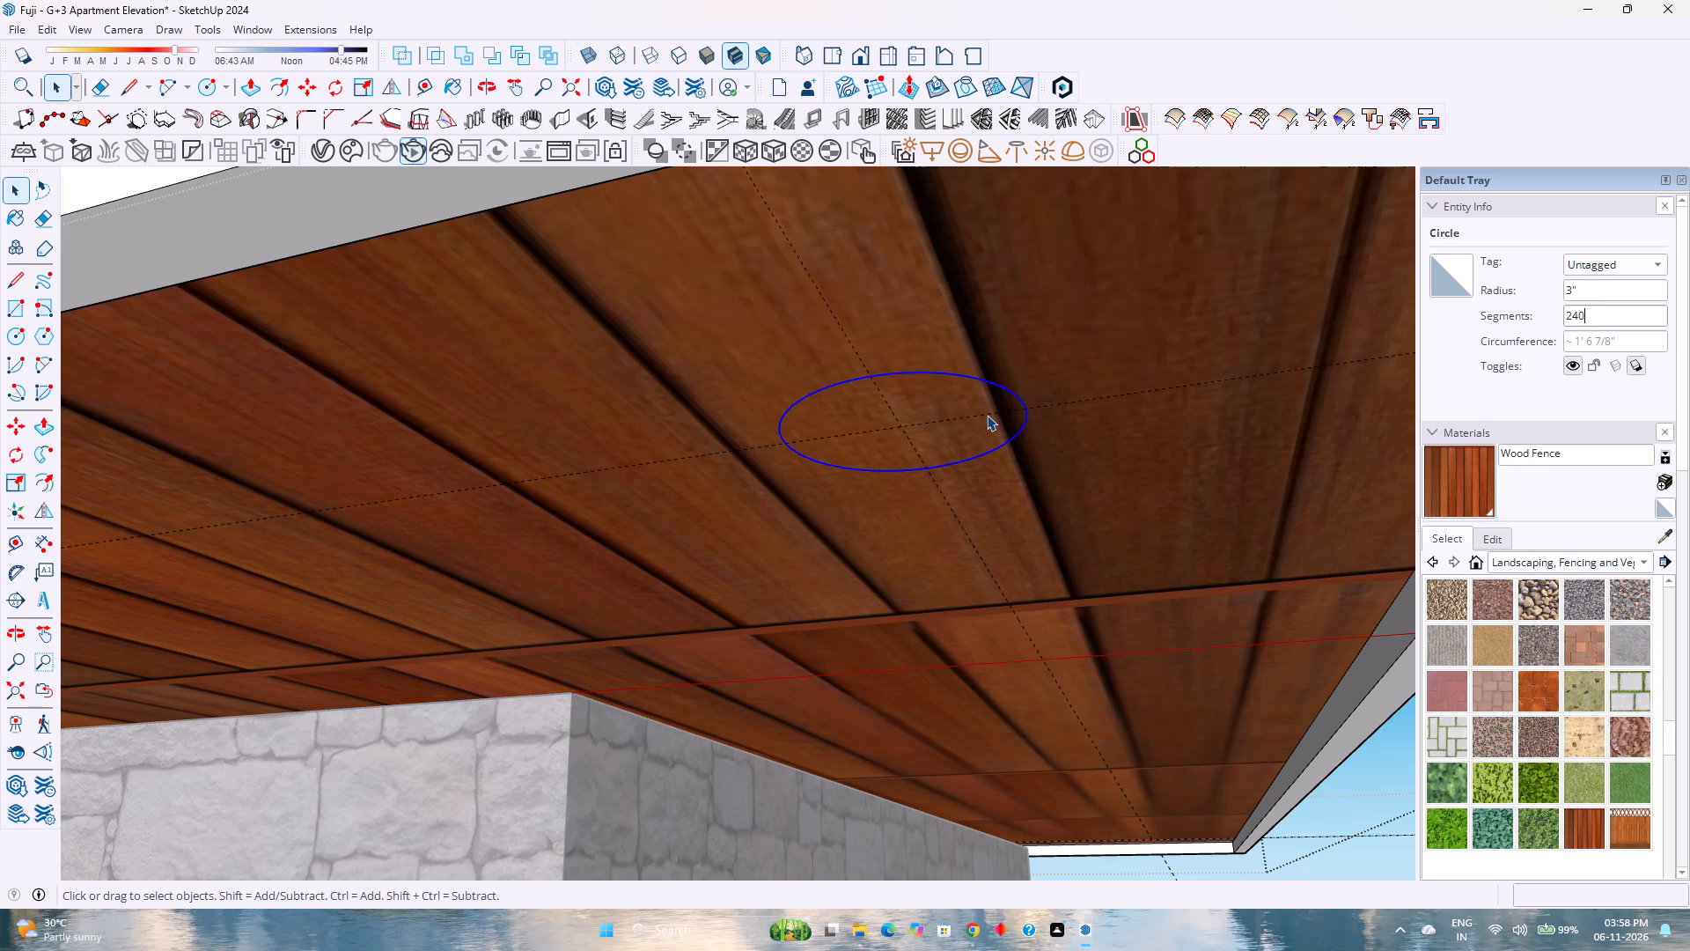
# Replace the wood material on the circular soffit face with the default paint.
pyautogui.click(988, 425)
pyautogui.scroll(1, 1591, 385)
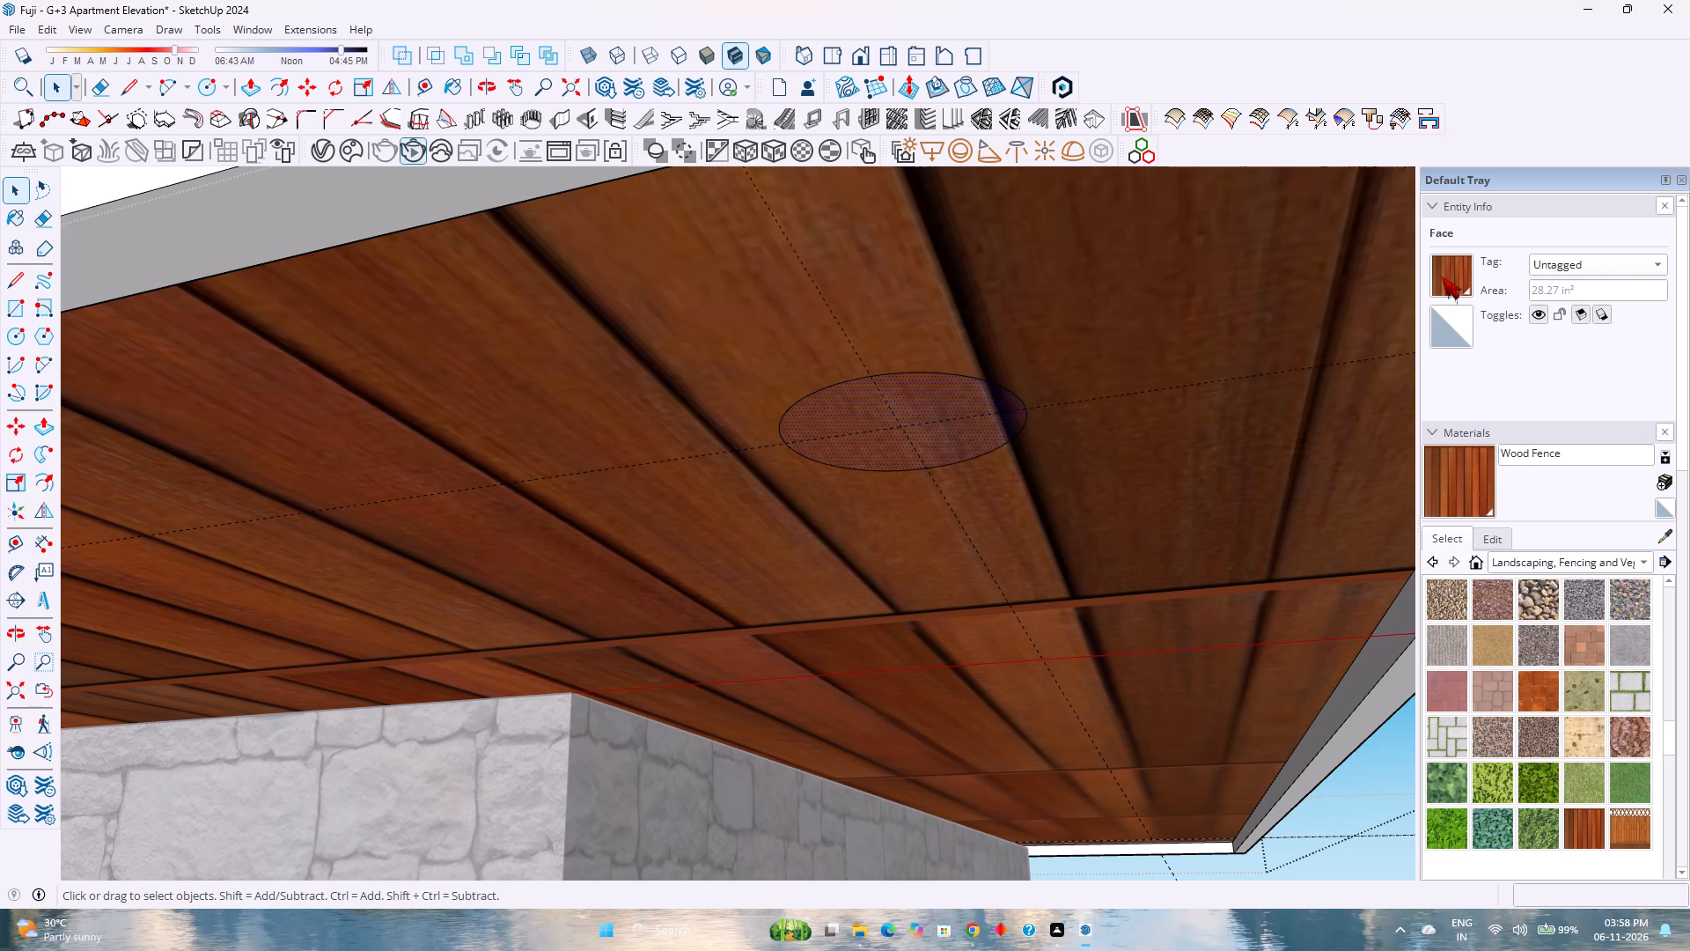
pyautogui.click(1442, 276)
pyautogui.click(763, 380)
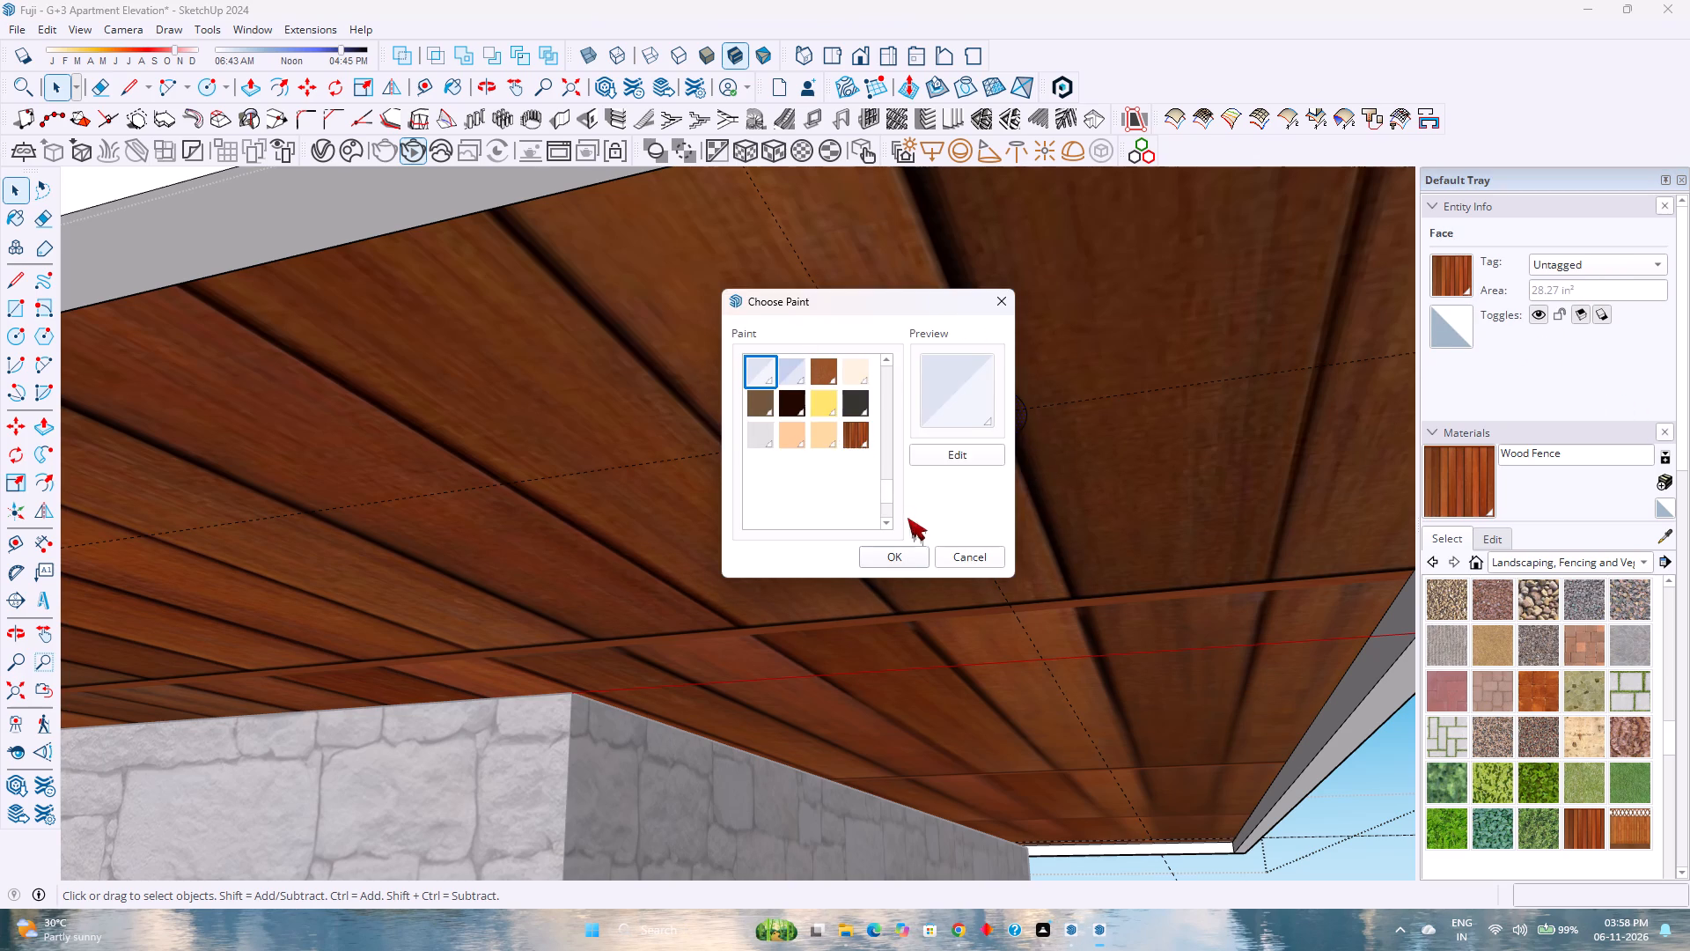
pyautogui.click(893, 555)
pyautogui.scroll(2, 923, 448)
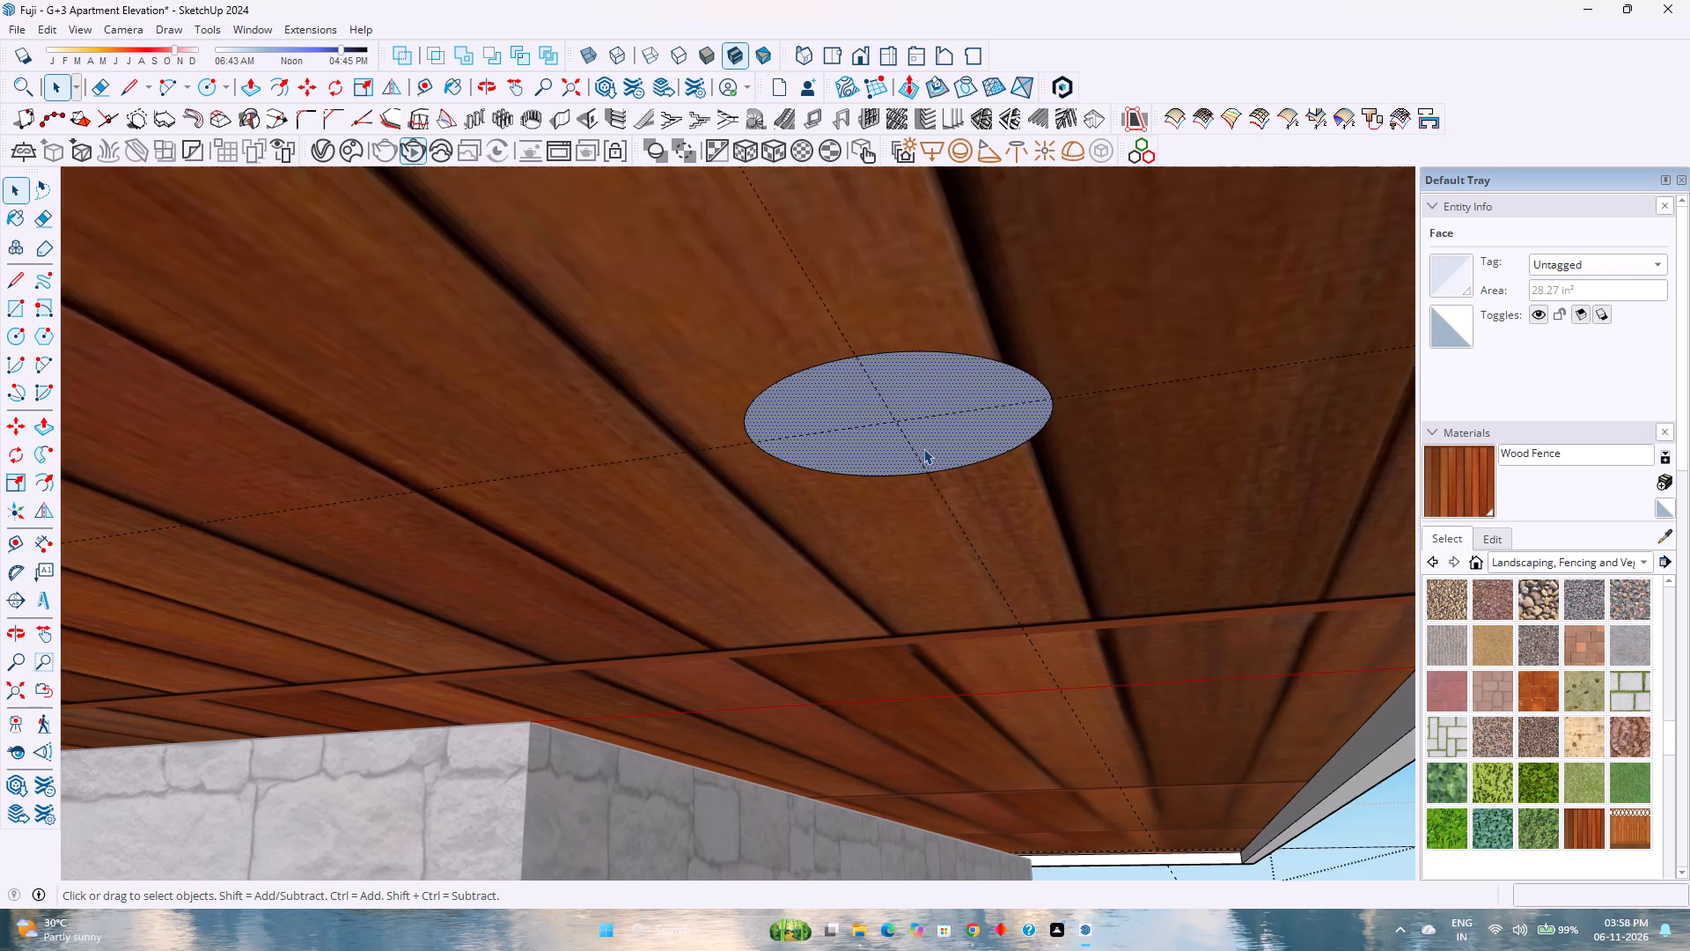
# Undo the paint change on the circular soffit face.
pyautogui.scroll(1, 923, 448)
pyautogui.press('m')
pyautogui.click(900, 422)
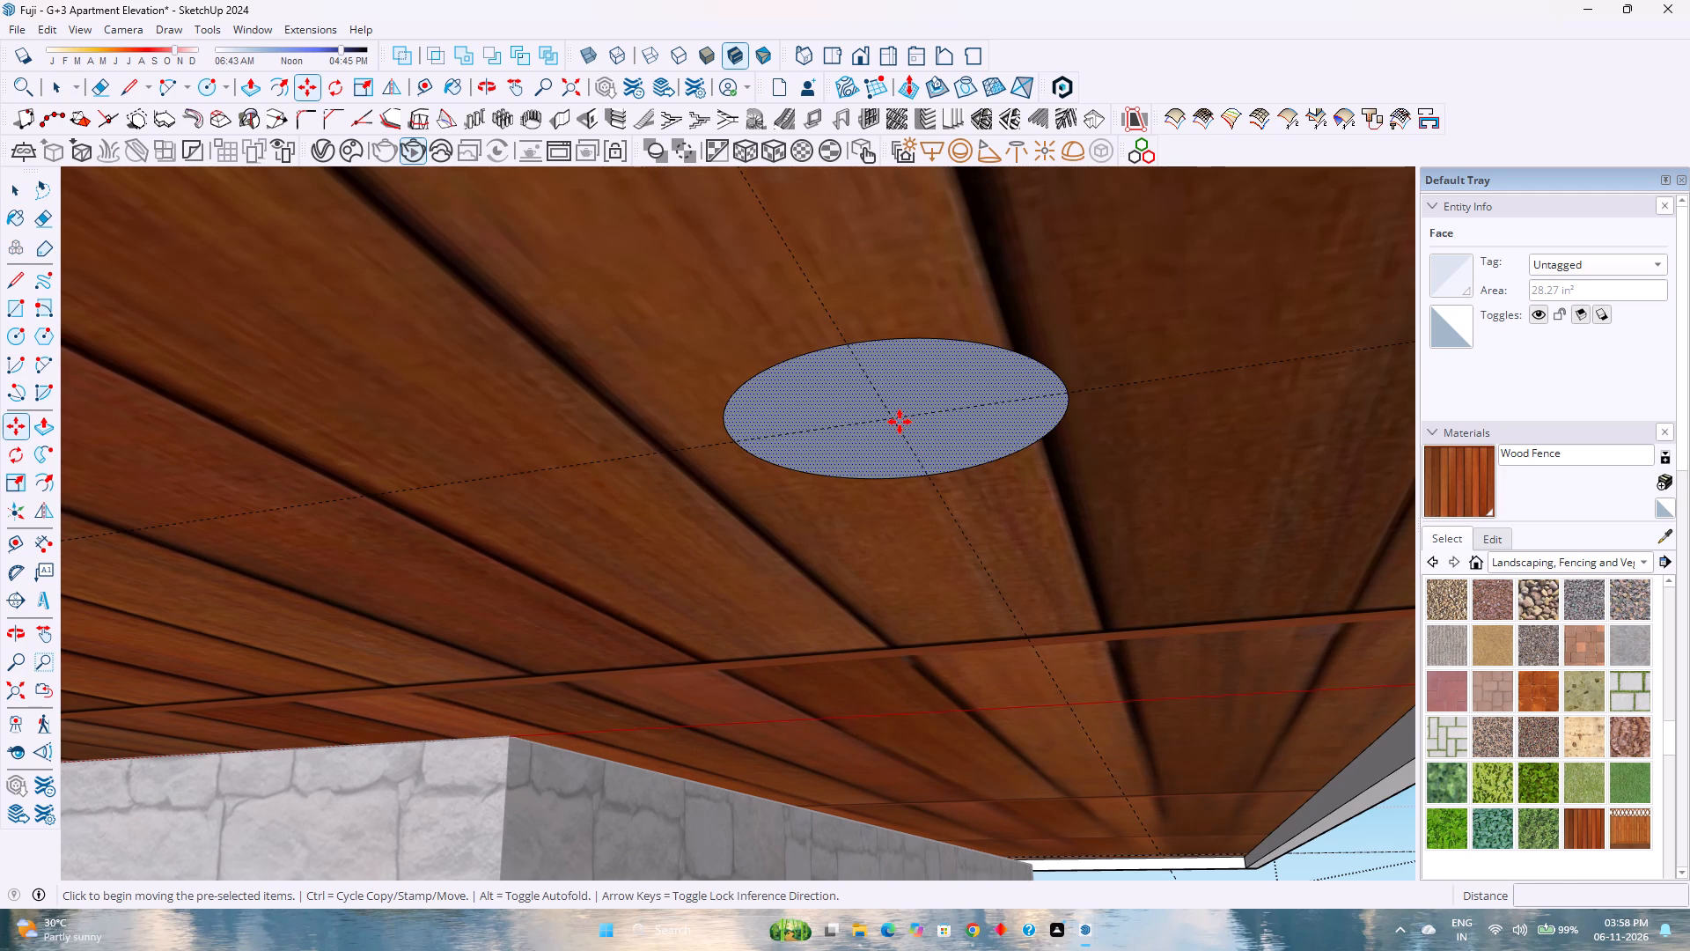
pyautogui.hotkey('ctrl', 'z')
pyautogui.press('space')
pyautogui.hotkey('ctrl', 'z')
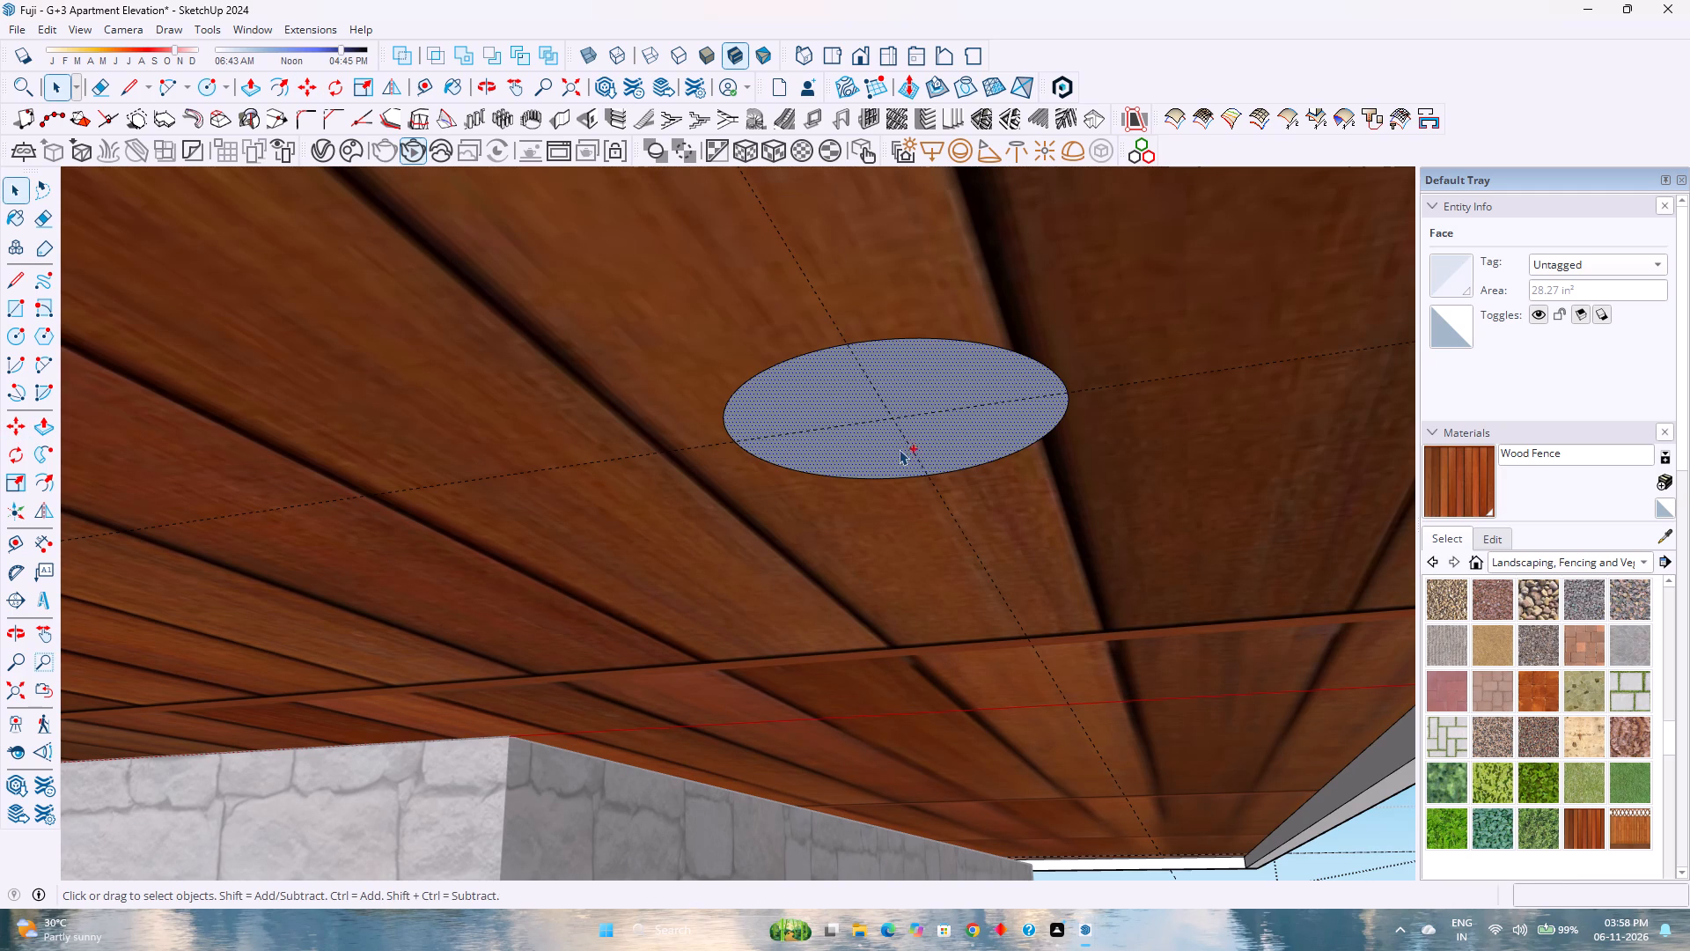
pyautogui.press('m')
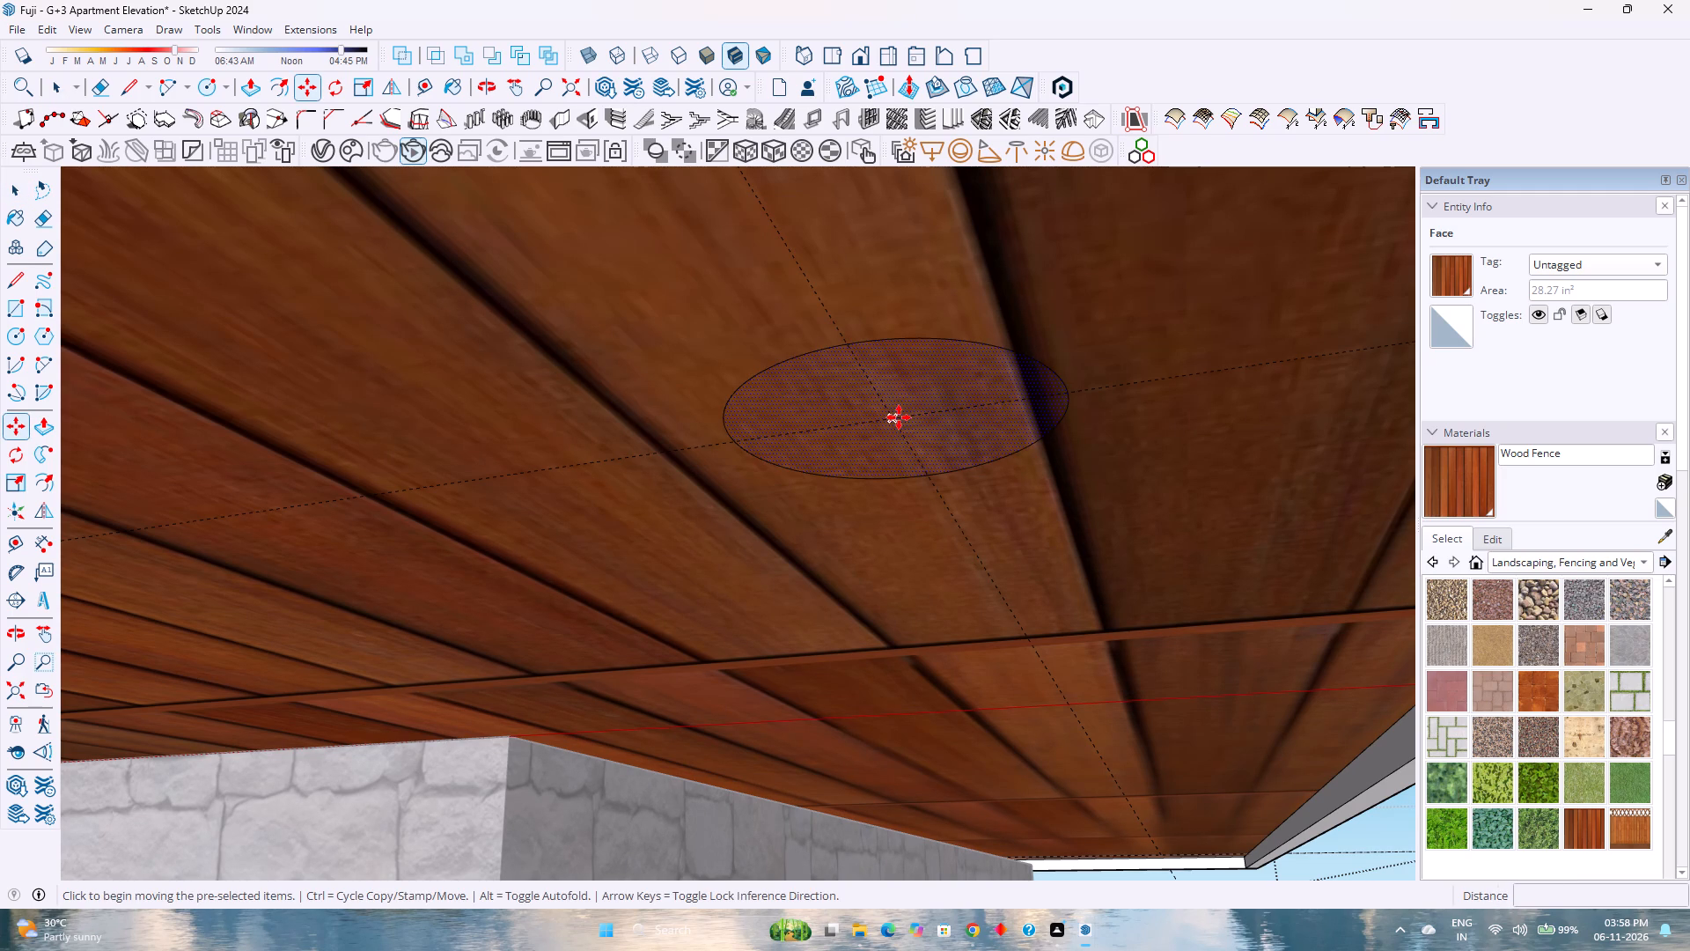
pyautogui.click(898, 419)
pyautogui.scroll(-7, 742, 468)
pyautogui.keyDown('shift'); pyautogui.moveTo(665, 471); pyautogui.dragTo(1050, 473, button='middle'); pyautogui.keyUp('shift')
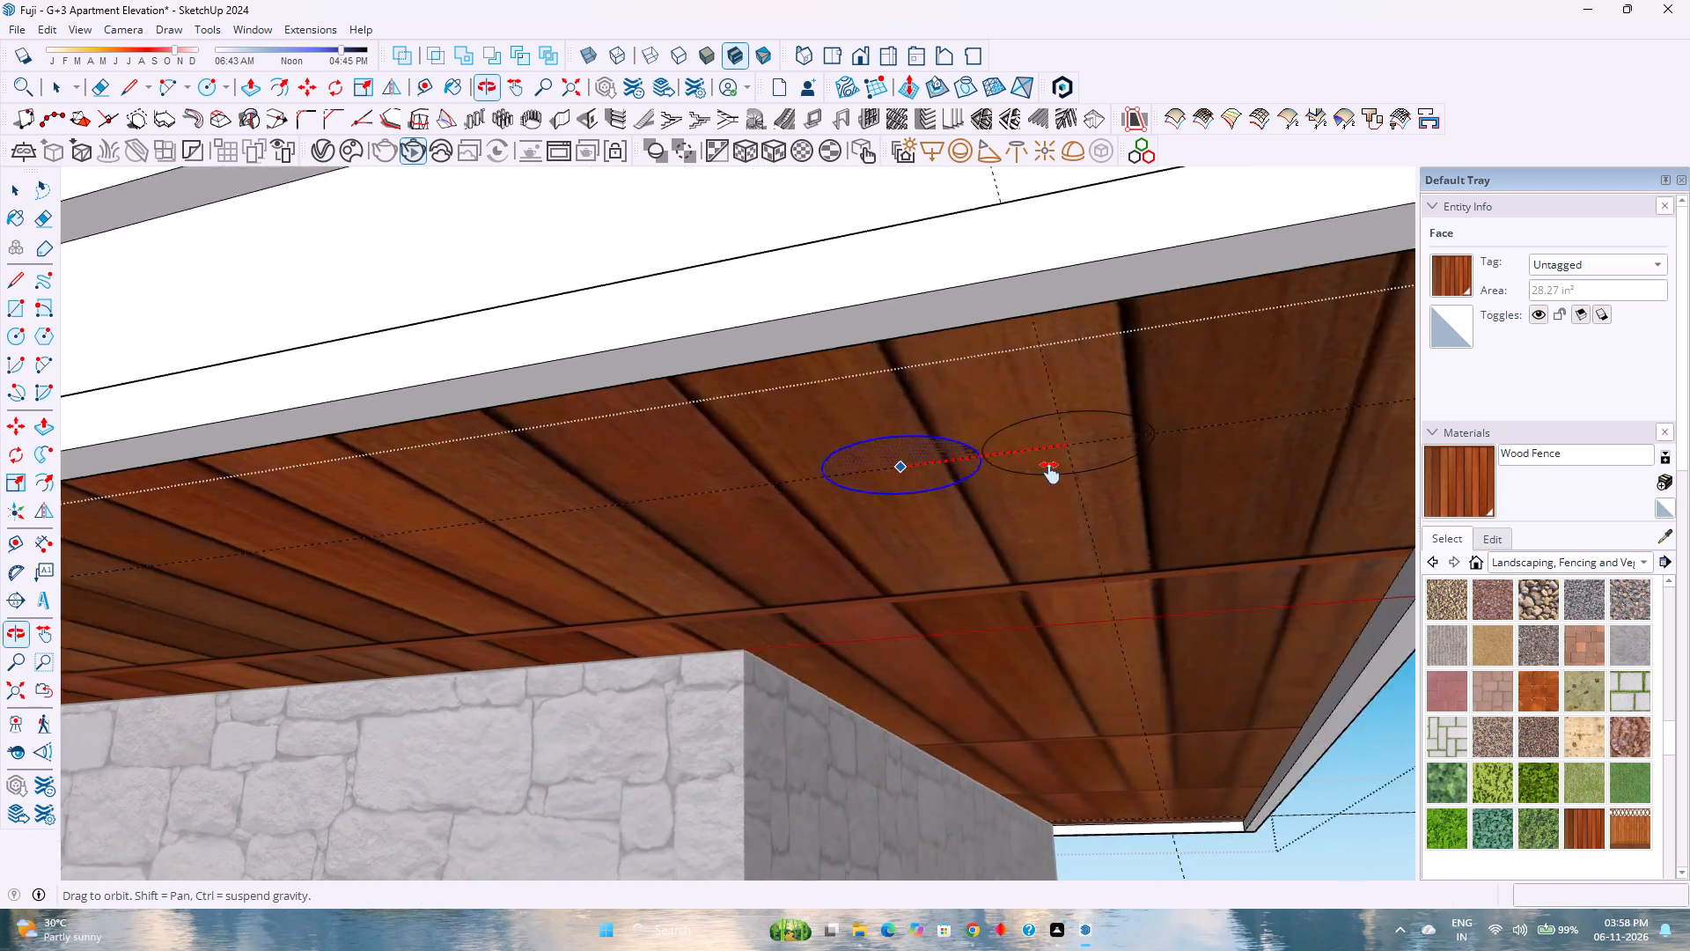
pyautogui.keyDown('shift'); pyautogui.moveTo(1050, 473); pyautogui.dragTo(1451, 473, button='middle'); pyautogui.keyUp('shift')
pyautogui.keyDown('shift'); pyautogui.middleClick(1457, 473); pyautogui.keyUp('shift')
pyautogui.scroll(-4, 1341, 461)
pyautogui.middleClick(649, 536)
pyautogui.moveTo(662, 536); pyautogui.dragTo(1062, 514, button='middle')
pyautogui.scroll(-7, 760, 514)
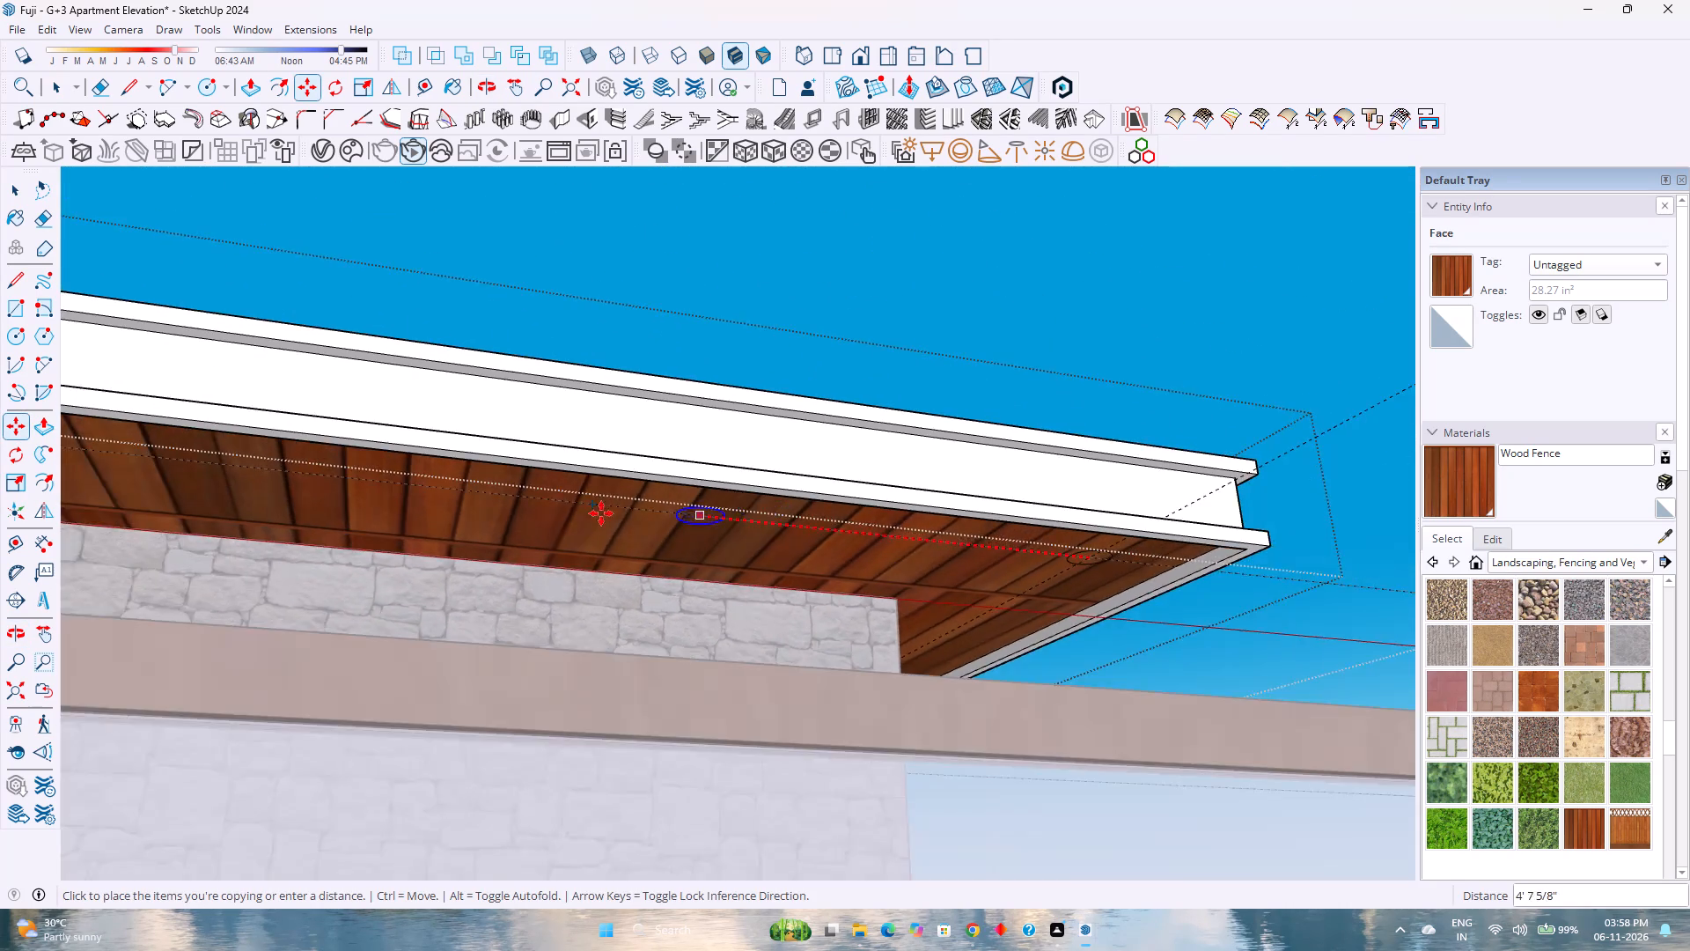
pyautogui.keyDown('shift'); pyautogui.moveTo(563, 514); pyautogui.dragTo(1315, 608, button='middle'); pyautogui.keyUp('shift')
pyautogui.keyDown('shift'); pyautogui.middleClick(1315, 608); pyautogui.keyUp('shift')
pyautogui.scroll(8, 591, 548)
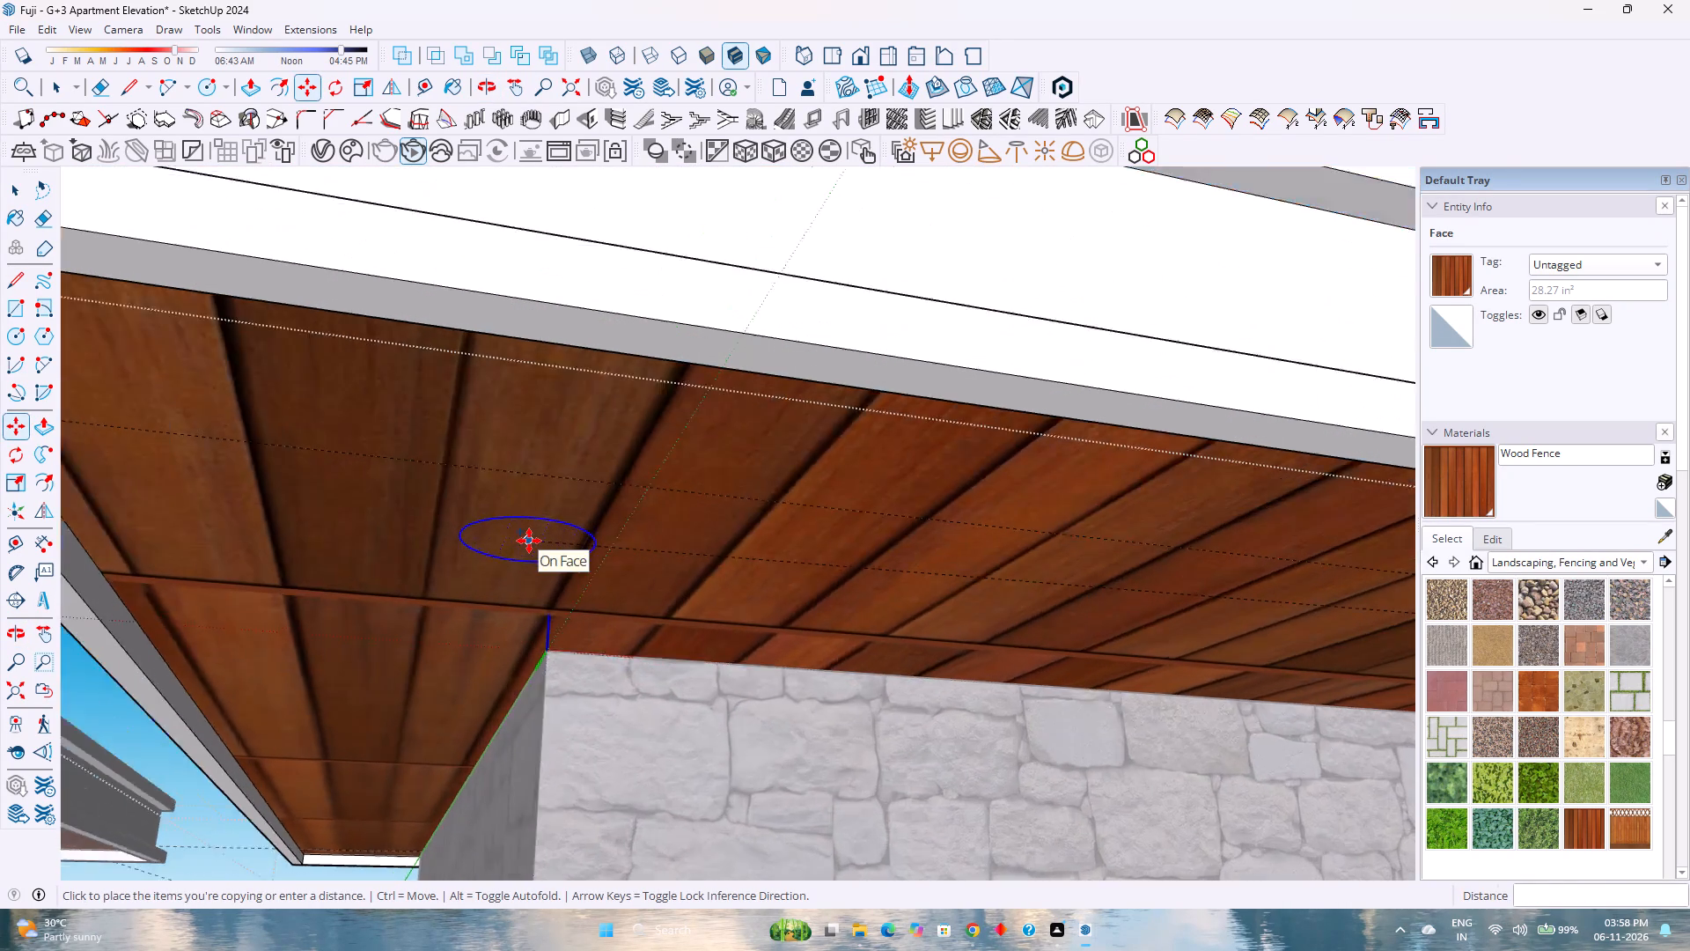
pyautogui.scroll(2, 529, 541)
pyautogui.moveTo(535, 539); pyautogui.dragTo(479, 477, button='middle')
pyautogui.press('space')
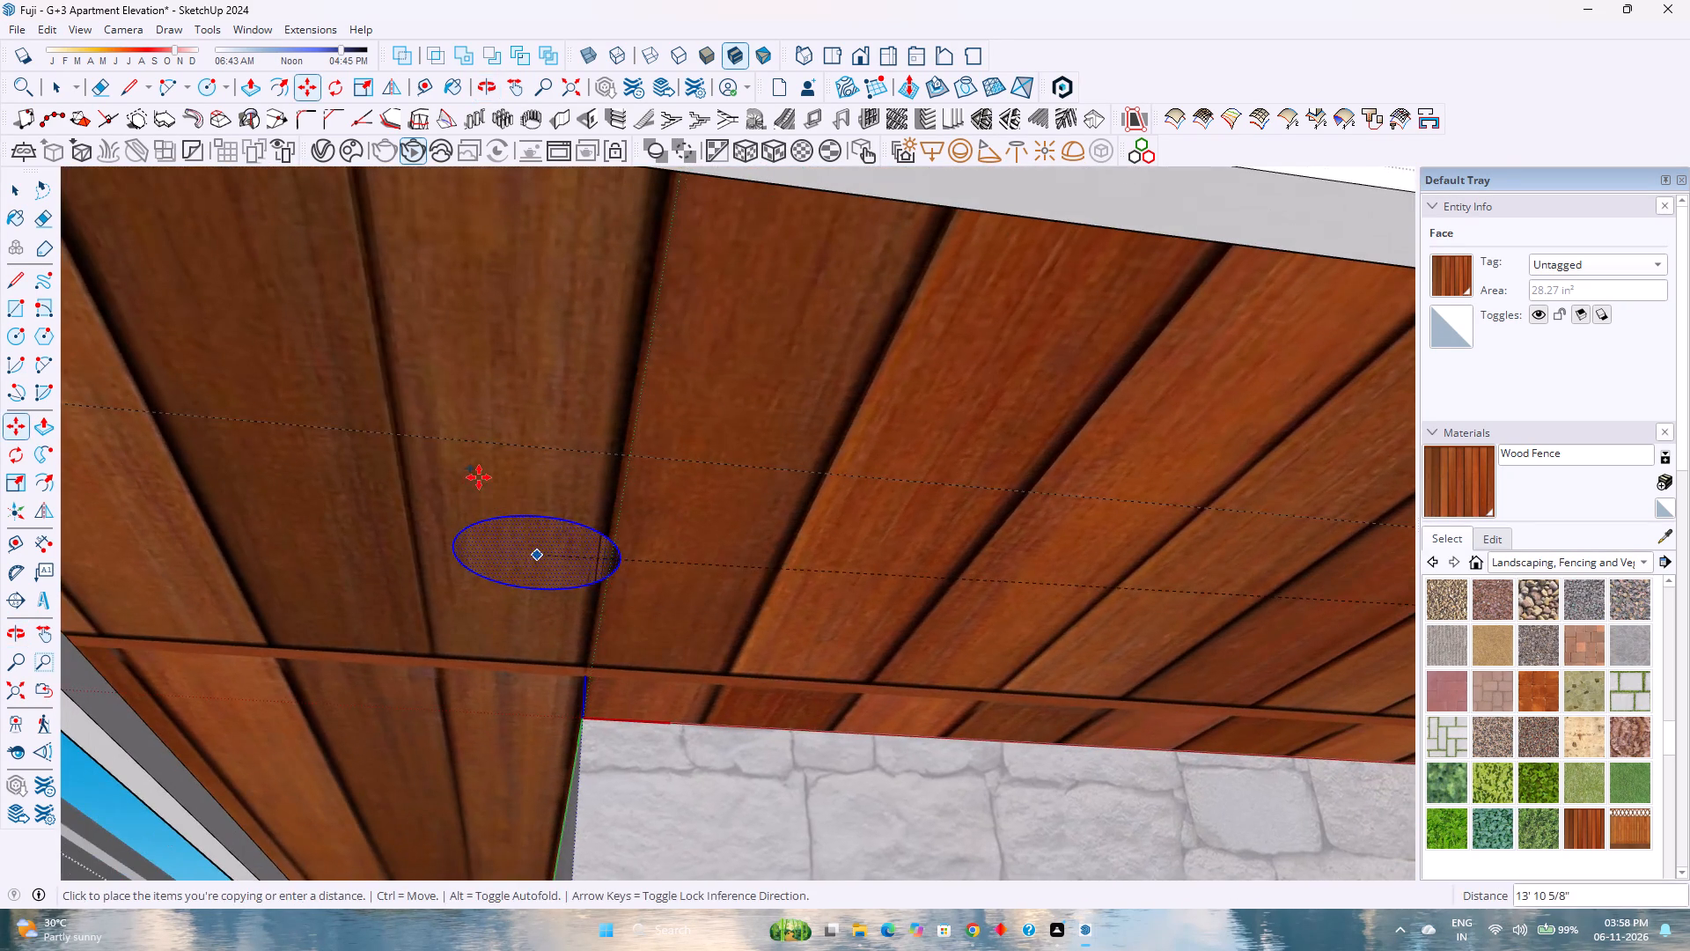
# Place a guide 1'2" inward from the wood soffit's short edge at the end opposite the circle.
pyautogui.click(424, 84)
pyautogui.scroll(-2, 632, 524)
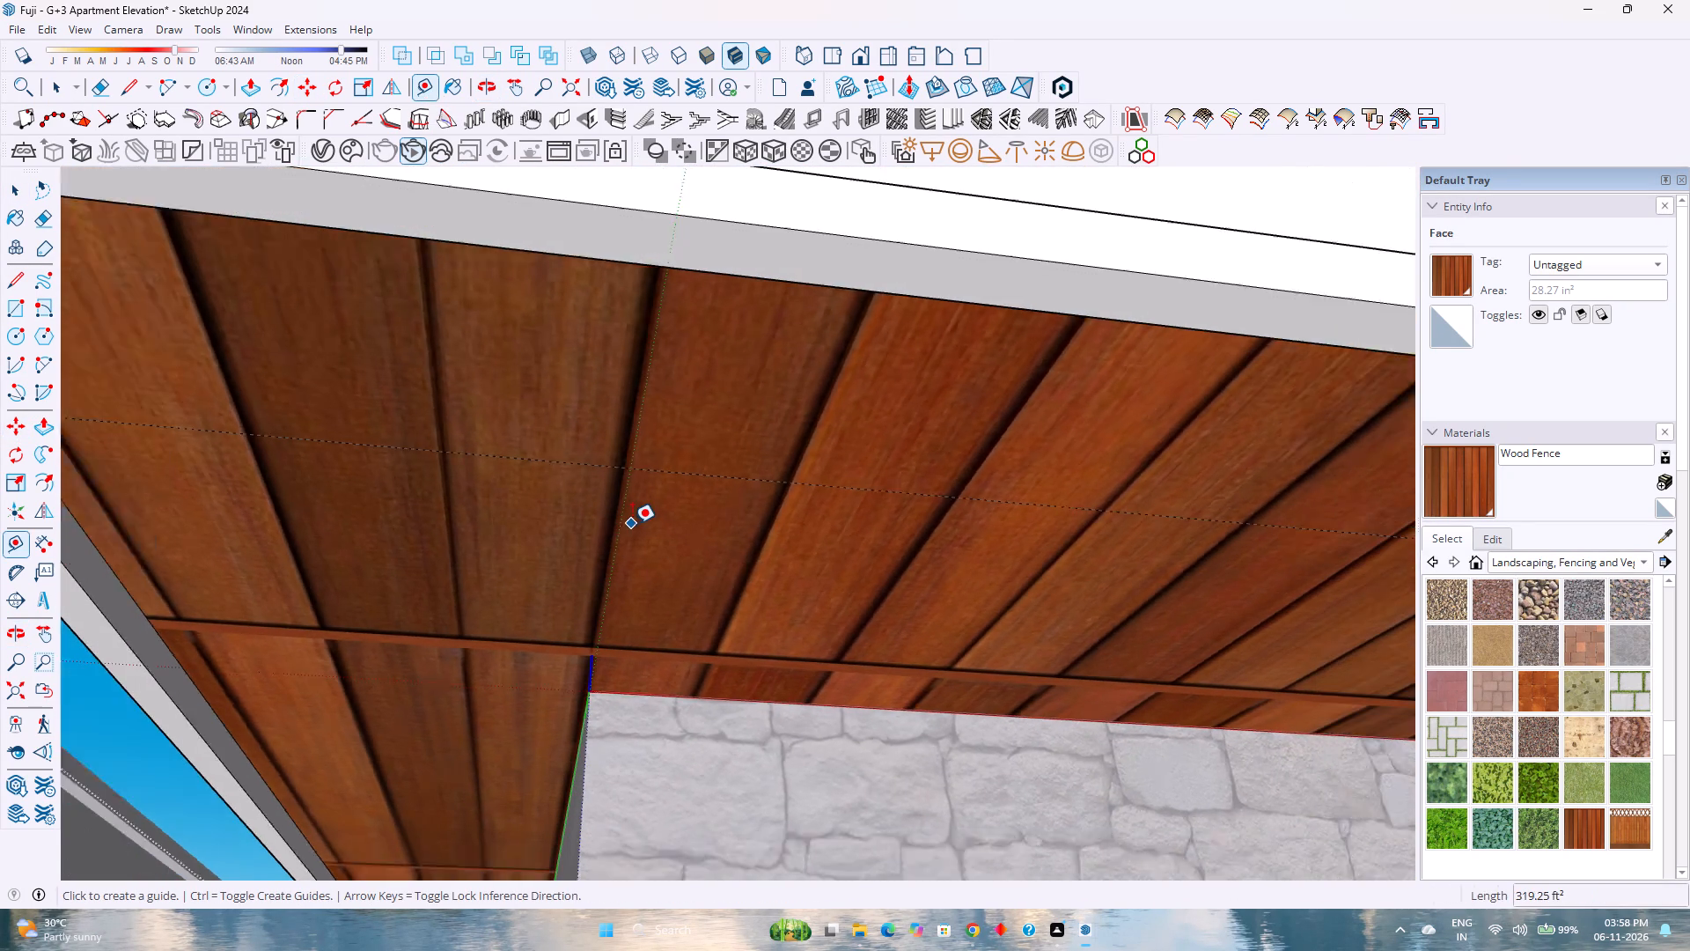
pyautogui.scroll(-3, 632, 524)
pyautogui.click(213, 505)
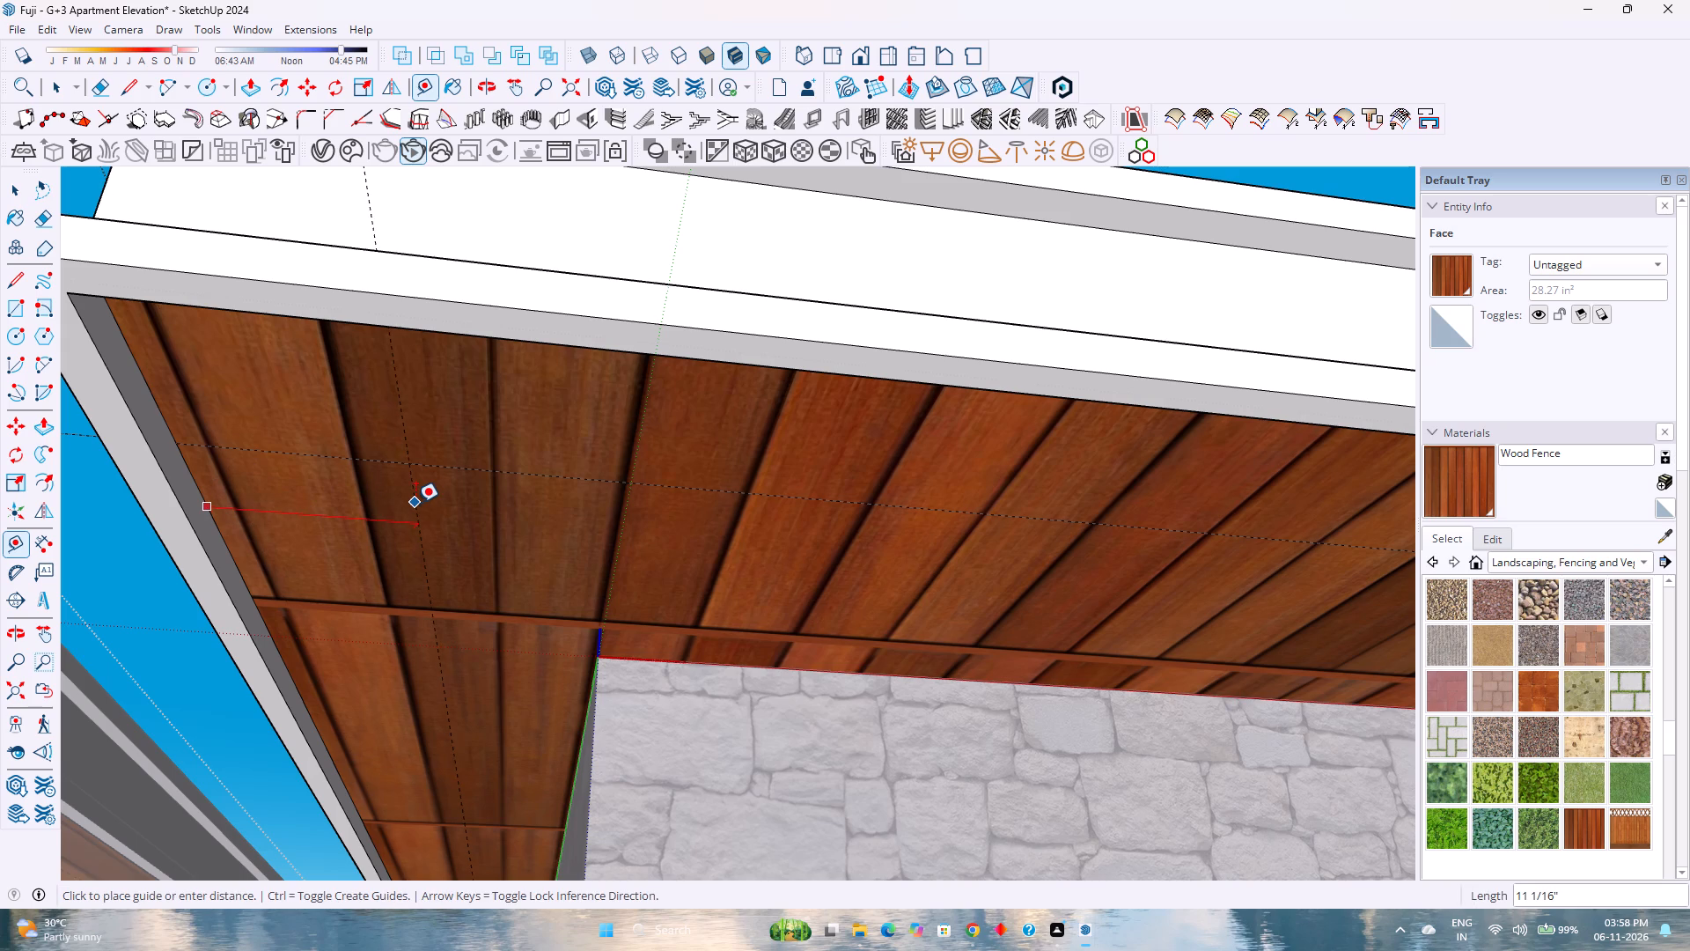
pyautogui.write('1\'2"')
pyautogui.press('Return')
# Copy the circular face 14'4" along the red axis to the guide intersection at the soffit's opposite end.
pyautogui.scroll(-2, 410, 501)
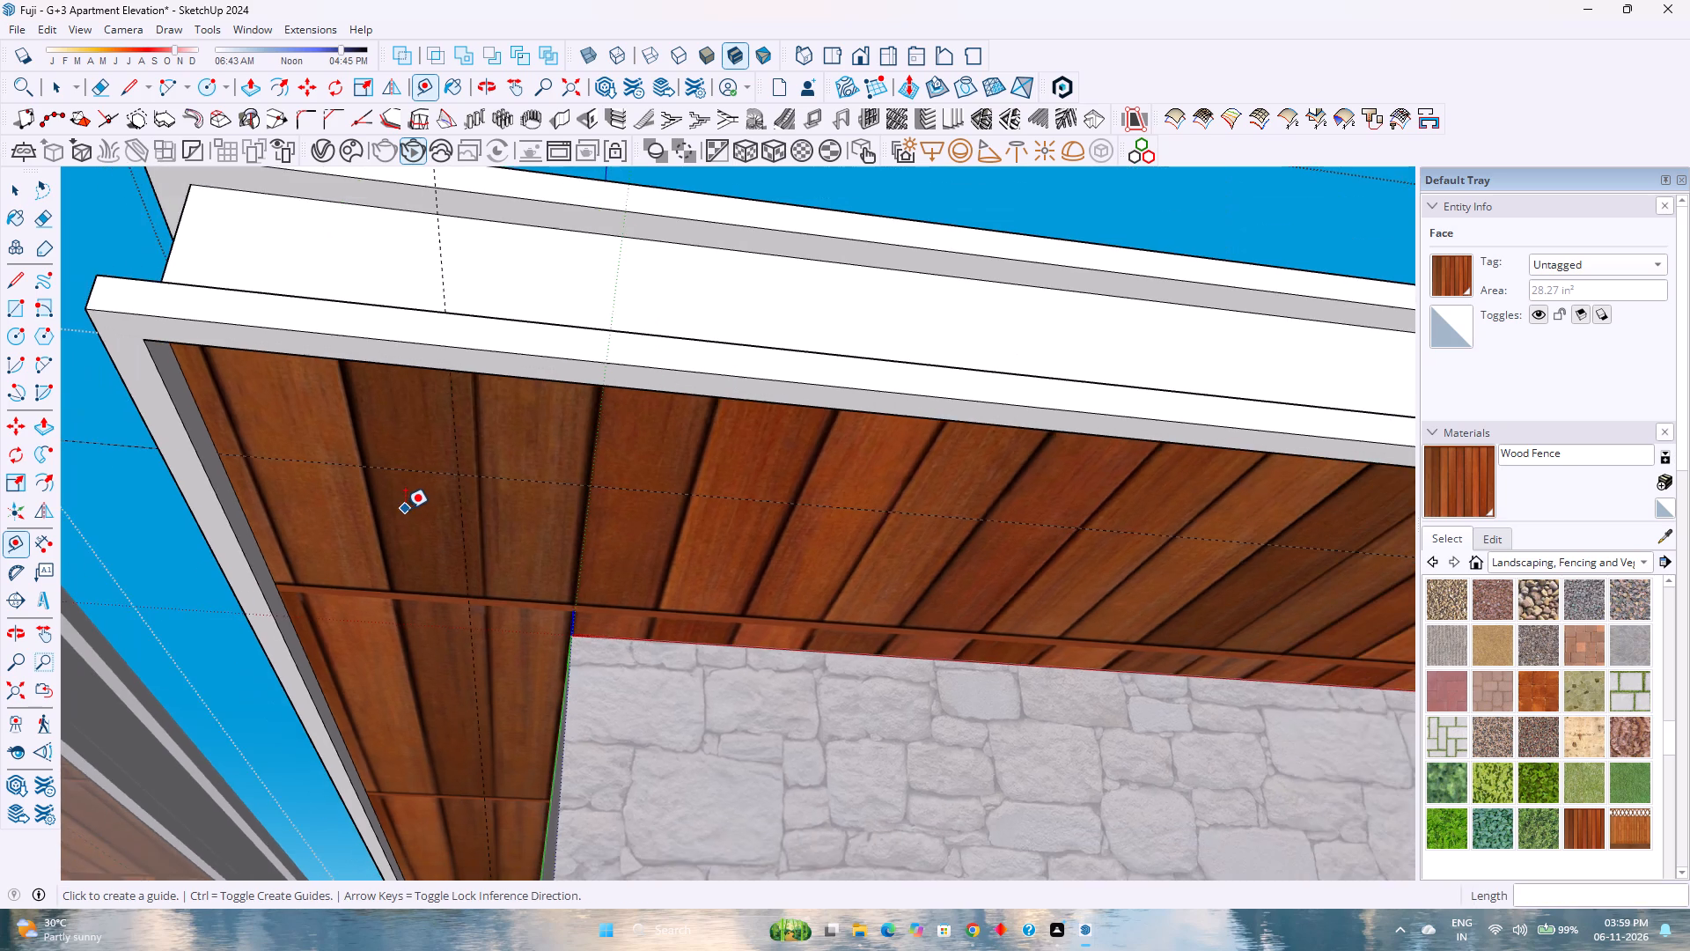
pyautogui.scroll(-4, 404, 509)
pyautogui.keyDown('shift'); pyautogui.middleClick(713, 557); pyautogui.keyUp('shift')
pyautogui.keyDown('shift'); pyautogui.moveTo(712, 557); pyautogui.dragTo(213, 589, button='middle'); pyautogui.keyUp('shift')
pyautogui.scroll(-3, 294, 590)
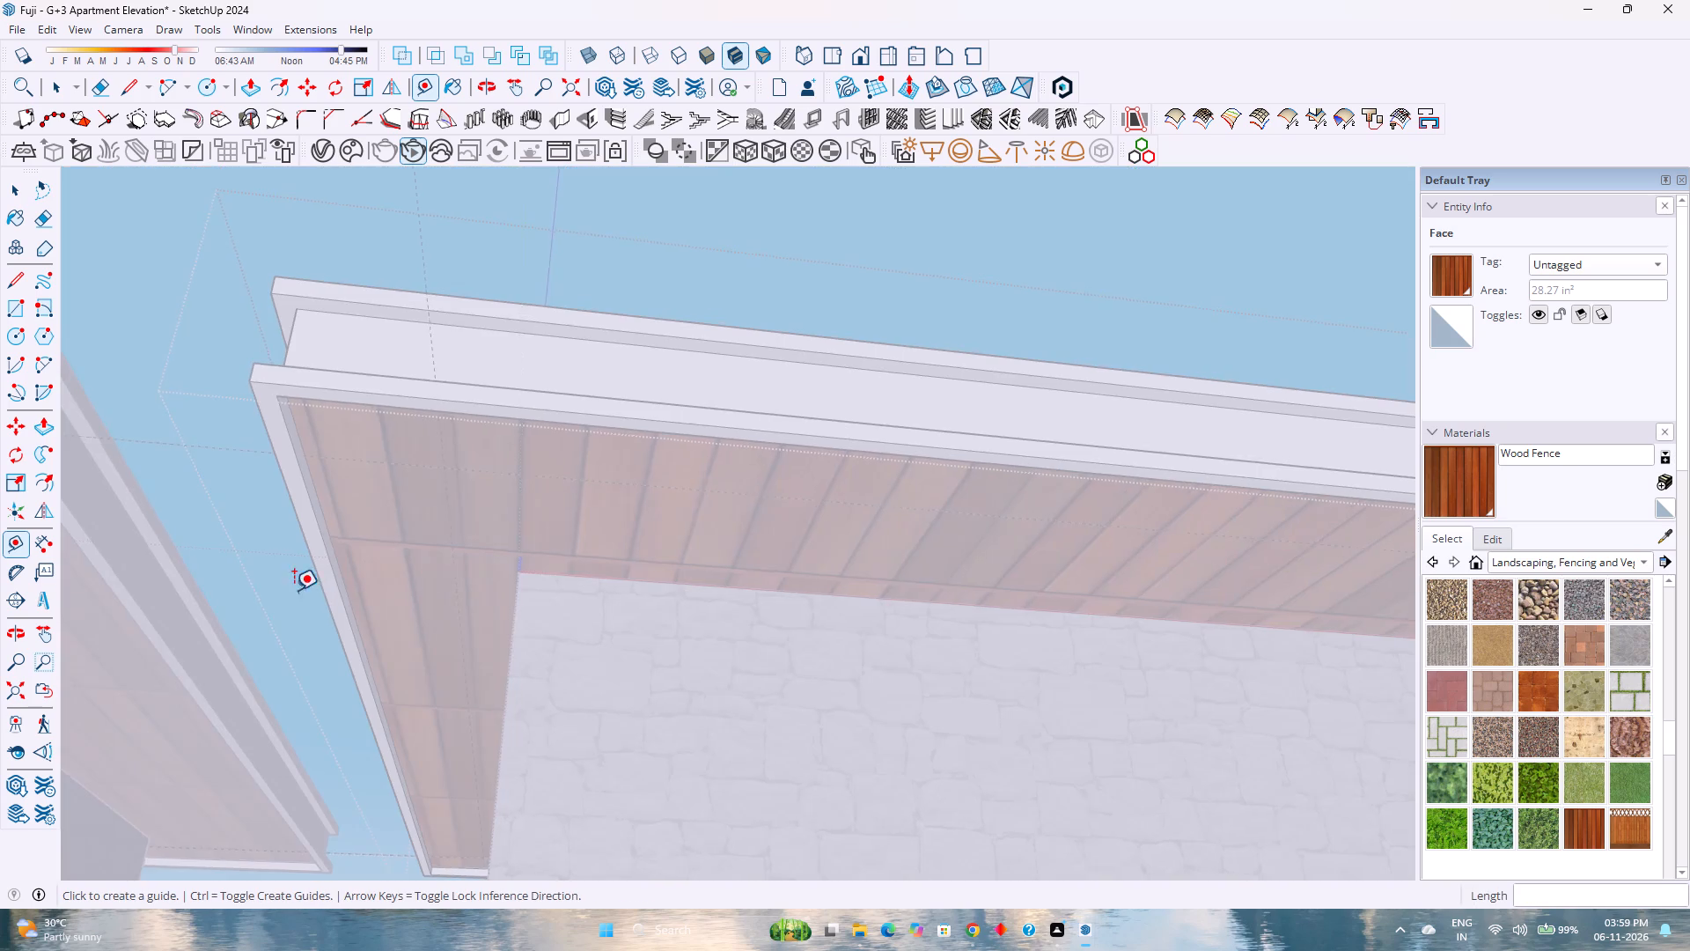
pyautogui.scroll(-1, 294, 590)
pyautogui.click(11, 695)
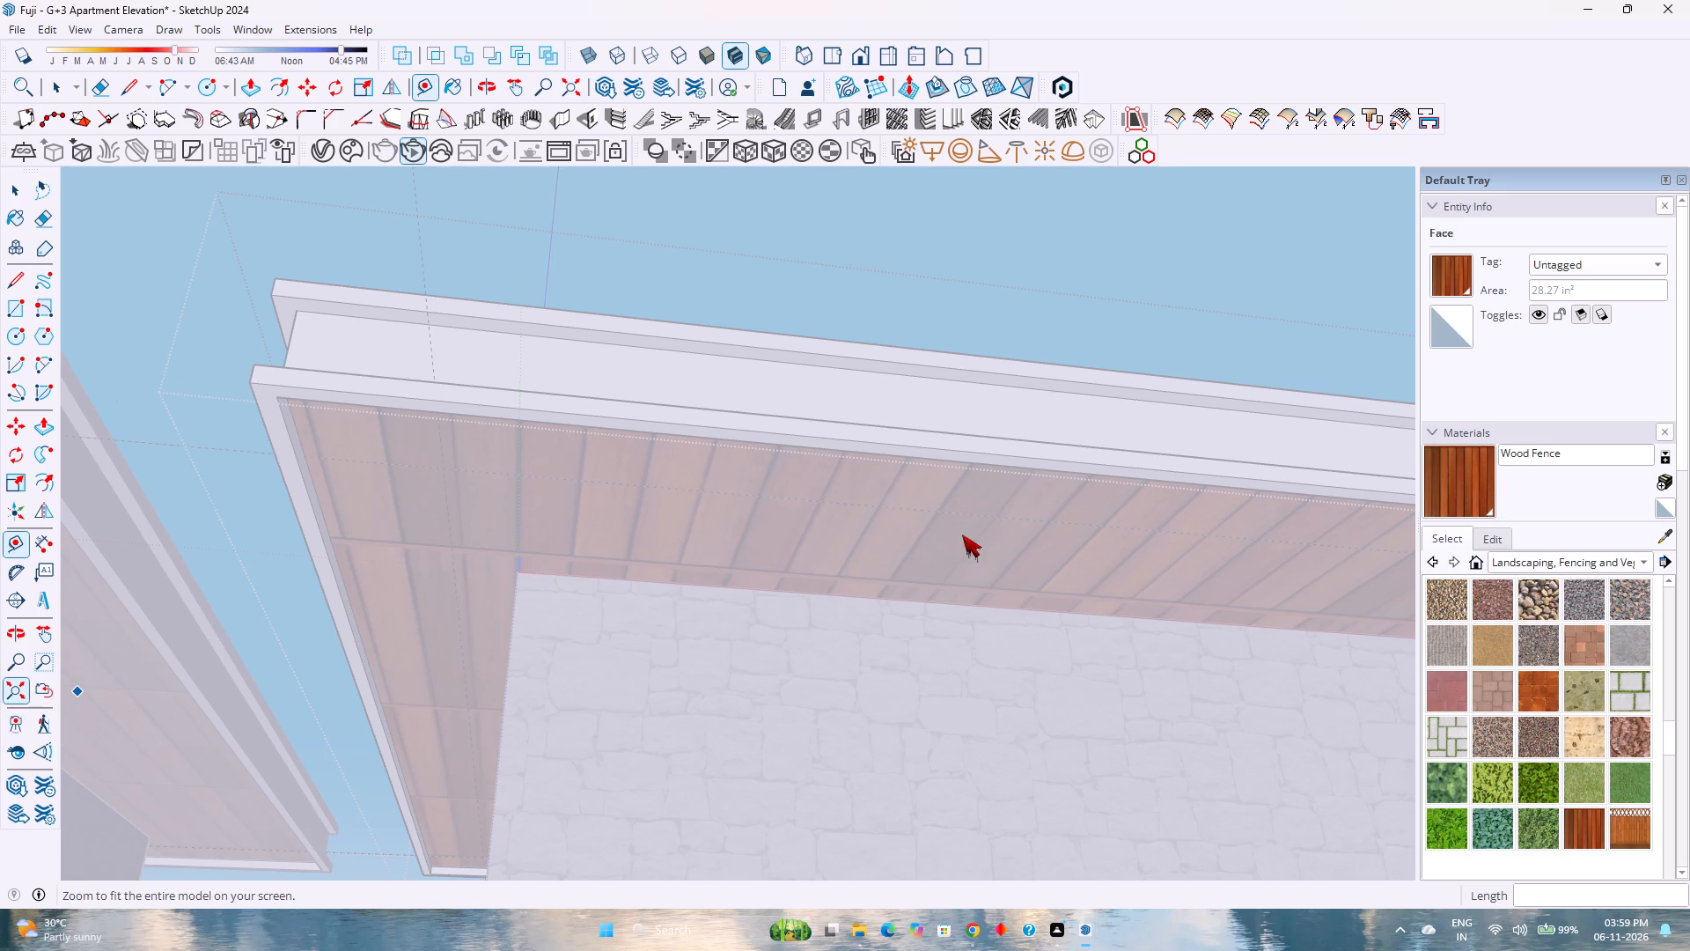
pyautogui.scroll(-1, 962, 534)
pyautogui.middleClick(927, 502)
pyautogui.moveTo(926, 505); pyautogui.dragTo(924, 589, button='middle')
pyautogui.moveTo(924, 589); pyautogui.dragTo(900, 708, button='middle')
pyautogui.scroll(-1, 774, 77)
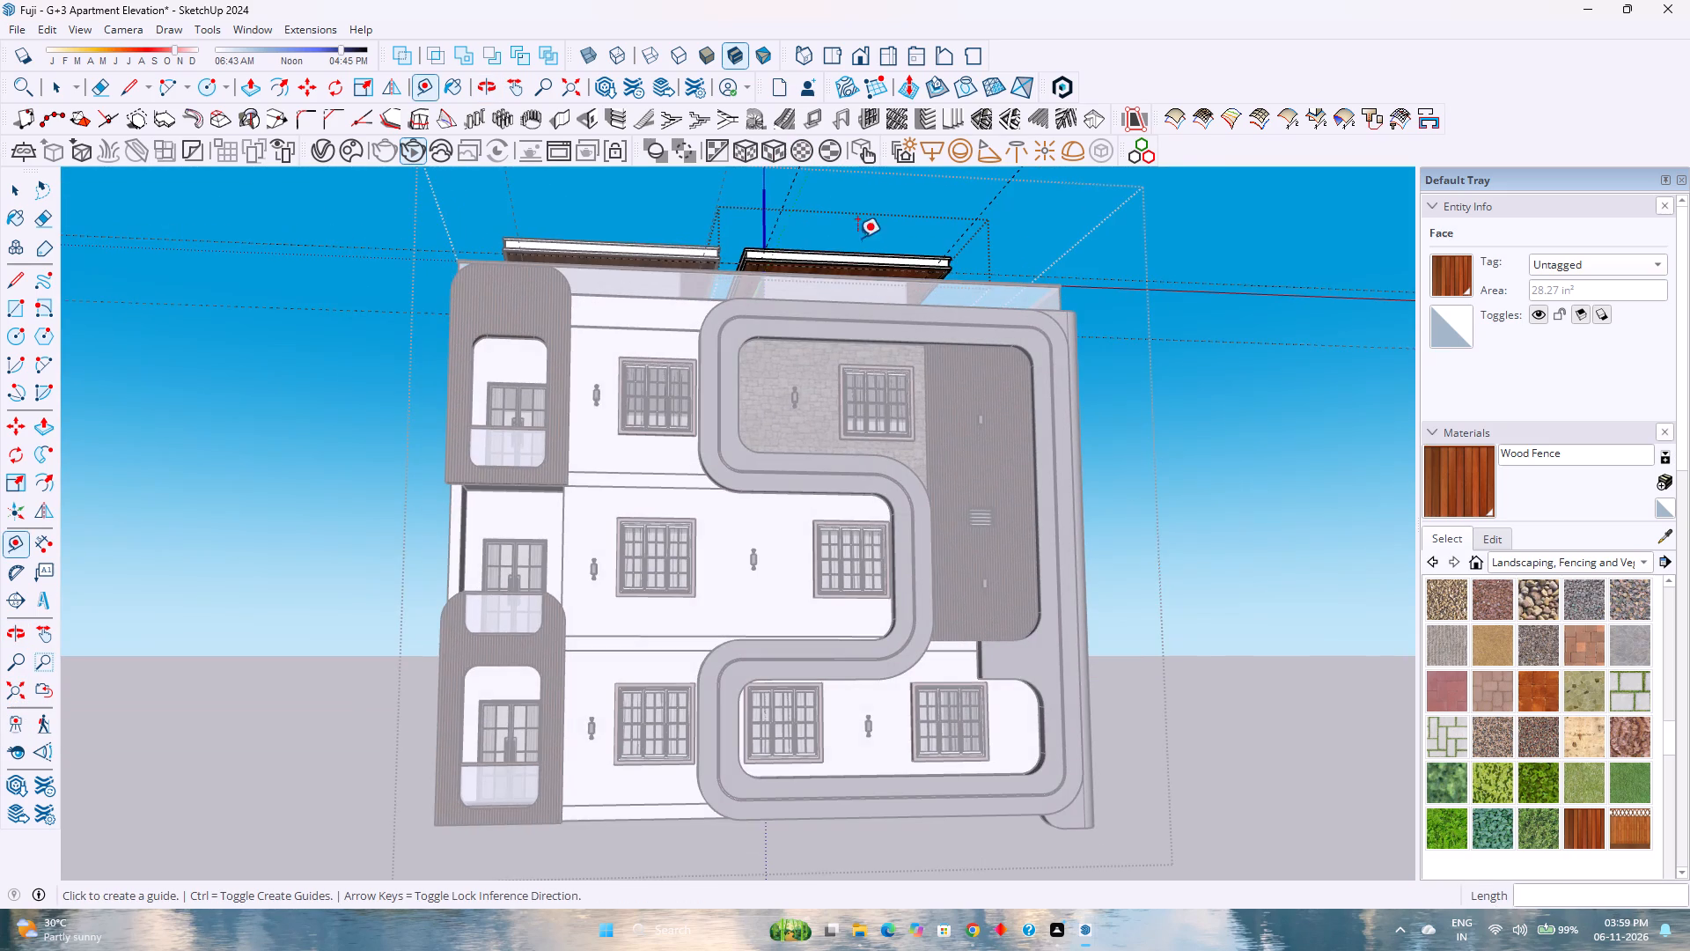
pyautogui.scroll(12, 858, 239)
pyautogui.press('m')
pyautogui.scroll(2, 922, 281)
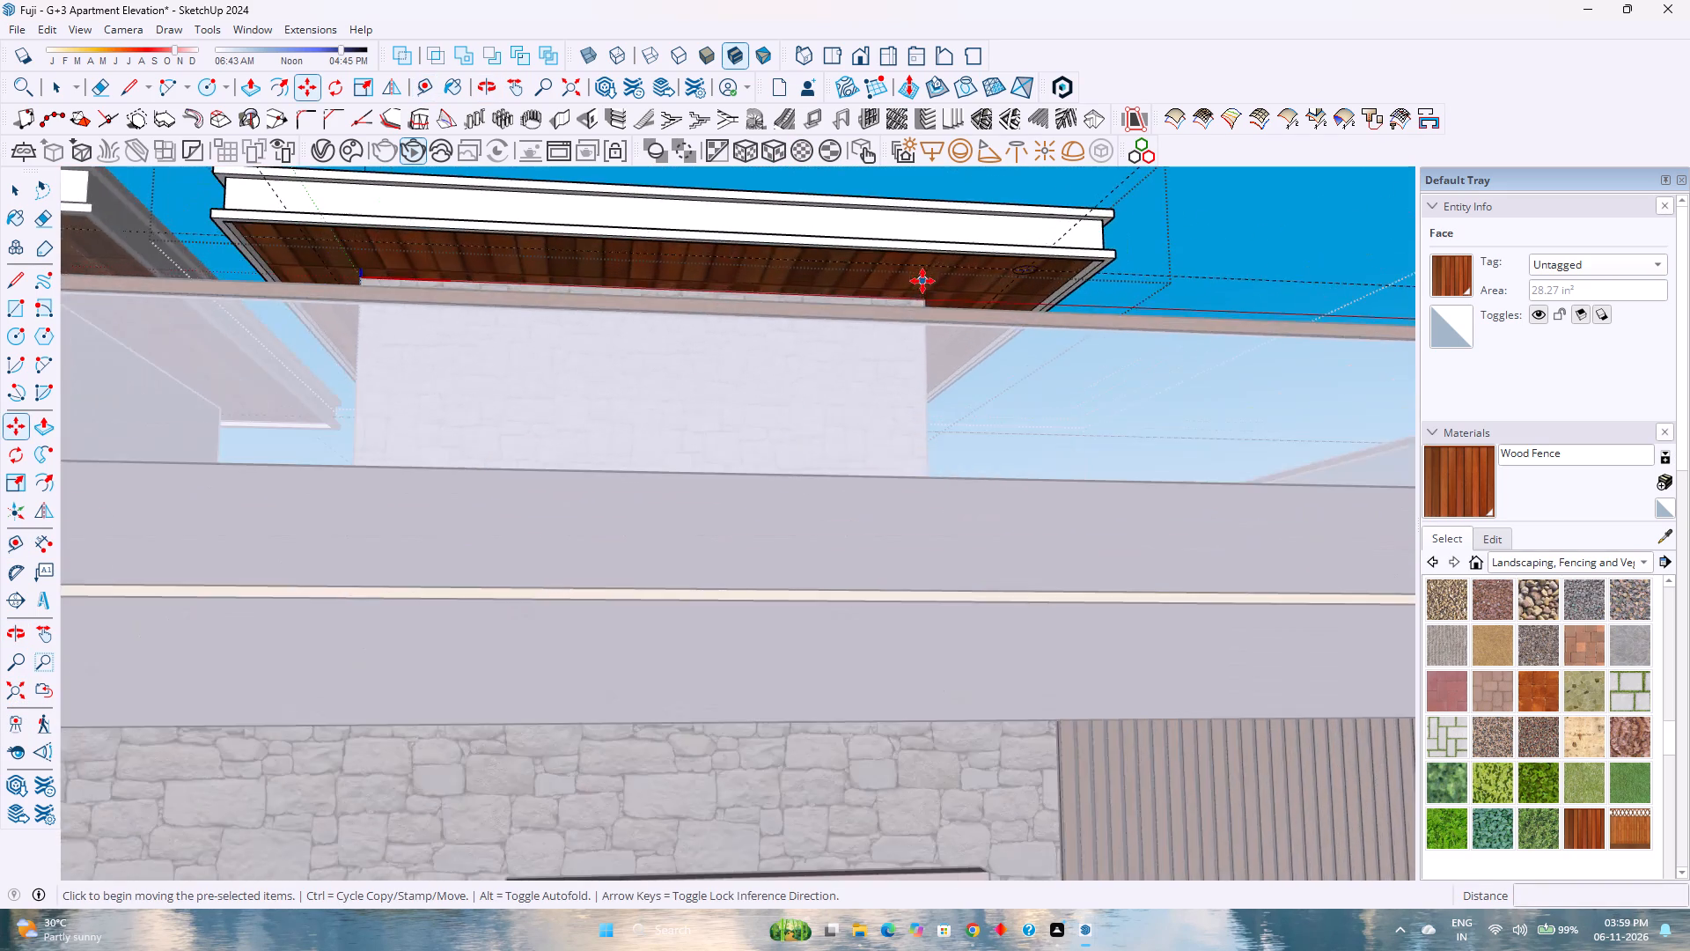
pyautogui.scroll(10, 922, 281)
pyautogui.scroll(6, 1075, 265)
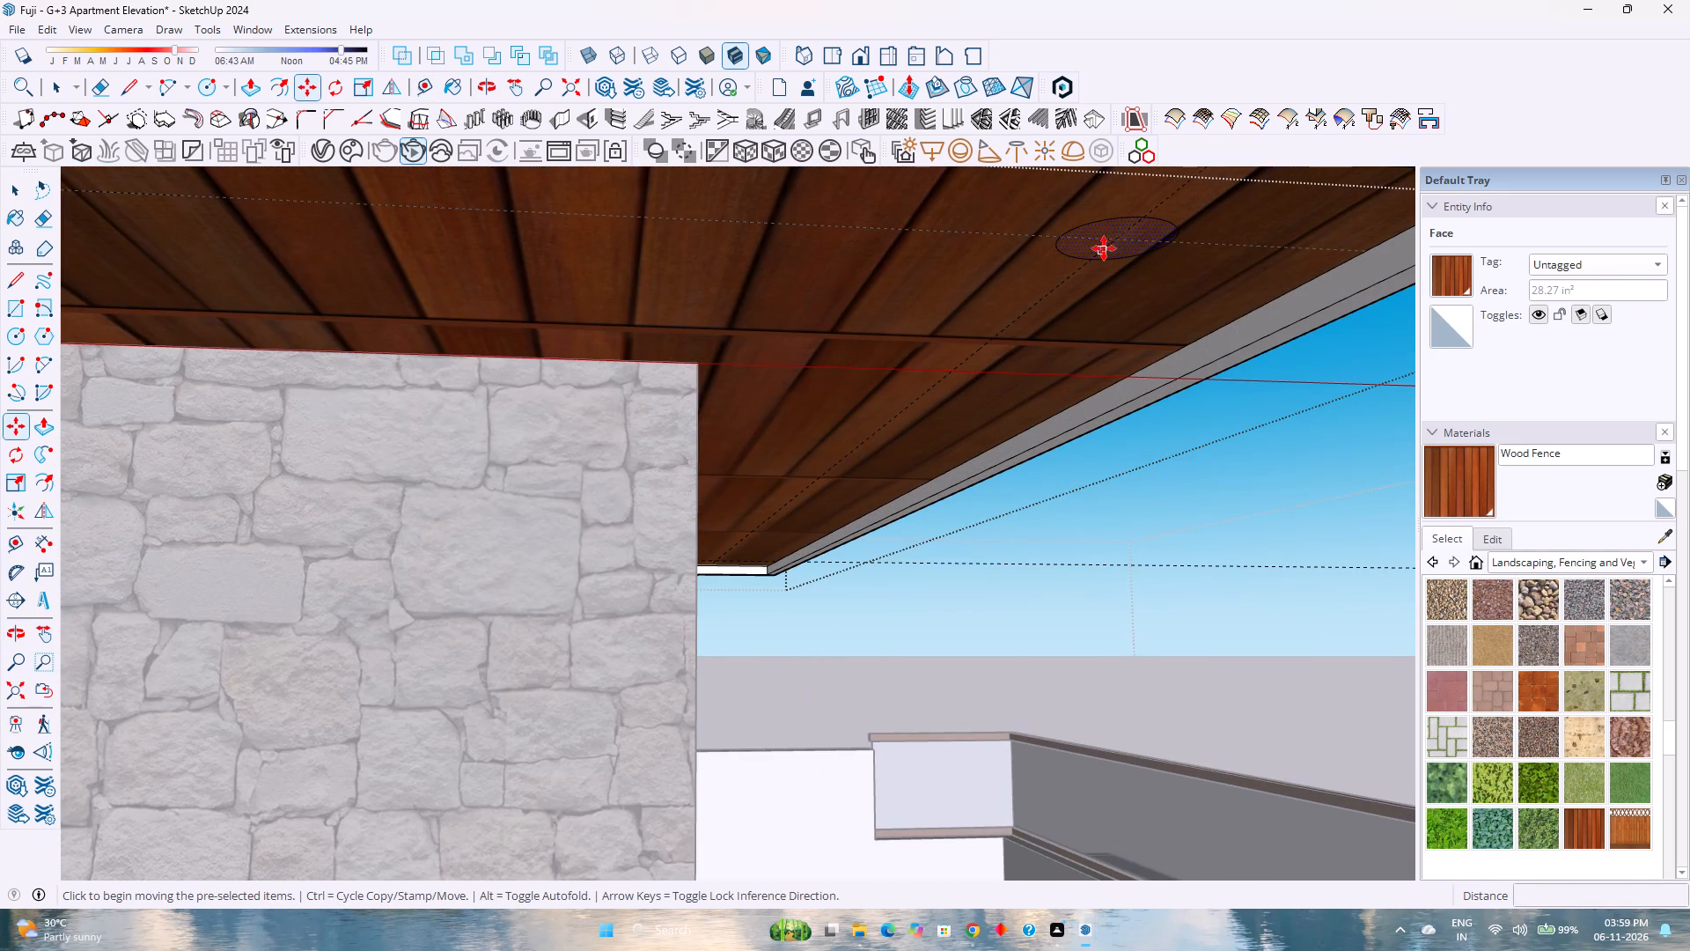
pyautogui.click(1111, 244)
pyautogui.scroll(-8, 901, 245)
pyautogui.keyDown('shift'); pyautogui.moveTo(673, 250); pyautogui.dragTo(682, 258, button='middle'); pyautogui.keyUp('shift')
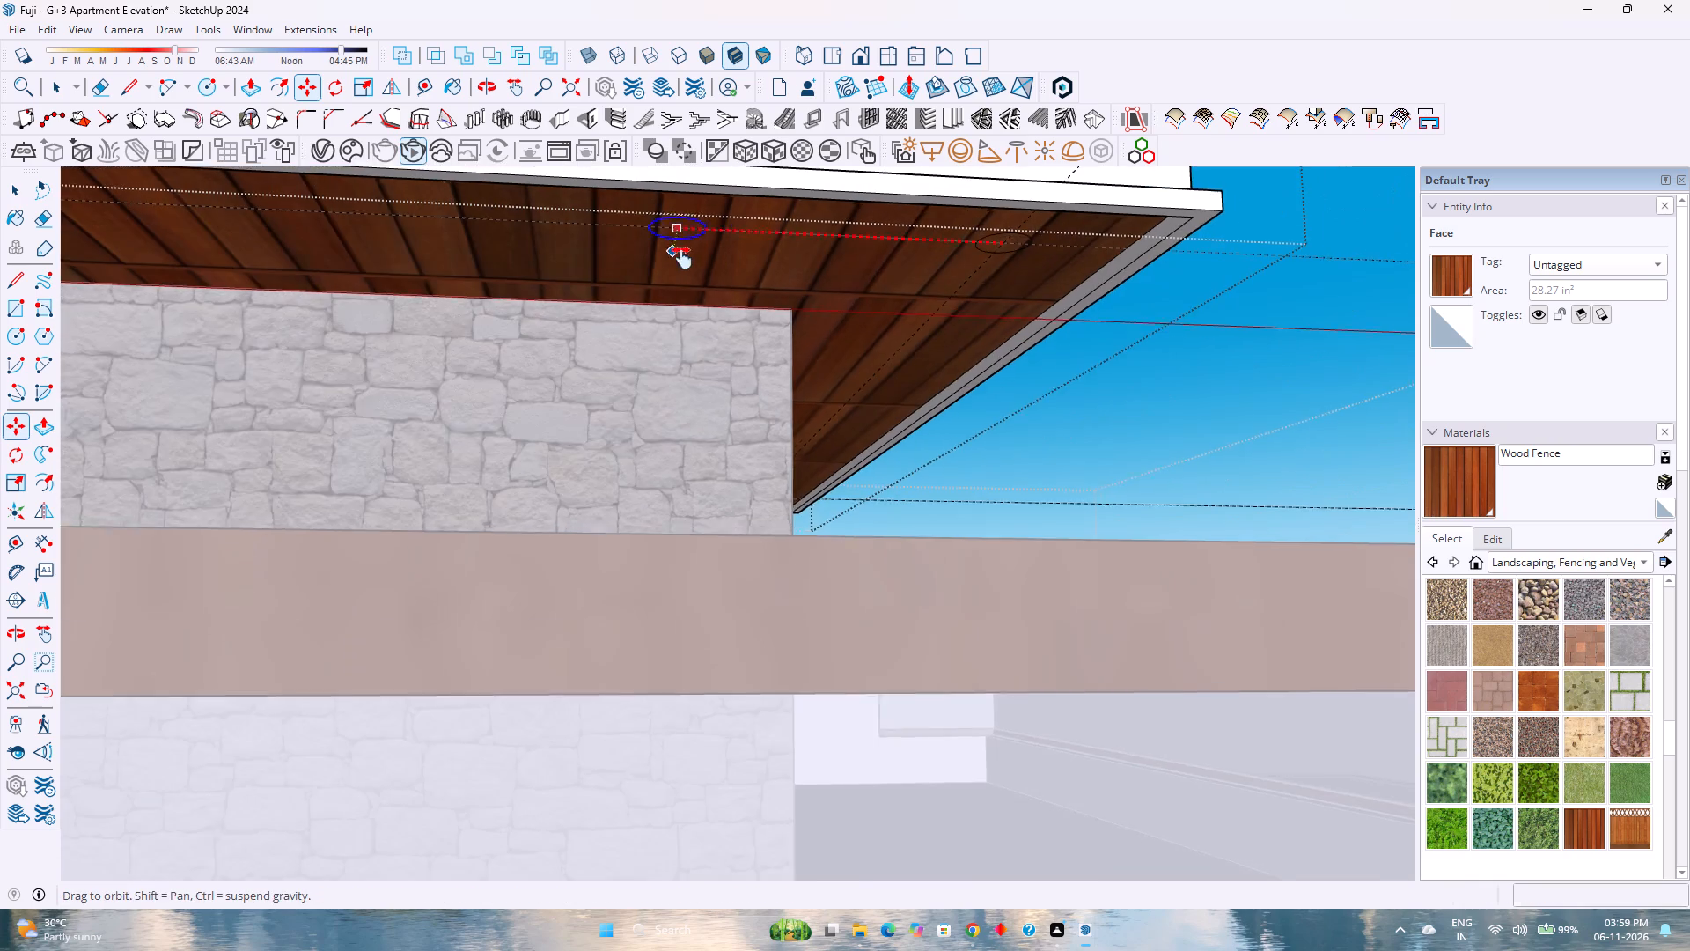
pyautogui.keyDown('shift'); pyautogui.moveTo(682, 258); pyautogui.dragTo(1682, 351, button='middle'); pyautogui.keyUp('shift')
pyautogui.keyDown('shift'); pyautogui.middleClick(1682, 351); pyautogui.keyUp('shift')
pyautogui.scroll(4, 422, 339)
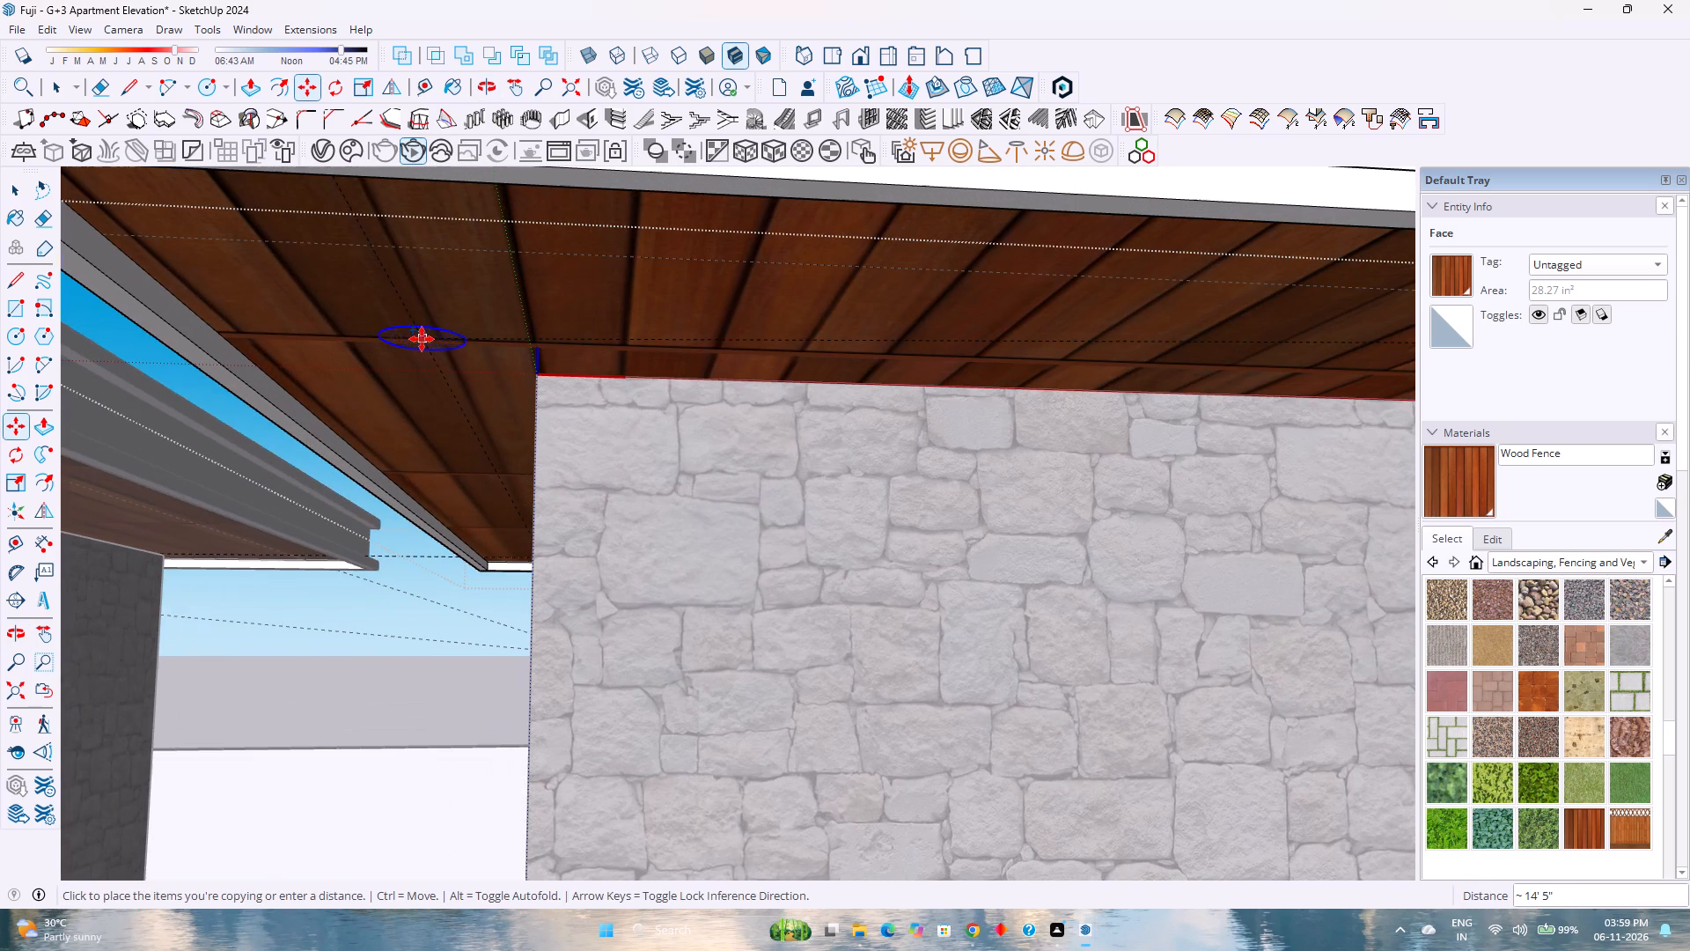
pyautogui.press('Left')
pyautogui.press('Right')
pyautogui.scroll(3, 424, 325)
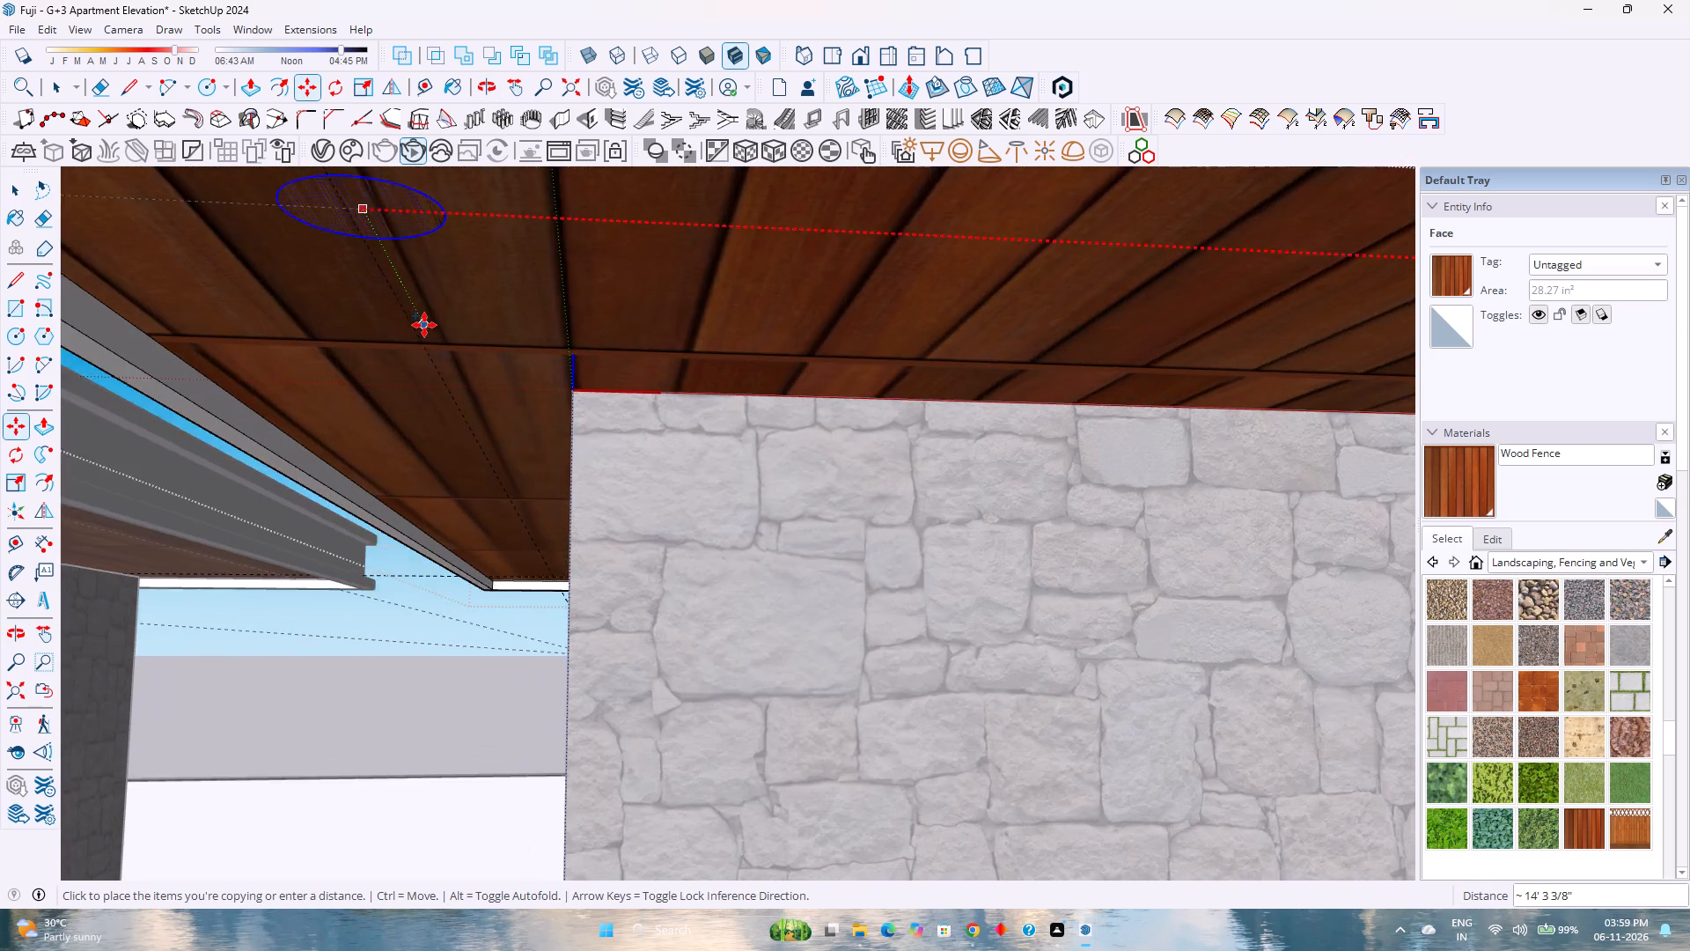
pyautogui.scroll(1, 424, 325)
pyautogui.scroll(-4, 424, 323)
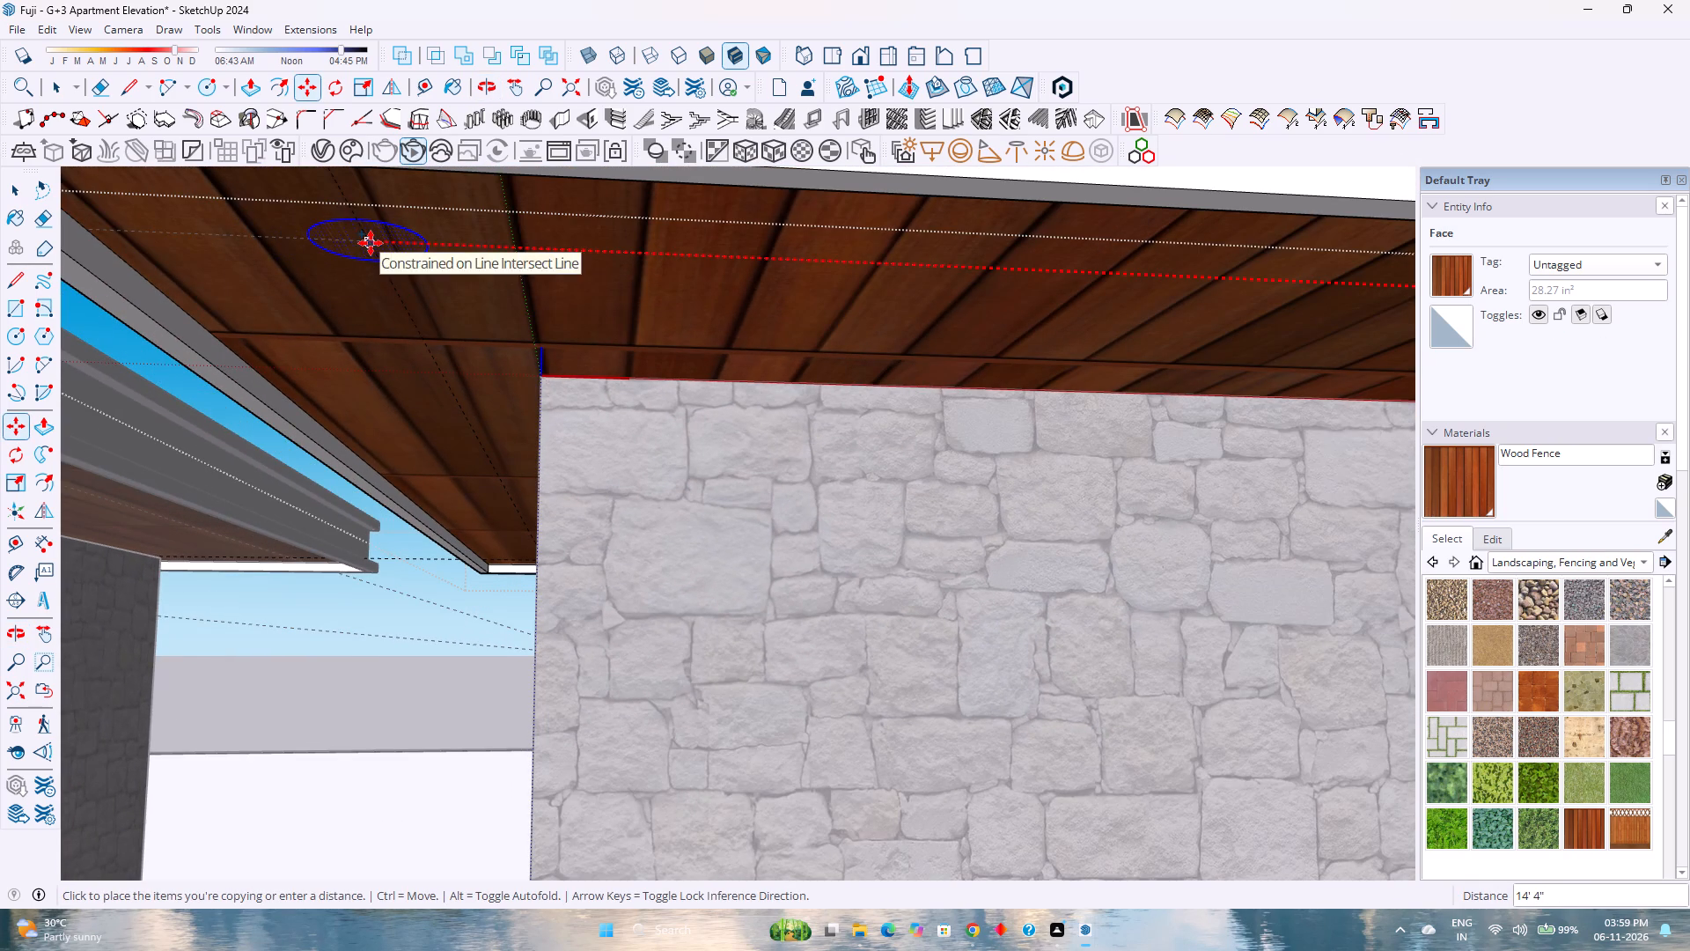
pyautogui.click(371, 243)
# Array the copied circle along the soffit by dividing the copy distance into four equal intervals.
pyautogui.scroll(-10, 393, 299)
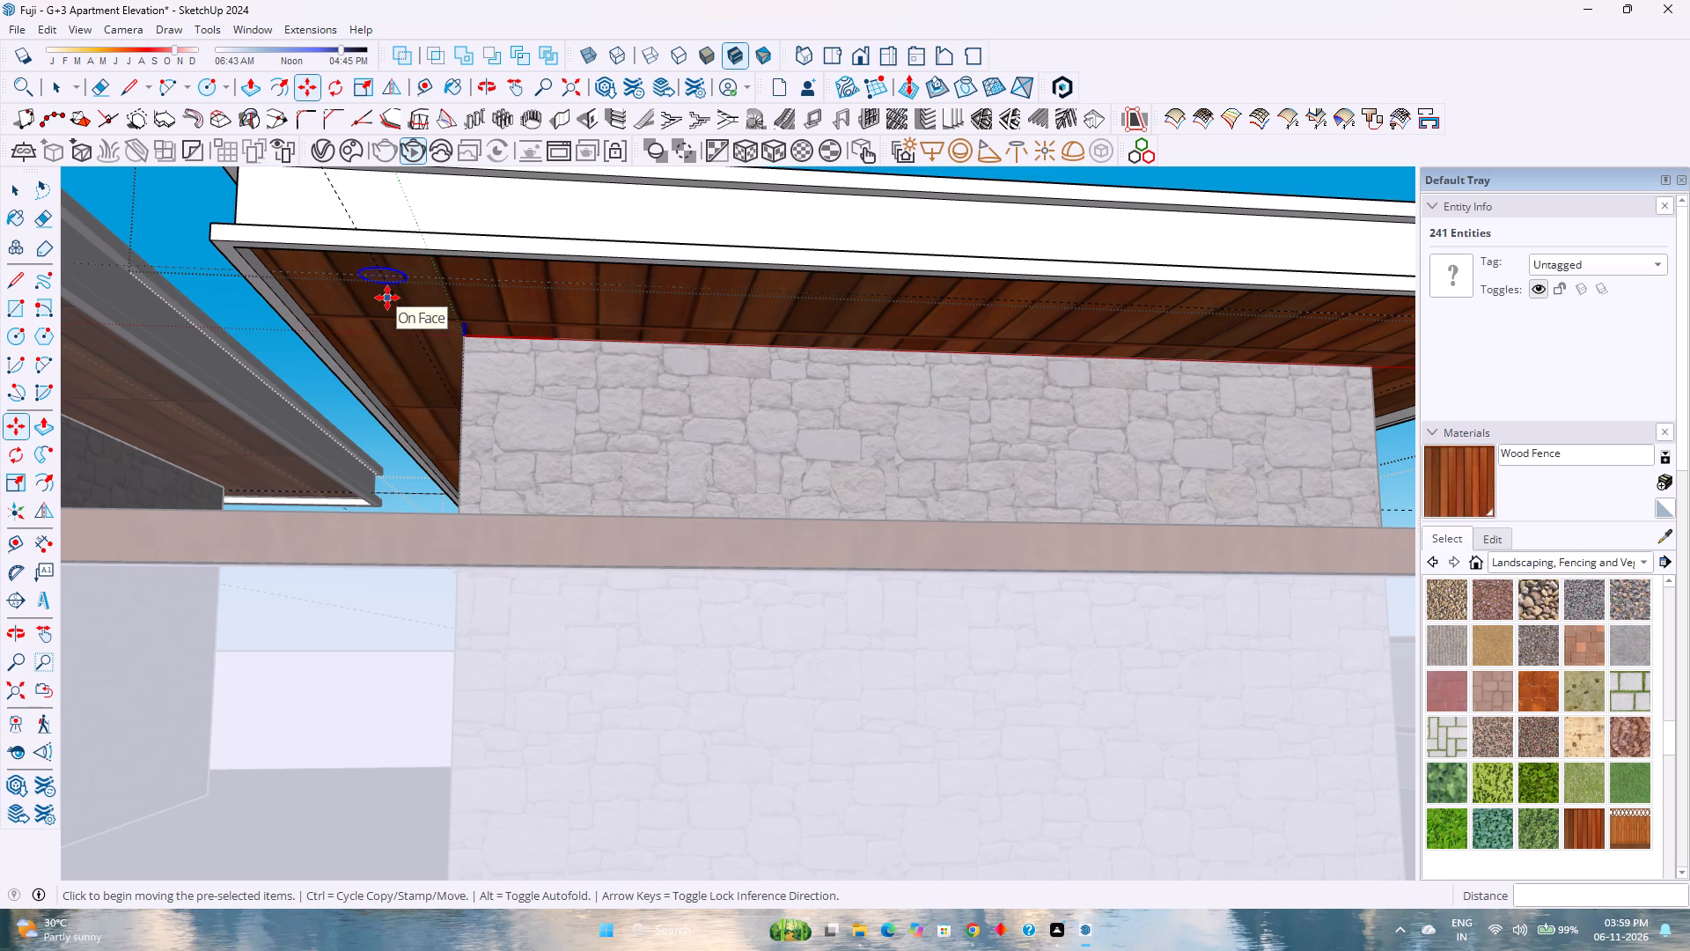
pyautogui.write('/4')
pyautogui.press('Return')
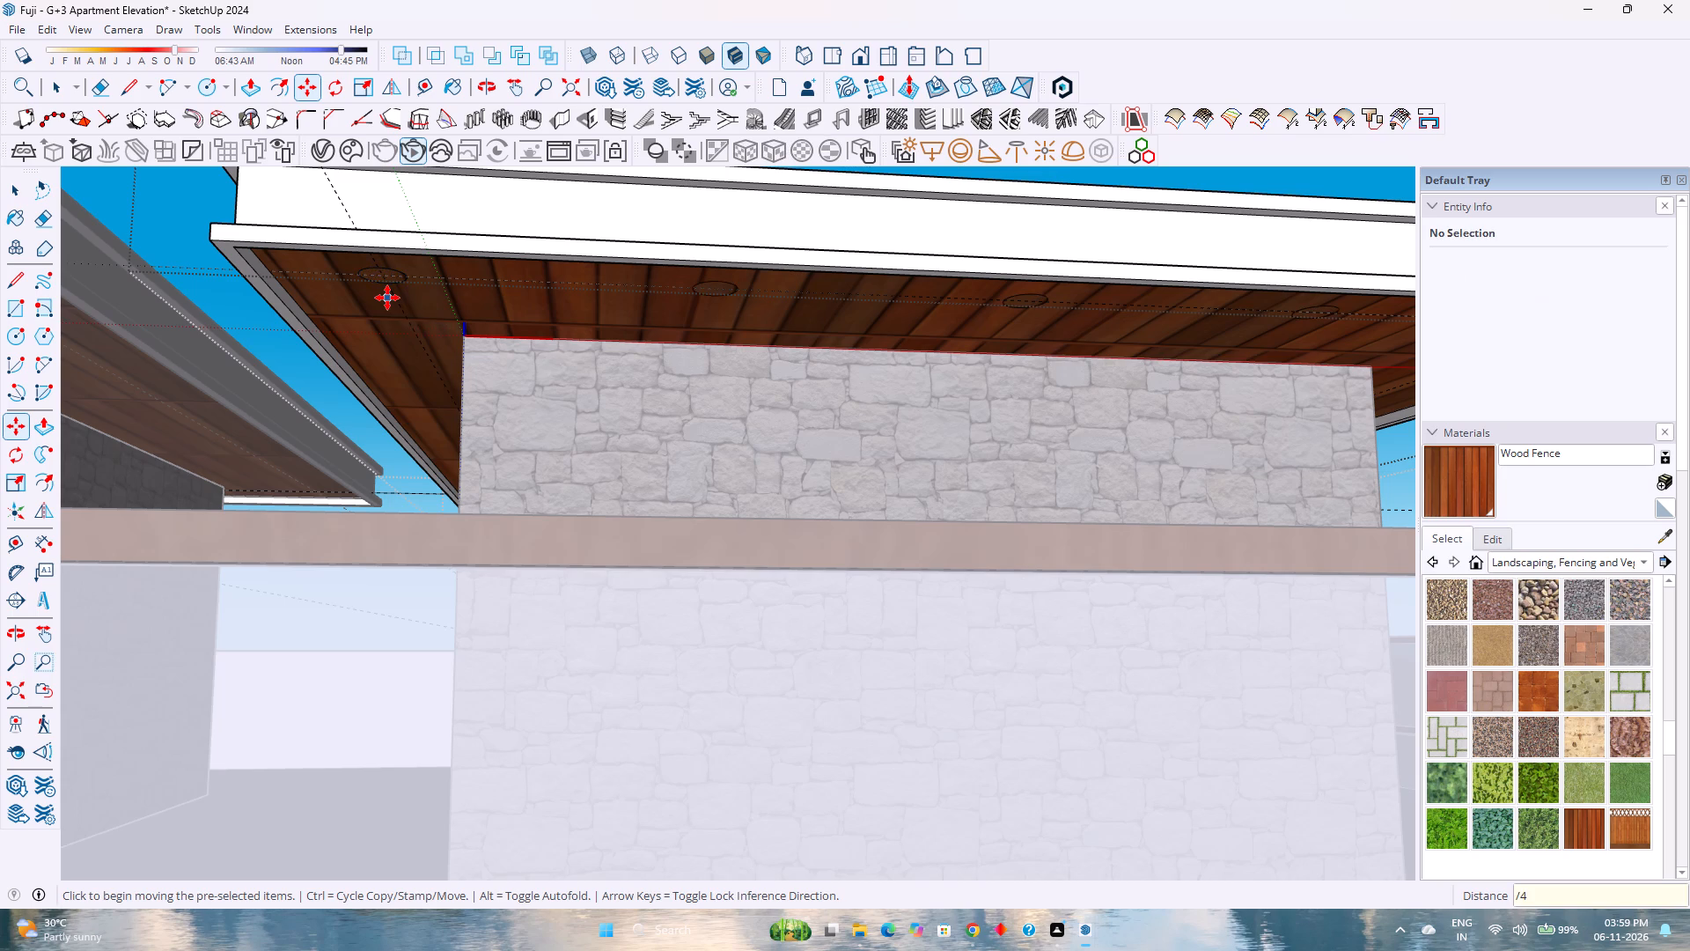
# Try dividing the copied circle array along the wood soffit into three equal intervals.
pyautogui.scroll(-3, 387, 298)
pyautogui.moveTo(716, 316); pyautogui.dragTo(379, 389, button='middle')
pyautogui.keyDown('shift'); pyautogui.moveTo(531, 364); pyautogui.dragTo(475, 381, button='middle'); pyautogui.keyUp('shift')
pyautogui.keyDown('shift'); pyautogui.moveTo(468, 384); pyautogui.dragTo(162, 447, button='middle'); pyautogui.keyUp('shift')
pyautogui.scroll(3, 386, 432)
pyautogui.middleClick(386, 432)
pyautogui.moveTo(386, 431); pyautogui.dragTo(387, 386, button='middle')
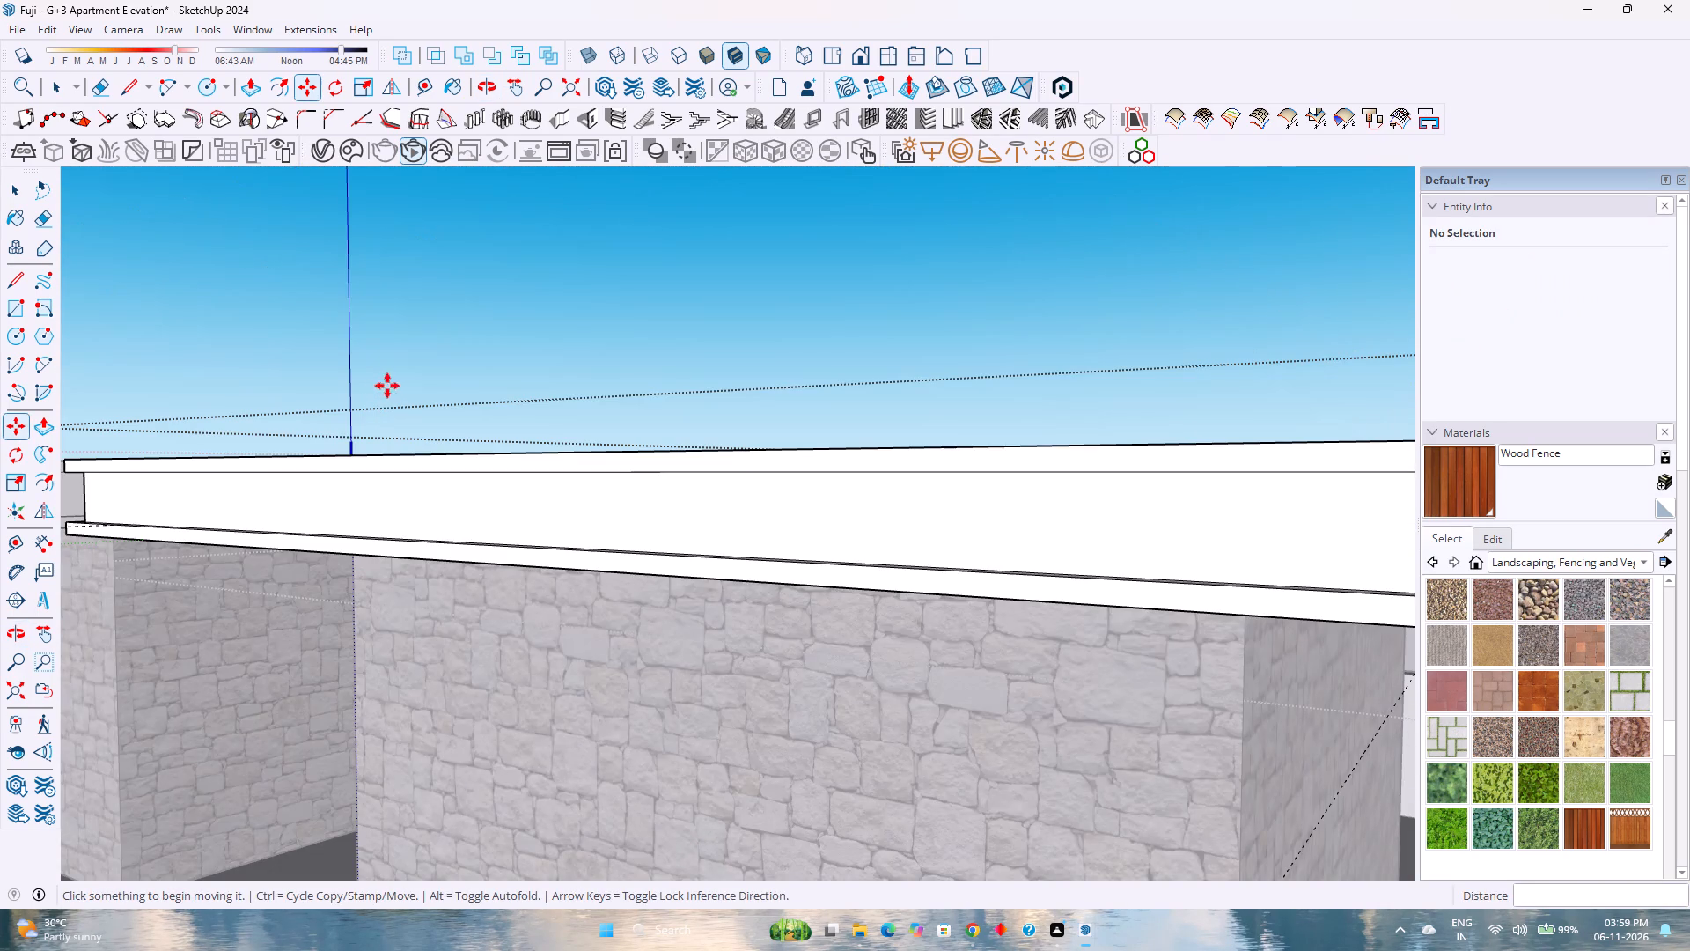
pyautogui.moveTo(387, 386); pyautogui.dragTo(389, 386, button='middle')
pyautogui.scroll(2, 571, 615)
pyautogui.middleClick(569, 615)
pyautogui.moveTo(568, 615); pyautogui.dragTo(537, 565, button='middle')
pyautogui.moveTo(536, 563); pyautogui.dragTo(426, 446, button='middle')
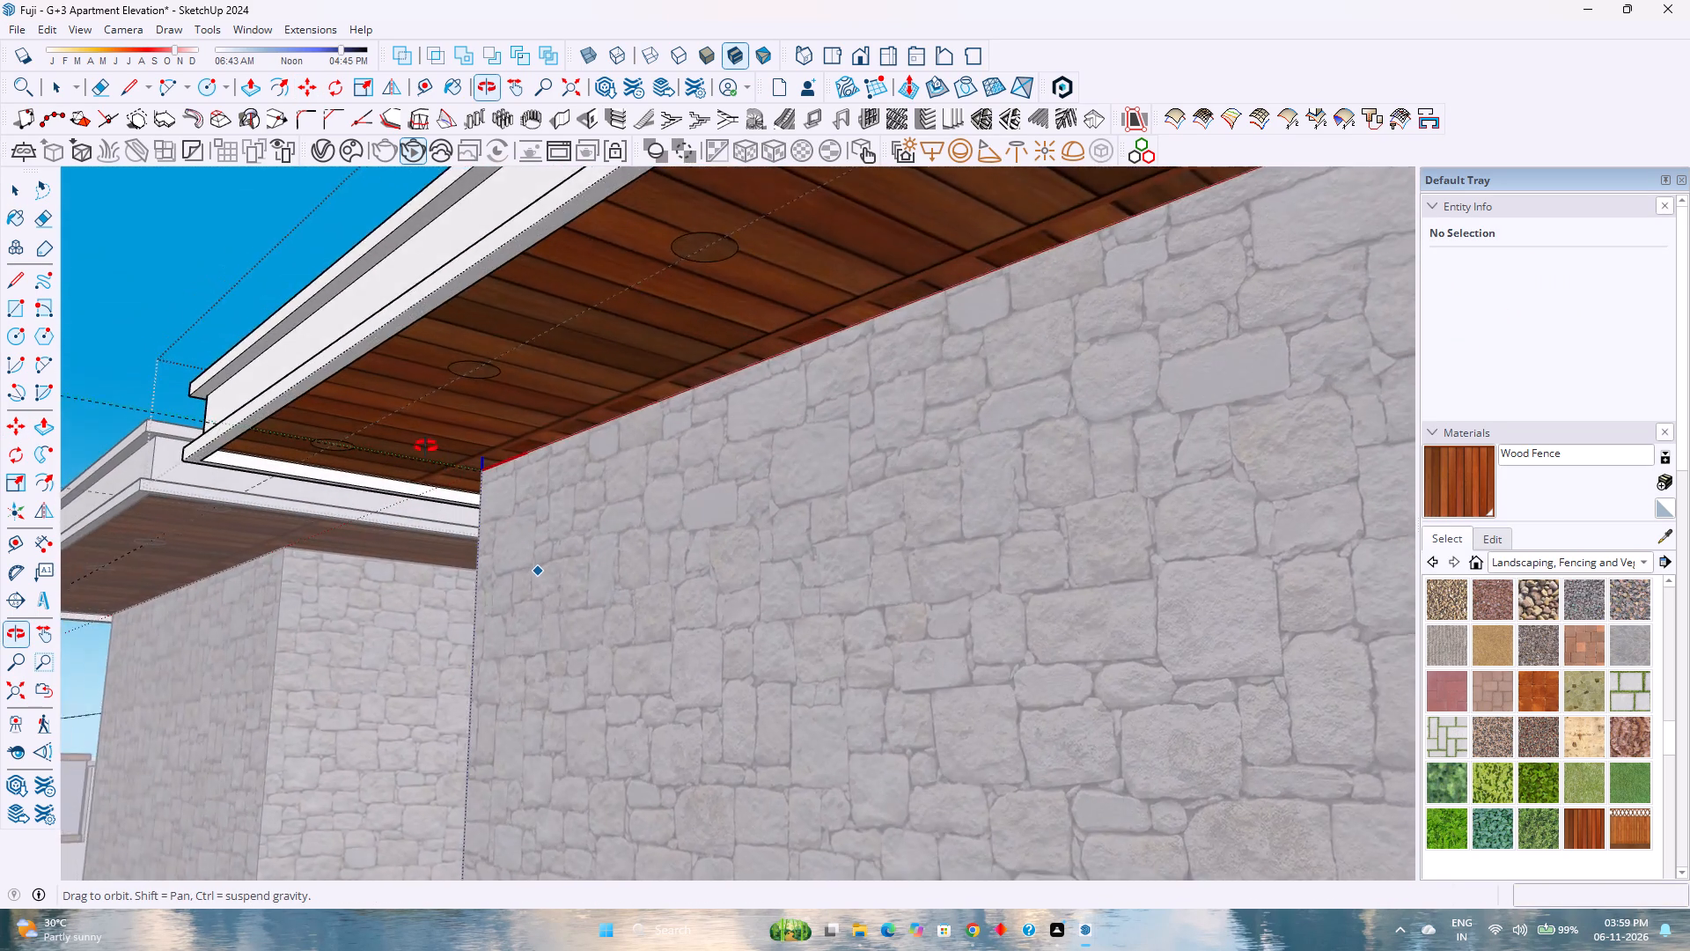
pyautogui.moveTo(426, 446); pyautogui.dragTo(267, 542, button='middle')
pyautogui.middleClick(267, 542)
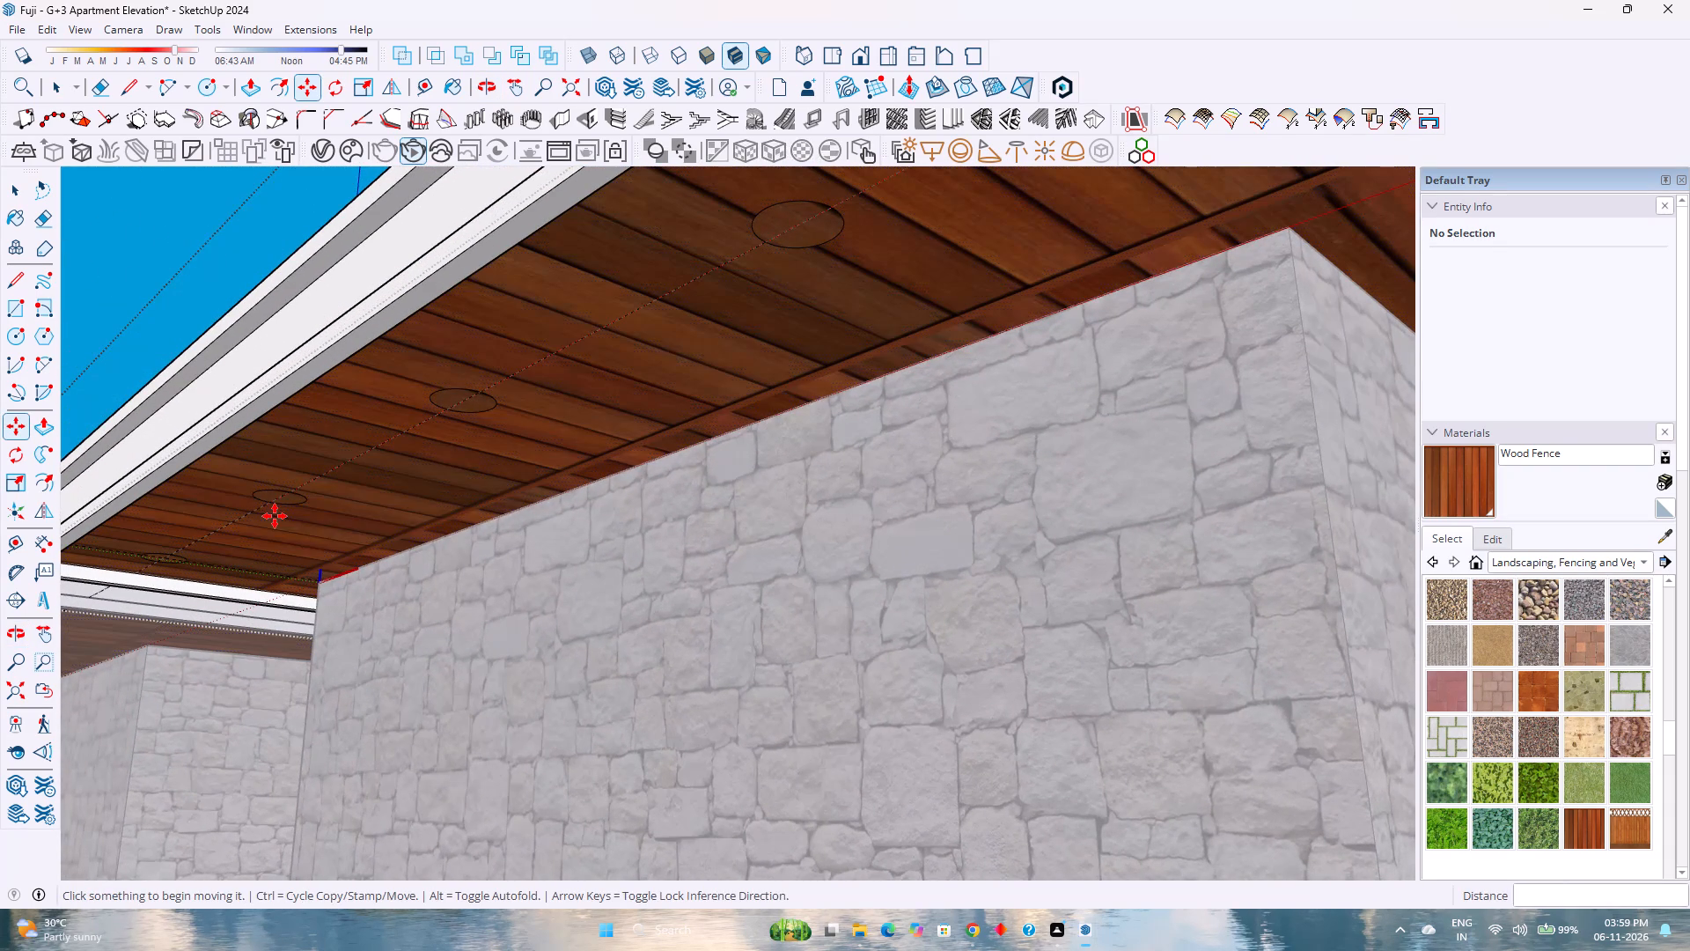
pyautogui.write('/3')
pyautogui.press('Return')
# Set the circle array along the wood soffit back to four equal intervals.
pyautogui.scroll(-3, 286, 551)
pyautogui.moveTo(298, 558); pyautogui.dragTo(422, 573, button='middle')
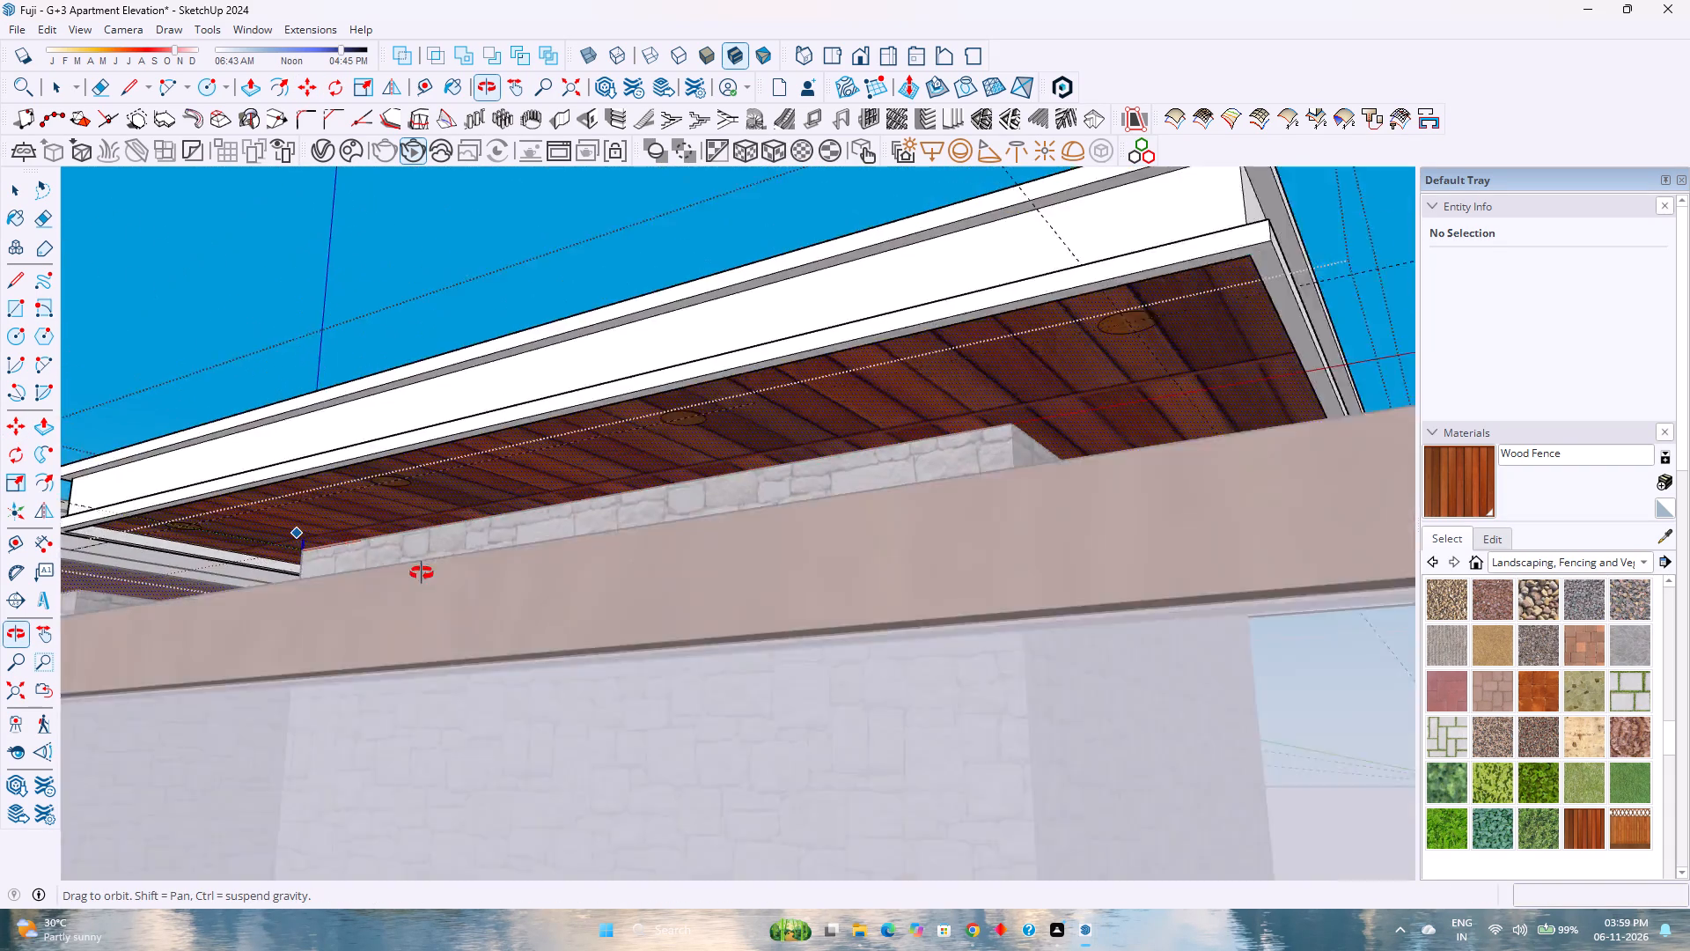
pyautogui.moveTo(422, 573); pyautogui.dragTo(349, 622, button='middle')
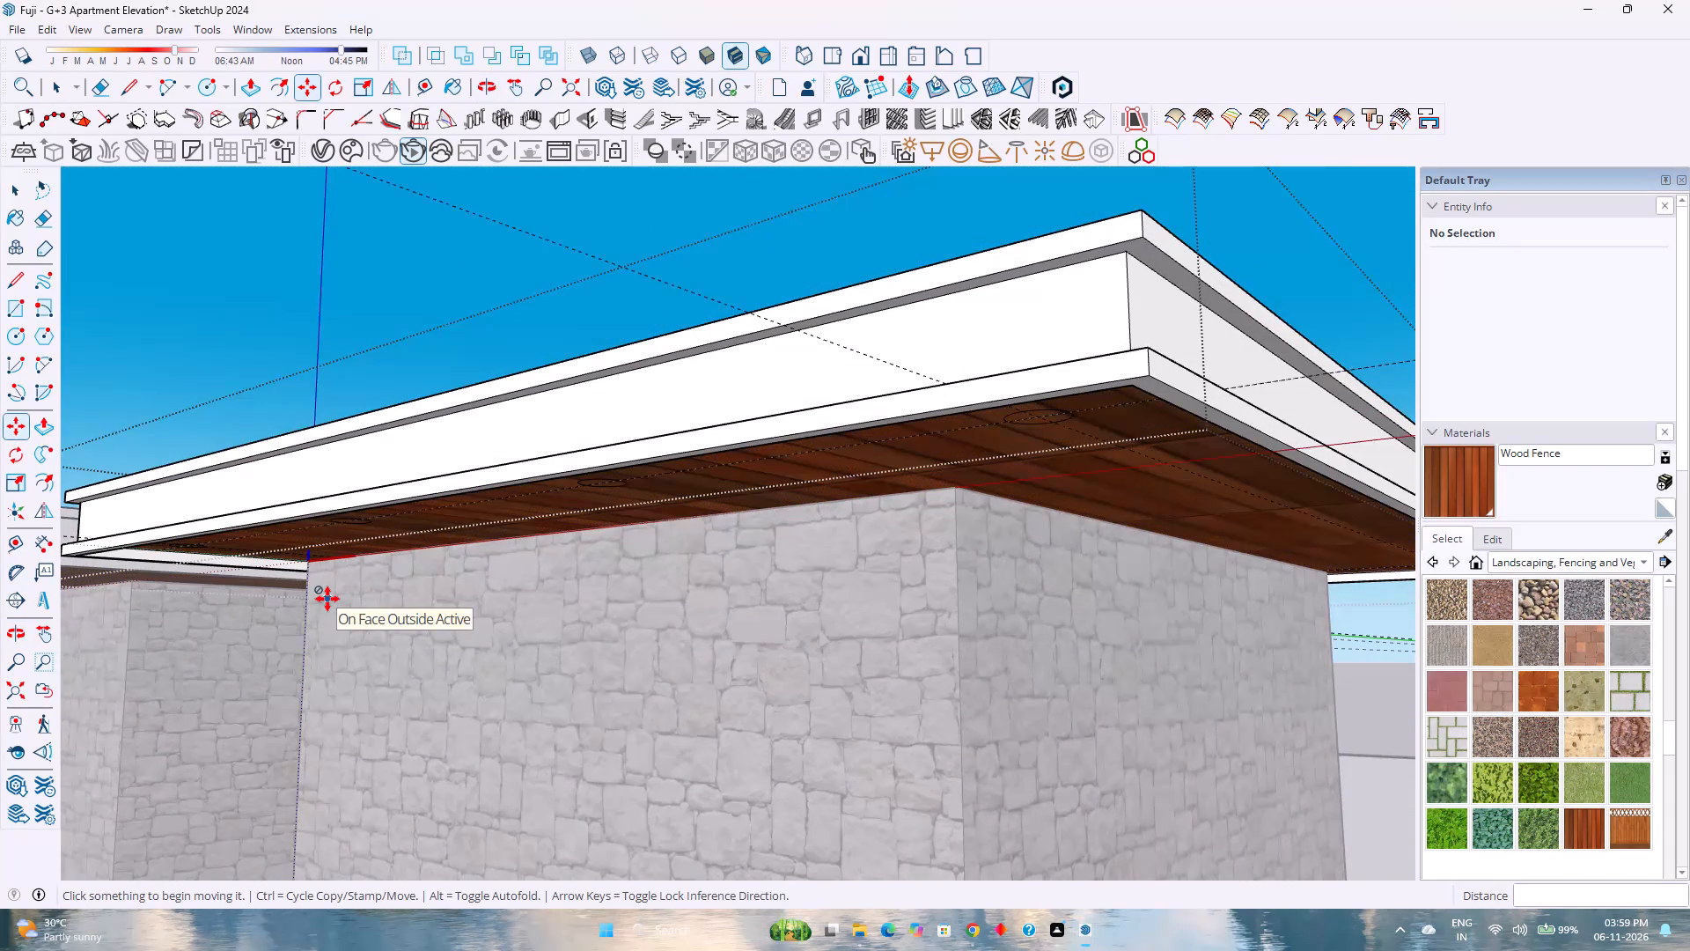
pyautogui.write('/4')
pyautogui.press('Return')
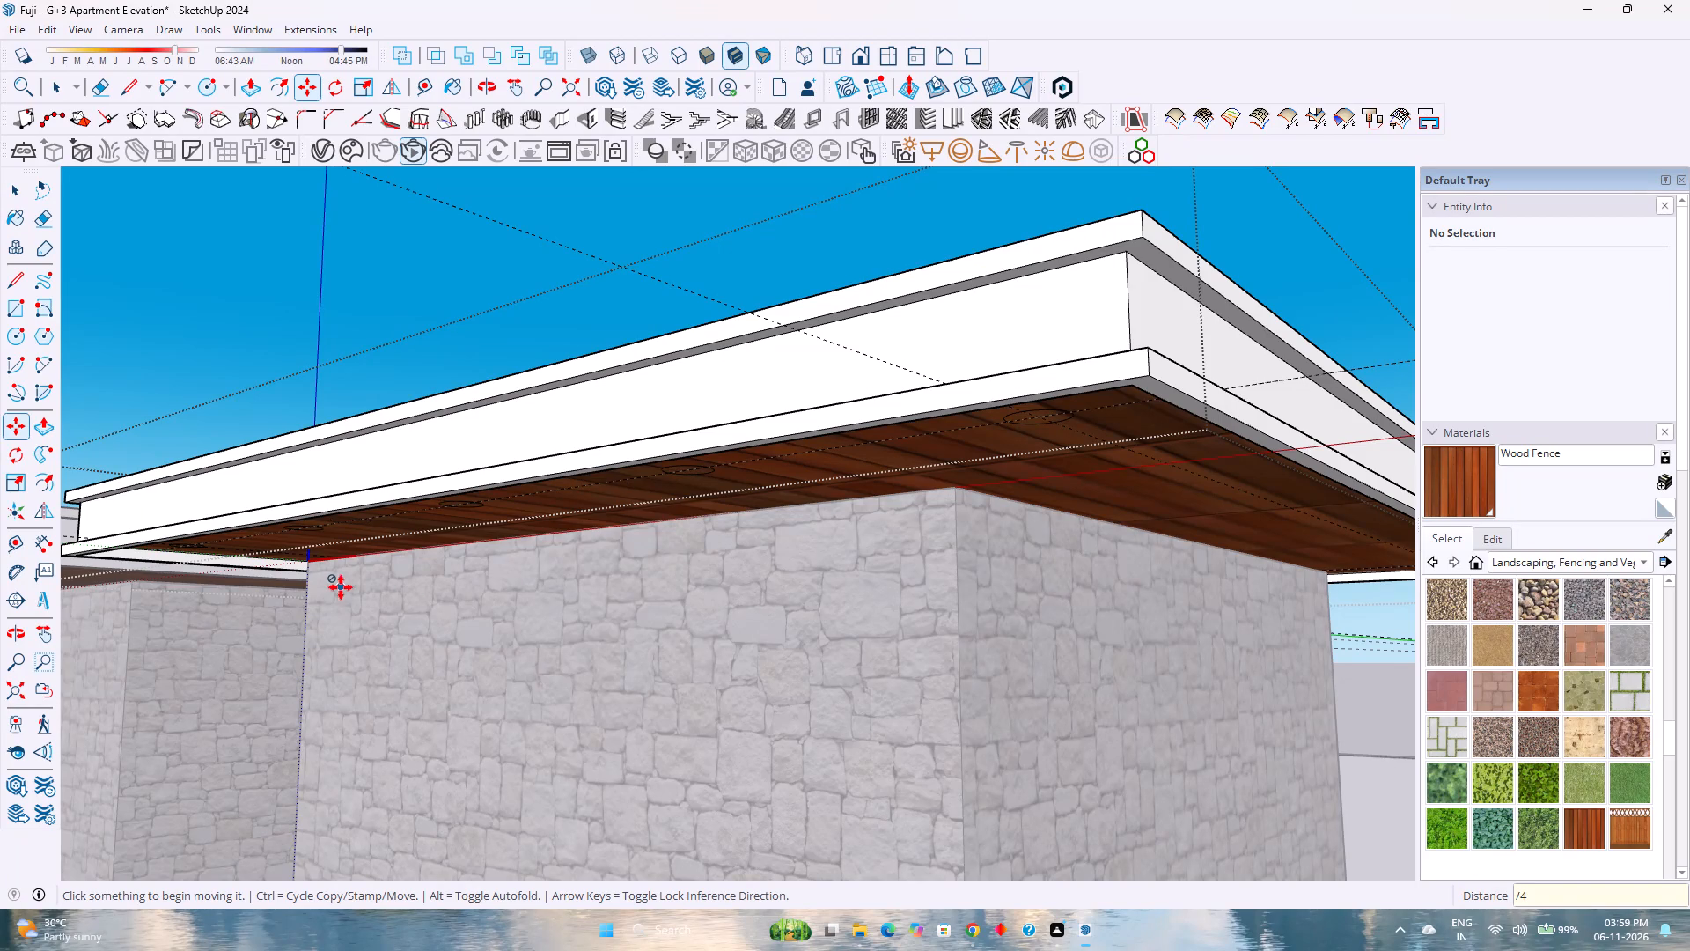
# Copy the corner circular face 16'10" along the green axis guide to the soffit's far corner.
pyautogui.scroll(6, 980, 446)
pyautogui.middleClick(986, 446)
pyautogui.moveTo(986, 446); pyautogui.dragTo(753, 397, button='middle')
pyautogui.moveTo(753, 397); pyautogui.dragTo(712, 399, button='middle')
pyautogui.middleClick(702, 401)
pyautogui.scroll(2, 847, 522)
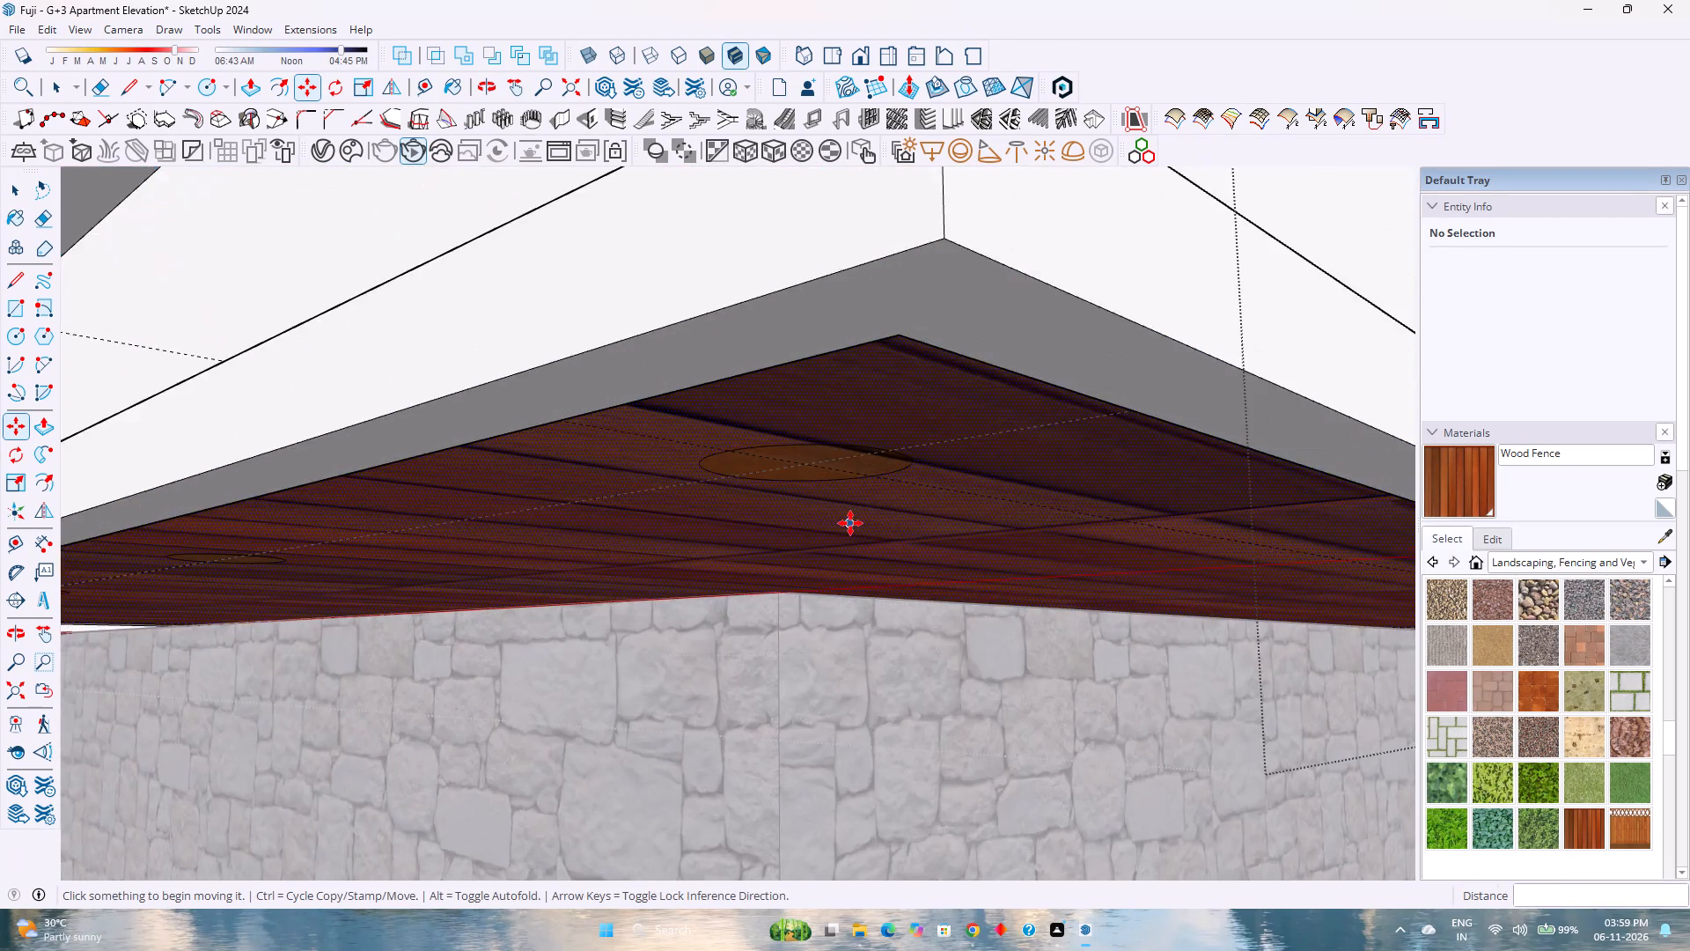
pyautogui.scroll(2, 850, 523)
pyautogui.moveTo(849, 523); pyautogui.dragTo(701, 429, button='middle')
pyautogui.middleClick(701, 429)
pyautogui.press('space')
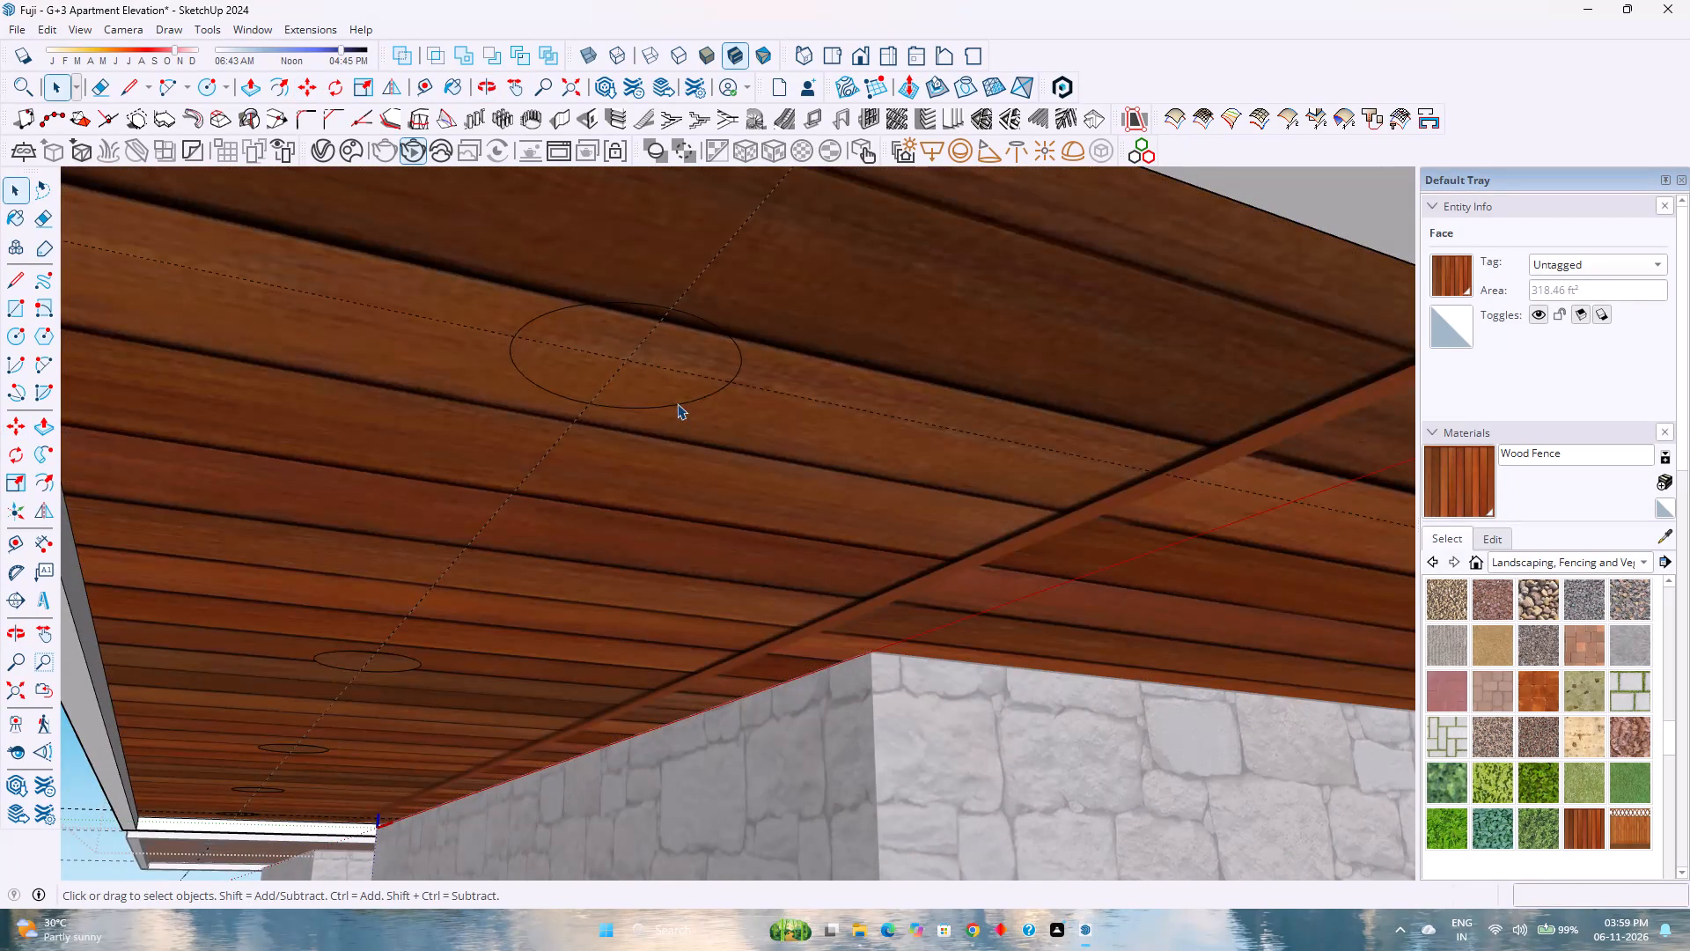
pyautogui.click(671, 392)
pyautogui.press('m')
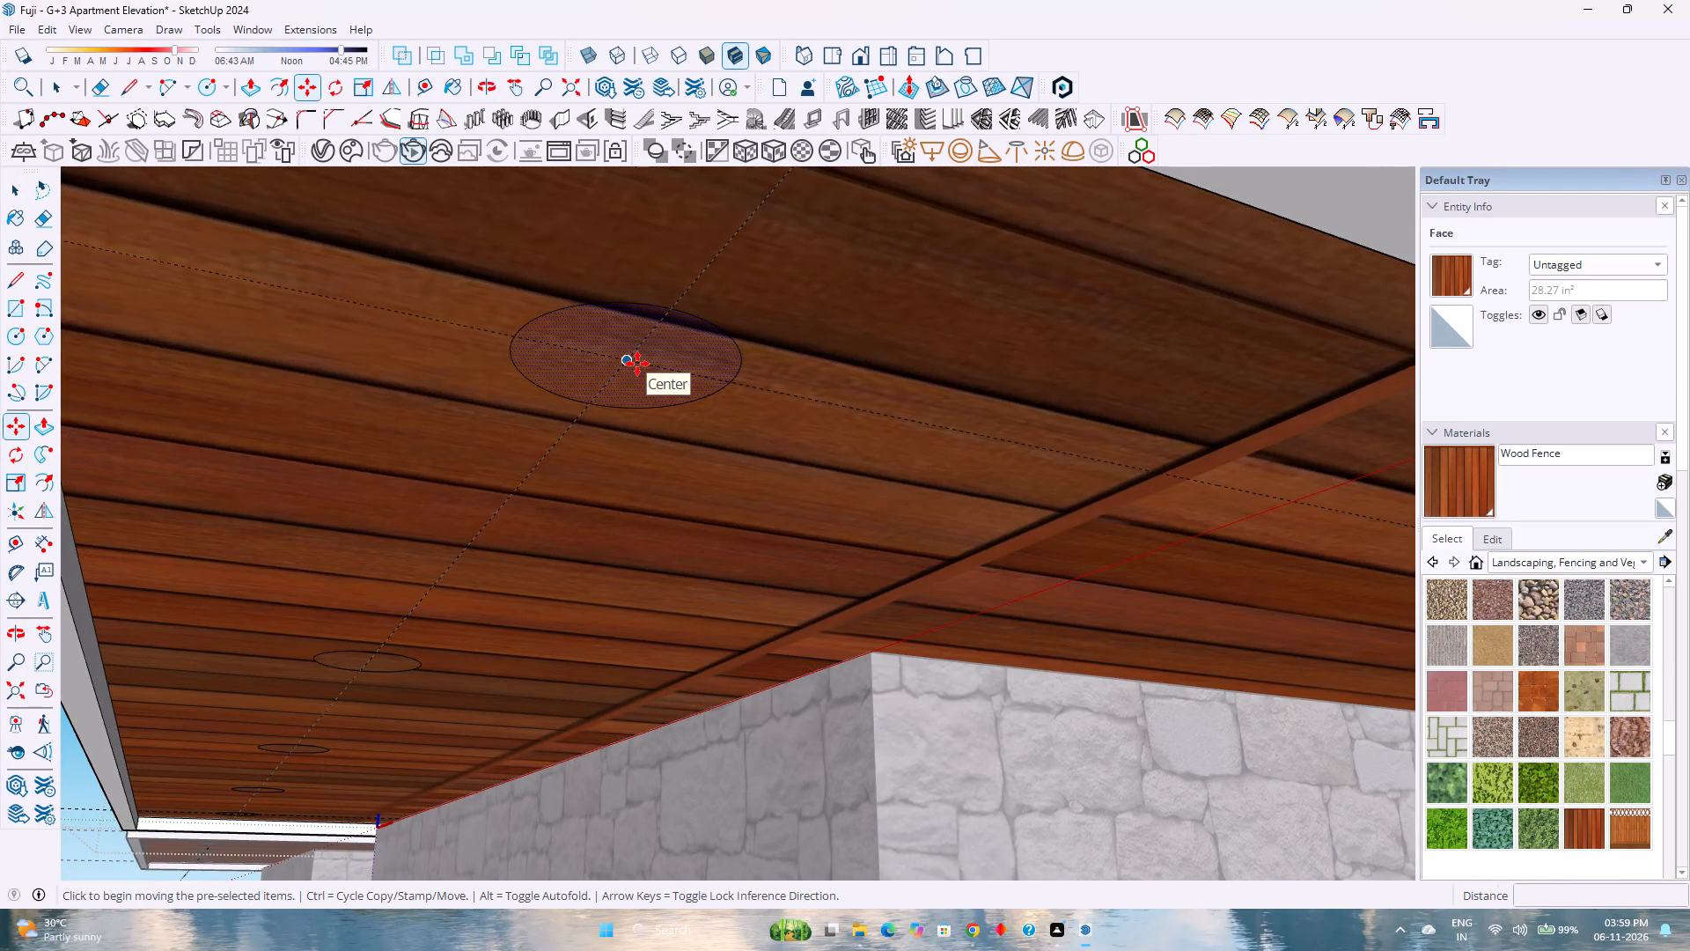
pyautogui.click(633, 360)
pyautogui.scroll(-6, 767, 397)
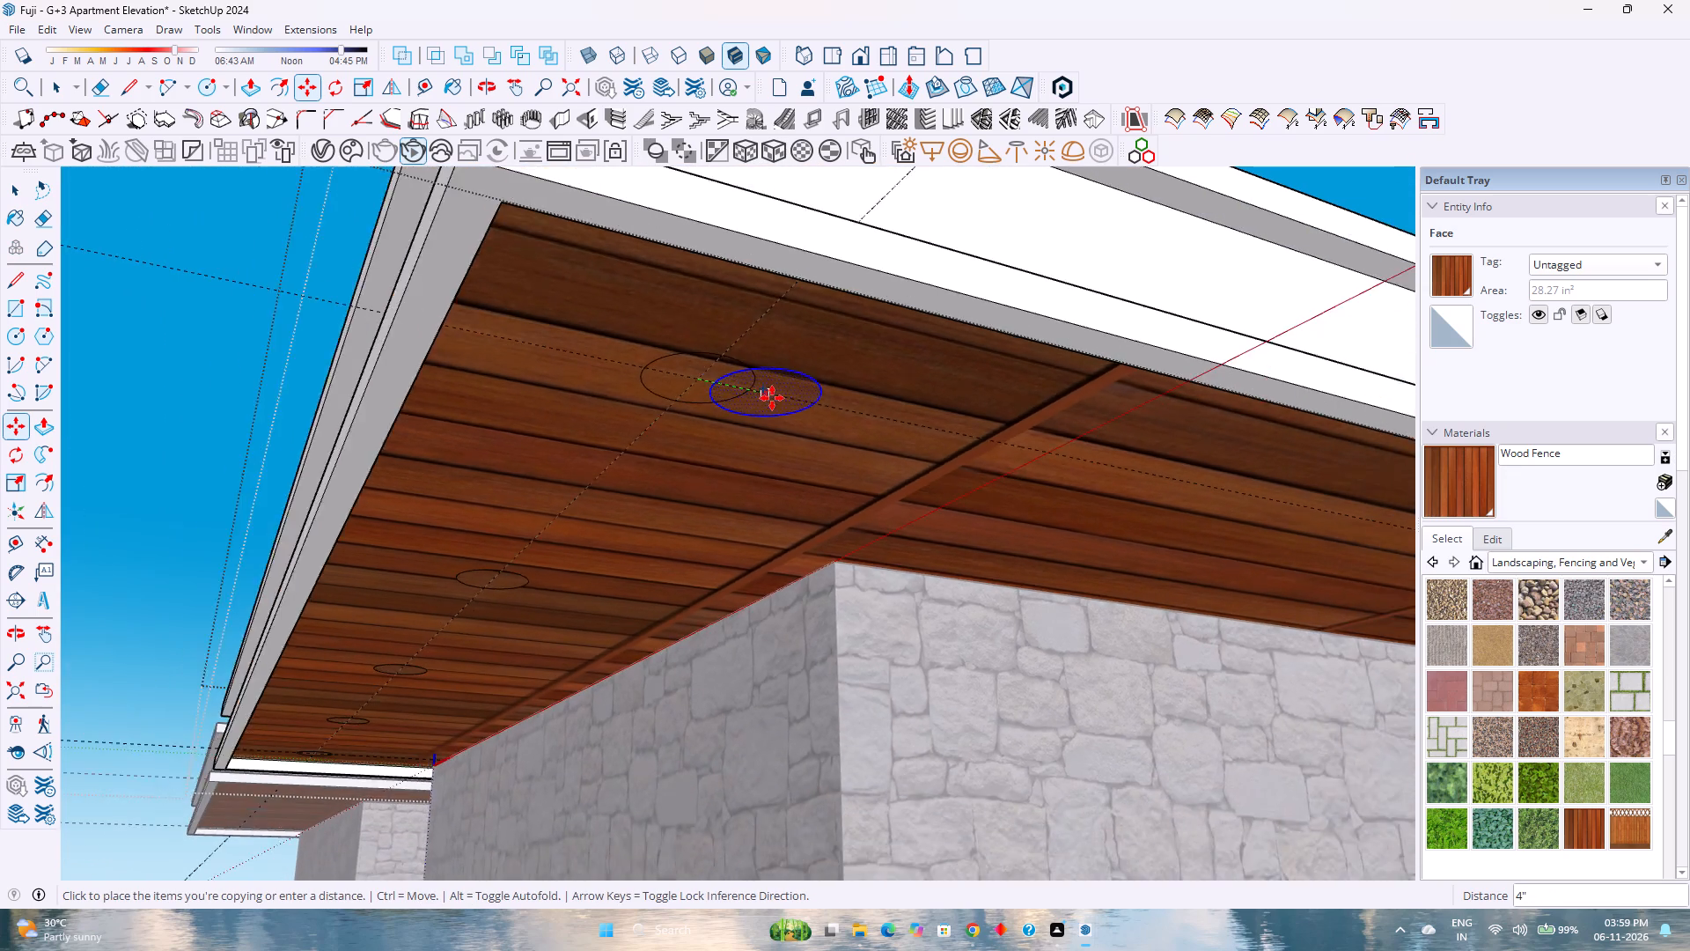
pyautogui.scroll(-3, 772, 398)
pyautogui.keyDown('shift'); pyautogui.moveTo(1000, 425); pyautogui.dragTo(235, 455, button='middle'); pyautogui.keyUp('shift')
pyautogui.keyDown('shift'); pyautogui.moveTo(1068, 596); pyautogui.dragTo(384, 537, button='middle'); pyautogui.keyUp('shift')
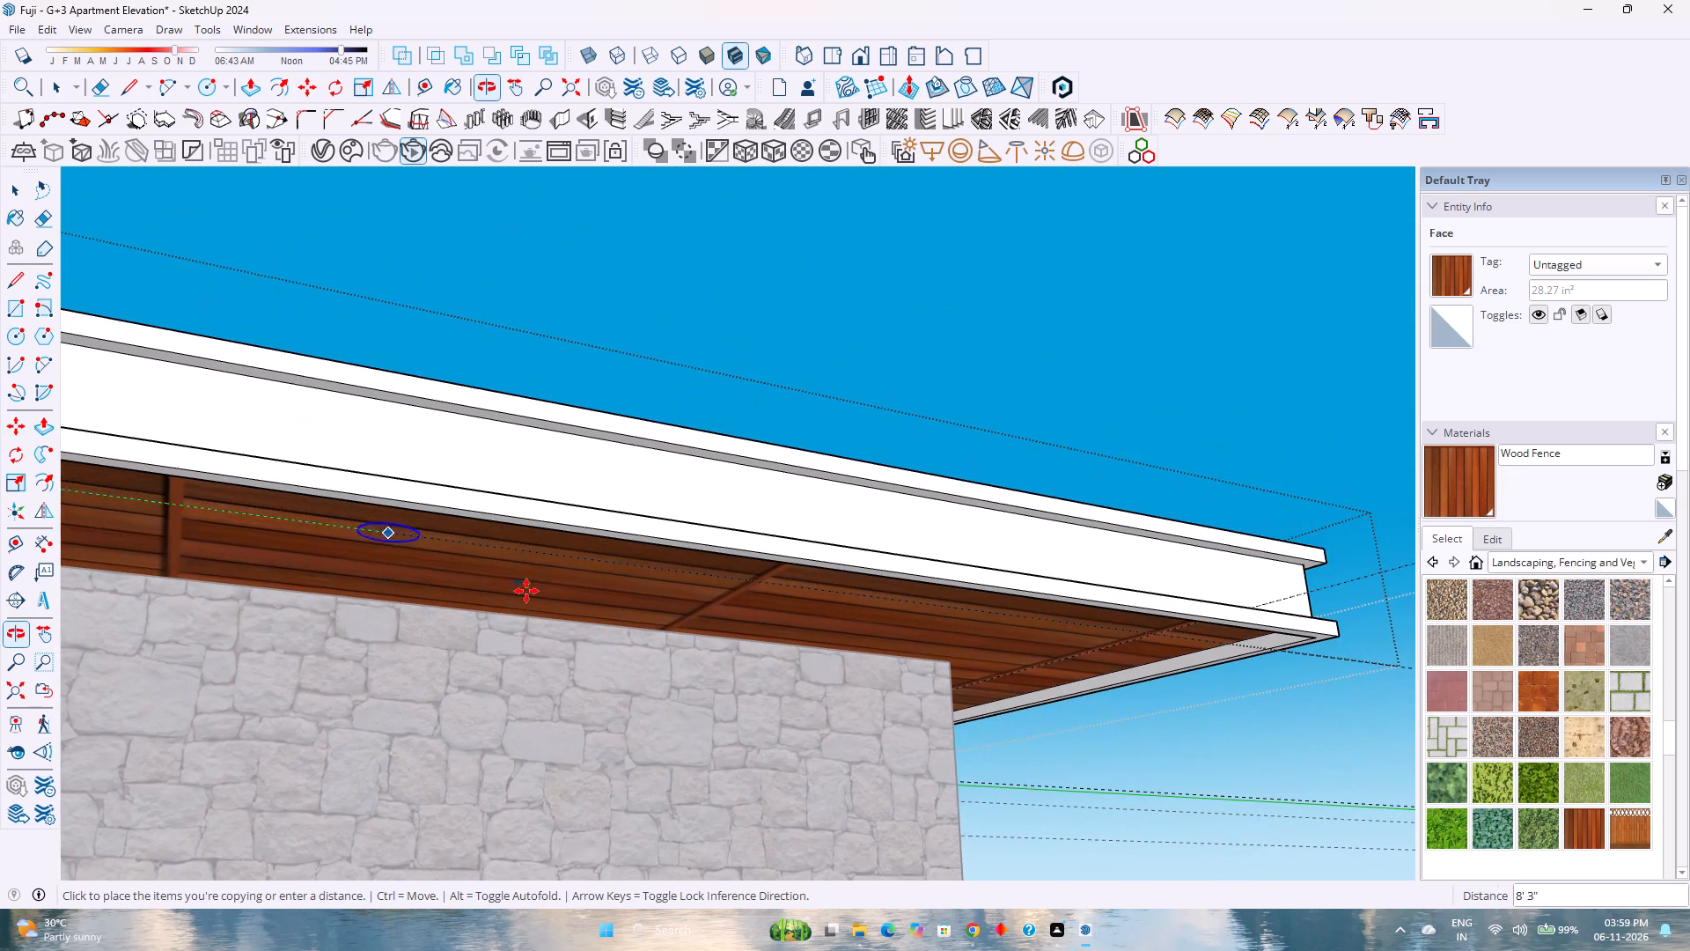
pyautogui.scroll(2, 1120, 728)
pyautogui.scroll(3, 1116, 644)
pyautogui.scroll(3, 1187, 581)
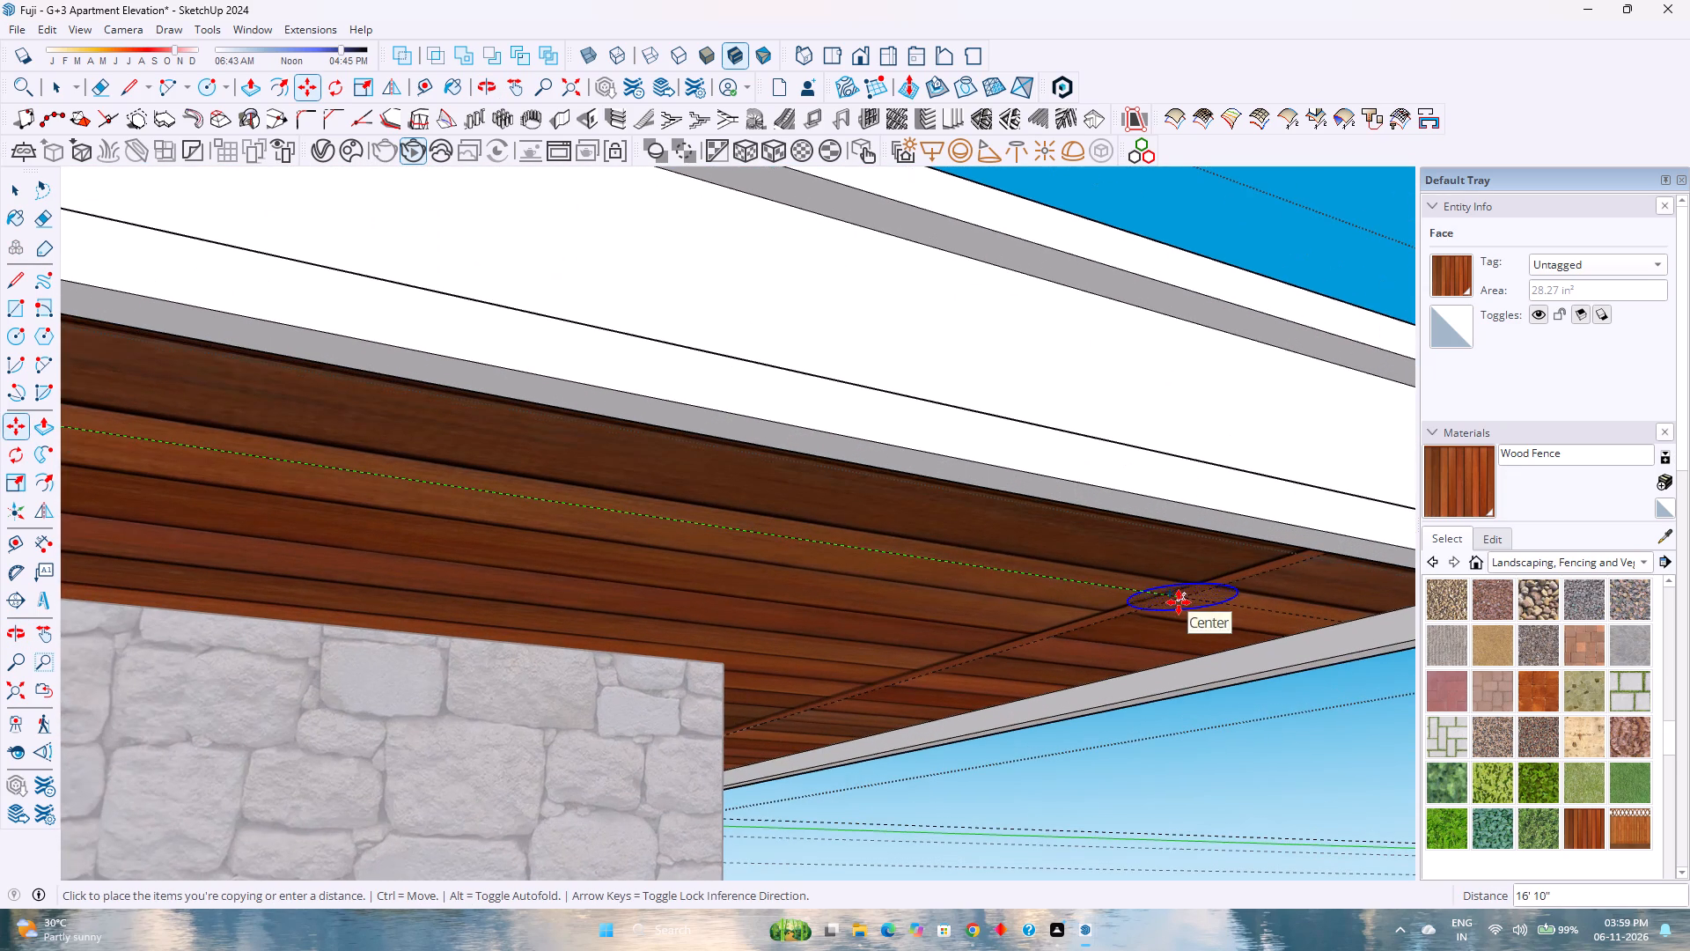
pyautogui.click(1179, 602)
# Array the copied circle by dividing the copy distance into five equal intervals.
pyautogui.scroll(-4, 1173, 623)
pyautogui.write('/5')
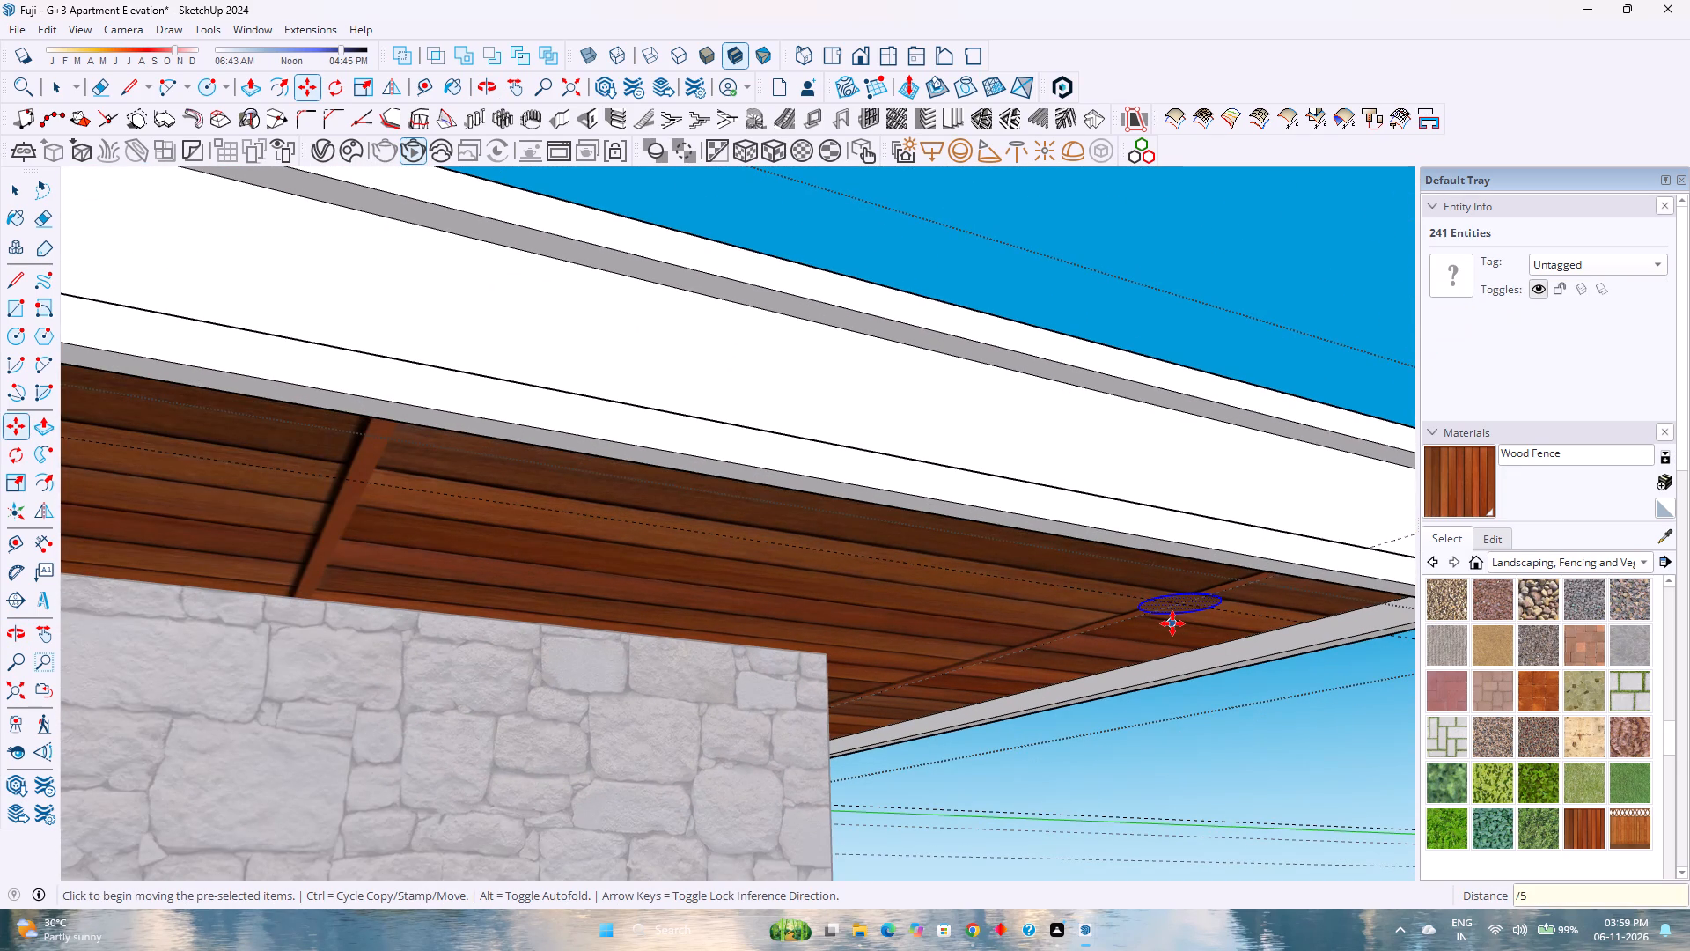
pyautogui.press('Return')
# Examine the circle spacing along the arrayed side of the wood soffit from below.
pyautogui.scroll(-5, 1163, 491)
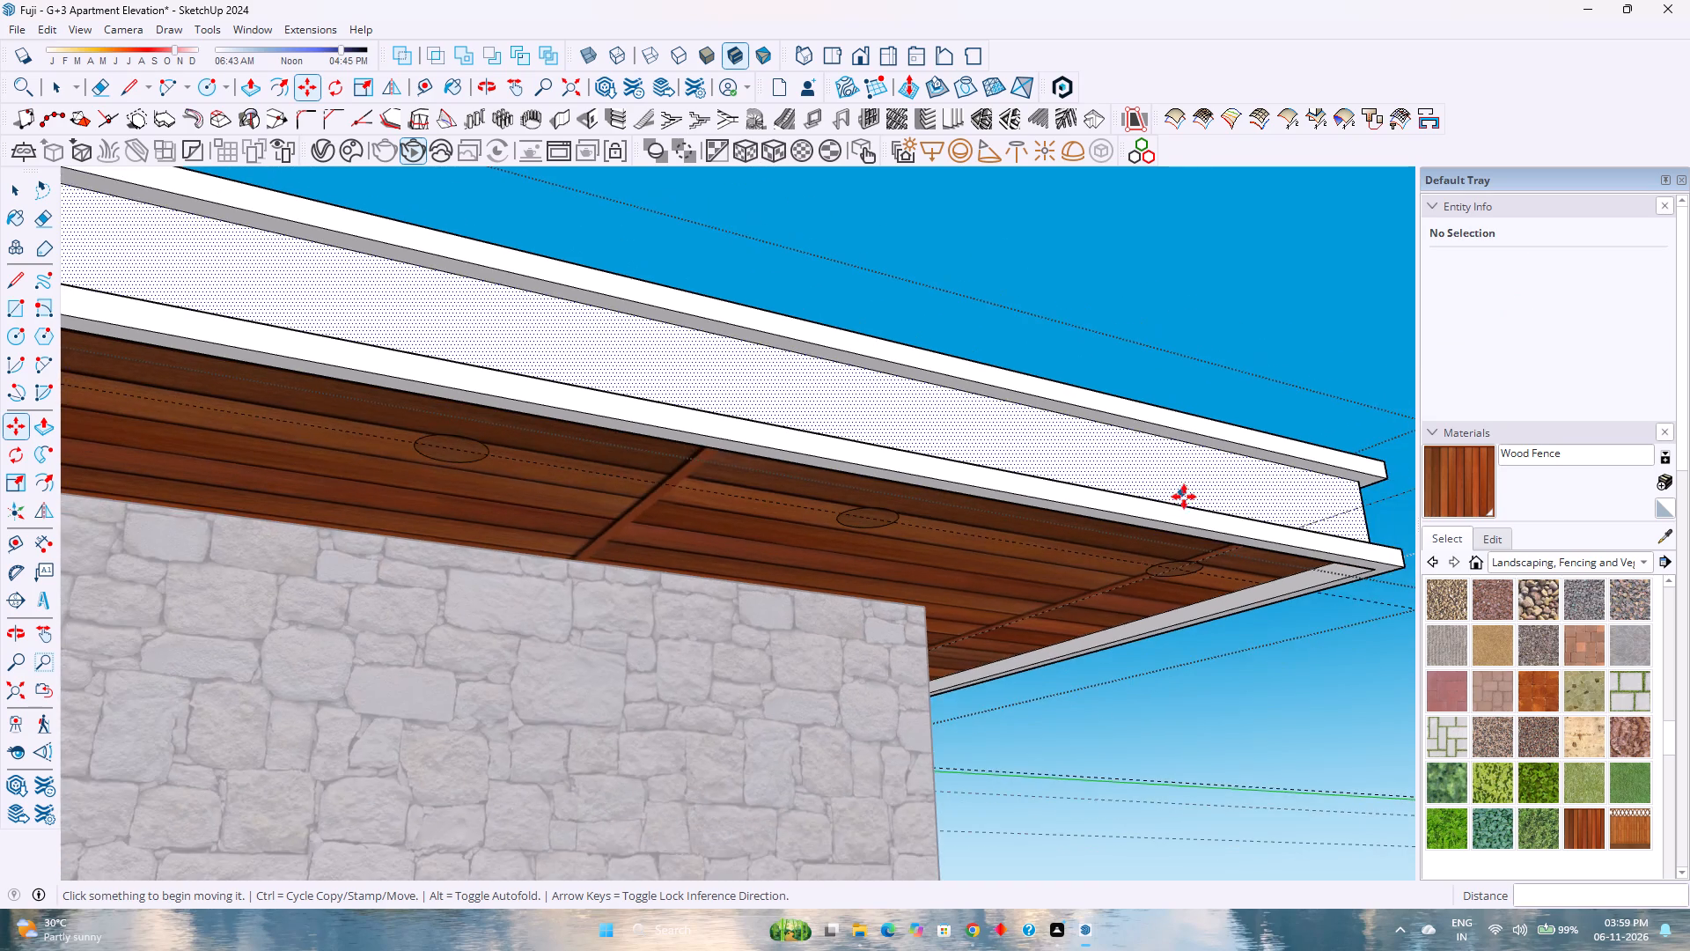
pyautogui.scroll(-6, 1184, 497)
pyautogui.moveTo(1165, 499); pyautogui.dragTo(1121, 515, button='middle')
pyautogui.moveTo(1101, 518); pyautogui.dragTo(1007, 540, button='middle')
pyautogui.middleClick(1007, 540)
pyautogui.scroll(-3, 1007, 540)
pyautogui.middleClick(1007, 540)
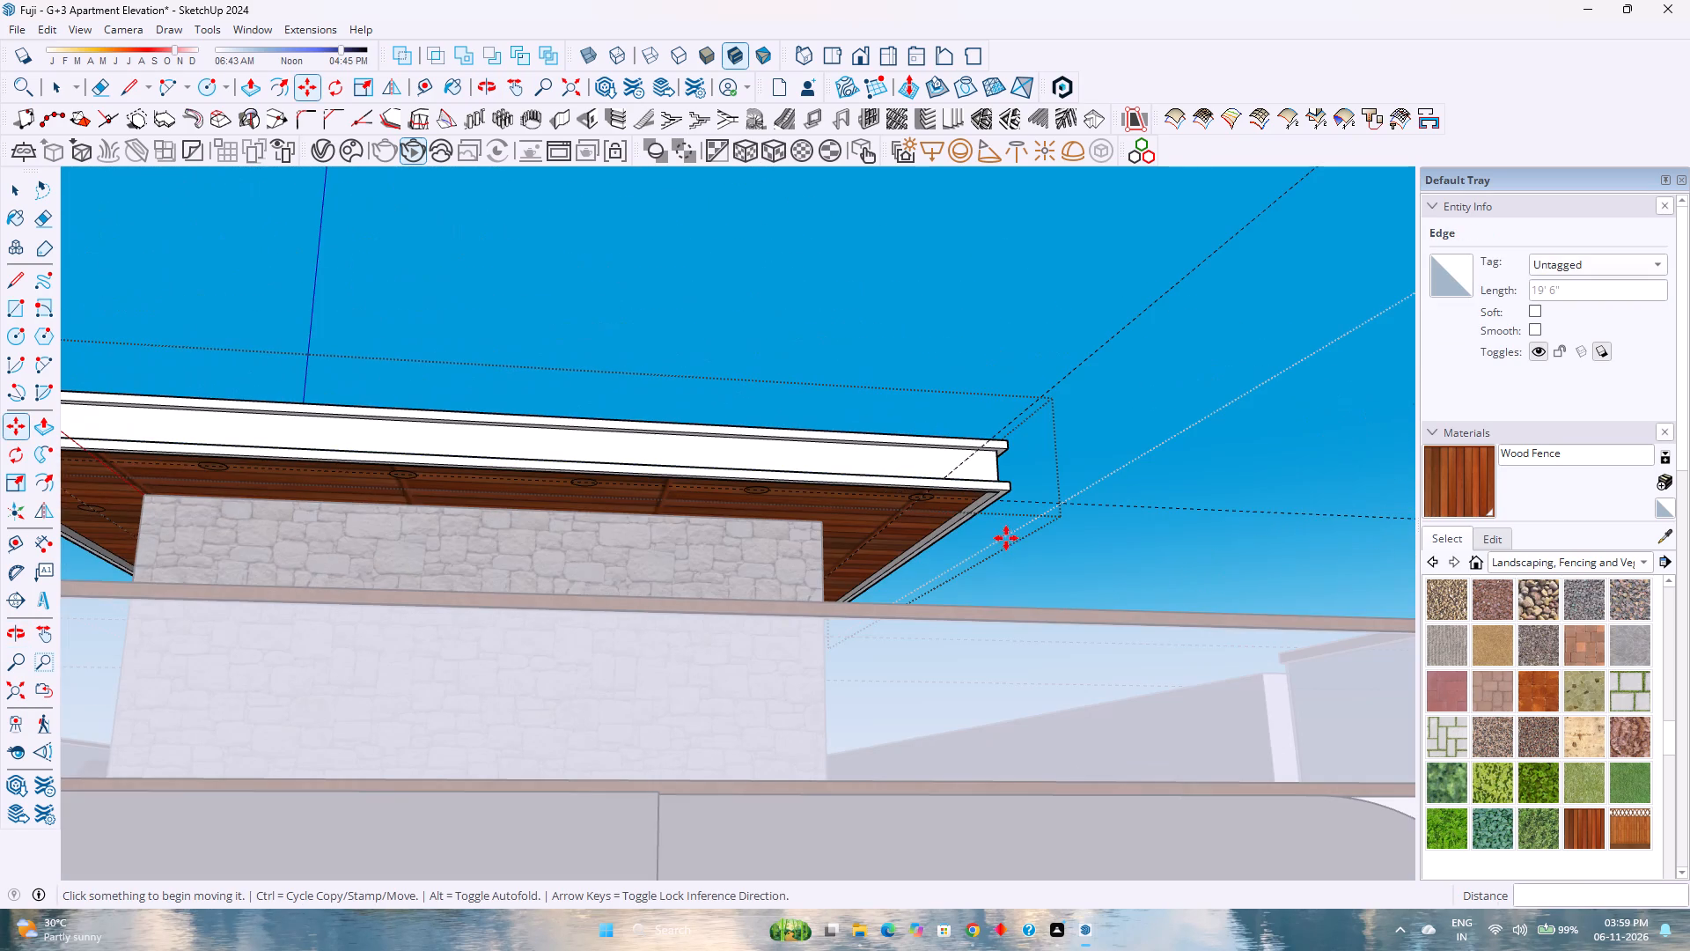
pyautogui.scroll(7, 645, 492)
pyautogui.moveTo(649, 490); pyautogui.dragTo(893, 431, button='middle')
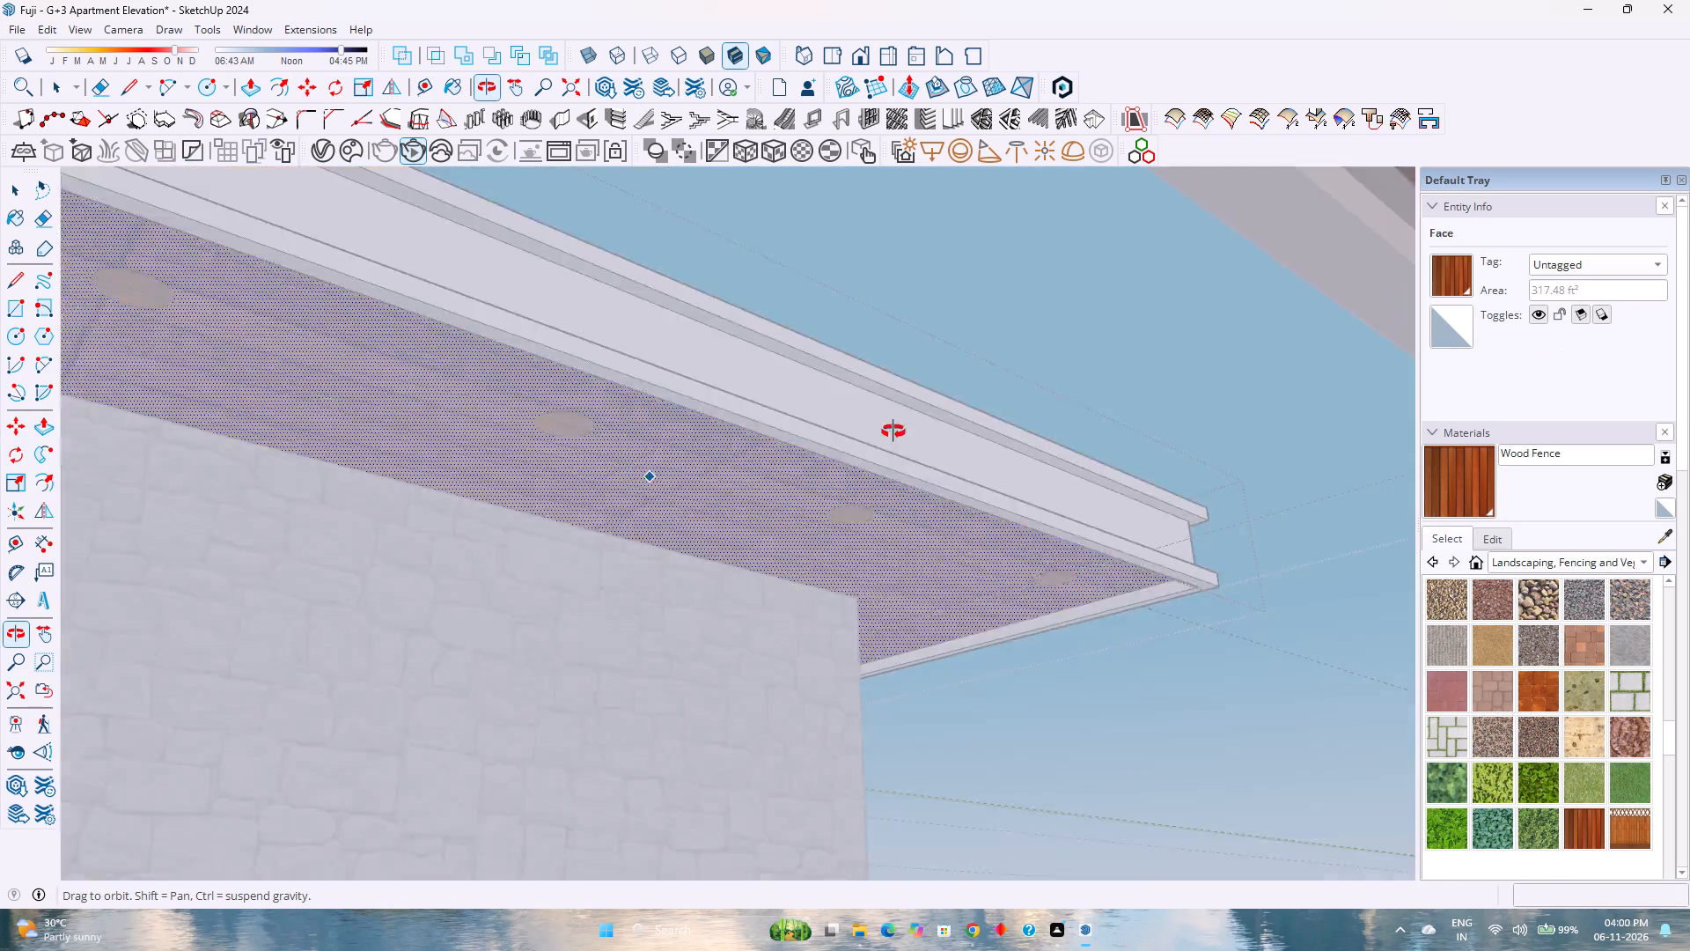
pyautogui.moveTo(893, 431); pyautogui.dragTo(369, 525, button='middle')
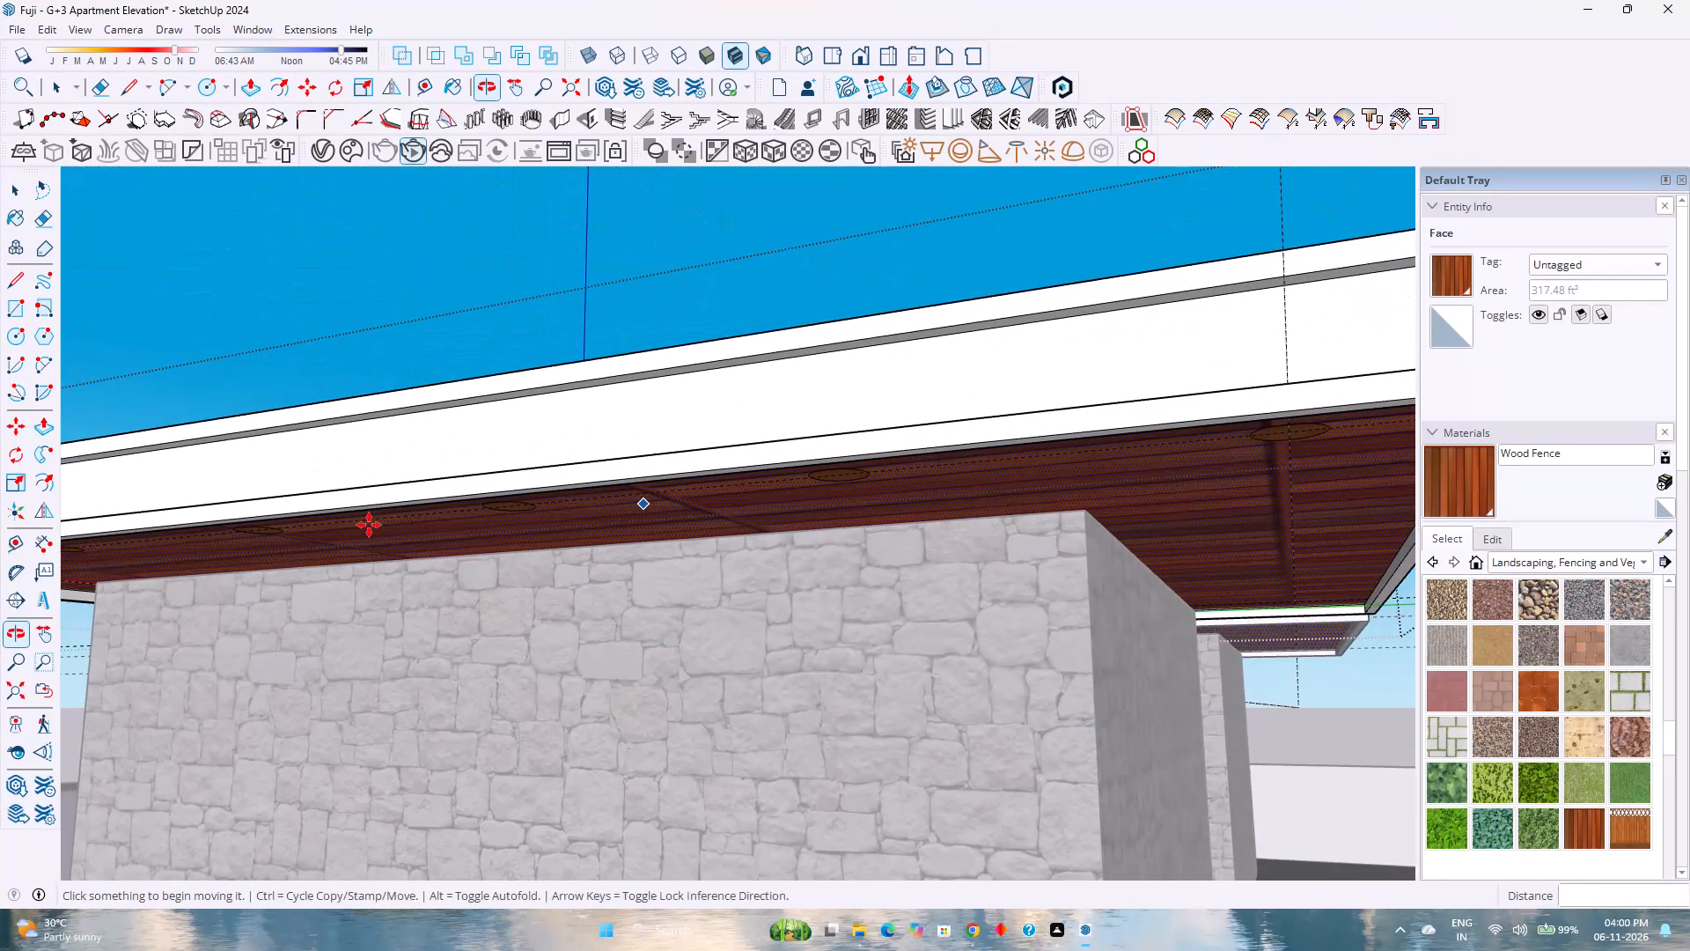
# Select the row of six circular faces and copy it 14'4" to the guide intersection on the soffit's opposite side.
pyautogui.press('space')
pyautogui.scroll(2, 445, 522)
pyautogui.moveTo(888, 520); pyautogui.dragTo(589, 419, button='middle')
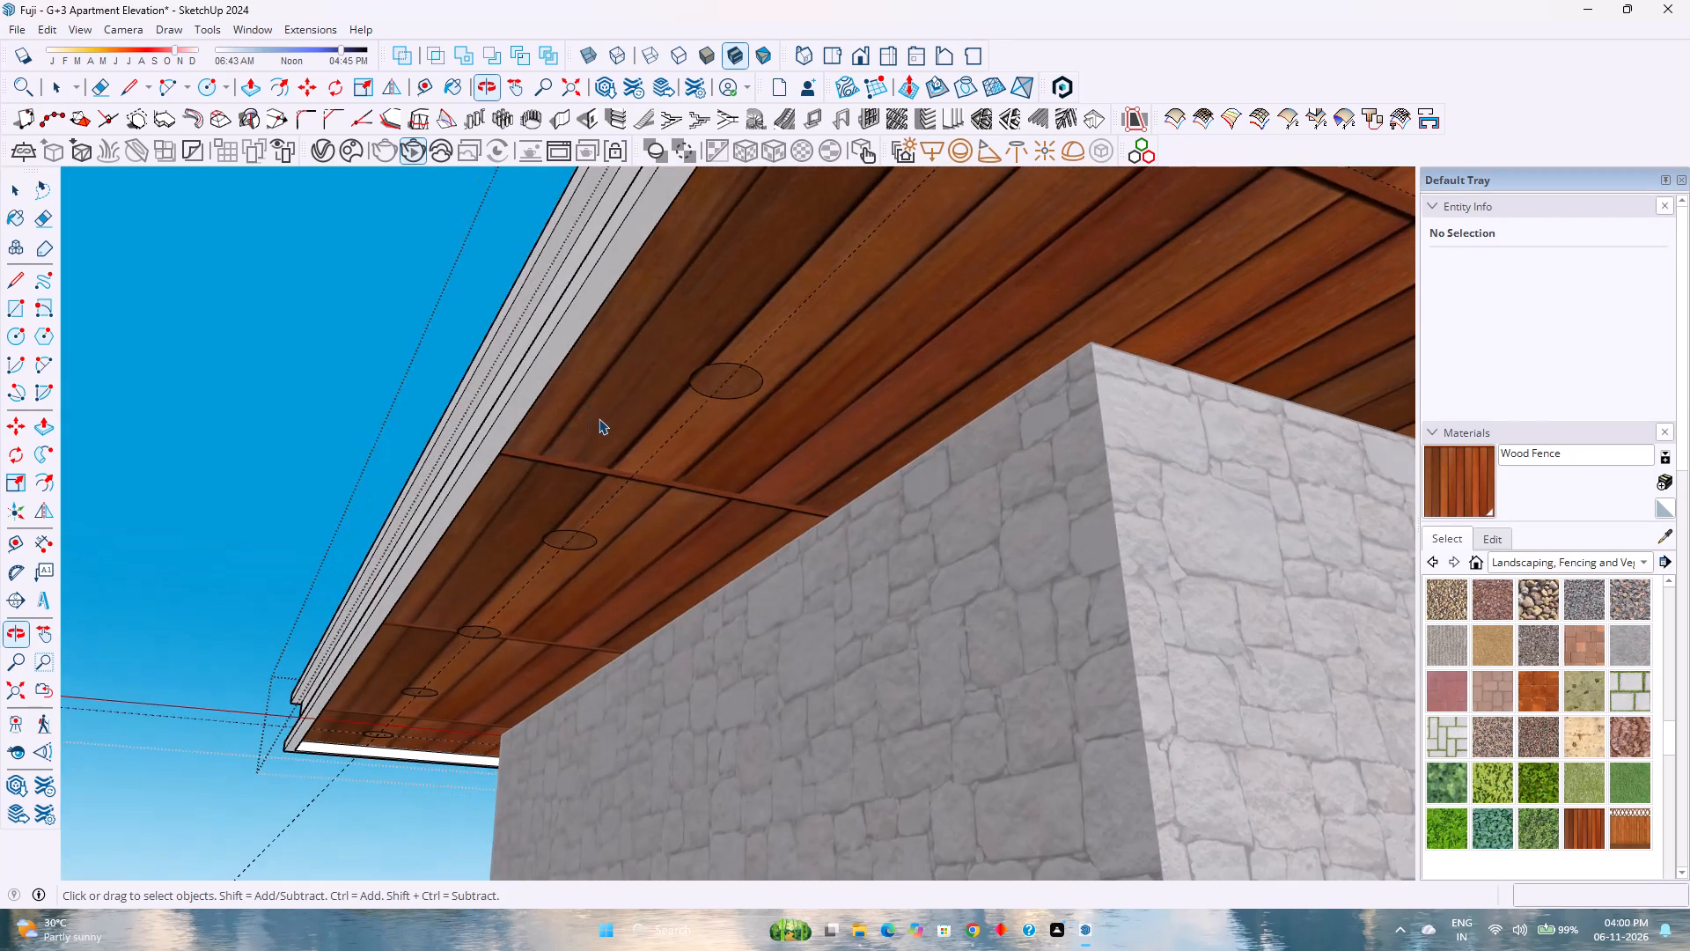
pyautogui.scroll(-1, 606, 418)
pyautogui.keyDown('shift'); pyautogui.moveTo(740, 415); pyautogui.dragTo(405, 666, button='middle'); pyautogui.keyUp('shift')
pyautogui.scroll(2, 473, 513)
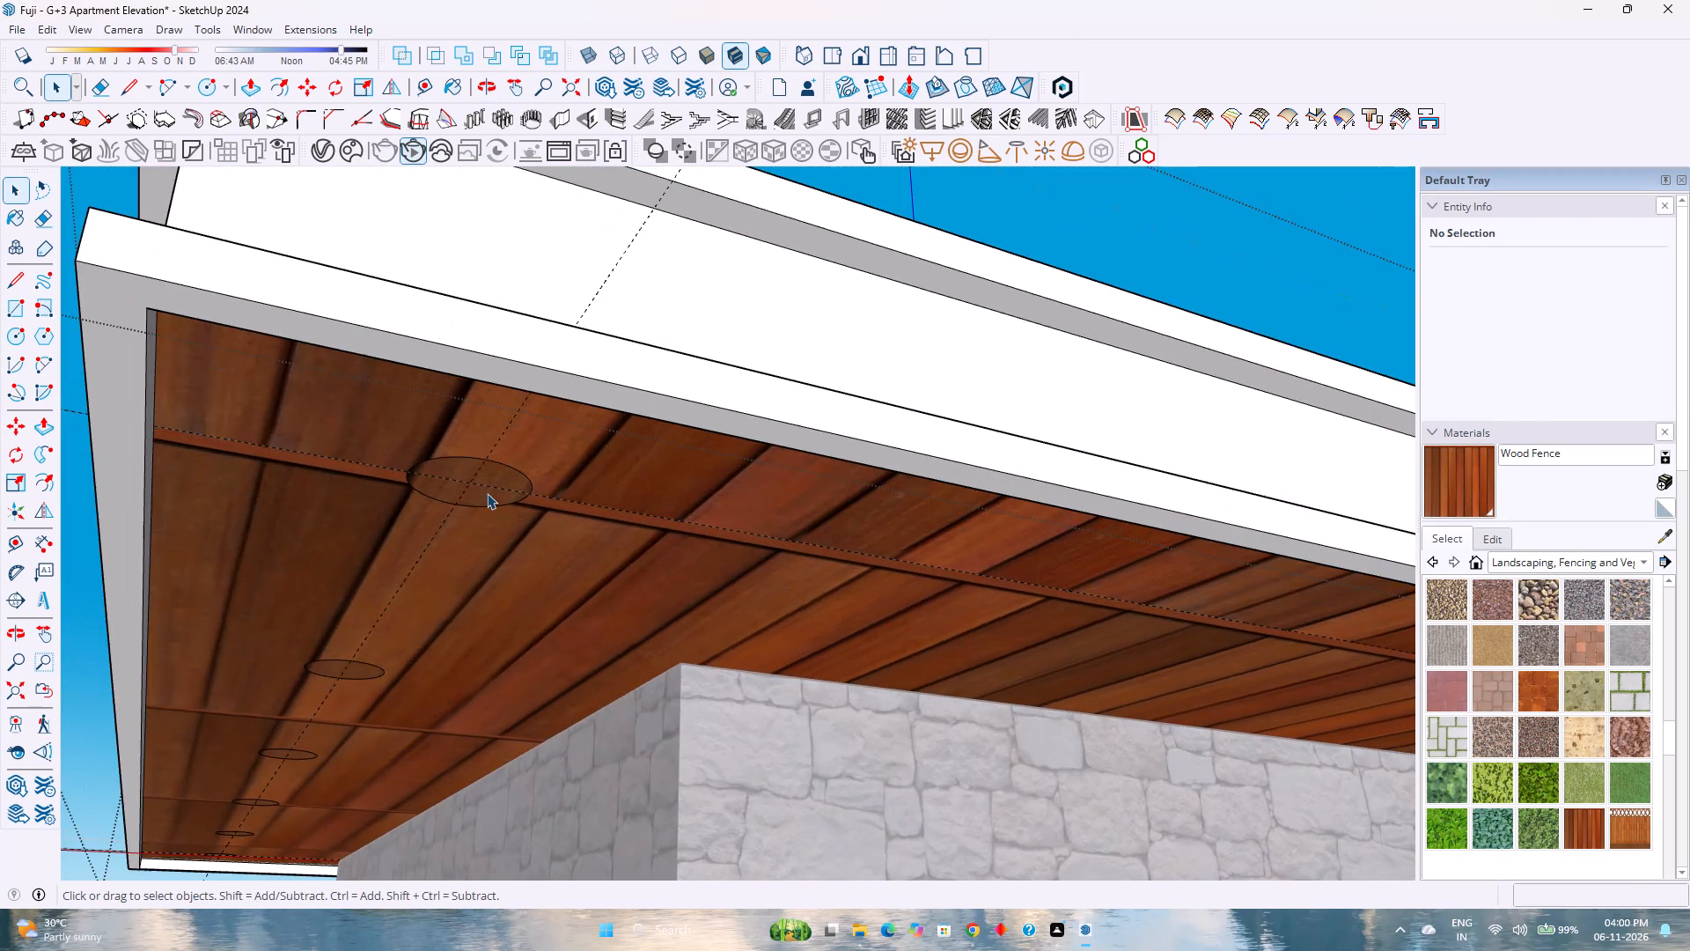
pyautogui.click(506, 478)
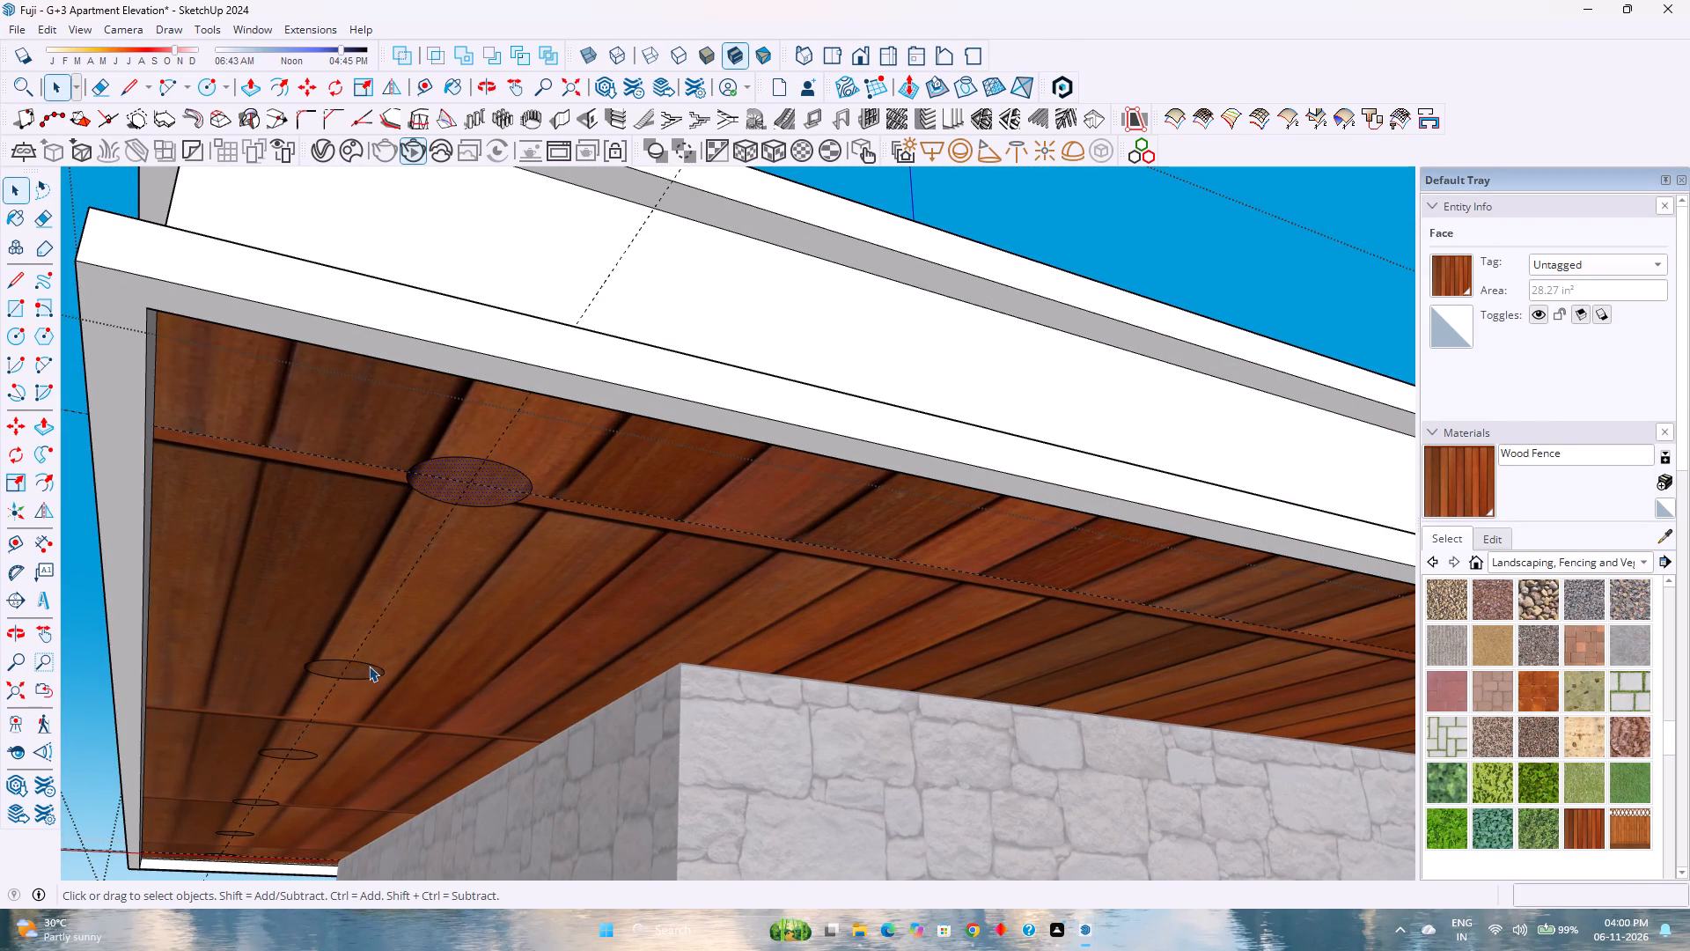
pyautogui.keyDown('ctrl'); pyautogui.click(362, 672); pyautogui.keyUp('ctrl')
pyautogui.keyDown('shift'); pyautogui.moveTo(318, 719); pyautogui.dragTo(384, 648, button='middle'); pyautogui.keyUp('shift')
pyautogui.keyDown('shift'); pyautogui.middleClick(384, 648); pyautogui.keyUp('shift')
pyautogui.scroll(4, 324, 749)
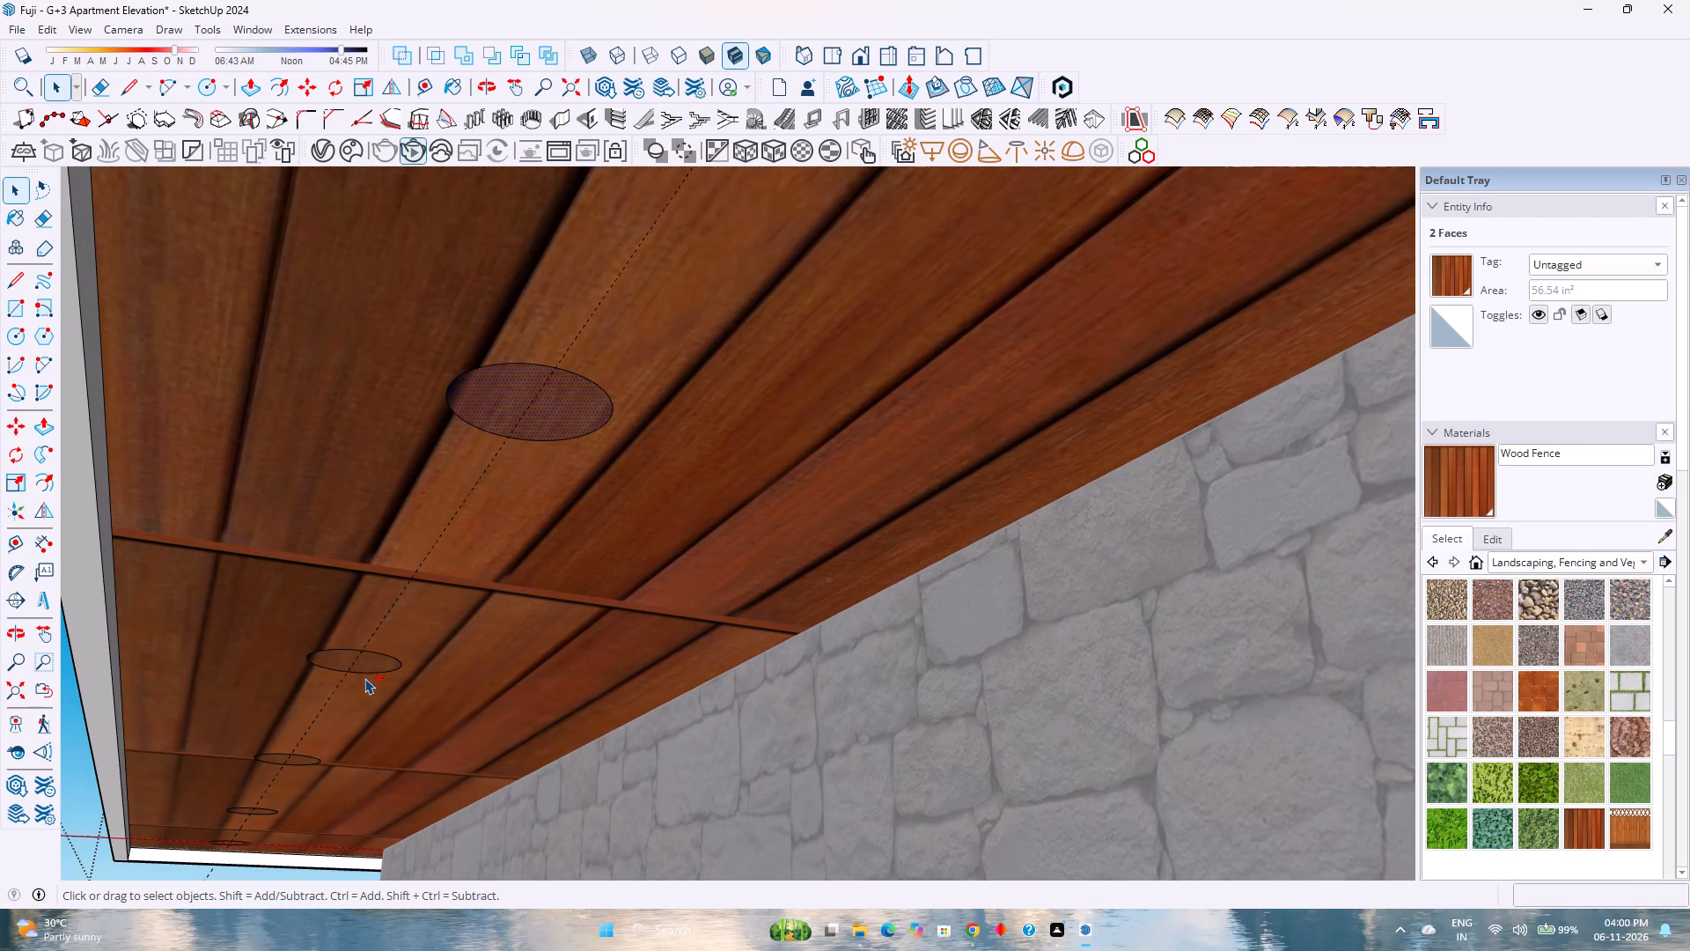
pyautogui.keyDown('ctrl'); pyautogui.click(371, 660); pyautogui.keyUp('ctrl')
pyautogui.keyDown('shift'); pyautogui.middleClick(354, 705); pyautogui.keyUp('shift')
pyautogui.keyDown('shift'); pyautogui.moveTo(356, 667); pyautogui.dragTo(367, 641, button='middle'); pyautogui.keyUp('shift')
pyautogui.scroll(3, 283, 752)
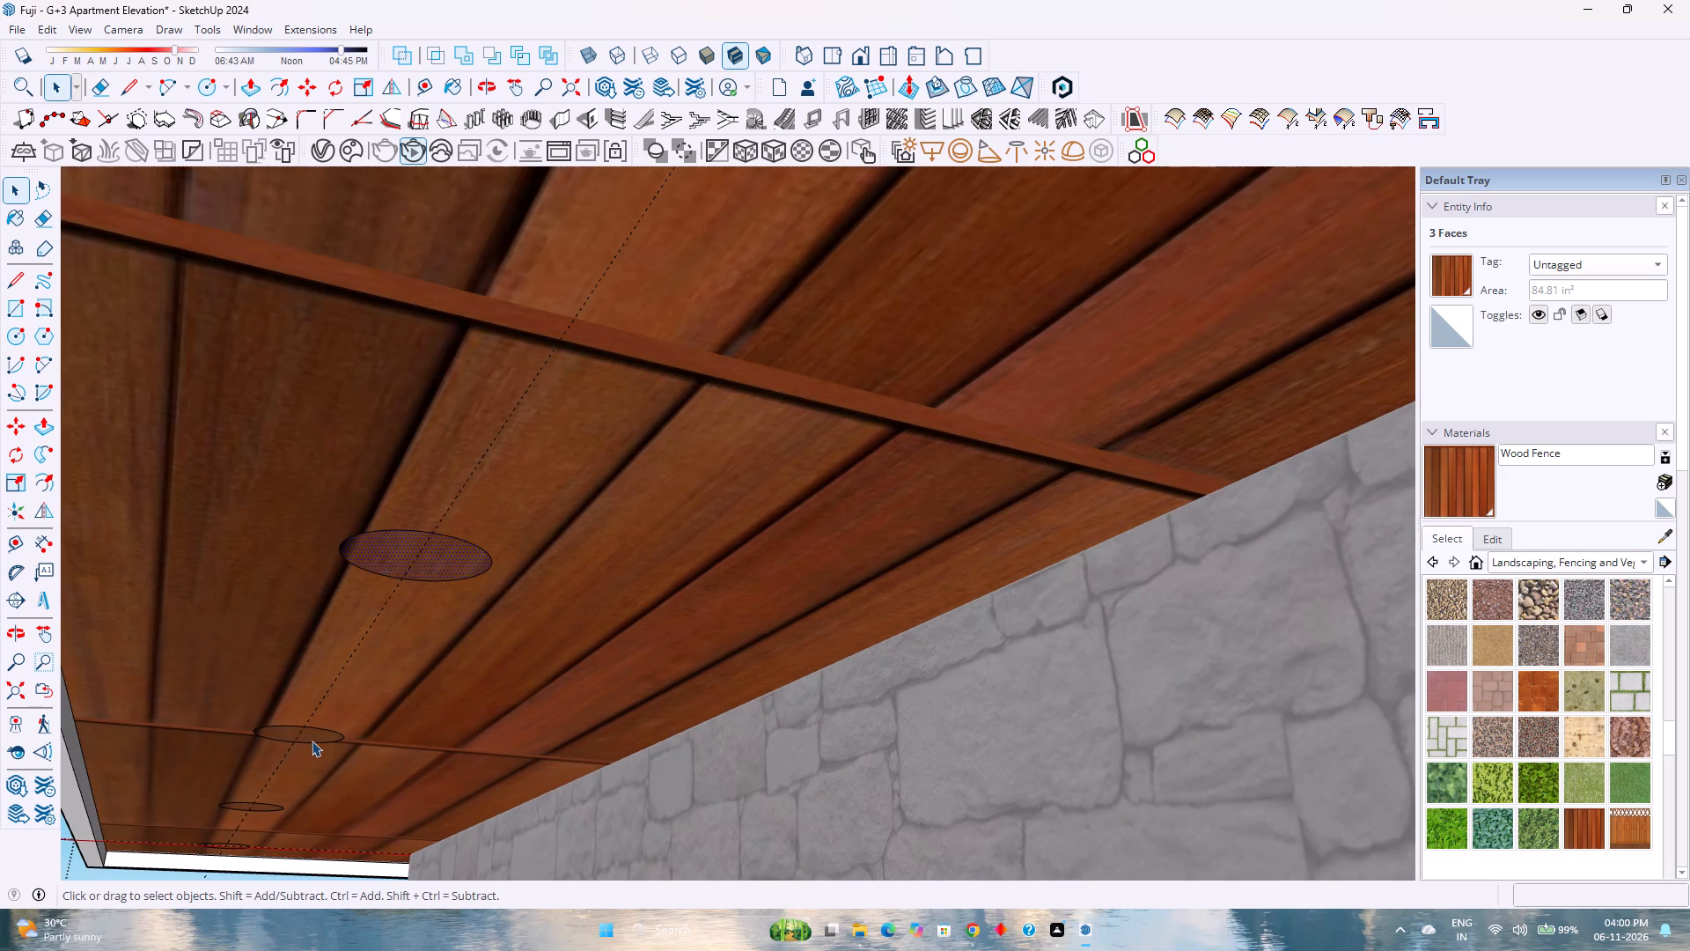
pyautogui.keyDown('ctrl'); pyautogui.click(319, 738); pyautogui.keyUp('ctrl')
pyautogui.keyDown('shift'); pyautogui.moveTo(319, 738); pyautogui.dragTo(395, 638, button='middle'); pyautogui.keyUp('shift')
pyautogui.scroll(3, 306, 751)
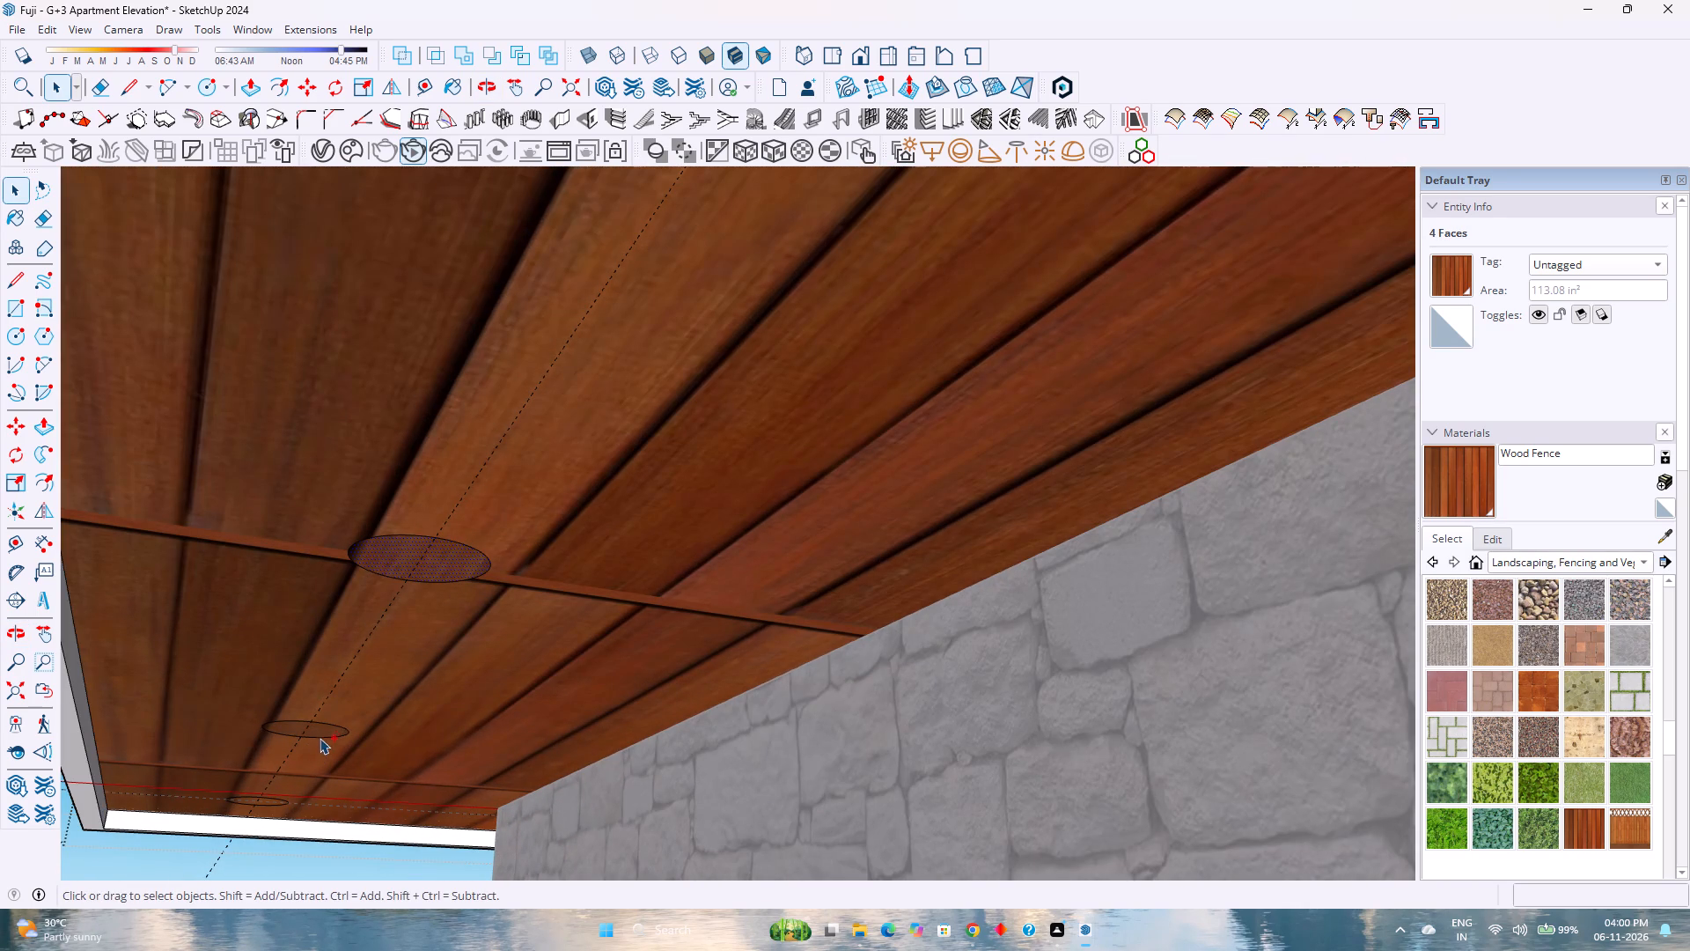
pyautogui.keyDown('ctrl'); pyautogui.click(321, 733); pyautogui.keyUp('ctrl')
pyautogui.keyDown('shift'); pyautogui.moveTo(312, 747); pyautogui.dragTo(385, 652, button='middle'); pyautogui.keyUp('shift')
pyautogui.keyDown('shift'); pyautogui.middleClick(385, 652); pyautogui.keyUp('shift')
pyautogui.scroll(1, 333, 709)
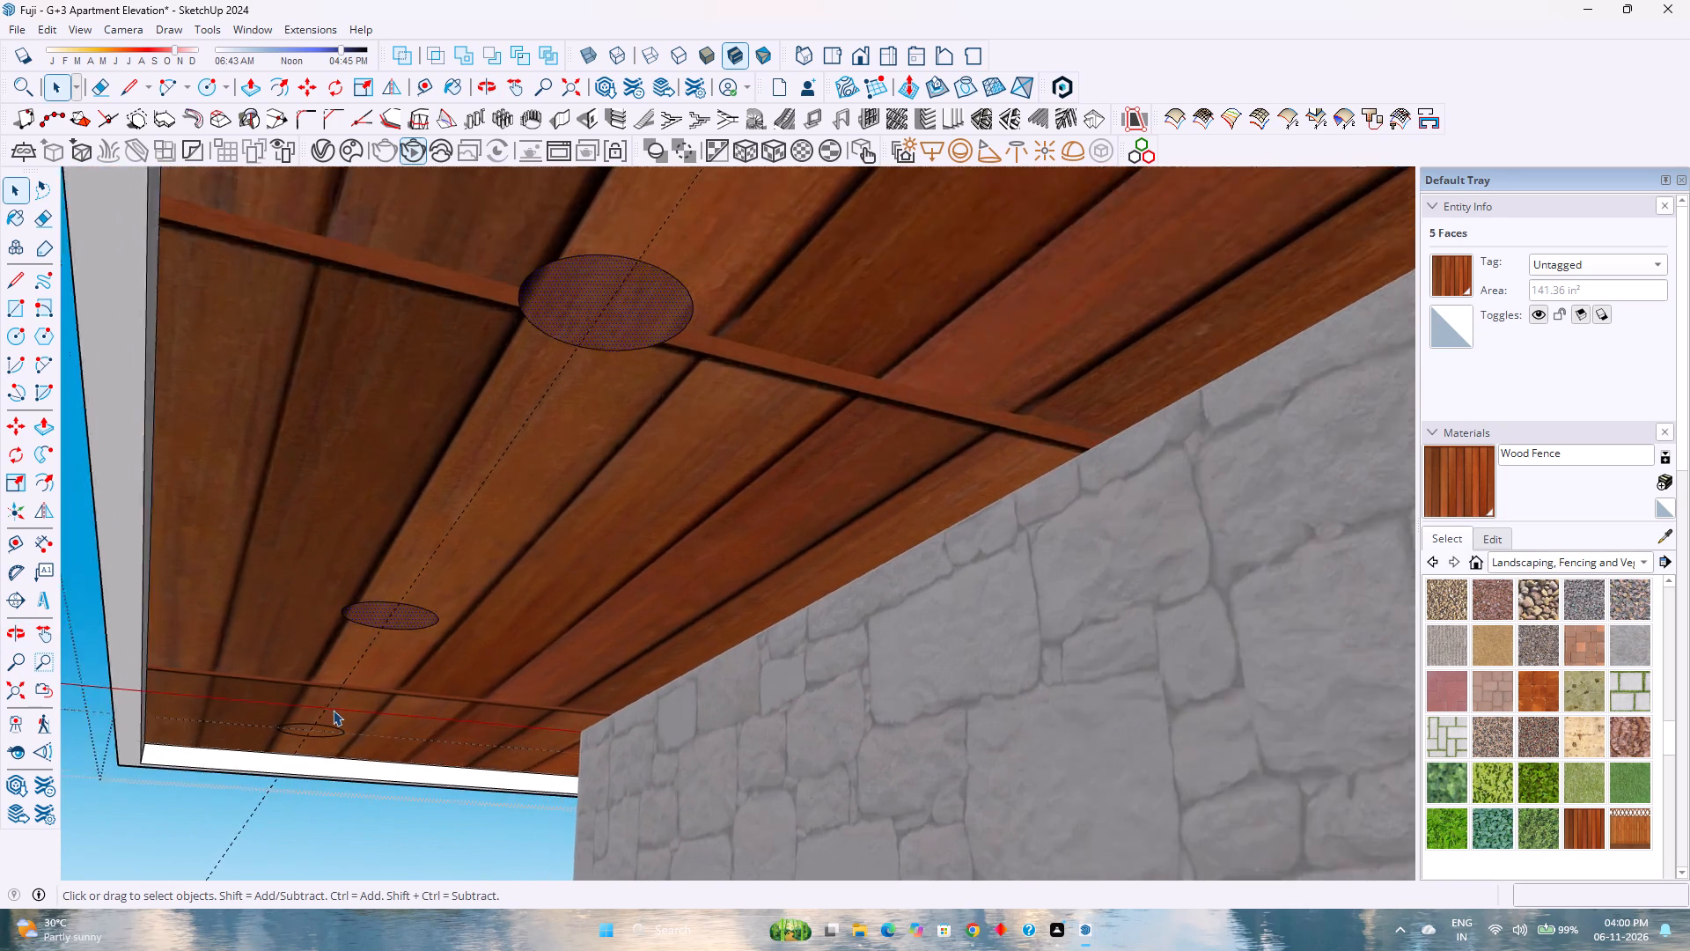
pyautogui.scroll(12, 333, 710)
pyautogui.keyDown('ctrl'); pyautogui.click(305, 746); pyautogui.keyUp('ctrl')
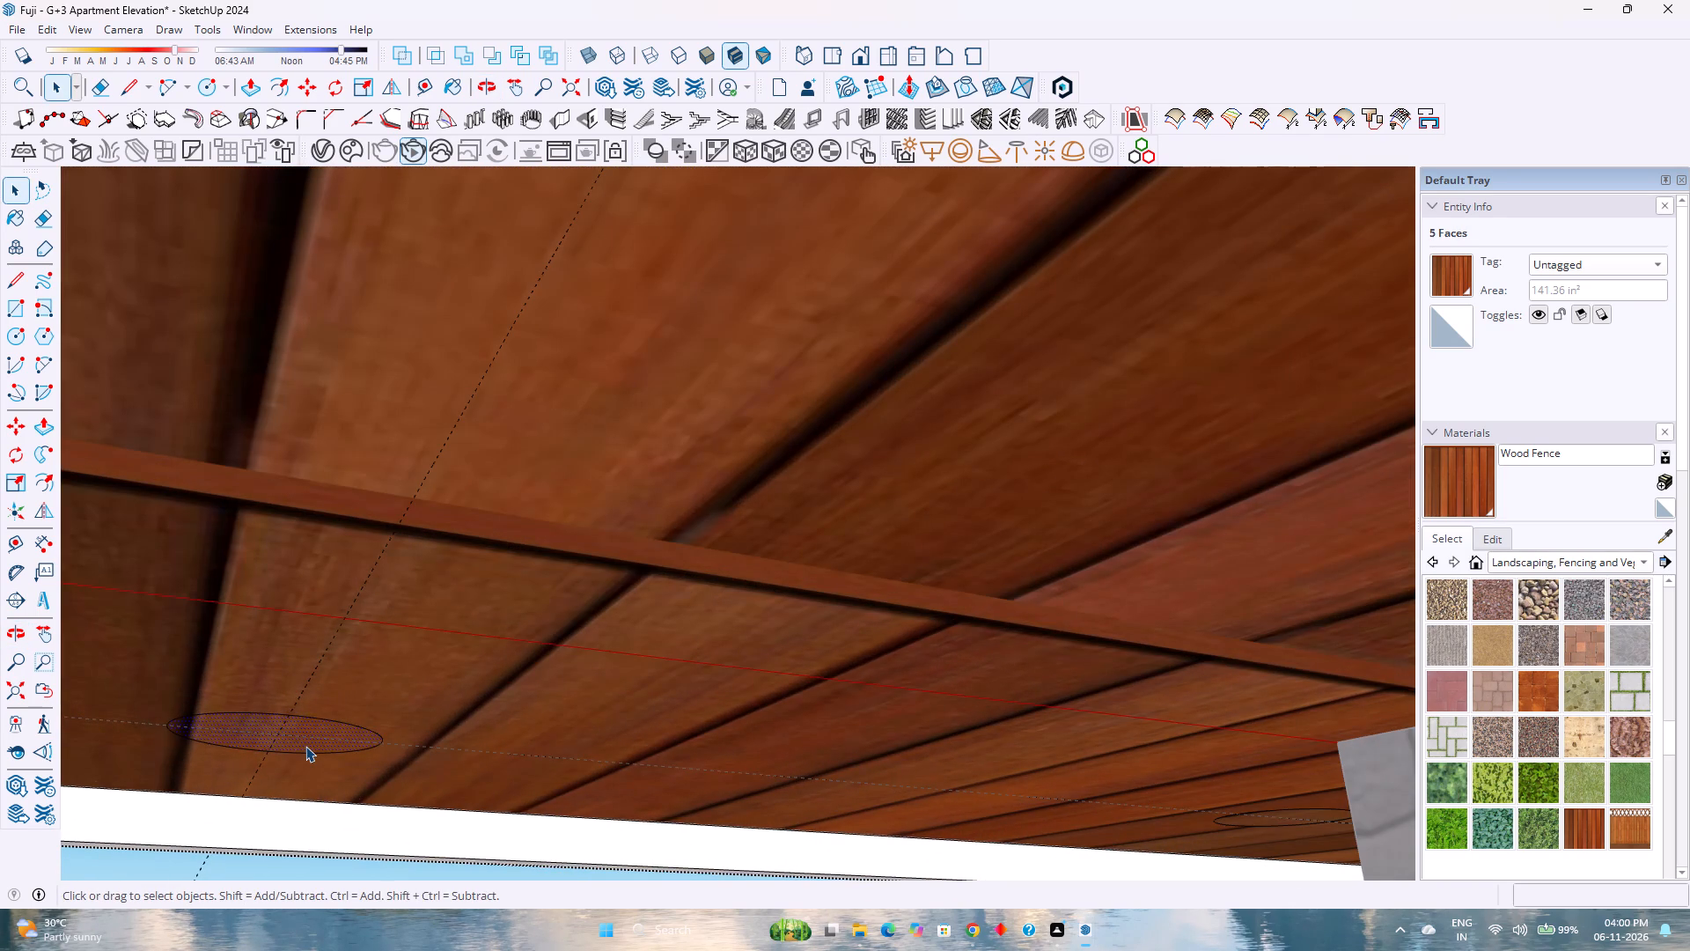
pyautogui.scroll(-20, 305, 746)
pyautogui.scroll(-5, 305, 746)
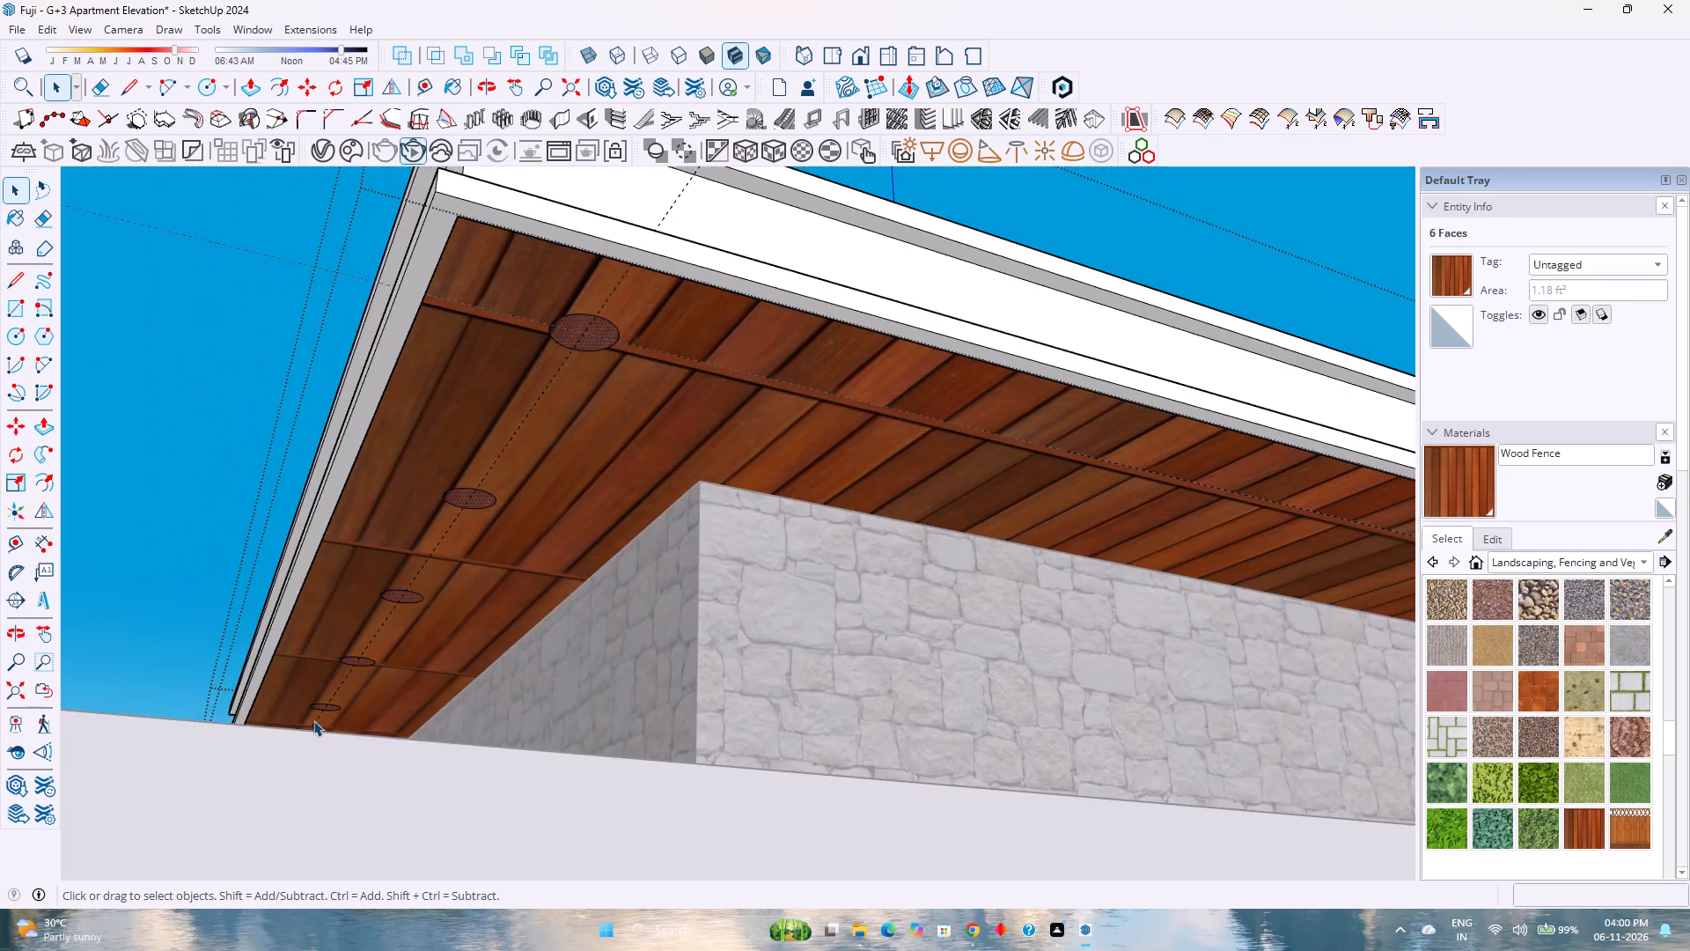
pyautogui.scroll(-2, 405, 627)
pyautogui.keyDown('shift'); pyautogui.moveTo(428, 613); pyautogui.dragTo(286, 737, button='middle'); pyautogui.keyUp('shift')
pyautogui.keyDown('shift'); pyautogui.moveTo(285, 737); pyautogui.dragTo(260, 687, button='middle'); pyautogui.keyUp('shift')
pyautogui.press('m')
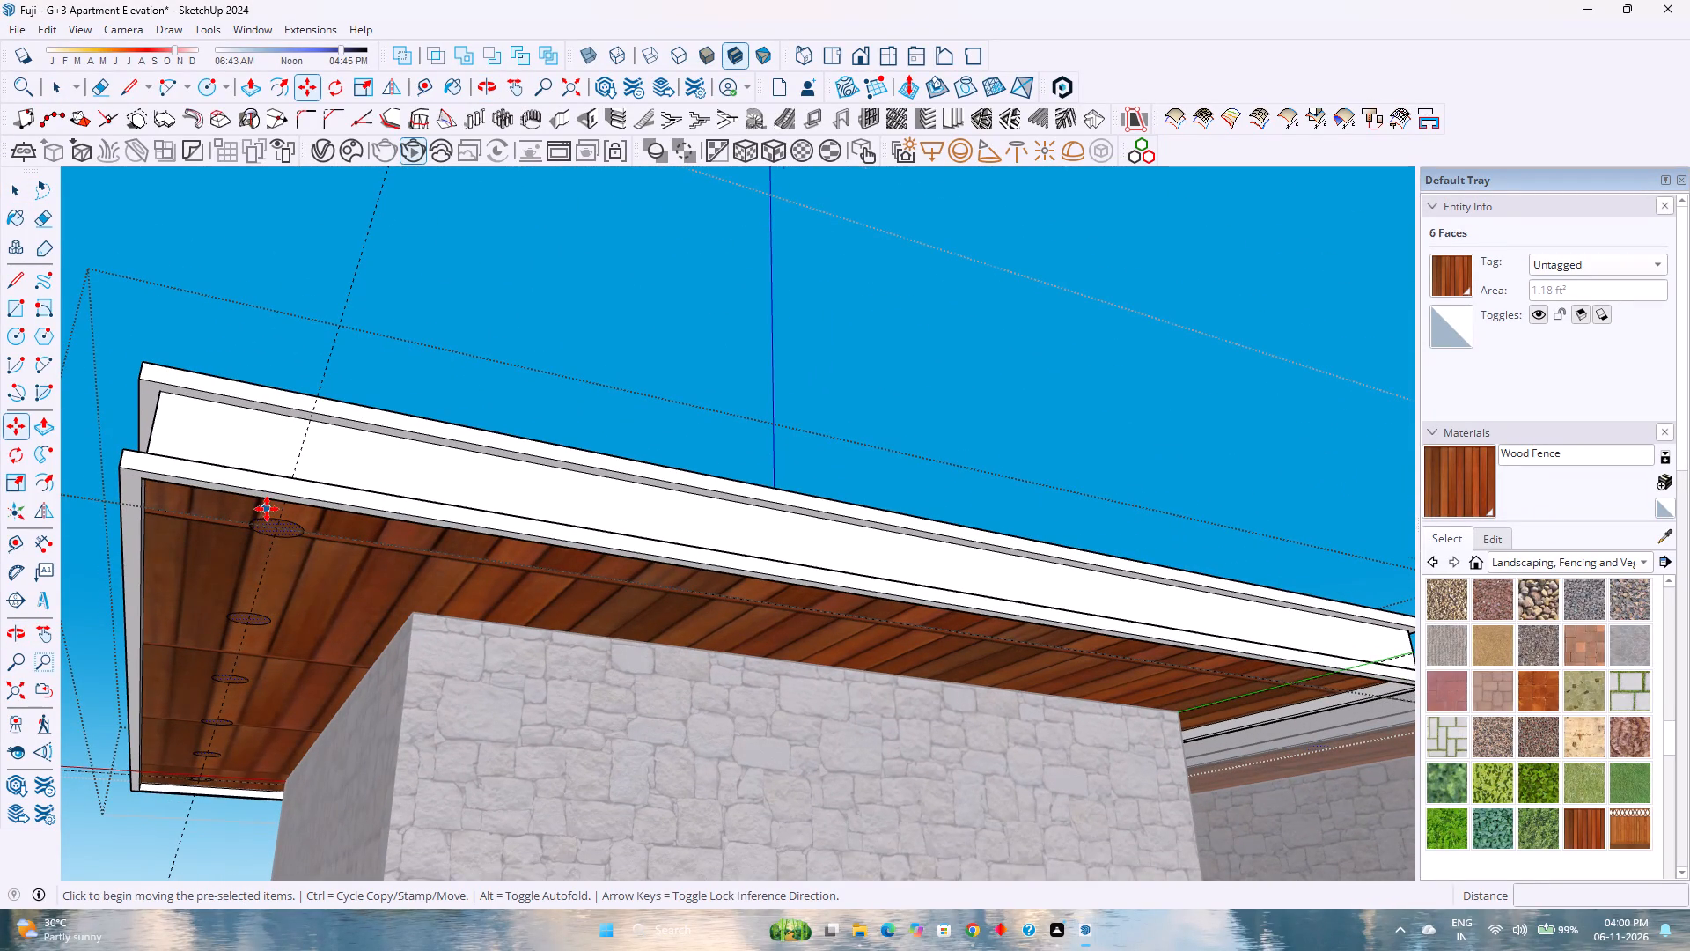
pyautogui.scroll(17, 267, 509)
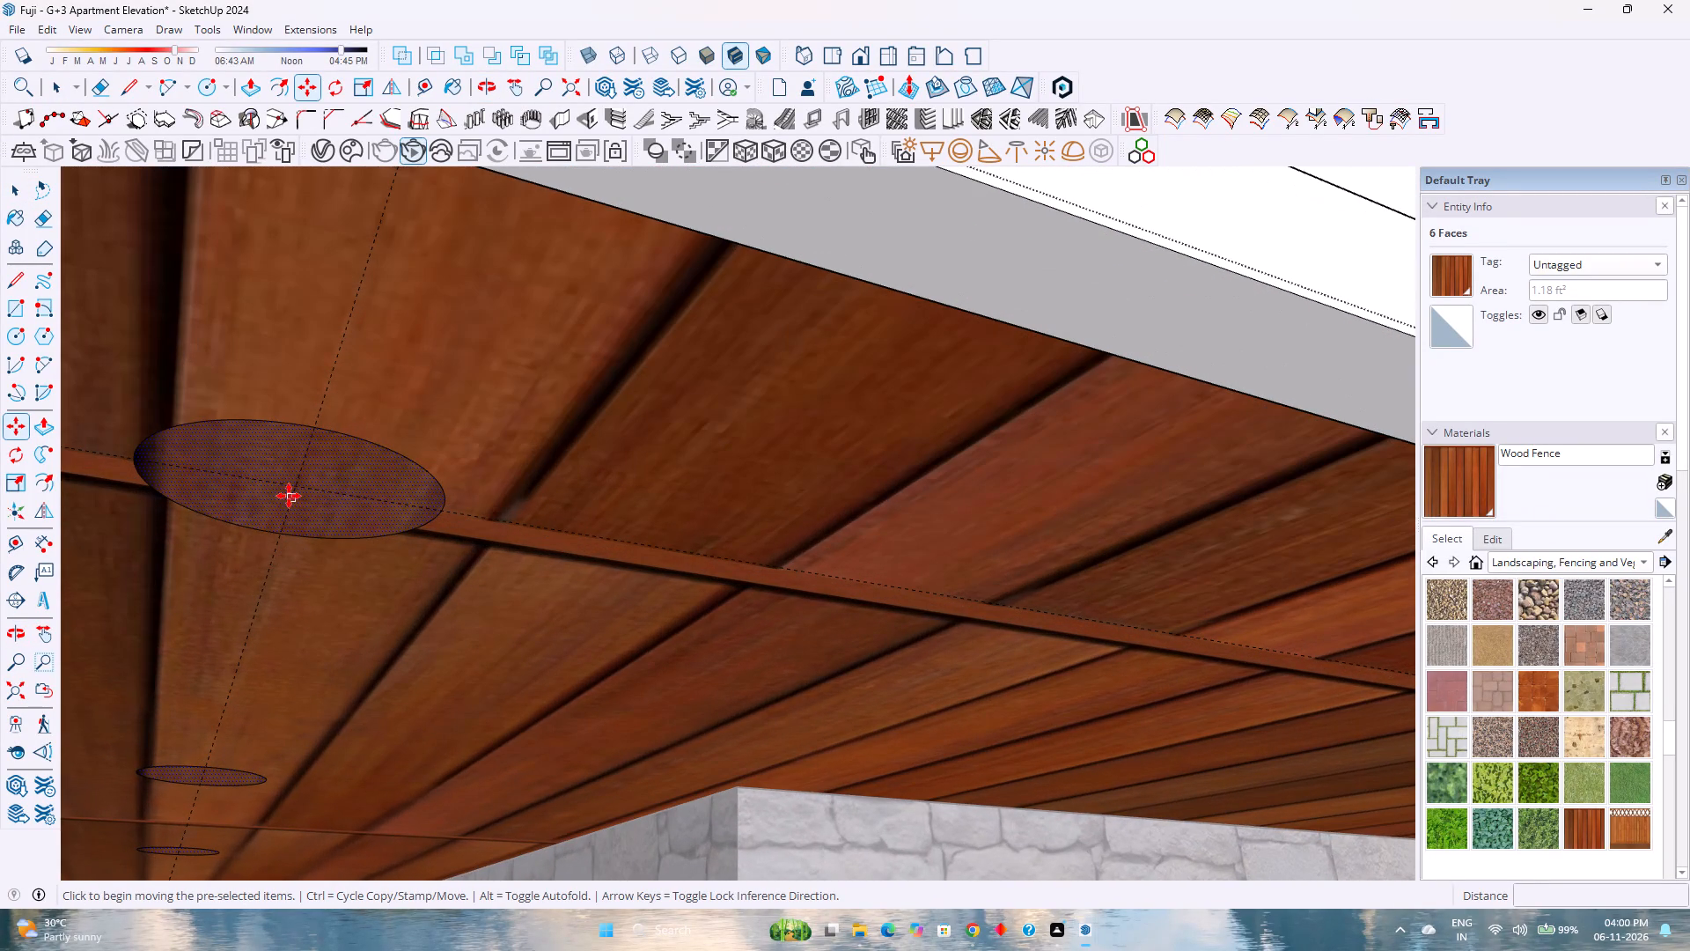
pyautogui.click(298, 487)
pyautogui.scroll(-5, 321, 582)
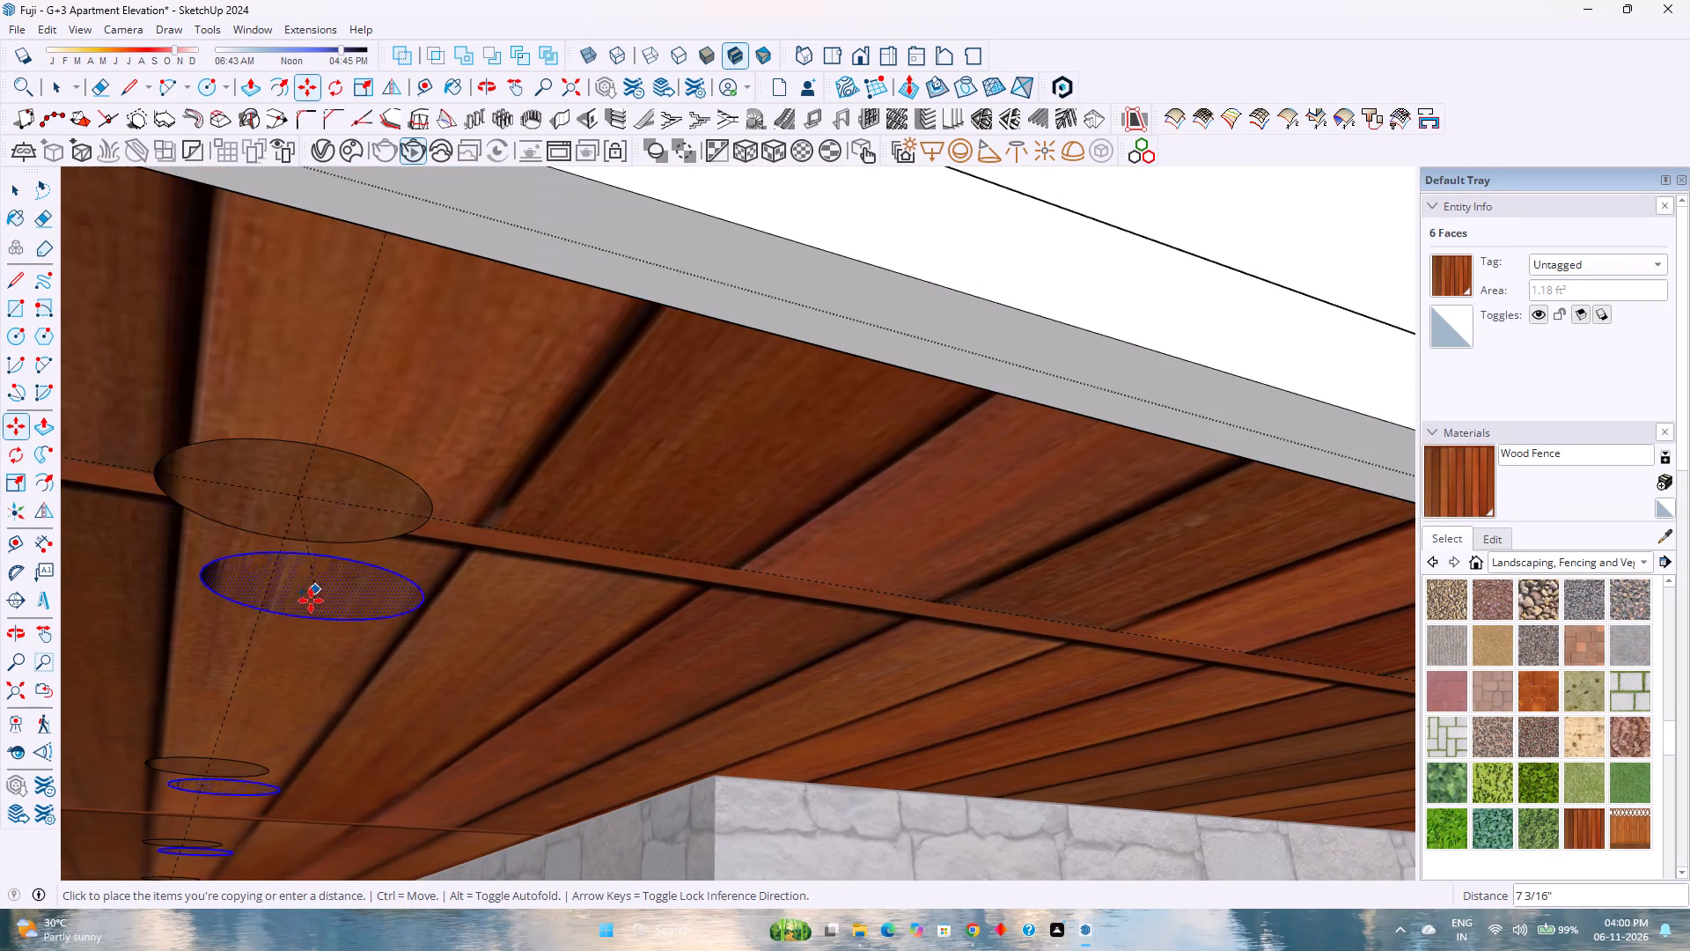
pyautogui.scroll(-5, 308, 628)
pyautogui.scroll(1, 306, 625)
pyautogui.scroll(-4, 306, 625)
pyautogui.keyDown('shift'); pyautogui.moveTo(734, 625); pyautogui.dragTo(93, 596, button='middle'); pyautogui.keyUp('shift')
pyautogui.scroll(-3, 99, 596)
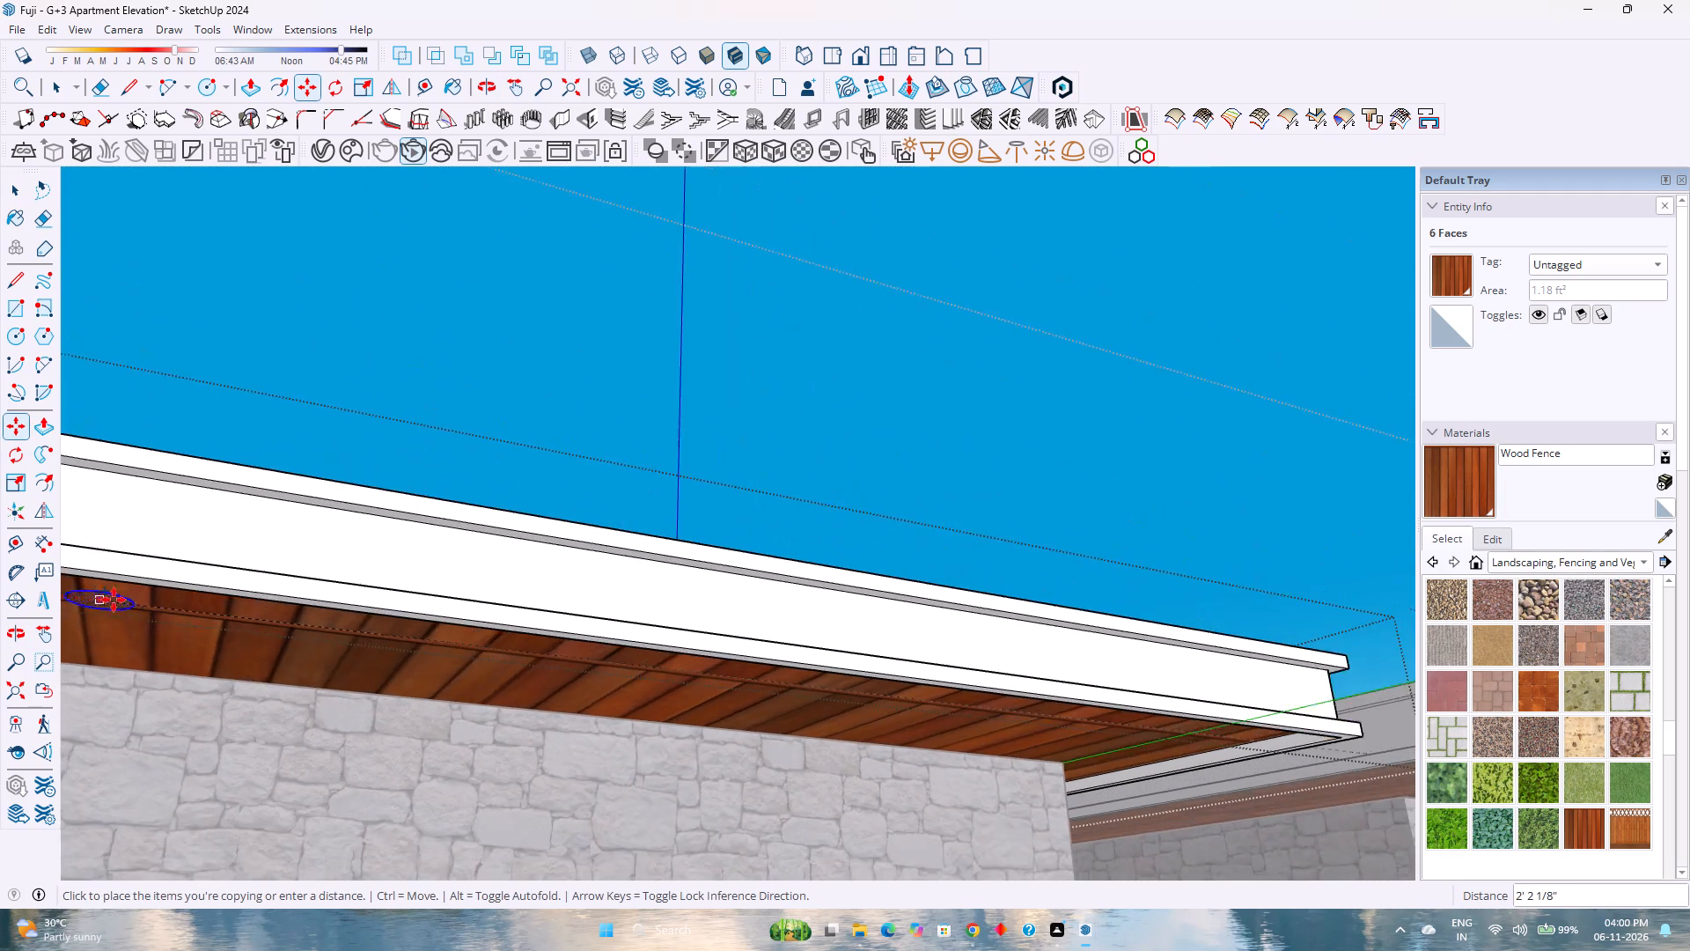
pyautogui.scroll(-6, 114, 600)
pyautogui.keyDown('shift'); pyautogui.moveTo(987, 693); pyautogui.dragTo(672, 590, button='middle'); pyautogui.keyUp('shift')
pyautogui.scroll(8, 672, 627)
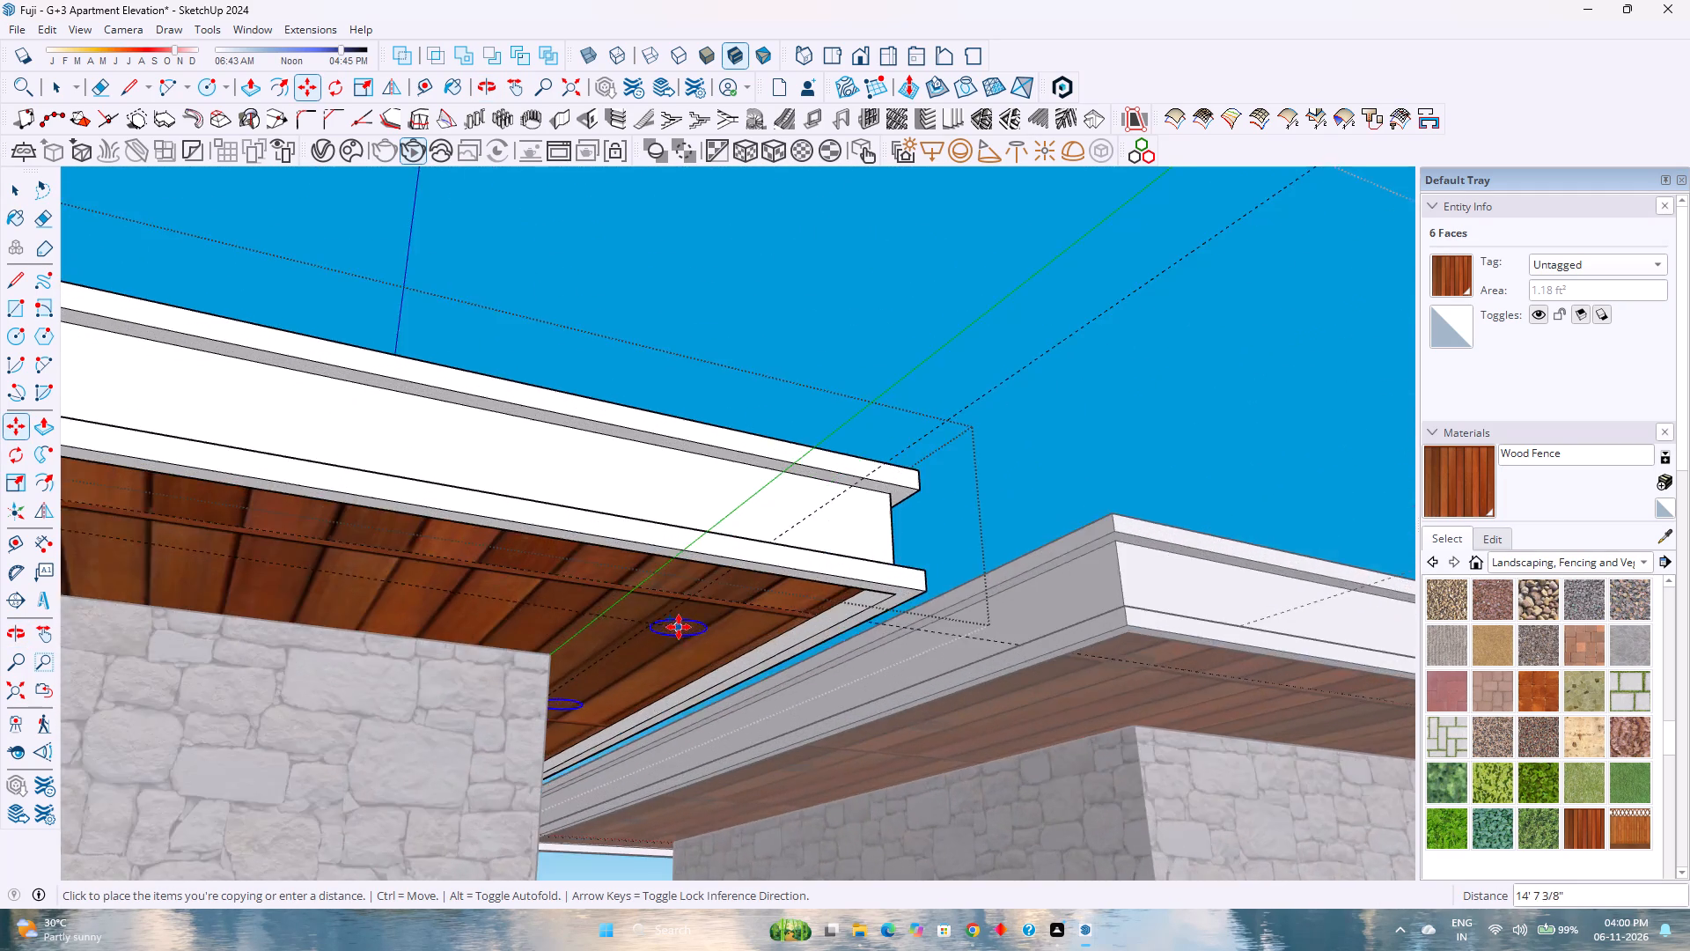
pyautogui.scroll(6, 679, 627)
pyautogui.click(716, 549)
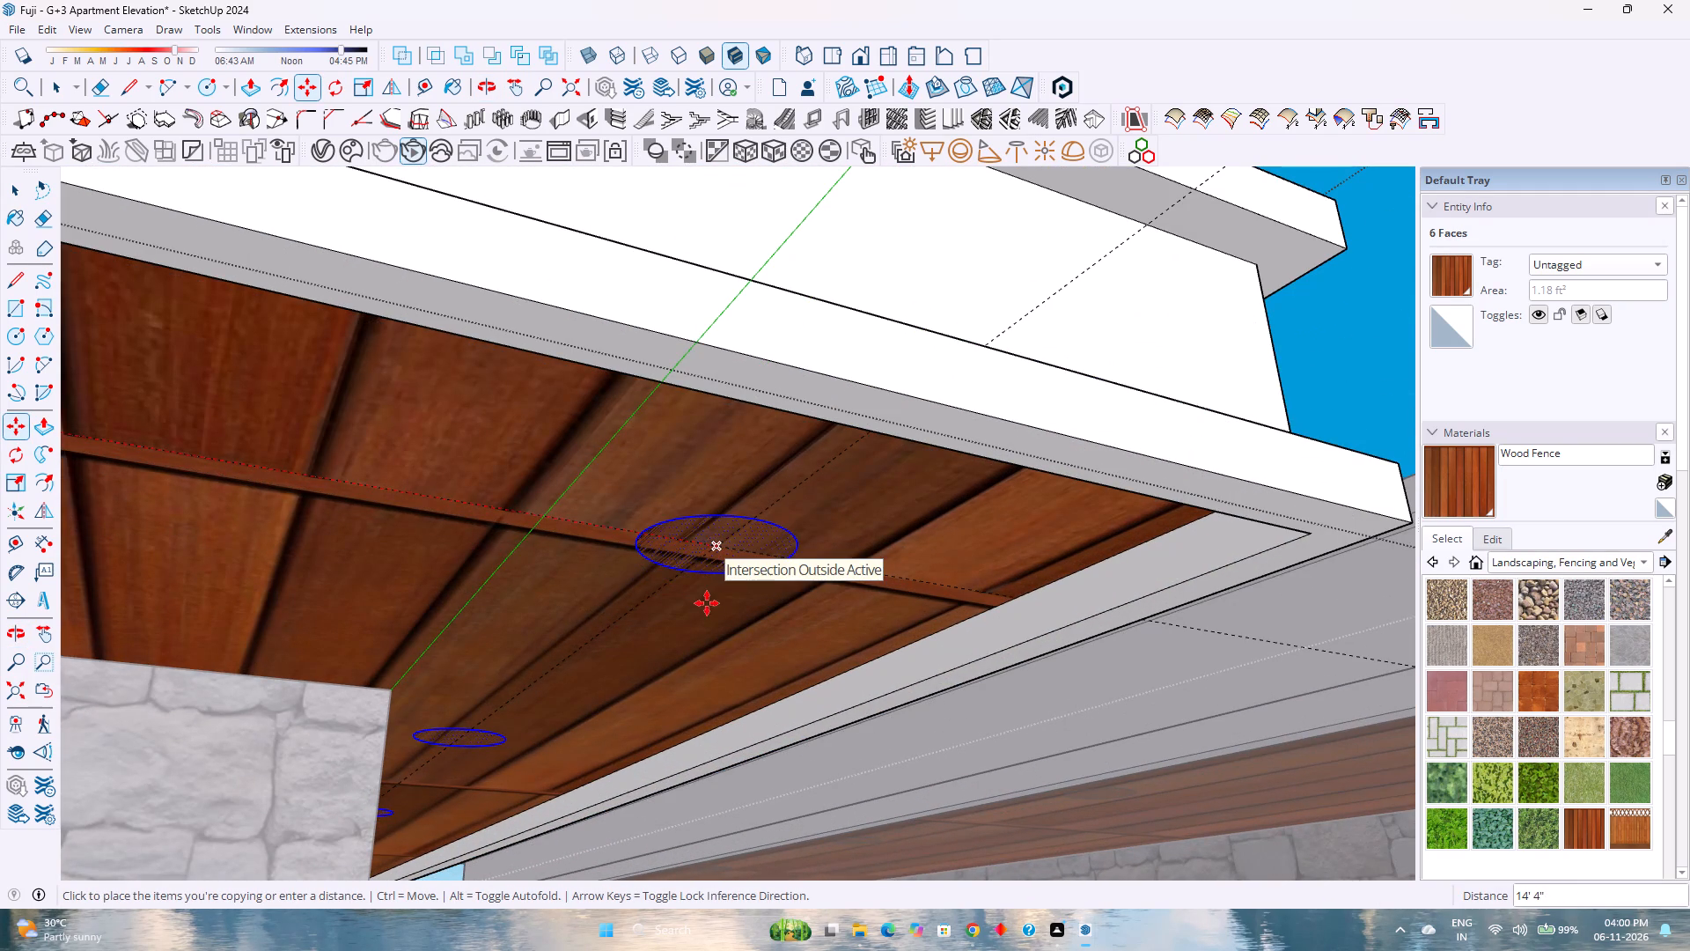
# Push/Pull the corner circular face 3" up into the wood soffit to form a recess.
pyautogui.press('p')
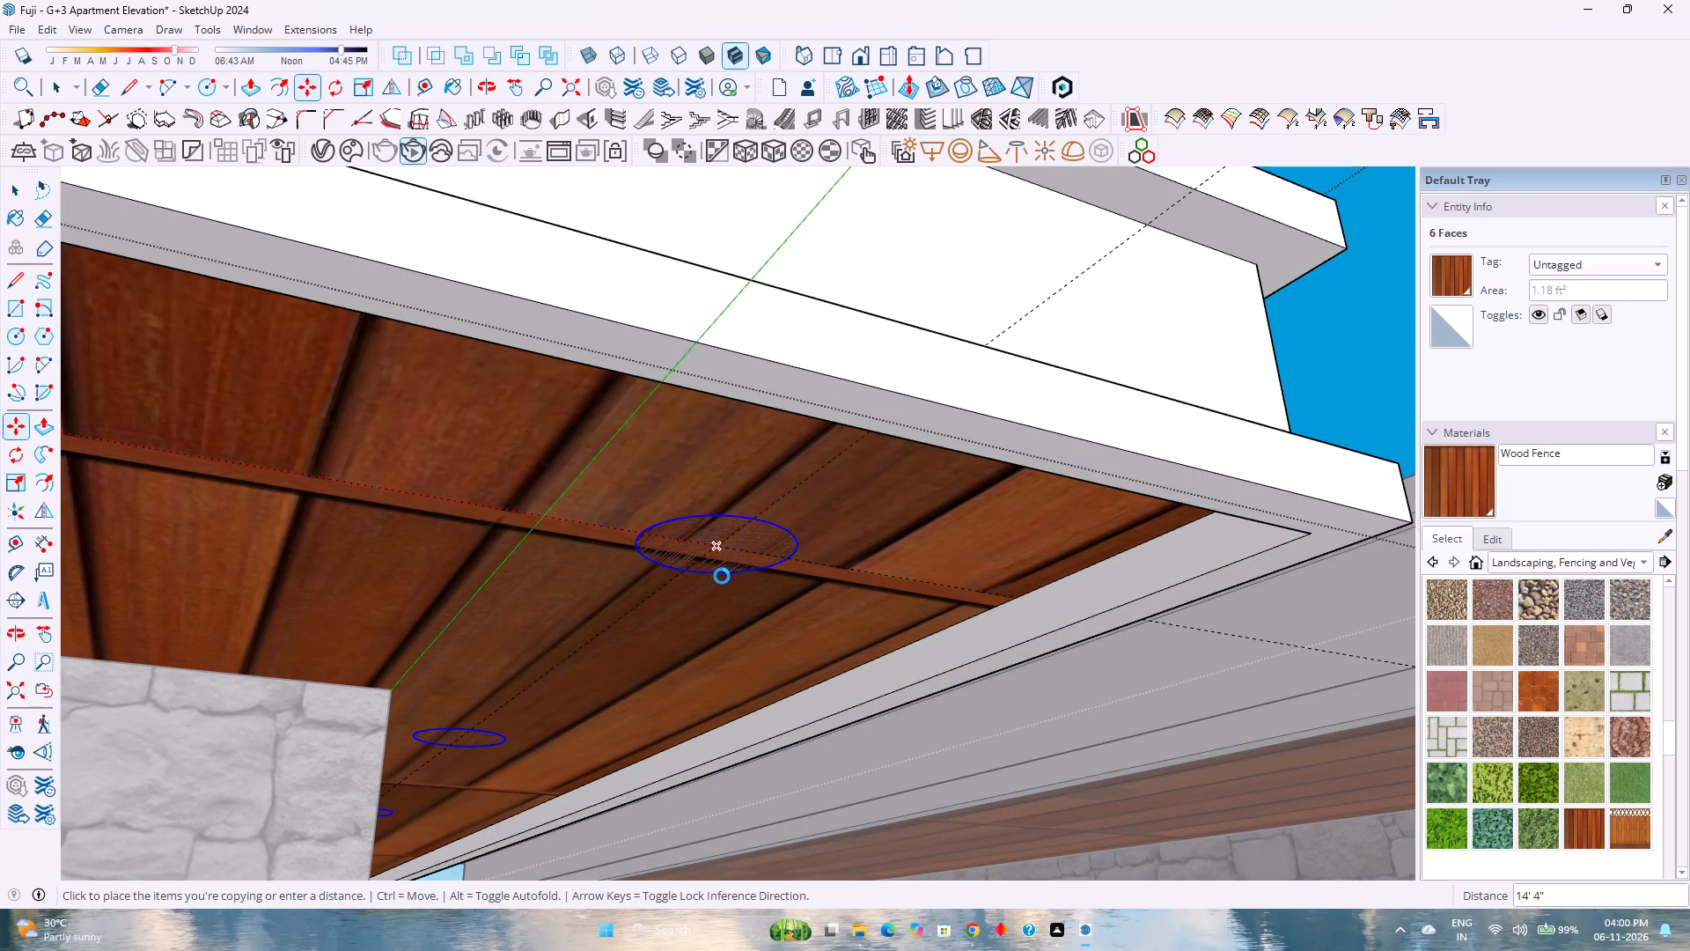
pyautogui.scroll(2, 731, 539)
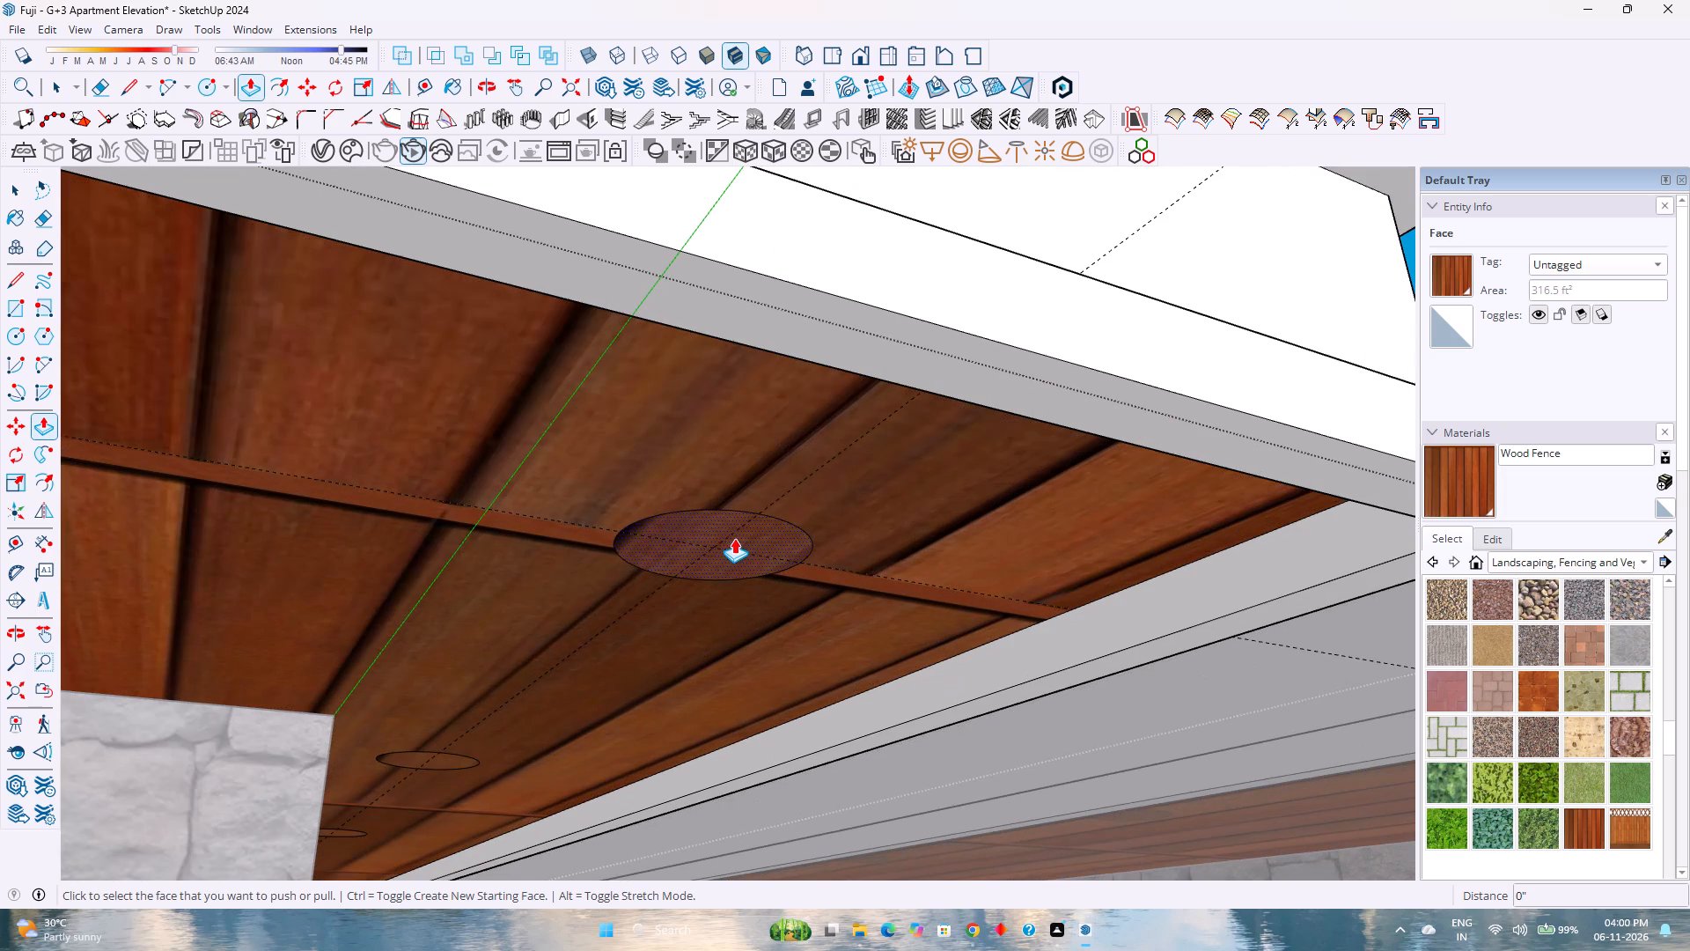
pyautogui.click(723, 545)
pyautogui.scroll(5, 723, 533)
pyautogui.middleClick(710, 554)
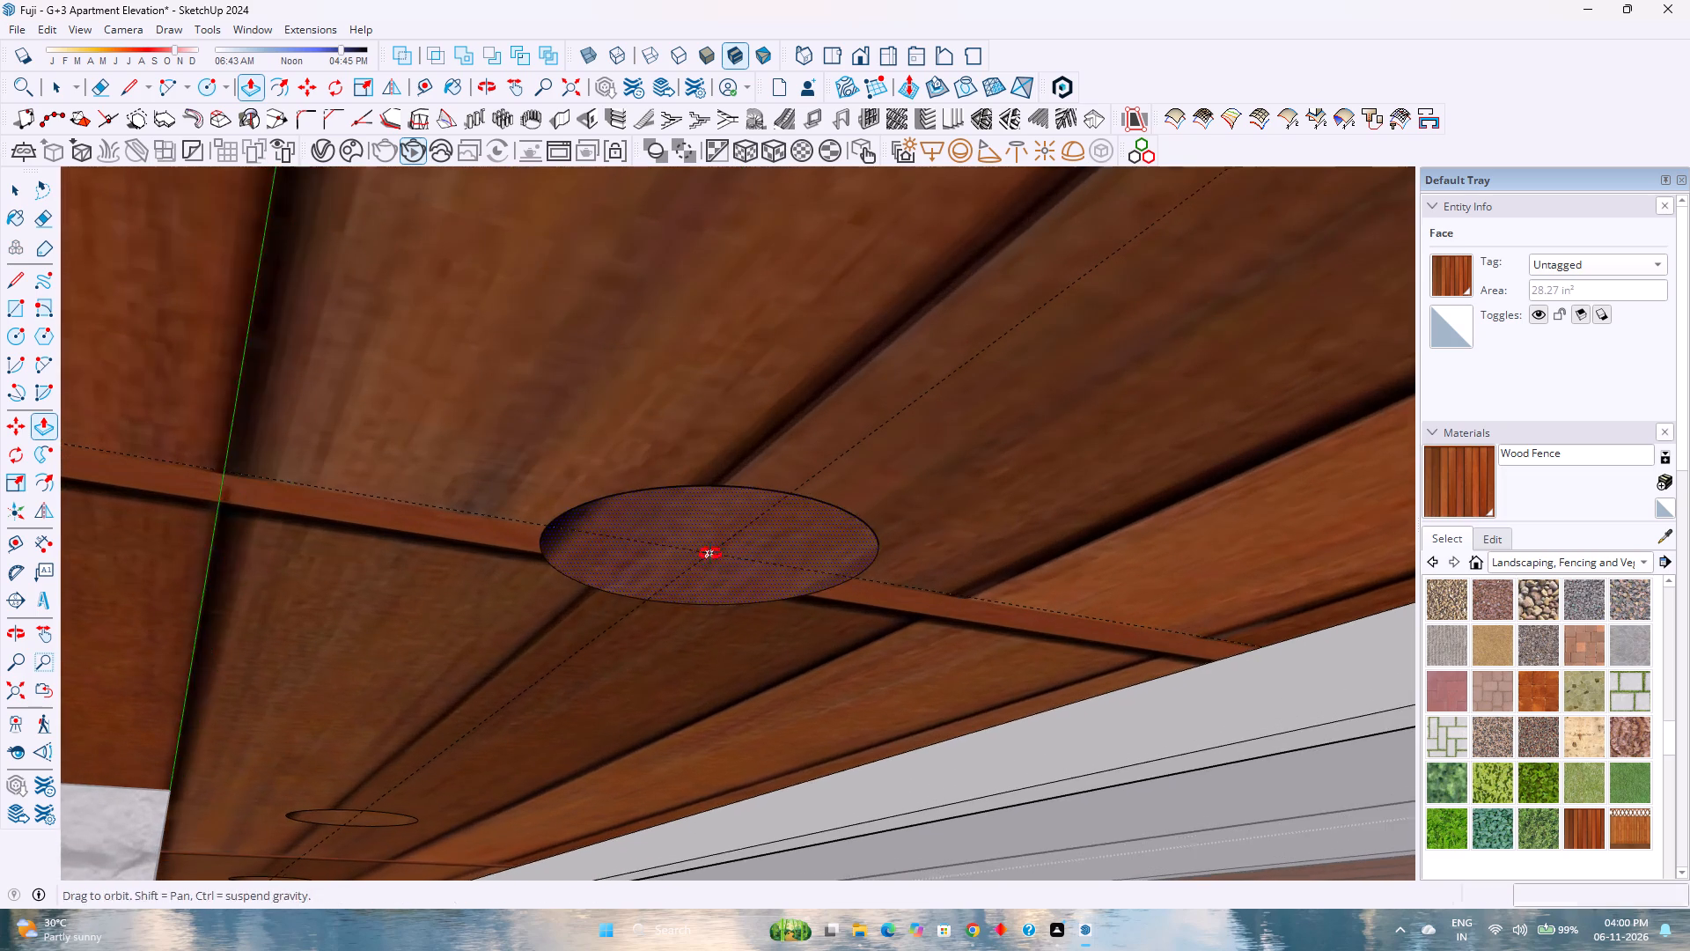
pyautogui.moveTo(710, 554); pyautogui.dragTo(773, 487, button='middle')
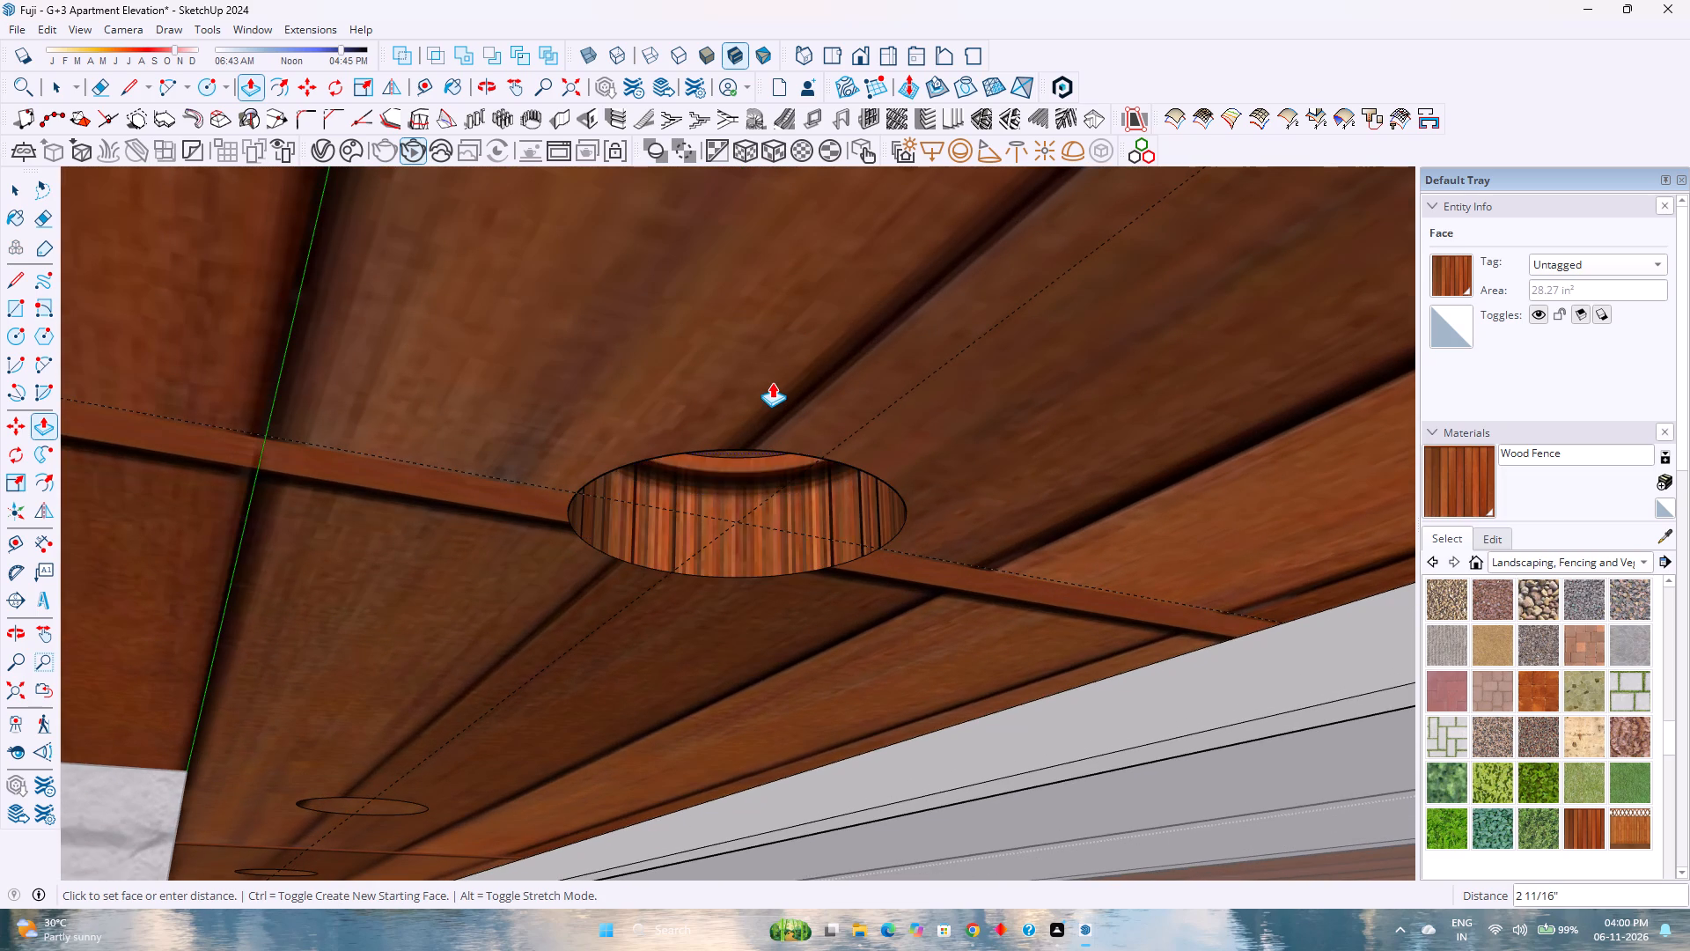
pyautogui.press('3')
pyautogui.press('Return')
# Repeat the 3" recess on the second and third circular faces along the same side of the soffit.
pyautogui.scroll(-4, 543, 557)
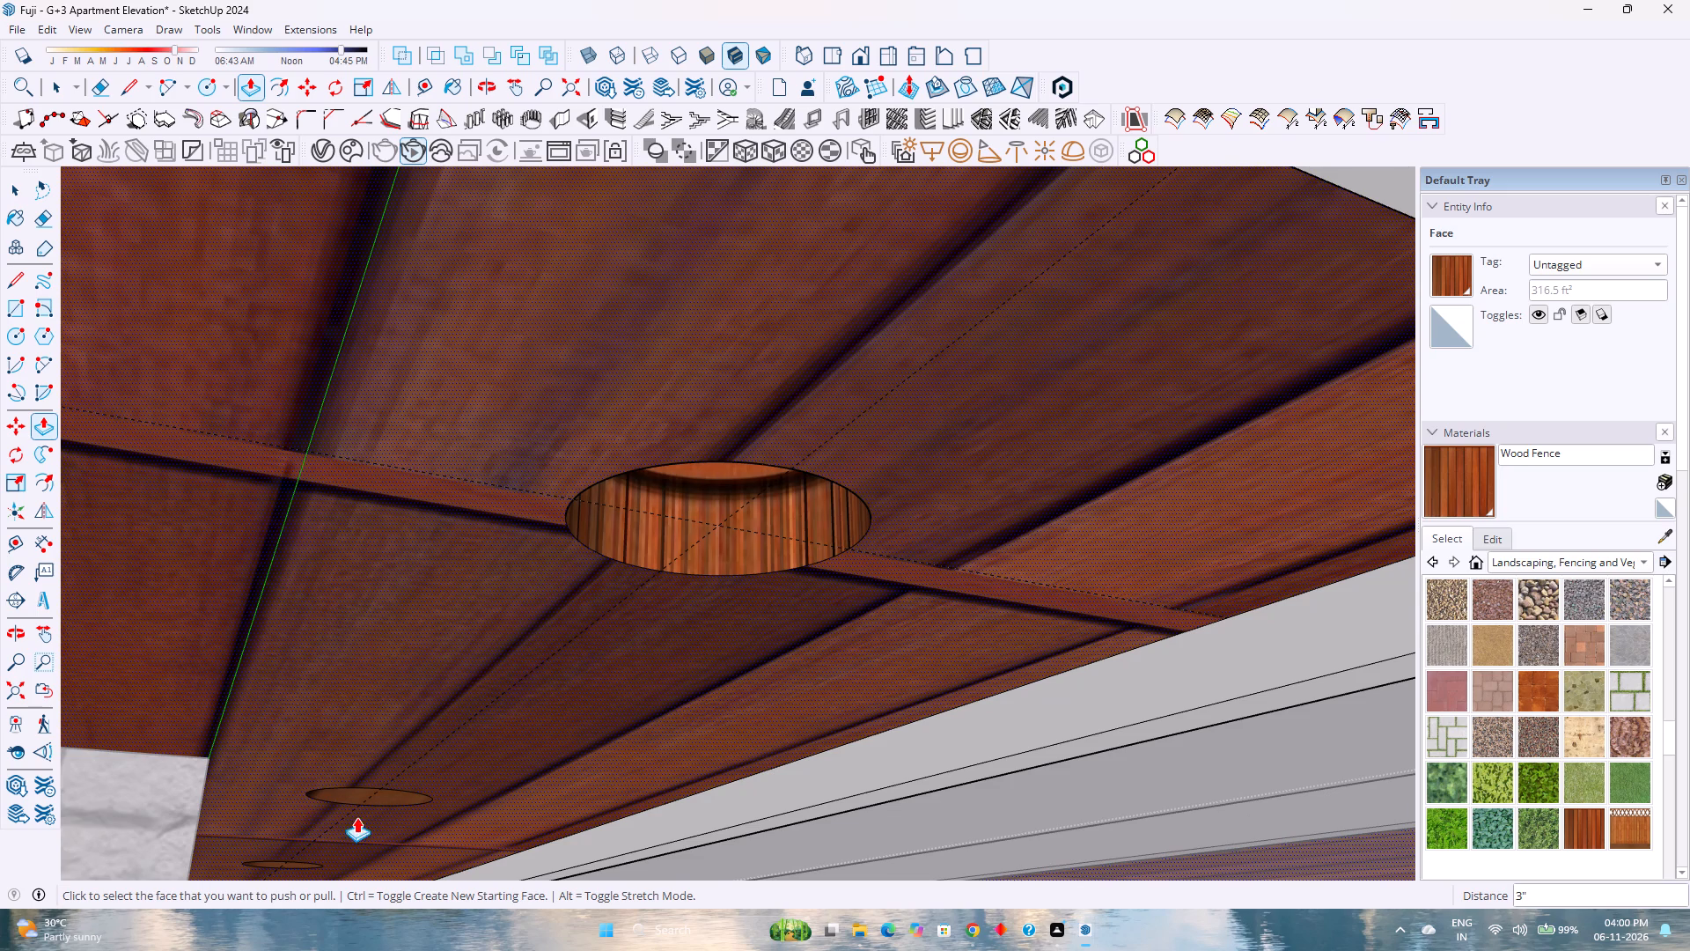
pyautogui.scroll(4, 393, 805)
pyautogui.doubleClick(388, 802)
pyautogui.scroll(-3, 393, 797)
pyautogui.moveTo(408, 778); pyautogui.dragTo(395, 756, button='middle')
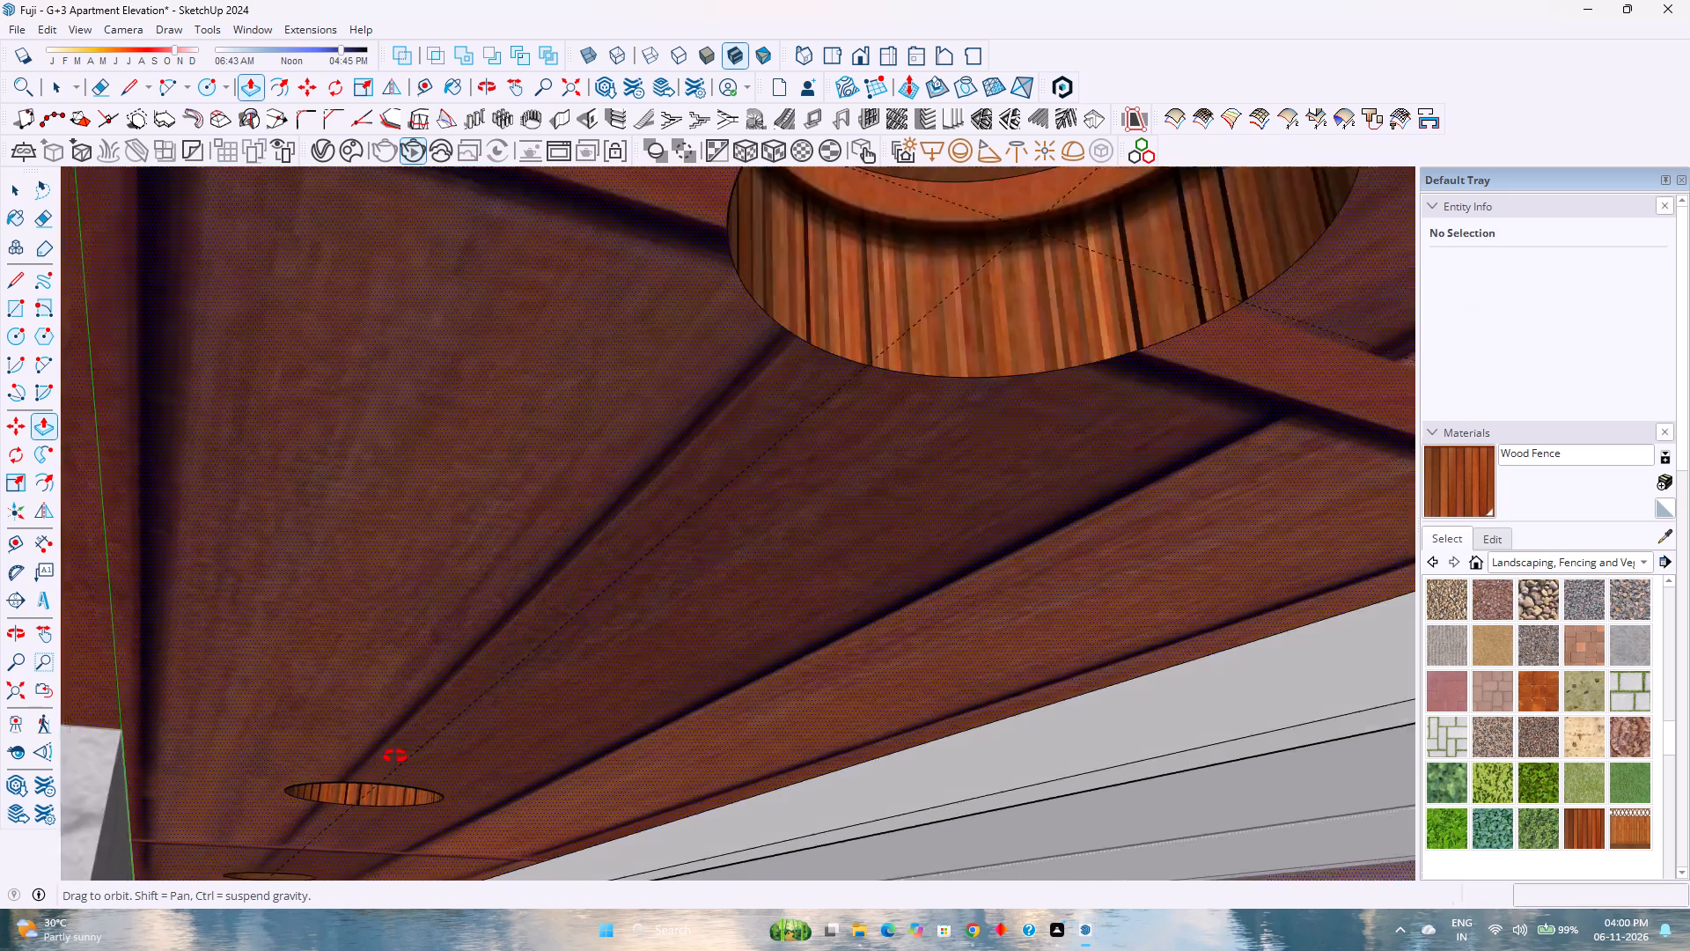
pyautogui.moveTo(395, 756); pyautogui.dragTo(301, 667, button='middle')
pyautogui.scroll(-5, 301, 666)
pyautogui.keyDown('shift'); pyautogui.moveTo(485, 689); pyautogui.dragTo(476, 637, button='middle'); pyautogui.keyUp('shift')
pyautogui.keyDown('shift'); pyautogui.moveTo(478, 623); pyautogui.dragTo(497, 548, button='middle'); pyautogui.keyUp('shift')
pyautogui.moveTo(517, 578); pyautogui.dragTo(303, 590, button='middle')
pyautogui.keyDown('shift'); pyautogui.middleClick(367, 641); pyautogui.keyUp('shift')
pyautogui.keyDown('shift'); pyautogui.moveTo(368, 641); pyautogui.dragTo(364, 365, button='middle'); pyautogui.keyUp('shift')
pyautogui.keyDown('shift'); pyautogui.middleClick(364, 365); pyautogui.keyUp('shift')
pyautogui.keyDown('shift'); pyautogui.moveTo(895, 643); pyautogui.dragTo(504, 374, button='middle'); pyautogui.keyUp('shift')
pyautogui.keyDown('shift'); pyautogui.middleClick(496, 369); pyautogui.keyUp('shift')
pyautogui.scroll(3, 655, 699)
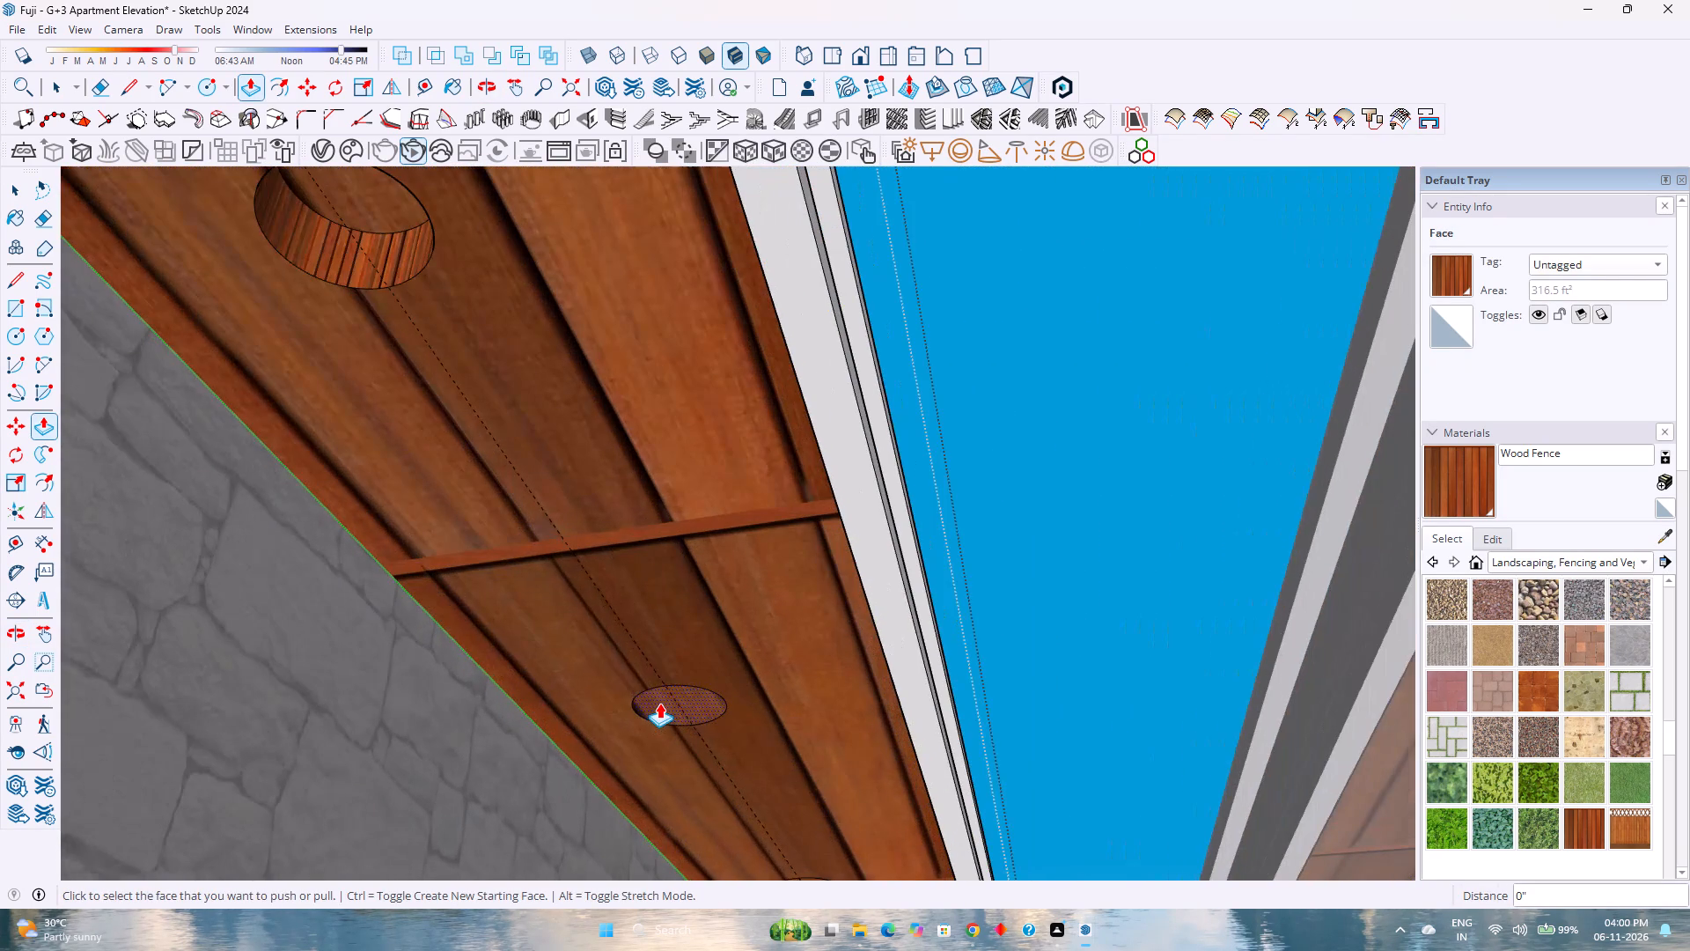
pyautogui.doubleClick(659, 703)
# Repeat the 3" recess on the last three circular faces of that row, up to the soffit's end.
pyautogui.keyDown('shift'); pyautogui.moveTo(784, 684); pyautogui.dragTo(497, 402, button='middle'); pyautogui.keyUp('shift')
pyautogui.keyDown('shift'); pyautogui.middleClick(495, 398); pyautogui.keyUp('shift')
pyautogui.scroll(-2, 517, 429)
pyautogui.scroll(1, 607, 649)
pyautogui.doubleClick(603, 675)
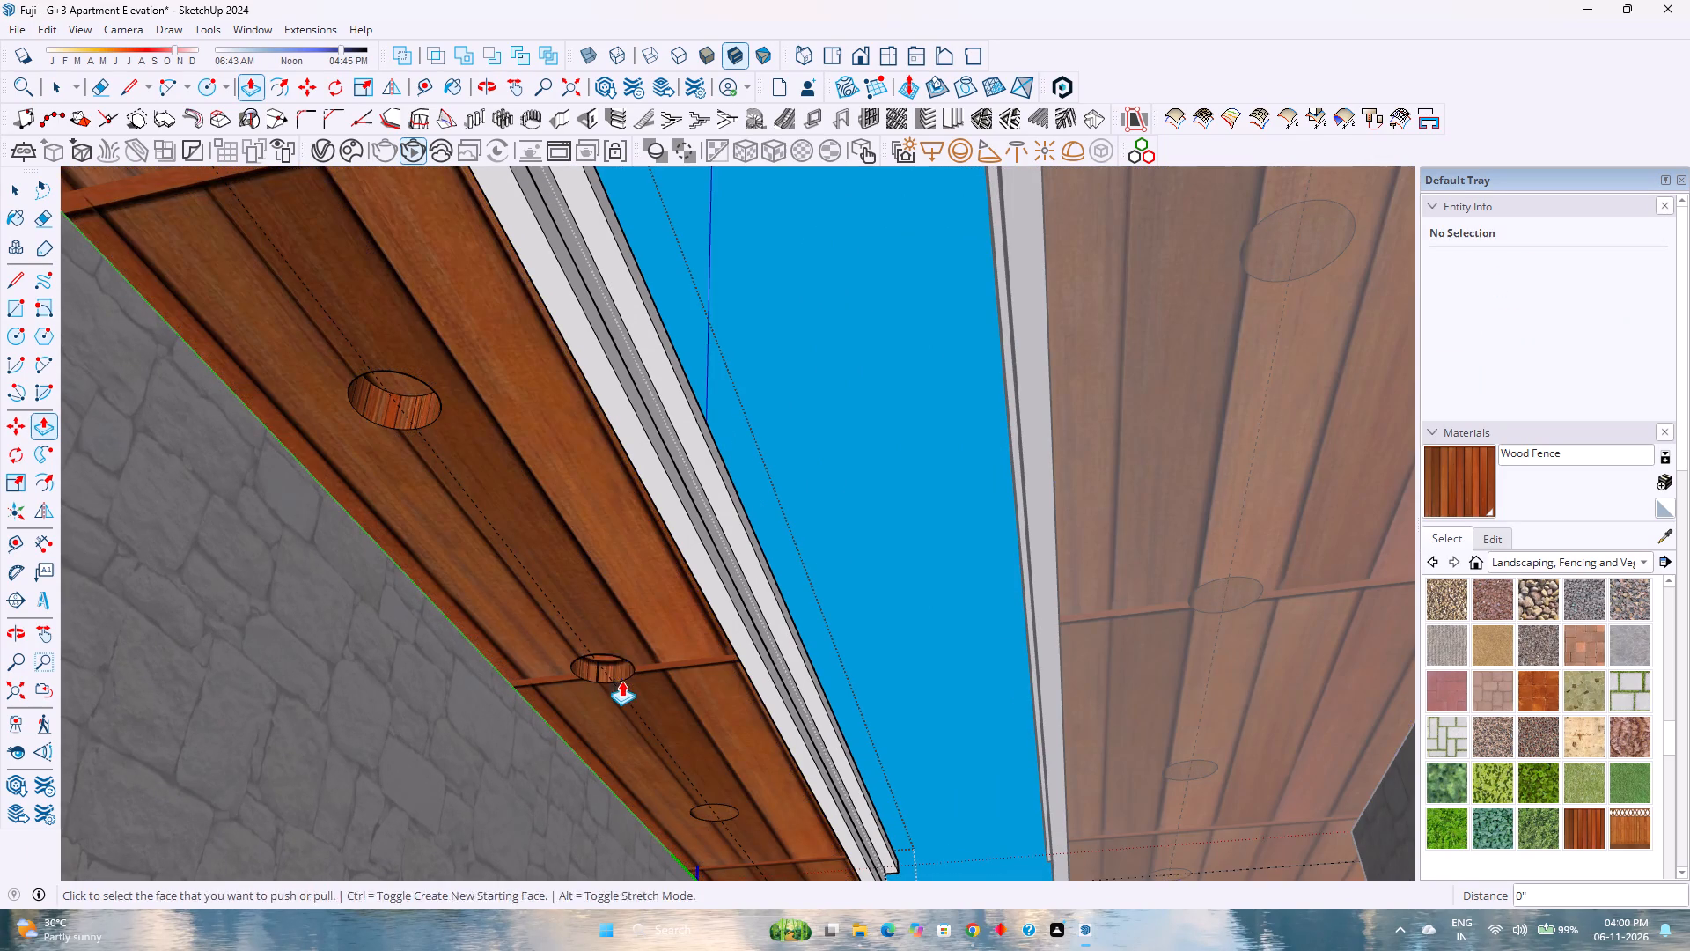
pyautogui.keyDown('shift'); pyautogui.moveTo(621, 679); pyautogui.dragTo(573, 498, button='middle'); pyautogui.keyUp('shift')
pyautogui.keyDown('shift'); pyautogui.middleClick(573, 498); pyautogui.keyUp('shift')
pyautogui.scroll(3, 690, 696)
pyautogui.doubleClick(683, 673)
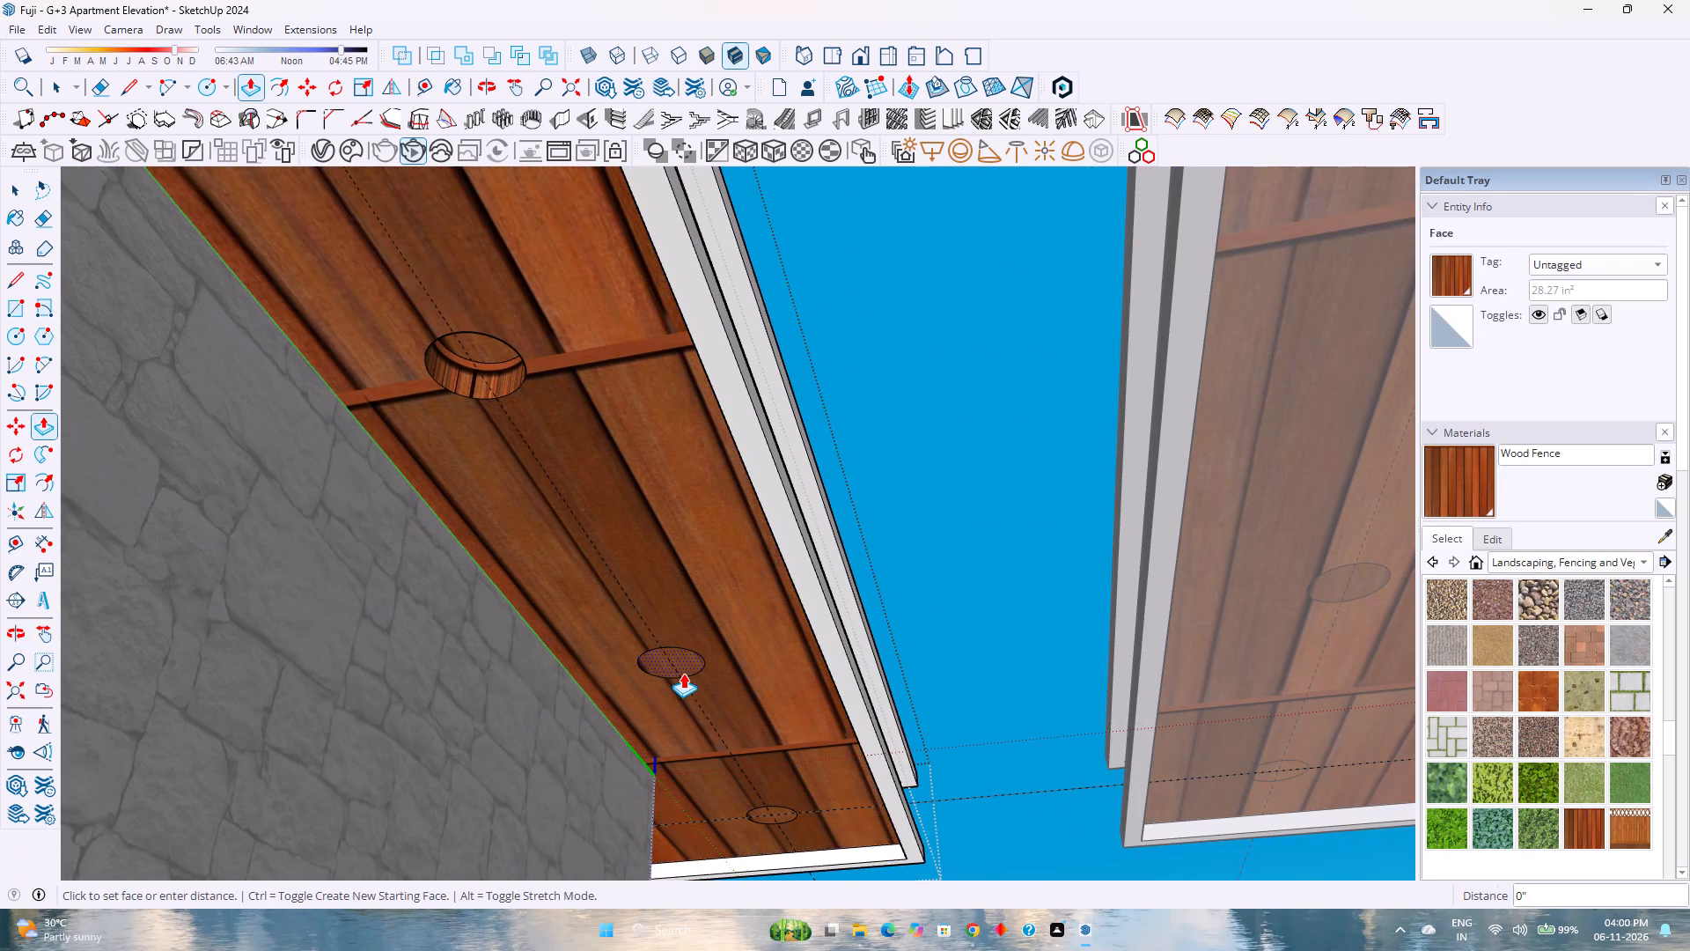
pyautogui.keyDown('shift'); pyautogui.moveTo(766, 781); pyautogui.dragTo(690, 692, button='middle'); pyautogui.keyUp('shift')
pyautogui.doubleClick(706, 731)
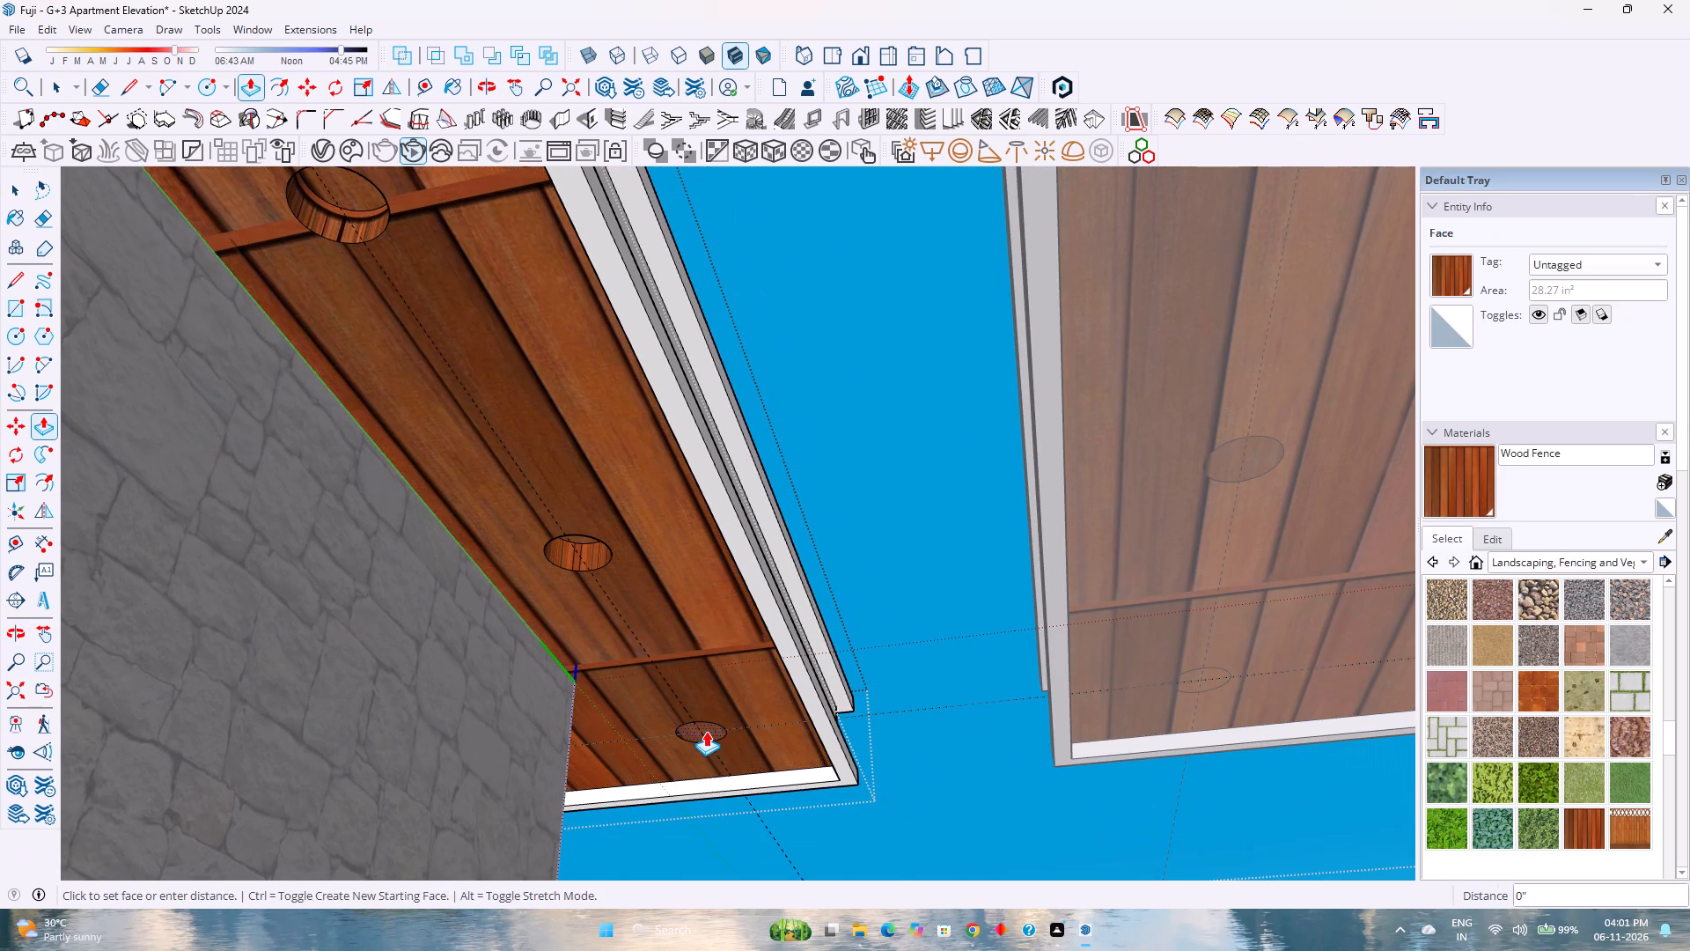
# Recess the corner circle and the next two circles of the opposite soffit row by the same 3".
pyautogui.scroll(-12, 706, 731)
pyautogui.click(17, 696)
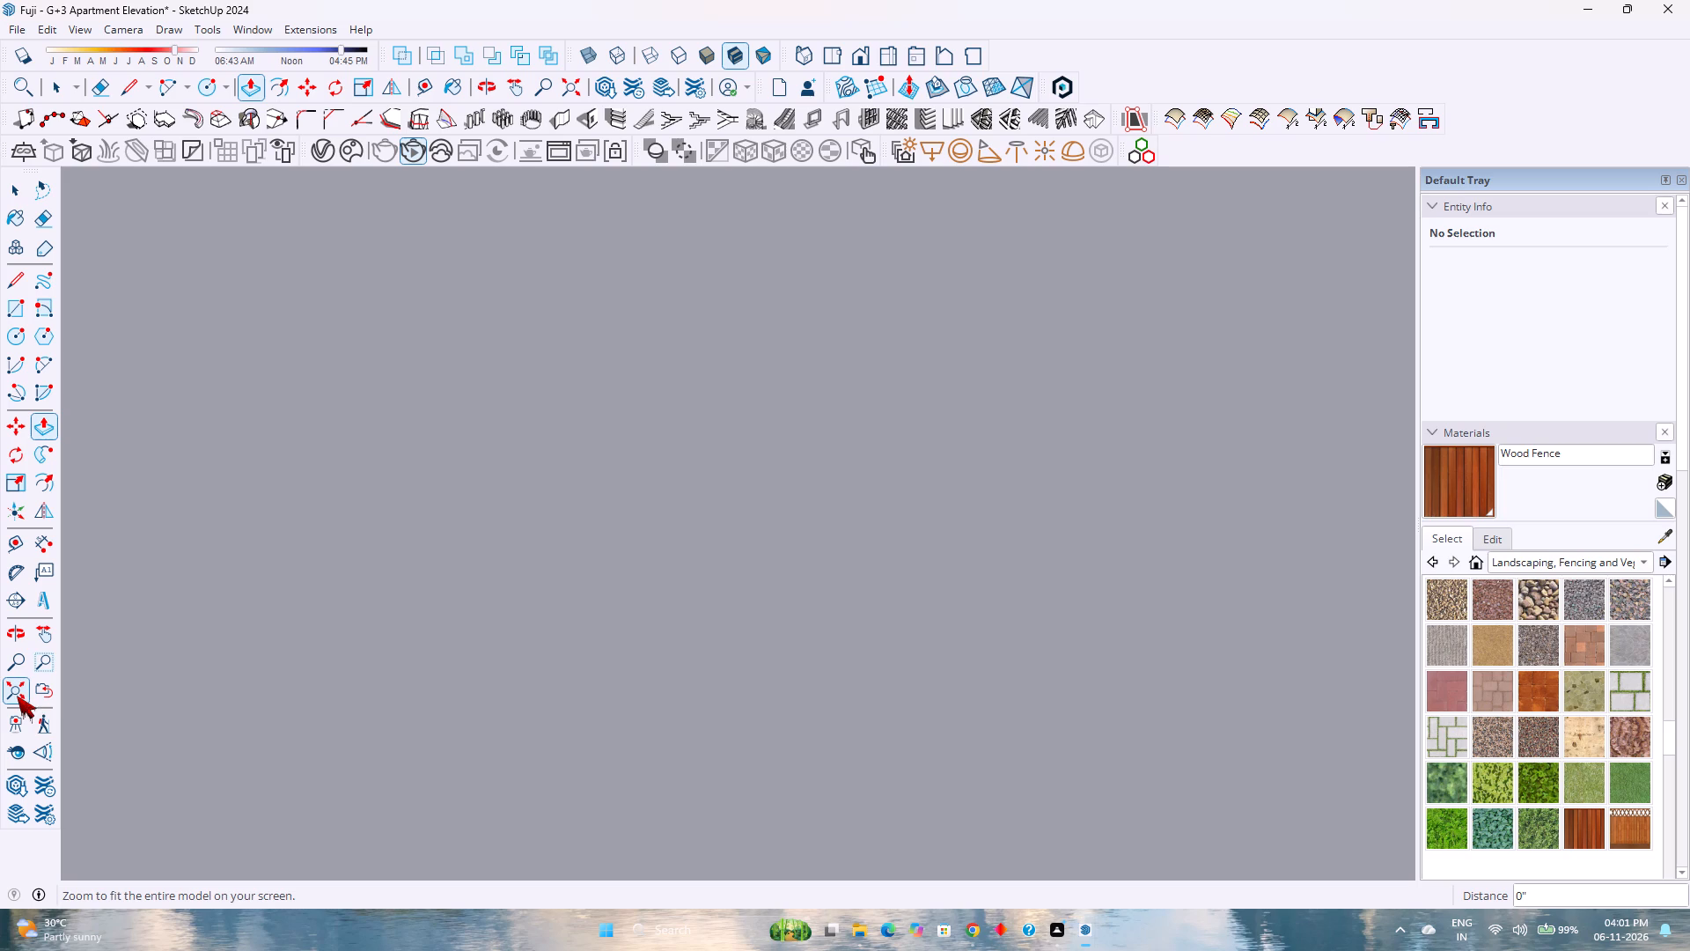
pyautogui.moveTo(662, 318); pyautogui.dragTo(681, 328, button='middle')
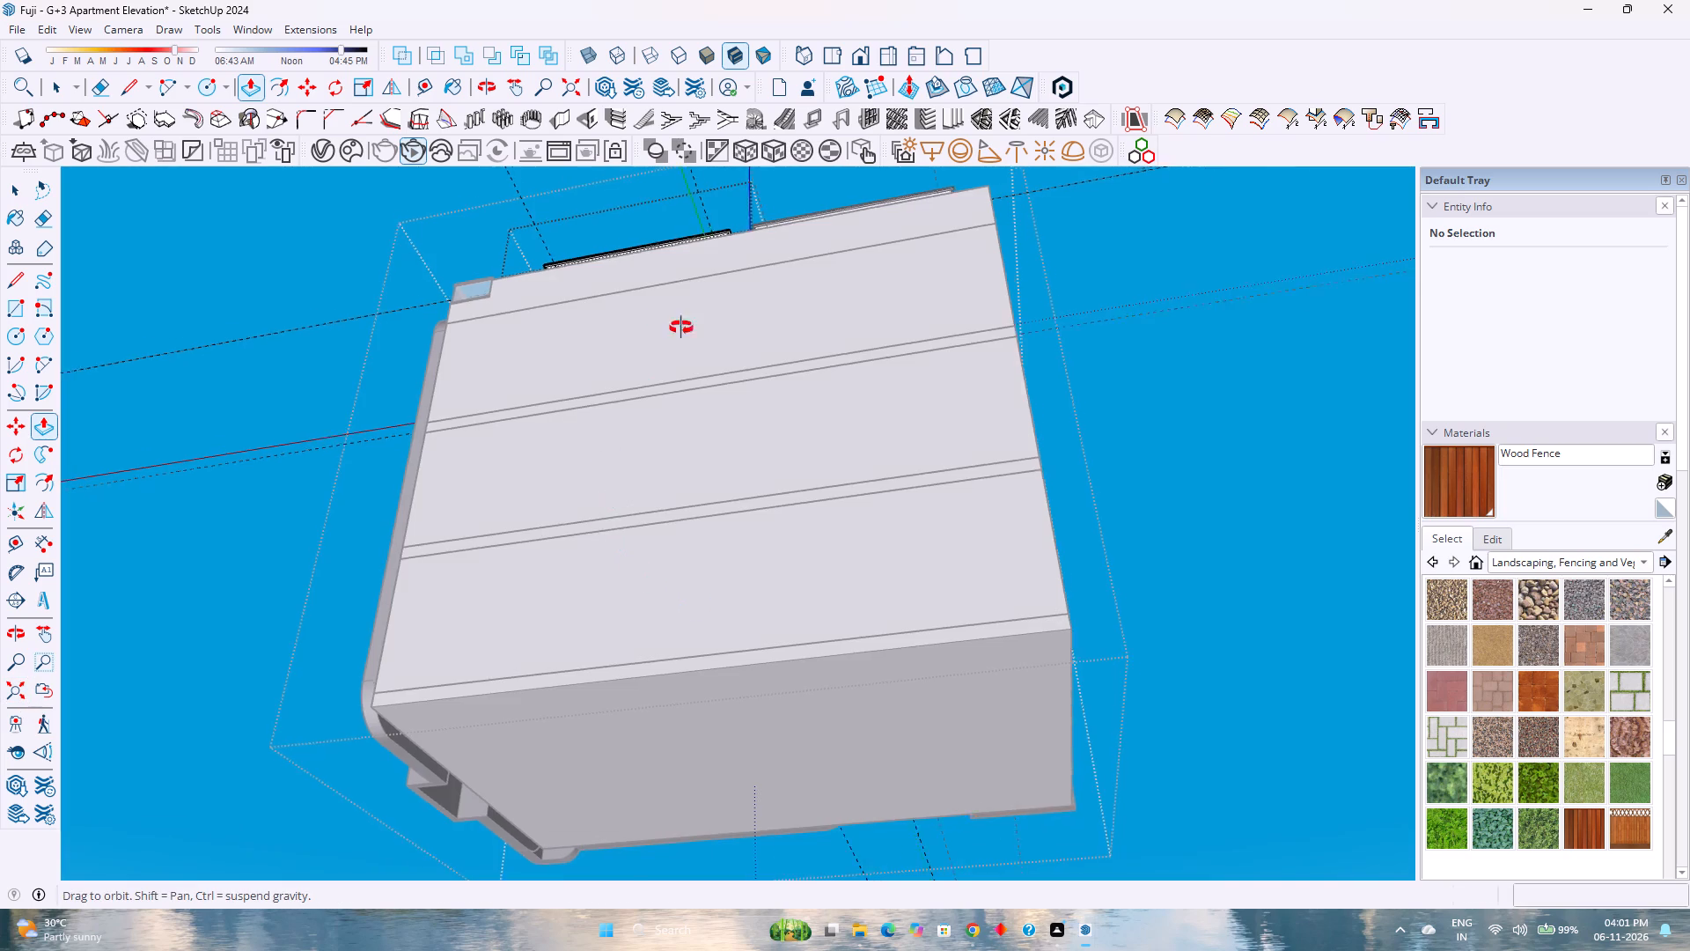
pyautogui.moveTo(681, 328); pyautogui.dragTo(701, 585, button='middle')
pyautogui.middleClick(701, 585)
pyautogui.scroll(8, 652, 273)
pyautogui.keyDown('shift'); pyautogui.middleClick(643, 238); pyautogui.keyUp('shift')
pyautogui.keyDown('shift'); pyautogui.moveTo(644, 238); pyautogui.dragTo(652, 267, button='middle'); pyautogui.keyUp('shift')
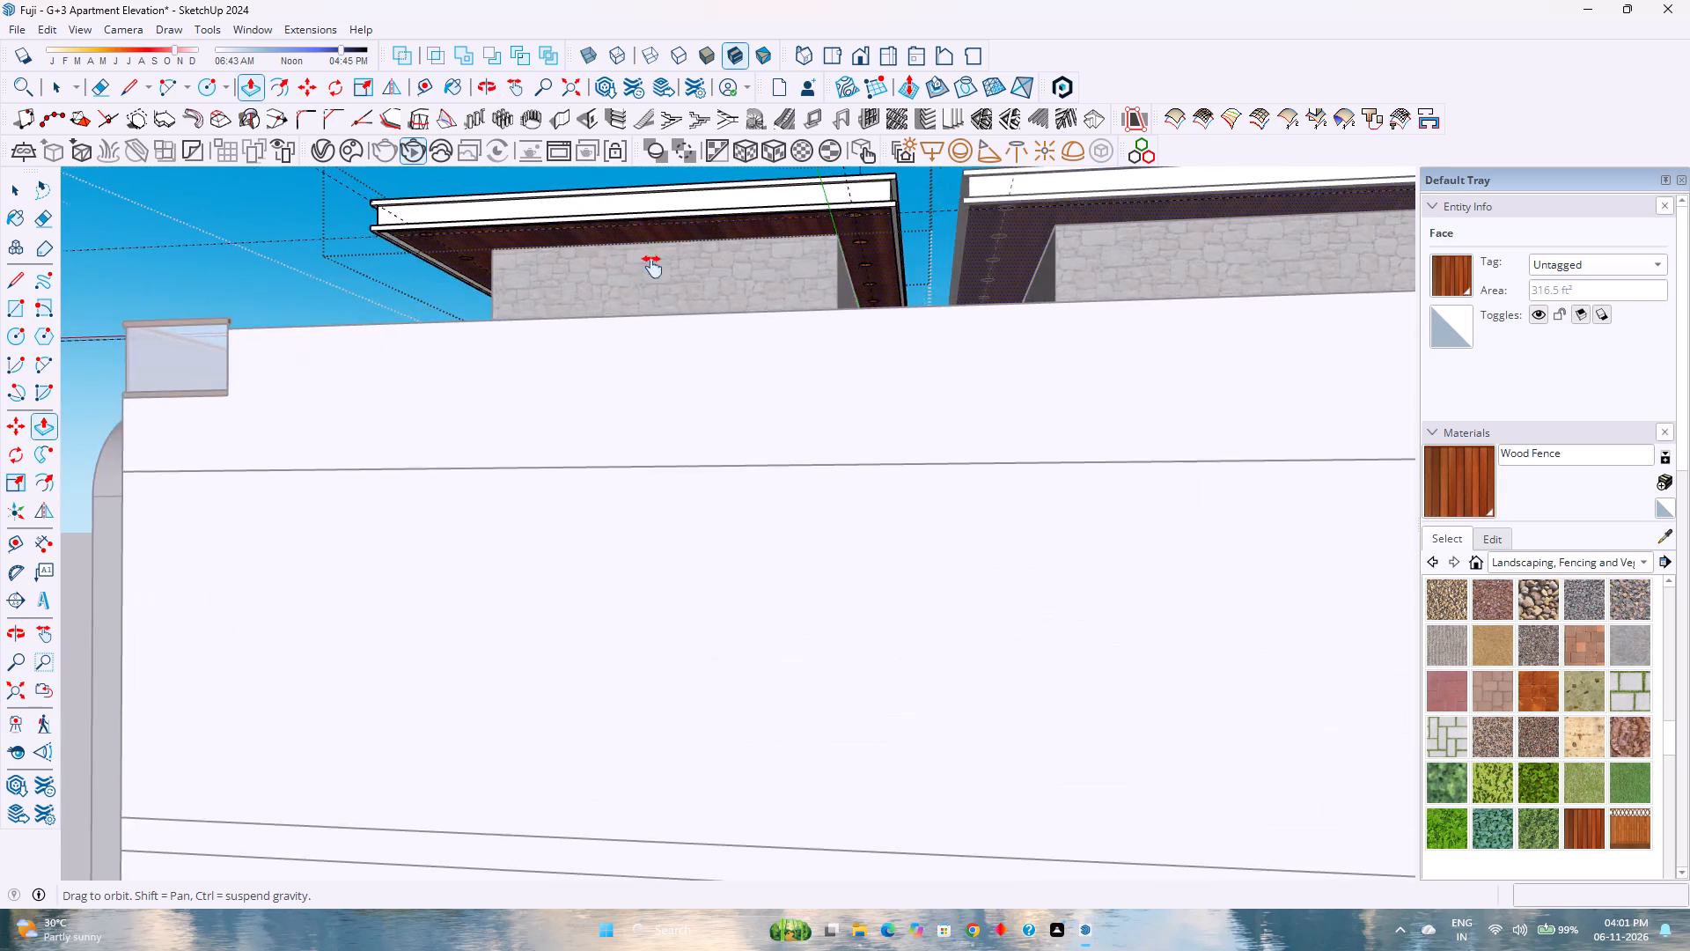
pyautogui.keyDown('shift'); pyautogui.moveTo(652, 267); pyautogui.dragTo(628, 443, button='middle'); pyautogui.keyUp('shift')
pyautogui.scroll(11, 803, 409)
pyautogui.moveTo(823, 441); pyautogui.dragTo(815, 389, button='middle')
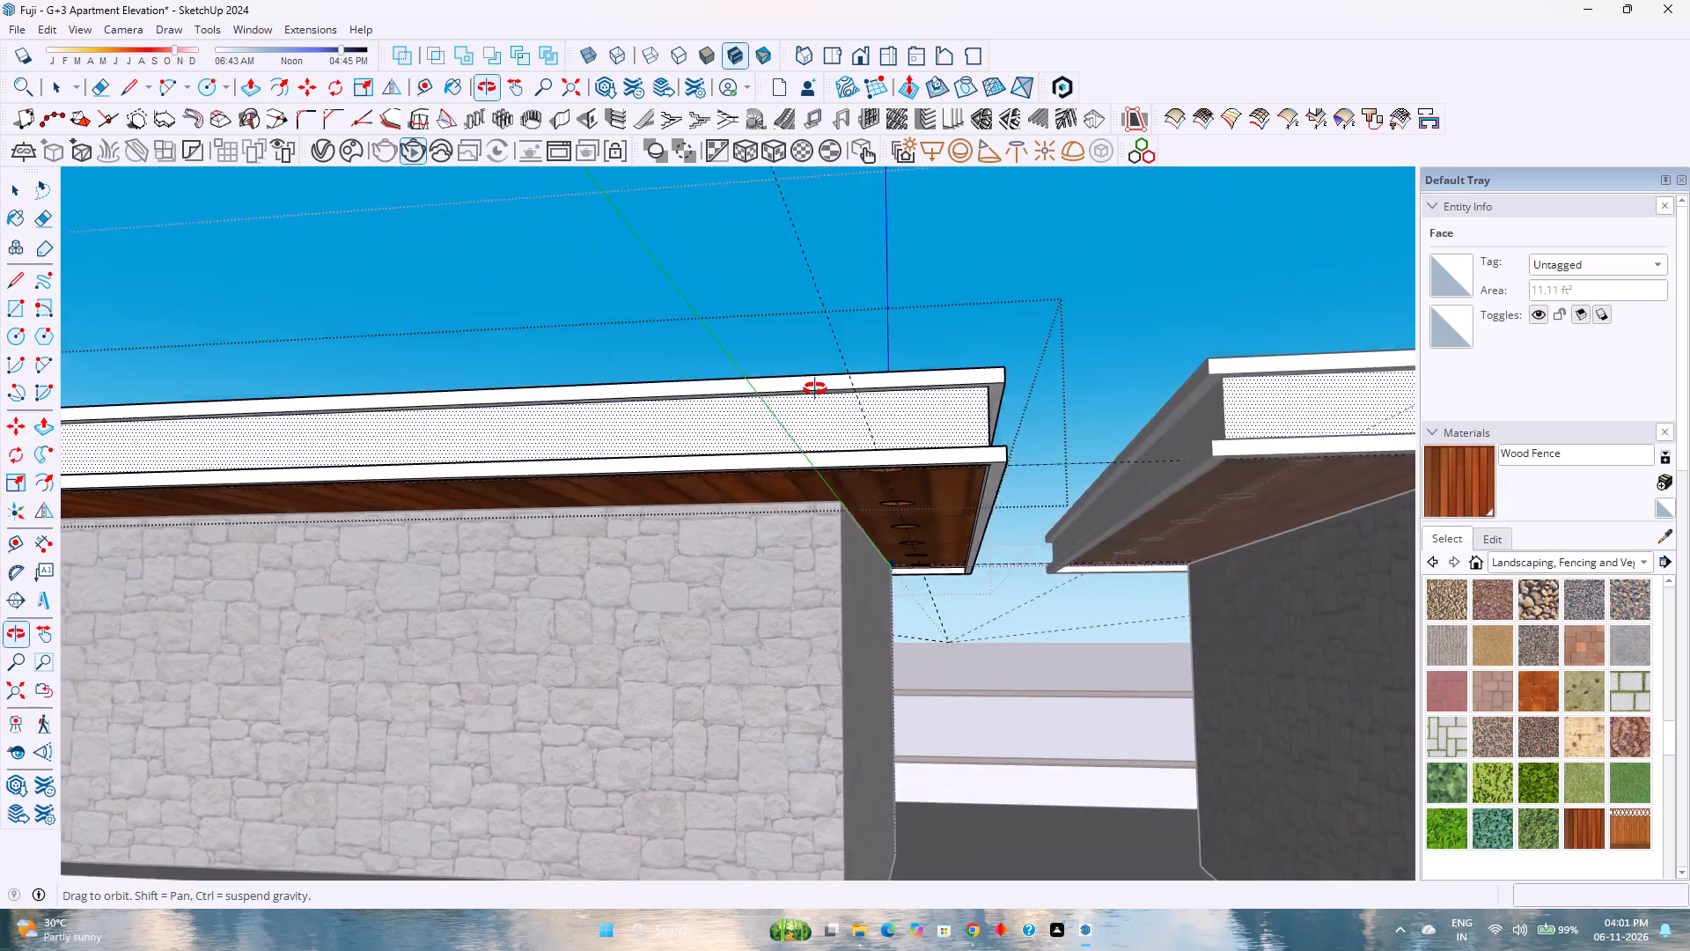
pyautogui.moveTo(815, 389); pyautogui.dragTo(817, 386, button='middle')
pyautogui.scroll(8, 880, 459)
pyautogui.moveTo(815, 474); pyautogui.dragTo(980, 343, button='middle')
pyautogui.middleClick(990, 338)
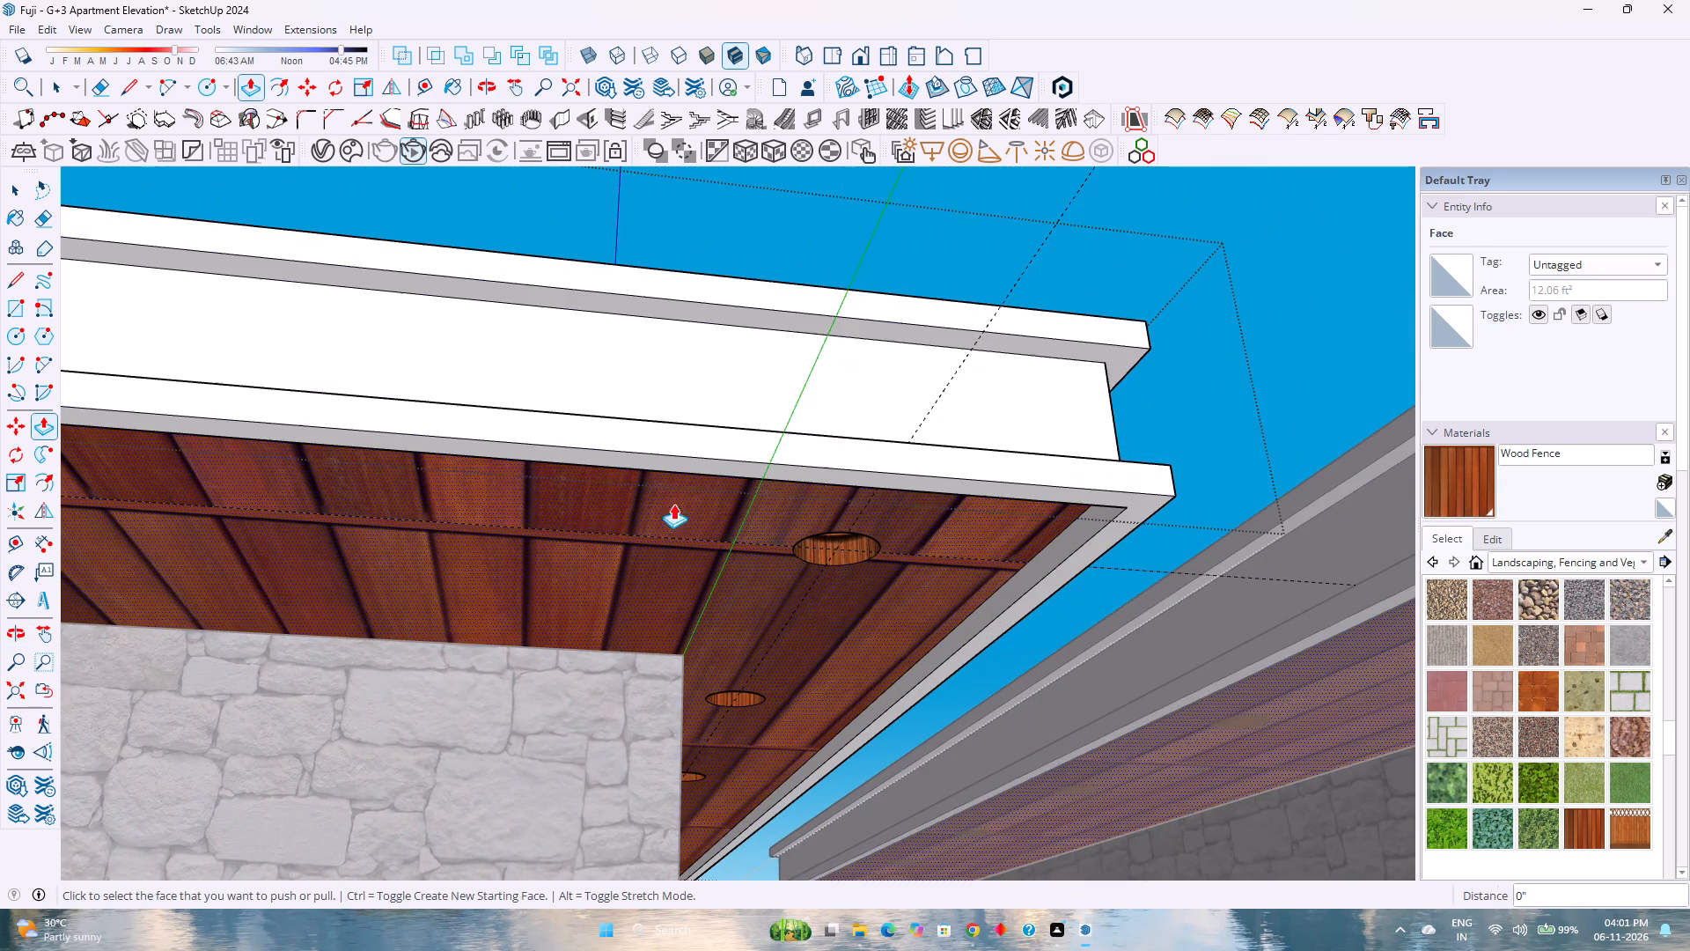
pyautogui.keyDown('shift'); pyautogui.moveTo(455, 515); pyautogui.dragTo(1223, 461, button='middle'); pyautogui.keyUp('shift')
pyautogui.keyDown('shift'); pyautogui.middleClick(1223, 461); pyautogui.keyUp('shift')
pyautogui.scroll(-7, 1040, 453)
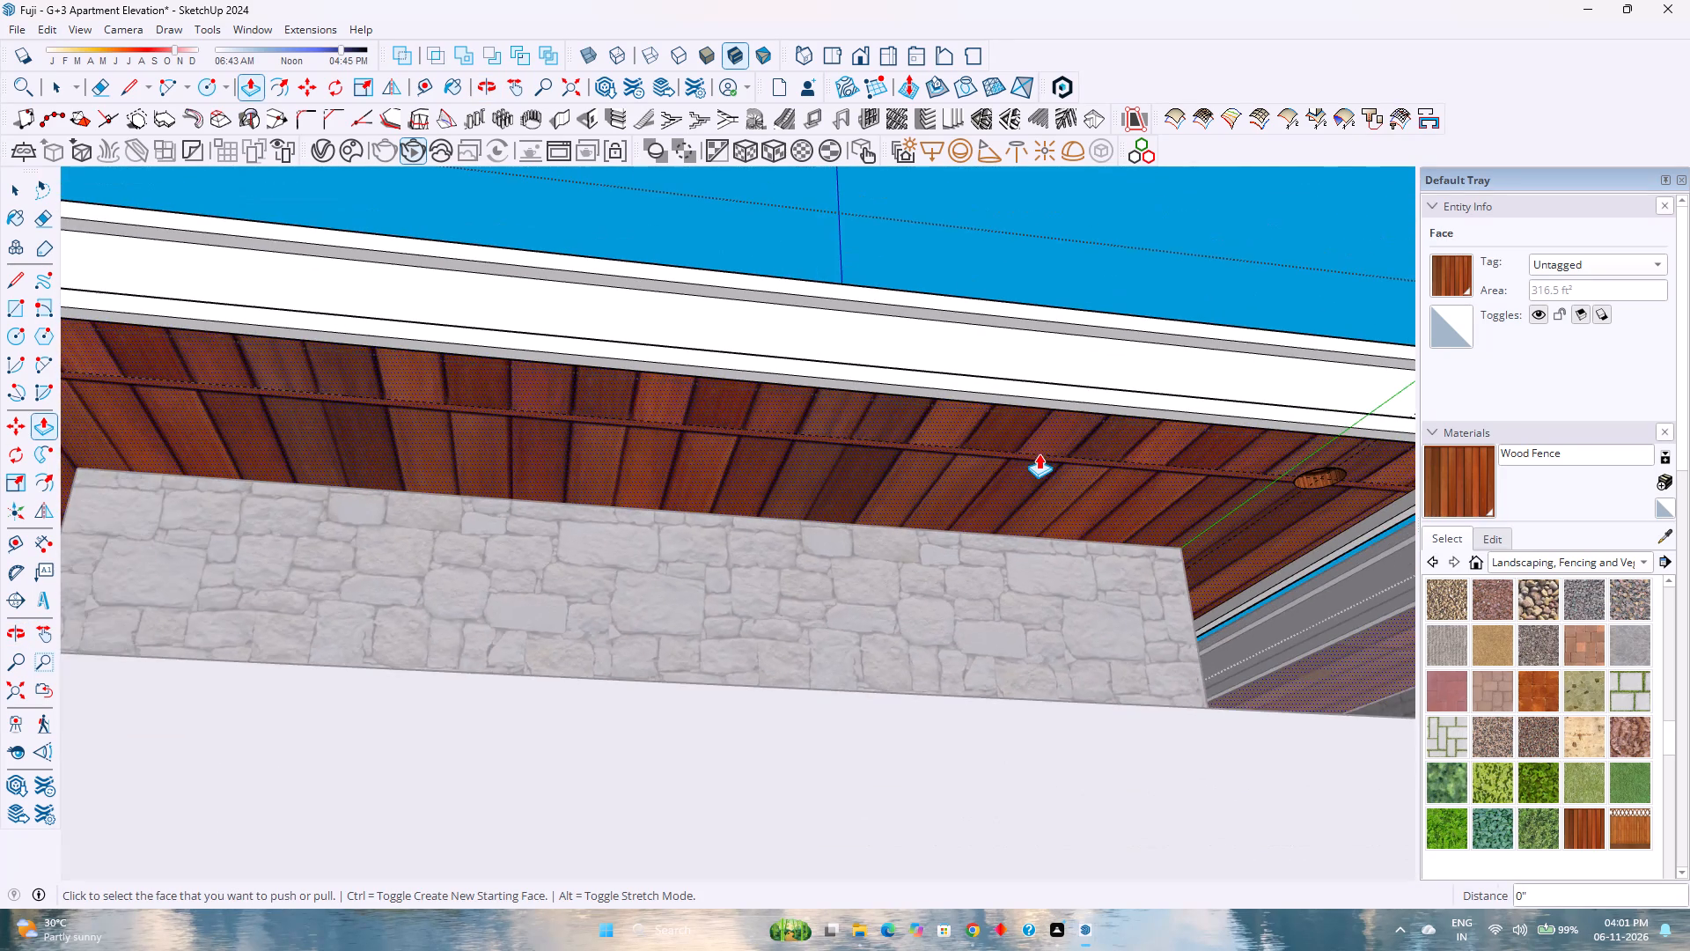
pyautogui.keyDown('shift'); pyautogui.moveTo(1030, 453); pyautogui.dragTo(1371, 472, button='middle'); pyautogui.keyUp('shift')
pyautogui.keyDown('shift'); pyautogui.middleClick(1375, 472); pyautogui.keyUp('shift')
pyautogui.scroll(-4, 991, 463)
pyautogui.moveTo(727, 476); pyautogui.dragTo(1211, 577, button='middle')
pyautogui.middleClick(1212, 577)
pyautogui.scroll(3, 484, 527)
pyautogui.keyDown('shift'); pyautogui.moveTo(484, 525); pyautogui.dragTo(641, 534, button='middle'); pyautogui.keyUp('shift')
pyautogui.scroll(3, 1149, 335)
pyautogui.doubleClick(1119, 355)
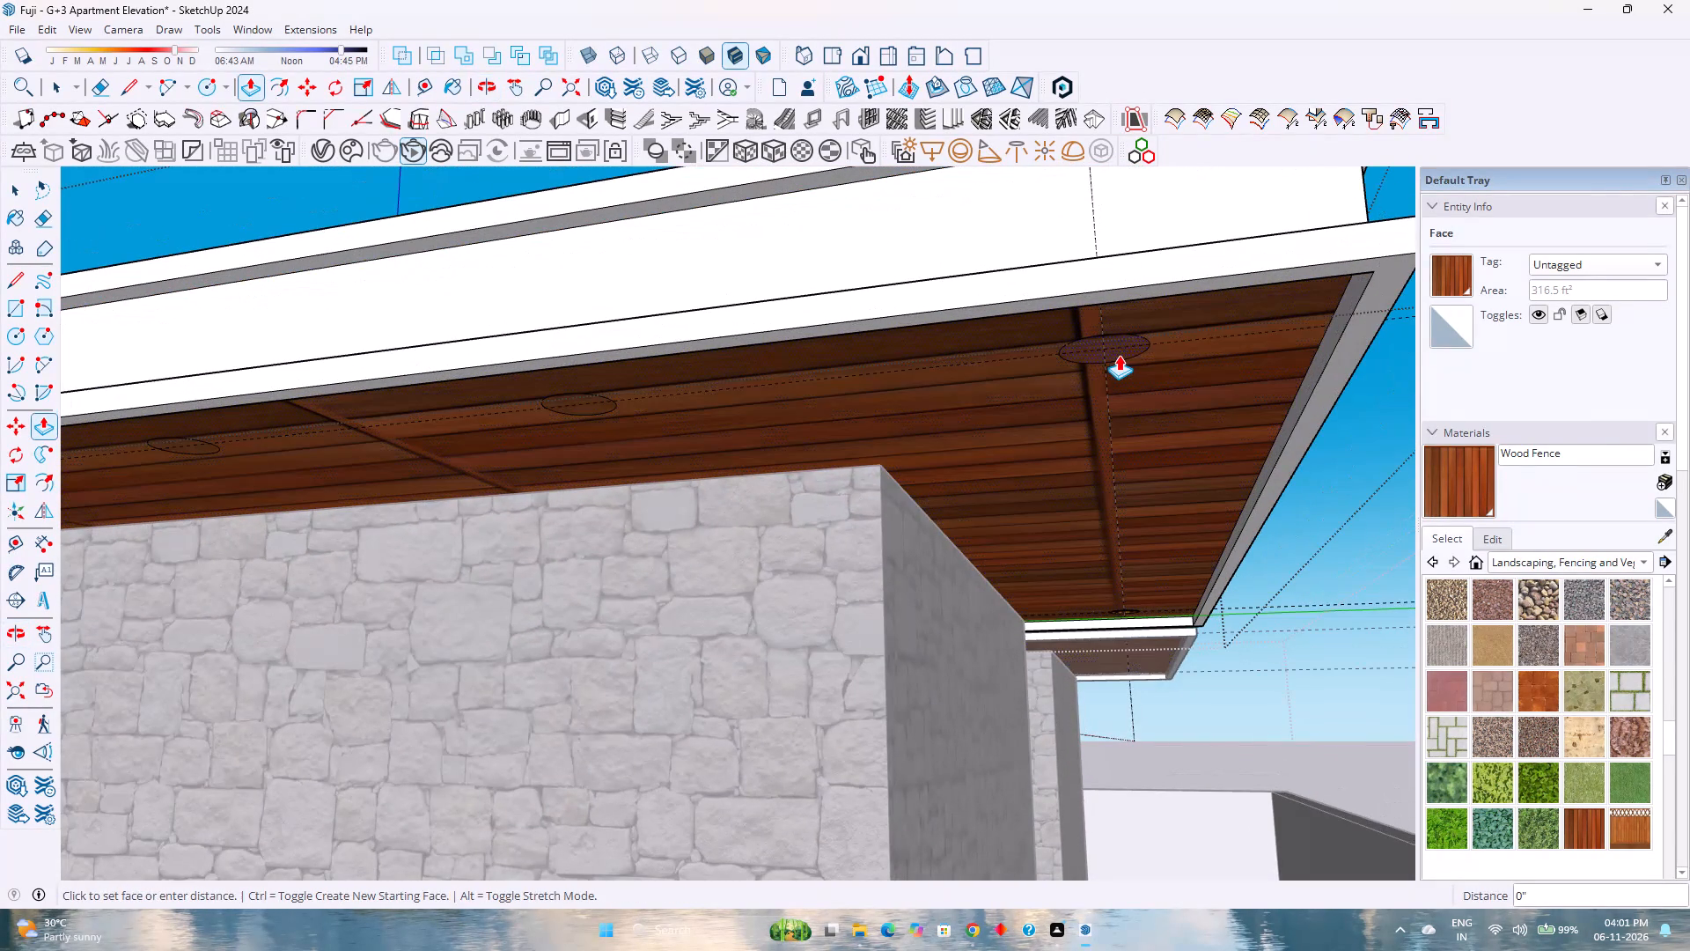
pyautogui.doubleClick(577, 411)
pyautogui.keyDown('shift'); pyautogui.moveTo(511, 427); pyautogui.dragTo(893, 430, button='middle'); pyautogui.keyUp('shift')
pyautogui.keyDown('shift'); pyautogui.middleClick(893, 430); pyautogui.keyUp('shift')
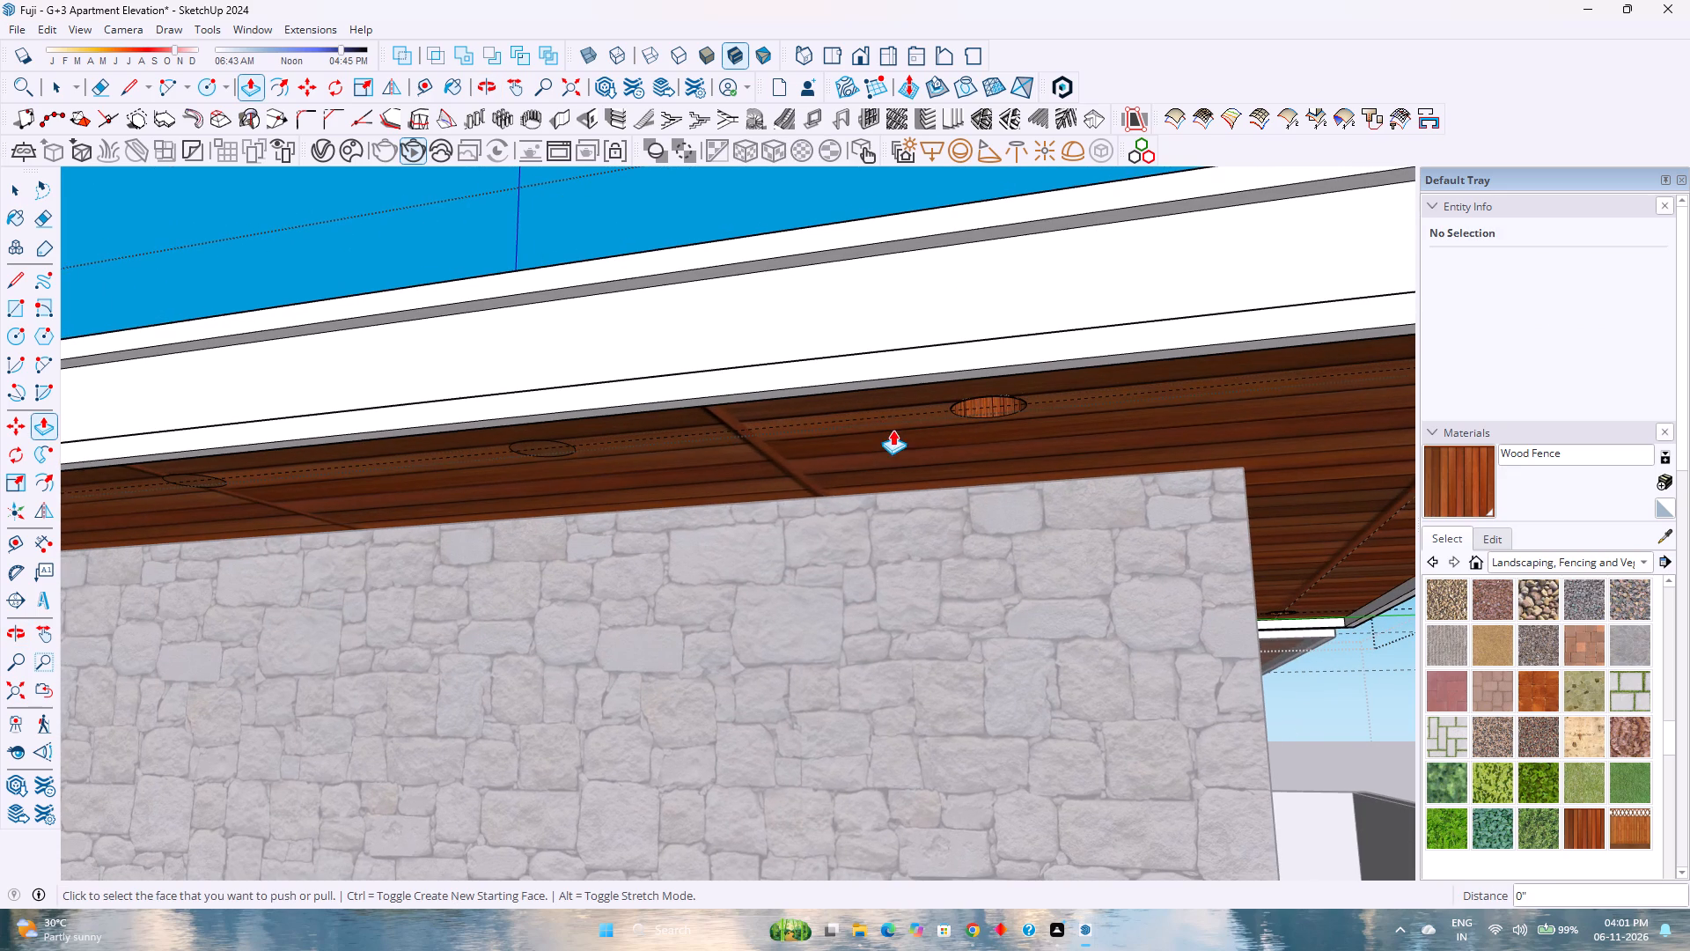
pyautogui.doubleClick(540, 450)
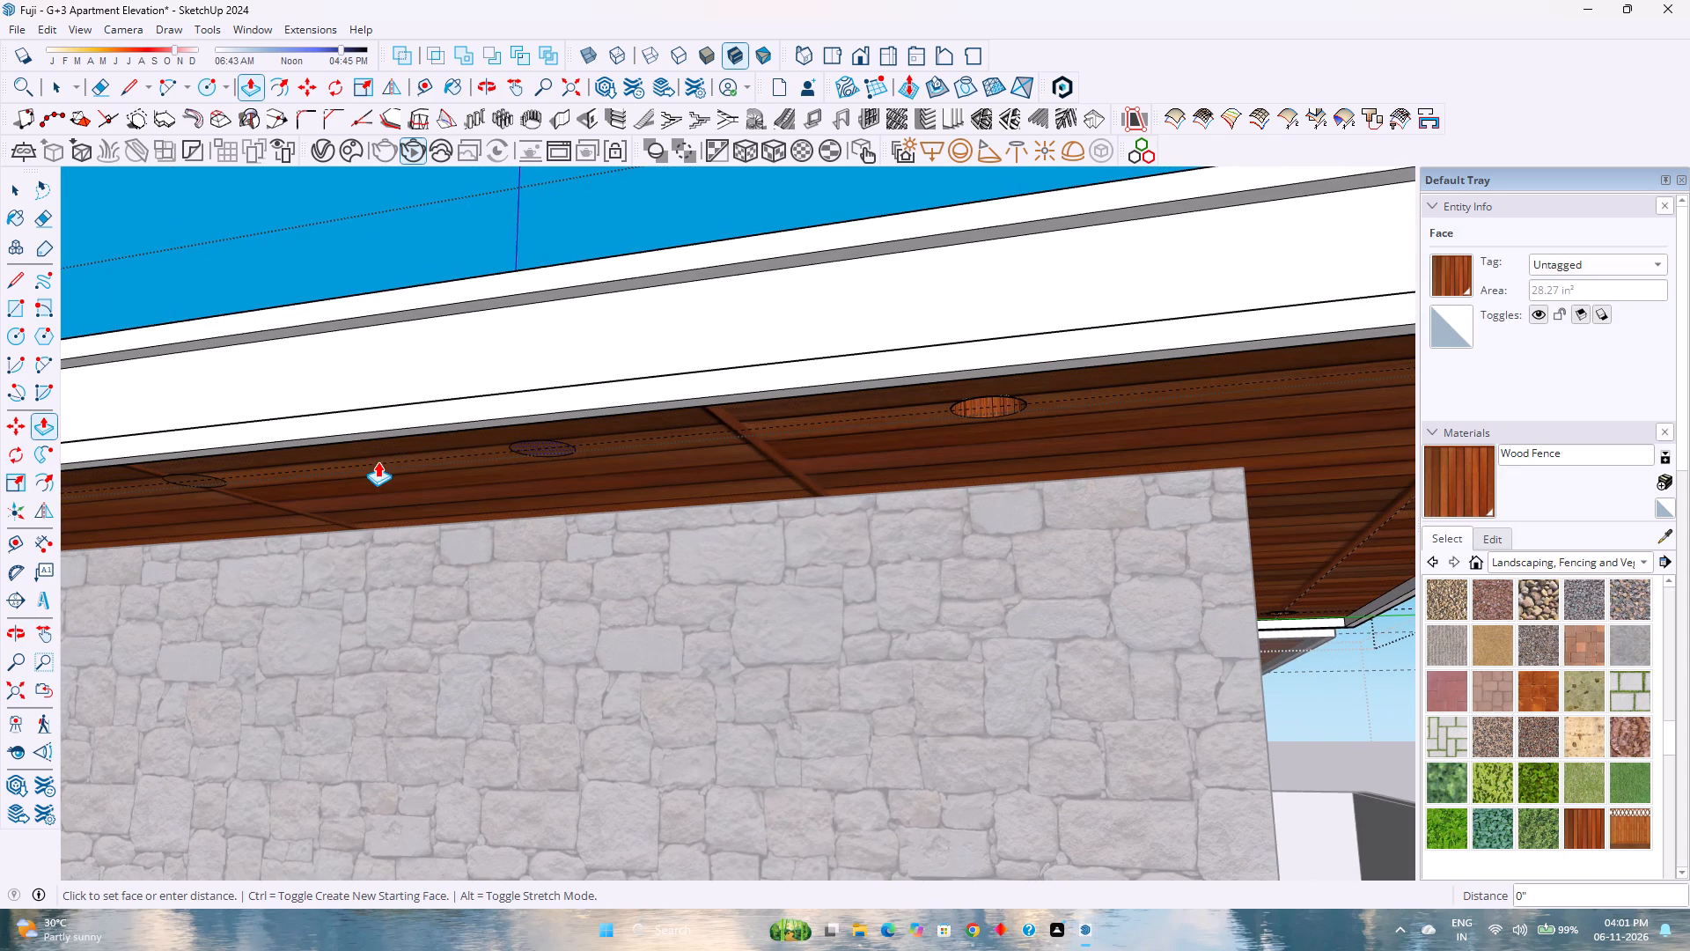
# Recess the remaining three circles of that row by the same 3", ending at the far corner.
pyautogui.keyDown('shift'); pyautogui.moveTo(413, 455); pyautogui.dragTo(994, 446, button='middle'); pyautogui.keyUp('shift')
pyautogui.keyDown('shift'); pyautogui.middleClick(994, 446); pyautogui.keyUp('shift')
pyautogui.scroll(3, 764, 473)
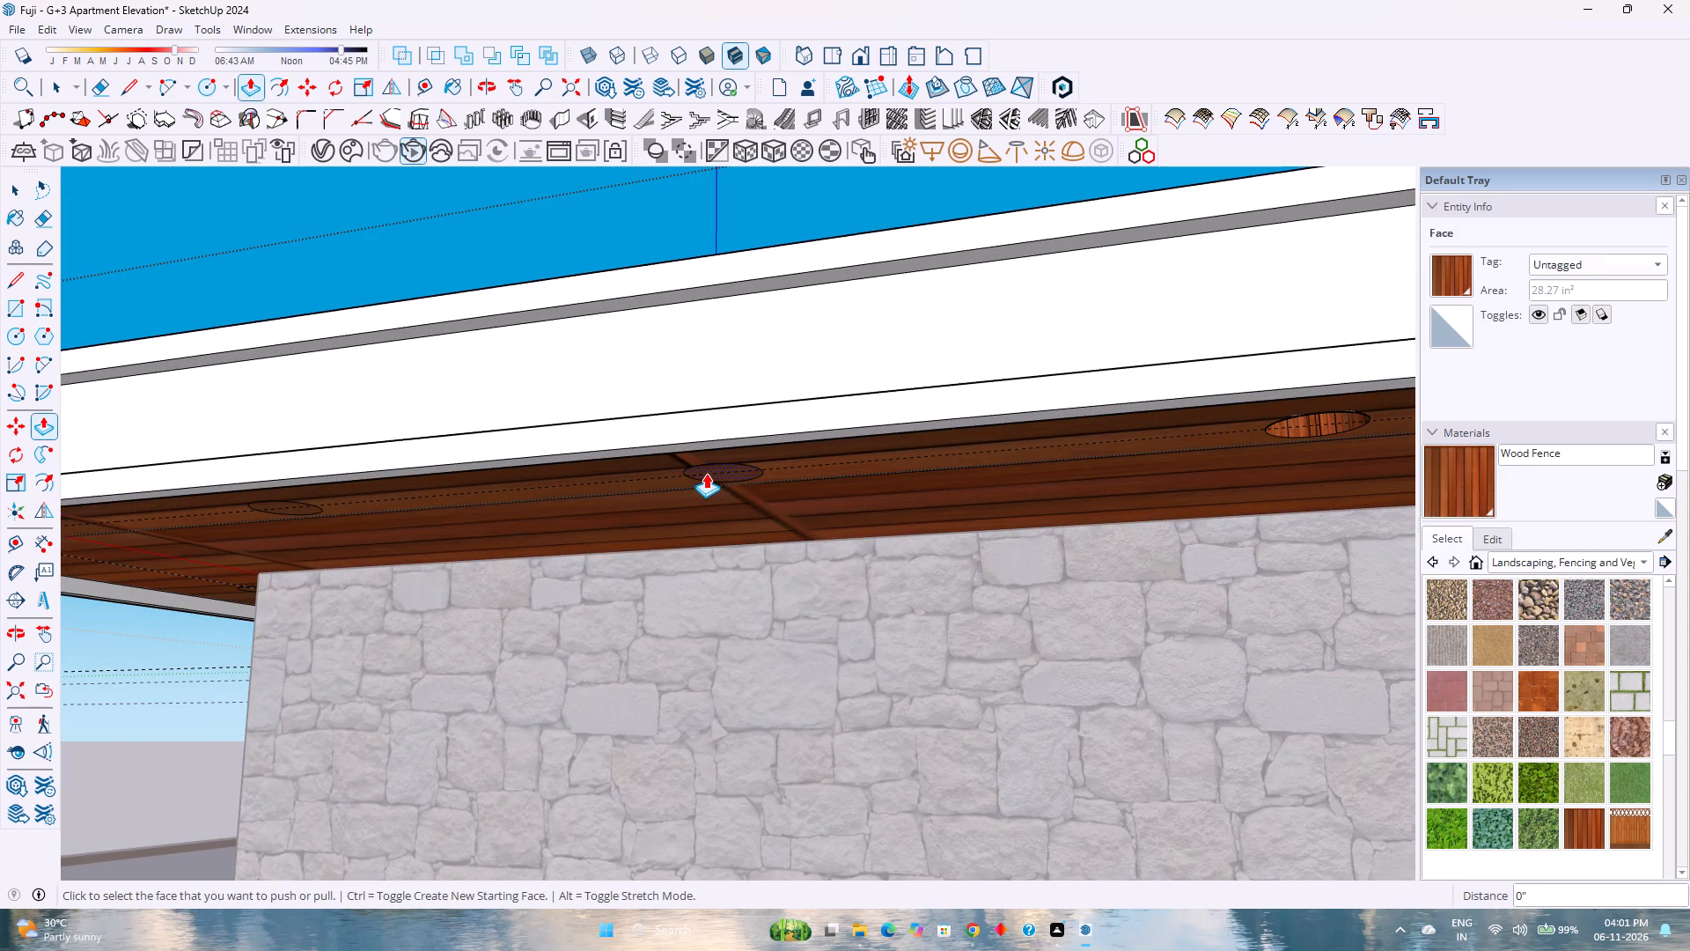
pyautogui.doubleClick(706, 473)
pyautogui.keyDown('shift'); pyautogui.moveTo(442, 488); pyautogui.dragTo(964, 485, button='middle'); pyautogui.keyUp('shift')
pyautogui.keyDown('shift'); pyautogui.middleClick(964, 485); pyautogui.keyUp('shift')
pyautogui.scroll(4, 710, 527)
pyautogui.doubleClick(780, 496)
pyautogui.scroll(3, 643, 510)
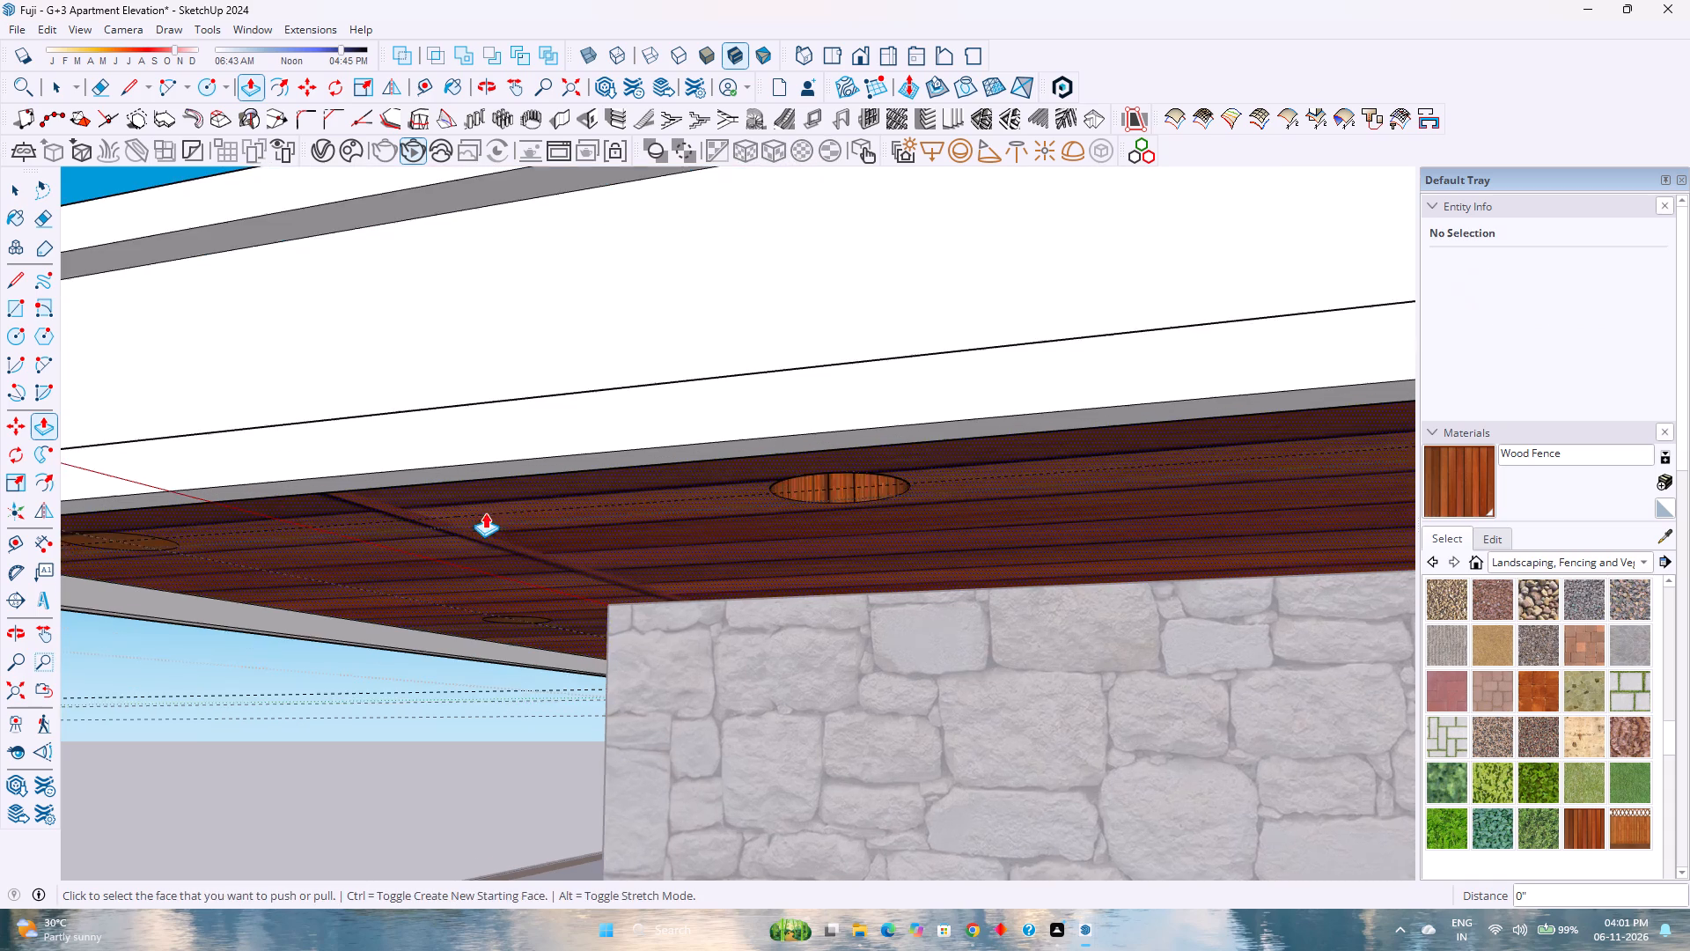
pyautogui.keyDown('shift'); pyautogui.moveTo(485, 512); pyautogui.dragTo(1096, 472, button='middle'); pyautogui.keyUp('shift')
pyautogui.keyDown('shift'); pyautogui.middleClick(1096, 472); pyautogui.keyUp('shift')
pyautogui.scroll(3, 639, 523)
pyautogui.doubleClick(675, 500)
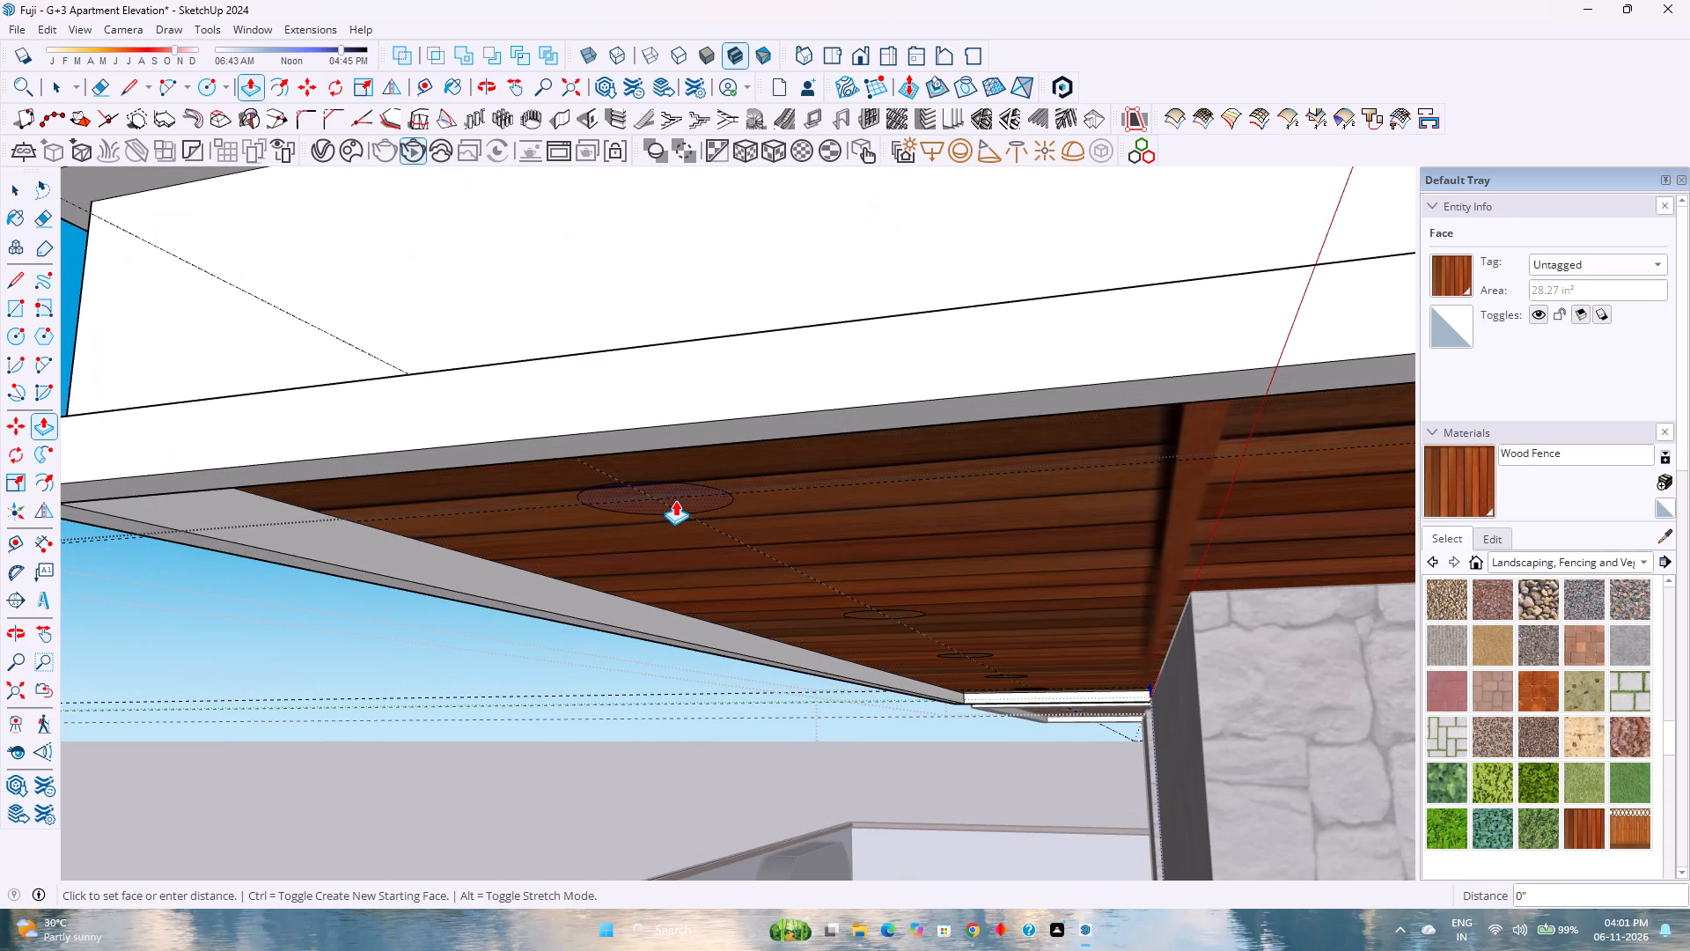
# Examine the flat circular faces along the adjoining side of the wood soffit from below.
pyautogui.press('space')
pyautogui.scroll(3, 901, 650)
pyautogui.moveTo(909, 650); pyautogui.dragTo(1018, 547, button='middle')
pyautogui.middleClick(1018, 547)
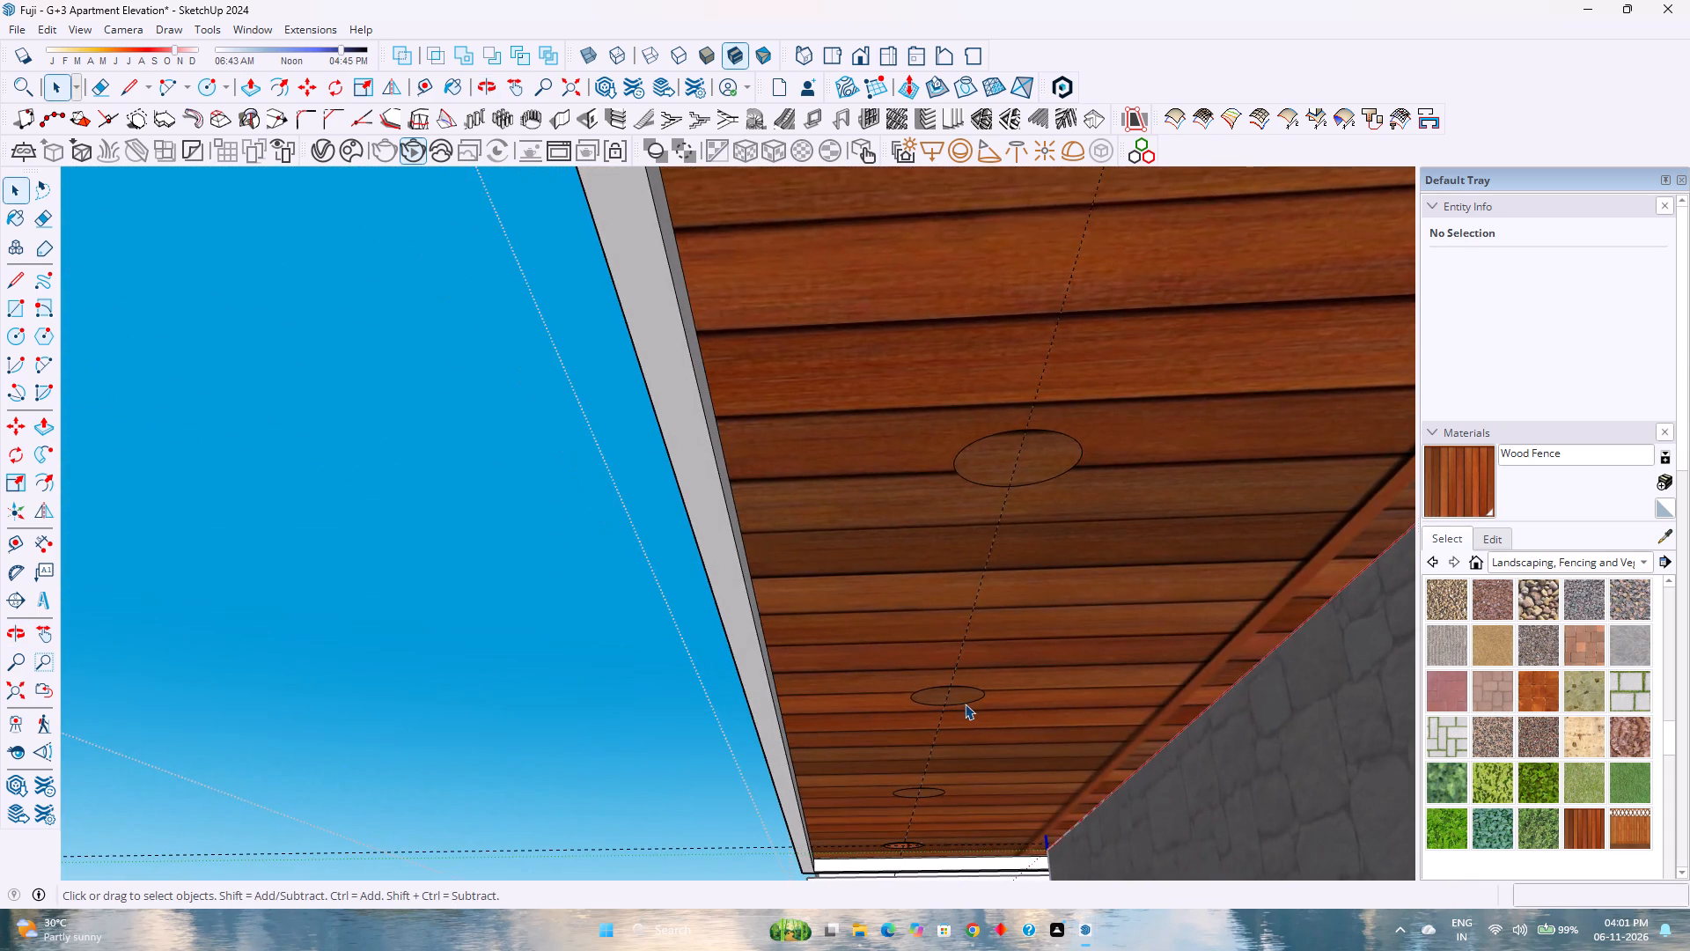
pyautogui.scroll(1, 959, 699)
pyautogui.moveTo(959, 699); pyautogui.dragTo(1058, 609, button='middle')
pyautogui.middleClick(1058, 609)
pyautogui.moveTo(1059, 608); pyautogui.dragTo(1067, 599, button='middle')
pyautogui.middleClick(1067, 599)
pyautogui.middleClick(1072, 592)
pyautogui.scroll(-2, 974, 673)
pyautogui.moveTo(627, 723); pyautogui.dragTo(628, 723, button='middle')
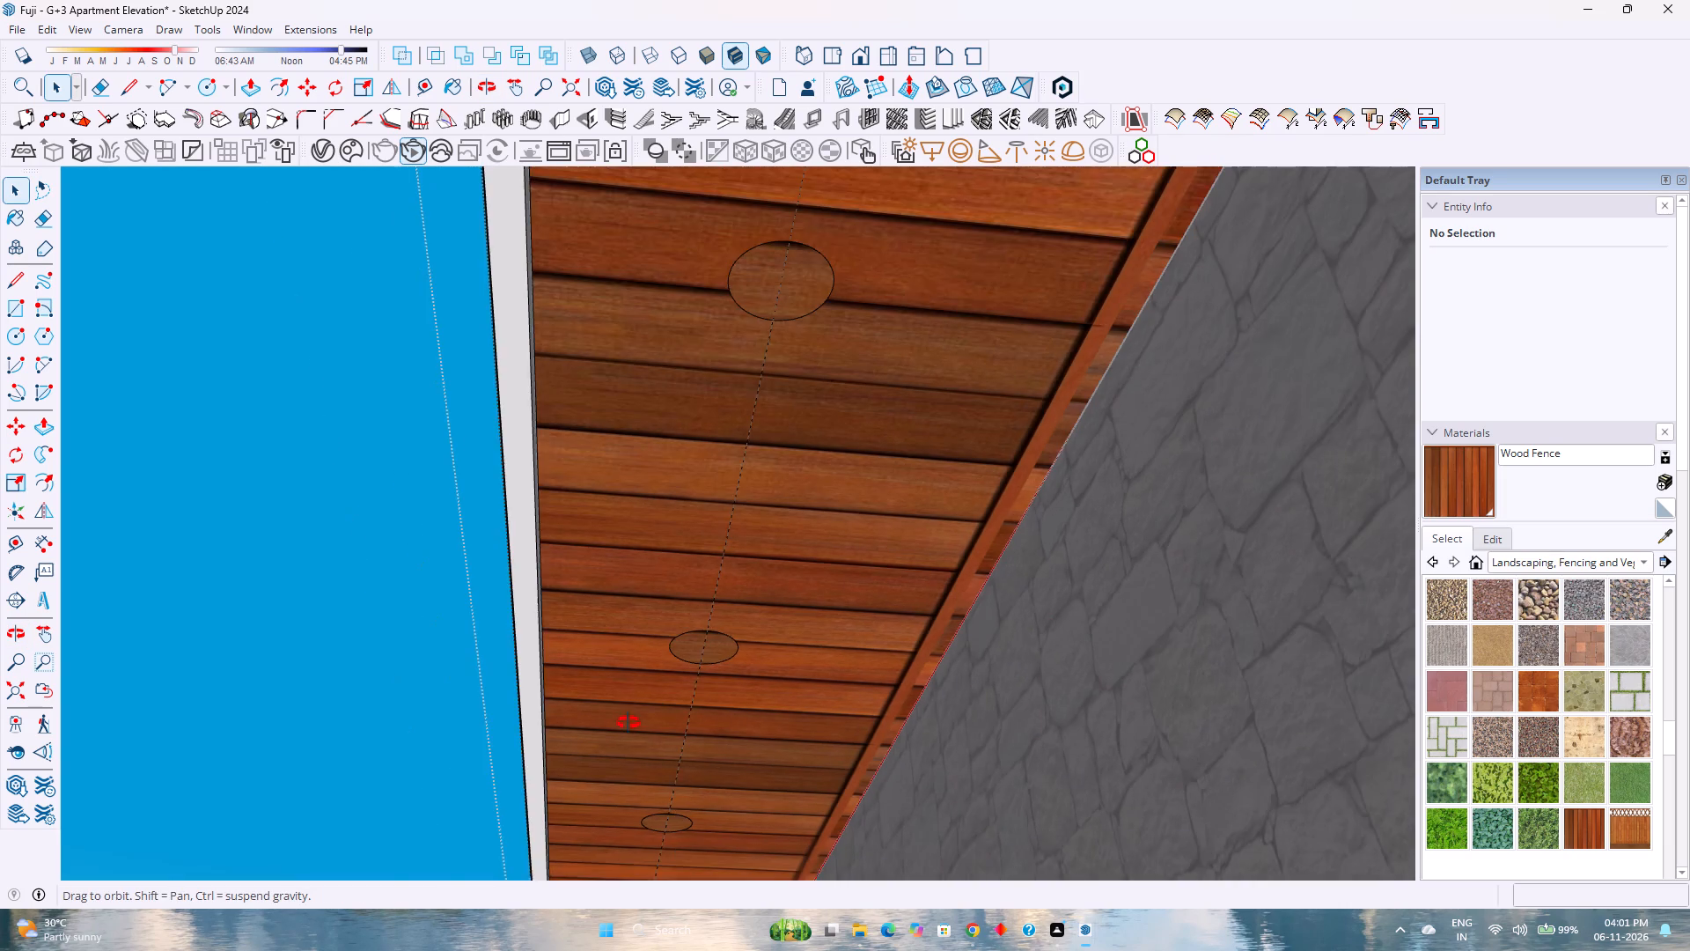
pyautogui.moveTo(628, 723); pyautogui.dragTo(888, 649, button='middle')
pyautogui.scroll(-3, 891, 648)
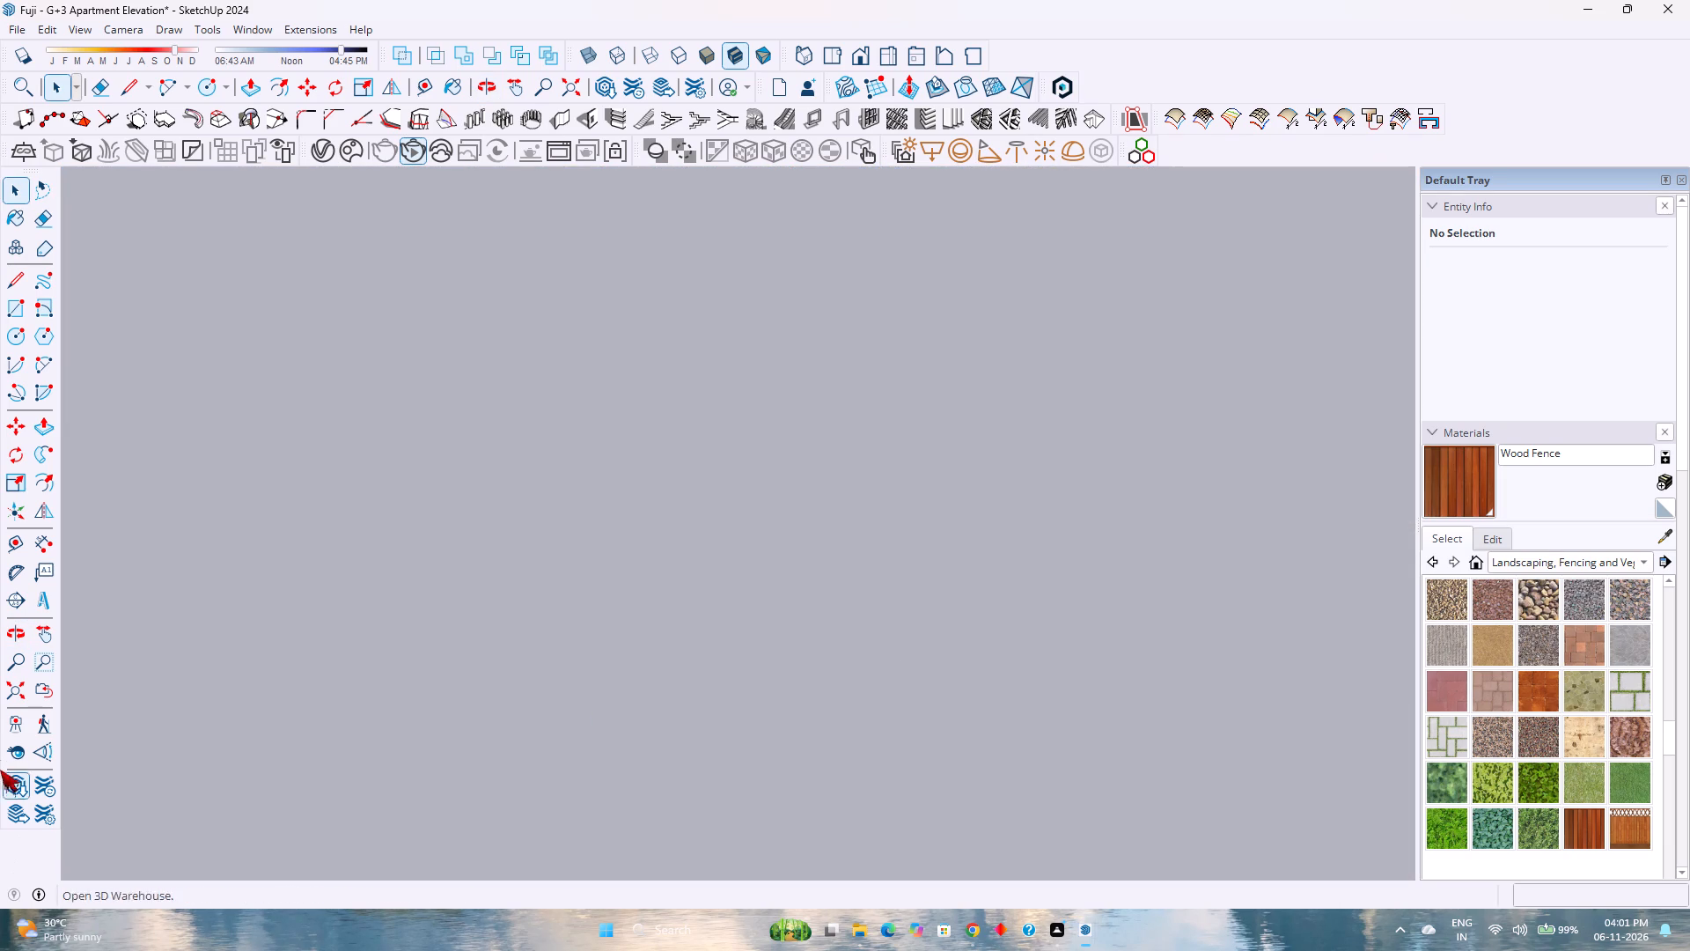
# Exit the slab component and hide the roof parapet group around the terrace.
pyautogui.click(15, 690)
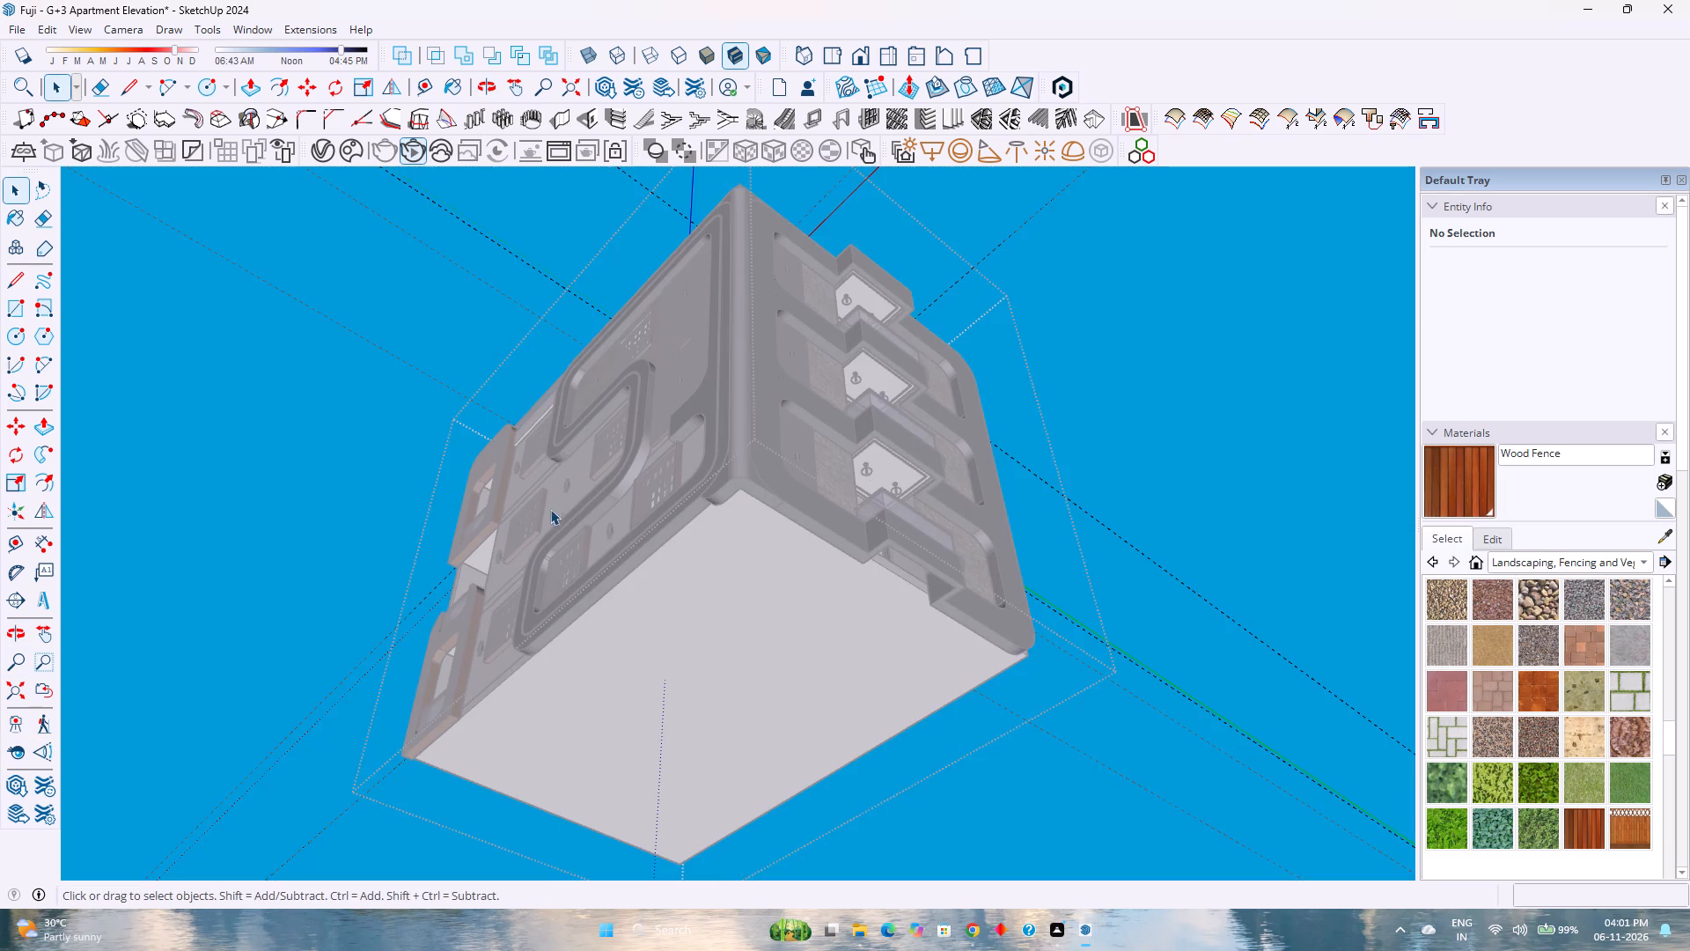
pyautogui.moveTo(564, 499); pyautogui.dragTo(578, 812, button='middle')
pyautogui.middleClick(578, 812)
pyautogui.scroll(-3, 621, 520)
pyautogui.keyDown('shift'); pyautogui.scroll(1, 661, 389); pyautogui.keyUp('shift')
pyautogui.keyDown('shift'); pyautogui.moveTo(663, 390); pyautogui.dragTo(741, 607, button='middle'); pyautogui.keyUp('shift')
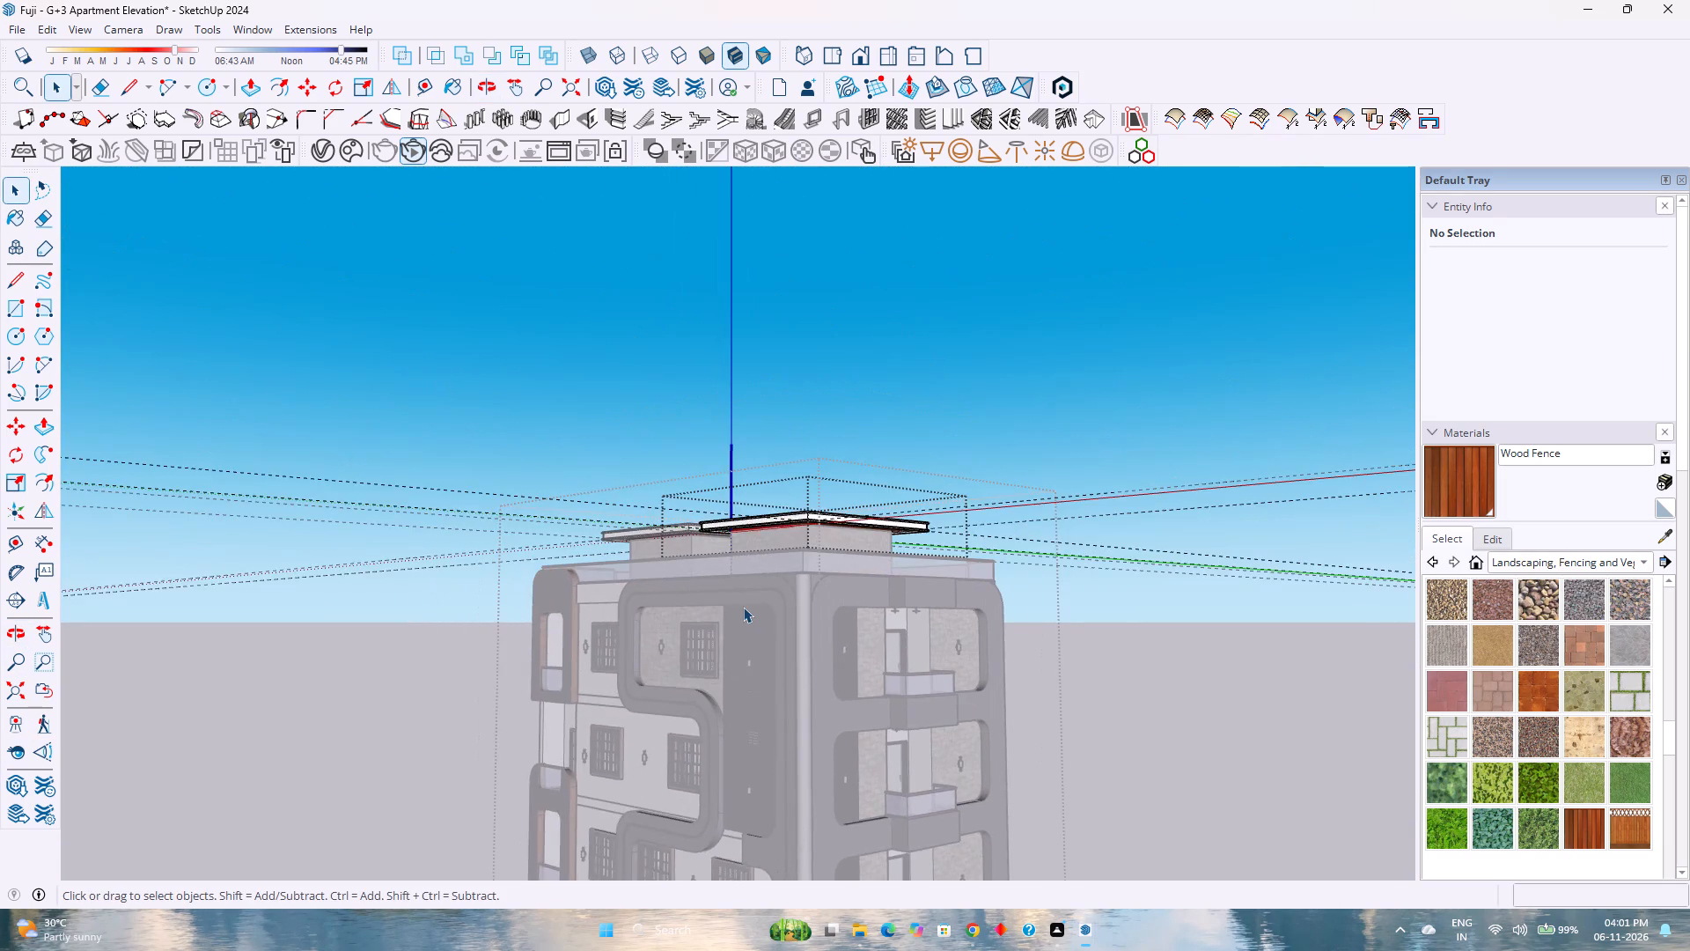
pyautogui.scroll(3, 743, 607)
pyautogui.press('Escape')
pyautogui.click(809, 547)
pyautogui.rightClick(808, 548)
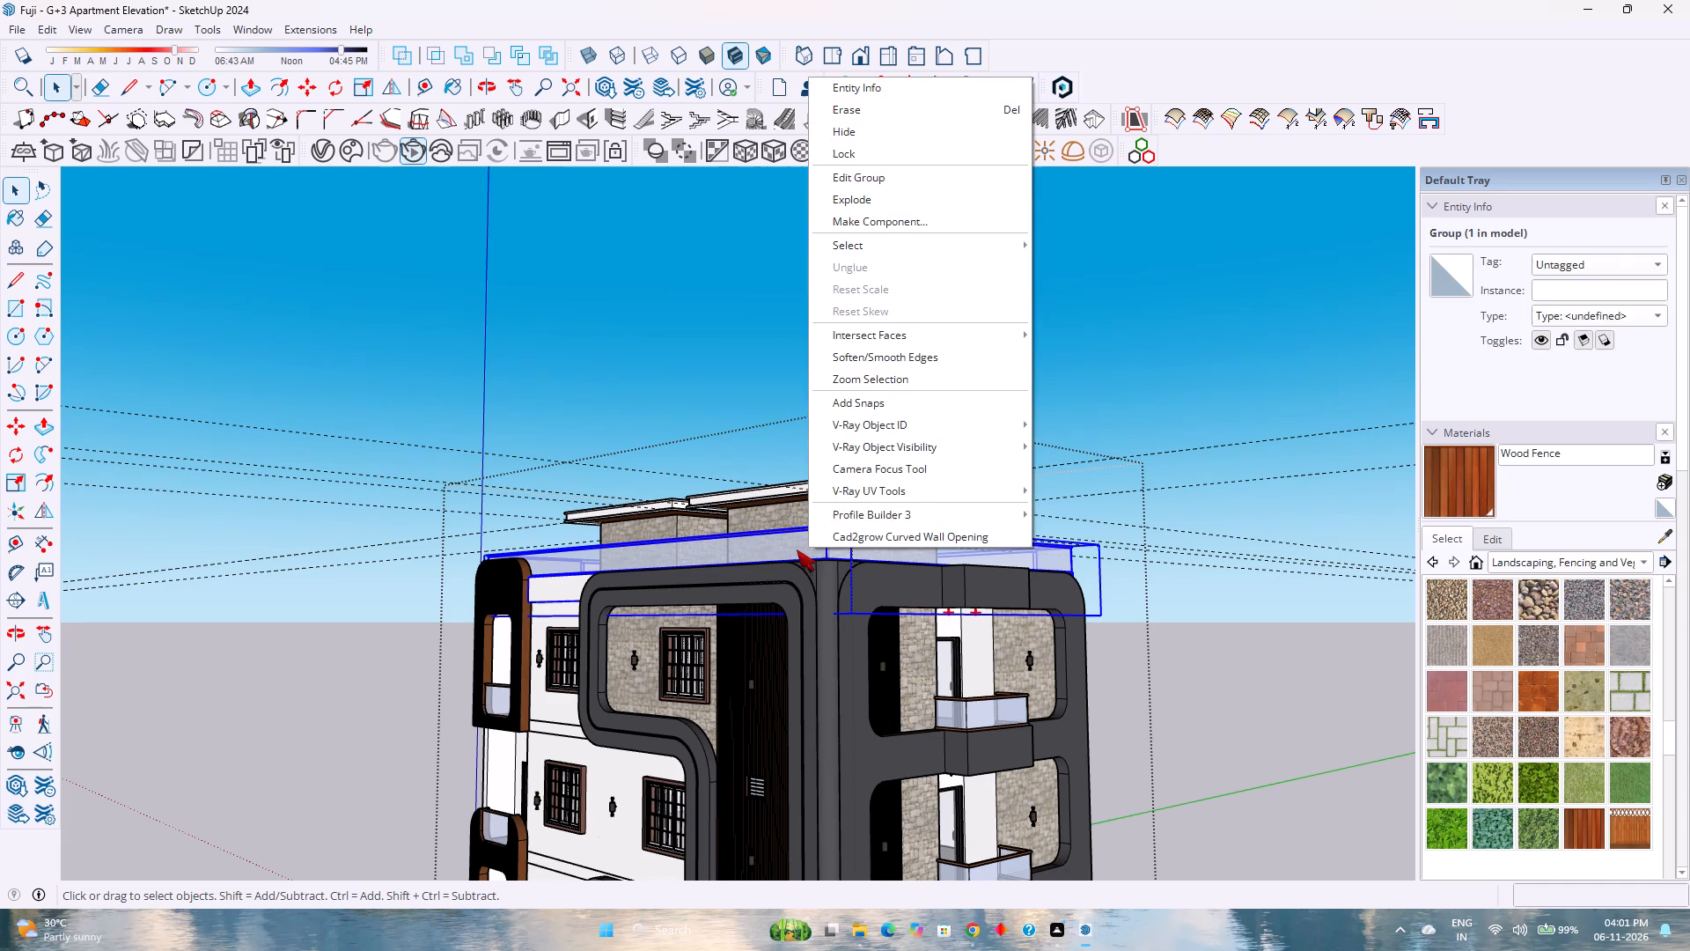
pyautogui.click(852, 129)
# Open the larger terrace slab component for editing at the wood soffit side with the flat circles.
pyautogui.scroll(2, 813, 503)
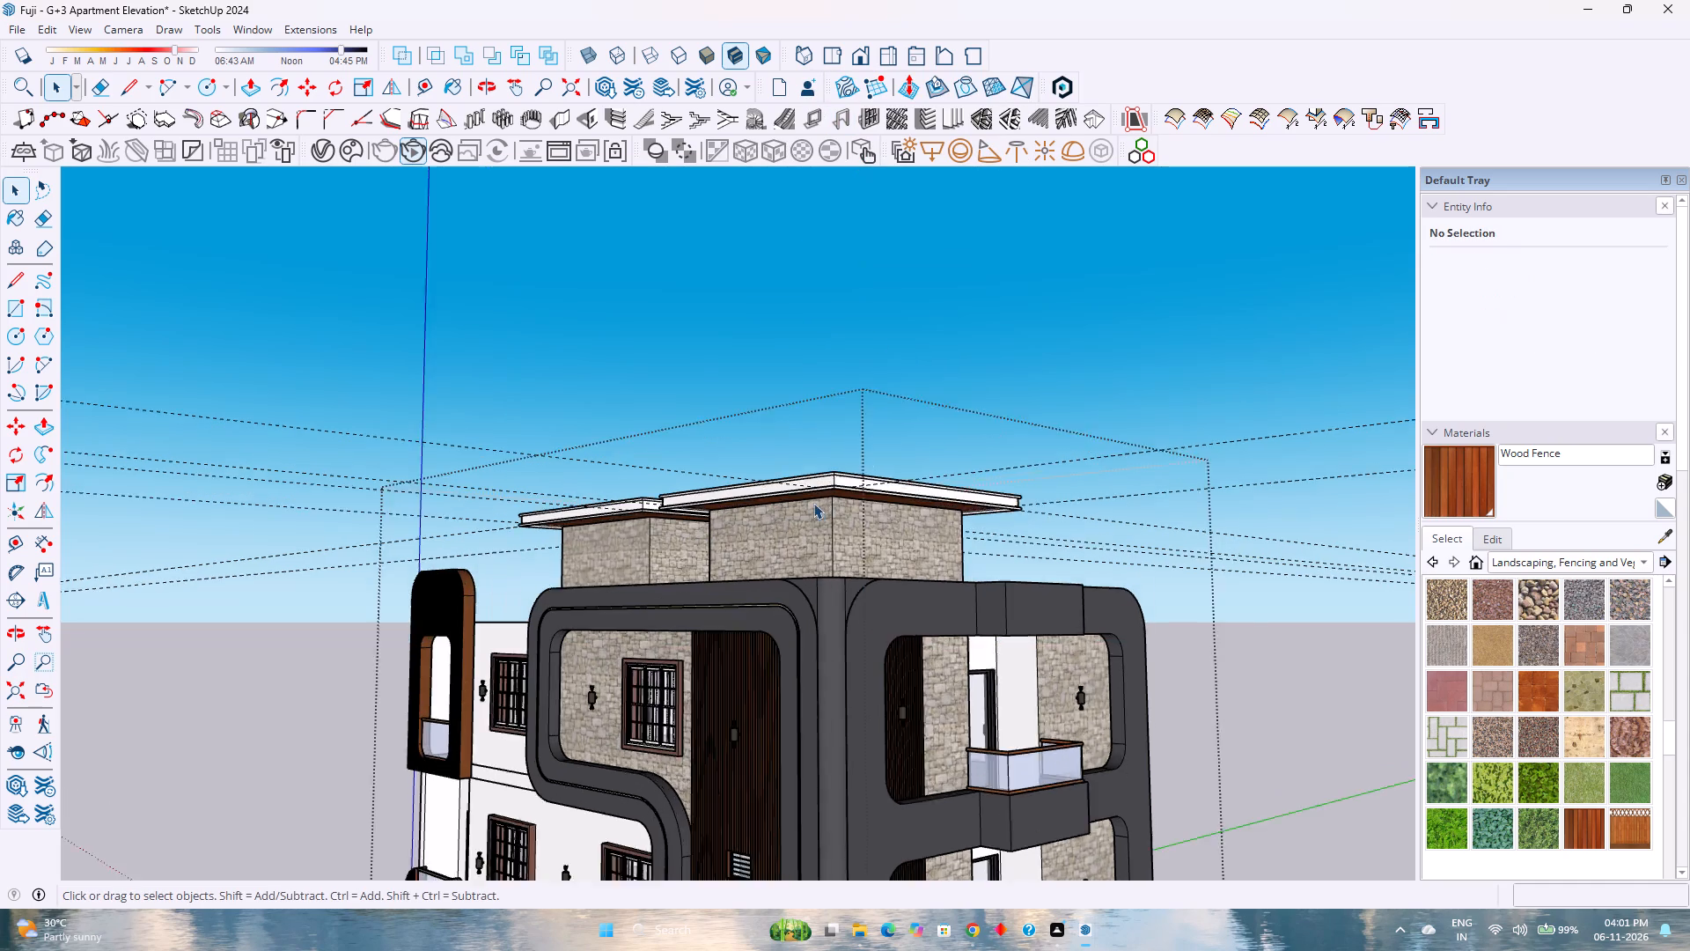
pyautogui.scroll(13, 813, 503)
pyautogui.moveTo(784, 516); pyautogui.dragTo(744, 453, button='middle')
pyautogui.middleClick(744, 453)
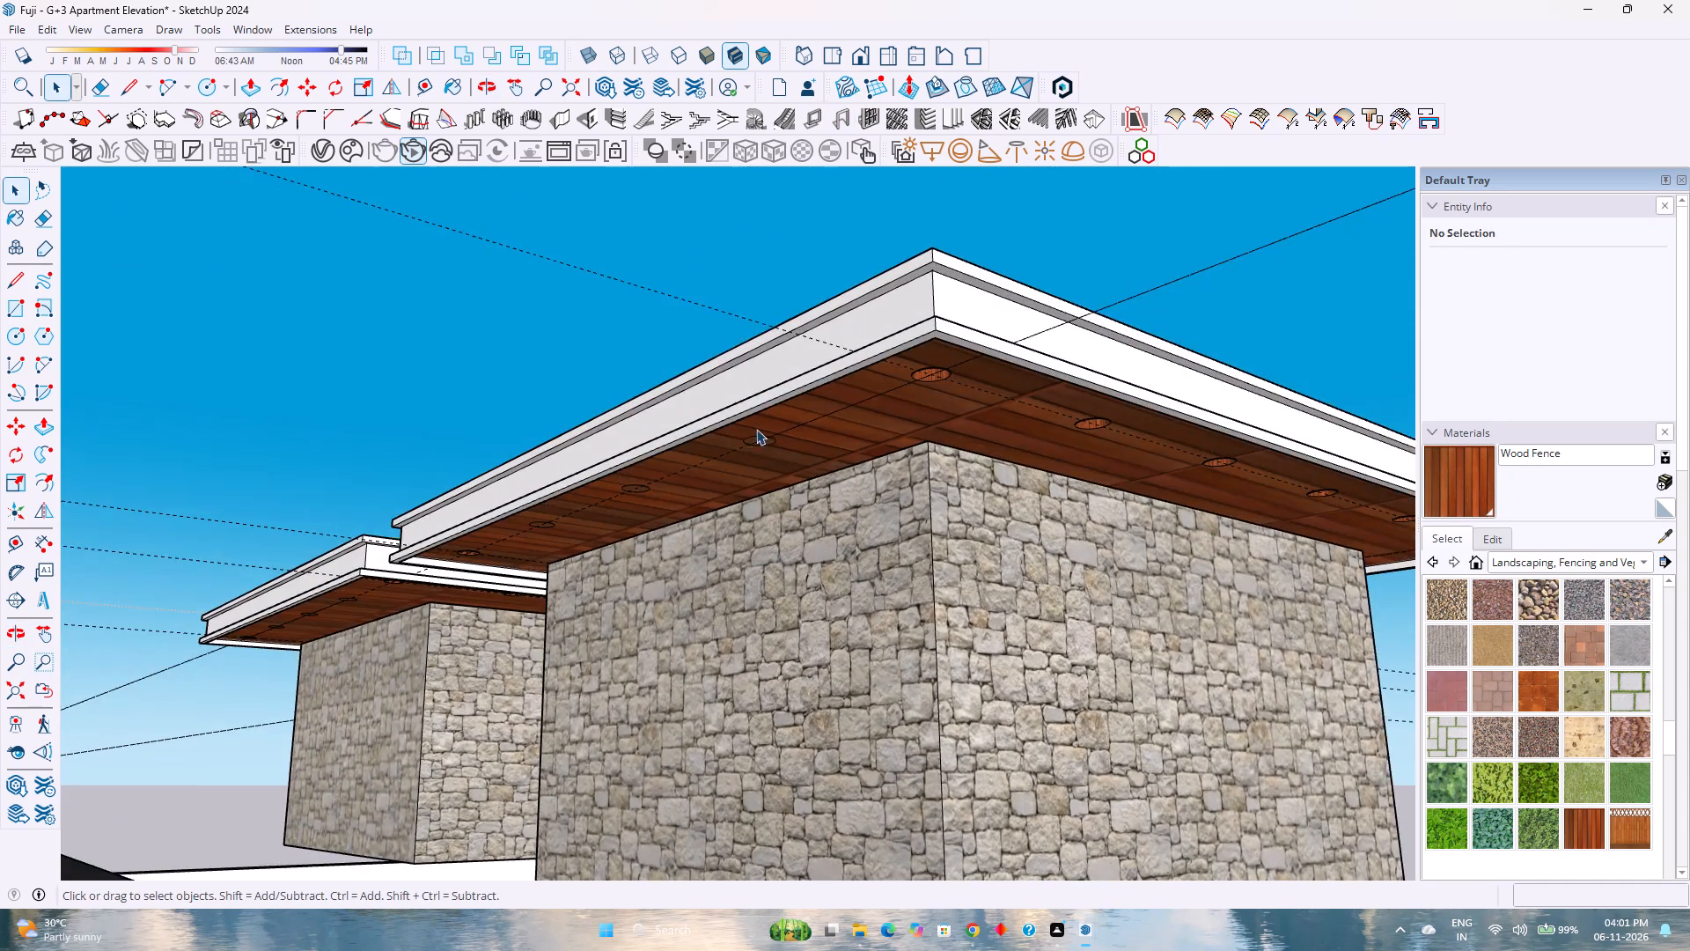
pyautogui.scroll(12, 768, 429)
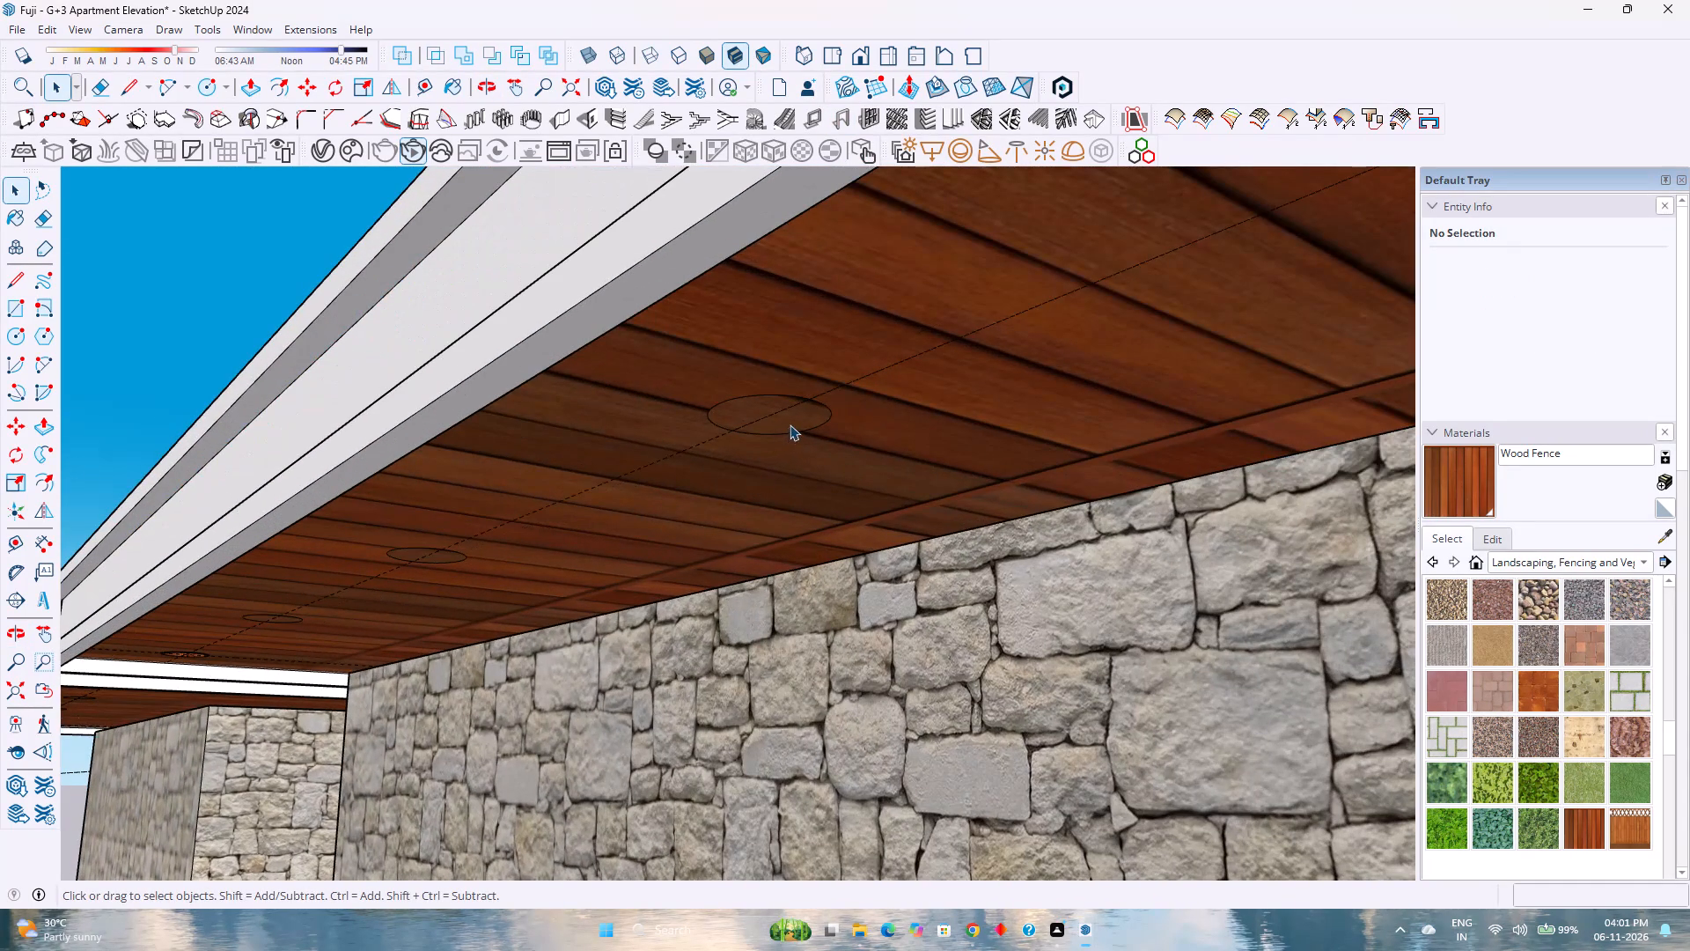
pyautogui.click(791, 417)
pyautogui.scroll(3, 710, 482)
pyautogui.doubleClick(771, 419)
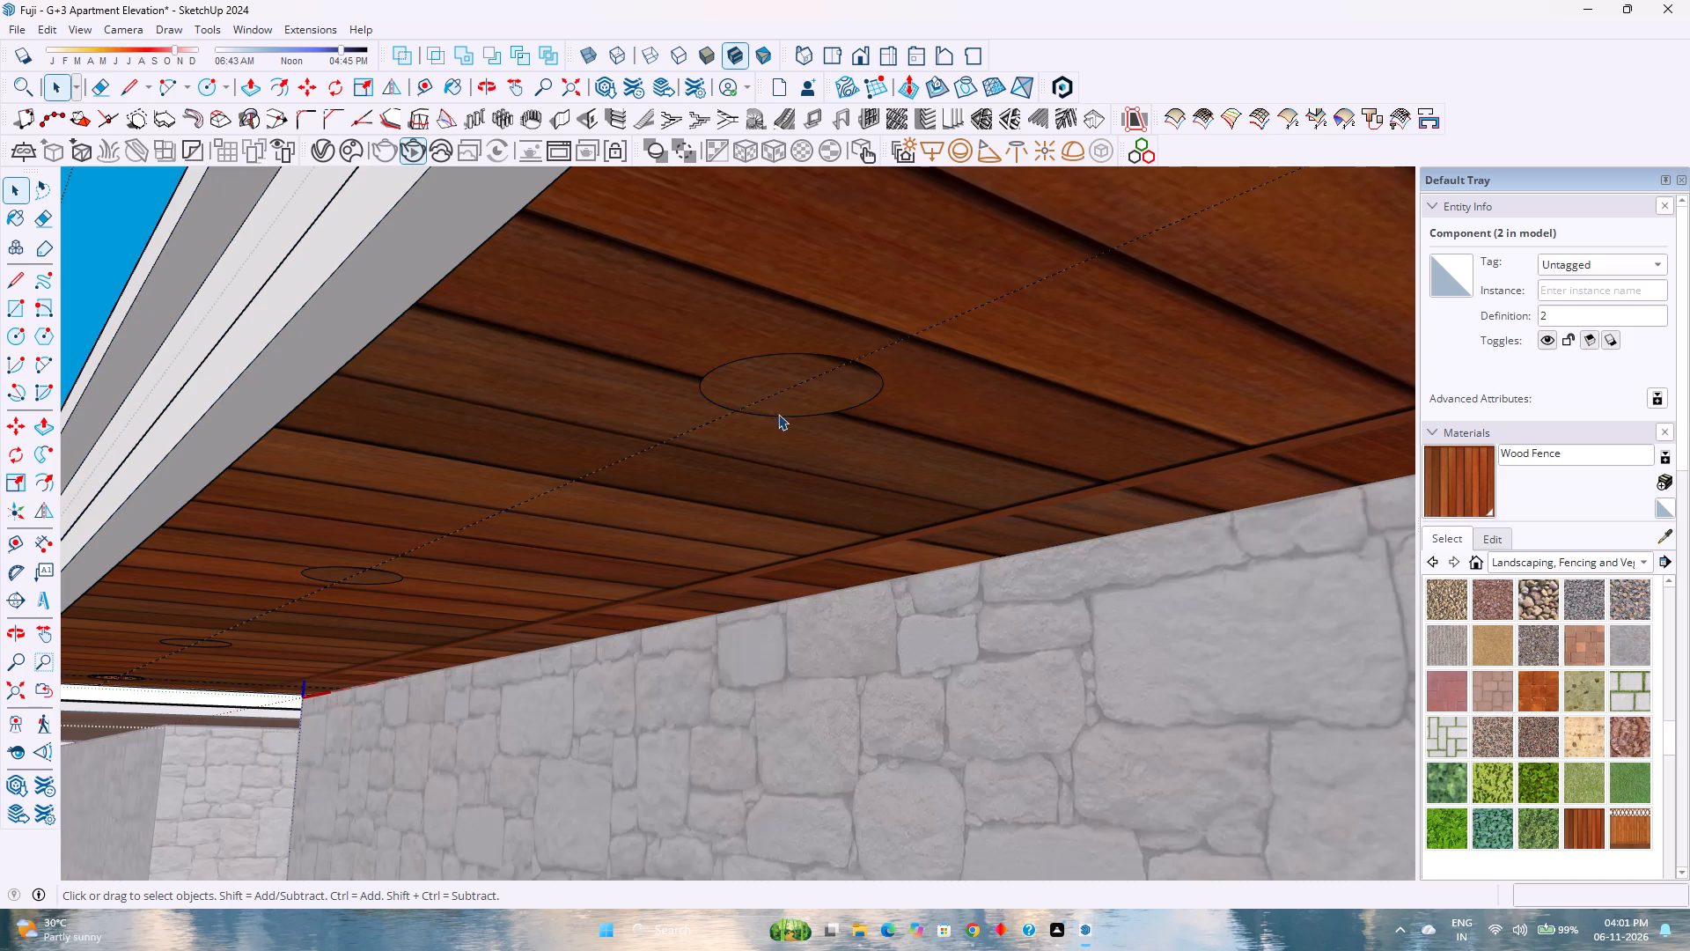
# Copy the three flat circle faces from the corner recess to the matching far-corner recess along the opposite side of the soffit.
pyautogui.click(786, 408)
pyautogui.keyDown('ctrl'); pyautogui.click(387, 577); pyautogui.keyUp('ctrl')
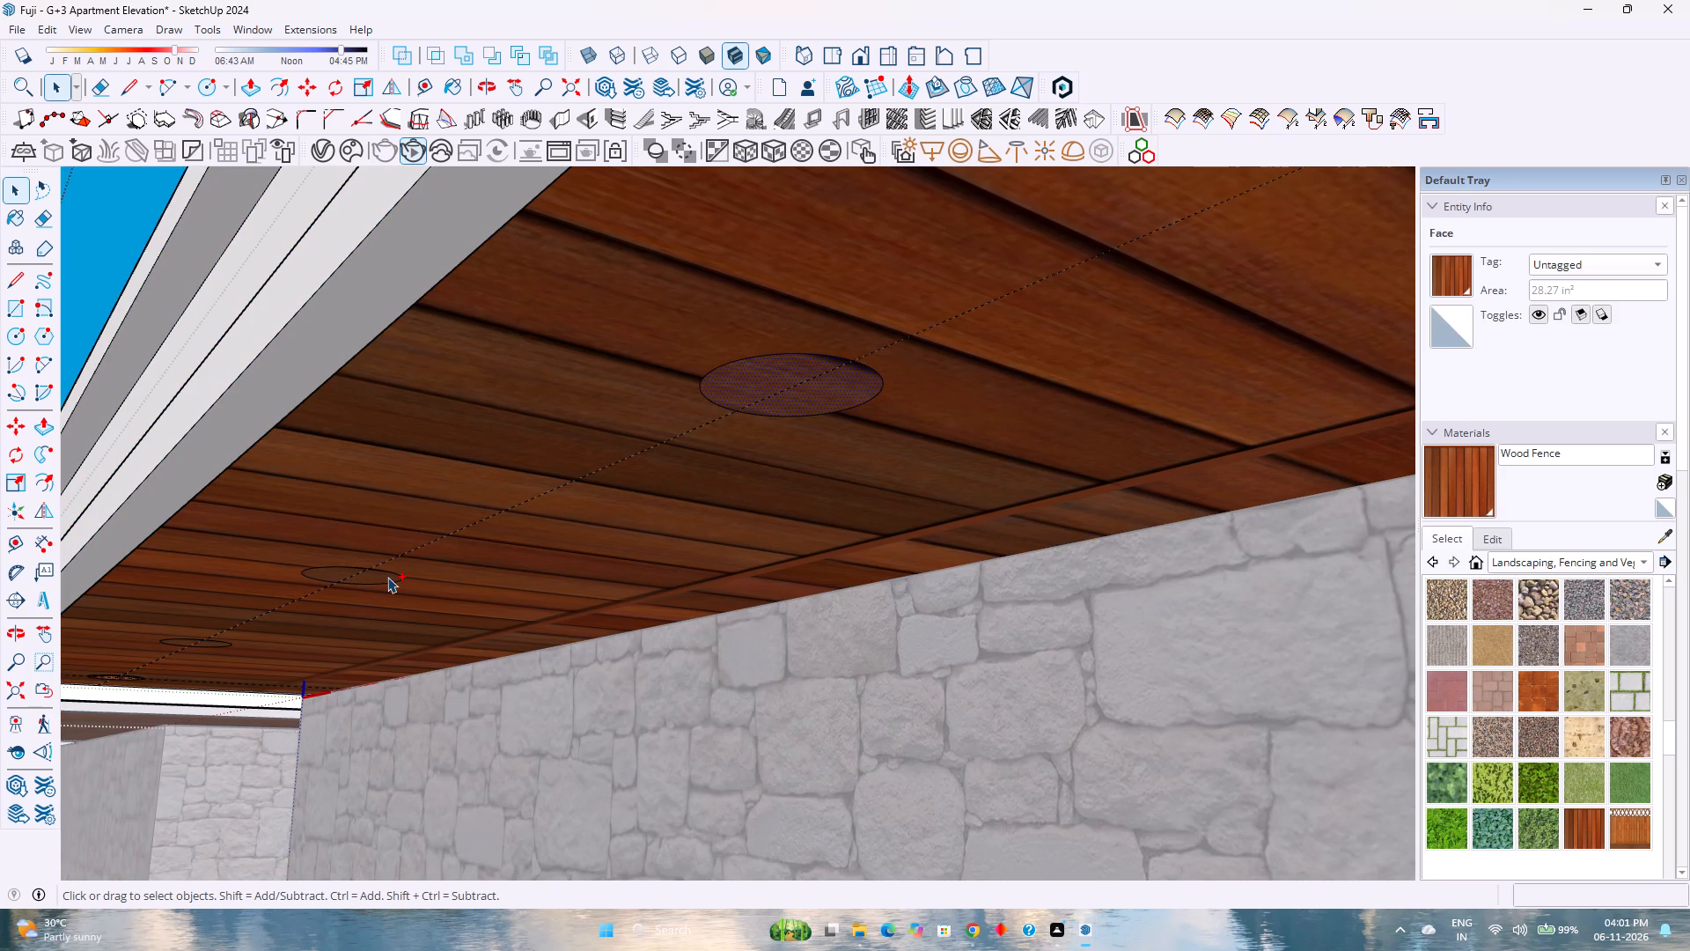
pyautogui.scroll(-1, 400, 571)
pyautogui.scroll(4, 198, 682)
pyautogui.keyDown('shift'); pyautogui.moveTo(205, 672); pyautogui.dragTo(246, 646, button='middle'); pyautogui.keyUp('shift')
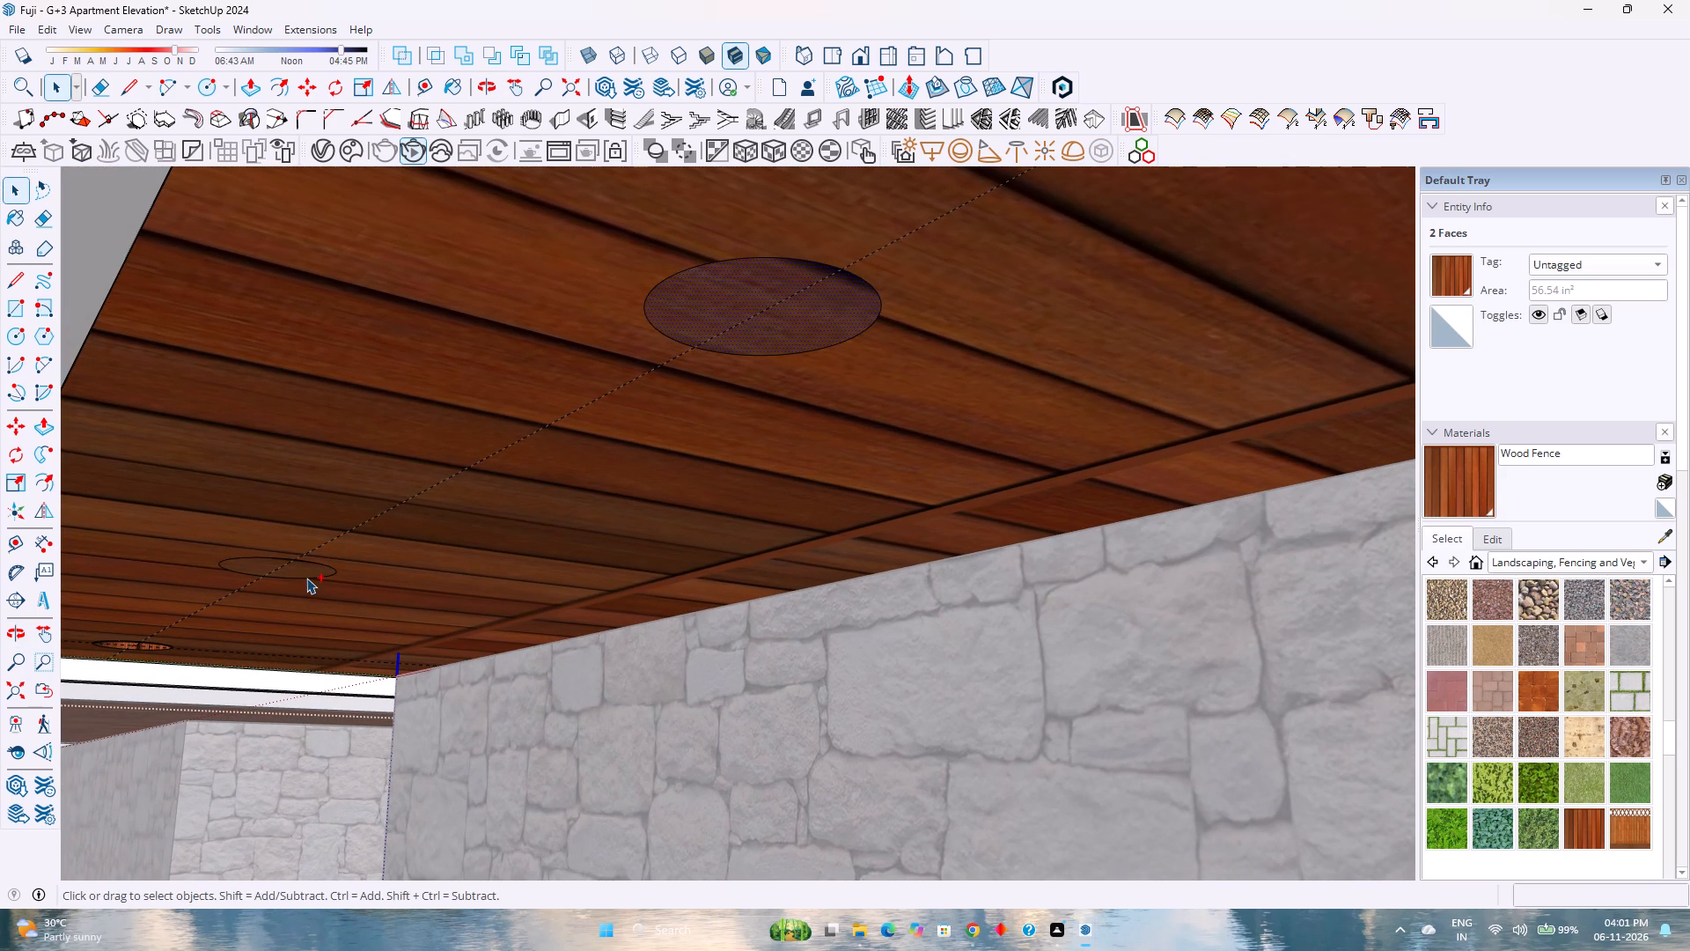
pyautogui.keyDown('ctrl'); pyautogui.click(305, 576); pyautogui.keyUp('ctrl')
pyautogui.scroll(-3, 305, 576)
pyautogui.scroll(4, 303, 576)
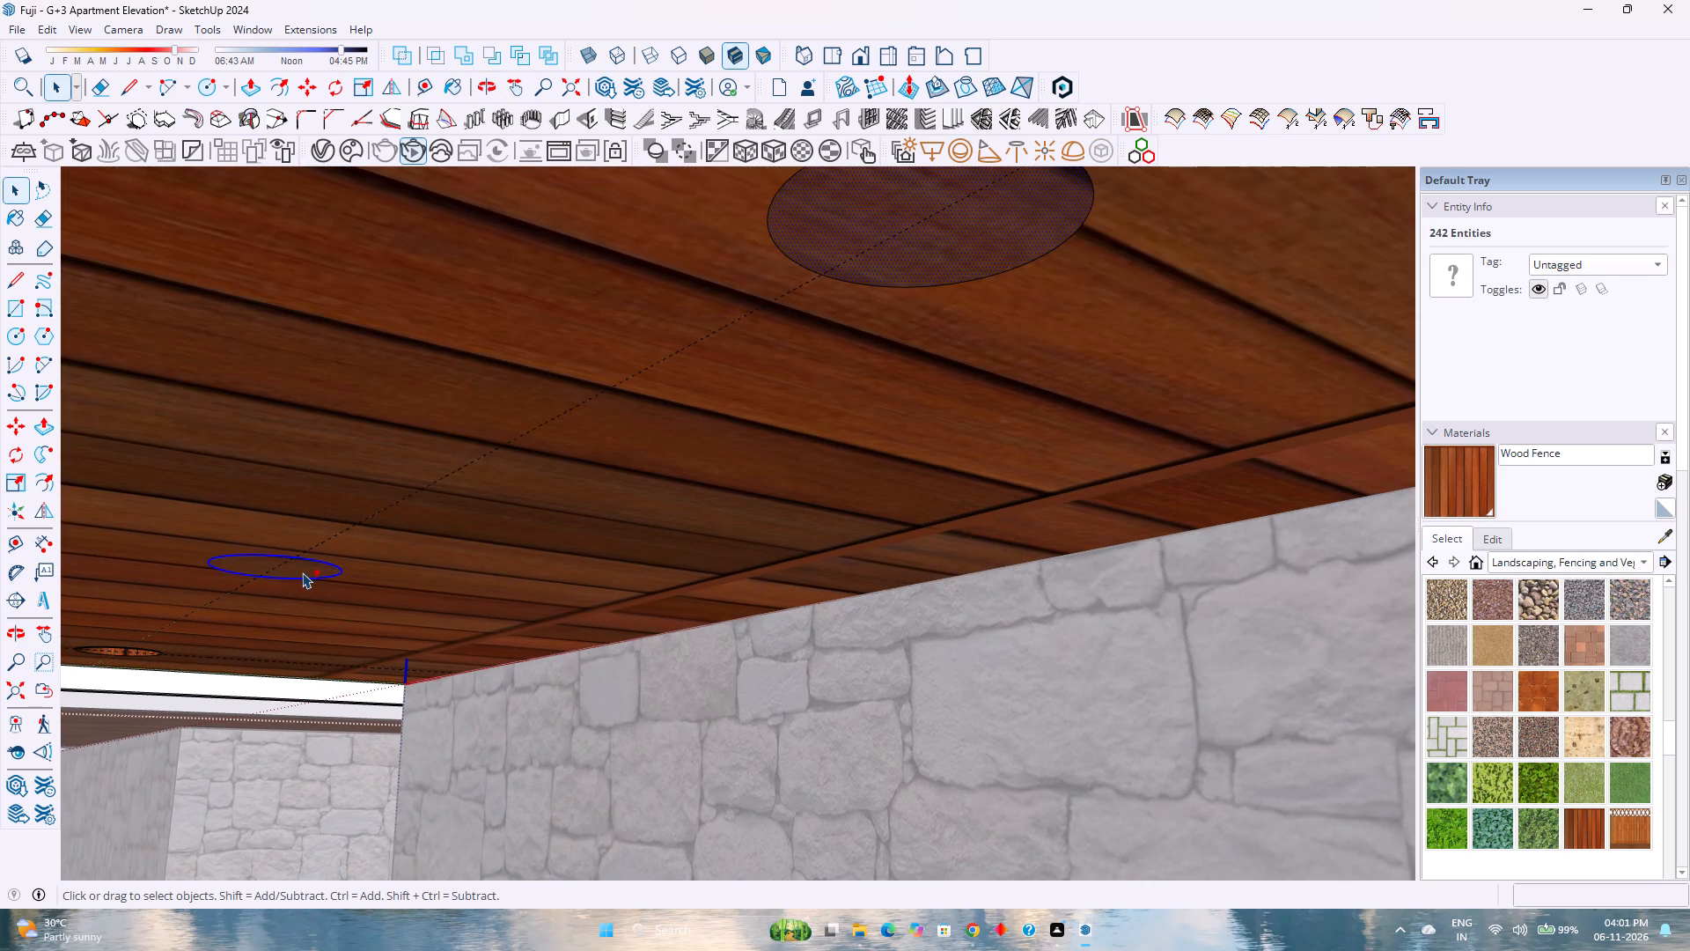
pyautogui.keyDown('ctrl'); pyautogui.click(302, 571); pyautogui.keyUp('ctrl')
pyautogui.scroll(-12, 299, 576)
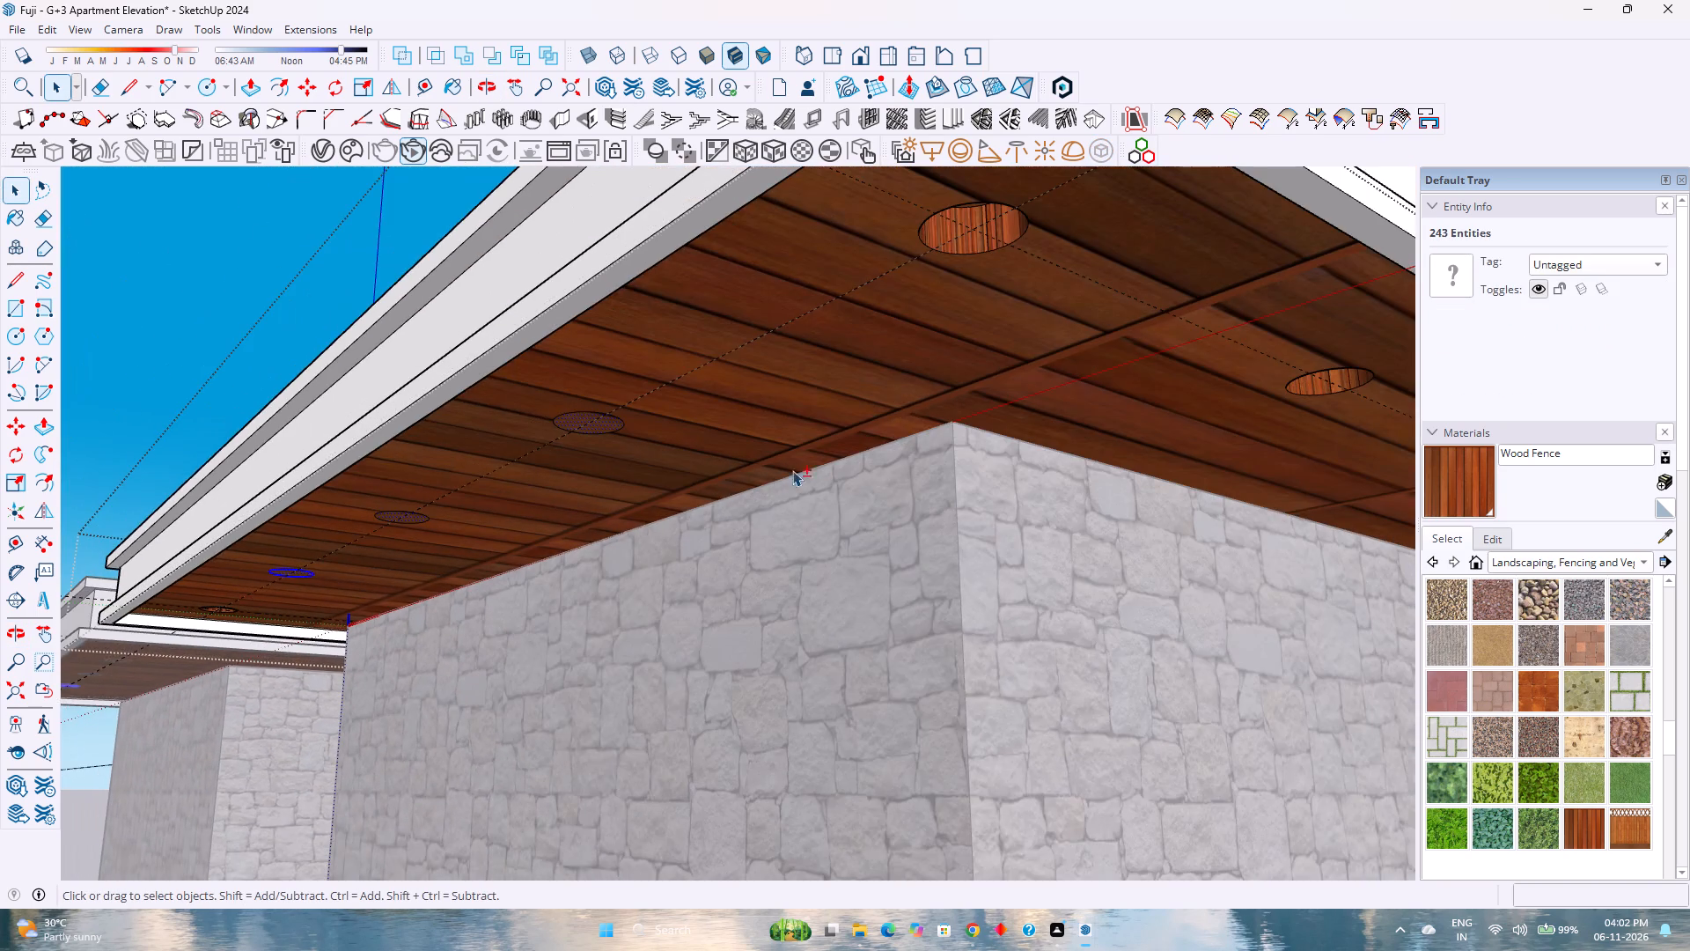
pyautogui.keyDown('shift'); pyautogui.moveTo(769, 471); pyautogui.dragTo(569, 557, button='middle'); pyautogui.keyUp('shift')
pyautogui.keyDown('shift'); pyautogui.middleClick(569, 557); pyautogui.keyUp('shift')
pyautogui.press('m')
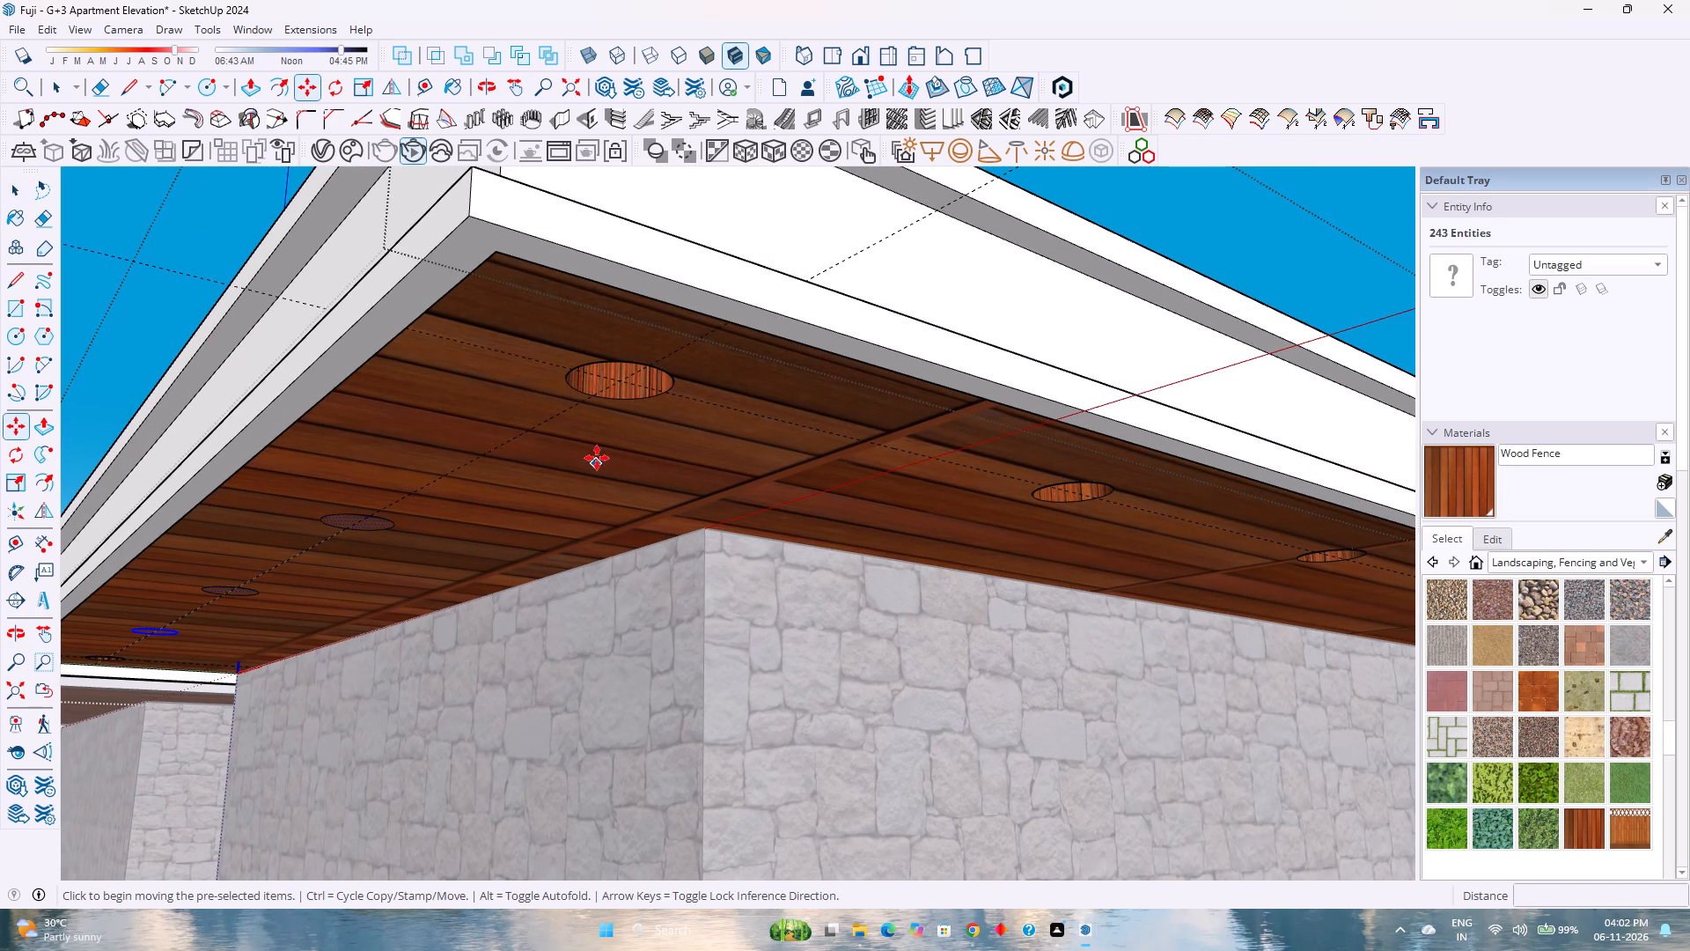
pyautogui.click(620, 382)
pyautogui.scroll(-2, 830, 527)
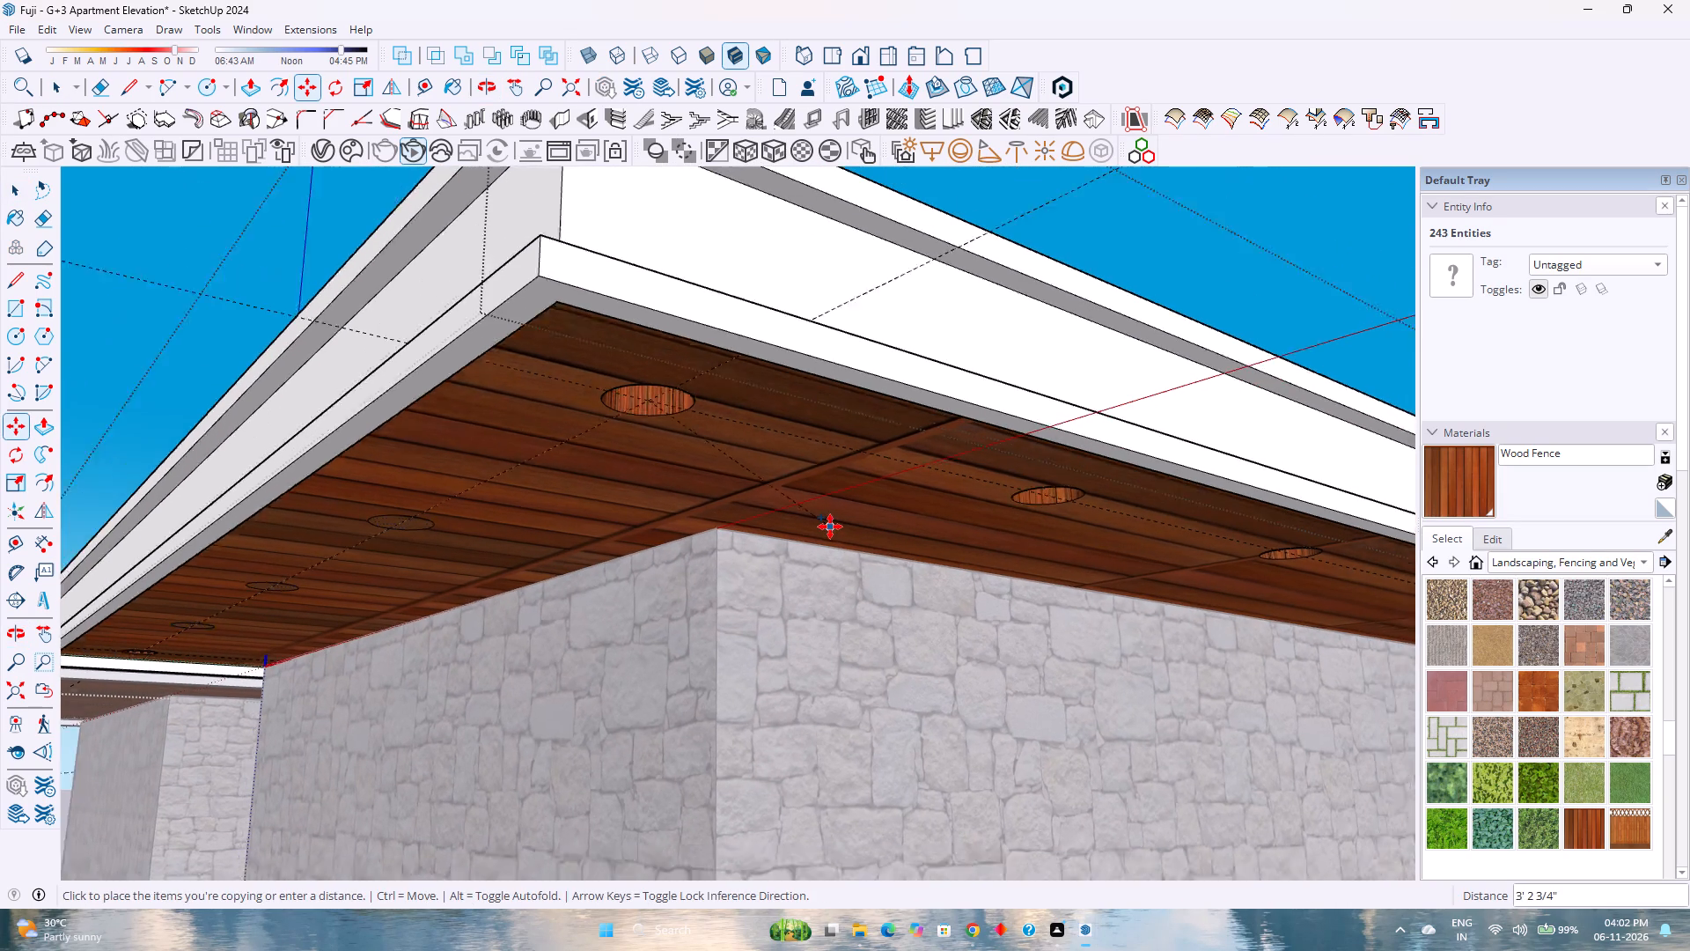
pyautogui.scroll(-2, 830, 527)
pyautogui.keyDown('shift'); pyautogui.moveTo(968, 526); pyautogui.dragTo(391, 568, button='middle'); pyautogui.keyUp('shift')
pyautogui.middleClick(391, 568)
pyautogui.middleClick(888, 720)
pyautogui.moveTo(888, 720); pyautogui.dragTo(525, 639, button='middle')
pyautogui.middleClick(525, 639)
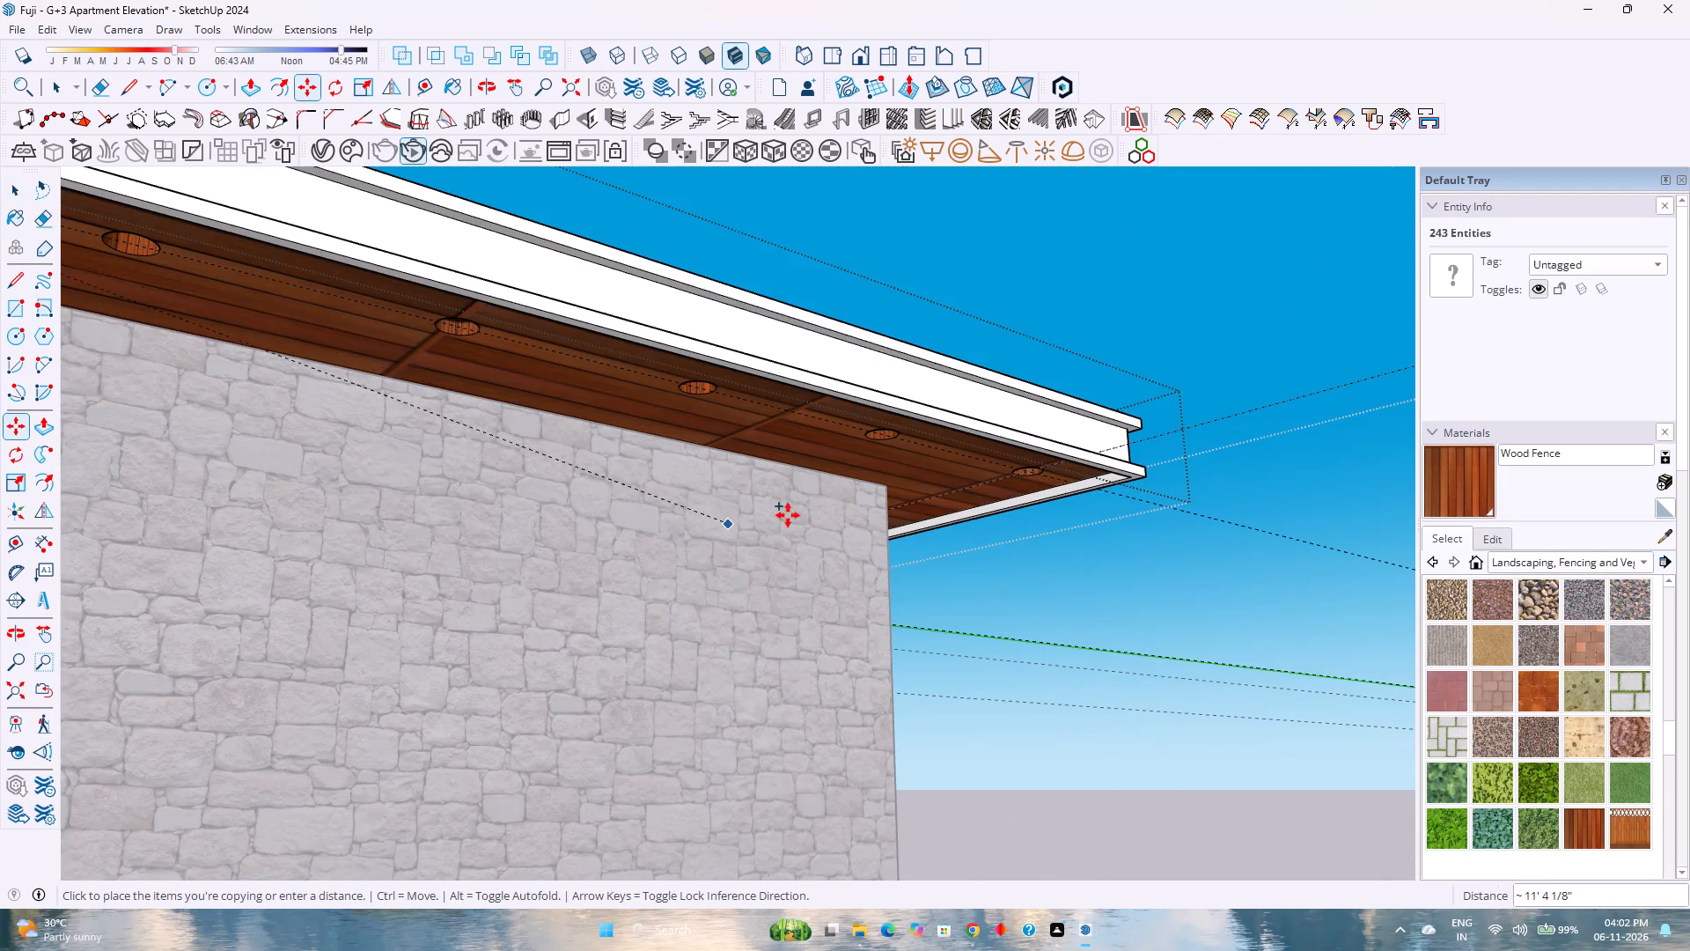
pyautogui.scroll(16, 895, 505)
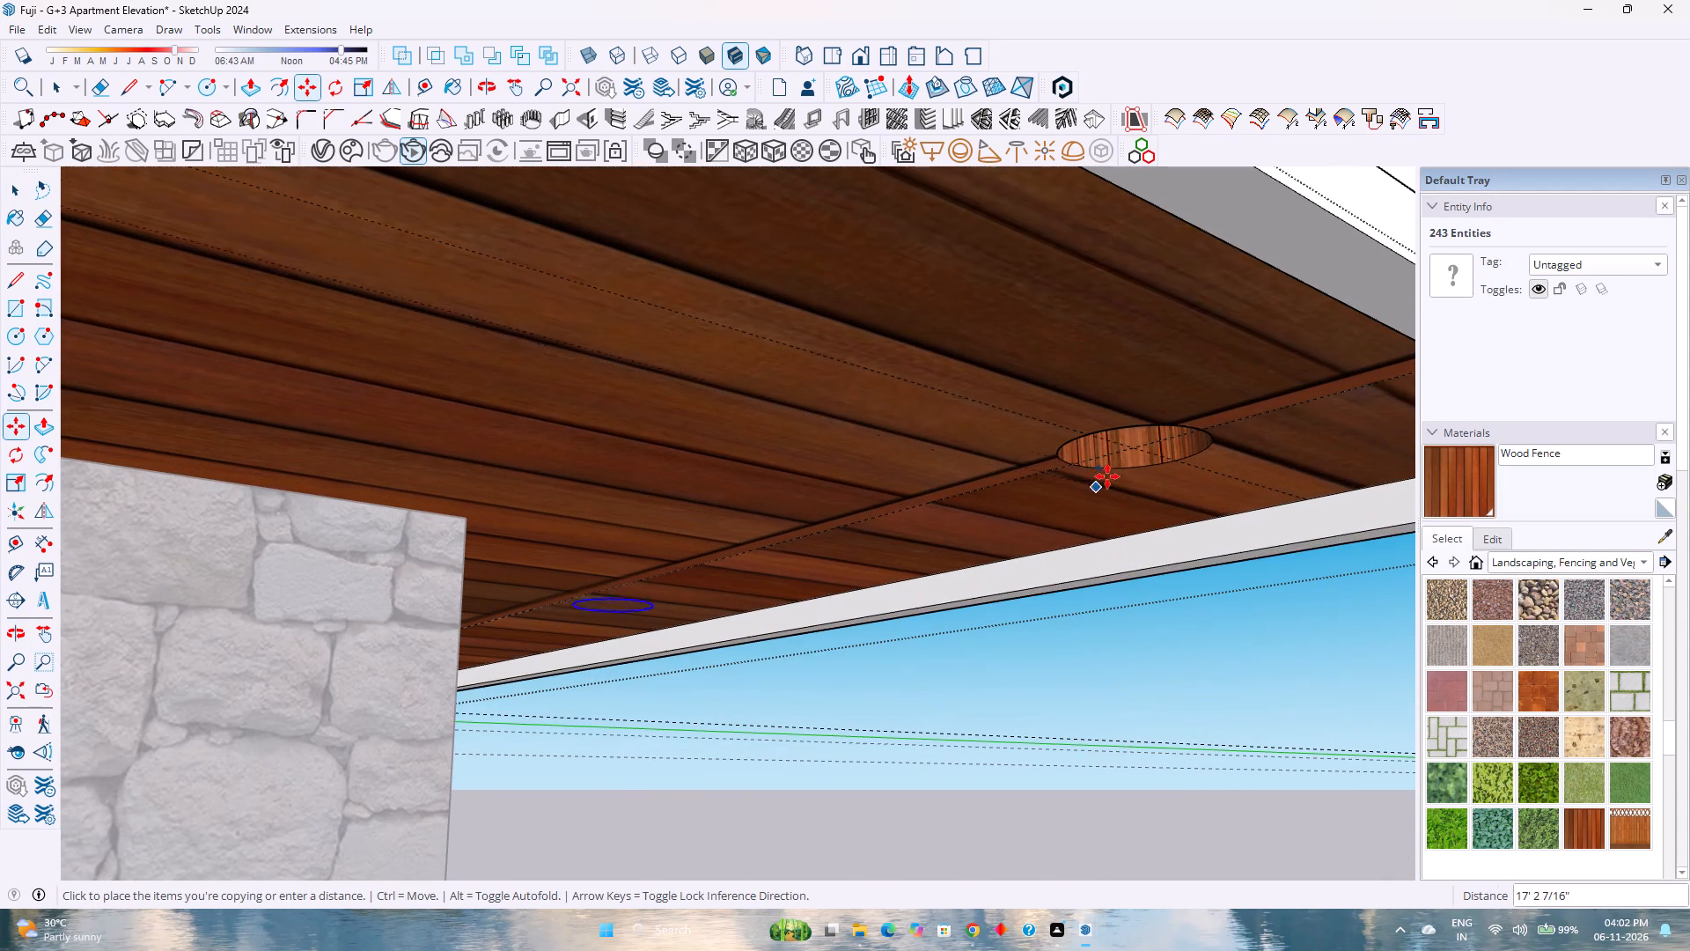
pyautogui.click(1130, 447)
# Recess the three copied circles on the opposite soffit side by the same 3" with Push/Pull.
pyautogui.moveTo(928, 473); pyautogui.dragTo(895, 471, button='middle')
pyautogui.moveTo(895, 471); pyautogui.dragTo(706, 472, button='middle')
pyautogui.middleClick(706, 472)
pyautogui.moveTo(800, 581); pyautogui.dragTo(514, 530, button='middle')
pyautogui.middleClick(514, 530)
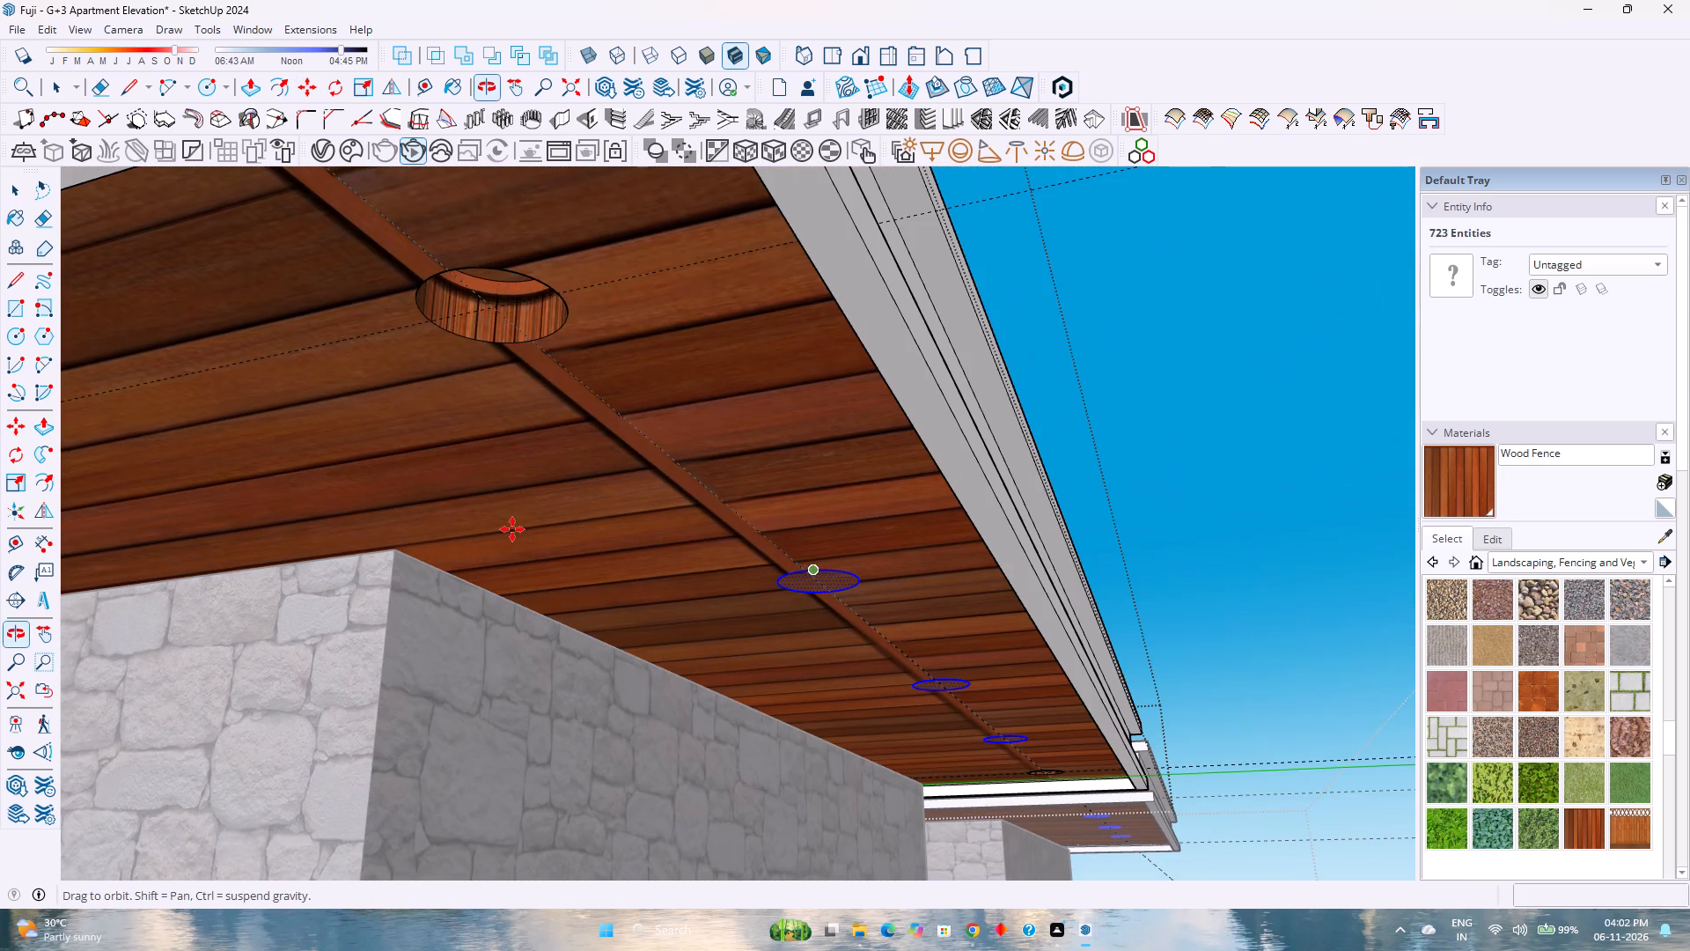
pyautogui.click(247, 97)
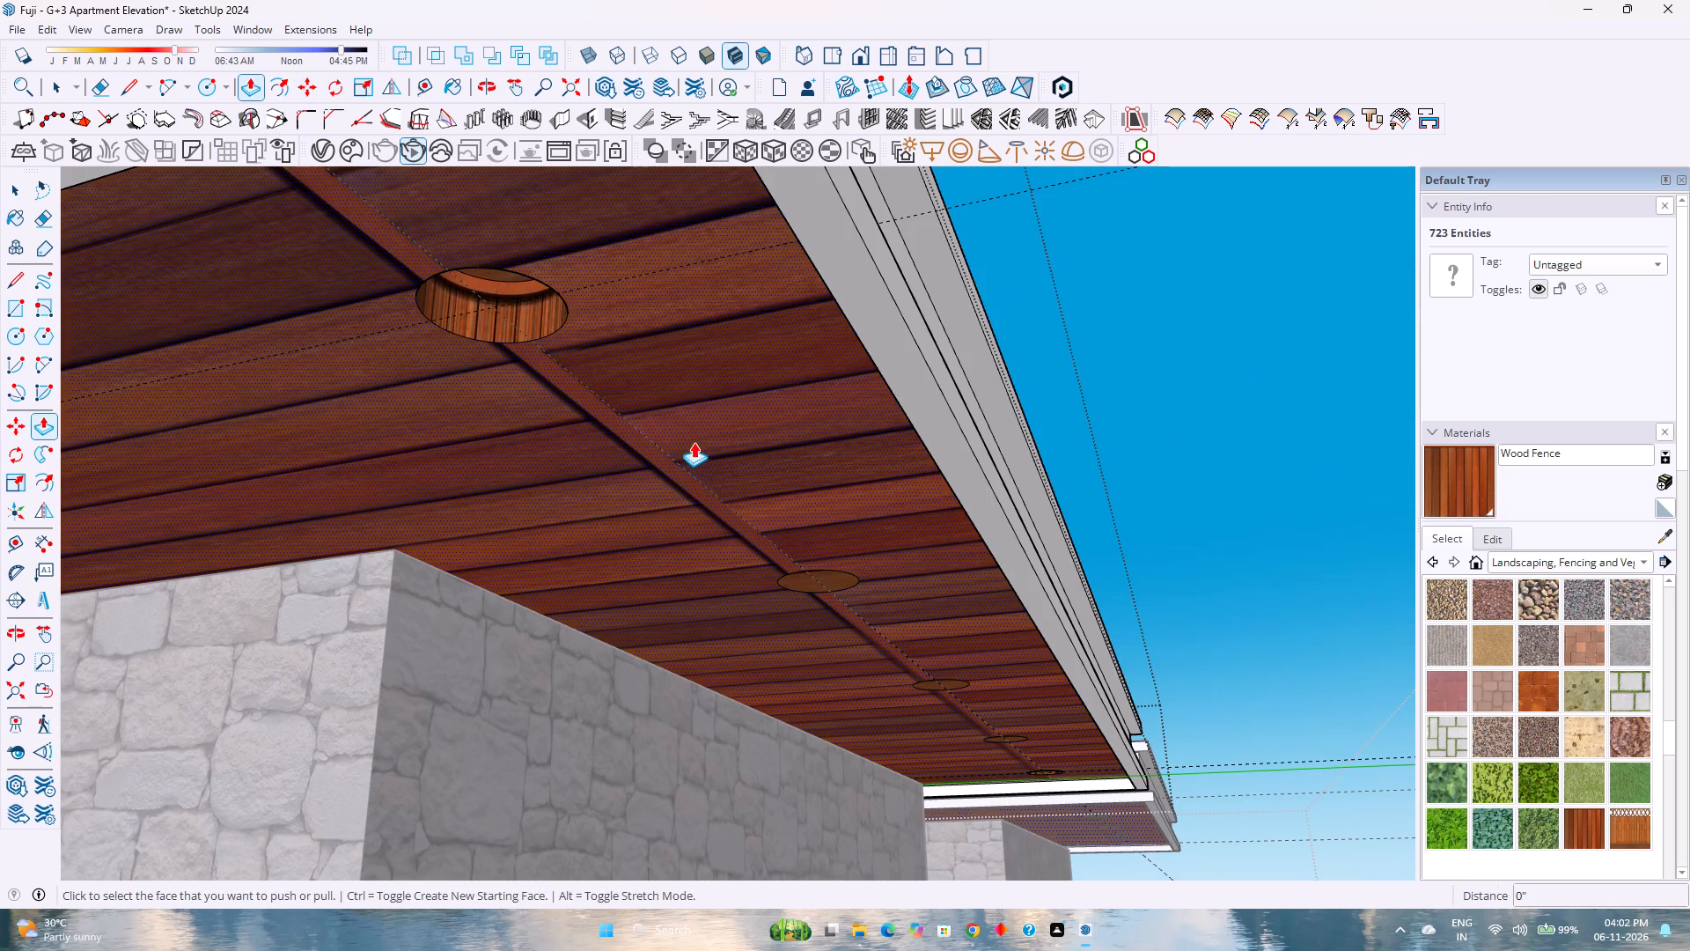
pyautogui.doubleClick(795, 586)
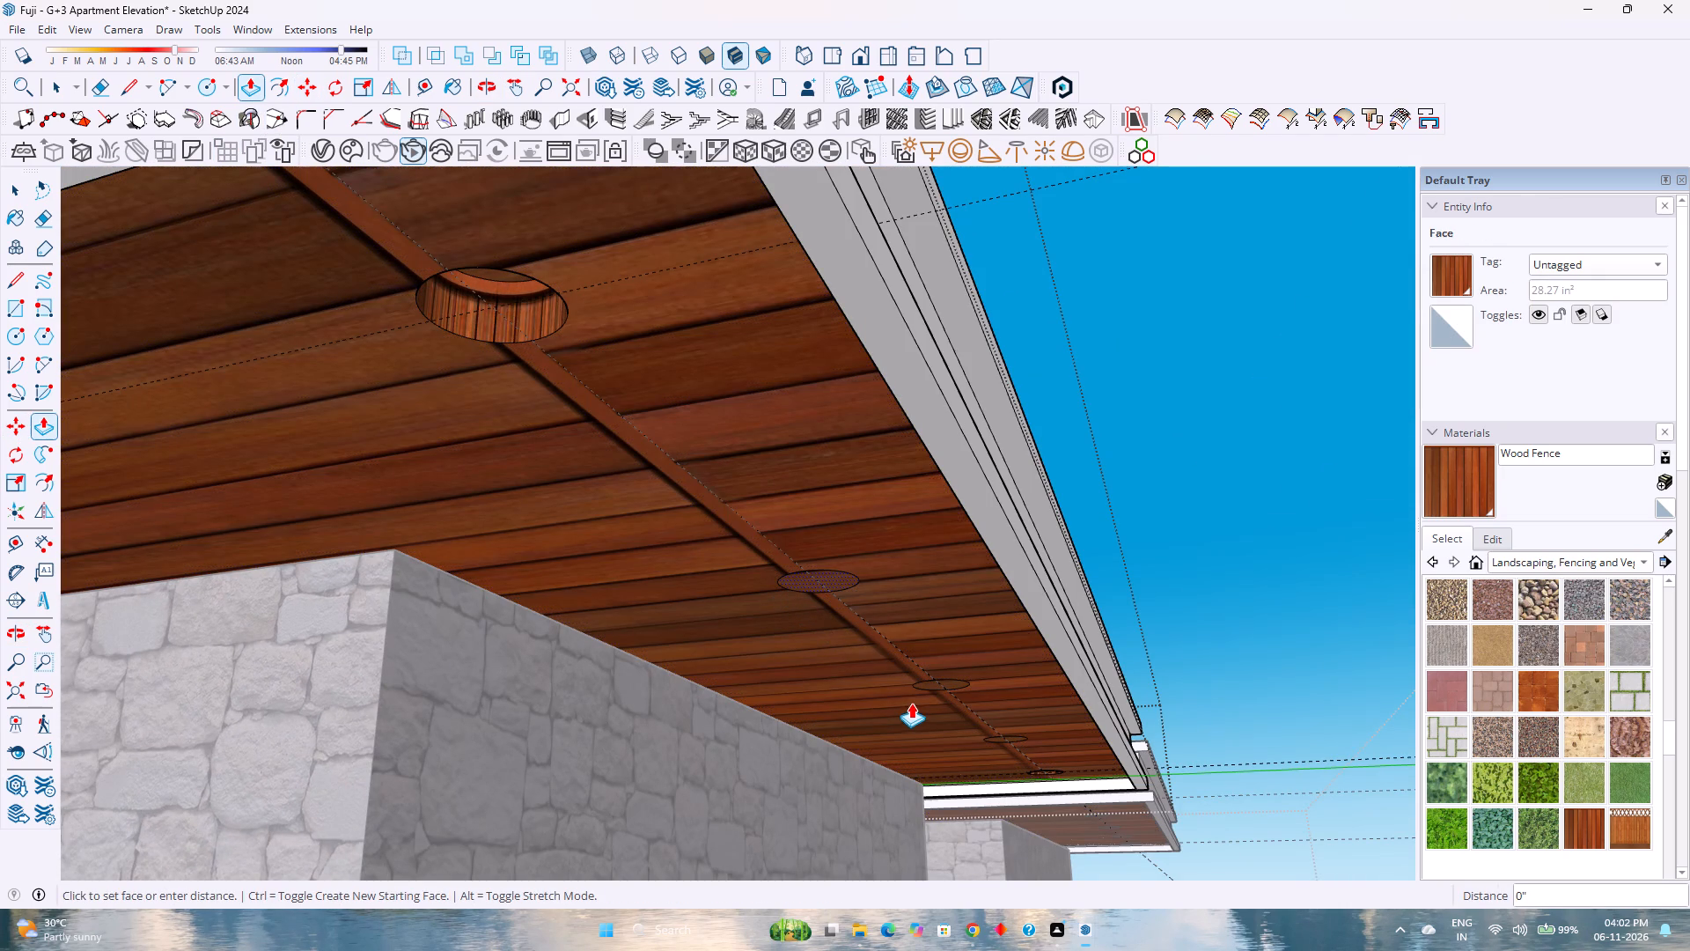
pyautogui.scroll(6, 918, 704)
pyautogui.doubleClick(945, 676)
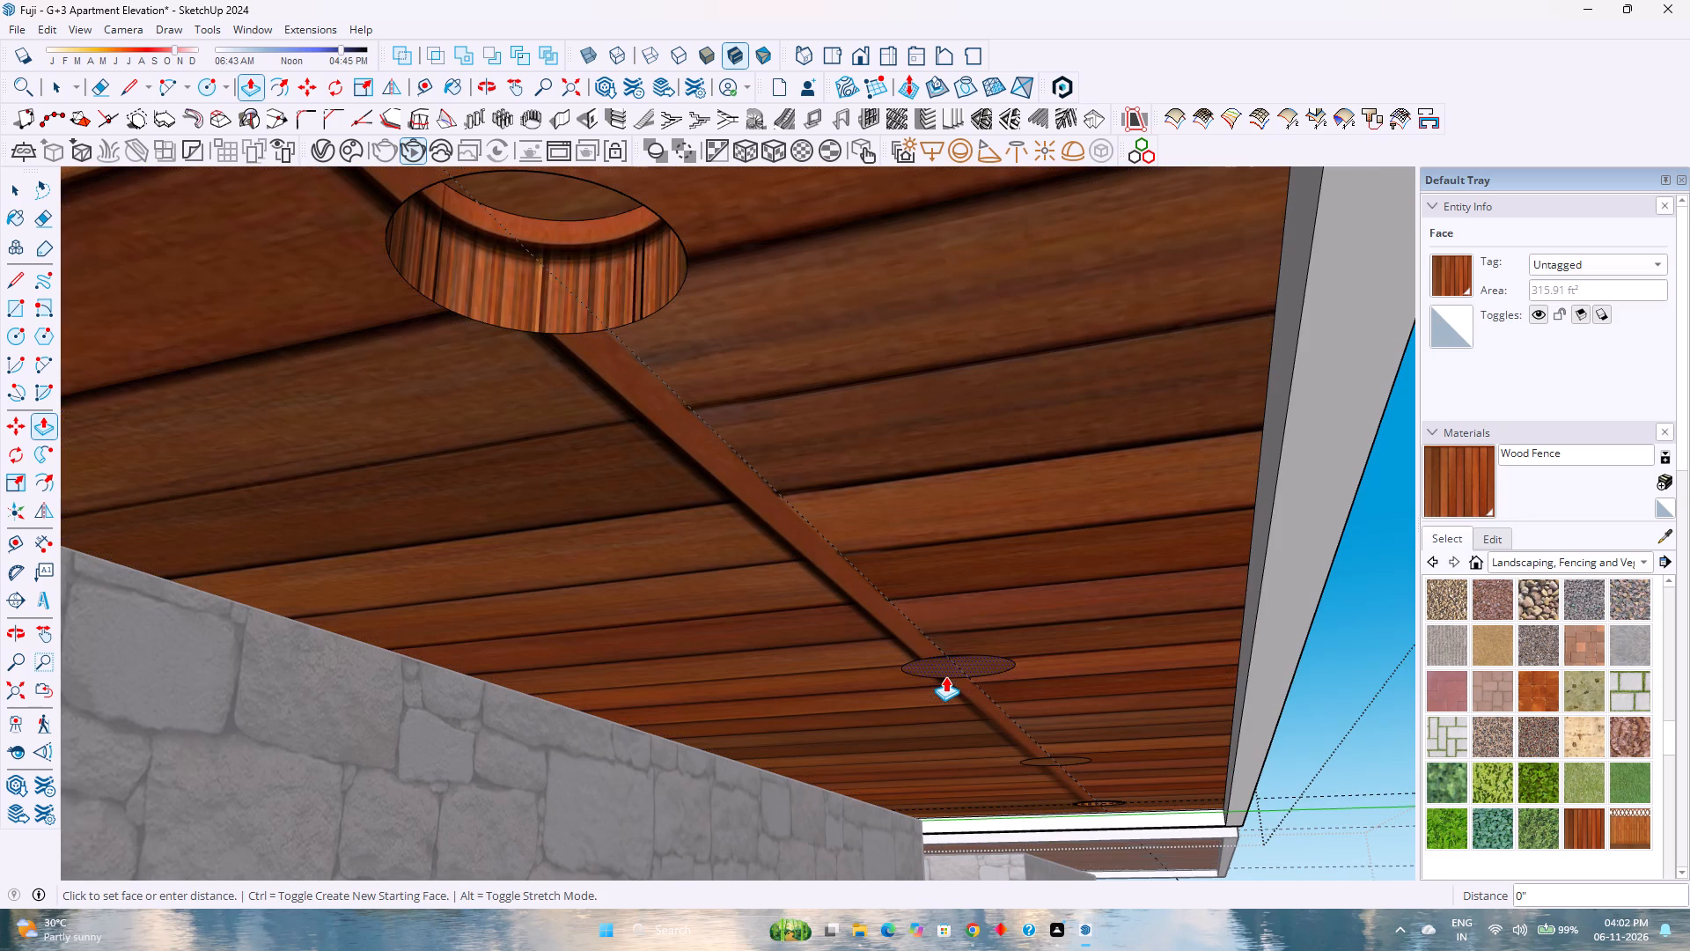
pyautogui.scroll(4, 1040, 770)
pyautogui.moveTo(1044, 774); pyautogui.dragTo(1001, 739, button='middle')
pyautogui.middleClick(1001, 739)
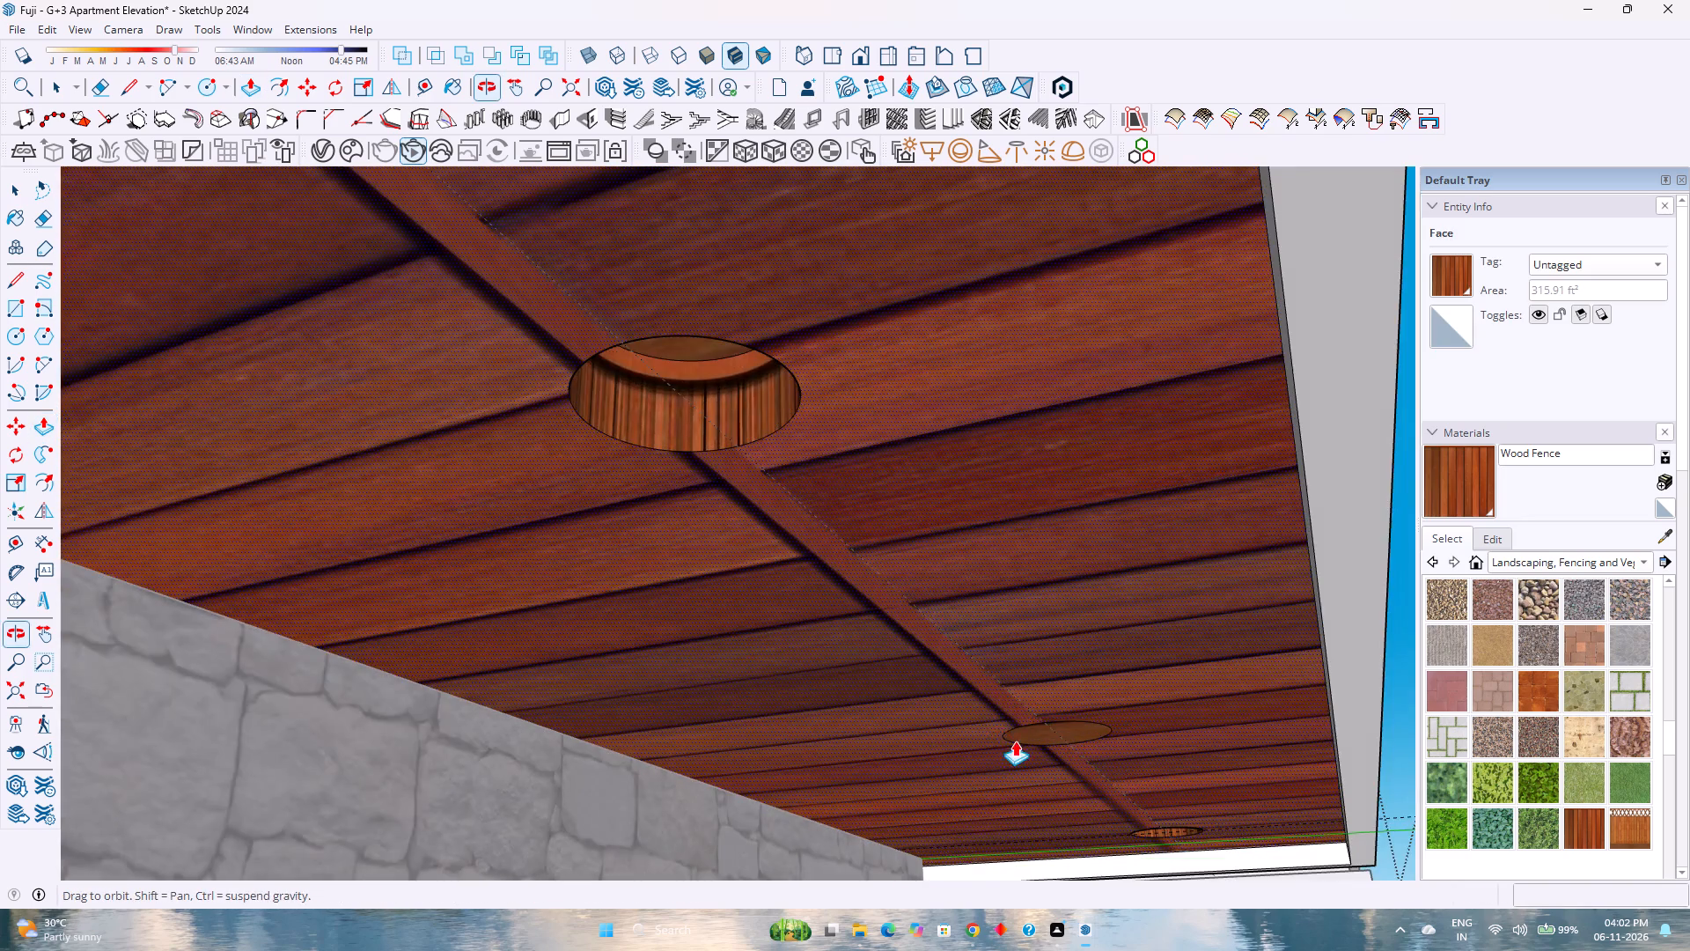
pyautogui.scroll(2, 1092, 756)
pyautogui.doubleClick(1076, 729)
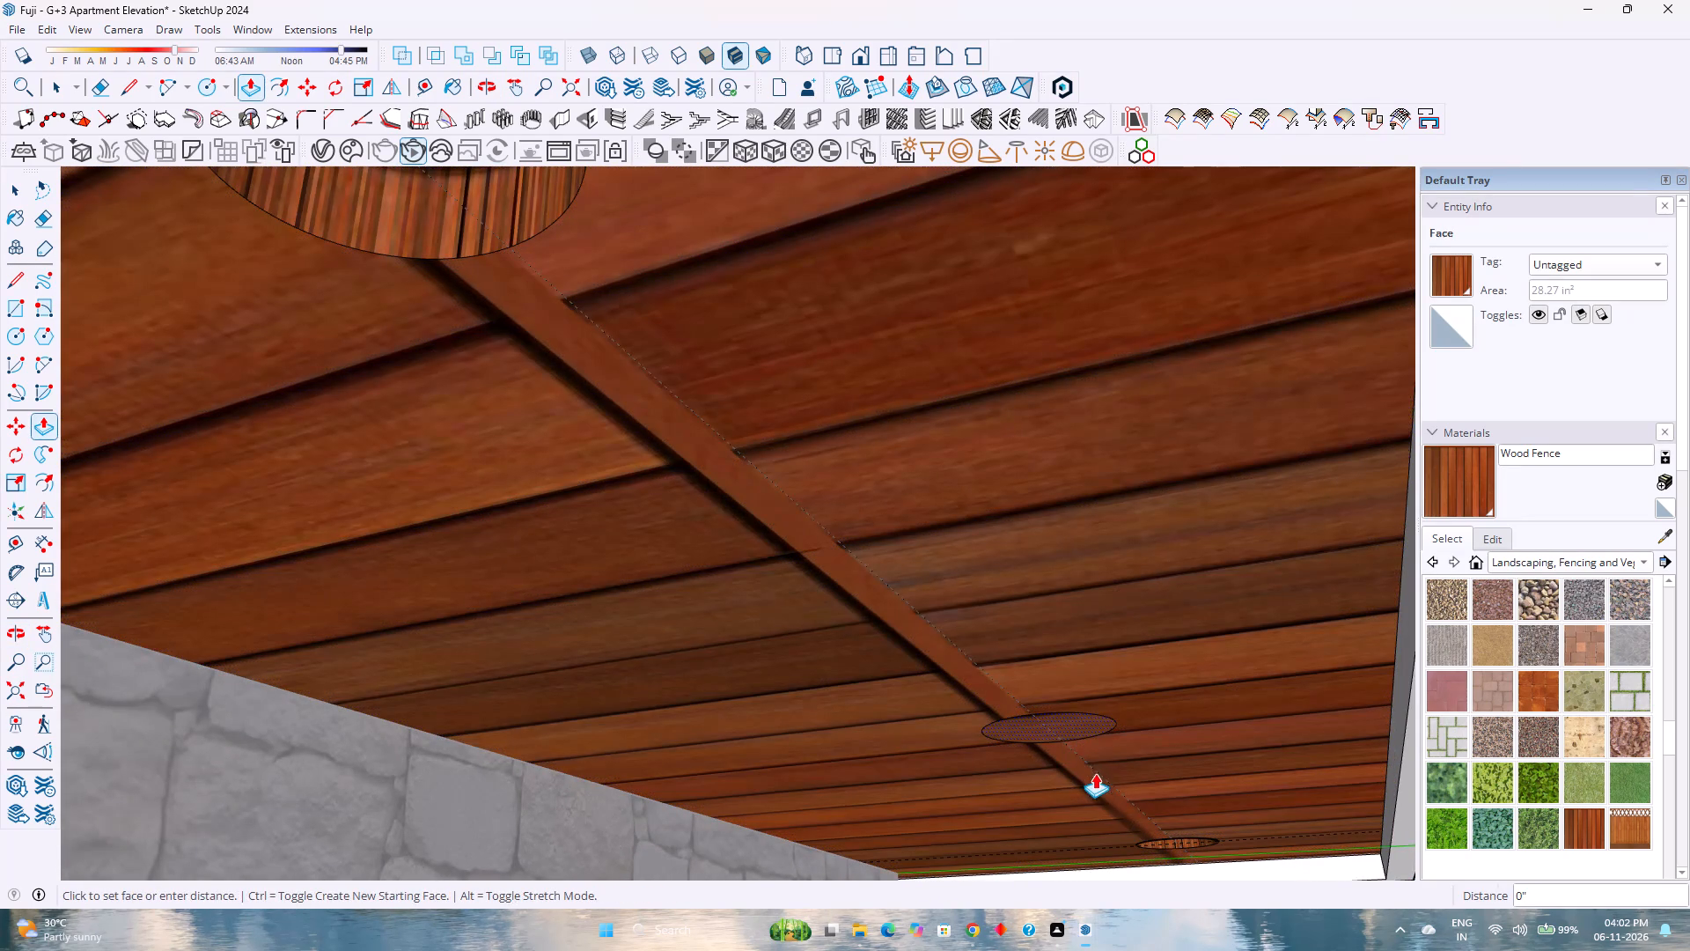
# Recess the three original flat circles on the first soffit side by the same 3" with Push/Pull.
pyautogui.keyDown('shift'); pyautogui.moveTo(1098, 778); pyautogui.dragTo(1080, 776, button='middle'); pyautogui.keyUp('shift')
pyautogui.keyDown('shift'); pyautogui.moveTo(1077, 773); pyautogui.dragTo(903, 586, button='middle'); pyautogui.keyUp('shift')
pyautogui.keyDown('shift'); pyautogui.middleClick(903, 586); pyautogui.keyUp('shift')
pyautogui.scroll(-9, 1026, 719)
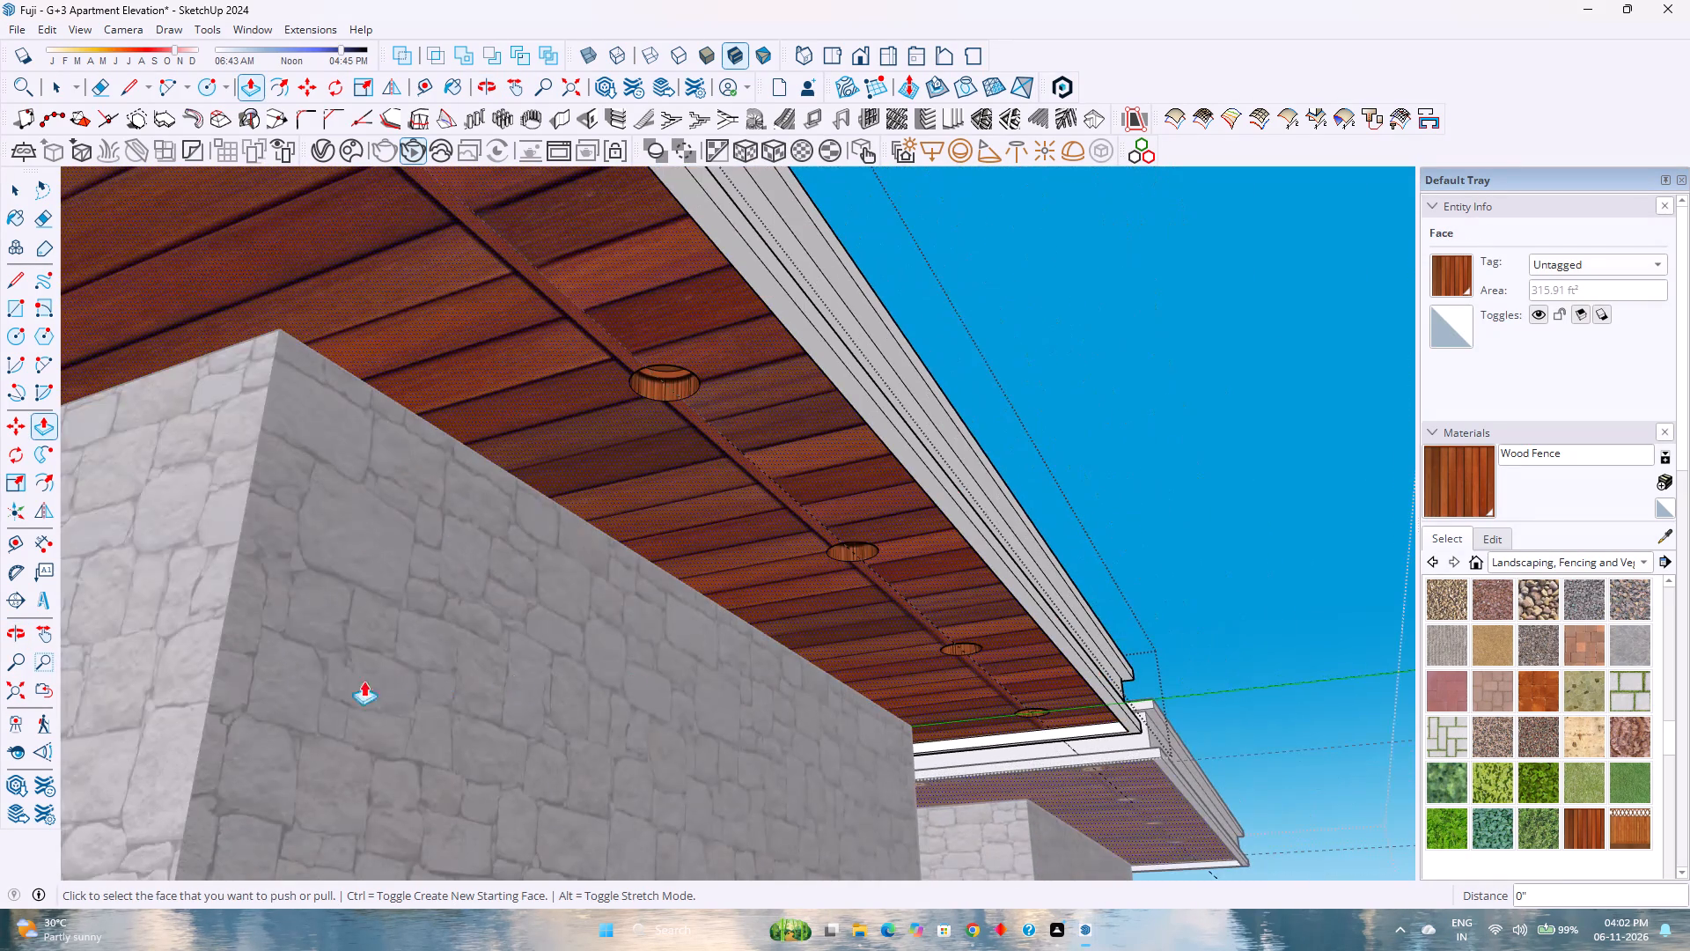
pyautogui.click(854, 56)
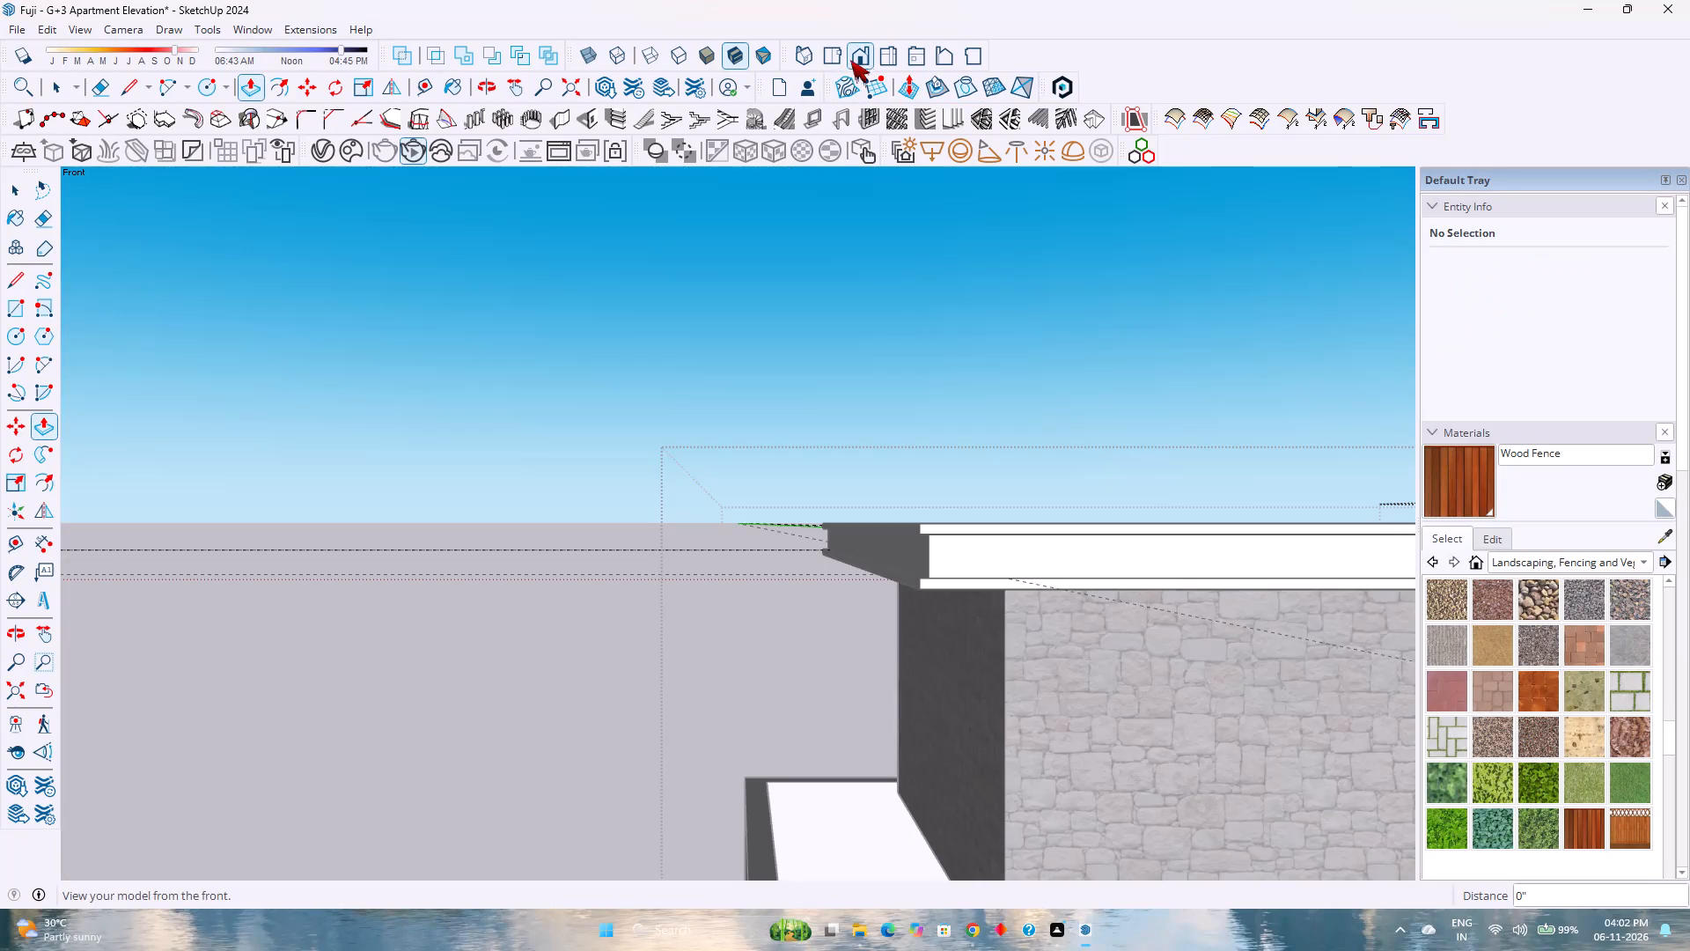
pyautogui.keyDown('shift'); pyautogui.moveTo(950, 414); pyautogui.dragTo(553, 402, button='middle'); pyautogui.keyUp('shift')
pyautogui.keyDown('shift'); pyautogui.middleClick(553, 402); pyautogui.keyUp('shift')
pyautogui.scroll(-6, 552, 402)
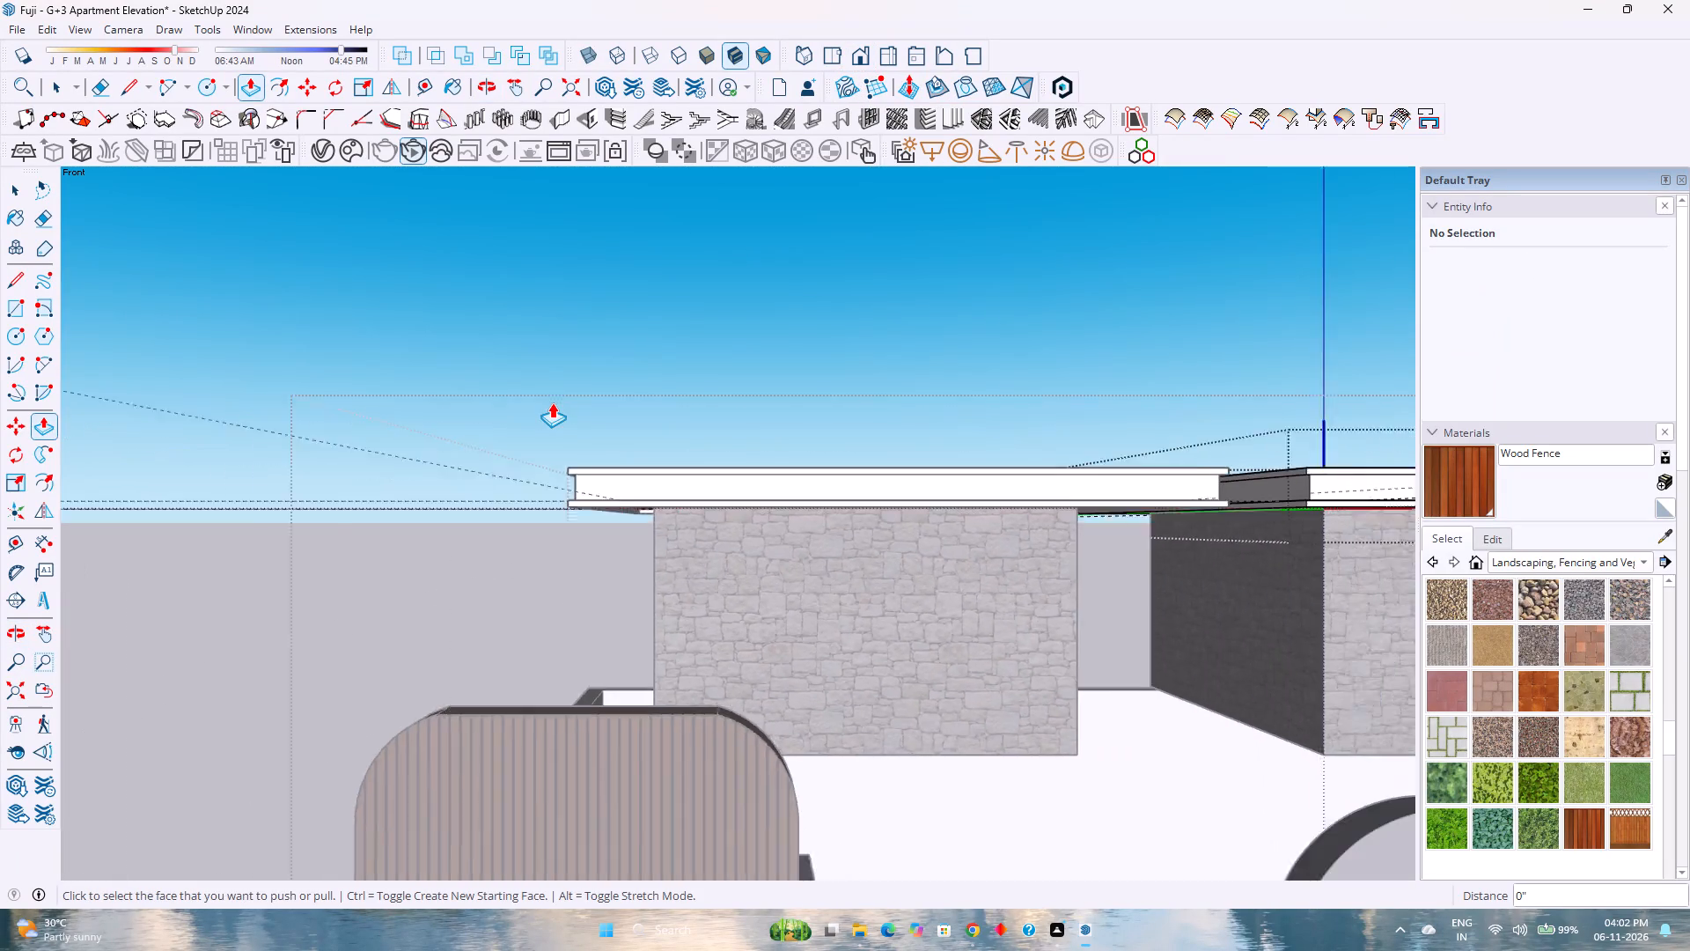
pyautogui.scroll(-2, 552, 402)
pyautogui.scroll(-2, 784, 511)
pyautogui.keyDown('shift'); pyautogui.moveTo(875, 536); pyautogui.dragTo(417, 492, button='middle'); pyautogui.keyUp('shift')
pyautogui.keyDown('shift'); pyautogui.middleClick(417, 492); pyautogui.keyUp('shift')
pyautogui.moveTo(701, 486); pyautogui.dragTo(367, 364, button='middle')
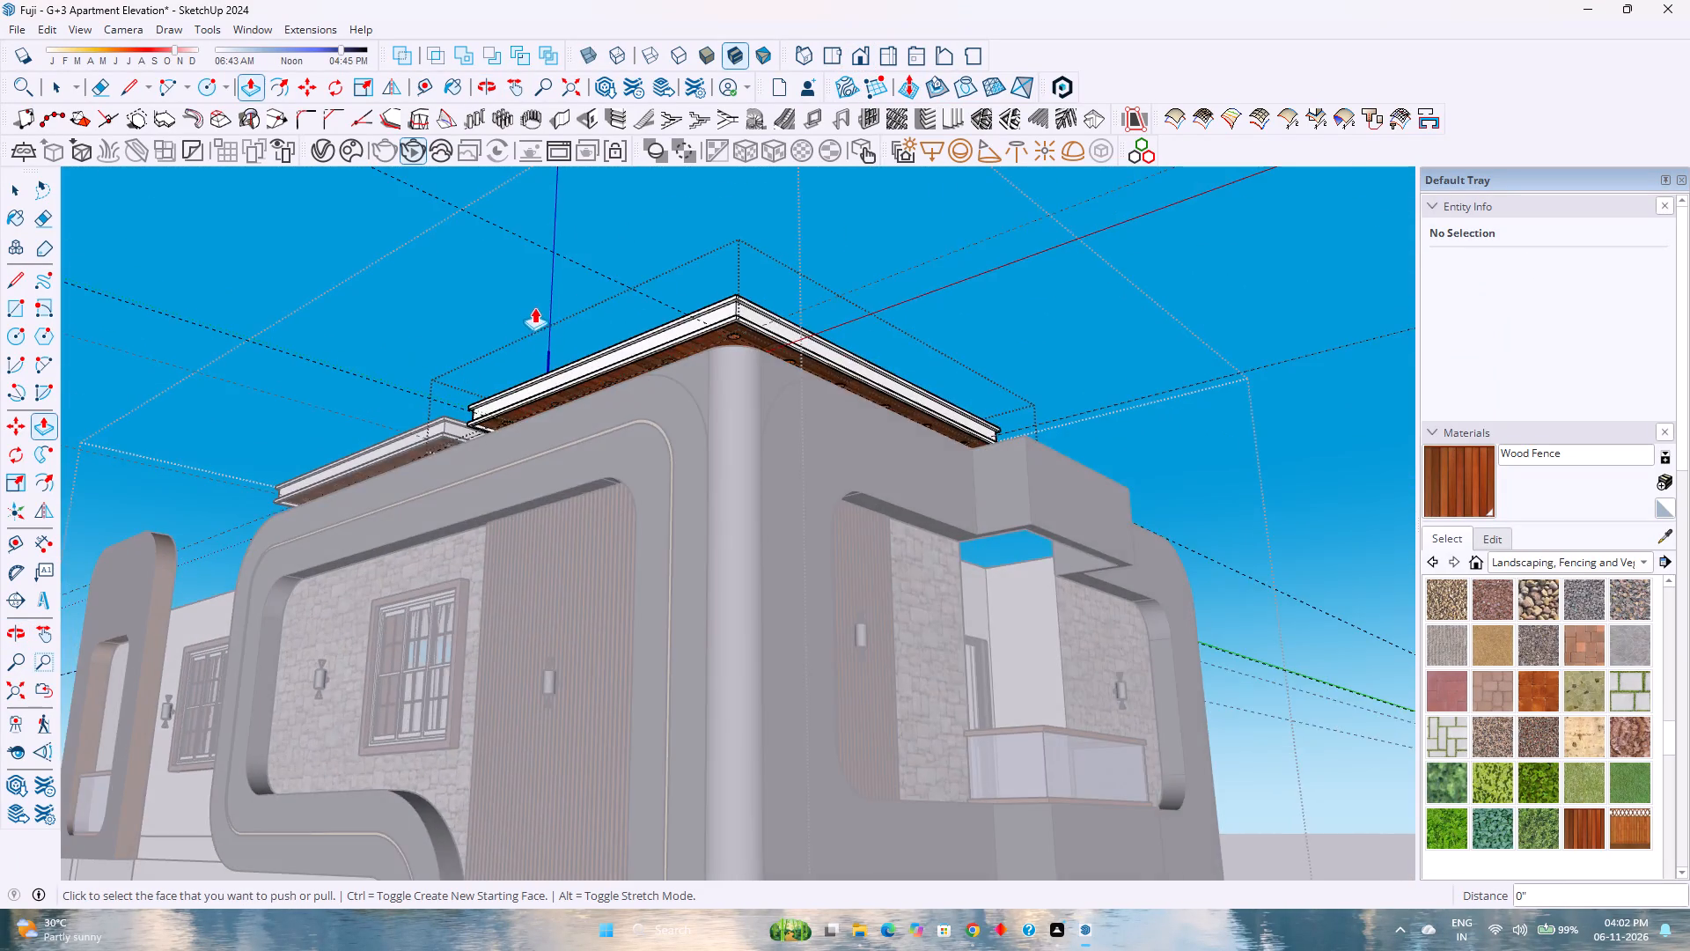
pyautogui.scroll(12, 534, 307)
pyautogui.scroll(6, 785, 434)
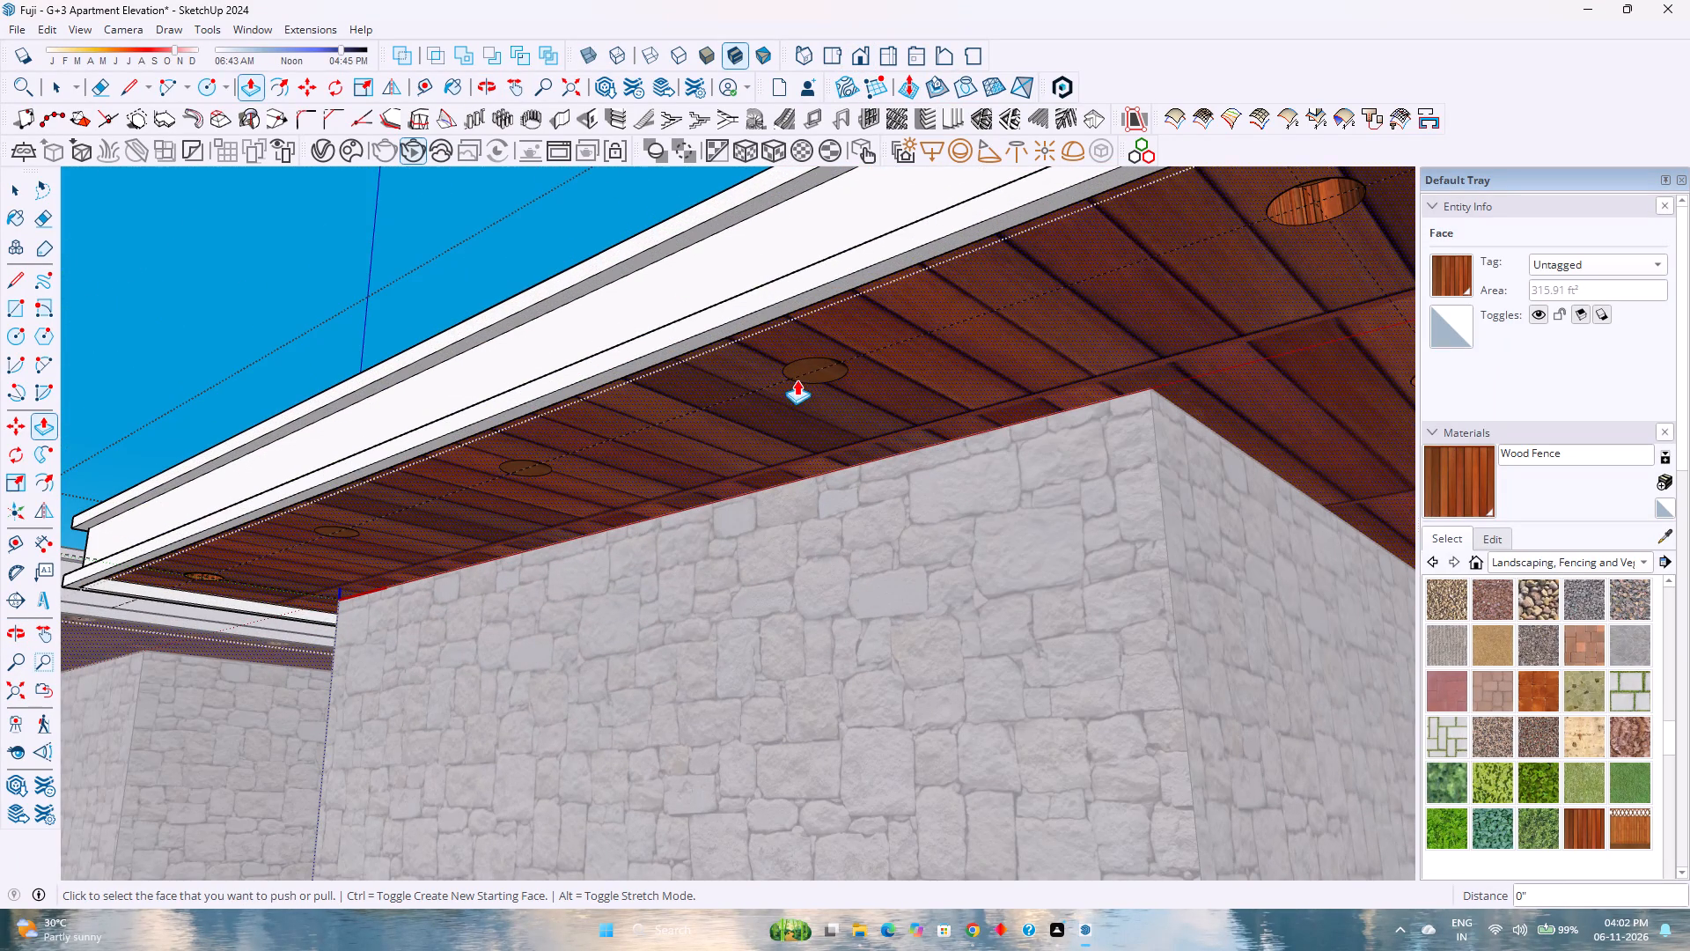
pyautogui.doubleClick(819, 379)
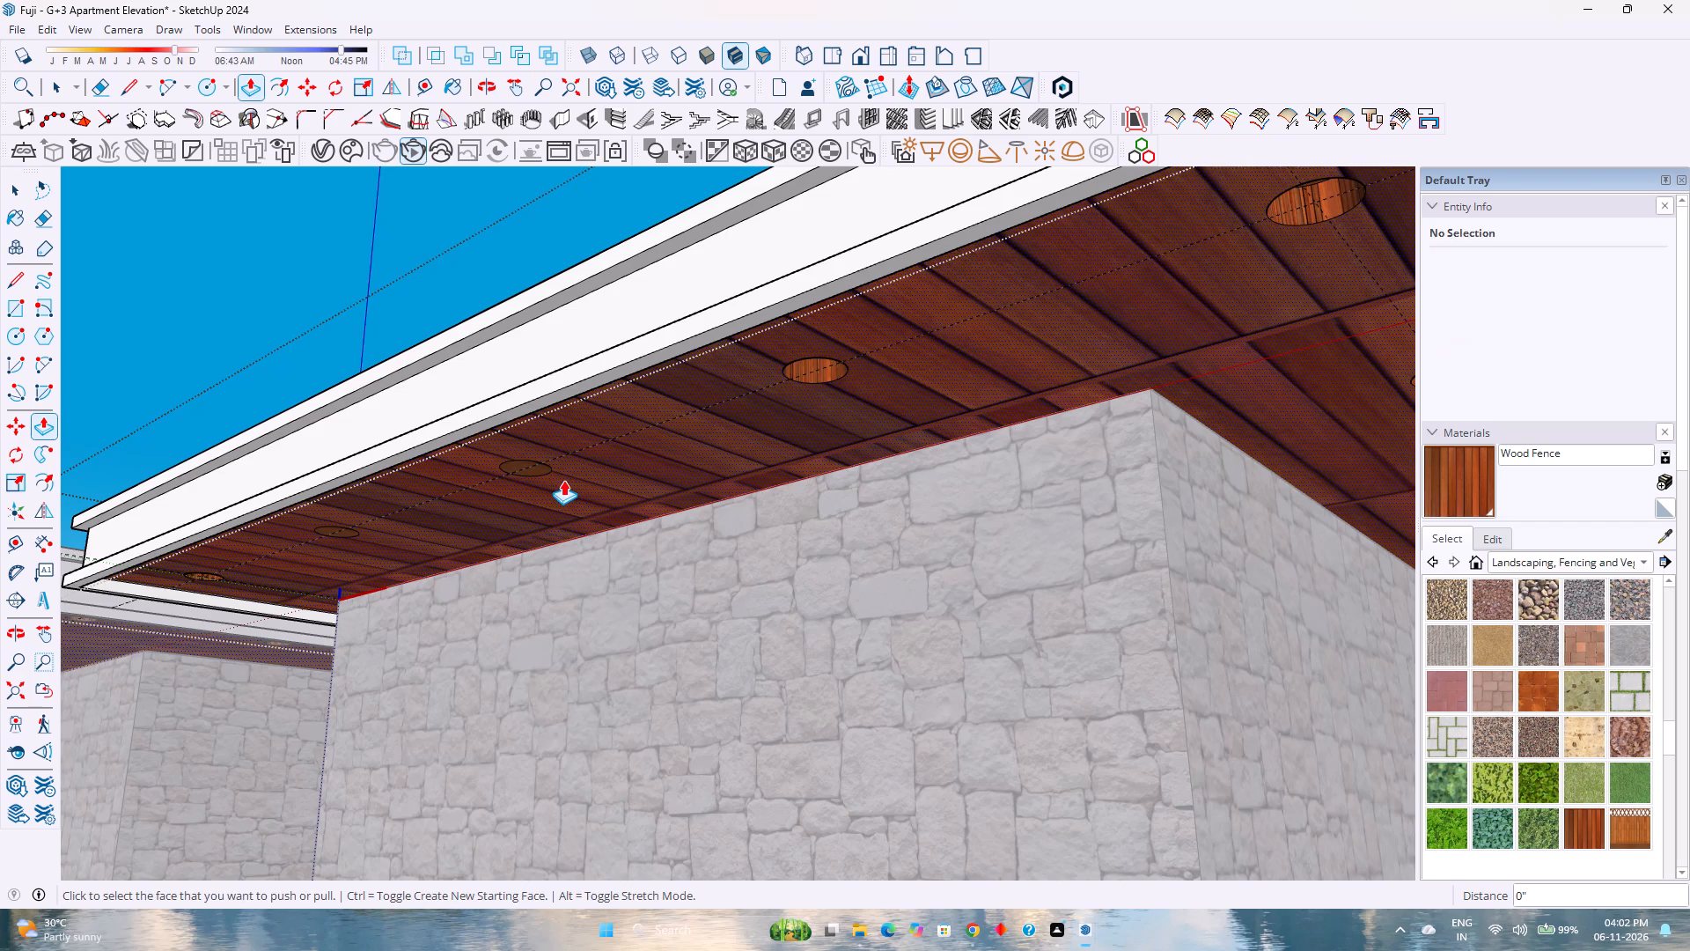
pyautogui.doubleClick(532, 474)
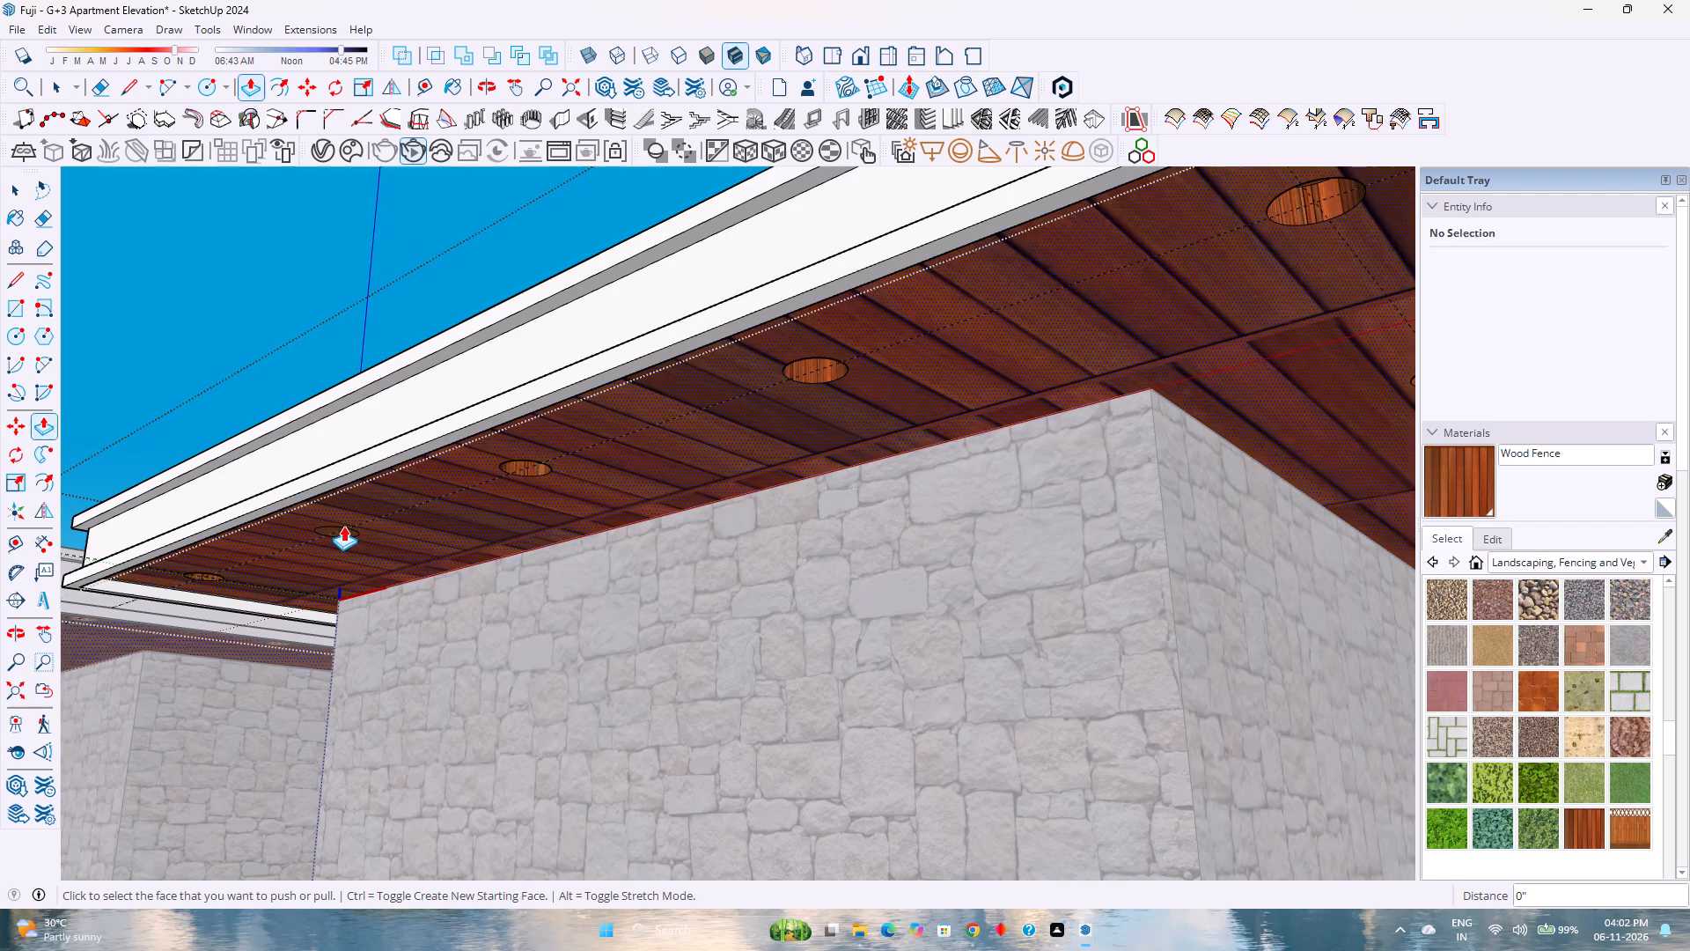
pyautogui.scroll(4, 343, 526)
pyautogui.doubleClick(341, 536)
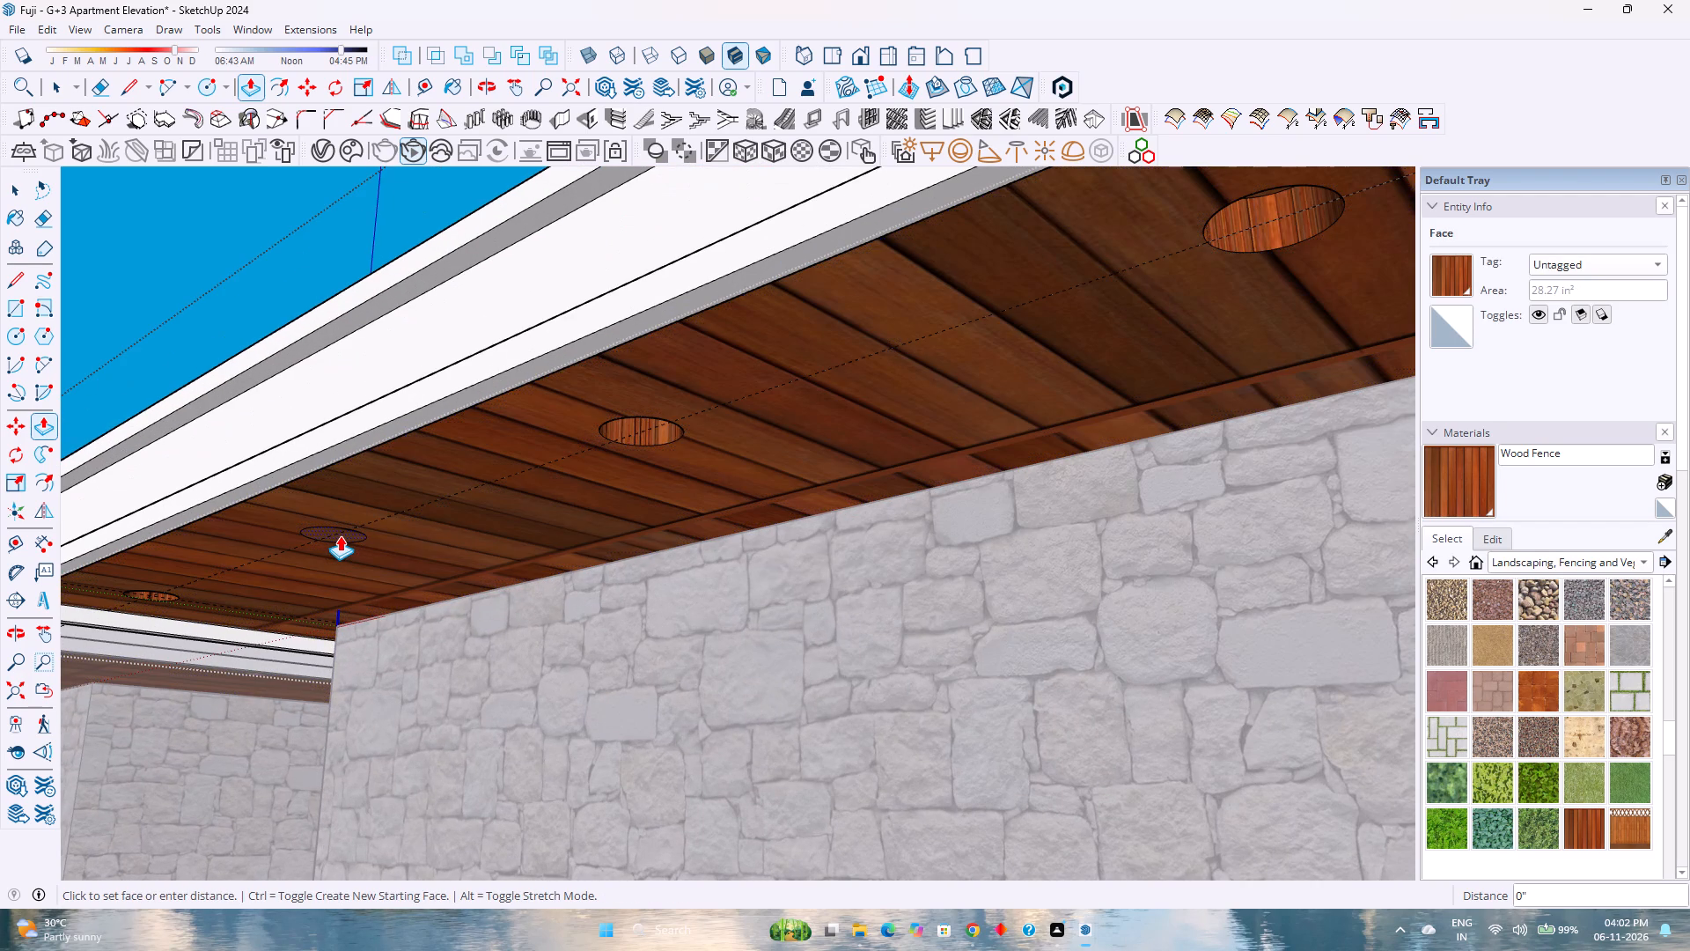
pyautogui.press('space')
# Draw a horizontal circle with a 2" radius centred on the recessed hole at the soffit's front corner.
pyautogui.scroll(-9, 351, 527)
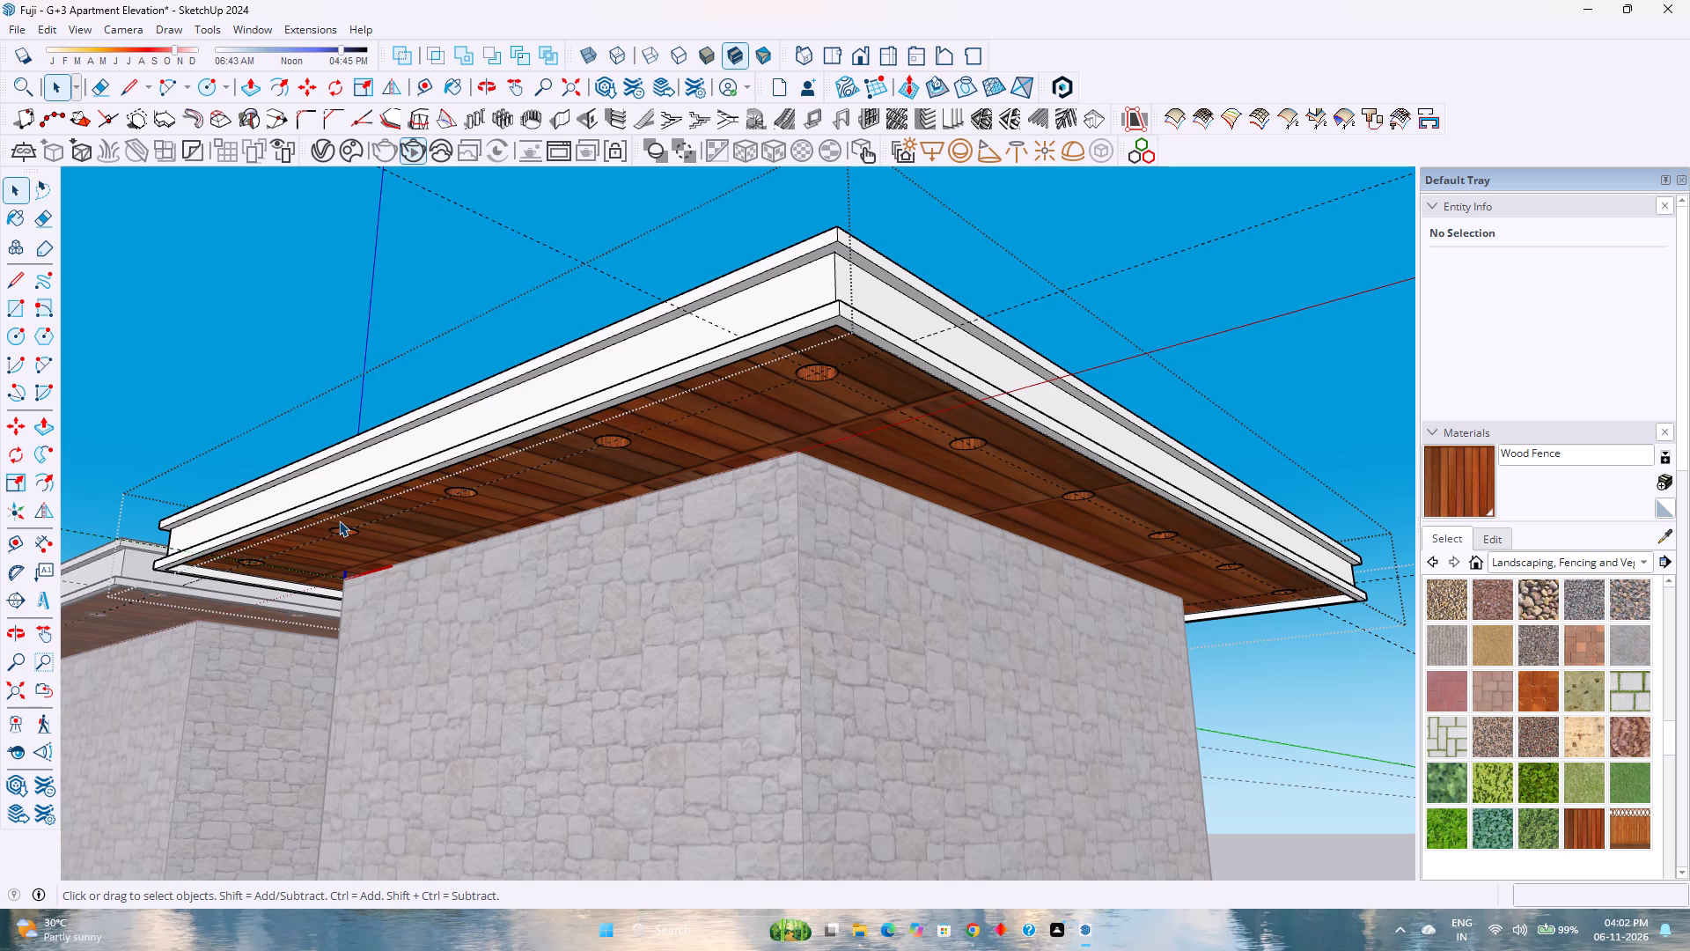
pyautogui.moveTo(339, 511); pyautogui.dragTo(311, 398, button='middle')
pyautogui.middleClick(311, 398)
pyautogui.moveTo(311, 398); pyautogui.dragTo(312, 580, button='middle')
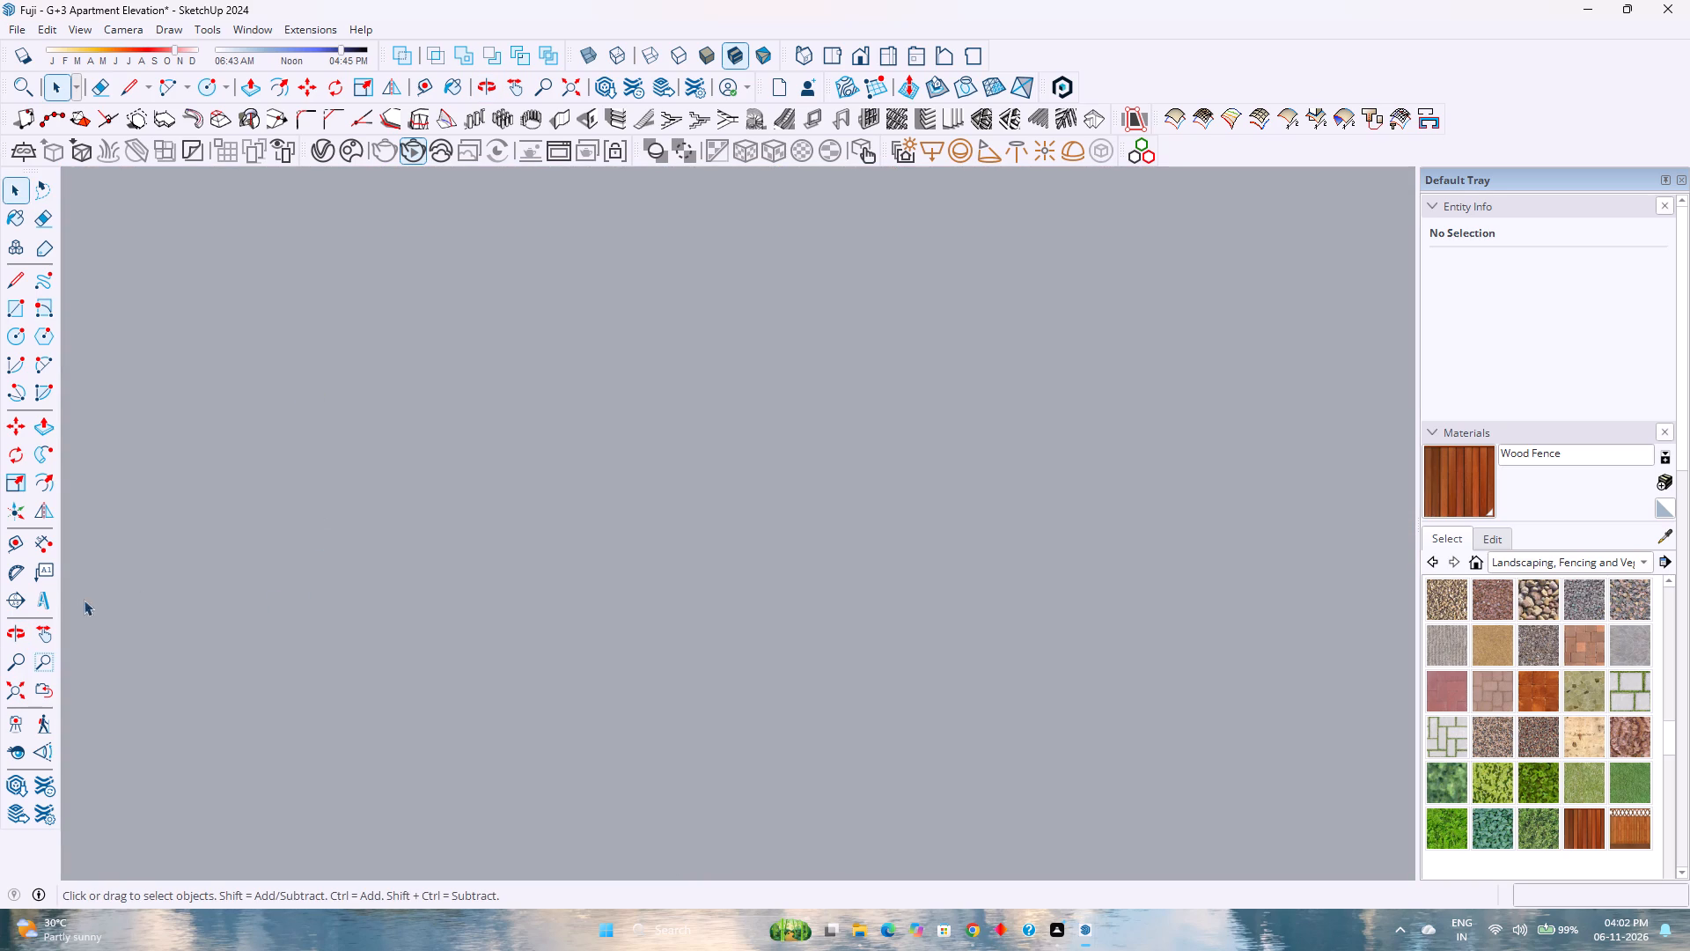
pyautogui.click(13, 700)
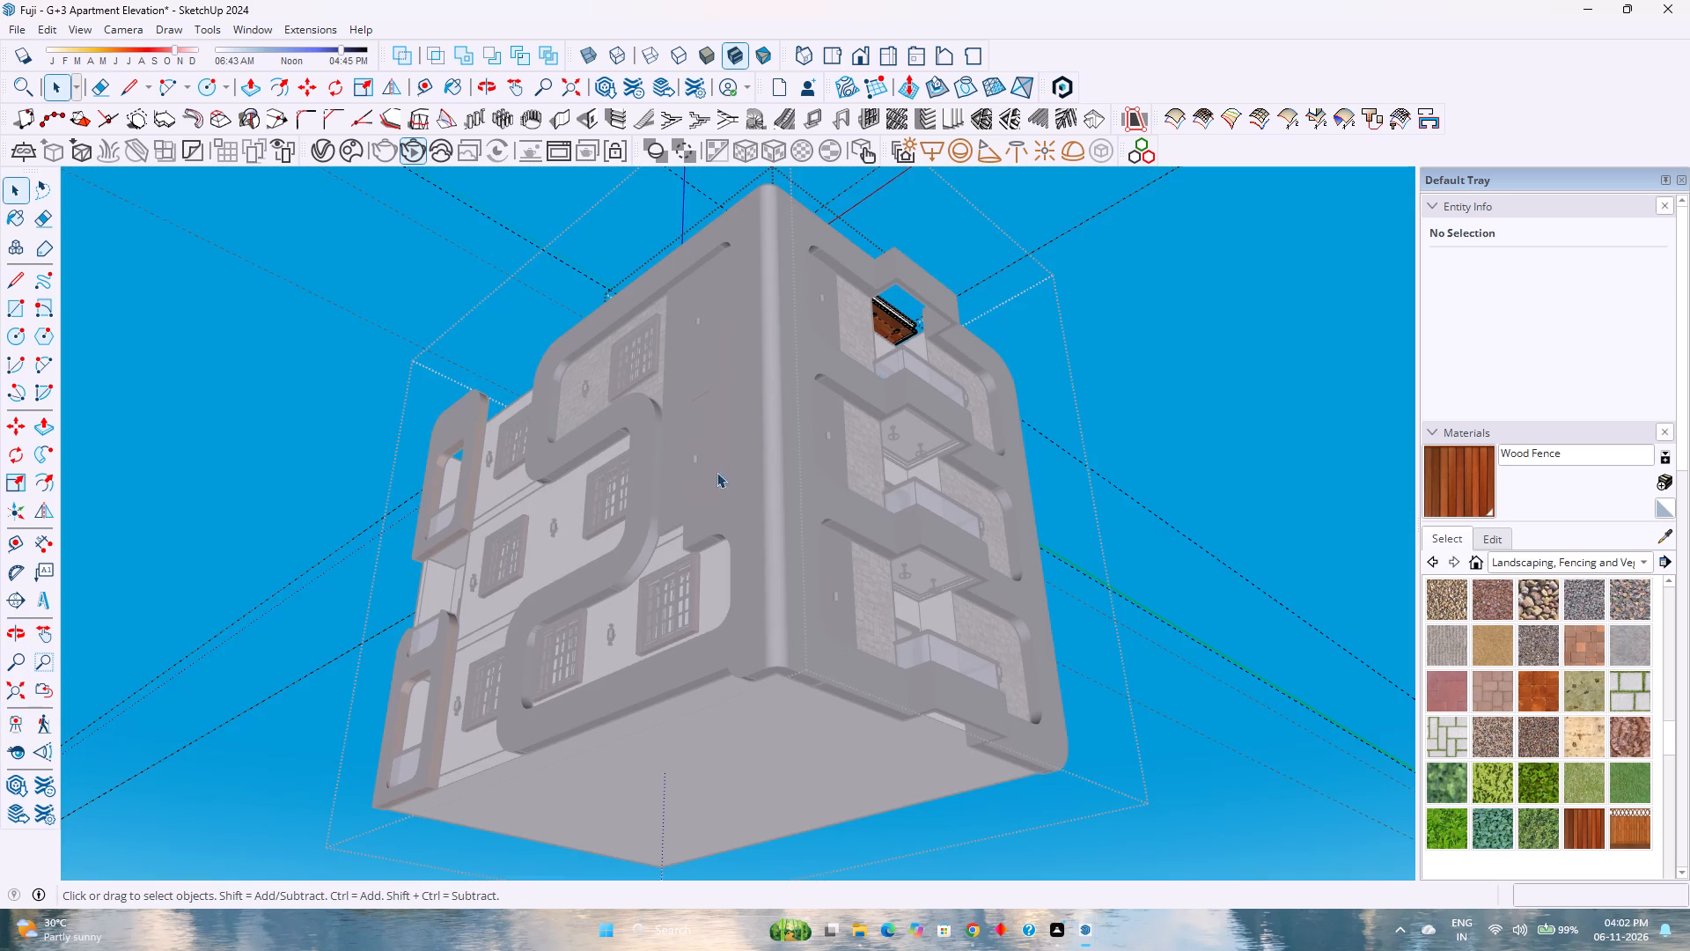
pyautogui.scroll(5, 815, 460)
pyautogui.keyDown('shift'); pyautogui.moveTo(841, 407); pyautogui.dragTo(683, 819, button='middle'); pyautogui.keyUp('shift')
pyautogui.keyDown('shift'); pyautogui.middleClick(682, 822); pyautogui.keyUp('shift')
pyautogui.middleClick(682, 824)
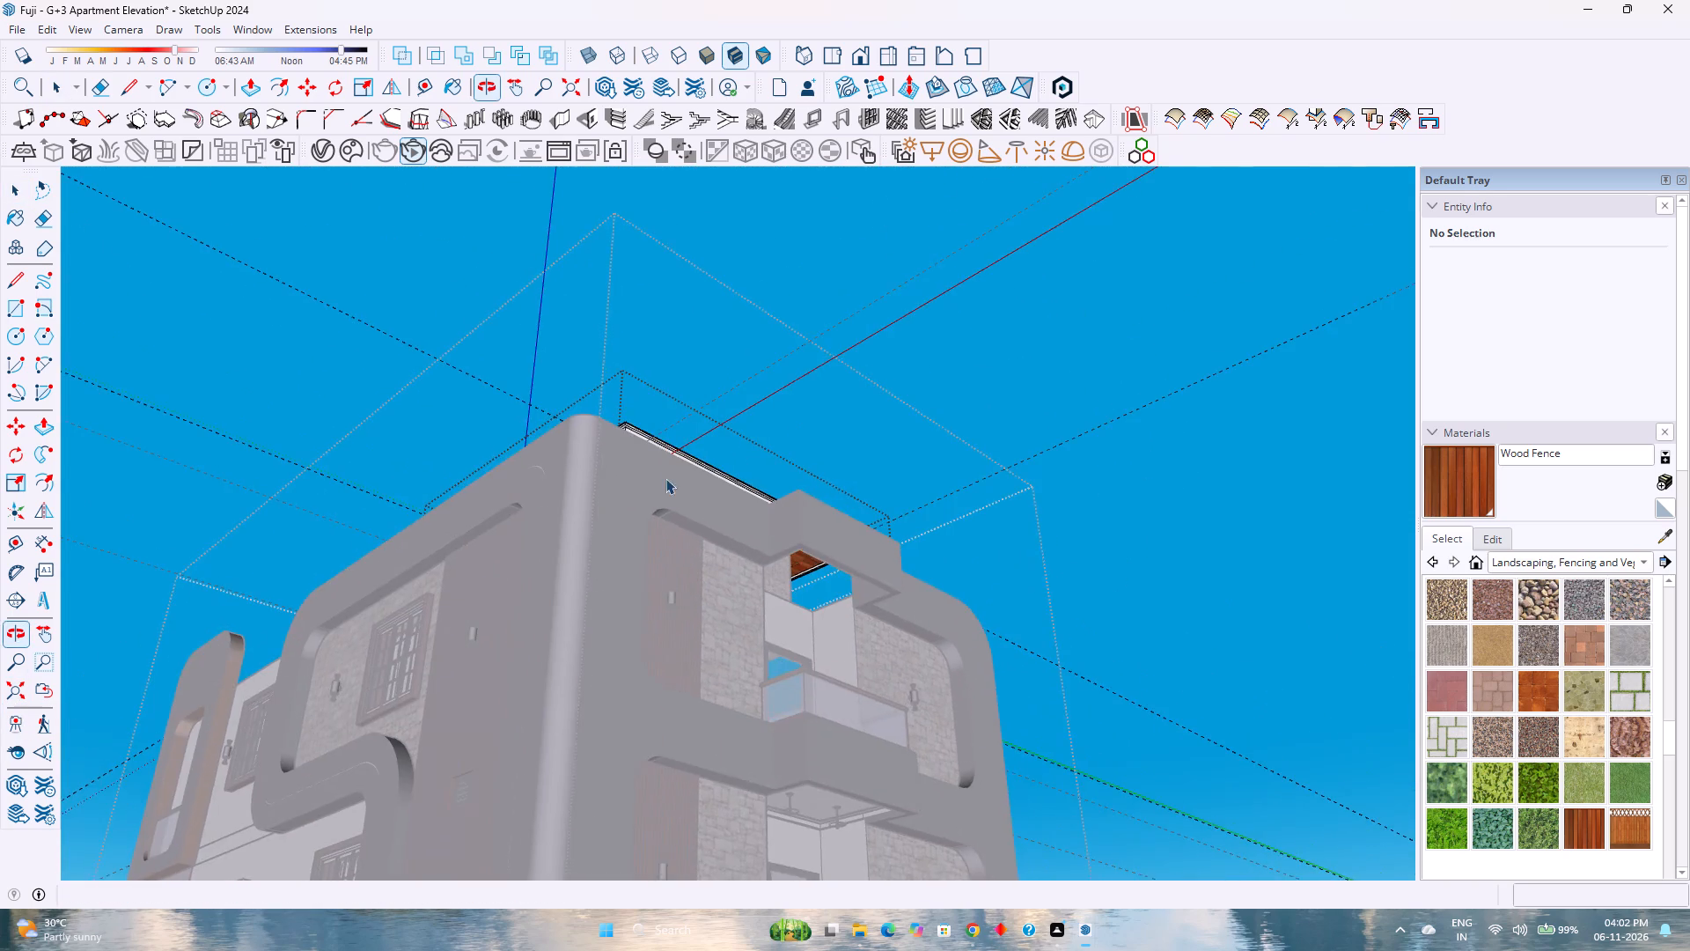
pyautogui.moveTo(665, 475); pyautogui.dragTo(647, 638, button='middle')
pyautogui.middleClick(646, 638)
pyautogui.scroll(13, 632, 498)
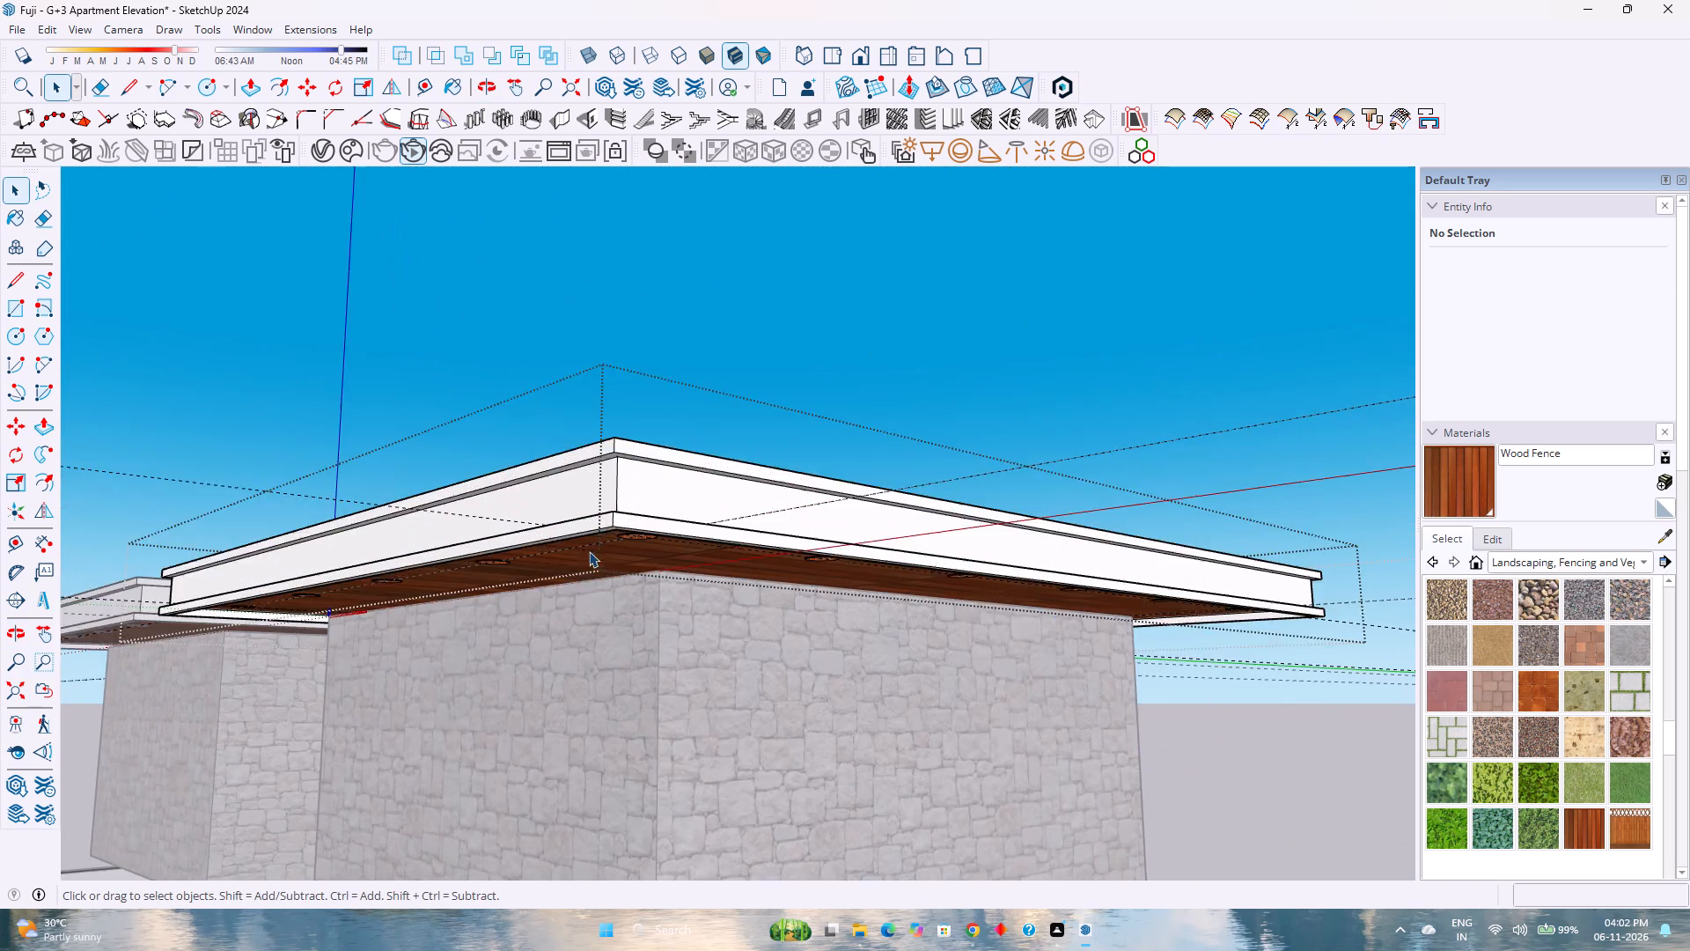
pyautogui.scroll(7, 589, 551)
pyautogui.moveTo(623, 520); pyautogui.dragTo(623, 440, button='middle')
pyautogui.scroll(11, 650, 388)
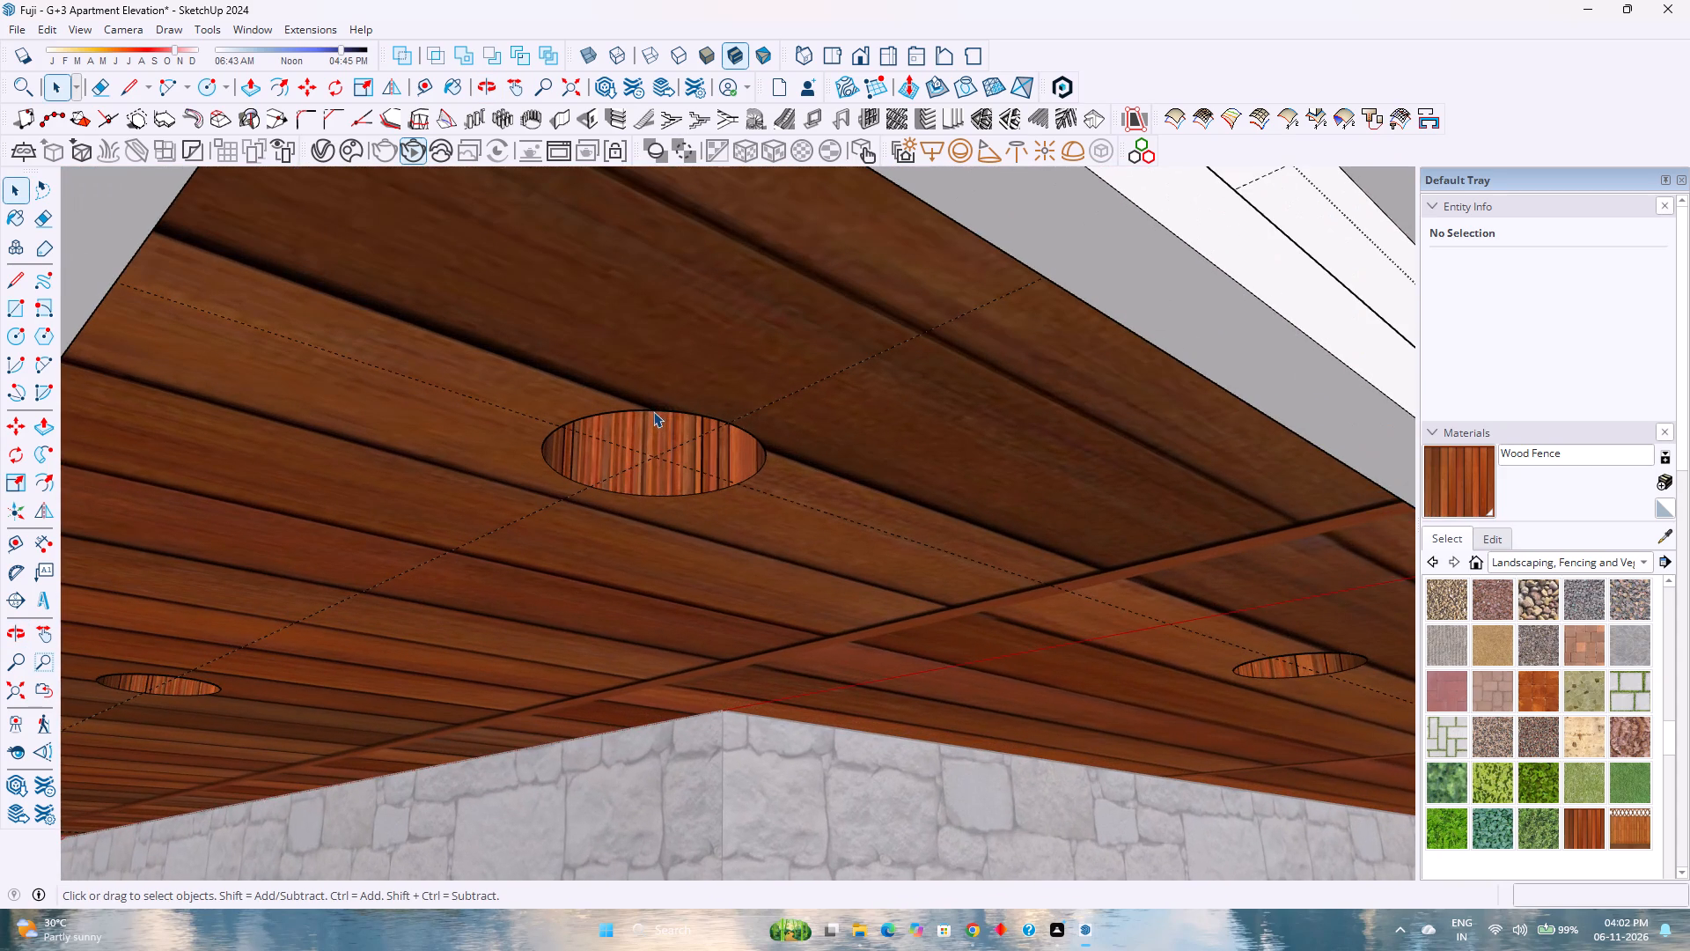
pyautogui.press('c')
pyautogui.press('Up')
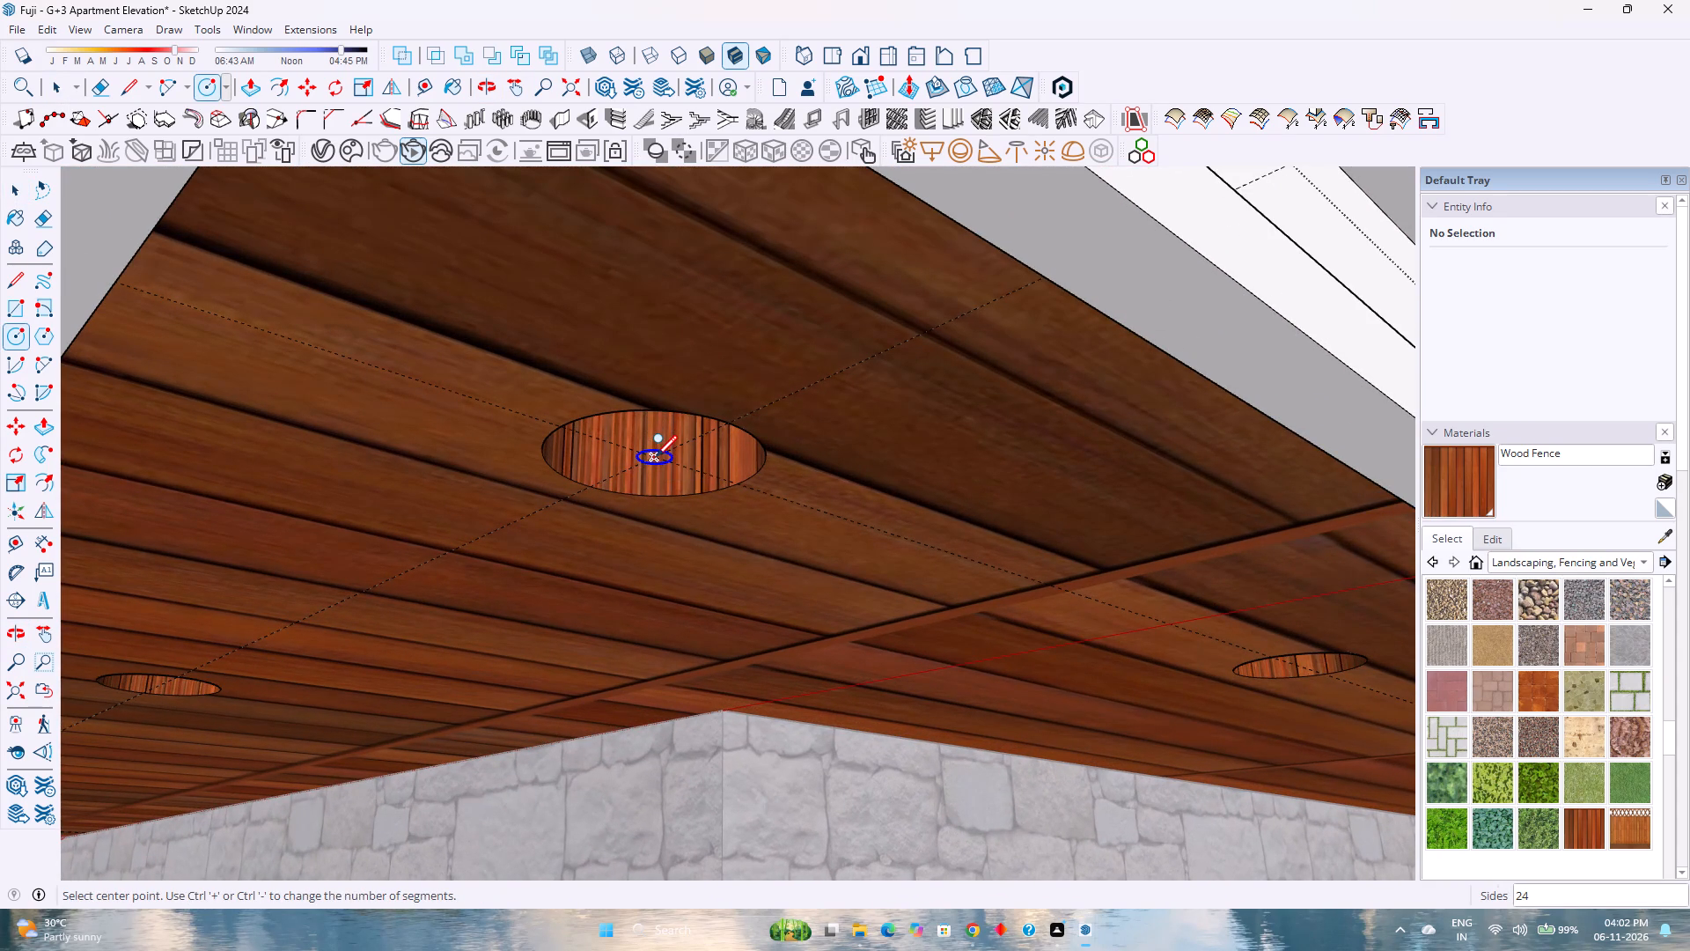
pyautogui.click(656, 455)
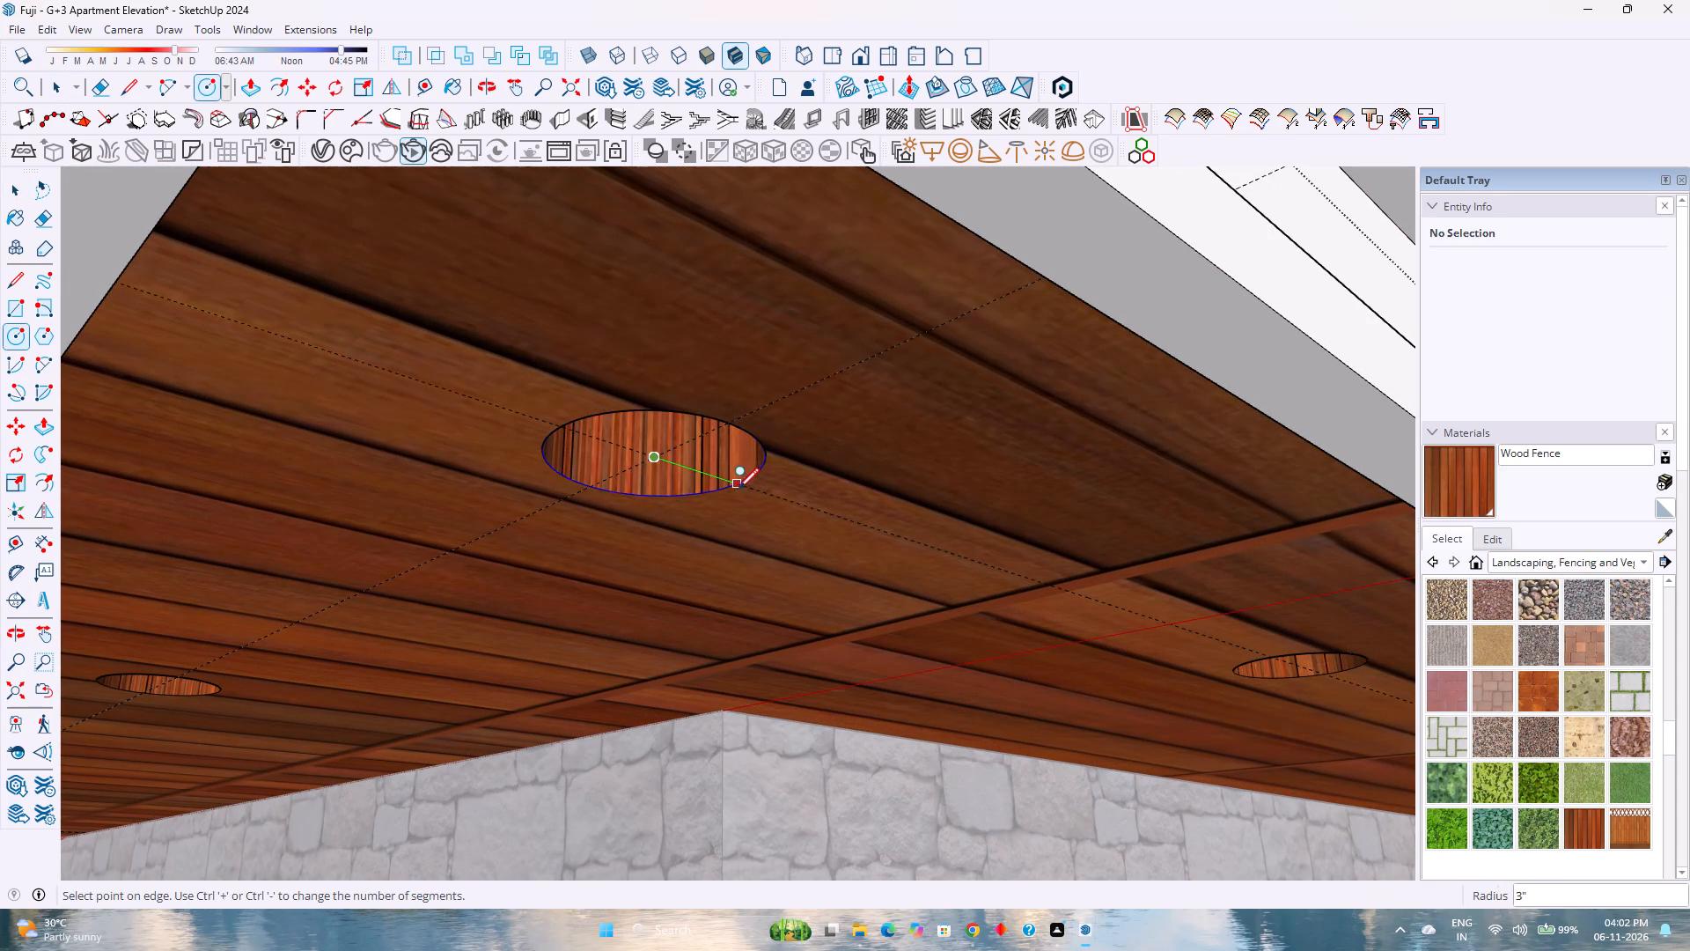
pyautogui.press('2')
pyautogui.press('Return')
# Turn the 2" radius circle inside the front-corner recess into a component with the definition name 4.
pyautogui.press('space')
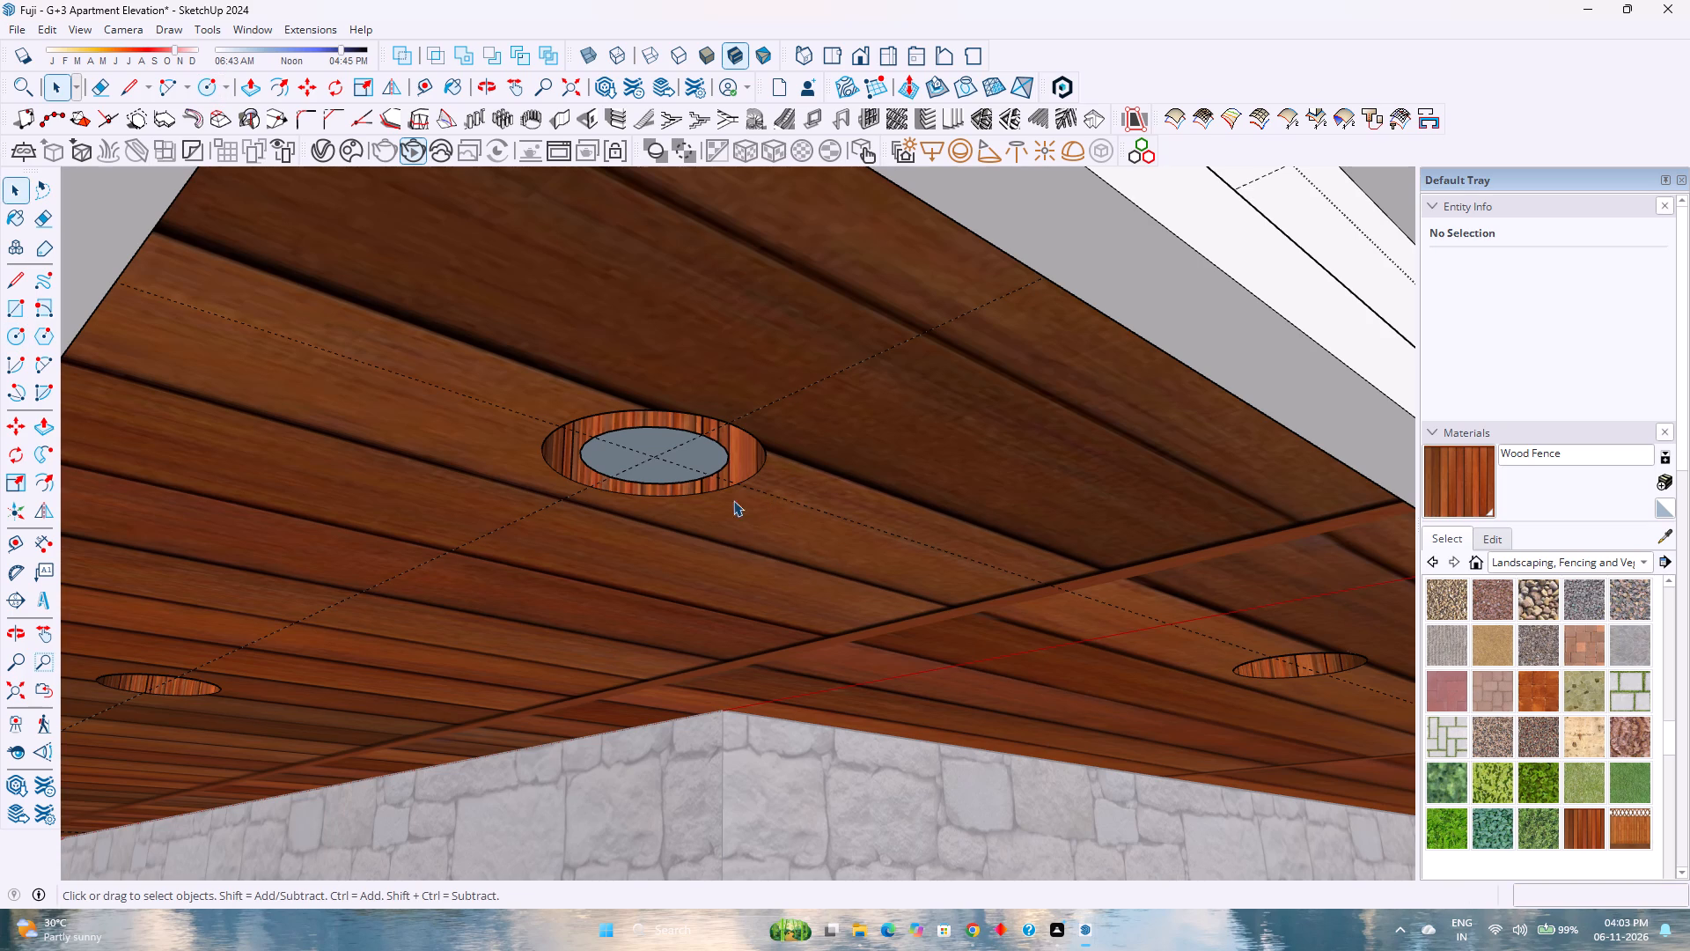
pyautogui.doubleClick(695, 451)
pyautogui.rightClick(694, 456)
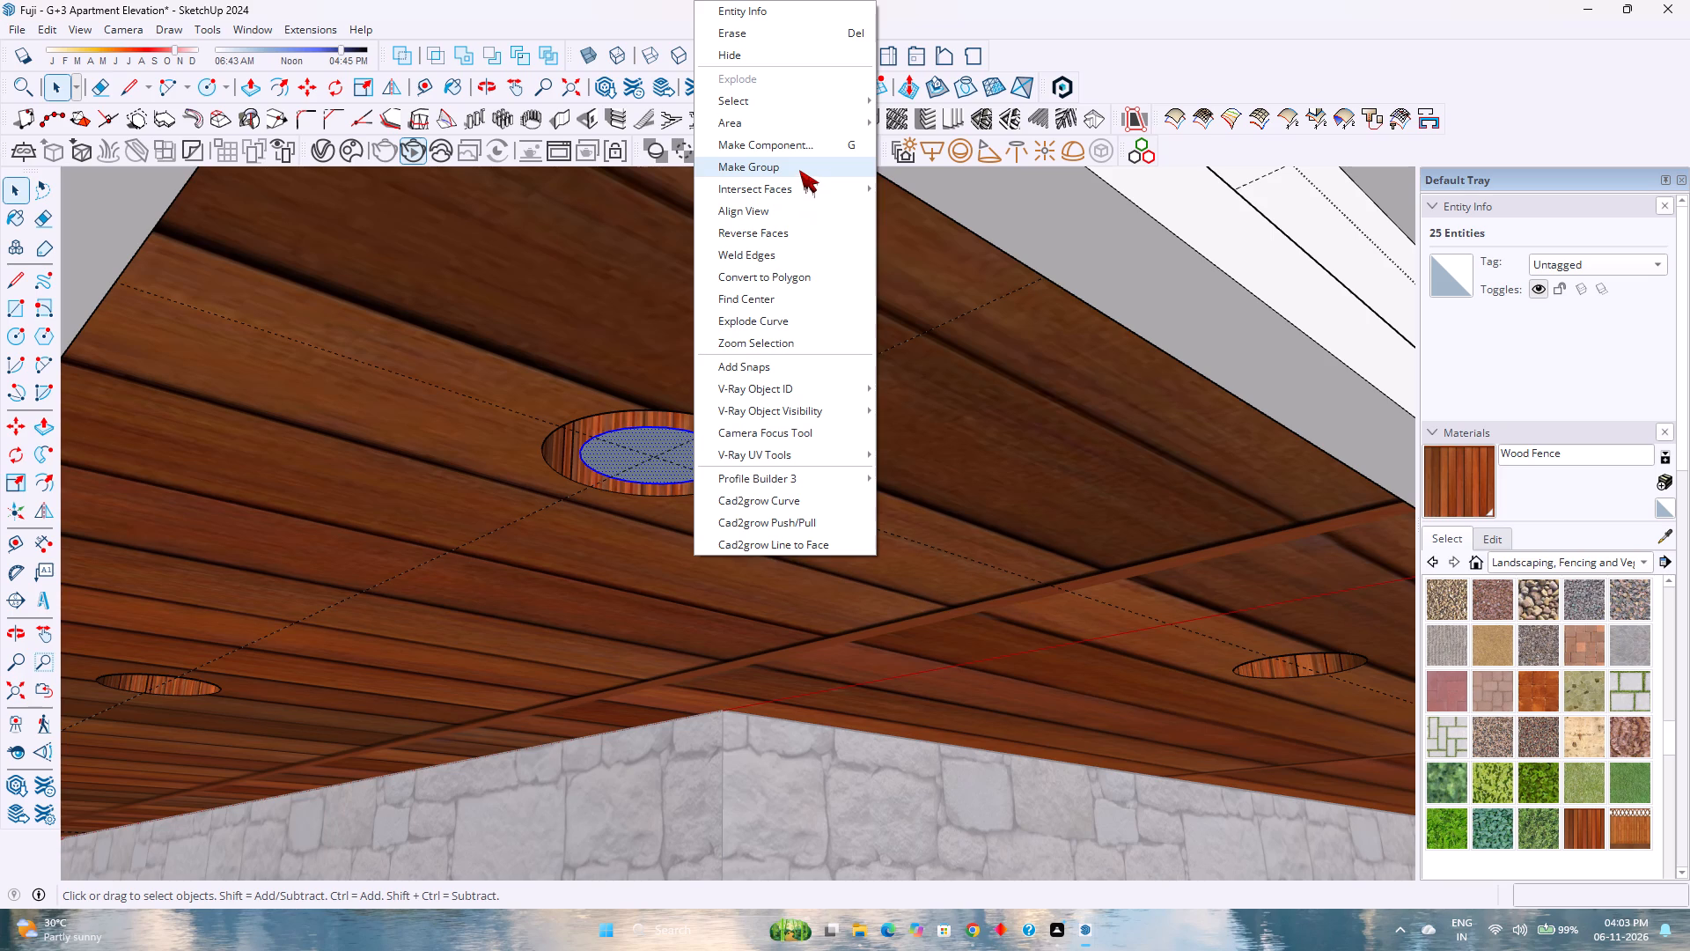
pyautogui.click(817, 153)
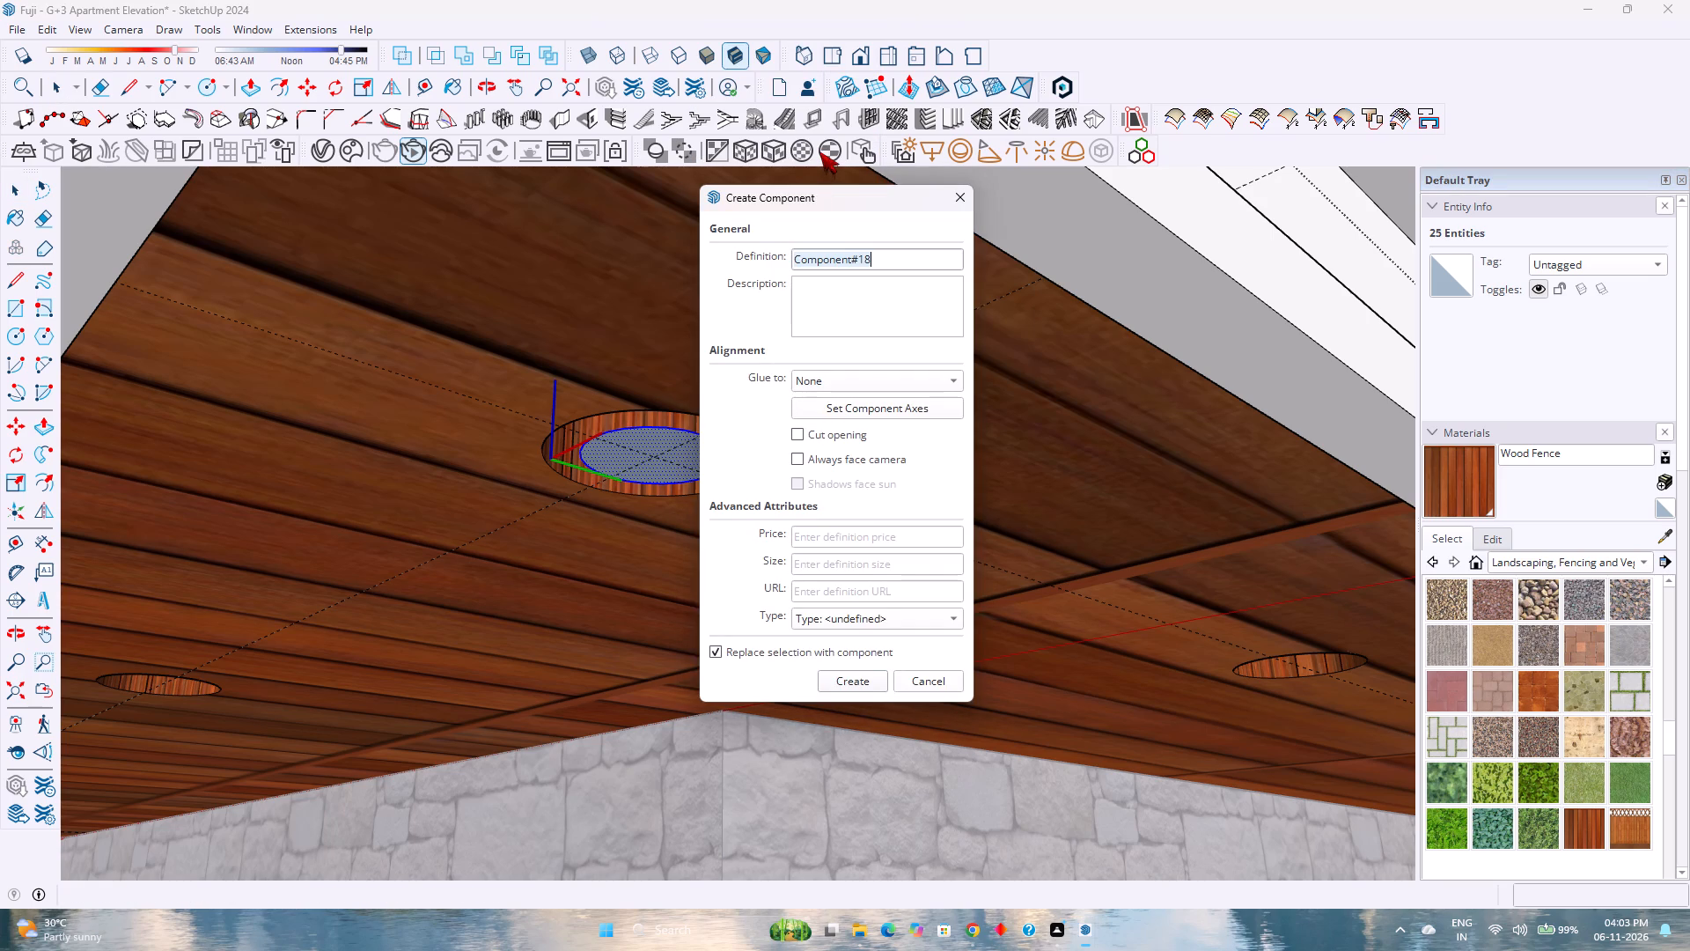
pyautogui.press('4')
pyautogui.press('4')
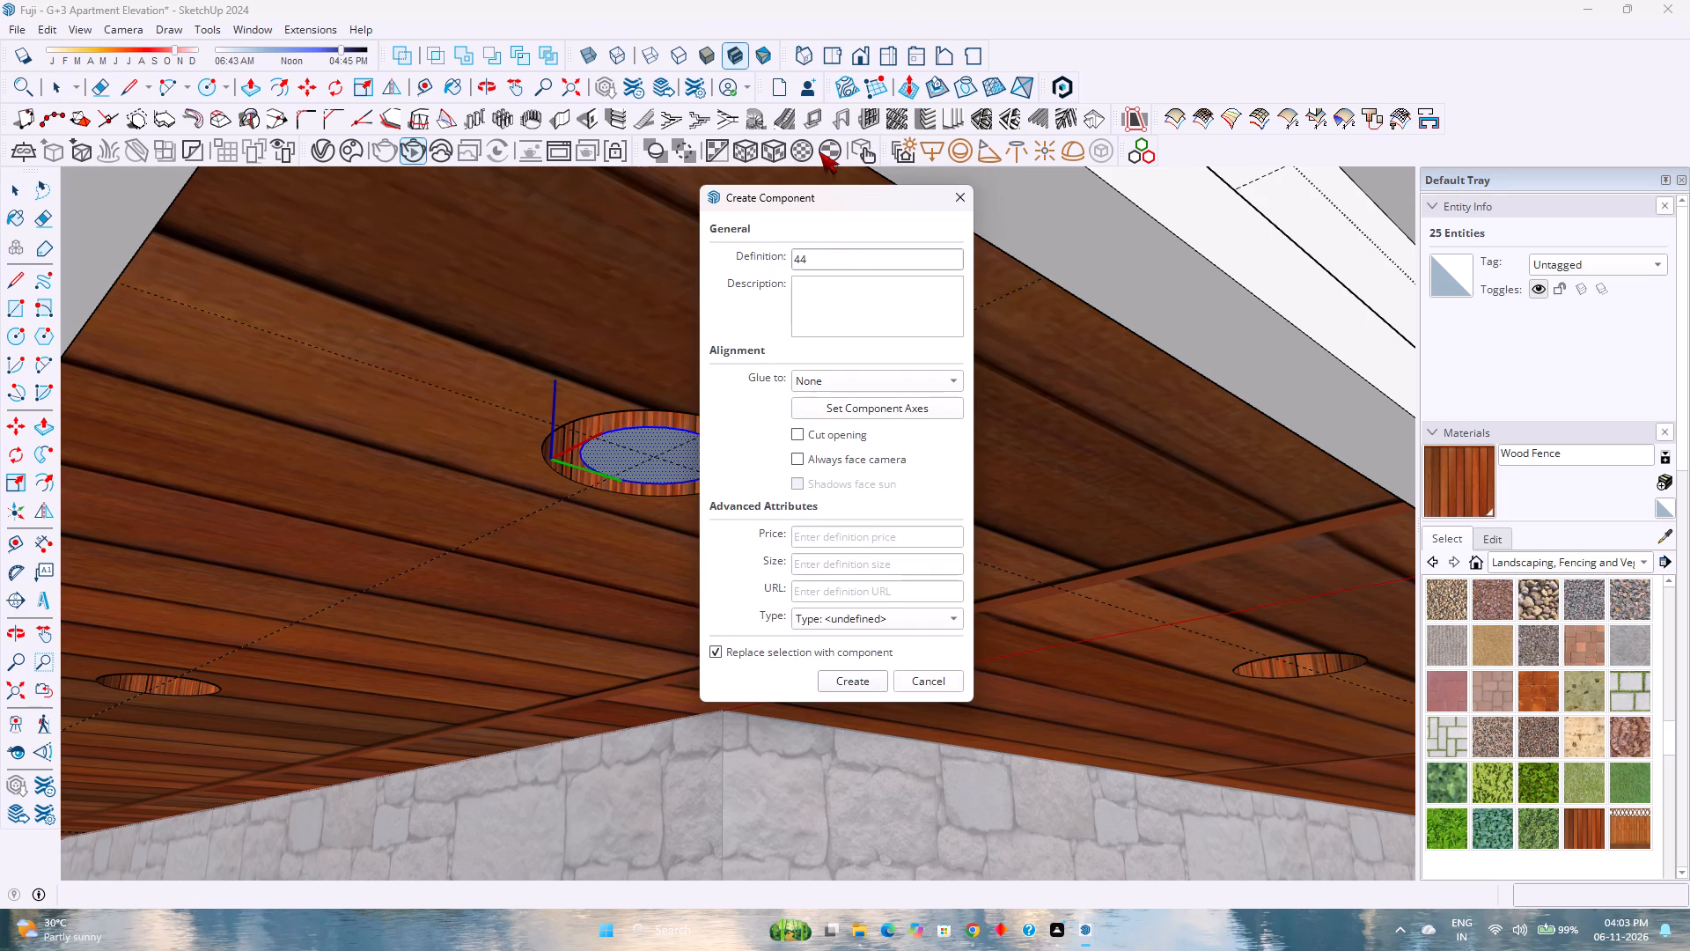
pyautogui.press('BackSpace')
pyautogui.press('Return')
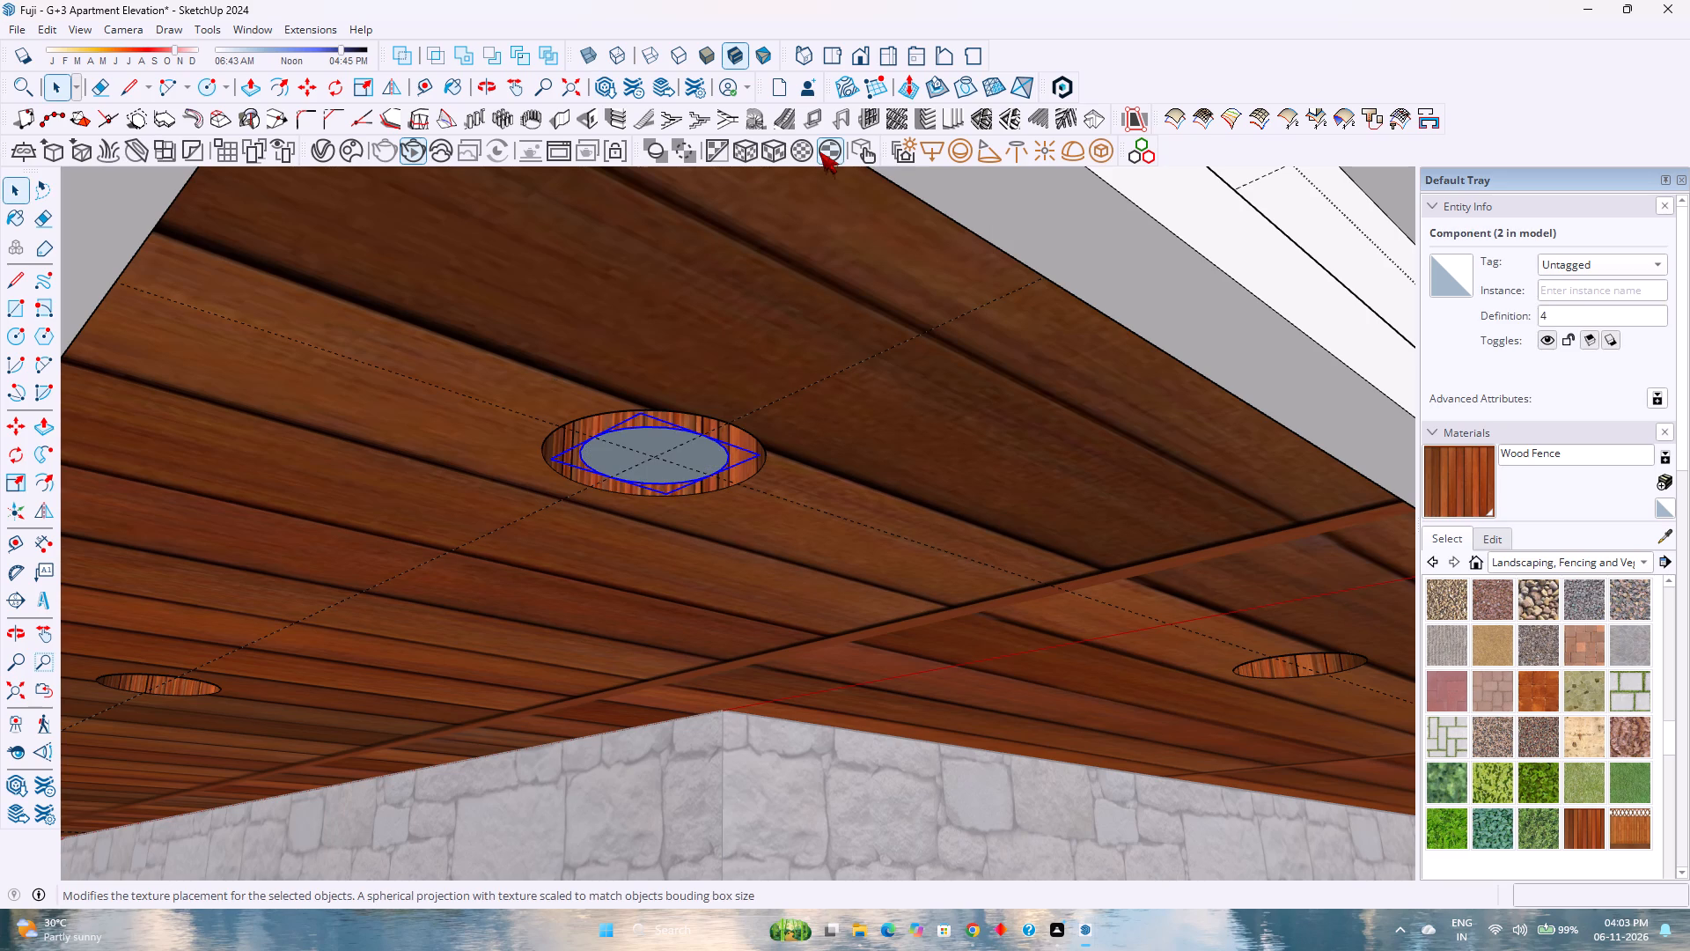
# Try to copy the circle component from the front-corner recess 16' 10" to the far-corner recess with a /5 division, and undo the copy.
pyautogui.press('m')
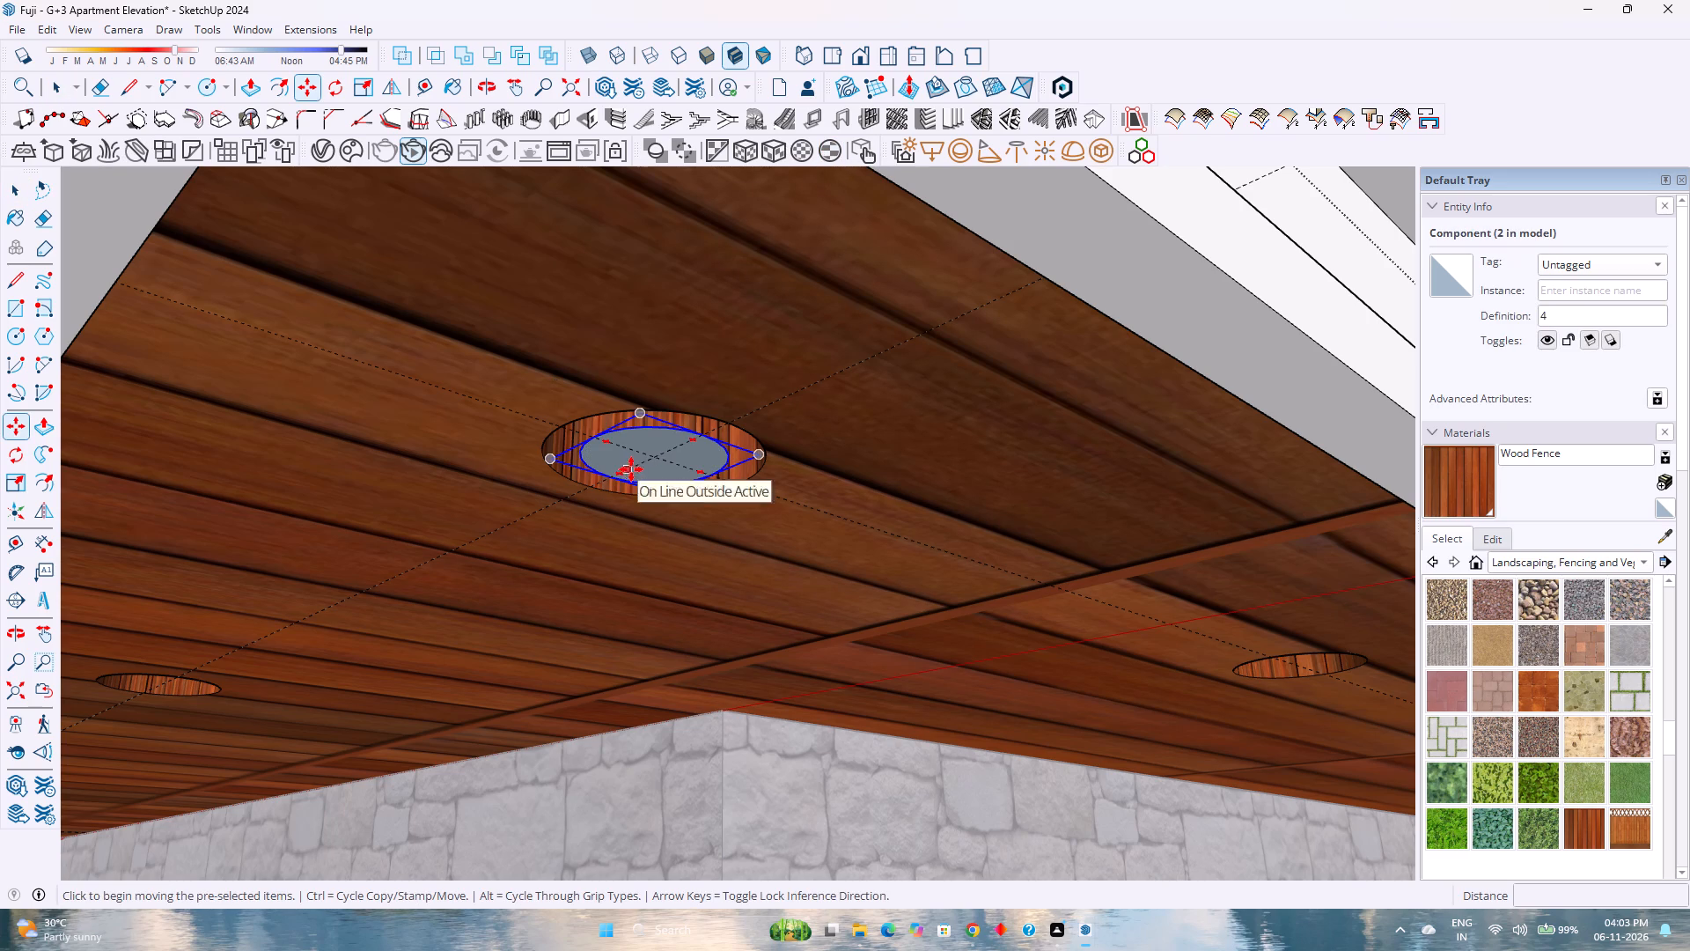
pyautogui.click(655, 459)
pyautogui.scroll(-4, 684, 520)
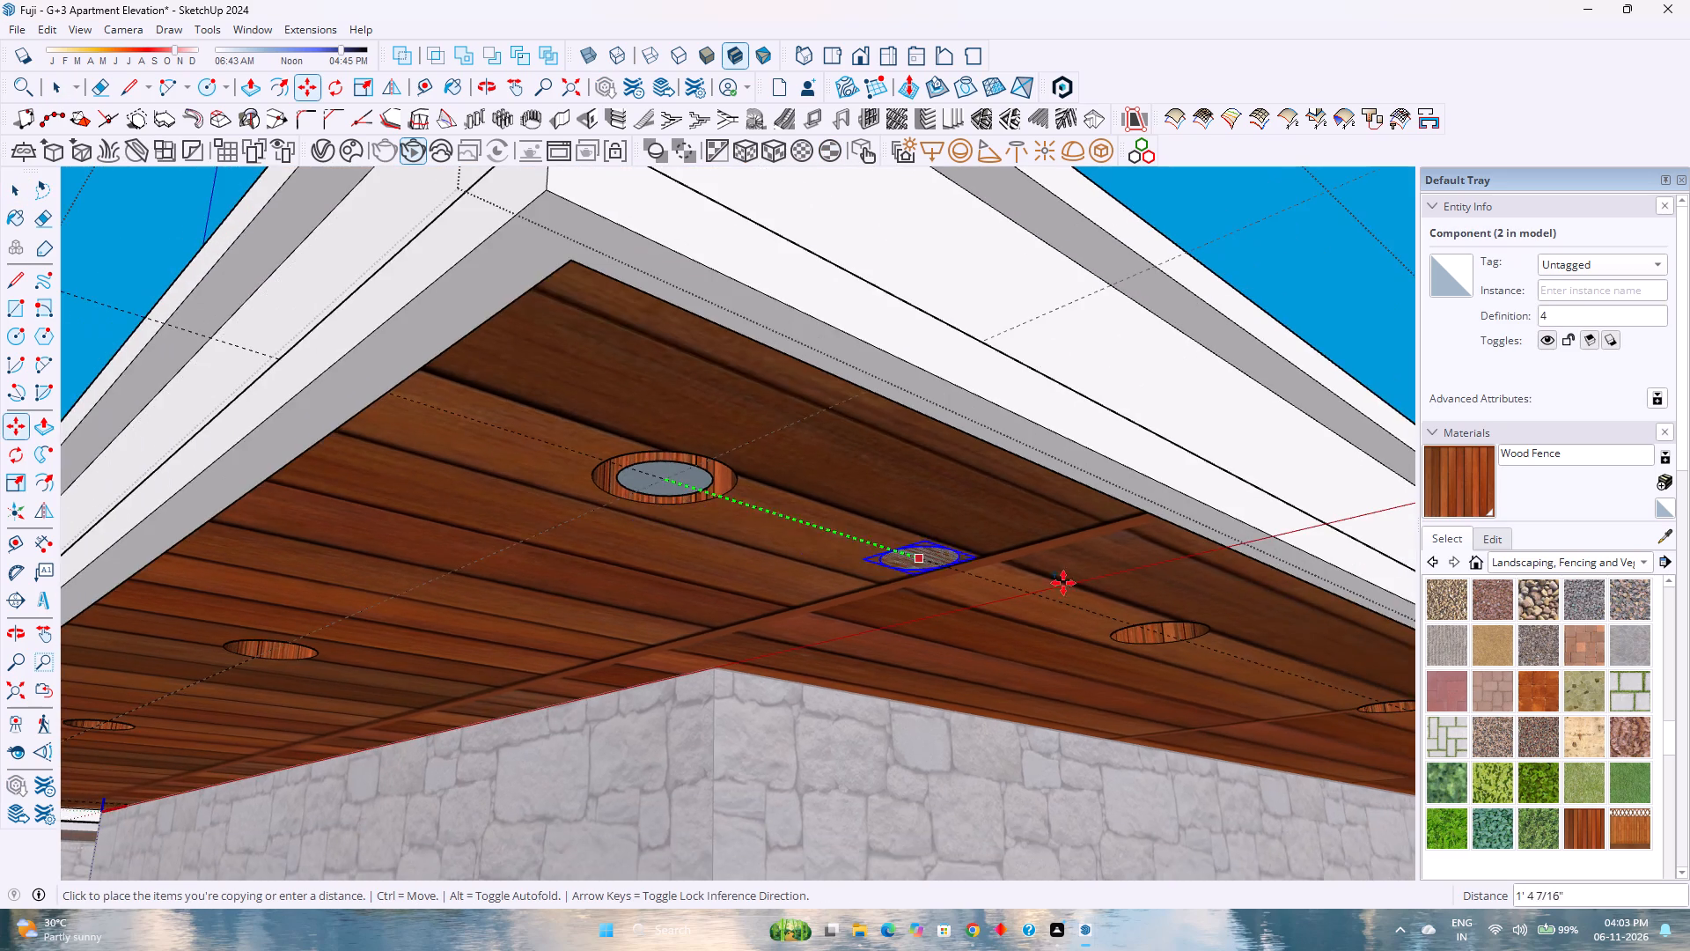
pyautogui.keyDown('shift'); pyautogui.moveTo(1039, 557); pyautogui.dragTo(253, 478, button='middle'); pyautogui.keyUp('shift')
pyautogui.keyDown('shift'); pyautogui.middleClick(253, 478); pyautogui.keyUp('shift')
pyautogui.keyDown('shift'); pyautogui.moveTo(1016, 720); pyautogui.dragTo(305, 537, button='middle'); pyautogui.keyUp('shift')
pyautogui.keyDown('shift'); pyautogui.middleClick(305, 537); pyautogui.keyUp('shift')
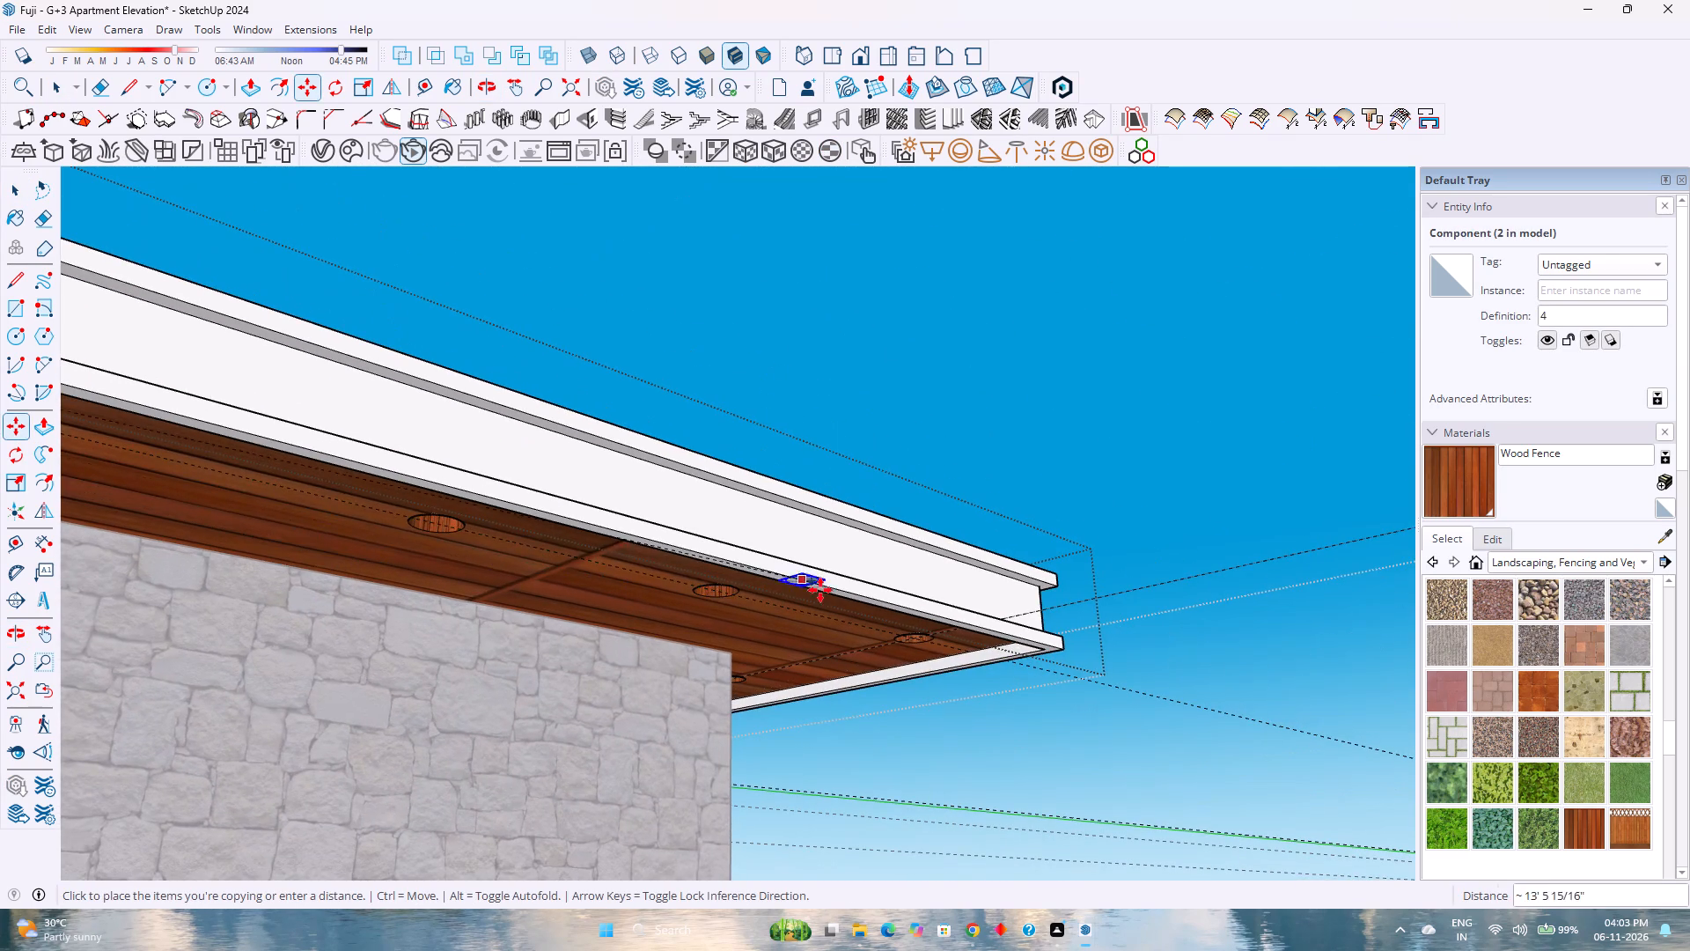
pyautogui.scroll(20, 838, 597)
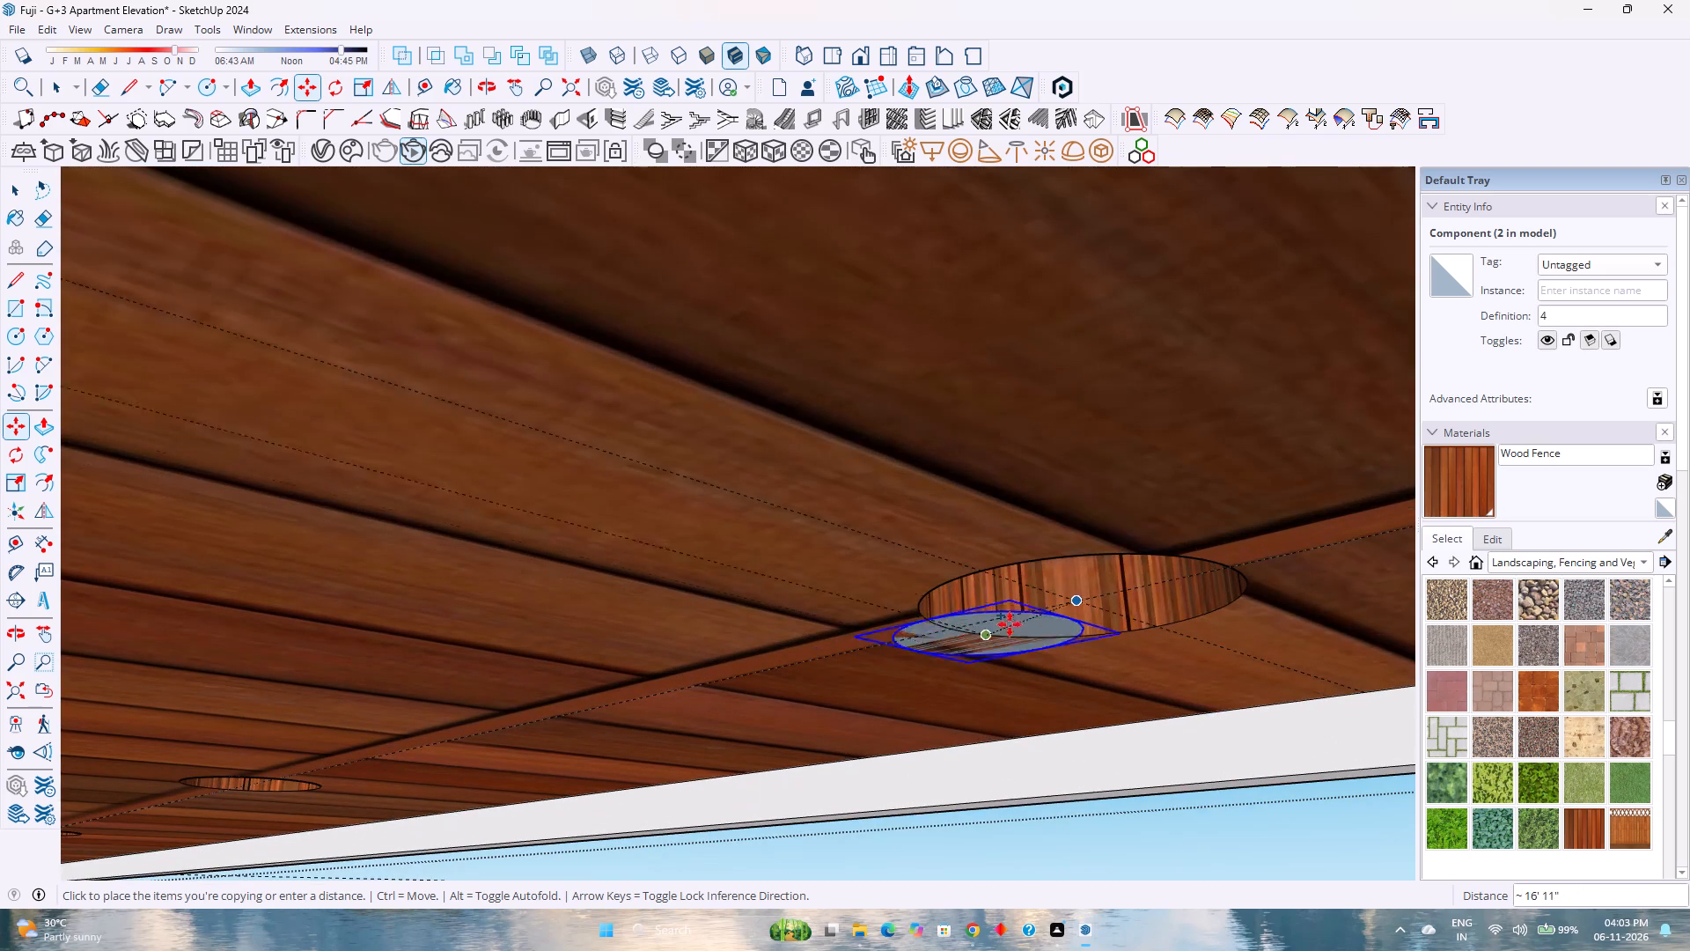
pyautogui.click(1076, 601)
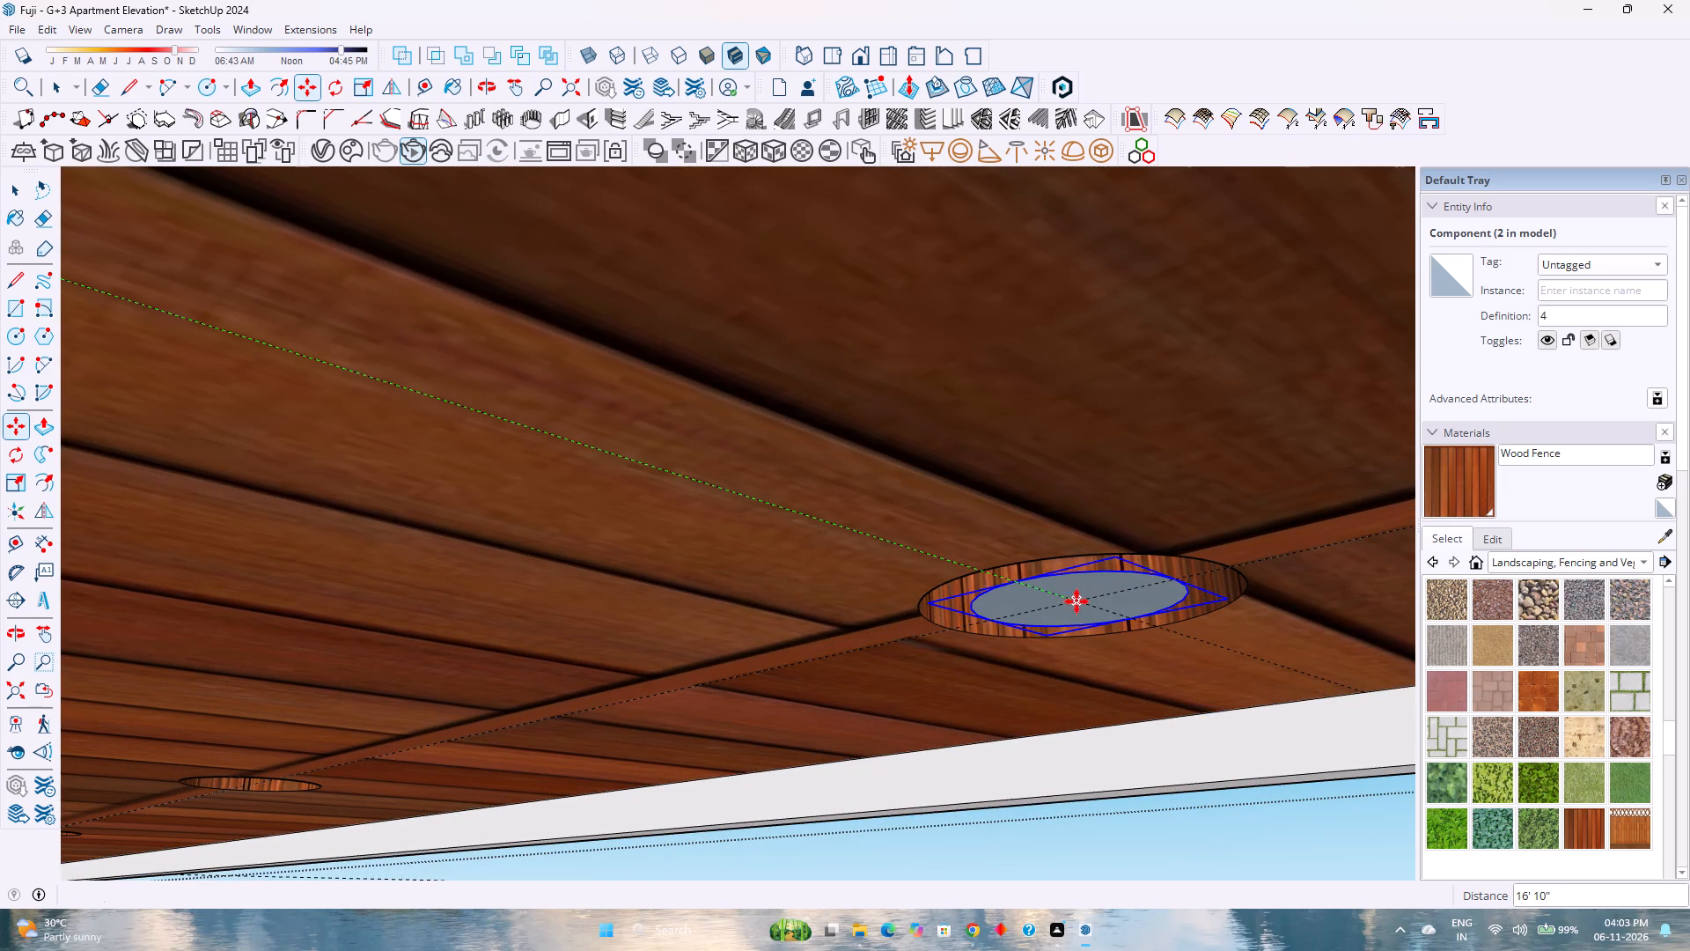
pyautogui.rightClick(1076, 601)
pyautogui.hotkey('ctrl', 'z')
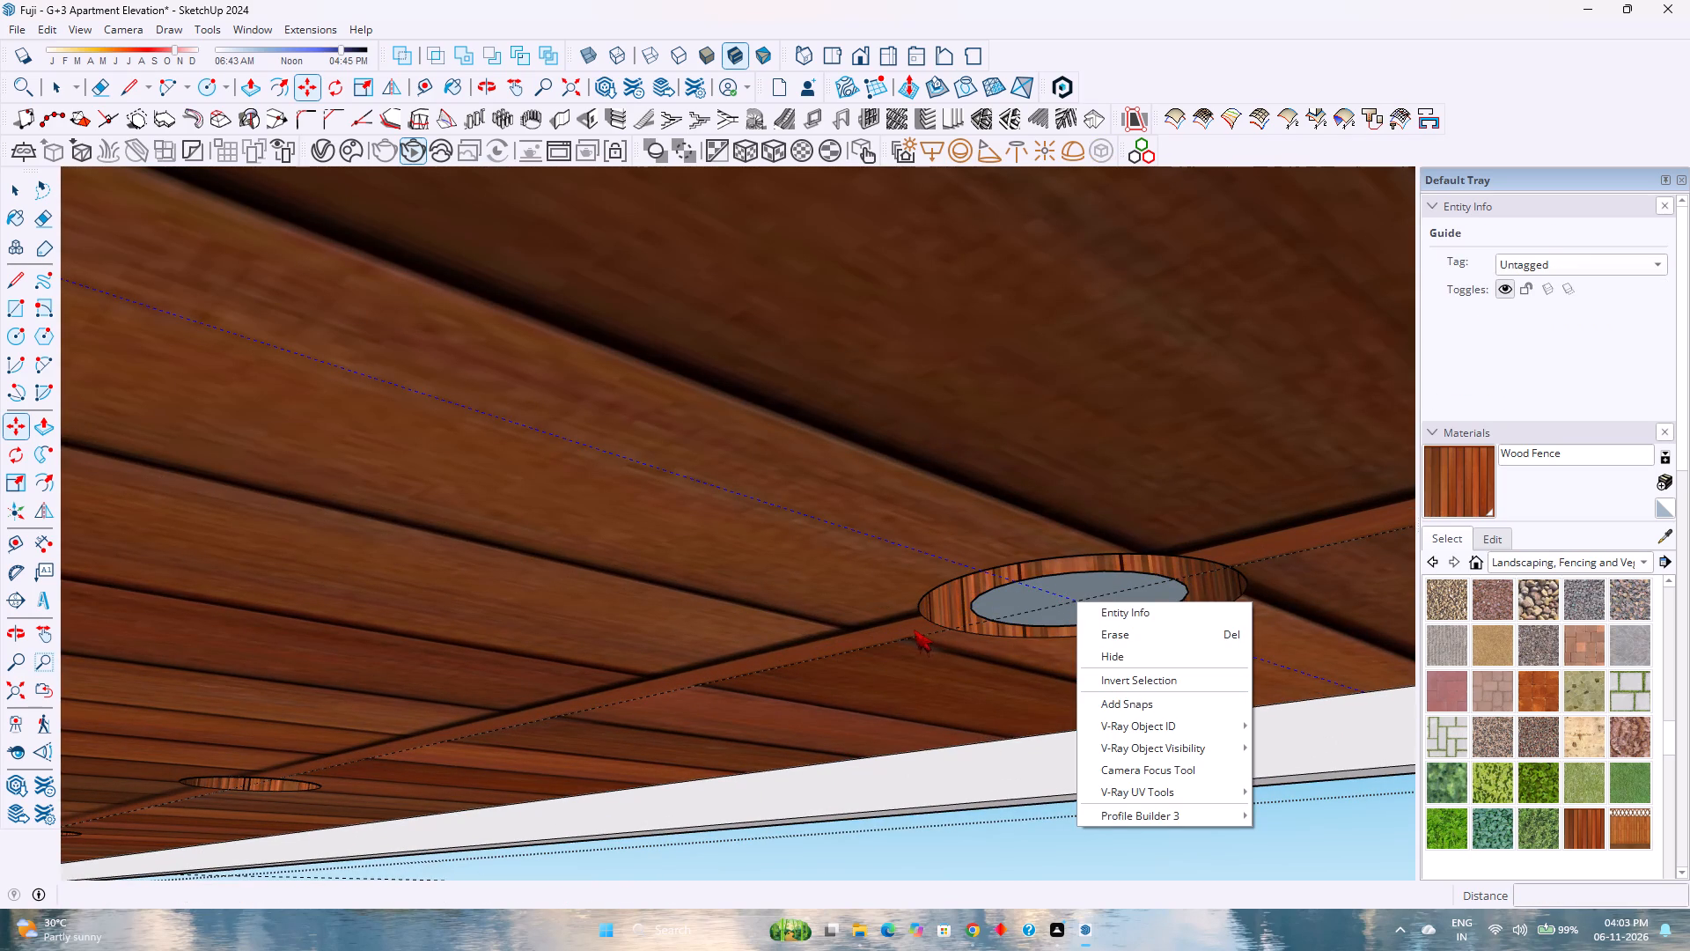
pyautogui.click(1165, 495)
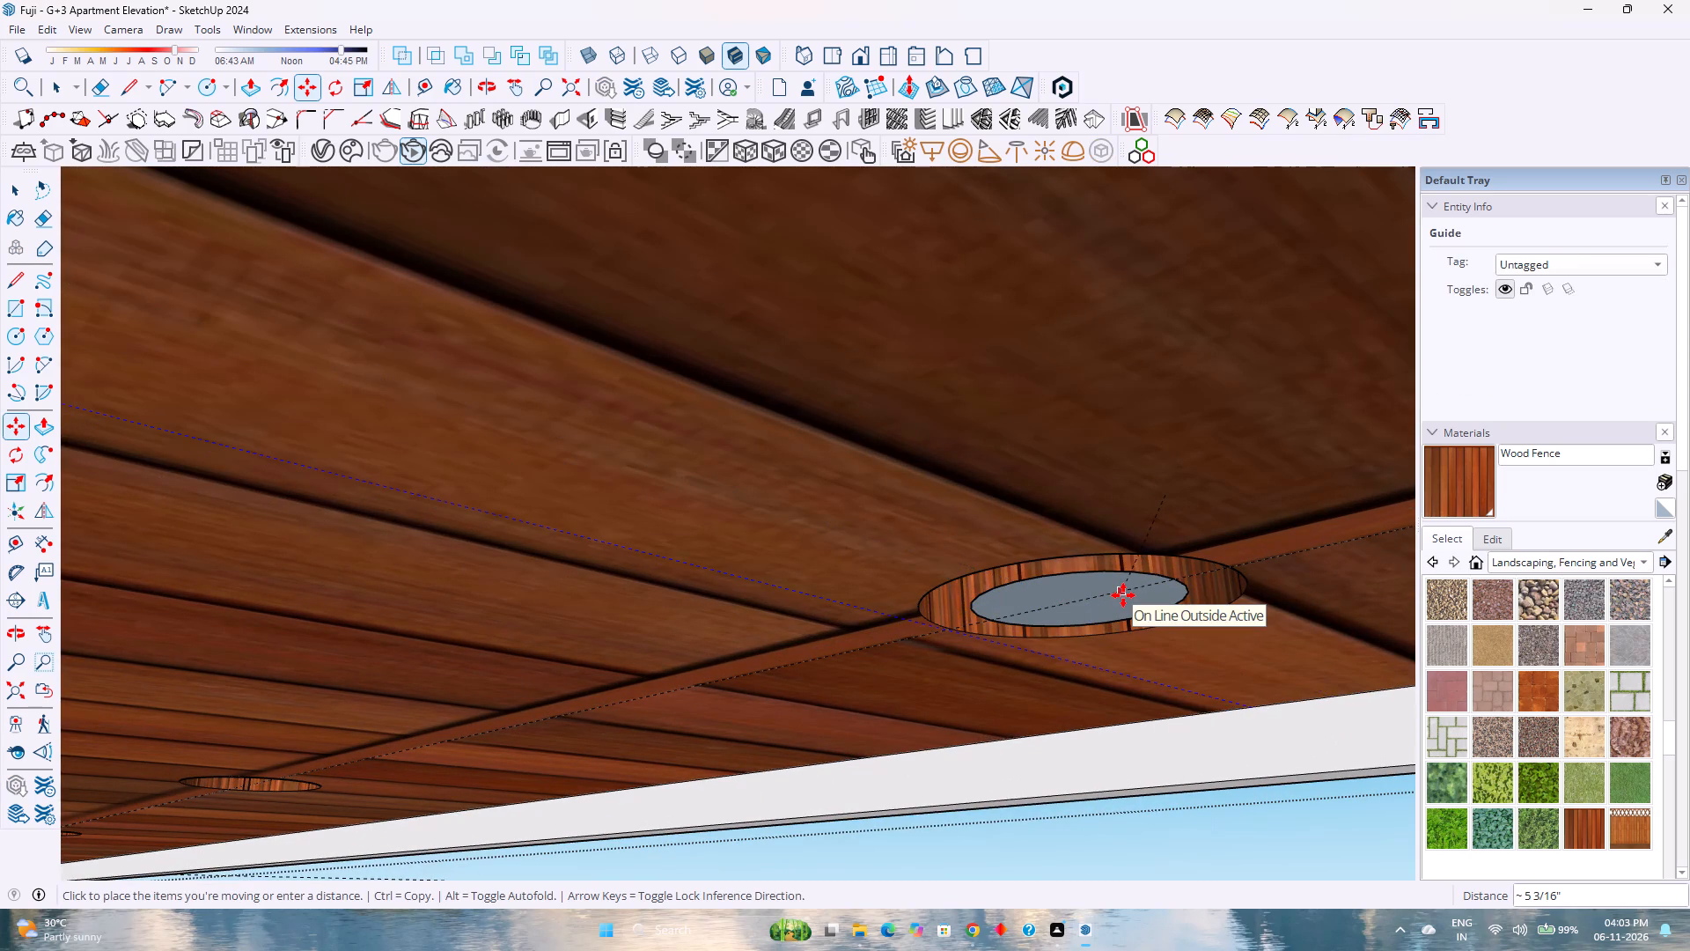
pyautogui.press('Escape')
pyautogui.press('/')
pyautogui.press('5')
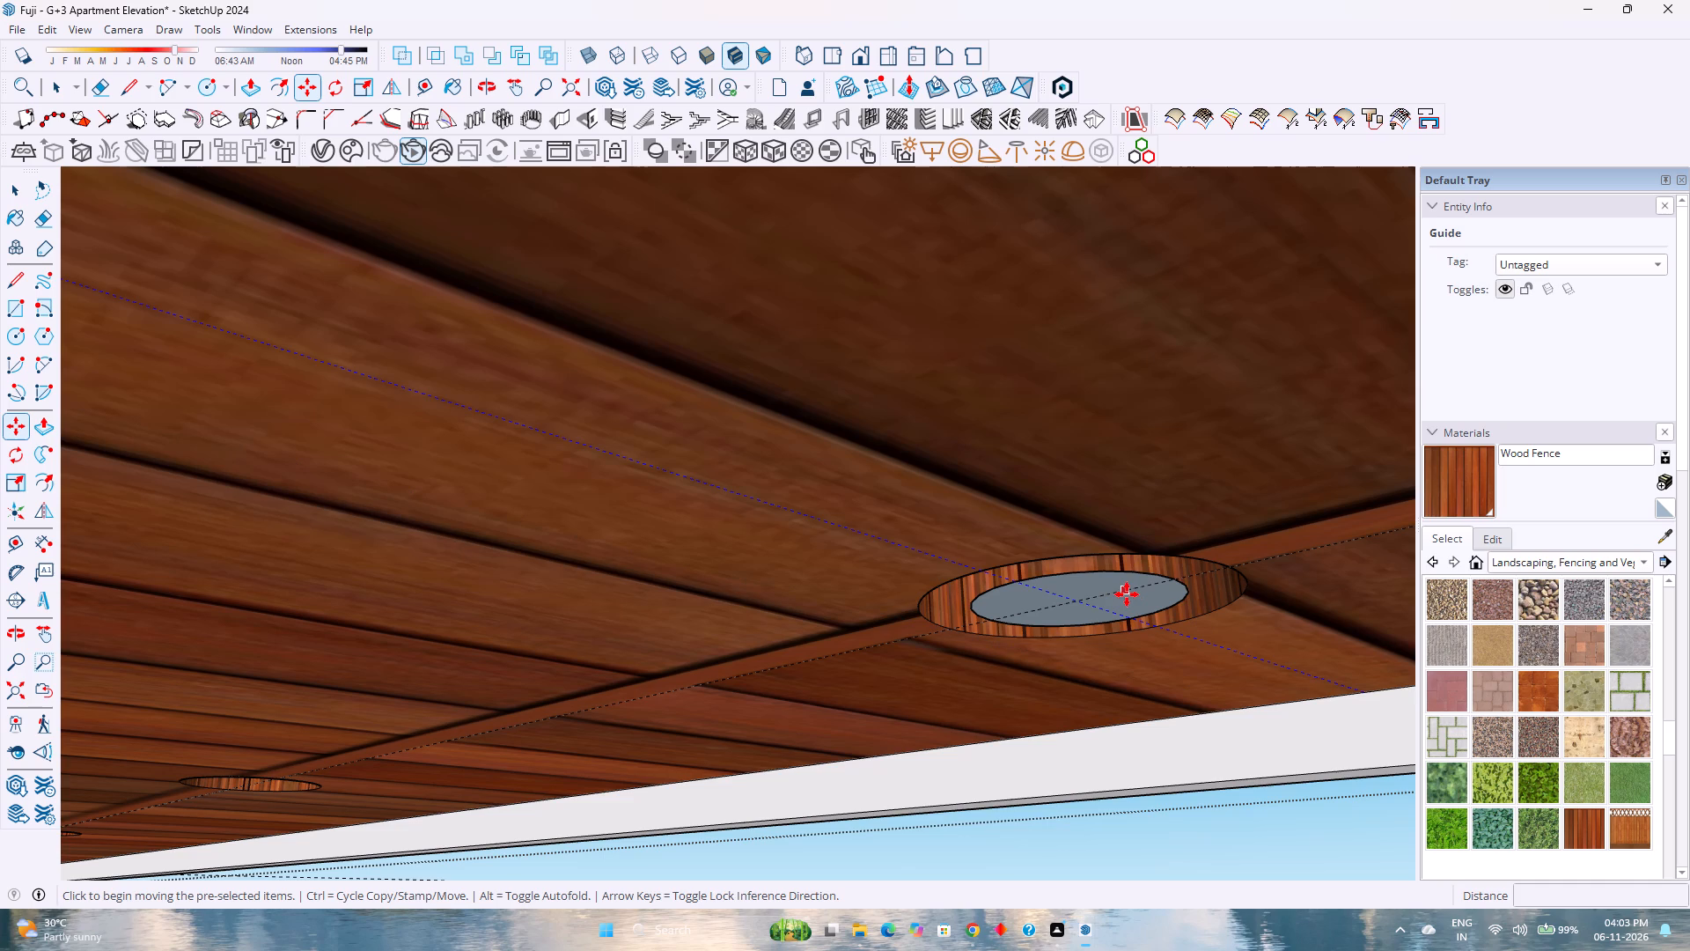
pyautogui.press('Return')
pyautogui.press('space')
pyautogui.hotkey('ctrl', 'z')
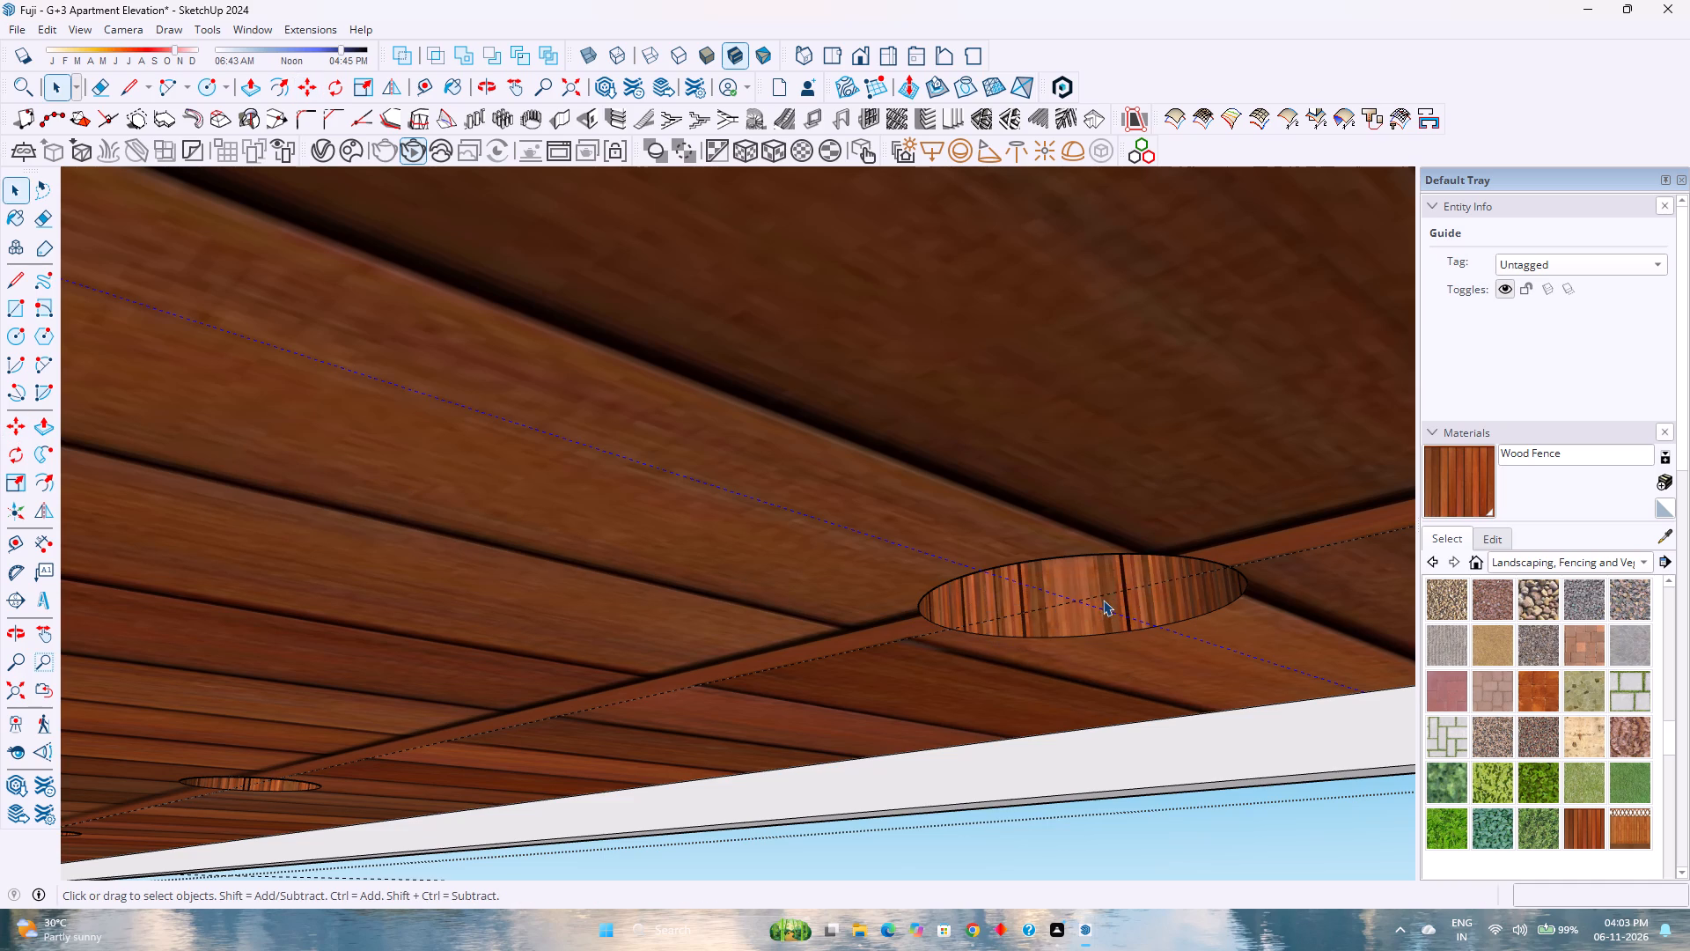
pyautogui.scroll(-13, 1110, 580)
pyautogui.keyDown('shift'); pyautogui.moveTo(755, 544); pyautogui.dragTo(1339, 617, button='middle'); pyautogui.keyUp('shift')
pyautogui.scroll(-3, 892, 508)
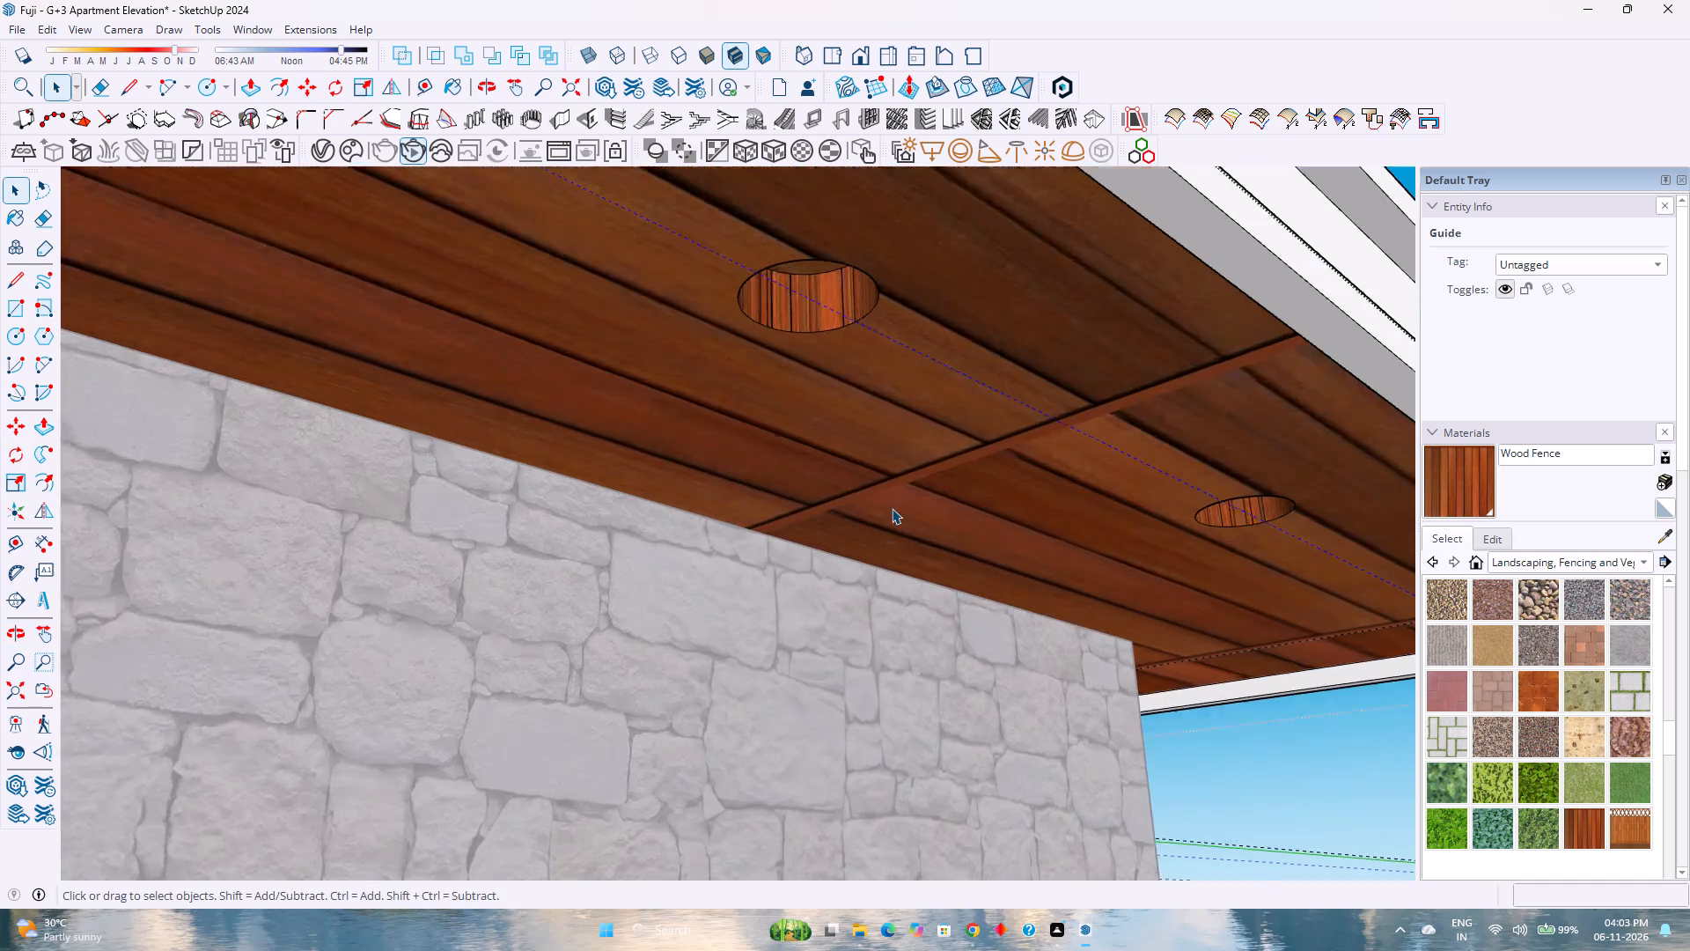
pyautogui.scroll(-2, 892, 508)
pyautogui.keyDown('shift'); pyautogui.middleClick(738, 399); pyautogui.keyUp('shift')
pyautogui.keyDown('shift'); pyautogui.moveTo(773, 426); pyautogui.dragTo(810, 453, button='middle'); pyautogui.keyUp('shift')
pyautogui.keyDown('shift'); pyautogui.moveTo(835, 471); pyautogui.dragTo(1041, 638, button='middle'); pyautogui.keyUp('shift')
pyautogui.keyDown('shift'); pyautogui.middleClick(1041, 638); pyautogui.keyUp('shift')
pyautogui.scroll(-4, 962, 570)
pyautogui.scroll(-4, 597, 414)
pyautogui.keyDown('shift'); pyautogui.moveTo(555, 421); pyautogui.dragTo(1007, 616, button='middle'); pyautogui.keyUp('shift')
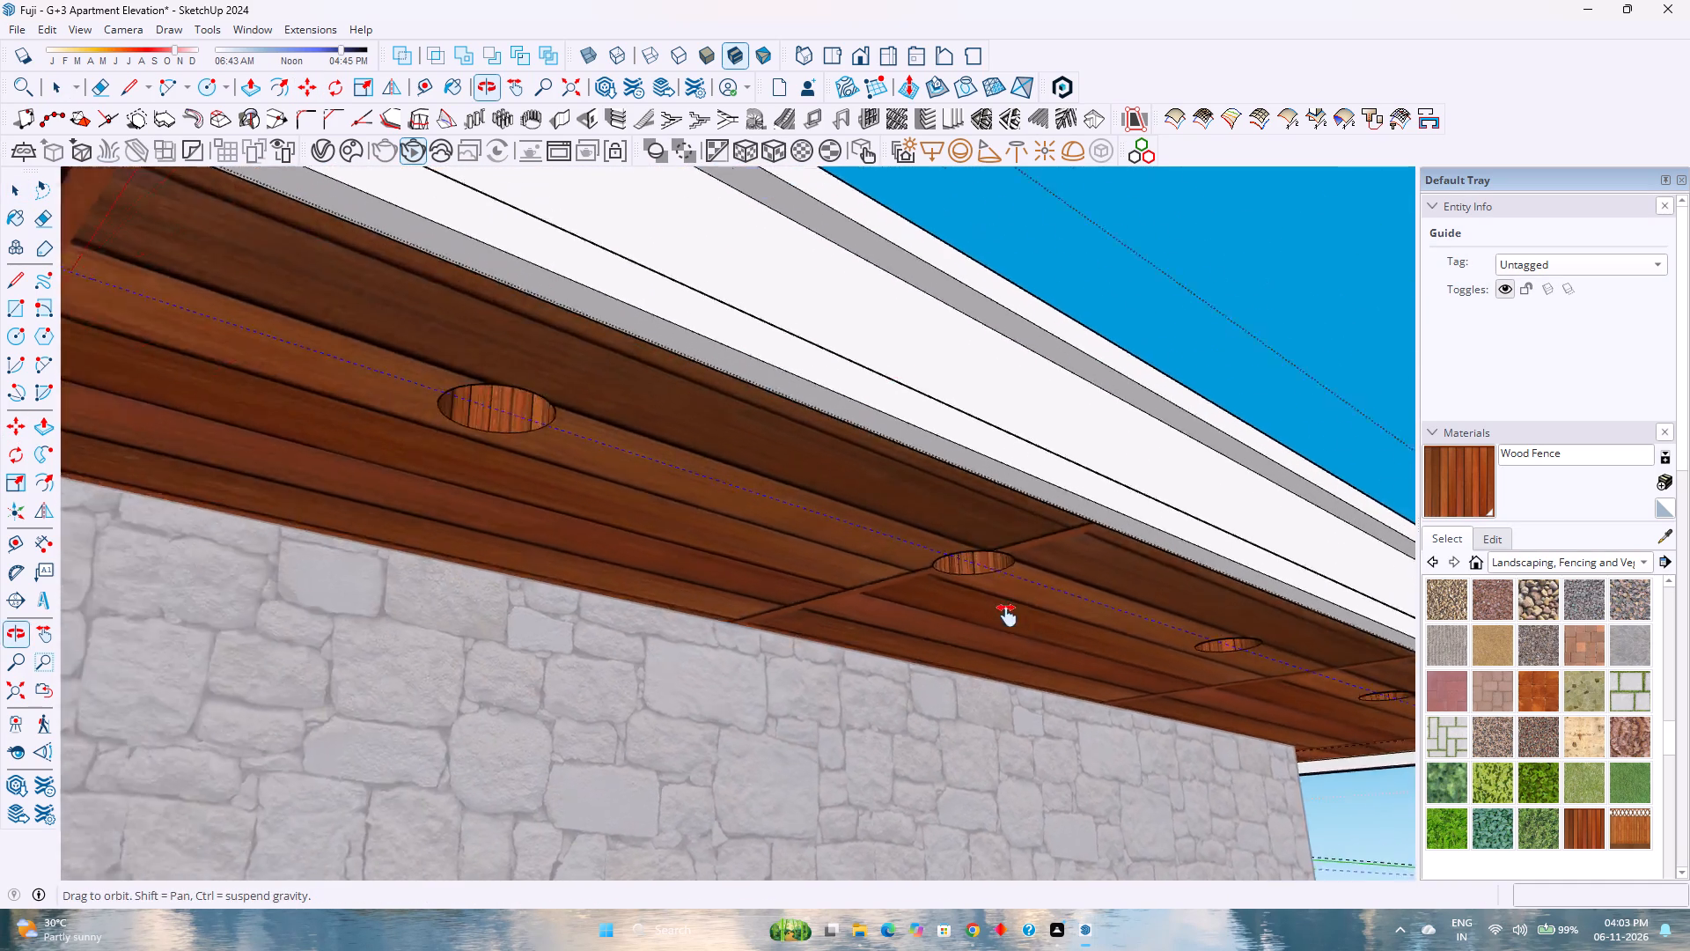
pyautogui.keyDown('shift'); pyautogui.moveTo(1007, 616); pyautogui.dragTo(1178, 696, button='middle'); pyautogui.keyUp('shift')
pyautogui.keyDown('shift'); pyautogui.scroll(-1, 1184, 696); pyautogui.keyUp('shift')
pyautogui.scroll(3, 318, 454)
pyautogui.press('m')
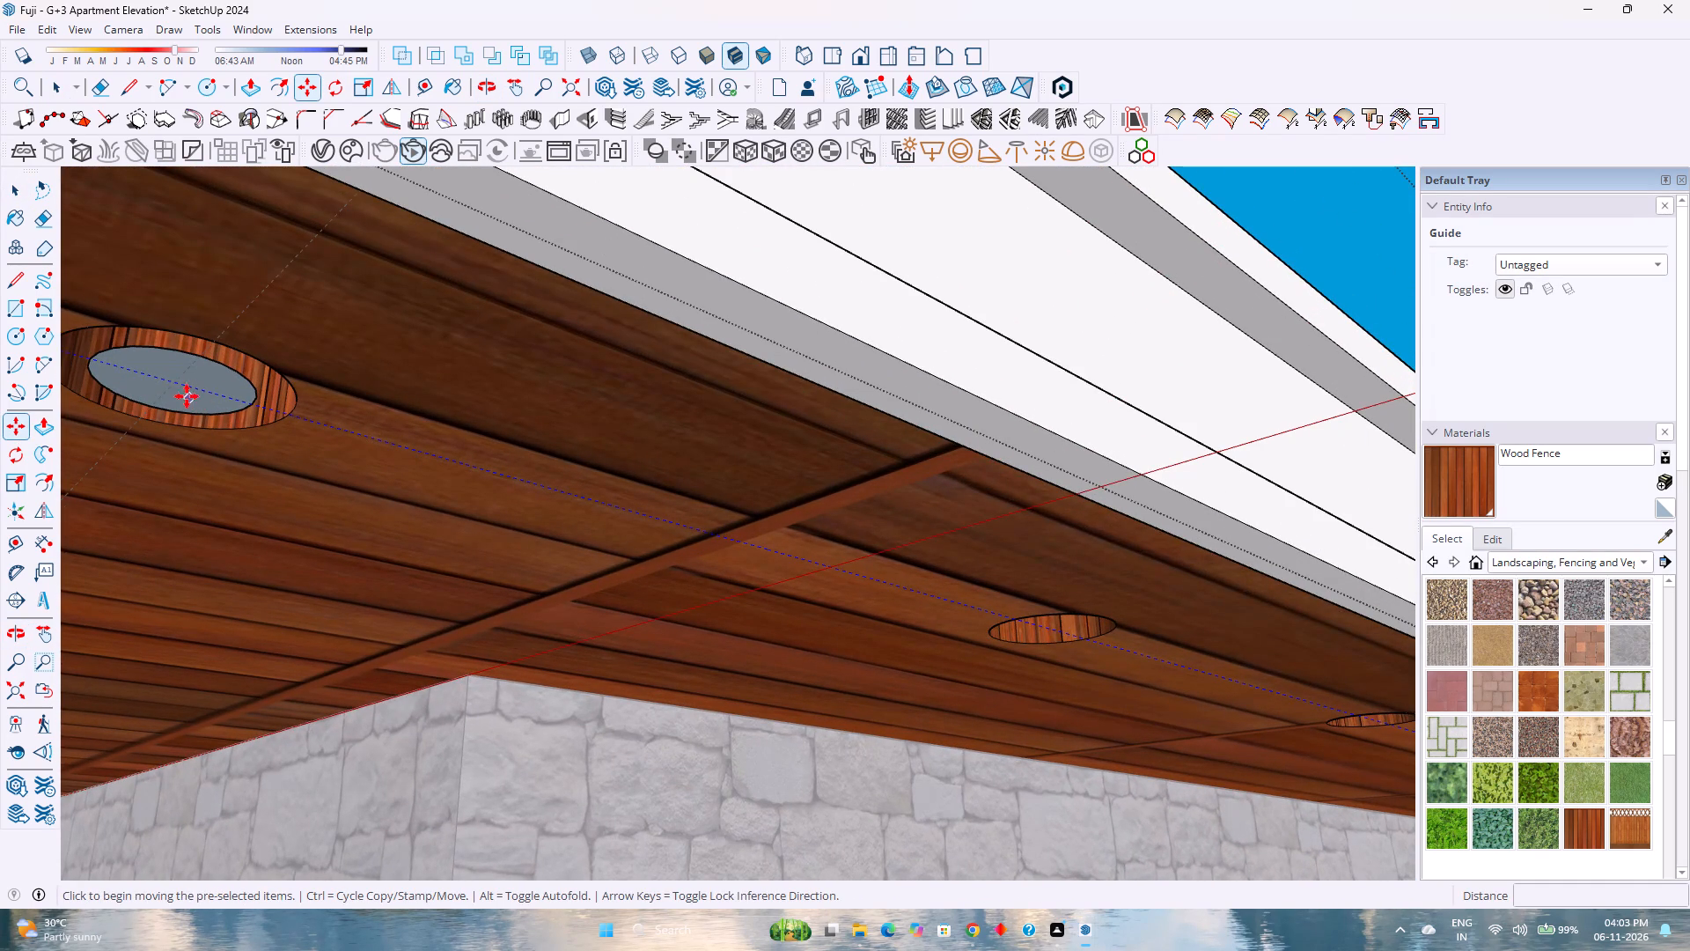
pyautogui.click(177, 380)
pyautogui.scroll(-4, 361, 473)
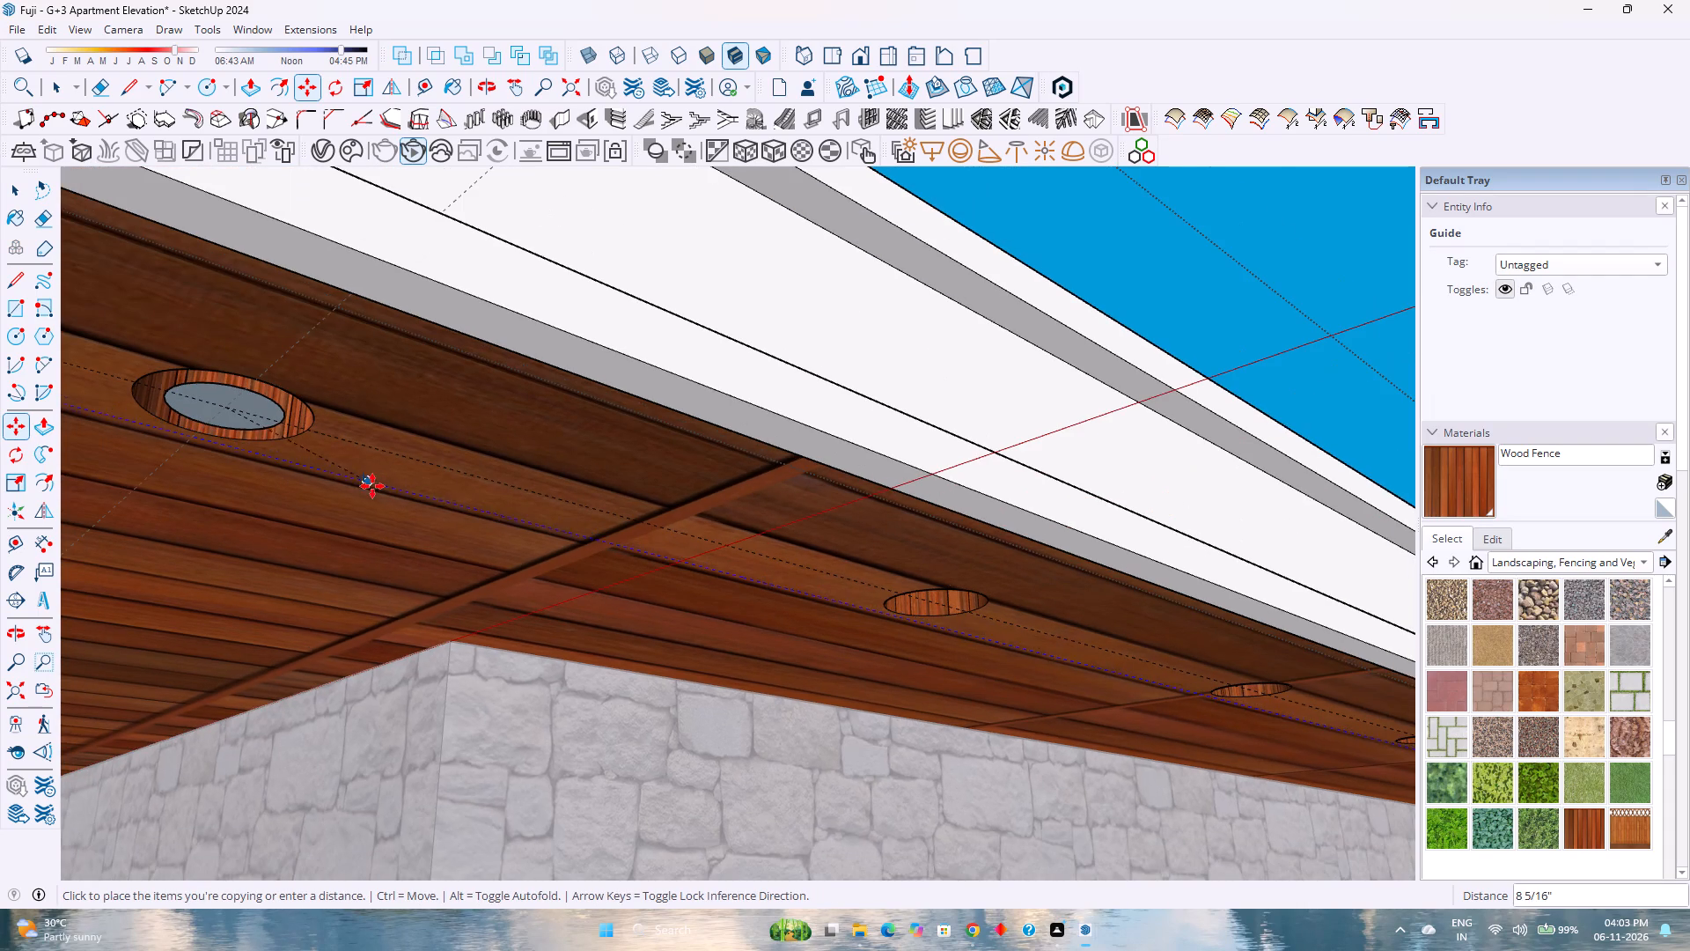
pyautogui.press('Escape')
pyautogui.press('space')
# Copy the circle component from the front-corner recess 16' 10" to the far-corner recess and divide the distance into five equal spacings with /5.
pyautogui.scroll(2, 231, 415)
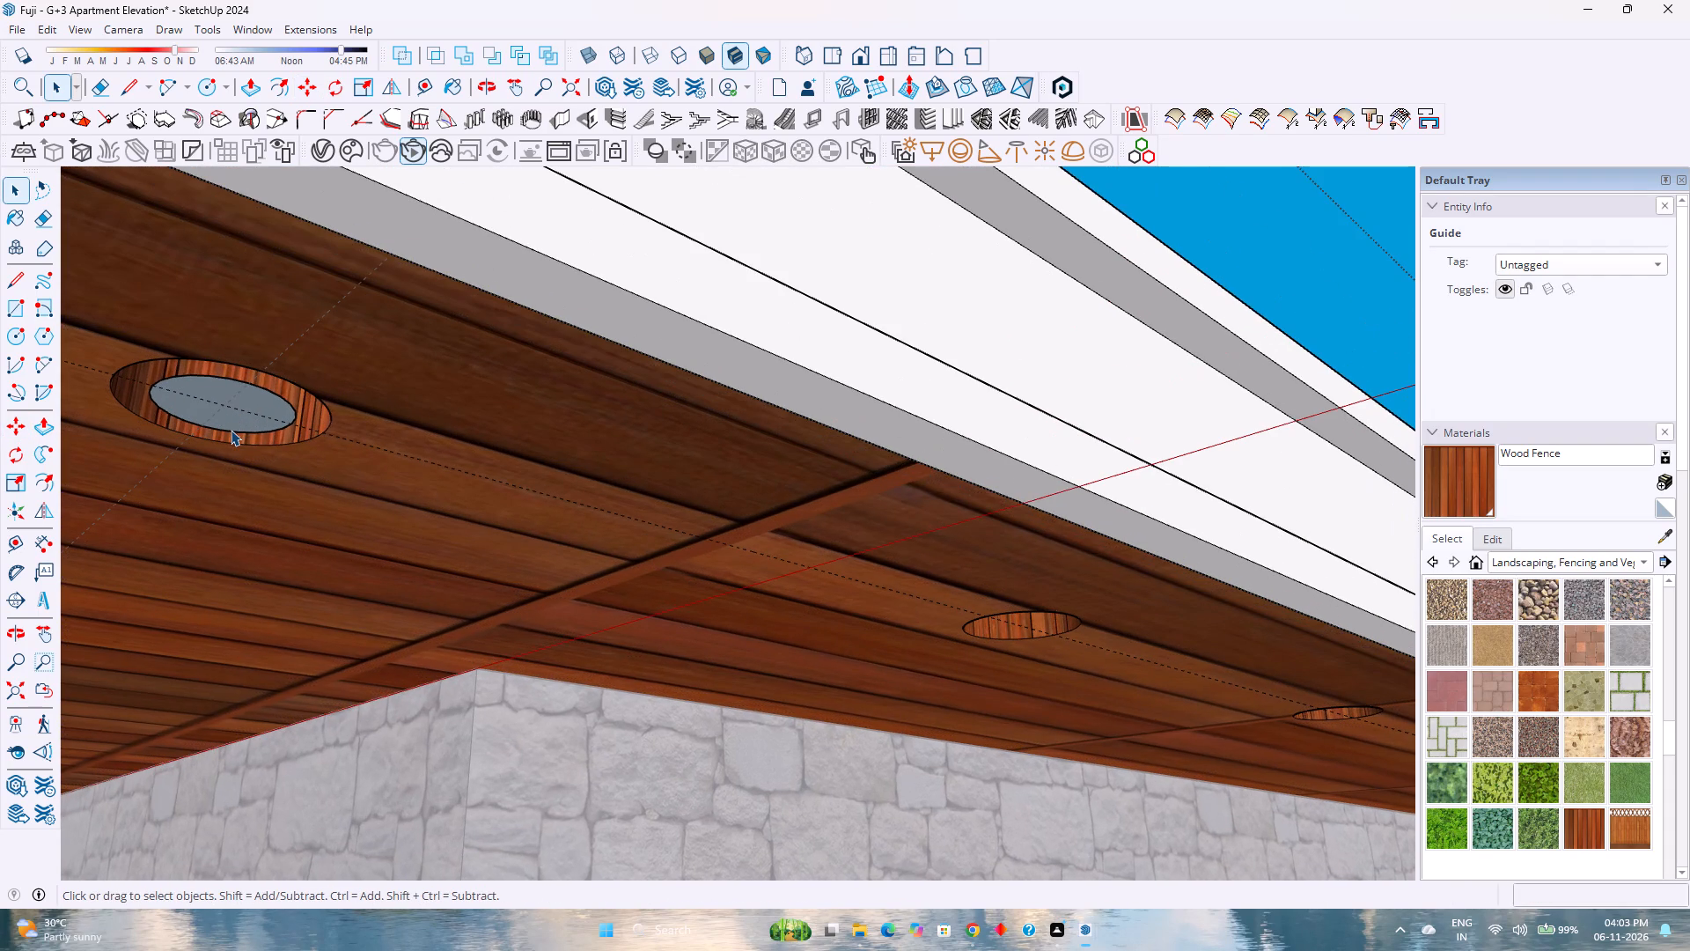
pyautogui.click(231, 430)
pyautogui.press('m')
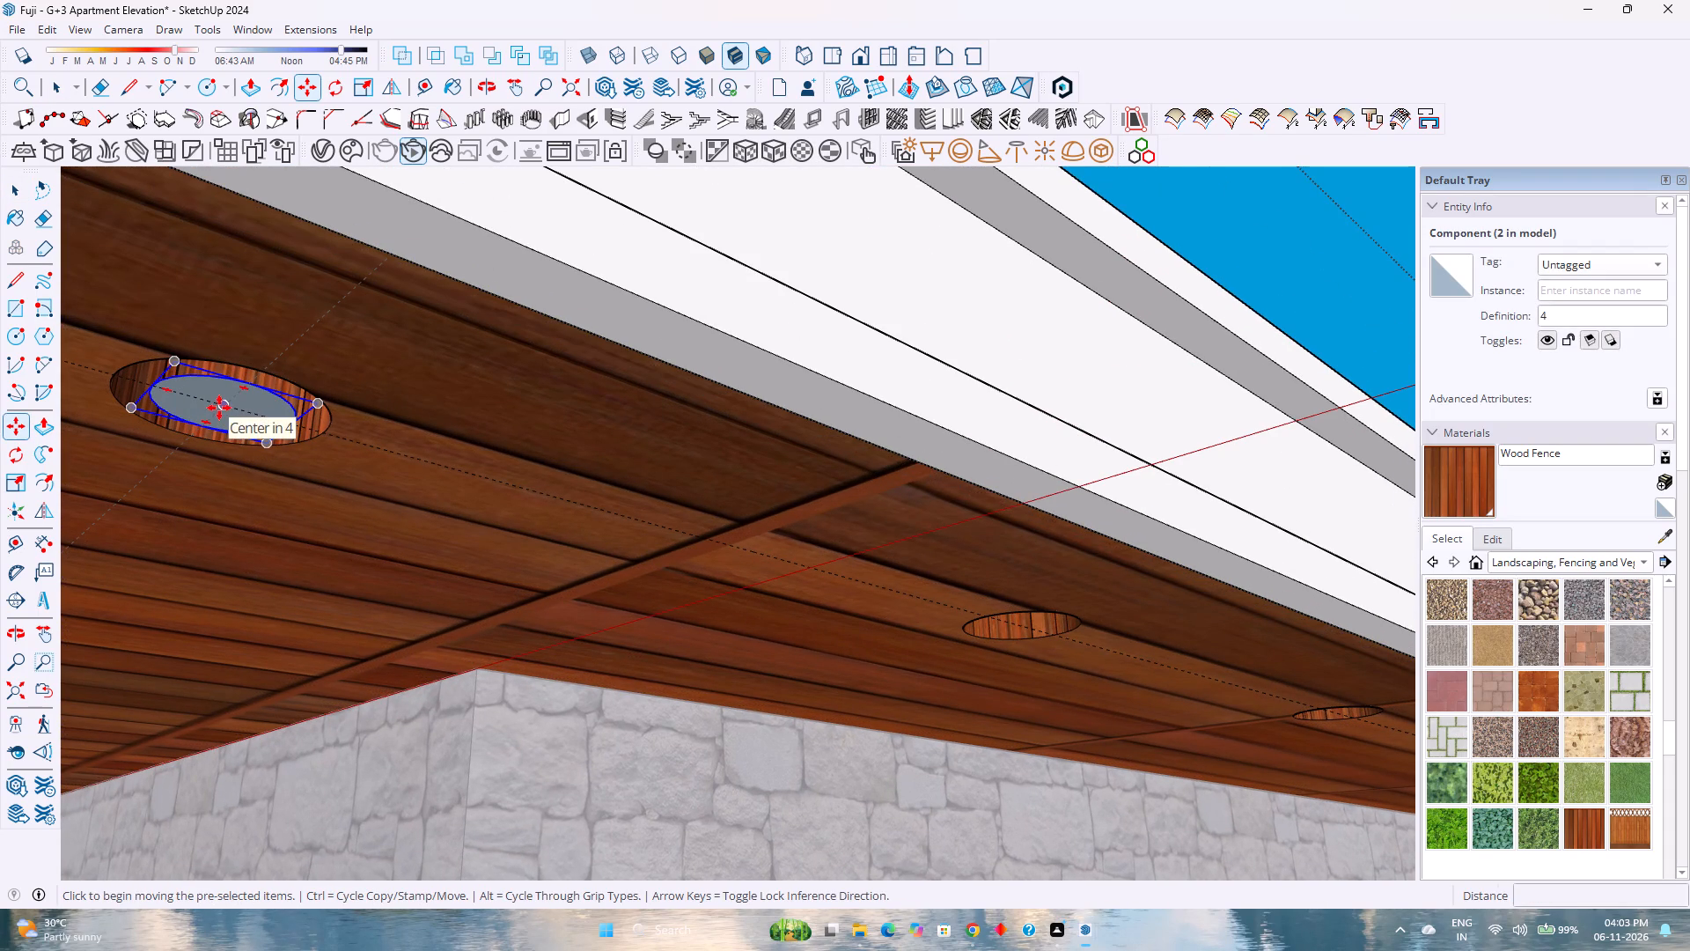
pyautogui.click(219, 408)
pyautogui.scroll(-8, 386, 517)
pyautogui.keyDown('shift'); pyautogui.moveTo(781, 520); pyautogui.dragTo(164, 424, button='middle'); pyautogui.keyUp('shift')
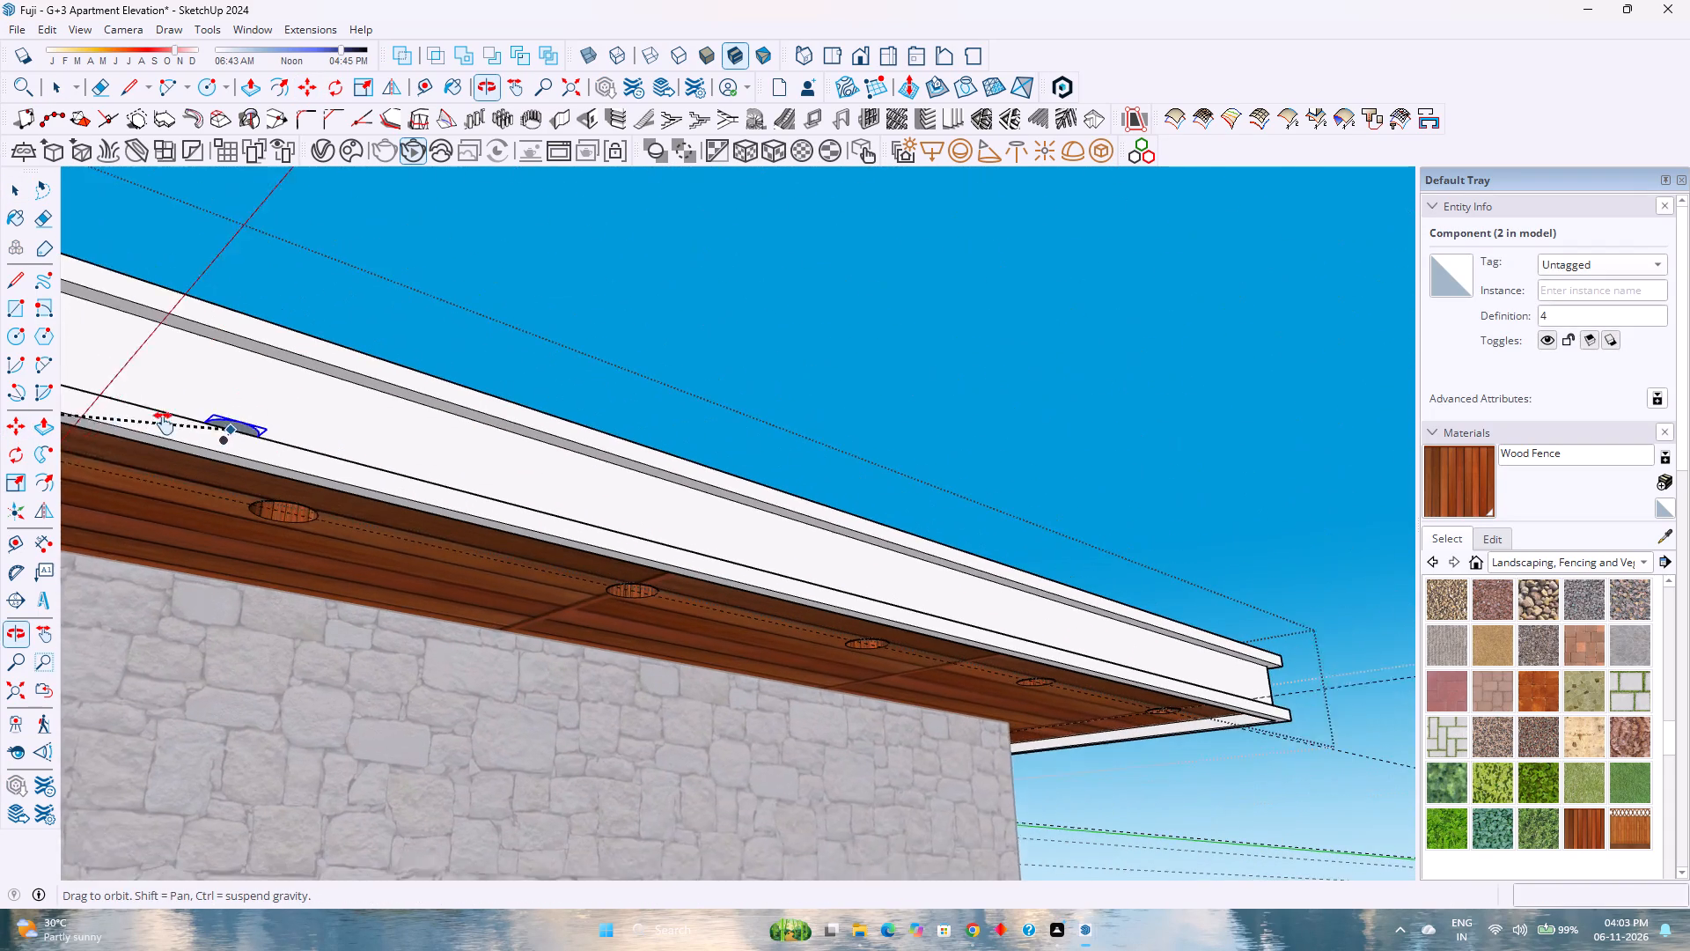
pyautogui.keyDown('shift'); pyautogui.moveTo(164, 424); pyautogui.dragTo(158, 423, button='middle'); pyautogui.keyUp('shift')
pyautogui.keyDown('shift'); pyautogui.middleClick(158, 423); pyautogui.keyUp('shift')
pyautogui.scroll(4, 1067, 723)
pyautogui.scroll(7, 1158, 705)
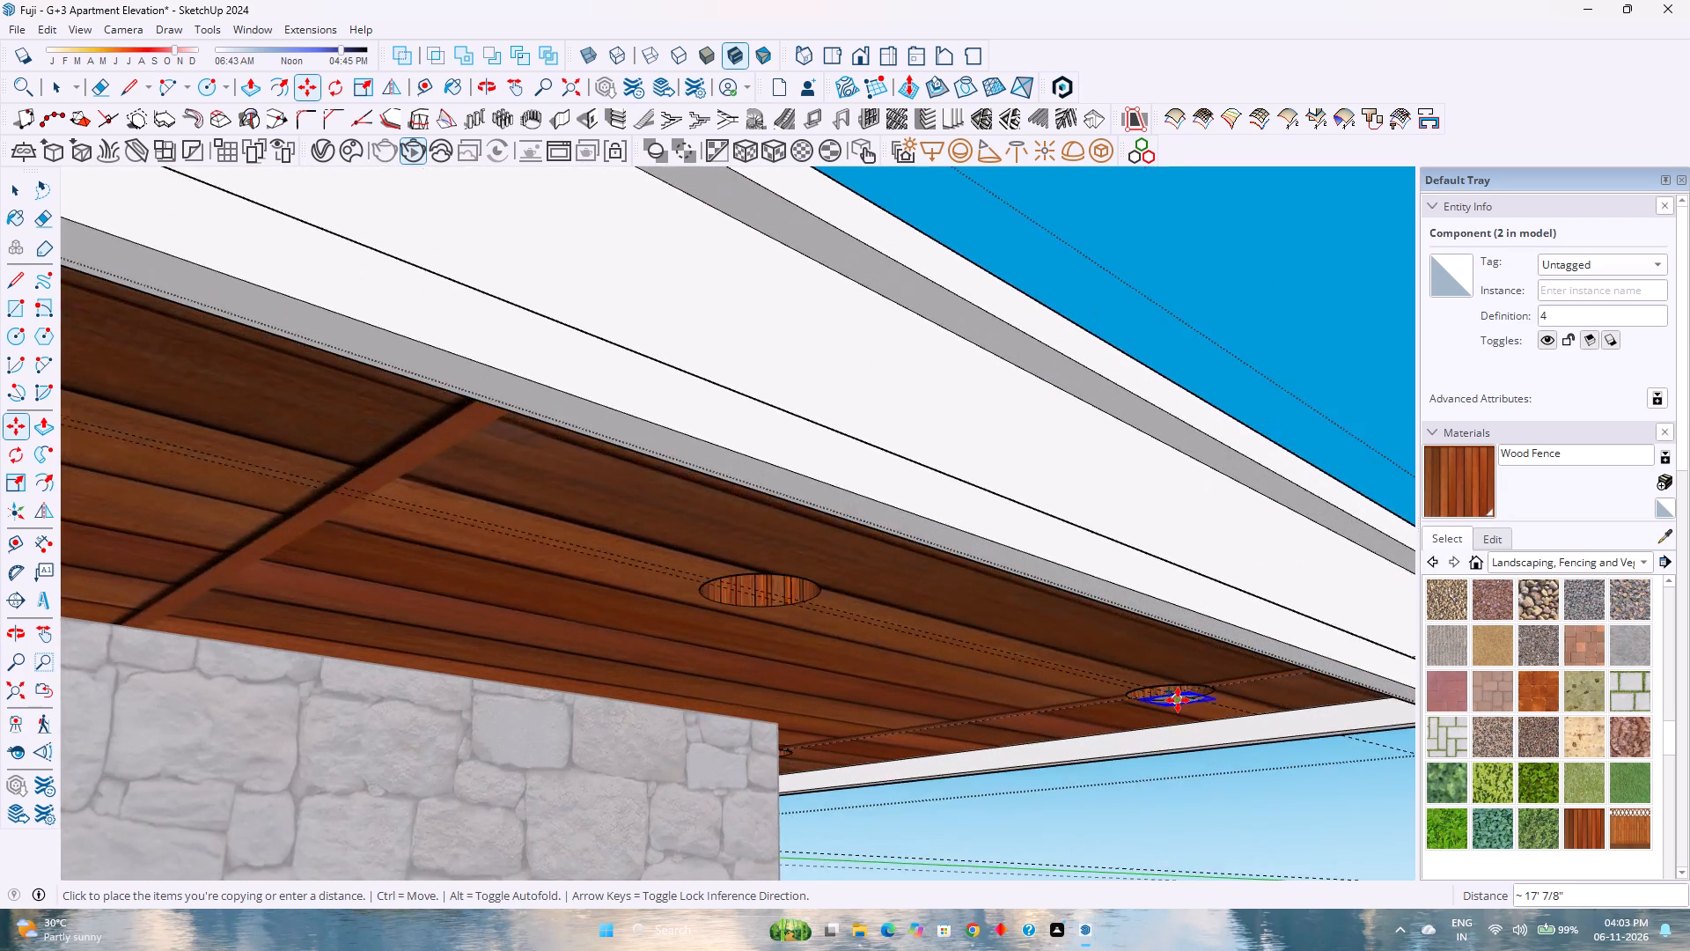
pyautogui.scroll(2, 1178, 700)
pyautogui.moveTo(1178, 699); pyautogui.dragTo(1106, 624, button='middle')
pyautogui.middleClick(1106, 624)
pyautogui.scroll(6, 1170, 647)
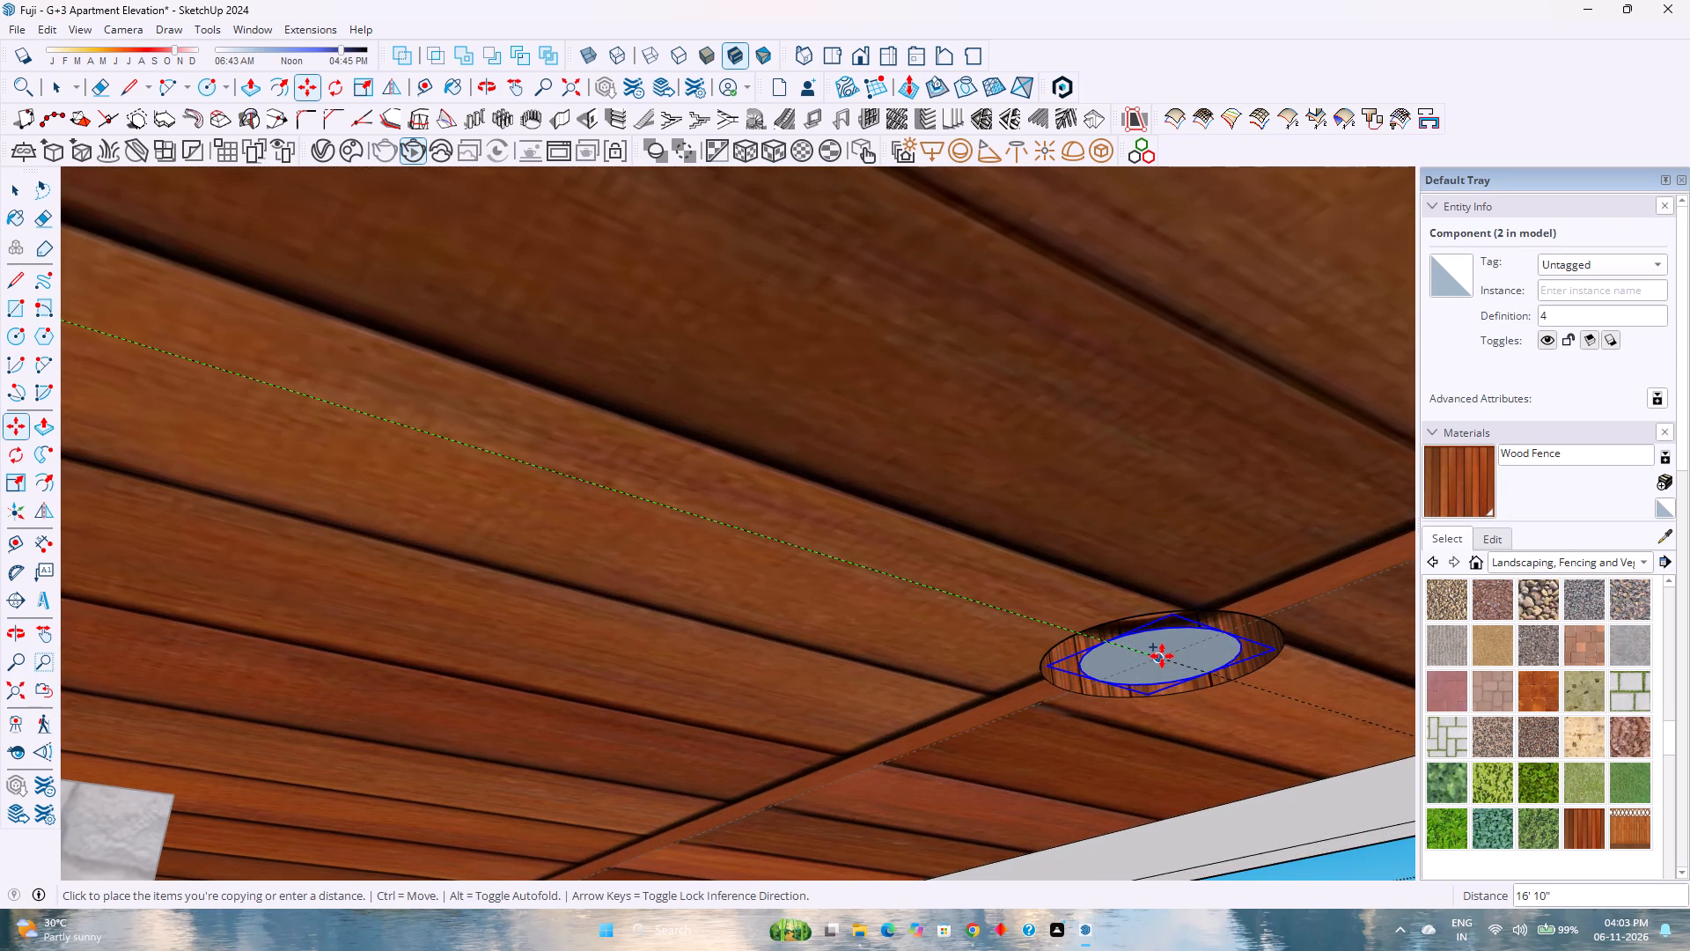
pyautogui.click(1162, 656)
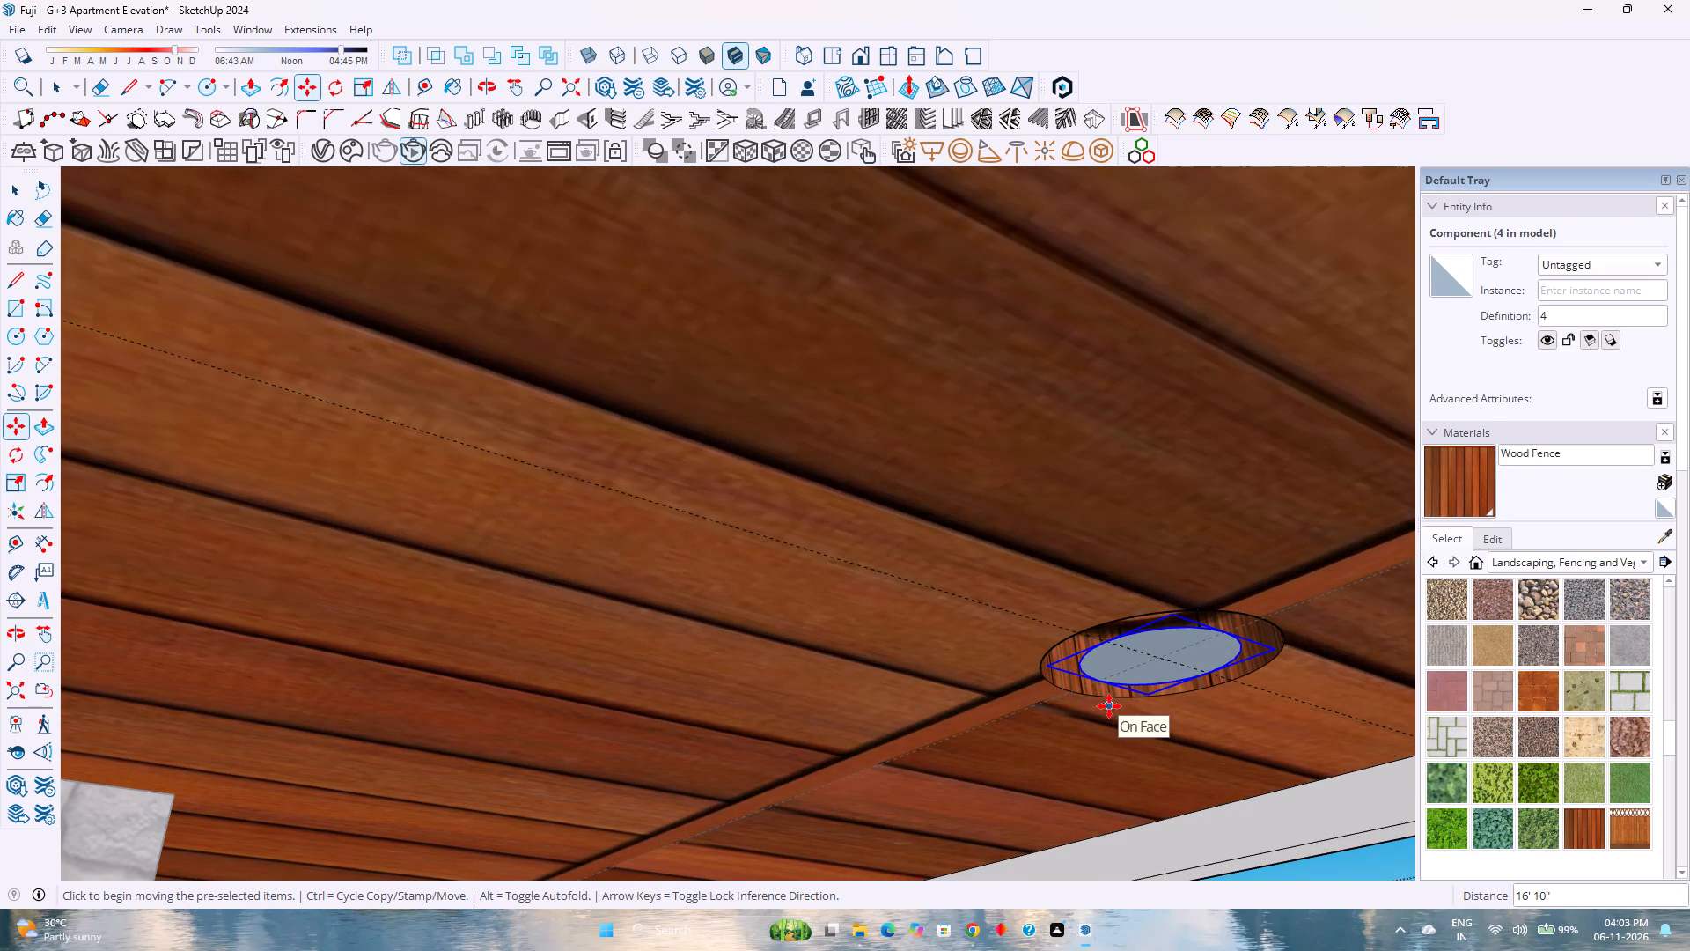
pyautogui.write('/5')
pyautogui.press('Return')
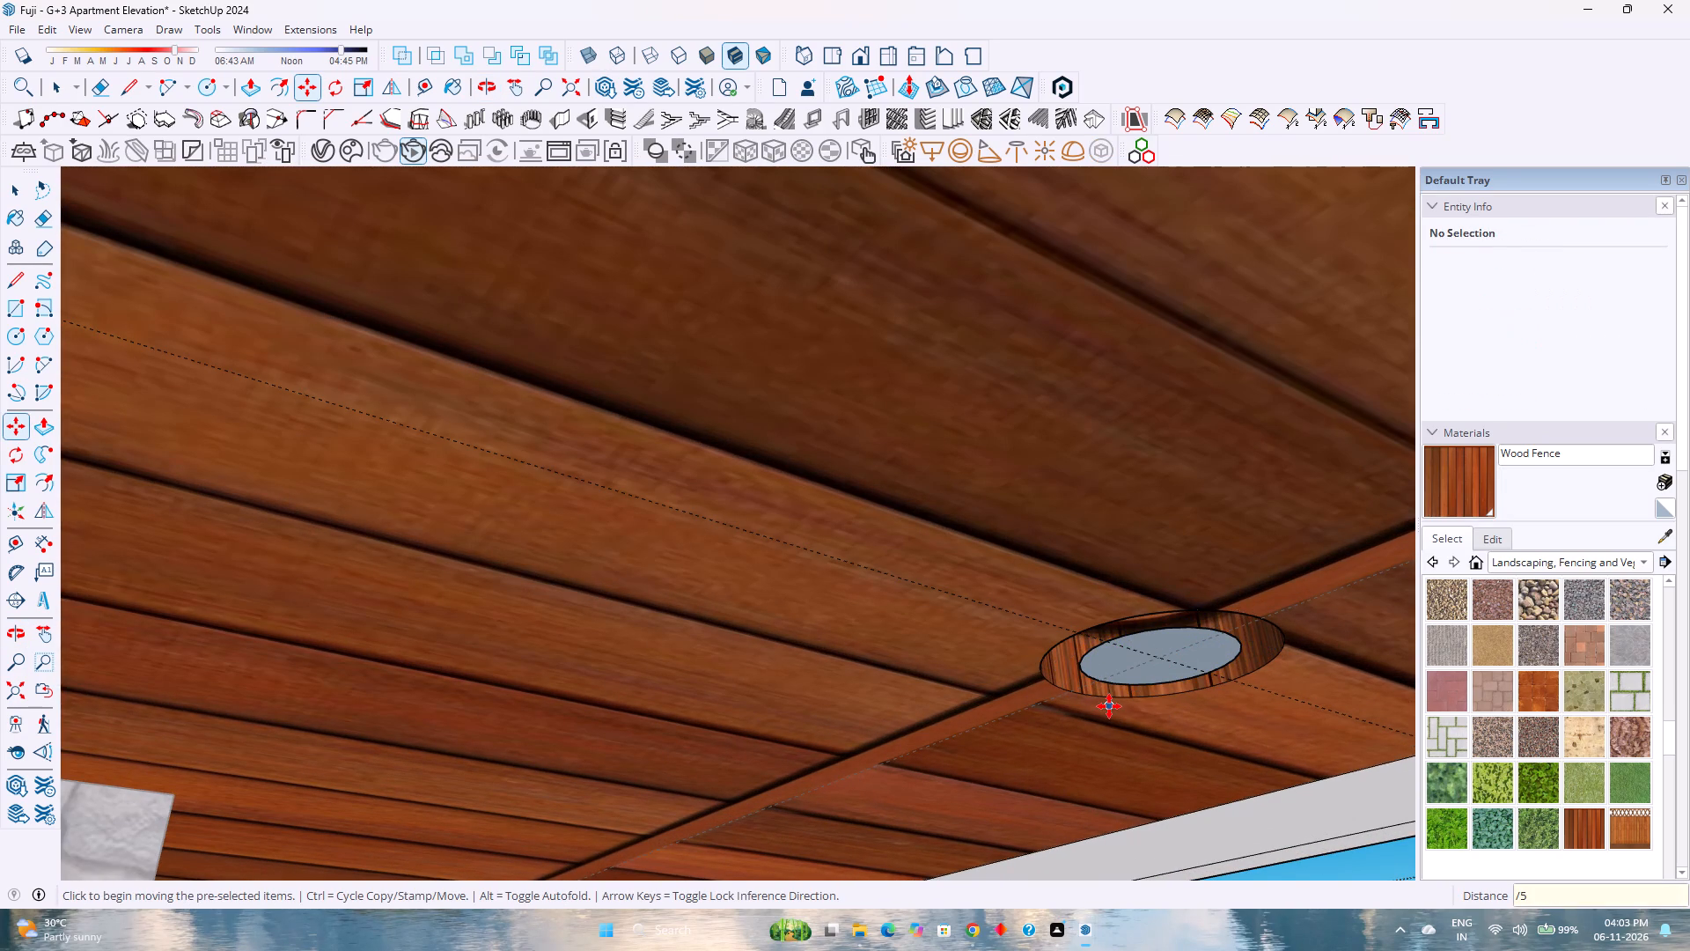
pyautogui.scroll(-10, 1106, 710)
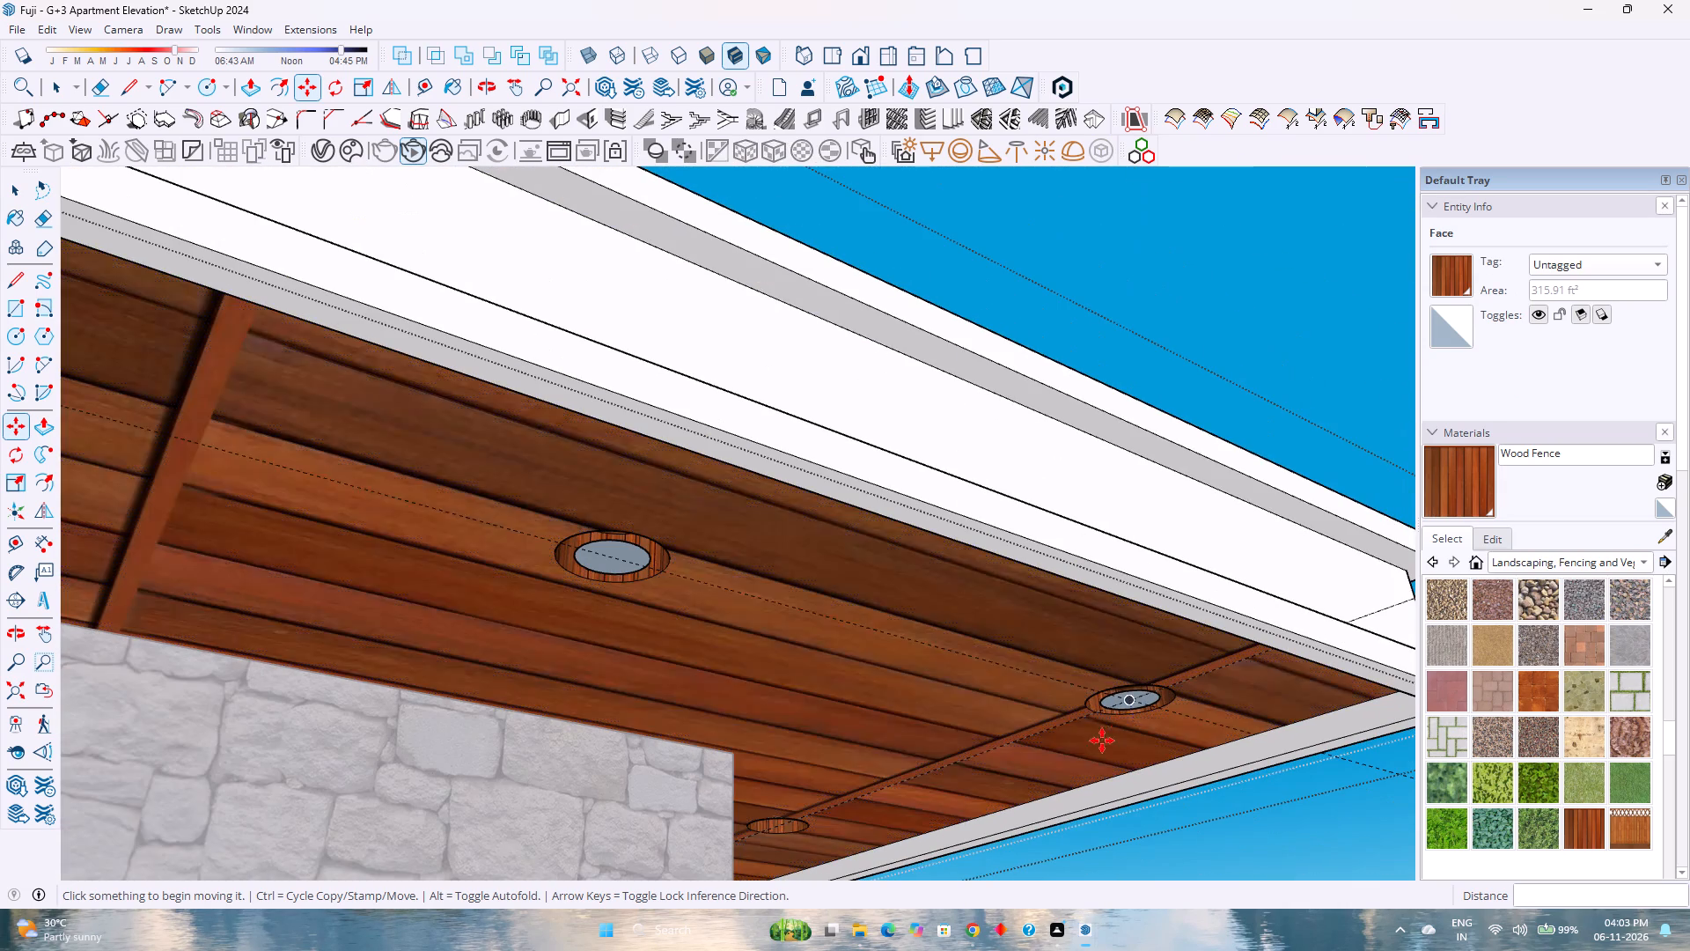
pyautogui.press('space')
# Copy all six circle components of the side row 14' 4" across the soffit to the recesses along the opposite side.
pyautogui.scroll(2, 1118, 740)
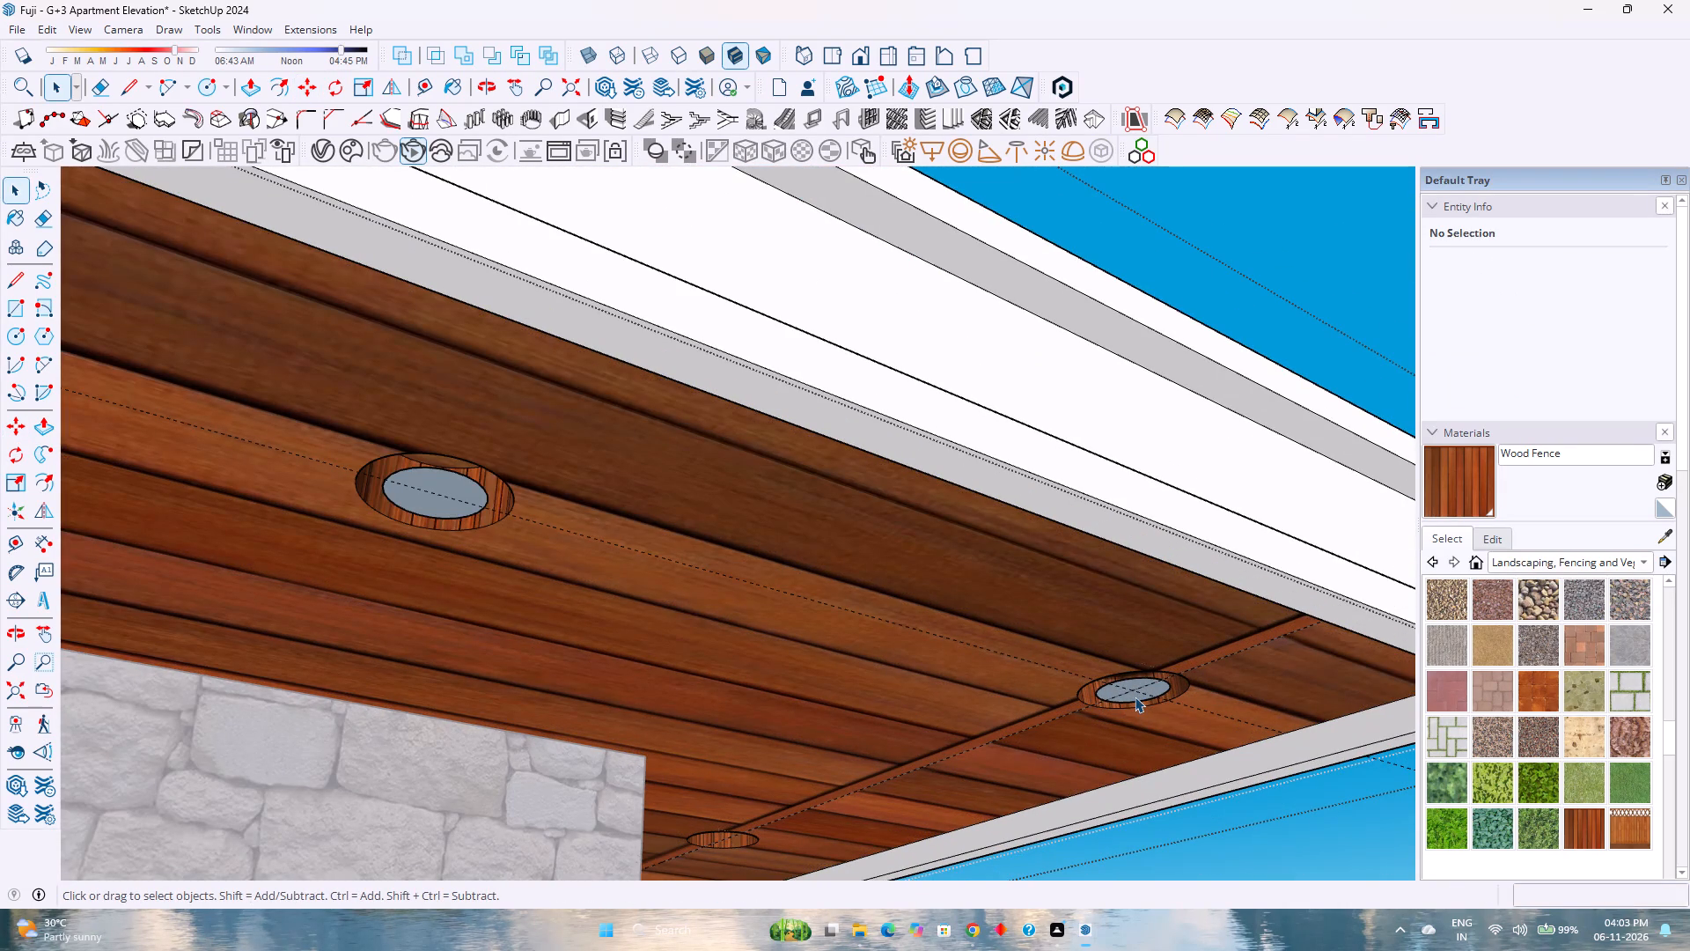
pyautogui.click(1135, 697)
pyautogui.rightClick(1135, 697)
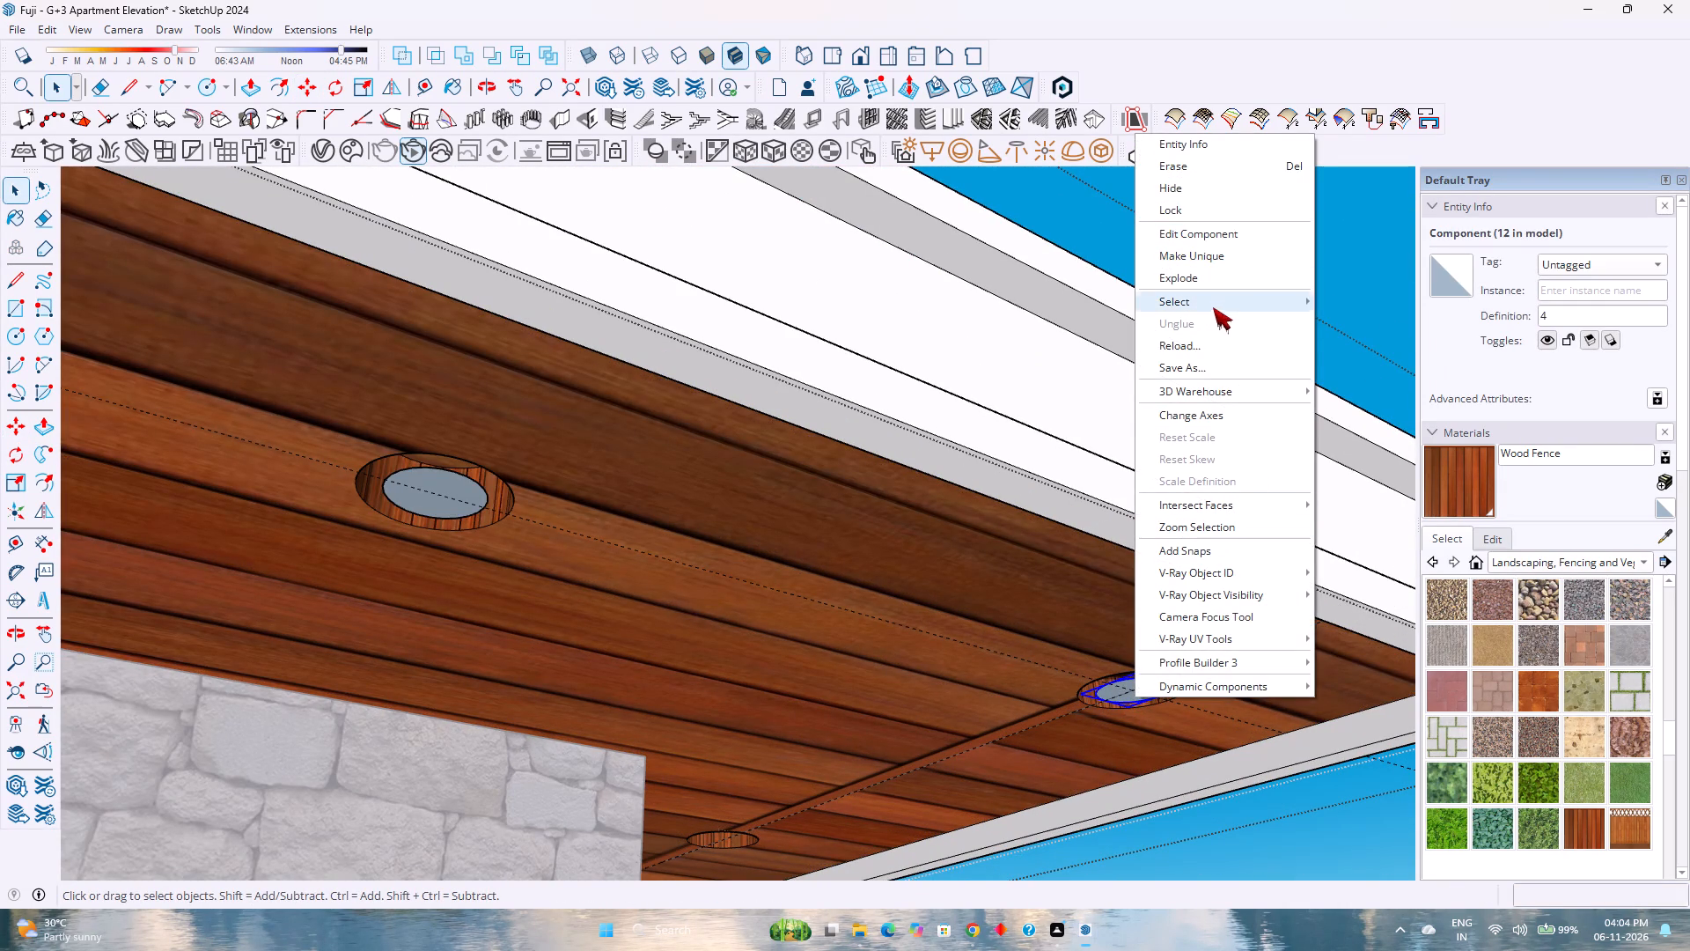
pyautogui.click(1379, 326)
pyautogui.scroll(-4, 767, 586)
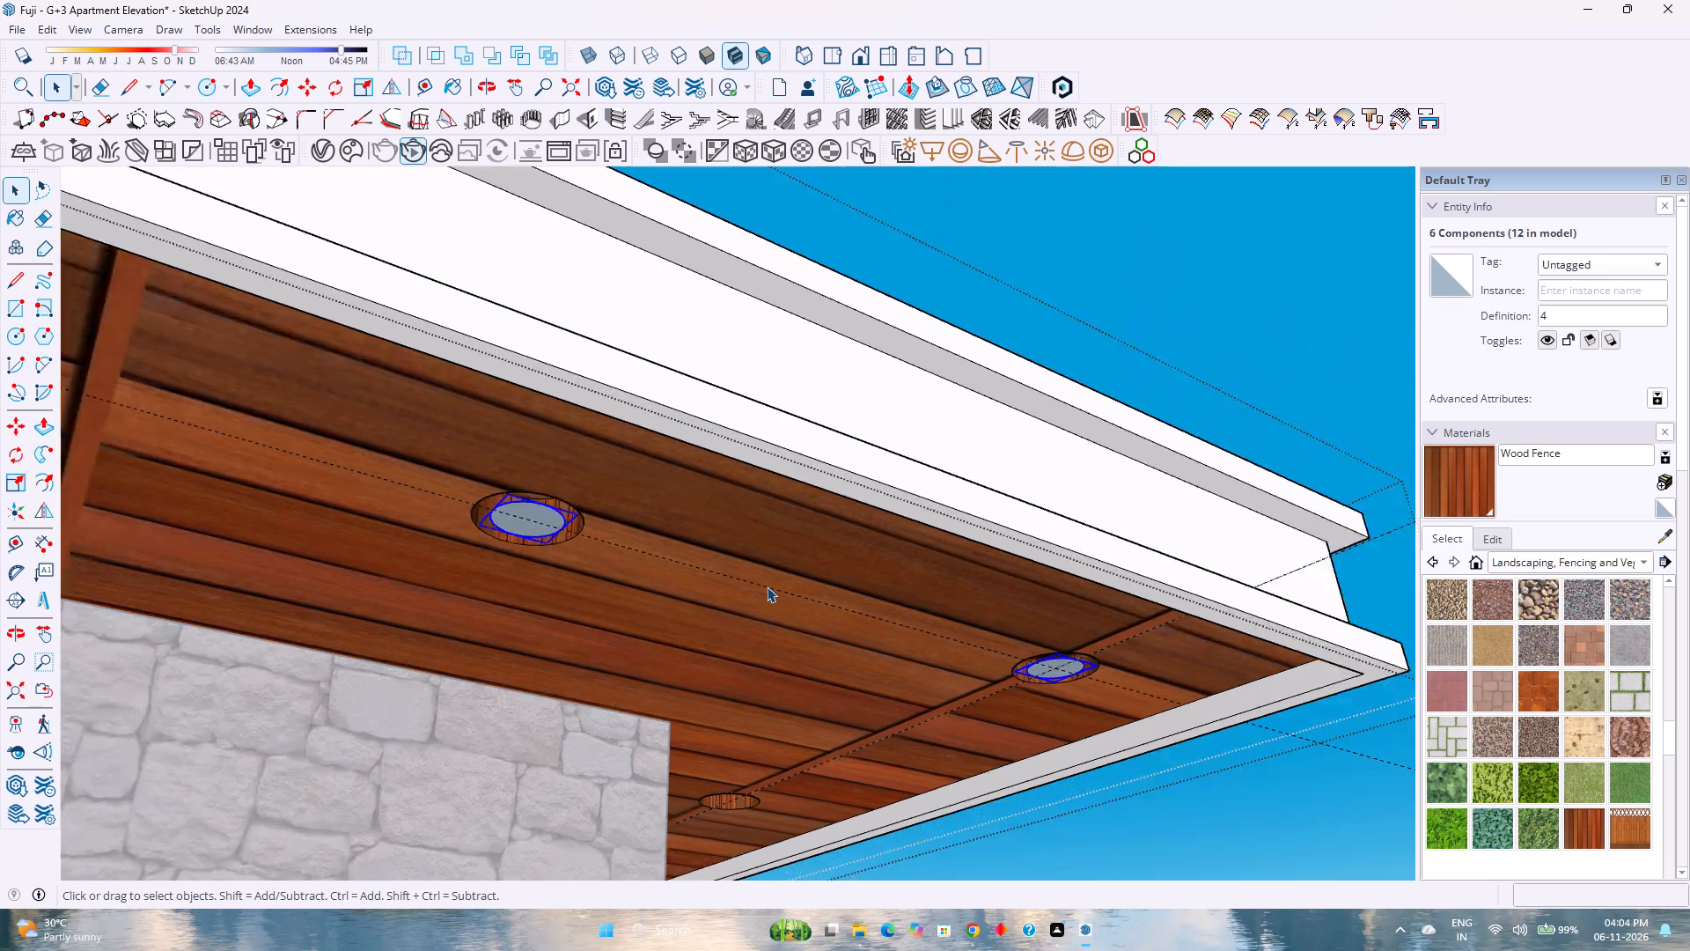
pyautogui.scroll(-4, 767, 586)
pyautogui.moveTo(422, 586); pyautogui.dragTo(893, 653, button='middle')
pyautogui.middleClick(893, 653)
pyautogui.scroll(-6, 902, 648)
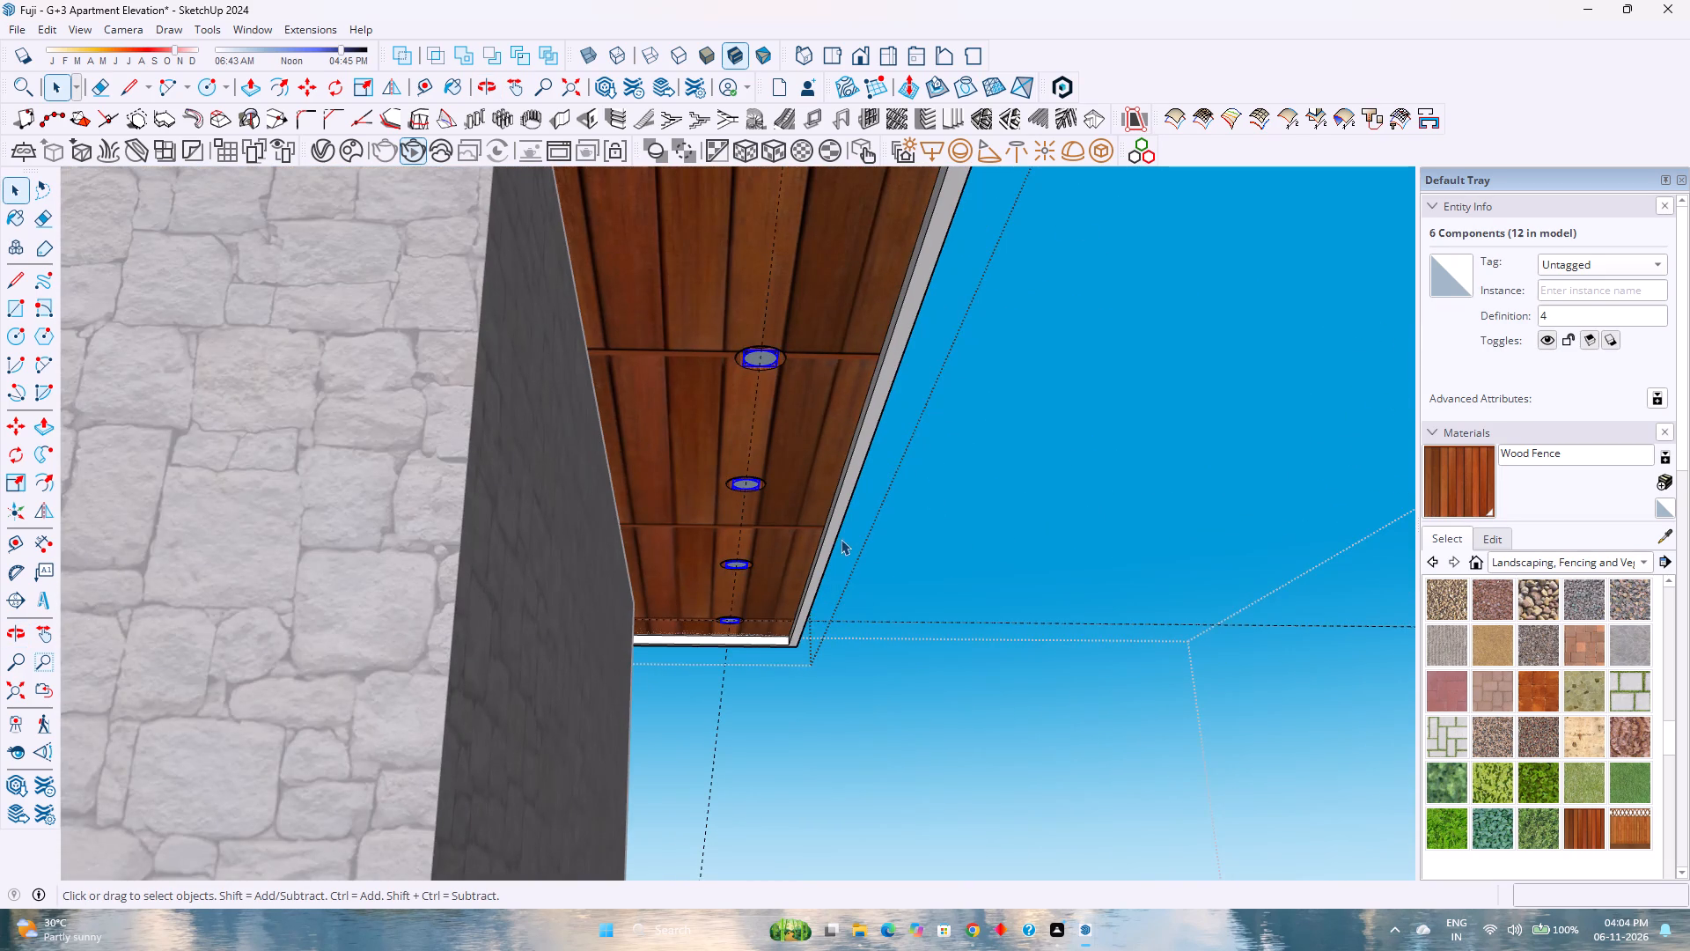
pyautogui.scroll(-4, 834, 530)
pyautogui.keyDown('shift'); pyautogui.moveTo(849, 556); pyautogui.dragTo(900, 701, button='middle'); pyautogui.keyUp('shift')
pyautogui.keyDown('shift'); pyautogui.middleClick(900, 701); pyautogui.keyUp('shift')
pyautogui.moveTo(866, 459); pyautogui.dragTo(827, 484, button='middle')
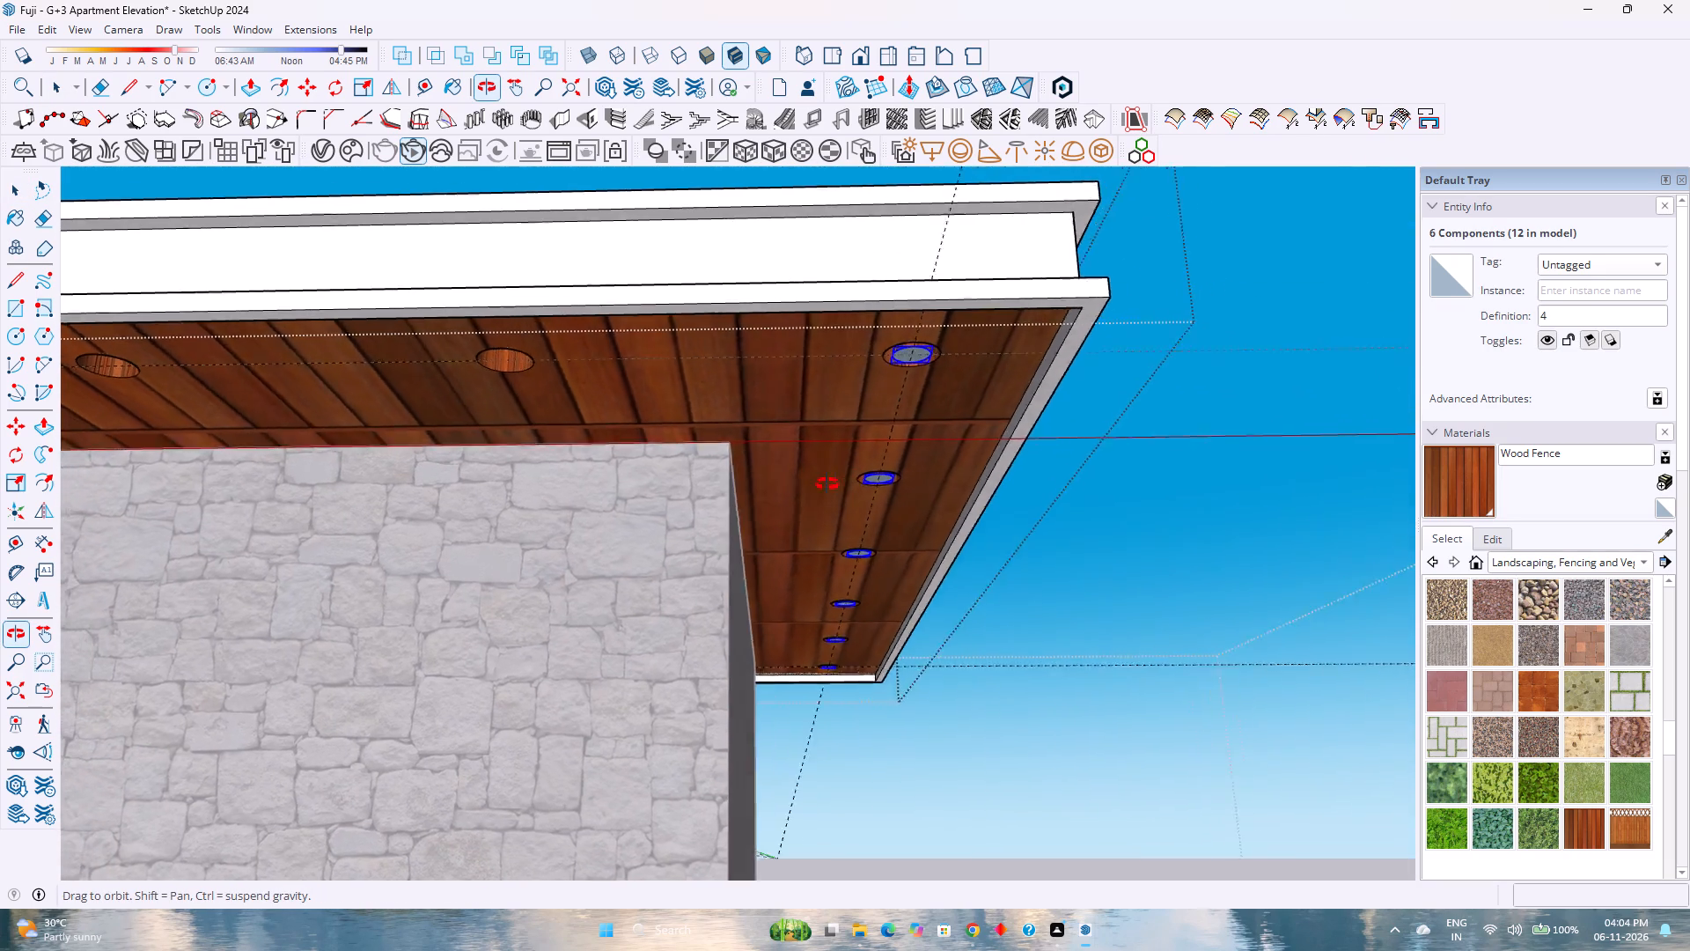
pyautogui.moveTo(827, 484); pyautogui.dragTo(724, 468, button='middle')
pyautogui.middleClick(724, 468)
pyautogui.press('m')
pyautogui.scroll(2, 819, 337)
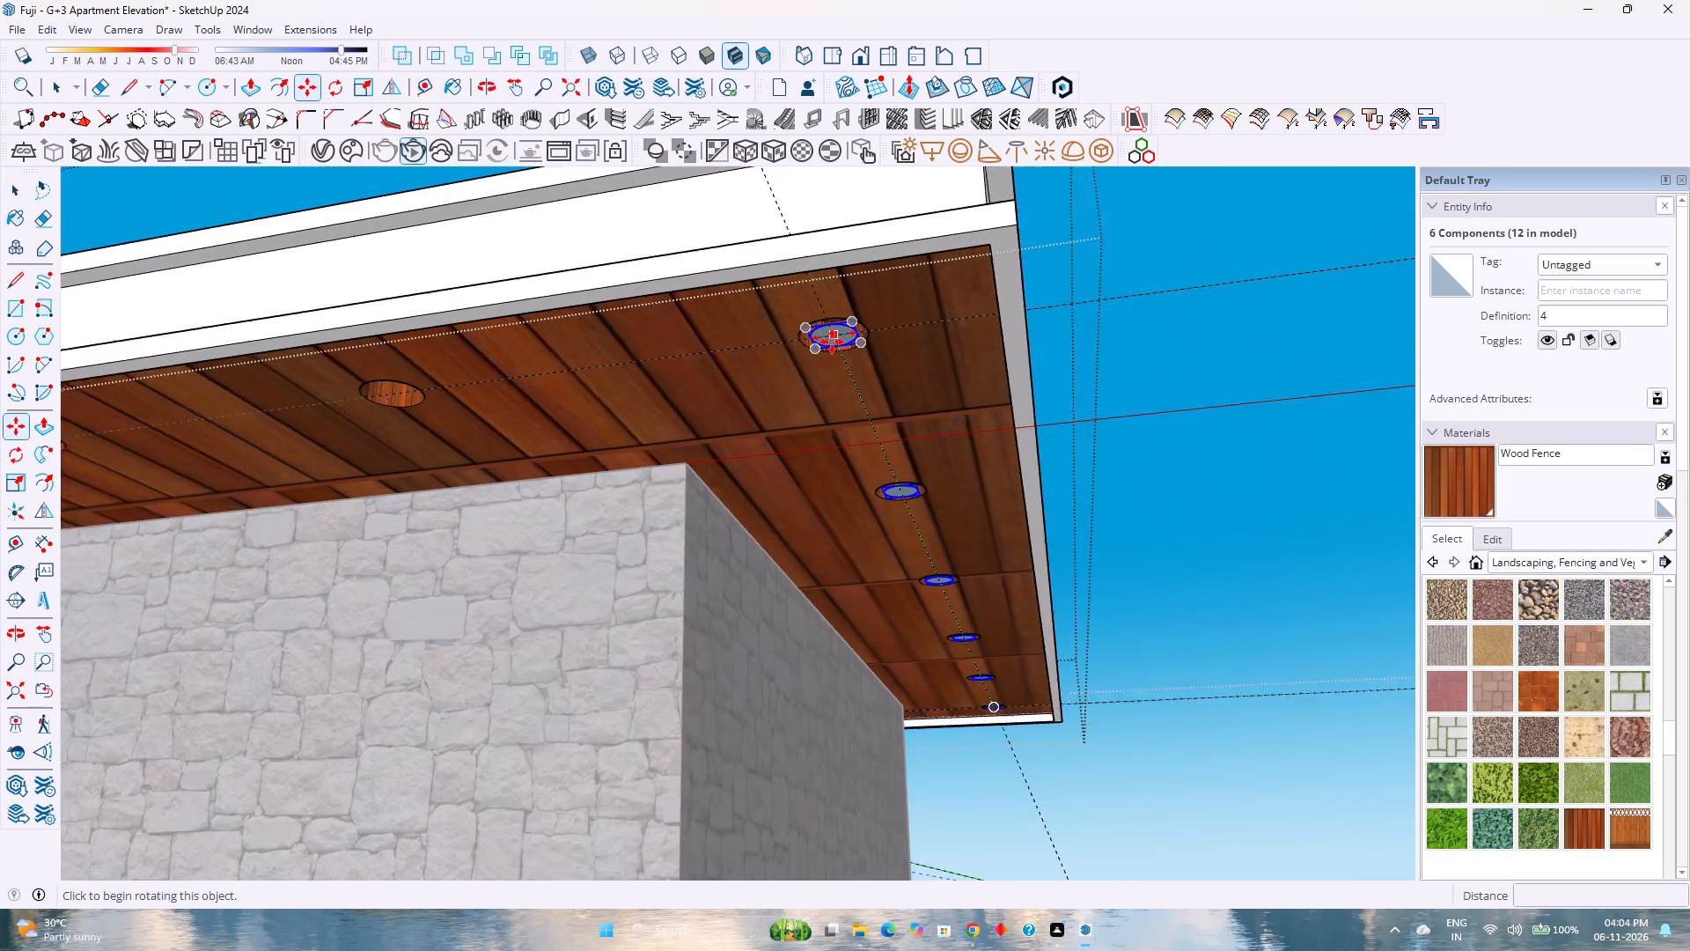
pyautogui.scroll(7, 832, 342)
pyautogui.click(829, 327)
pyautogui.scroll(-7, 783, 350)
pyautogui.keyDown('shift'); pyautogui.middleClick(612, 390); pyautogui.keyUp('shift')
pyautogui.keyDown('shift'); pyautogui.moveTo(612, 392); pyautogui.dragTo(1371, 418, button='middle'); pyautogui.keyUp('shift')
pyautogui.keyDown('shift'); pyautogui.middleClick(1376, 418); pyautogui.keyUp('shift')
pyautogui.scroll(-5, 1040, 401)
pyautogui.keyDown('shift'); pyautogui.moveTo(703, 441); pyautogui.dragTo(834, 441, button='middle'); pyautogui.keyUp('shift')
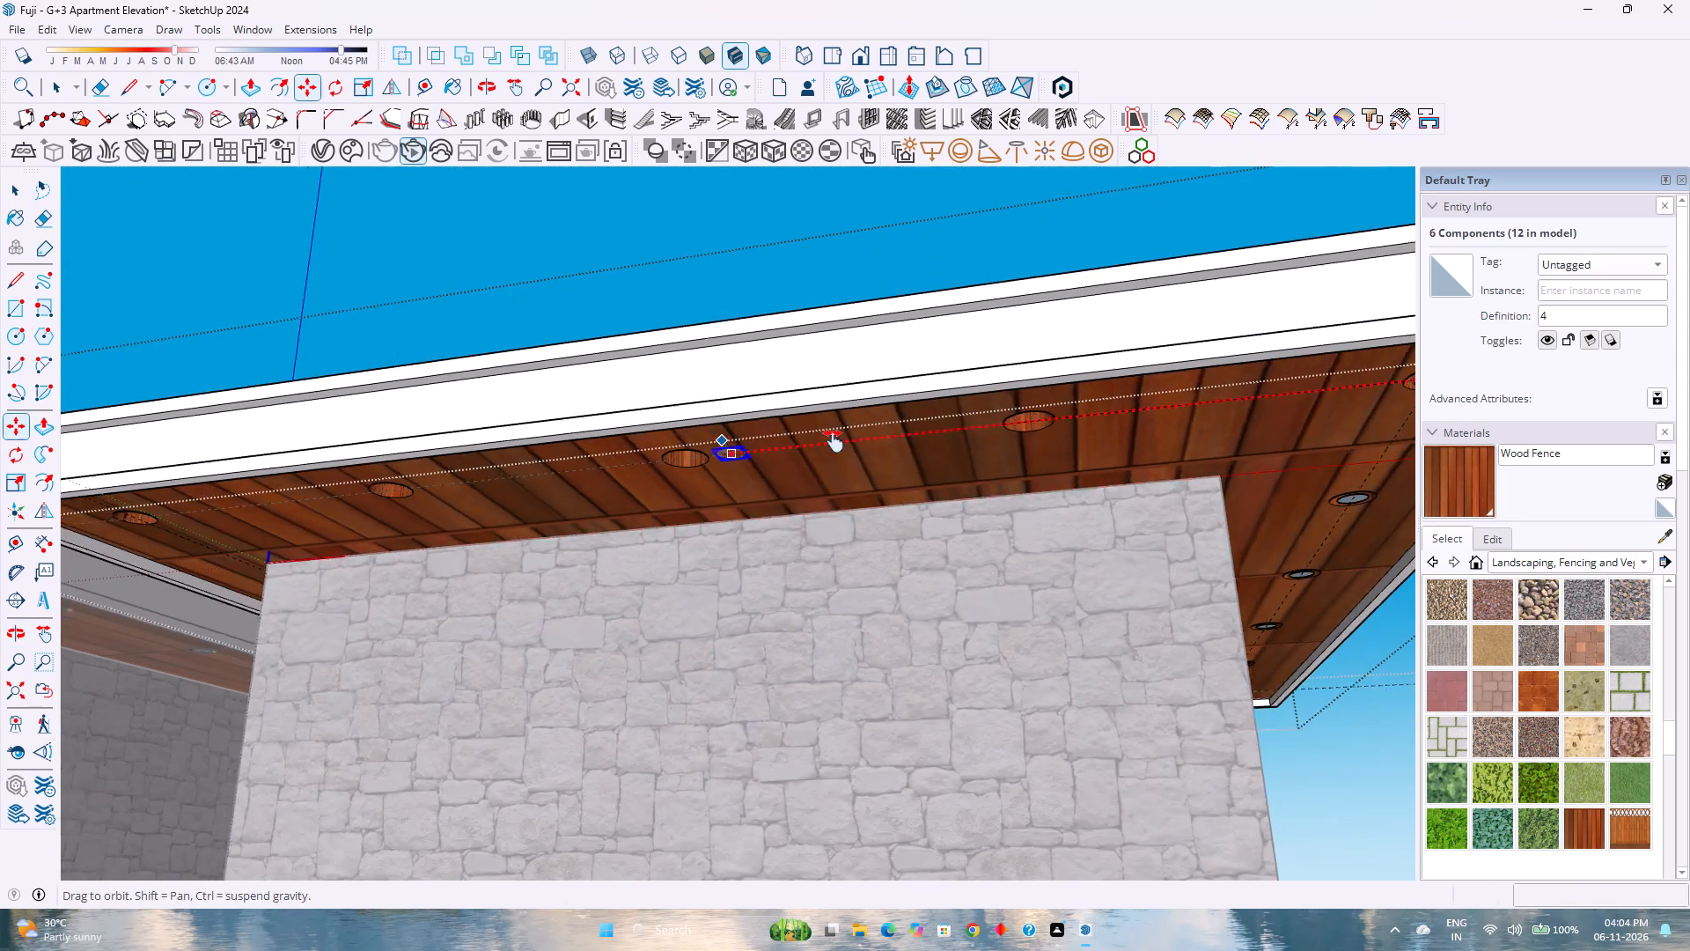
pyautogui.keyDown('shift'); pyautogui.moveTo(834, 441); pyautogui.dragTo(1172, 441, button='middle'); pyautogui.keyUp('shift')
pyautogui.scroll(11, 489, 528)
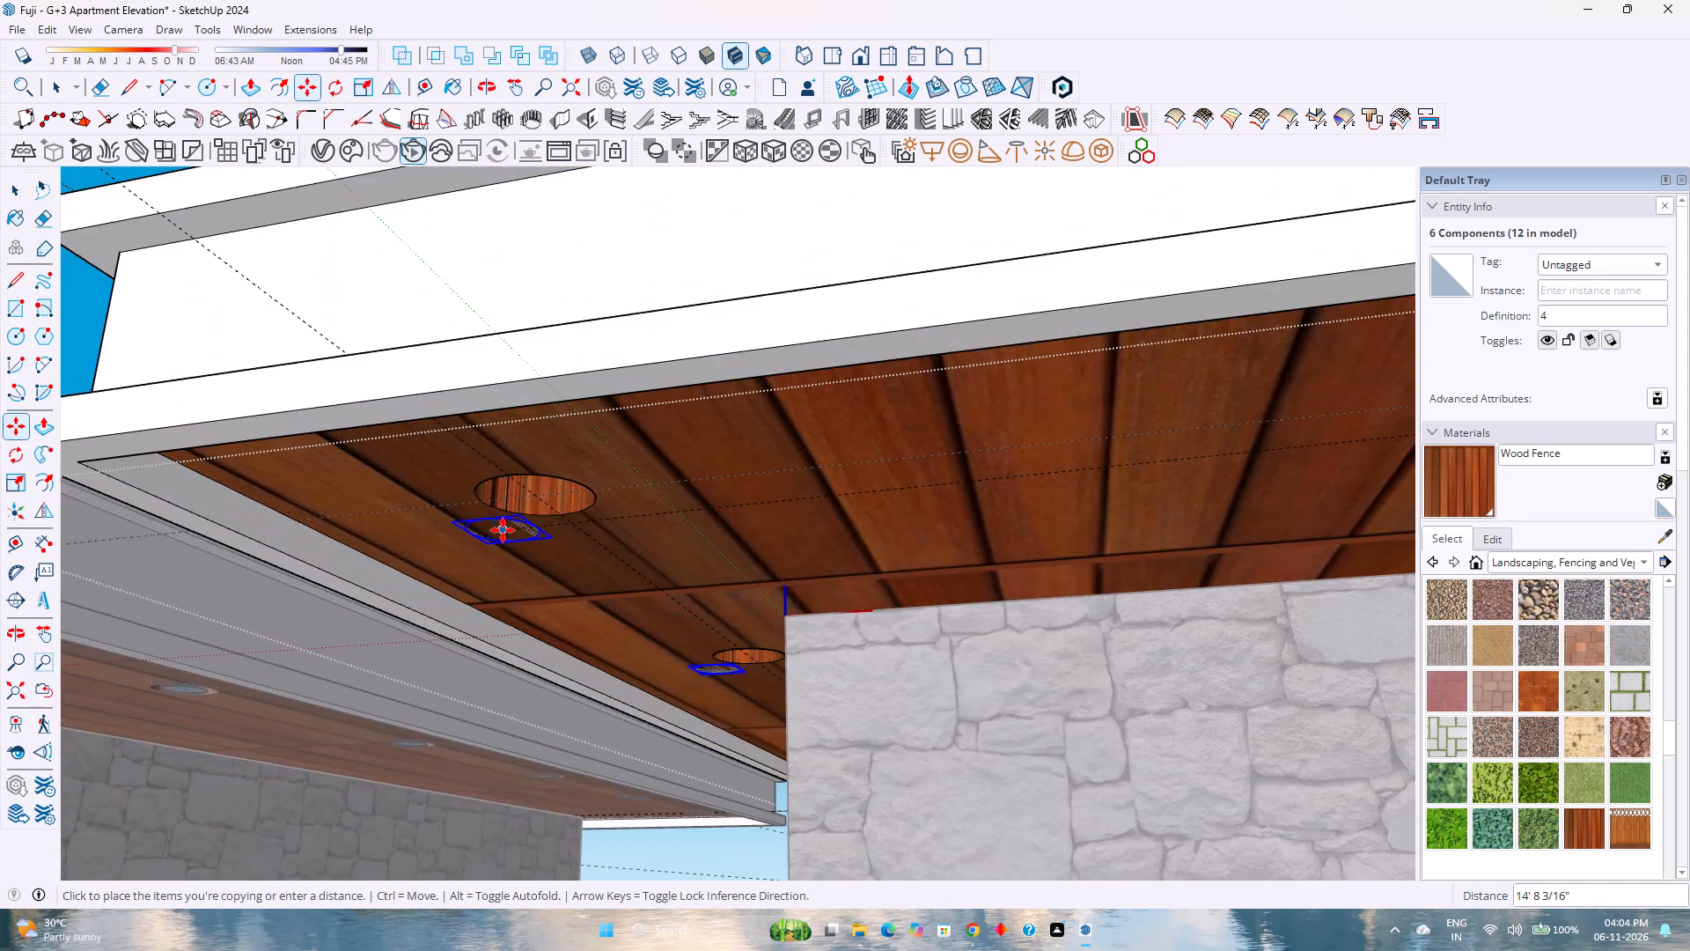
pyautogui.scroll(7, 503, 530)
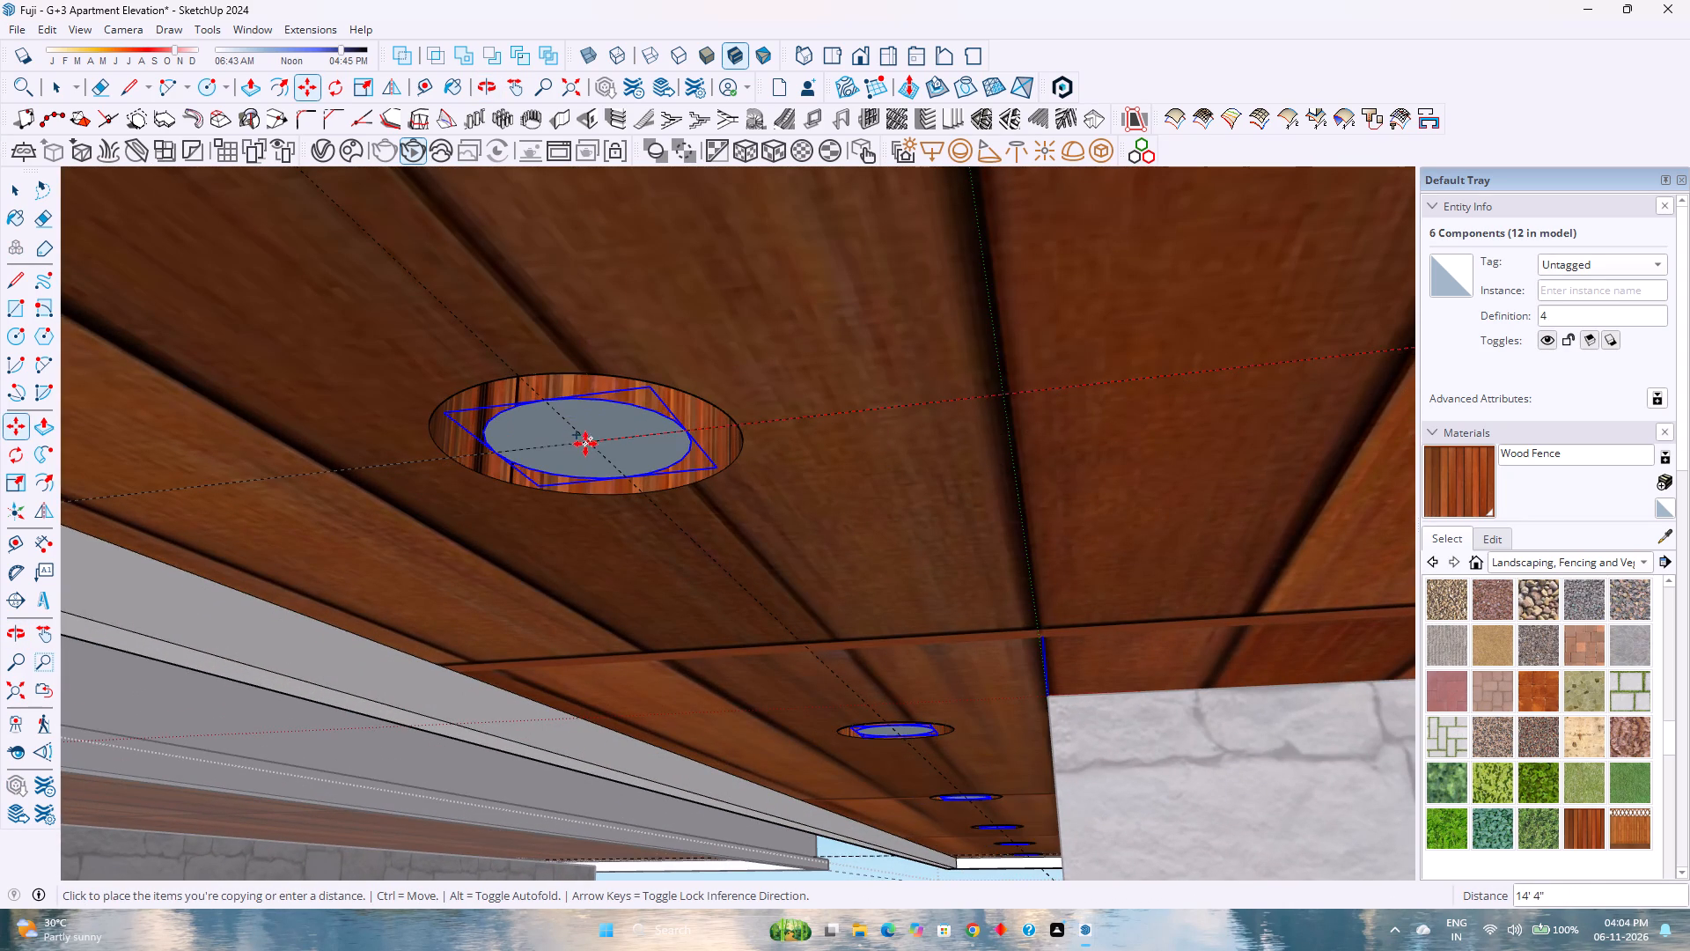
pyautogui.click(586, 443)
# Divide the row's copy distance into four equal spacings with /4.
pyautogui.moveTo(579, 575); pyautogui.dragTo(740, 573, button='middle')
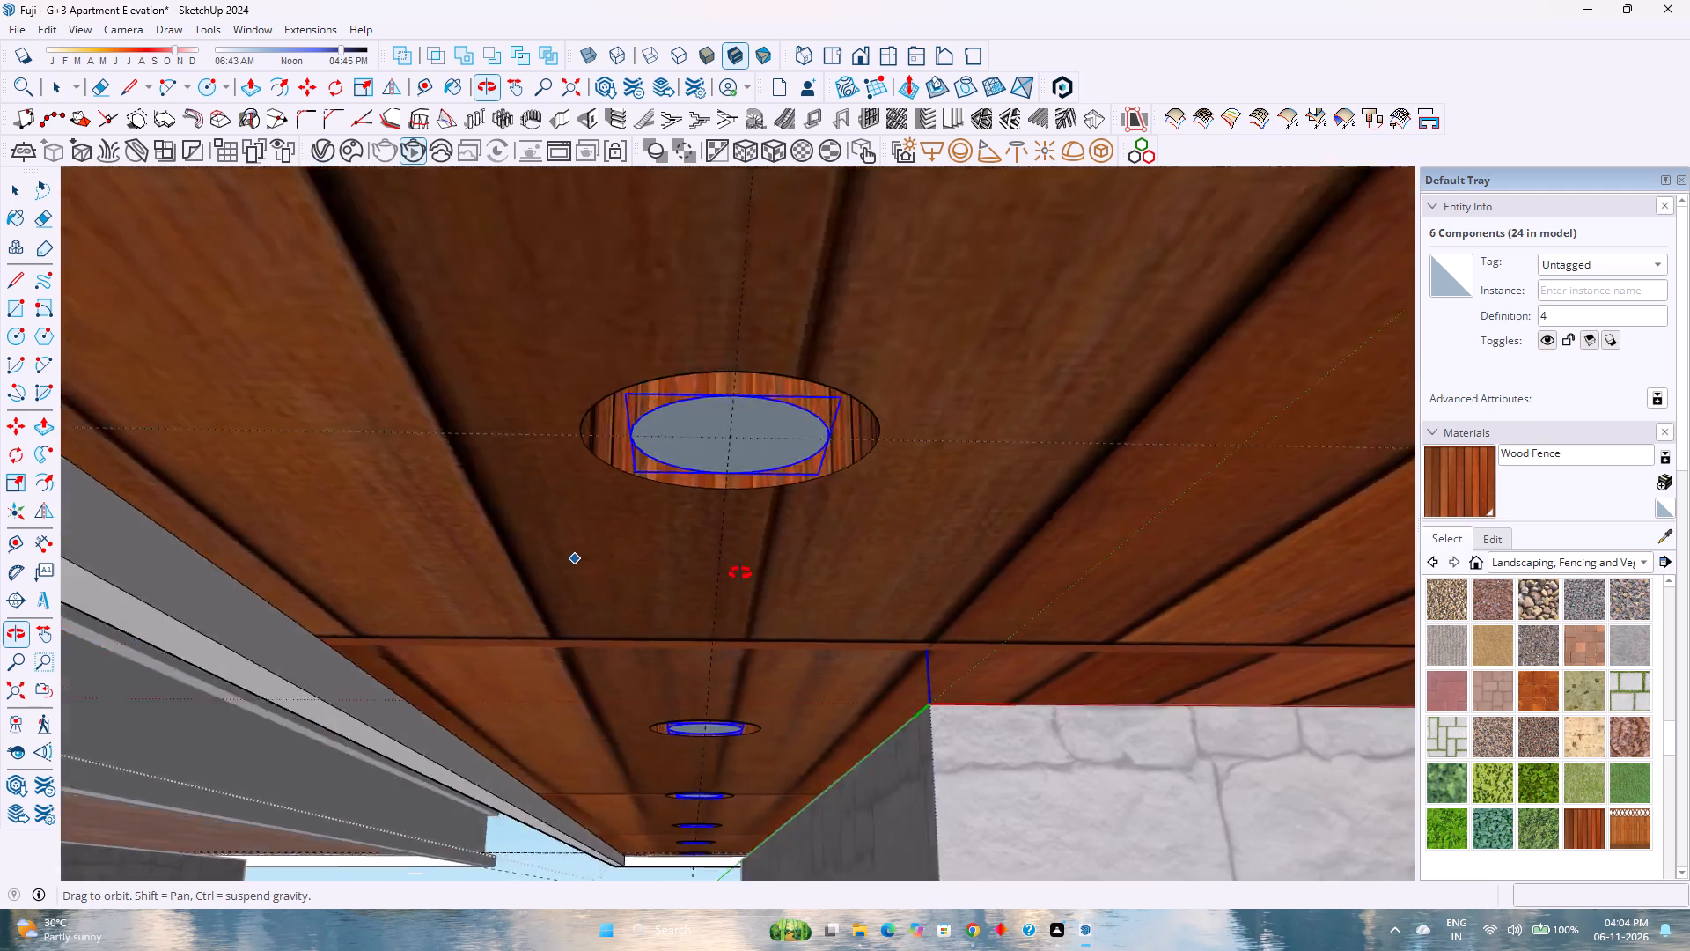
pyautogui.moveTo(740, 573); pyautogui.dragTo(1002, 568, button='middle')
pyautogui.middleClick(1002, 568)
pyautogui.scroll(-9, 981, 556)
pyautogui.keyDown('shift'); pyautogui.moveTo(979, 561); pyautogui.dragTo(334, 424, button='middle'); pyautogui.keyUp('shift')
pyautogui.scroll(-2, 363, 446)
pyautogui.scroll(-2, 746, 531)
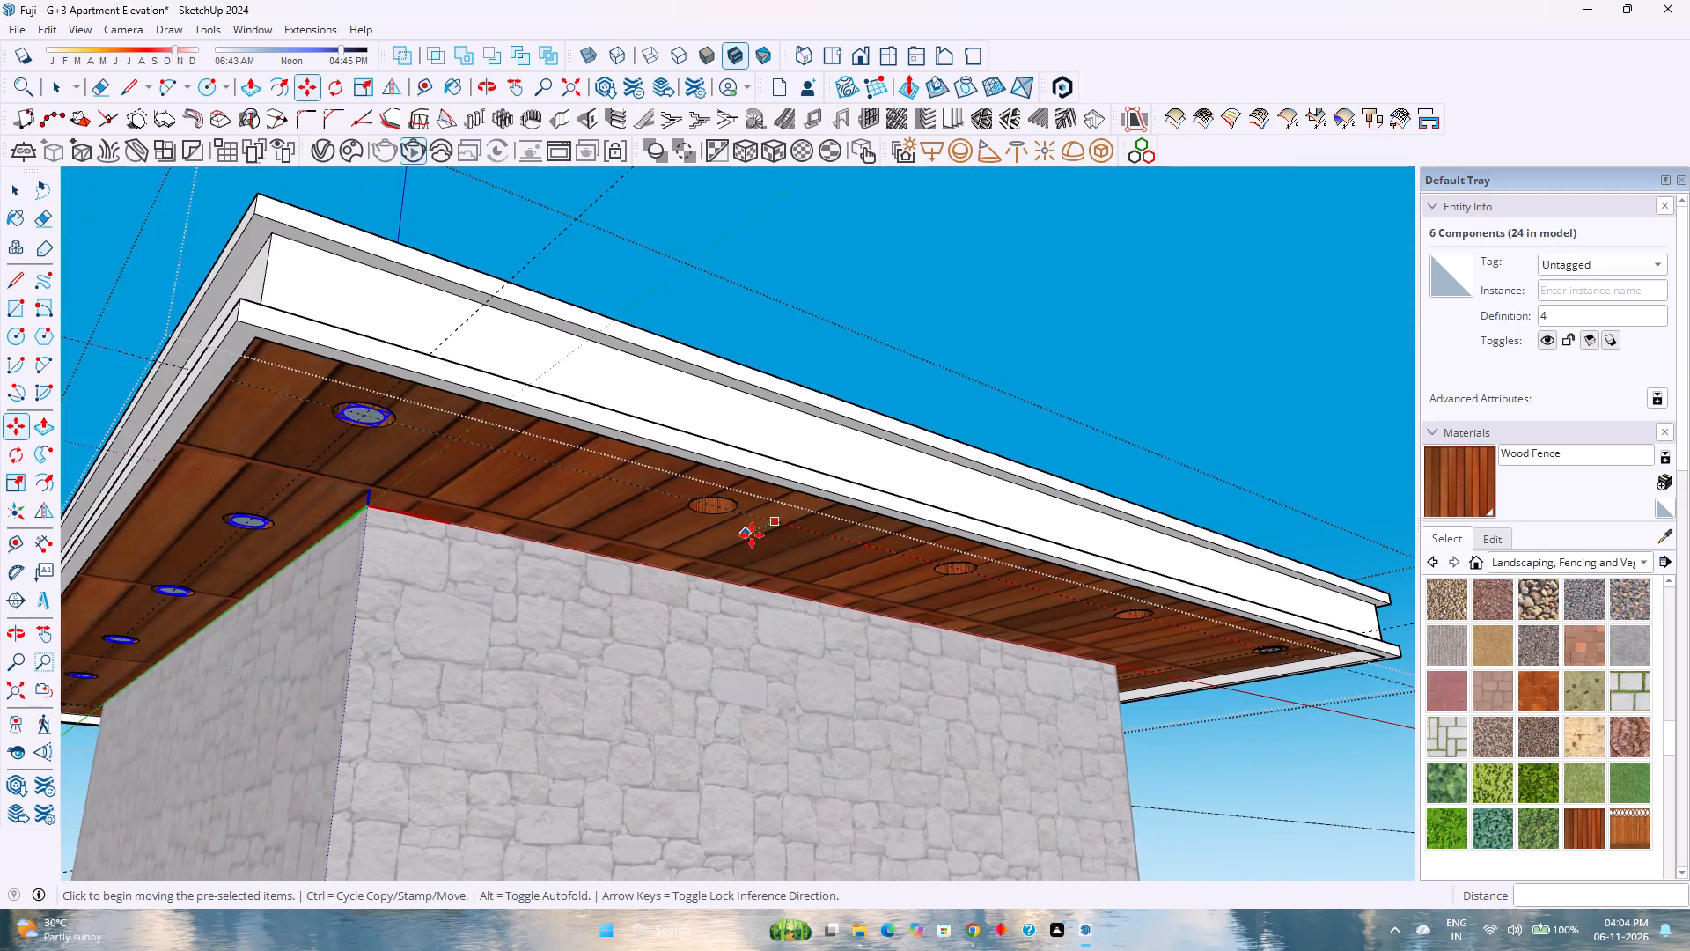
pyautogui.keyDown('shift'); pyautogui.moveTo(757, 536); pyautogui.dragTo(523, 481, button='middle'); pyautogui.keyUp('shift')
pyautogui.middleClick(523, 481)
pyautogui.press('/')
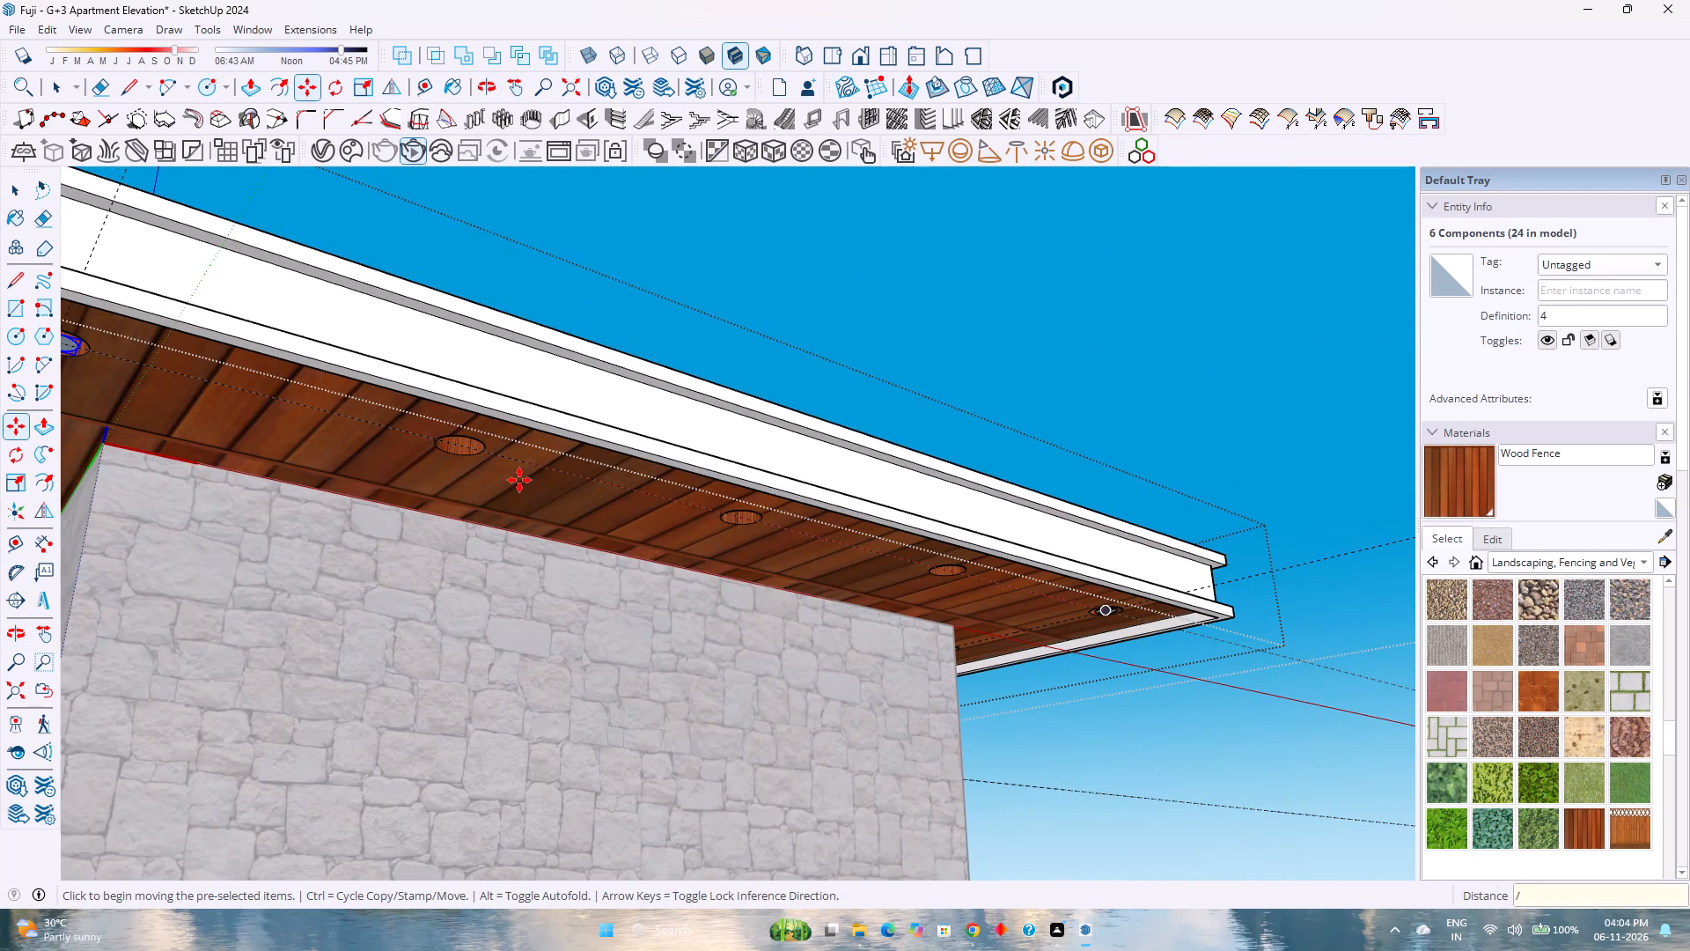
pyautogui.press('4')
pyautogui.press('Return')
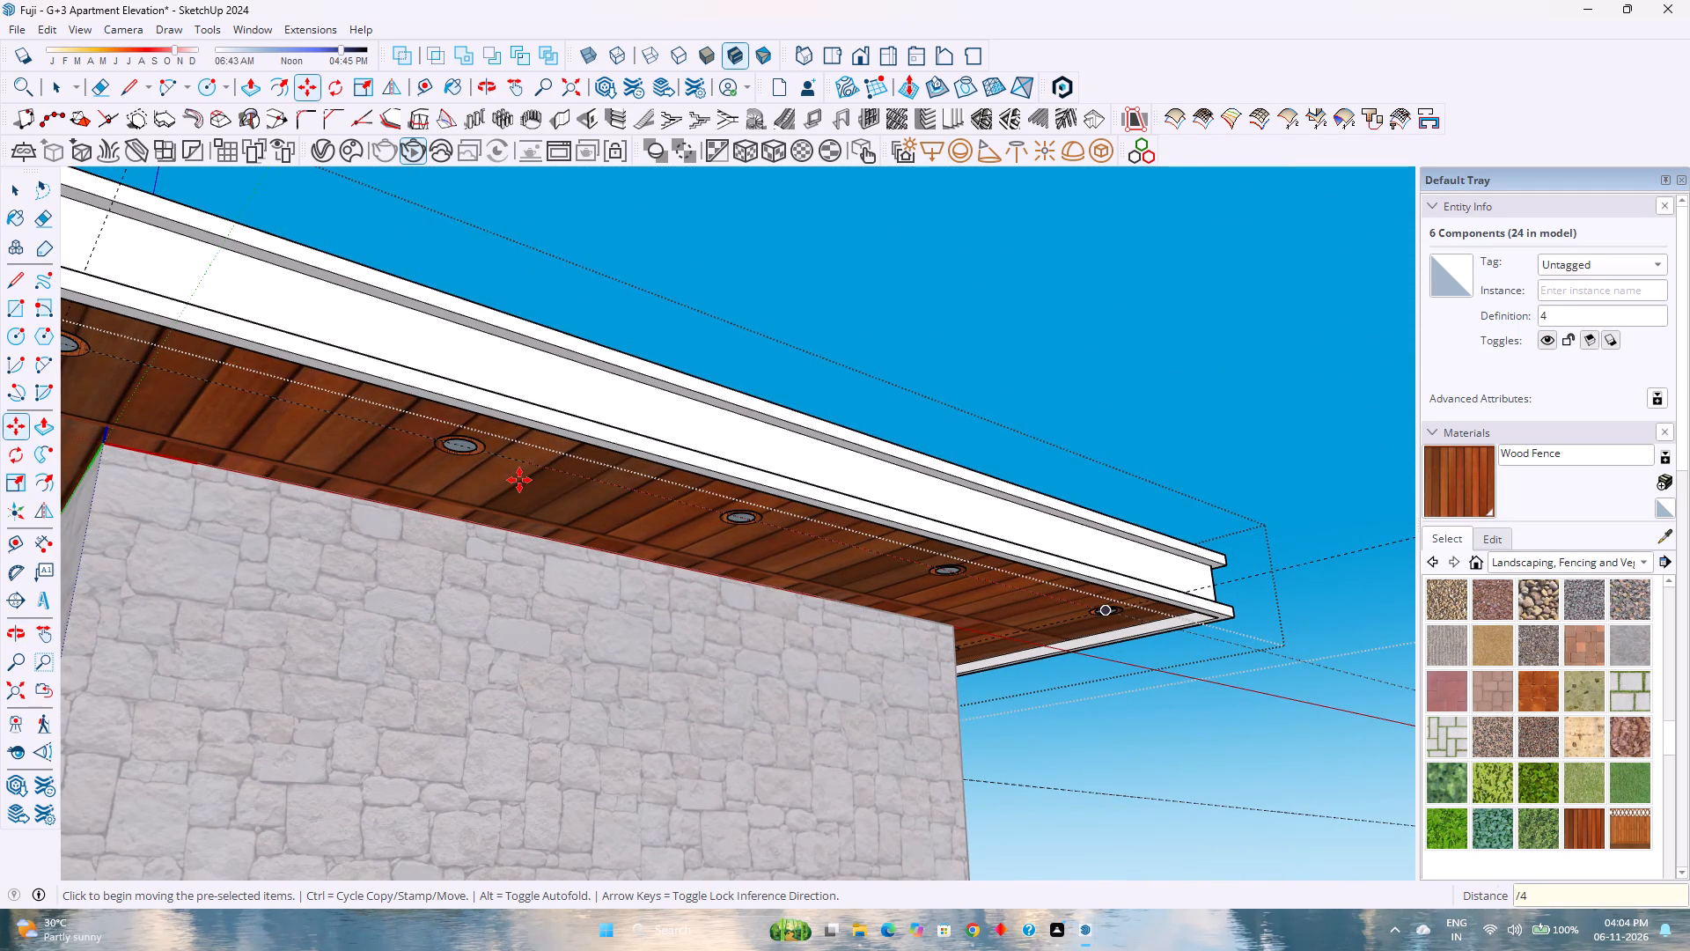
pyautogui.press('space')
# Leave the slab group and hide the stone wall group beneath the roof slab.
pyautogui.scroll(-2, 519, 477)
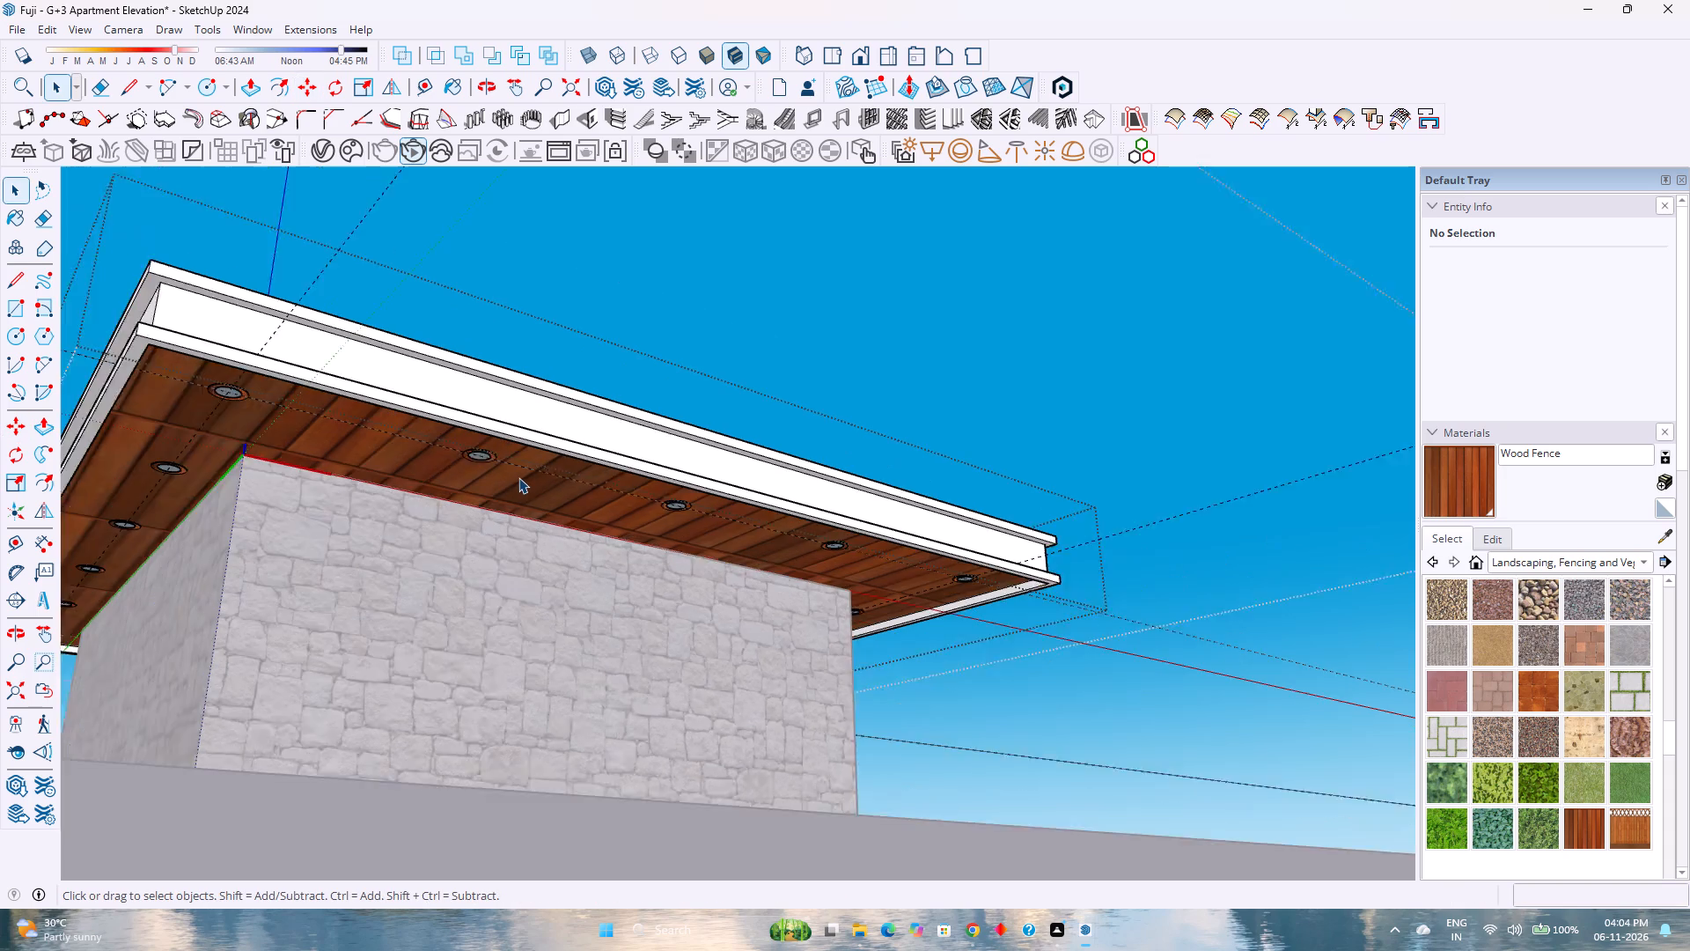
pyautogui.scroll(-5, 518, 477)
pyautogui.scroll(3, 530, 493)
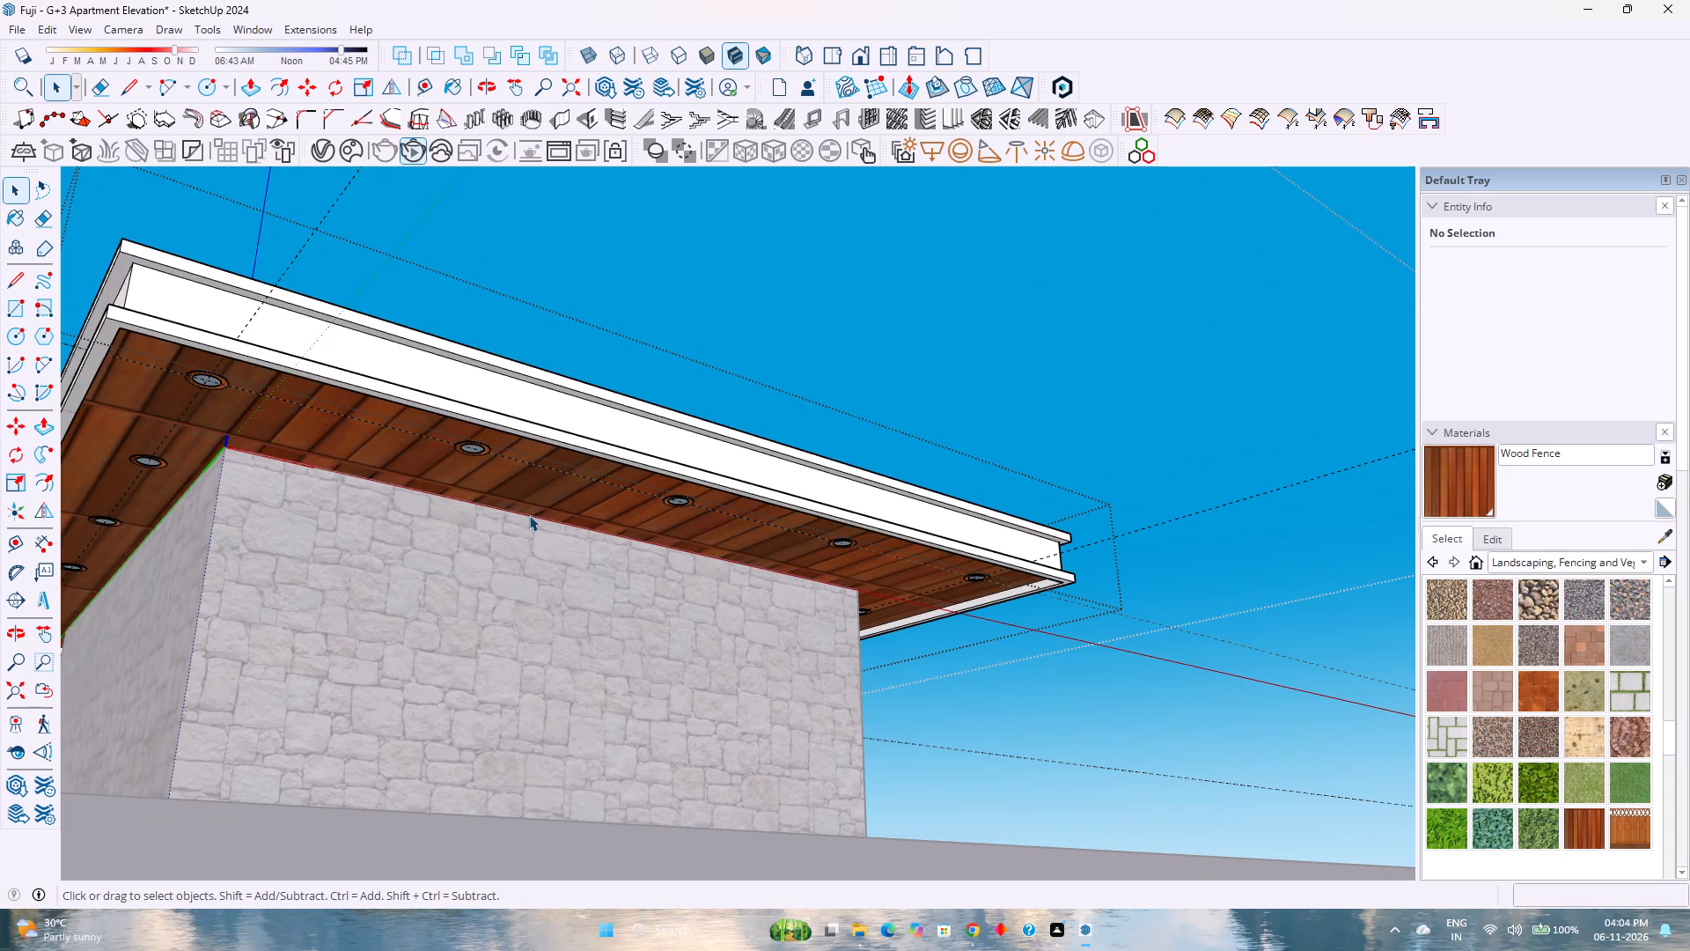
pyautogui.press('Escape')
pyautogui.click(497, 712)
pyautogui.rightClick(497, 712)
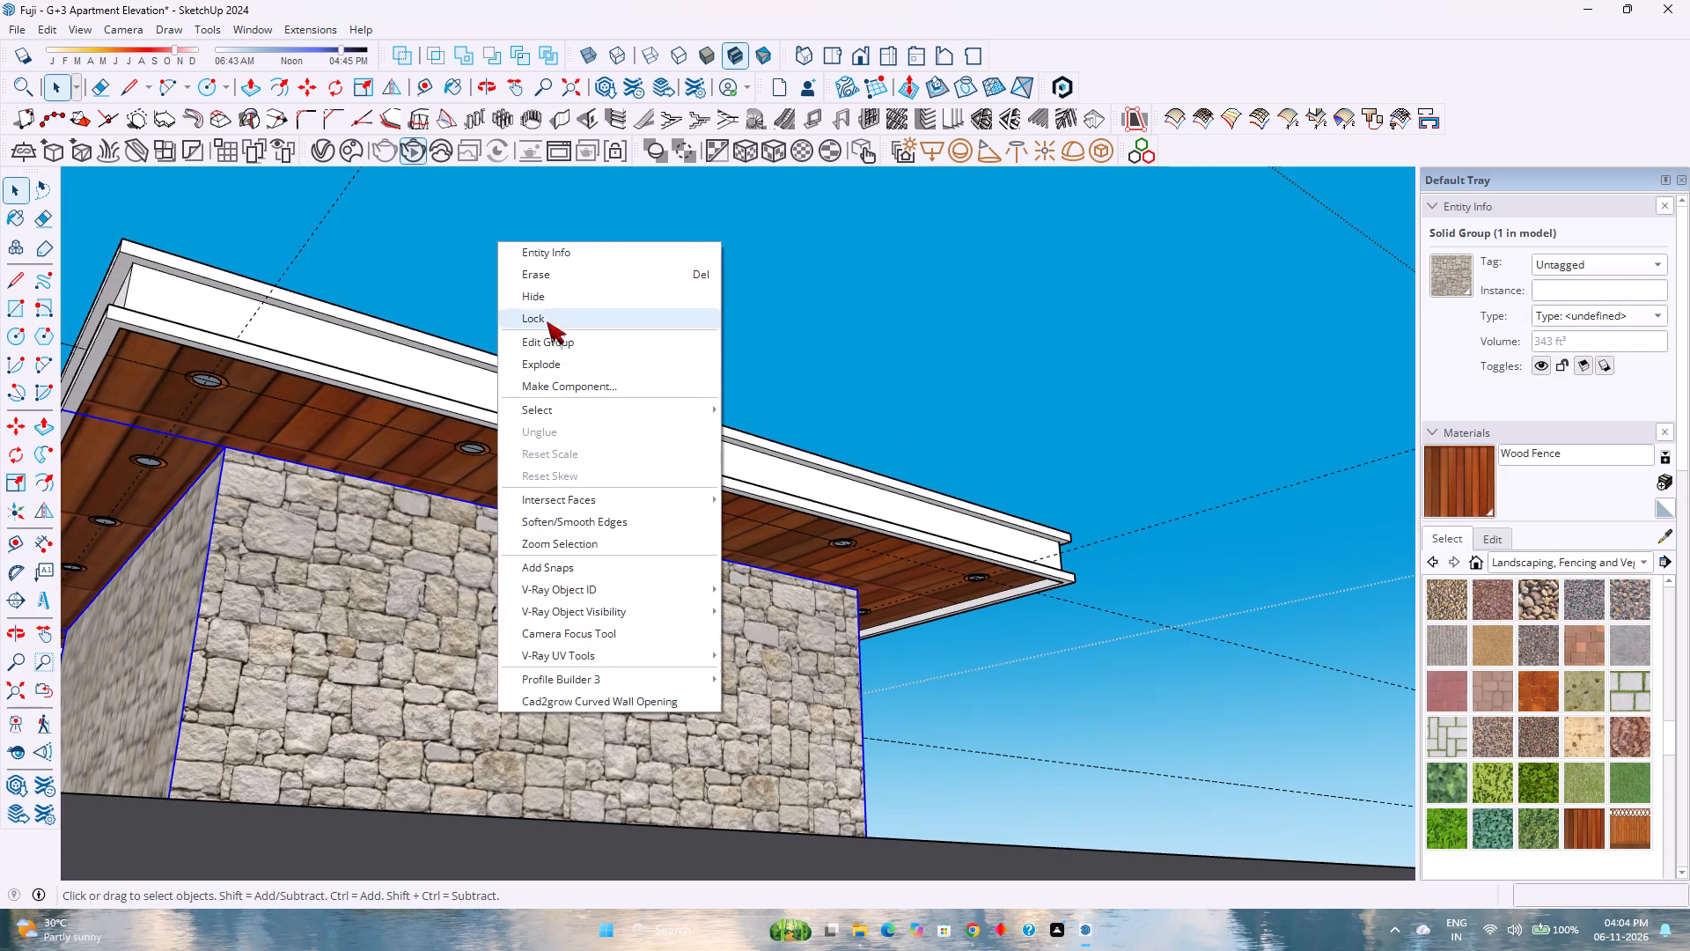
pyautogui.click(549, 290)
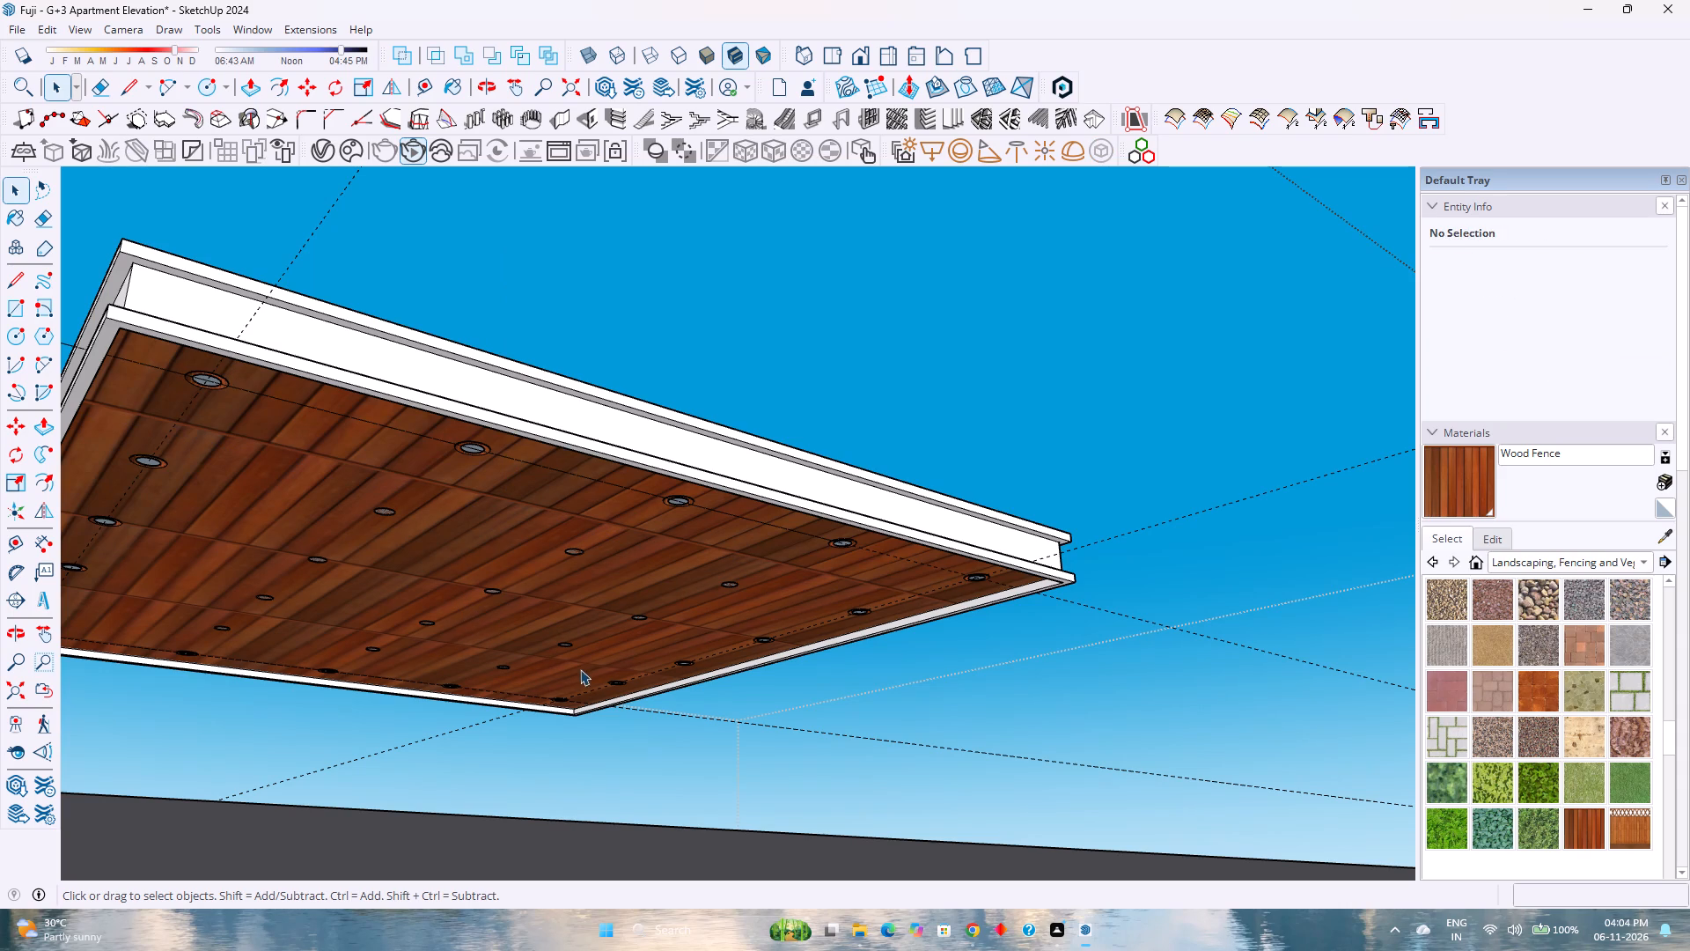
# Delete the twelve inner circle components in the middle of the soffit, keeping only those in the perimeter recesses, and leave the slab group.
pyautogui.doubleClick(572, 569)
pyautogui.scroll(3, 572, 570)
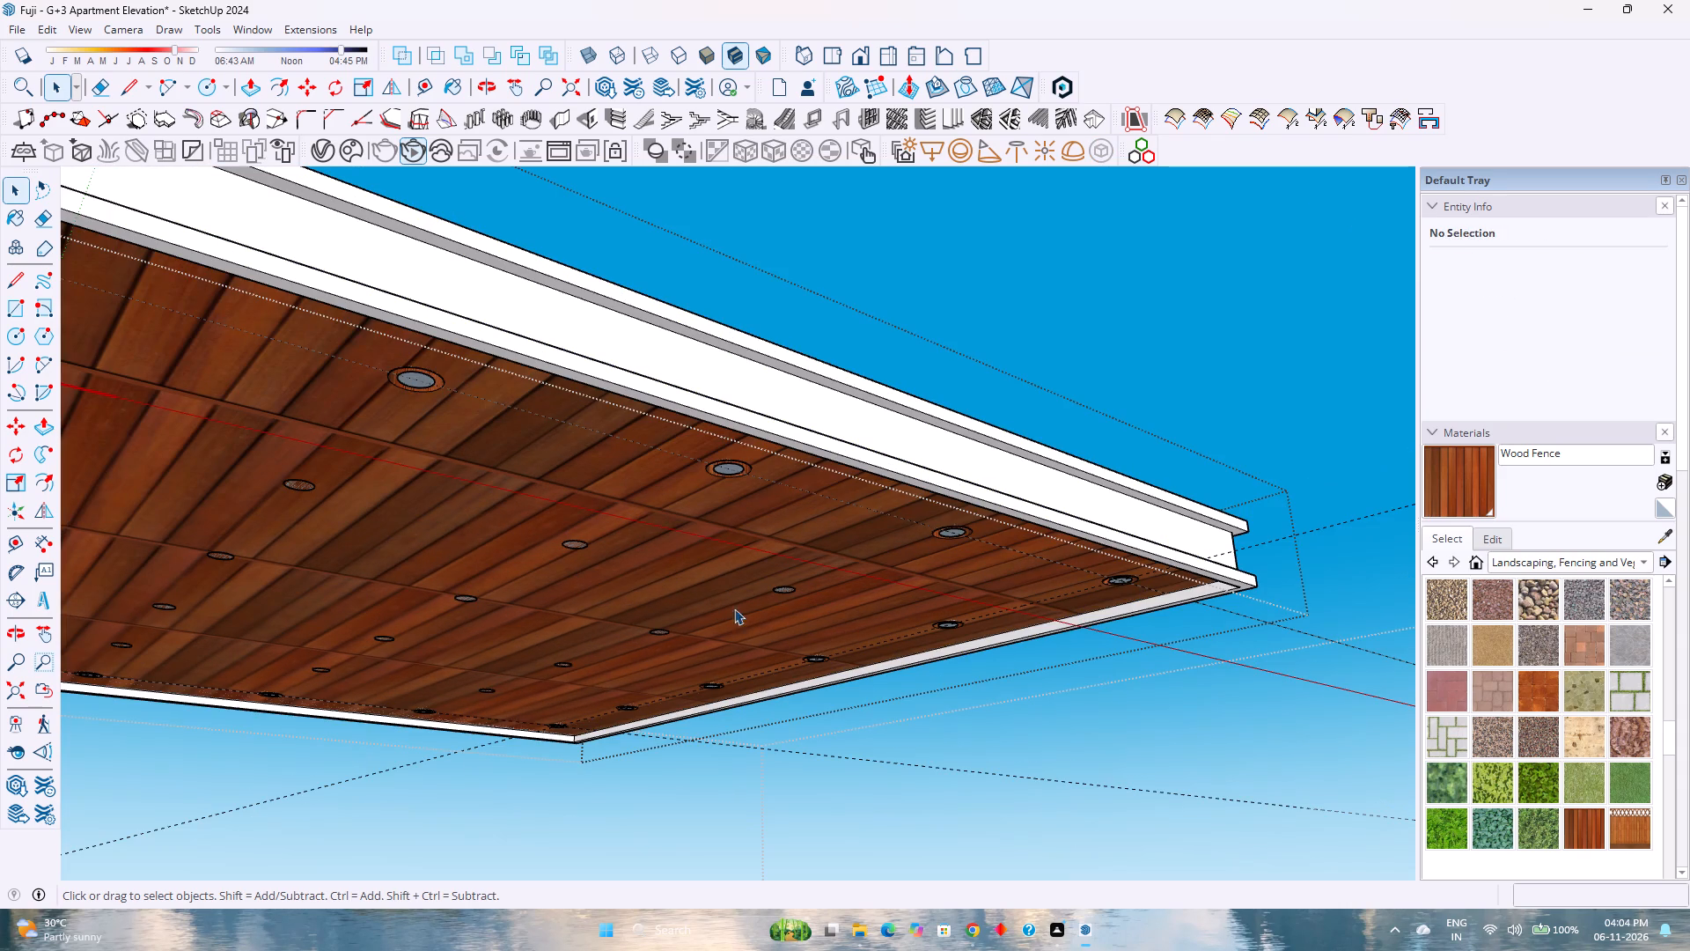
pyautogui.click(783, 593)
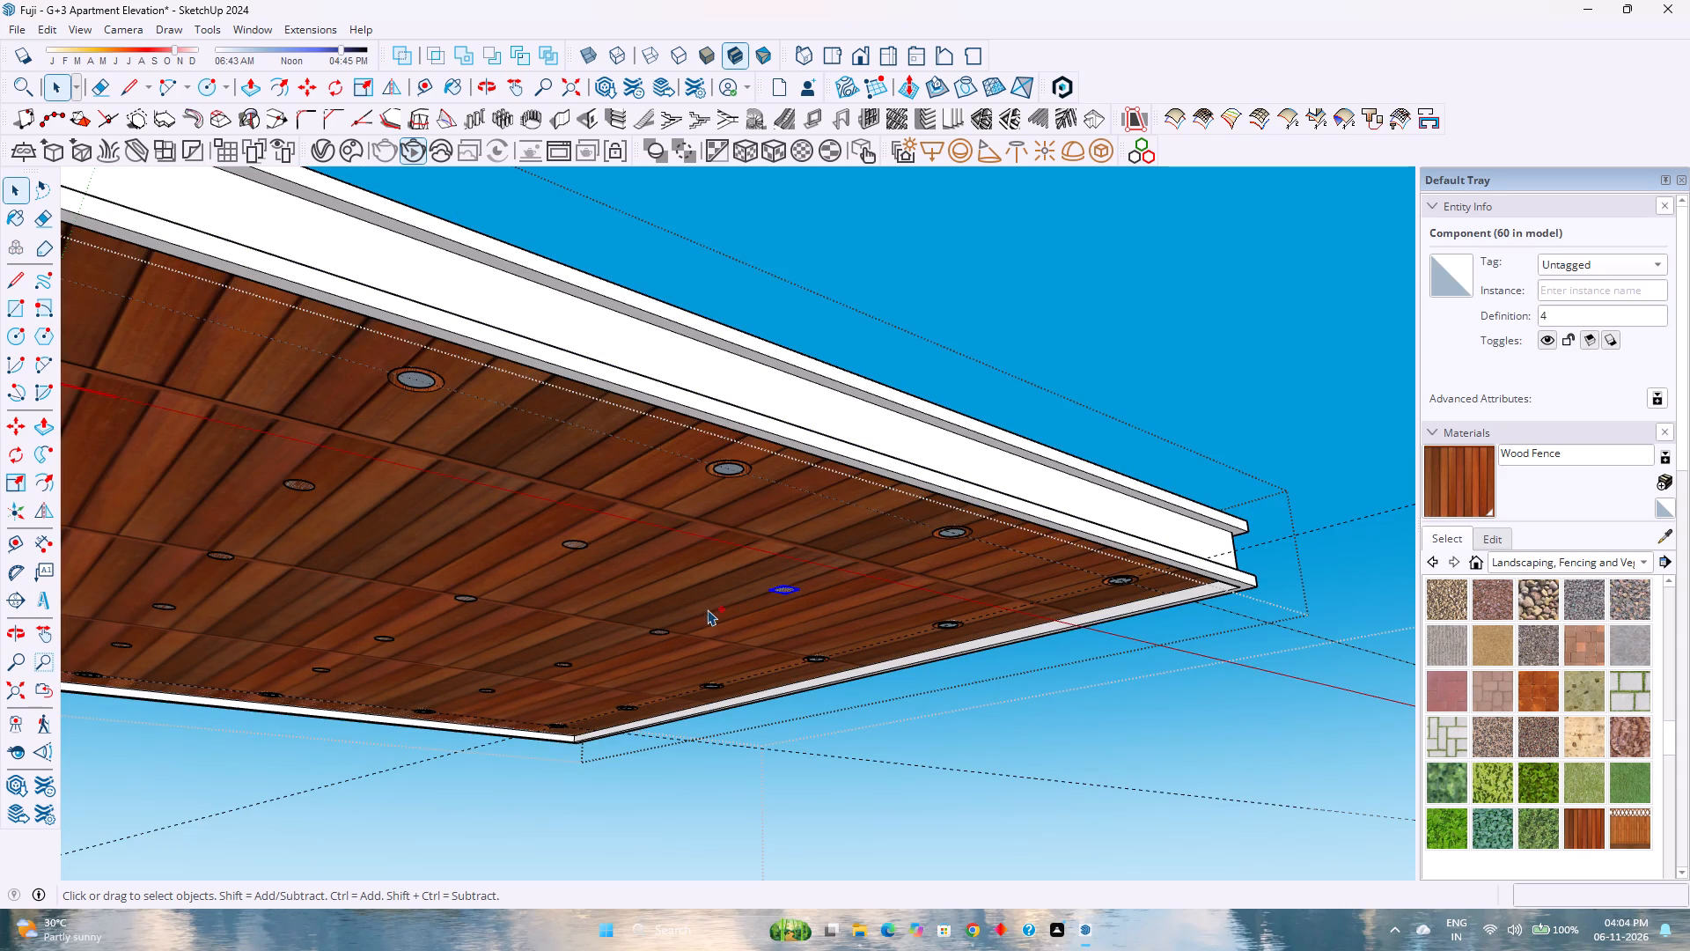
pyautogui.keyDown('ctrl'); pyautogui.moveTo(218, 472); pyautogui.dragTo(673, 639); pyautogui.keyUp('ctrl')
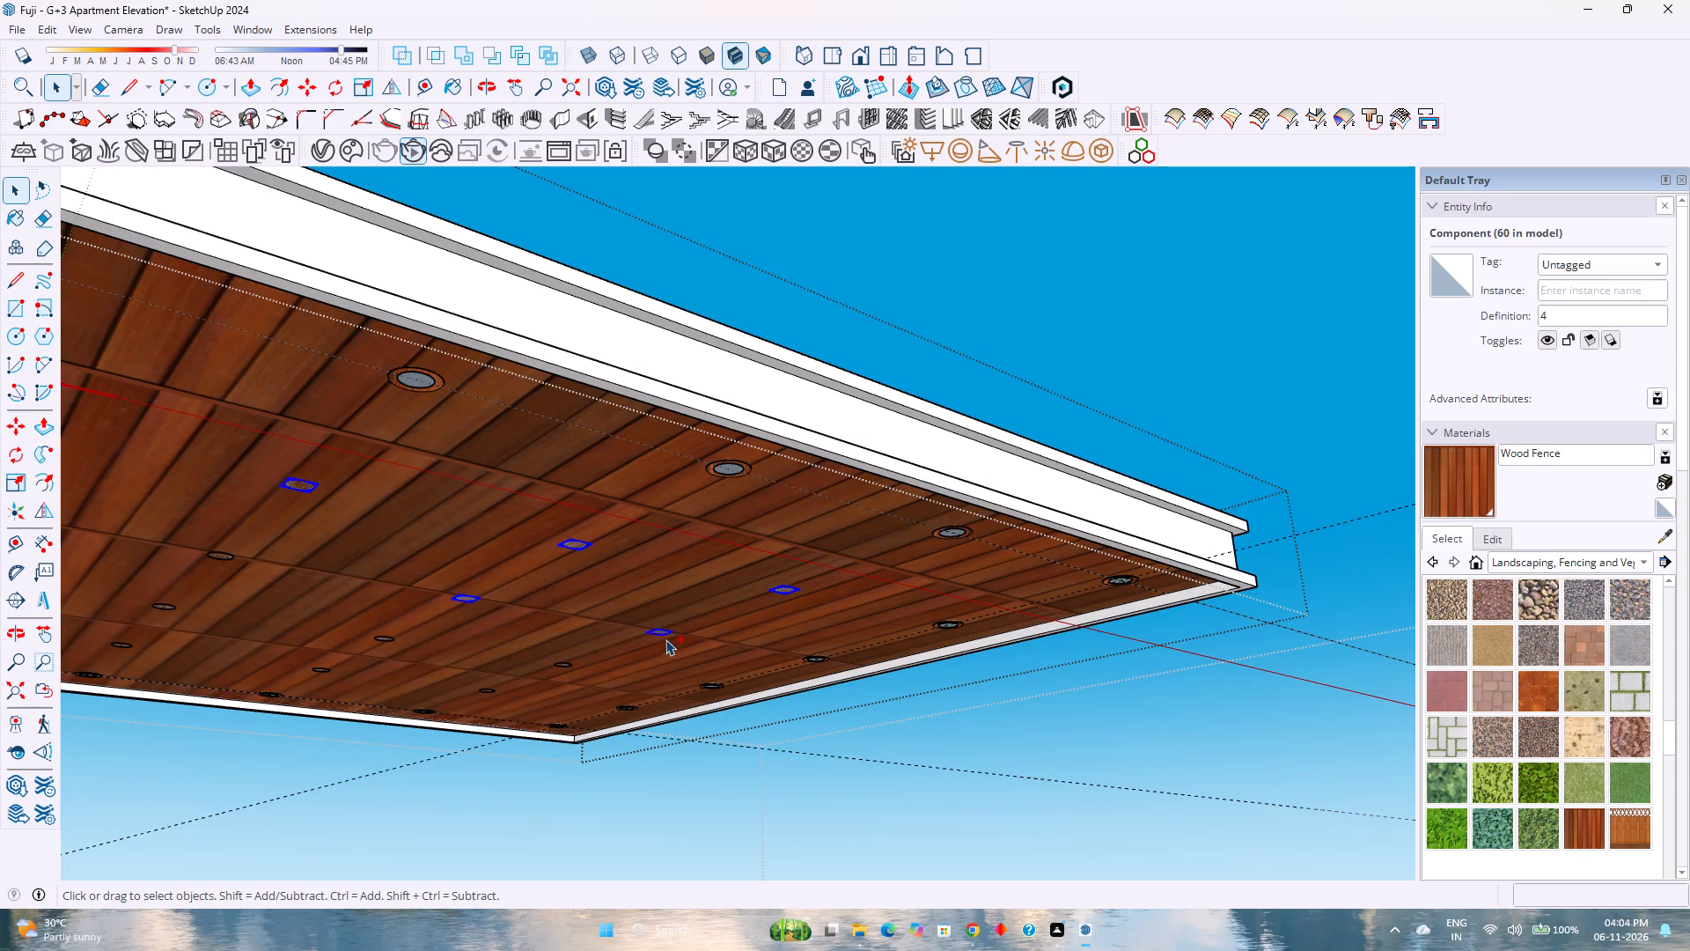
pyautogui.keyDown('ctrl'); pyautogui.moveTo(125, 549); pyautogui.dragTo(402, 667); pyautogui.keyUp('ctrl')
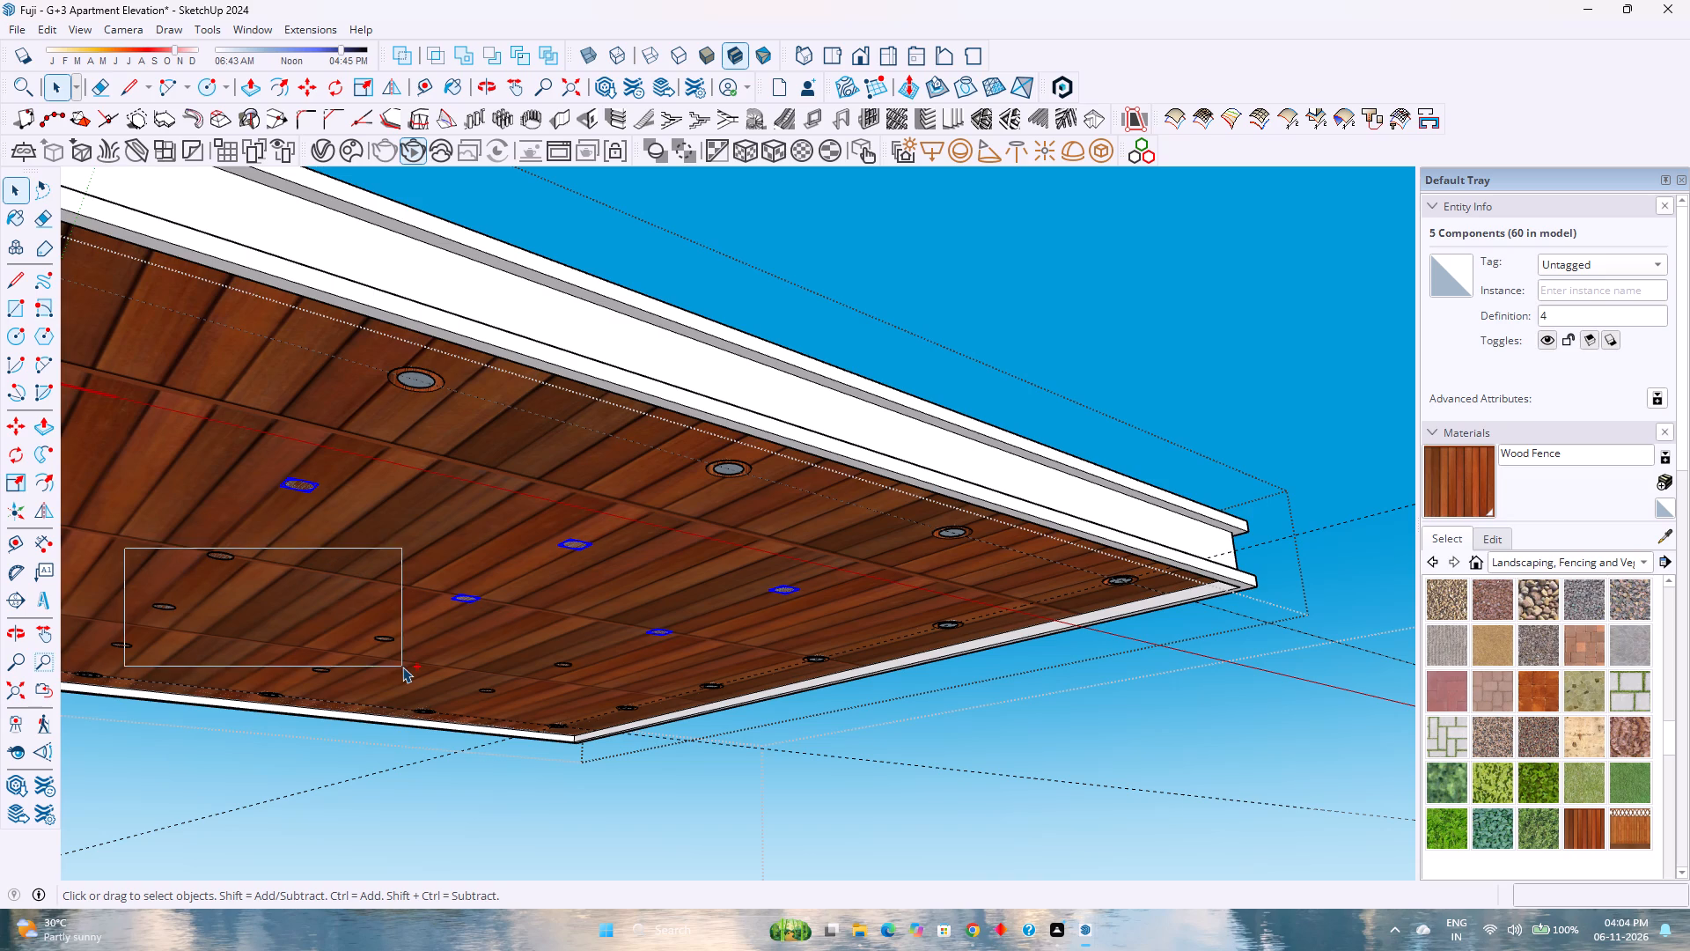
pyautogui.keyDown('ctrl'); pyautogui.moveTo(402, 667); pyautogui.dragTo(425, 681); pyautogui.keyUp('ctrl')
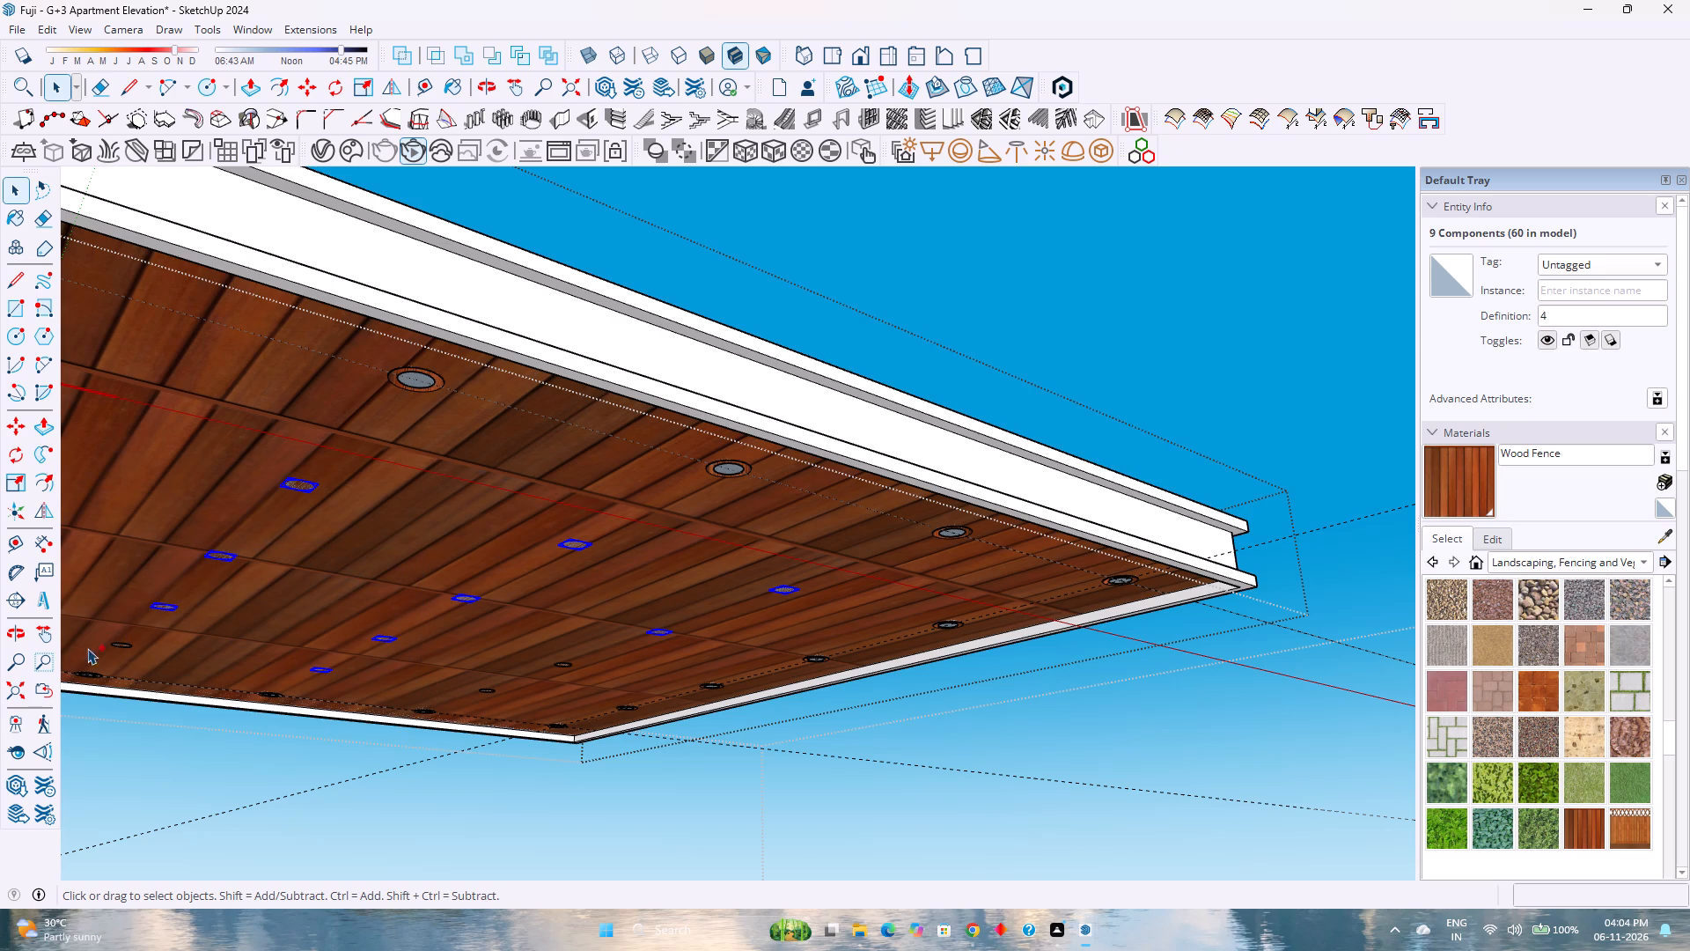
pyautogui.keyDown('ctrl'); pyautogui.click(126, 649); pyautogui.keyUp('ctrl')
pyautogui.keyDown('ctrl'); pyautogui.moveTo(459, 638); pyautogui.dragTo(618, 697); pyautogui.keyUp('ctrl')
pyautogui.scroll(-2, 595, 703)
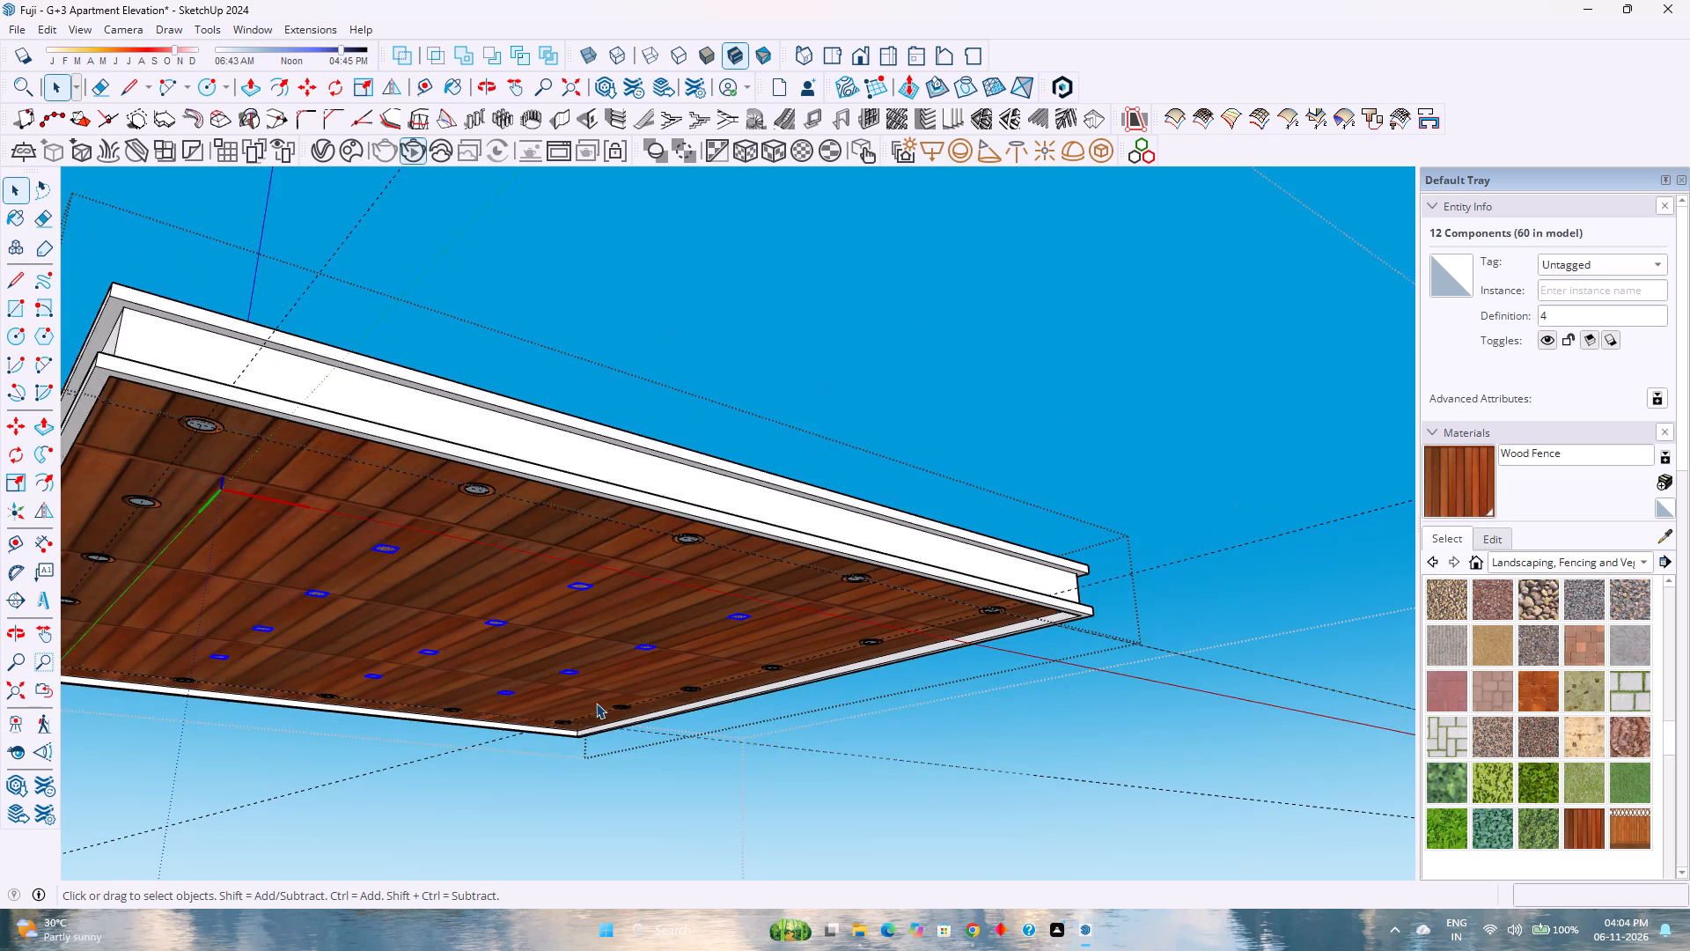
pyautogui.moveTo(595, 703); pyautogui.dragTo(467, 662, button='middle')
pyautogui.middleClick(467, 662)
pyautogui.moveTo(540, 682); pyautogui.dragTo(521, 780, button='middle')
pyautogui.middleClick(521, 780)
pyautogui.scroll(-4, 467, 640)
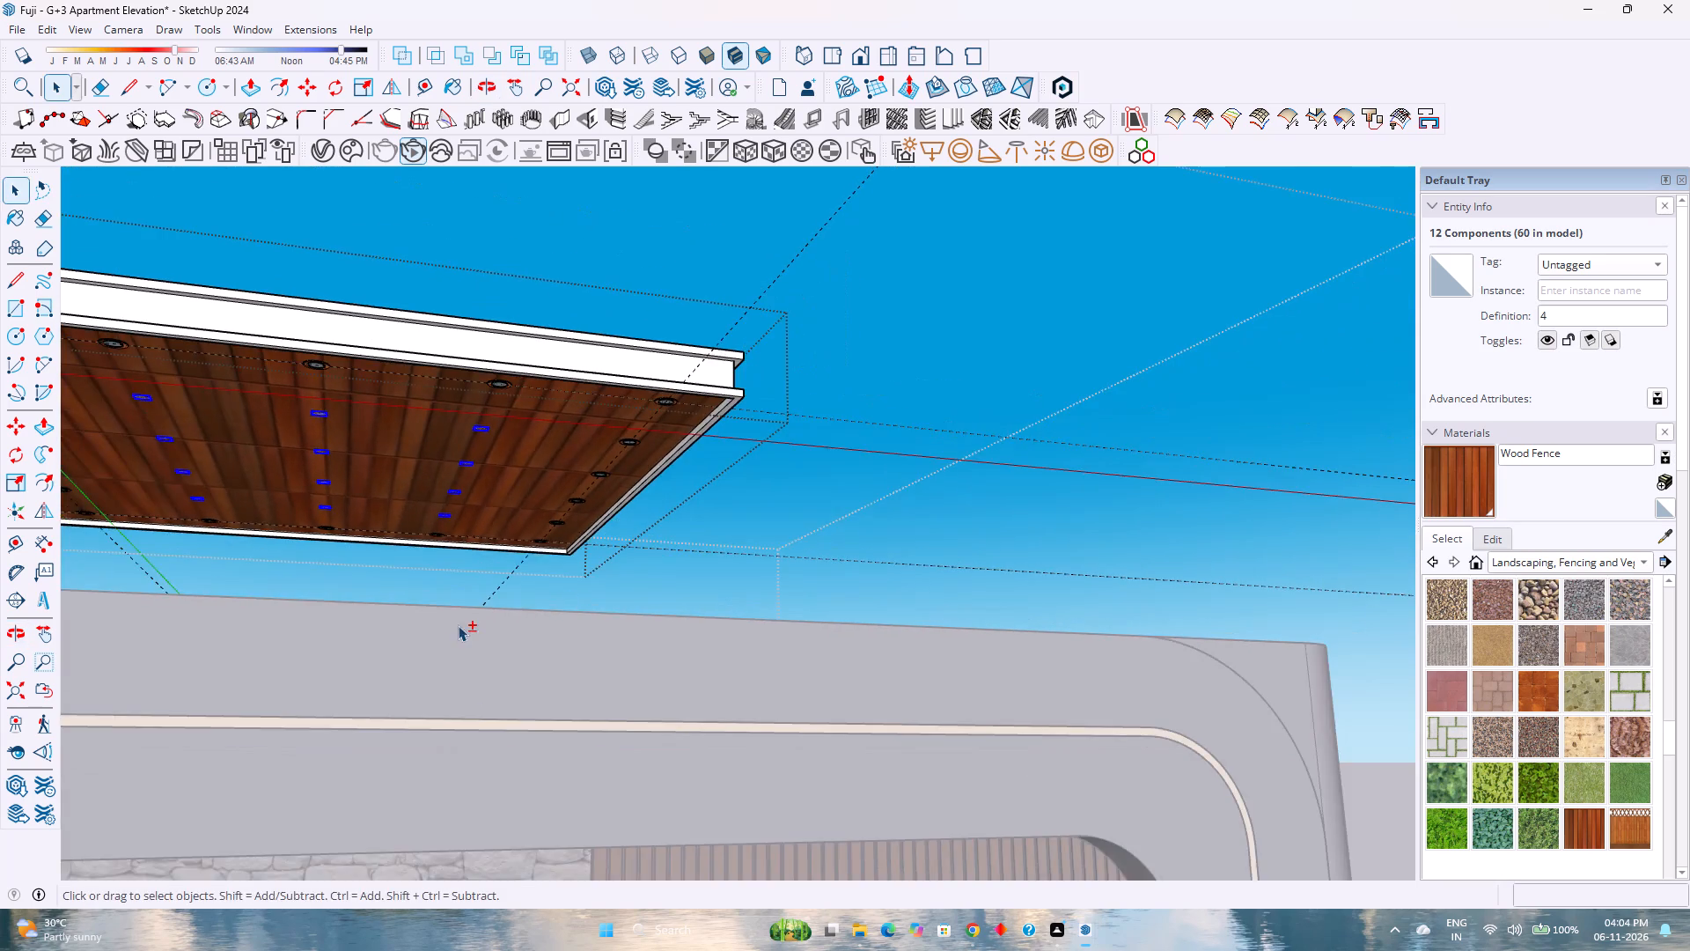
pyautogui.keyDown('shift'); pyautogui.moveTo(458, 624); pyautogui.dragTo(759, 770, button='middle'); pyautogui.keyUp('shift')
pyautogui.press('Delete')
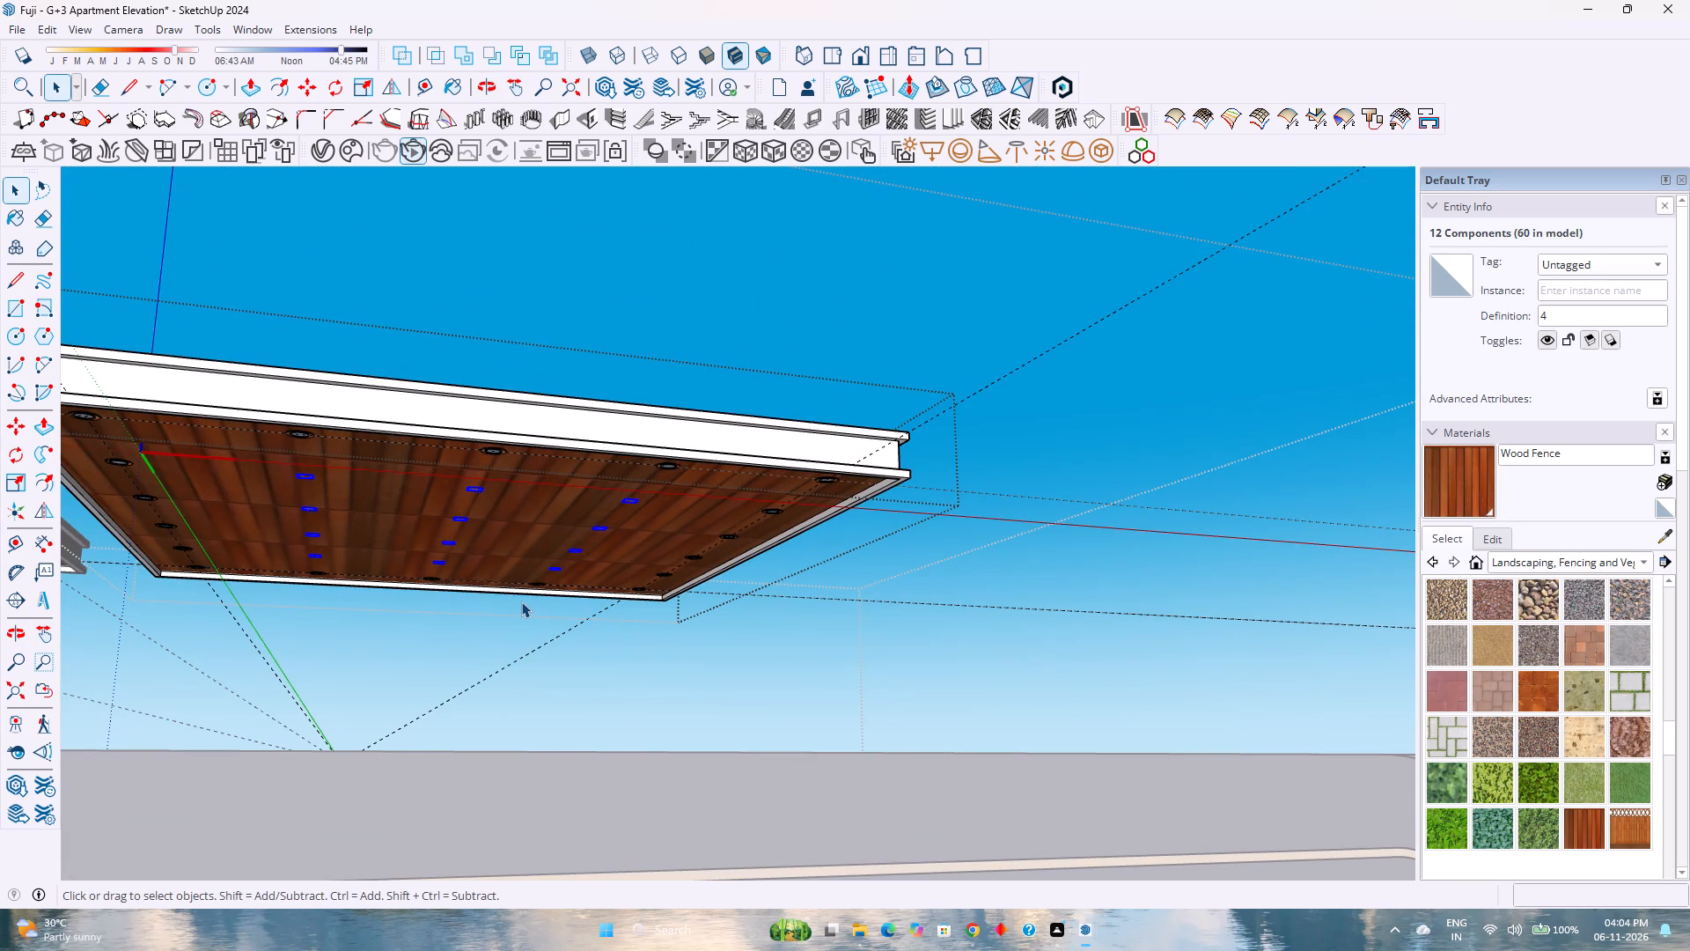
pyautogui.press('Escape')
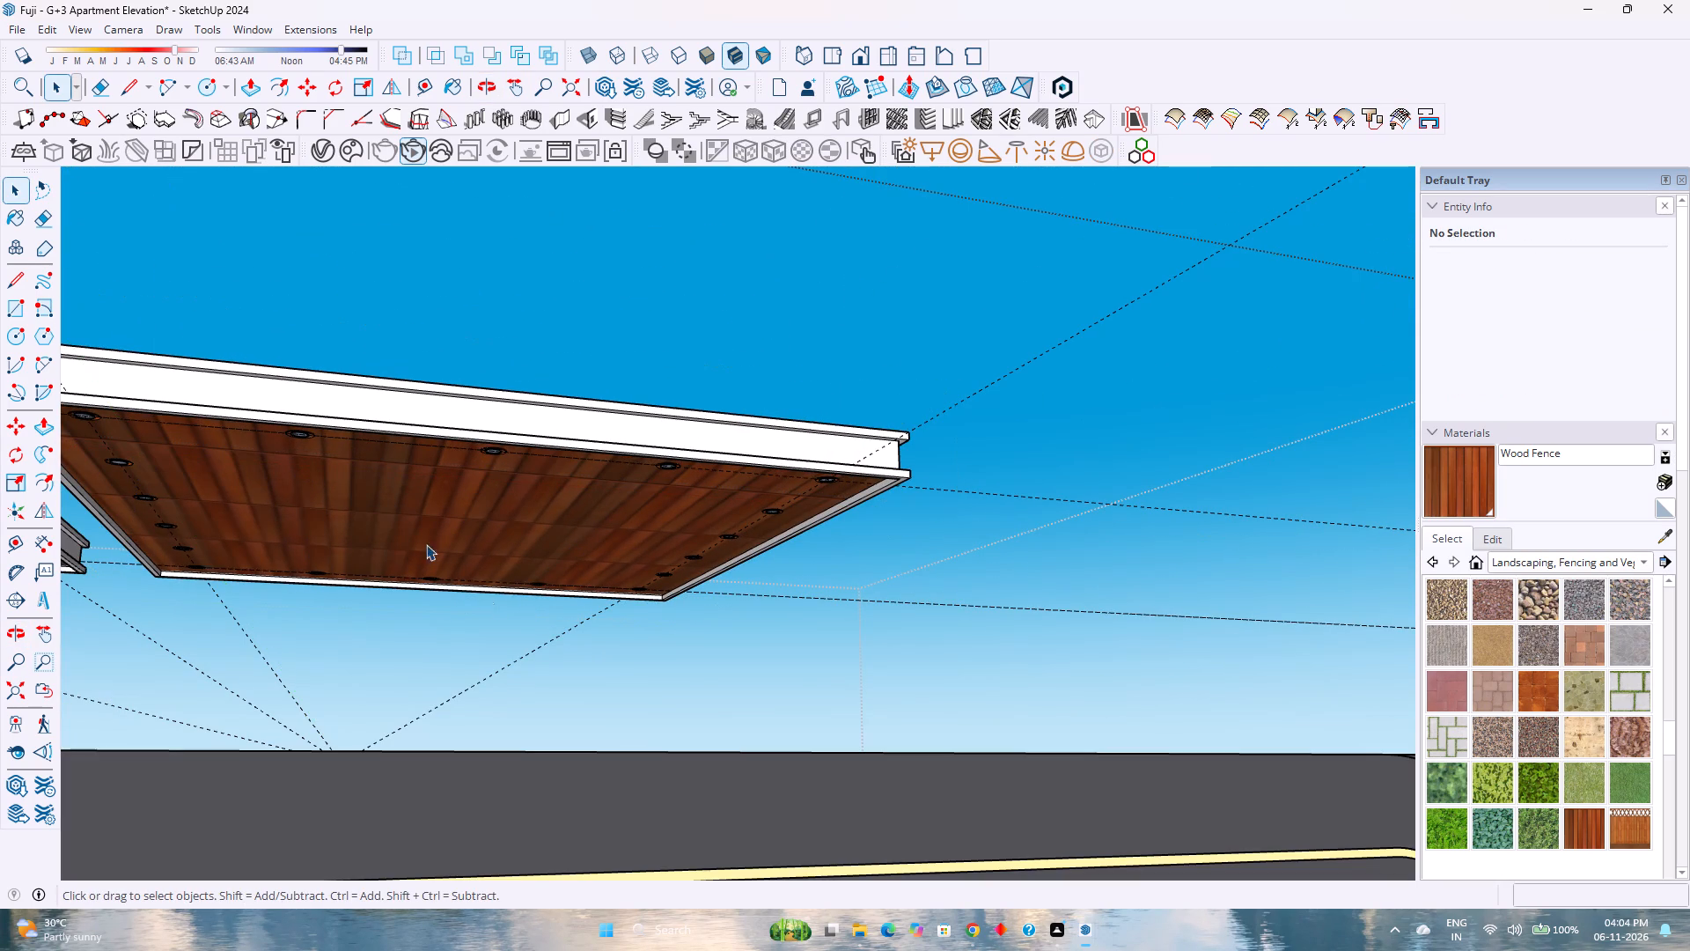
# Unhide the stone wall beneath the roof slab.
pyautogui.click(40, 34)
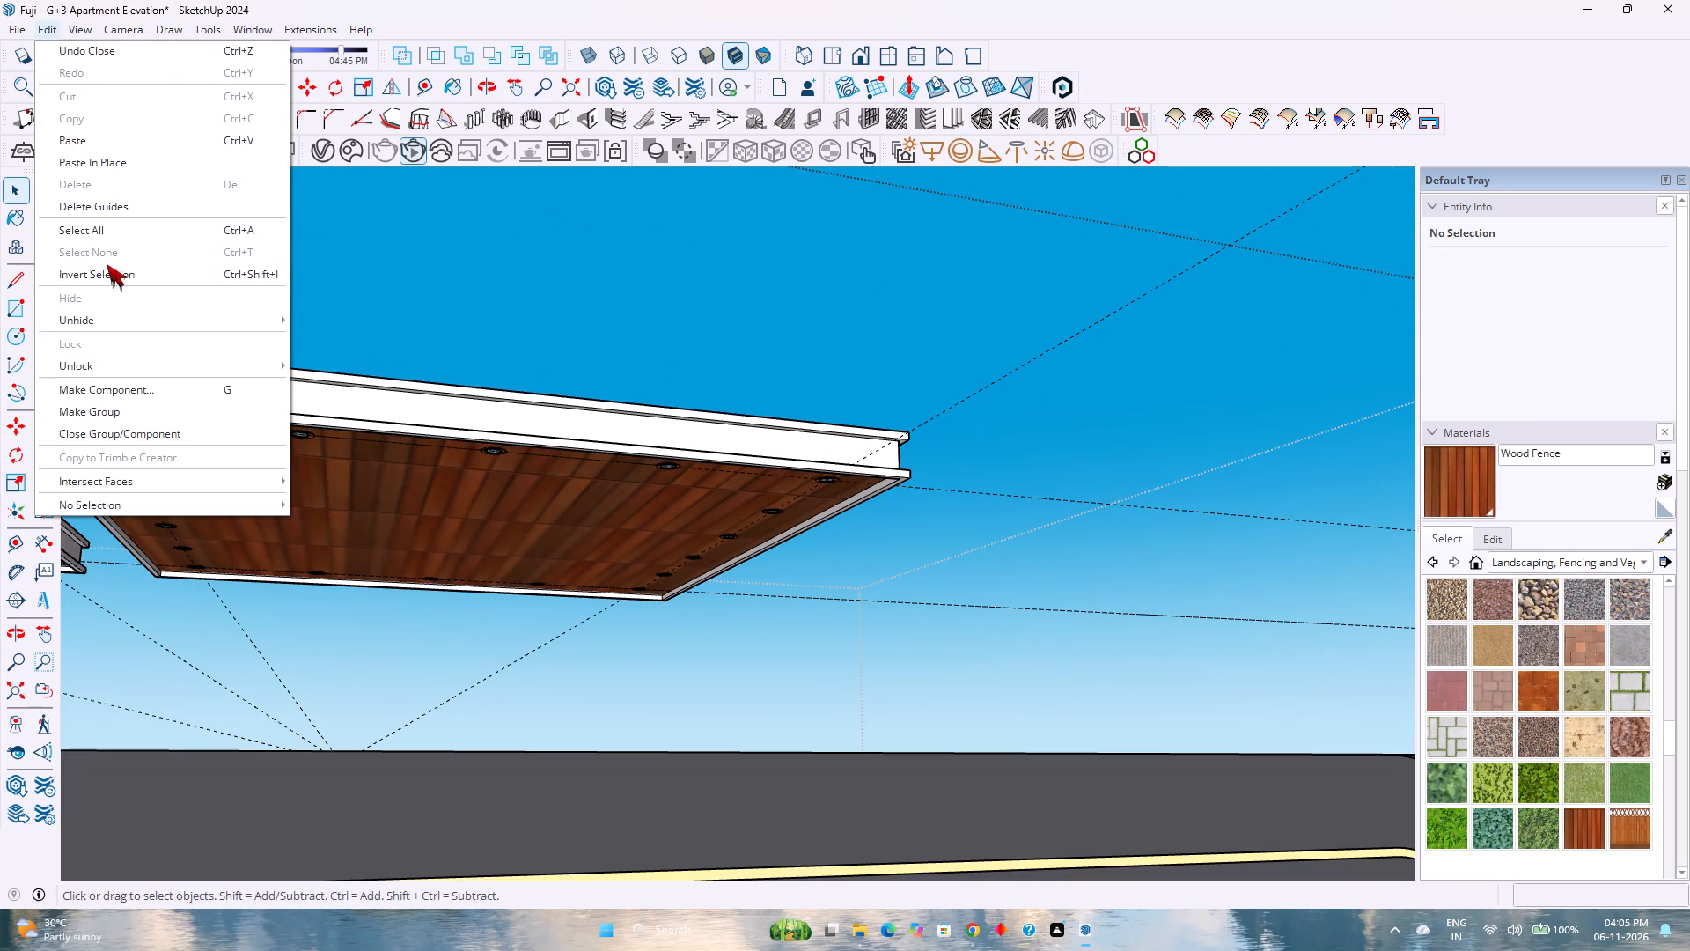
pyautogui.click(312, 342)
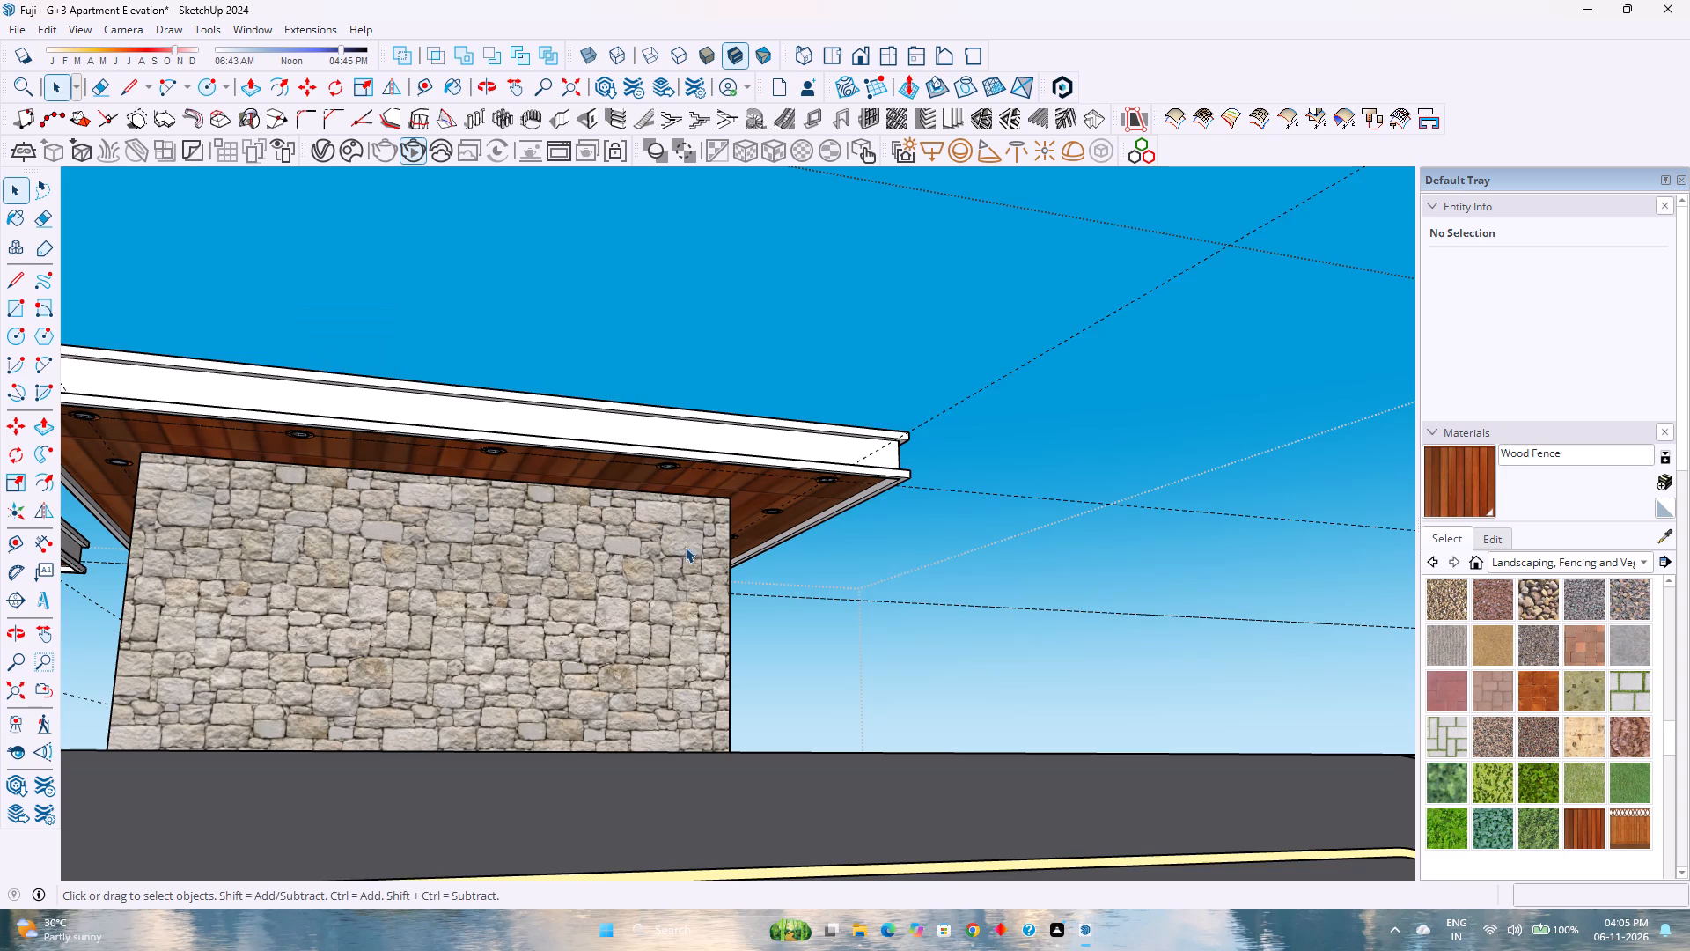
# Open the circle component in the slab's corner soffit recess and set its circle to 3" radius with 240 segments.
pyautogui.moveTo(672, 545); pyautogui.dragTo(176, 565, button='middle')
pyautogui.scroll(6, 338, 522)
pyautogui.keyDown('shift'); pyautogui.moveTo(294, 632); pyautogui.dragTo(702, 477, button='middle'); pyautogui.keyUp('shift')
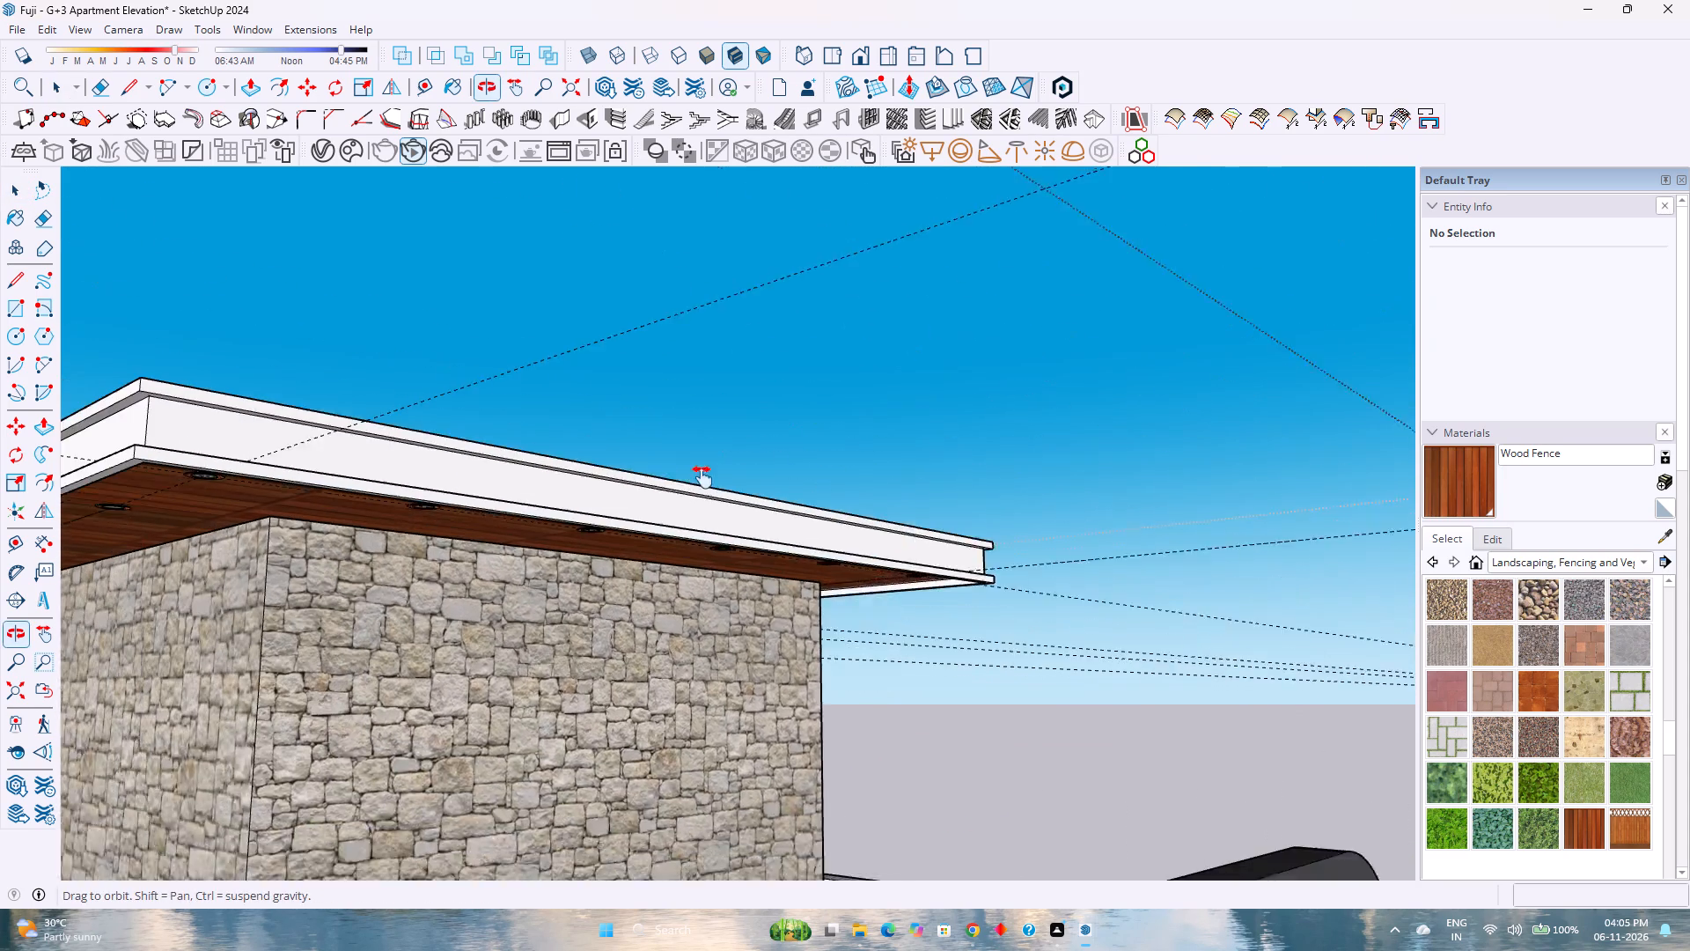
pyautogui.keyDown('shift'); pyautogui.moveTo(702, 477); pyautogui.dragTo(786, 472, button='middle'); pyautogui.keyUp('shift')
pyautogui.keyDown('shift'); pyautogui.middleClick(807, 470); pyautogui.keyUp('shift')
pyautogui.scroll(4, 556, 476)
pyautogui.scroll(10, 337, 391)
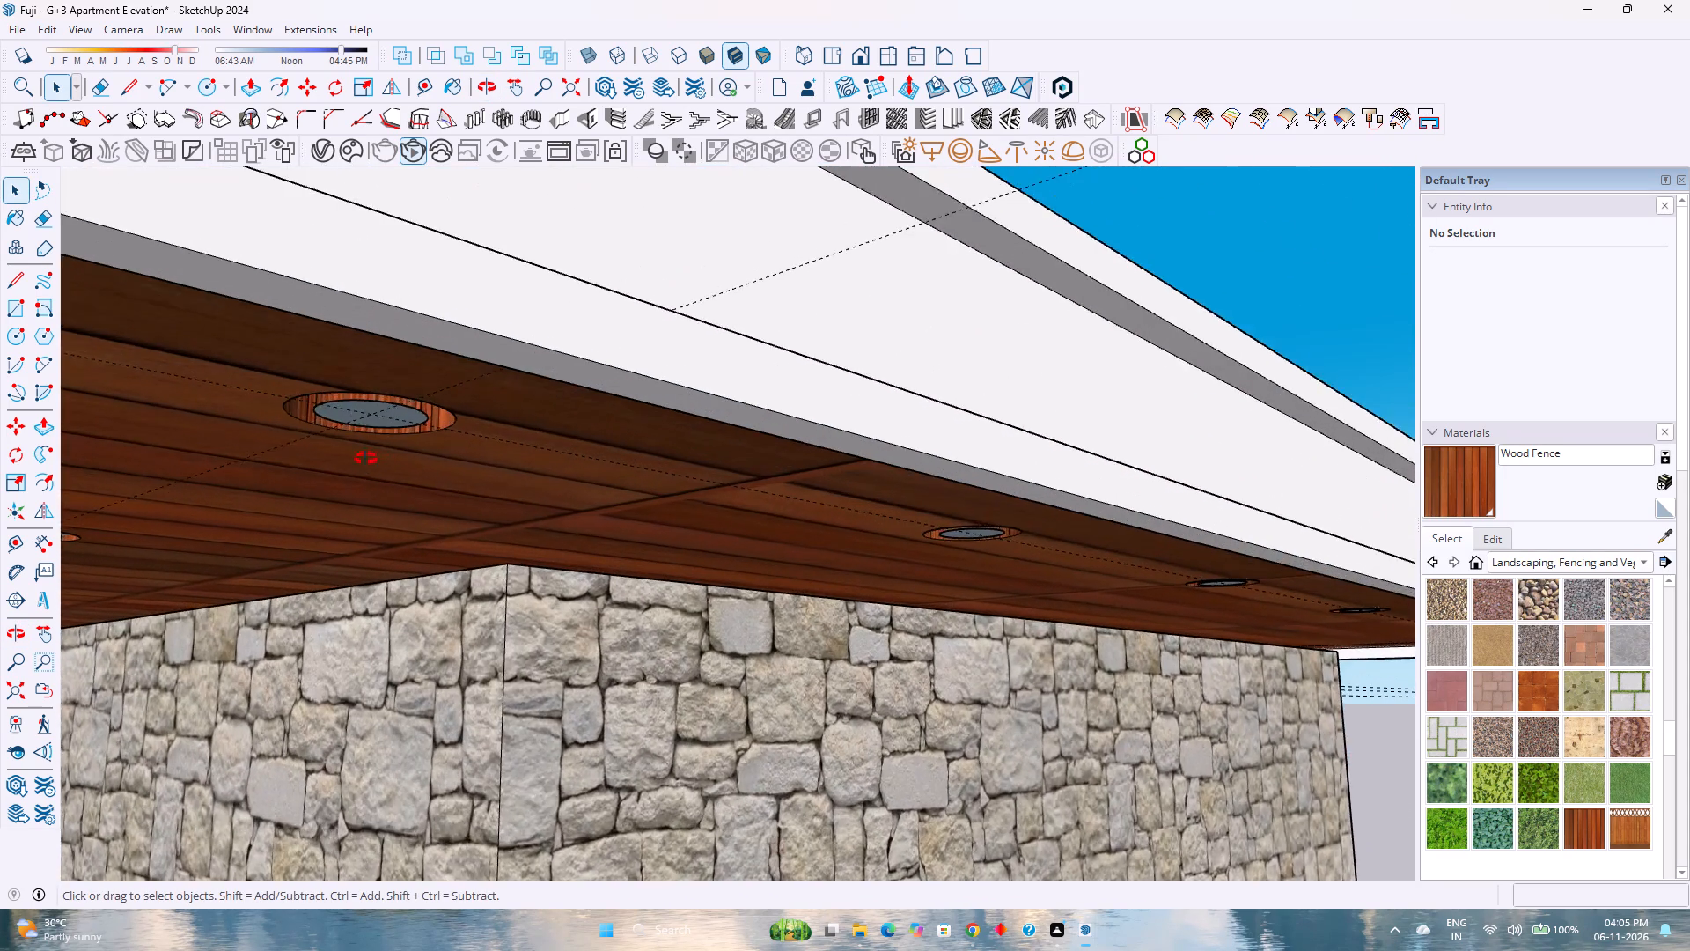
pyautogui.moveTo(366, 459); pyautogui.dragTo(518, 382, button='middle')
pyautogui.middleClick(518, 382)
pyautogui.scroll(5, 481, 376)
pyautogui.doubleClick(507, 357)
pyautogui.scroll(4, 508, 357)
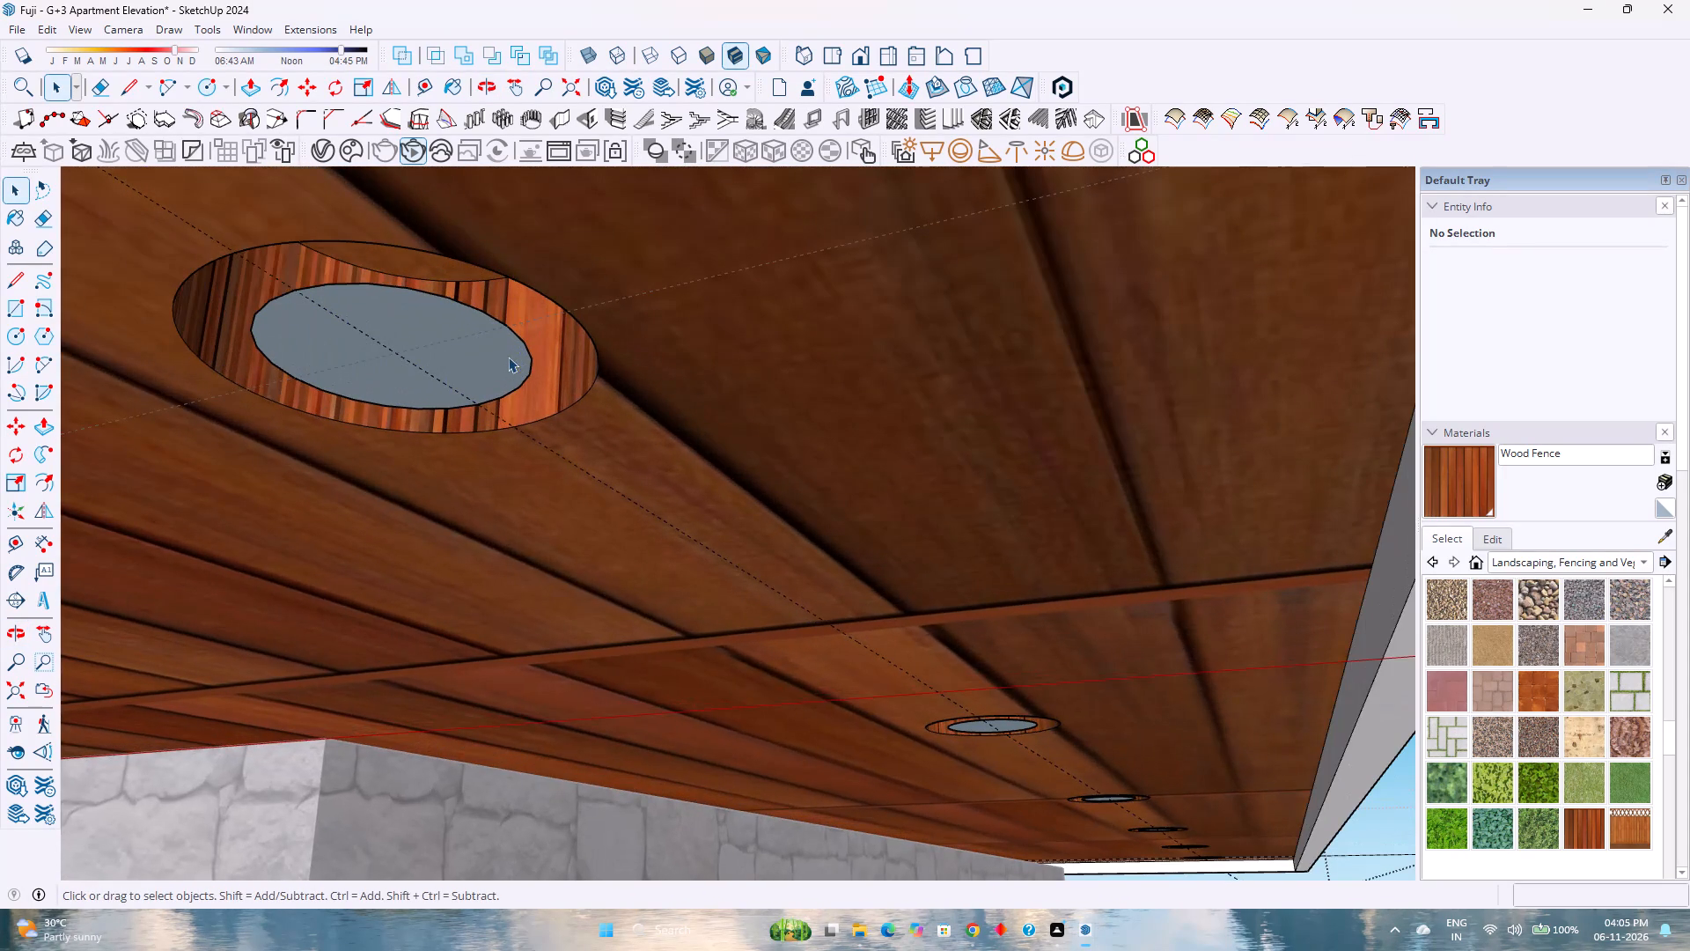
pyautogui.click(528, 350)
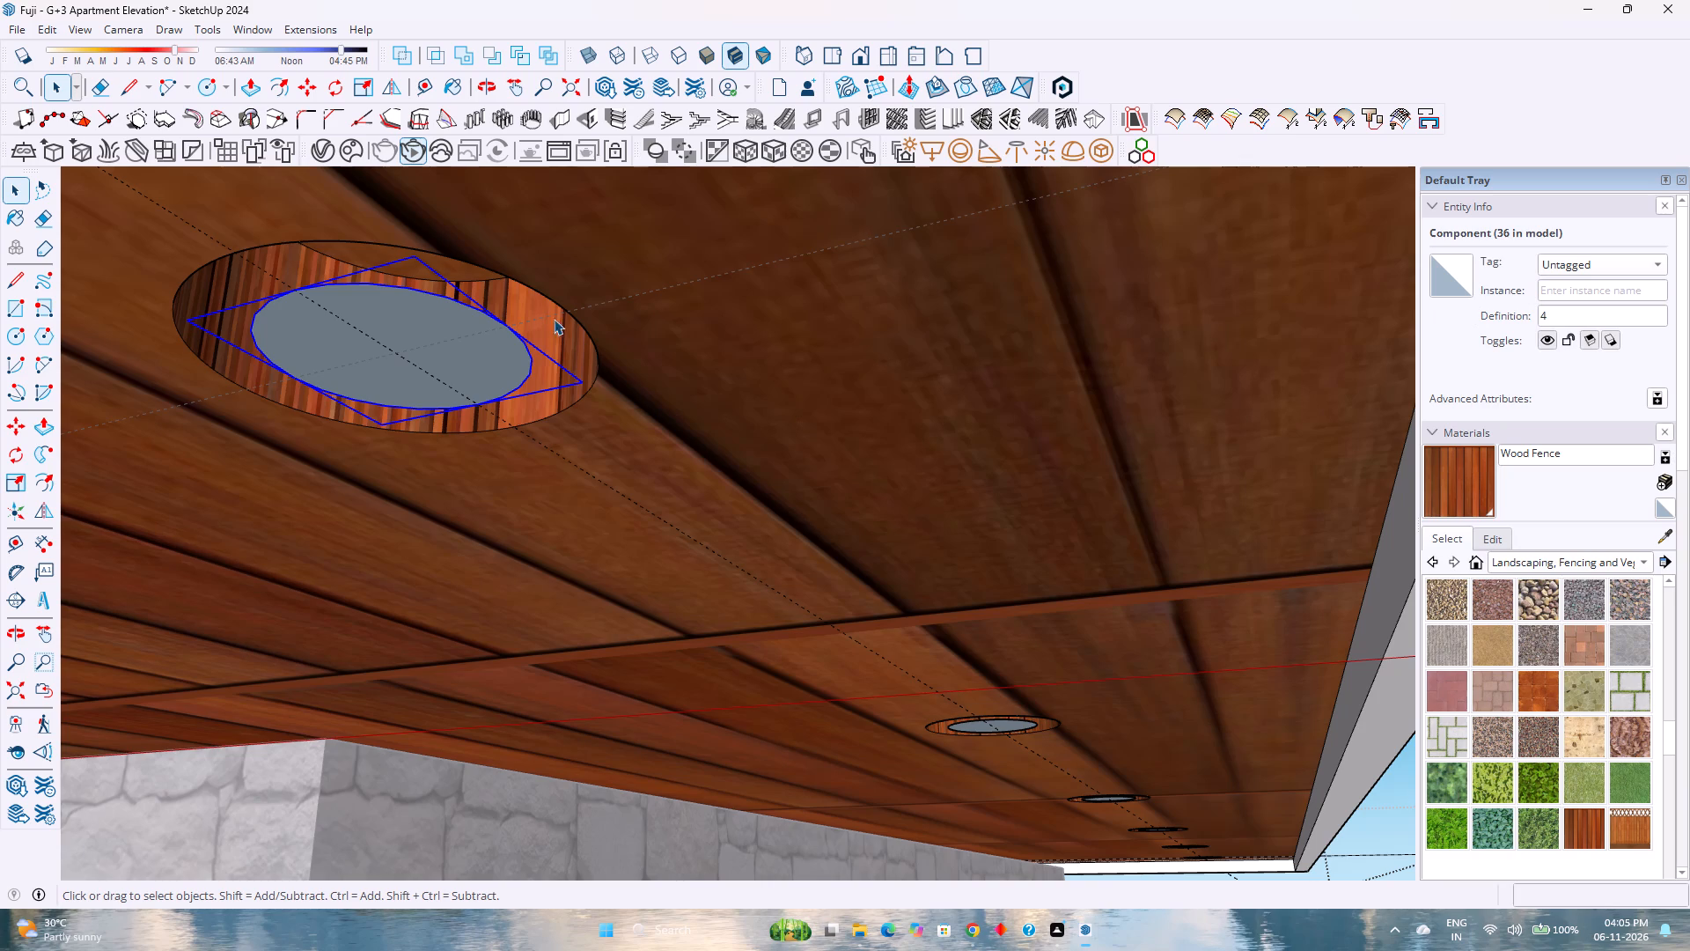
pyautogui.doubleClick(443, 310)
pyautogui.click(448, 304)
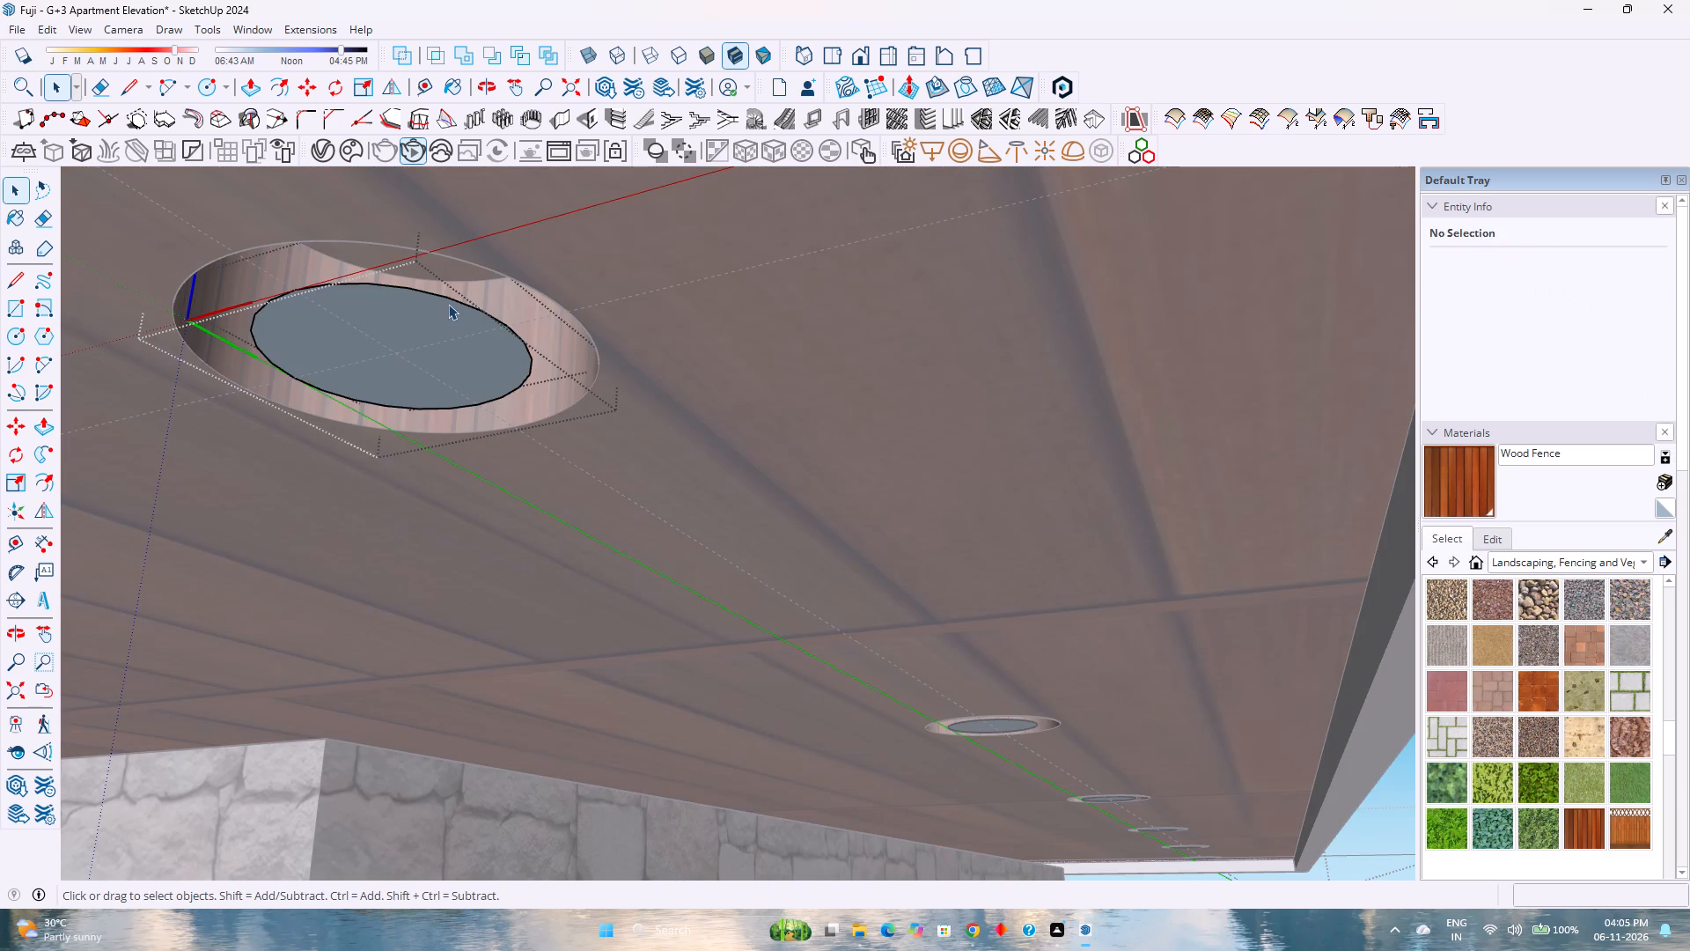
pyautogui.click(453, 300)
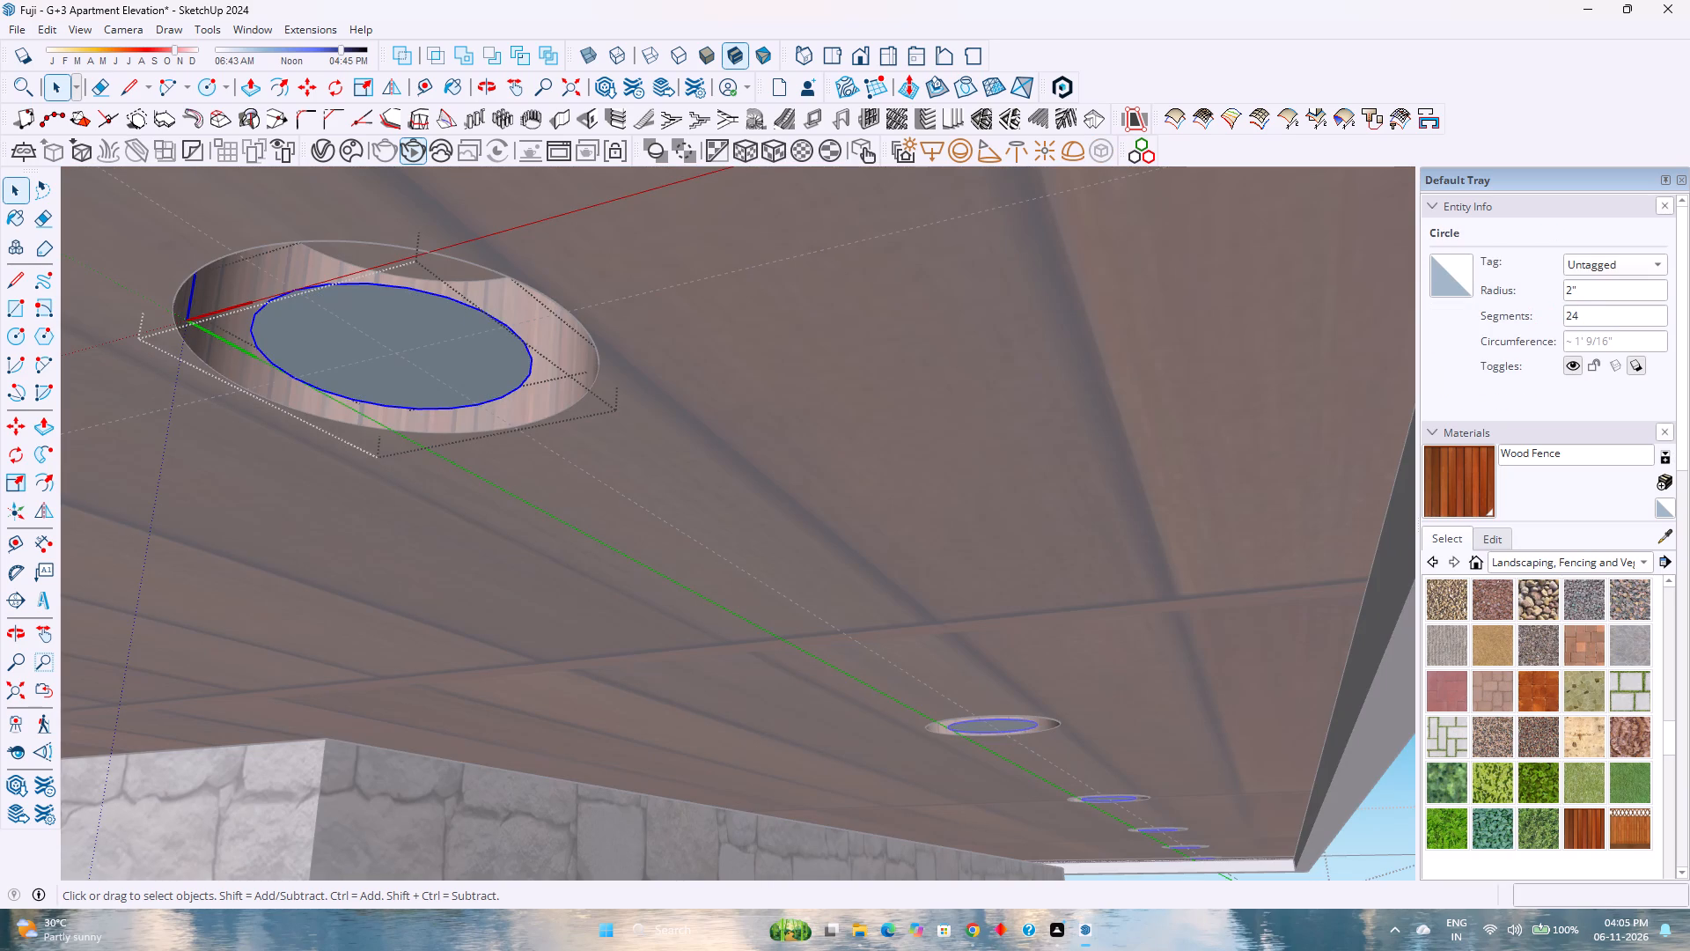
pyautogui.click(1570, 289)
pyautogui.press('BackSpace')
pyautogui.press('3')
pyautogui.click(1589, 310)
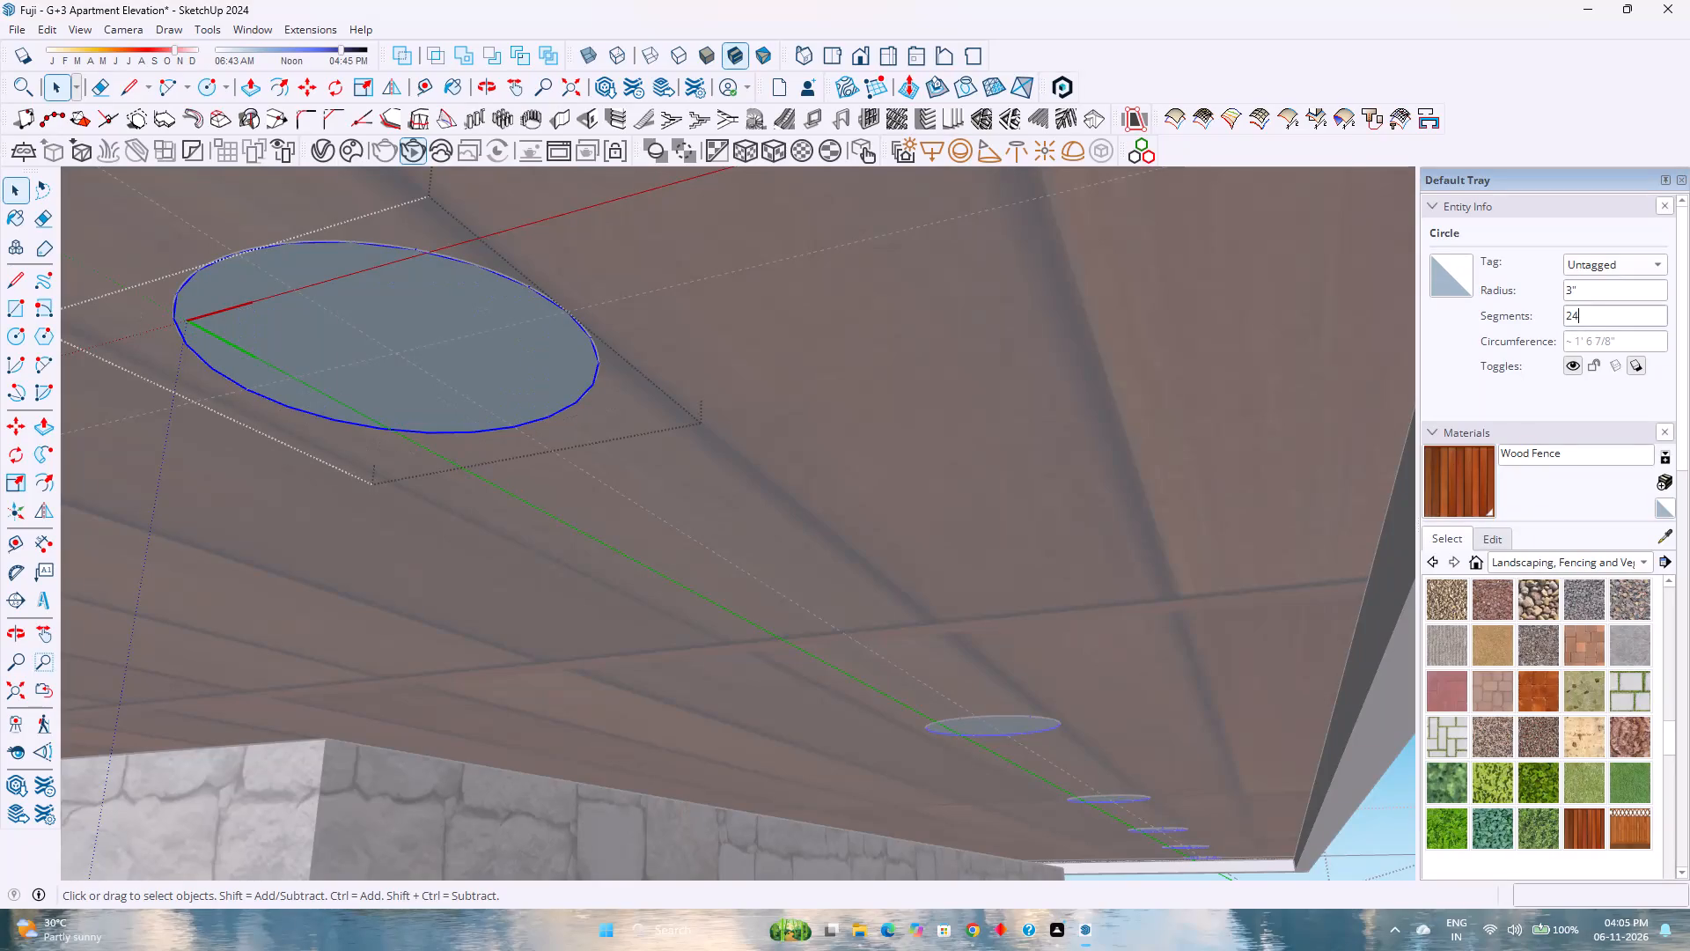
pyautogui.press('0')
pyautogui.press('Return')
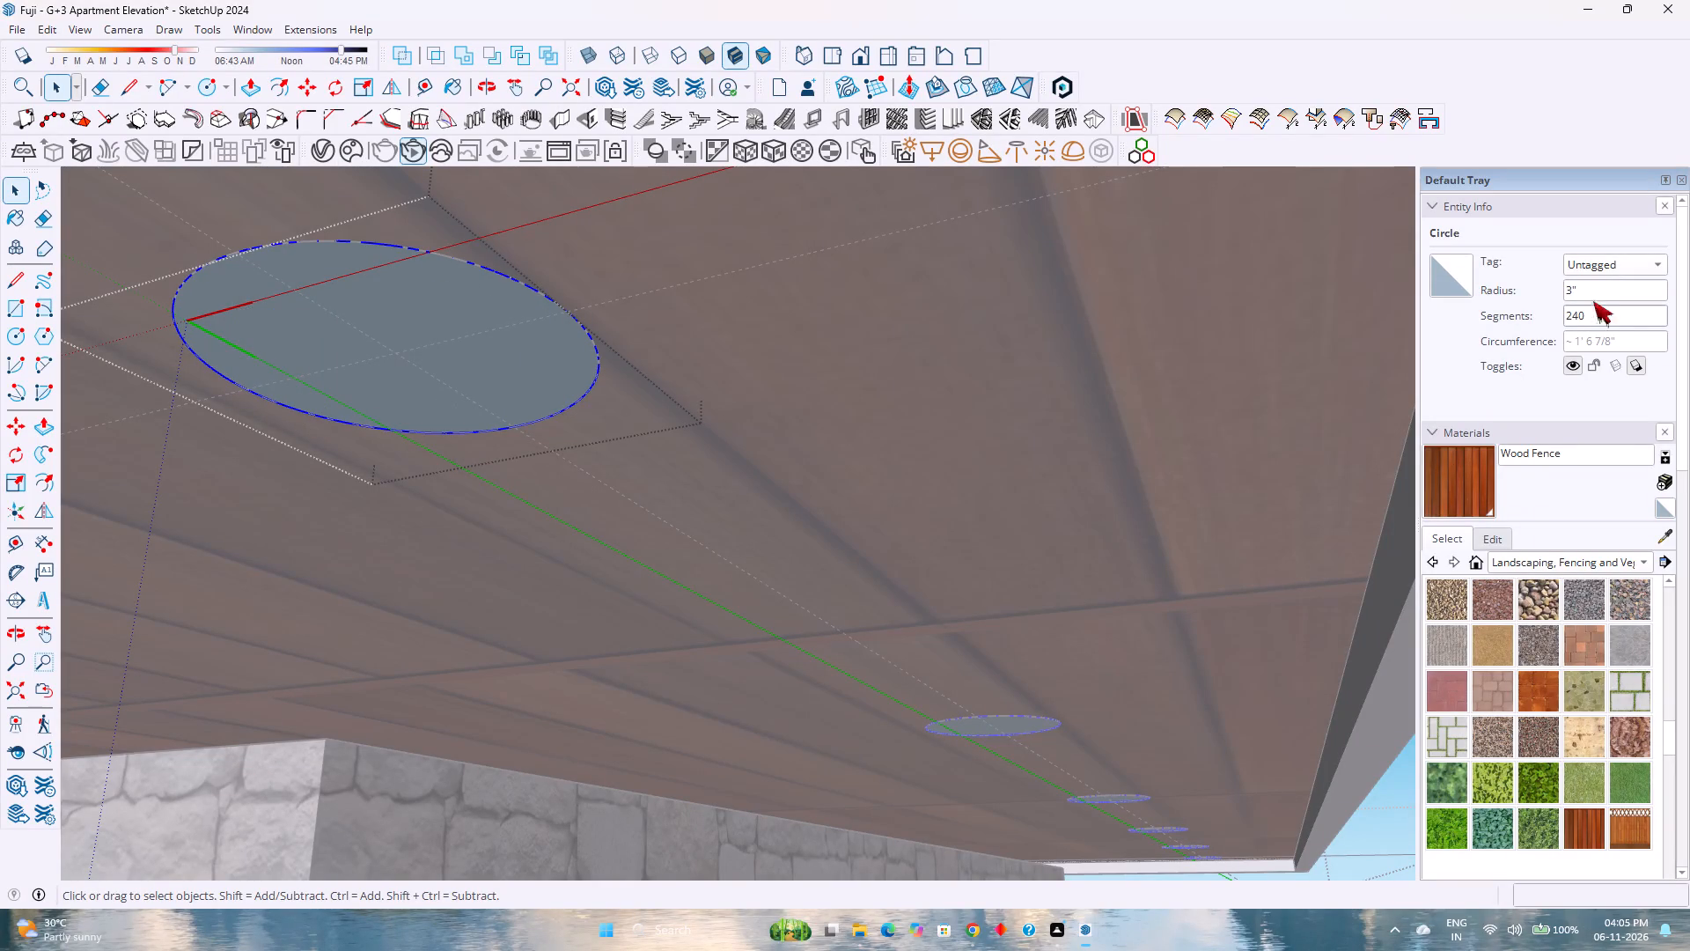
# Extrude the circle face downward 2" with Push/Pull to form the light fitting's body.
pyautogui.press('p')
pyautogui.press('p')
pyautogui.click(494, 378)
pyautogui.press('p')
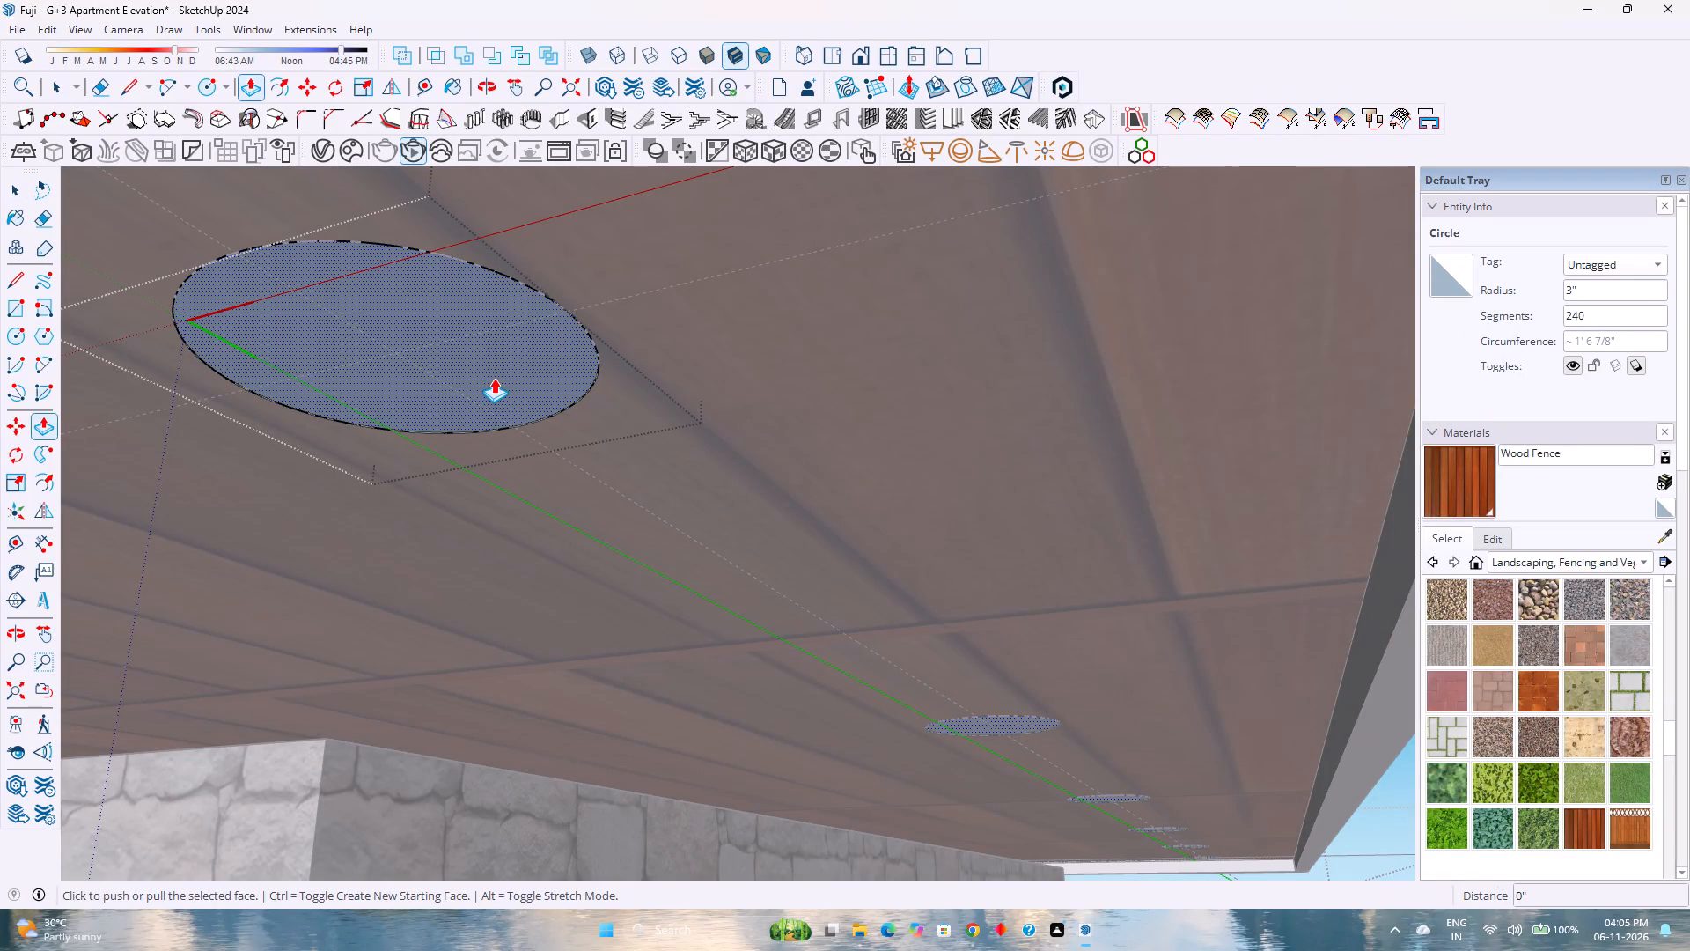
pyautogui.click(494, 378)
pyautogui.press('2')
pyautogui.press('Return')
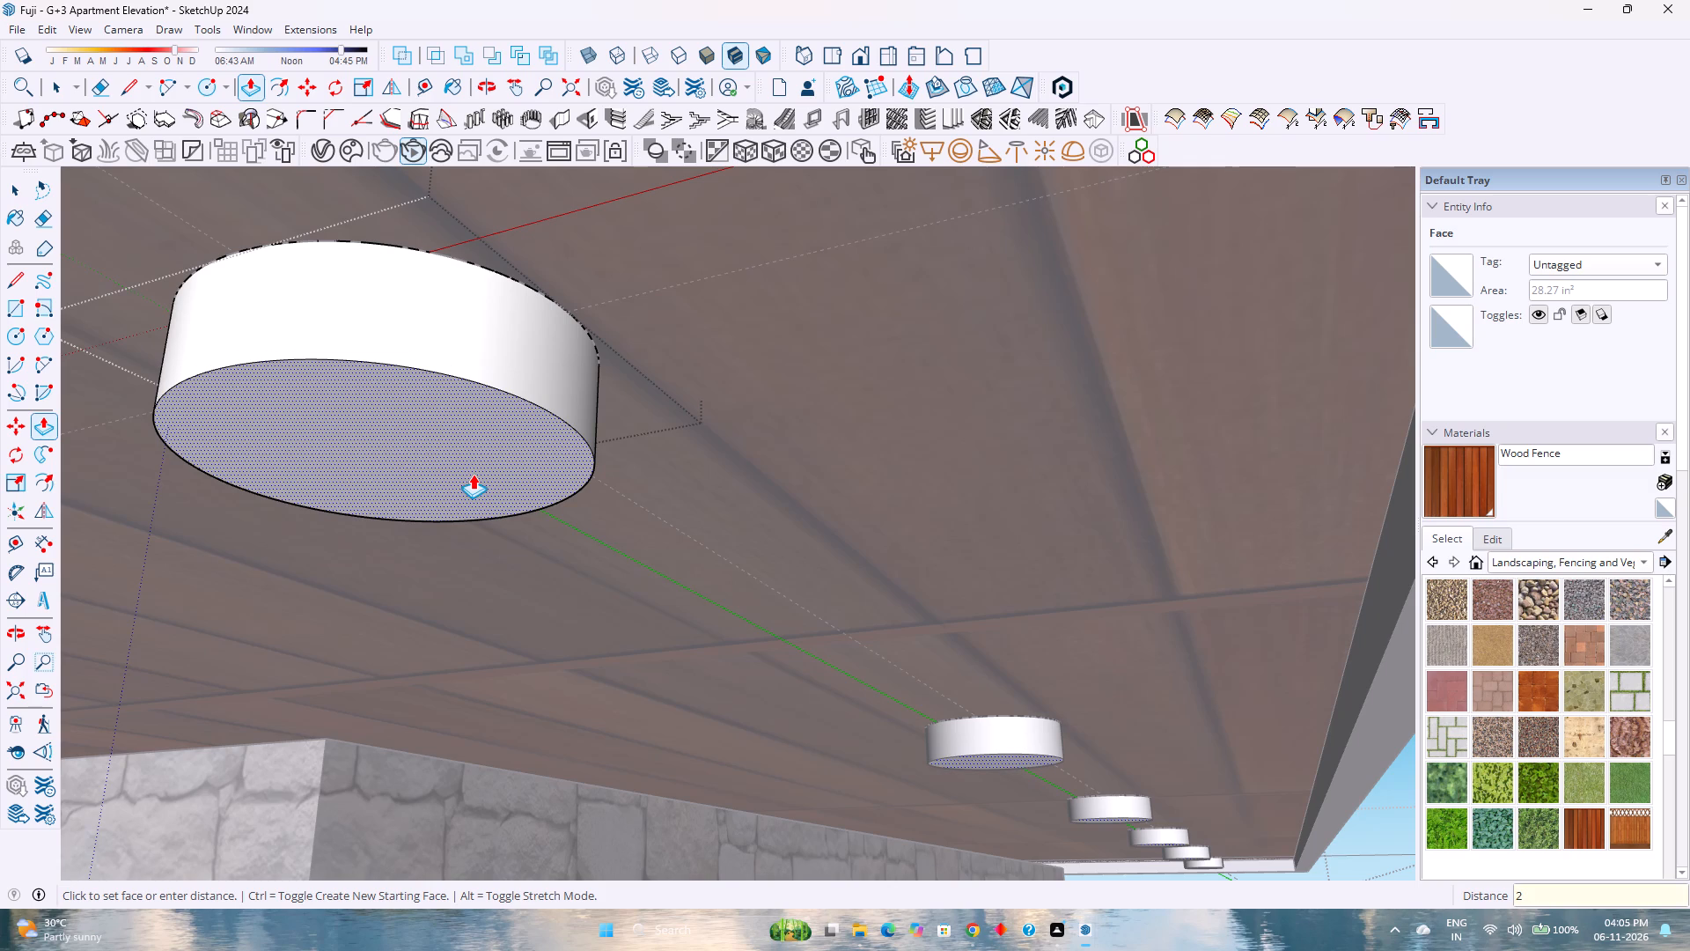
# Offset the edge of the fitting's bottom face inward by 1/8" to form a thin outer rim.
pyautogui.scroll(-4, 467, 469)
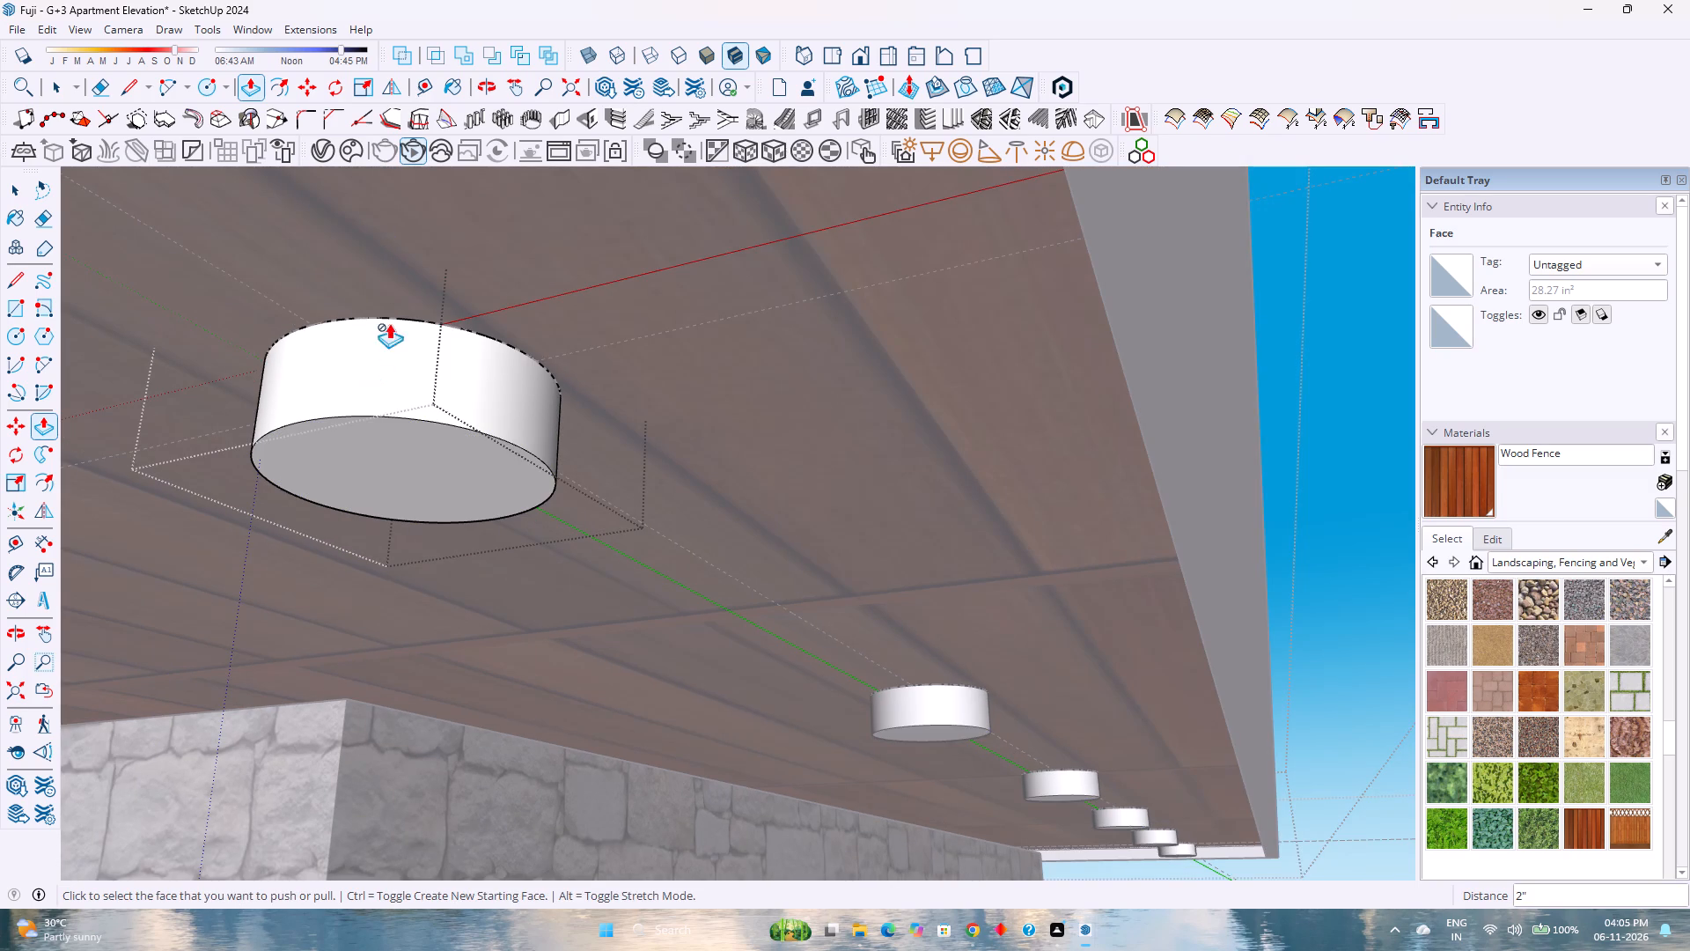
pyautogui.click(285, 92)
pyautogui.click(337, 444)
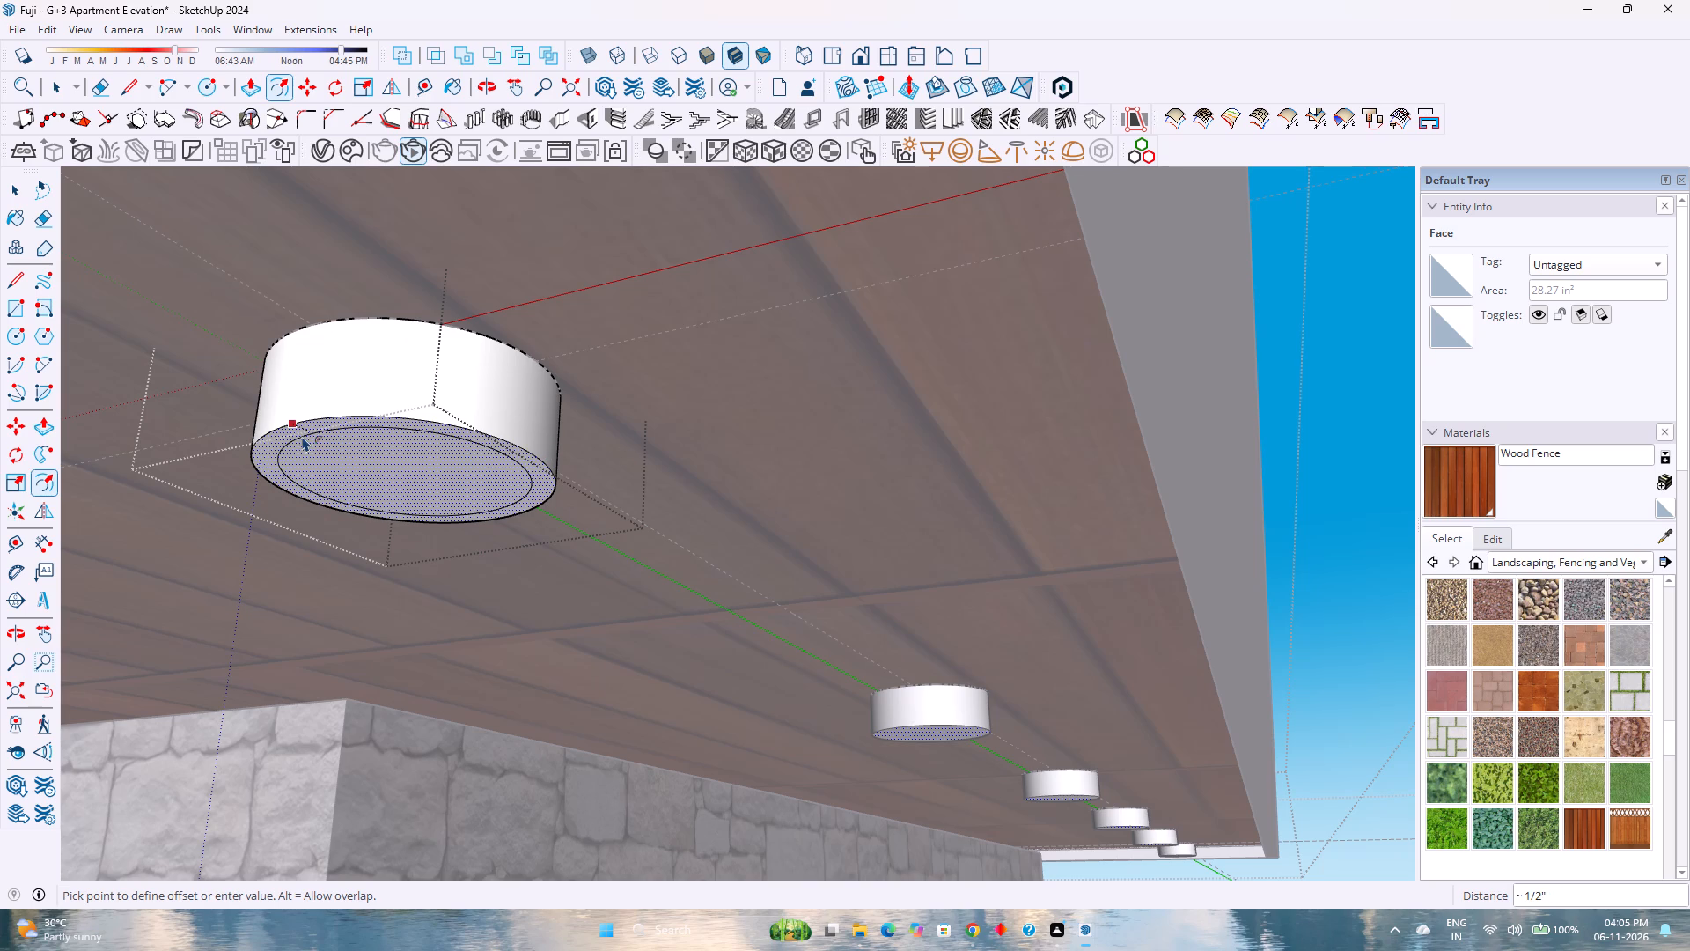
pyautogui.scroll(-1, 298, 439)
pyautogui.scroll(6, 298, 439)
pyautogui.moveTo(298, 438); pyautogui.dragTo(402, 334, button='middle')
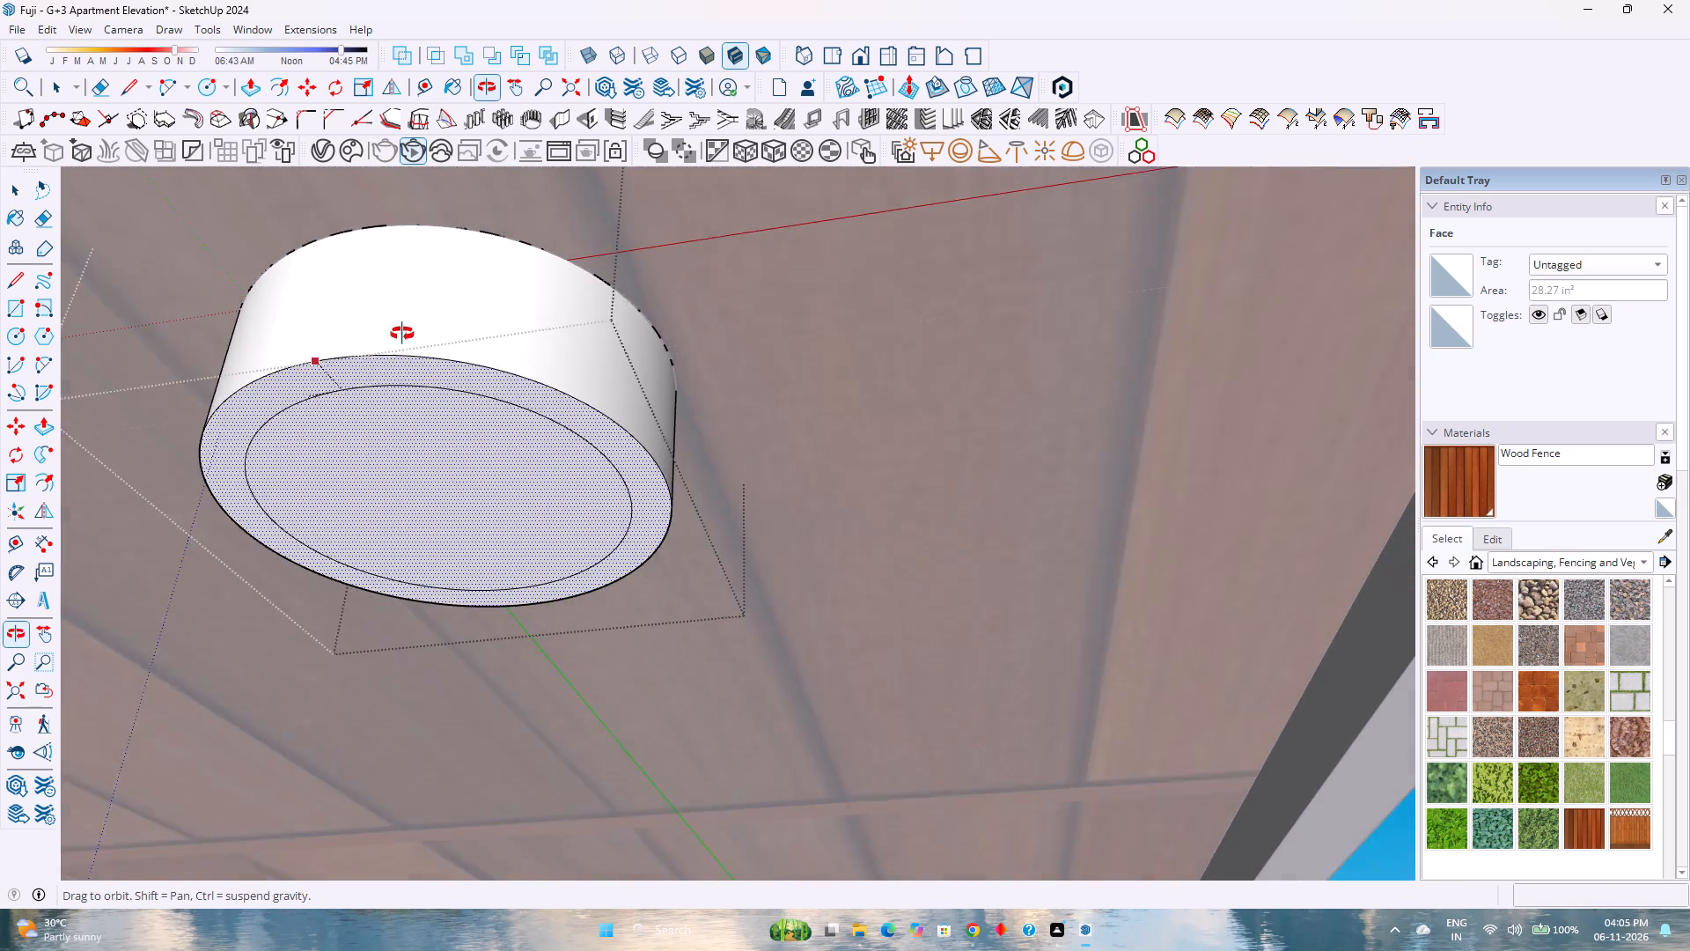
pyautogui.moveTo(402, 334); pyautogui.dragTo(406, 331, button='middle')
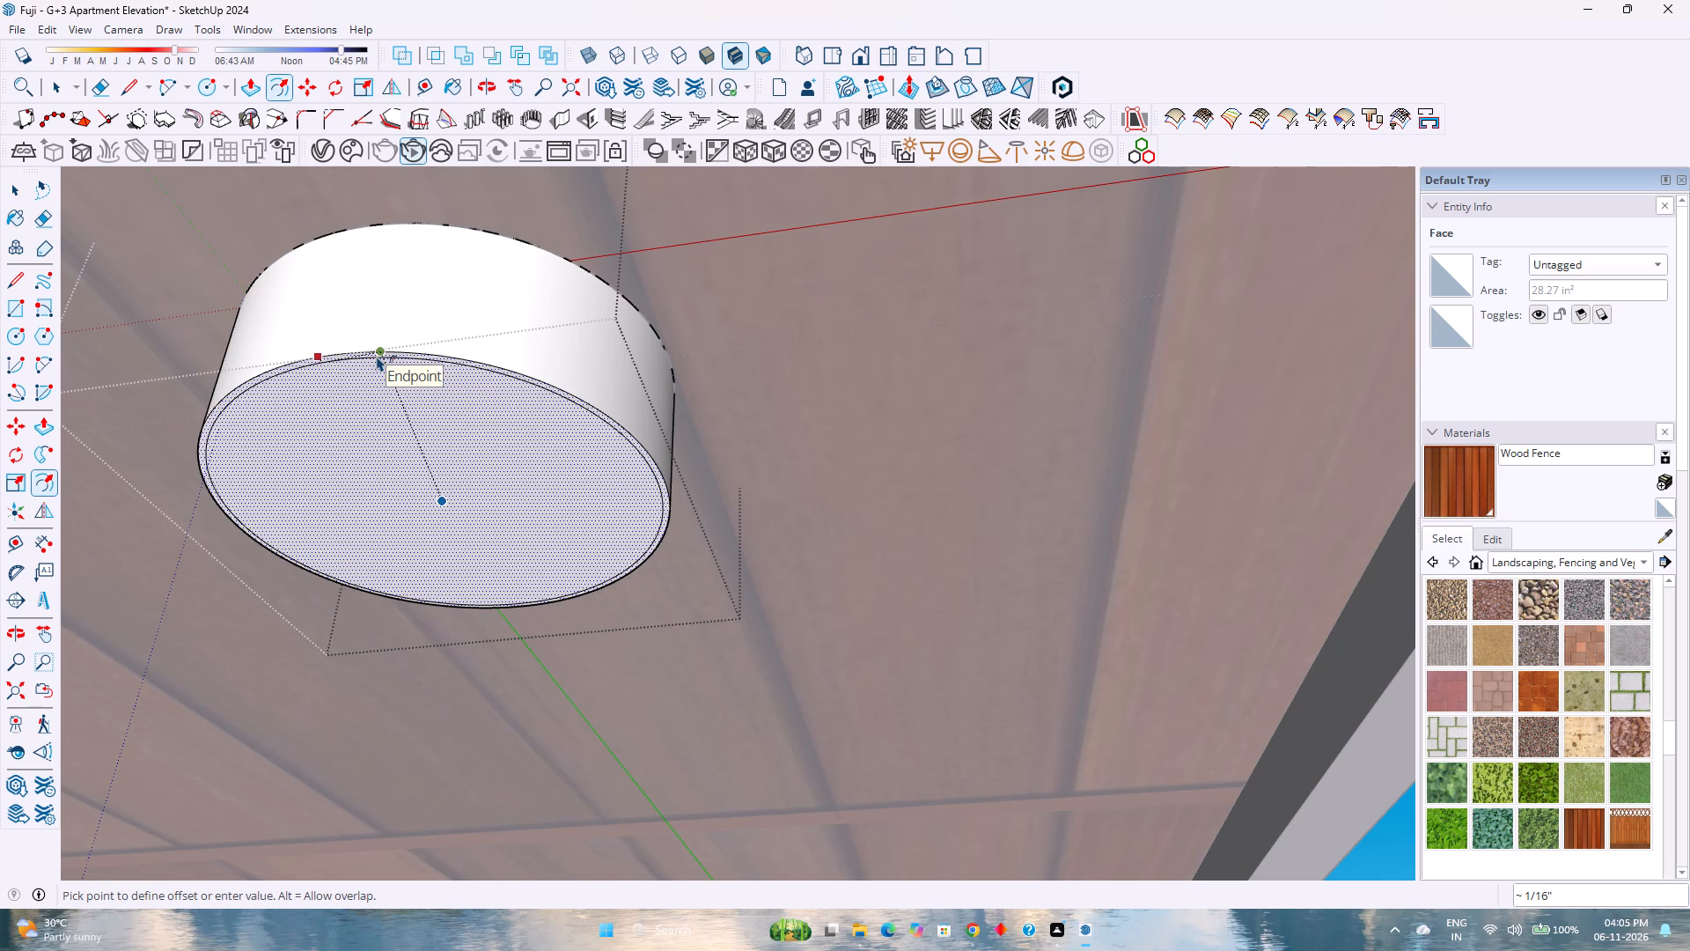
pyautogui.click(377, 356)
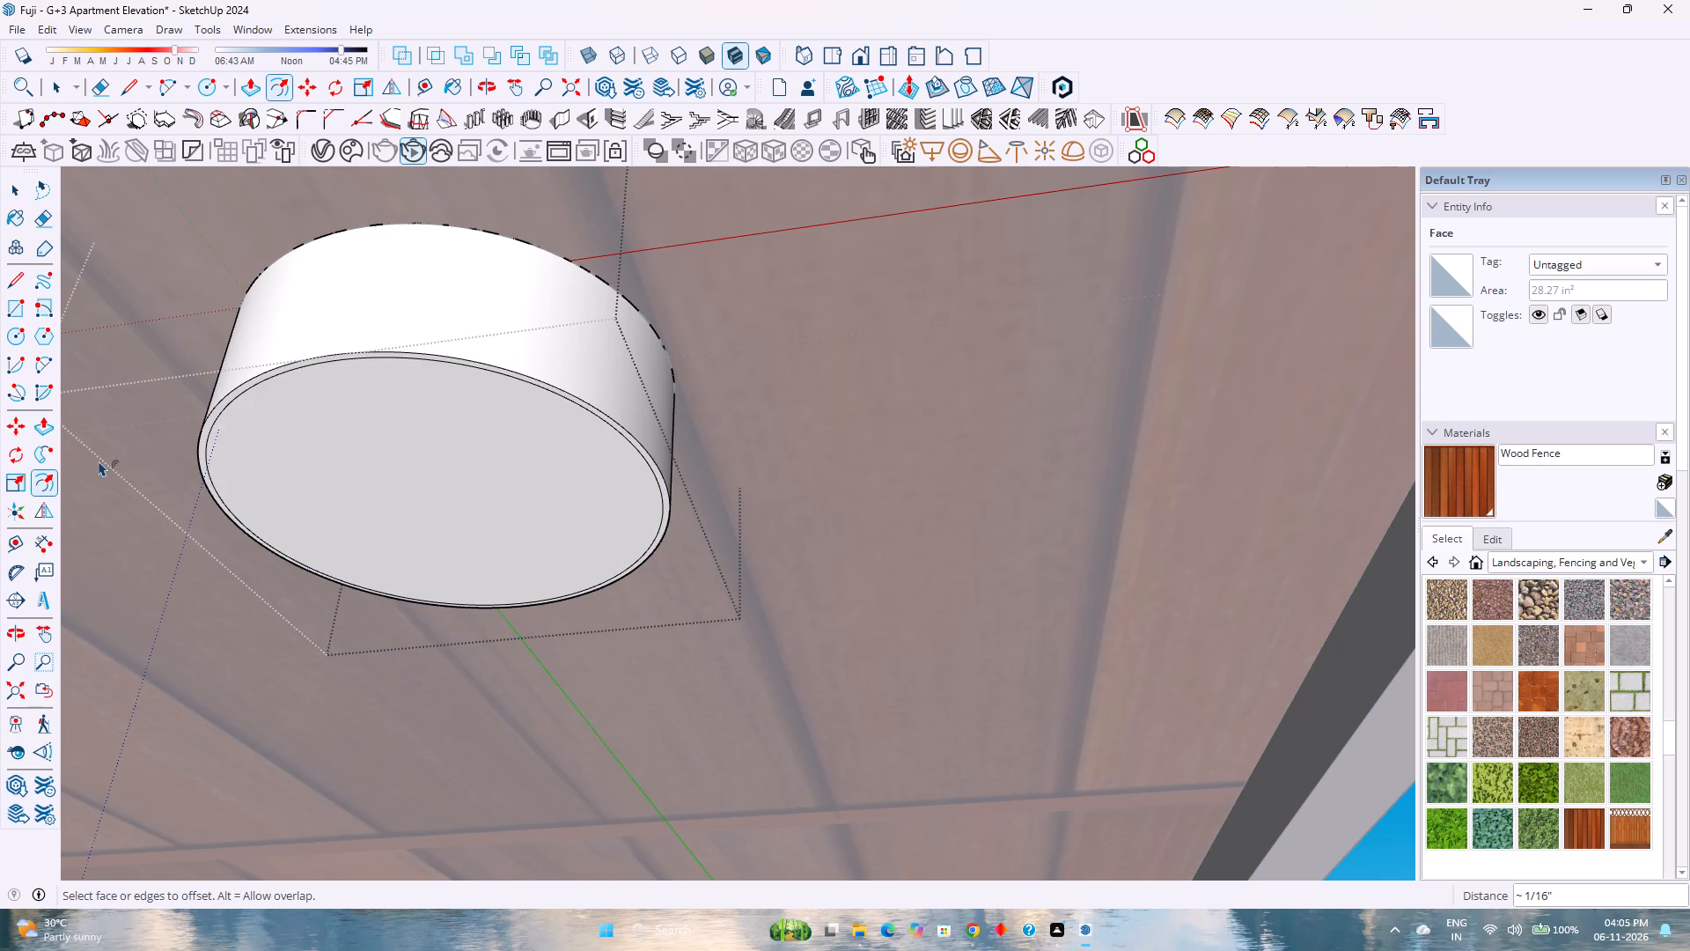
pyautogui.write('1/8')
pyautogui.press('Return')
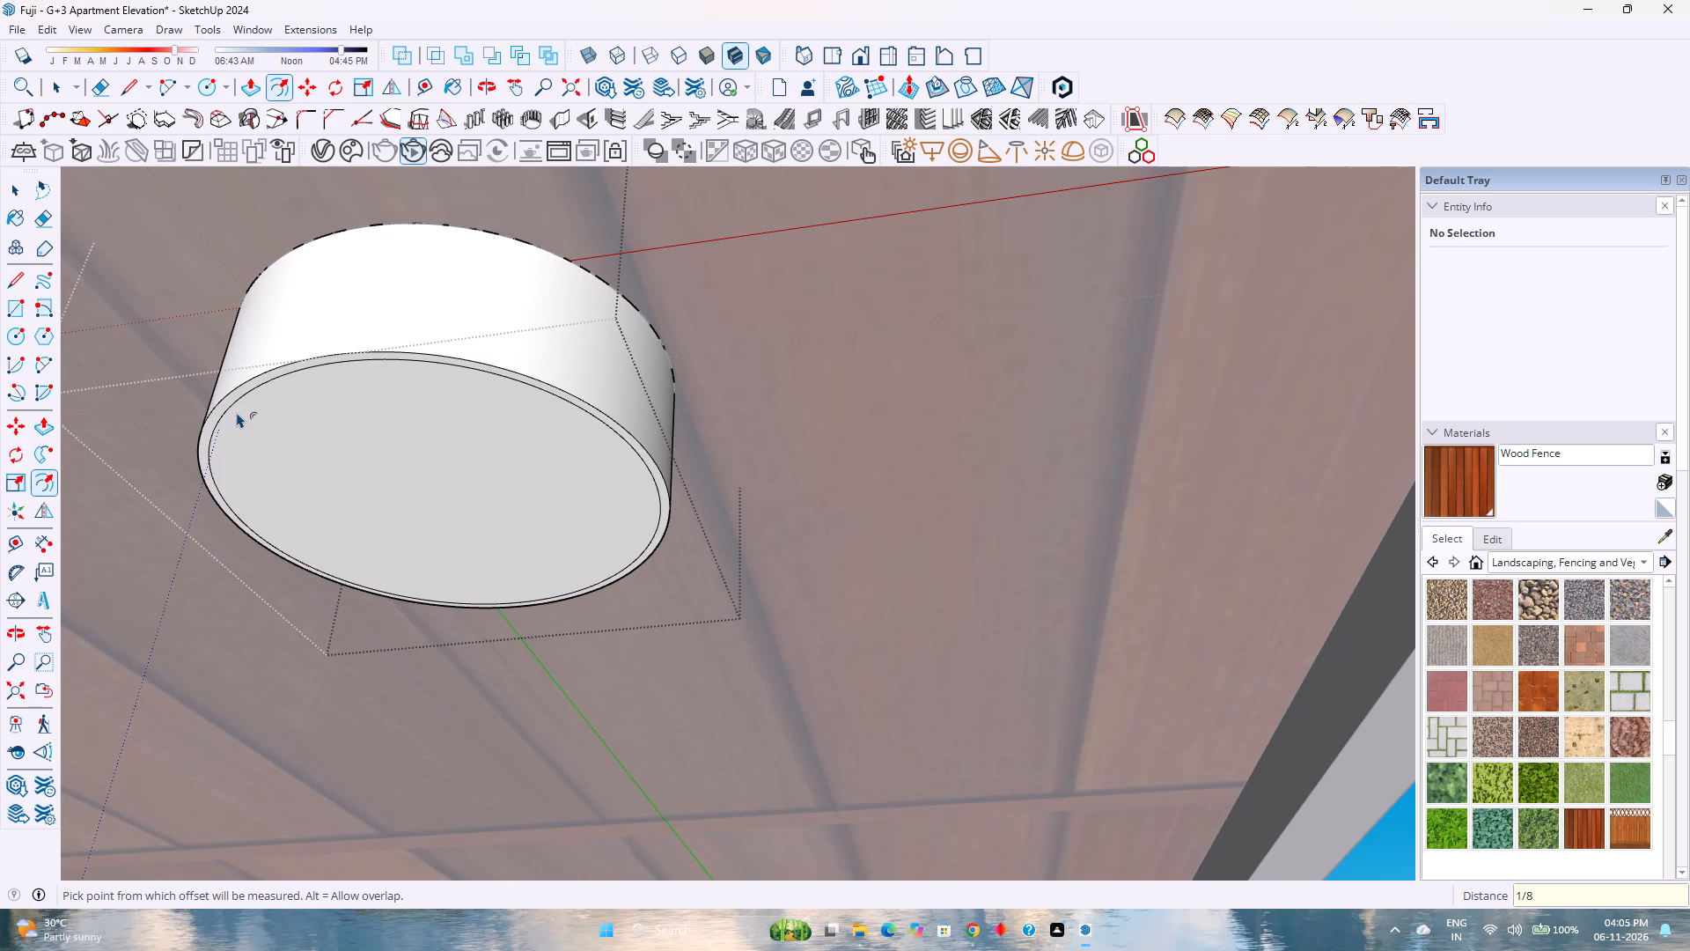
# Offset the face inside the rim inward by about 11/16" to separate a ring from the central disc.
pyautogui.click(223, 425)
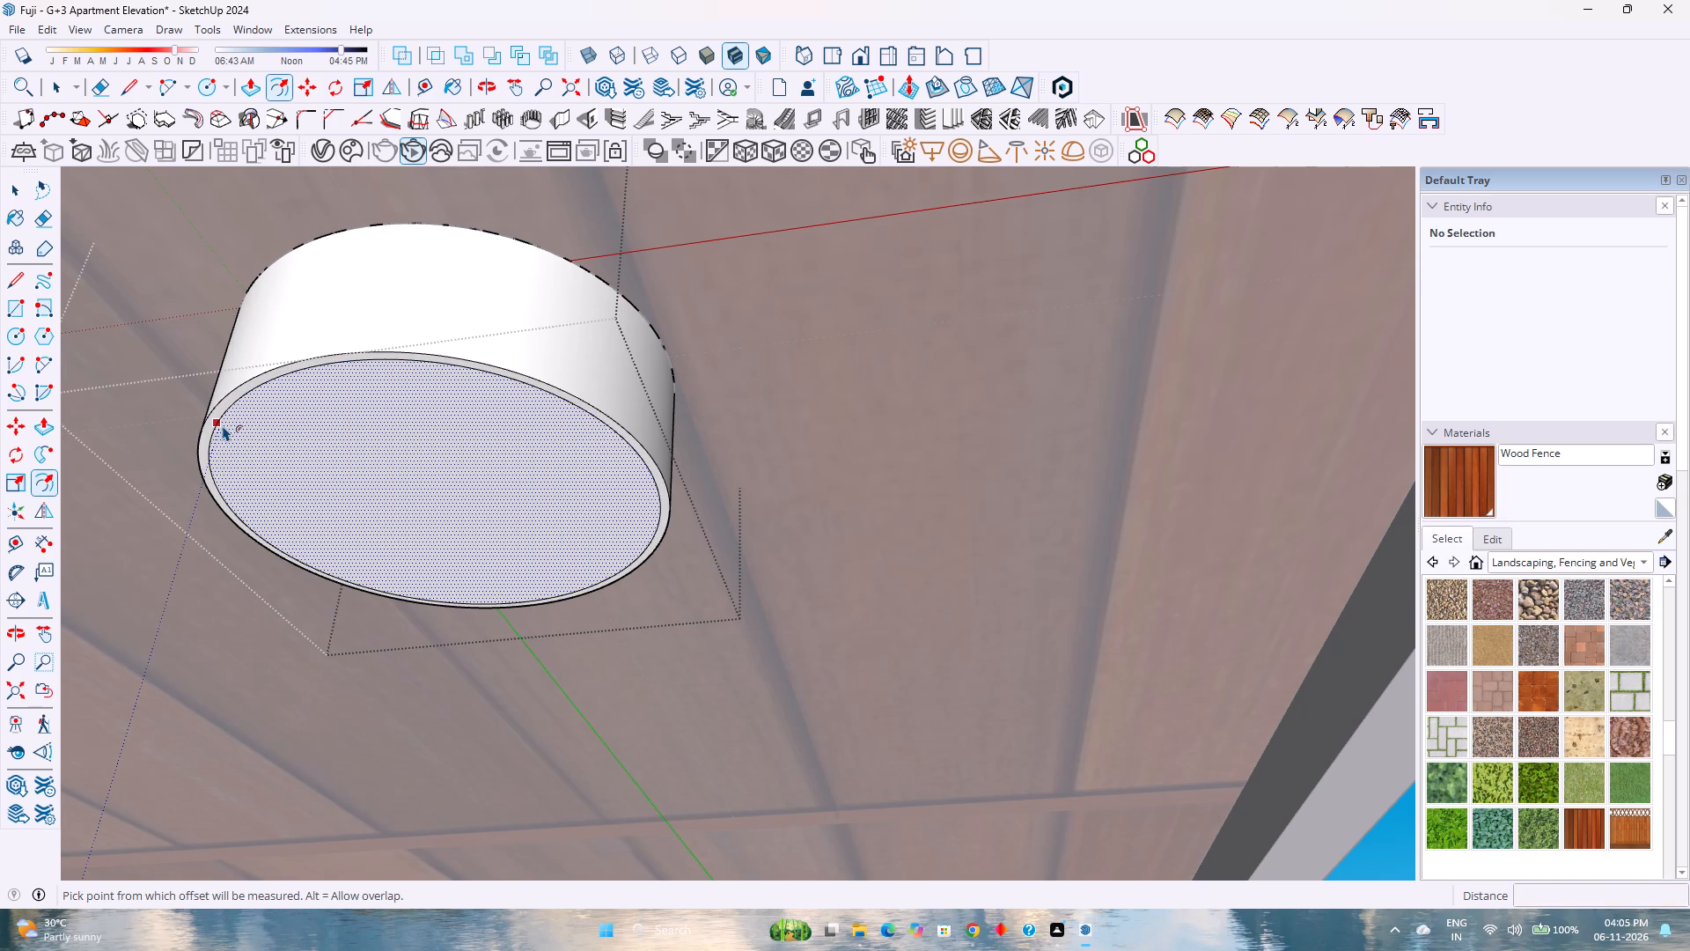
pyautogui.click(286, 431)
# Recess the fitting's ring and central disc with repeated 1/8" Push/Pull increments, setting the disc deeper than the ring.
pyautogui.press('p')
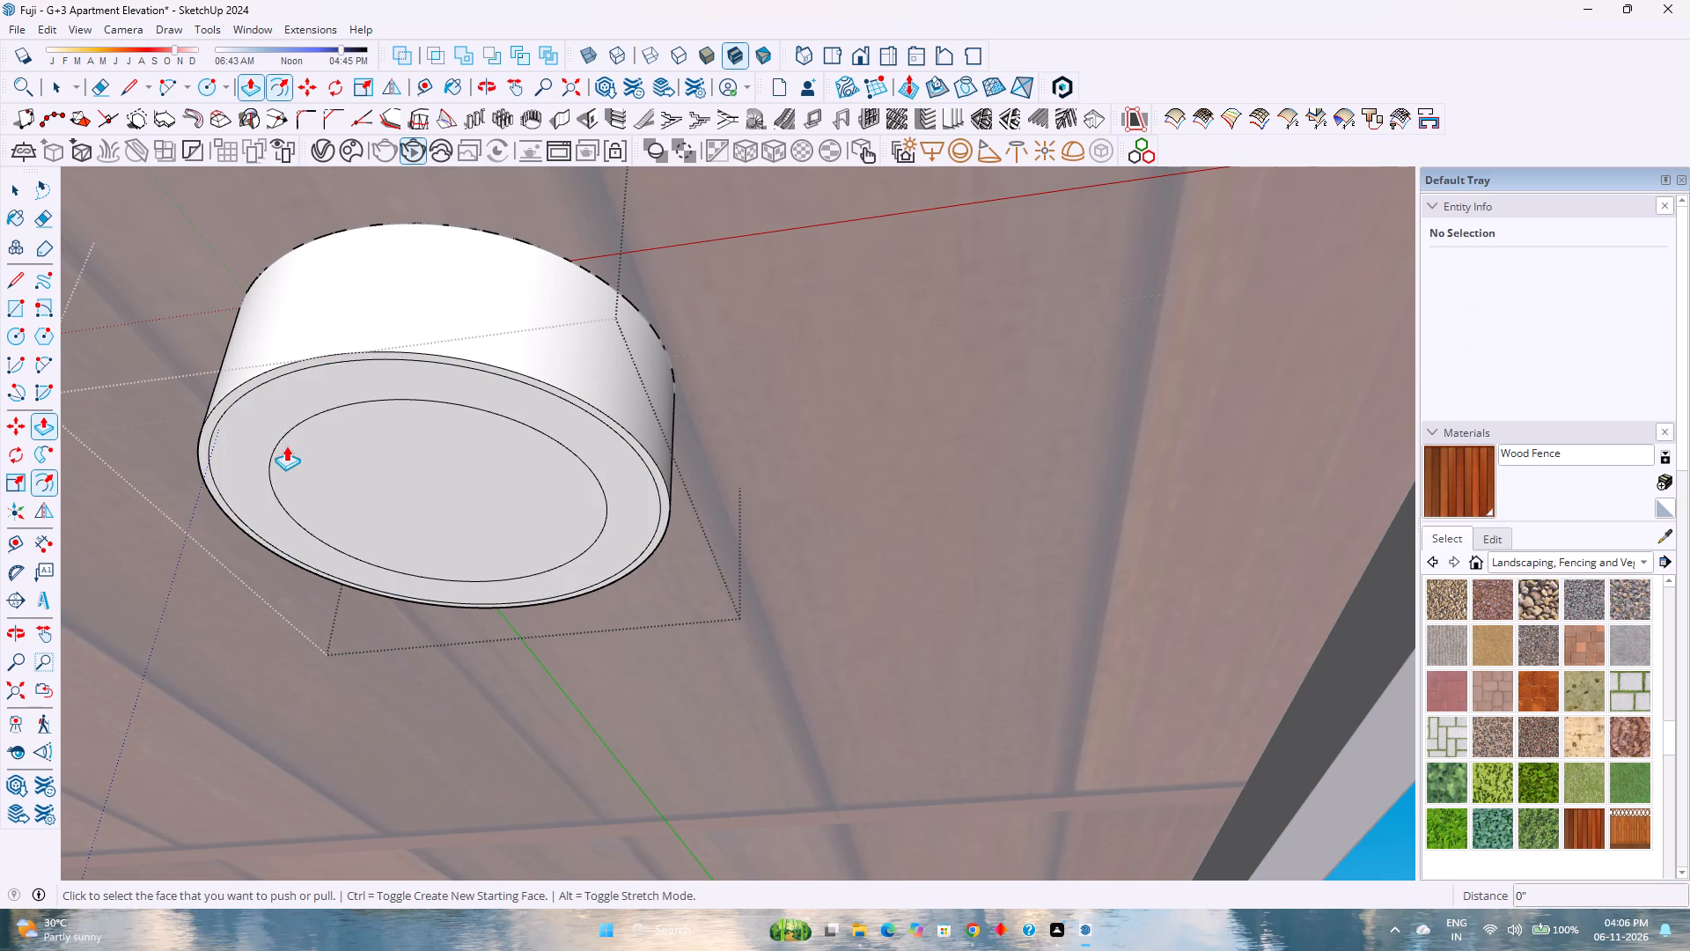
pyautogui.click(370, 480)
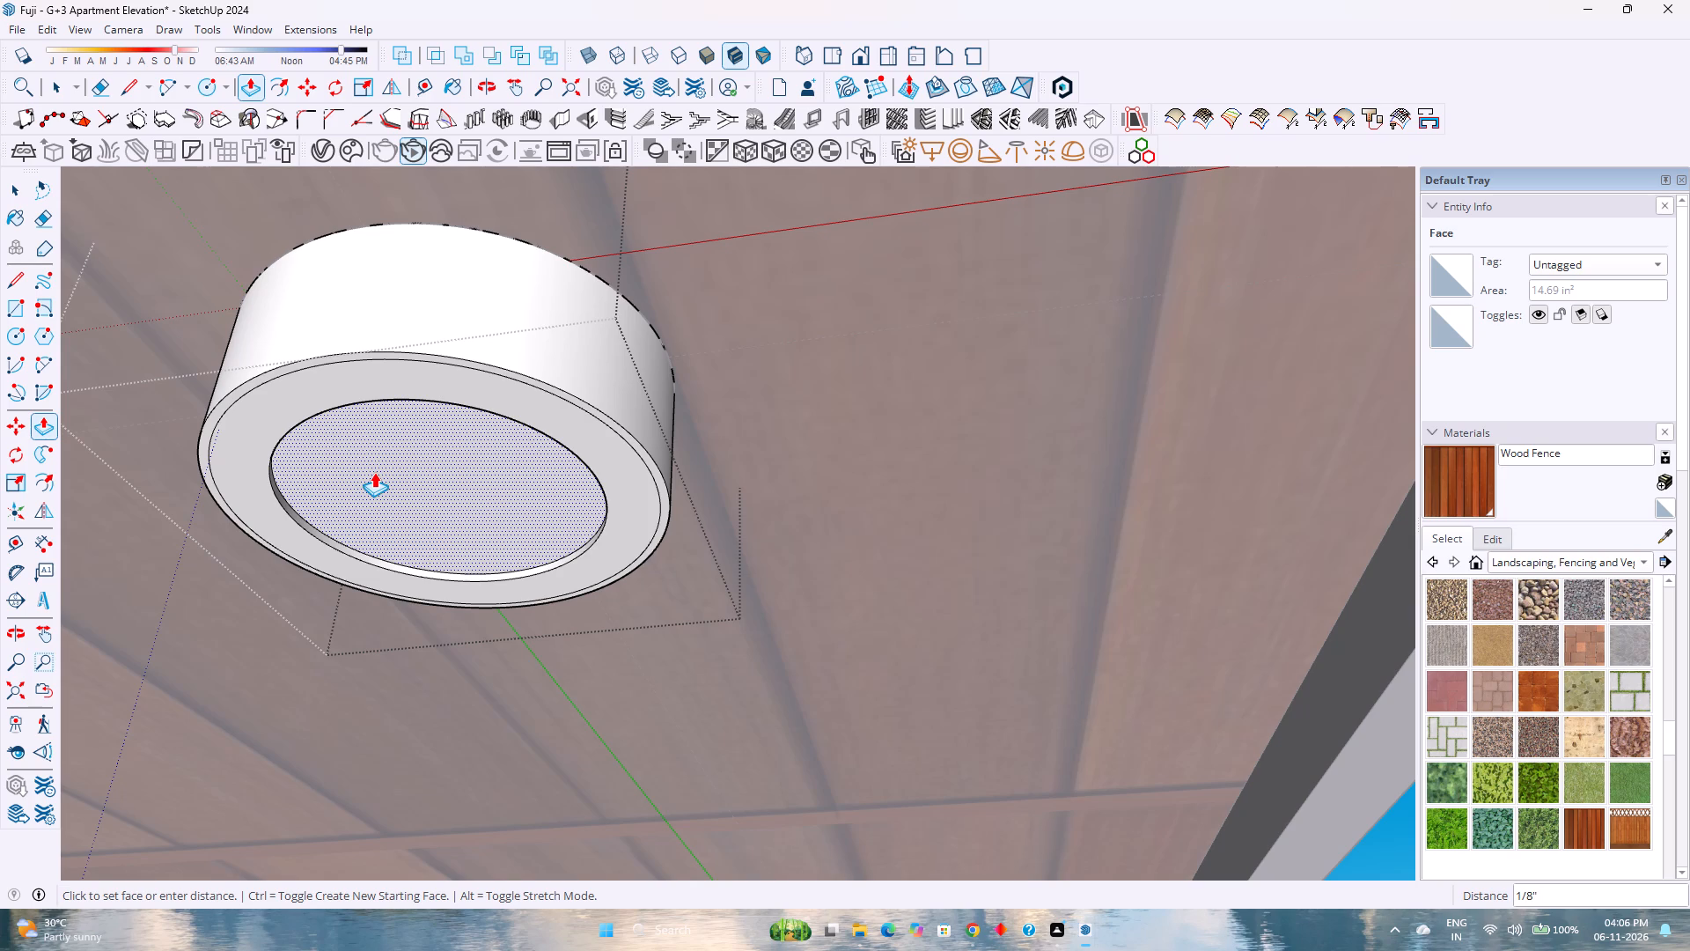
pyautogui.click(374, 472)
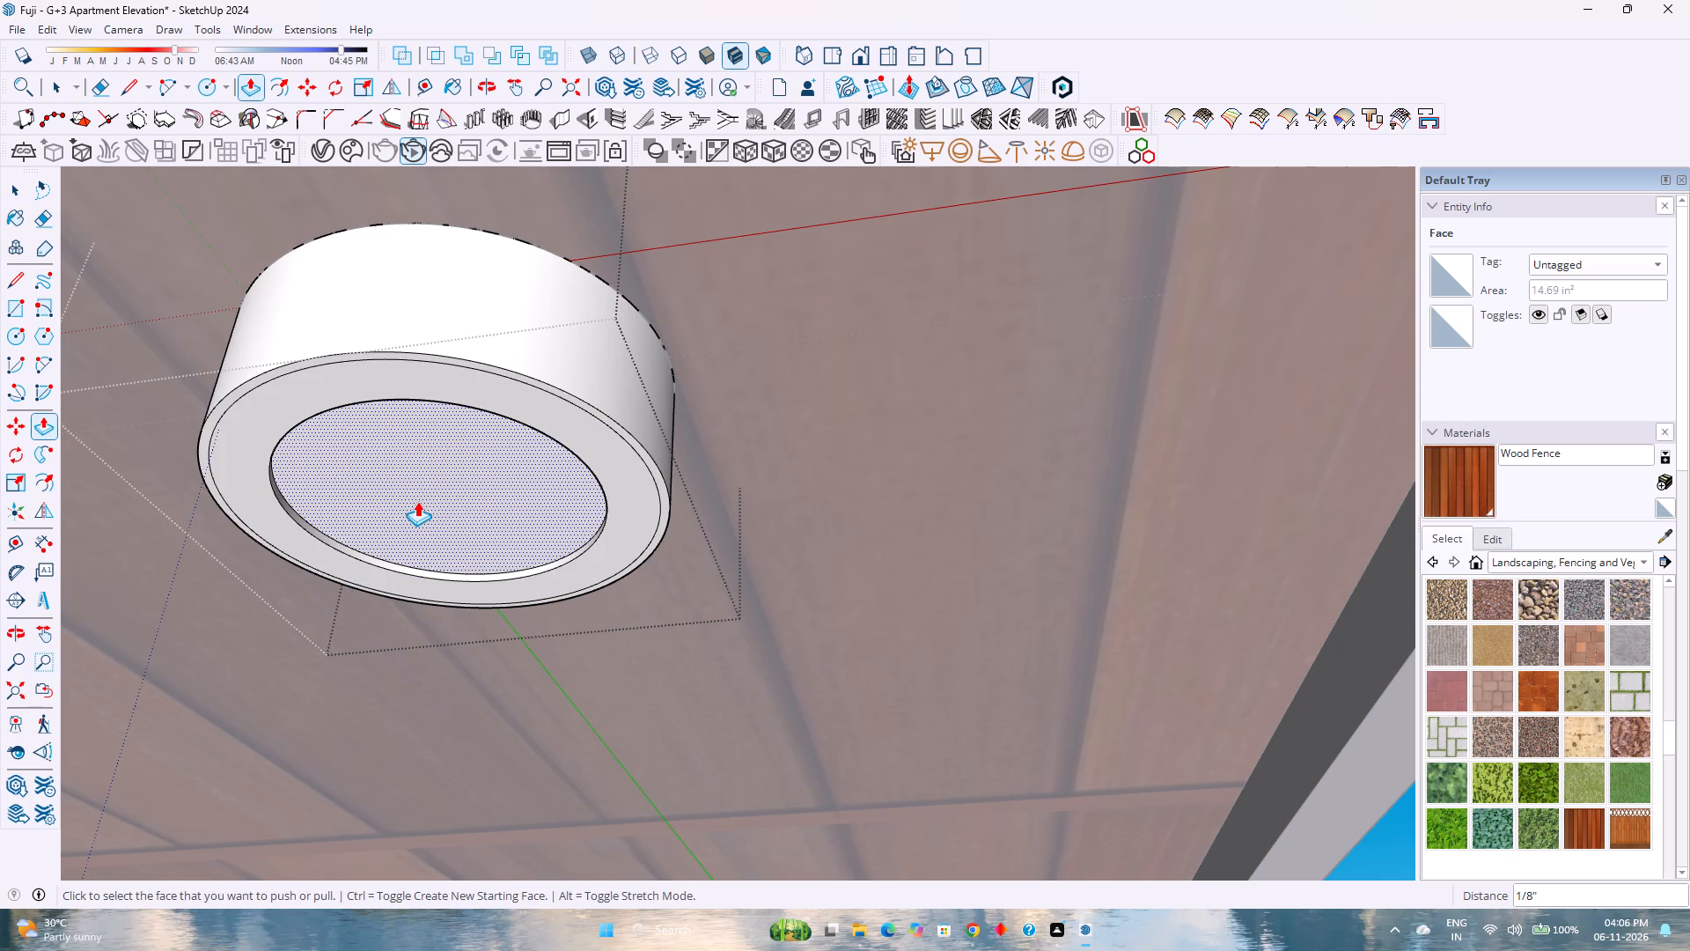
pyautogui.doubleClick(417, 501)
pyautogui.doubleClick(263, 428)
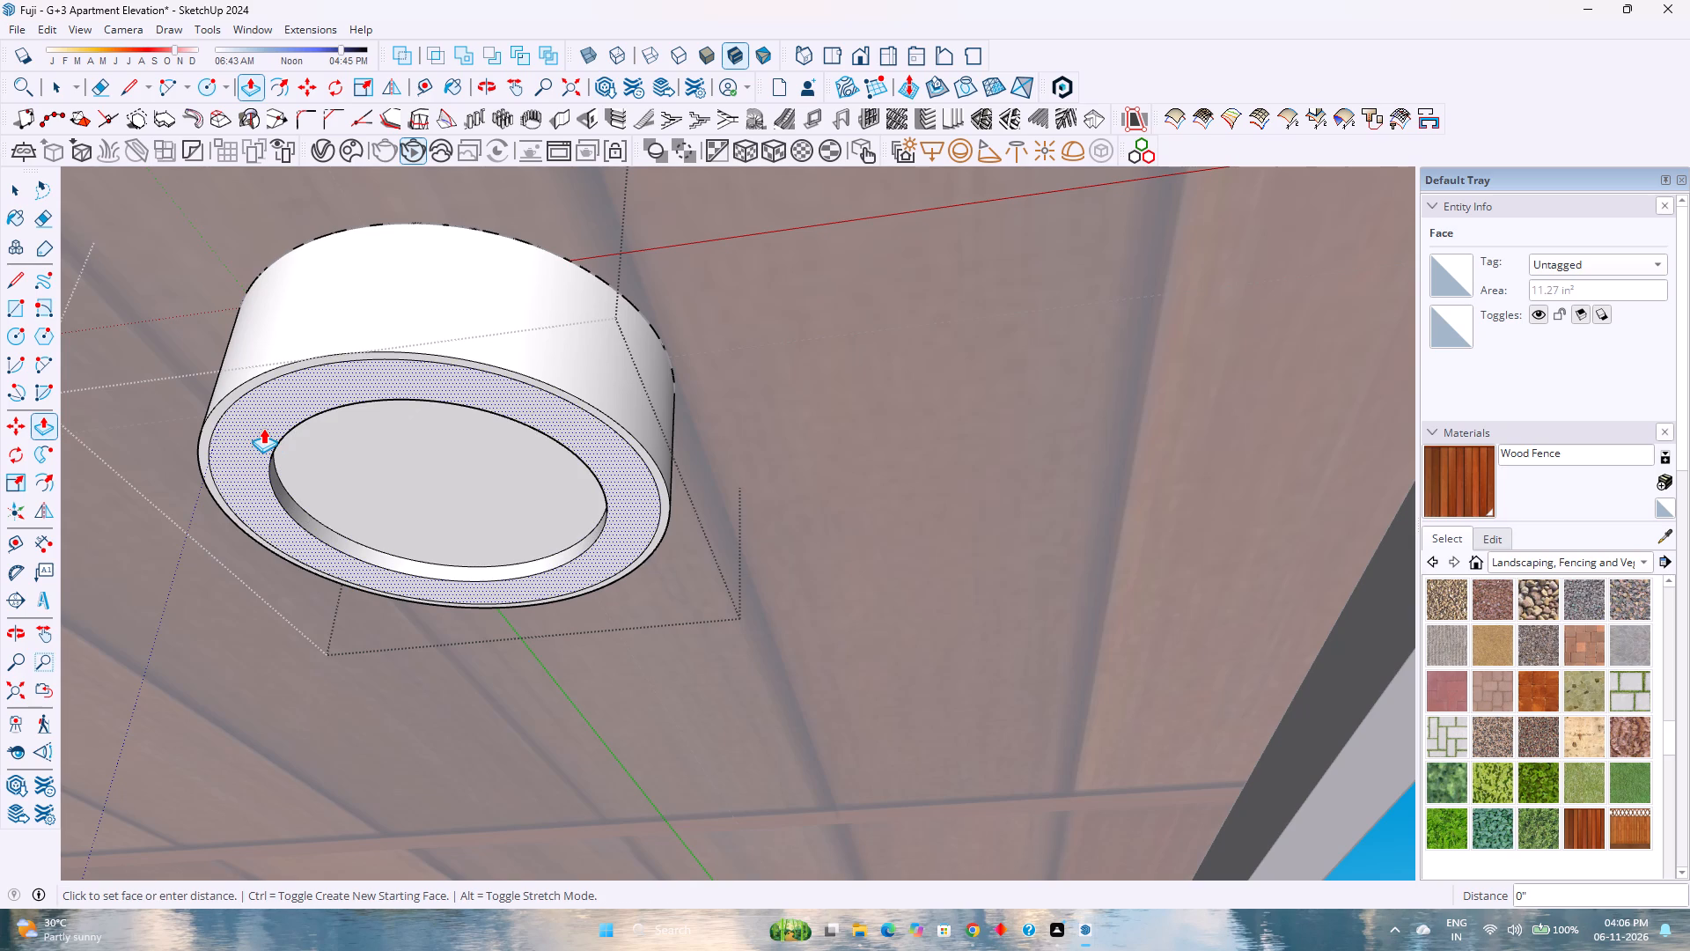
pyautogui.doubleClick(261, 462)
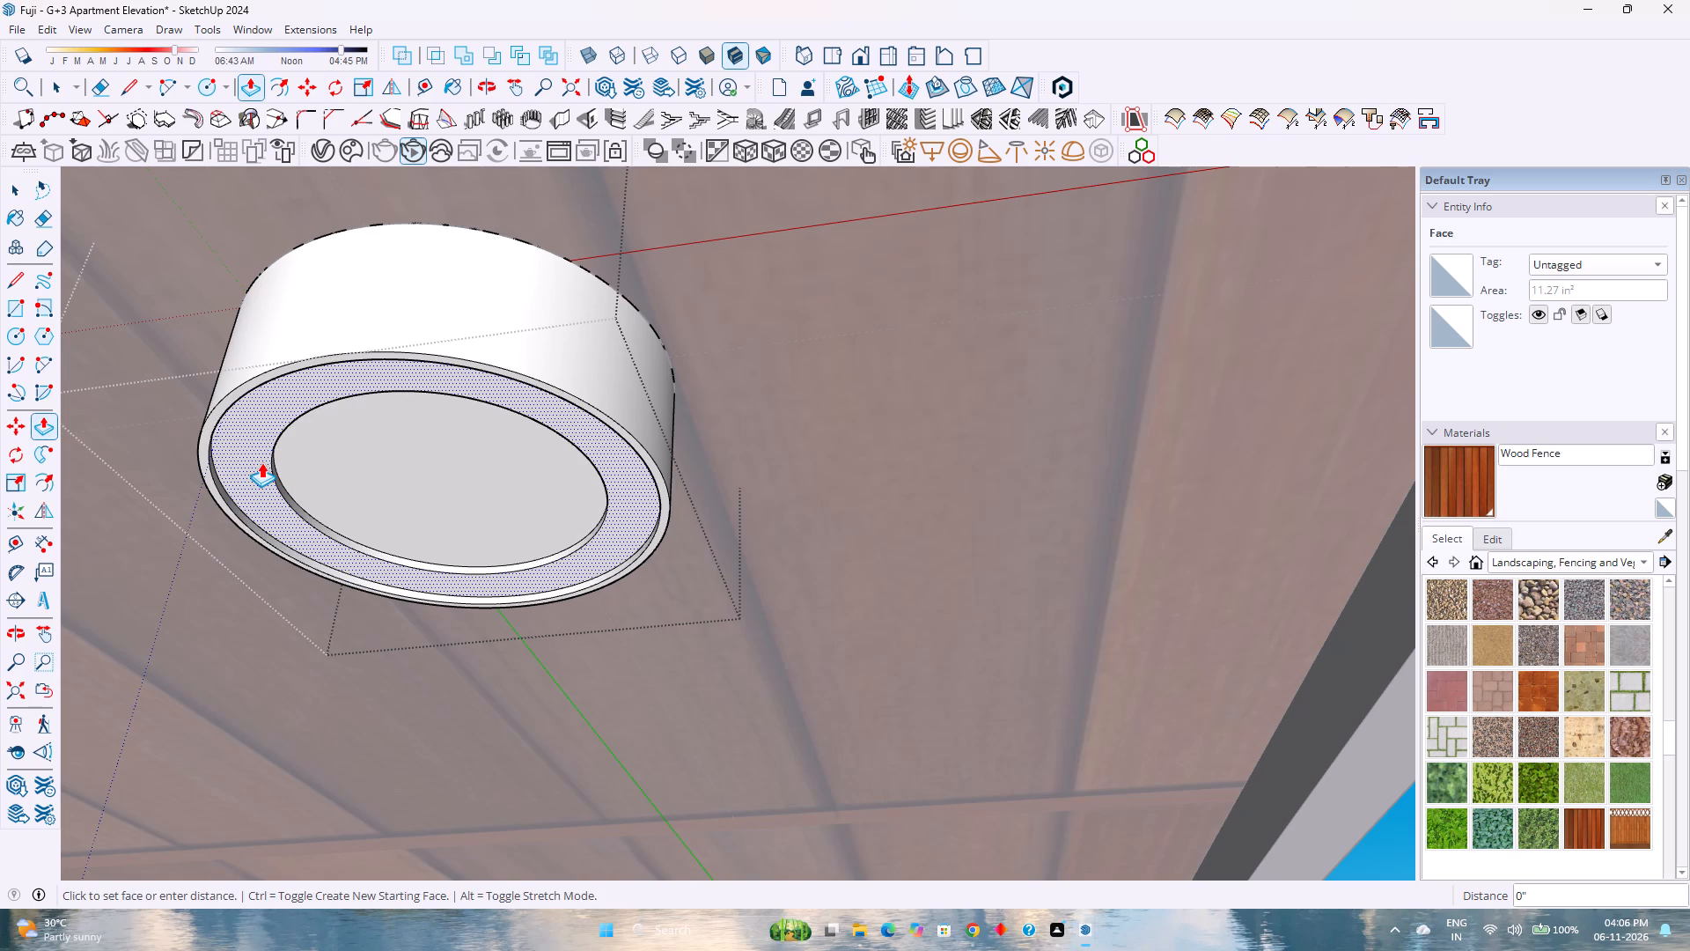
pyautogui.doubleClick(408, 498)
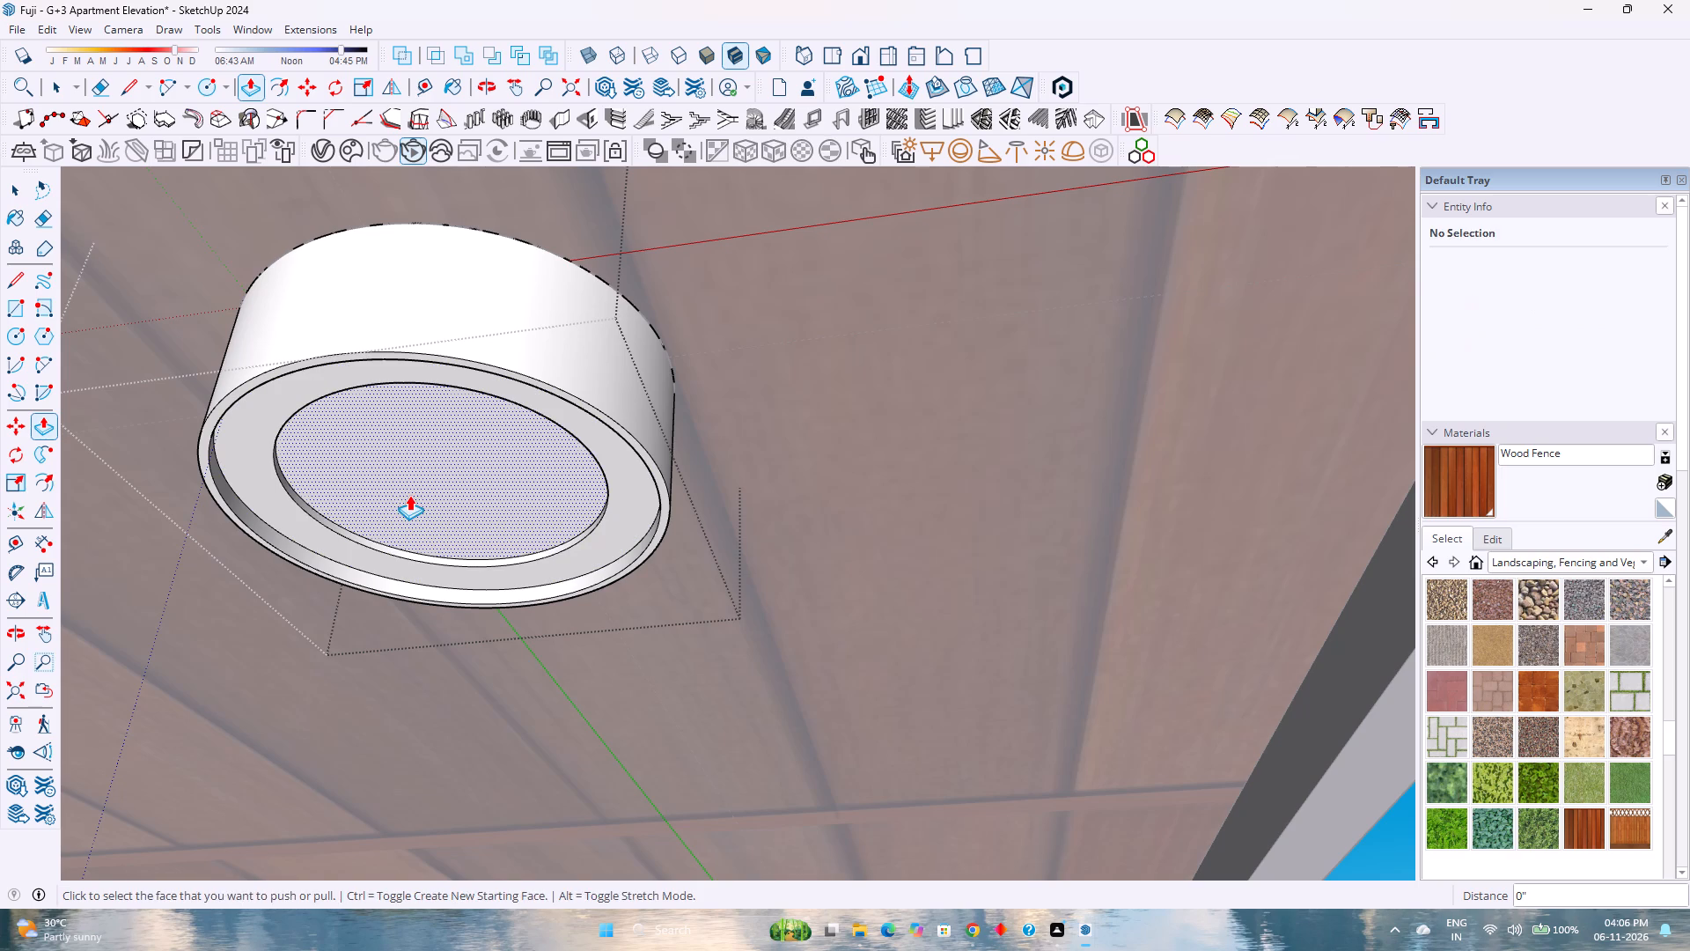
pyautogui.doubleClick(409, 493)
pyautogui.scroll(-3, 407, 493)
pyautogui.press('space')
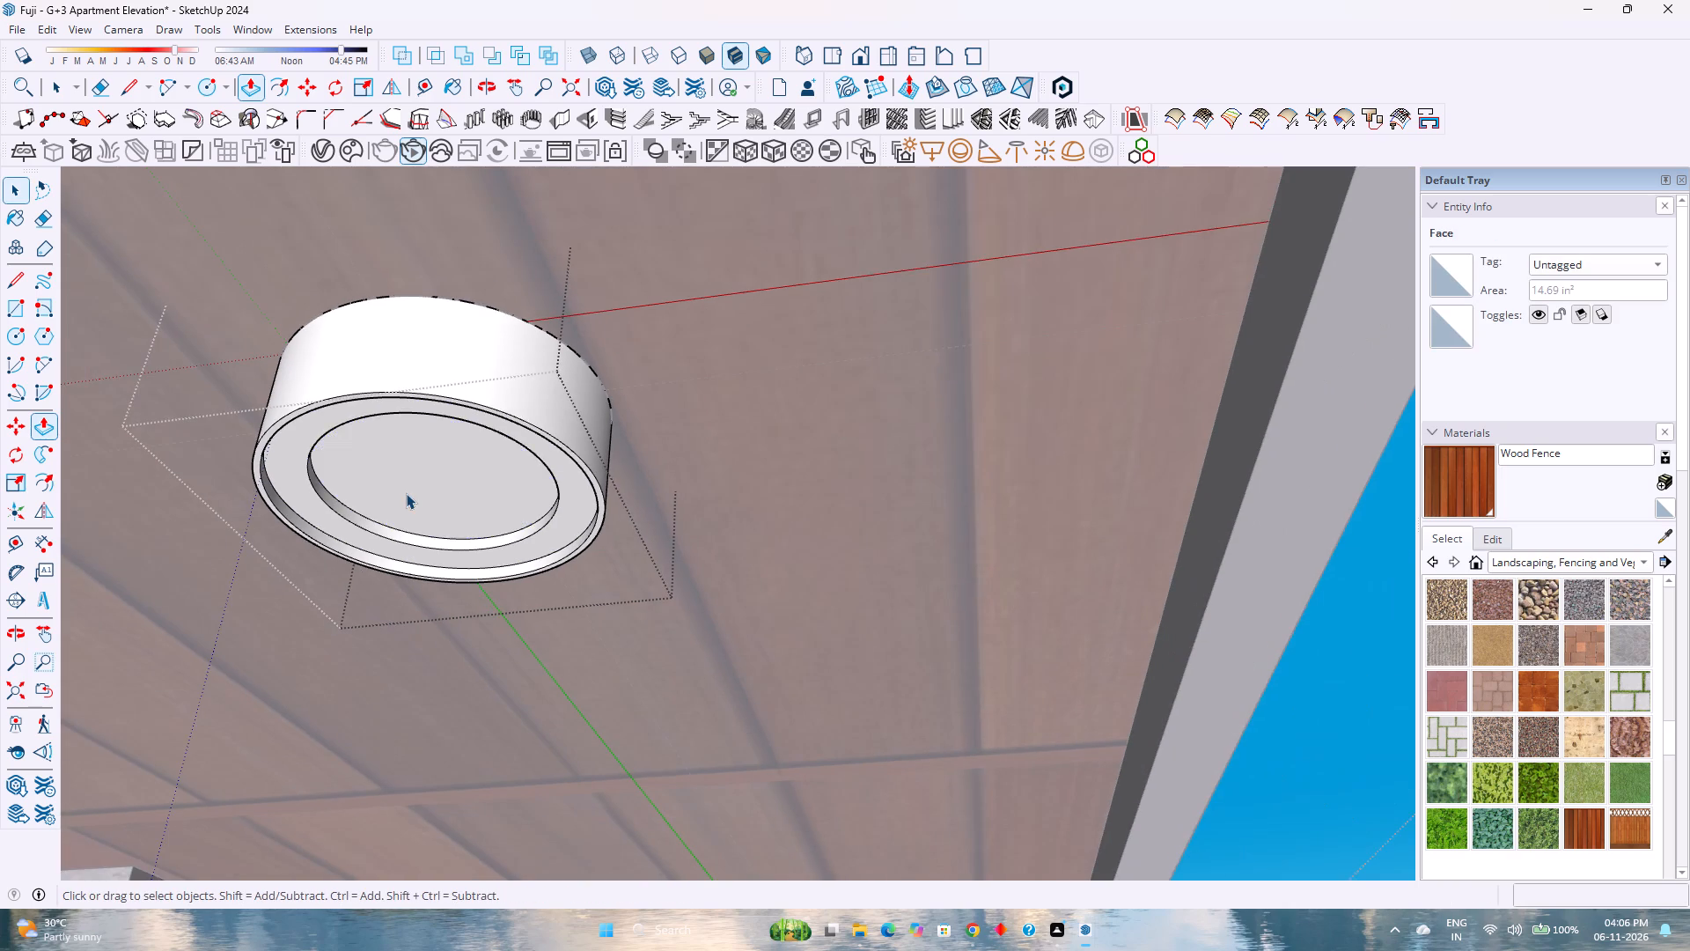
# Place a downward spot light at the centre of the fitting's recessed disc, inside the component.
pyautogui.scroll(3, 406, 493)
pyautogui.moveTo(406, 493); pyautogui.dragTo(404, 483, button='middle')
pyautogui.moveTo(404, 483); pyautogui.dragTo(423, 453, button='middle')
pyautogui.middleClick(423, 453)
pyautogui.scroll(3, 452, 468)
pyautogui.click(452, 470)
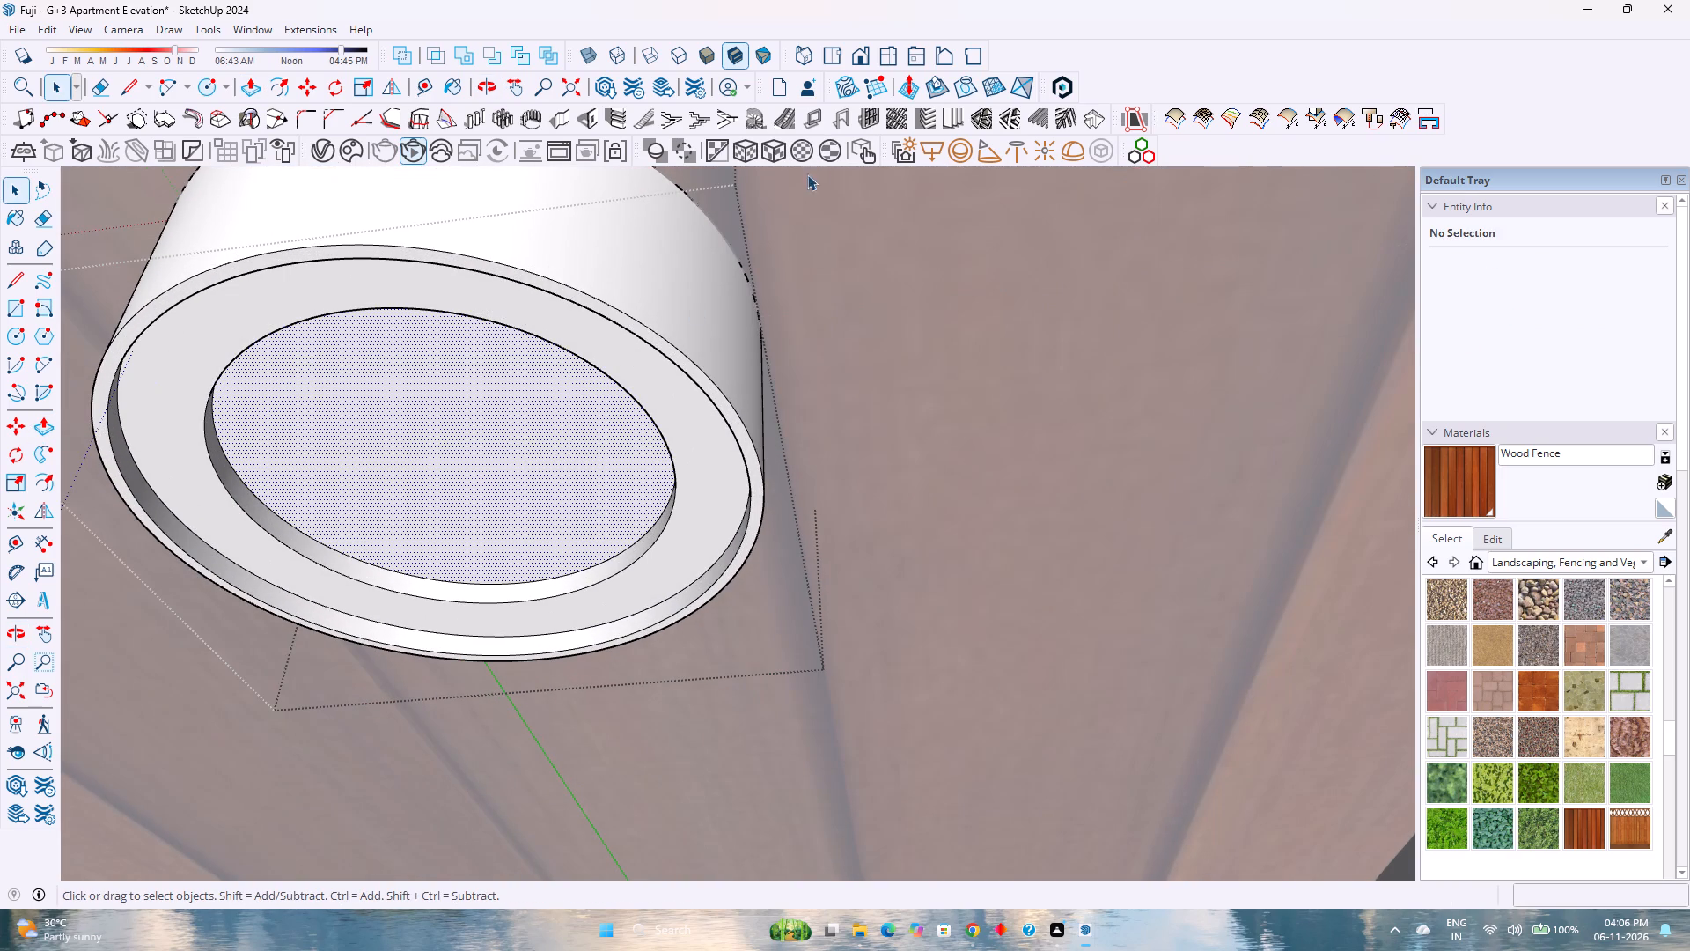
pyautogui.click(981, 156)
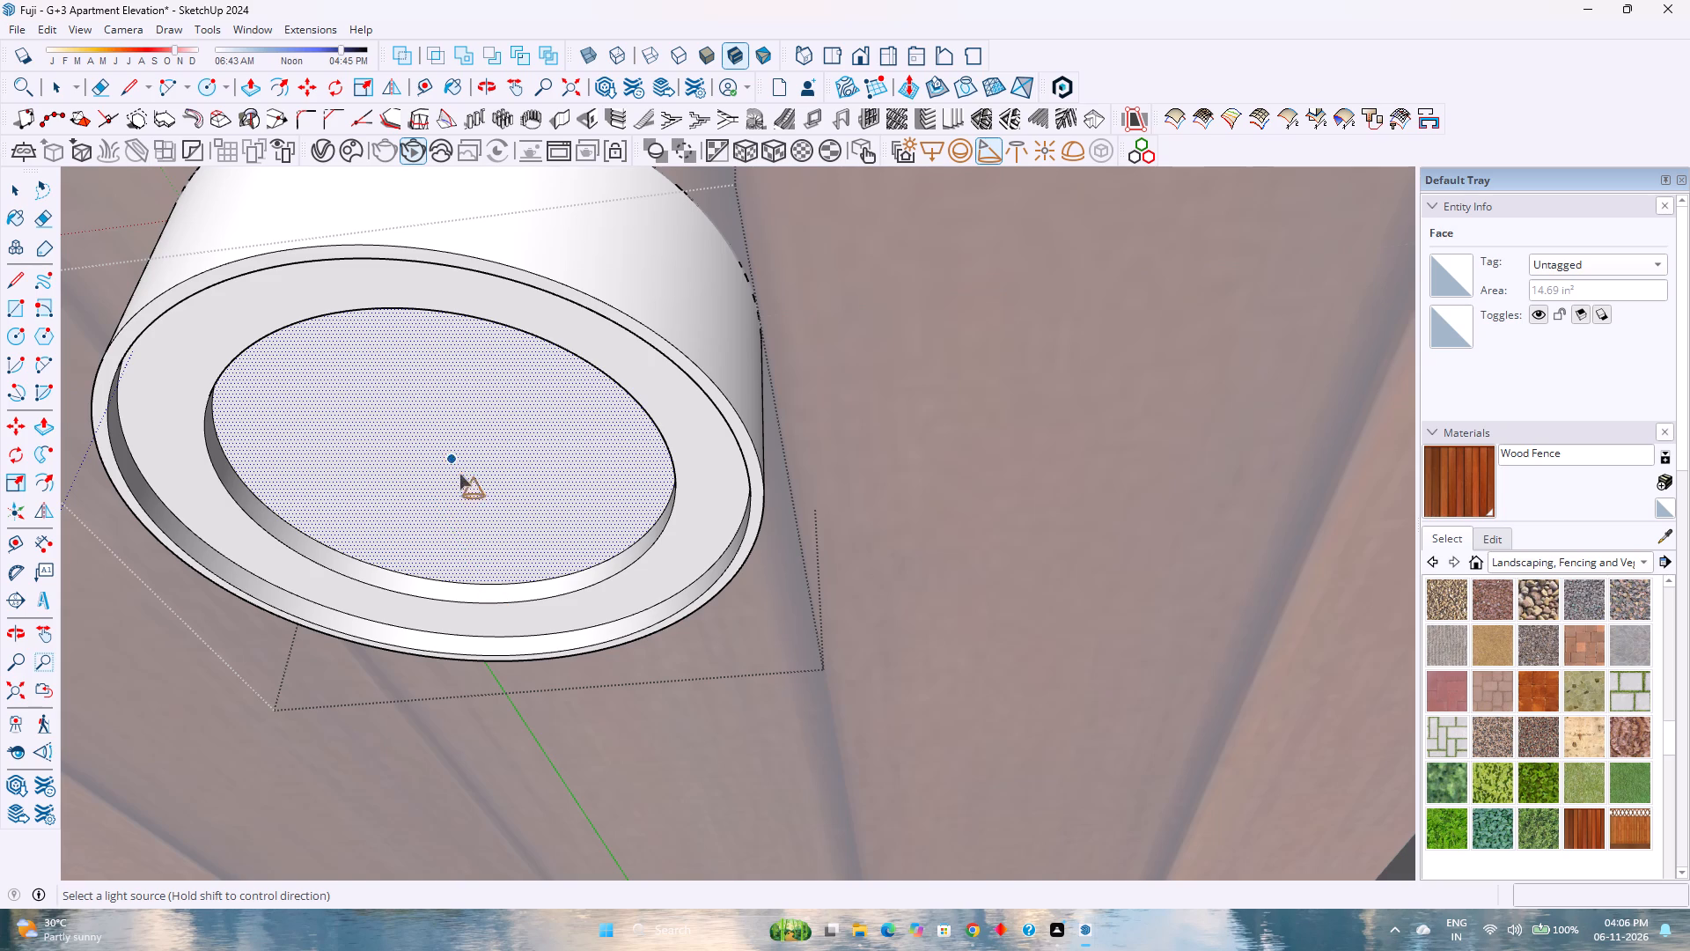
pyautogui.click(450, 453)
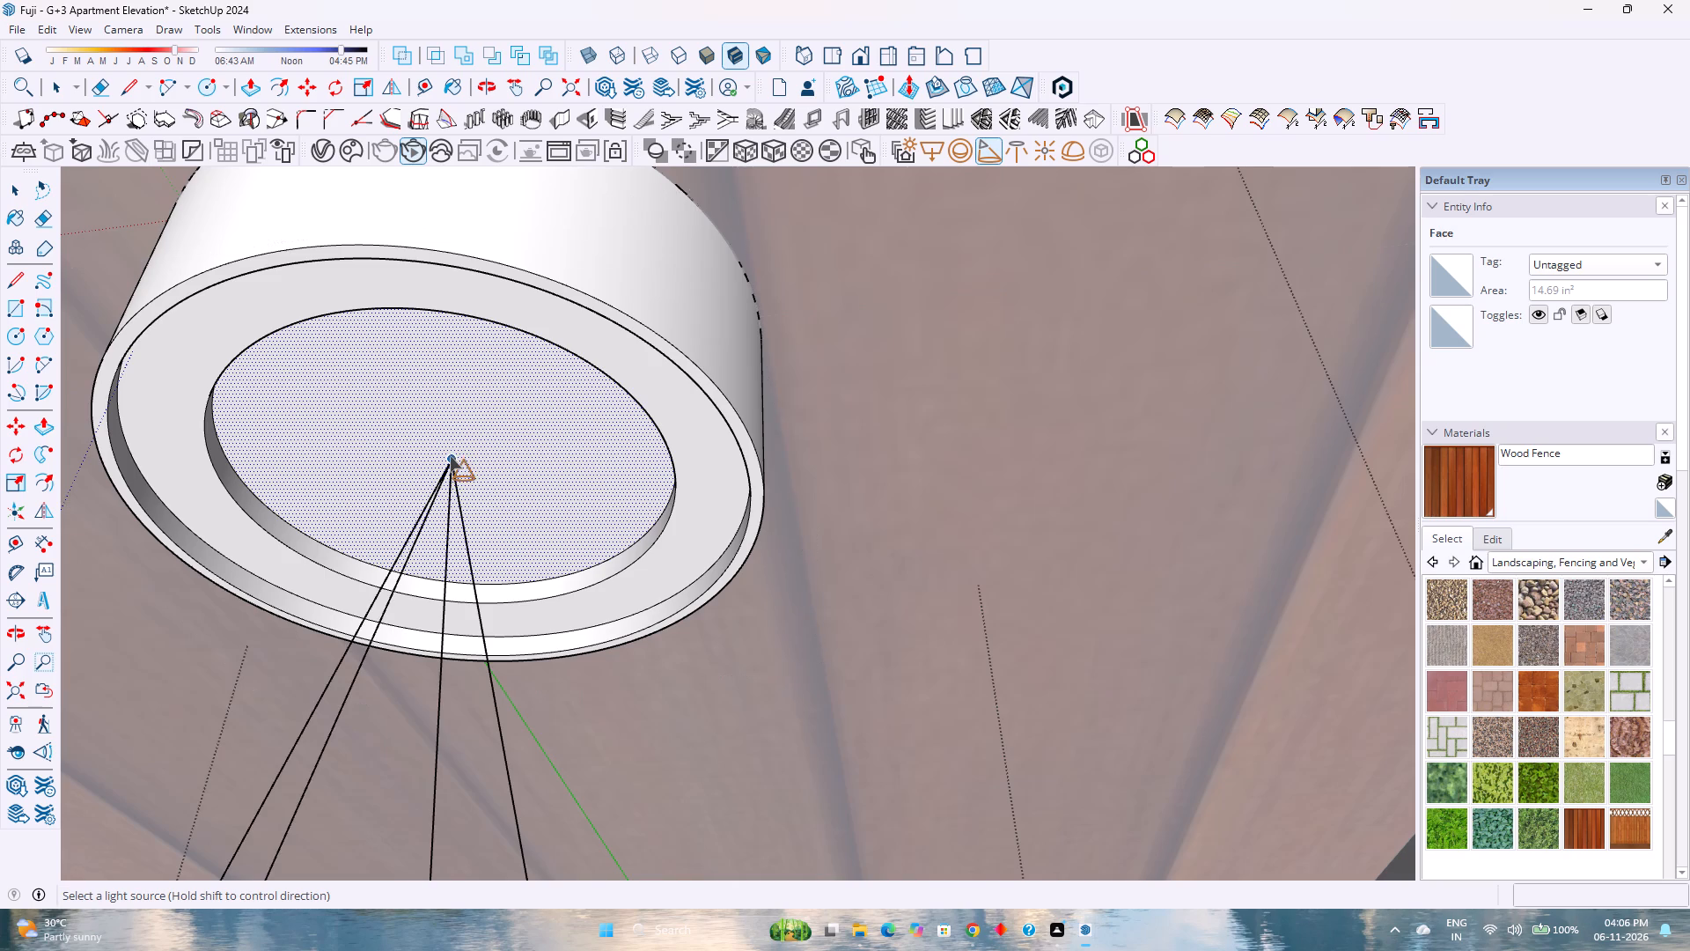
# Leave the light fitting component and the roof slab group.
pyautogui.scroll(-19, 561, 446)
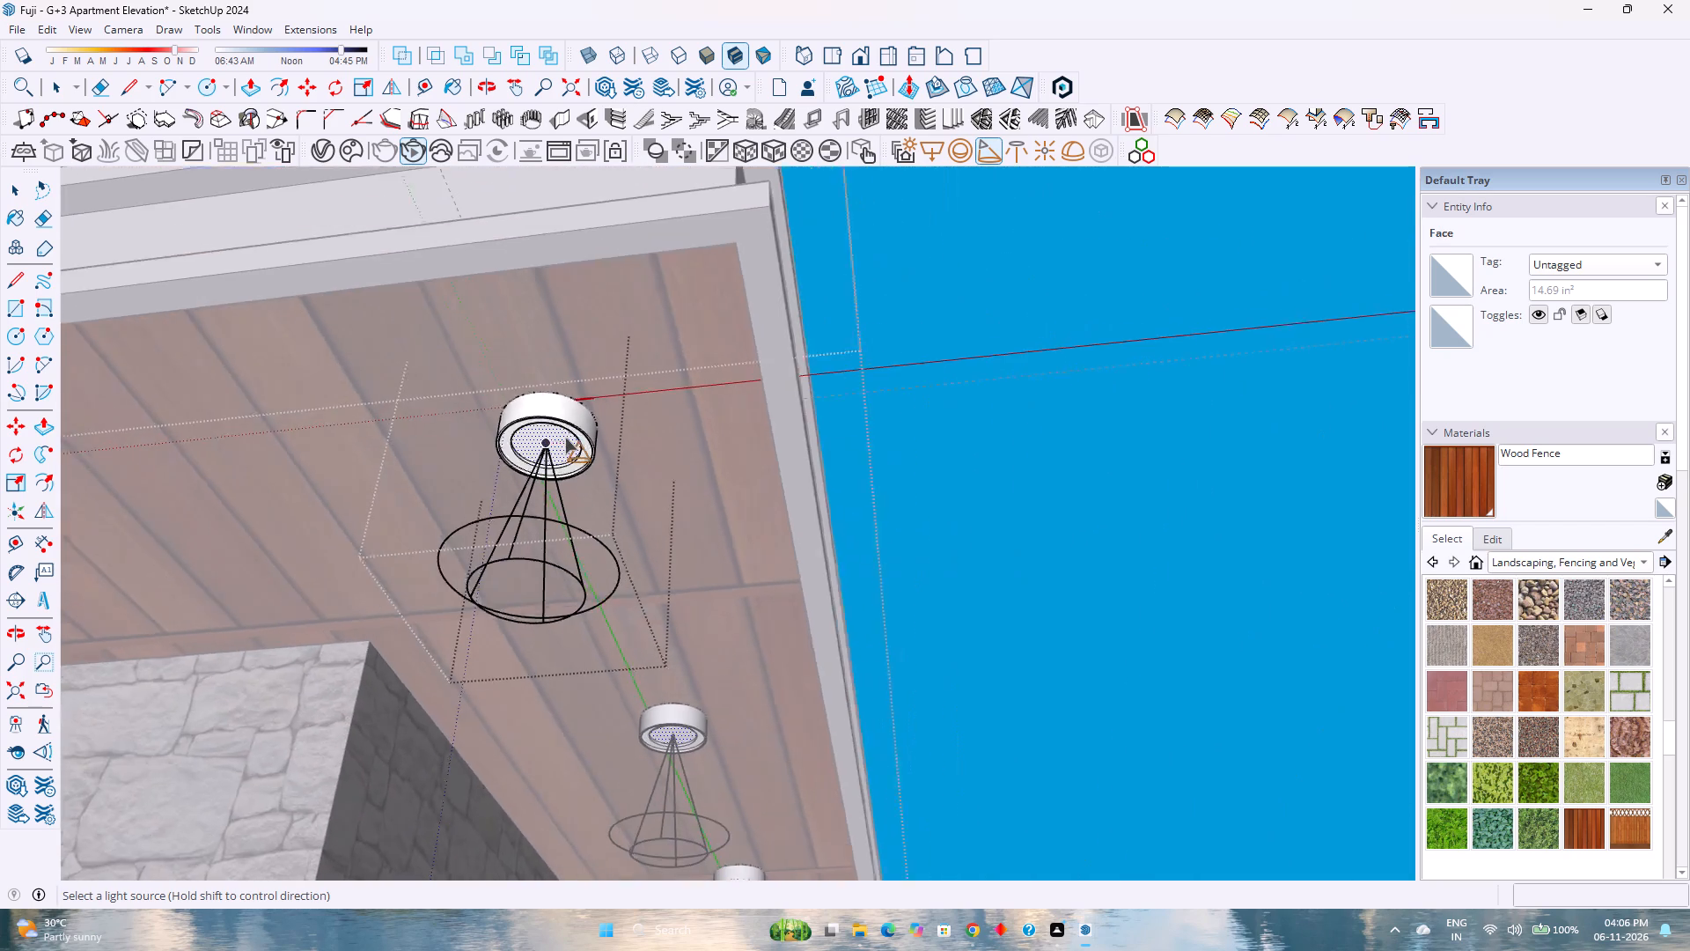
pyautogui.scroll(-9, 565, 438)
pyautogui.moveTo(565, 438); pyautogui.dragTo(481, 561, button='middle')
pyautogui.click(7, 687)
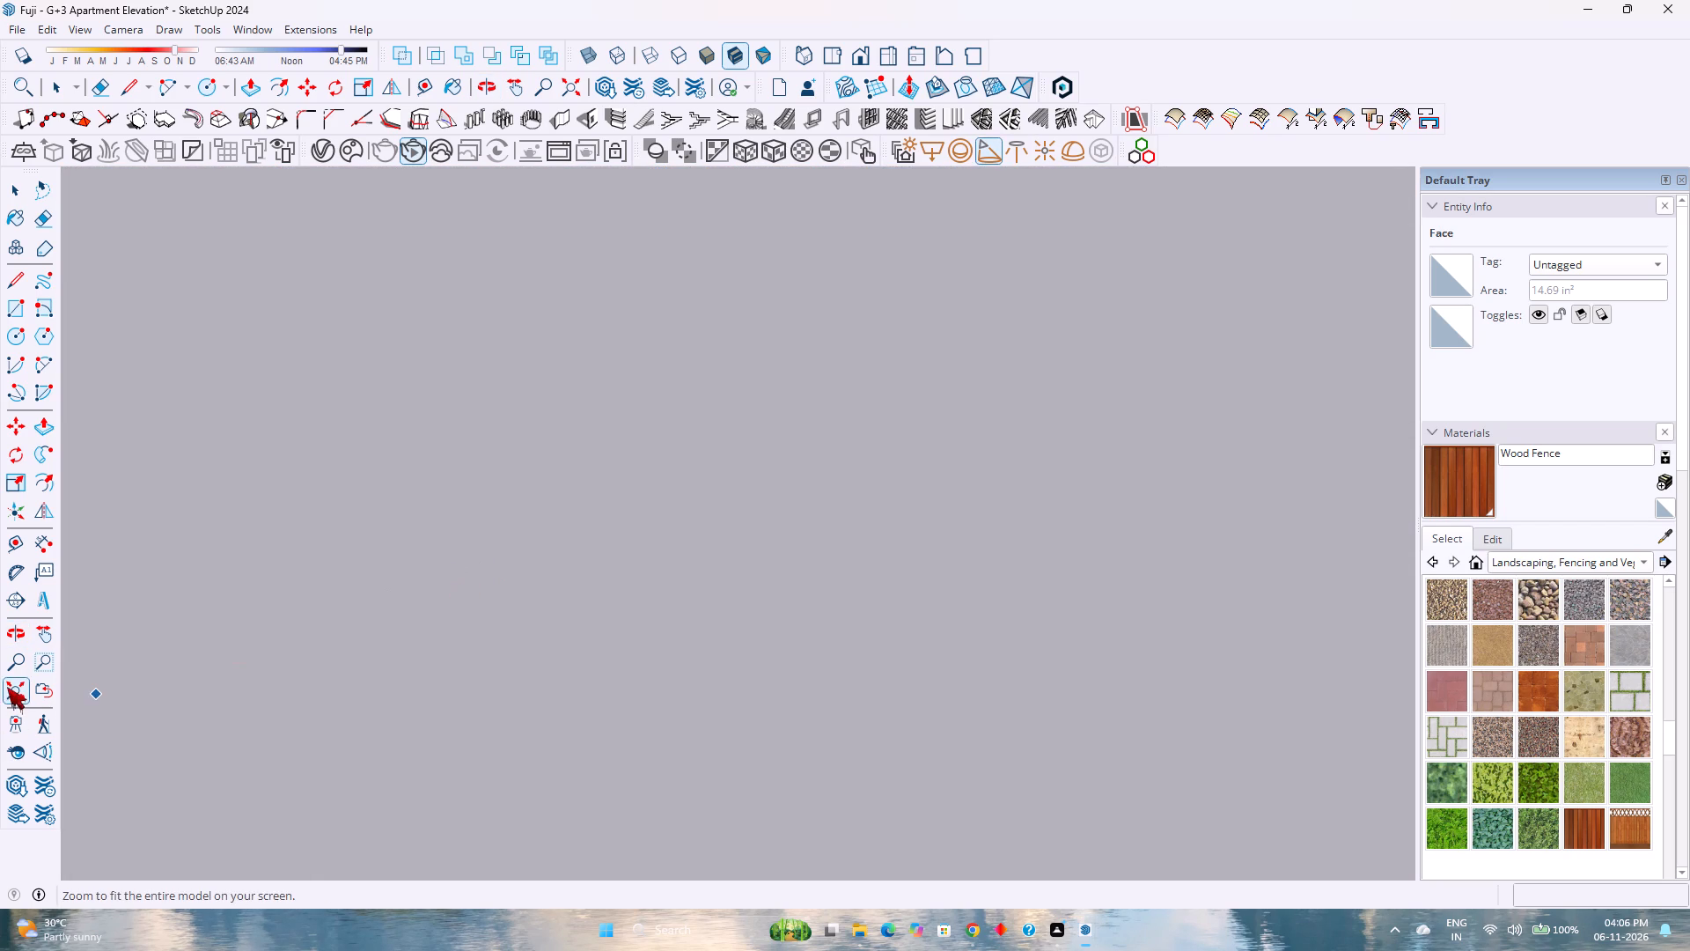
pyautogui.press('space')
pyautogui.scroll(-3, 326, 490)
pyautogui.middleClick(327, 490)
pyautogui.moveTo(327, 497); pyautogui.dragTo(26, 804, button='middle')
pyautogui.middleClick(26, 805)
pyautogui.scroll(3, 430, 509)
pyautogui.moveTo(430, 509); pyautogui.dragTo(604, 510, button='middle')
pyautogui.middleClick(604, 510)
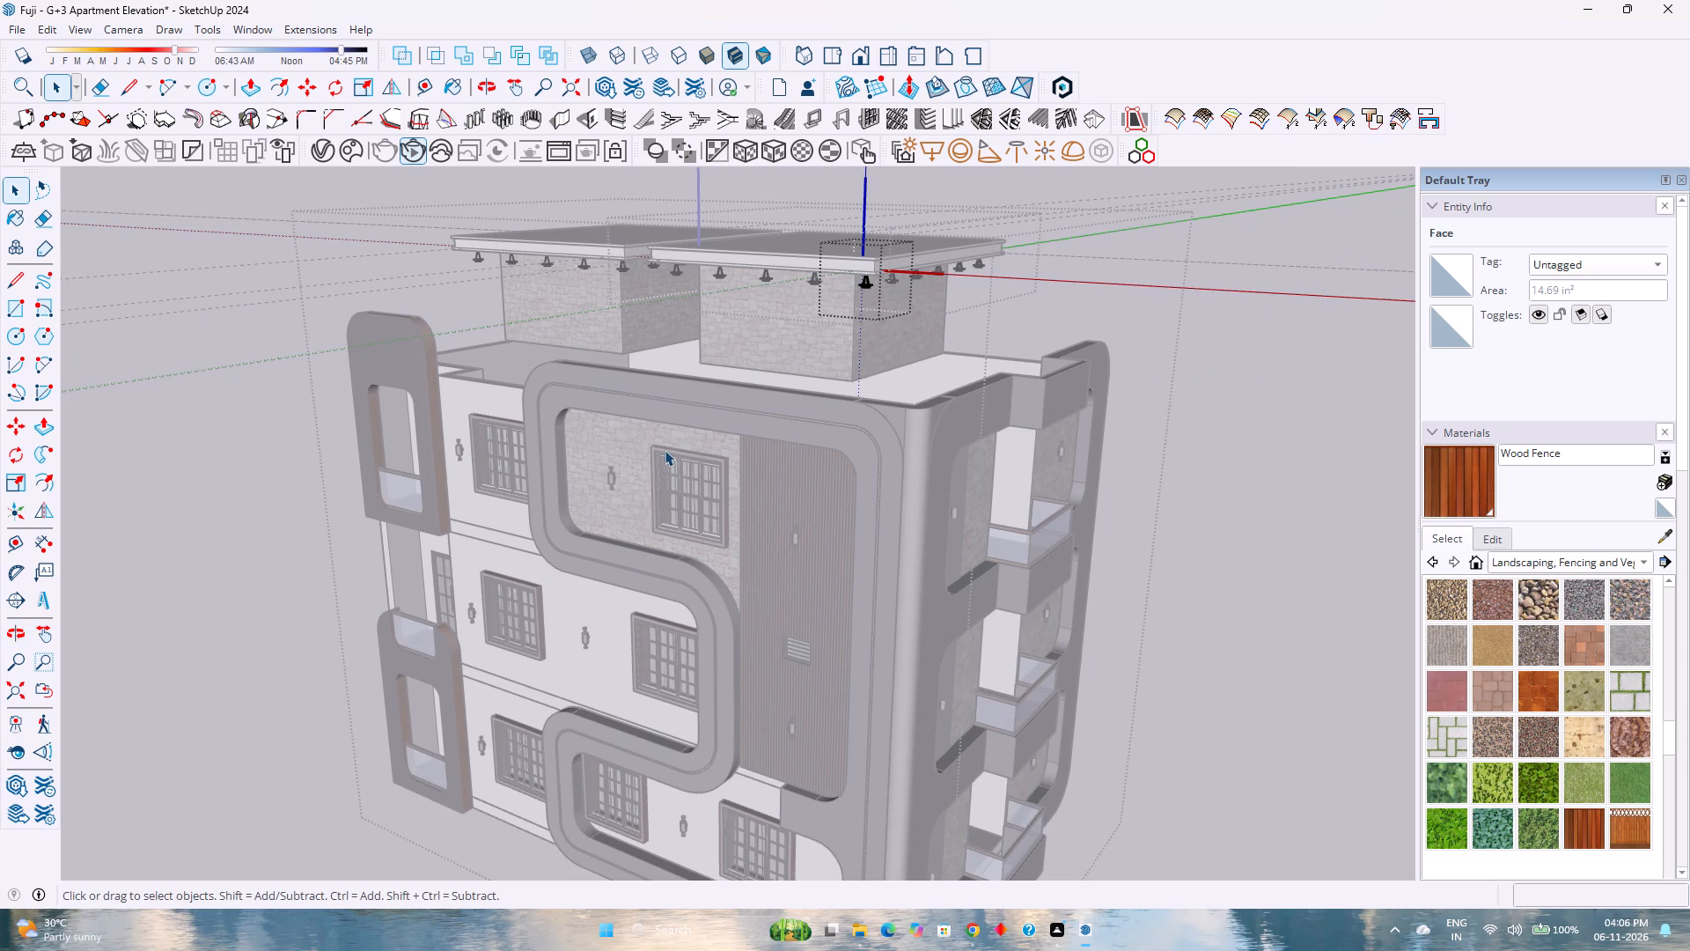
pyautogui.scroll(1, 665, 450)
pyautogui.click(1155, 265)
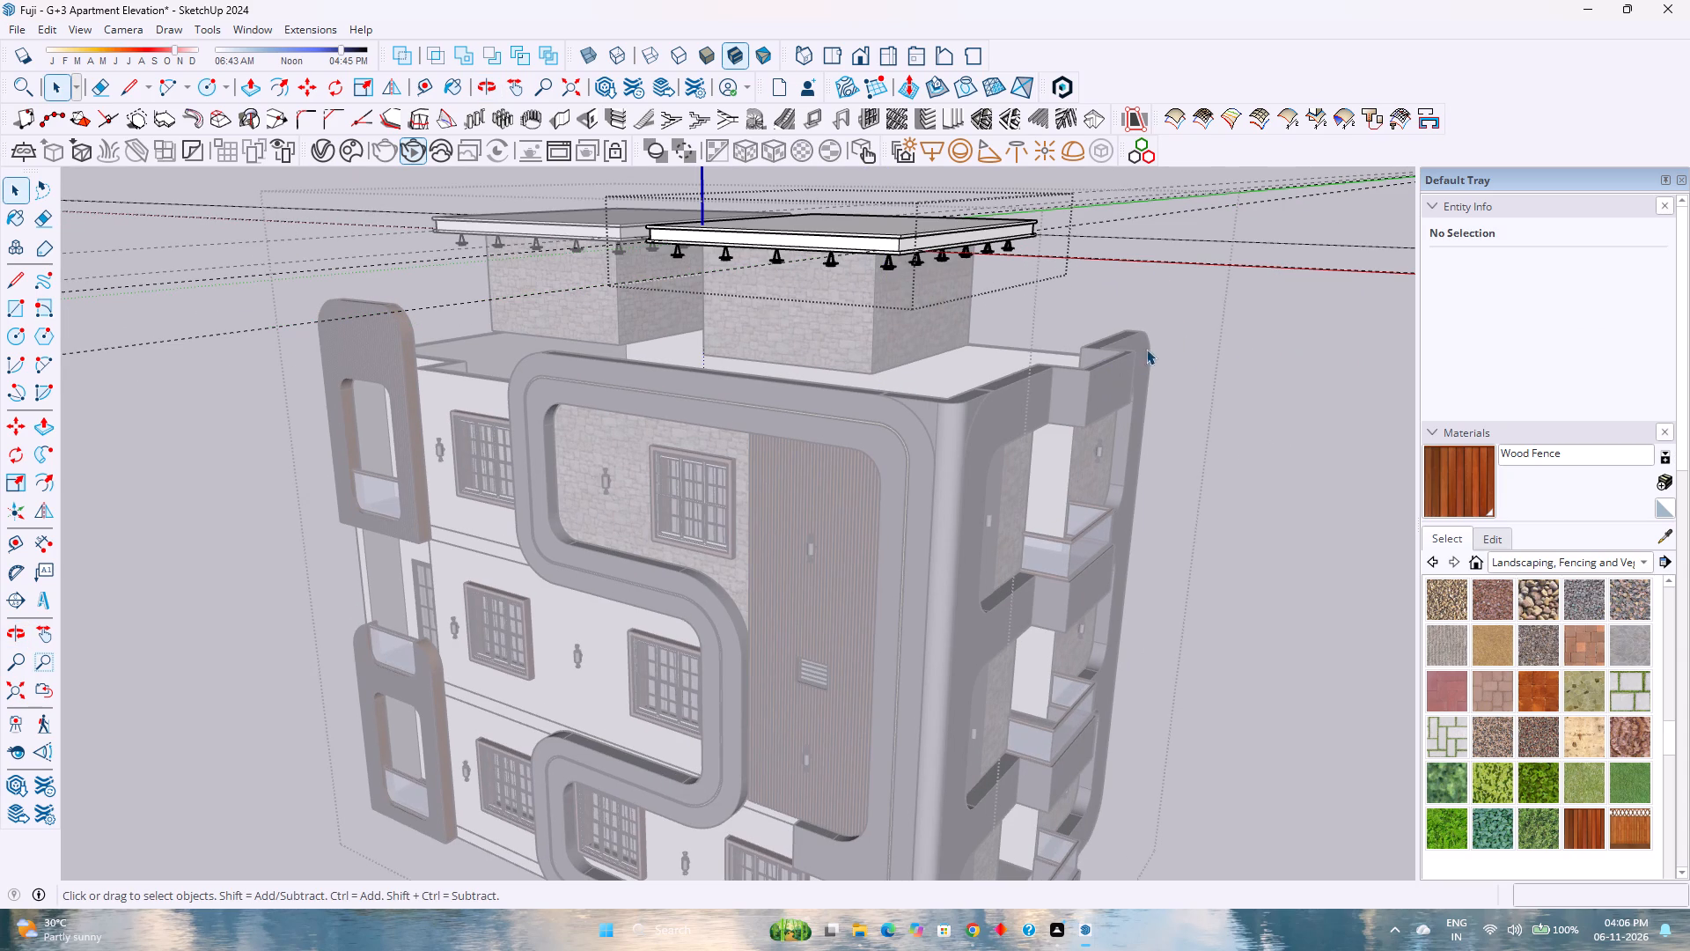
pyautogui.click(1168, 314)
# Unhide all hidden objects in the building group.
pyautogui.click(44, 29)
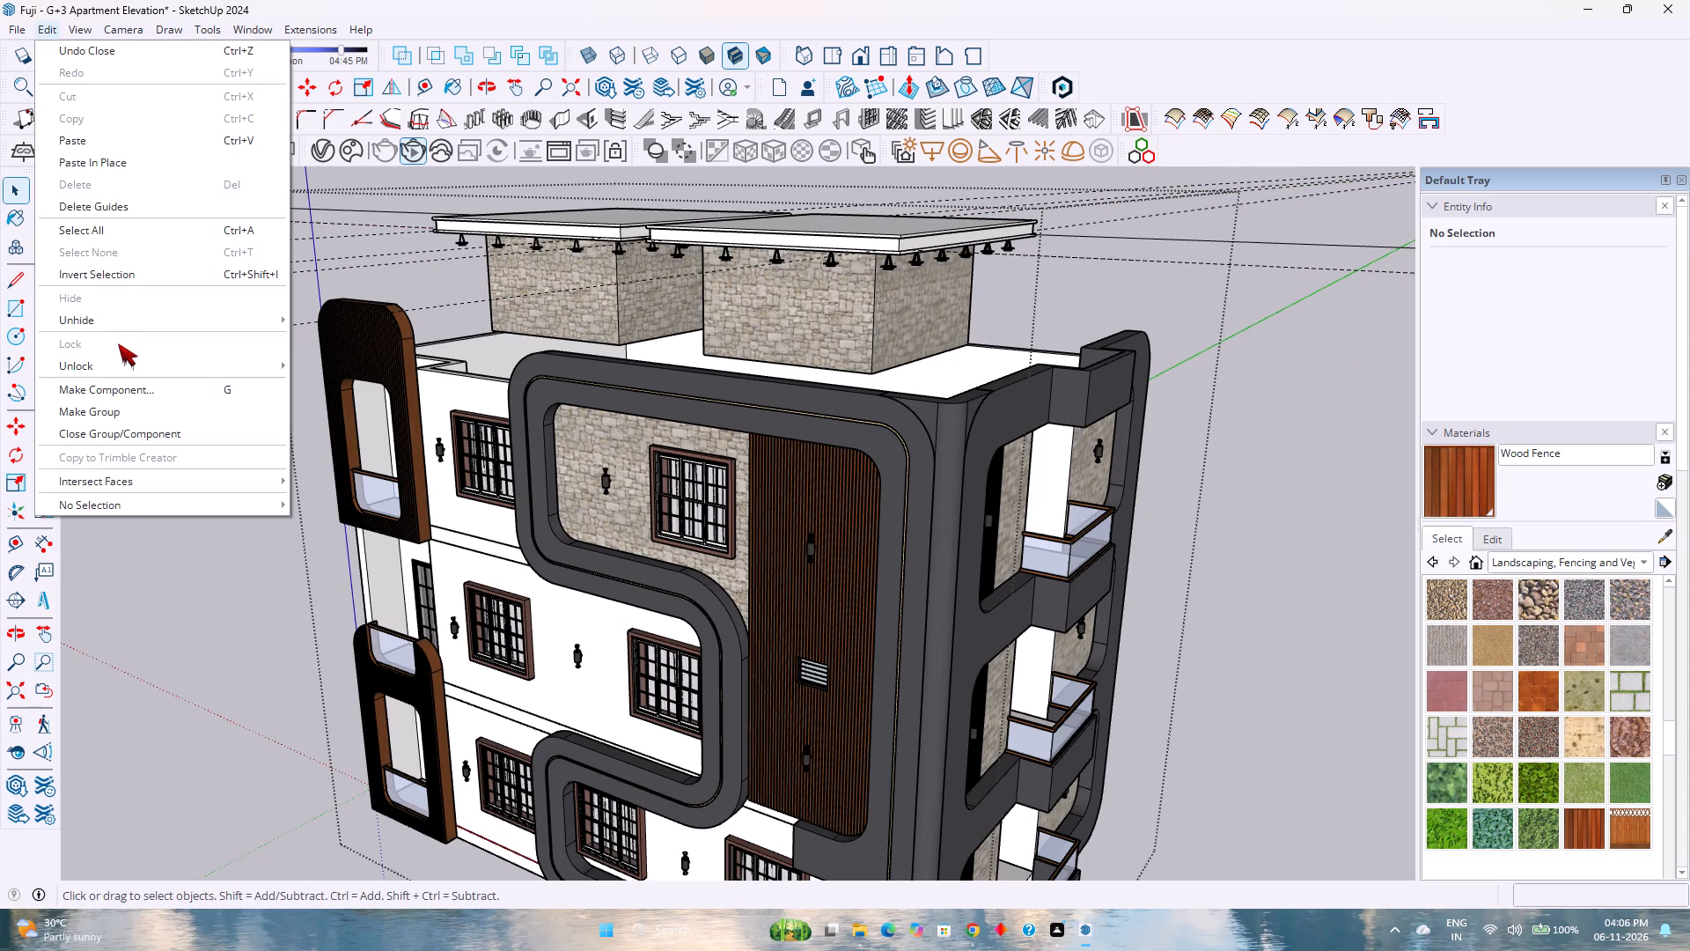
pyautogui.click(126, 321)
pyautogui.click(359, 367)
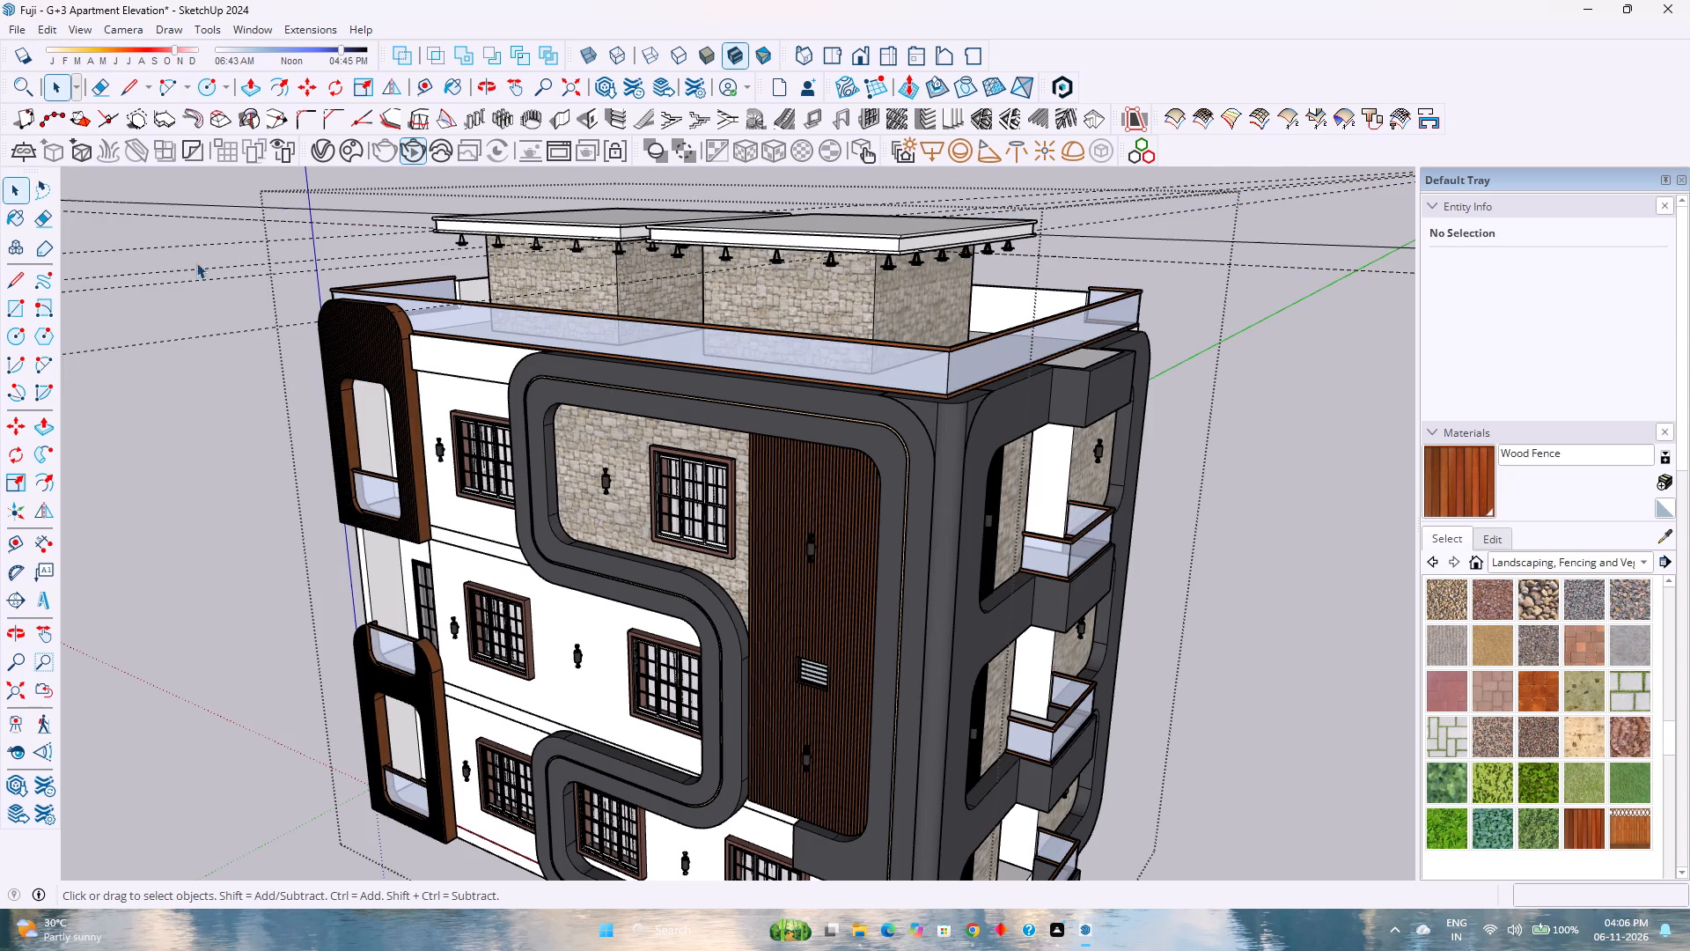
# Delete all the construction guides.
pyautogui.click(56, 29)
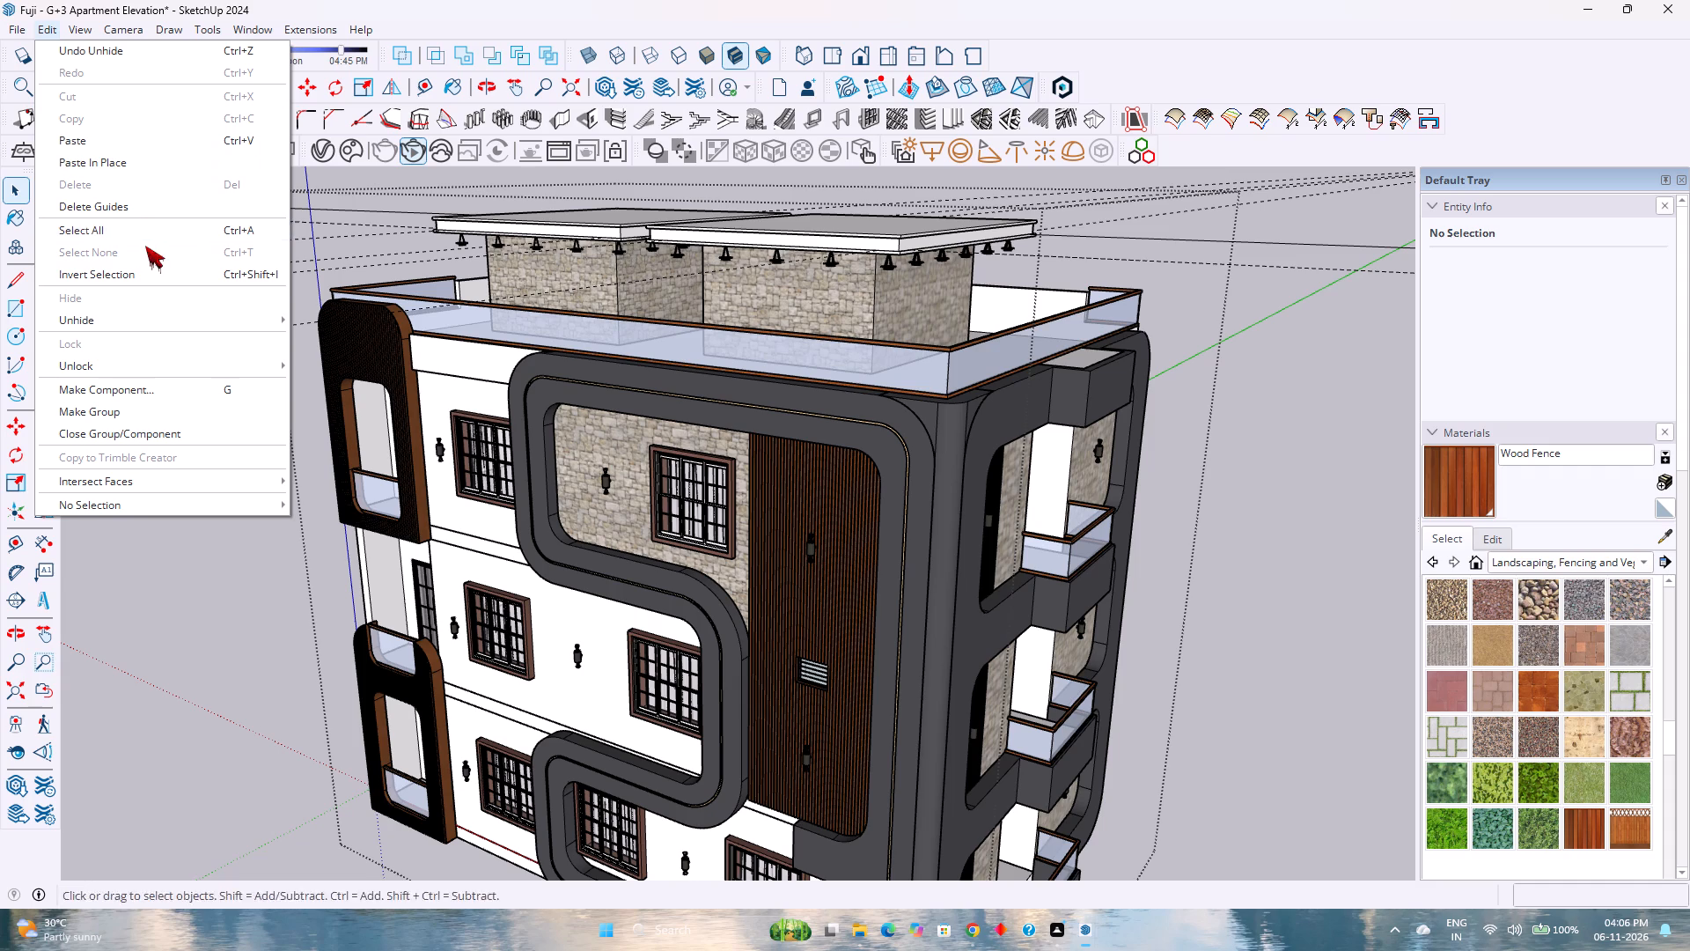
pyautogui.click(144, 200)
# Save the G+3 Apartment Elevation model.
pyautogui.scroll(-4, 191, 383)
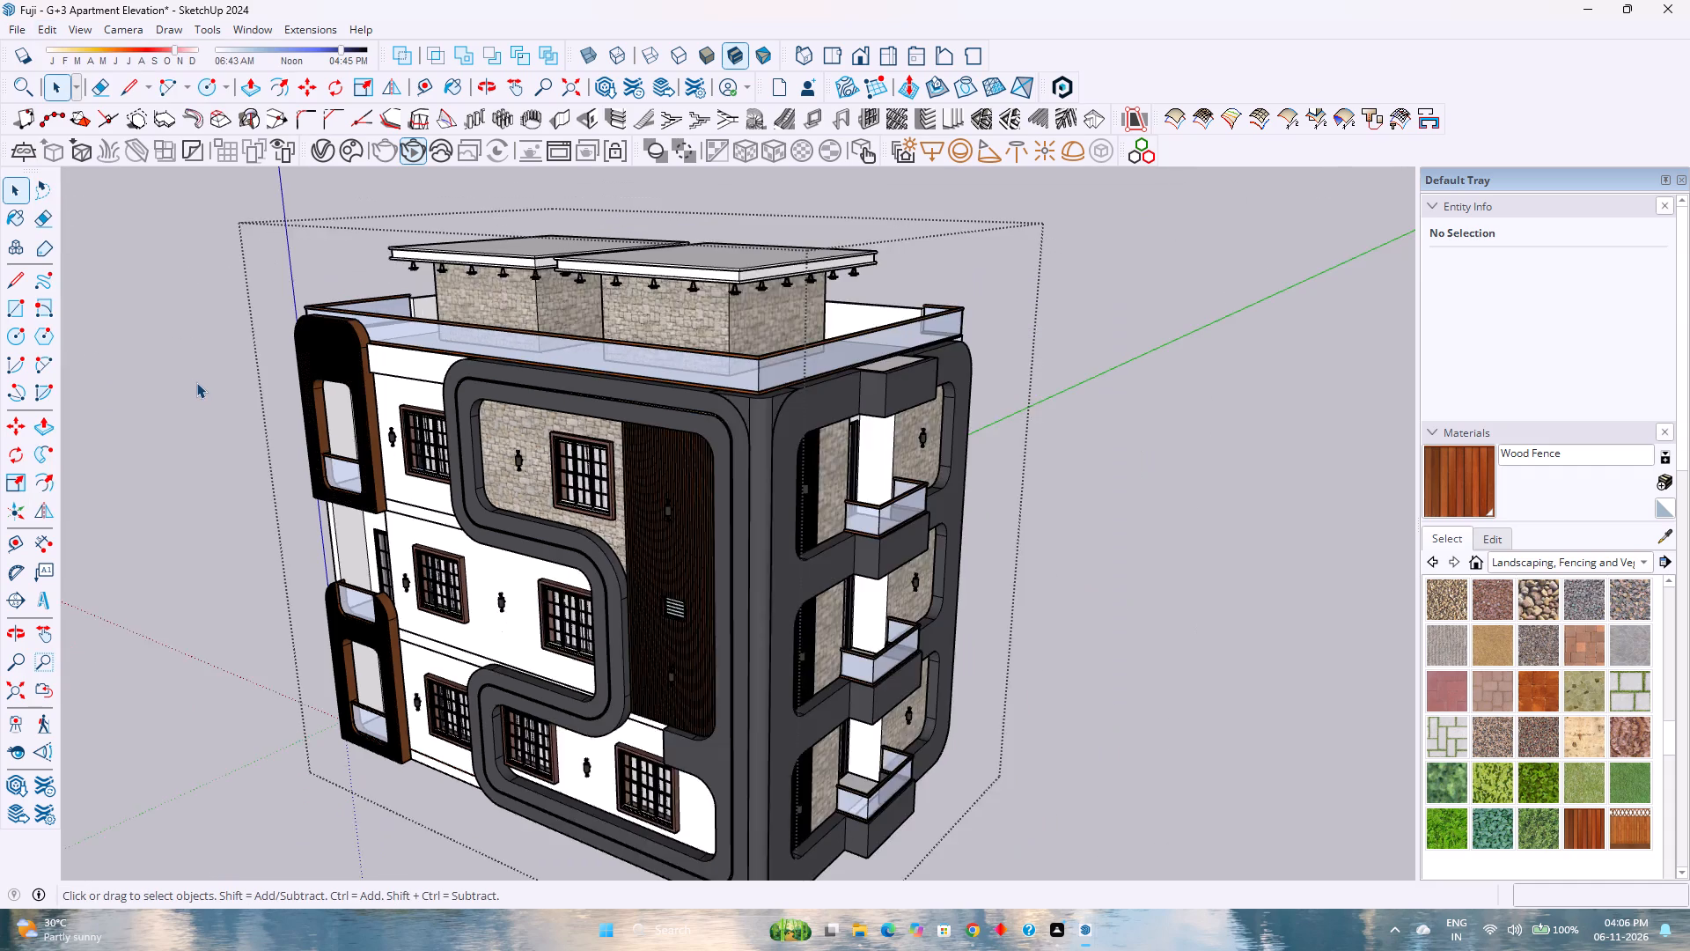
pyautogui.scroll(-3, 196, 382)
pyautogui.moveTo(382, 478); pyautogui.dragTo(409, 347, button='middle')
pyautogui.middleClick(425, 343)
pyautogui.middleClick(449, 337)
pyautogui.middleClick(449, 337)
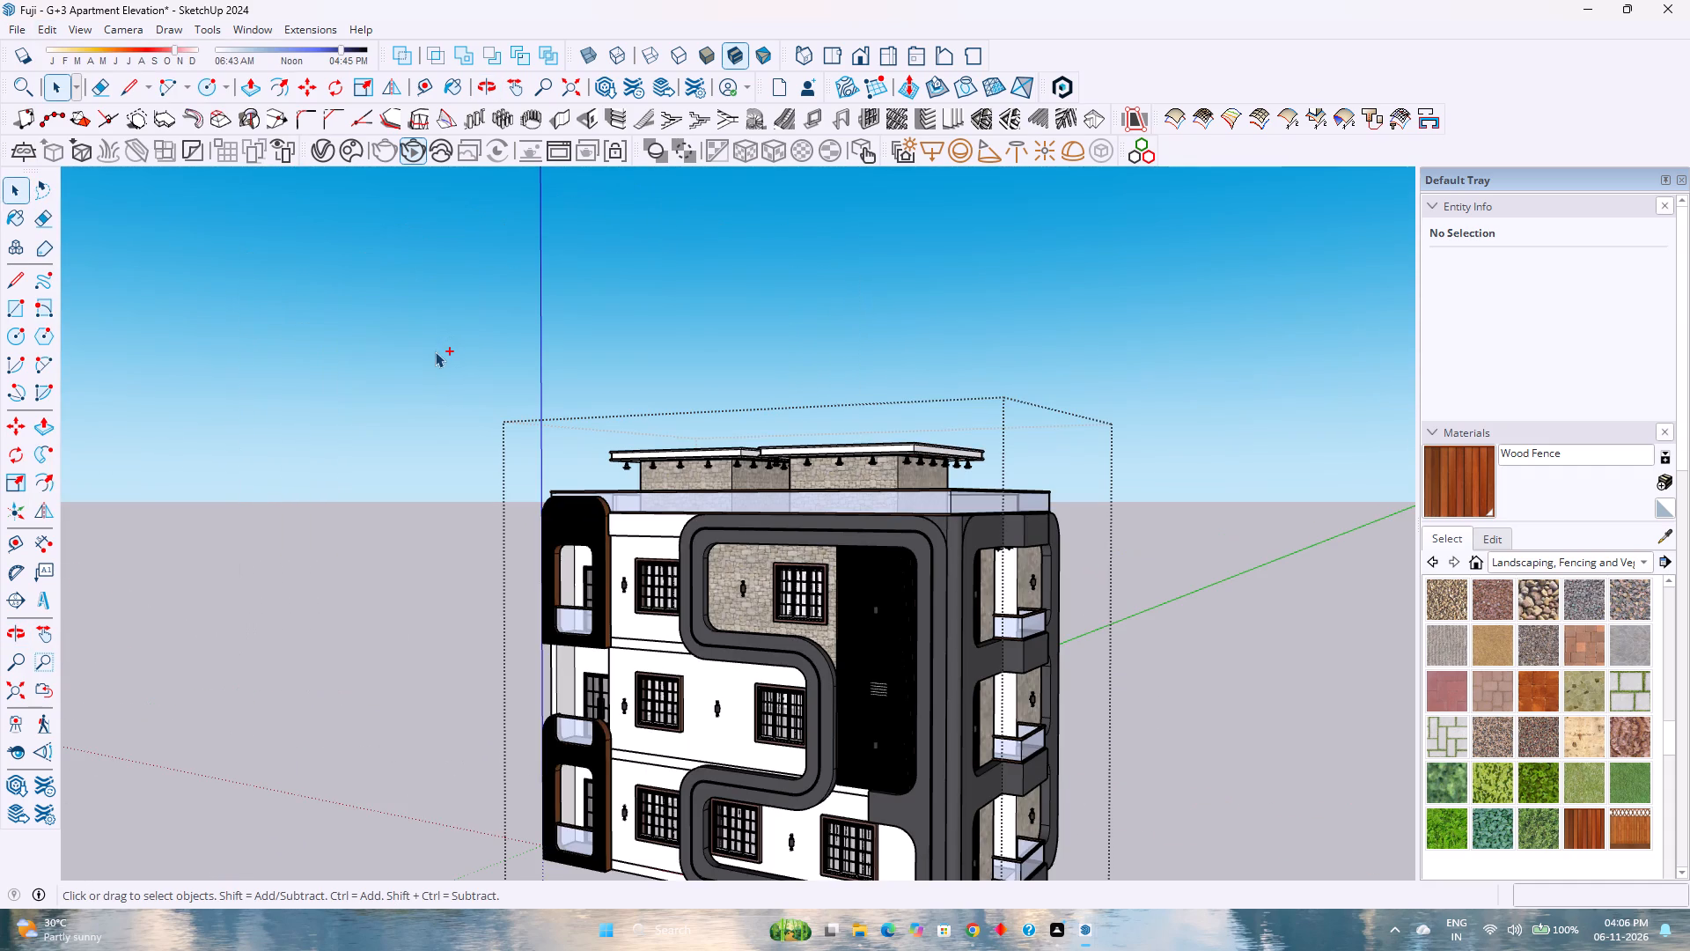
pyautogui.hotkey('ctrl', 's')
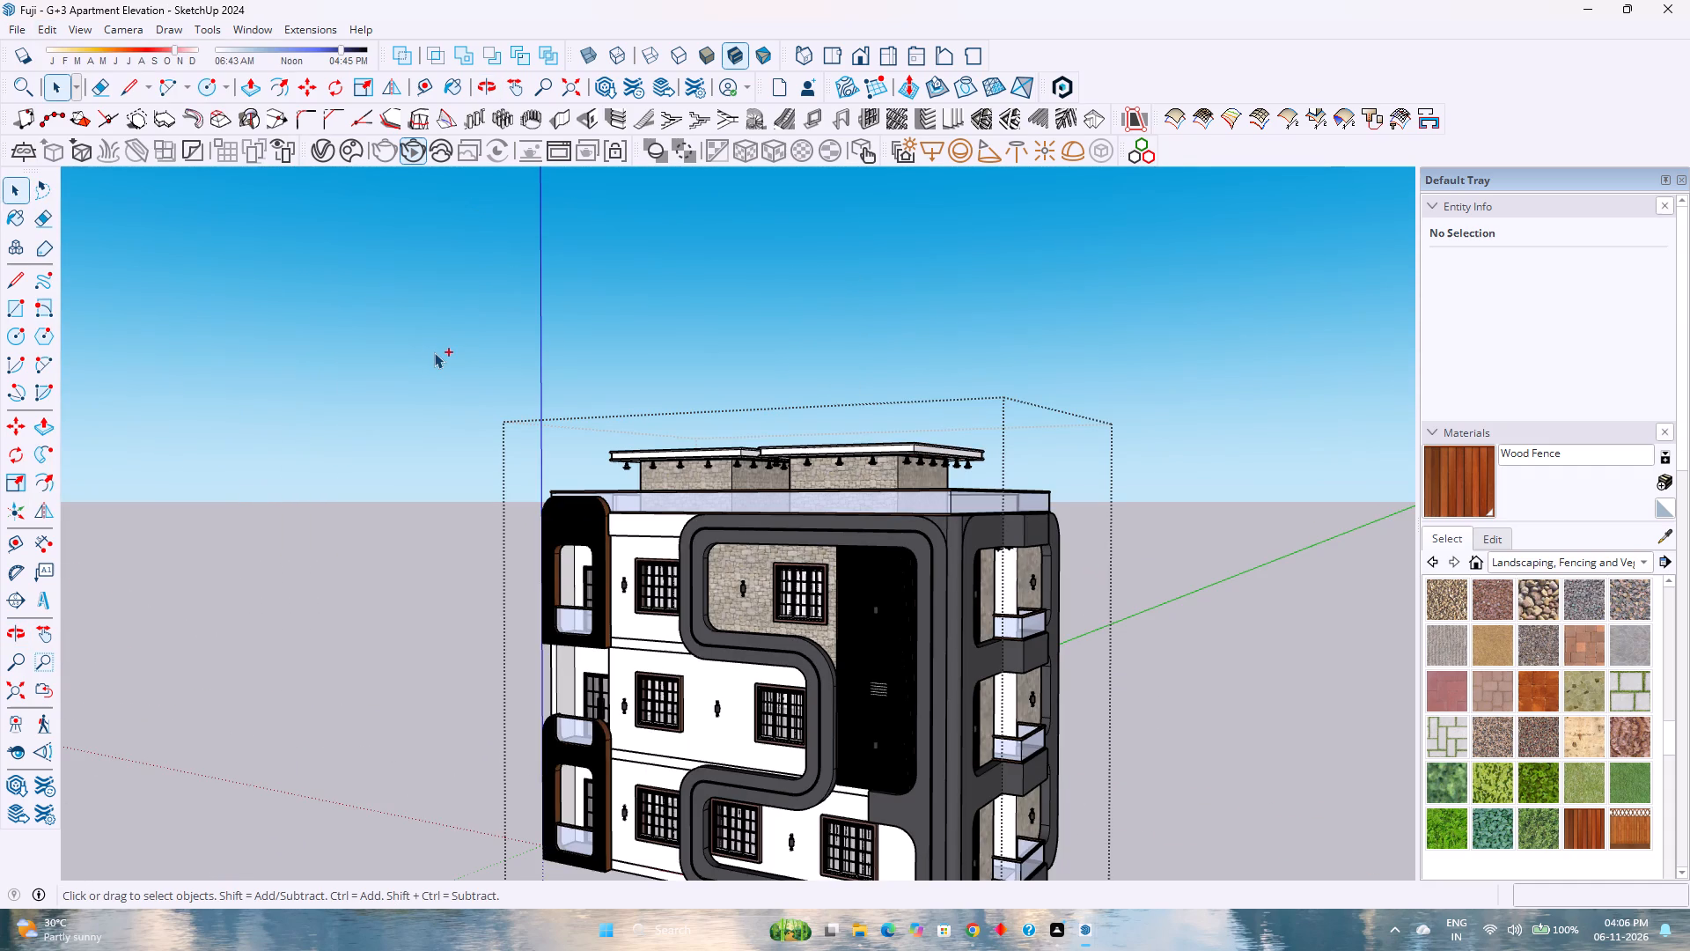
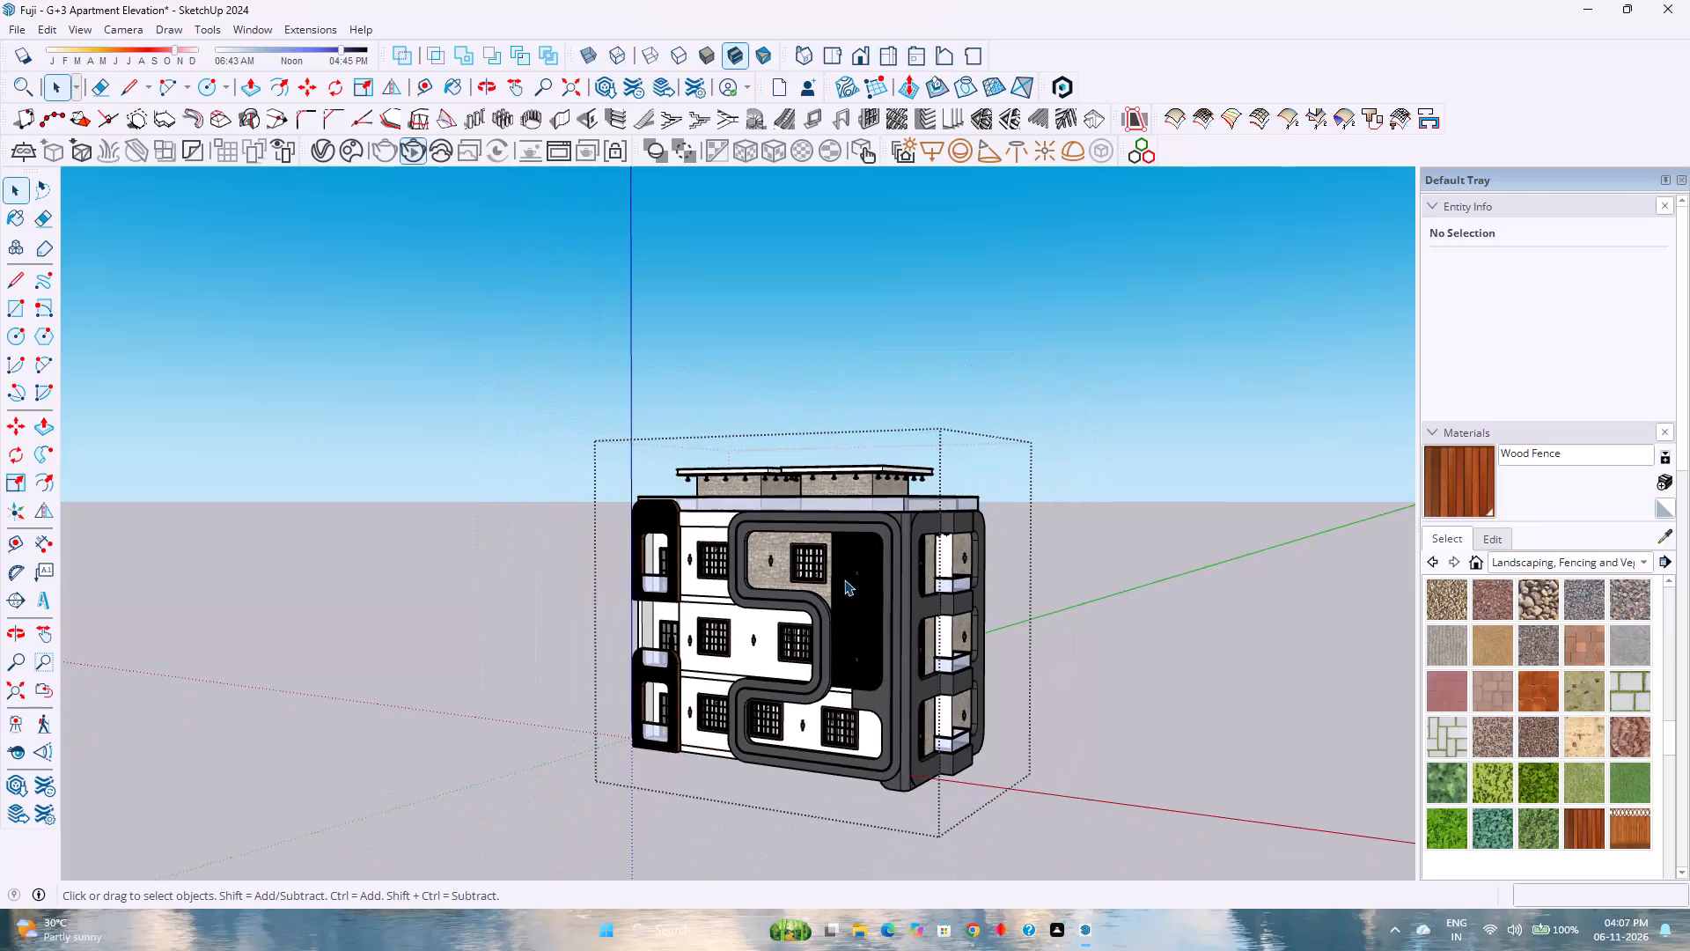
# Examine the building's front and side elevations, then the roof terrace and the side balcony projection beside the railing.
pyautogui.moveTo(966, 663); pyautogui.dragTo(765, 569, button='middle')
pyautogui.scroll(-3, 764, 564)
pyautogui.scroll(2, 980, 721)
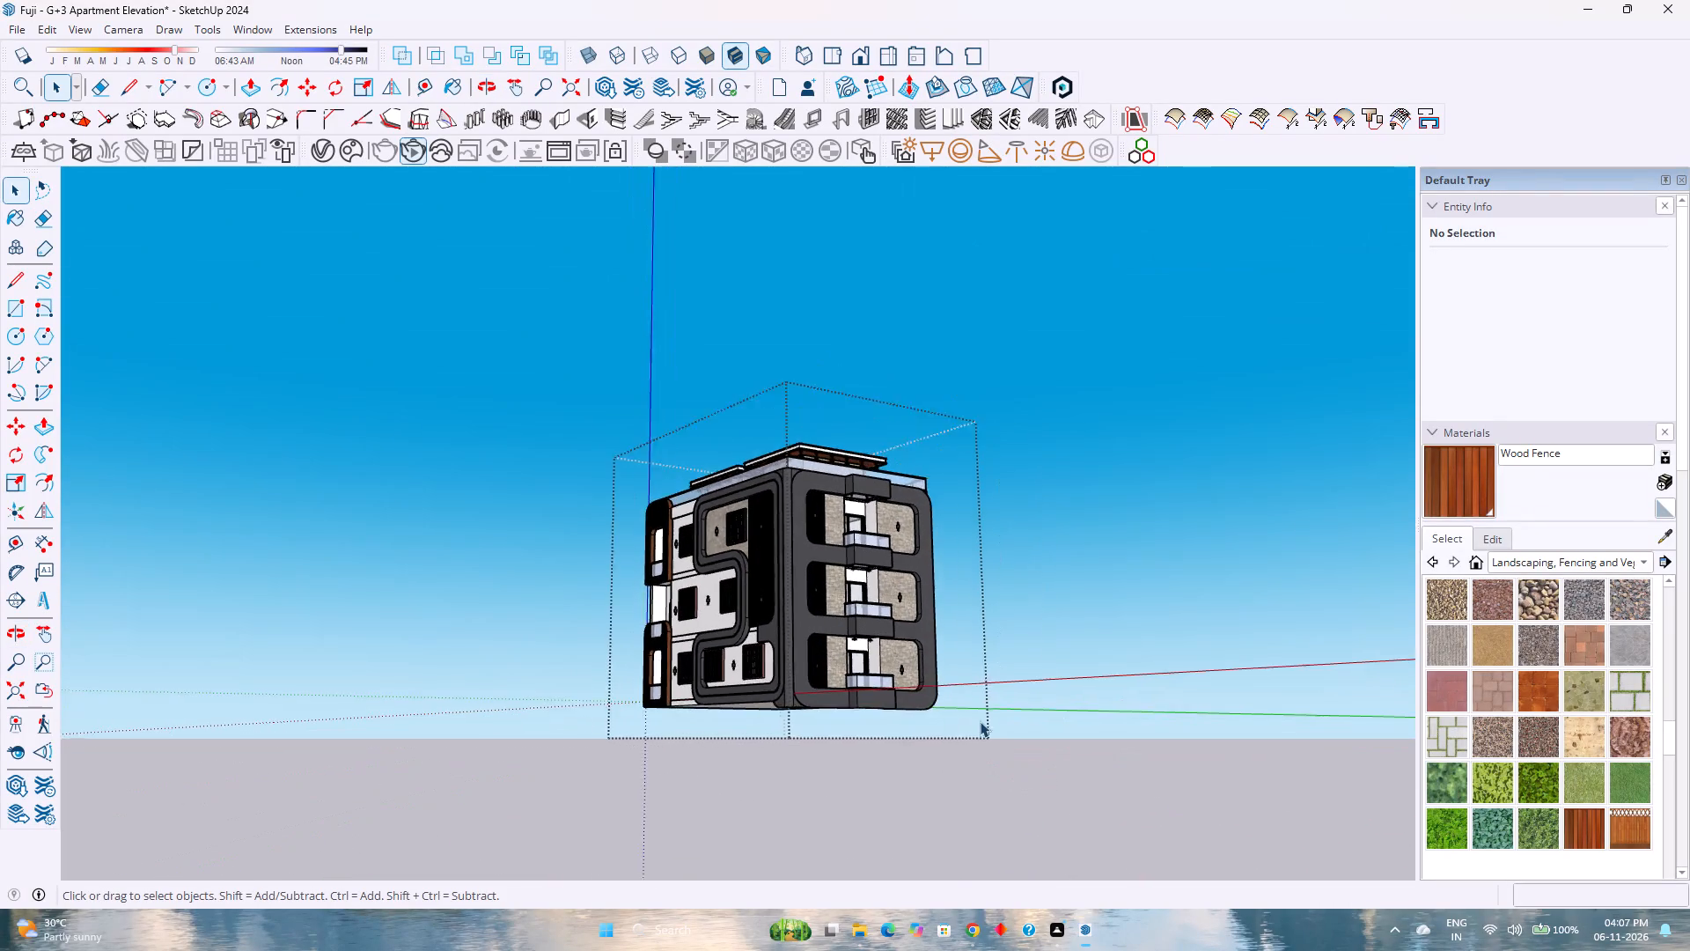
pyautogui.scroll(2, 980, 721)
pyautogui.moveTo(941, 711); pyautogui.dragTo(1256, 723, button='middle')
pyautogui.middleClick(1256, 723)
pyautogui.scroll(-3, 1003, 641)
pyautogui.scroll(4, 1003, 641)
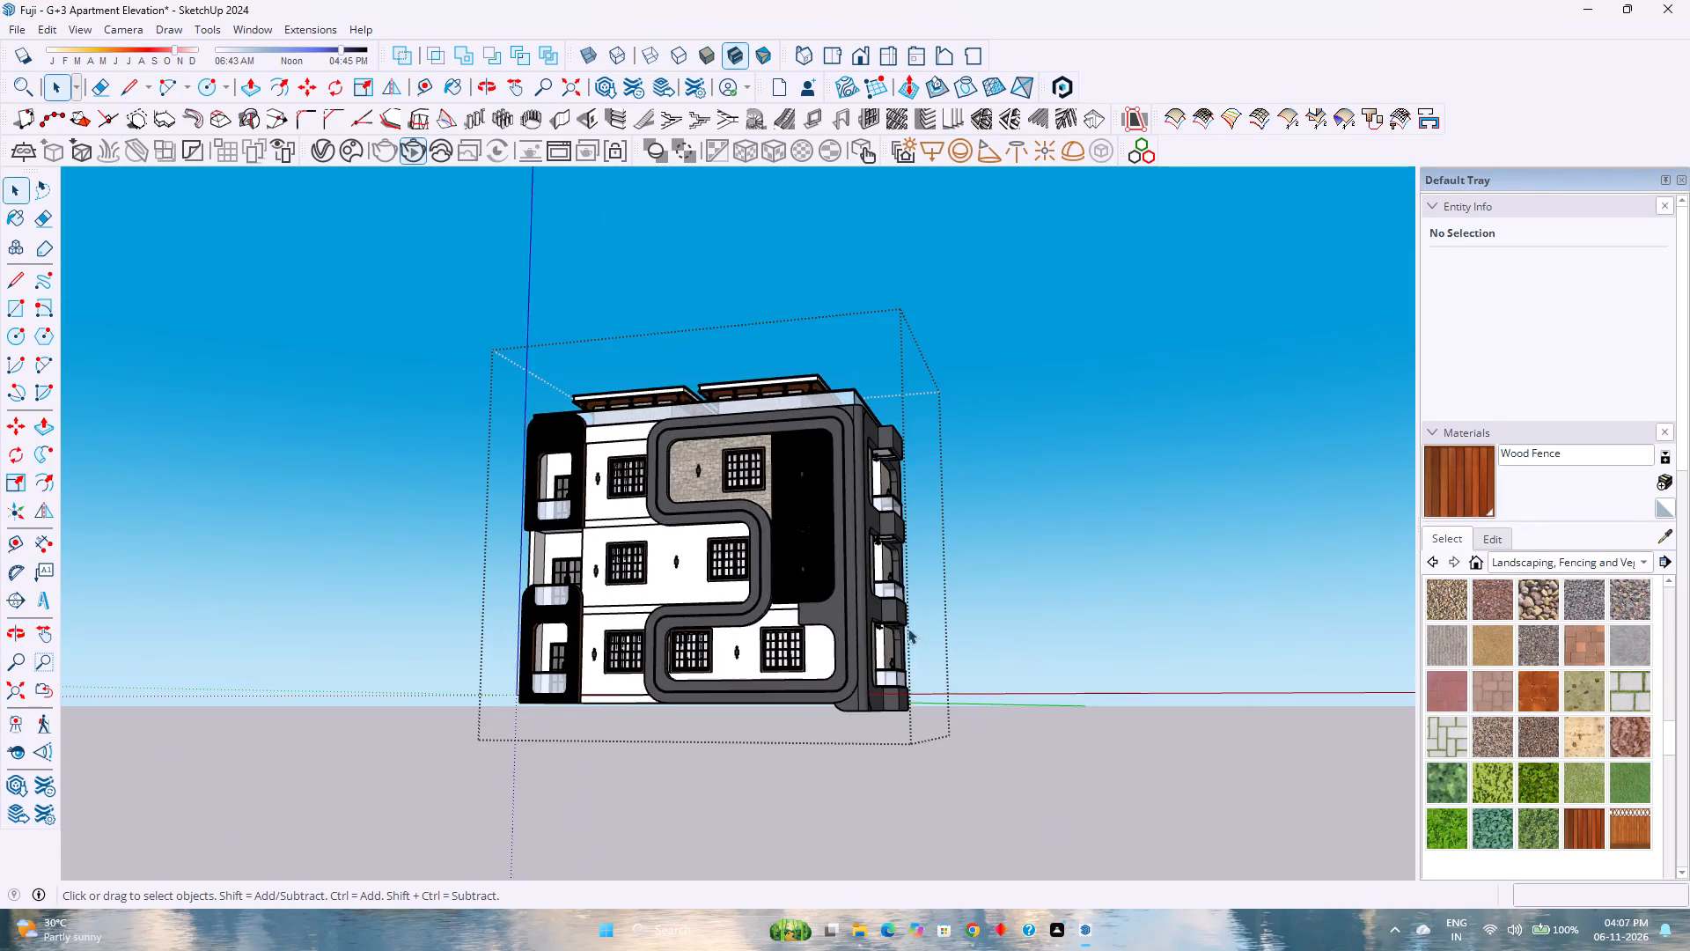
pyautogui.scroll(3, 907, 628)
pyautogui.moveTo(868, 627); pyautogui.dragTo(950, 694, button='middle')
pyautogui.middleClick(950, 694)
pyautogui.scroll(-4, 837, 623)
pyautogui.scroll(5, 836, 621)
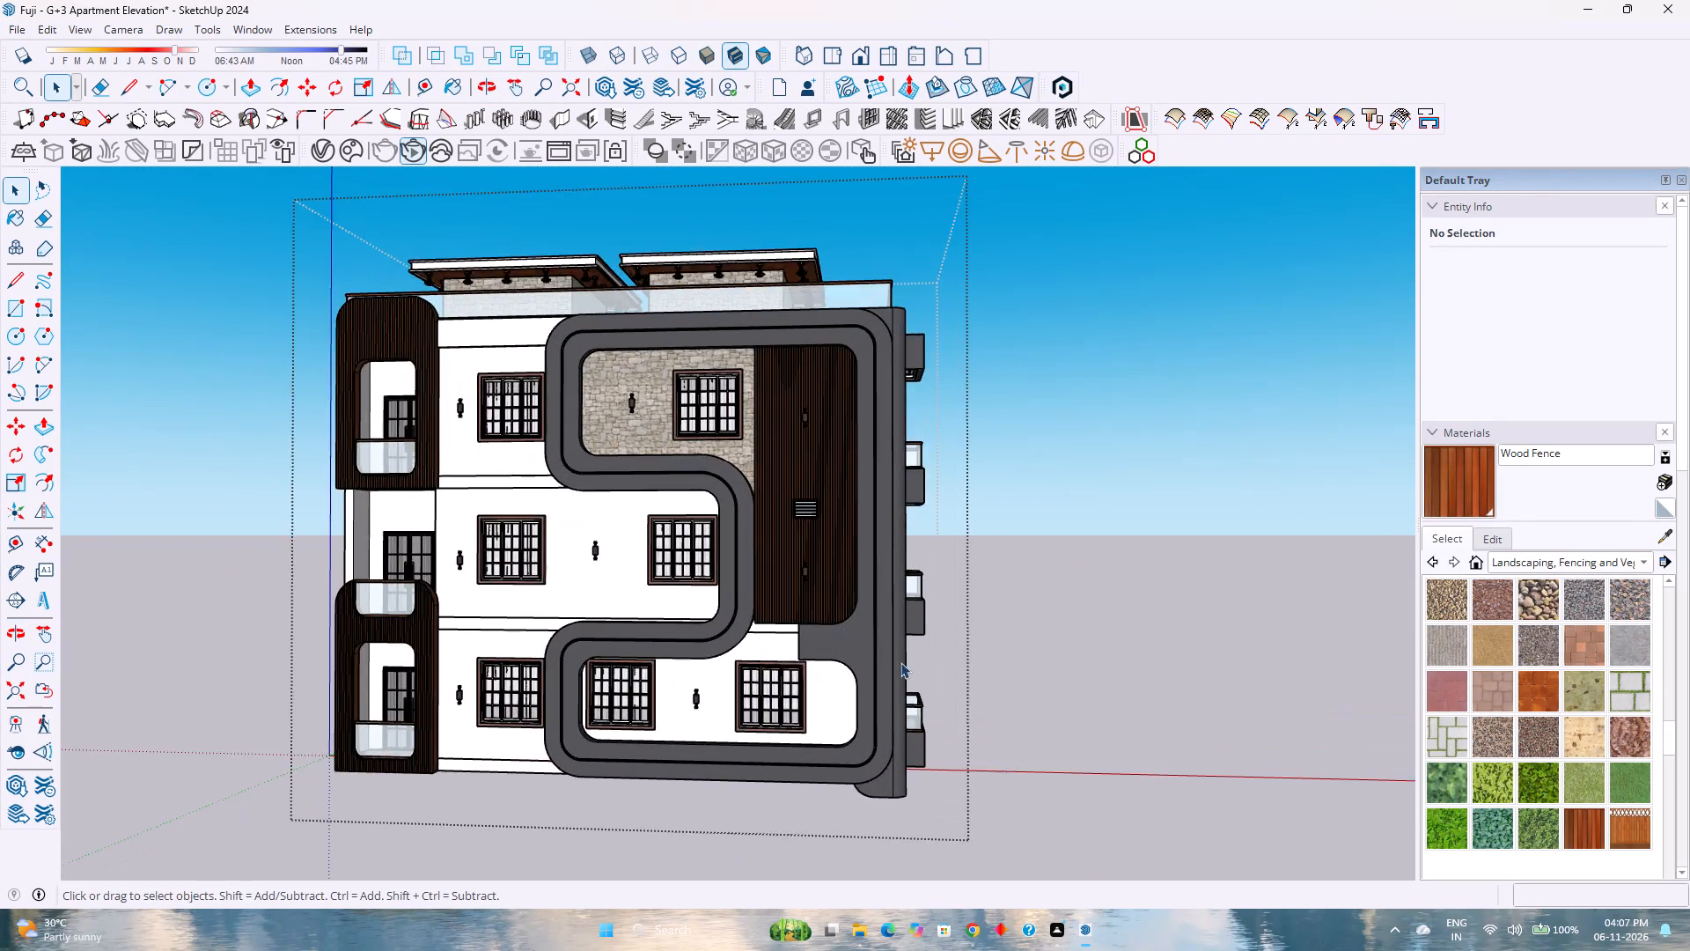
pyautogui.scroll(3, 908, 670)
pyautogui.moveTo(890, 670); pyautogui.dragTo(788, 479, button='middle')
pyautogui.moveTo(795, 479); pyautogui.dragTo(822, 479, button='middle')
pyautogui.scroll(3, 834, 492)
pyautogui.scroll(-4, 834, 499)
pyautogui.moveTo(827, 528); pyautogui.dragTo(933, 748, button='middle')
pyautogui.middleClick(933, 749)
pyautogui.scroll(-3, 840, 610)
pyautogui.moveTo(827, 565); pyautogui.dragTo(411, 810, button='middle')
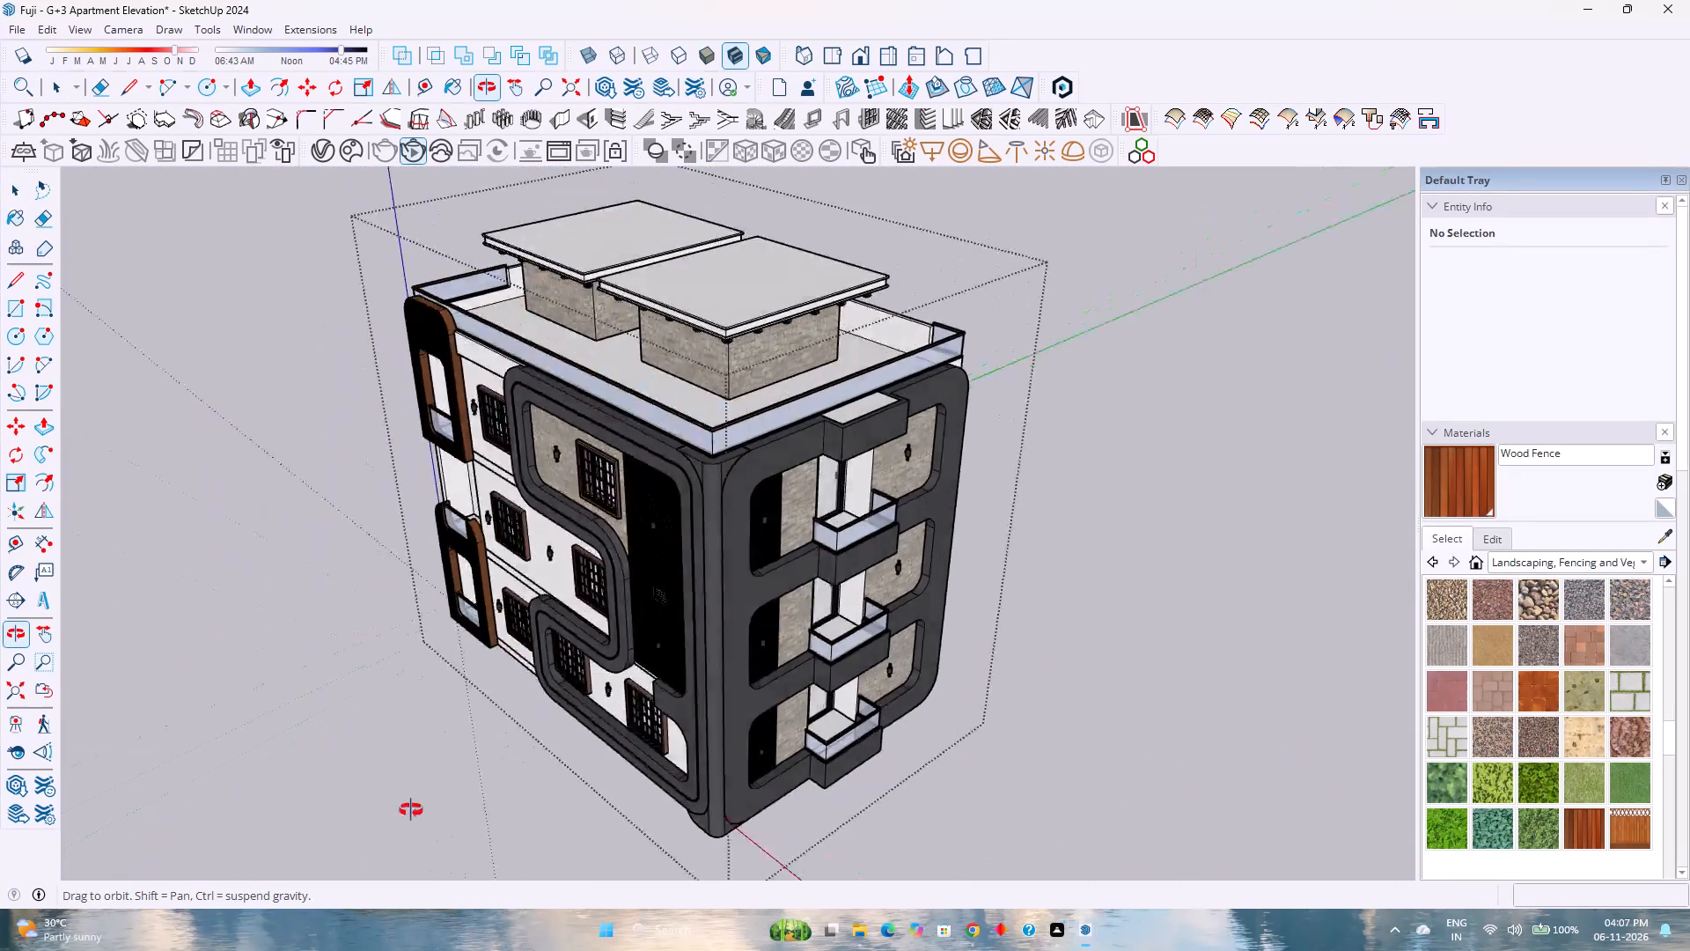
pyautogui.moveTo(411, 810); pyautogui.dragTo(342, 850, button='middle')
pyautogui.middleClick(342, 850)
pyautogui.scroll(8, 759, 379)
pyautogui.moveTo(594, 483); pyautogui.dragTo(893, 360, button='middle')
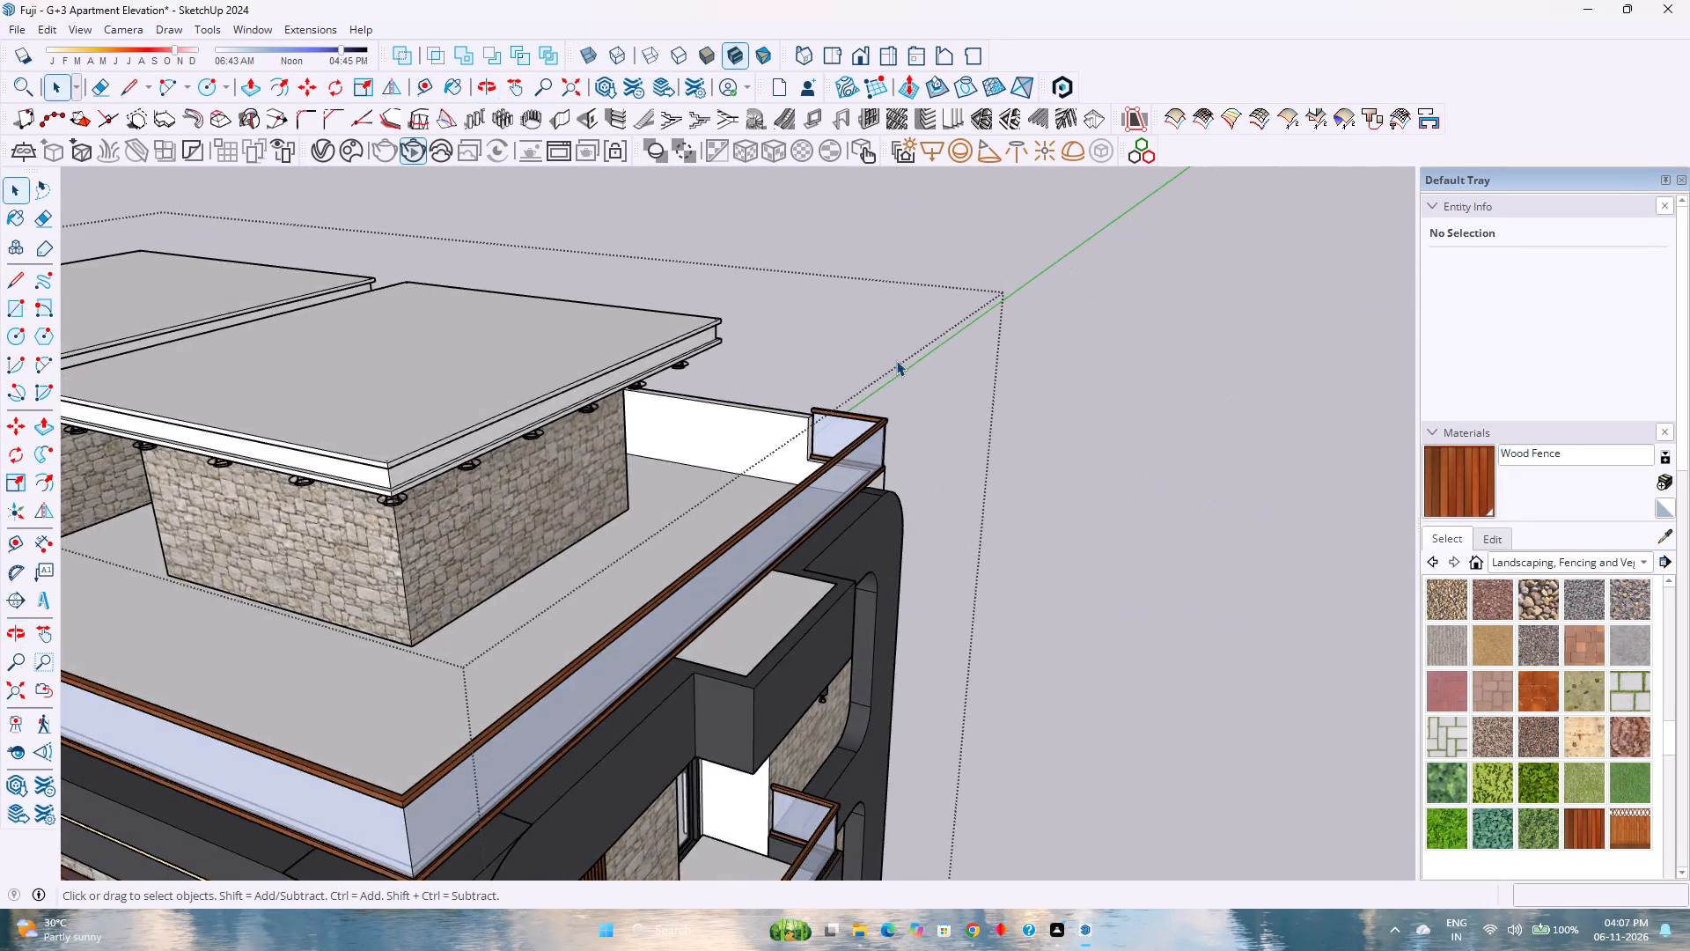
pyautogui.scroll(-3, 896, 360)
pyautogui.moveTo(621, 504); pyautogui.dragTo(794, 409, button='middle')
pyautogui.middleClick(794, 409)
pyautogui.scroll(-2, 807, 409)
pyautogui.scroll(10, 912, 473)
pyautogui.moveTo(894, 459); pyautogui.dragTo(713, 637, button='middle')
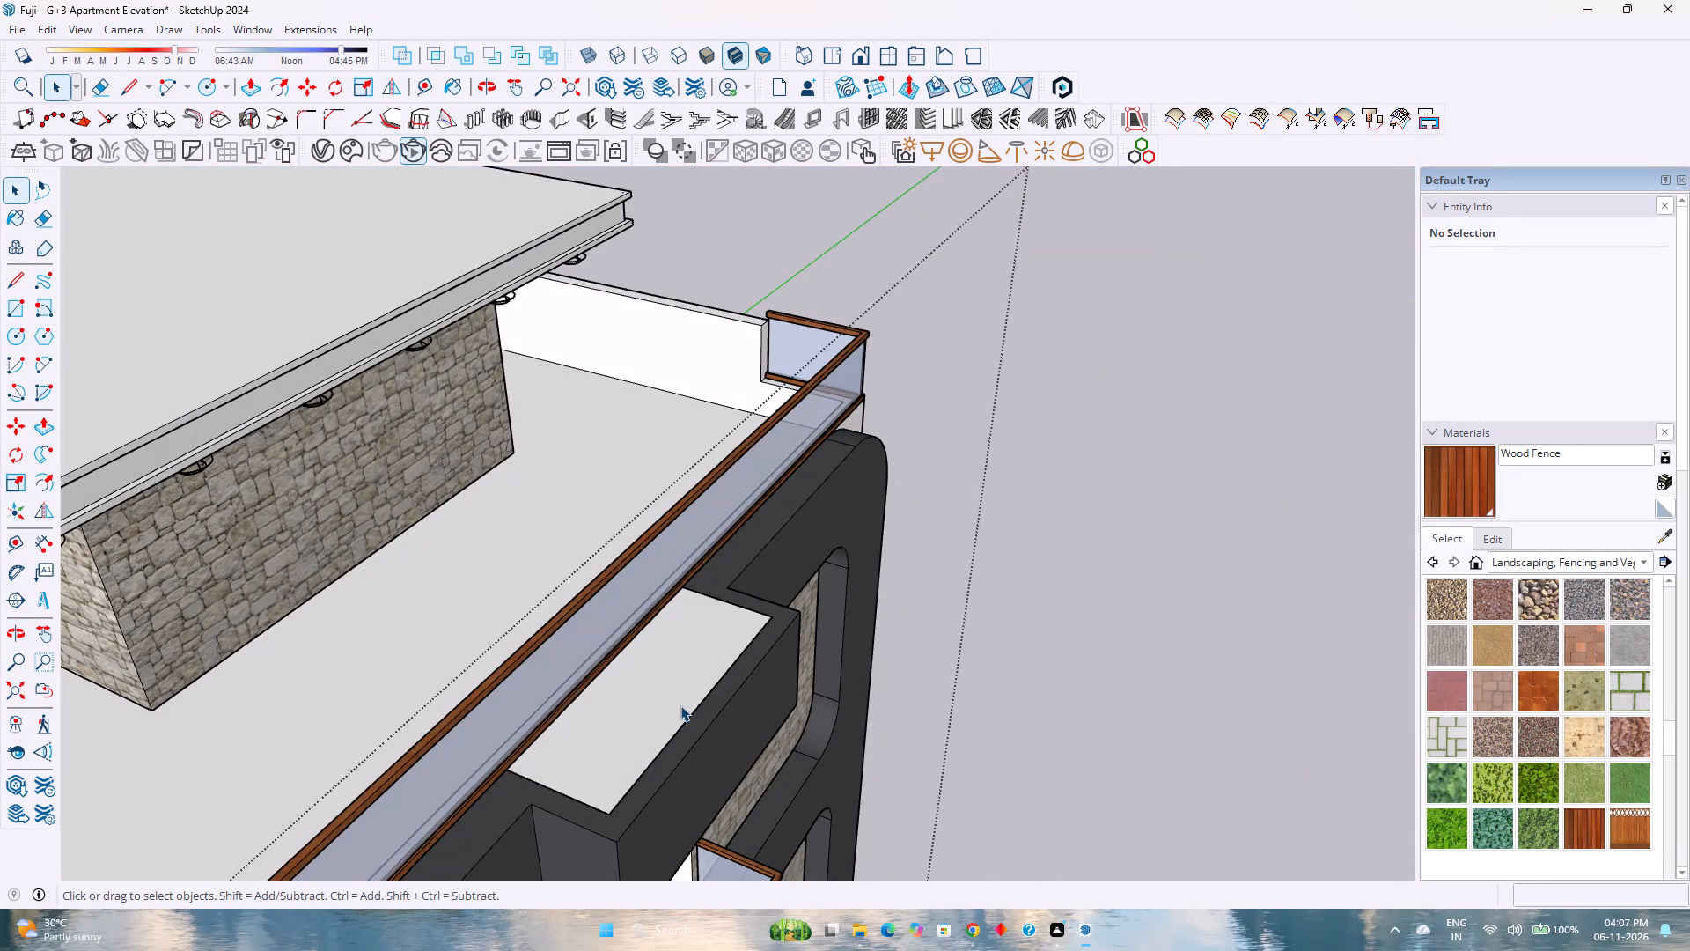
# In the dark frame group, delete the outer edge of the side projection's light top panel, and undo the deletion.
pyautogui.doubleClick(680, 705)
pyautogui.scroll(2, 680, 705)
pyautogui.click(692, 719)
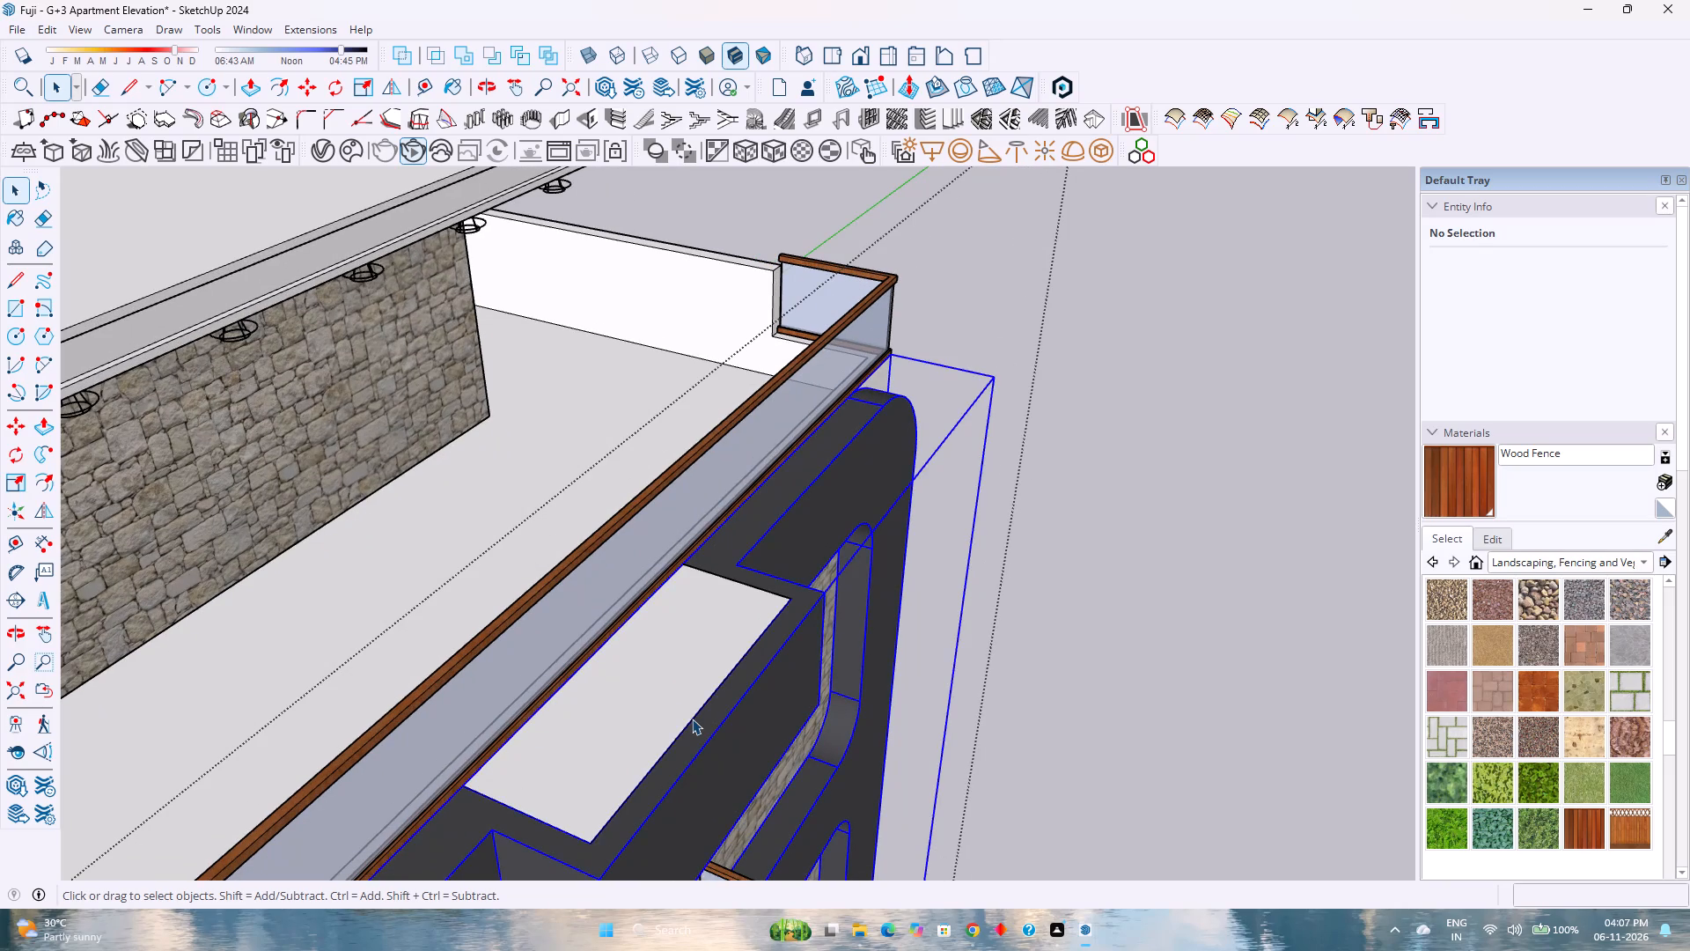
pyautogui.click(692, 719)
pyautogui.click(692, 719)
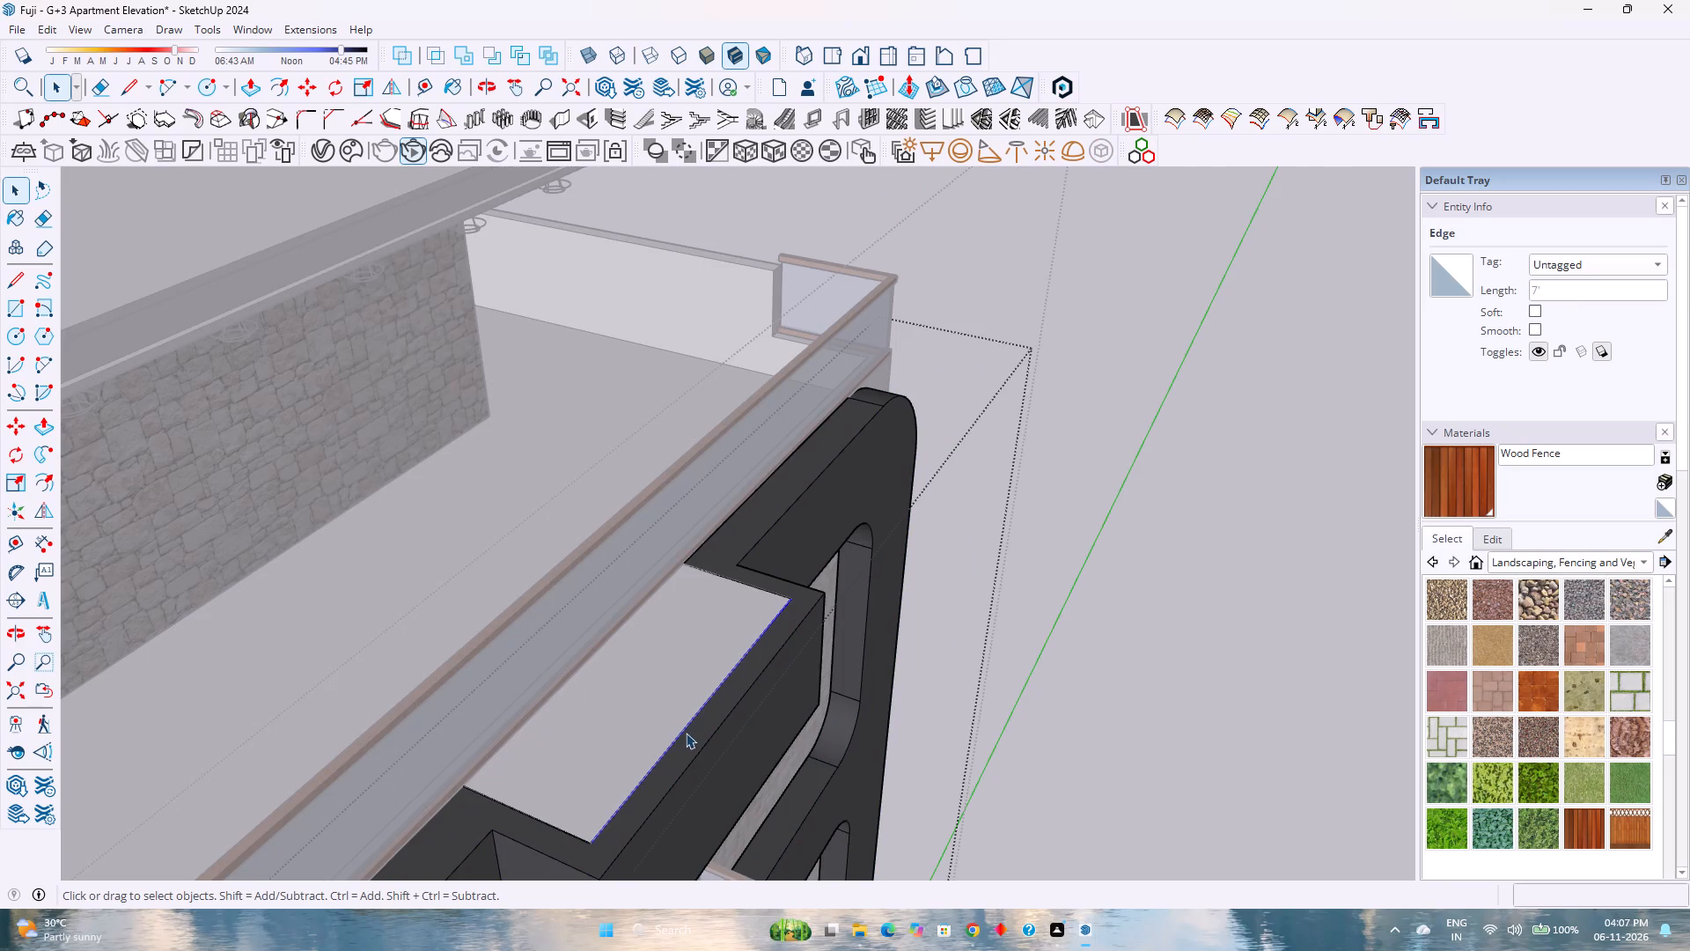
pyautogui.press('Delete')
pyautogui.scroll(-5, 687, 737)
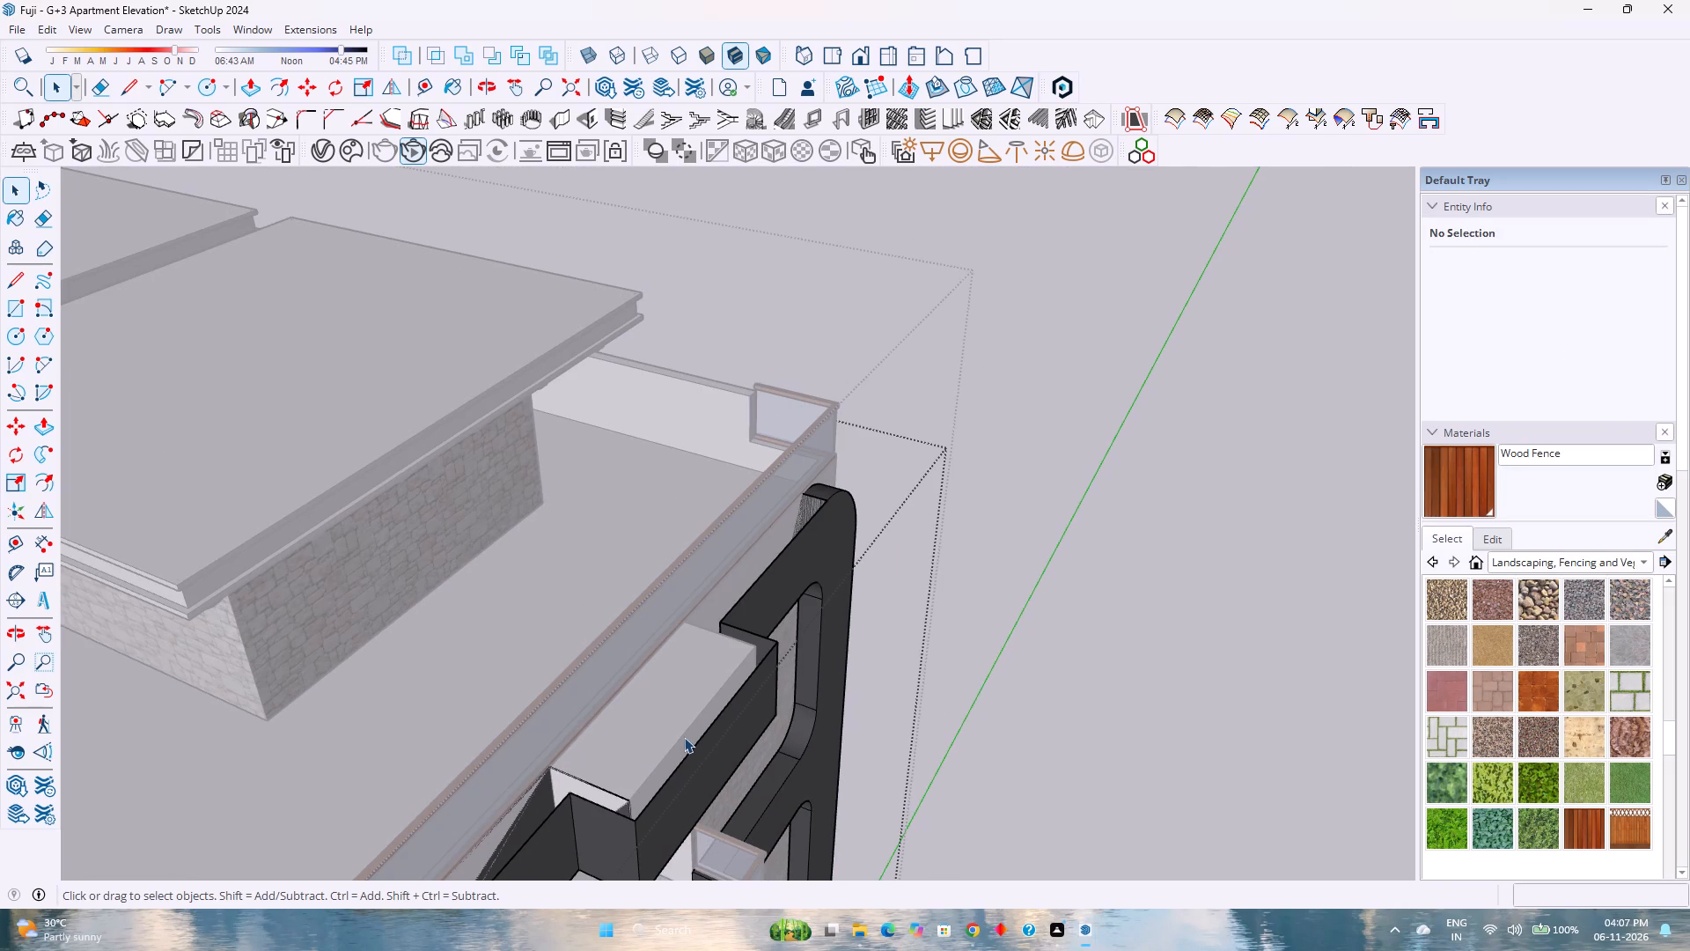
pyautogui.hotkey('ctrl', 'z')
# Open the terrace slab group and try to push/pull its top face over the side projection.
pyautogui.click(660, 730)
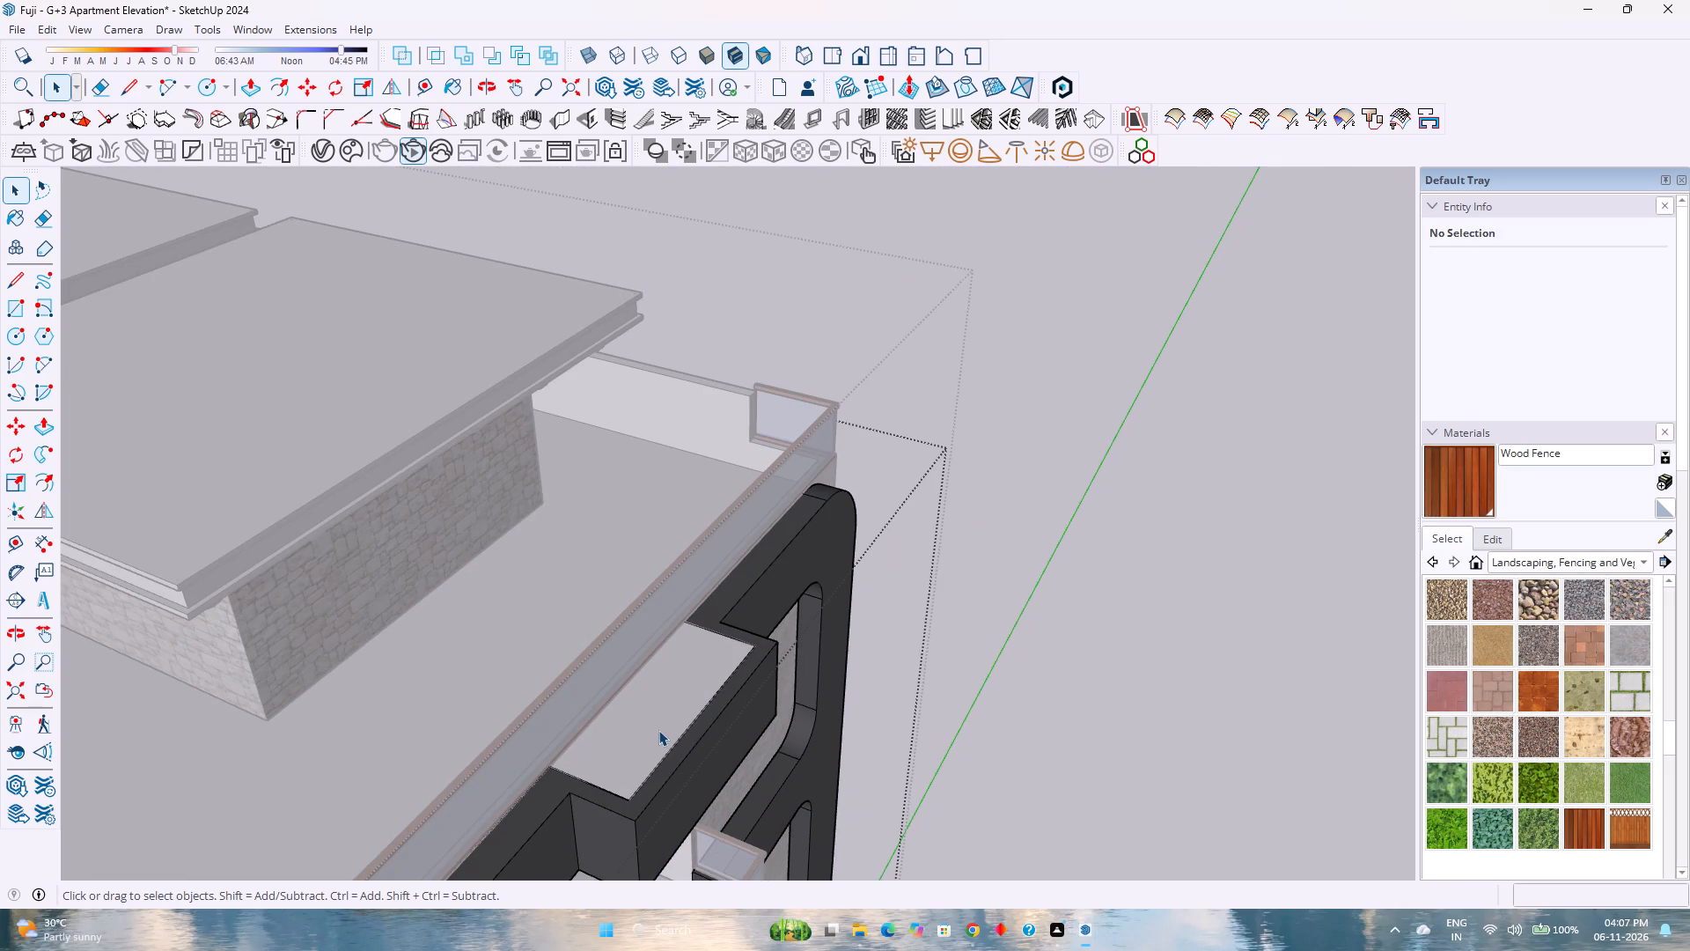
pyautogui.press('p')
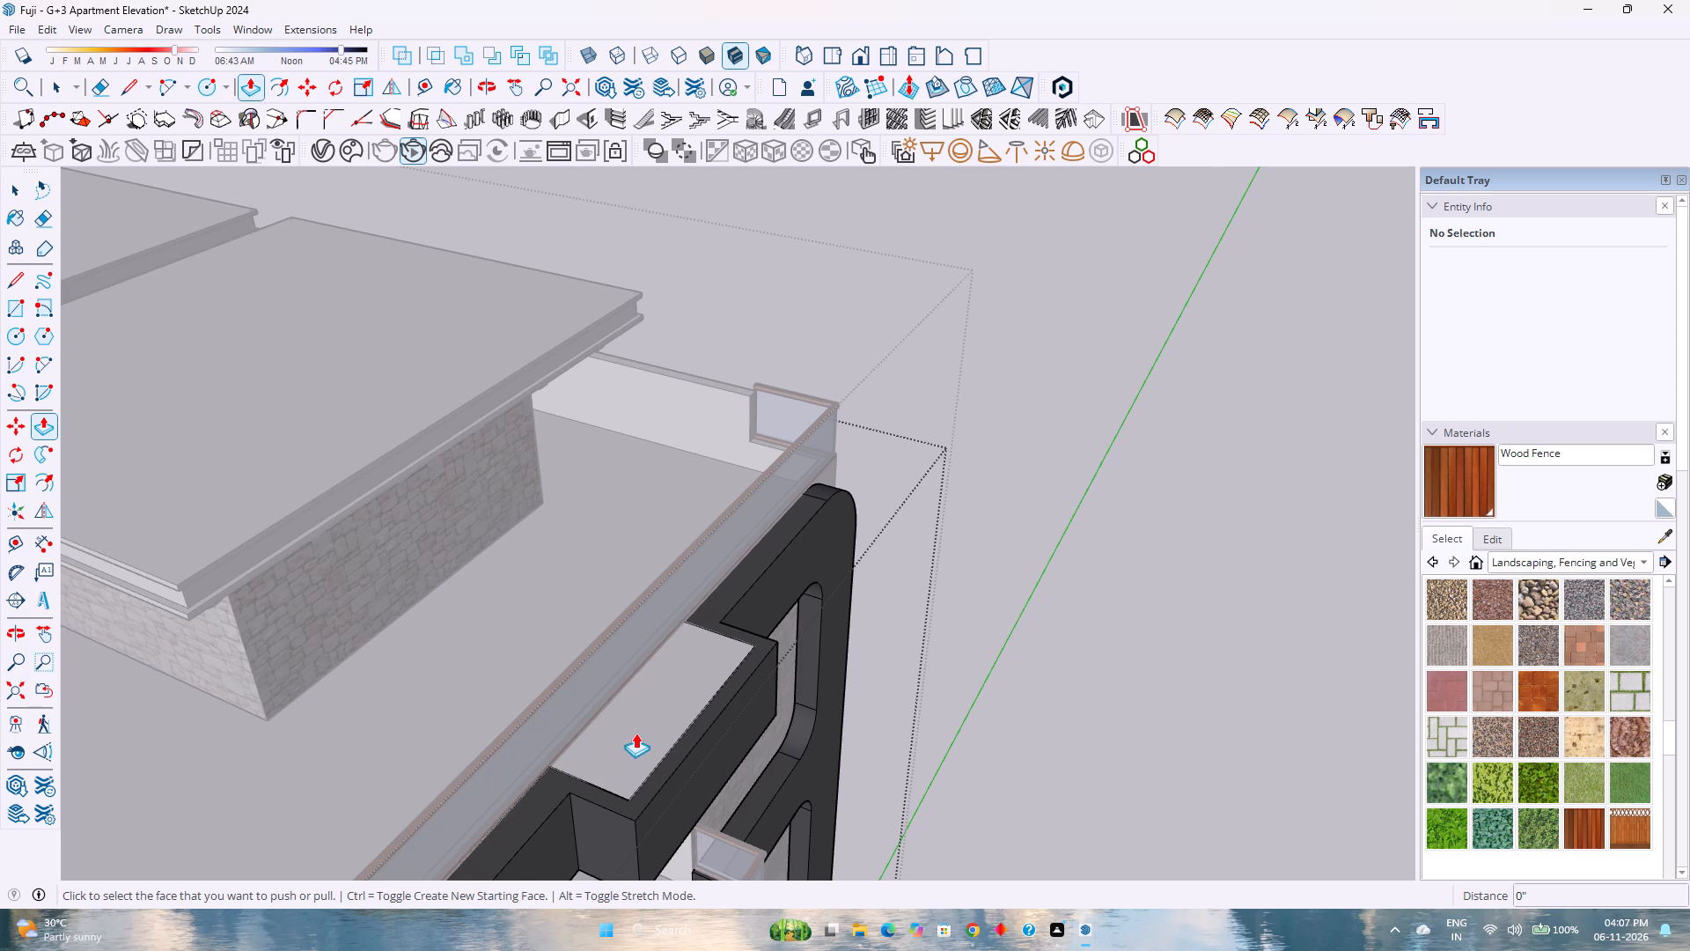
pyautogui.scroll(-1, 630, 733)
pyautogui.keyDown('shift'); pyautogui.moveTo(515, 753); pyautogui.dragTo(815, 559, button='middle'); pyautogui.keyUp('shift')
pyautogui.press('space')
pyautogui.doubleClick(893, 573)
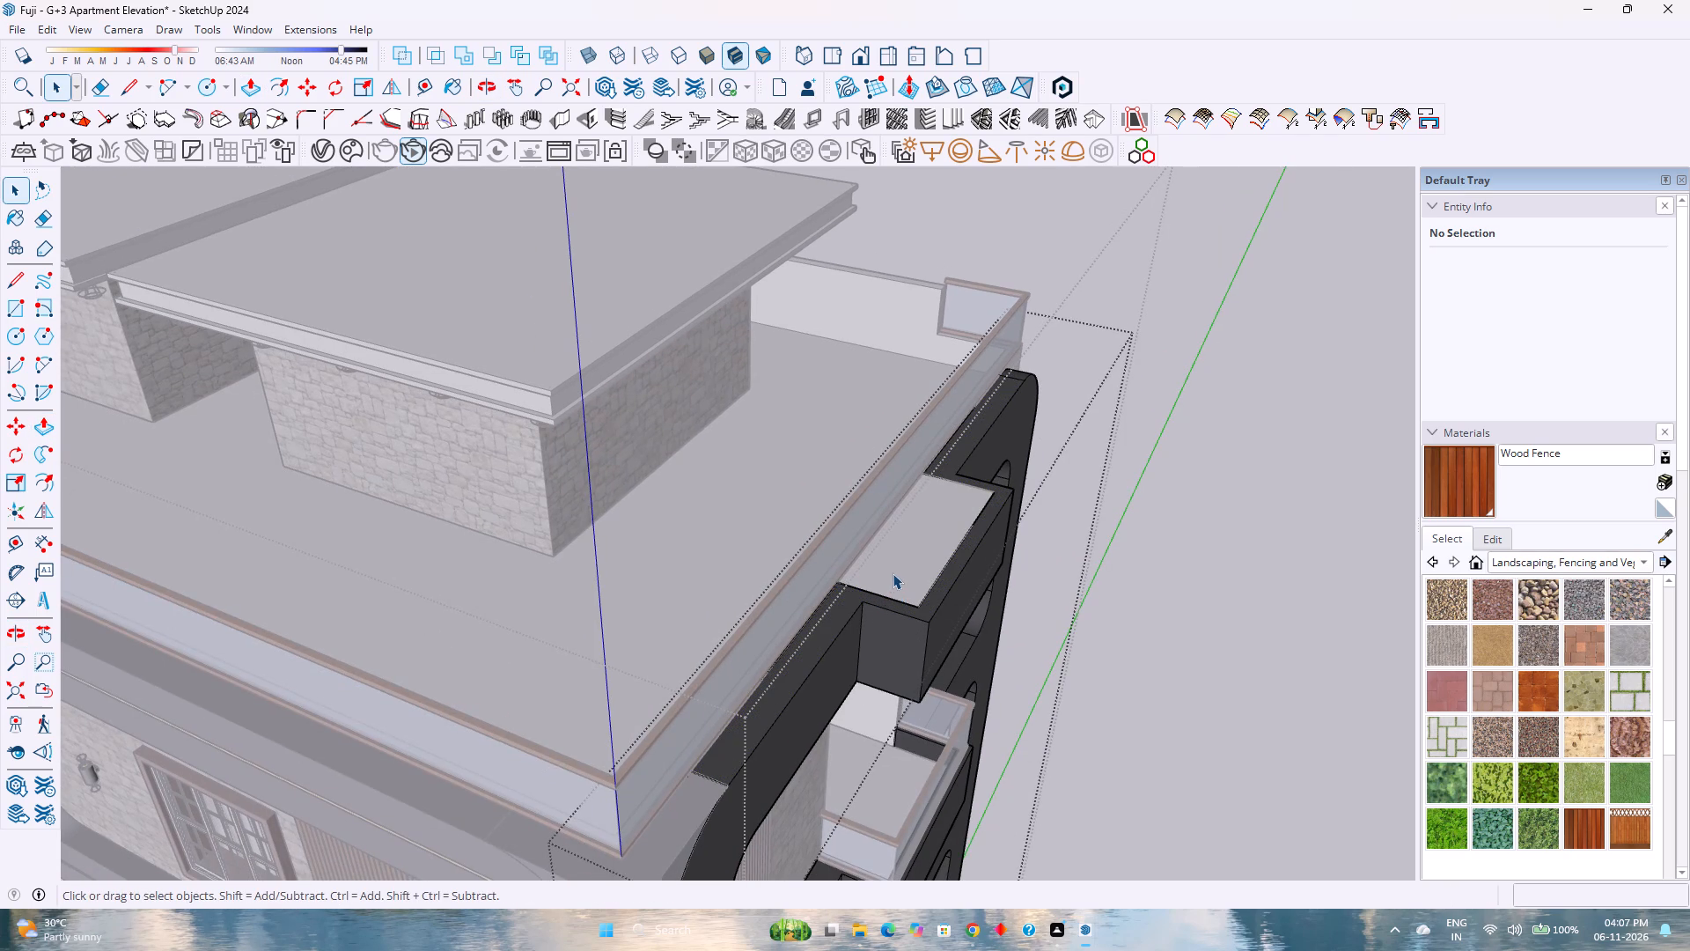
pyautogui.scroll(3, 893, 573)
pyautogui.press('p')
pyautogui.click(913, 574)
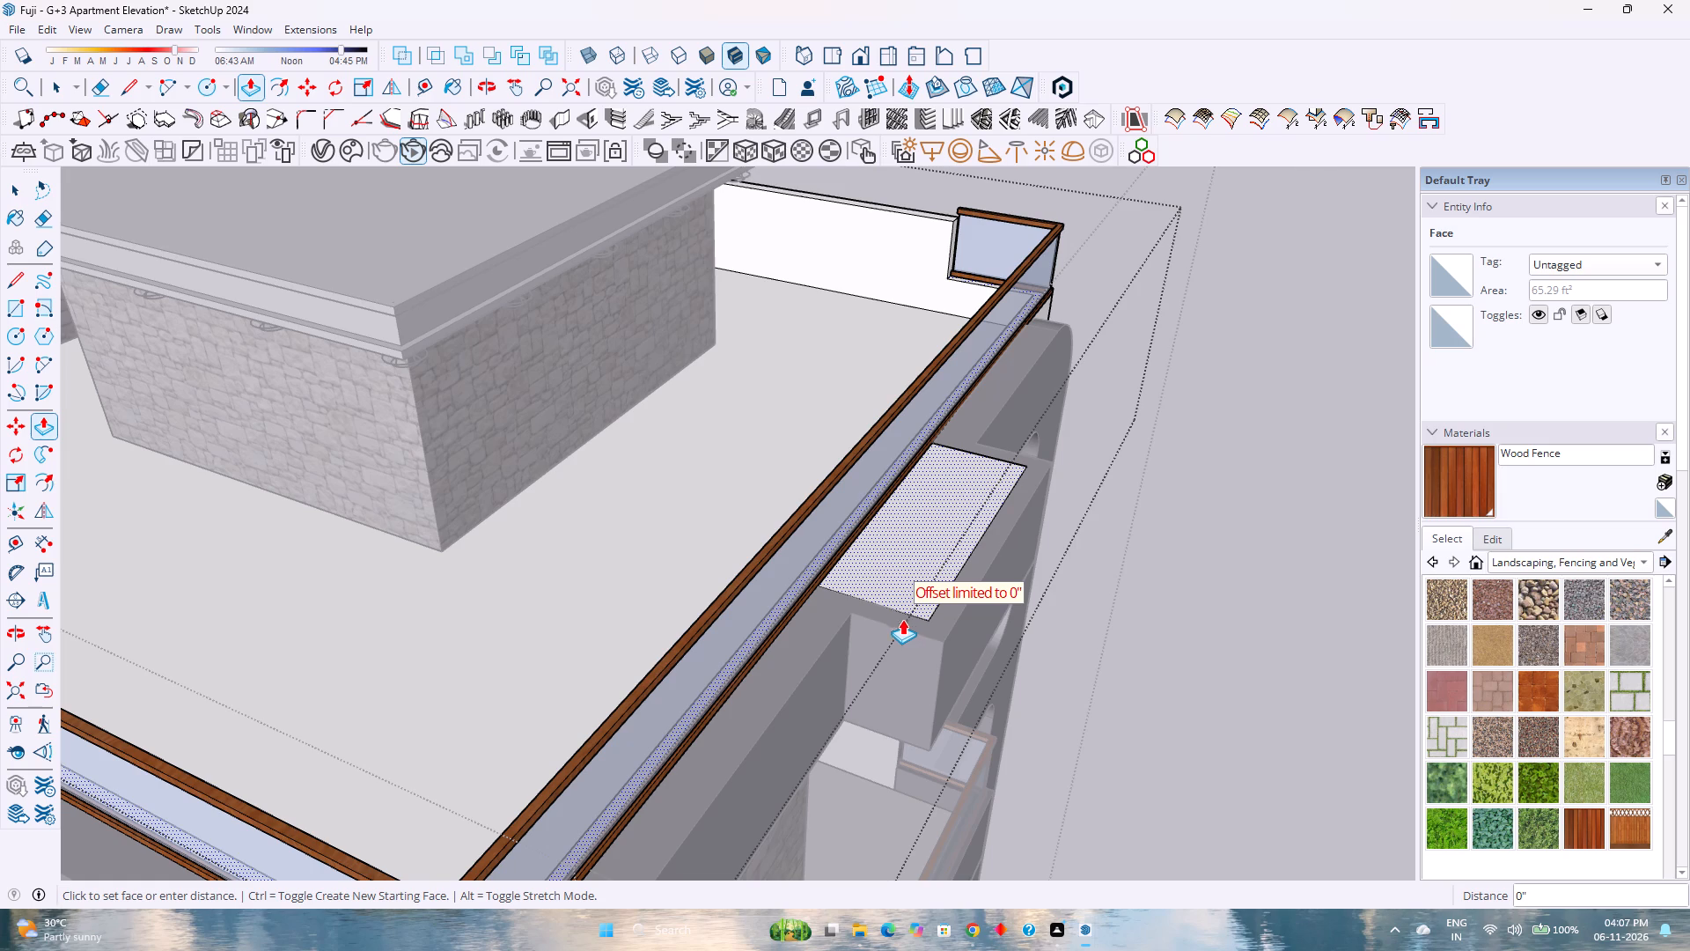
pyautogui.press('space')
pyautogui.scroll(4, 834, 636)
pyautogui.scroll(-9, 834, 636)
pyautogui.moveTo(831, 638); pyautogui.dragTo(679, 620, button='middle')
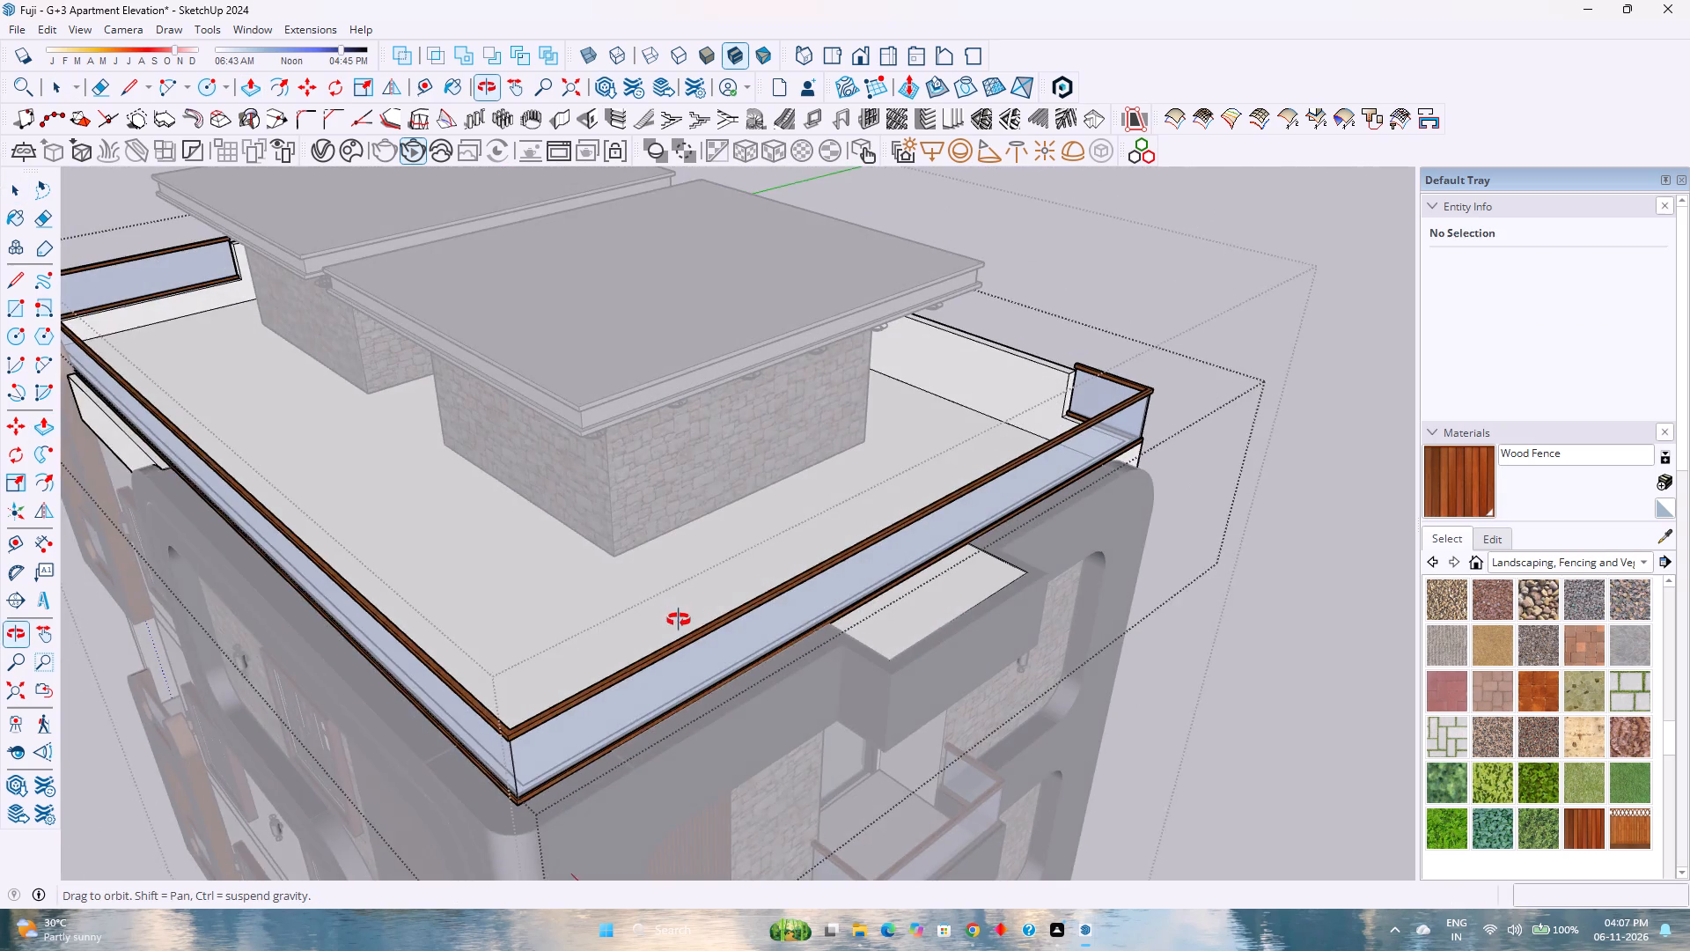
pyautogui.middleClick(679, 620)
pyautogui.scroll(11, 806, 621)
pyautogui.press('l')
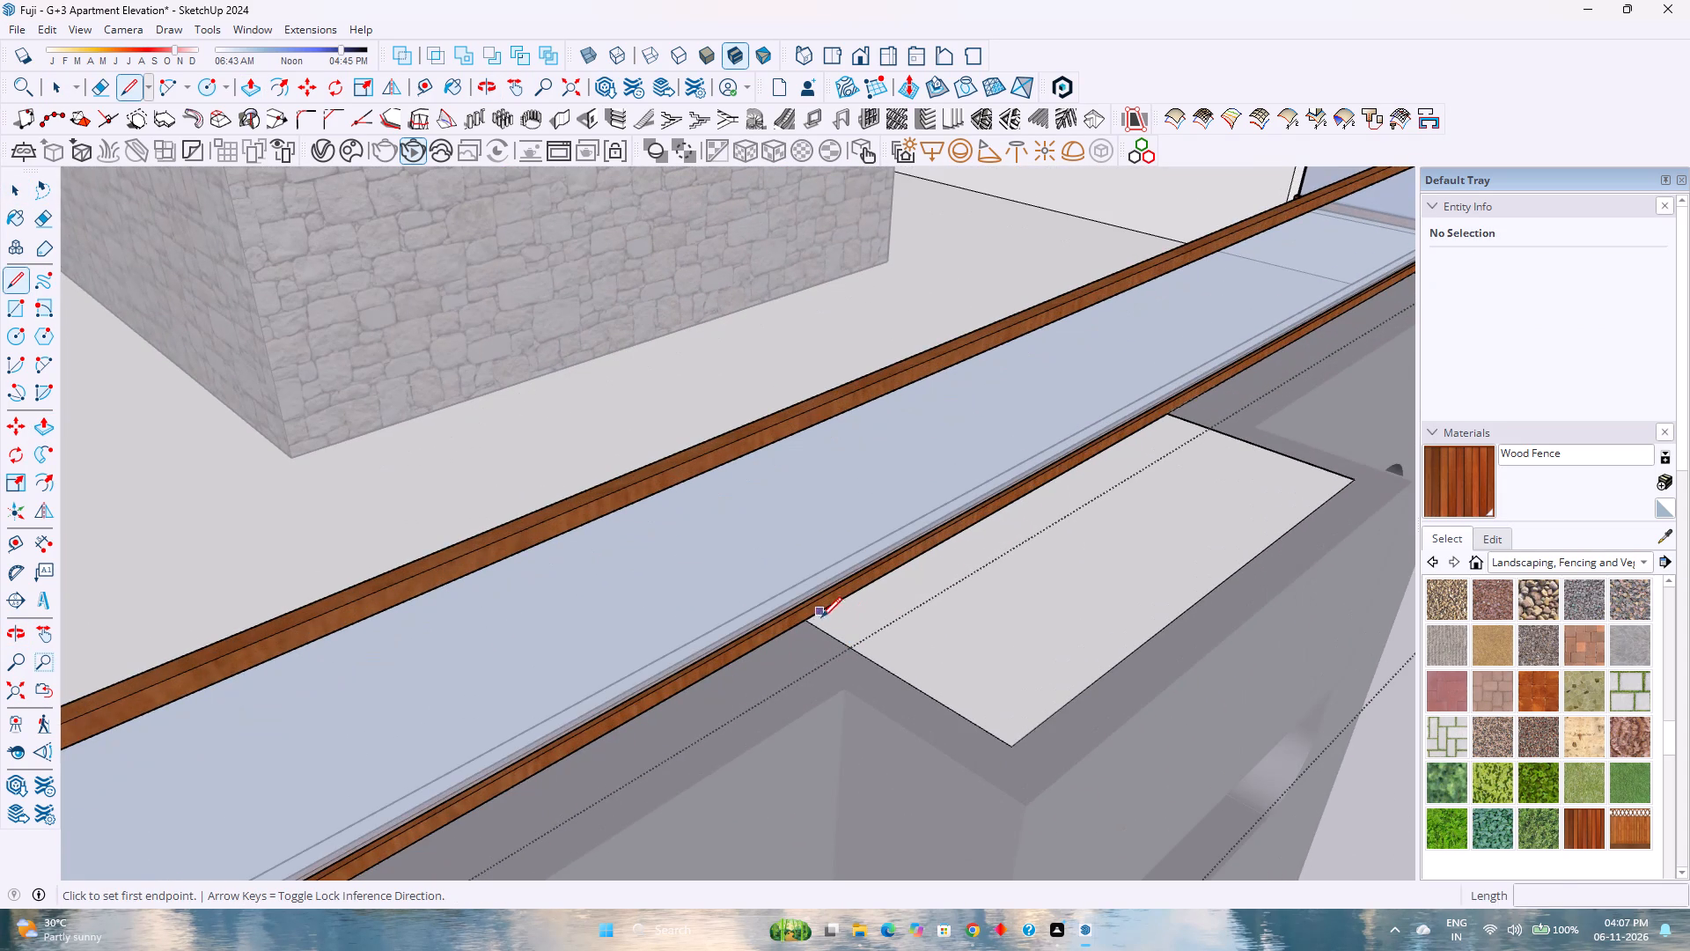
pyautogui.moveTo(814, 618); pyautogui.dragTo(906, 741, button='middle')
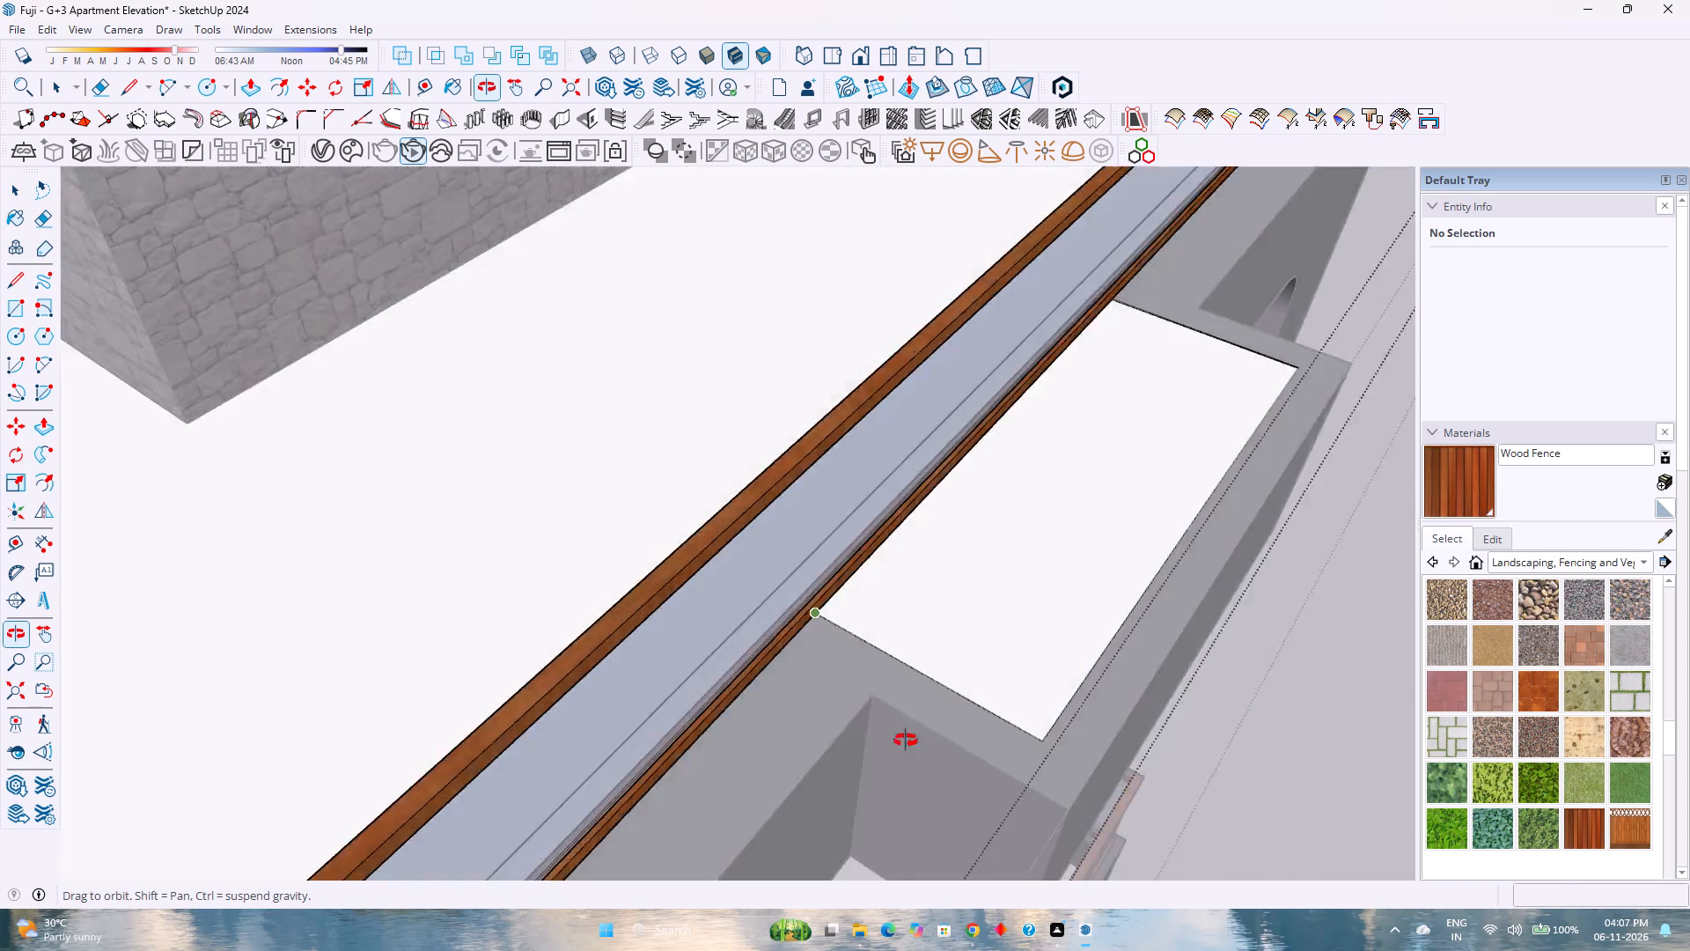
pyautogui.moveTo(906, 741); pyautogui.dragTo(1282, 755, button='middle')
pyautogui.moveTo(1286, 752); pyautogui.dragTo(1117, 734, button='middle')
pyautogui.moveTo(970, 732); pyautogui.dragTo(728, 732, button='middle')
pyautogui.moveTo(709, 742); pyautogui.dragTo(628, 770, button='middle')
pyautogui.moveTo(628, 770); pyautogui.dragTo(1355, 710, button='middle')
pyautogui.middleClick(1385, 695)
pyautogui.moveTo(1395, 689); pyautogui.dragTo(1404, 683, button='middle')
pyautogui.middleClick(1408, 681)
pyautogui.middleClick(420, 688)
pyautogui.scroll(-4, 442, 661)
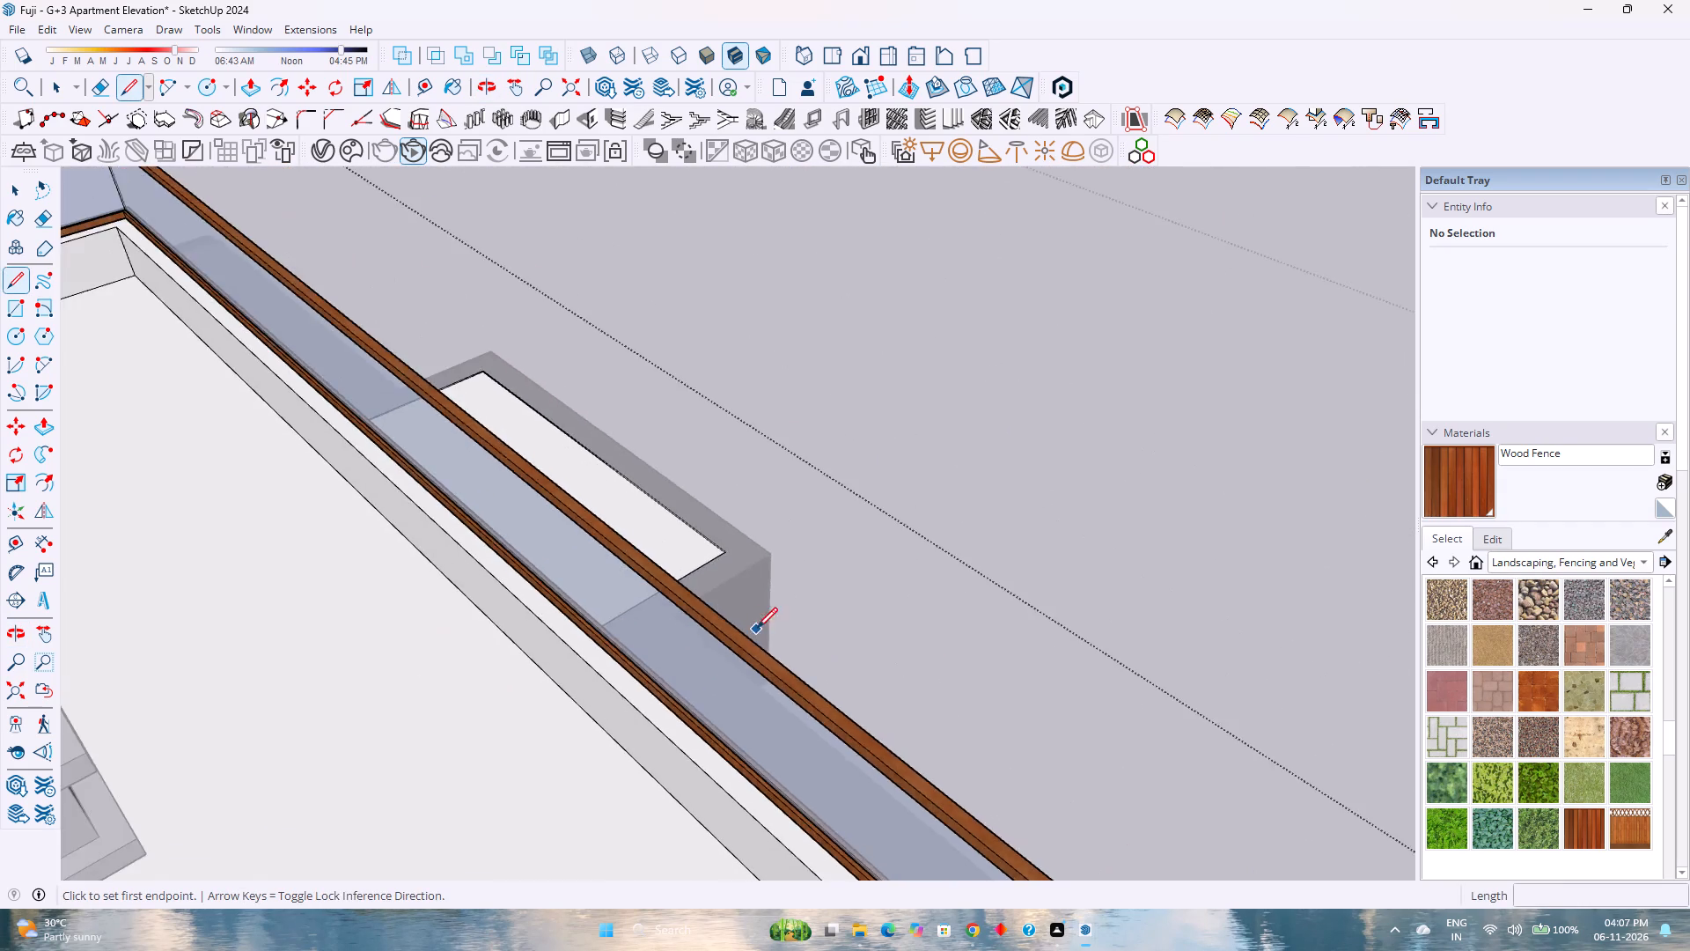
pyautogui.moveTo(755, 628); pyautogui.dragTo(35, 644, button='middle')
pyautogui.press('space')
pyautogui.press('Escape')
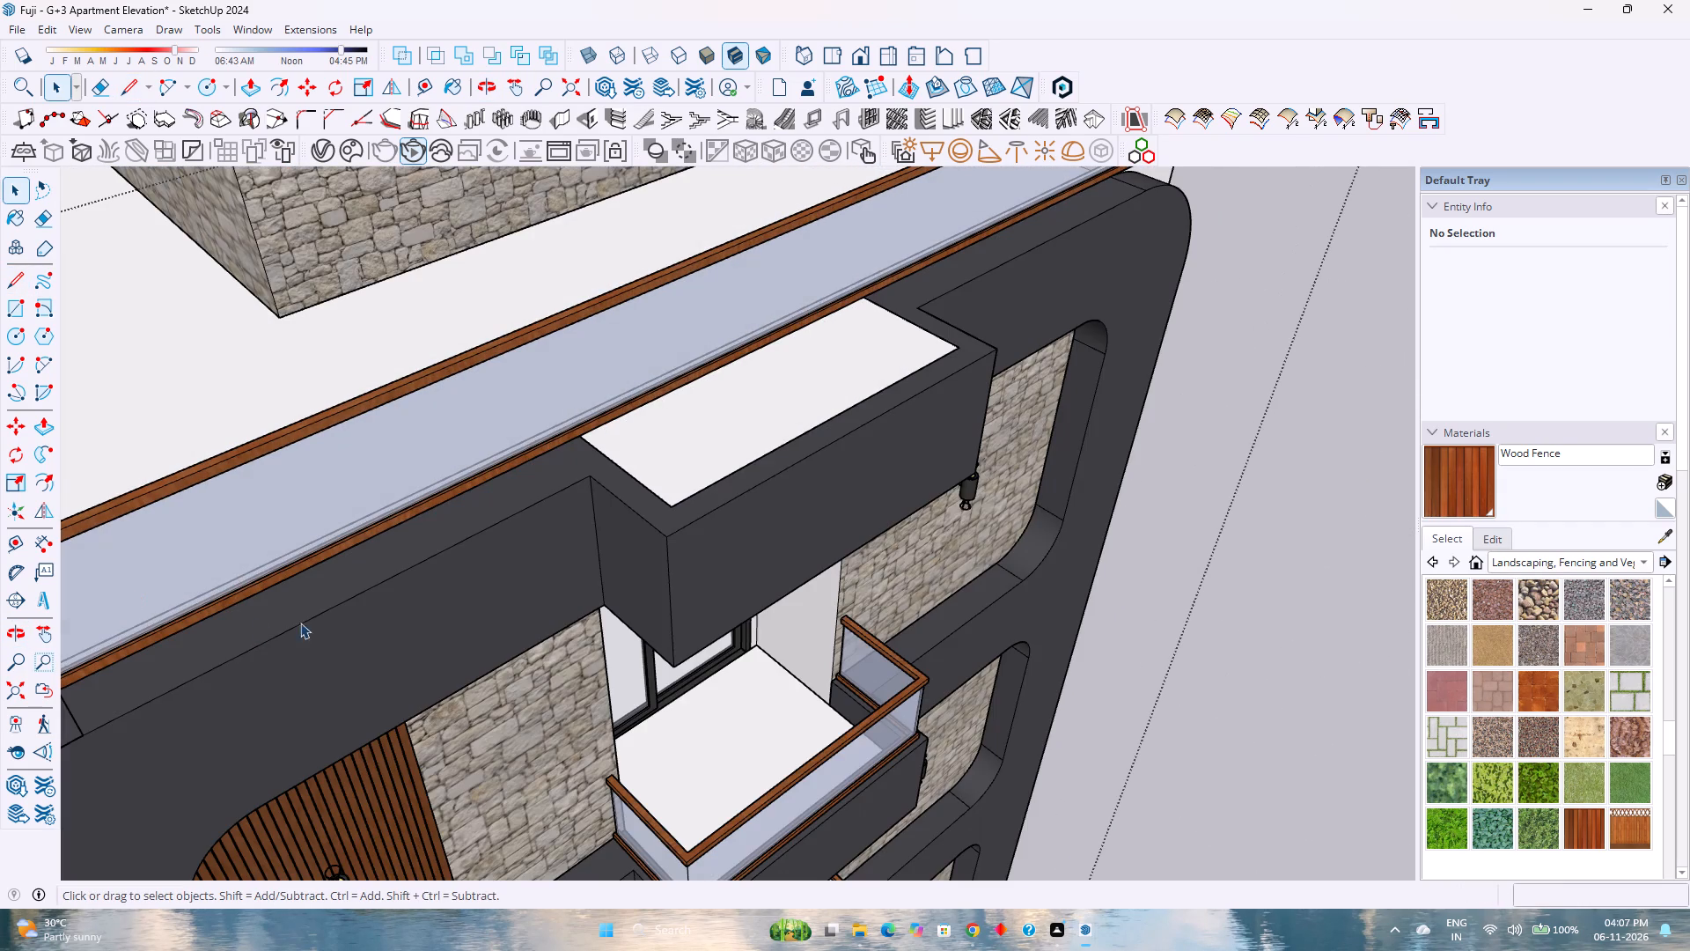
# In the dark frame group, draw a 7' line along the railing side of the top projection's opening, closing it with a face.
pyautogui.doubleClick(653, 514)
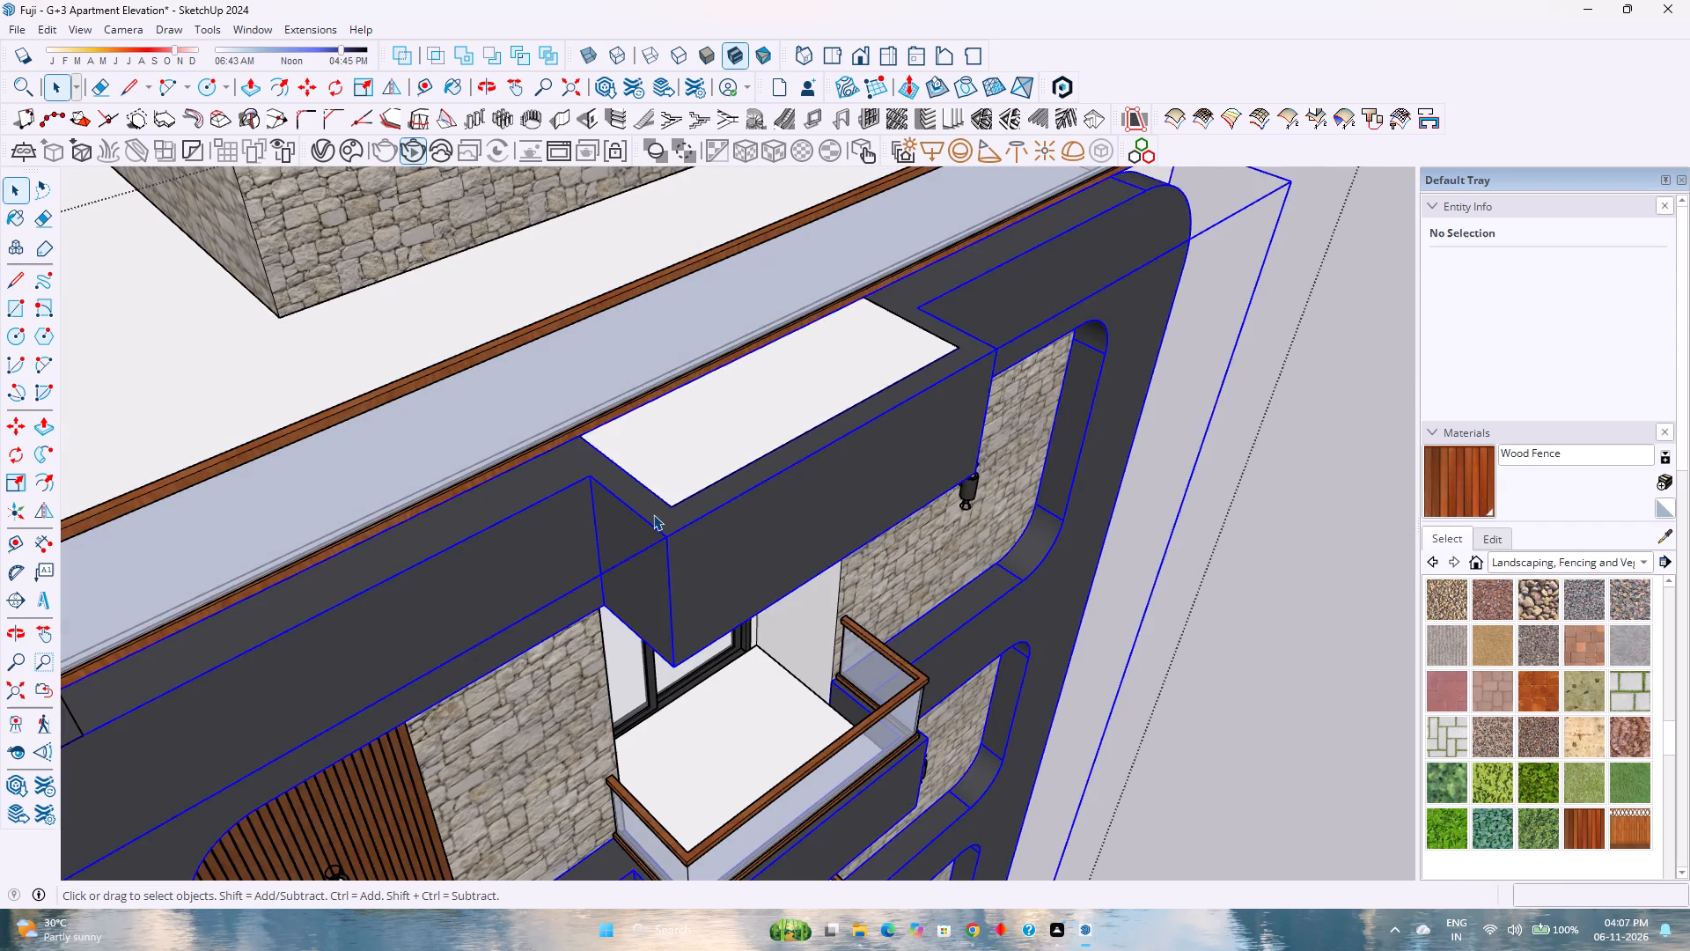
pyautogui.scroll(6, 653, 514)
pyautogui.keyDown('shift'); pyautogui.moveTo(656, 490); pyautogui.dragTo(650, 641, button='middle'); pyautogui.keyUp('shift')
pyautogui.keyDown('shift'); pyautogui.middleClick(650, 641); pyautogui.keyUp('shift')
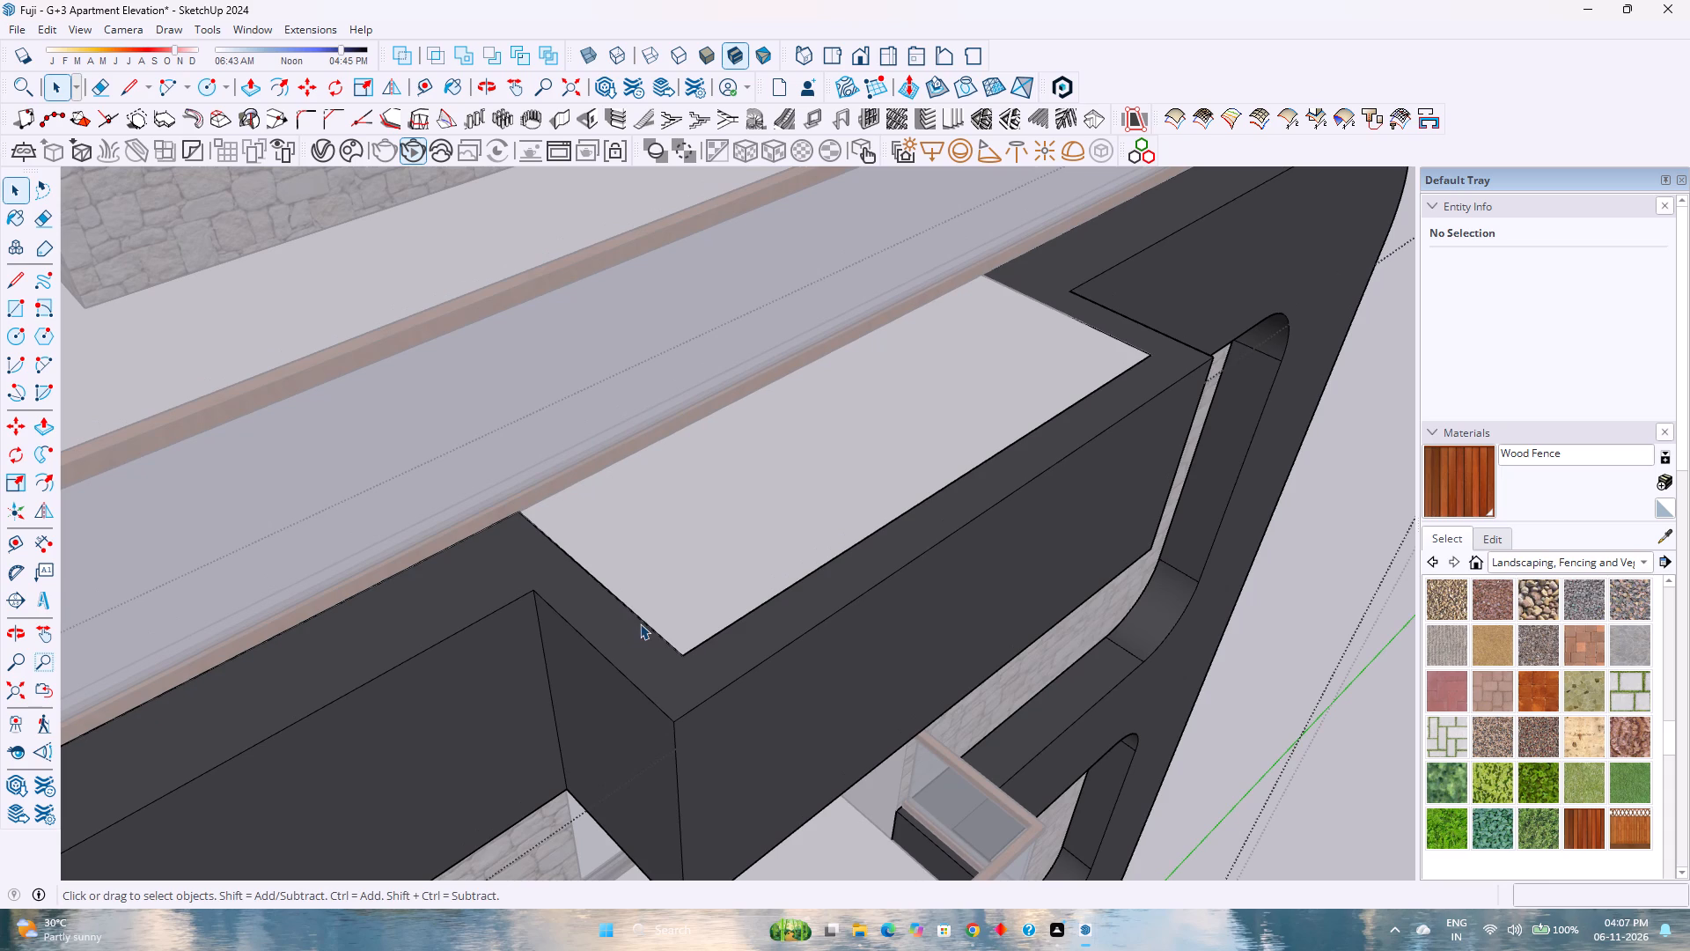
pyautogui.press('l')
pyautogui.click(524, 507)
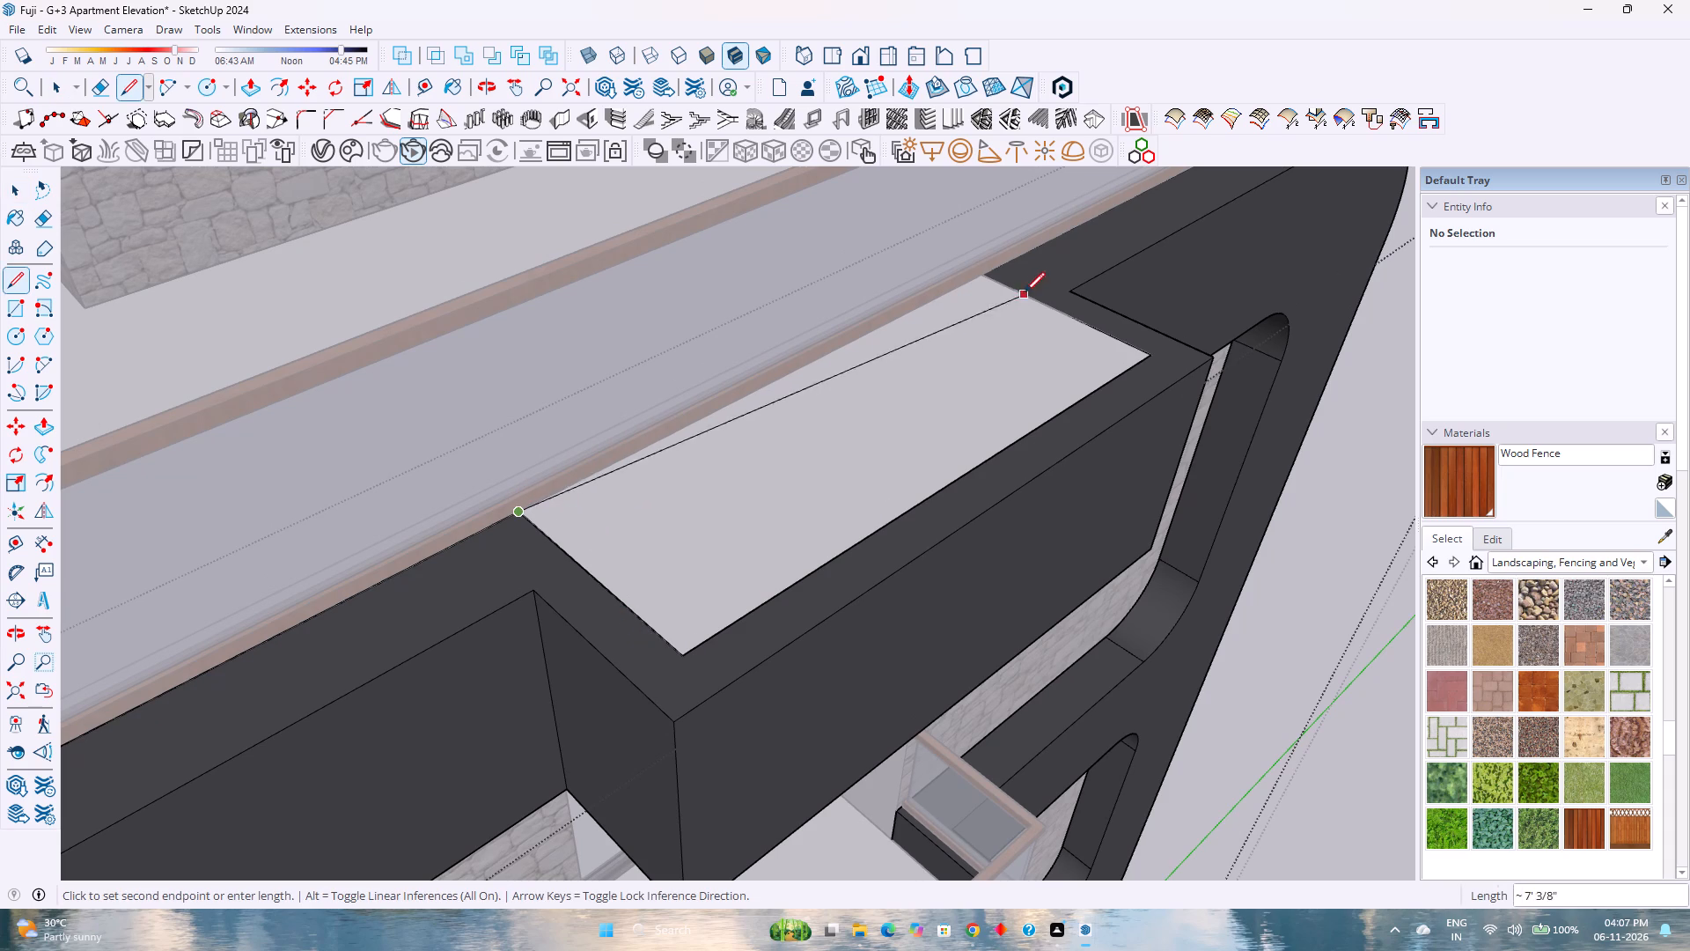
pyautogui.click(982, 272)
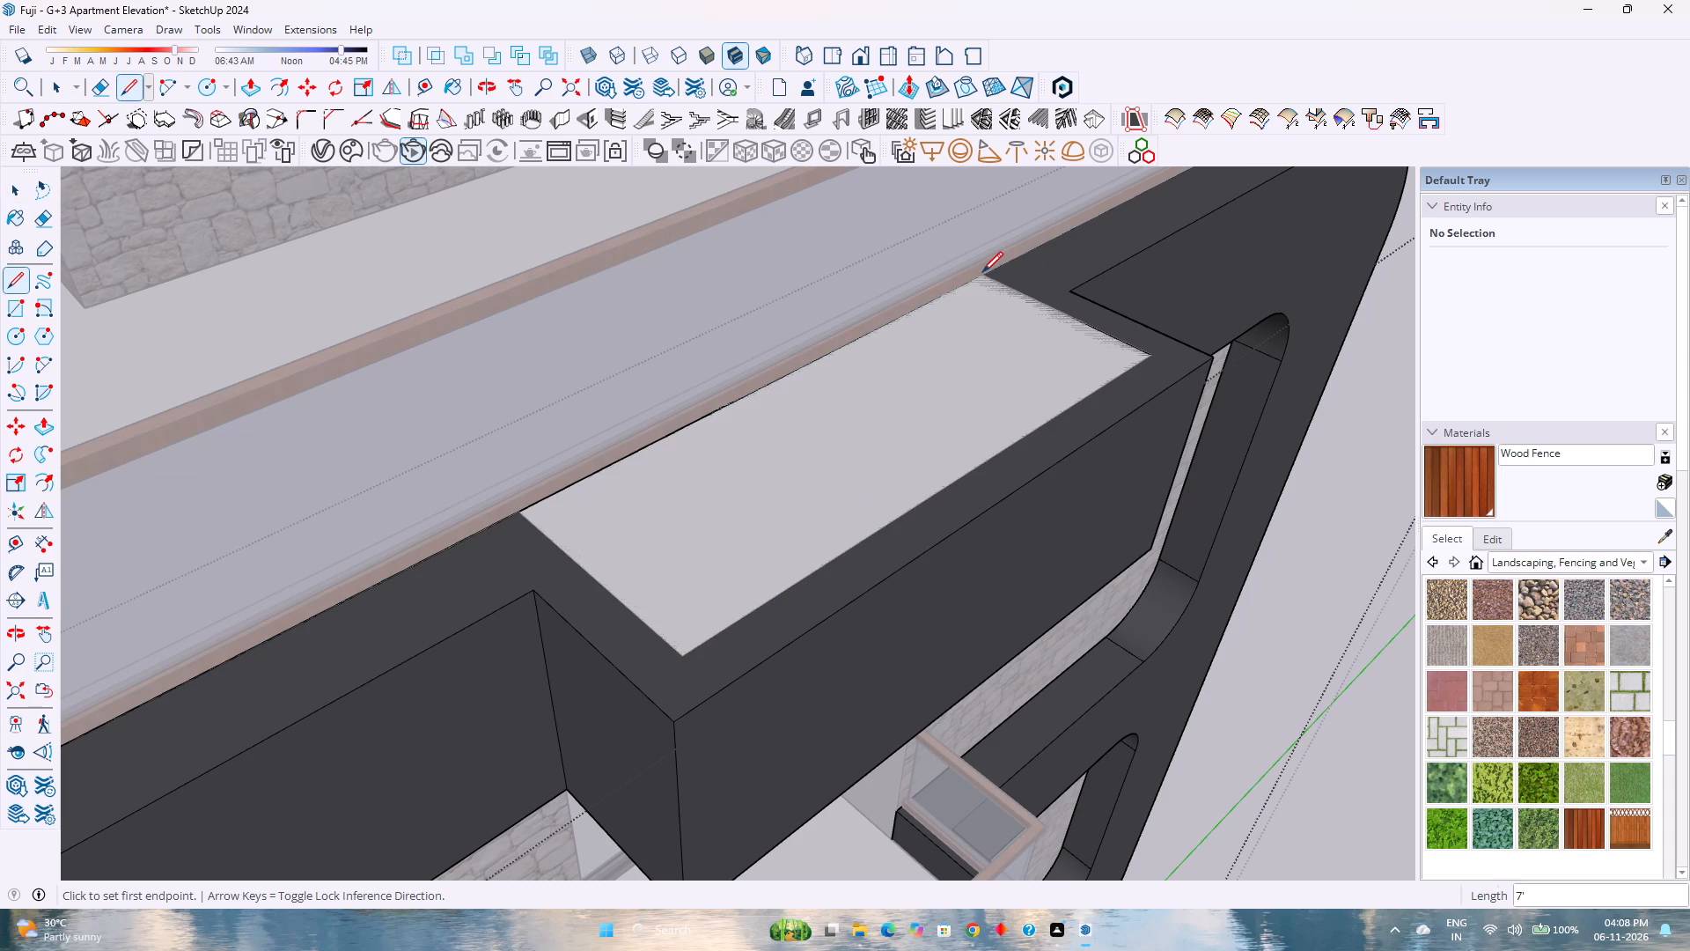
pyautogui.press('space')
pyautogui.moveTo(910, 444); pyautogui.dragTo(1004, 593, button='middle')
pyautogui.middleClick(1004, 593)
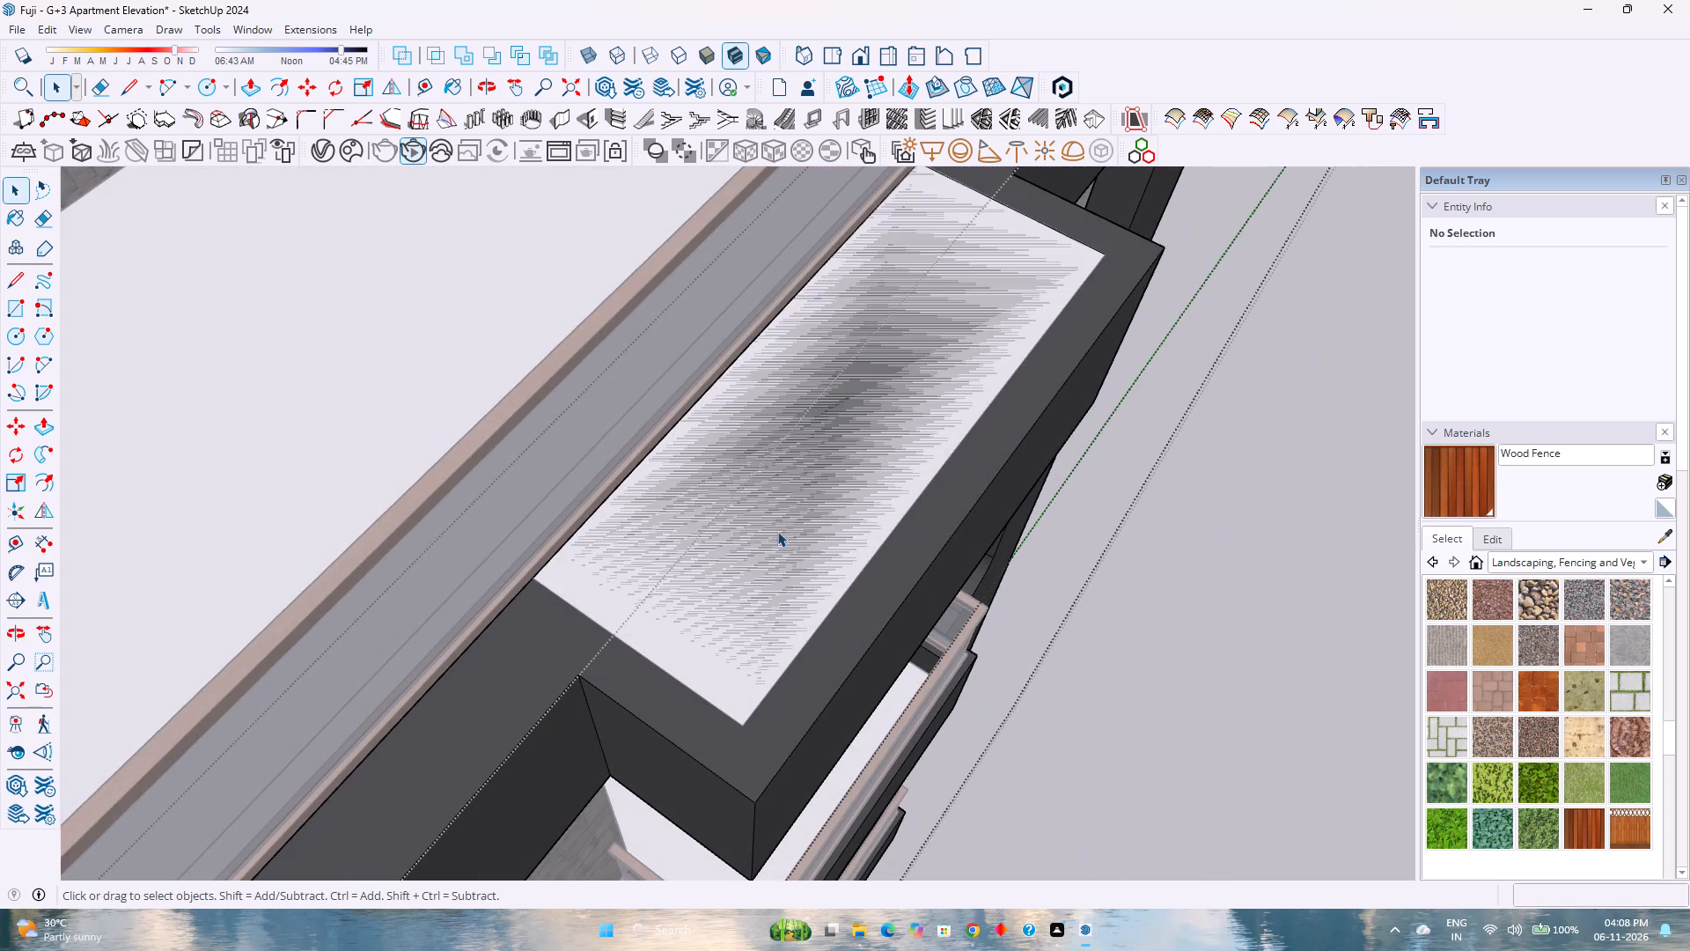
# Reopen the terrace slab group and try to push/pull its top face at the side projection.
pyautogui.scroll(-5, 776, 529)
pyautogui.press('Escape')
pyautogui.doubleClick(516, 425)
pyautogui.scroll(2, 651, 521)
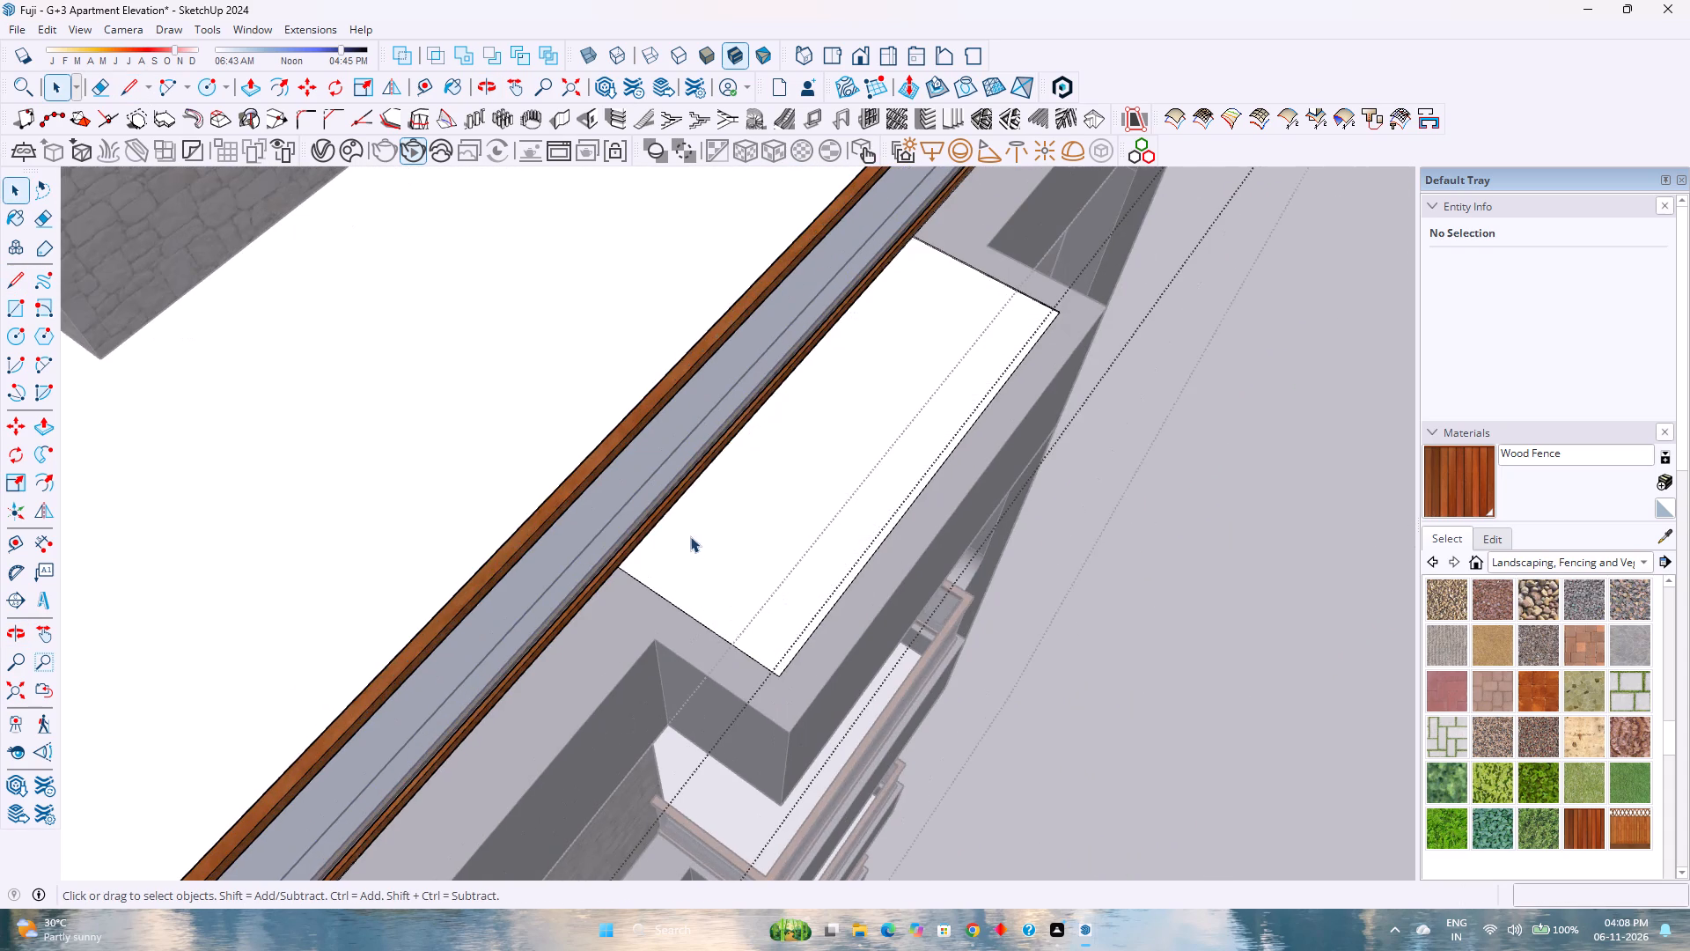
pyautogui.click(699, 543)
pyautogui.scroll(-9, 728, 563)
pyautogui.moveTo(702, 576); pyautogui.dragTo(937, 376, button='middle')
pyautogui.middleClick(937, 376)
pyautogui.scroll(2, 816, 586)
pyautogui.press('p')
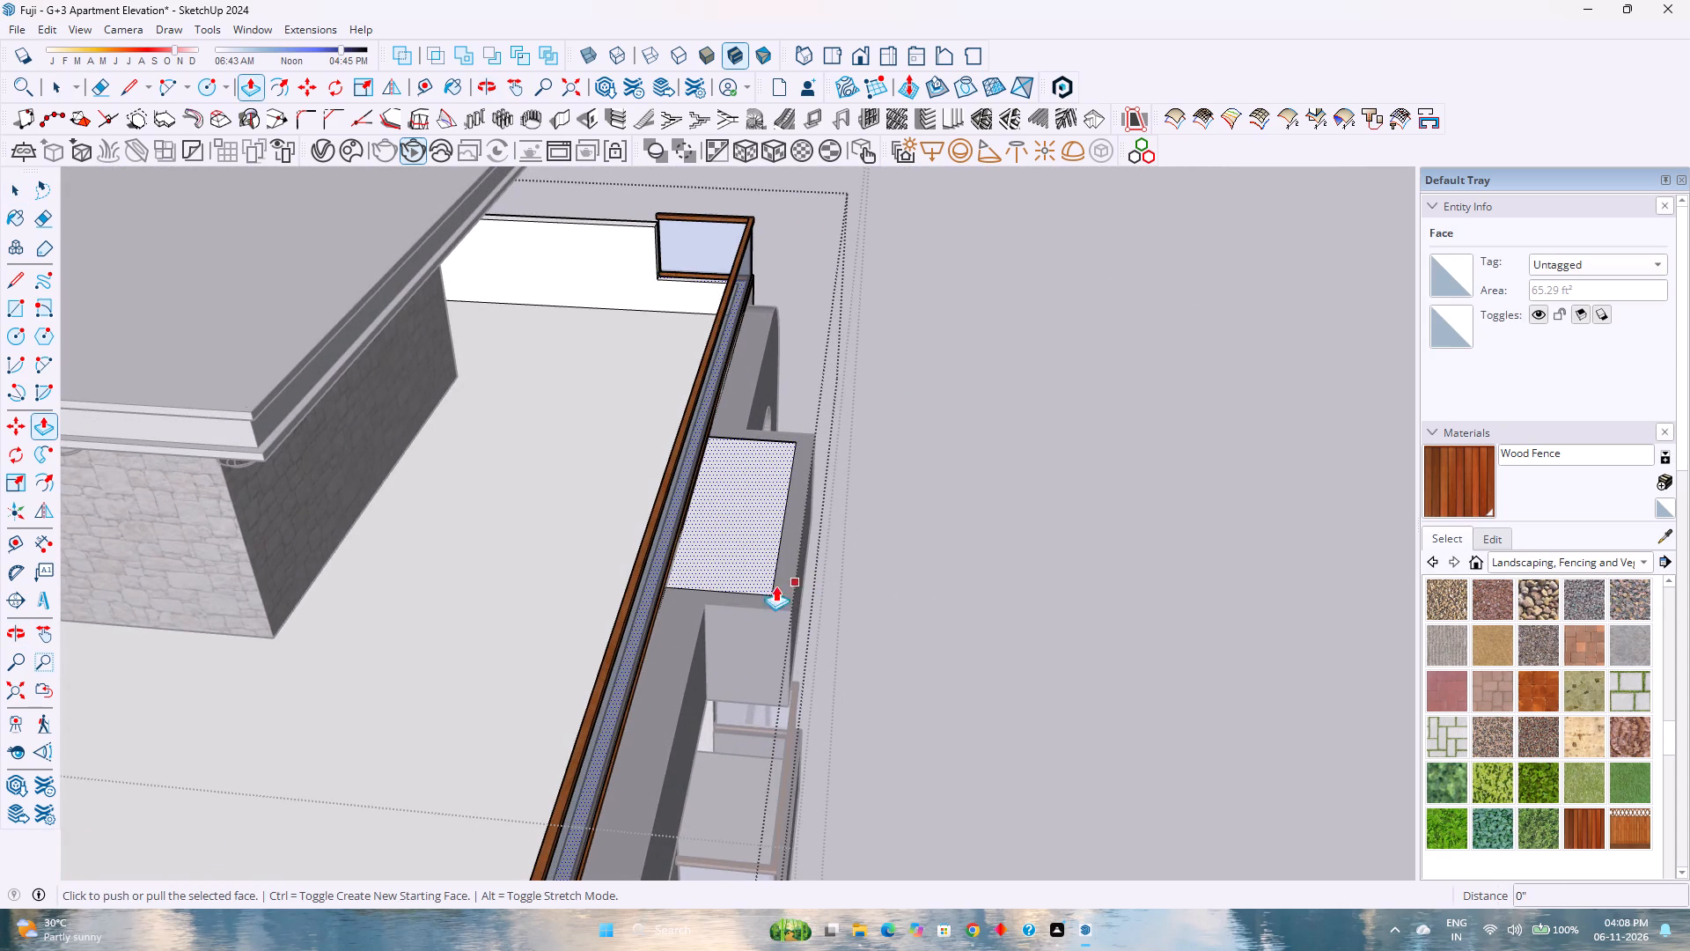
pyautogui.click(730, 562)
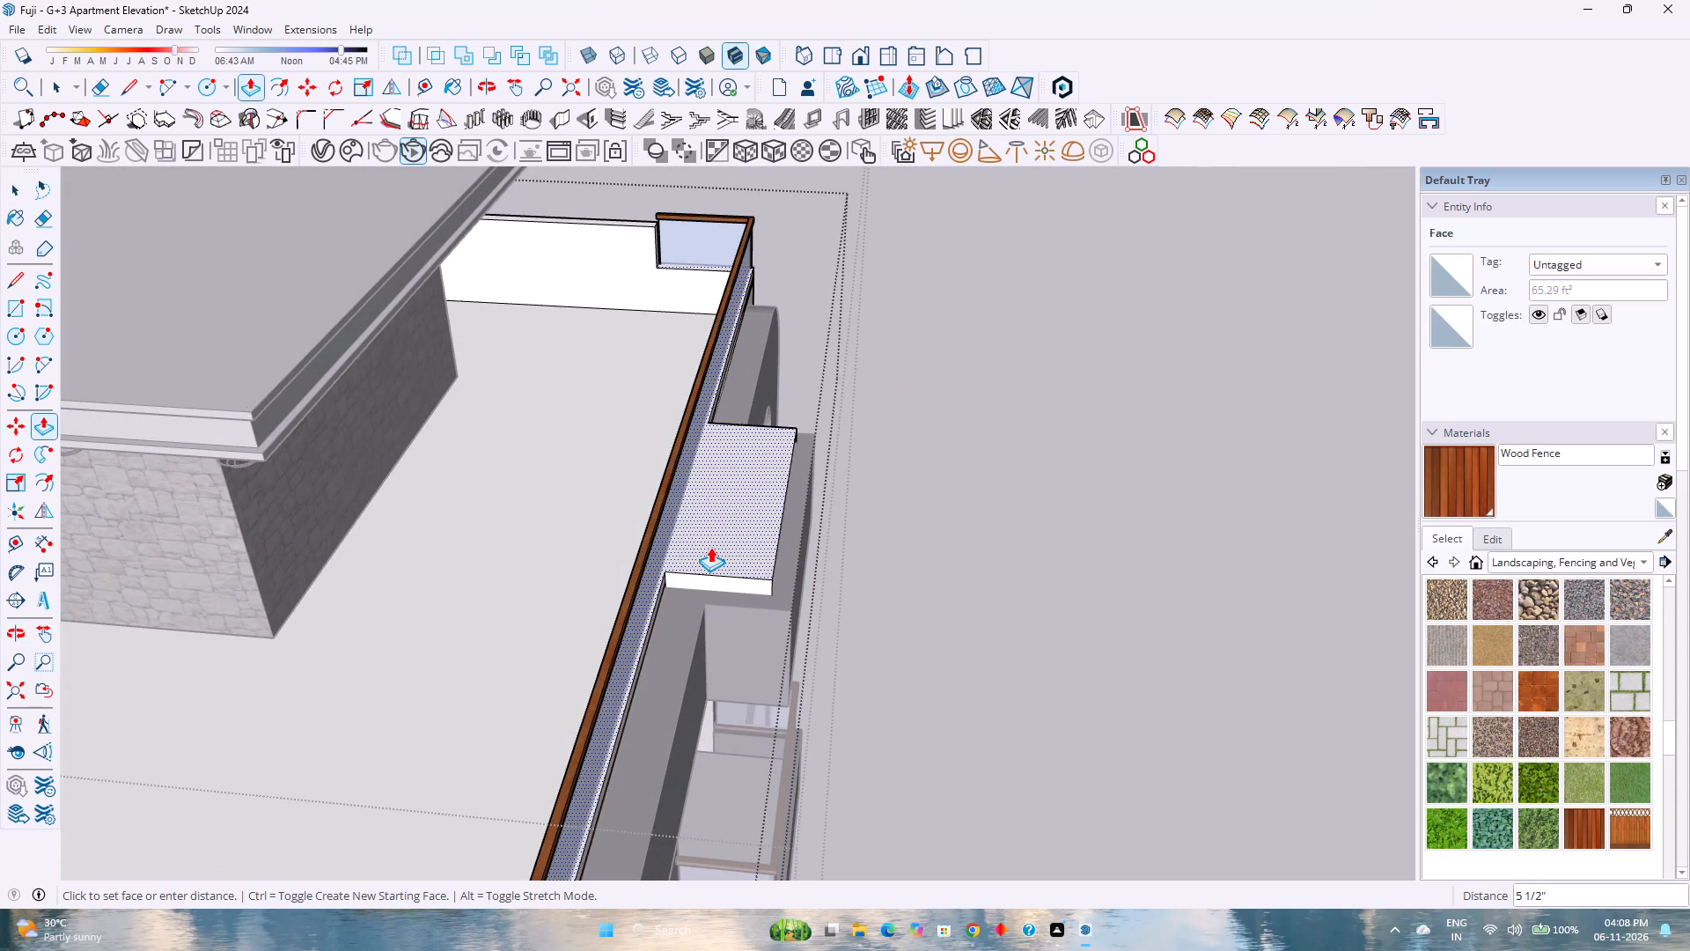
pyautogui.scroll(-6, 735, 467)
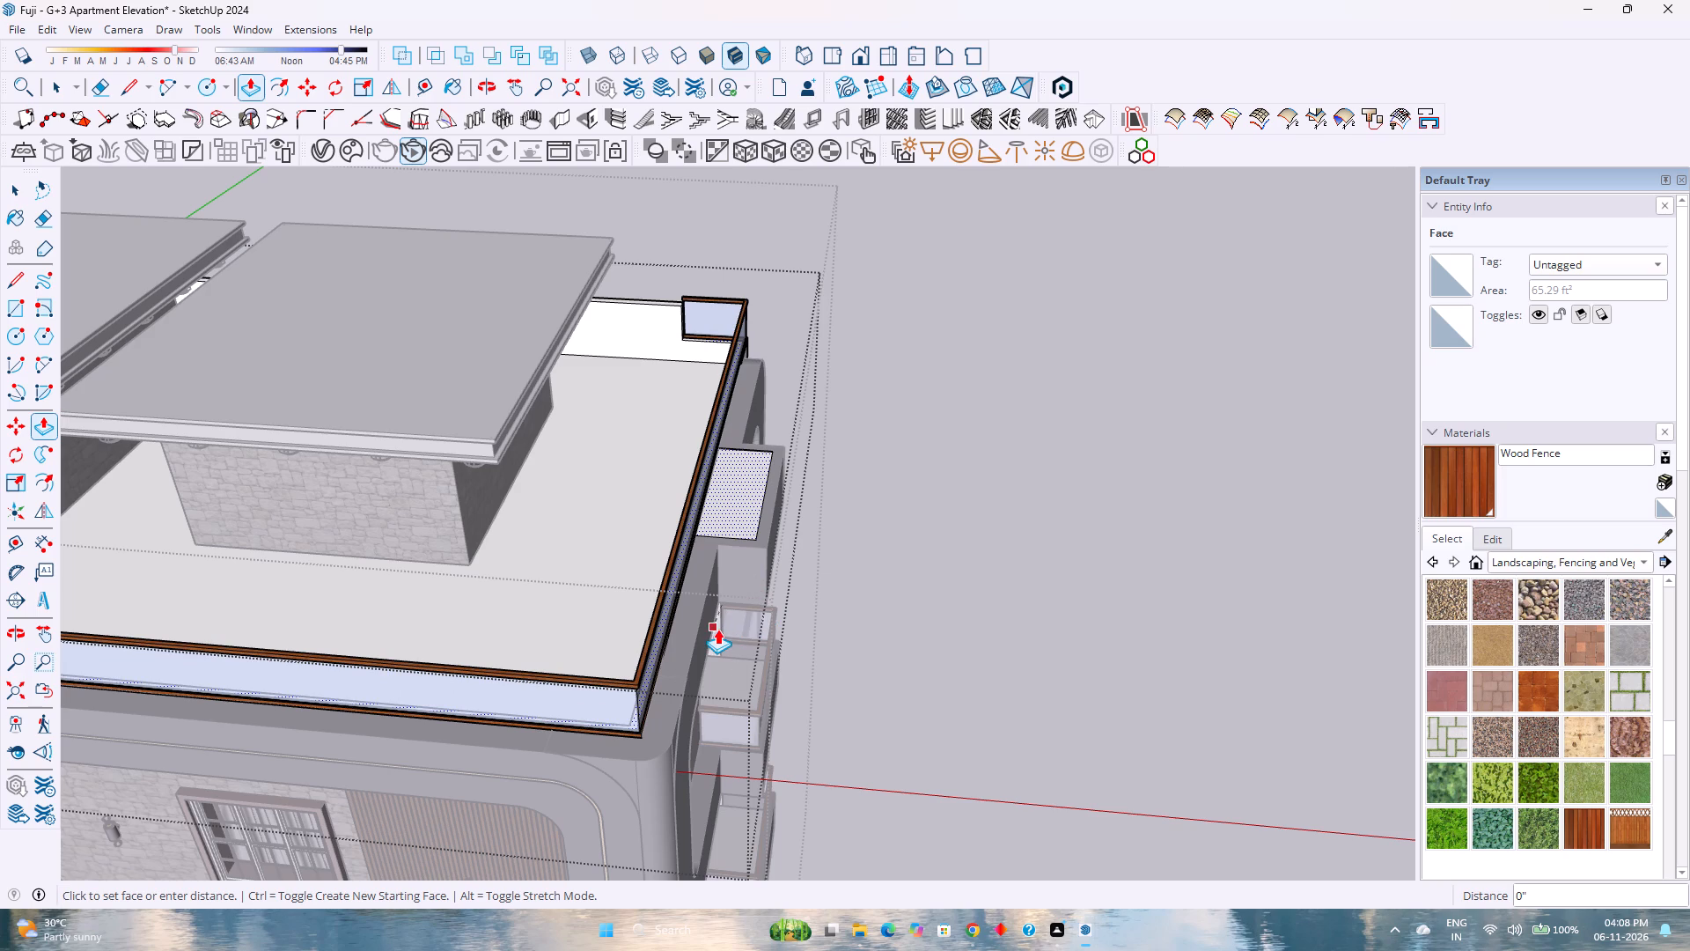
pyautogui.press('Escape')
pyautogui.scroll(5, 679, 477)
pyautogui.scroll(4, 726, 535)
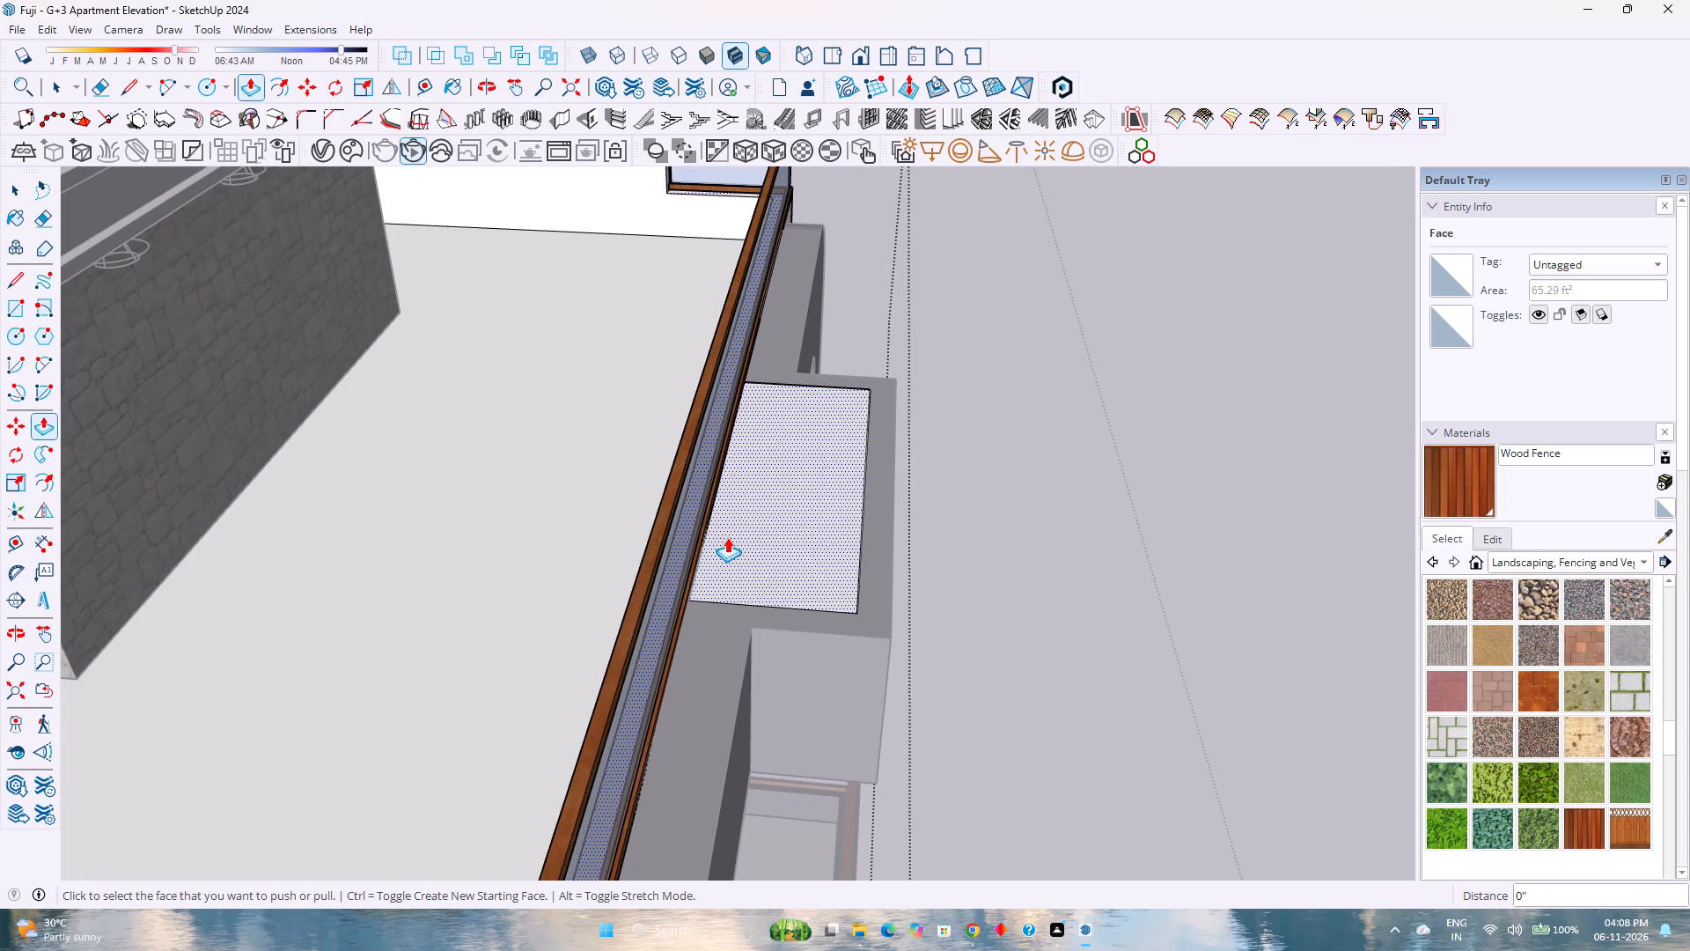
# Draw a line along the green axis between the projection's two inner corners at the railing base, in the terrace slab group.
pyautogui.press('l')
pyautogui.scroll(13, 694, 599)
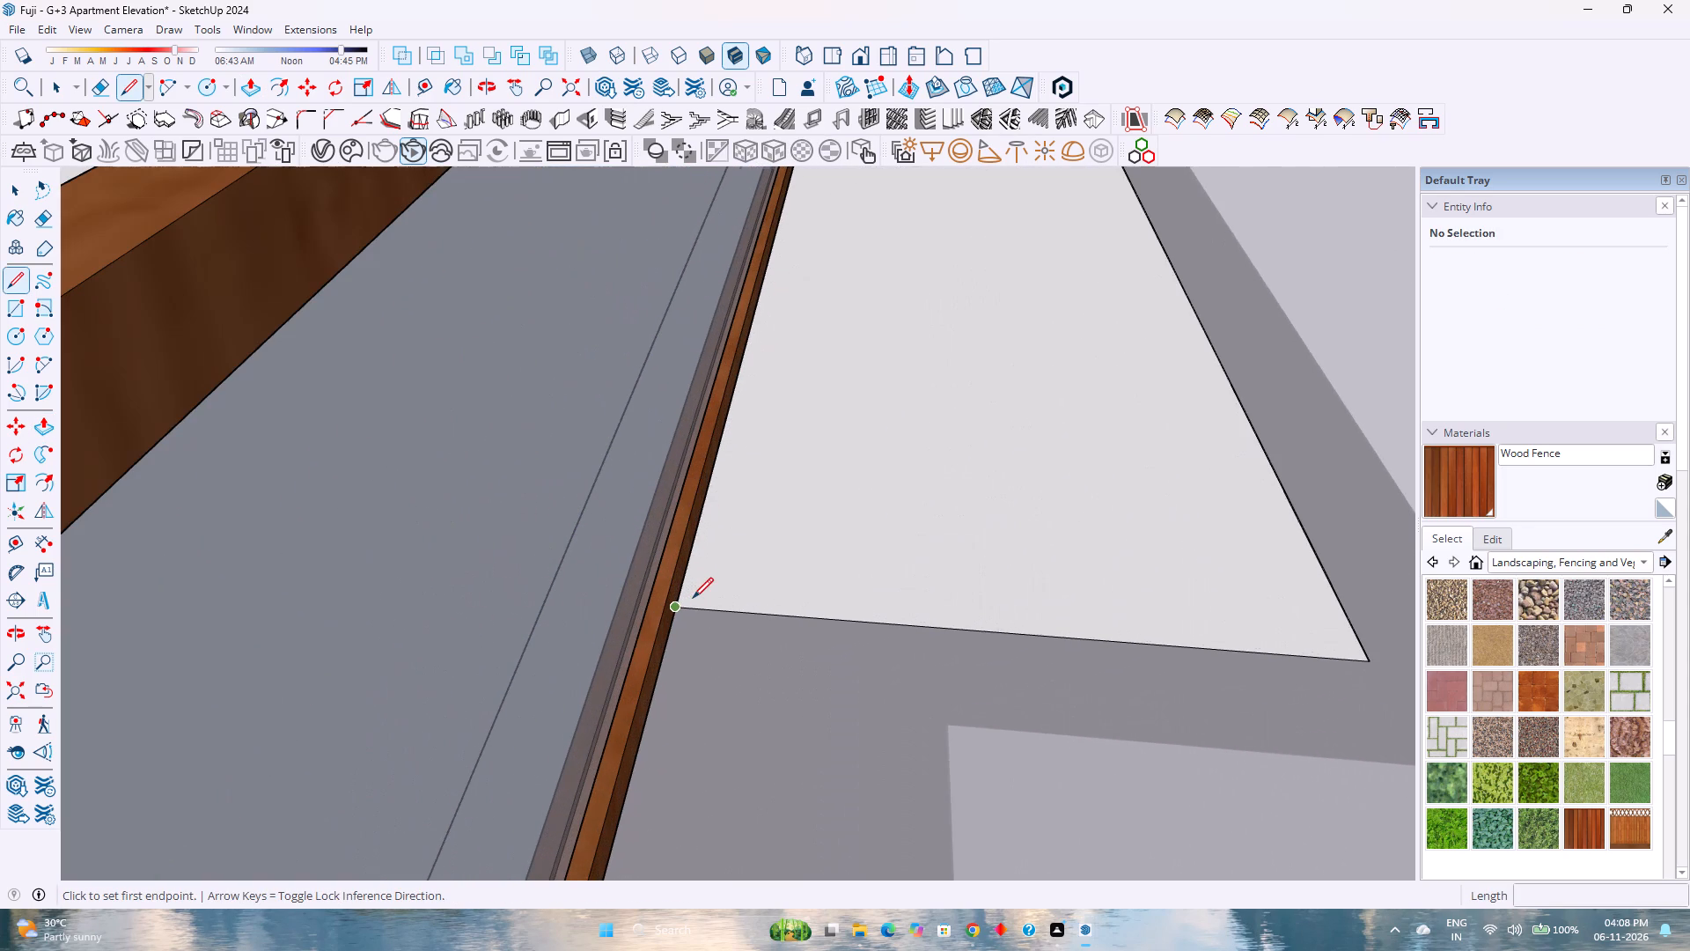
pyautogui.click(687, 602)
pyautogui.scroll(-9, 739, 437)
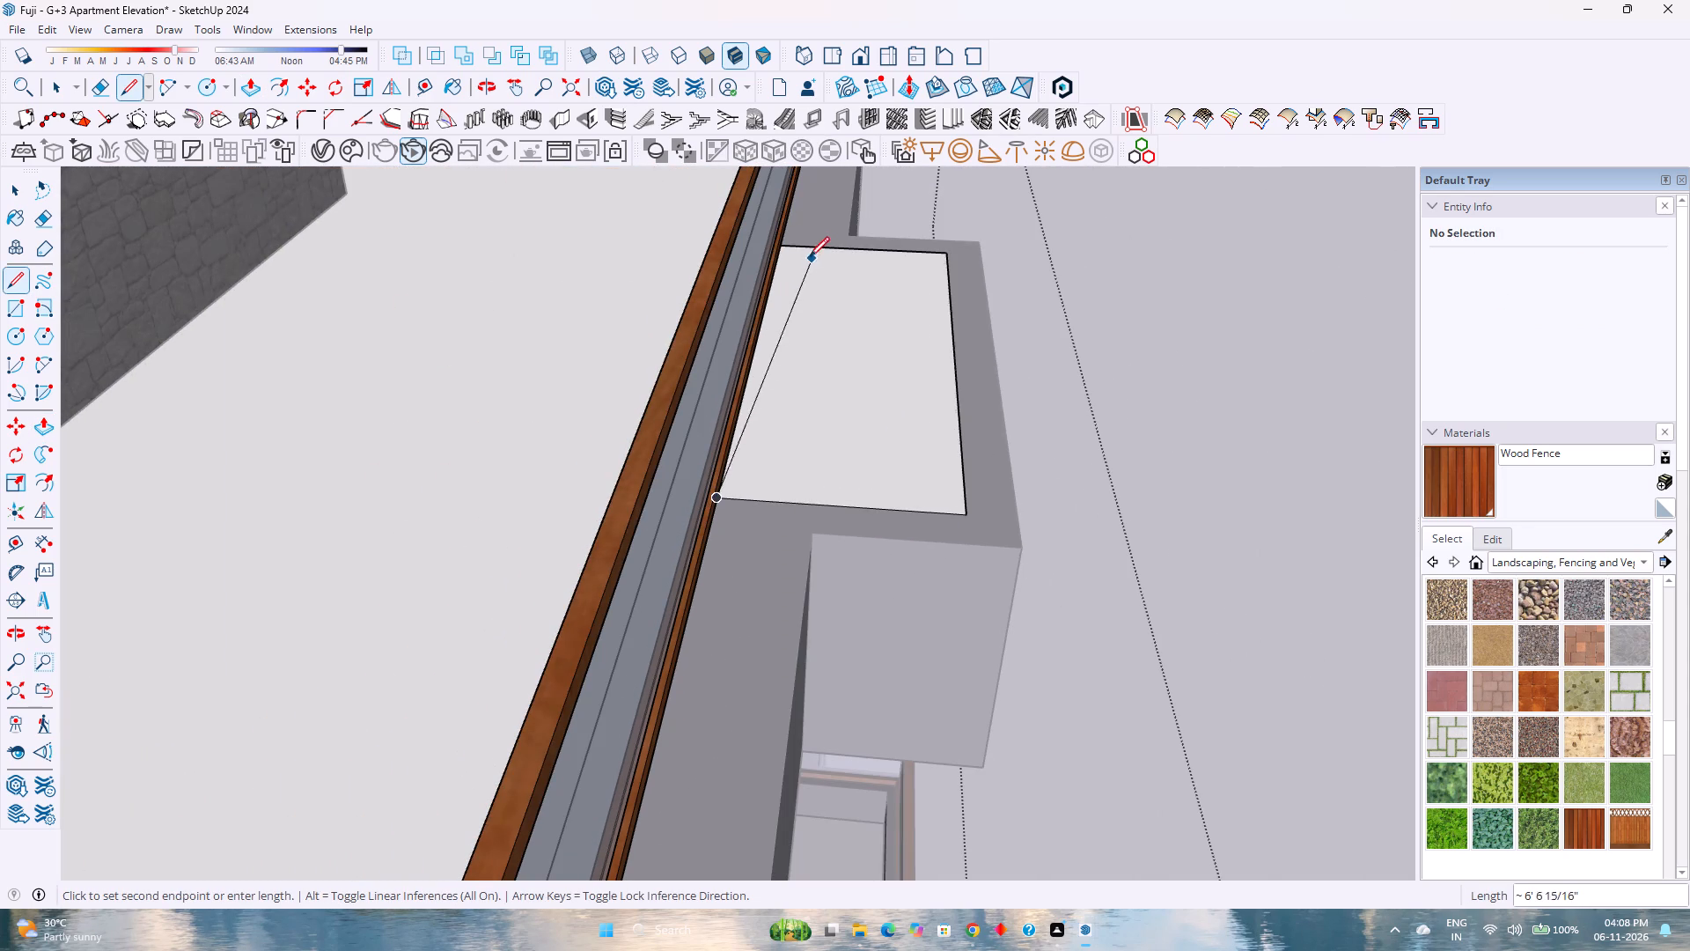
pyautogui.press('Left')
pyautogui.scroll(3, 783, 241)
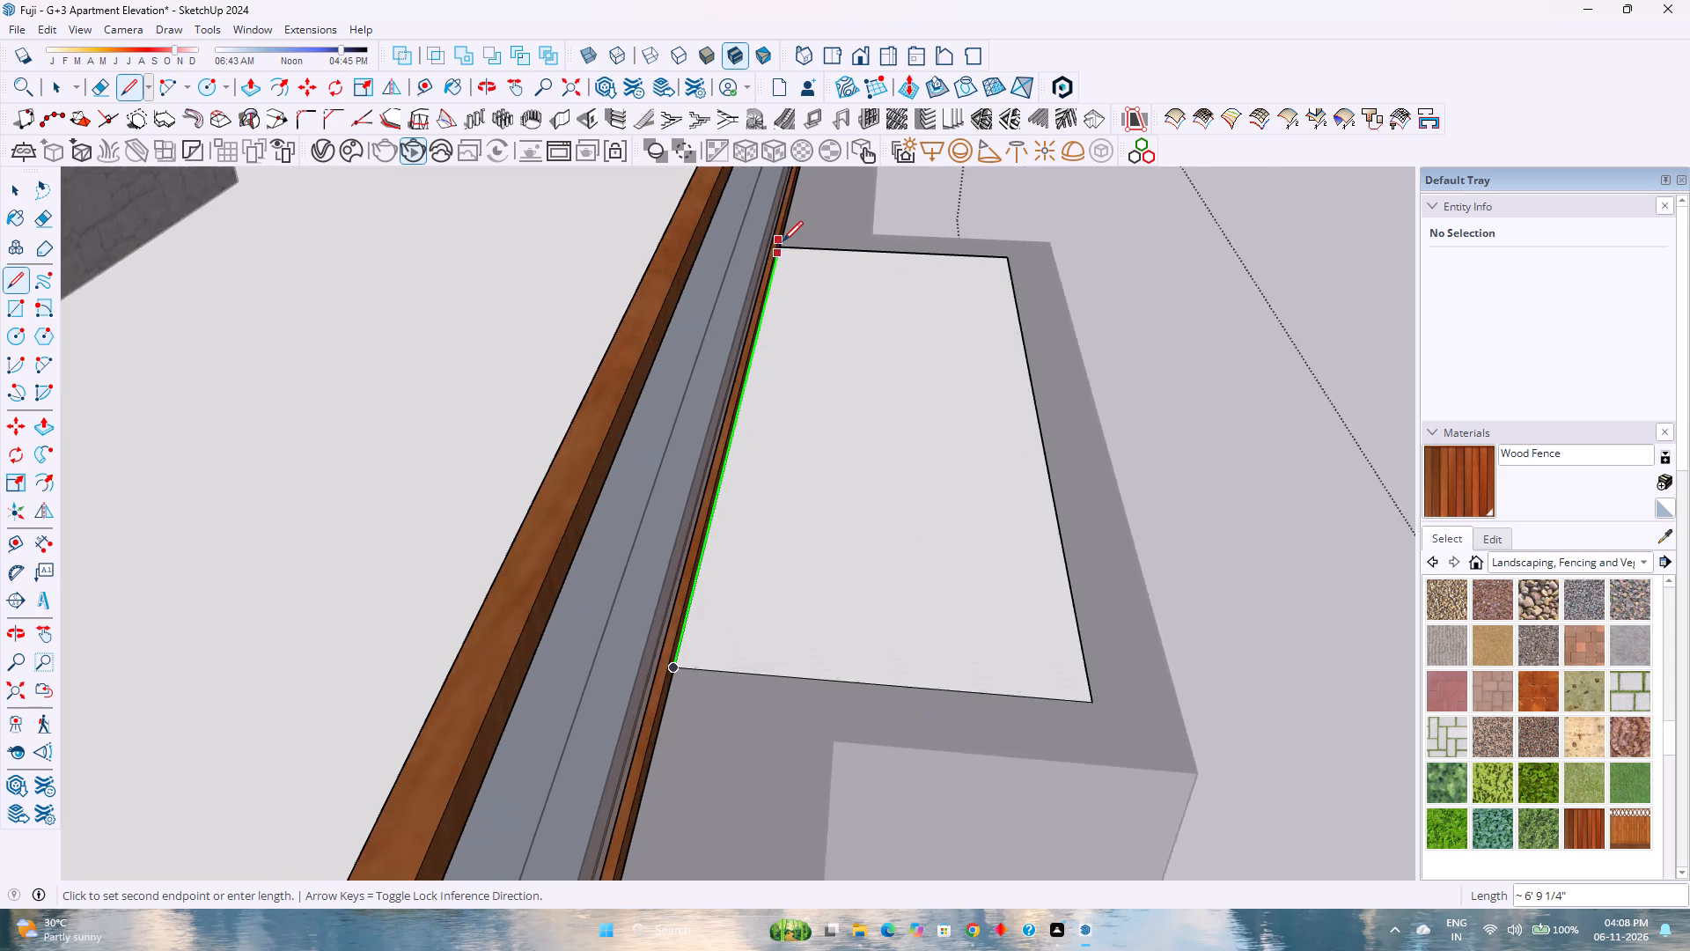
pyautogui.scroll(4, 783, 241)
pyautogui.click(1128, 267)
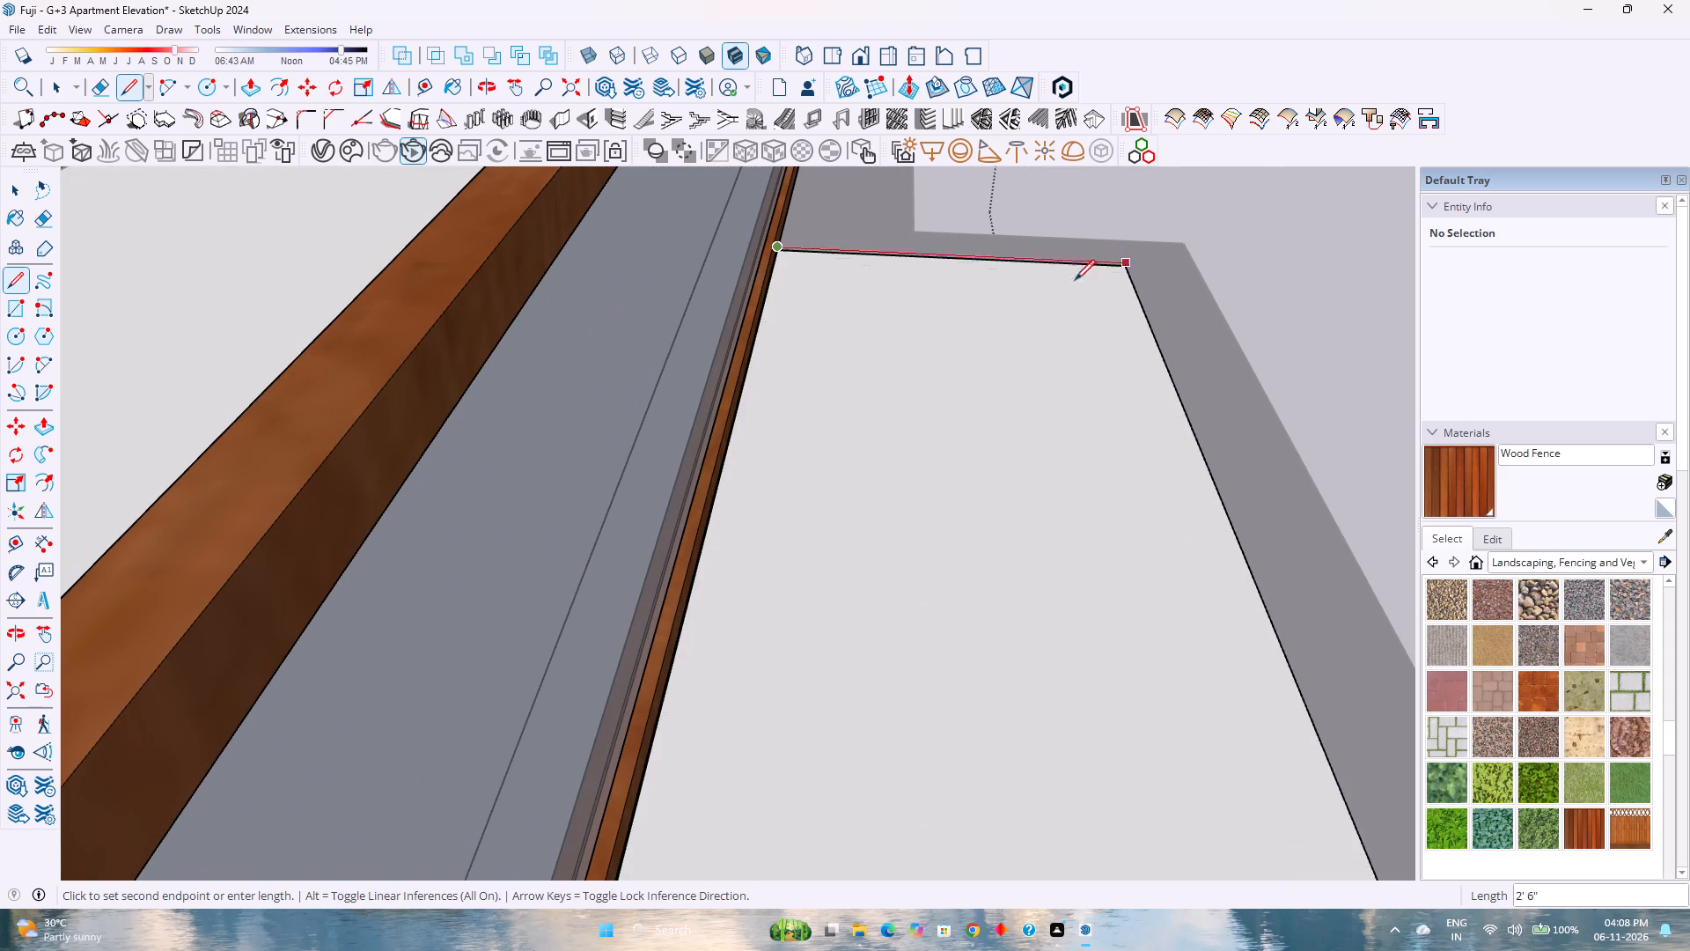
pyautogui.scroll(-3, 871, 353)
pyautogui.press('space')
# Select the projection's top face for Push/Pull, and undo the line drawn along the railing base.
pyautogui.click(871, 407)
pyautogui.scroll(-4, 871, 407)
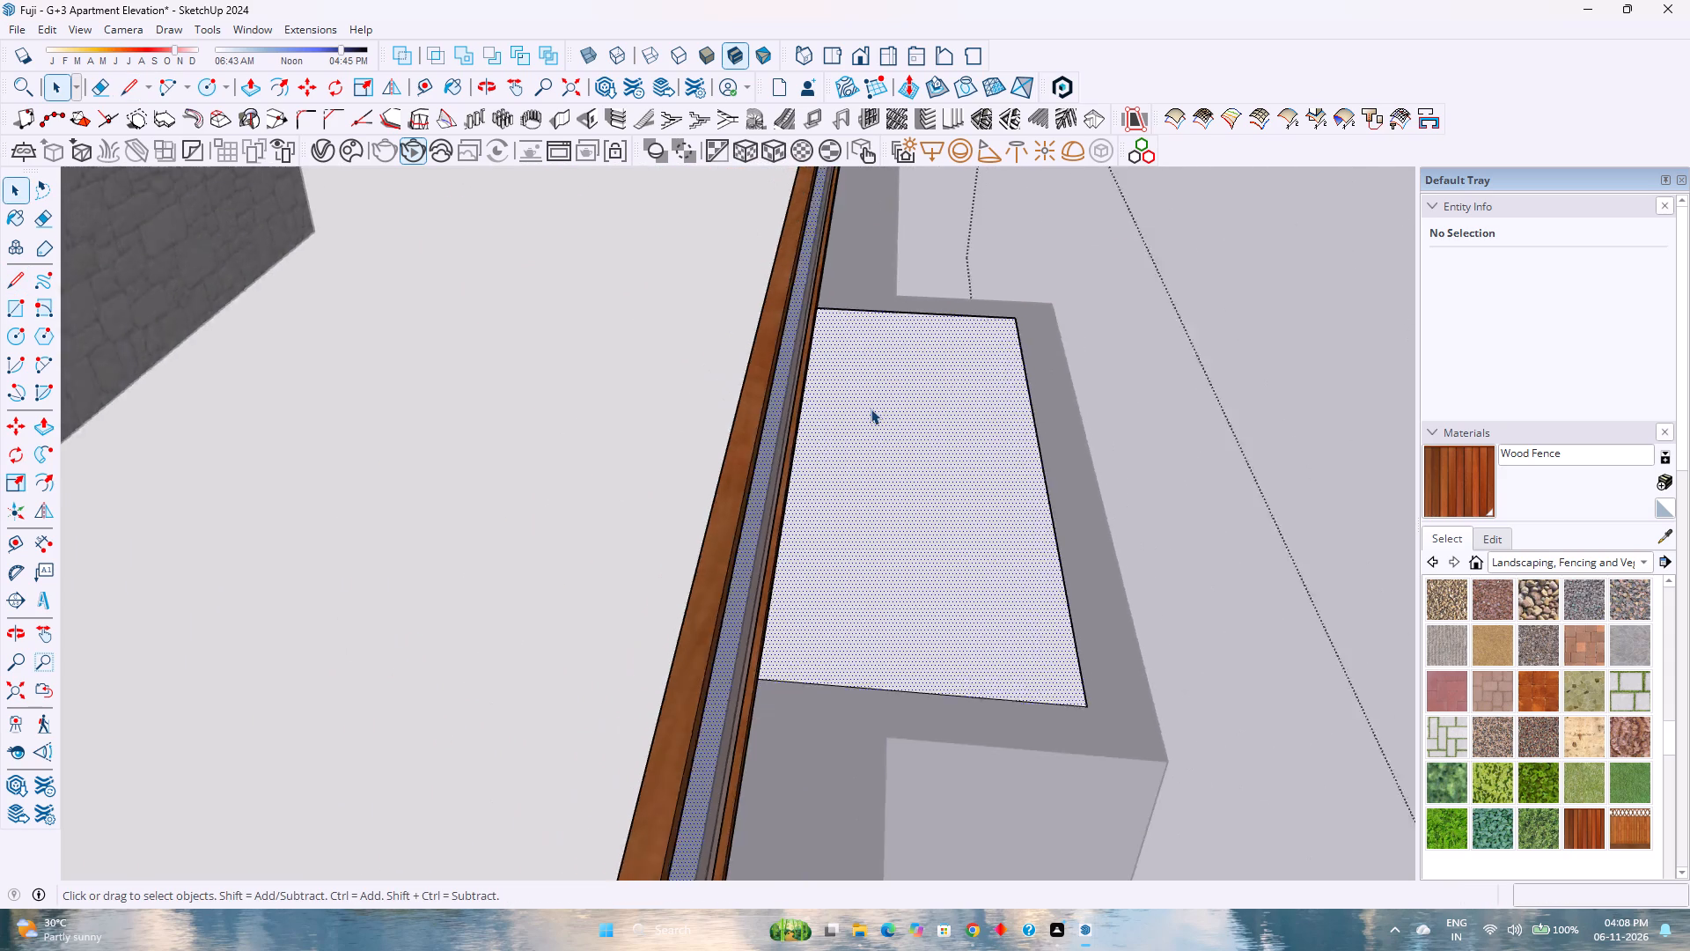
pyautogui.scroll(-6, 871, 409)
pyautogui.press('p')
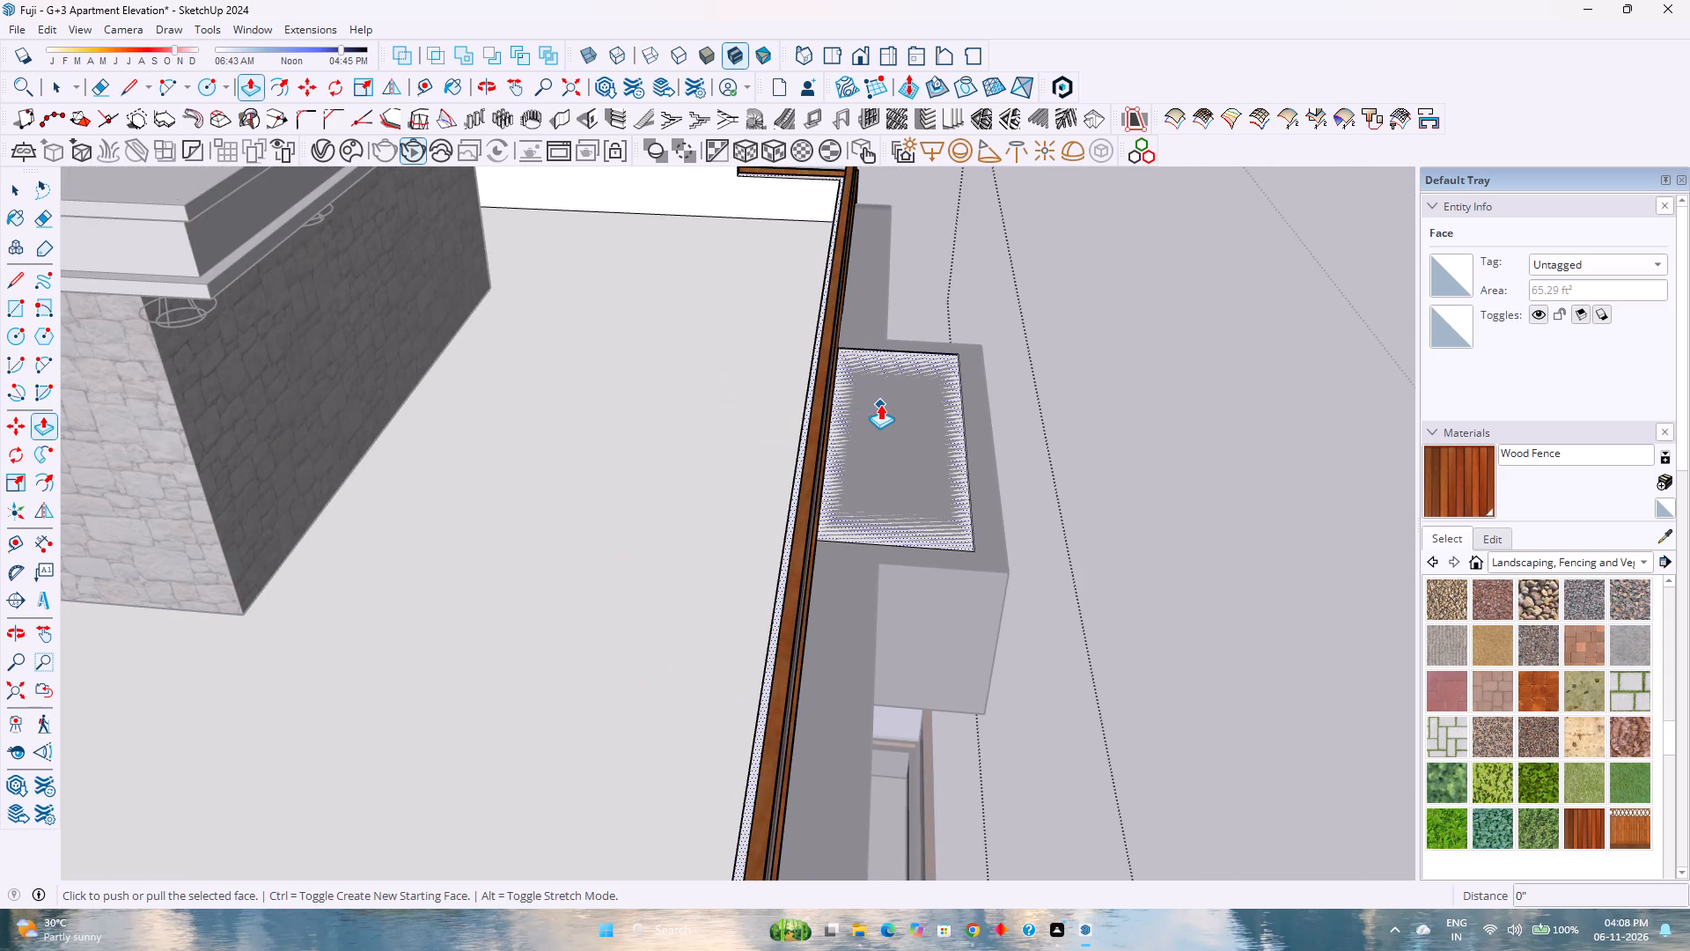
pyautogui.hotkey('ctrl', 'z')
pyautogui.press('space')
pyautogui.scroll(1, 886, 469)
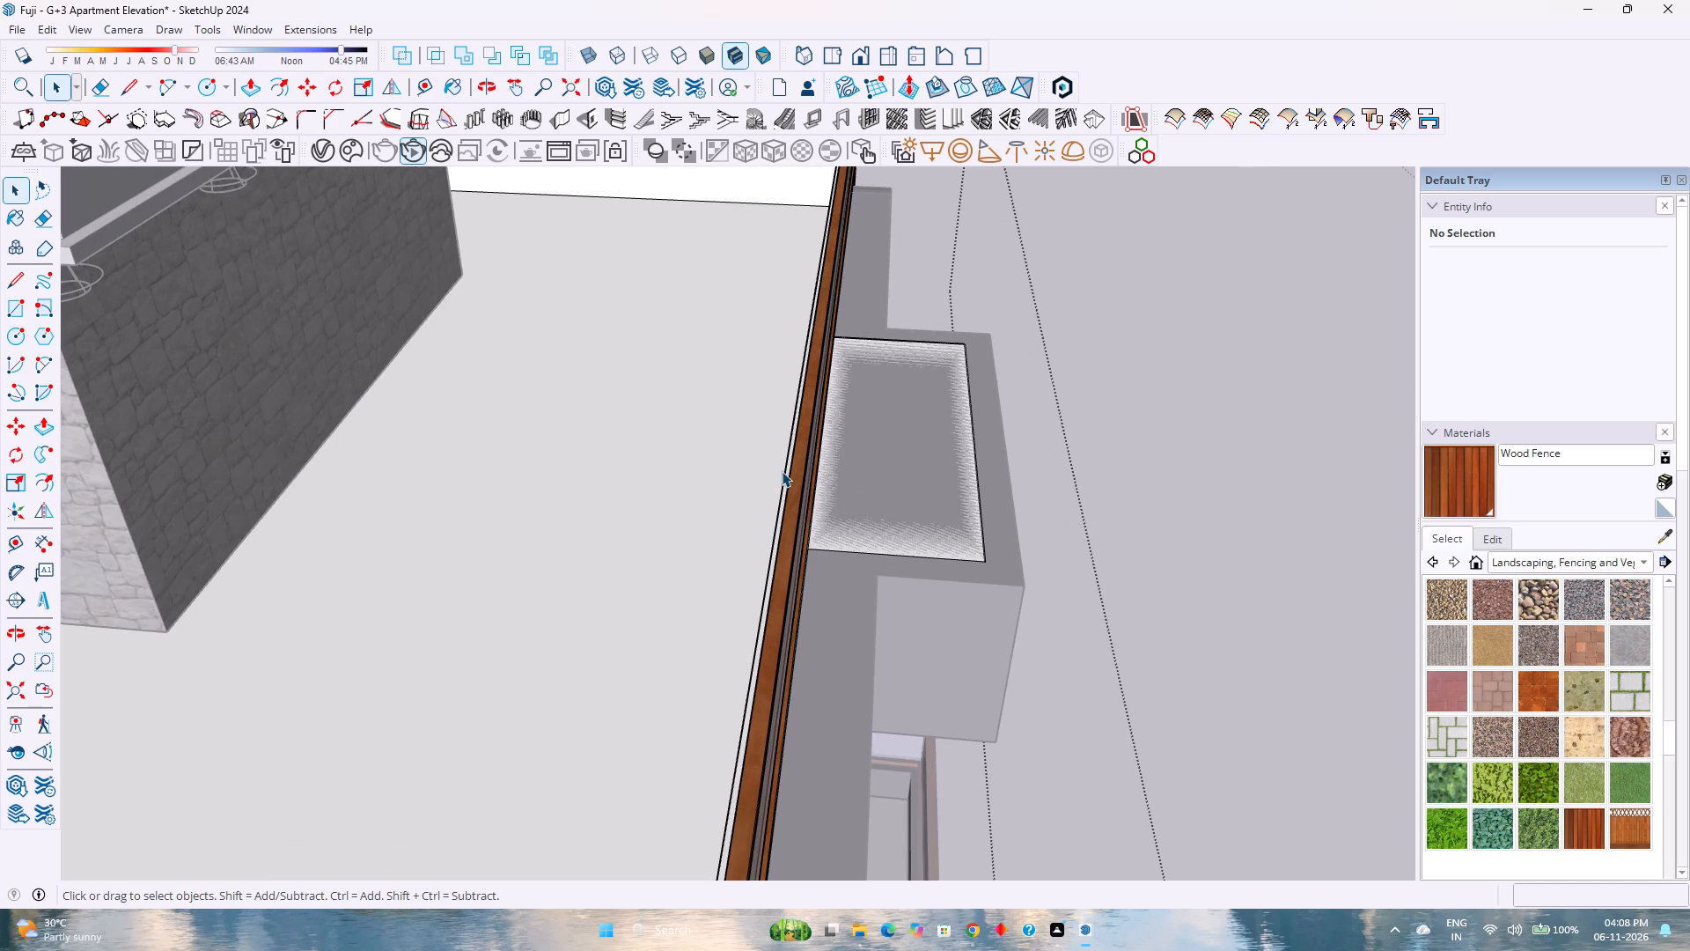
# Hide the wood-capped terrace railing that runs along the edge beside the top projection.
pyautogui.click(801, 461)
pyautogui.rightClick(801, 461)
pyautogui.click(859, 519)
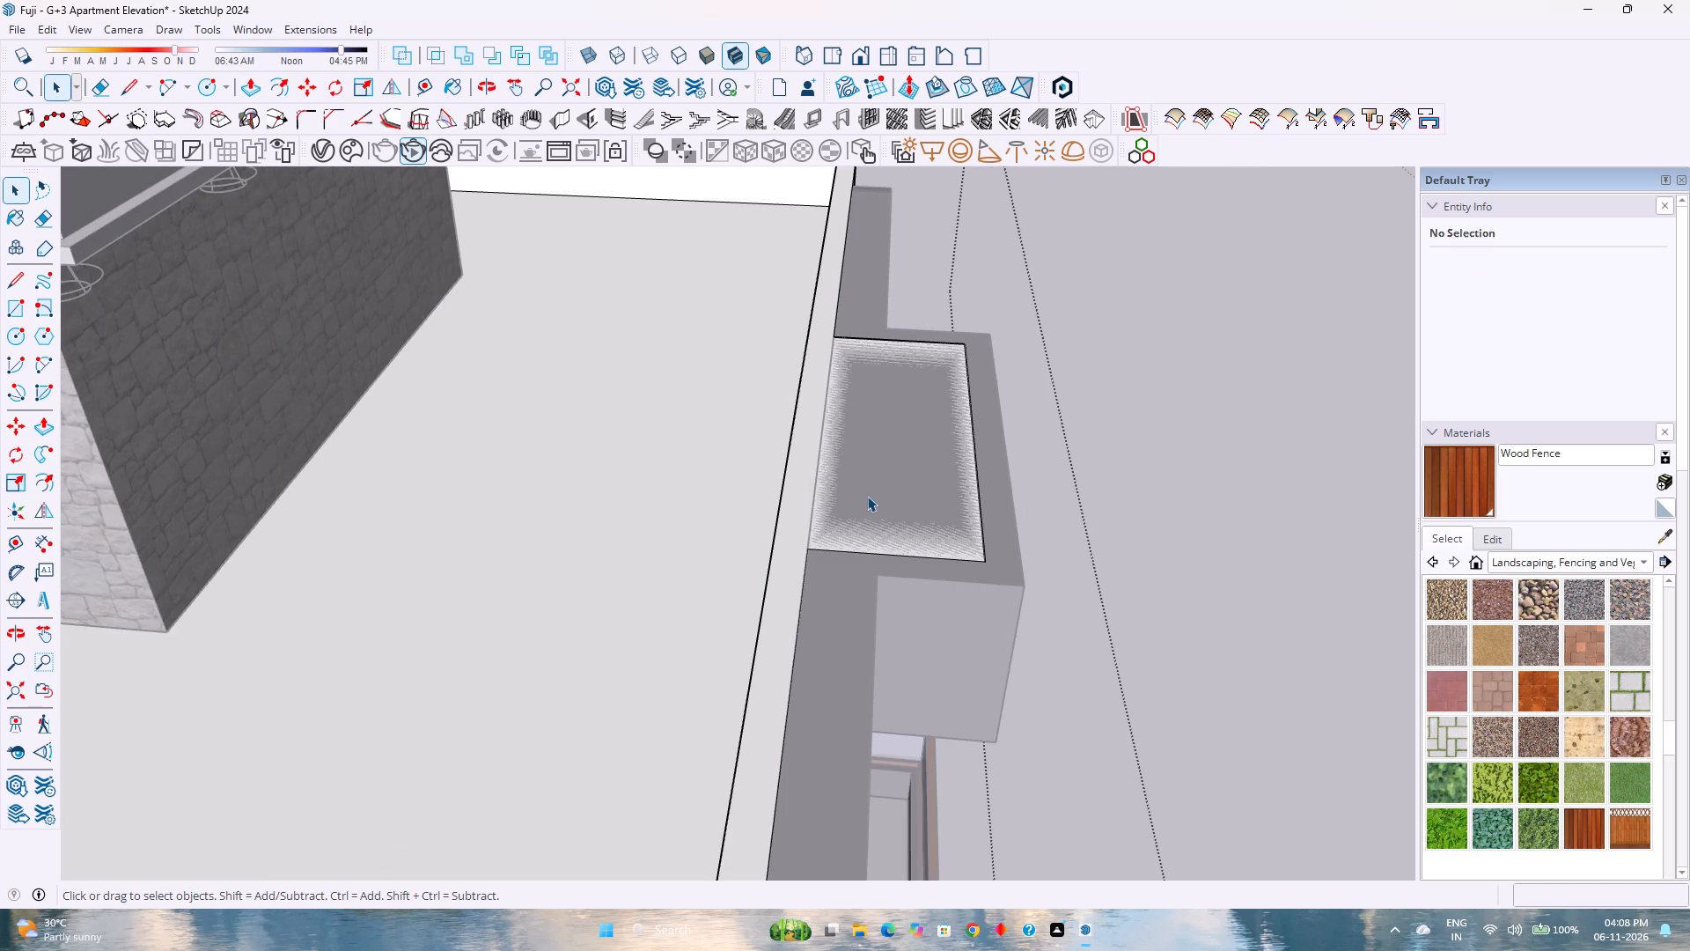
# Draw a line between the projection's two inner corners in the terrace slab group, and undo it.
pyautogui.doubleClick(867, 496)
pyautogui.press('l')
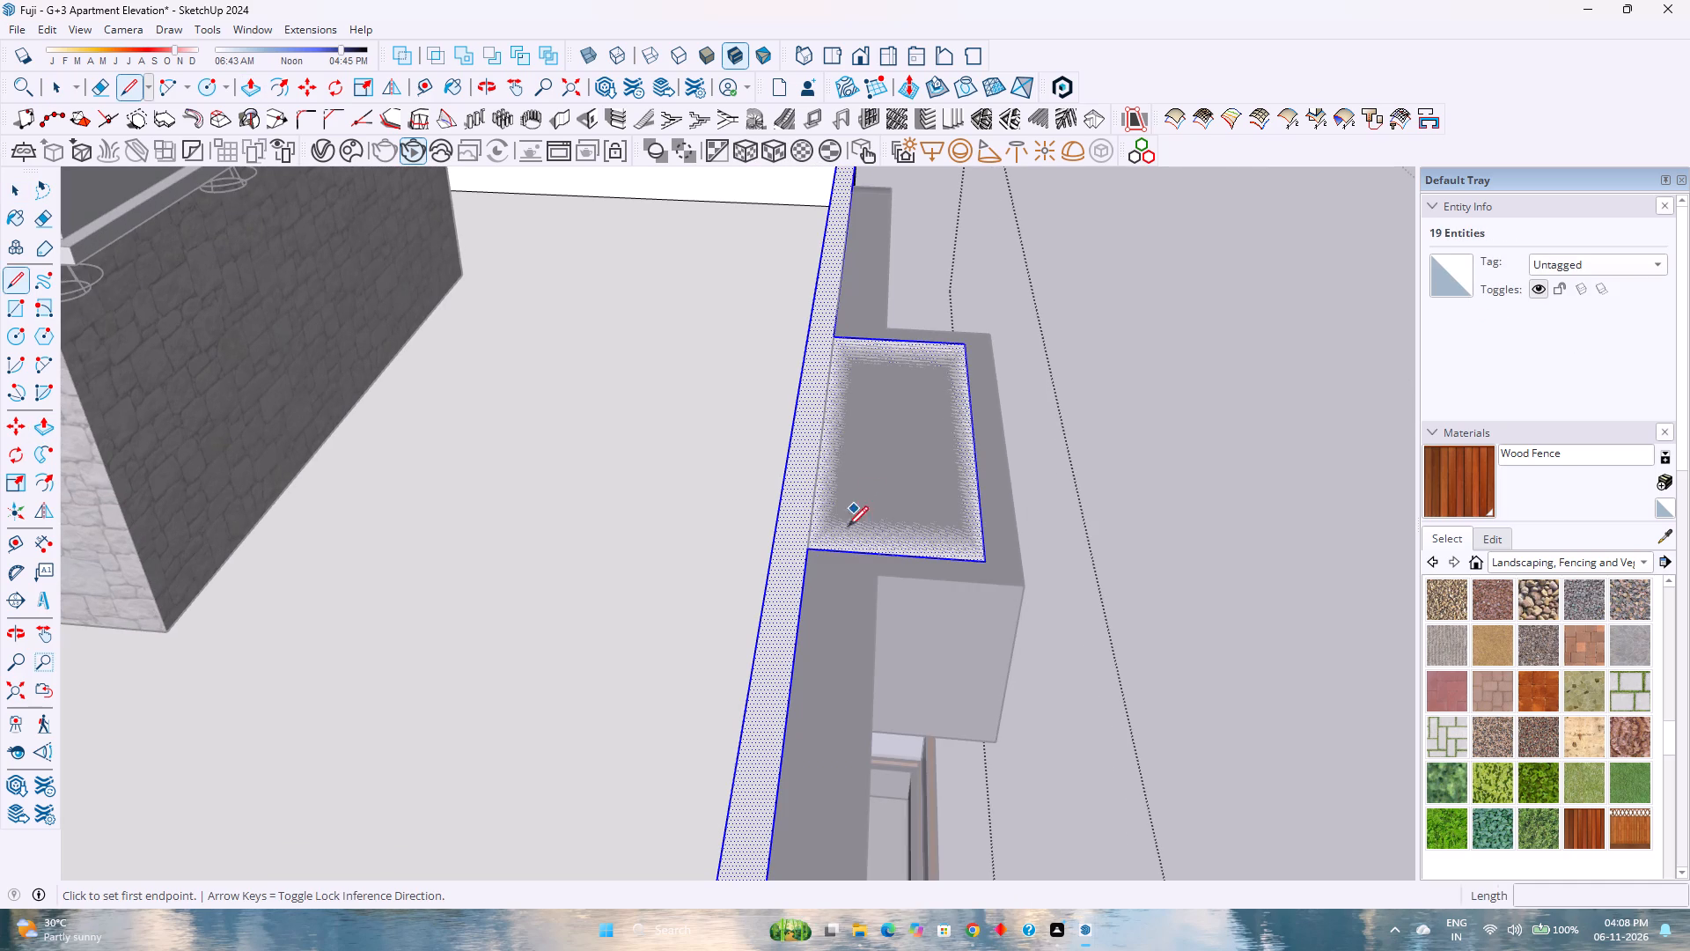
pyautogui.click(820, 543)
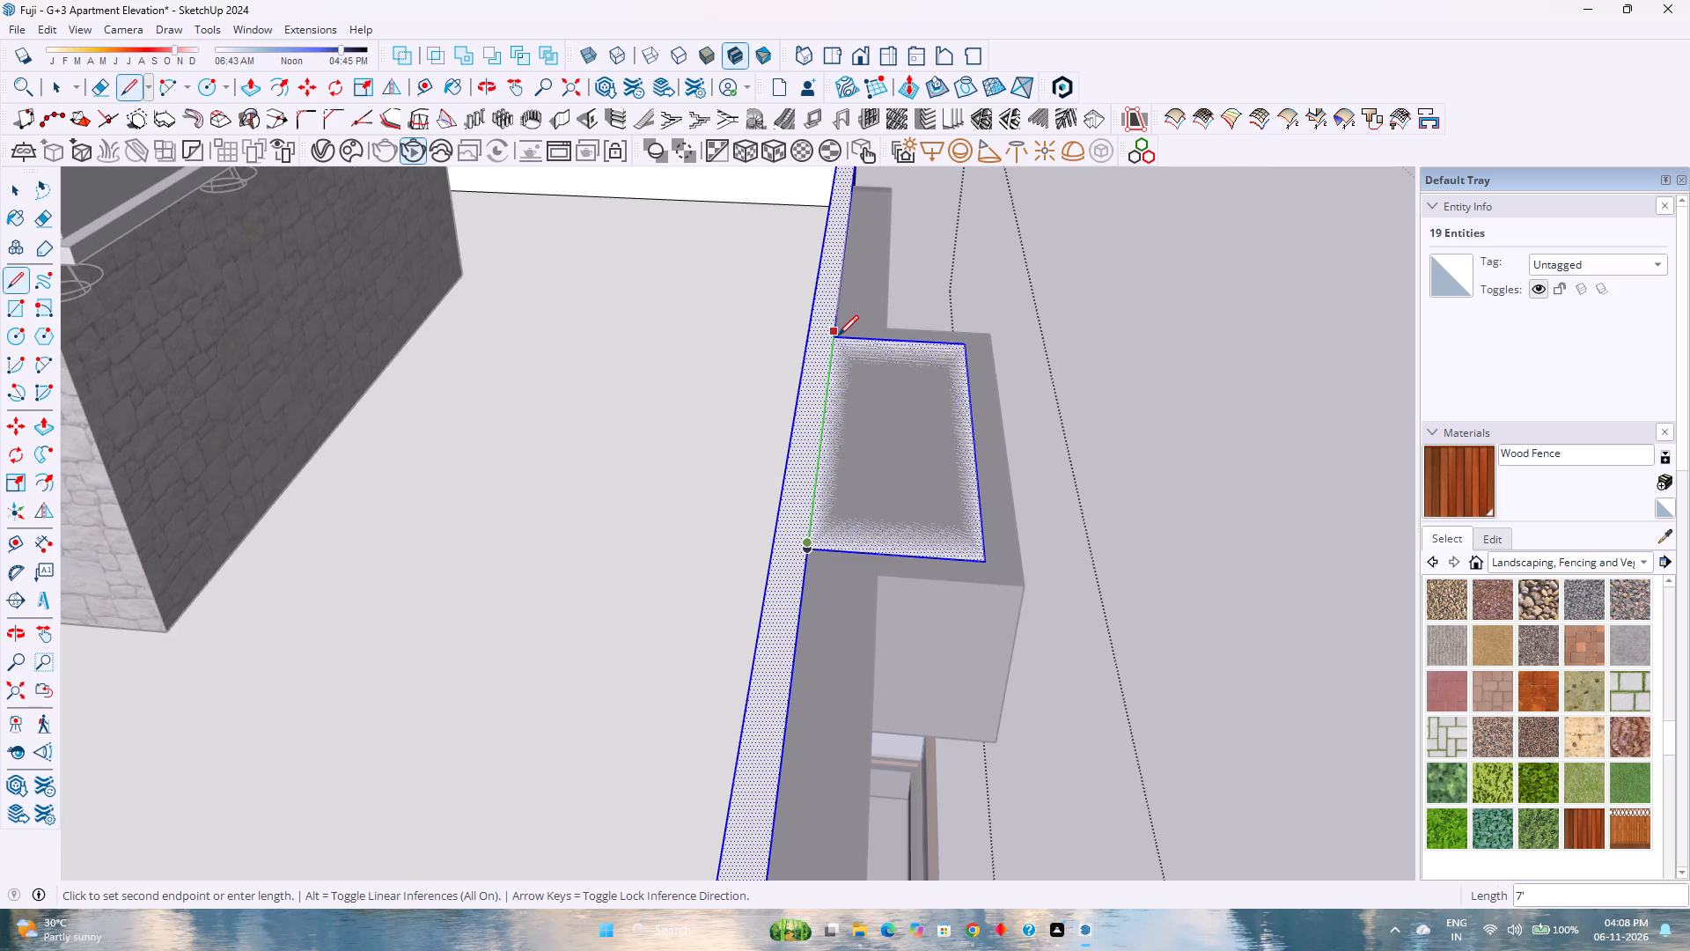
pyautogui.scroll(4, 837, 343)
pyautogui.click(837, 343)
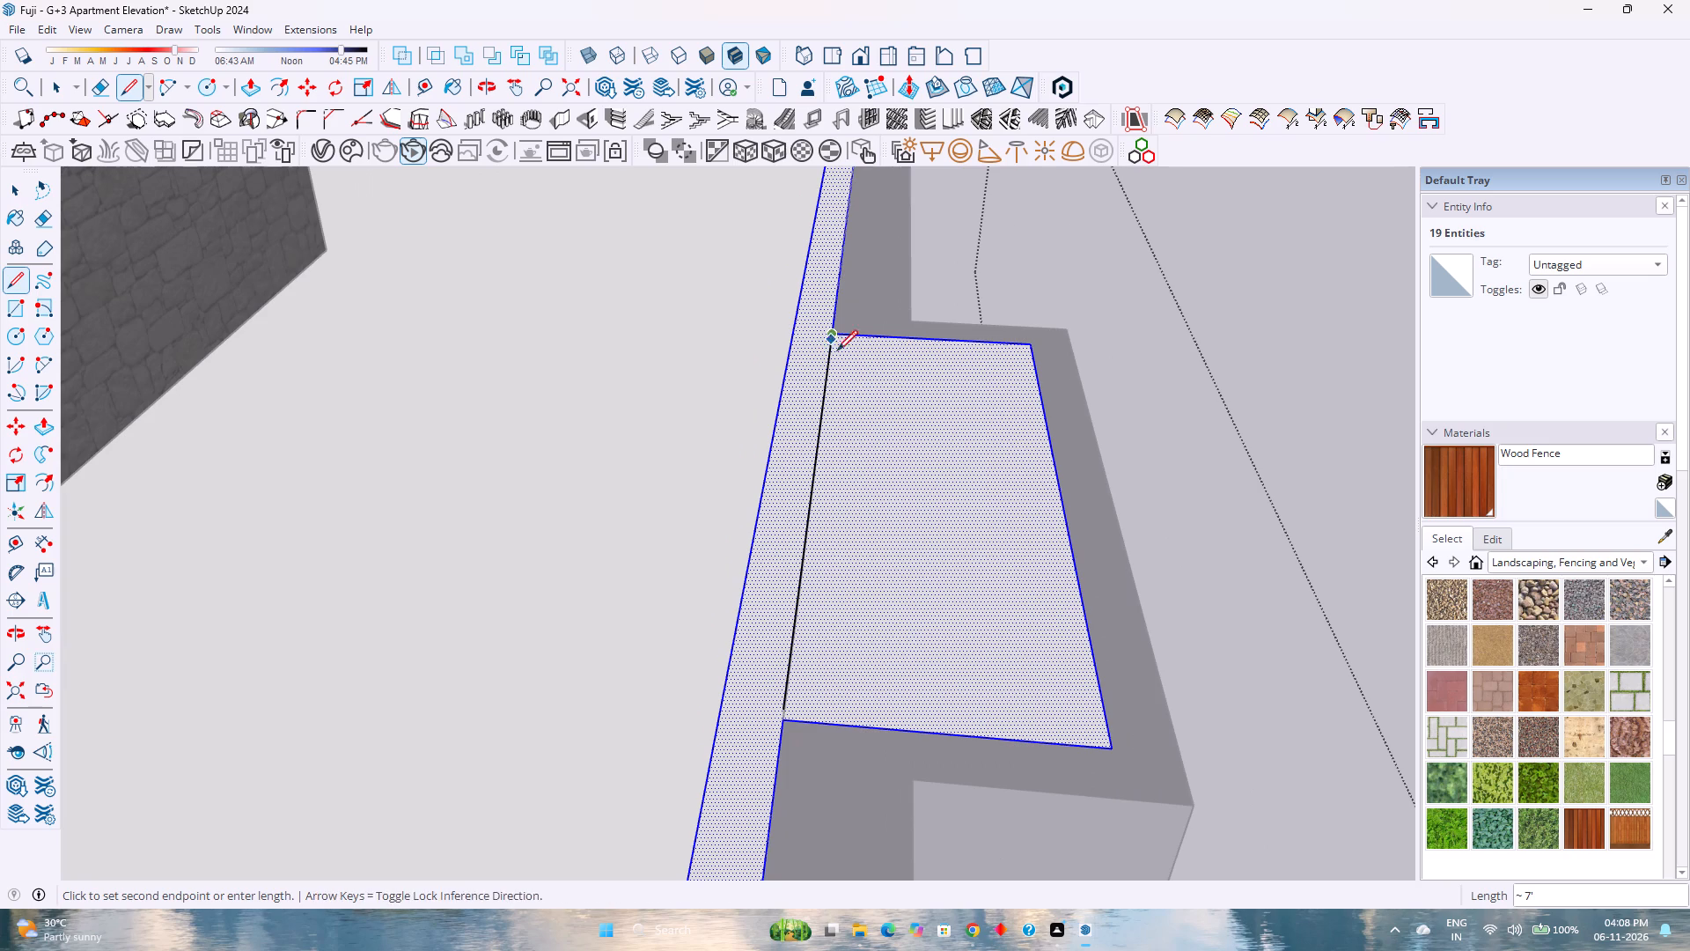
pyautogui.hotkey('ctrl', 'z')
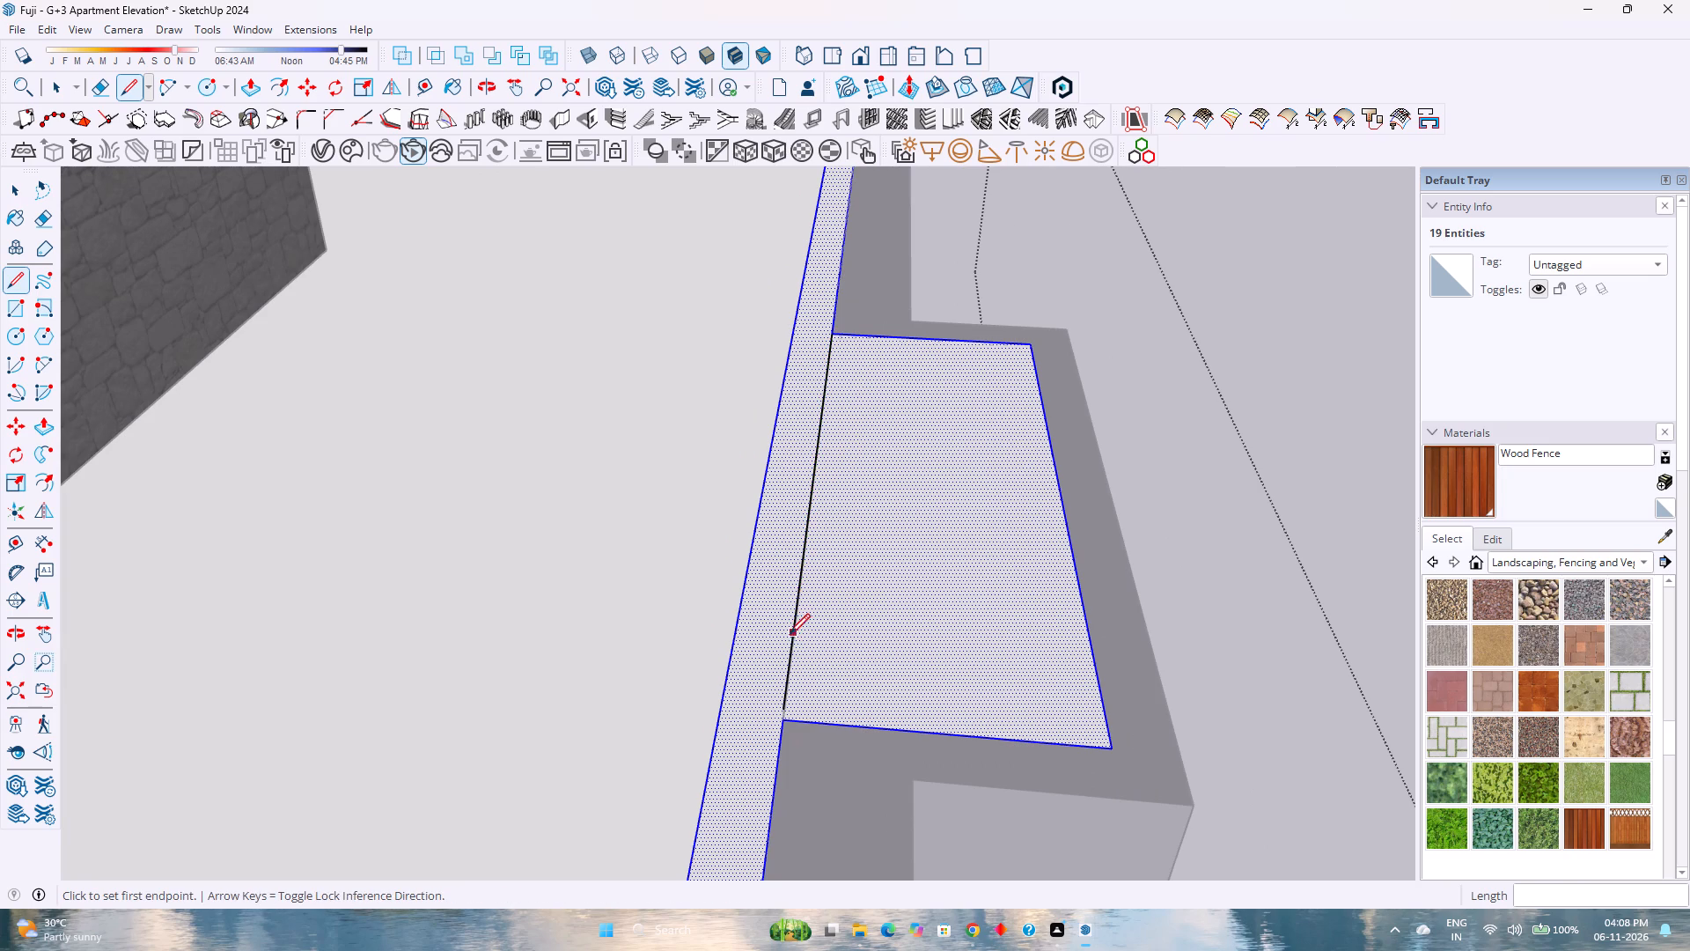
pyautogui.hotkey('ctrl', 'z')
# Draw a 7' line along the green axis between the projection's two inner corners, separating its top face from the slab edge strip.
pyautogui.click(790, 715)
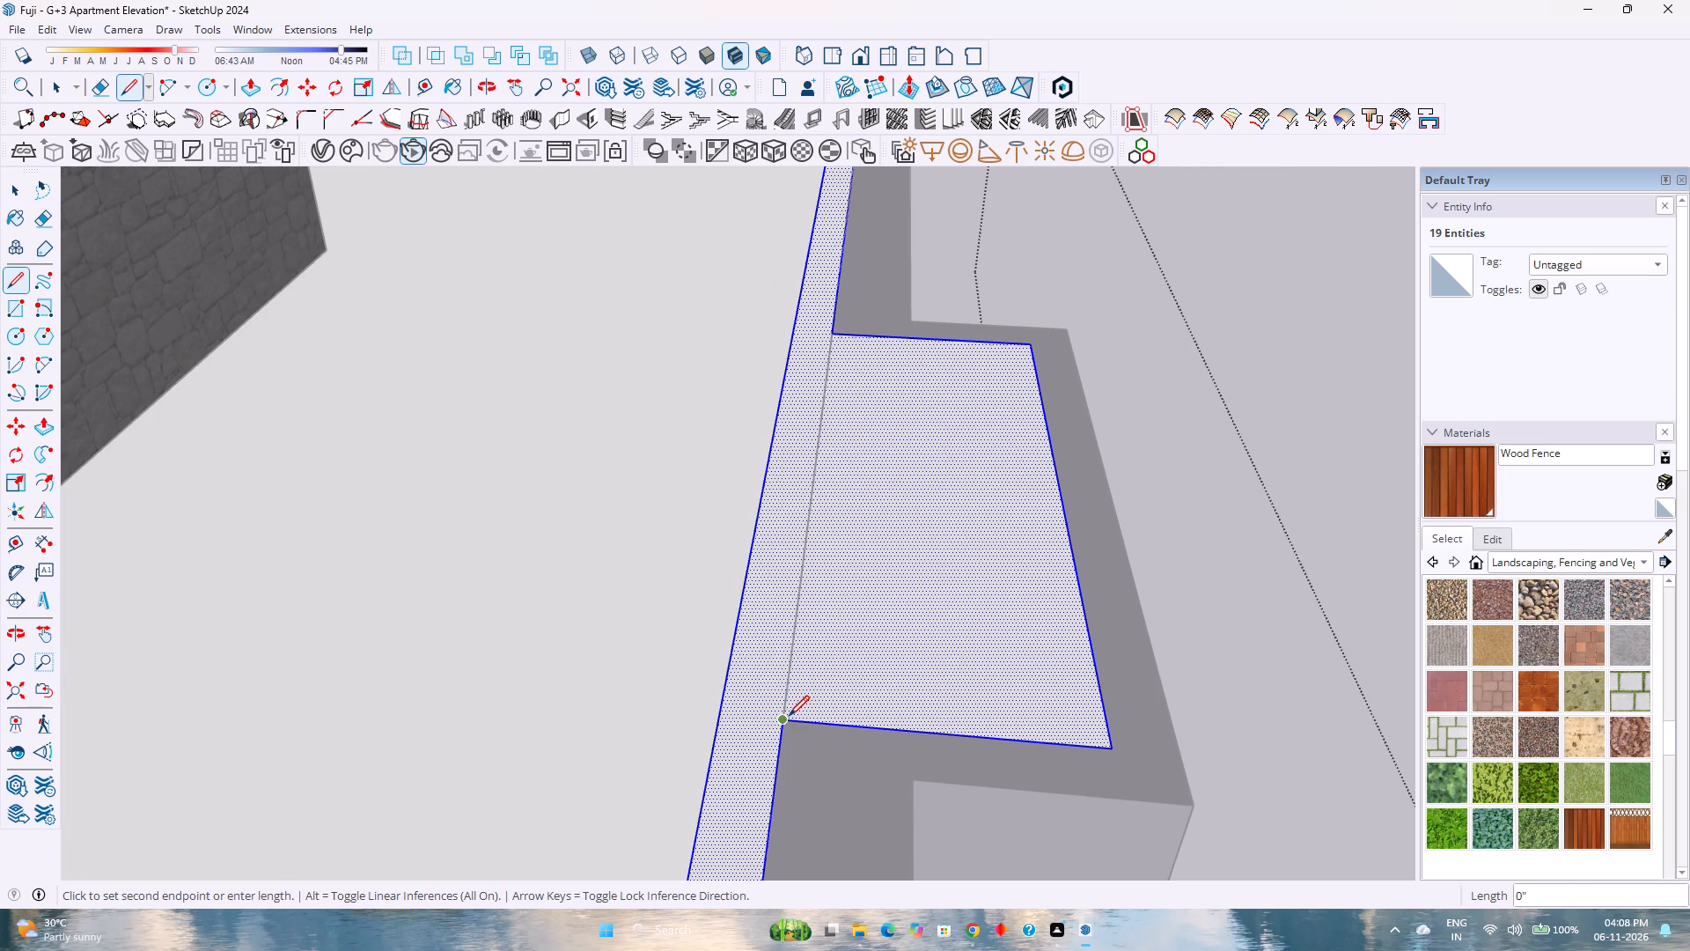
pyautogui.click(839, 334)
pyautogui.press('space')
pyautogui.press('Escape')
# Reopen the terrace slab group and push the projection's separated top face down 6".
pyautogui.click(914, 566)
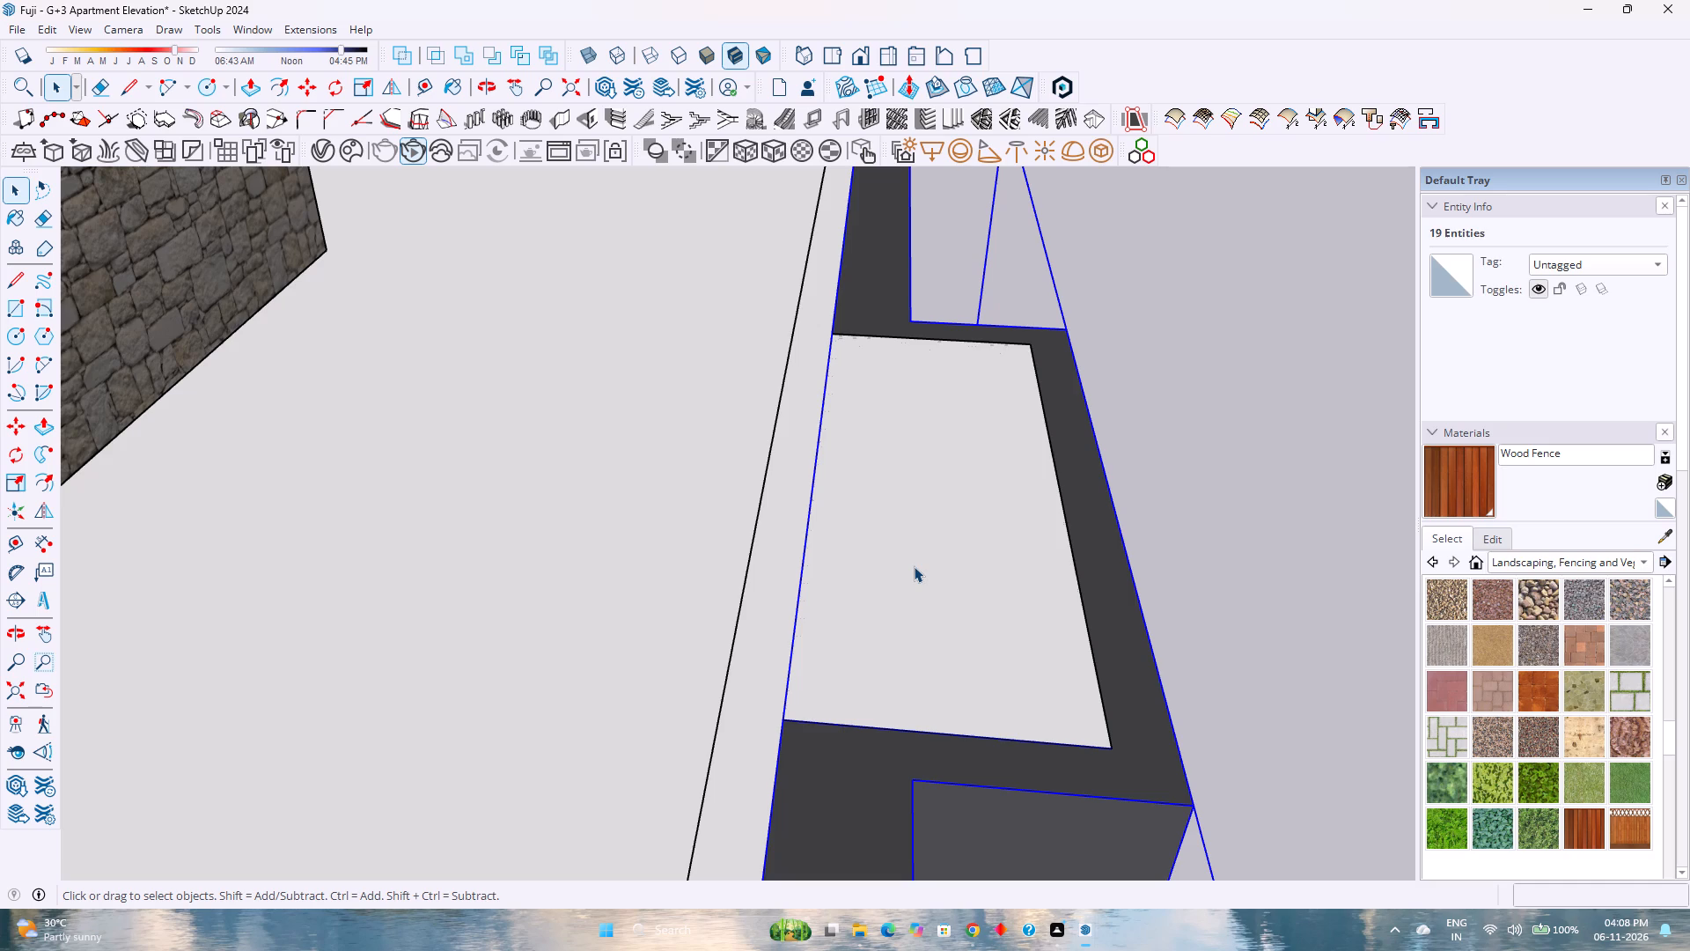
pyautogui.click(910, 571)
pyautogui.doubleClick(780, 613)
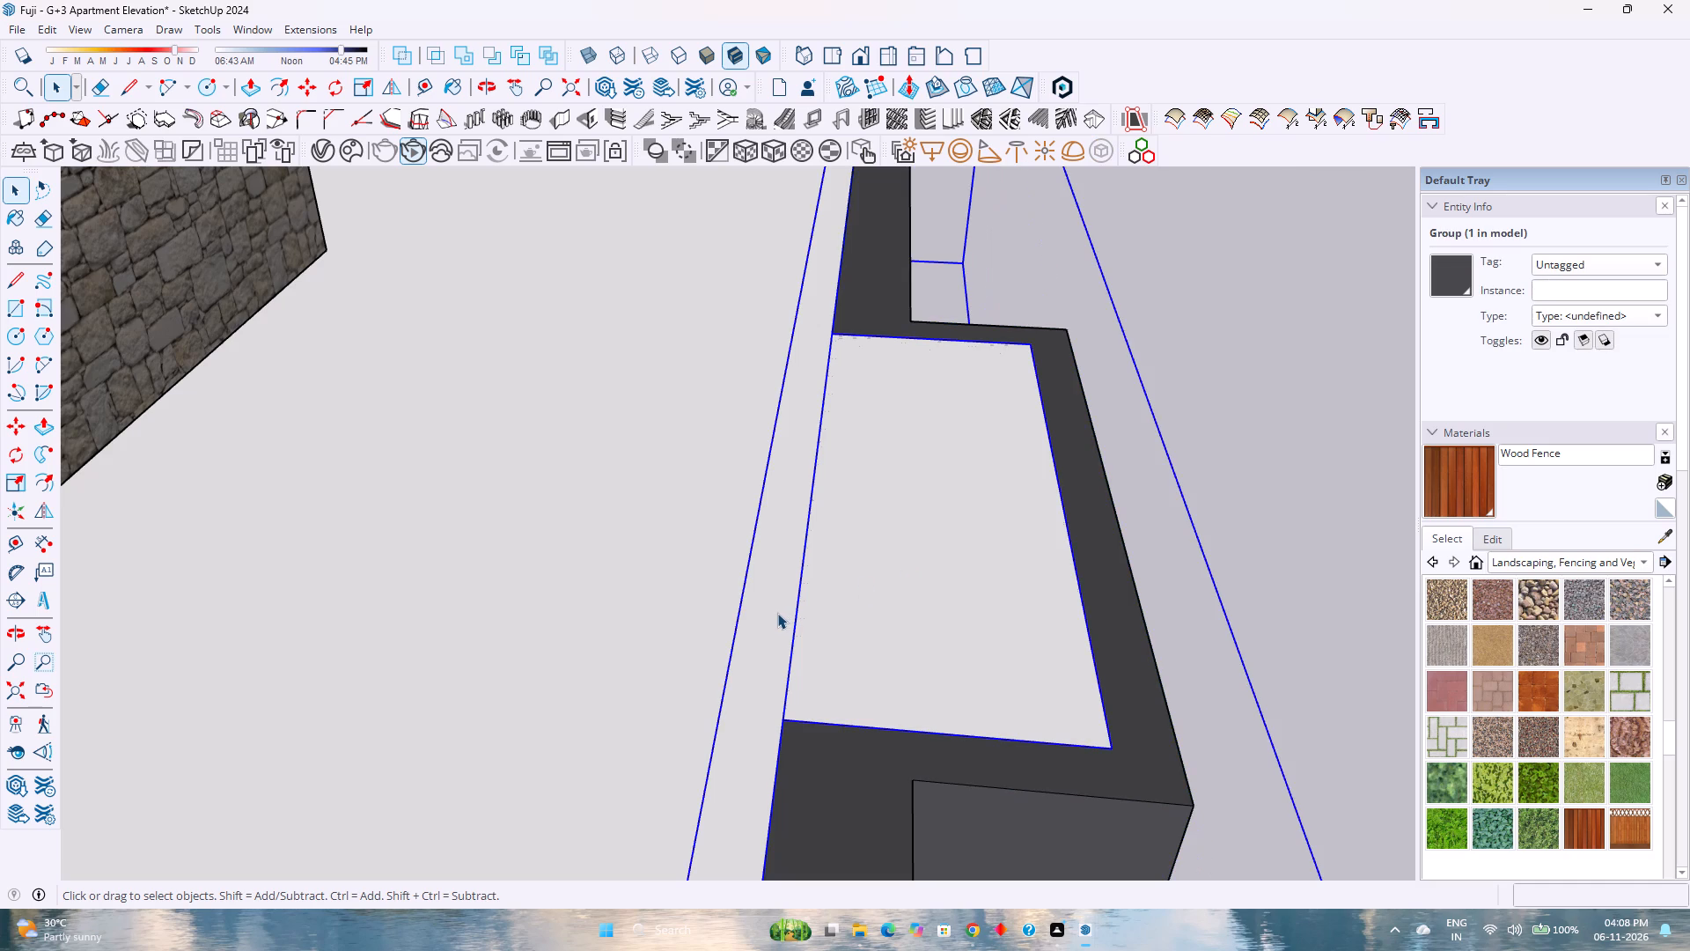
pyautogui.click(777, 613)
pyautogui.click(860, 604)
pyautogui.press('p')
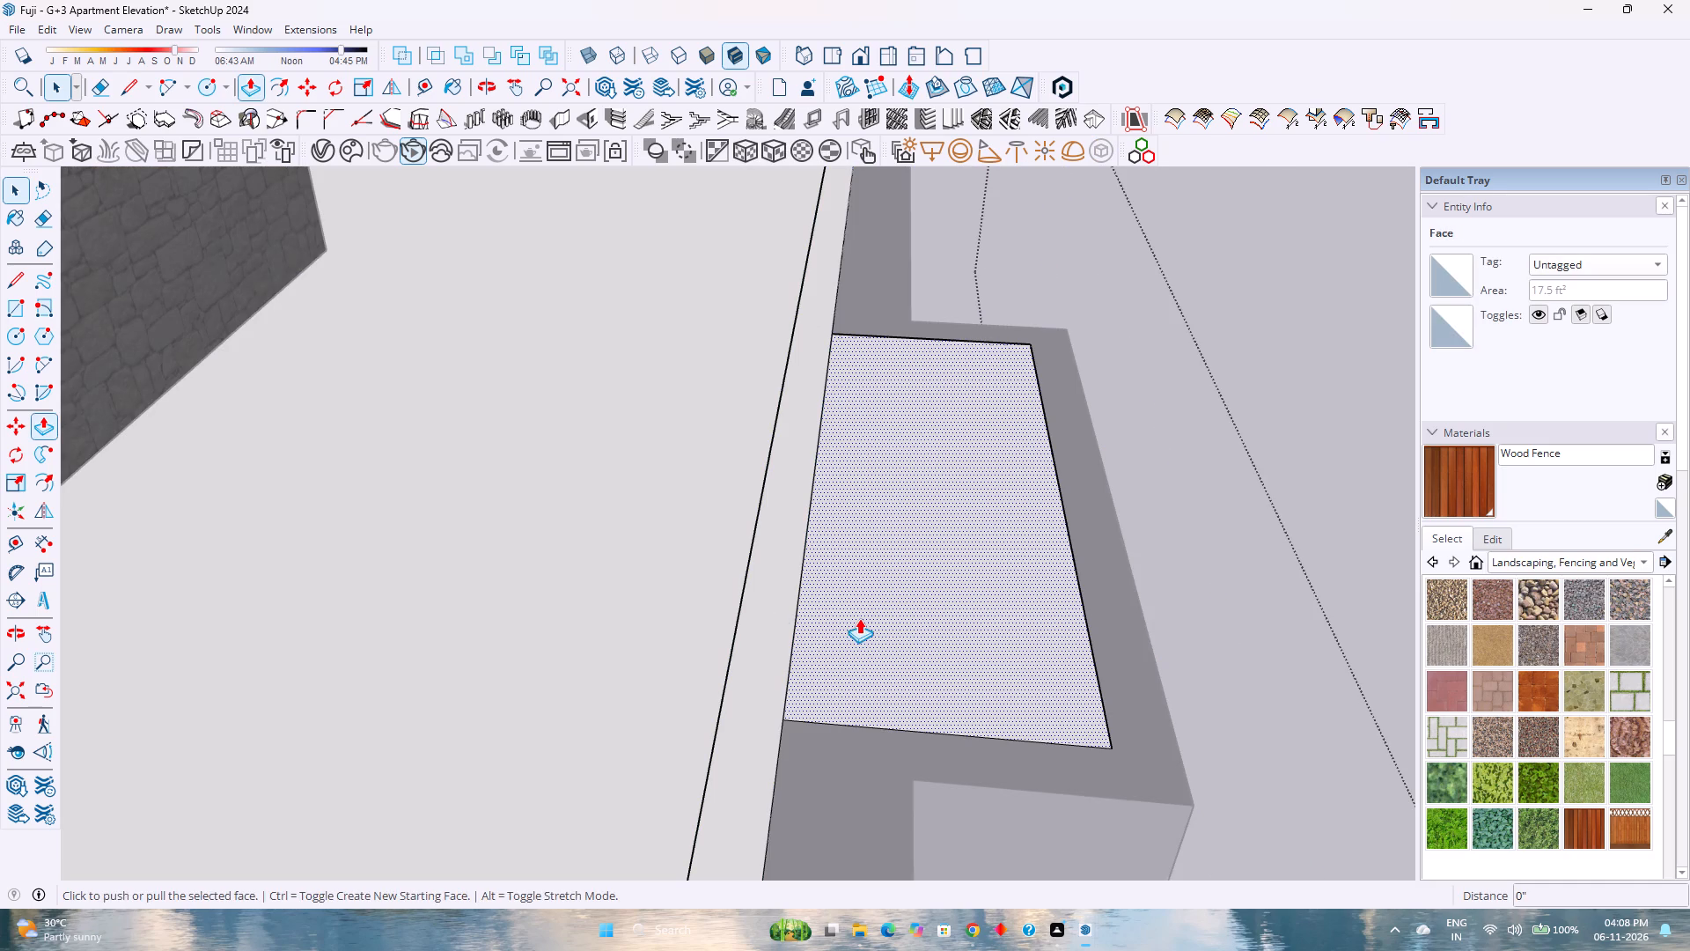
pyautogui.click(859, 618)
pyautogui.middleClick(906, 697)
pyautogui.moveTo(905, 697); pyautogui.dragTo(813, 551, button='middle')
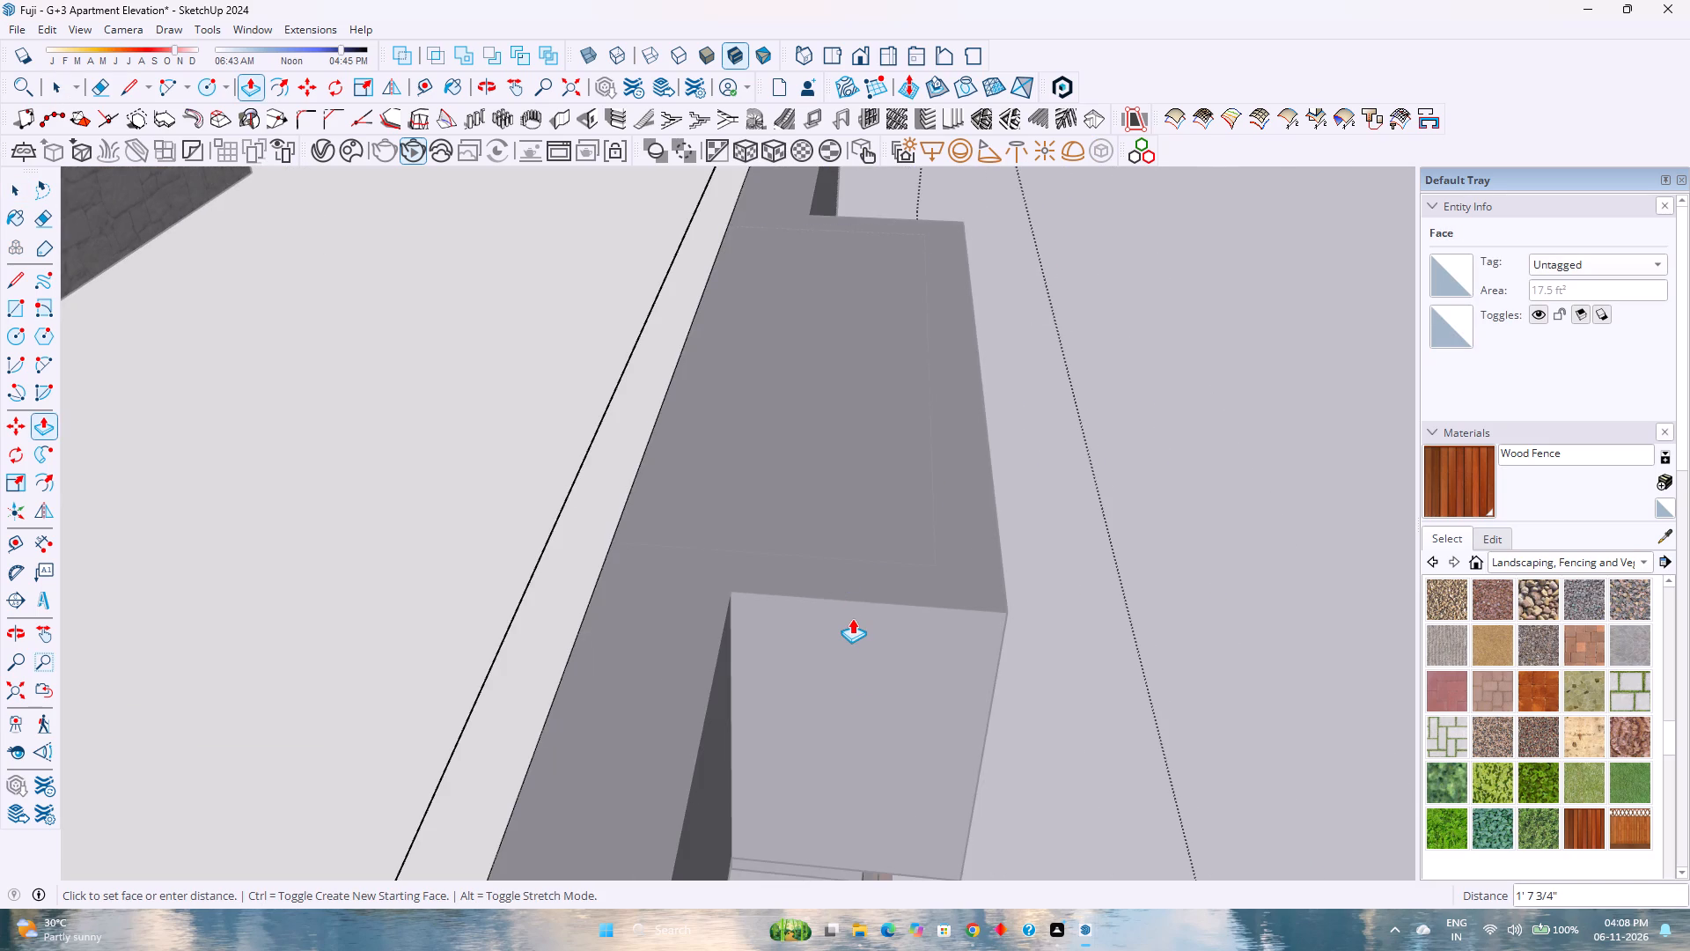
pyautogui.press('6')
pyautogui.press('Return')
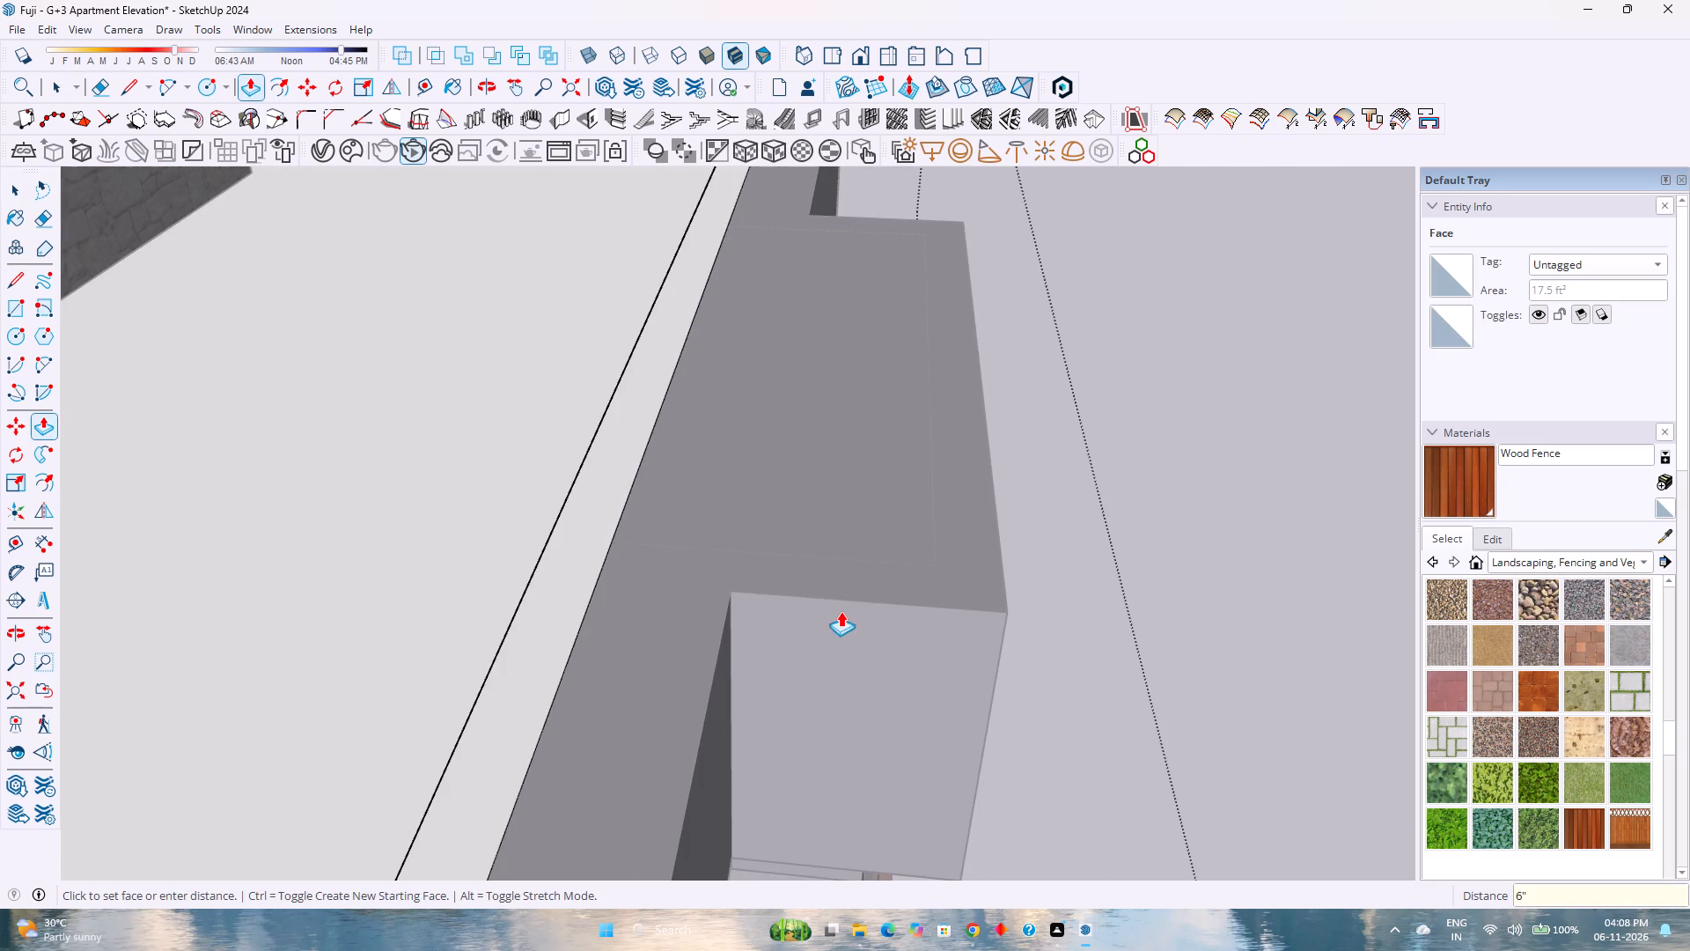
pyautogui.press('space')
# Examine the side projection and the adjoining terrace slab edge from below and above.
pyautogui.scroll(-4, 840, 609)
pyautogui.moveTo(878, 658); pyautogui.dragTo(657, 388, button='middle')
pyautogui.middleClick(657, 388)
pyautogui.scroll(-4, 666, 365)
pyautogui.moveTo(764, 598); pyautogui.dragTo(851, 392, button='middle')
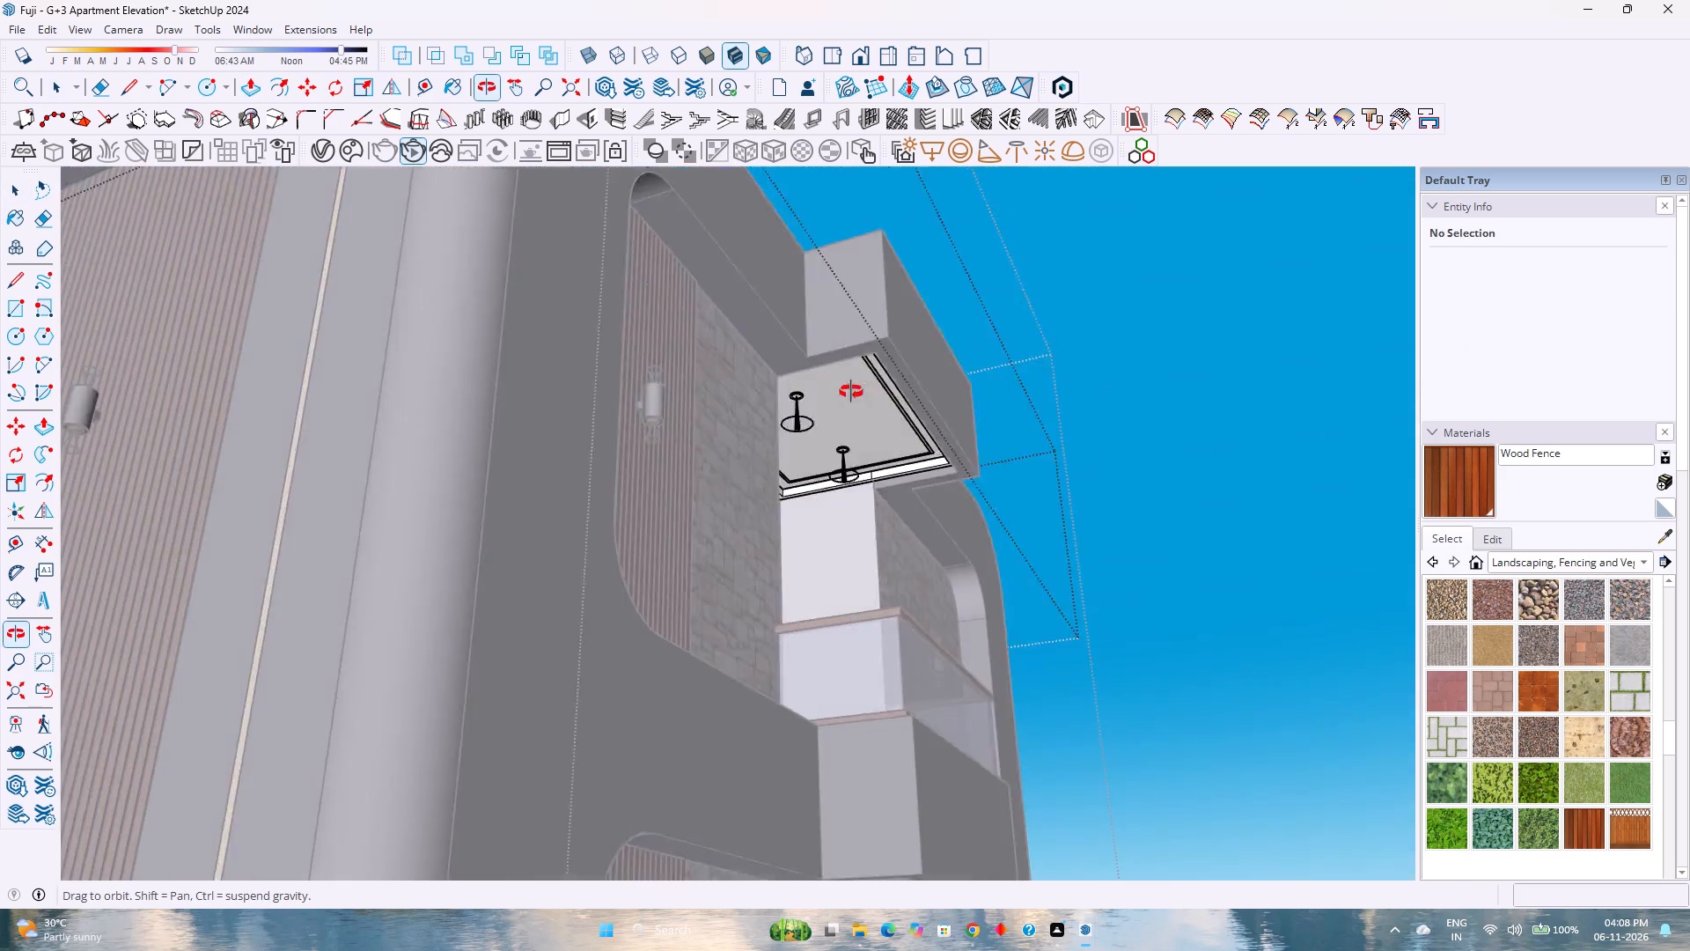
pyautogui.moveTo(851, 392); pyautogui.dragTo(915, 349, button='middle')
pyautogui.middleClick(918, 347)
pyautogui.moveTo(926, 340); pyautogui.dragTo(784, 747, button='middle')
pyautogui.middleClick(784, 747)
pyautogui.scroll(3, 779, 692)
pyautogui.keyDown('shift'); pyautogui.moveTo(727, 703); pyautogui.dragTo(951, 449, button='middle'); pyautogui.keyUp('shift')
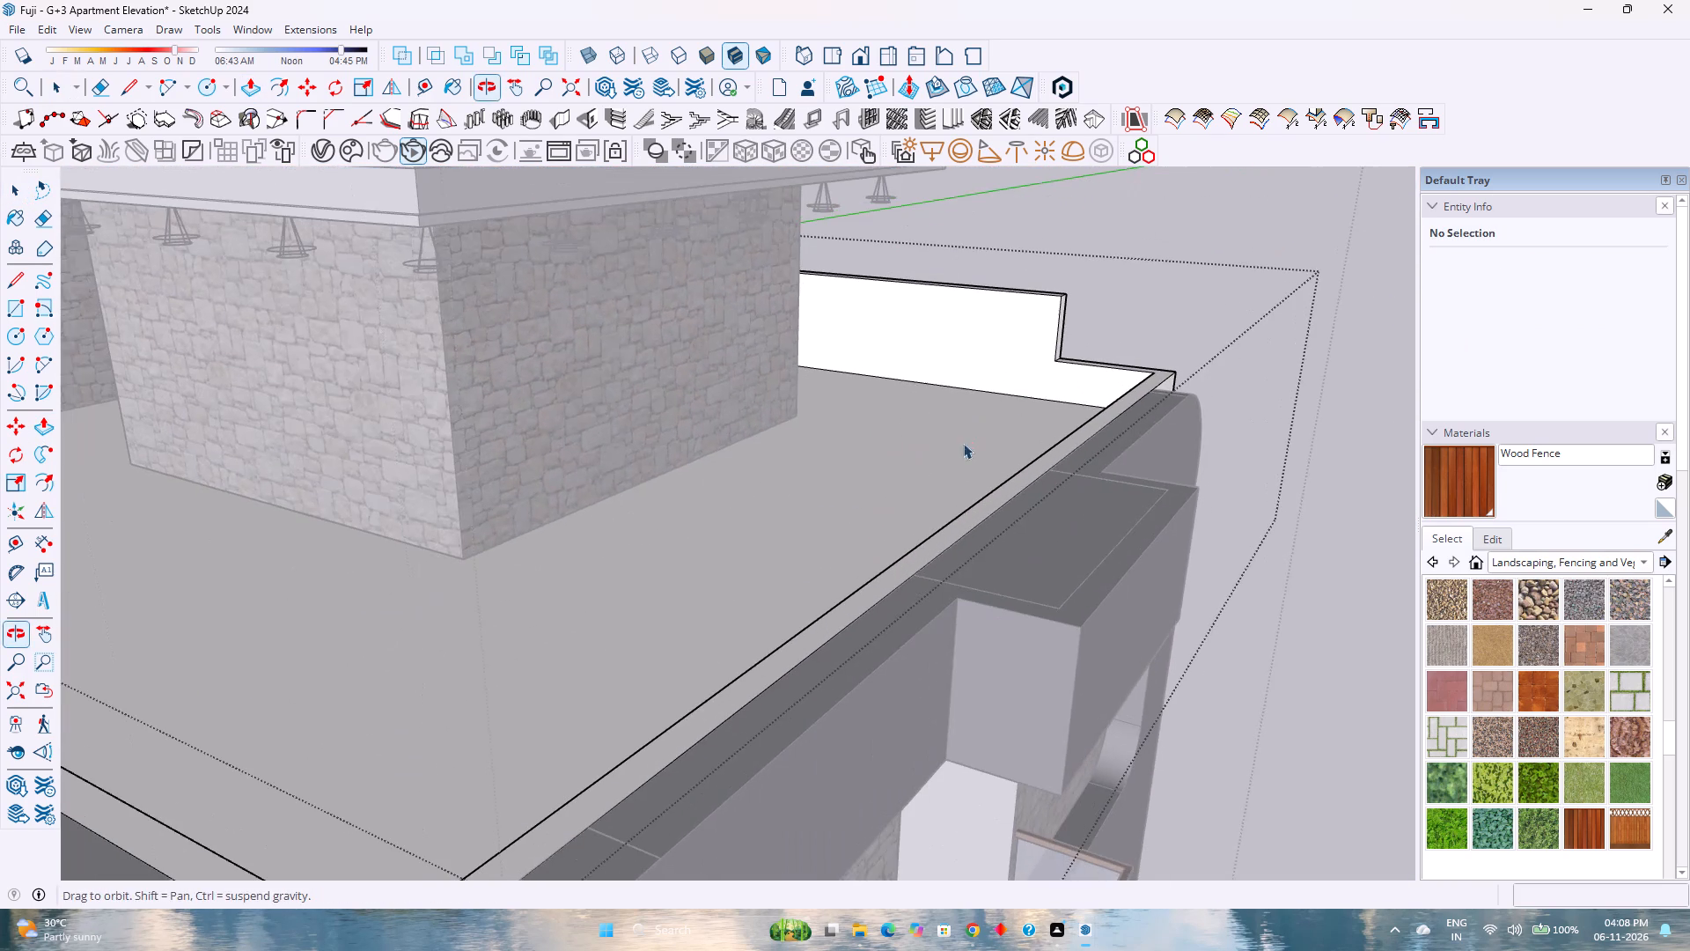
pyautogui.click(922, 547)
pyautogui.scroll(-4, 922, 545)
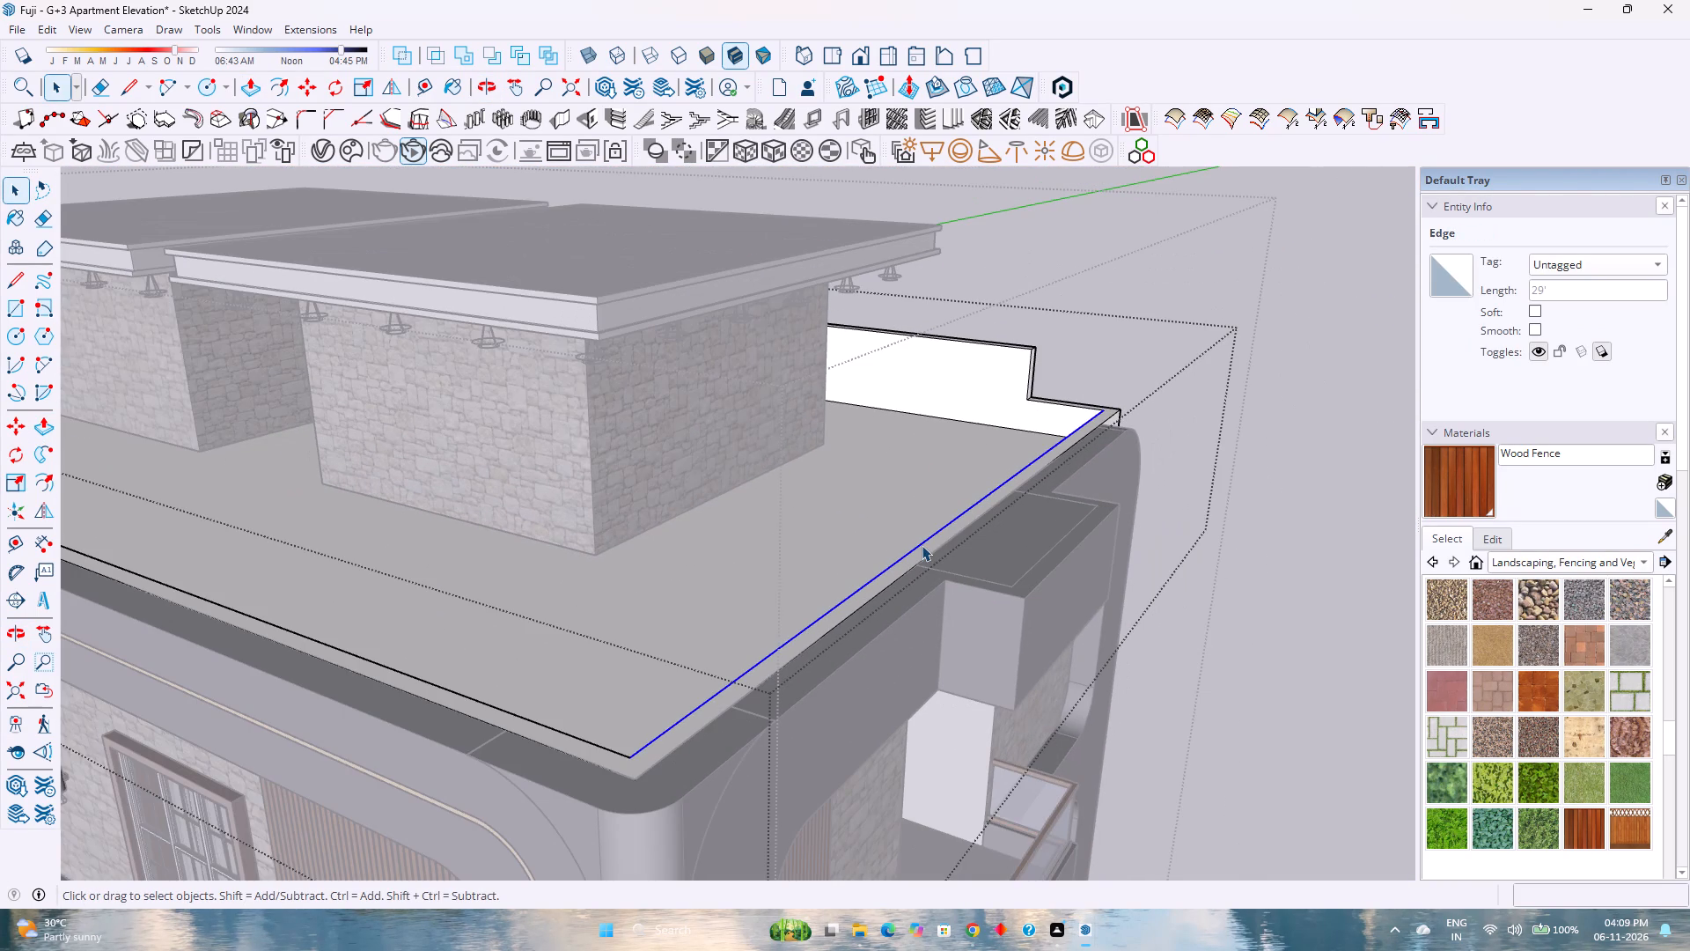
pyautogui.scroll(-1, 922, 545)
pyautogui.doubleClick(922, 545)
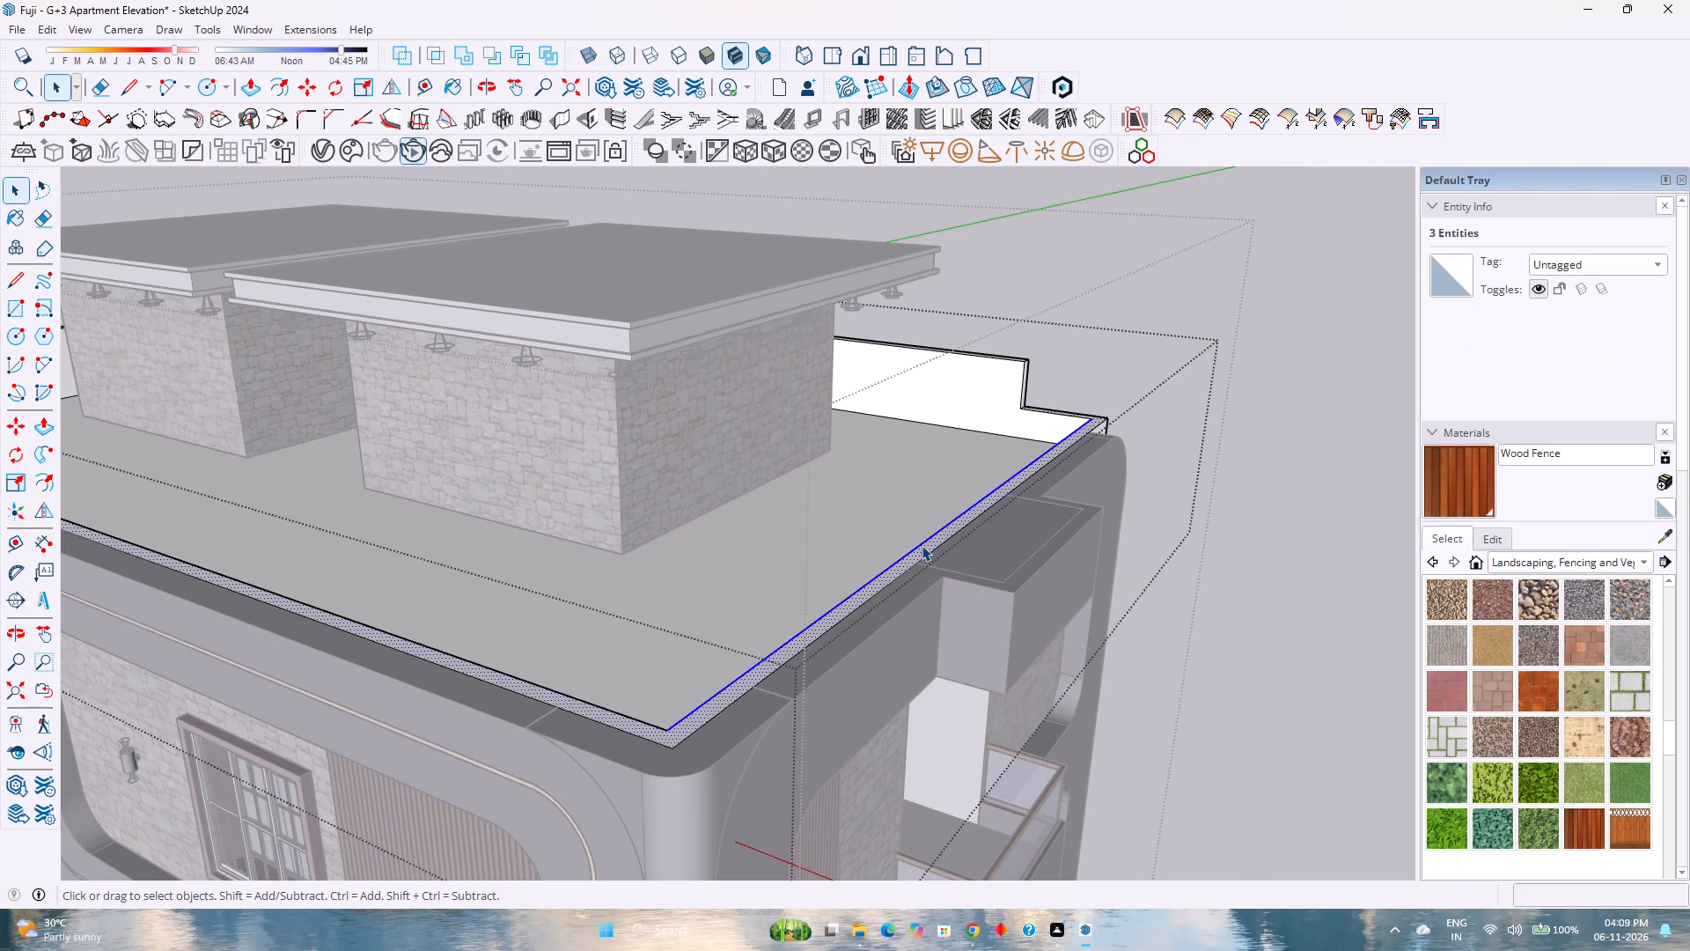
pyautogui.scroll(4, 922, 553)
pyautogui.scroll(2, 832, 629)
pyautogui.moveTo(827, 628); pyautogui.dragTo(815, 599, button='middle')
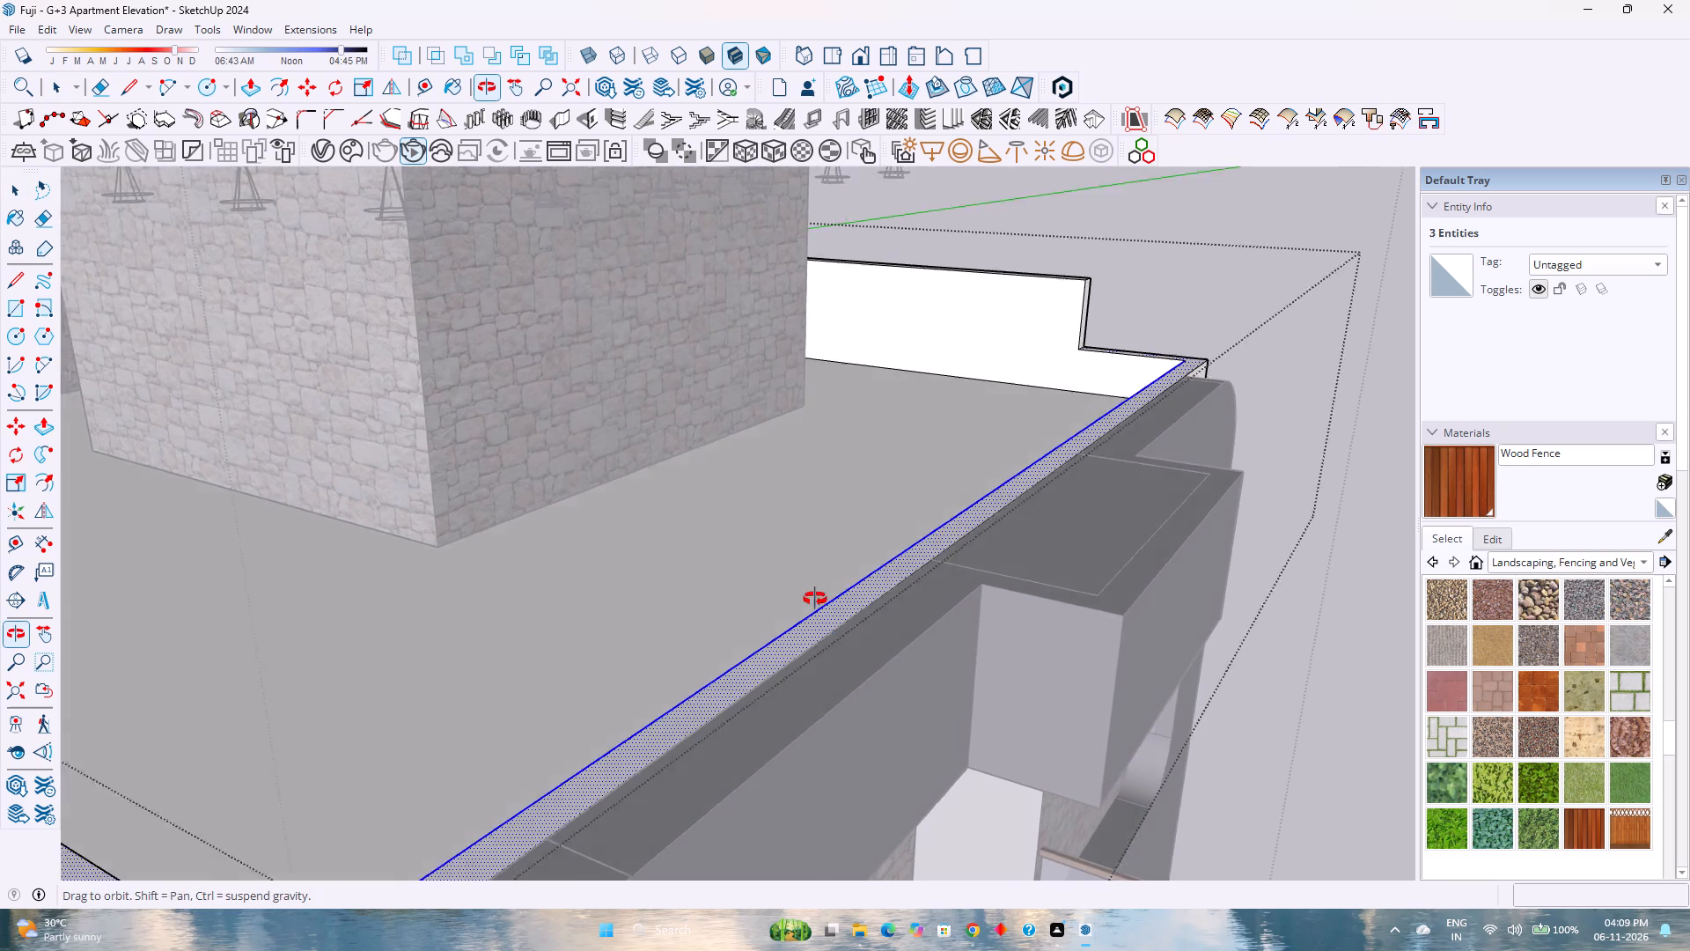
pyautogui.moveTo(815, 599); pyautogui.dragTo(835, 541, button='middle')
pyautogui.moveTo(927, 577); pyautogui.dragTo(969, 630, button='middle')
pyautogui.middleClick(969, 630)
# Unhide the last hidden object, the terrace railing, and close the terrace slab group.
pyautogui.click(42, 28)
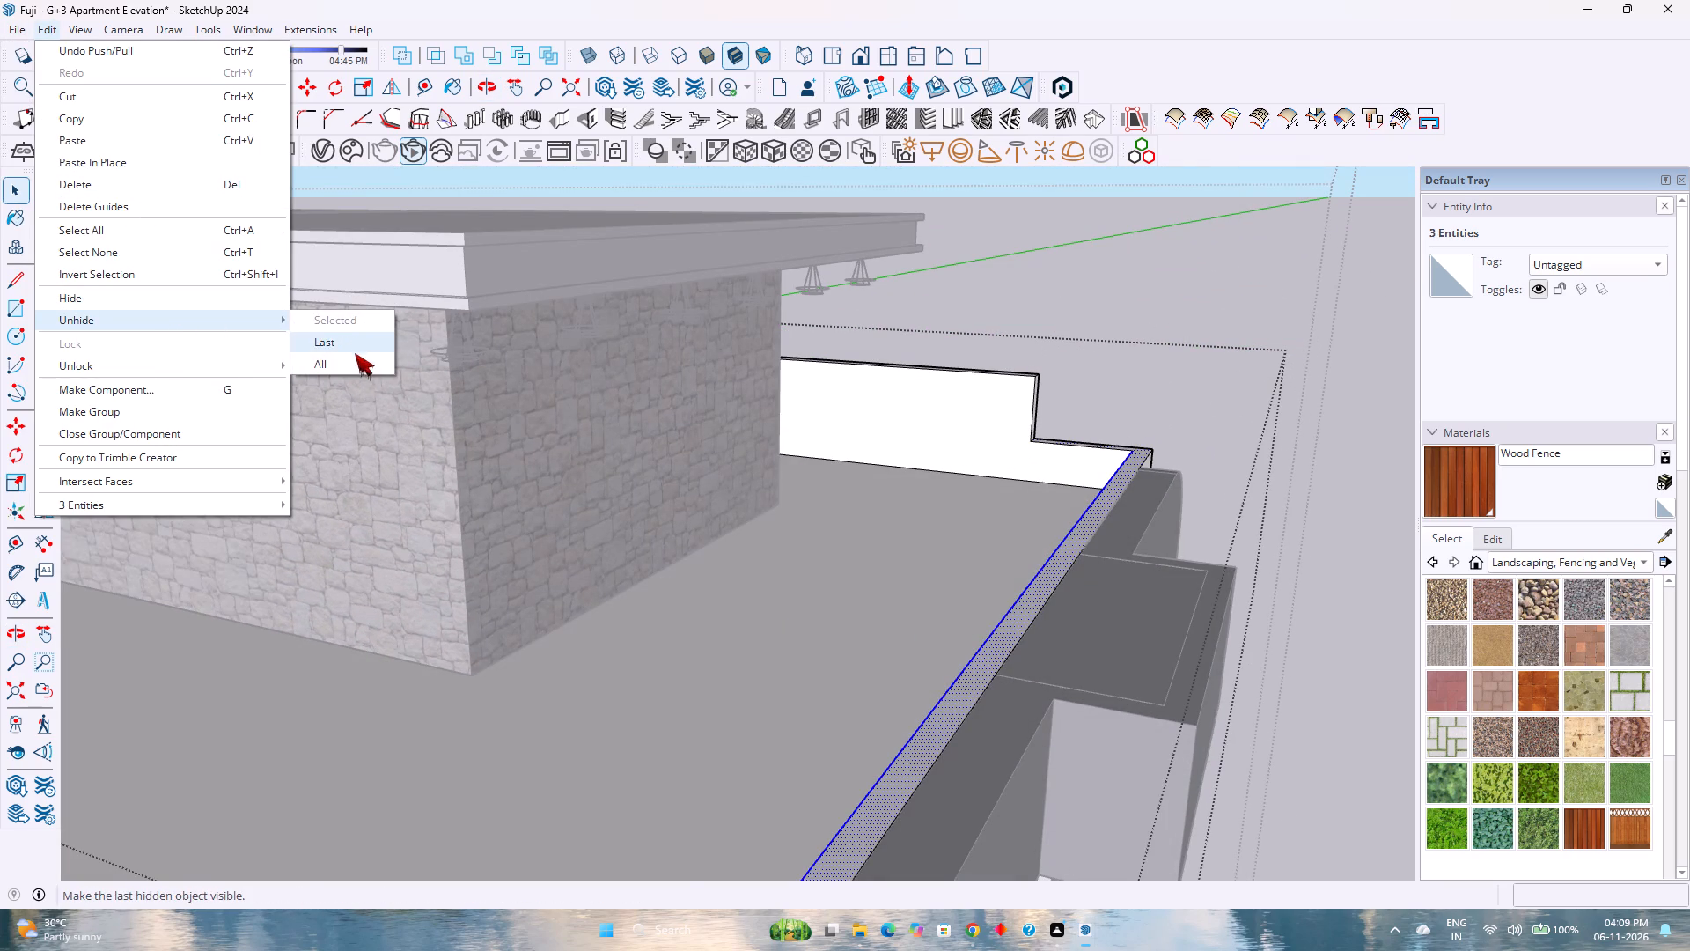
pyautogui.click(356, 353)
pyautogui.scroll(-4, 447, 362)
pyautogui.press('Escape')
pyautogui.press('`')
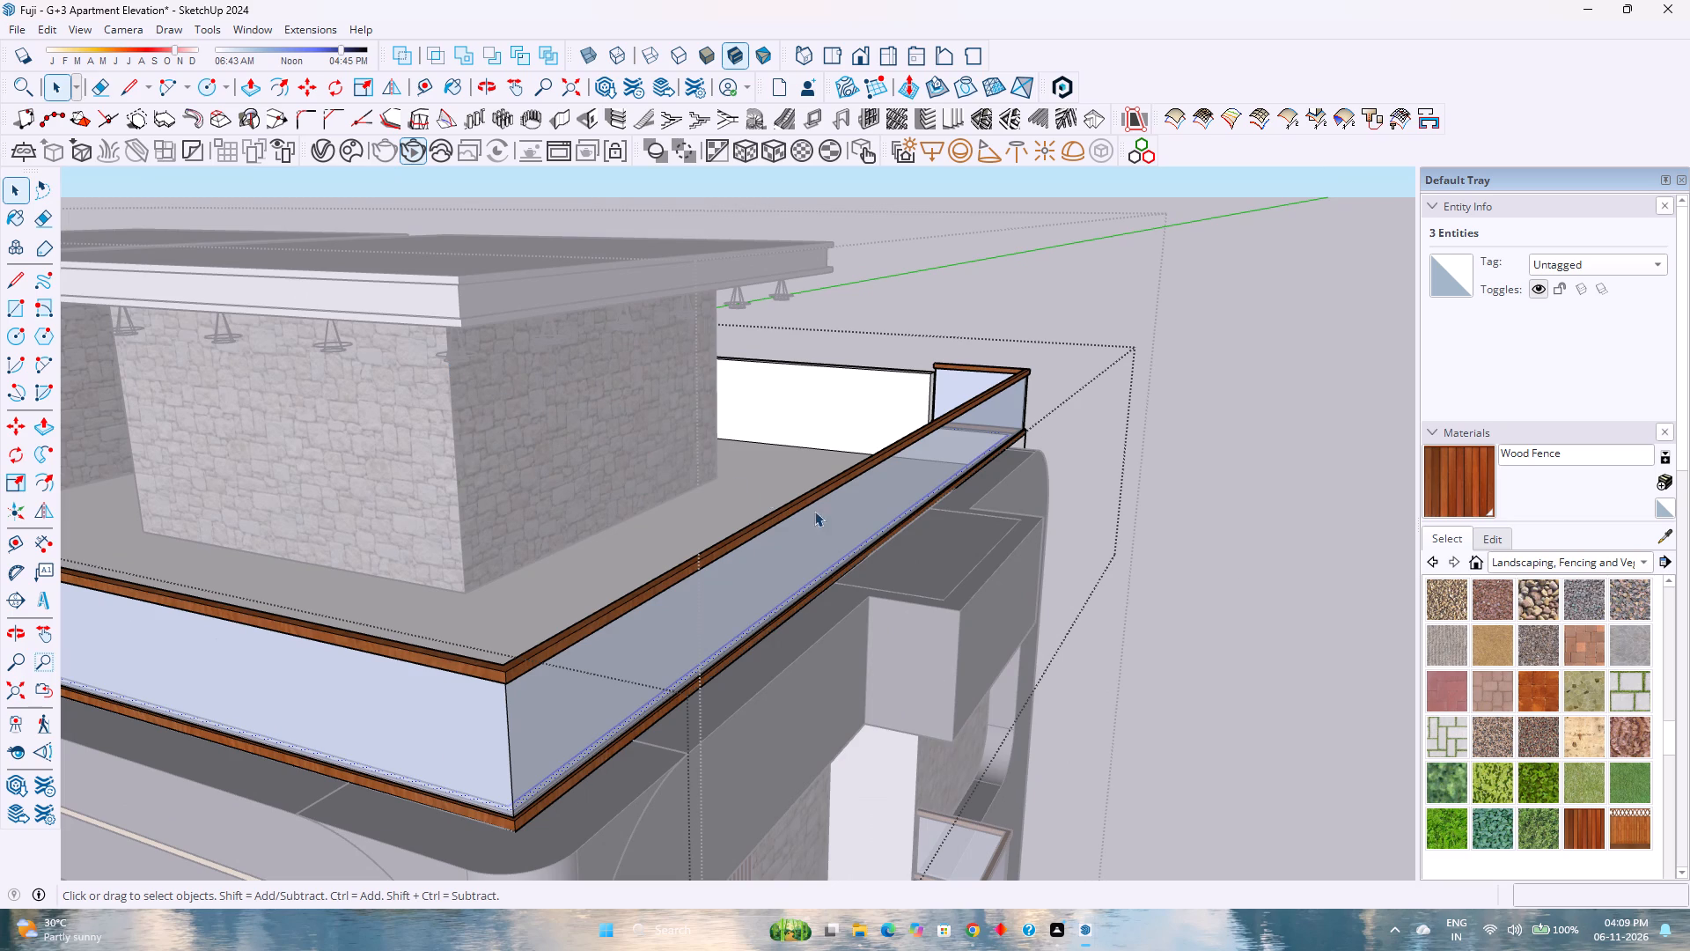
# In the dark frame group, delete the three leftover outline edges on the projection's top face, and close the group.
pyautogui.click(913, 586)
pyautogui.click(917, 592)
pyautogui.scroll(3, 915, 598)
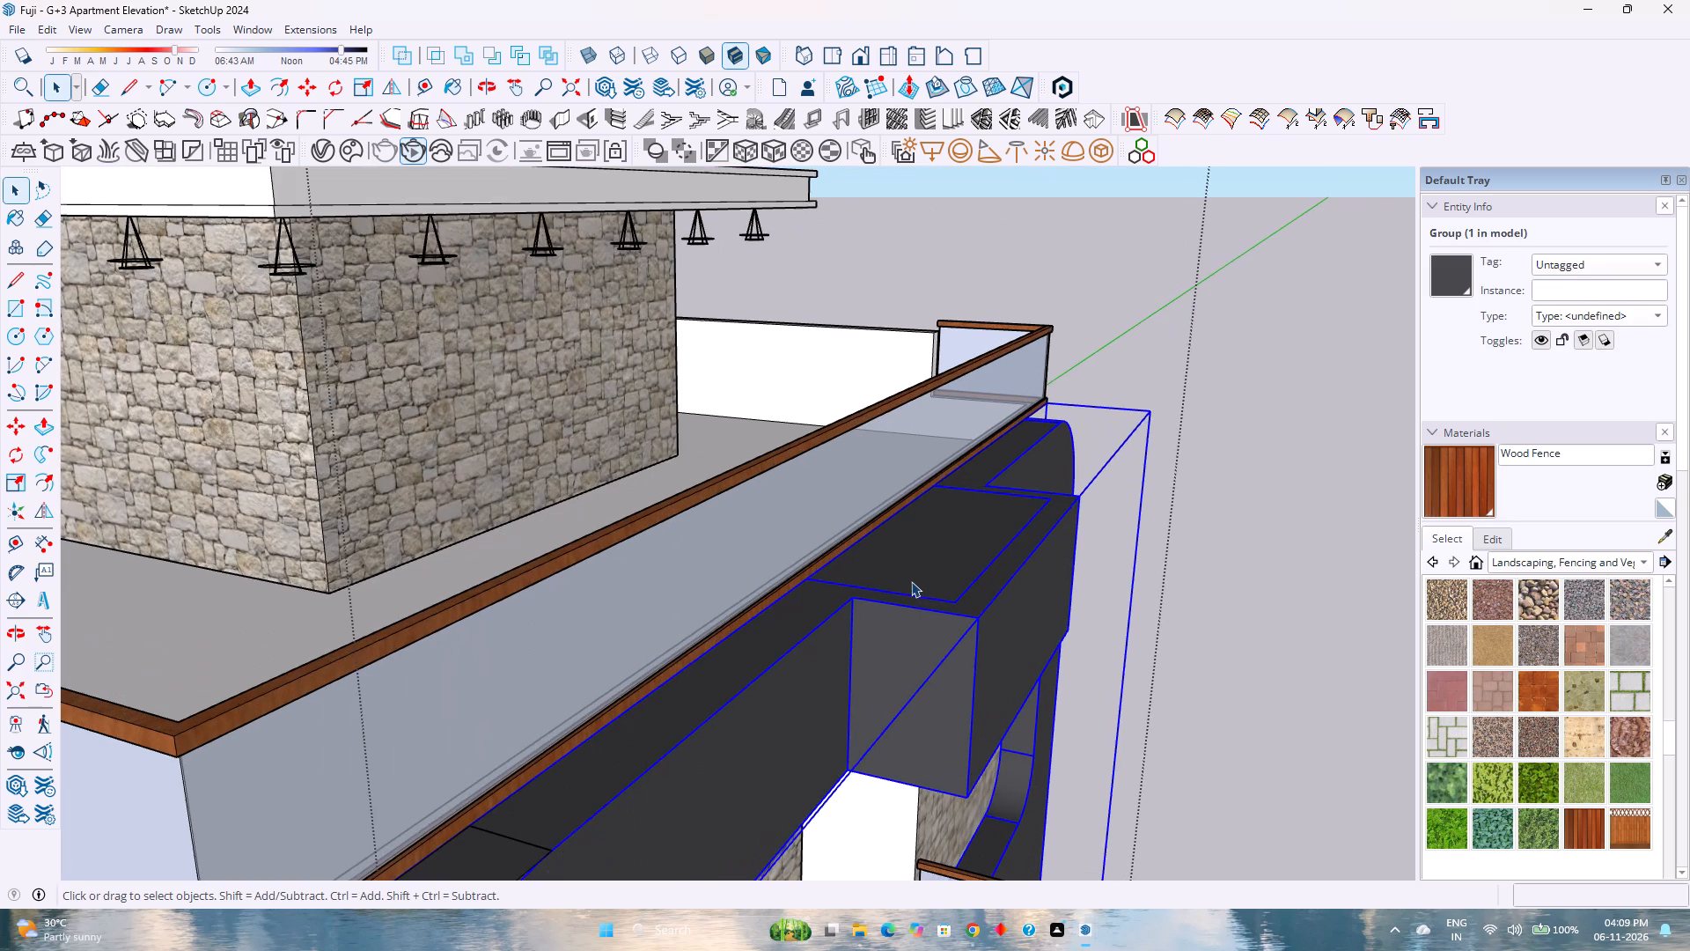
pyautogui.doubleClick(913, 581)
pyautogui.scroll(2, 926, 587)
pyautogui.click(961, 605)
pyautogui.click(963, 608)
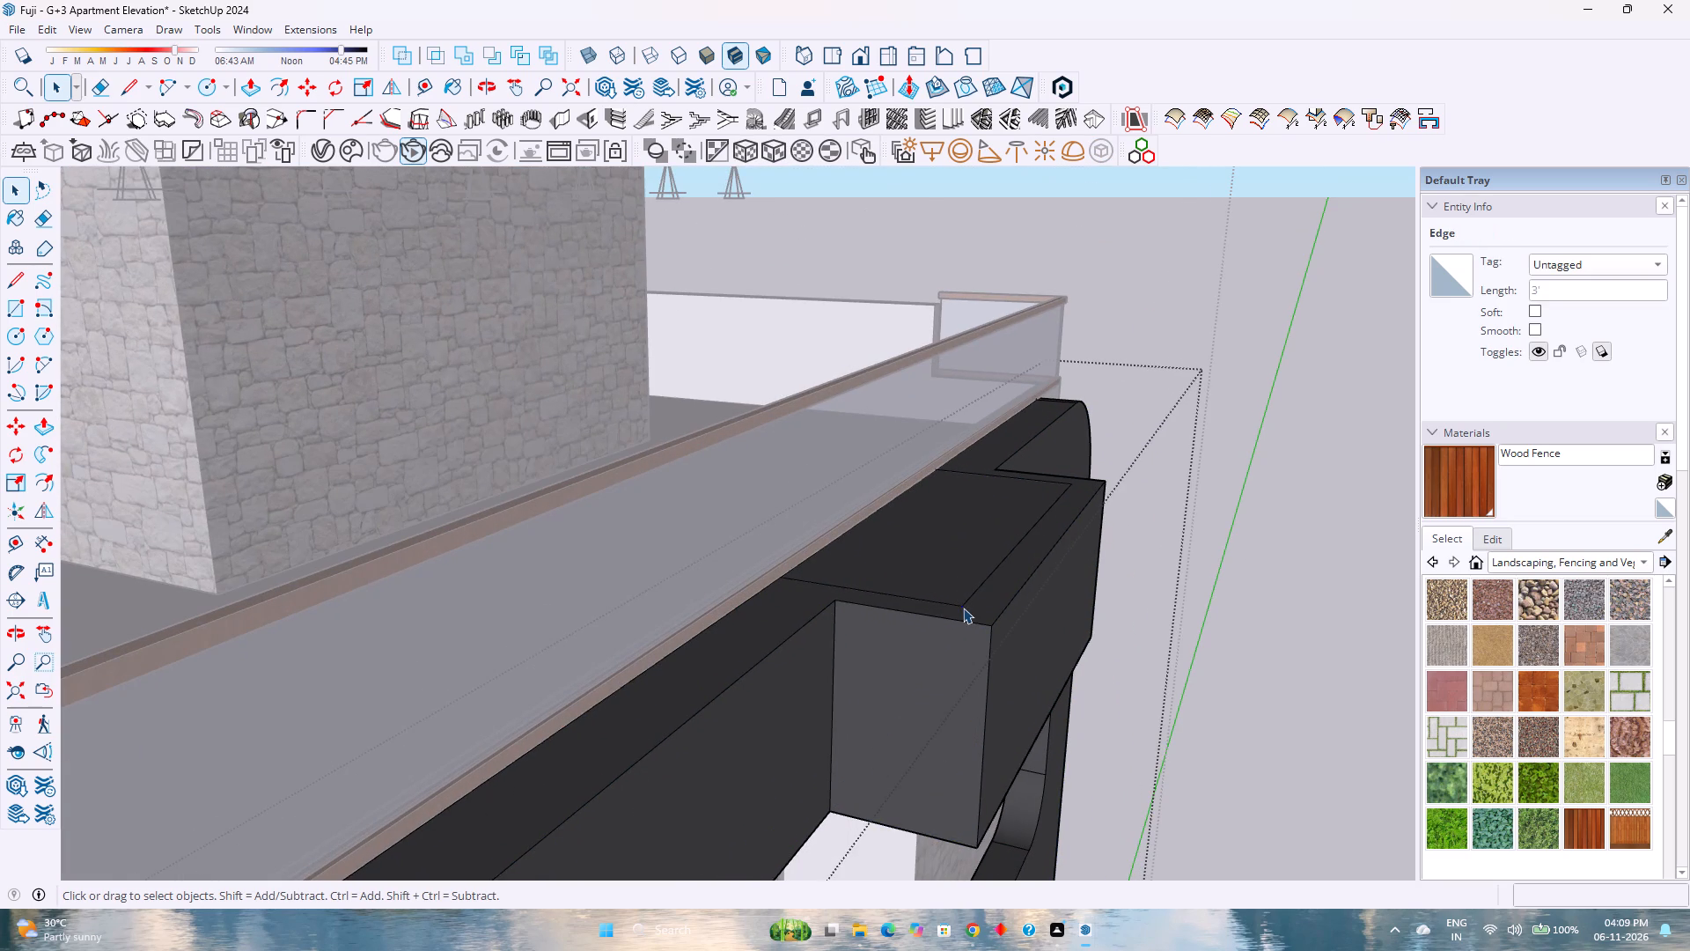
pyautogui.press('Delete')
pyautogui.click(929, 603)
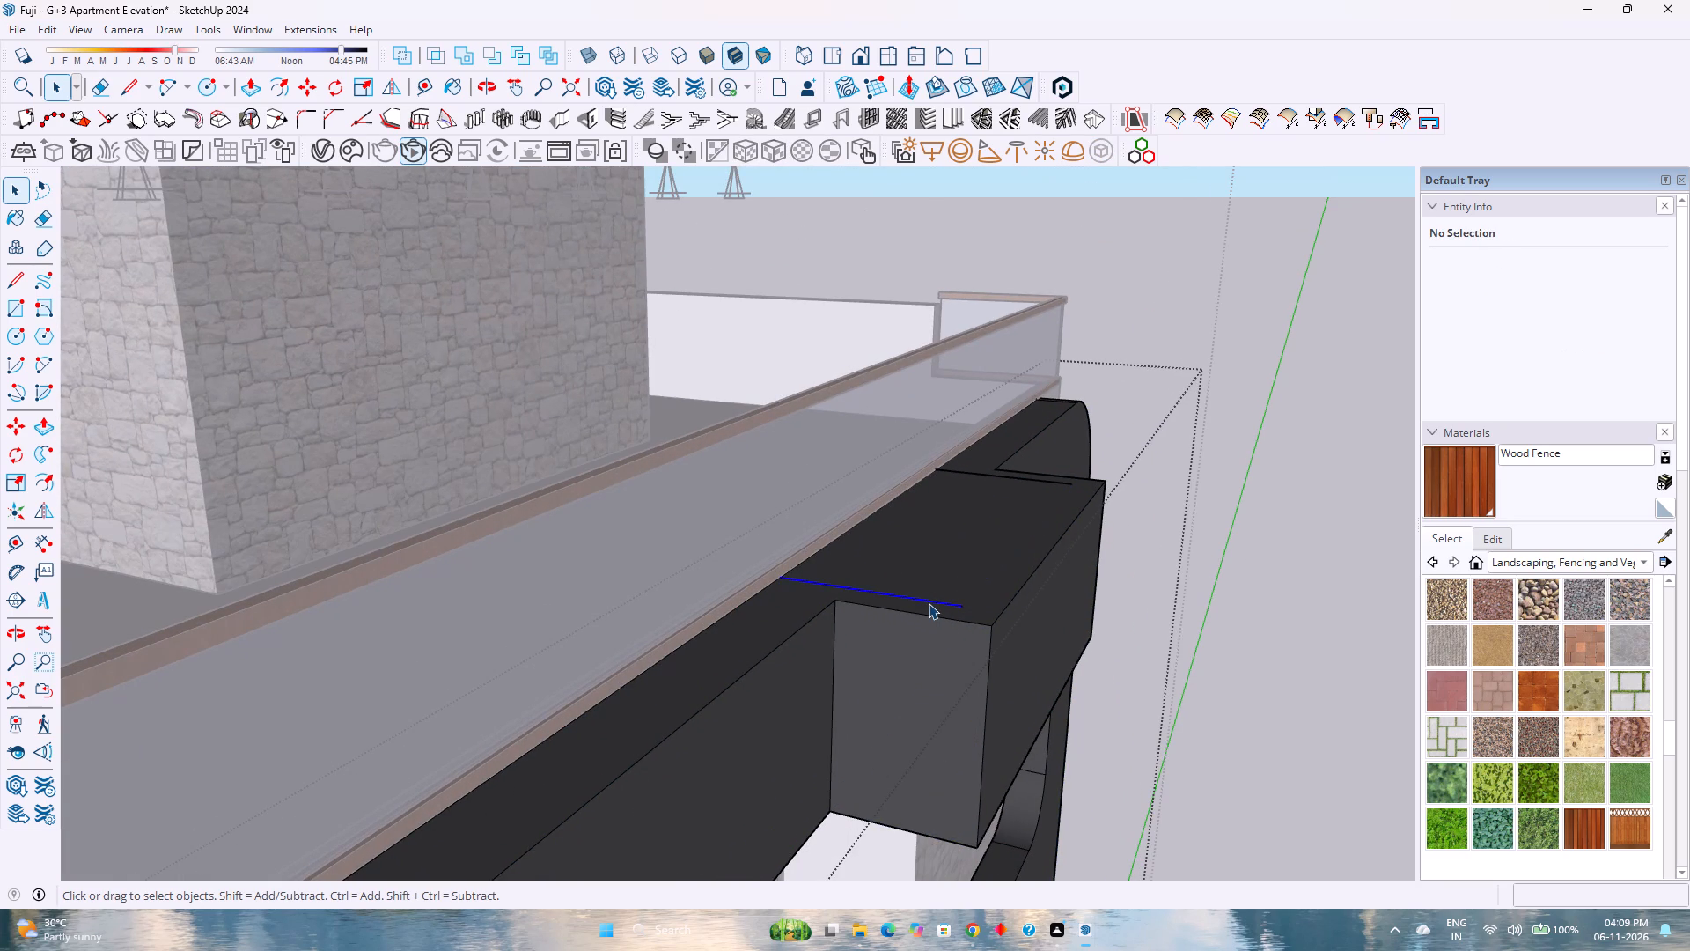
pyautogui.press('Delete')
pyautogui.click(965, 474)
pyautogui.press('Delete')
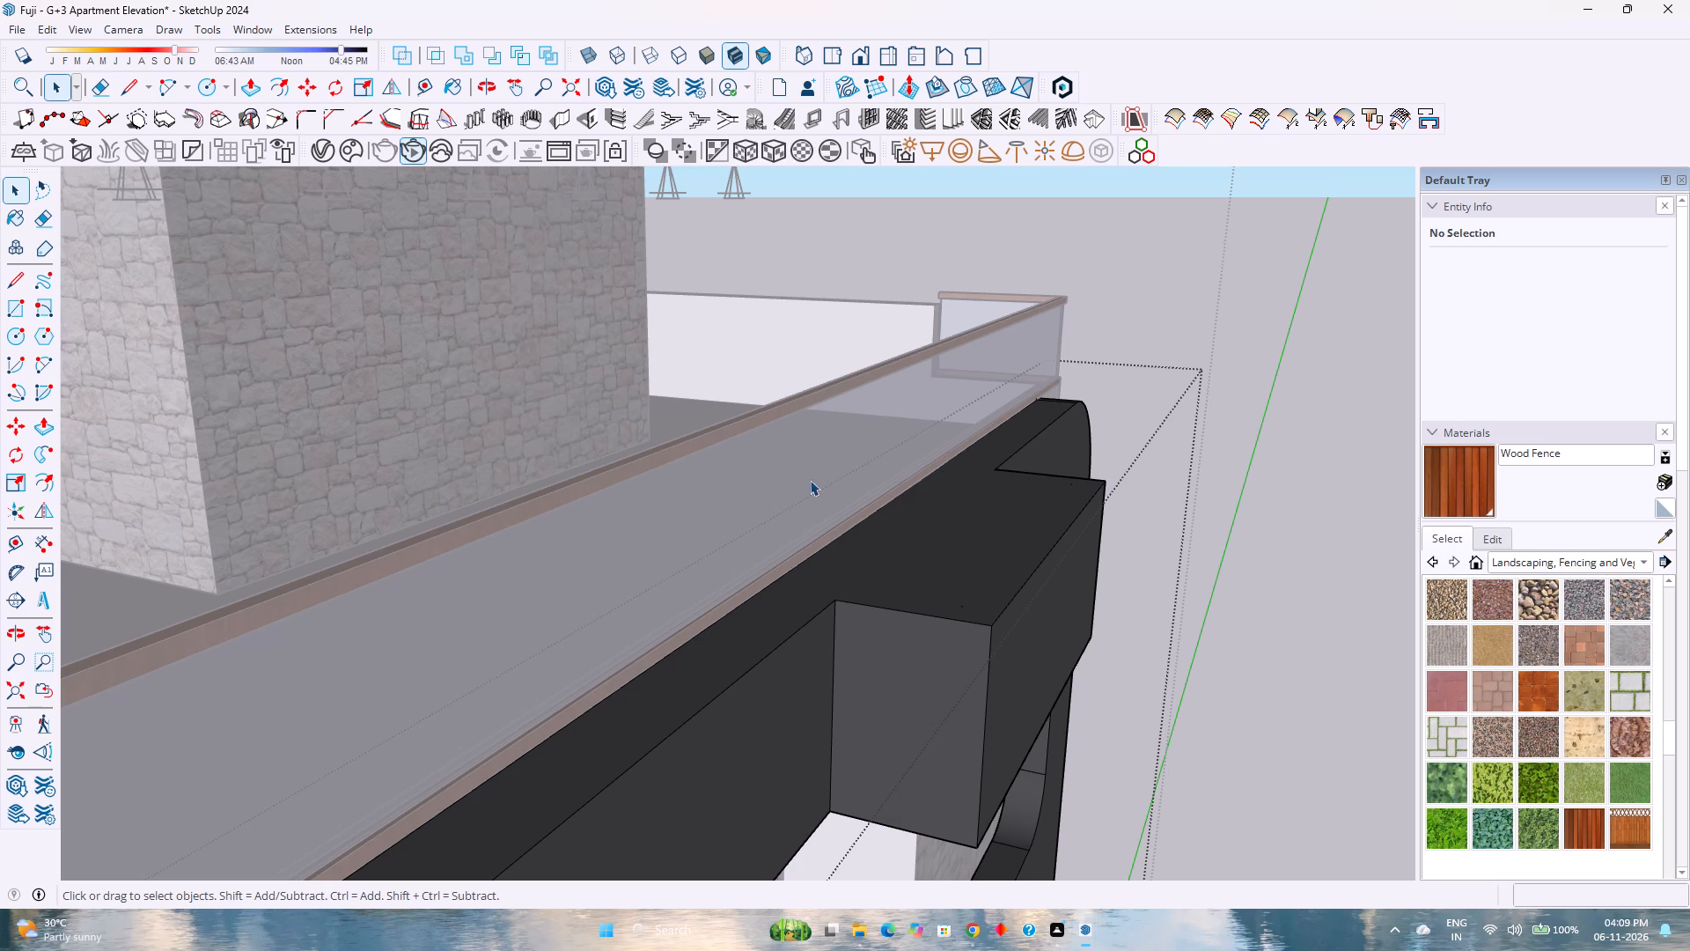
pyautogui.scroll(-9, 771, 475)
pyautogui.moveTo(935, 493); pyautogui.dragTo(395, 588, button='middle')
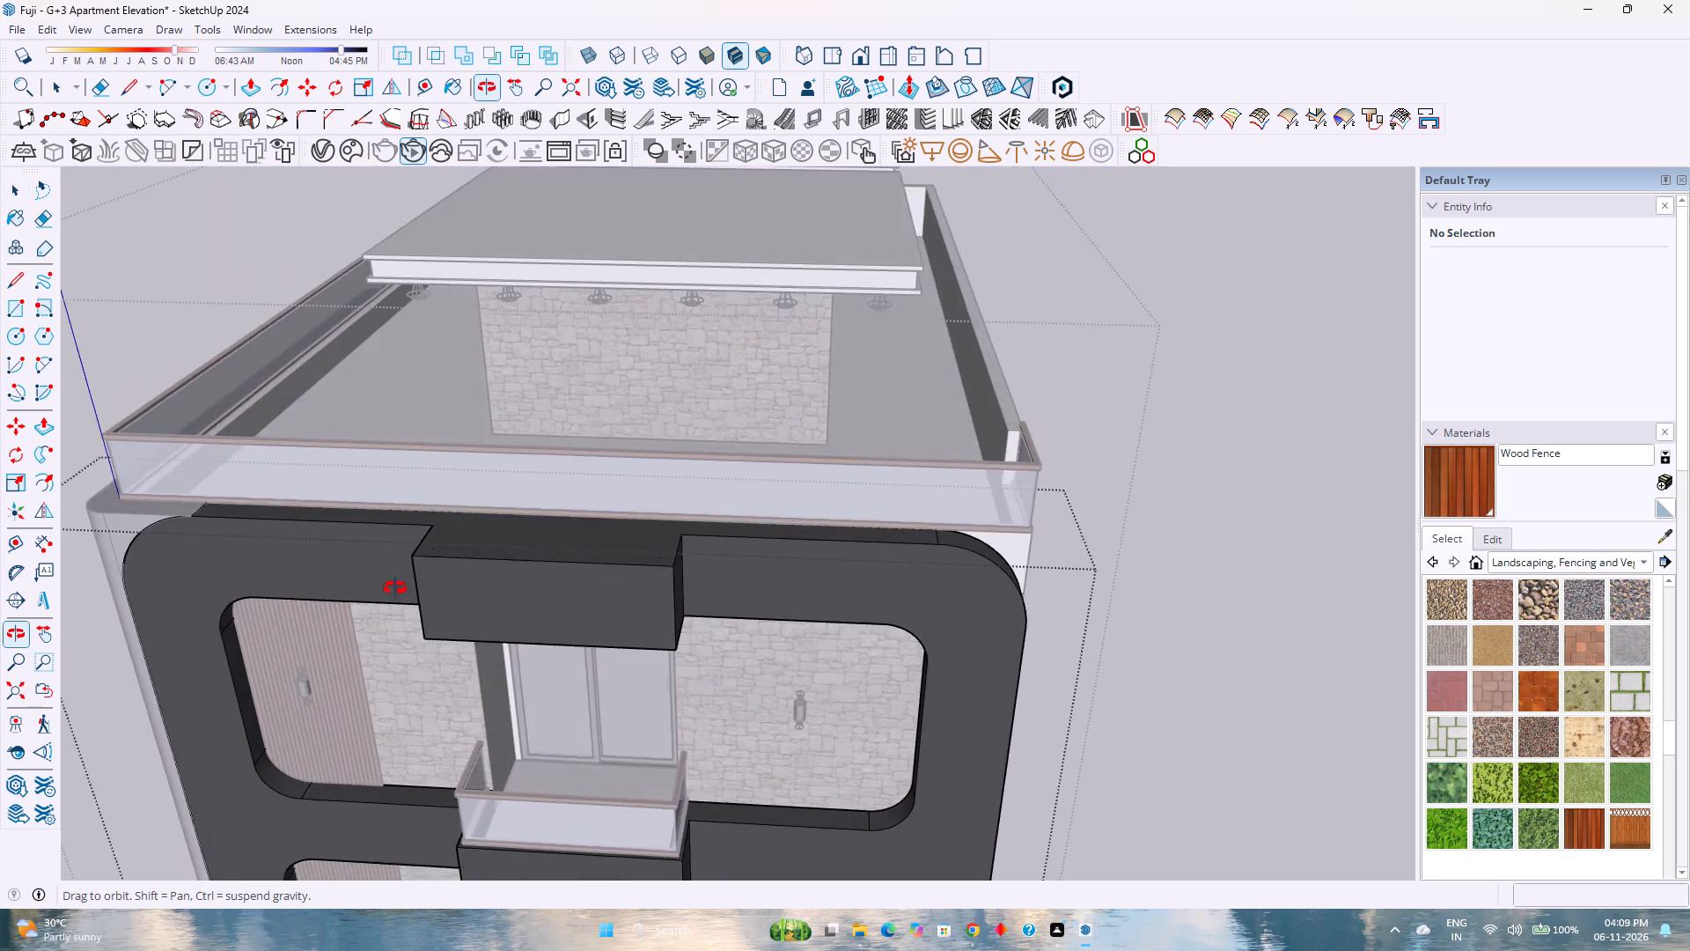
pyautogui.moveTo(395, 588); pyautogui.dragTo(526, 453, button='middle')
pyautogui.middleClick(526, 453)
pyautogui.scroll(-8, 542, 439)
pyautogui.moveTo(1115, 467); pyautogui.dragTo(1106, 466)
pyautogui.scroll(-4, 919, 446)
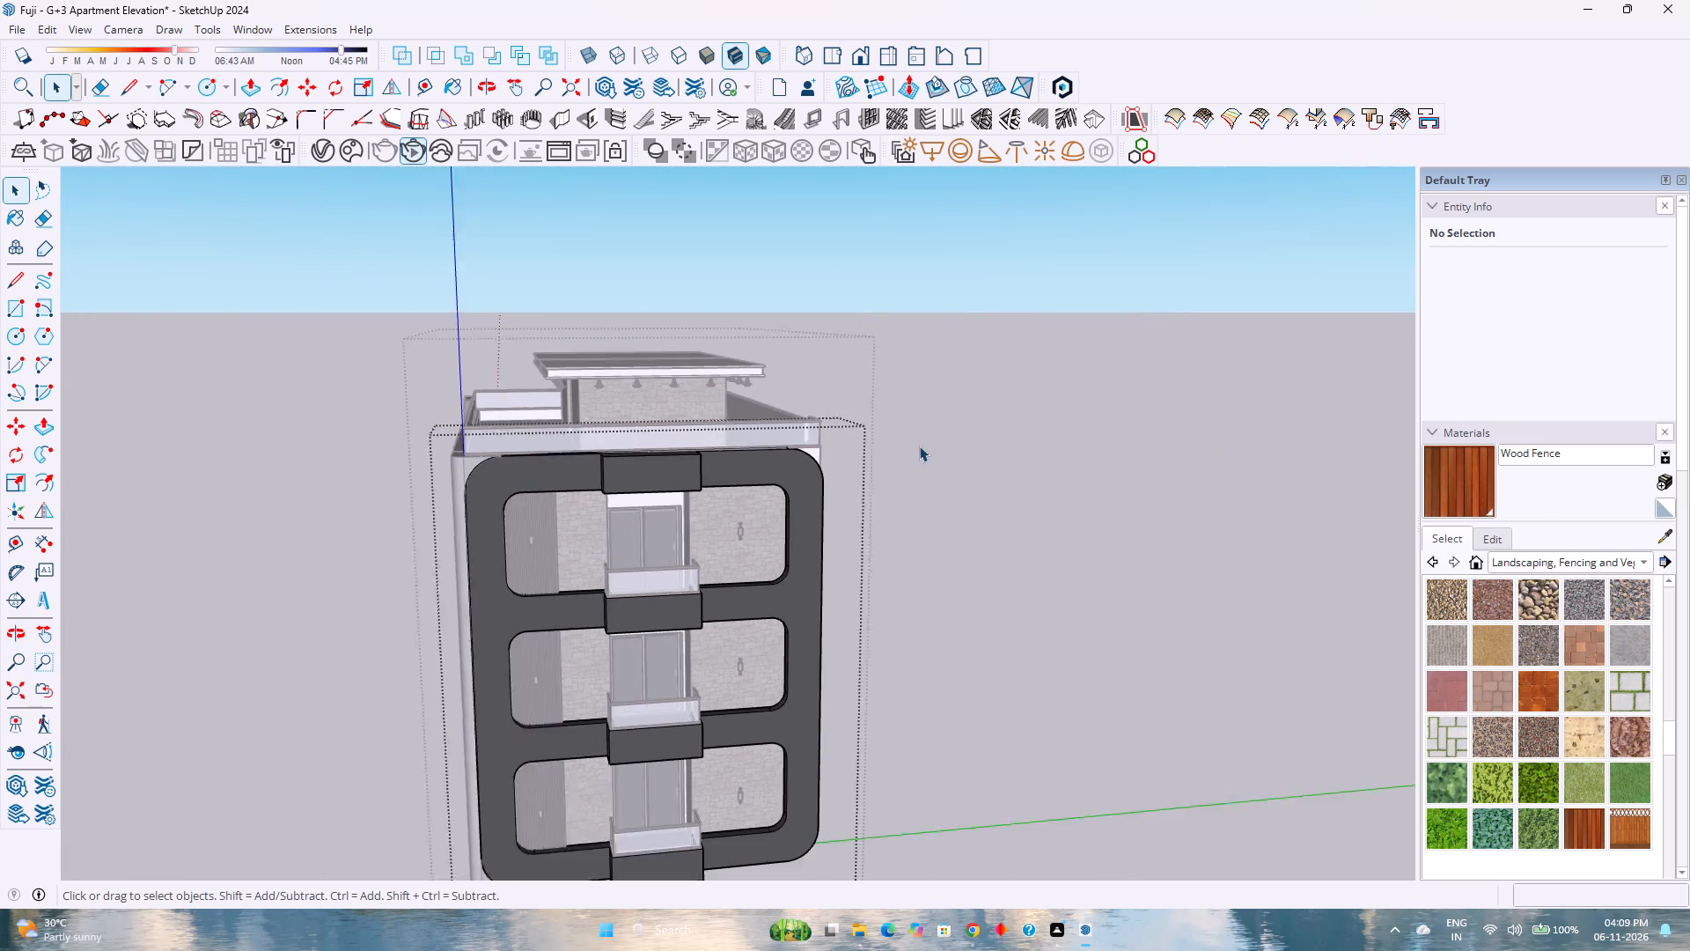
pyautogui.click(1034, 512)
pyautogui.click(1028, 509)
# Save the apartment elevation model with the building seen from its front corner.
pyautogui.moveTo(711, 542); pyautogui.dragTo(871, 439, button='middle')
pyautogui.moveTo(925, 439); pyautogui.dragTo(979, 460, button='middle')
pyautogui.middleClick(979, 460)
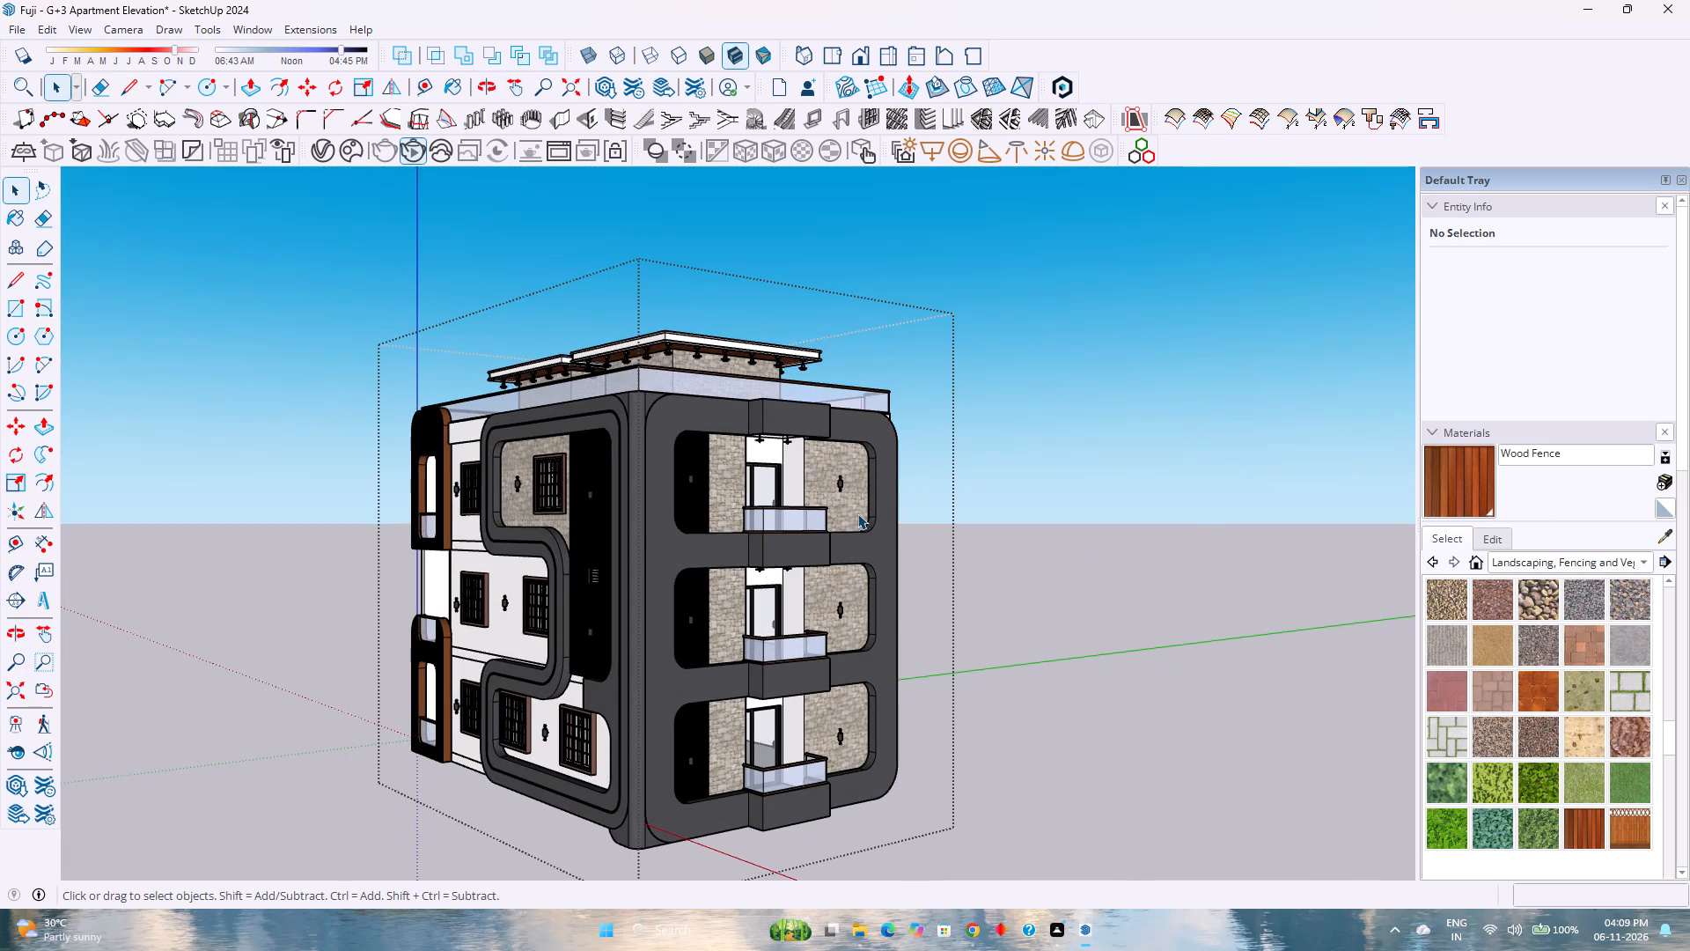
pyautogui.hotkey('ctrl', 's')
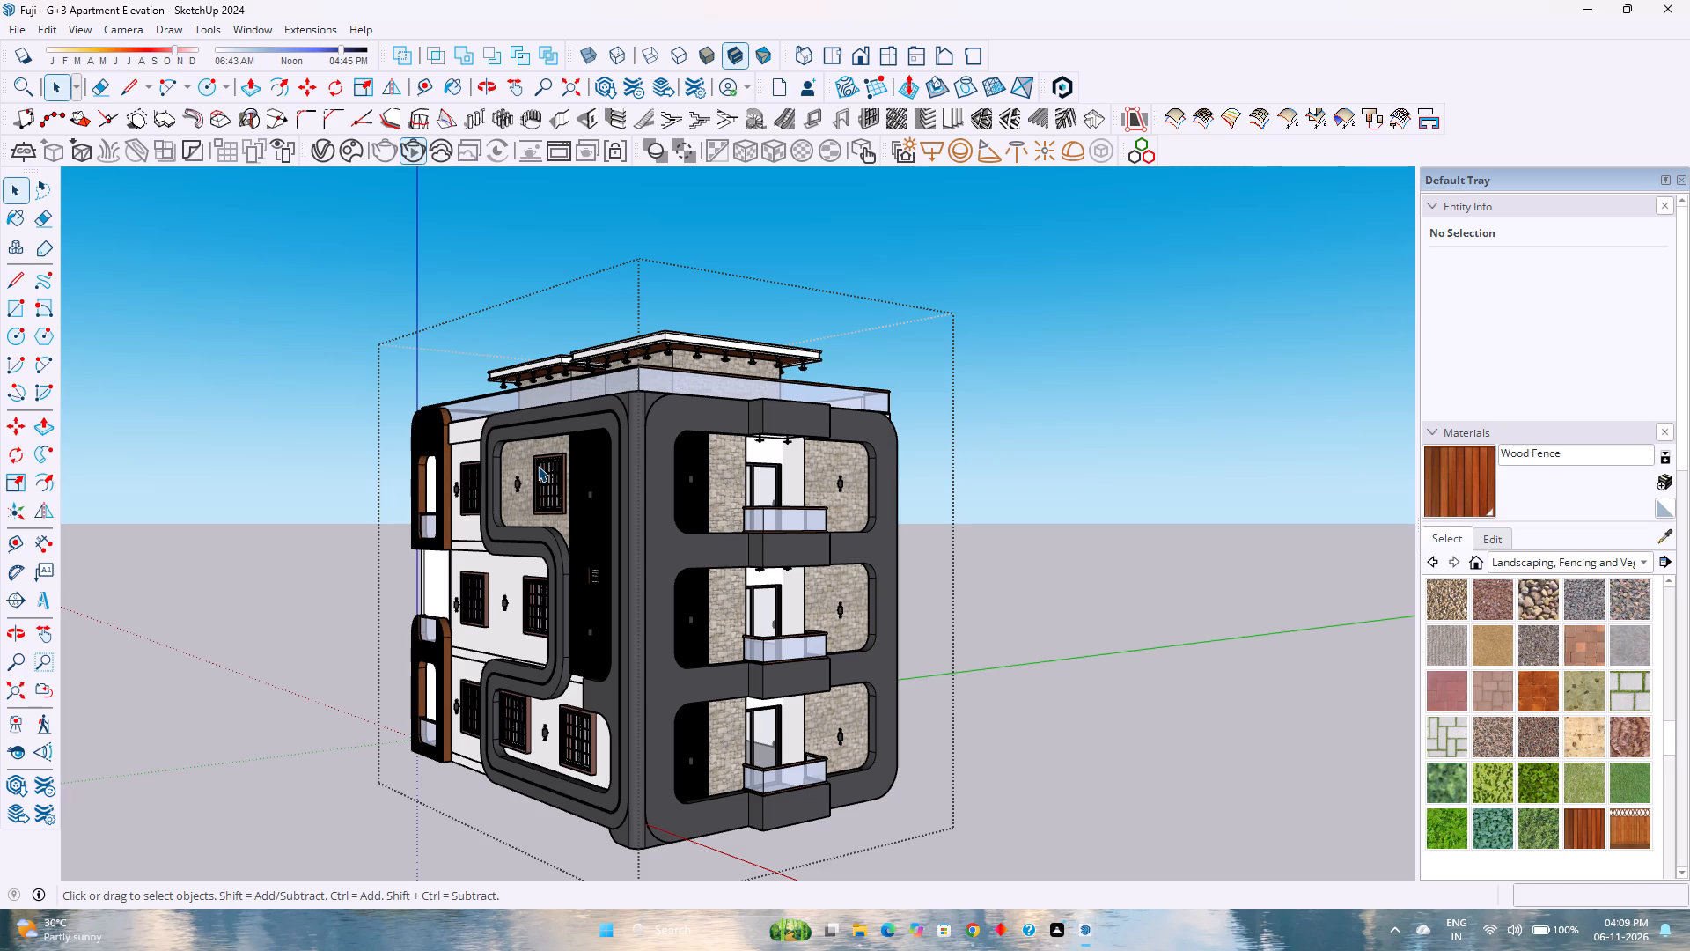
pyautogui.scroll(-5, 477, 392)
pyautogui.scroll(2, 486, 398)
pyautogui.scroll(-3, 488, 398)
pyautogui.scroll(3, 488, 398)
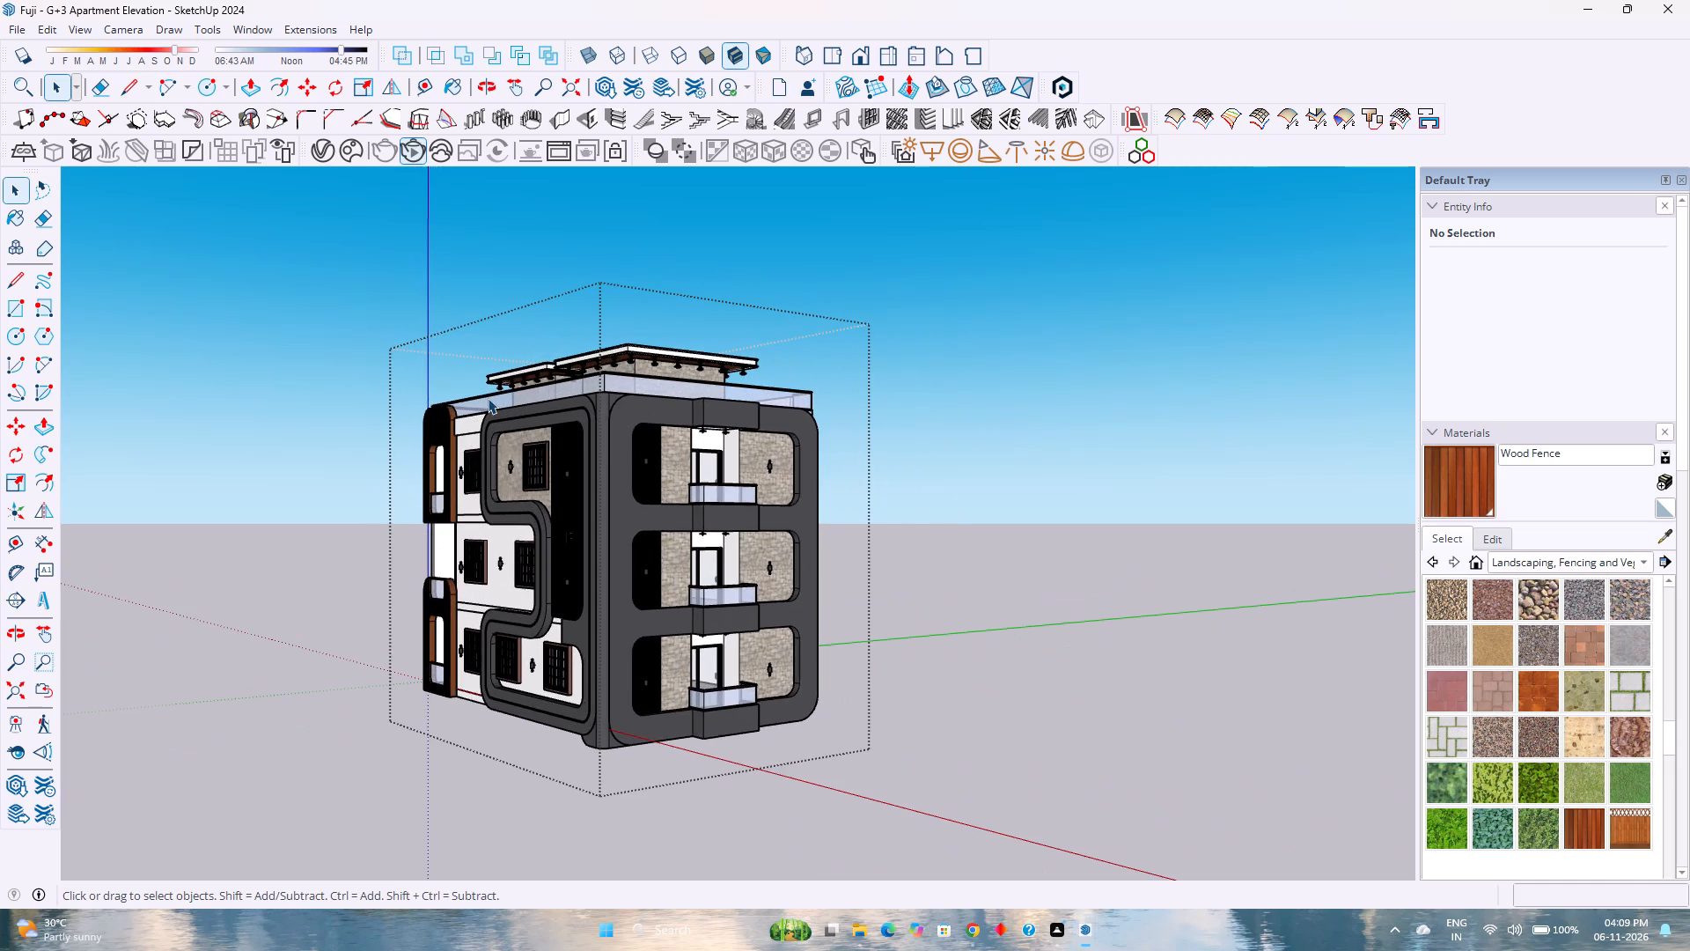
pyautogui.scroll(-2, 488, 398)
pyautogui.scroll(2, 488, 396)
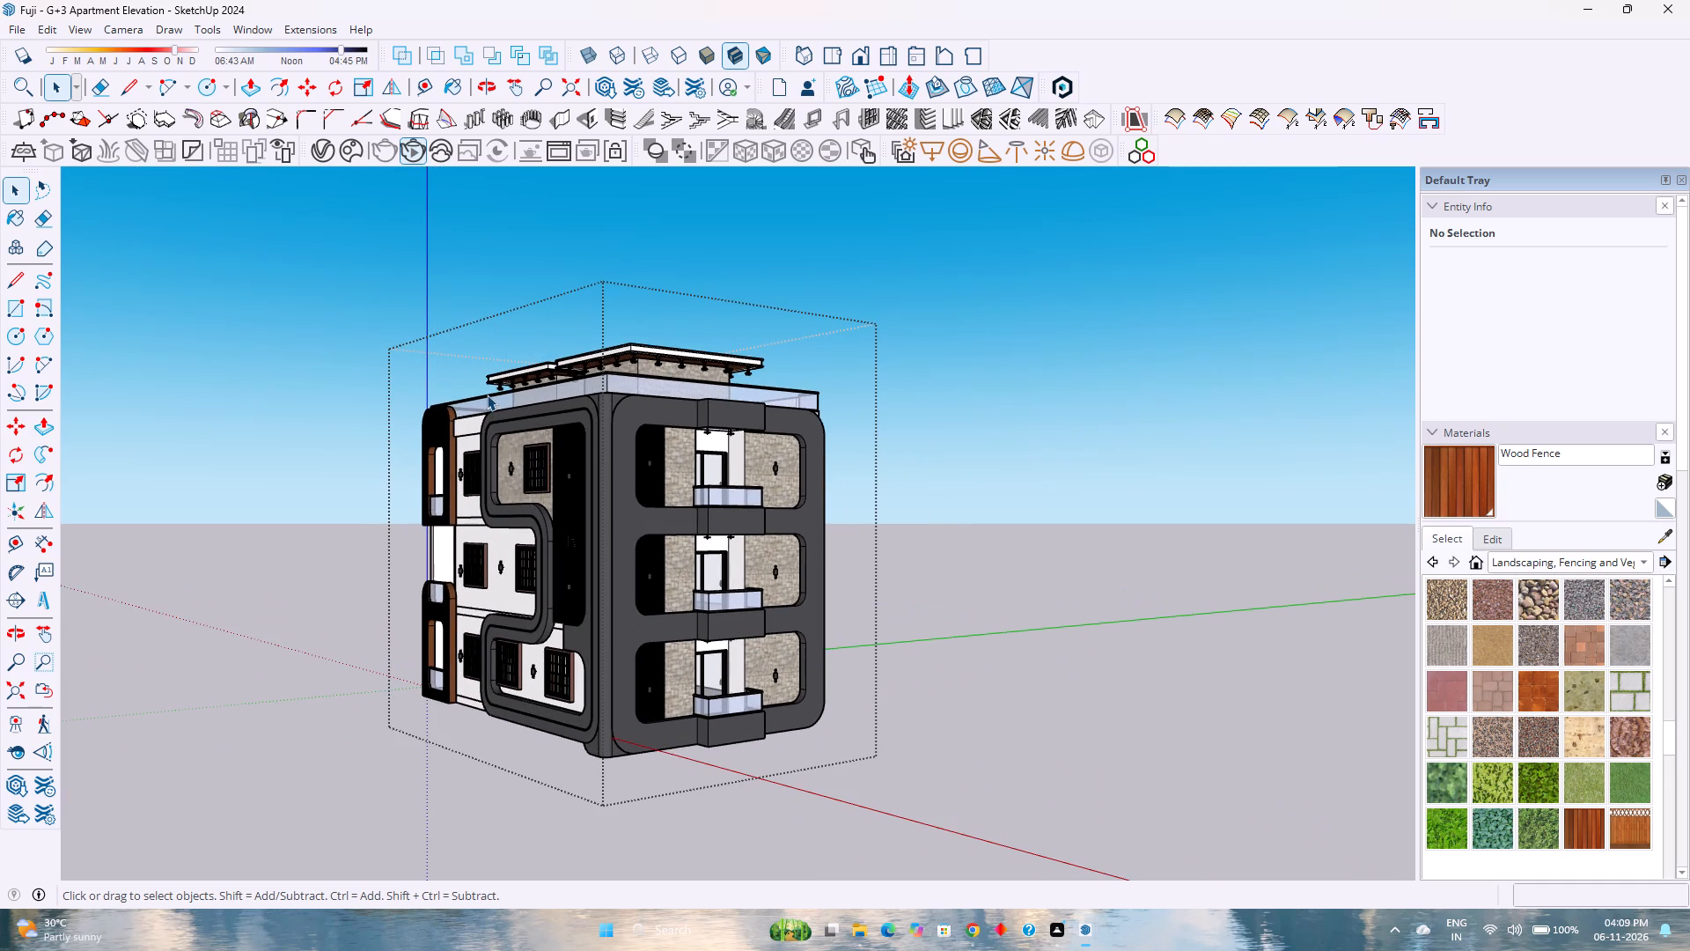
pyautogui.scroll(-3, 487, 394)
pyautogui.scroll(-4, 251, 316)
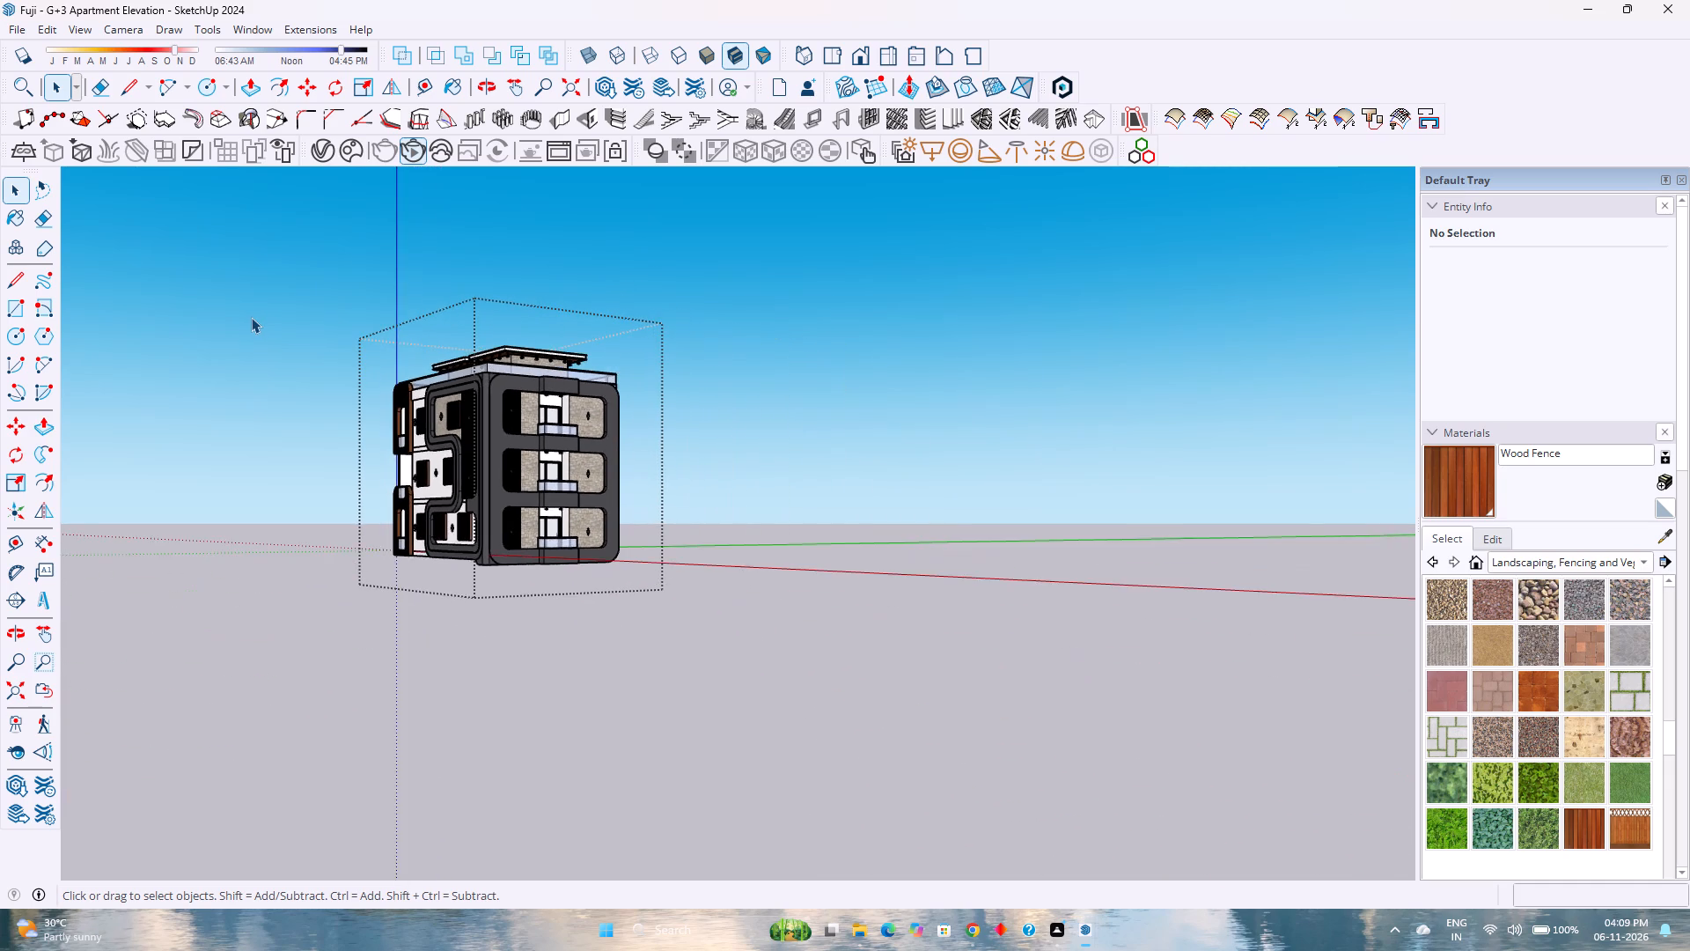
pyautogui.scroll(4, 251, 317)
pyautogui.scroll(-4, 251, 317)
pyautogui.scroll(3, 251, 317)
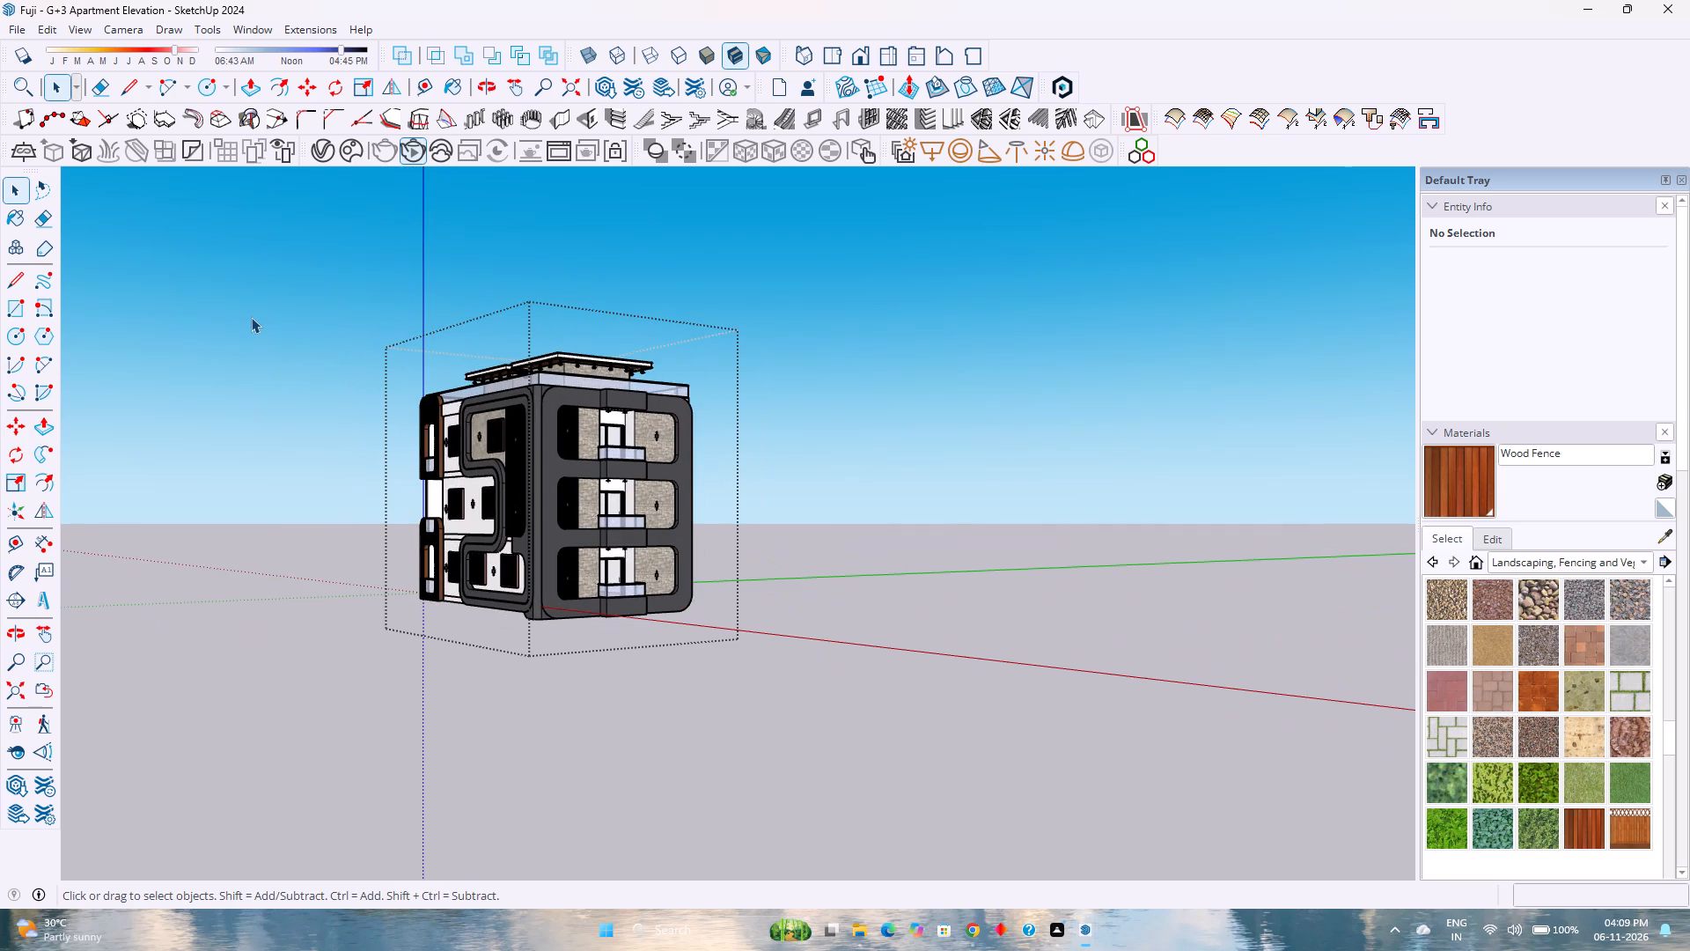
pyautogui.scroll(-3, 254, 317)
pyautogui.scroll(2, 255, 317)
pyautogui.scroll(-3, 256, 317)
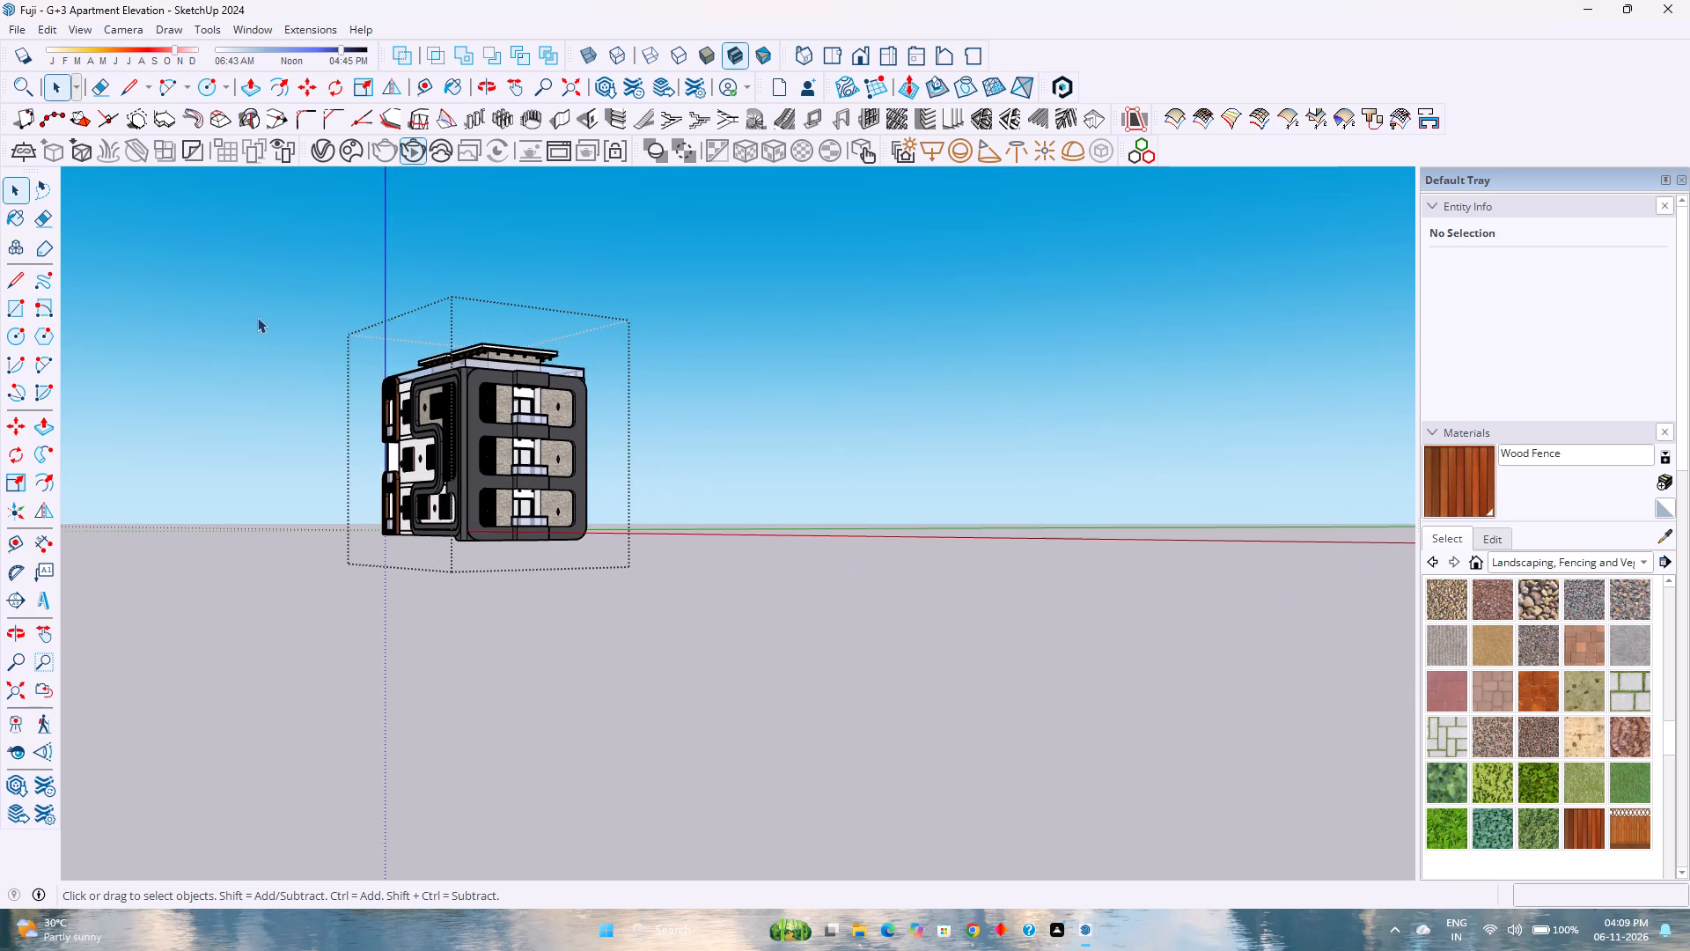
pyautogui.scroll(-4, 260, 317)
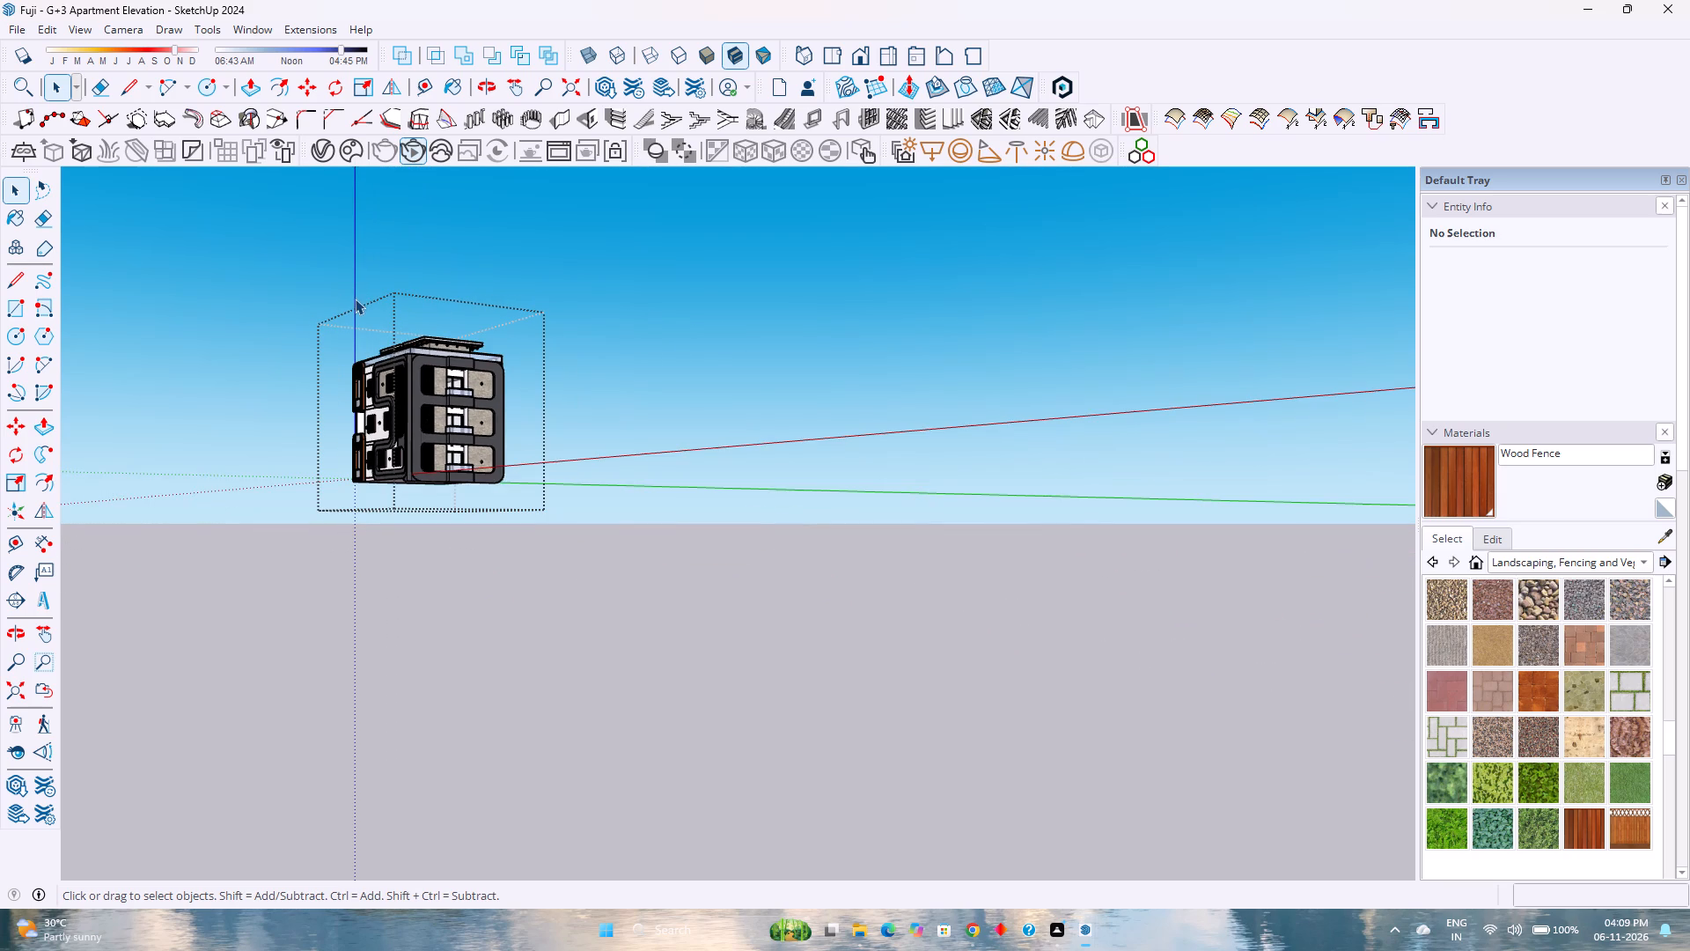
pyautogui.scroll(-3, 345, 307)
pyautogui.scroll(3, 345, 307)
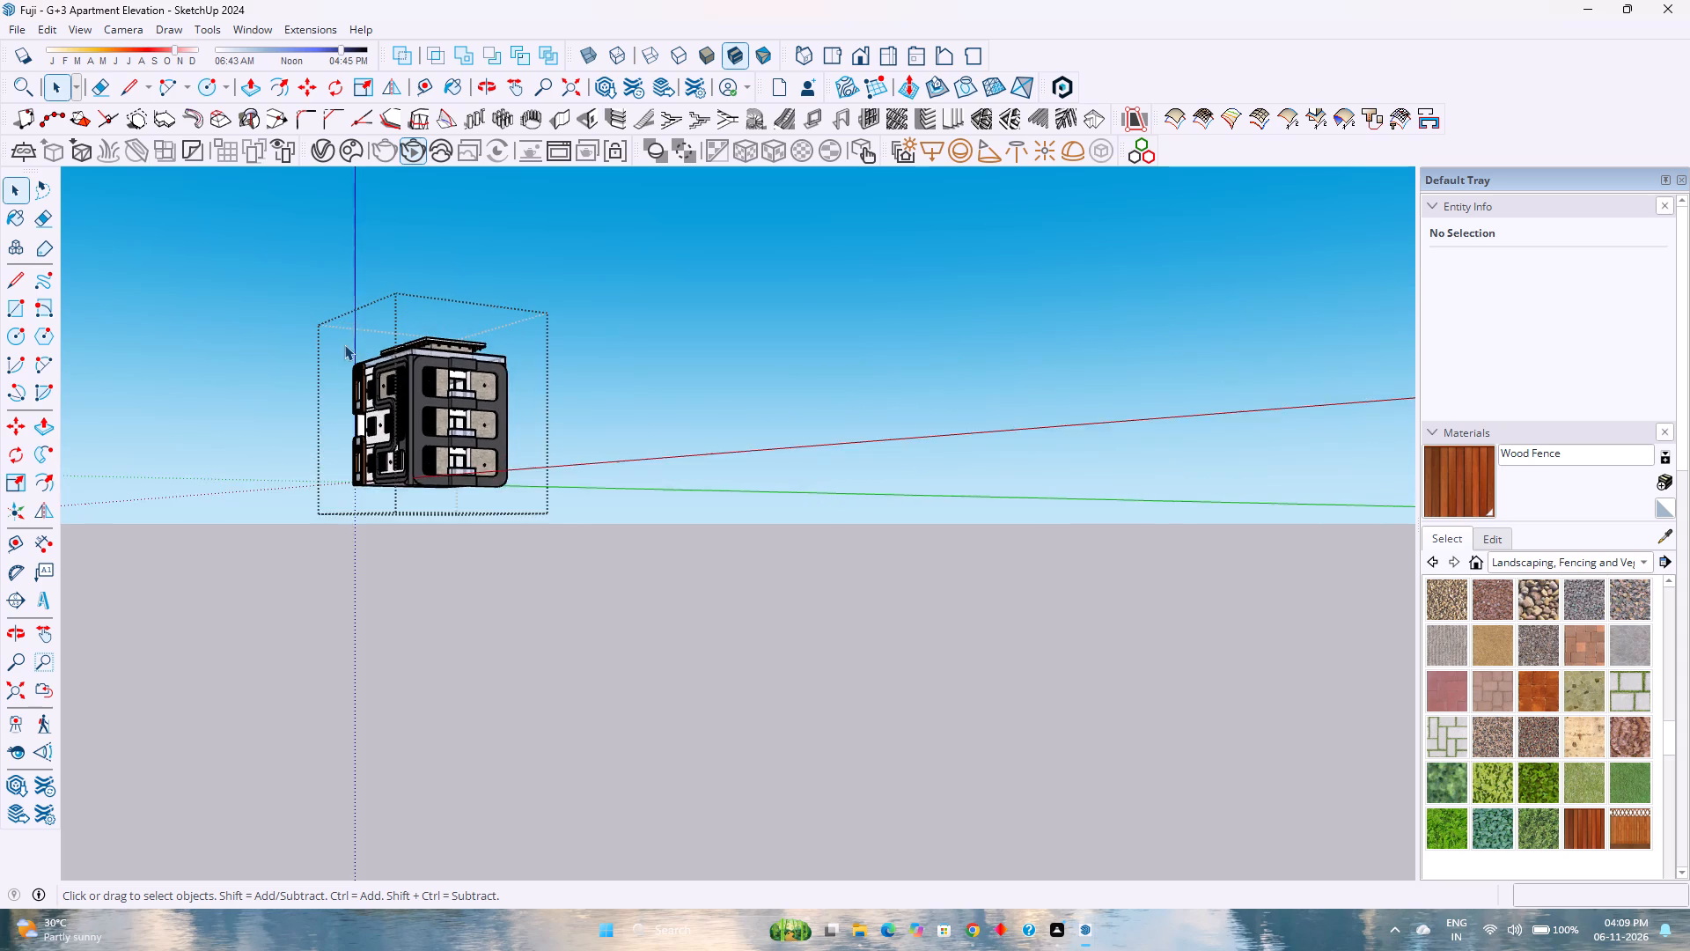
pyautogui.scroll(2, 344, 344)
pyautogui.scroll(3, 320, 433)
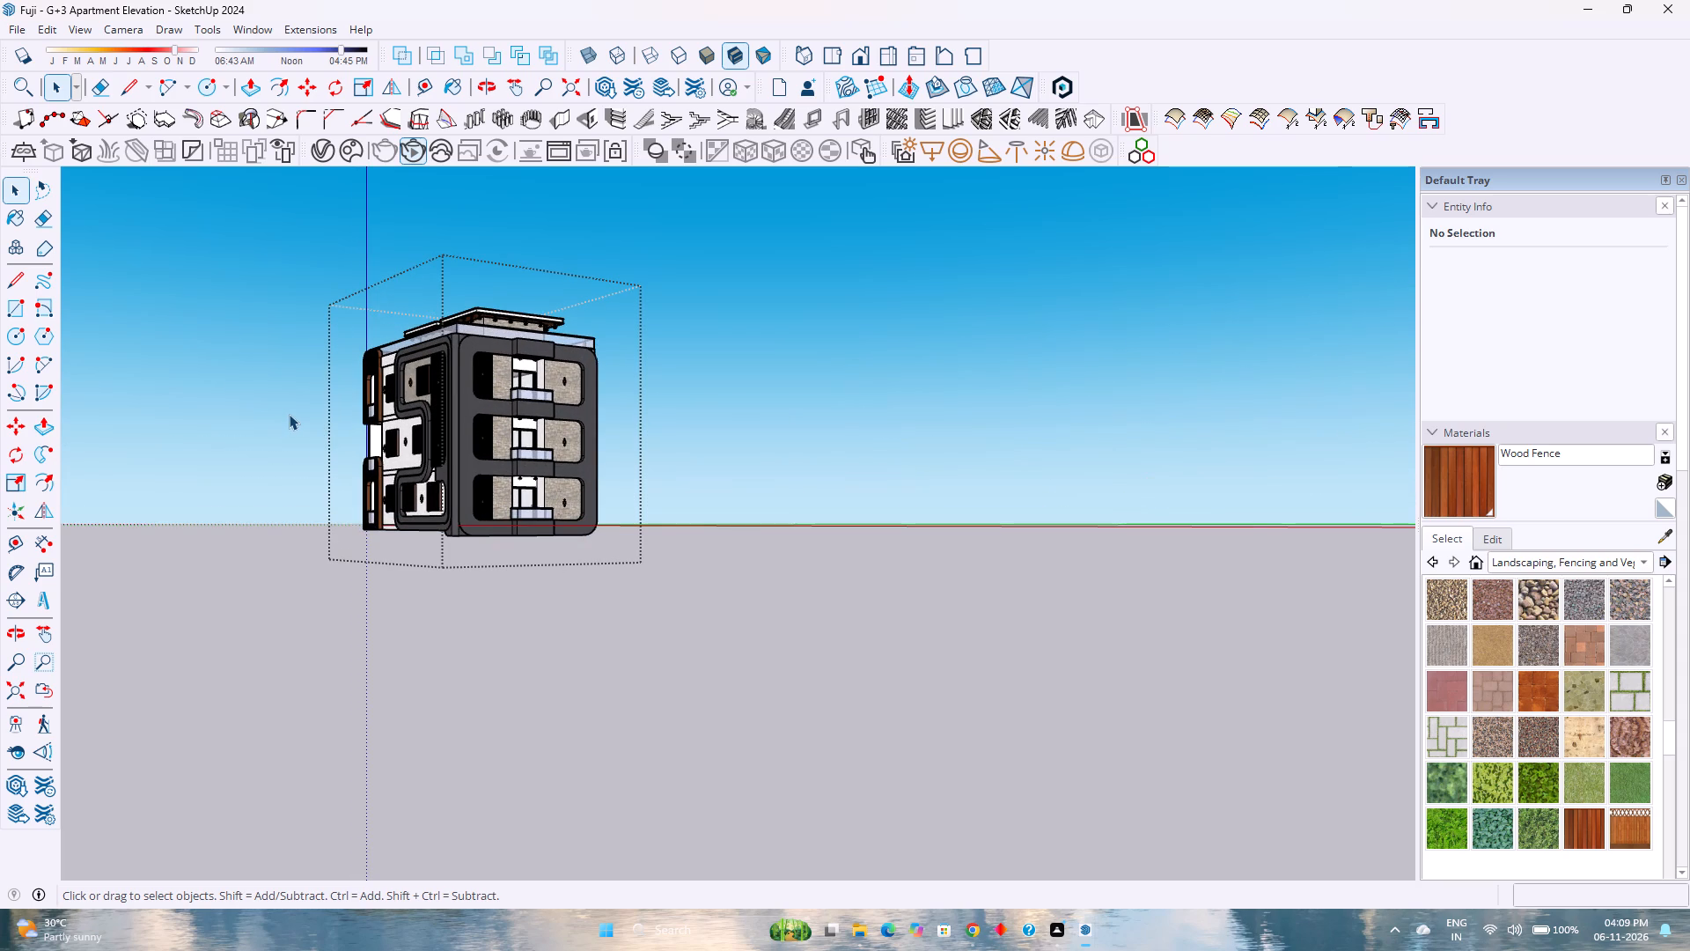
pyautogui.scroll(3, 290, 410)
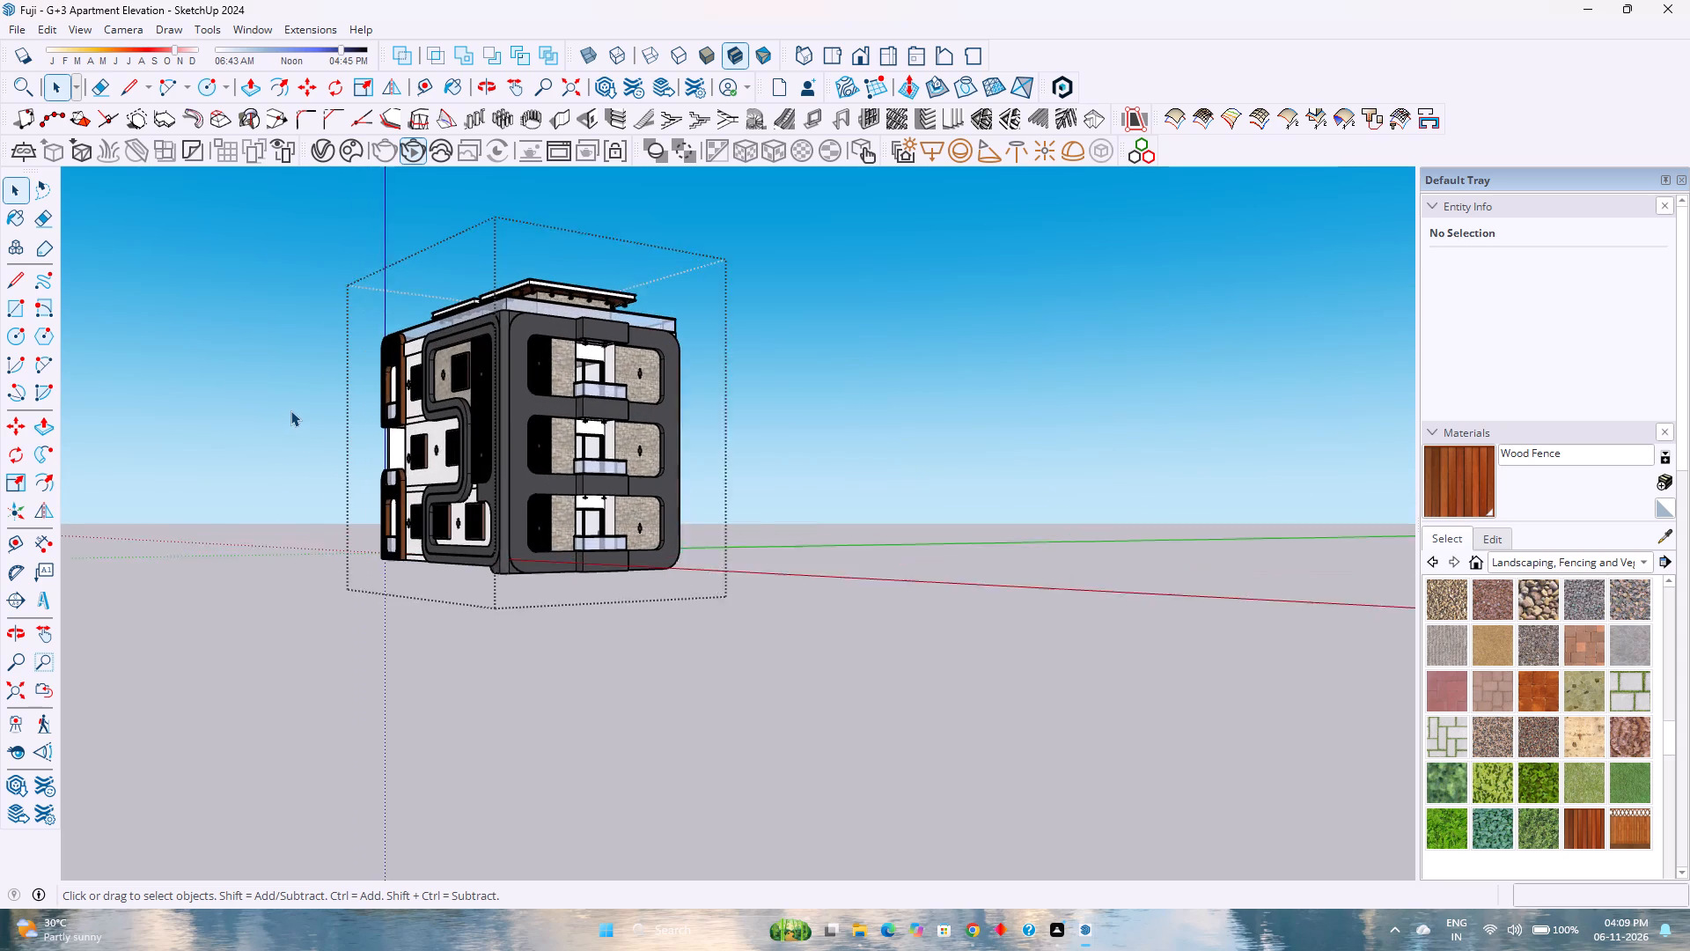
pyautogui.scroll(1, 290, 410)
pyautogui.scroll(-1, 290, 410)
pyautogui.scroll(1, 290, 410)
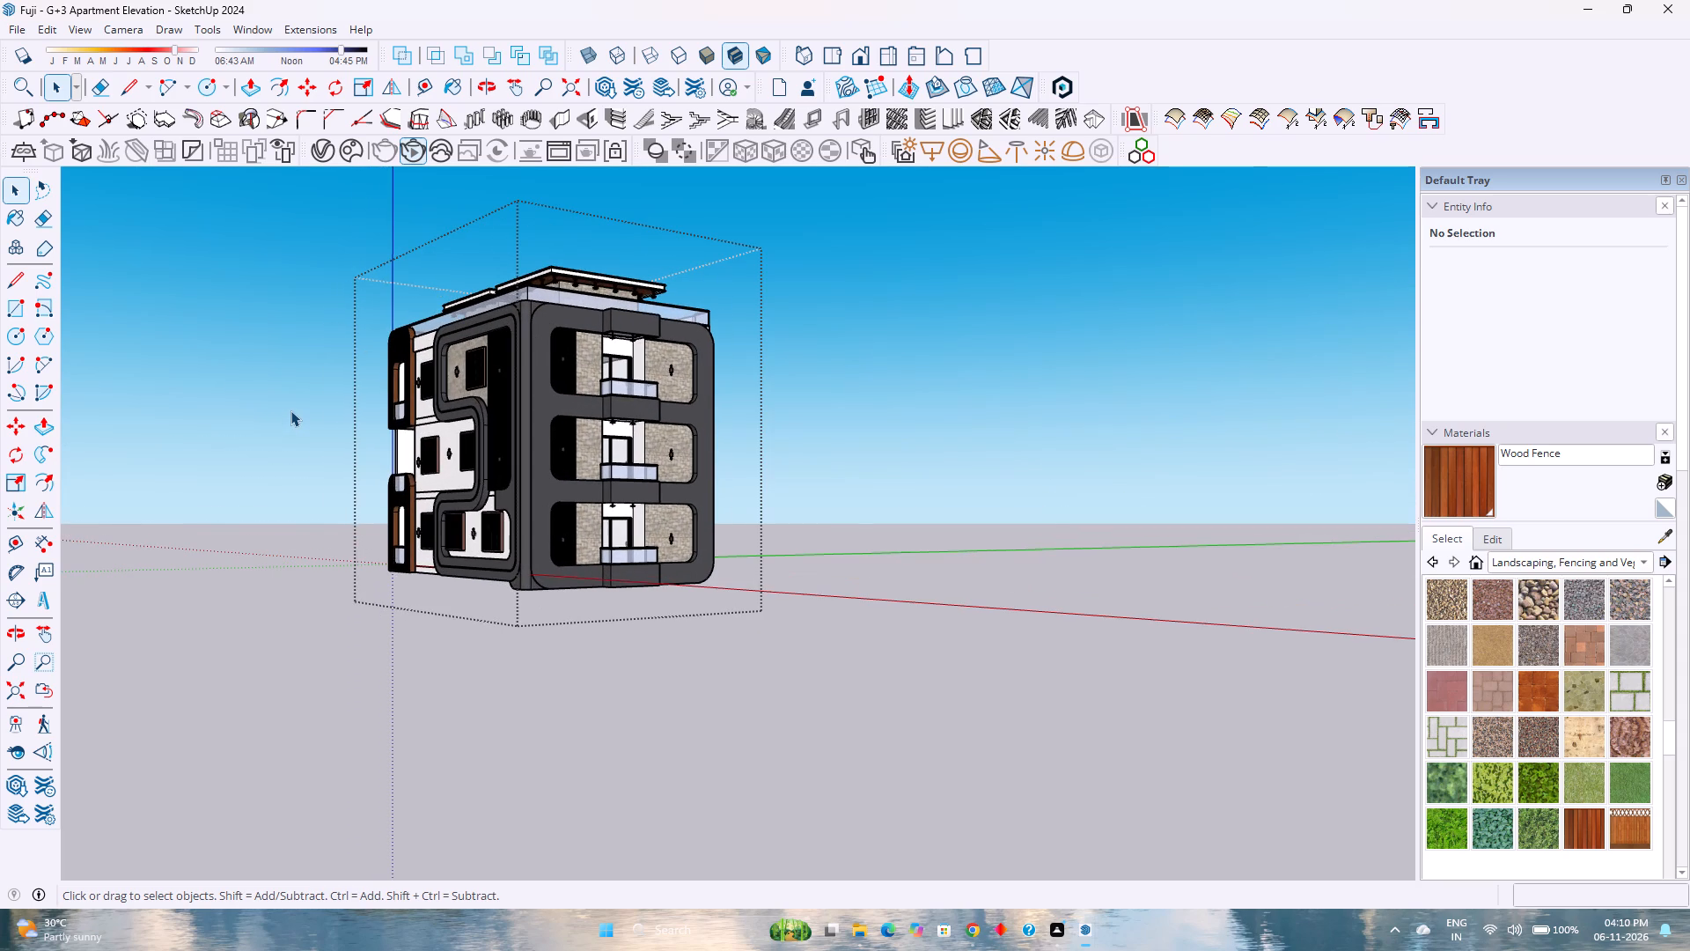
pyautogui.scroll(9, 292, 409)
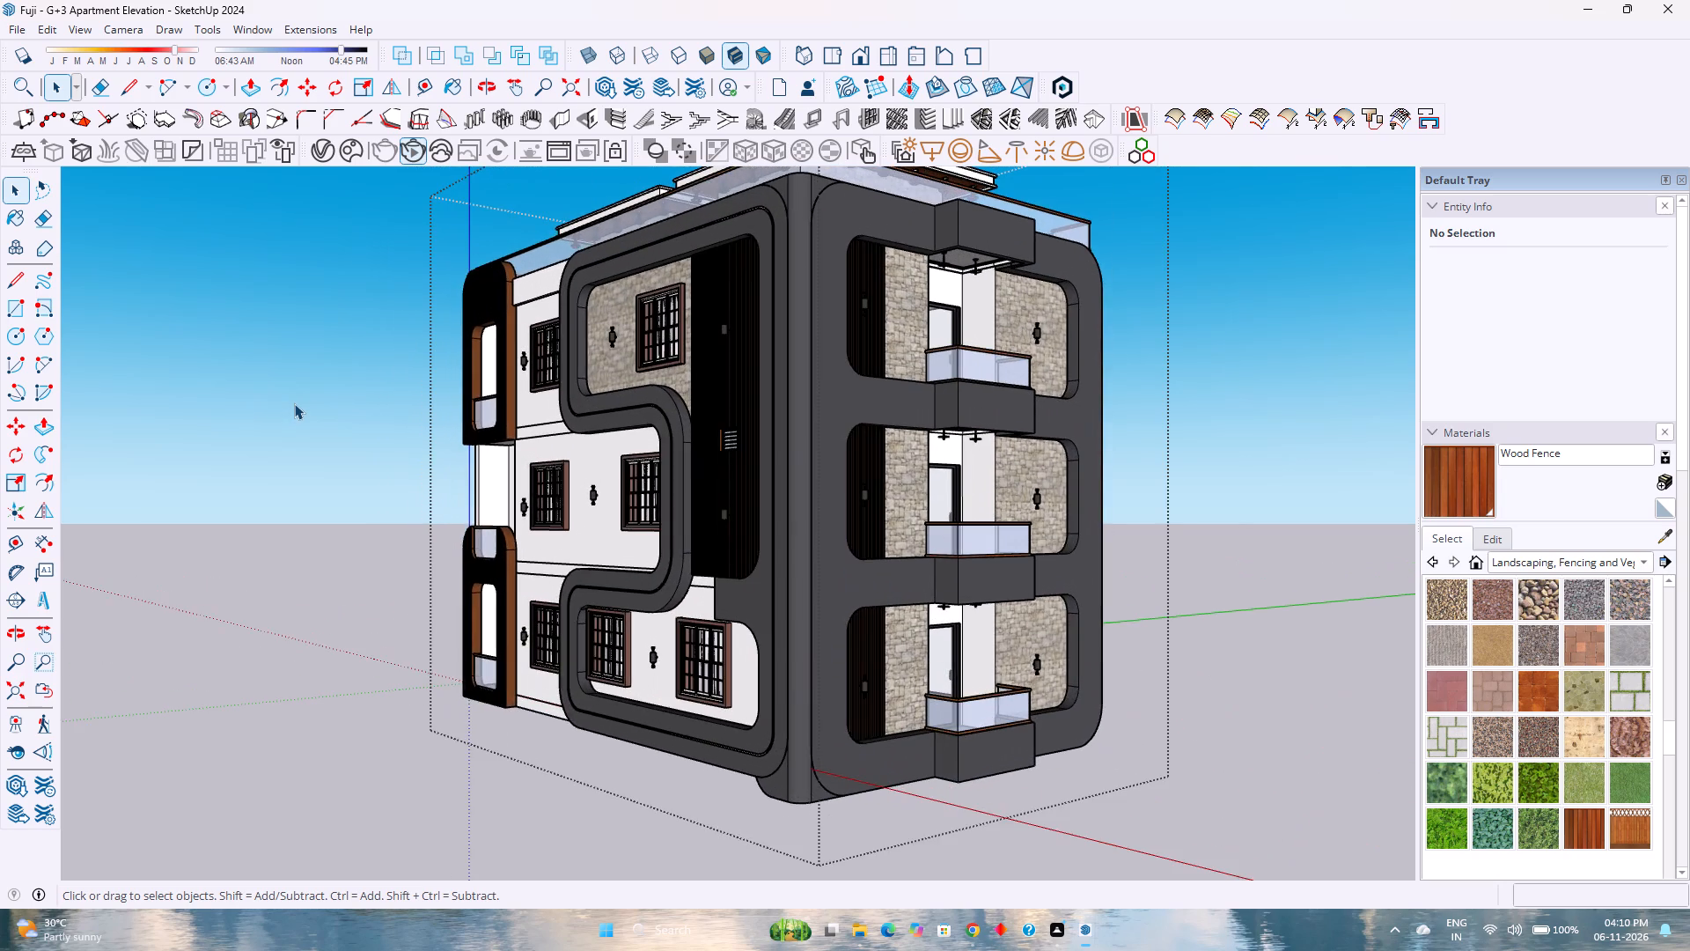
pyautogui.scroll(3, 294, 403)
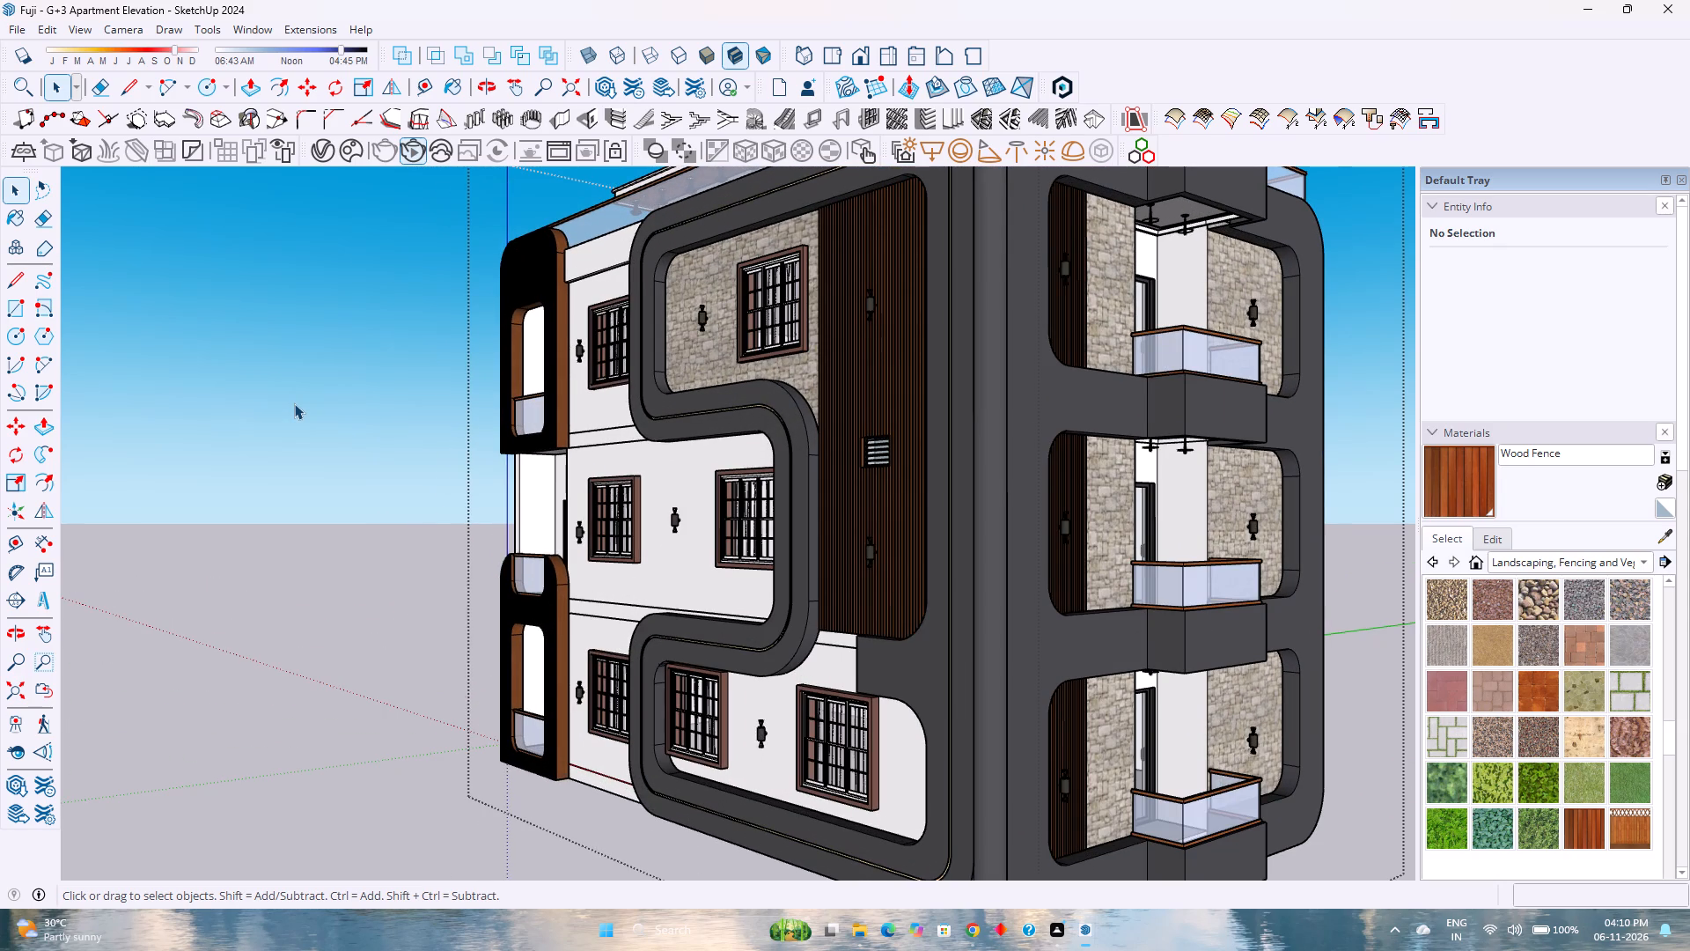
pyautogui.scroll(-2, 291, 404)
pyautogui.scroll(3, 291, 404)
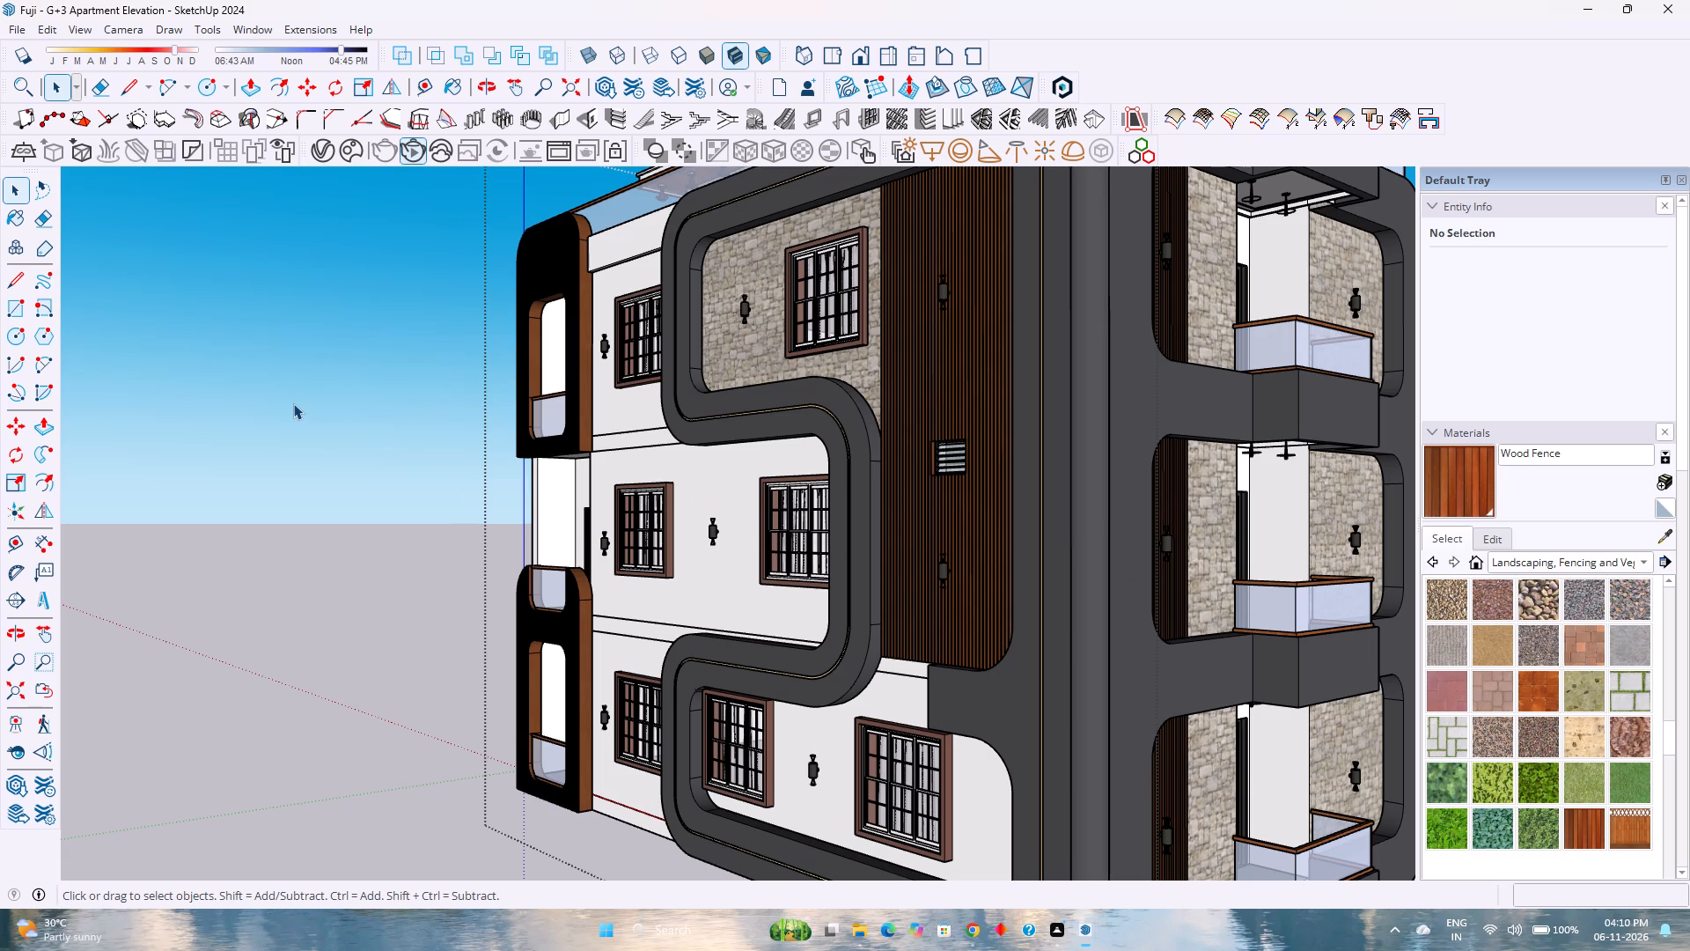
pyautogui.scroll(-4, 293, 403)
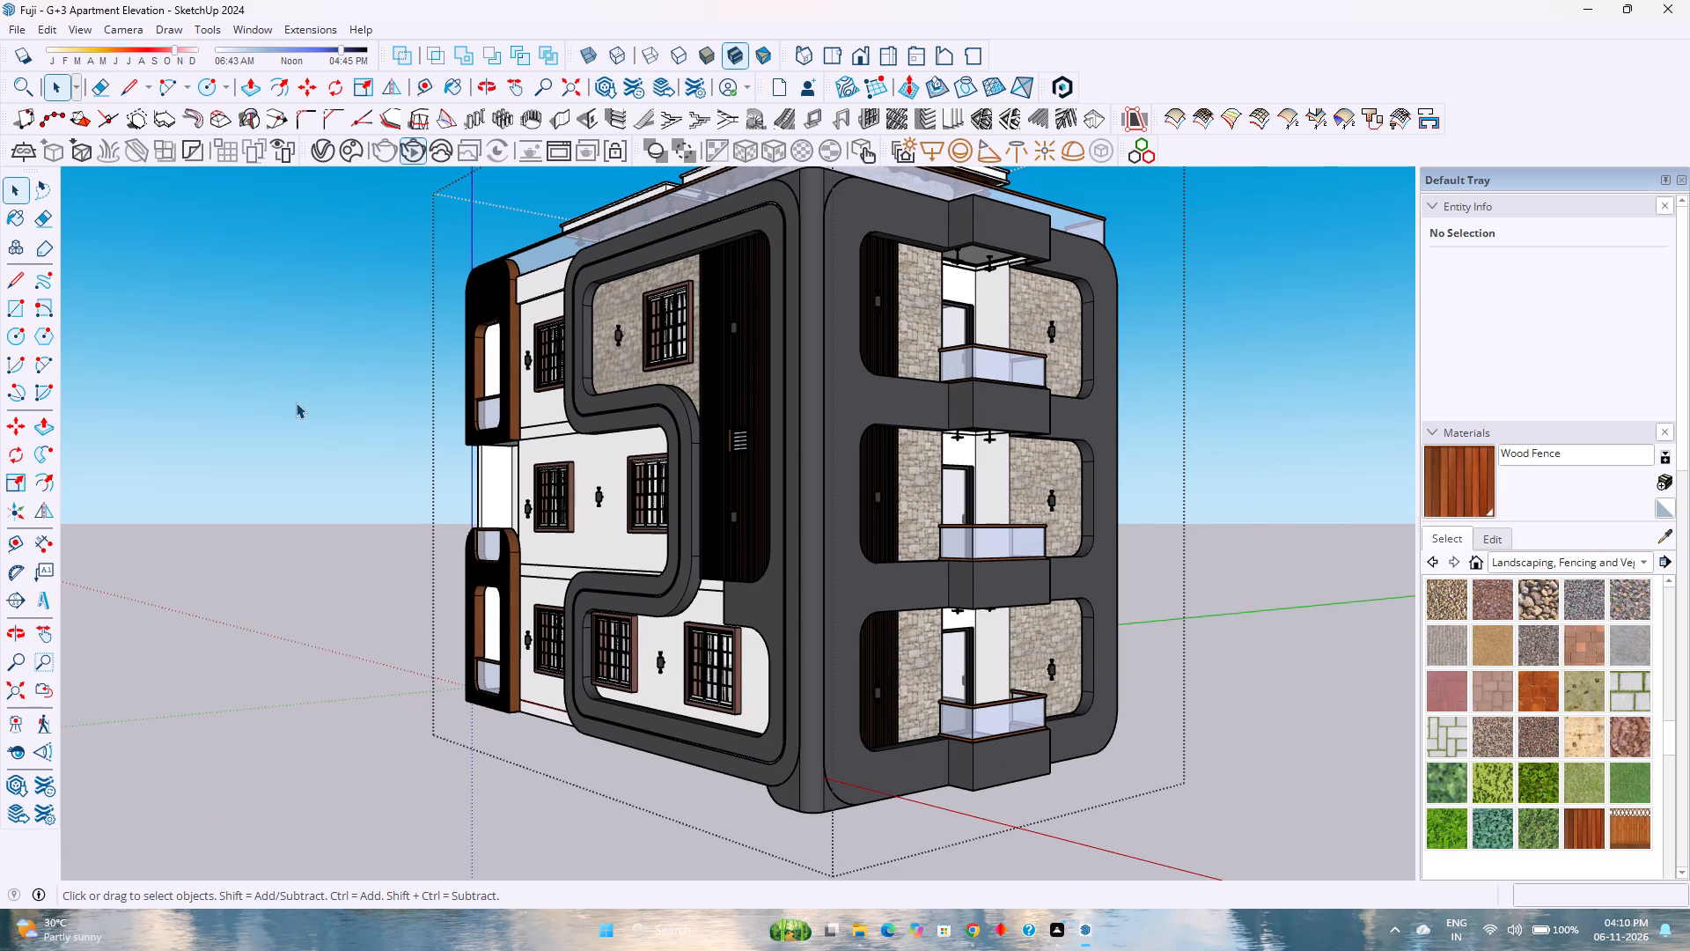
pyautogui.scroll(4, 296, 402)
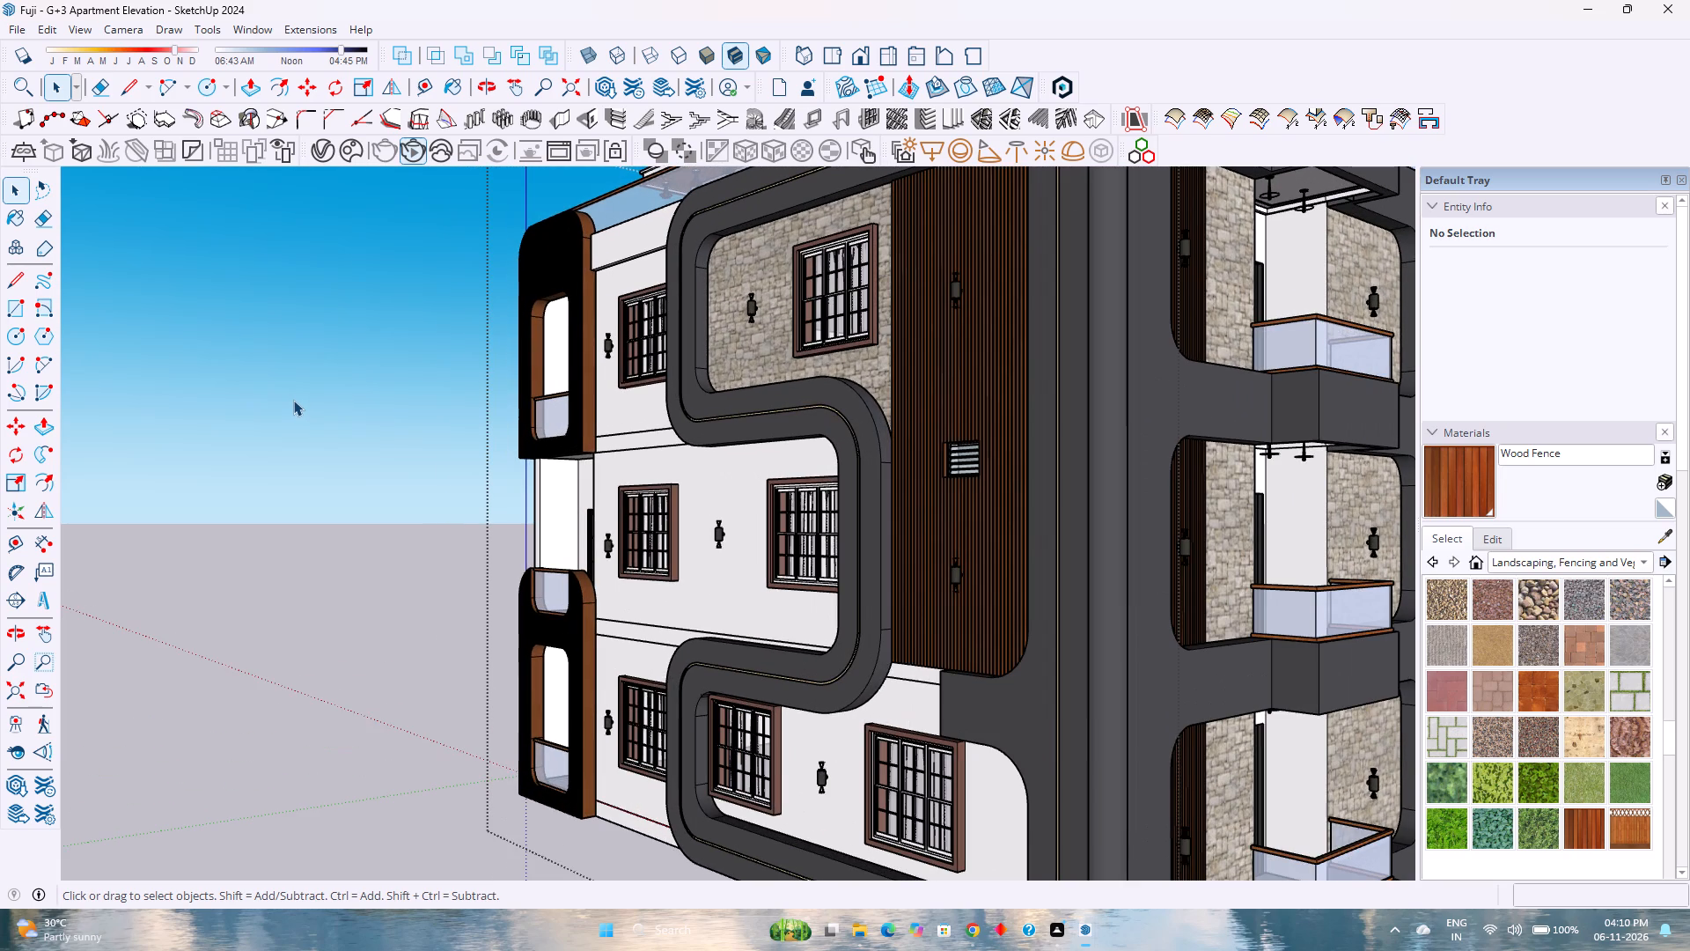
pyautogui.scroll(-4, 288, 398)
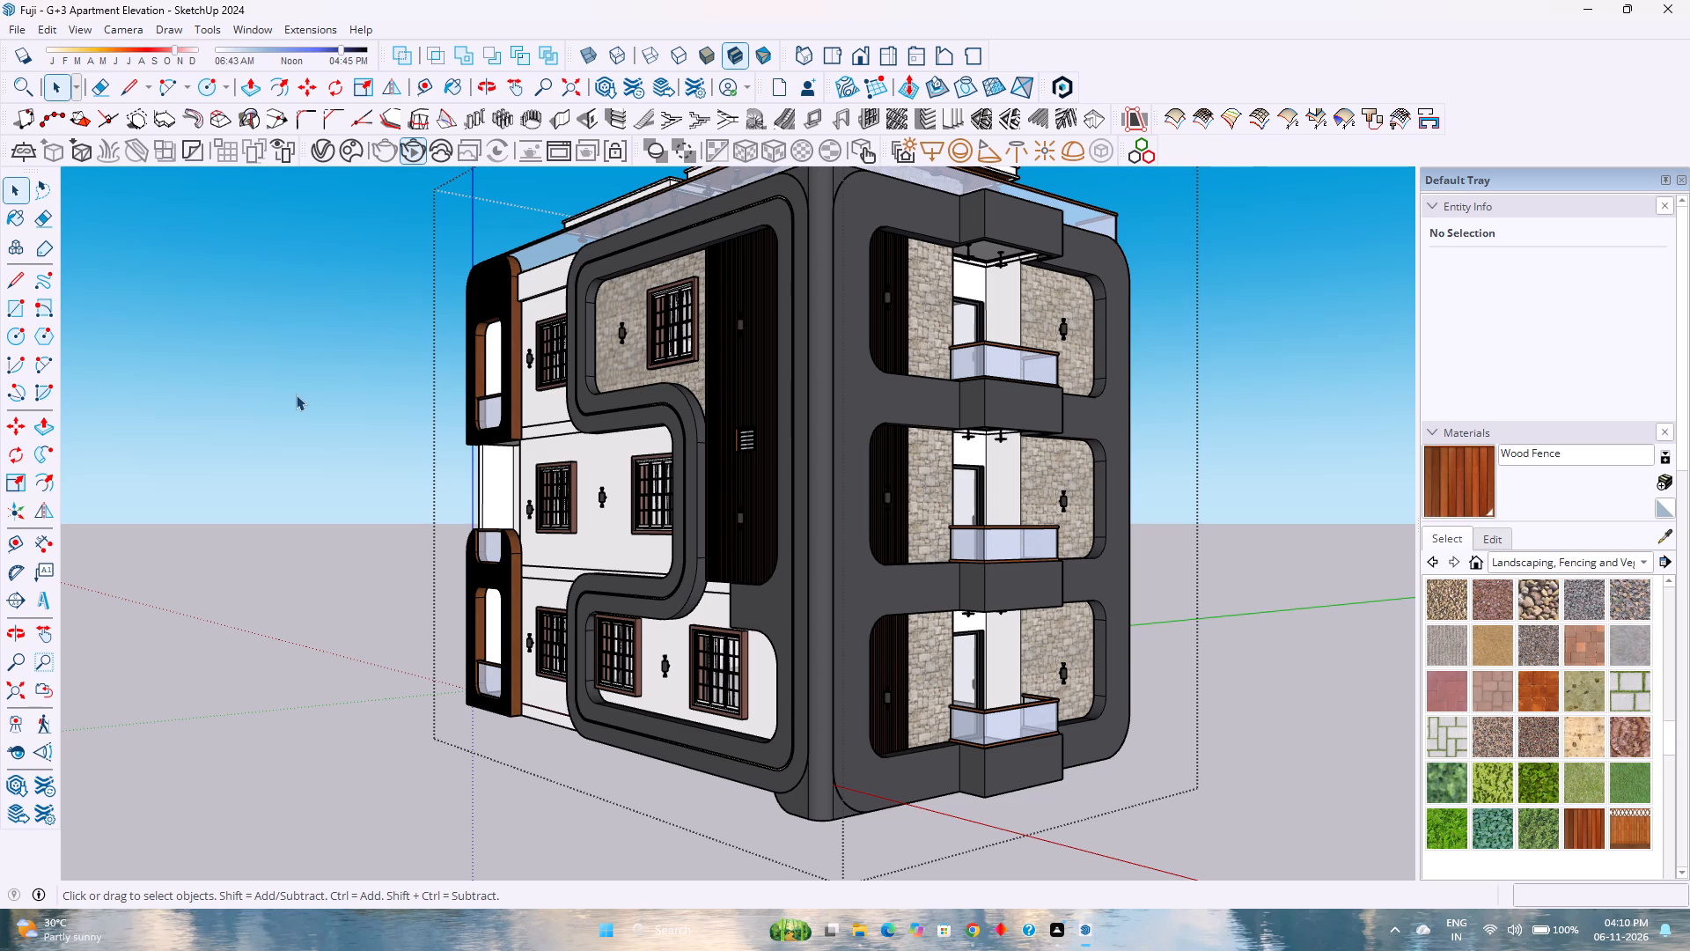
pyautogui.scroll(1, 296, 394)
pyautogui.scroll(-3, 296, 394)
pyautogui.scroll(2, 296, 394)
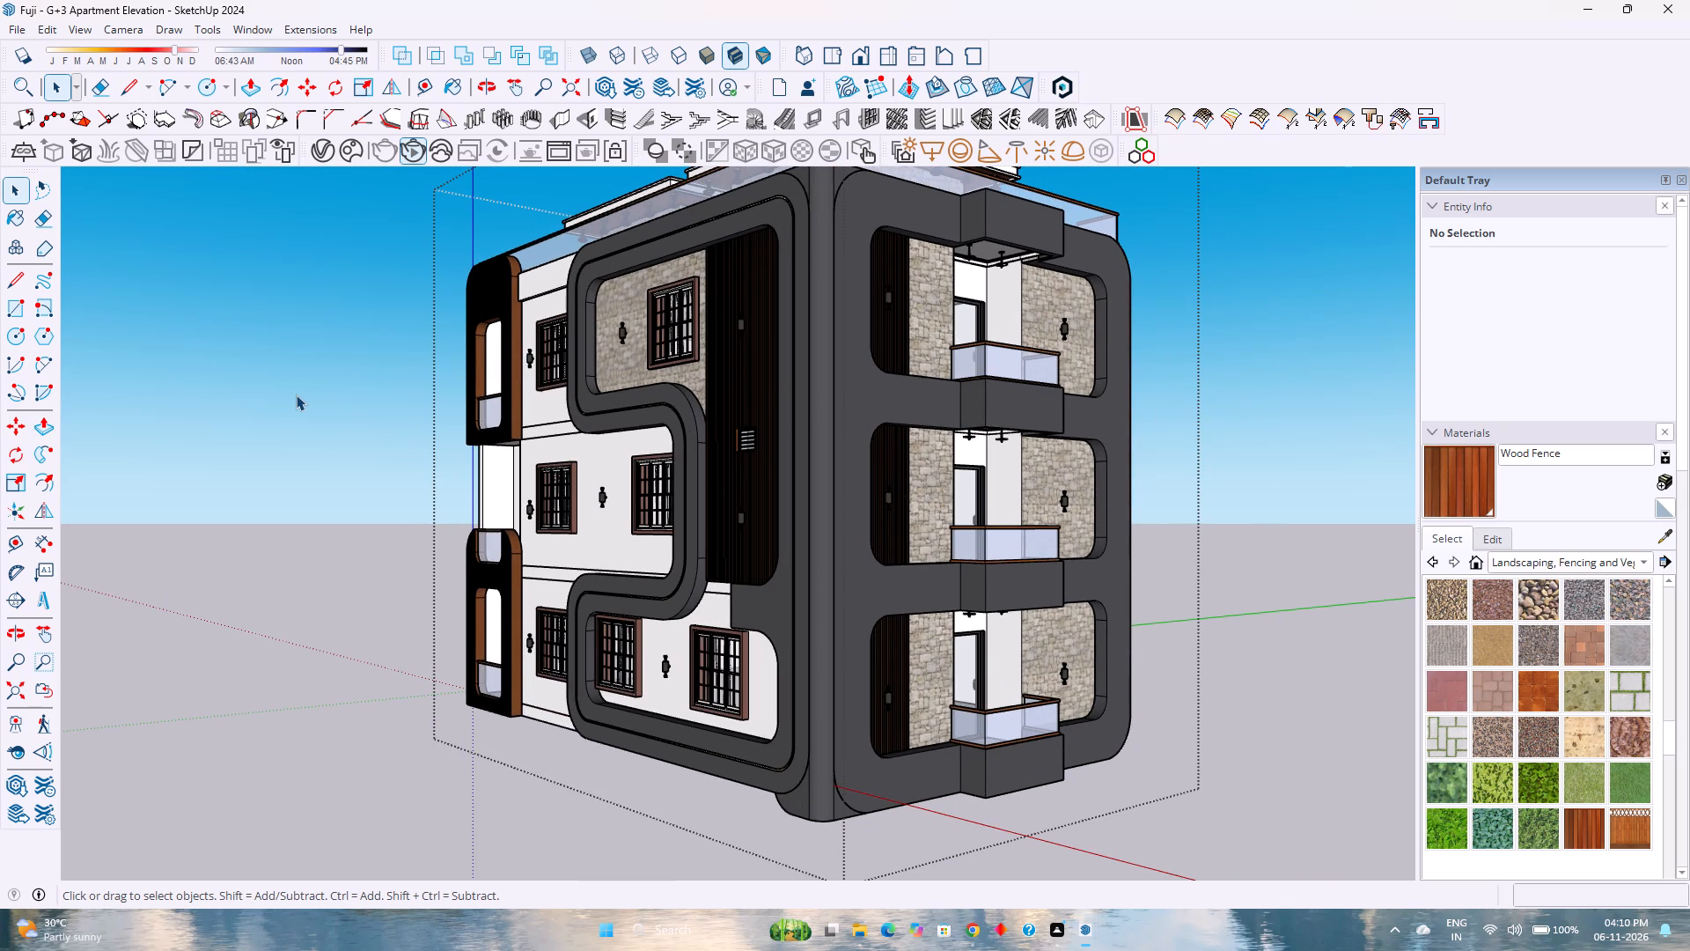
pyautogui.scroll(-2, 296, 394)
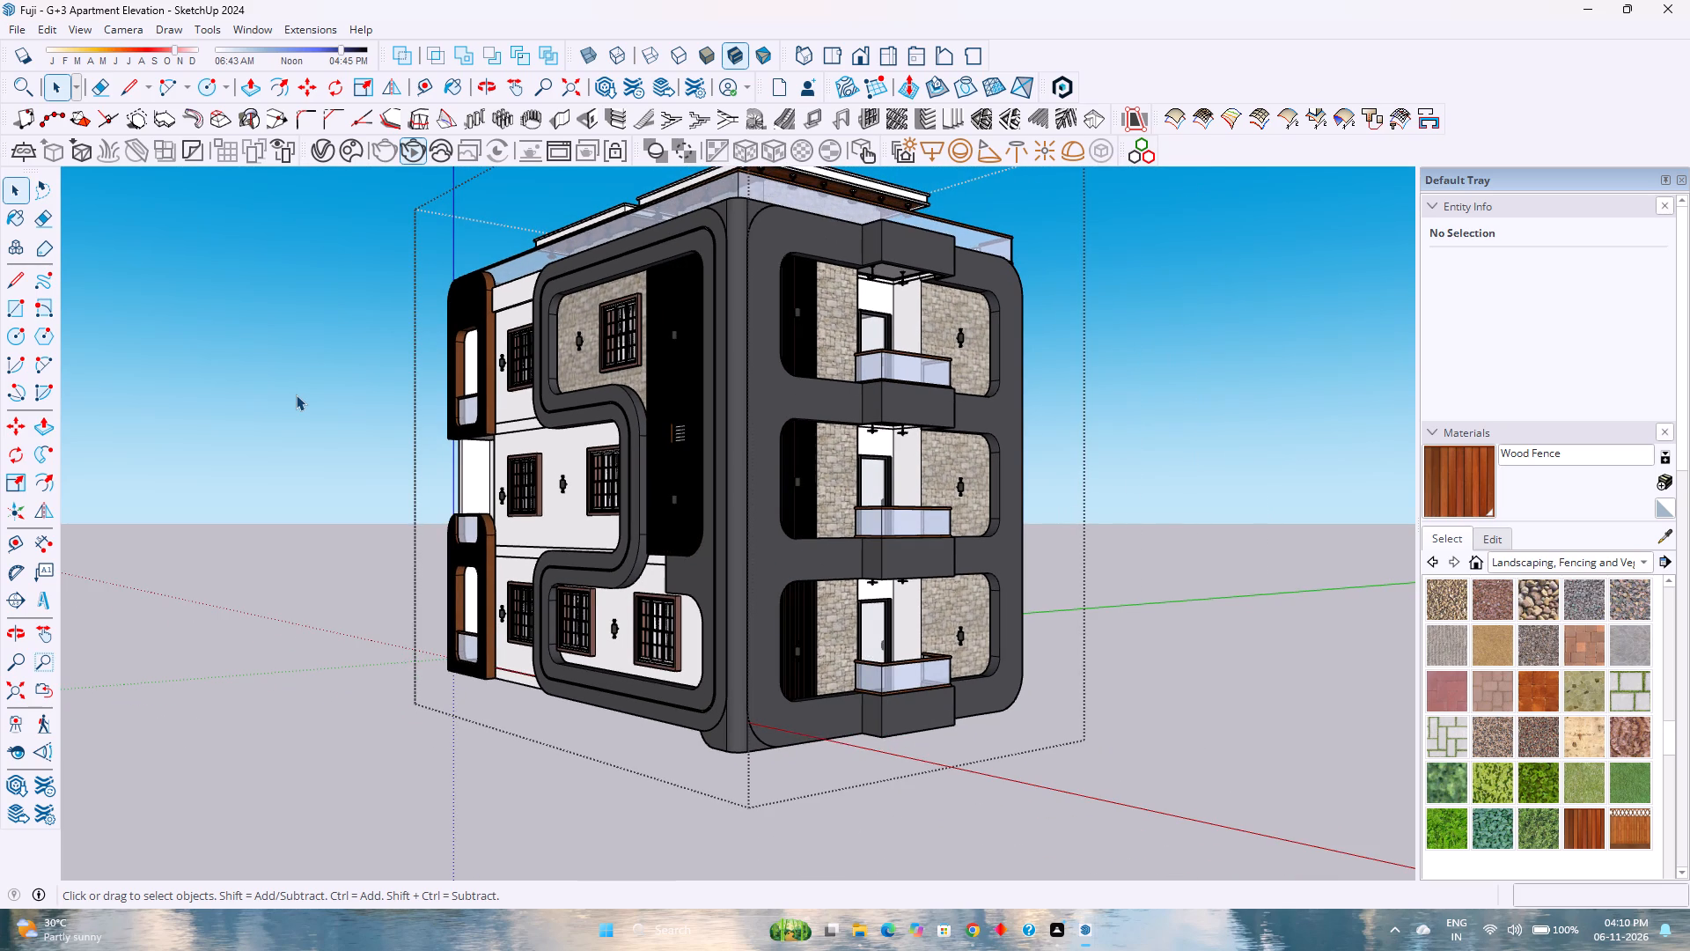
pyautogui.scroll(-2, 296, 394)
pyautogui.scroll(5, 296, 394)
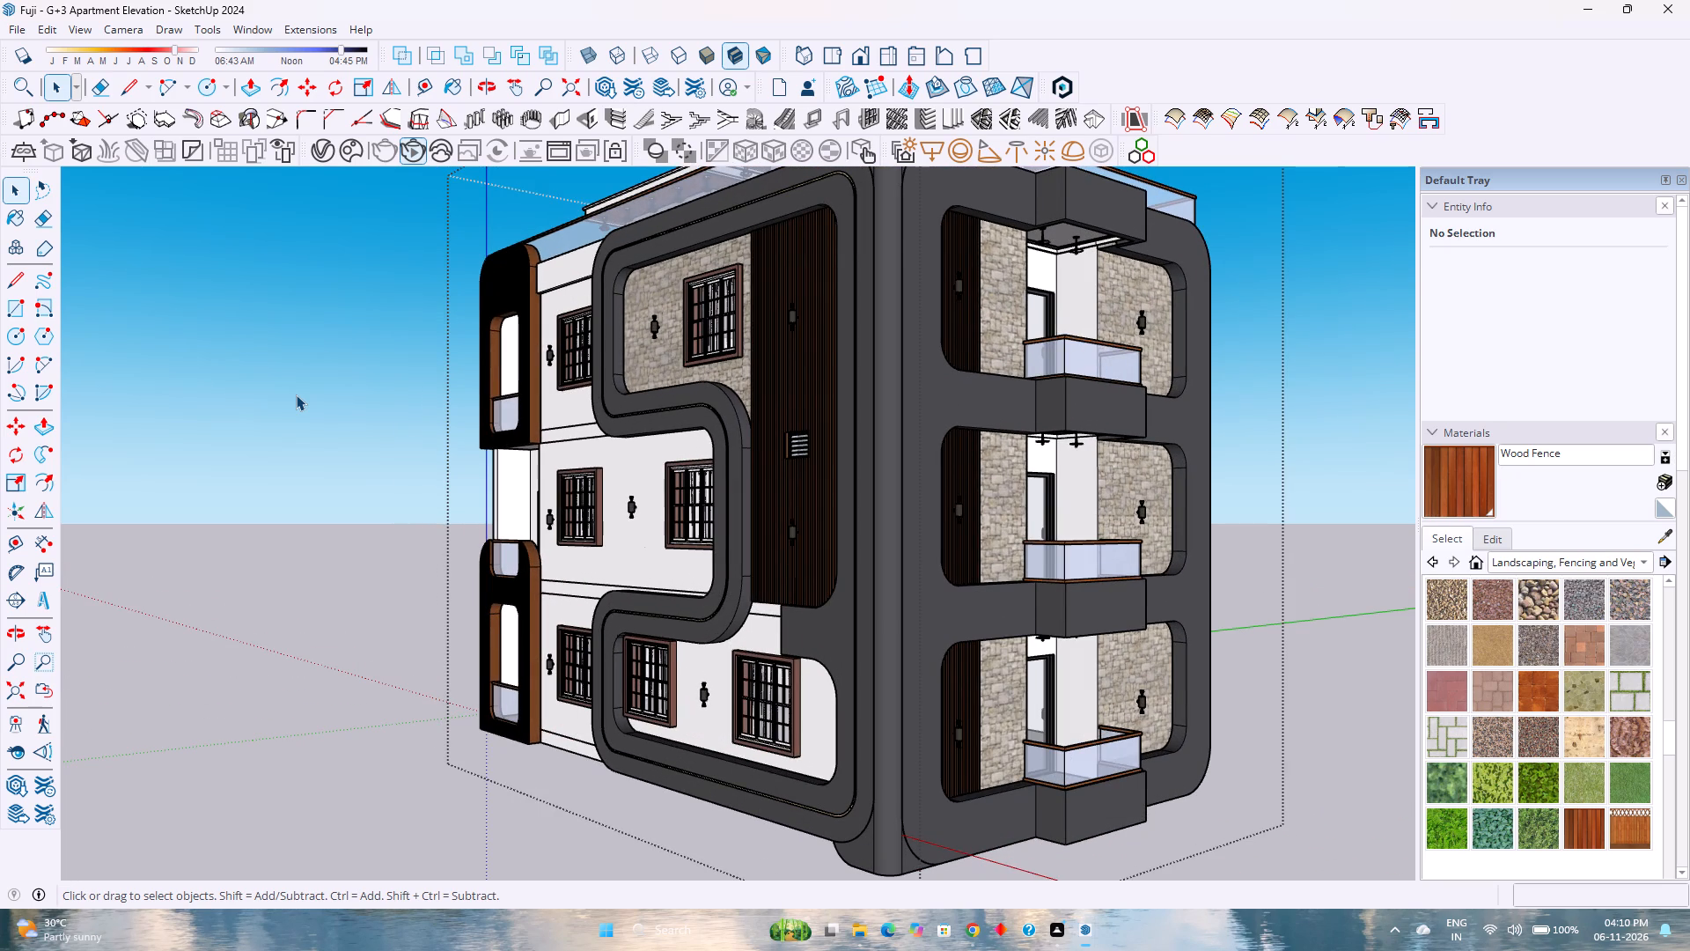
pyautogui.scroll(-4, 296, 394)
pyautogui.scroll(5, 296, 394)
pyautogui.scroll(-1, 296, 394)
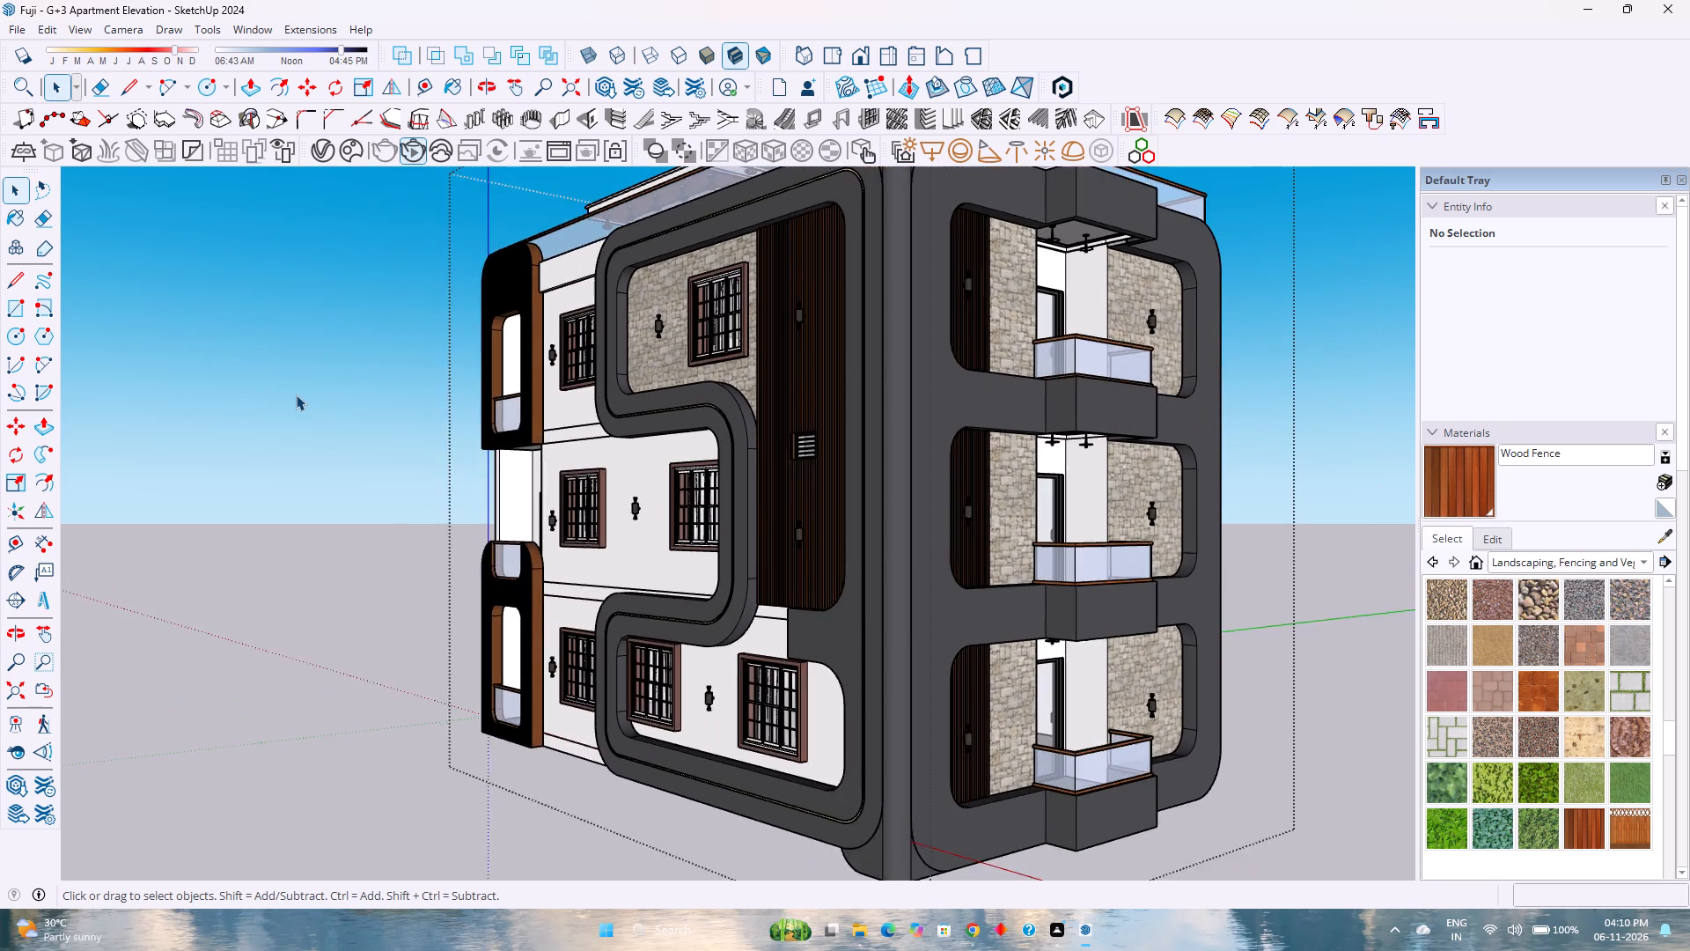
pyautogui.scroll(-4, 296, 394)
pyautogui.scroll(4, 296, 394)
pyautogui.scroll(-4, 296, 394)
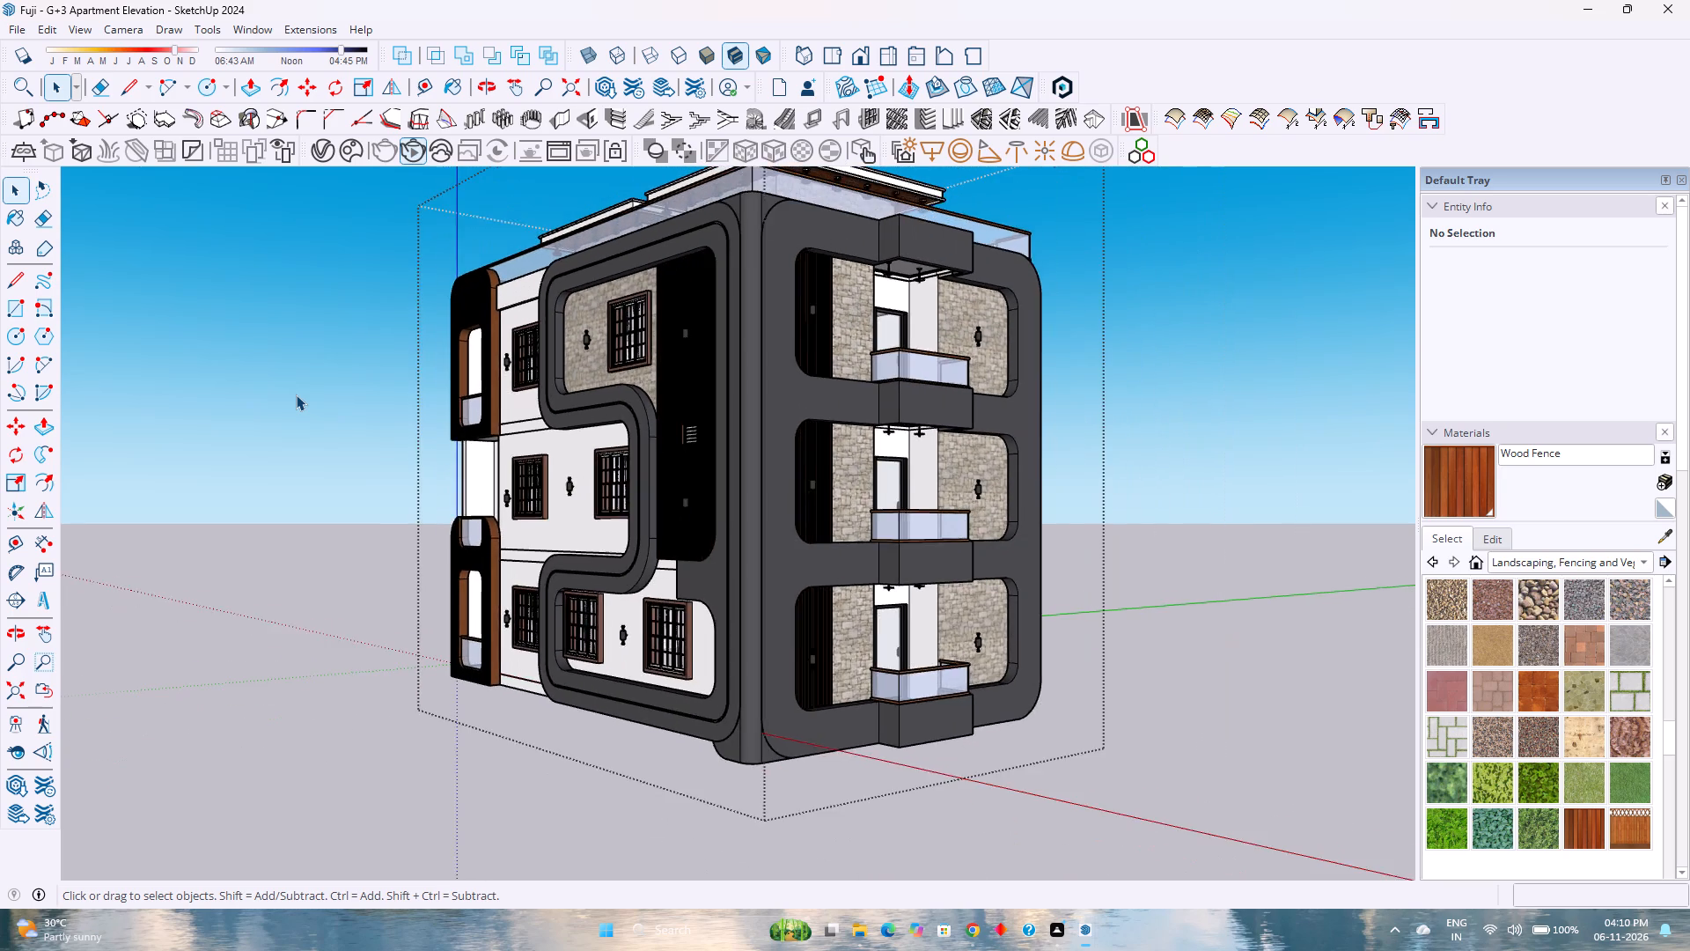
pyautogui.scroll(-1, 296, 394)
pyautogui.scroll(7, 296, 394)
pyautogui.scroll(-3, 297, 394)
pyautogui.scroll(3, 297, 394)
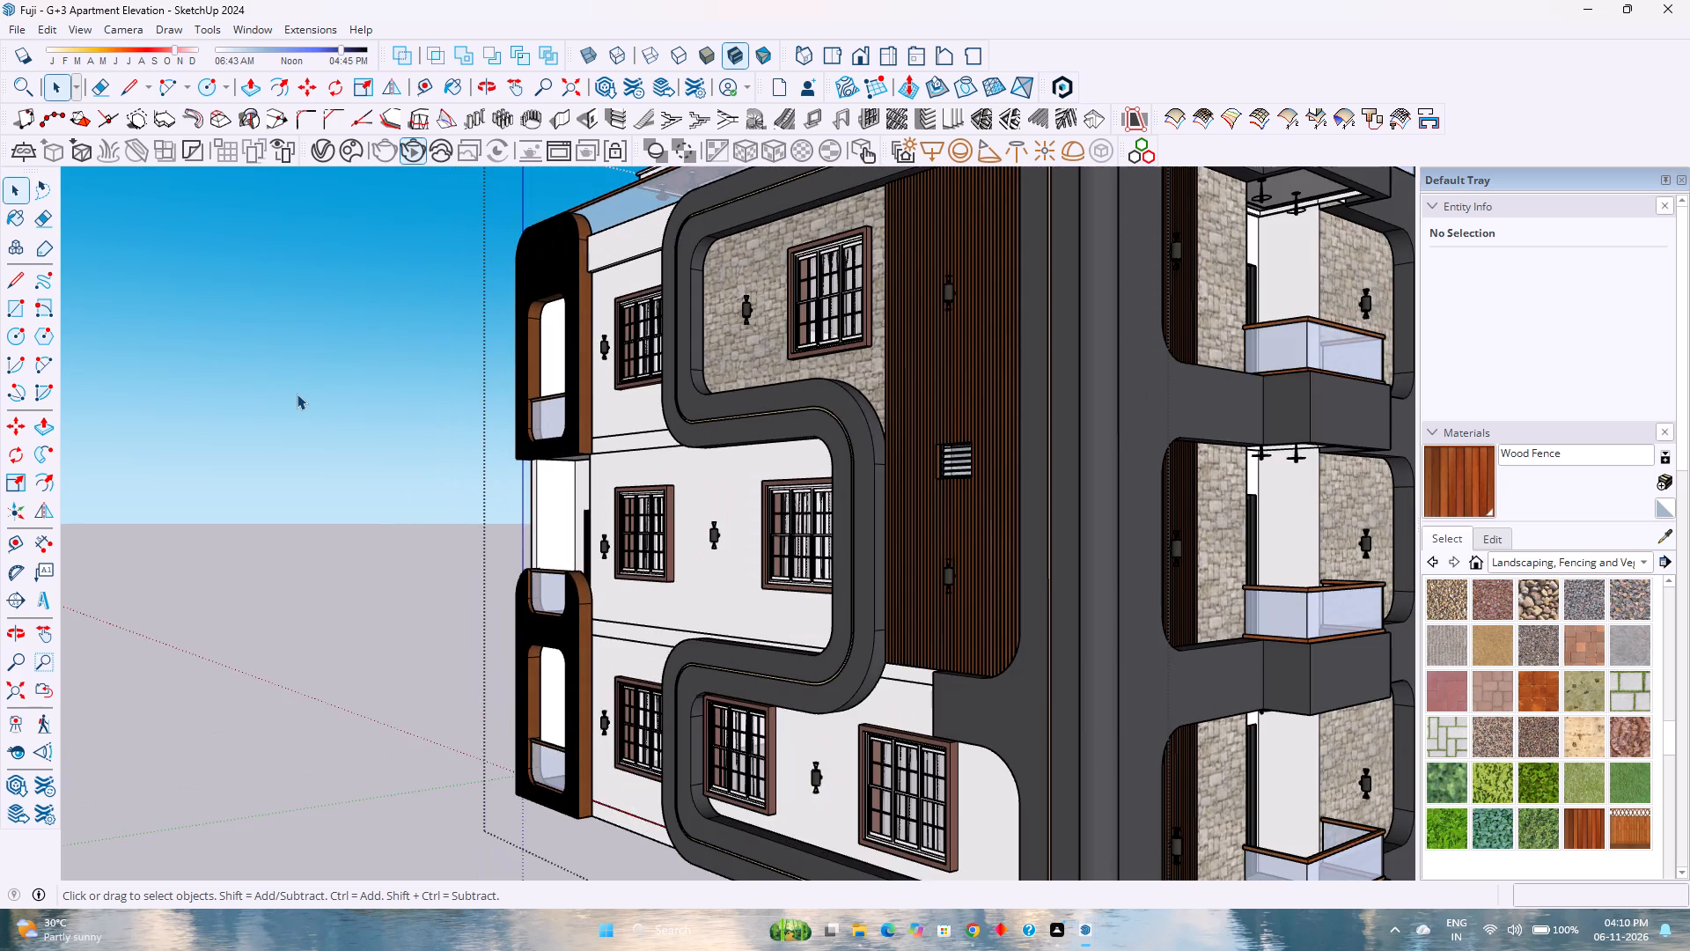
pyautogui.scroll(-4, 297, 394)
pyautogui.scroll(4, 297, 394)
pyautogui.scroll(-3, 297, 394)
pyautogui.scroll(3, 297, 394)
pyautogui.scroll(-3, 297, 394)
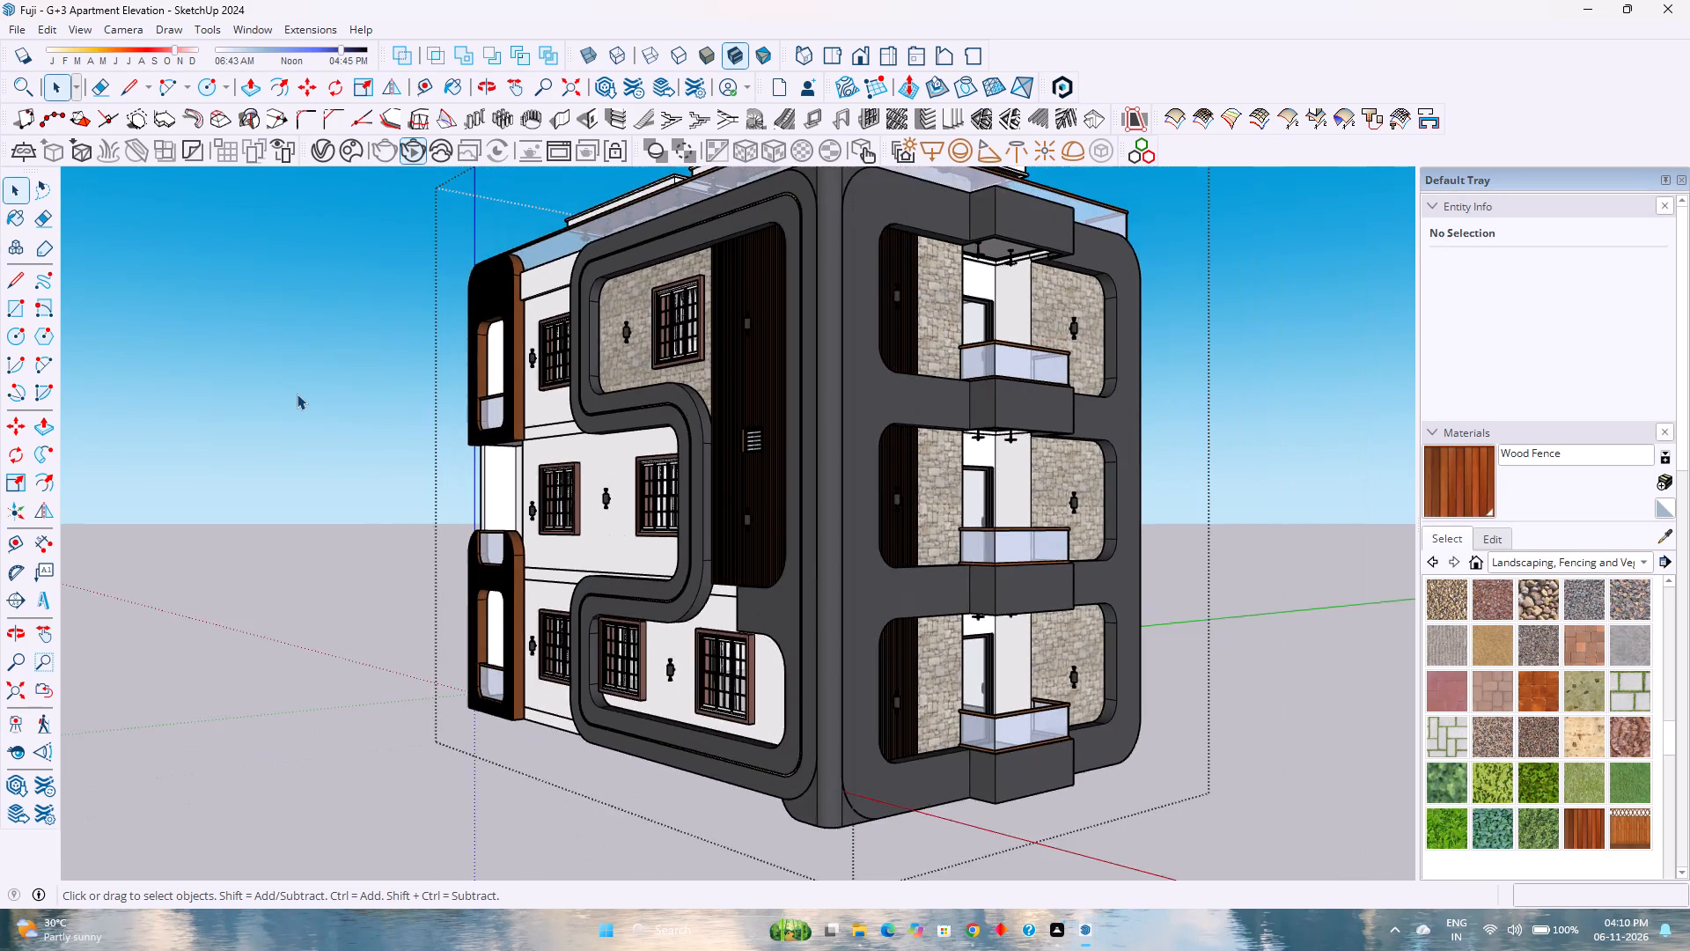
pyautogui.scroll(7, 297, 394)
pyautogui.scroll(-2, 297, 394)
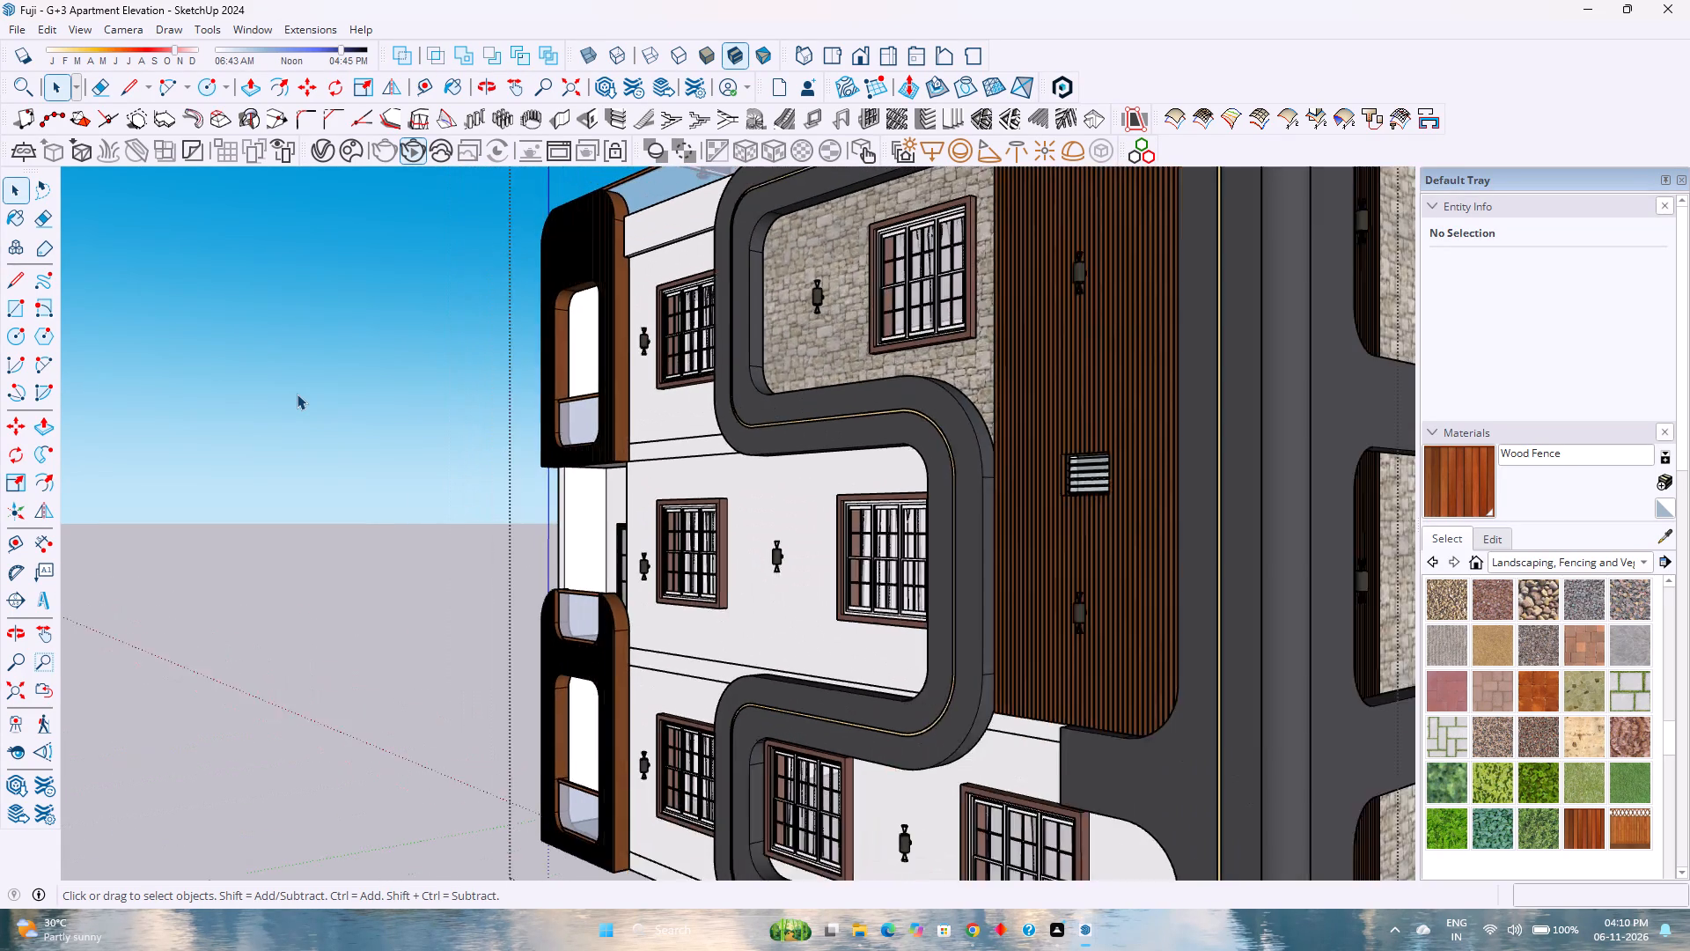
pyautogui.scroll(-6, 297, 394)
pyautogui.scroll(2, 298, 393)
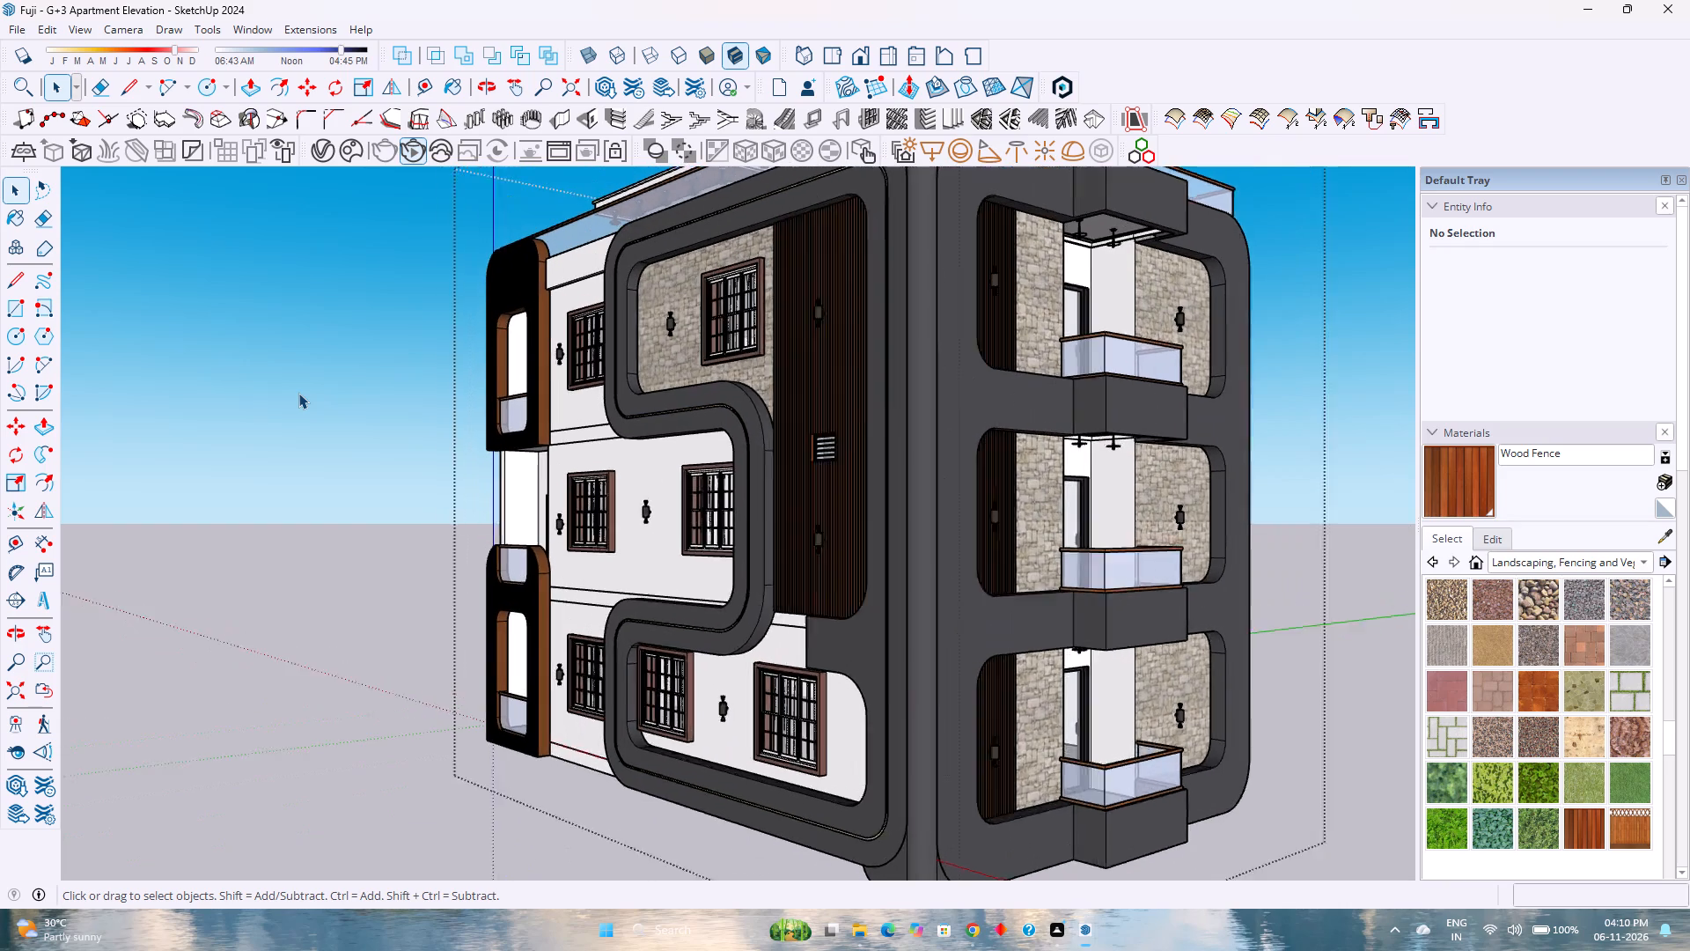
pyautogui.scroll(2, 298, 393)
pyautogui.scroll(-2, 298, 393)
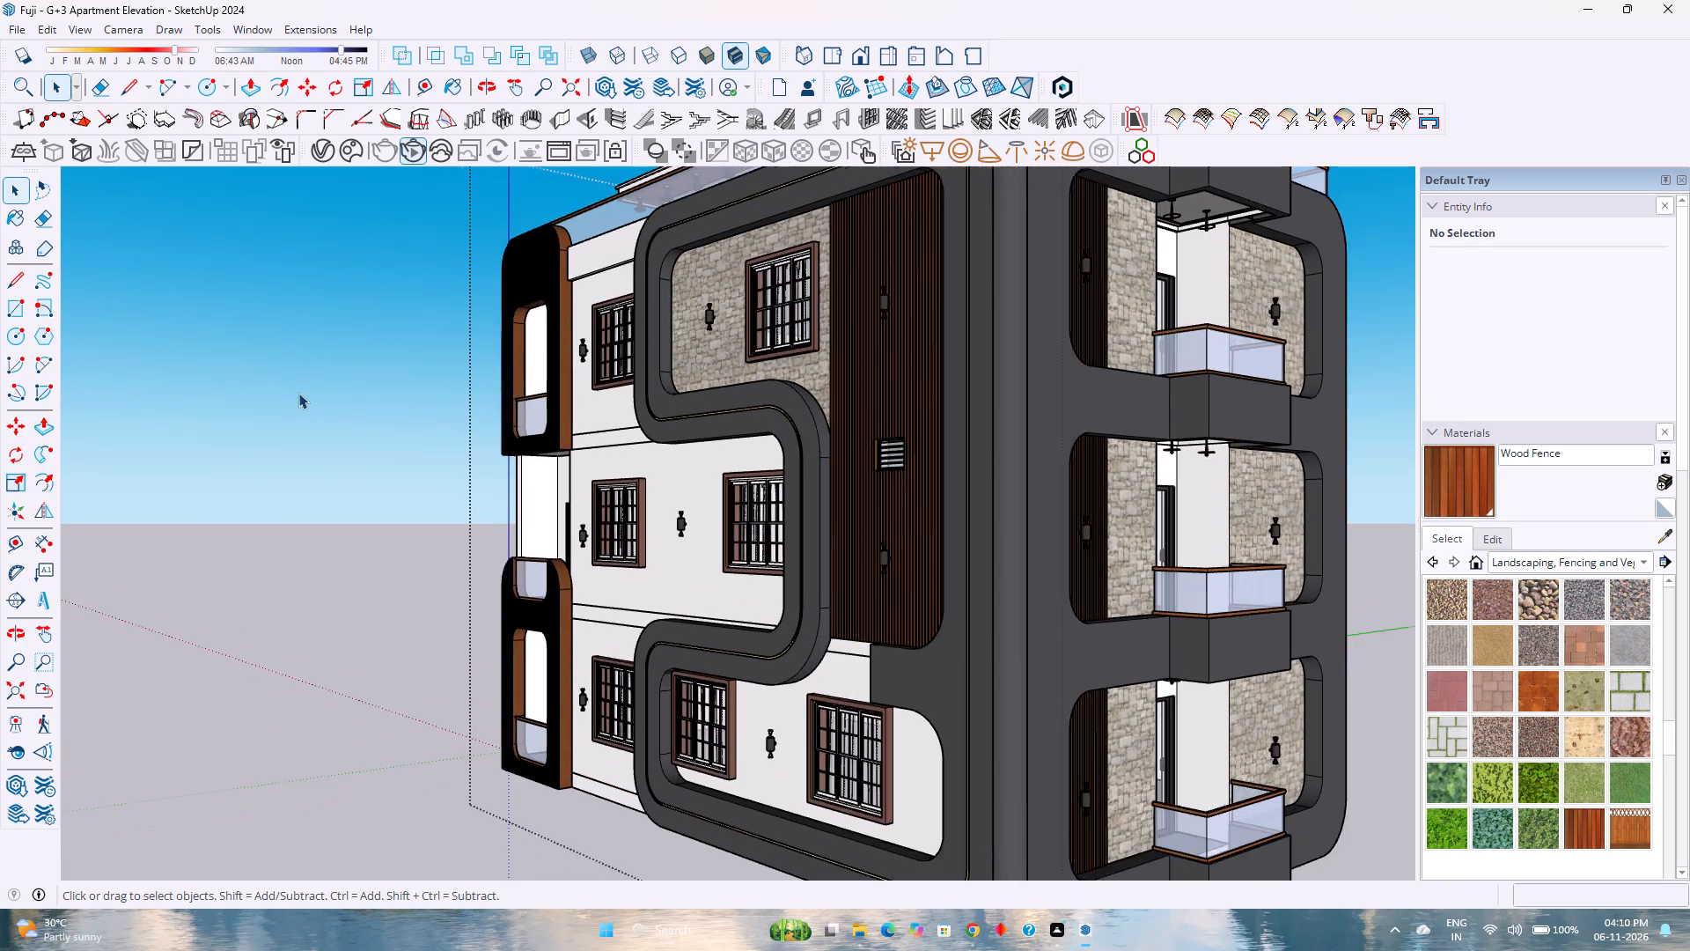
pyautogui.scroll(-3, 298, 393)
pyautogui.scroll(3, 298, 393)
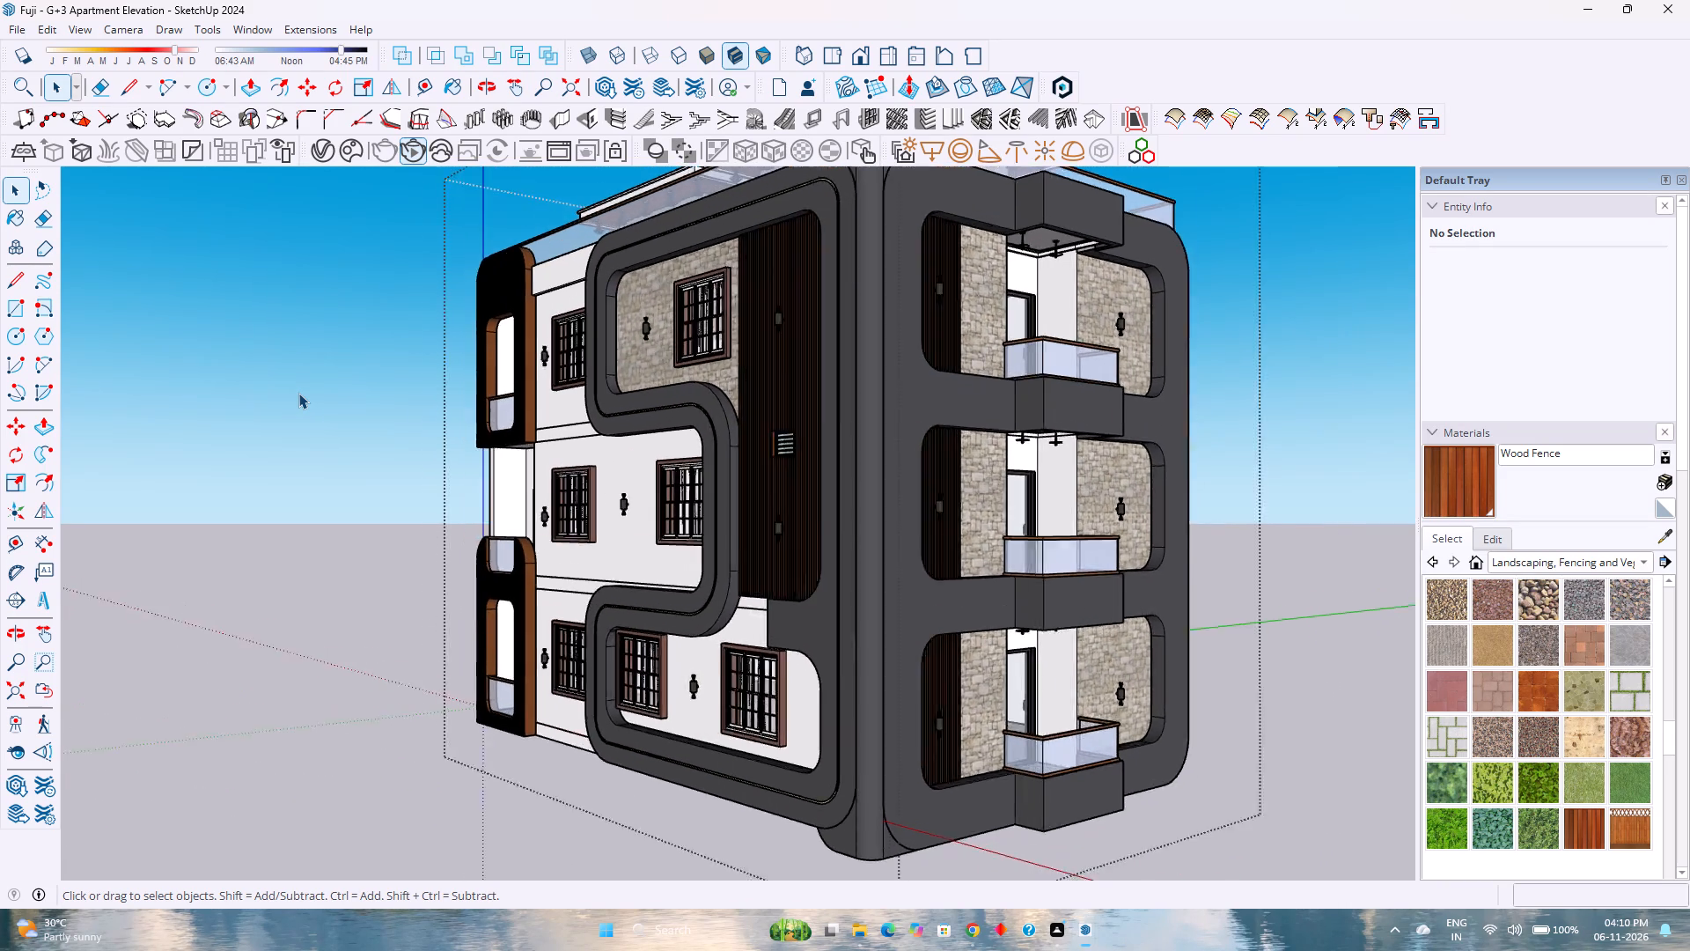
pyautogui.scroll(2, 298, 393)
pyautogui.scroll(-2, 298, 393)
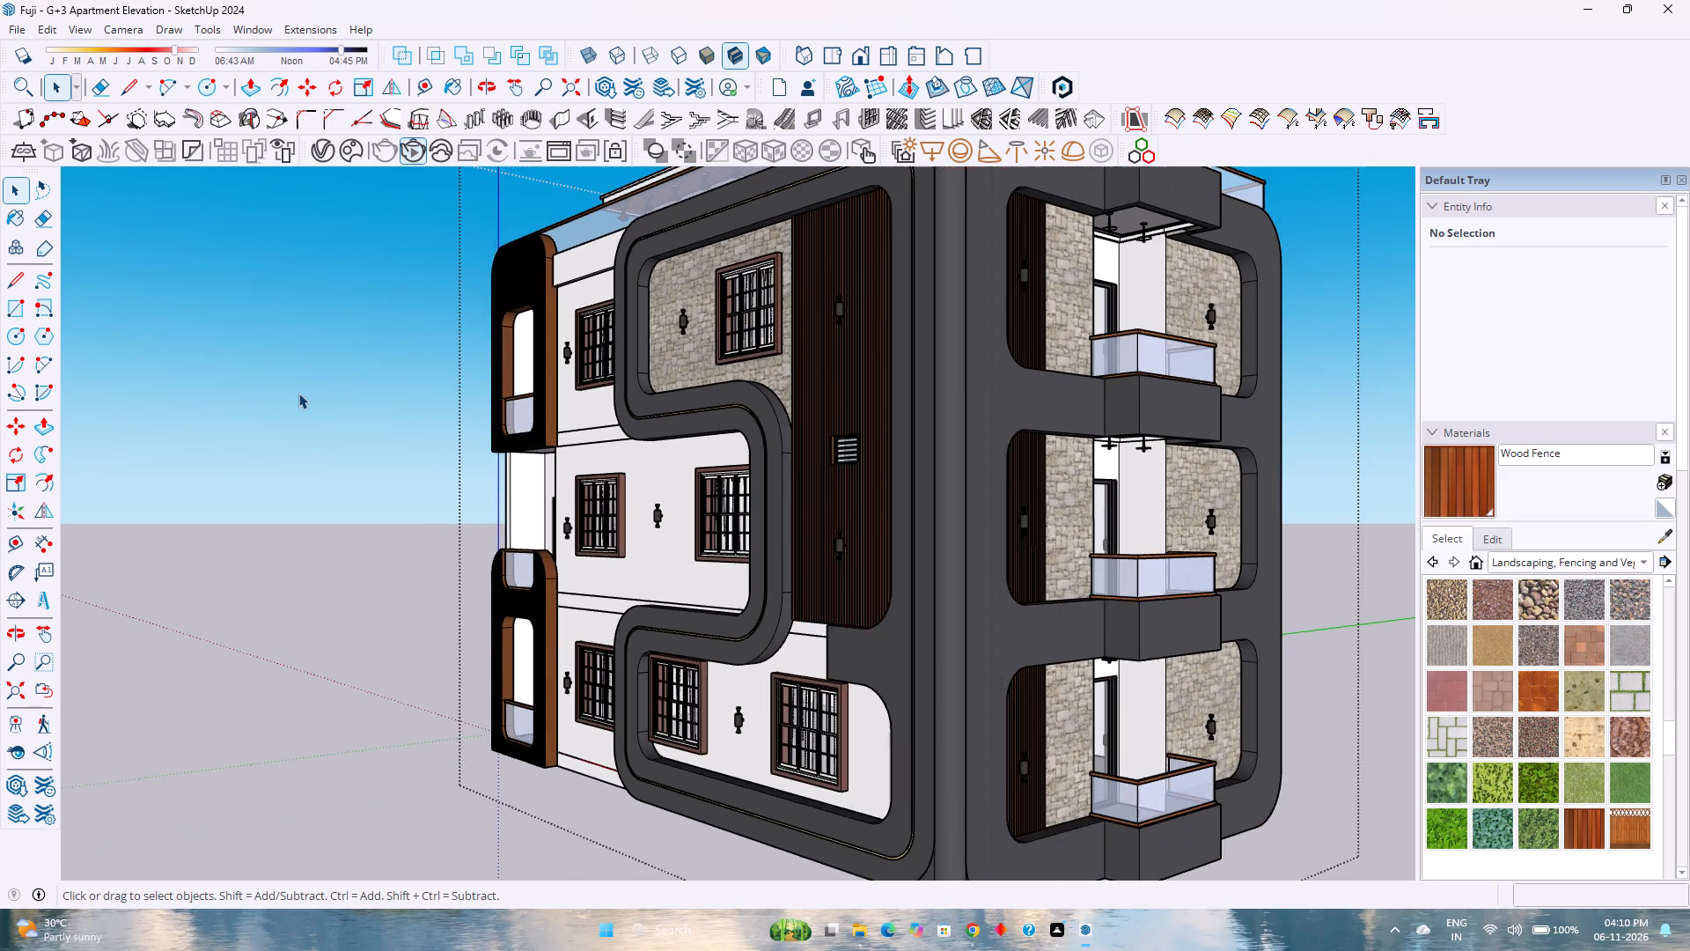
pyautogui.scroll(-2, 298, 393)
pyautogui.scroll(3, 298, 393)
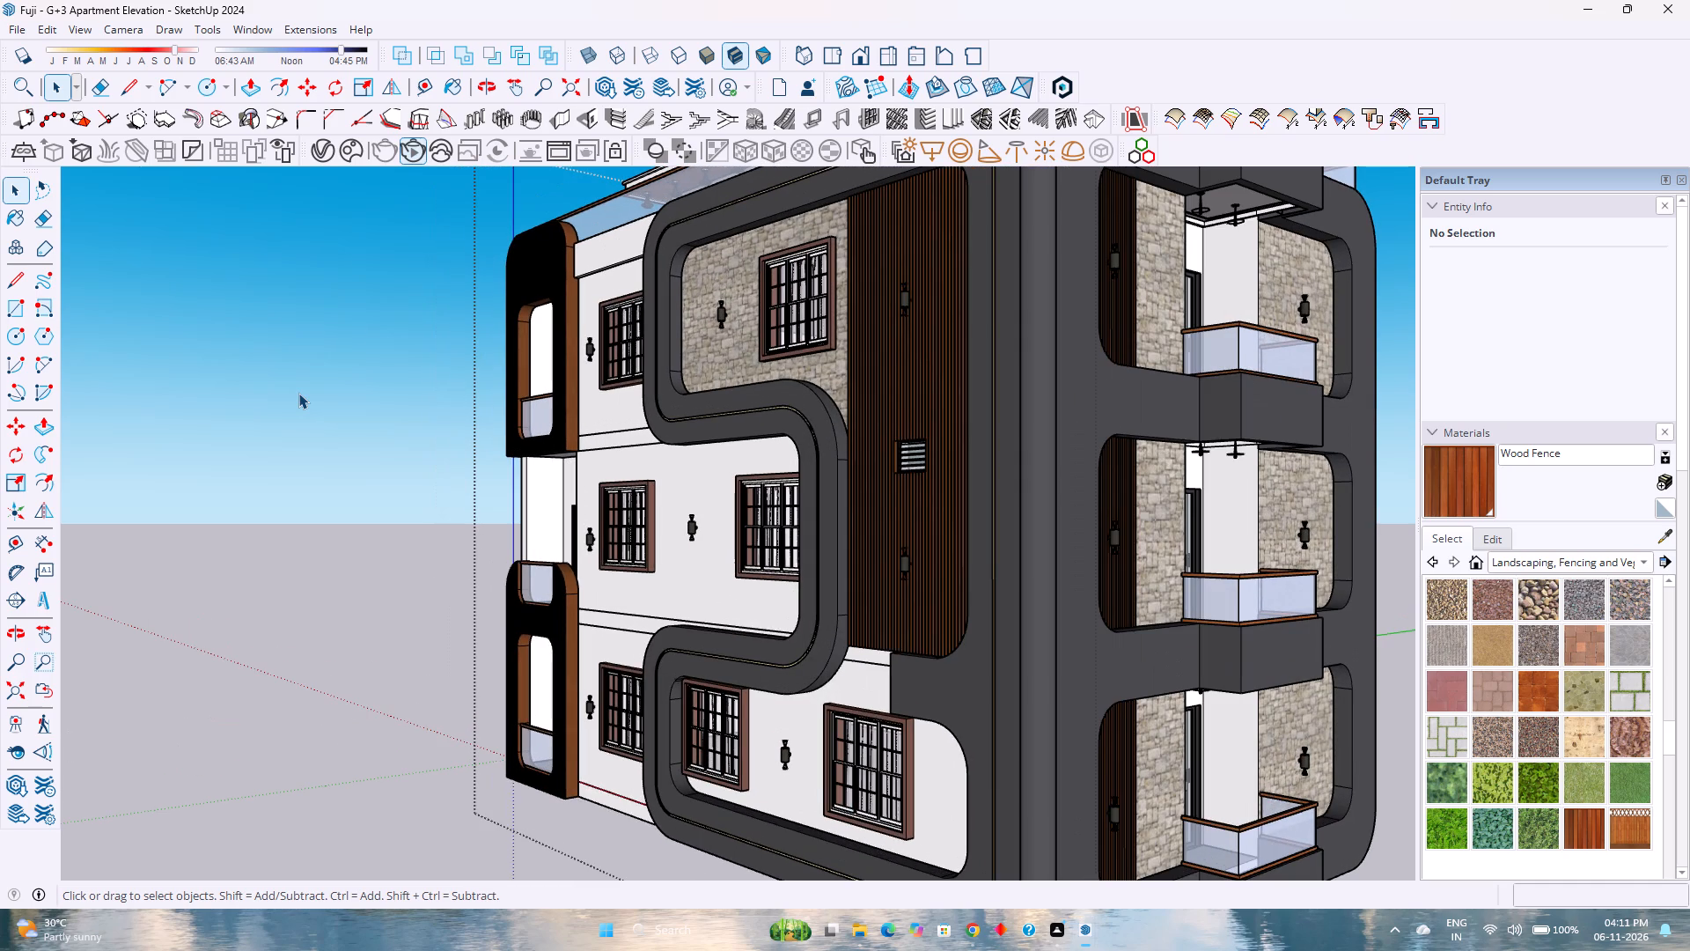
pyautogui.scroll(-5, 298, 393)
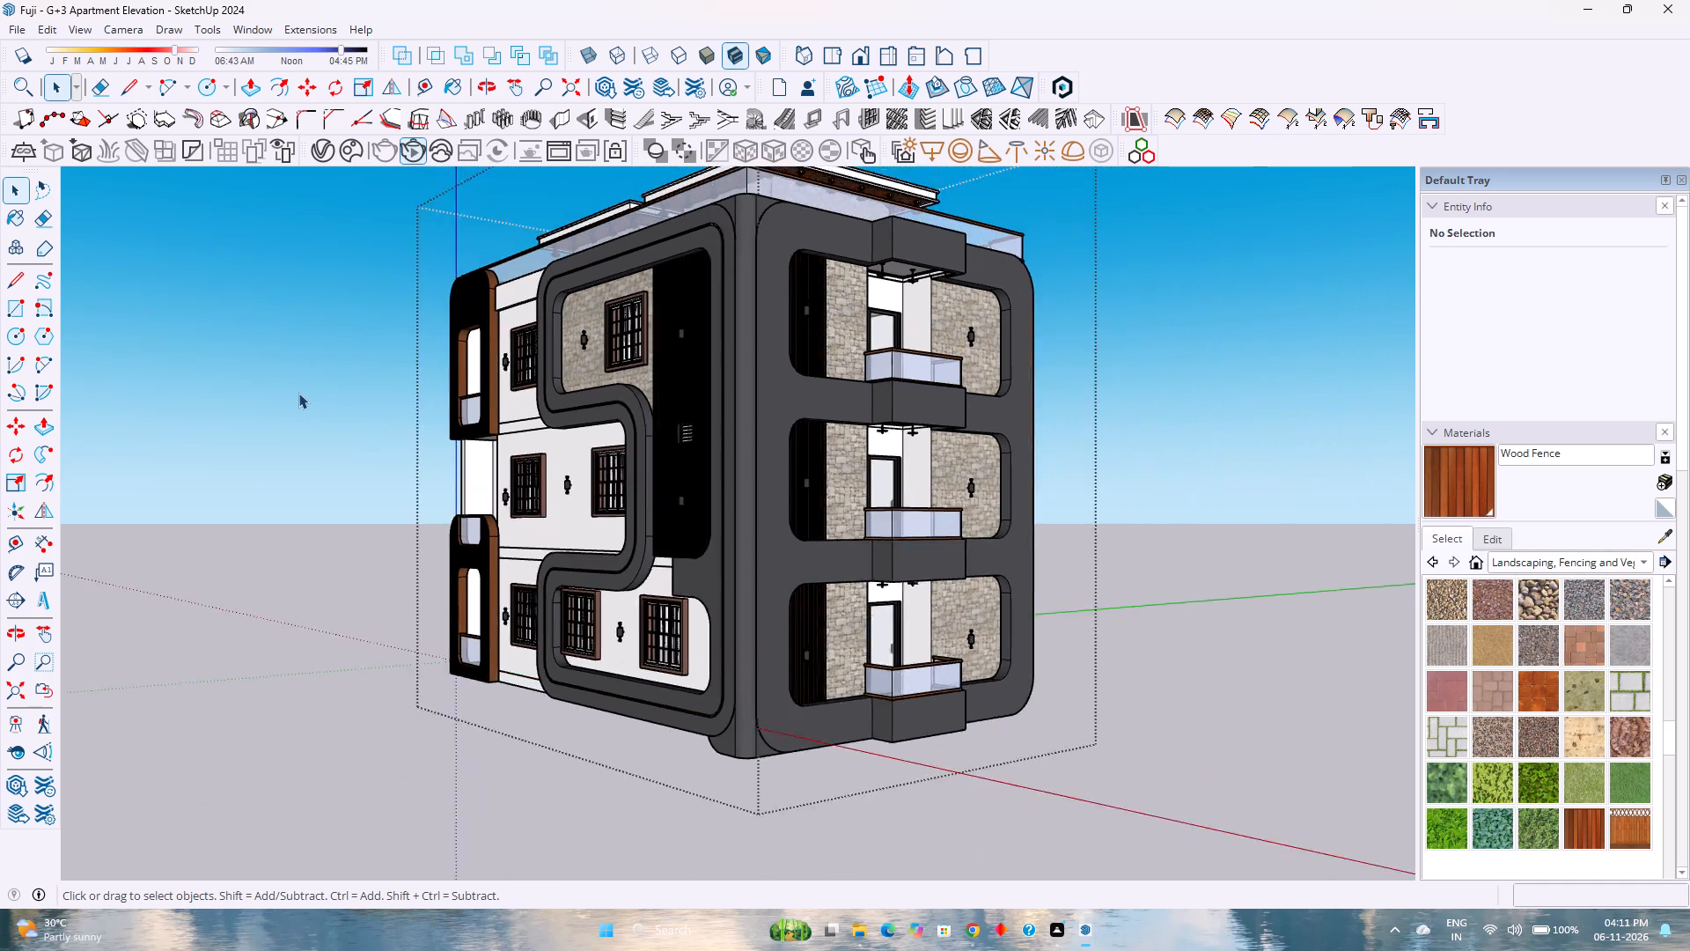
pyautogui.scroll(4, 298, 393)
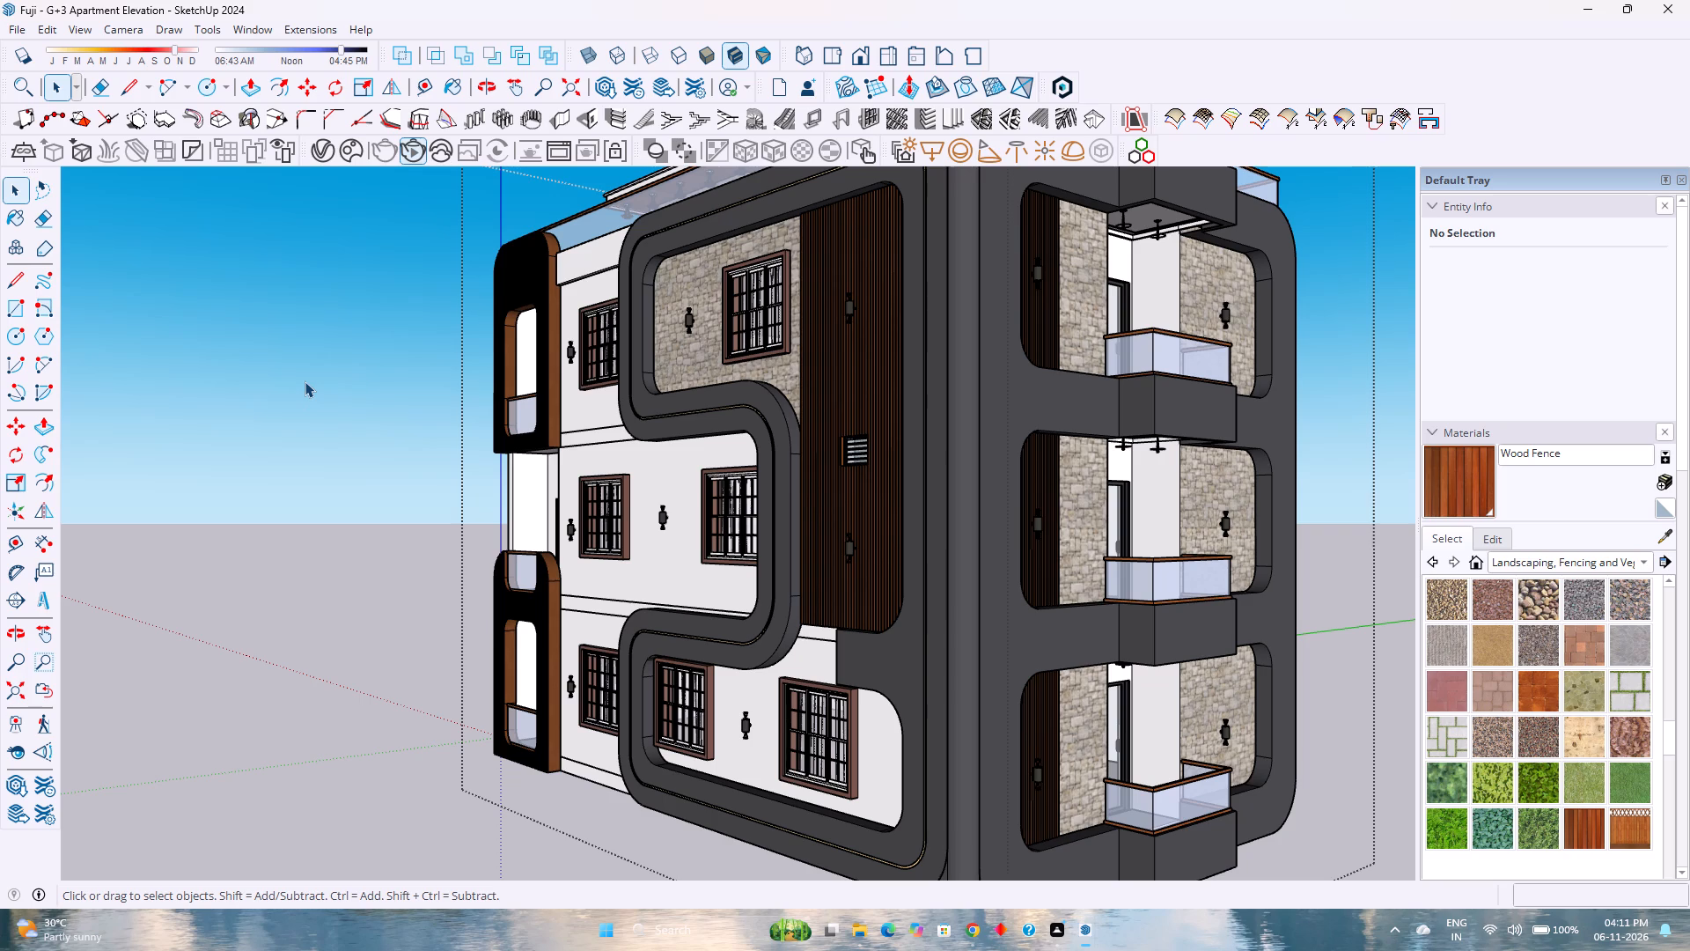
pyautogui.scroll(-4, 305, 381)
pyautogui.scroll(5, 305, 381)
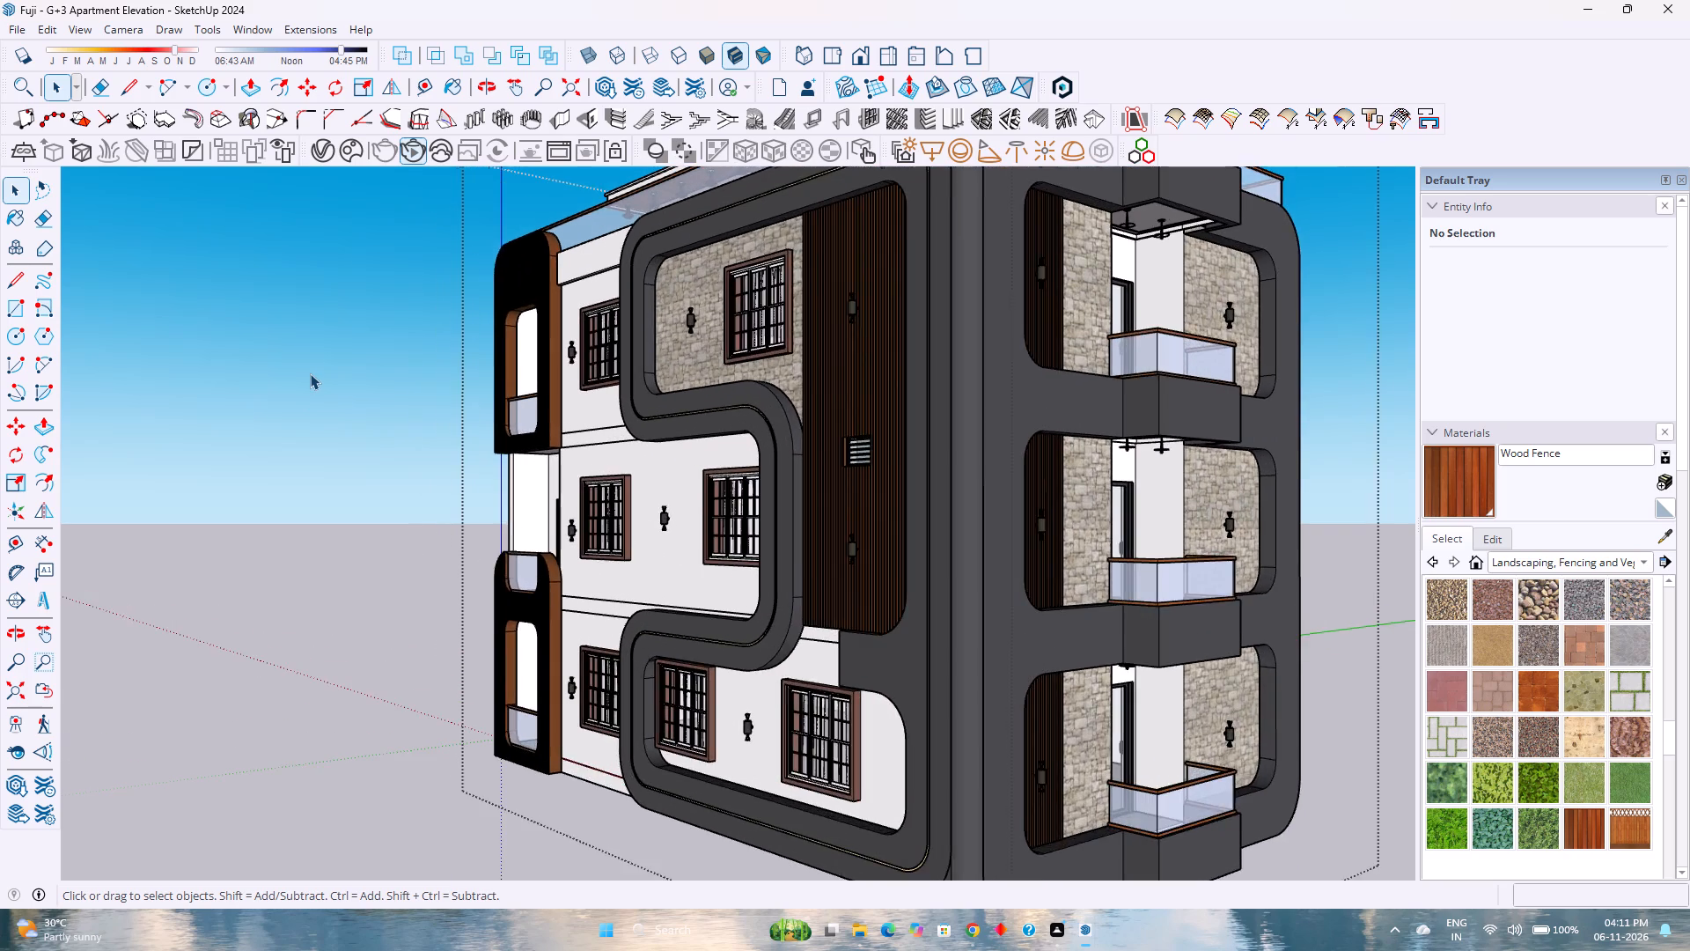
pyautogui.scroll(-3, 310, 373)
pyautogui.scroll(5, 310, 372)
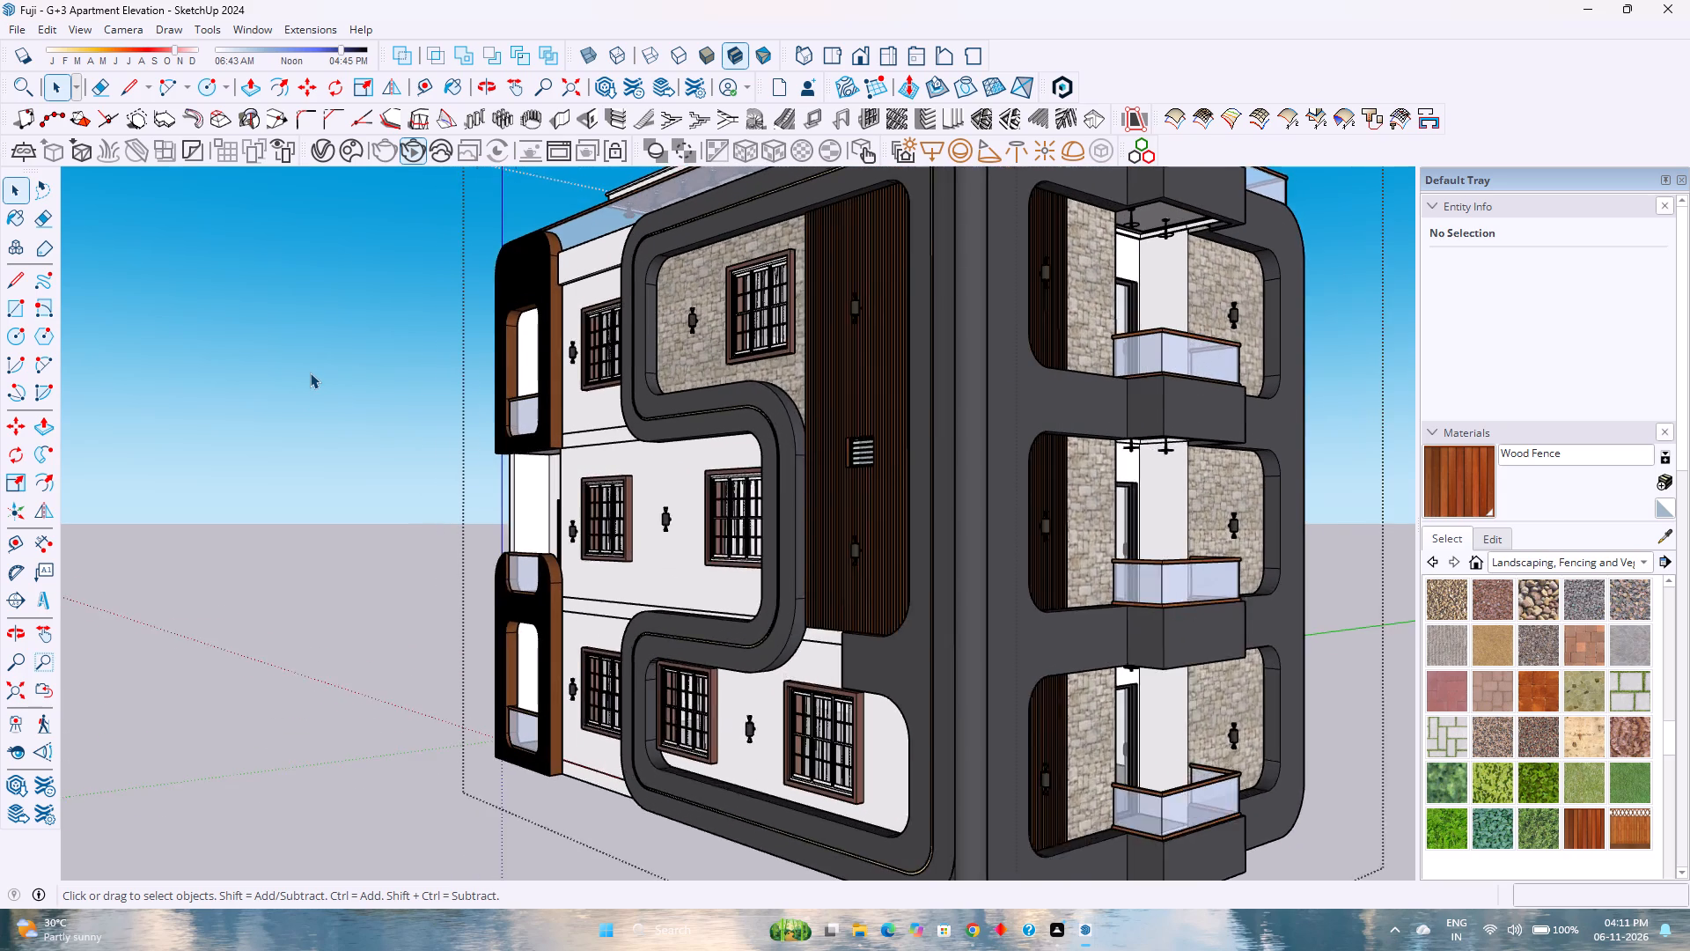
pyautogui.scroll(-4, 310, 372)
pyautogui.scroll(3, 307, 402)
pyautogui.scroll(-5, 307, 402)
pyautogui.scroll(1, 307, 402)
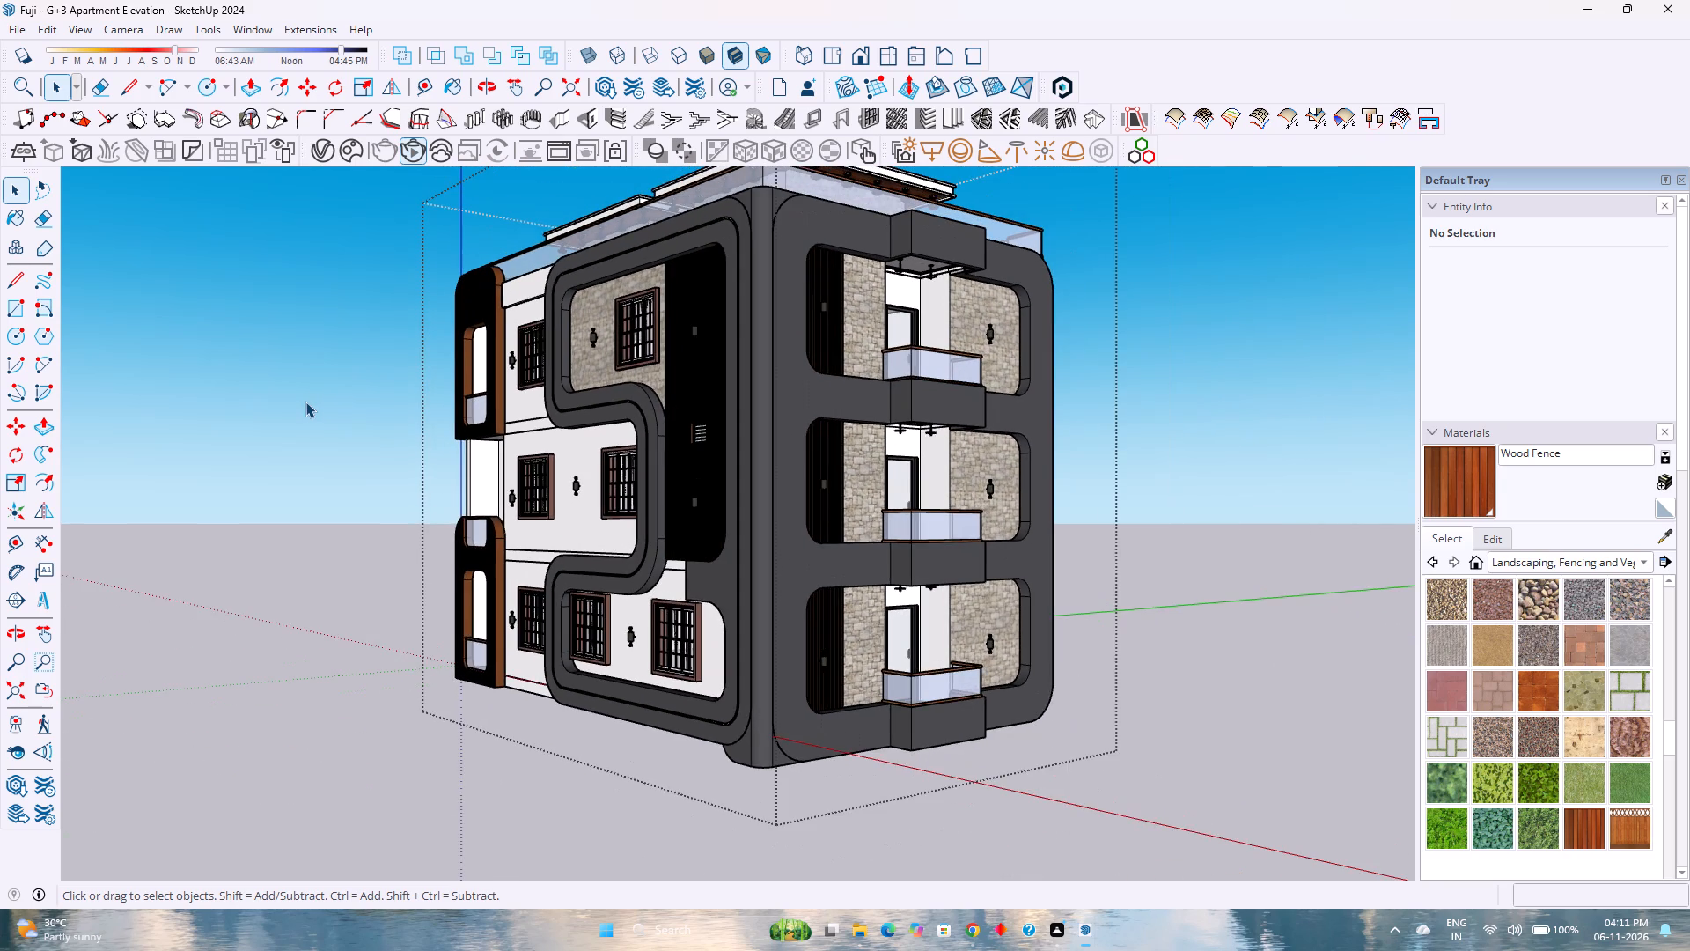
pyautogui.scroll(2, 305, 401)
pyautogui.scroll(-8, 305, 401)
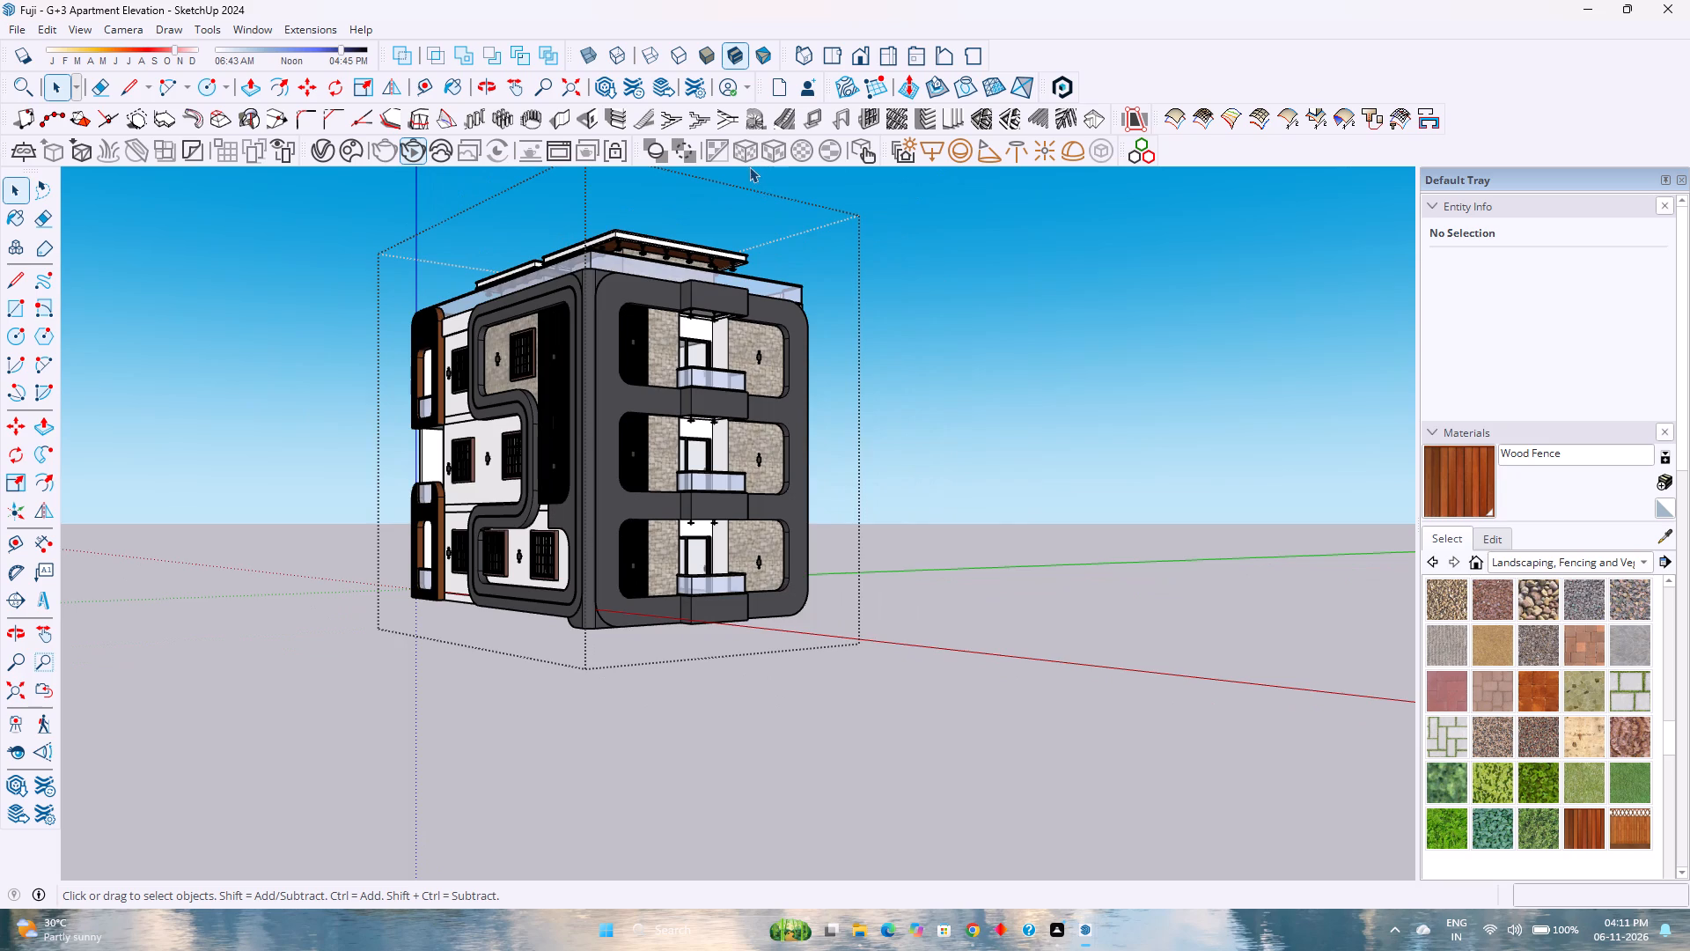
# In the V-Ray Asset Editor's lights, set Spot Light#1 to Radiant power (W) units with an intensity of 10.
pyautogui.scroll(16, 590, 225)
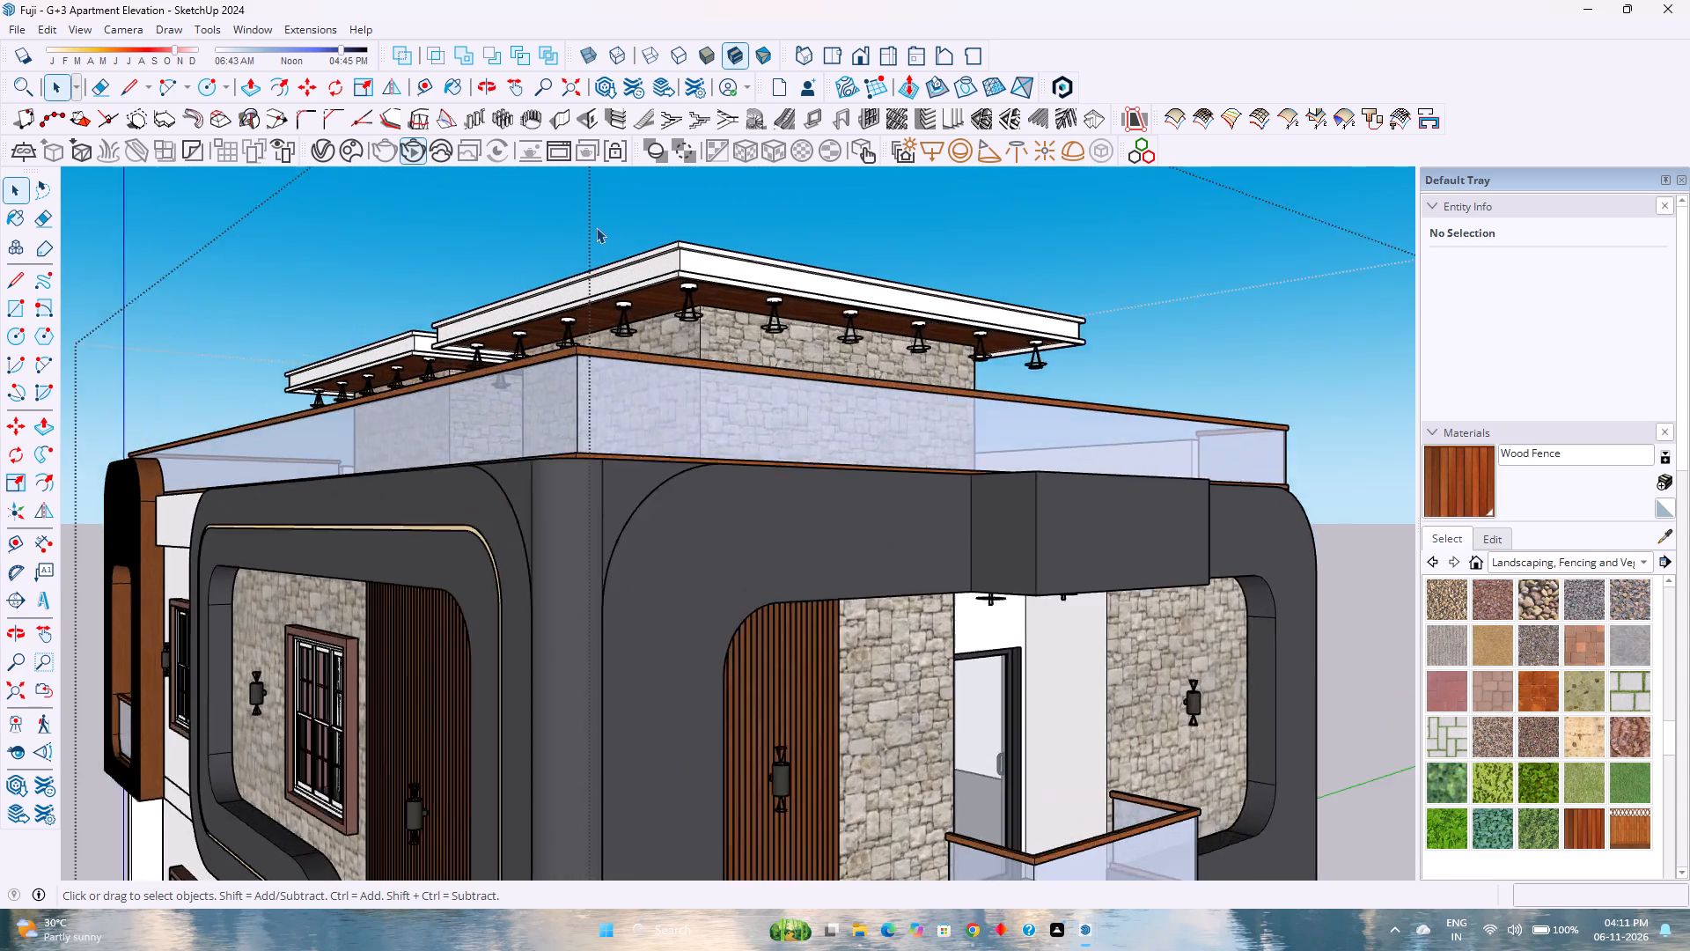
pyautogui.scroll(1, 596, 227)
pyautogui.moveTo(612, 237); pyautogui.dragTo(494, 399, button='middle')
pyautogui.middleClick(494, 399)
pyautogui.scroll(-7, 486, 370)
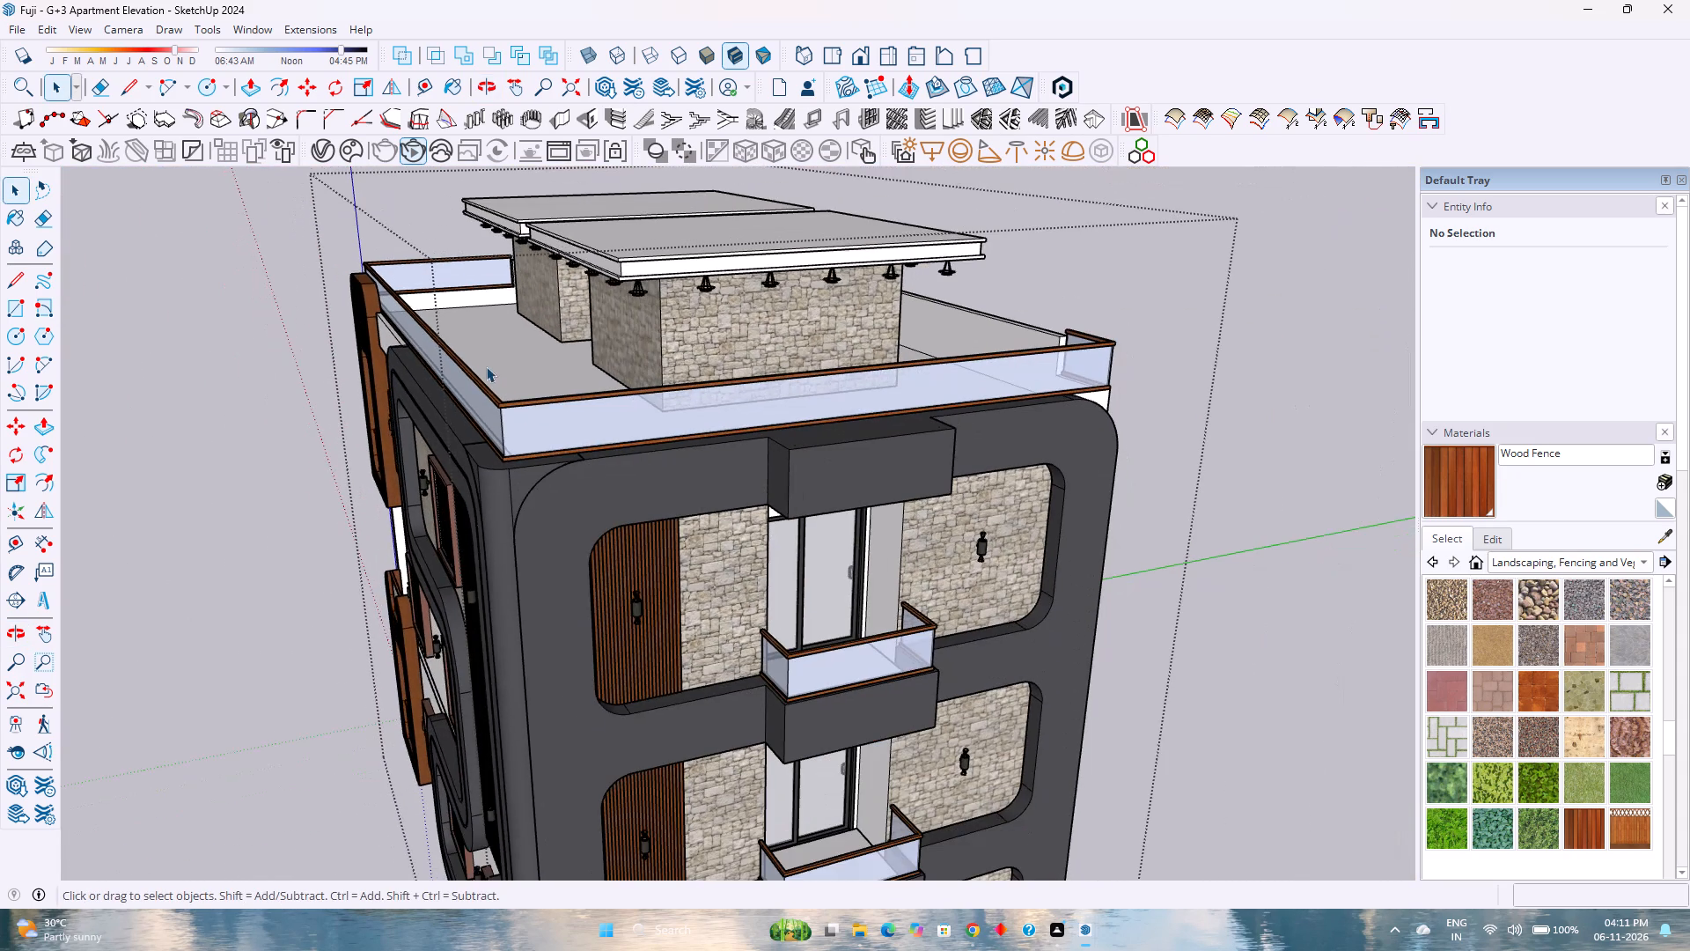
pyautogui.click(318, 155)
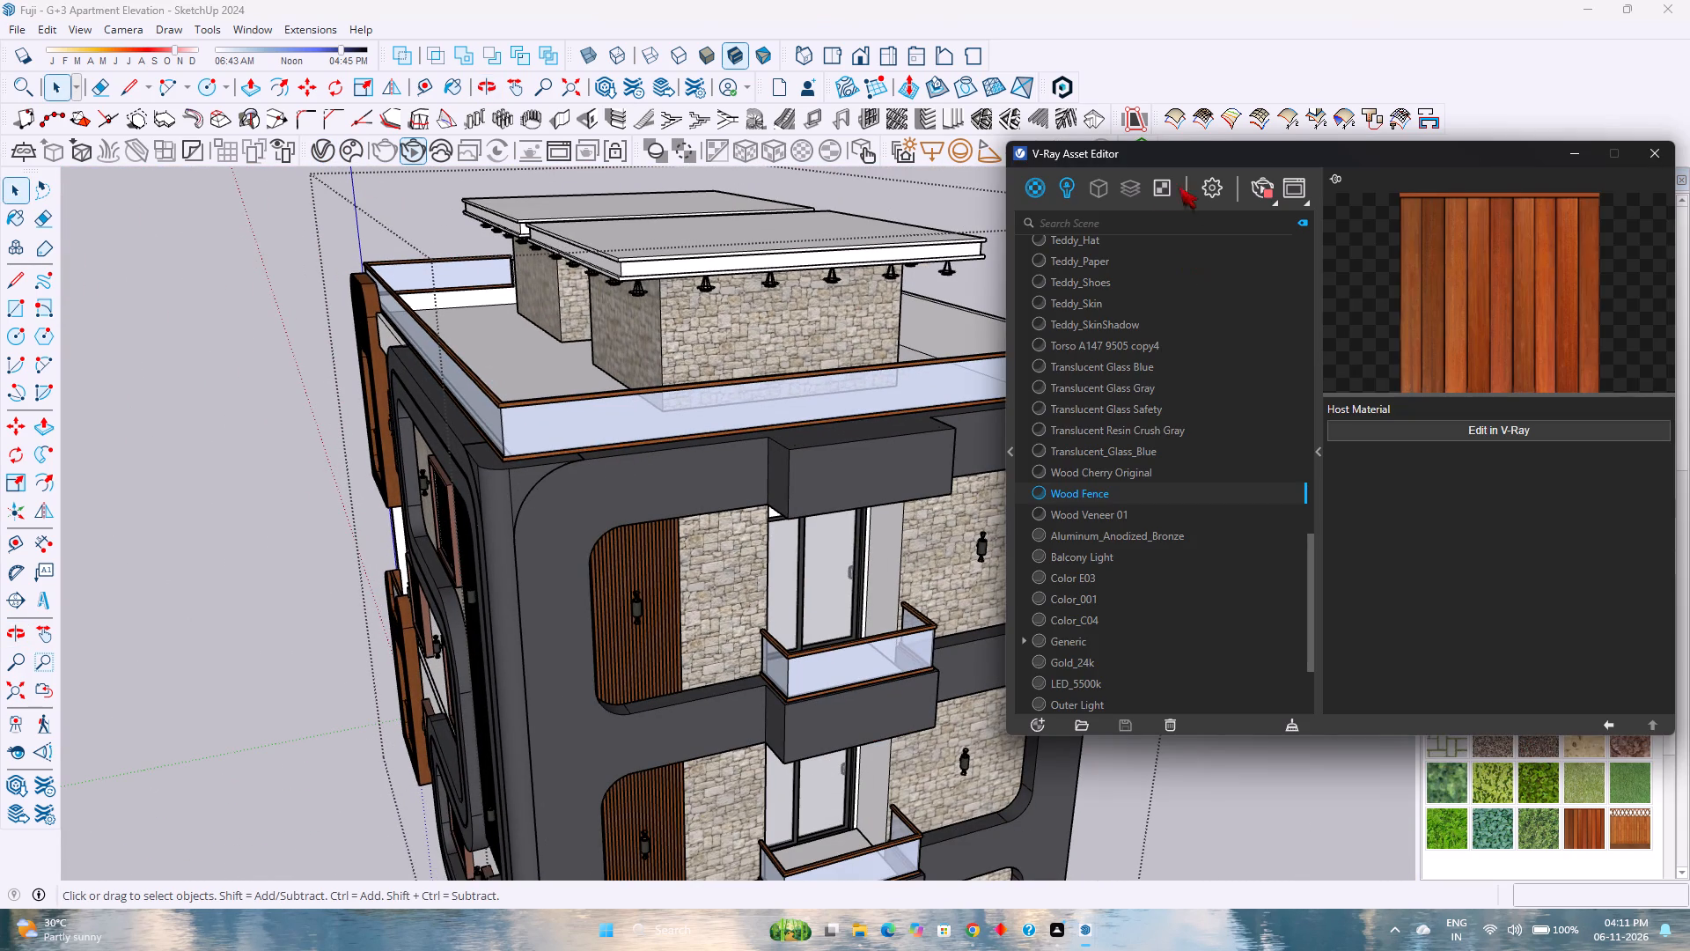
pyautogui.click(1061, 184)
pyautogui.moveTo(1205, 152); pyautogui.dragTo(1199, 153)
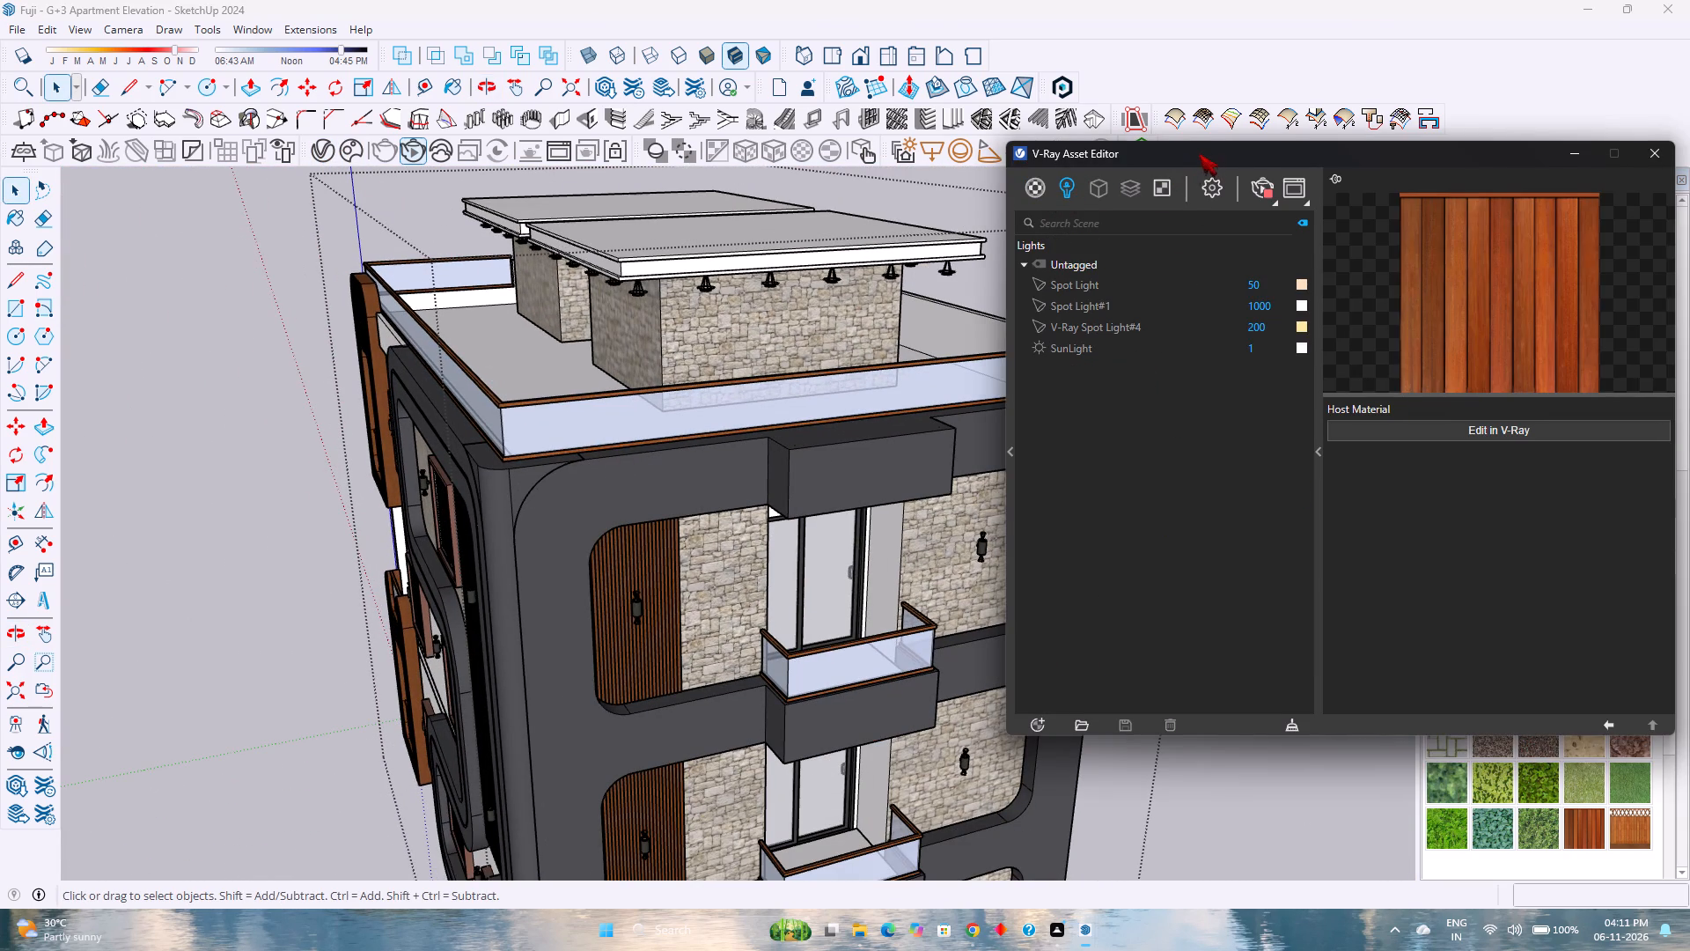
pyautogui.moveTo(1199, 153); pyautogui.dragTo(1069, 136)
pyautogui.click(1024, 288)
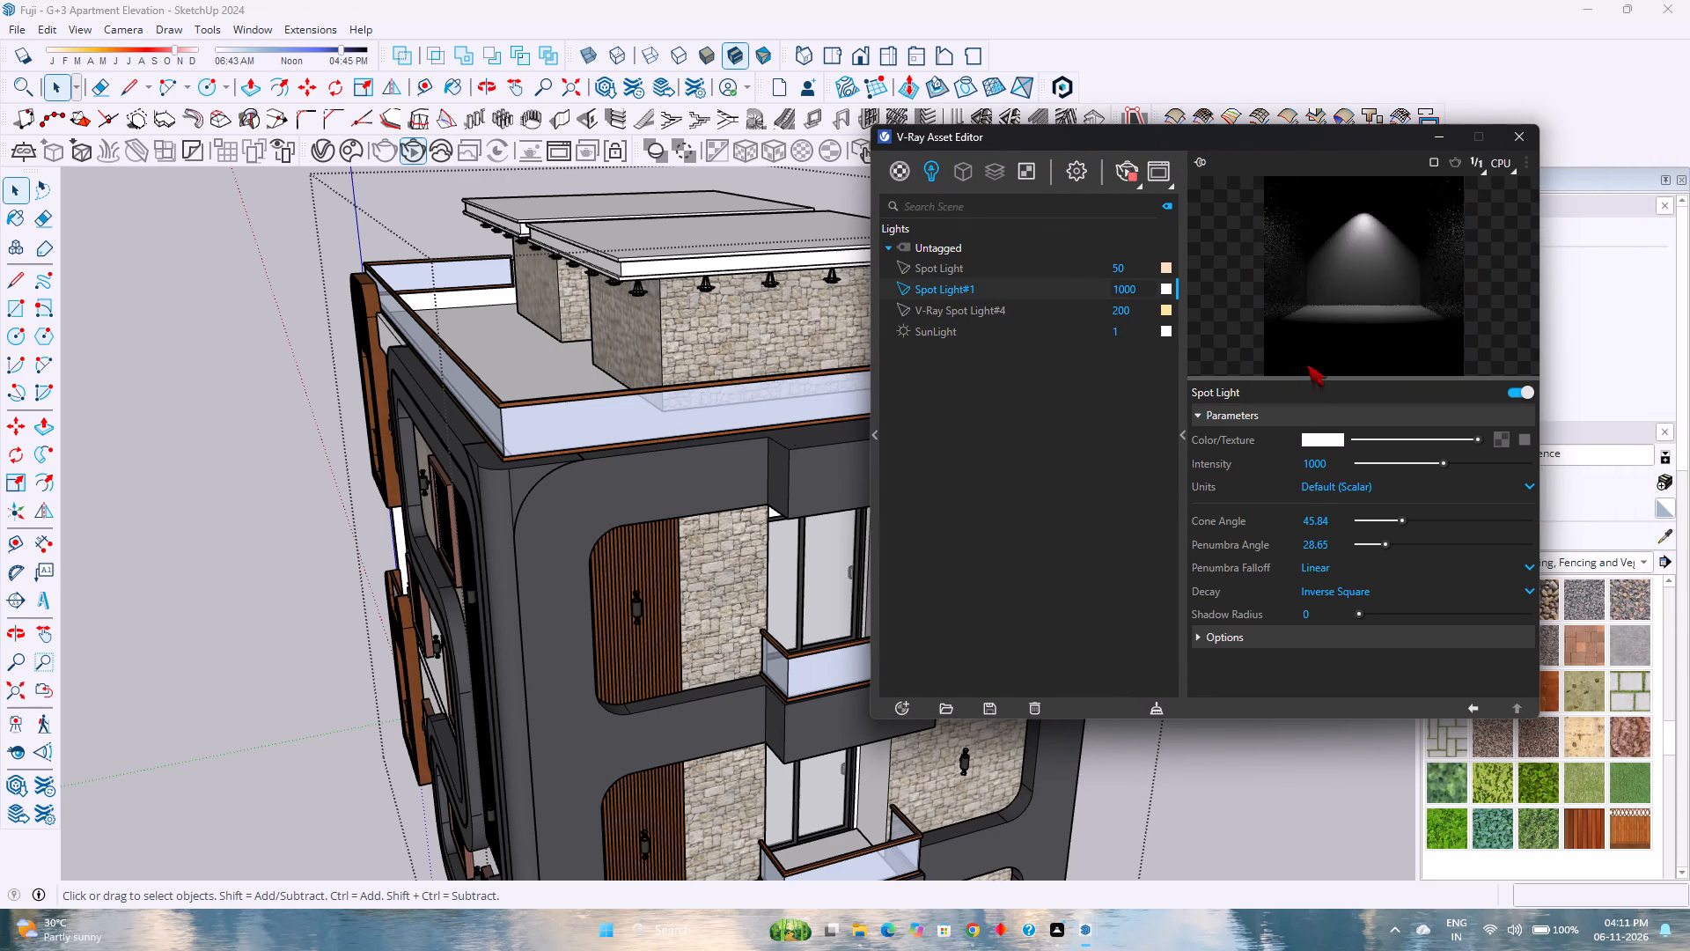
pyautogui.click(1328, 481)
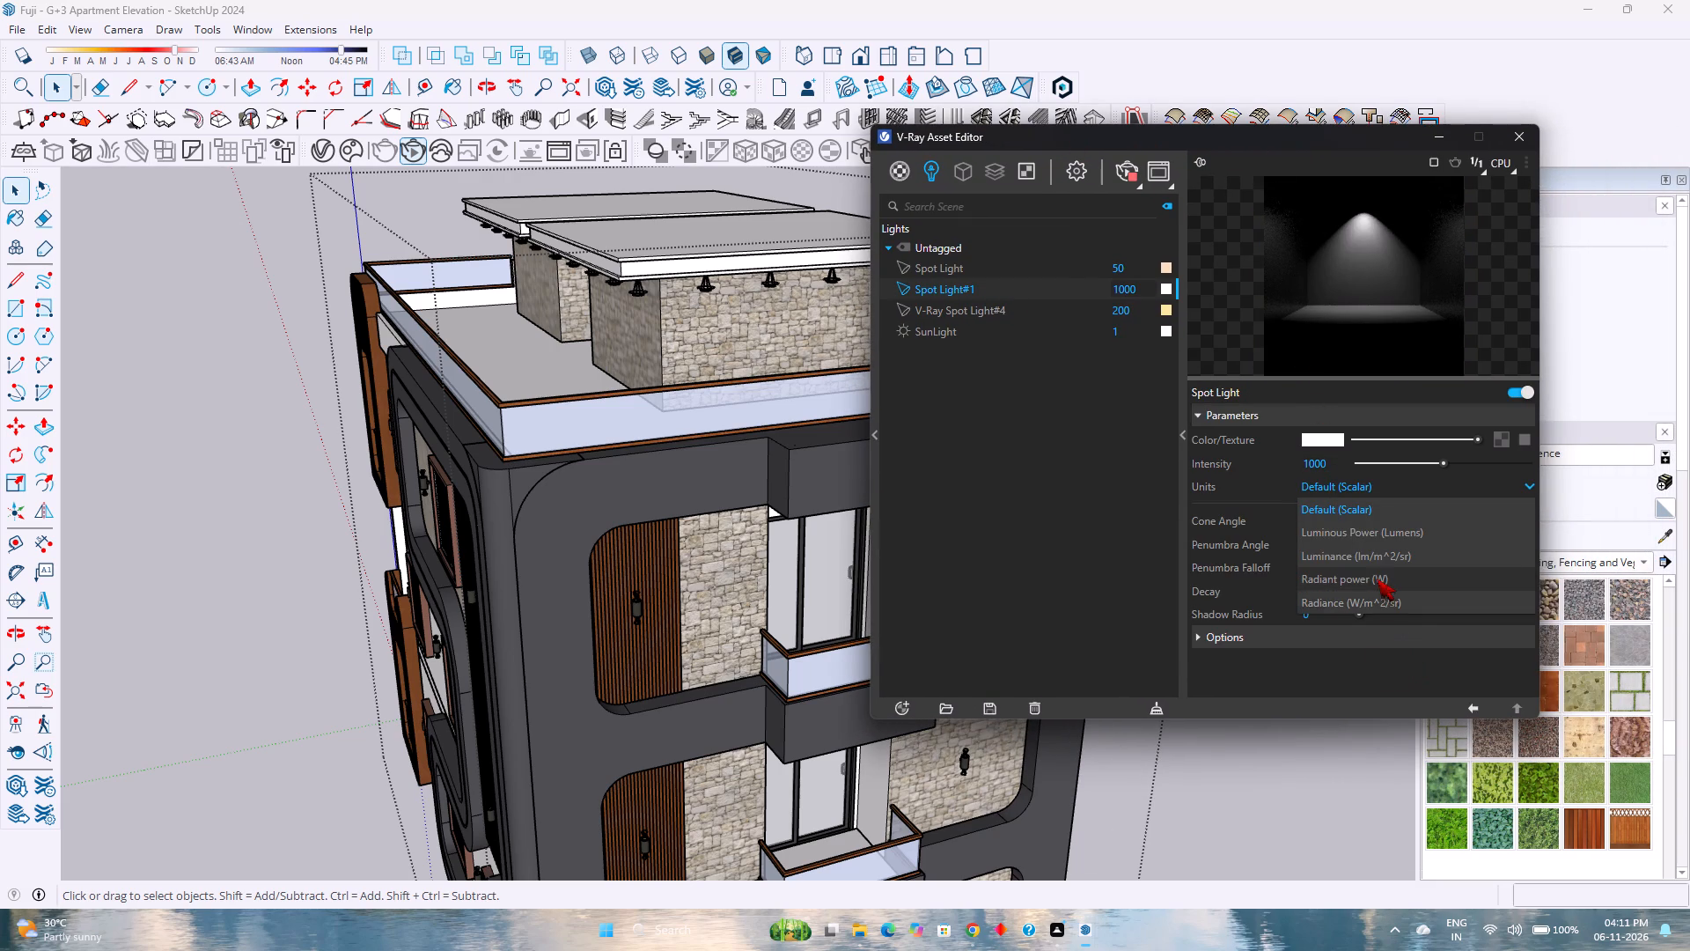
pyautogui.click(1377, 578)
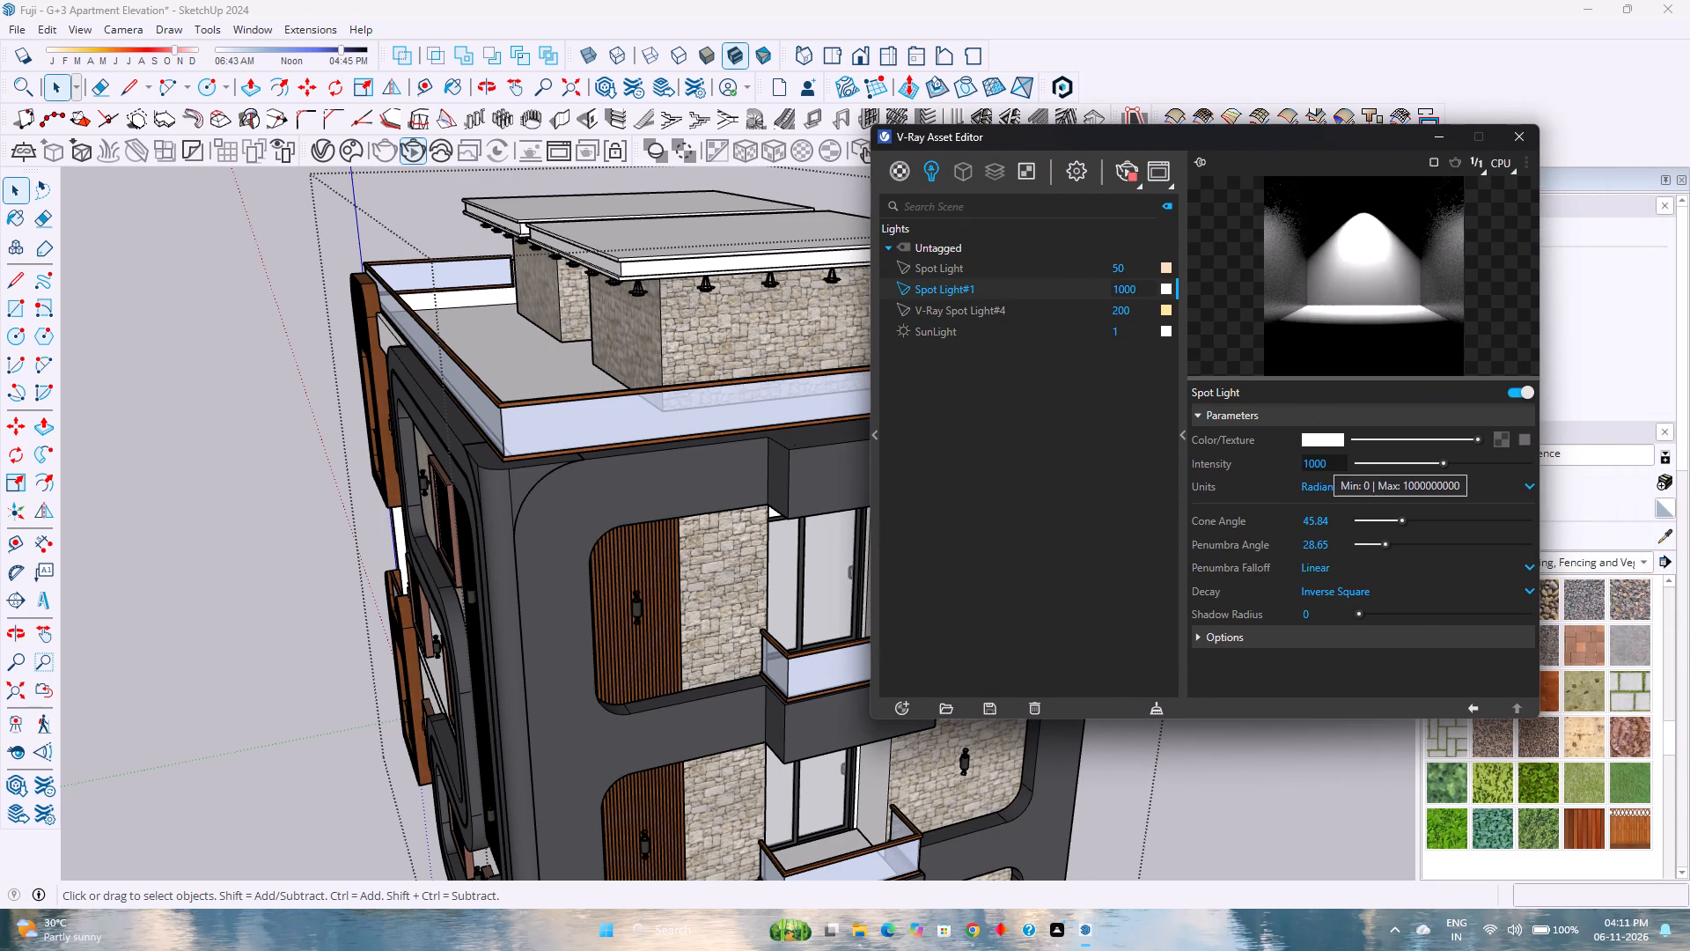
pyautogui.moveTo(1337, 462); pyautogui.dragTo(1293, 465)
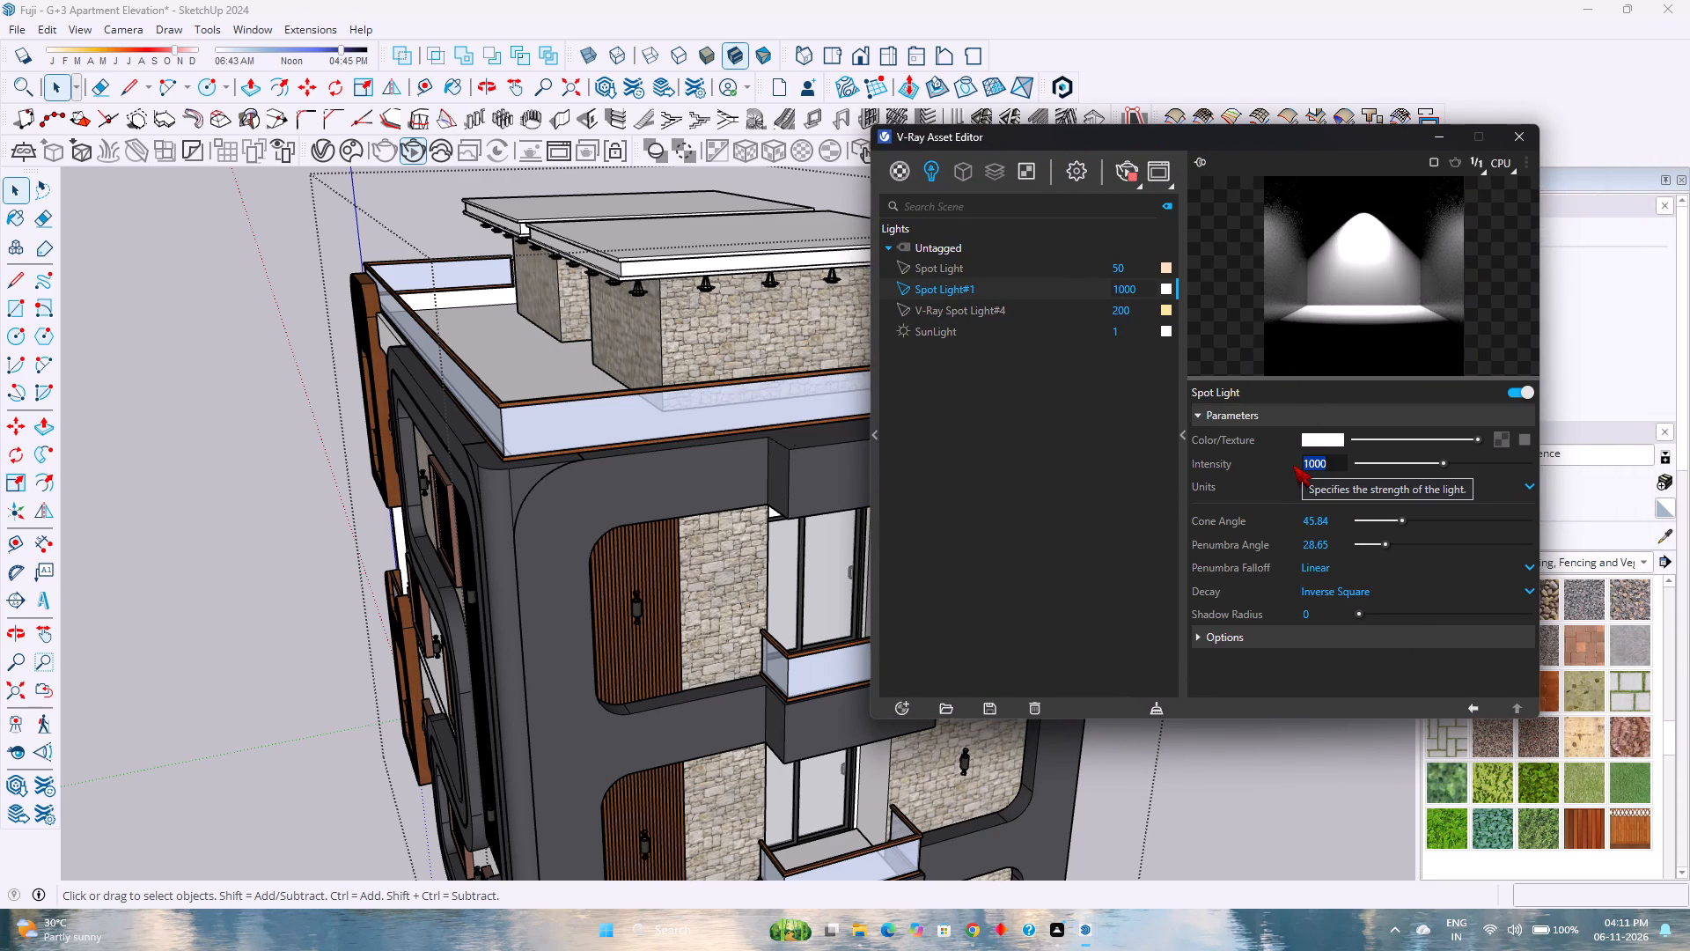
pyautogui.write('10')
pyautogui.press('Return')
# Change Spot Light#1's colour from white to a pale warm orange with a hue of 0.087.
pyautogui.click(1312, 440)
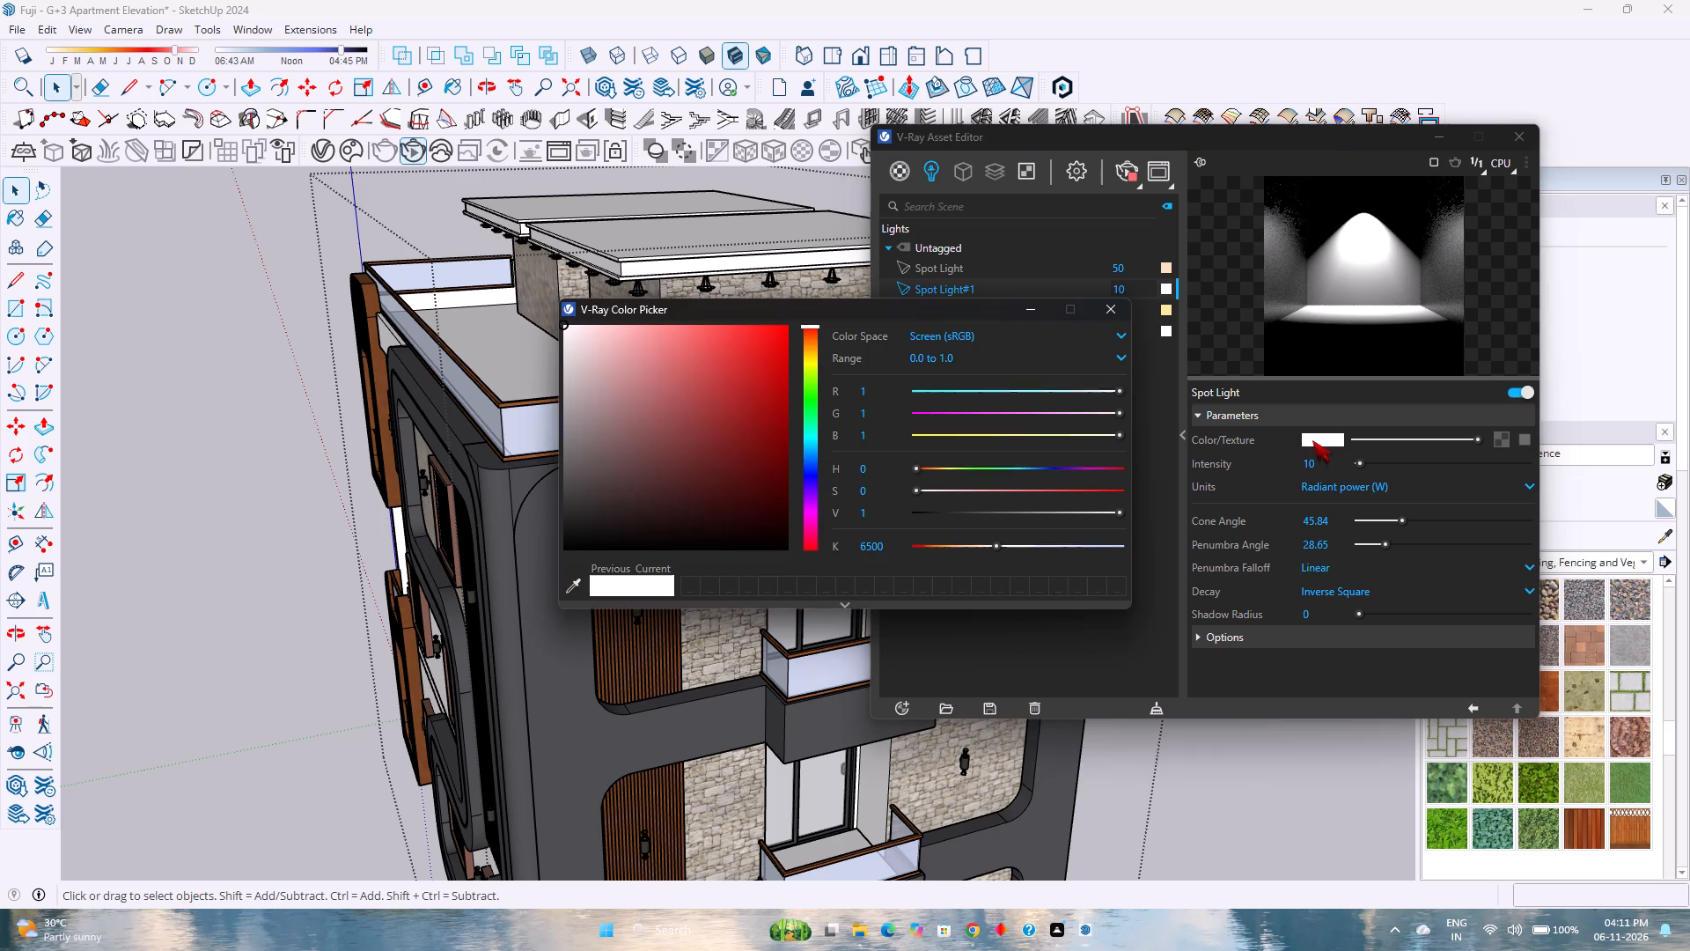
pyautogui.click(811, 344)
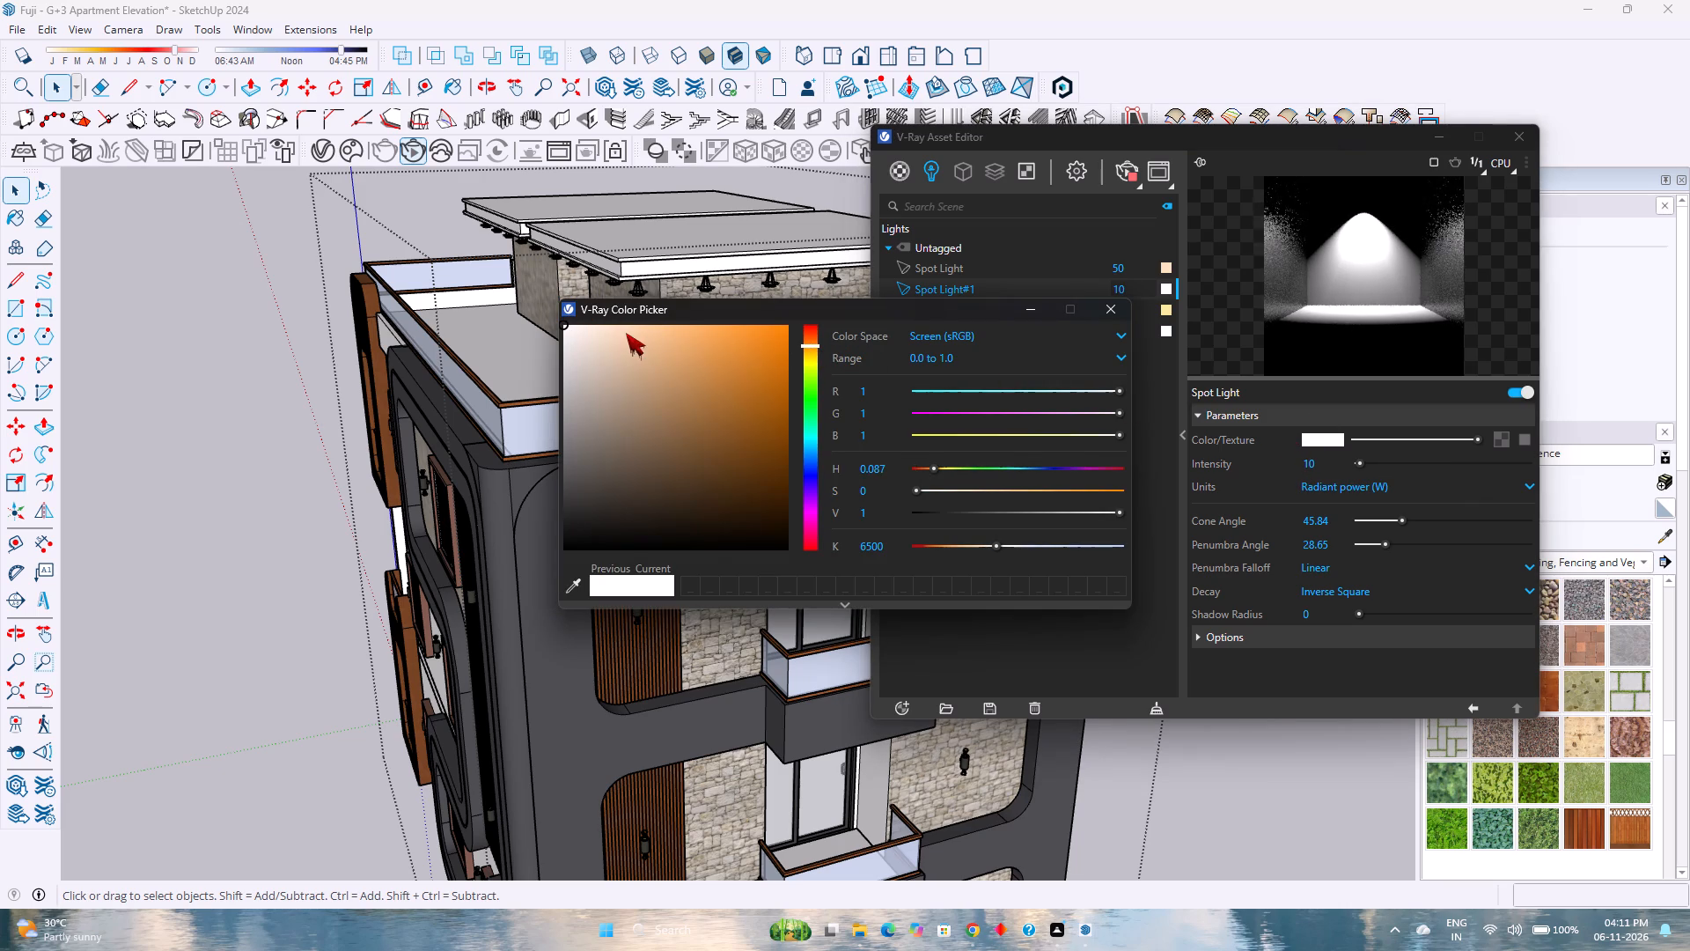
pyautogui.click(624, 329)
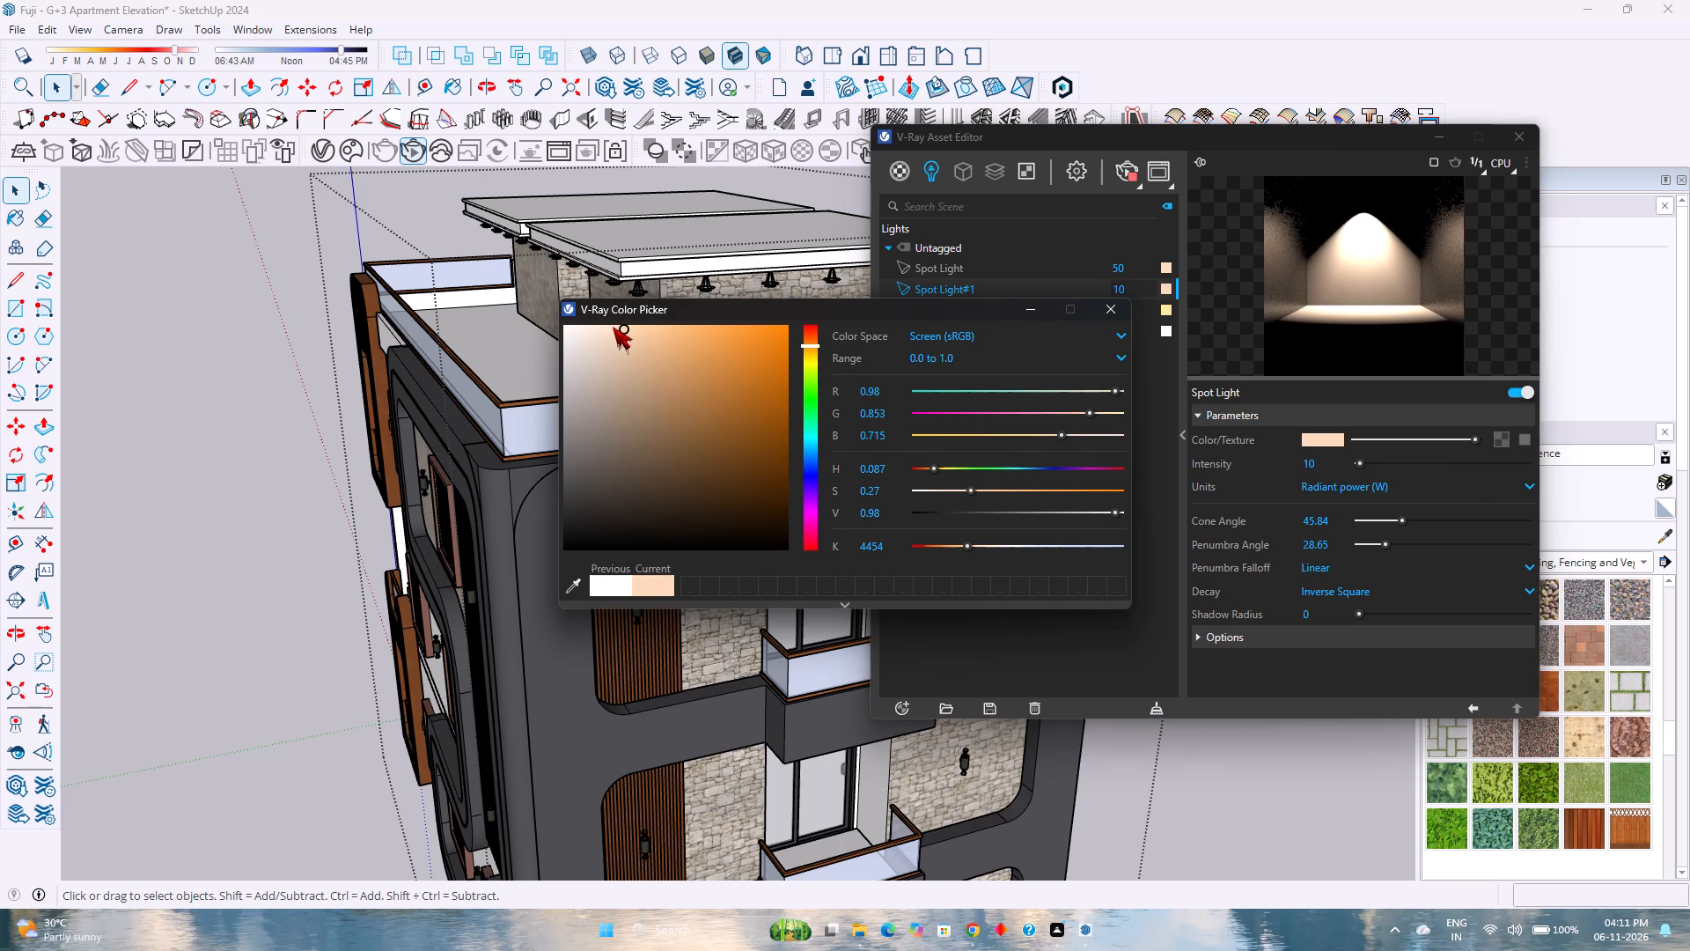
pyautogui.click(613, 327)
pyautogui.click(1107, 304)
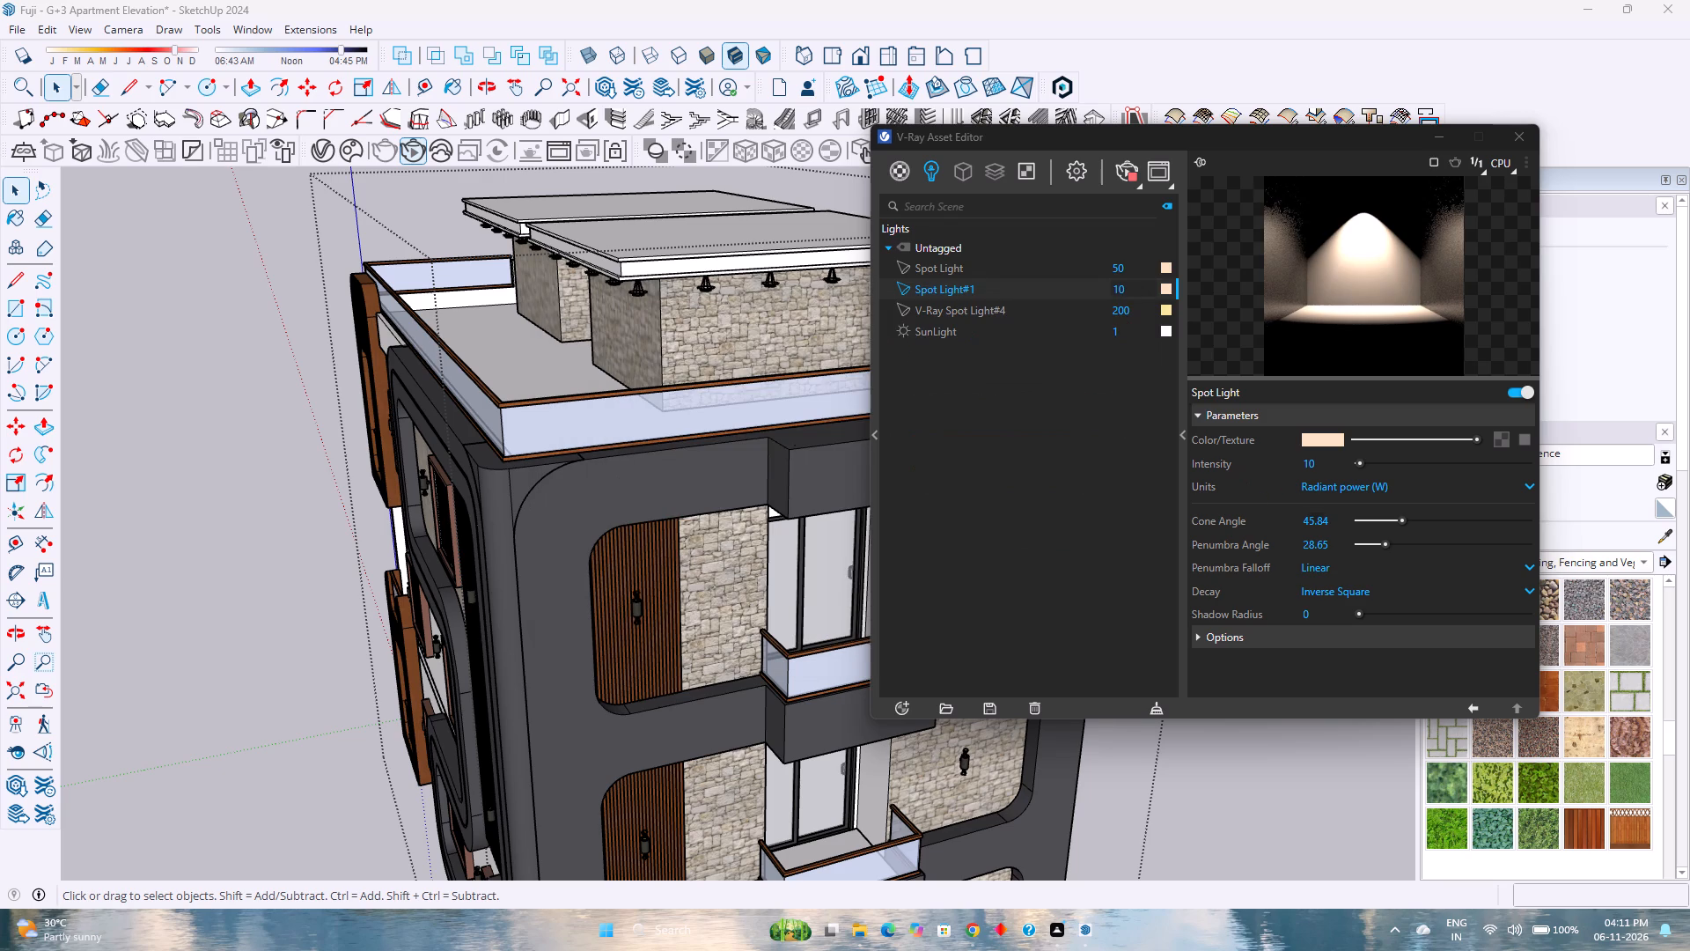
# Set Spot Light#1's penumbra falloff to Smooth Cubic and its decay to Inverse Cube.
pyautogui.click(1363, 572)
pyautogui.click(1363, 605)
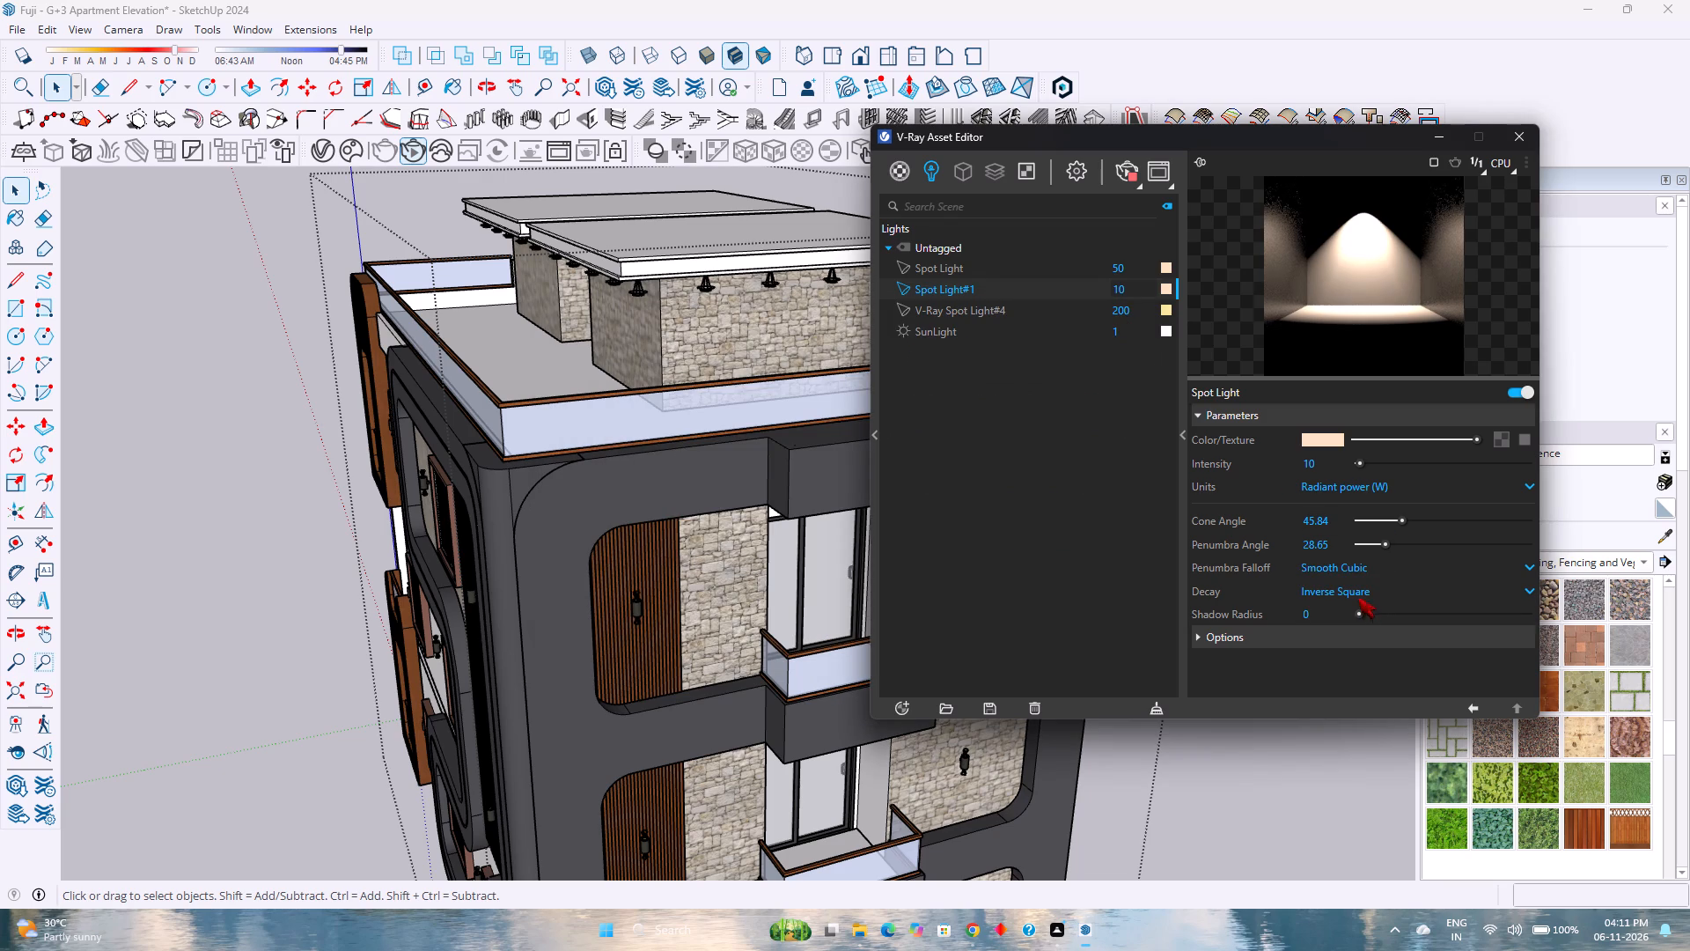
pyautogui.click(1356, 592)
pyautogui.click(1352, 675)
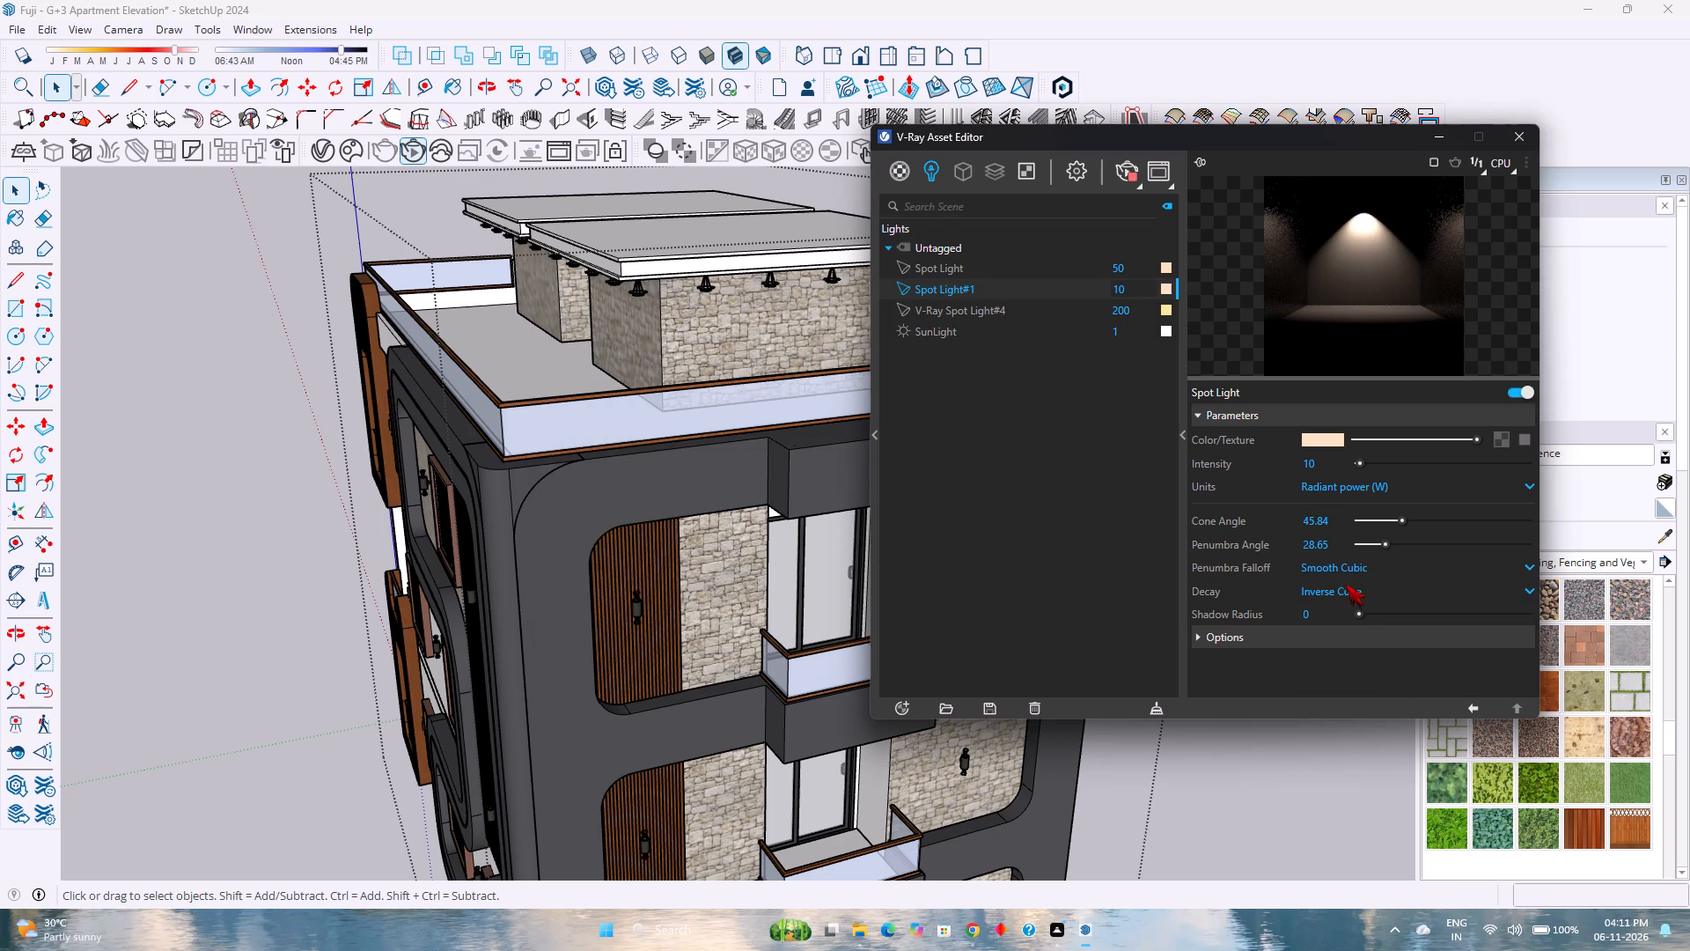
# Start an interactive V-Ray render of the building from a lower front-corner viewpoint.
pyautogui.scroll(-2, 531, 438)
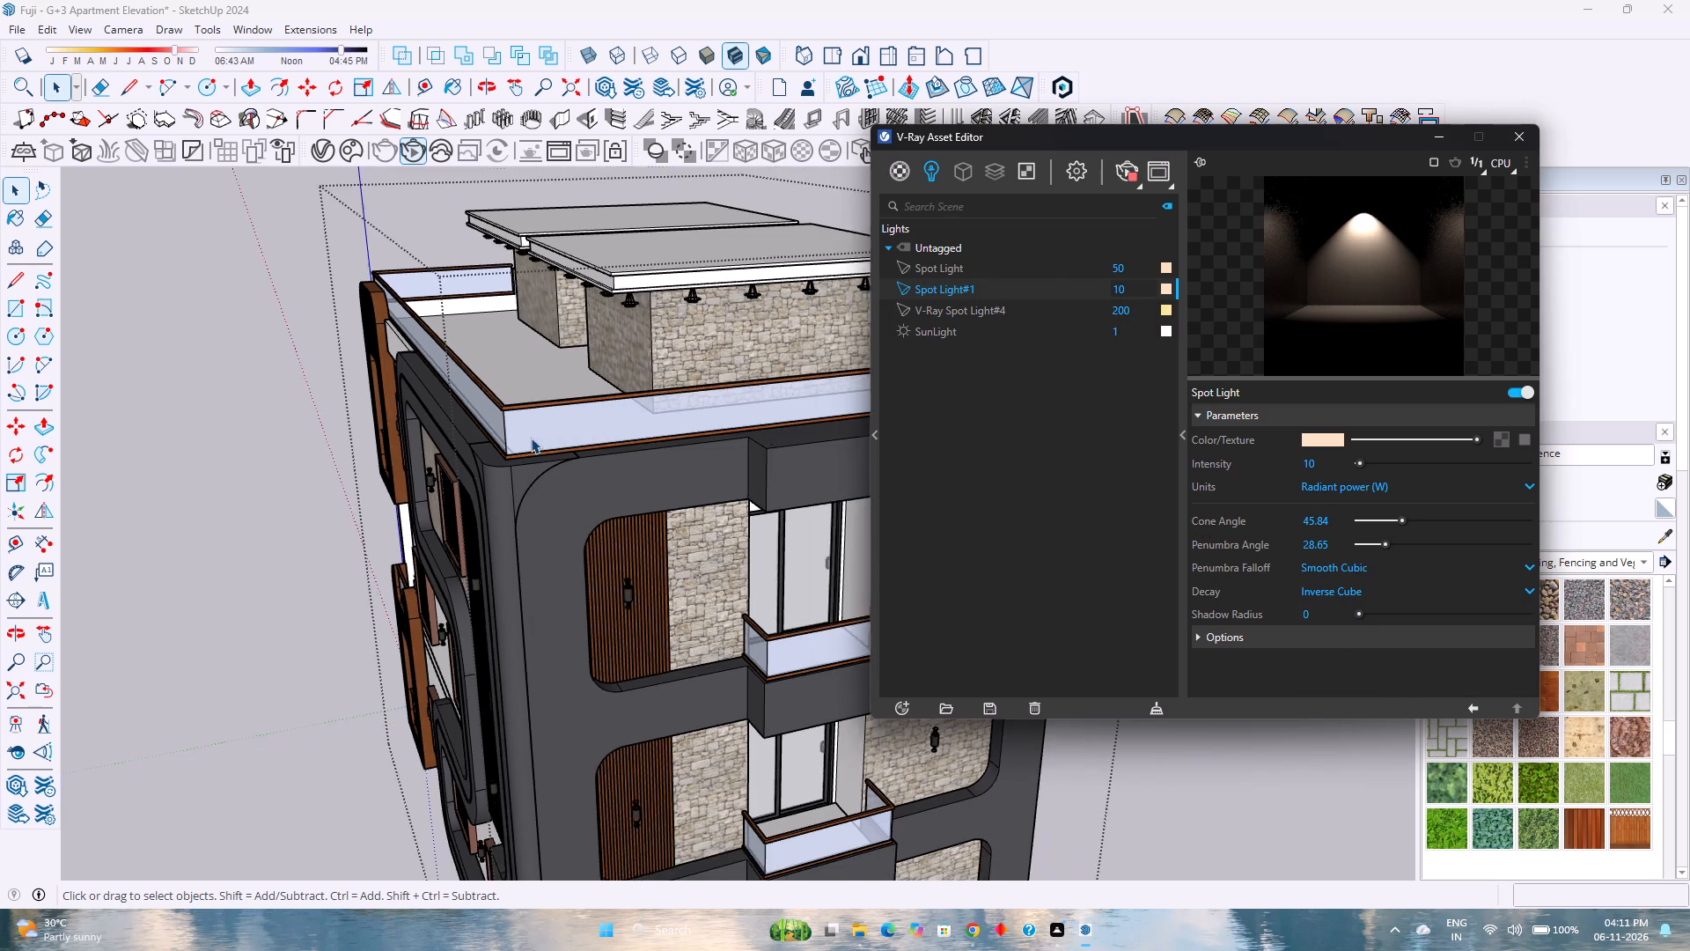
pyautogui.moveTo(531, 432); pyautogui.dragTo(561, 383, button='middle')
pyautogui.middleClick(562, 382)
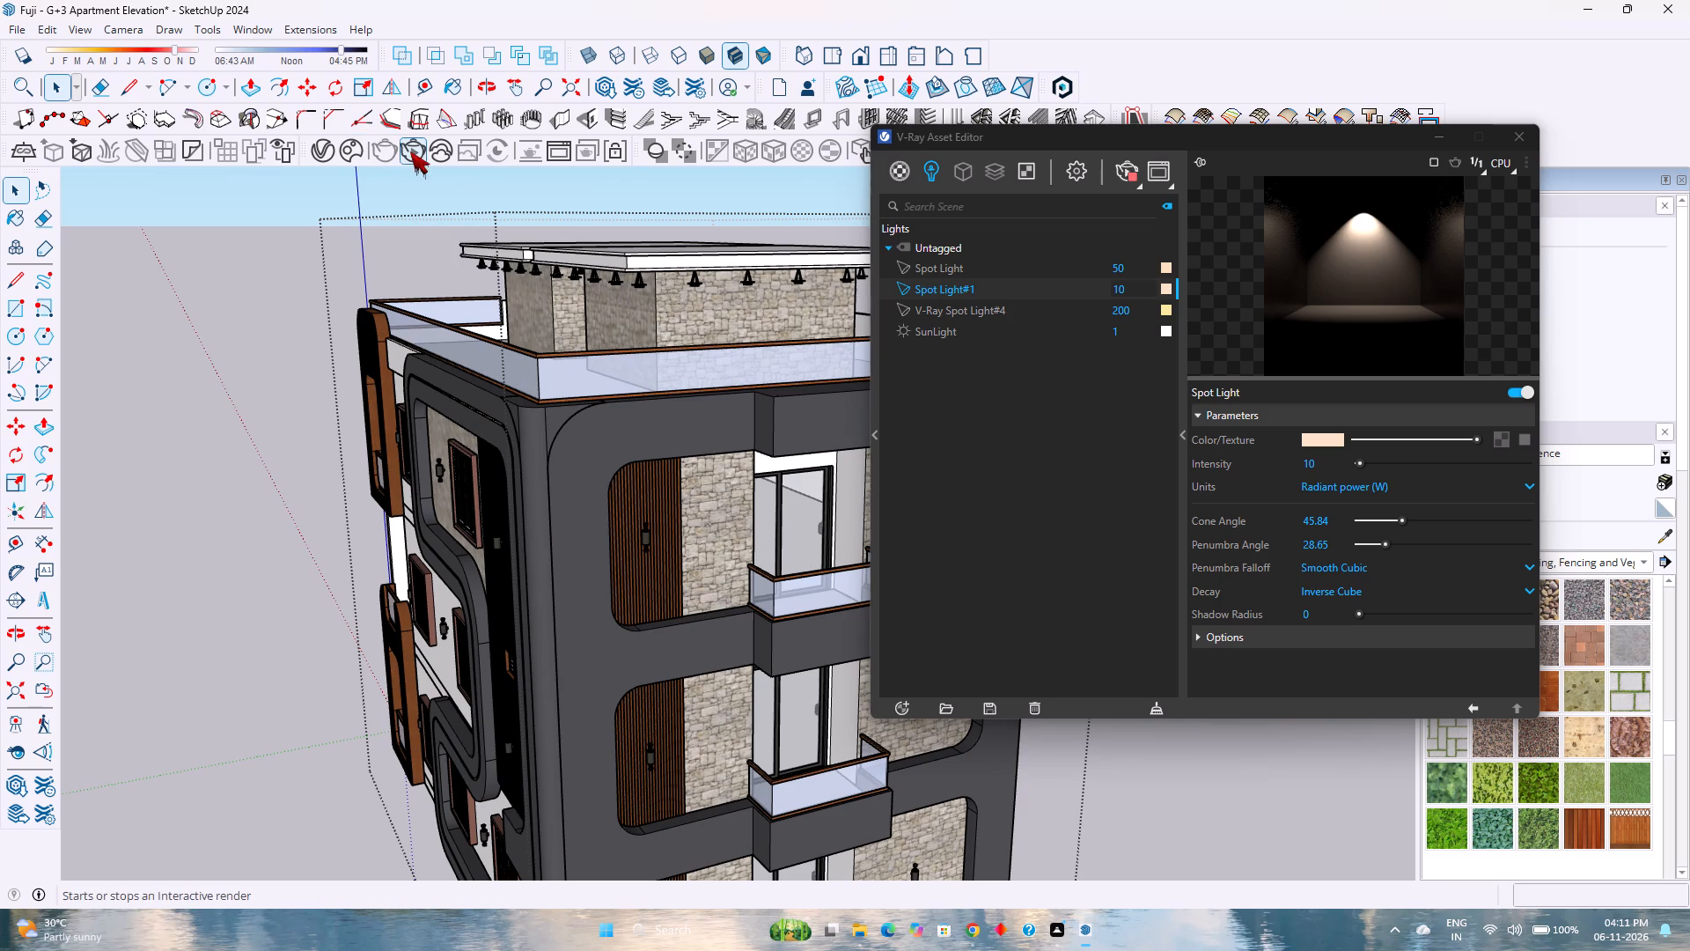
pyautogui.click(410, 151)
pyautogui.click(422, 151)
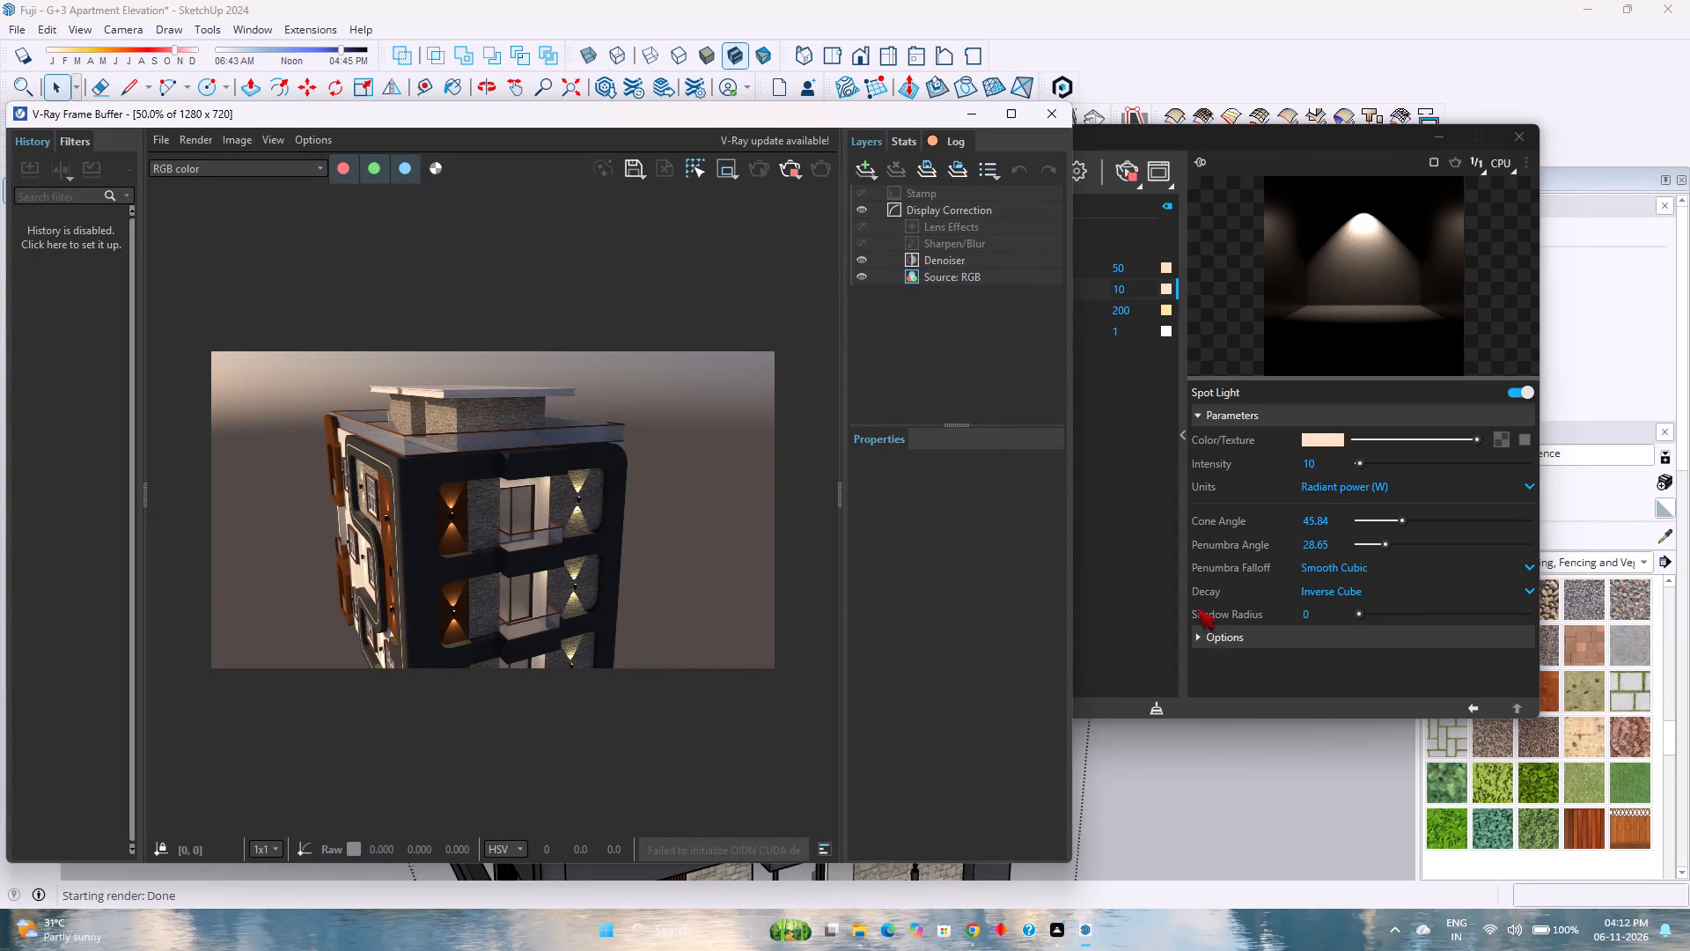
# Set Spot Light#1's decay to Inverse Square and check the terrace wall lighting in the render.
pyautogui.click(1370, 593)
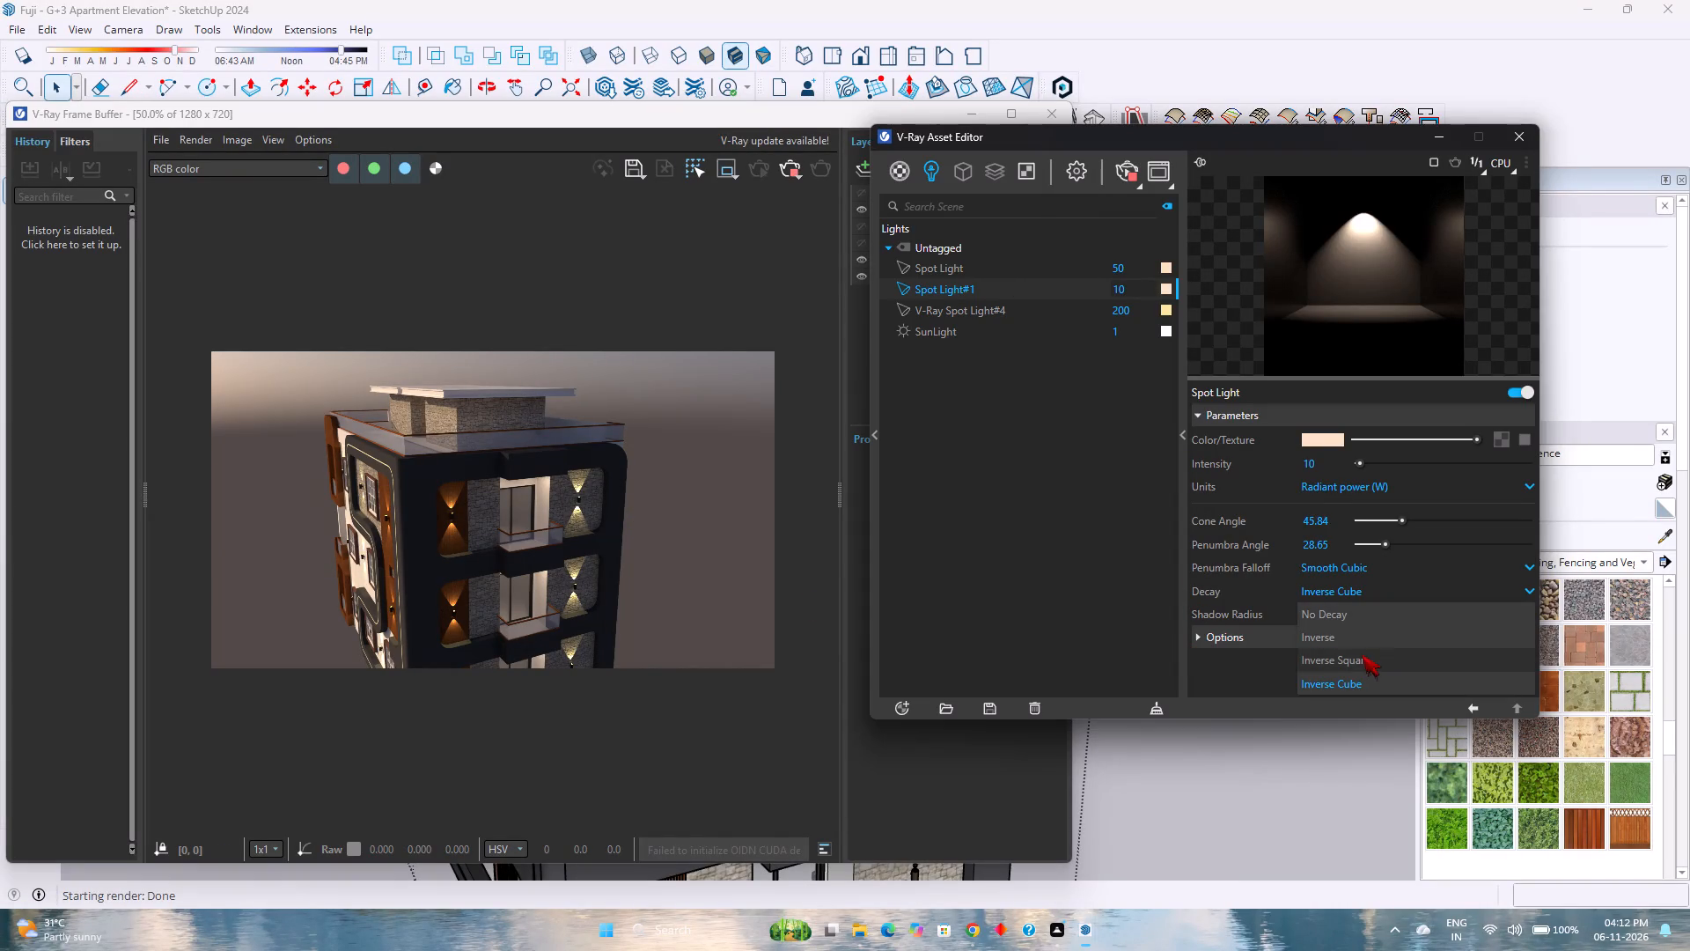
pyautogui.click(1362, 655)
pyautogui.scroll(1, 386, 431)
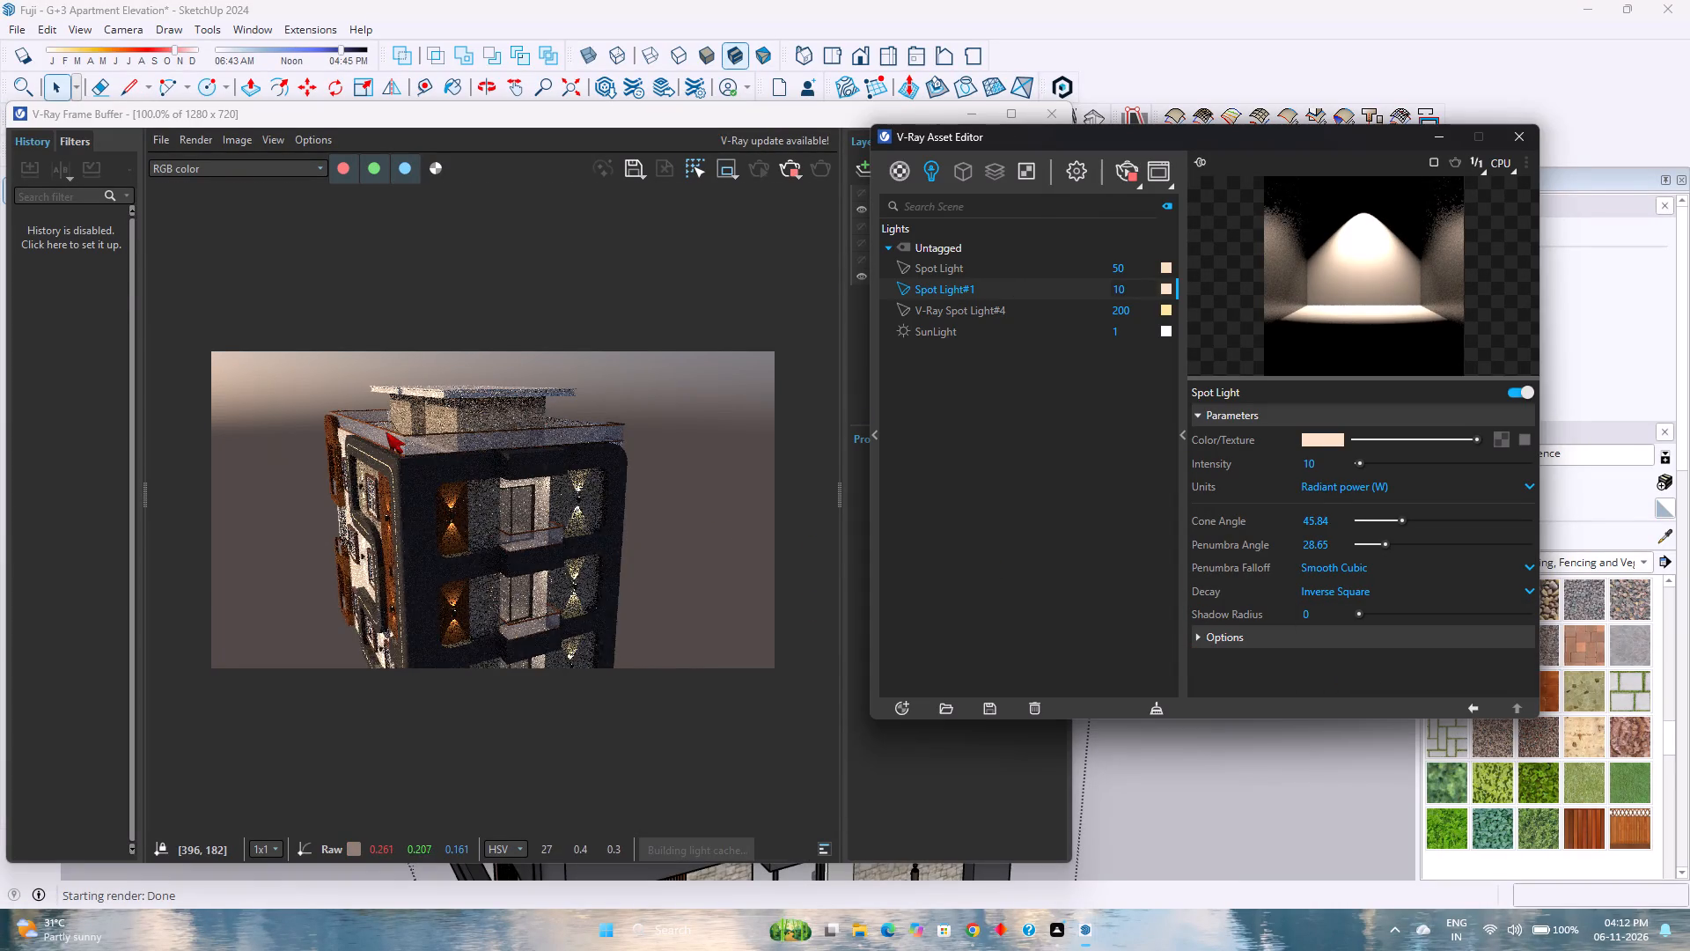
pyautogui.scroll(1, 386, 431)
pyautogui.moveTo(386, 431); pyautogui.dragTo(375, 635, button='middle')
pyautogui.middleClick(375, 635)
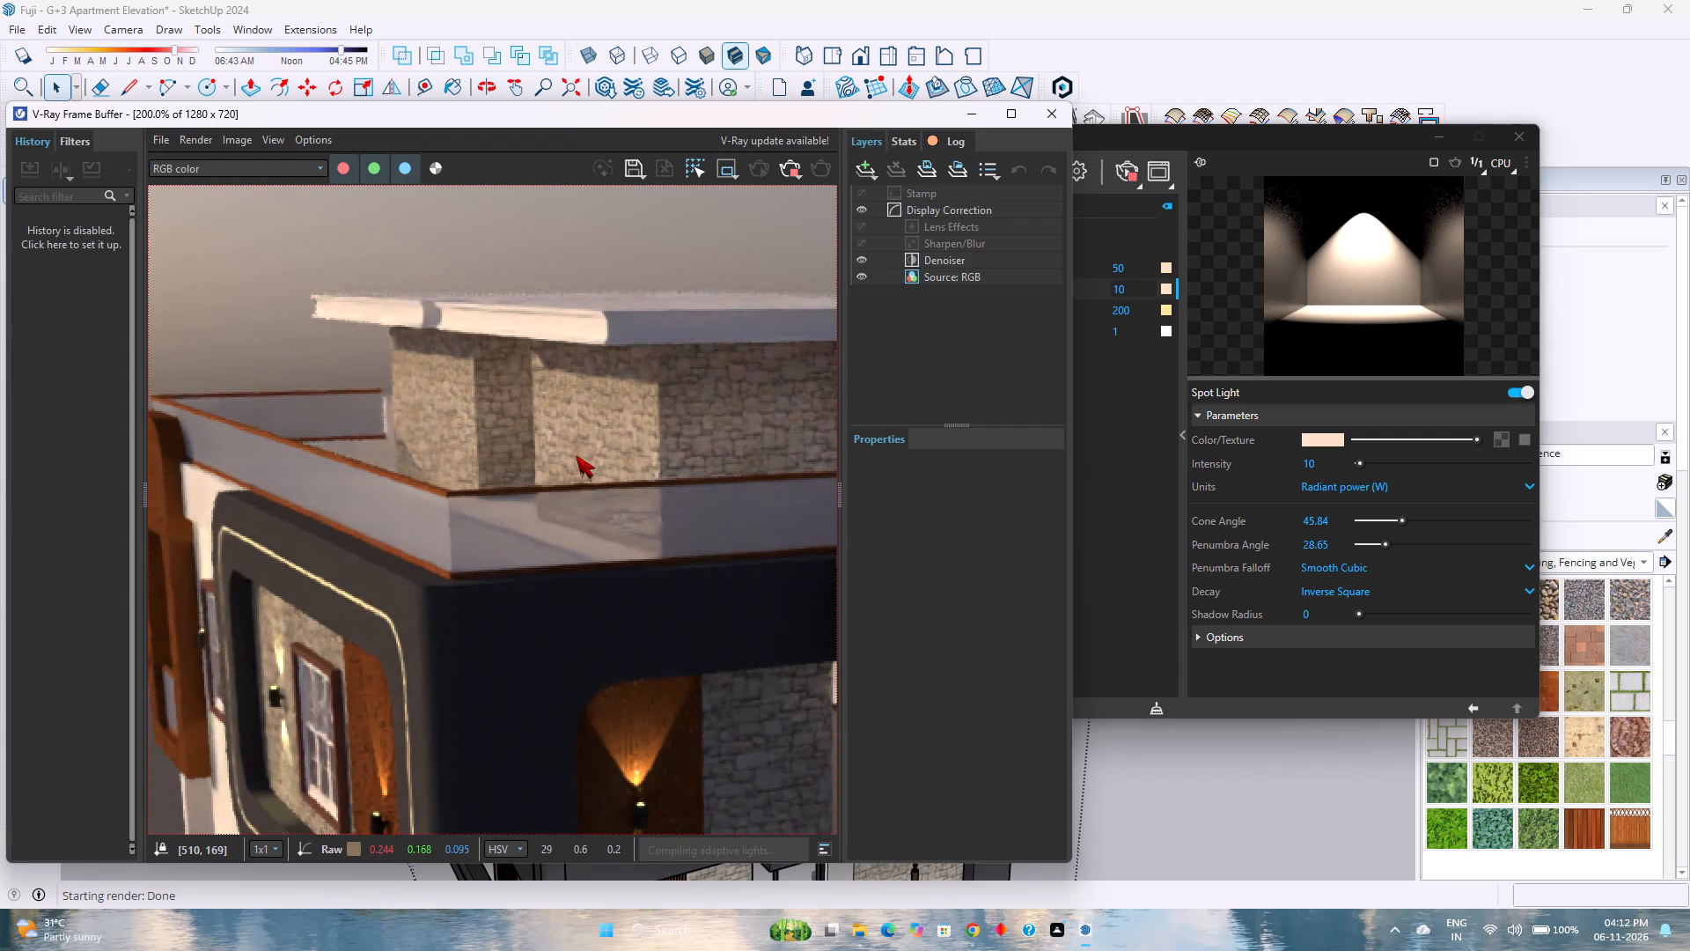
pyautogui.scroll(-1, 577, 402)
pyautogui.scroll(1, 577, 402)
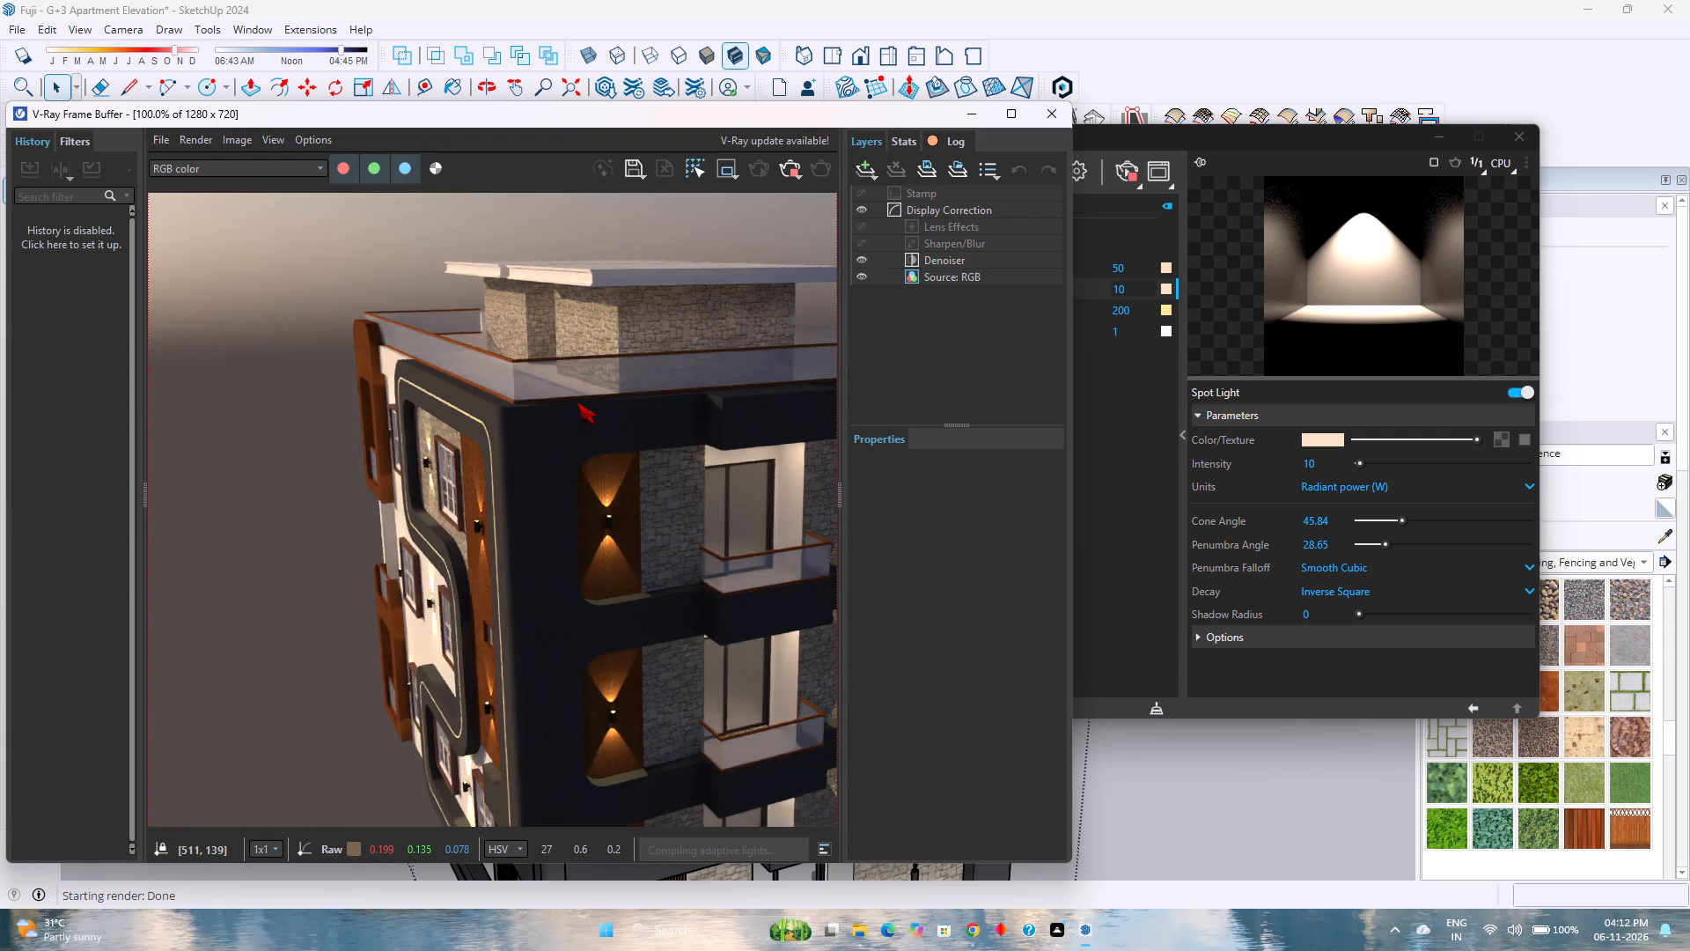
# Set Spot Light#1's intensity to 50.
pyautogui.doubleClick(1336, 459)
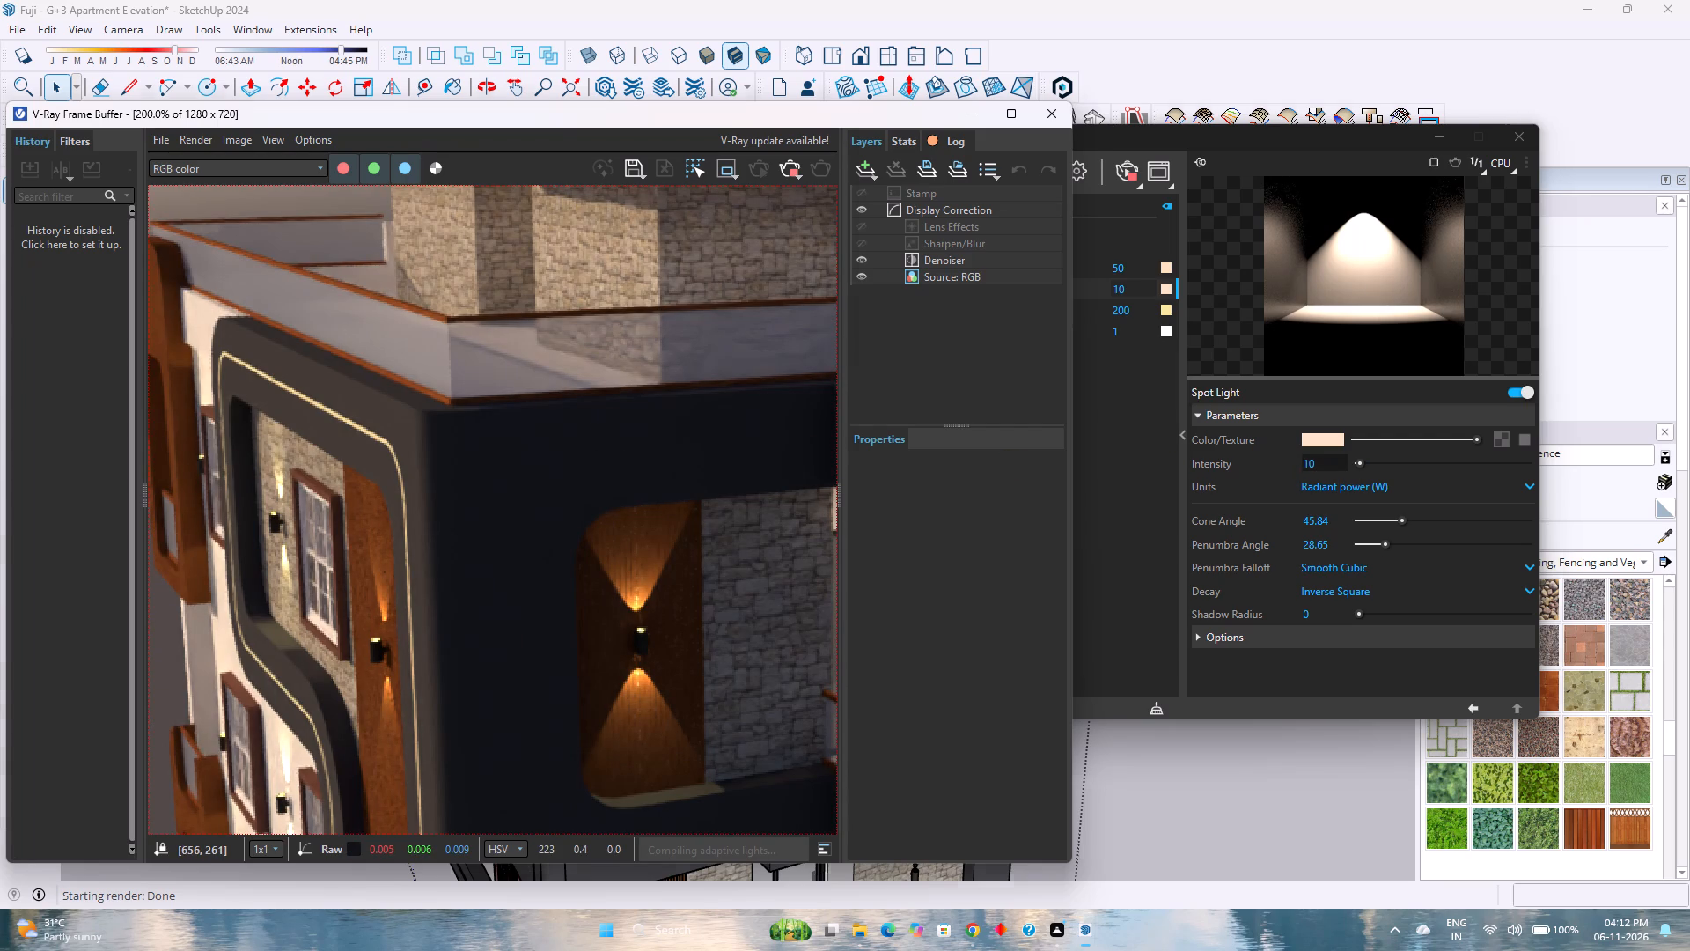
pyautogui.write('50')
pyautogui.press('Return')
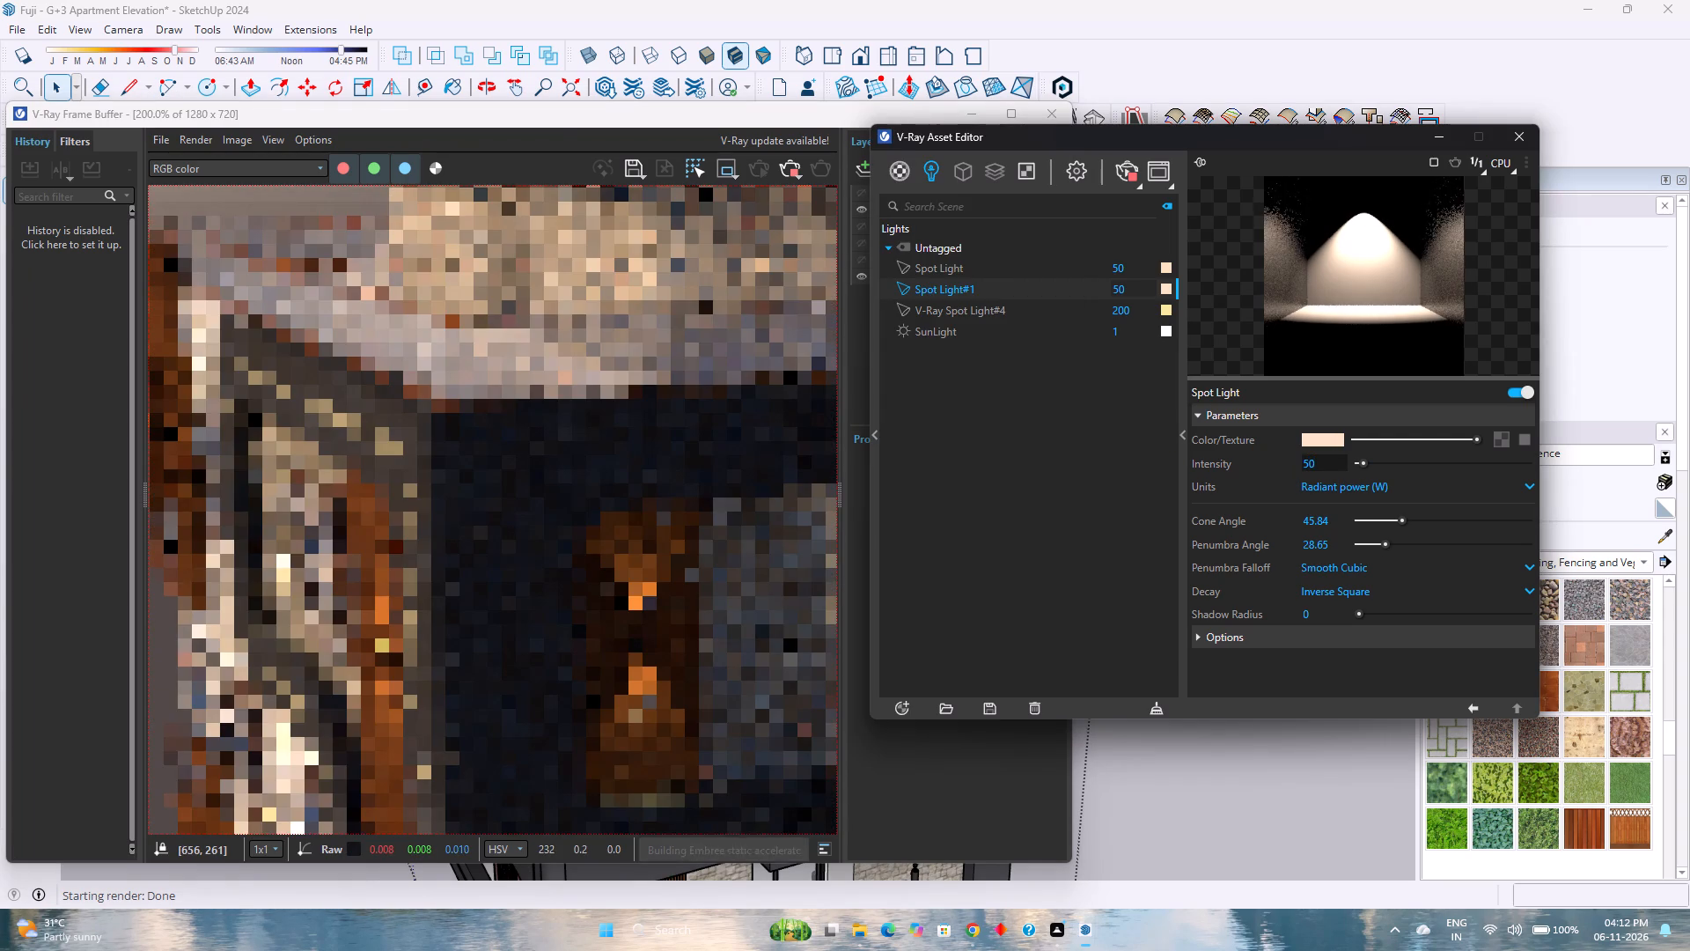
pyautogui.scroll(-1, 471, 371)
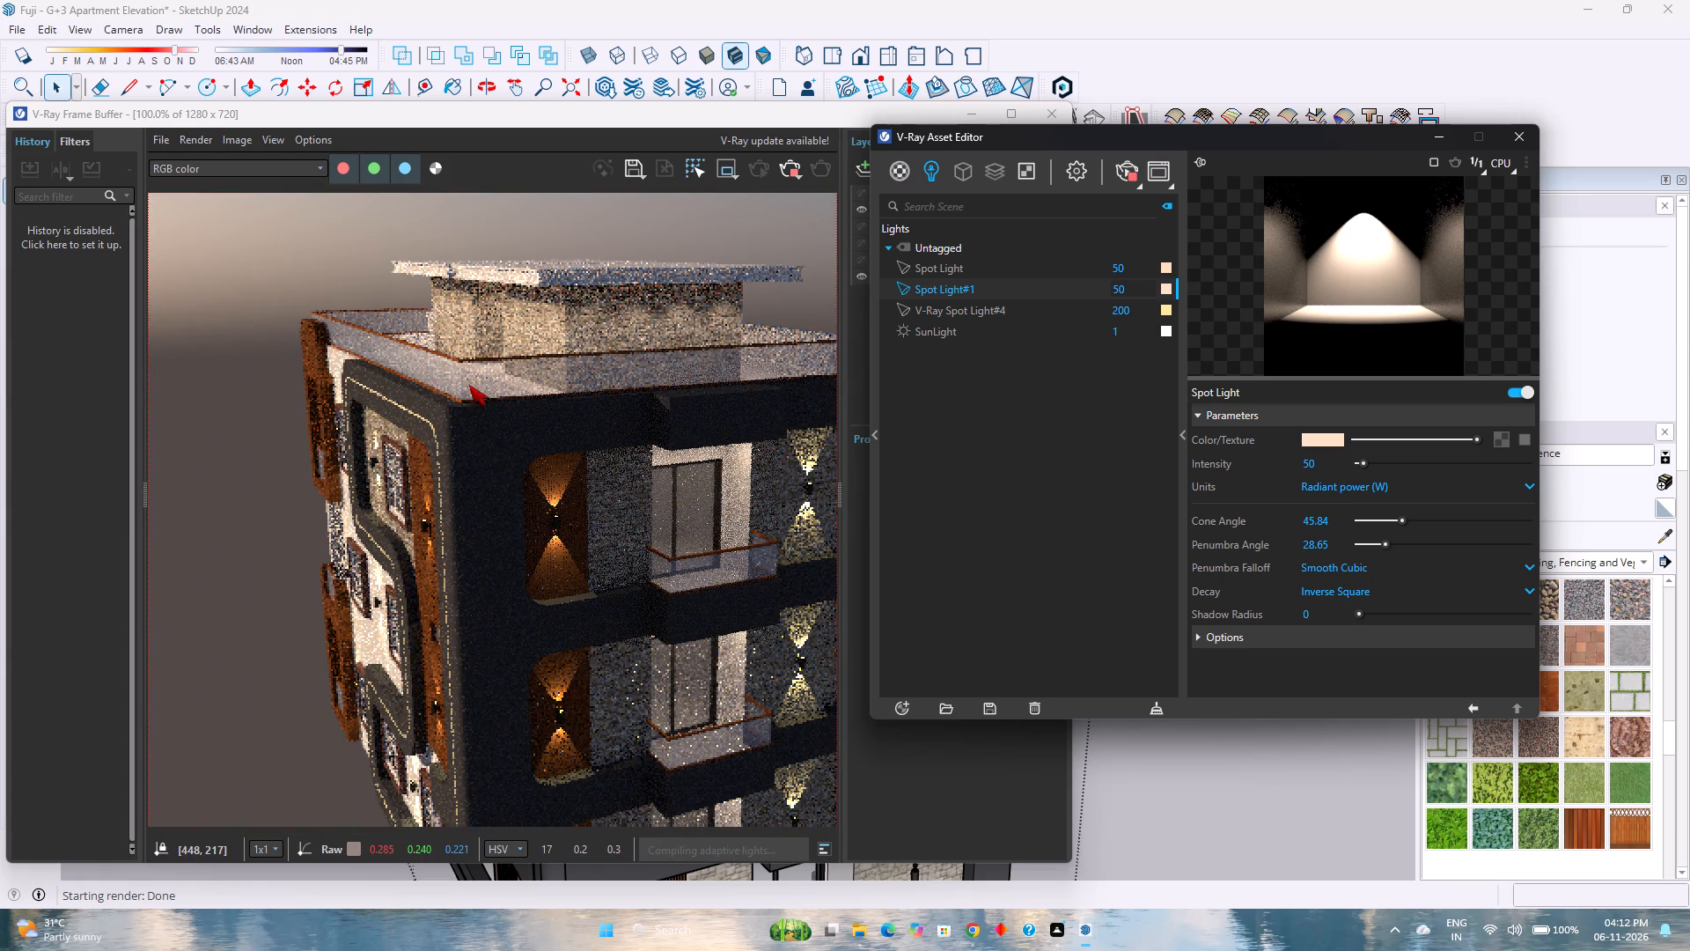
# Move the sun's time of day later, to just before sunset, for a dusk render.
pyautogui.click(352, 48)
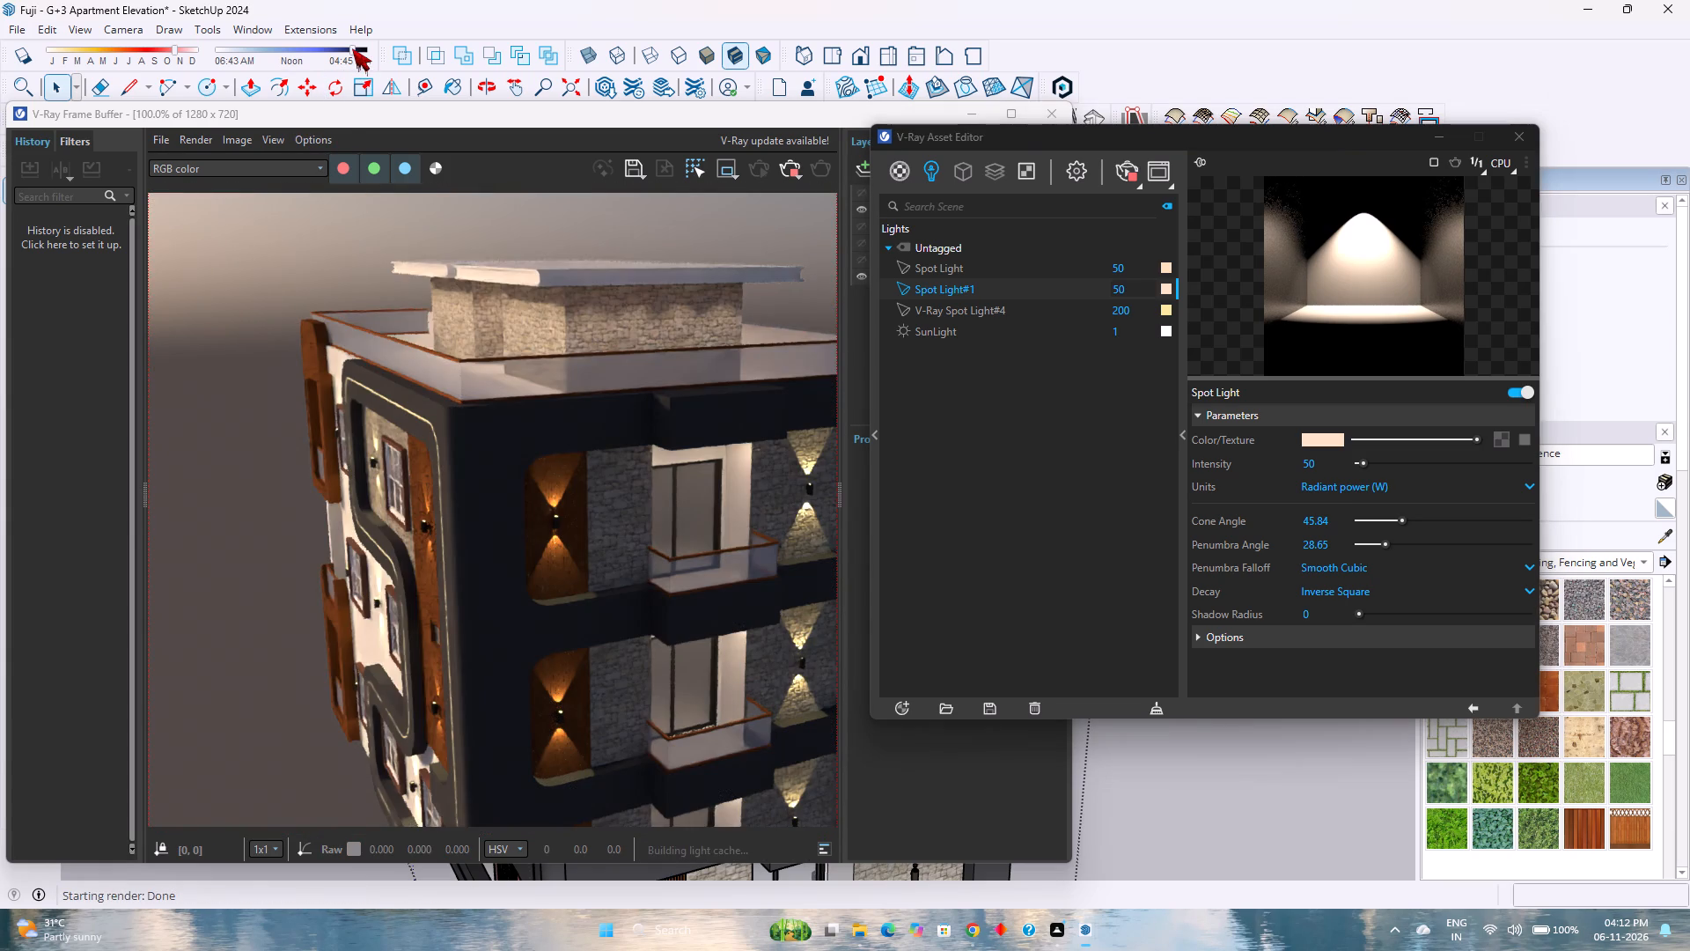
pyautogui.moveTo(352, 48); pyautogui.dragTo(371, 48)
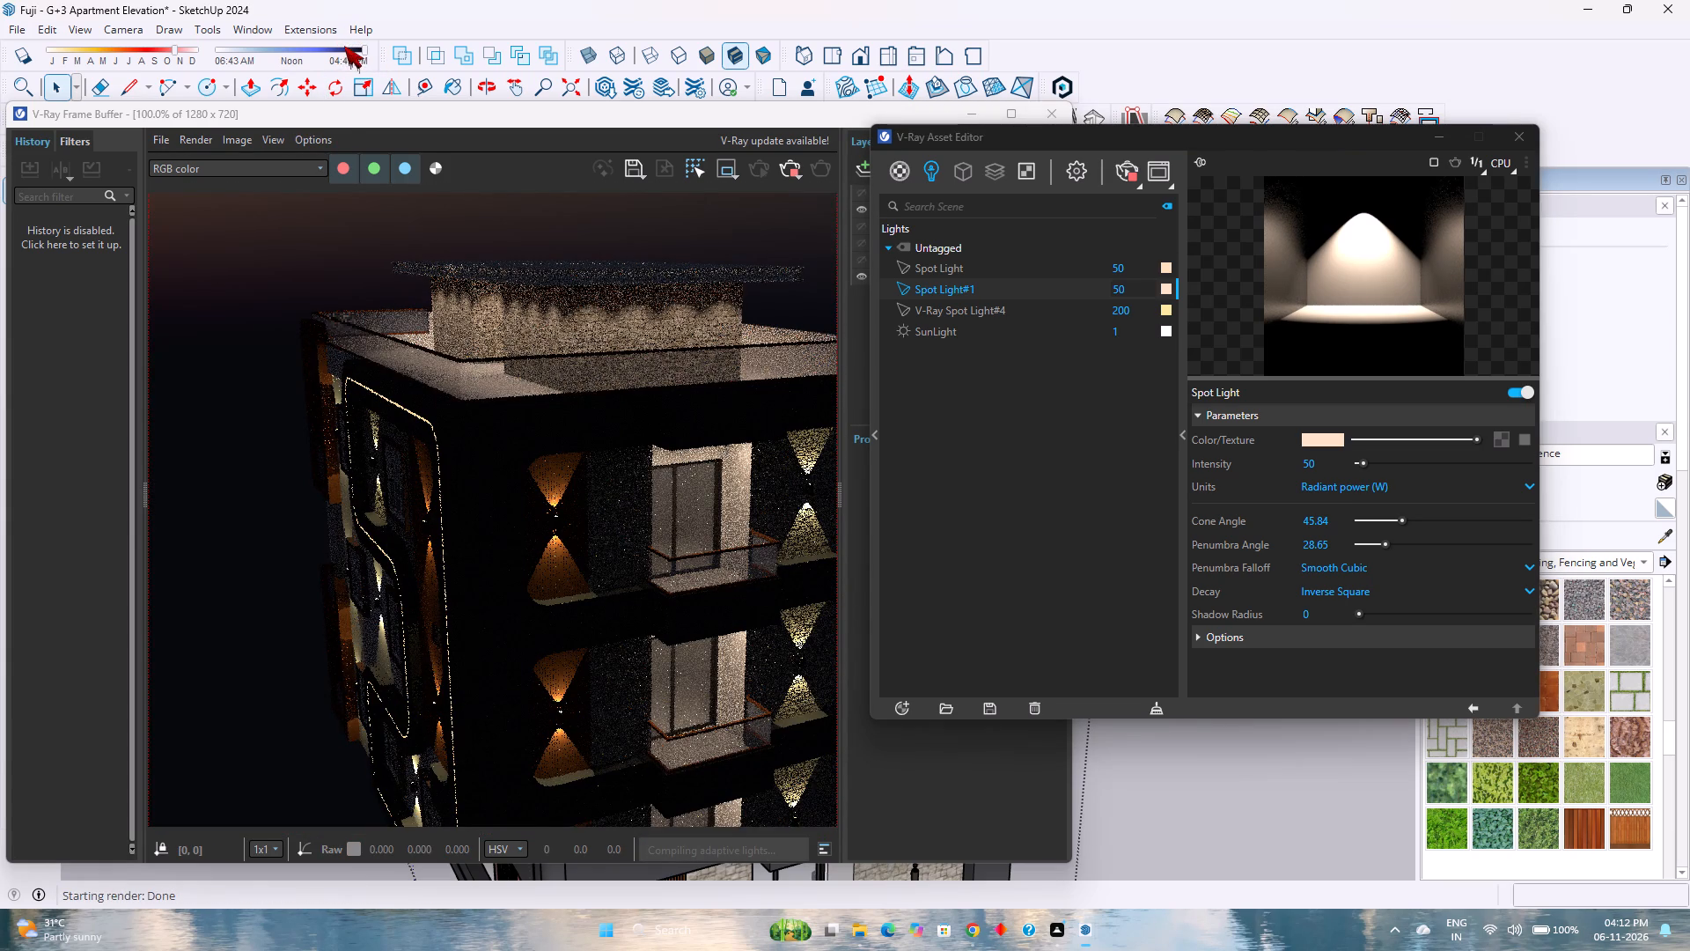
pyautogui.click(351, 48)
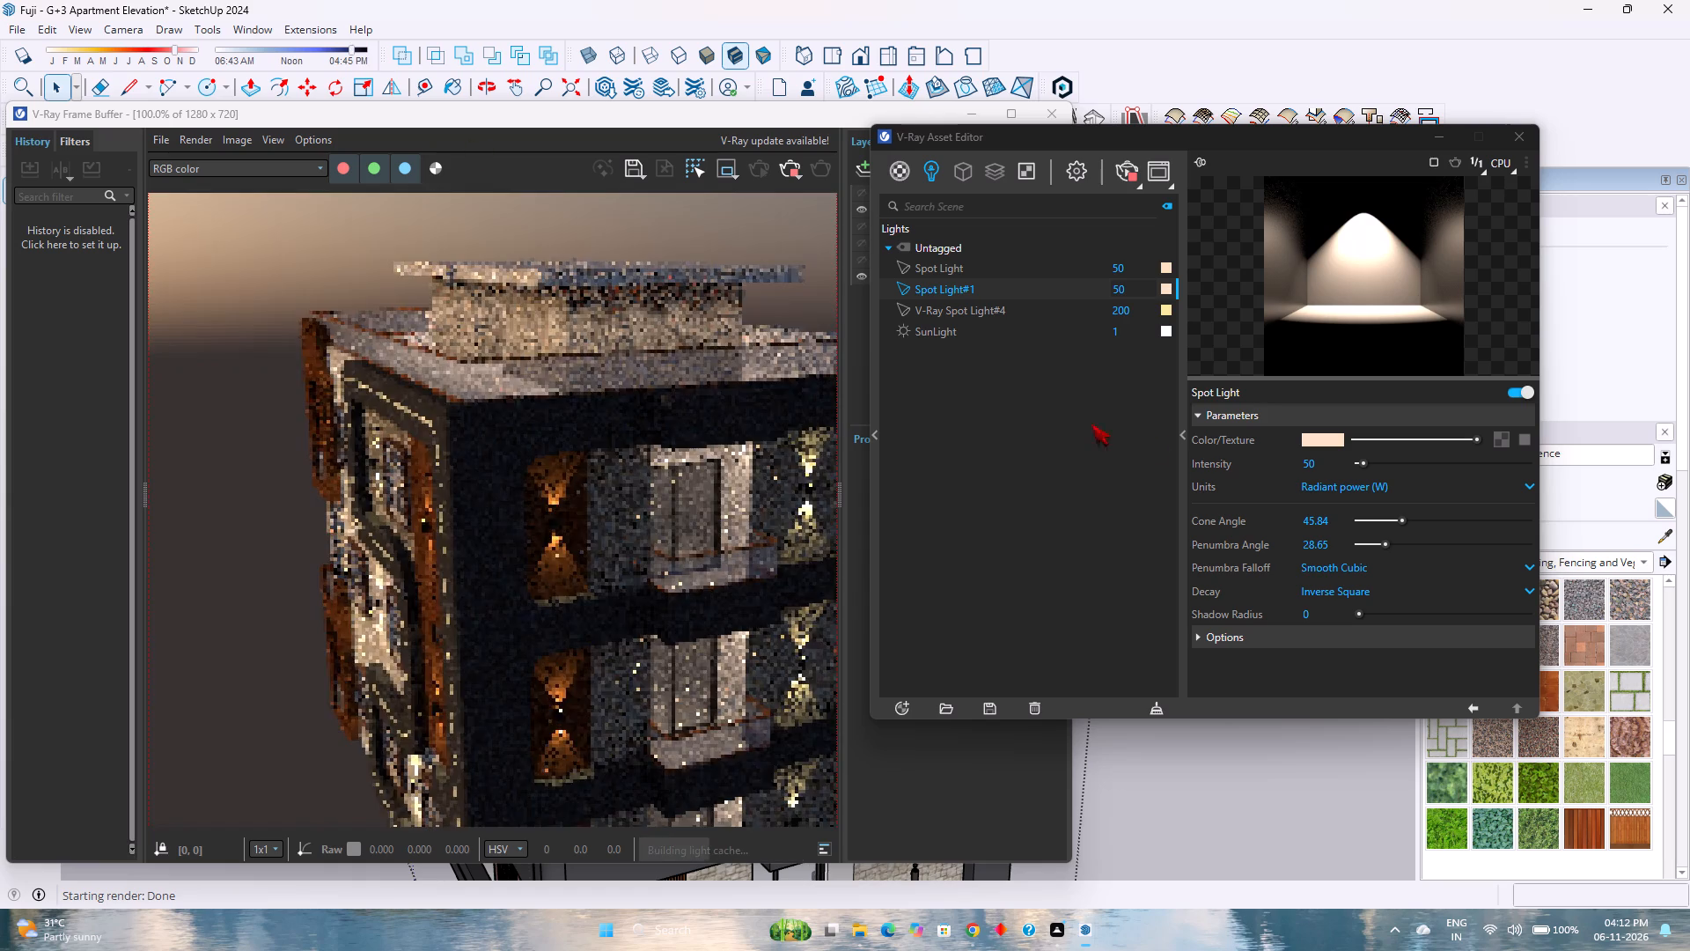
pyautogui.click(360, 48)
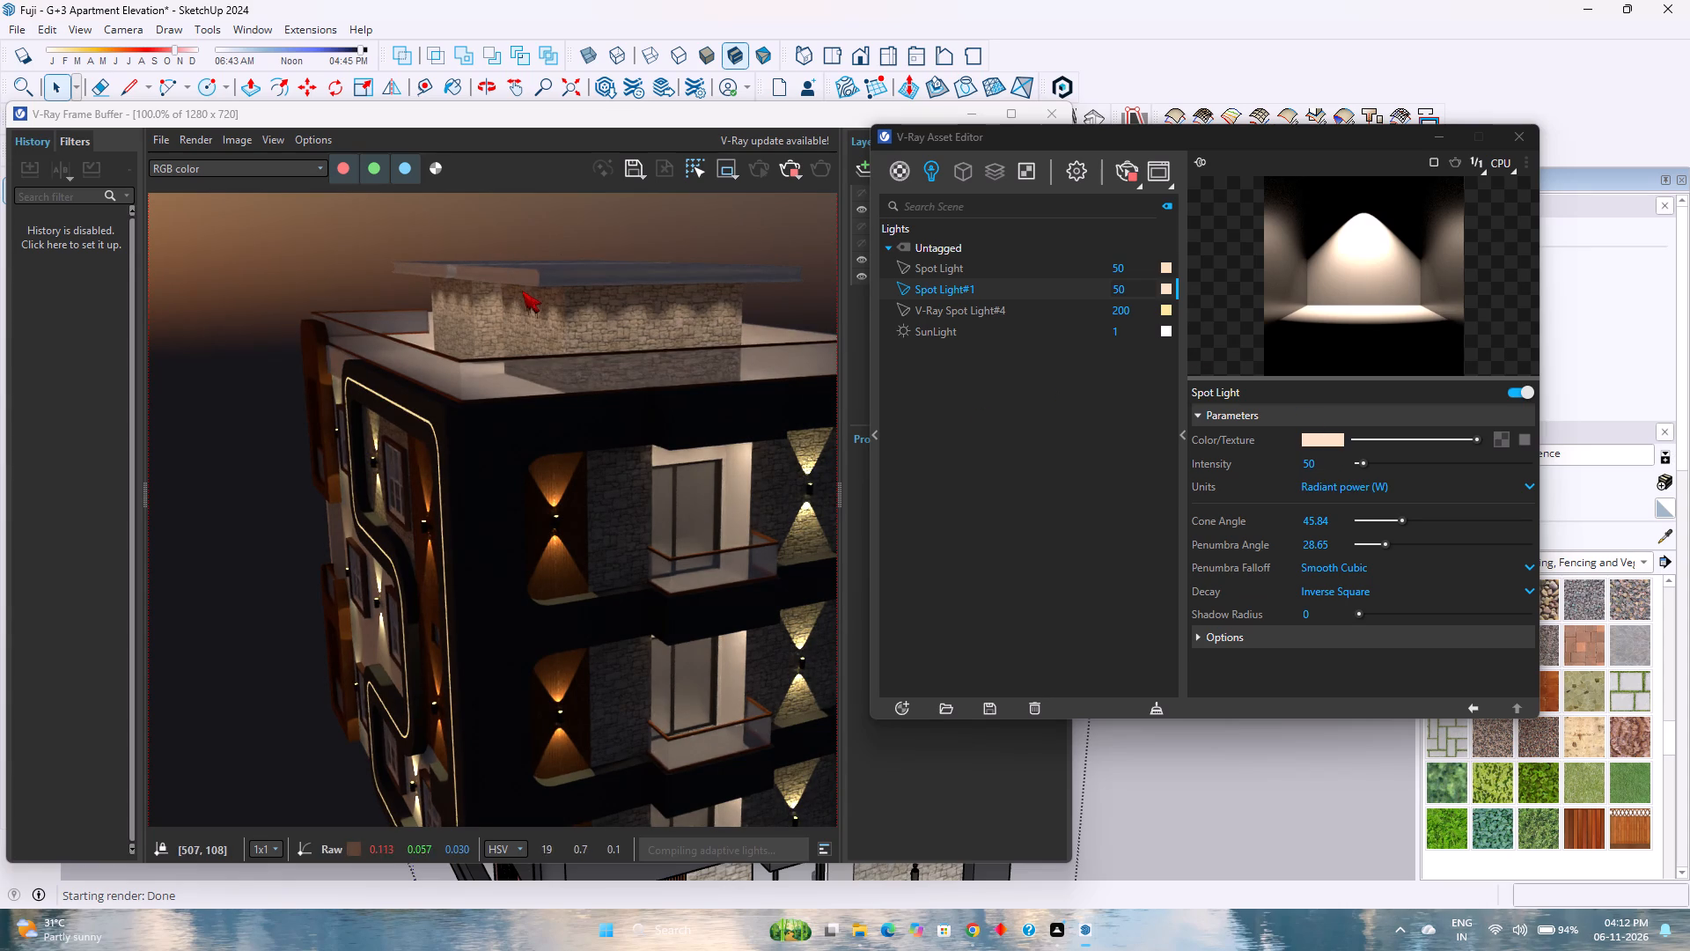
# Examine the dusk render for how the spotlights fall on the terrace room's stone walls.
pyautogui.scroll(-2, 525, 295)
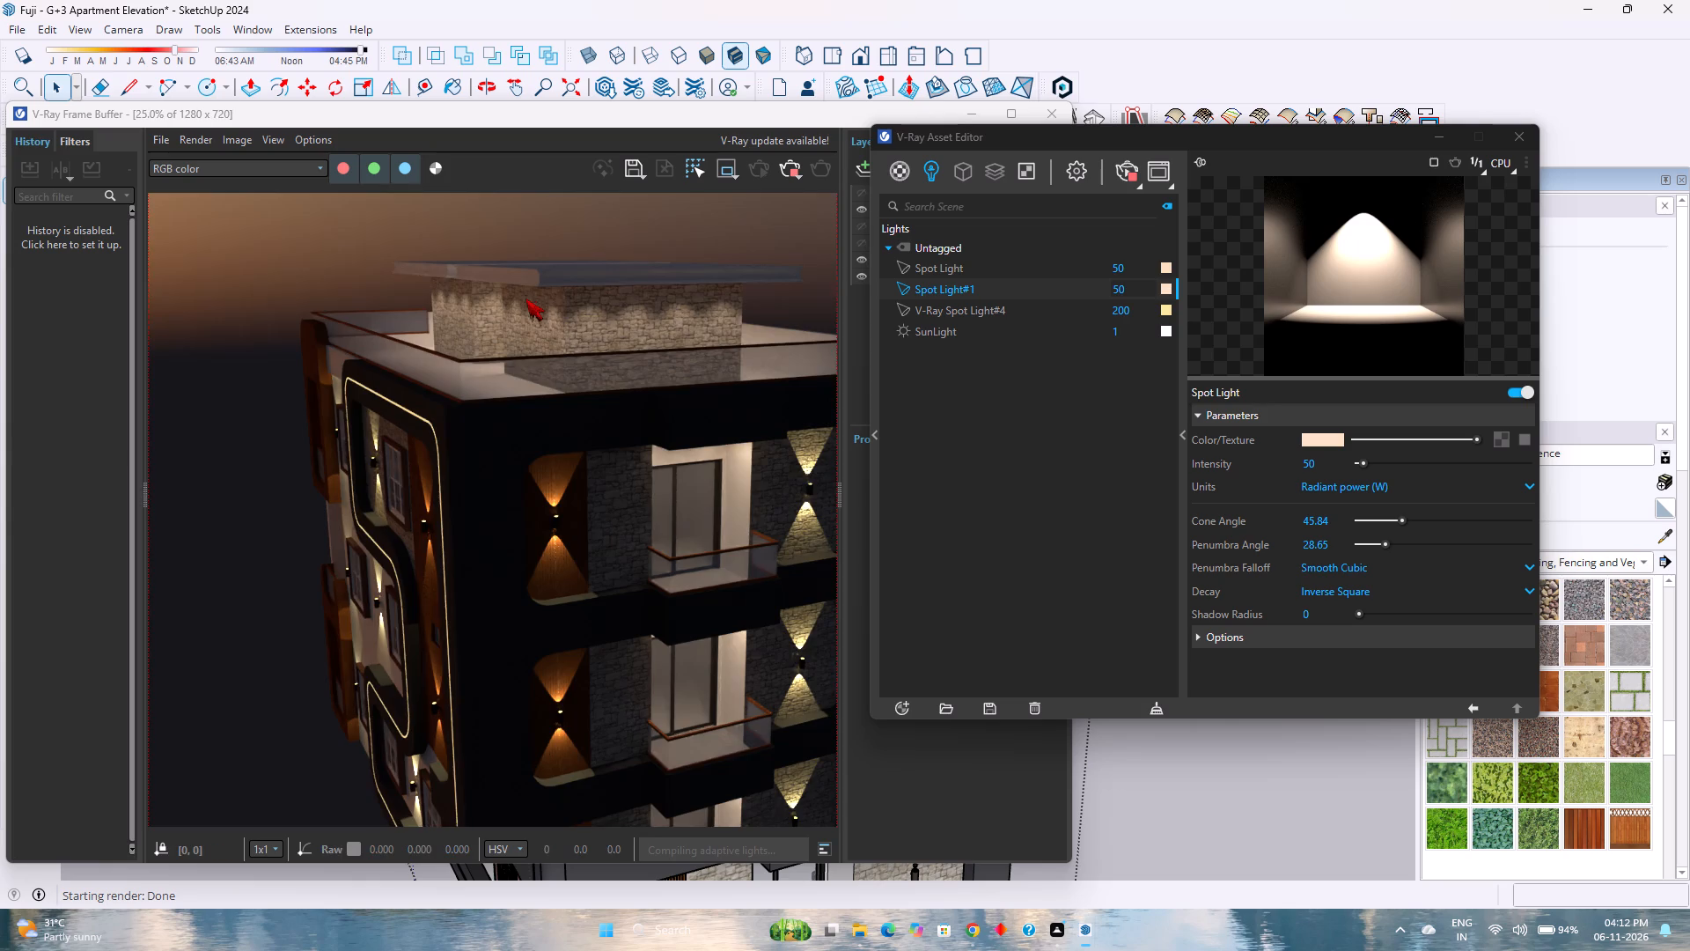
pyautogui.scroll(2, 525, 299)
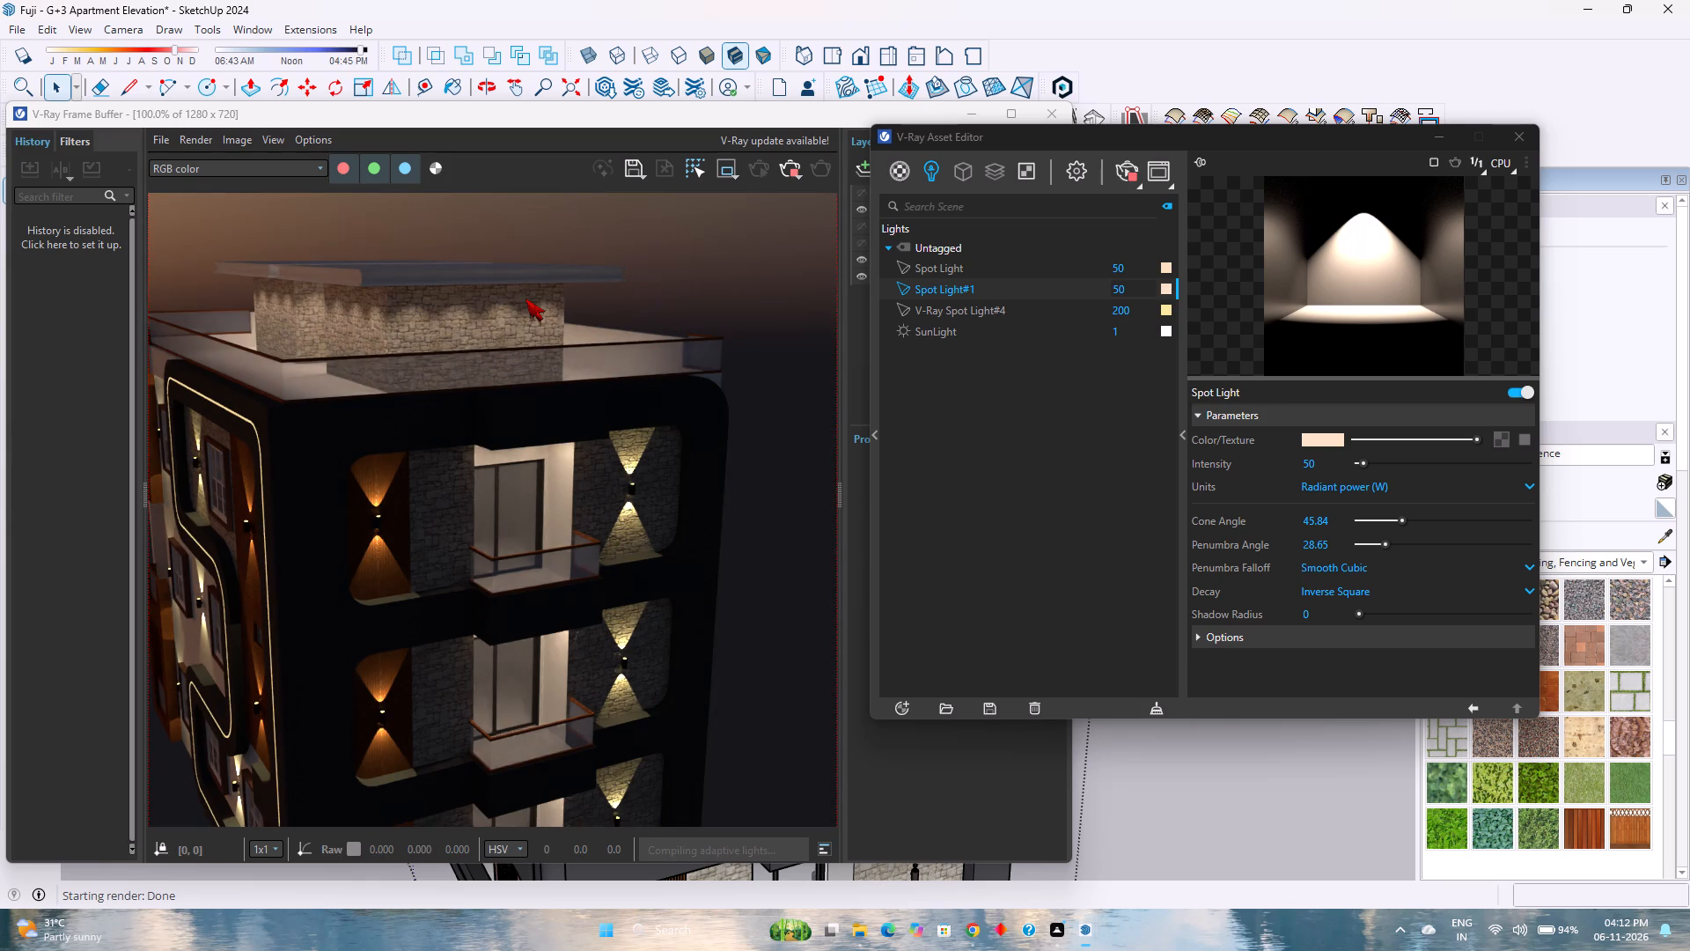
pyautogui.scroll(-2, 525, 299)
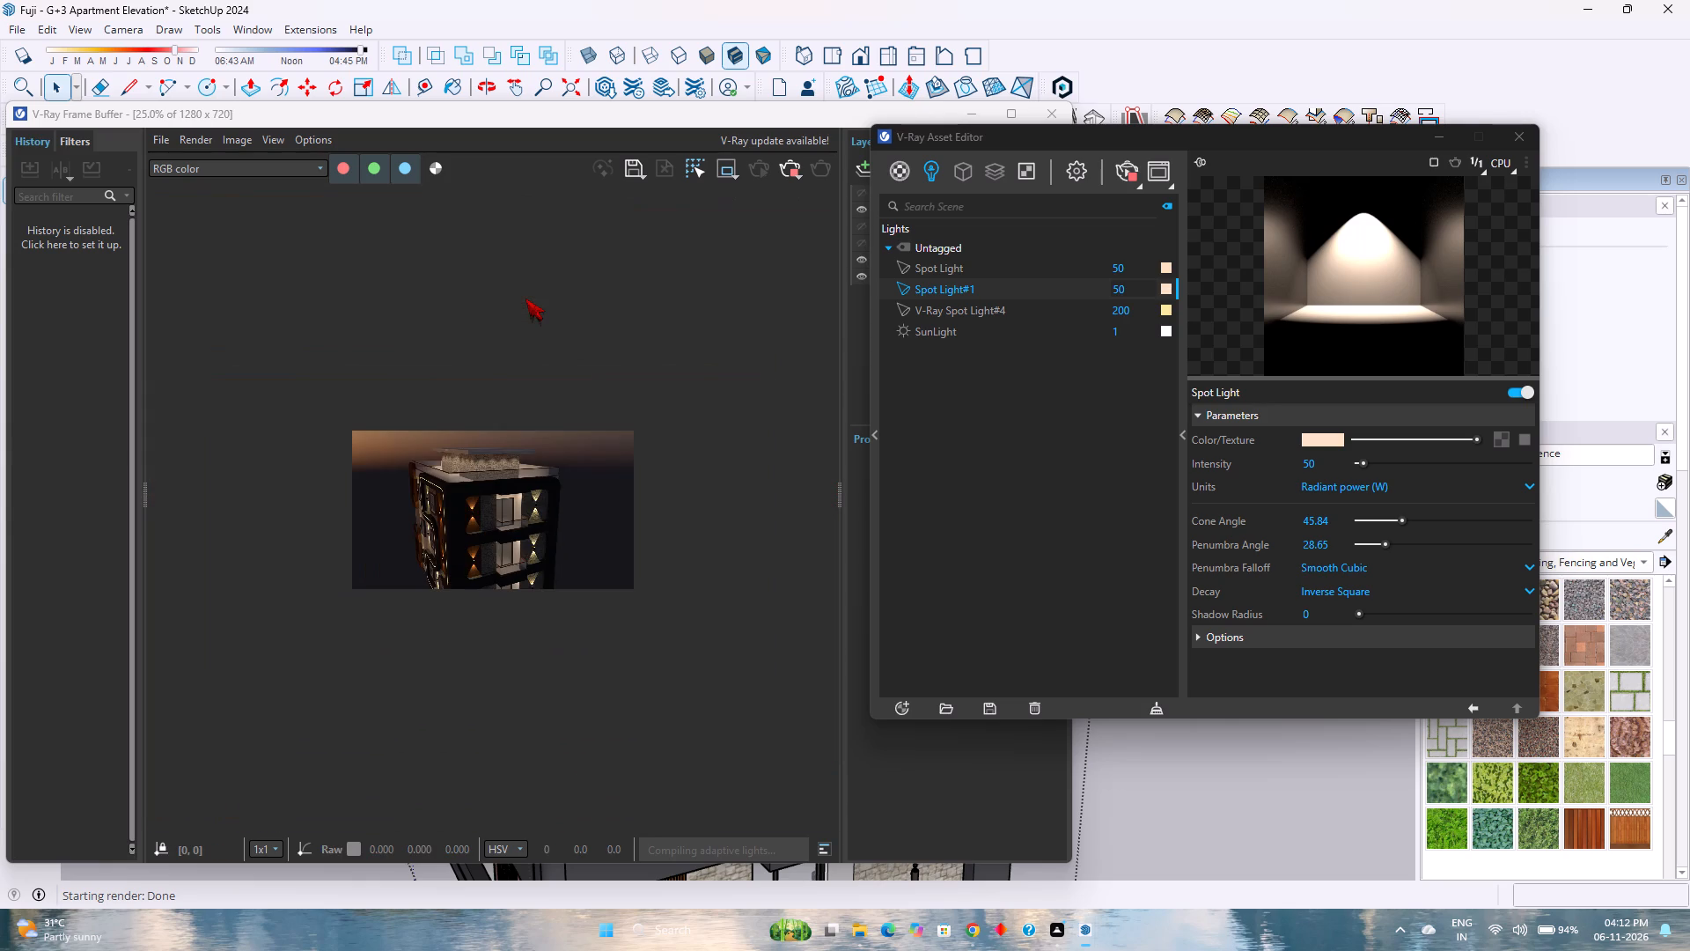
pyautogui.scroll(1, 525, 299)
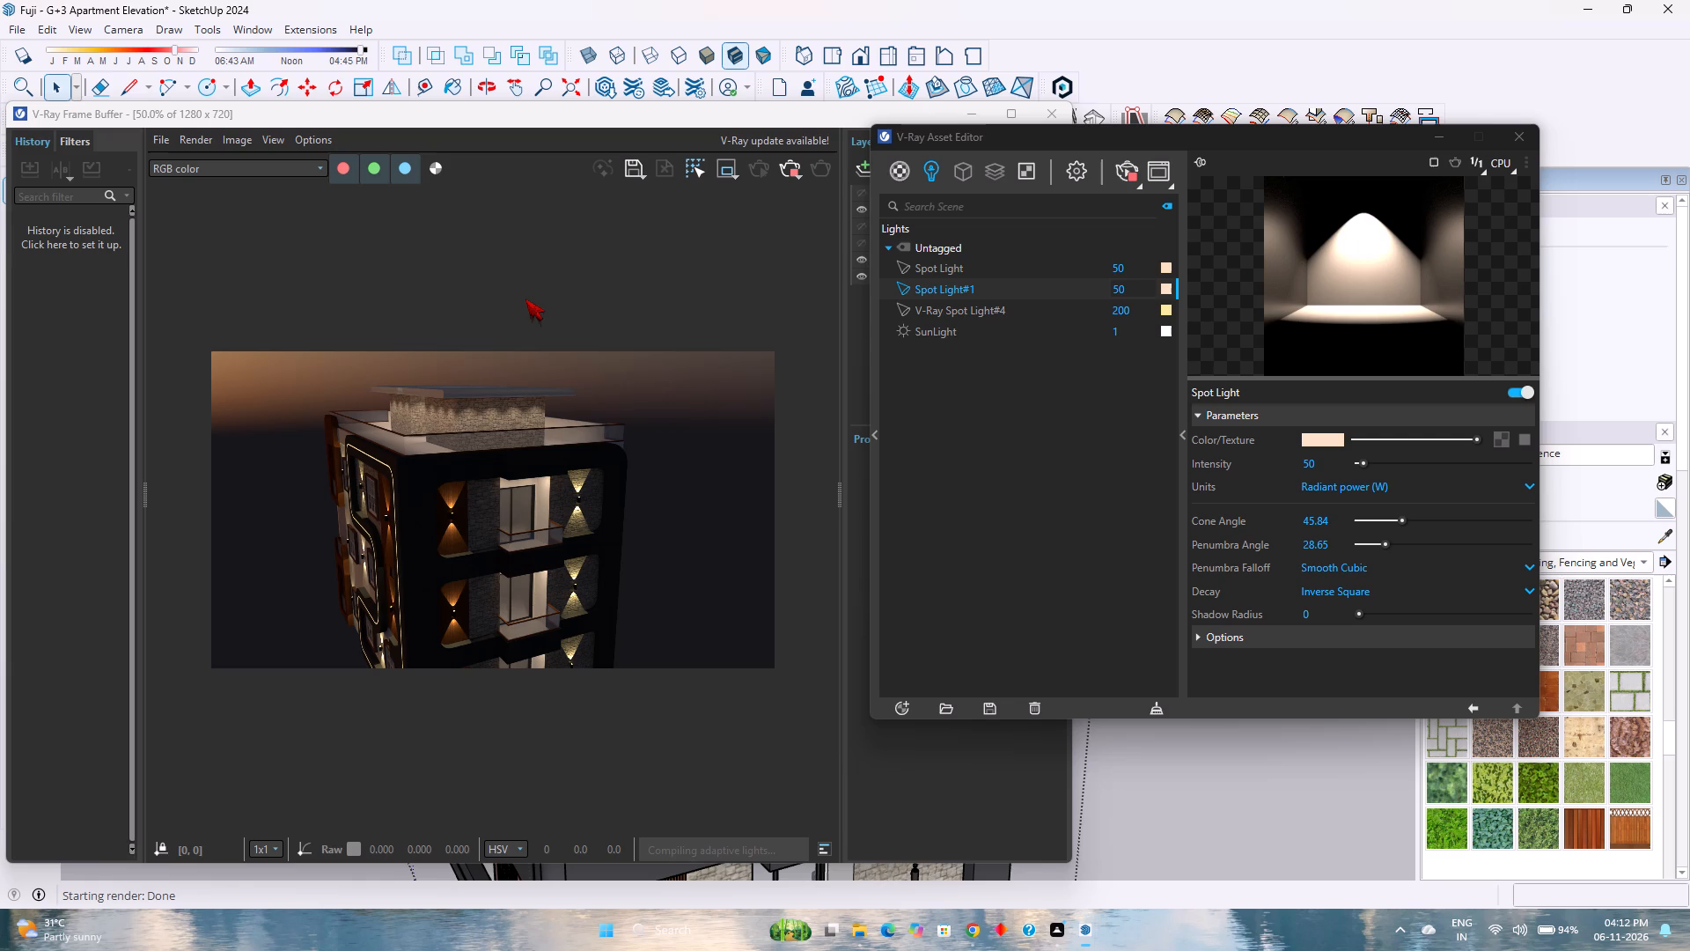
pyautogui.scroll(1, 525, 299)
pyautogui.scroll(-2, 525, 299)
pyautogui.scroll(1, 528, 299)
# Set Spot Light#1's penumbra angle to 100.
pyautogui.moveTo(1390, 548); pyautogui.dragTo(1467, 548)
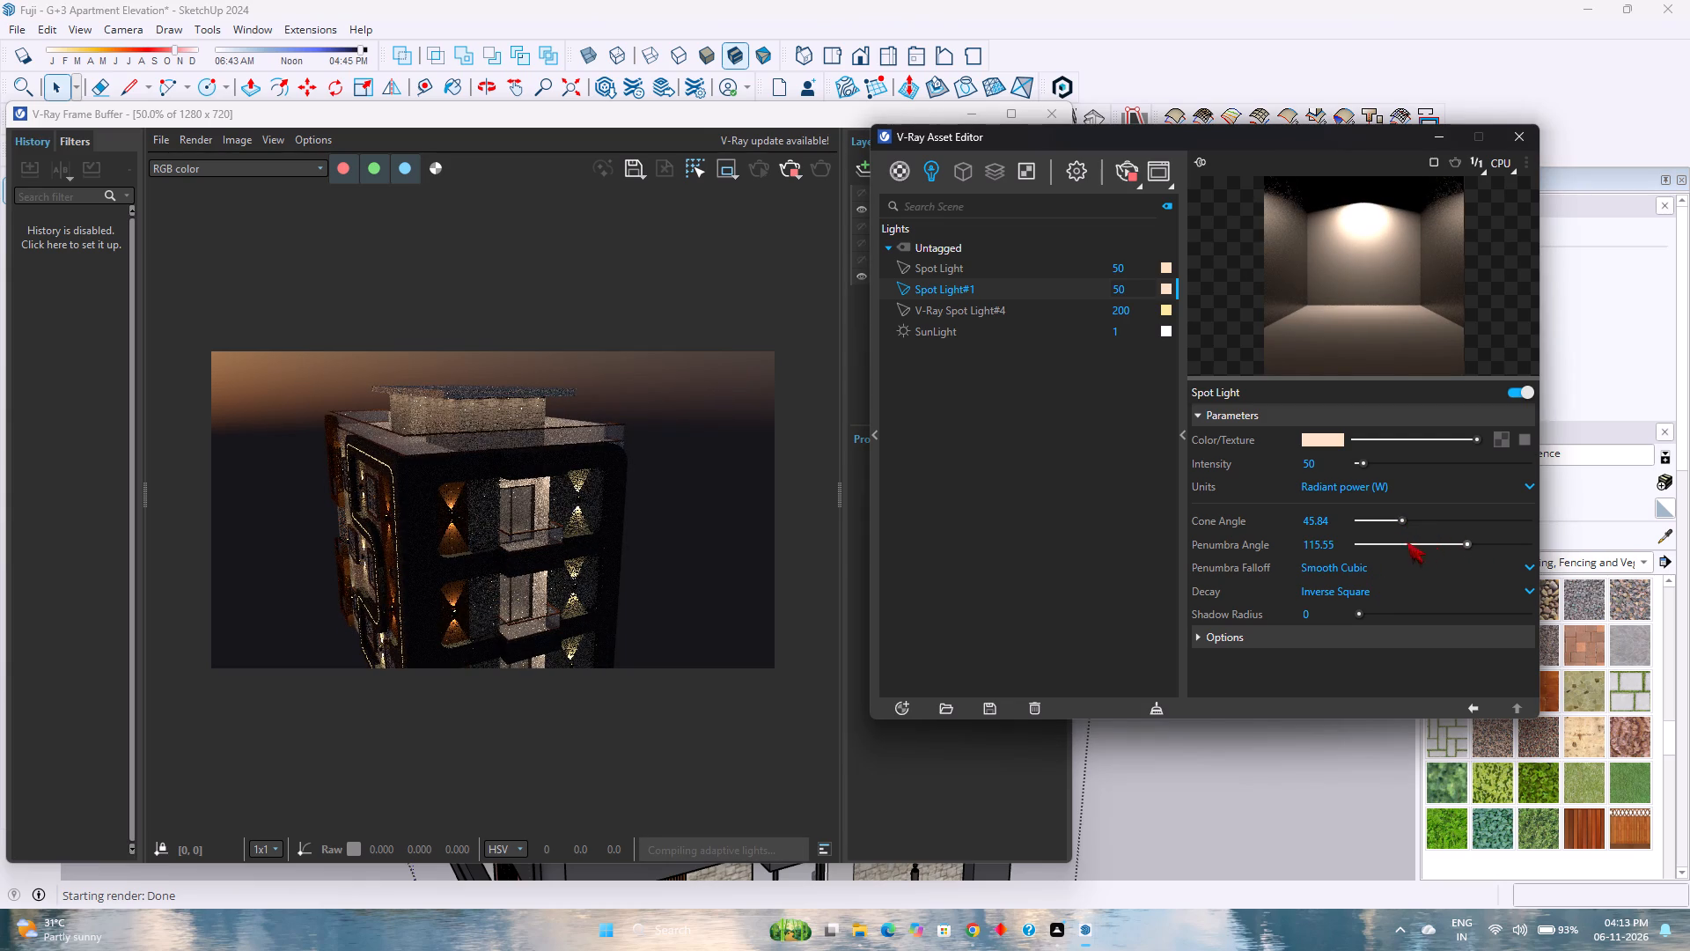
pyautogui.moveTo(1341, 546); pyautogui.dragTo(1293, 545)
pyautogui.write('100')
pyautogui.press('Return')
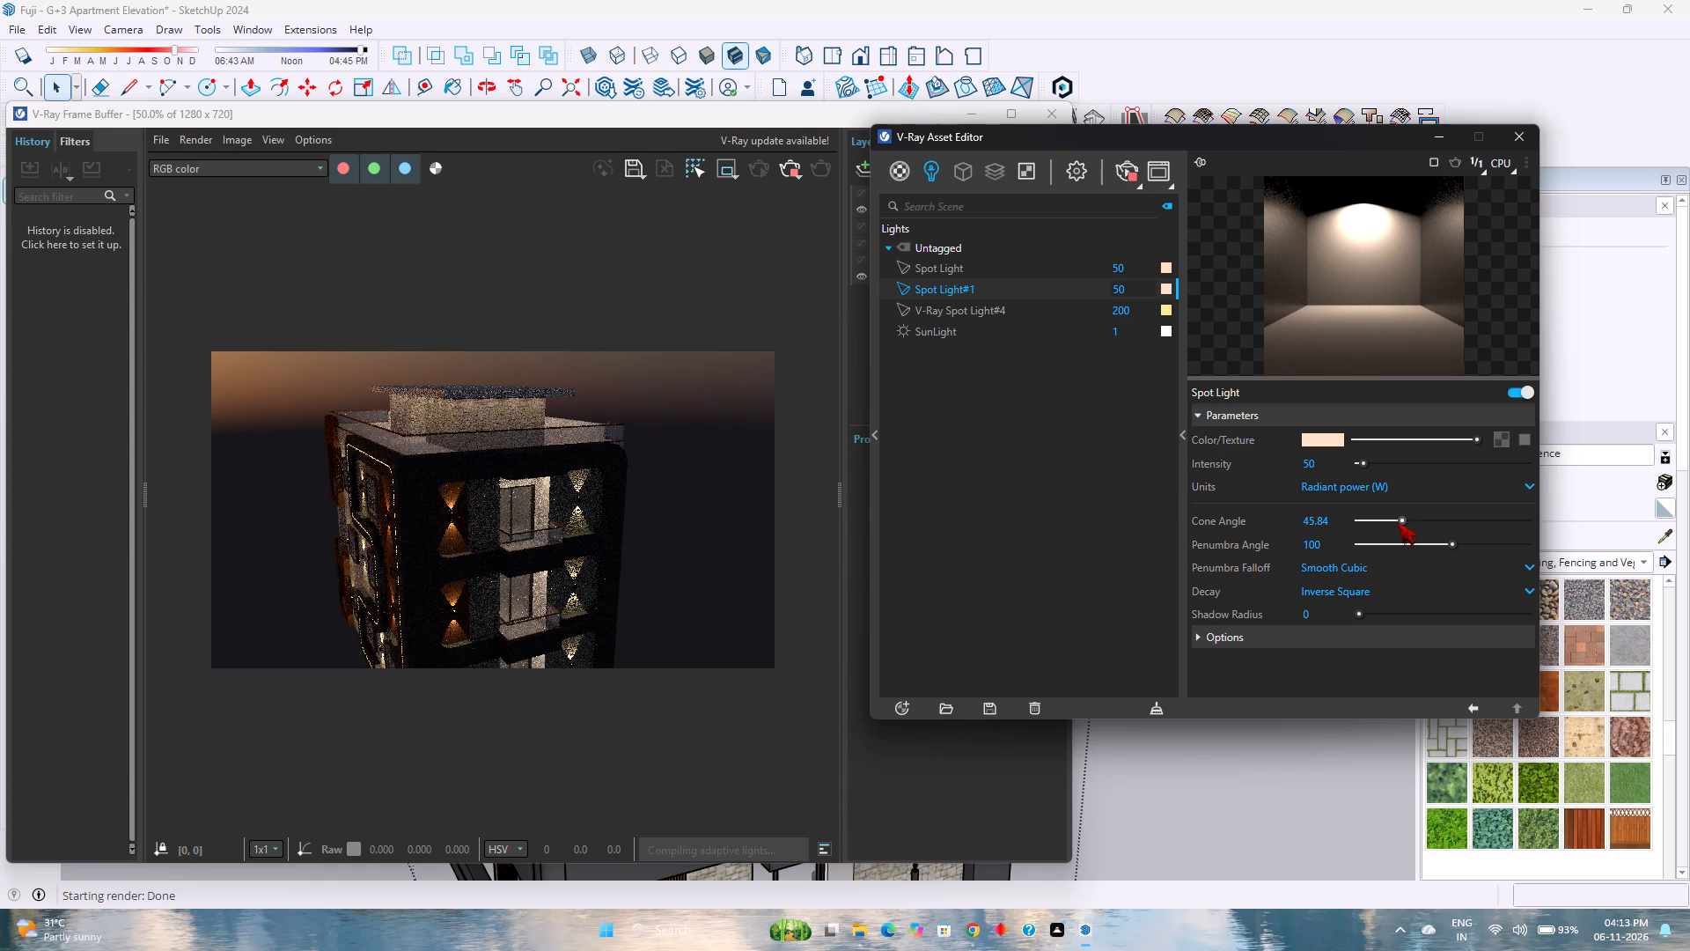
# Set Spot Light#1's cone angle to 15.
pyautogui.moveTo(1398, 522); pyautogui.dragTo(1385, 522)
pyautogui.moveTo(1343, 522); pyautogui.dragTo(1299, 525)
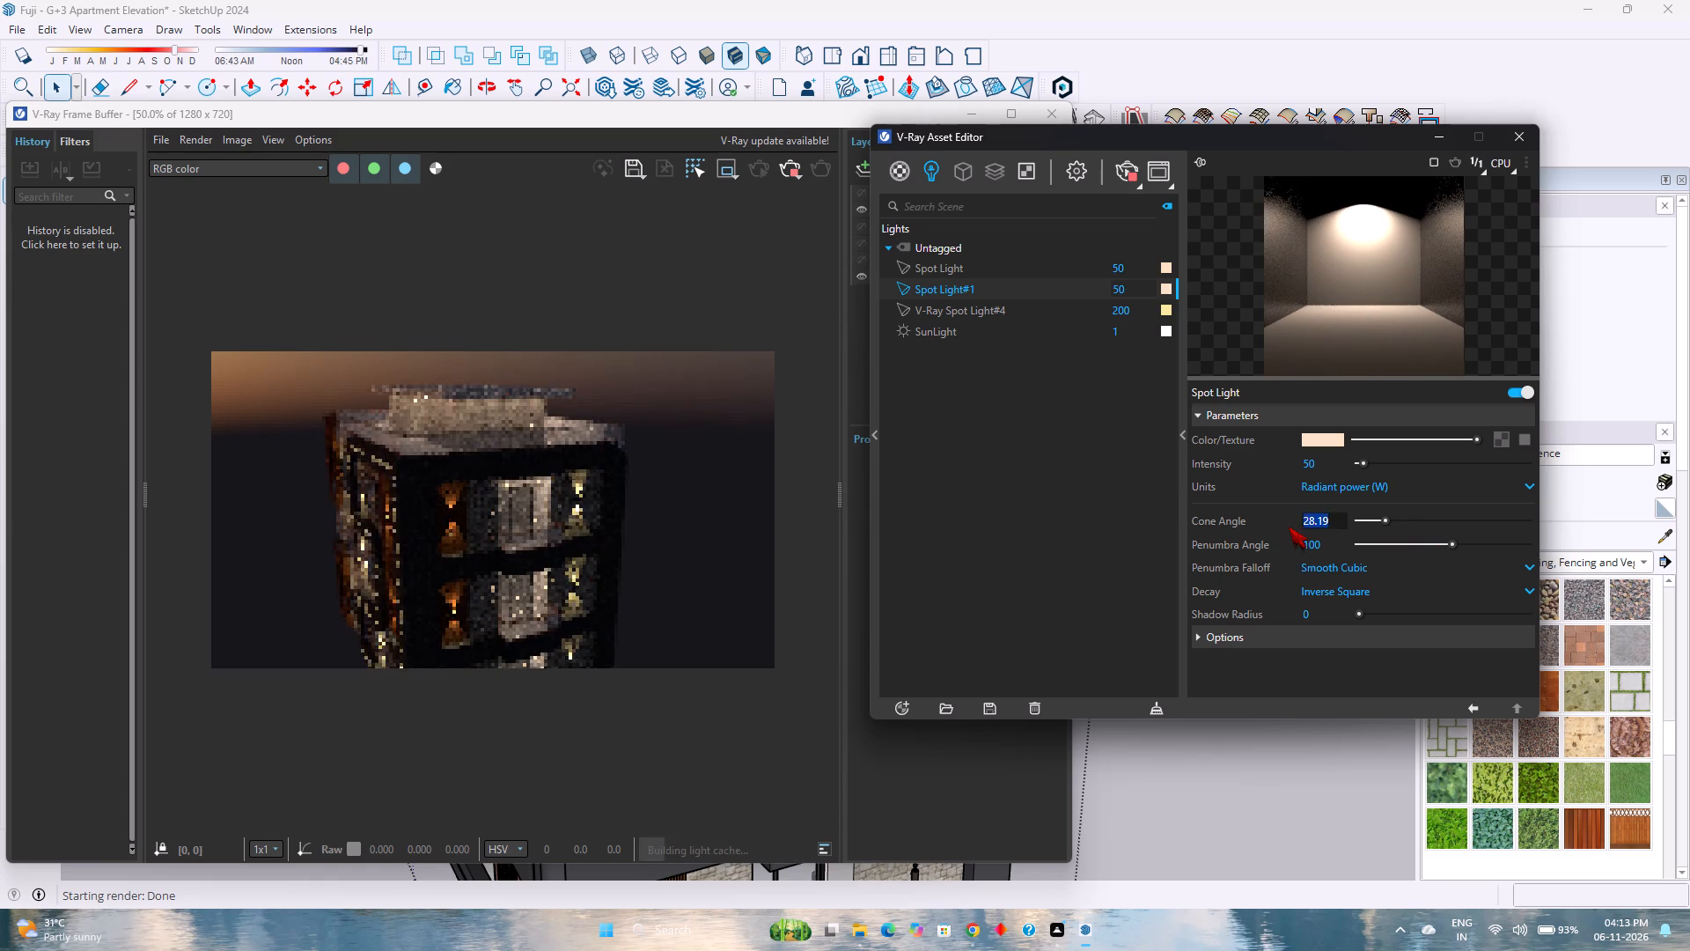
pyautogui.write('15')
pyautogui.press('Return')
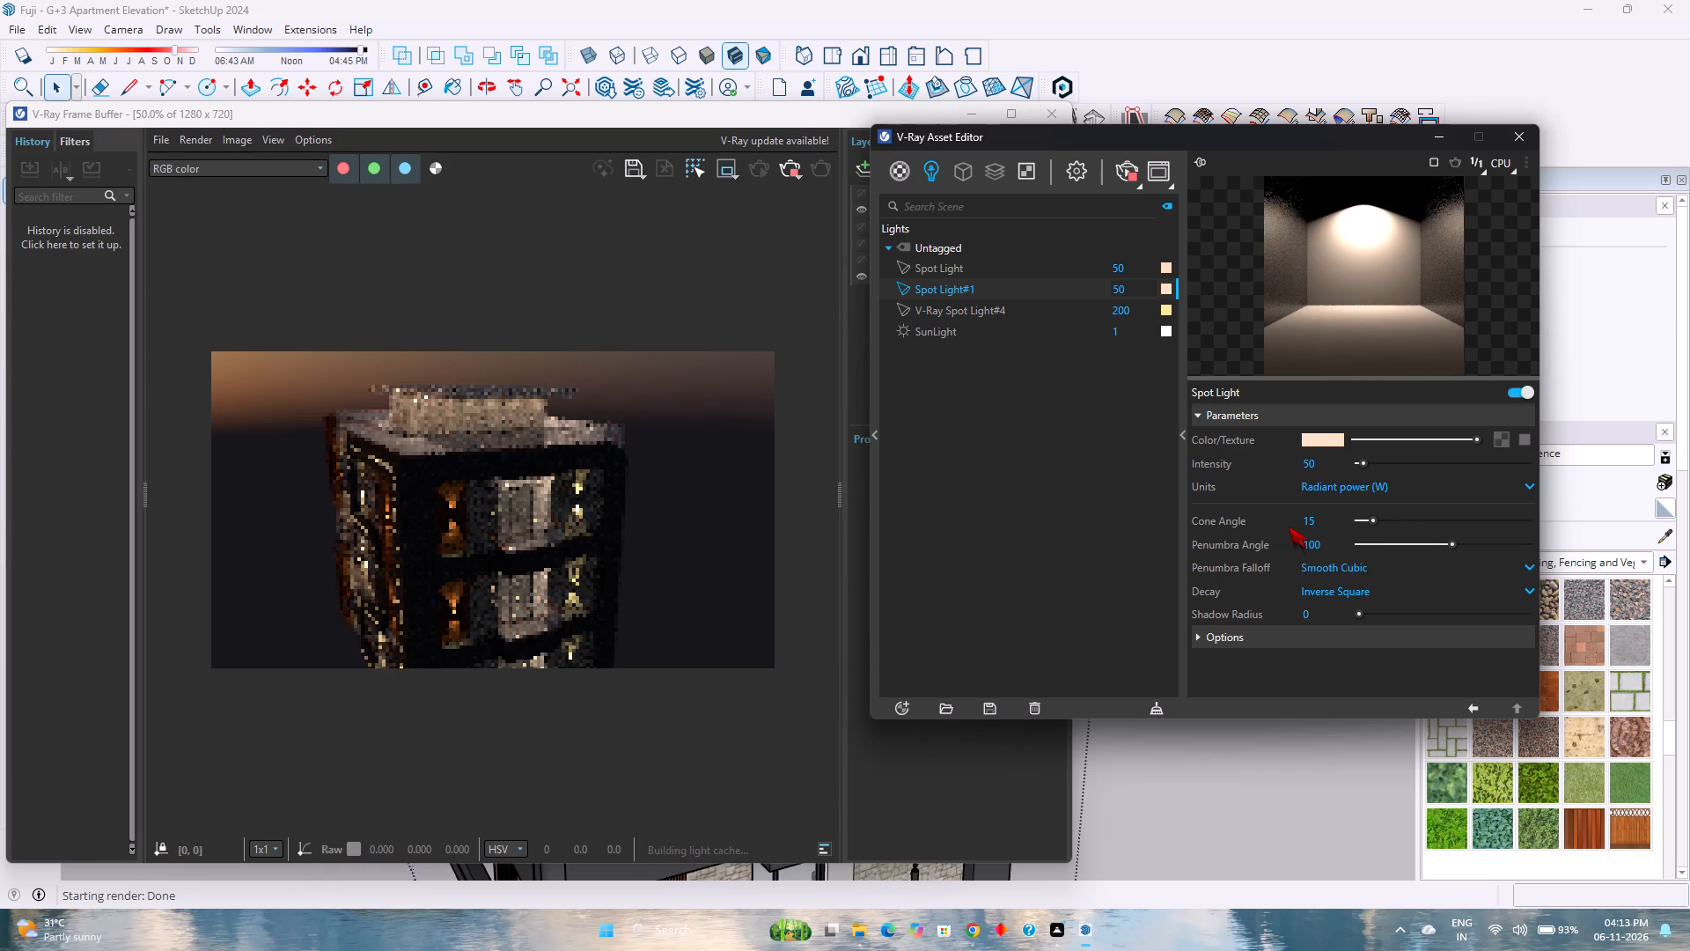
# Set Spot Light#1's penumbra angle to 90.
pyautogui.moveTo(1320, 550); pyautogui.dragTo(1299, 550)
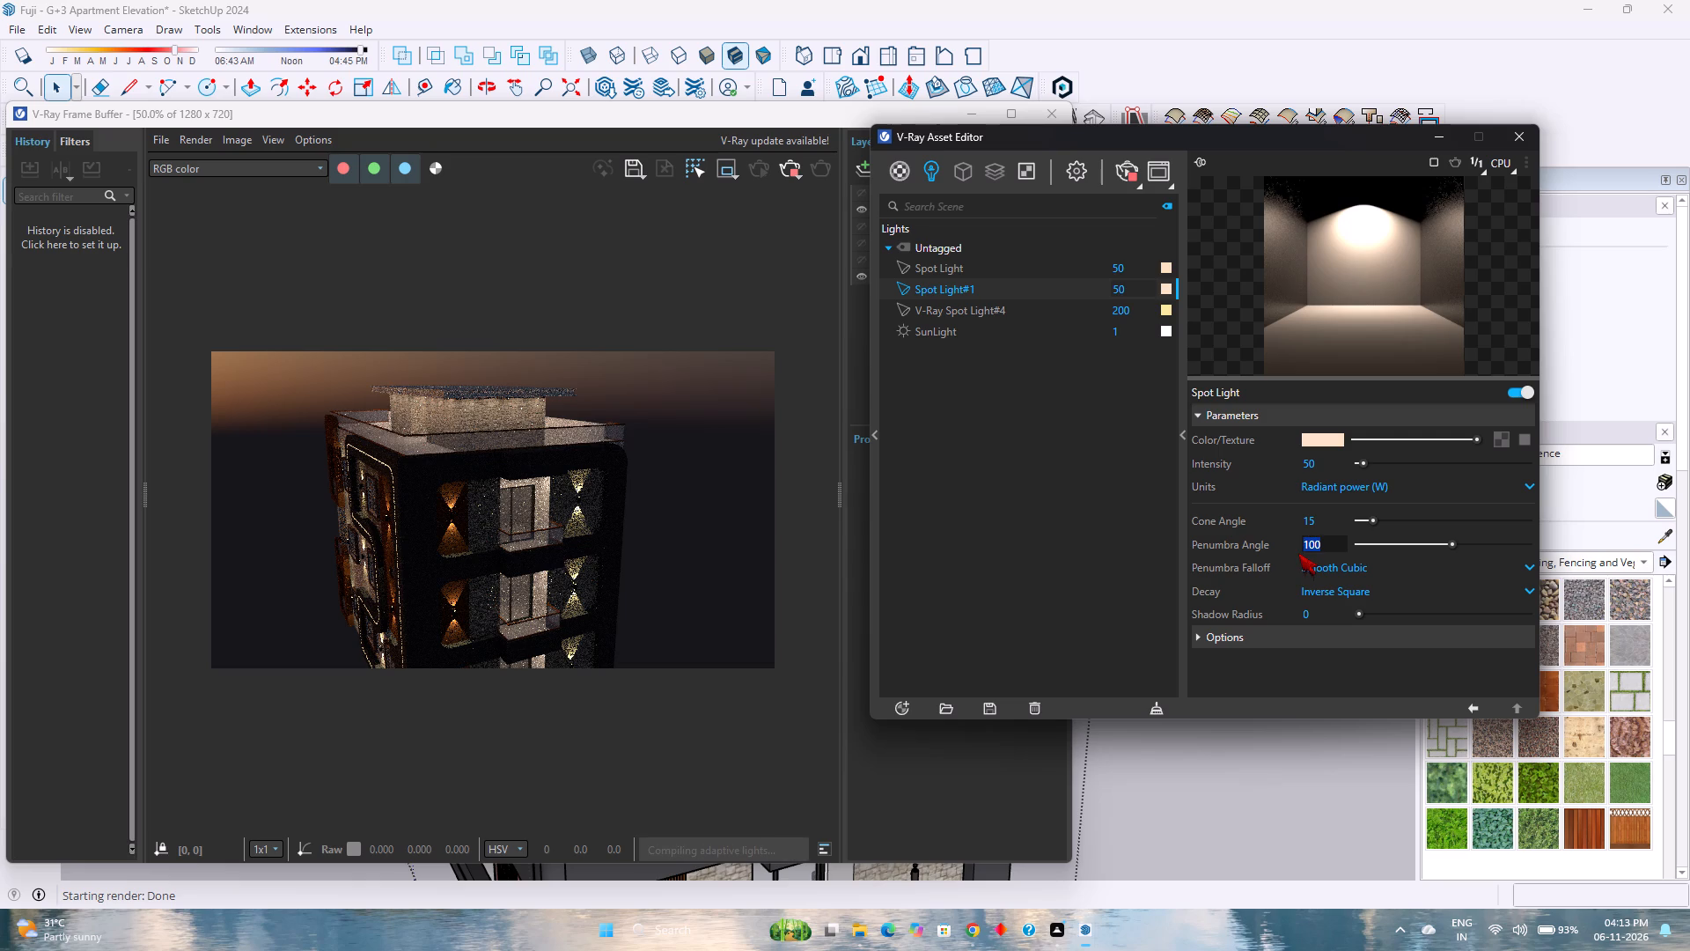
pyautogui.write('90')
pyautogui.press('Return')
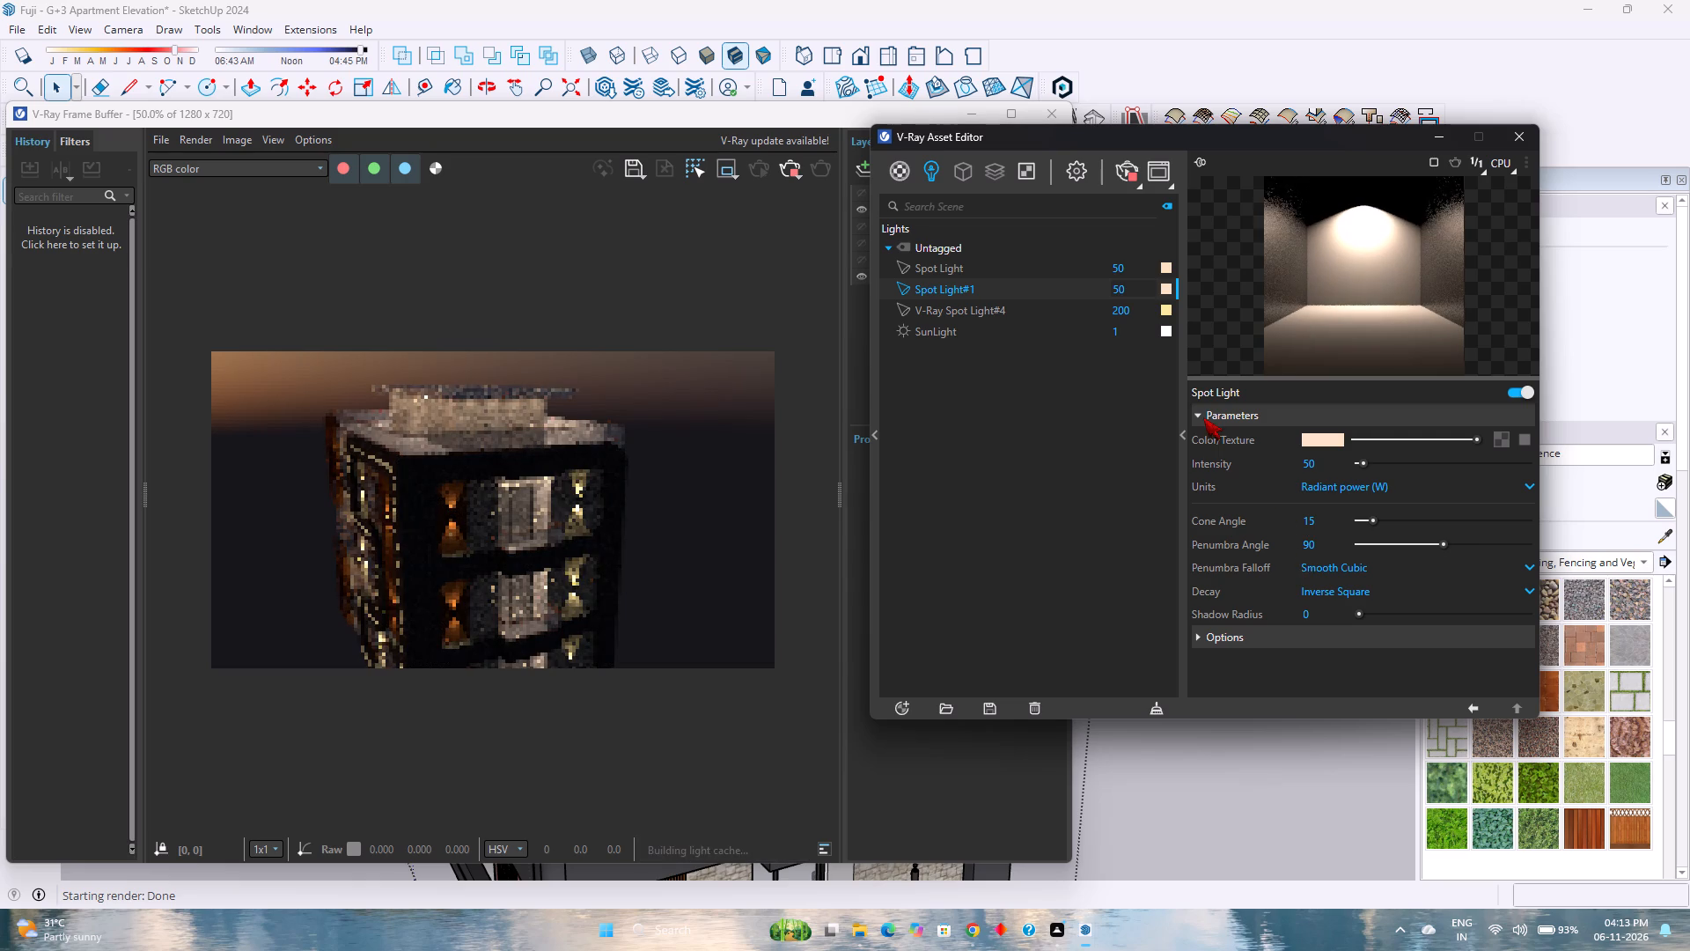
# Examine the dusk render from a lower angle for how the terrace roof spotlights light the canopy and stone walls.
pyautogui.scroll(1, 486, 402)
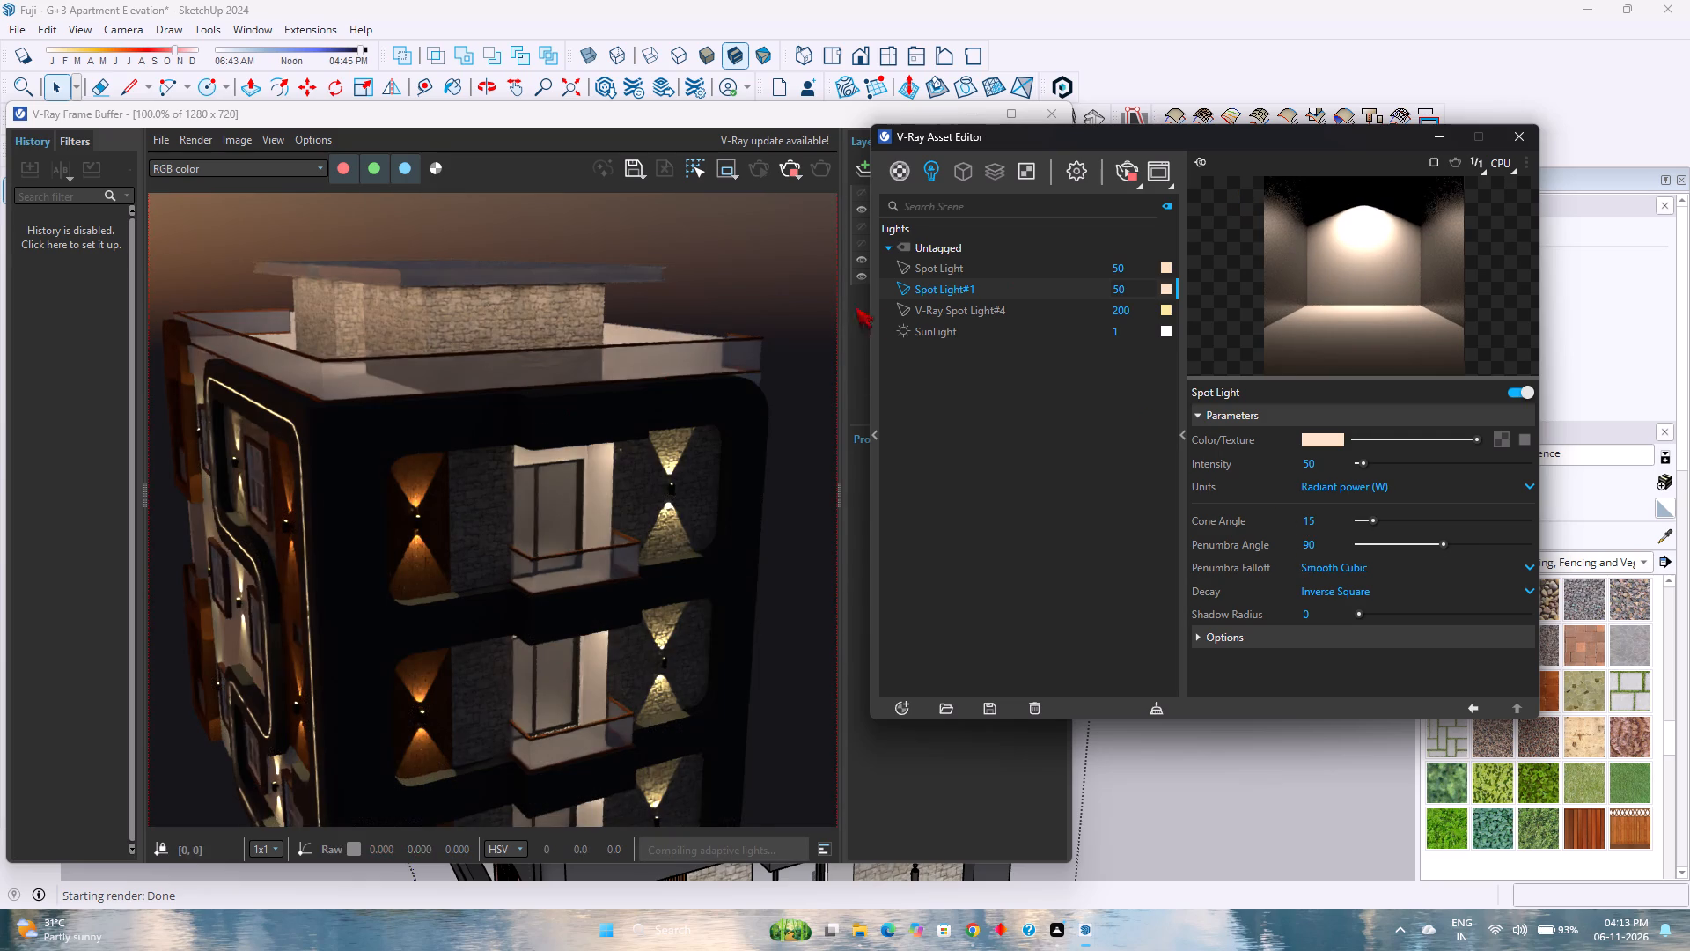
pyautogui.moveTo(1178, 823); pyautogui.dragTo(1198, 792, button='middle')
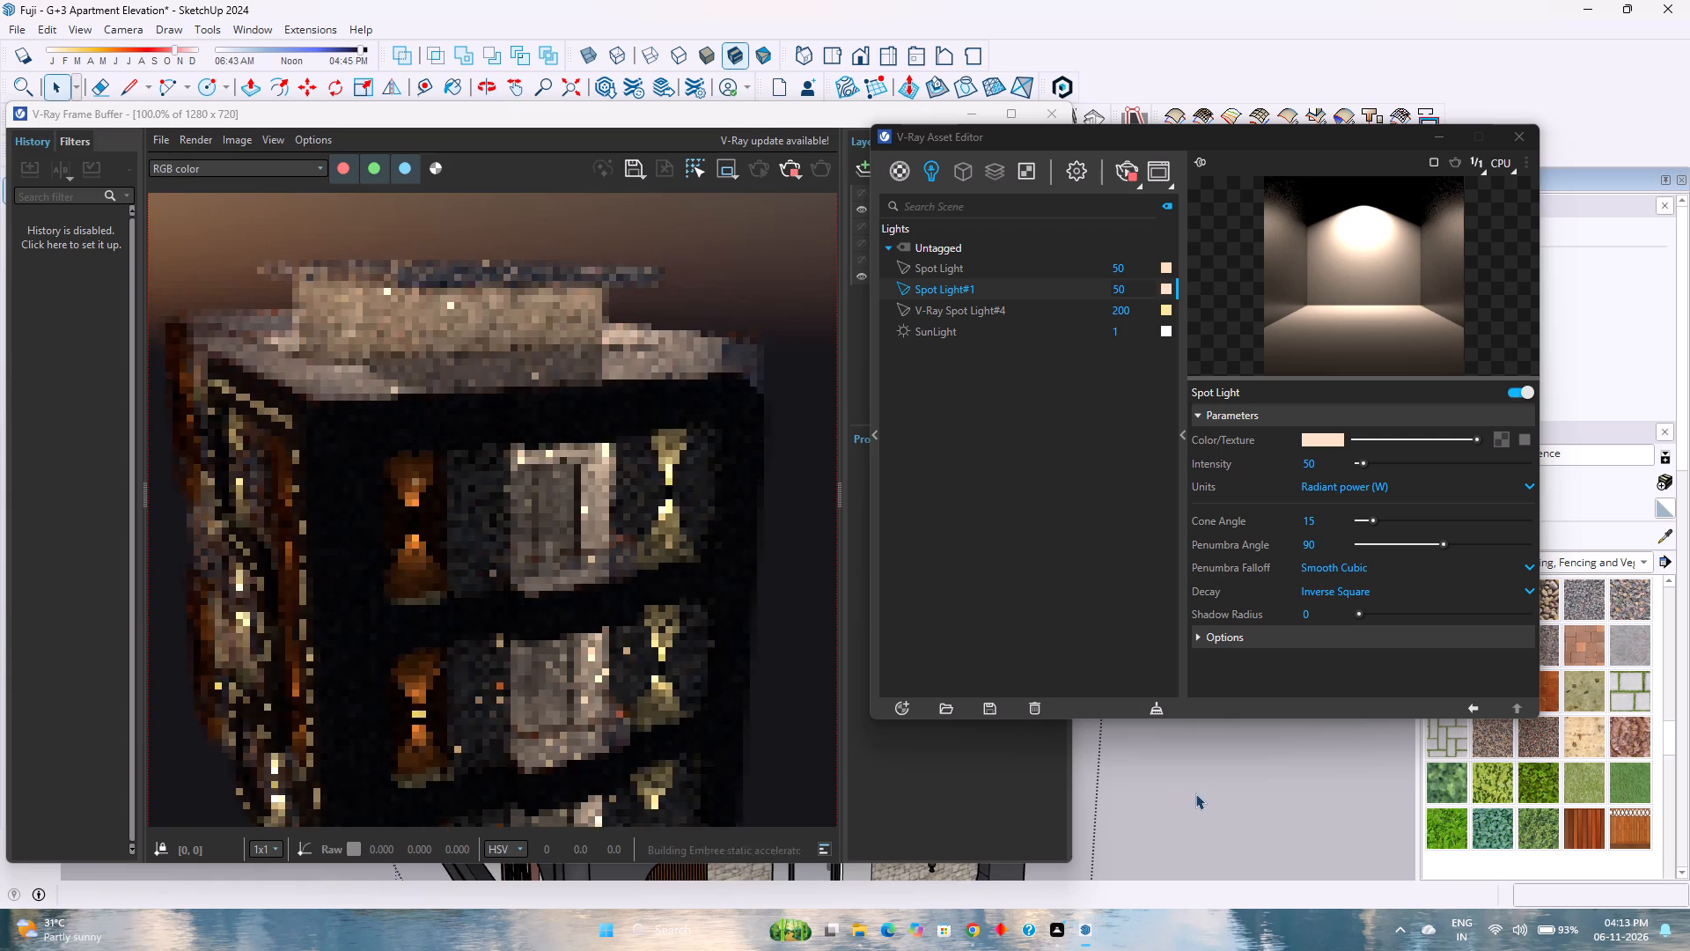
pyautogui.moveTo(1189, 797); pyautogui.dragTo(1189, 751, button='middle')
pyautogui.middleClick(1189, 751)
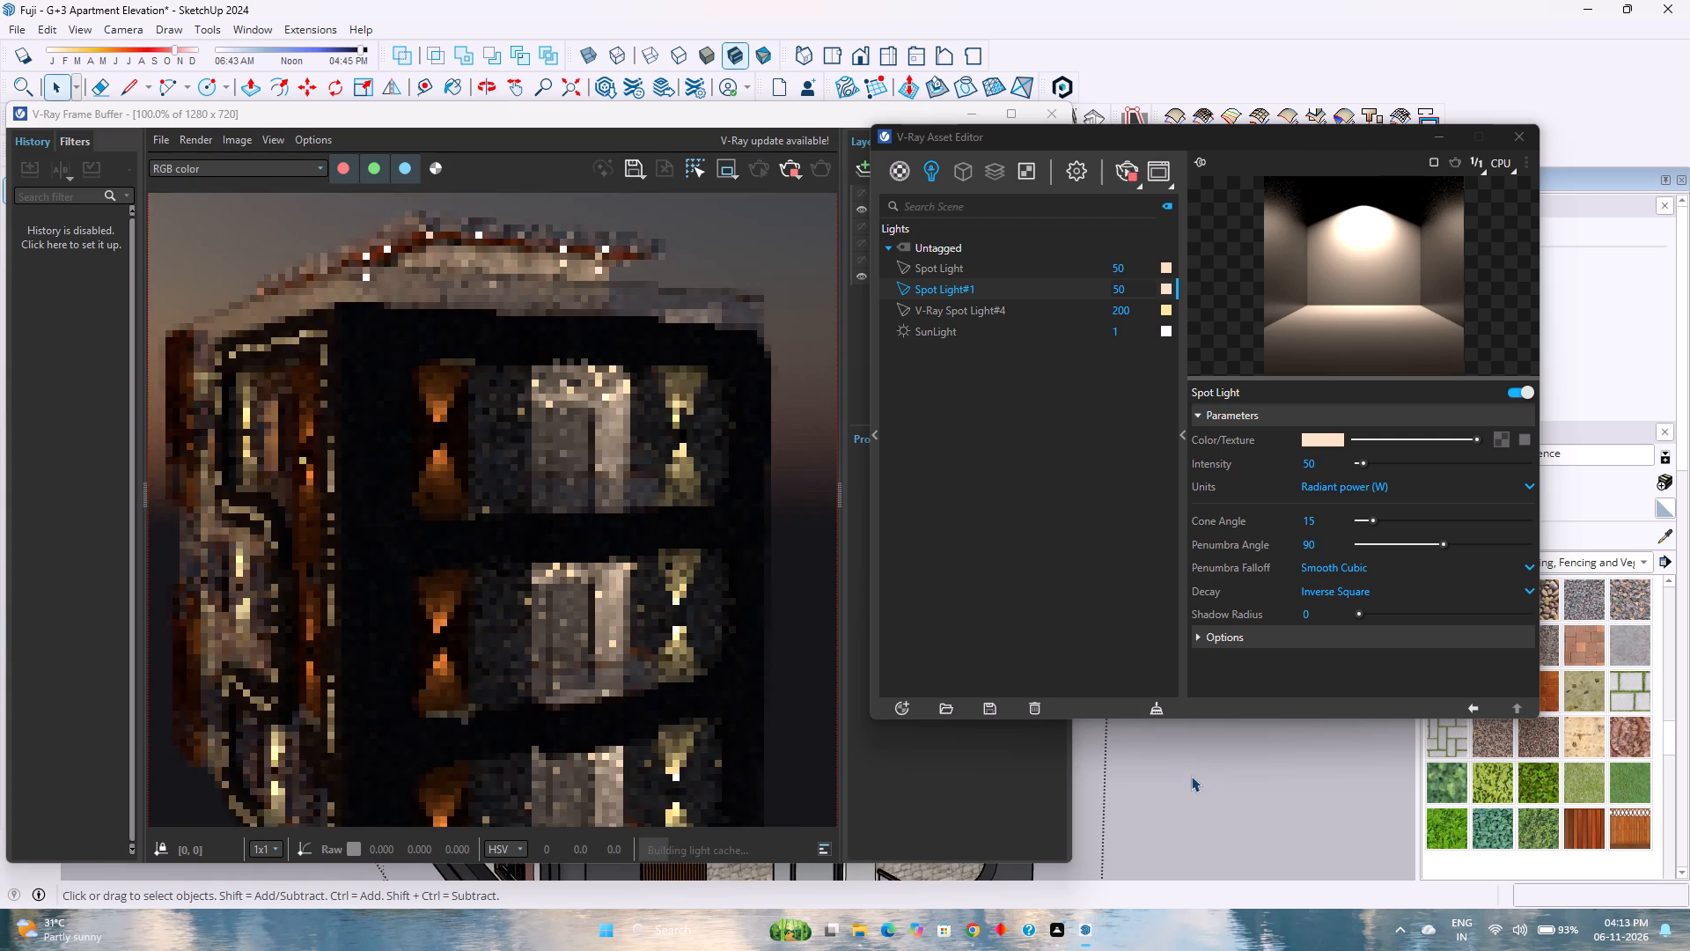
pyautogui.moveTo(1178, 803); pyautogui.dragTo(1161, 768, button='middle')
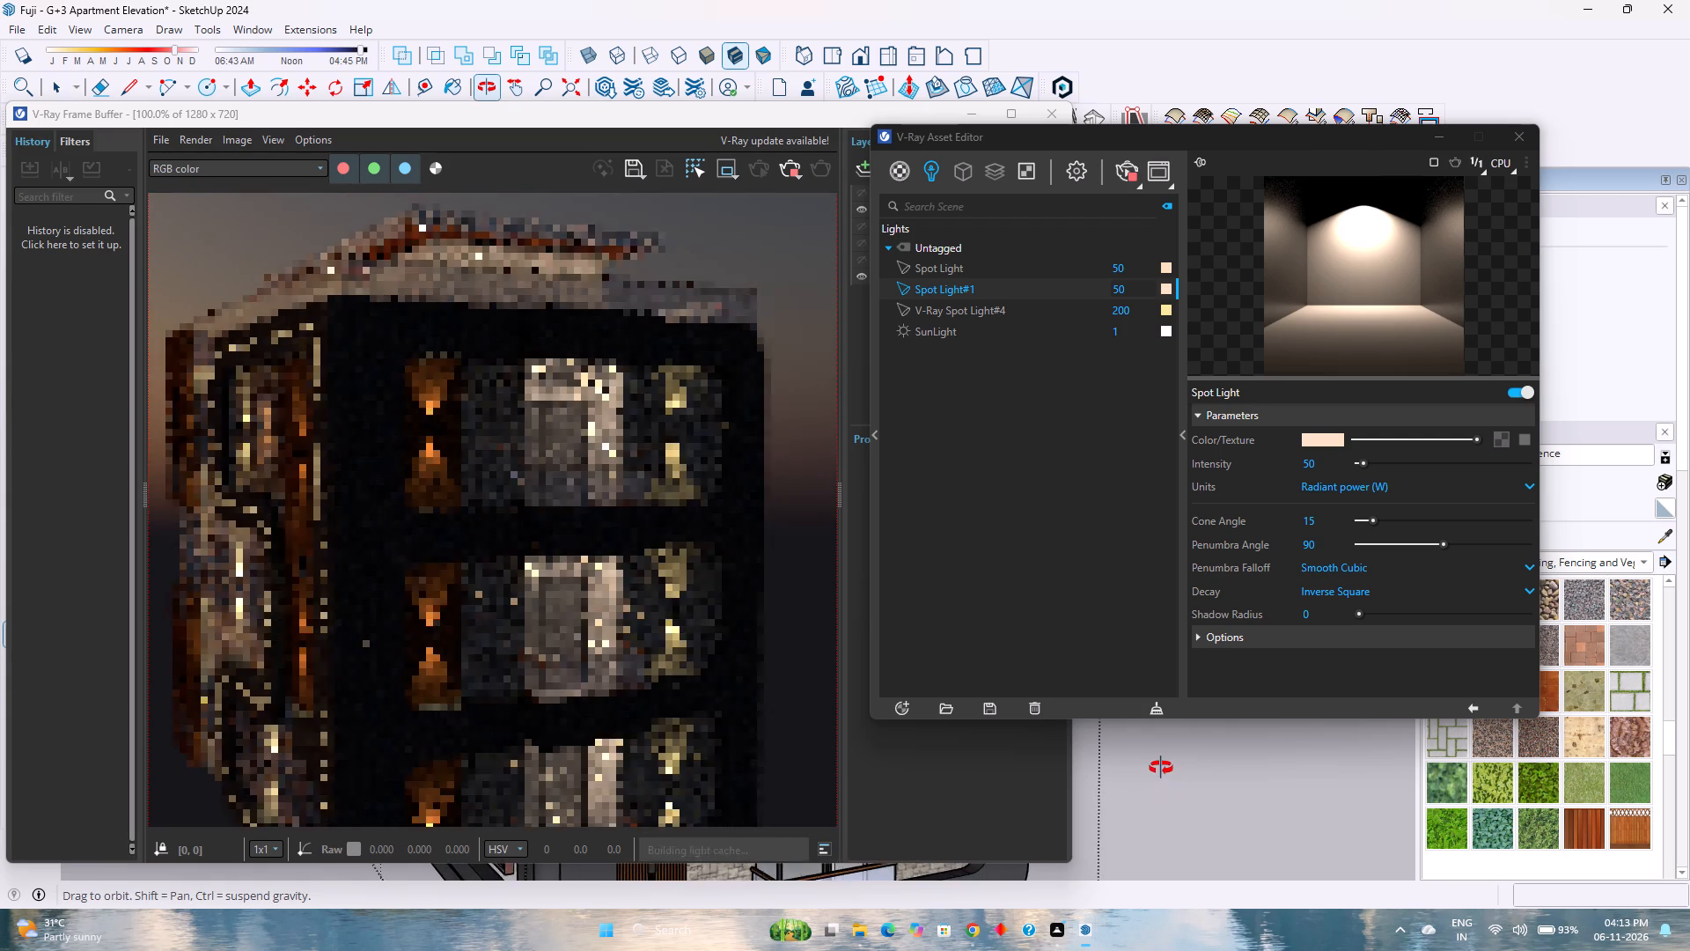
pyautogui.moveTo(1161, 768); pyautogui.dragTo(1205, 800, button='middle')
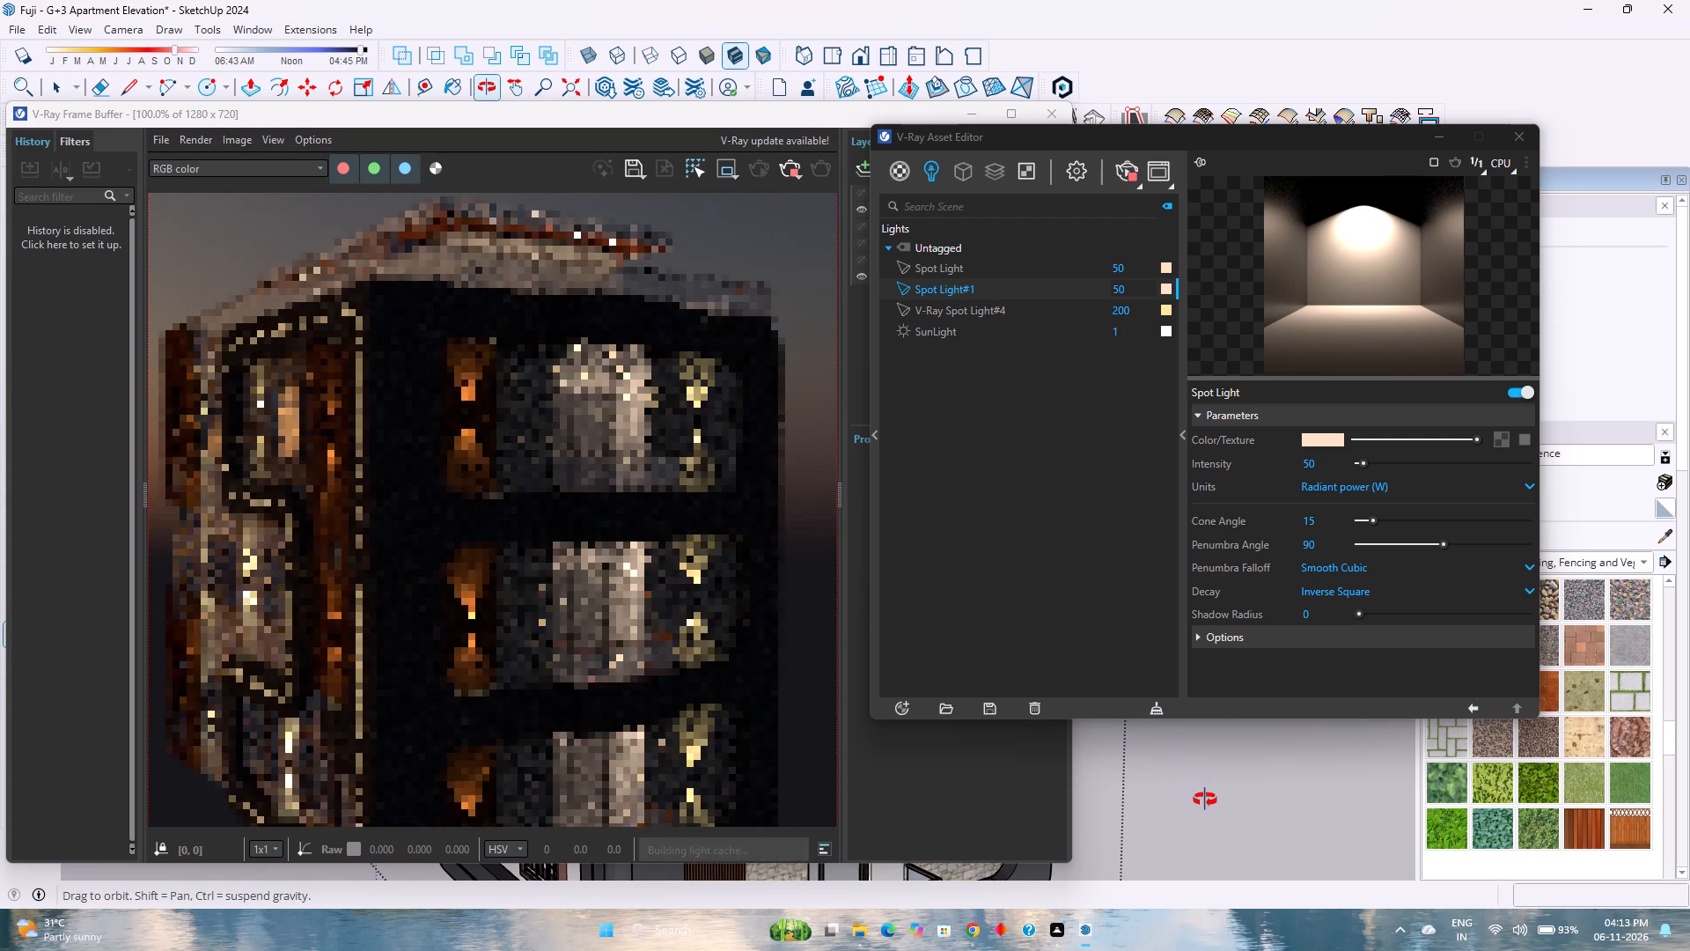
pyautogui.moveTo(1205, 800); pyautogui.dragTo(1206, 800, button='middle')
pyautogui.middleClick(1206, 800)
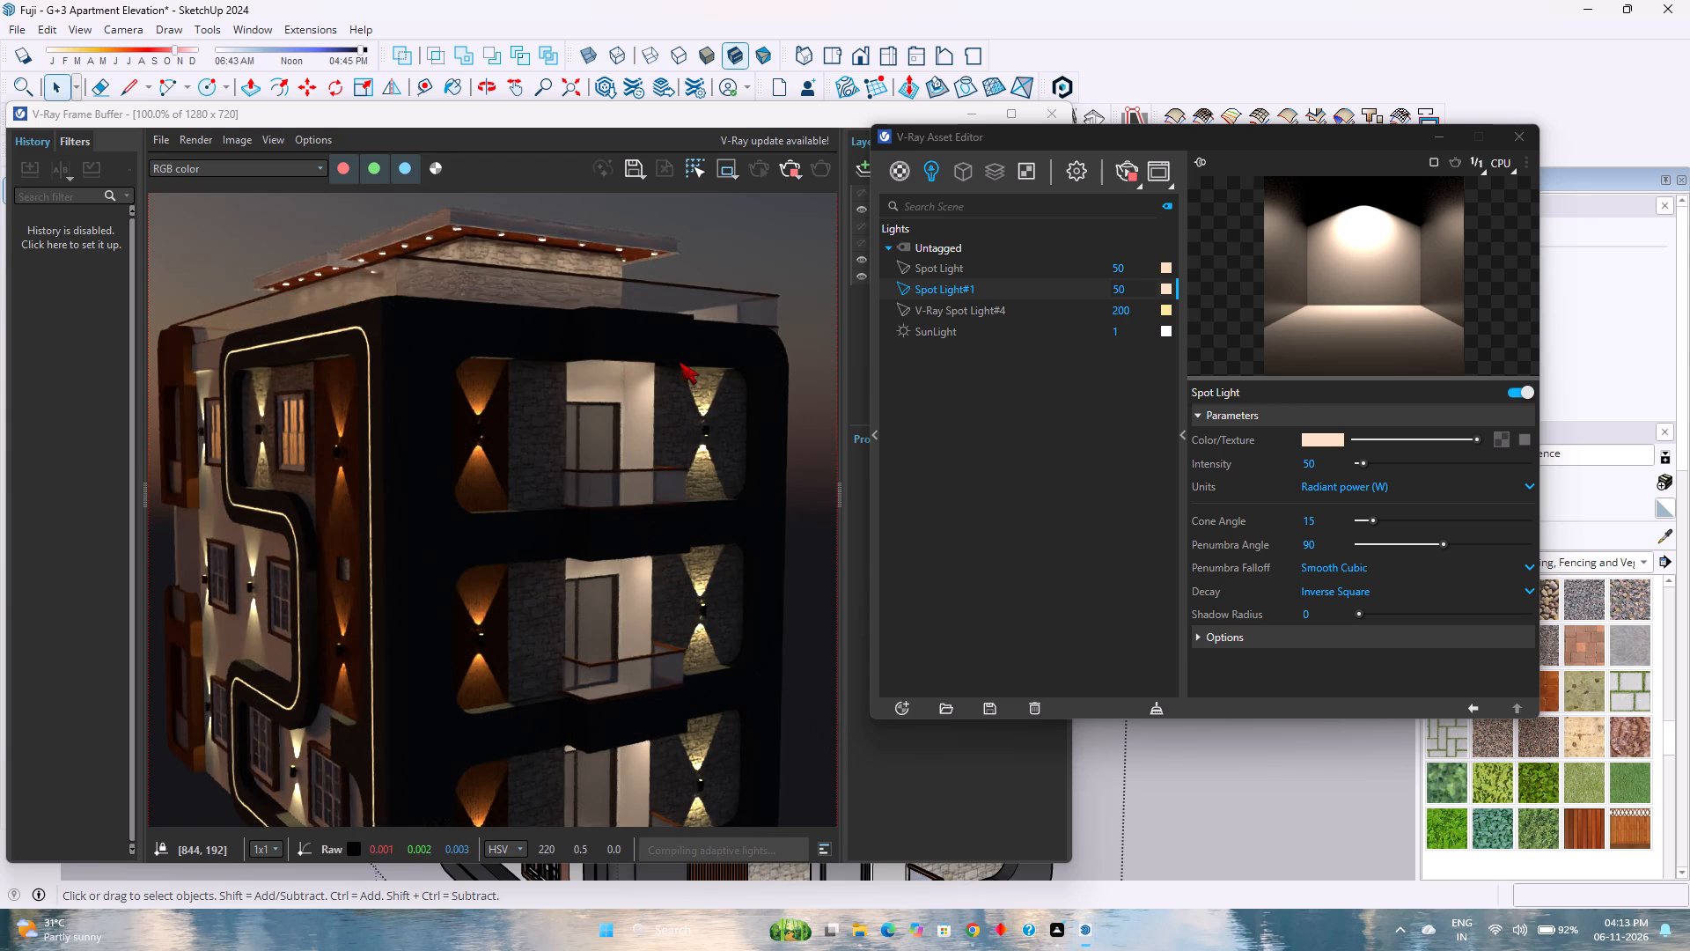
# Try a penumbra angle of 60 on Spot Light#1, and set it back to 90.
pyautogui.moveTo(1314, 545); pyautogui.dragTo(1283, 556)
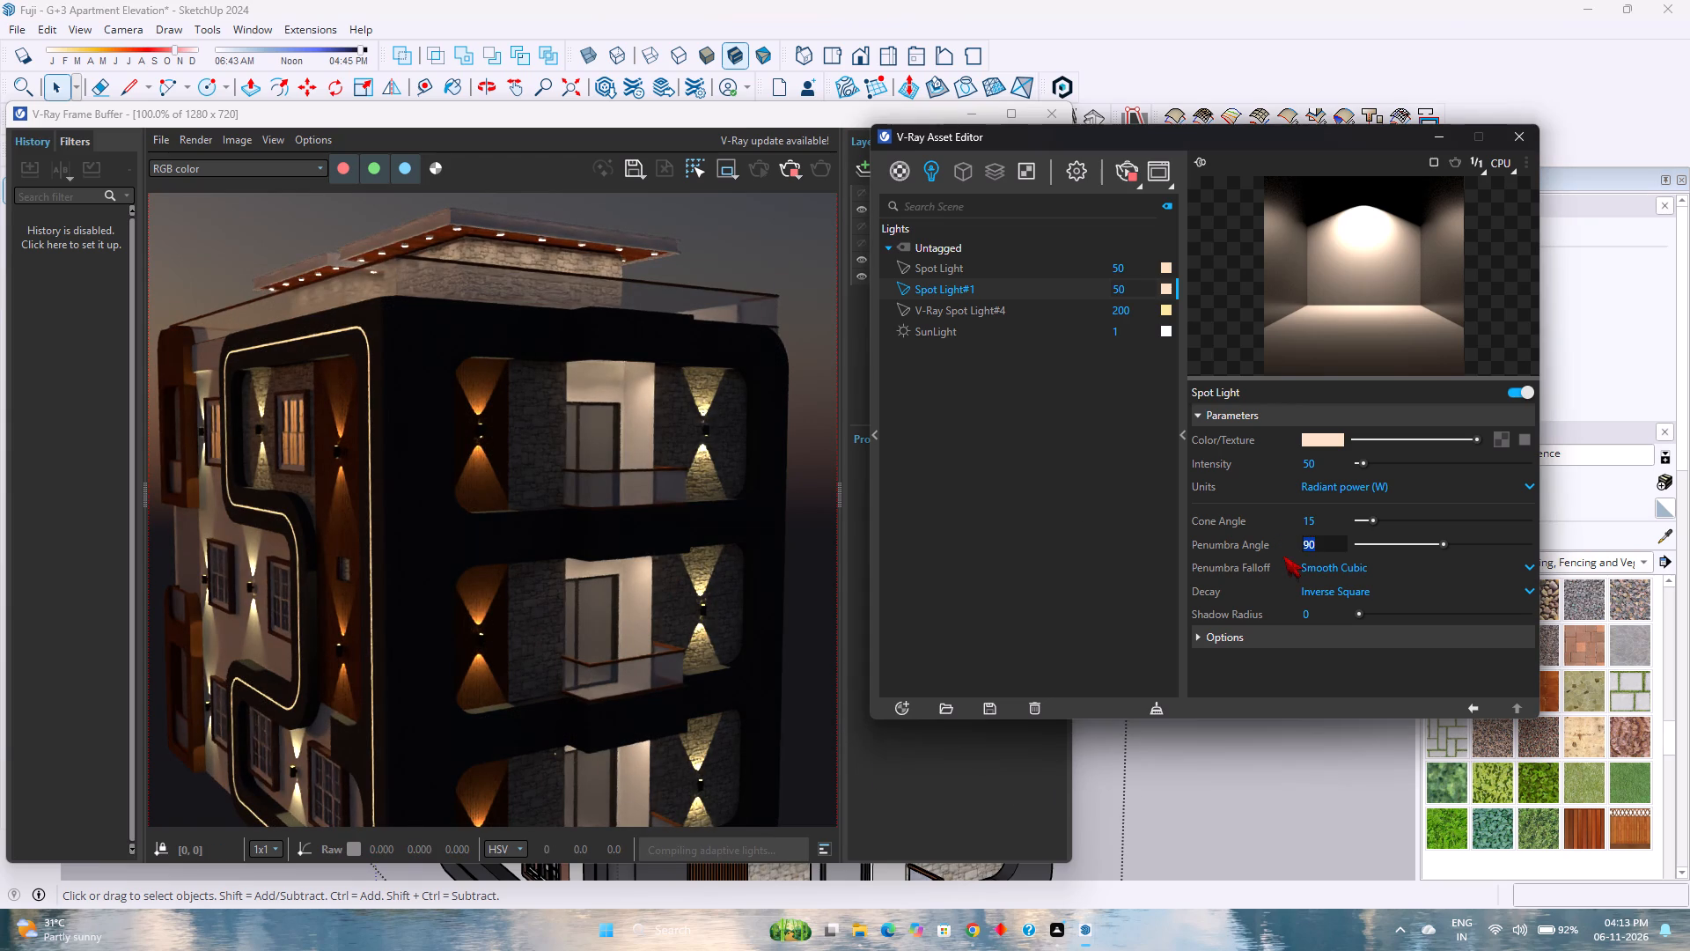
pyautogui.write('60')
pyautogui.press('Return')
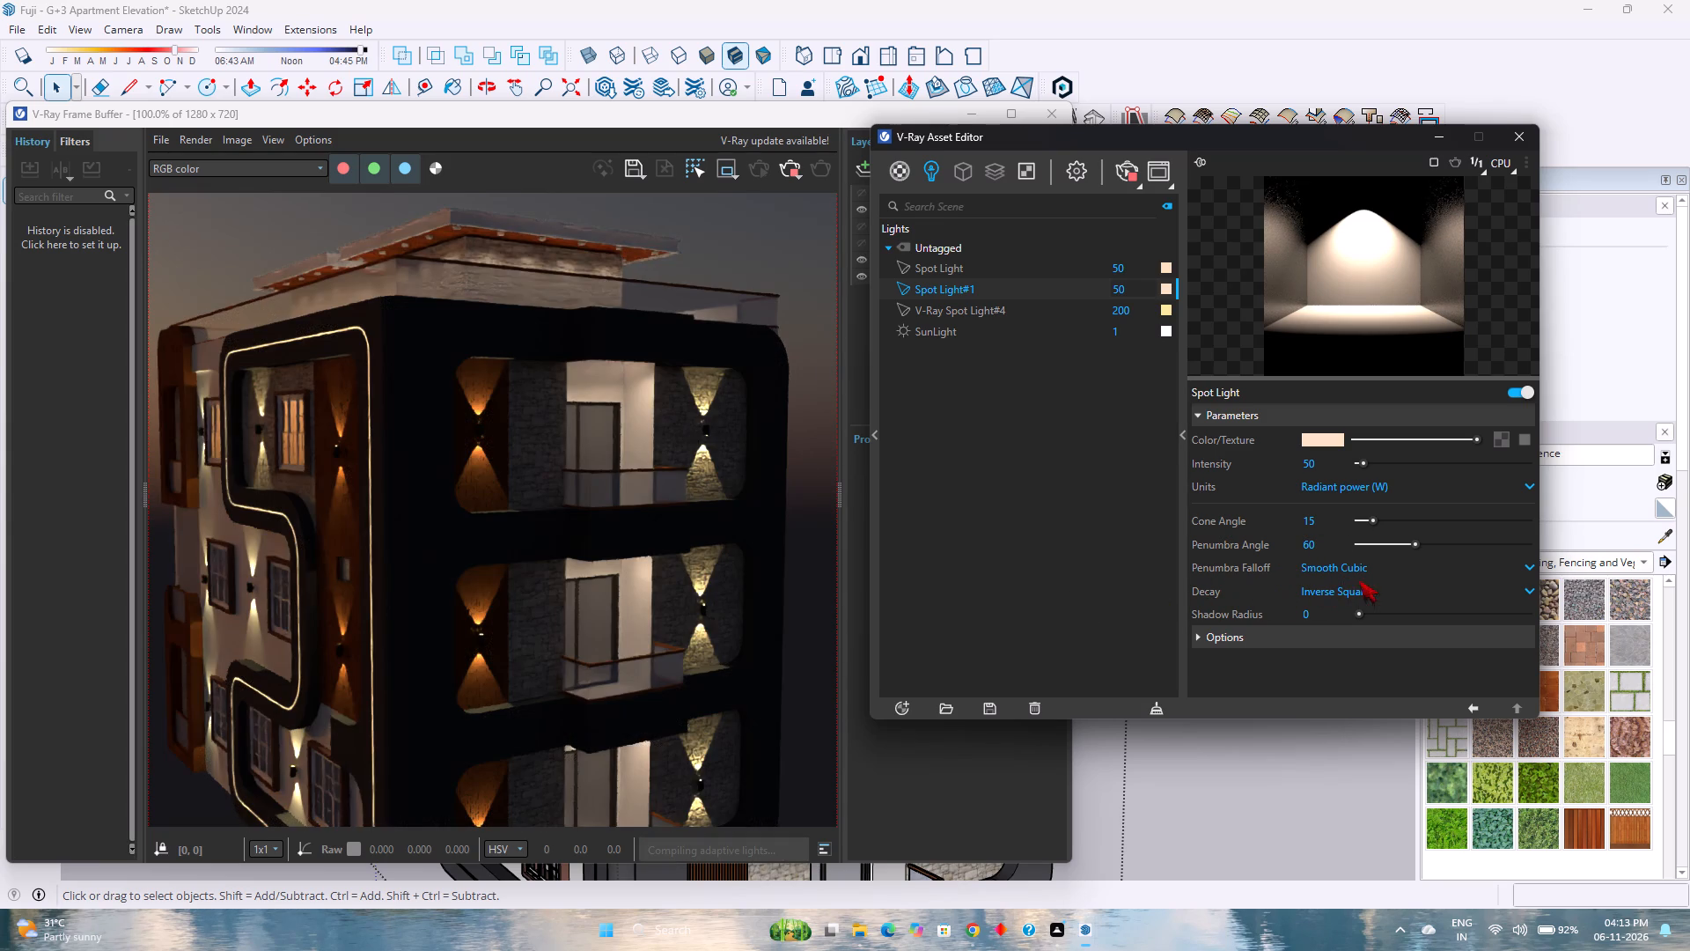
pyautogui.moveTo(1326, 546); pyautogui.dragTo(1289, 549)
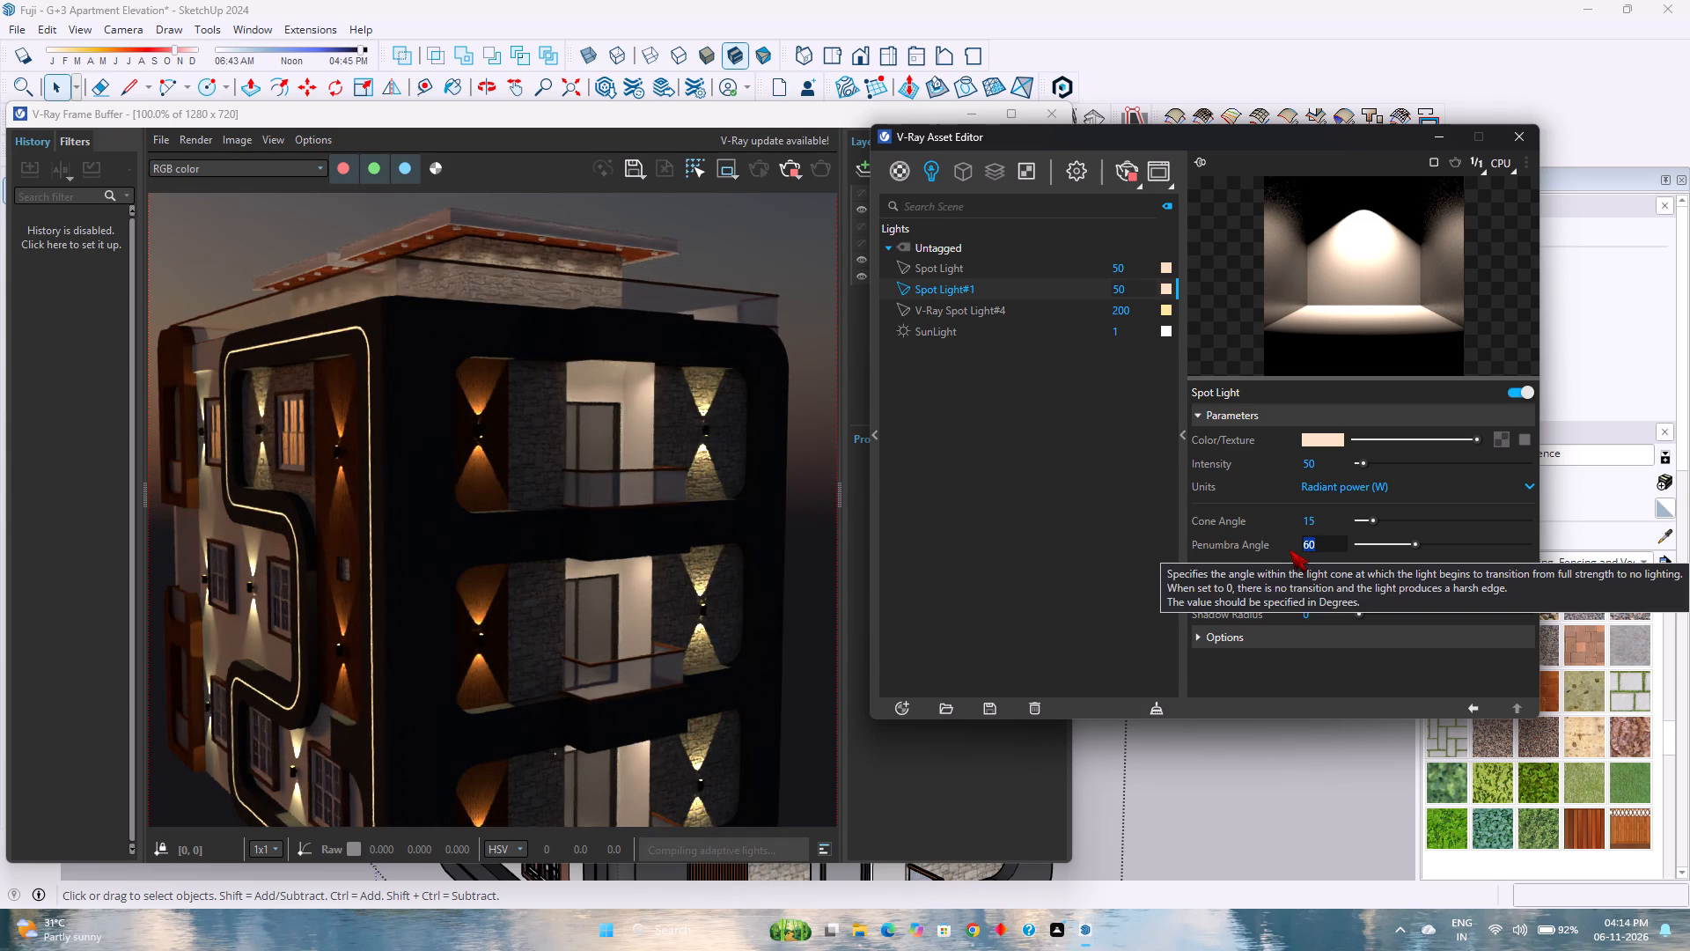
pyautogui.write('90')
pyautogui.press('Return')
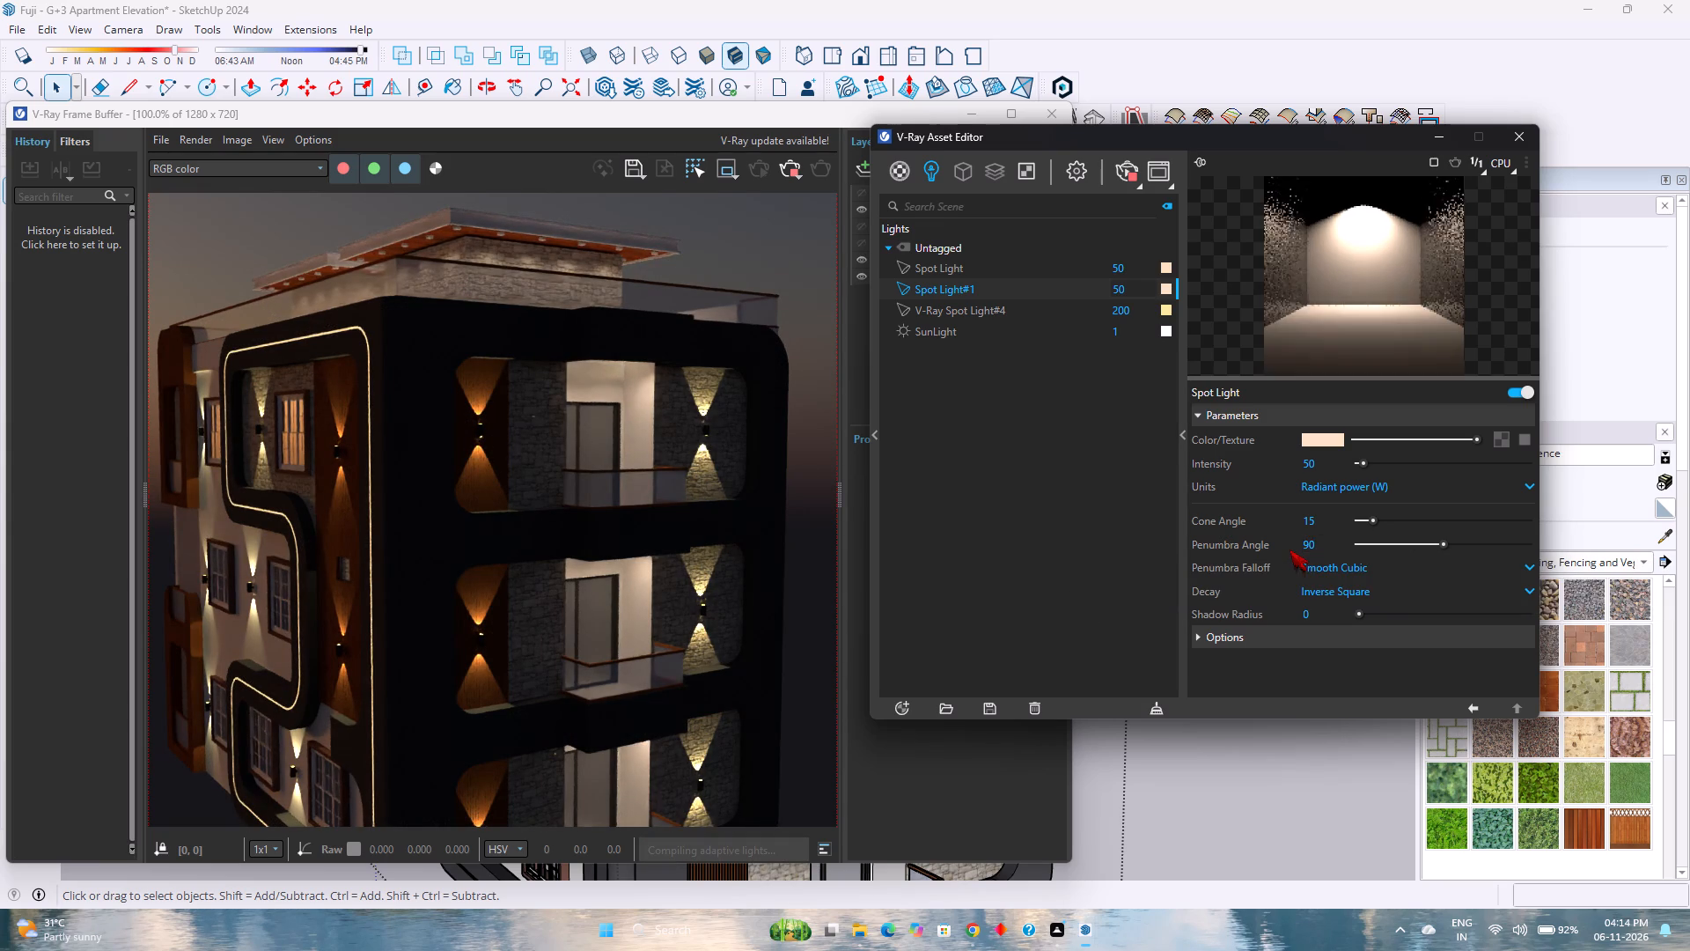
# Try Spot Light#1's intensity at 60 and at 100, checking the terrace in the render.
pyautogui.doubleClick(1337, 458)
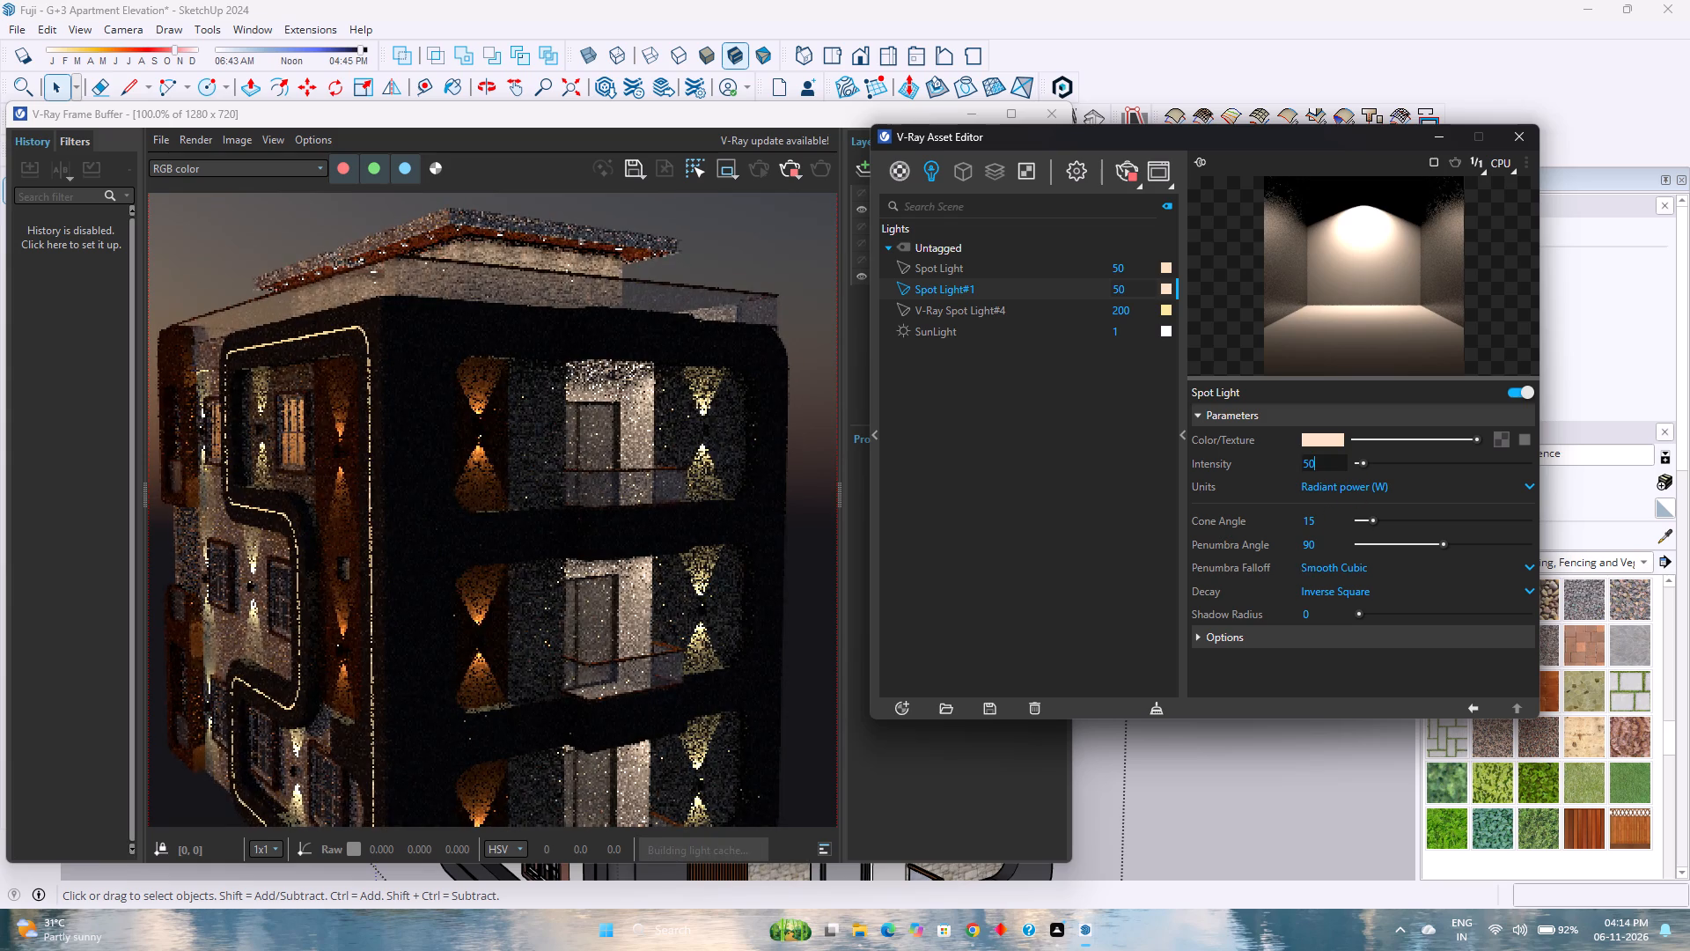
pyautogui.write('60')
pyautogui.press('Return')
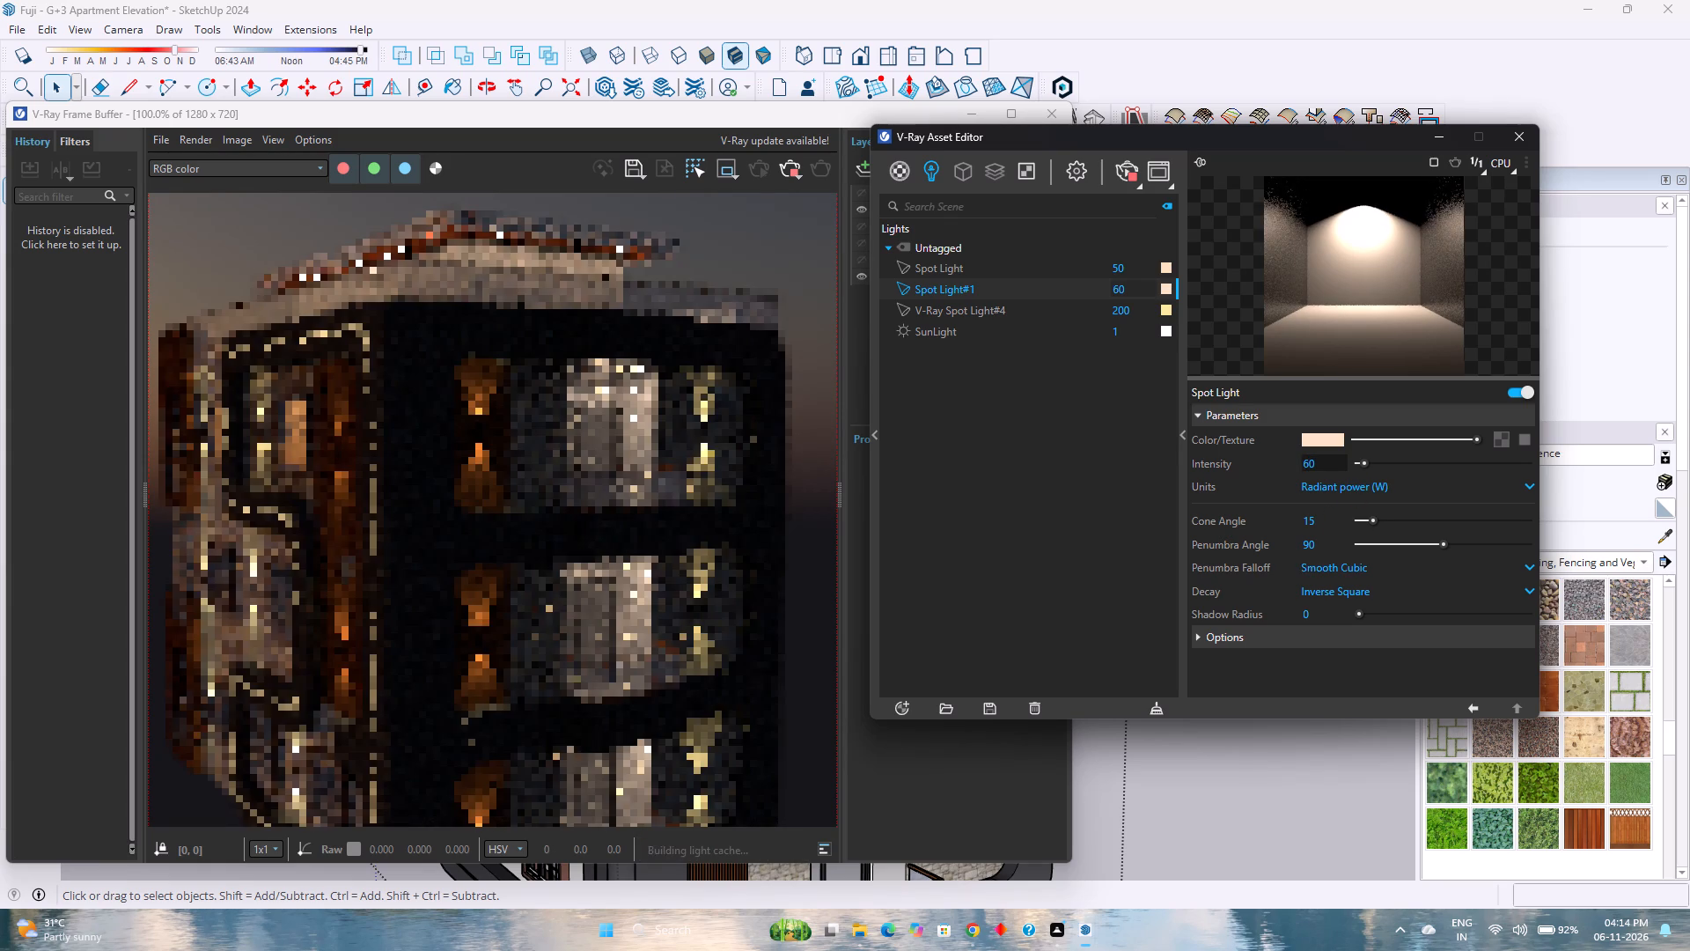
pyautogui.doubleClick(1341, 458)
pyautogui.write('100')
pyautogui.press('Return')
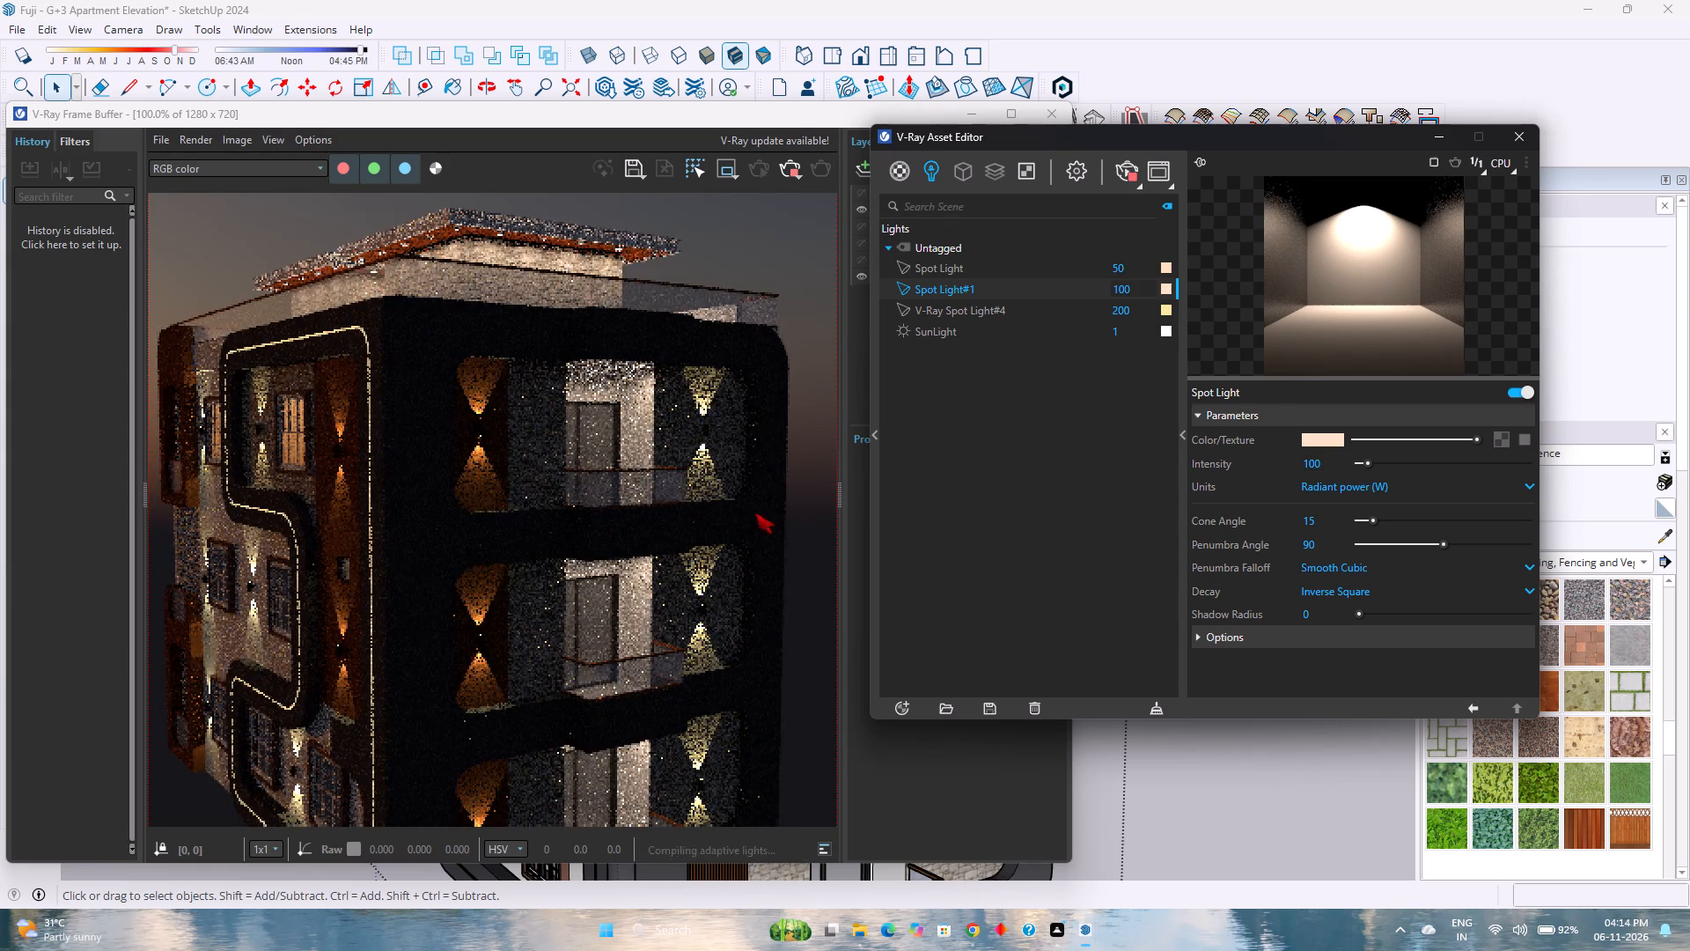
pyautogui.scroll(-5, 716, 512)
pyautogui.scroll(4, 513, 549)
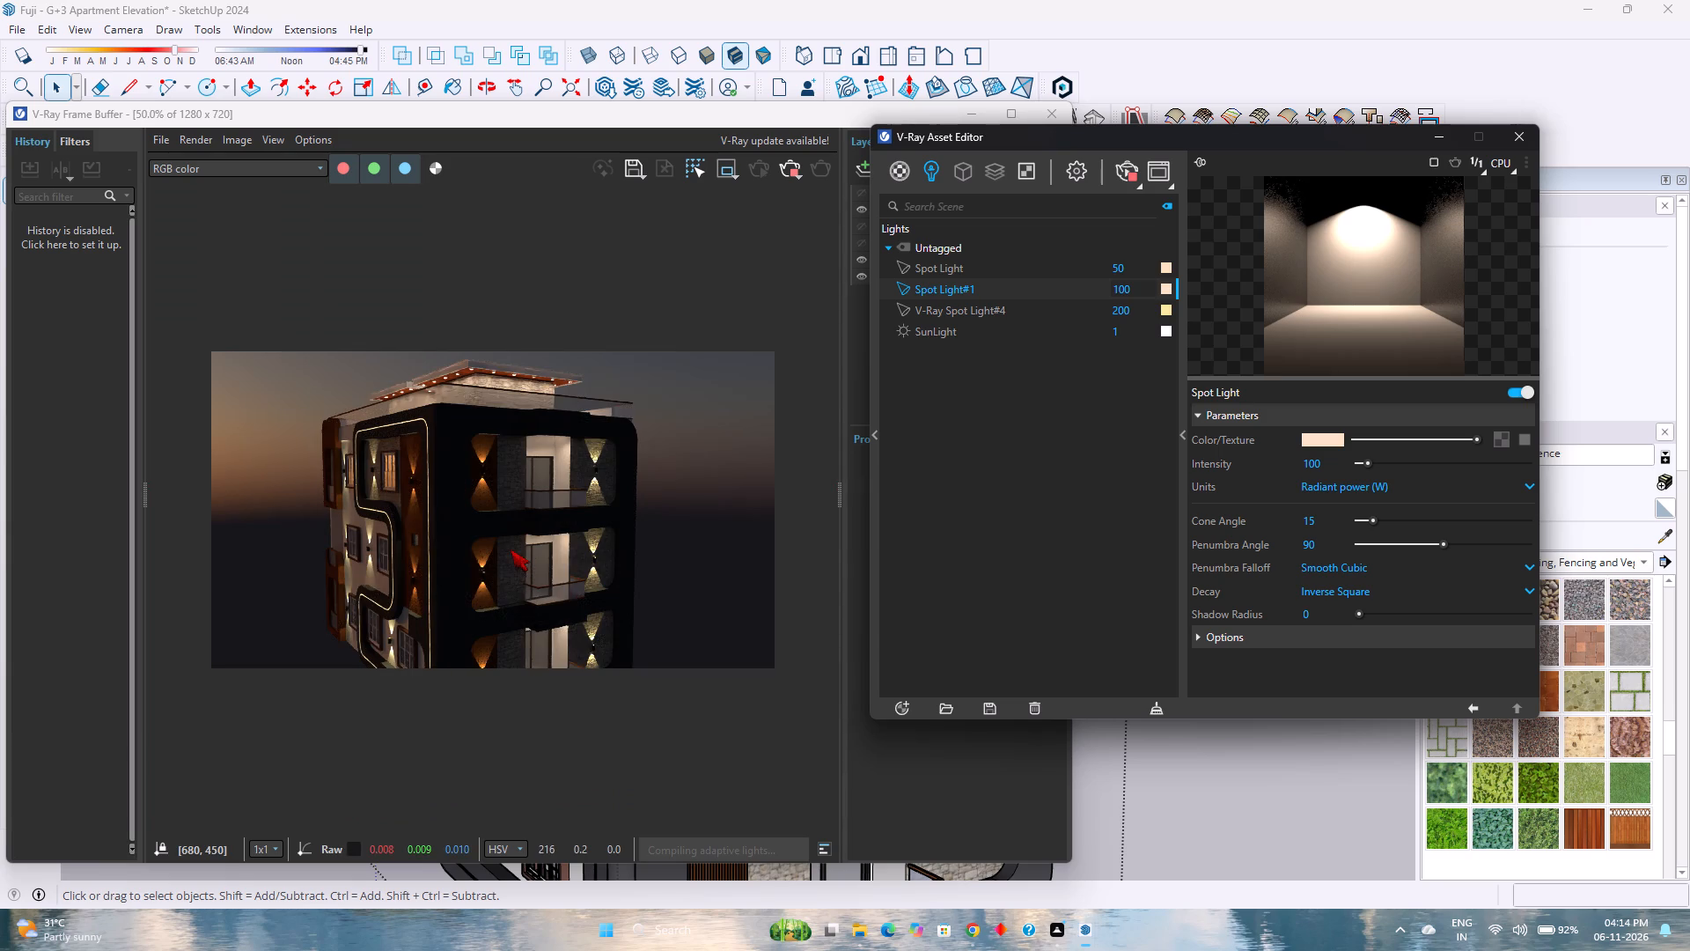
# Set Spot Light#1's intensity to 80 and close the V-Ray Asset Editor.
pyautogui.moveTo(1330, 463); pyautogui.dragTo(1268, 469)
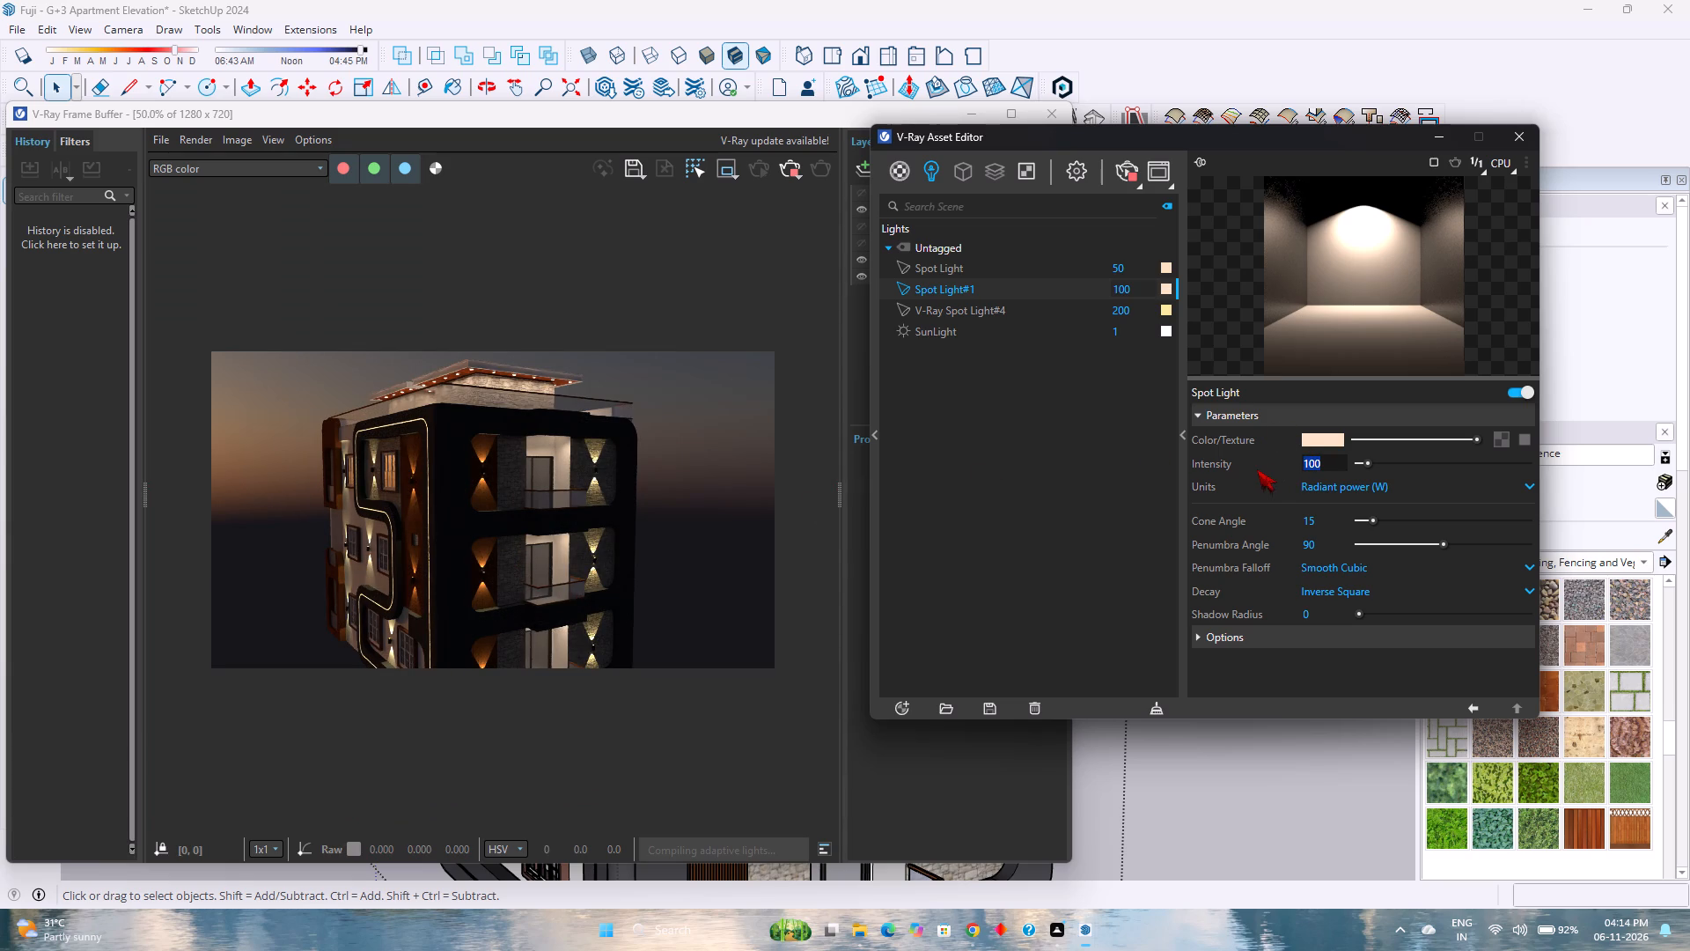
pyautogui.write('80')
pyautogui.press('Return')
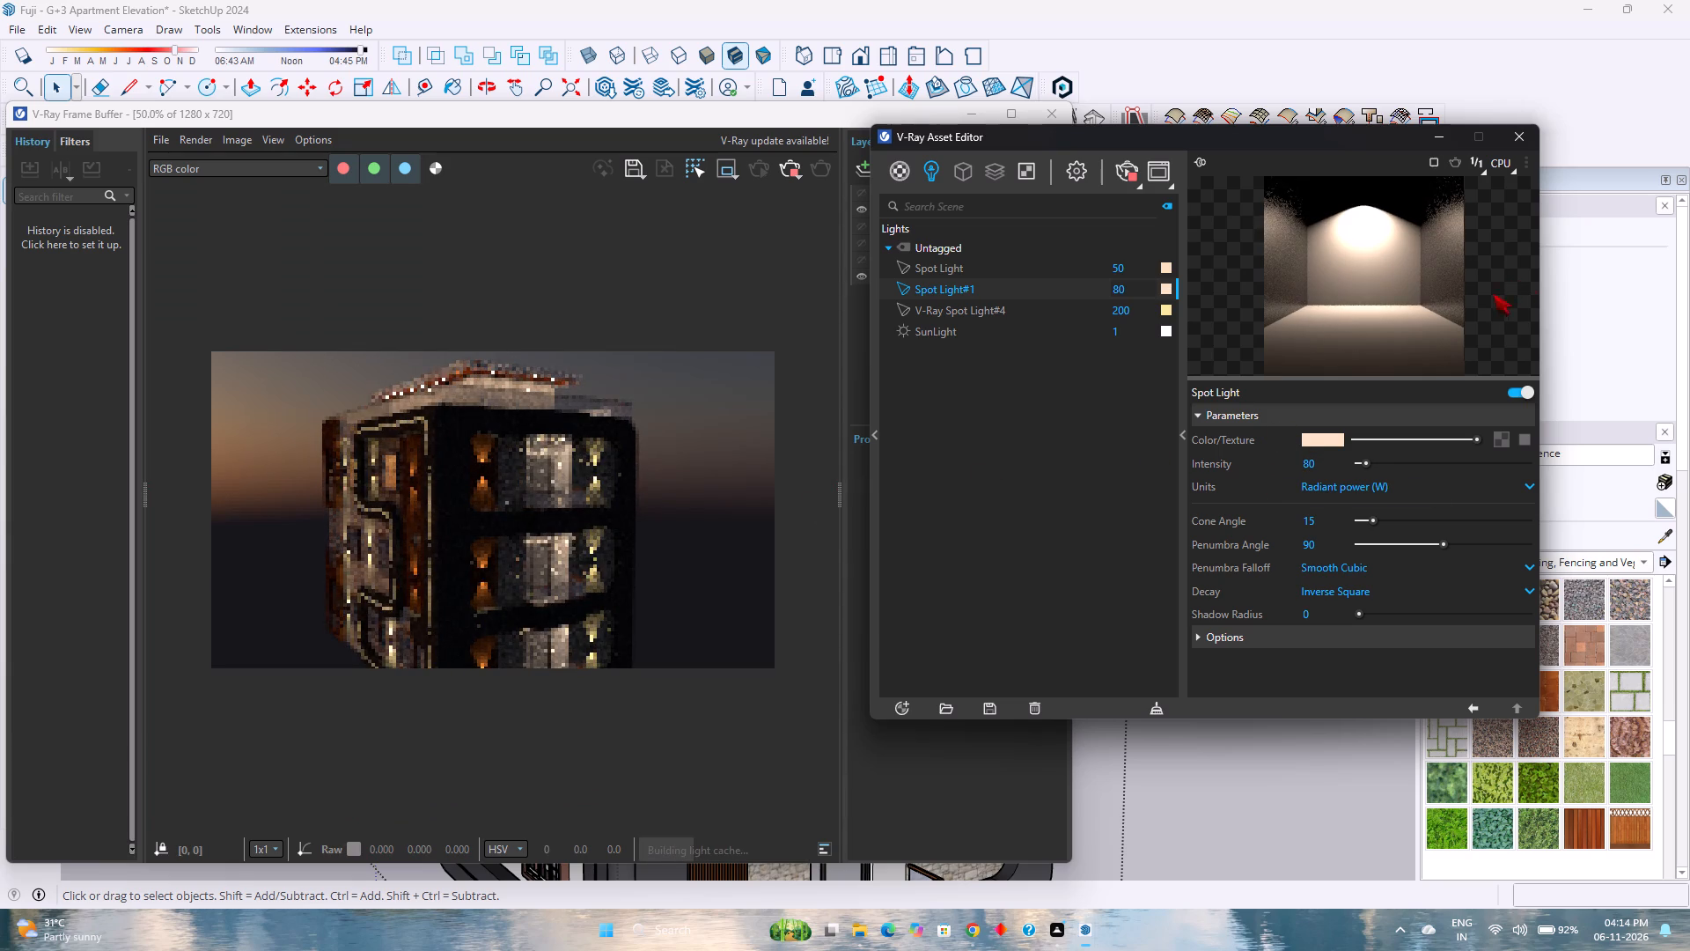
pyautogui.click(1516, 137)
# Examine the dusk render of the whole building from a front corner view for the overall balance of facade and terrace lighting.
pyautogui.click(959, 110)
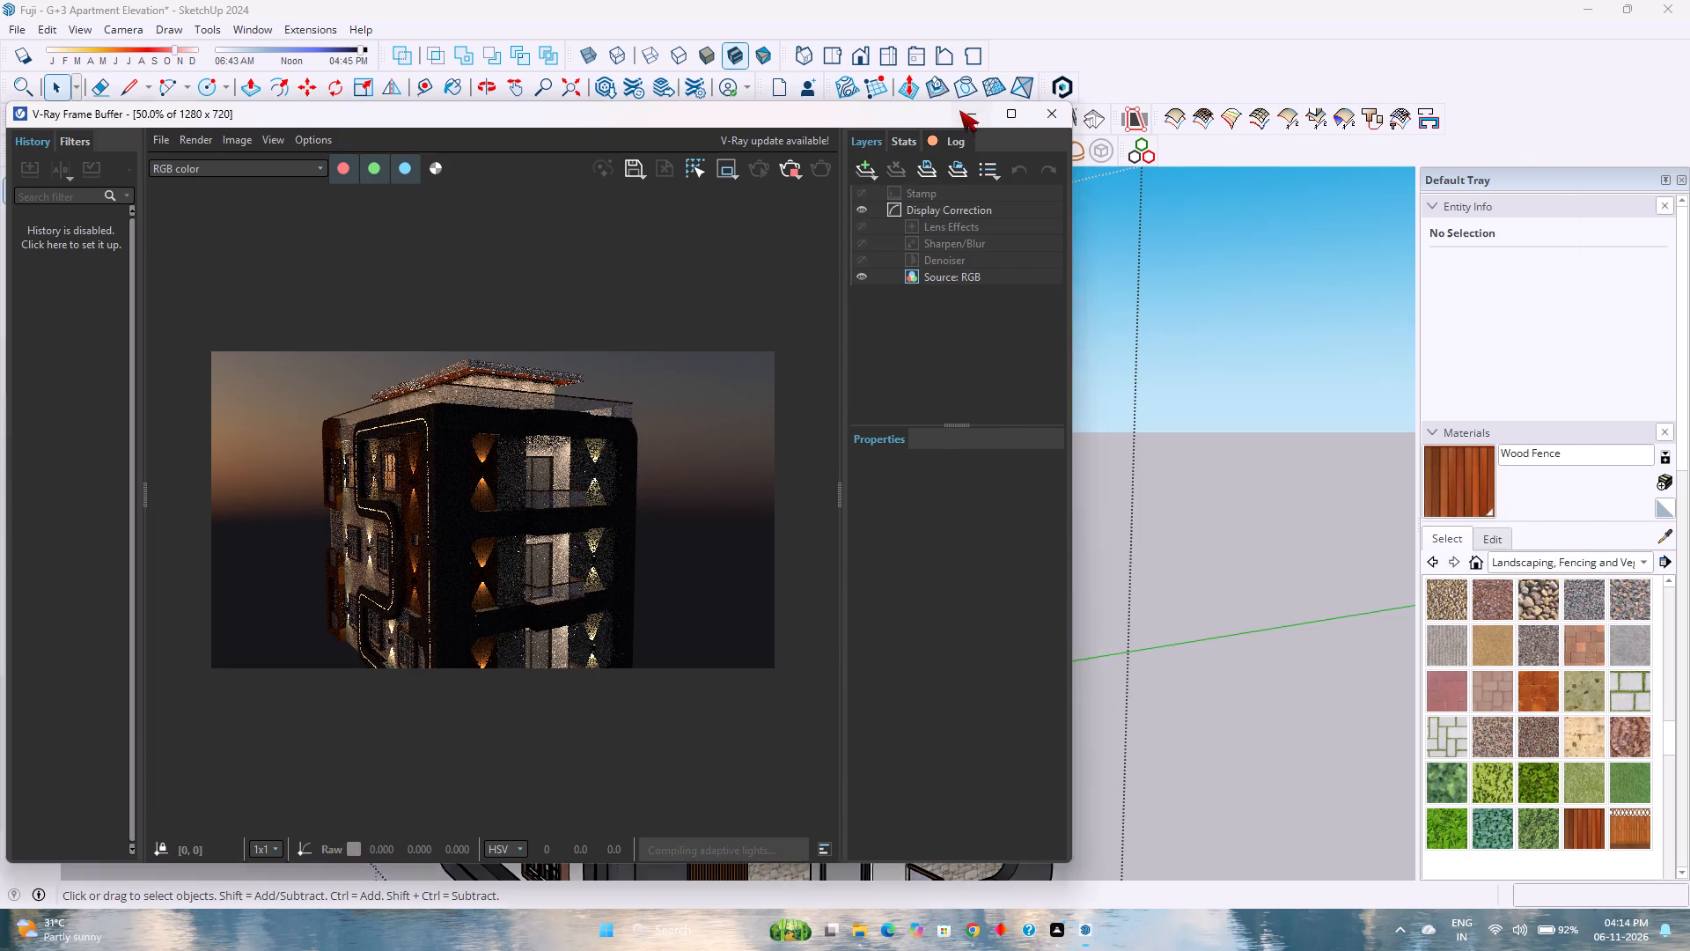
pyautogui.click(862, 55)
pyautogui.scroll(-4, 819, 323)
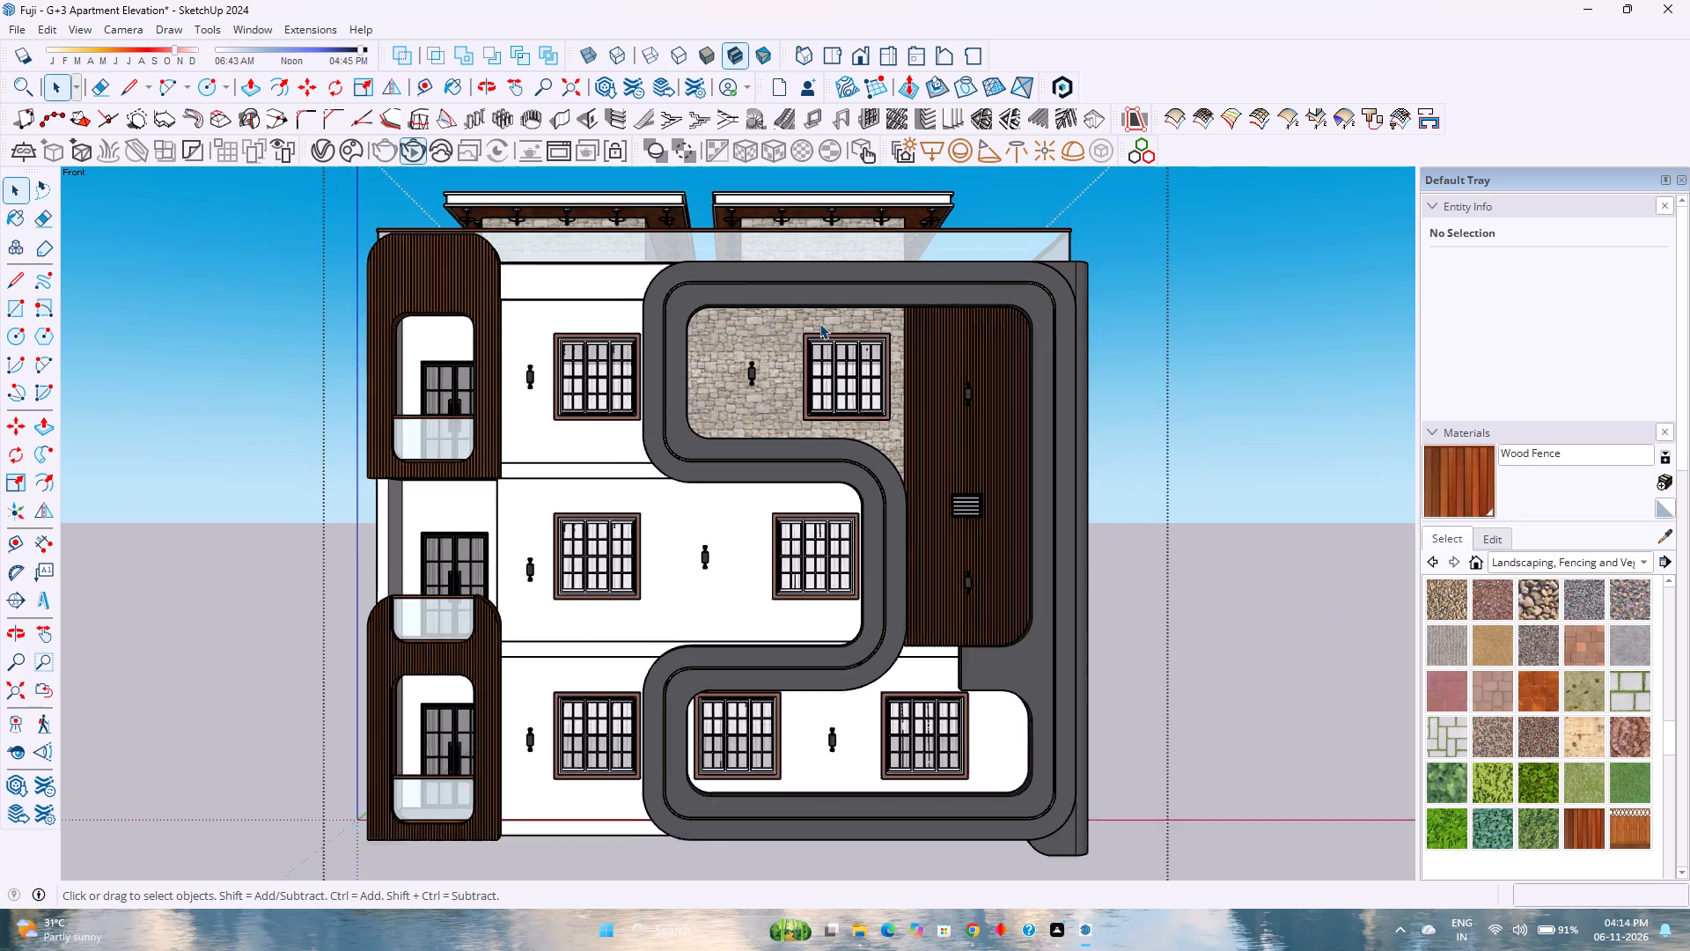
pyautogui.scroll(-1, 819, 323)
pyautogui.moveTo(901, 371); pyautogui.dragTo(617, 370, button='middle')
pyautogui.middleClick(617, 368)
pyautogui.middleClick(621, 365)
pyautogui.scroll(-2, 622, 365)
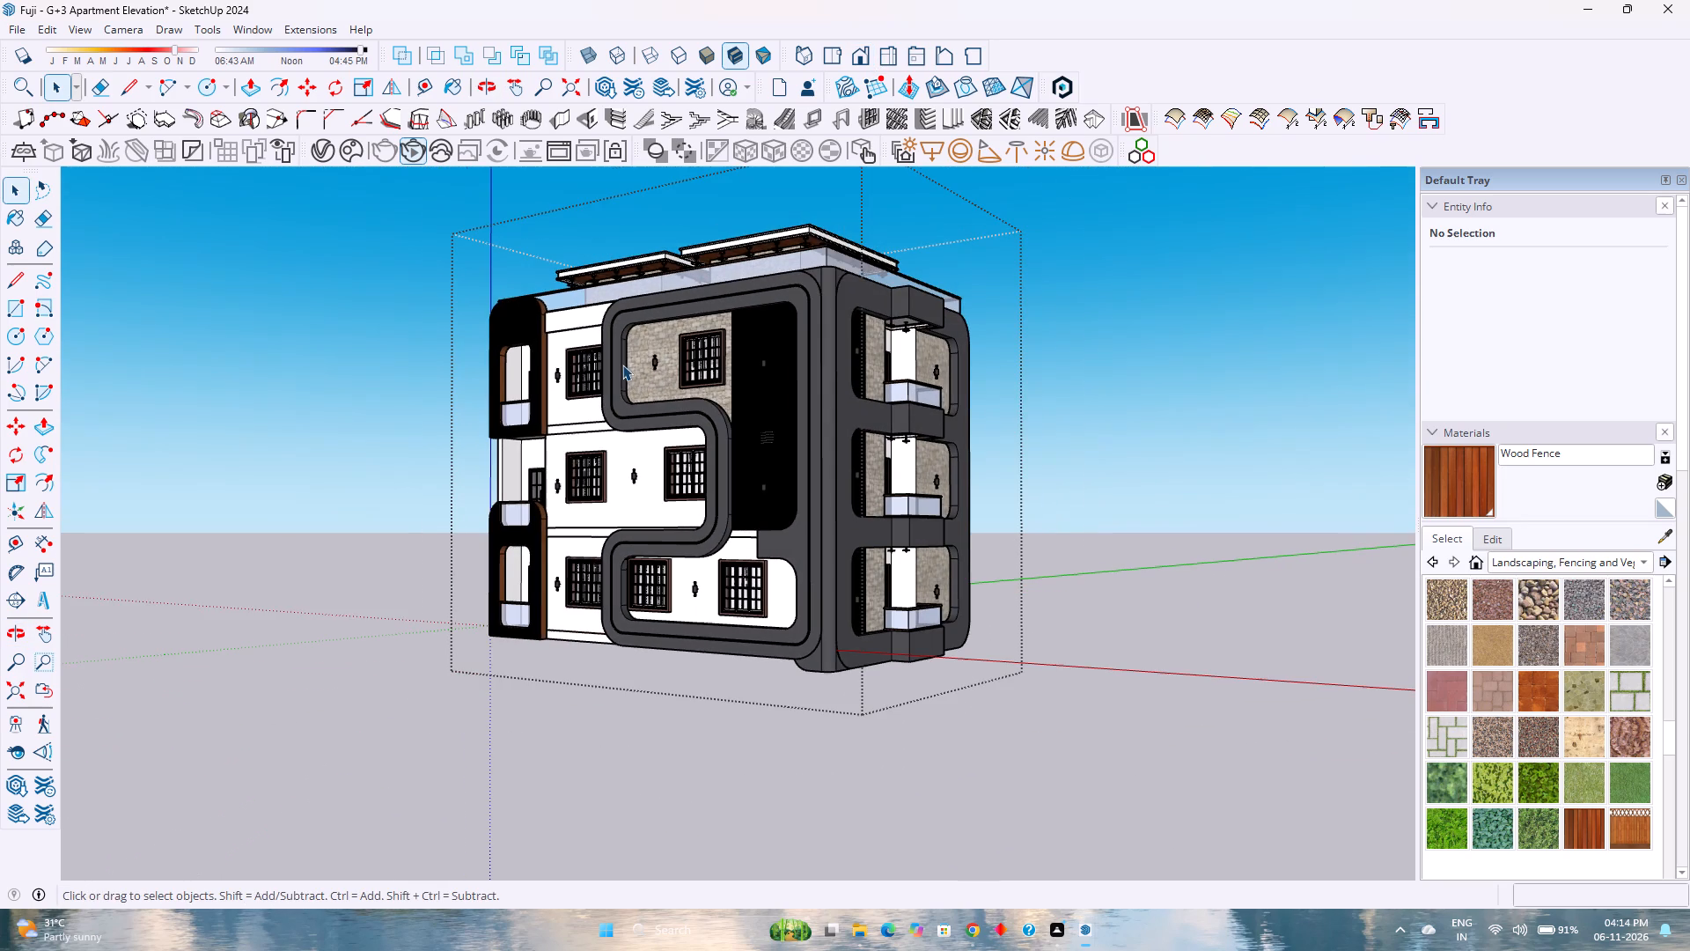
pyautogui.click(1092, 931)
pyautogui.click(1151, 862)
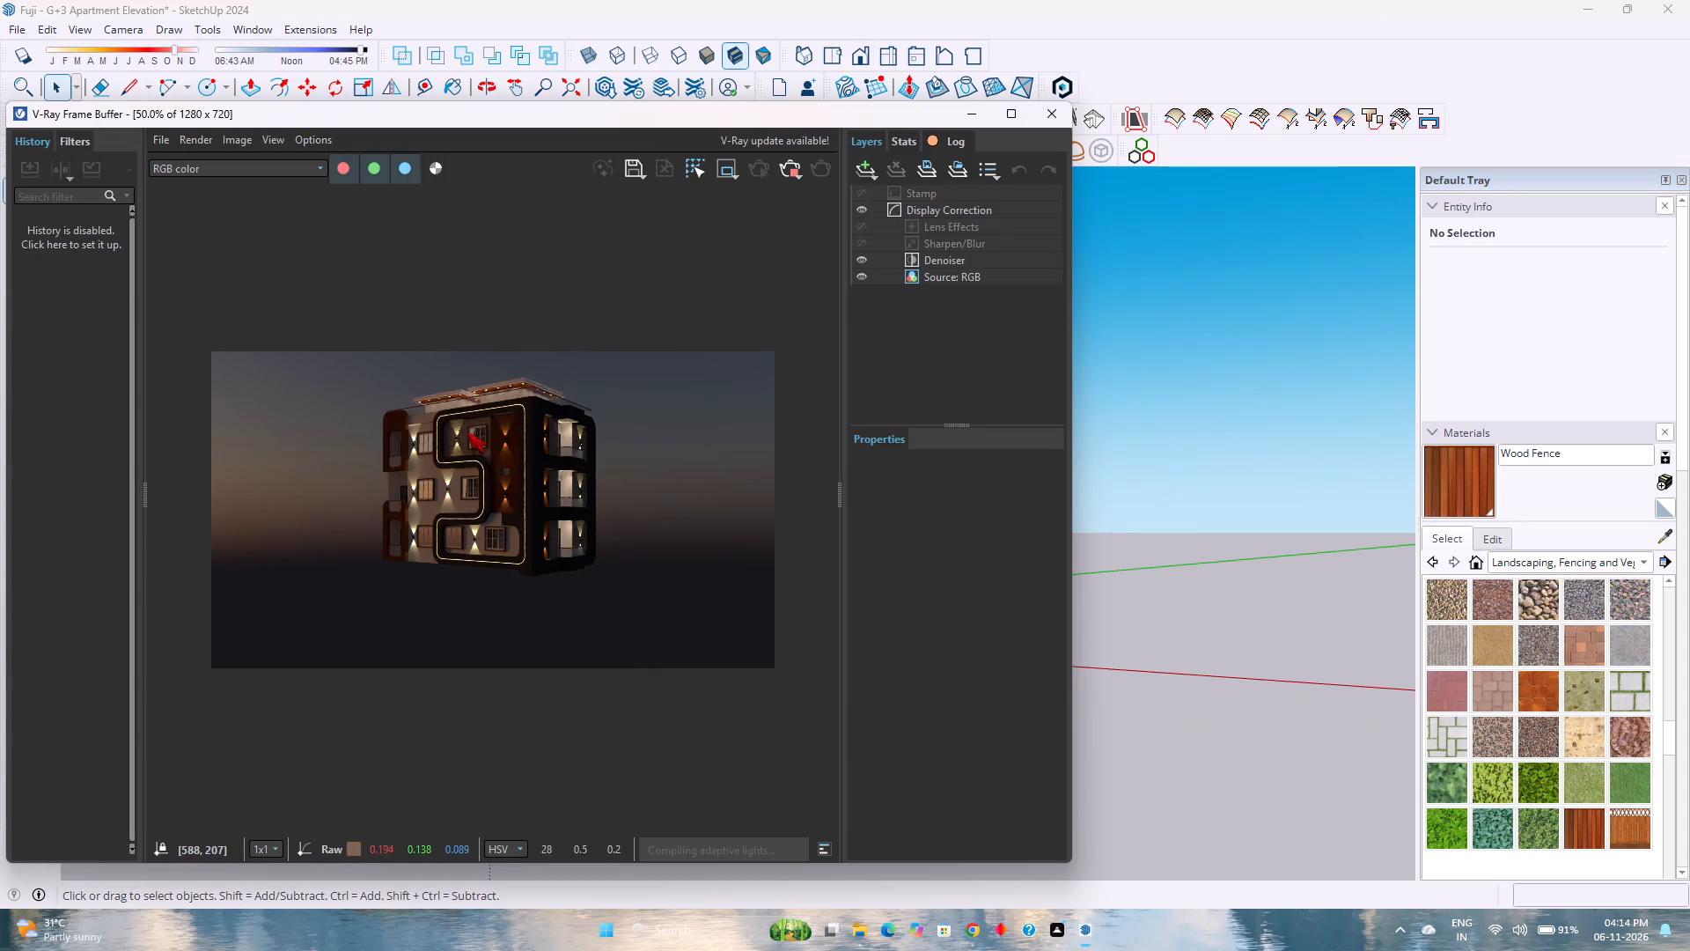
pyautogui.scroll(1, 467, 431)
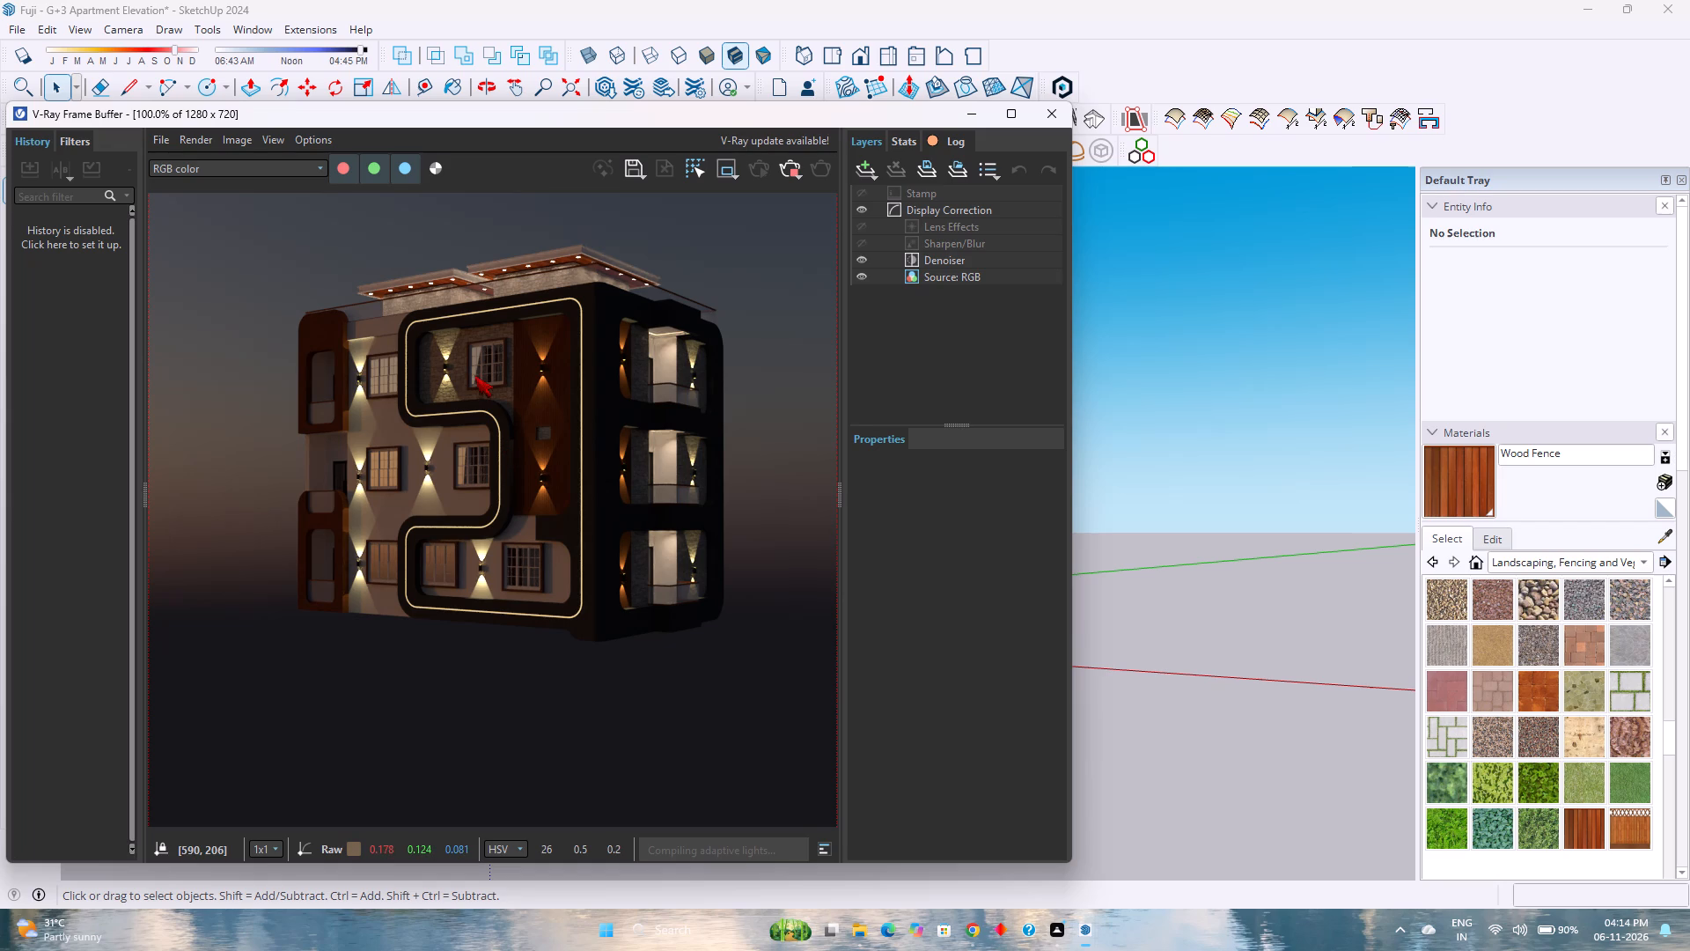
pyautogui.scroll(-4, 474, 375)
pyautogui.scroll(4, 474, 375)
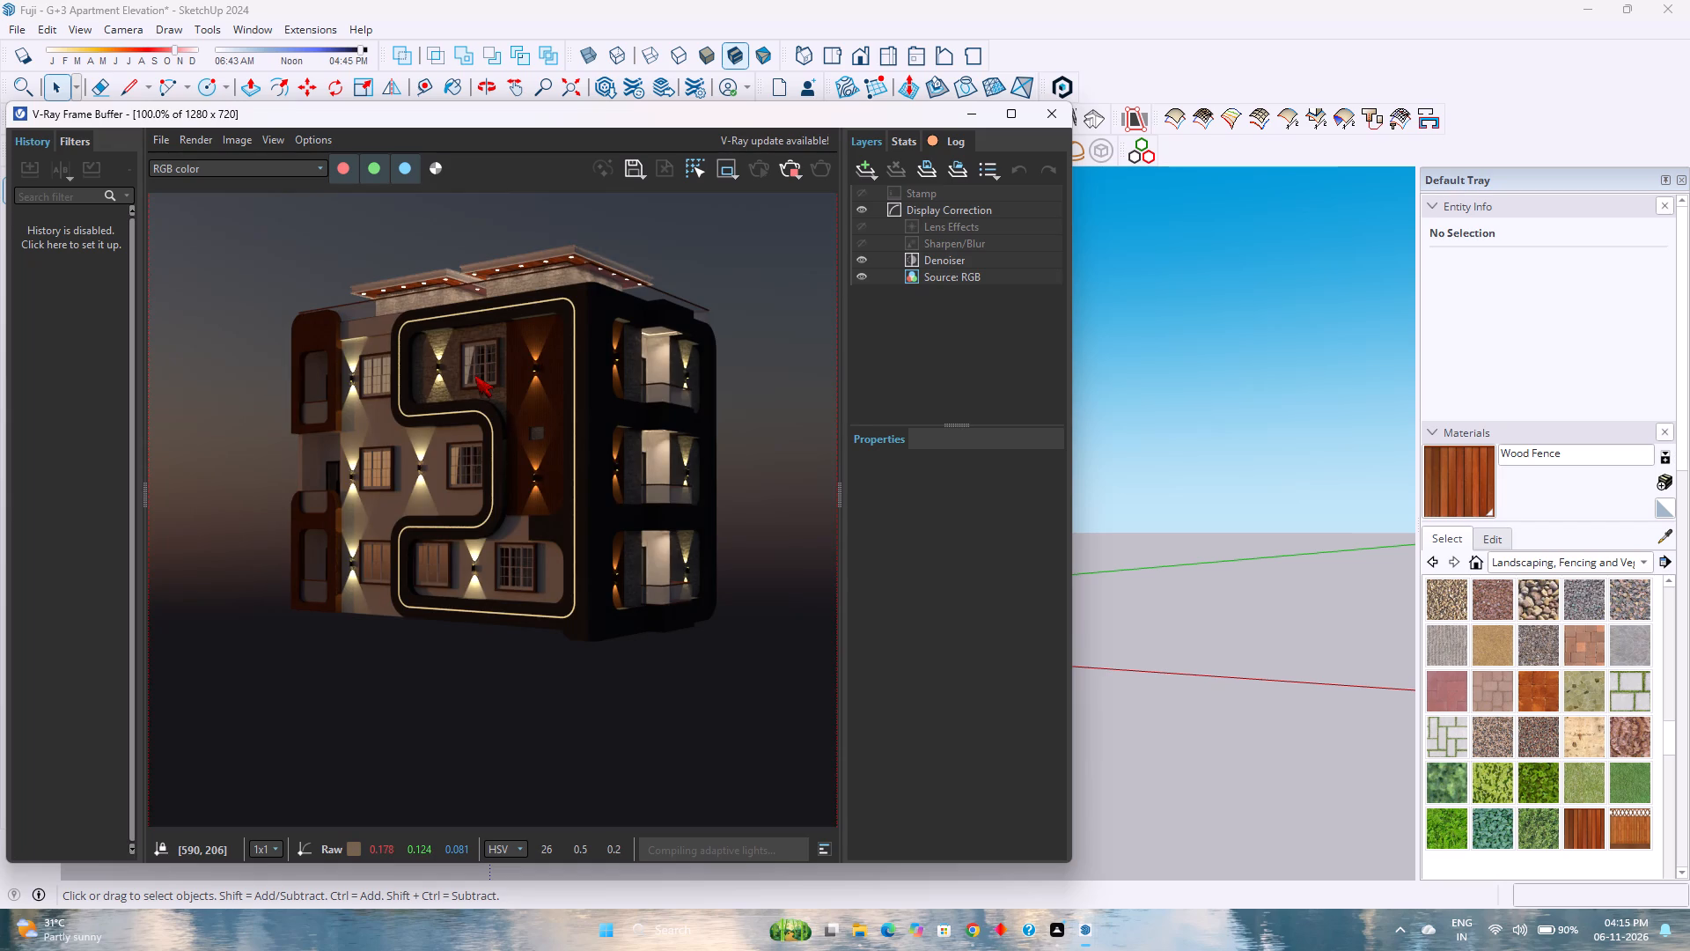
pyautogui.scroll(-3, 463, 379)
pyautogui.scroll(3, 462, 380)
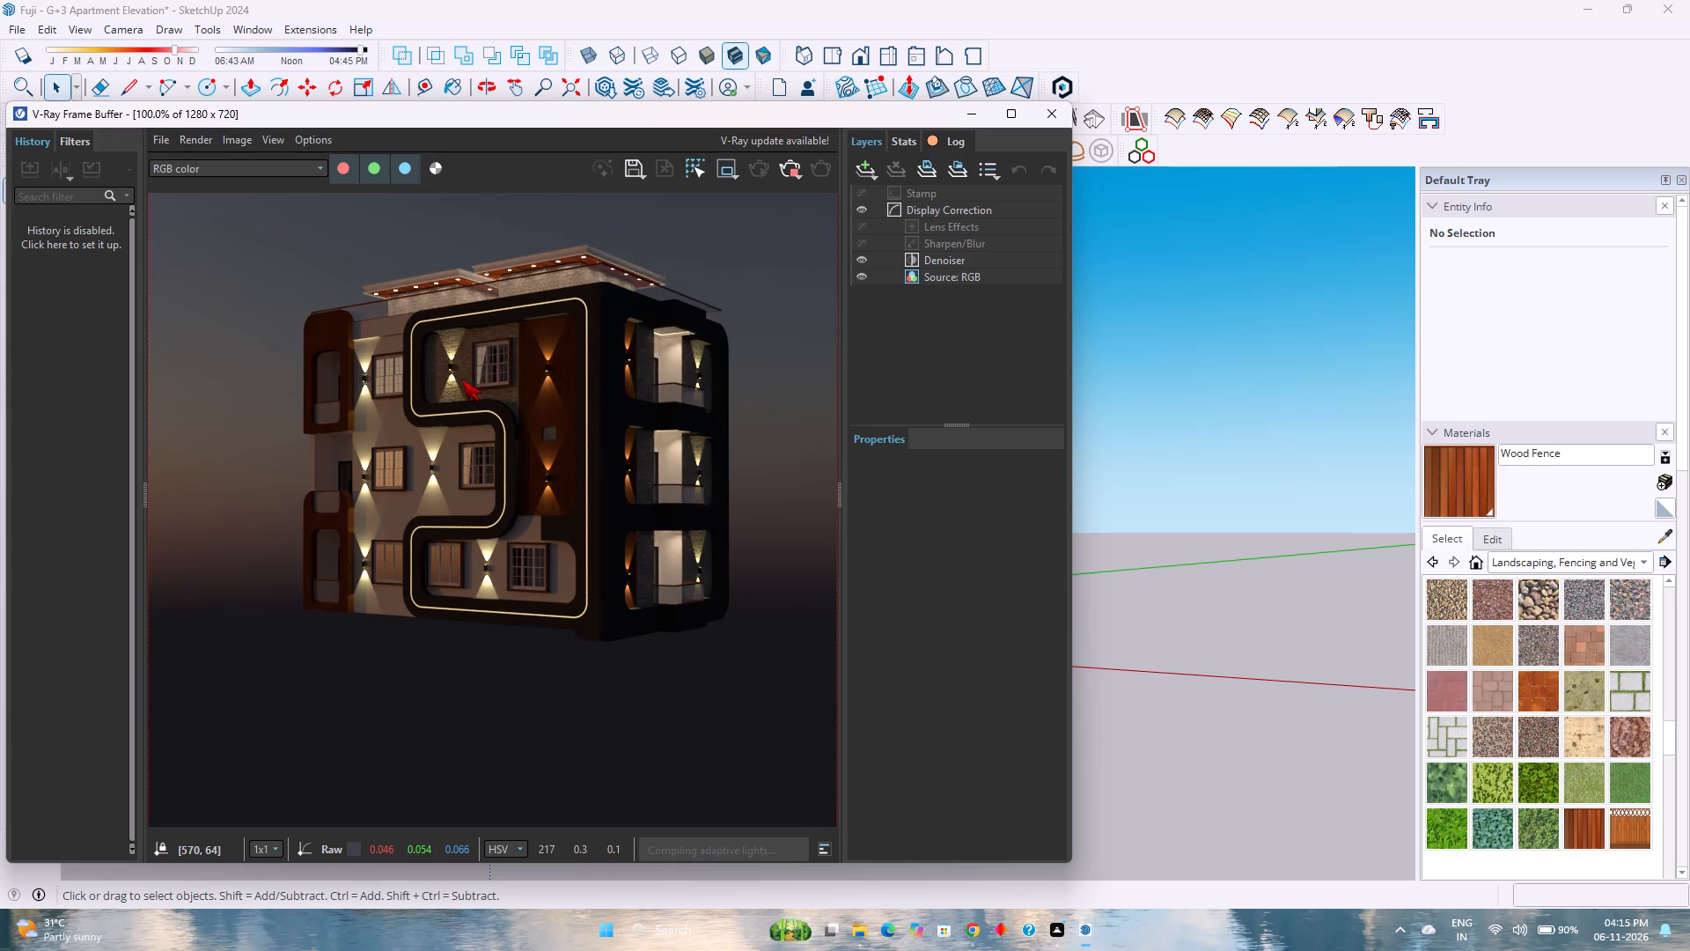
pyautogui.scroll(-2, 462, 380)
pyautogui.scroll(2, 462, 380)
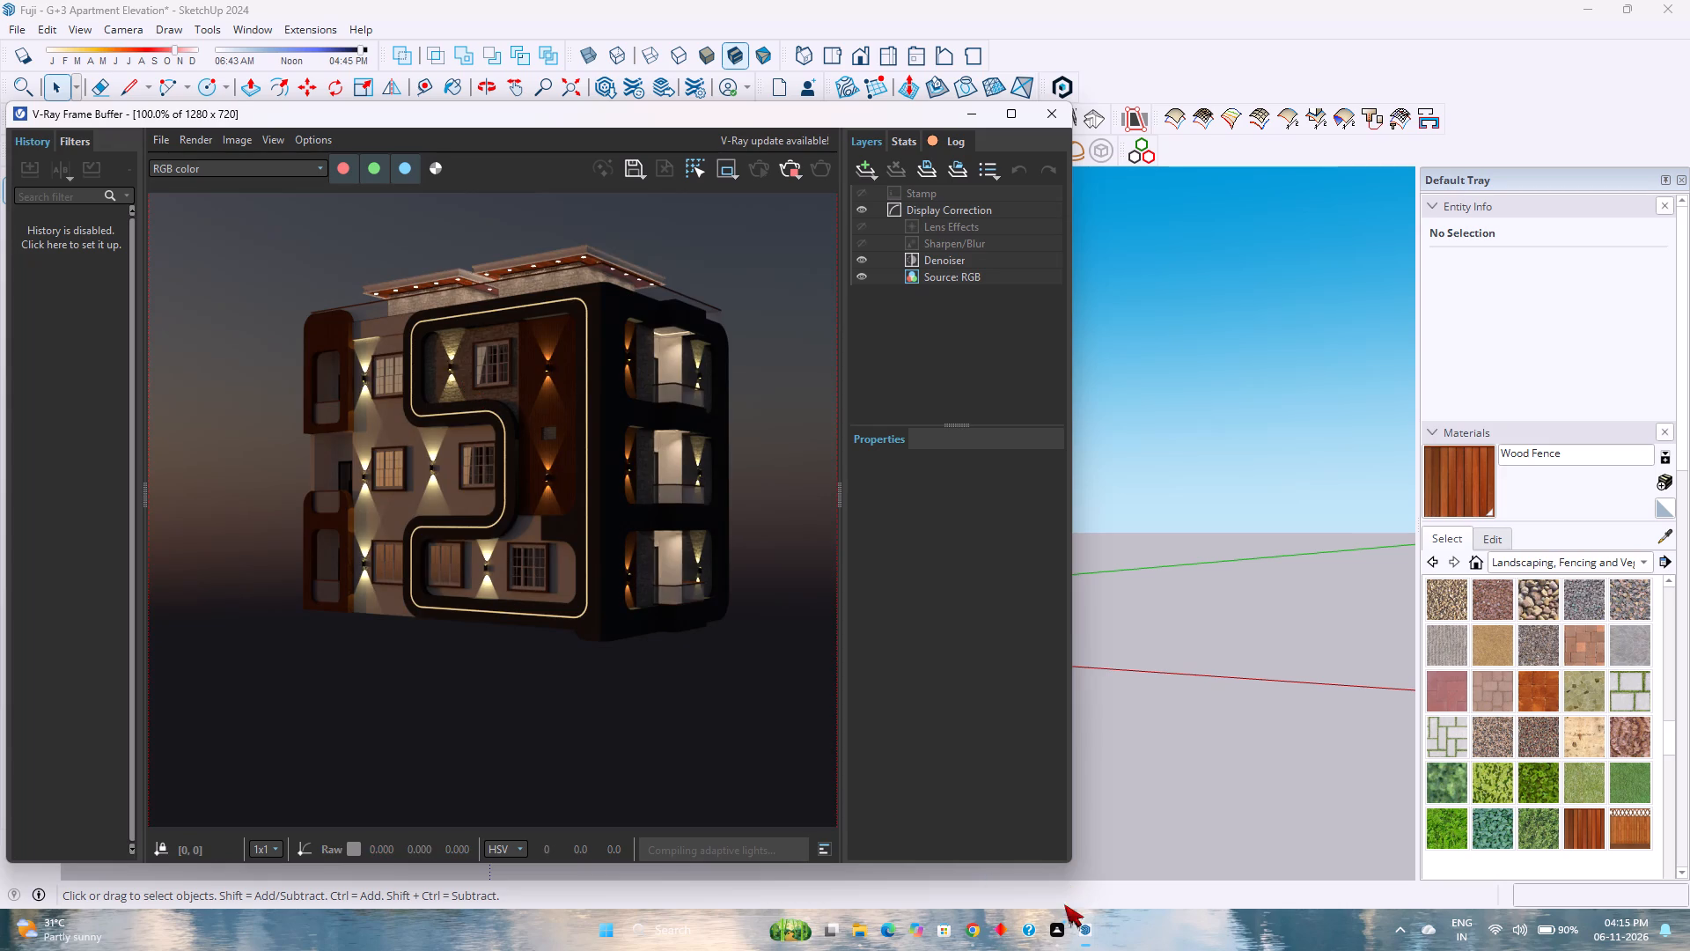
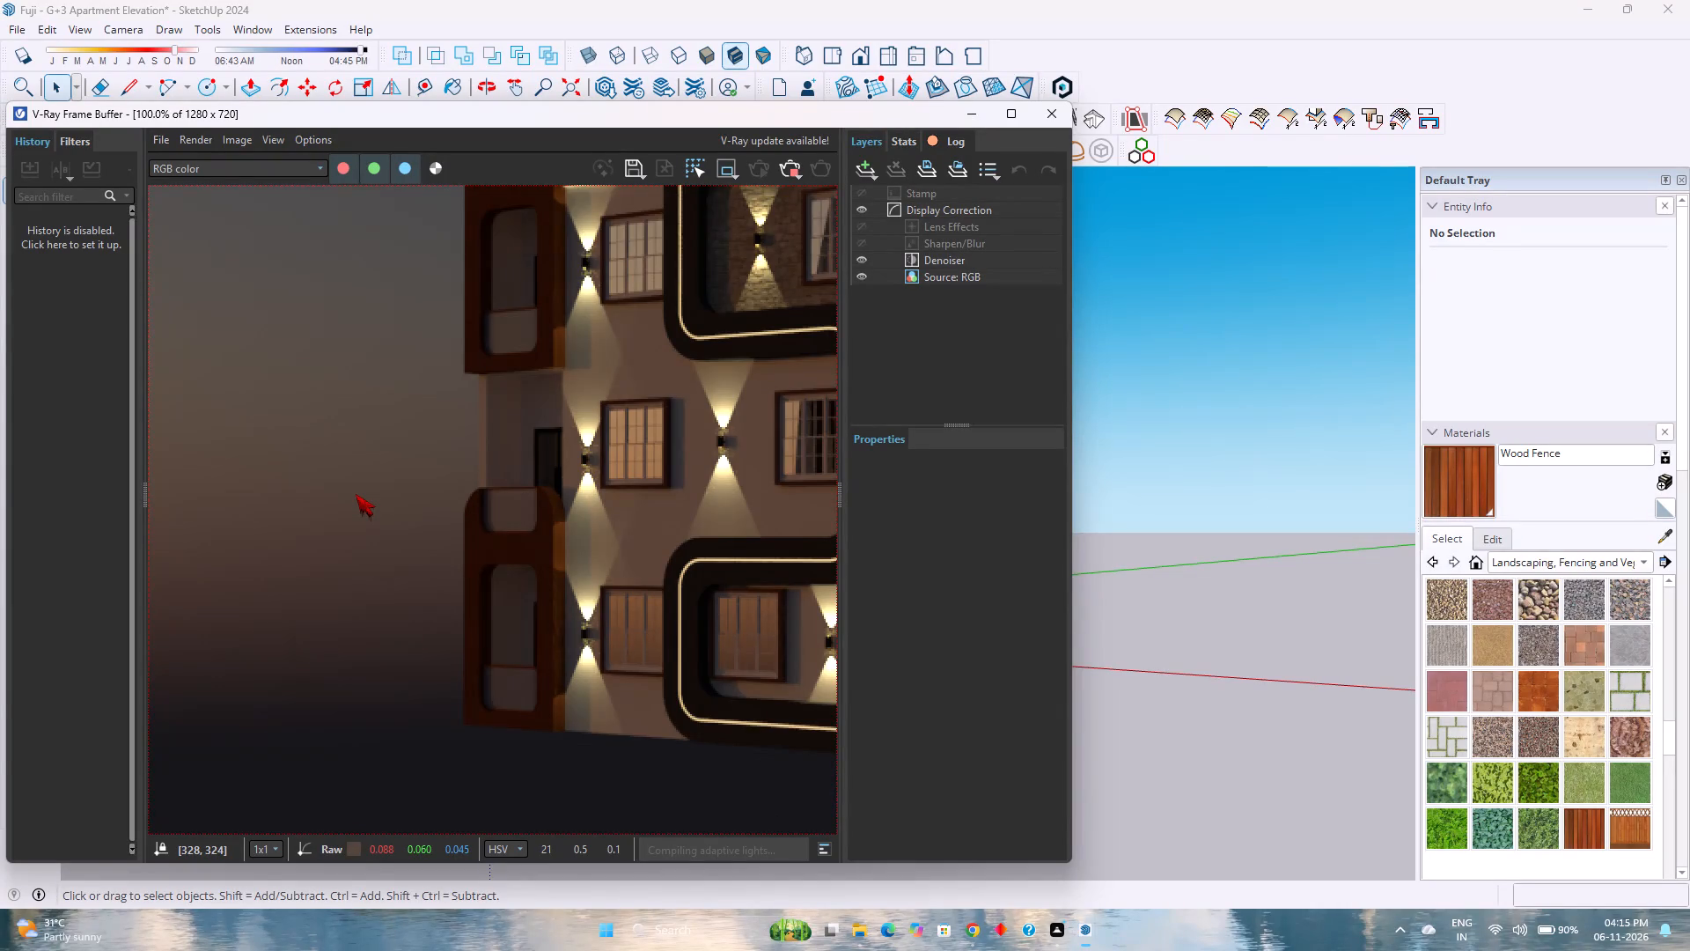
# Examine the unlit side balconies and adjacent wall lights in the night render of the apartment elevation.
pyautogui.scroll(-2, 356, 494)
pyautogui.scroll(2, 364, 481)
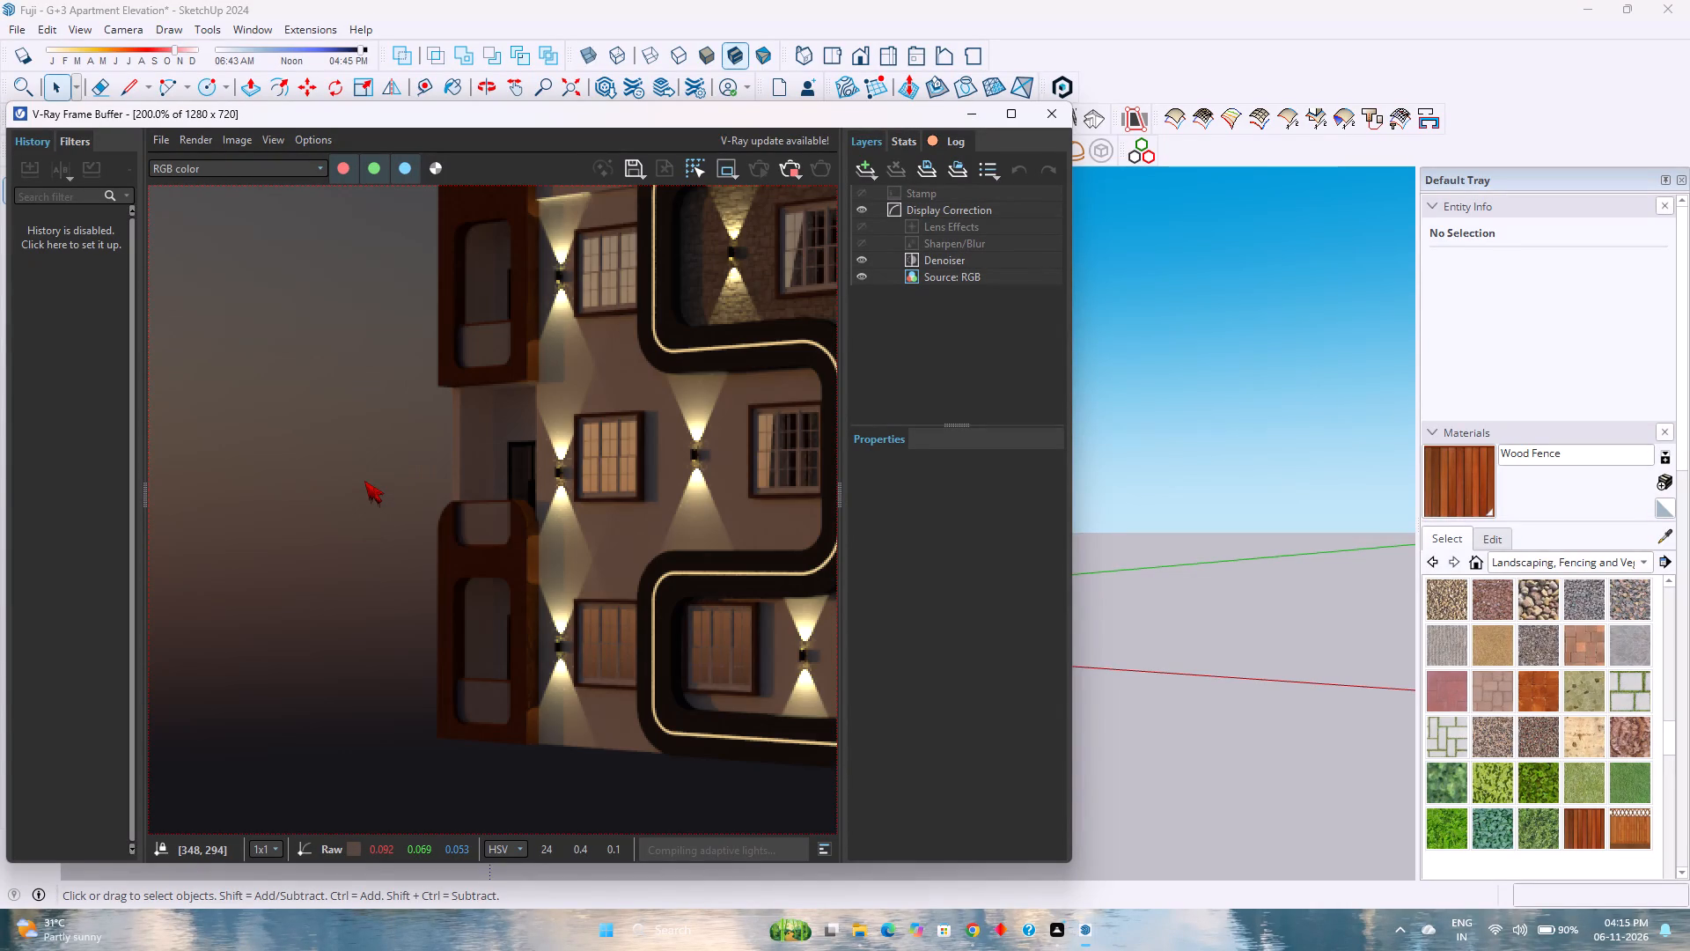
pyautogui.scroll(-2, 364, 483)
pyautogui.scroll(3, 364, 483)
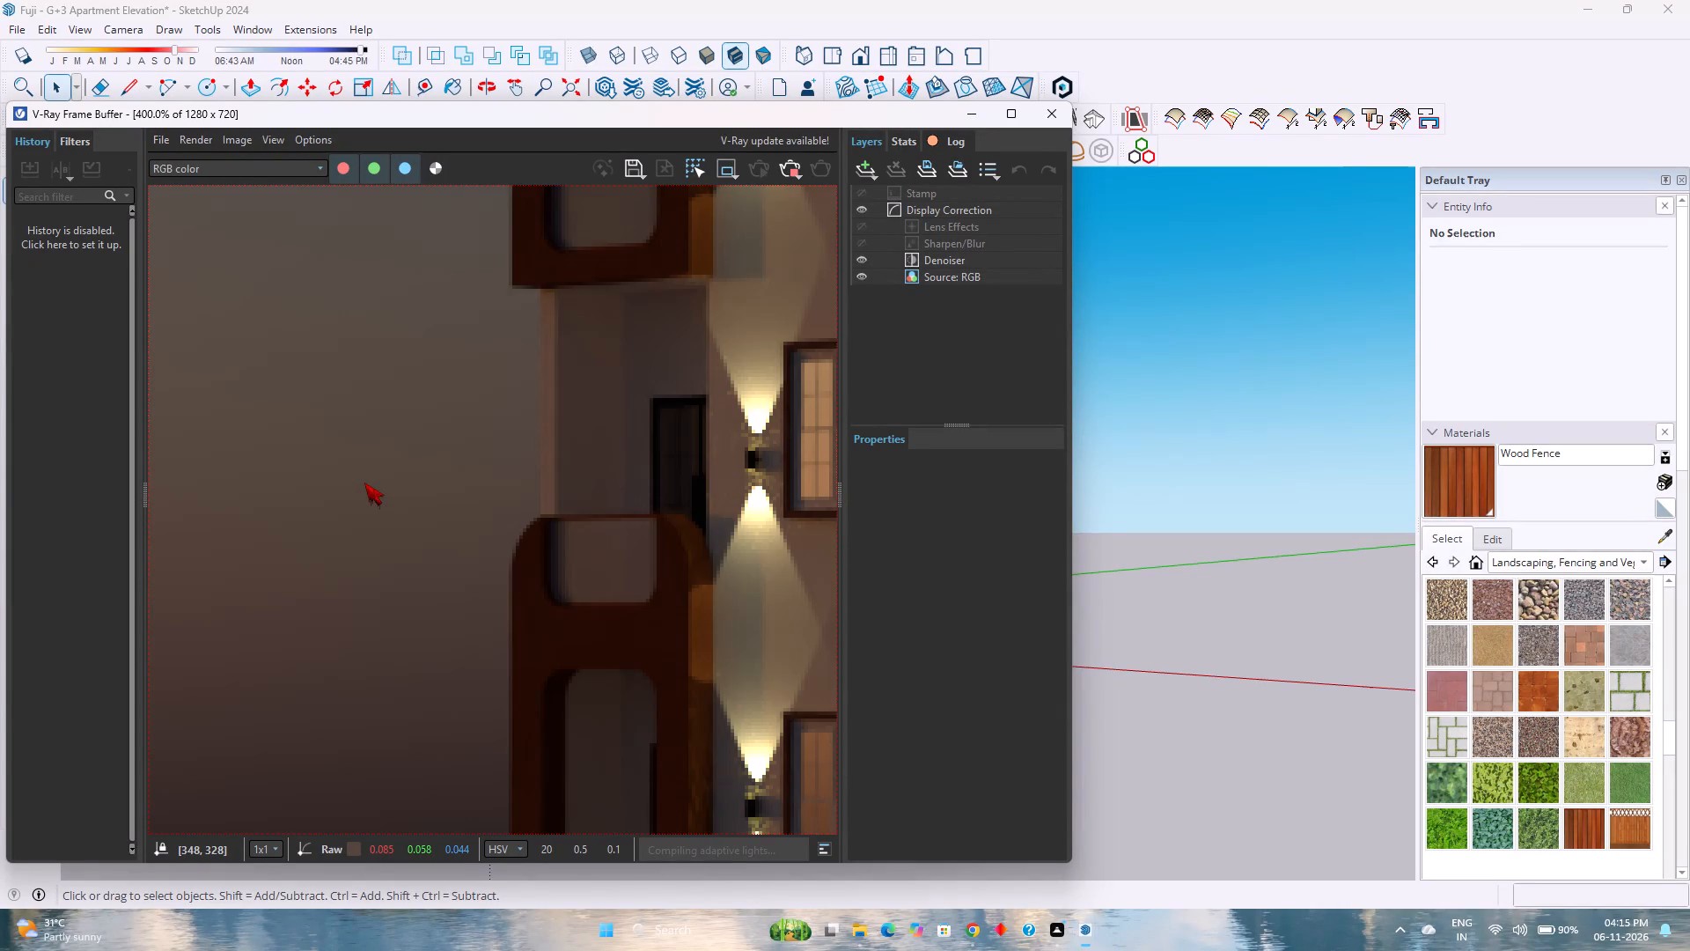
pyautogui.scroll(-3, 364, 483)
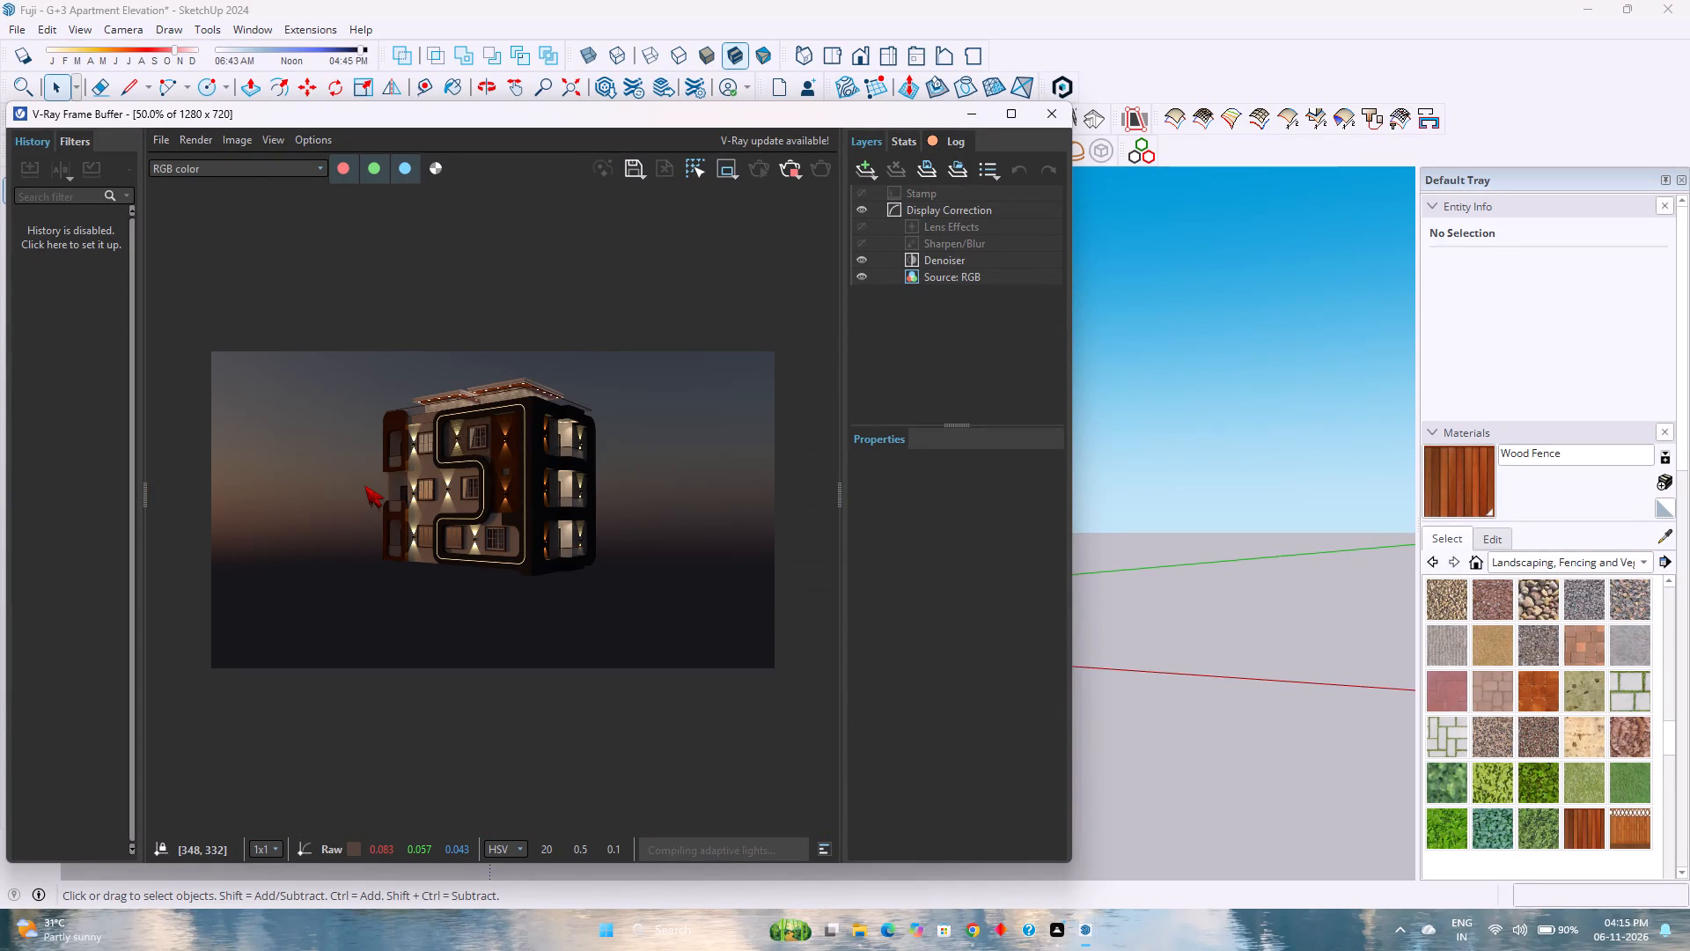
pyautogui.scroll(2, 364, 485)
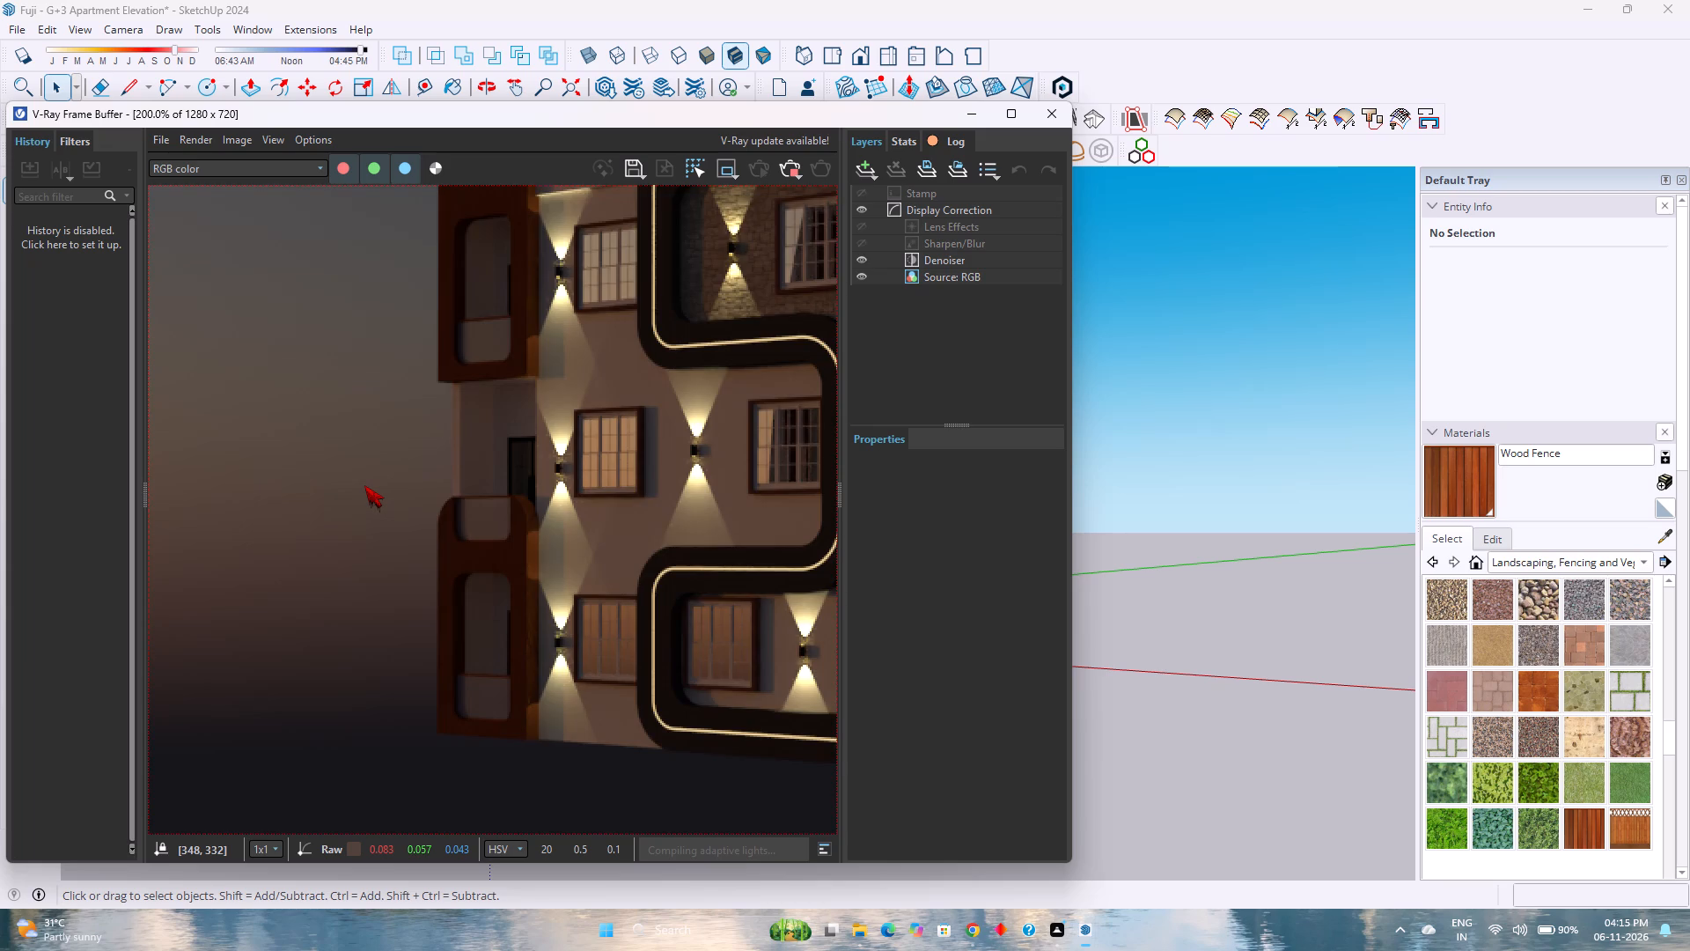
pyautogui.scroll(1, 364, 485)
pyautogui.scroll(-1, 364, 485)
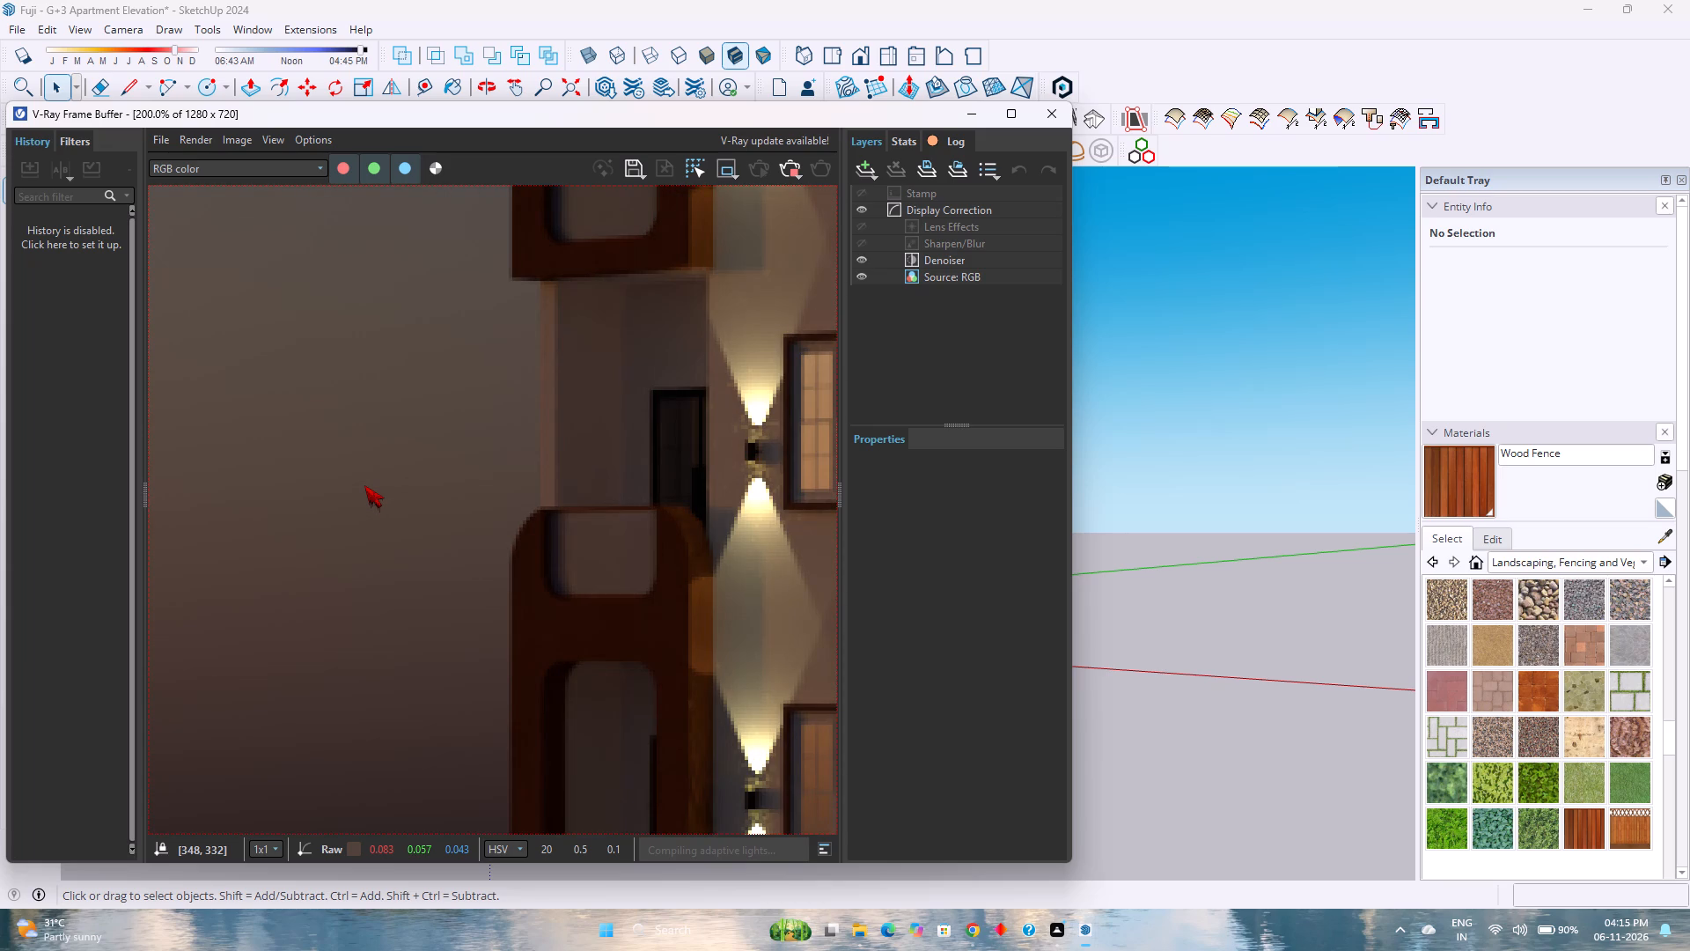
pyautogui.scroll(-3, 364, 485)
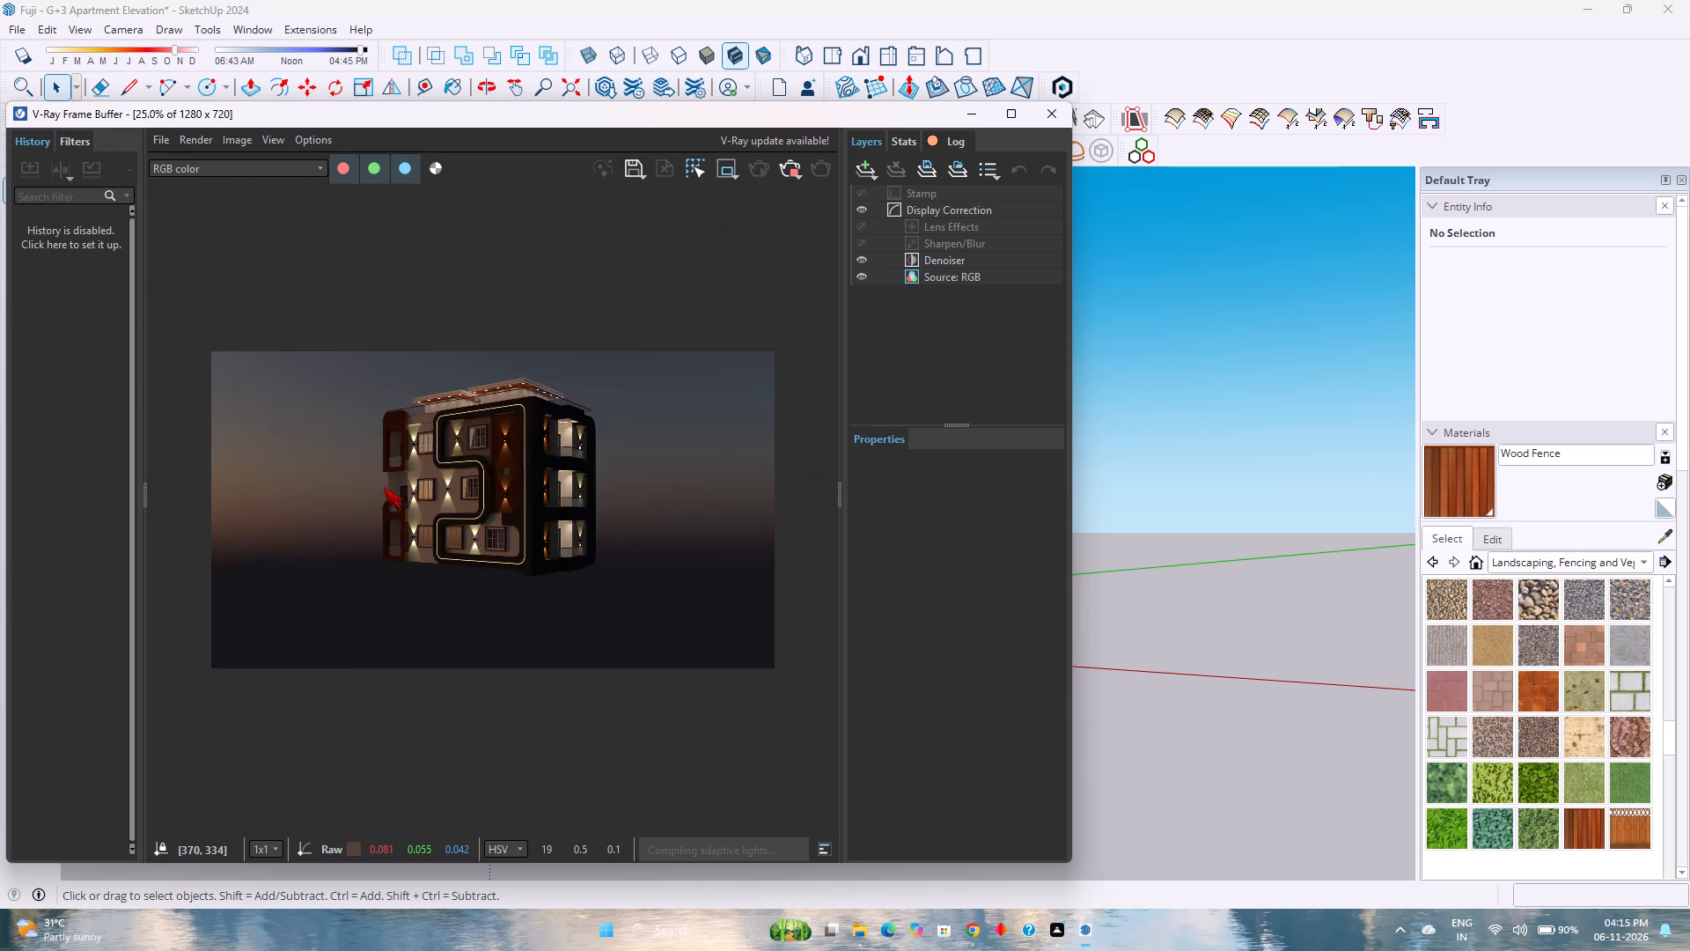
pyautogui.scroll(3, 384, 487)
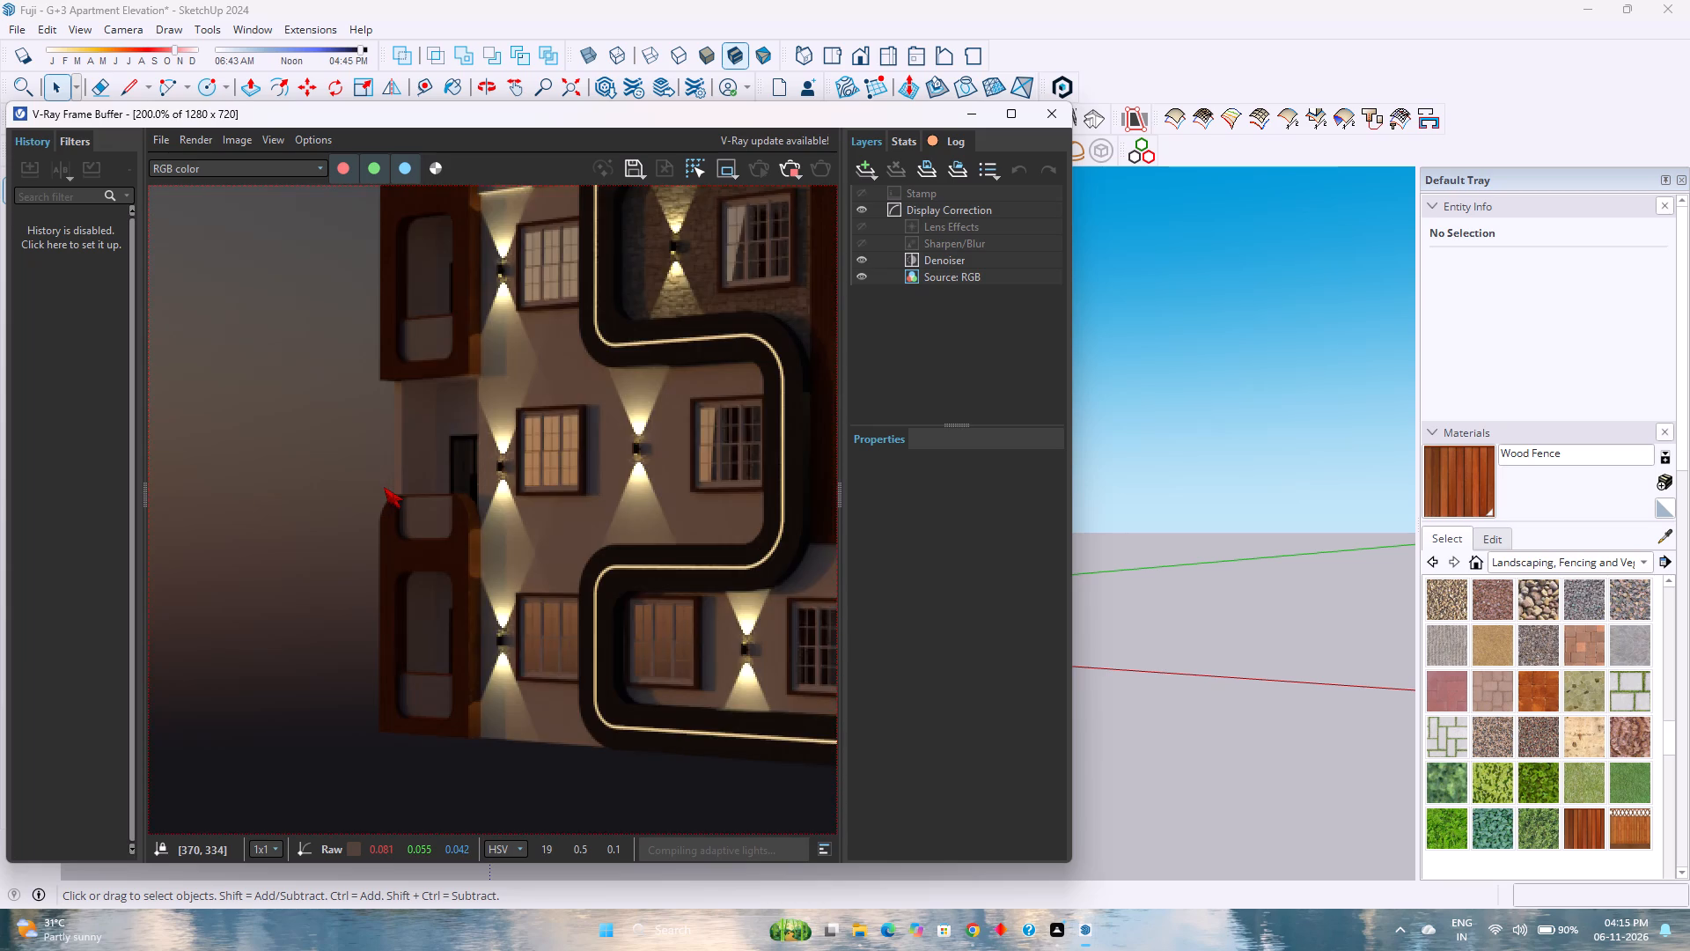
pyautogui.scroll(-1, 384, 487)
pyautogui.scroll(1, 384, 487)
pyautogui.scroll(-3, 381, 494)
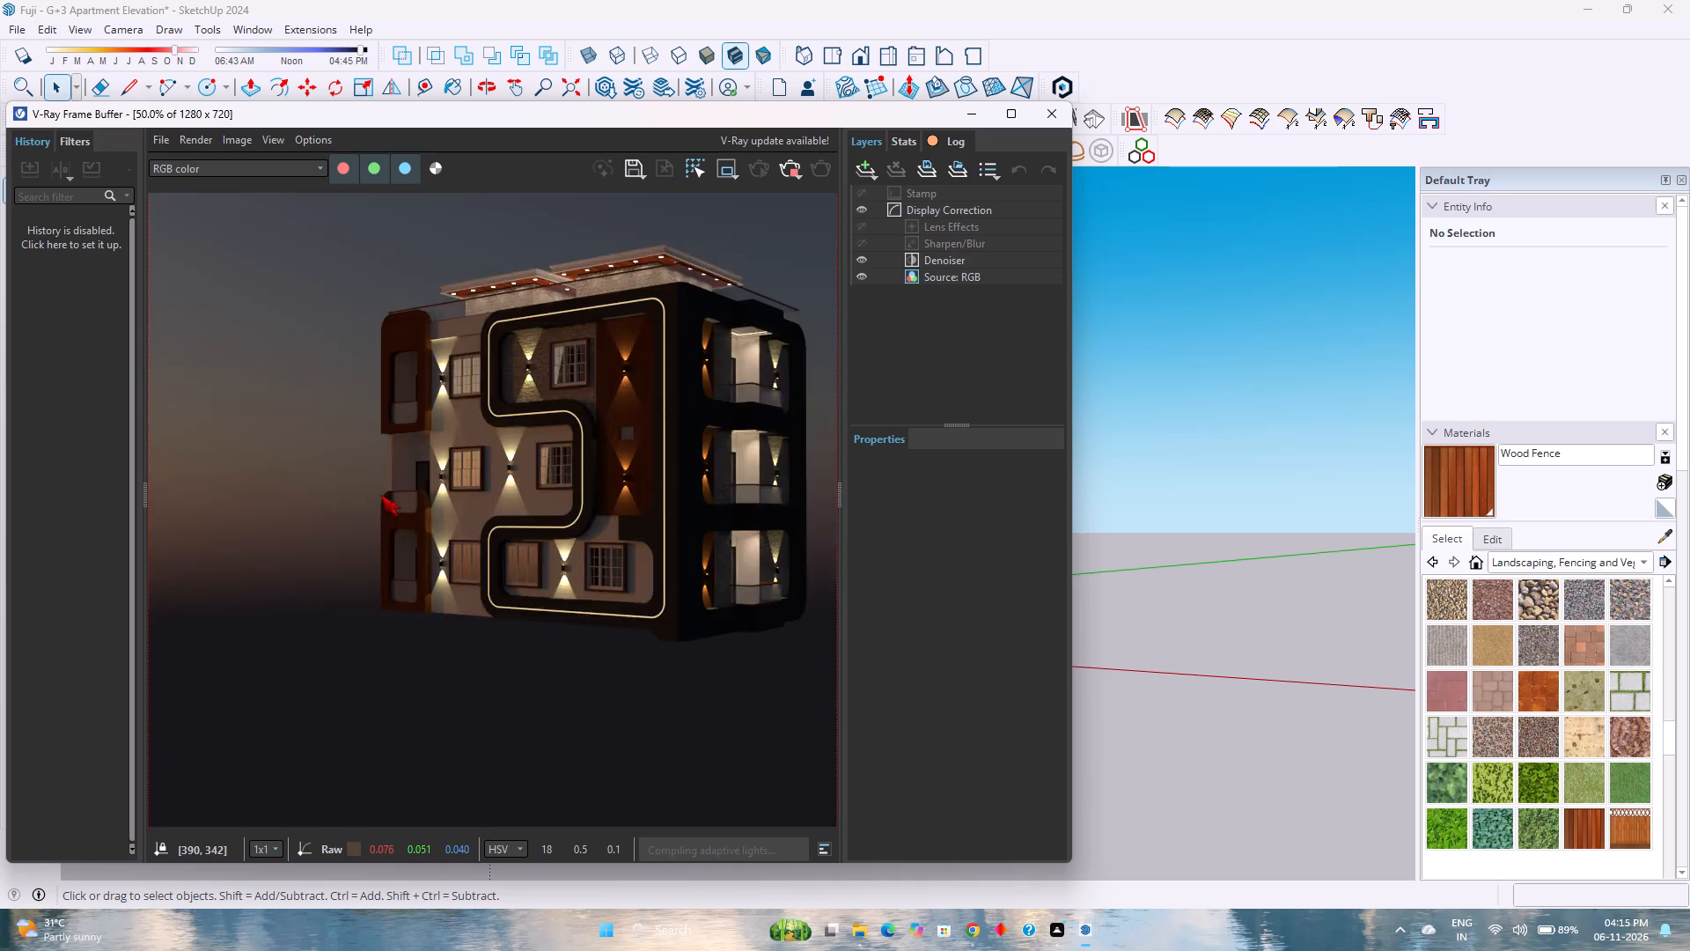
pyautogui.scroll(3, 445, 512)
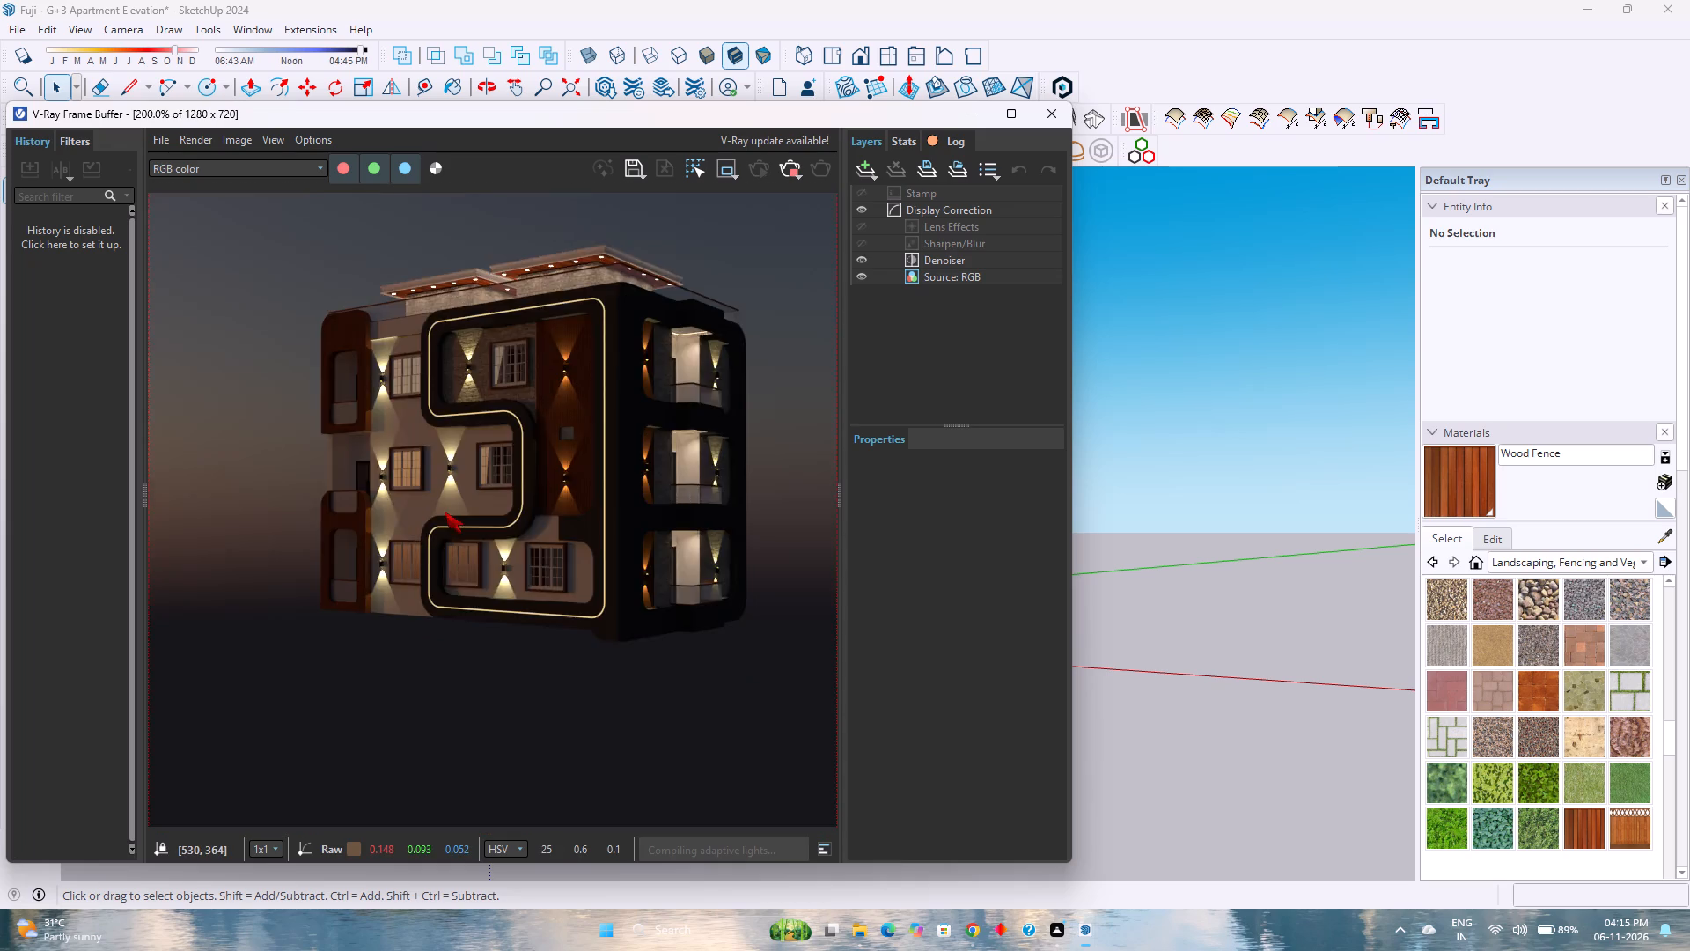
pyautogui.scroll(-1, 445, 512)
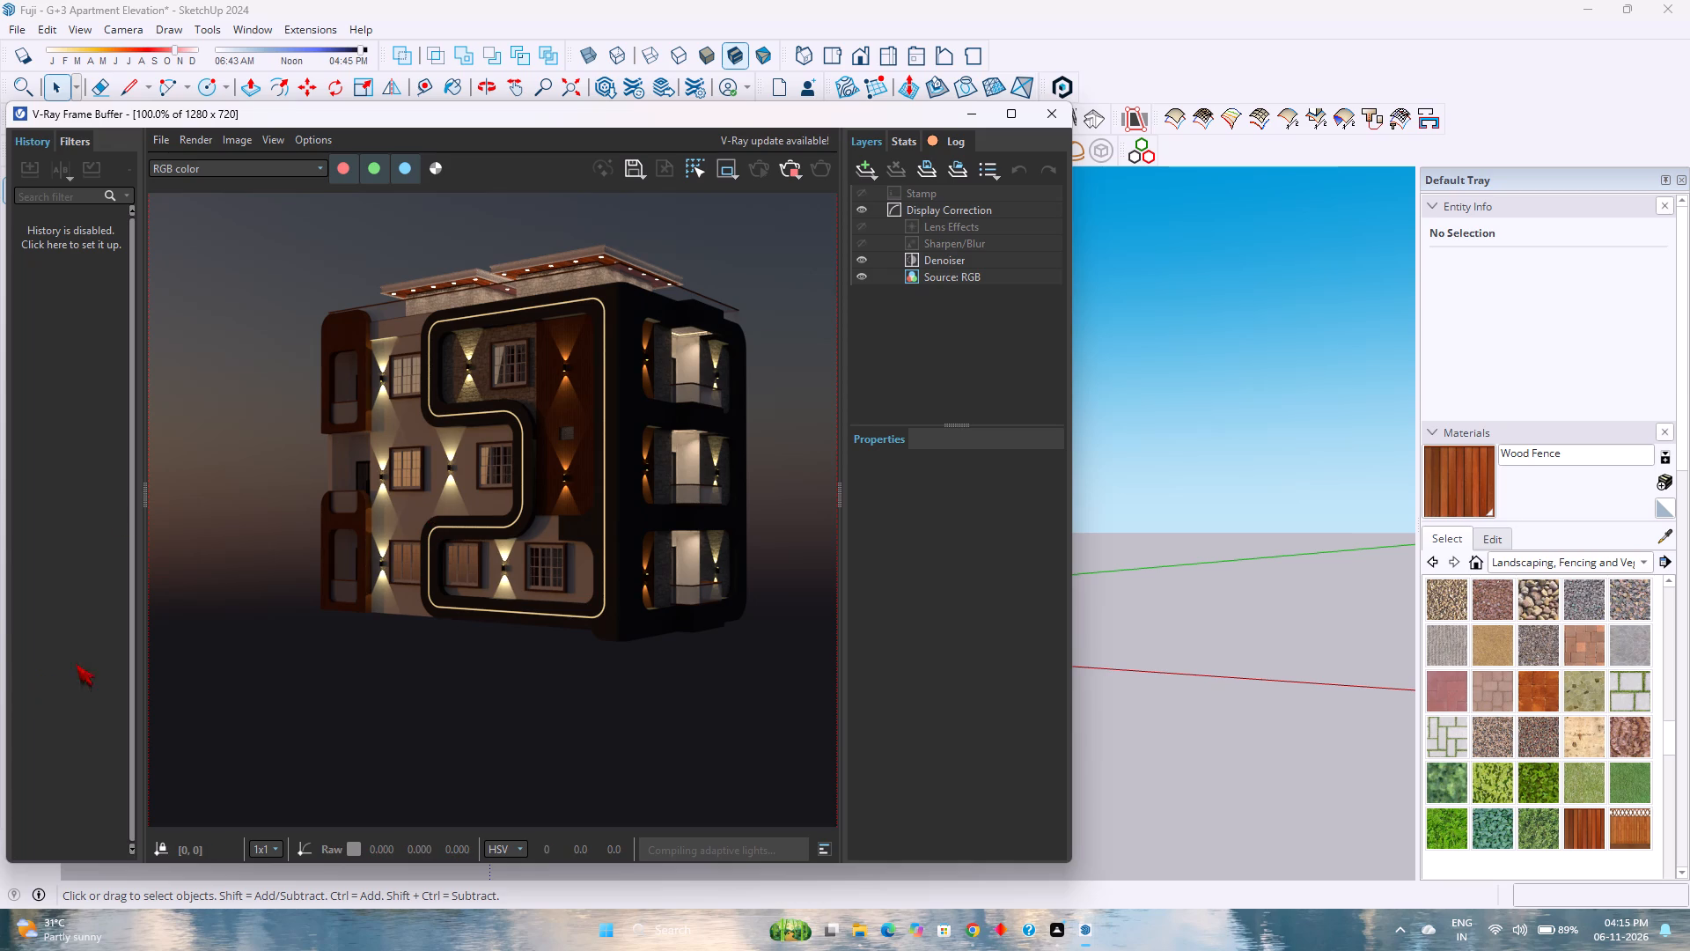
# Examine the wood panel, wall lights and strip-lit facade band in the render, then close the frame buffer.
pyautogui.scroll(2, 612, 362)
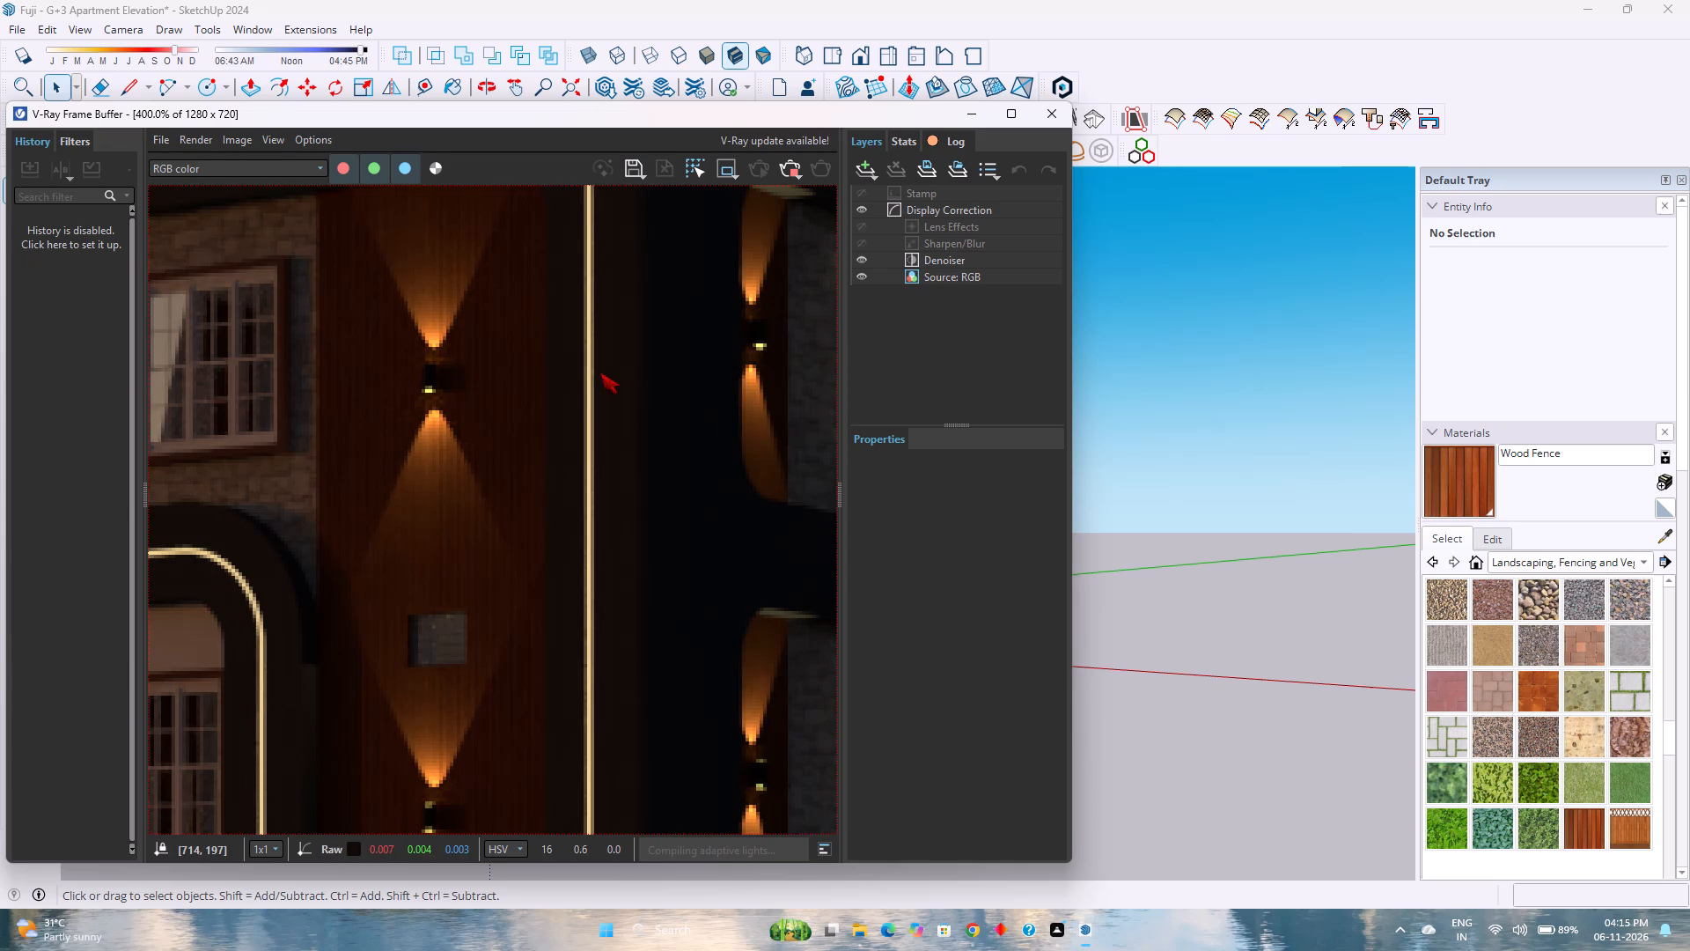
pyautogui.scroll(-1, 485, 436)
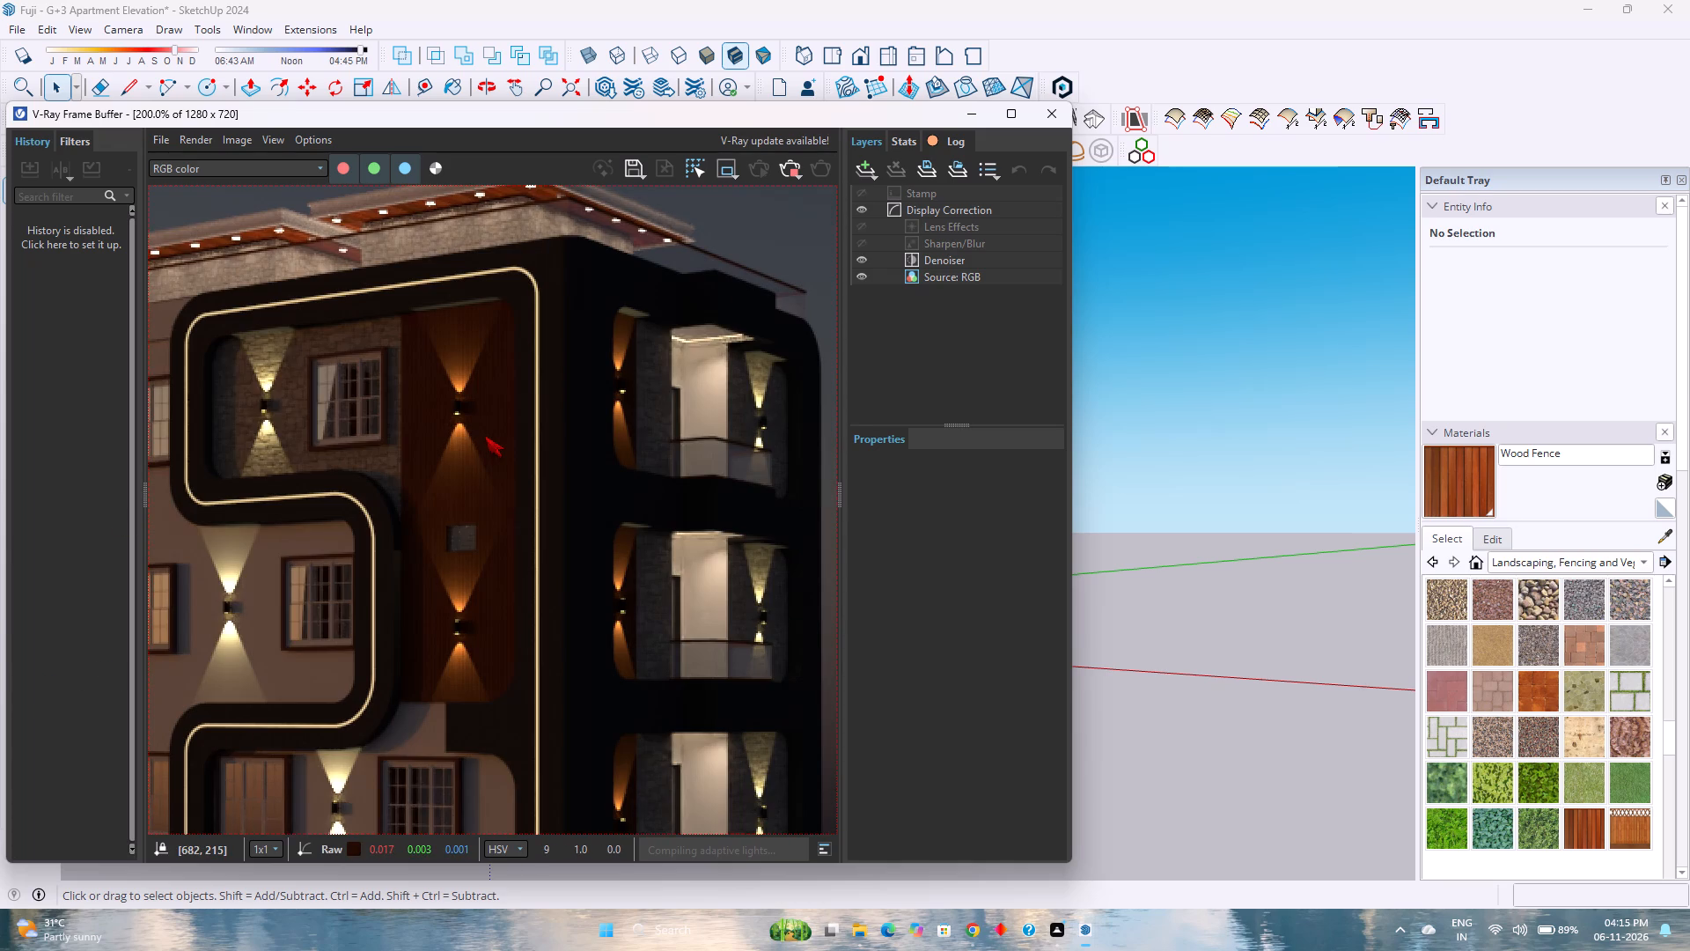
pyautogui.scroll(-3, 357, 461)
pyautogui.scroll(2, 382, 470)
pyautogui.scroll(1, 497, 485)
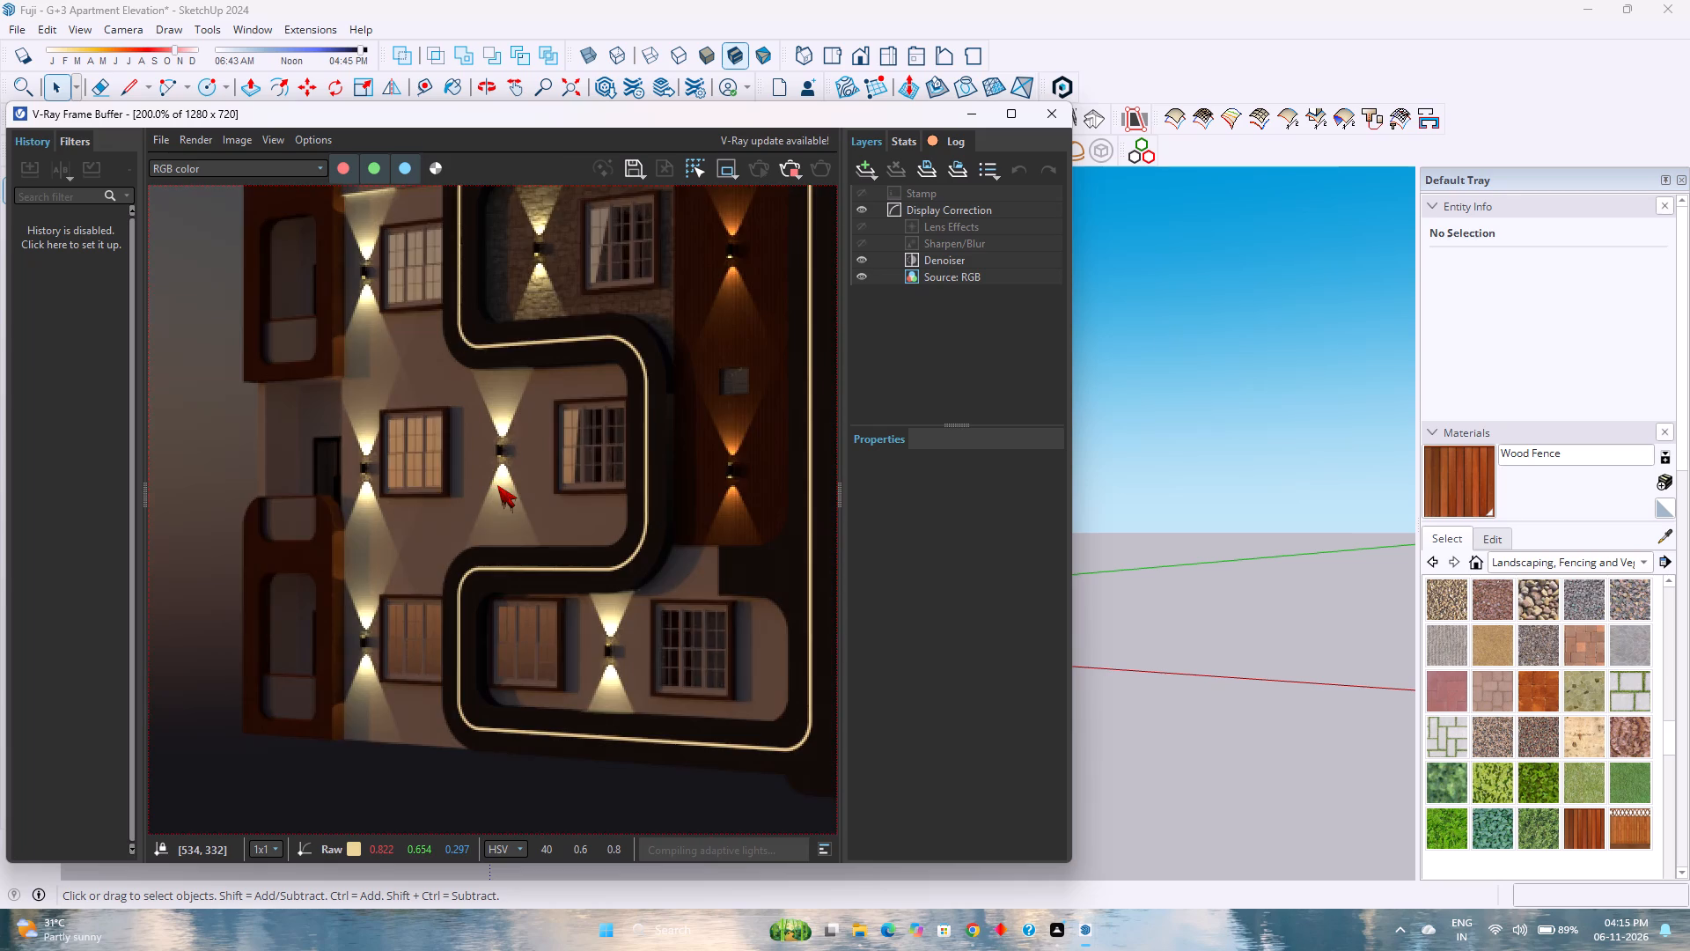
pyautogui.scroll(-1, 497, 485)
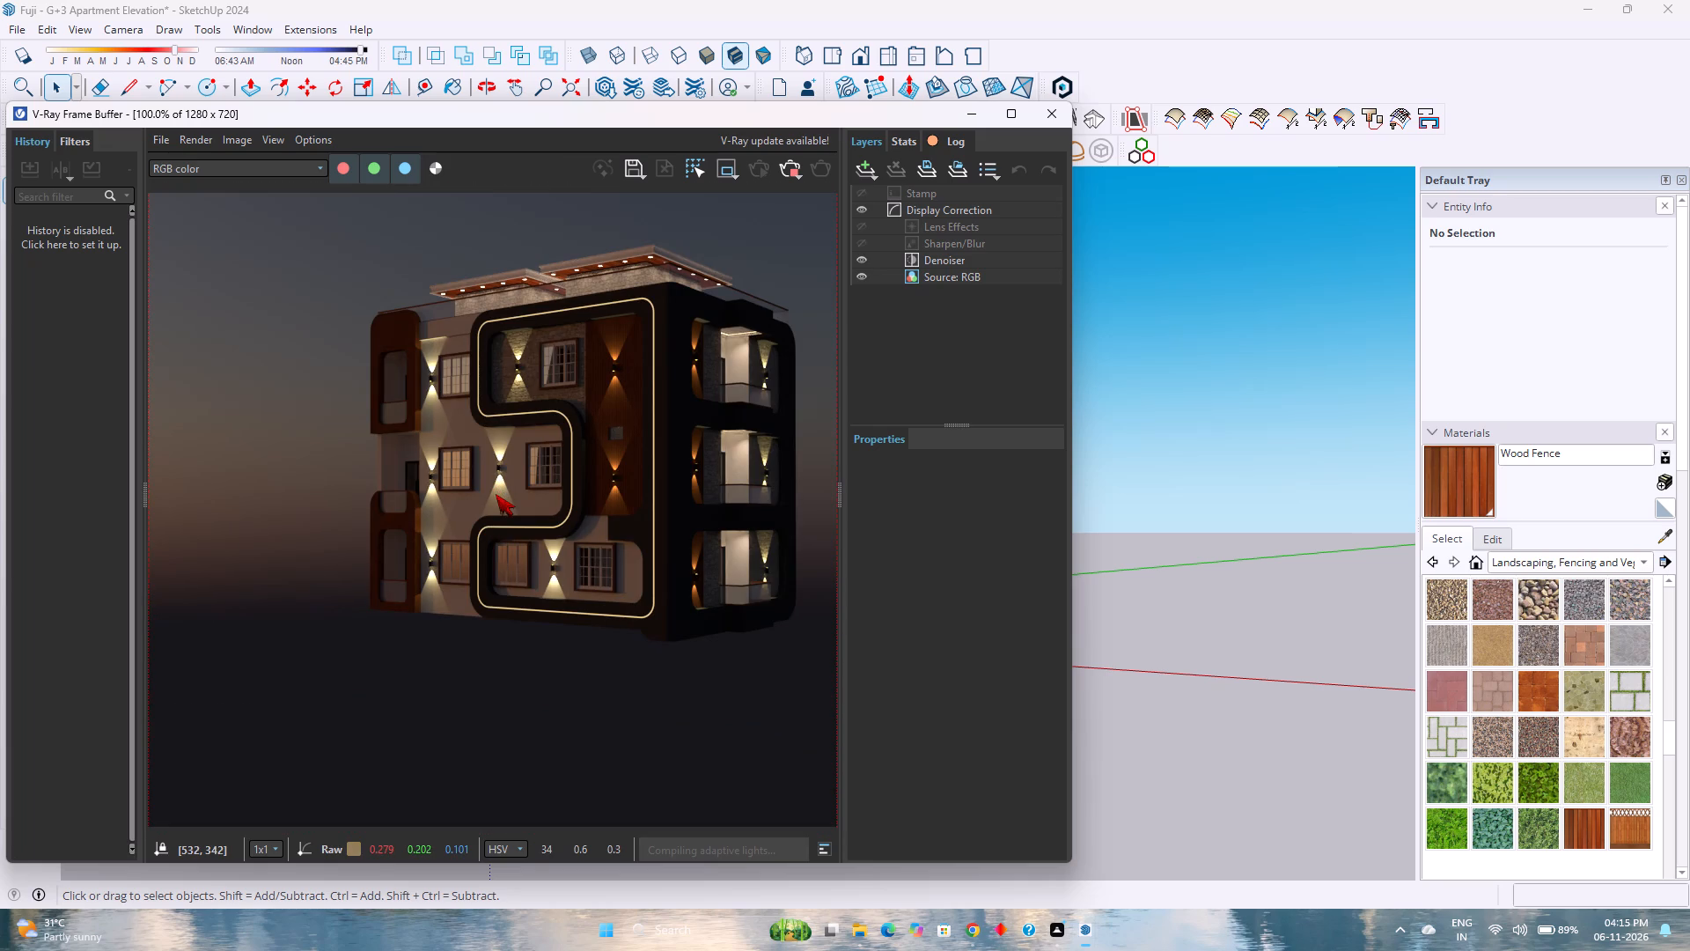
pyautogui.scroll(-1, 496, 494)
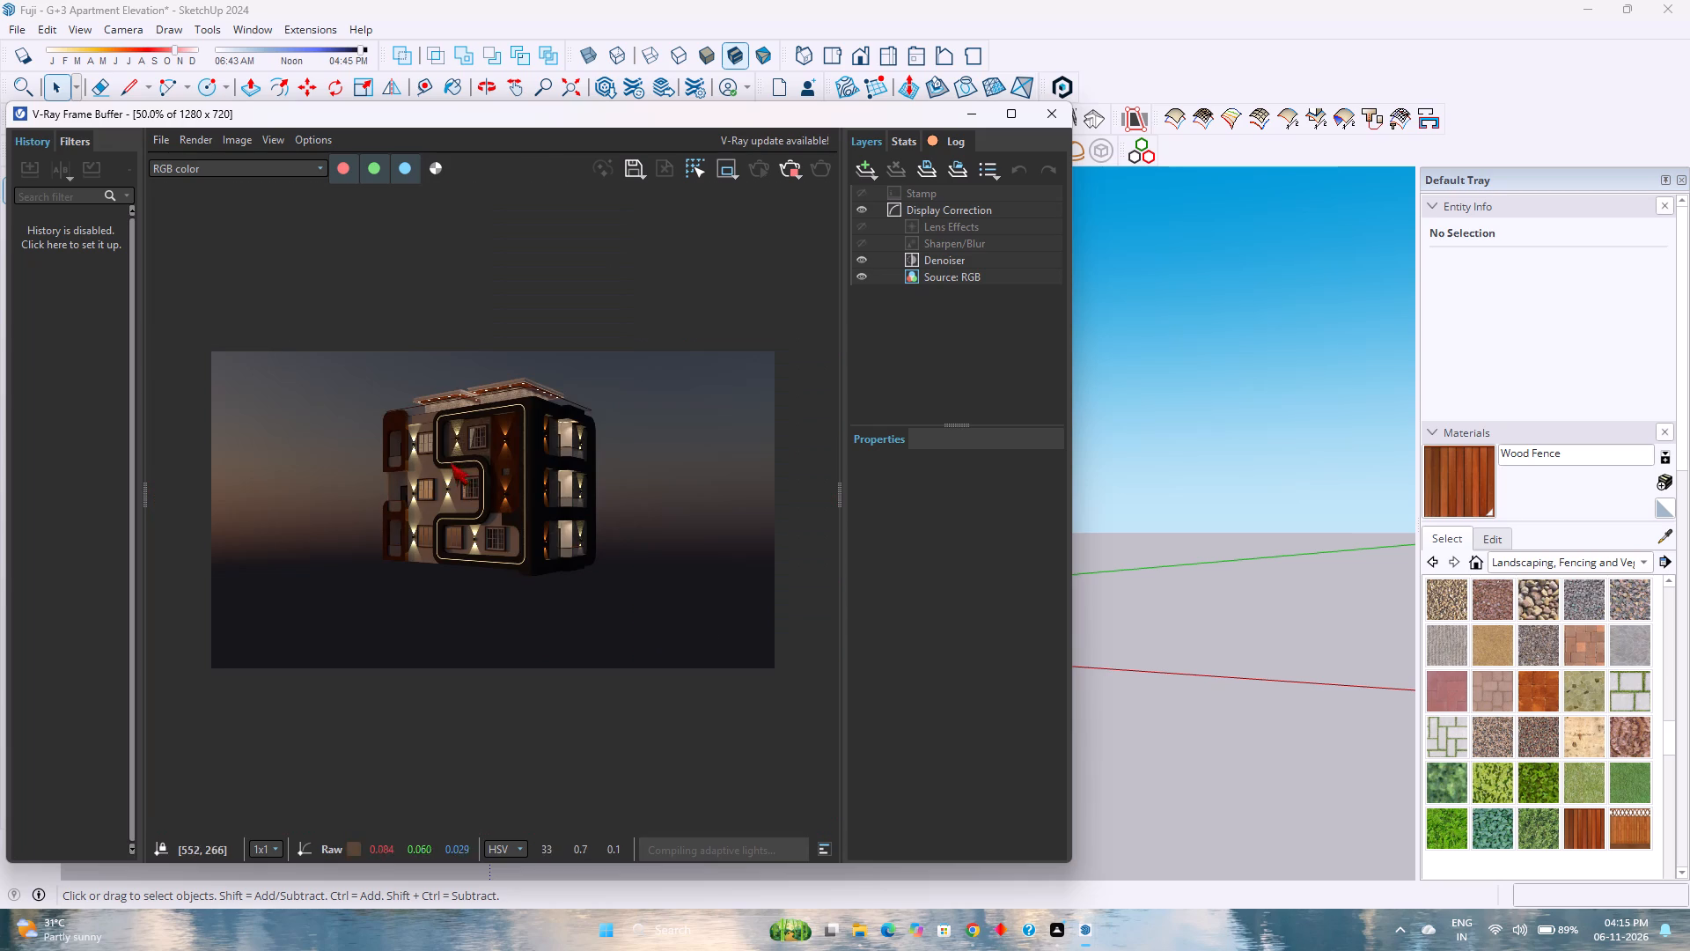
pyautogui.scroll(3, 417, 456)
pyautogui.scroll(-1, 416, 456)
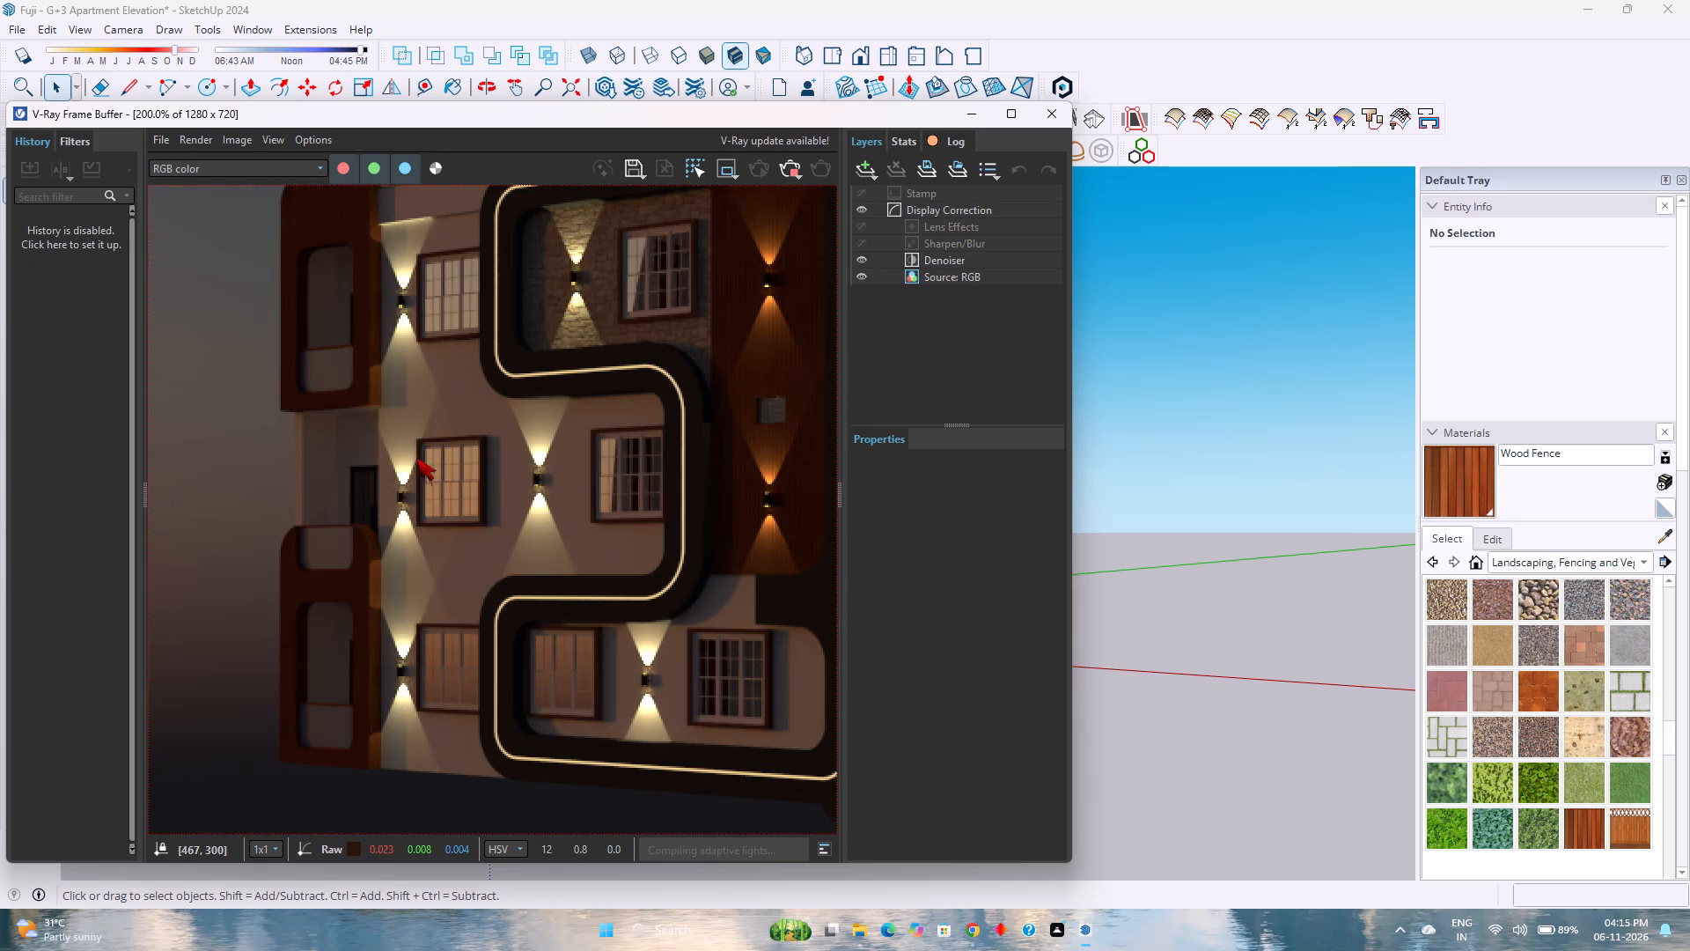
pyautogui.scroll(-1, 416, 458)
pyautogui.scroll(1, 415, 460)
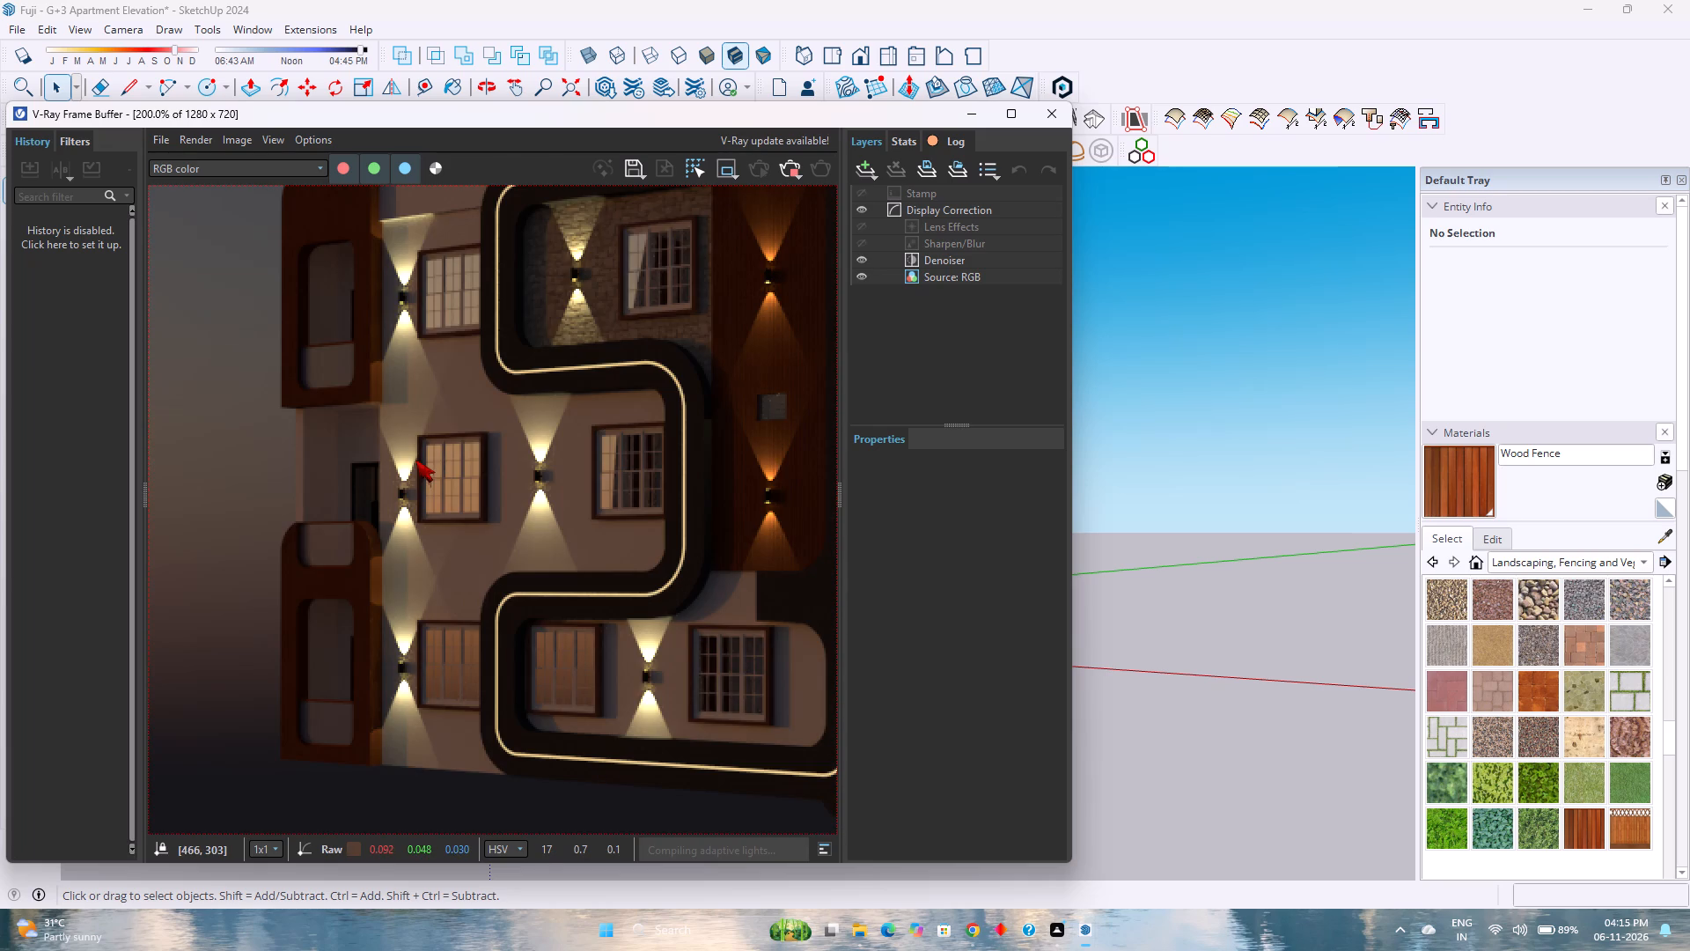
pyautogui.scroll(-1, 415, 461)
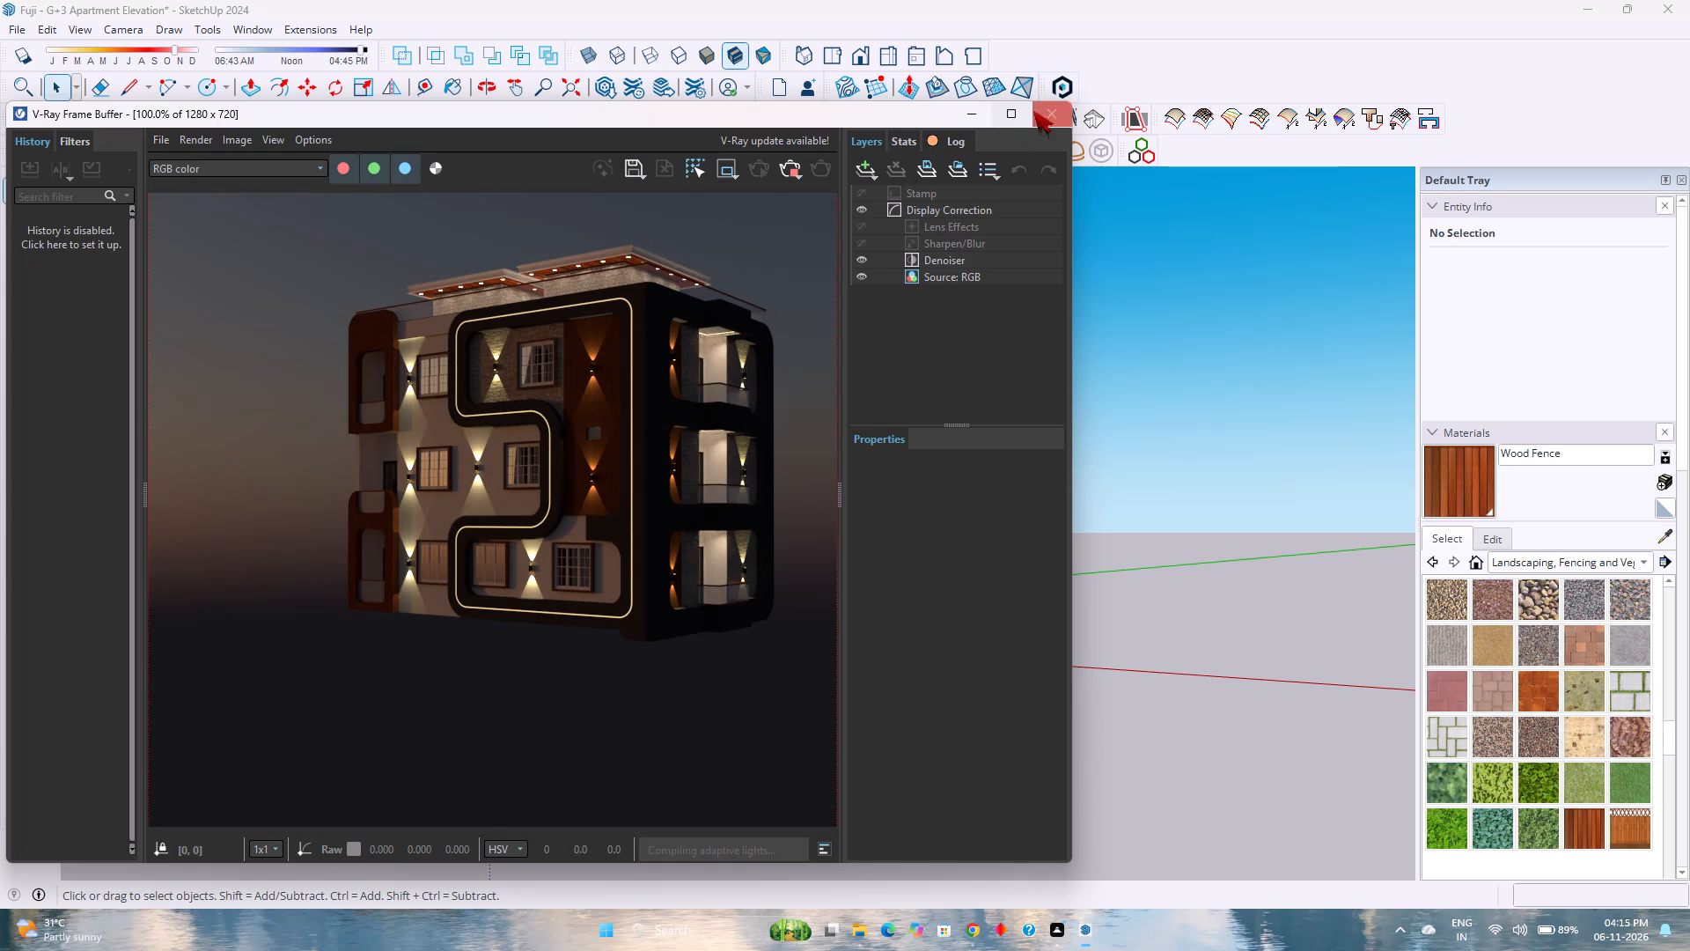
pyautogui.click(1041, 110)
# Open the nested building group for editing at the top-floor wood-clad side balcony and select the balcony's ceiling face.
pyautogui.scroll(2, 496, 350)
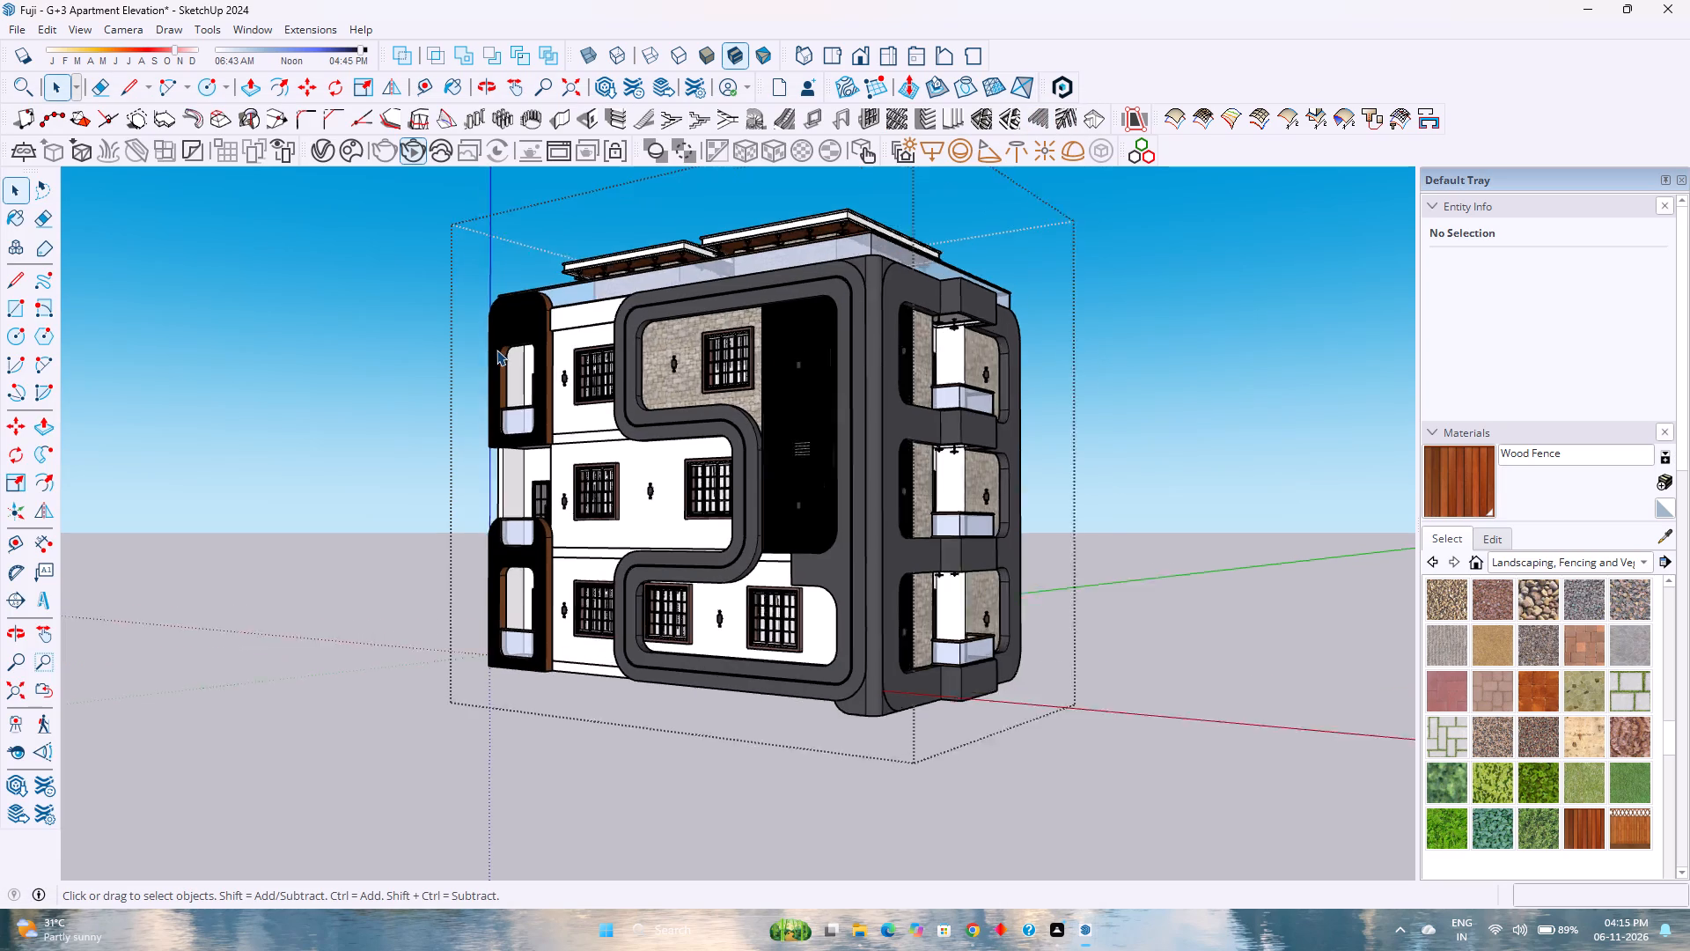
pyautogui.scroll(9, 496, 350)
pyautogui.moveTo(518, 387); pyautogui.dragTo(718, 240, button='middle')
pyautogui.middleClick(718, 240)
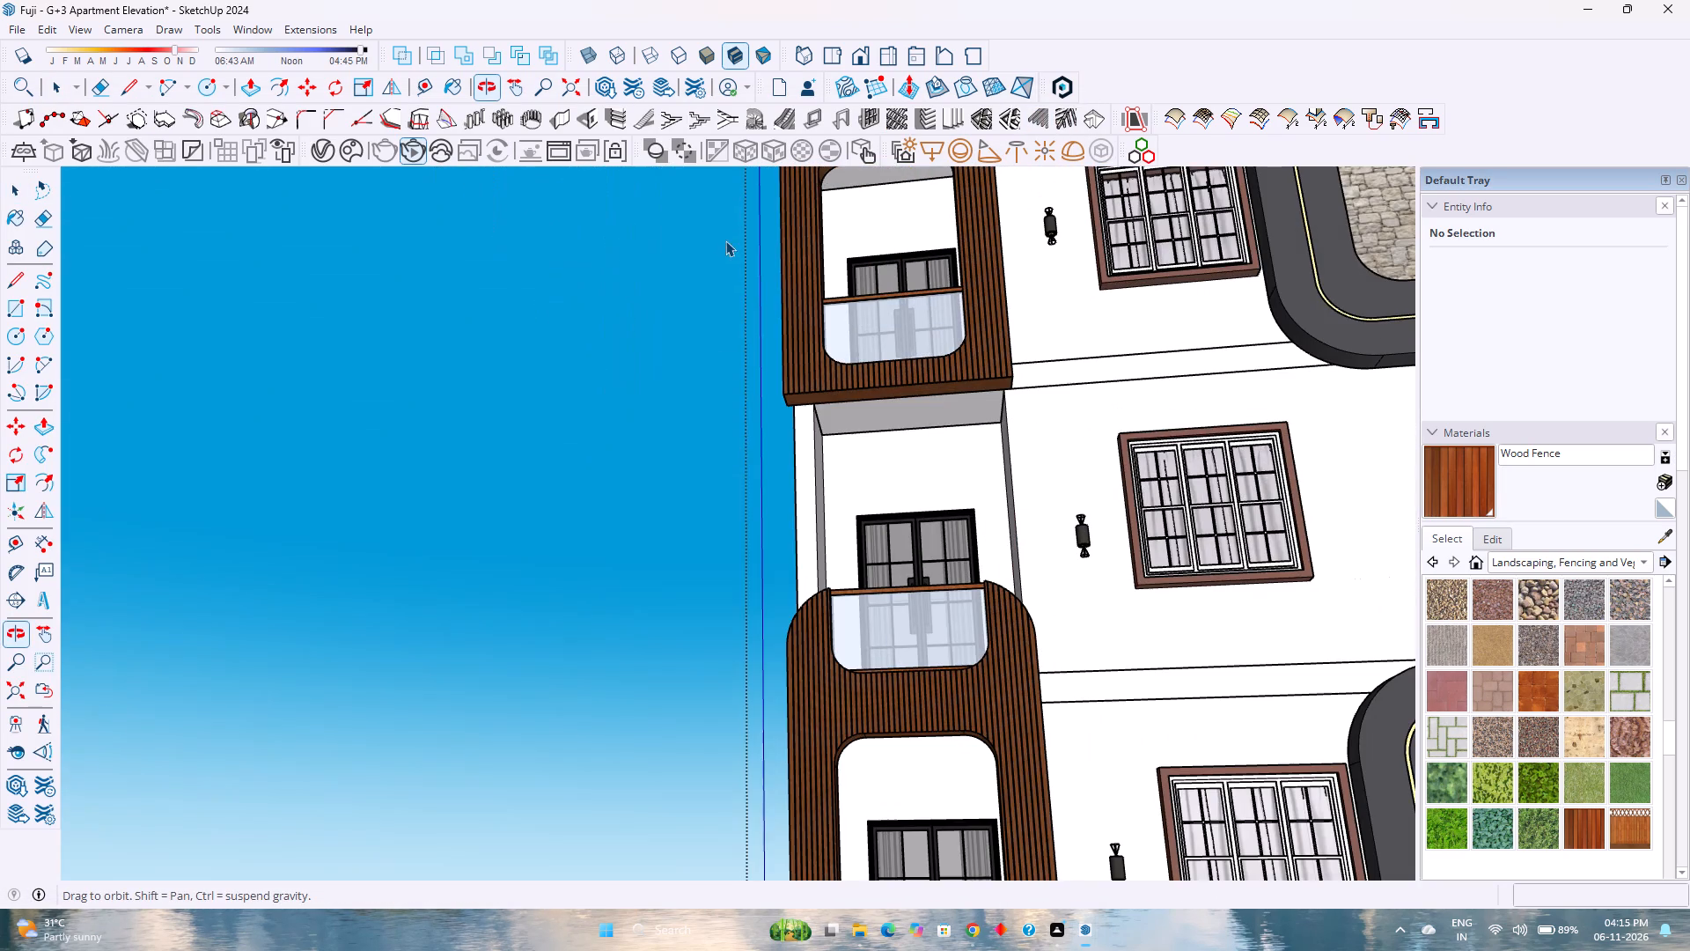
pyautogui.keyDown('shift'); pyautogui.moveTo(780, 316); pyautogui.dragTo(560, 541, button='middle'); pyautogui.keyUp('shift')
pyautogui.moveTo(609, 401); pyautogui.dragTo(660, 325, button='middle')
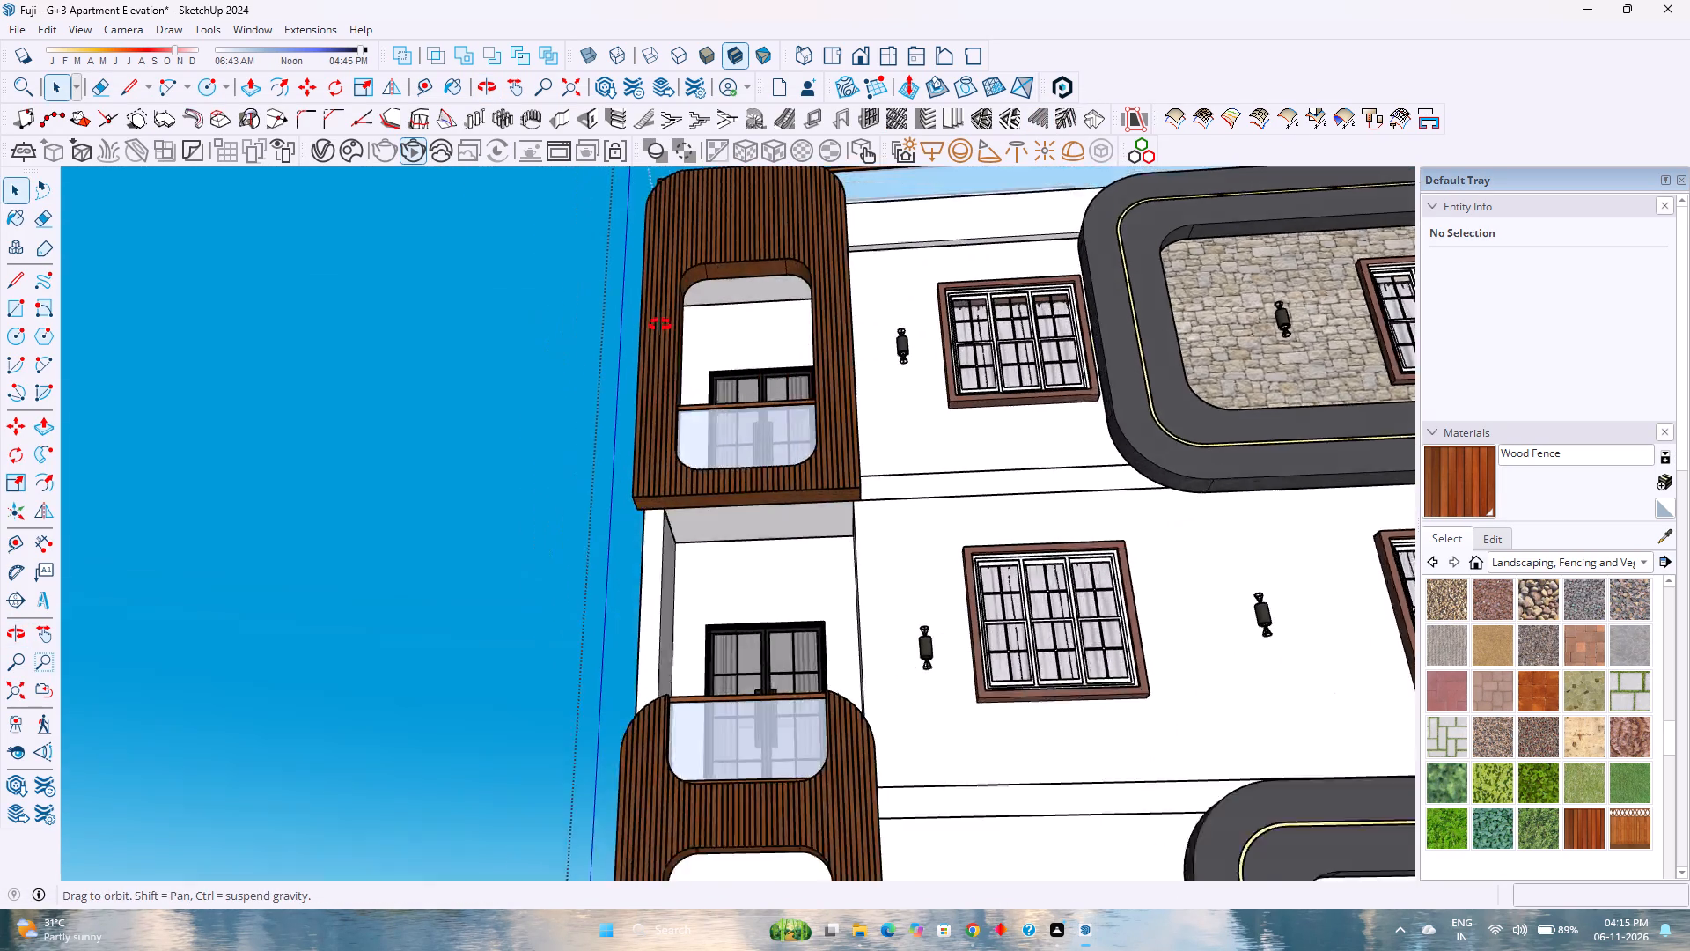
pyautogui.moveTo(660, 325); pyautogui.dragTo(678, 306, button='middle')
pyautogui.middleClick(678, 306)
pyautogui.scroll(1, 678, 306)
pyautogui.scroll(-1, 710, 289)
pyautogui.keyDown('shift'); pyautogui.moveTo(777, 313); pyautogui.dragTo(617, 475, button='middle'); pyautogui.keyUp('shift')
pyautogui.keyDown('shift'); pyautogui.middleClick(617, 475); pyautogui.keyUp('shift')
pyautogui.keyDown('shift'); pyautogui.middleClick(617, 475); pyautogui.keyUp('shift')
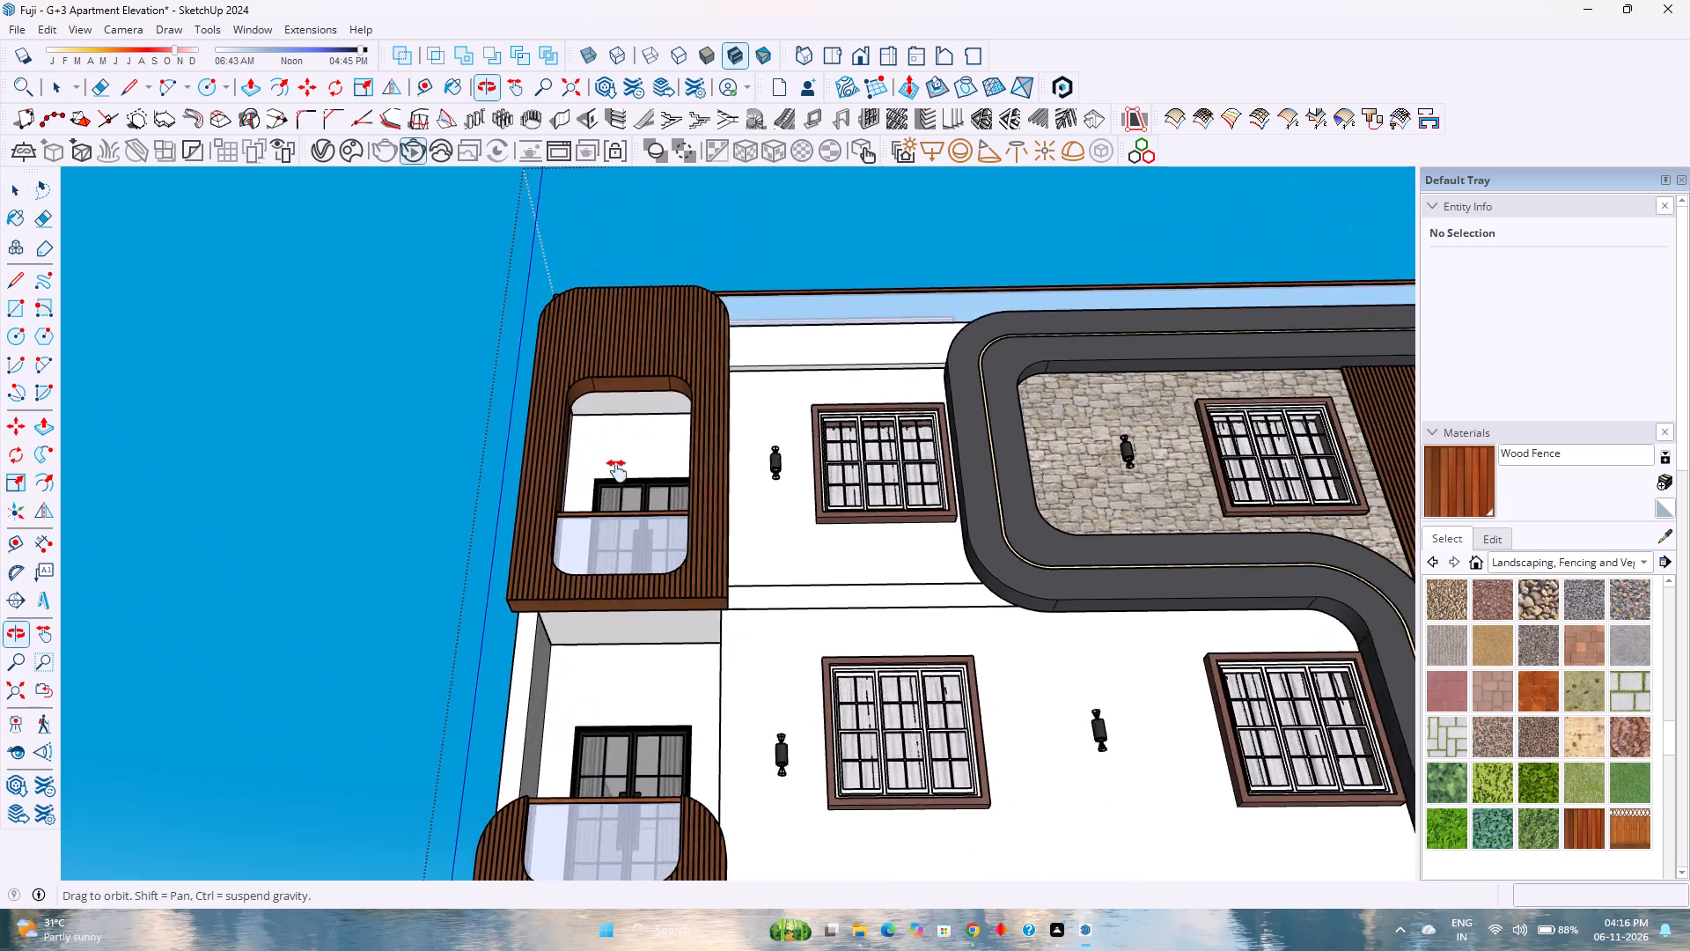
pyautogui.moveTo(660, 375); pyautogui.dragTo(687, 321, button='middle')
pyautogui.middleClick(687, 321)
pyautogui.scroll(6, 775, 423)
pyautogui.moveTo(804, 397); pyautogui.dragTo(839, 387, button='middle')
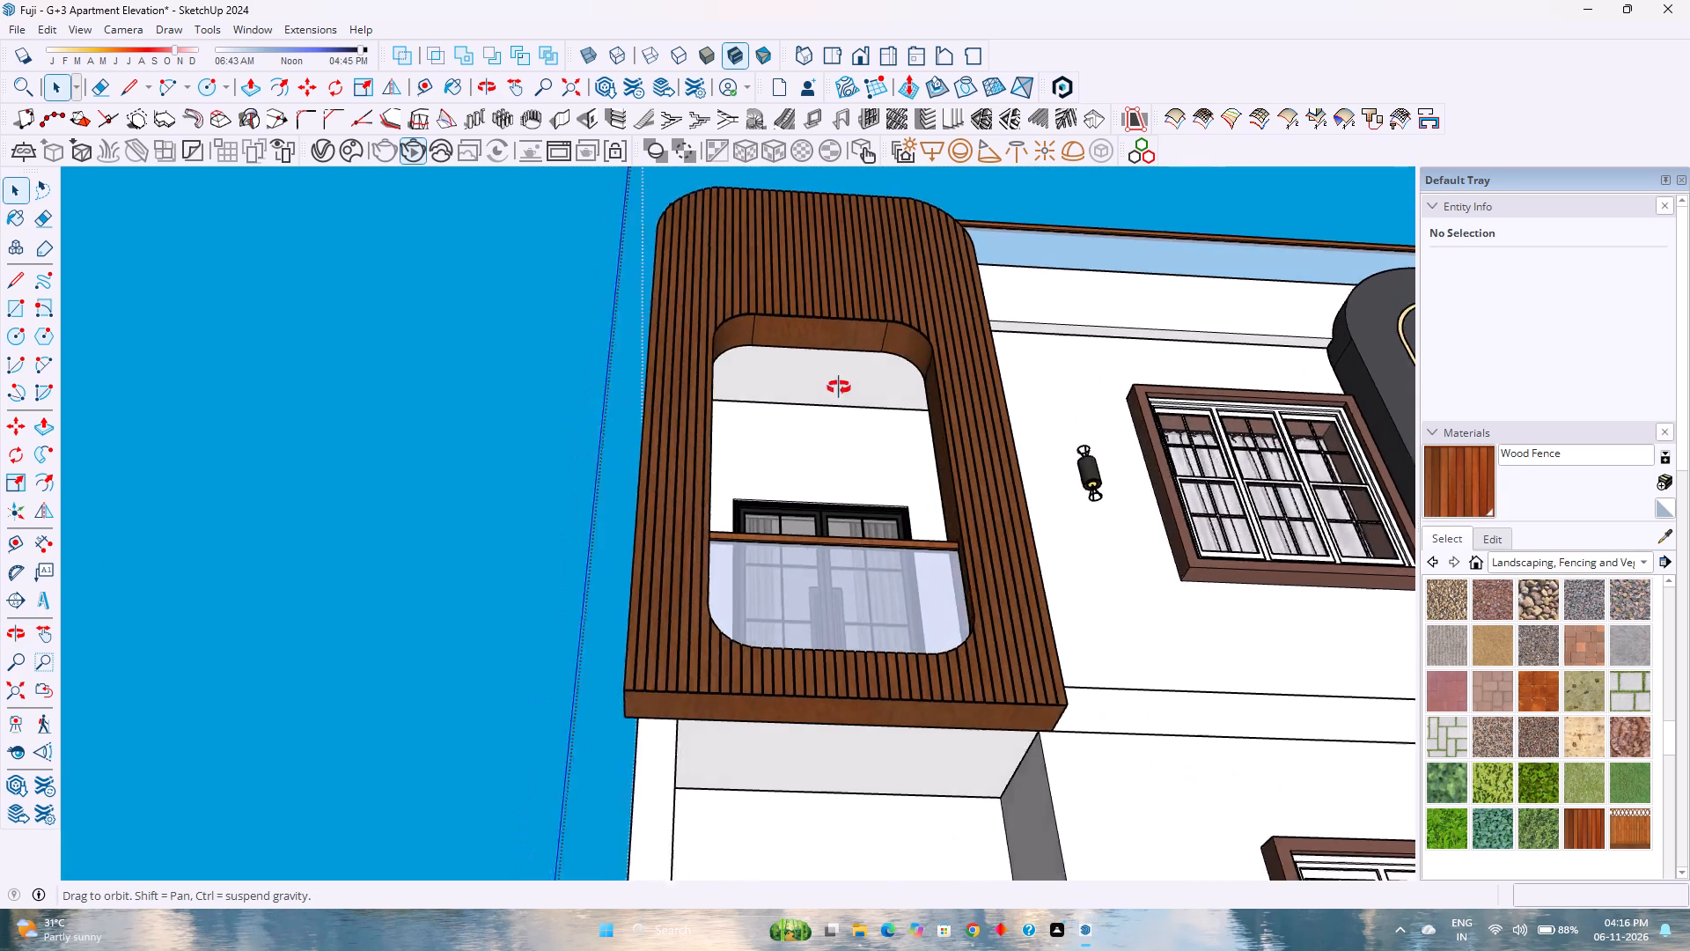
pyautogui.moveTo(839, 387); pyautogui.dragTo(988, 388, button='middle')
pyautogui.moveTo(884, 378); pyautogui.dragTo(658, 387, button='middle')
pyautogui.middleClick(658, 387)
pyautogui.doubleClick(600, 436)
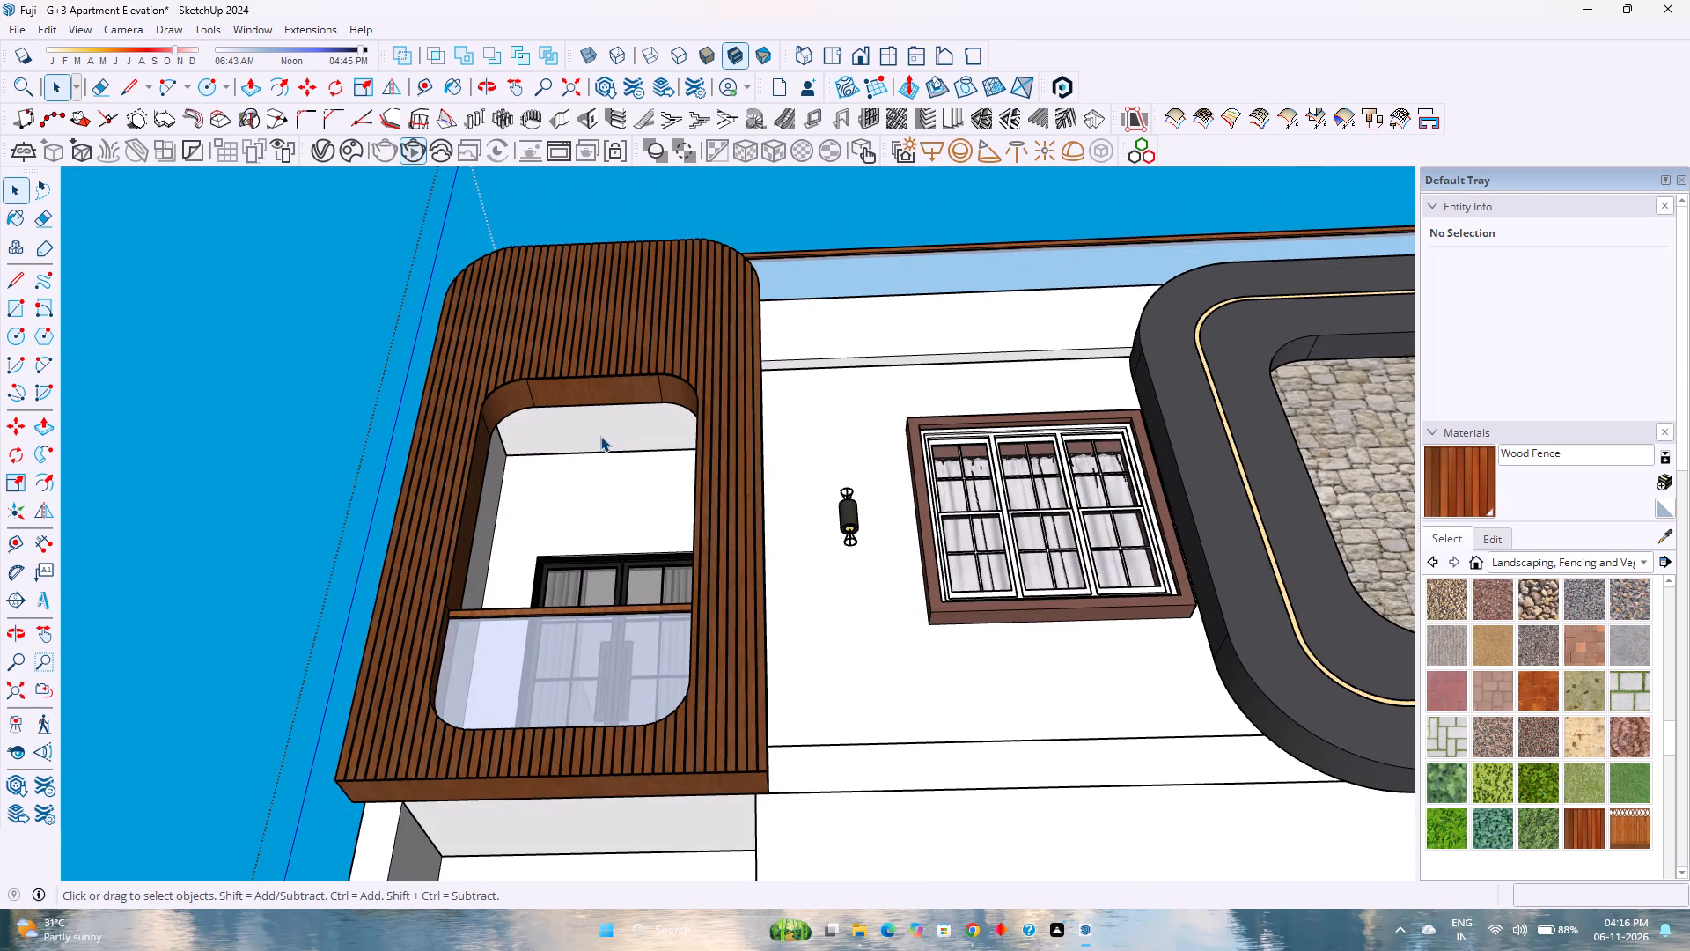
pyautogui.scroll(3, 600, 436)
pyautogui.doubleClick(600, 436)
pyautogui.scroll(2, 600, 436)
pyautogui.click(600, 436)
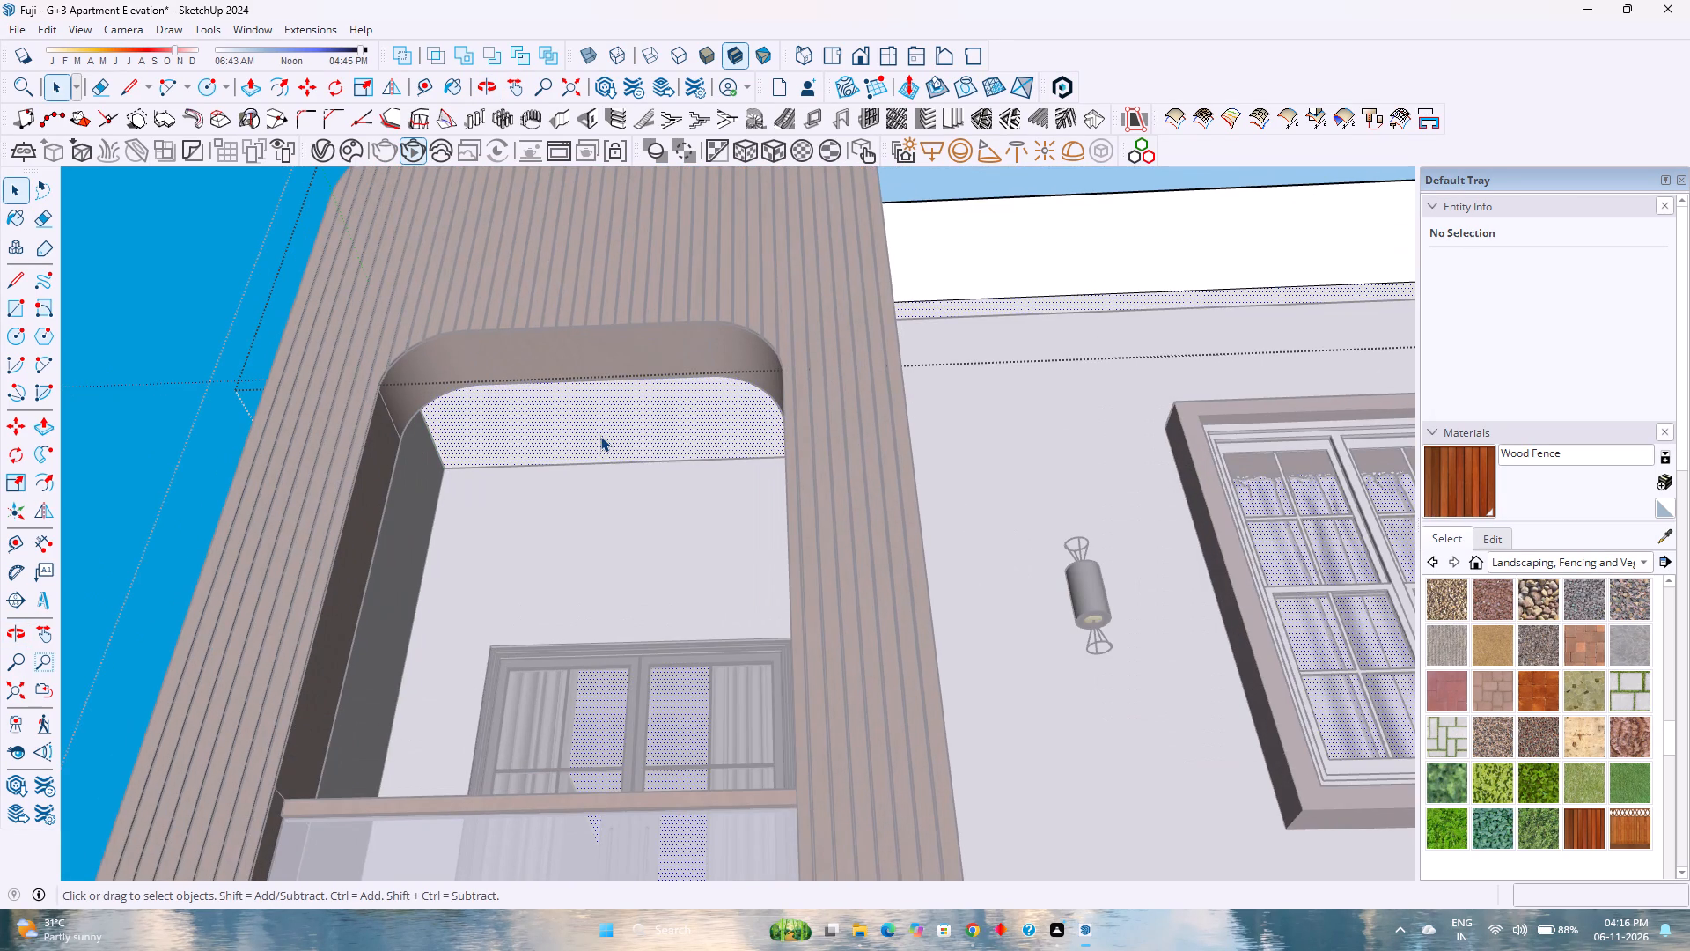
# Draw a line about 3' 4" long from the balcony ceiling's outer rear corner towards the front, locked to the green axis.
pyautogui.middleClick(591, 447)
pyautogui.moveTo(591, 449); pyautogui.dragTo(796, 384, button='middle')
pyautogui.middleClick(838, 382)
pyautogui.middleClick(842, 382)
pyautogui.middleClick(848, 382)
pyautogui.middleClick(848, 382)
pyautogui.middleClick(924, 368)
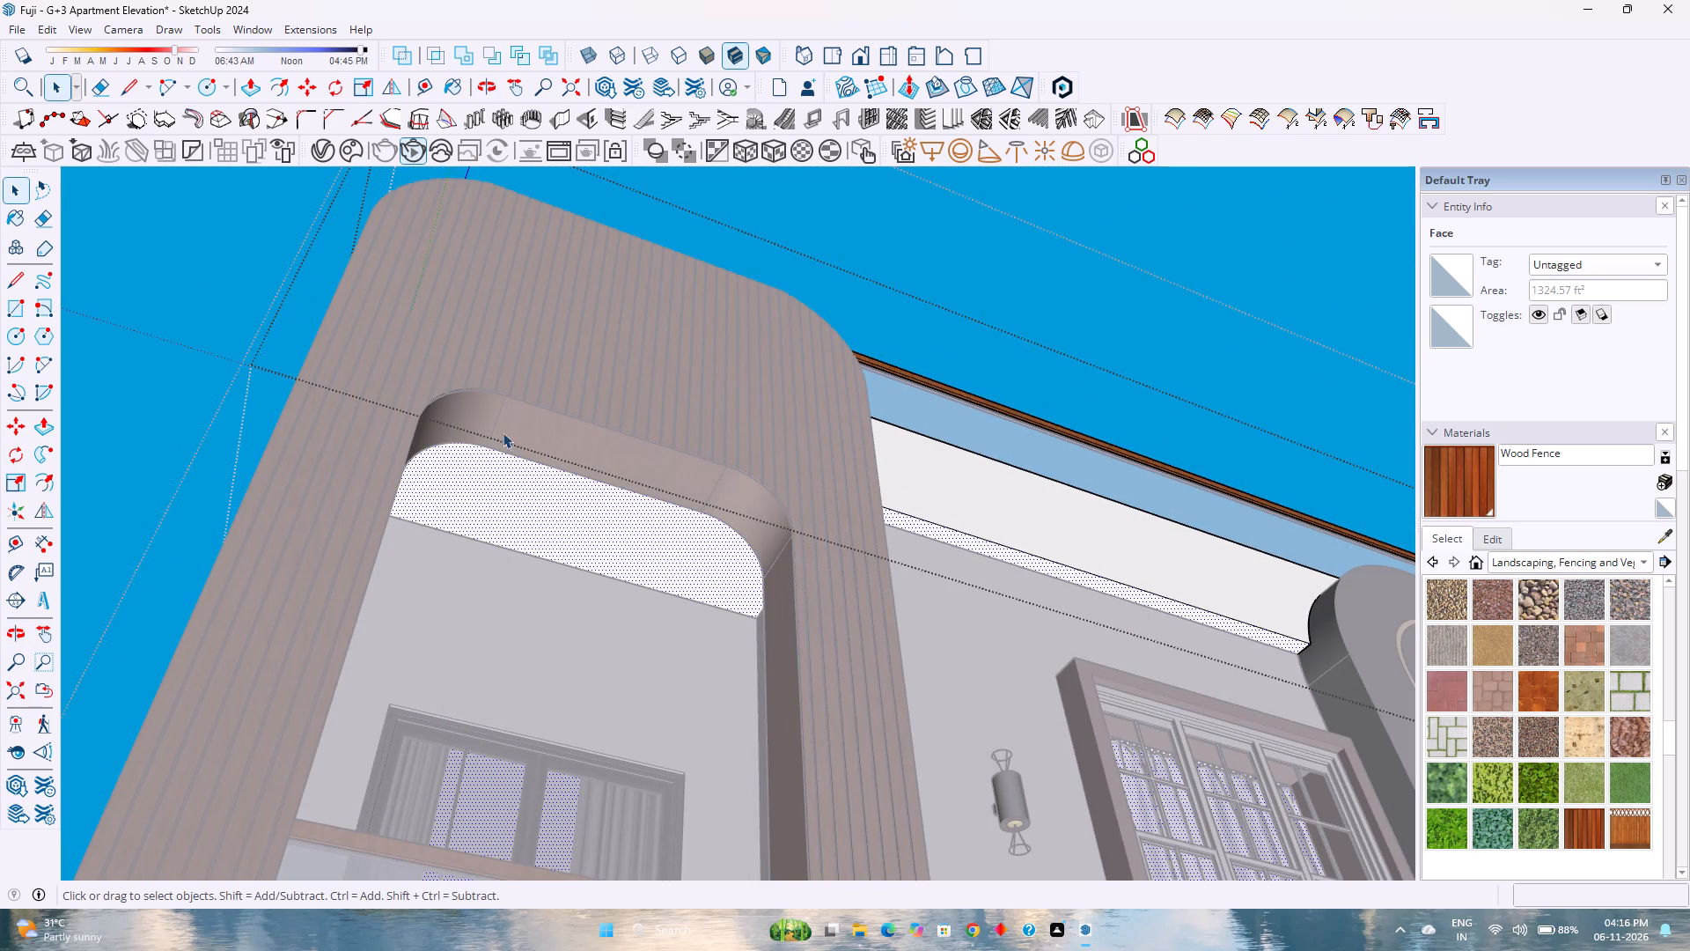
pyautogui.click(134, 88)
pyautogui.middleClick(466, 505)
pyautogui.moveTo(463, 503); pyautogui.dragTo(218, 468, button='middle')
pyautogui.middleClick(218, 468)
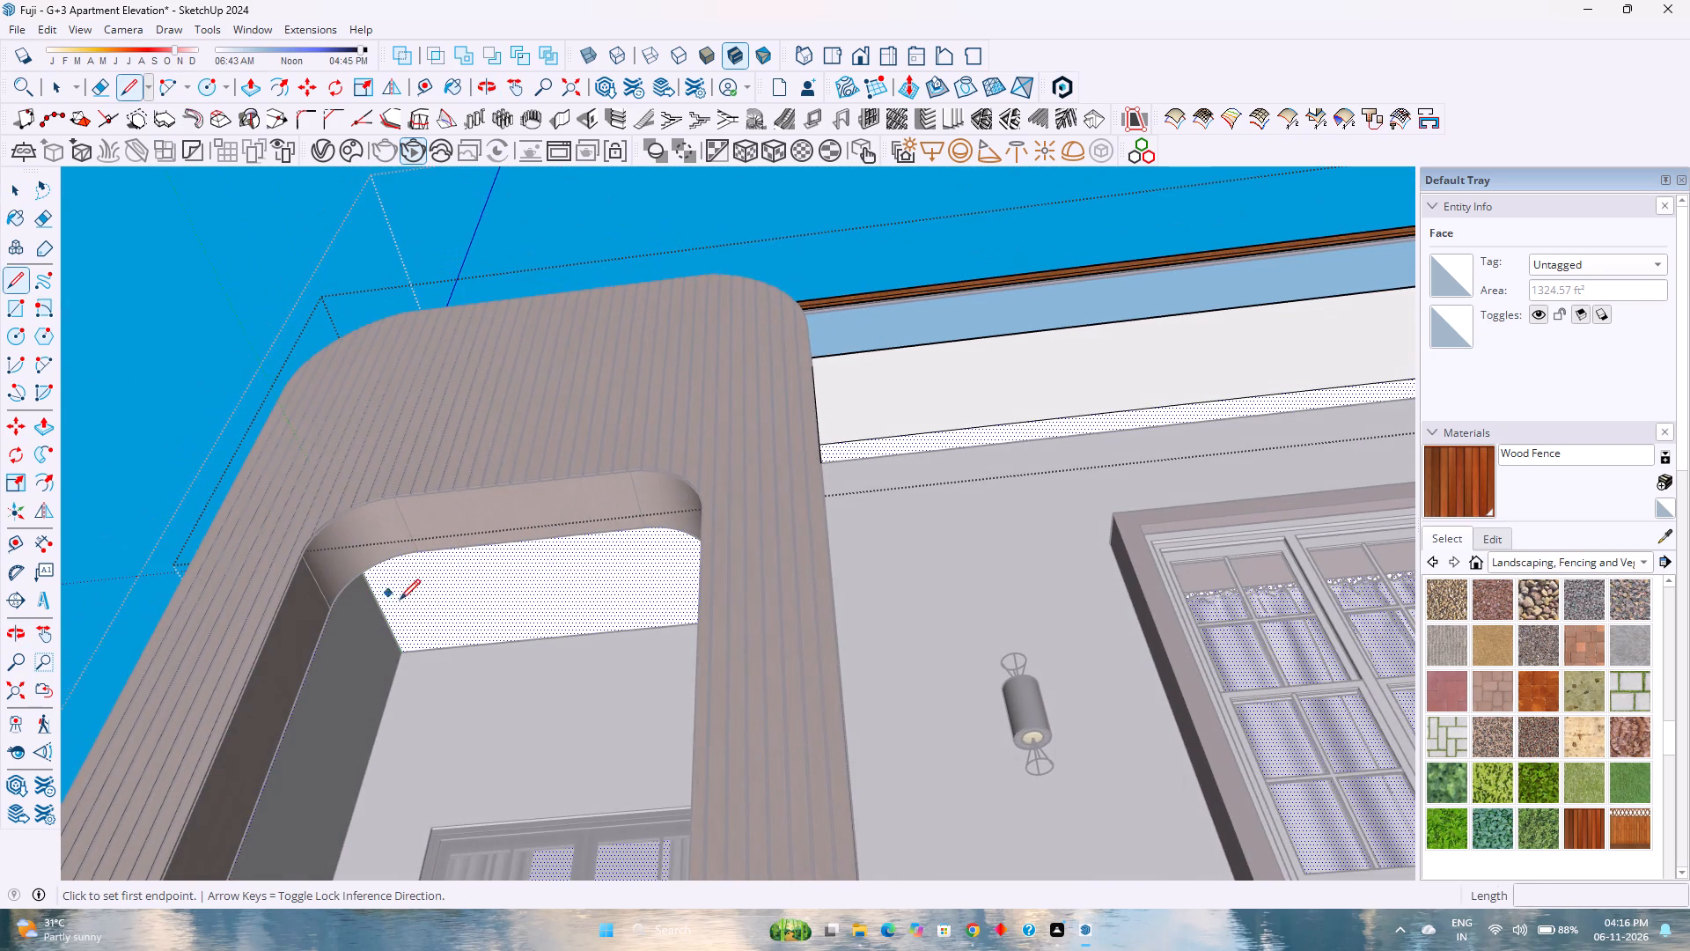
pyautogui.click(402, 656)
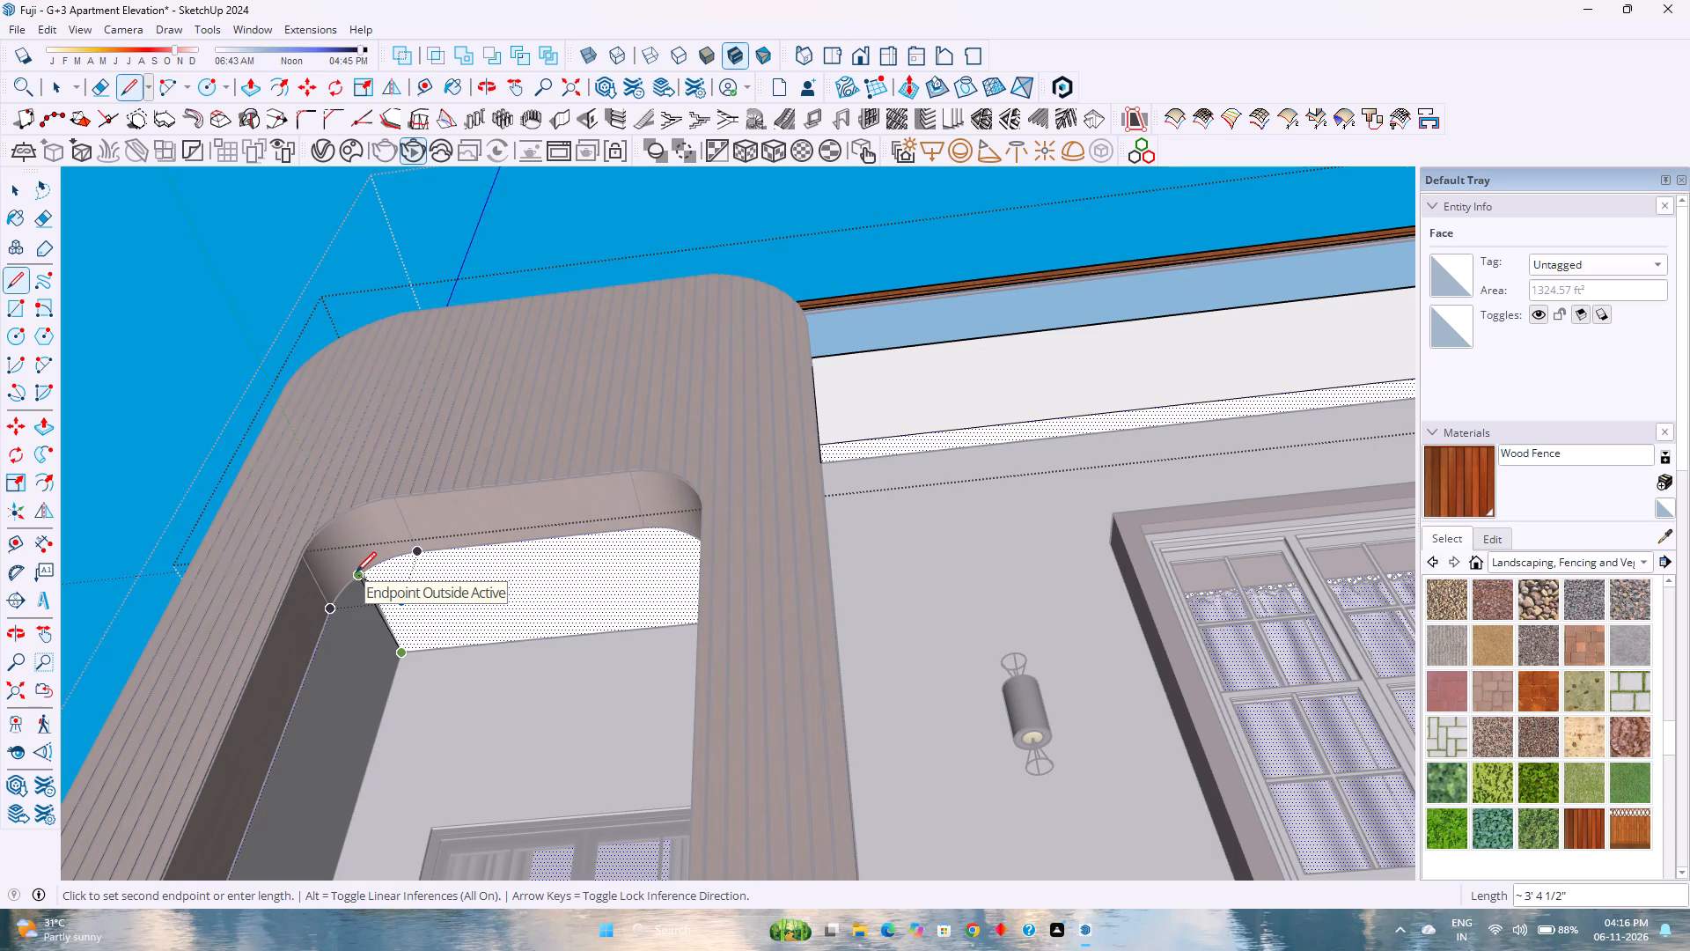
pyautogui.press('Left')
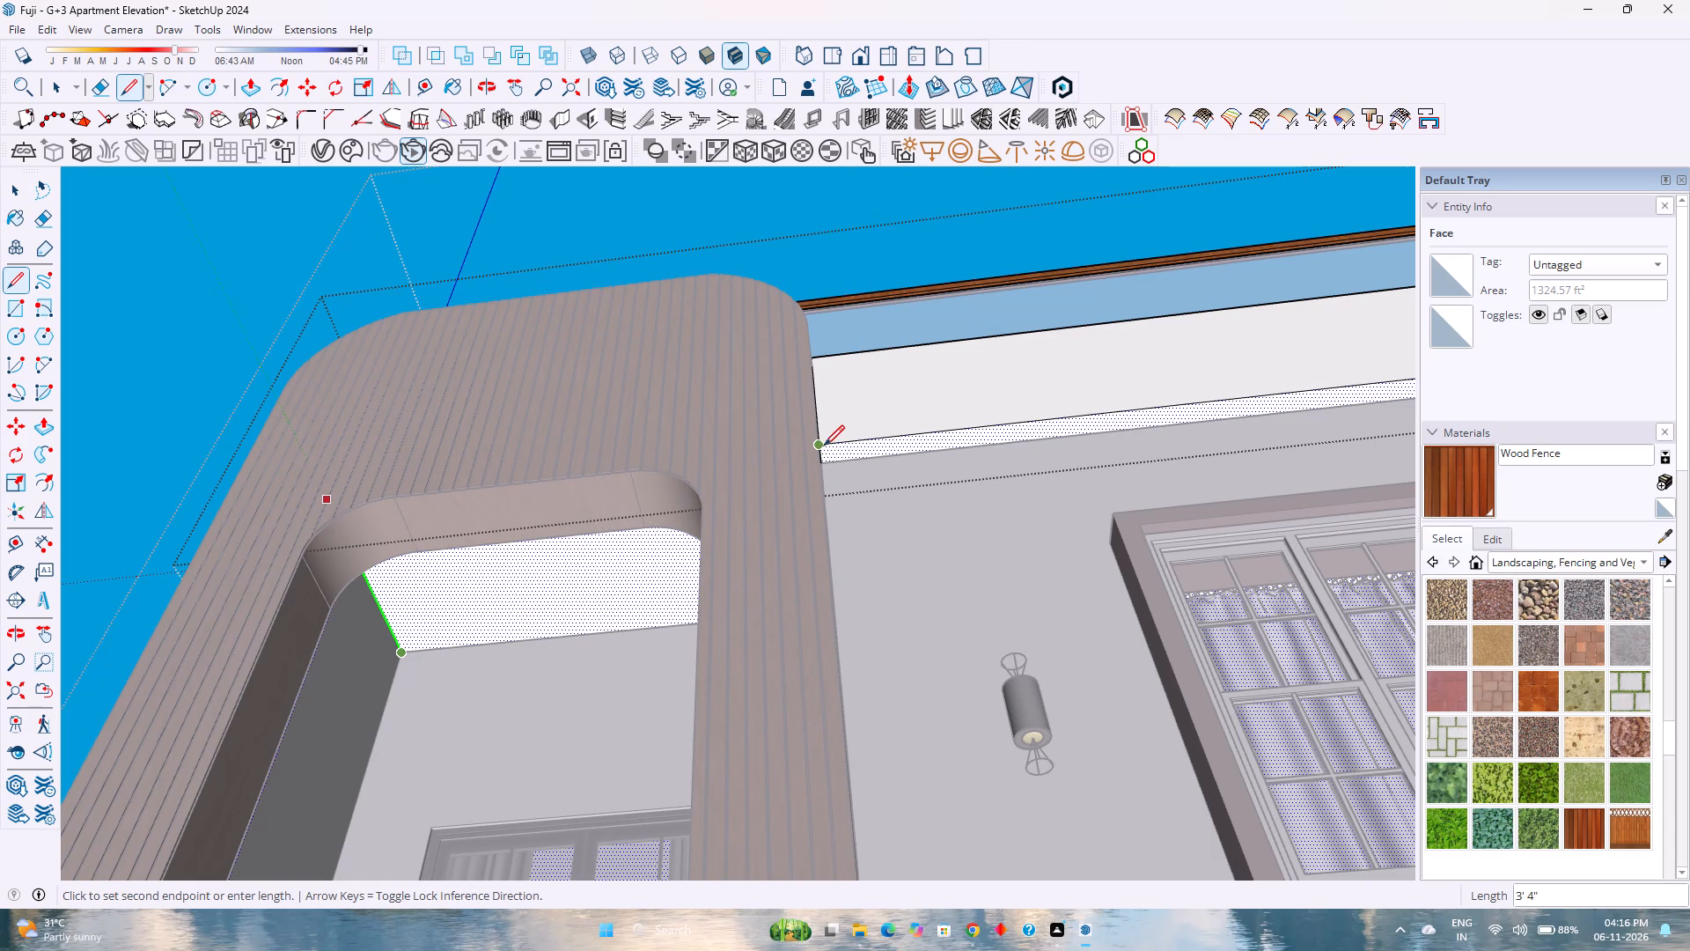
pyautogui.click(851, 439)
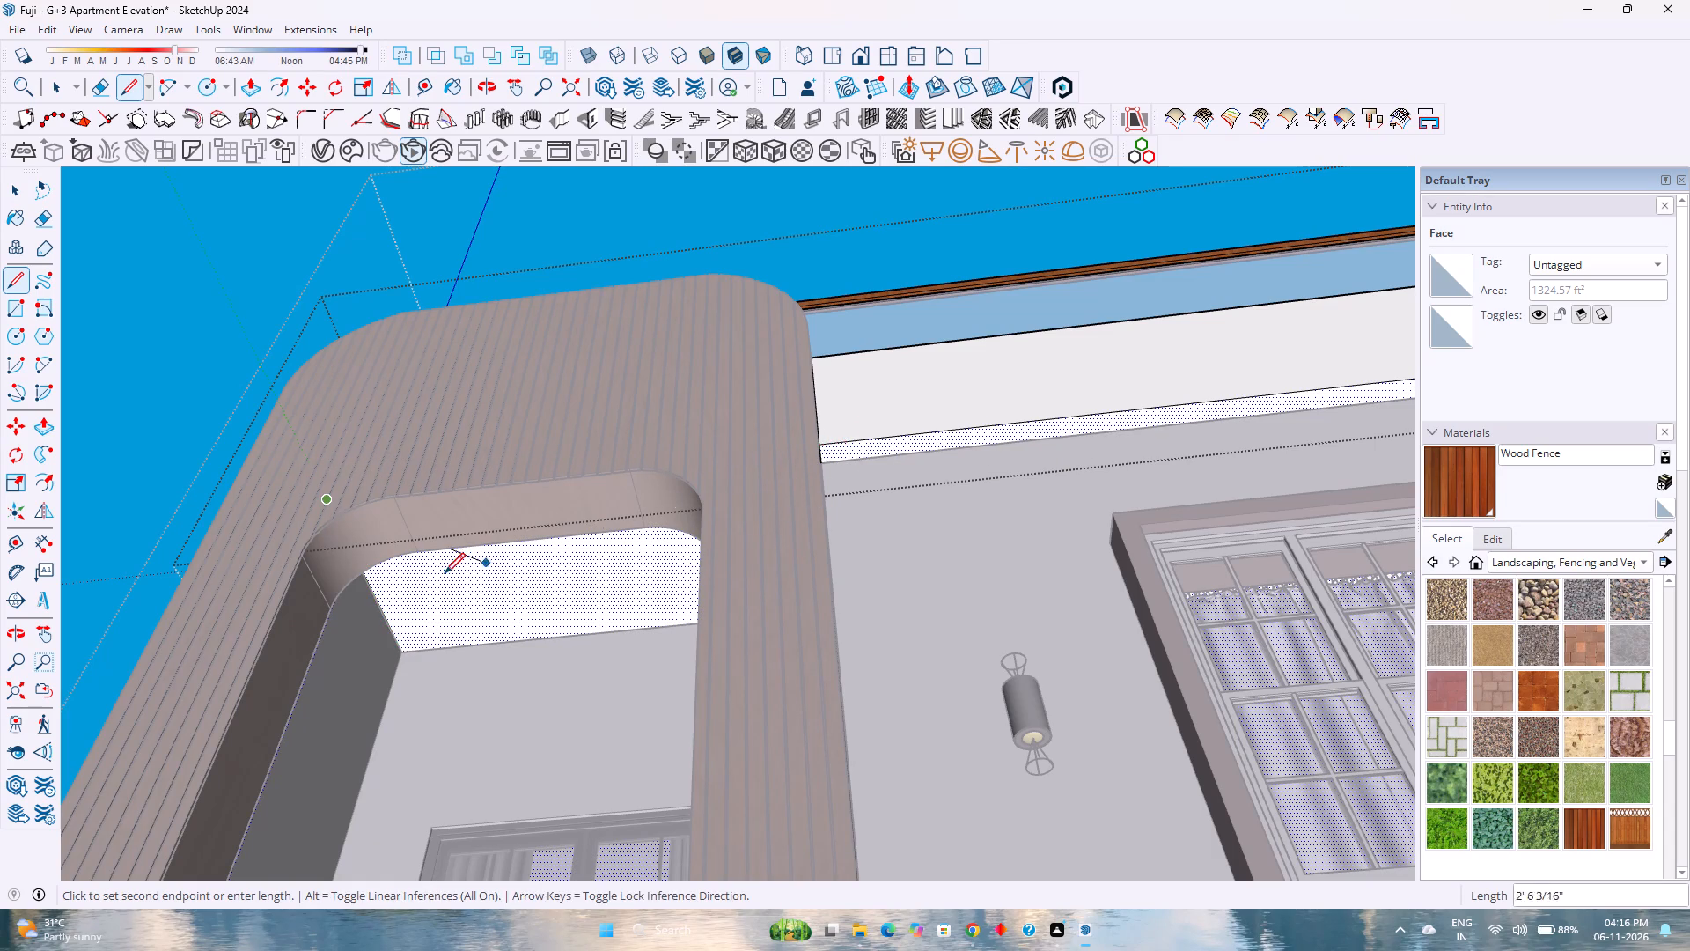
pyautogui.moveTo(445, 573); pyautogui.dragTo(716, 533, button='middle')
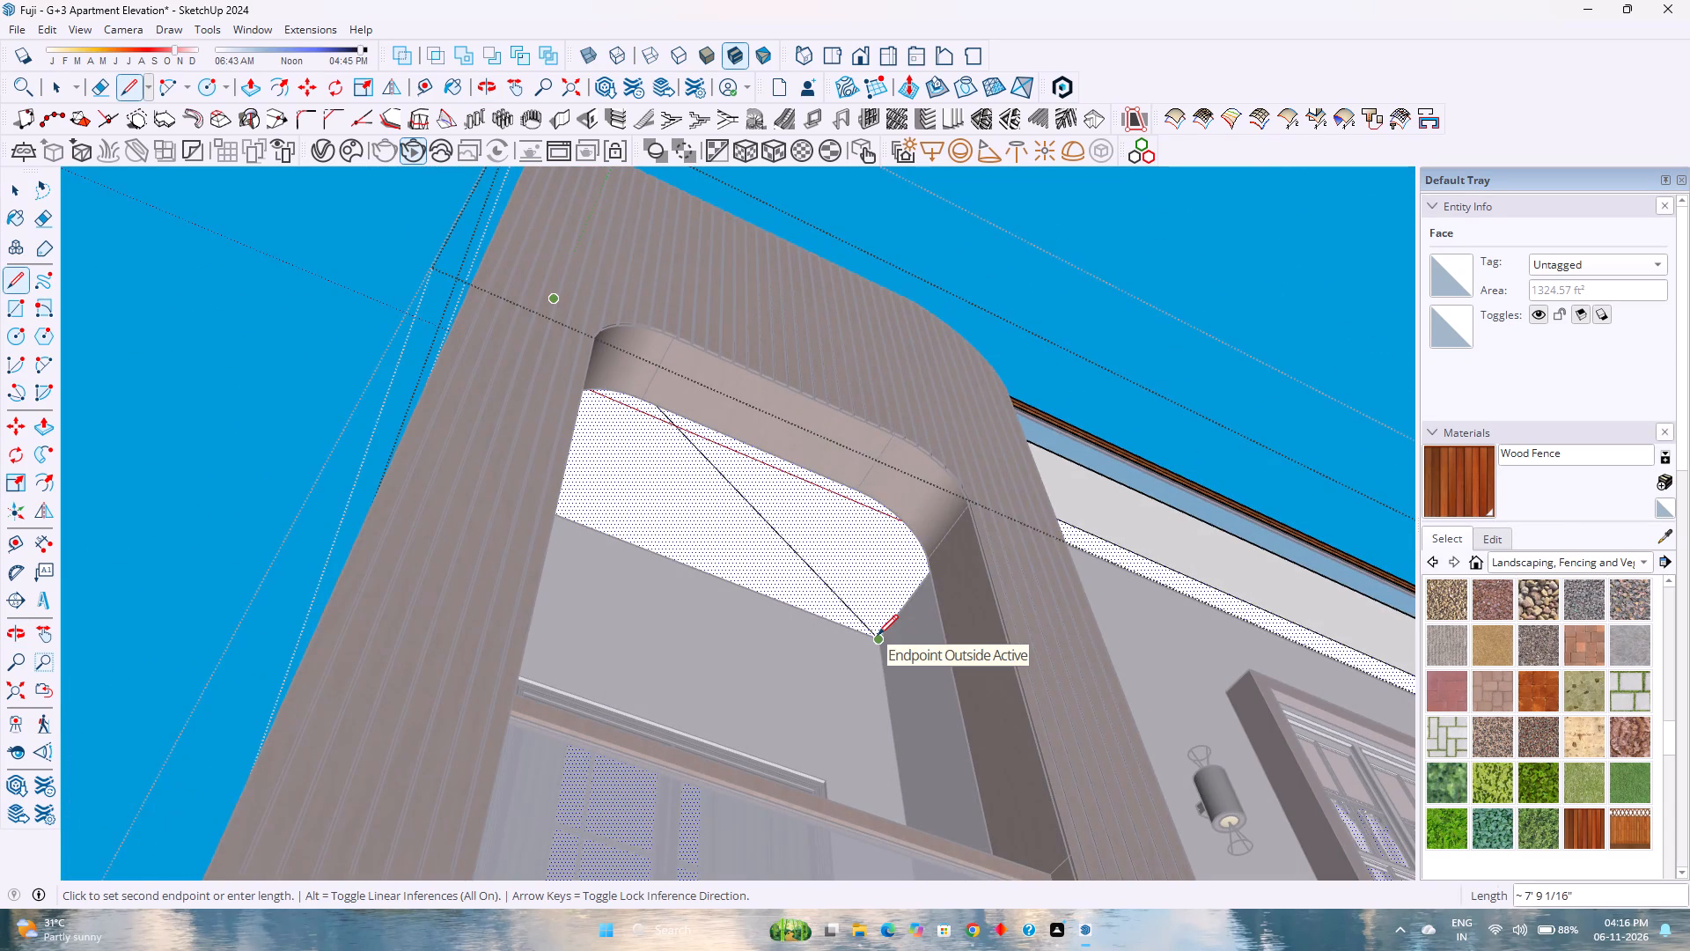
pyautogui.press('Escape')
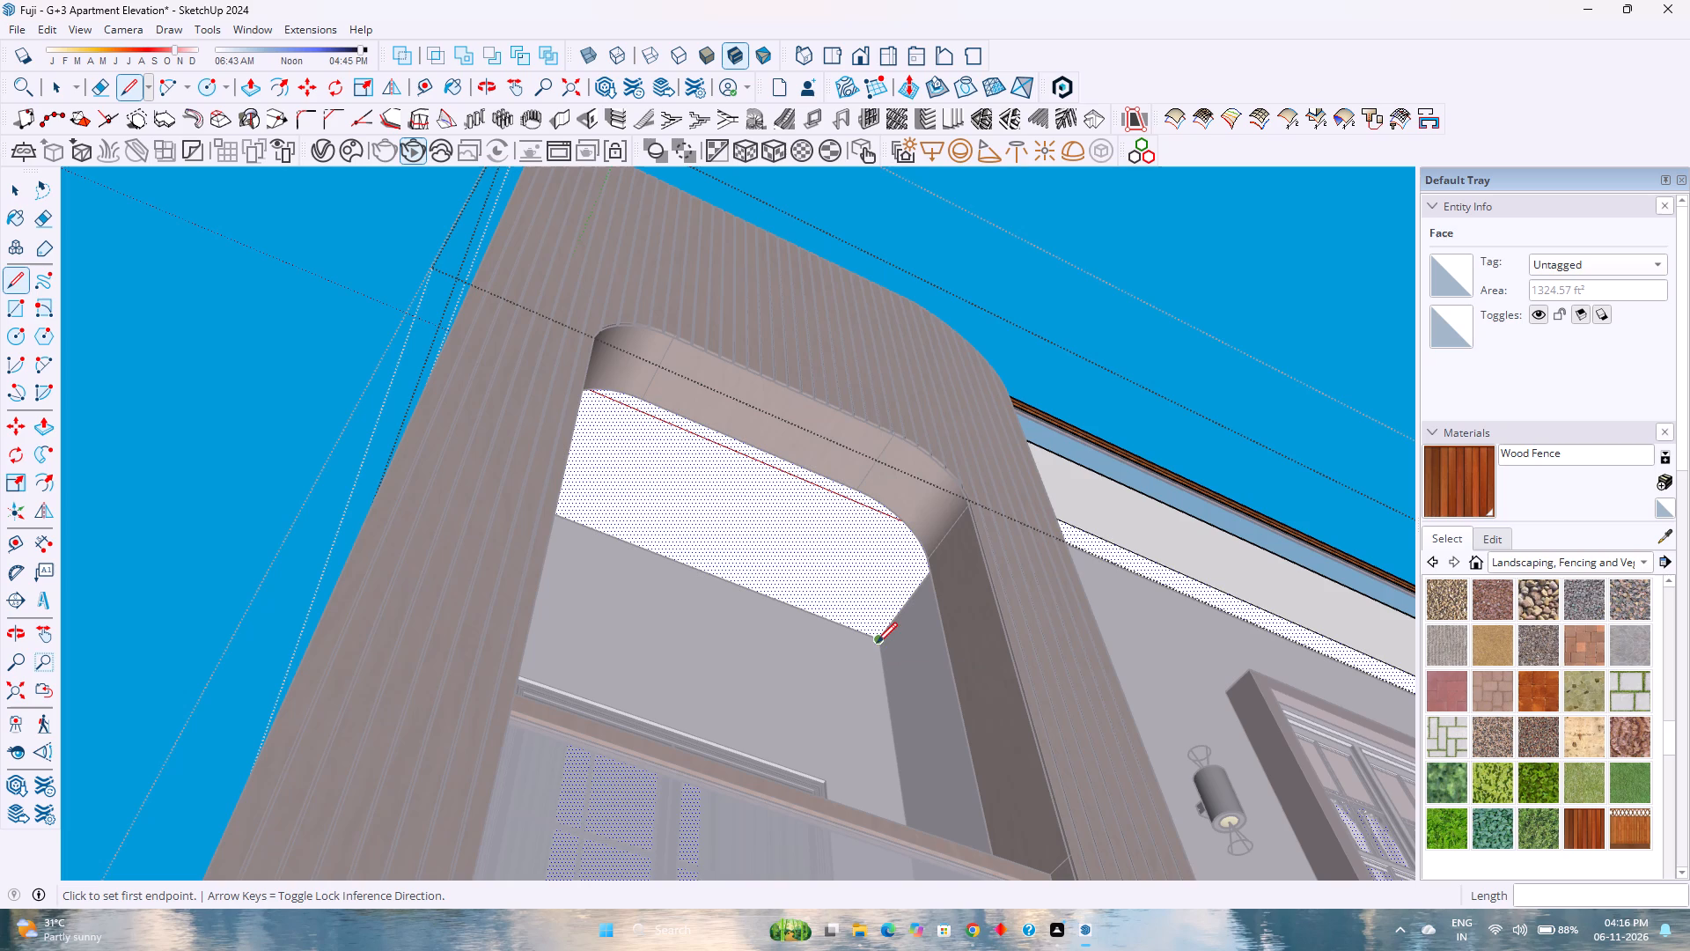
# Draw a second green-axis line across the balcony ceiling from its opposite rear corner towards the wood-clad front.
pyautogui.click(877, 641)
pyautogui.press('Left')
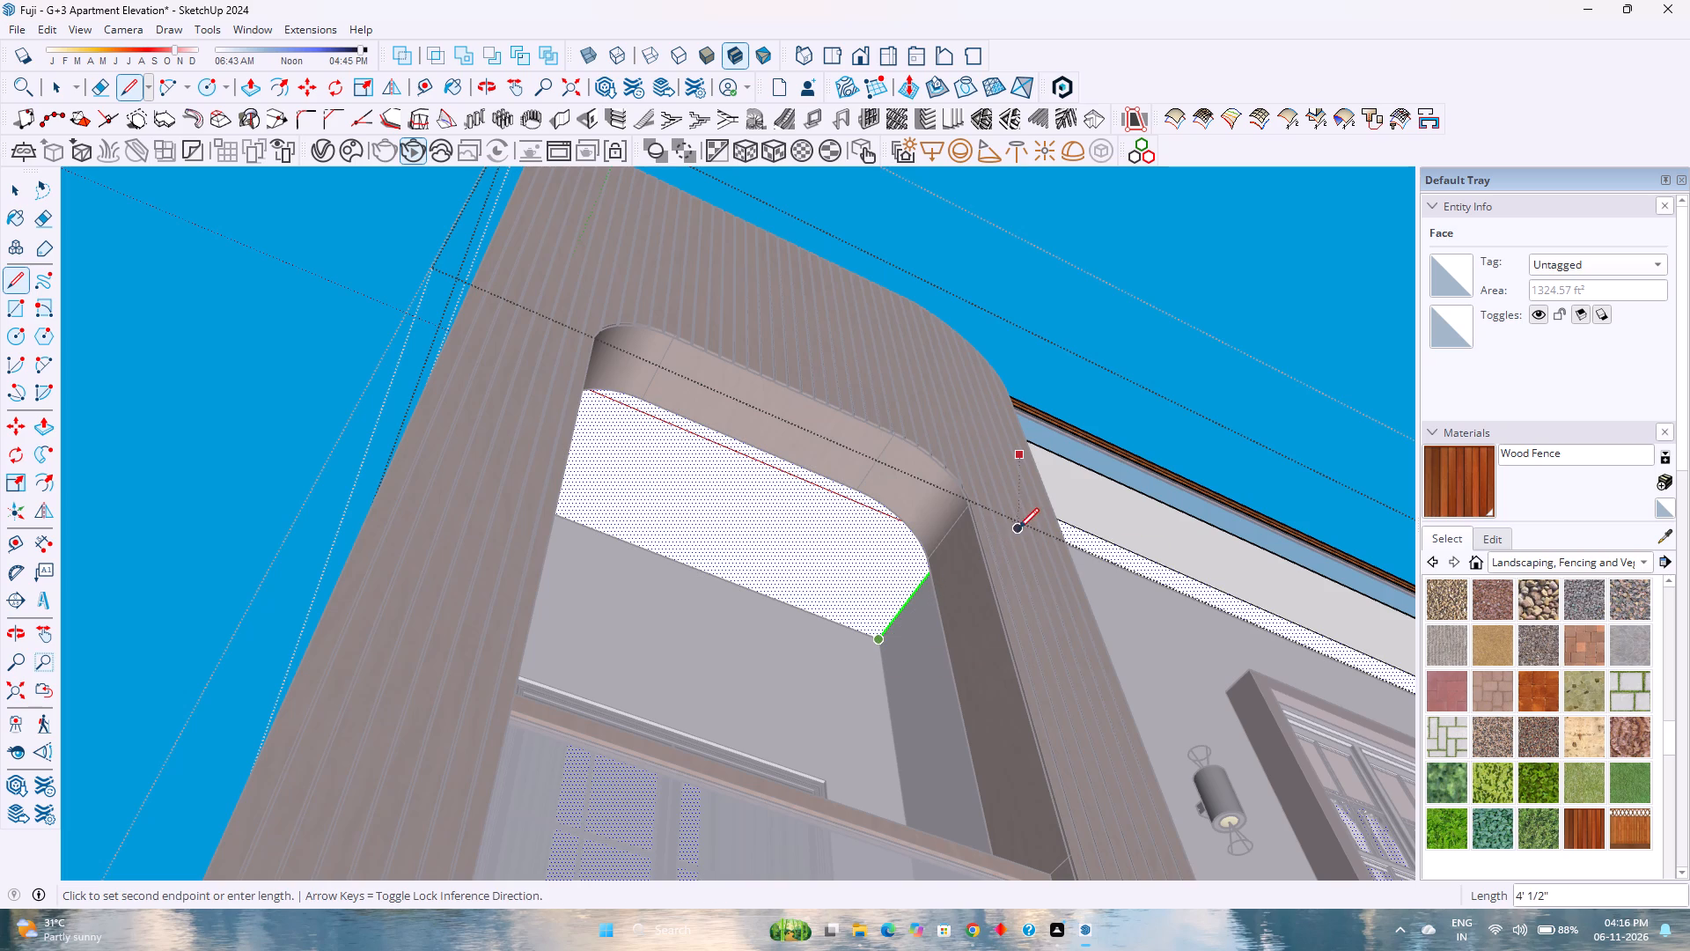
pyautogui.click(1101, 533)
pyautogui.middleClick(883, 516)
pyautogui.moveTo(883, 516); pyautogui.dragTo(890, 508, button='middle')
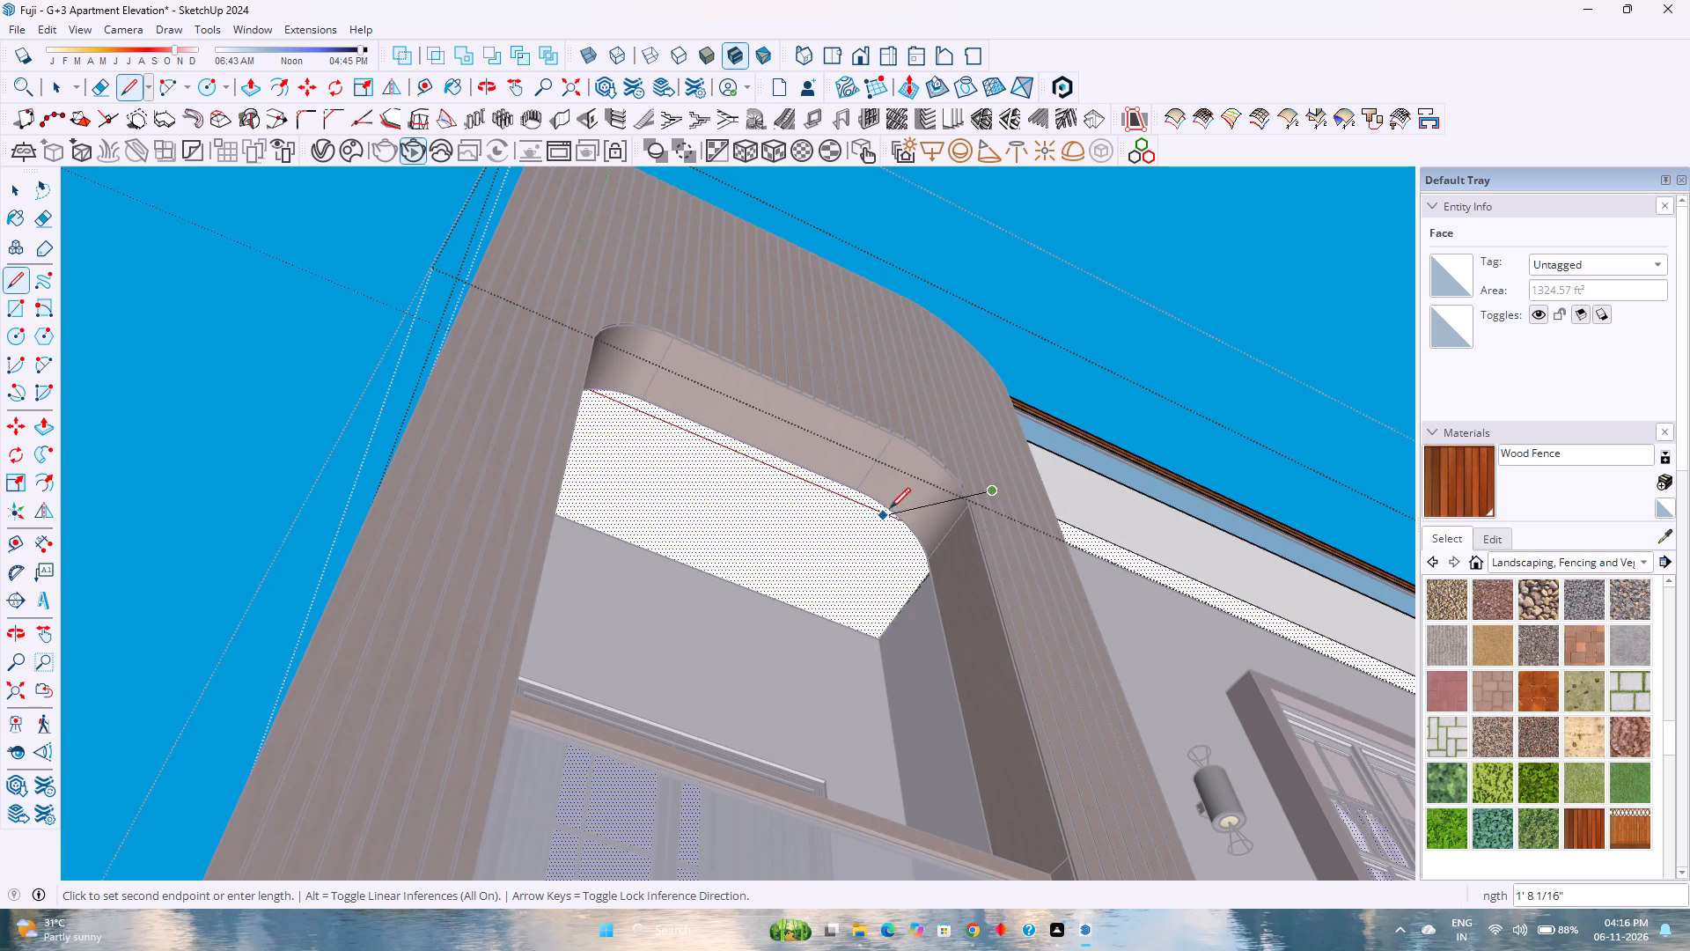
# Exit the building group and hide the wood-clad frame around the top-floor side balcony.
pyautogui.moveTo(890, 508); pyautogui.dragTo(1097, 491, button='middle')
pyautogui.middleClick(1097, 491)
pyautogui.press('space')
pyautogui.scroll(2, 807, 508)
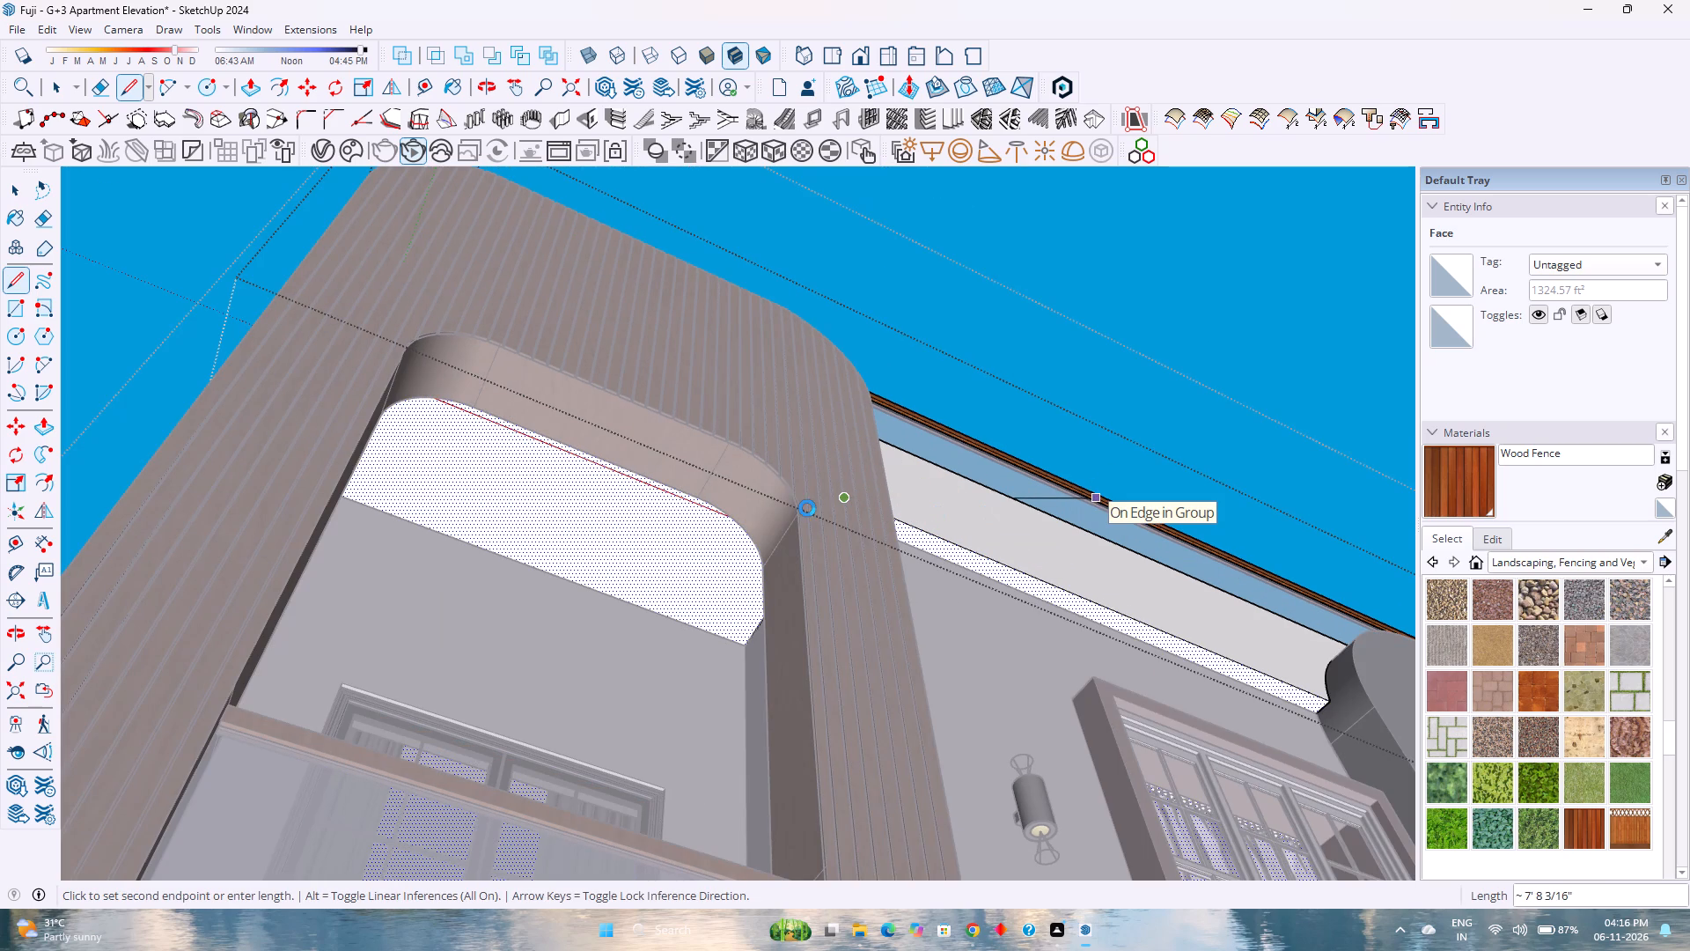
pyautogui.scroll(6, 807, 508)
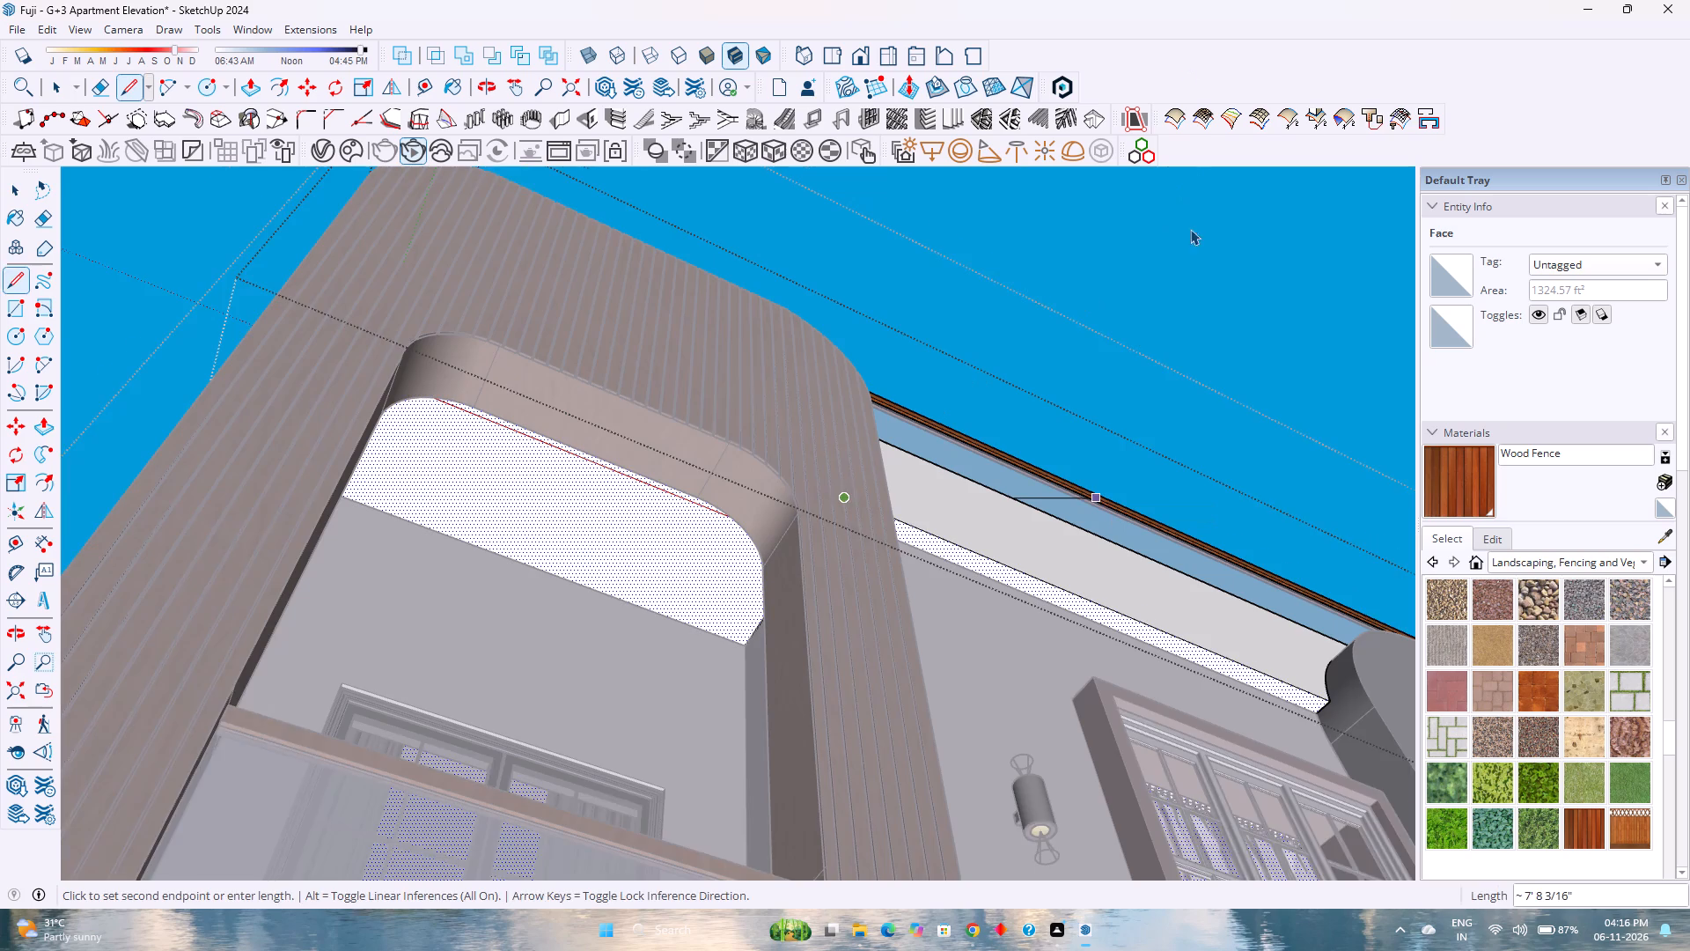
pyautogui.scroll(3, 619, 544)
pyautogui.click(619, 544)
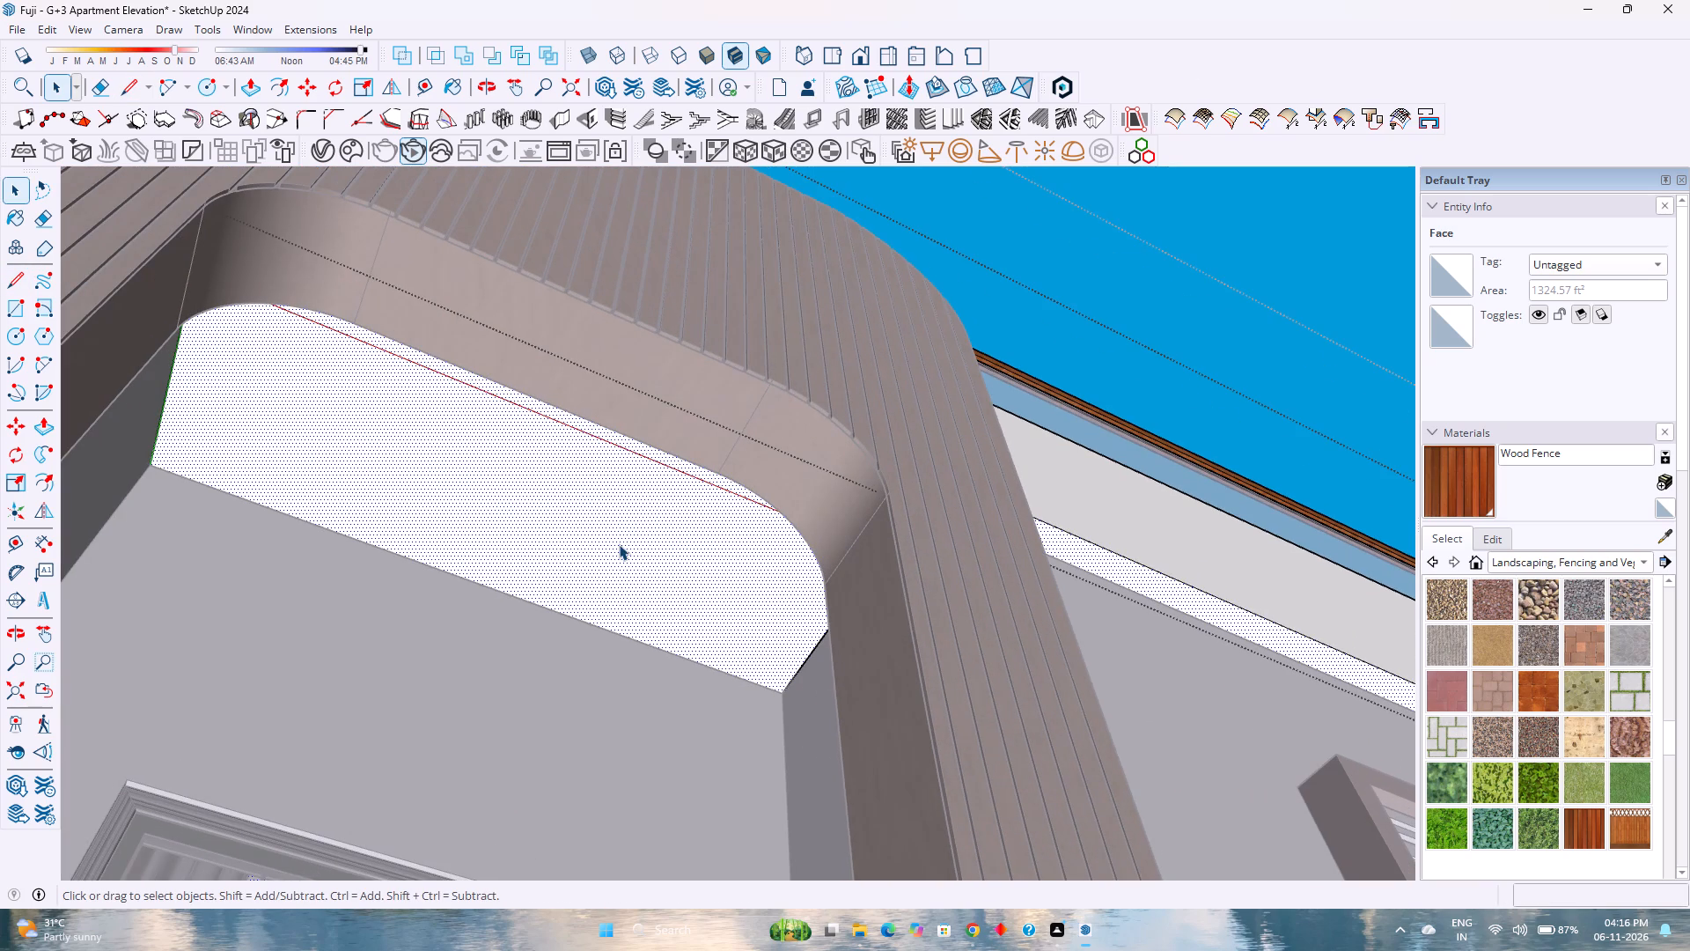
pyautogui.press('Escape')
pyautogui.click(621, 556)
pyautogui.doubleClick(622, 556)
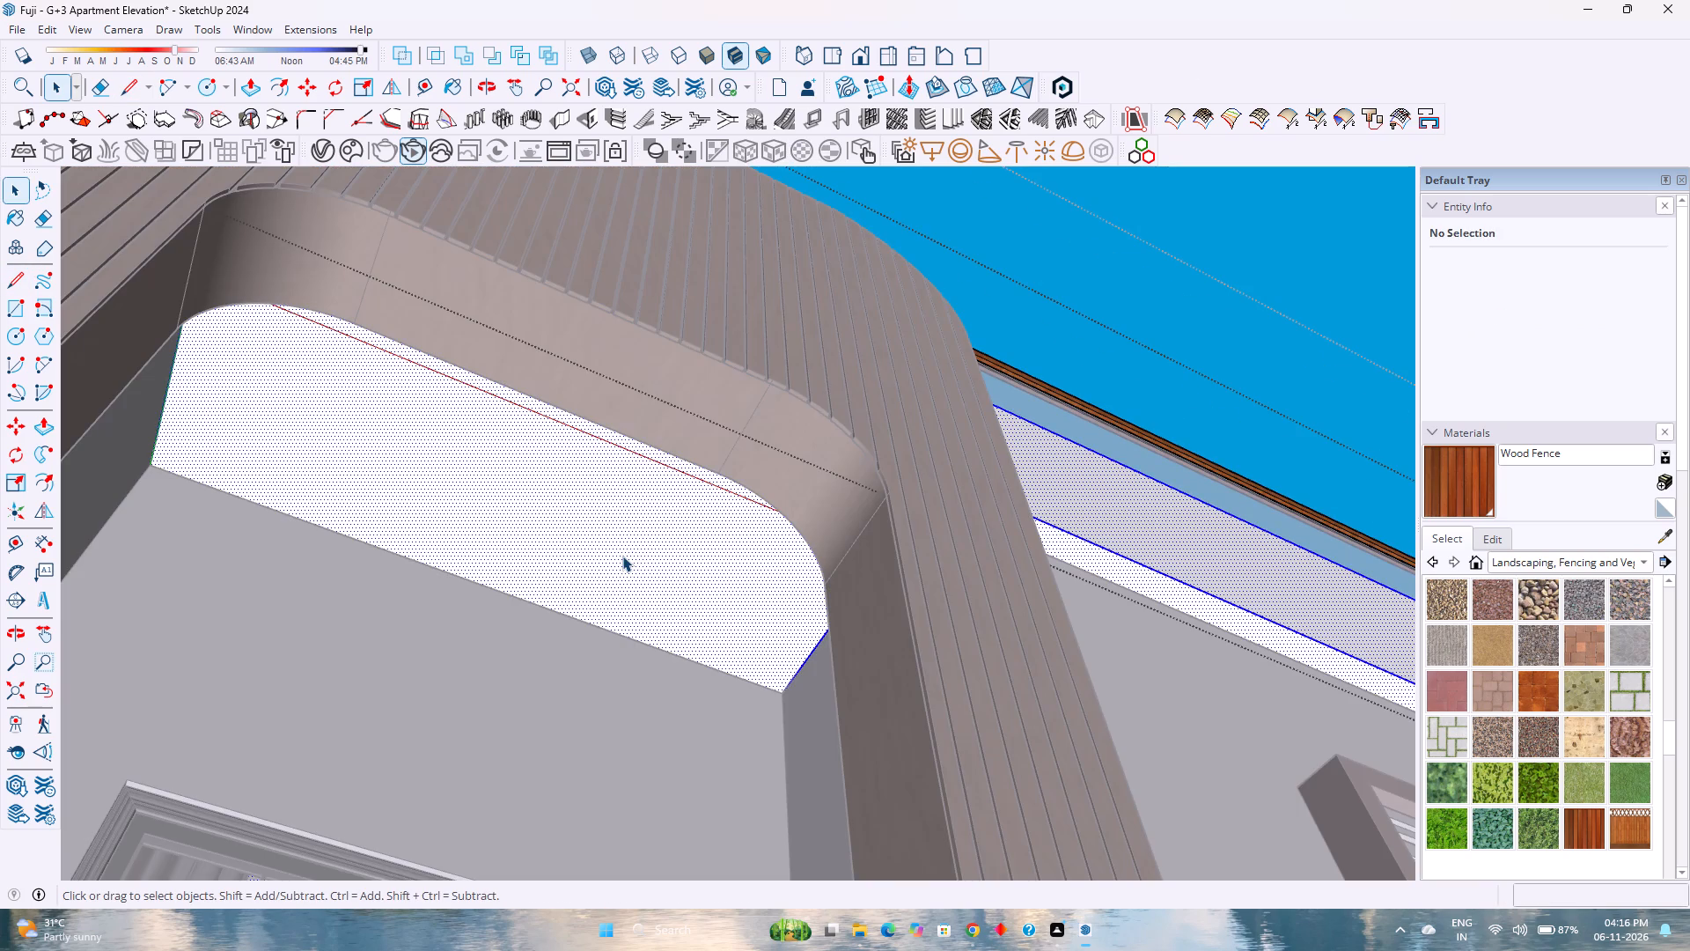
pyautogui.scroll(-4, 654, 568)
pyautogui.press('Escape')
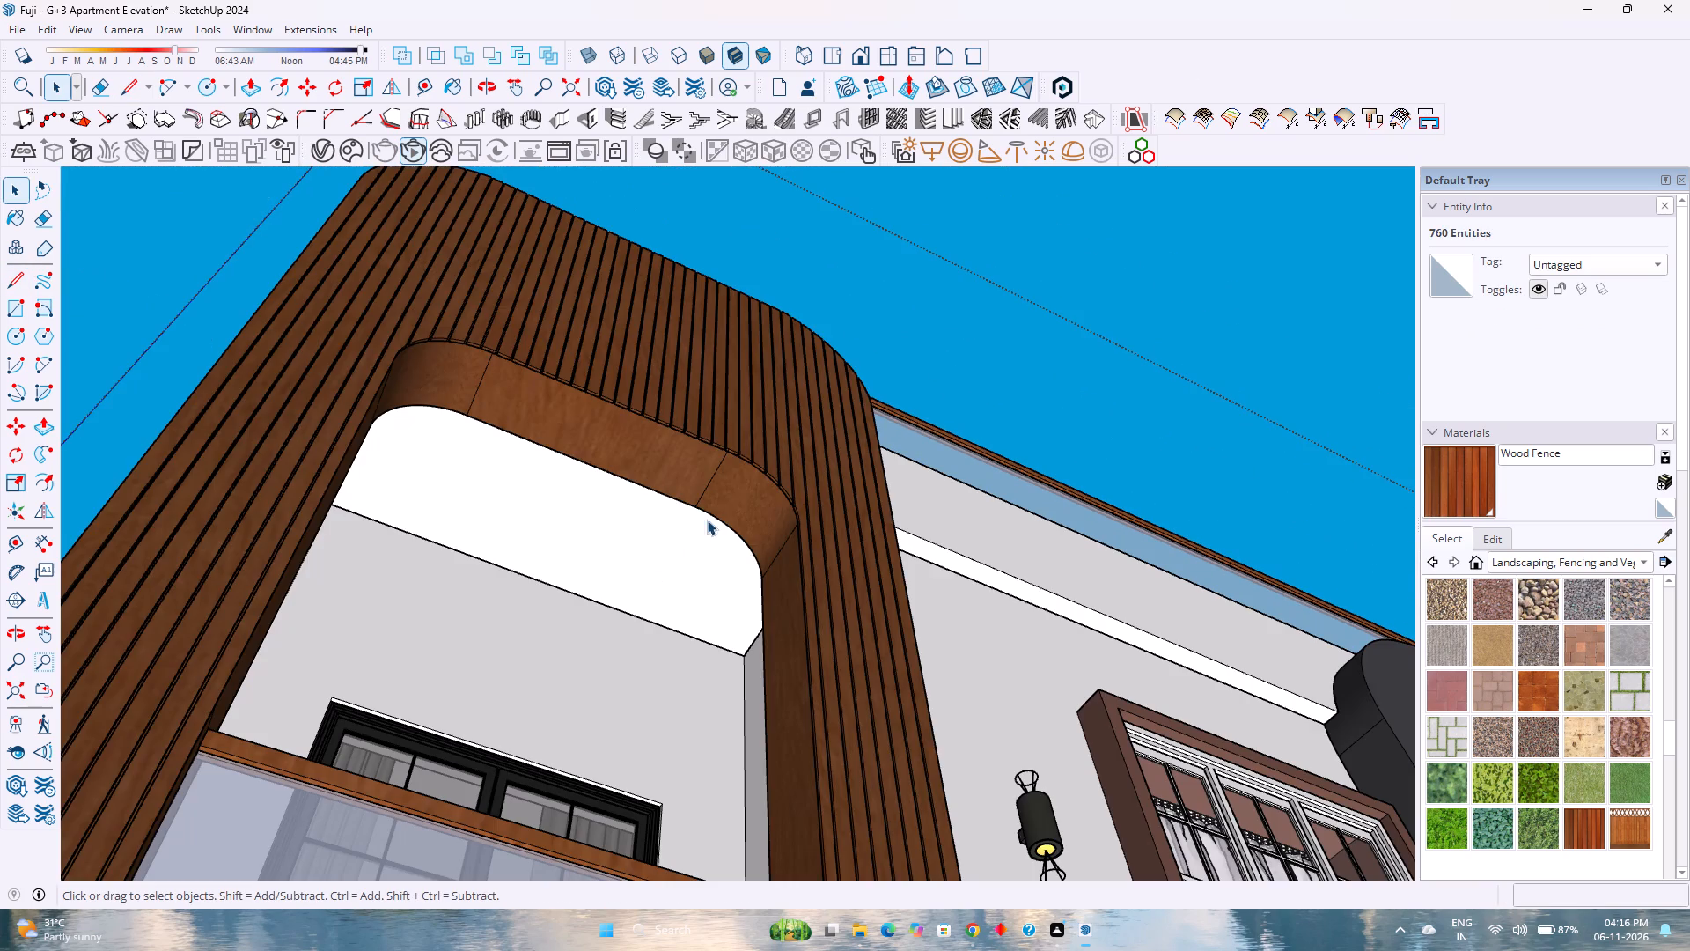
pyautogui.click(732, 475)
pyautogui.rightClick(731, 475)
pyautogui.click(800, 531)
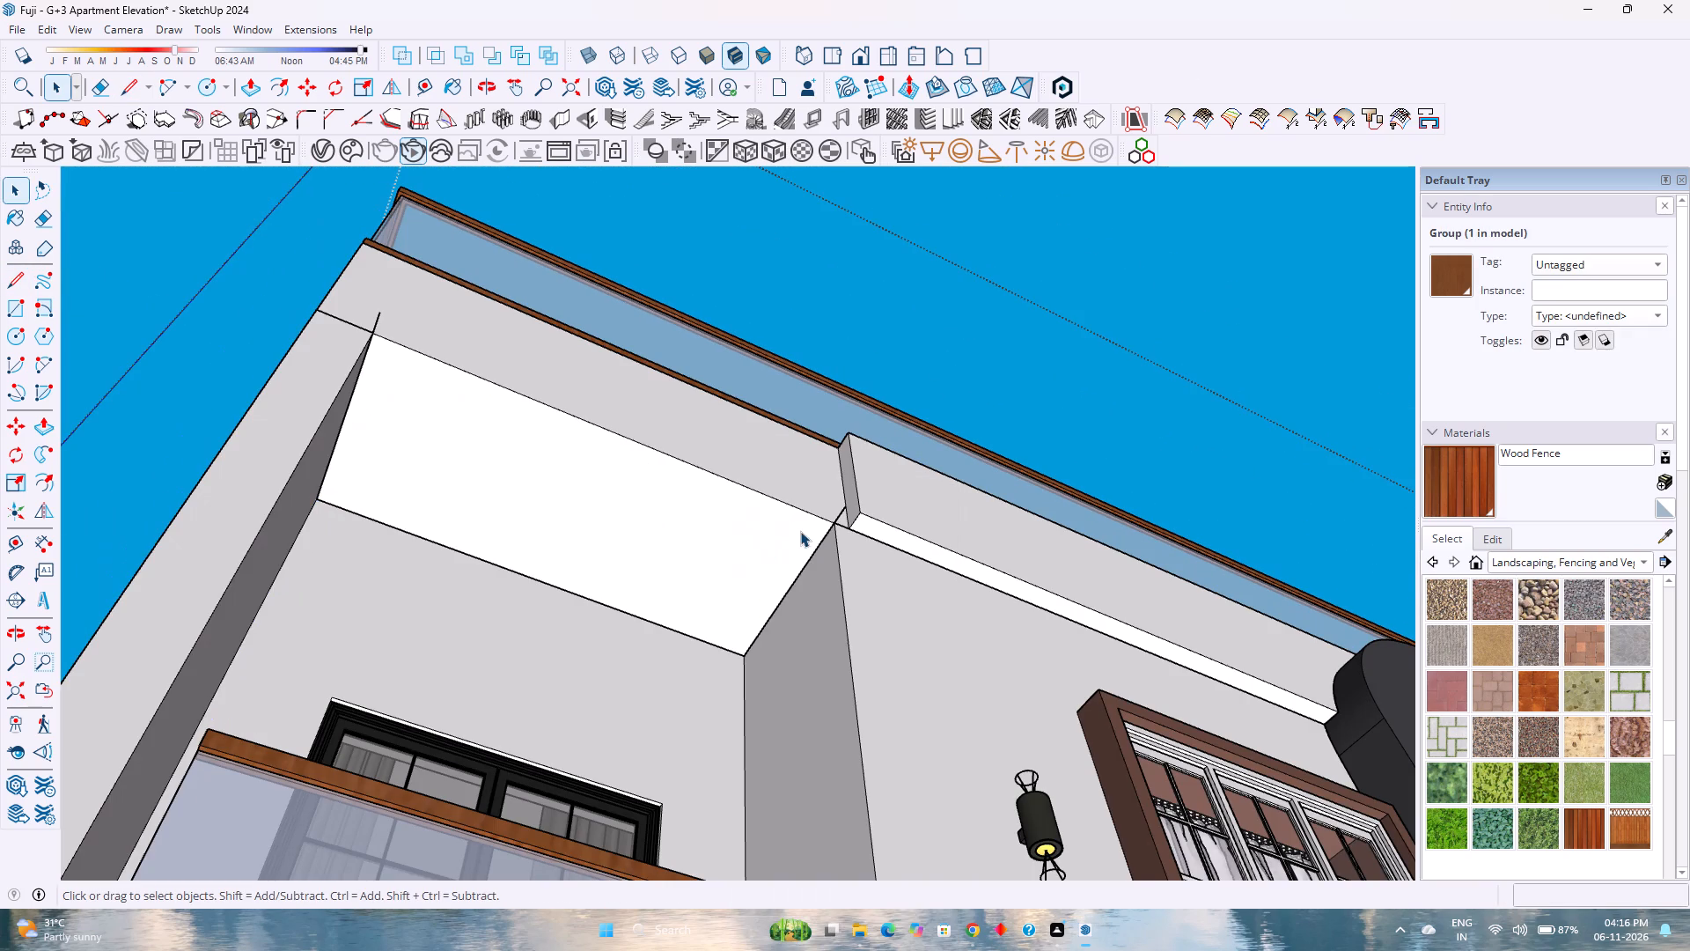
# Reopen the building group and delete the two short line ends that overshoot the balcony ceiling's front corners.
pyautogui.doubleClick(764, 542)
pyautogui.scroll(3, 762, 542)
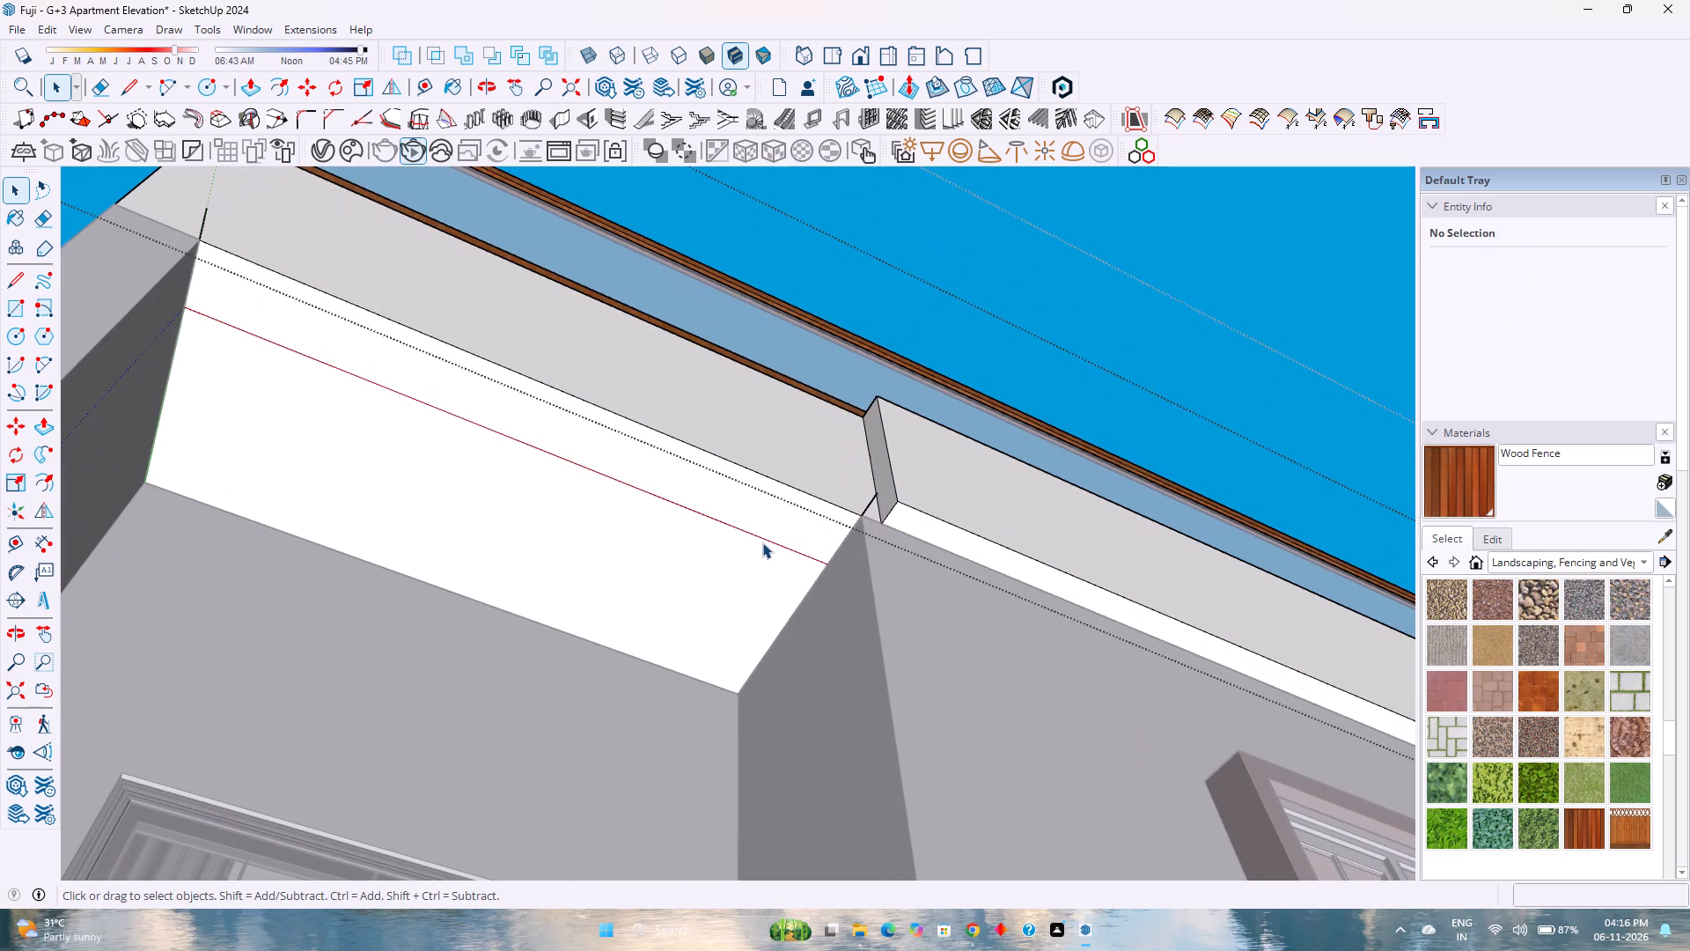
pyautogui.click(762, 542)
pyautogui.click(870, 500)
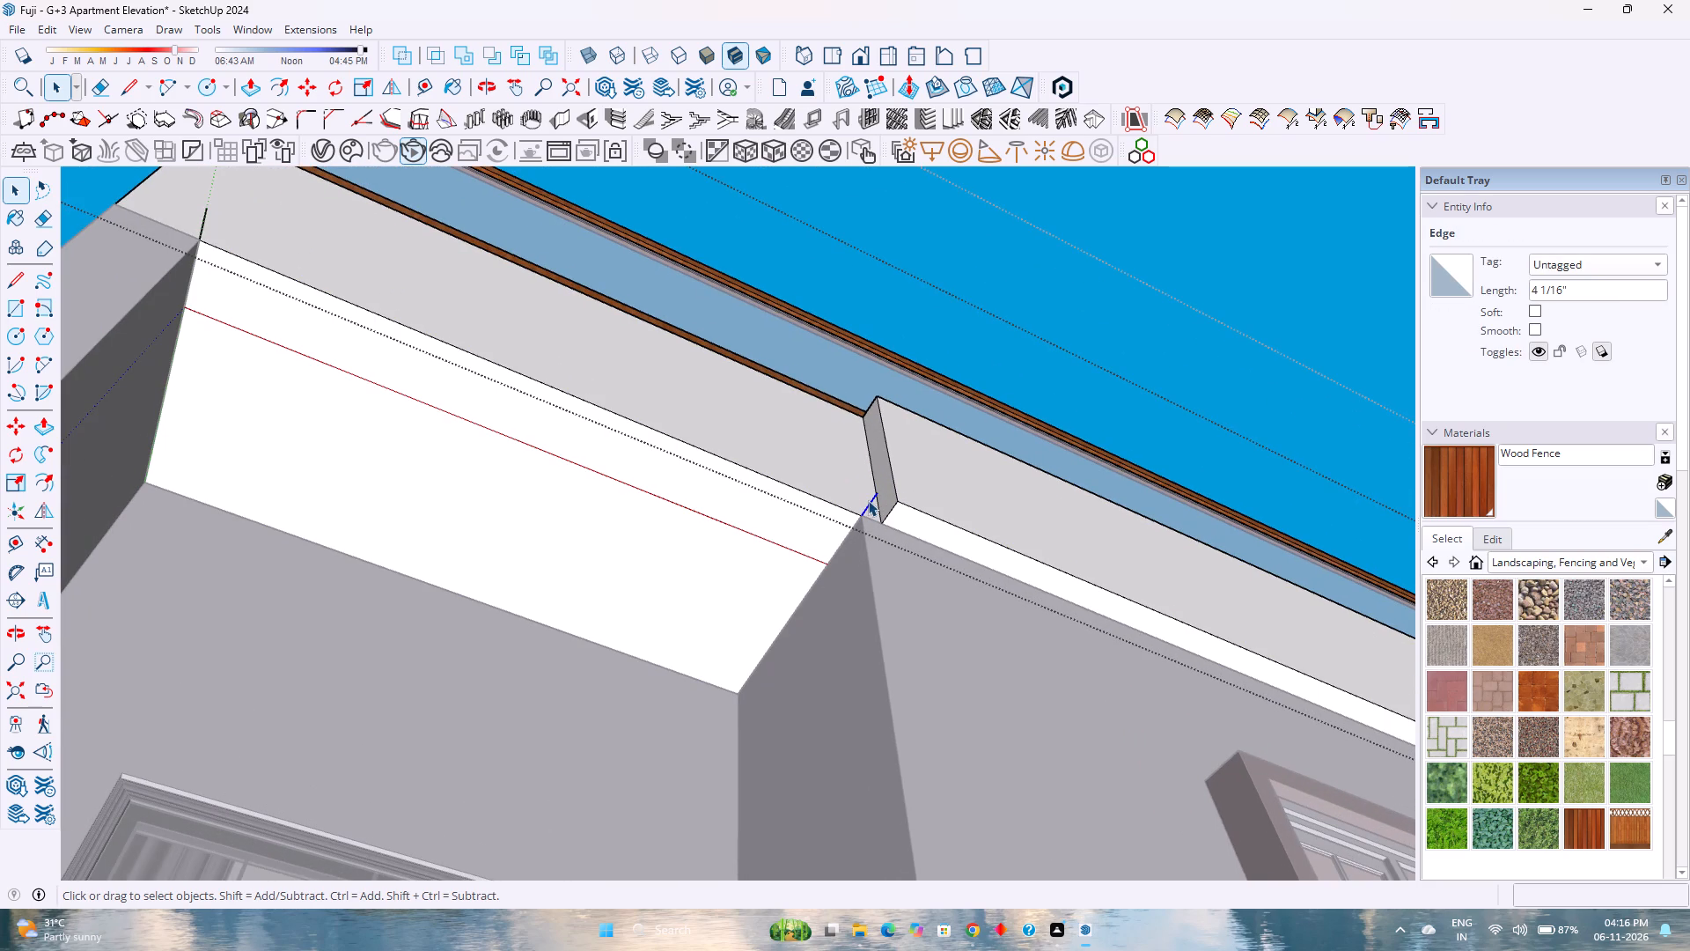
pyautogui.press('Delete')
pyautogui.click(923, 520)
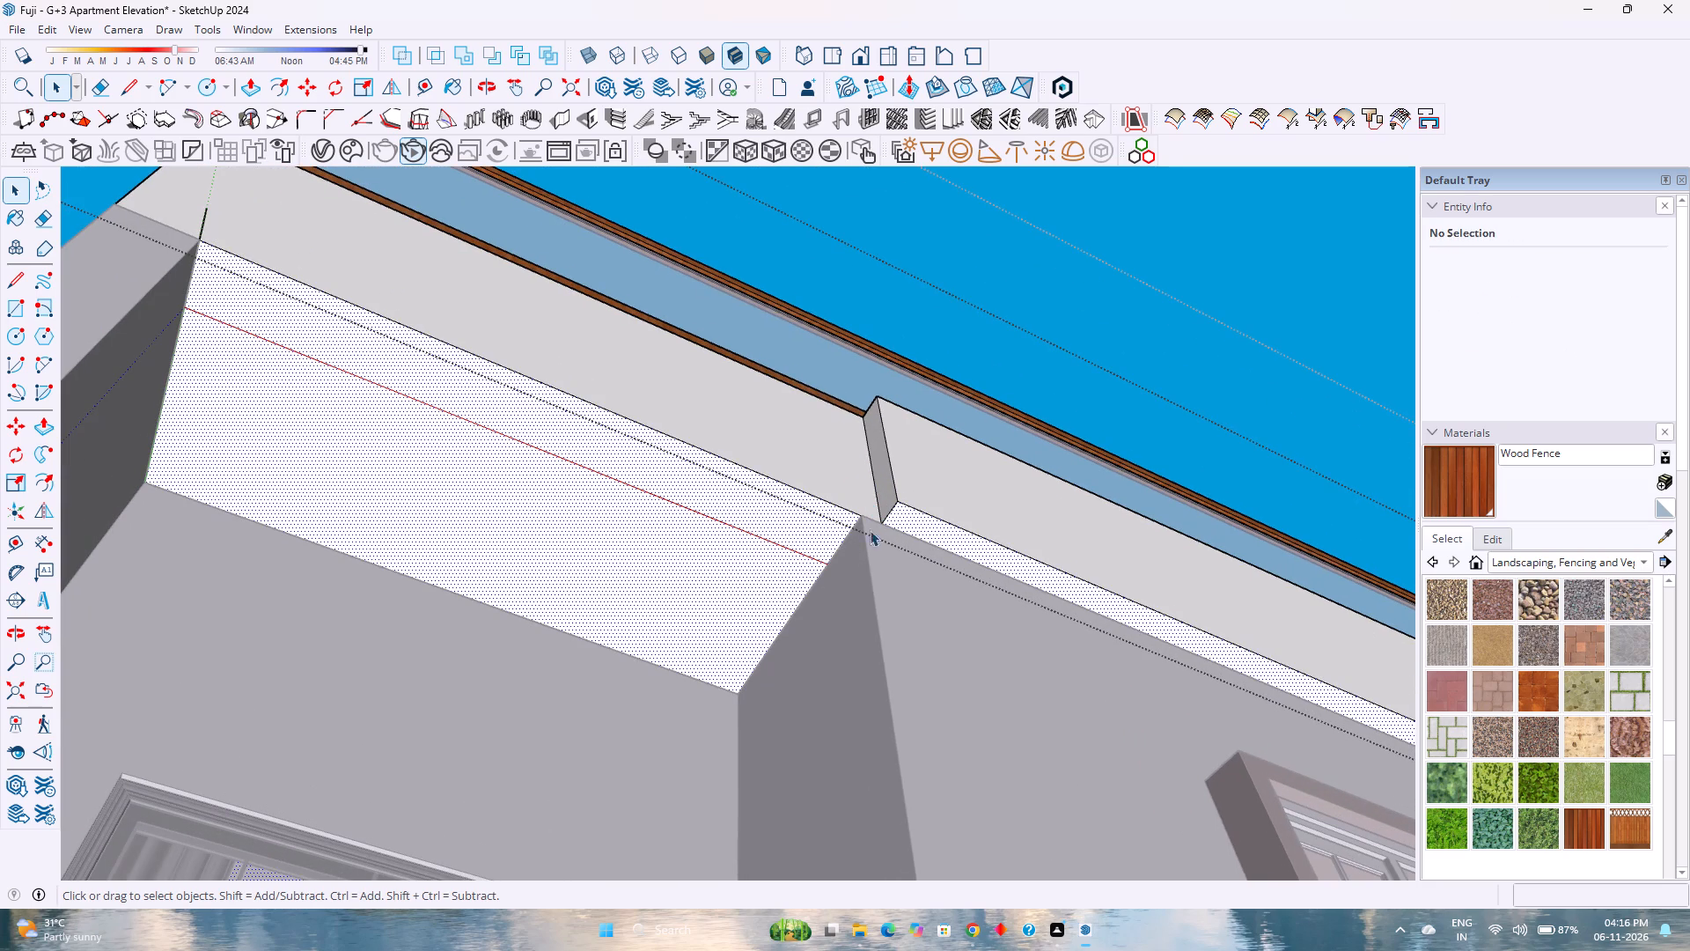
pyautogui.click(724, 548)
pyautogui.click(202, 232)
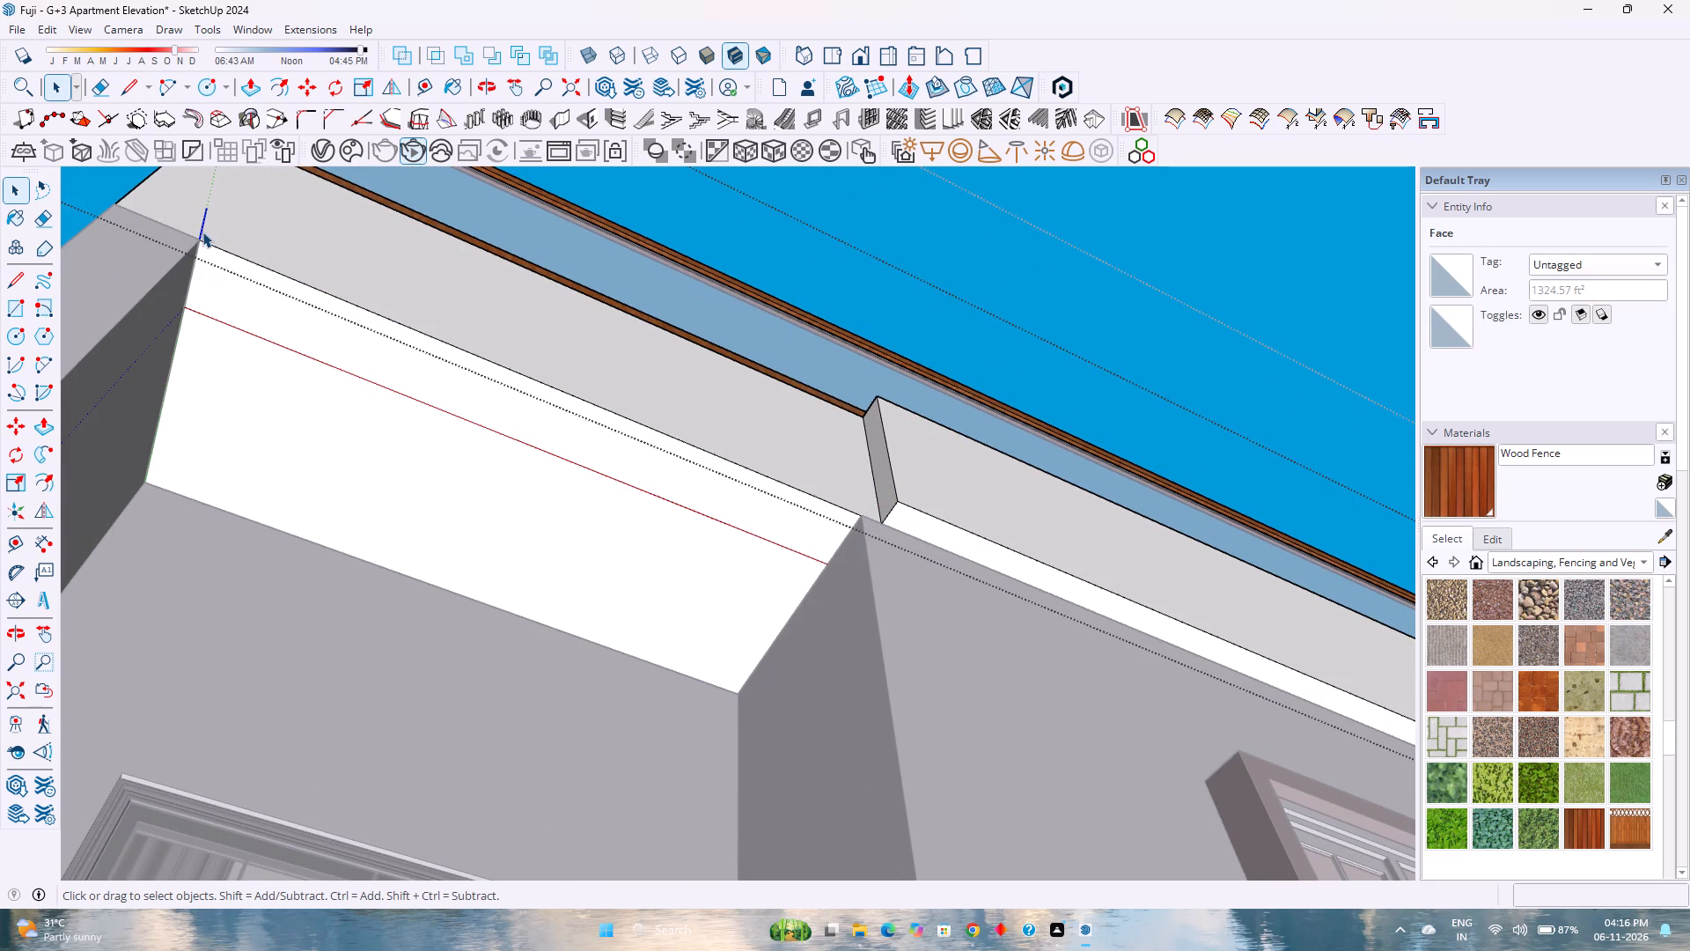
pyautogui.press('Delete')
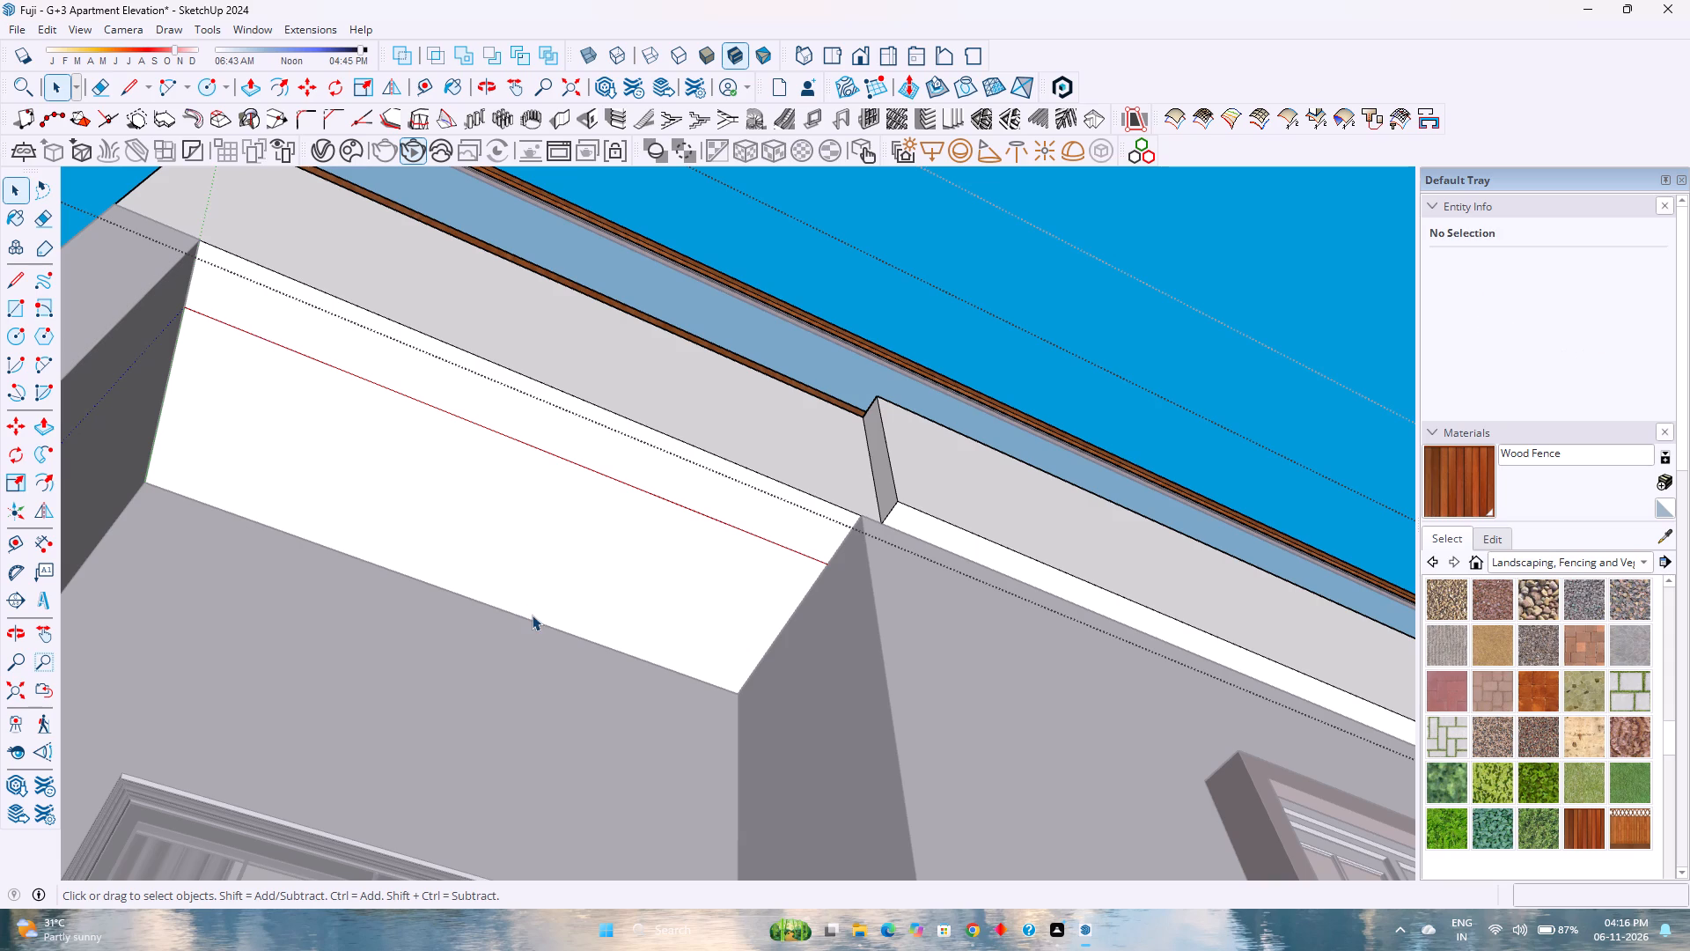
# Draw a 7' line along the balcony ceiling's rear edge from corner to corner and select the separated ceiling face.
pyautogui.press('l')
pyautogui.click(746, 691)
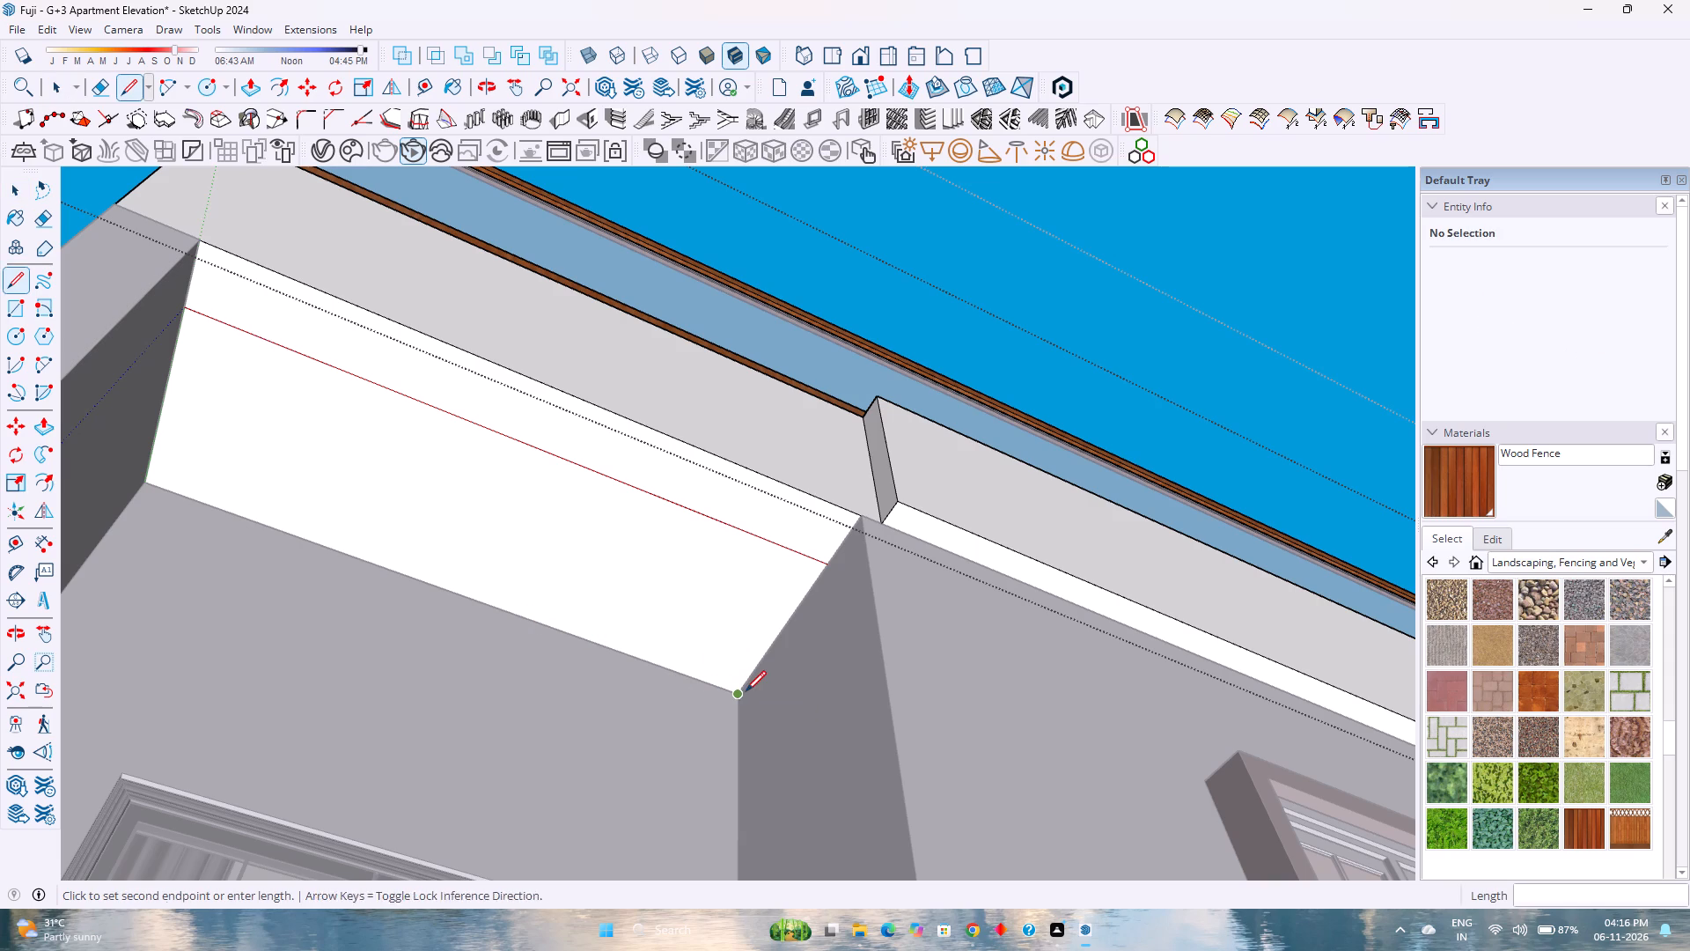
pyautogui.click(145, 484)
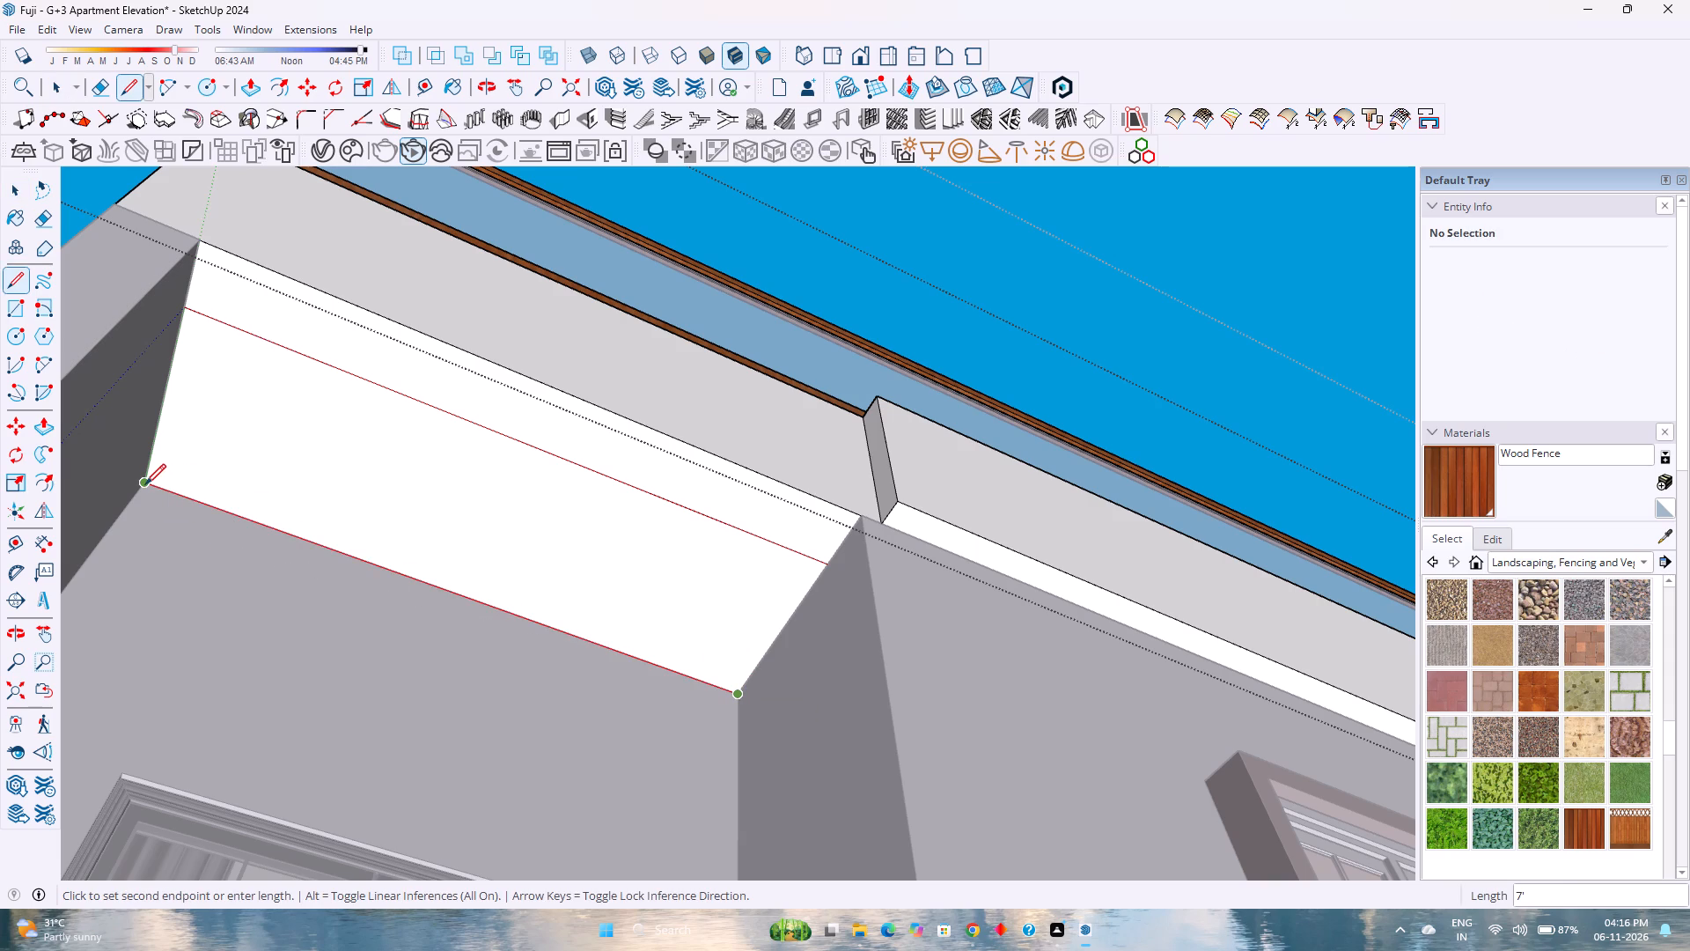
pyautogui.press('space')
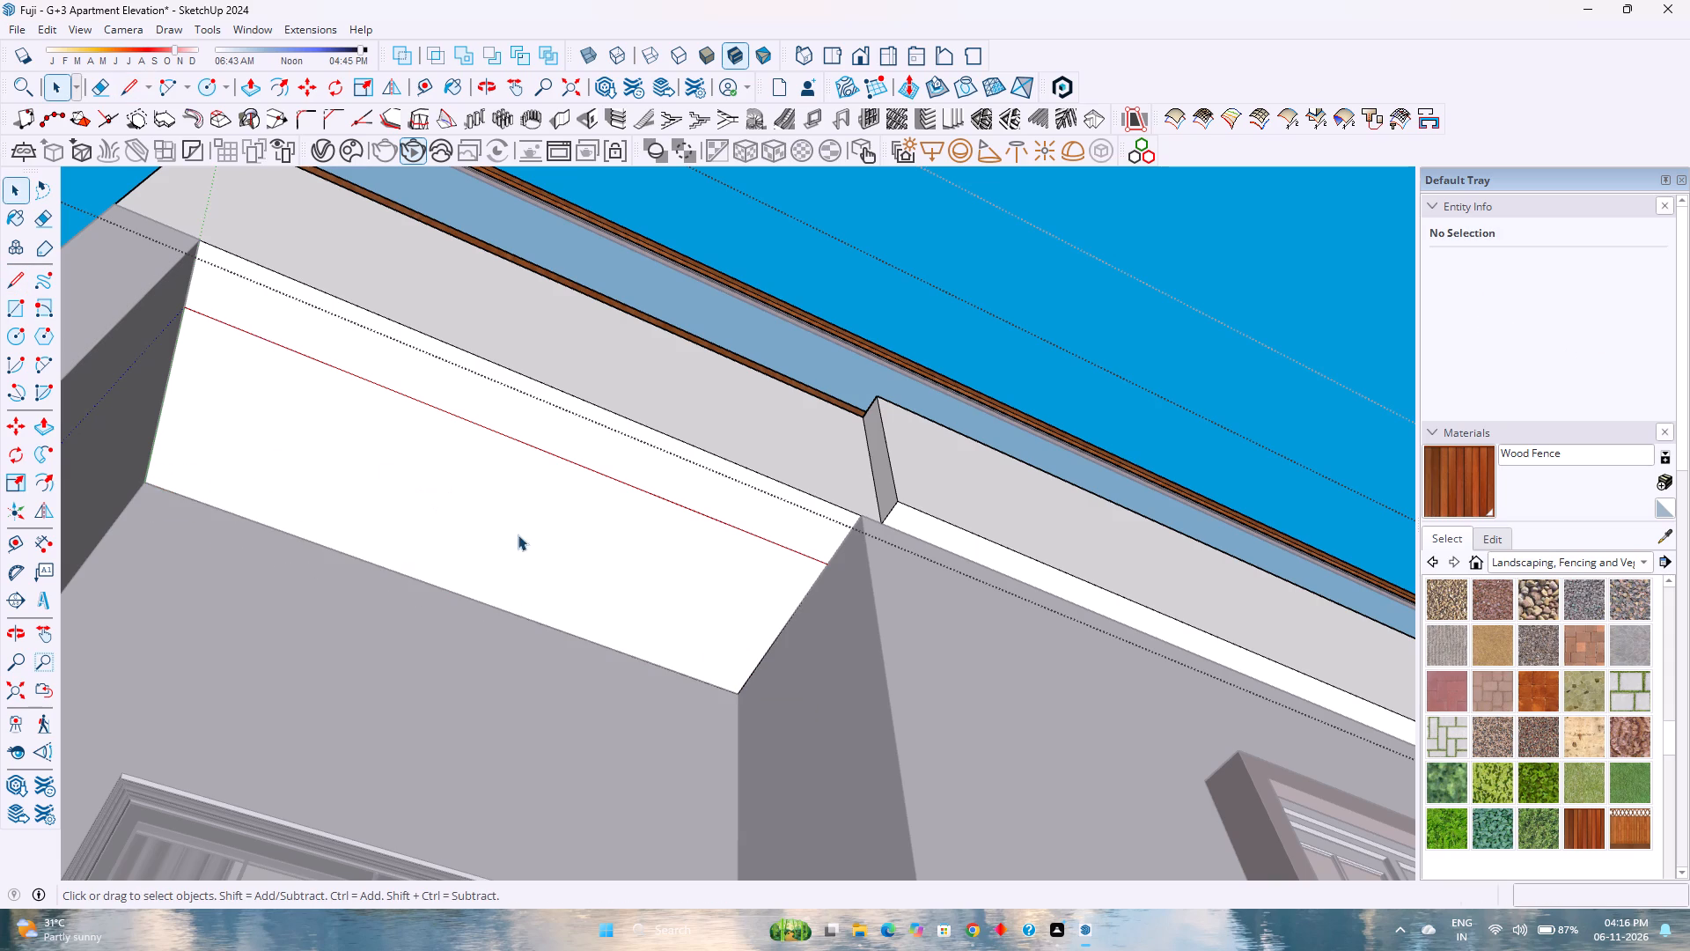
pyautogui.scroll(-5, 544, 538)
pyautogui.keyDown('shift'); pyautogui.moveTo(467, 561); pyautogui.dragTo(549, 502, button='middle'); pyautogui.keyUp('shift')
pyautogui.click(560, 493)
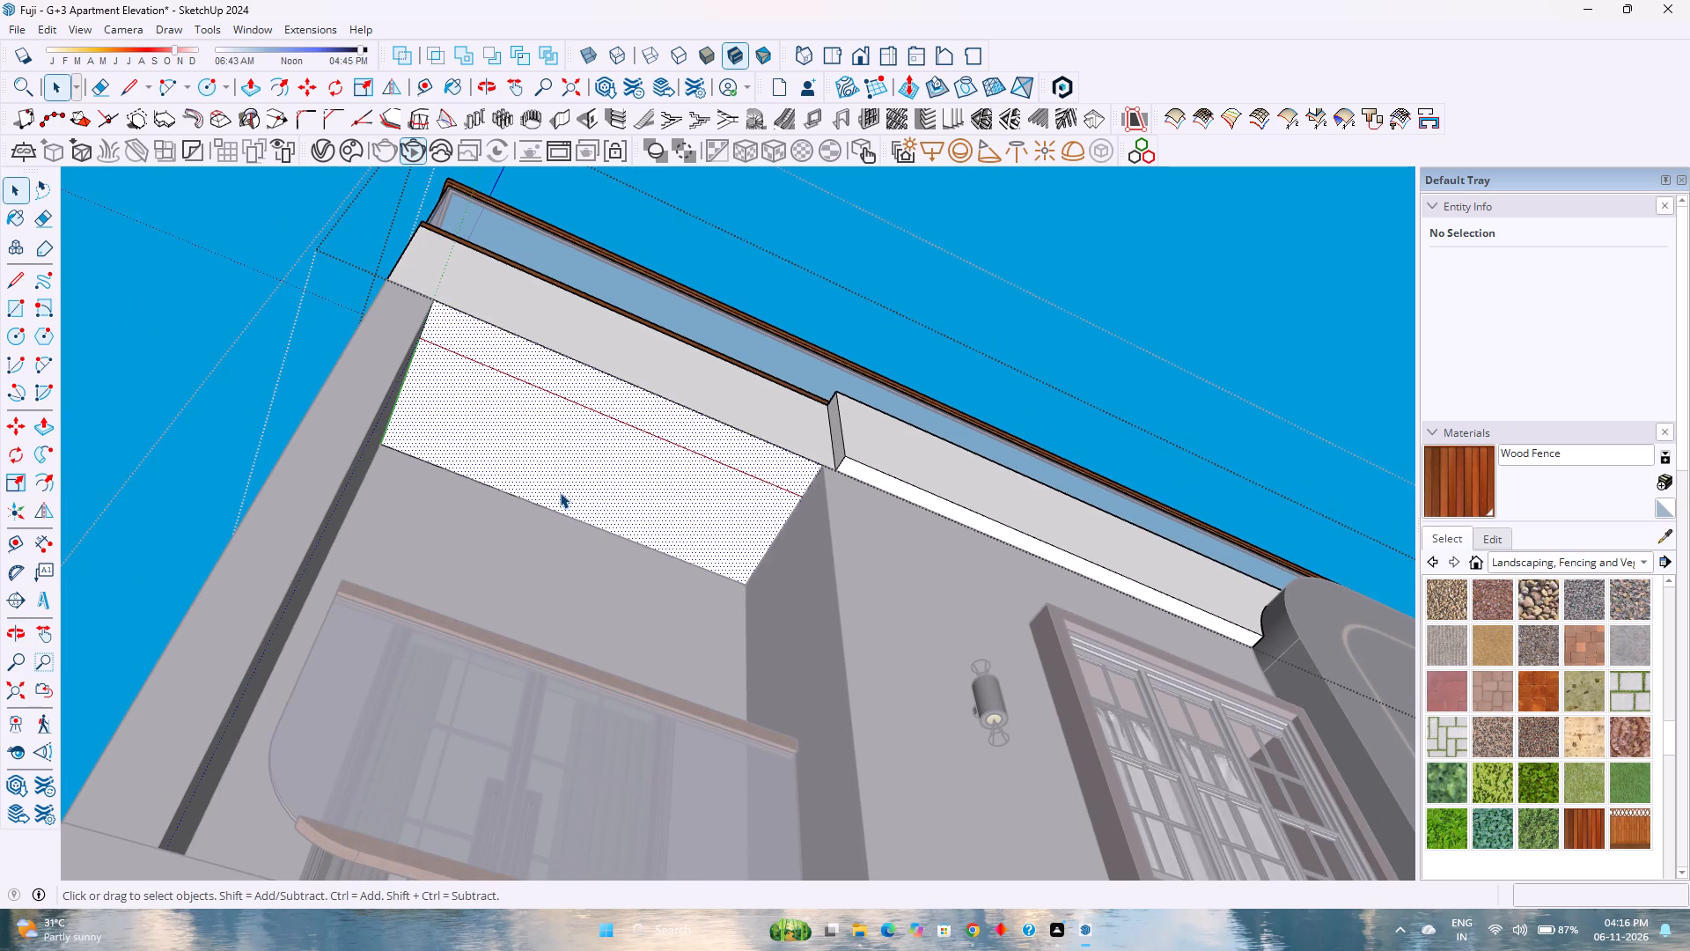
# Exit the building group and unhide the balcony's wood-clad frame.
pyautogui.scroll(3, 725, 492)
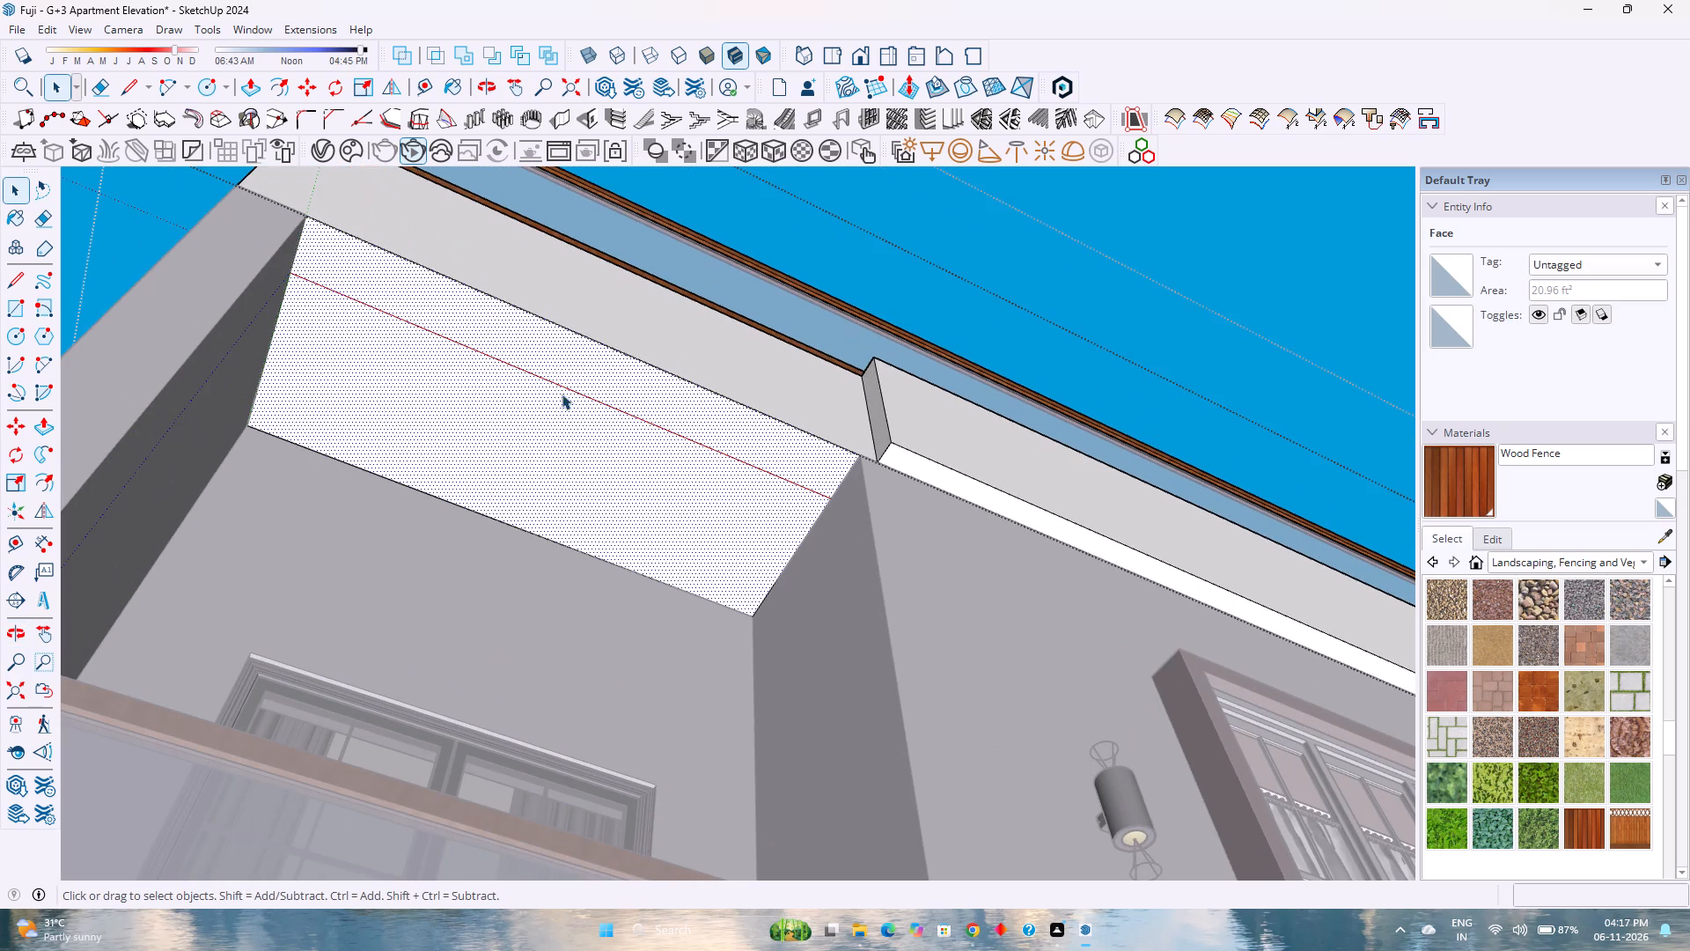
pyautogui.scroll(-3, 523, 353)
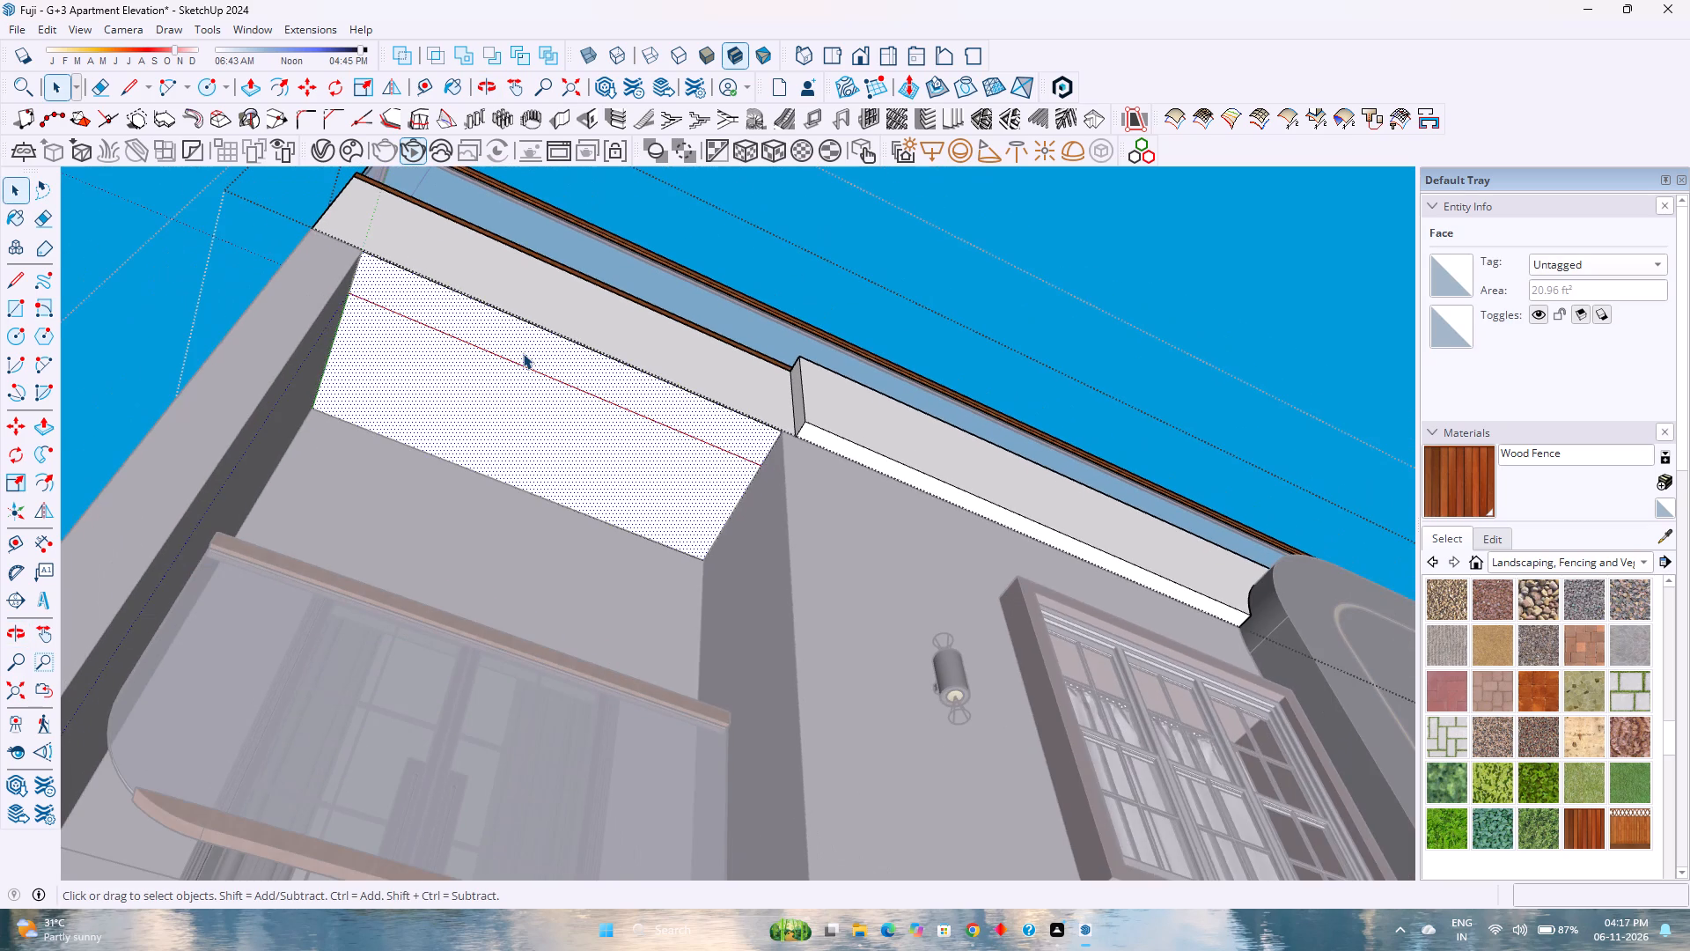
pyautogui.press('Escape')
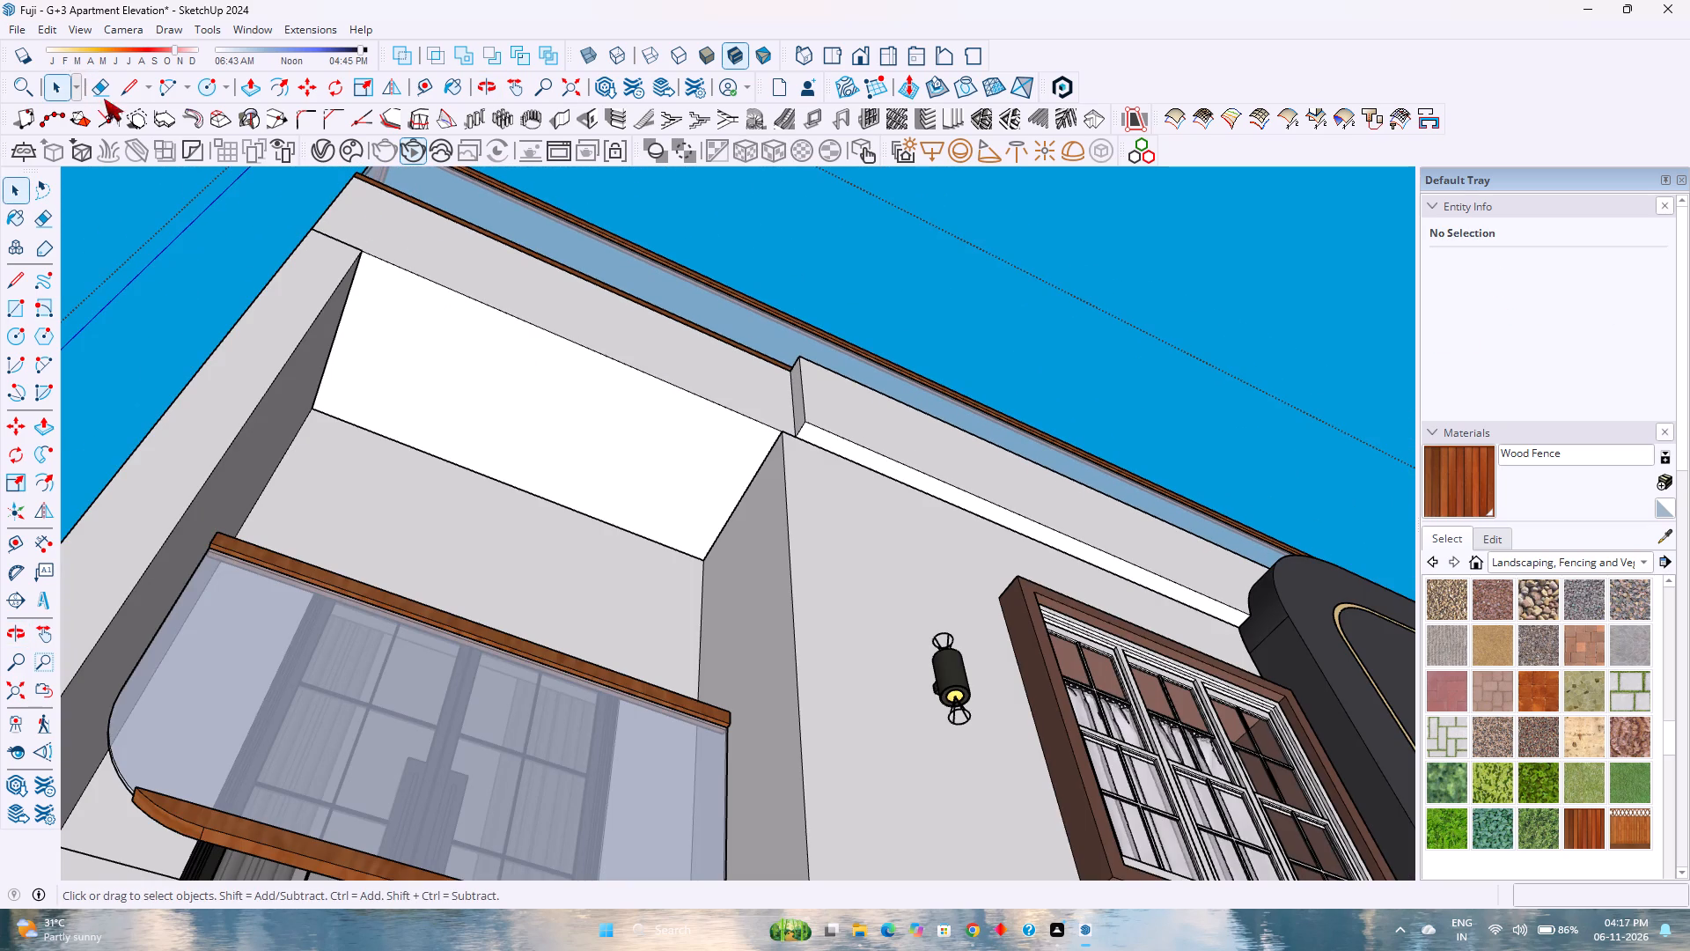
pyautogui.click(50, 28)
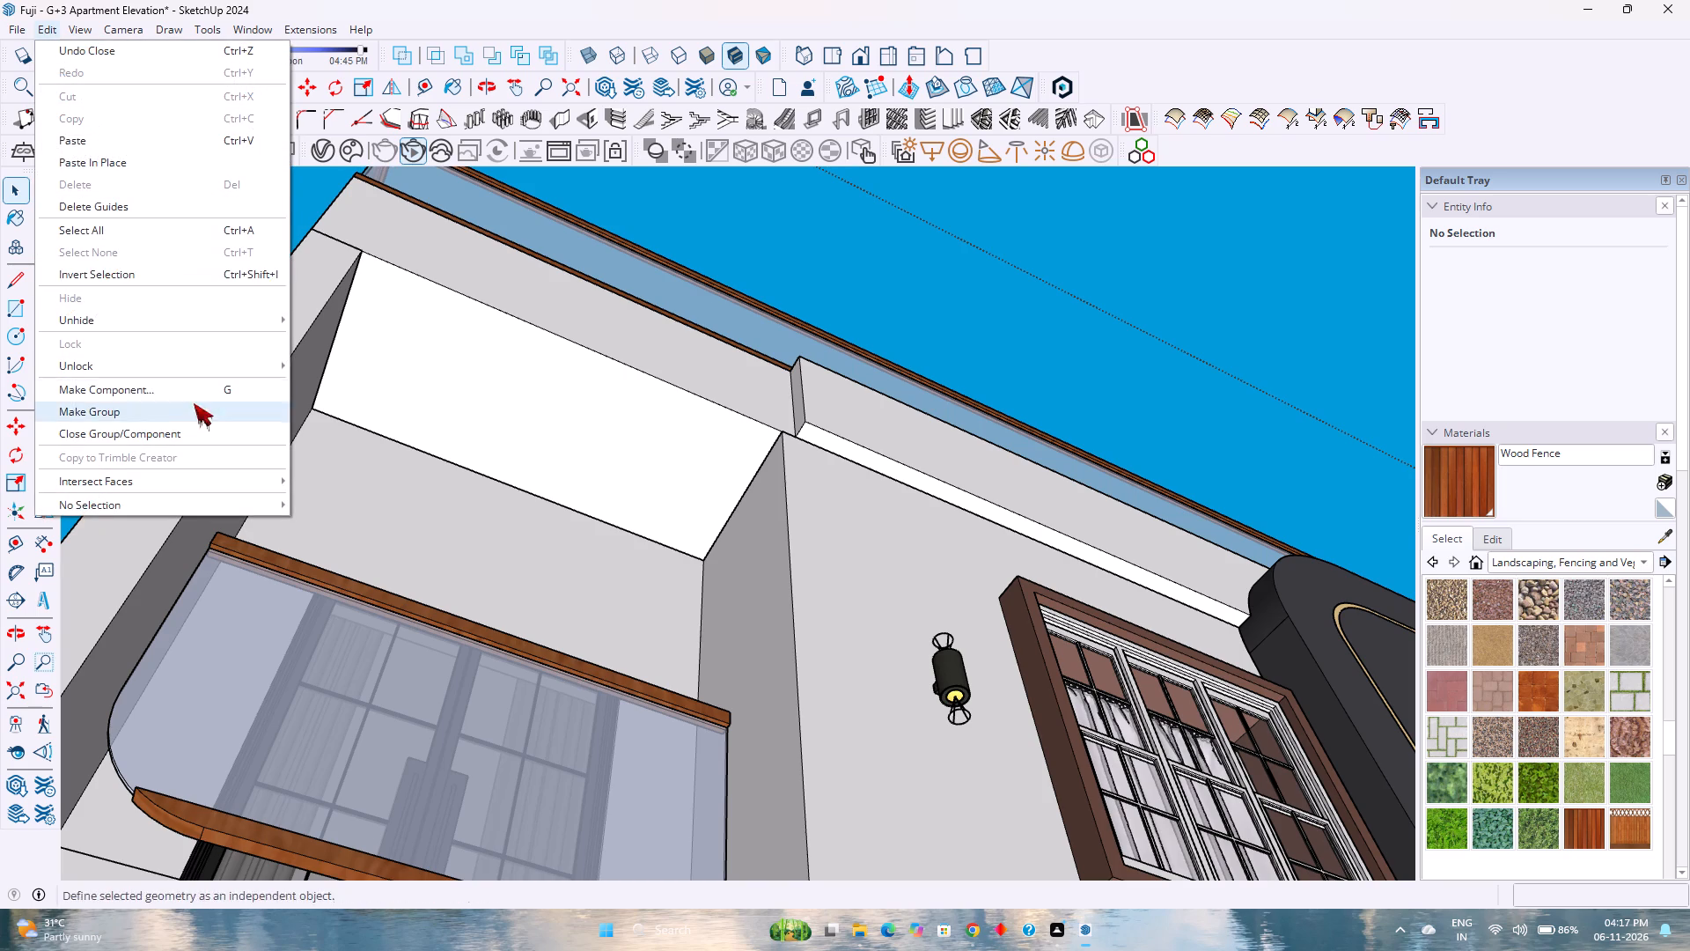
pyautogui.moveTo(363, 360); pyautogui.dragTo(350, 358)
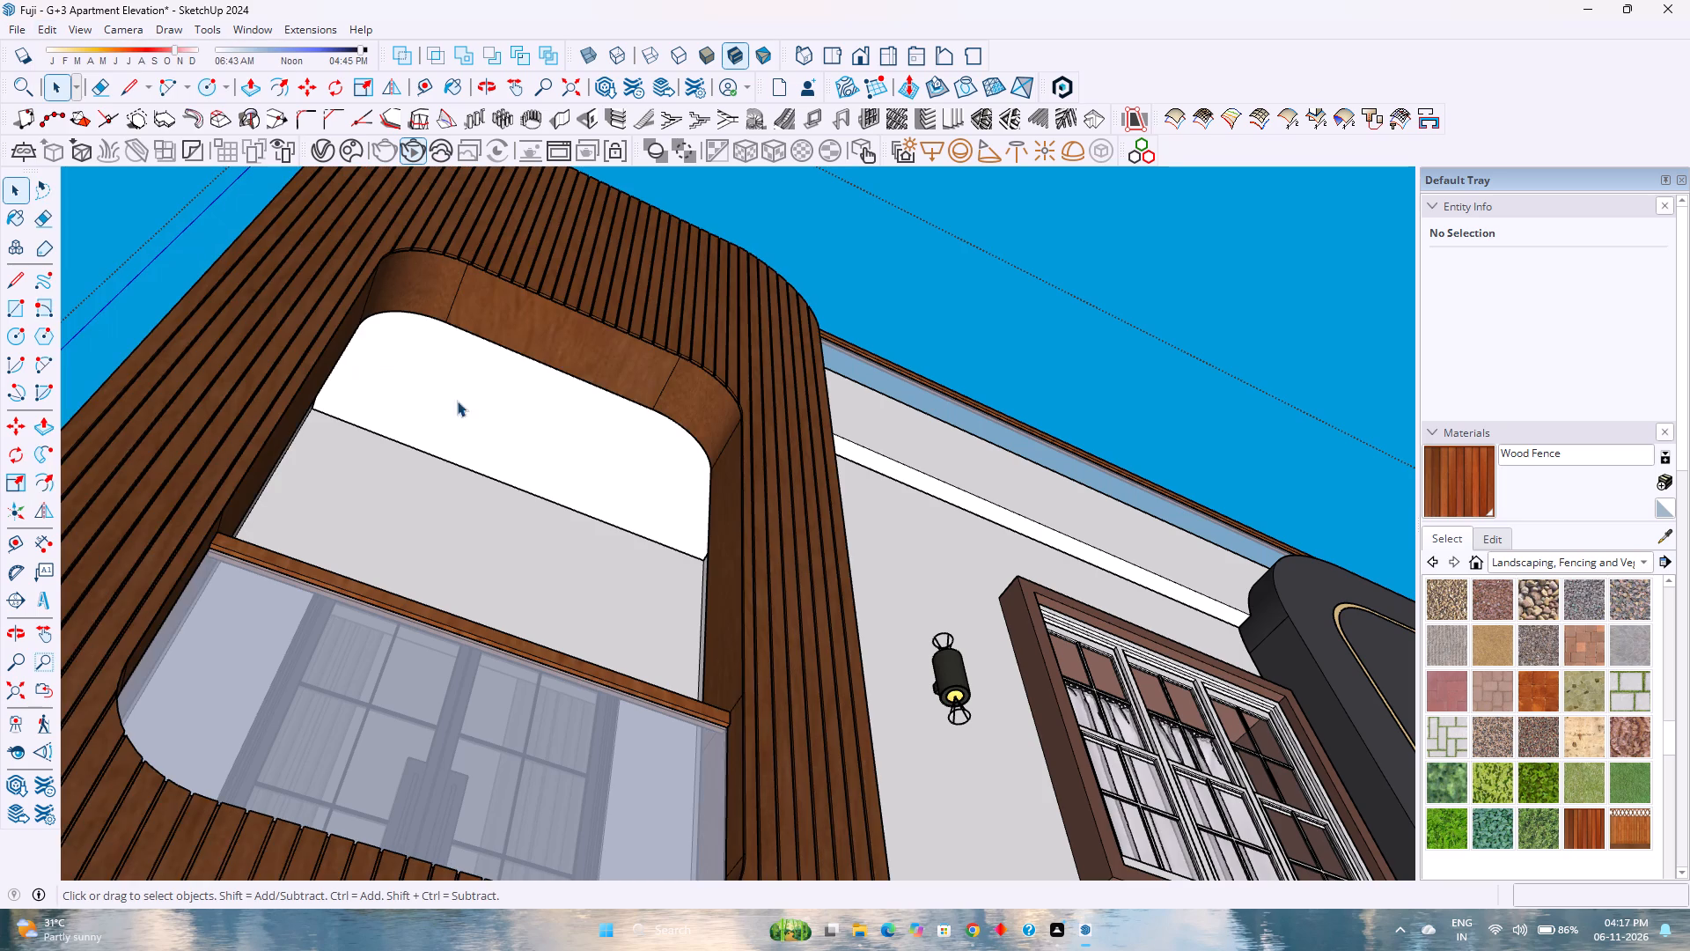
# Reopen the building group and push/pull the top side balcony's ceiling face down by 9".
pyautogui.scroll(2, 524, 419)
pyautogui.scroll(1, 571, 475)
pyautogui.moveTo(572, 475); pyautogui.dragTo(834, 530, button='middle')
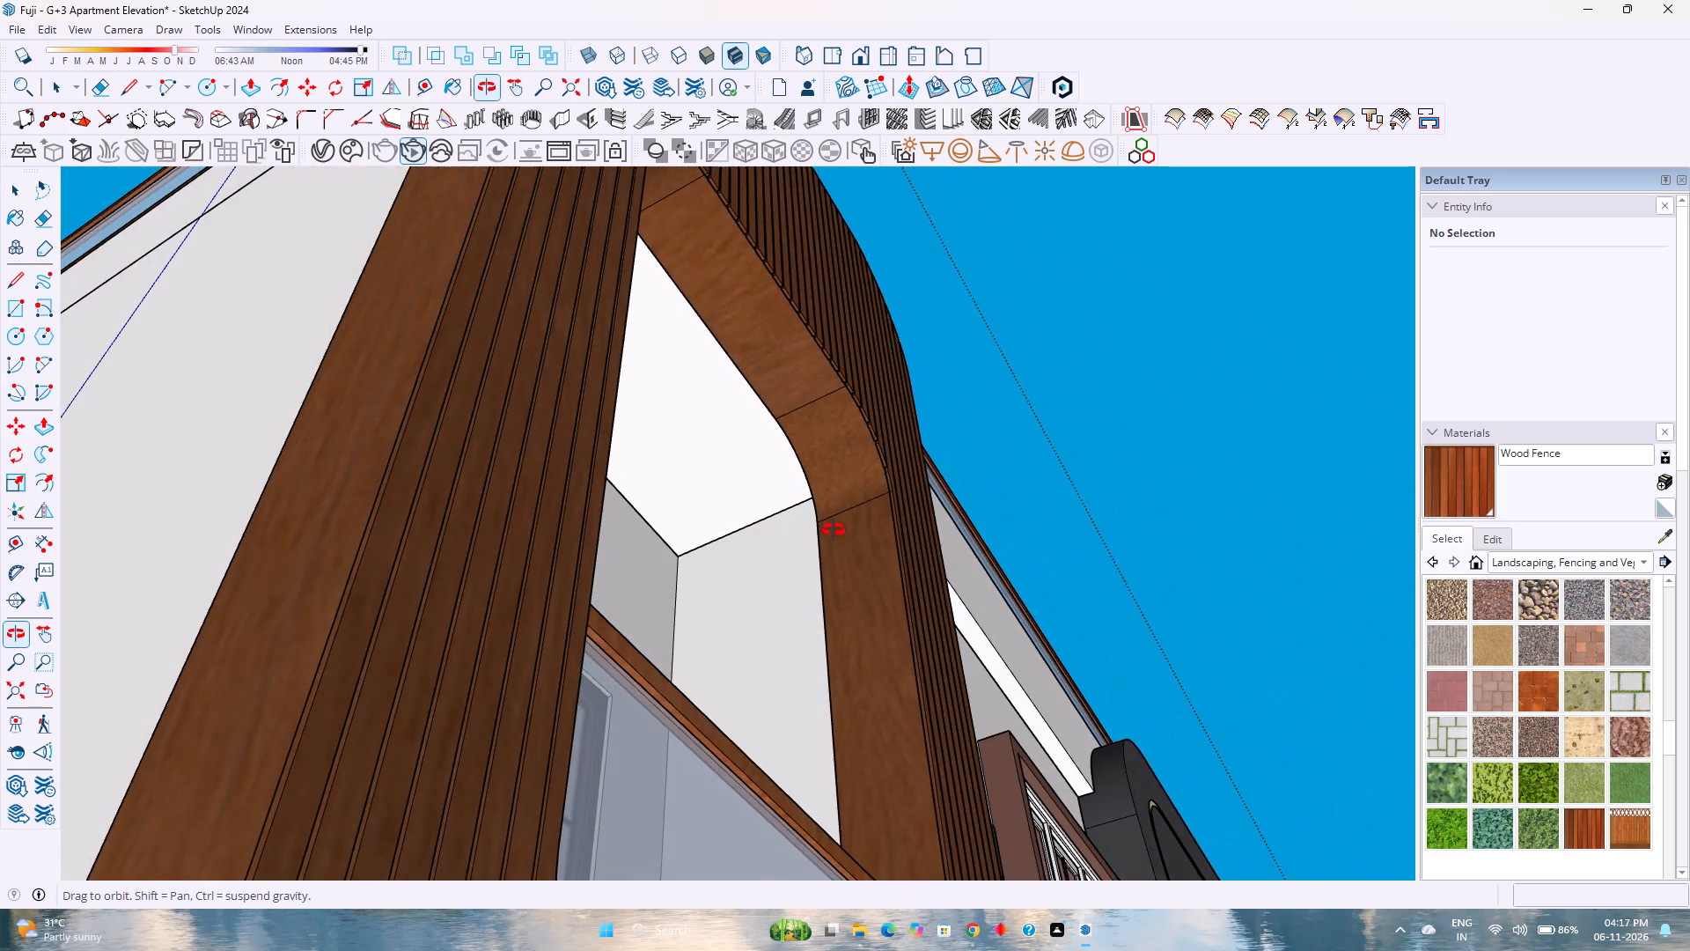
pyautogui.scroll(10, 810, 509)
pyautogui.moveTo(747, 468); pyautogui.dragTo(965, 525, button='middle')
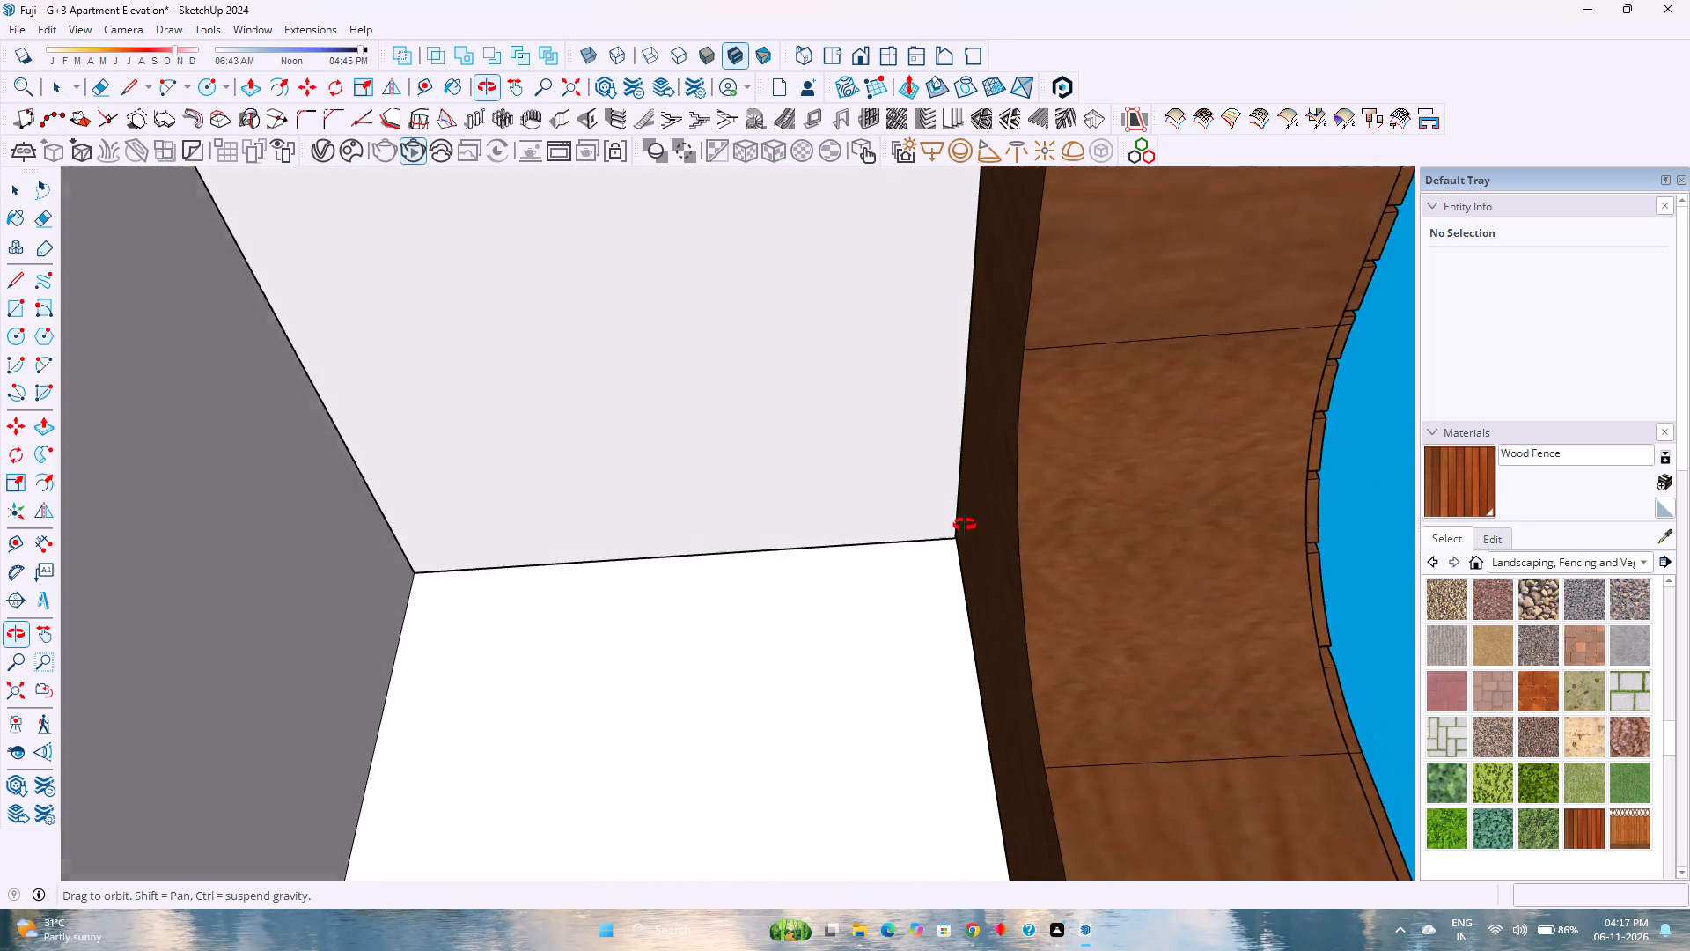
pyautogui.moveTo(965, 525); pyautogui.dragTo(1021, 529, button='middle')
pyautogui.middleClick(1021, 529)
pyautogui.doubleClick(841, 387)
pyautogui.click(841, 387)
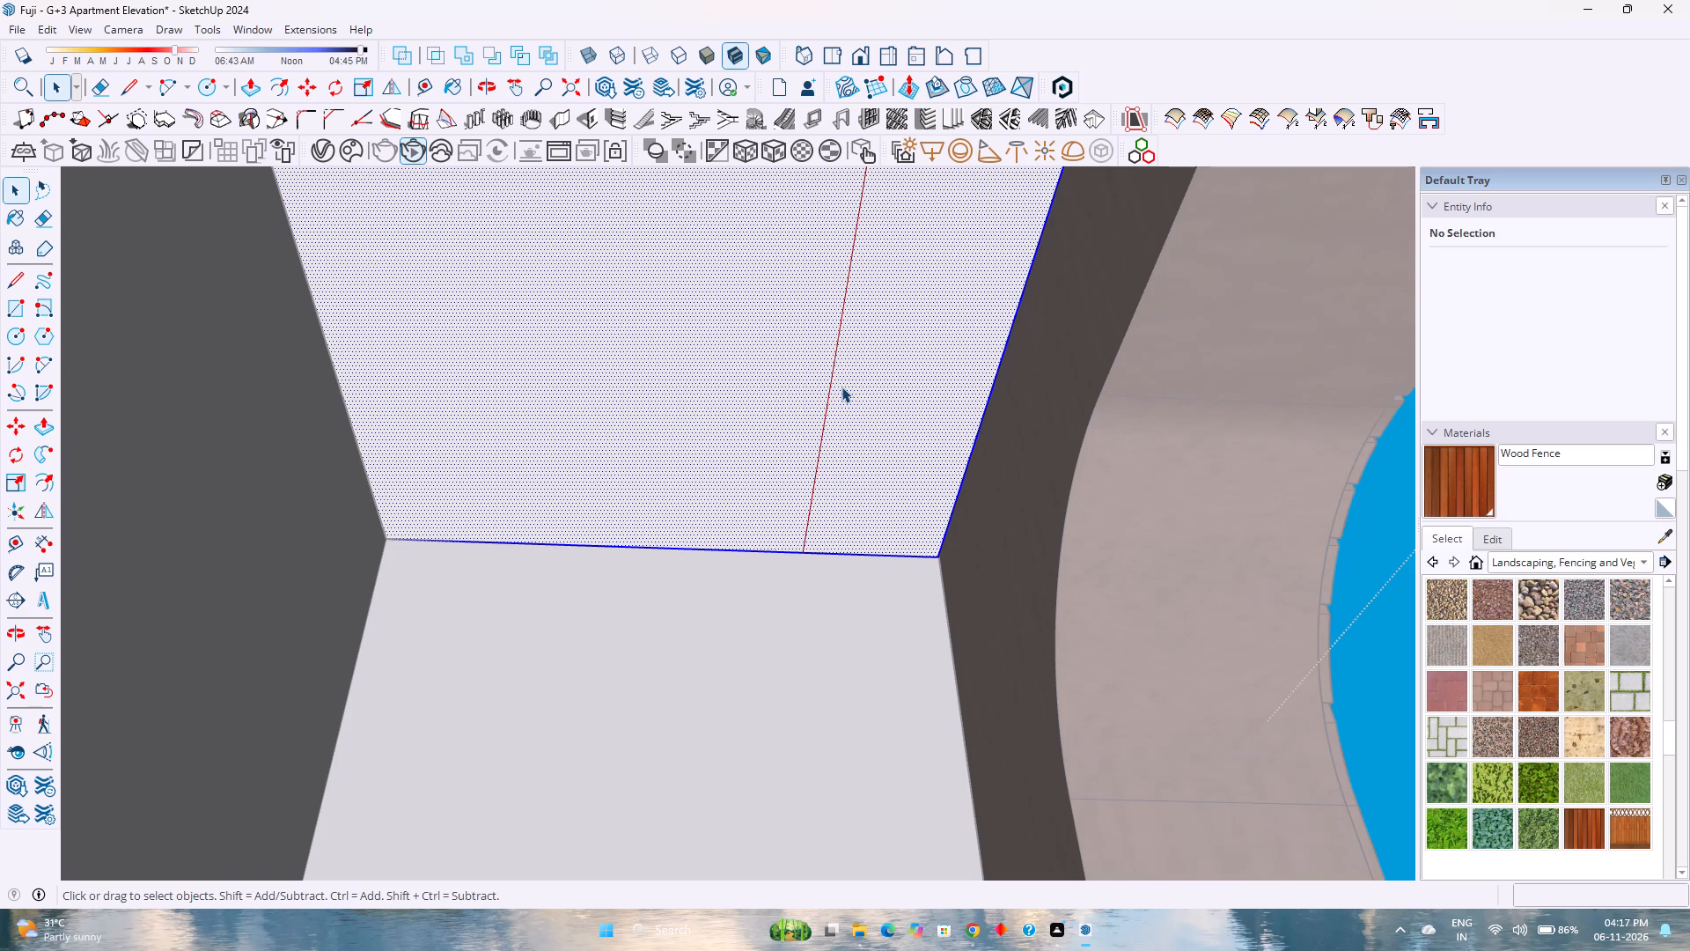
pyautogui.press('p')
pyautogui.click(840, 386)
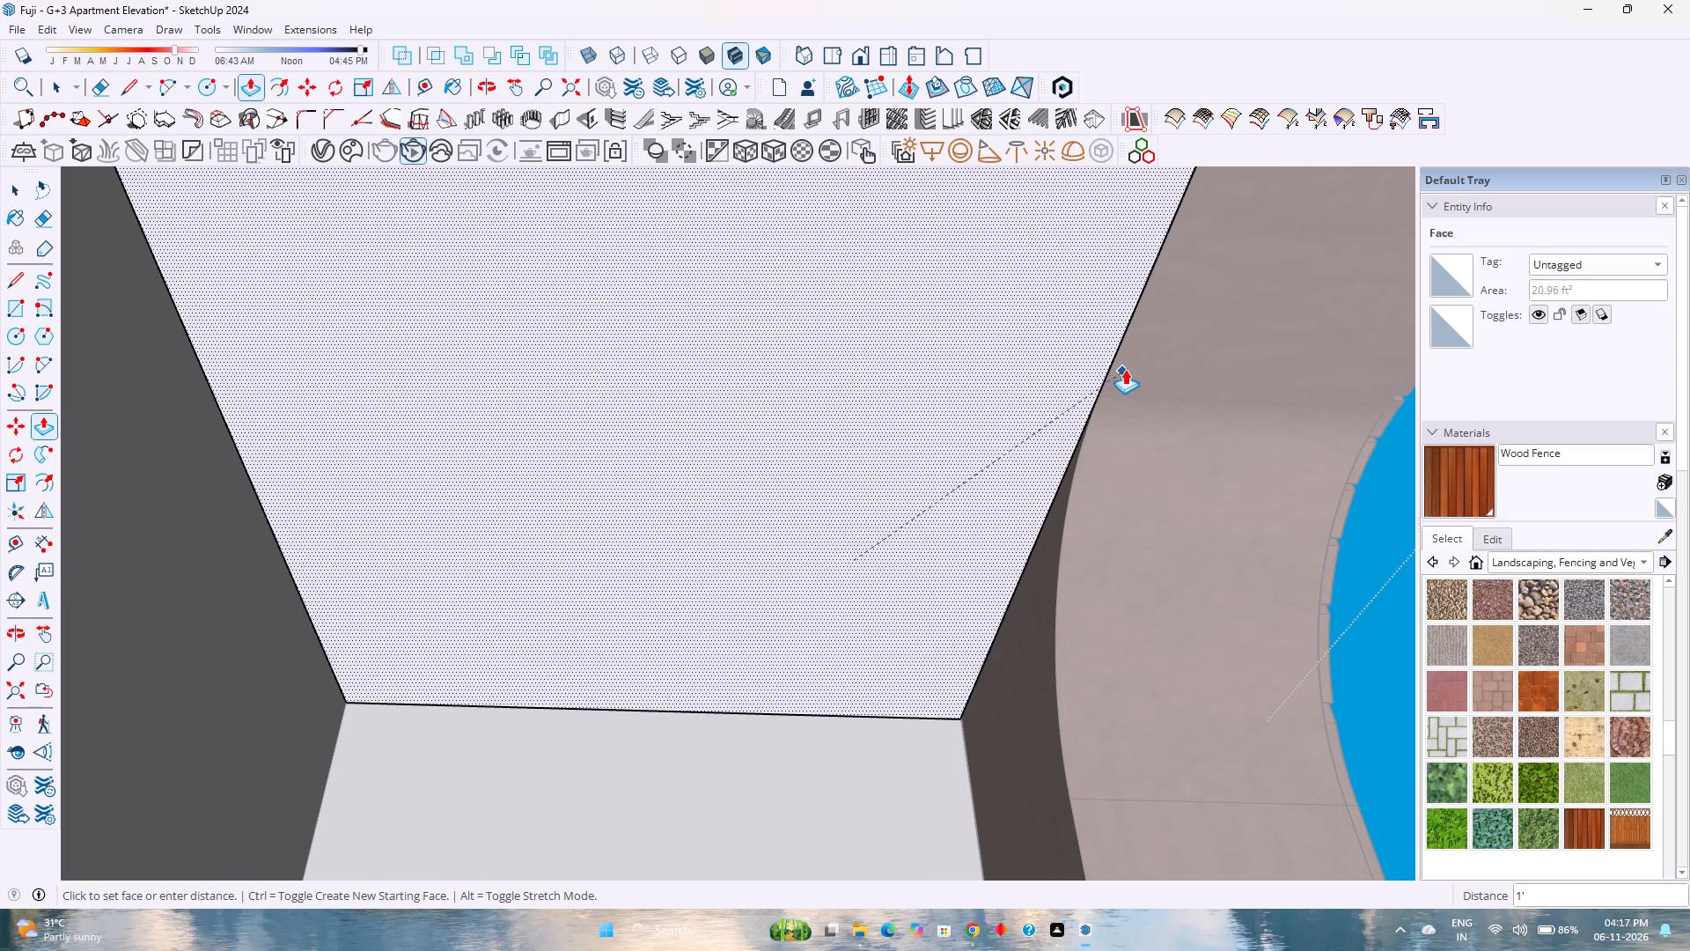
pyautogui.press('9')
pyautogui.press('Return')
pyautogui.press('space')
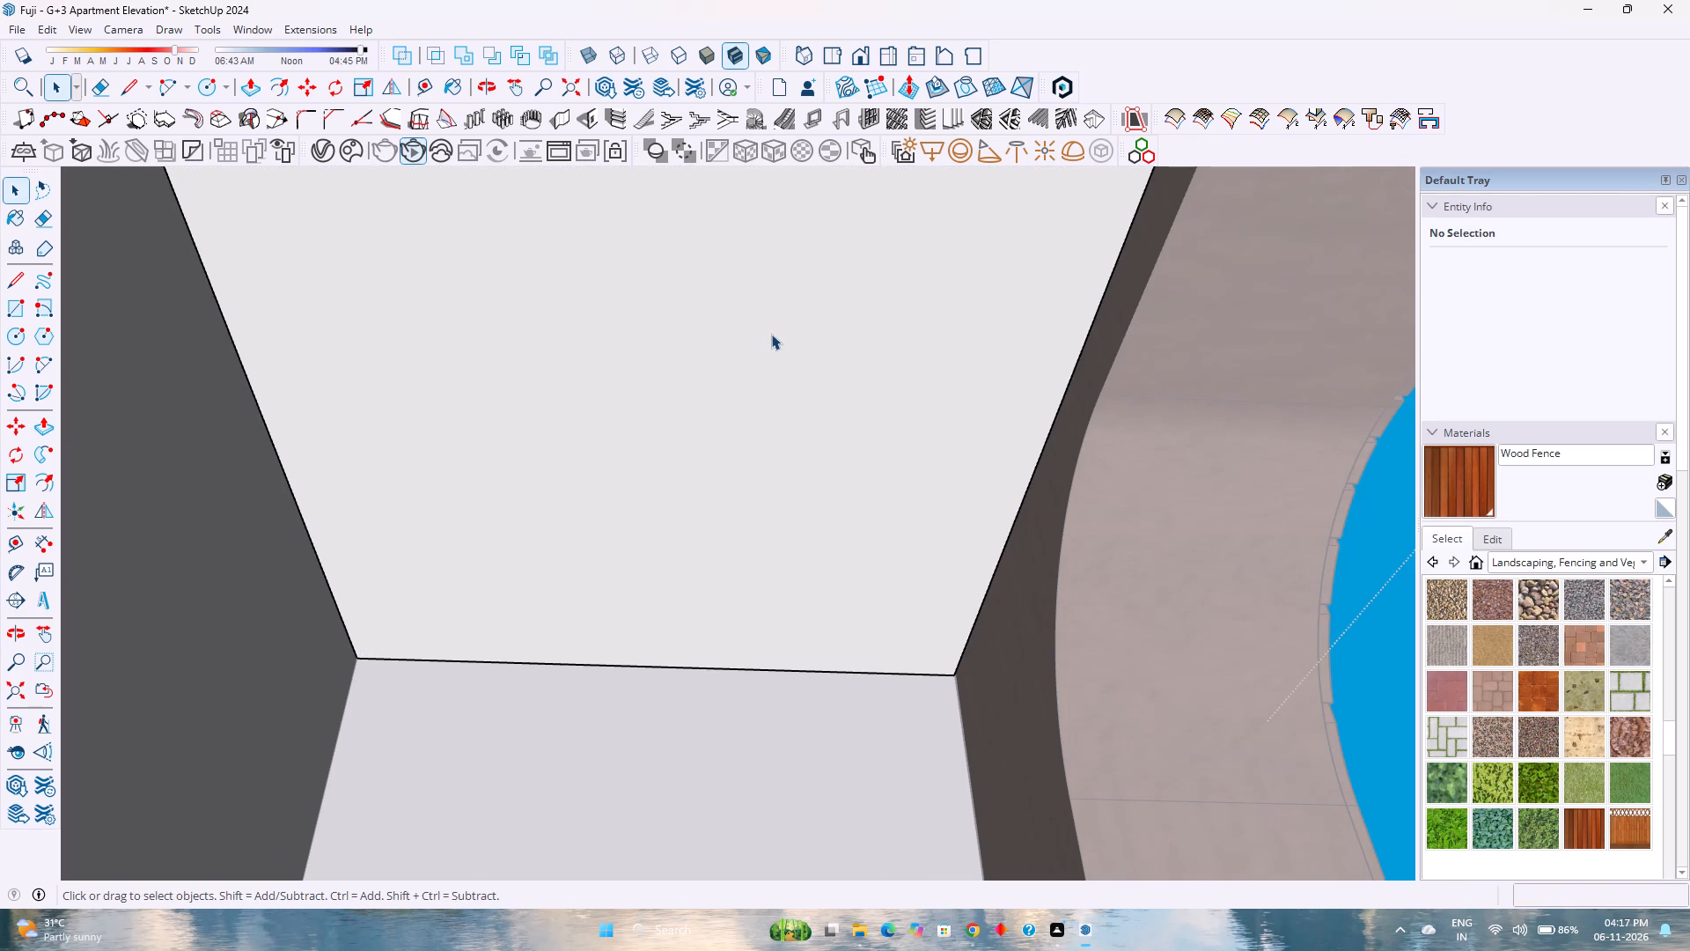
# Offset the lowered ceiling face's outline inward by 2".
pyautogui.moveTo(771, 334); pyautogui.dragTo(783, 337)
pyautogui.click(789, 339)
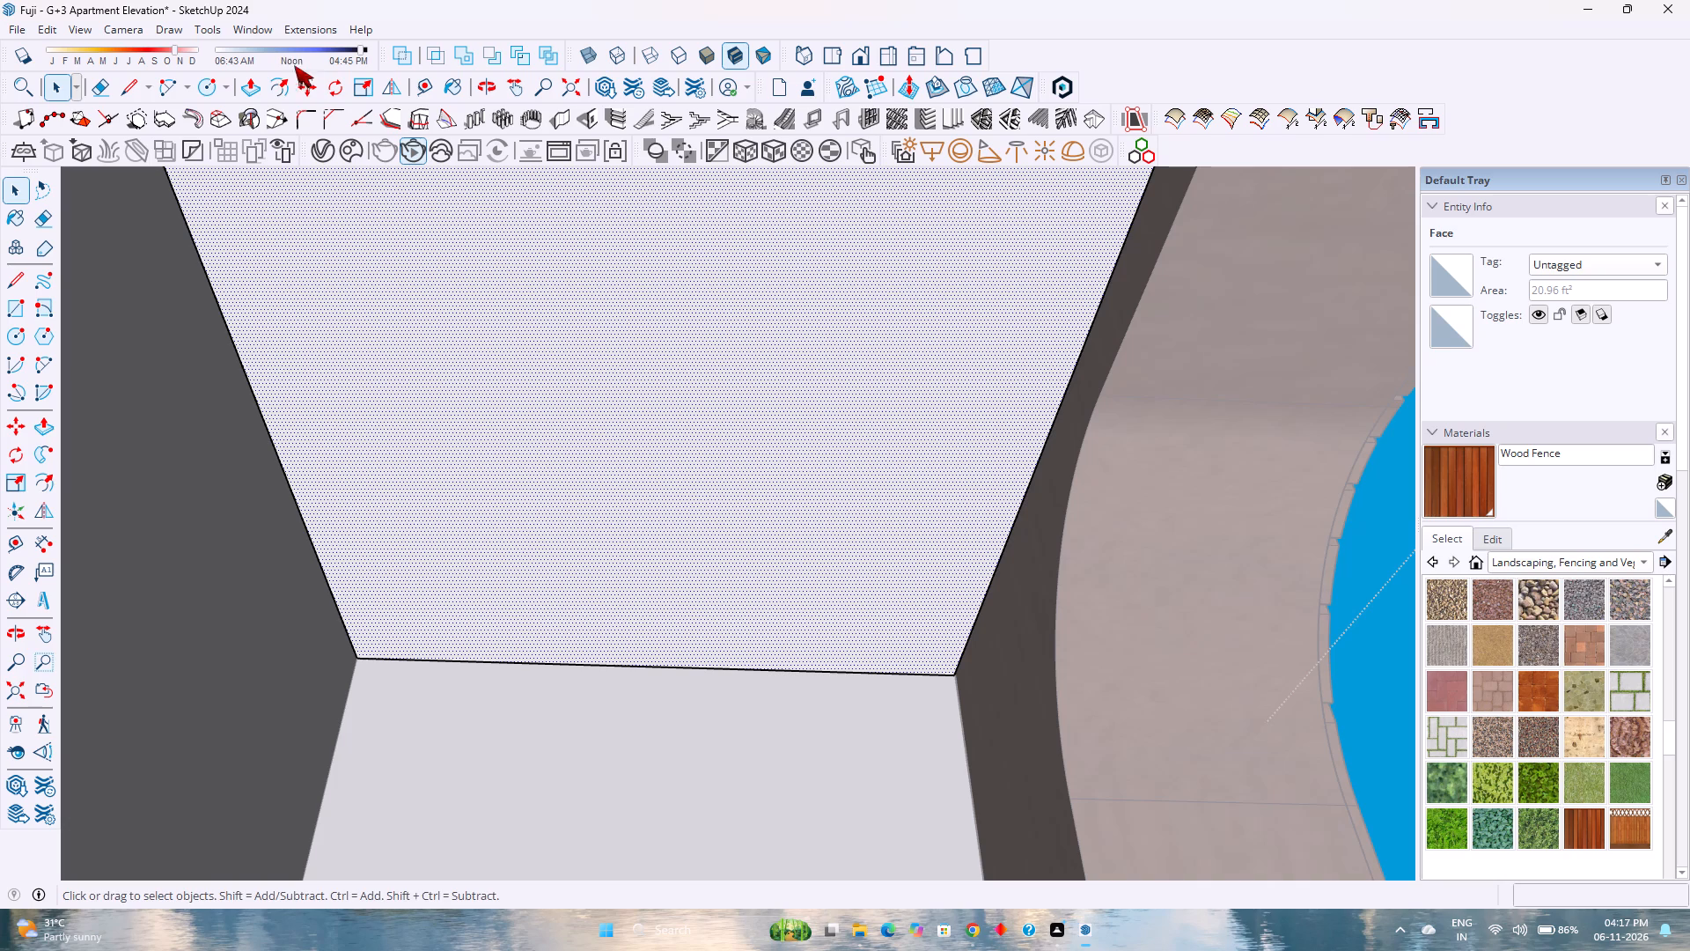
pyautogui.click(276, 83)
pyautogui.click(262, 330)
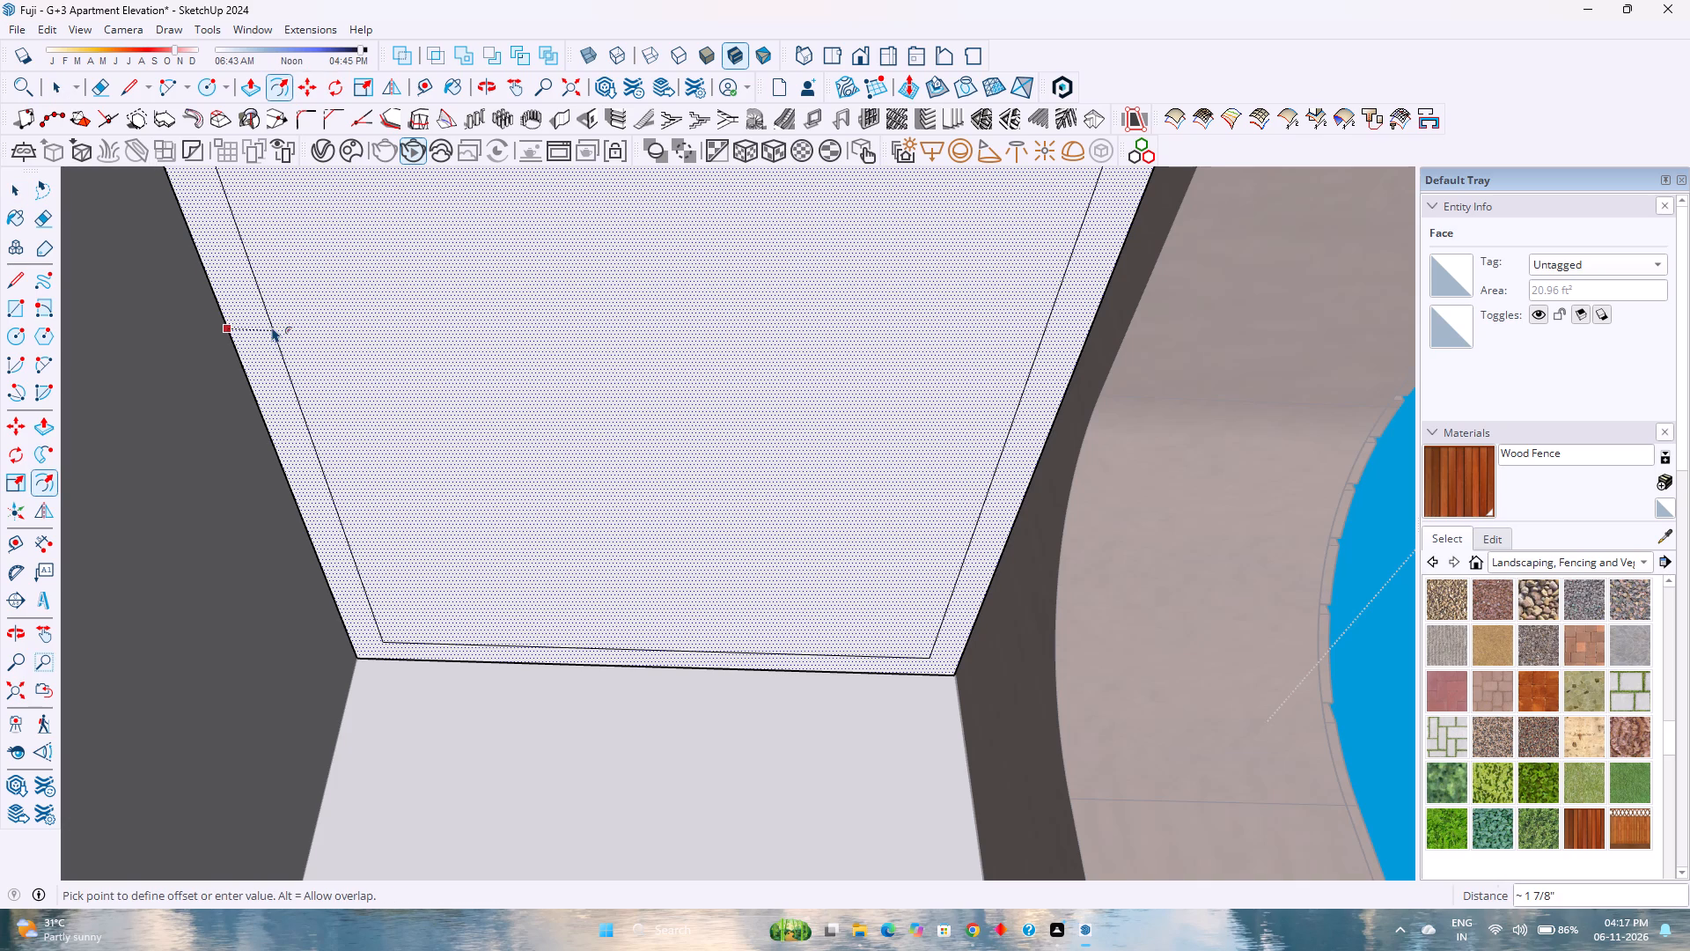
pyautogui.press('2')
pyautogui.press('Return')
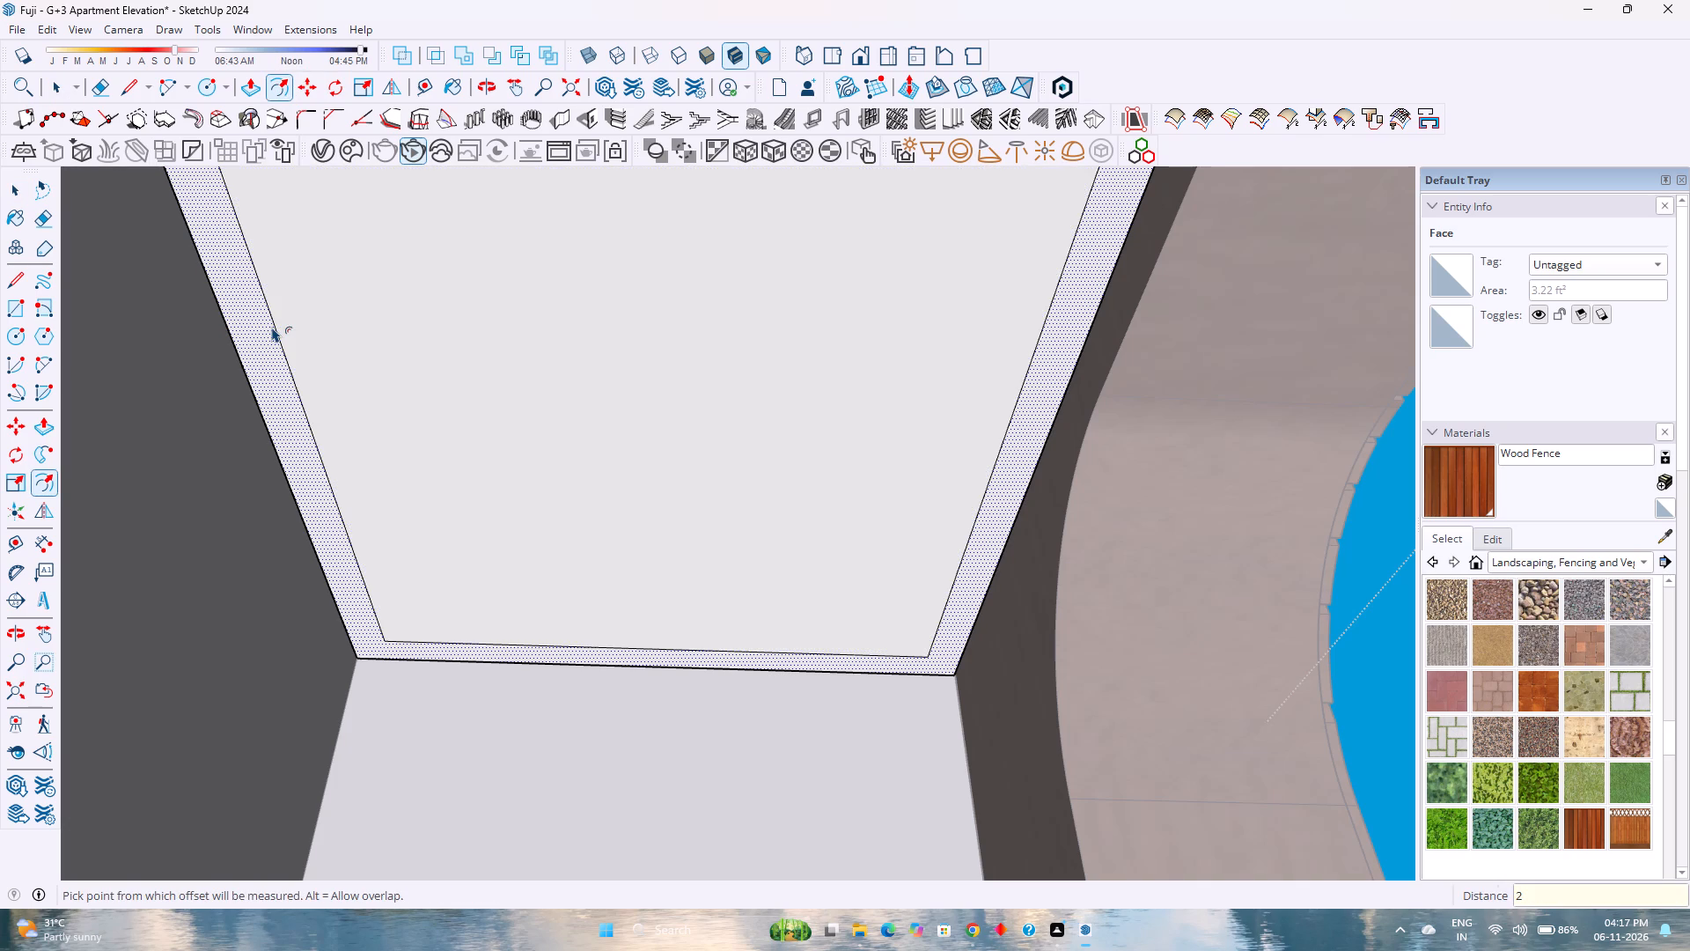
pyautogui.press('Escape')
# Push/pull the inner ceiling face up by 6" to form a recess inside the 2" border.
pyautogui.press('p')
pyautogui.click(503, 339)
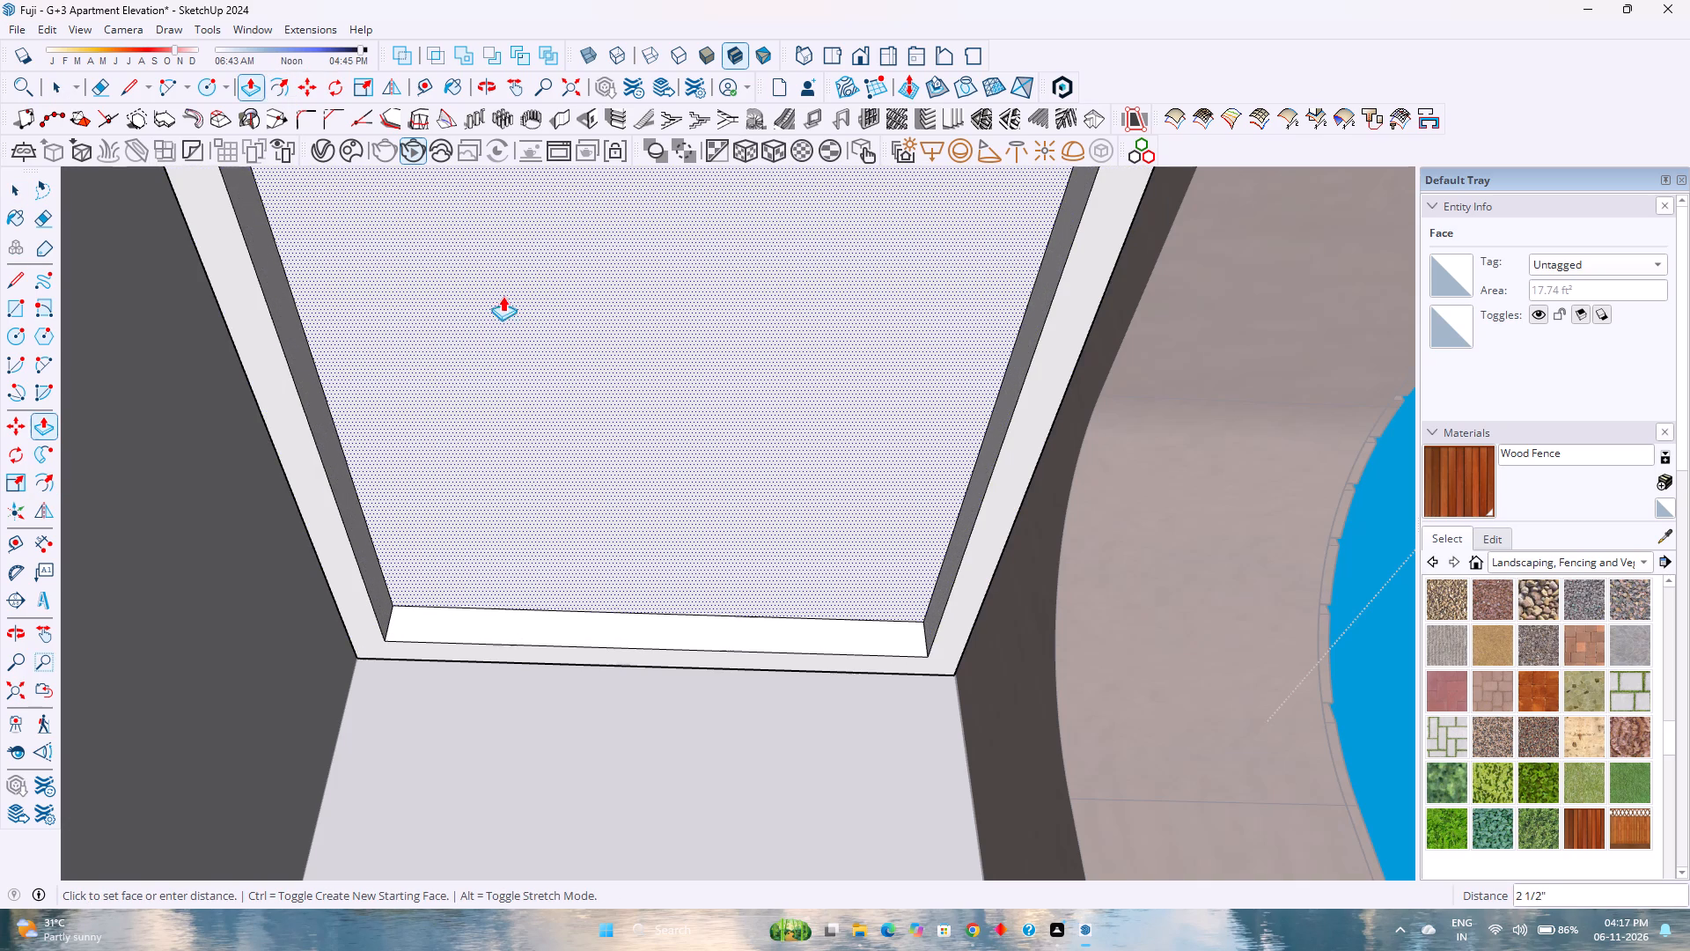
pyautogui.press('6')
pyautogui.press('Return')
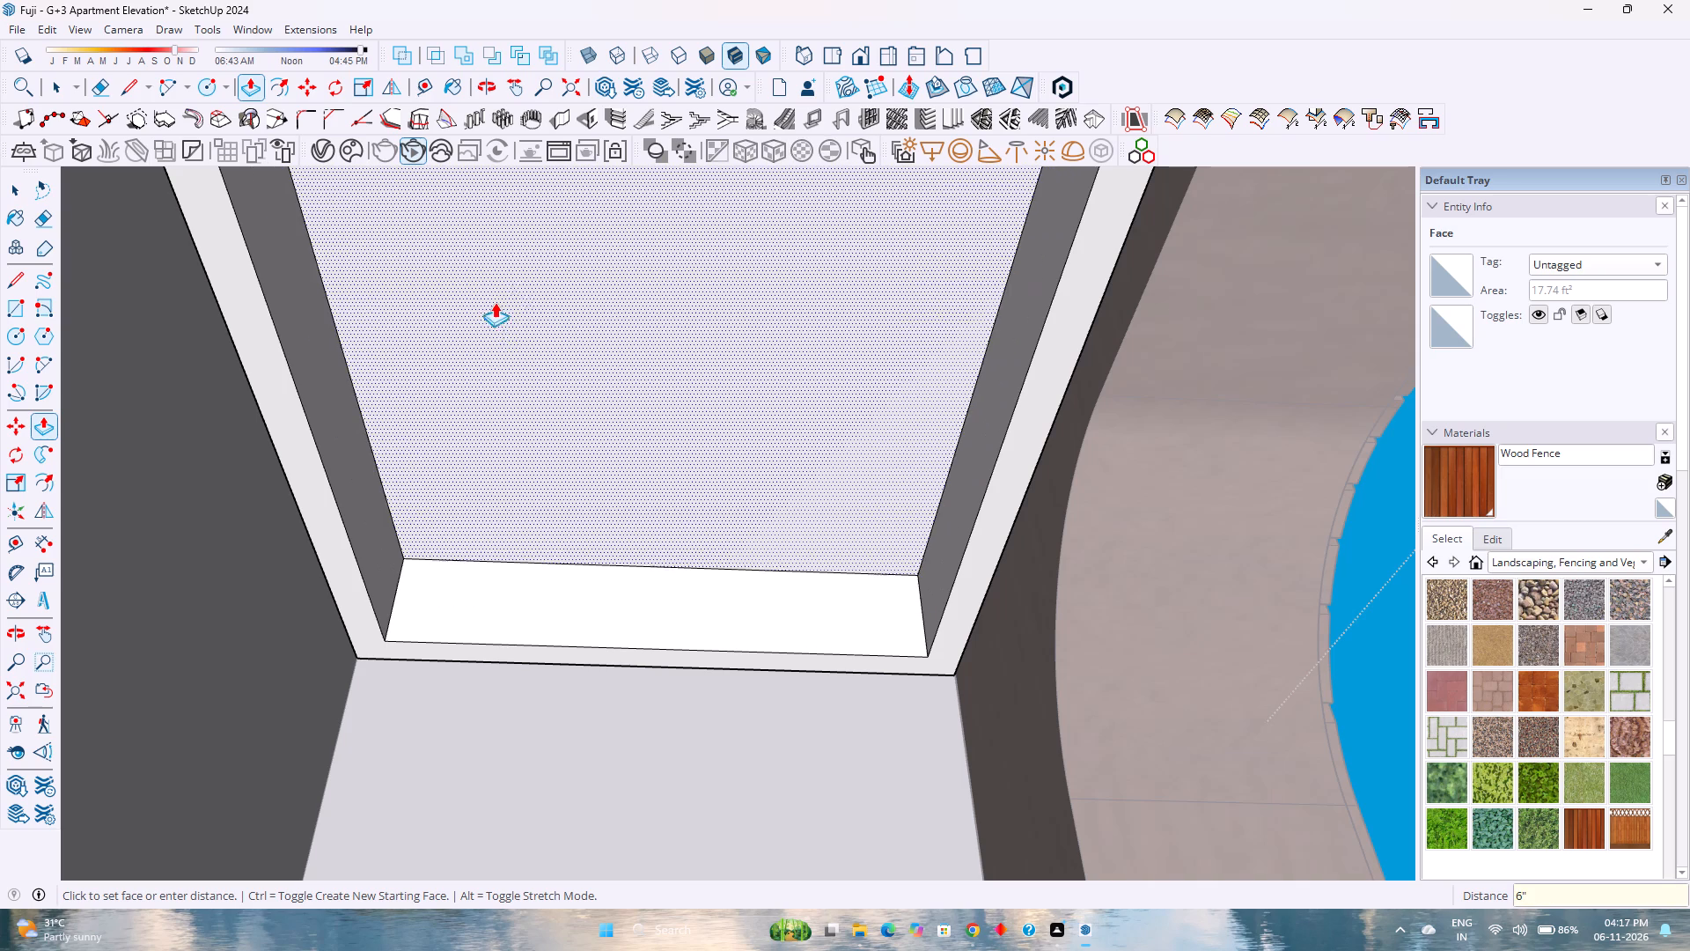
# Finish the top balcony ceiling push/pull and exit the building group.
pyautogui.scroll(-7, 505, 328)
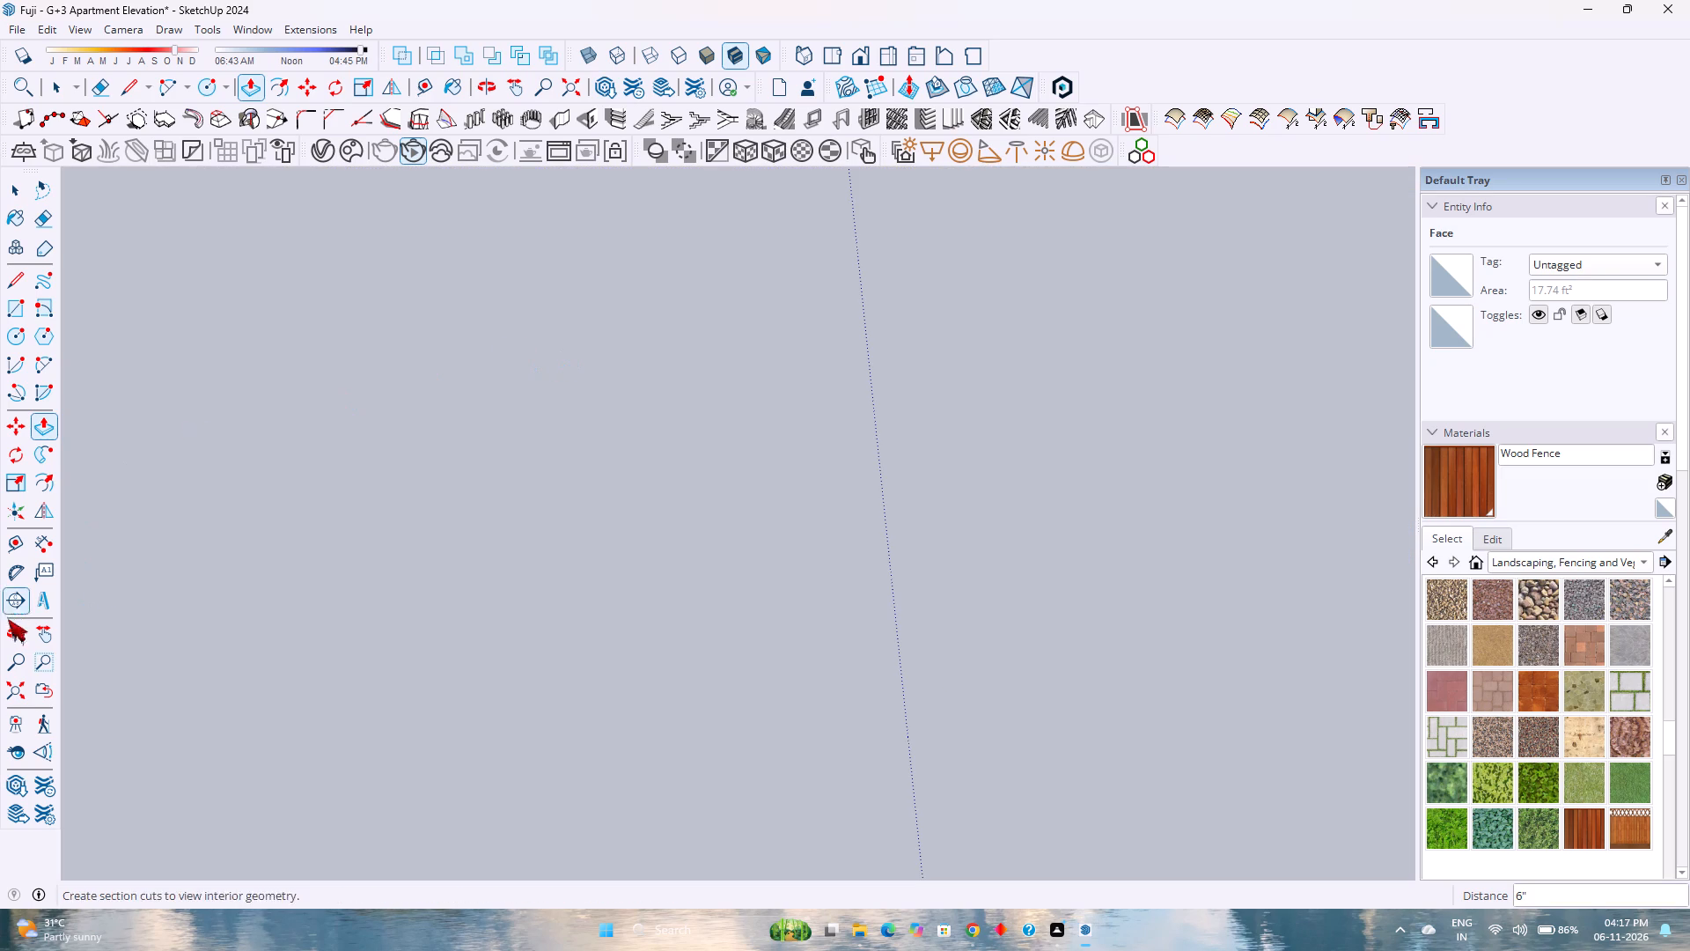
pyautogui.click(18, 686)
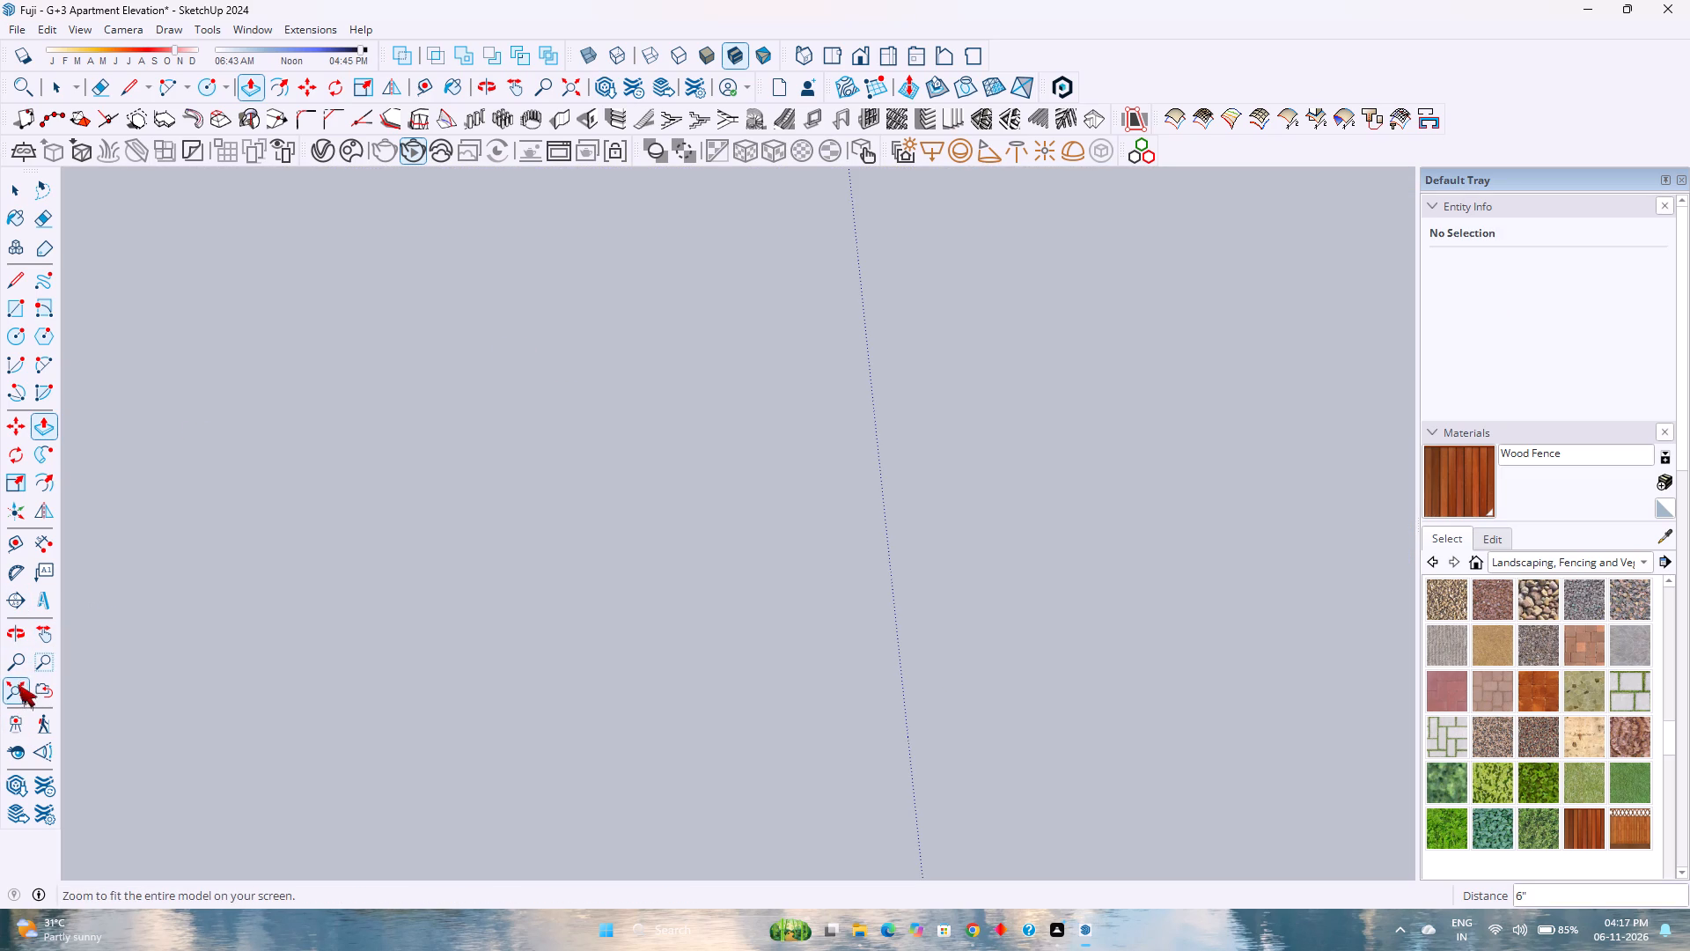
pyautogui.moveTo(783, 468); pyautogui.dragTo(133, 602, button='middle')
pyautogui.middleClick(133, 602)
pyautogui.scroll(-2, 133, 602)
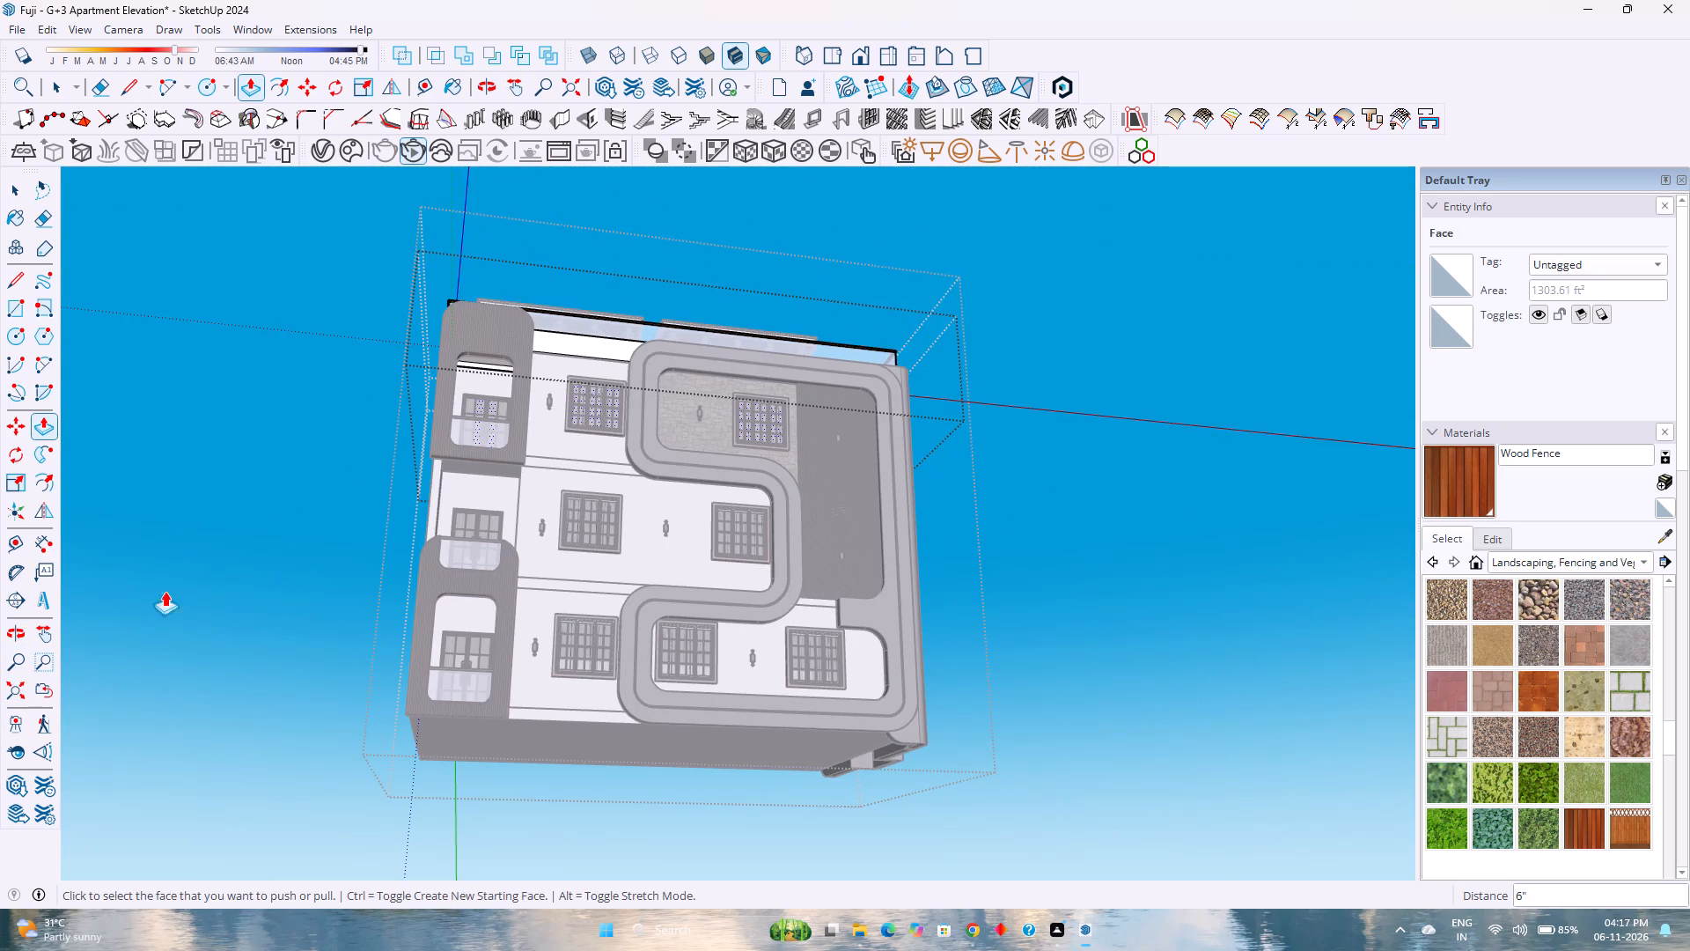
pyautogui.press('Escape')
pyautogui.scroll(7, 435, 593)
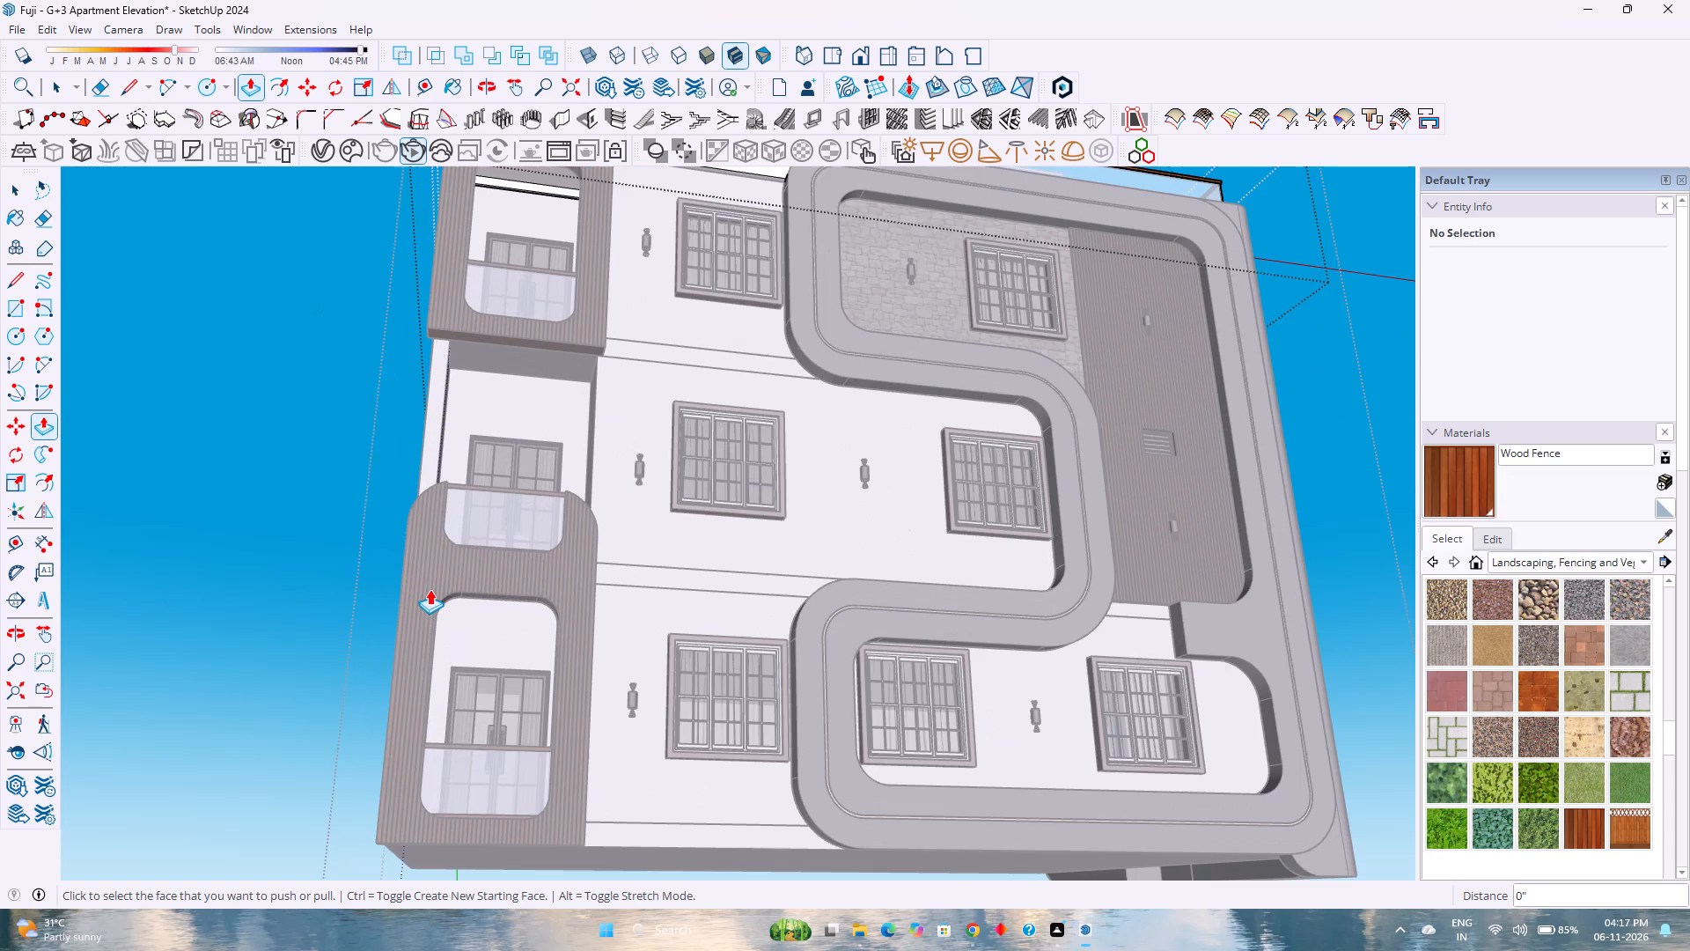
pyautogui.press('Escape')
pyautogui.scroll(4, 529, 379)
pyautogui.doubleClick(533, 373)
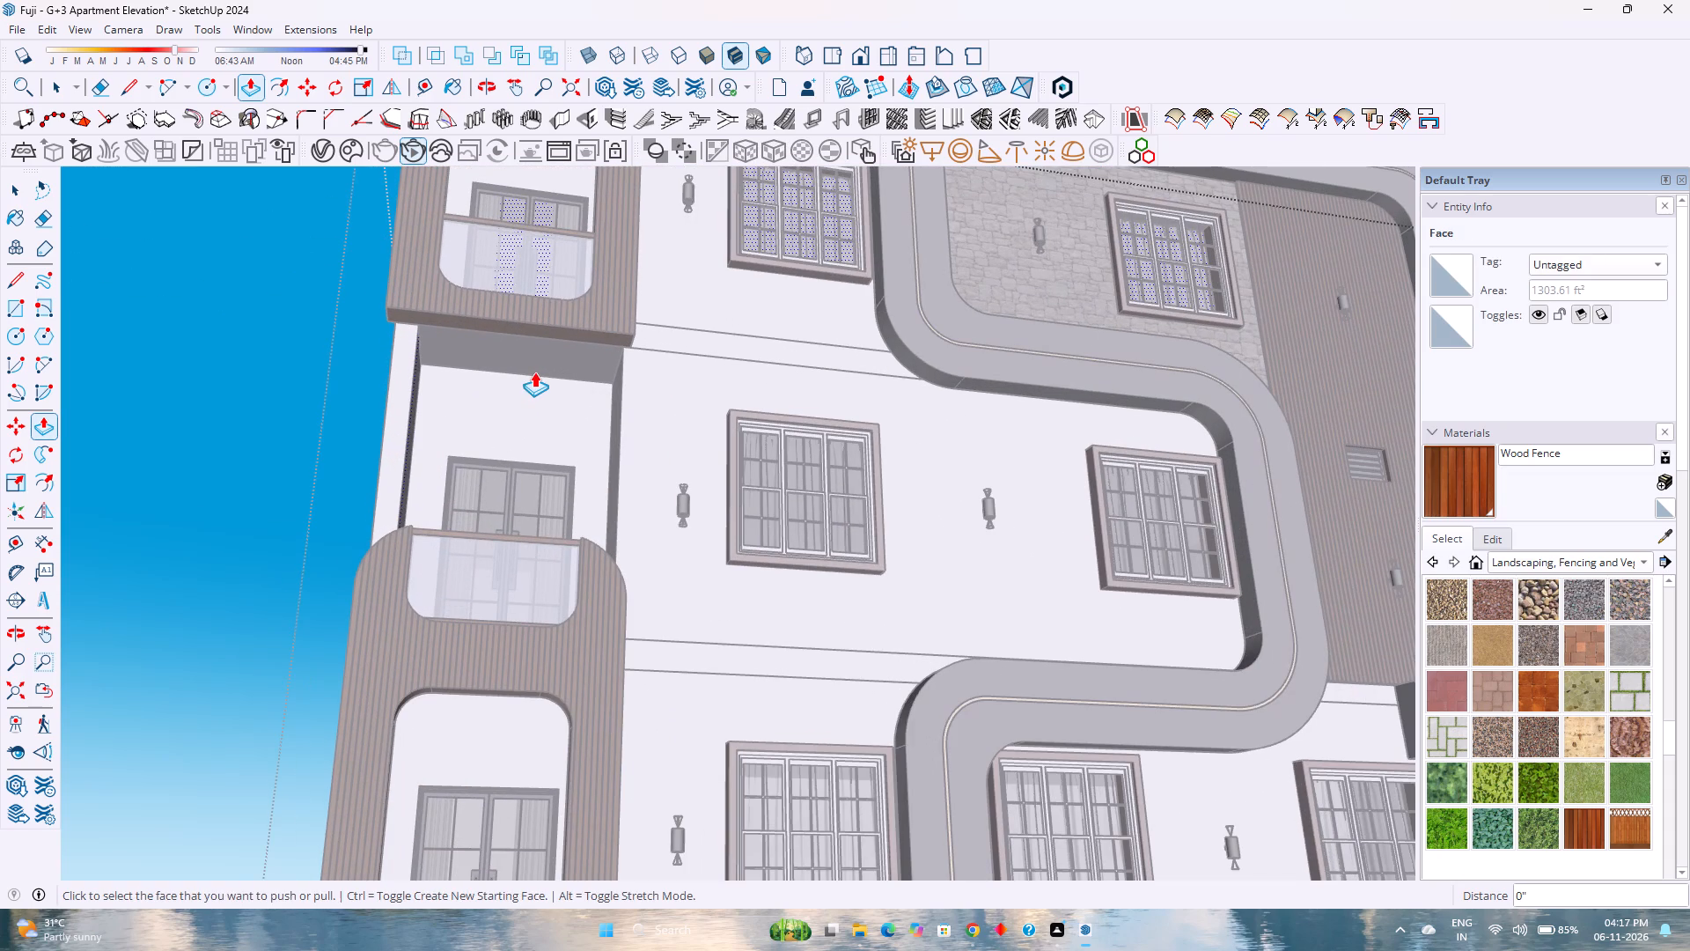
pyautogui.press('space')
pyautogui.press('Escape')
pyautogui.scroll(-4, 531, 373)
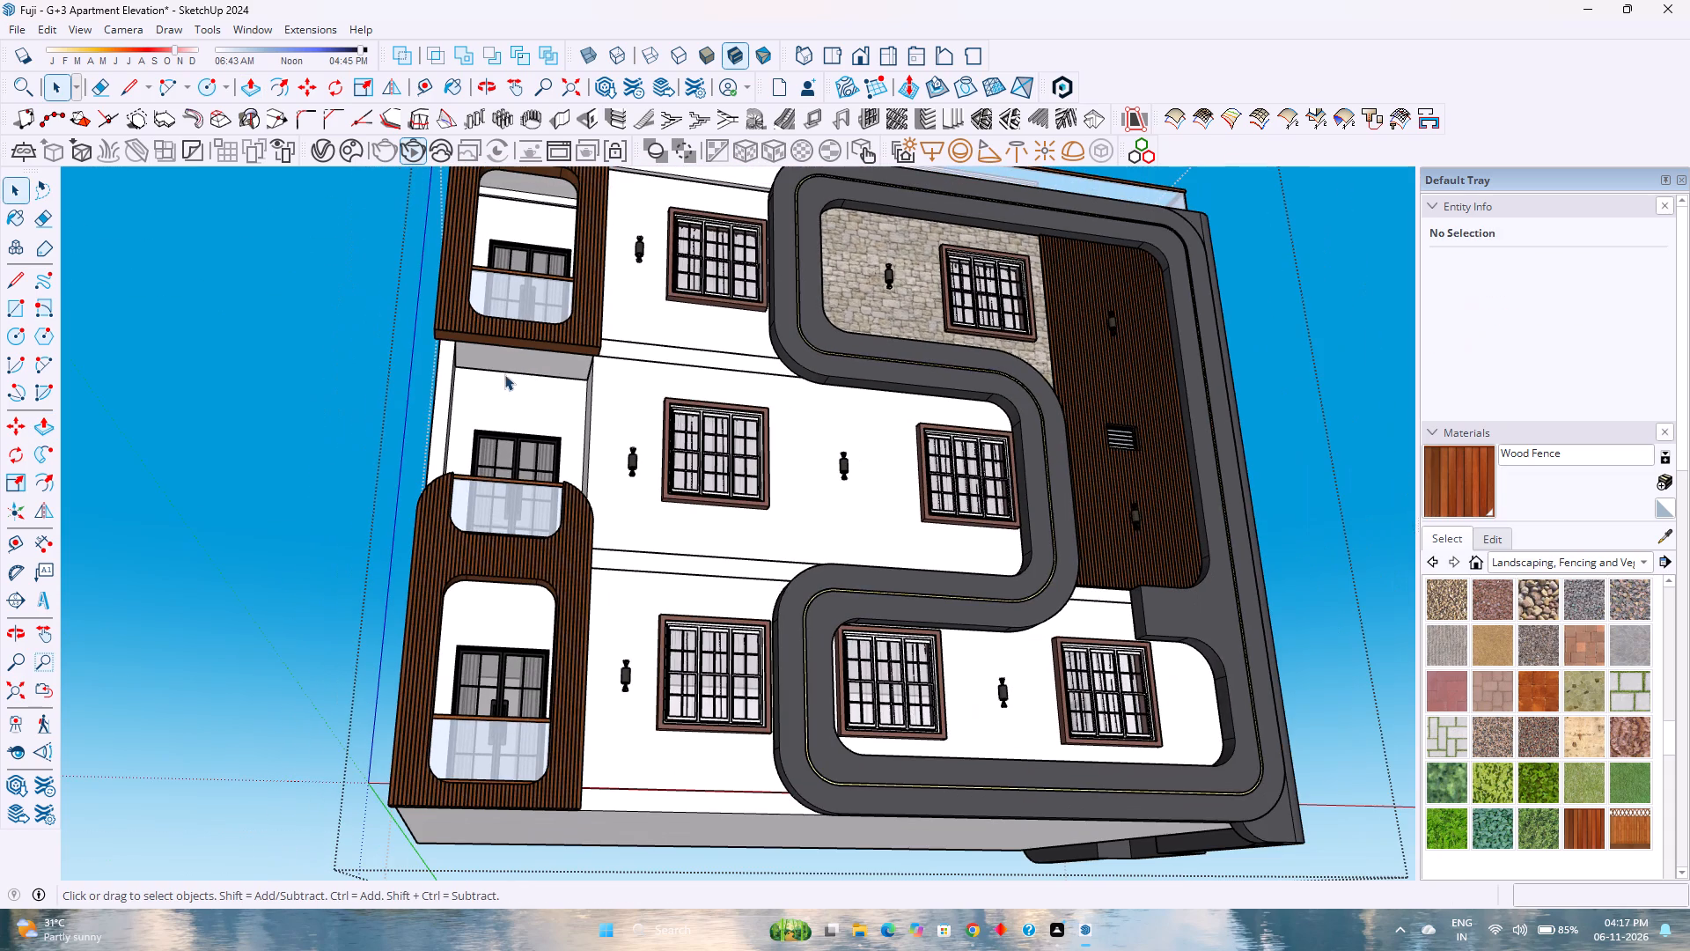
# Examine the top side balcony's wood-clad frame and recessed ceiling from below.
pyautogui.keyDown('shift'); pyautogui.middleClick(529, 287); pyautogui.keyUp('shift')
pyautogui.keyDown('shift'); pyautogui.moveTo(529, 293); pyautogui.dragTo(455, 569, button='middle'); pyautogui.keyUp('shift')
pyautogui.keyDown('shift'); pyautogui.middleClick(455, 569); pyautogui.keyUp('shift')
pyautogui.scroll(4, 523, 345)
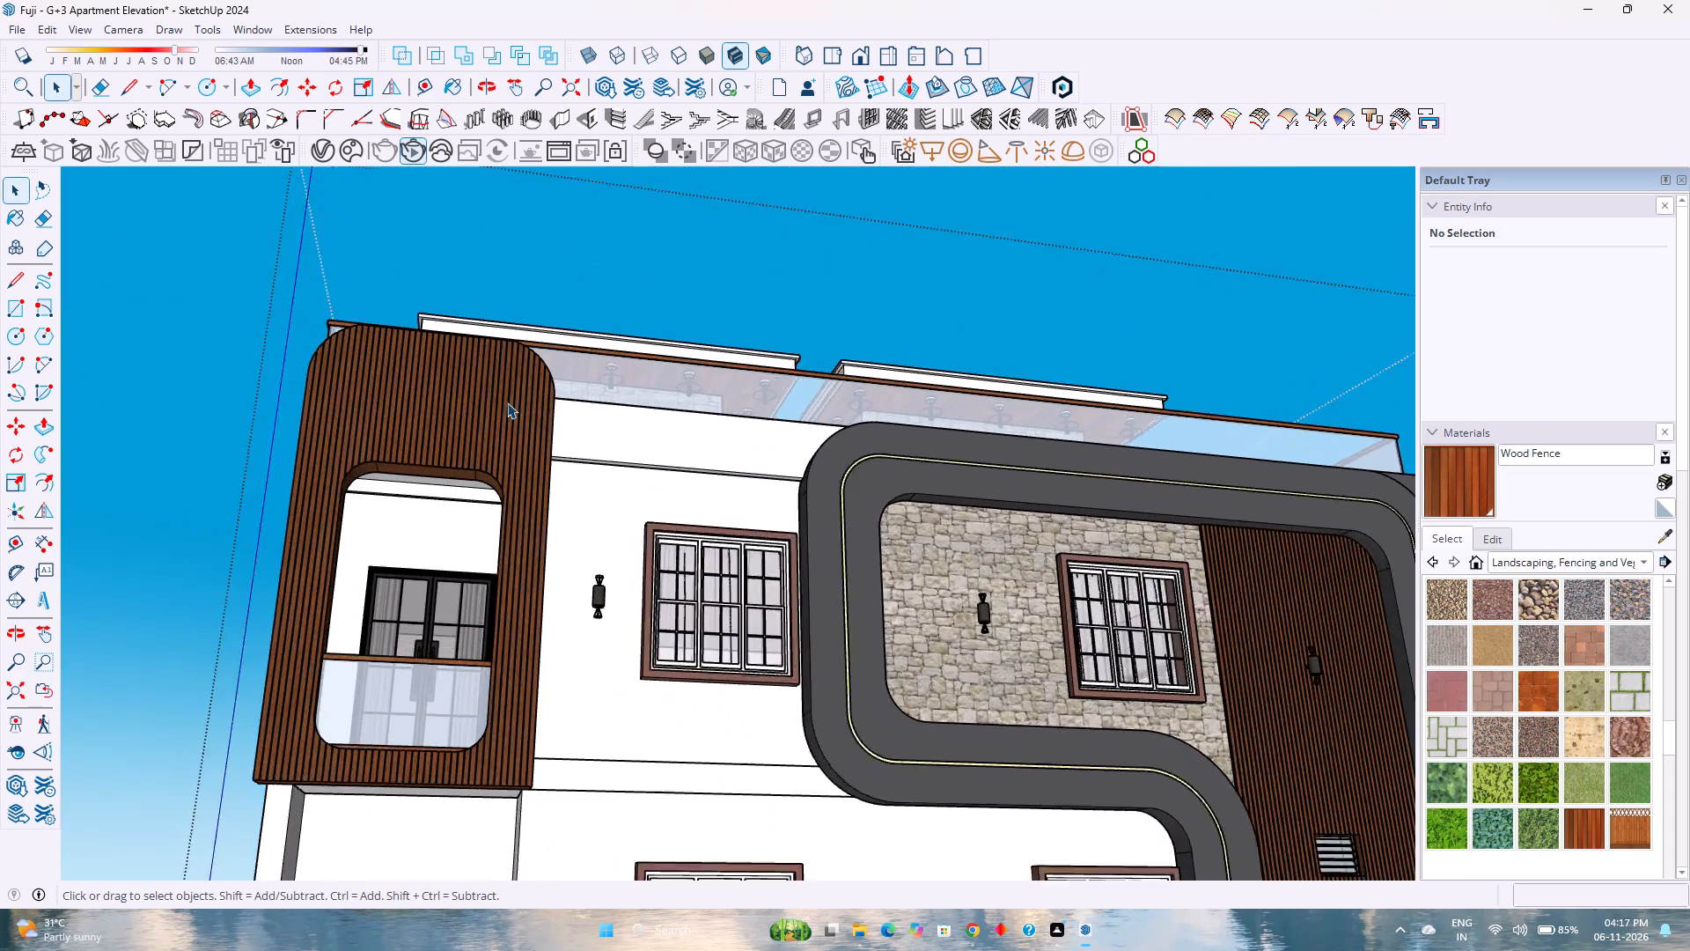
pyautogui.scroll(8, 507, 402)
pyautogui.middleClick(506, 430)
pyautogui.moveTo(512, 424); pyautogui.dragTo(828, 275, button='middle')
pyautogui.moveTo(828, 275); pyautogui.dragTo(841, 275, button='middle')
pyautogui.moveTo(841, 275); pyautogui.dragTo(860, 276, button='middle')
pyautogui.middleClick(860, 276)
pyautogui.moveTo(866, 276); pyautogui.dragTo(772, 372, button='middle')
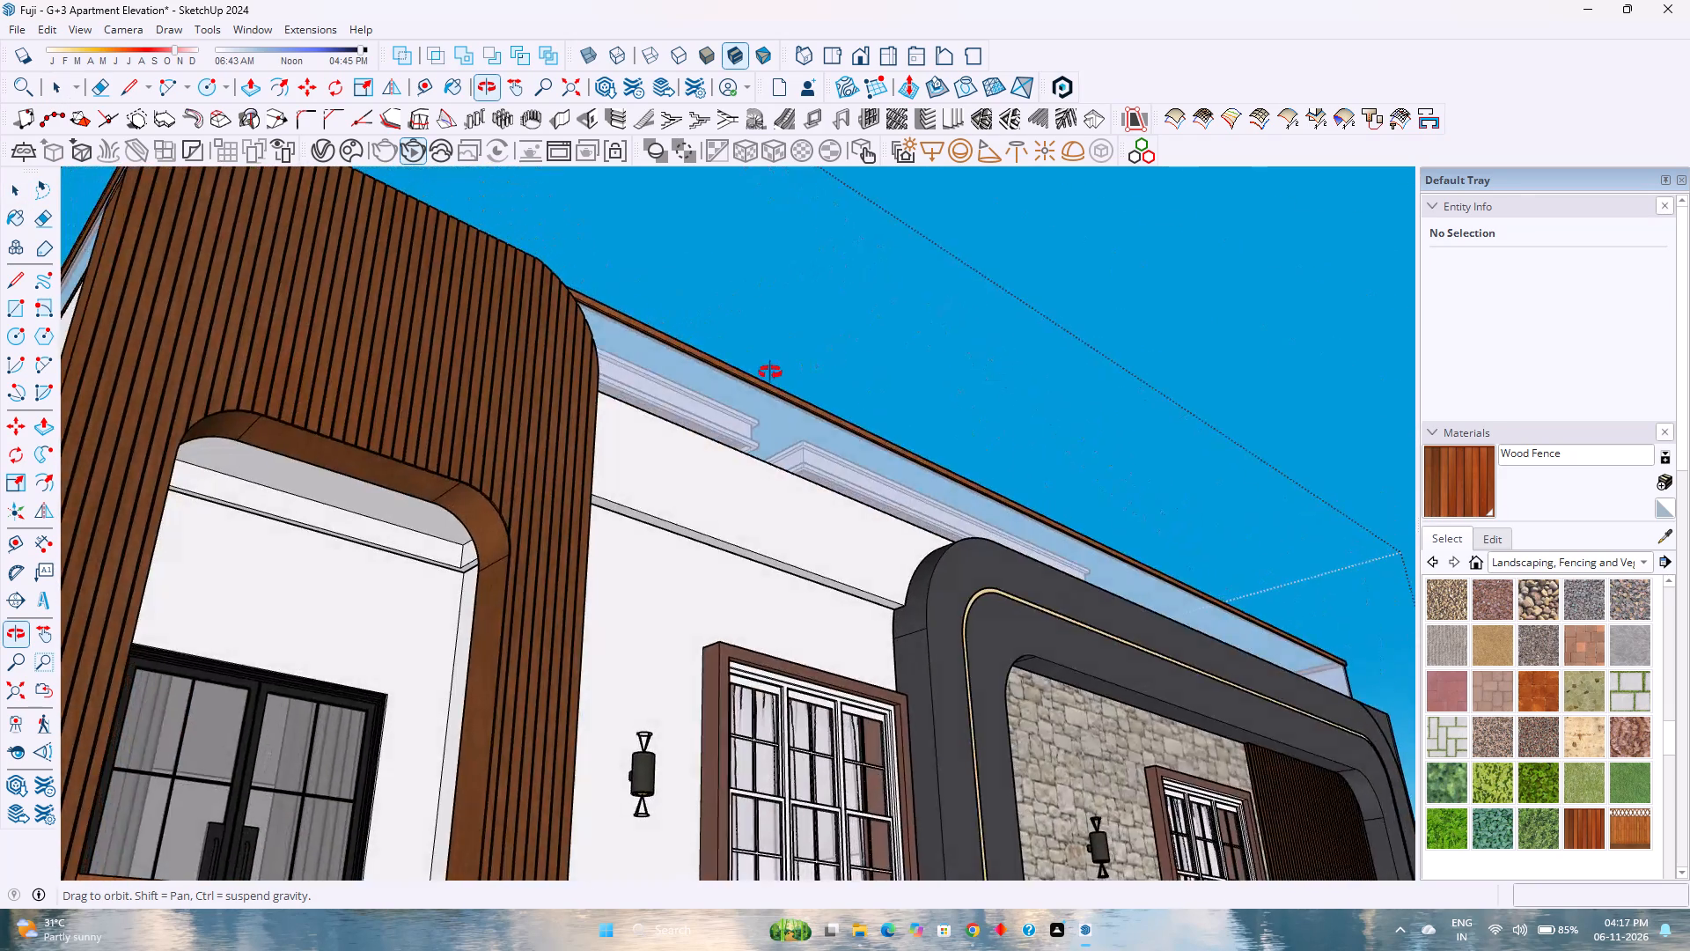
pyautogui.middleClick(771, 372)
pyautogui.scroll(-9, 762, 372)
pyautogui.scroll(6, 562, 602)
pyautogui.moveTo(598, 623); pyautogui.dragTo(628, 578, button='middle')
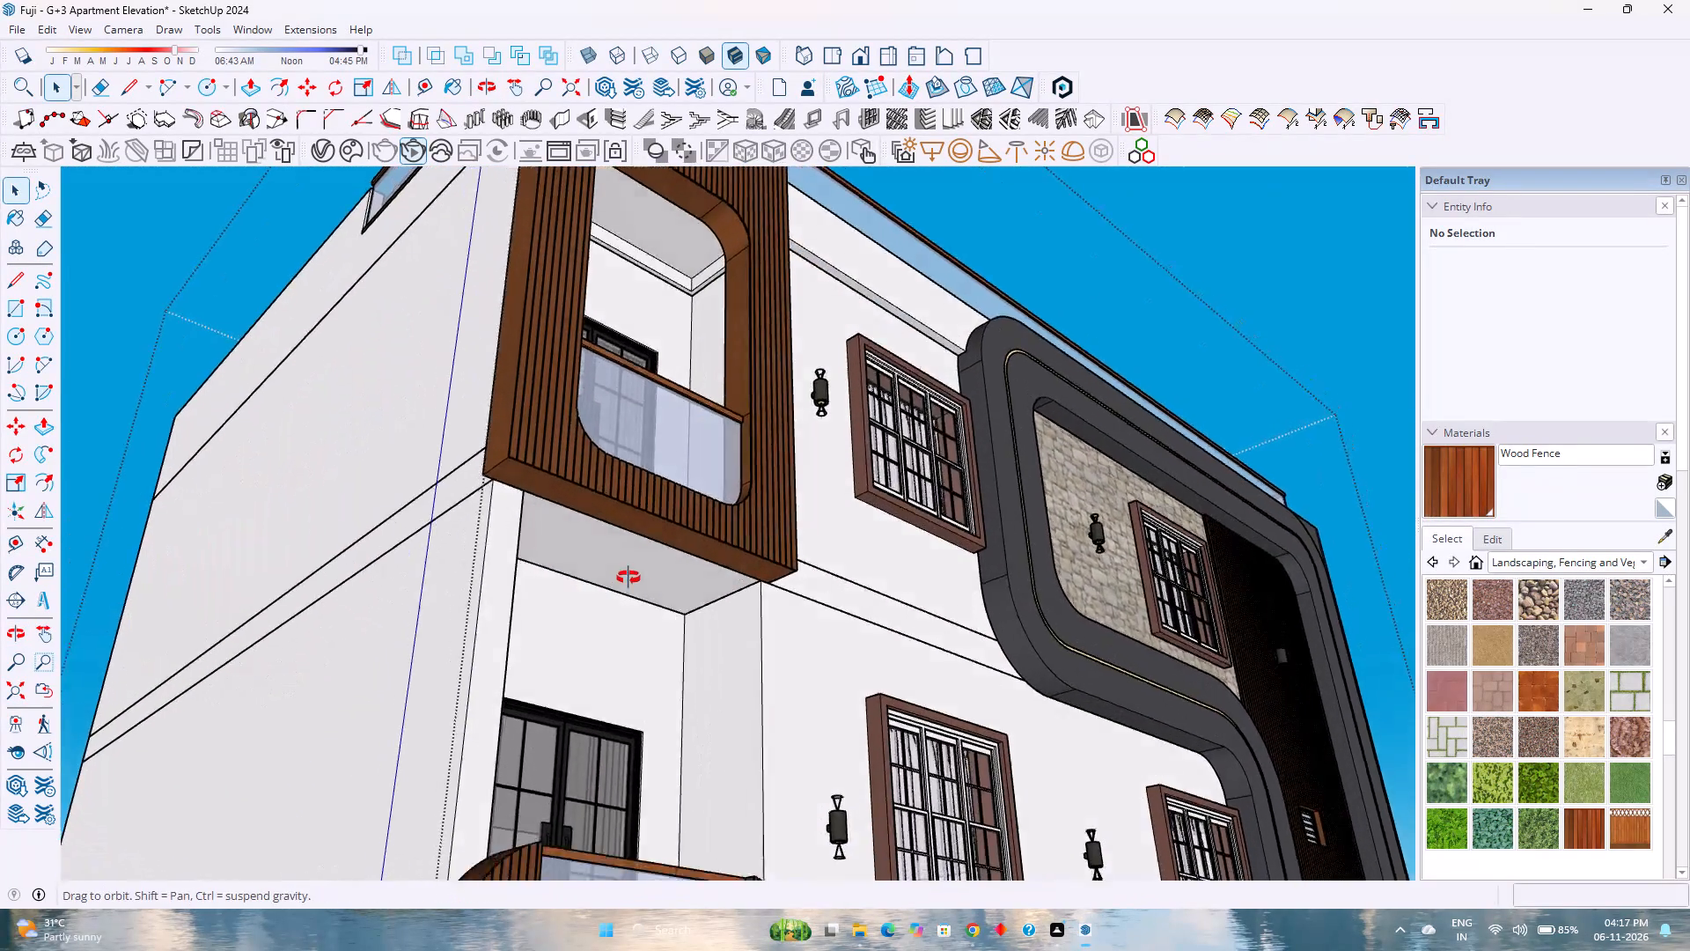
pyautogui.moveTo(628, 578); pyautogui.dragTo(690, 549, button='middle')
# Open the floor band group under the top side balcony and examine the frame's underside and the ceiling beneath it.
pyautogui.doubleClick(830, 467)
pyautogui.scroll(4, 830, 466)
pyautogui.moveTo(830, 466); pyautogui.dragTo(577, 602, button='middle')
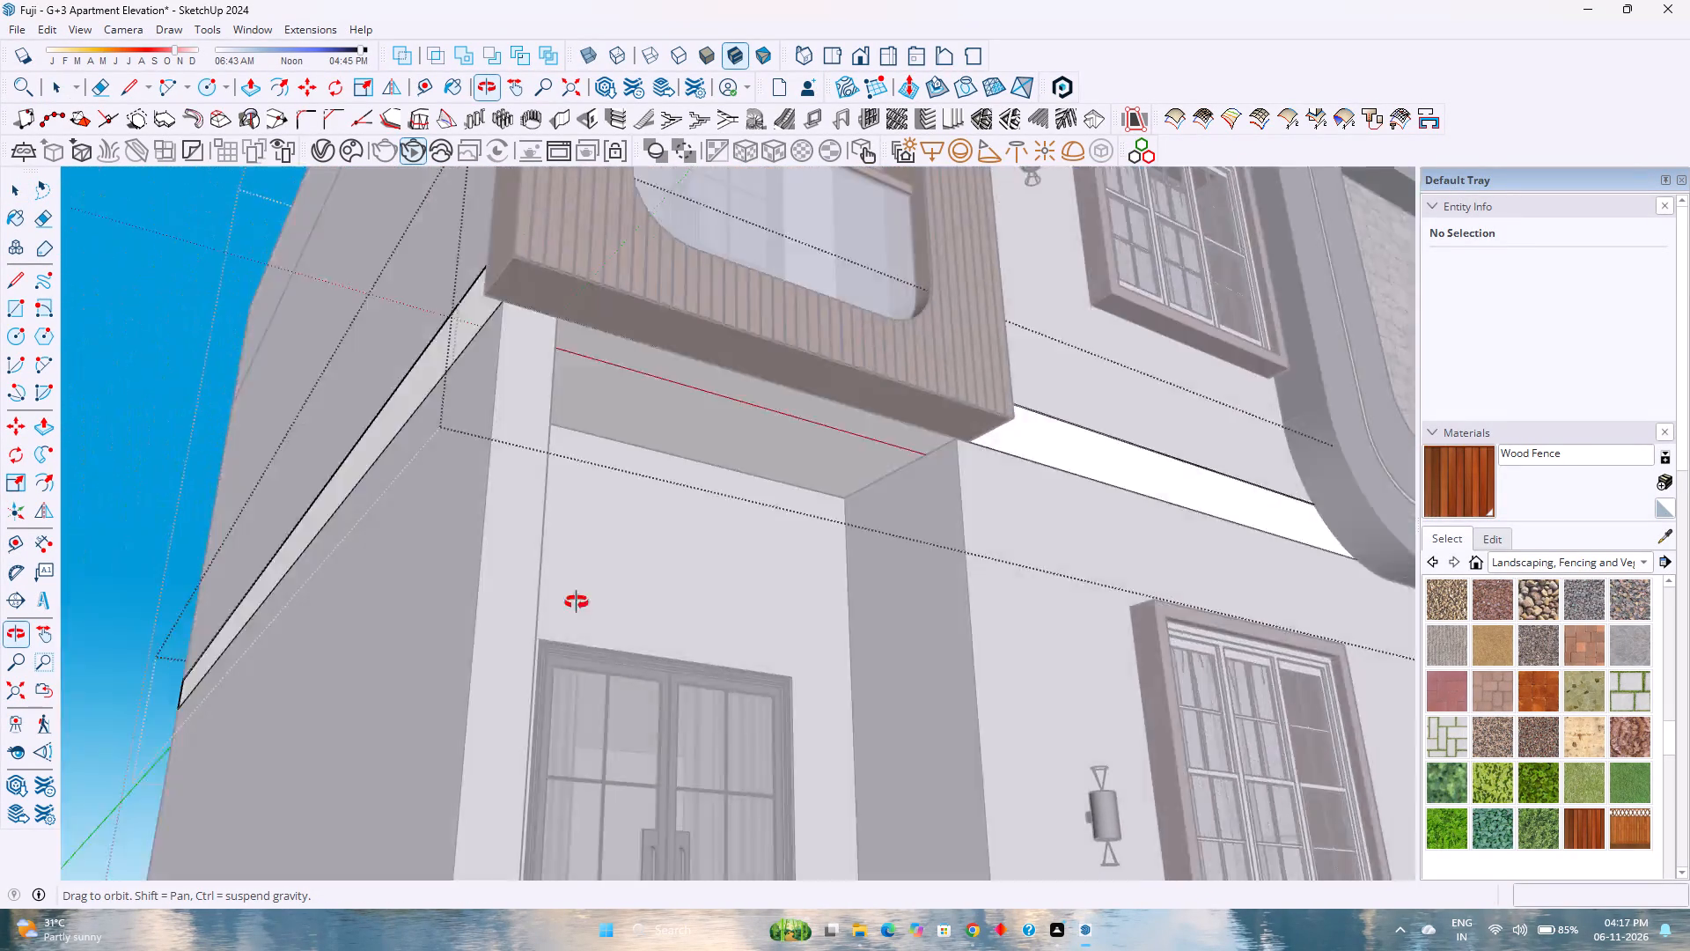
pyautogui.moveTo(577, 602); pyautogui.dragTo(554, 610, button='middle')
pyautogui.middleClick(554, 610)
pyautogui.scroll(-5, 555, 588)
pyautogui.moveTo(594, 541); pyautogui.dragTo(425, 628, button='middle')
pyautogui.middleClick(425, 628)
pyautogui.scroll(-4, 420, 604)
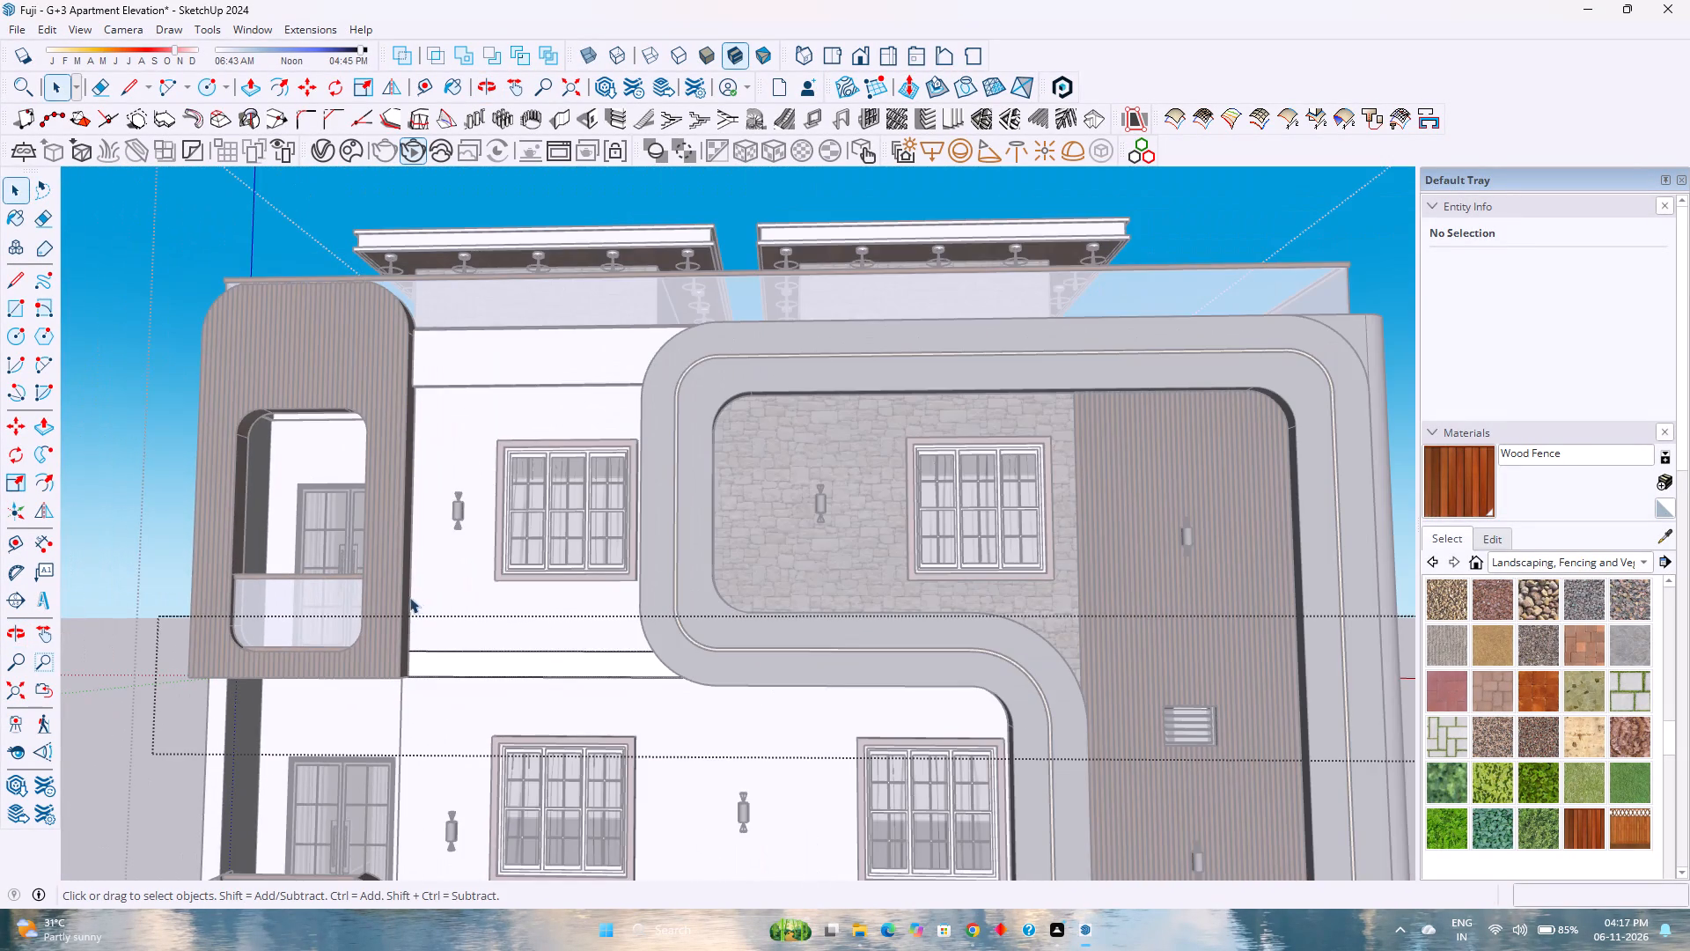
pyautogui.keyDown('shift'); pyautogui.moveTo(356, 582); pyautogui.dragTo(559, 458, button='middle'); pyautogui.keyUp('shift')
pyautogui.keyDown('shift'); pyautogui.middleClick(559, 458); pyautogui.keyUp('shift')
pyautogui.scroll(5, 528, 532)
pyautogui.moveTo(523, 537); pyautogui.dragTo(556, 520, button='middle')
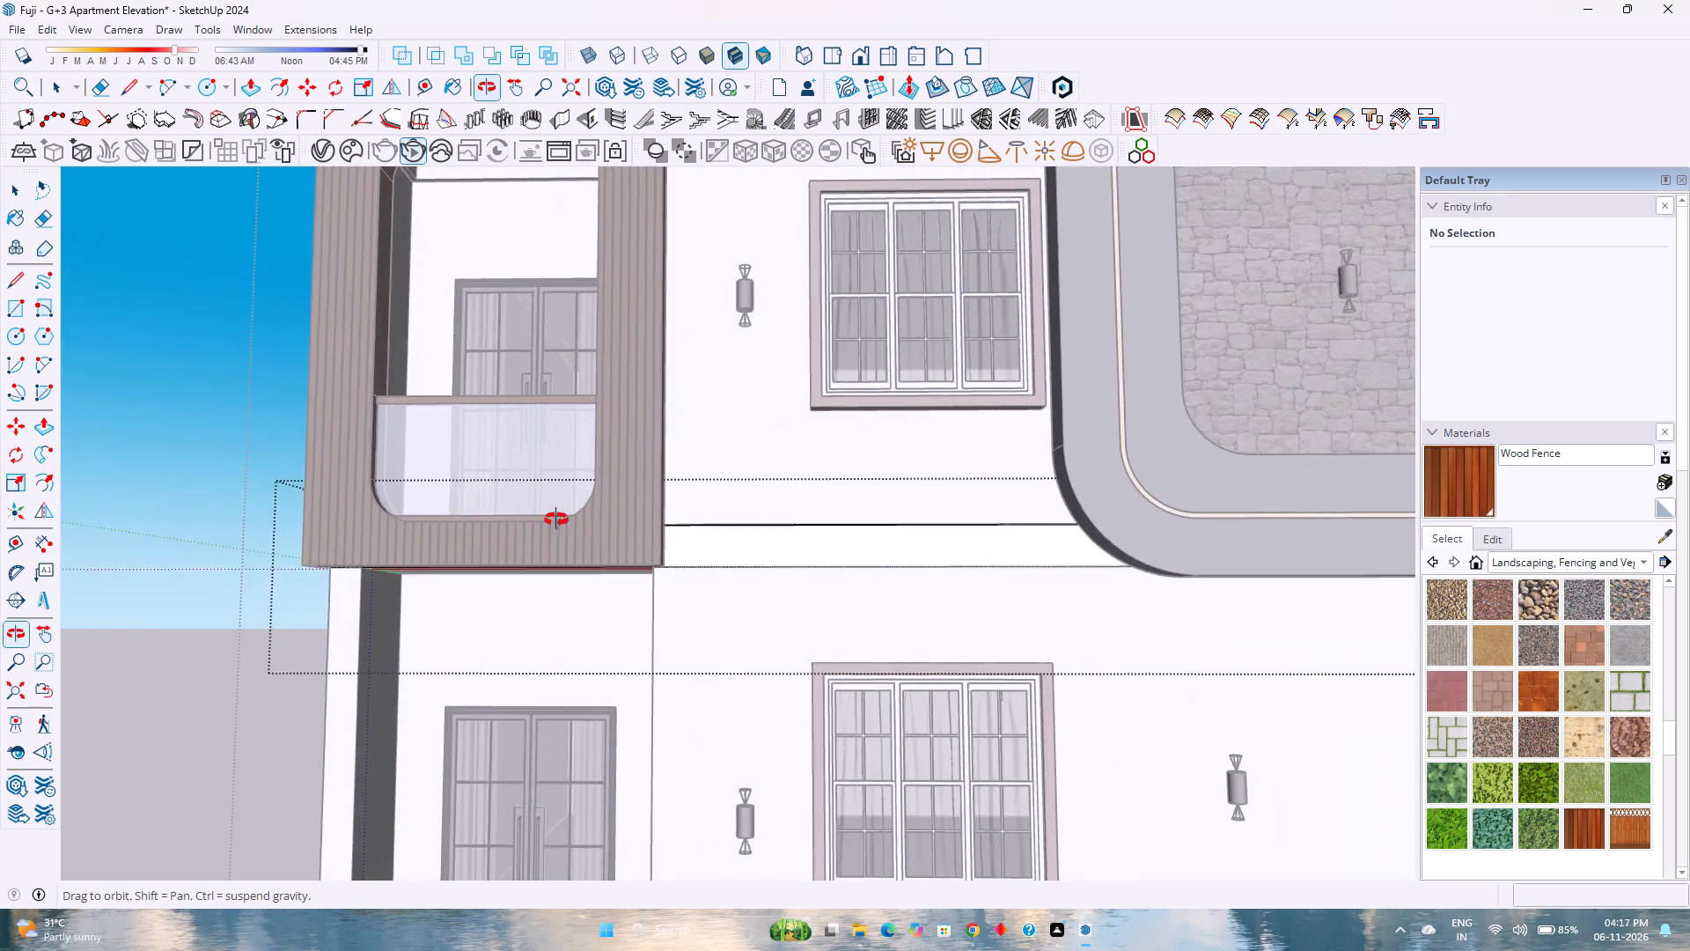
pyautogui.moveTo(556, 520); pyautogui.dragTo(856, 423, button='middle')
pyautogui.middleClick(856, 423)
pyautogui.scroll(7, 547, 537)
pyautogui.middleClick(484, 554)
pyautogui.moveTo(484, 554); pyautogui.dragTo(684, 526, button='middle')
pyautogui.middleClick(684, 526)
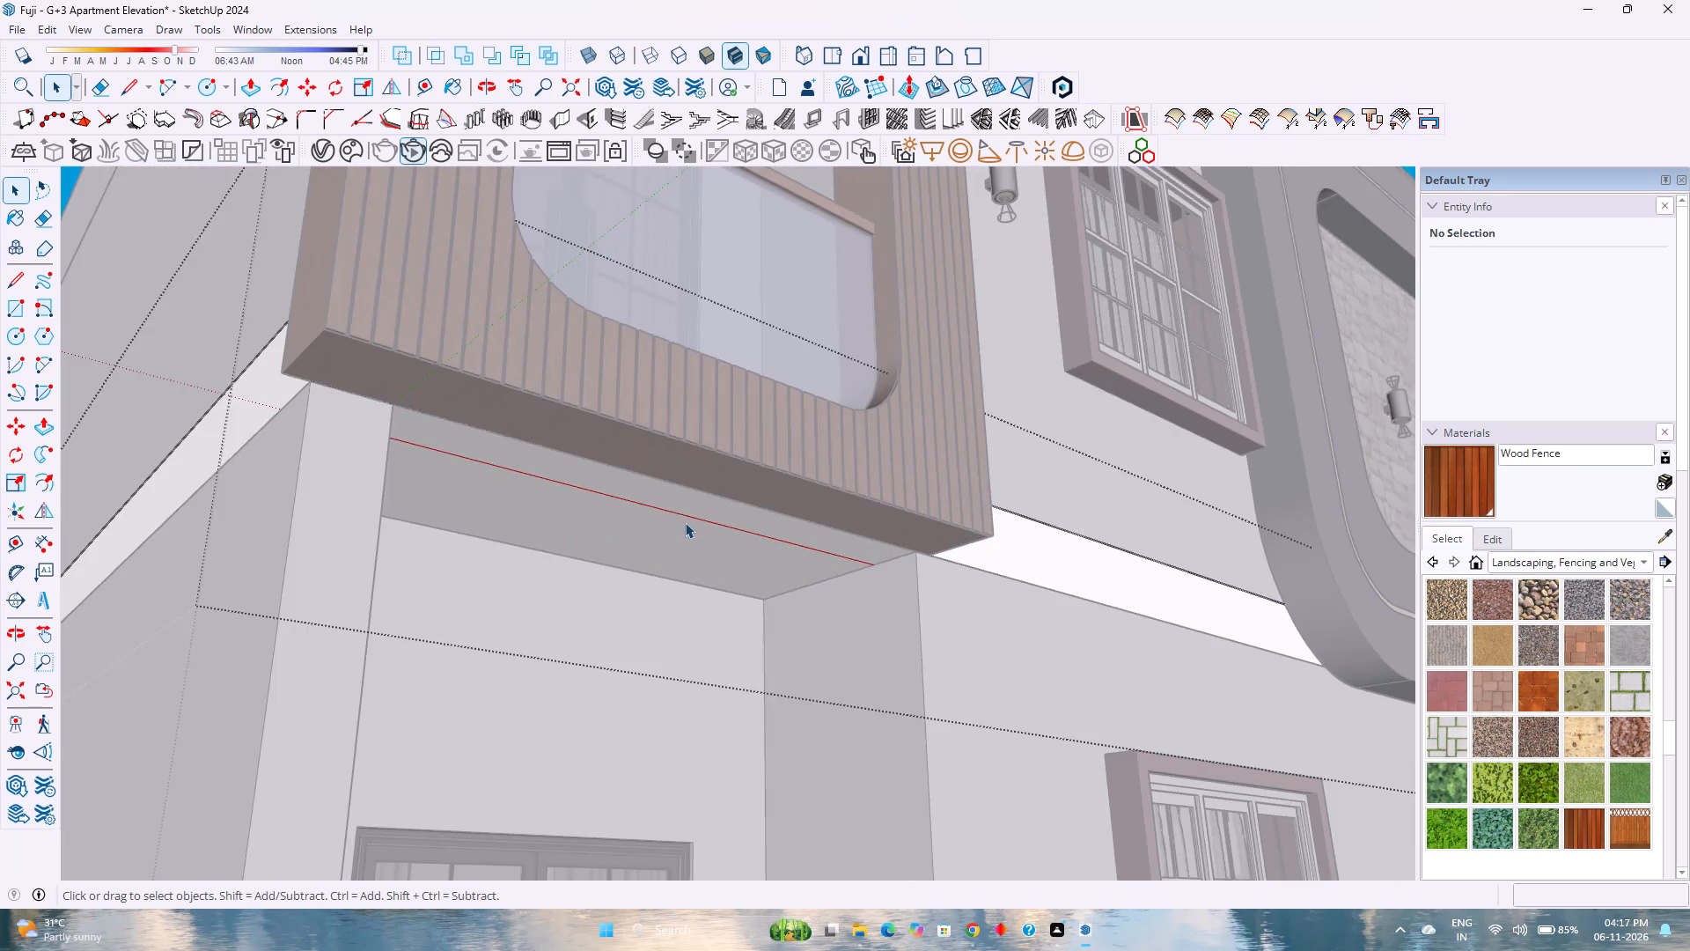
pyautogui.scroll(-3, 683, 517)
pyautogui.middleClick(680, 514)
pyautogui.middleClick(680, 513)
pyautogui.moveTo(688, 510); pyautogui.dragTo(927, 480, button='middle')
pyautogui.middleClick(928, 480)
pyautogui.scroll(3, 802, 521)
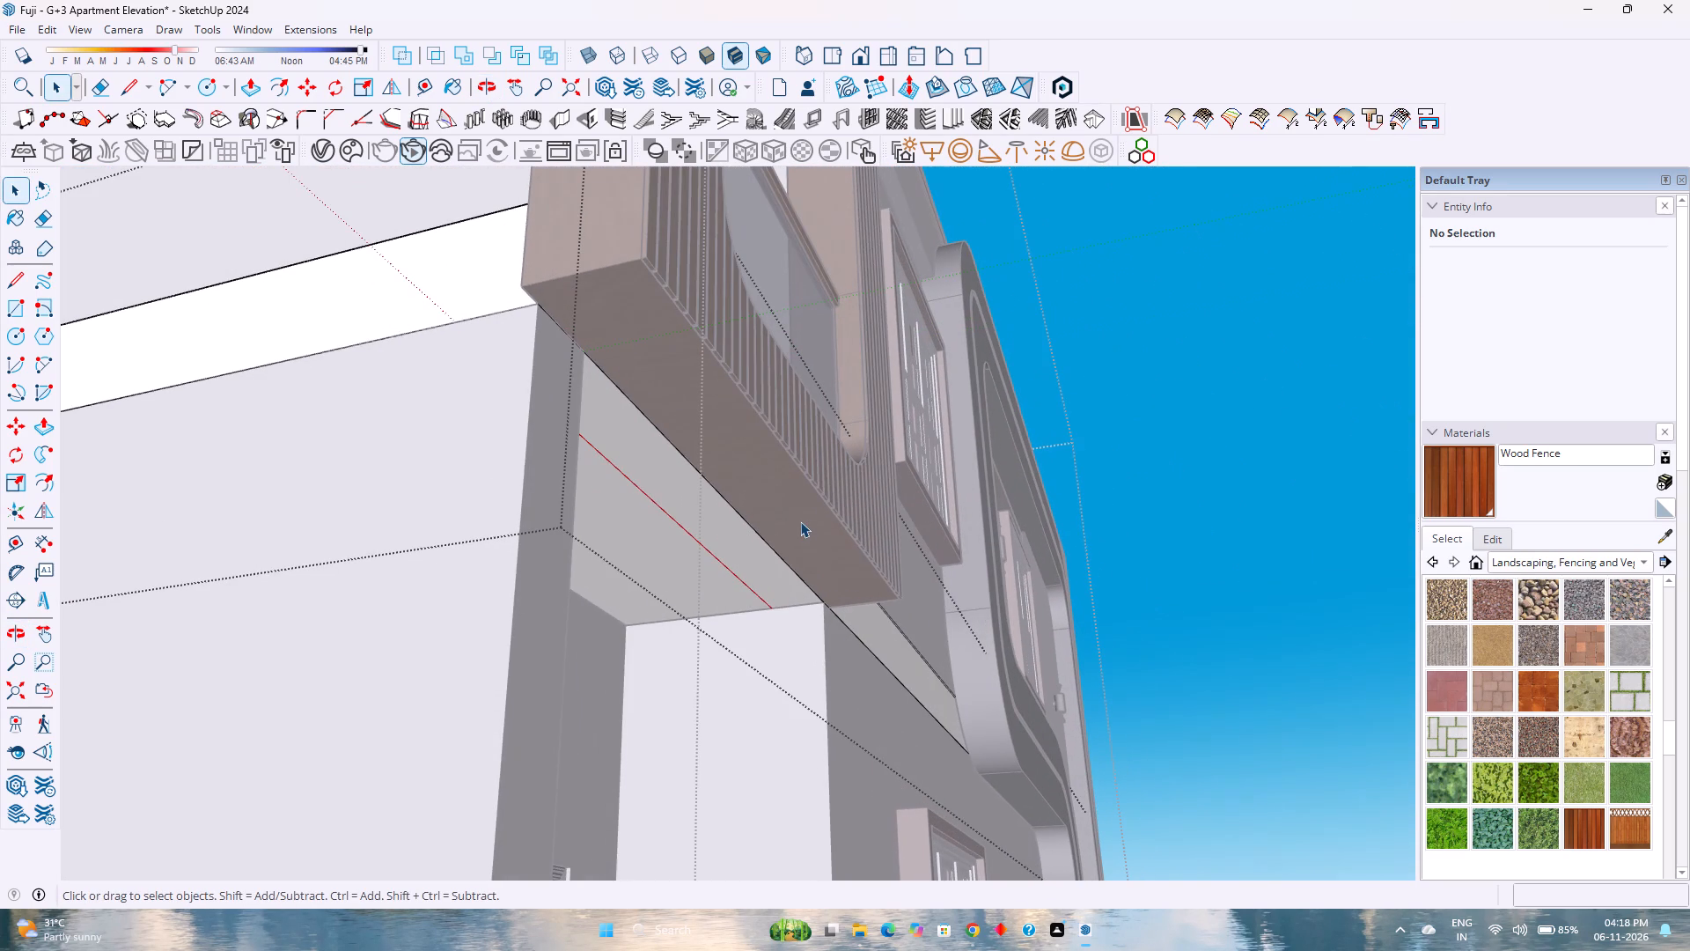
# Open the top balcony's wood-clad frame group and push/pull its bottom face down by 1'.
pyautogui.doubleClick(800, 521)
pyautogui.scroll(2, 799, 521)
pyautogui.doubleClick(799, 521)
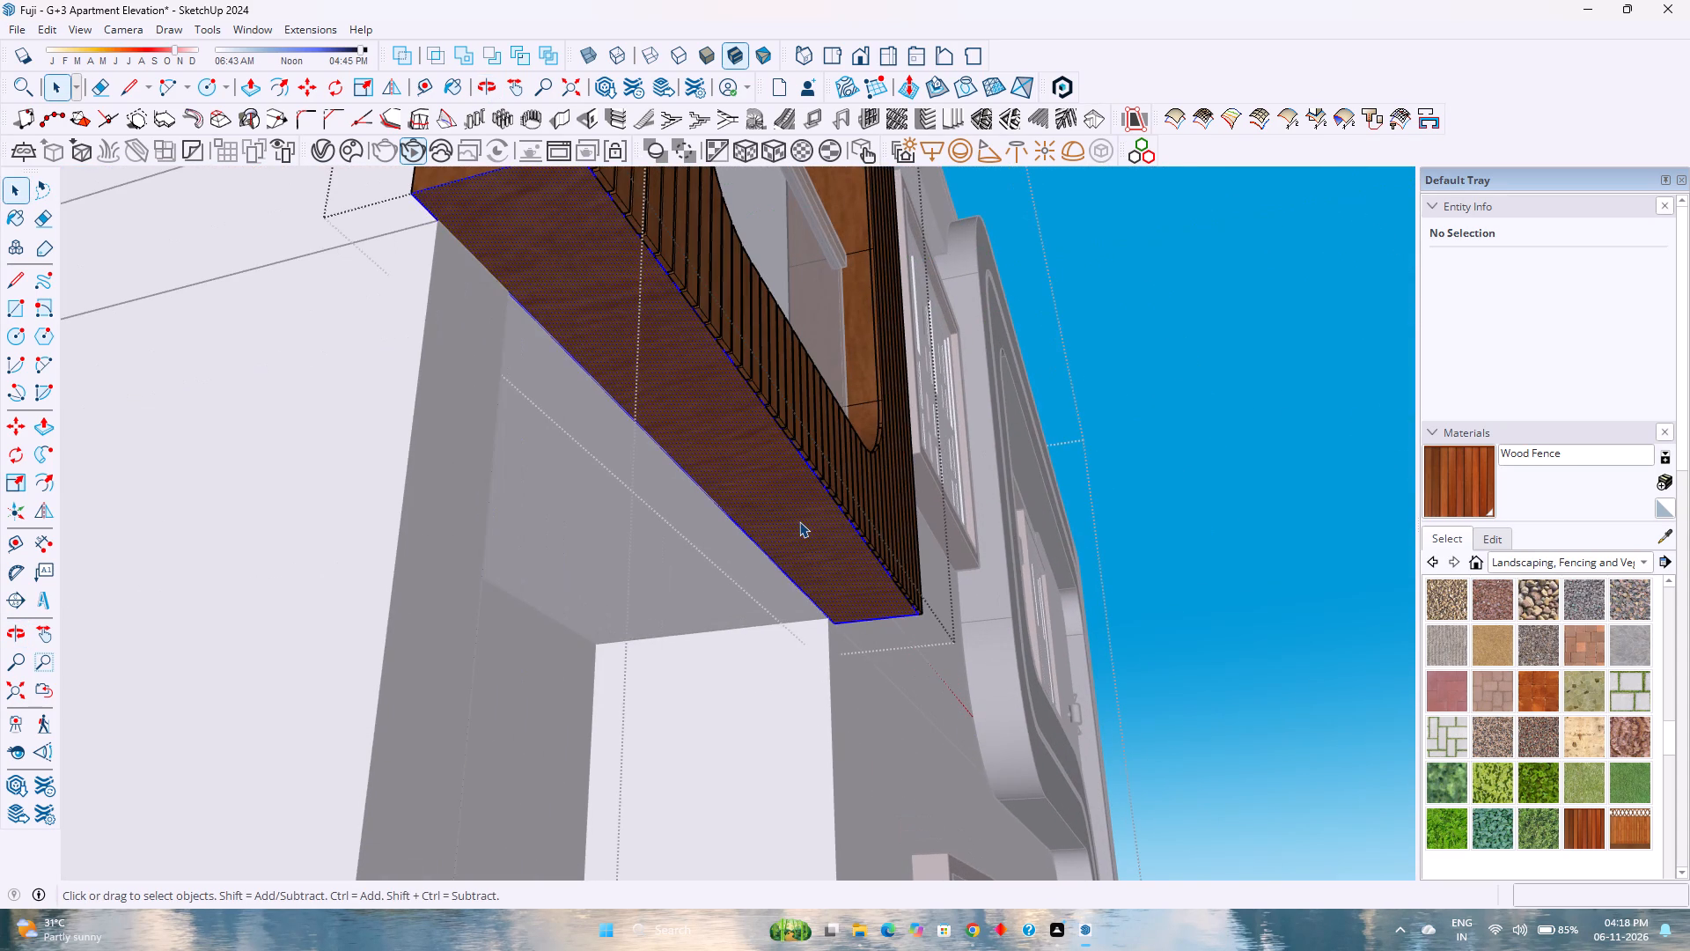
pyautogui.scroll(3, 799, 521)
pyautogui.press('p')
pyautogui.click(799, 521)
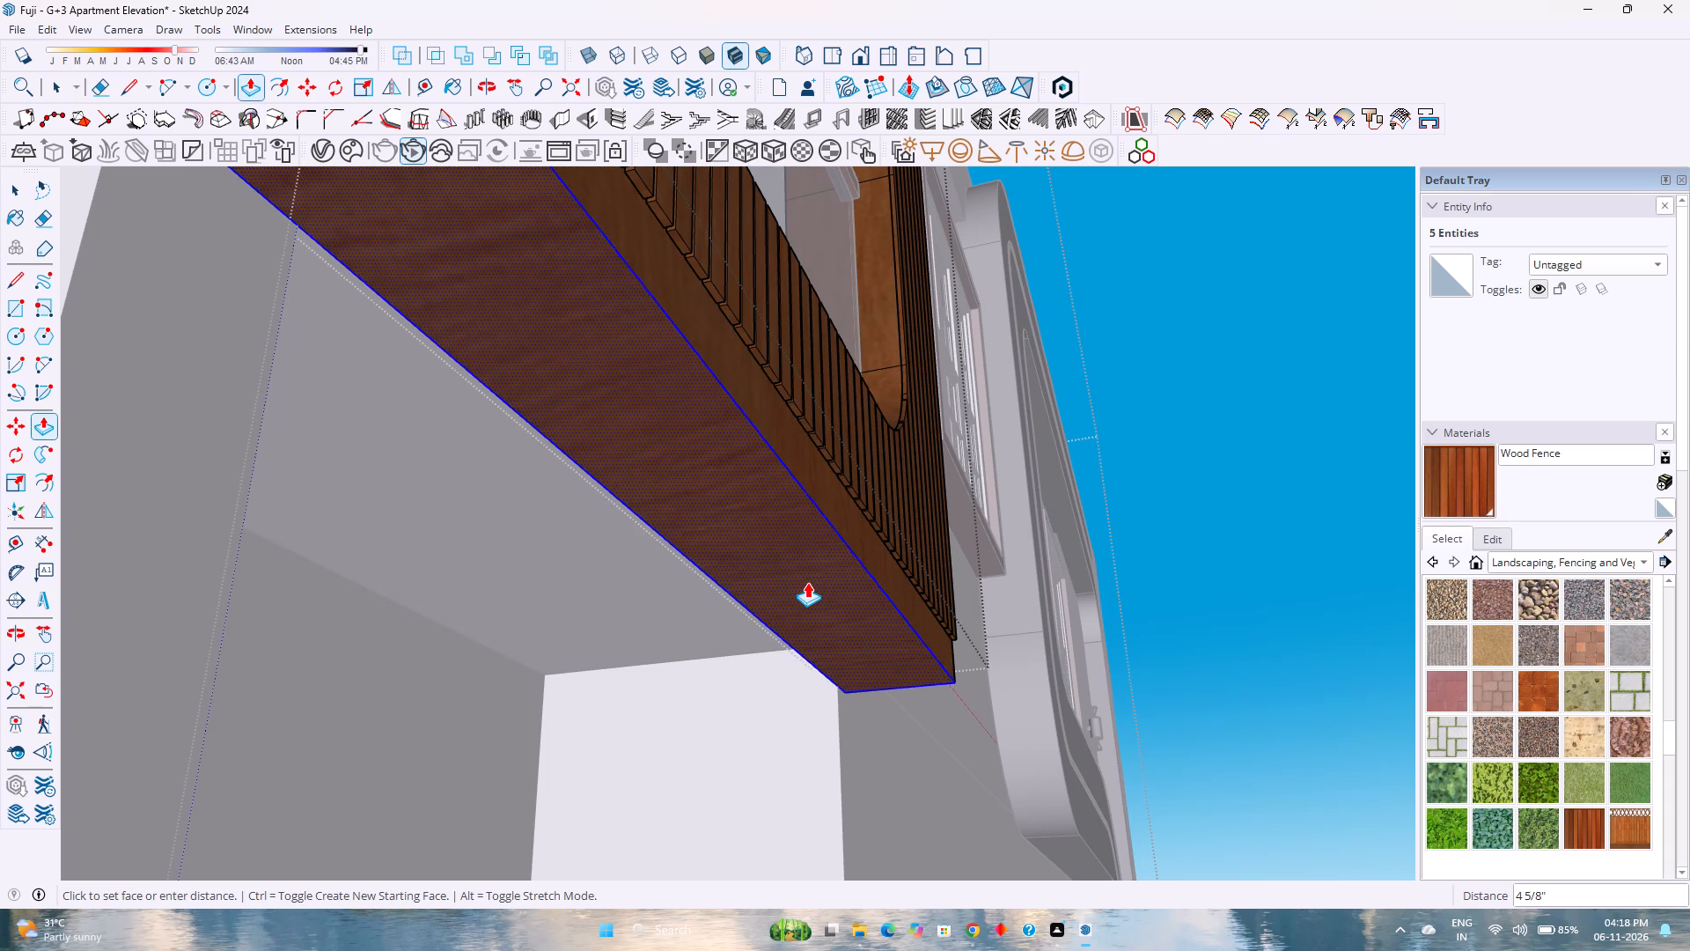
pyautogui.press('1')
pyautogui.press("'")
pyautogui.press('Return')
pyautogui.press('space')
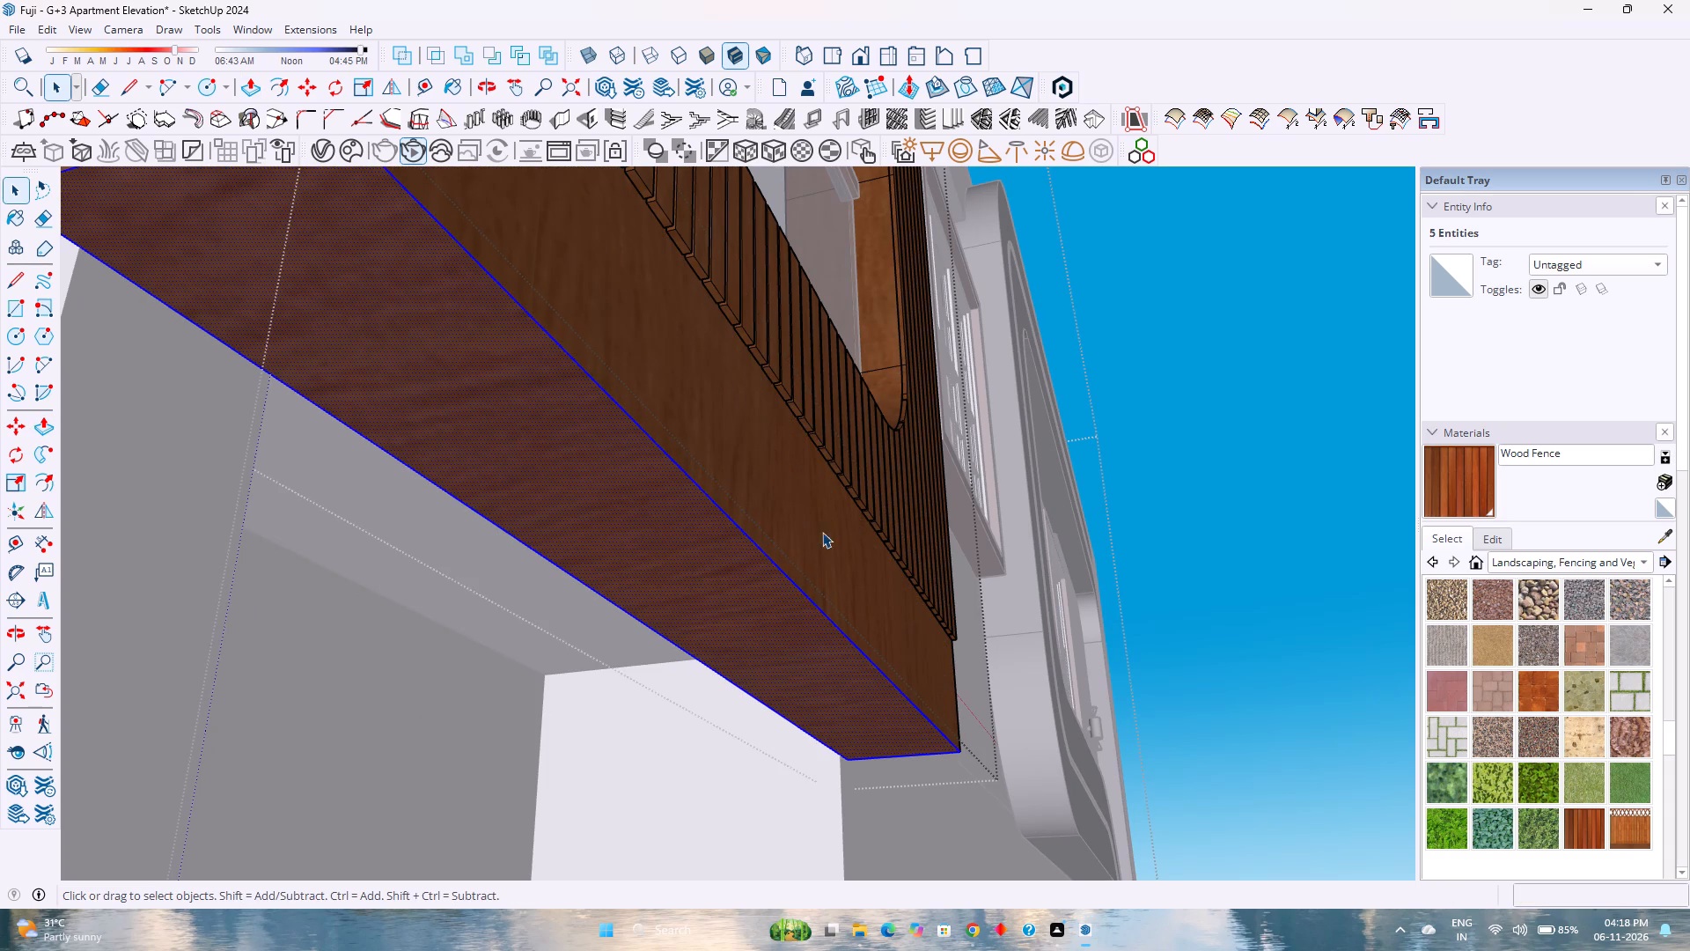
# Open the frame's vertical slat group and push/pull the bottom ends of the slats nearest the outer corner down by 1'.
pyautogui.scroll(5, 817, 514)
pyautogui.doubleClick(840, 447)
pyautogui.scroll(2, 840, 447)
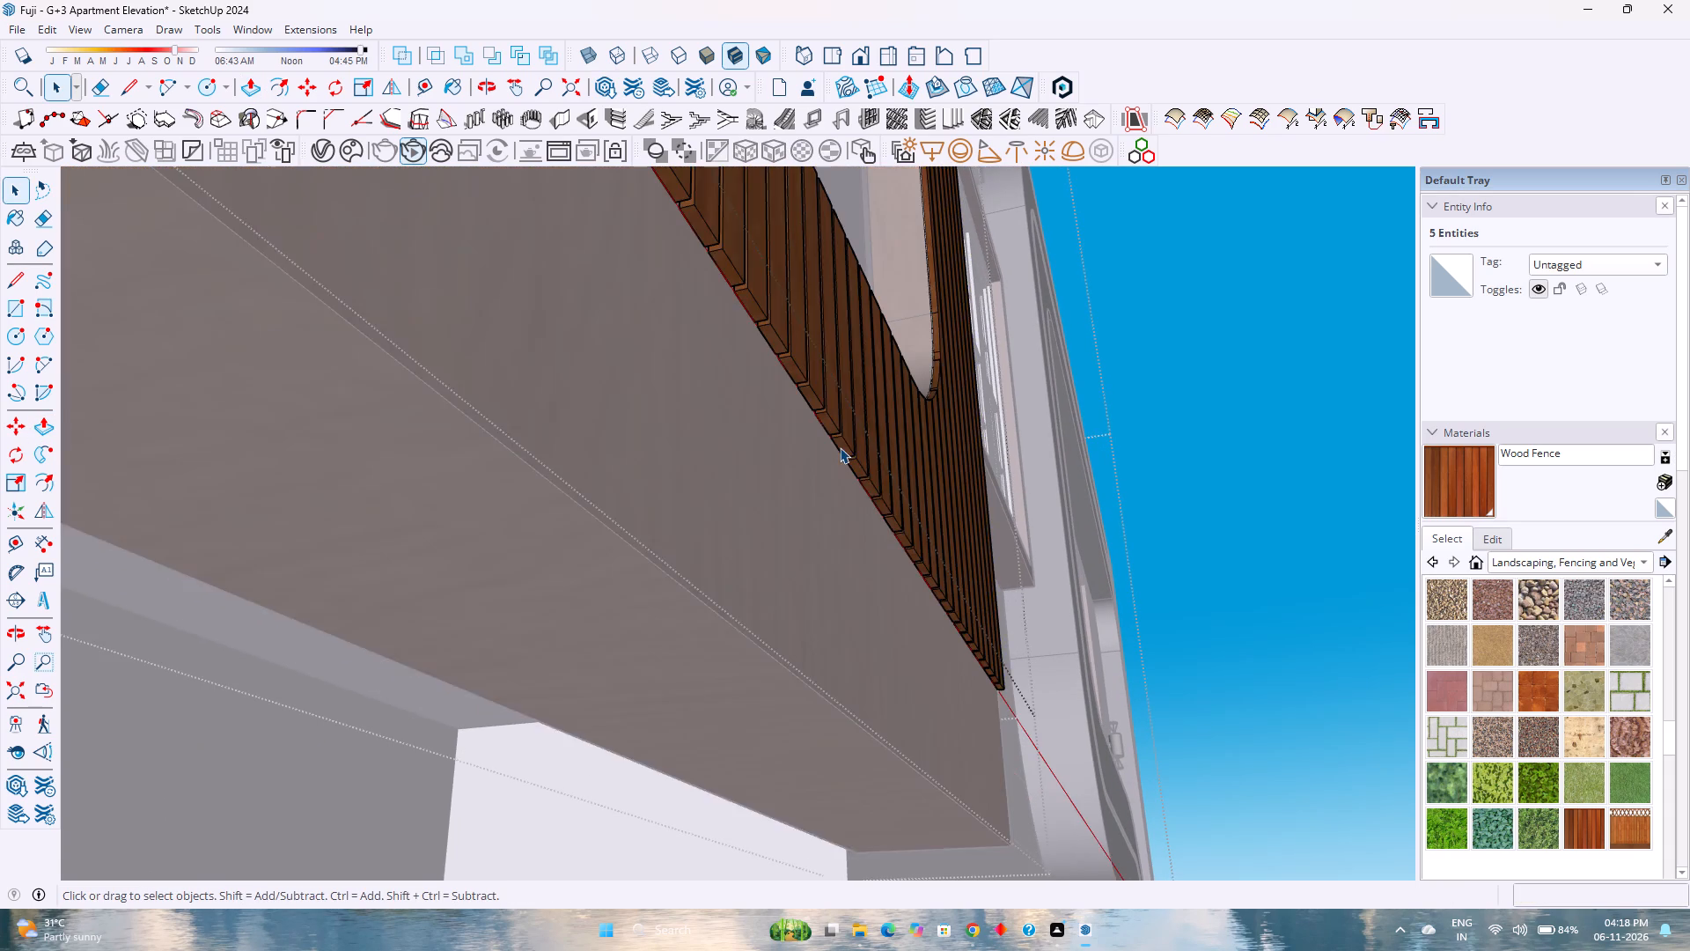
pyautogui.scroll(1, 840, 447)
pyautogui.press('p')
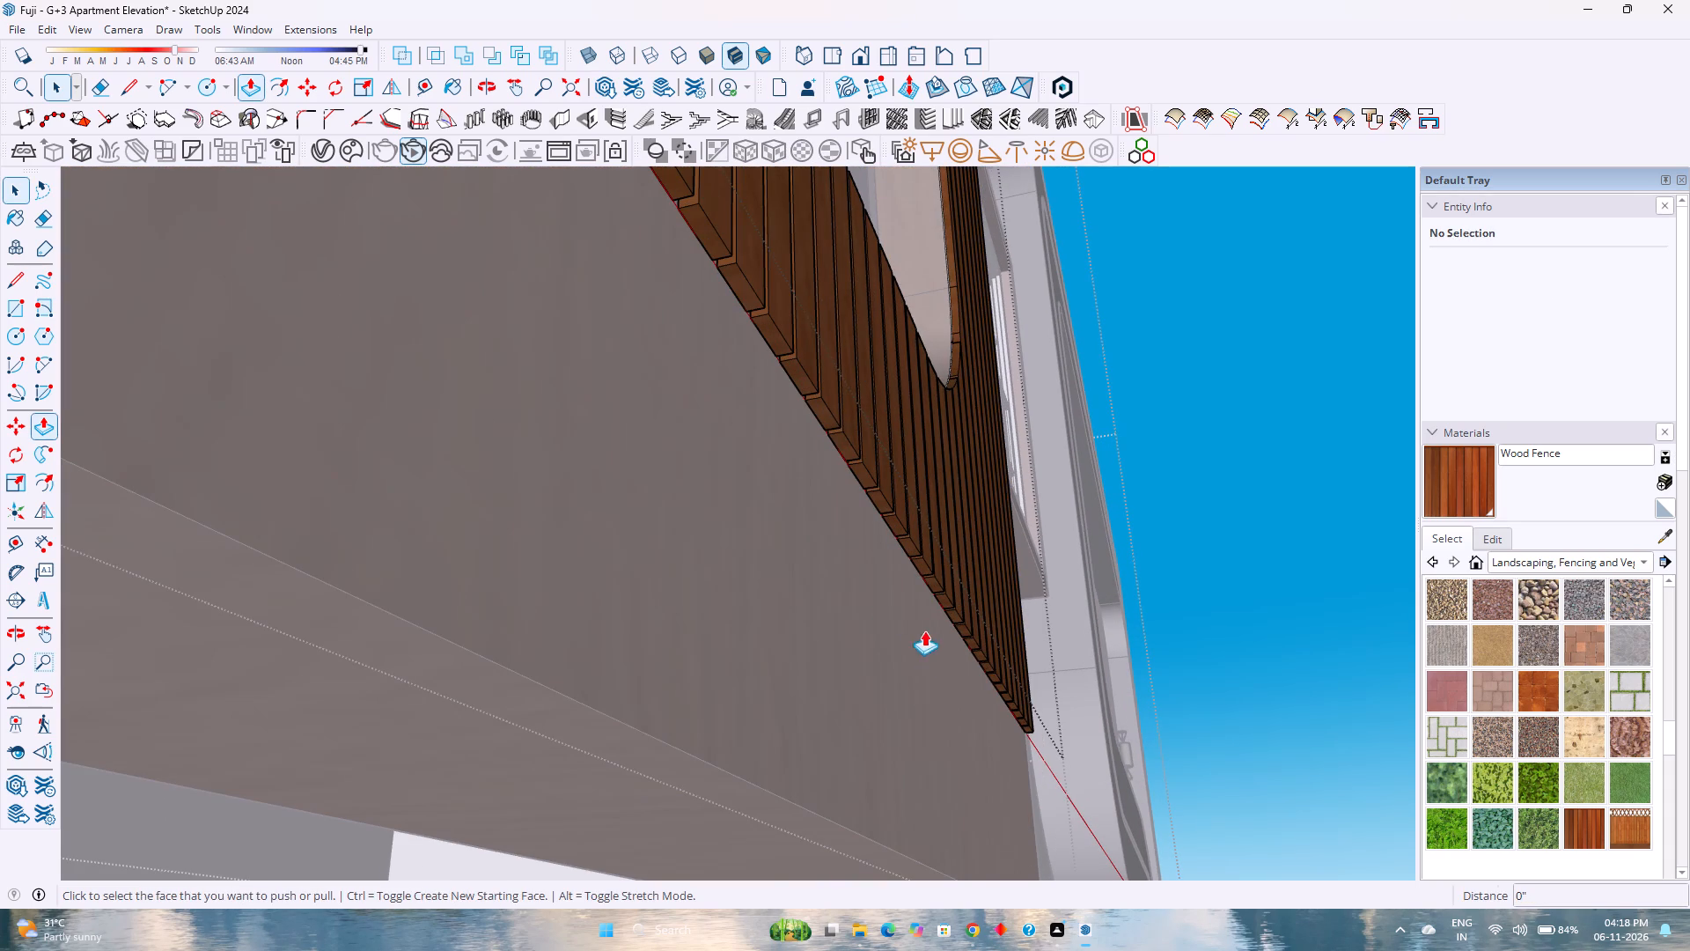
pyautogui.keyDown('shift'); pyautogui.moveTo(825, 648); pyautogui.dragTo(707, 456, button='middle'); pyautogui.keyUp('shift')
pyautogui.scroll(3, 1000, 658)
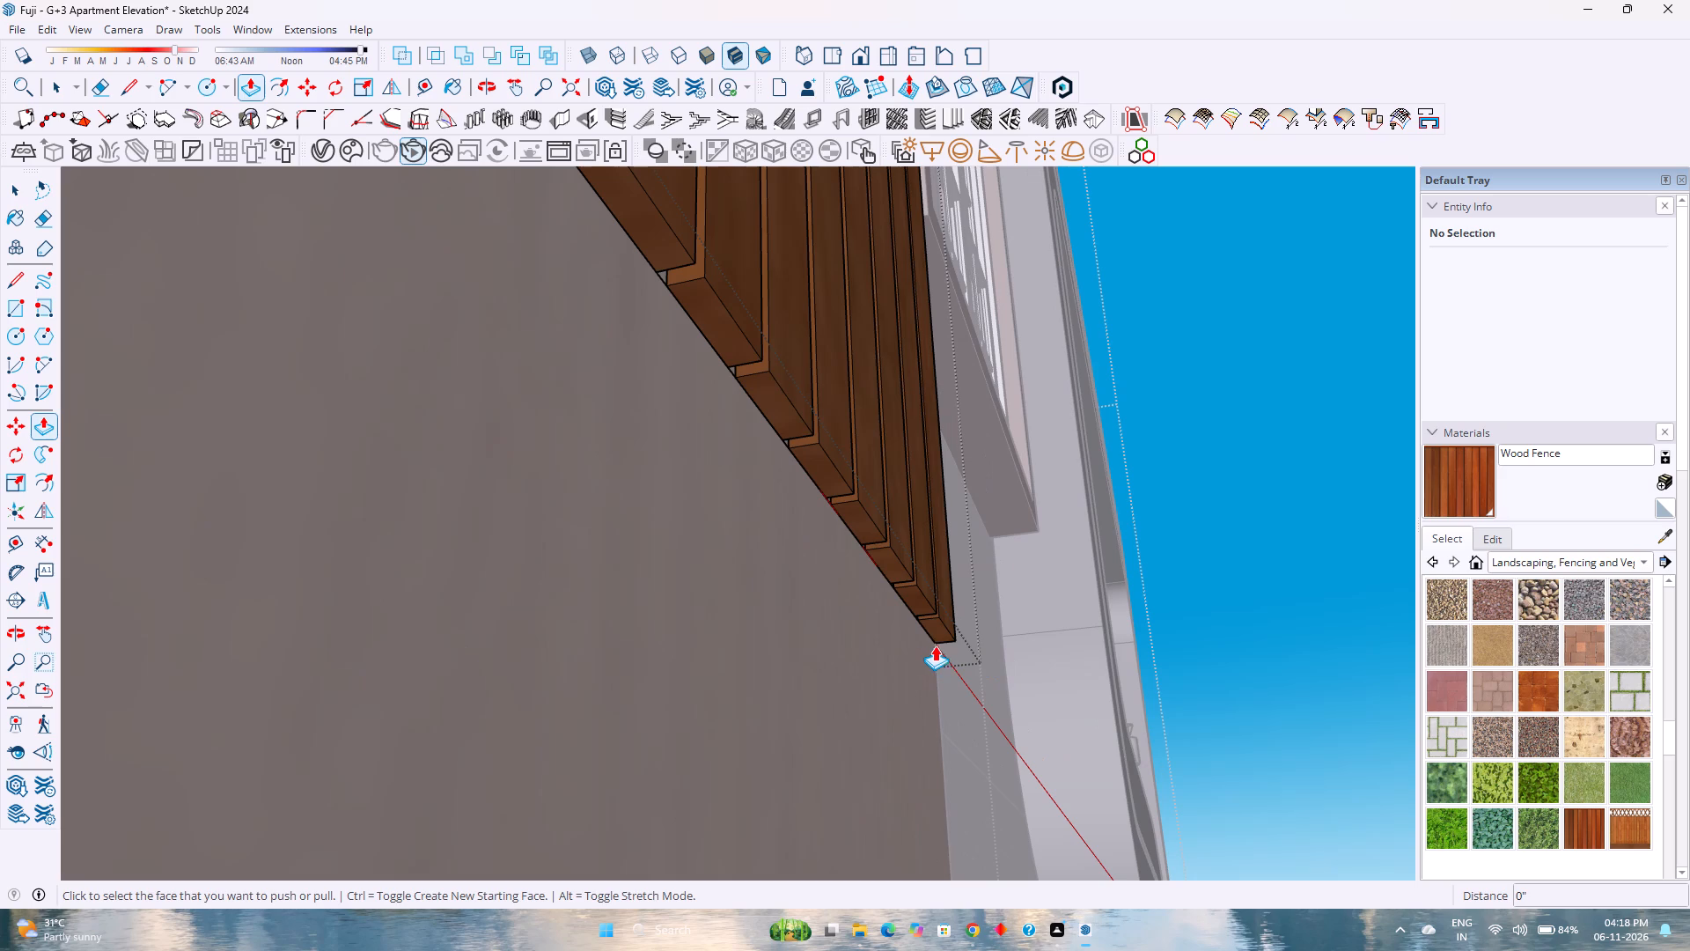
pyautogui.doubleClick(937, 635)
pyautogui.doubleClick(913, 604)
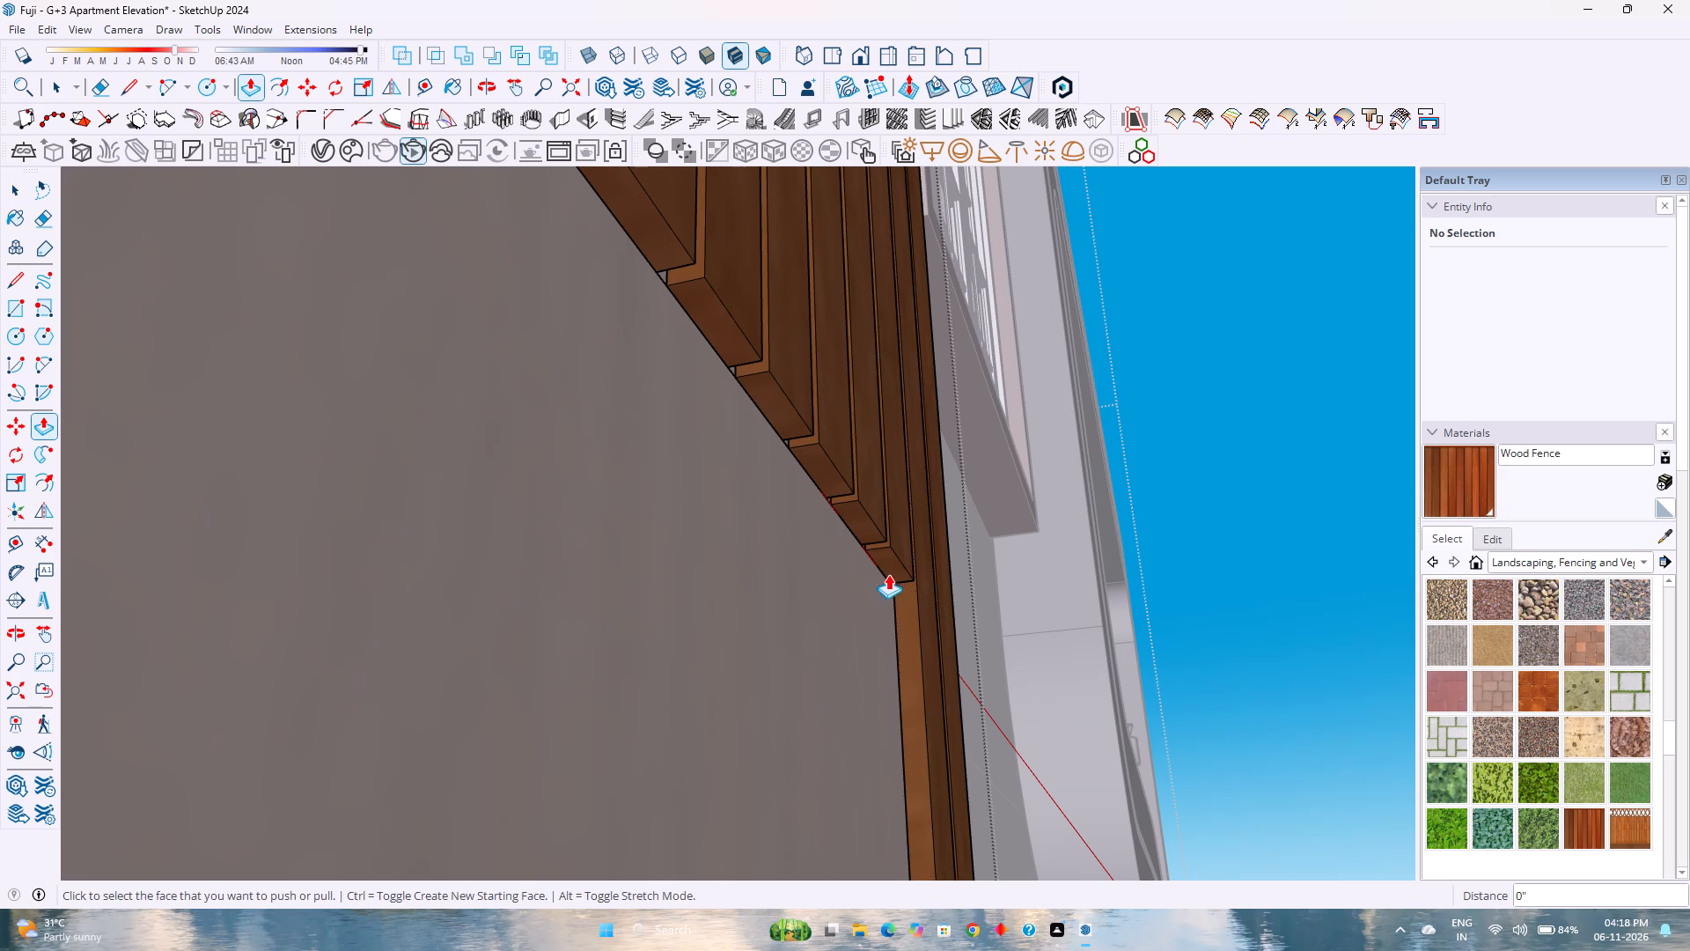
pyautogui.doubleClick(891, 571)
pyautogui.doubleClick(853, 520)
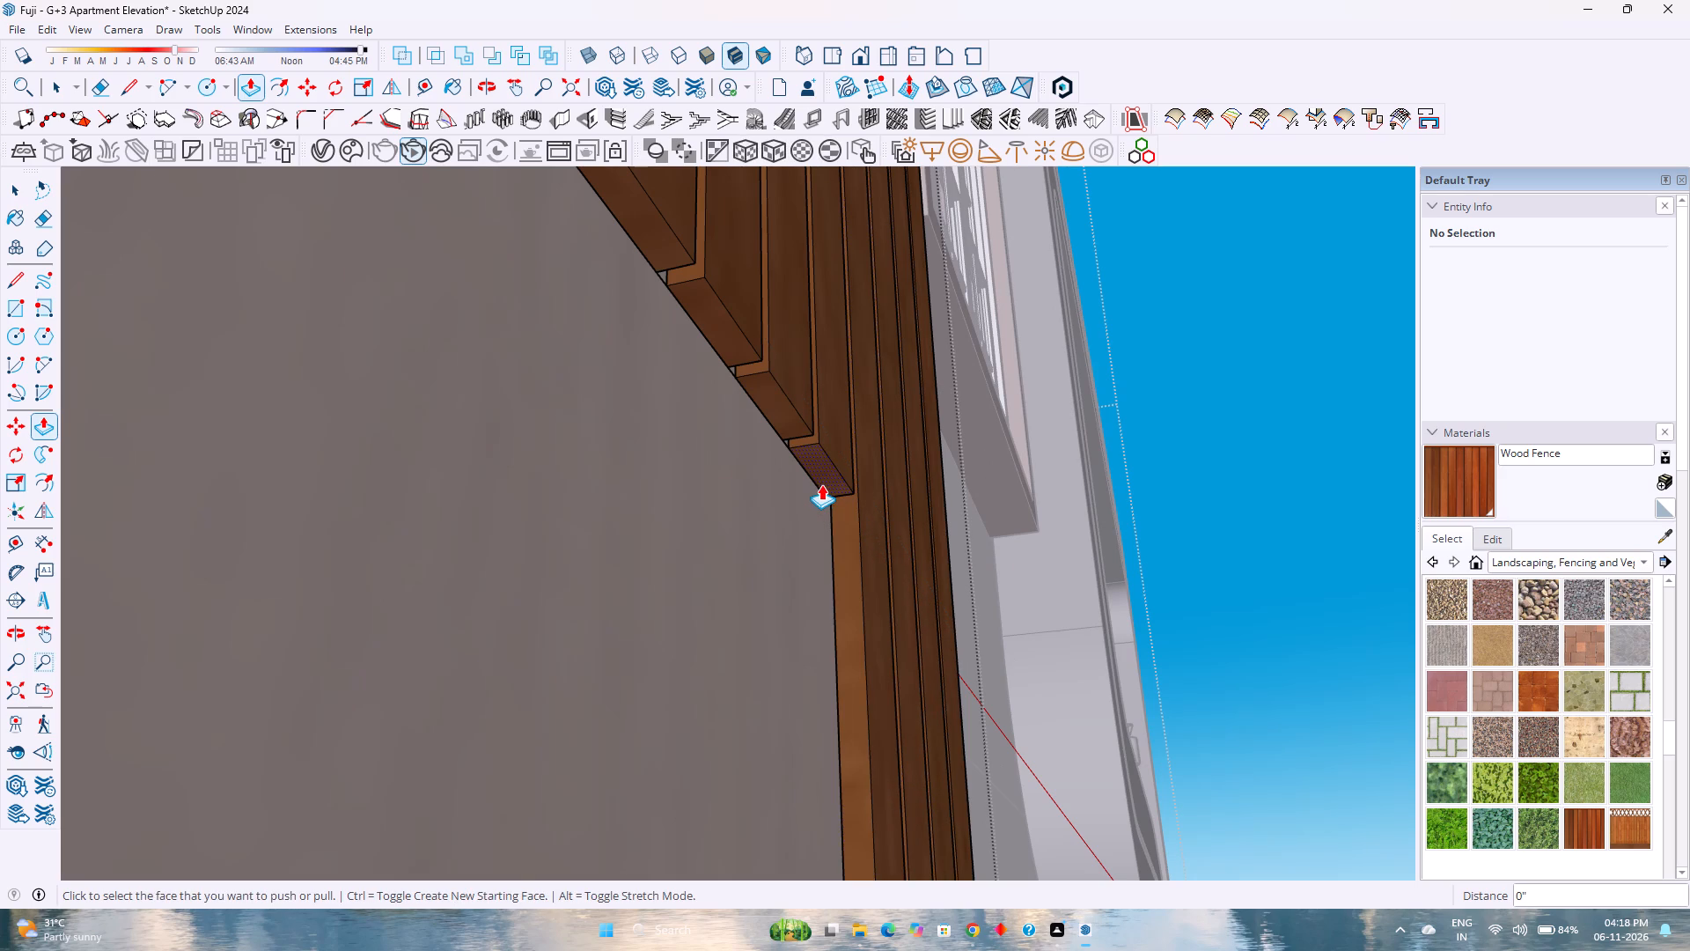
pyautogui.doubleClick(821, 484)
pyautogui.doubleClick(778, 407)
# Push/pull the bottom ends of the next row of front cladding slats down by 1' to match the extended frame.
pyautogui.scroll(-2, 776, 412)
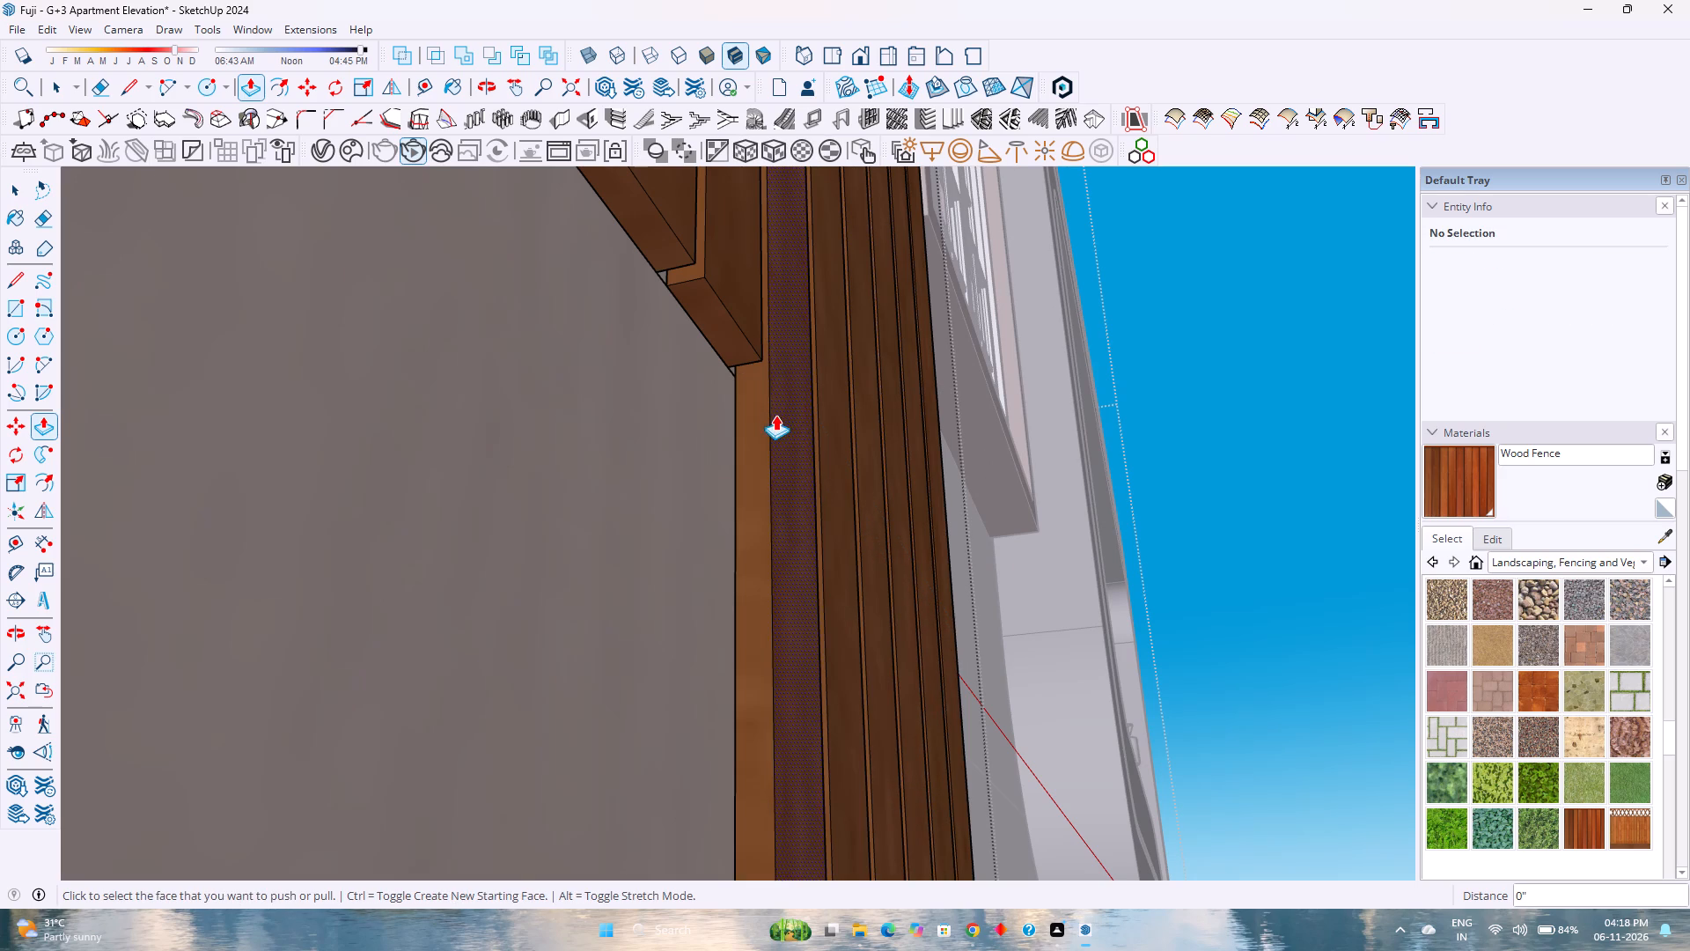
pyautogui.scroll(-4, 775, 415)
pyautogui.doubleClick(731, 358)
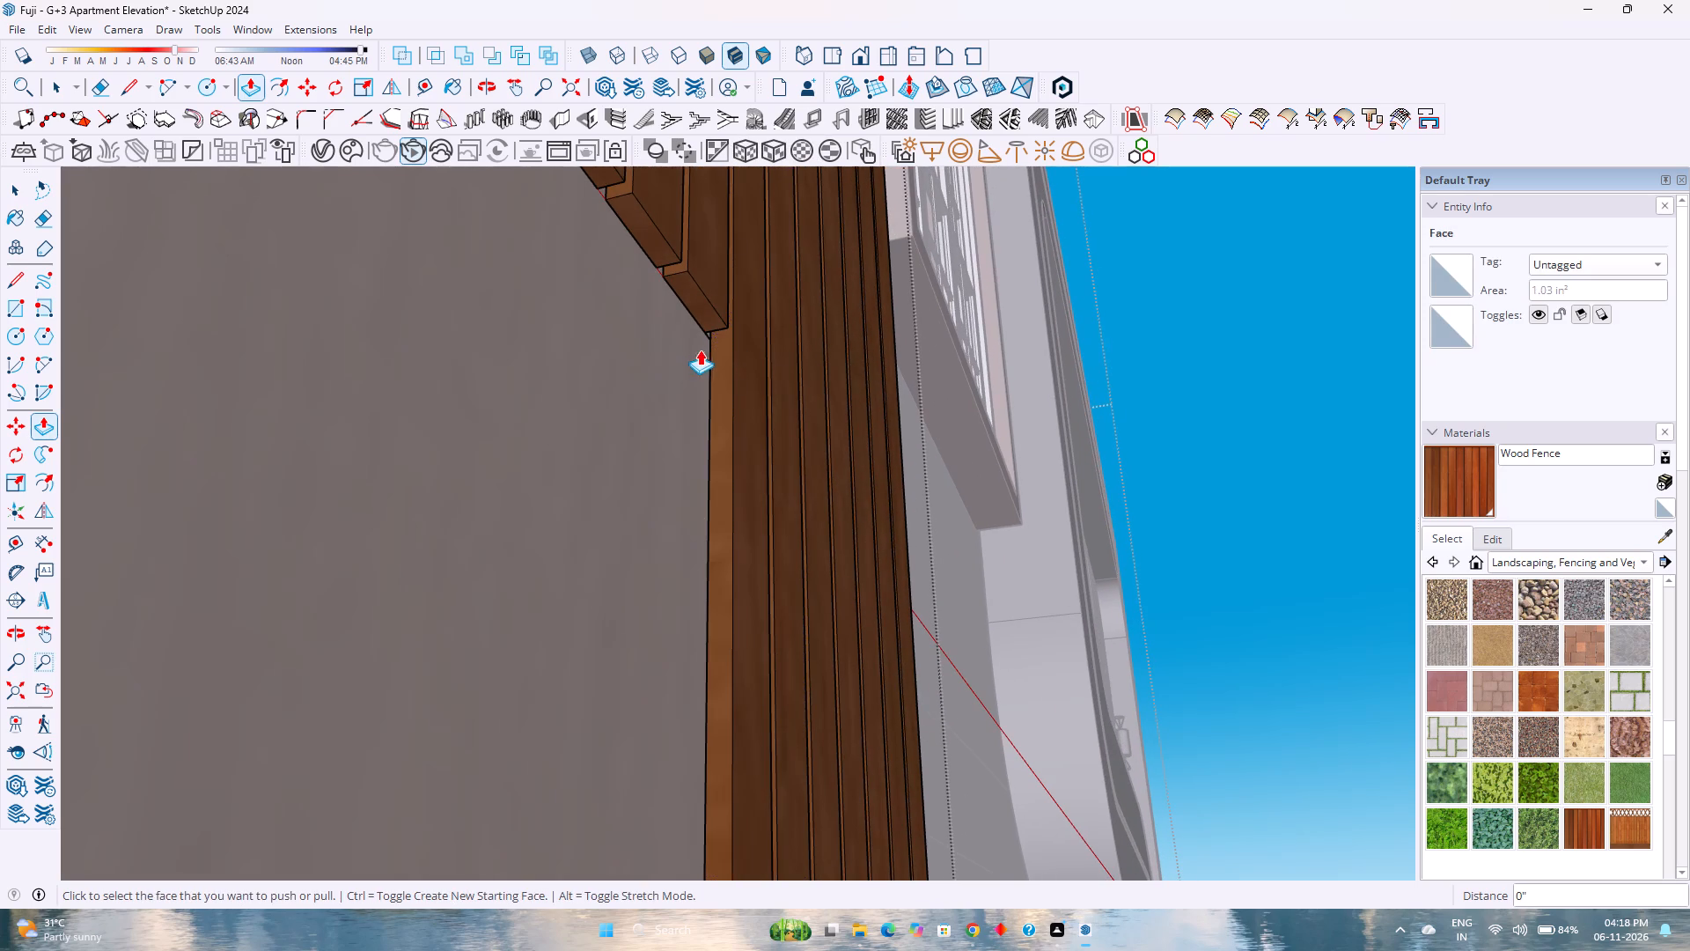
pyautogui.doubleClick(694, 315)
pyautogui.scroll(-6, 699, 333)
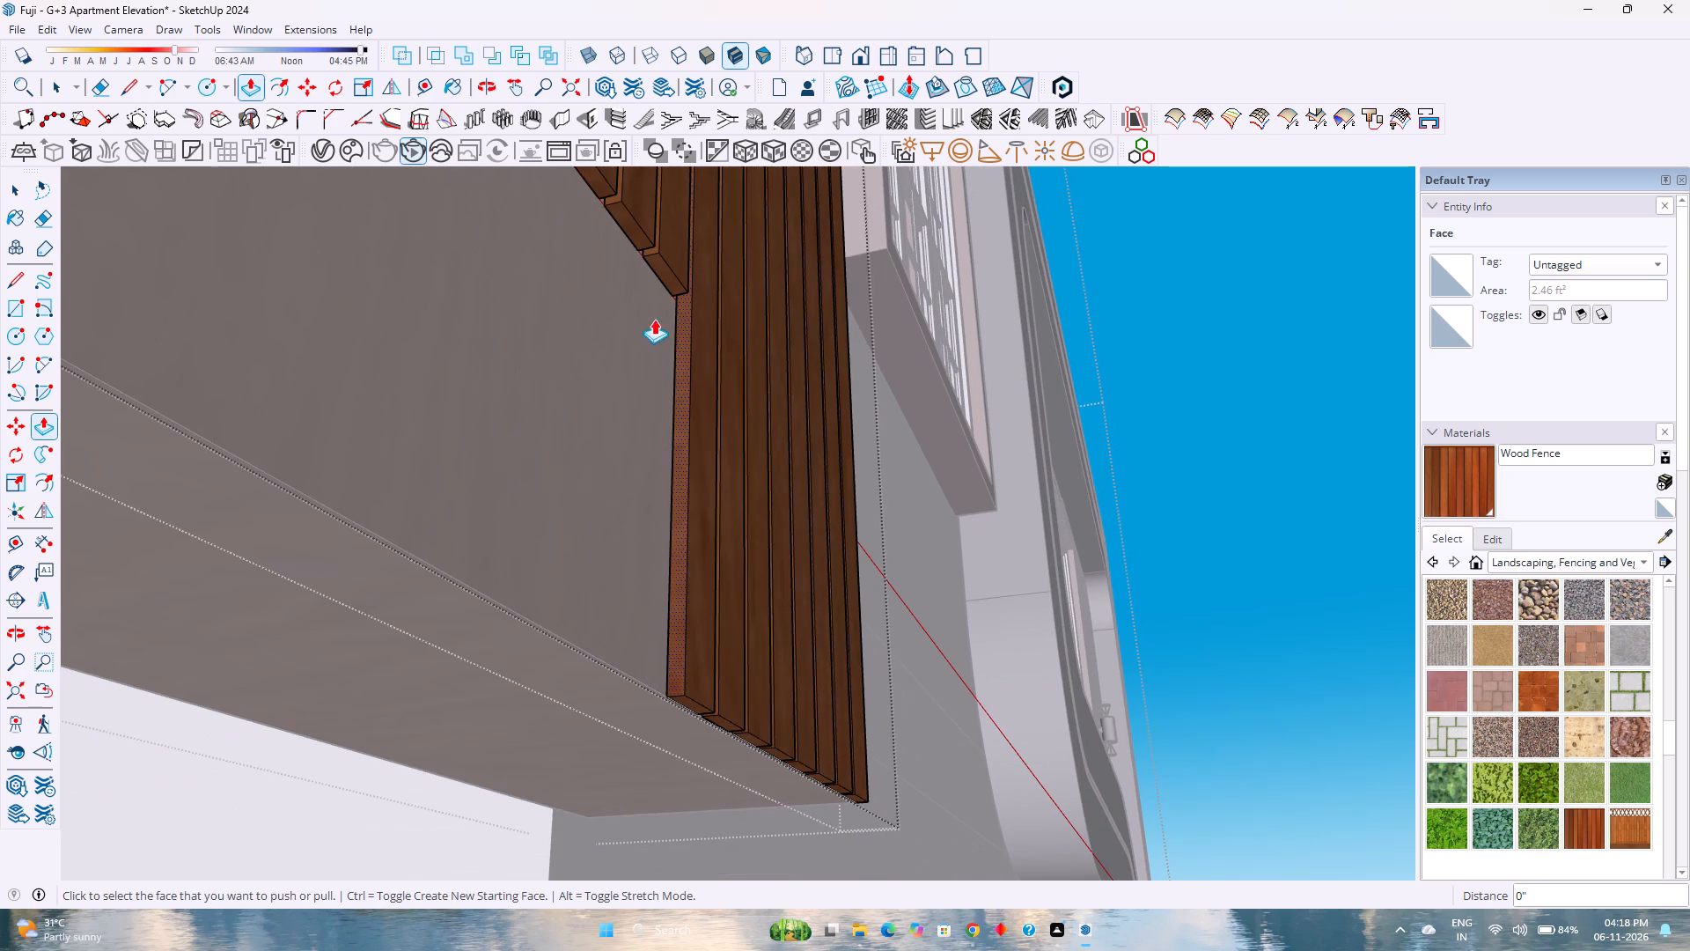
pyautogui.doubleClick(661, 275)
pyautogui.keyDown('shift'); pyautogui.moveTo(632, 341); pyautogui.dragTo(786, 483, button='middle'); pyautogui.keyUp('shift')
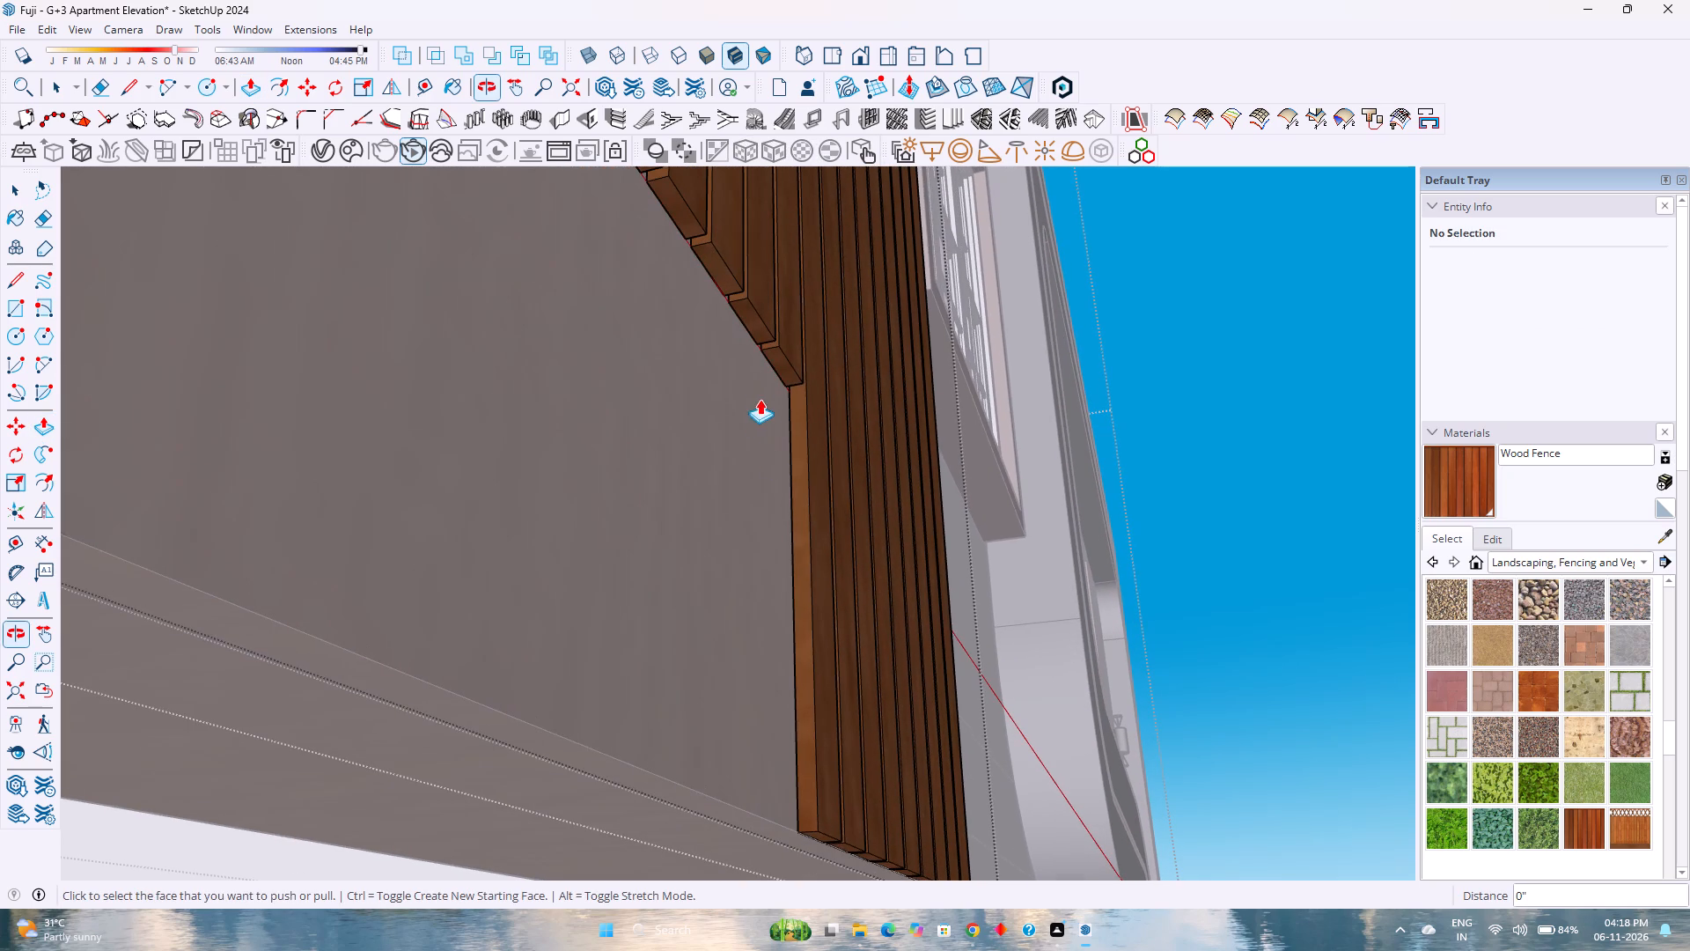
pyautogui.doubleClick(780, 362)
pyautogui.click(763, 338)
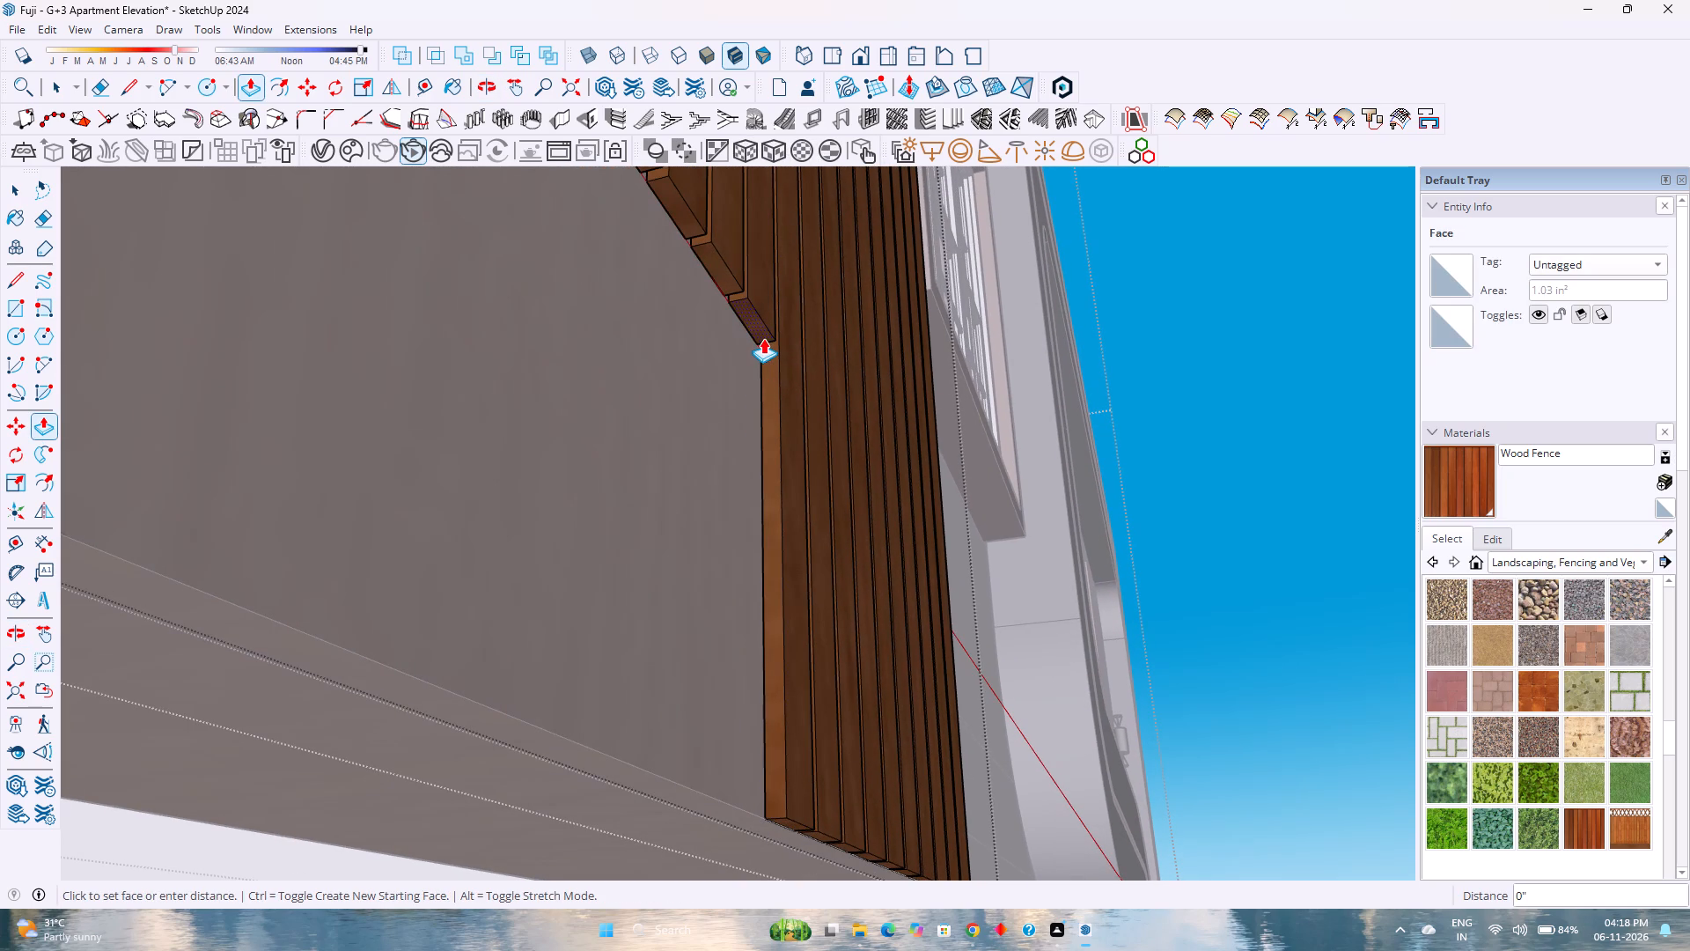
pyautogui.click(657, 778)
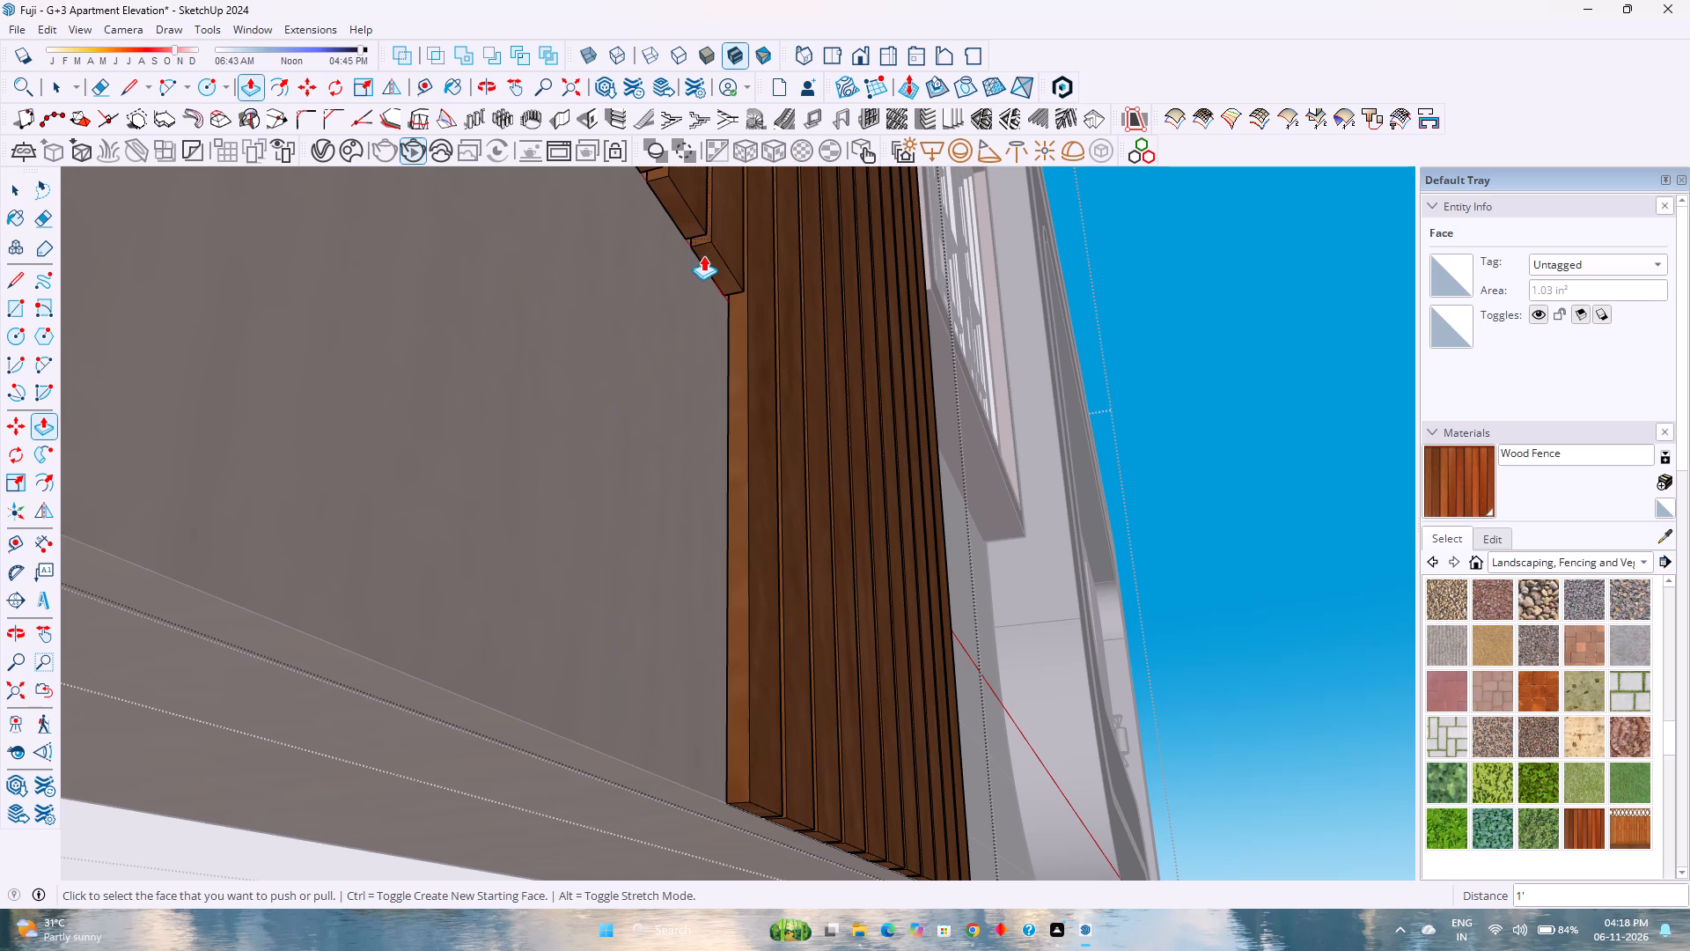
pyautogui.doubleClick(715, 272)
# Push/pull the bottom ends of the following front cladding slats down by 1', working toward the balcony opening's first rounded corner.
pyautogui.scroll(-2, 674, 374)
pyautogui.keyDown('shift'); pyautogui.middleClick(676, 378); pyautogui.keyUp('shift')
pyautogui.keyDown('shift'); pyautogui.moveTo(688, 387); pyautogui.dragTo(791, 523, button='middle'); pyautogui.keyUp('shift')
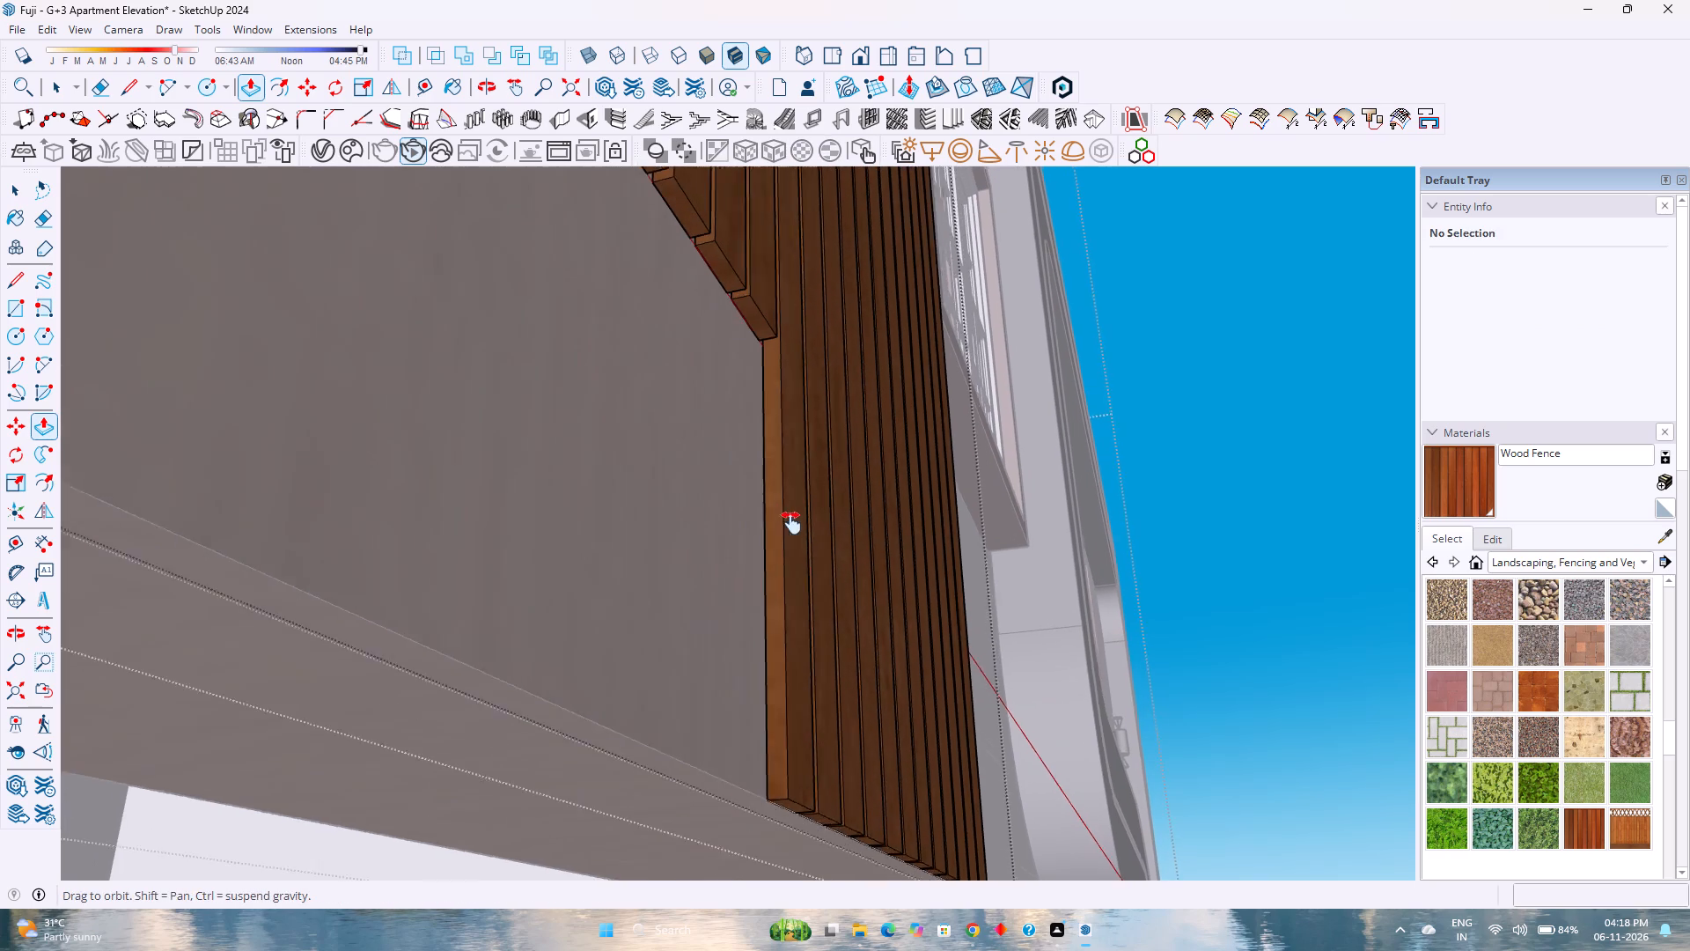
pyautogui.keyDown('shift'); pyautogui.moveTo(791, 523); pyautogui.dragTo(792, 523, button='middle'); pyautogui.keyUp('shift')
pyautogui.keyDown('shift'); pyautogui.middleClick(792, 523); pyautogui.keyUp('shift')
pyautogui.doubleClick(779, 378)
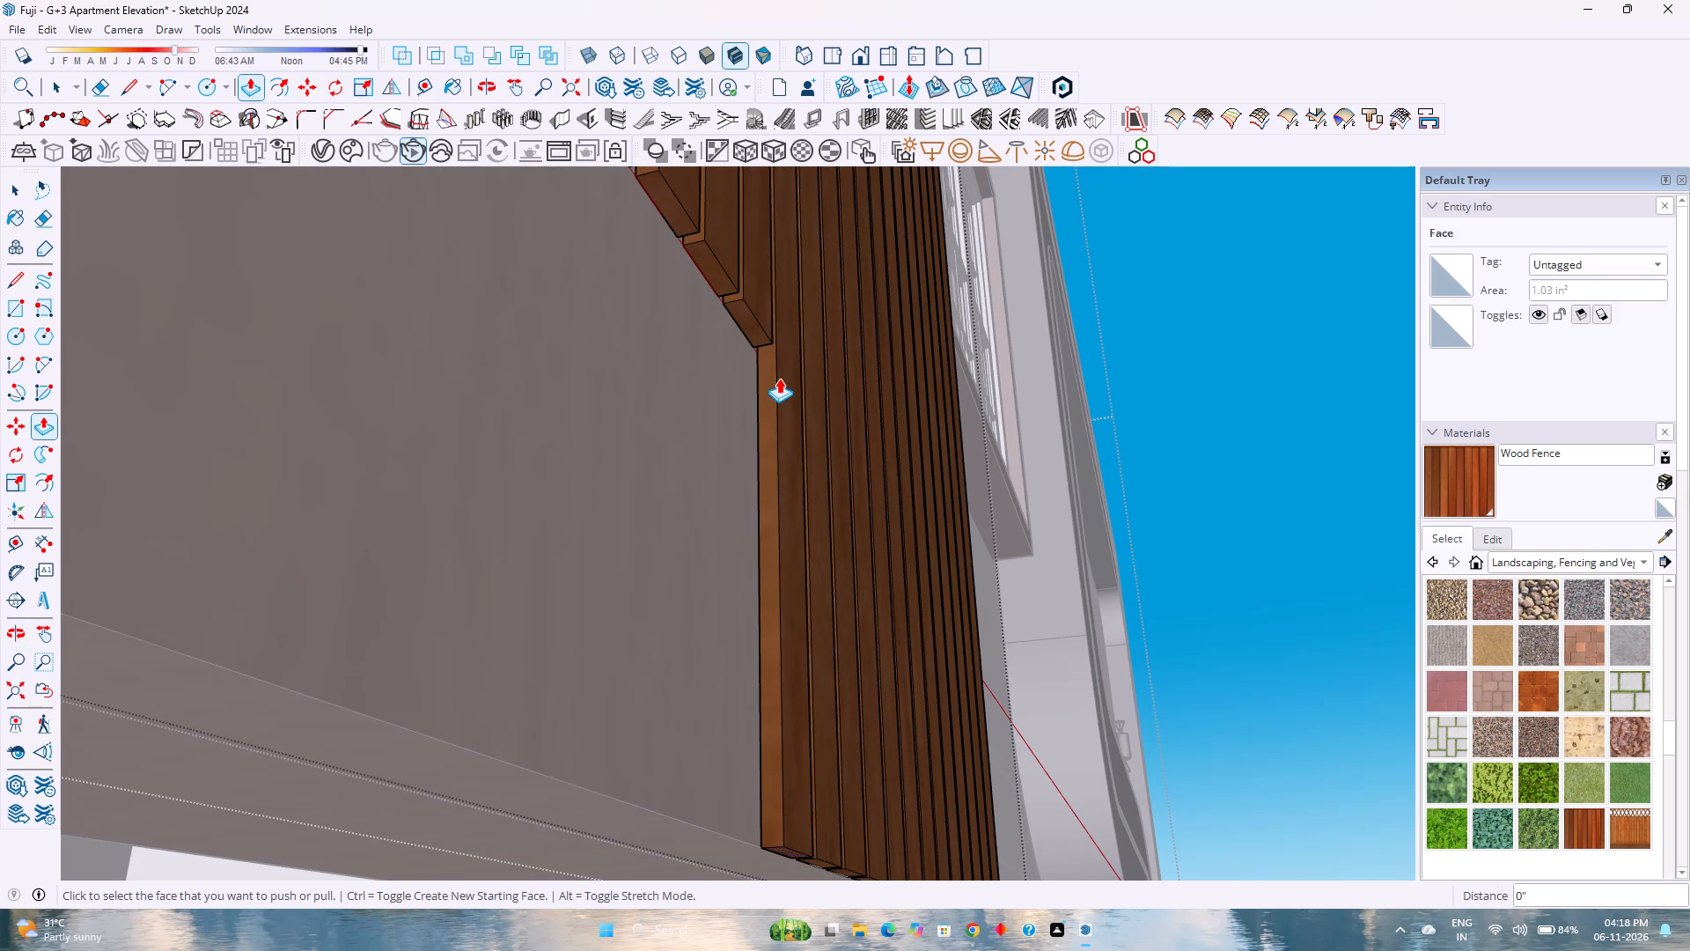
pyautogui.doubleClick(753, 326)
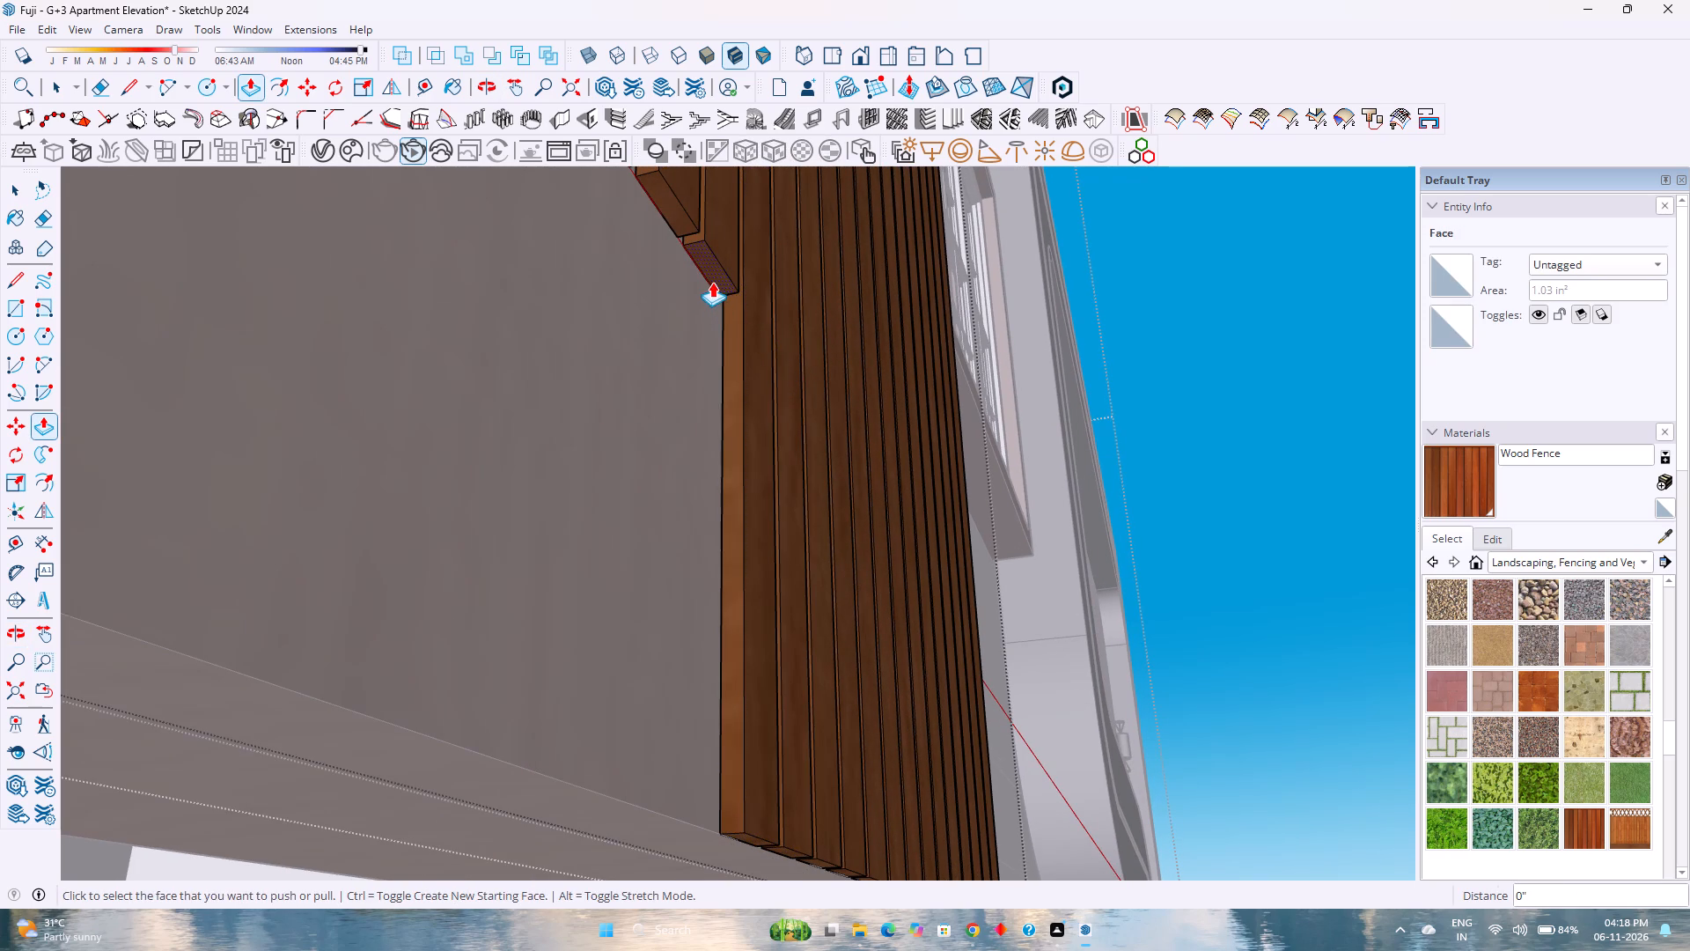
pyautogui.doubleClick(713, 279)
pyautogui.keyDown('shift'); pyautogui.moveTo(673, 321); pyautogui.dragTo(774, 474, button='middle'); pyautogui.keyUp('shift')
pyautogui.doubleClick(764, 358)
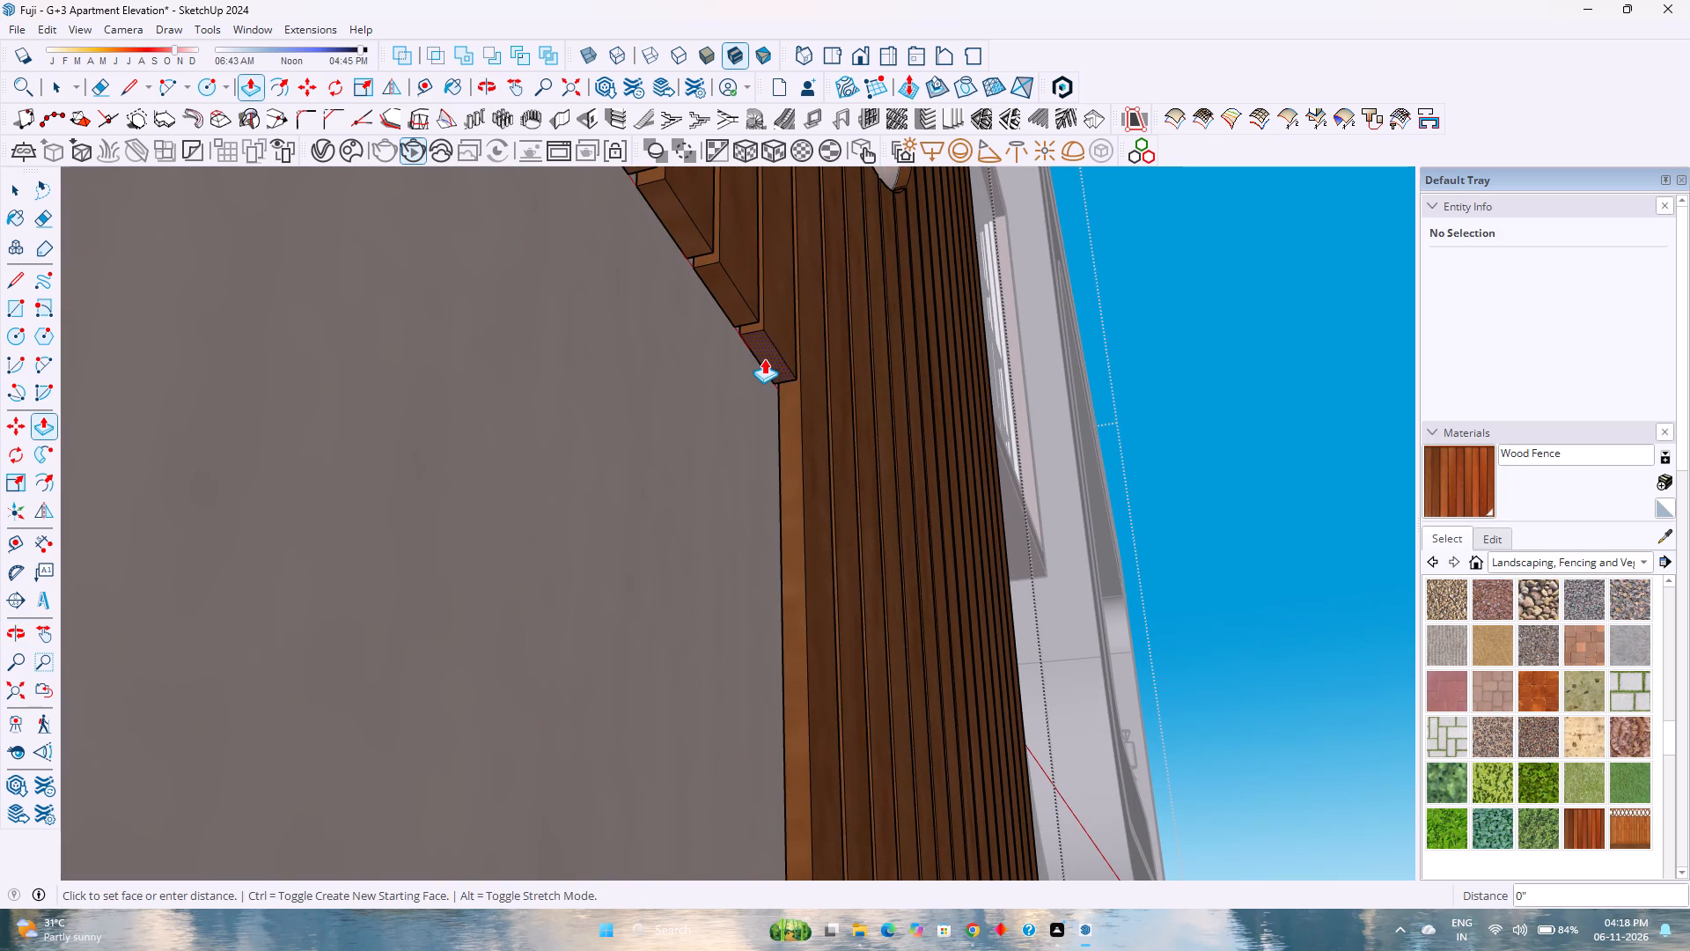
pyautogui.doubleClick(725, 300)
pyautogui.keyDown('shift'); pyautogui.moveTo(679, 332); pyautogui.dragTo(768, 451, button='middle'); pyautogui.keyUp('shift')
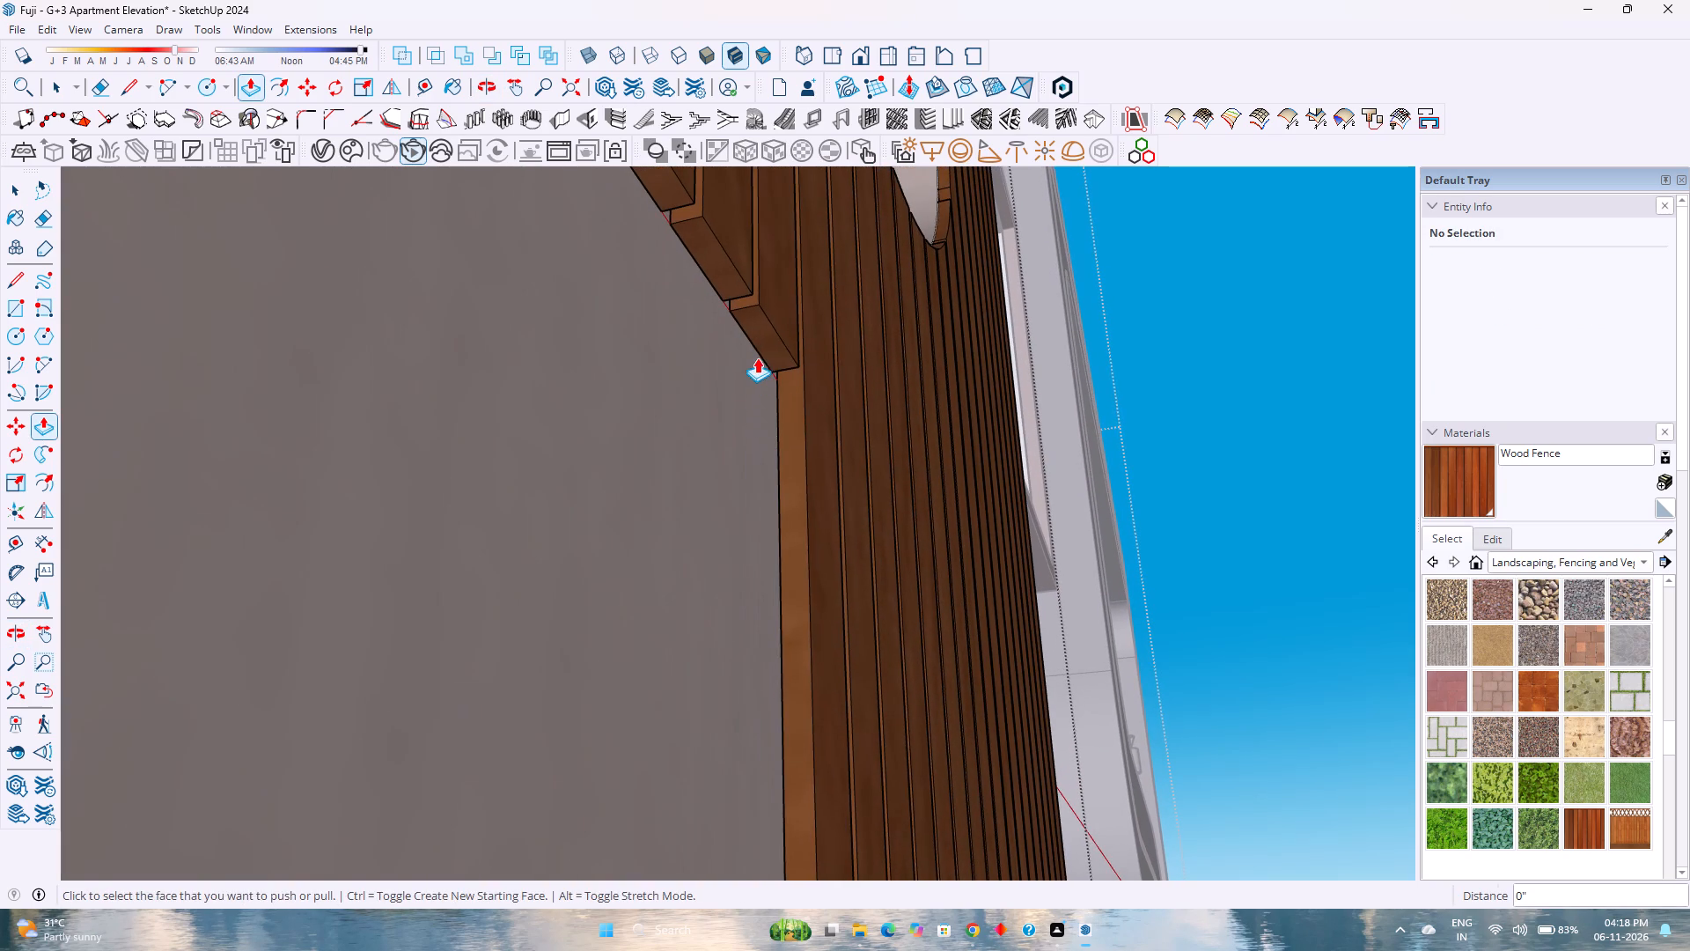
pyautogui.doubleClick(751, 334)
pyautogui.doubleClick(716, 279)
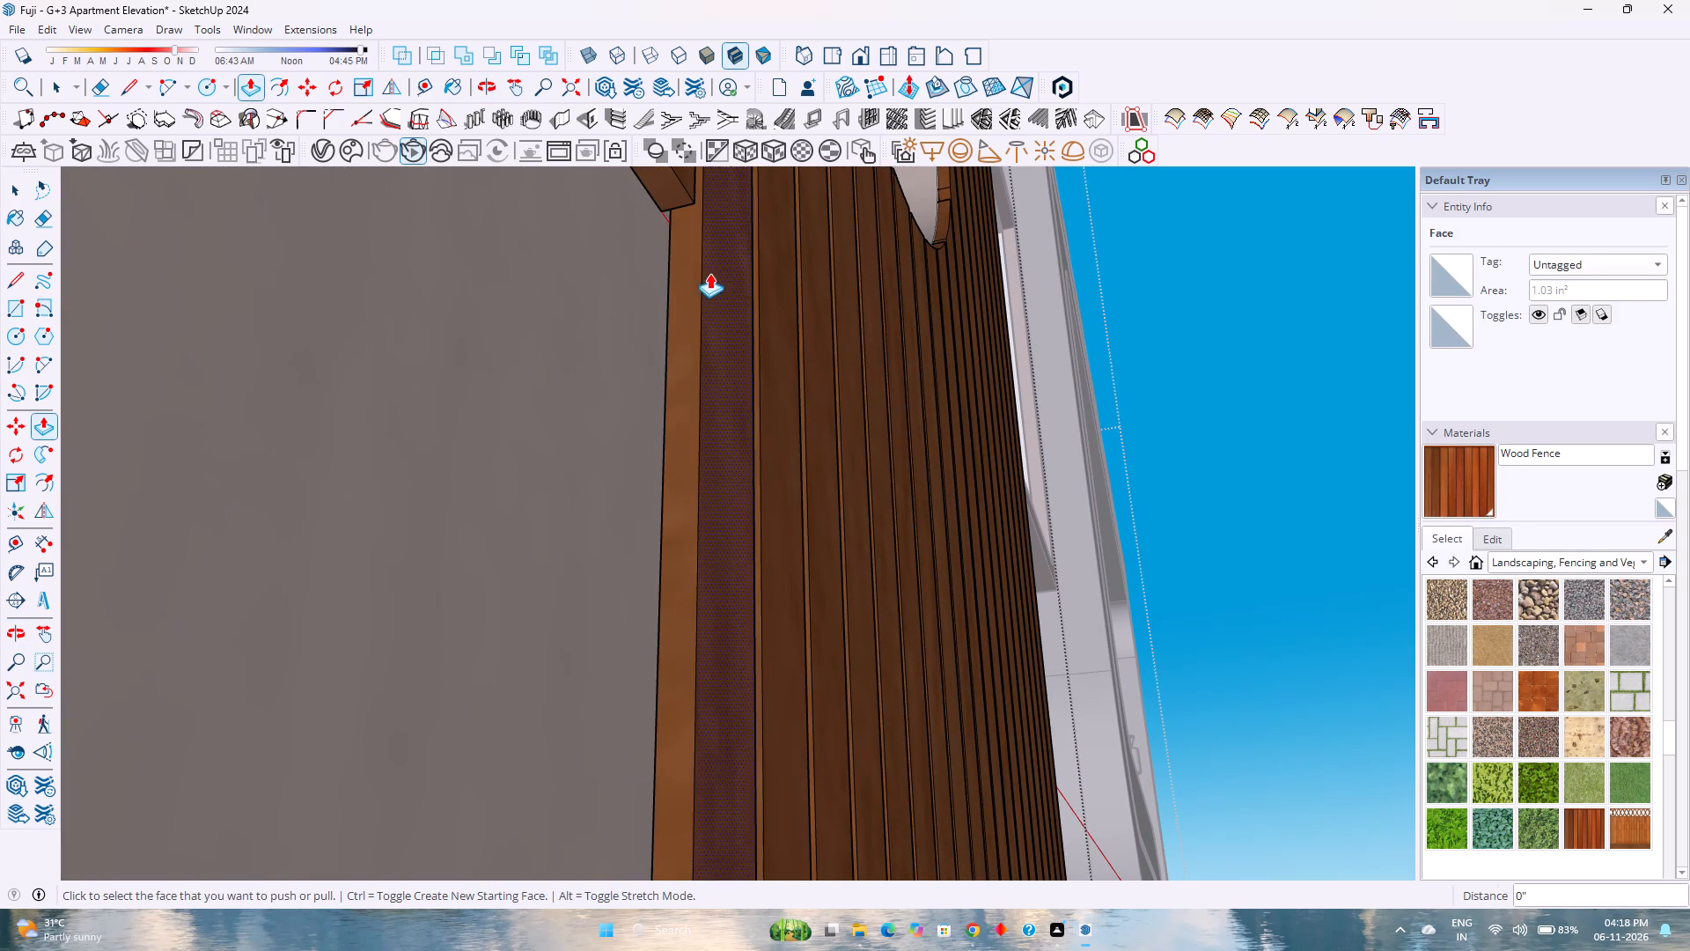
pyautogui.doubleClick(673, 201)
# Push/pull the bottom ends of the adjacent slats beneath the balcony opening's rounded corner down by 1'.
pyautogui.scroll(-6, 685, 341)
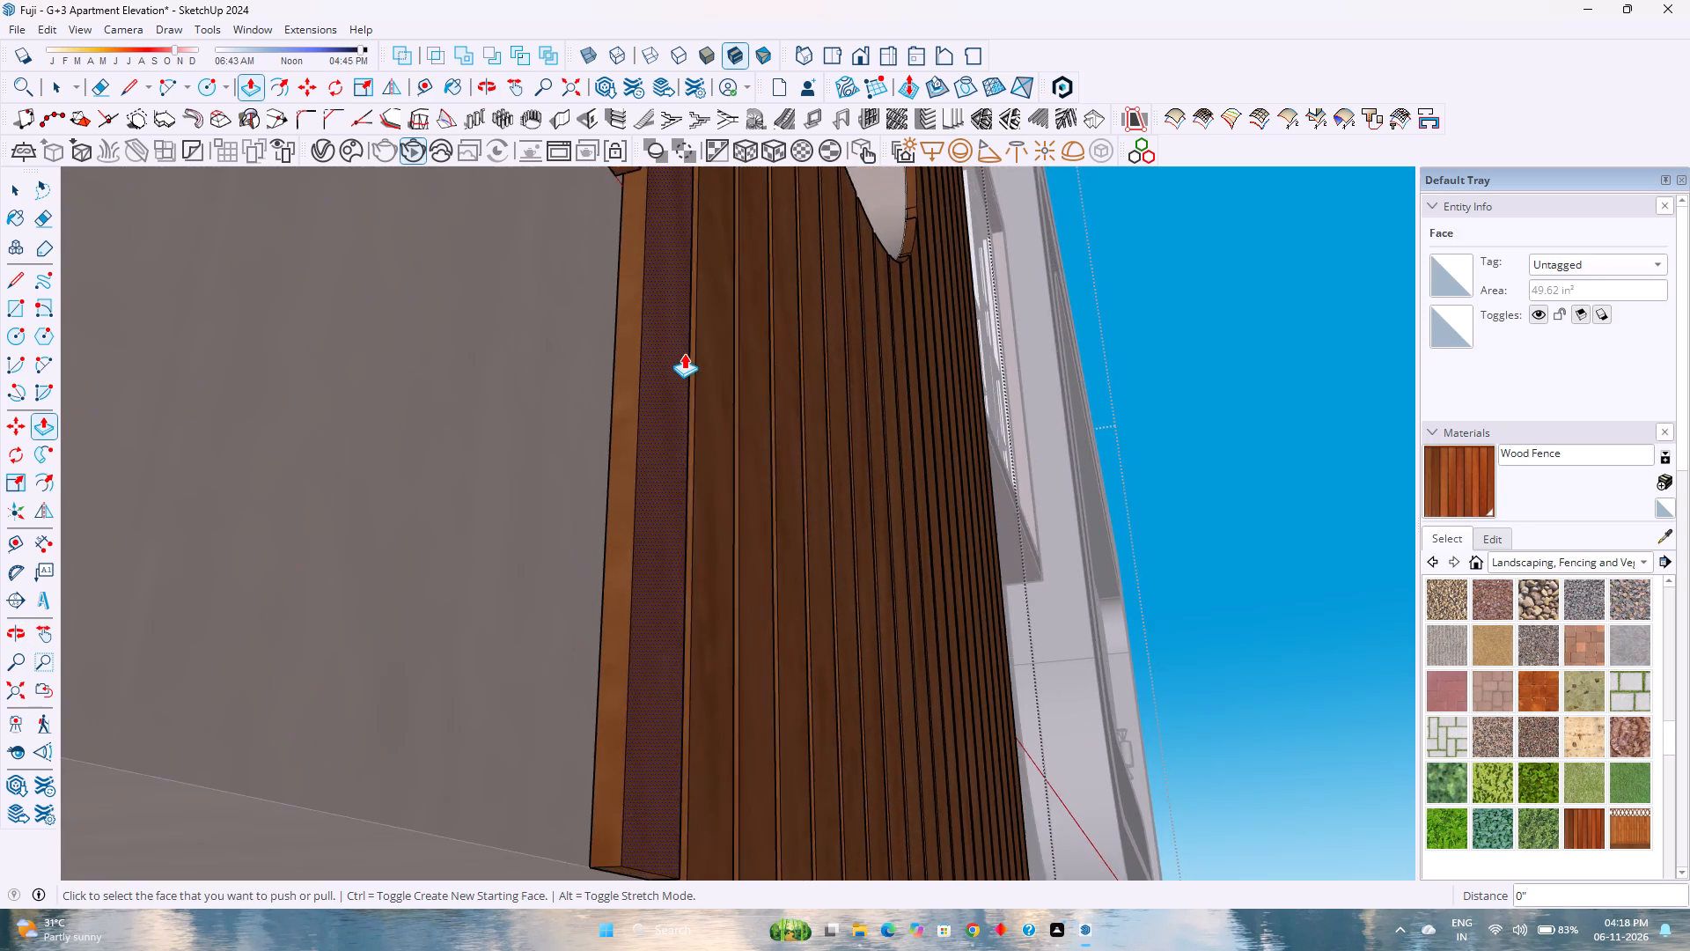
pyautogui.scroll(-7, 684, 353)
pyautogui.keyDown('shift'); pyautogui.moveTo(684, 365); pyautogui.dragTo(805, 624, button='middle'); pyautogui.keyUp('shift')
pyautogui.keyDown('shift'); pyautogui.middleClick(805, 624); pyautogui.keyUp('shift')
pyautogui.scroll(-10, 790, 576)
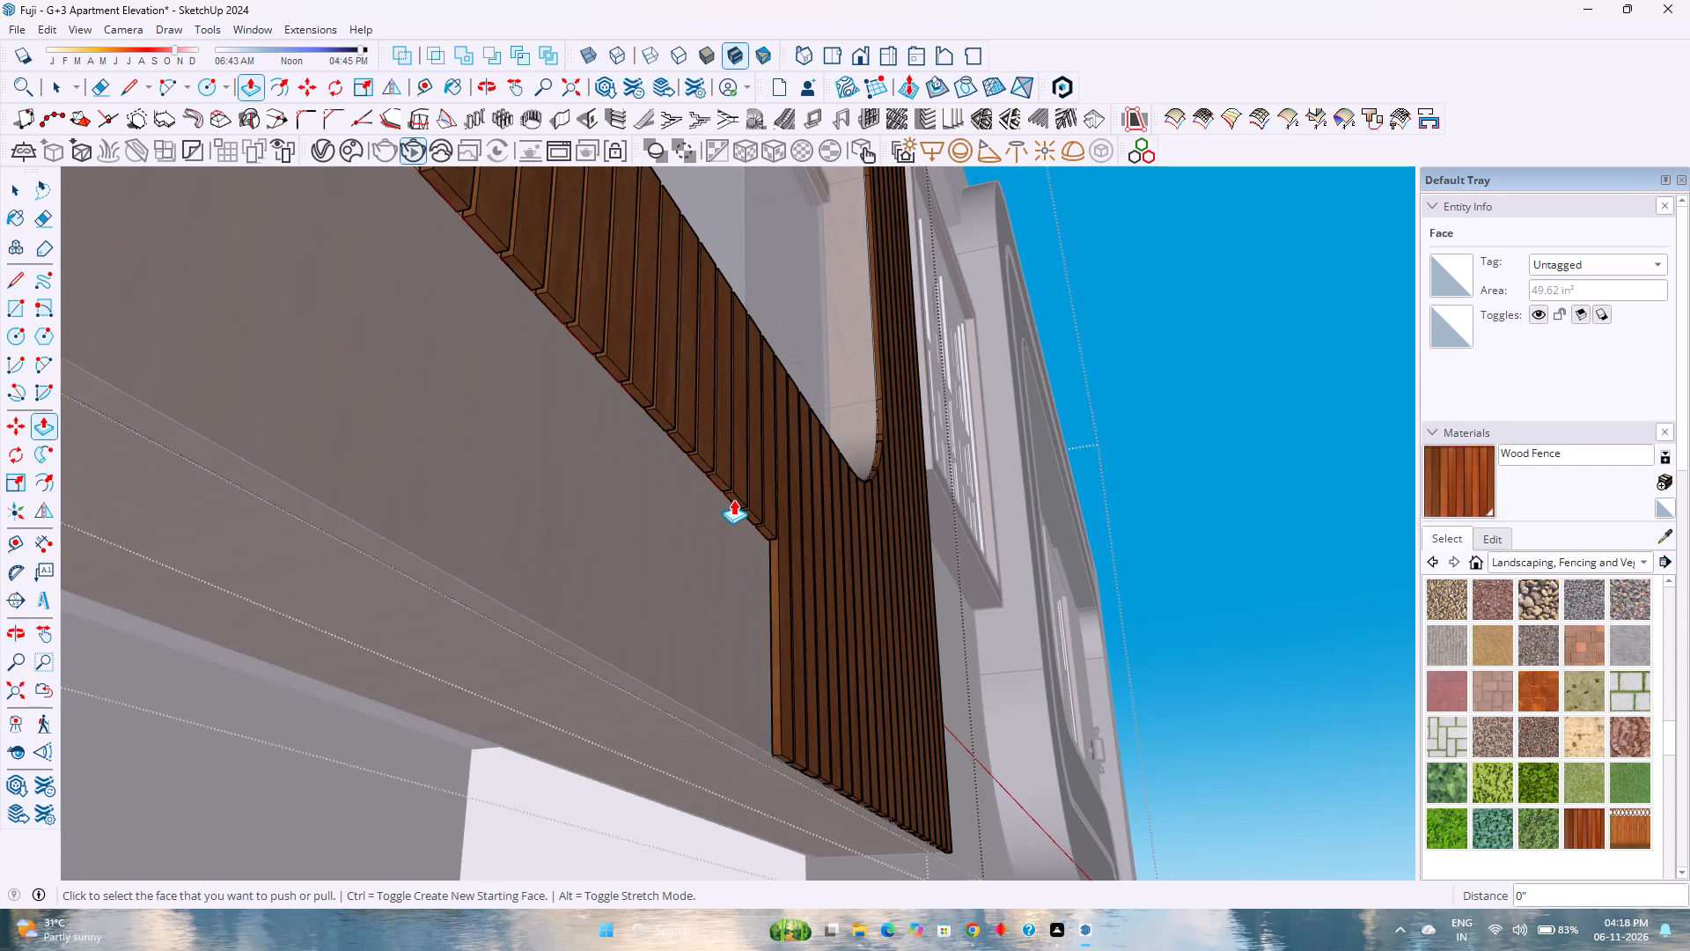
pyautogui.scroll(-4, 733, 499)
pyautogui.scroll(7, 767, 534)
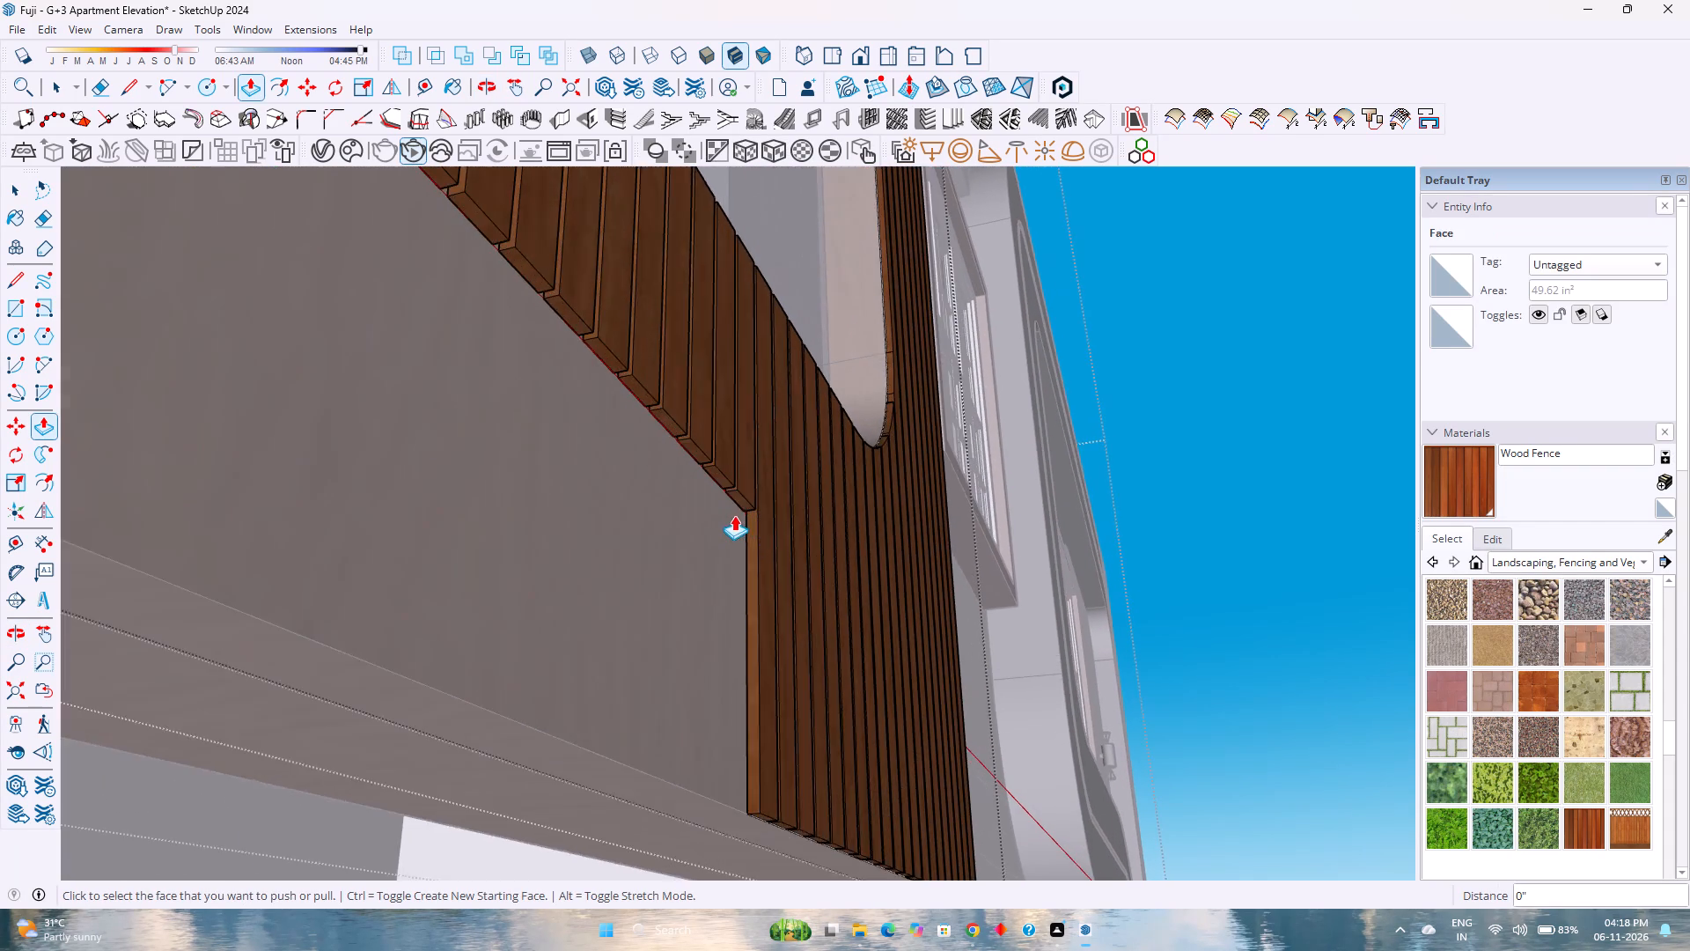
pyautogui.scroll(3, 734, 515)
pyautogui.doubleClick(737, 496)
pyautogui.doubleClick(714, 468)
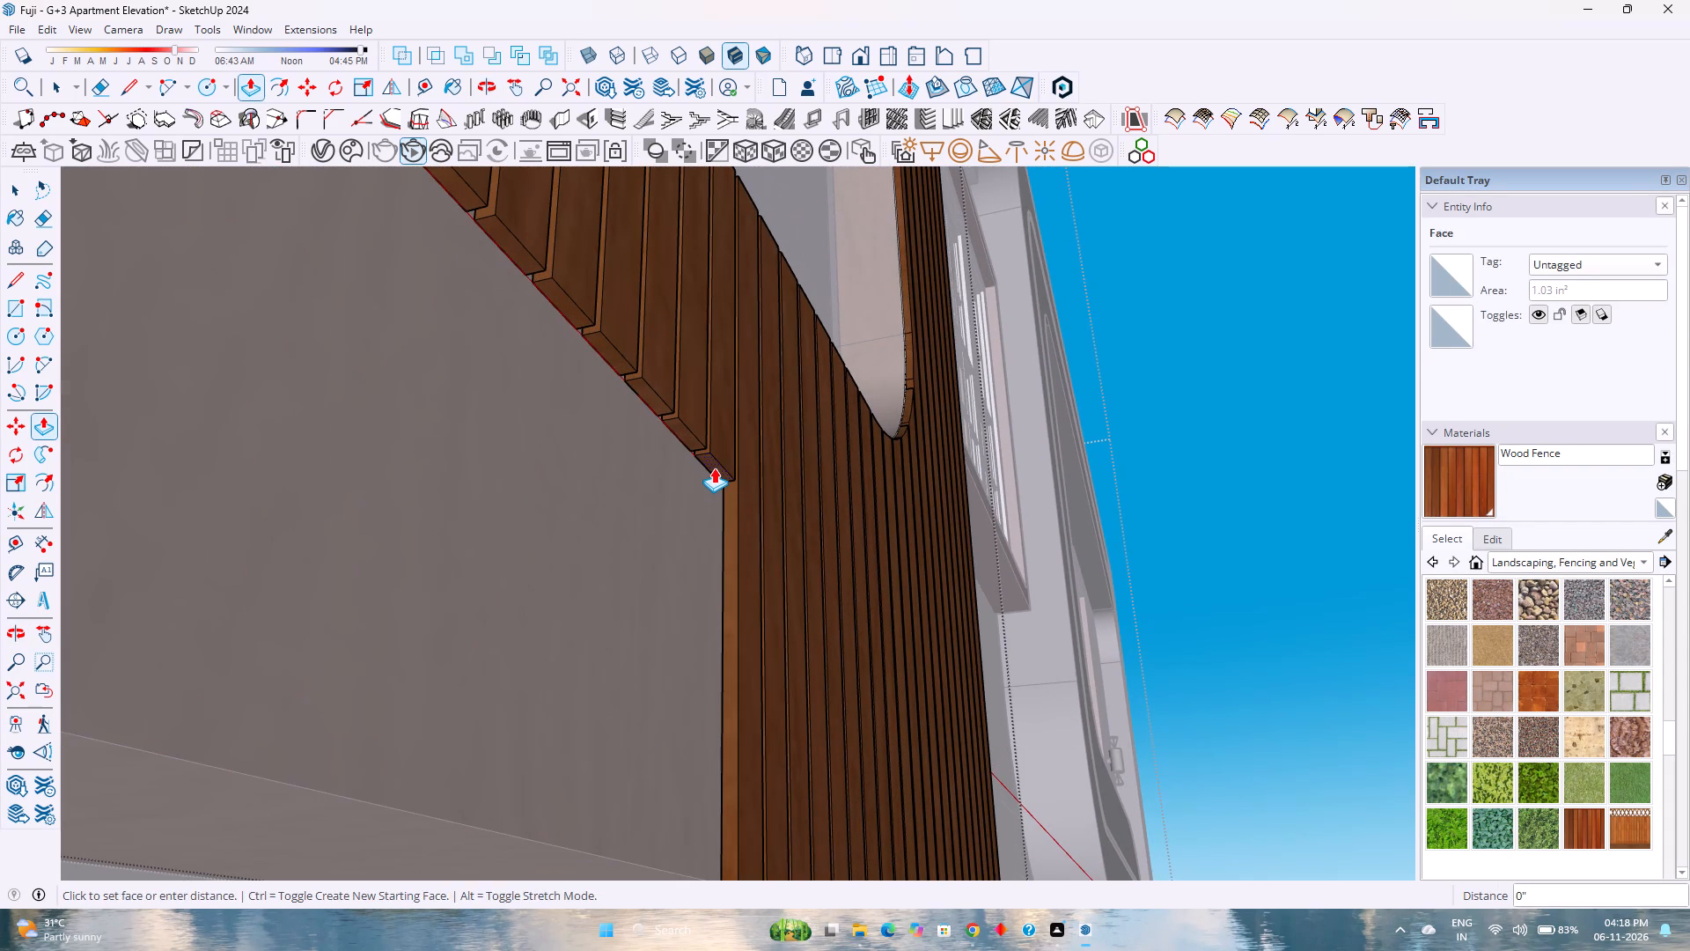
pyautogui.doubleClick(684, 440)
pyautogui.doubleClick(637, 400)
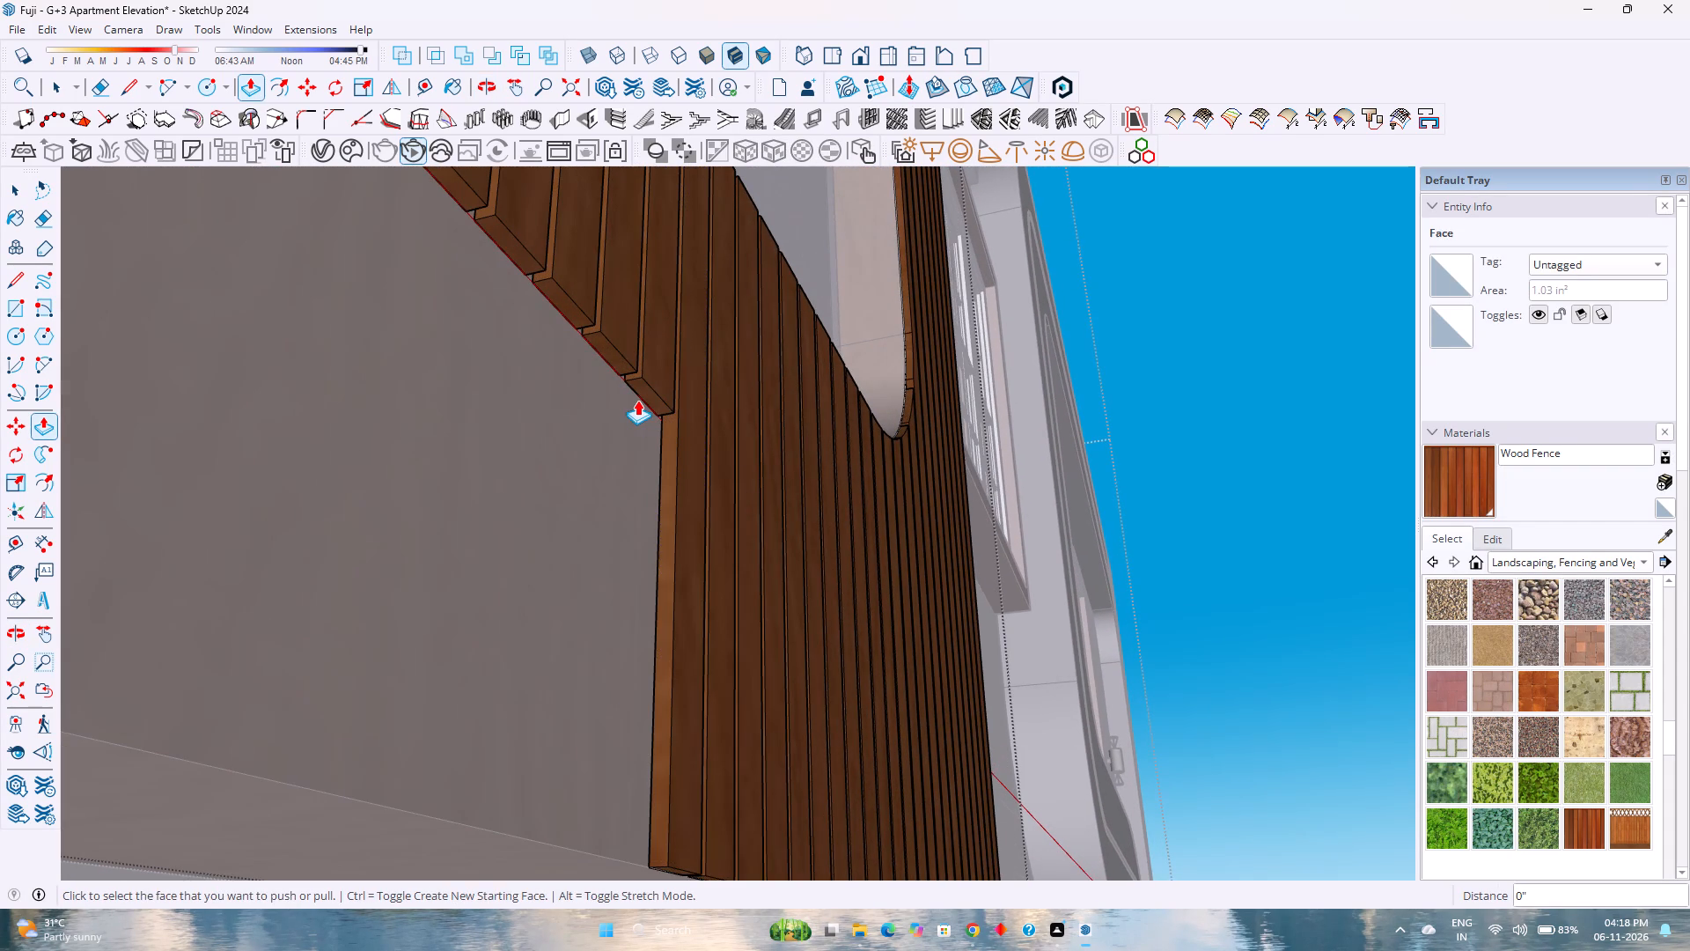
pyautogui.doubleClick(645, 396)
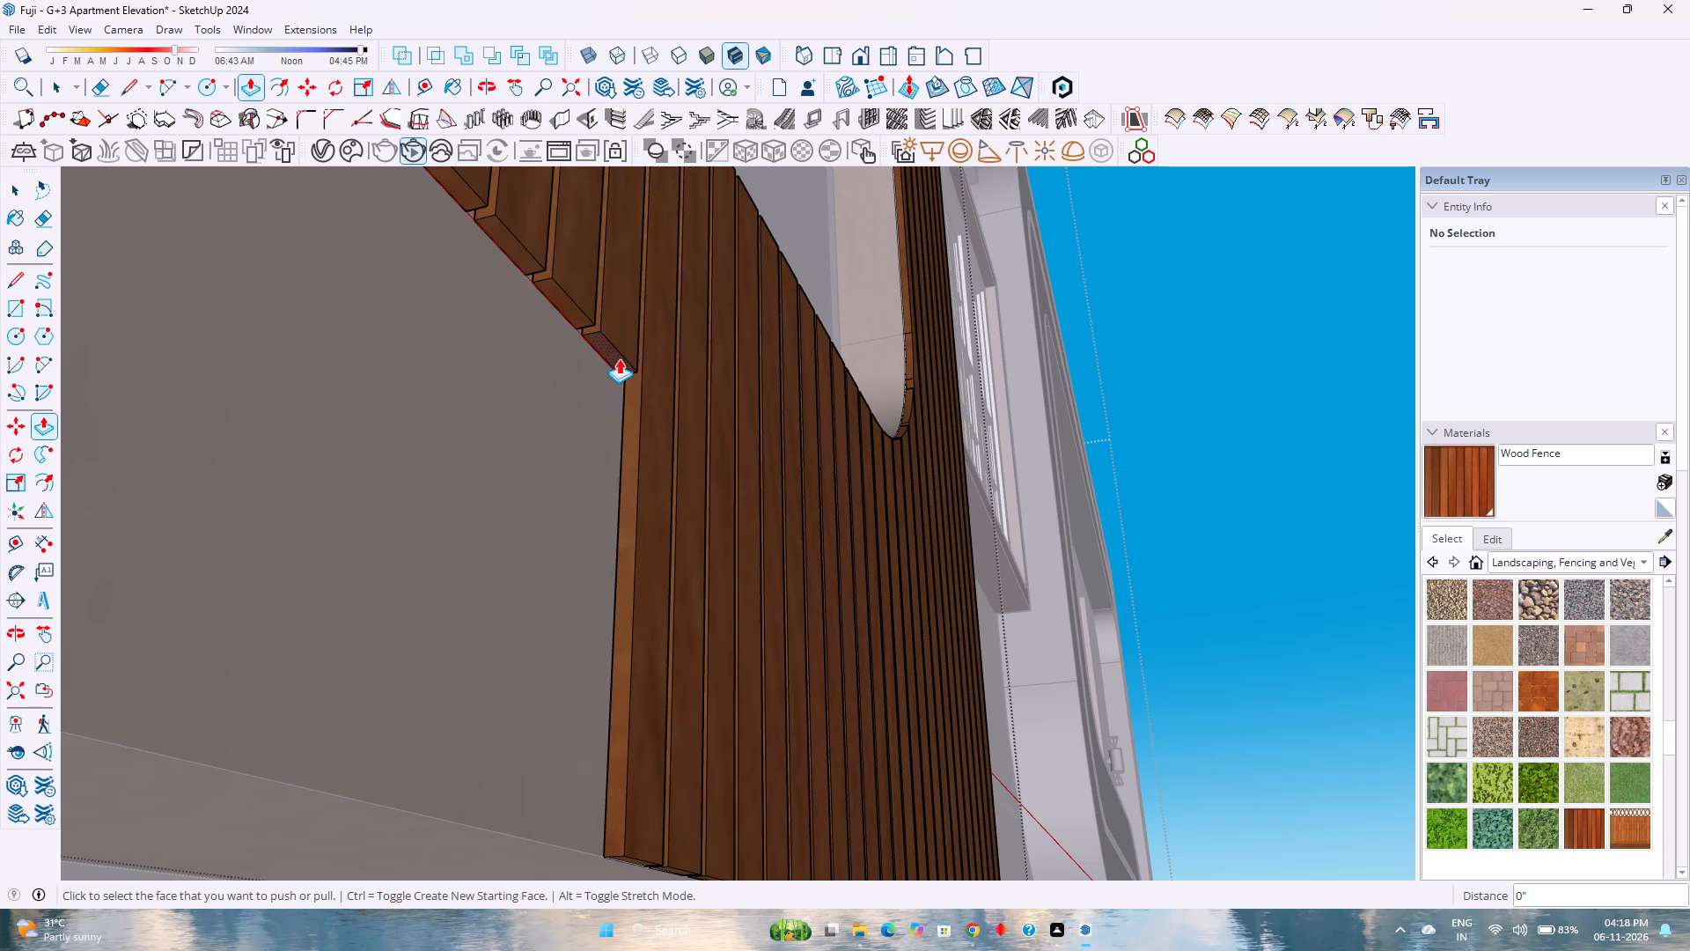
pyautogui.doubleClick(619, 358)
# Continue along the row below the balcony opening, push/pulling each slat's bottom end down by 1'.
pyautogui.scroll(2, 599, 395)
pyautogui.keyDown('shift'); pyautogui.moveTo(599, 396); pyautogui.dragTo(616, 406, button='middle'); pyautogui.keyUp('shift')
pyautogui.keyDown('shift'); pyautogui.moveTo(616, 406); pyautogui.dragTo(712, 570, button='middle'); pyautogui.keyUp('shift')
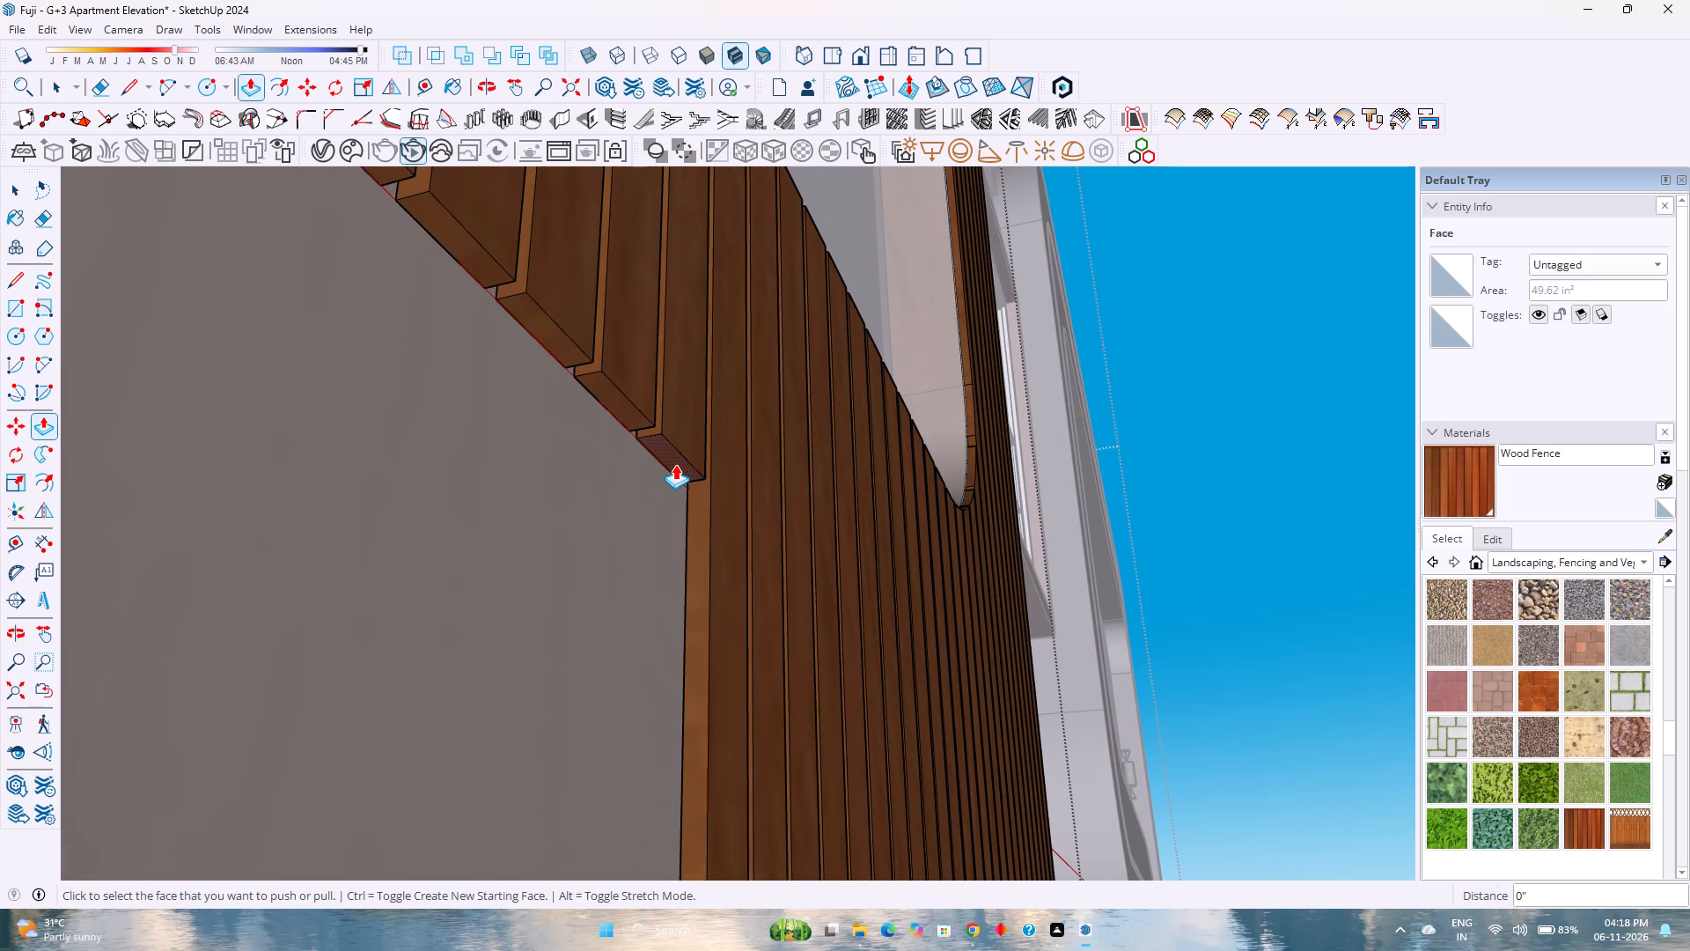
pyautogui.doubleClick(675, 464)
pyautogui.doubleClick(606, 394)
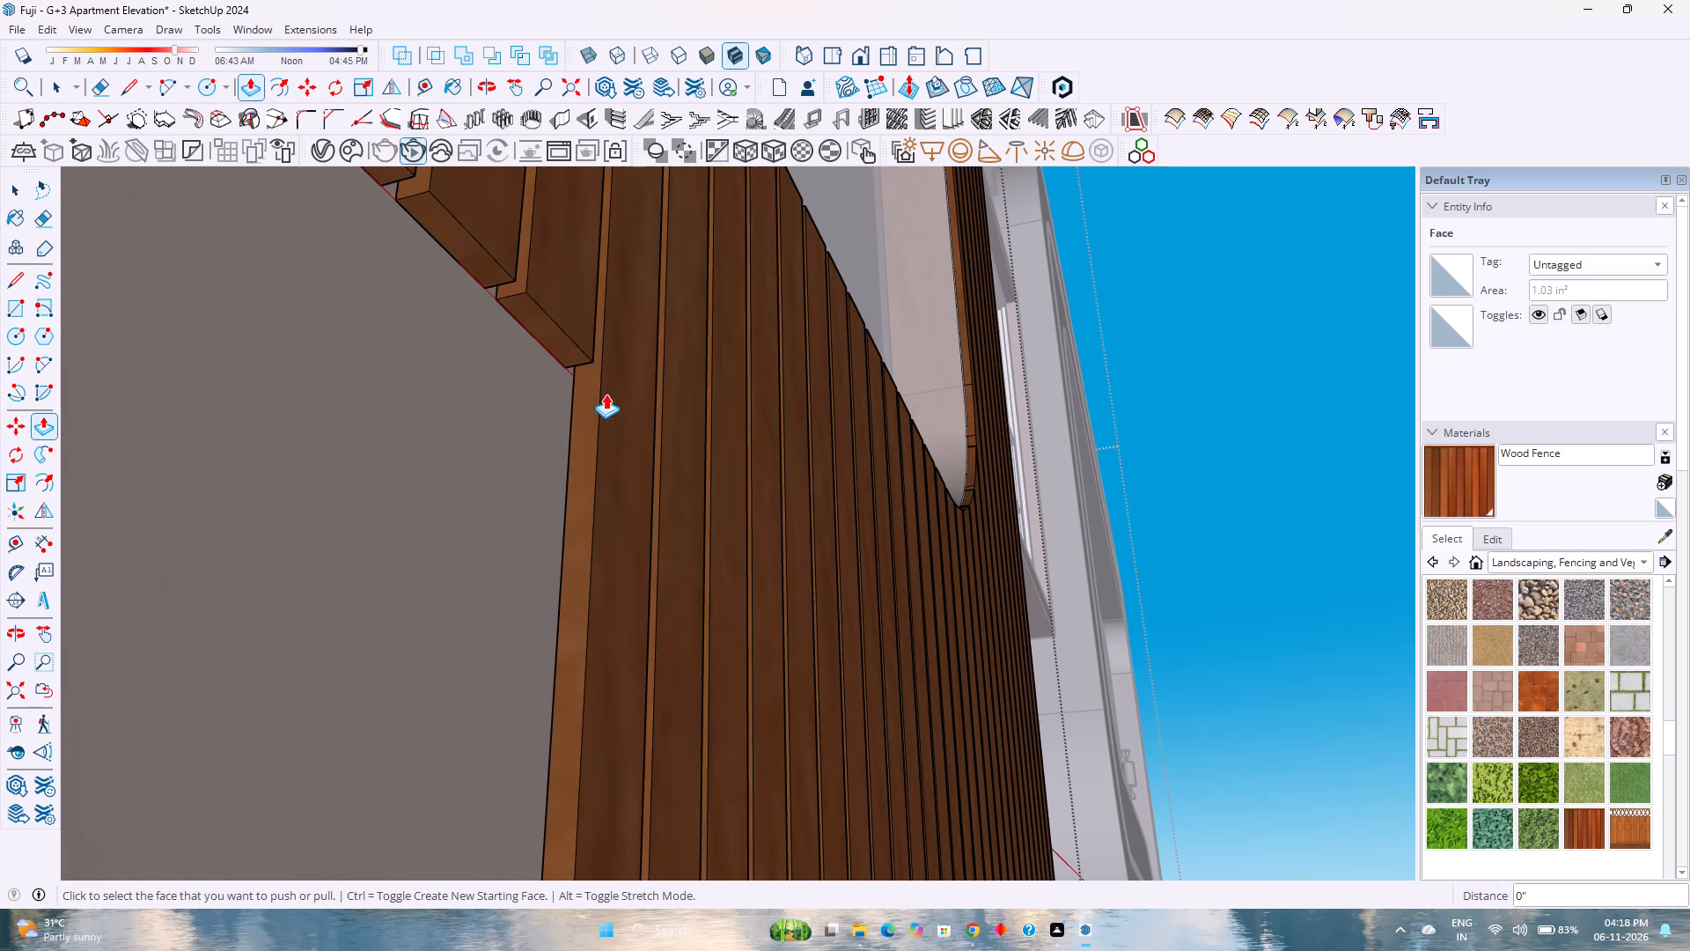
pyautogui.doubleClick(556, 348)
pyautogui.keyDown('shift'); pyautogui.moveTo(578, 380); pyautogui.dragTo(690, 376, button='middle'); pyautogui.keyUp('shift')
pyautogui.keyDown('shift'); pyautogui.middleClick(690, 376); pyautogui.keyUp('shift')
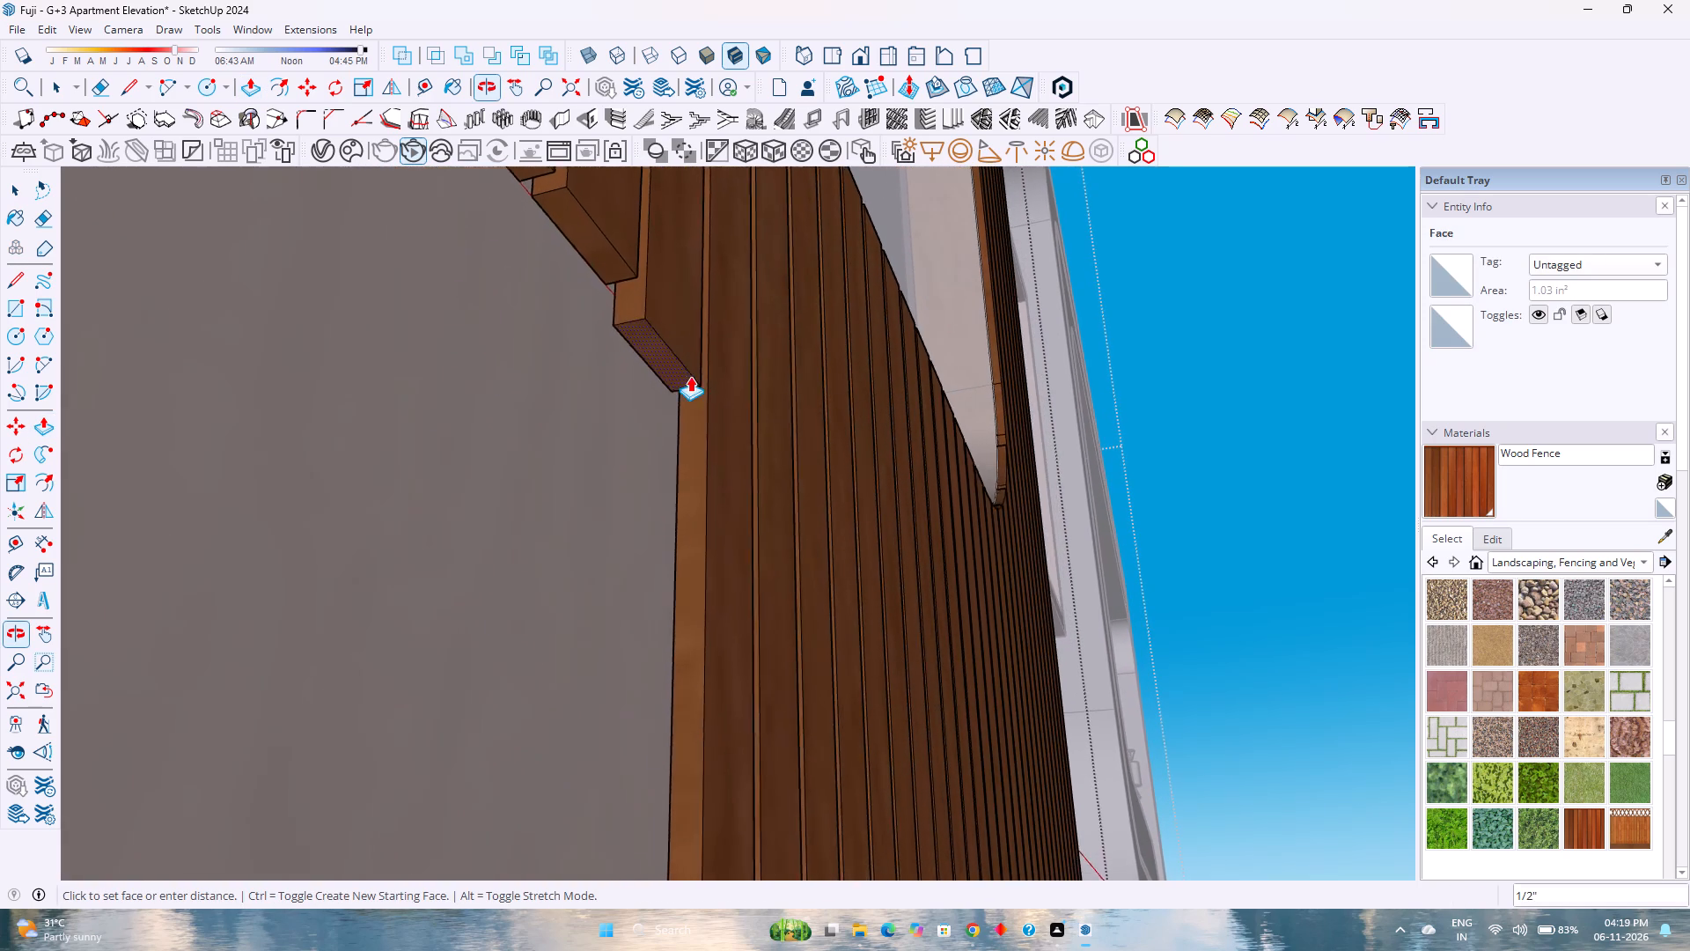
pyautogui.keyDown('shift'); pyautogui.middleClick(690, 376); pyautogui.keyUp('shift')
pyautogui.press('1')
pyautogui.press("'")
pyautogui.press('Return')
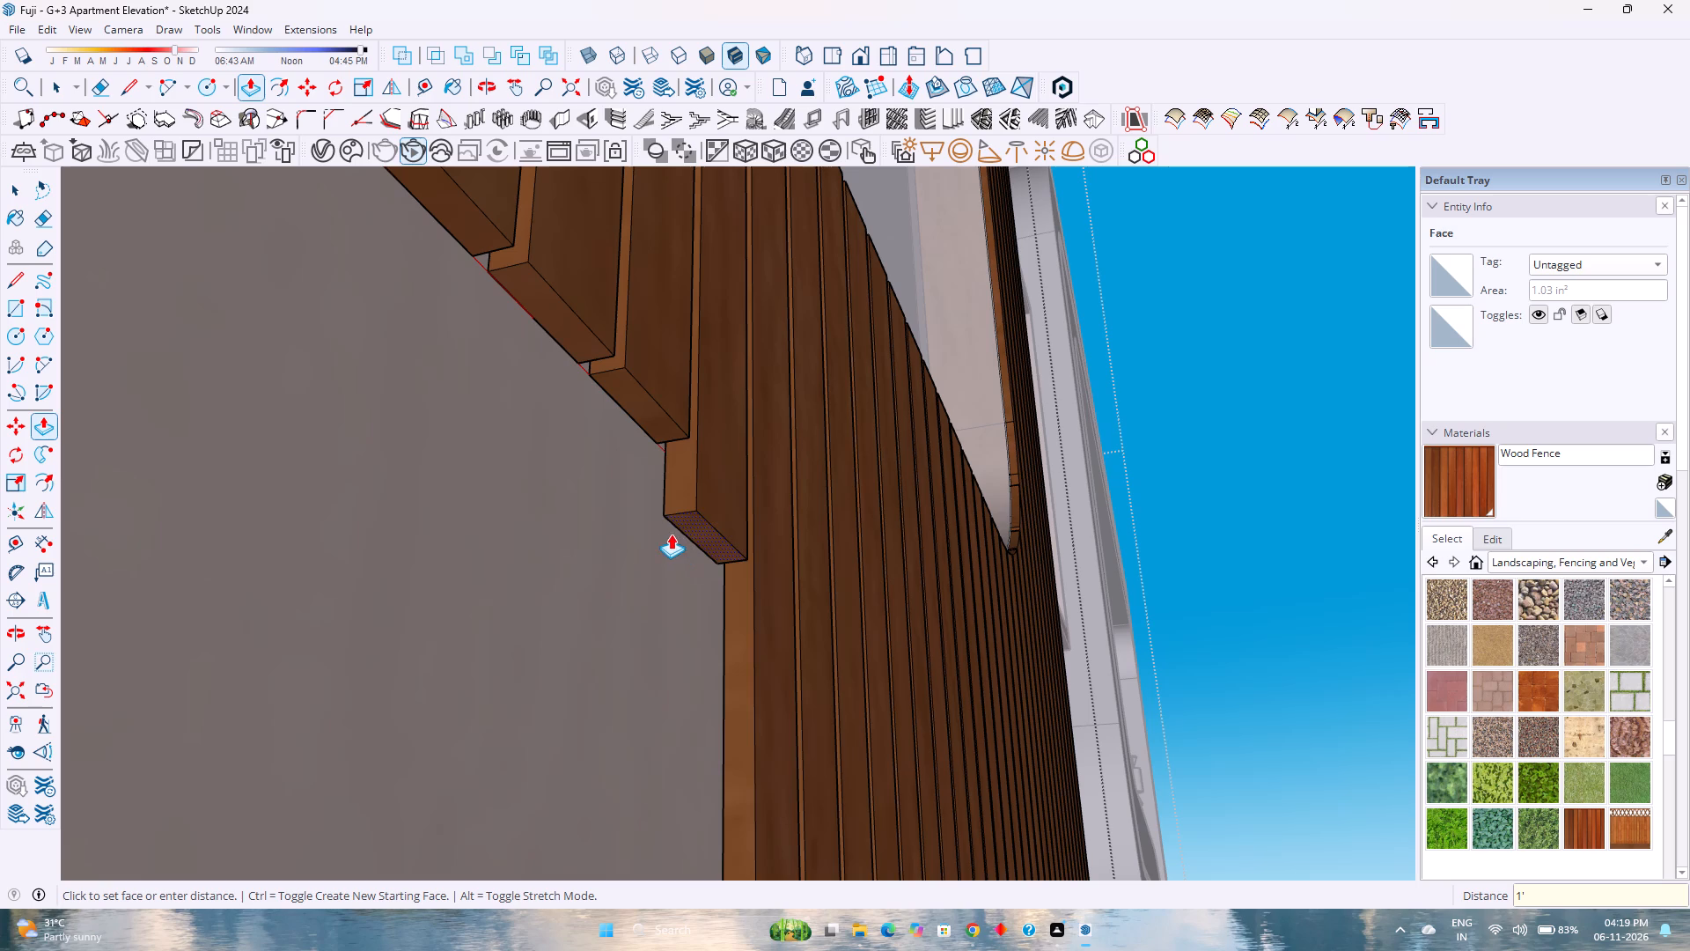
pyautogui.doubleClick(659, 428)
# Push/pull the bottom ends of the further slats below the opening down by 1', toward the frame's far edge.
pyautogui.scroll(-1, 663, 438)
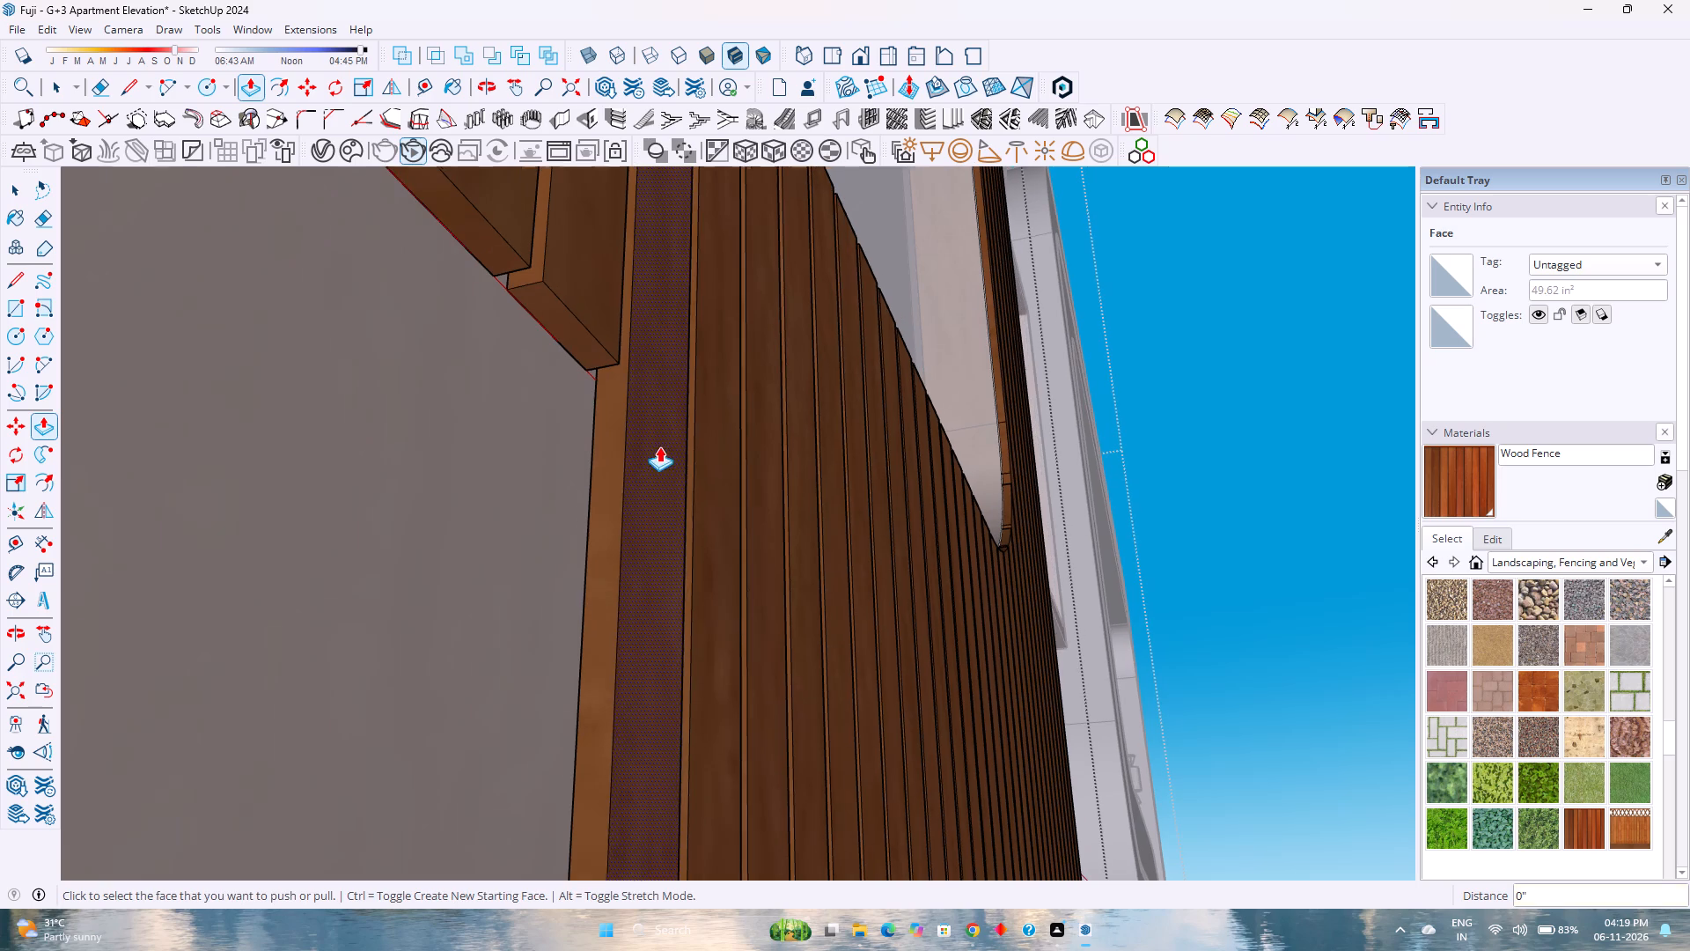
pyautogui.keyDown('shift'); pyautogui.moveTo(550, 525); pyautogui.dragTo(628, 499, button='middle'); pyautogui.keyUp('shift')
pyautogui.doubleClick(644, 335)
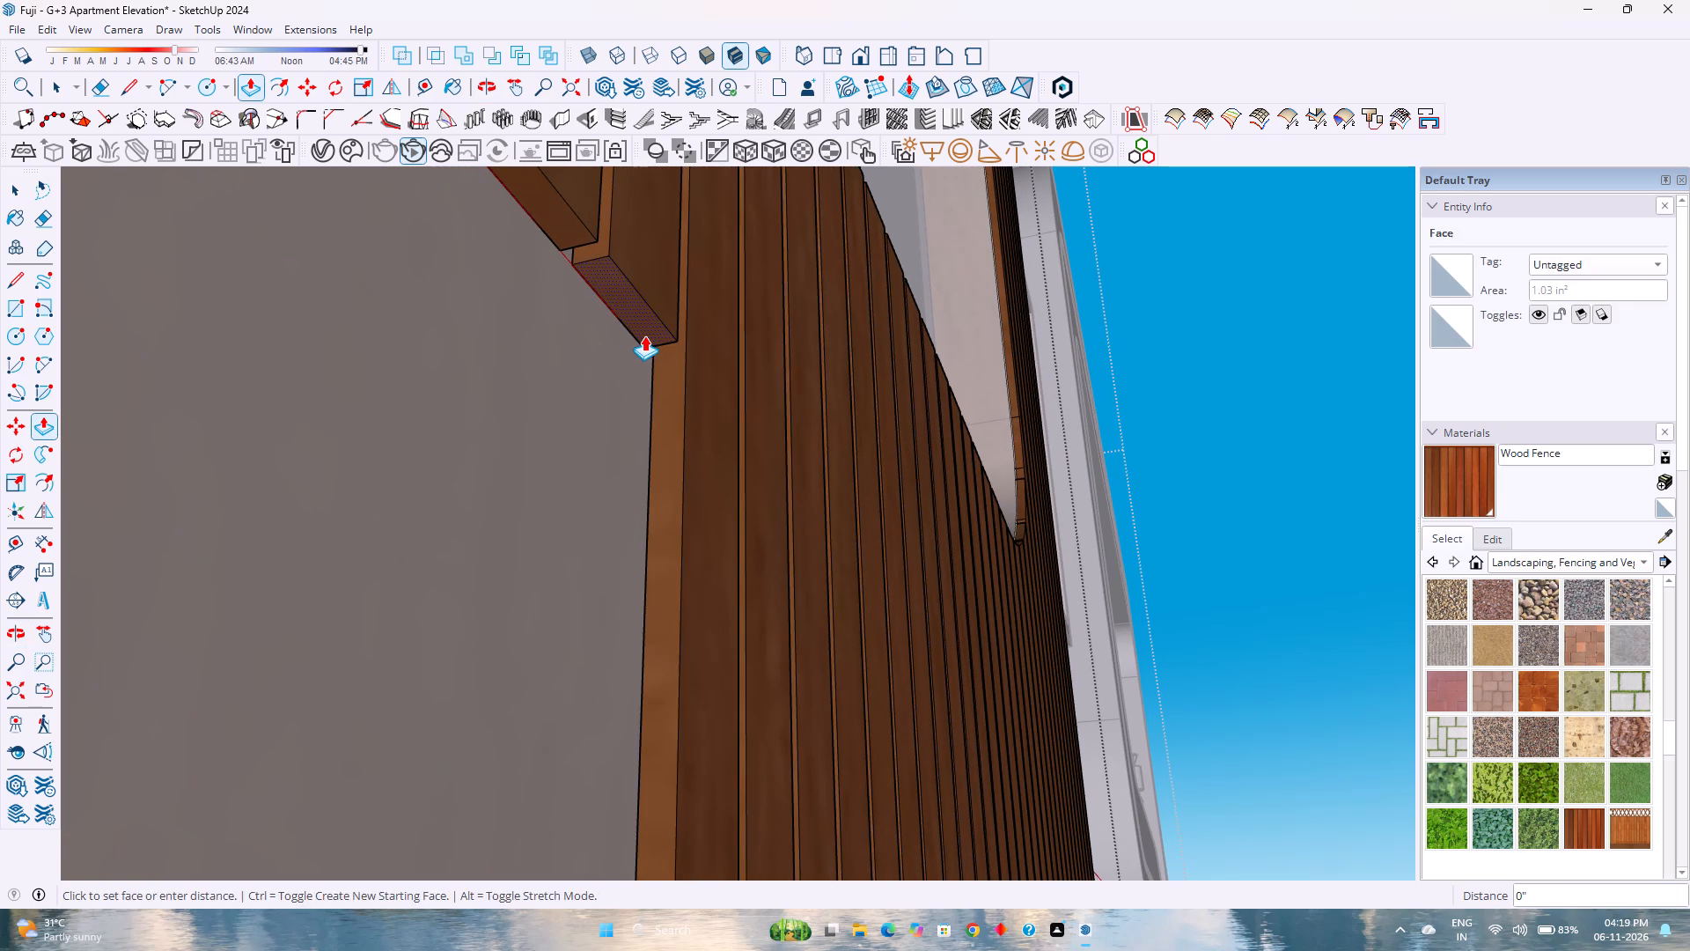
pyautogui.scroll(-5, 628, 362)
pyautogui.keyDown('shift'); pyautogui.moveTo(569, 397); pyautogui.dragTo(837, 588, button='middle'); pyautogui.keyUp('shift')
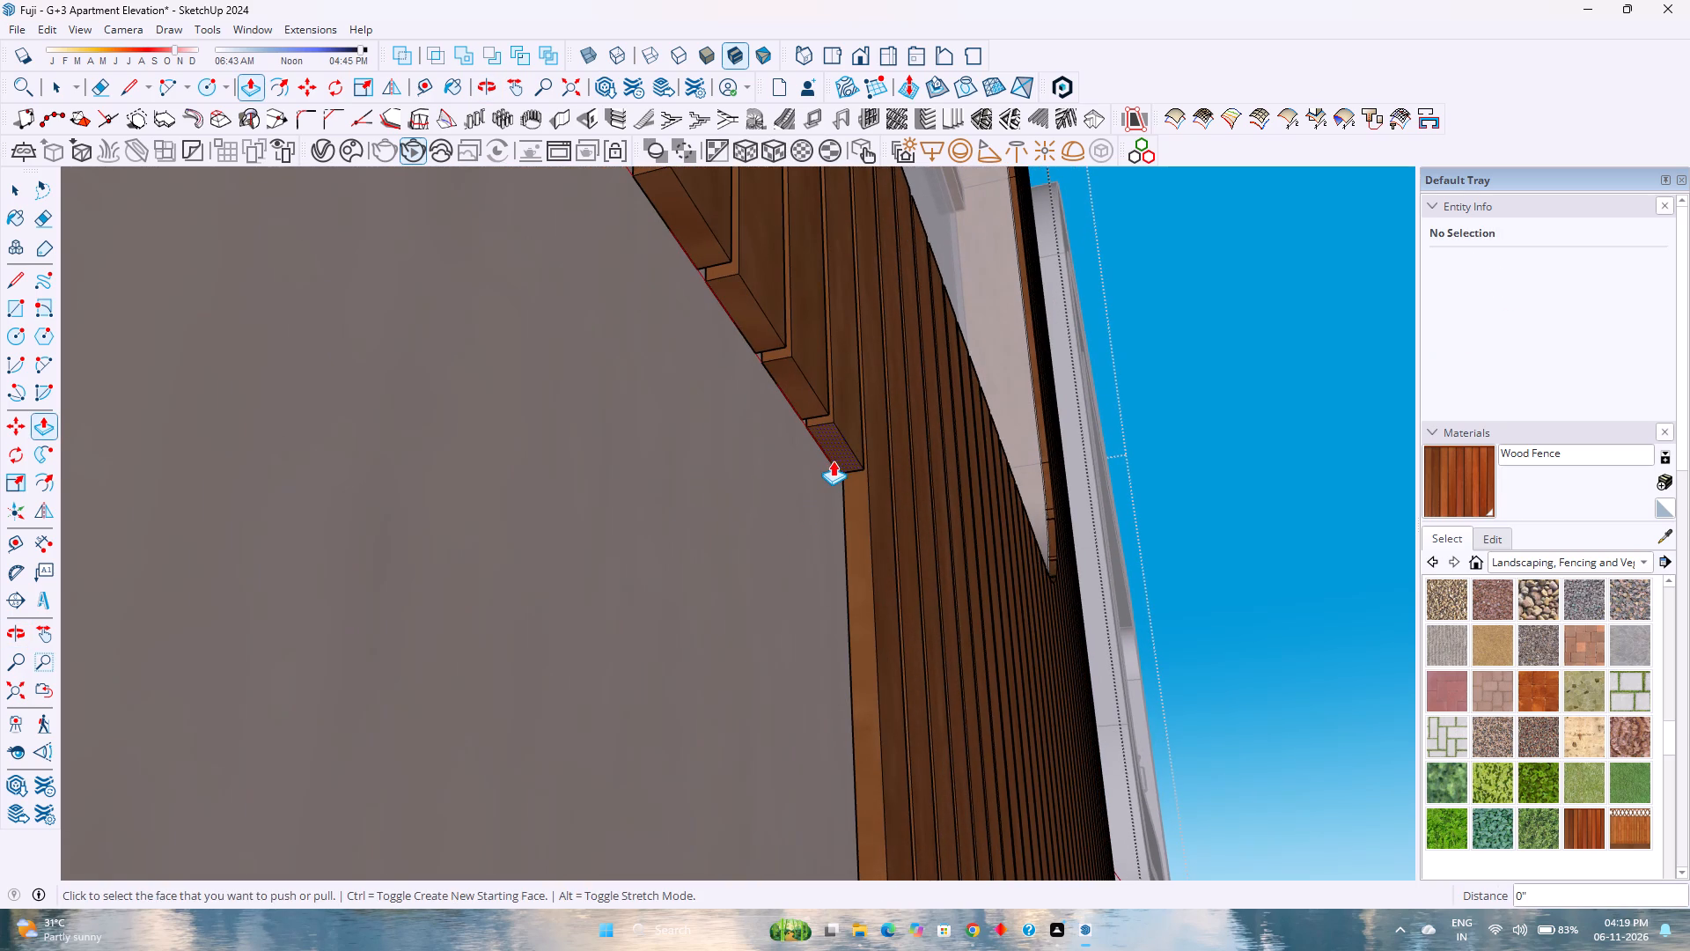
pyautogui.doubleClick(833, 459)
pyautogui.doubleClick(799, 408)
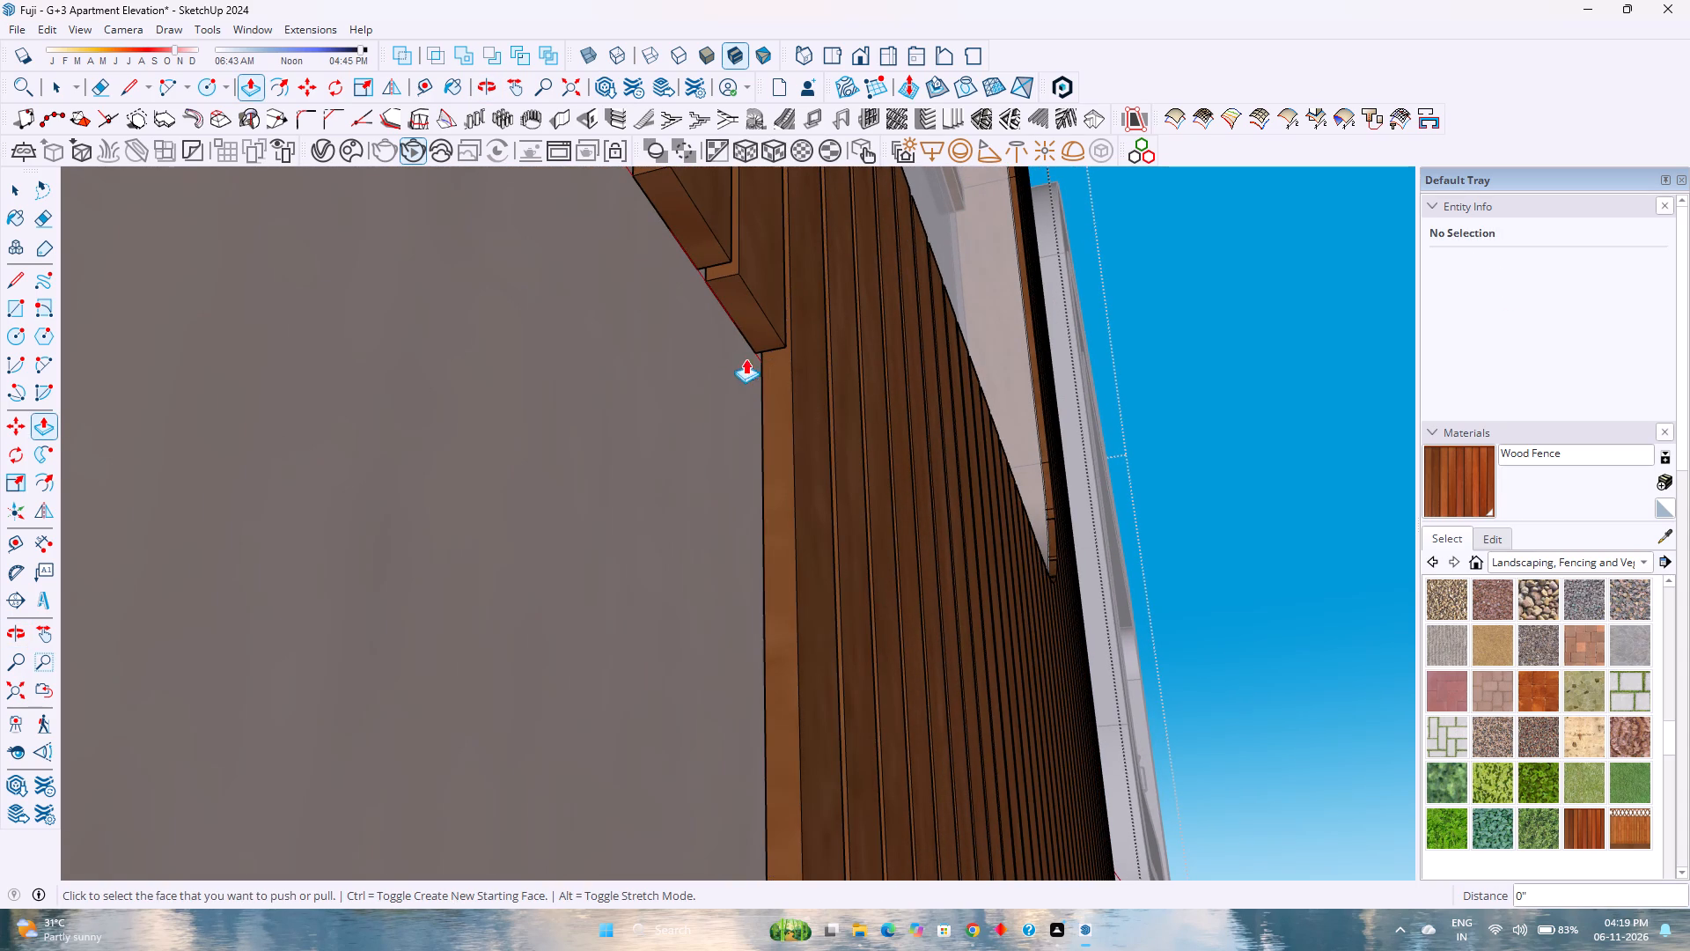
pyautogui.doubleClick(735, 317)
pyautogui.doubleClick(699, 247)
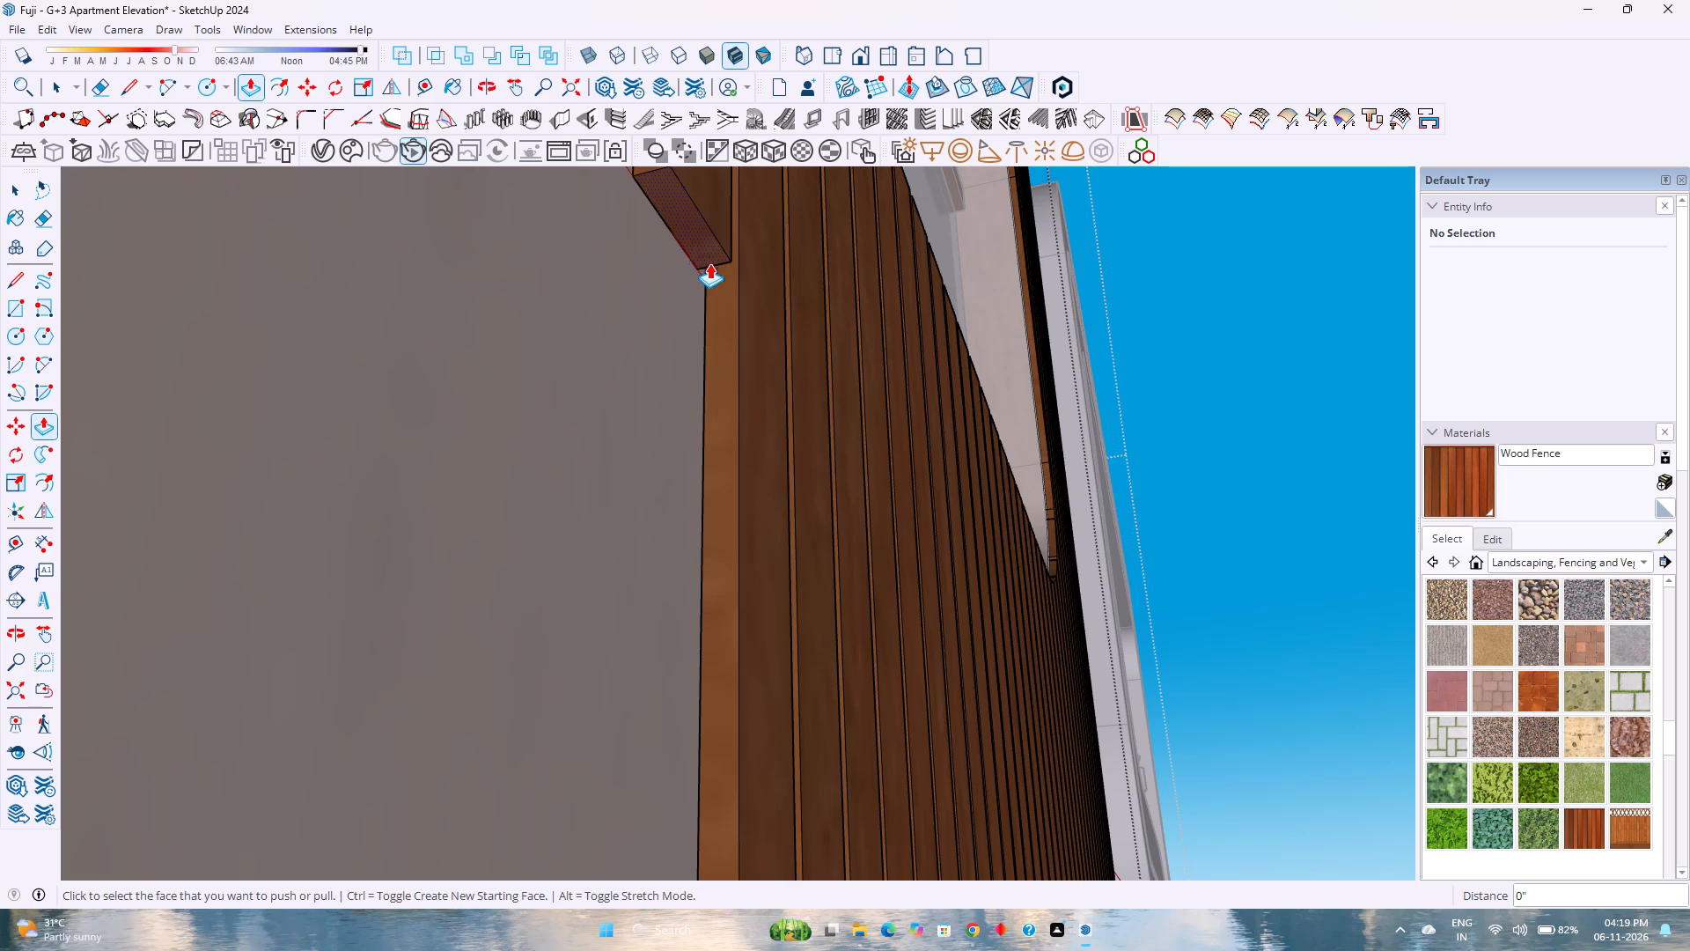
pyautogui.keyDown('shift'); pyautogui.moveTo(772, 348); pyautogui.dragTo(895, 559, button='middle'); pyautogui.keyUp('shift')
pyautogui.keyDown('shift'); pyautogui.middleClick(896, 560); pyautogui.keyUp('shift')
pyautogui.doubleClick(753, 367)
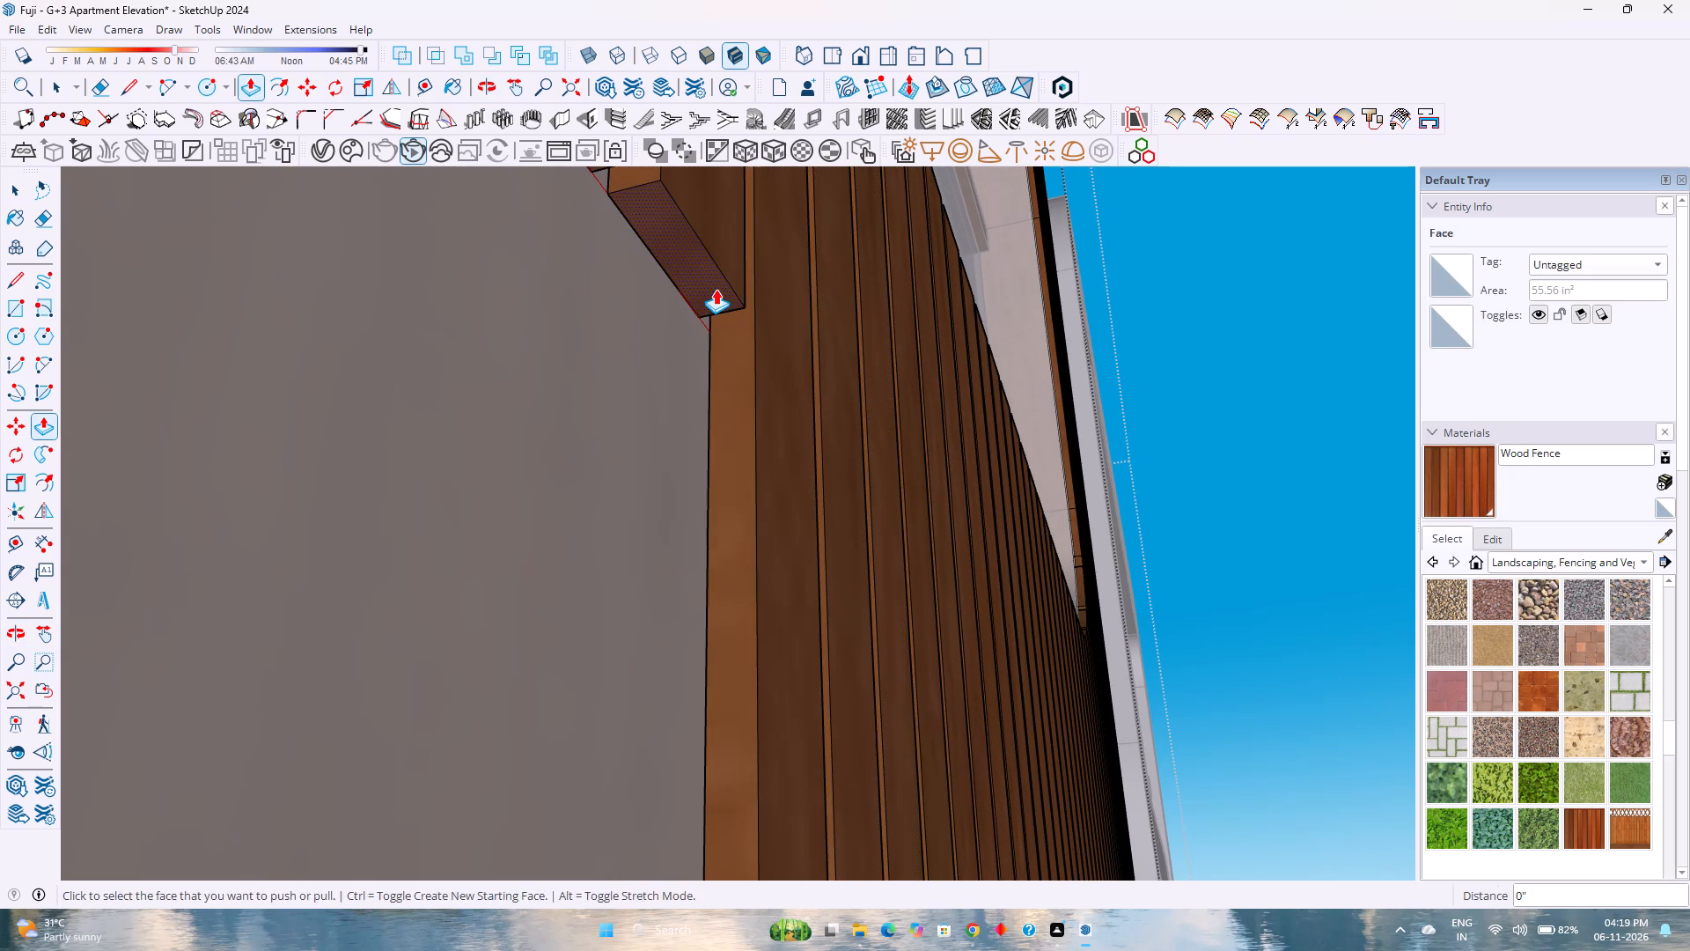
pyautogui.doubleClick(716, 289)
# Push/pull the last remaining slats' bottom ends down by 1' up to the frame's far edge and close the open groups.
pyautogui.scroll(-13, 760, 452)
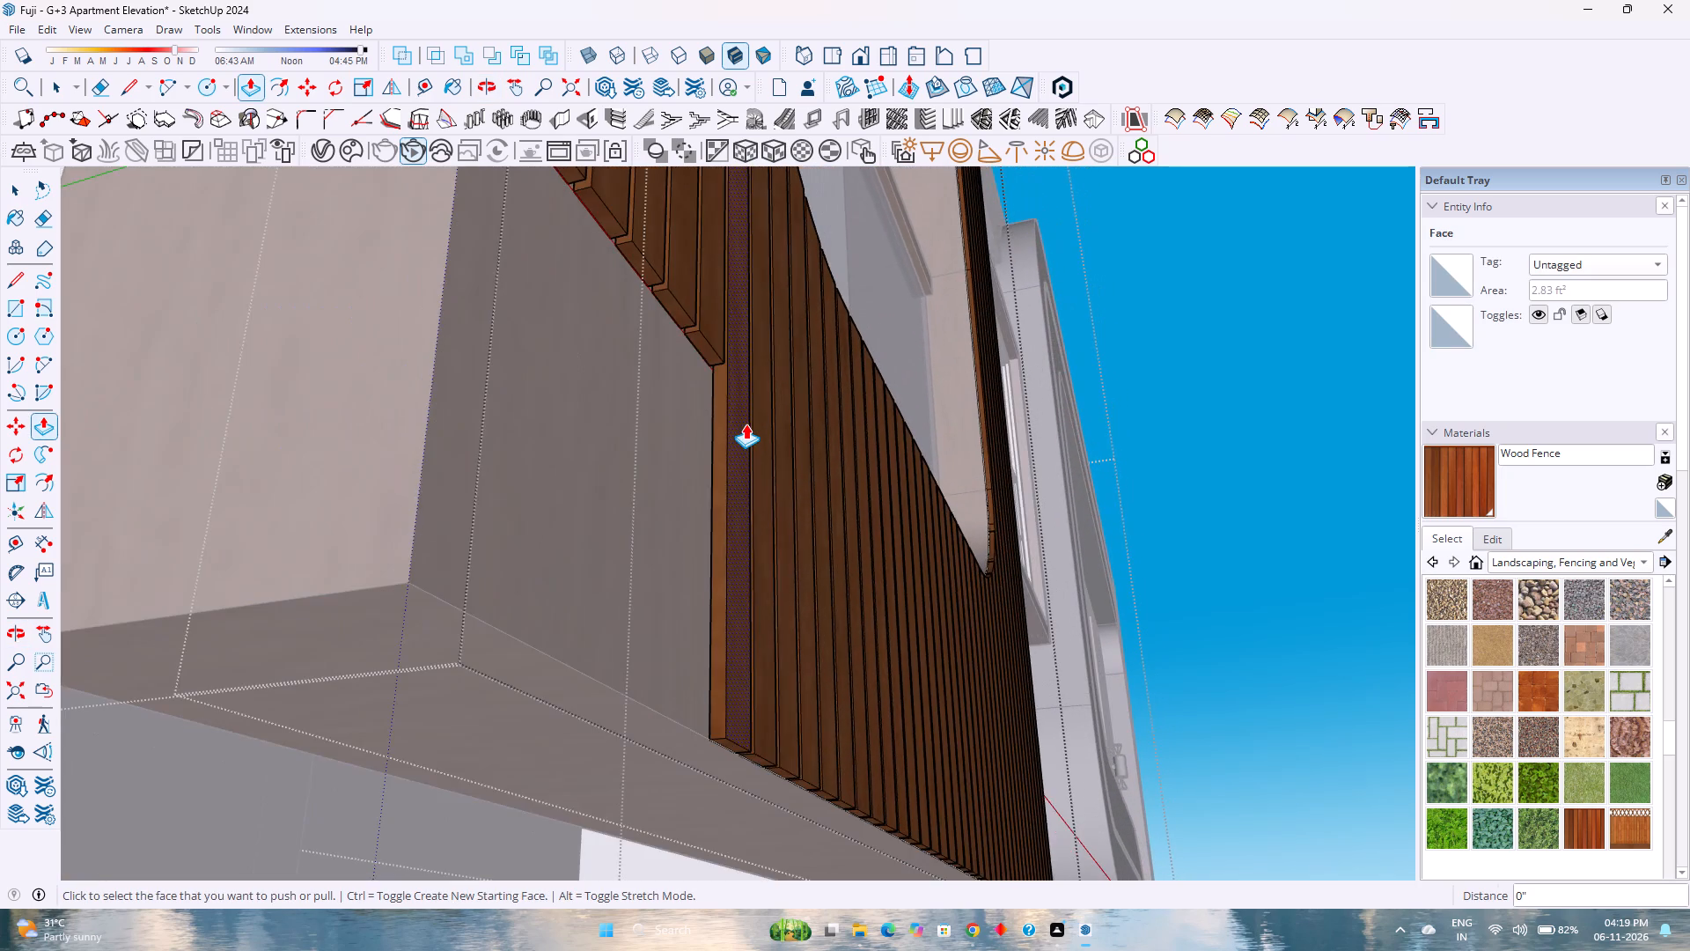
pyautogui.scroll(-2, 746, 424)
pyautogui.keyDown('shift'); pyautogui.moveTo(746, 424); pyautogui.dragTo(805, 571, button='middle'); pyautogui.keyUp('shift')
pyautogui.keyDown('shift'); pyautogui.middleClick(805, 571); pyautogui.keyUp('shift')
pyautogui.scroll(4, 766, 535)
pyautogui.doubleClick(769, 507)
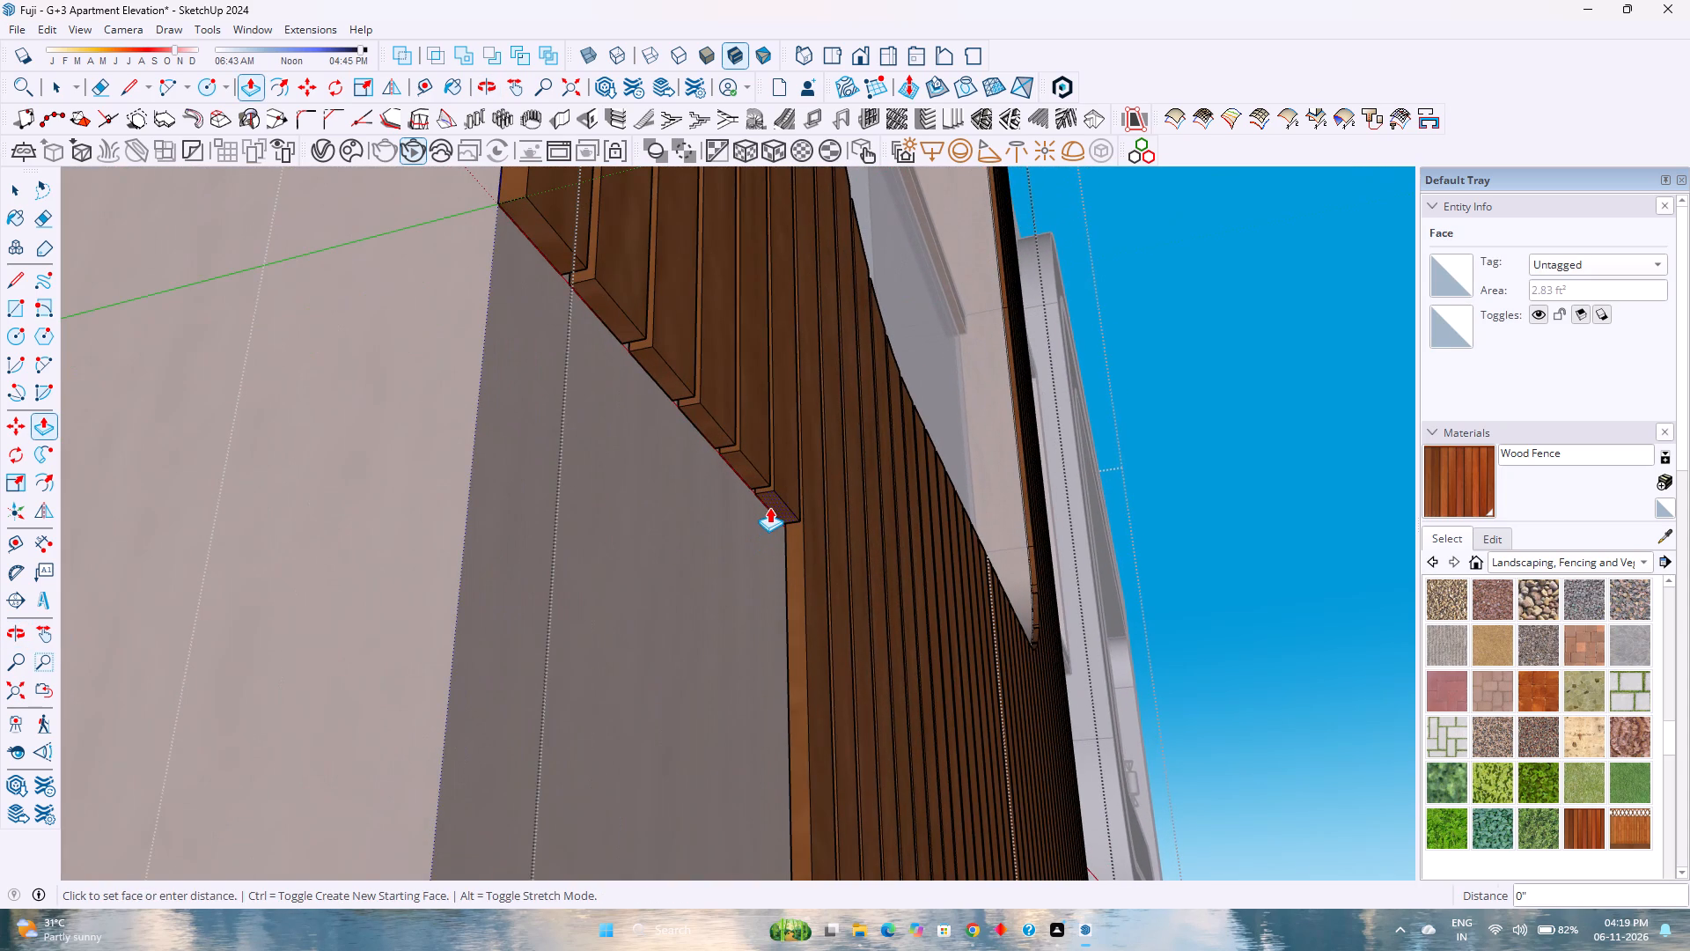
pyautogui.doubleClick(755, 474)
pyautogui.doubleClick(719, 439)
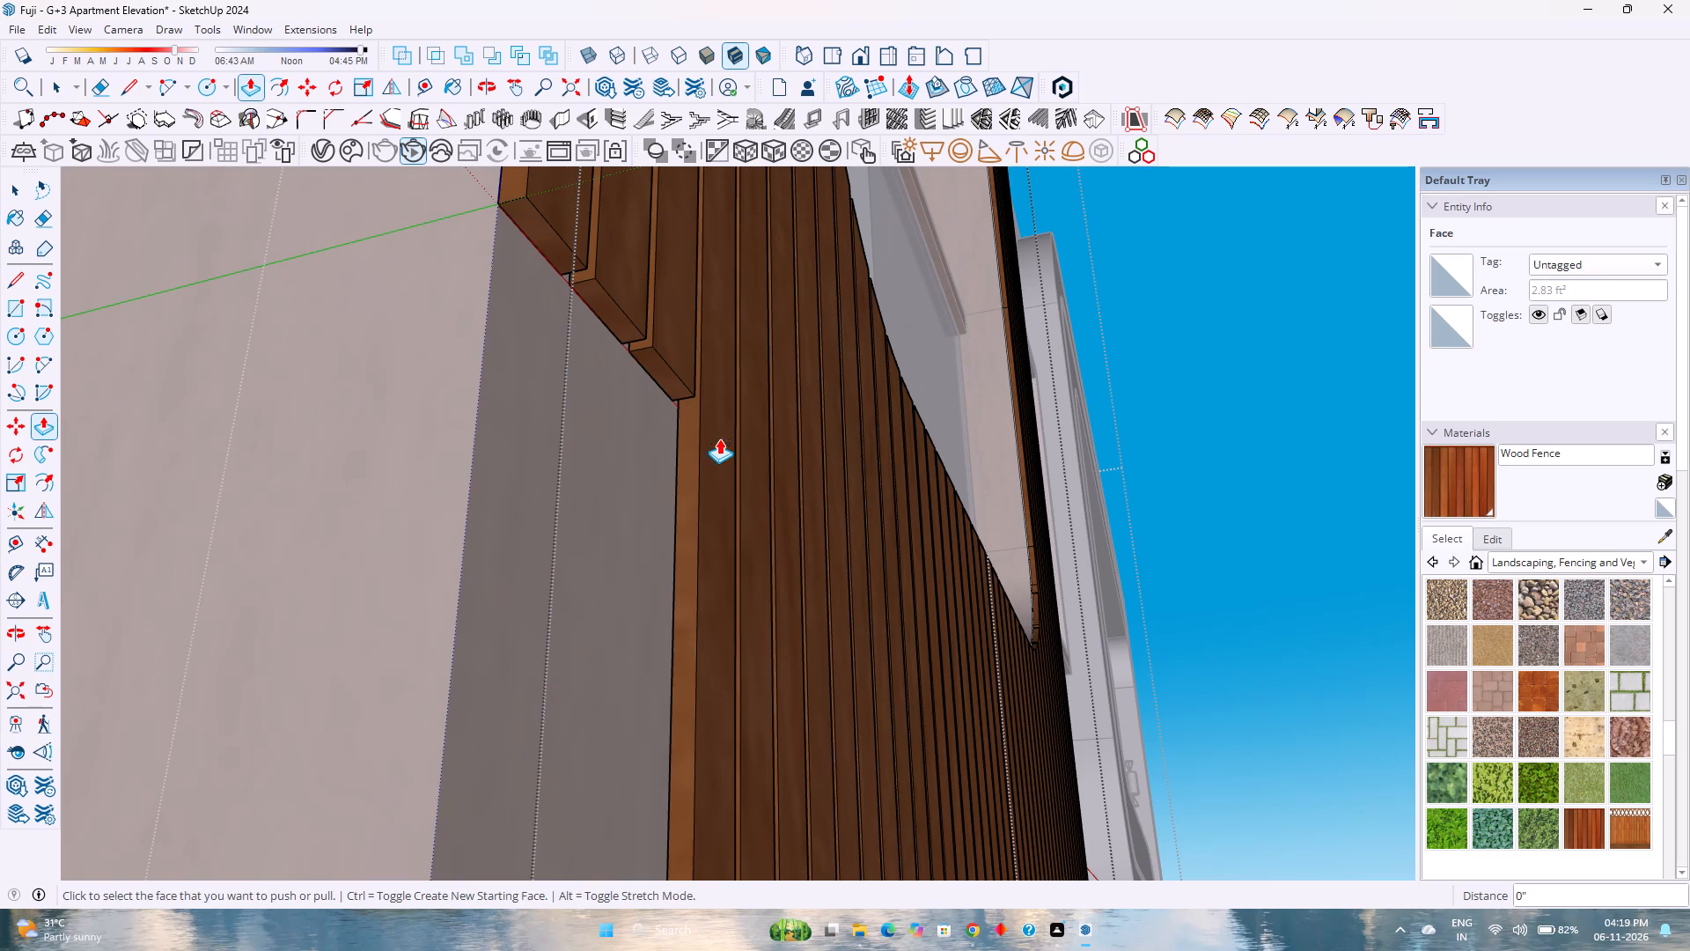
pyautogui.doubleClick(670, 385)
pyautogui.click(608, 329)
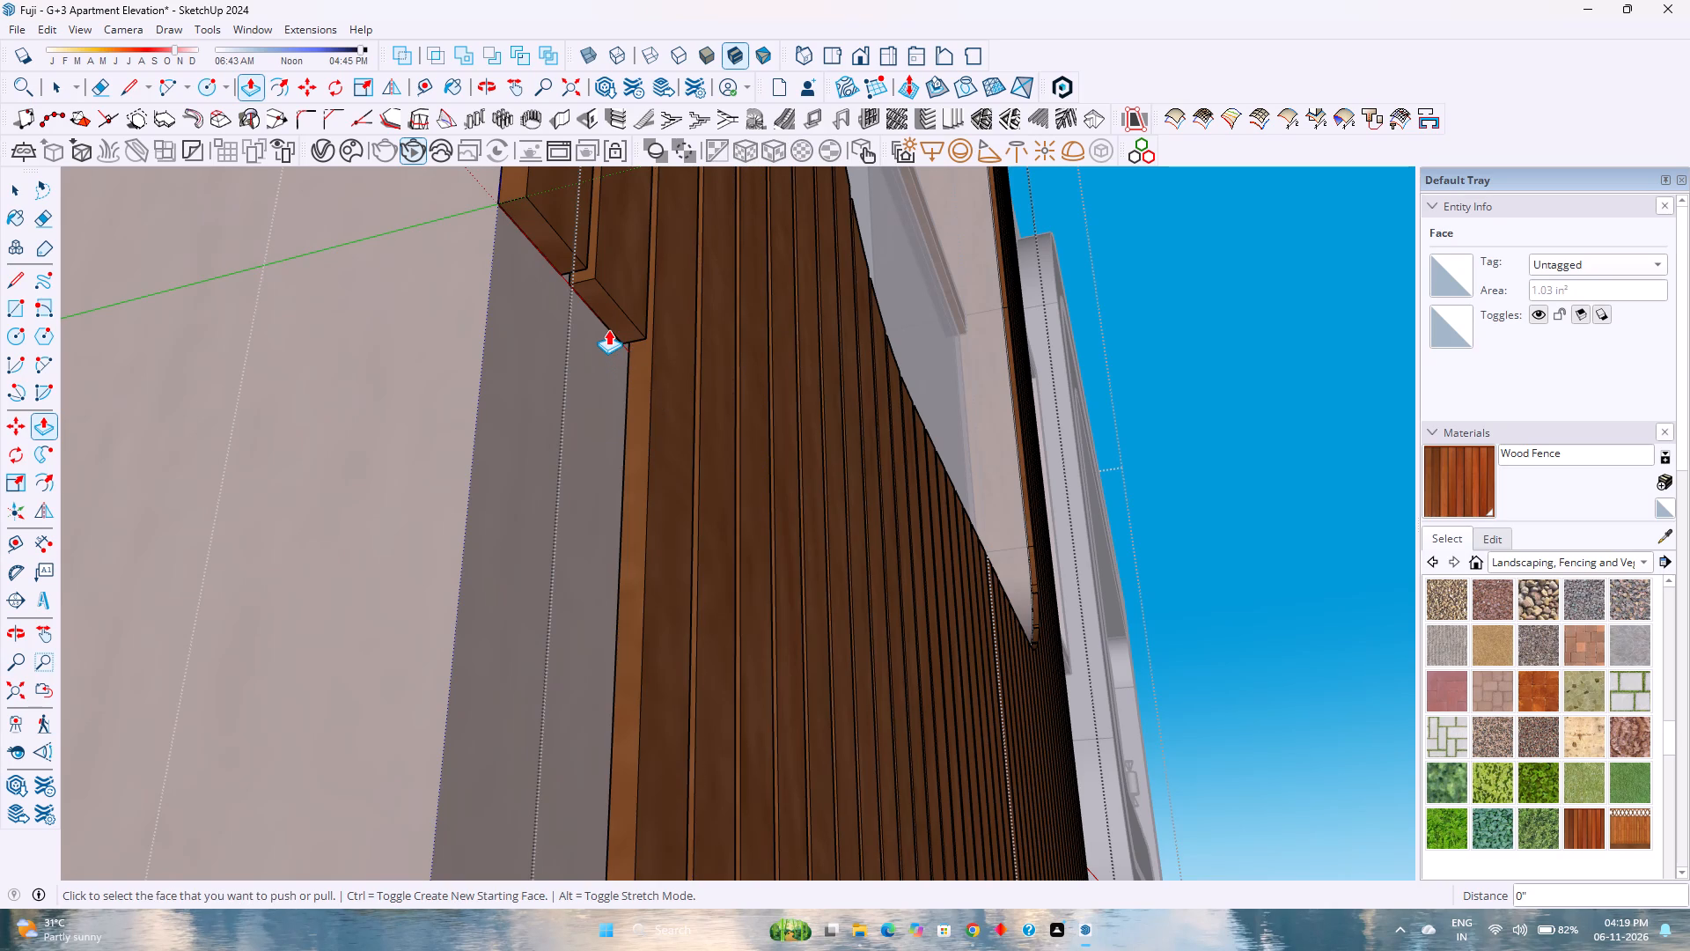
pyautogui.doubleClick(613, 326)
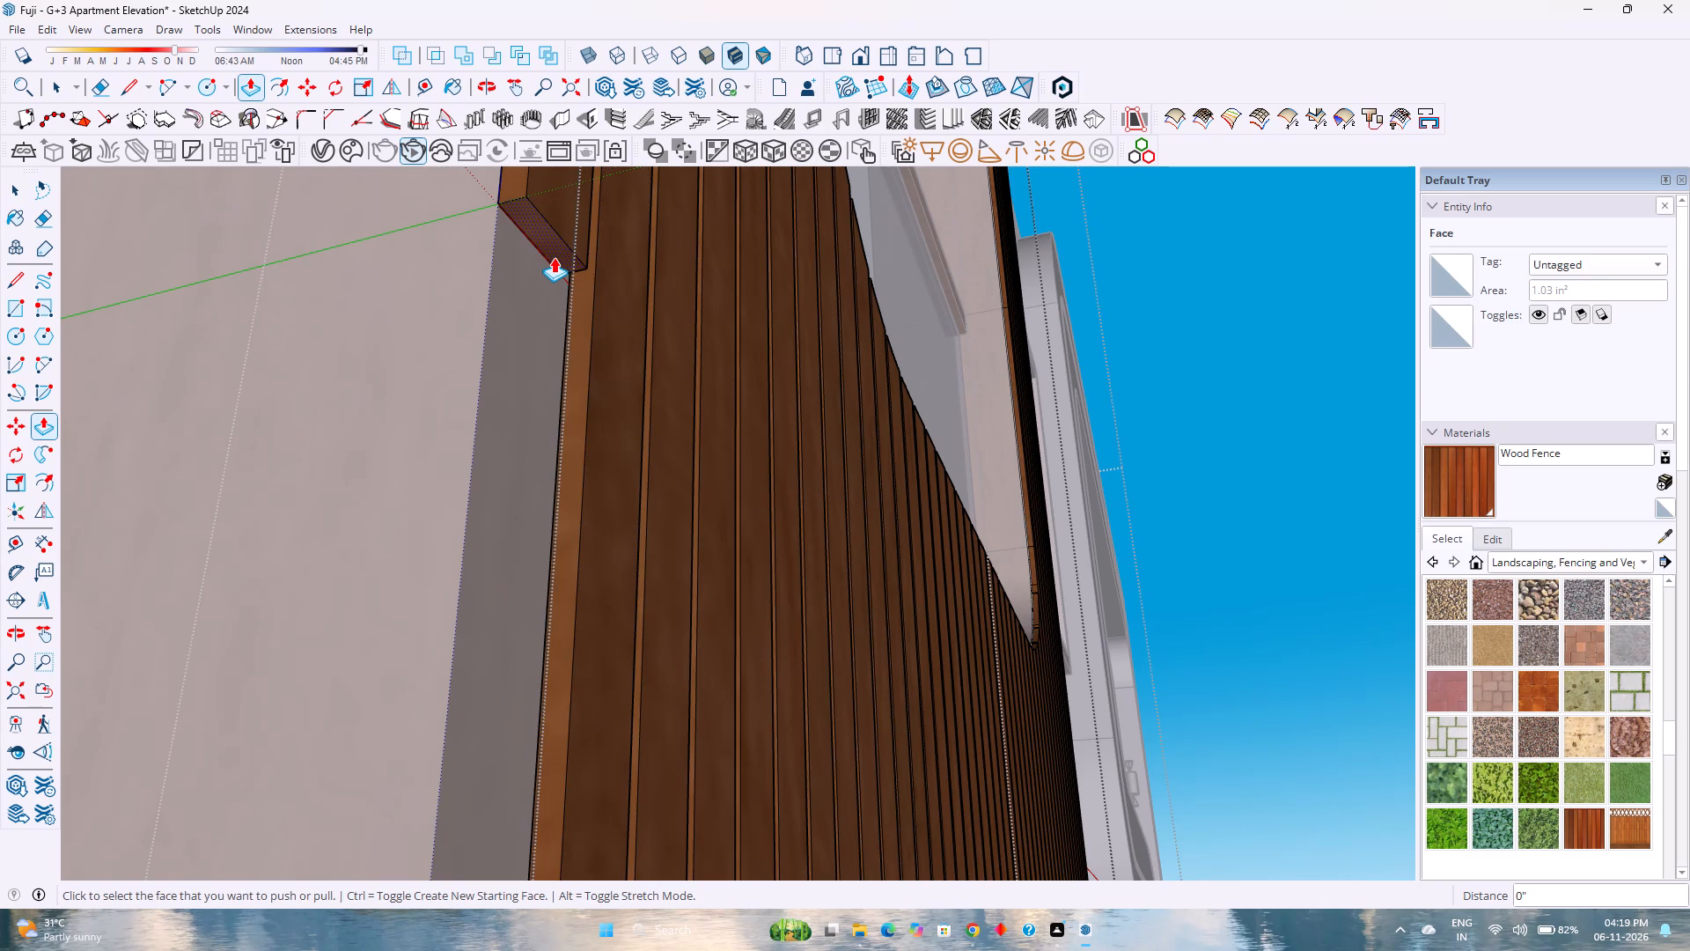
pyautogui.doubleClick(554, 257)
pyautogui.scroll(-7, 577, 298)
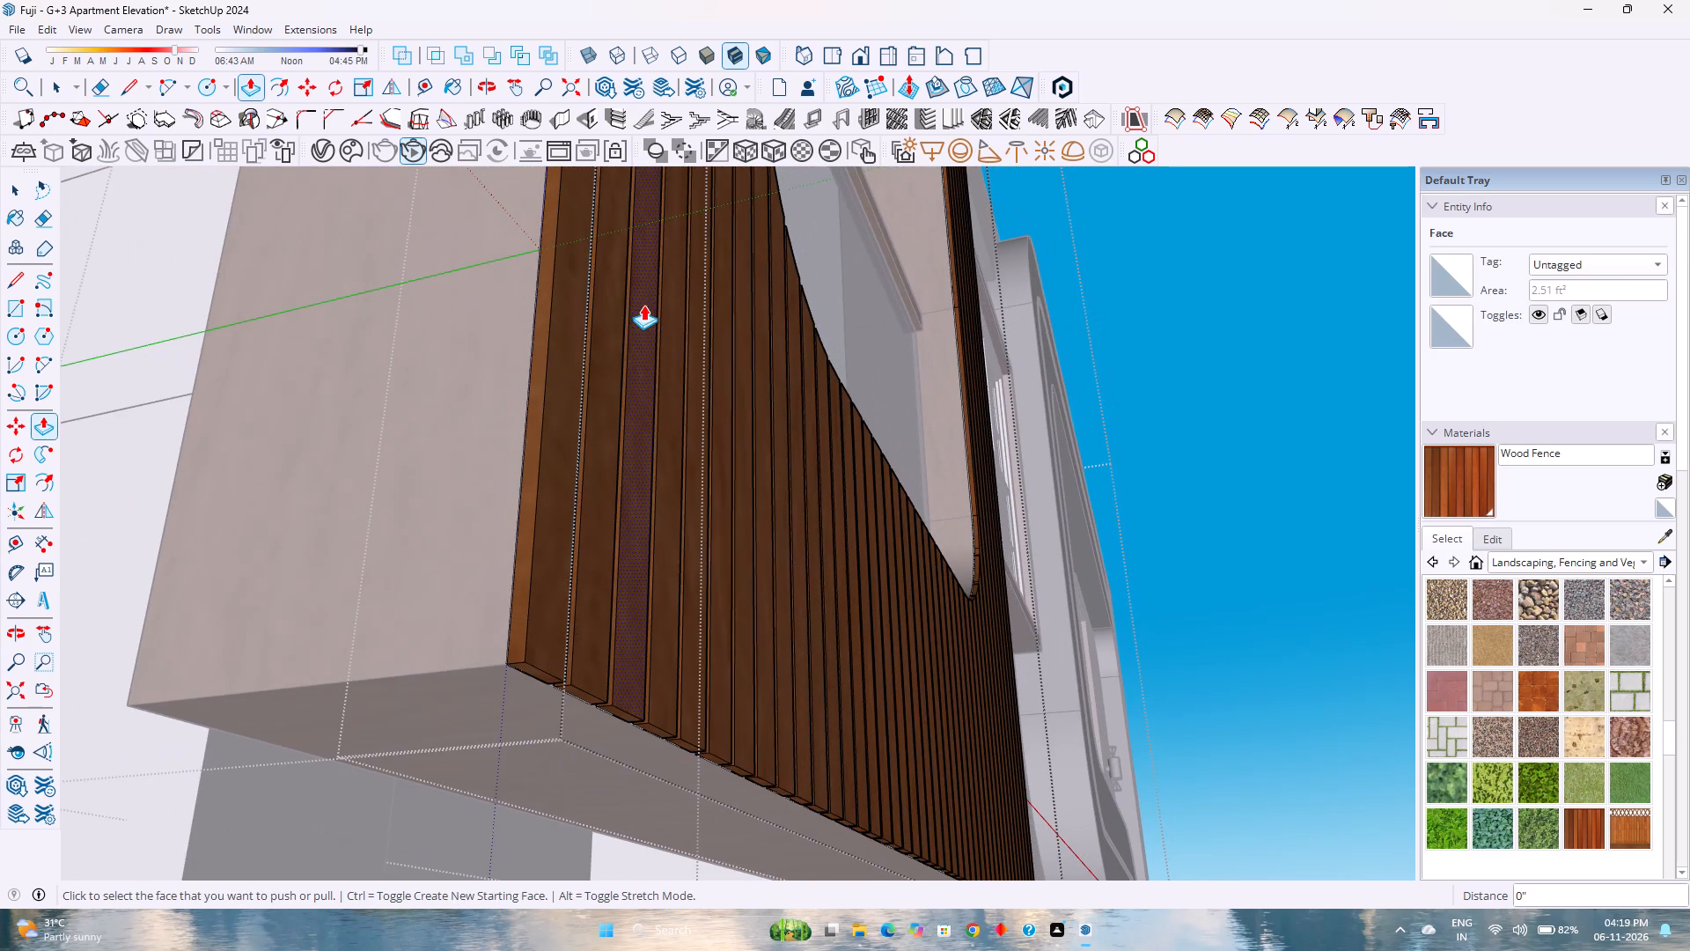
pyautogui.press('space')
pyautogui.scroll(-4, 610, 369)
pyautogui.press('Escape')
pyautogui.press('`')
pyautogui.press('Escape')
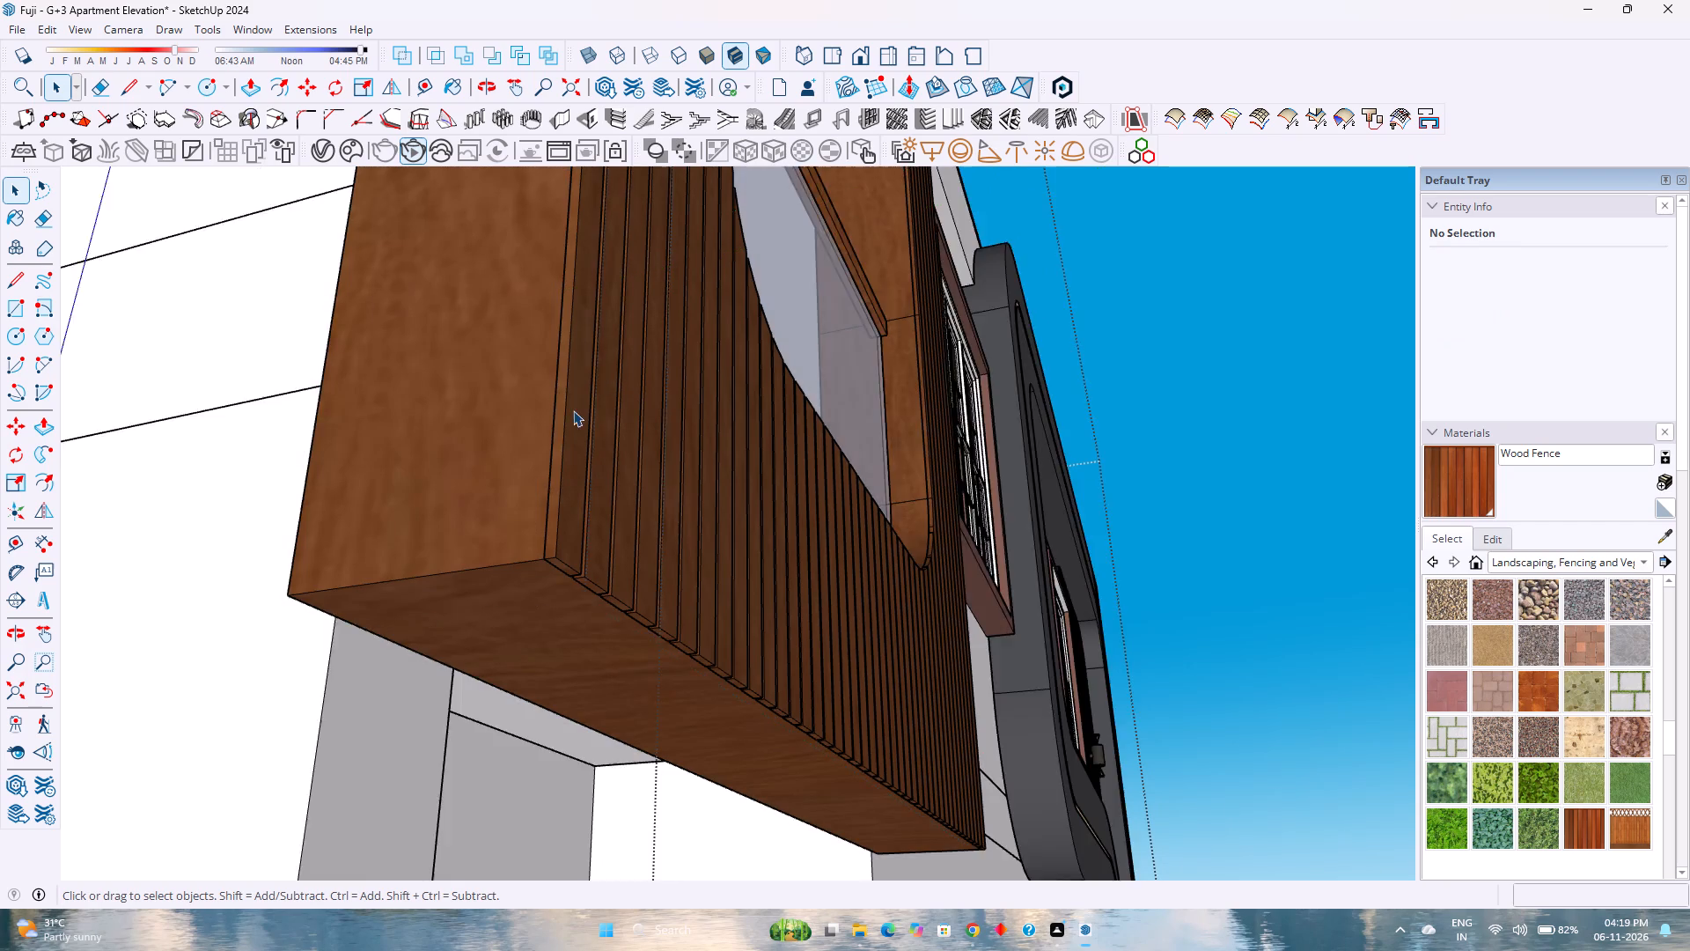
# Open the wall group under the top side balcony and draw a line along the inner edge of the balcony ceiling.
pyautogui.scroll(-5, 573, 410)
pyautogui.moveTo(603, 483); pyautogui.dragTo(363, 352, button='middle')
pyautogui.middleClick(363, 352)
pyautogui.scroll(1, 363, 352)
pyautogui.scroll(-9, 378, 358)
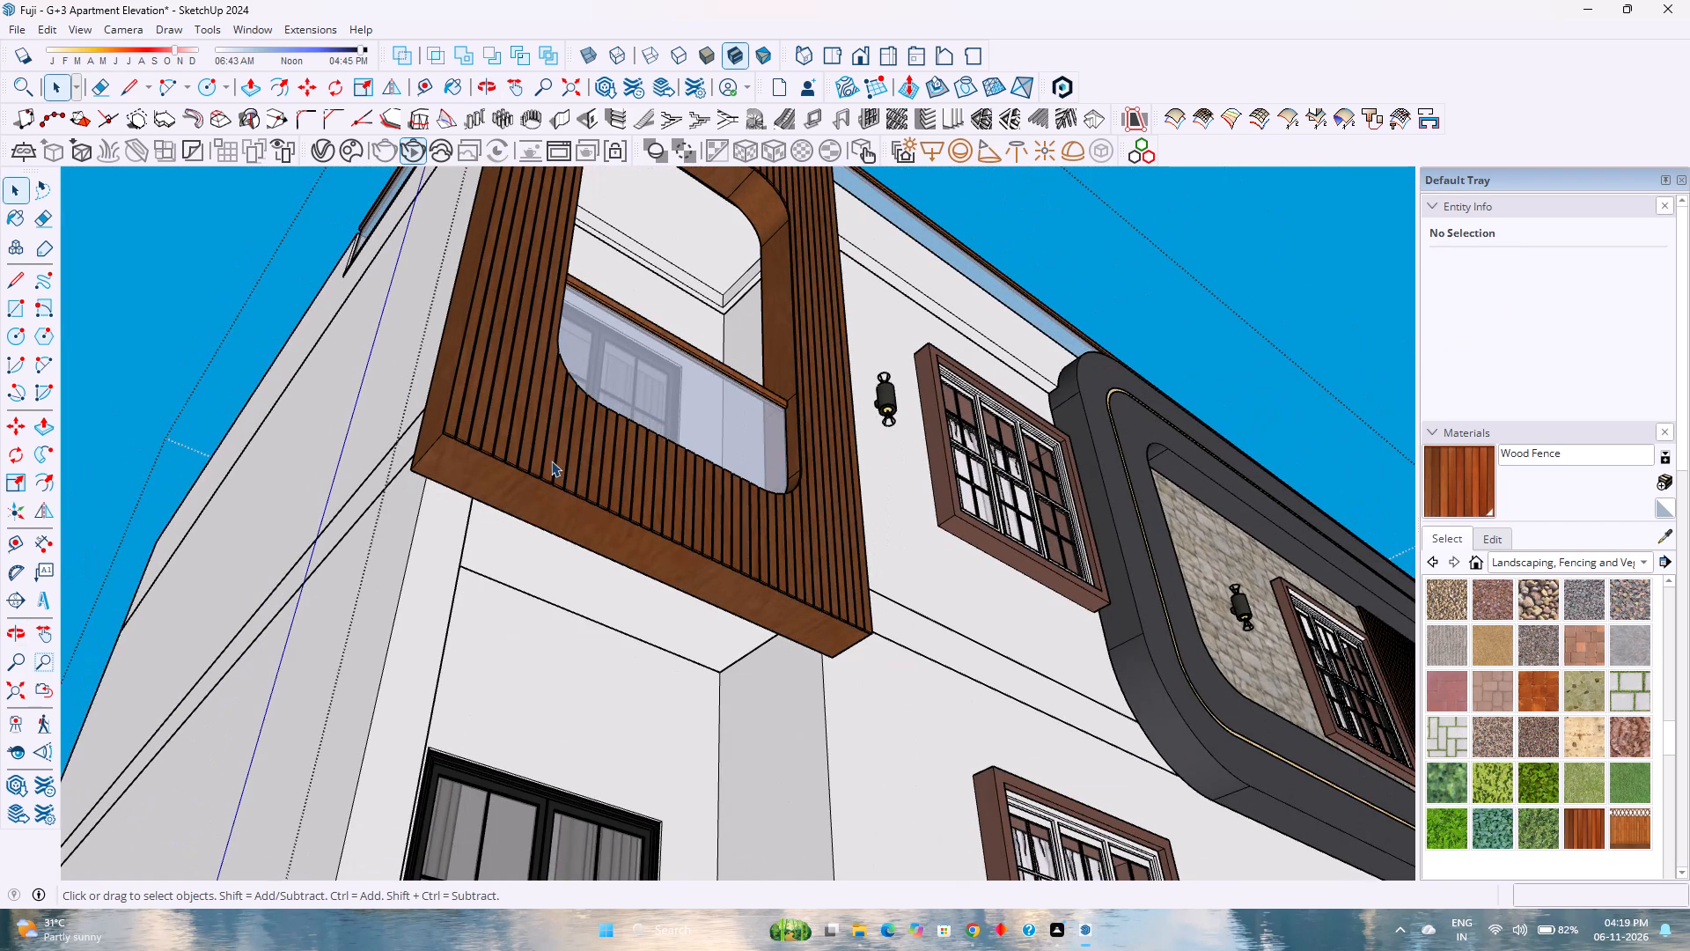
pyautogui.doubleClick(642, 624)
pyautogui.scroll(3, 642, 624)
pyautogui.doubleClick(645, 620)
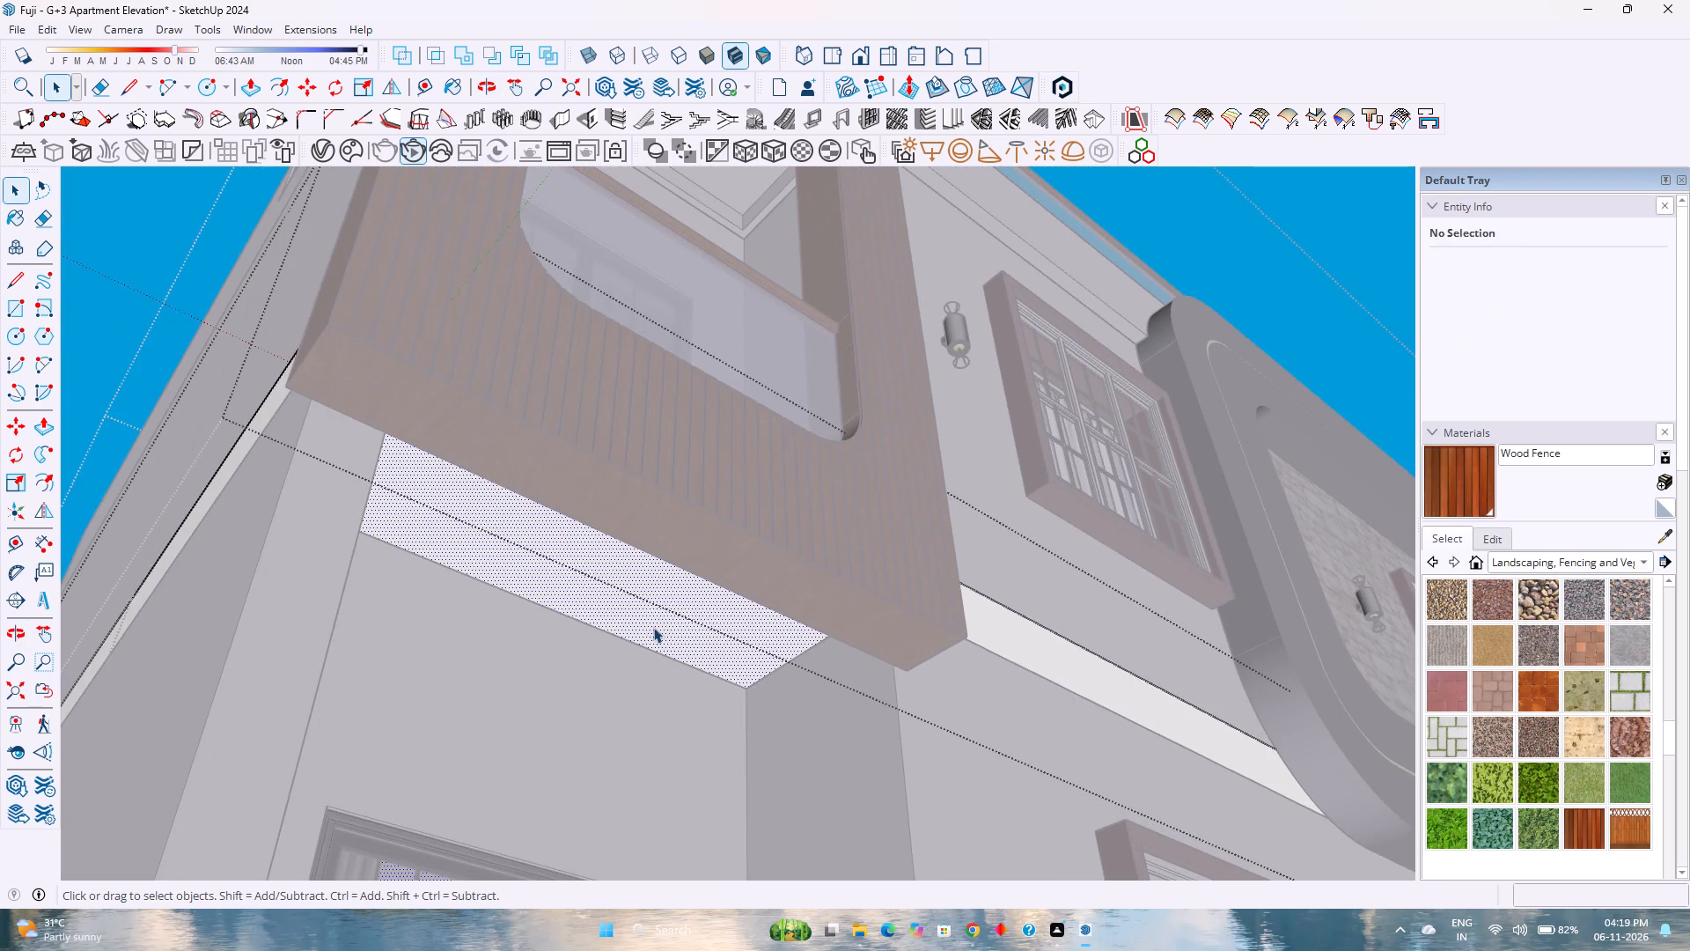
pyautogui.scroll(5, 657, 630)
pyautogui.moveTo(664, 639); pyautogui.dragTo(628, 523, button='middle')
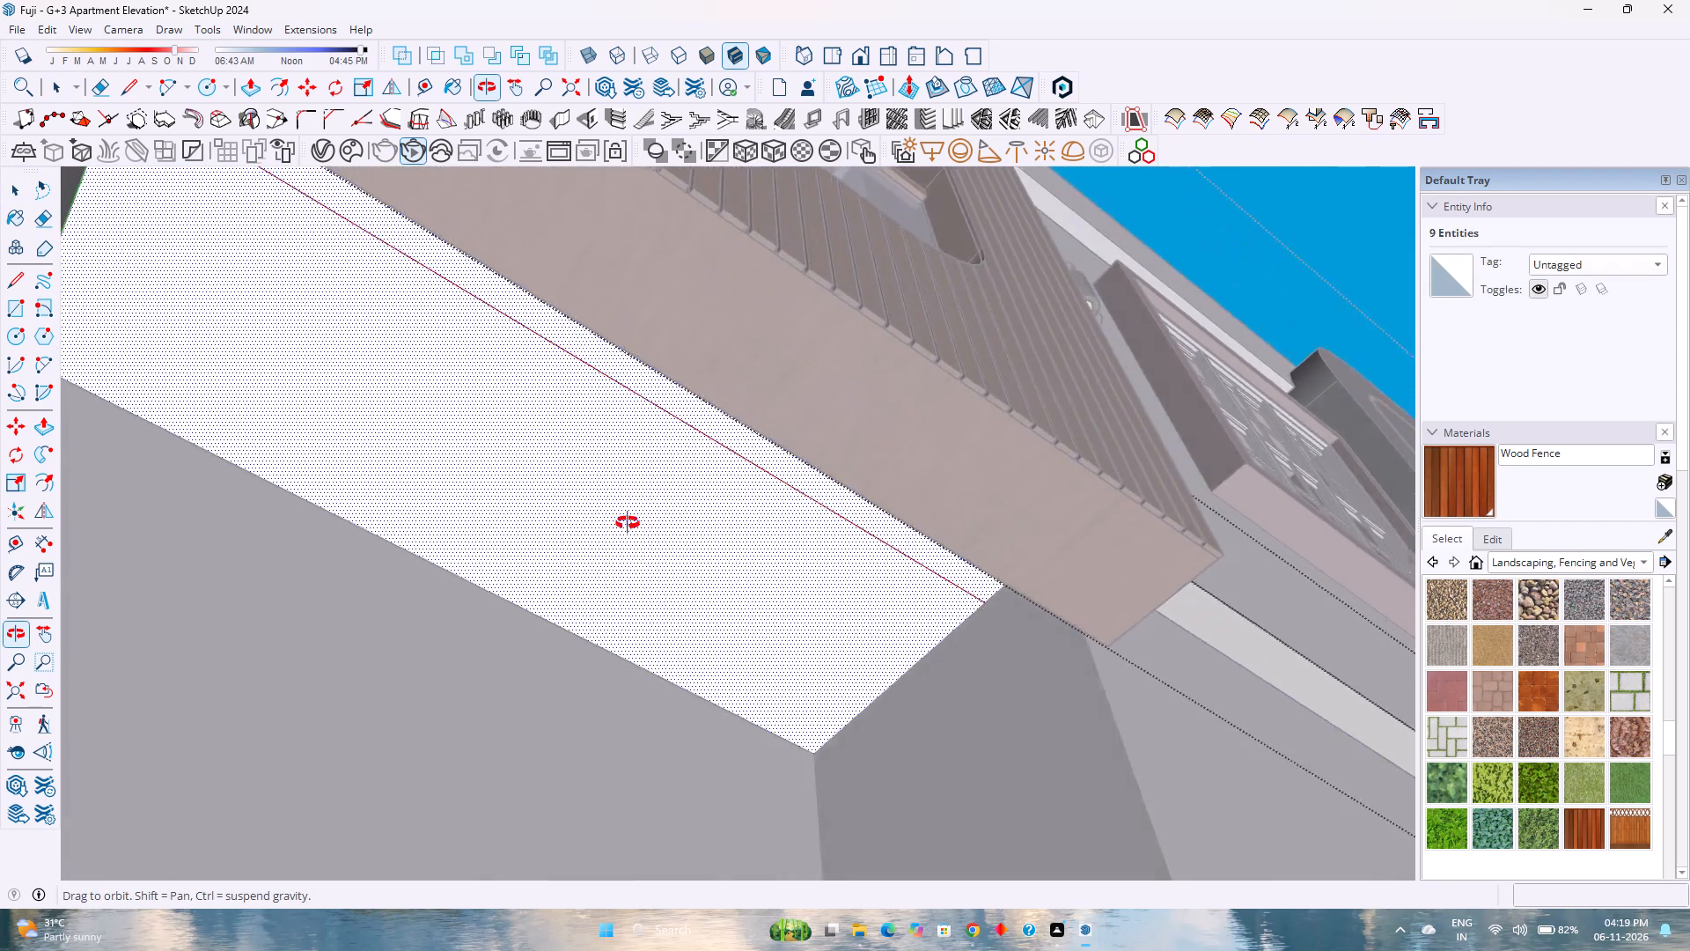
pyautogui.moveTo(628, 523); pyautogui.dragTo(664, 510, button='middle')
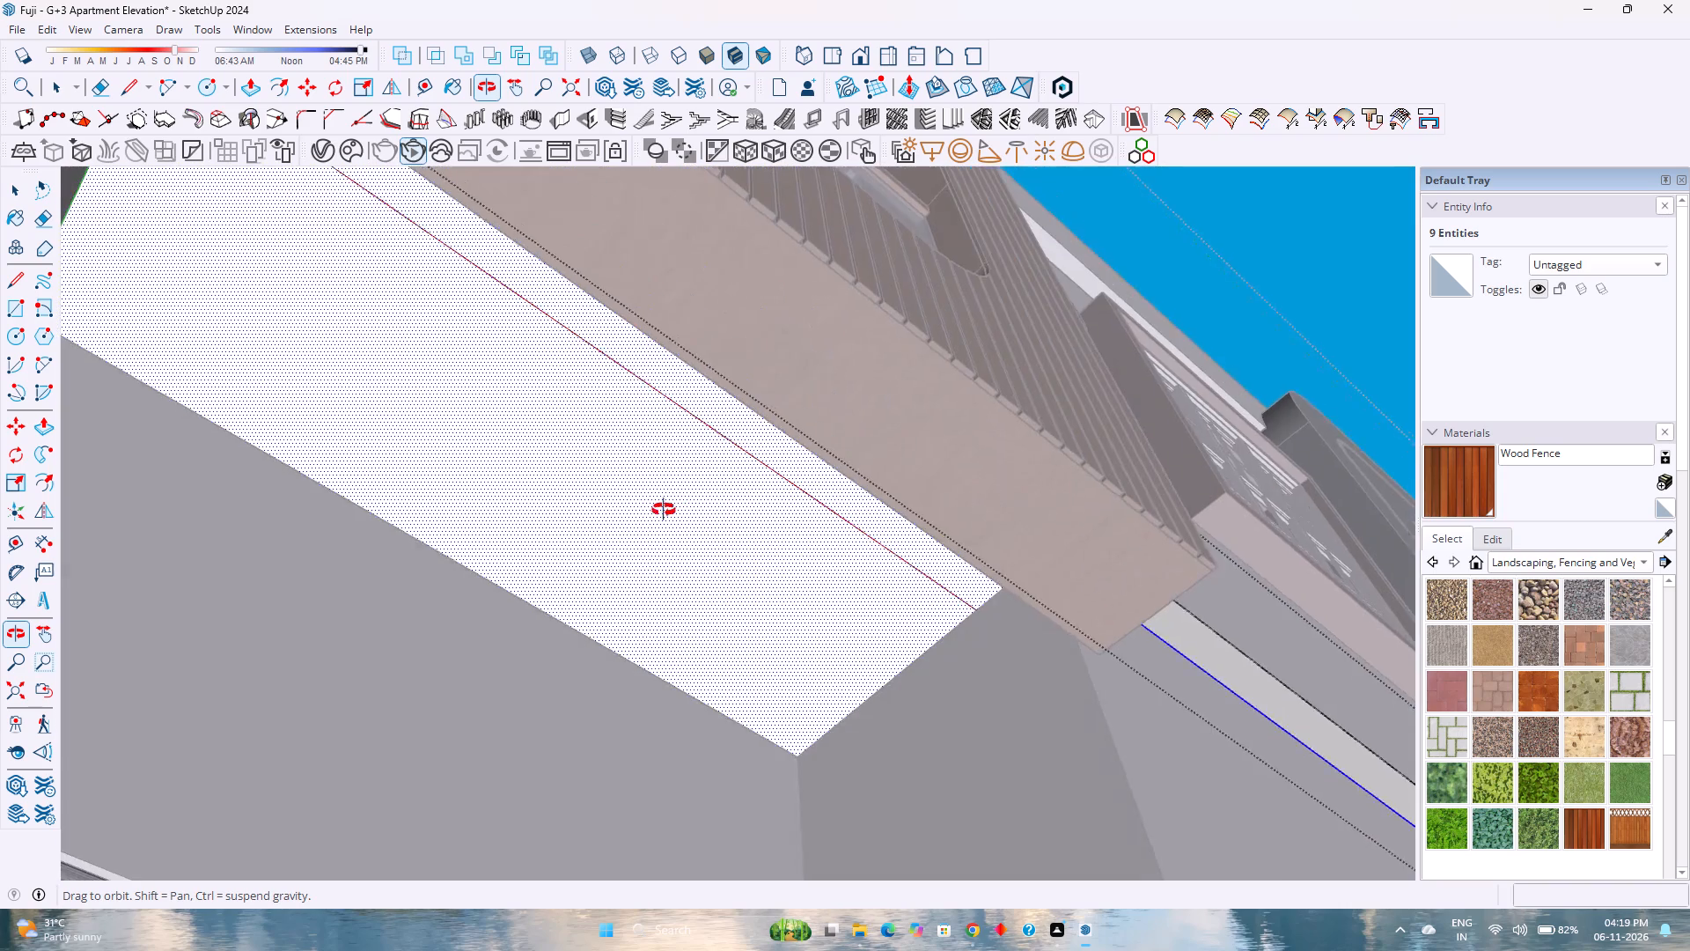
pyautogui.moveTo(664, 510); pyautogui.dragTo(663, 510, button='middle')
pyautogui.scroll(-2, 634, 534)
pyautogui.moveTo(638, 545); pyautogui.dragTo(381, 466, button='middle')
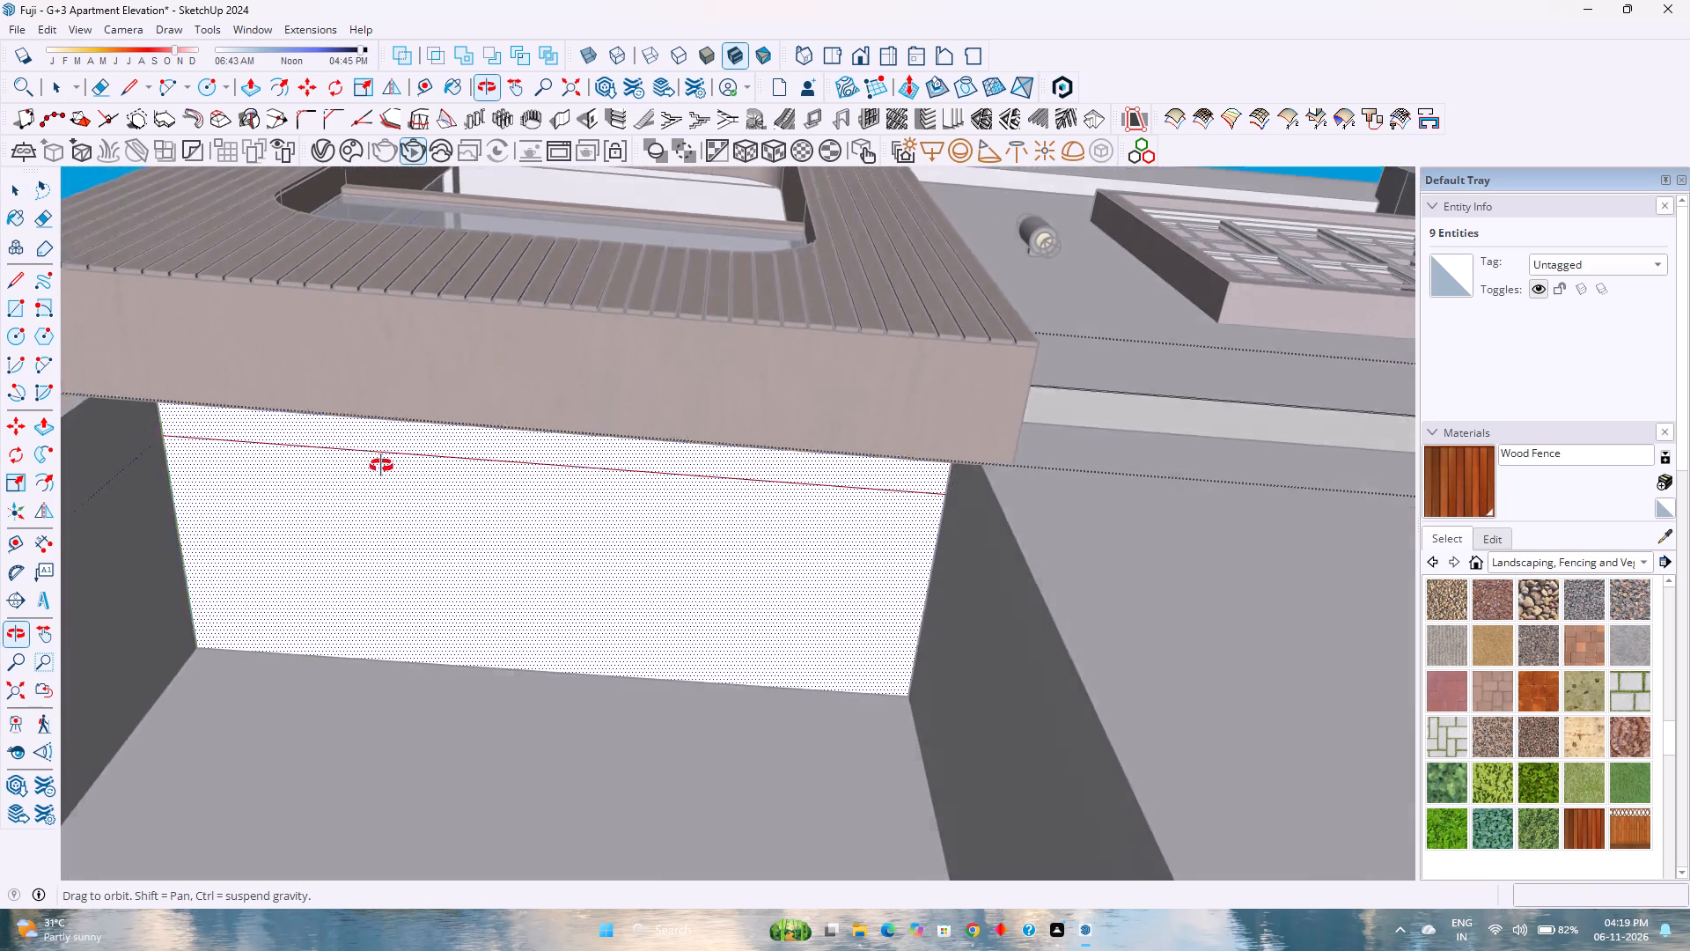
pyautogui.moveTo(381, 466); pyautogui.dragTo(394, 453, button='middle')
pyautogui.press('l')
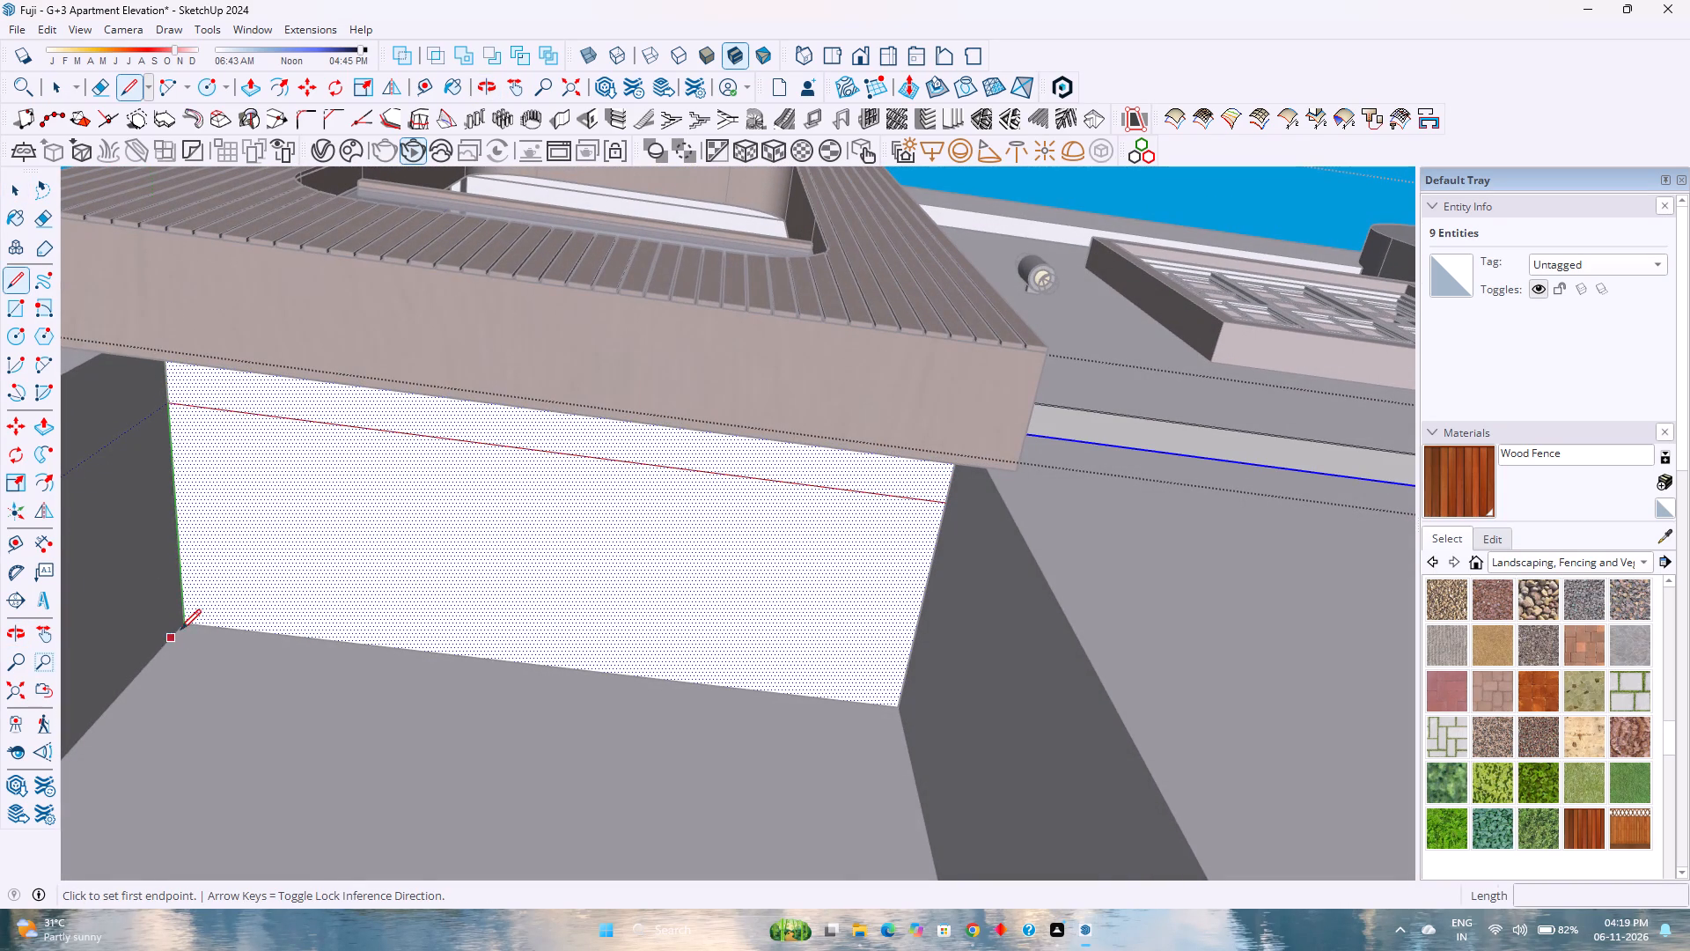
pyautogui.click(181, 629)
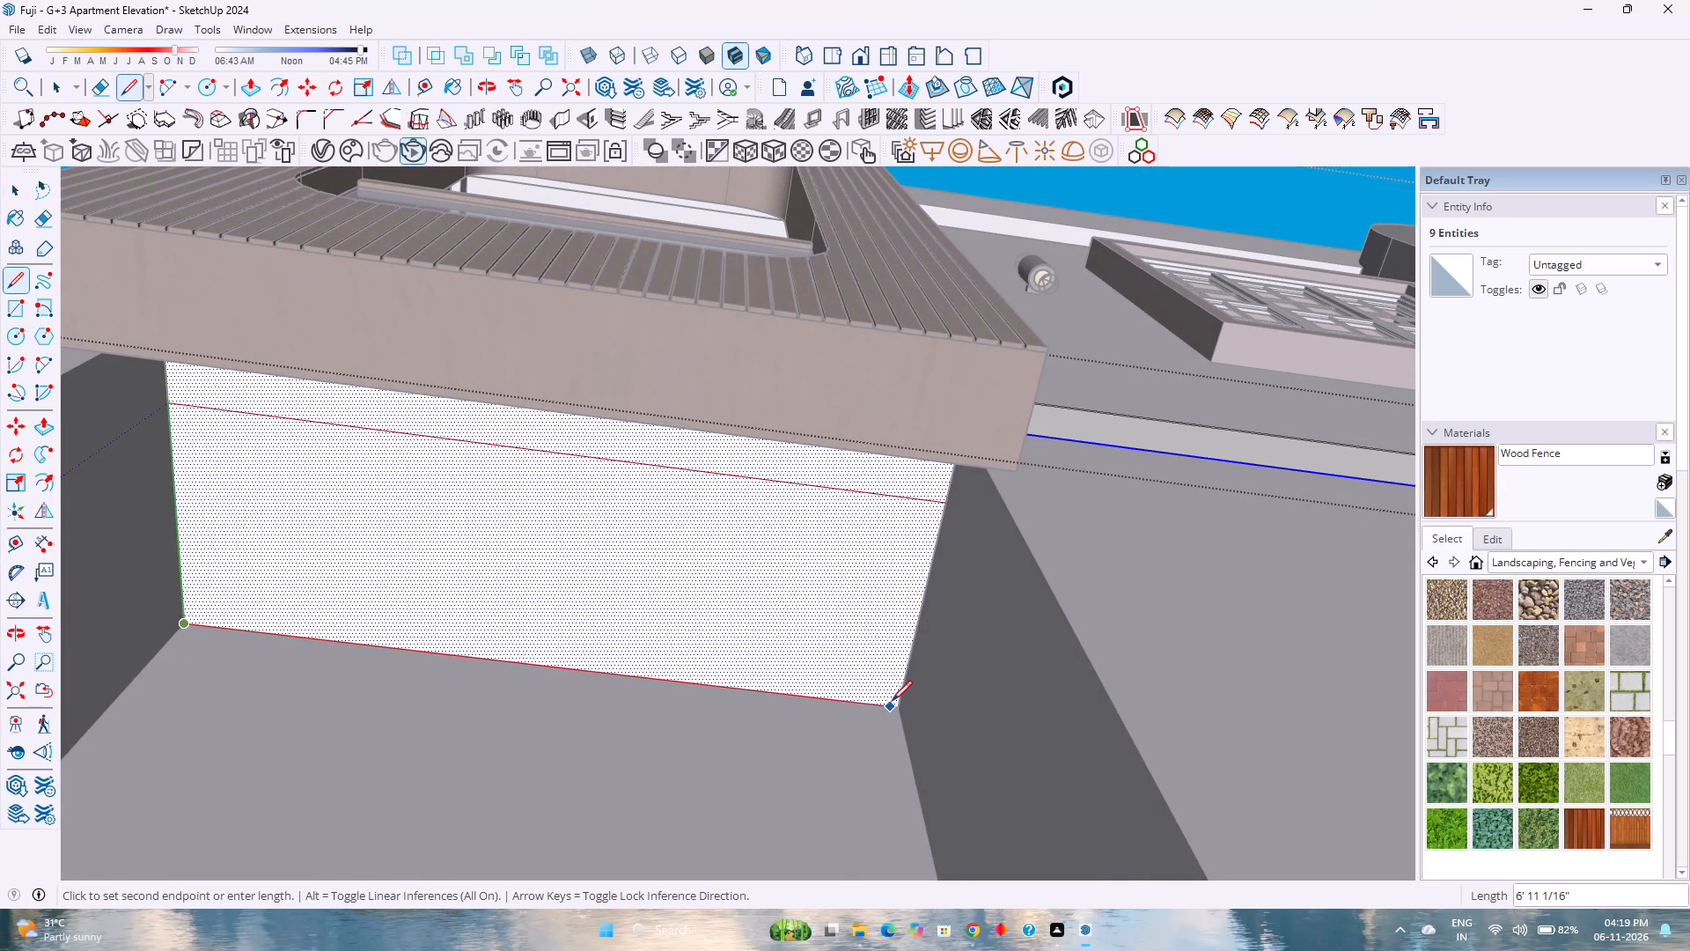
pyautogui.click(897, 703)
# Draw lines along both side edges of the ceiling, about 3' long, to separate it from the surrounding underside.
pyautogui.scroll(3, 891, 693)
pyautogui.moveTo(890, 689); pyautogui.dragTo(999, 579, button='middle')
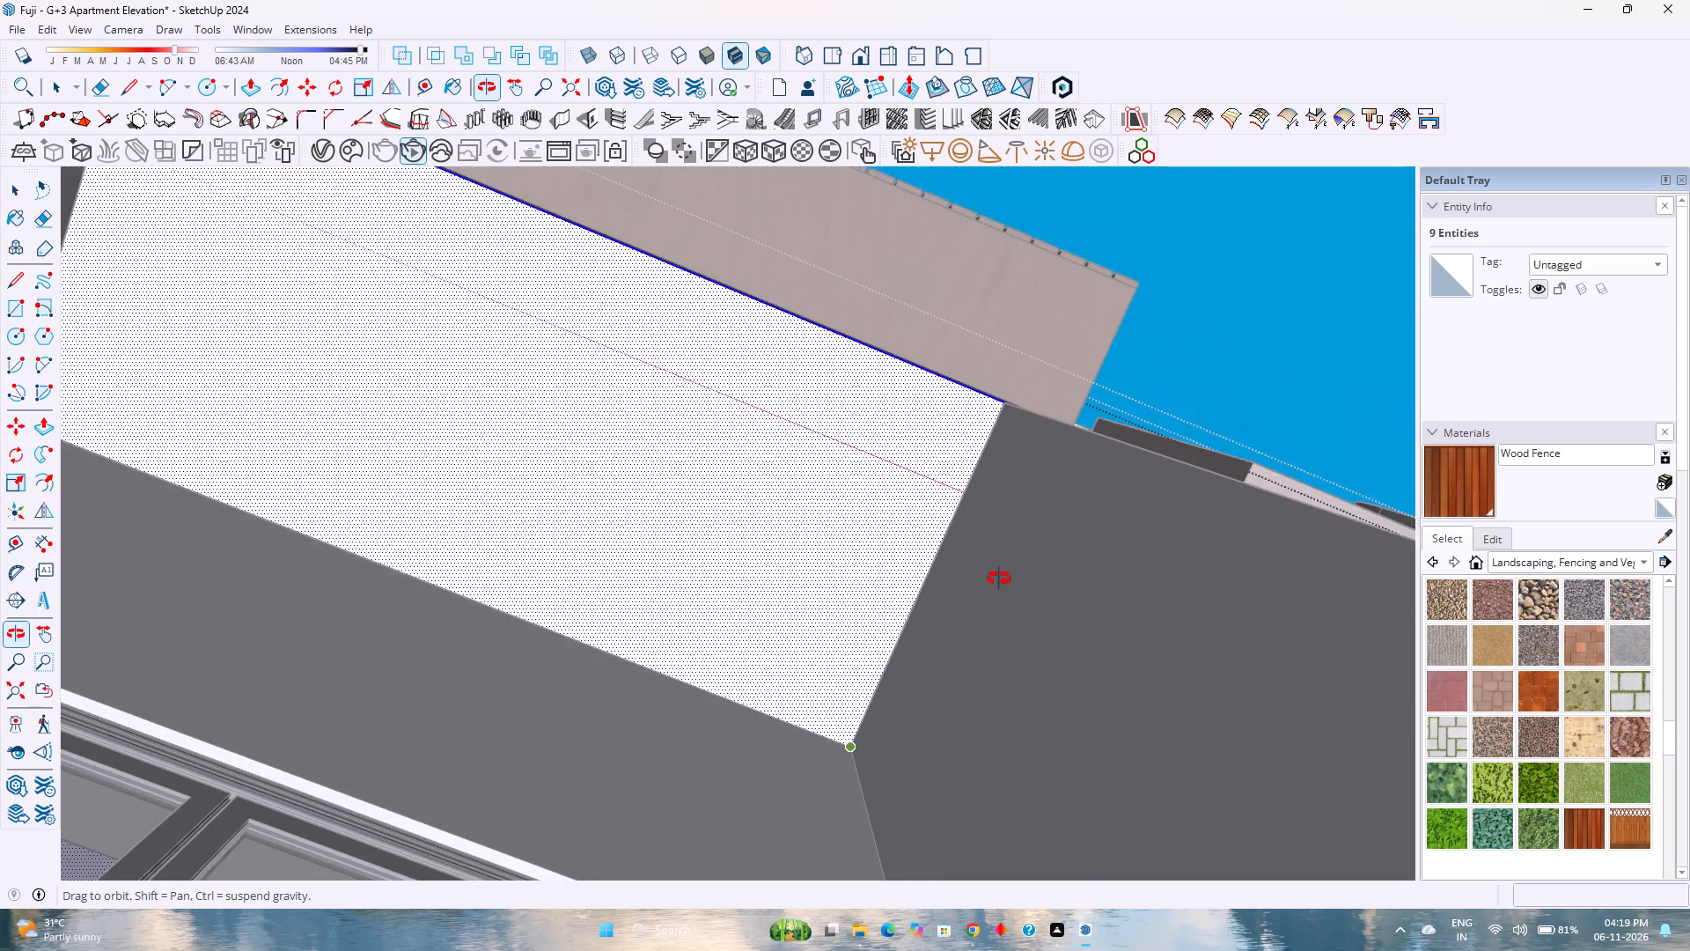
pyautogui.moveTo(999, 579); pyautogui.dragTo(1006, 575, button='middle')
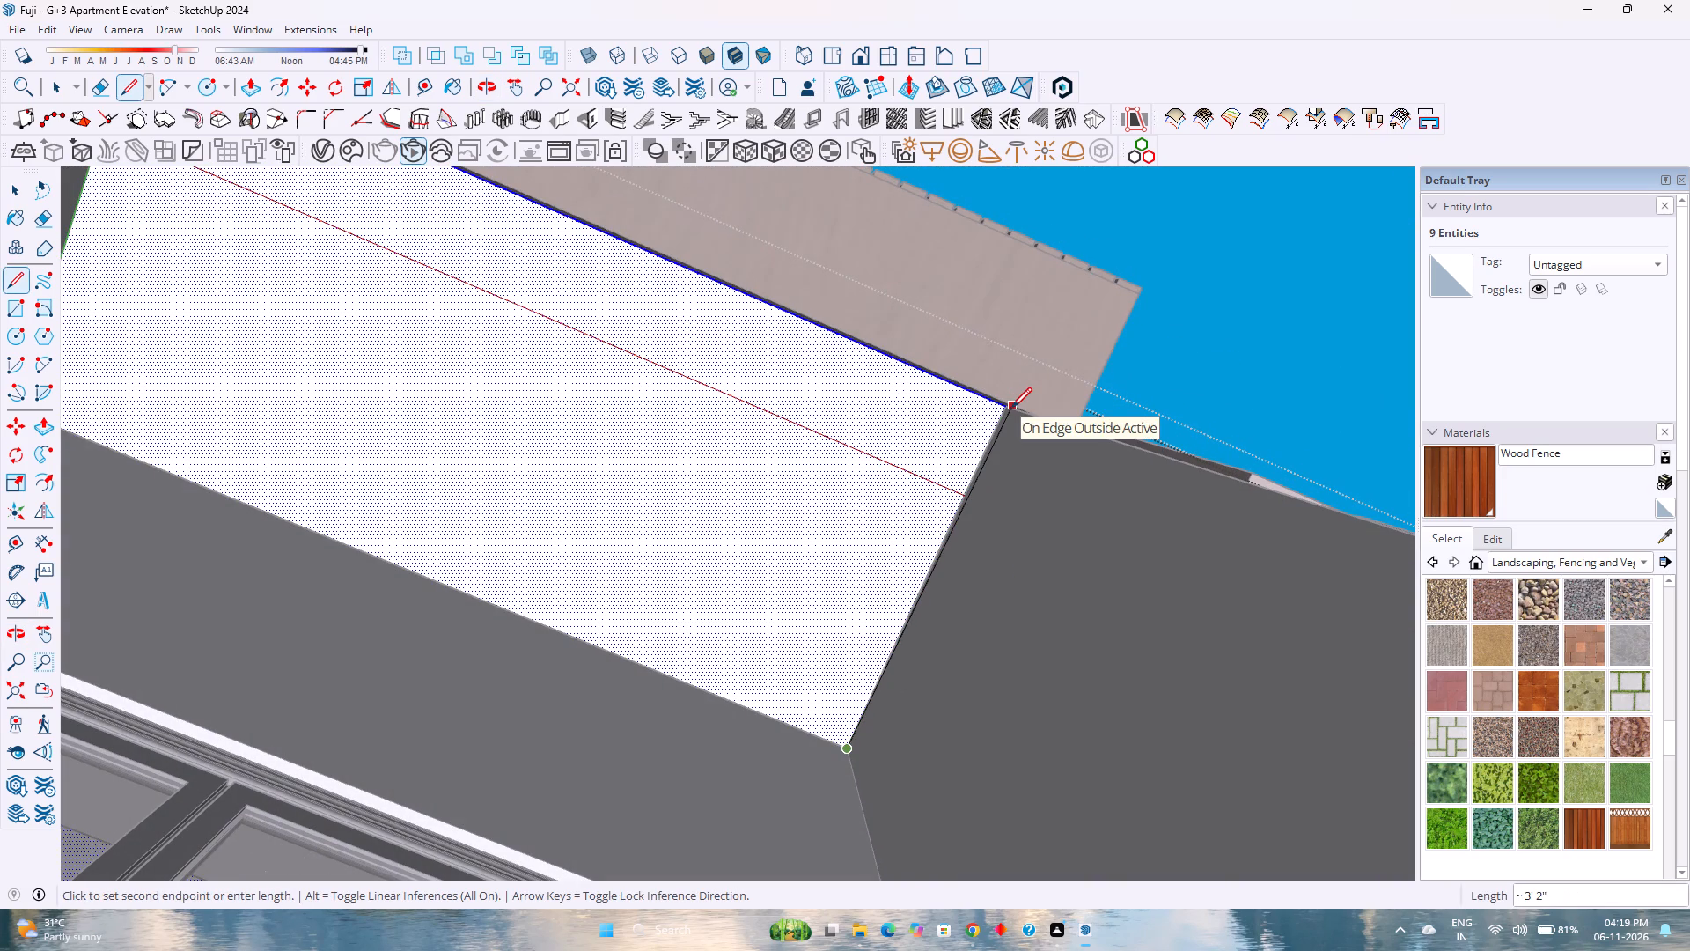
pyautogui.press('Left')
pyautogui.click(1010, 408)
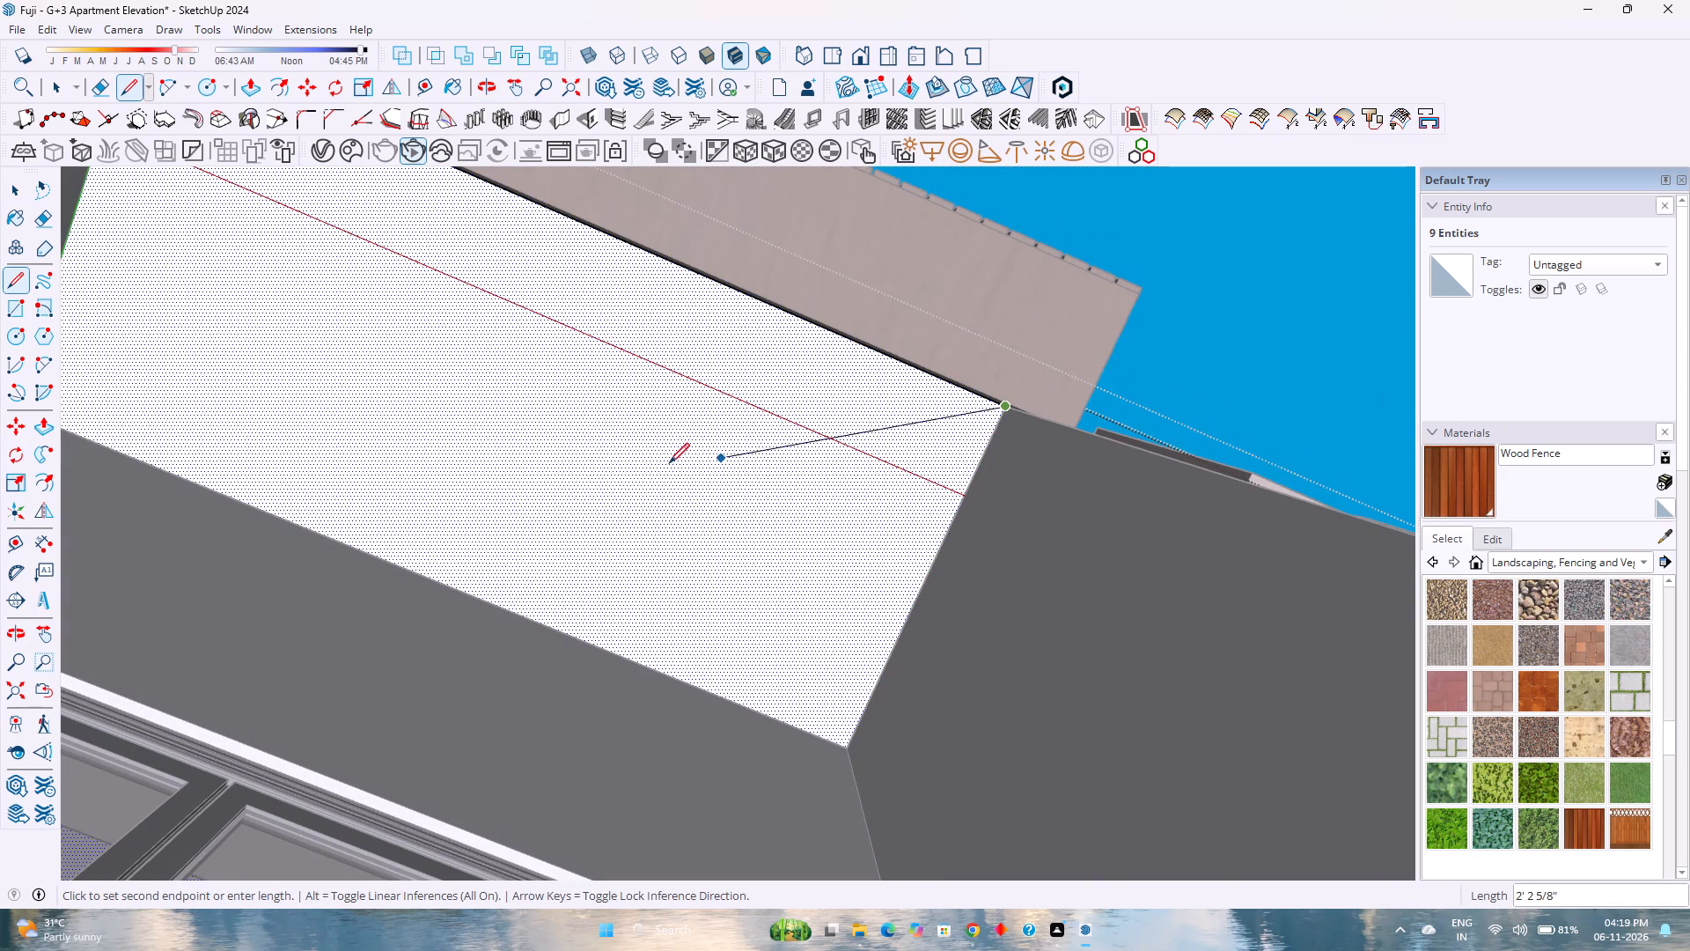
pyautogui.press('Escape')
pyautogui.keyDown('shift'); pyautogui.moveTo(337, 545); pyautogui.dragTo(308, 571, button='middle'); pyautogui.keyUp('shift')
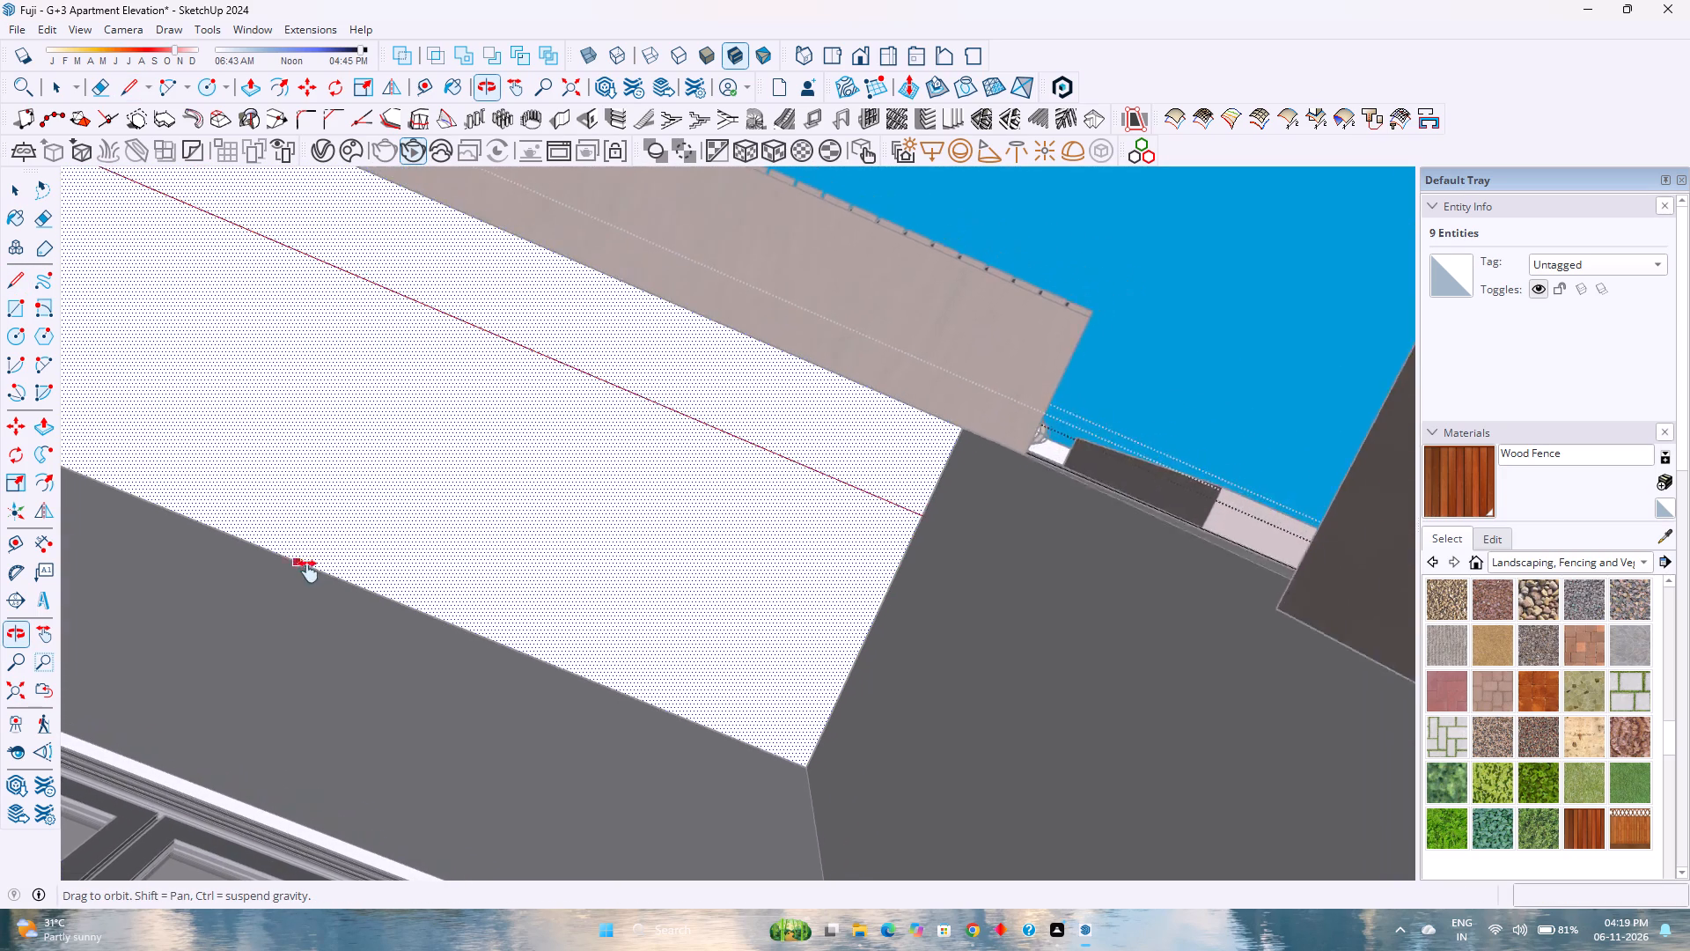
pyautogui.keyDown('shift'); pyautogui.moveTo(308, 571); pyautogui.dragTo(403, 592, button='middle'); pyautogui.keyUp('shift')
pyautogui.moveTo(399, 592); pyautogui.dragTo(318, 590, button='middle')
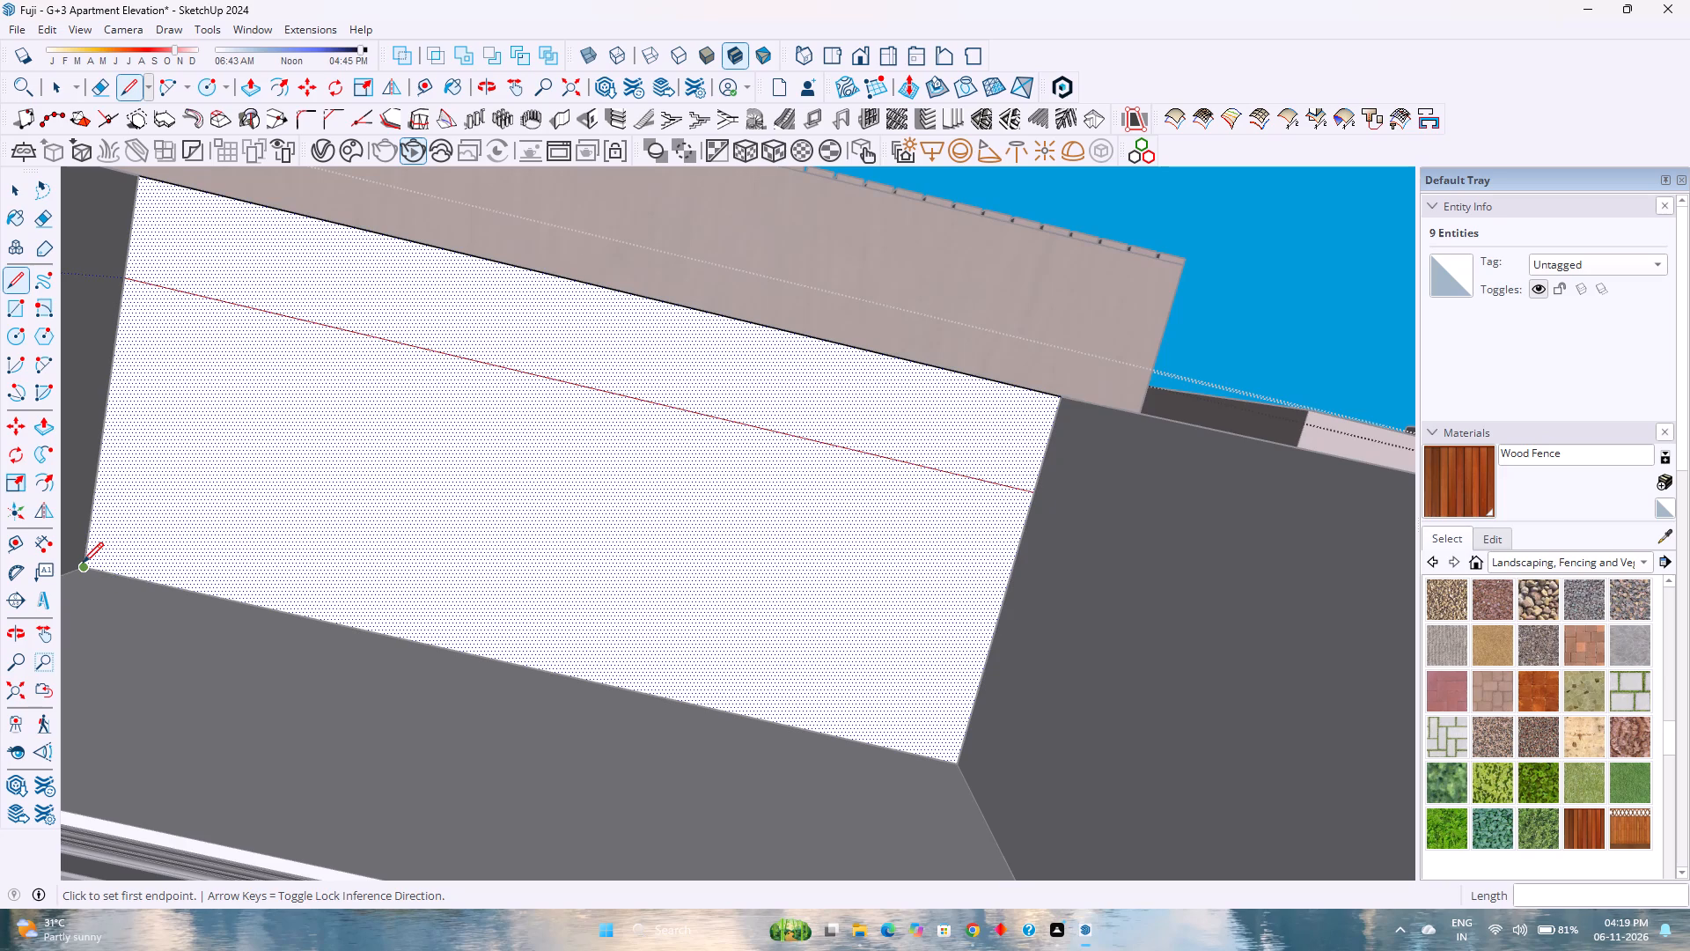
pyautogui.click(83, 563)
pyautogui.press('Left')
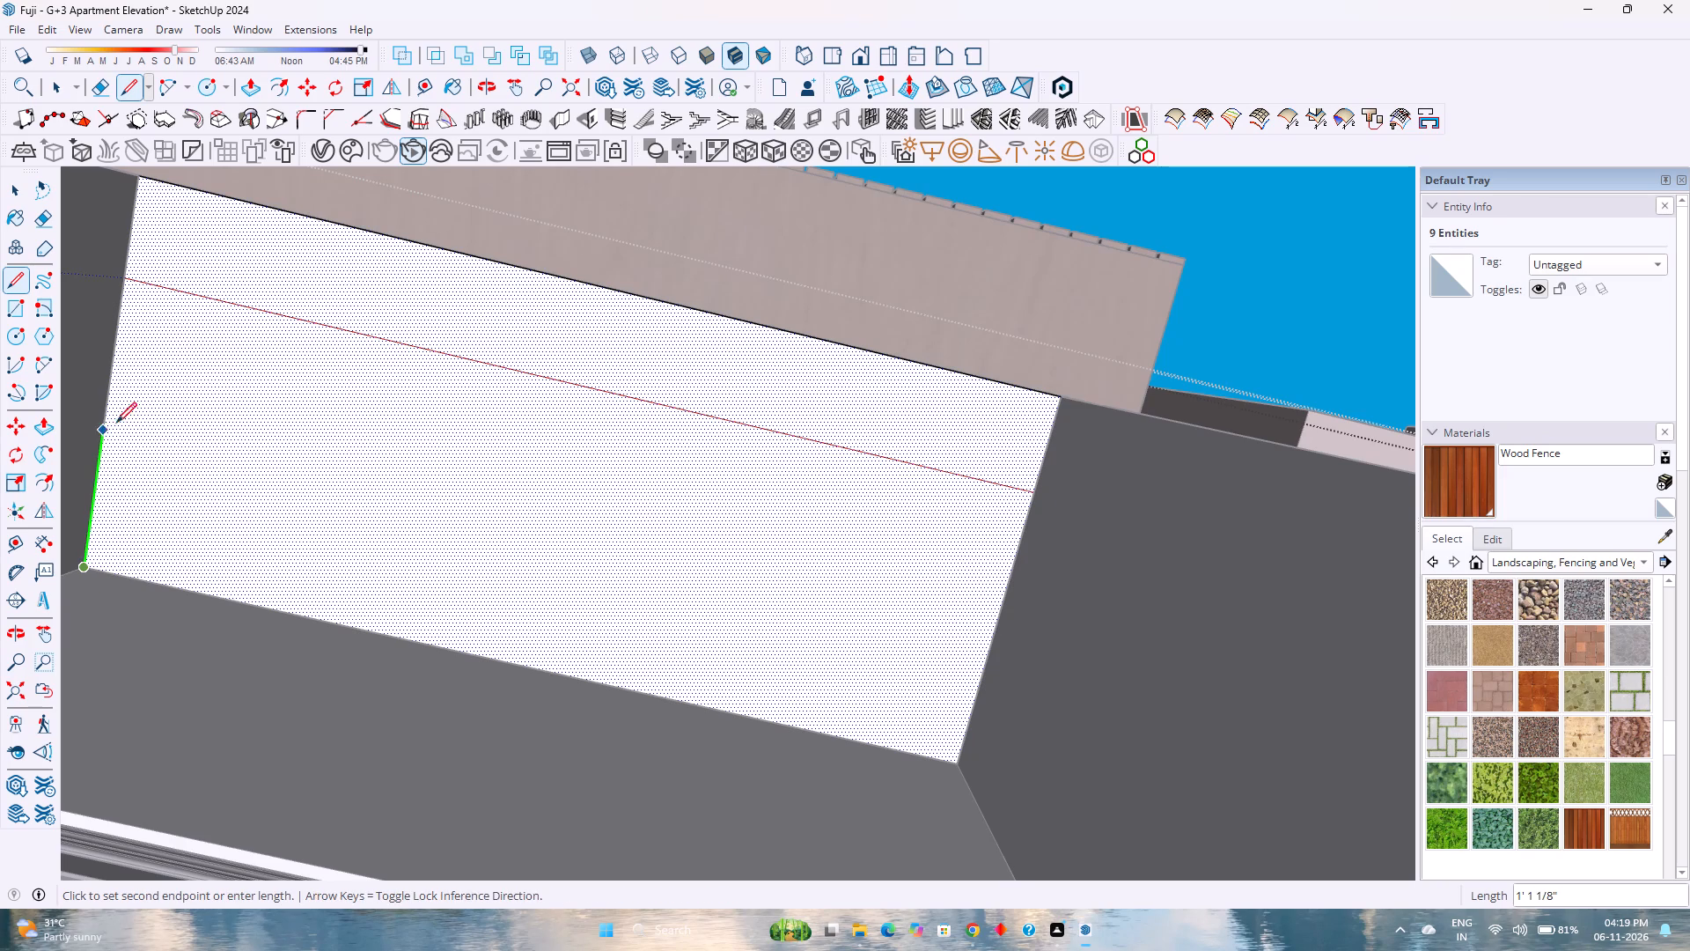
pyautogui.moveTo(168, 350); pyautogui.dragTo(215, 315, button='middle')
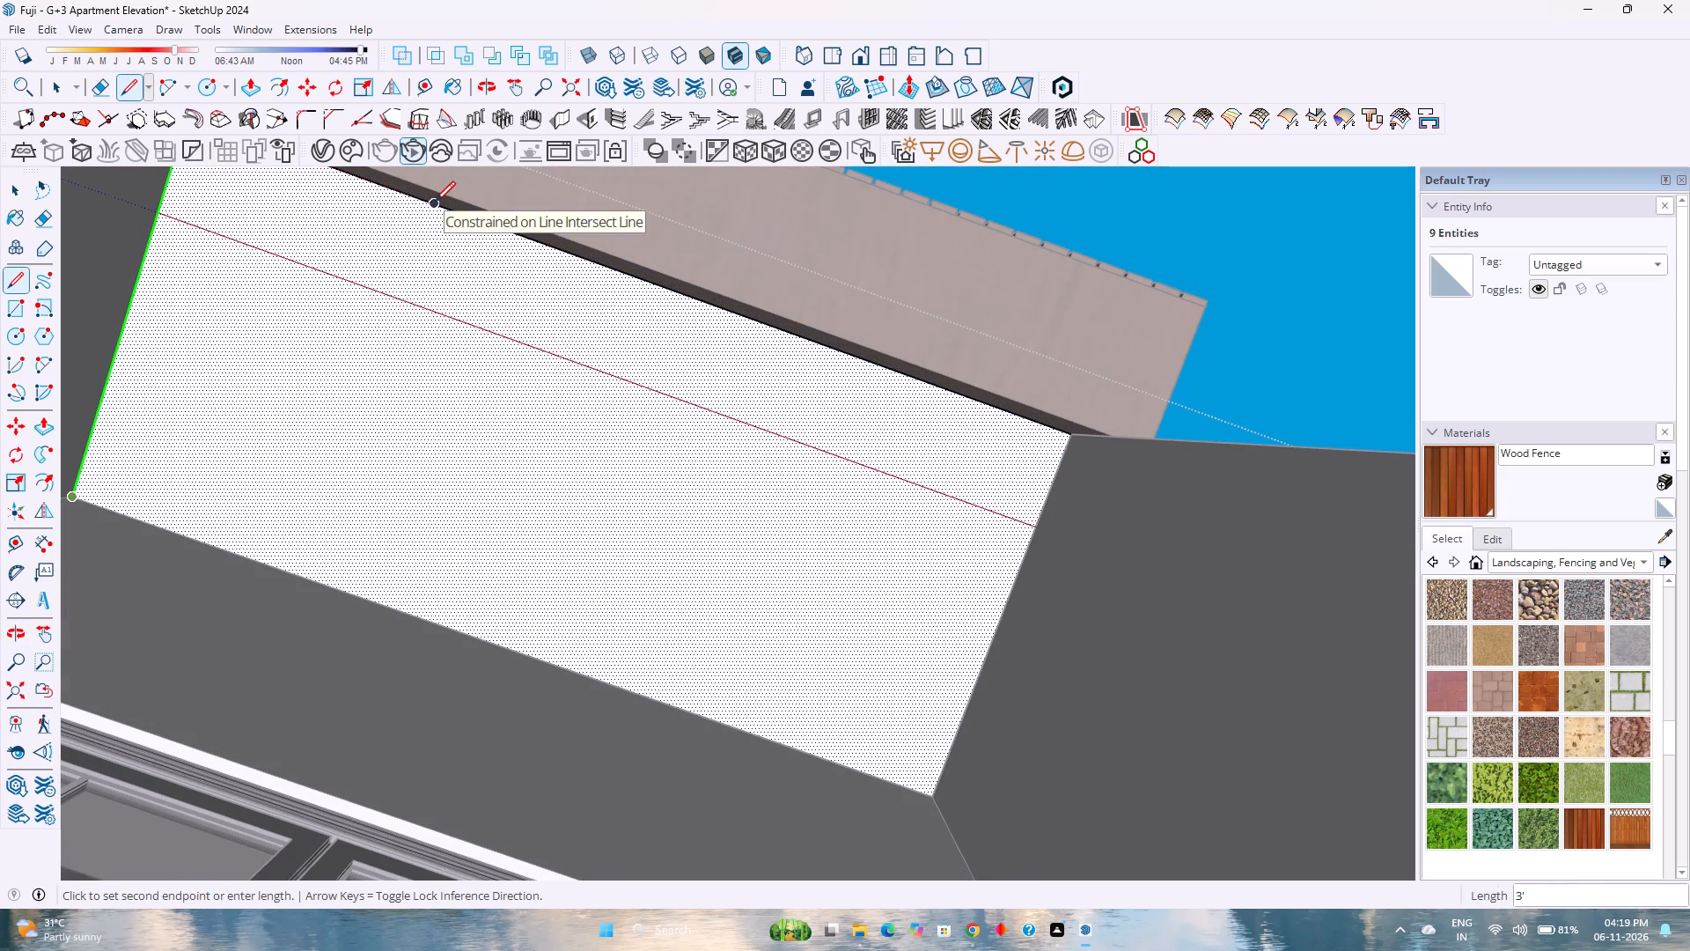
pyautogui.click(435, 202)
pyautogui.press('space')
# Push/pull the separated ceiling face beneath the top side balcony down by 9".
pyautogui.click(621, 440)
pyautogui.scroll(-4, 633, 449)
pyautogui.click(10, 700)
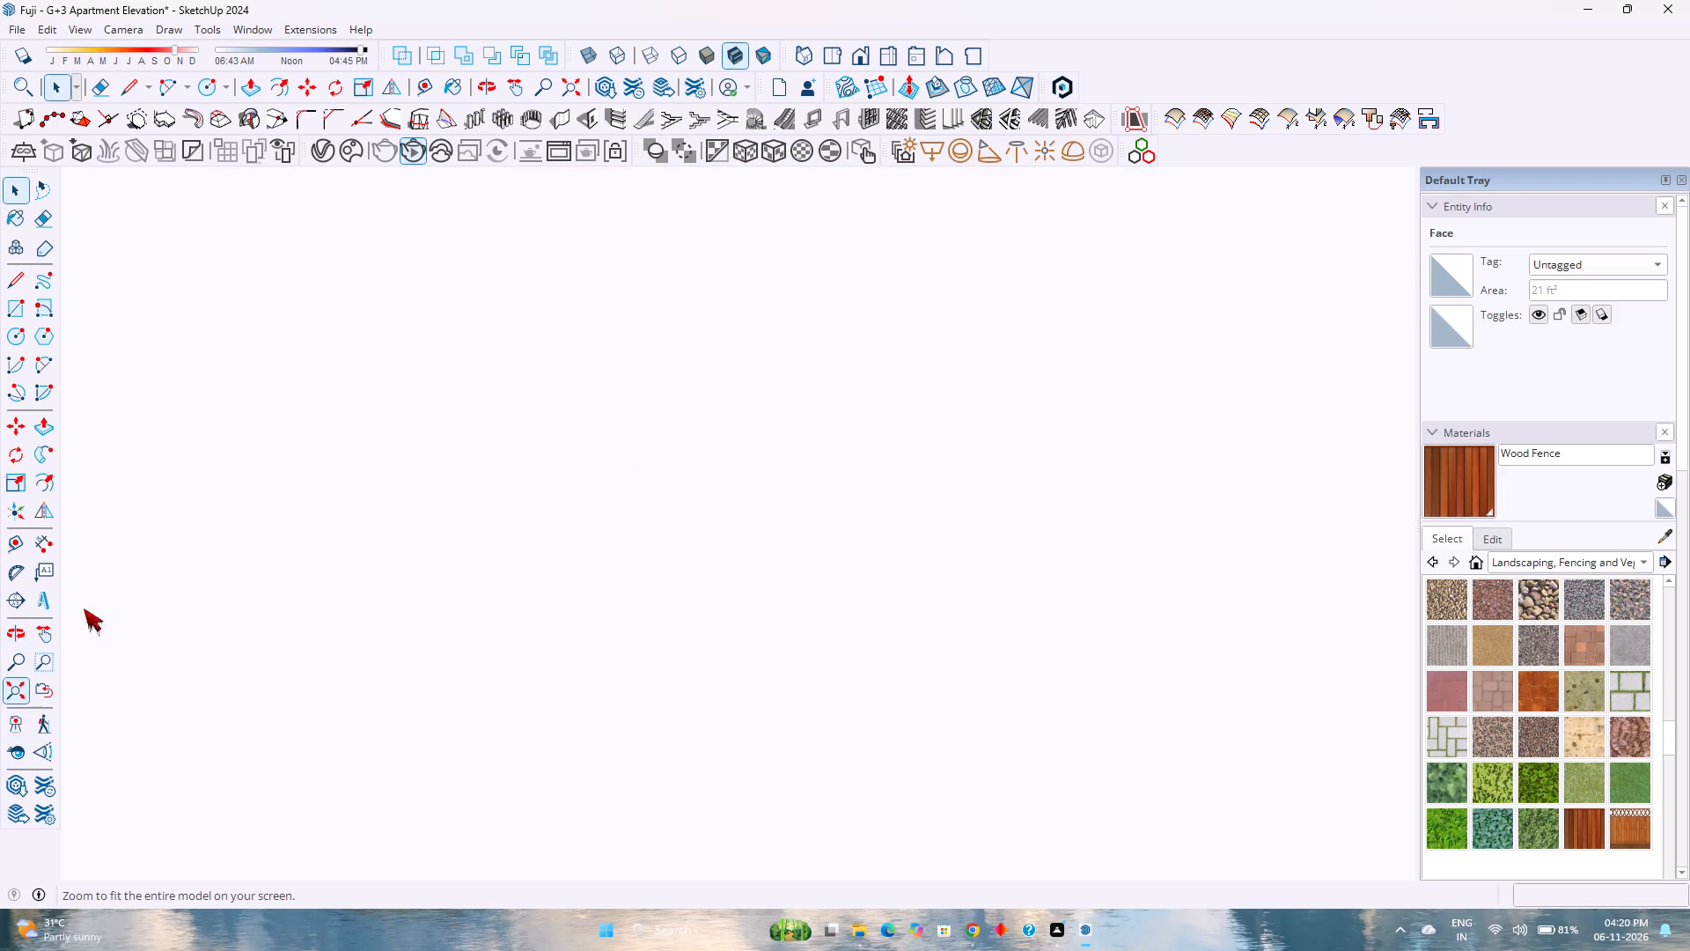
pyautogui.moveTo(523, 355); pyautogui.dragTo(469, 672, button='middle')
pyautogui.middleClick(469, 672)
pyautogui.scroll(3, 498, 372)
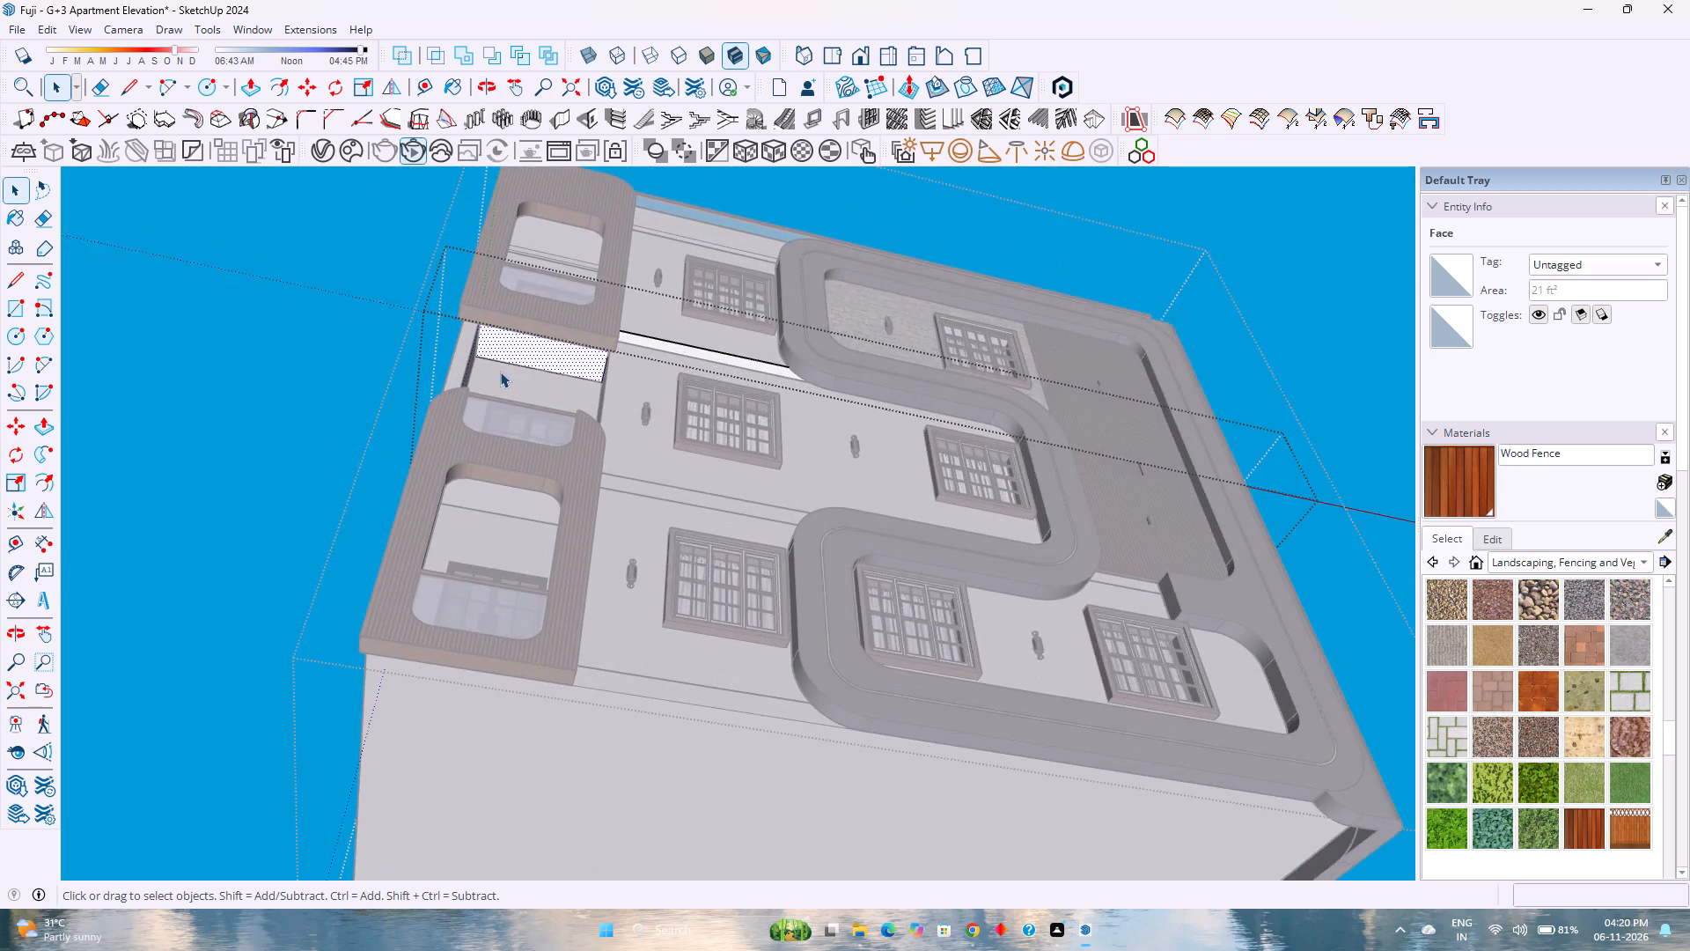
pyautogui.scroll(5, 509, 365)
pyautogui.press('p')
pyautogui.click(533, 349)
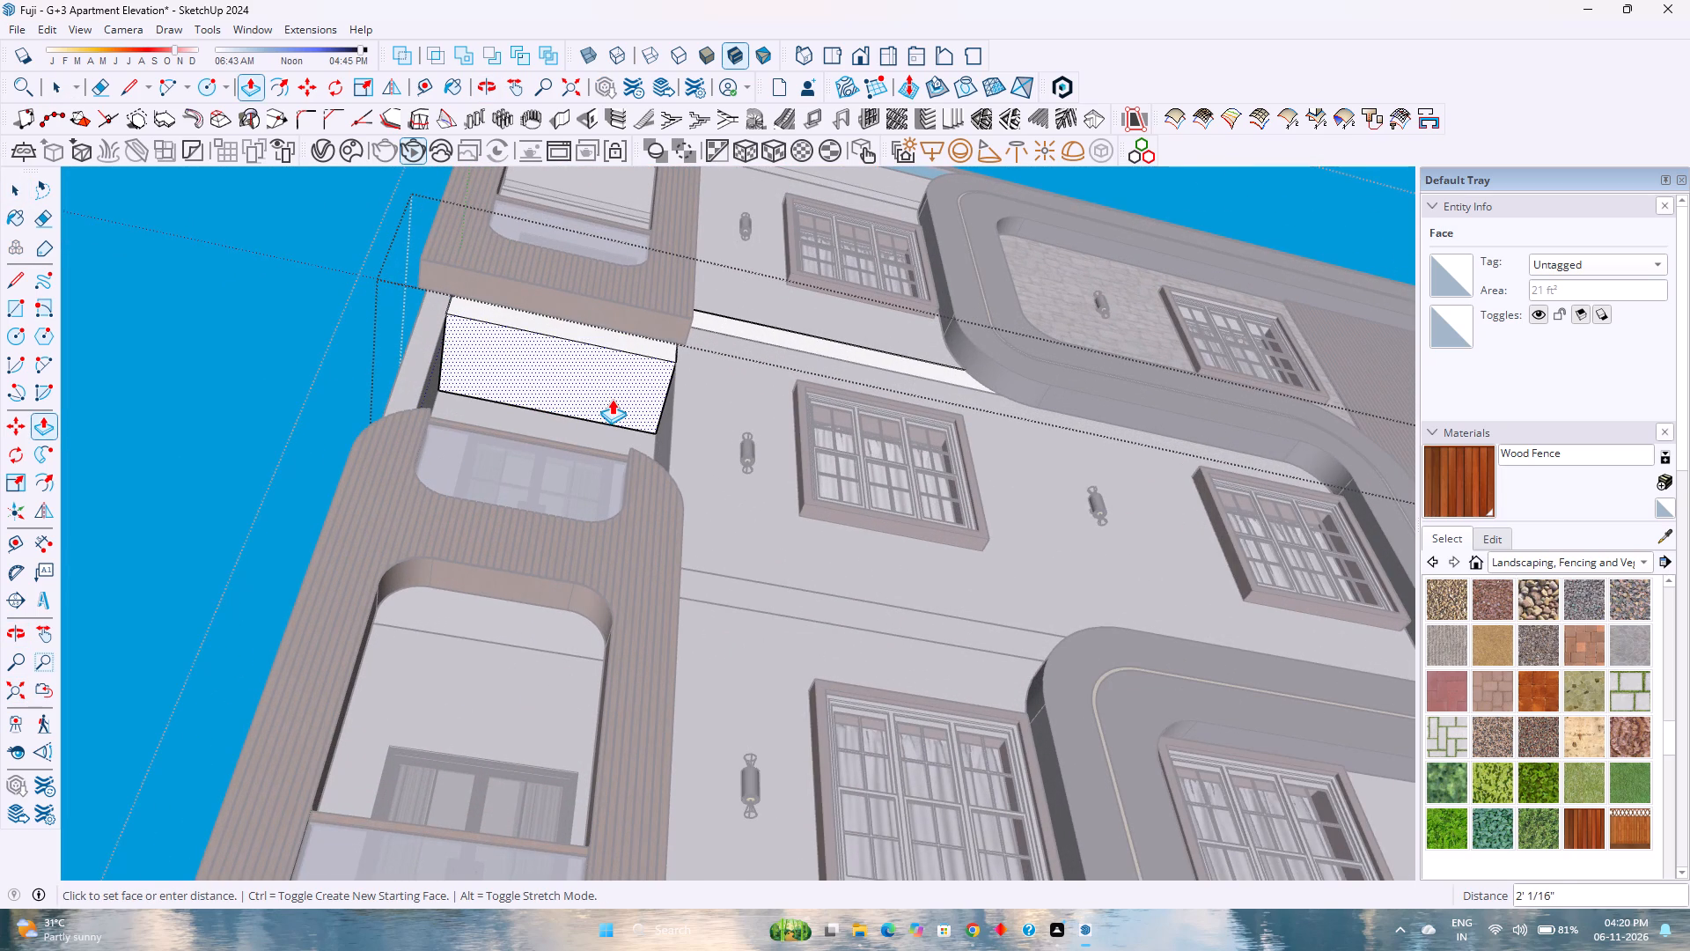
pyautogui.press('9')
pyautogui.press('Return')
# Inspect the lowered ceiling and the building's front, side and underside from several angles.
pyautogui.scroll(6, 607, 393)
pyautogui.scroll(-2, 609, 398)
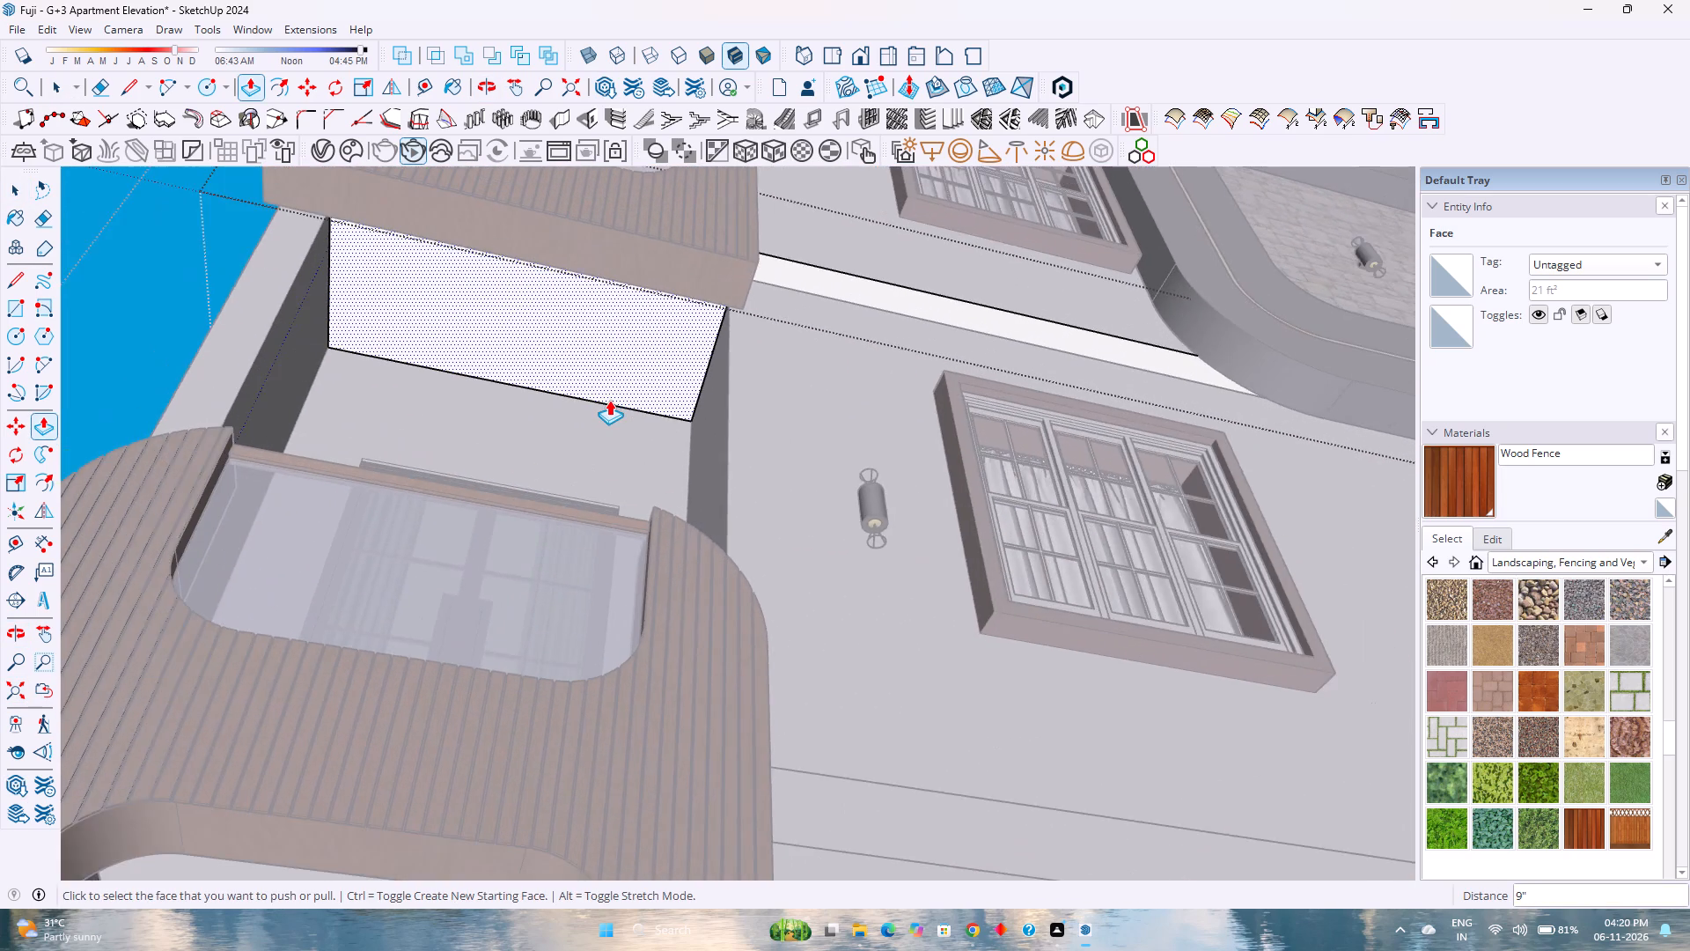
pyautogui.scroll(-13, 609, 400)
pyautogui.scroll(-2, 972, 532)
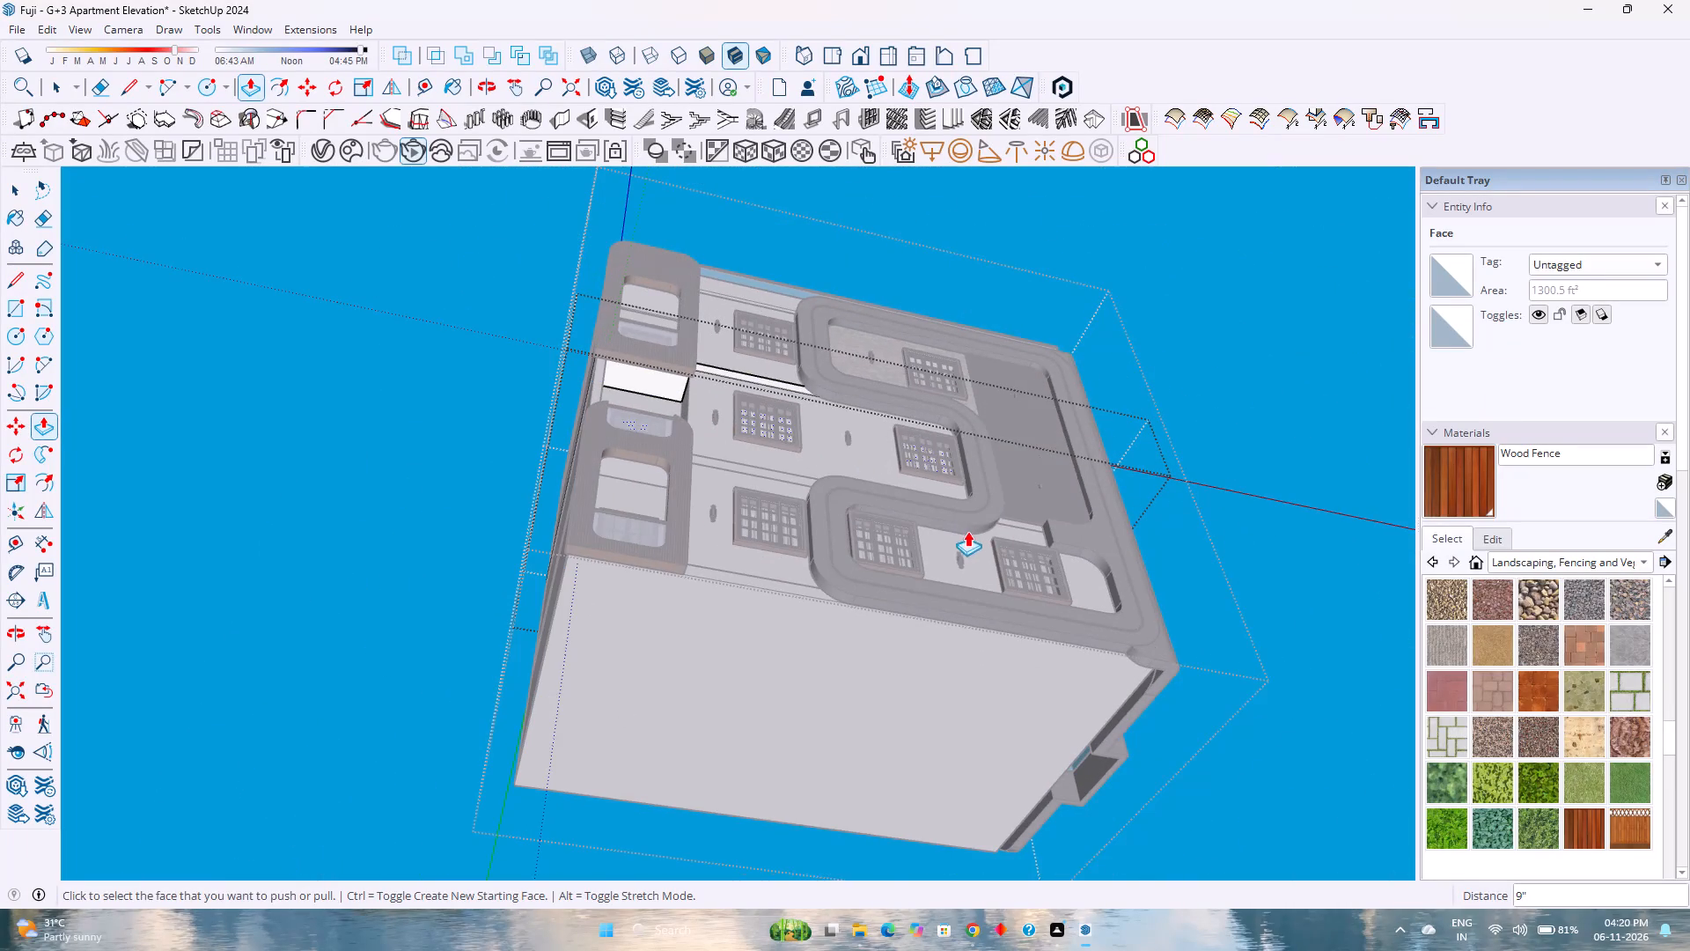
pyautogui.moveTo(1004, 682); pyautogui.dragTo(190, 672, button='middle')
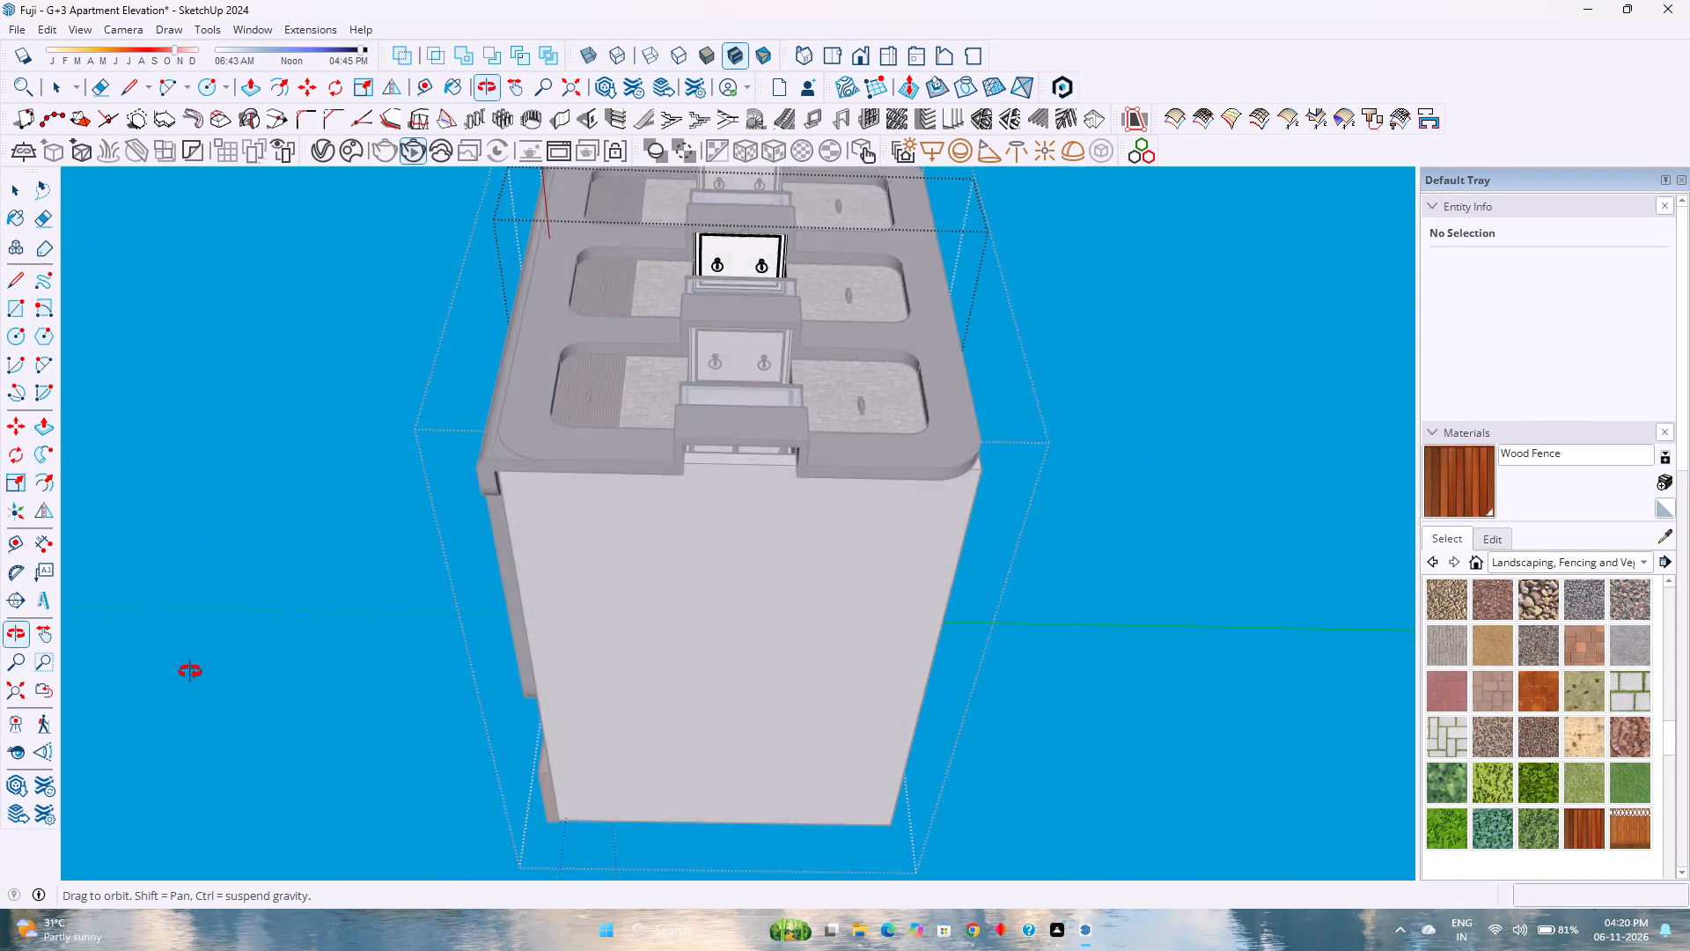
pyautogui.moveTo(190, 672); pyautogui.dragTo(262, 609, button='middle')
pyautogui.middleClick(263, 609)
pyautogui.scroll(1, 620, 455)
pyautogui.scroll(1, 788, 411)
pyautogui.moveTo(788, 410); pyautogui.dragTo(616, 583, button='middle')
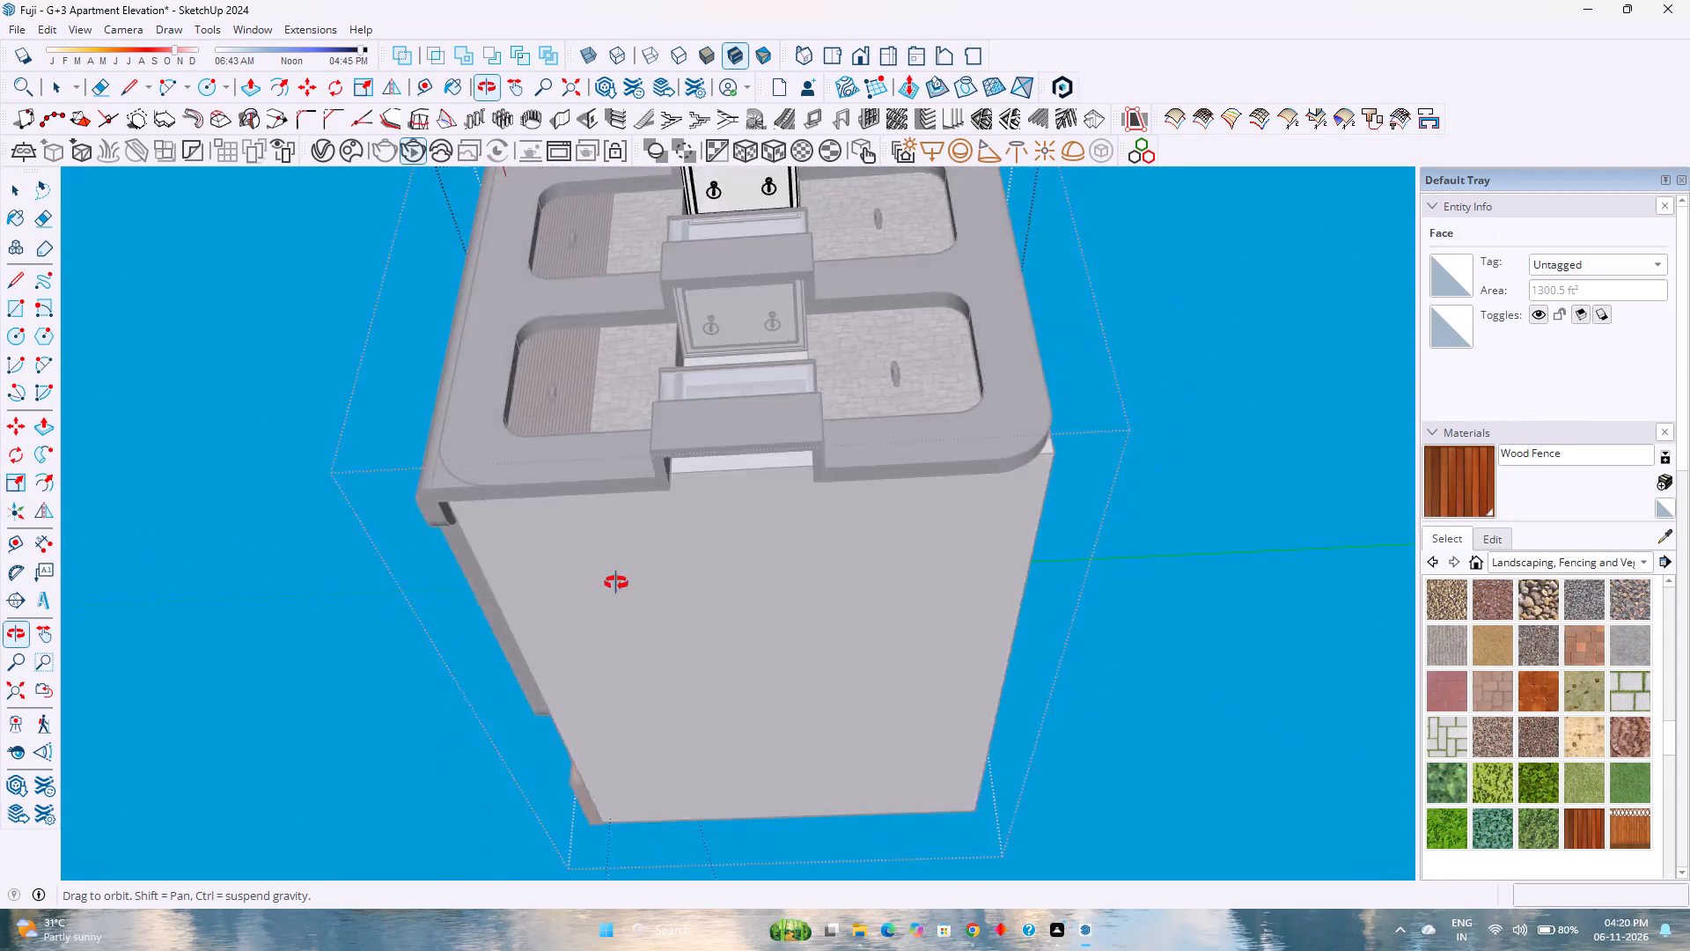
pyautogui.moveTo(616, 583); pyautogui.dragTo(1132, 422, button='middle')
pyautogui.middleClick(1133, 422)
pyautogui.middleClick(1135, 423)
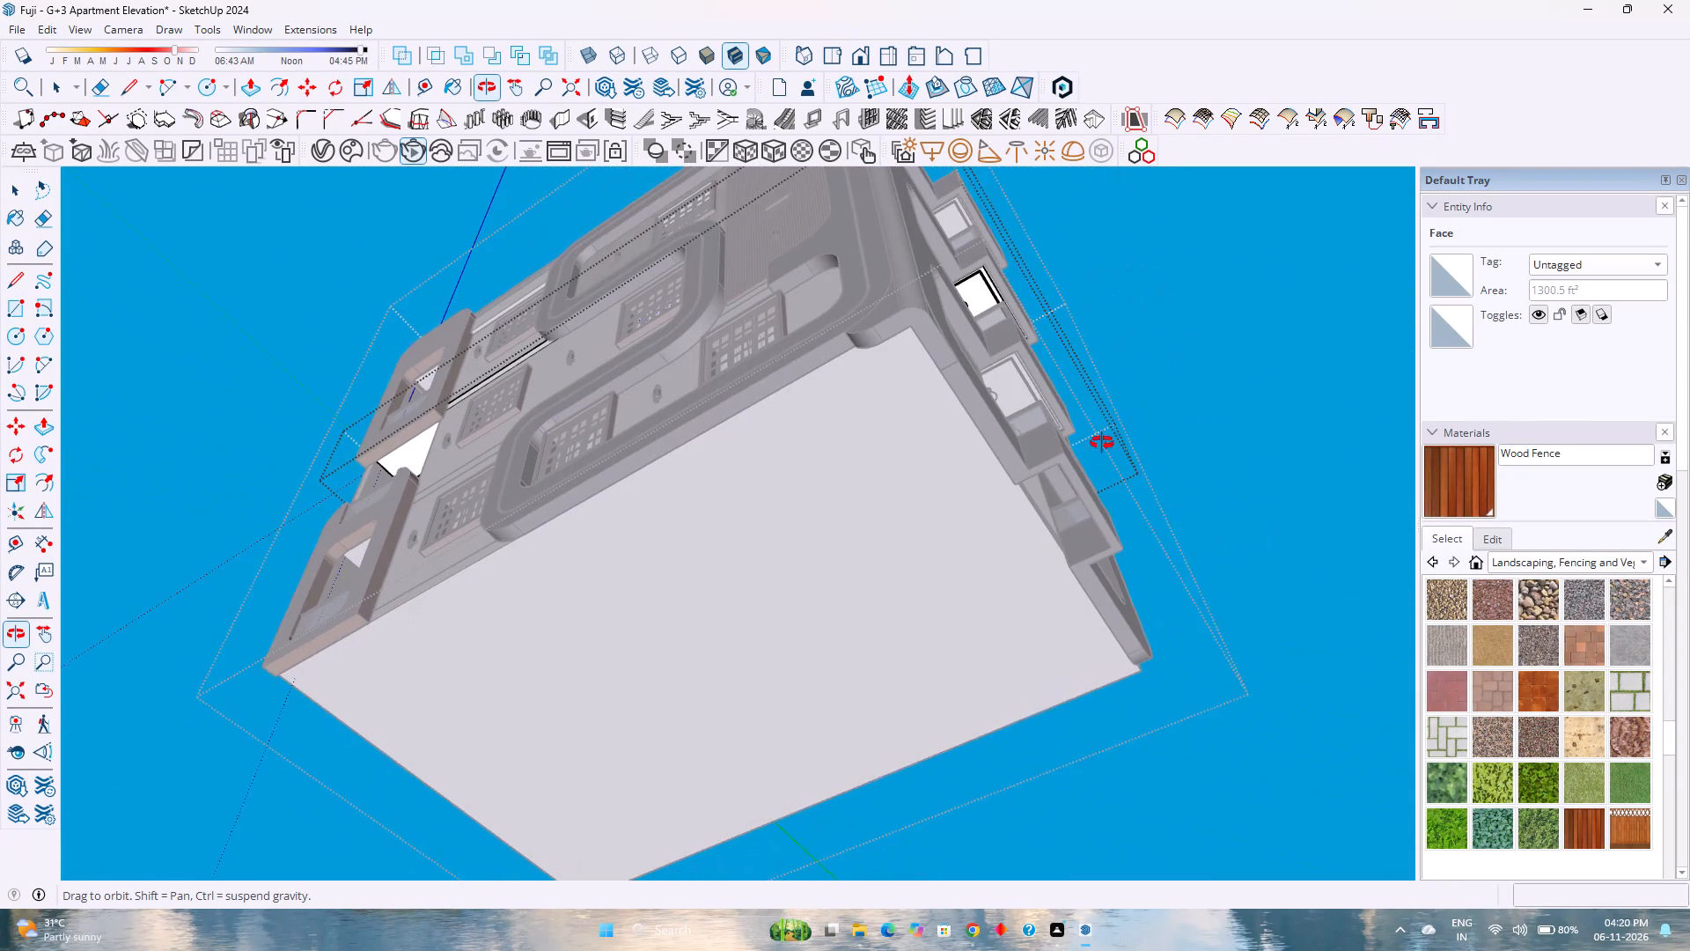
pyautogui.scroll(4, 891, 499)
pyautogui.scroll(-4, 823, 494)
pyautogui.keyDown('shift'); pyautogui.moveTo(518, 534); pyautogui.dragTo(847, 527, button='middle'); pyautogui.keyUp('shift')
pyautogui.middleClick(848, 526)
pyautogui.moveTo(818, 500); pyautogui.dragTo(1022, 562, button='middle')
pyautogui.middleClick(1022, 562)
# Offset the lowered ceiling face's edges inward by 2" to form a border.
pyautogui.scroll(11, 793, 417)
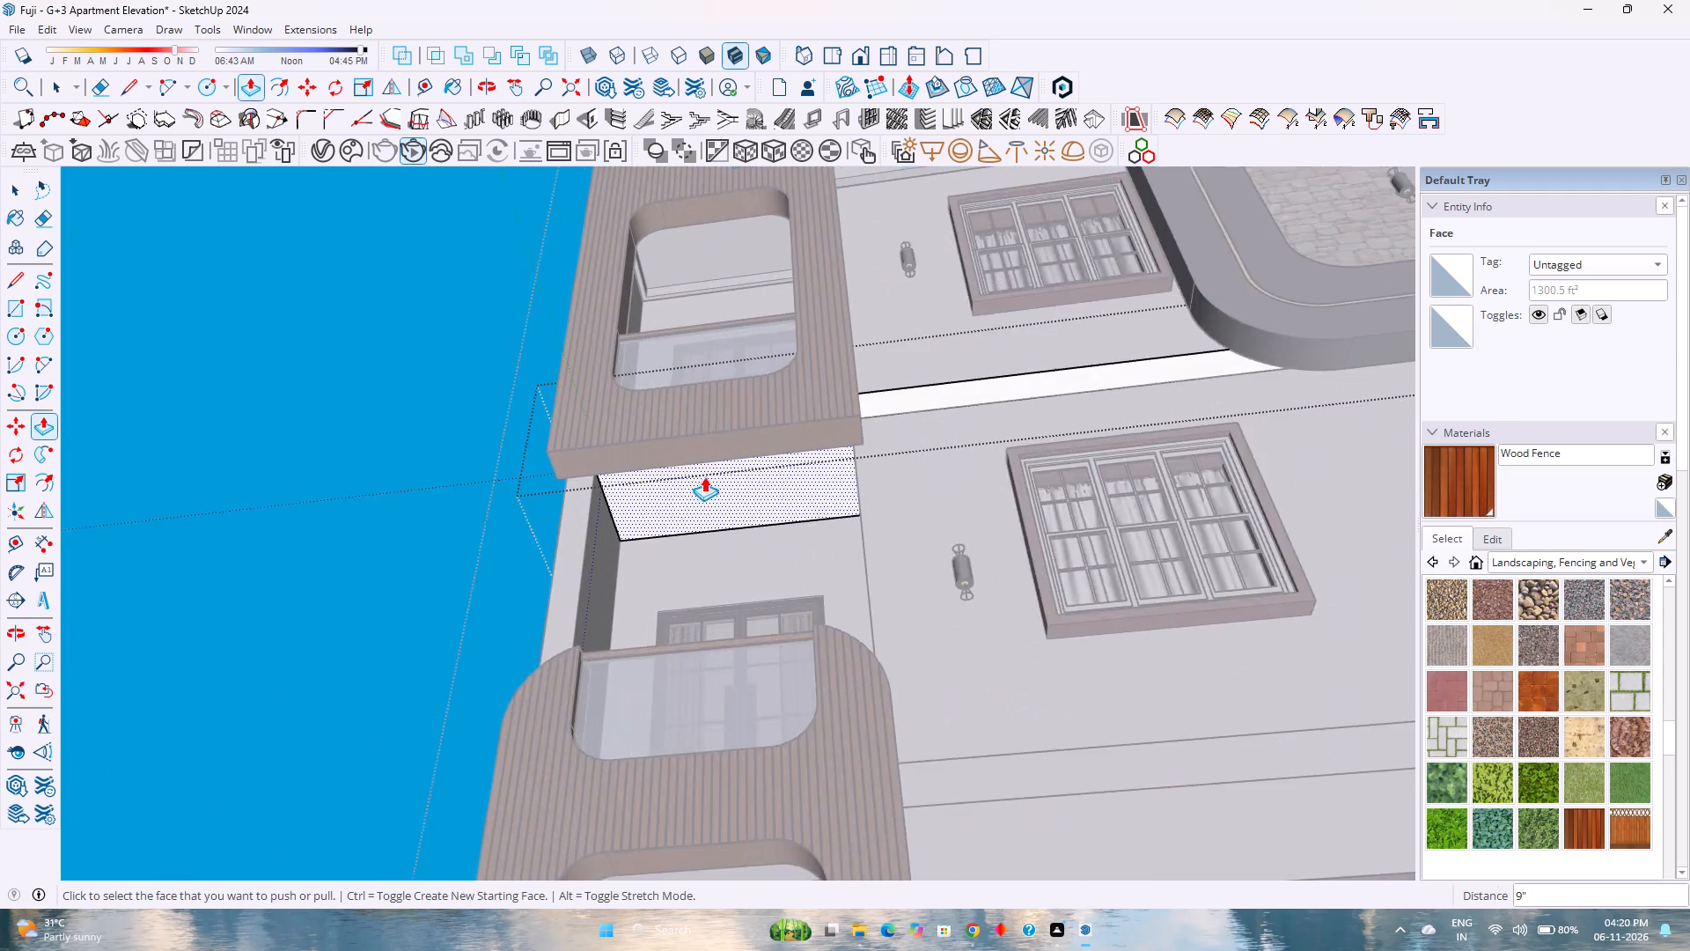
pyautogui.scroll(3, 704, 476)
pyautogui.press('space')
pyautogui.click(694, 495)
pyautogui.scroll(5, 701, 485)
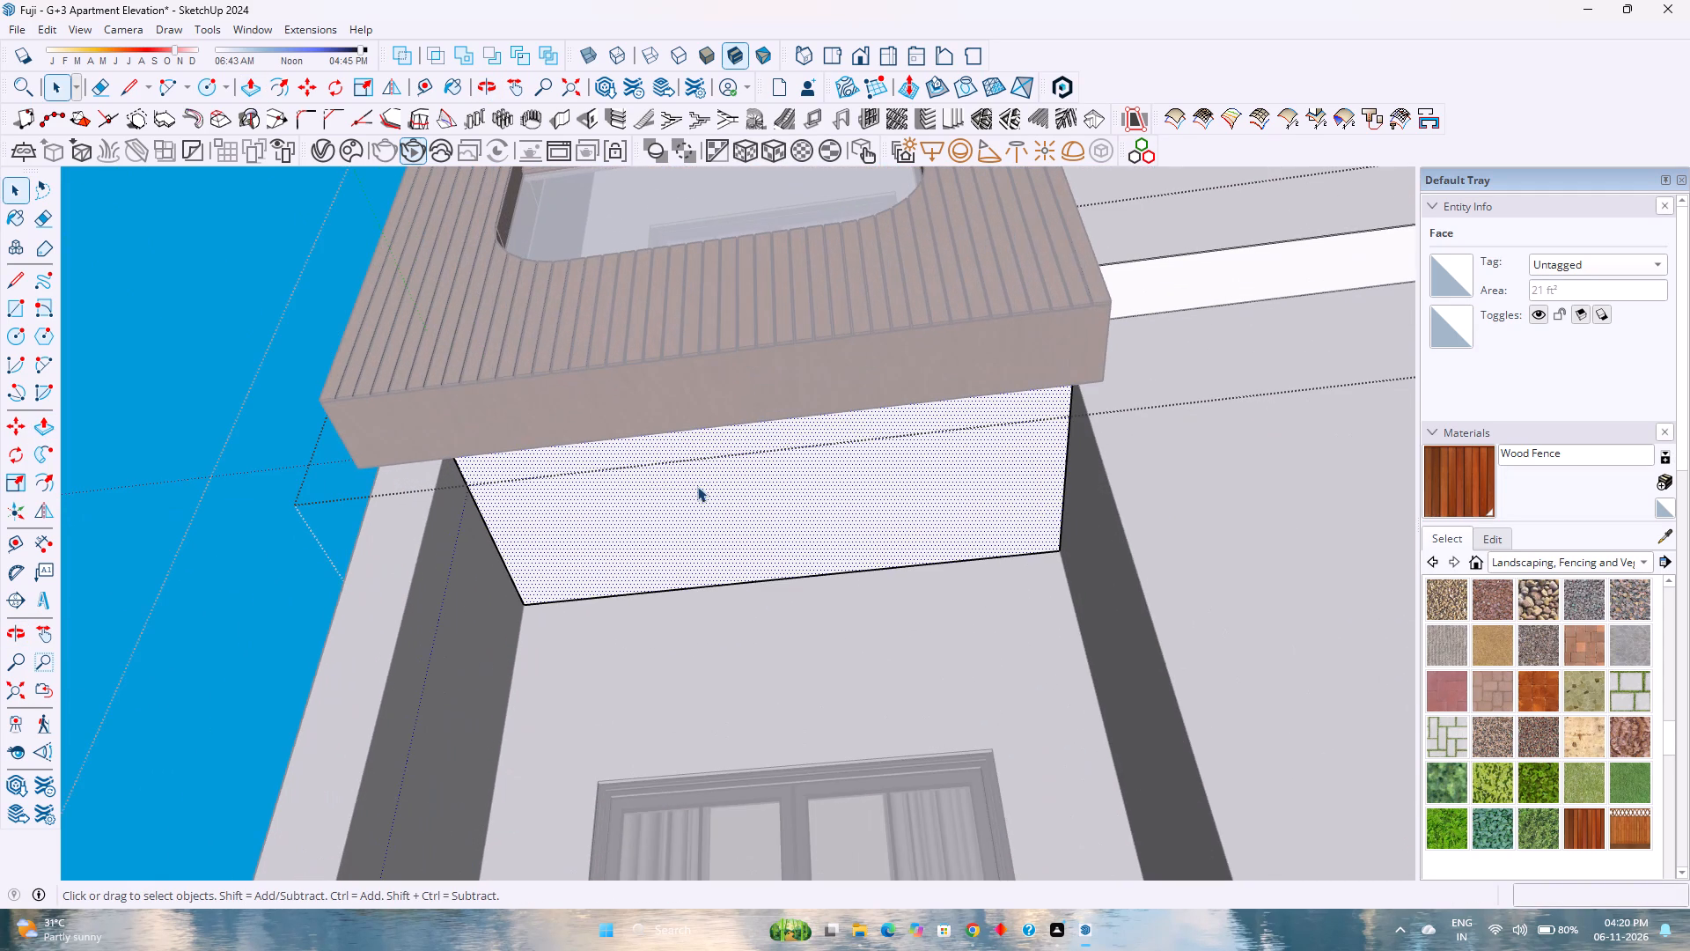
pyautogui.click(275, 92)
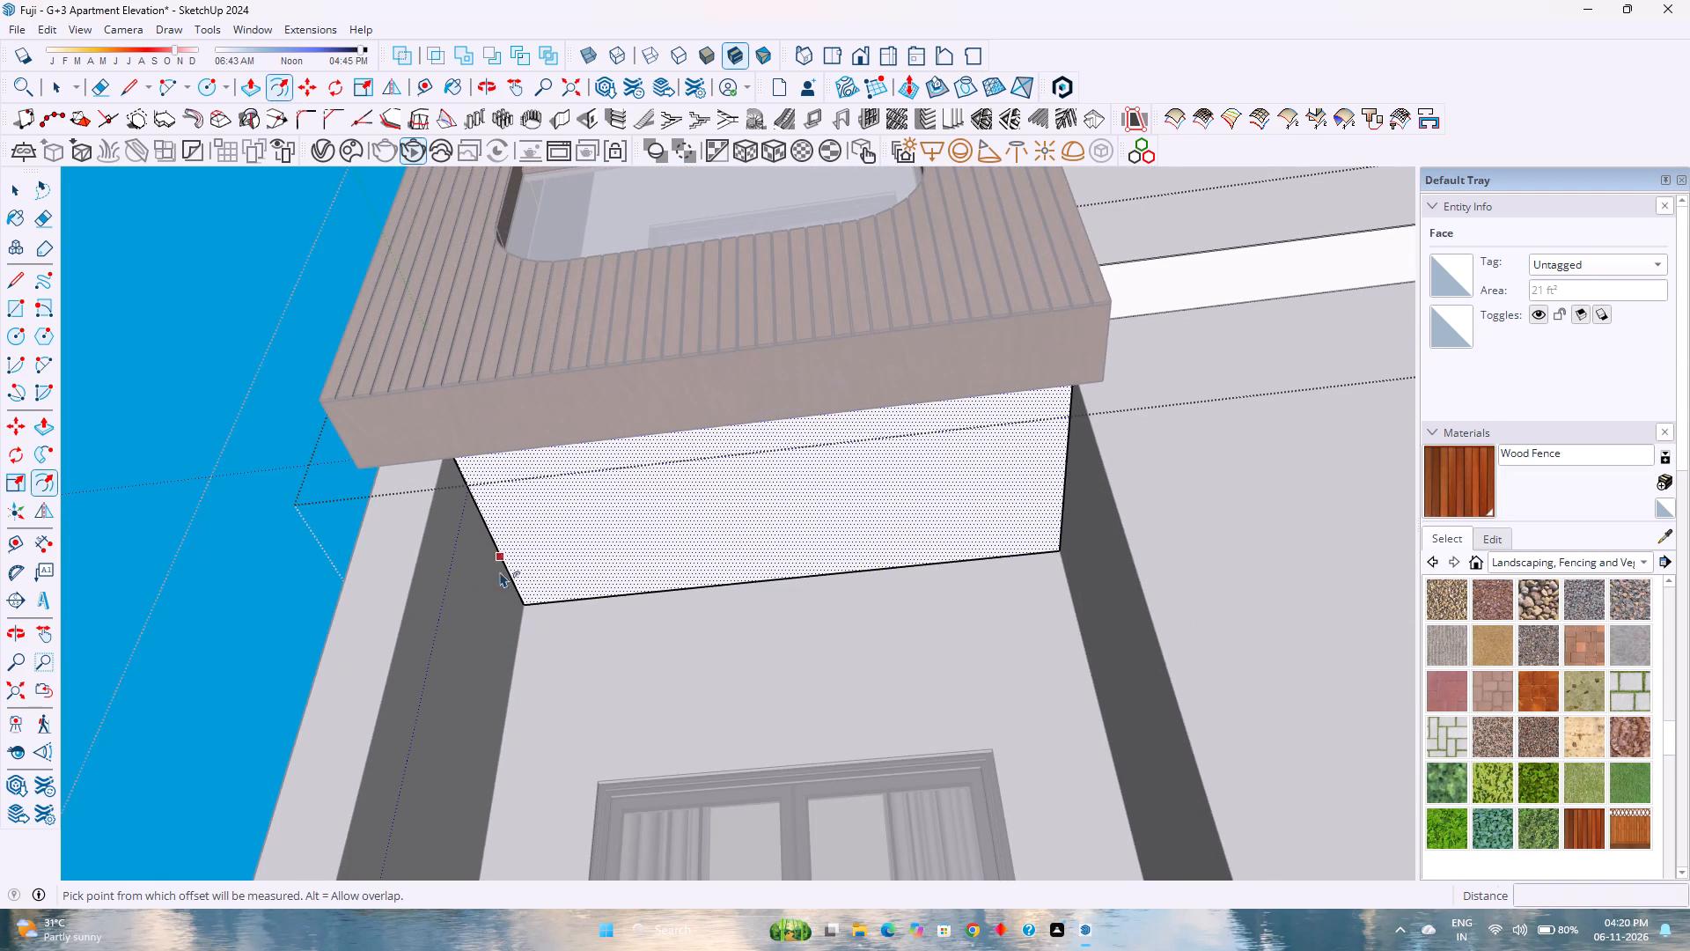
pyautogui.click(503, 570)
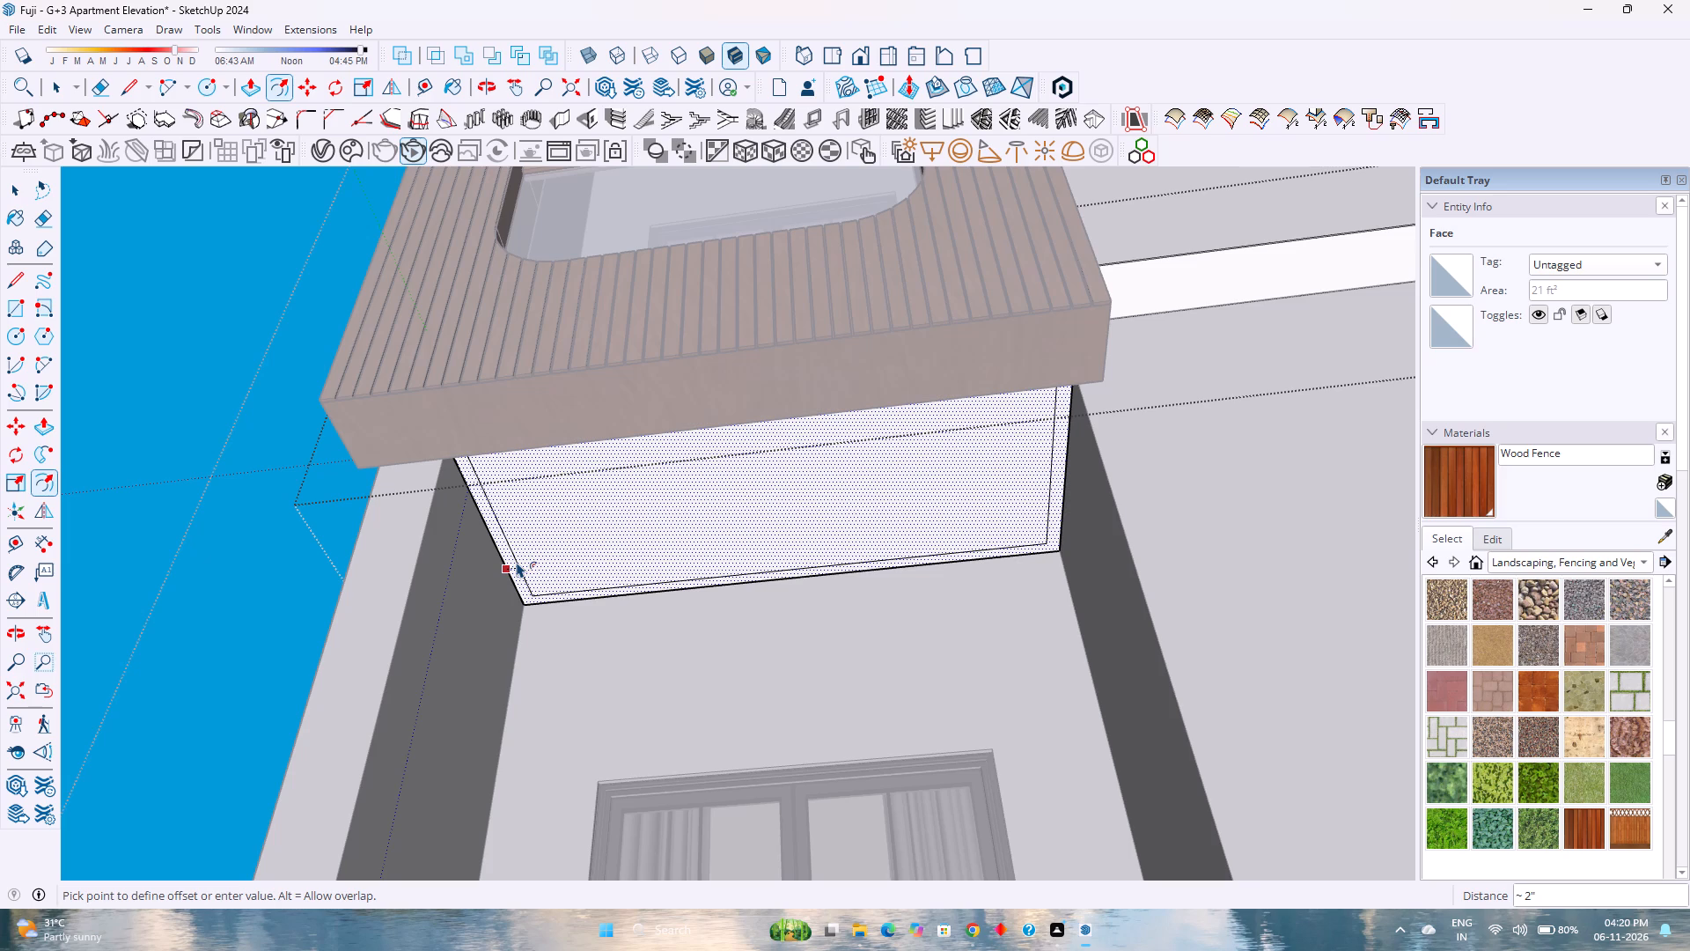
pyautogui.press('2')
pyautogui.press('Return')
# Push the inner ceiling face up by 6" to form a recess inside the border, and close the group.
pyautogui.press('p')
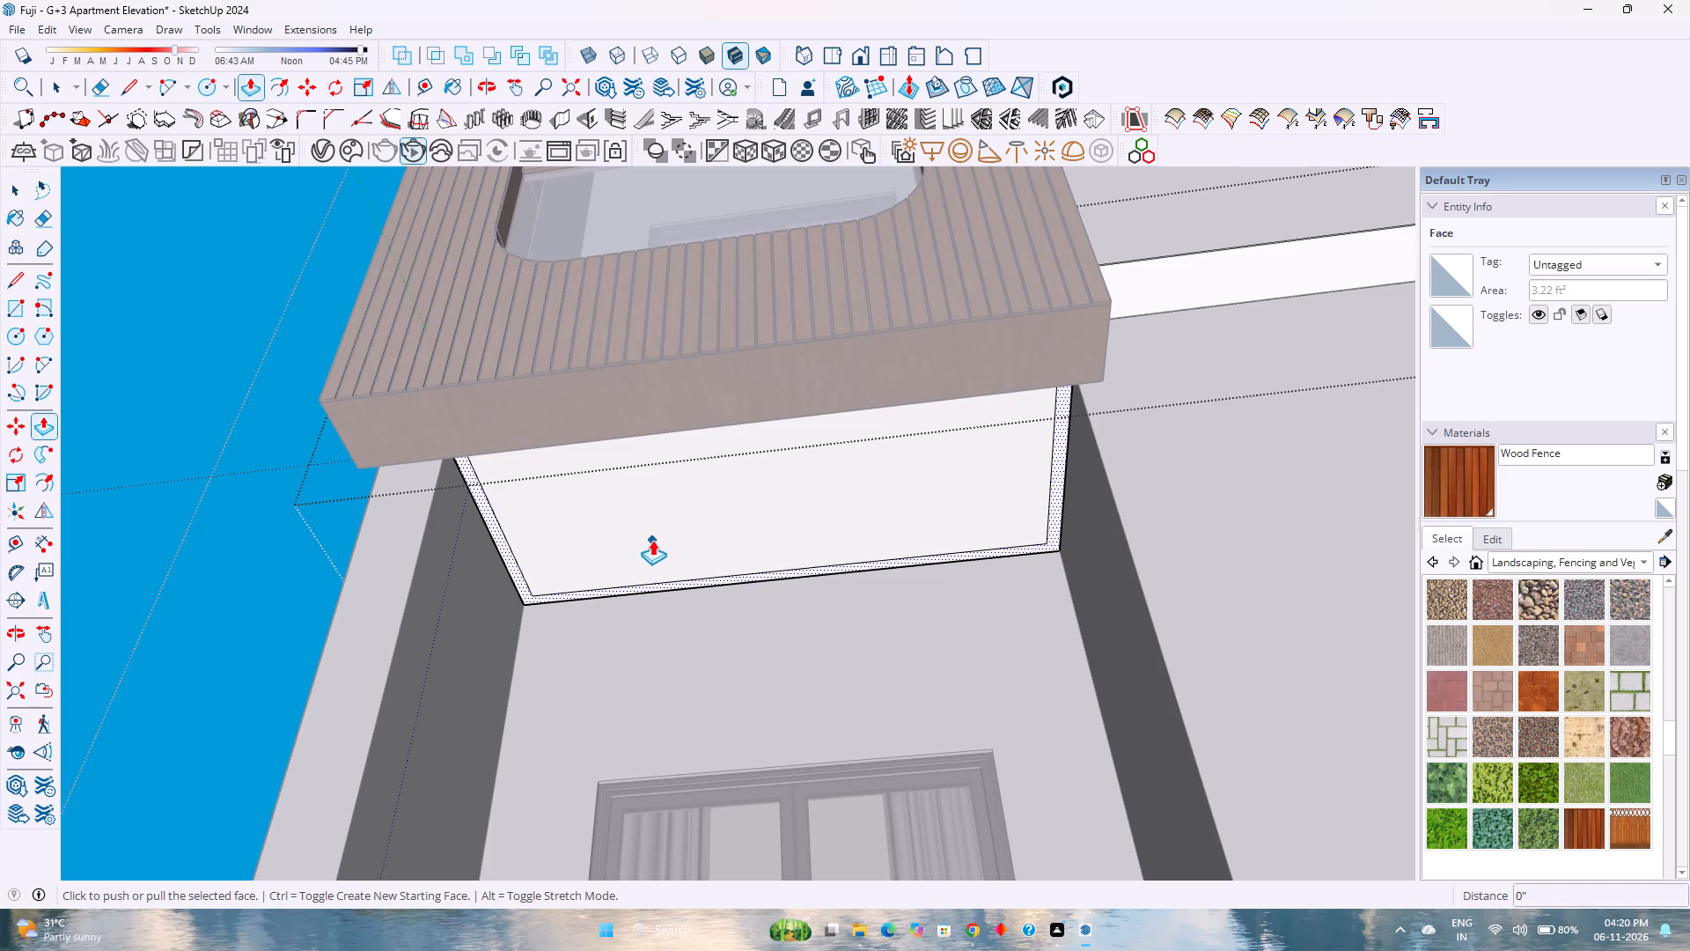
pyautogui.press('Escape')
pyautogui.click(619, 560)
pyautogui.press('6')
pyautogui.press('Return')
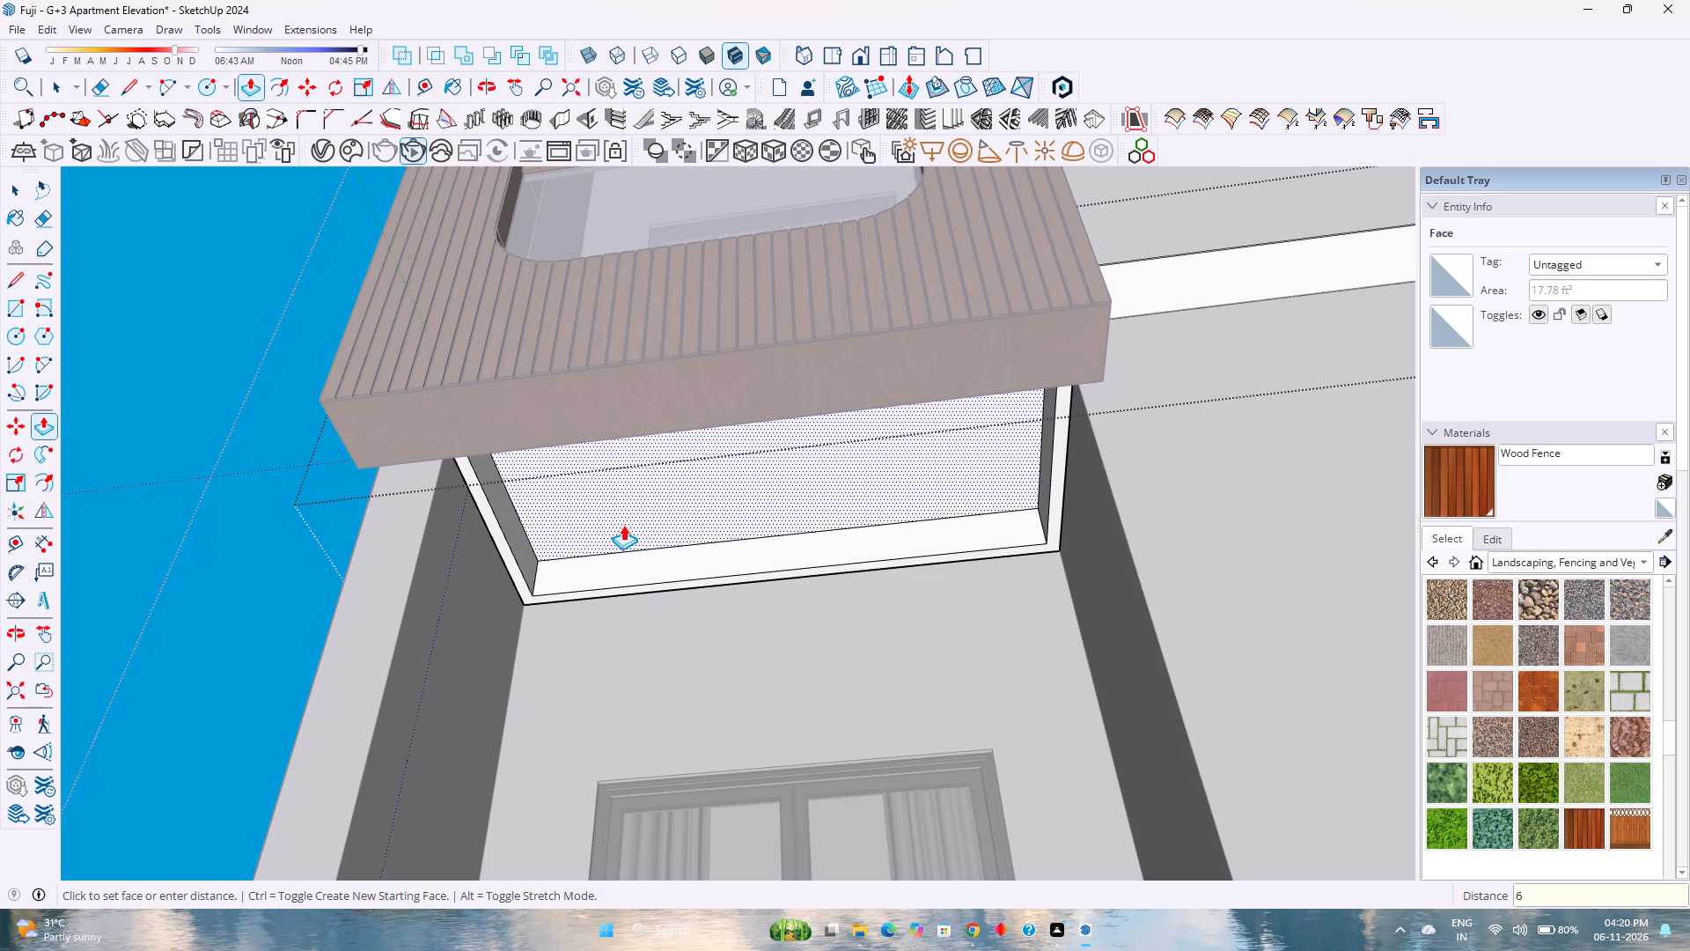
pyautogui.scroll(-13, 554, 554)
pyautogui.press('space')
pyautogui.scroll(-4, 554, 554)
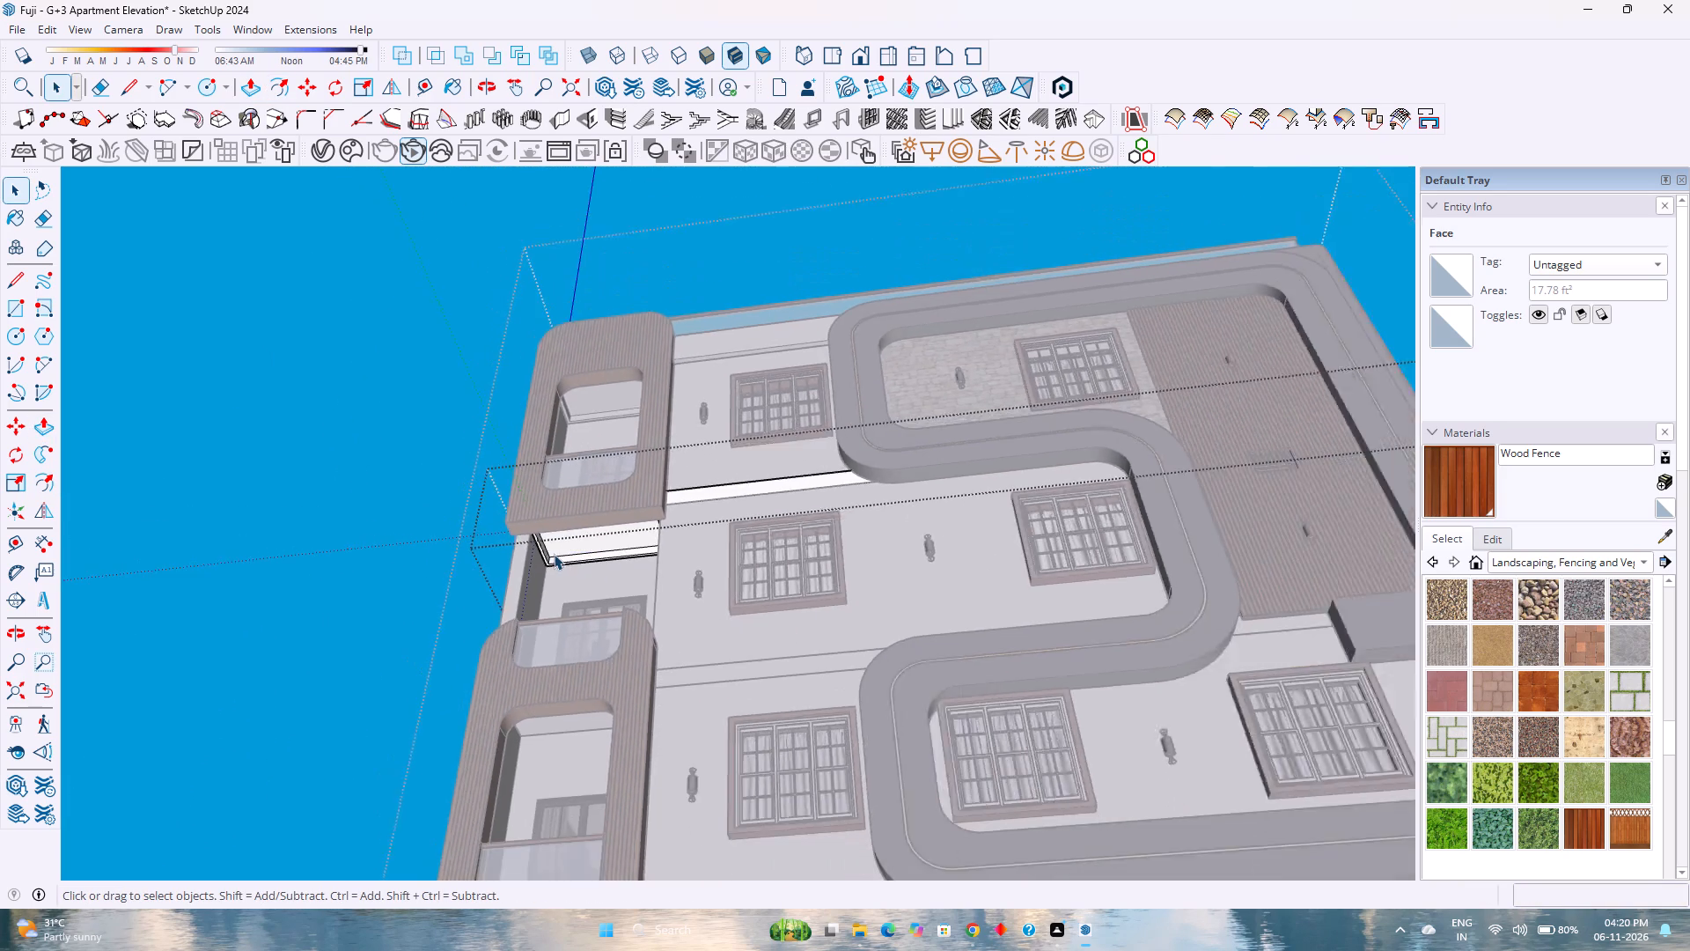
pyautogui.press('Escape')
# Draw a 7' by 3' rectangle over the ceiling of the balcony inside the lower wood-clad frame, separating it from the slab.
pyautogui.scroll(-2, 554, 554)
pyautogui.scroll(6, 566, 668)
pyautogui.keyDown('shift'); pyautogui.moveTo(557, 672); pyautogui.dragTo(587, 601, button='middle'); pyautogui.keyUp('shift')
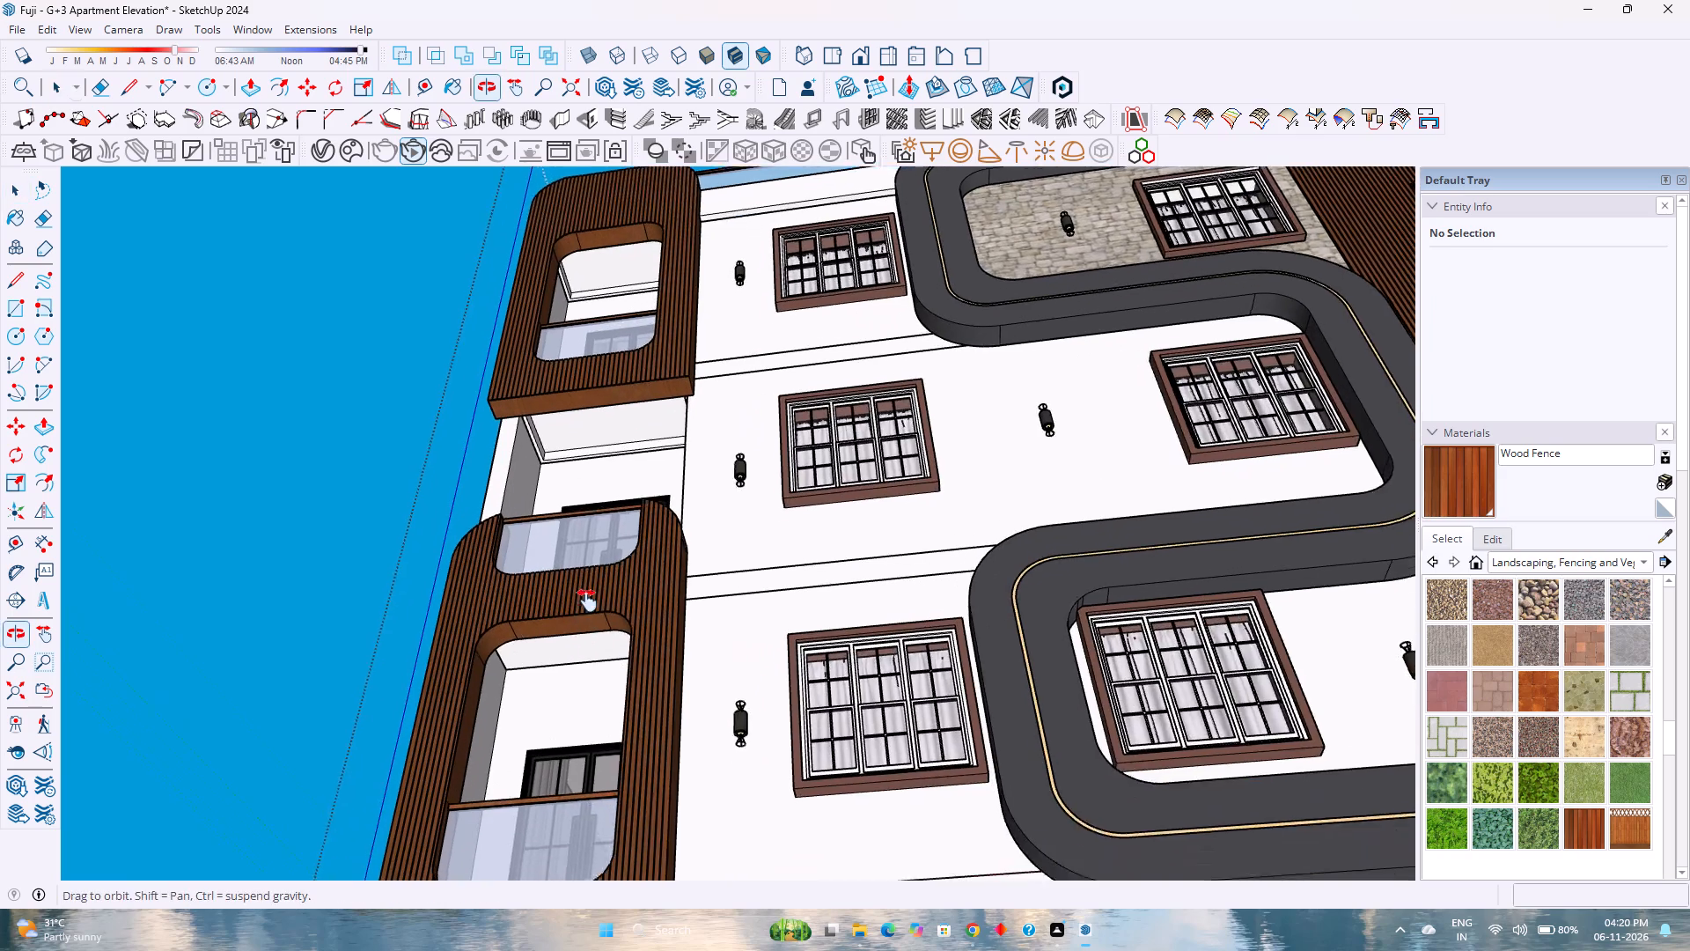
pyautogui.keyDown('shift'); pyautogui.moveTo(587, 601); pyautogui.dragTo(590, 597, button='middle'); pyautogui.keyUp('shift')
pyautogui.scroll(2, 581, 636)
pyautogui.doubleClick(593, 593)
pyautogui.scroll(2, 593, 595)
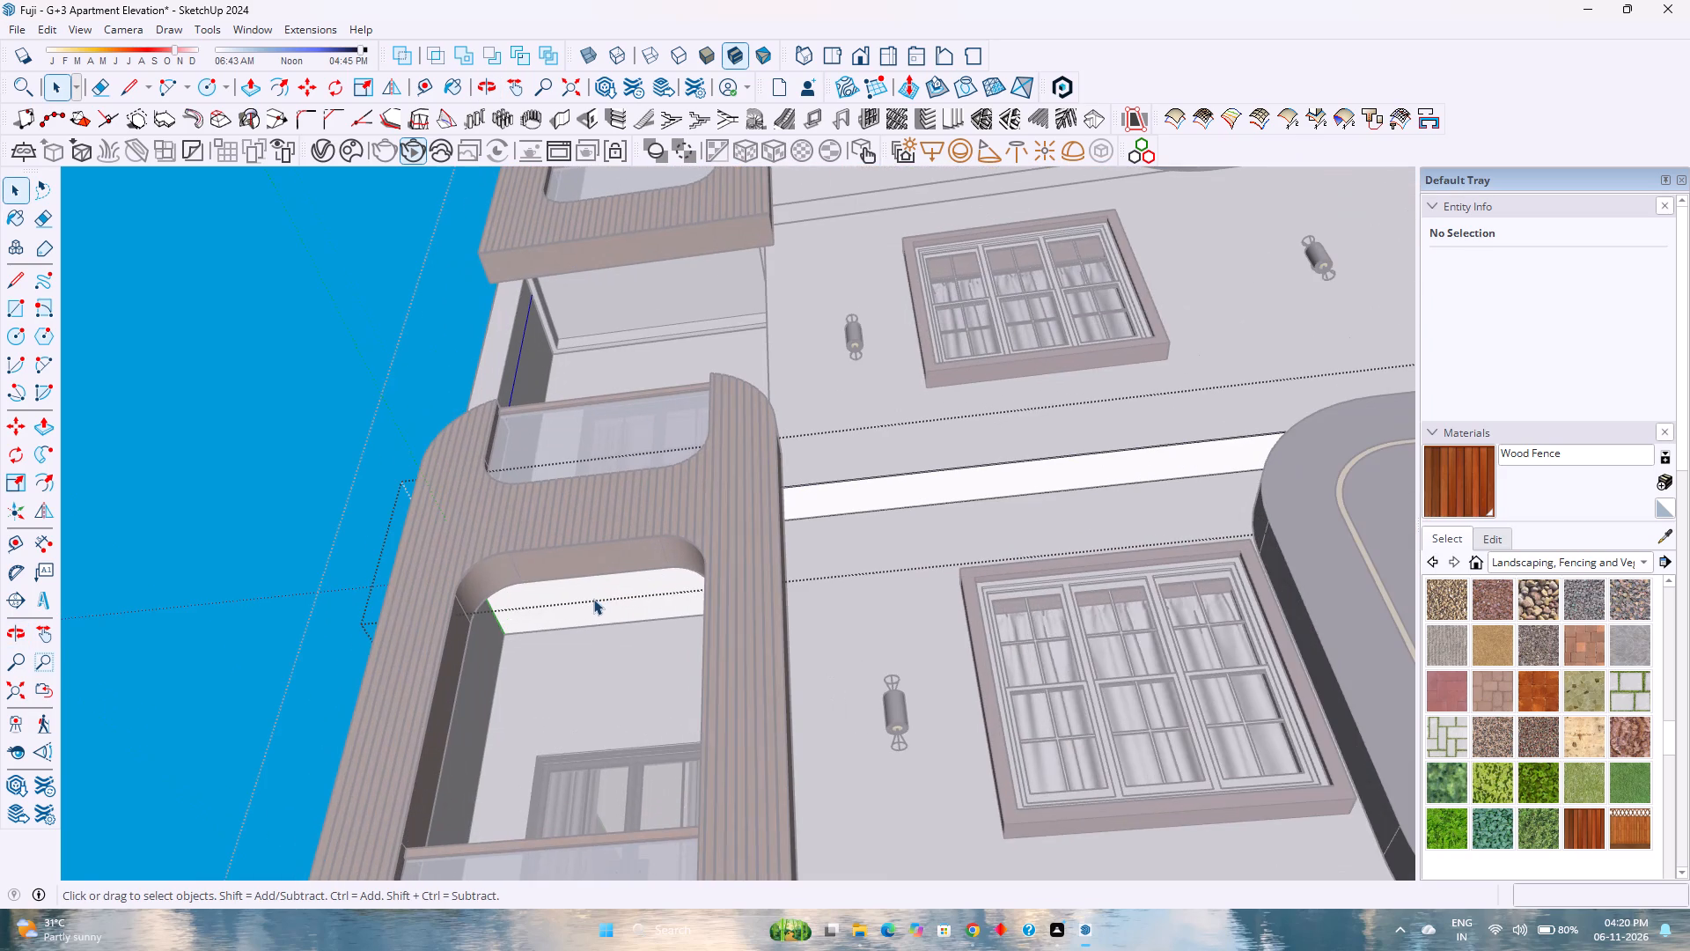
pyautogui.click(593, 599)
pyautogui.scroll(4, 593, 606)
pyautogui.middleClick(593, 606)
pyautogui.moveTo(593, 606); pyautogui.dragTo(657, 523, button='middle')
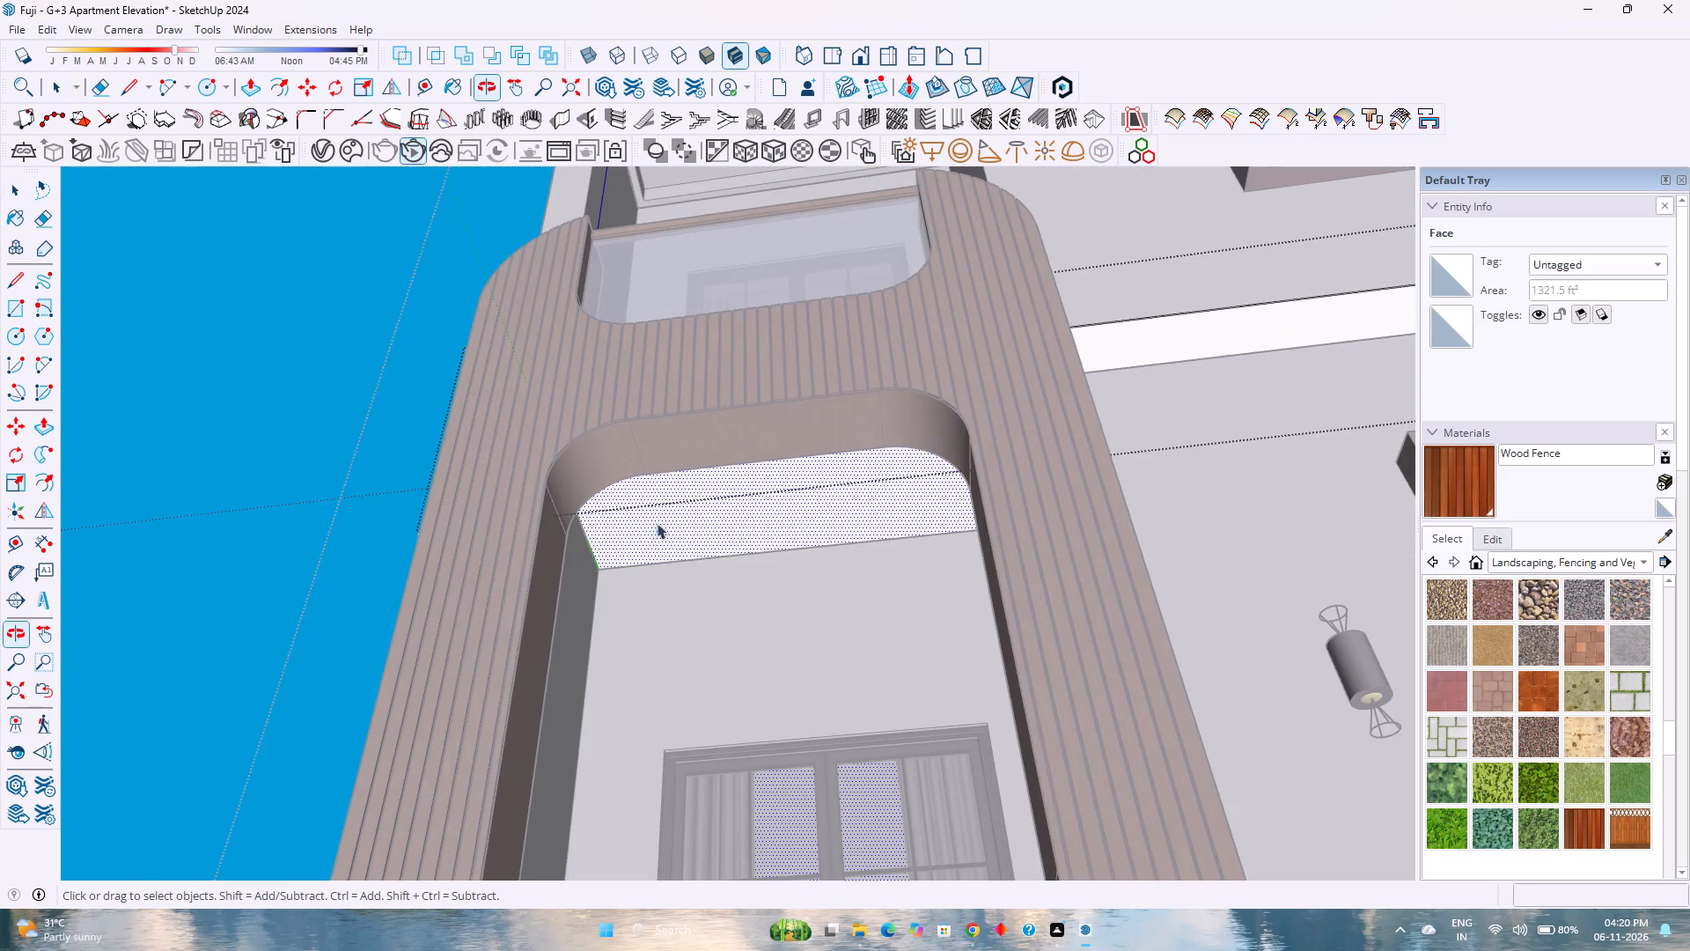
pyautogui.moveTo(657, 523); pyautogui.dragTo(671, 506, button='middle')
pyautogui.scroll(3, 747, 496)
pyautogui.moveTo(762, 524); pyautogui.dragTo(775, 446, button='middle')
pyautogui.scroll(3, 789, 454)
pyautogui.moveTo(783, 481); pyautogui.dragTo(797, 414, button='middle')
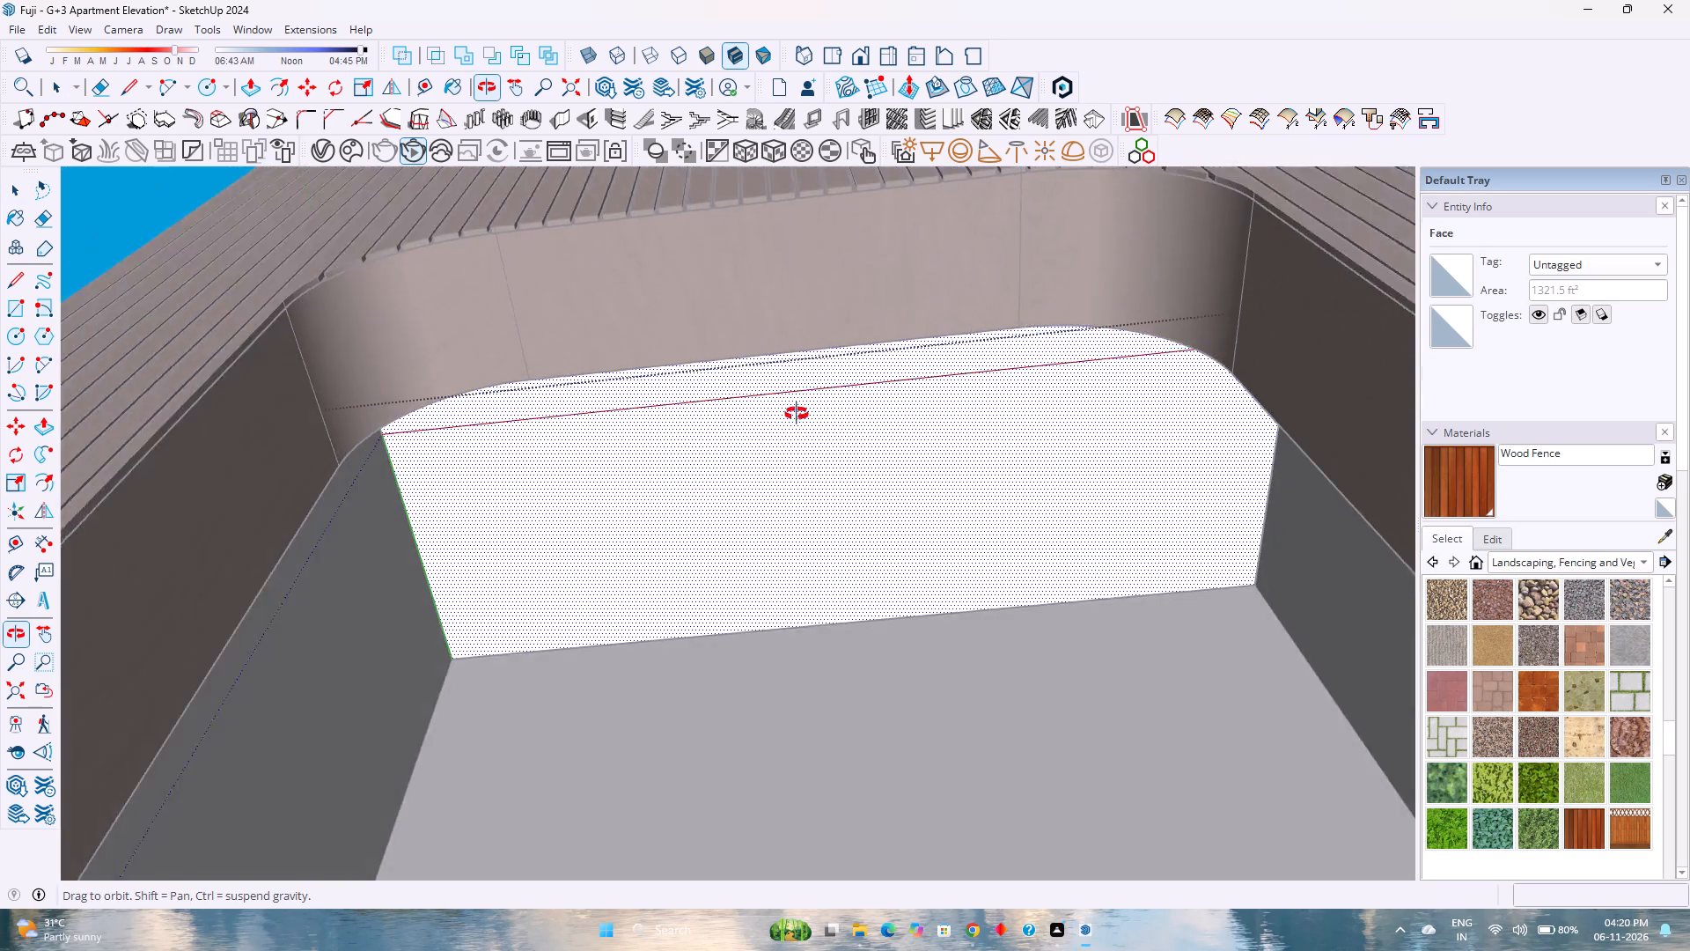
pyautogui.moveTo(797, 414); pyautogui.dragTo(844, 350, button='middle')
pyautogui.moveTo(817, 440); pyautogui.dragTo(819, 431, button='middle')
pyautogui.scroll(4, 817, 431)
pyautogui.moveTo(813, 431); pyautogui.dragTo(812, 369, button='middle')
pyautogui.middleClick(812, 369)
pyautogui.middleClick(813, 367)
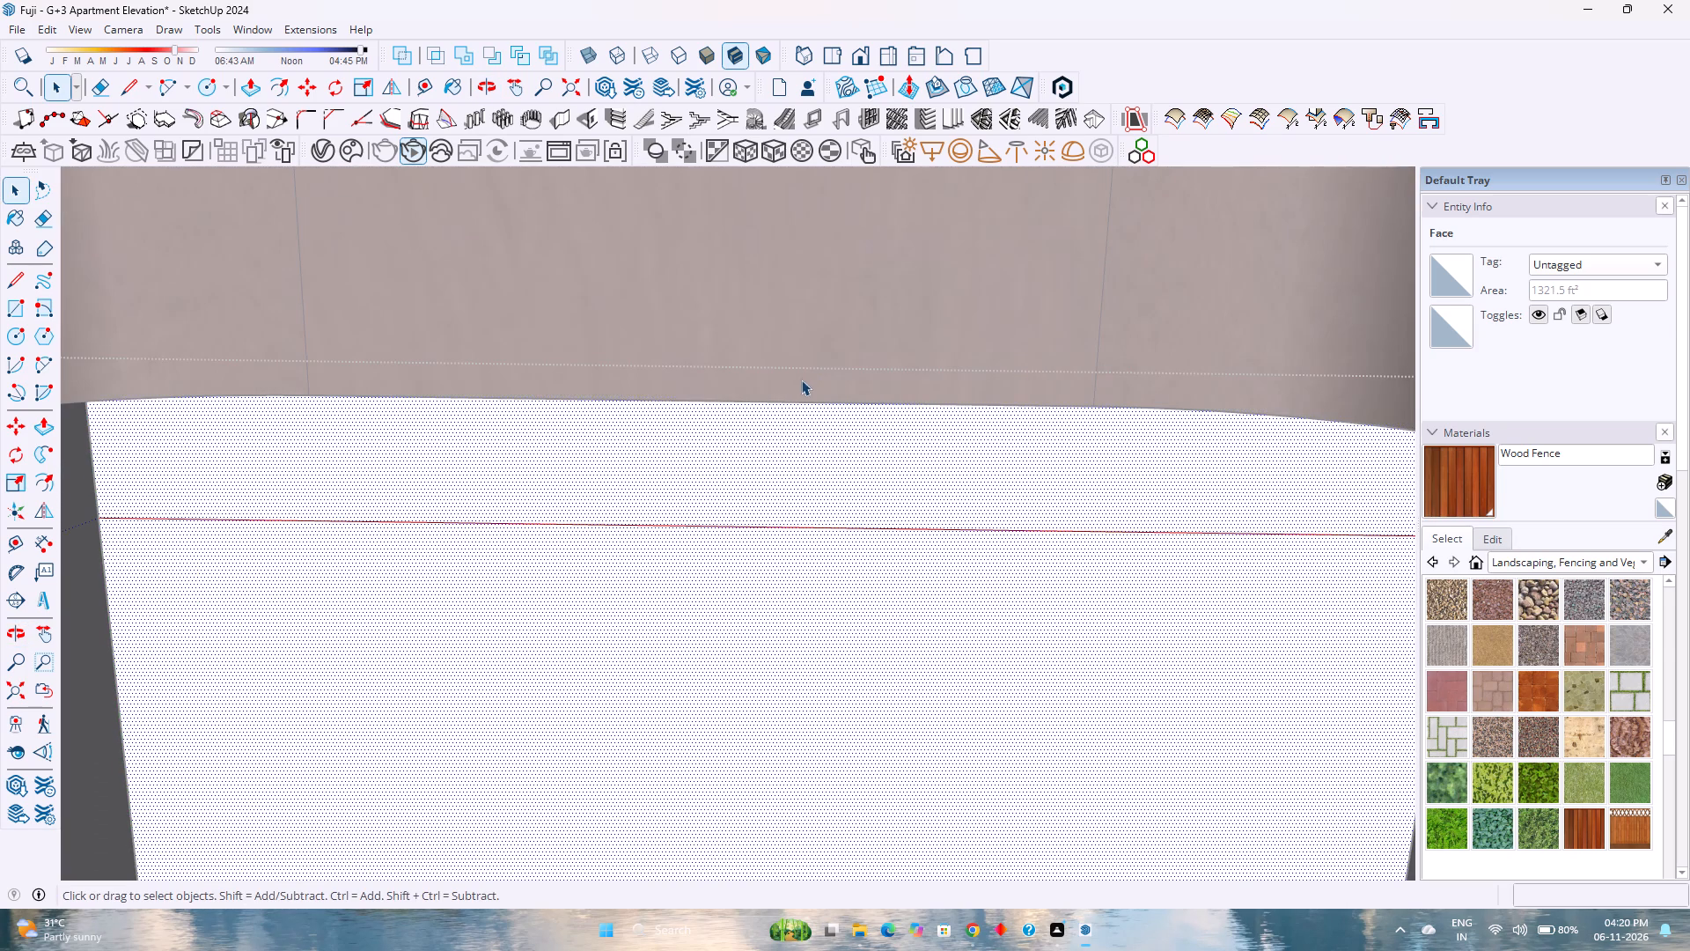
pyautogui.press('r')
pyautogui.moveTo(212, 505); pyautogui.dragTo(252, 424, button='middle')
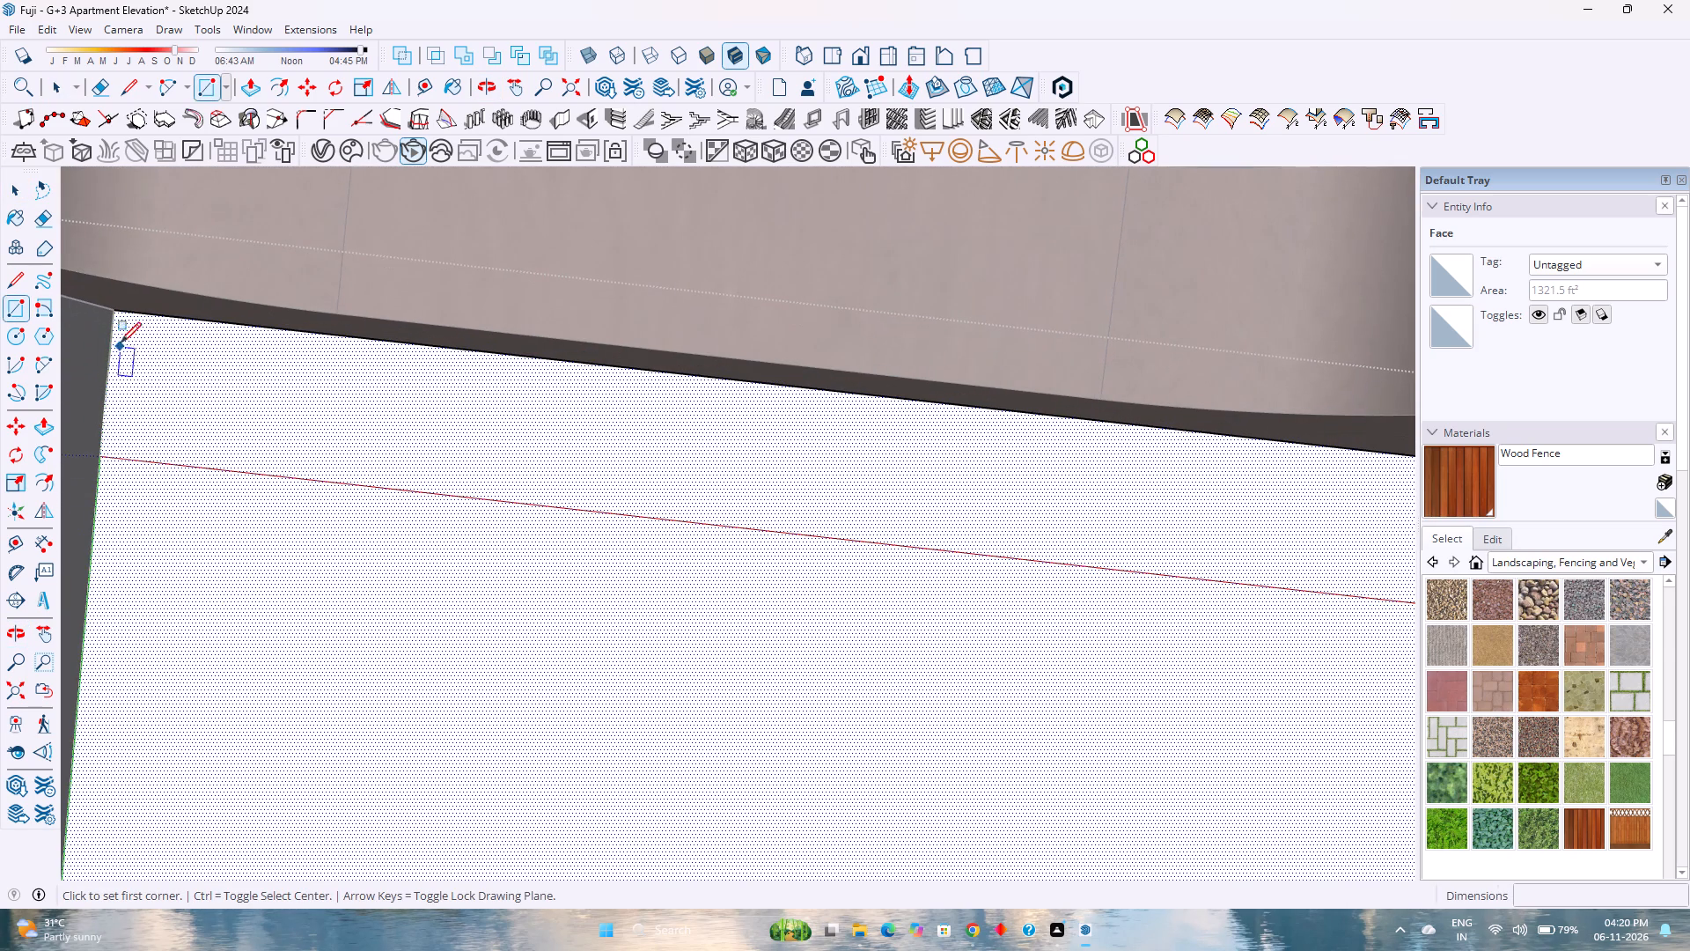
pyautogui.click(111, 310)
pyautogui.scroll(-3, 566, 698)
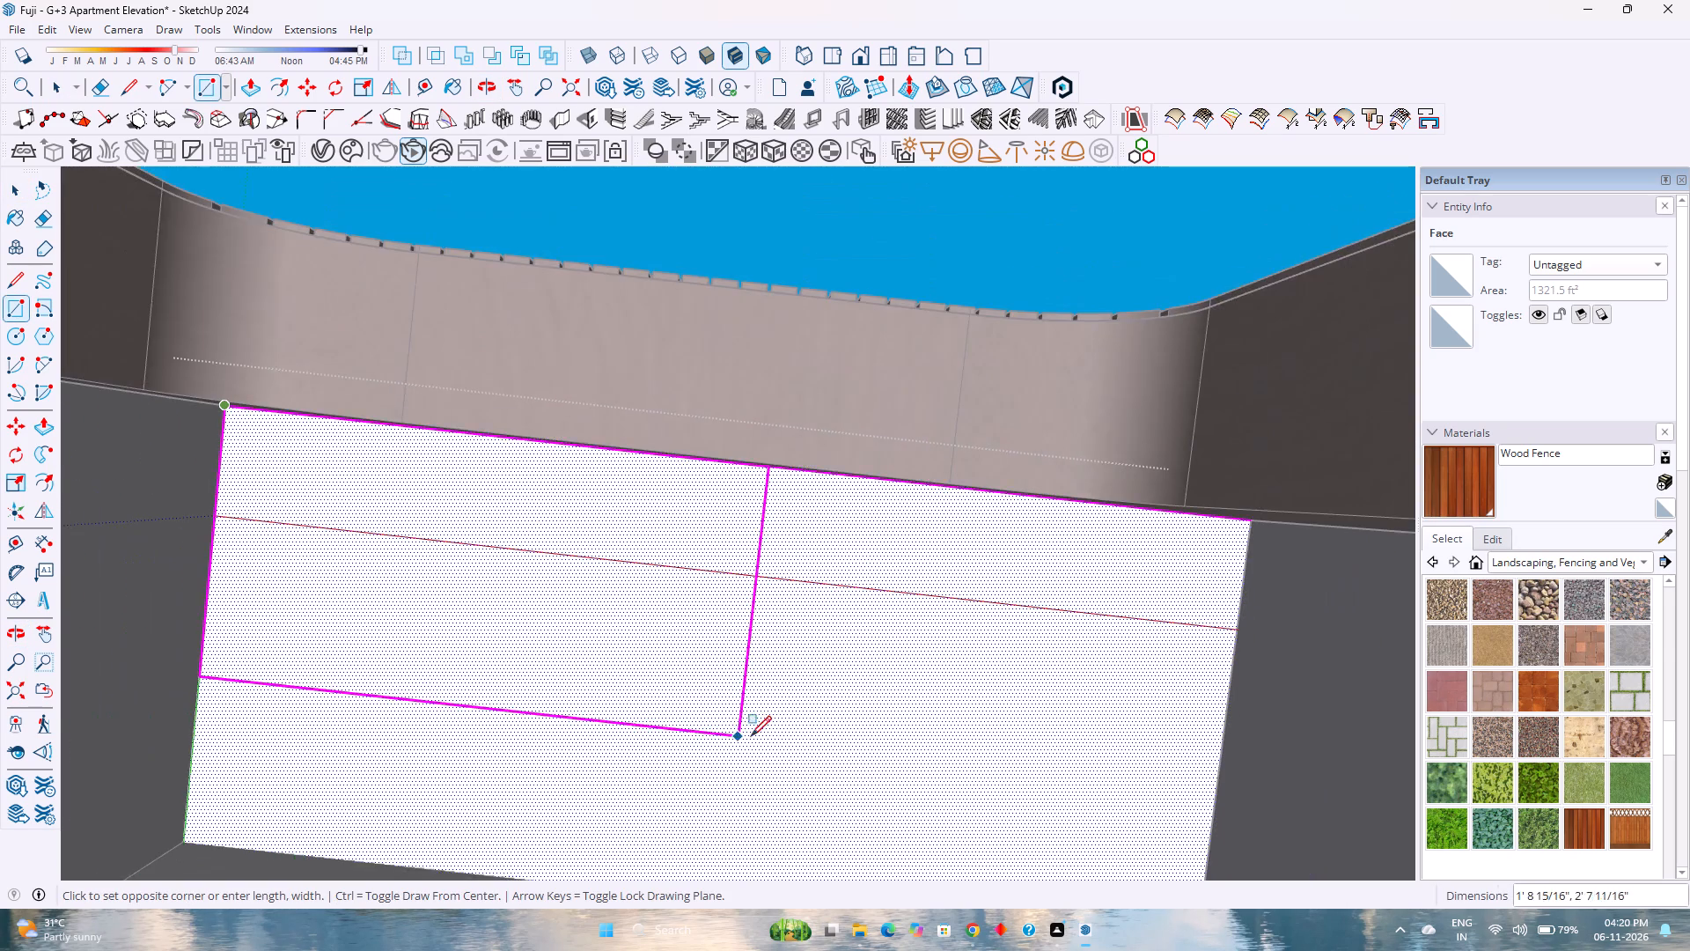
pyautogui.keyDown('shift'); pyautogui.moveTo(751, 736); pyautogui.dragTo(666, 600, button='middle'); pyautogui.keyUp('shift')
pyautogui.click(1109, 816)
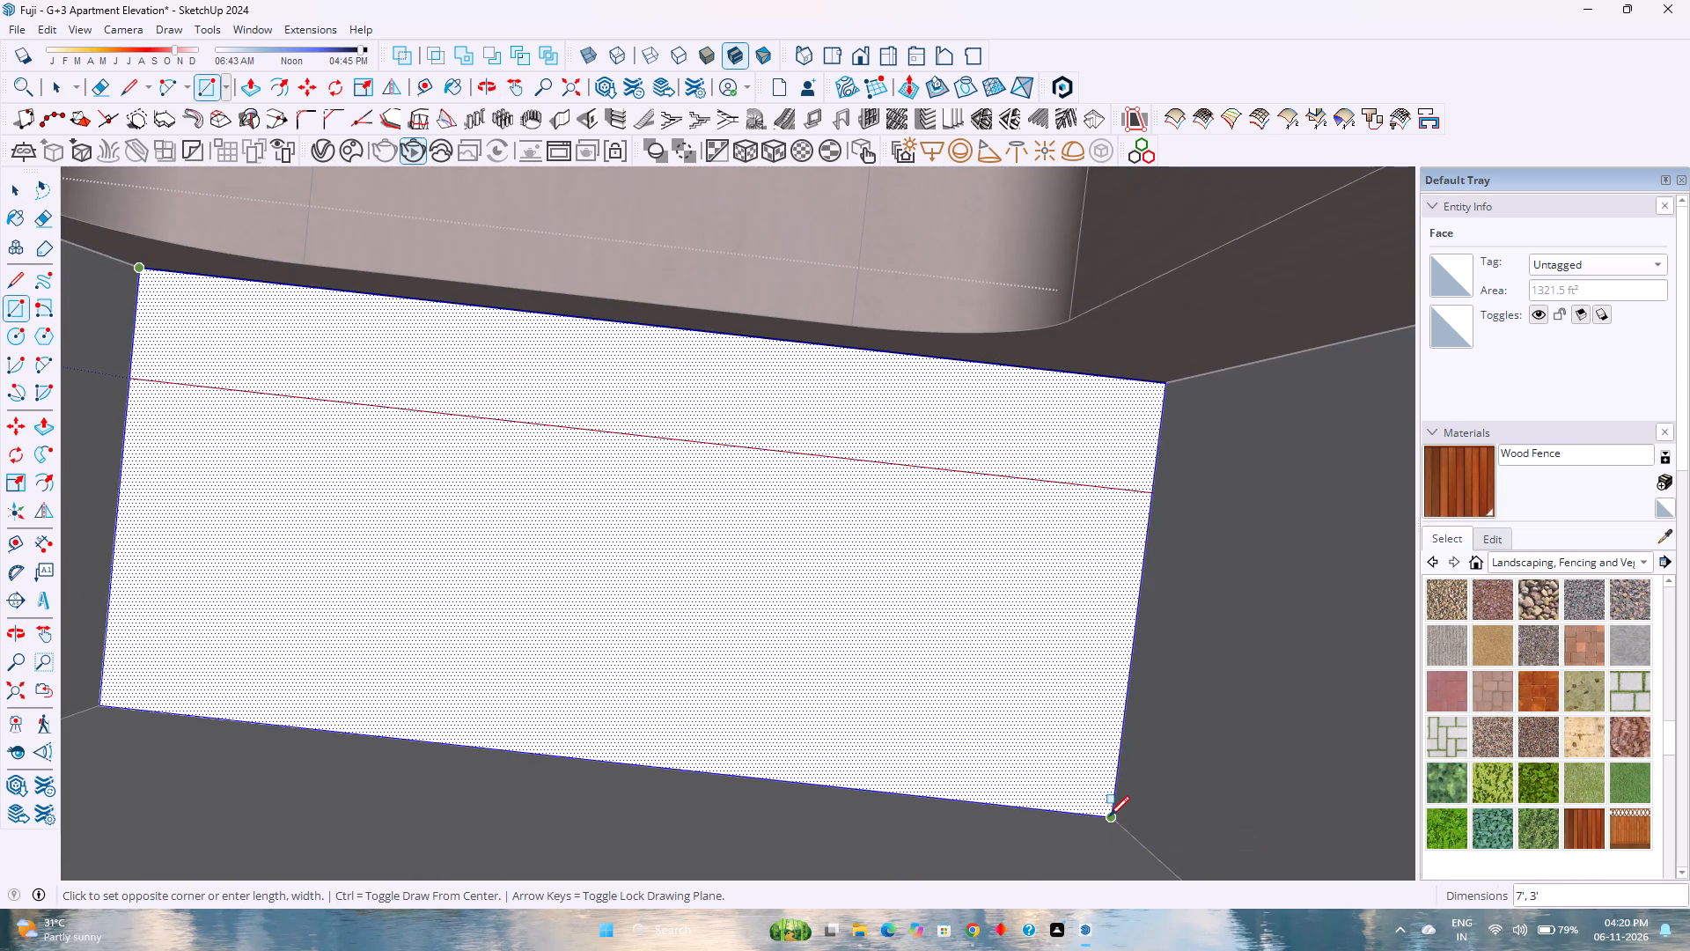
pyautogui.press('space')
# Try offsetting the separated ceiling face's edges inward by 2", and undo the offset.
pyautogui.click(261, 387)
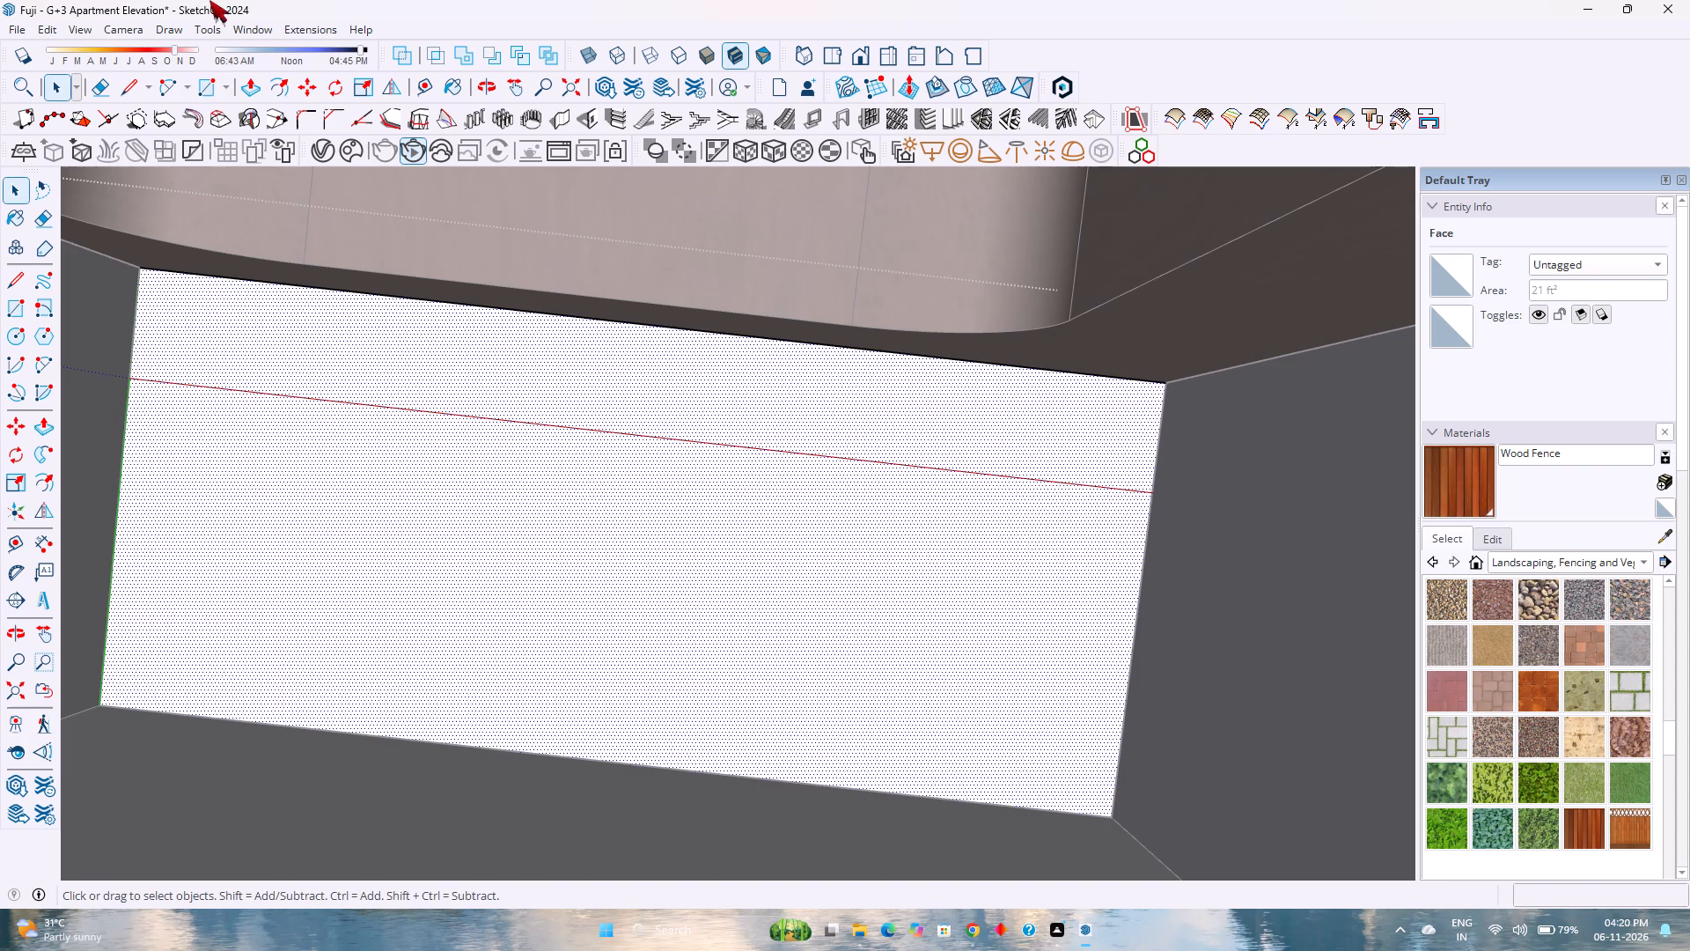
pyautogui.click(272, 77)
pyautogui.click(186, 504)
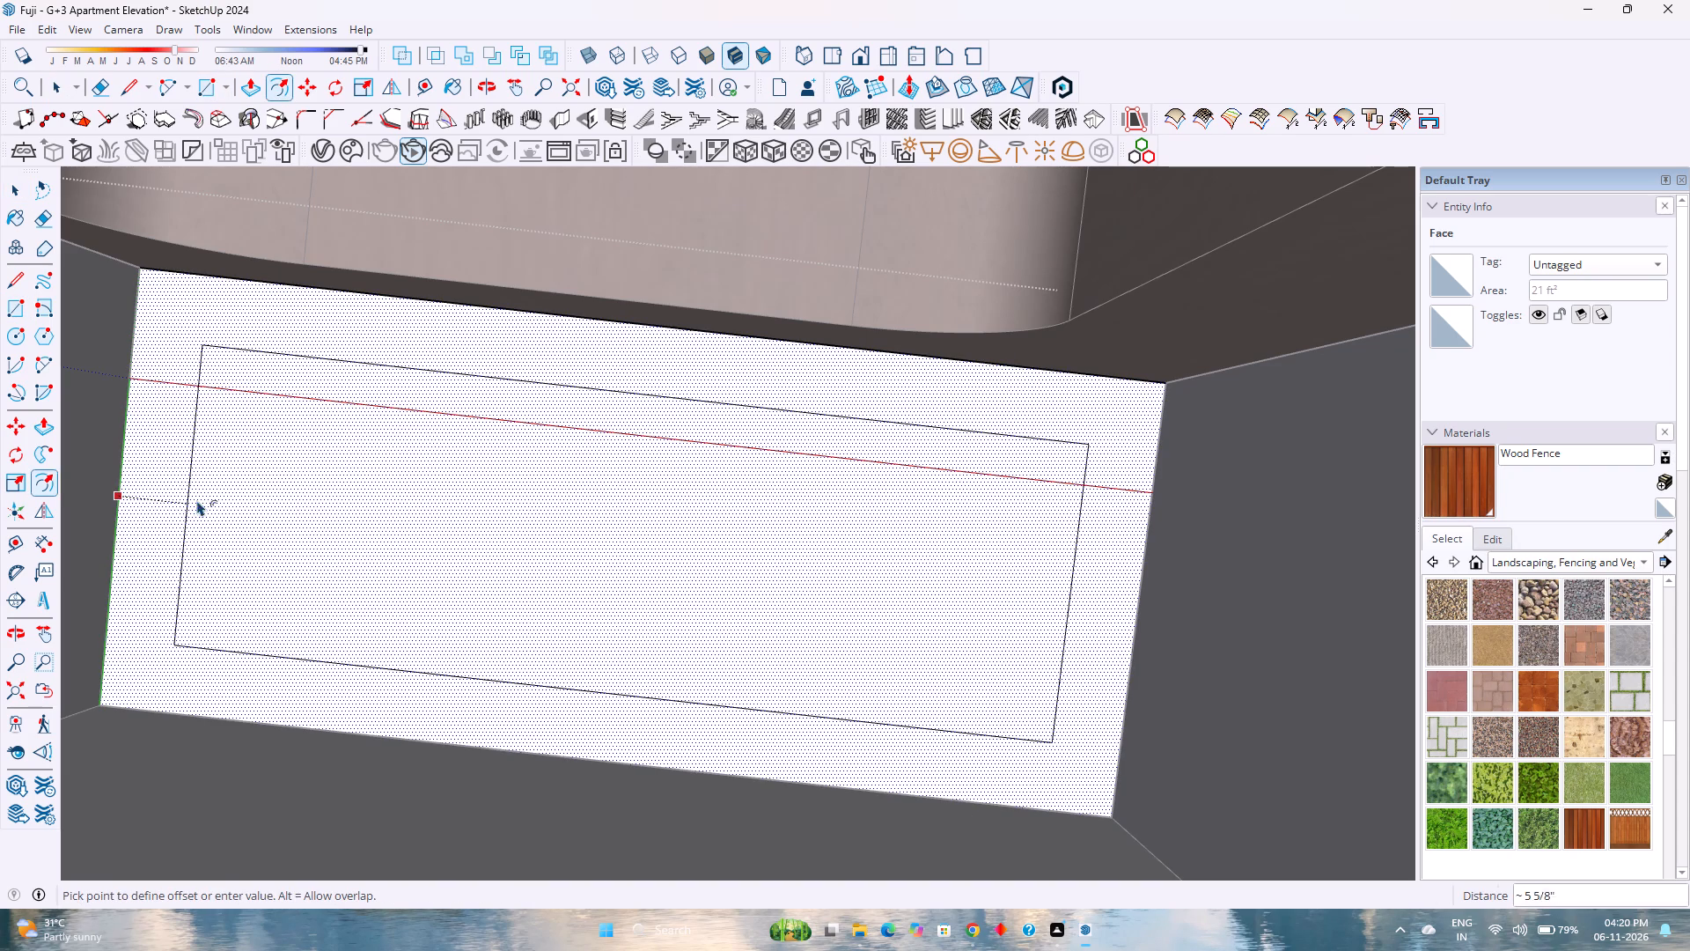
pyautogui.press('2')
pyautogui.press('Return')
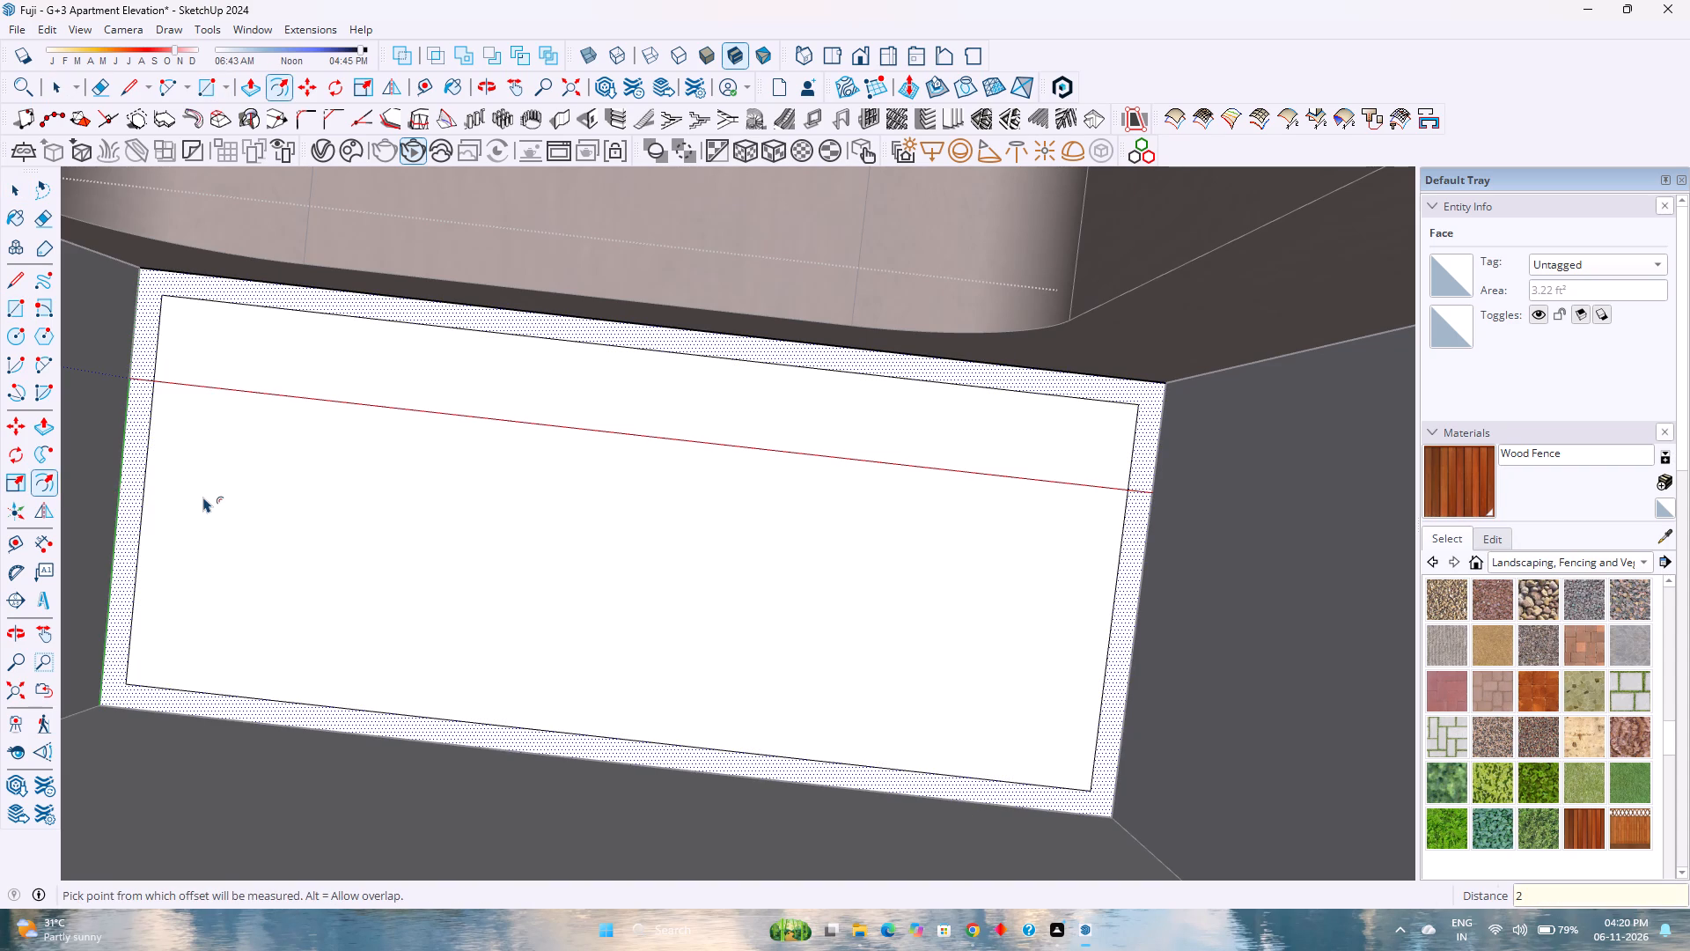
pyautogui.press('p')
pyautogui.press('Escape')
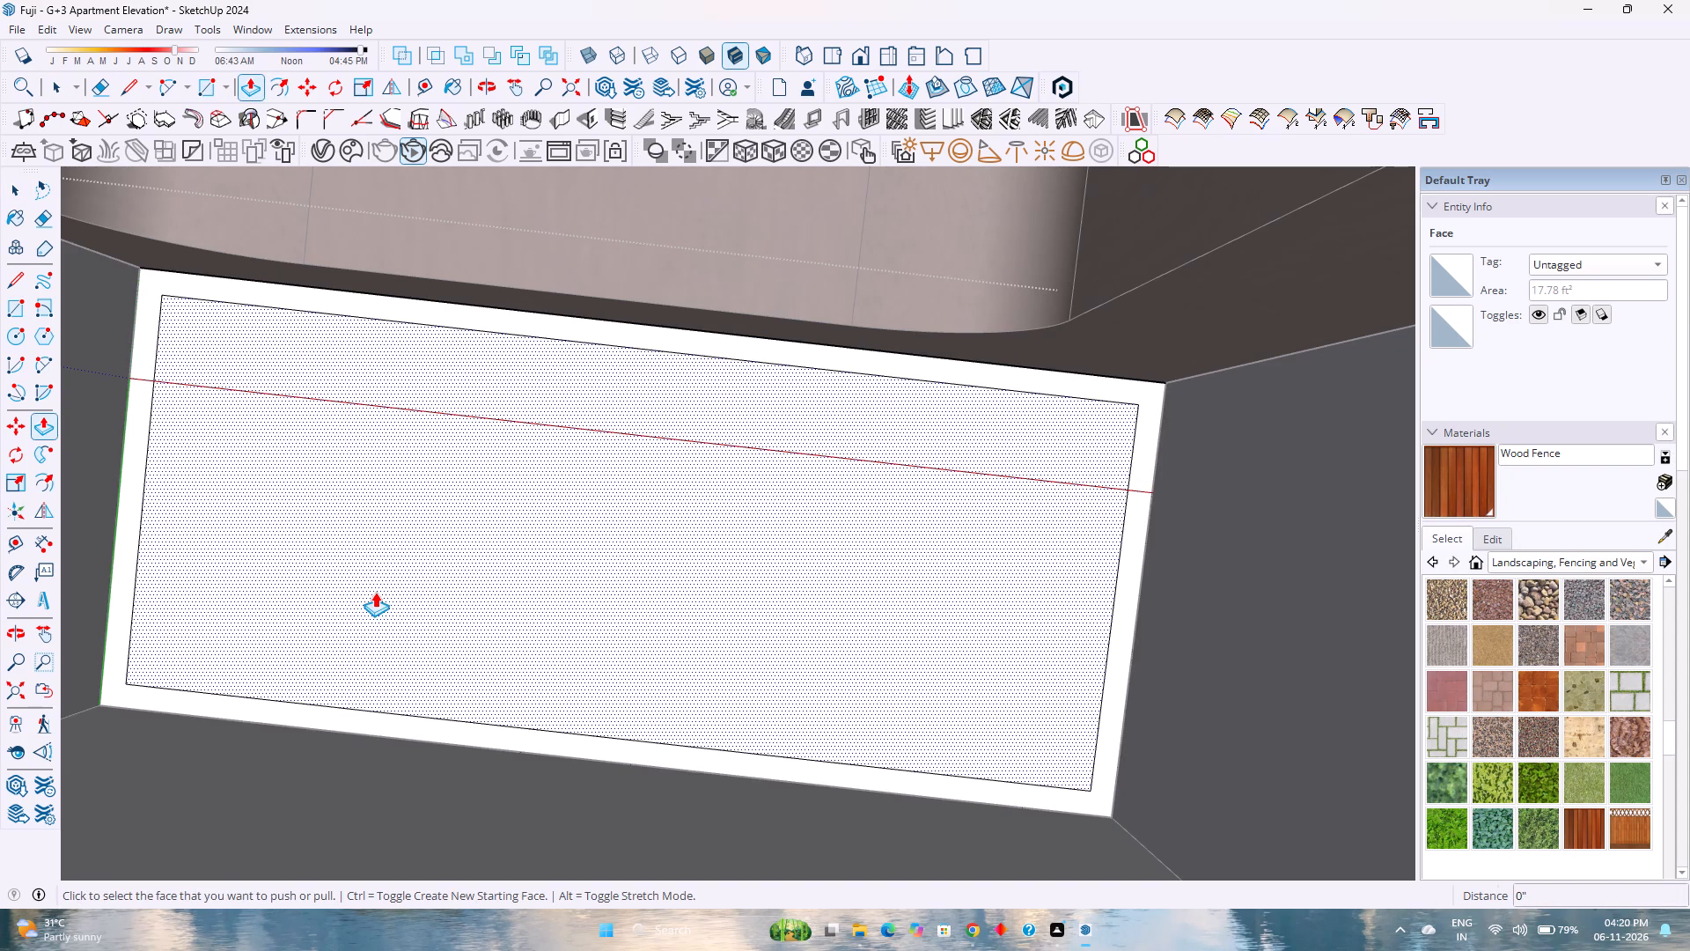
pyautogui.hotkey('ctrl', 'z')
# Push/pull the separated ceiling face inside the lower wood-clad frame down by 9".
pyautogui.scroll(-3, 357, 582)
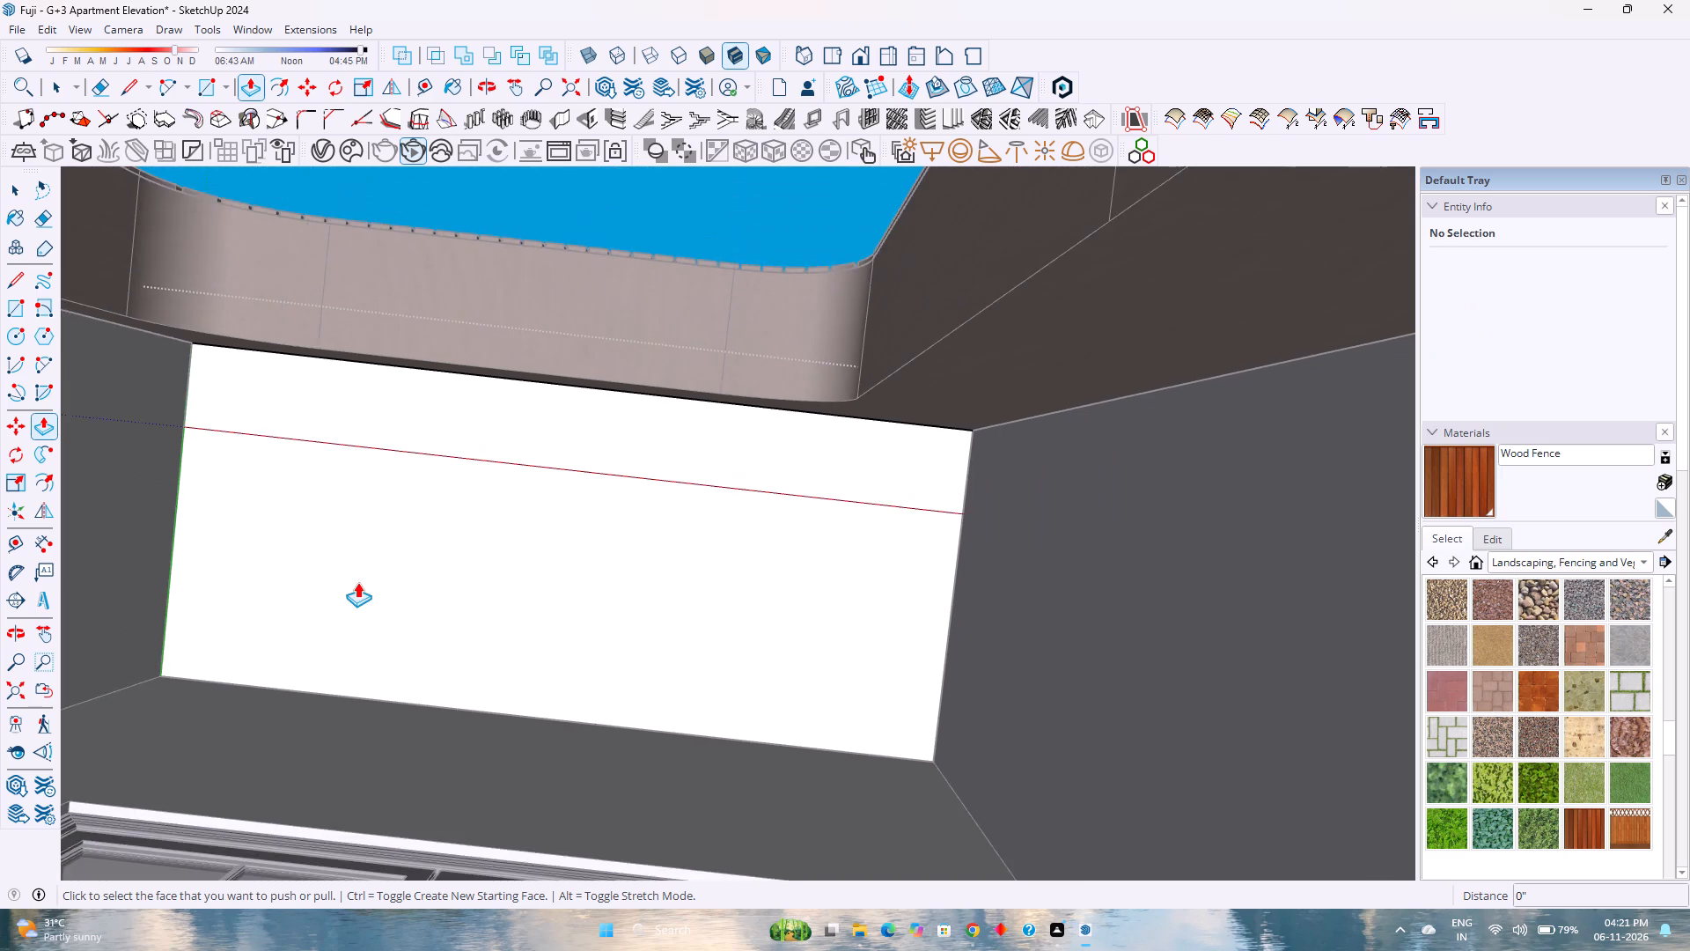
pyautogui.moveTo(359, 586); pyautogui.dragTo(395, 667, button='middle')
pyautogui.moveTo(459, 488); pyautogui.dragTo(474, 630, button='middle')
pyautogui.scroll(-2, 470, 473)
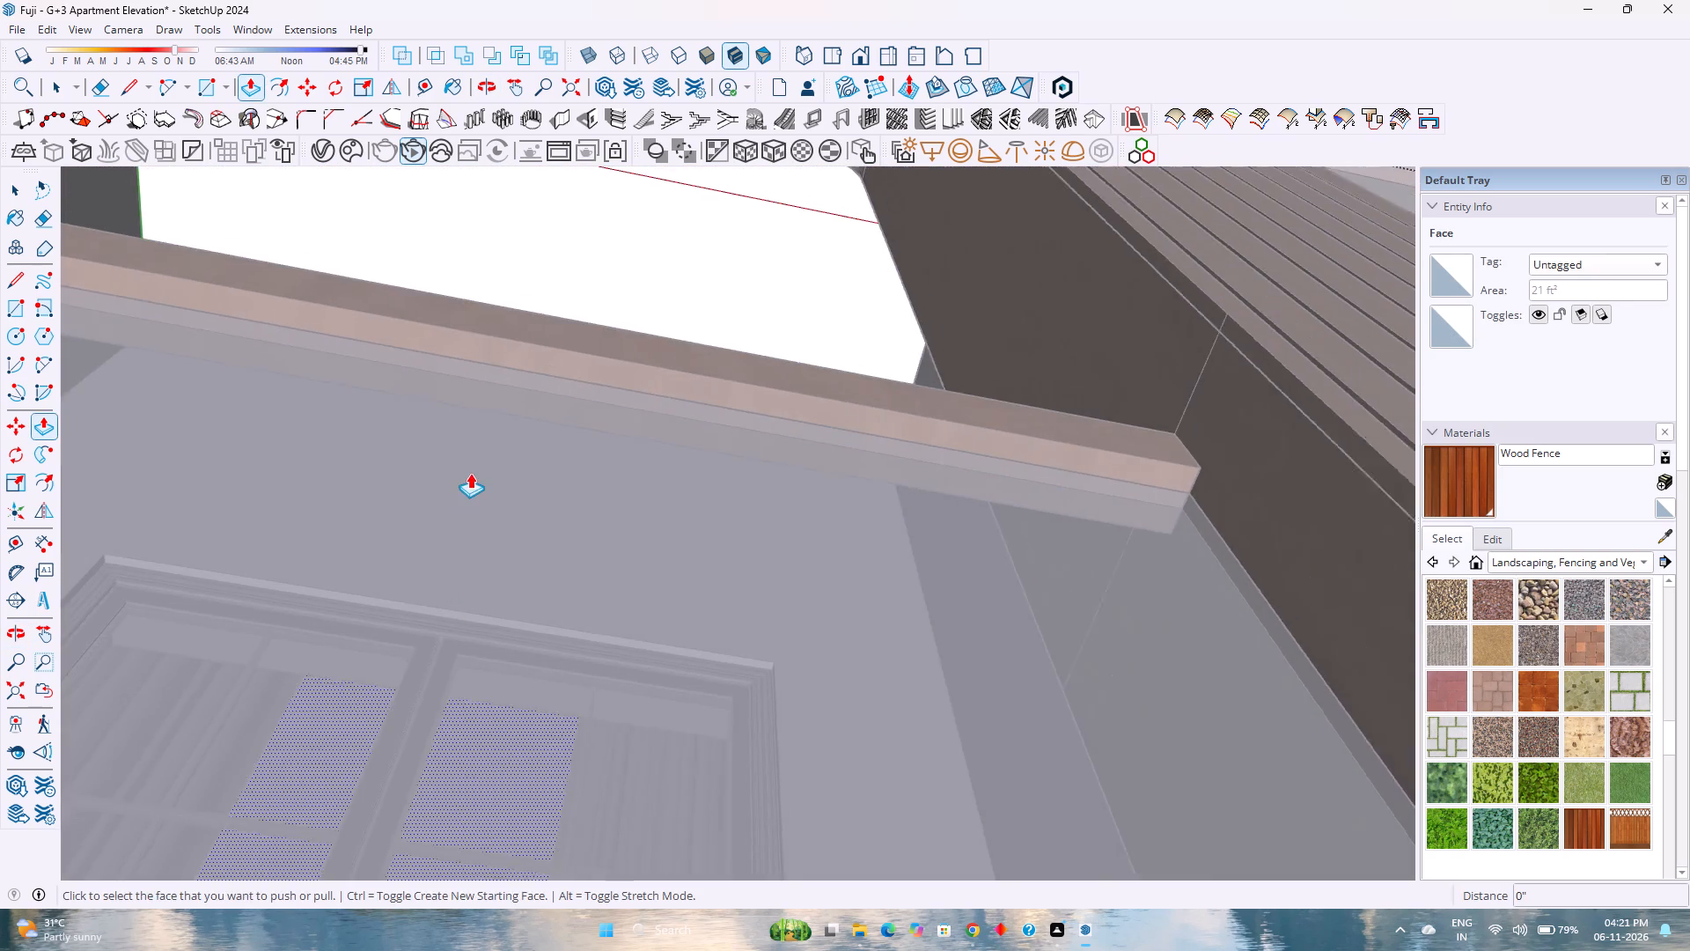
pyautogui.scroll(-2, 470, 473)
pyautogui.keyDown('shift'); pyautogui.moveTo(515, 387); pyautogui.dragTo(494, 667, button='middle'); pyautogui.keyUp('shift')
pyautogui.click(512, 401)
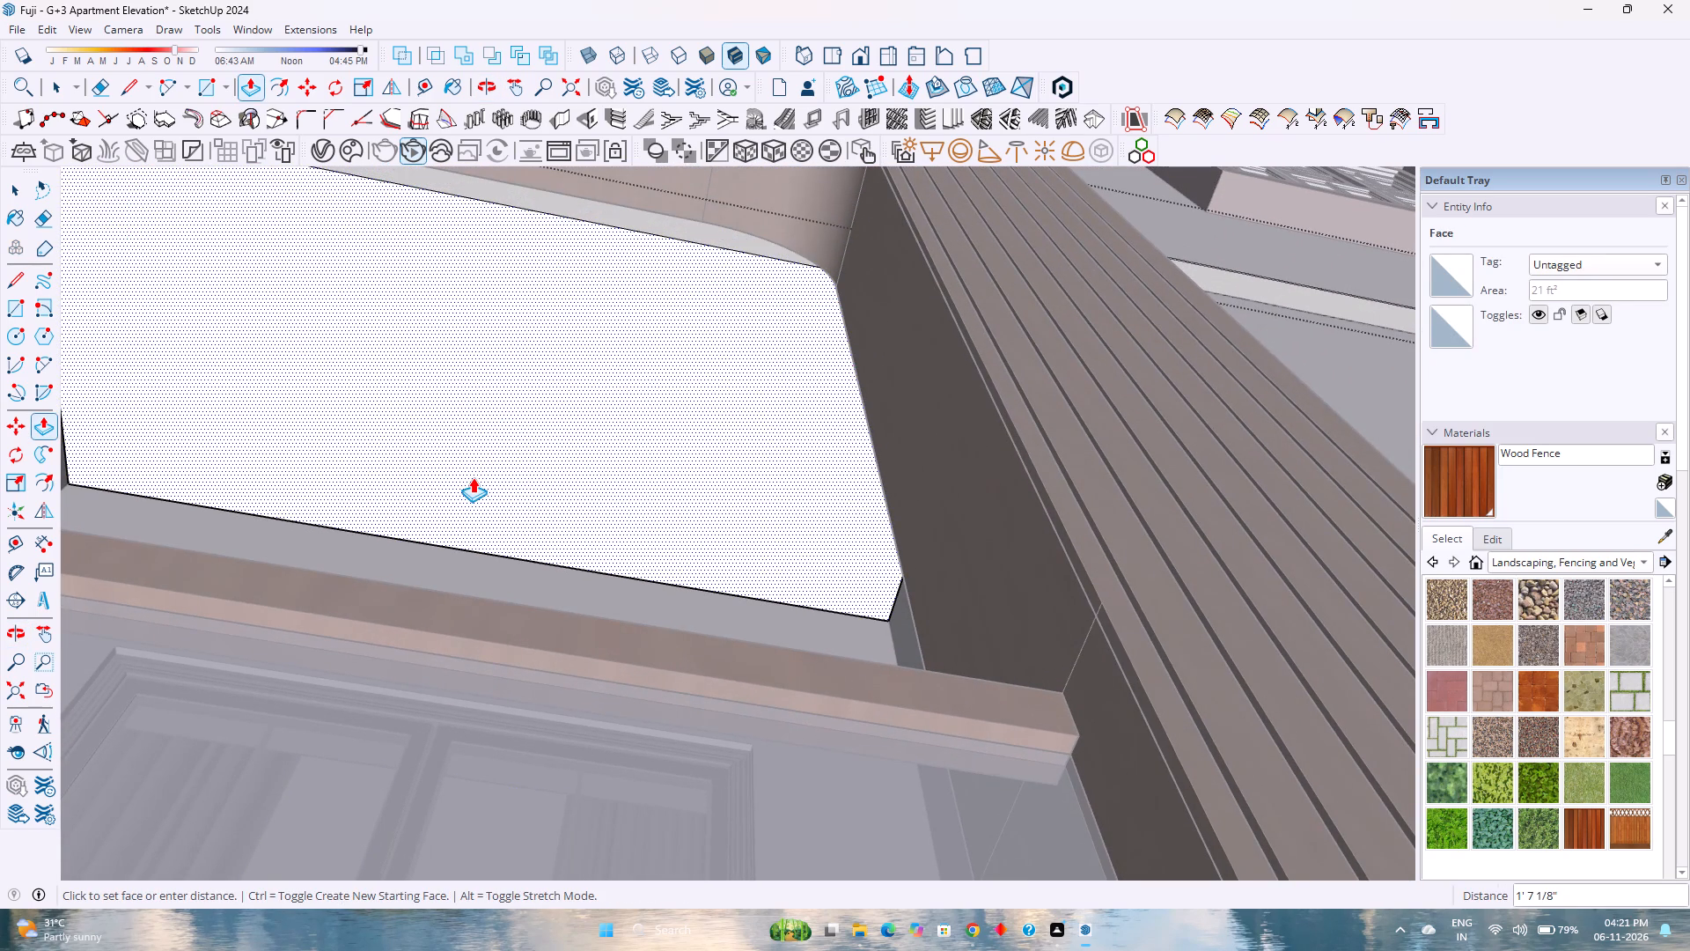
pyautogui.press('9')
pyautogui.press('Return')
pyautogui.scroll(-2, 472, 416)
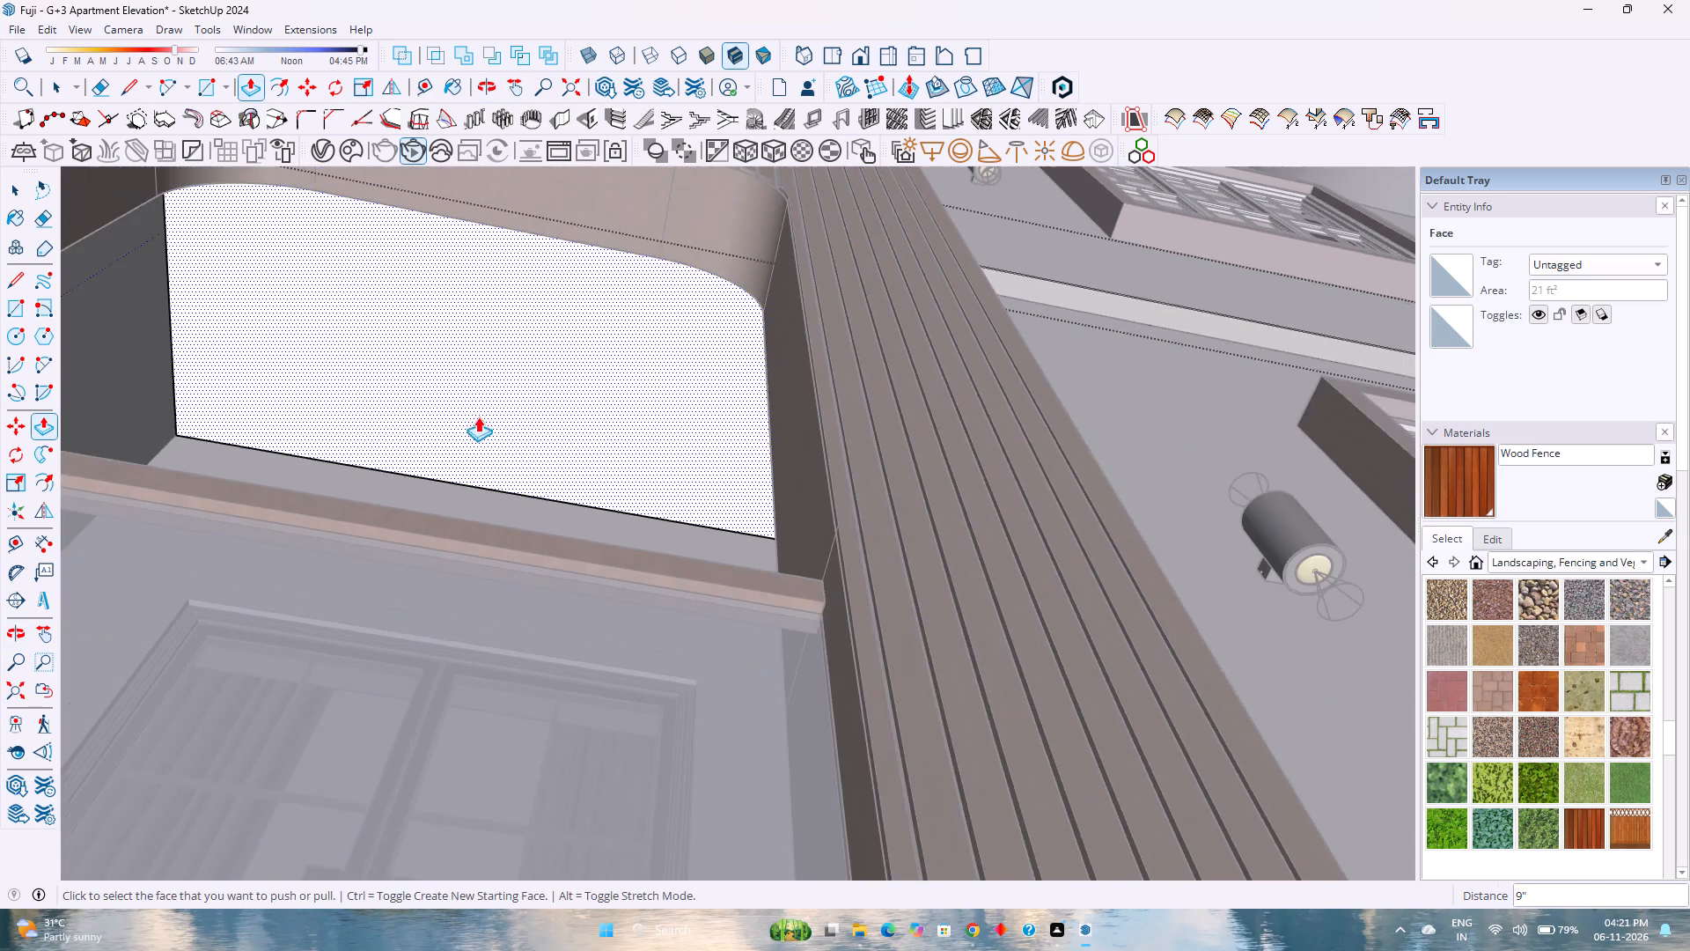
# Offset the lowered ceiling face's edges inward by 2" to form a border.
pyautogui.keyDown('shift'); pyautogui.moveTo(502, 385); pyautogui.dragTo(597, 584, button='middle'); pyautogui.keyUp('shift')
pyautogui.scroll(4, 522, 510)
pyautogui.moveTo(522, 509); pyautogui.dragTo(766, 374, button='middle')
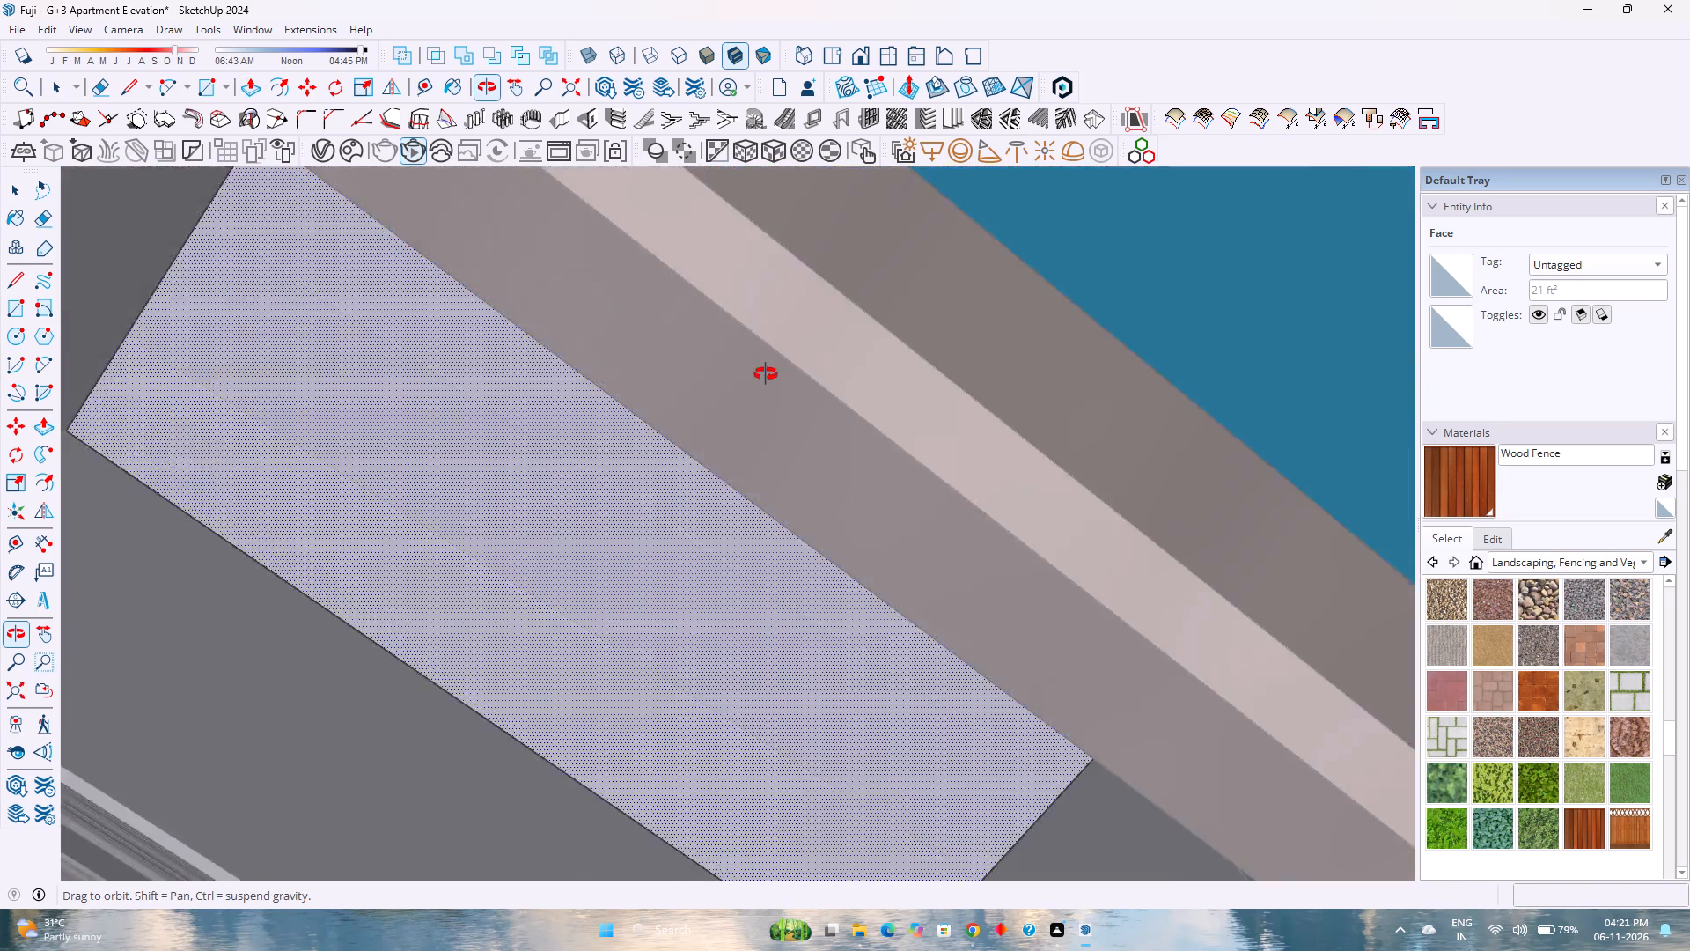
pyautogui.moveTo(766, 374); pyautogui.dragTo(800, 394, button='middle')
pyautogui.moveTo(800, 394); pyautogui.dragTo(1126, 503, button='middle')
pyautogui.scroll(1, 671, 363)
pyautogui.scroll(1, 554, 363)
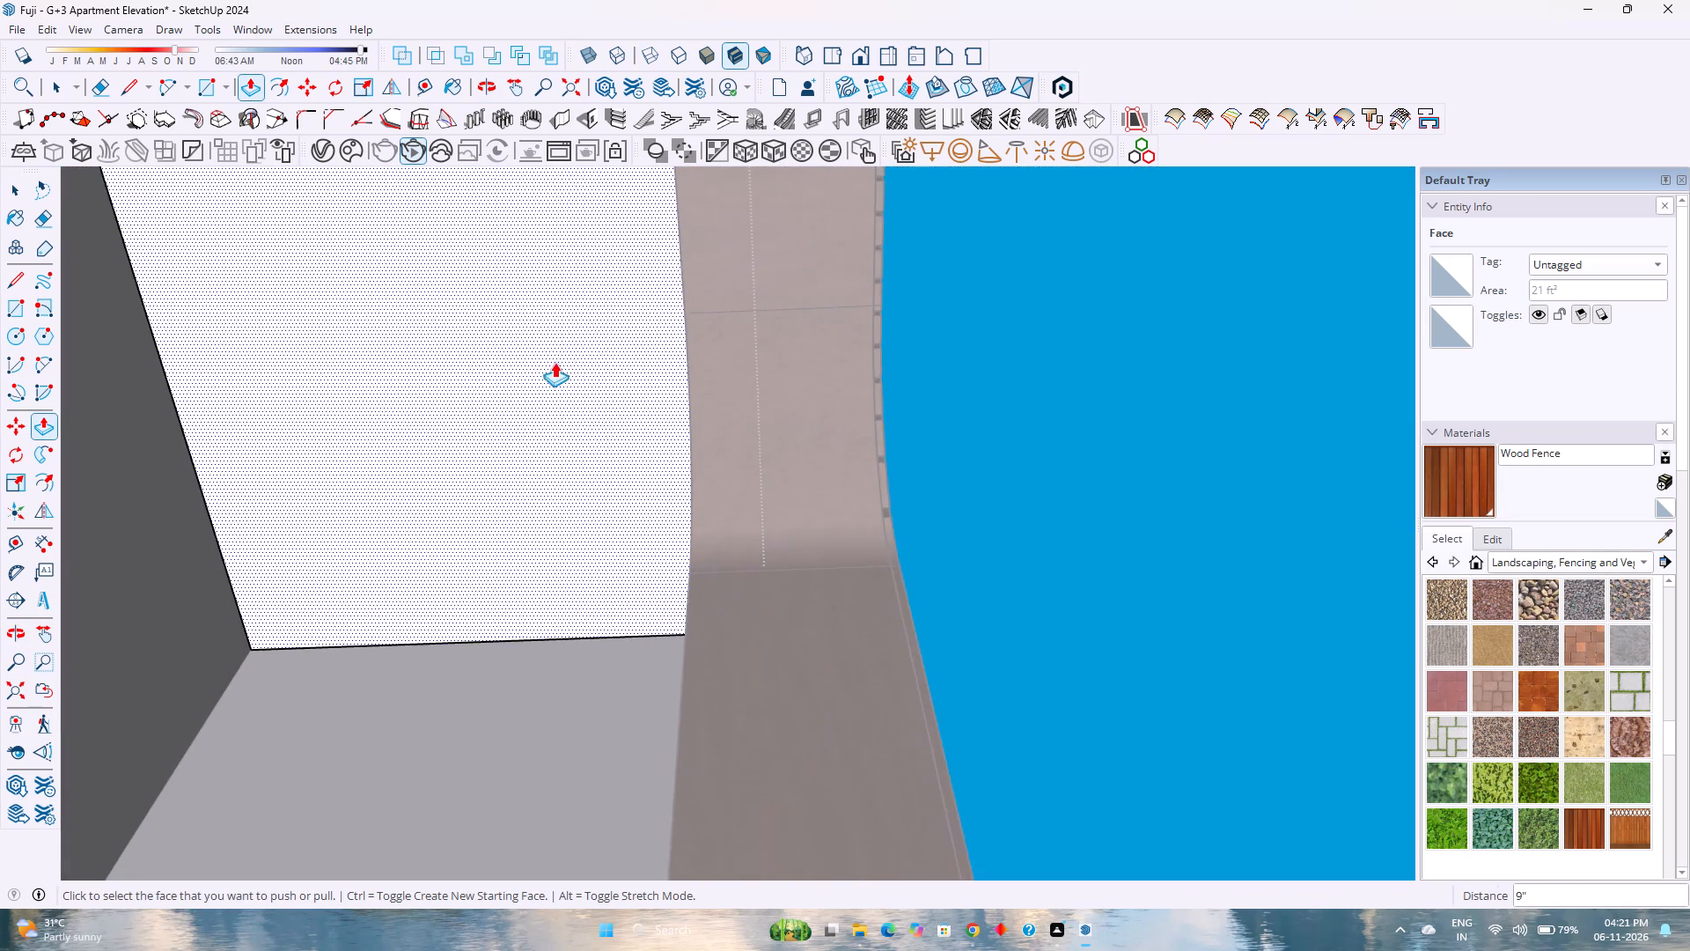
pyautogui.scroll(1, 556, 361)
pyautogui.moveTo(556, 361); pyautogui.dragTo(569, 366, button='middle')
pyautogui.moveTo(573, 369); pyautogui.dragTo(722, 648, button='middle')
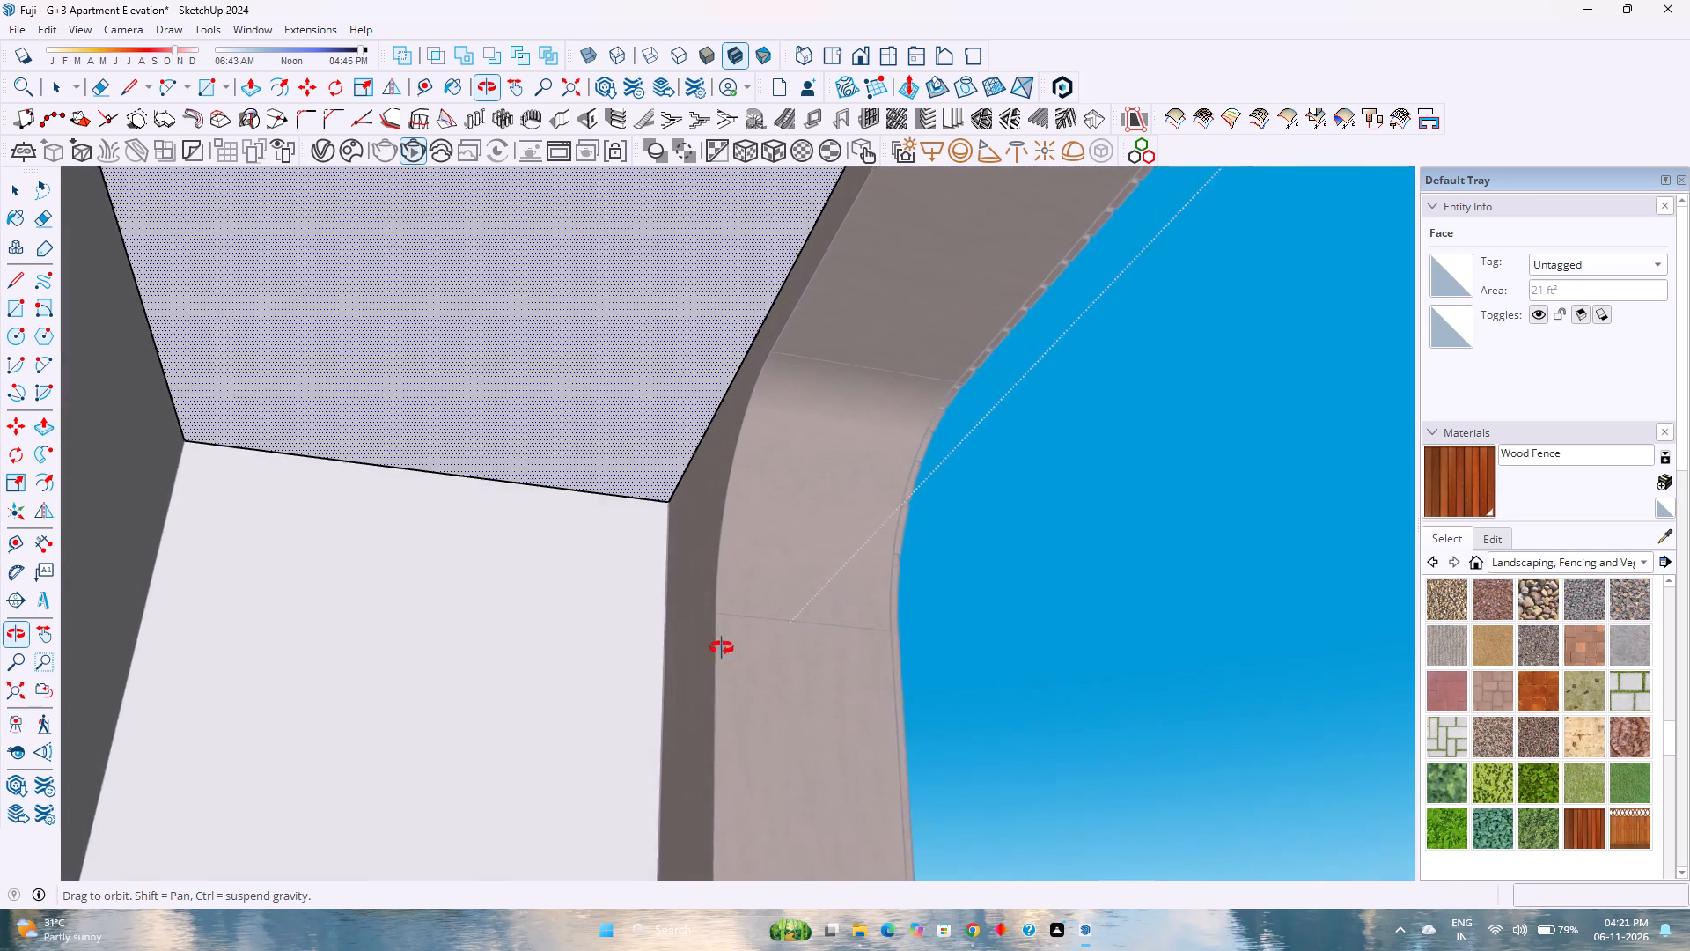
pyautogui.moveTo(722, 648); pyautogui.dragTo(662, 661, button='middle')
pyautogui.middleClick(660, 661)
pyautogui.click(274, 96)
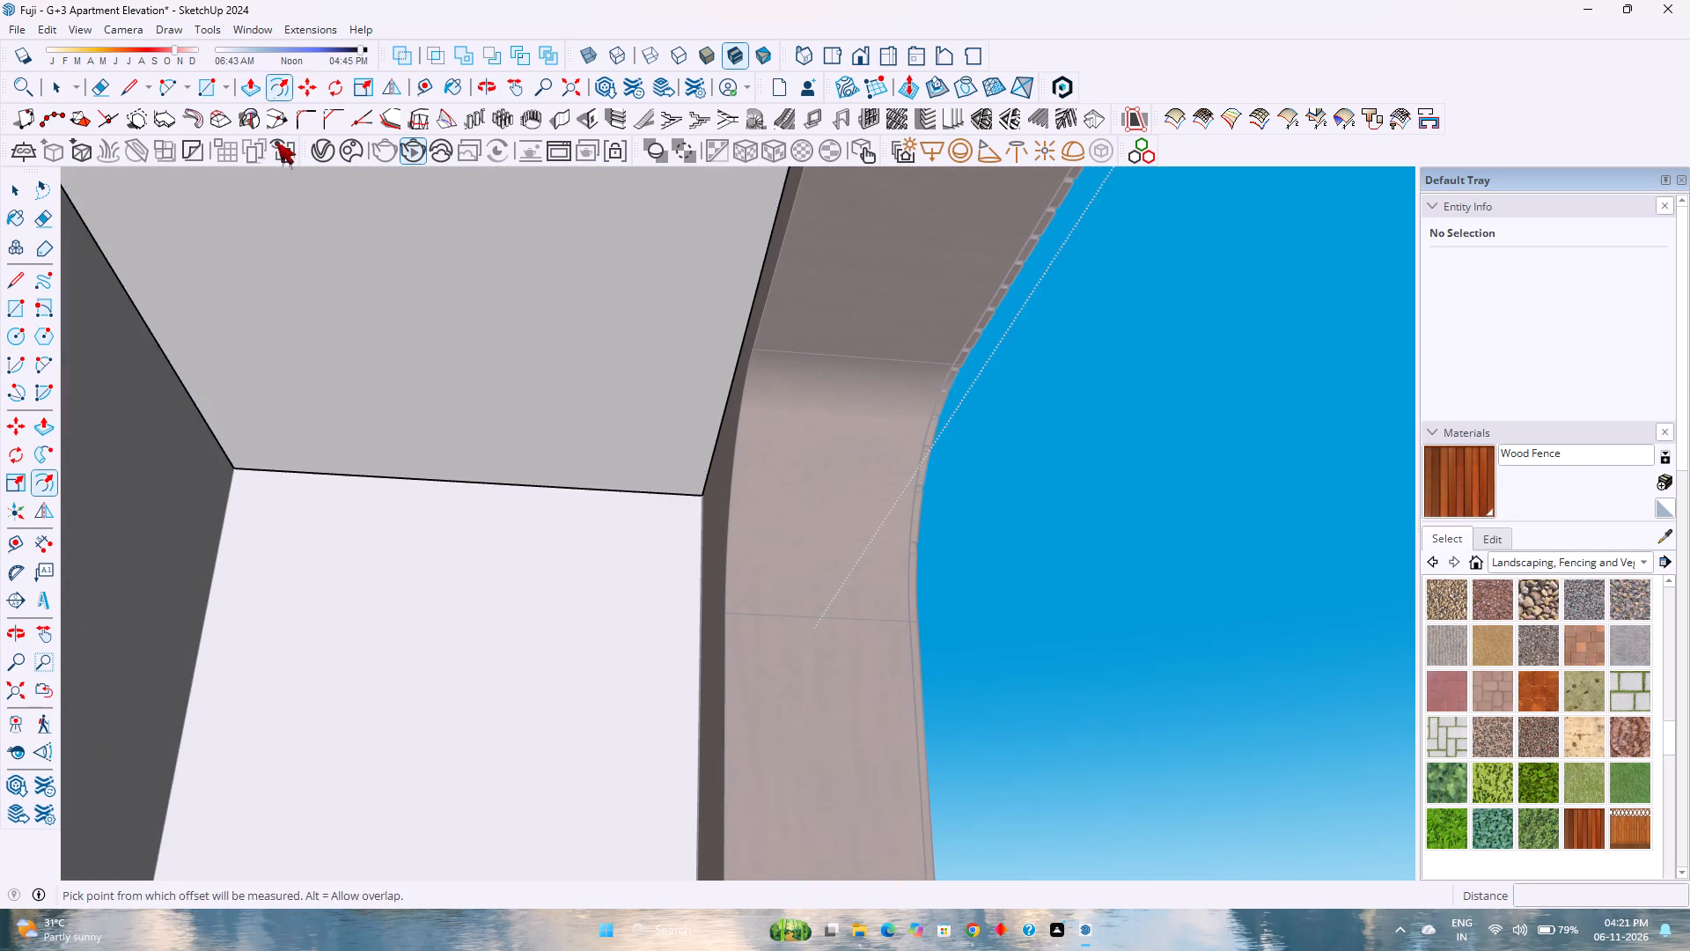
pyautogui.click(187, 341)
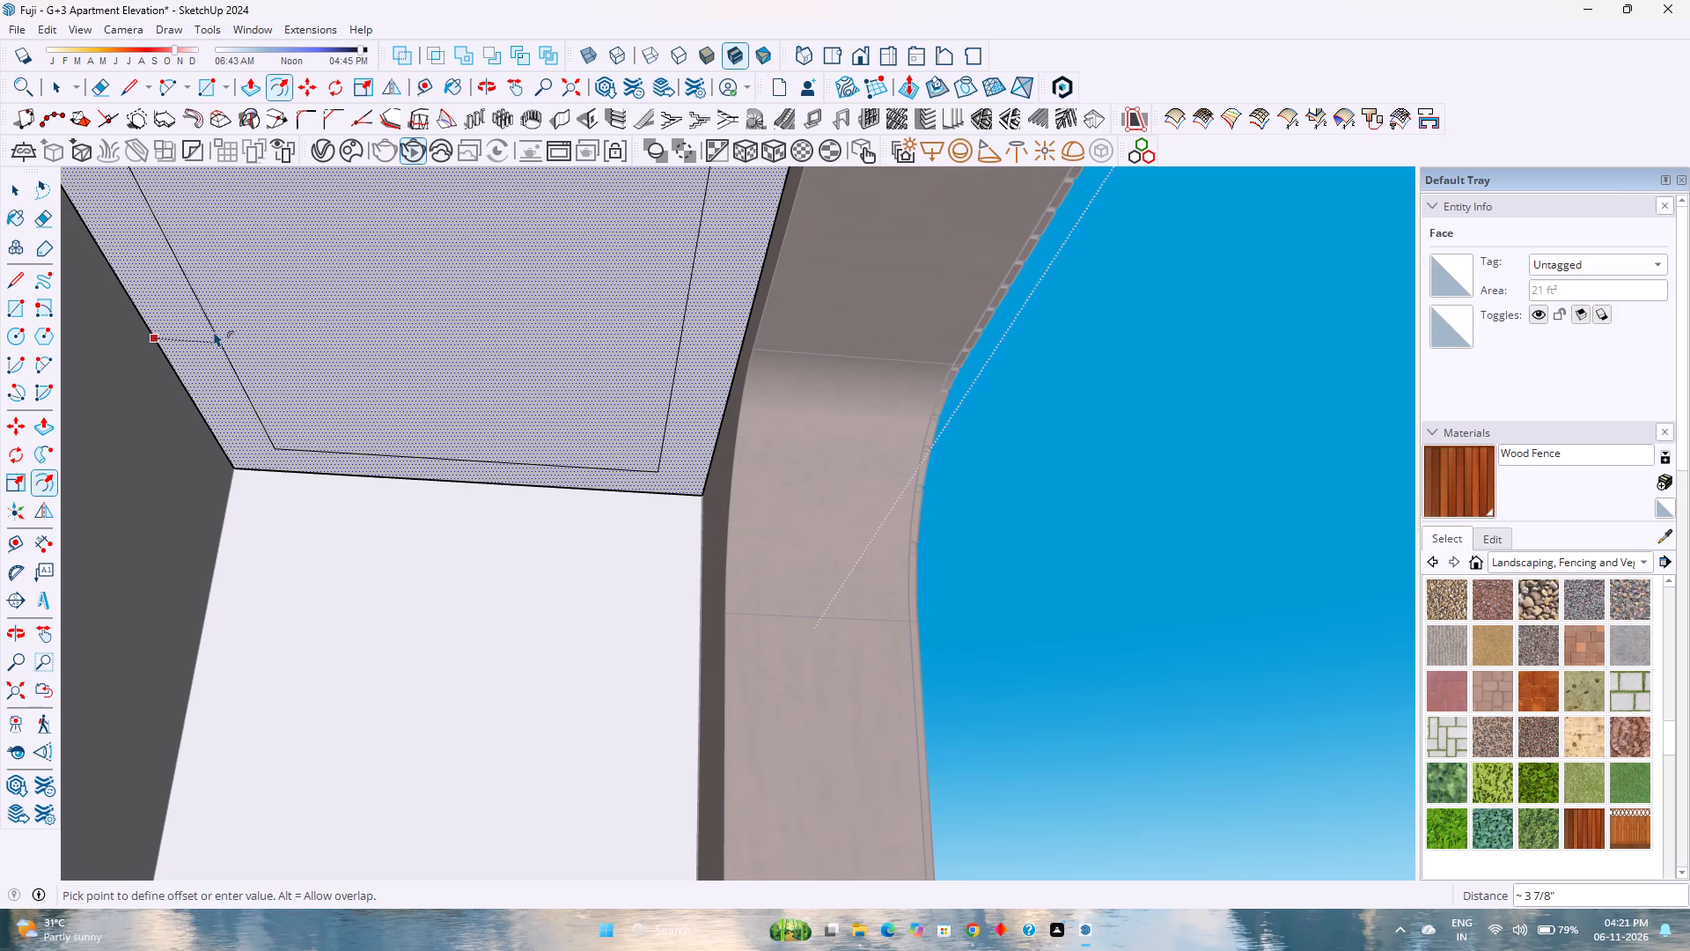
pyautogui.press('2')
pyautogui.press('Return')
# Push the inner ceiling face up by 6" to form a recess inside the border, and close the group.
pyautogui.press('p')
pyautogui.click(320, 375)
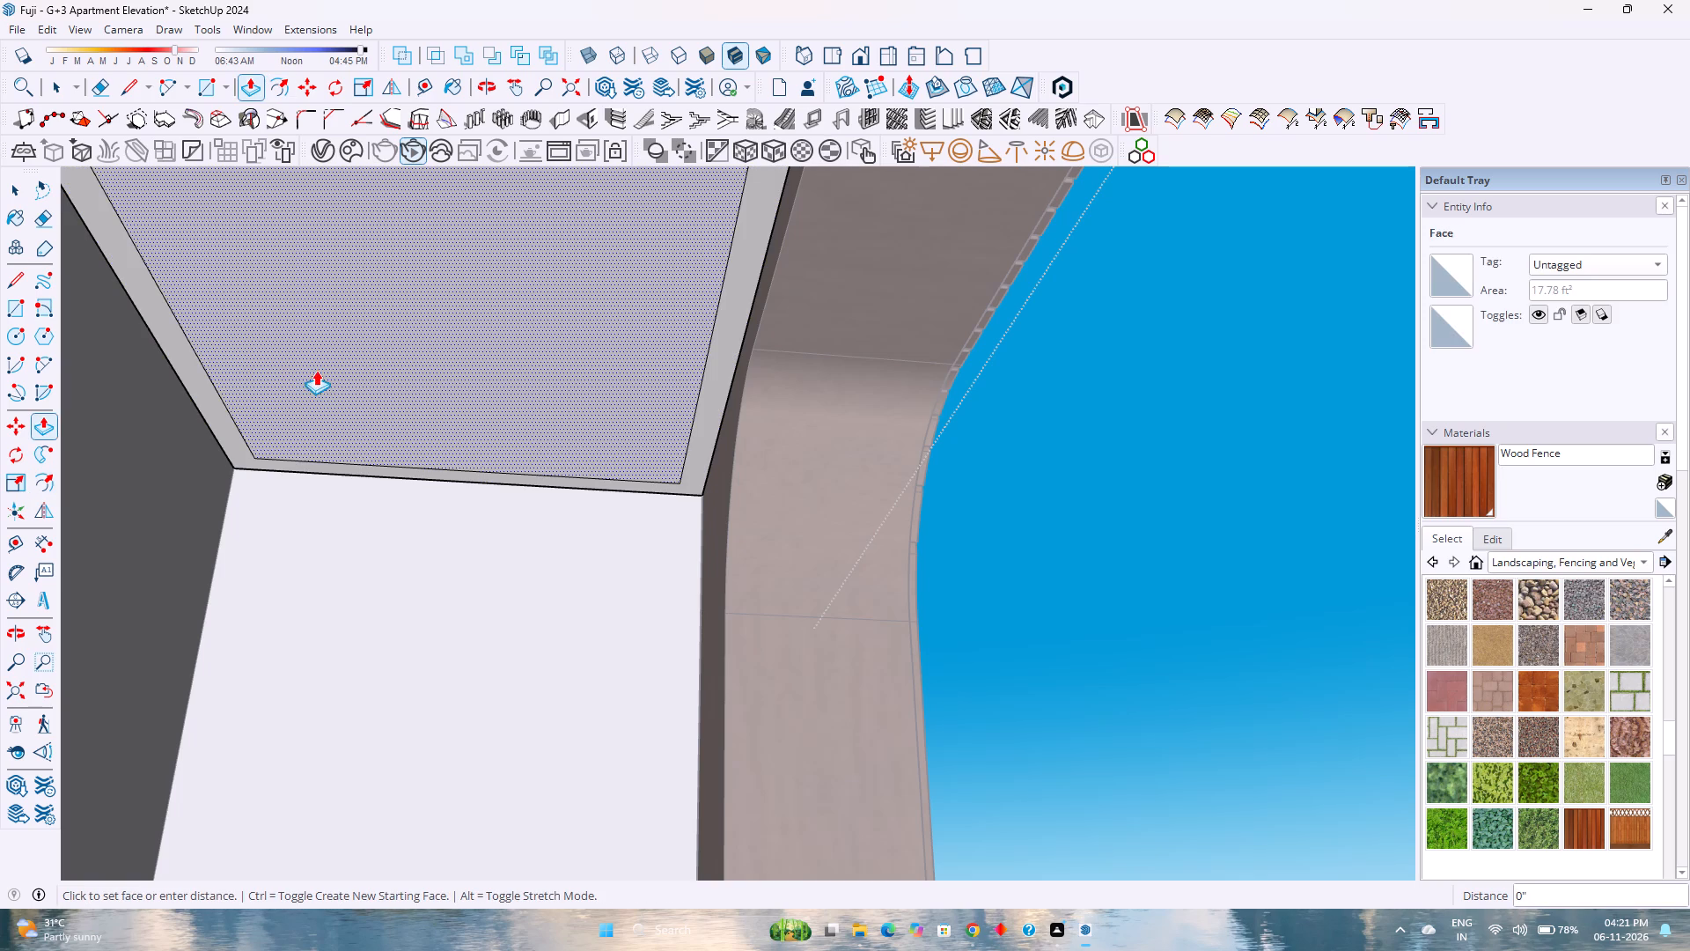
pyautogui.press('6')
pyautogui.press('Return')
pyautogui.press('space')
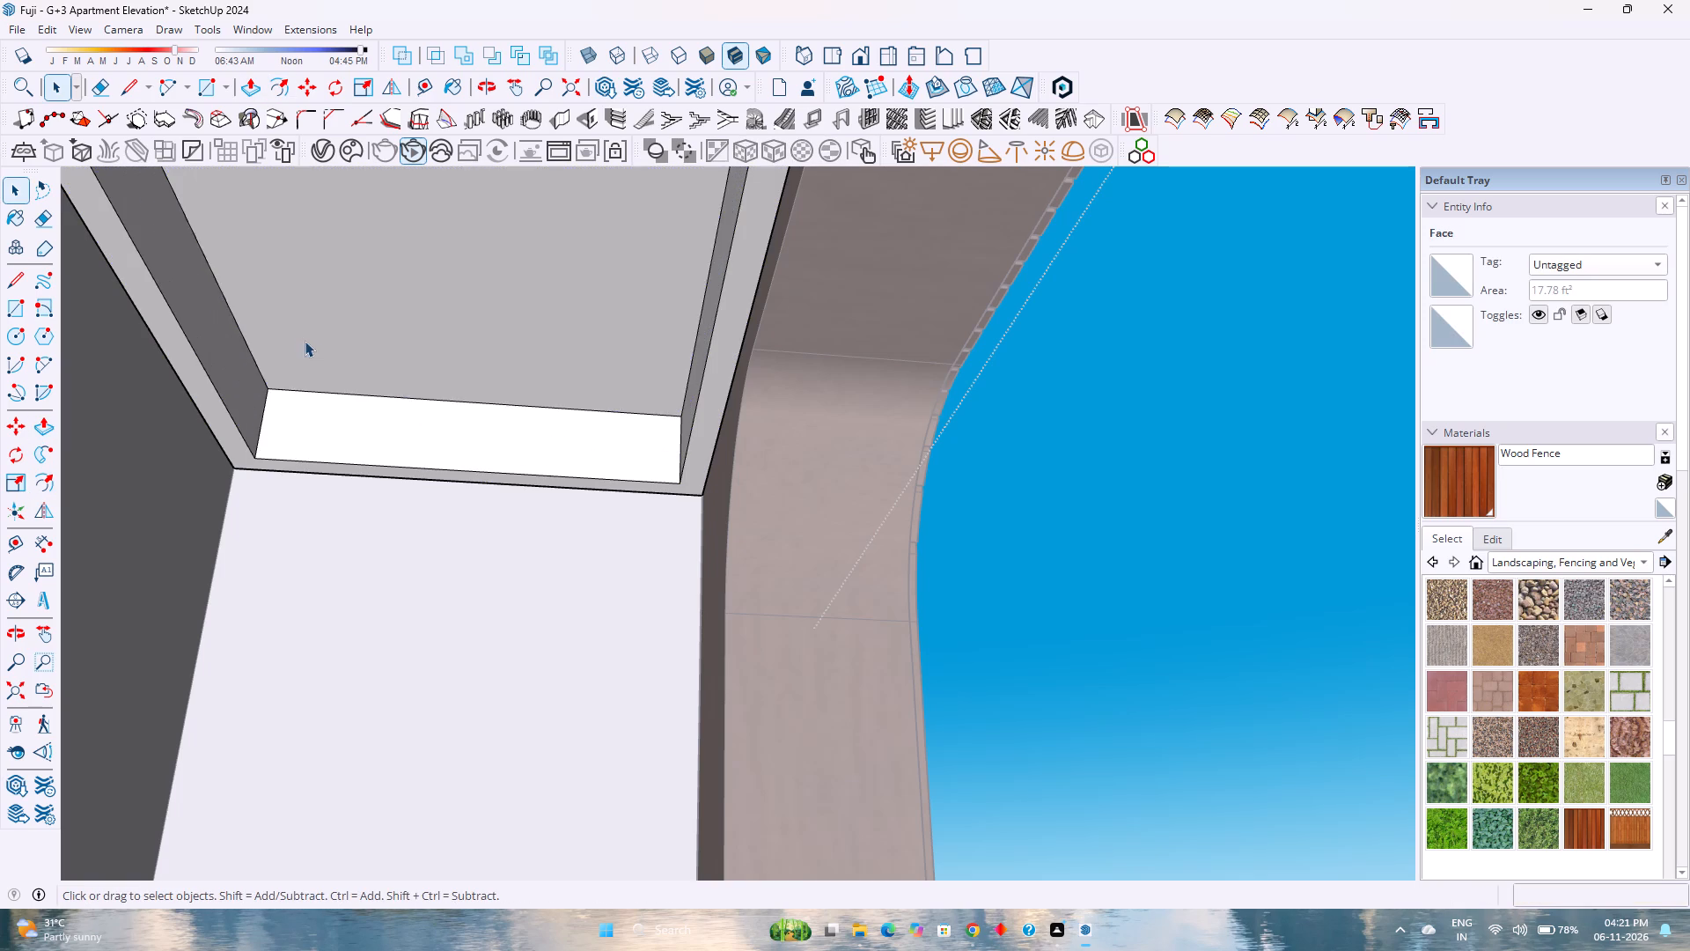
pyautogui.scroll(-5, 305, 341)
pyautogui.click(14, 685)
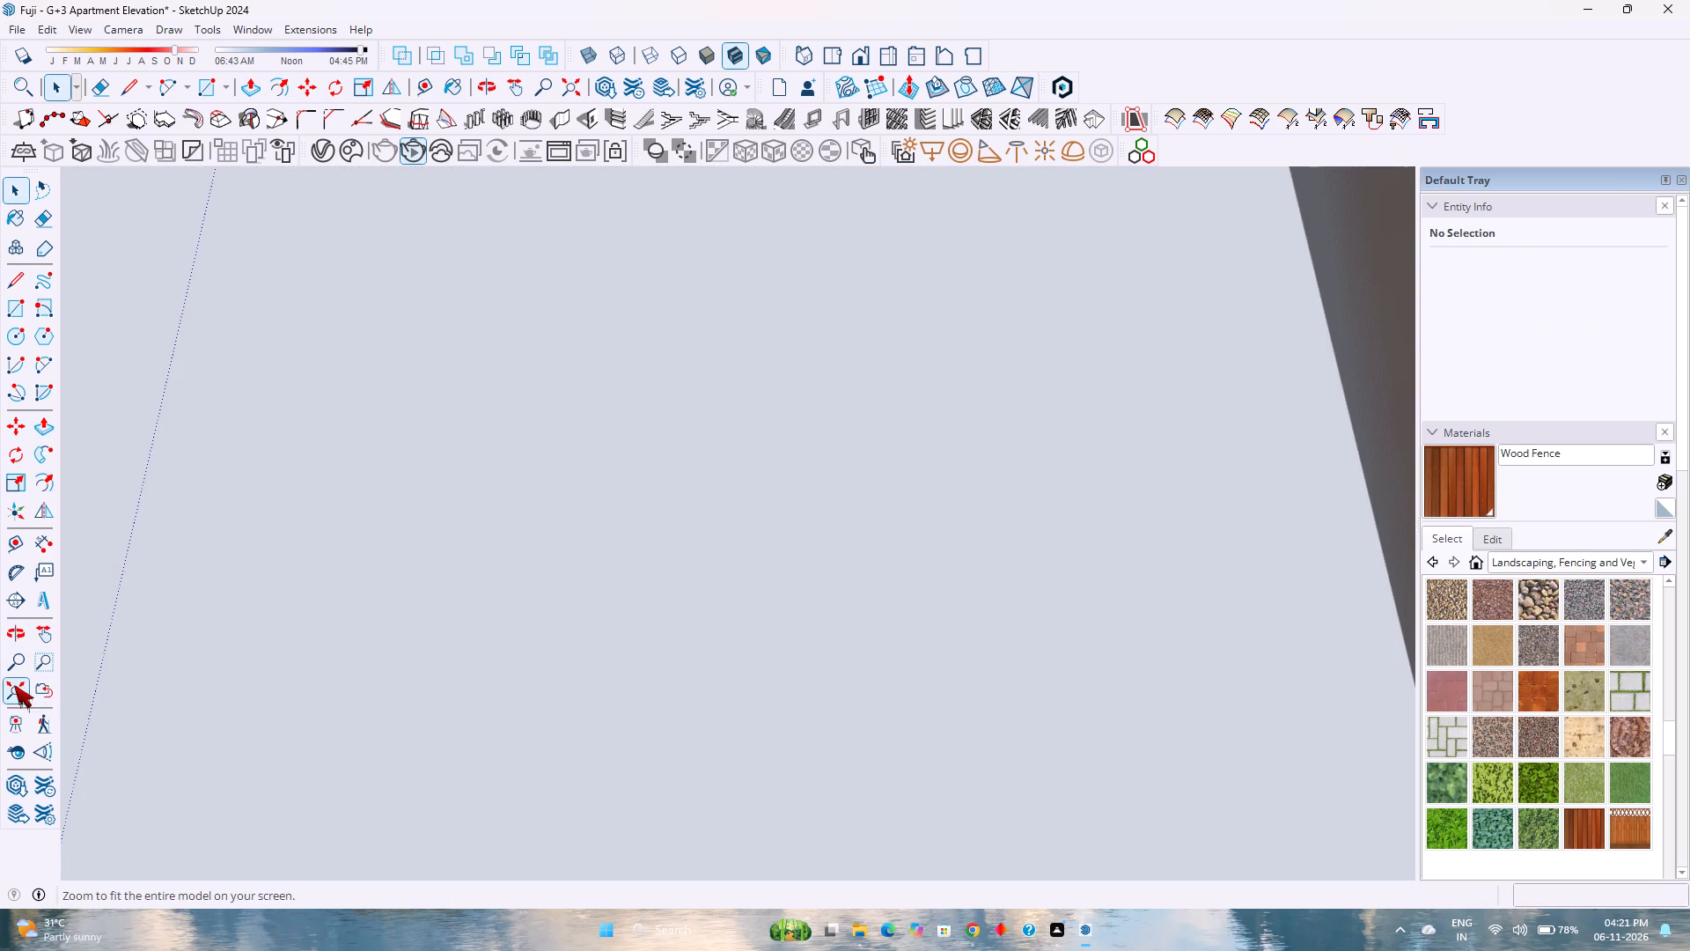
pyautogui.scroll(-2, 307, 451)
pyautogui.moveTo(507, 441); pyautogui.dragTo(8, 557, button='middle')
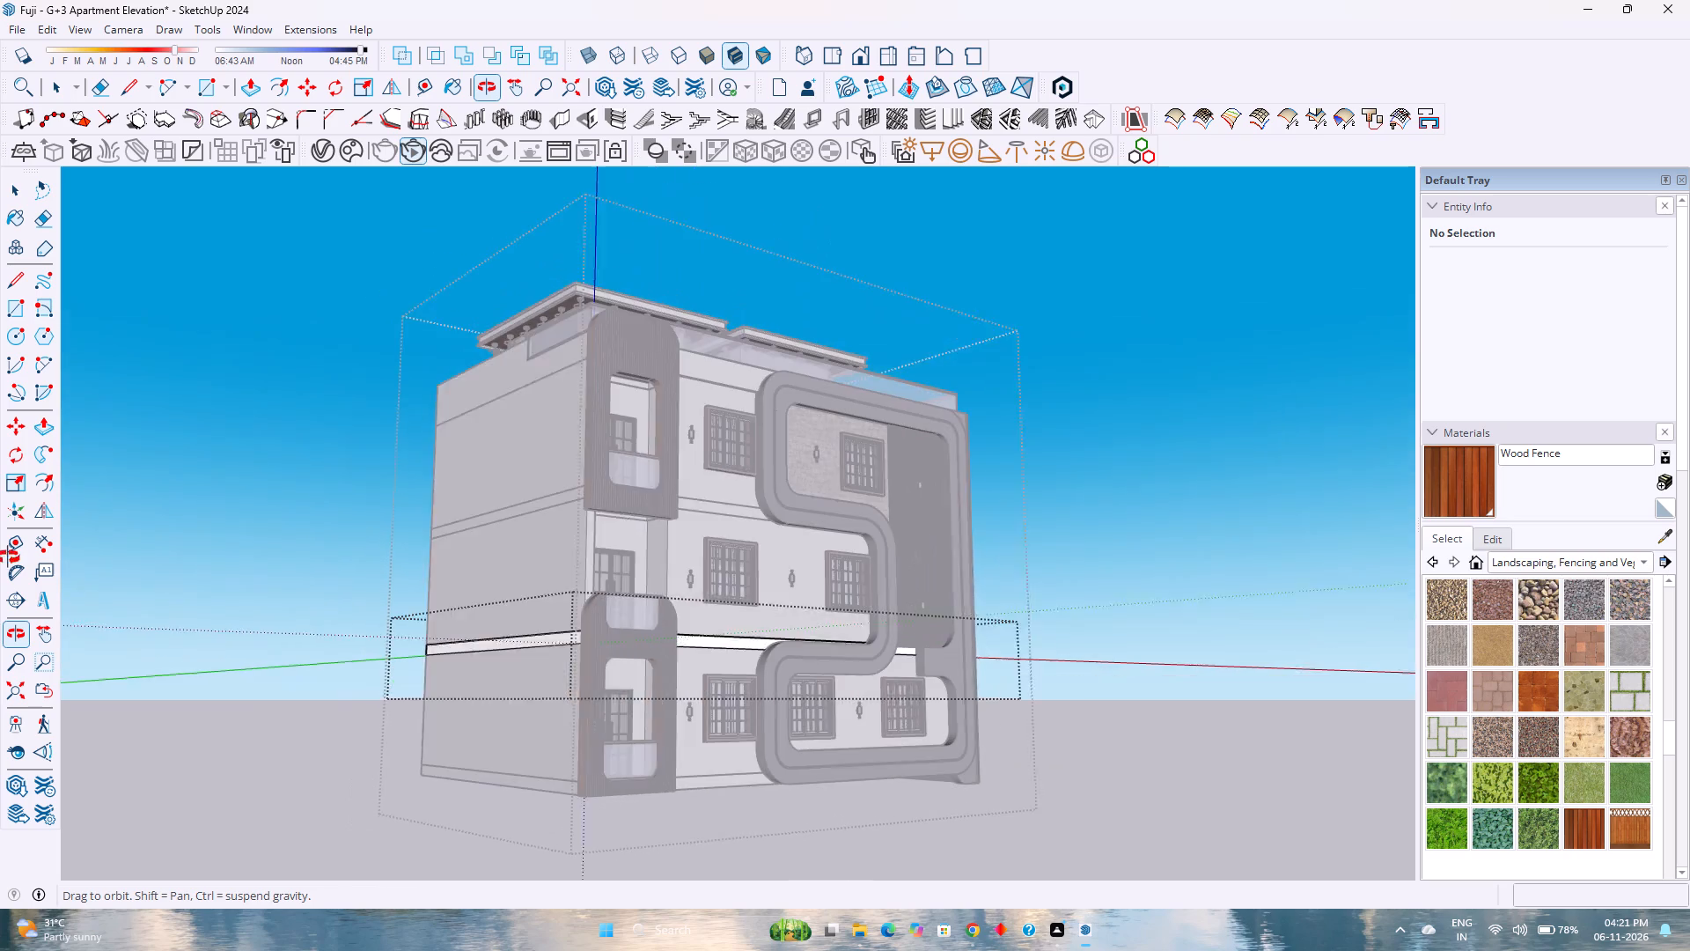
pyautogui.moveTo(8, 557); pyautogui.dragTo(0, 567, button='middle')
pyautogui.press('Escape')
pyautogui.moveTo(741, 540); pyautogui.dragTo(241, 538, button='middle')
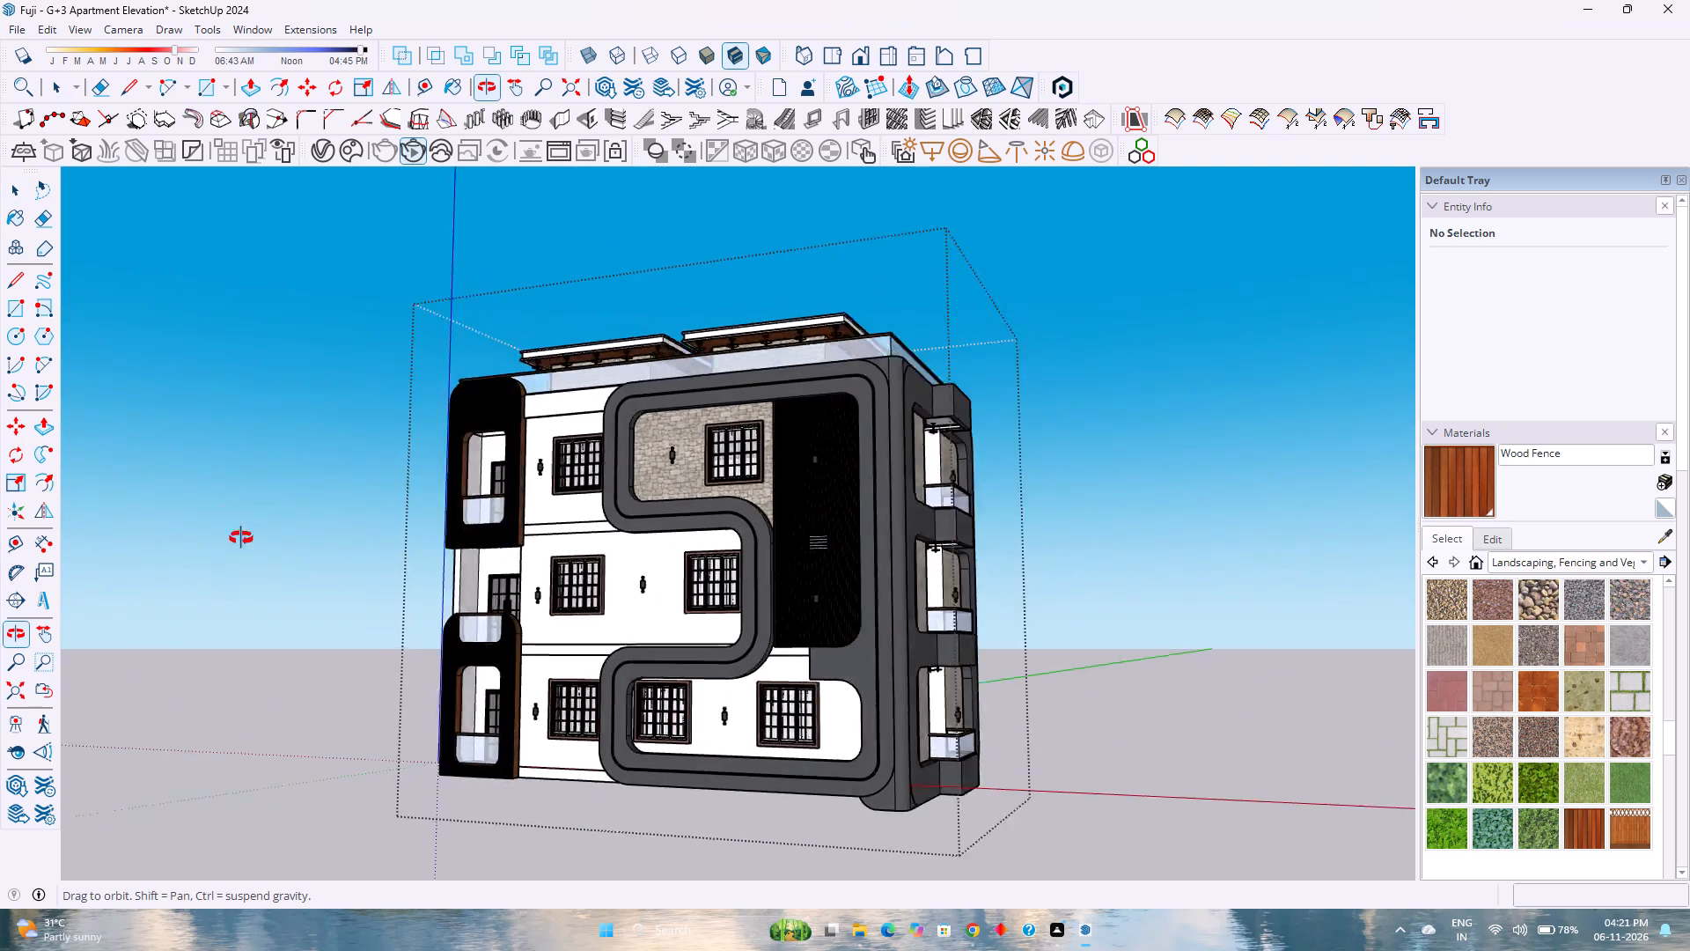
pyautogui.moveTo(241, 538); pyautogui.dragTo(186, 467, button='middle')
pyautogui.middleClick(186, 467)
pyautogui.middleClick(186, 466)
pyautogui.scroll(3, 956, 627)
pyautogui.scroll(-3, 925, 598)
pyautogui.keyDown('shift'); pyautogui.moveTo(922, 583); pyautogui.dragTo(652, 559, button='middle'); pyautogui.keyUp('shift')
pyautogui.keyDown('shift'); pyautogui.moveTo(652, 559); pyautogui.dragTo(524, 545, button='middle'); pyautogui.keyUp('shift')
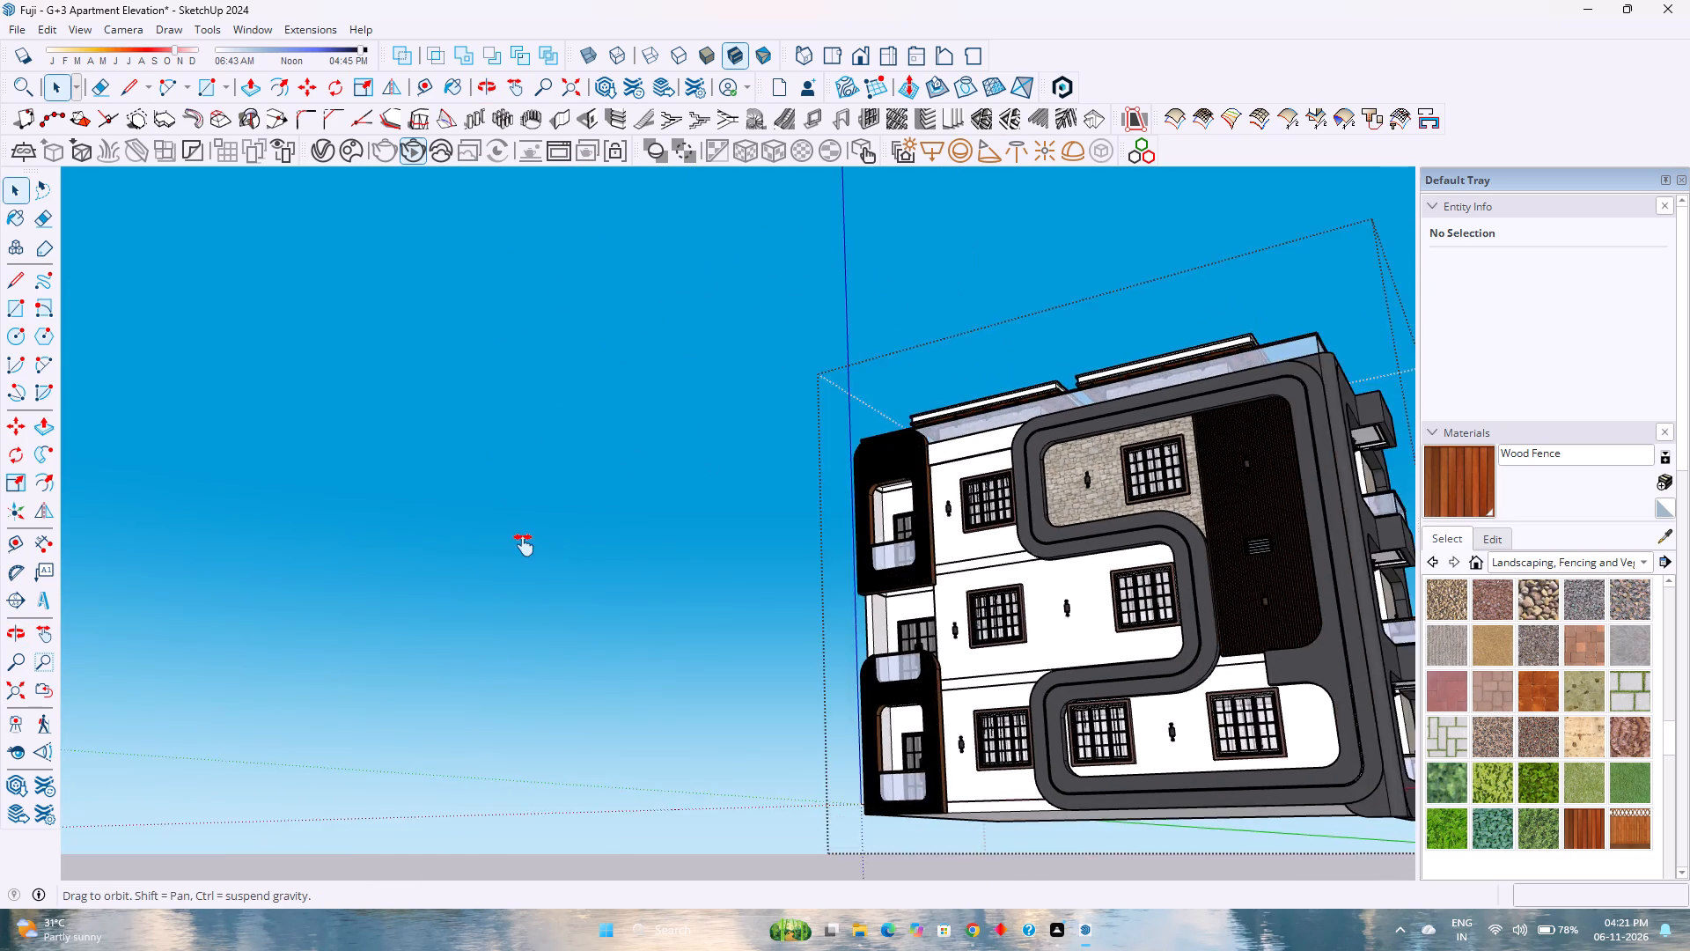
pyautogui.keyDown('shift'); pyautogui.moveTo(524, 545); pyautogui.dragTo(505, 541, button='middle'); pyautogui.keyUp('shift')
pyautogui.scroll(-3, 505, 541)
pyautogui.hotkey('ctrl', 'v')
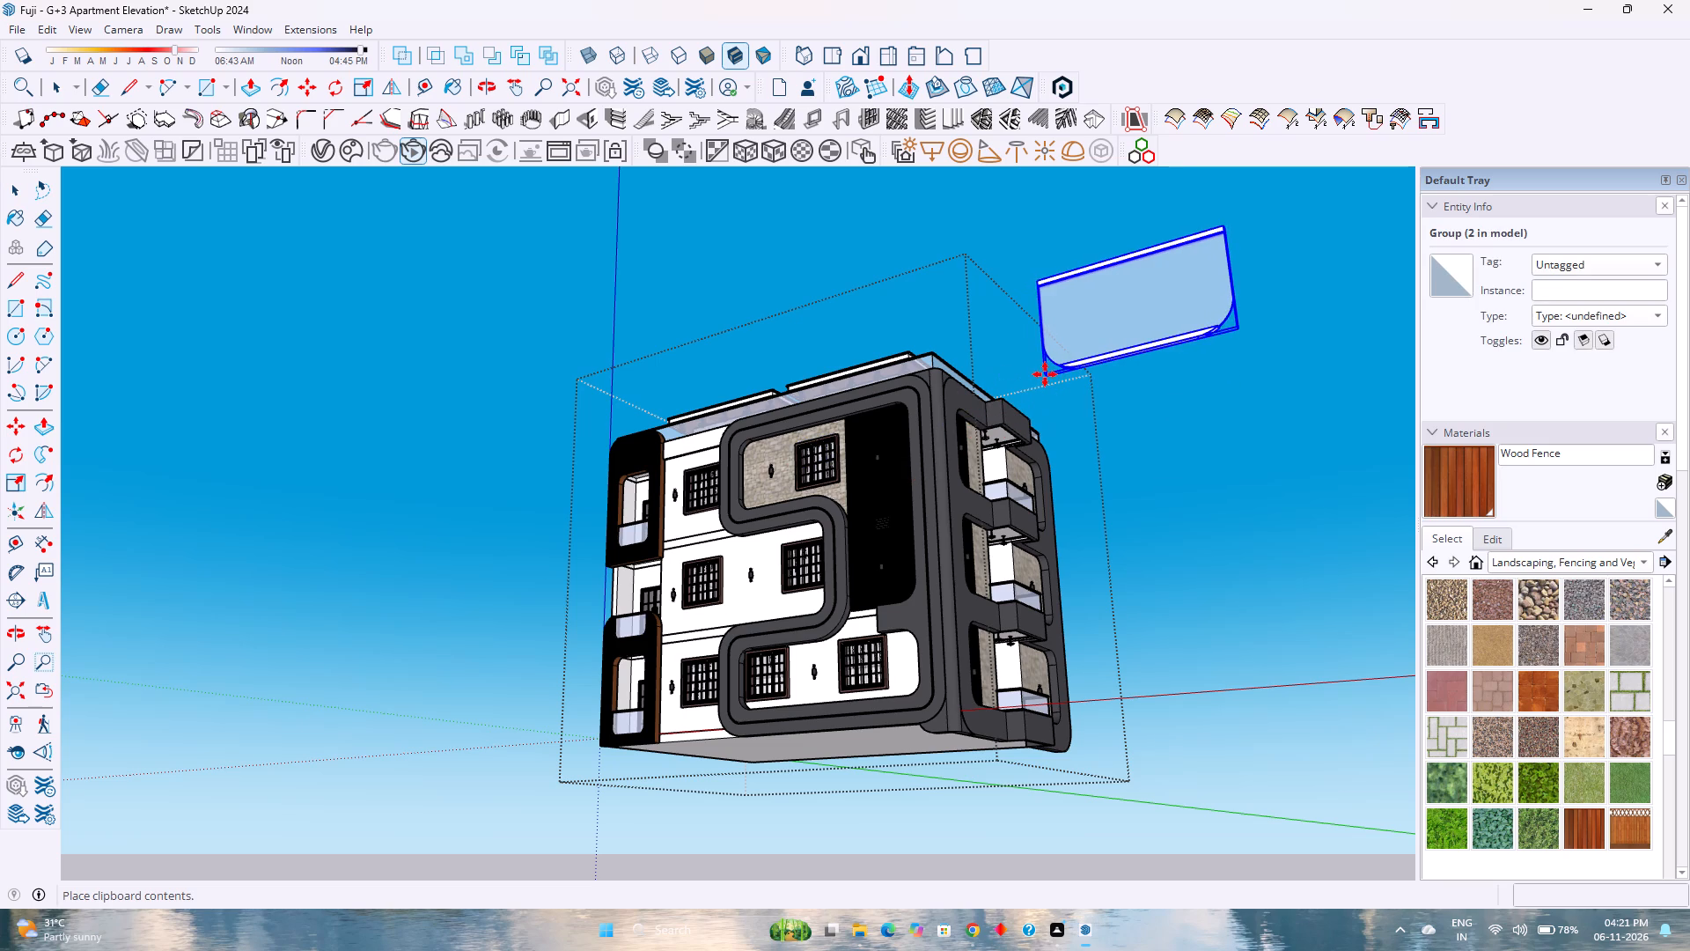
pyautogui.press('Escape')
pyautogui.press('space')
# Copy the ceiling group with two hanging lights beneath the top projecting balcony roof on the stone-clad facade.
pyautogui.scroll(6, 1041, 505)
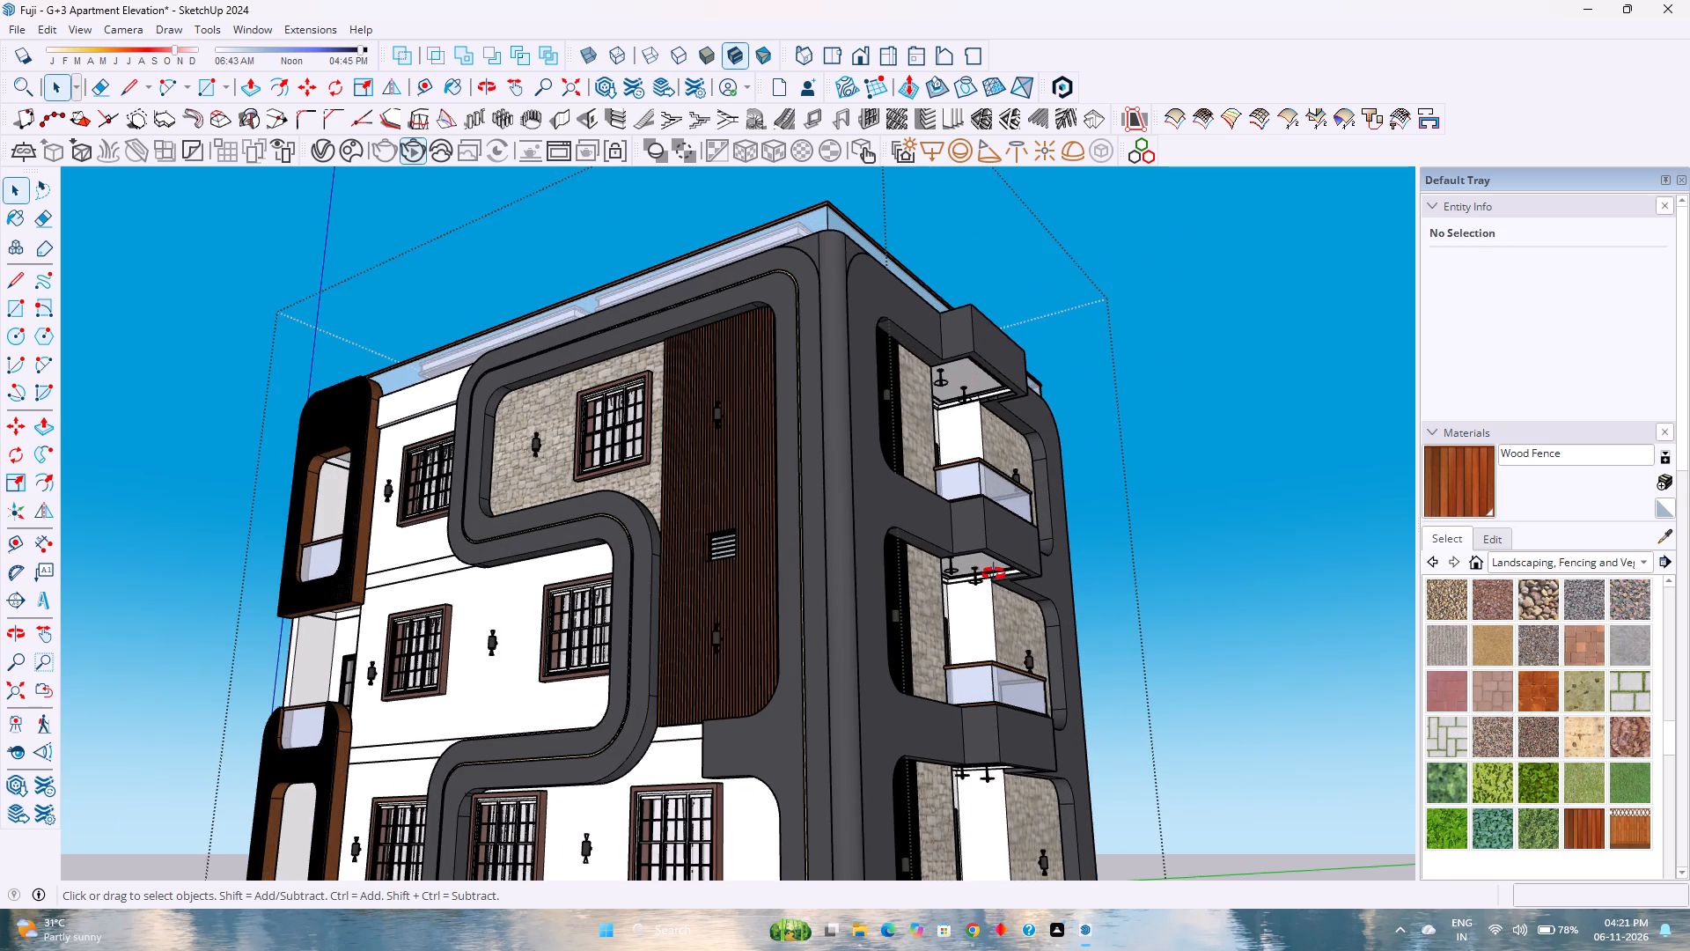
pyautogui.moveTo(994, 574); pyautogui.dragTo(889, 531, button='middle')
pyautogui.scroll(1, 911, 417)
pyautogui.doubleClick(881, 312)
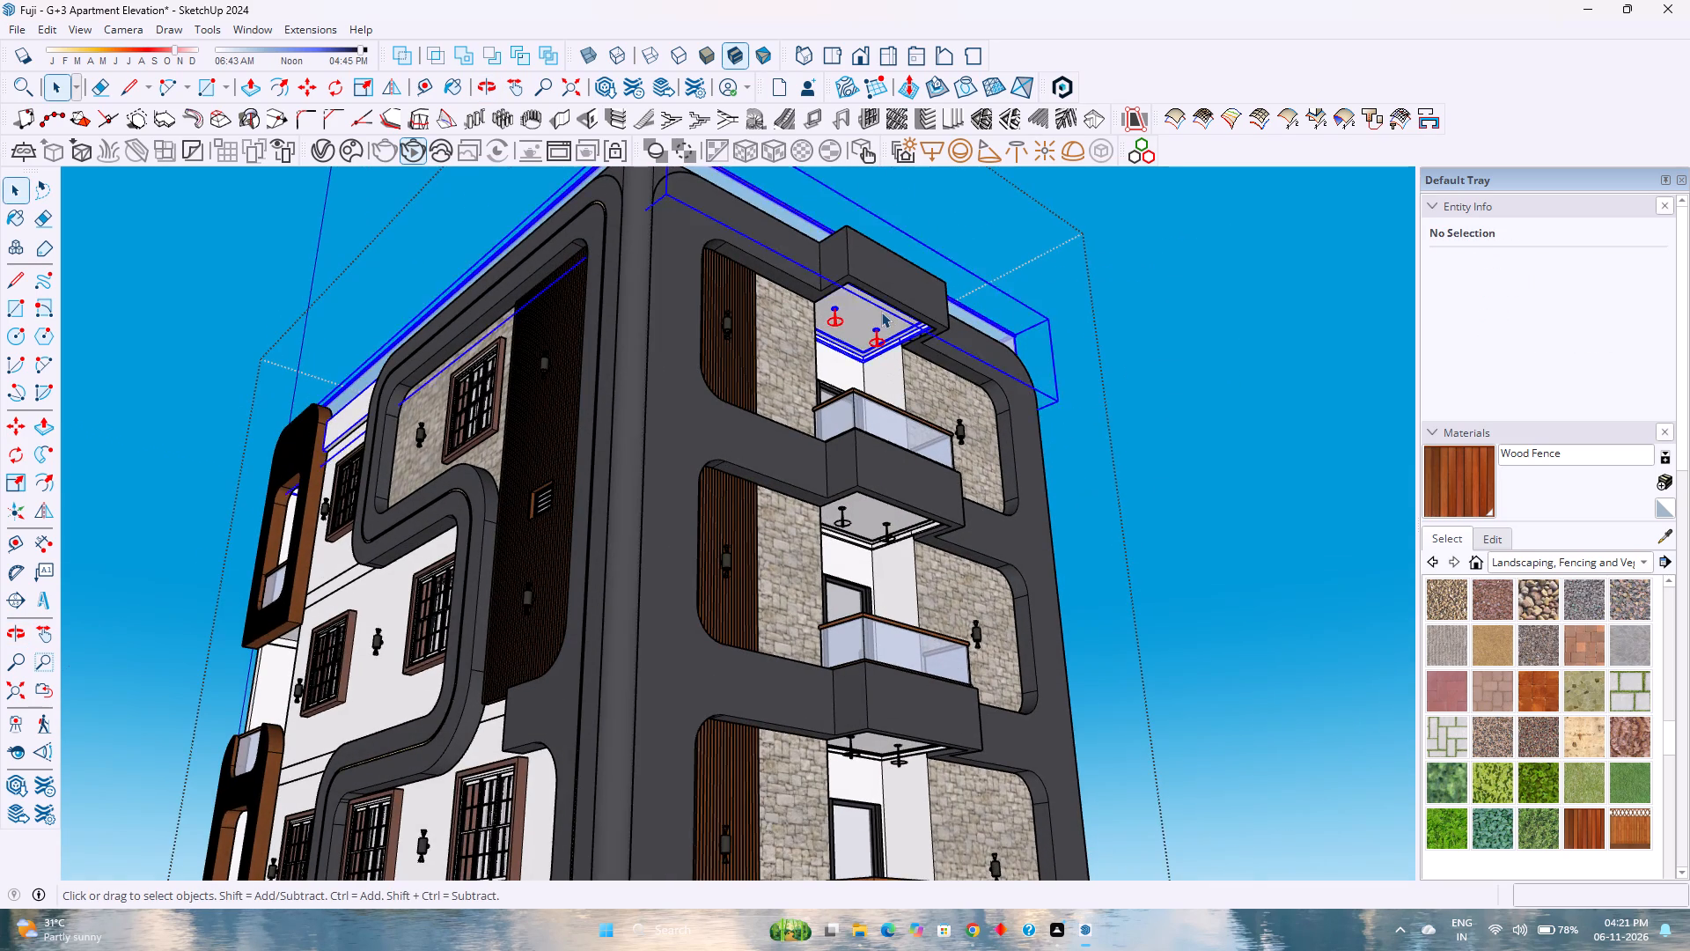
pyautogui.scroll(3, 876, 317)
pyautogui.doubleClick(875, 317)
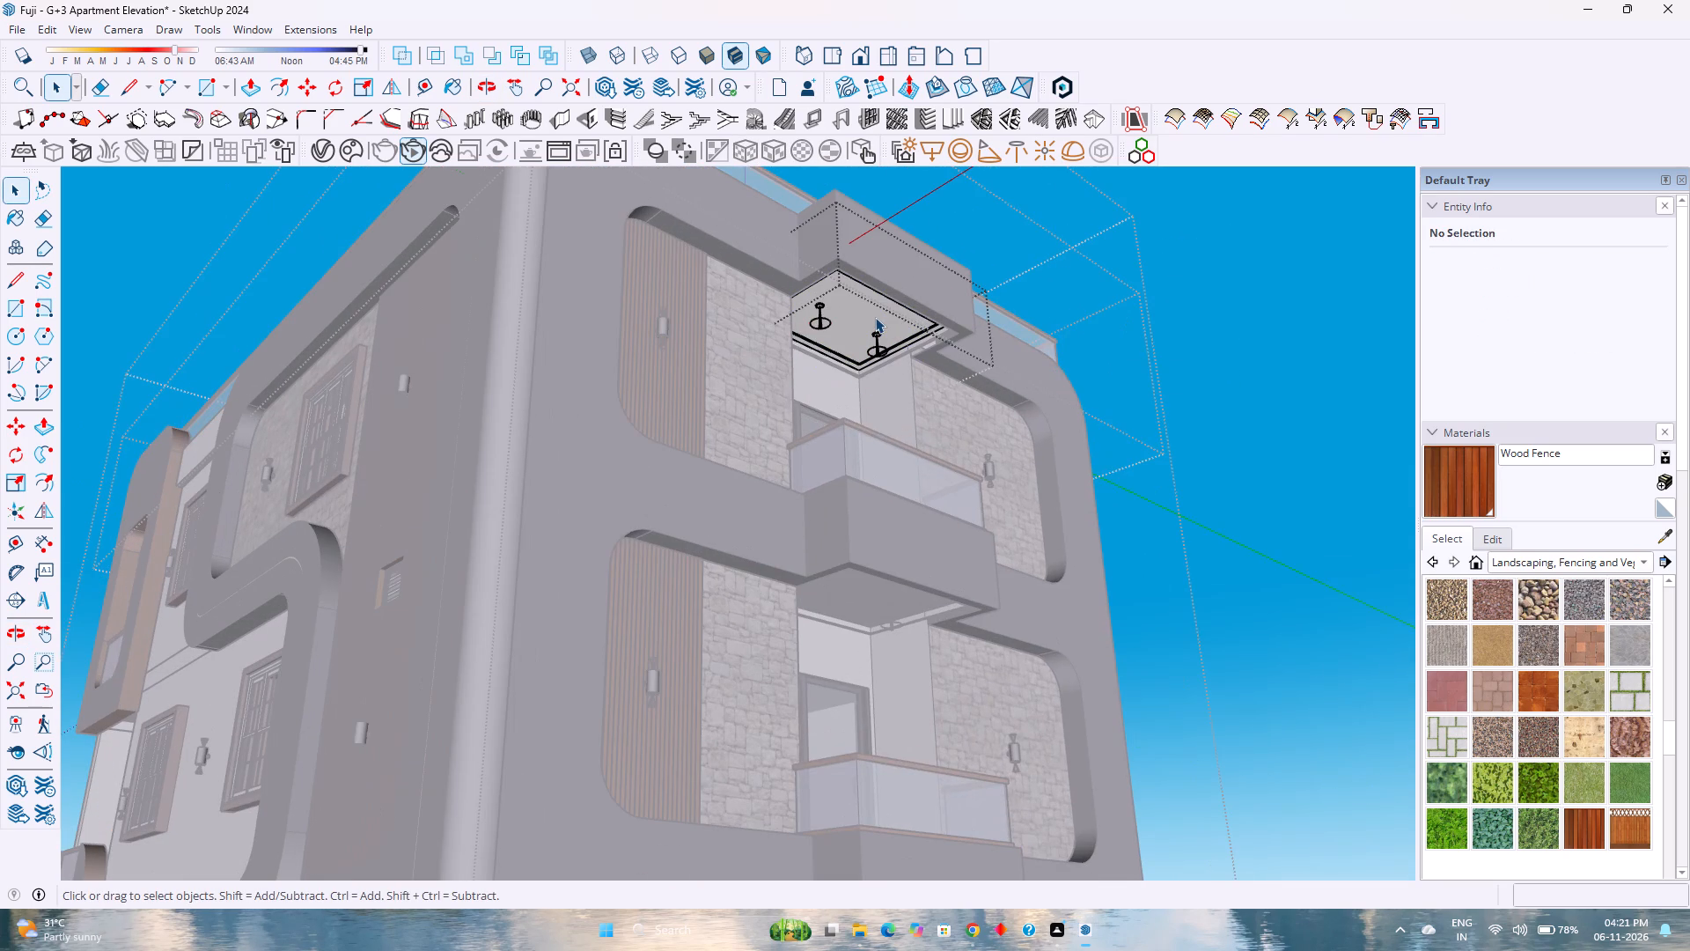
pyautogui.click(875, 317)
pyautogui.press('Escape')
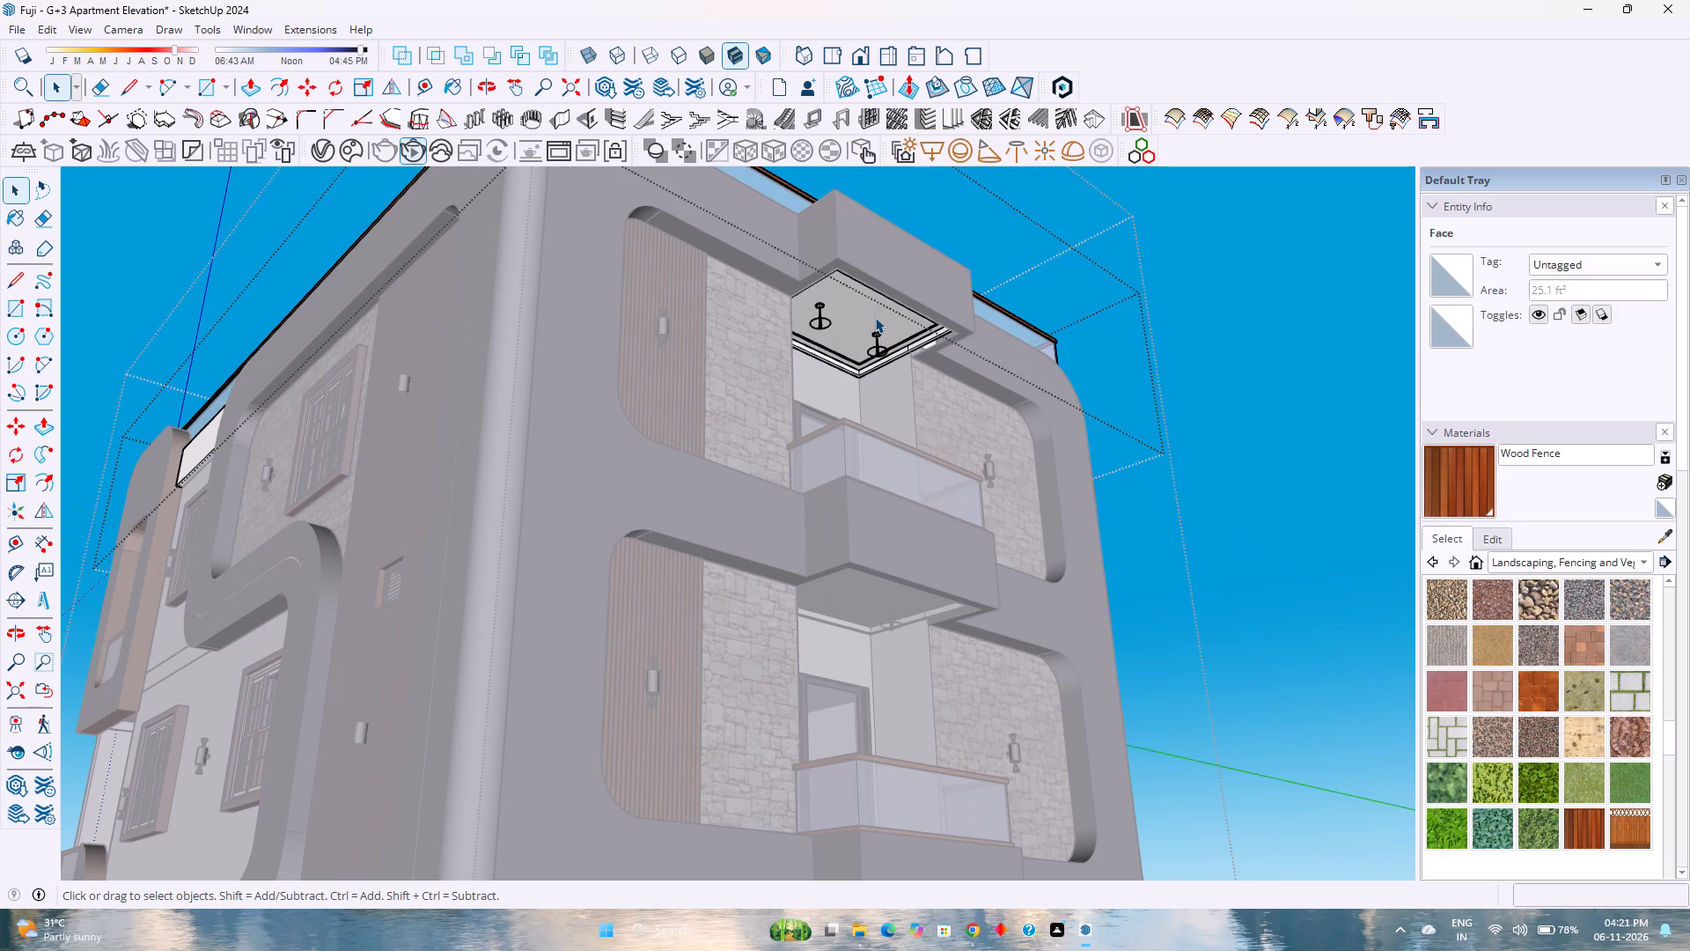
pyautogui.click(875, 317)
pyautogui.hotkey('ctrl', 'c')
# Paste a copy of the ceiling group with two hanging lights above the roof edge beside the upper wood-clad balcony frame.
pyautogui.scroll(-5, 539, 584)
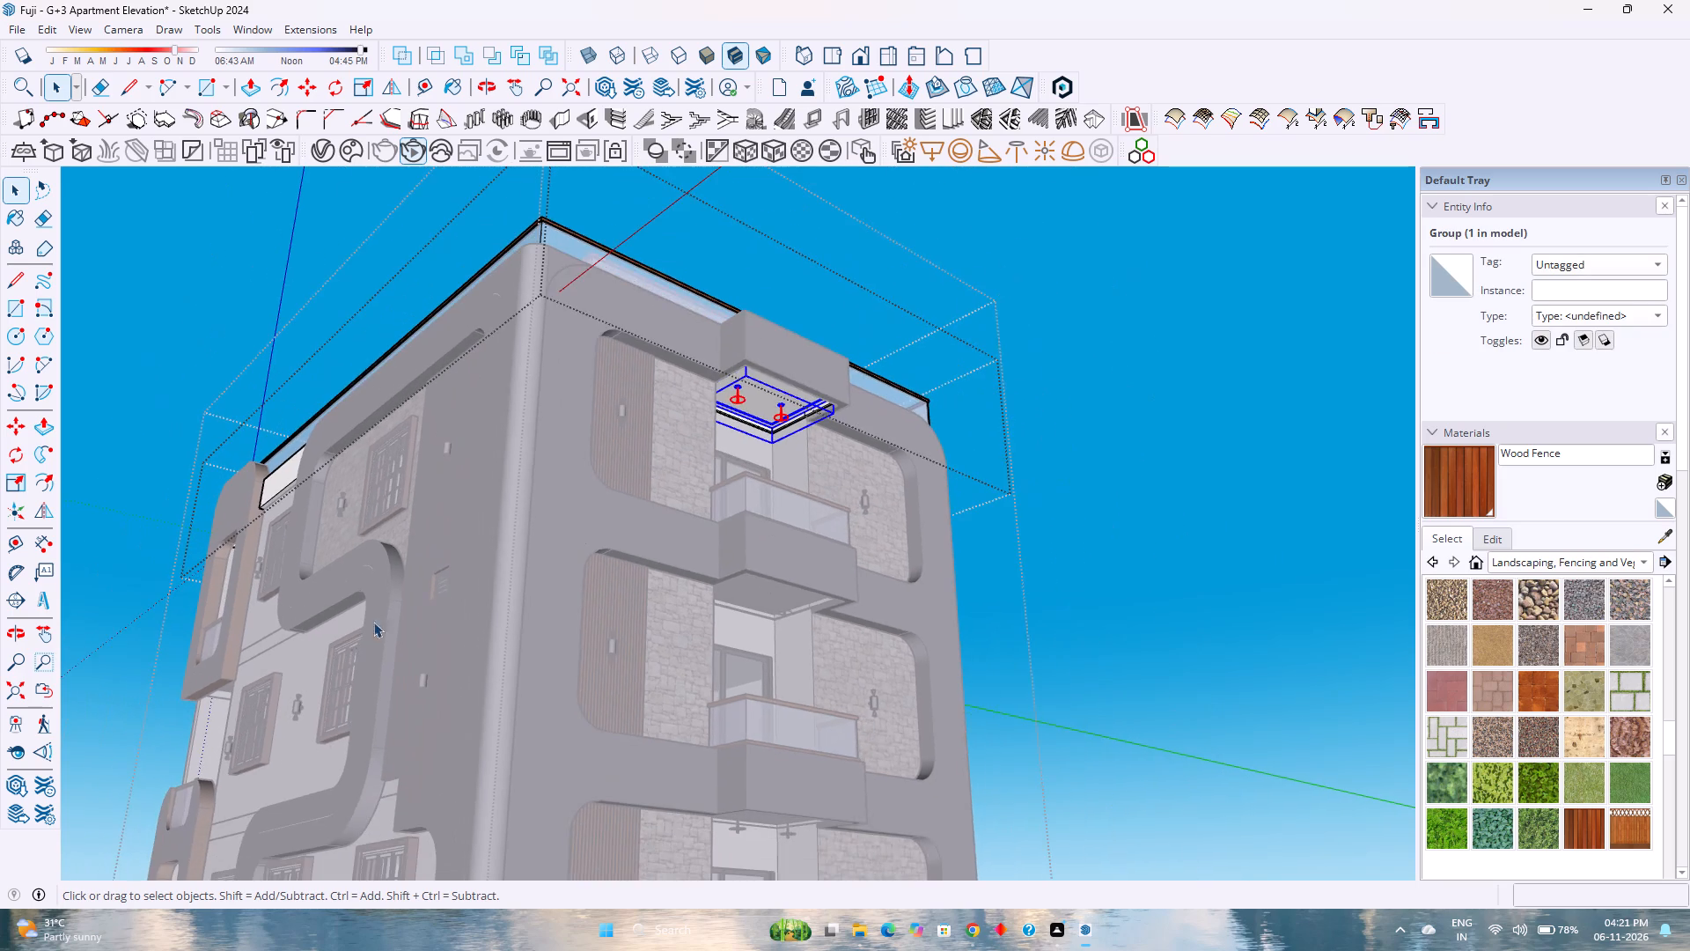
pyautogui.scroll(-2, 189, 651)
pyautogui.moveTo(194, 651); pyautogui.dragTo(202, 652, button='middle')
pyautogui.moveTo(203, 652); pyautogui.dragTo(327, 652, button='middle')
pyautogui.moveTo(334, 652); pyautogui.dragTo(902, 635, button='middle')
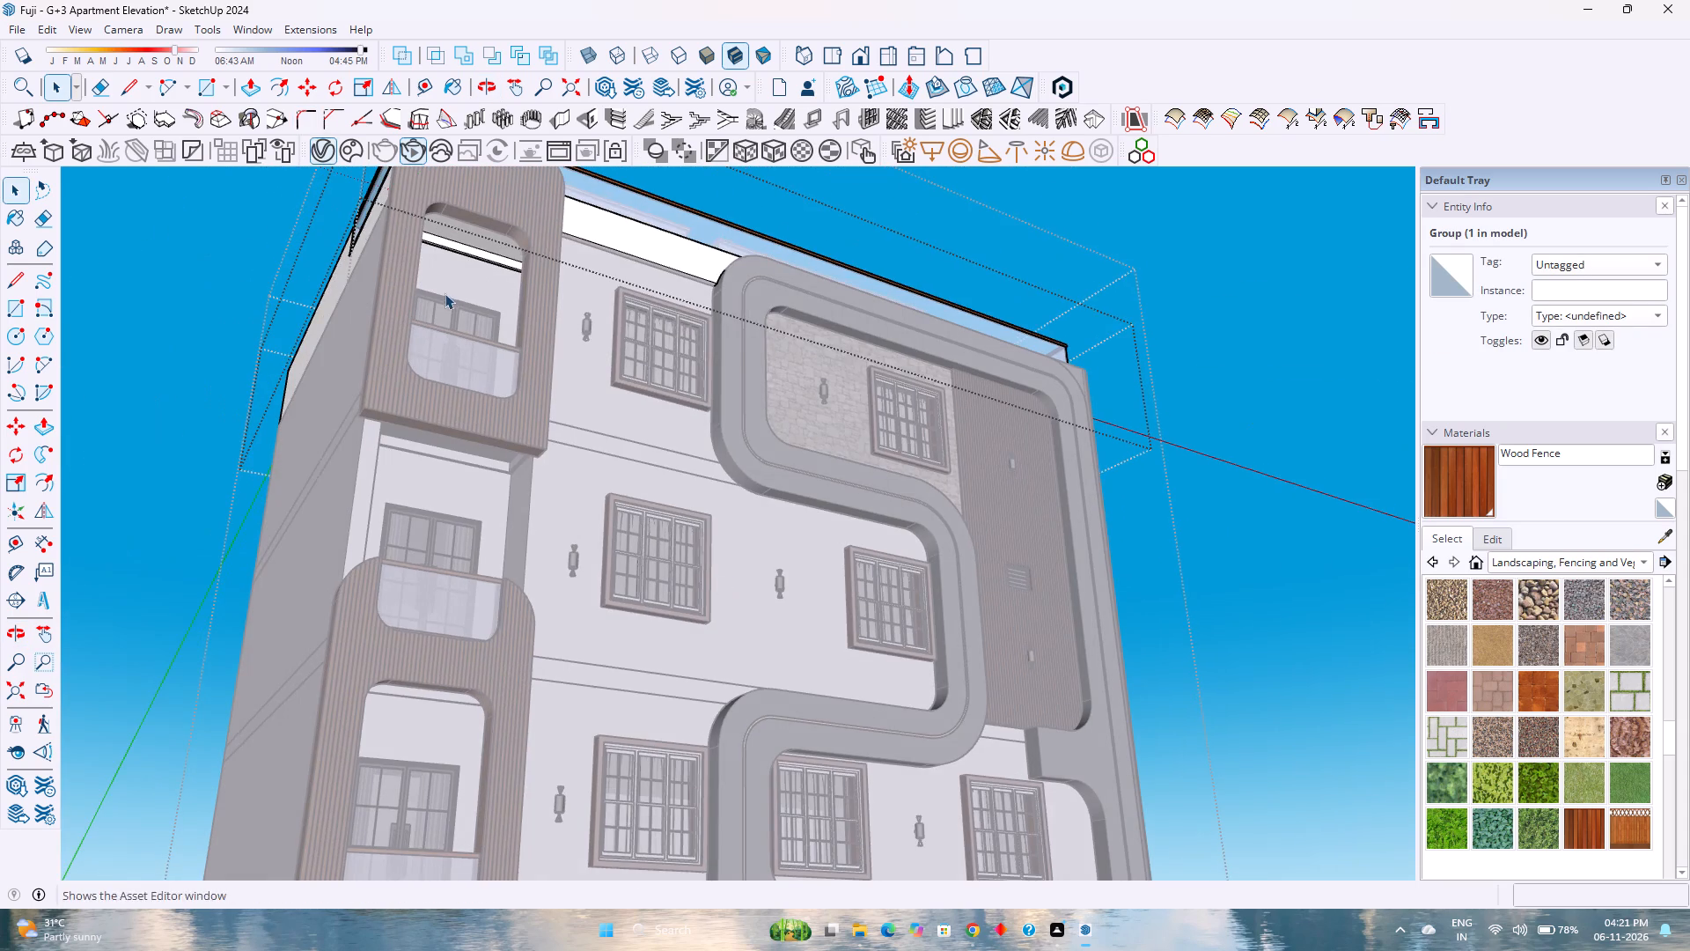
pyautogui.scroll(5, 448, 296)
pyautogui.keyDown('shift'); pyautogui.moveTo(472, 248); pyautogui.dragTo(497, 290, button='middle'); pyautogui.keyUp('shift')
pyautogui.keyDown('shift'); pyautogui.moveTo(502, 303); pyautogui.dragTo(520, 492, button='middle'); pyautogui.keyUp('shift')
pyautogui.scroll(9, 489, 408)
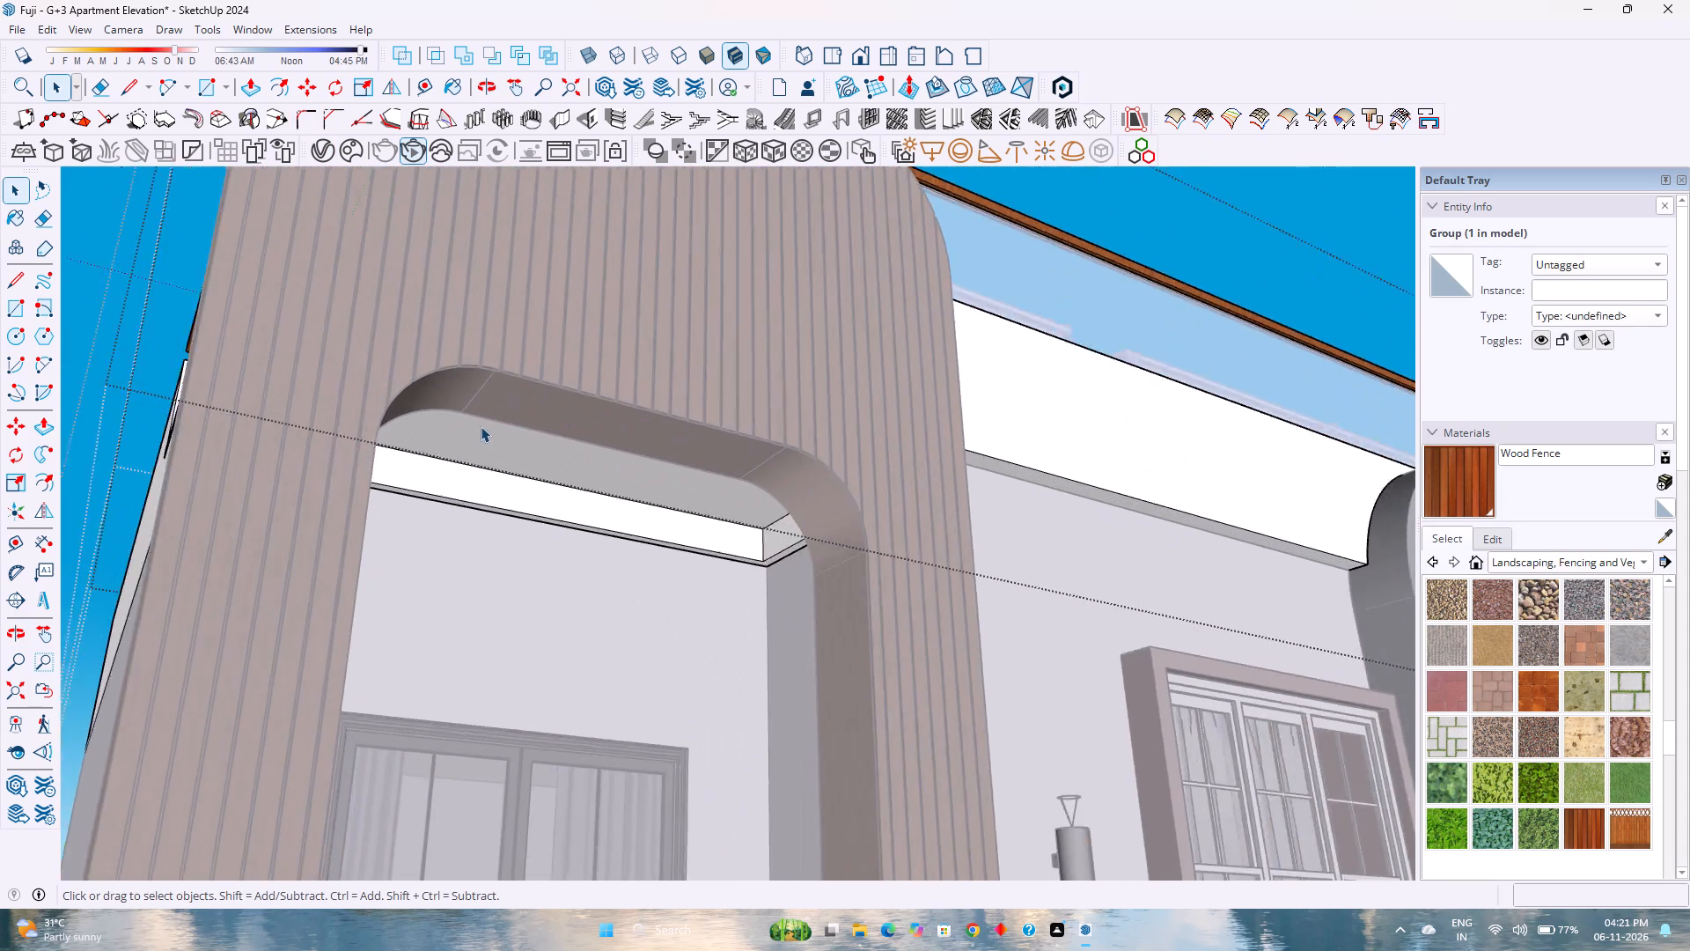
pyautogui.scroll(10, 481, 426)
pyautogui.moveTo(482, 452); pyautogui.dragTo(259, 338, button='middle')
pyautogui.middleClick(259, 338)
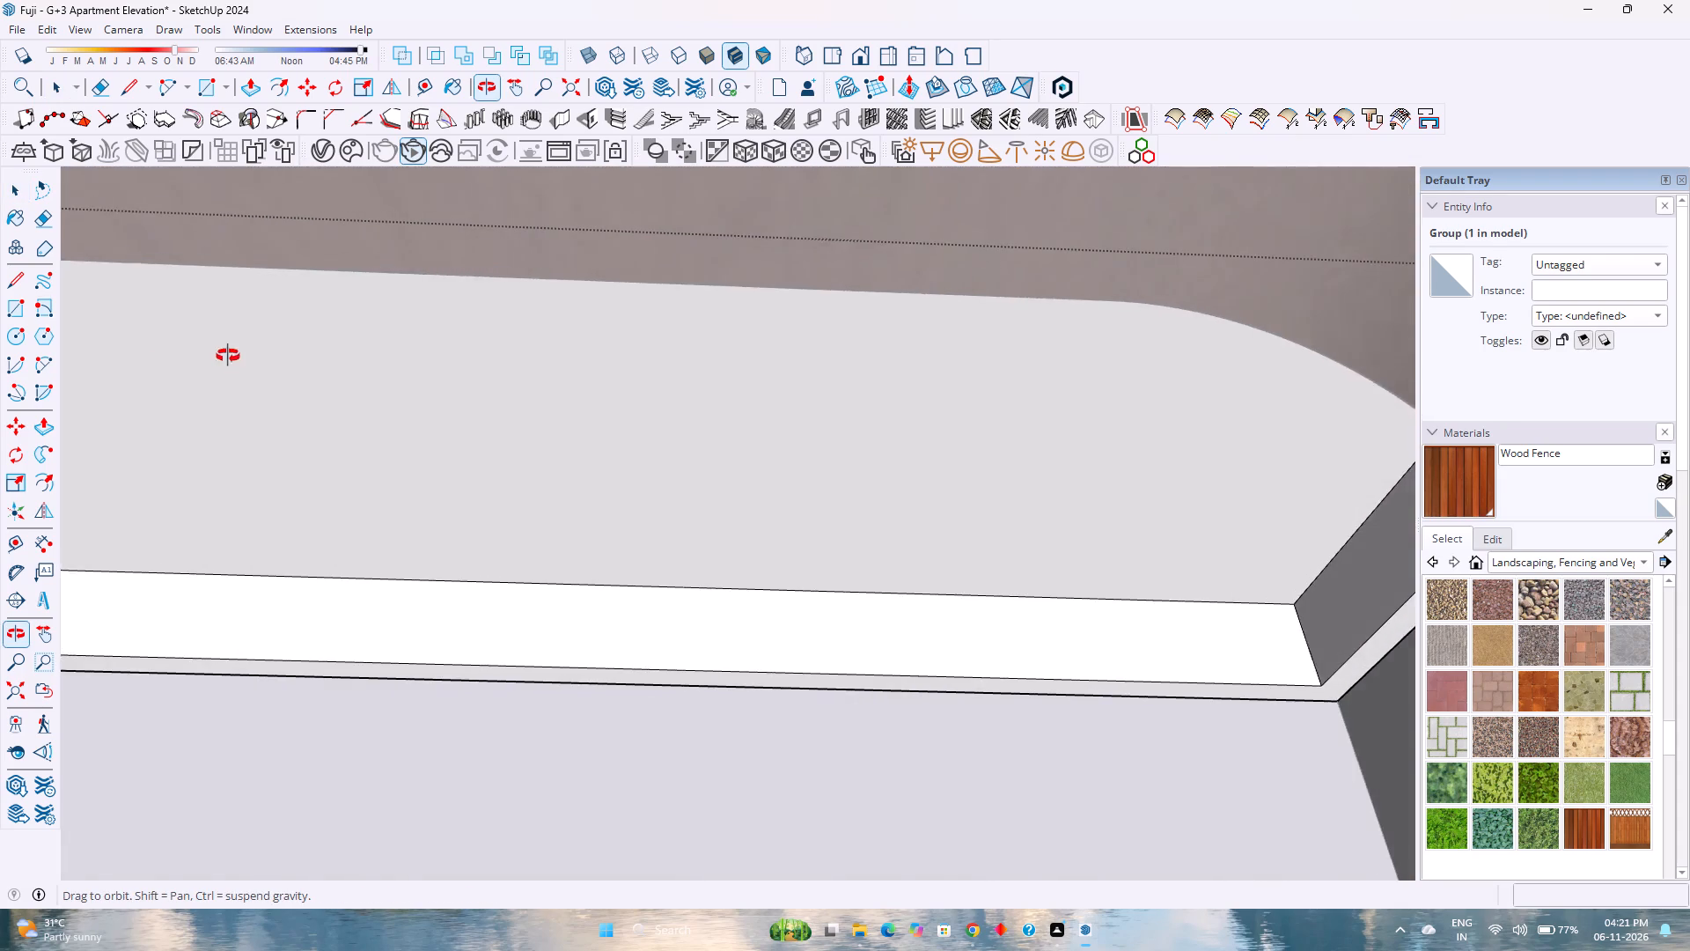
pyautogui.scroll(-3, 228, 356)
pyautogui.keyDown('shift'); pyautogui.moveTo(231, 409); pyautogui.dragTo(252, 397, button='middle'); pyautogui.keyUp('shift')
pyautogui.keyDown('shift'); pyautogui.moveTo(257, 394); pyautogui.dragTo(415, 351, button='middle'); pyautogui.keyUp('shift')
pyautogui.hotkey('ctrl', 'v')
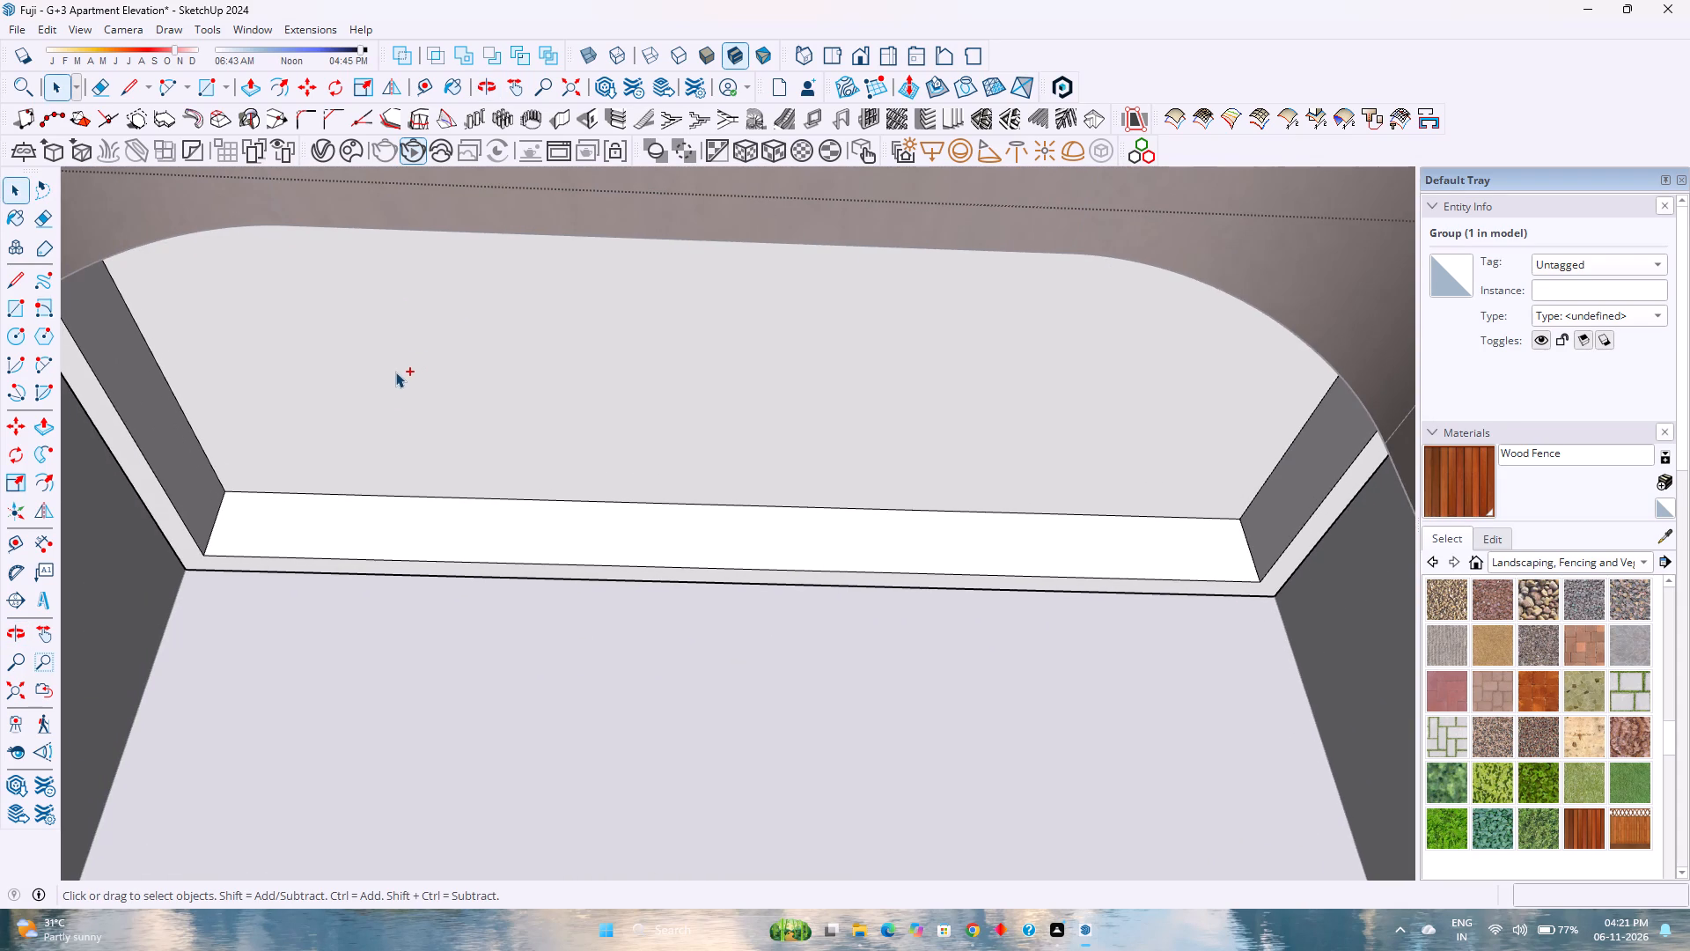
pyautogui.scroll(-4, 297, 530)
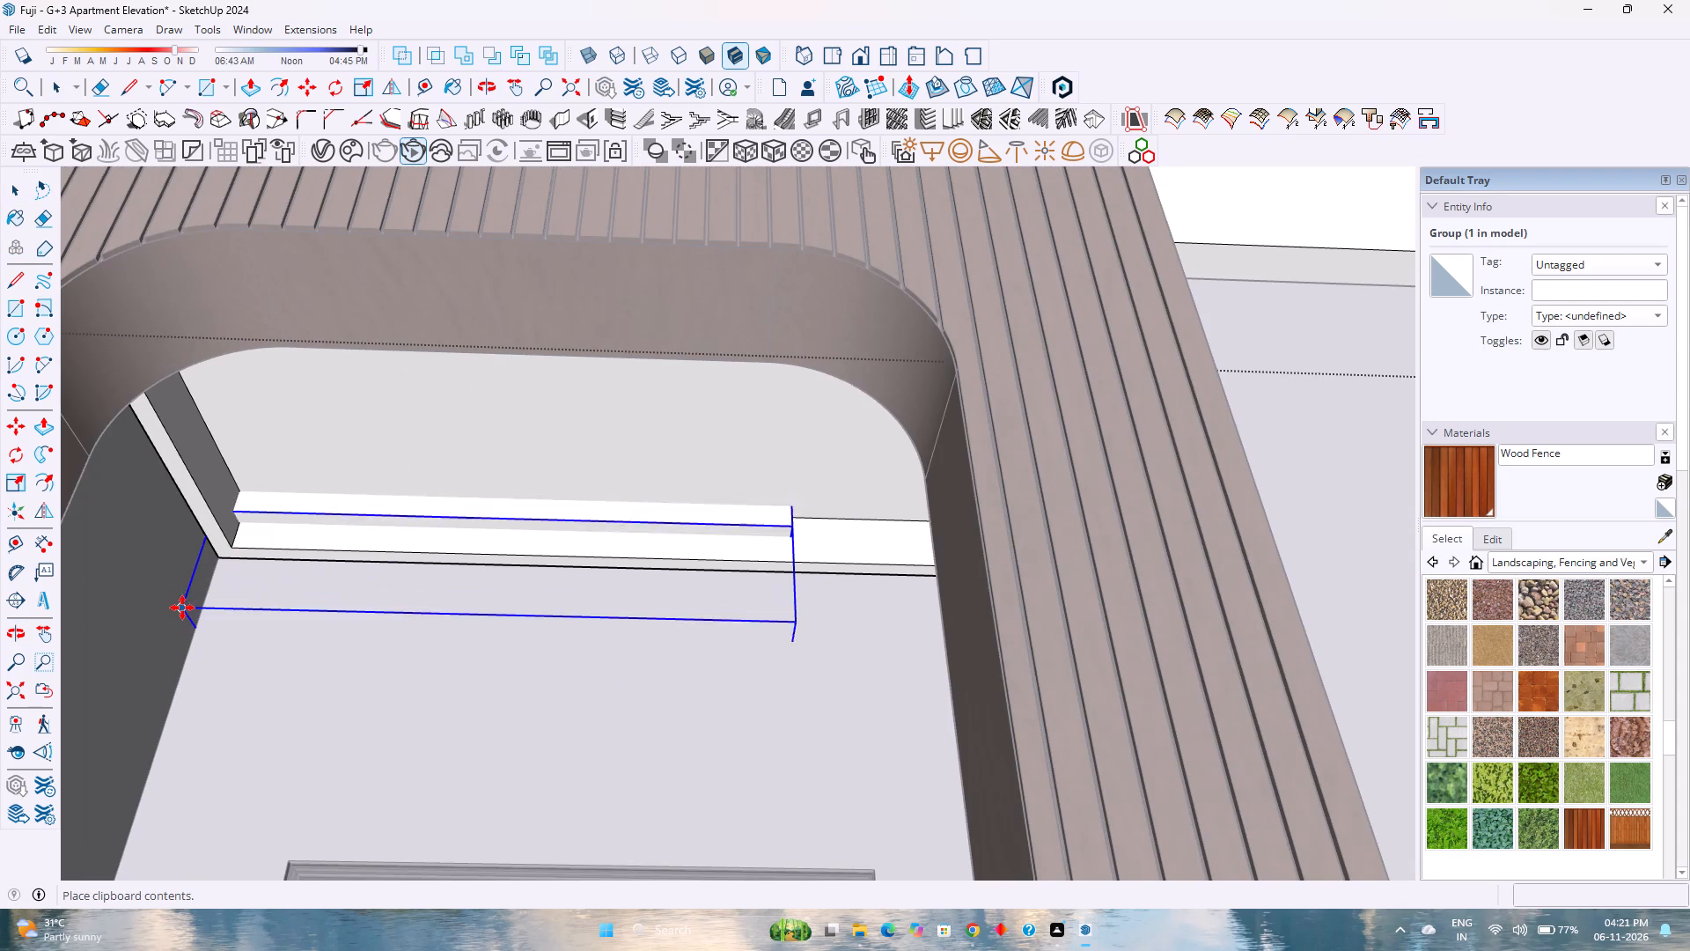
pyautogui.scroll(-8, 165, 658)
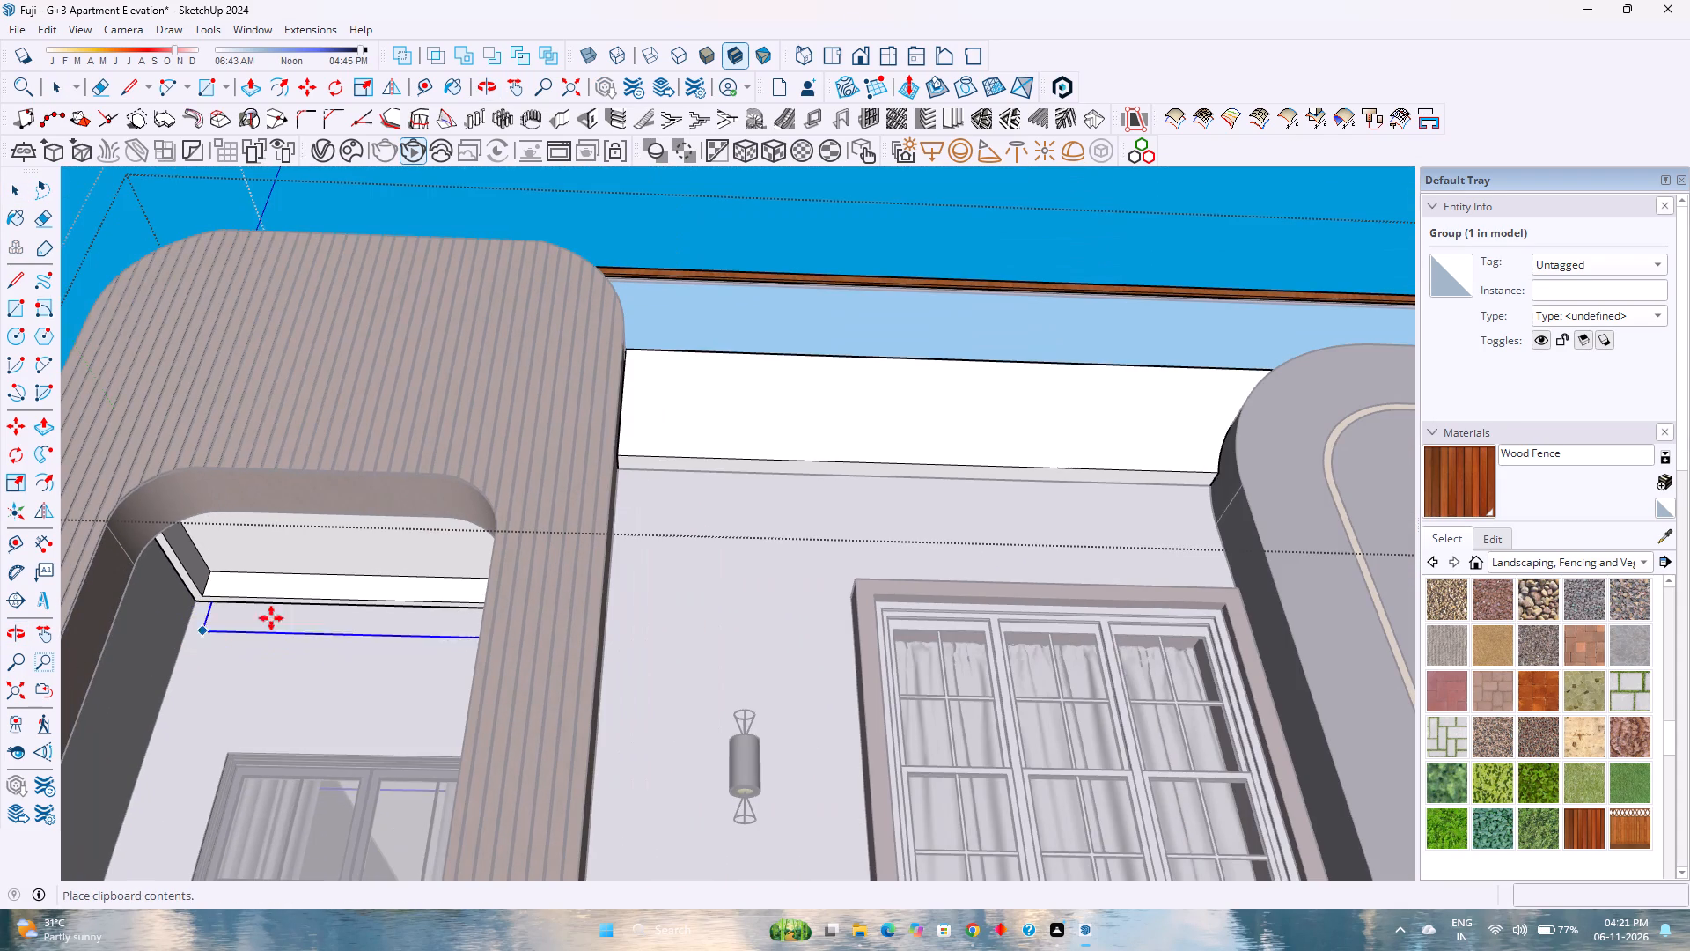
pyautogui.scroll(-3, 770, 254)
pyautogui.middleClick(770, 259)
pyautogui.moveTo(770, 259); pyautogui.dragTo(733, 448, button='middle')
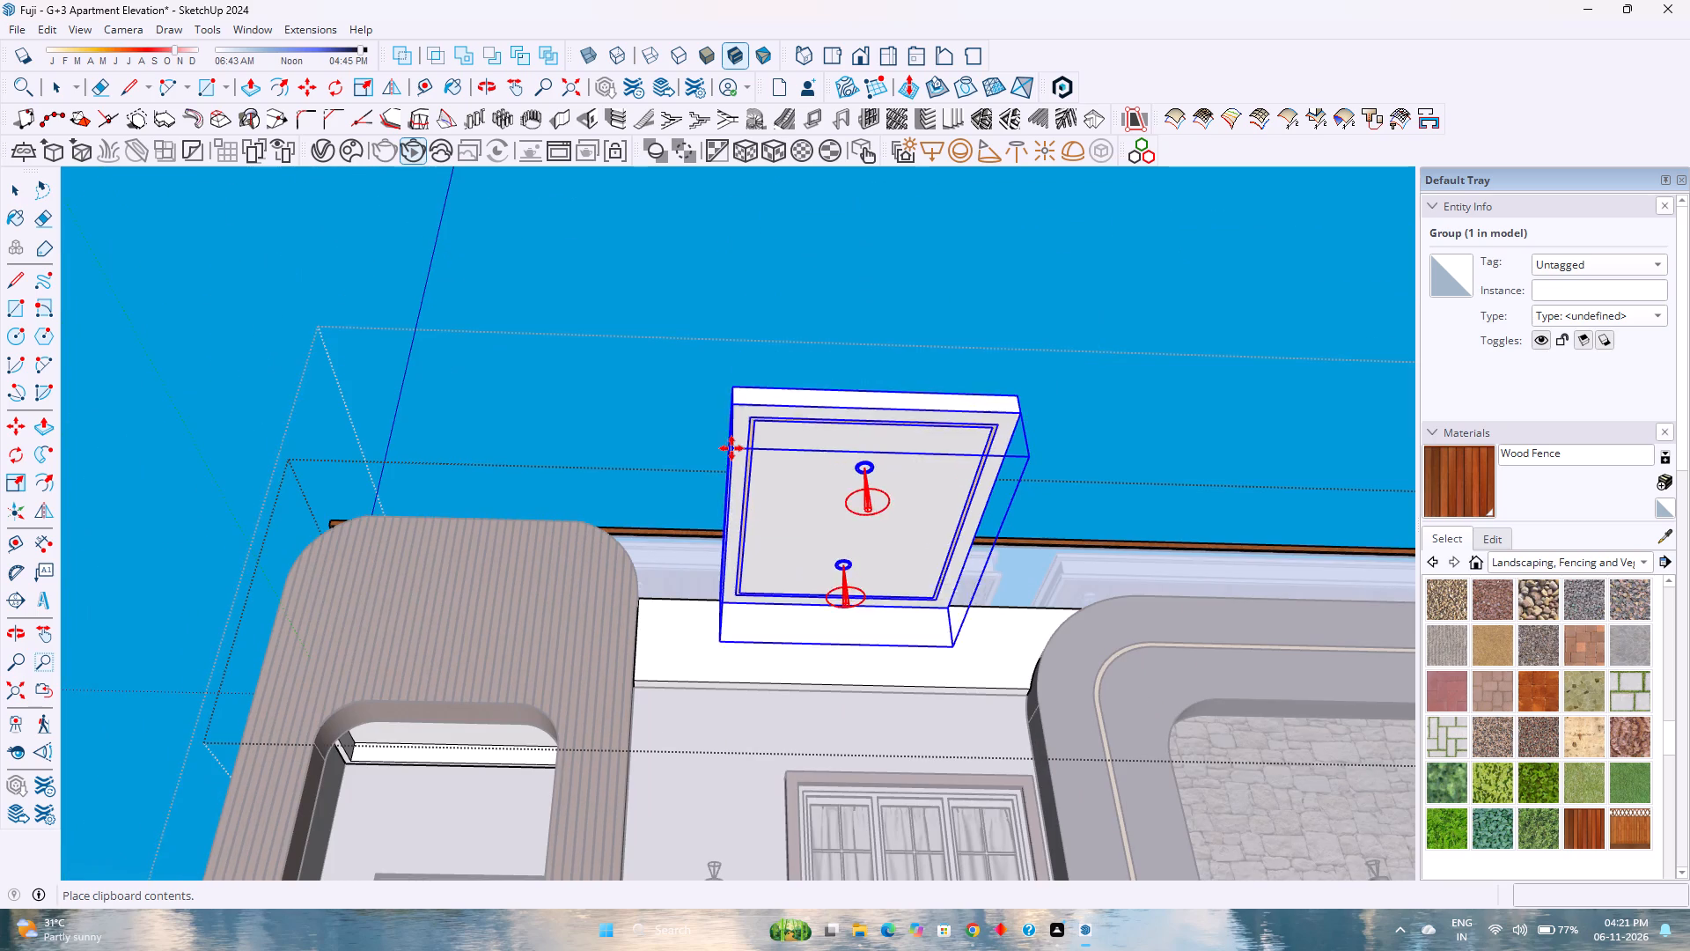
pyautogui.click(727, 366)
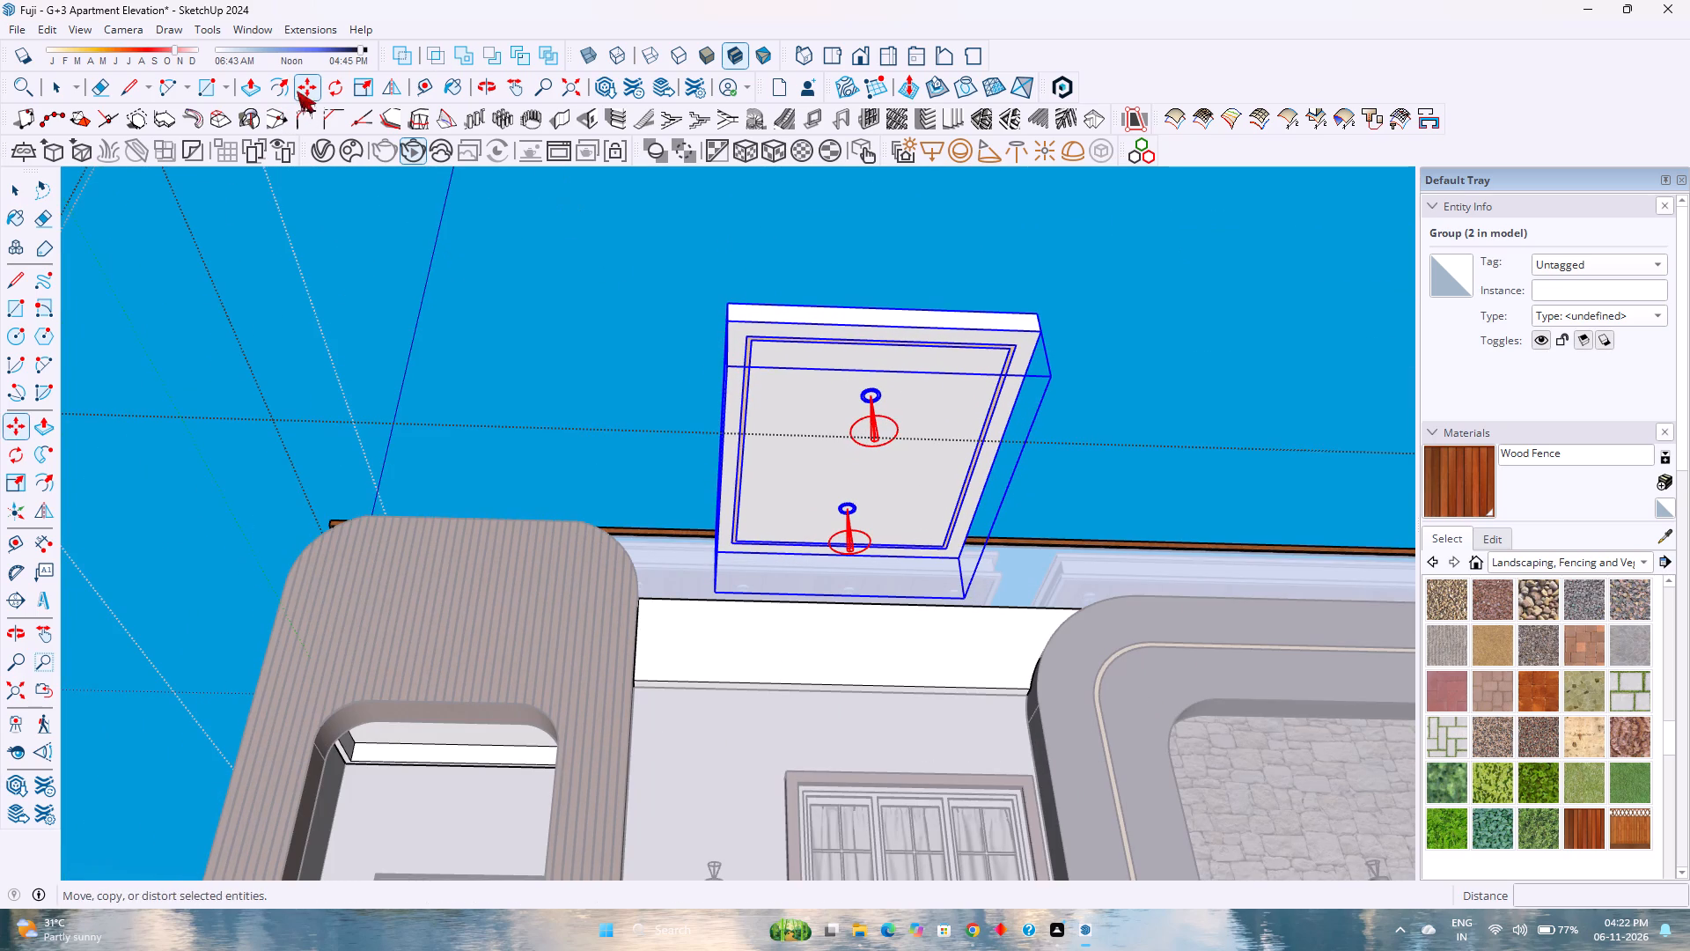
# Rotate the pasted ceiling group 90 degrees horizontally about its corner so its long side runs parallel to the window facade.
pyautogui.click(341, 78)
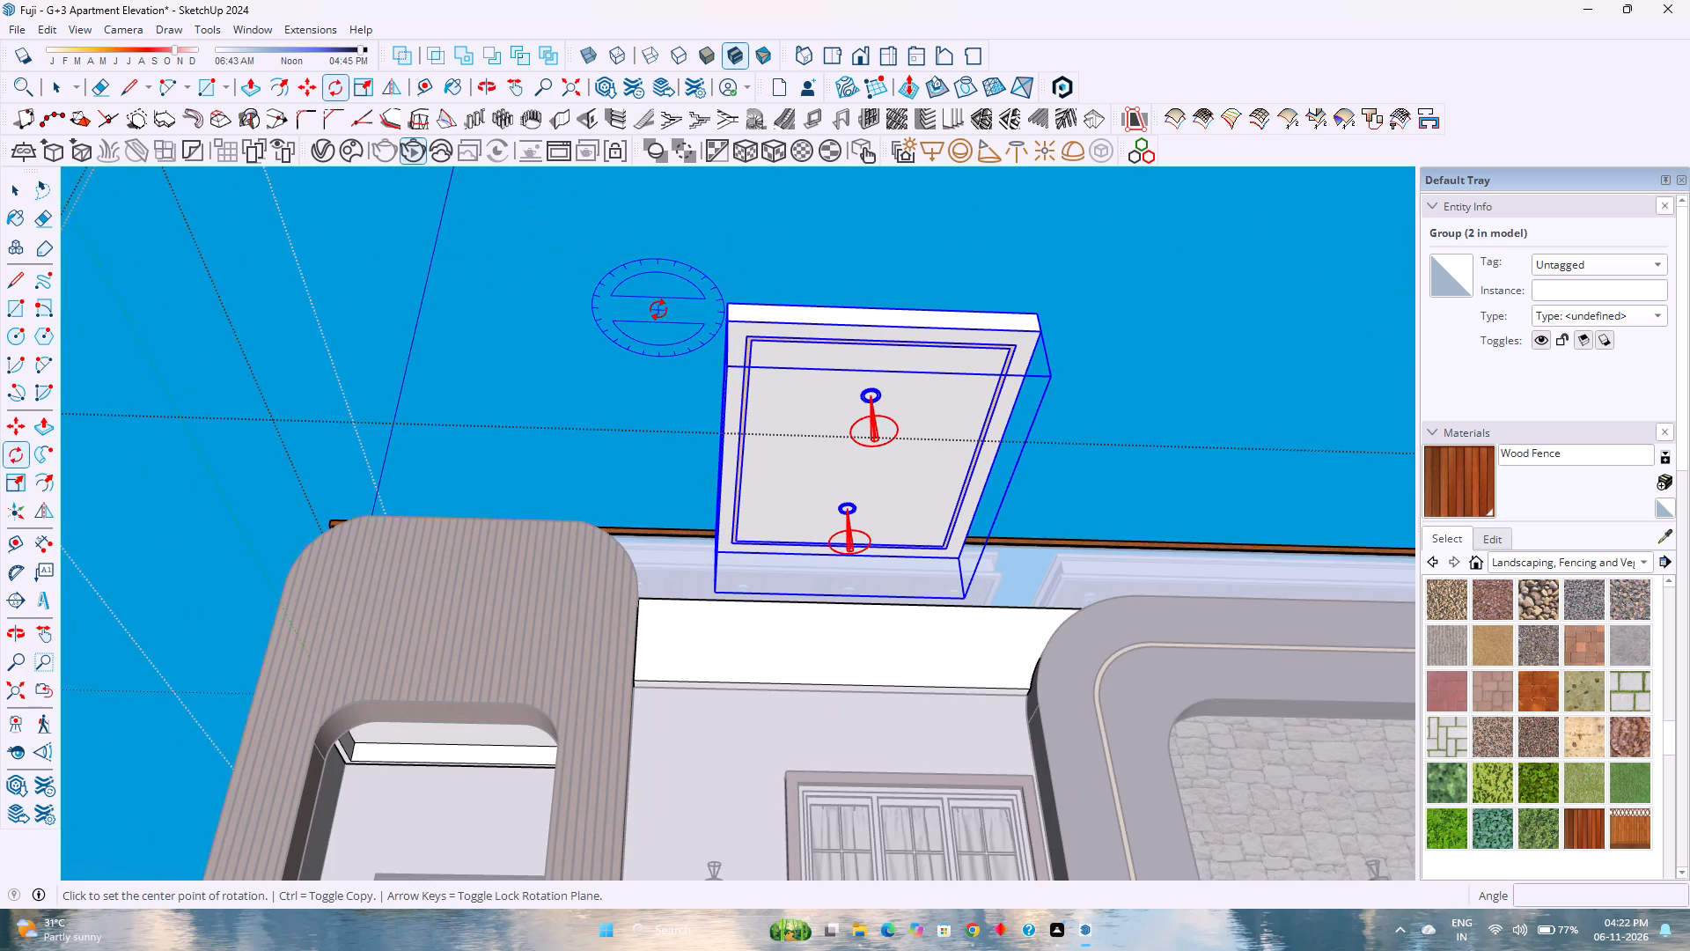
pyautogui.press('Up')
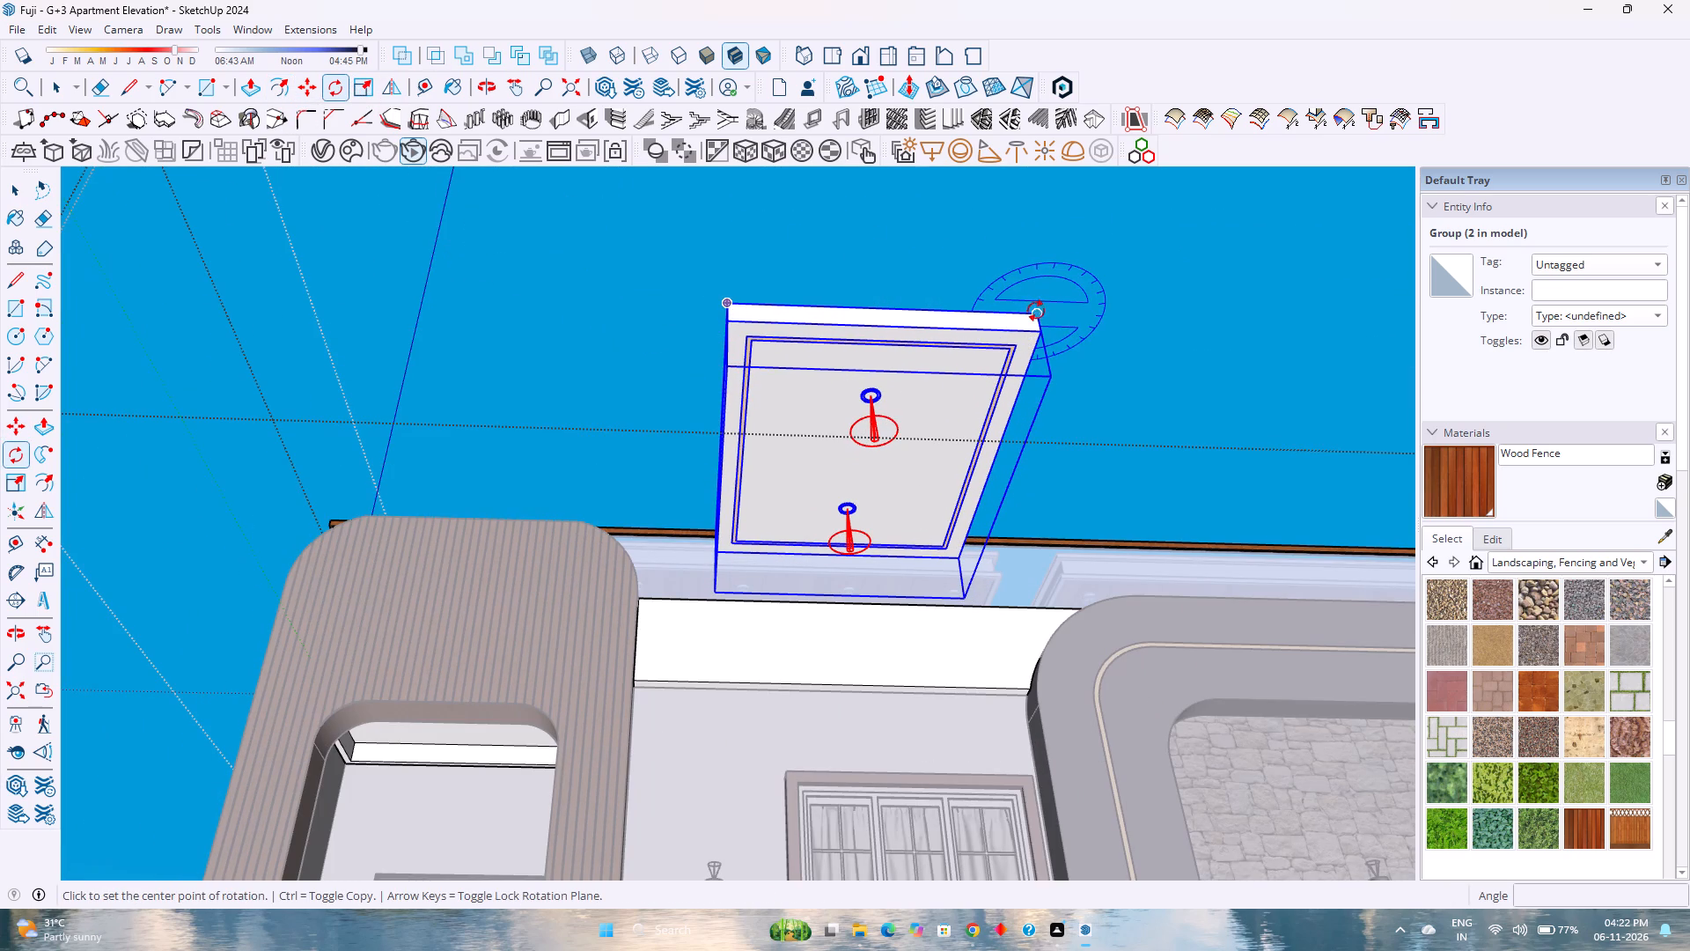
pyautogui.click(1036, 310)
pyautogui.click(964, 554)
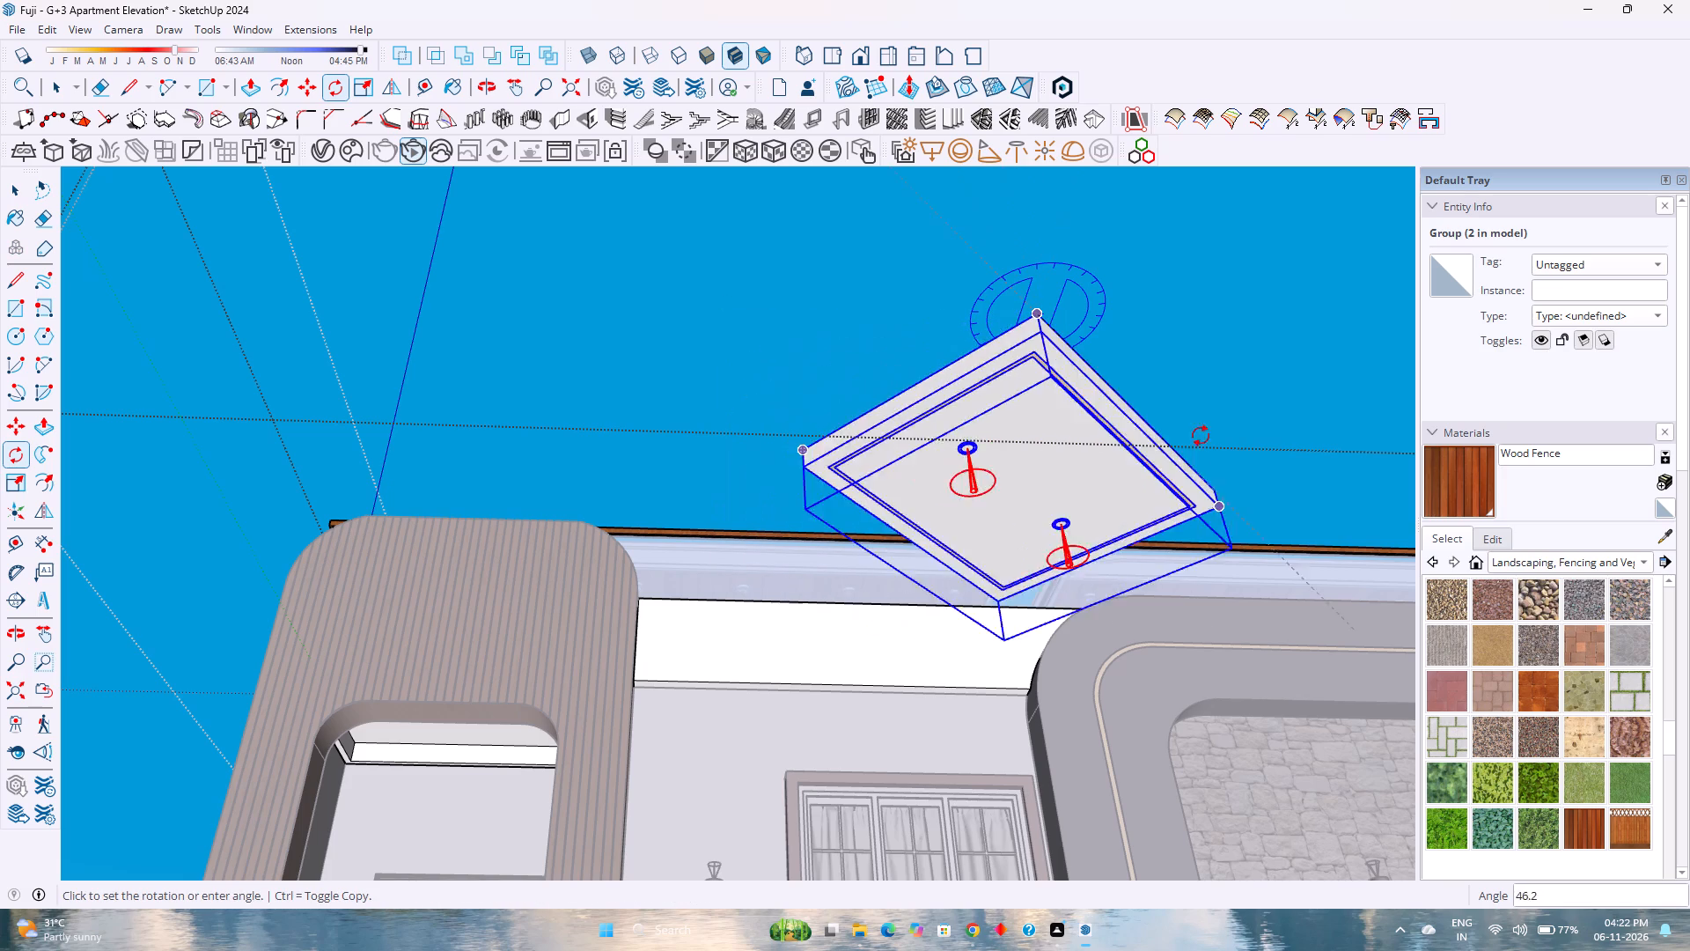
pyautogui.click(1372, 320)
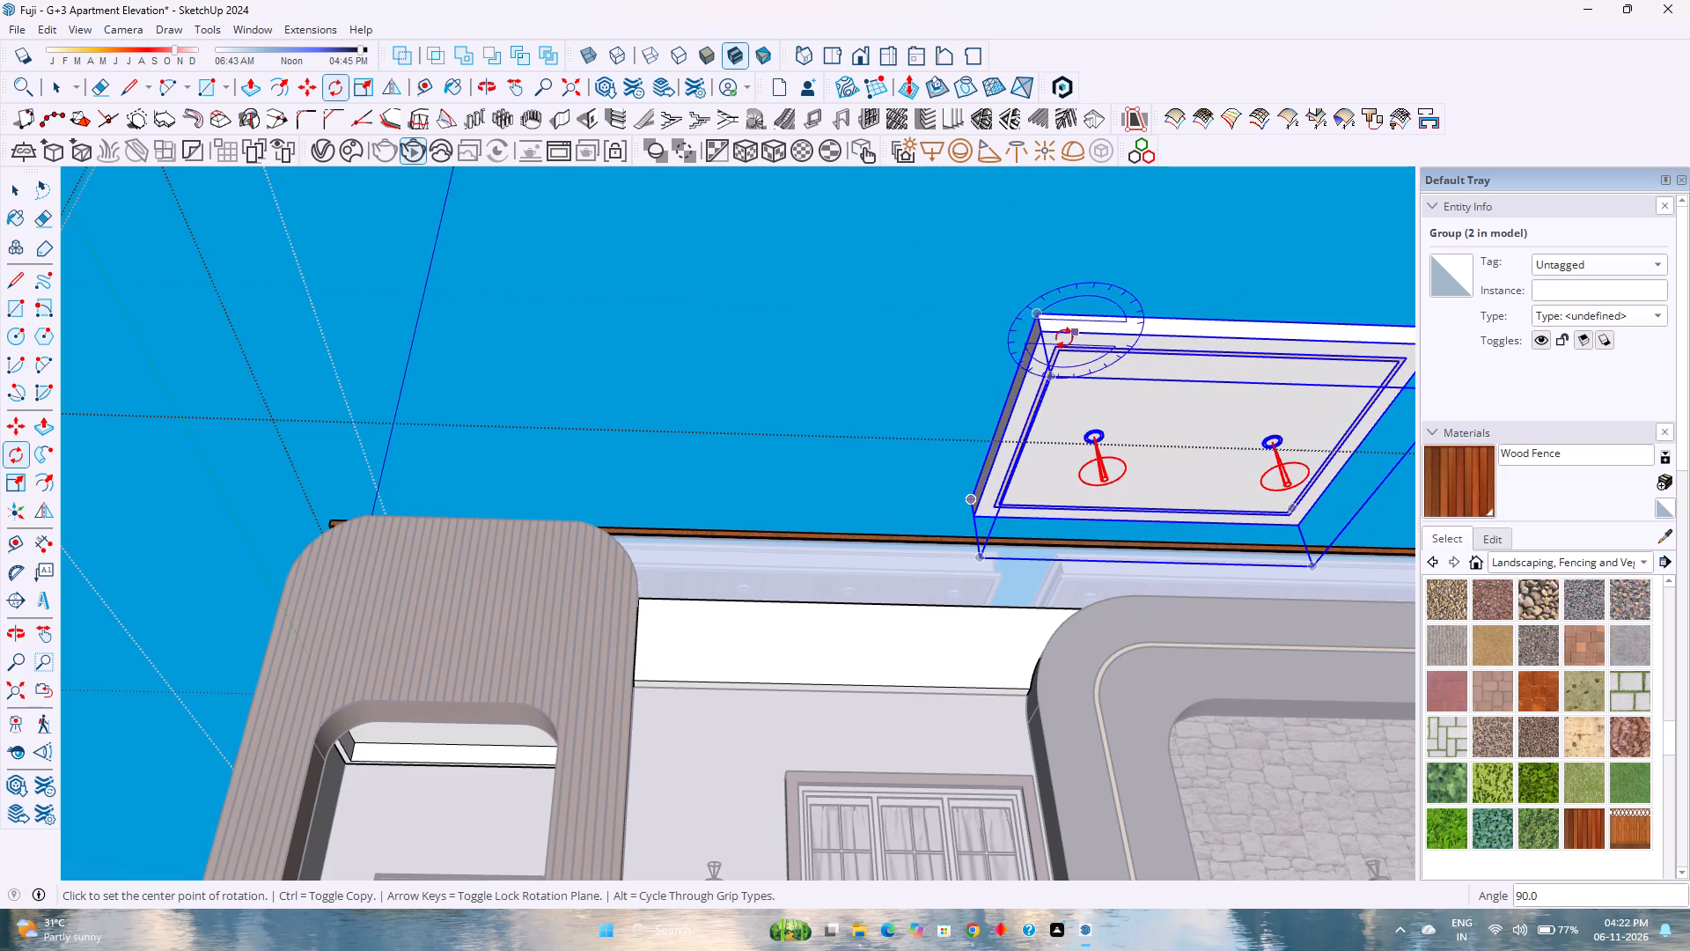
# Move the rotated ceiling group by its corner into the inner back corner of the upper wood-framed balcony's ceiling recess.
pyautogui.press('m')
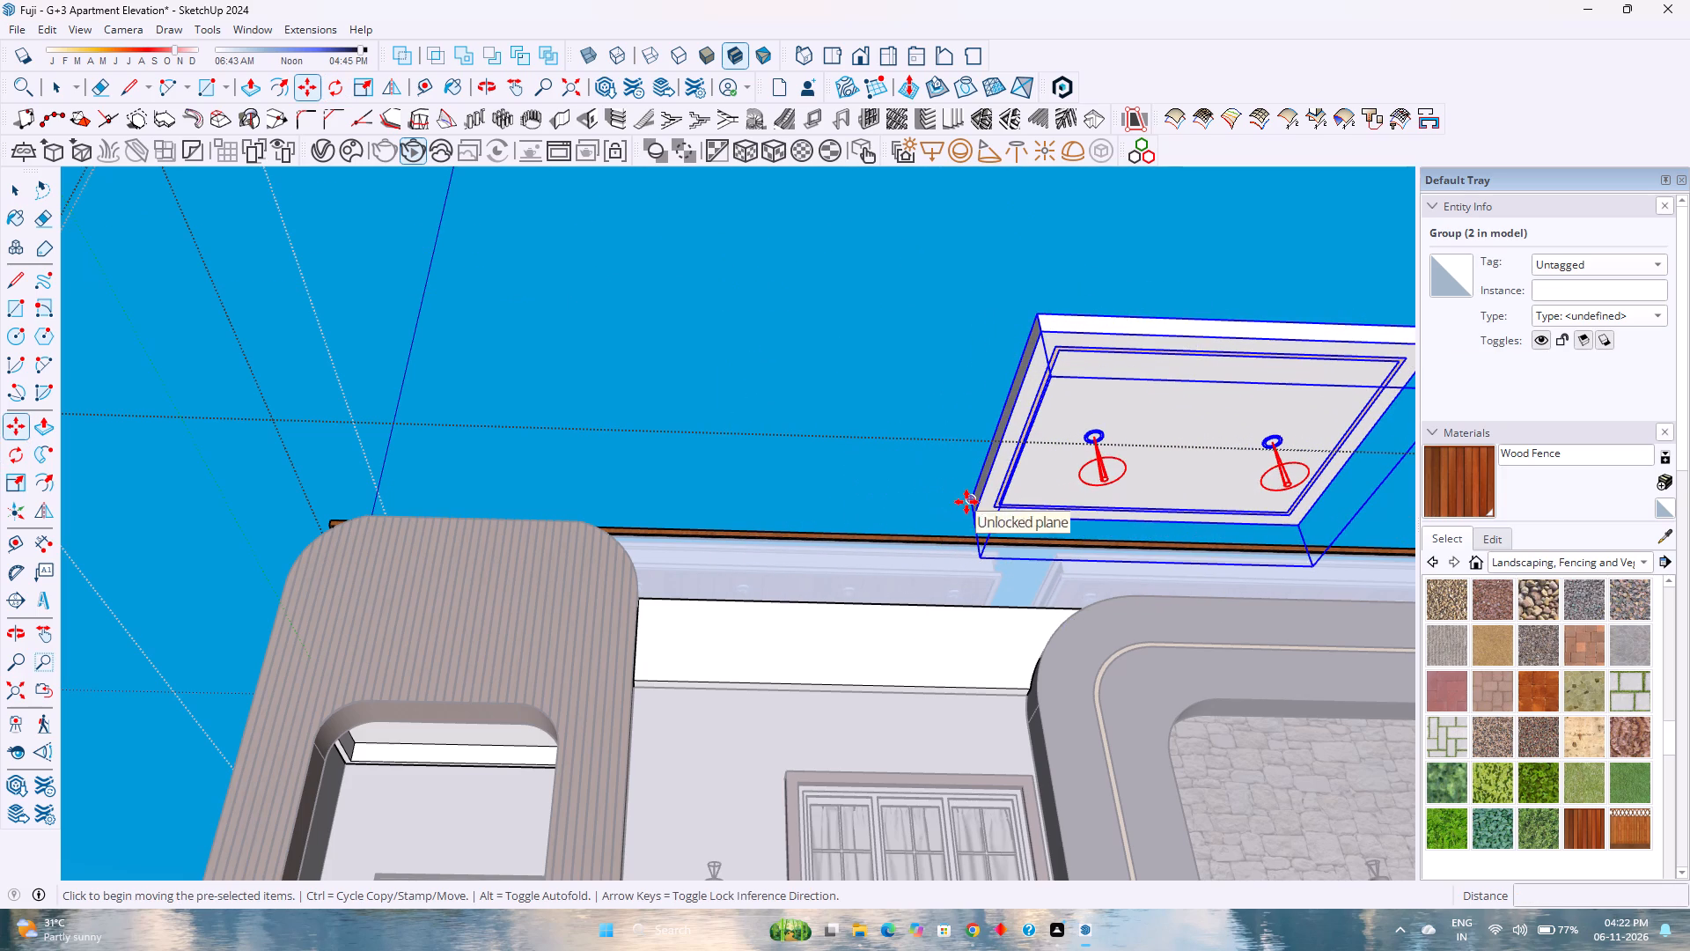
pyautogui.click(966, 502)
pyautogui.scroll(12, 317, 755)
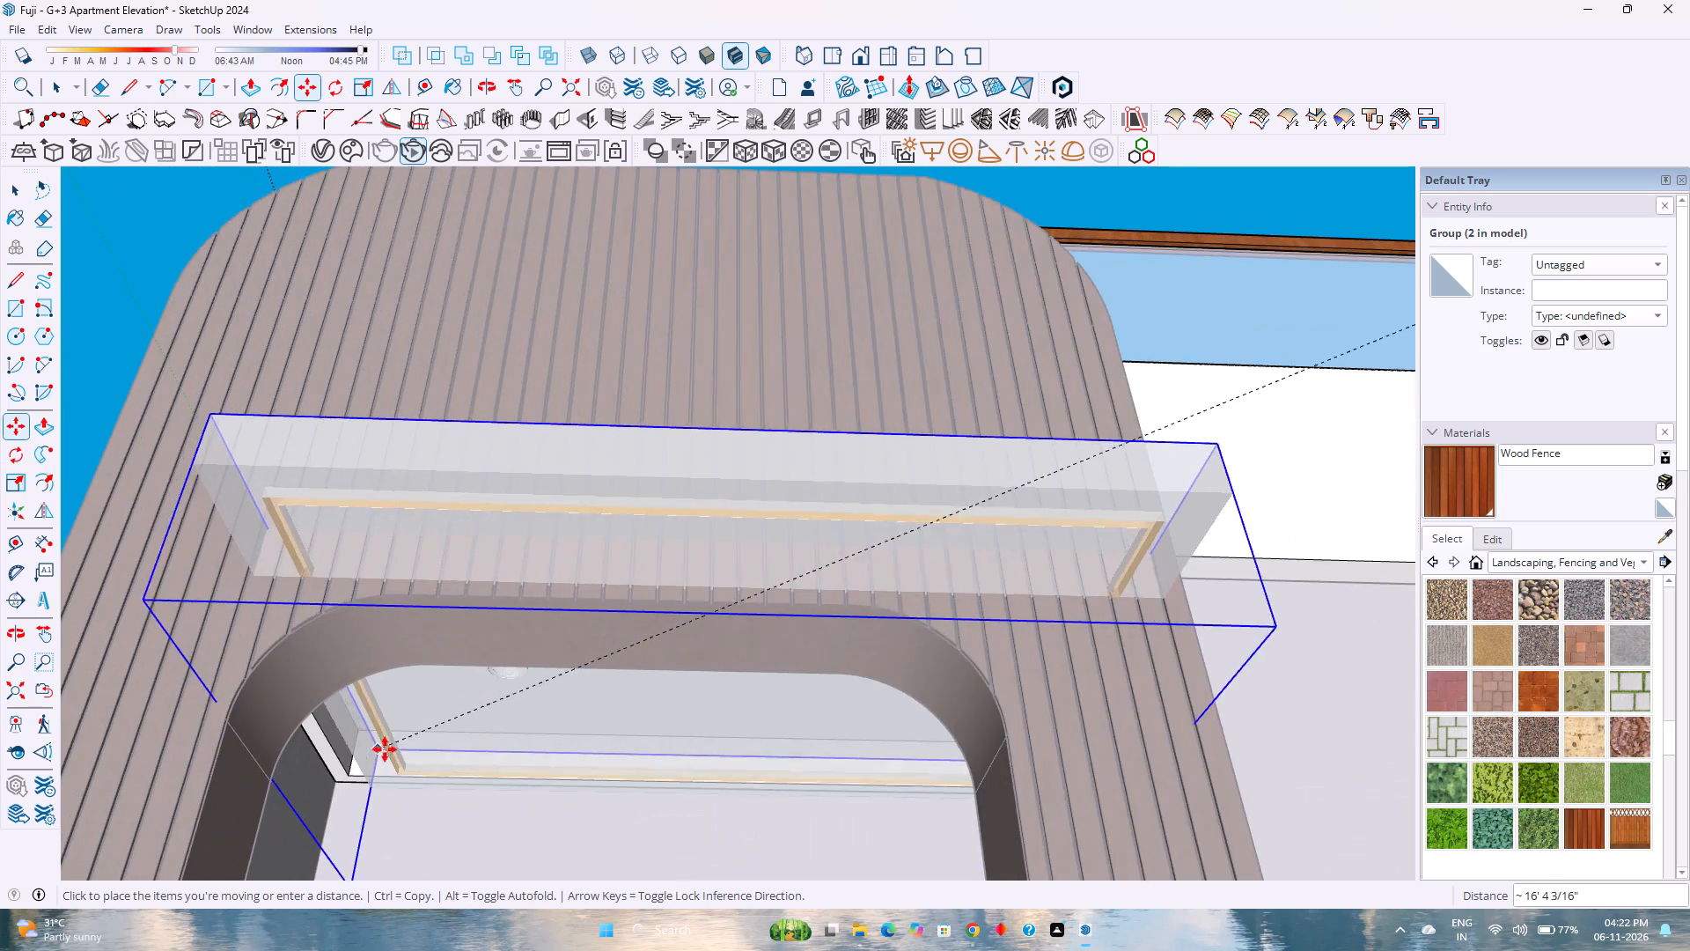
pyautogui.scroll(10, 385, 749)
pyautogui.click(335, 712)
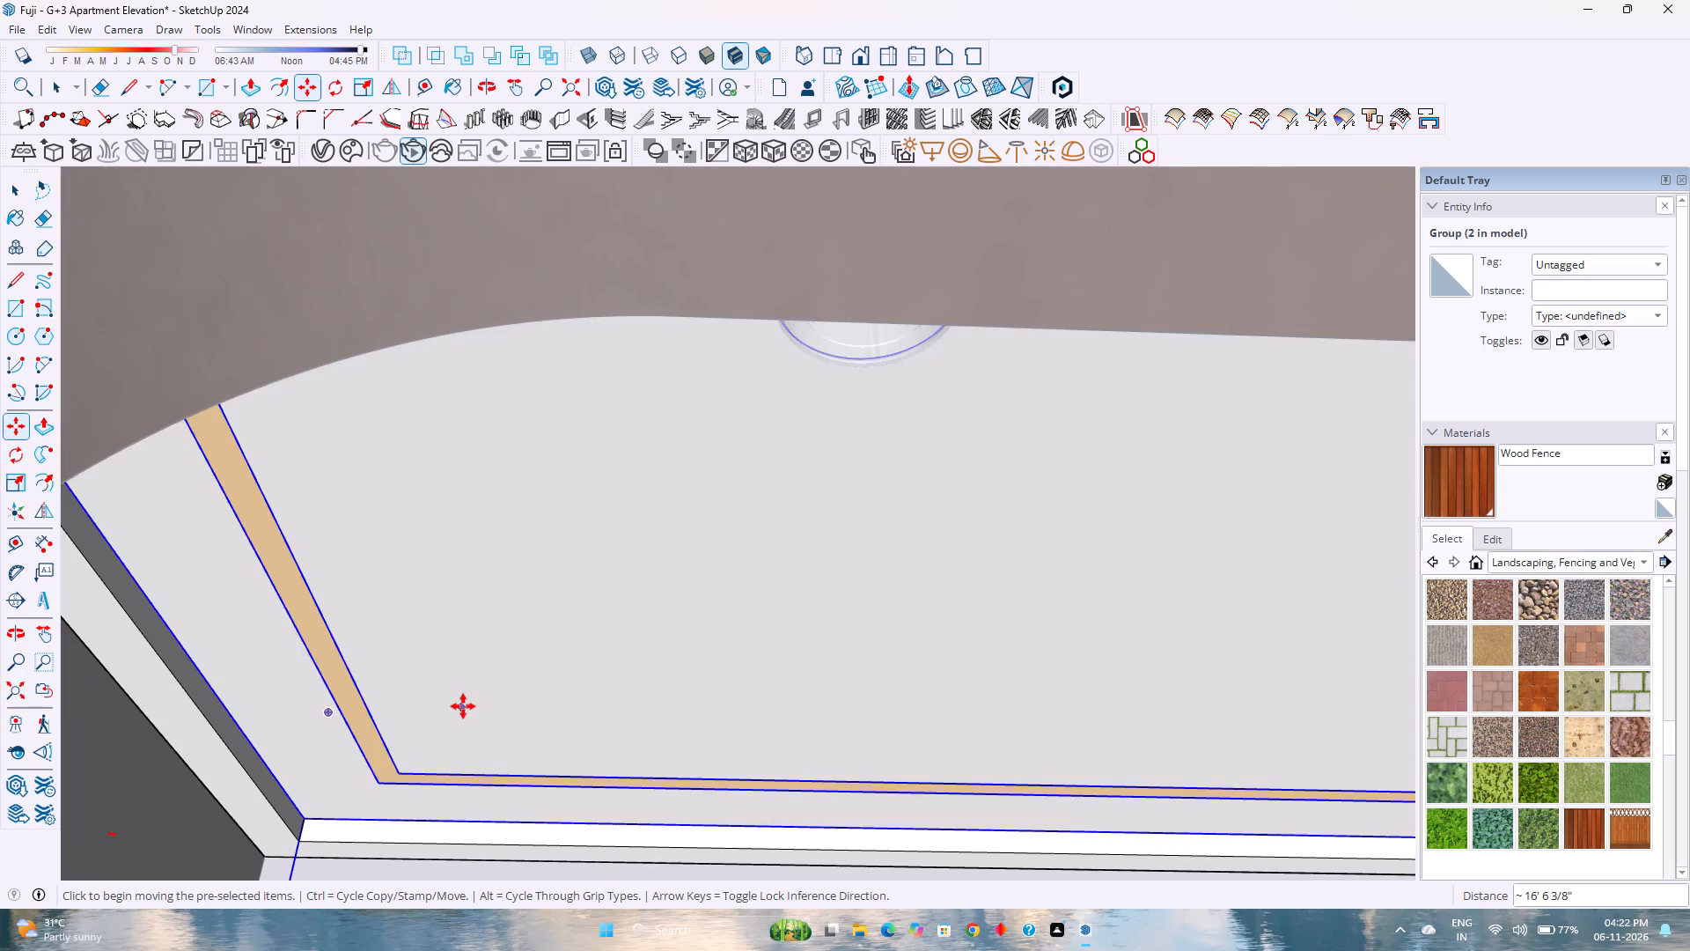
# Scale the ceiling group's depth to about 0.55 so its front edge meets the front of the upper balcony's ceiling recess.
pyautogui.scroll(-12, 463, 706)
pyautogui.moveTo(578, 746); pyautogui.dragTo(775, 568, button='middle')
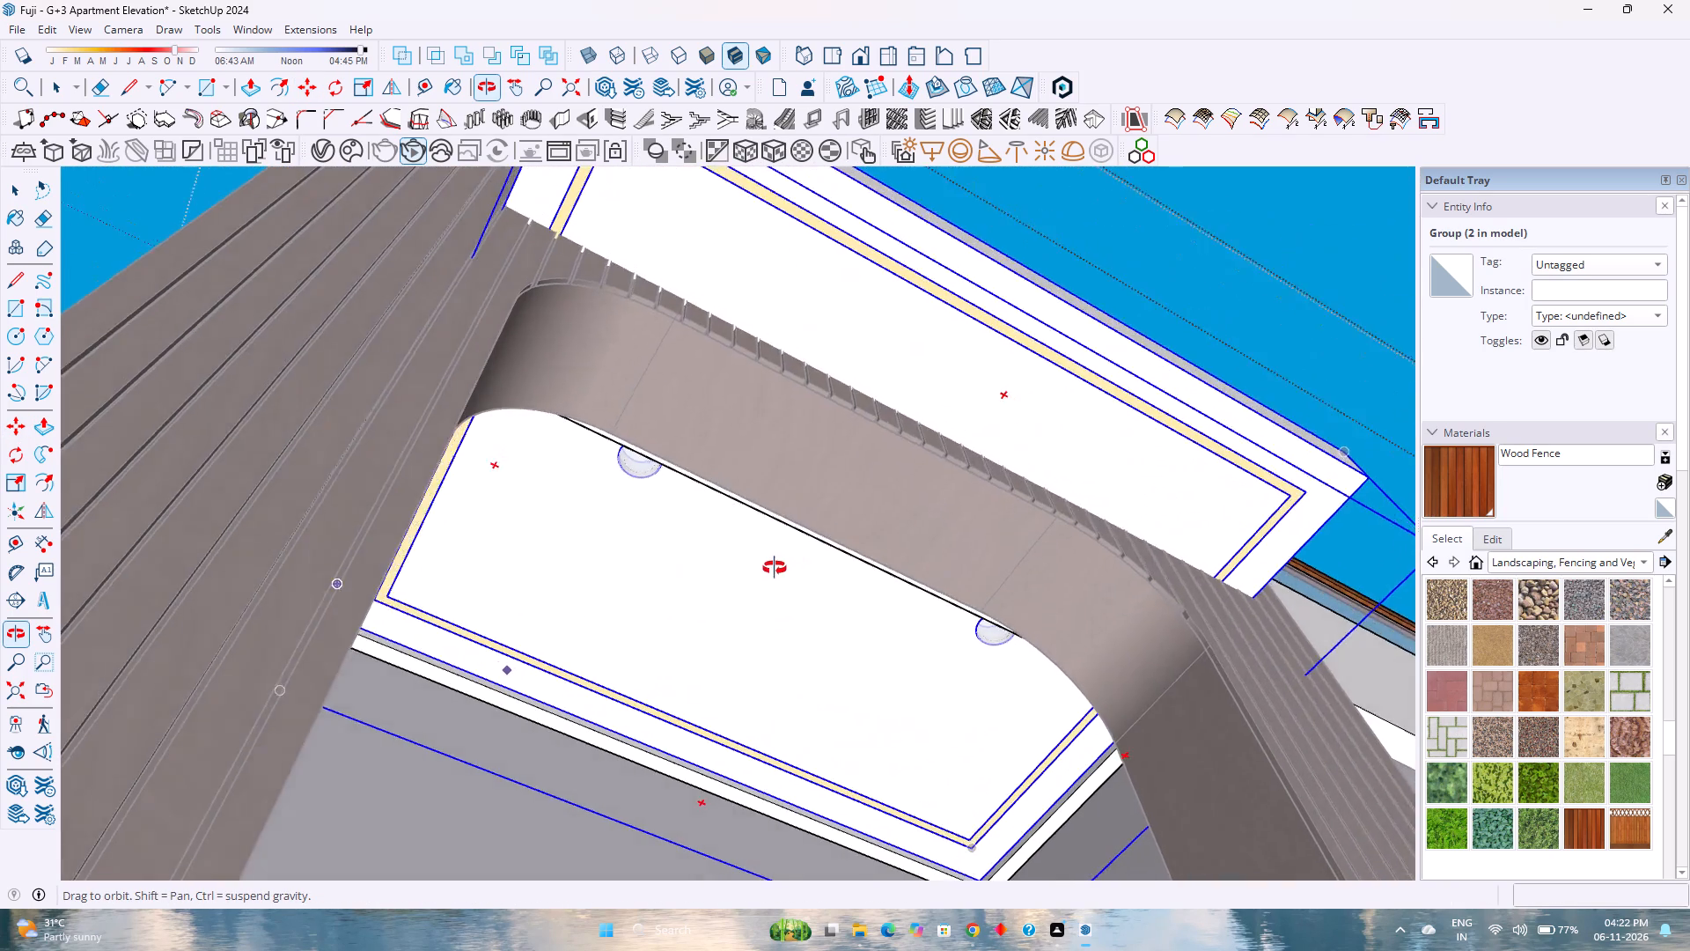
pyautogui.moveTo(775, 568); pyautogui.dragTo(748, 573, button='middle')
pyautogui.scroll(-5, 748, 573)
pyautogui.press('s')
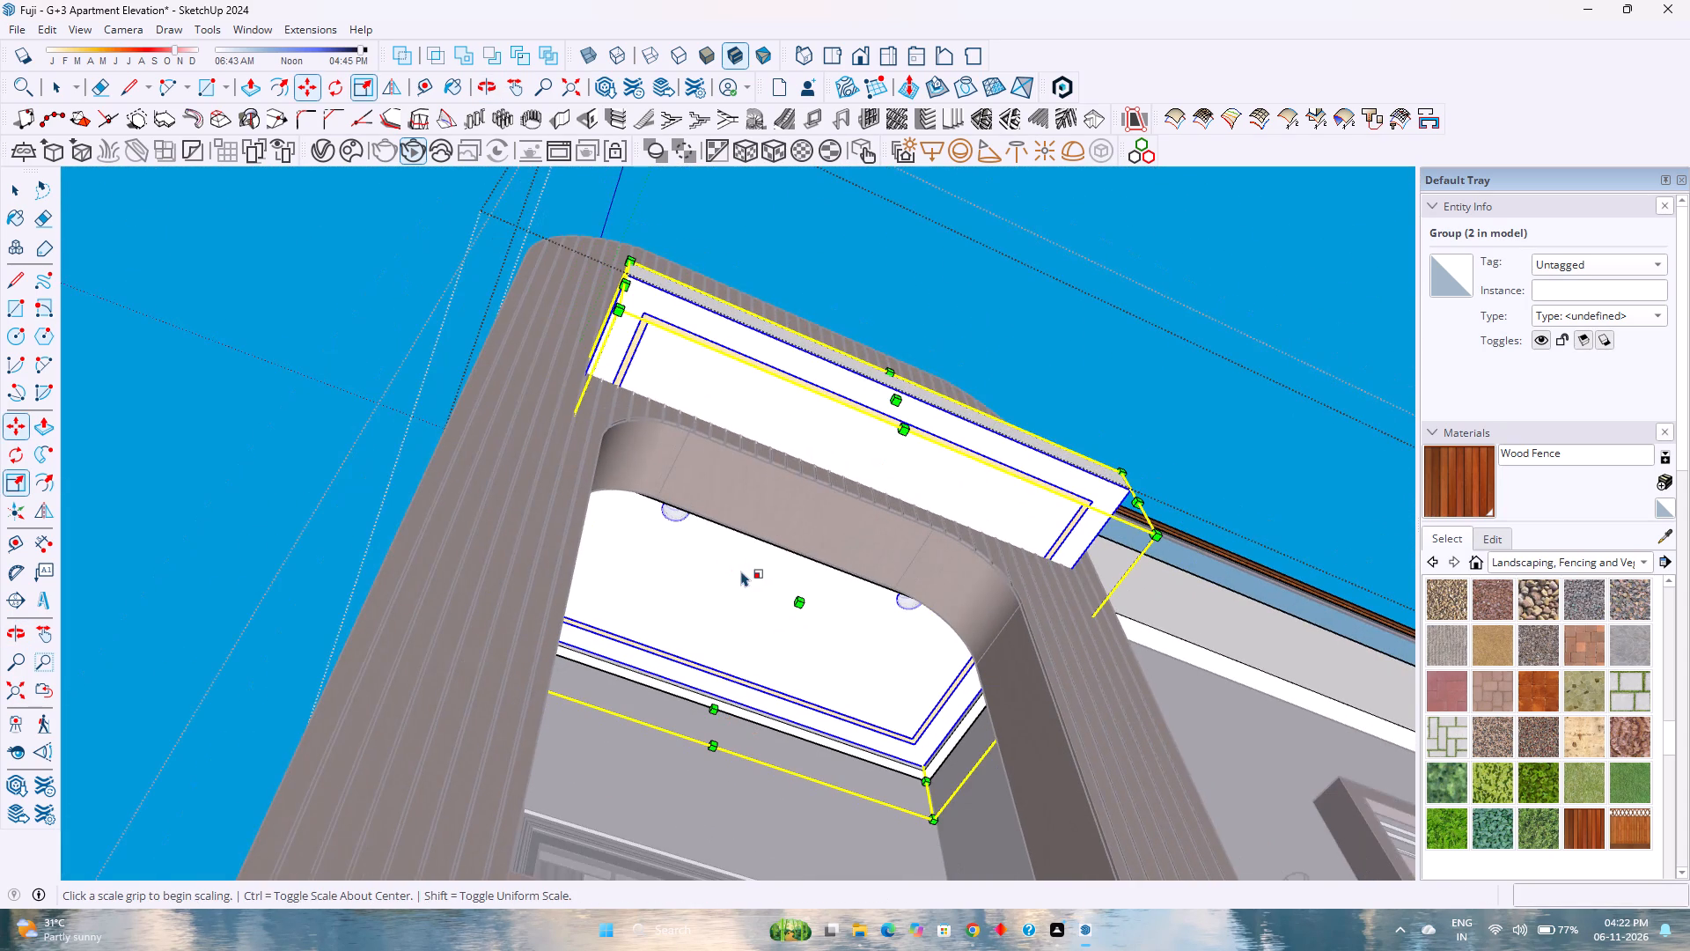
pyautogui.click(898, 398)
pyautogui.scroll(6, 803, 557)
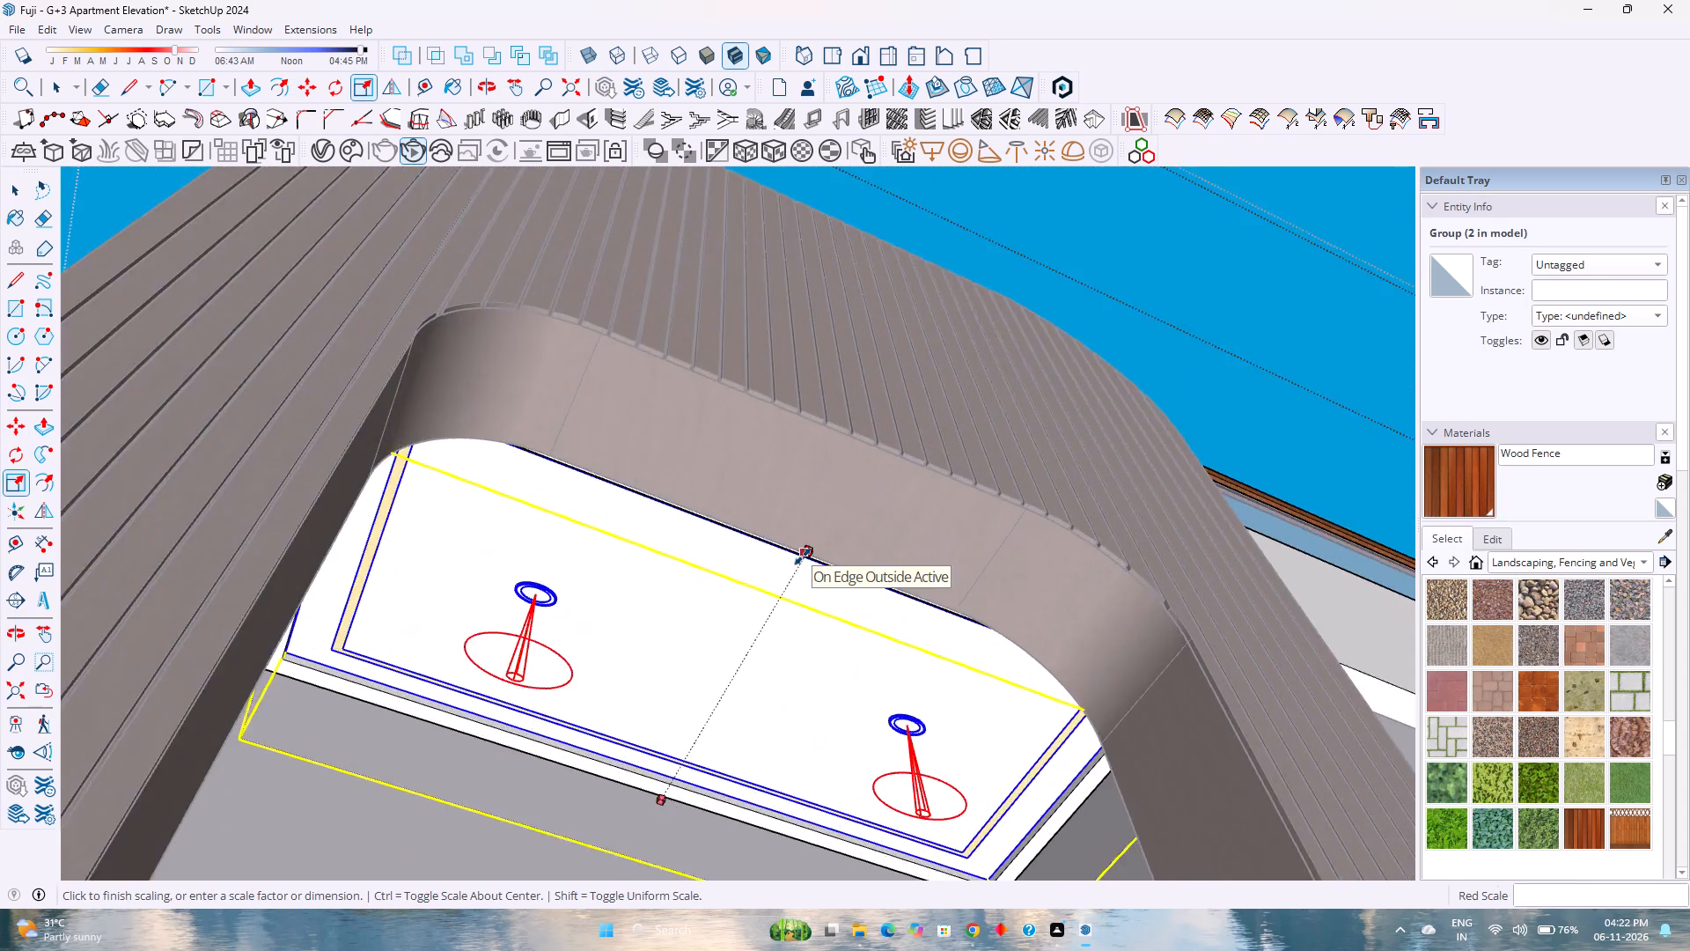
pyautogui.scroll(5, 803, 557)
pyautogui.moveTo(796, 564); pyautogui.dragTo(1379, 515, button='middle')
pyautogui.middleClick(1379, 515)
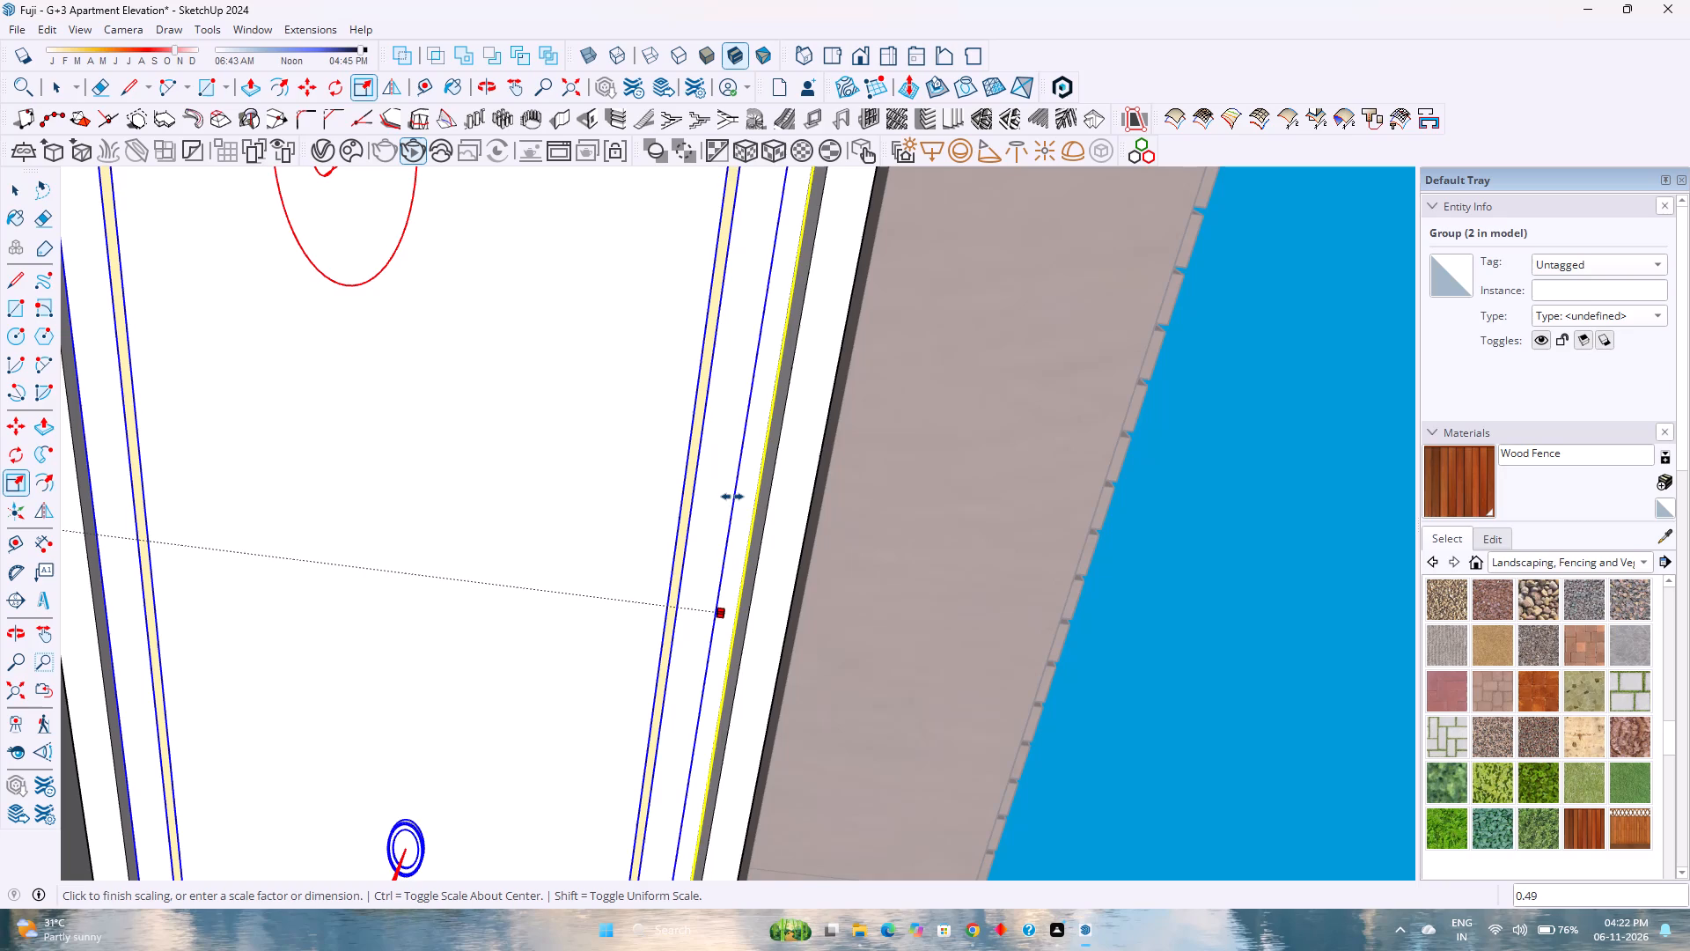
pyautogui.click(837, 441)
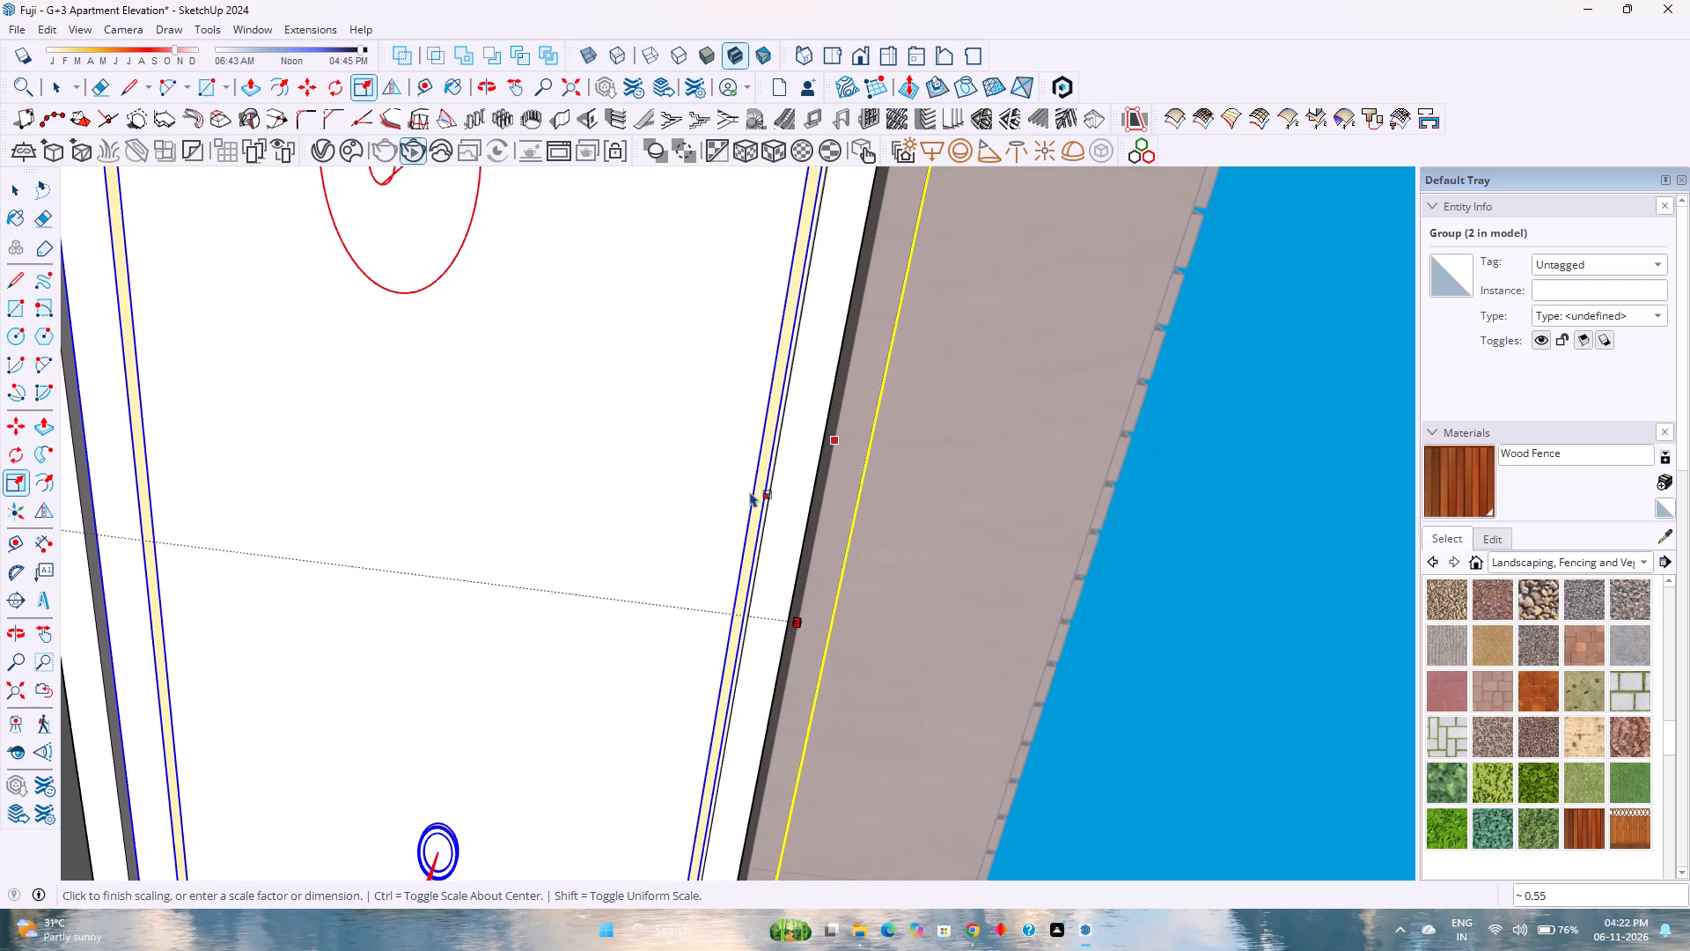
# Scale the ceiling group lengthwise from its end face to fit the side edge of the upper balcony's ceiling recess.
pyautogui.scroll(-7, 727, 498)
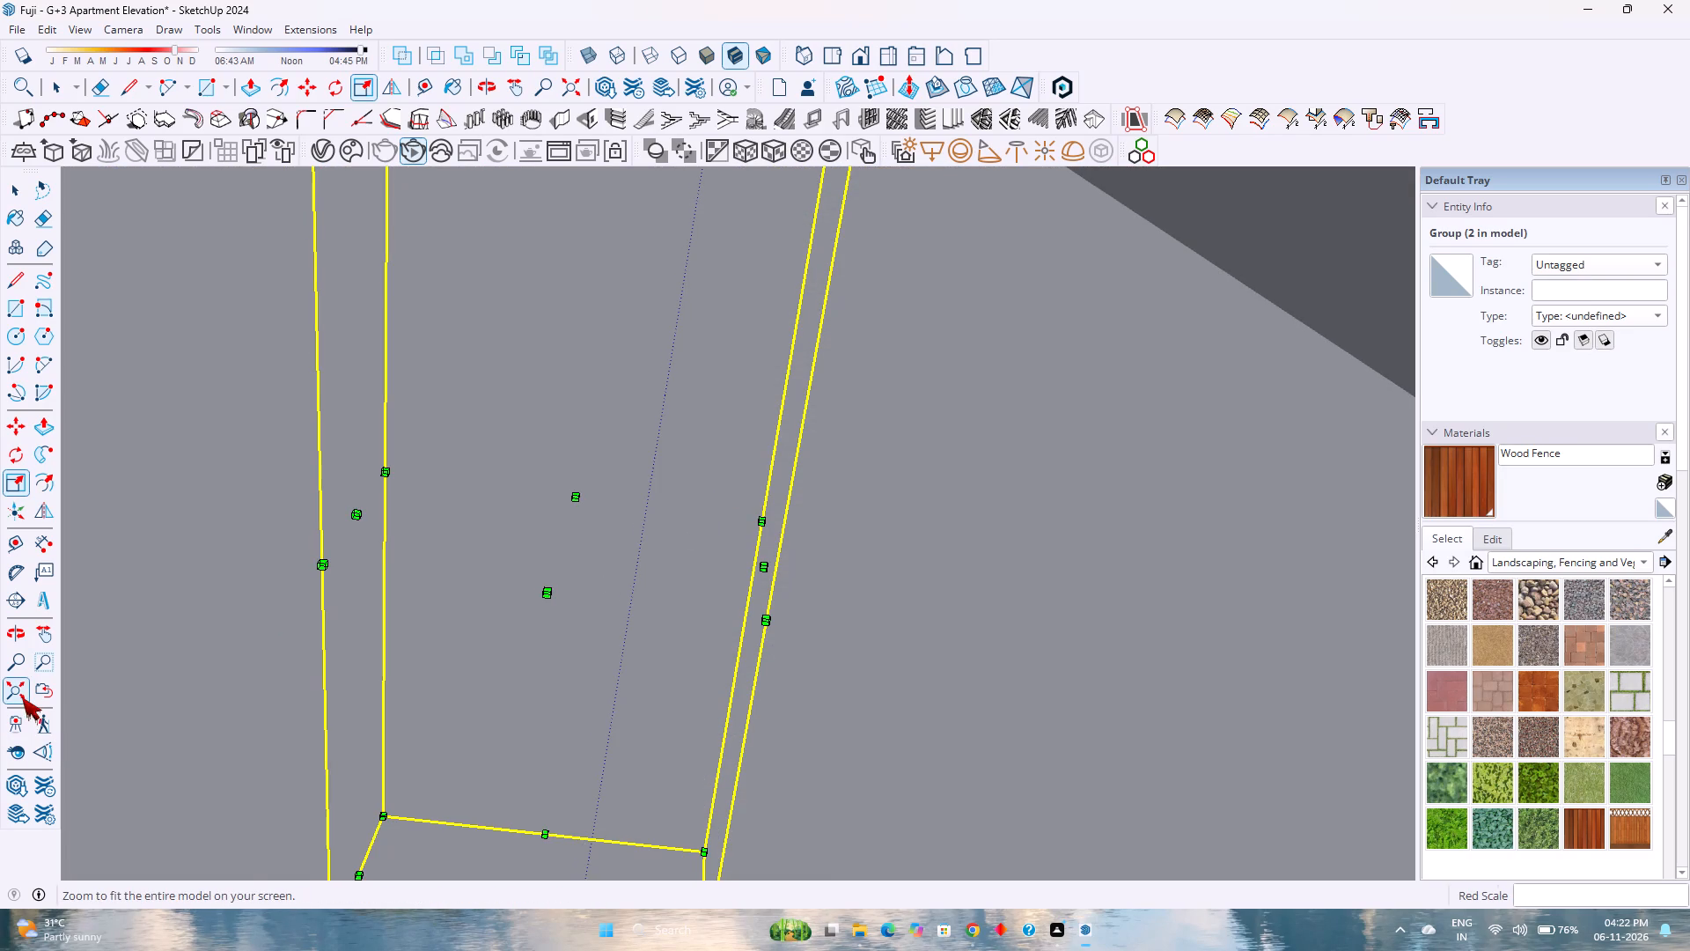
pyautogui.click(22, 697)
pyautogui.moveTo(757, 553); pyautogui.dragTo(155, 711, button='middle')
pyautogui.middleClick(153, 713)
pyautogui.middleClick(151, 718)
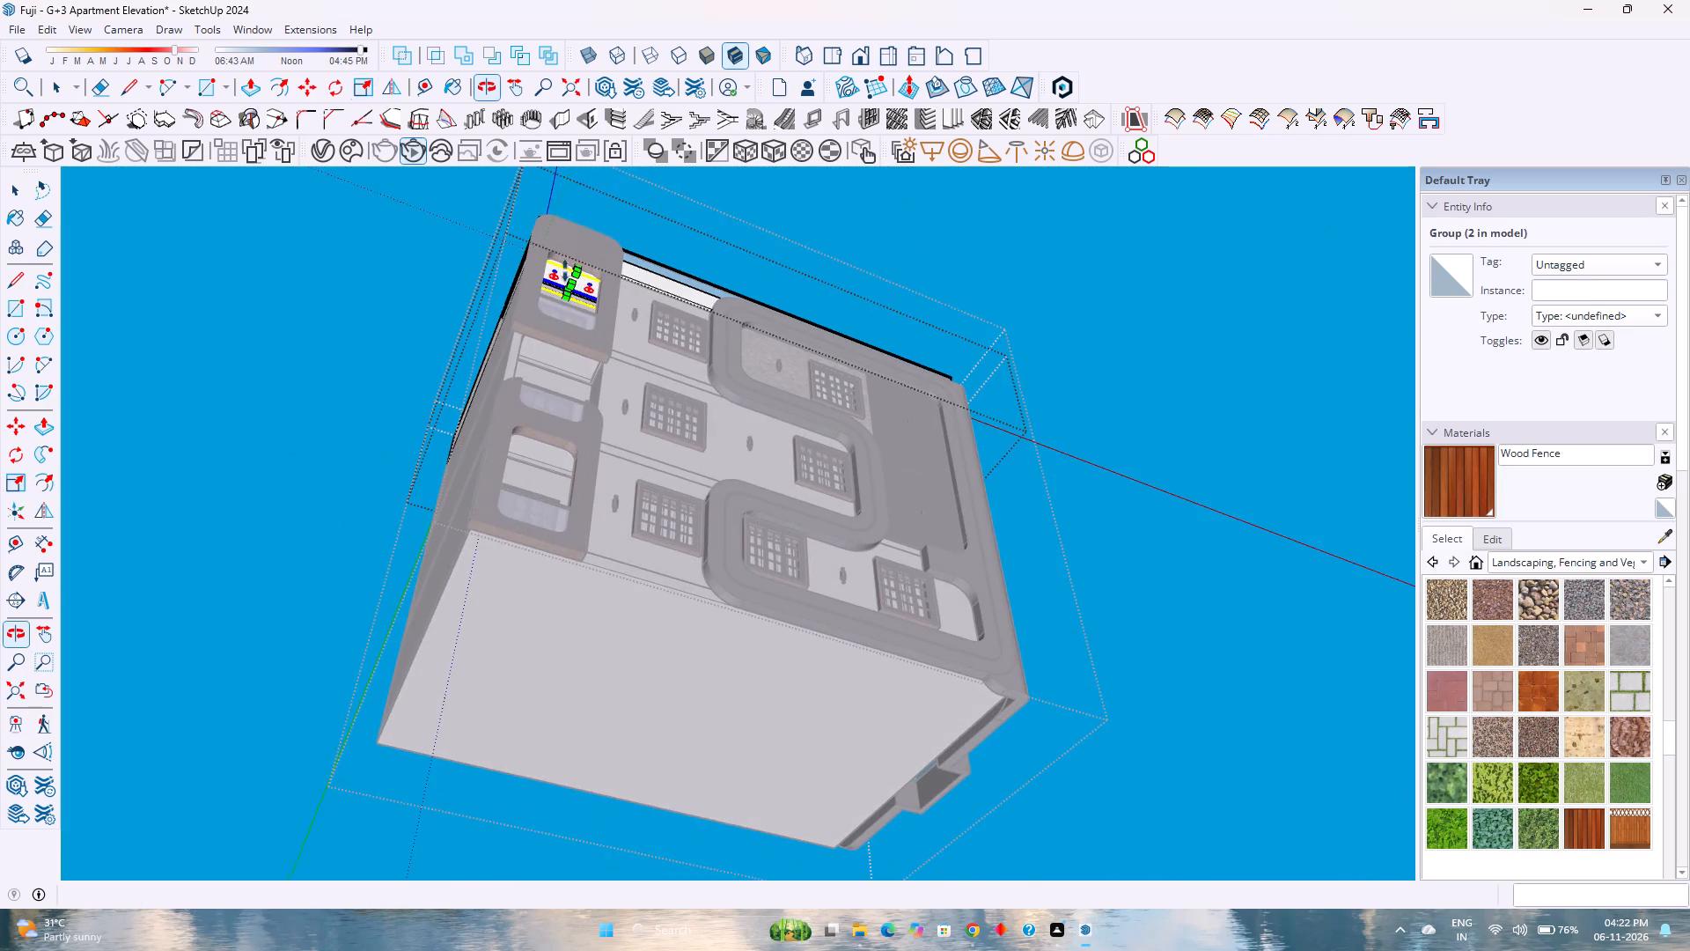
pyautogui.scroll(20, 591, 247)
pyautogui.scroll(1, 591, 247)
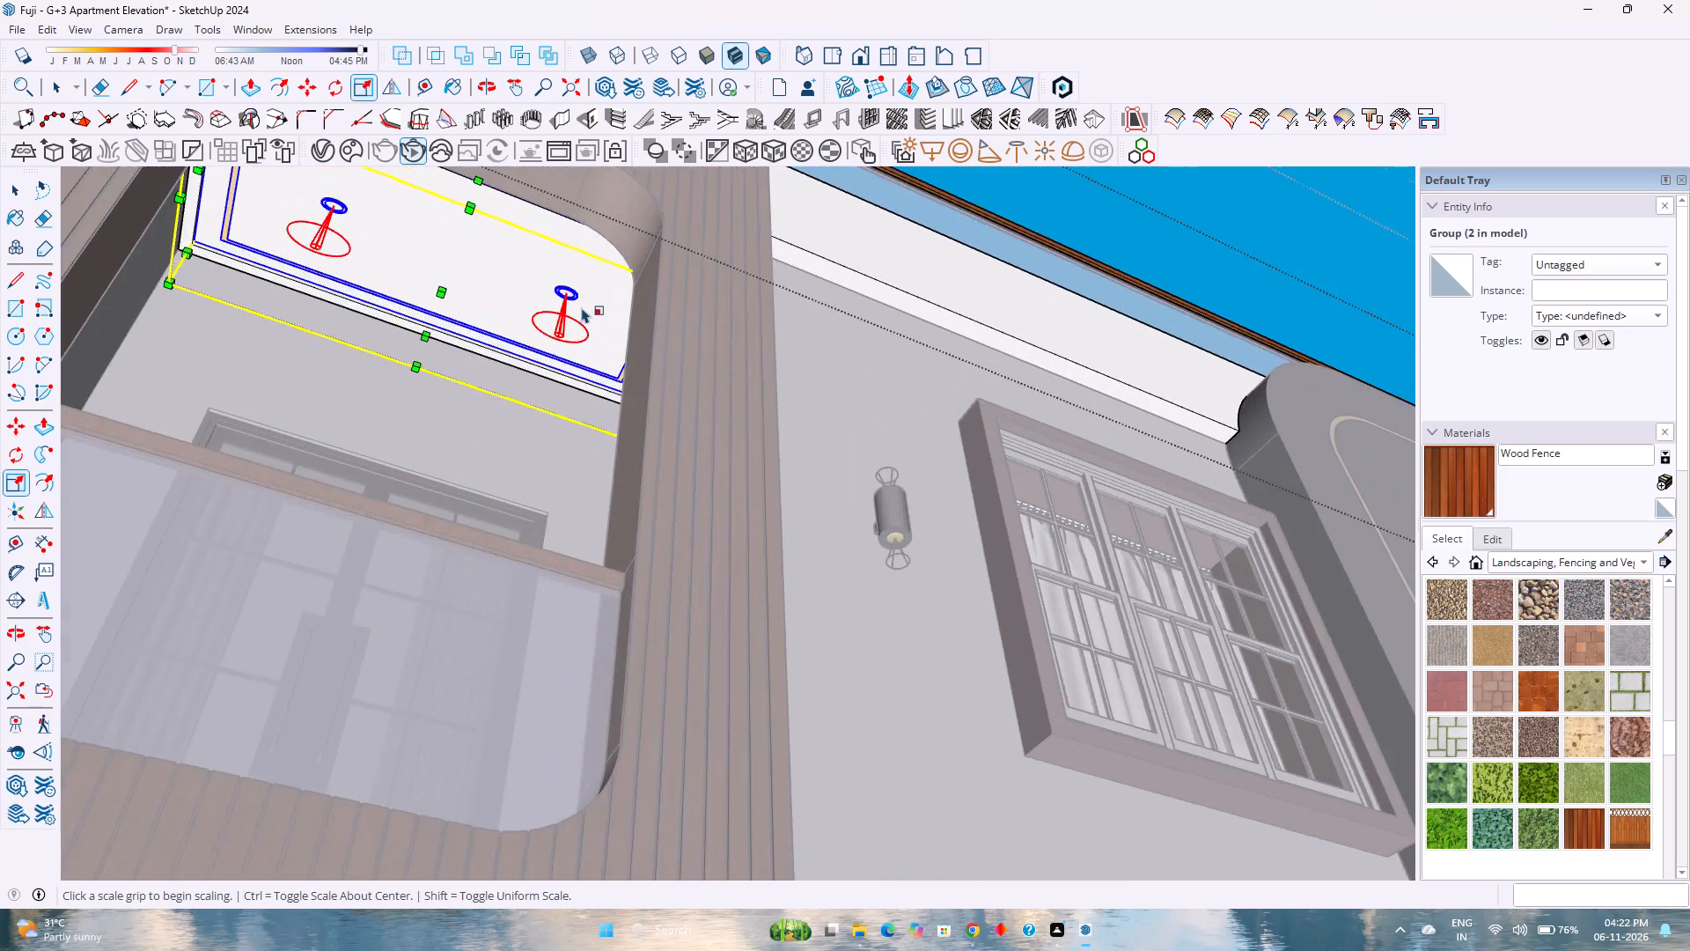
pyautogui.scroll(1, 582, 307)
pyautogui.middleClick(582, 307)
pyautogui.moveTo(589, 309); pyautogui.dragTo(775, 437, button='middle')
pyautogui.scroll(8, 729, 368)
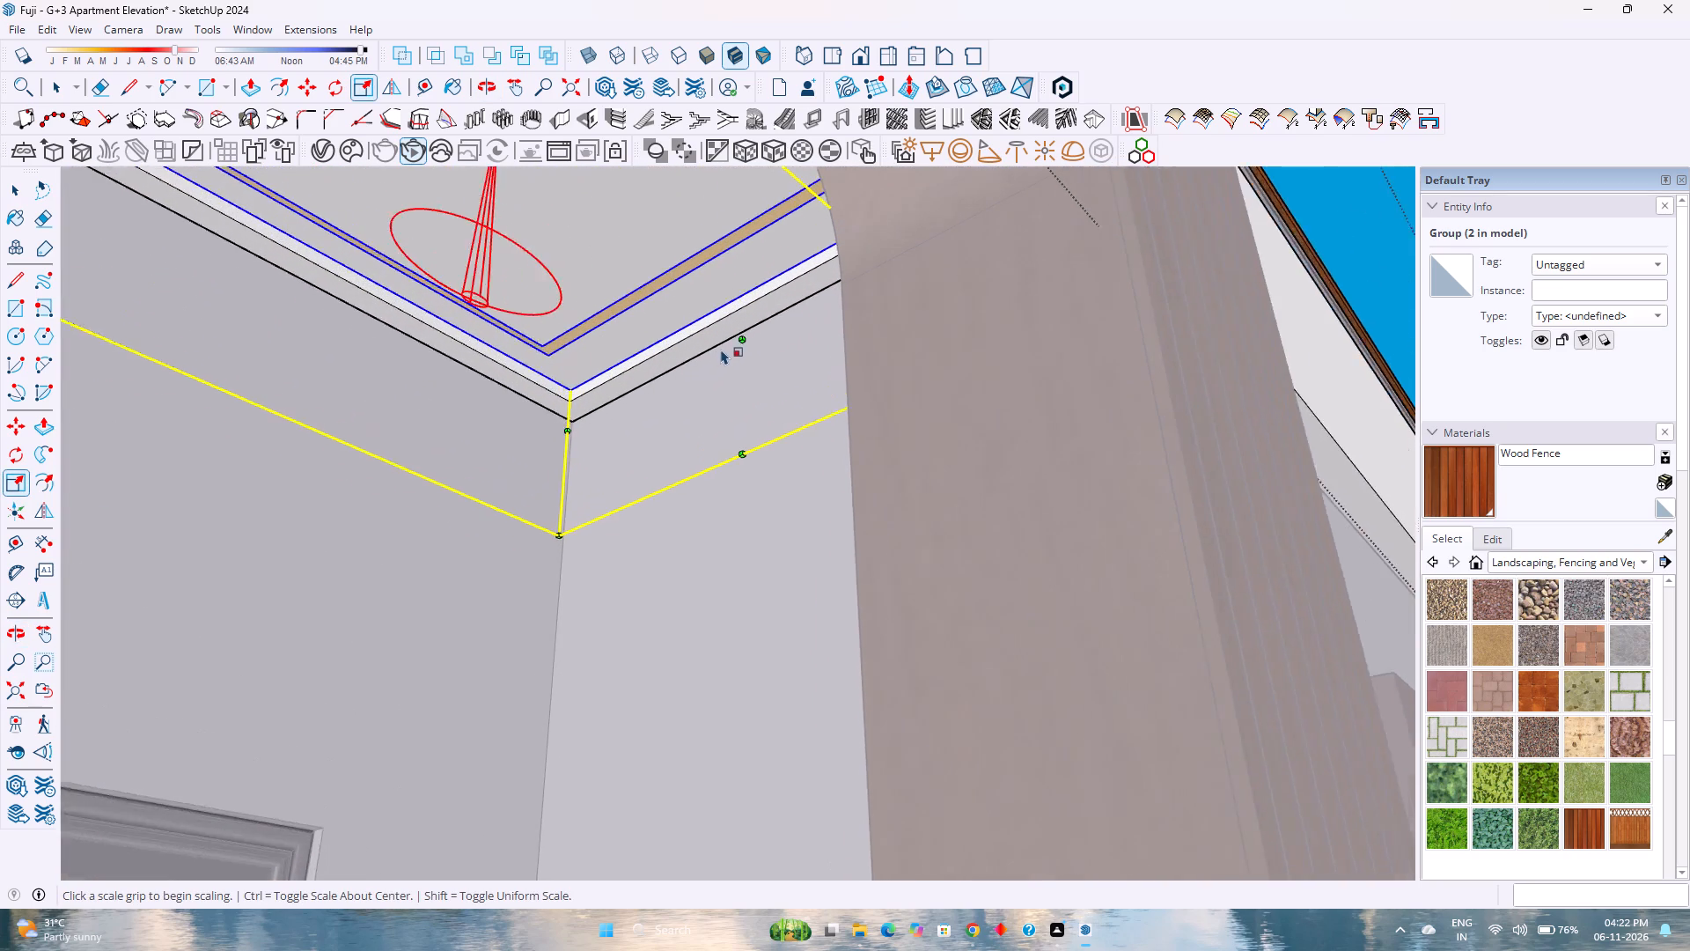
pyautogui.click(746, 343)
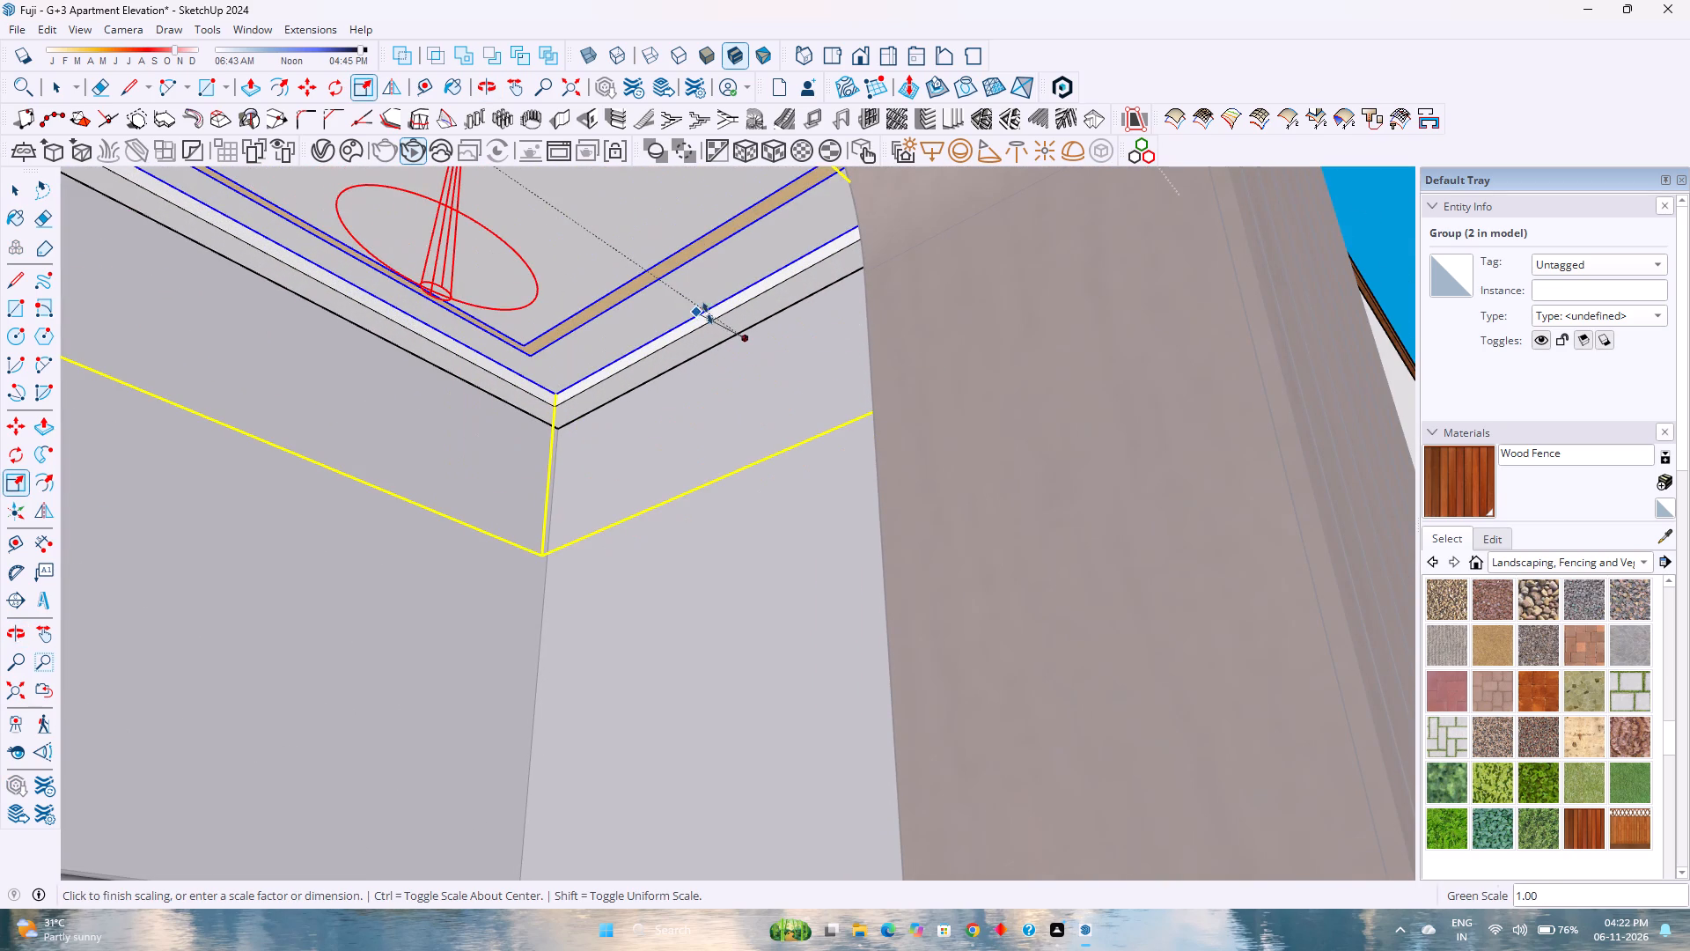
pyautogui.click(724, 314)
pyautogui.scroll(-8, 559, 410)
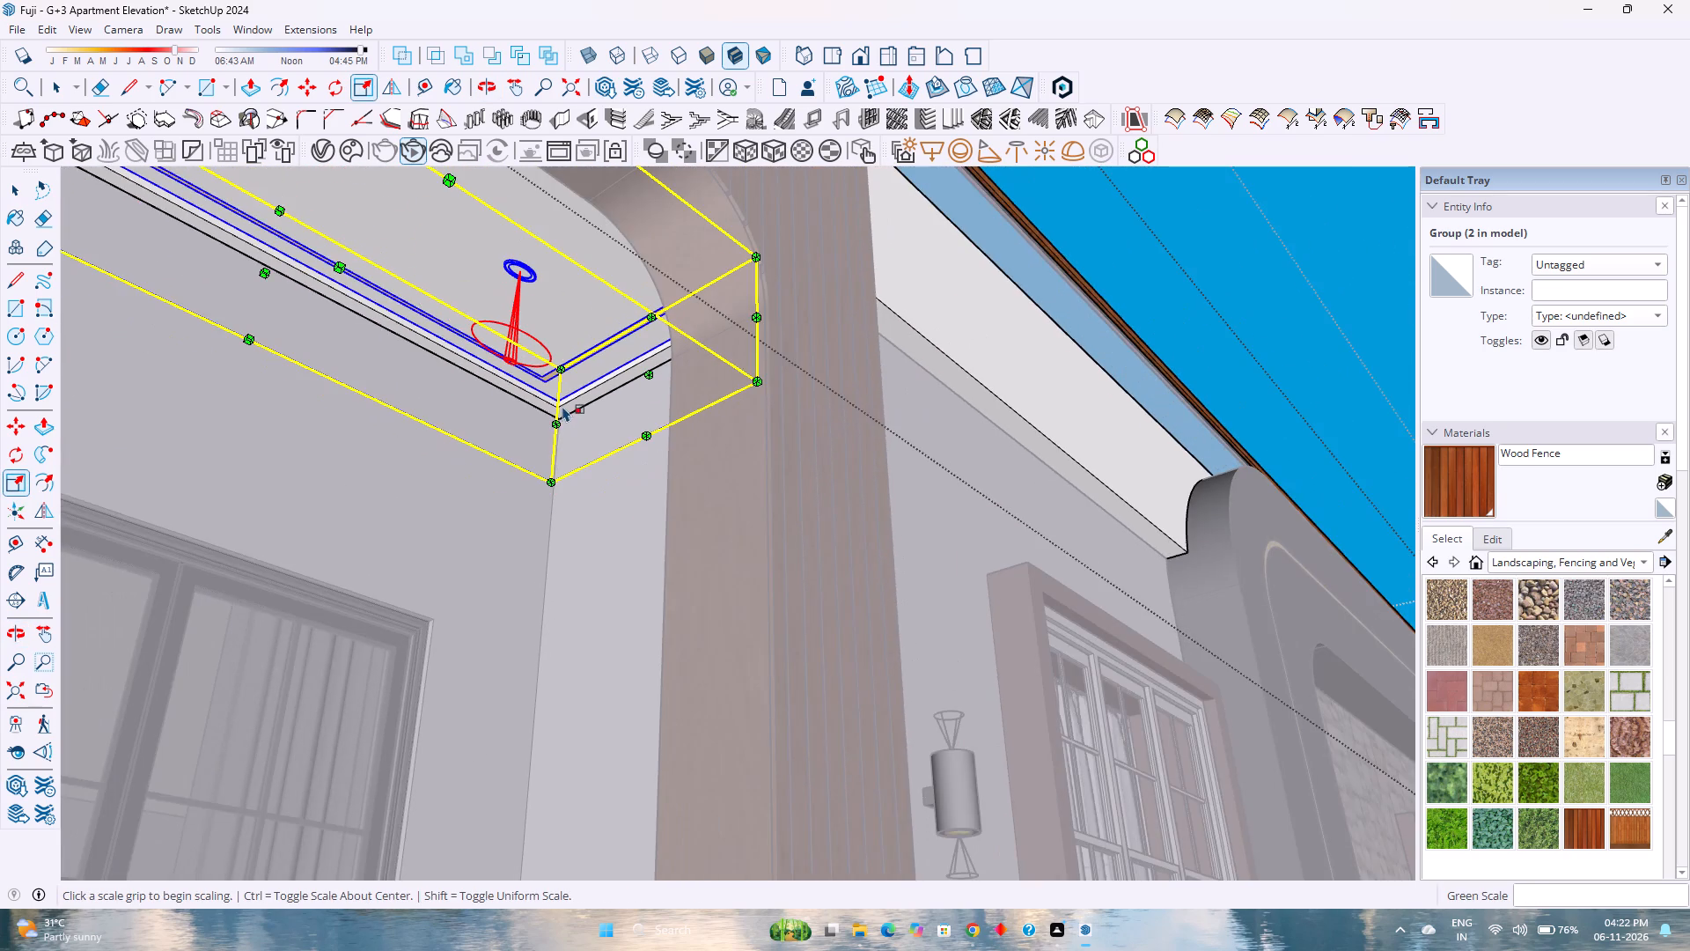
pyautogui.scroll(-5, 562, 402)
pyautogui.scroll(1, 561, 402)
pyautogui.scroll(-2, 560, 402)
pyautogui.scroll(1, 560, 402)
pyautogui.scroll(-3, 560, 402)
pyautogui.scroll(3, 560, 402)
pyautogui.scroll(-6, 560, 402)
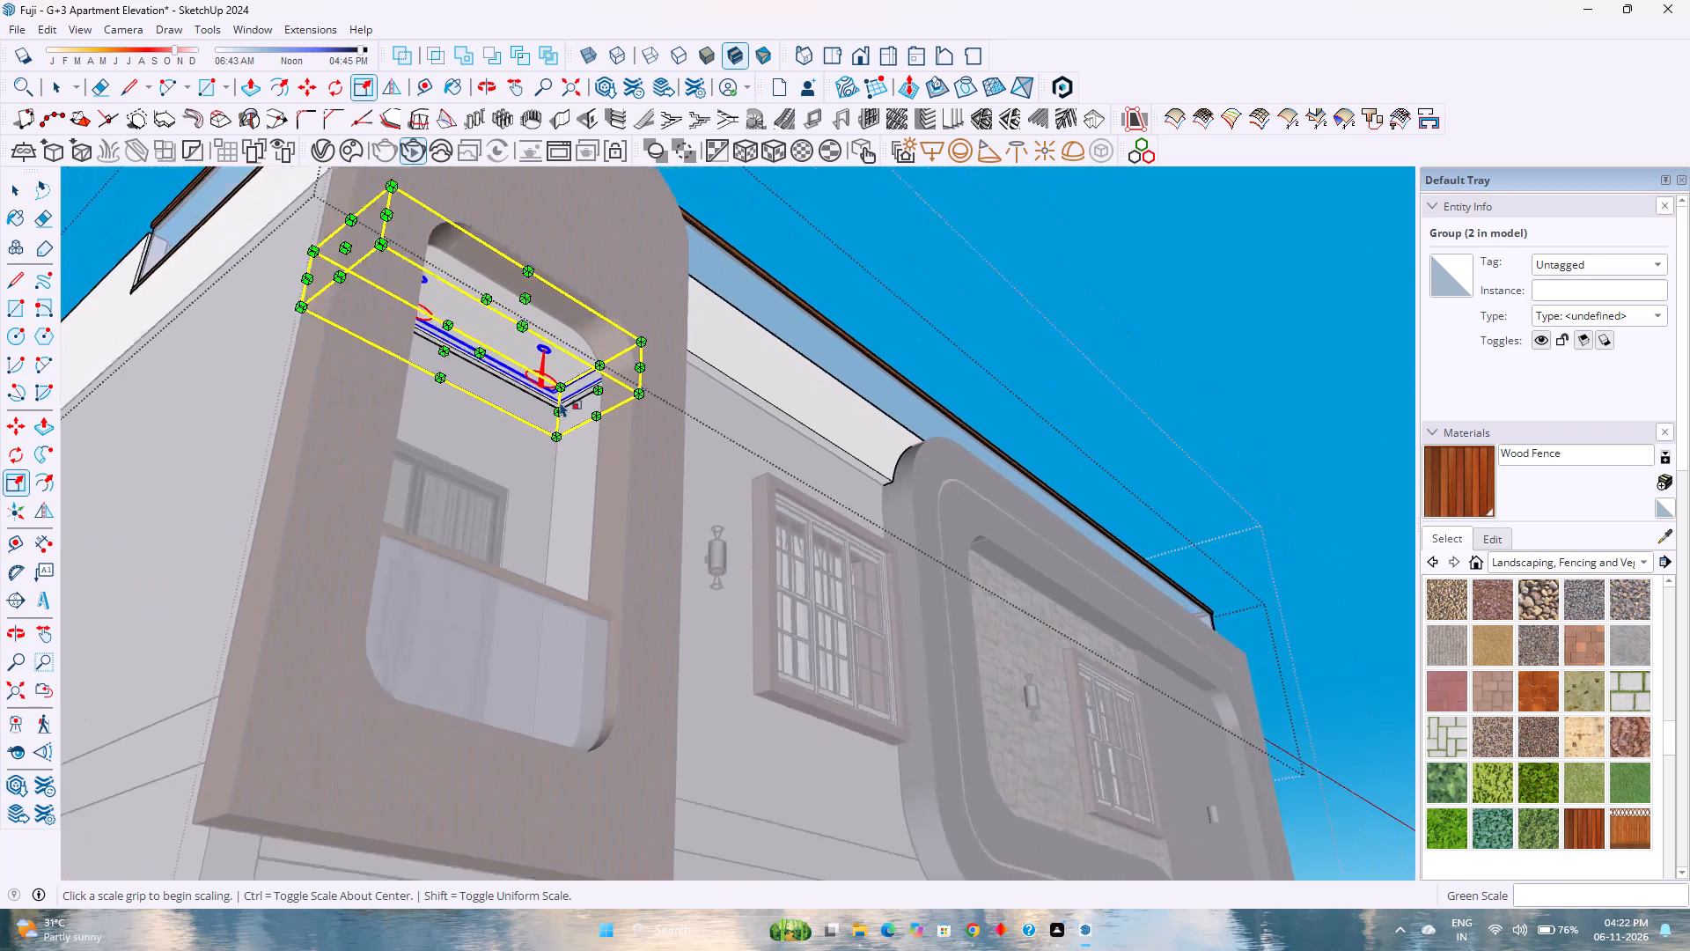
pyautogui.press('space')
# Examine the fit of the scaled ceiling group and its two hanging lights inside the upper wood-framed balcony.
pyautogui.scroll(-3, 556, 400)
pyautogui.moveTo(547, 397); pyautogui.dragTo(527, 389, button='middle')
pyautogui.moveTo(527, 389); pyautogui.dragTo(379, 312, button='middle')
pyautogui.middleClick(379, 312)
pyautogui.middleClick(378, 312)
pyautogui.scroll(3, 396, 327)
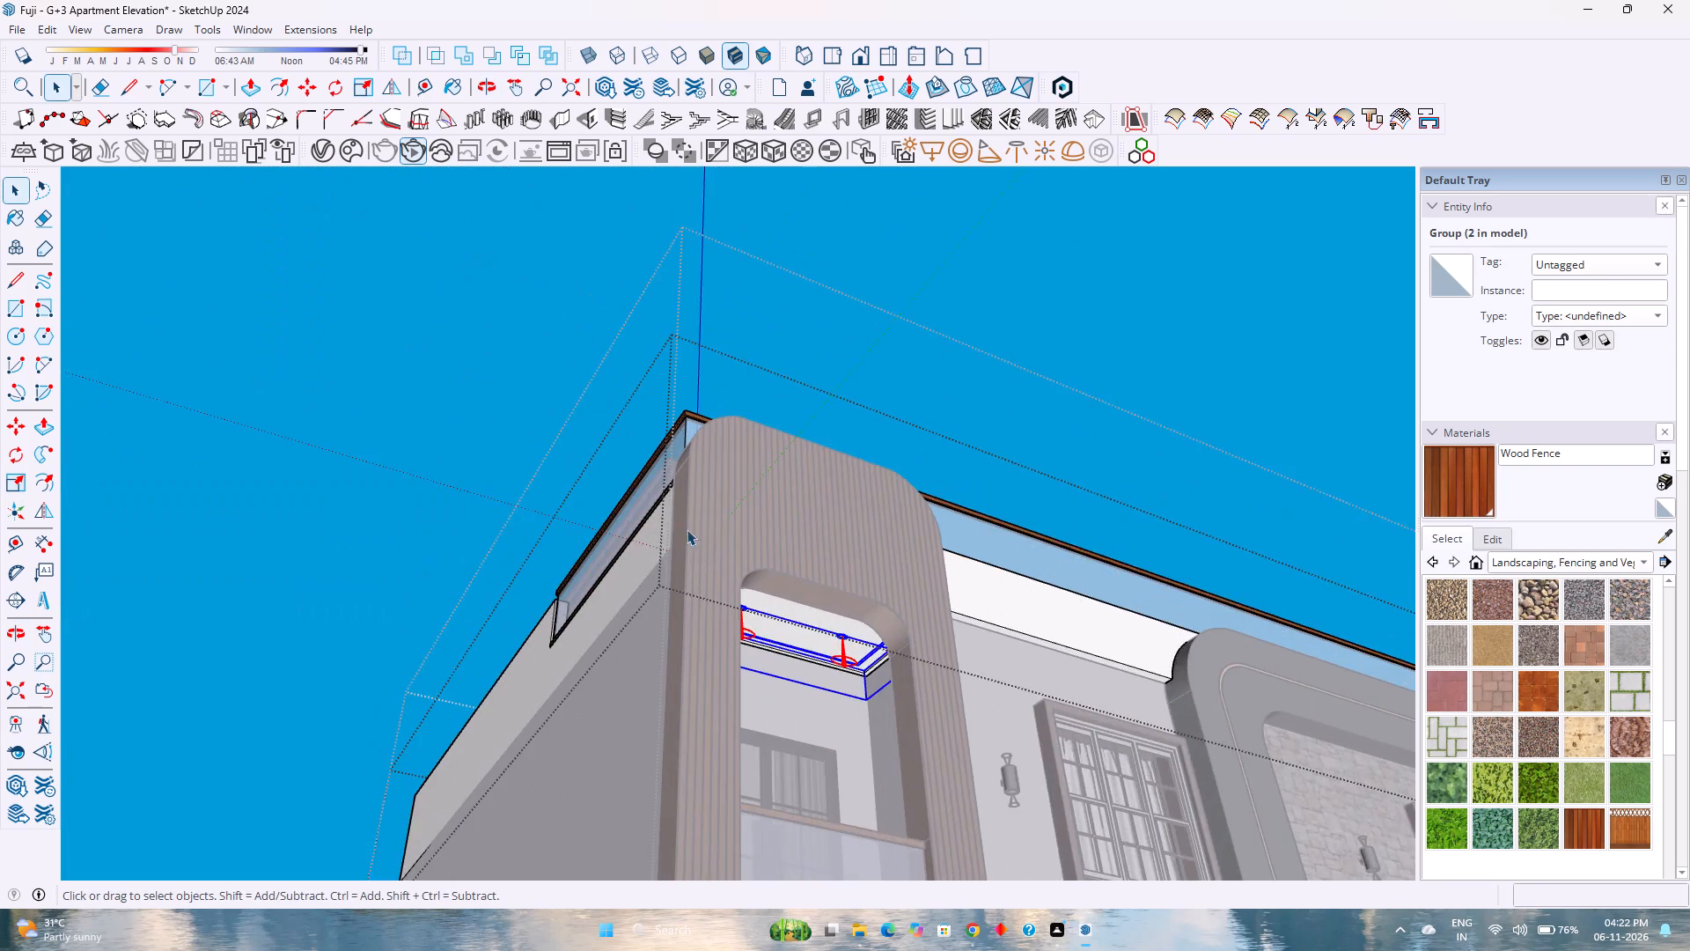
pyautogui.scroll(6, 742, 571)
pyautogui.moveTo(767, 630); pyautogui.dragTo(547, 471, button='middle')
pyautogui.middleClick(547, 471)
pyautogui.middleClick(546, 468)
pyautogui.scroll(3, 750, 656)
pyautogui.moveTo(749, 656); pyautogui.dragTo(568, 556, button='middle')
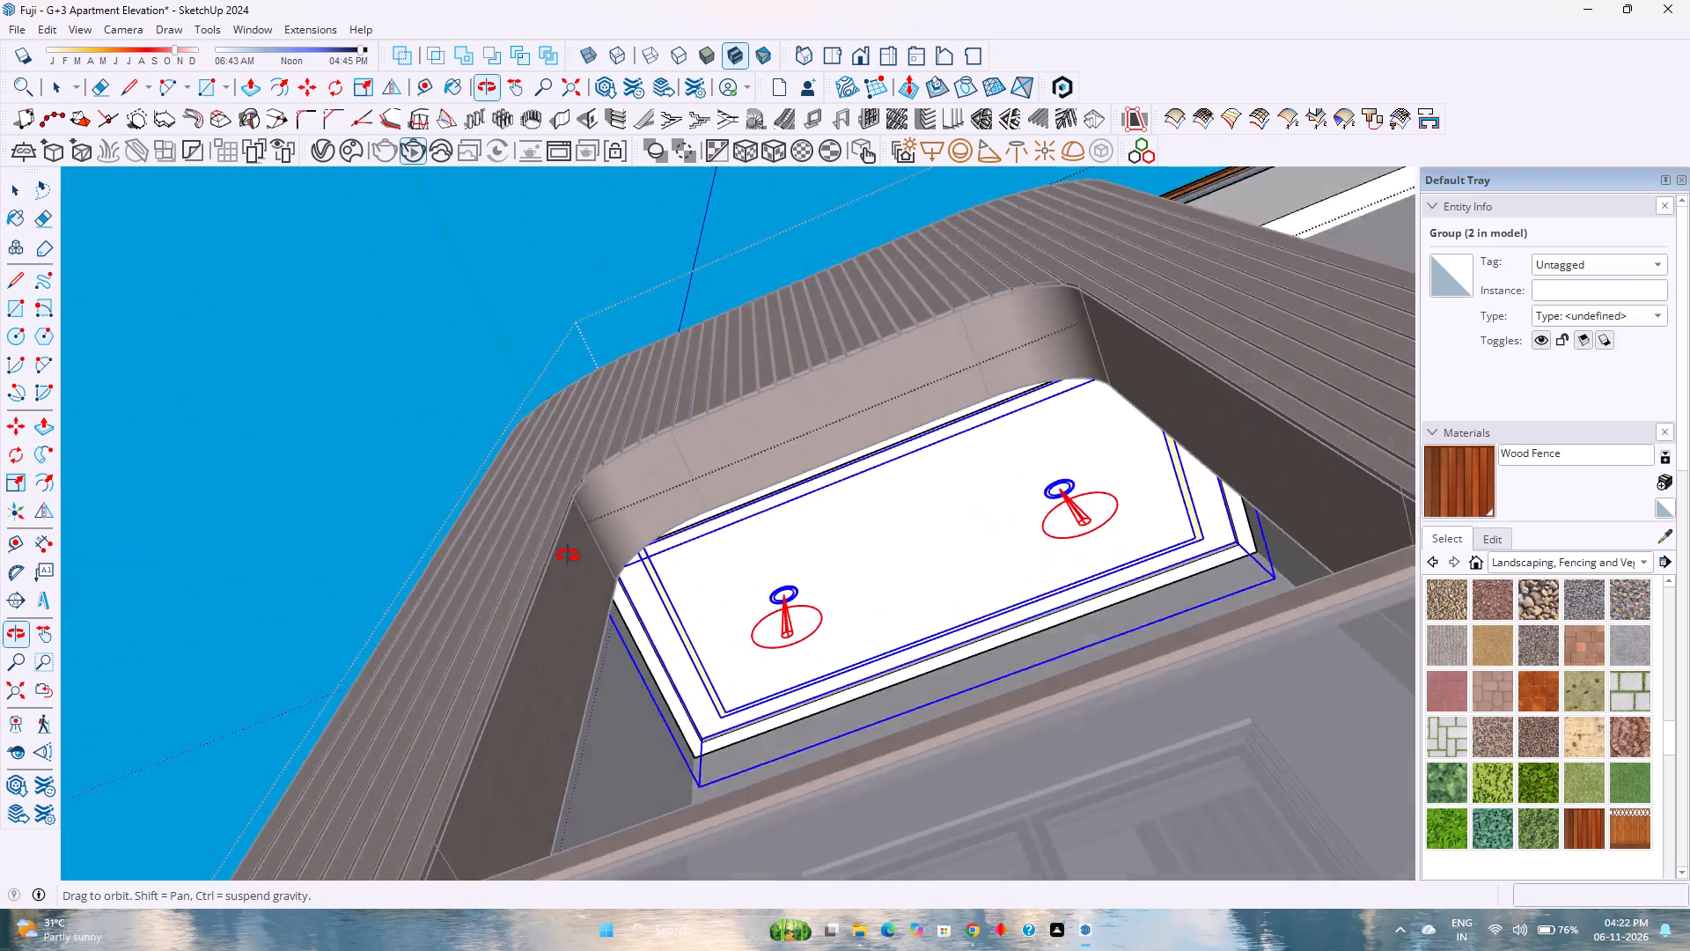
pyautogui.moveTo(568, 556); pyautogui.dragTo(647, 577, button='middle')
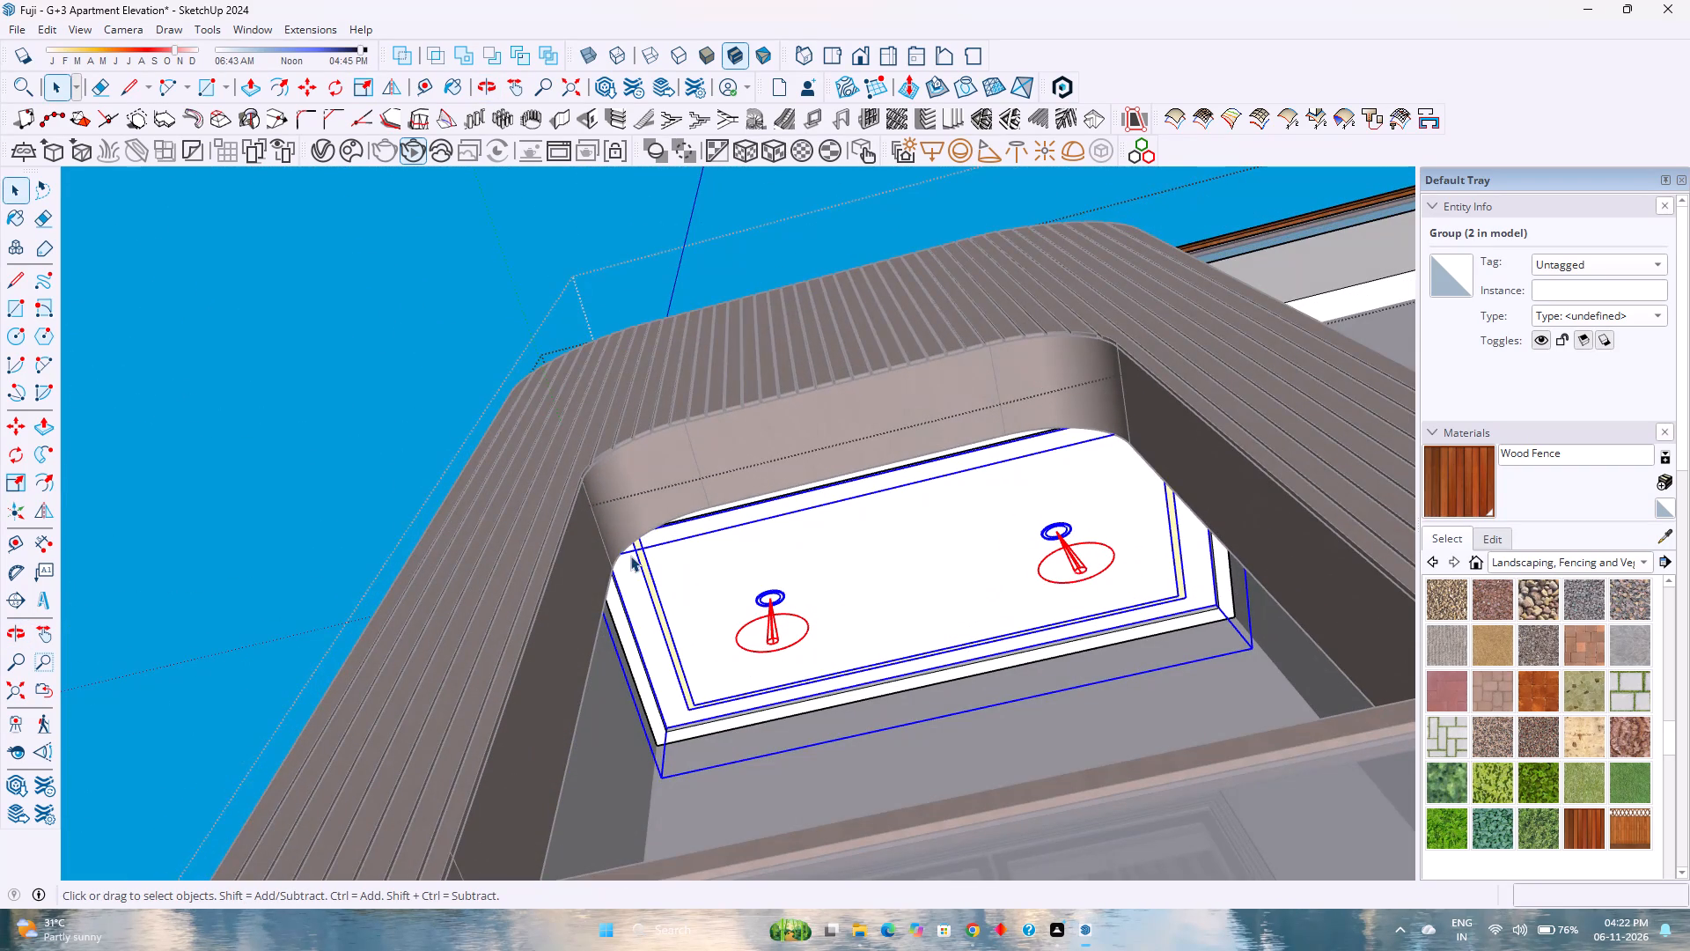
pyautogui.scroll(12, 712, 546)
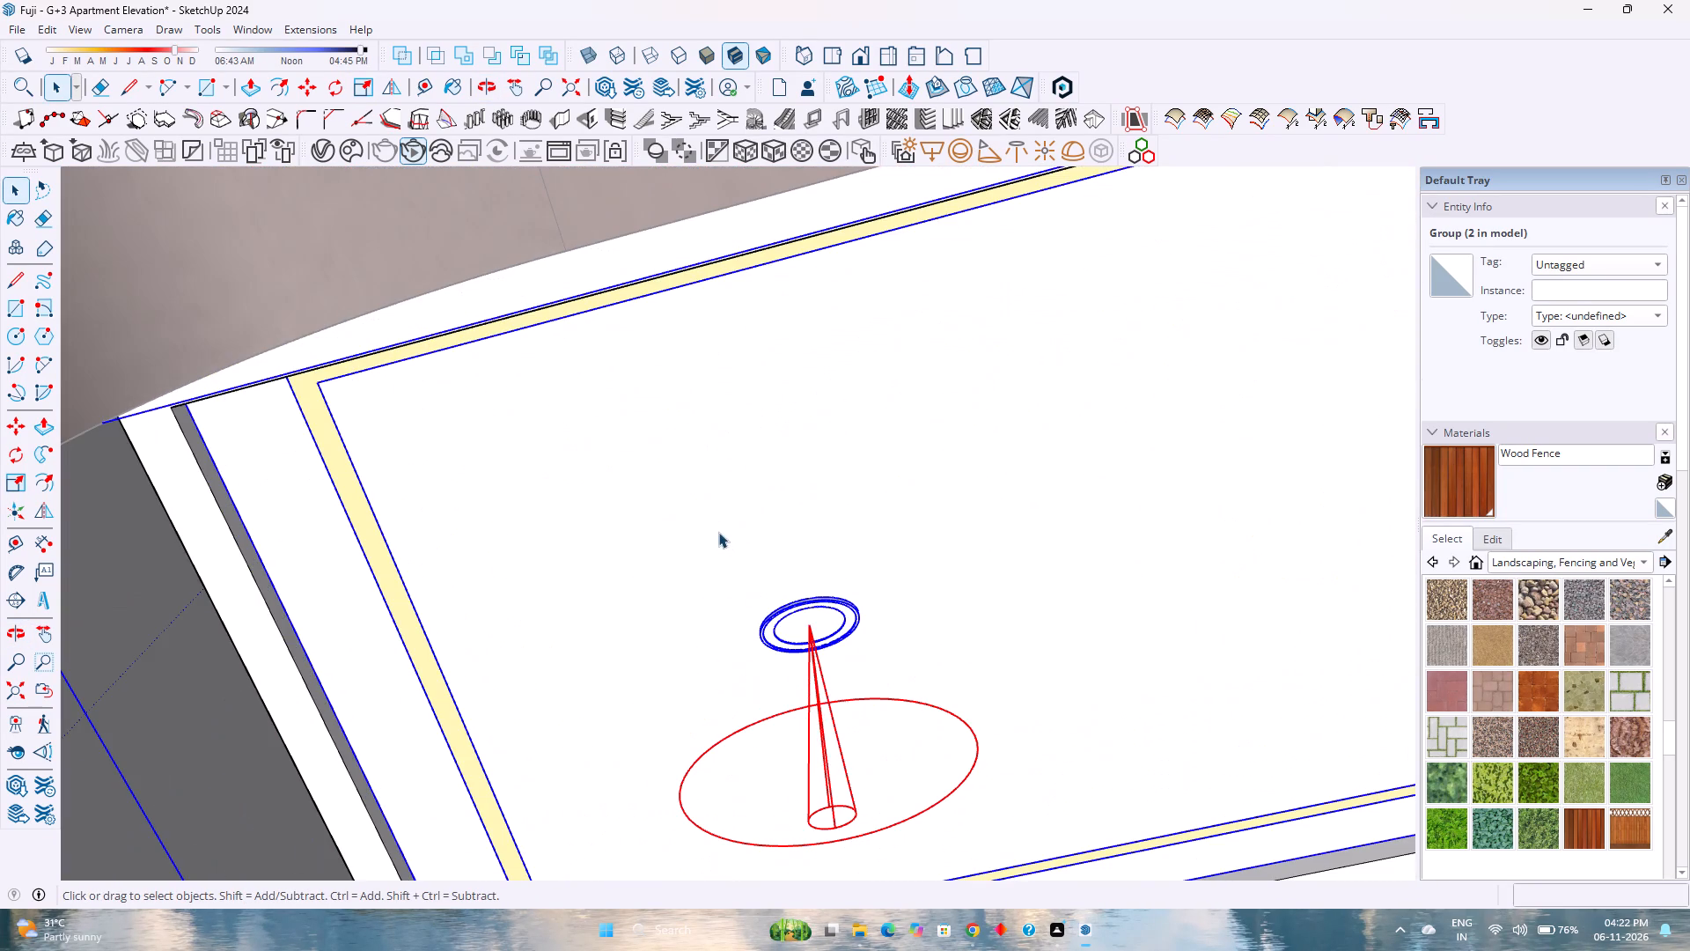
pyautogui.scroll(-15, 705, 512)
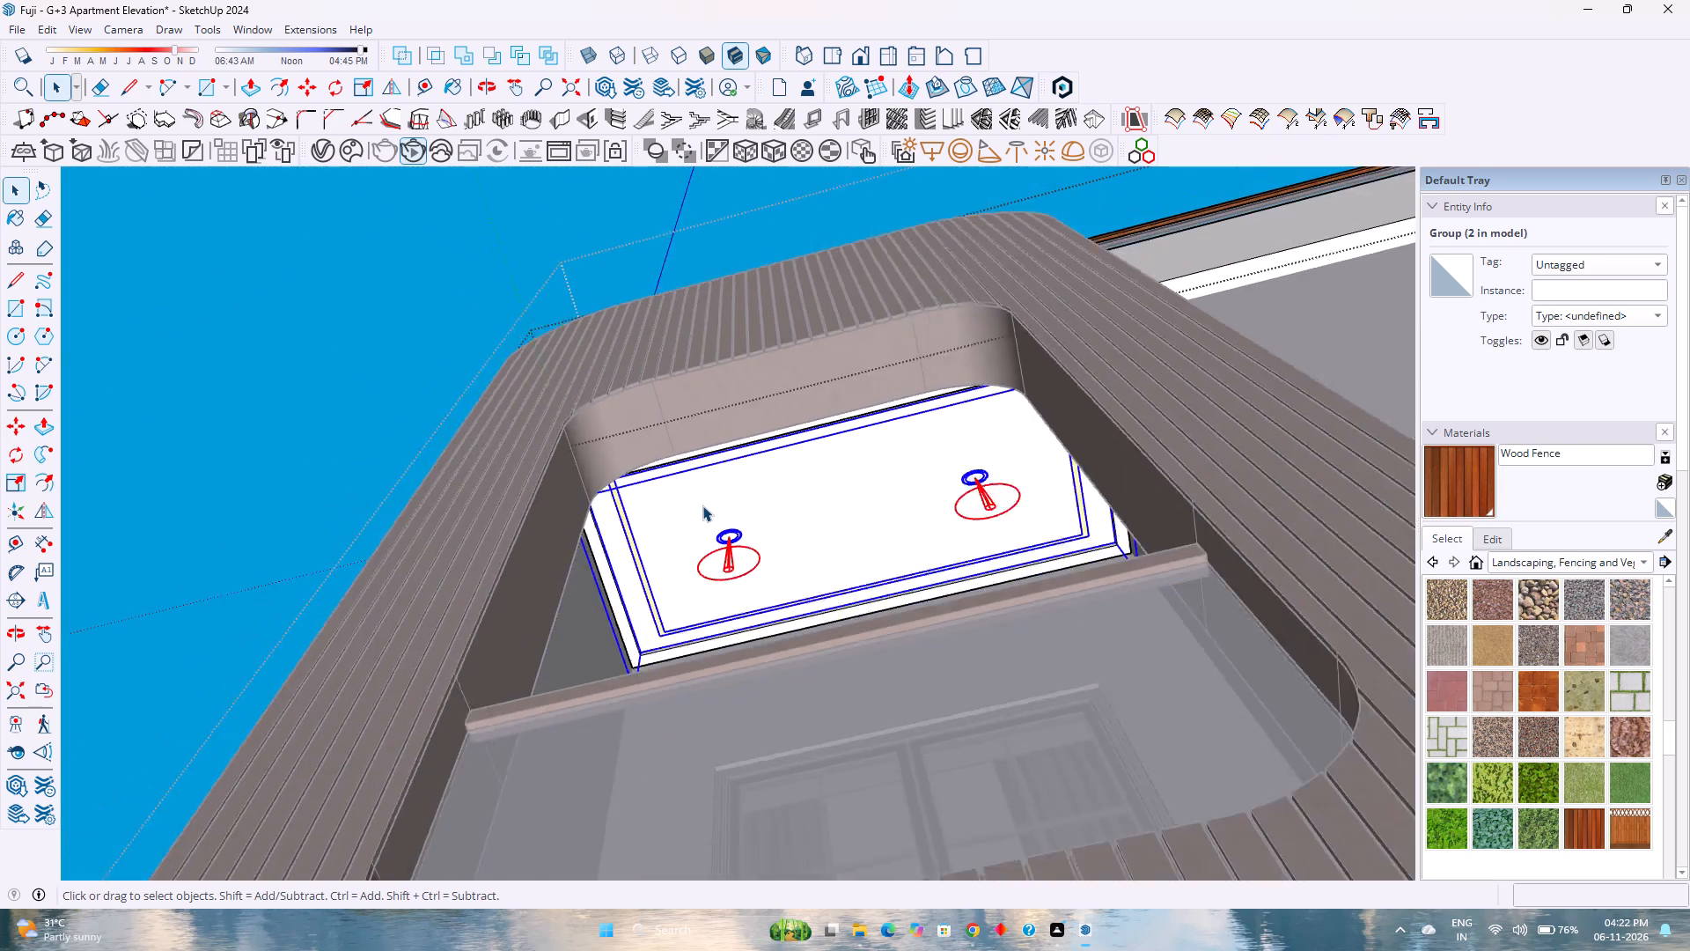
pyautogui.scroll(-8, 702, 505)
pyautogui.moveTo(701, 505); pyautogui.dragTo(779, 687, button='middle')
pyautogui.middleClick(779, 687)
pyautogui.scroll(-3, 751, 604)
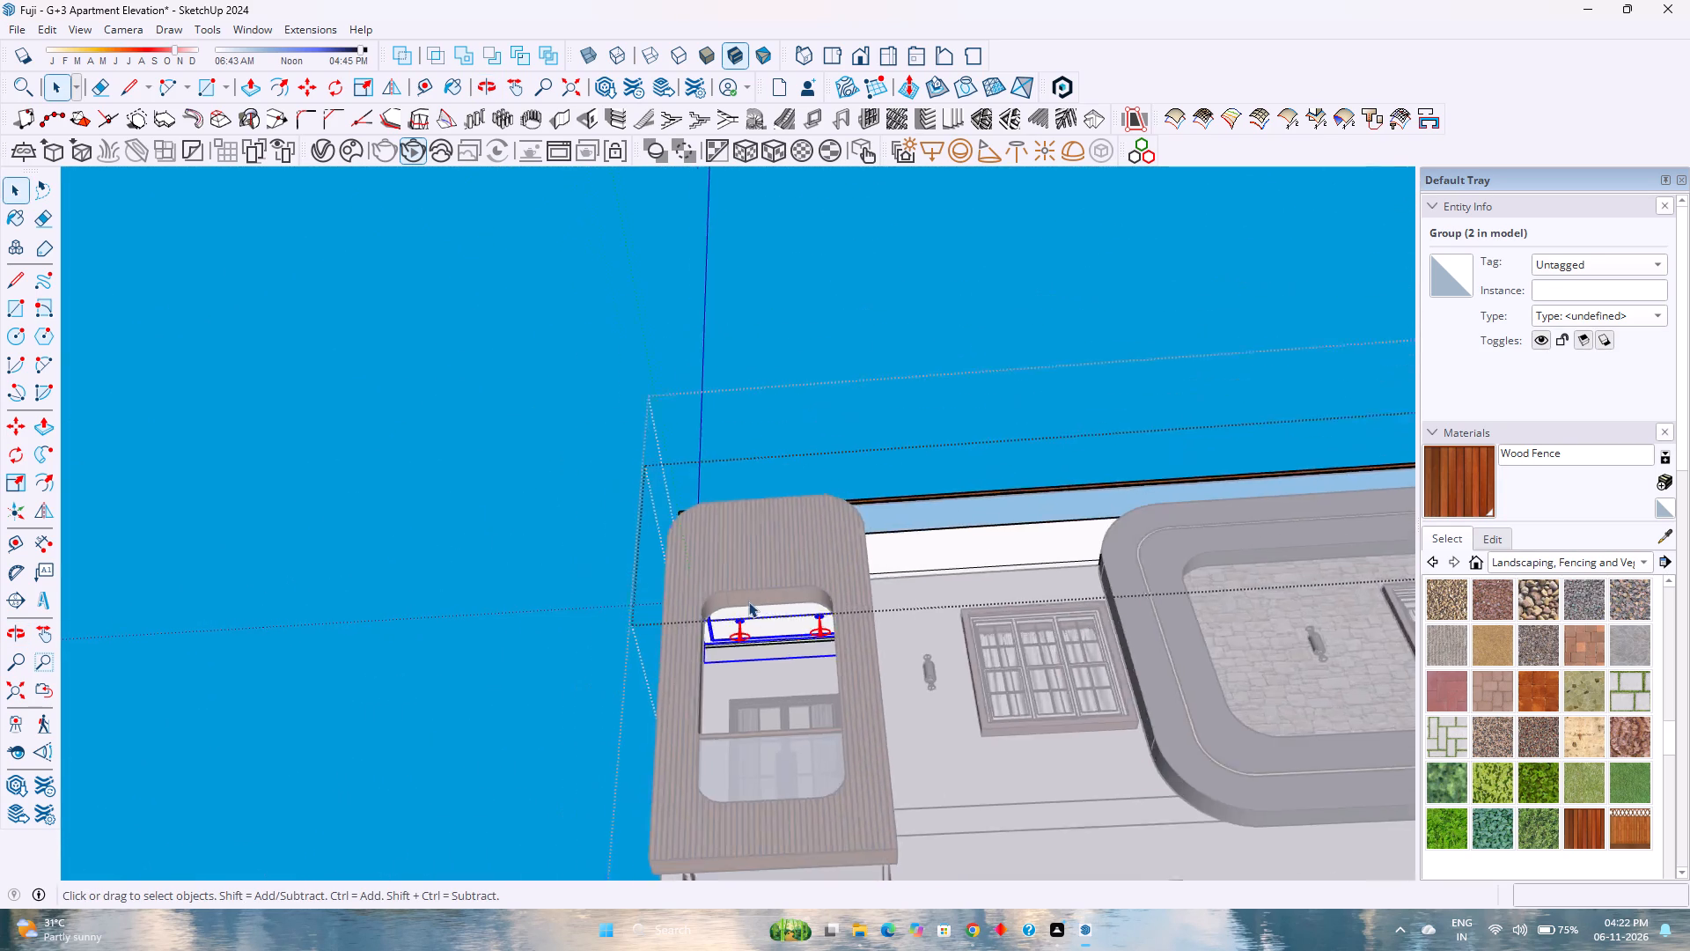
pyautogui.scroll(-6, 748, 601)
pyautogui.scroll(16, 748, 594)
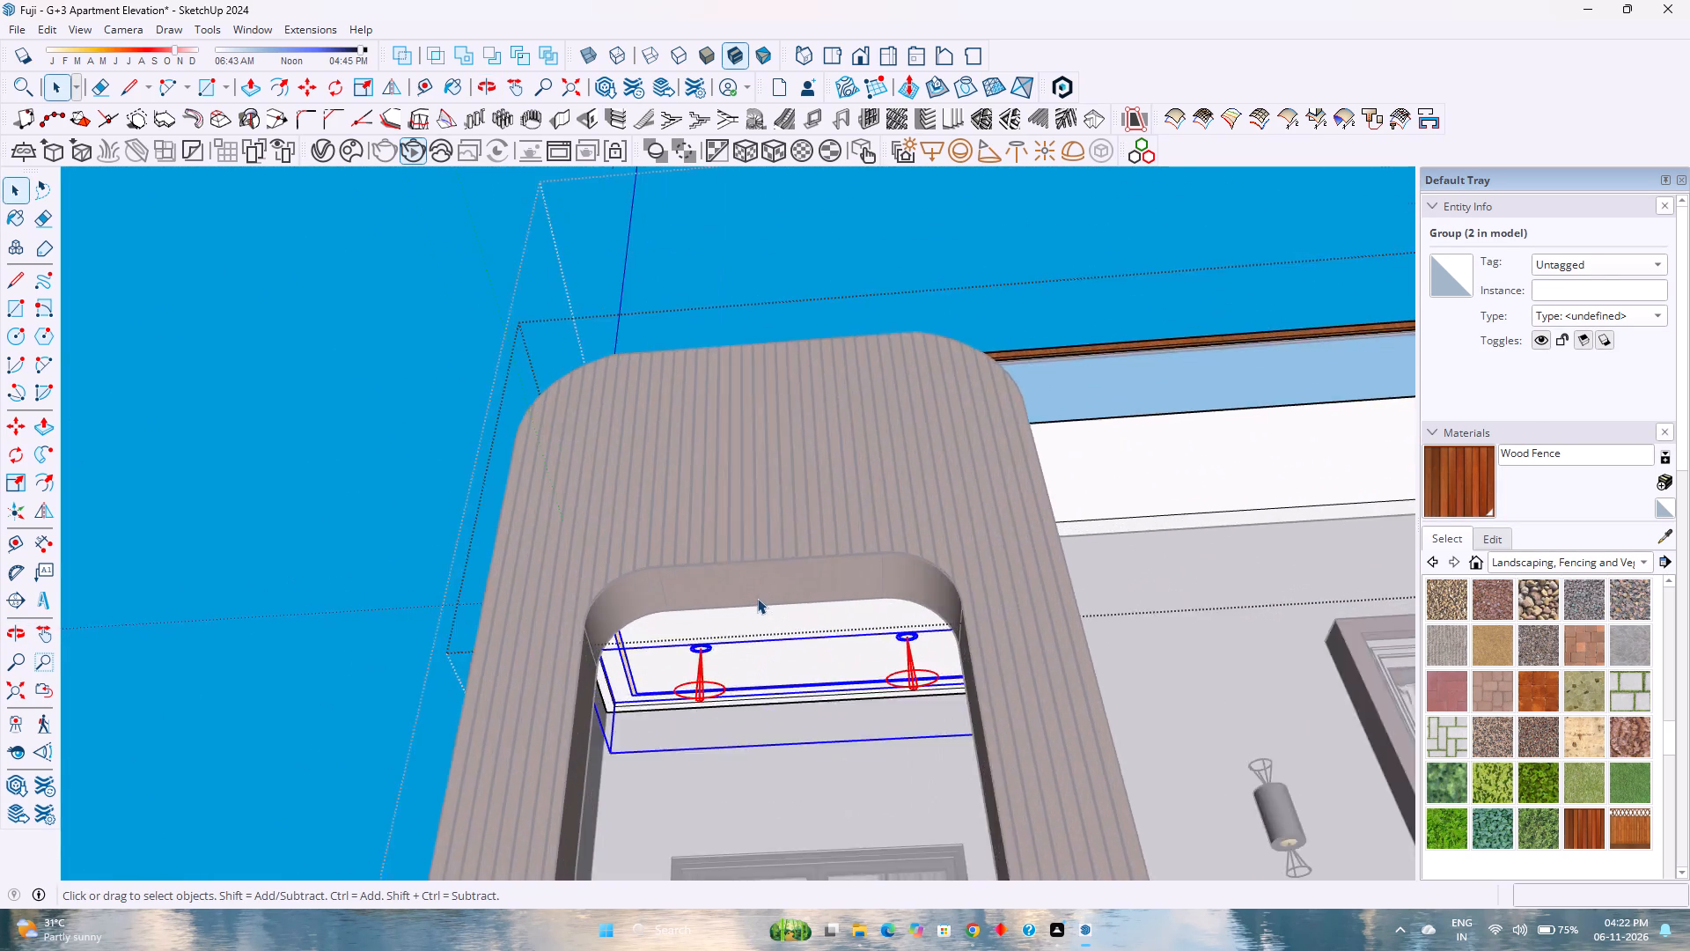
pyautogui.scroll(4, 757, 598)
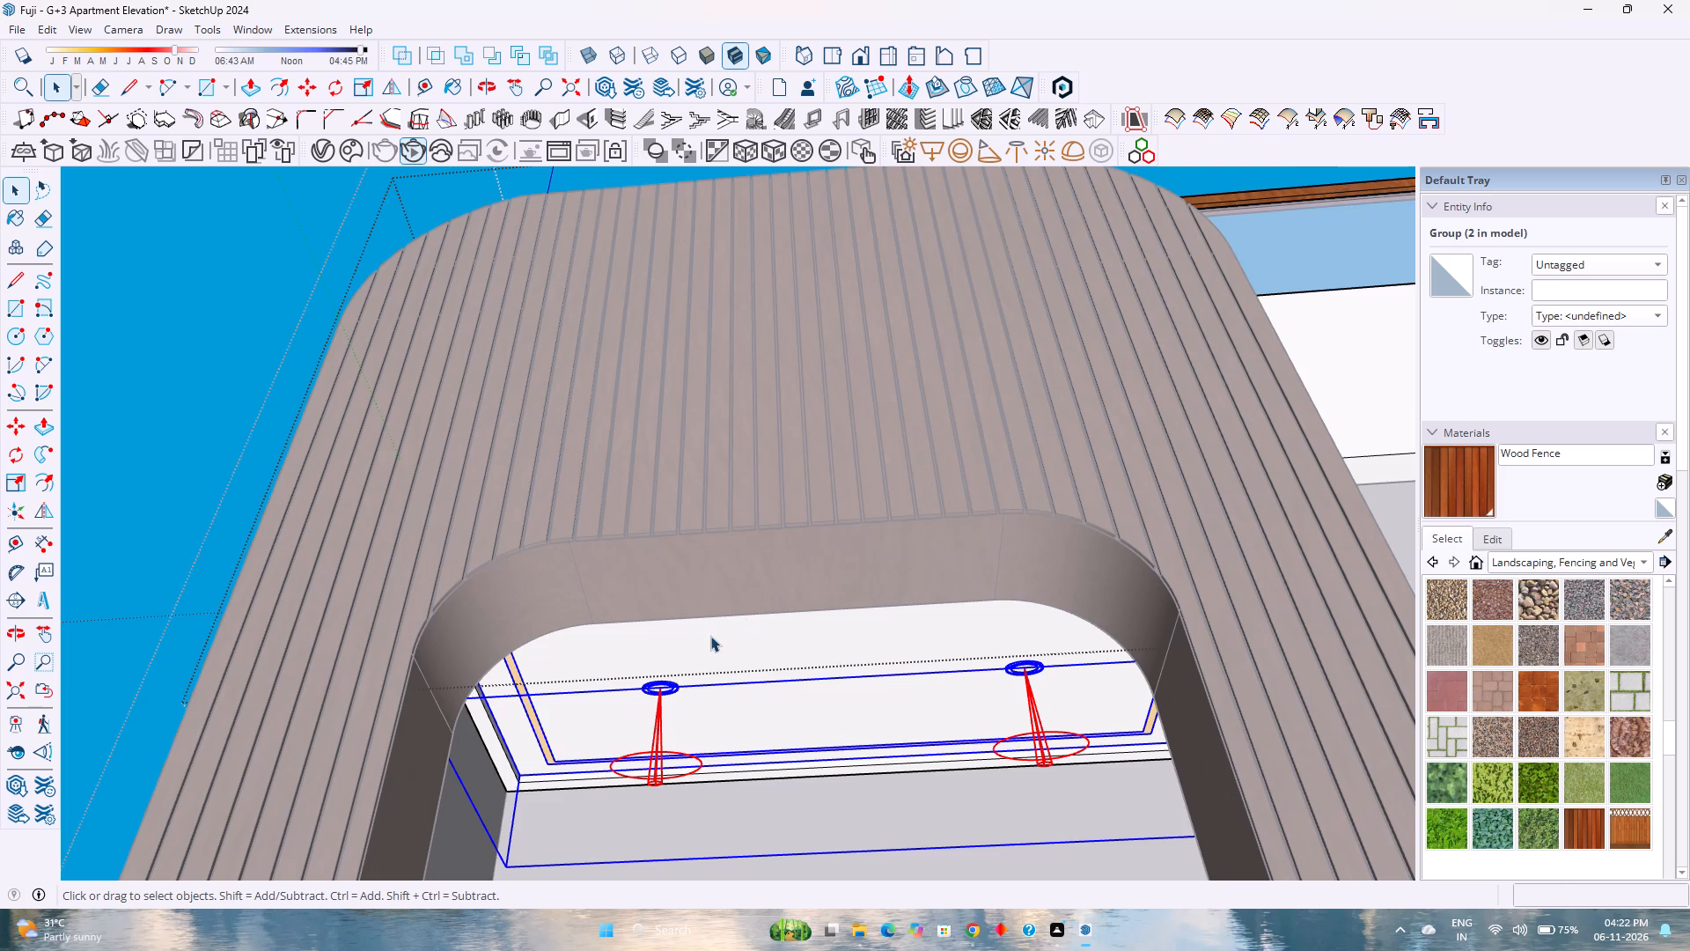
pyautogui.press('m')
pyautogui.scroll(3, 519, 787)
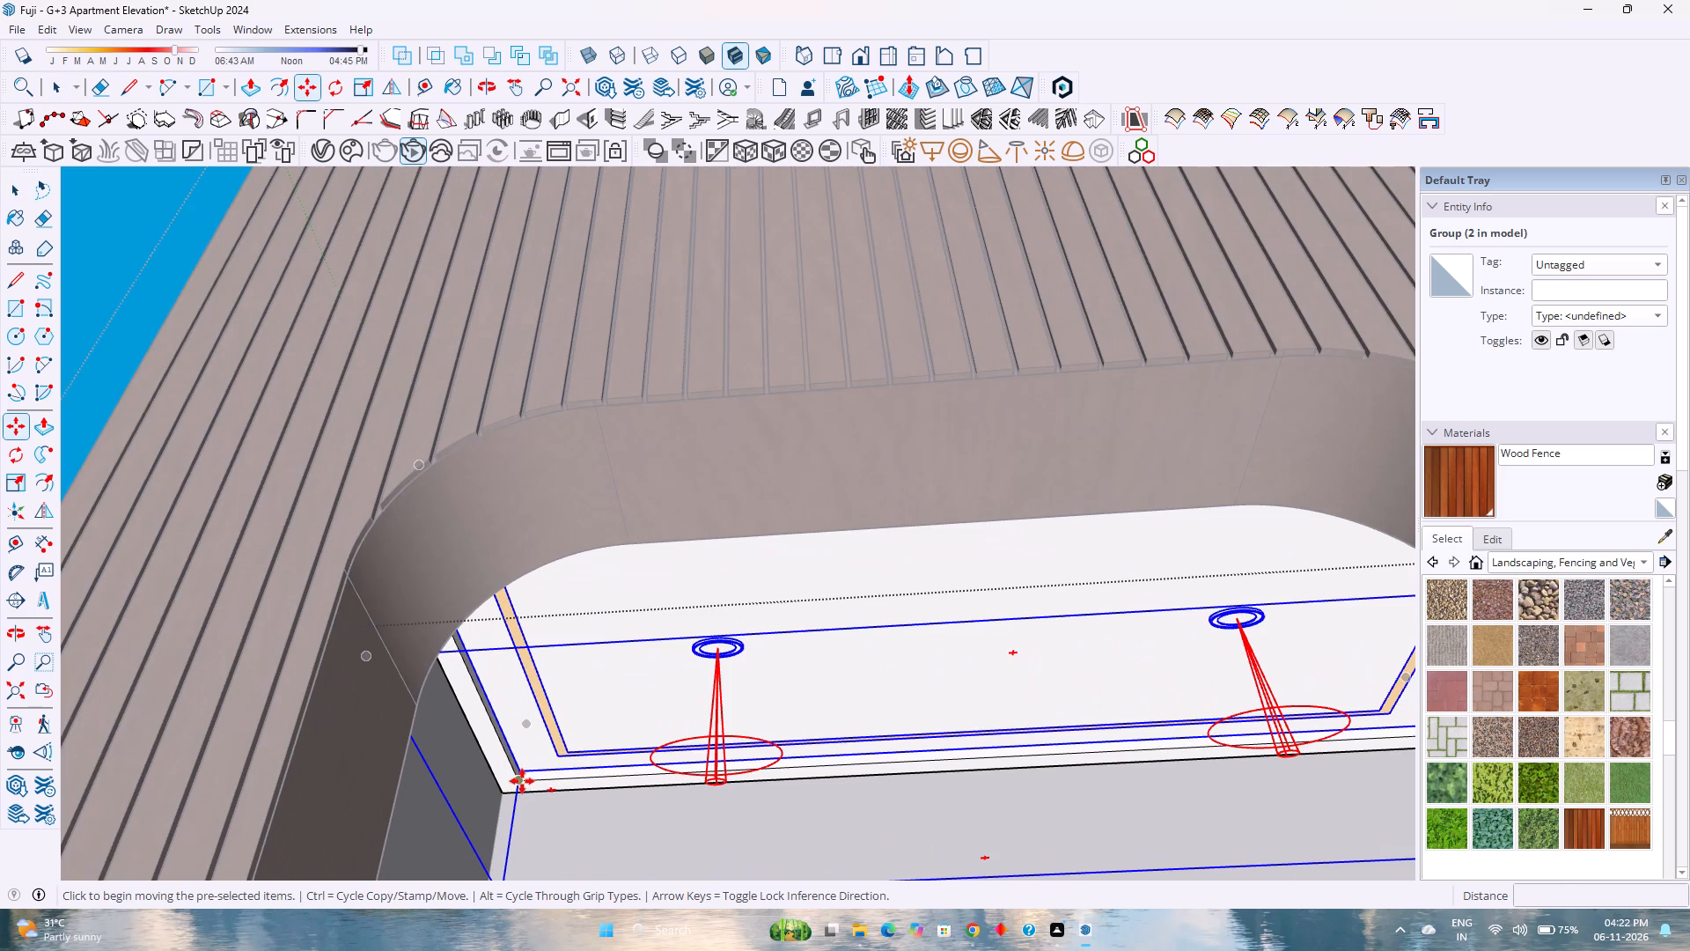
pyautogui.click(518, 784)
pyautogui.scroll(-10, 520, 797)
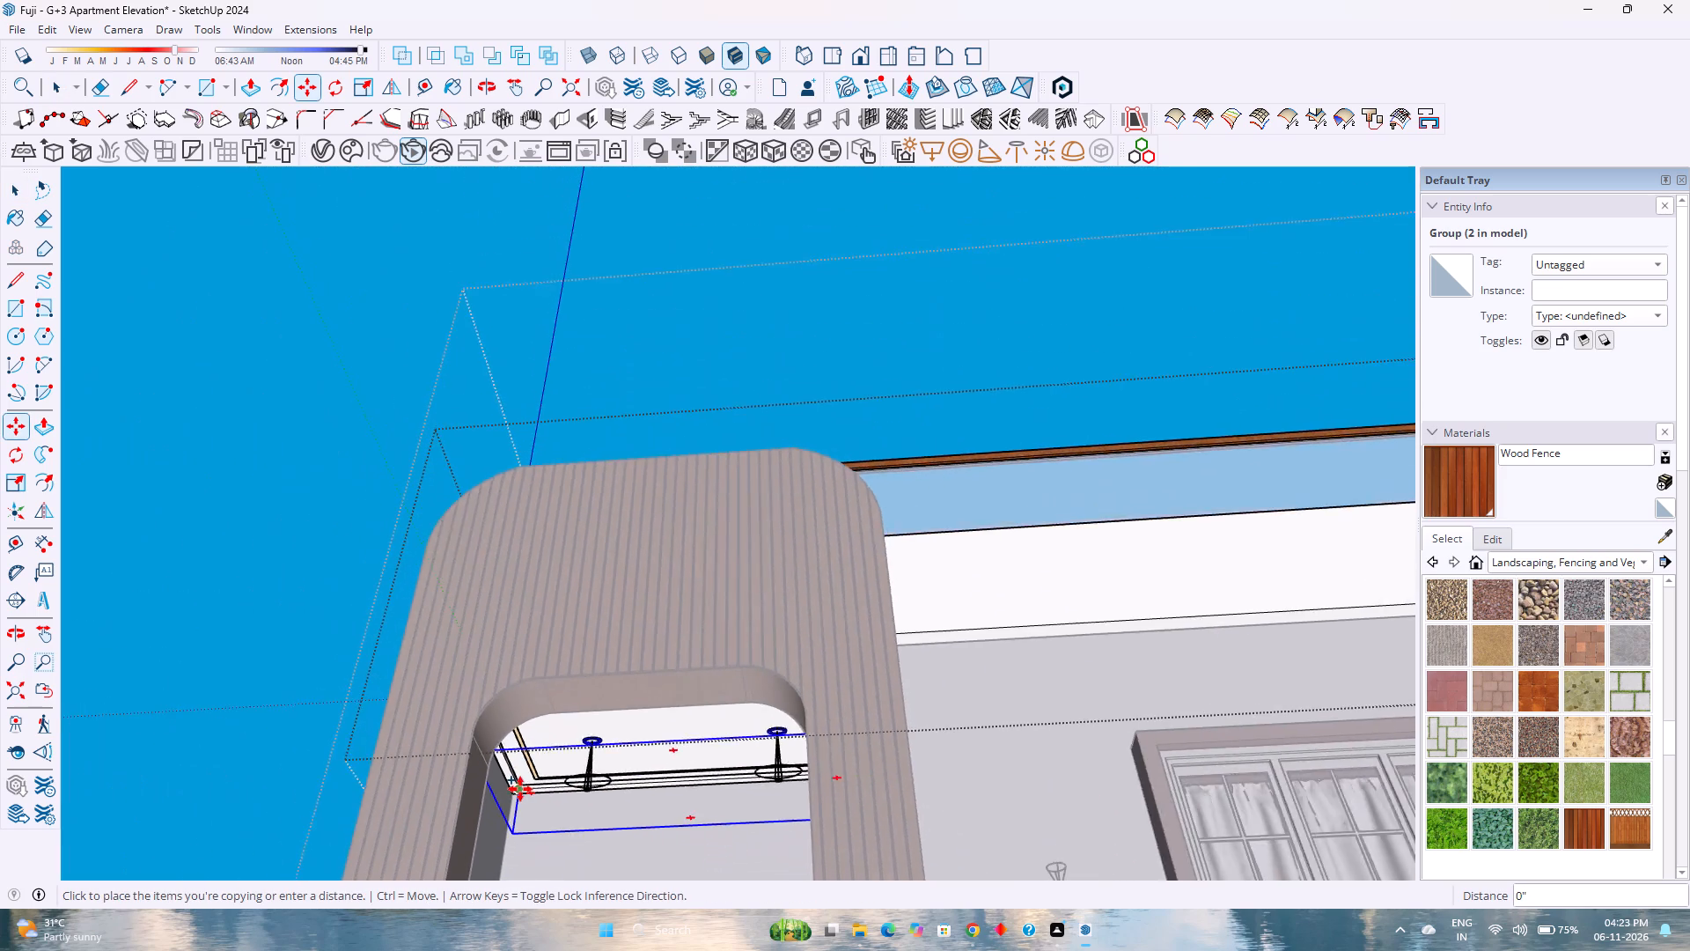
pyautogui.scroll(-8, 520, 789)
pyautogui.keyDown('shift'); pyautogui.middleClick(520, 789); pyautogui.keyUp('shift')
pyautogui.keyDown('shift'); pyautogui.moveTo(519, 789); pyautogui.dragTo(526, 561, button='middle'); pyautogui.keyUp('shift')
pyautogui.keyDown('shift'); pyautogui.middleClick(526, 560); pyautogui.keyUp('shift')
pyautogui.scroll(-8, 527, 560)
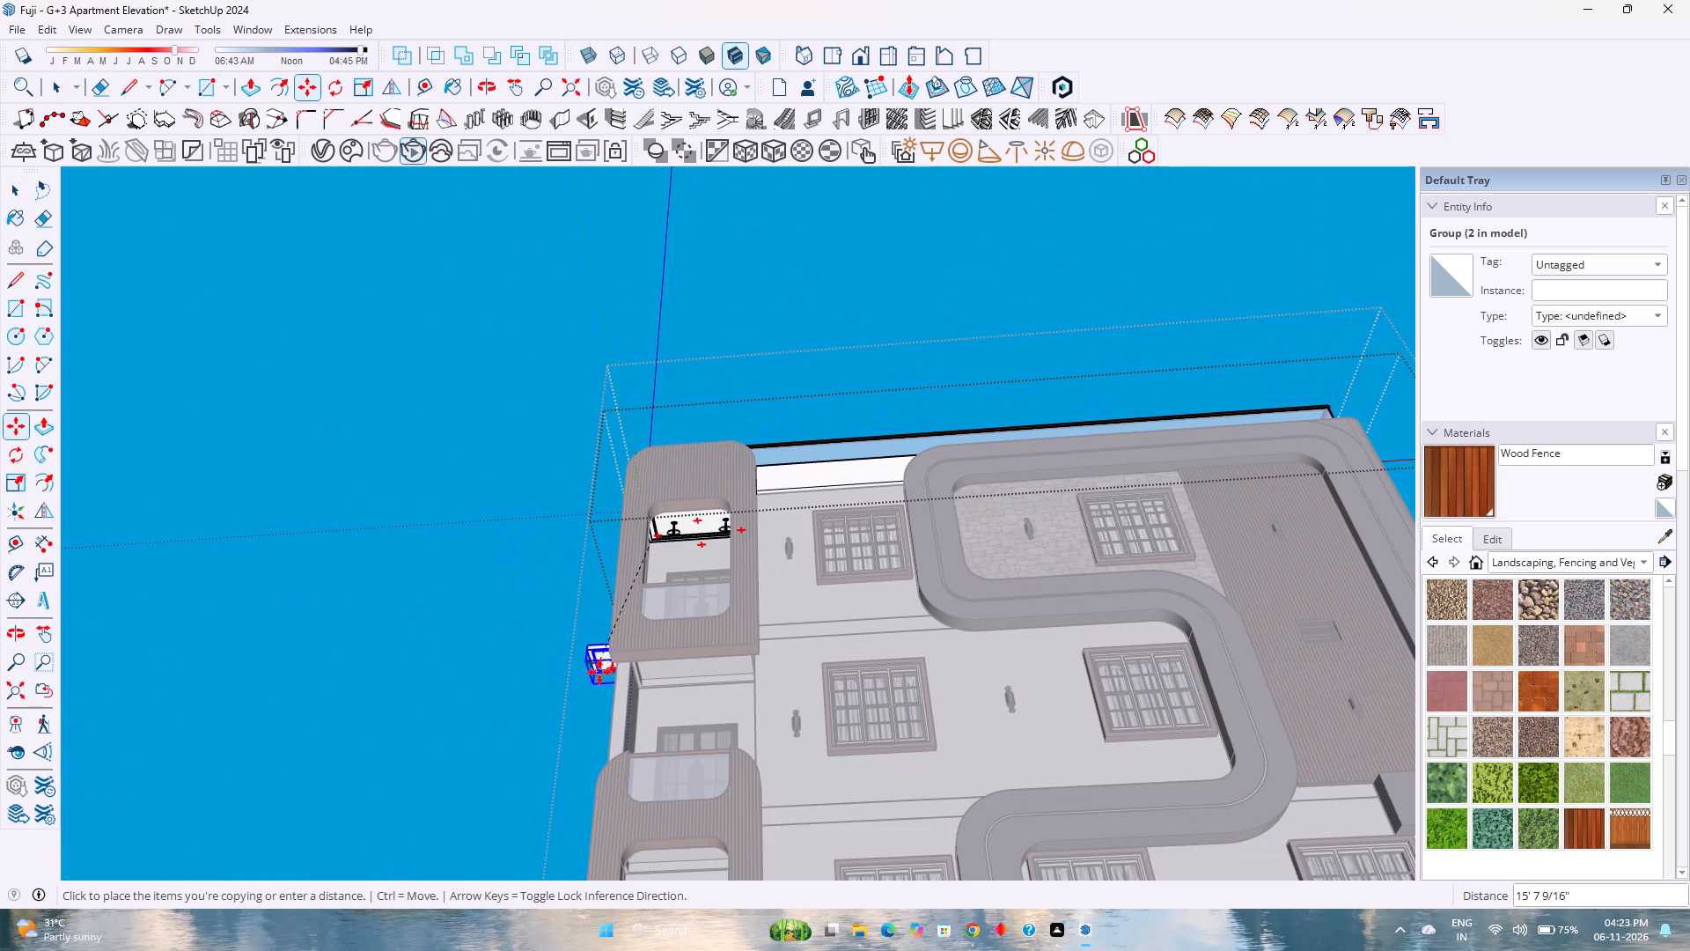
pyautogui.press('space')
# Copy the fitted upper-balcony ceiling group and paste it inside the middle balcony's ceiling slab group, placing it beside the building.
pyautogui.scroll(1, 660, 579)
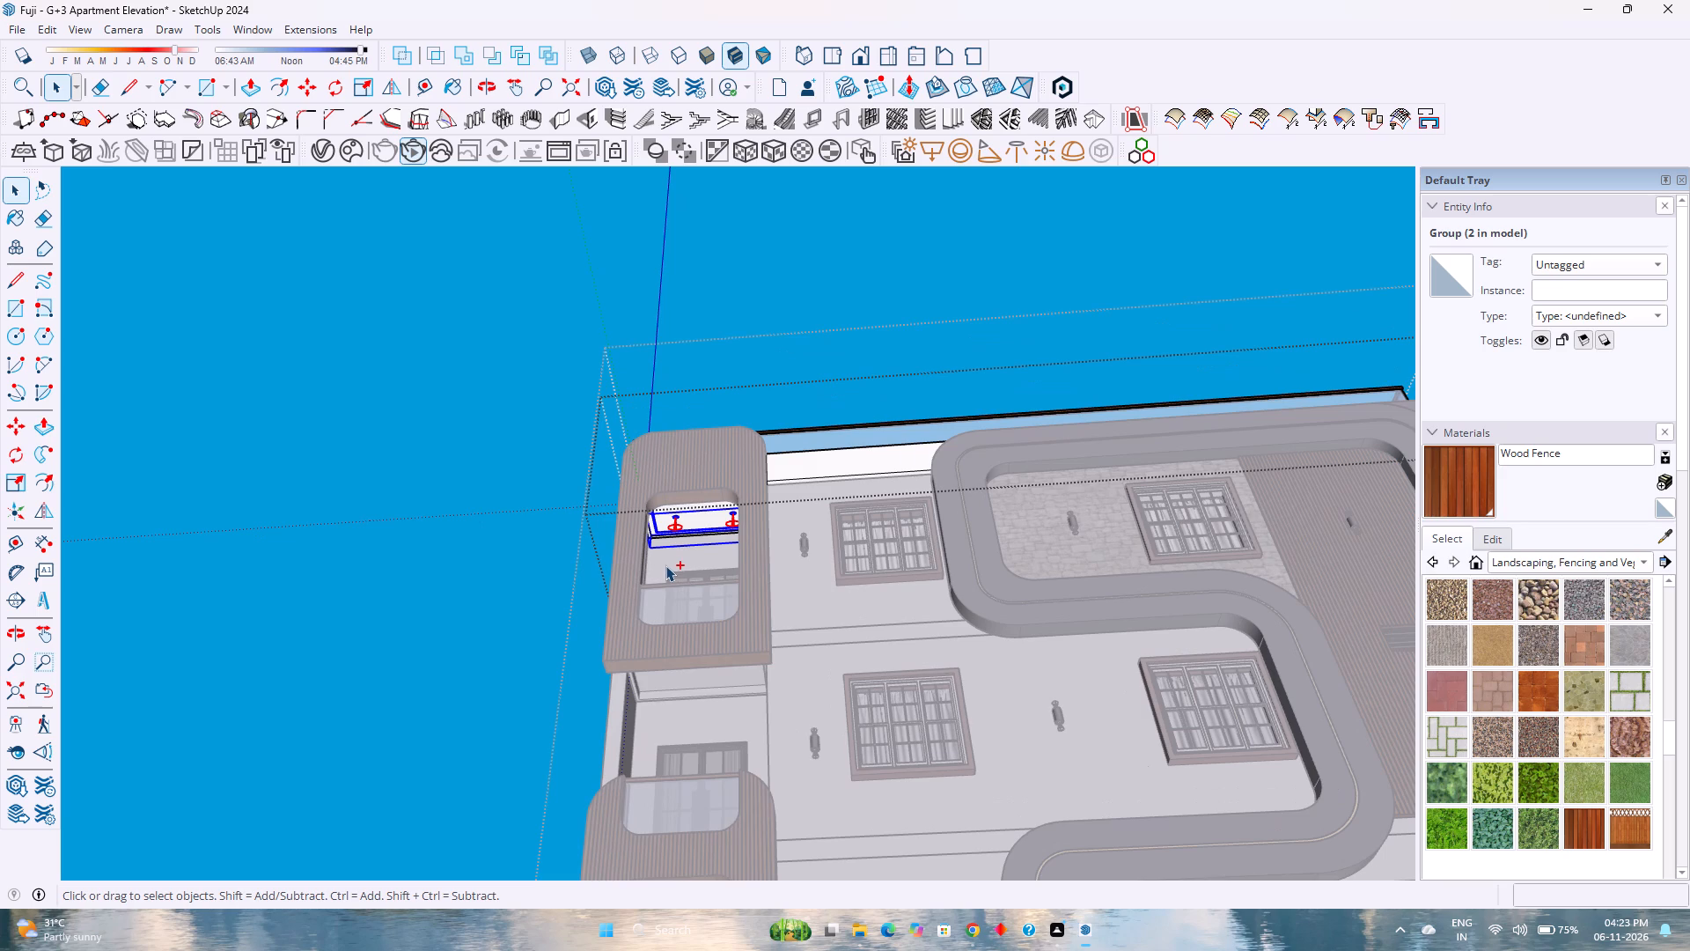
pyautogui.hotkey('ctrl', 'c')
pyautogui.press('Escape')
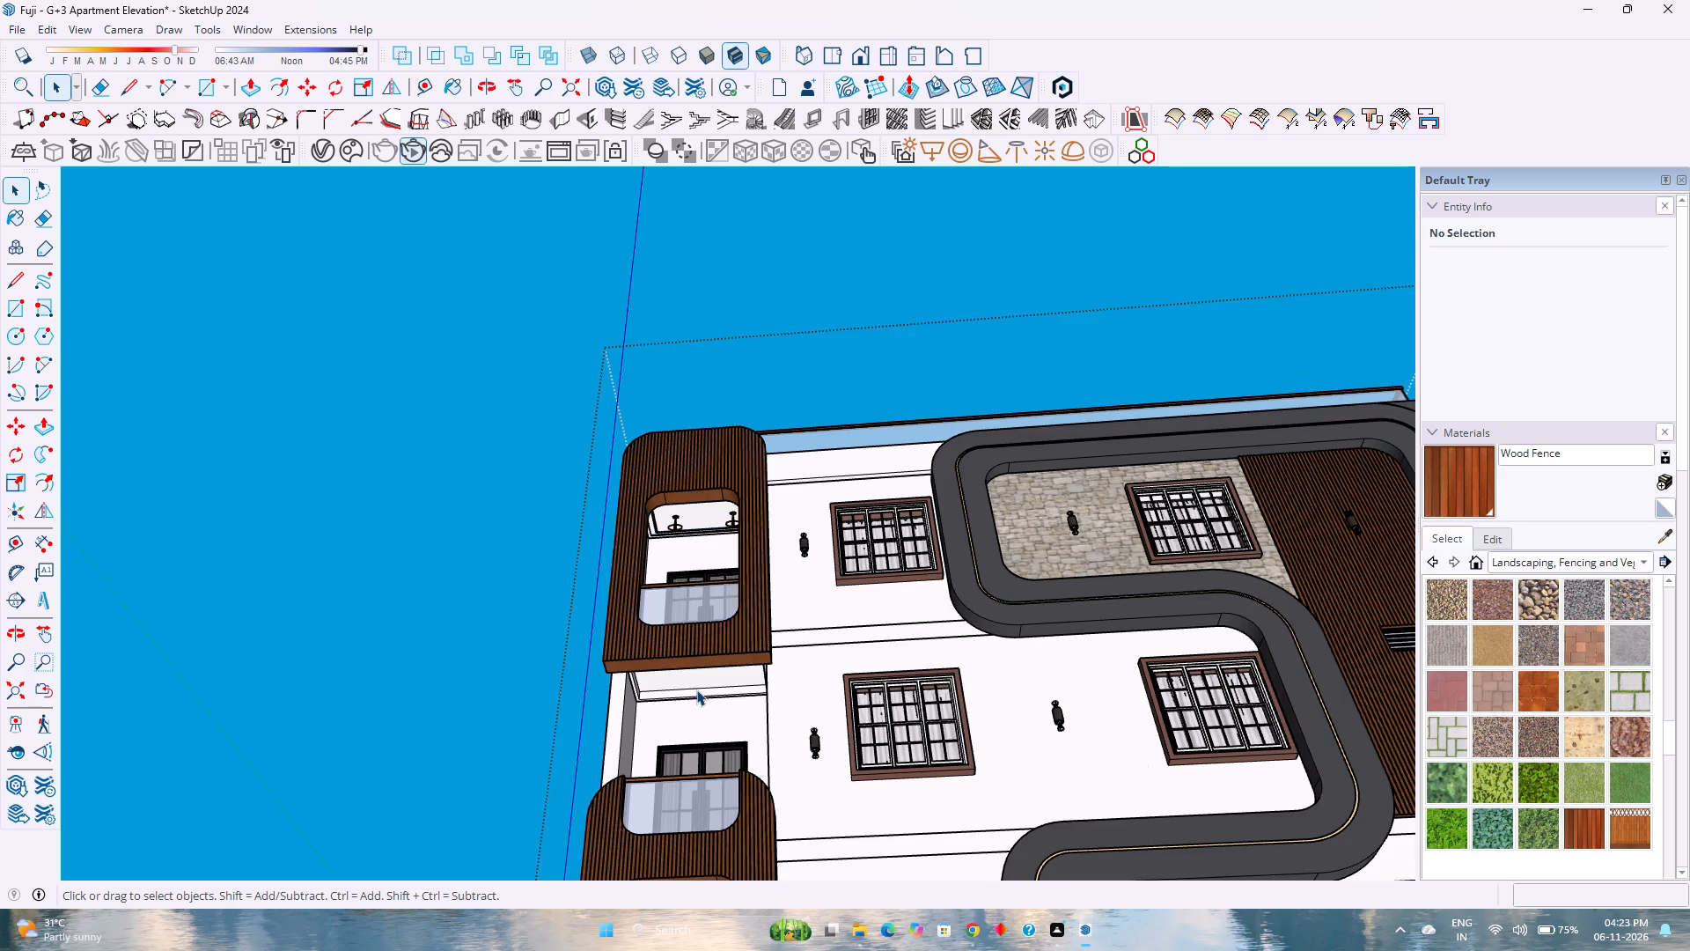
pyautogui.doubleClick(696, 689)
pyautogui.scroll(3, 692, 689)
pyautogui.doubleClick(684, 679)
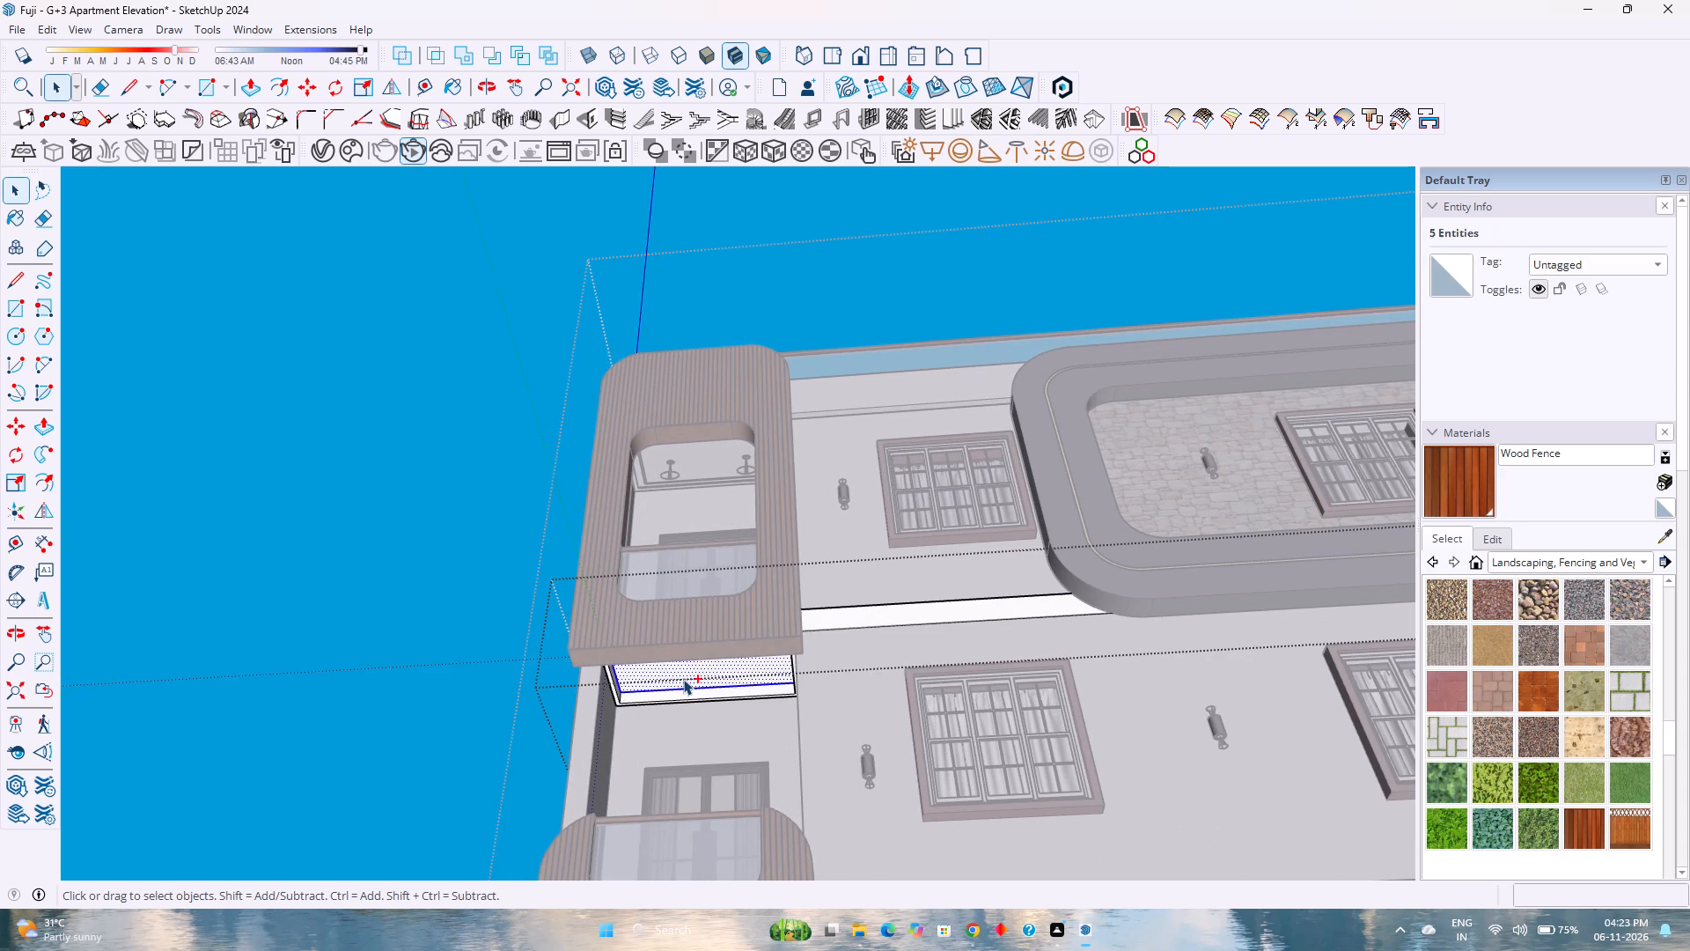
pyautogui.hotkey('ctrl', 'v')
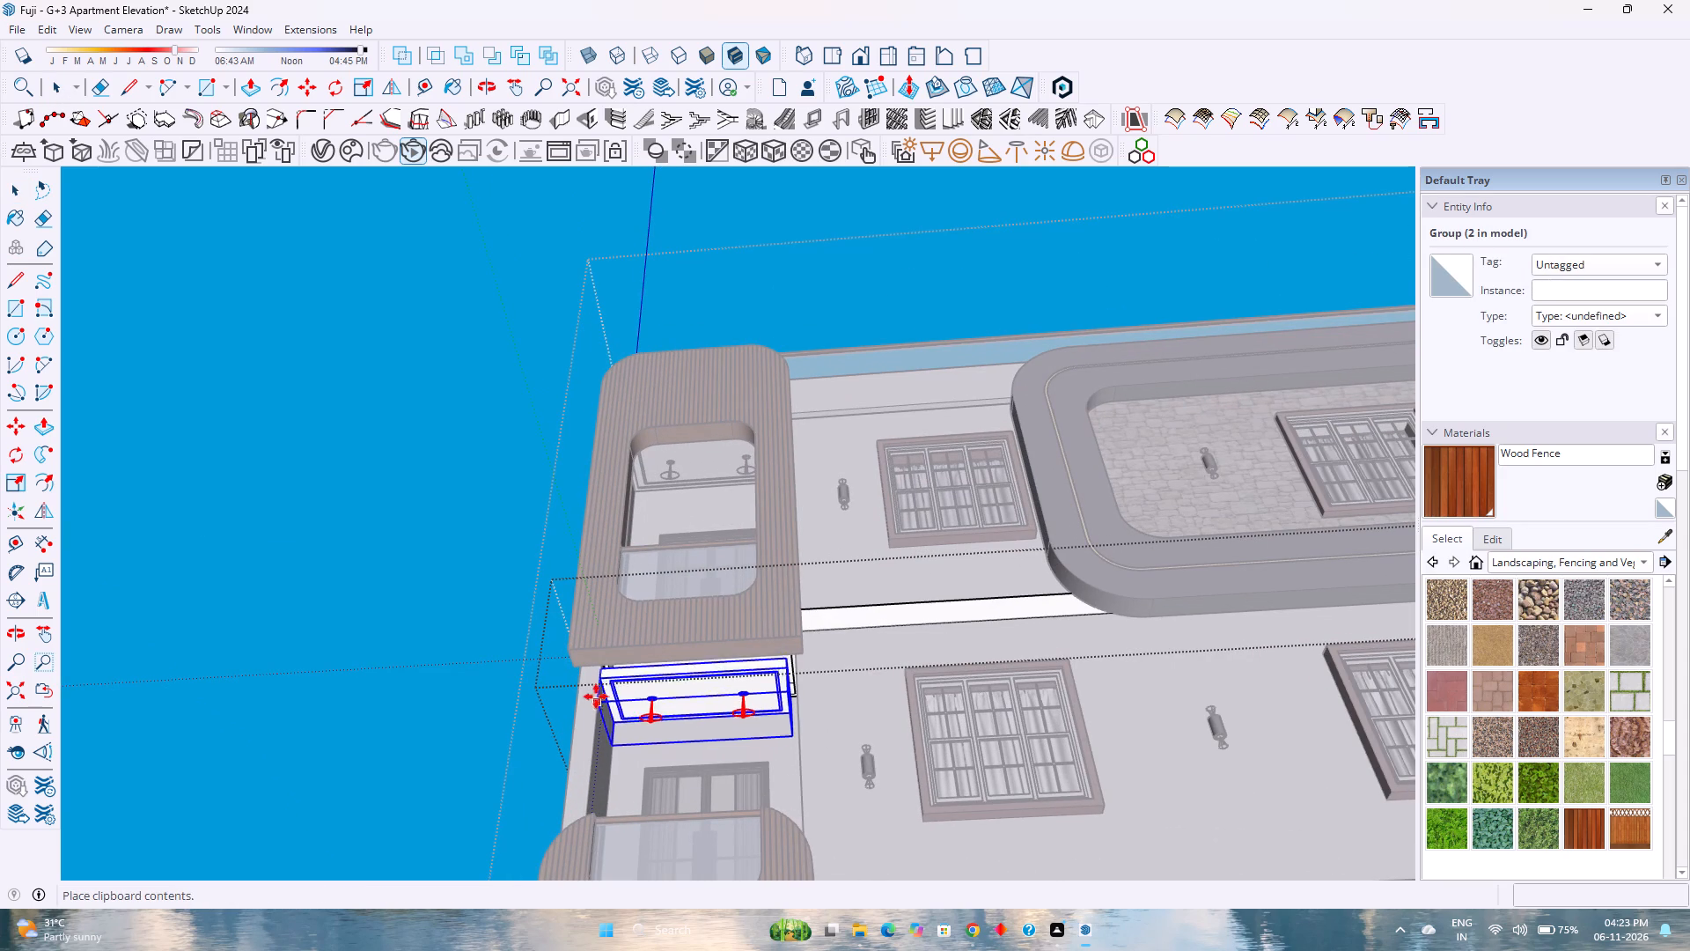
pyautogui.scroll(7, 604, 686)
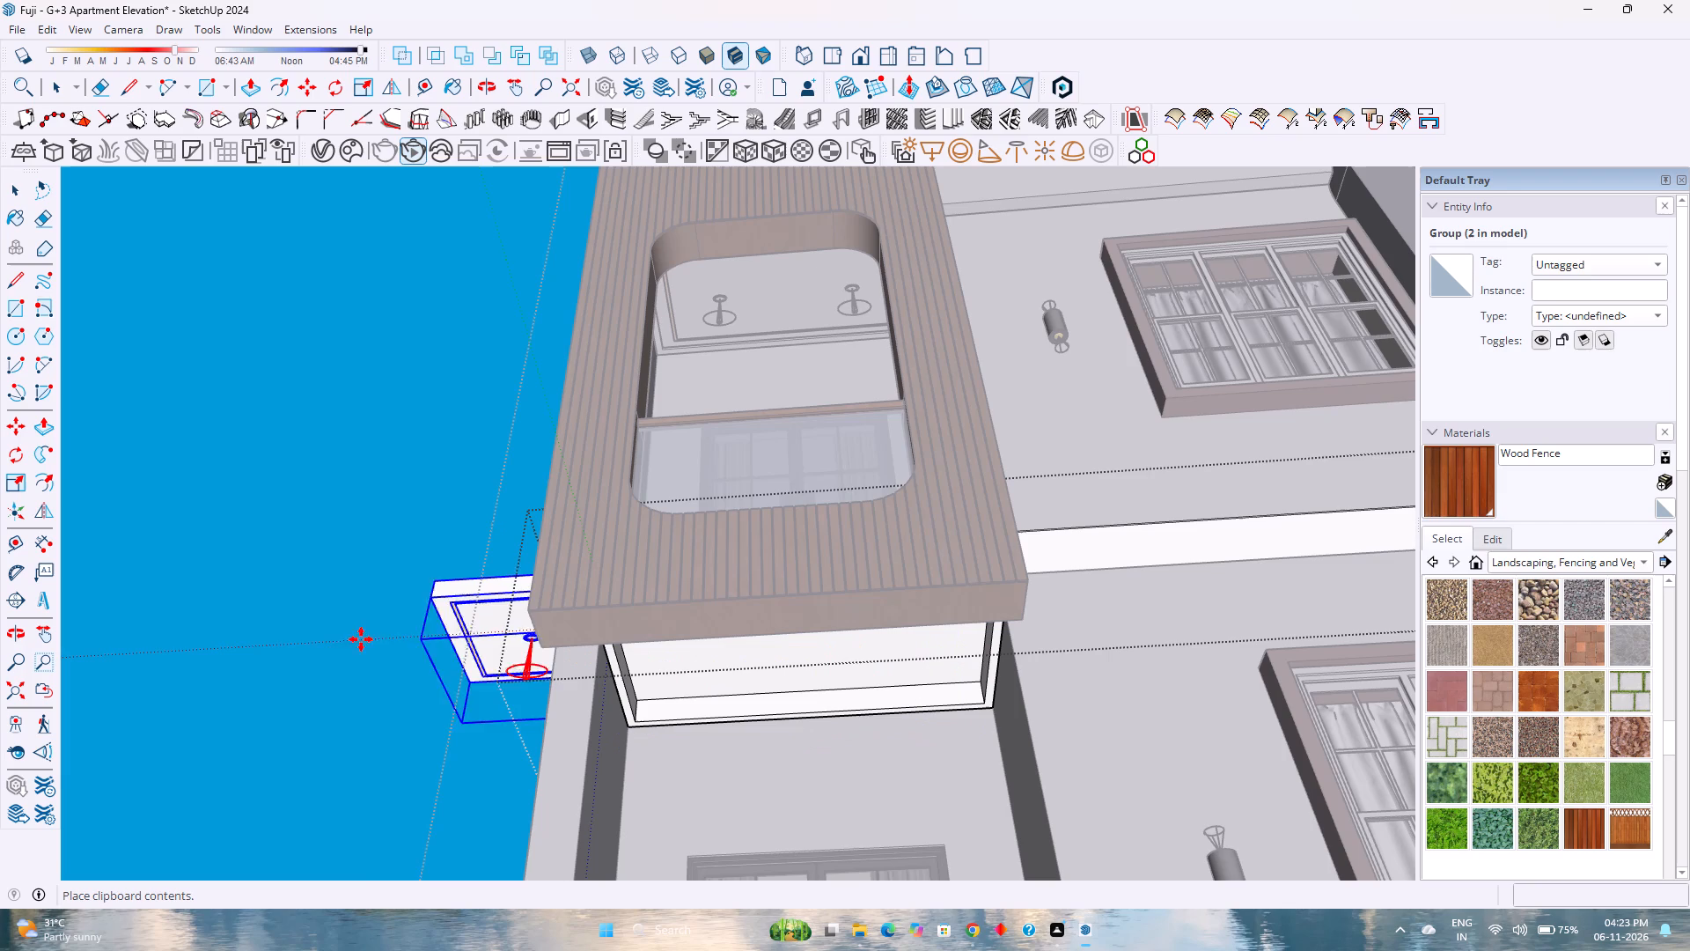
pyautogui.click(336, 639)
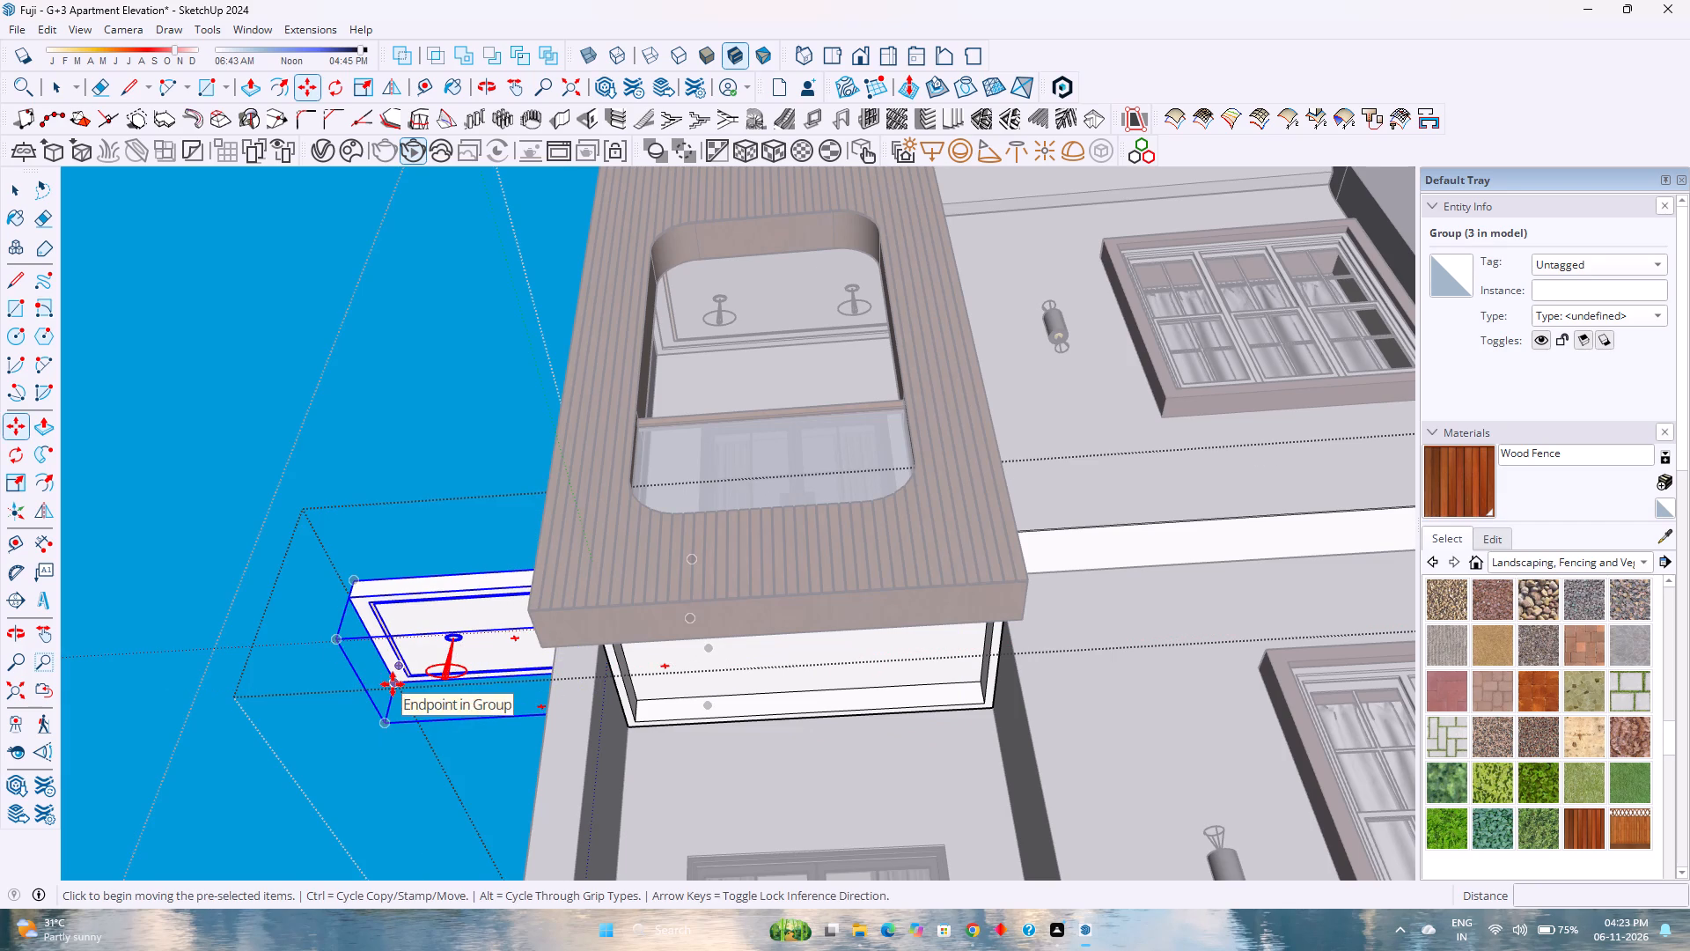
# Move the pasted ceiling group by its corner onto the inner back corner of the middle balcony's ceiling recess.
pyautogui.click(393, 684)
pyautogui.scroll(4, 633, 700)
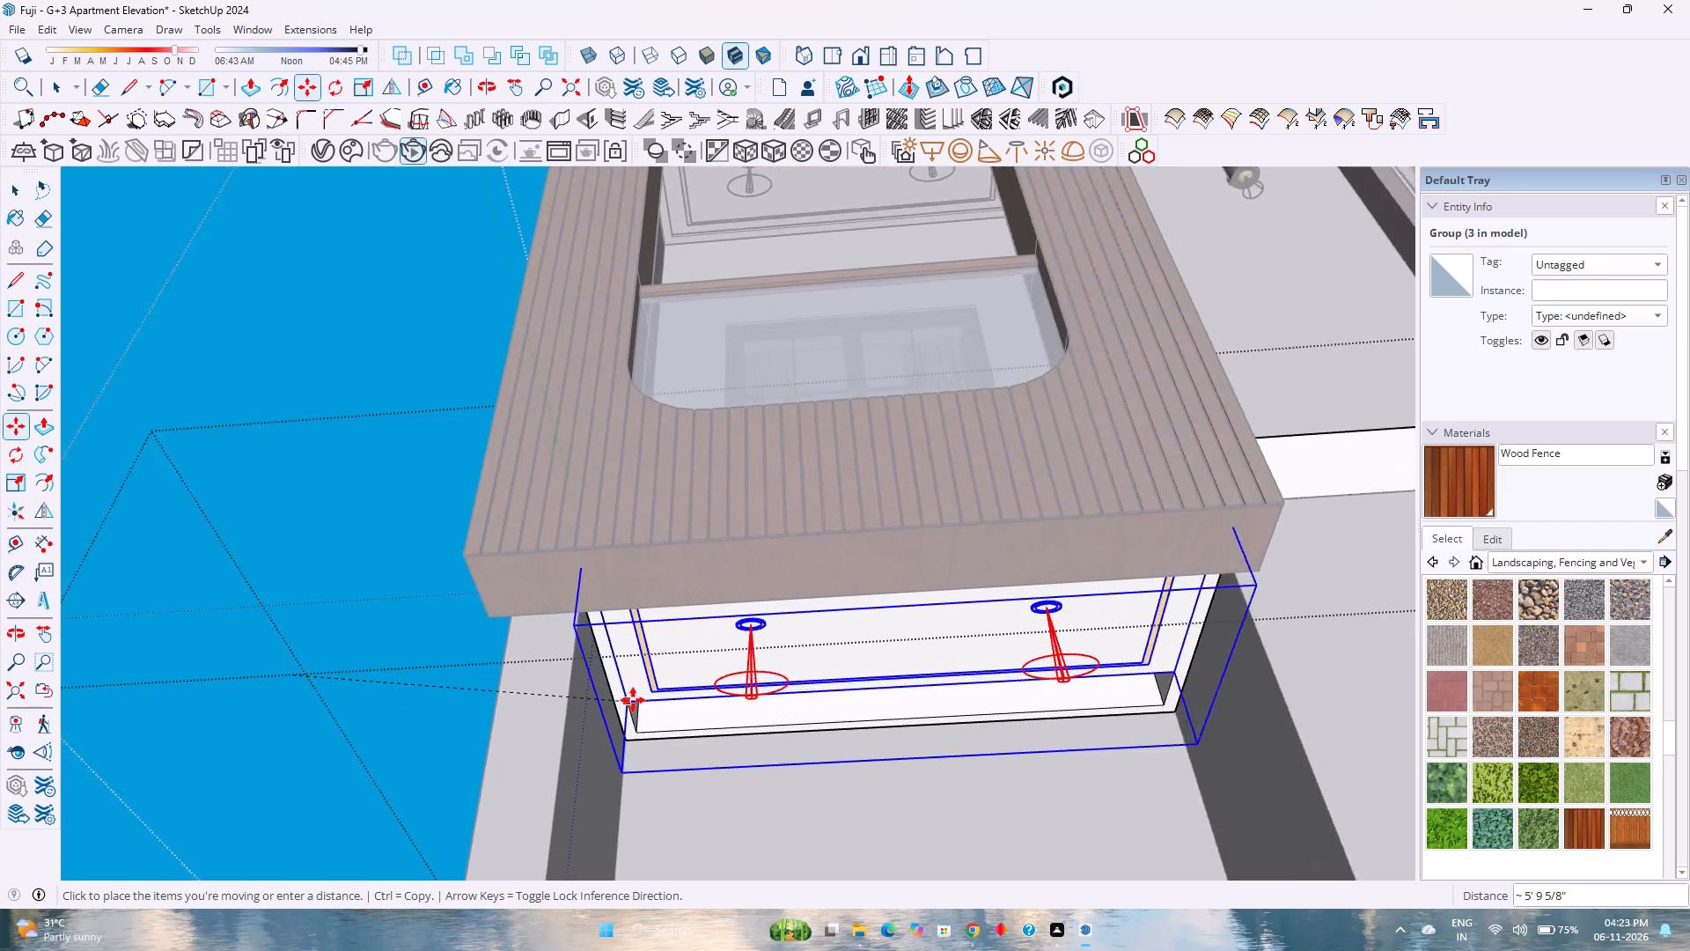
pyautogui.scroll(13, 633, 700)
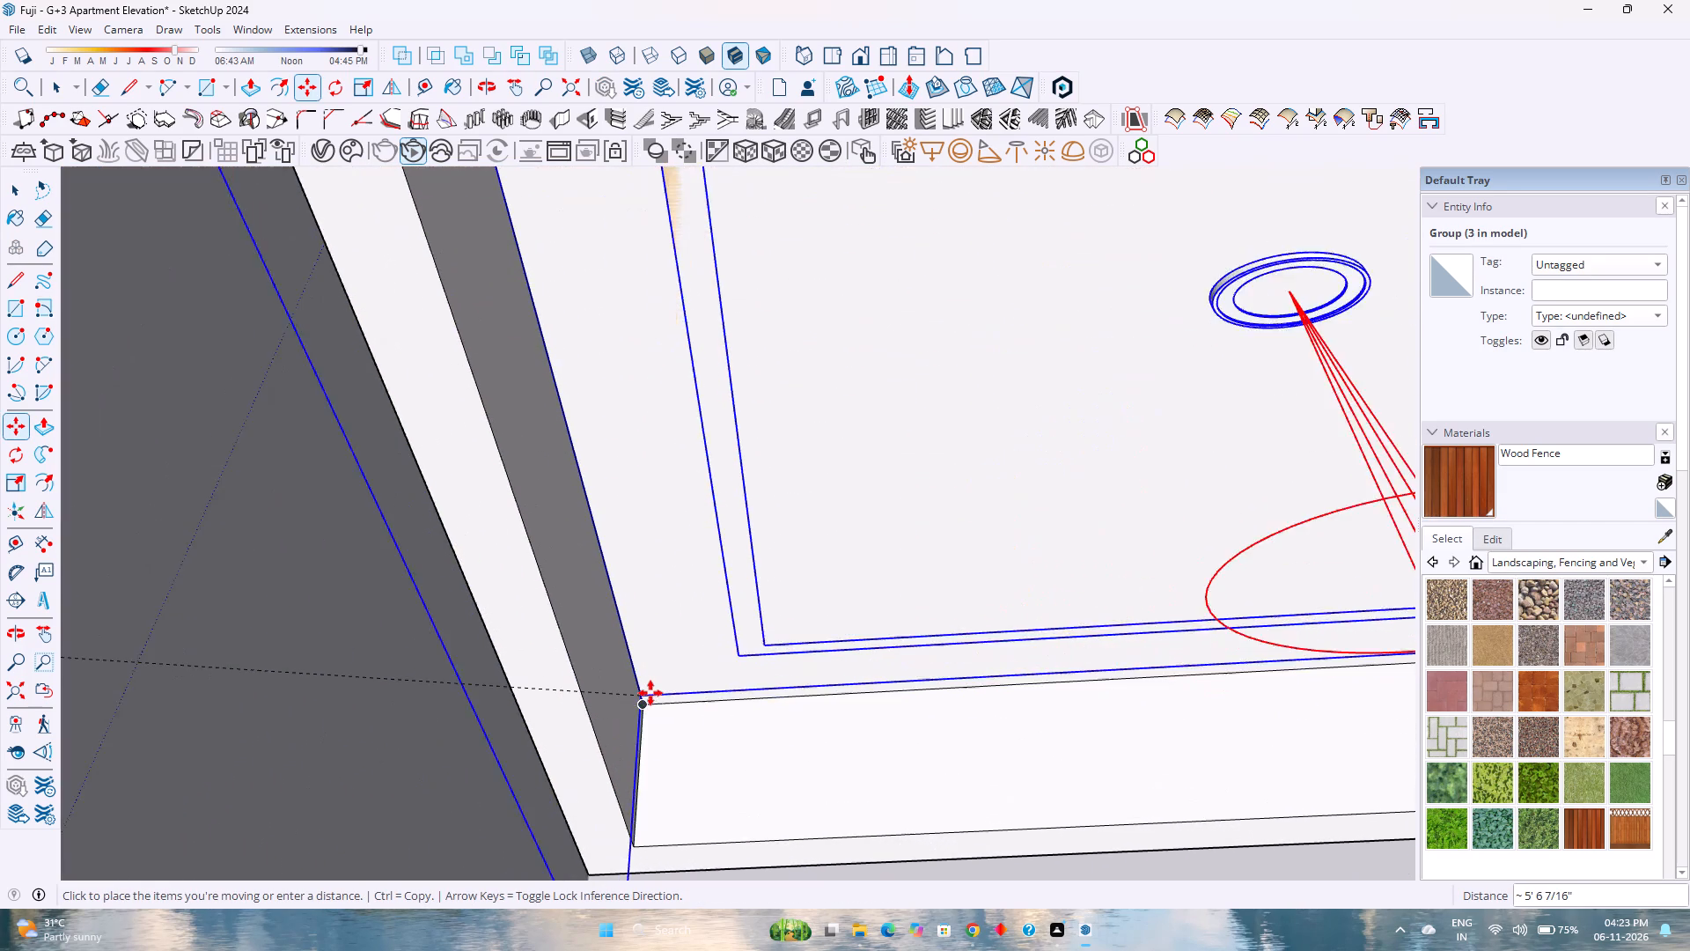
pyautogui.scroll(4, 650, 693)
pyautogui.click(645, 710)
pyautogui.scroll(-6, 712, 671)
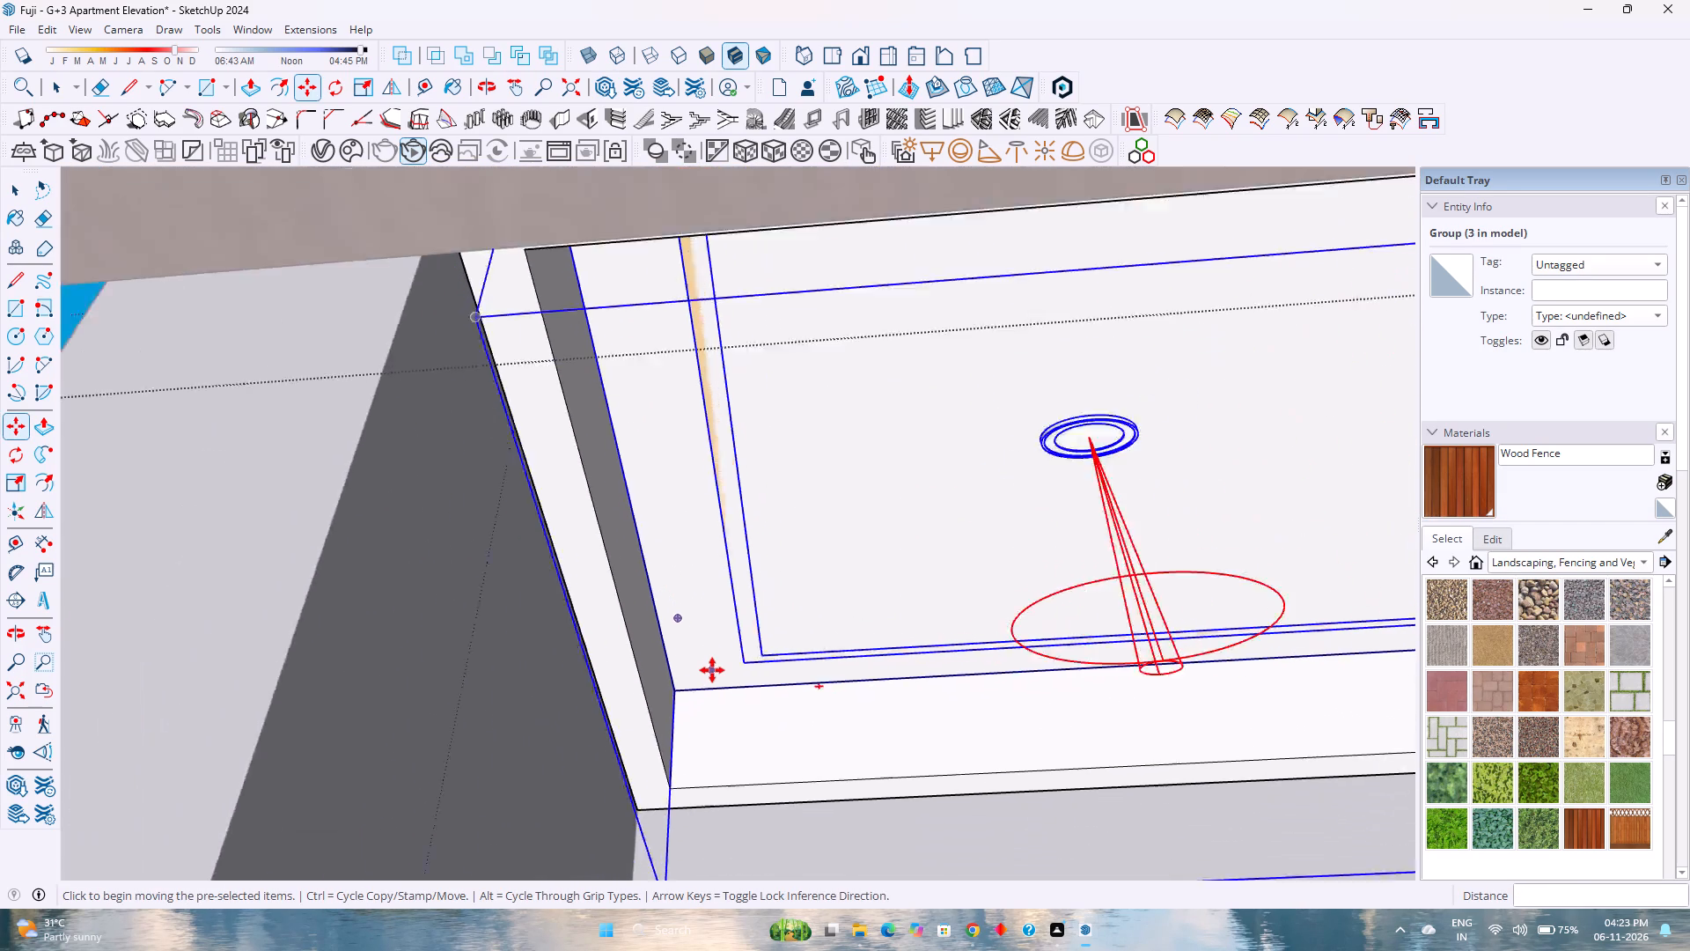
pyautogui.scroll(-13, 712, 670)
# Lower the middle balcony's ceiling group 5" along the vertical axis to the recess endpoint, and close the slab group.
pyautogui.scroll(2, 735, 700)
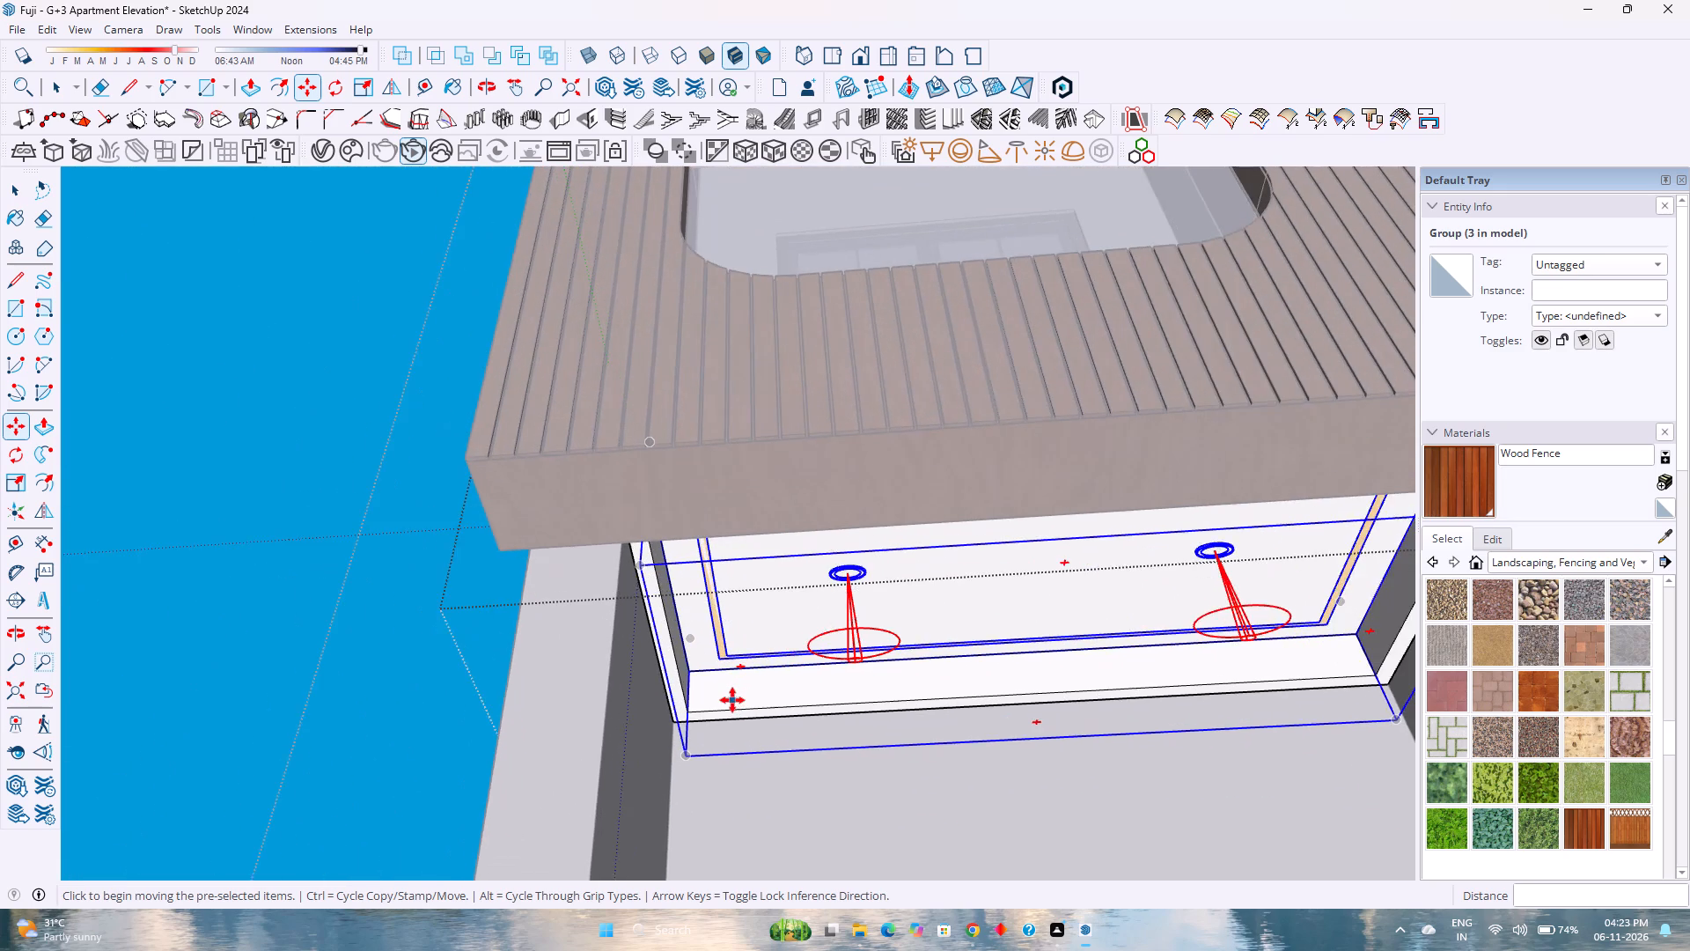
pyautogui.scroll(2, 732, 700)
pyautogui.scroll(-13, 732, 699)
pyautogui.scroll(2, 728, 697)
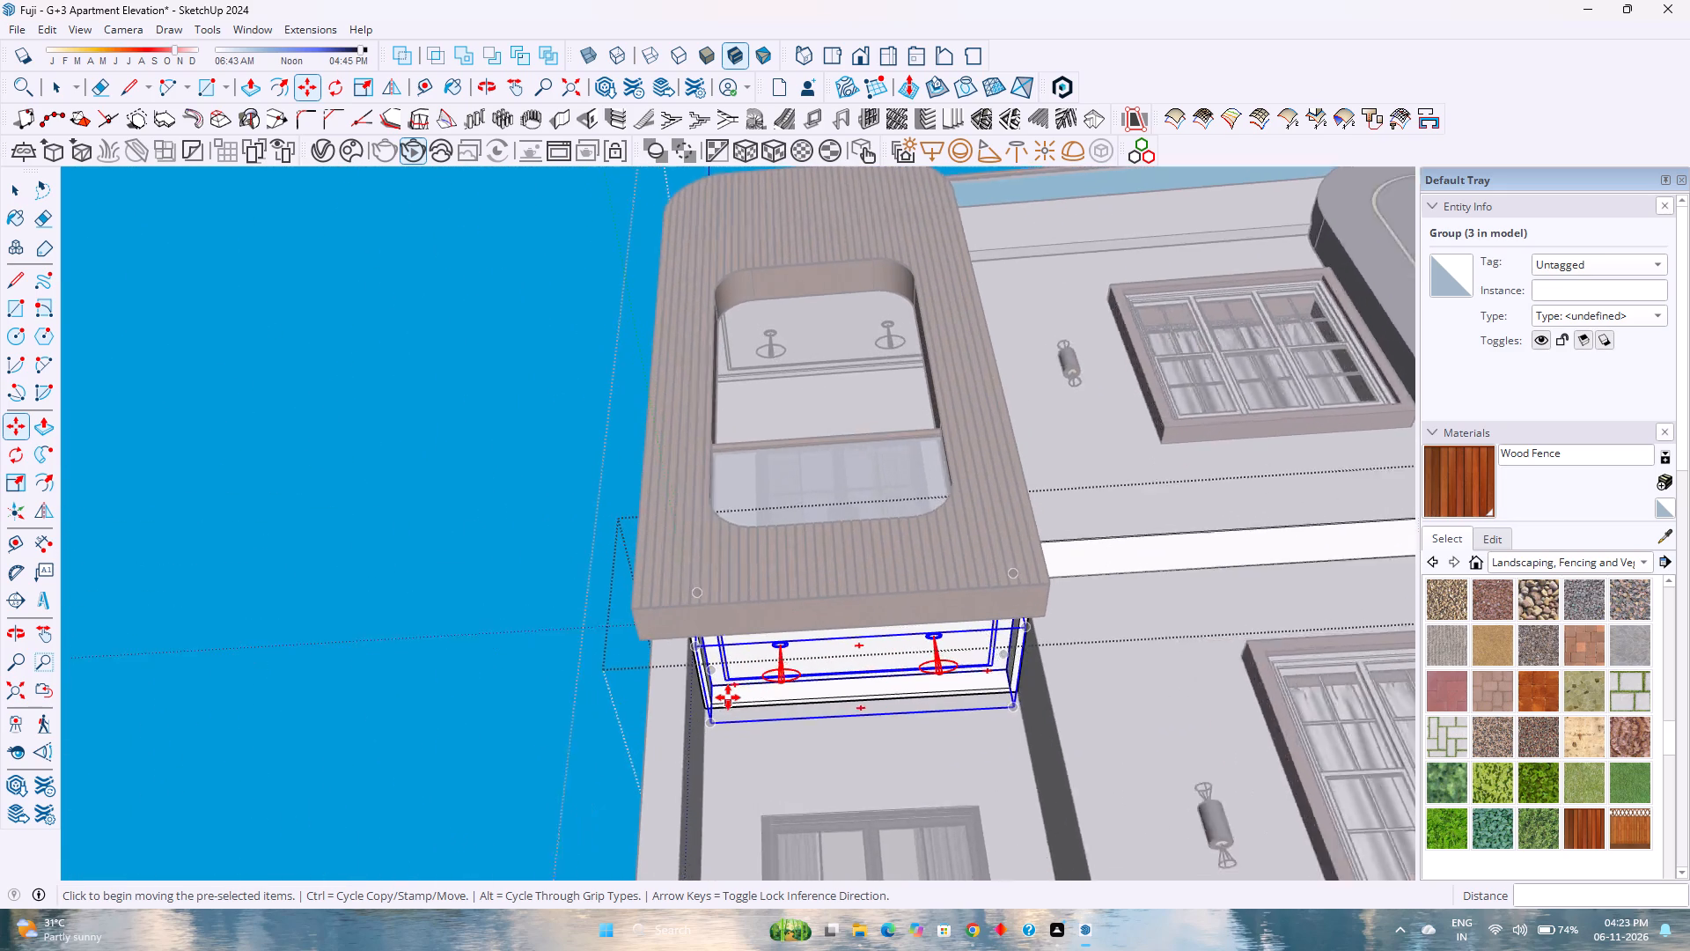
pyautogui.scroll(2, 728, 697)
pyautogui.scroll(-1, 728, 697)
pyautogui.scroll(8, 724, 696)
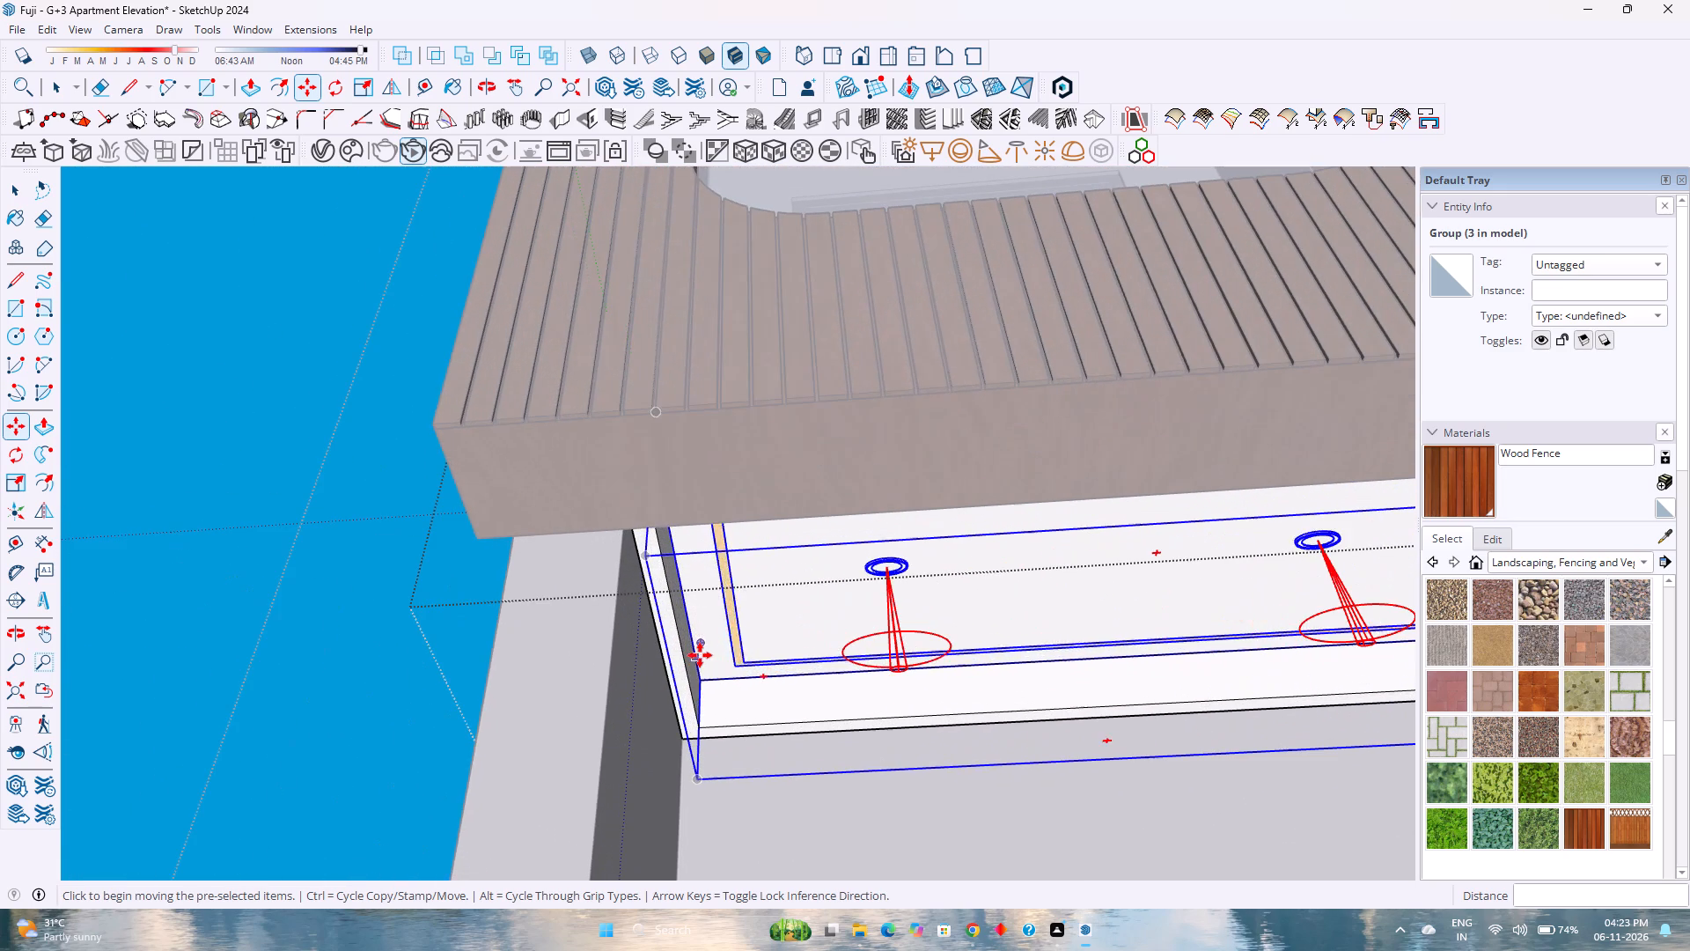
pyautogui.click(702, 643)
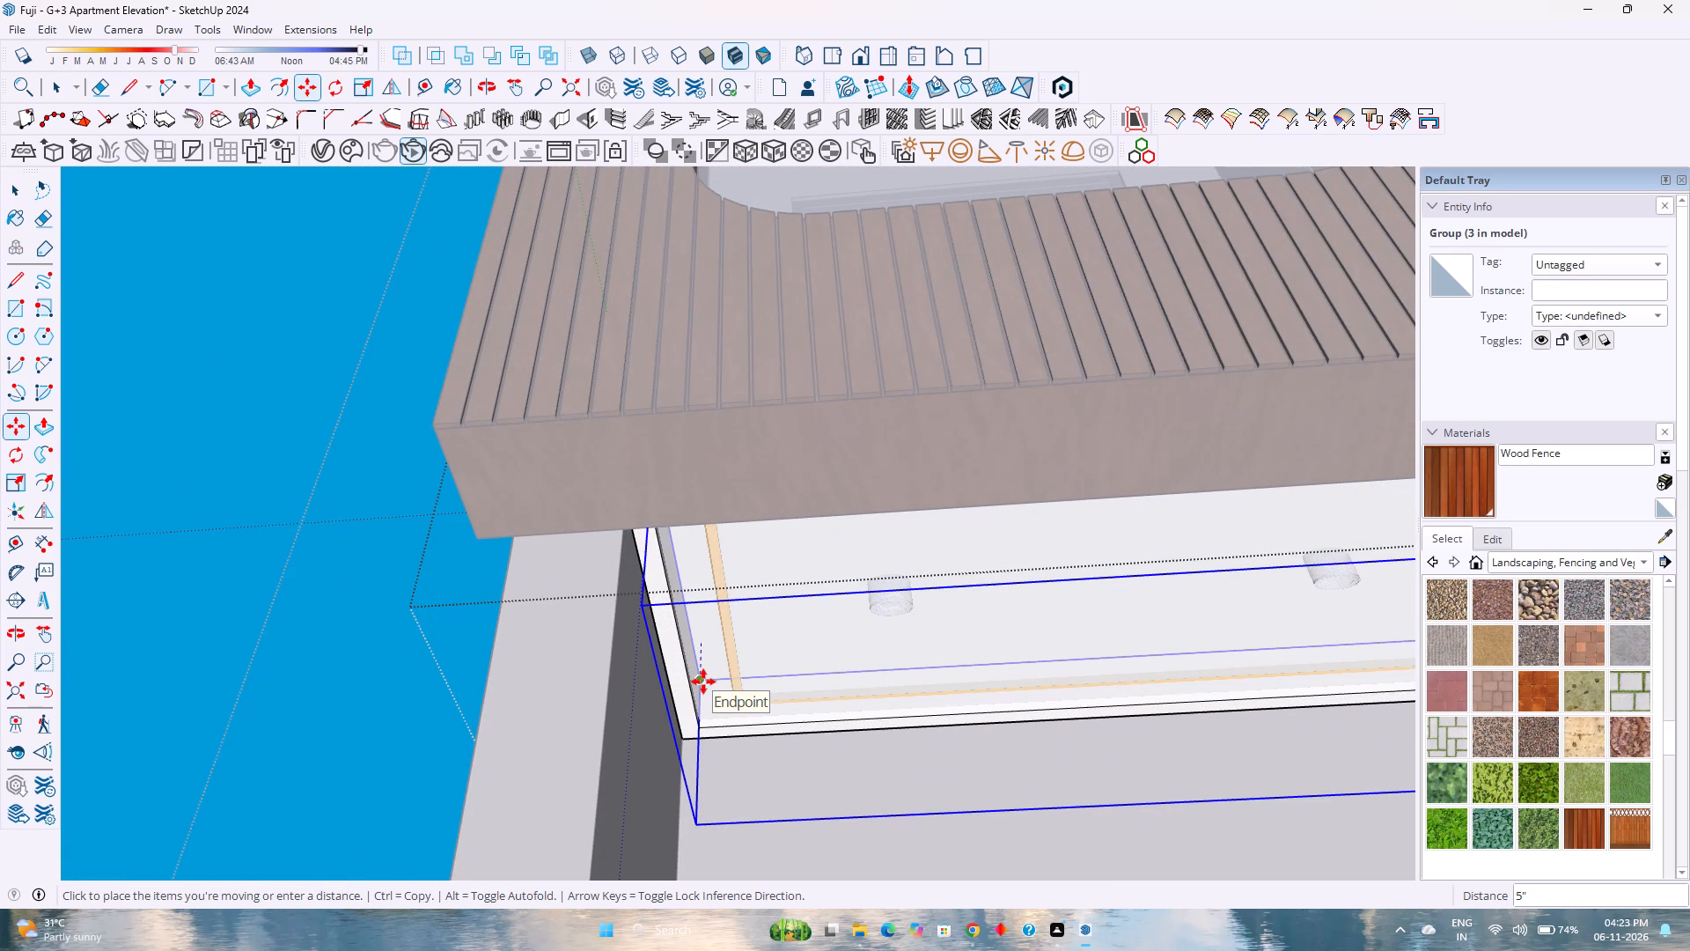
pyautogui.press('Up')
pyautogui.click(701, 681)
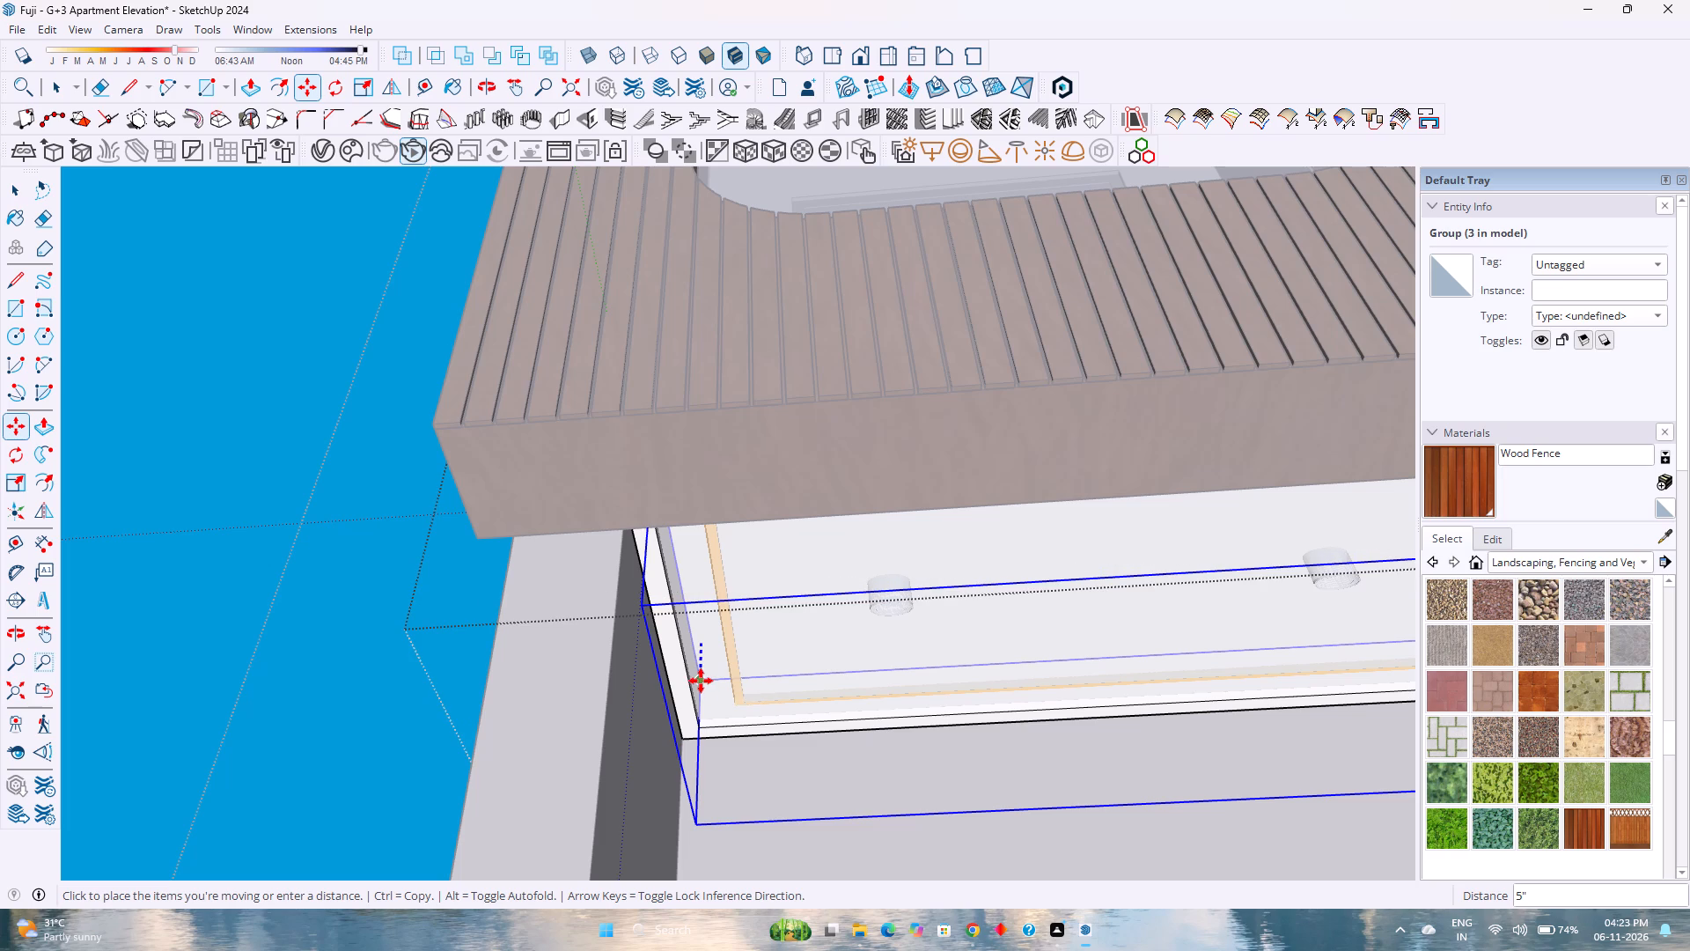
pyautogui.press('space')
pyautogui.scroll(-5, 655, 663)
pyautogui.press('Escape')
pyautogui.scroll(-2, 655, 663)
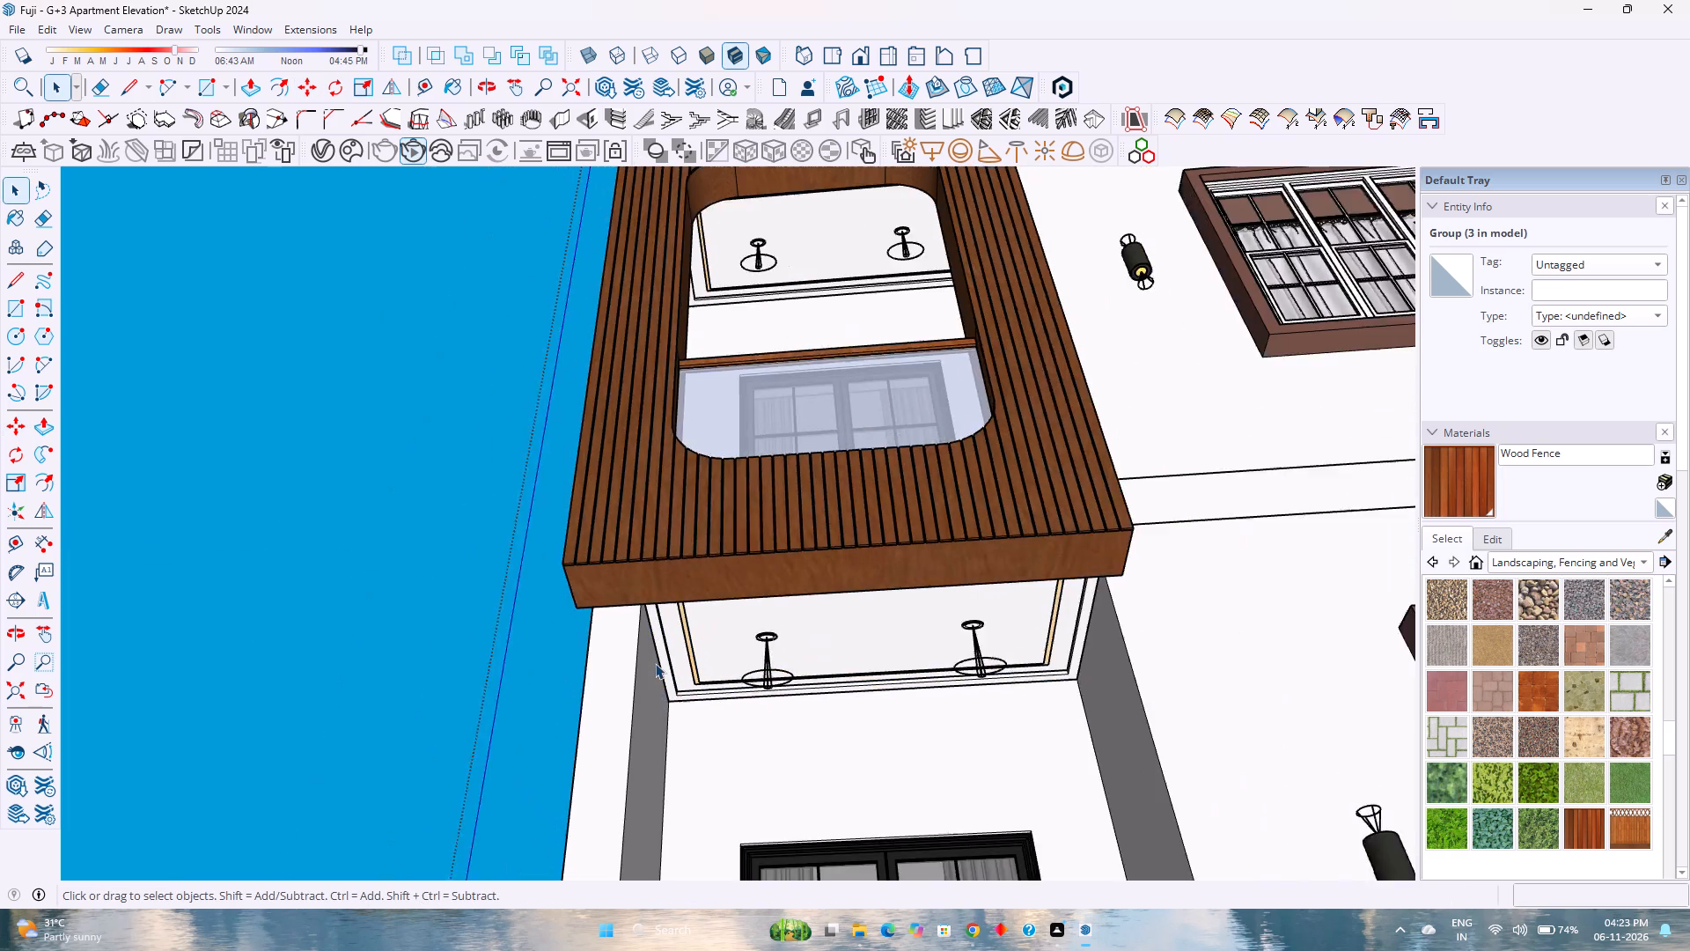
# Paste another copy of the ceiling group inside the lower wood-framed balcony's ceiling slab group, placing it beside the building.
pyautogui.scroll(-5, 655, 663)
pyautogui.keyDown('shift'); pyautogui.moveTo(677, 709); pyautogui.dragTo(641, 630, button='middle'); pyautogui.keyUp('shift')
pyautogui.keyDown('shift'); pyautogui.moveTo(639, 624); pyautogui.dragTo(634, 604, button='middle'); pyautogui.keyUp('shift')
pyautogui.scroll(-7, 637, 579)
pyautogui.keyDown('shift'); pyautogui.moveTo(727, 765); pyautogui.dragTo(698, 717, button='middle'); pyautogui.keyUp('shift')
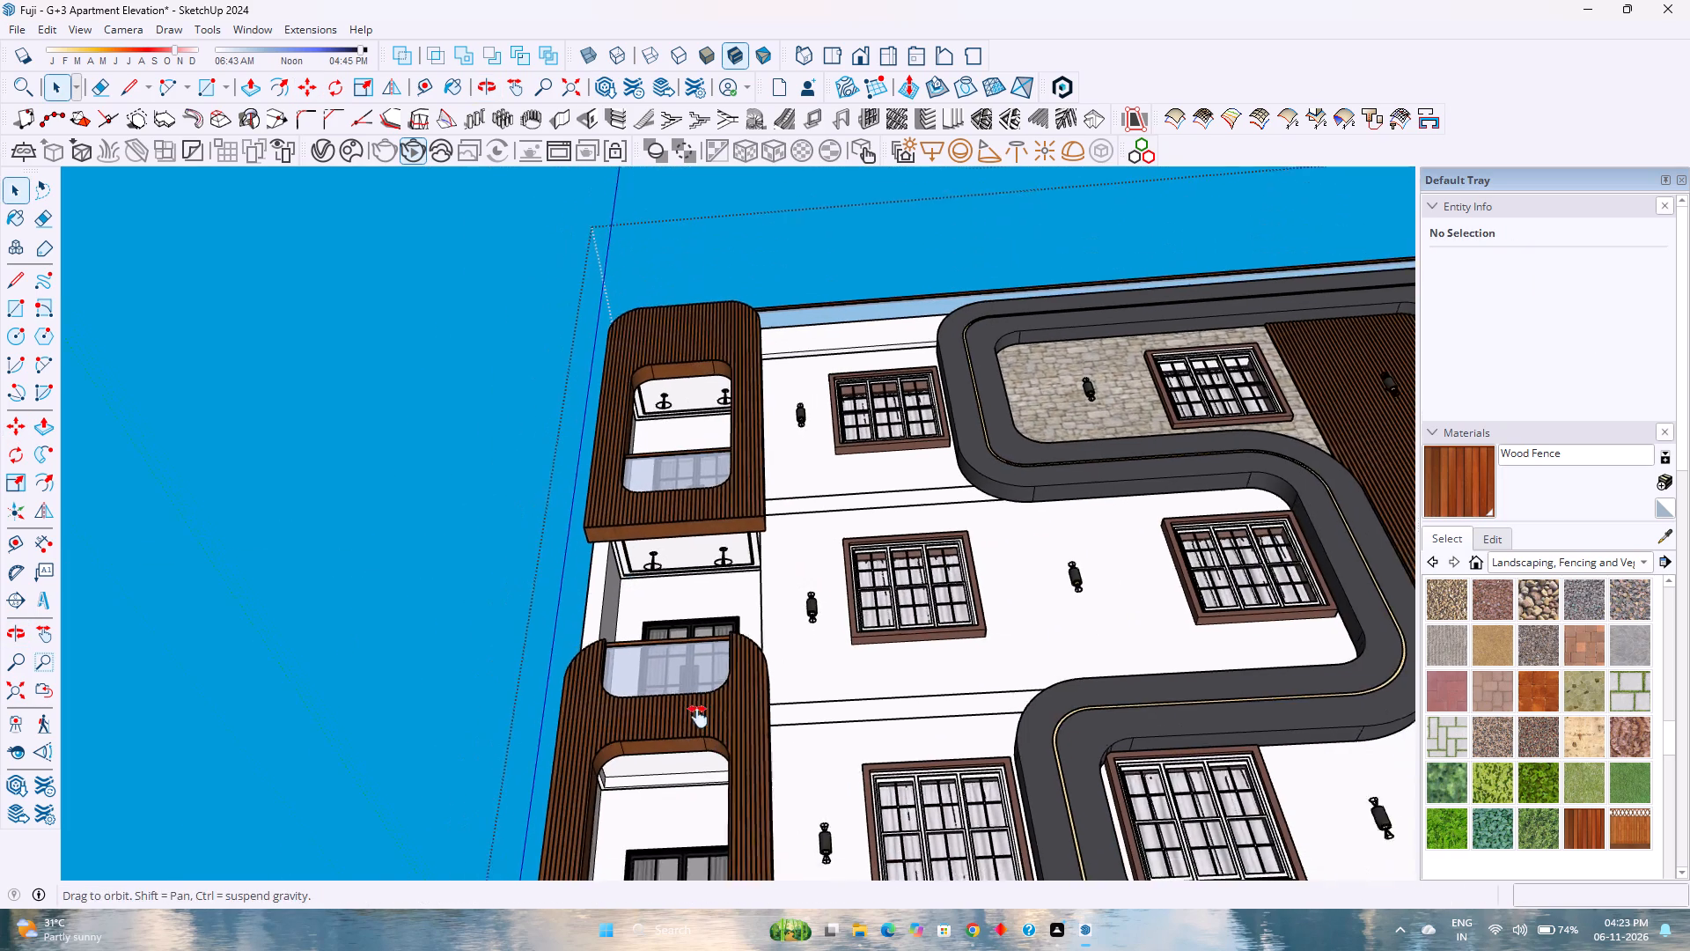
pyautogui.keyDown('shift'); pyautogui.moveTo(698, 717); pyautogui.dragTo(696, 631, button='middle'); pyautogui.keyUp('shift')
pyautogui.doubleClick(668, 660)
pyautogui.scroll(4, 668, 660)
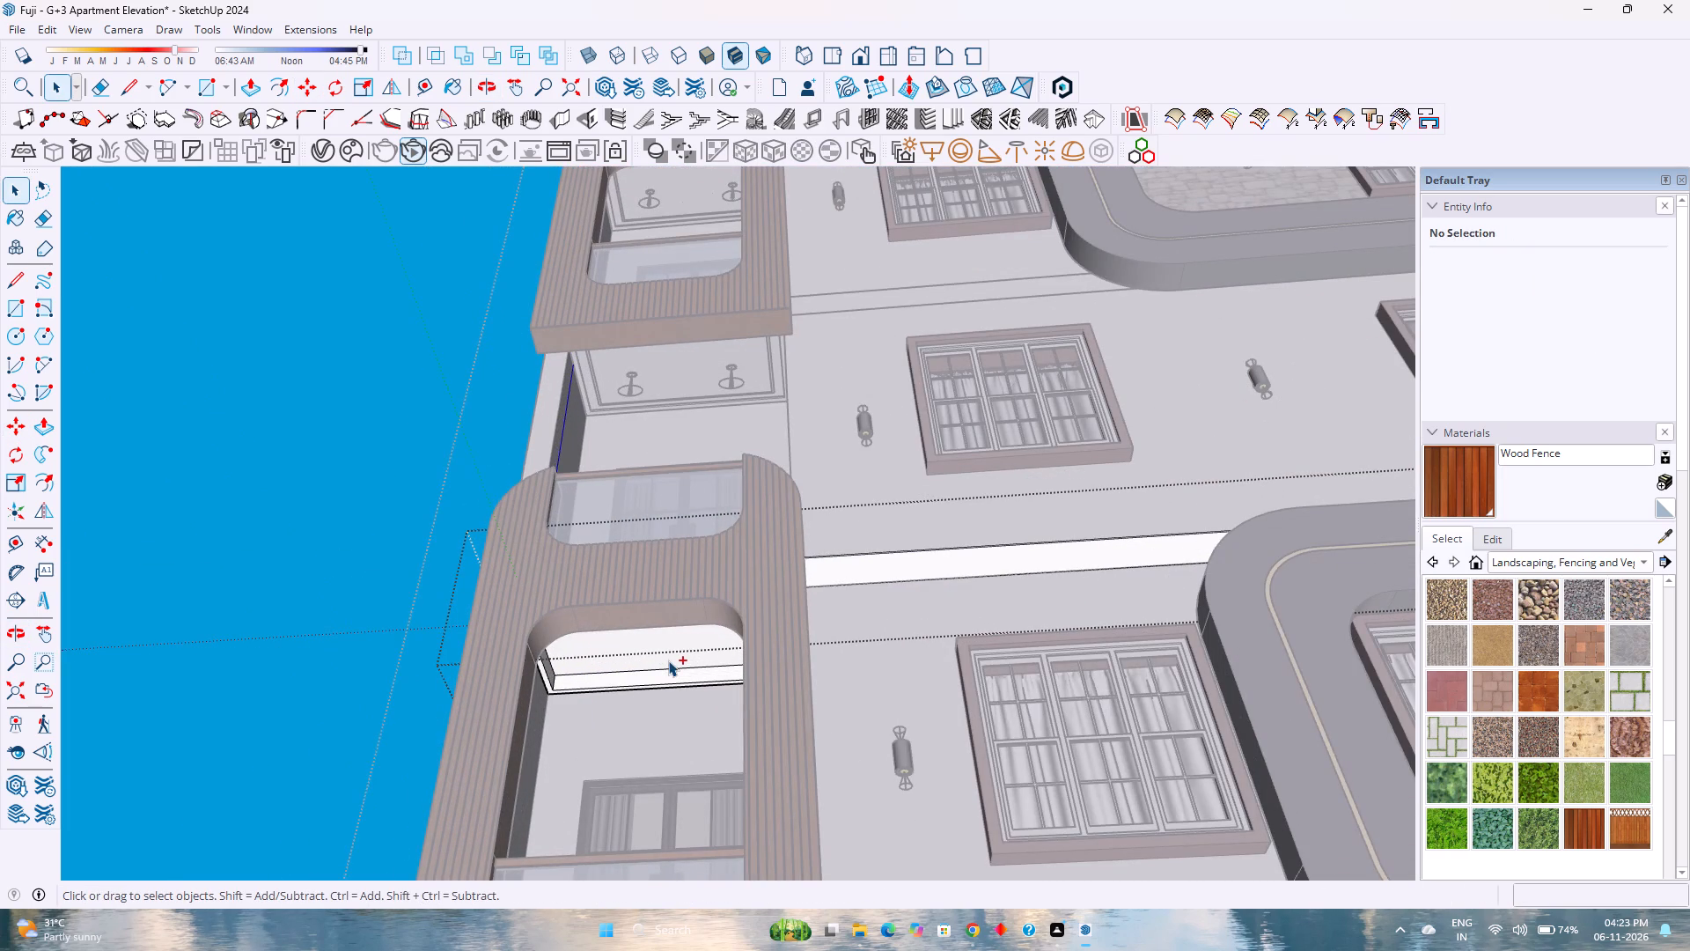
pyautogui.hotkey('ctrl', 'v')
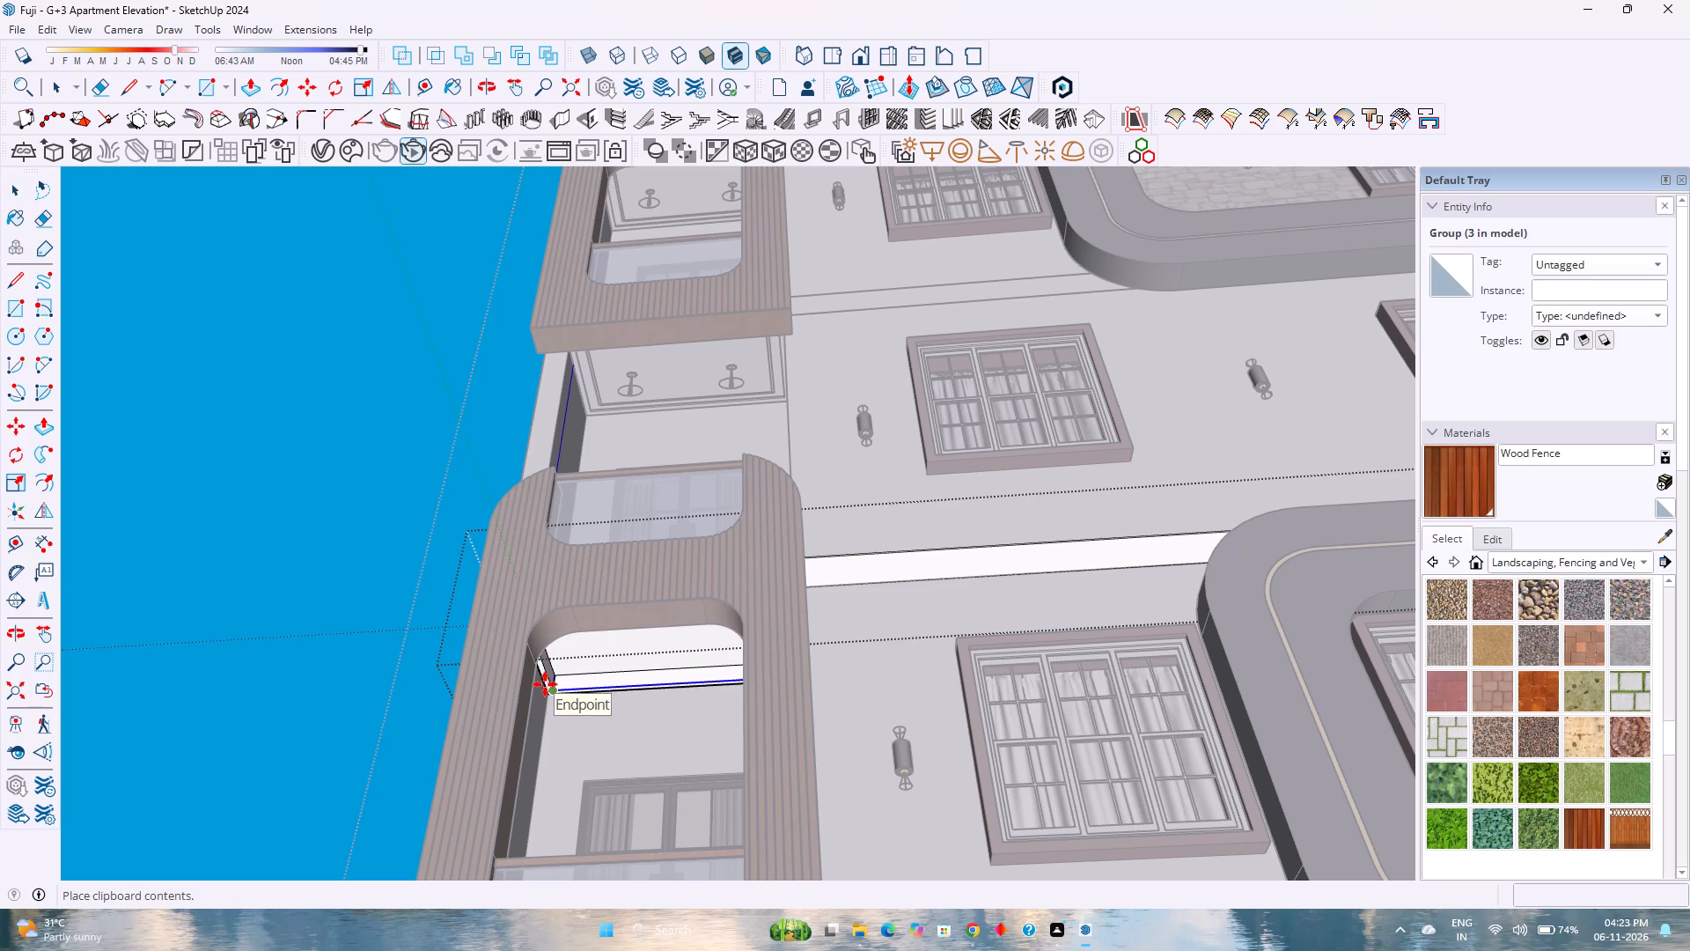
pyautogui.click(200, 608)
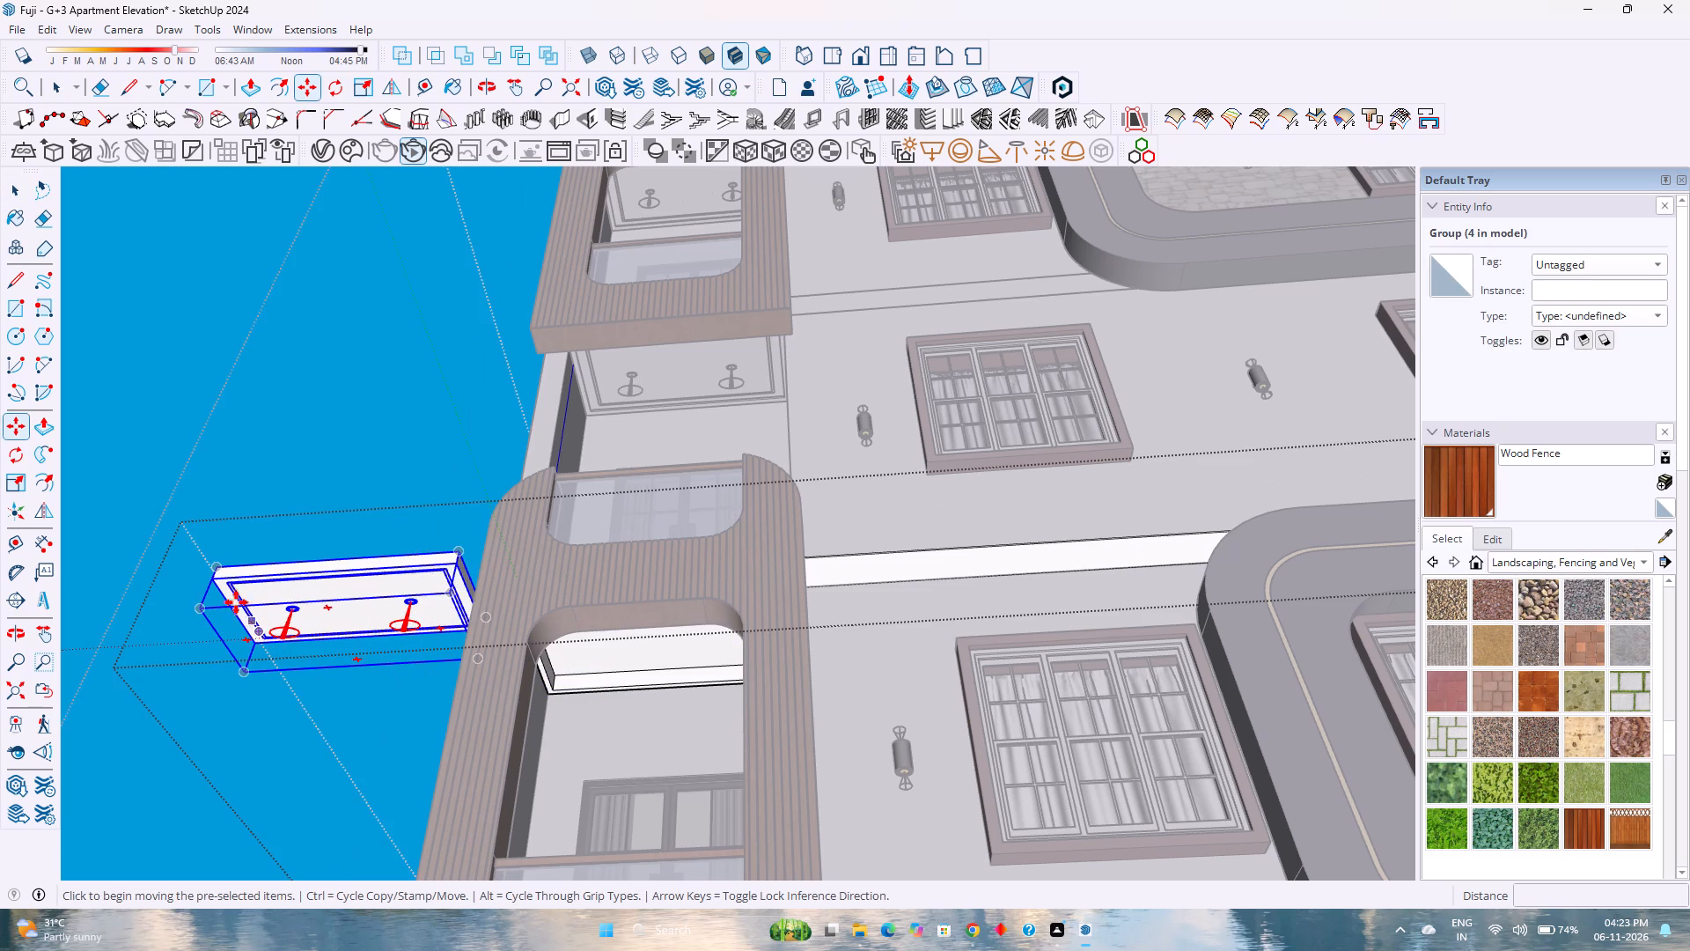
# Move the pasted ceiling group by its inner corner origin into the corner of the lower wood-framed balcony's ceiling recess, and close the slab group.
pyautogui.scroll(3, 274, 651)
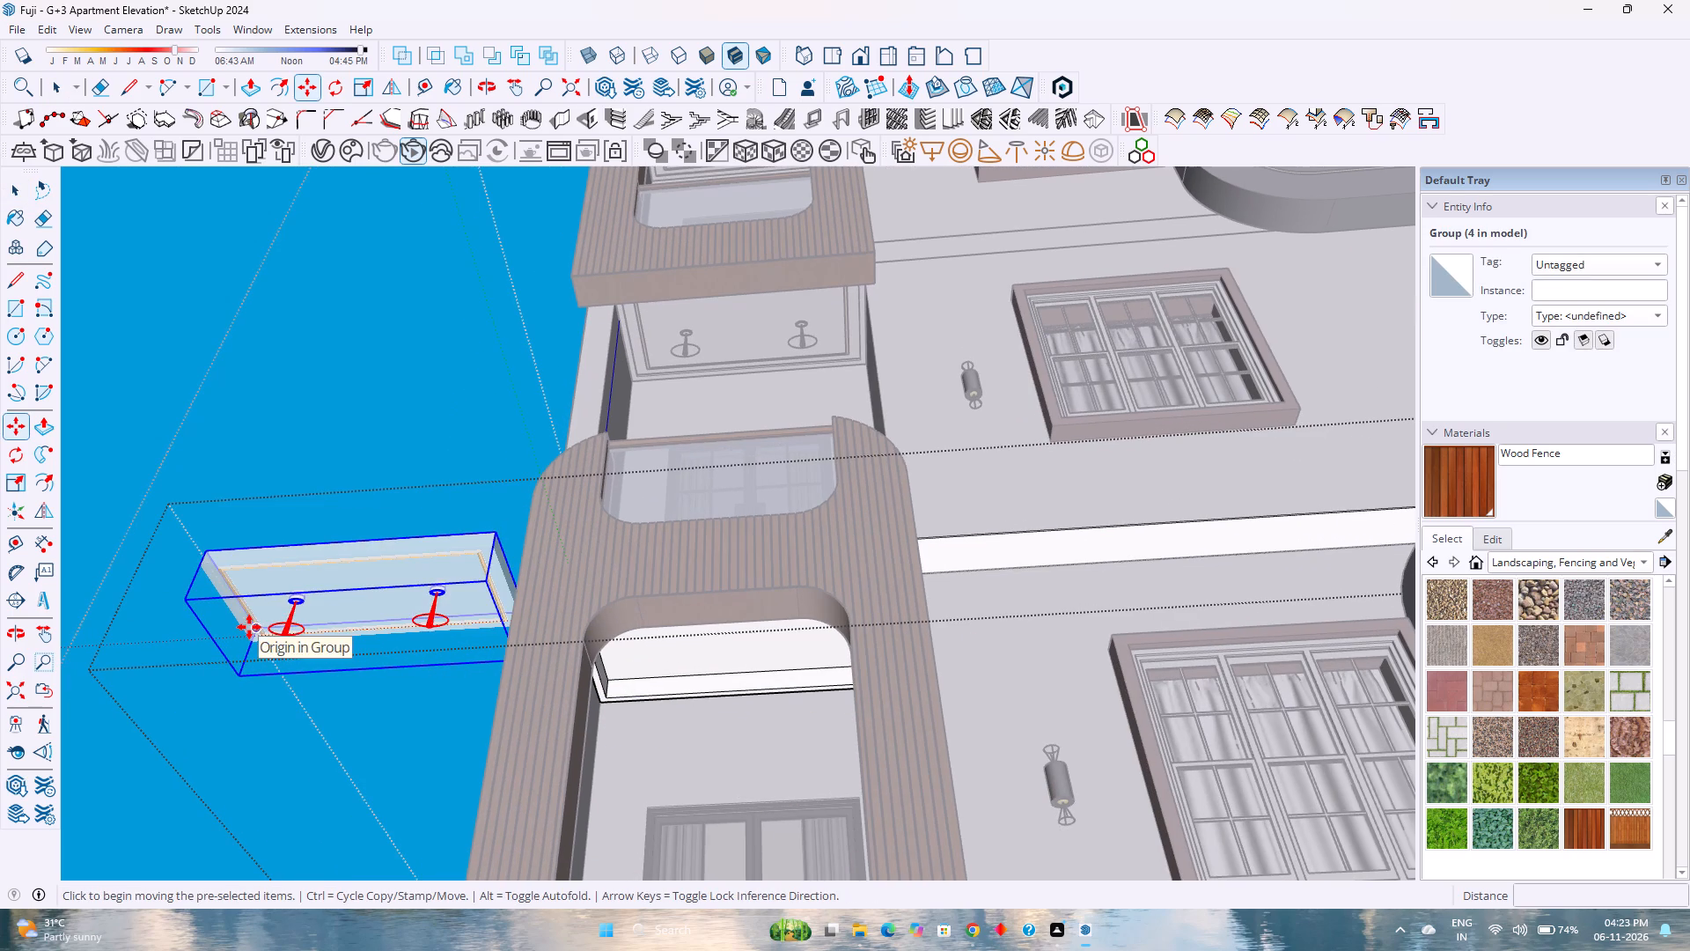
pyautogui.click(249, 627)
pyautogui.scroll(11, 599, 689)
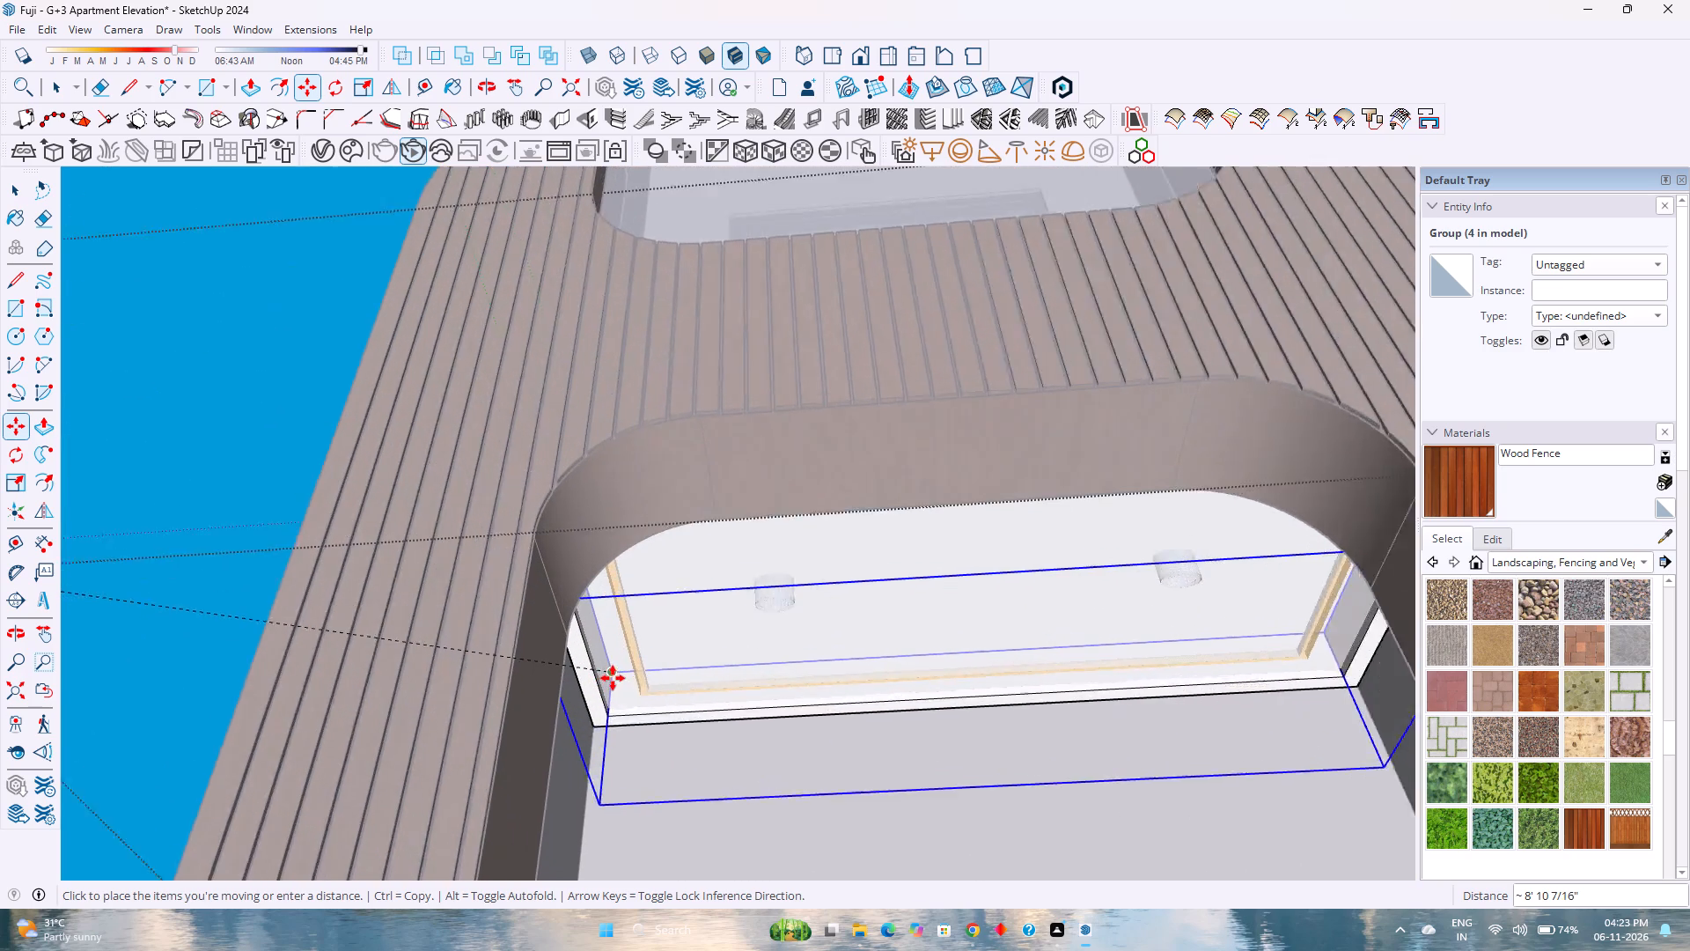
pyautogui.scroll(1, 613, 678)
pyautogui.click(607, 667)
pyautogui.scroll(-13, 552, 697)
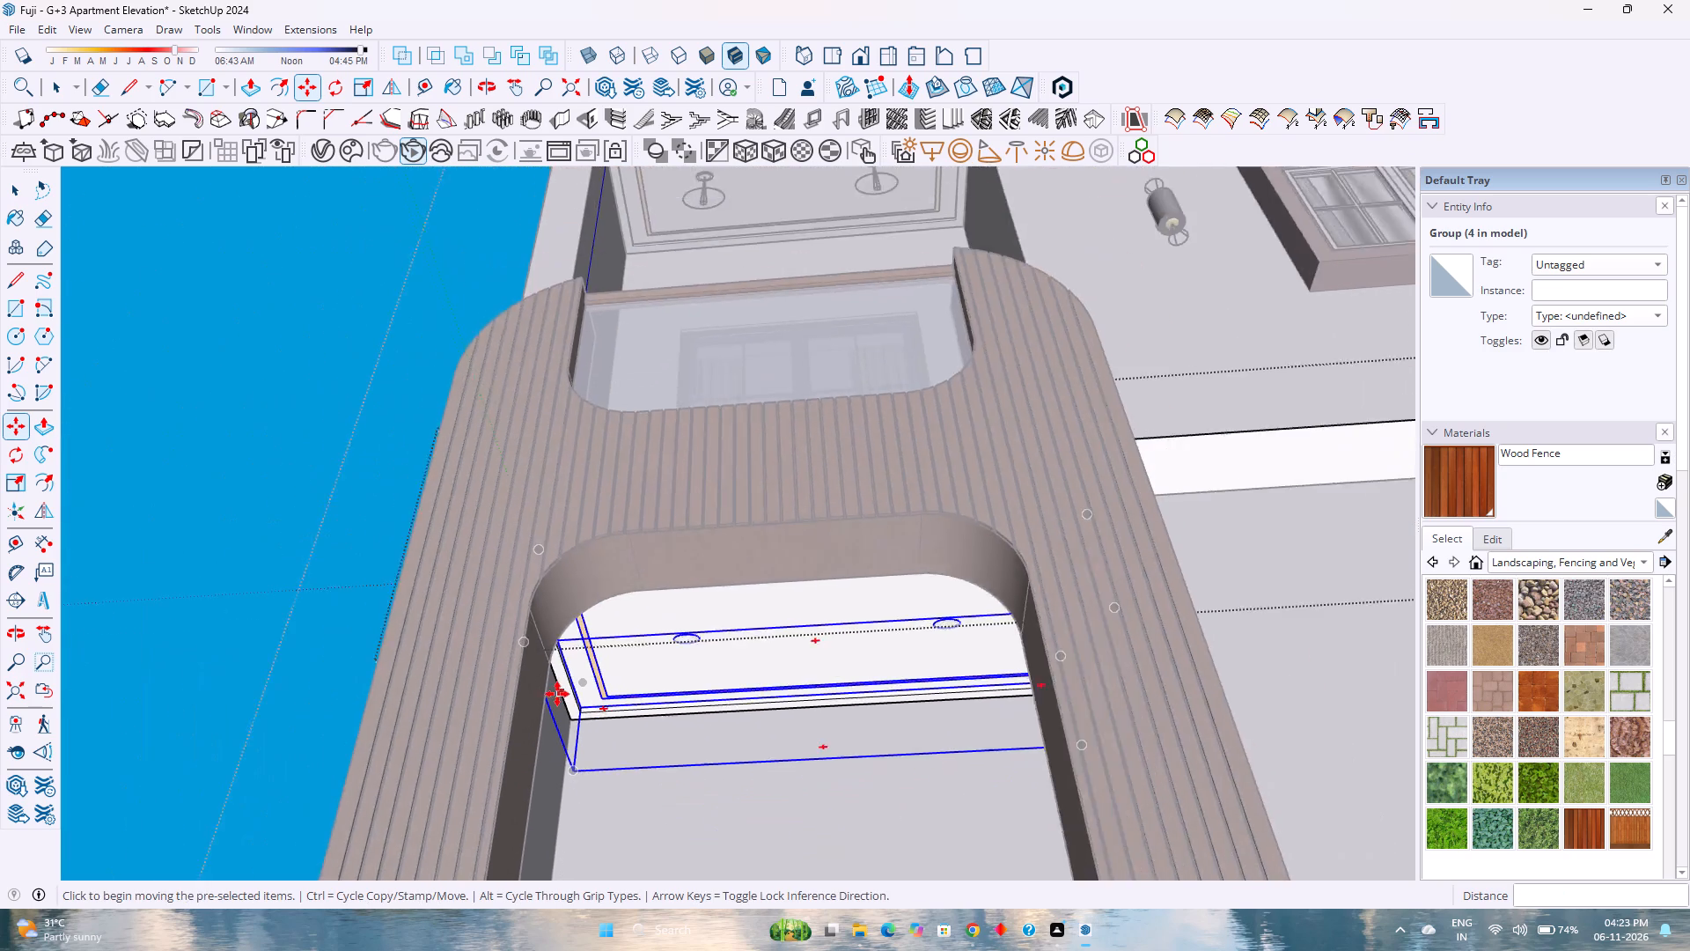
pyautogui.press('space')
pyautogui.scroll(-5, 606, 689)
pyautogui.press('Escape')
pyautogui.scroll(-7, 595, 660)
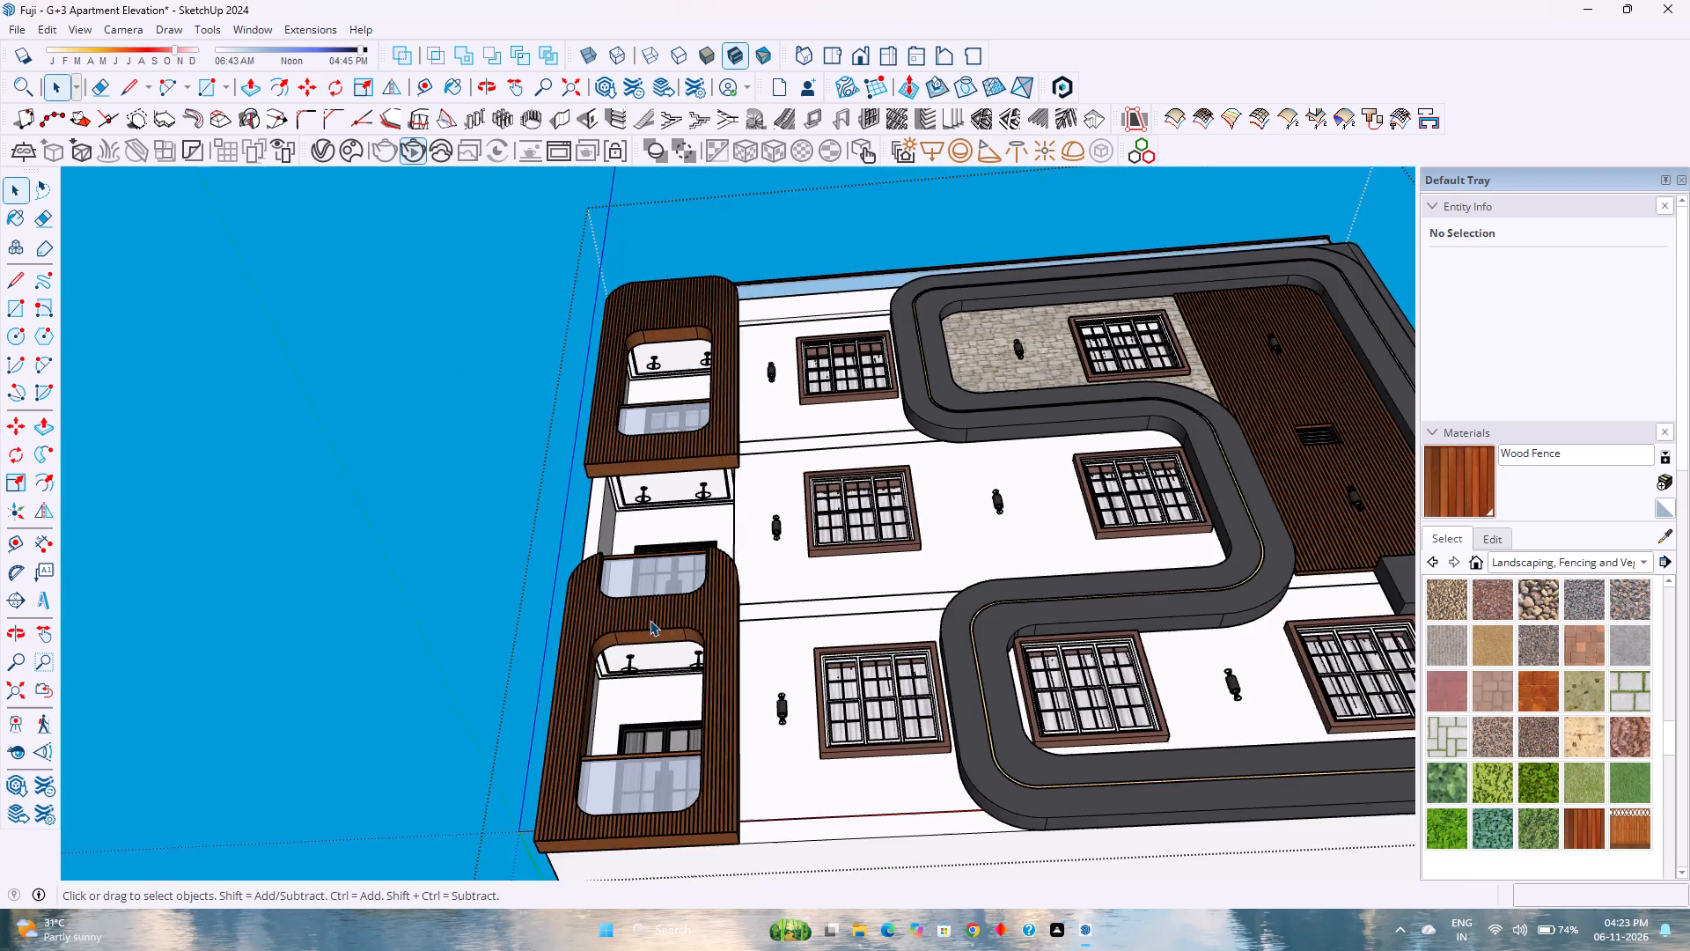
# Start an interactive render with the building framed at an angle showing the front facade and the glass-railed balcony side.
pyautogui.scroll(-5, 650, 620)
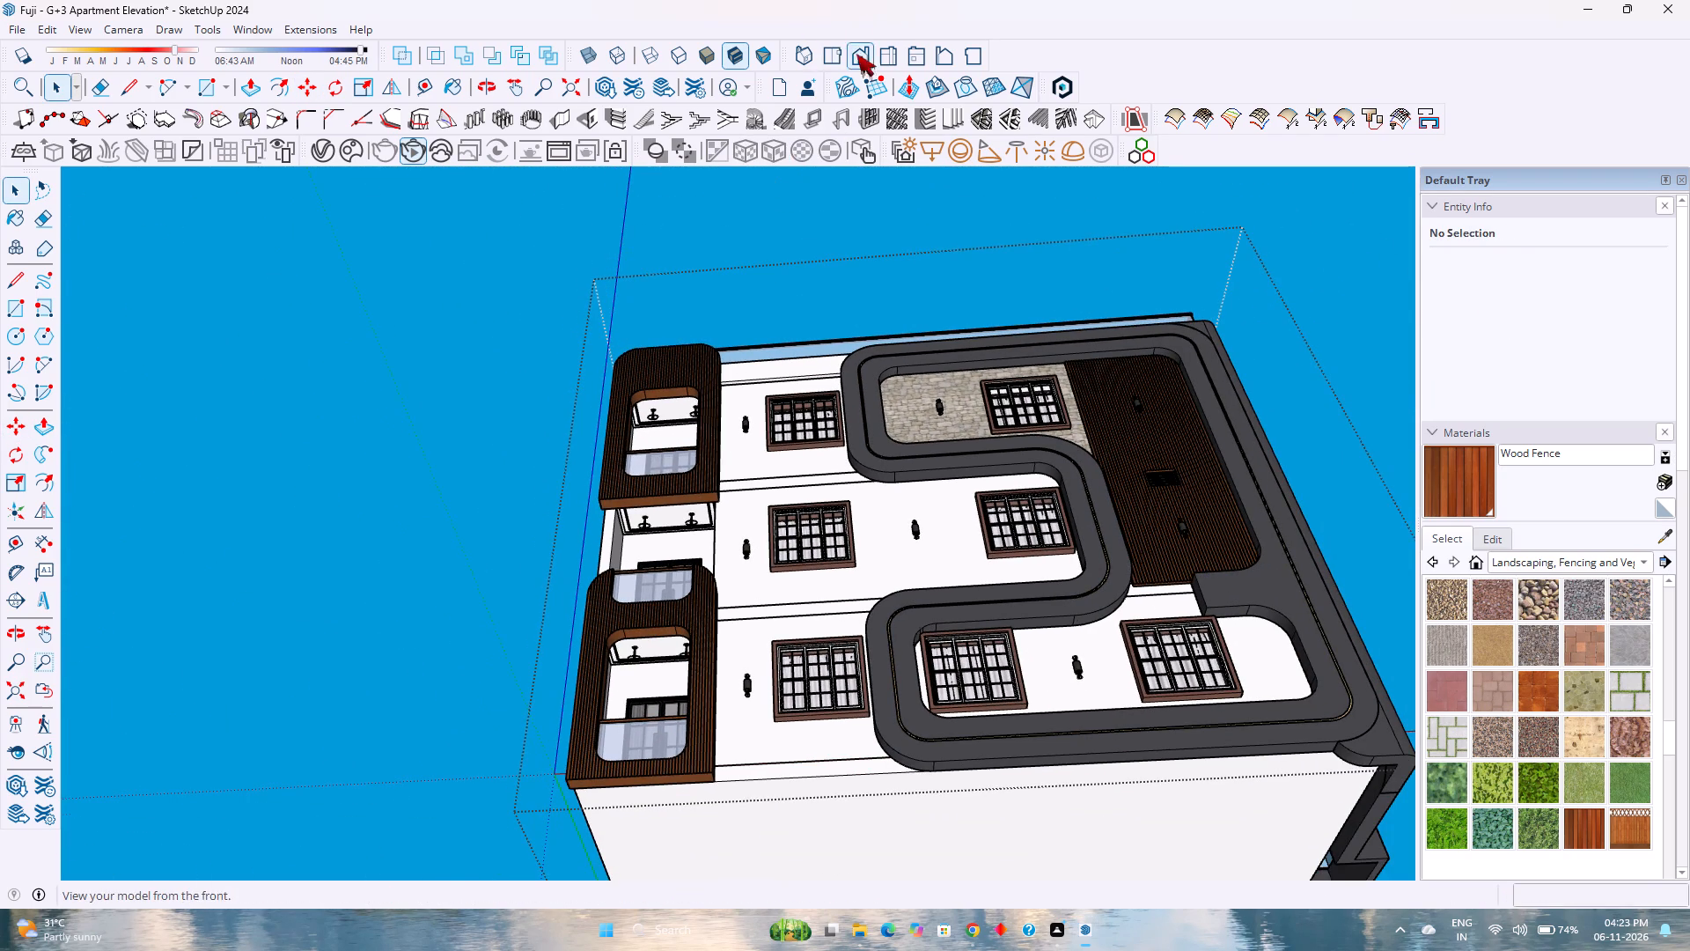
pyautogui.click(861, 46)
pyautogui.moveTo(876, 550); pyautogui.dragTo(779, 540, button='middle')
pyautogui.moveTo(764, 538); pyautogui.dragTo(686, 534, button='middle')
pyautogui.scroll(-3, 686, 534)
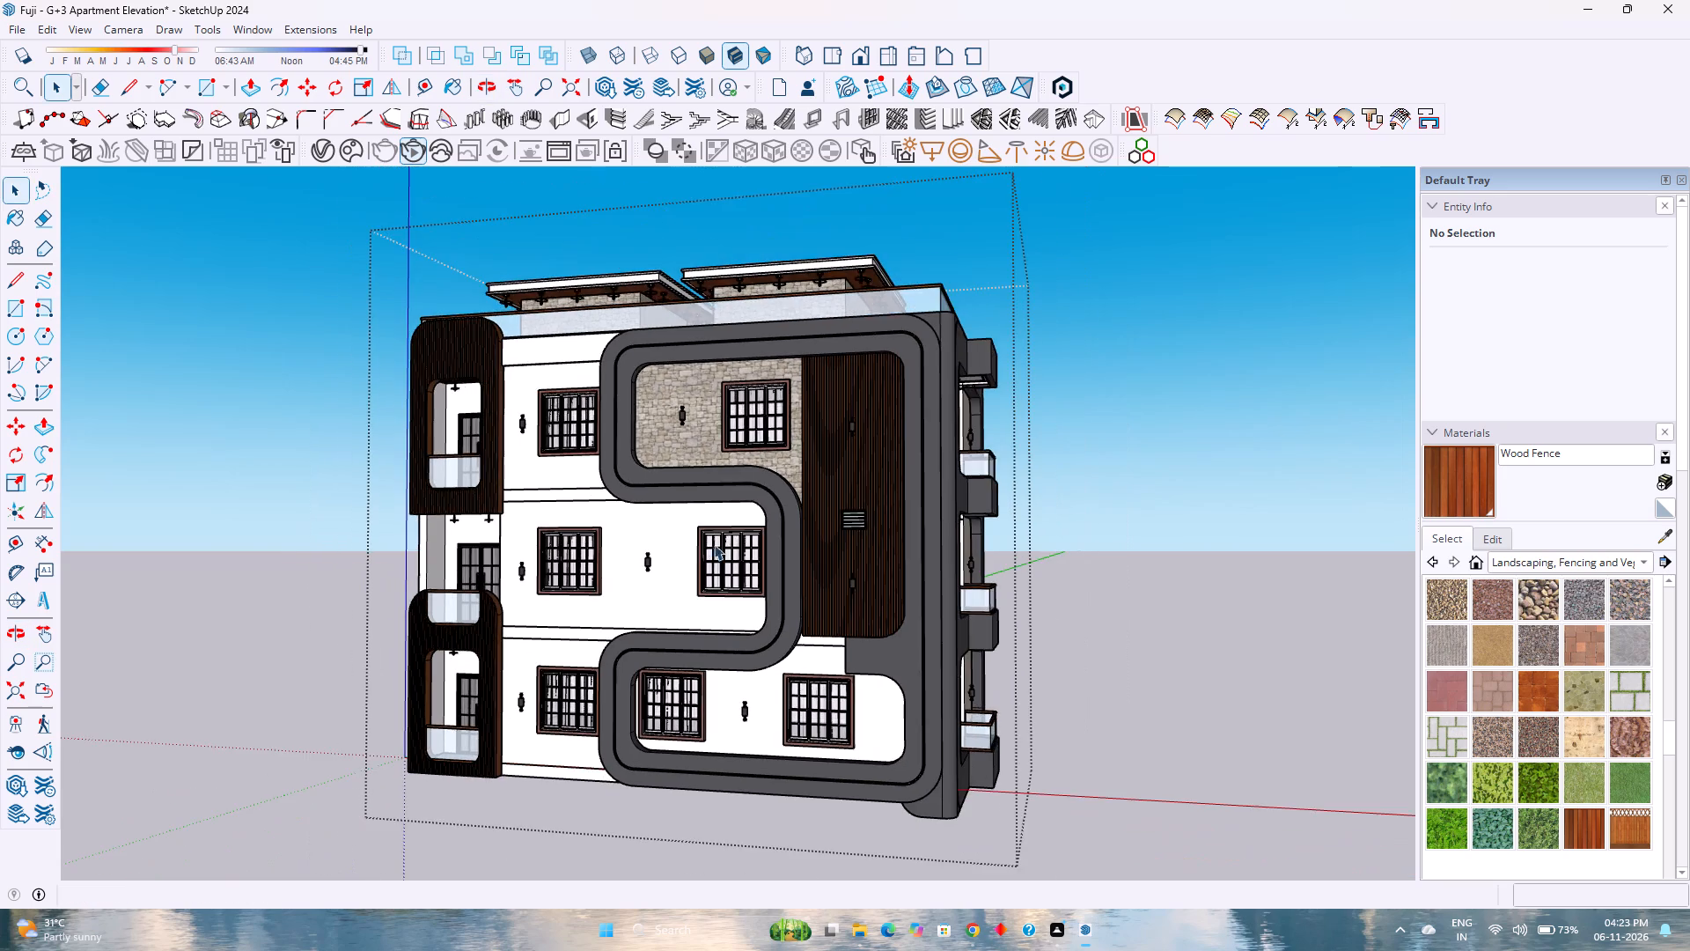
pyautogui.moveTo(745, 546); pyautogui.dragTo(578, 565, button='middle')
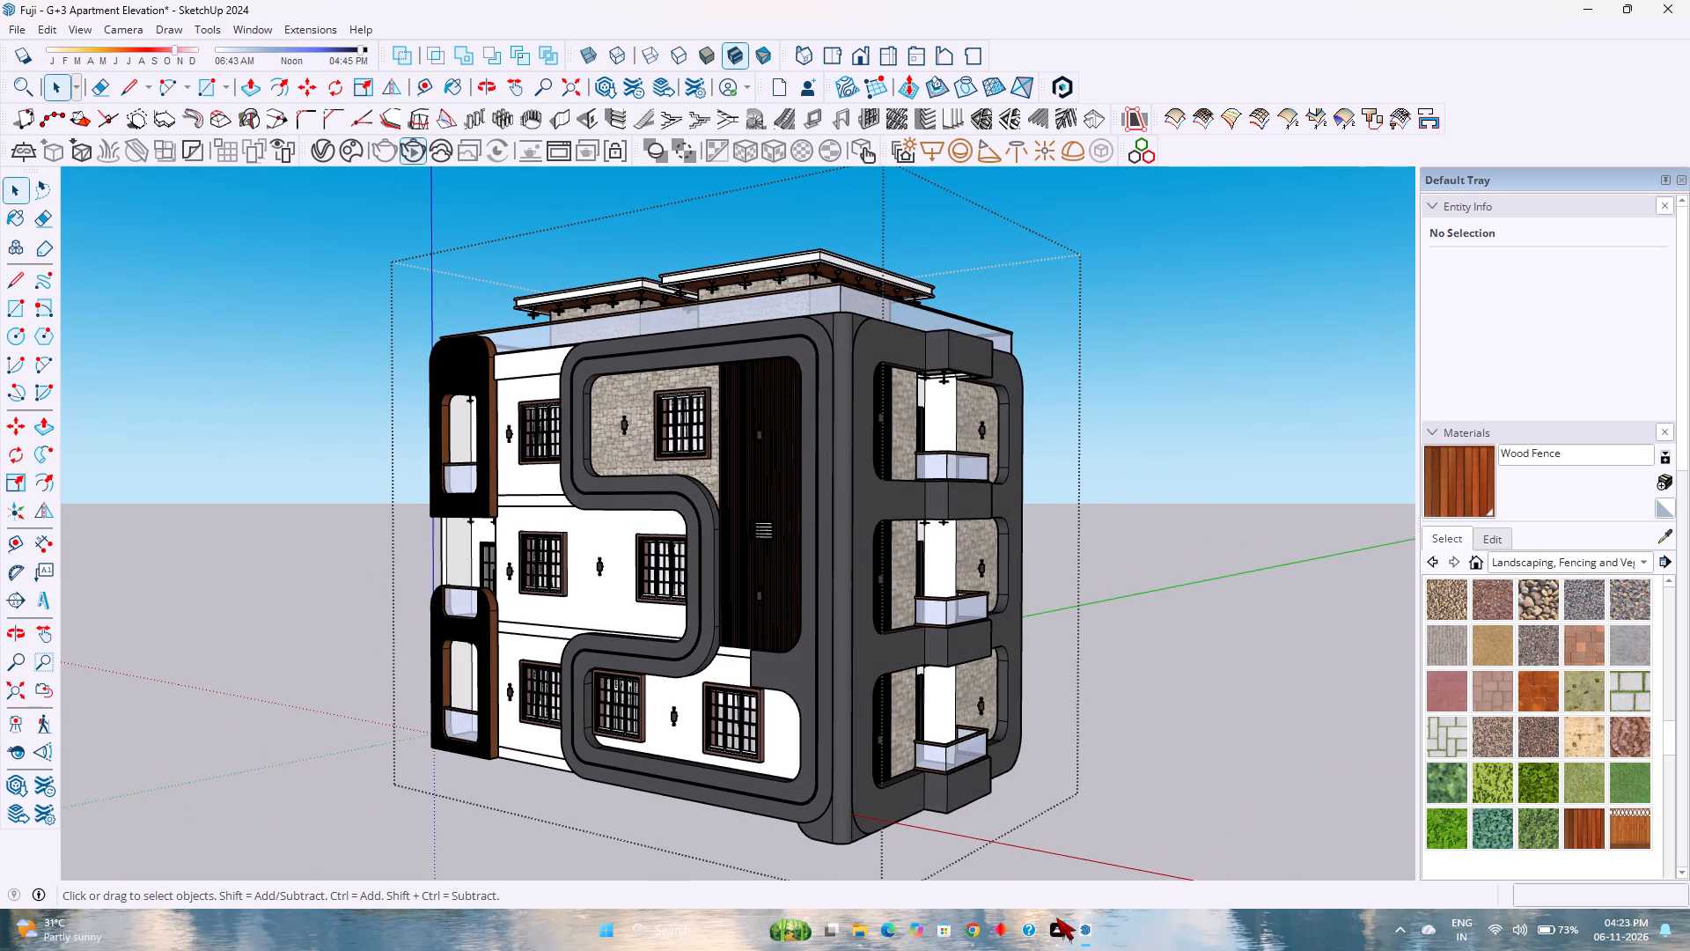
pyautogui.click(421, 145)
pyautogui.click(418, 156)
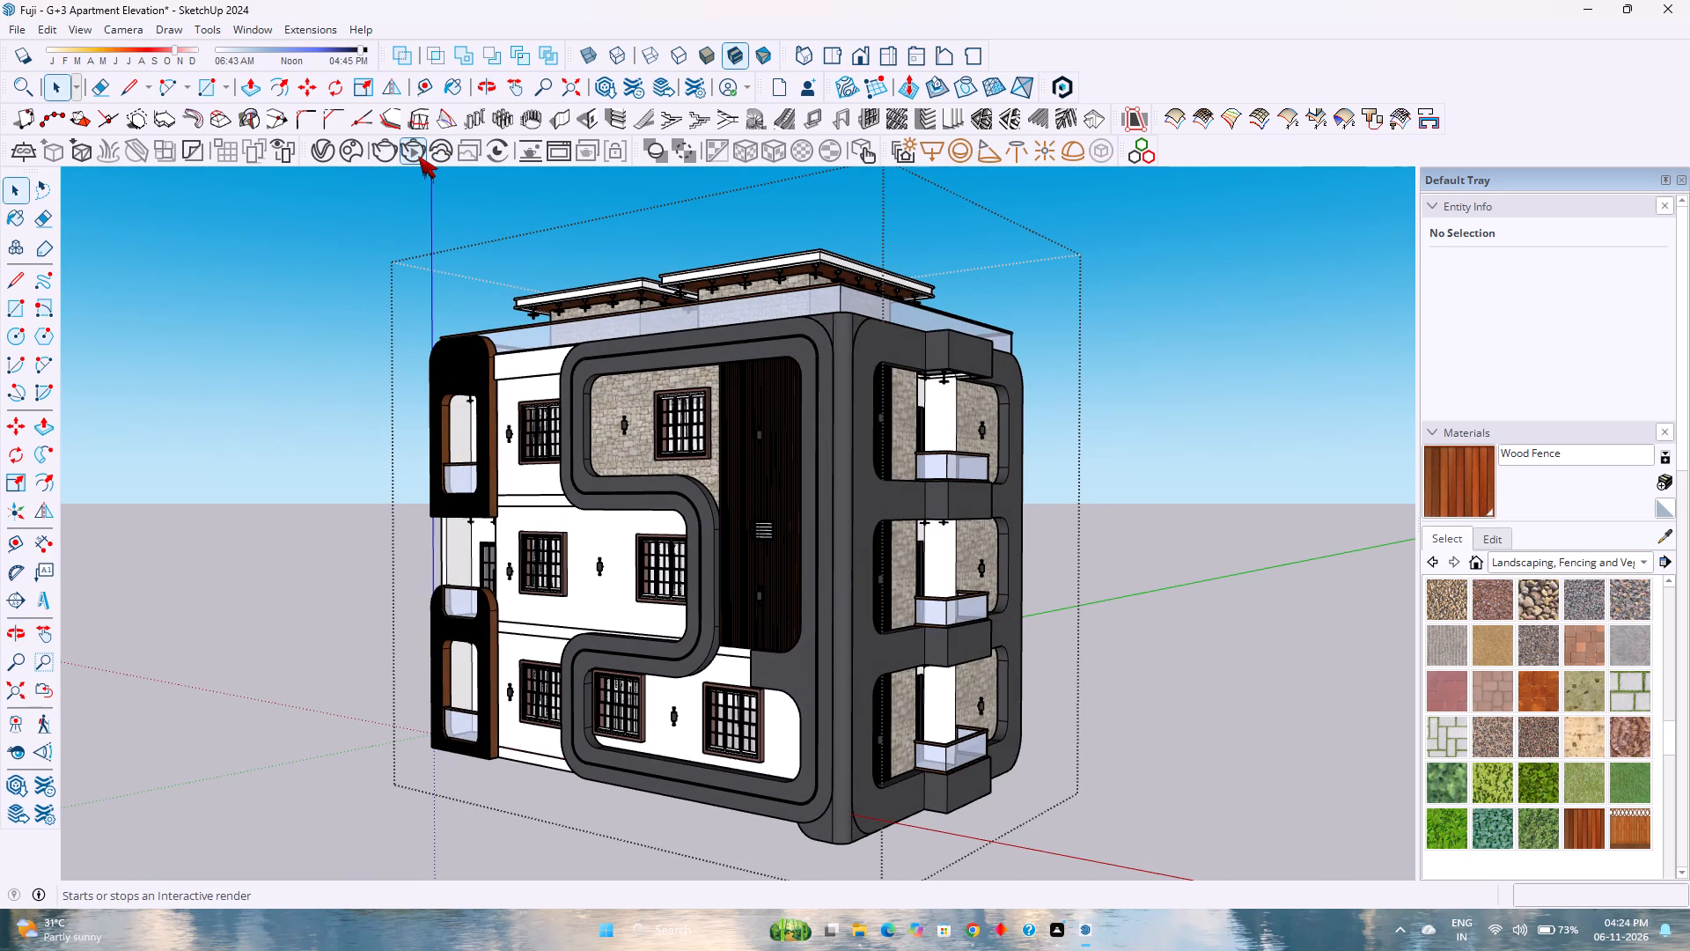
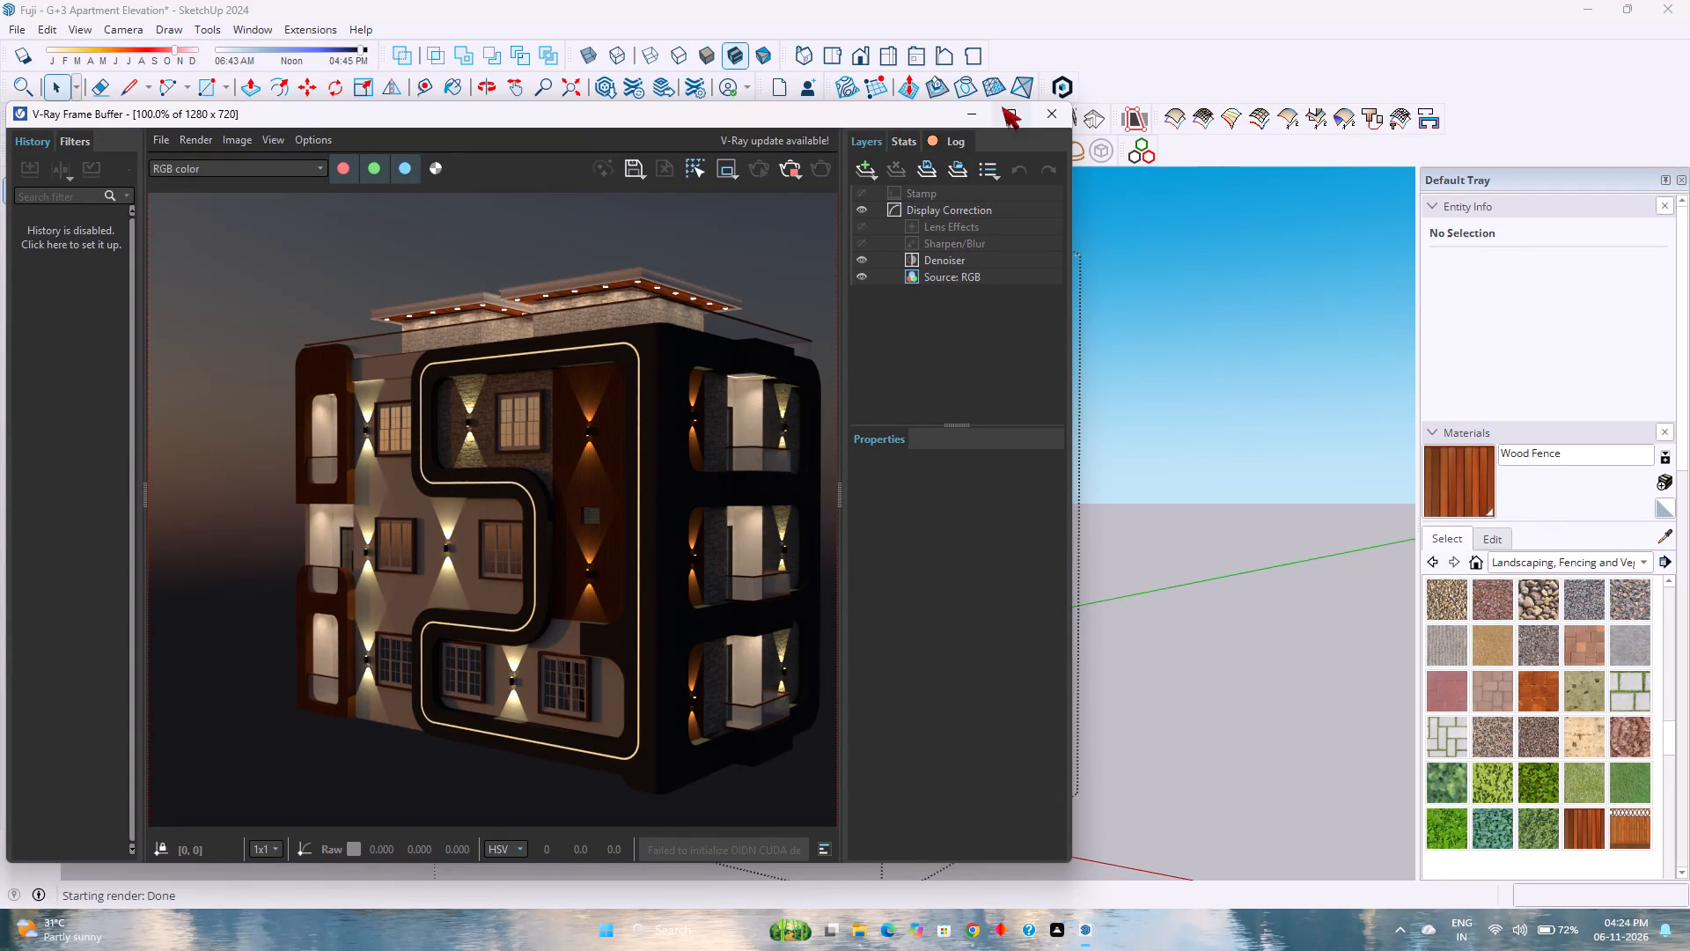
# Put the render window away and examine the building's base and underside, from the front facade round to the glass-railed balcony side.
pyautogui.click(973, 112)
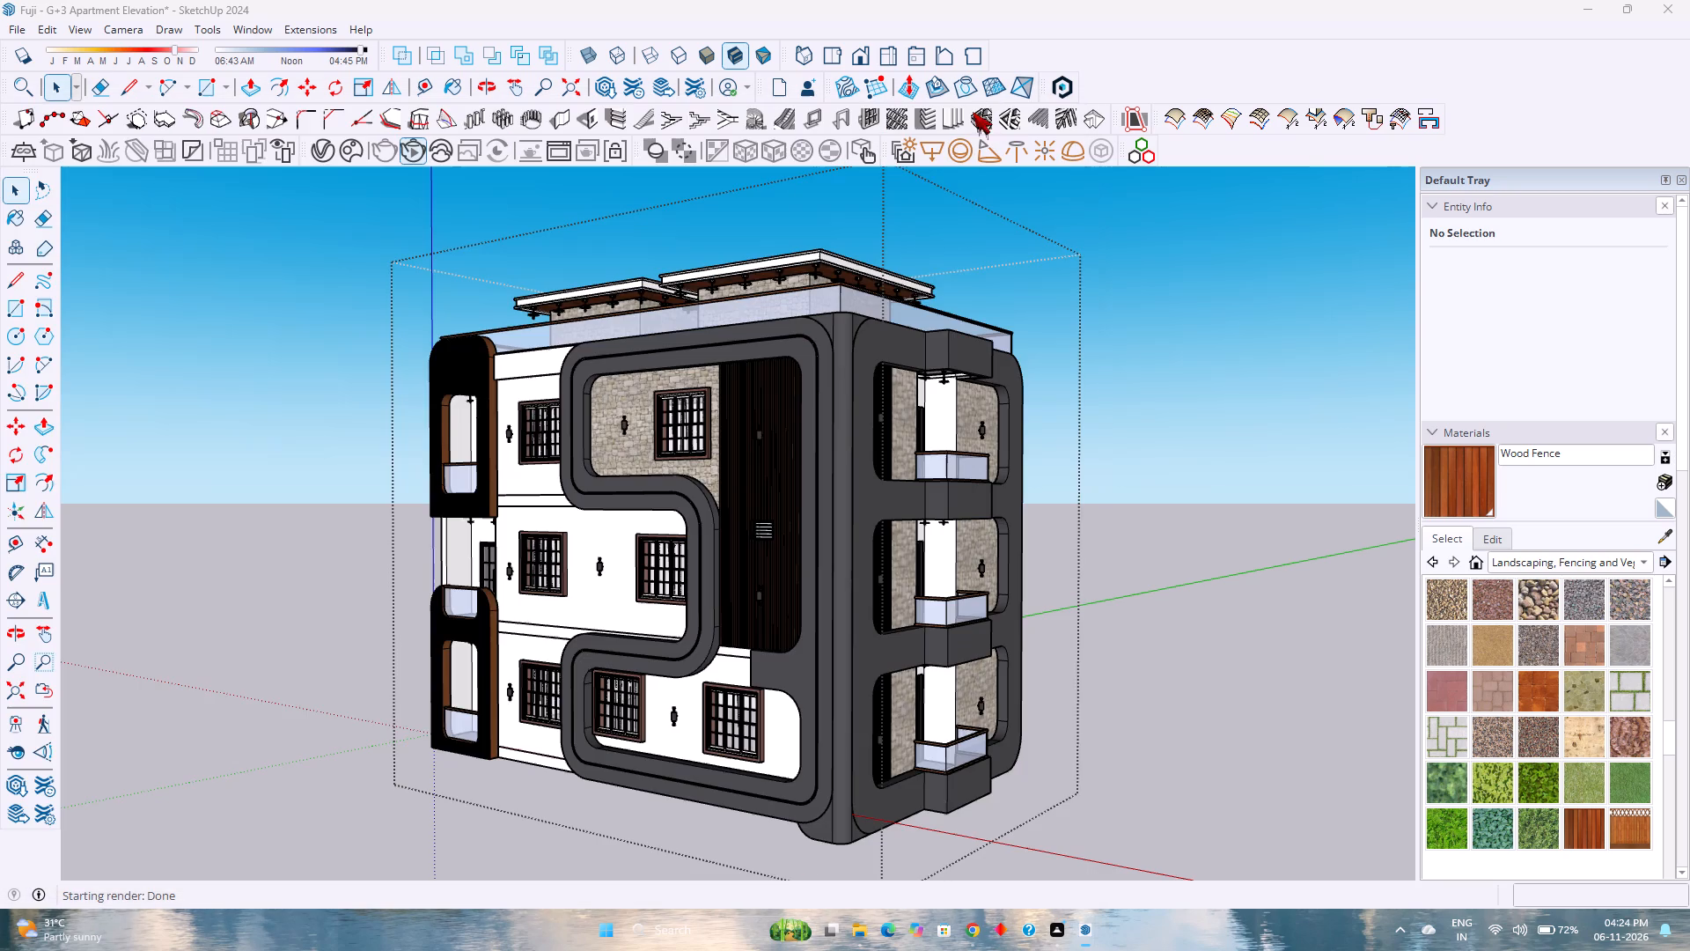
pyautogui.scroll(-5, 857, 396)
pyautogui.scroll(2, 790, 666)
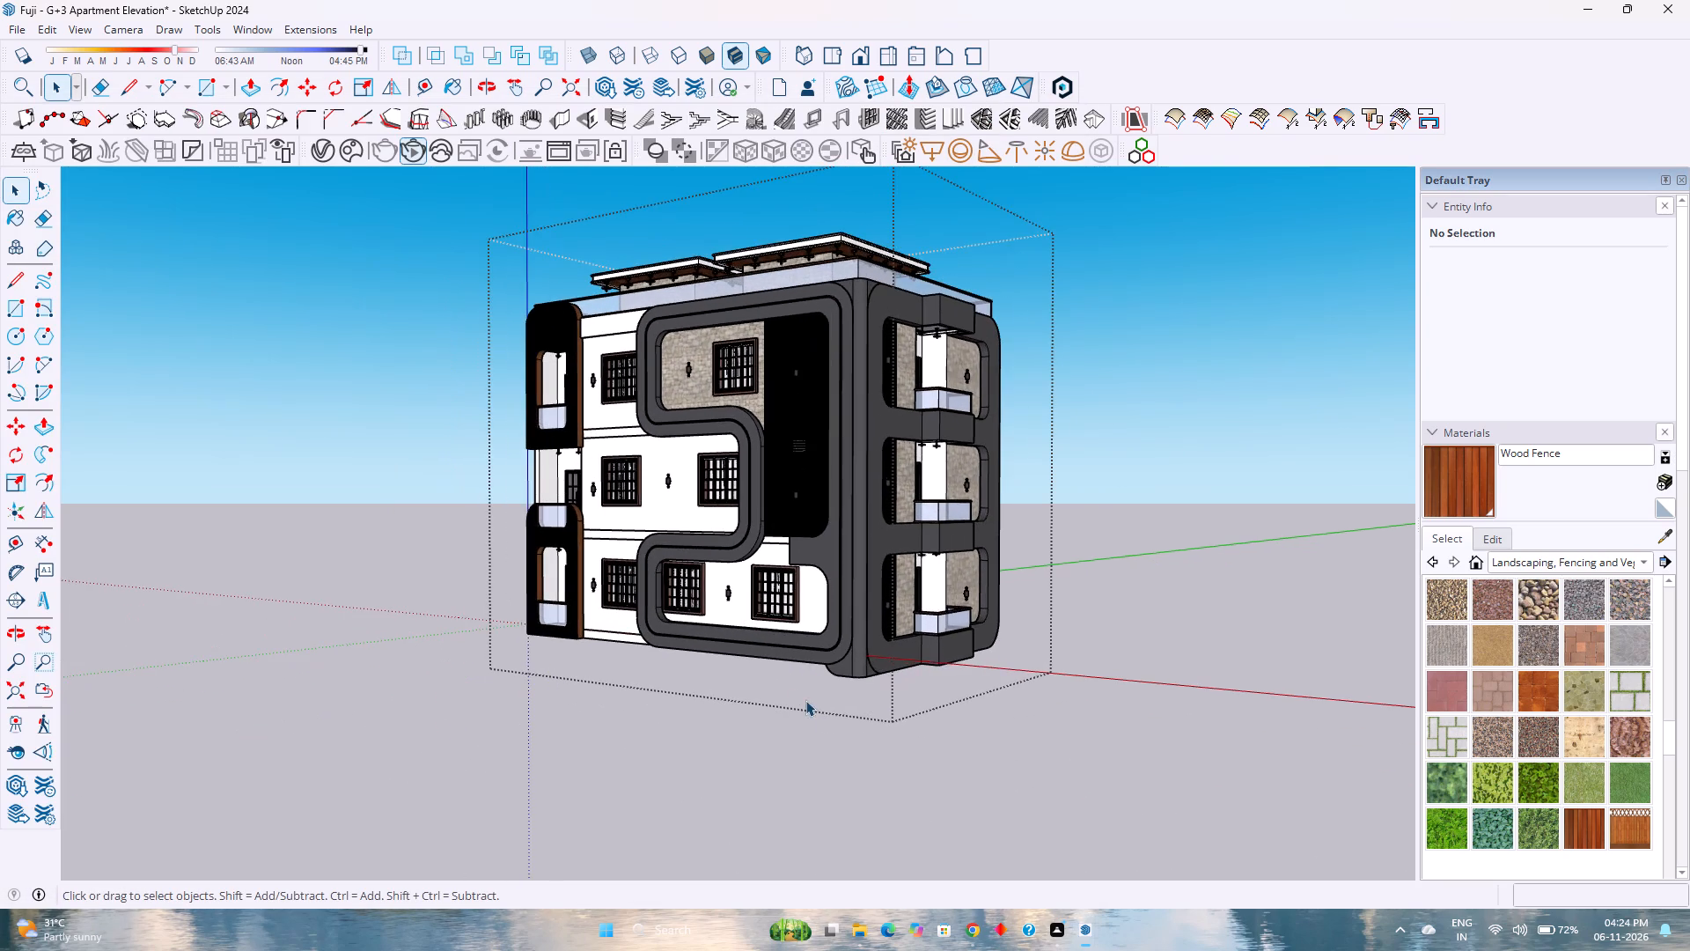
pyautogui.moveTo(805, 700); pyautogui.dragTo(804, 688, button='middle')
pyautogui.scroll(1, 787, 675)
pyautogui.middleClick(804, 688)
pyautogui.click(791, 652)
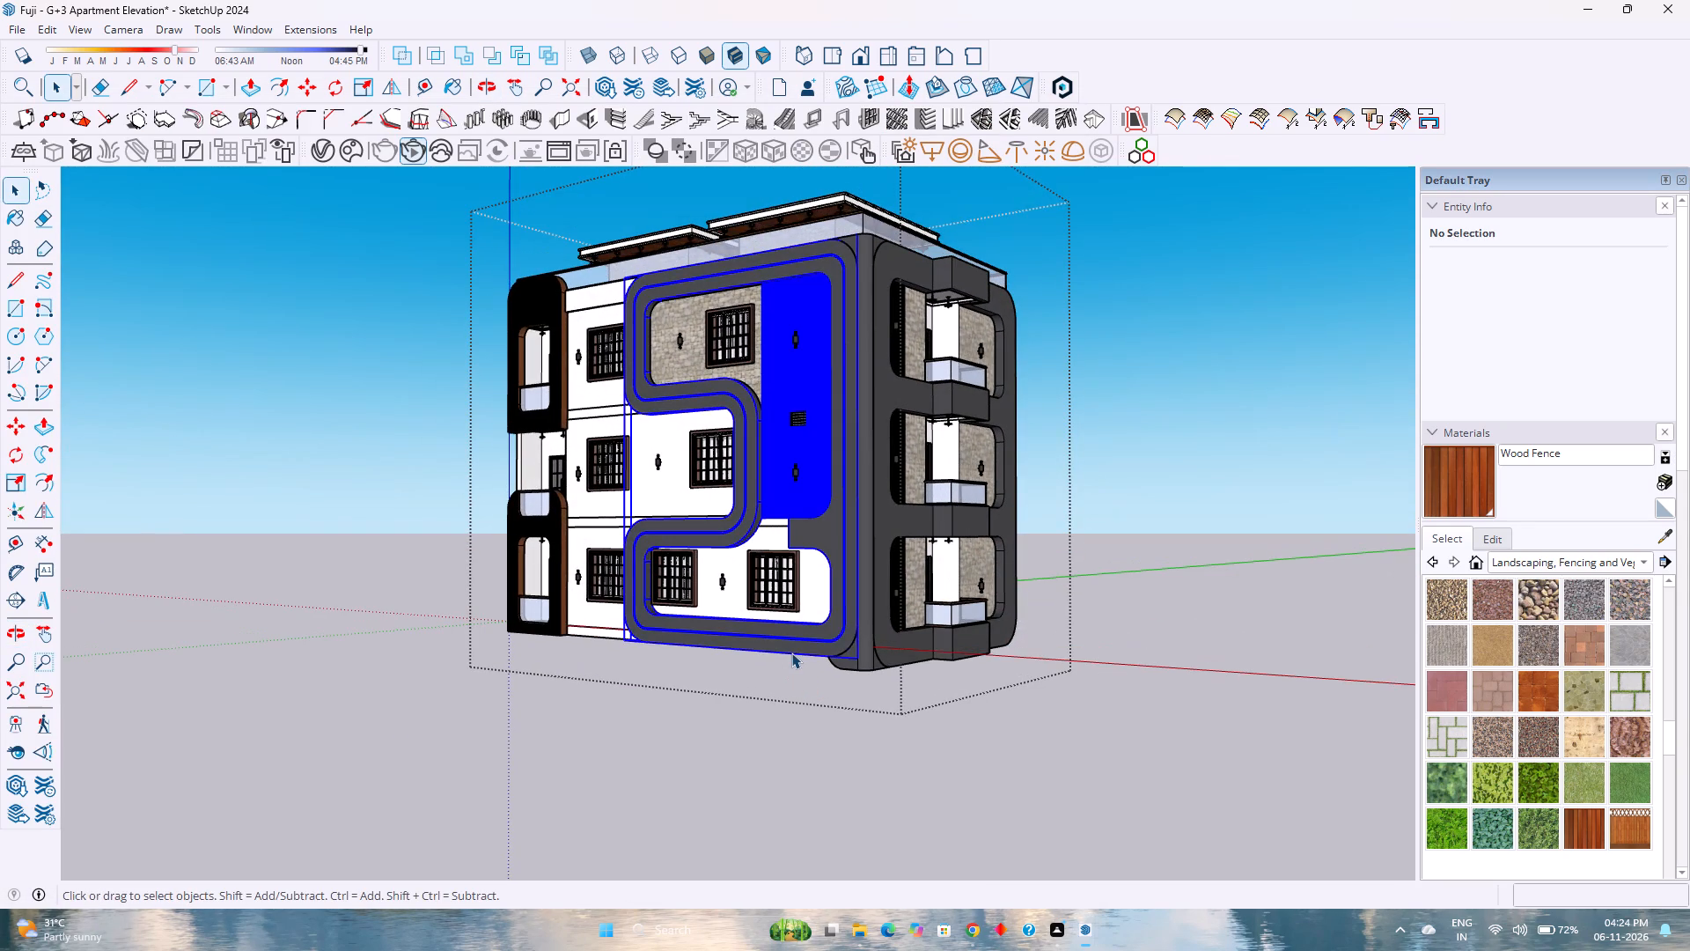
pyautogui.scroll(-1, 811, 638)
pyautogui.press('Escape')
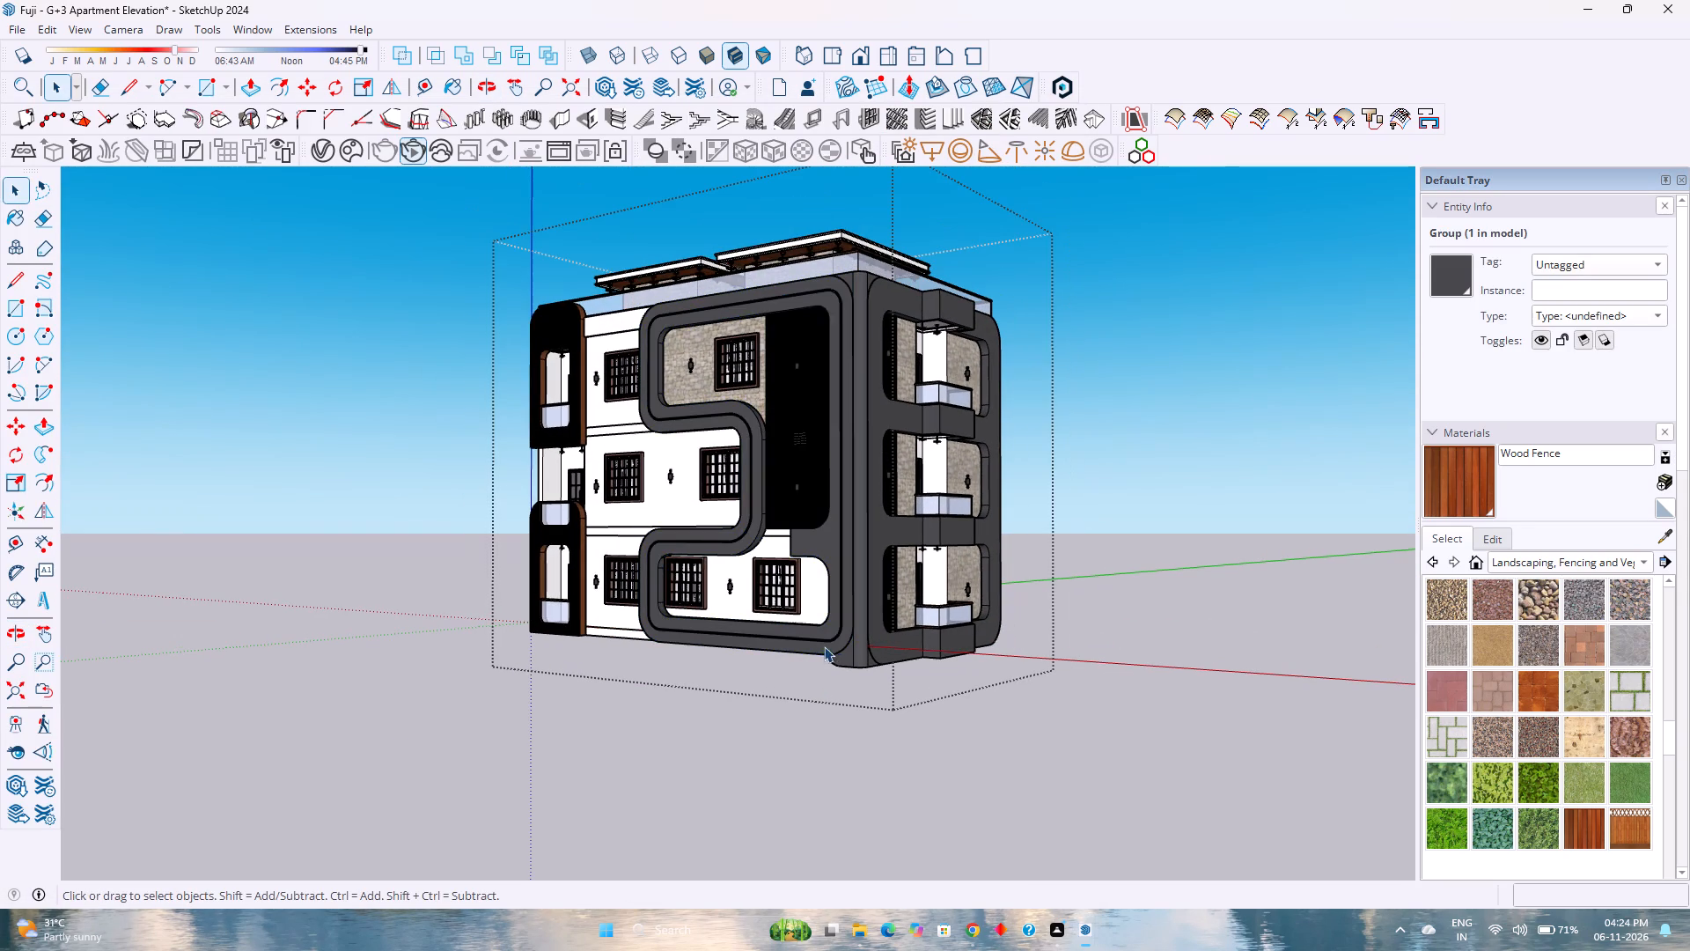
pyautogui.click(833, 641)
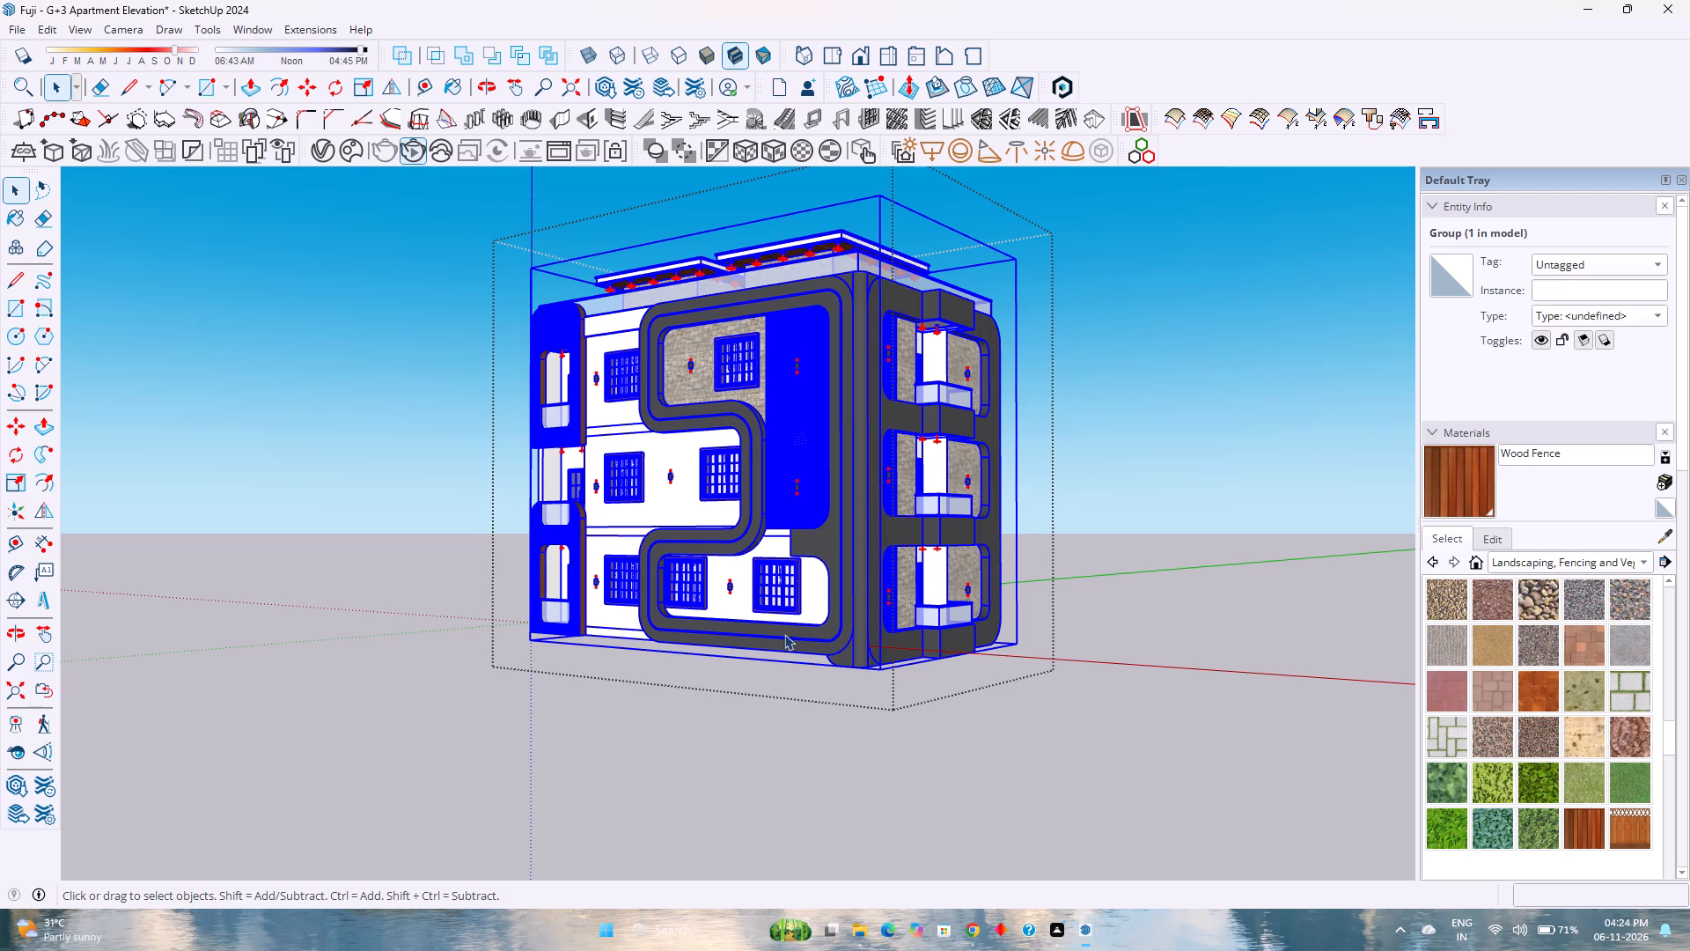
pyautogui.scroll(4, 661, 682)
pyautogui.middleClick(661, 680)
pyautogui.middleClick(663, 680)
pyautogui.middleClick(663, 680)
pyautogui.moveTo(663, 680); pyautogui.dragTo(1220, 473, button='middle')
pyautogui.middleClick(1220, 473)
pyautogui.middleClick(1222, 473)
pyautogui.middleClick(1223, 473)
pyautogui.scroll(2, 731, 485)
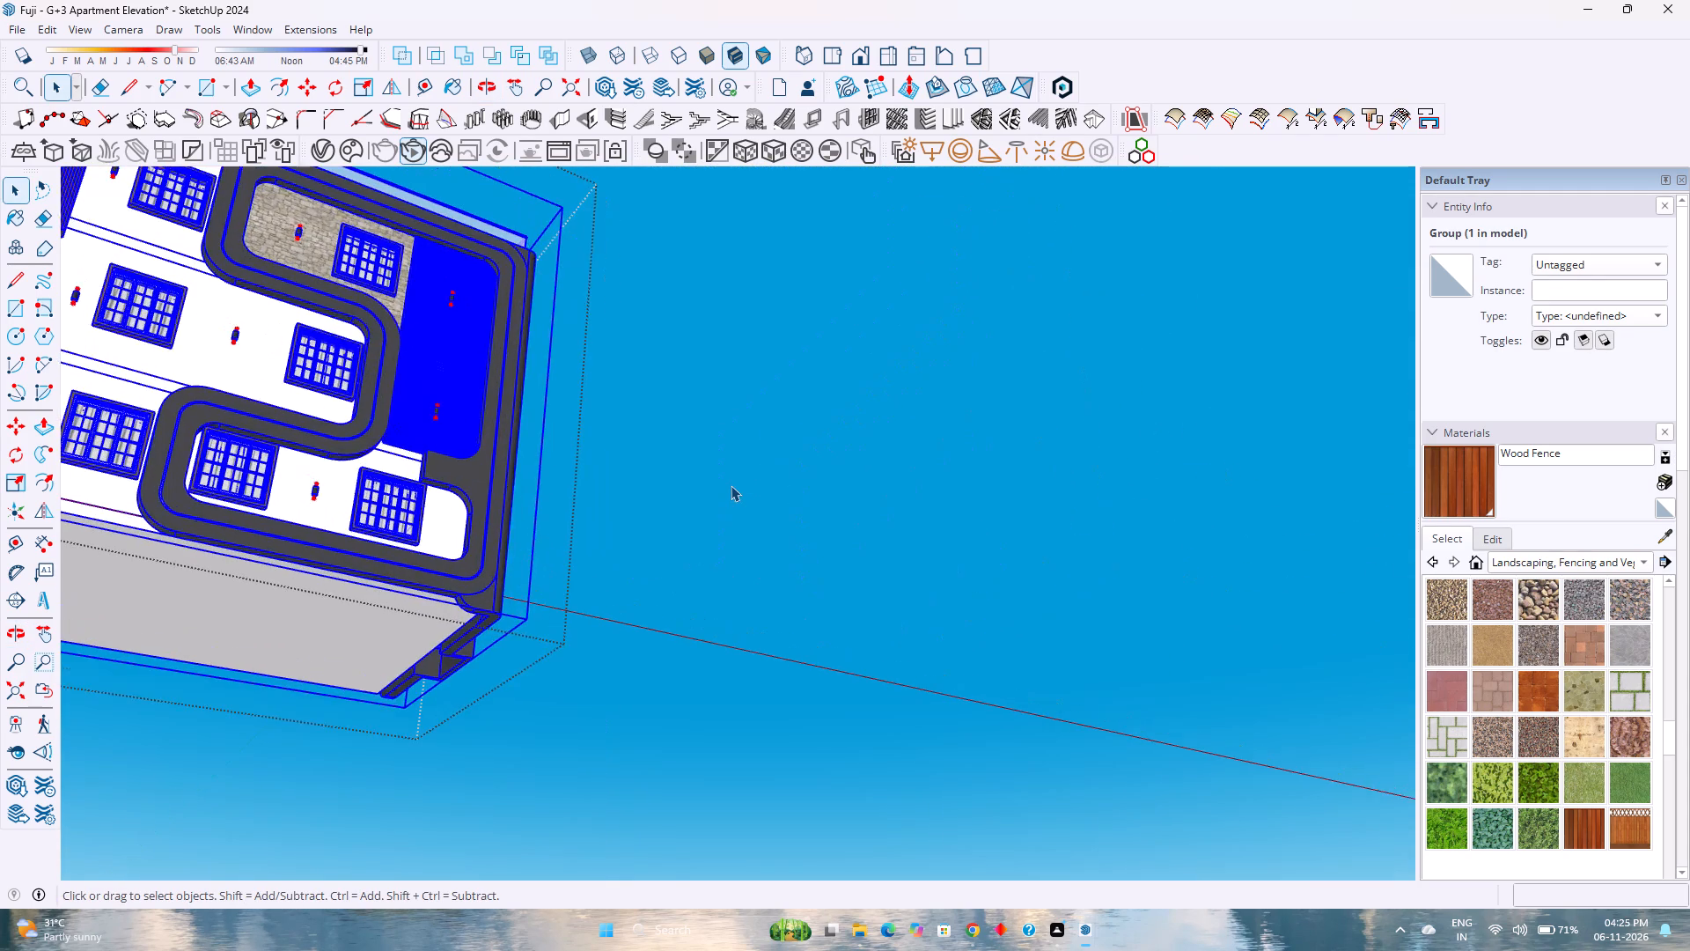
pyautogui.scroll(-6, 728, 485)
pyautogui.keyDown('shift'); pyautogui.moveTo(493, 510); pyautogui.dragTo(897, 456, button='middle'); pyautogui.keyUp('shift')
pyautogui.scroll(1, 886, 464)
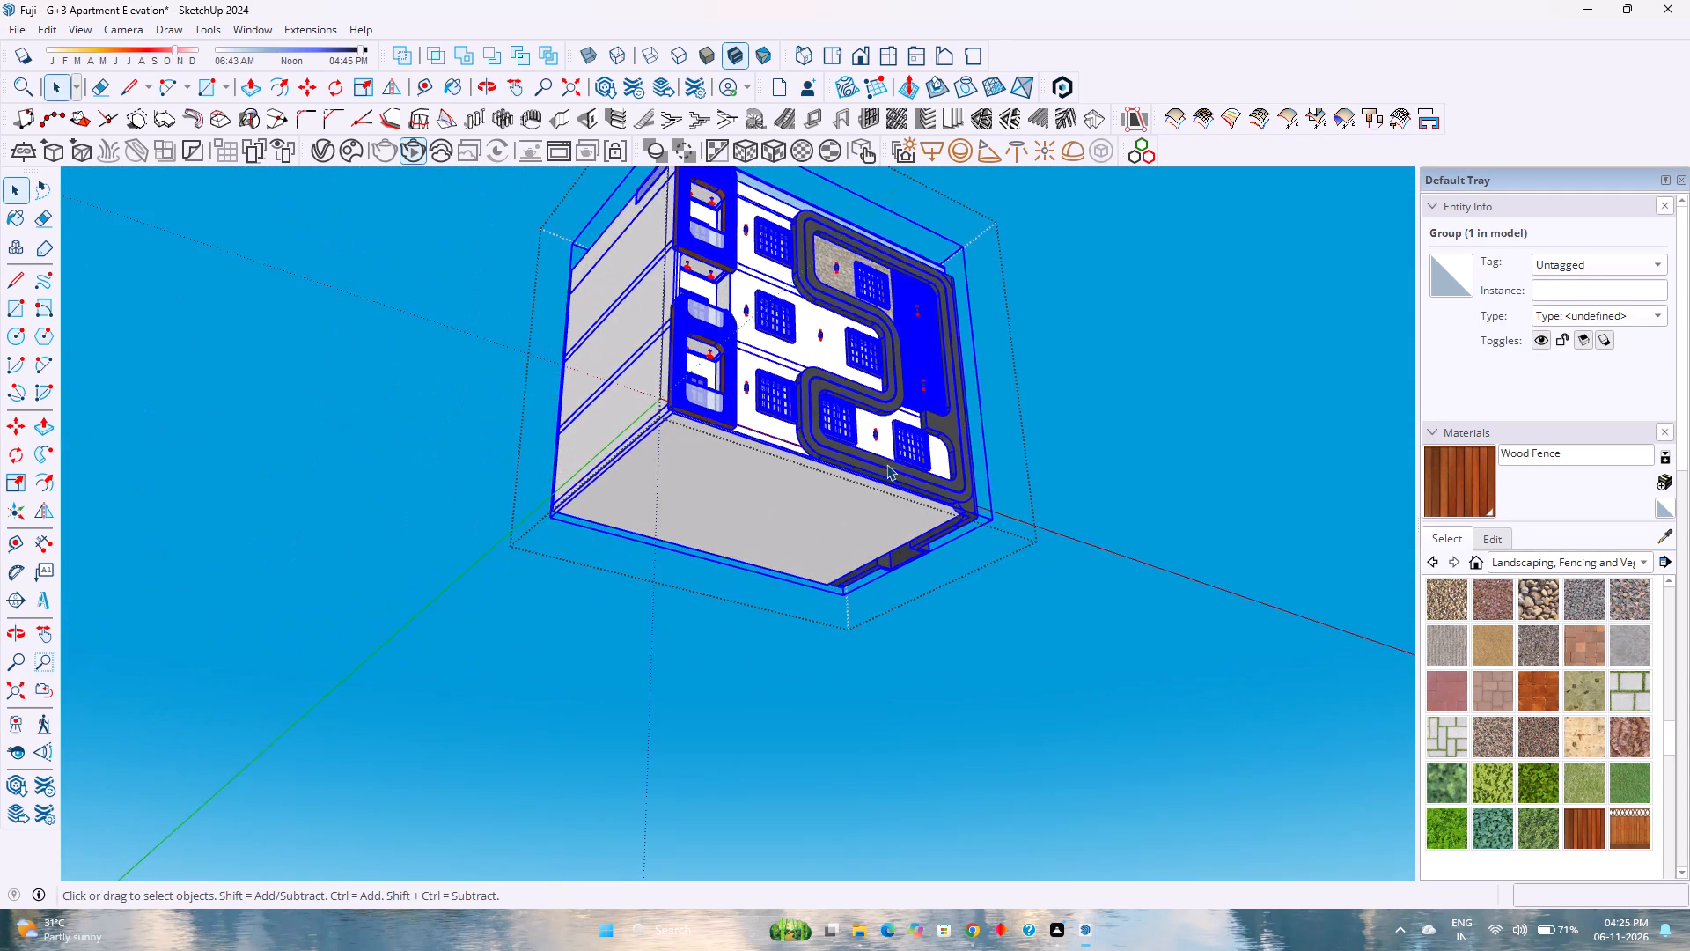
pyautogui.scroll(2, 886, 464)
pyautogui.scroll(2, 946, 552)
pyautogui.middleClick(972, 559)
pyautogui.moveTo(972, 559); pyautogui.dragTo(719, 505, button='middle')
pyautogui.scroll(-2, 718, 505)
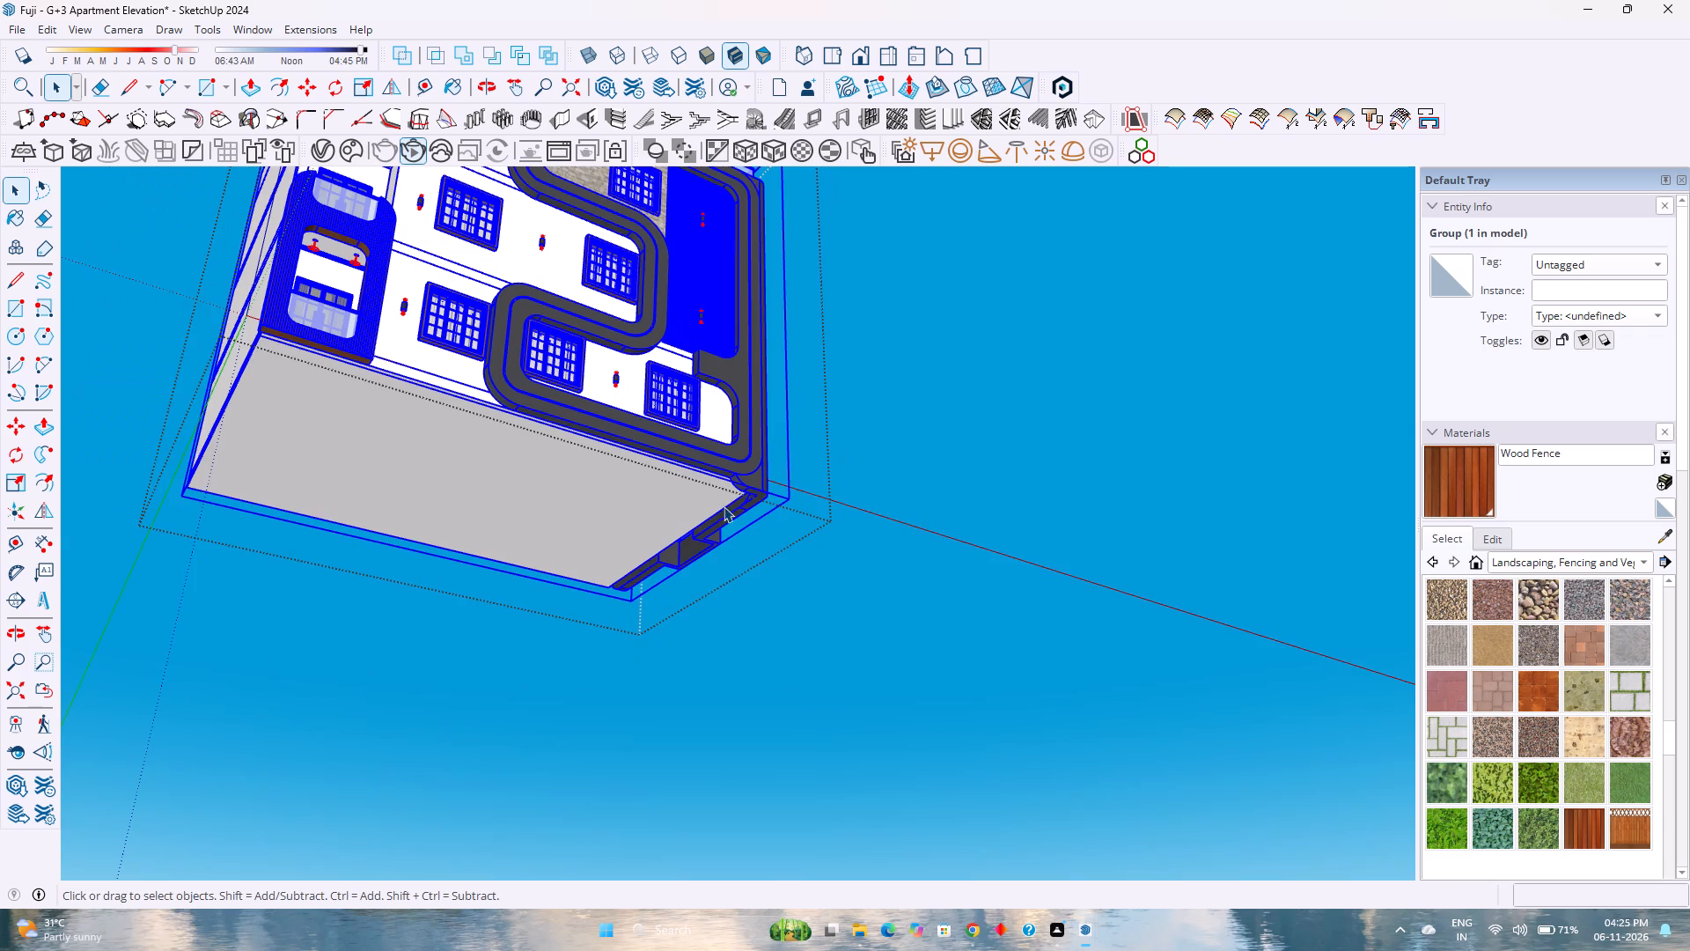
pyautogui.middleClick(724, 506)
pyautogui.moveTo(724, 506); pyautogui.dragTo(294, 483, button='middle')
pyautogui.middleClick(293, 483)
pyautogui.scroll(-3, 533, 527)
pyautogui.moveTo(679, 522); pyautogui.dragTo(217, 523, button='middle')
pyautogui.moveTo(147, 533); pyautogui.dragTo(130, 534, button='middle')
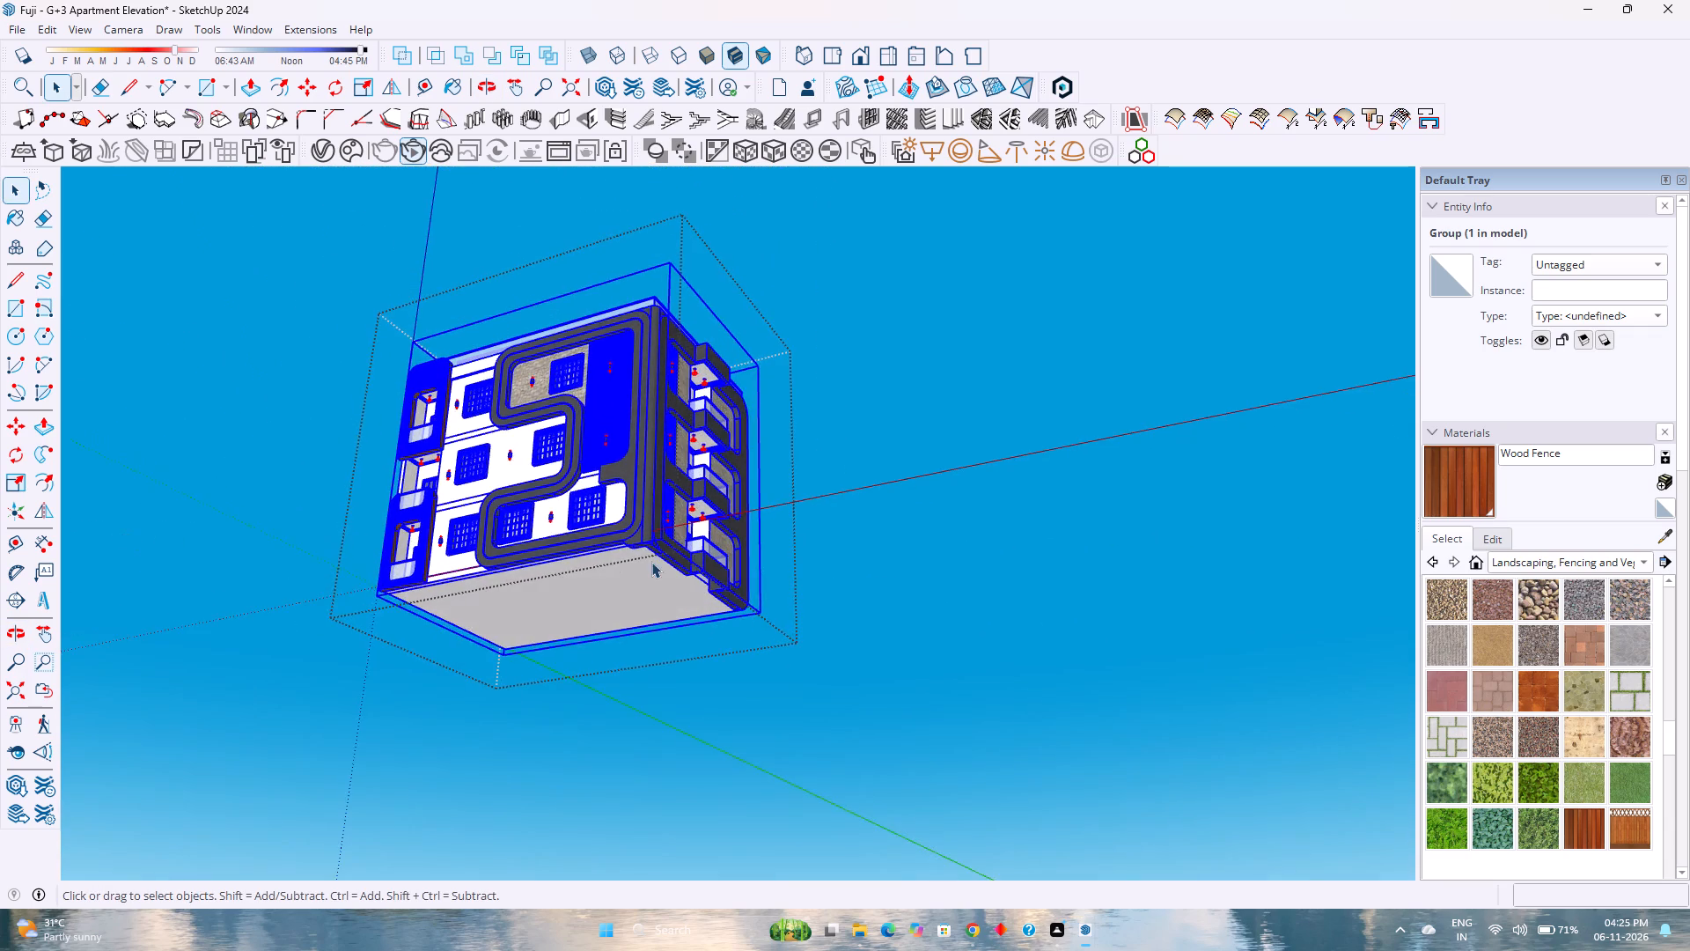
# Inside the ground slab group, draw a vertical edge at each end of the gap below the lowest glass-railed balcony, splitting the slab's side face.
pyautogui.scroll(8, 651, 562)
pyautogui.doubleClick(716, 601)
pyautogui.scroll(5, 716, 597)
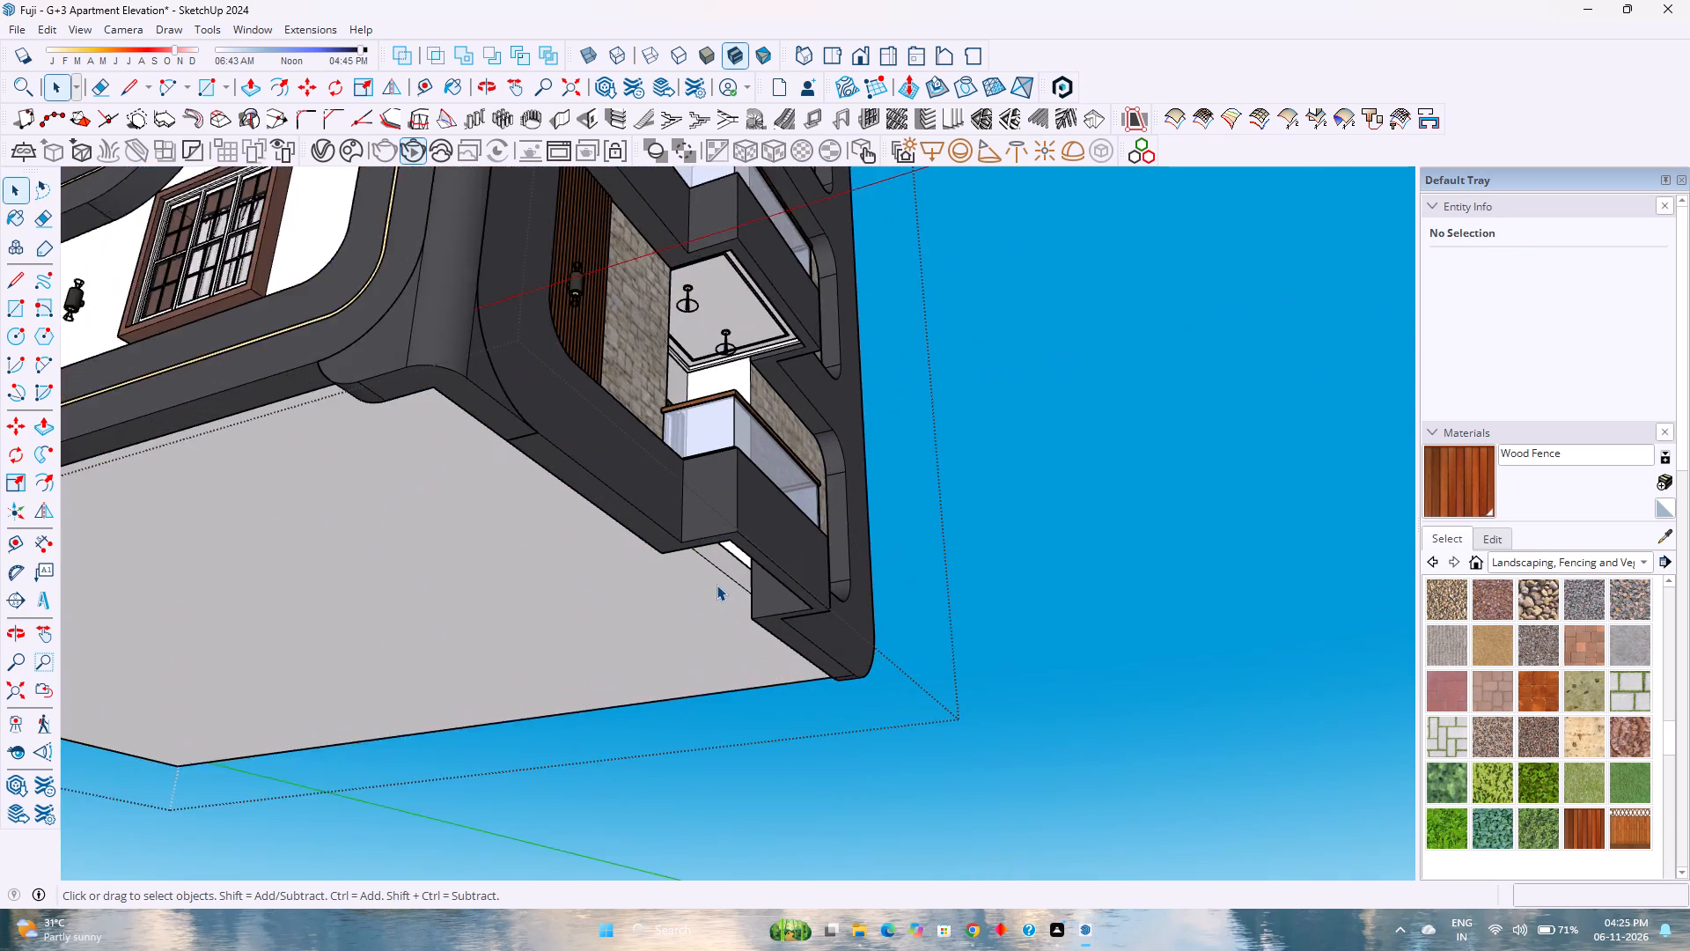
pyautogui.scroll(2, 716, 585)
pyautogui.doubleClick(716, 578)
pyautogui.scroll(6, 716, 578)
pyautogui.moveTo(709, 564); pyautogui.dragTo(465, 458, button='middle')
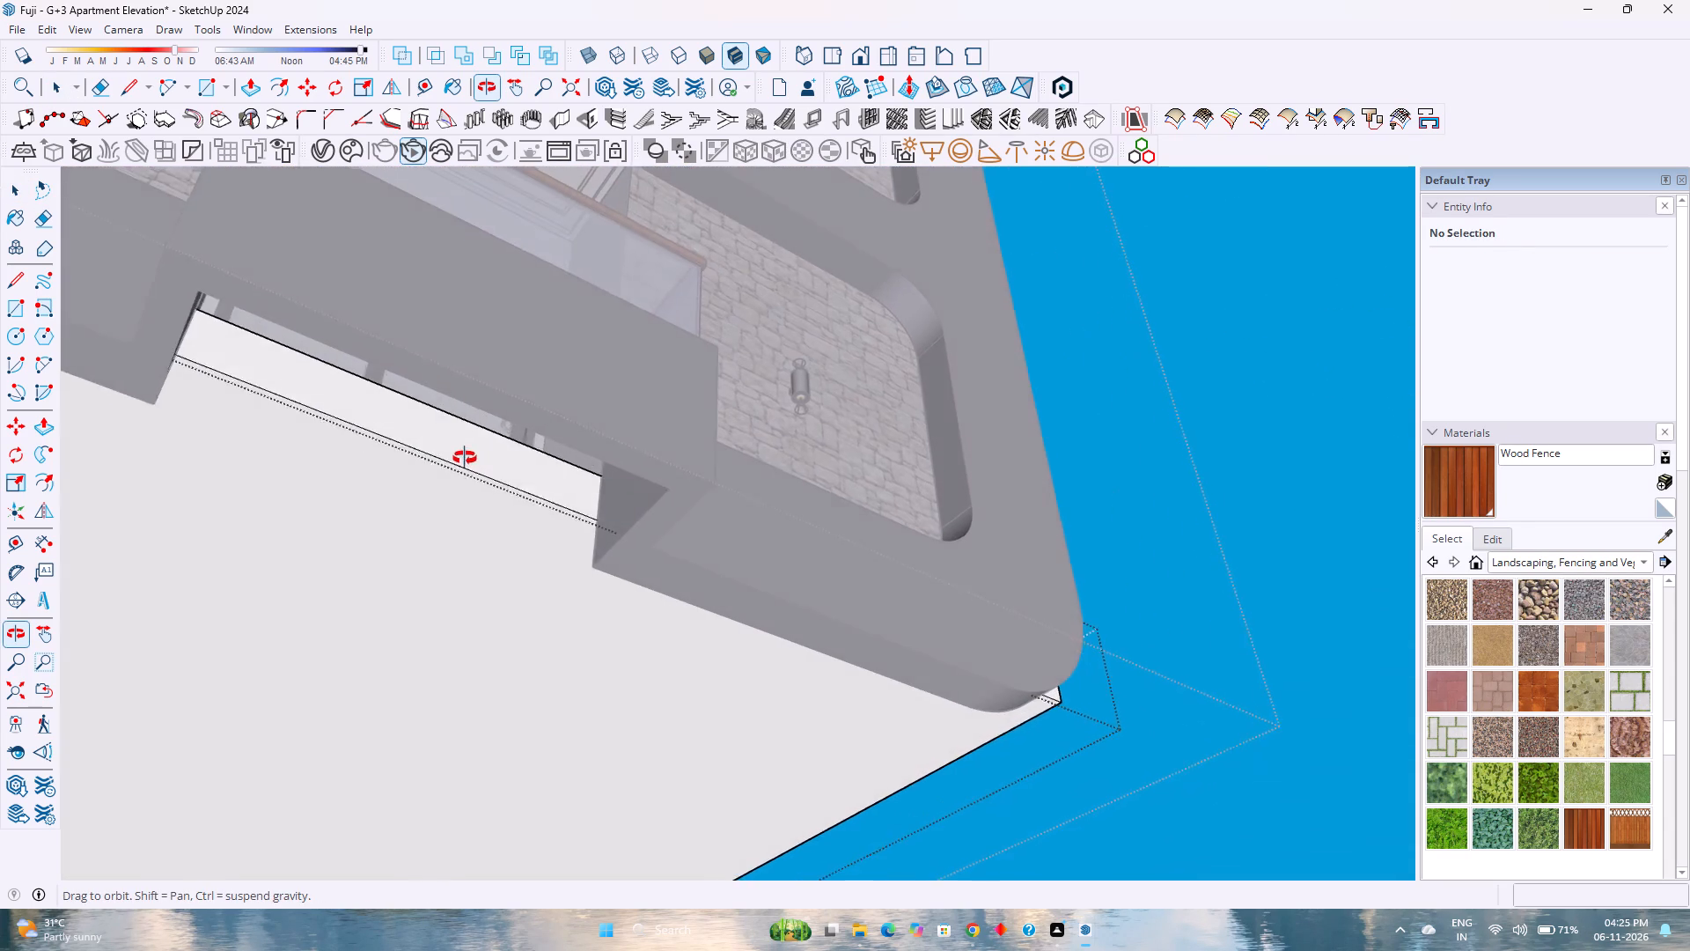
pyautogui.moveTo(465, 458); pyautogui.dragTo(450, 458, button='middle')
pyautogui.middleClick(450, 458)
pyautogui.keyDown('shift'); pyautogui.moveTo(445, 453); pyautogui.dragTo(466, 454, button='middle'); pyautogui.keyUp('shift')
pyautogui.keyDown('shift'); pyautogui.moveTo(466, 454); pyautogui.dragTo(868, 498, button='middle'); pyautogui.keyUp('shift')
pyautogui.moveTo(888, 490); pyautogui.dragTo(478, 446, button='middle')
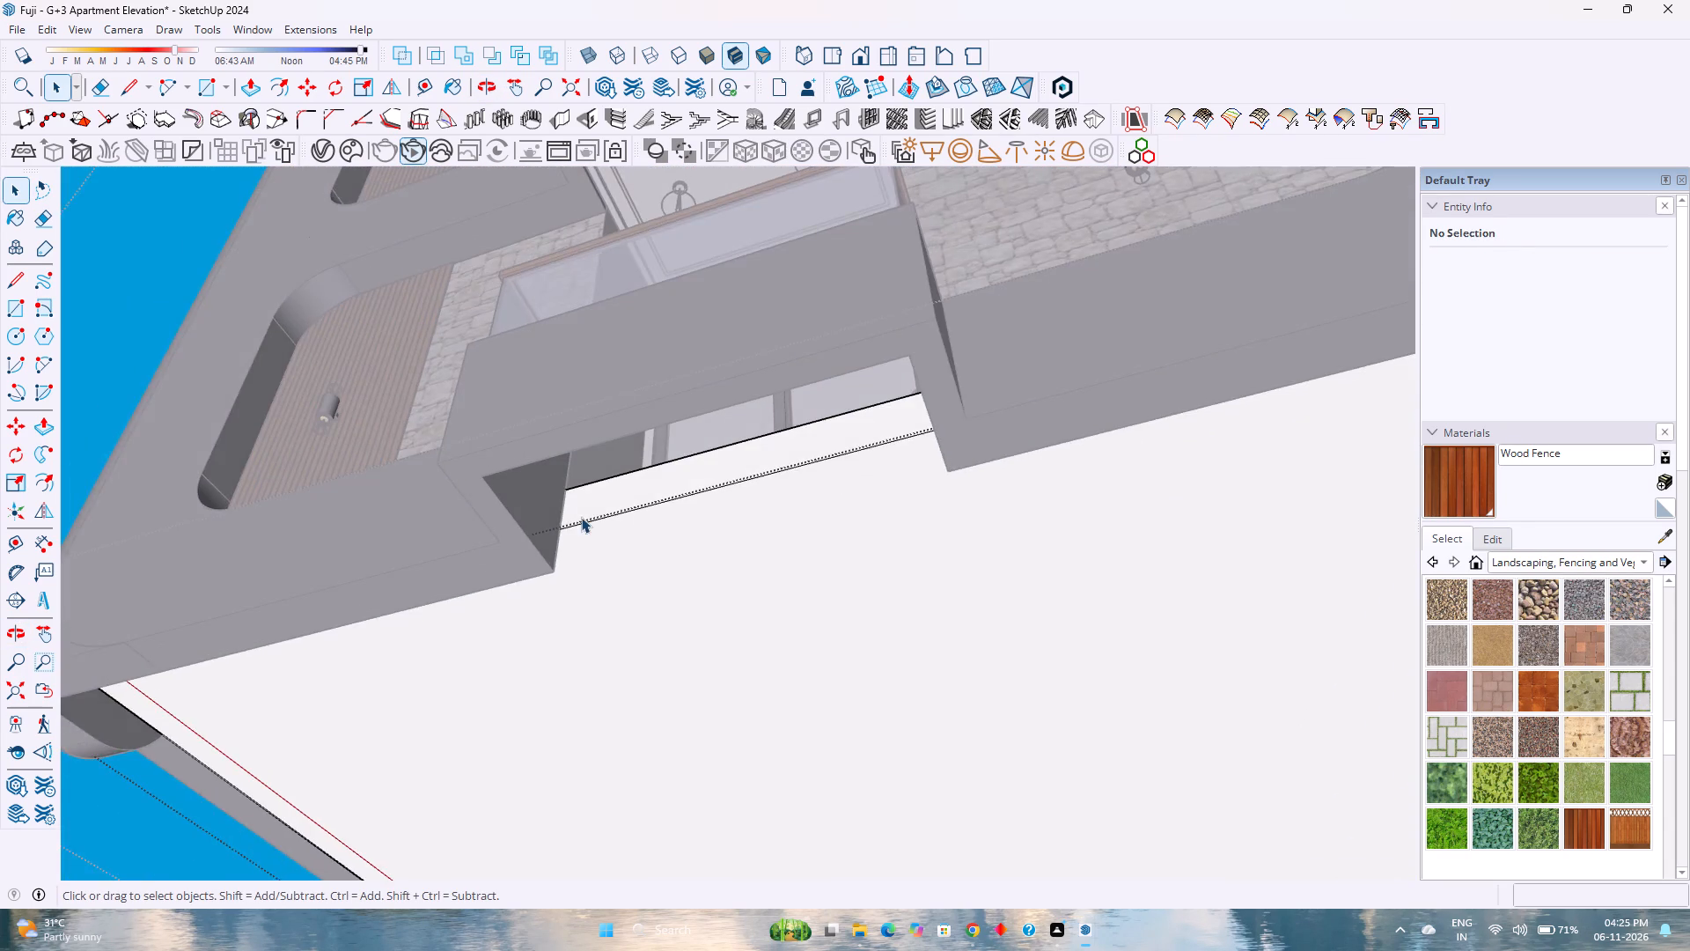
pyautogui.scroll(3, 581, 517)
pyautogui.click(570, 512)
pyautogui.press('l')
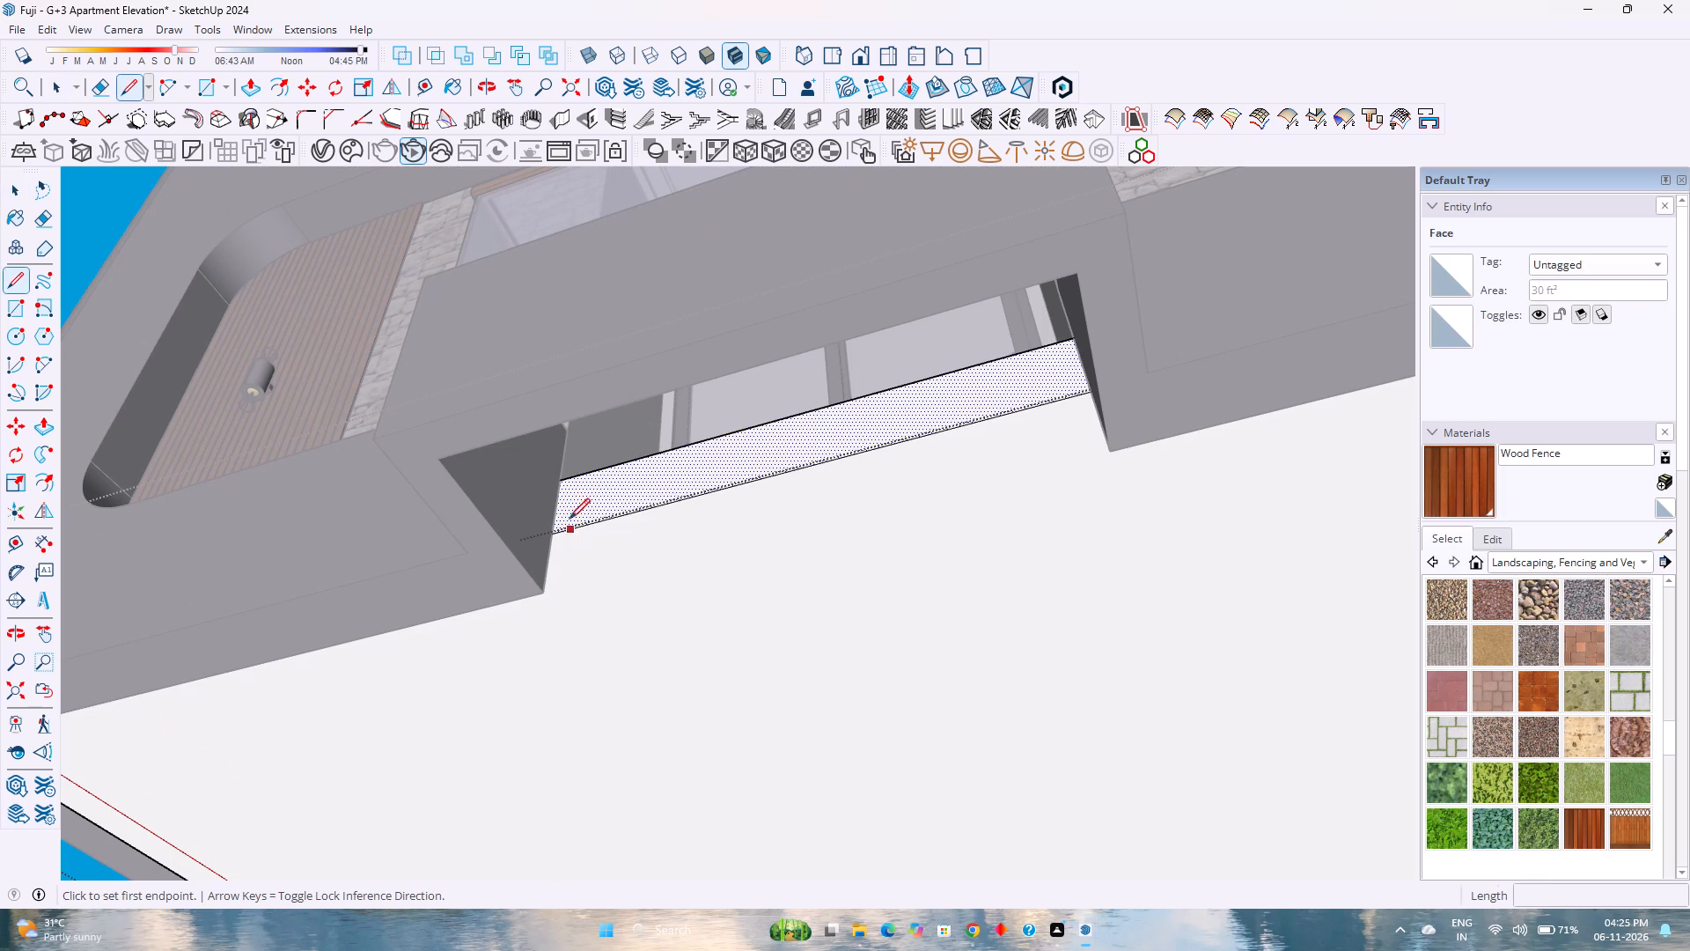
pyautogui.click(564, 481)
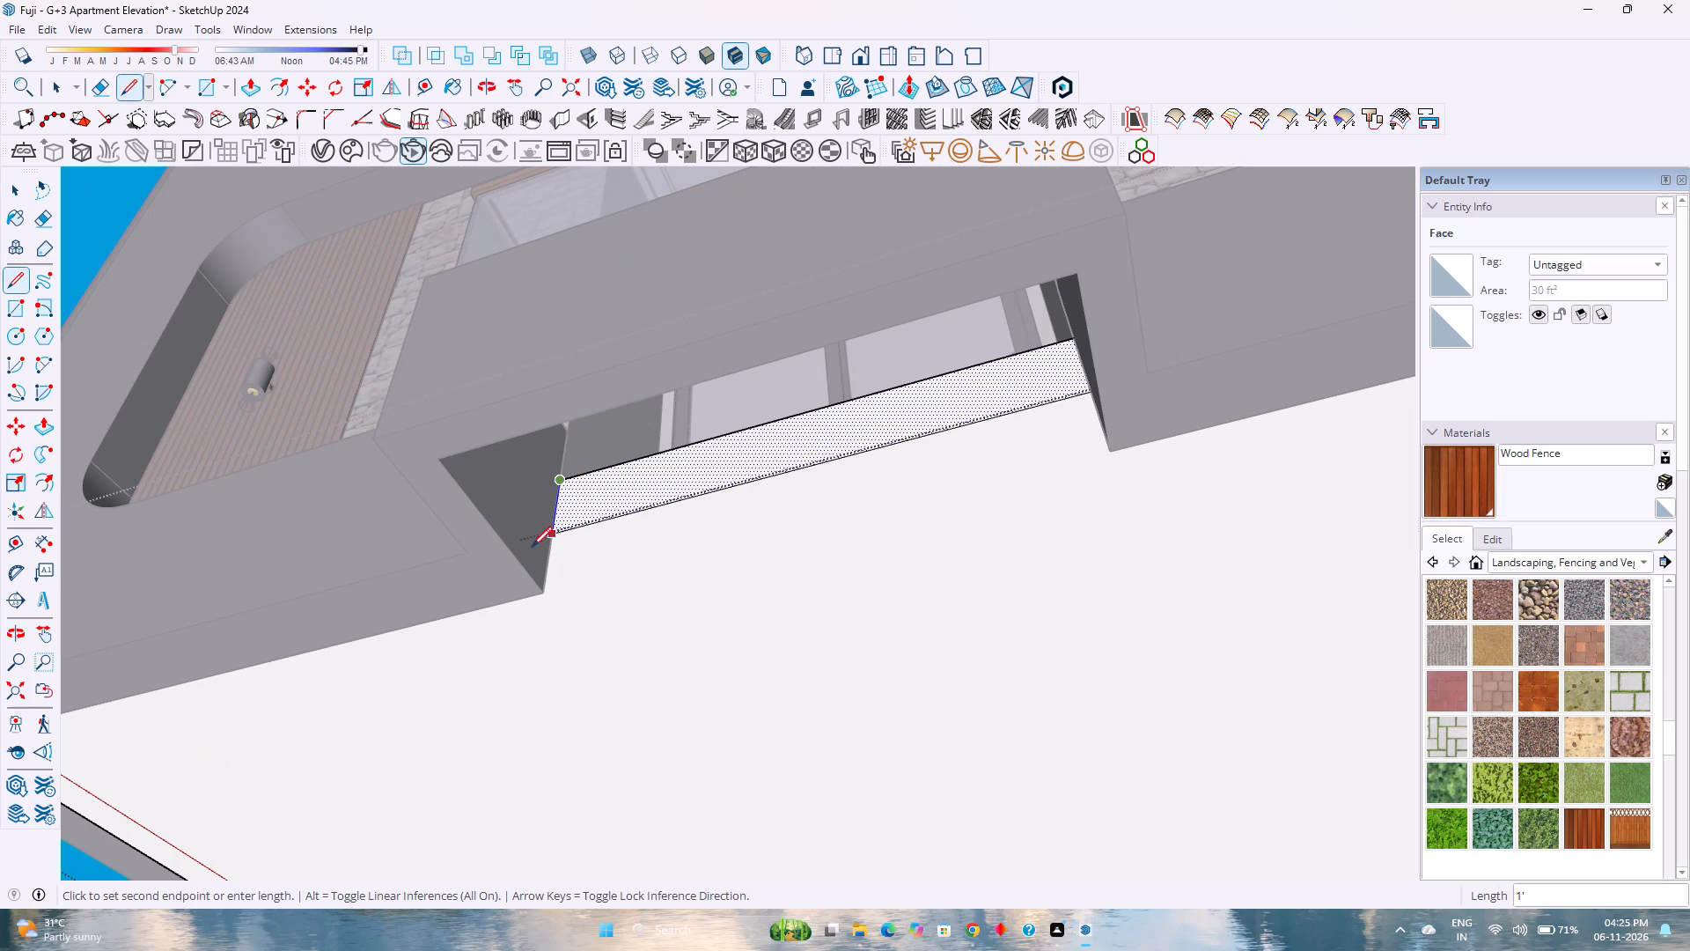
pyautogui.click(560, 533)
pyautogui.scroll(2, 560, 533)
pyautogui.moveTo(626, 536); pyautogui.dragTo(753, 556, button='middle')
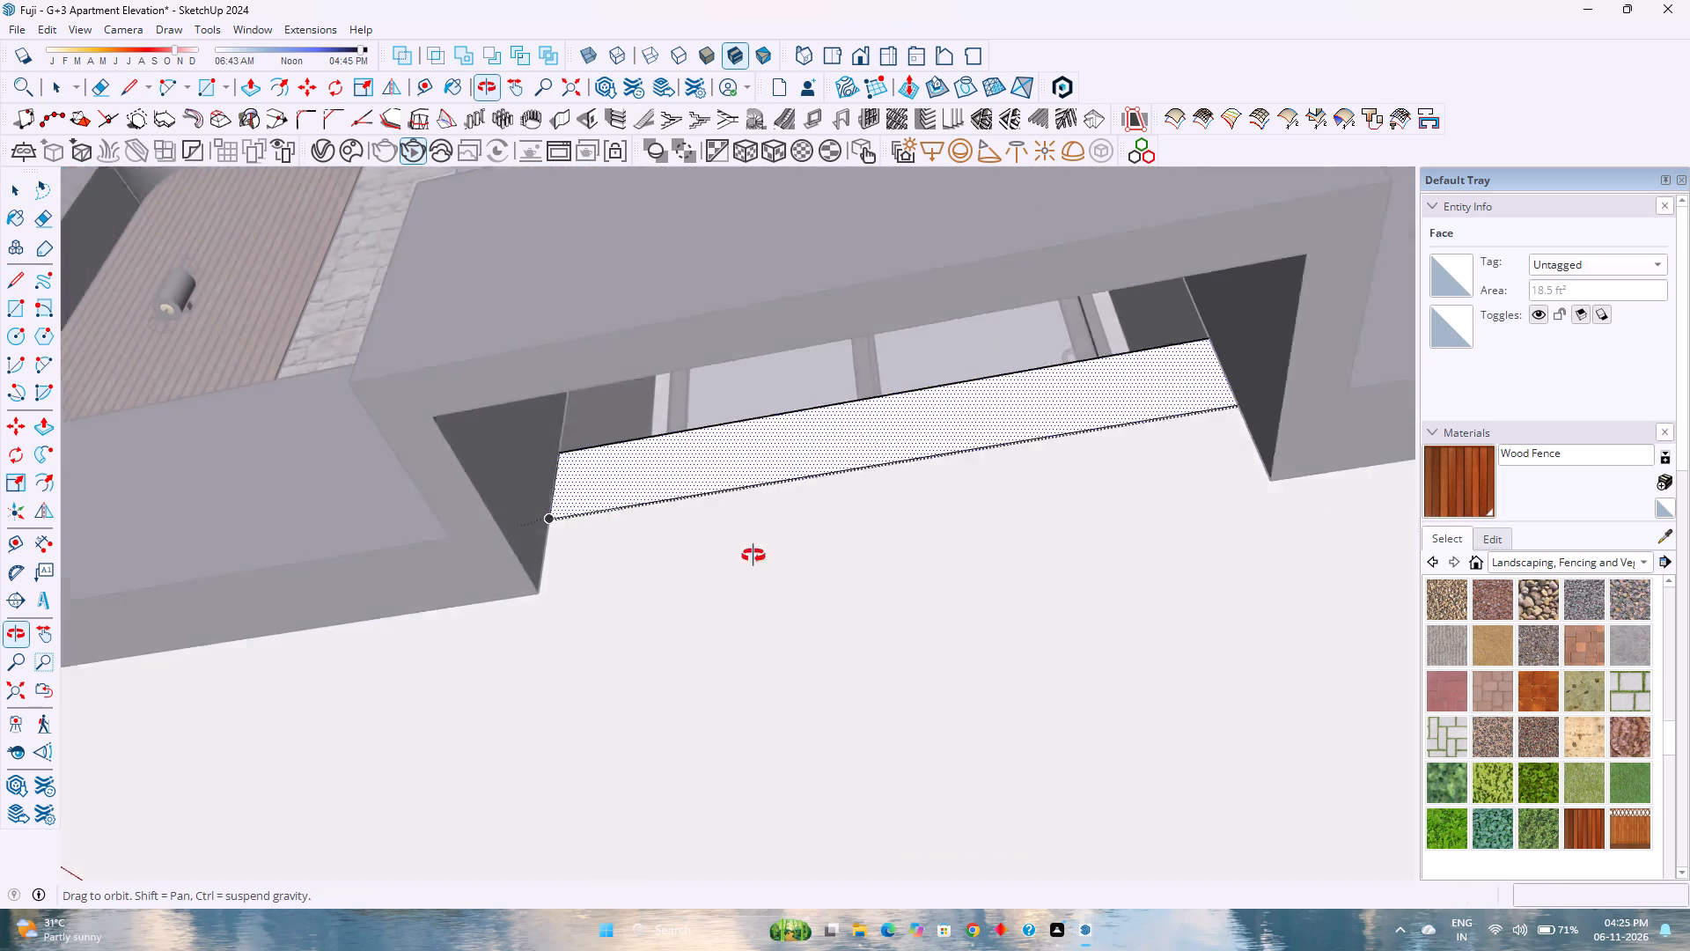
pyautogui.moveTo(753, 556); pyautogui.dragTo(823, 565, button='middle')
pyautogui.middleClick(823, 565)
pyautogui.click(1183, 443)
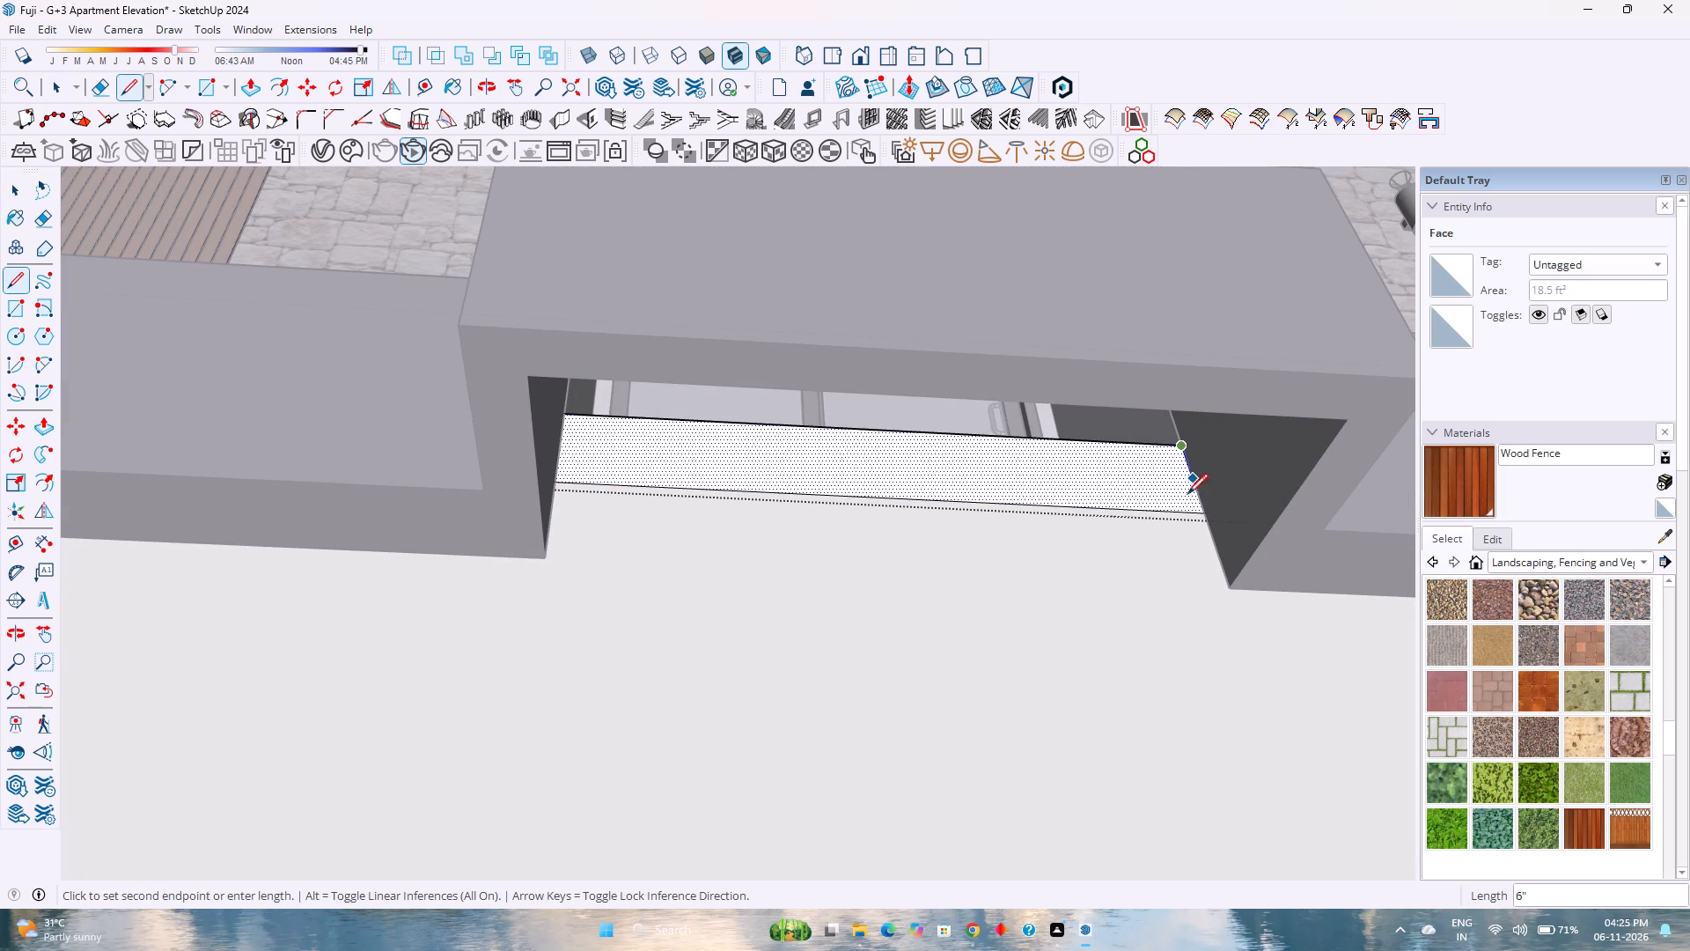
pyautogui.click(1205, 512)
# Push/Pull the split slab face out 2' 6" to fill the gap below the balcony, and close the slab group.
pyautogui.press('space')
pyautogui.click(1069, 479)
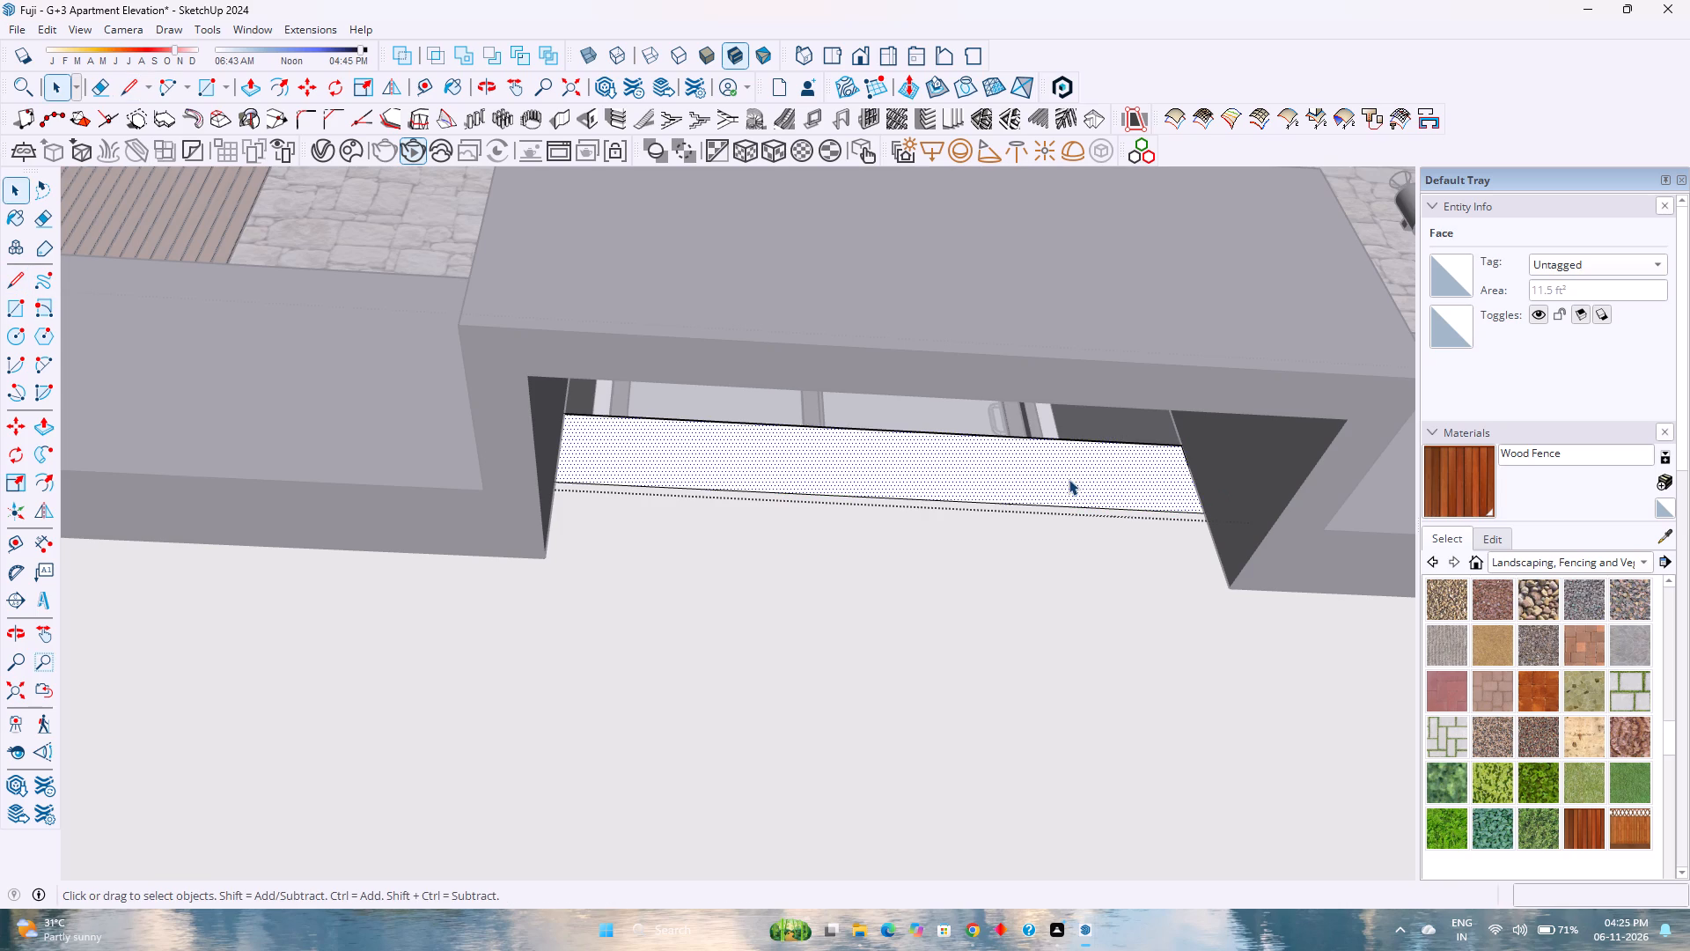
pyautogui.press('p')
pyautogui.click(1069, 479)
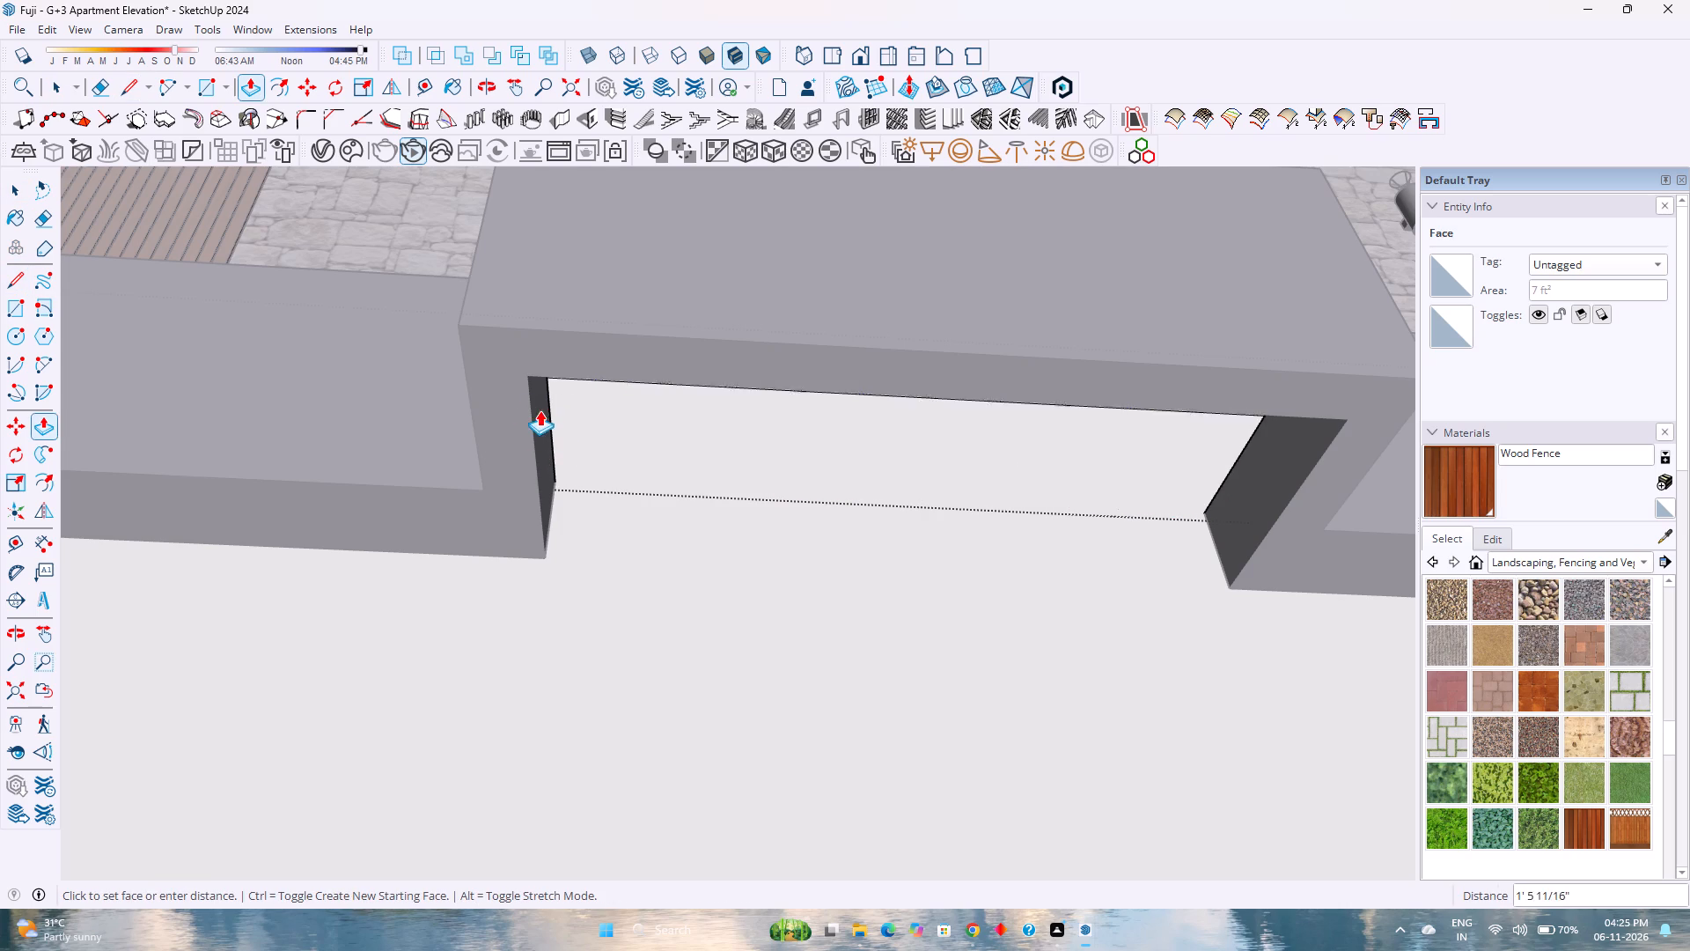
pyautogui.click(525, 377)
pyautogui.scroll(-9, 672, 512)
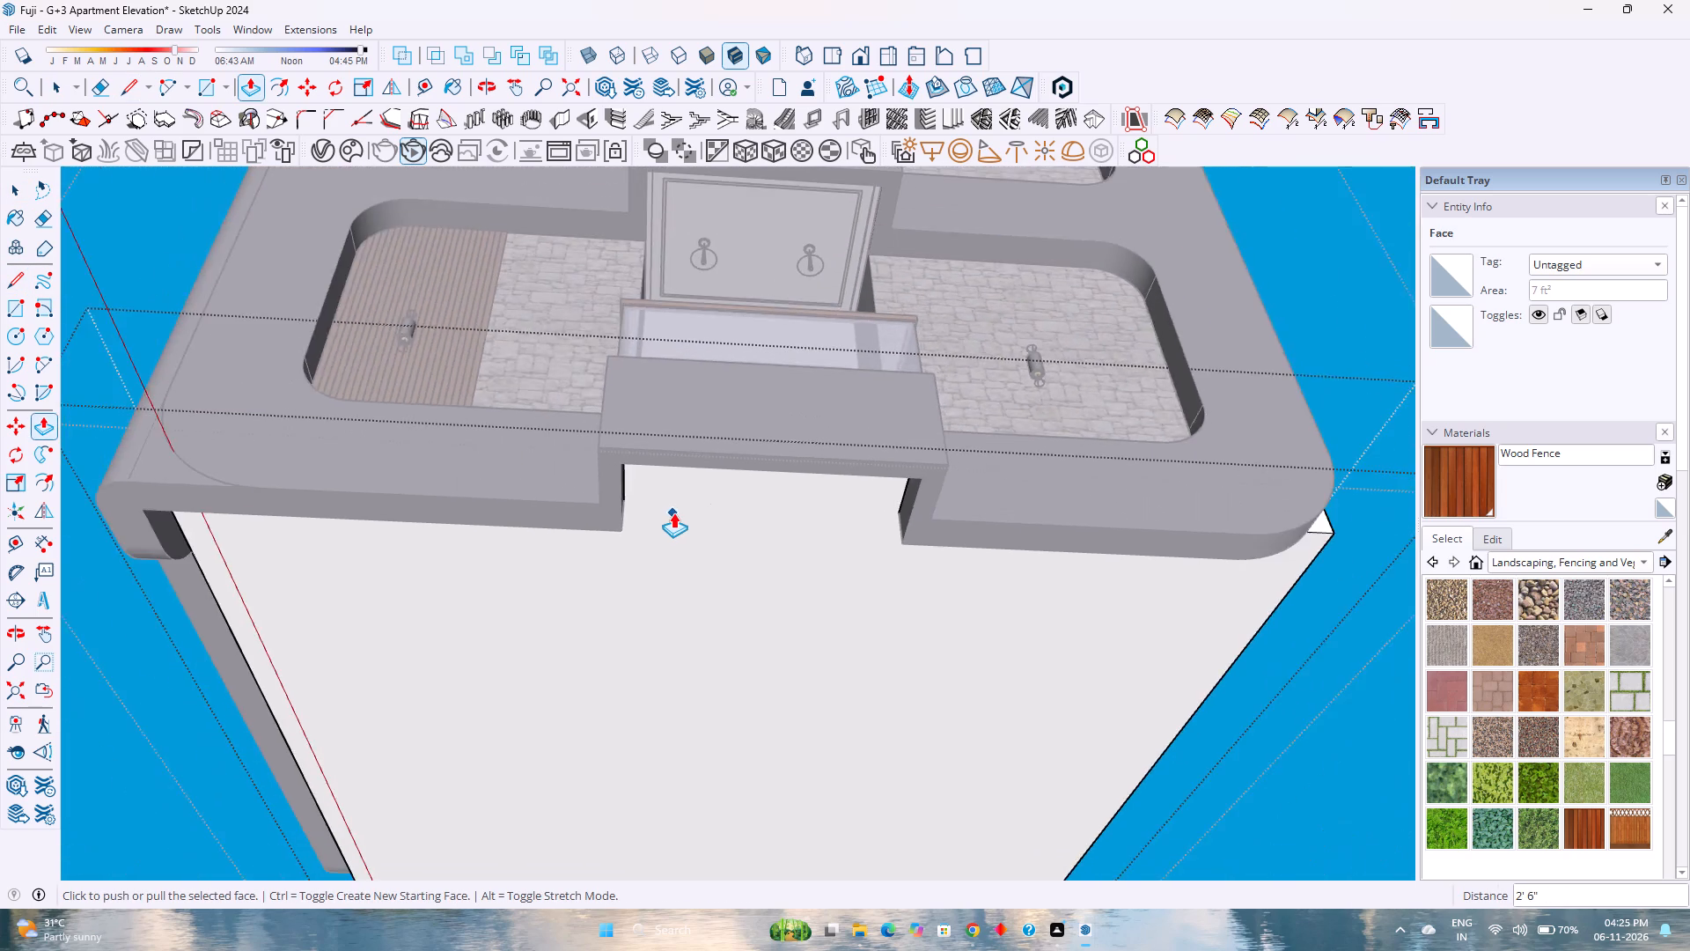
pyautogui.scroll(-2, 673, 512)
pyautogui.middleClick(665, 512)
pyautogui.moveTo(694, 507); pyautogui.dragTo(1209, 490, button='middle')
pyautogui.scroll(-9, 942, 497)
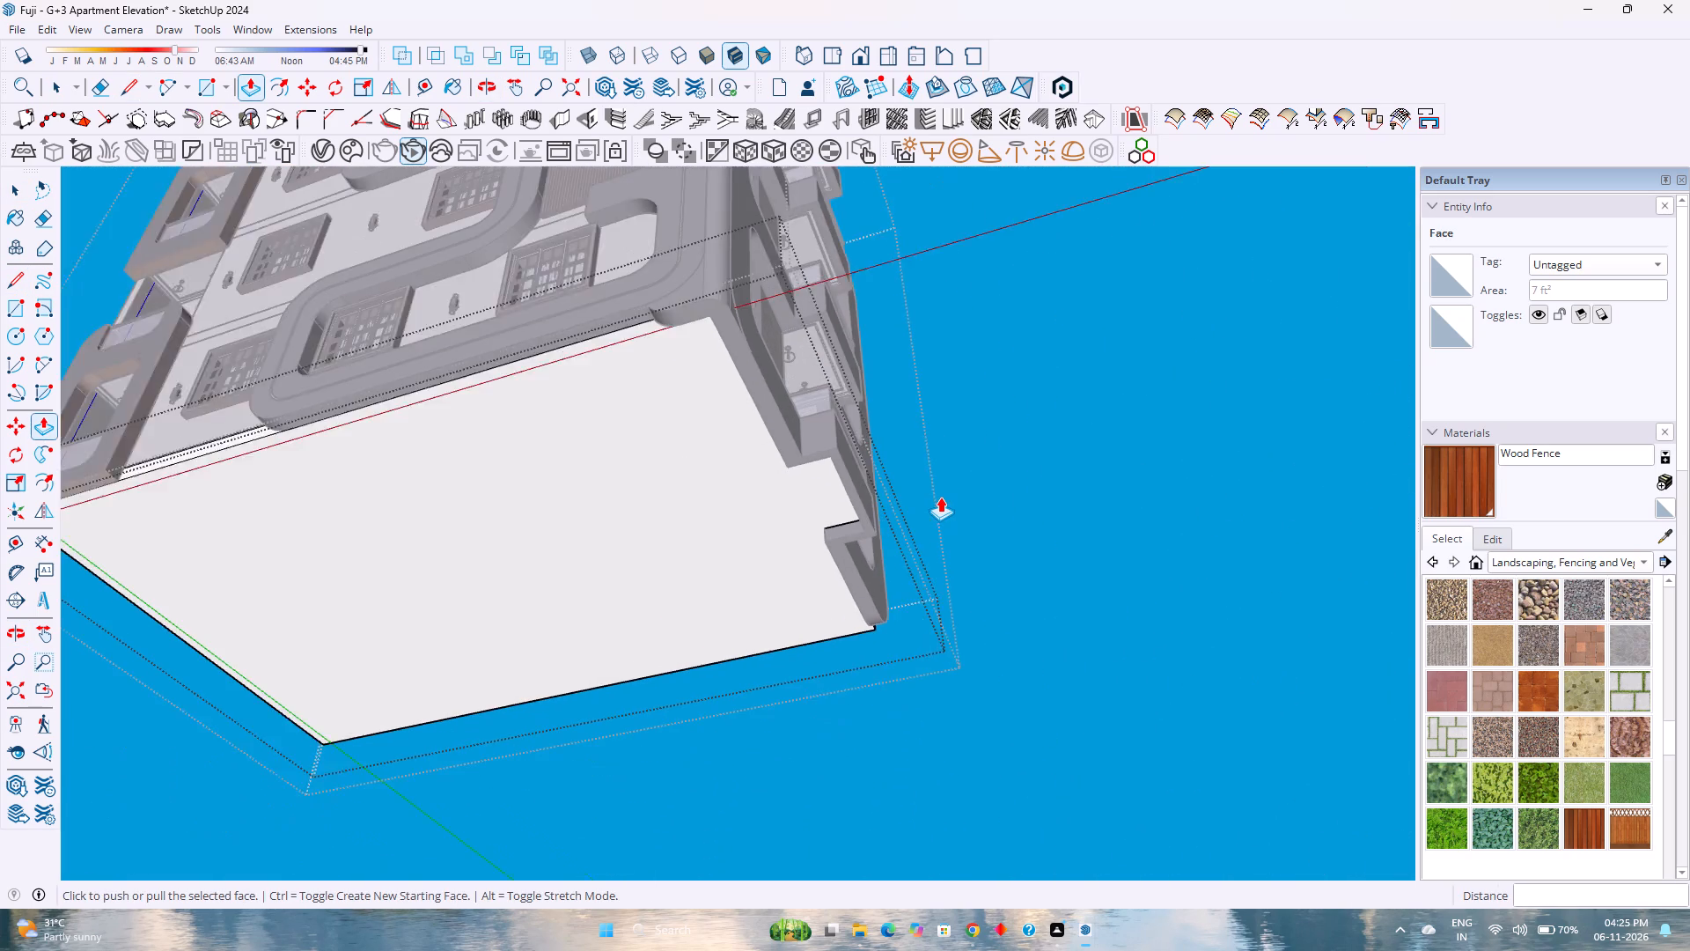
pyautogui.scroll(-2, 900, 494)
pyautogui.moveTo(906, 490); pyautogui.dragTo(813, 616, button='middle')
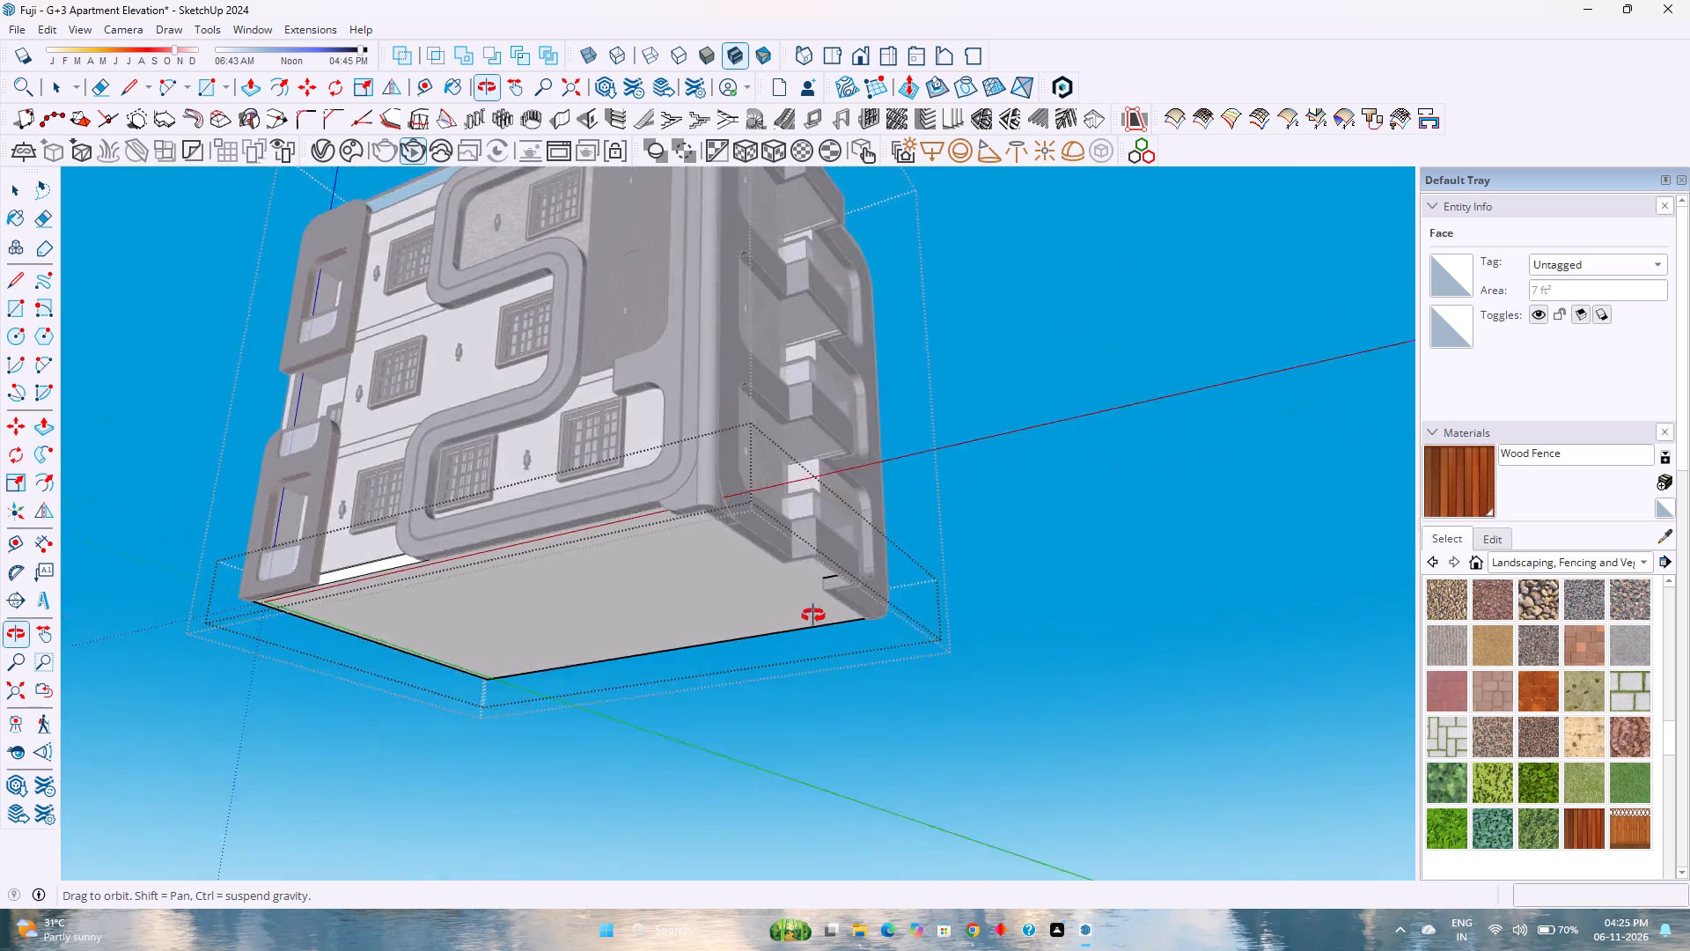
pyautogui.moveTo(813, 616); pyautogui.dragTo(797, 605, button='middle')
pyautogui.moveTo(786, 597); pyautogui.dragTo(715, 532, button='middle')
pyautogui.press('space')
pyautogui.press('Escape')
pyautogui.scroll(-4, 704, 511)
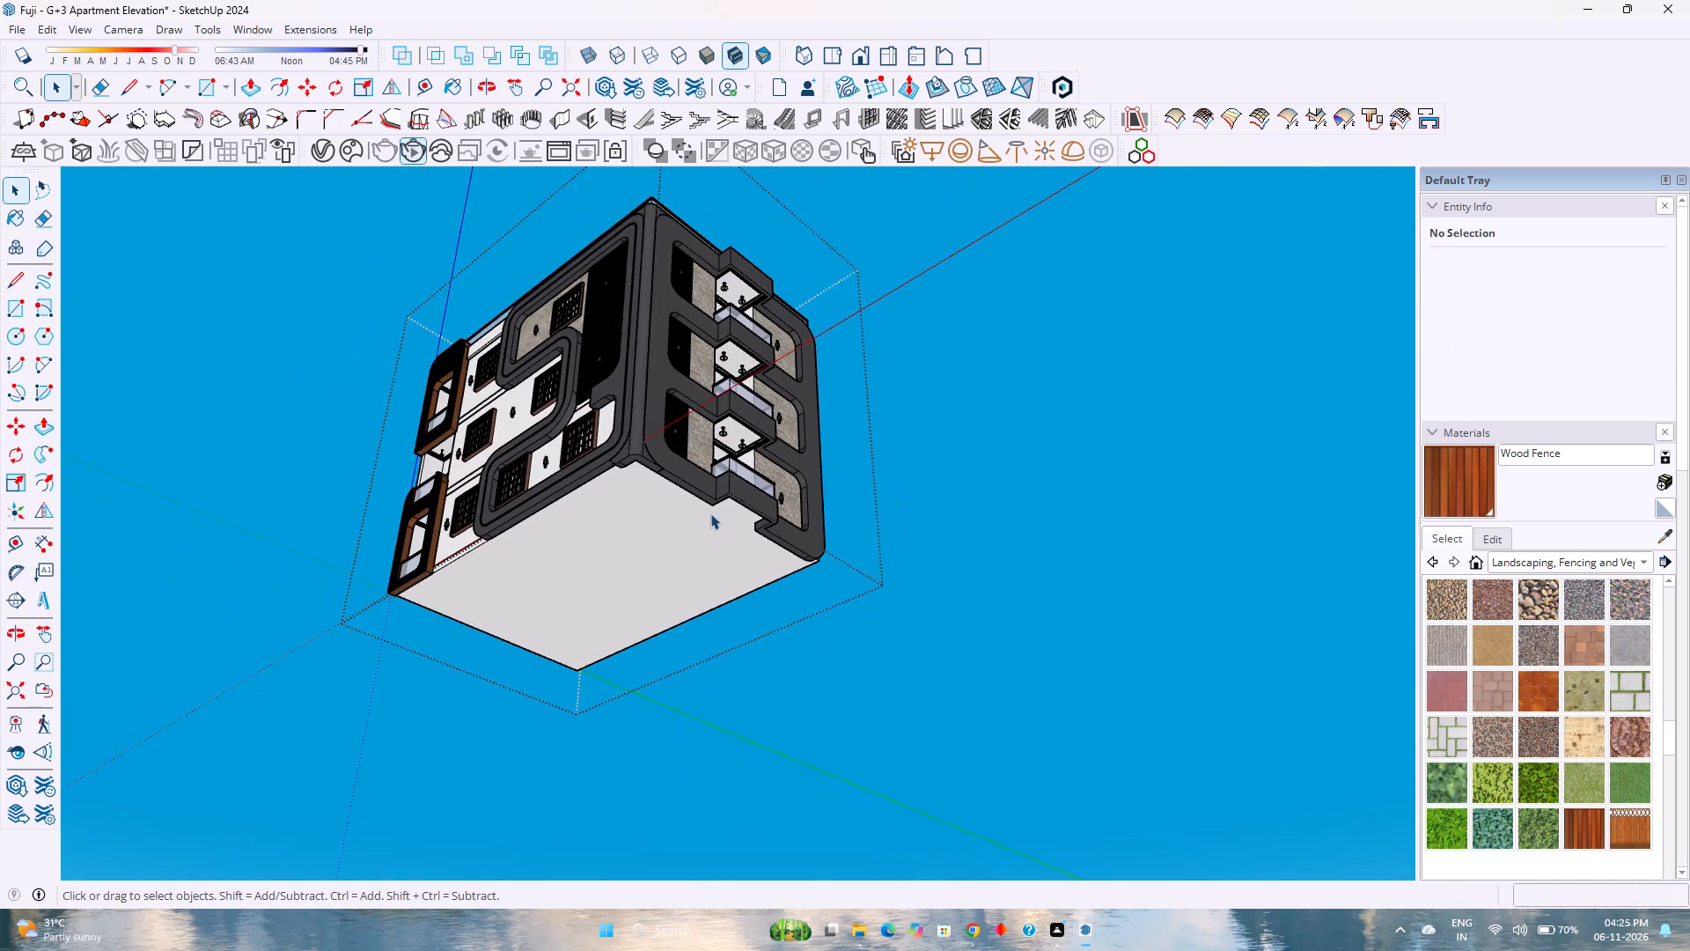
# Examine the building's front base edge and underside, checking the bottom slab against the facade frames.
pyautogui.moveTo(746, 533); pyautogui.dragTo(1013, 711, button='middle')
pyautogui.scroll(-3, 960, 659)
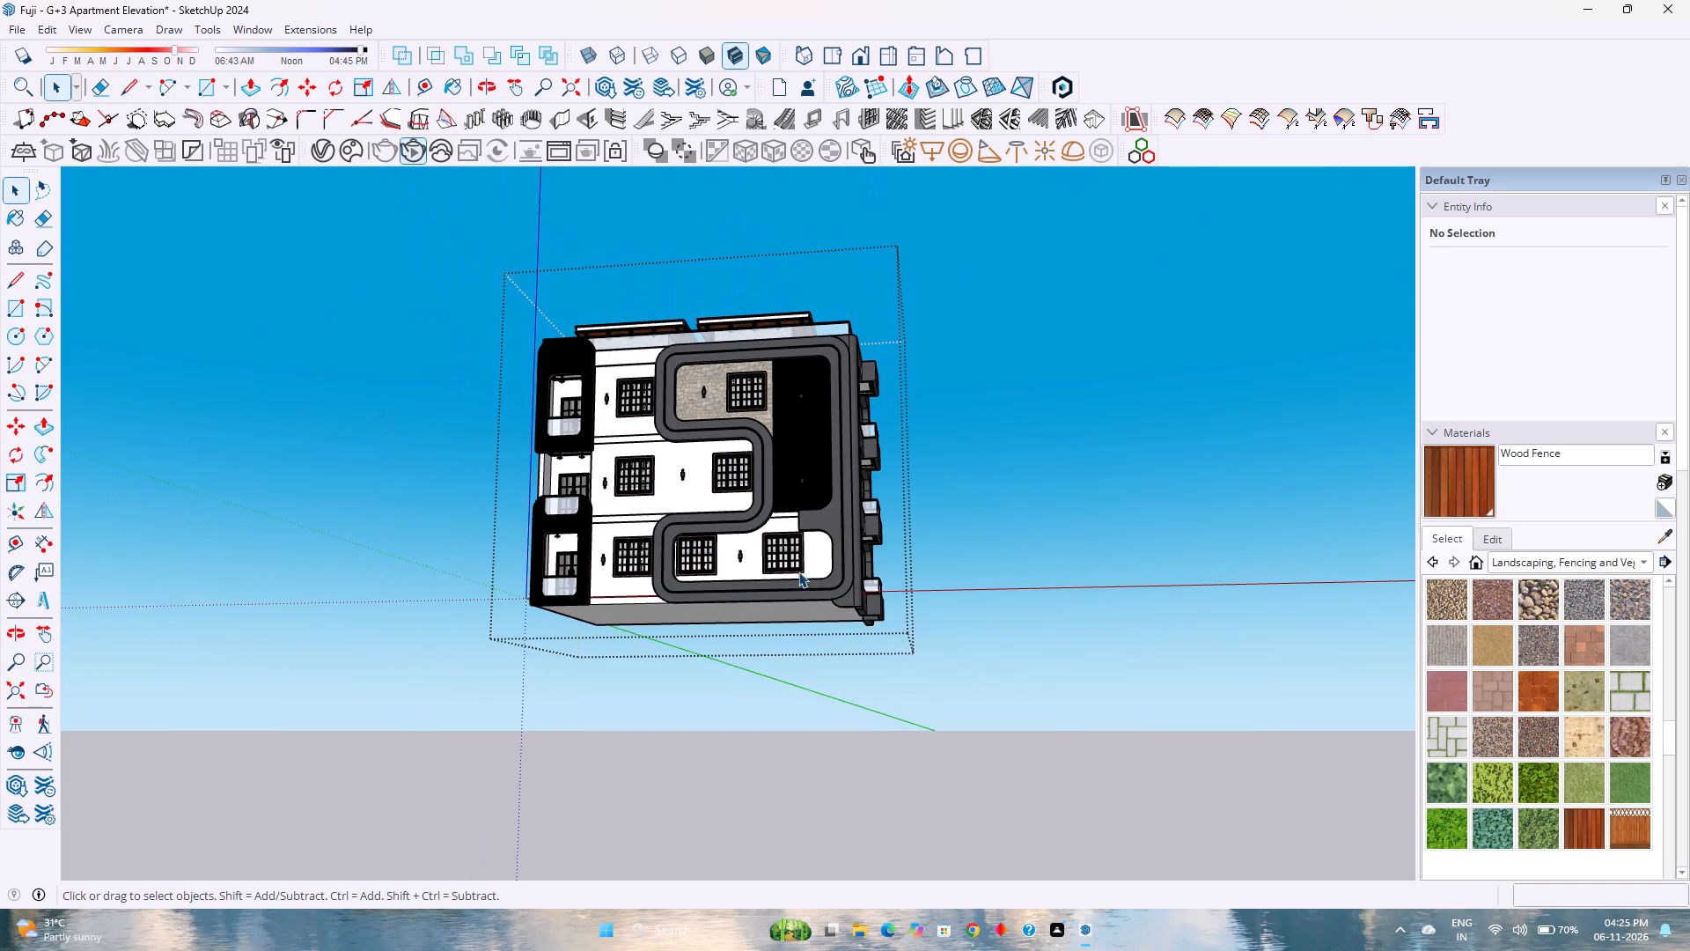
pyautogui.click(798, 570)
pyautogui.scroll(3, 797, 570)
pyautogui.press('Escape')
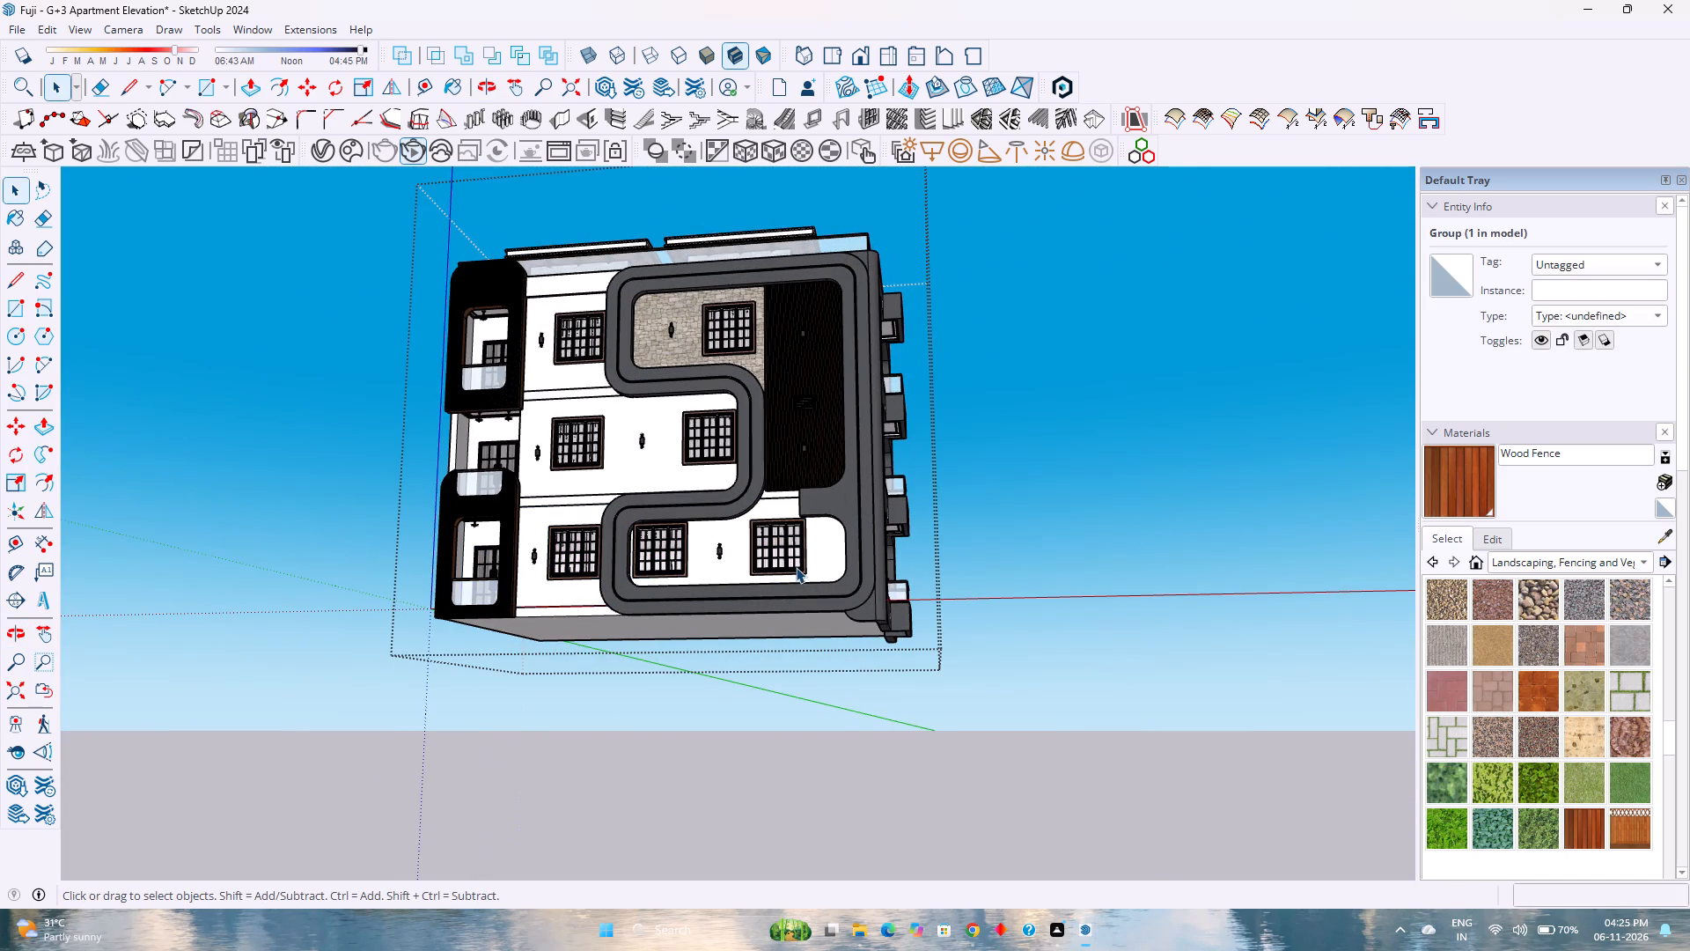
pyautogui.moveTo(785, 573); pyautogui.dragTo(1034, 502, button='middle')
pyautogui.middleClick(1034, 502)
pyautogui.click(907, 580)
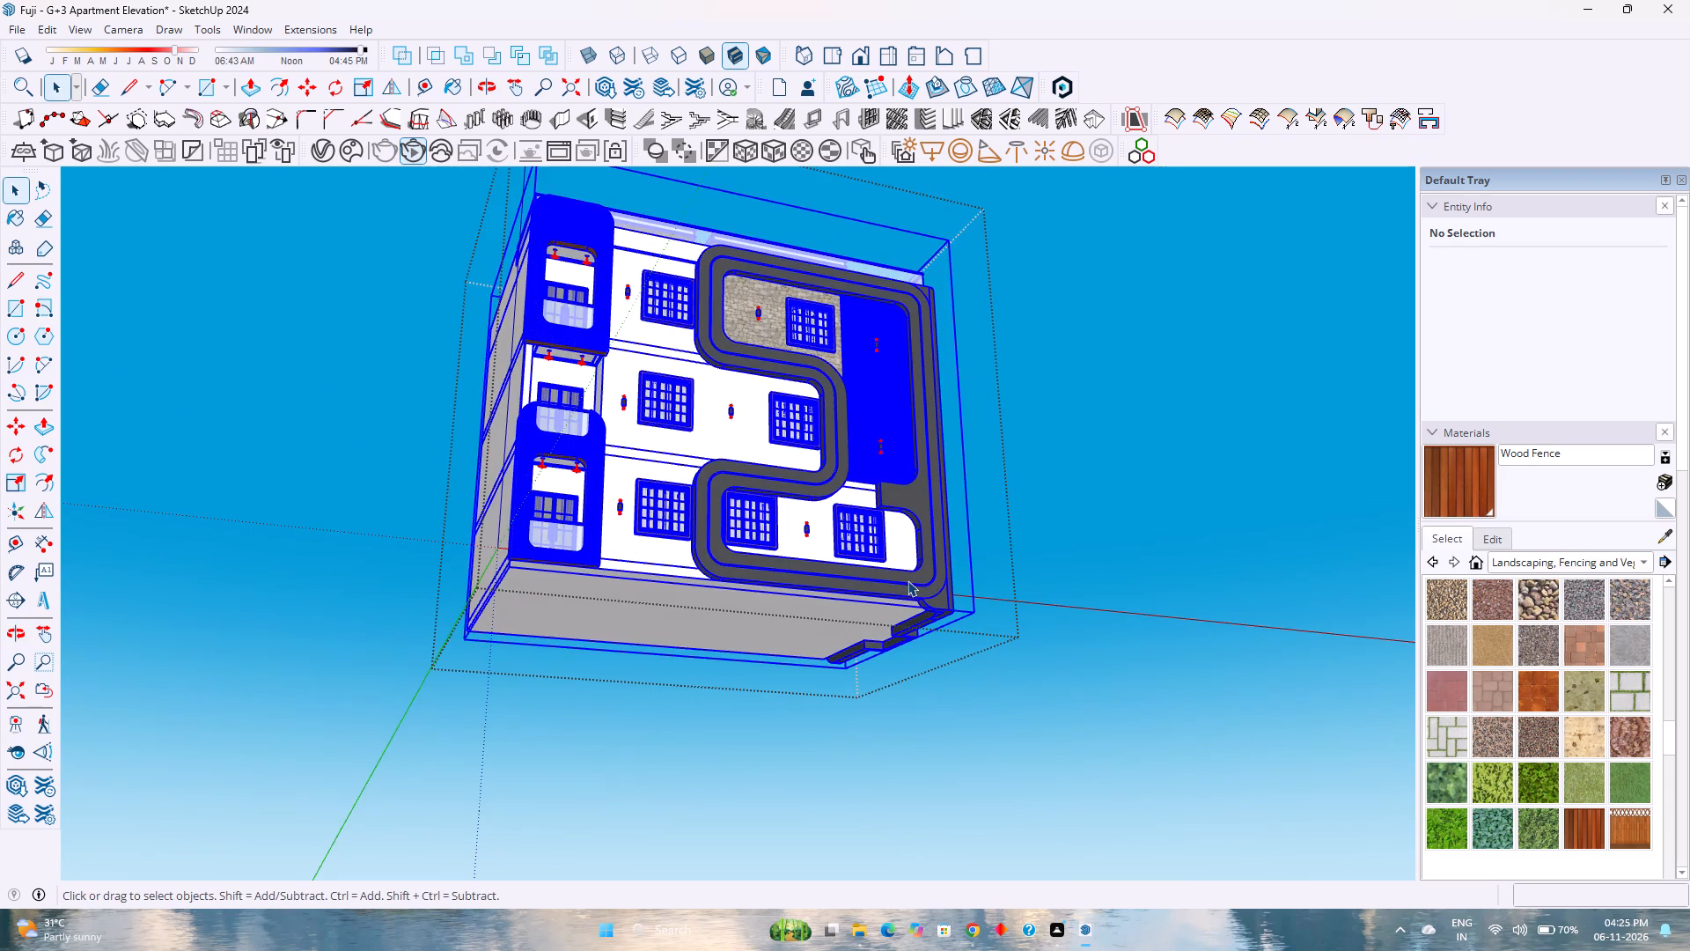
pyautogui.scroll(4, 784, 619)
pyautogui.moveTo(783, 619); pyautogui.dragTo(1114, 531, button='middle')
pyautogui.middleClick(1114, 531)
pyautogui.middleClick(1114, 531)
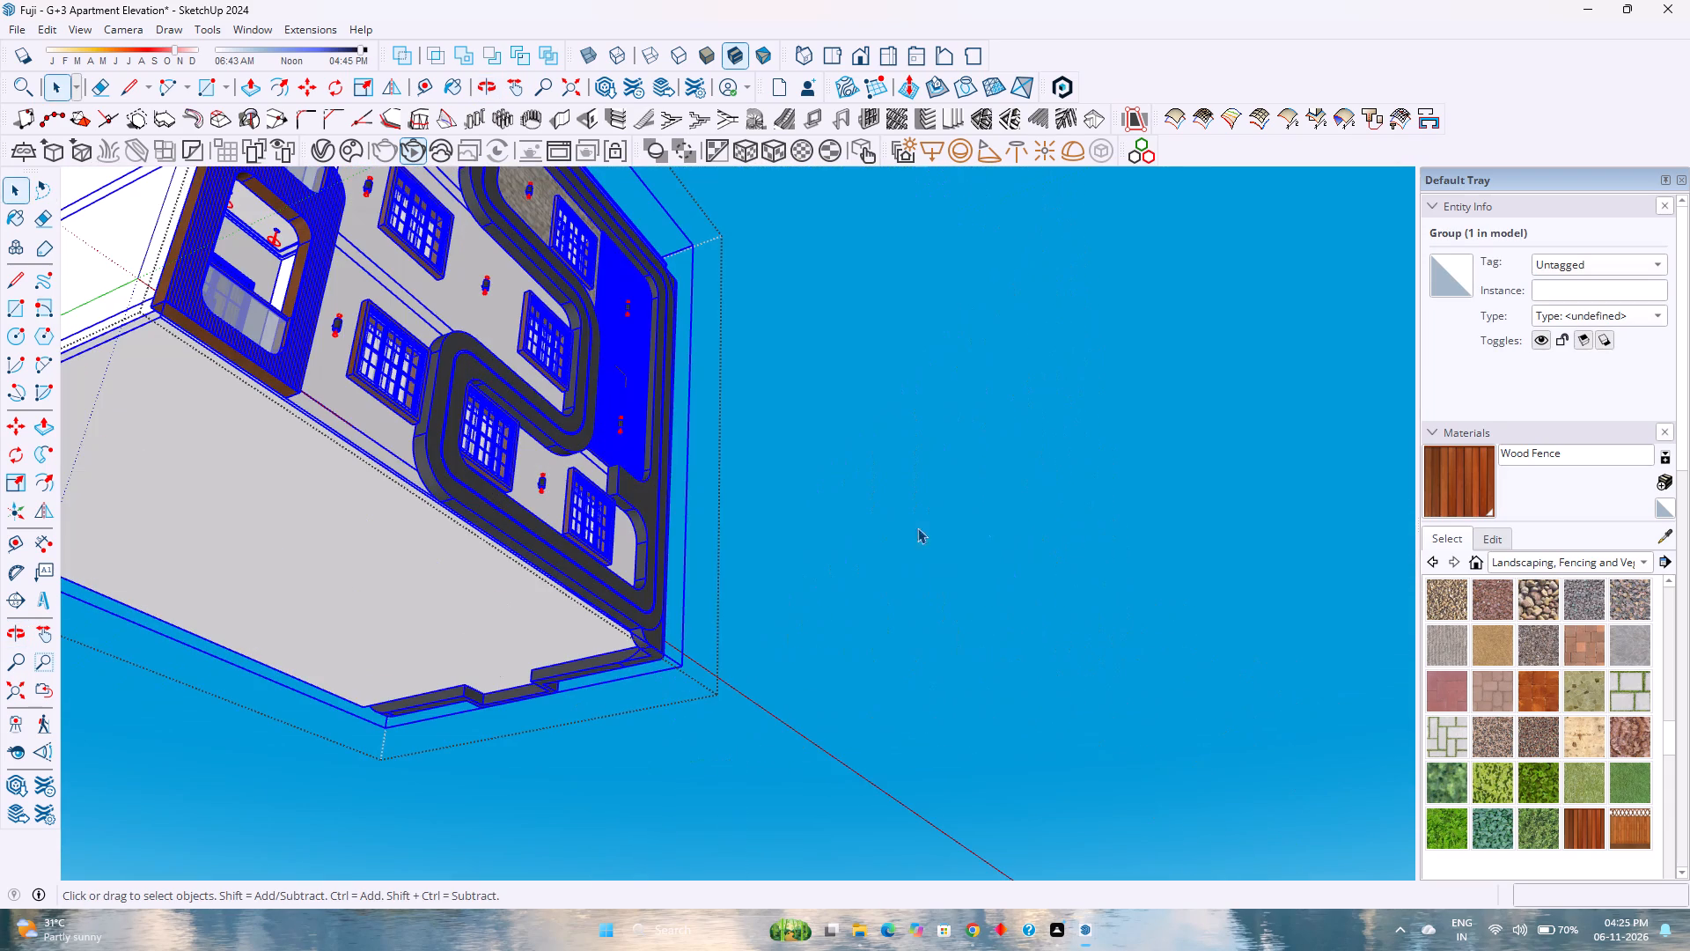
# Draw a horizontal rectangle about 45' 2" by 30' 11" under the ground slab, from the plain side wall's far corner to the dark frame's rounded corner.
pyautogui.doubleClick(378, 454)
pyautogui.scroll(4, 378, 454)
pyautogui.keyDown('shift'); pyautogui.moveTo(385, 454); pyautogui.dragTo(452, 461, button='middle'); pyautogui.keyUp('shift')
pyautogui.keyDown('shift'); pyautogui.moveTo(458, 461); pyautogui.dragTo(789, 466, button='middle'); pyautogui.keyUp('shift')
pyautogui.scroll(-2, 744, 459)
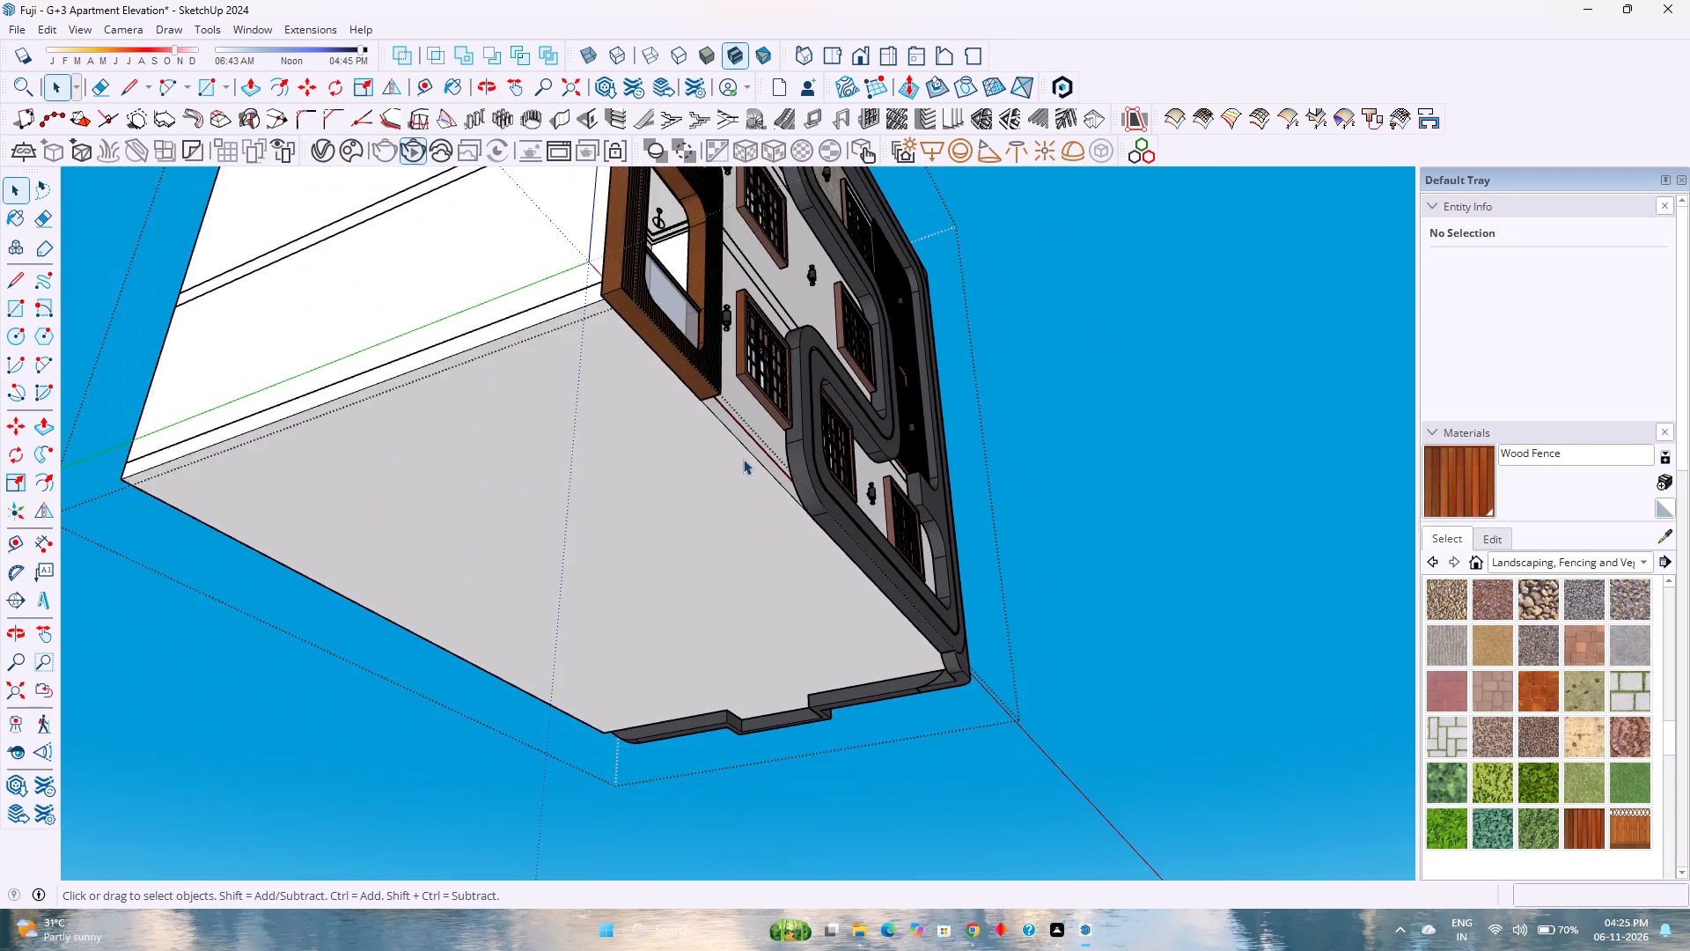
pyautogui.scroll(-3, 743, 459)
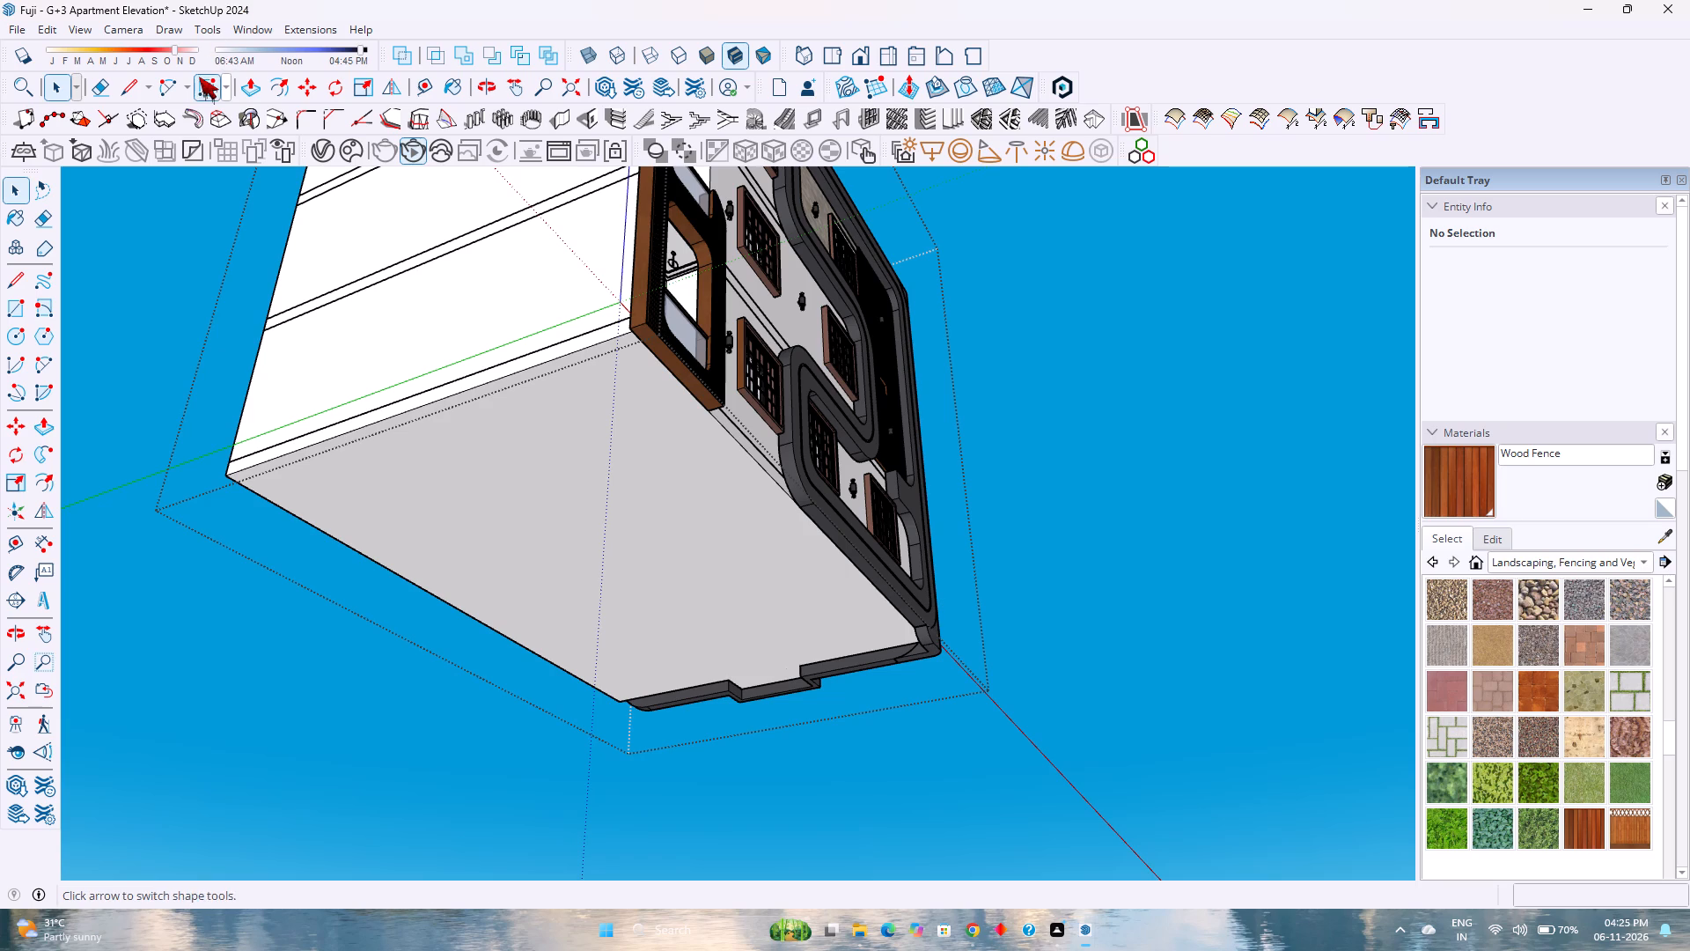
pyautogui.click(199, 77)
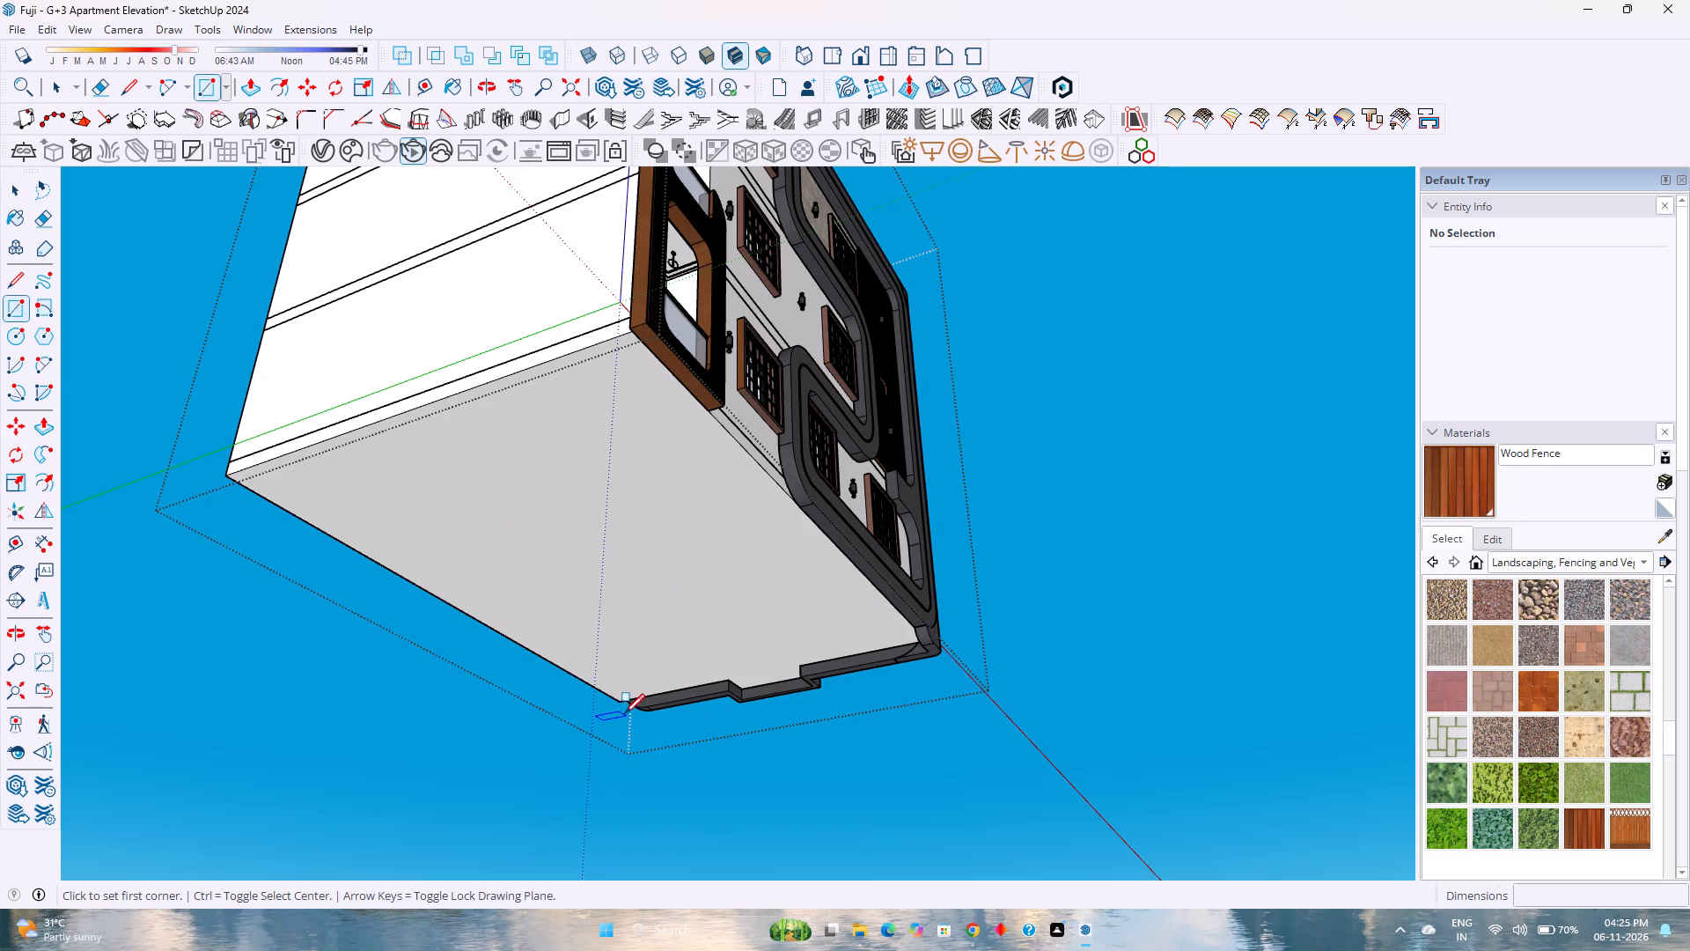
pyautogui.scroll(6, 630, 719)
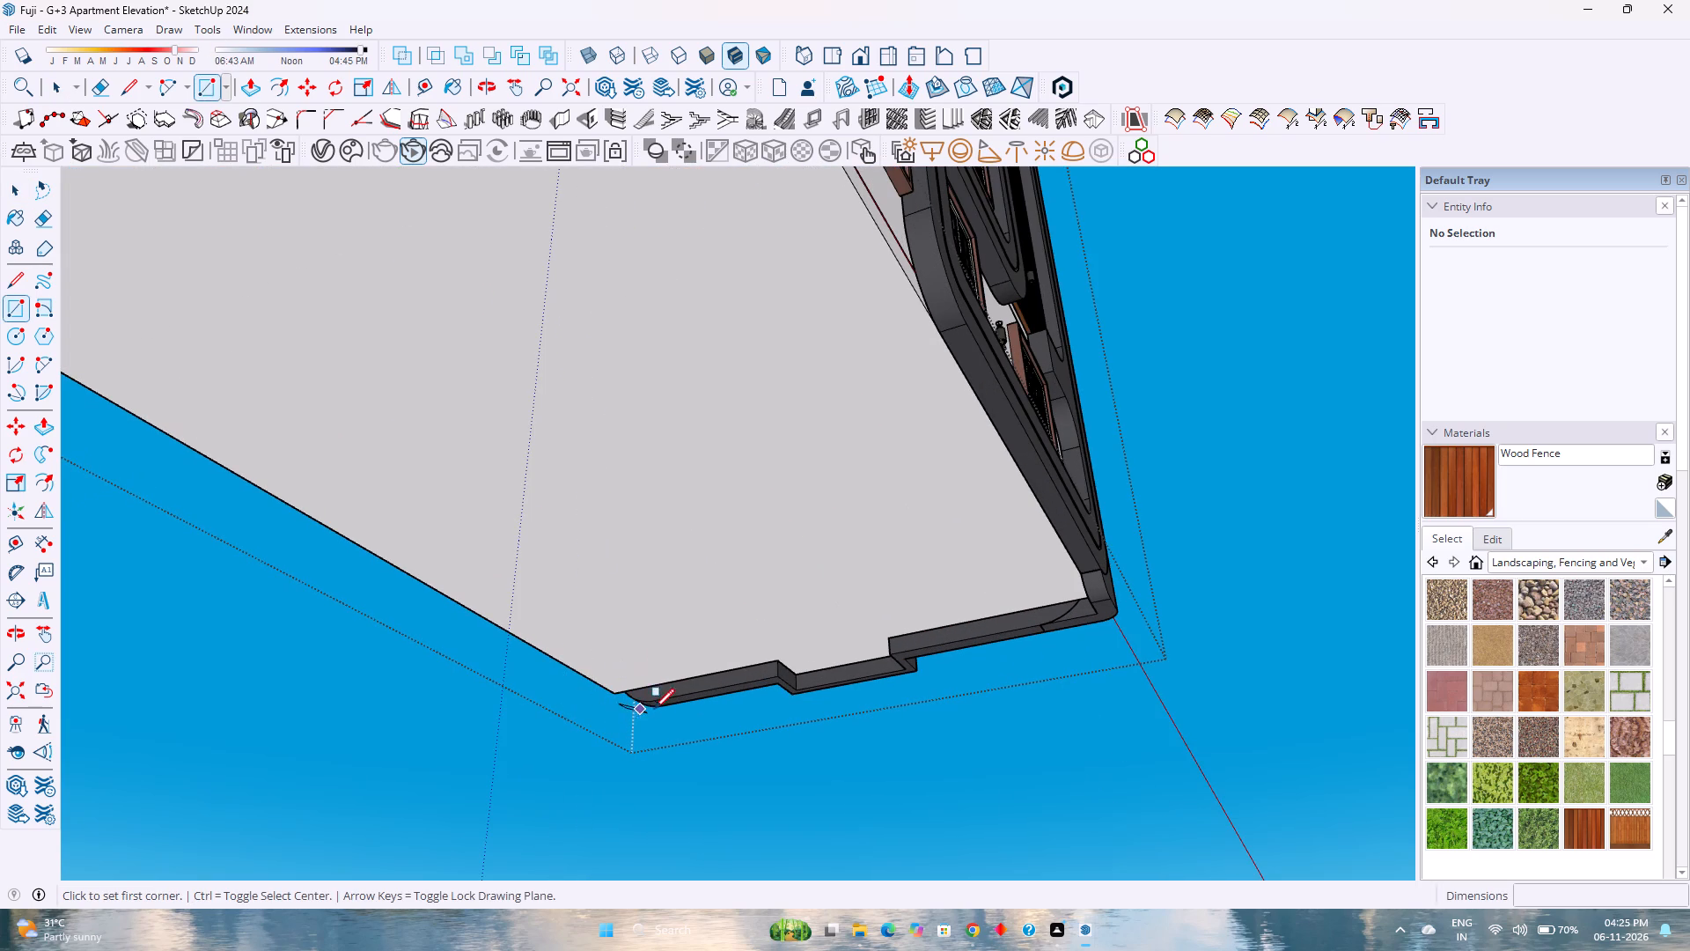
pyautogui.click(775, 678)
pyautogui.press('Escape')
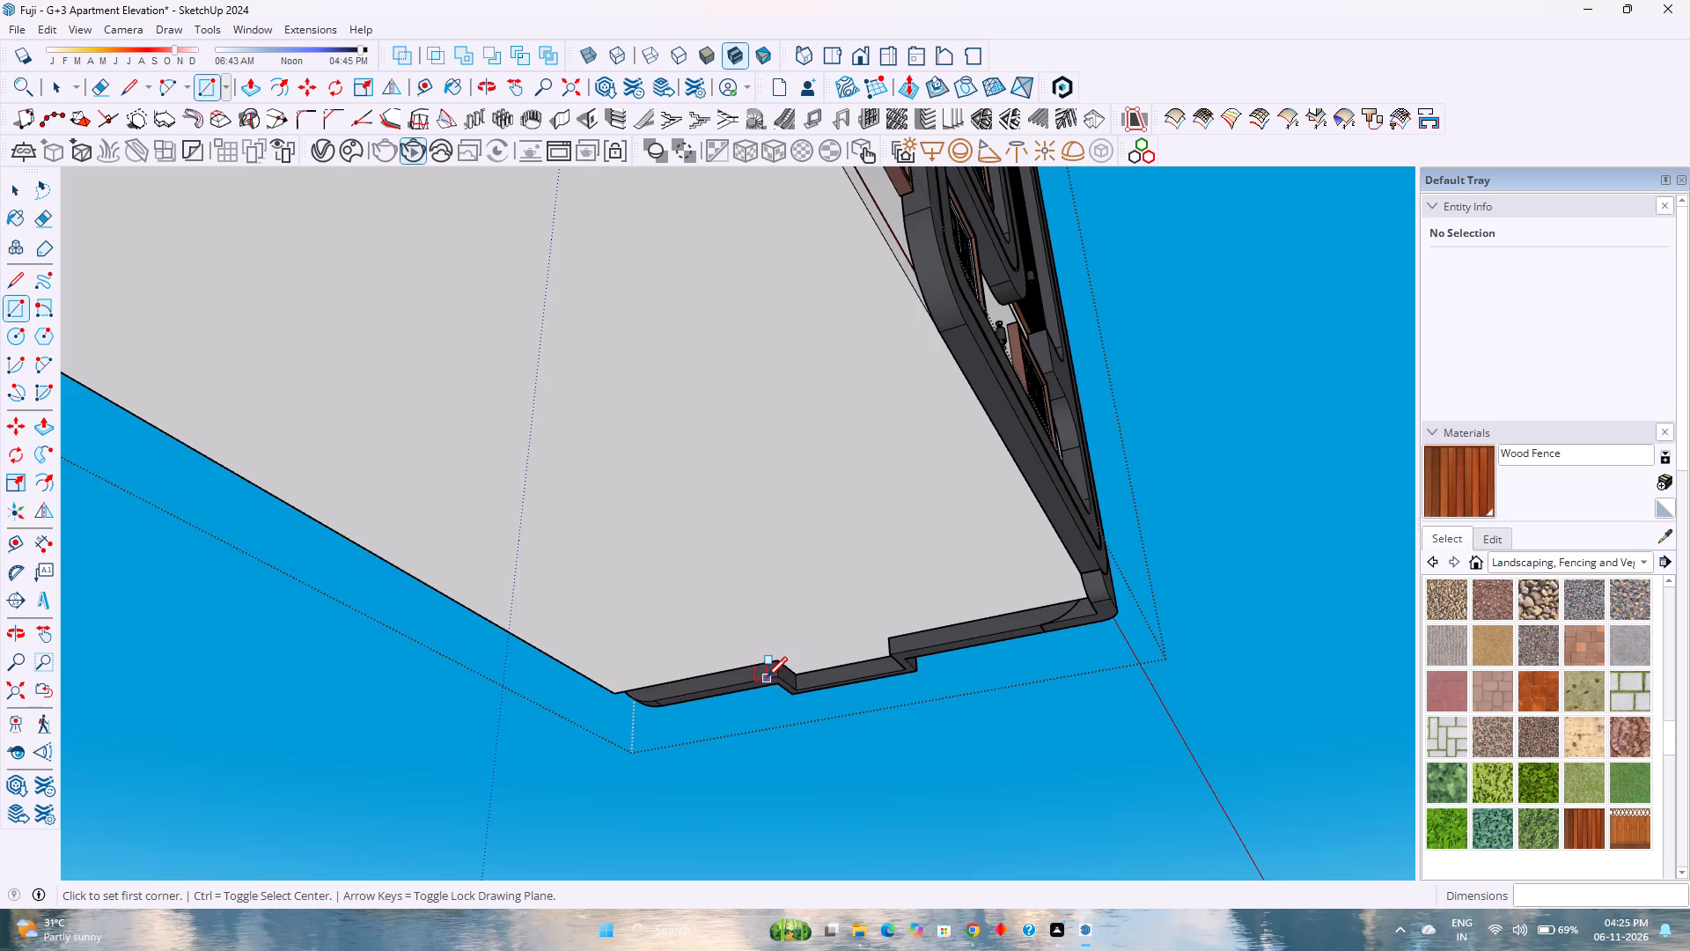
pyautogui.scroll(-5, 767, 677)
pyautogui.click(335, 474)
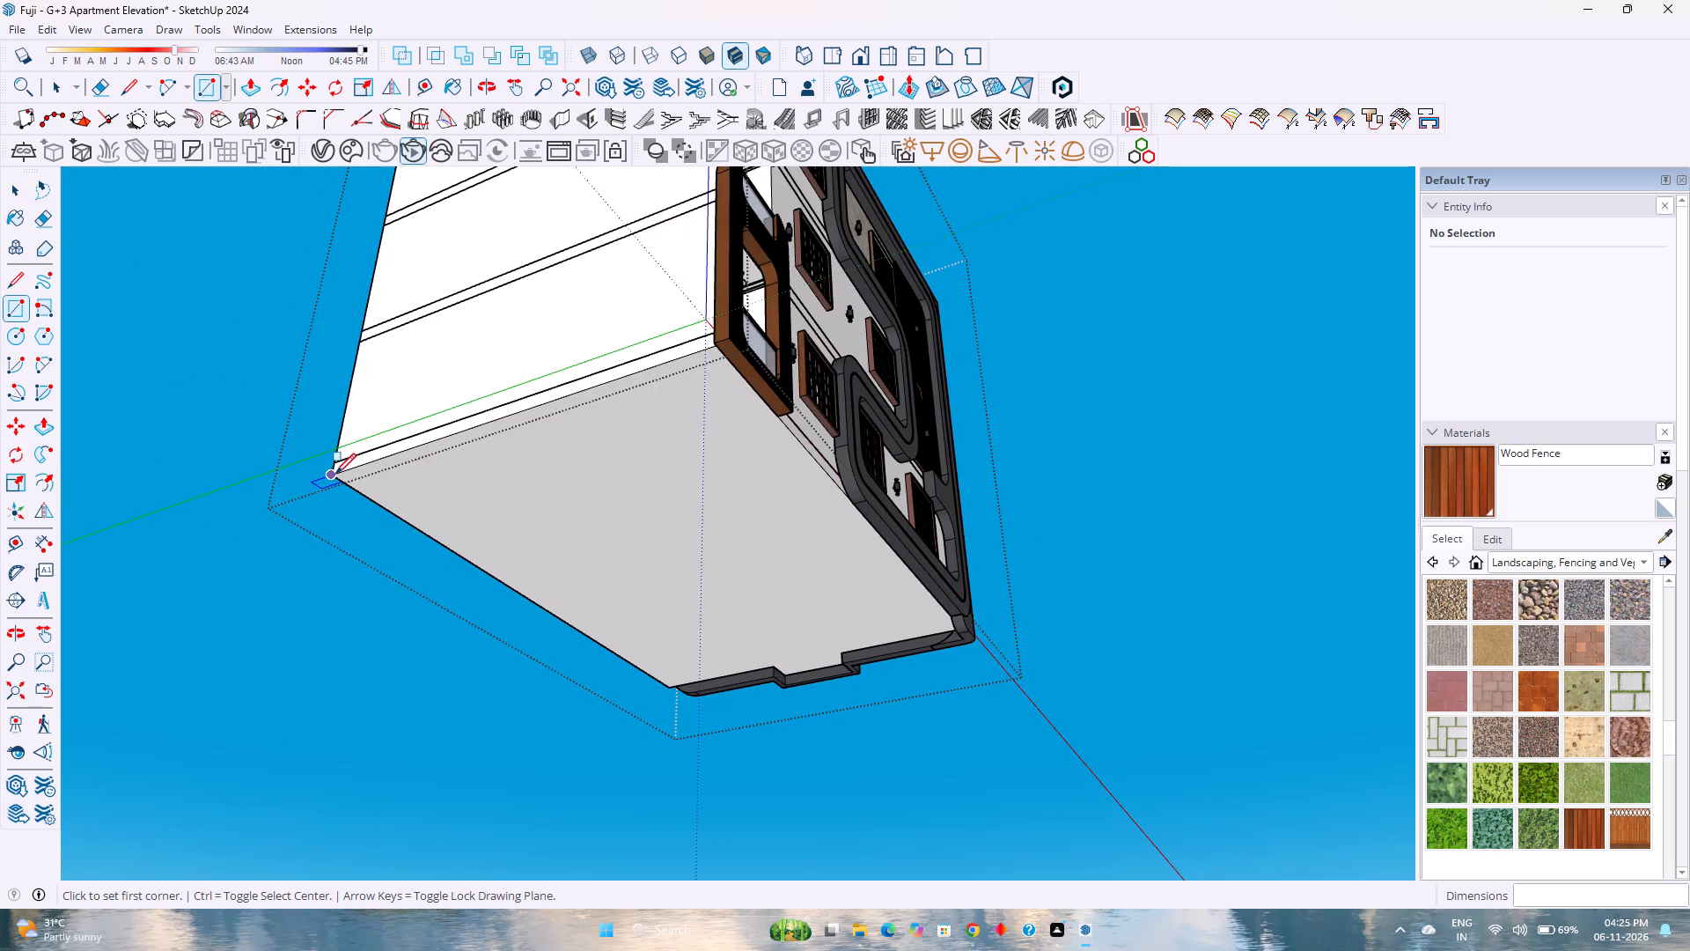
pyautogui.press('Up')
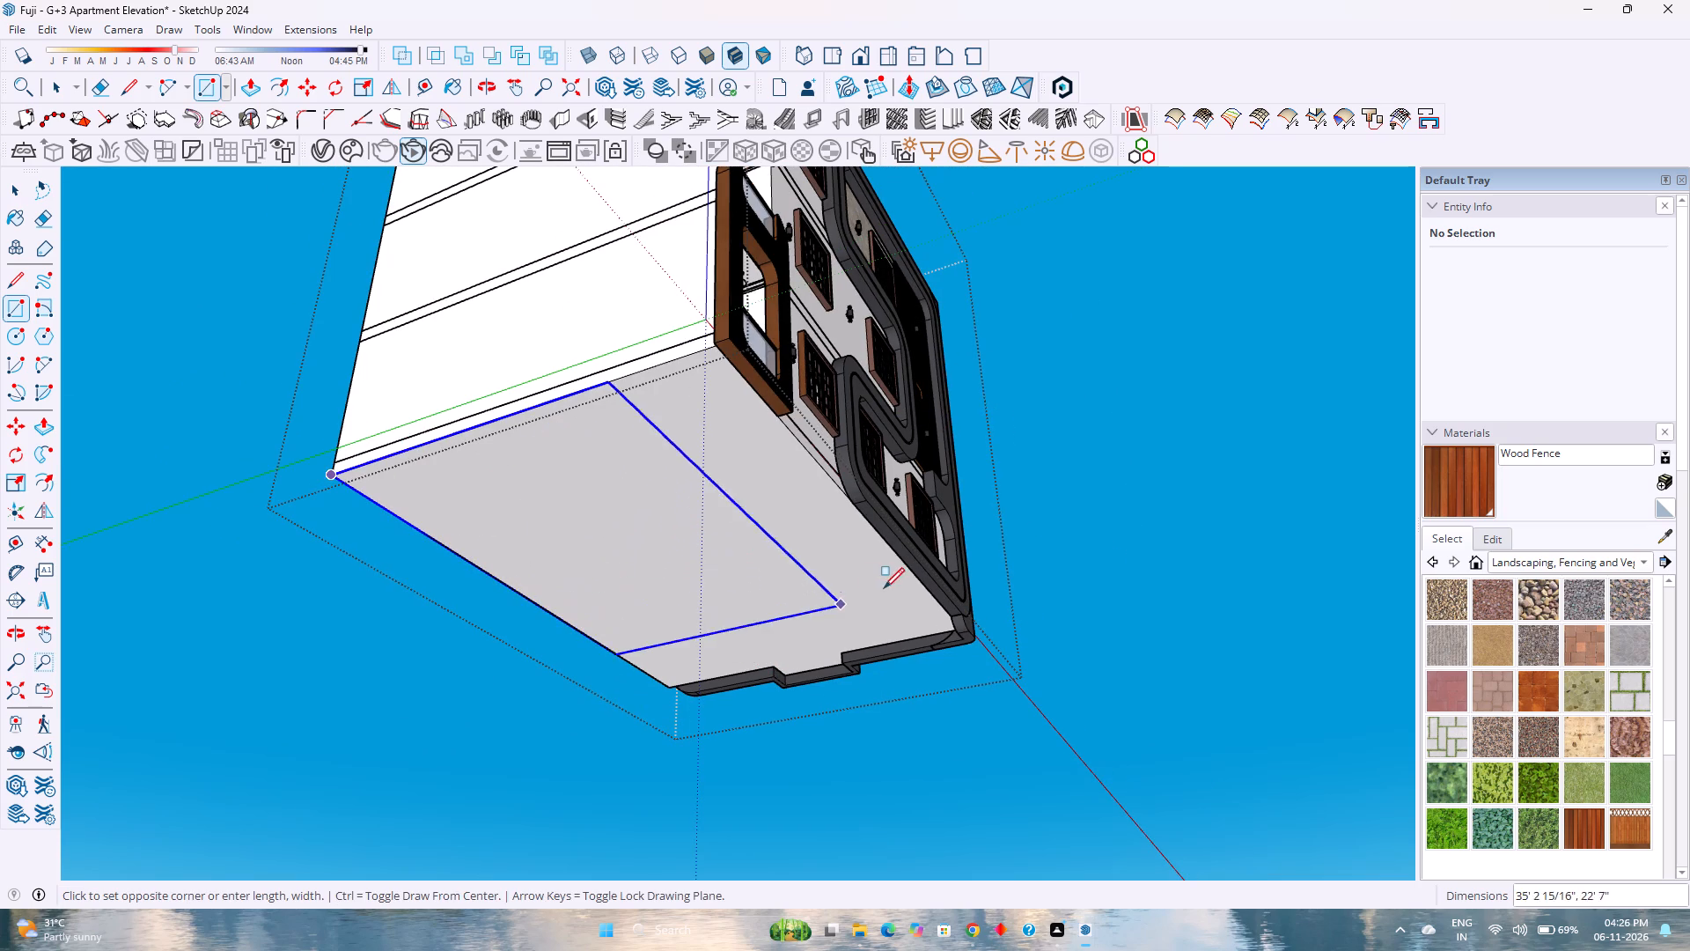
pyautogui.scroll(14, 967, 648)
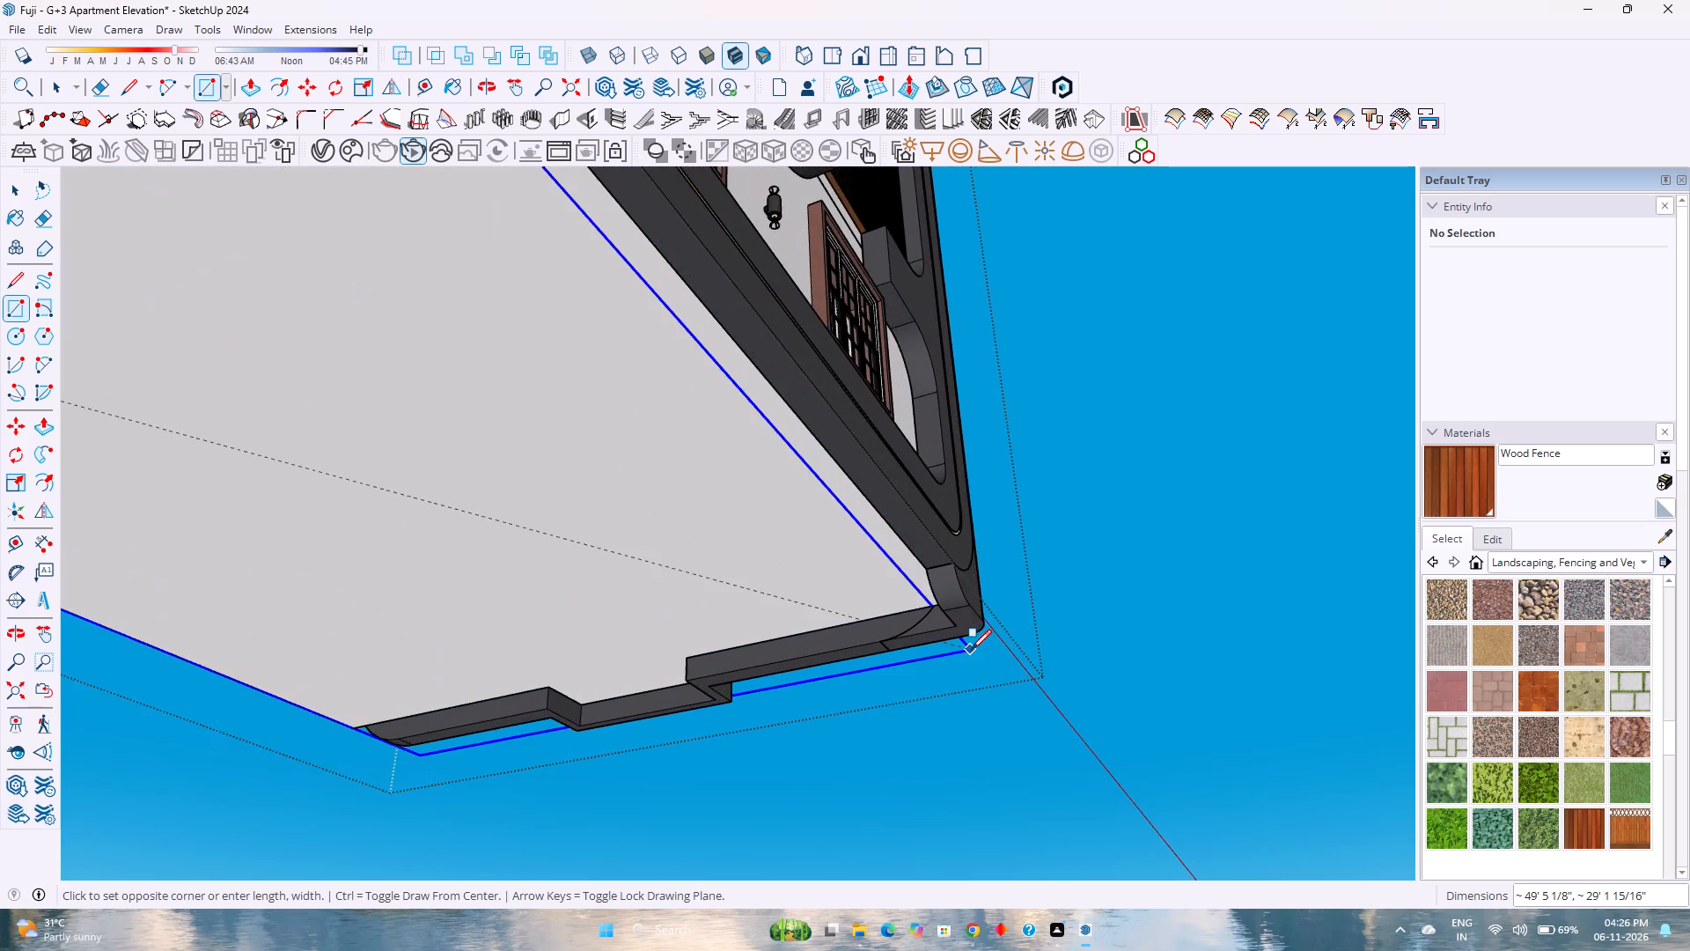
pyautogui.scroll(10, 971, 650)
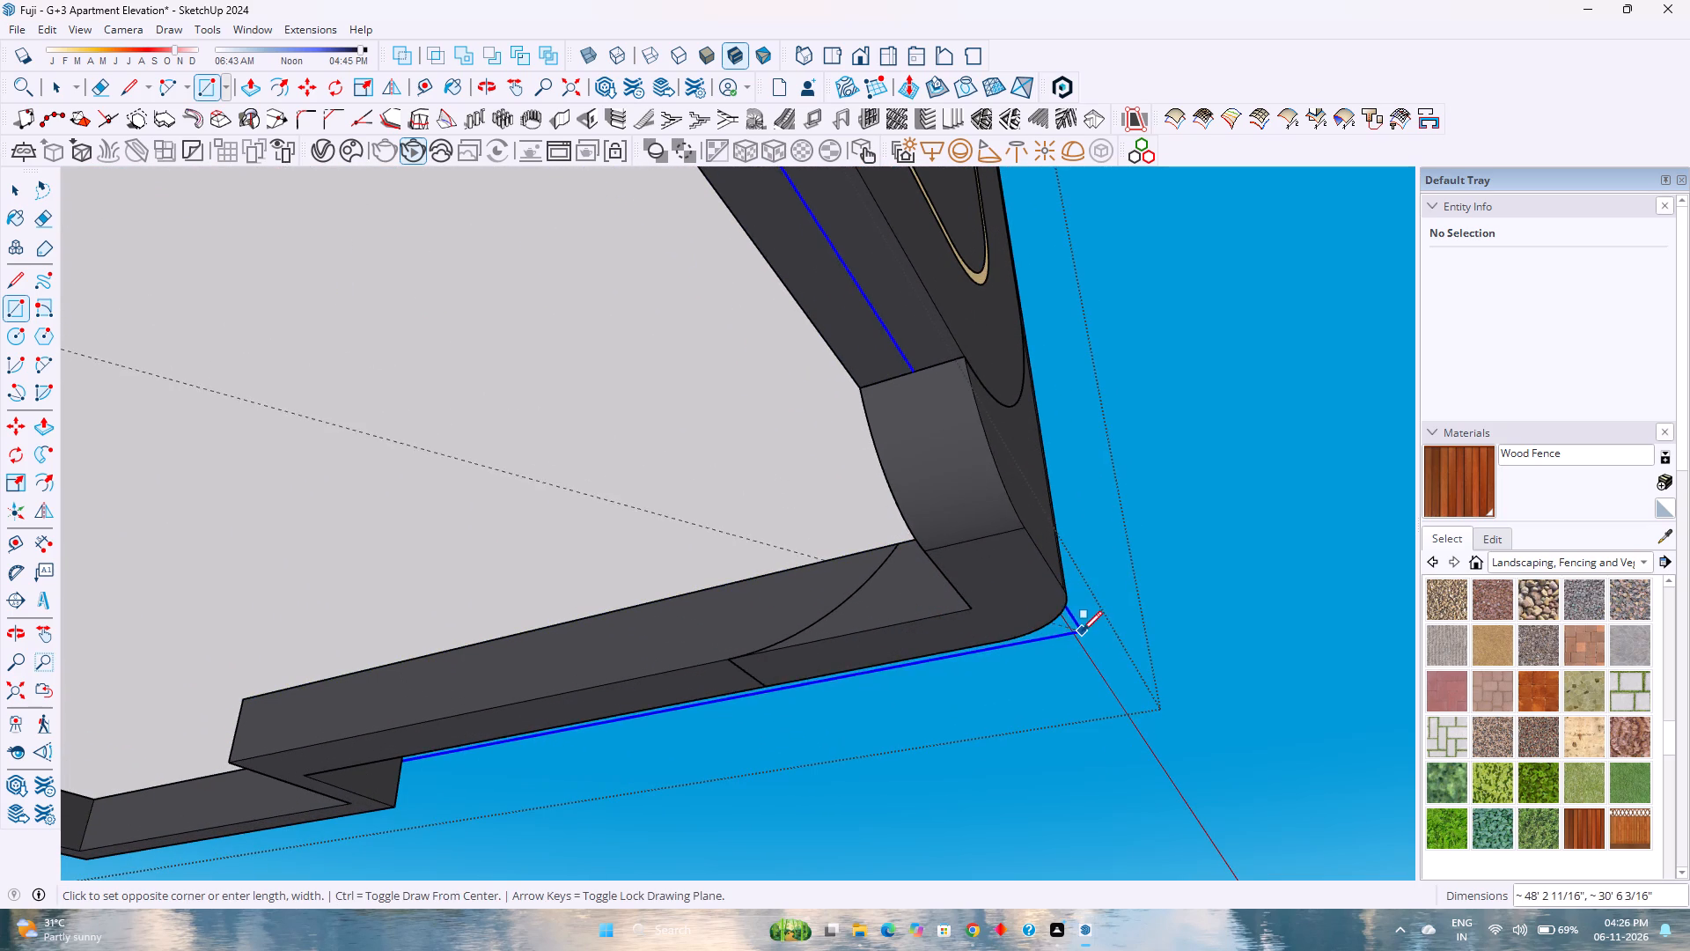
pyautogui.scroll(-7, 1052, 623)
pyautogui.moveTo(1045, 617); pyautogui.dragTo(1002, 608, button='middle')
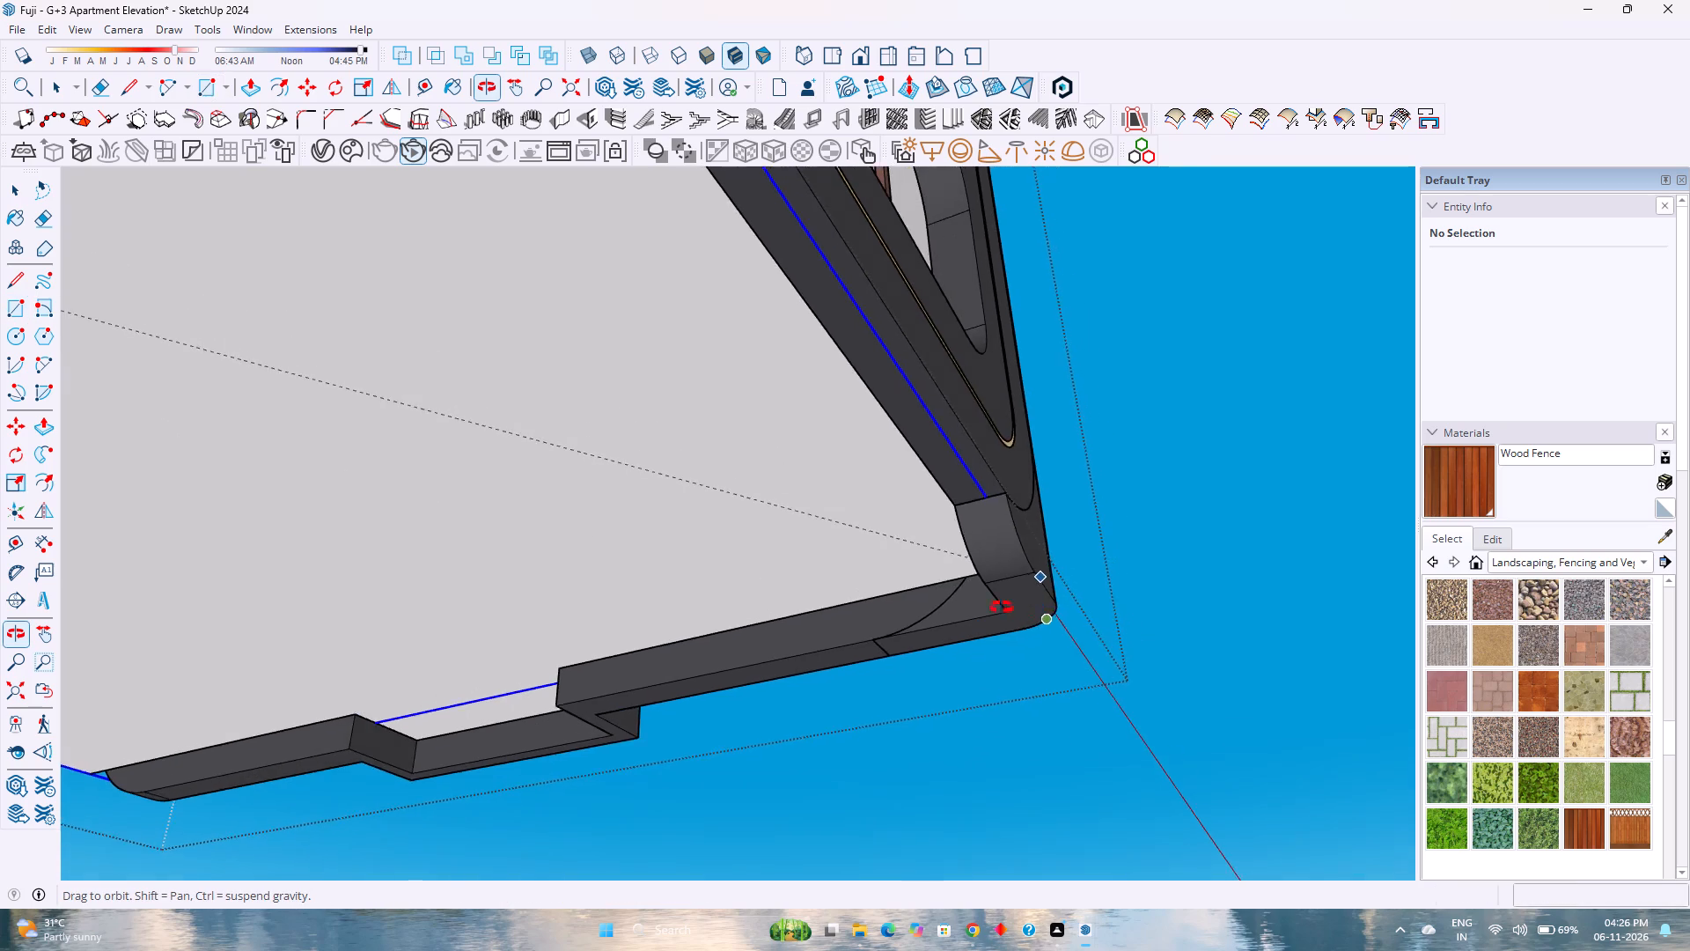
pyautogui.moveTo(1002, 608); pyautogui.dragTo(988, 605, button='middle')
pyautogui.moveTo(979, 604); pyautogui.dragTo(733, 706, button='middle')
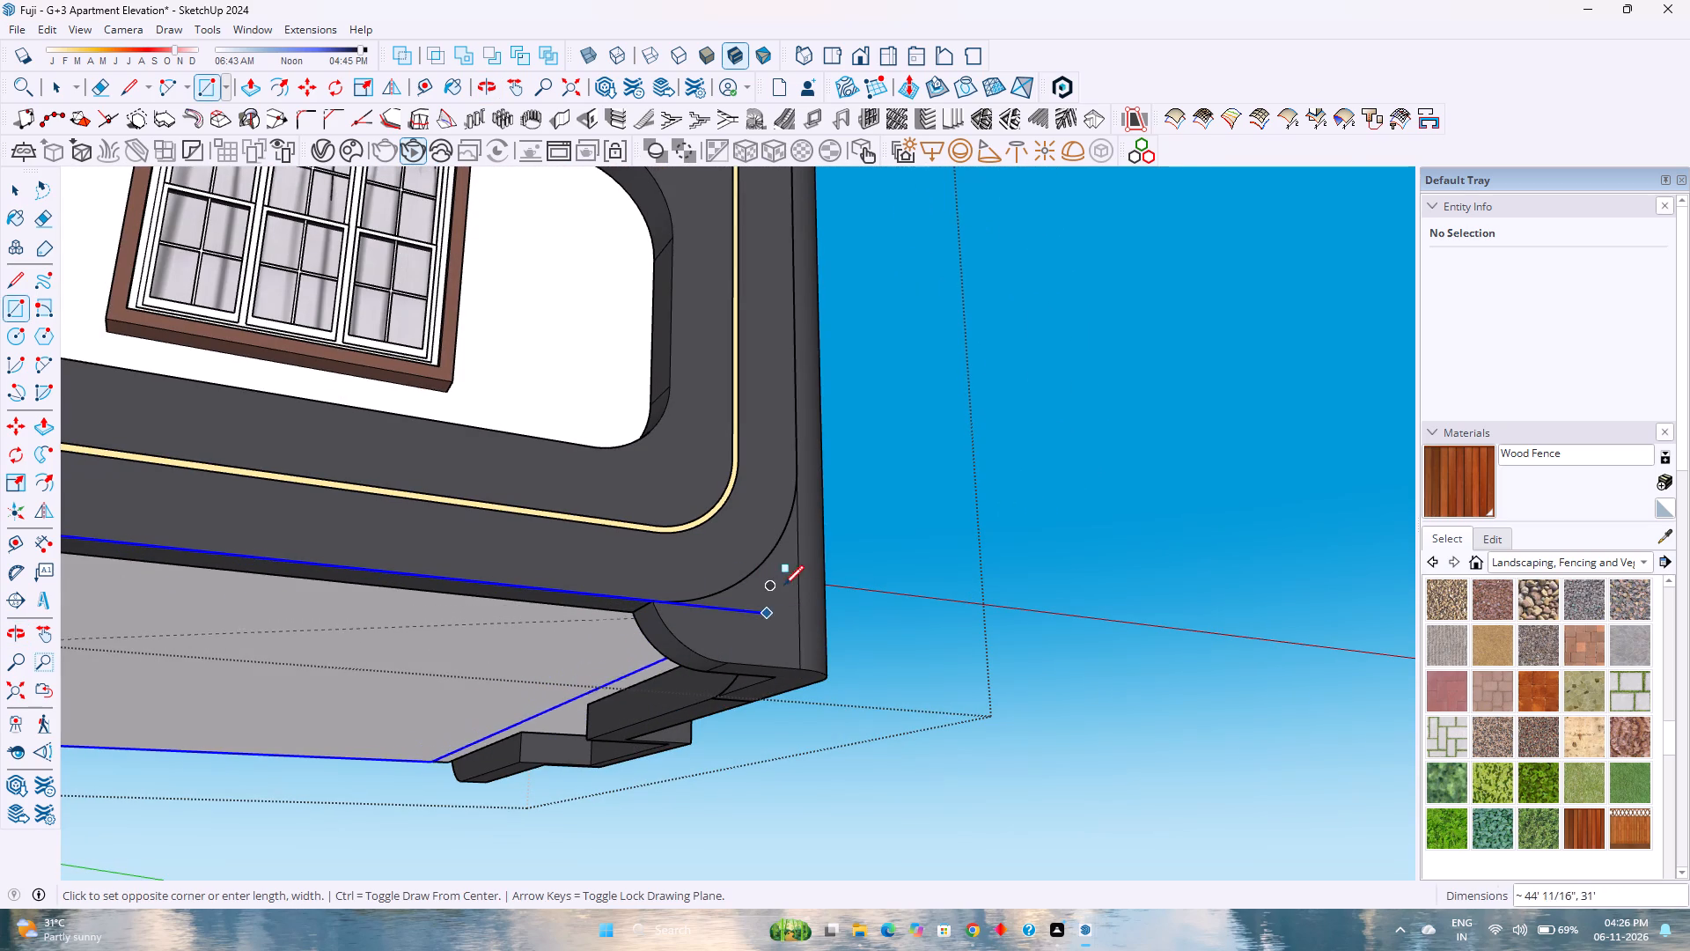
pyautogui.moveTo(823, 586); pyautogui.dragTo(158, 700, button='middle')
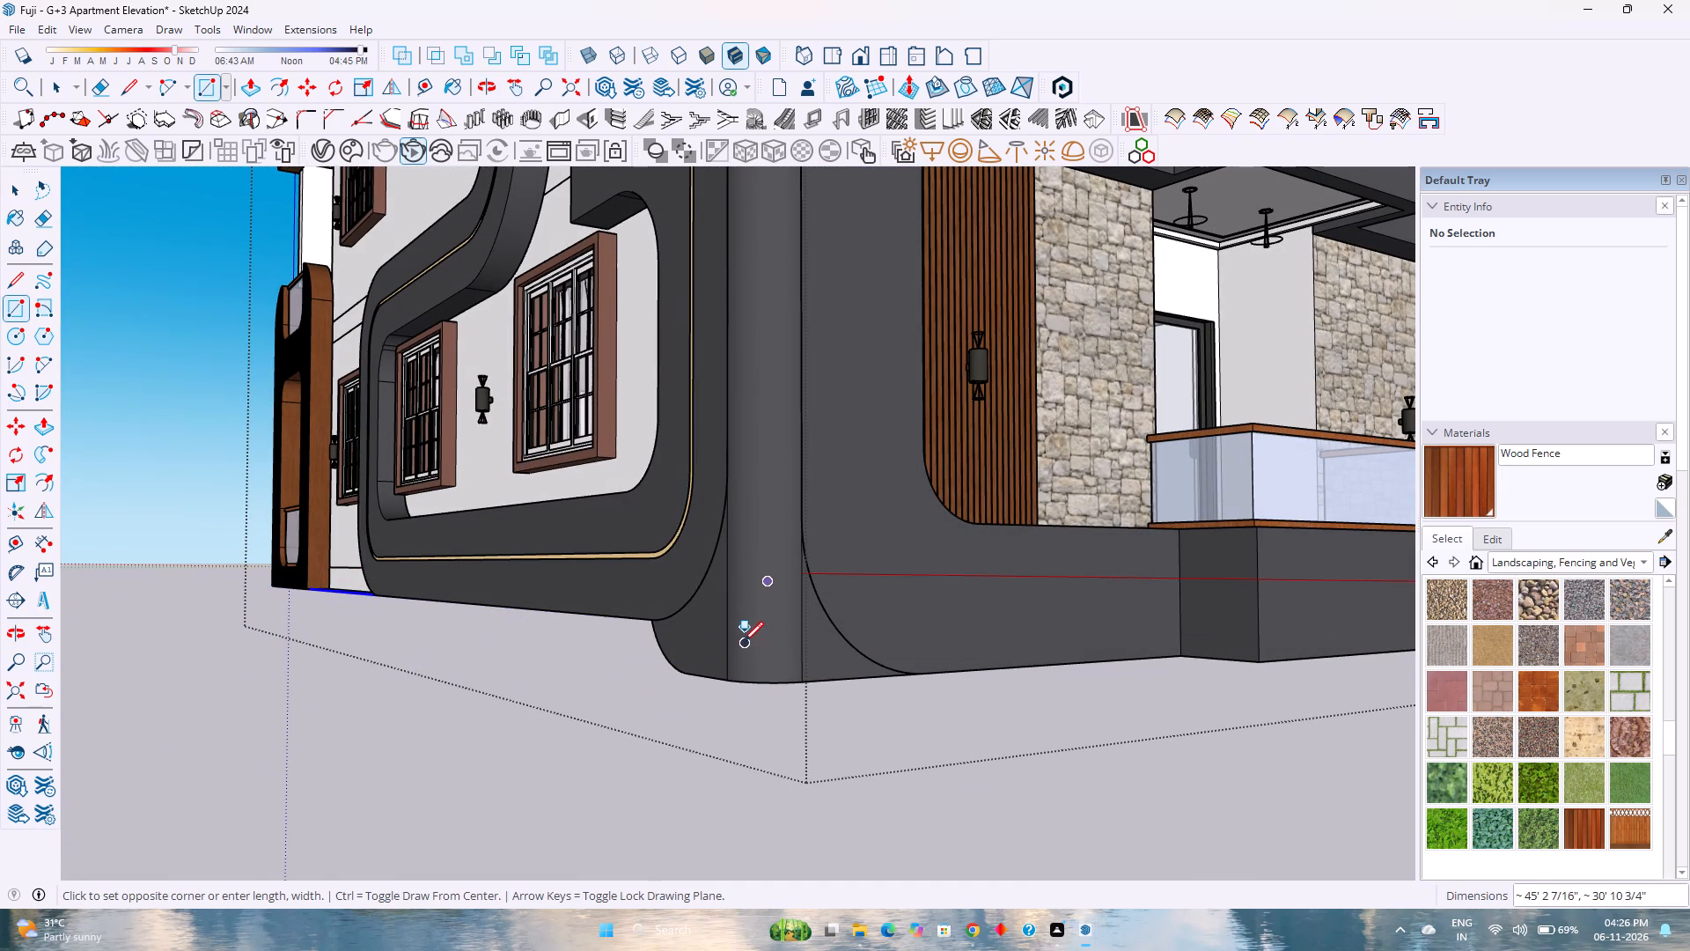
pyautogui.click(738, 641)
# Select the new underside rectangle with its edges and make it a group.
pyautogui.scroll(2, 660, 667)
pyautogui.middleClick(660, 667)
pyautogui.moveTo(660, 667); pyautogui.dragTo(768, 616, button='middle')
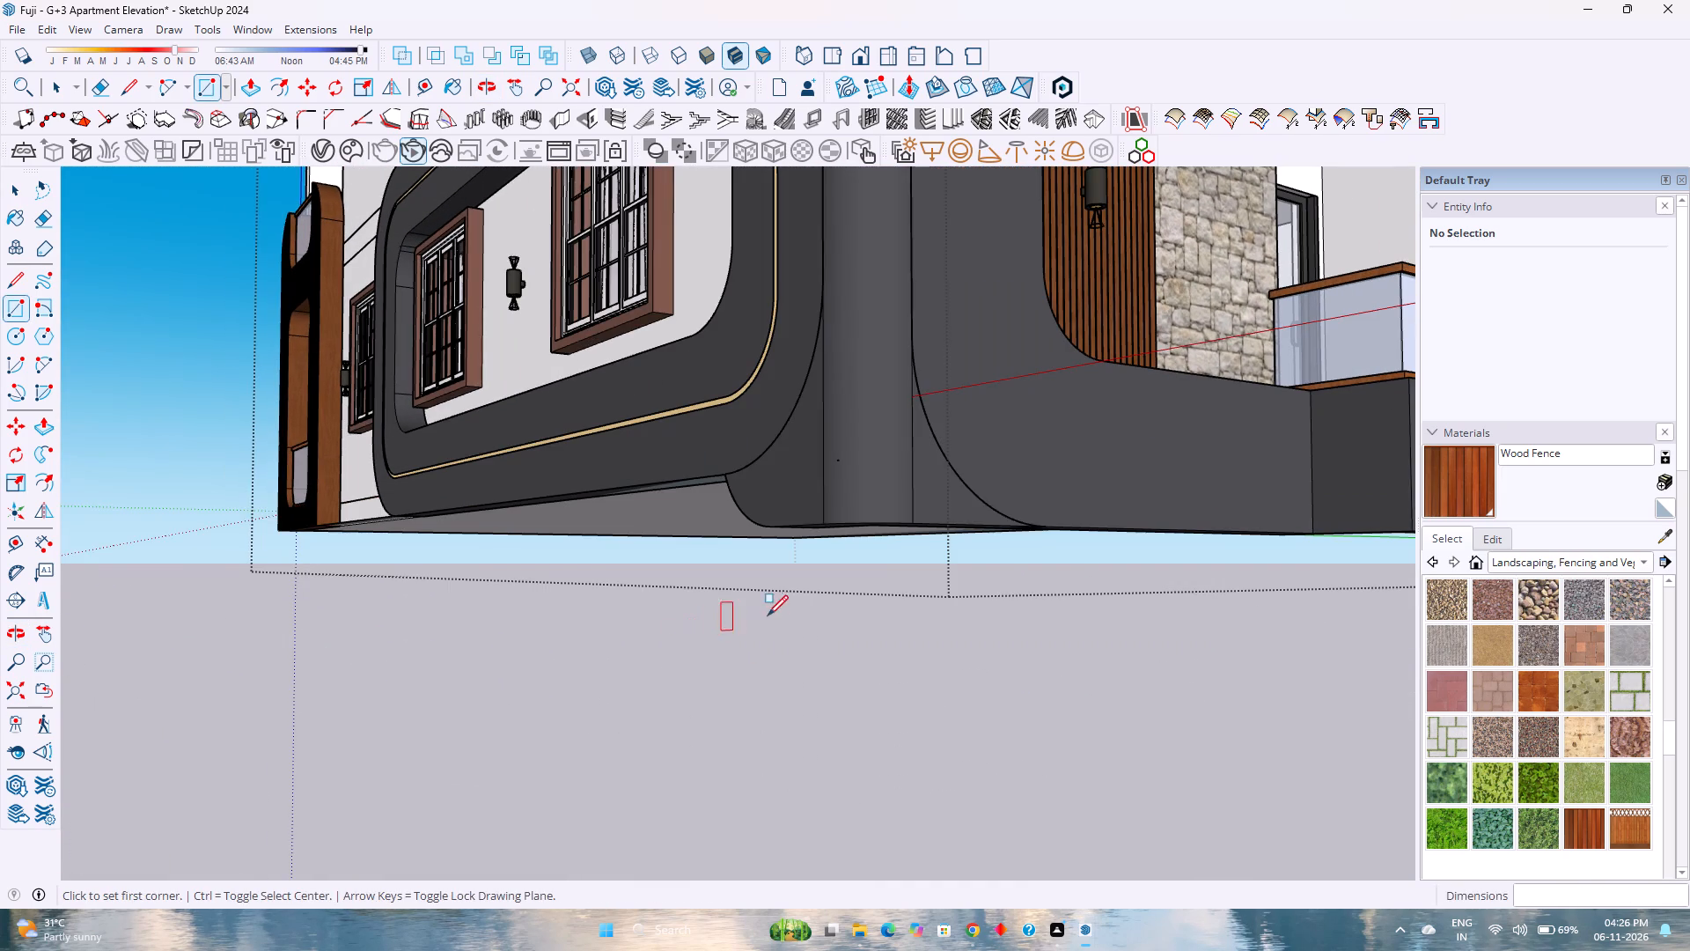
pyautogui.moveTo(768, 616); pyautogui.dragTo(776, 613, button='middle')
pyautogui.middleClick(776, 613)
pyautogui.scroll(-4, 777, 613)
pyautogui.middleClick(750, 628)
pyautogui.moveTo(749, 628); pyautogui.dragTo(760, 604, button='middle')
pyautogui.moveTo(760, 604); pyautogui.dragTo(963, 472, button='middle')
pyautogui.middleClick(966, 472)
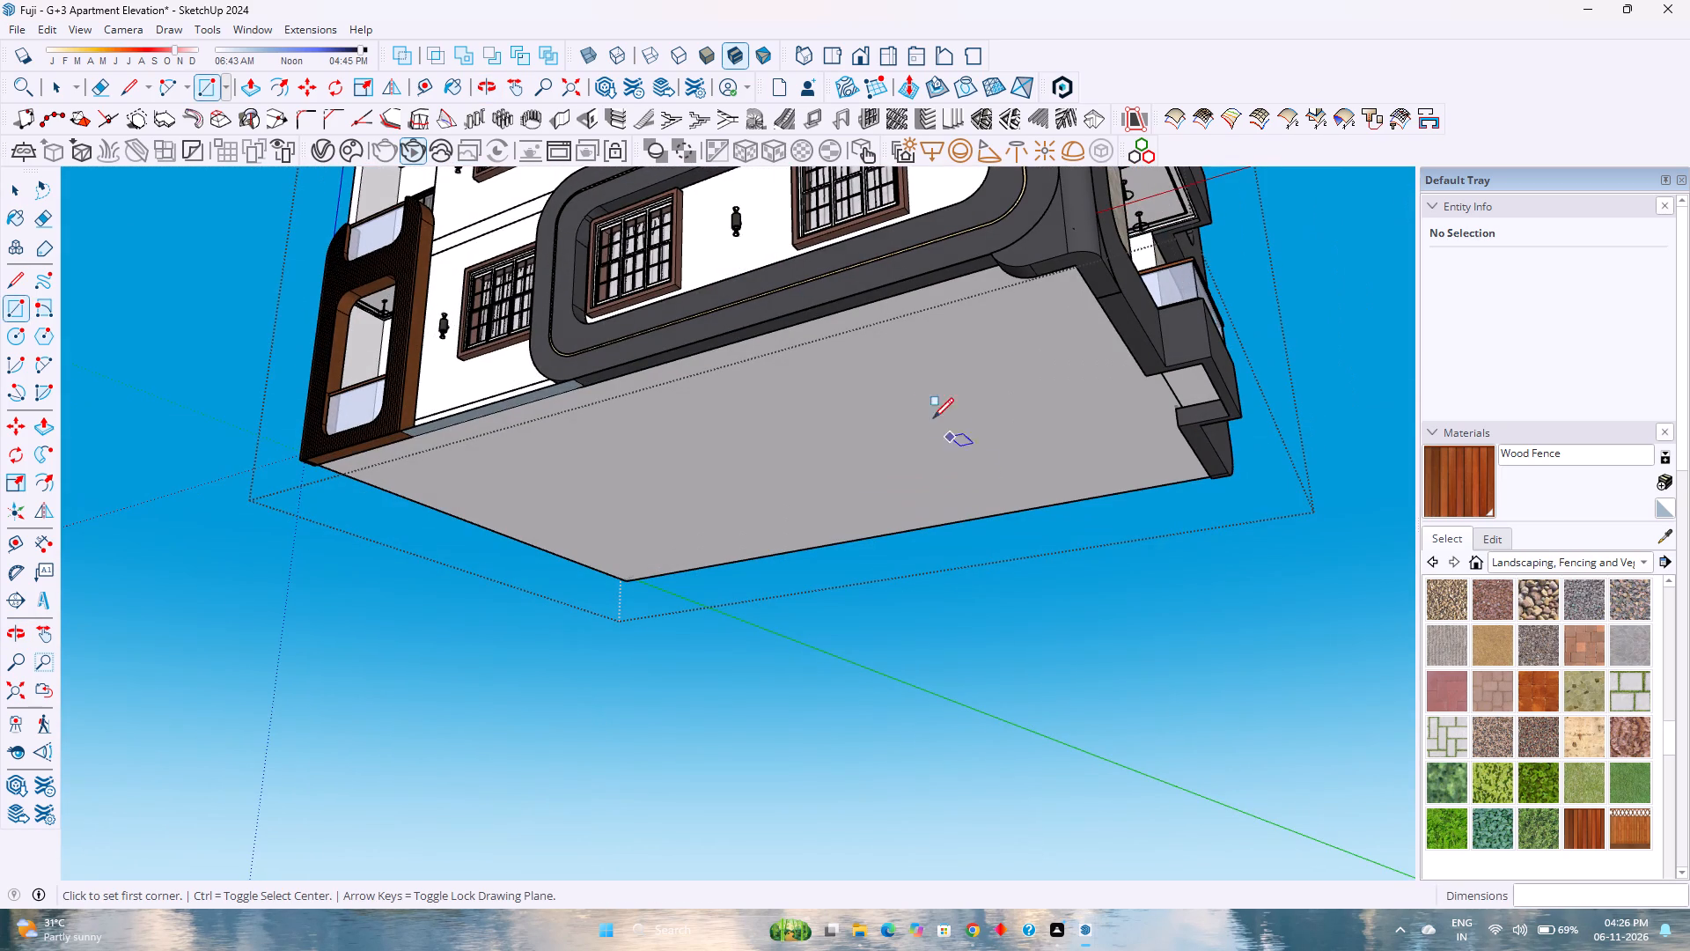
pyautogui.press('space')
pyautogui.tripleClick(905, 409)
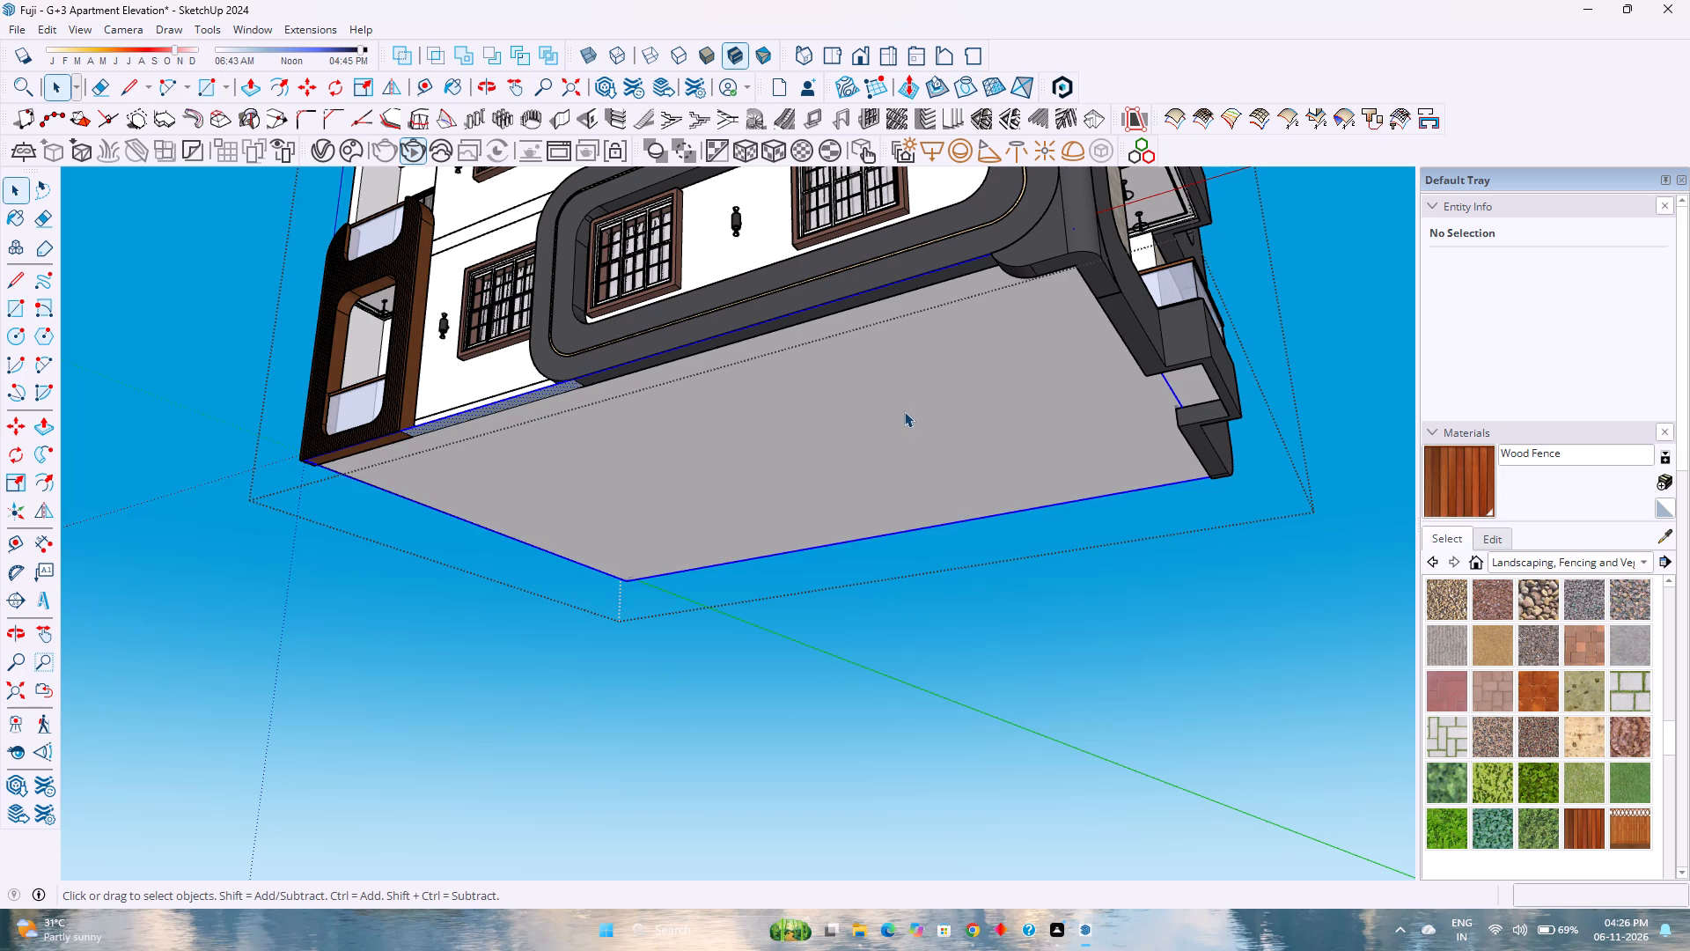
pyautogui.click(614, 517)
pyautogui.doubleClick(611, 517)
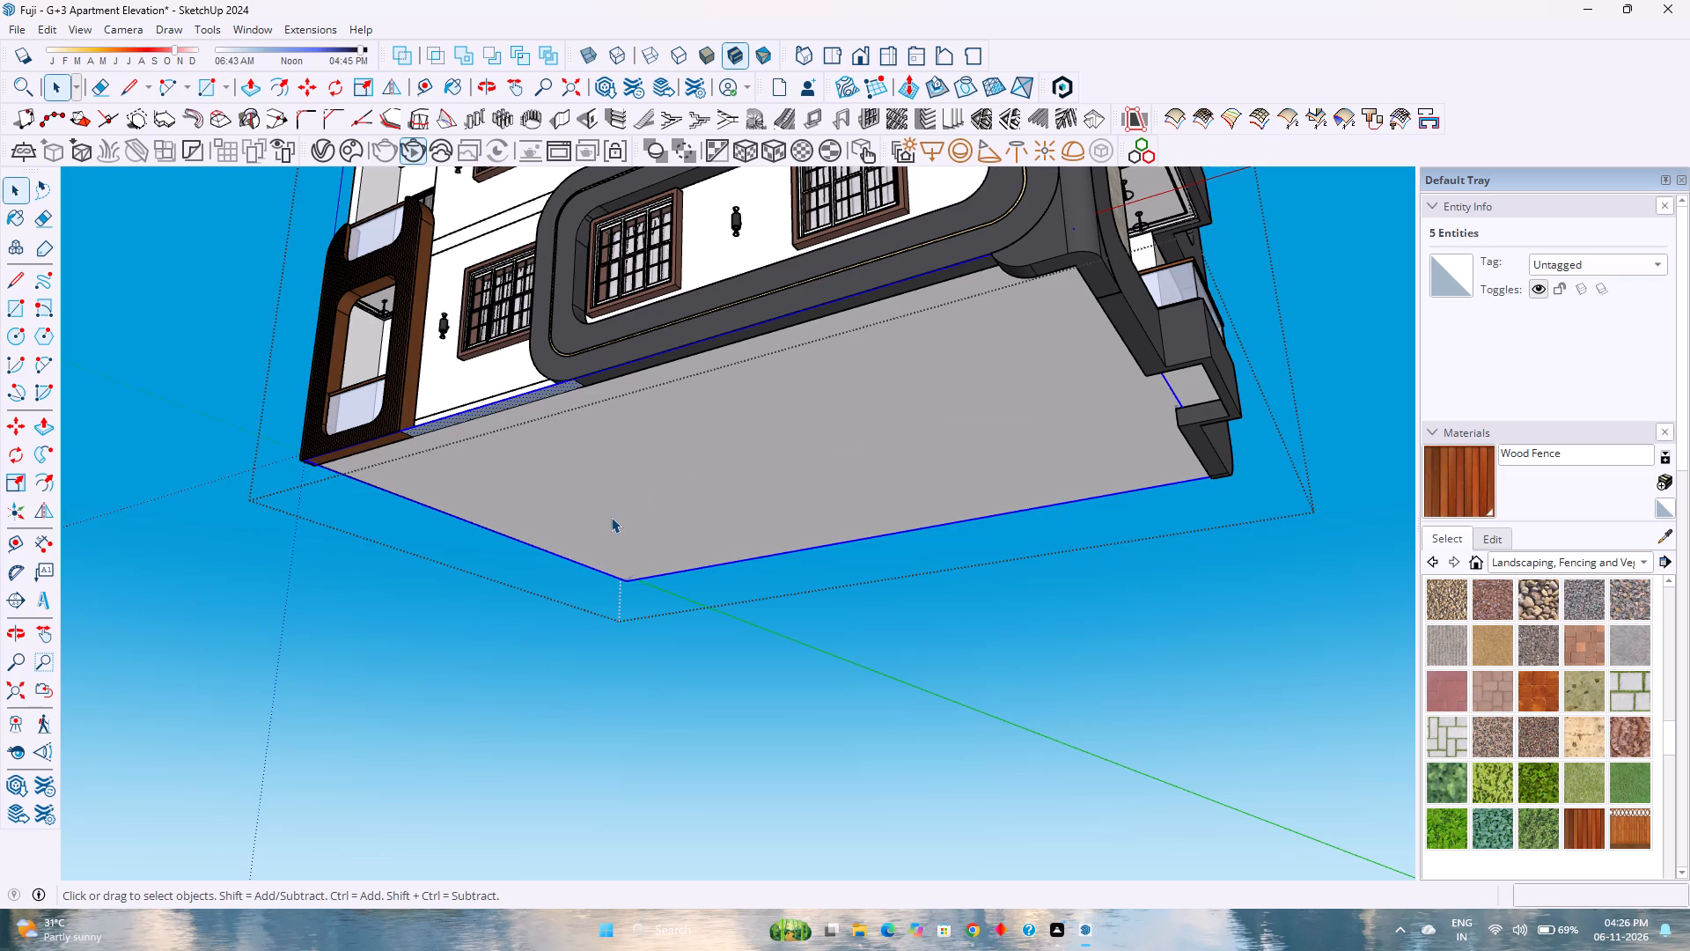
pyautogui.scroll(4, 611, 517)
pyautogui.middleClick(543, 526)
pyautogui.moveTo(543, 526); pyautogui.dragTo(604, 554, button='middle')
pyautogui.middleClick(604, 554)
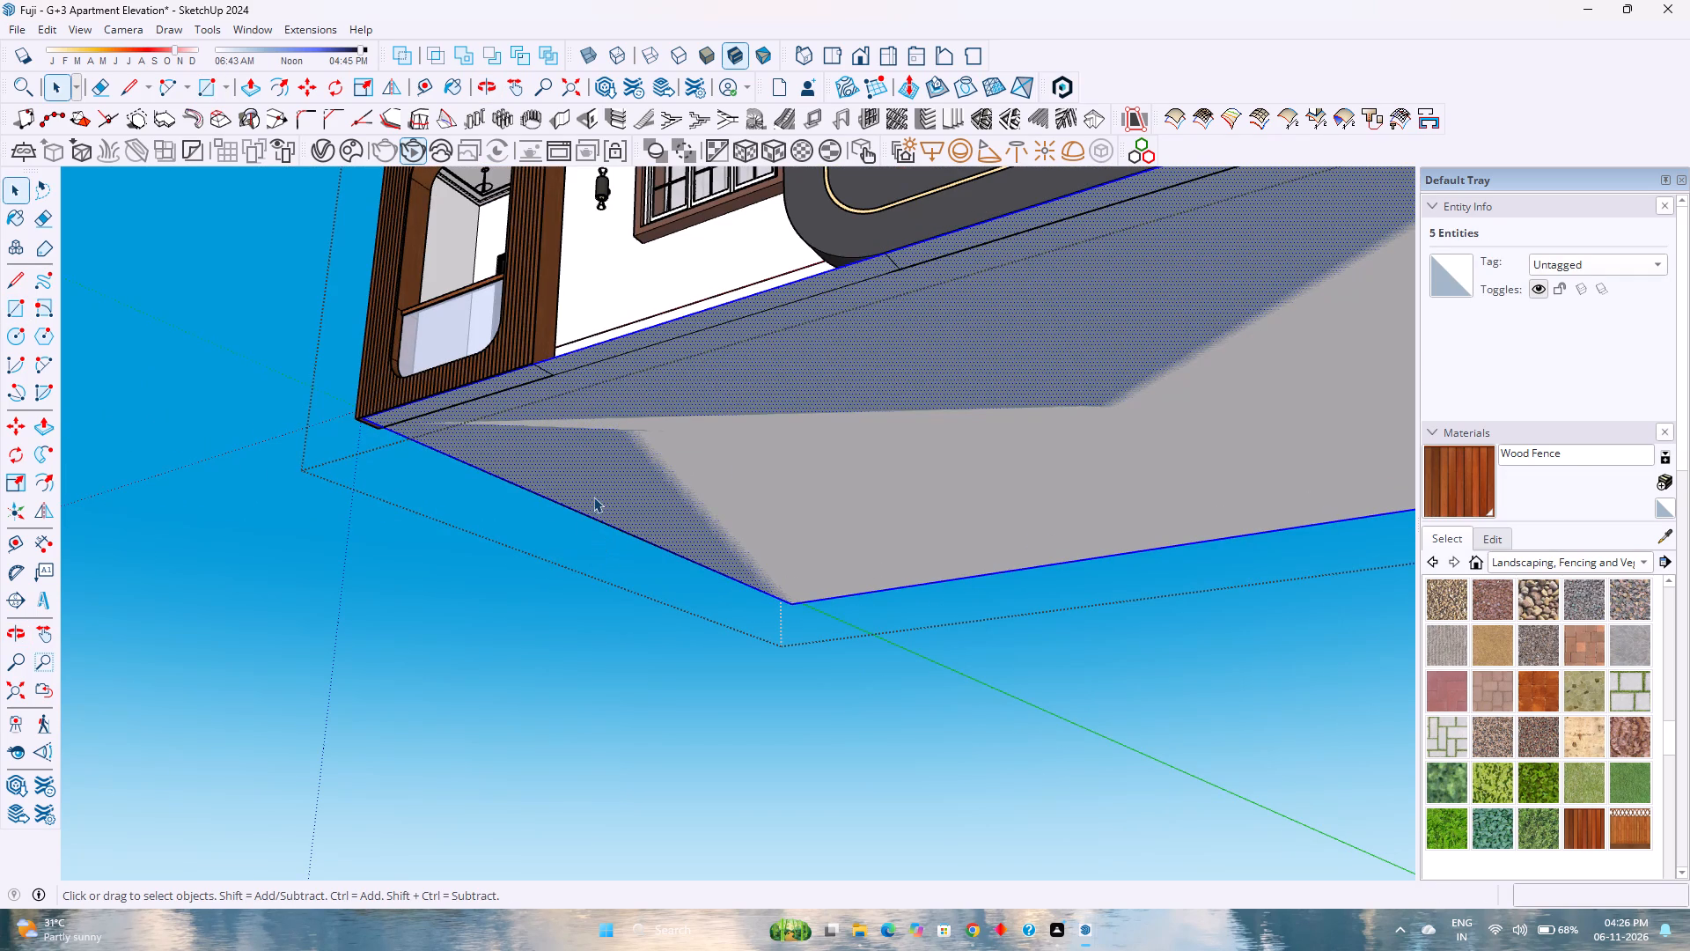
pyautogui.rightClick(593, 490)
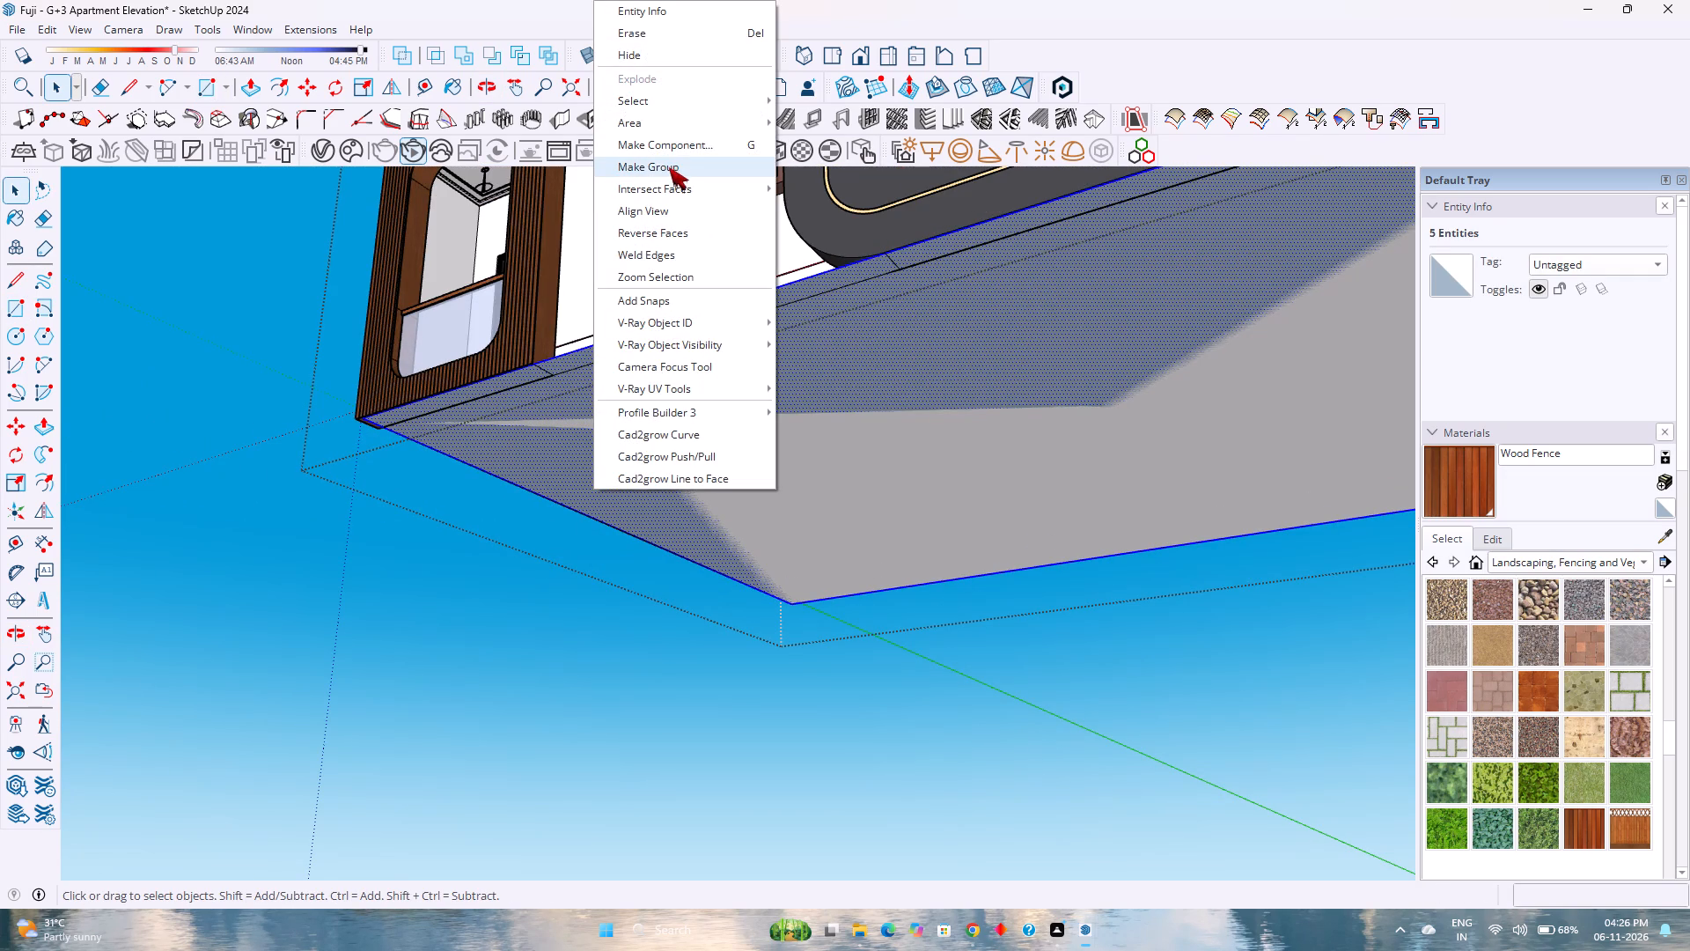
pyautogui.click(669, 168)
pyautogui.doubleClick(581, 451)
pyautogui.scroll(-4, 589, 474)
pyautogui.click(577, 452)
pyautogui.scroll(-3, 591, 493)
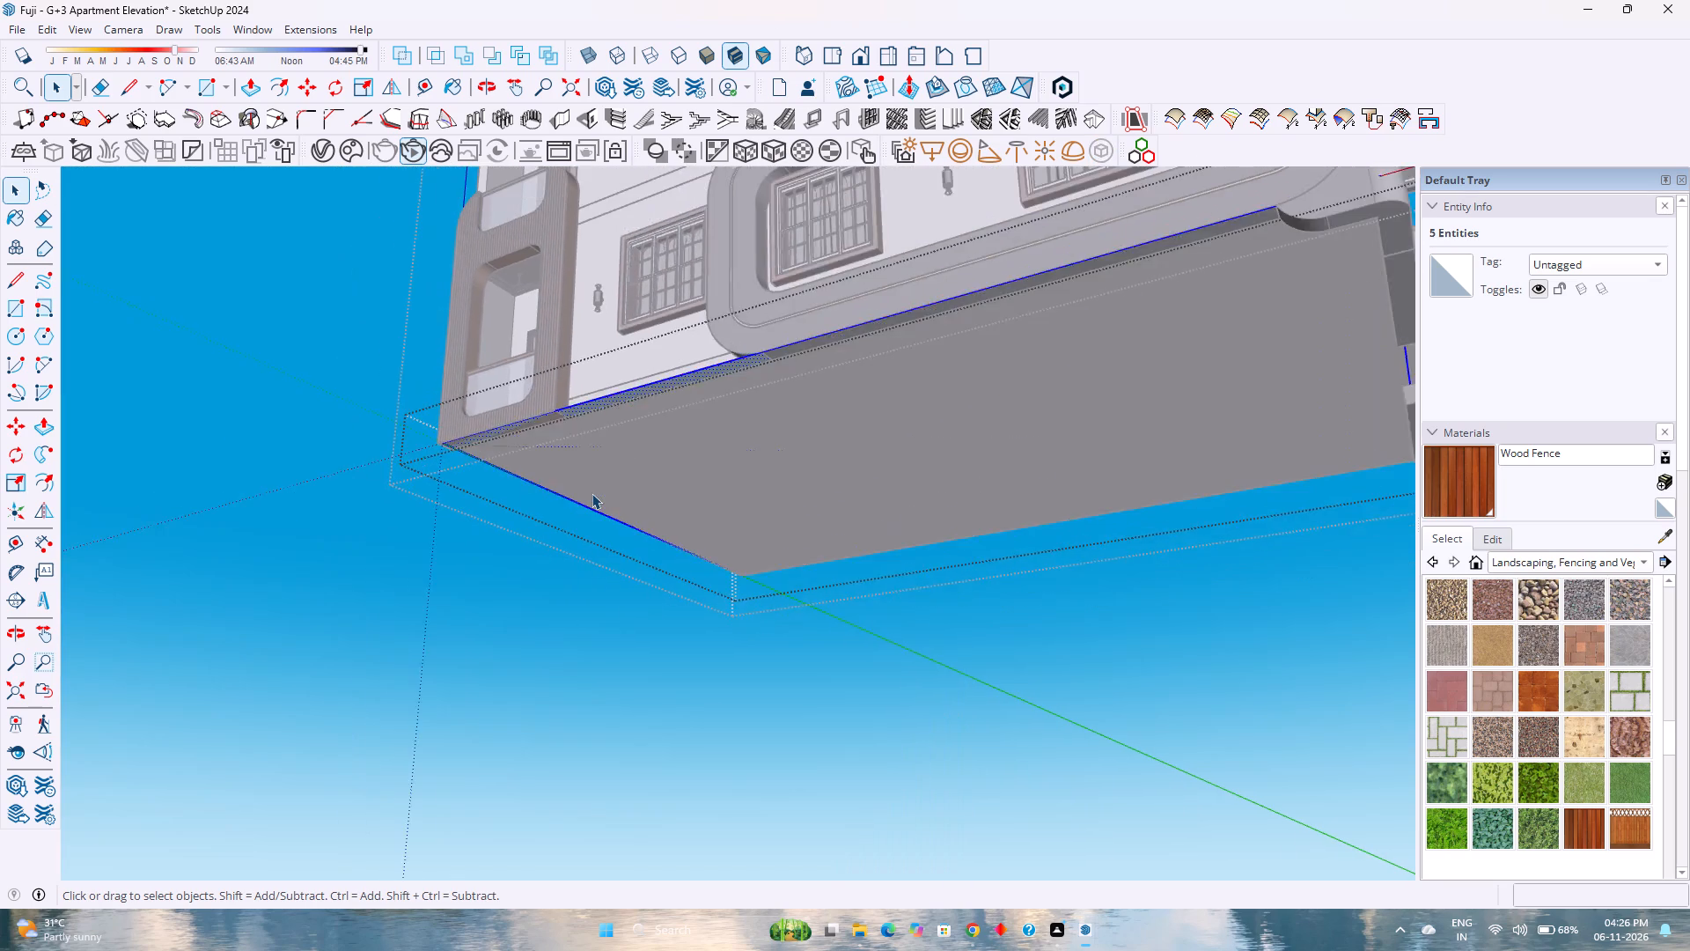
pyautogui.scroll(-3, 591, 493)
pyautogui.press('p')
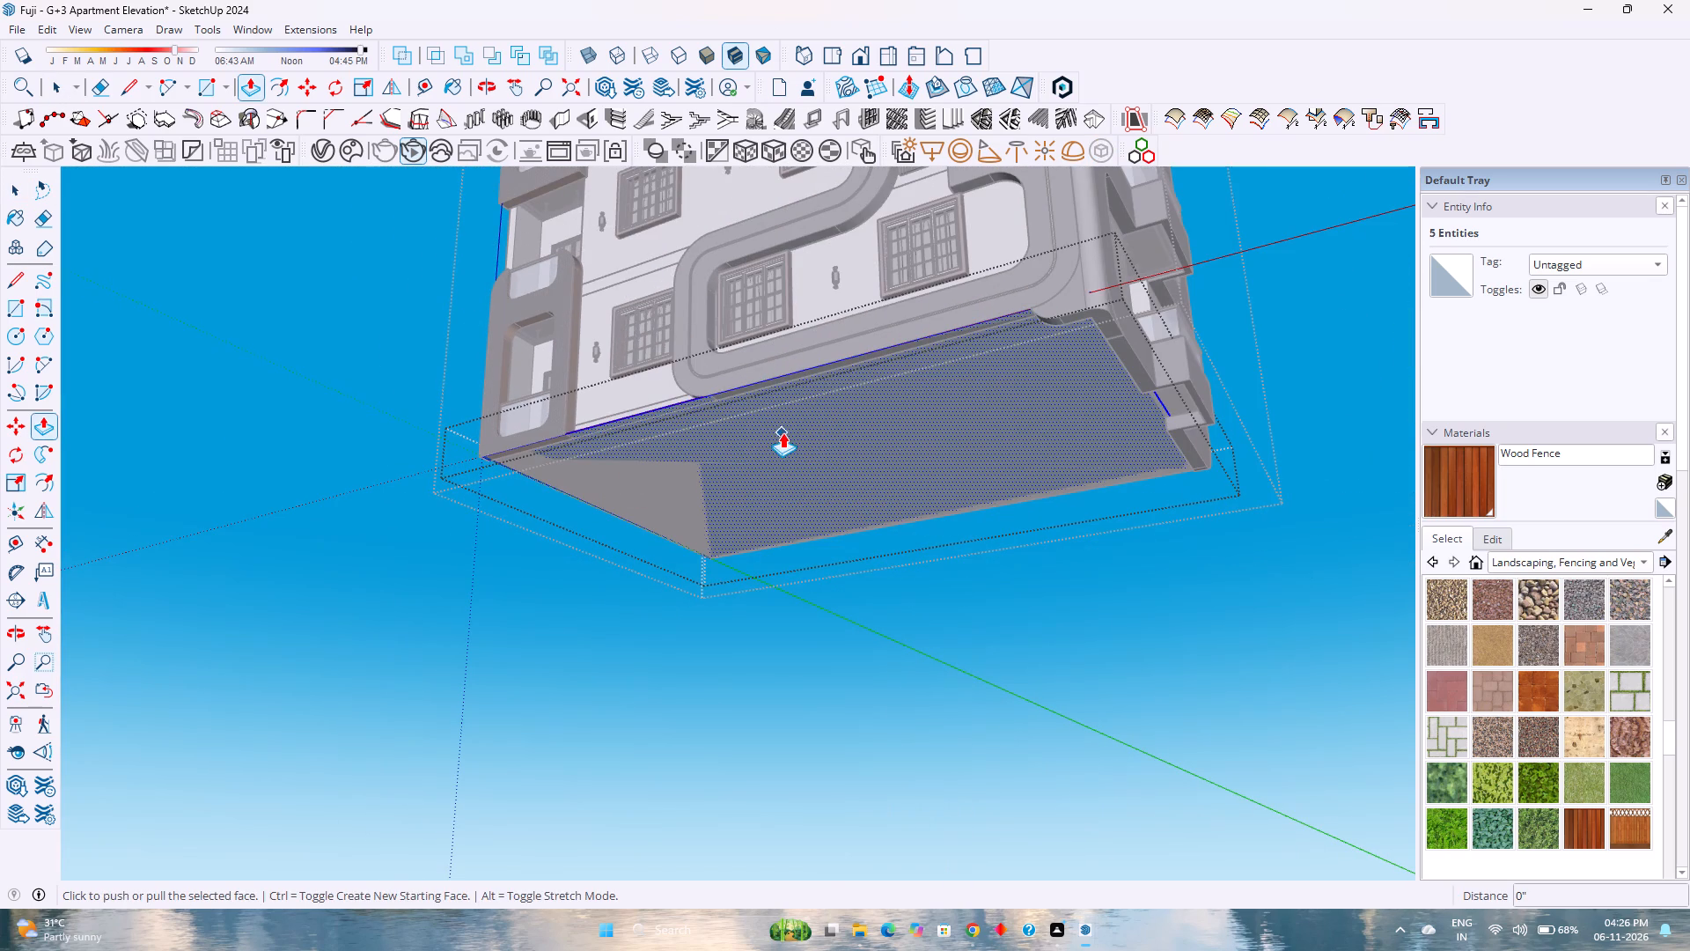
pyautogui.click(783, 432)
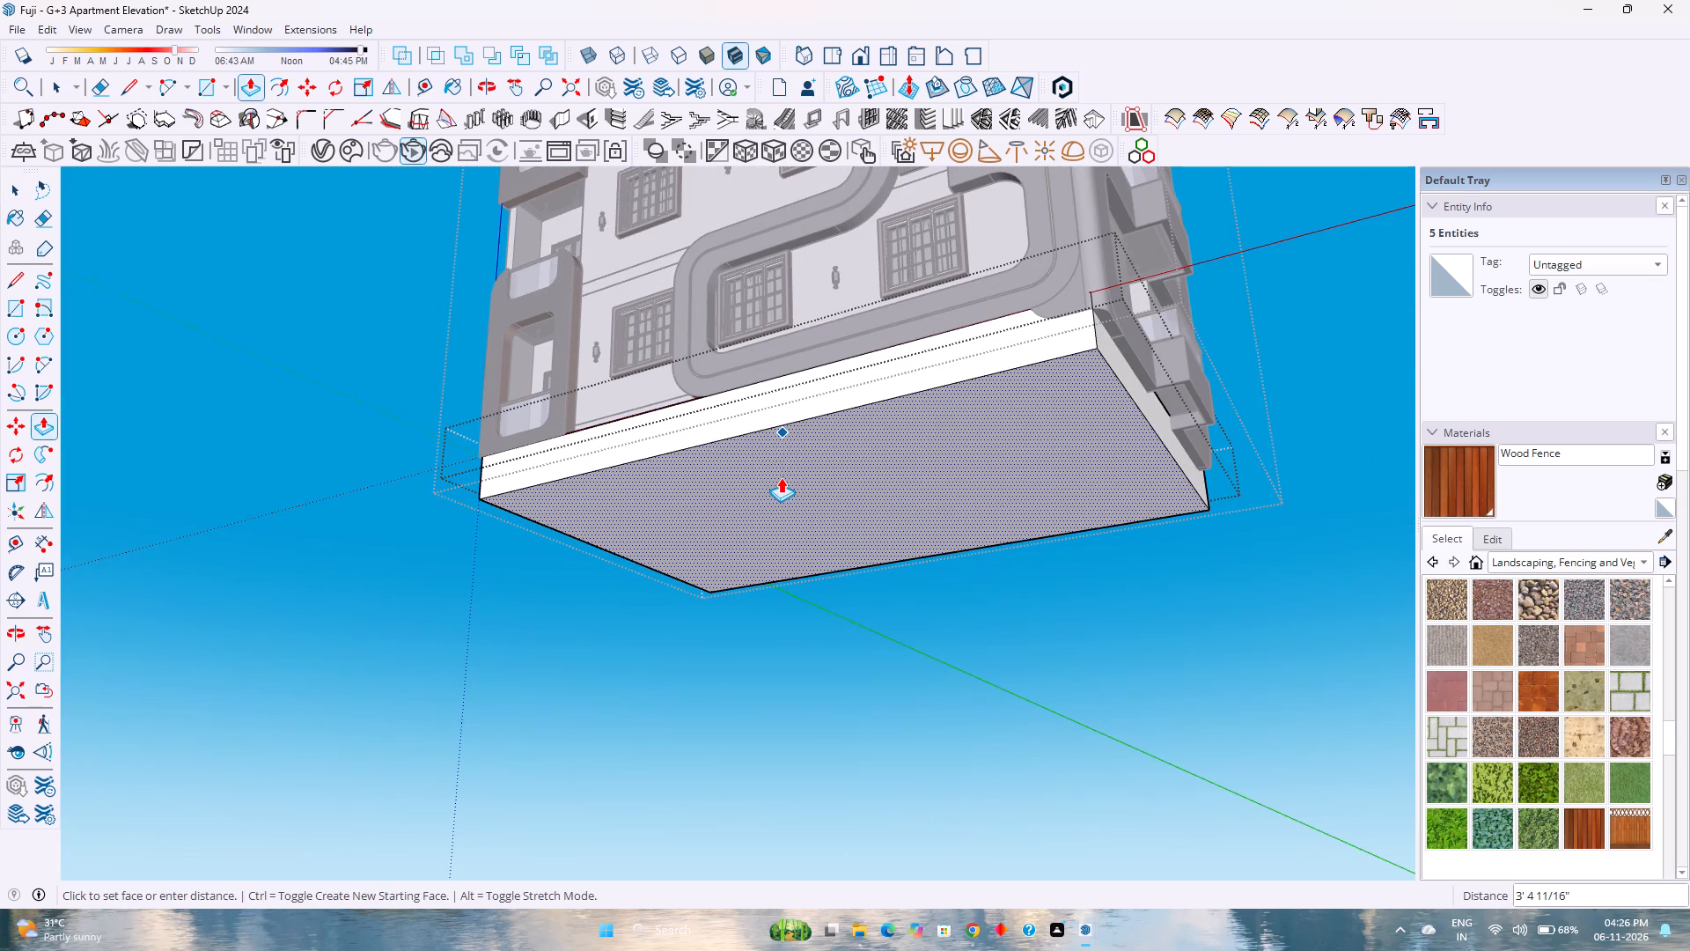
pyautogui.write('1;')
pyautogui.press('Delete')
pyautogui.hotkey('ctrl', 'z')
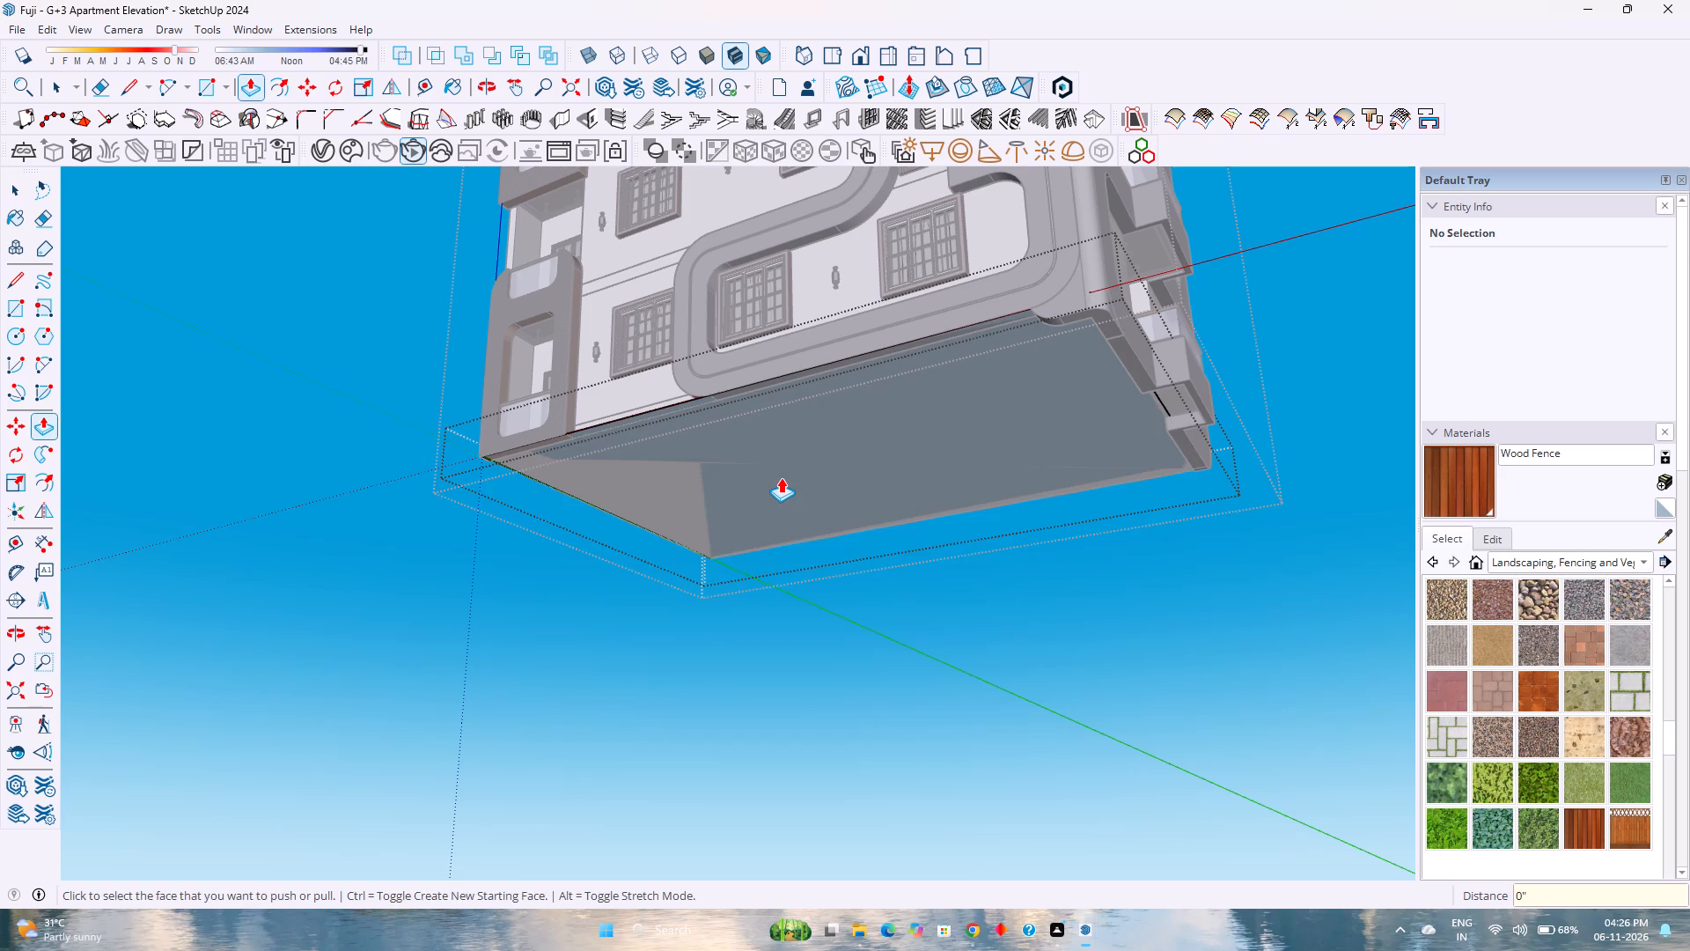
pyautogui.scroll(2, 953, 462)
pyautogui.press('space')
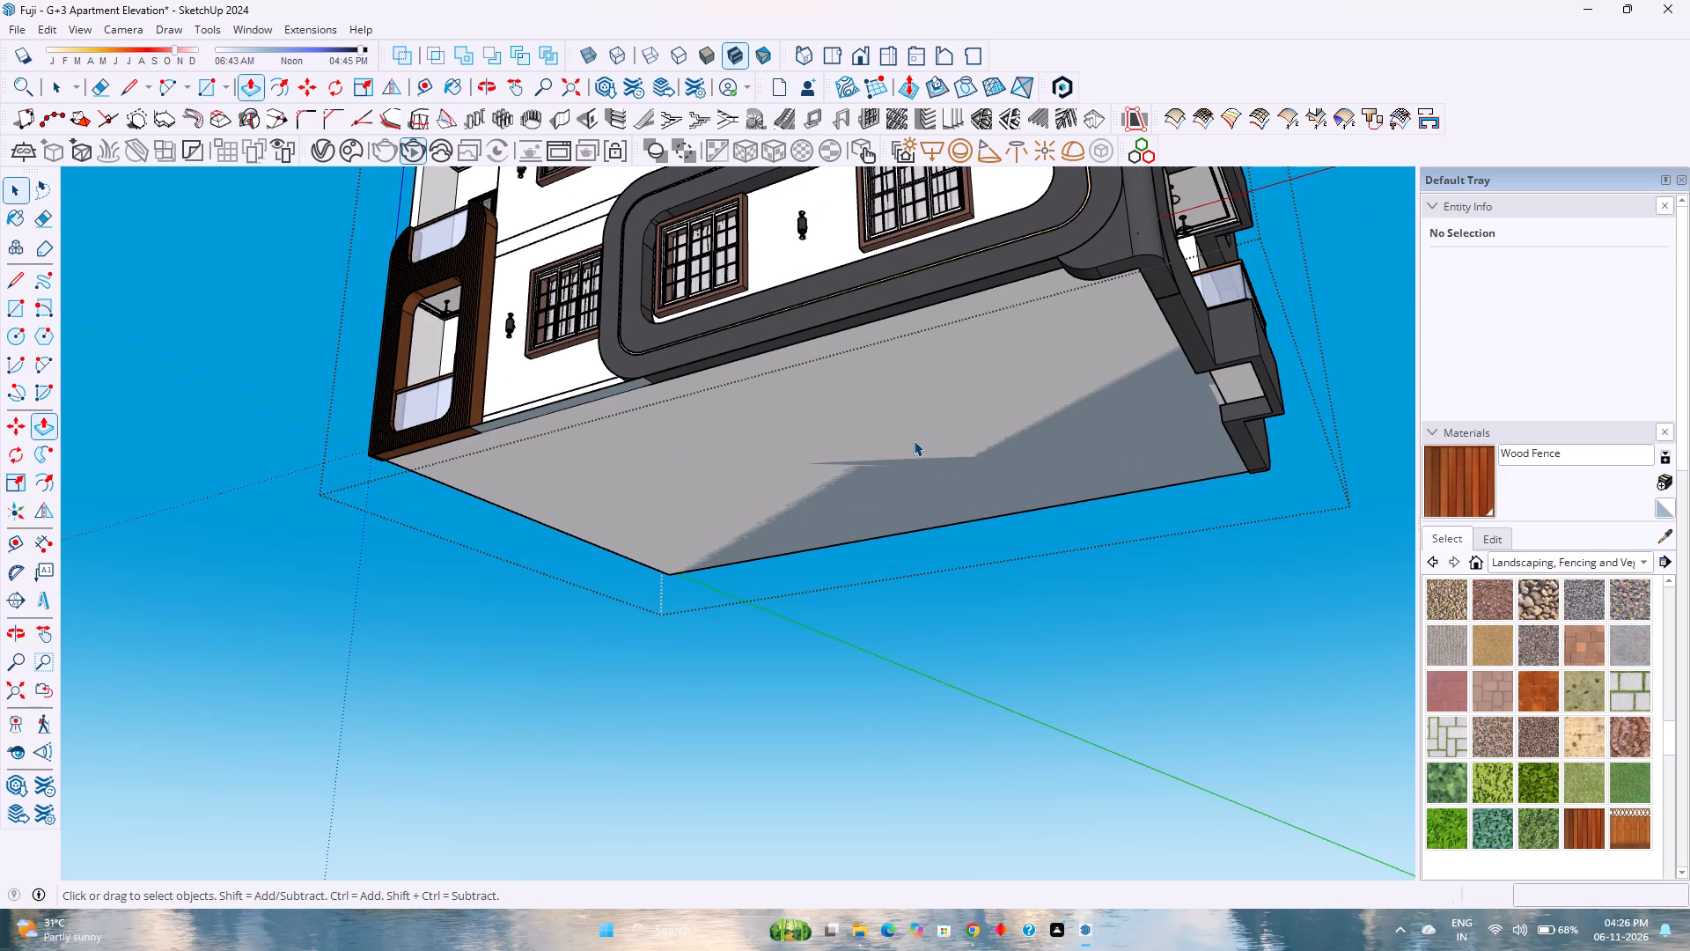
# Inside the underside rectangle's group, Push/Pull the face 1' downward to form a base slab, and close the group.
pyautogui.doubleClick(913, 440)
pyautogui.scroll(3, 913, 440)
pyautogui.press('p')
pyautogui.click(914, 435)
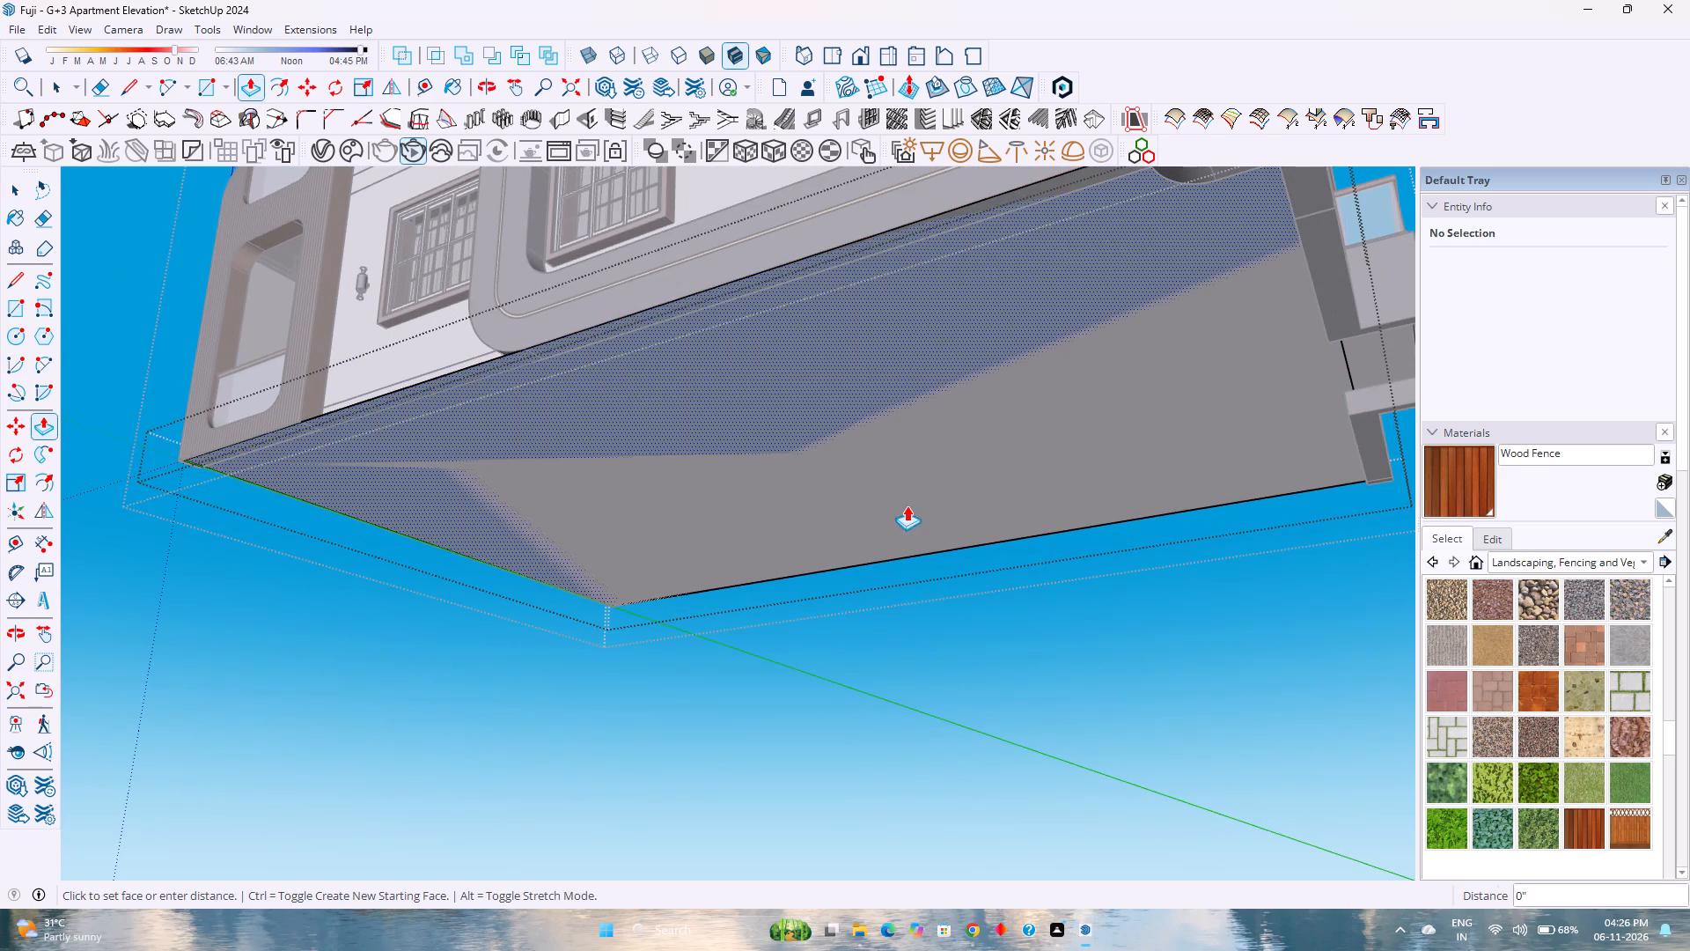
pyautogui.press('1')
pyautogui.press("'")
pyautogui.press('Return')
pyautogui.press('space')
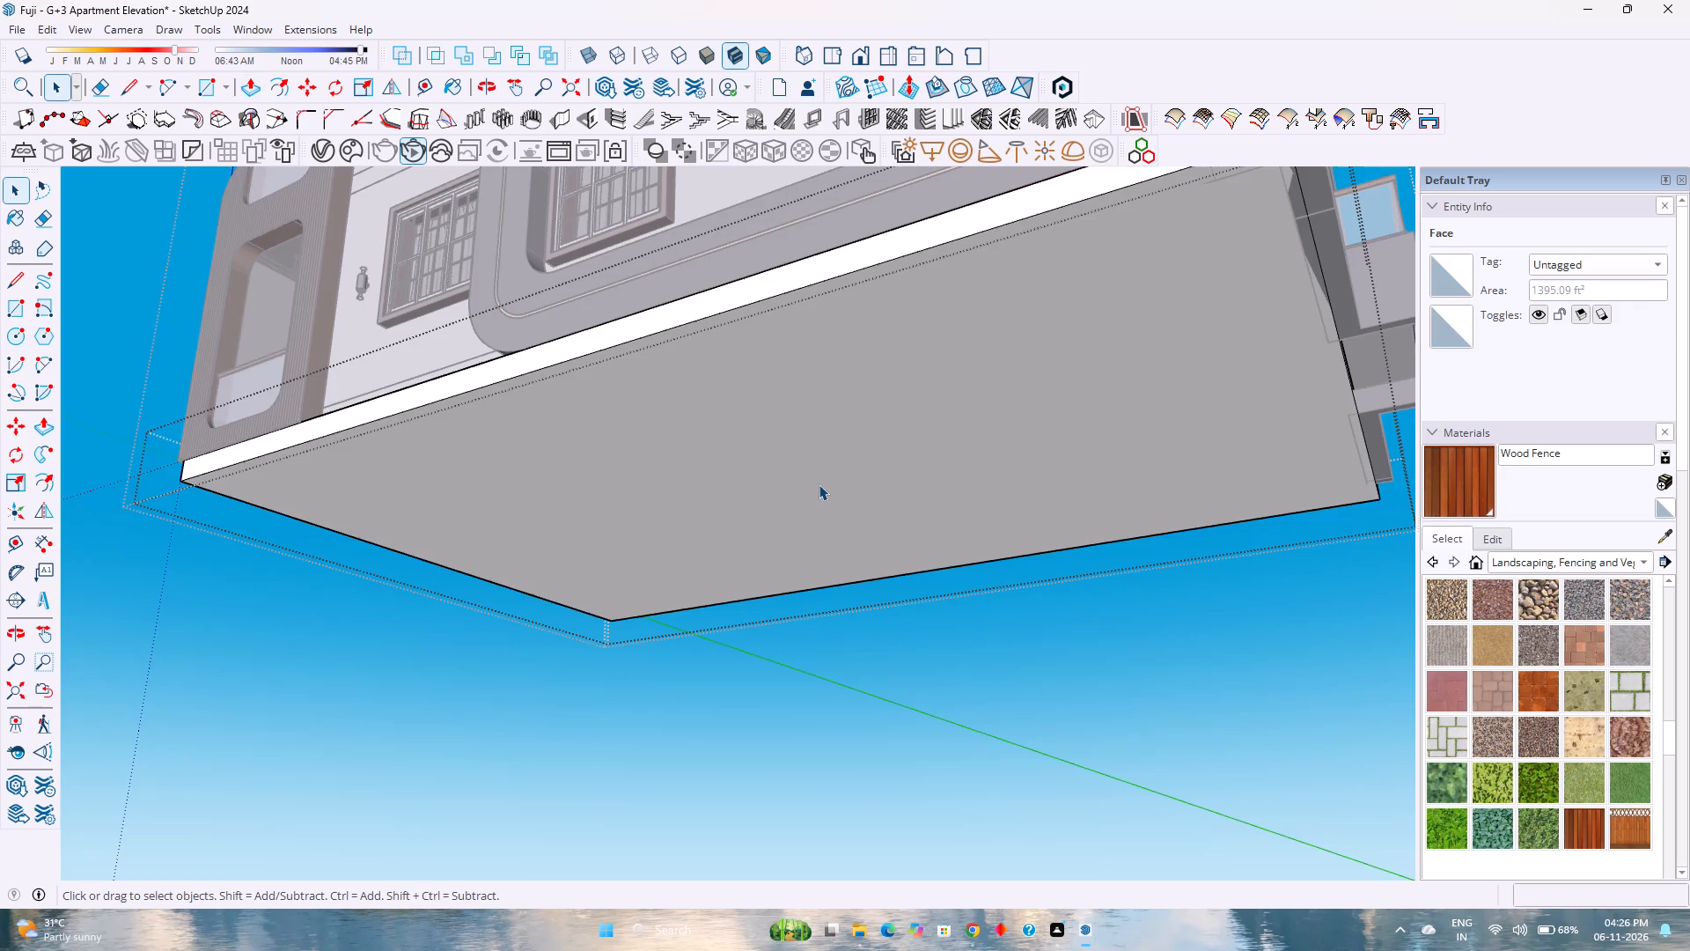
pyautogui.scroll(-2, 821, 482)
pyautogui.press('Escape')
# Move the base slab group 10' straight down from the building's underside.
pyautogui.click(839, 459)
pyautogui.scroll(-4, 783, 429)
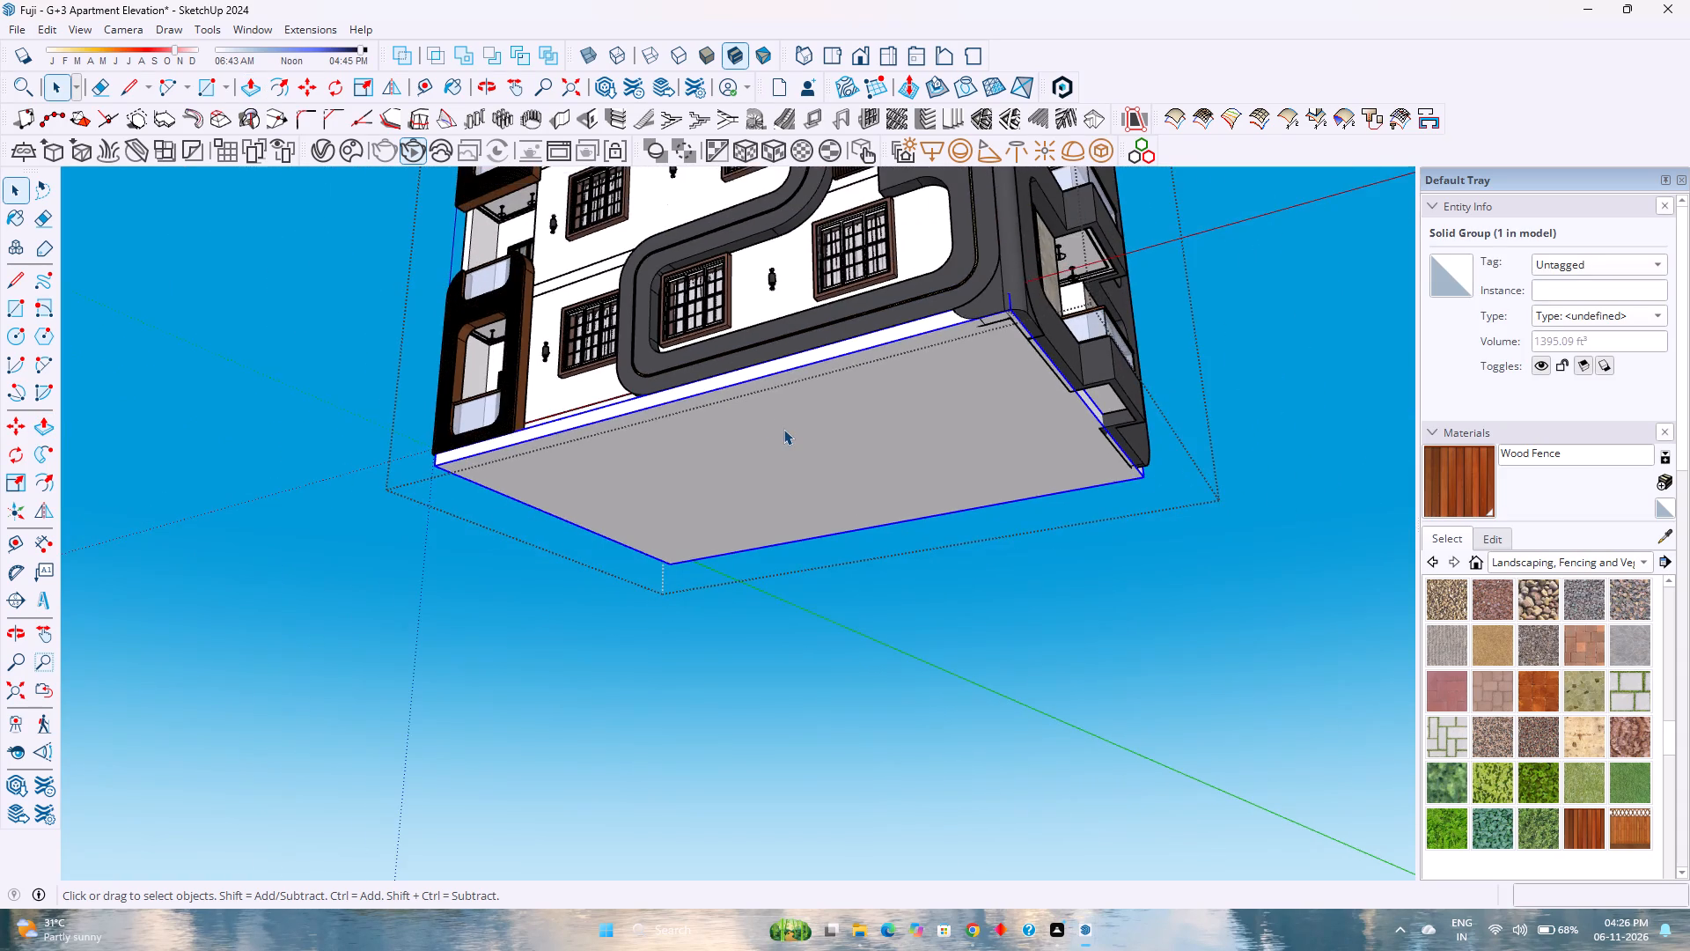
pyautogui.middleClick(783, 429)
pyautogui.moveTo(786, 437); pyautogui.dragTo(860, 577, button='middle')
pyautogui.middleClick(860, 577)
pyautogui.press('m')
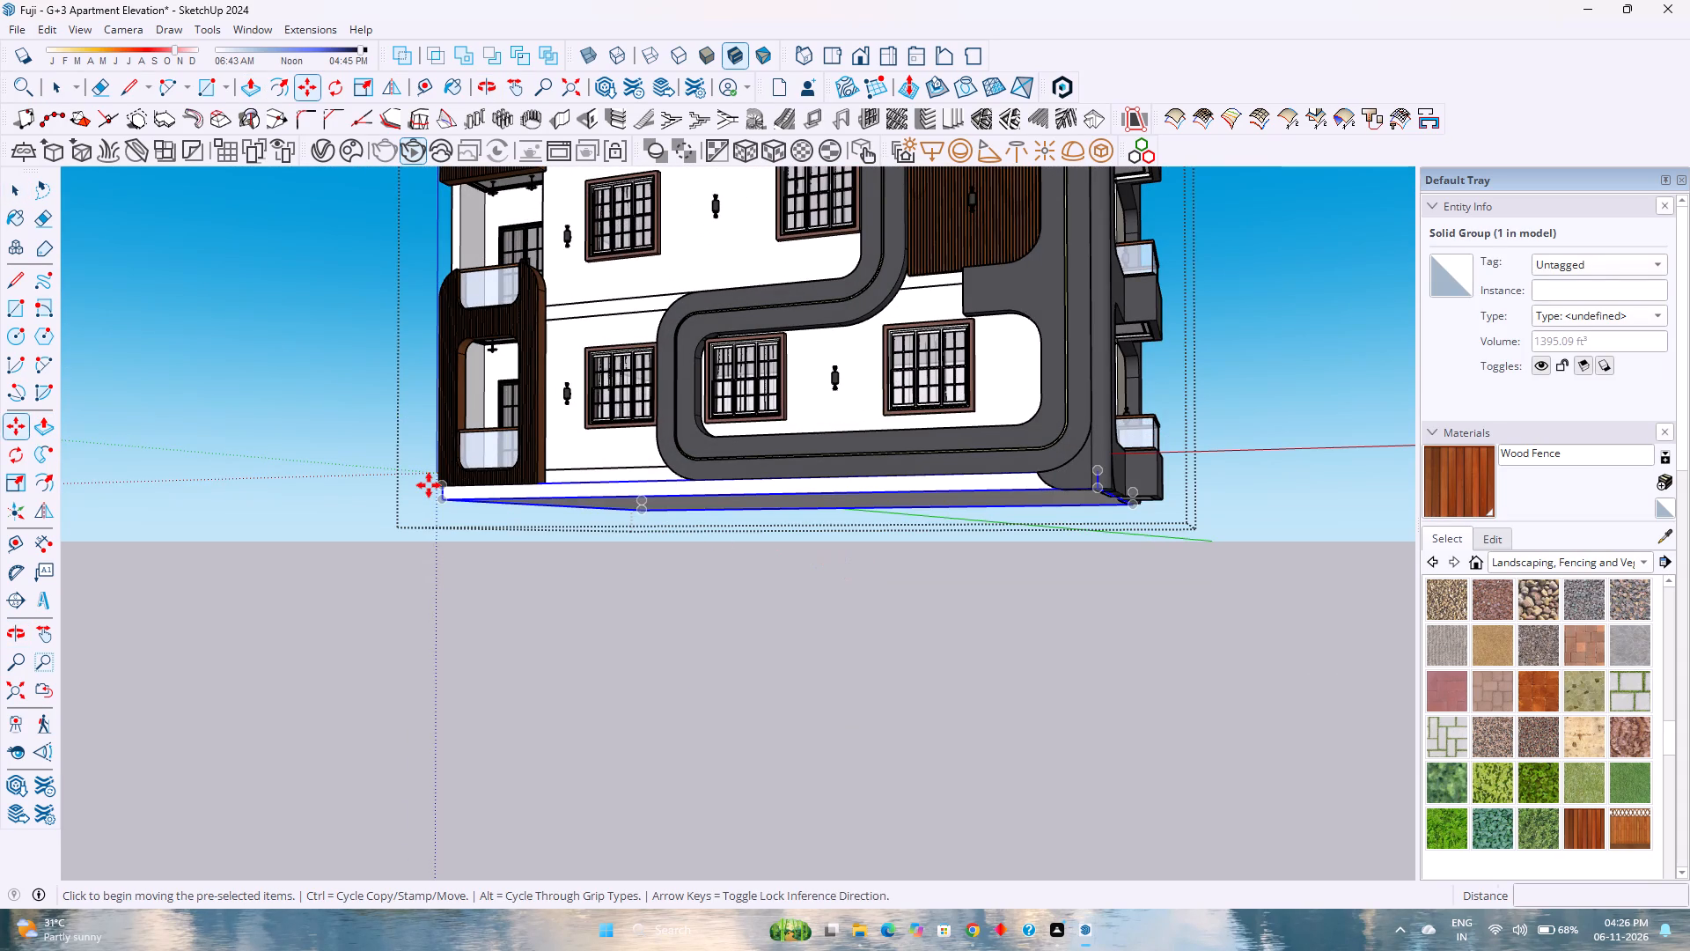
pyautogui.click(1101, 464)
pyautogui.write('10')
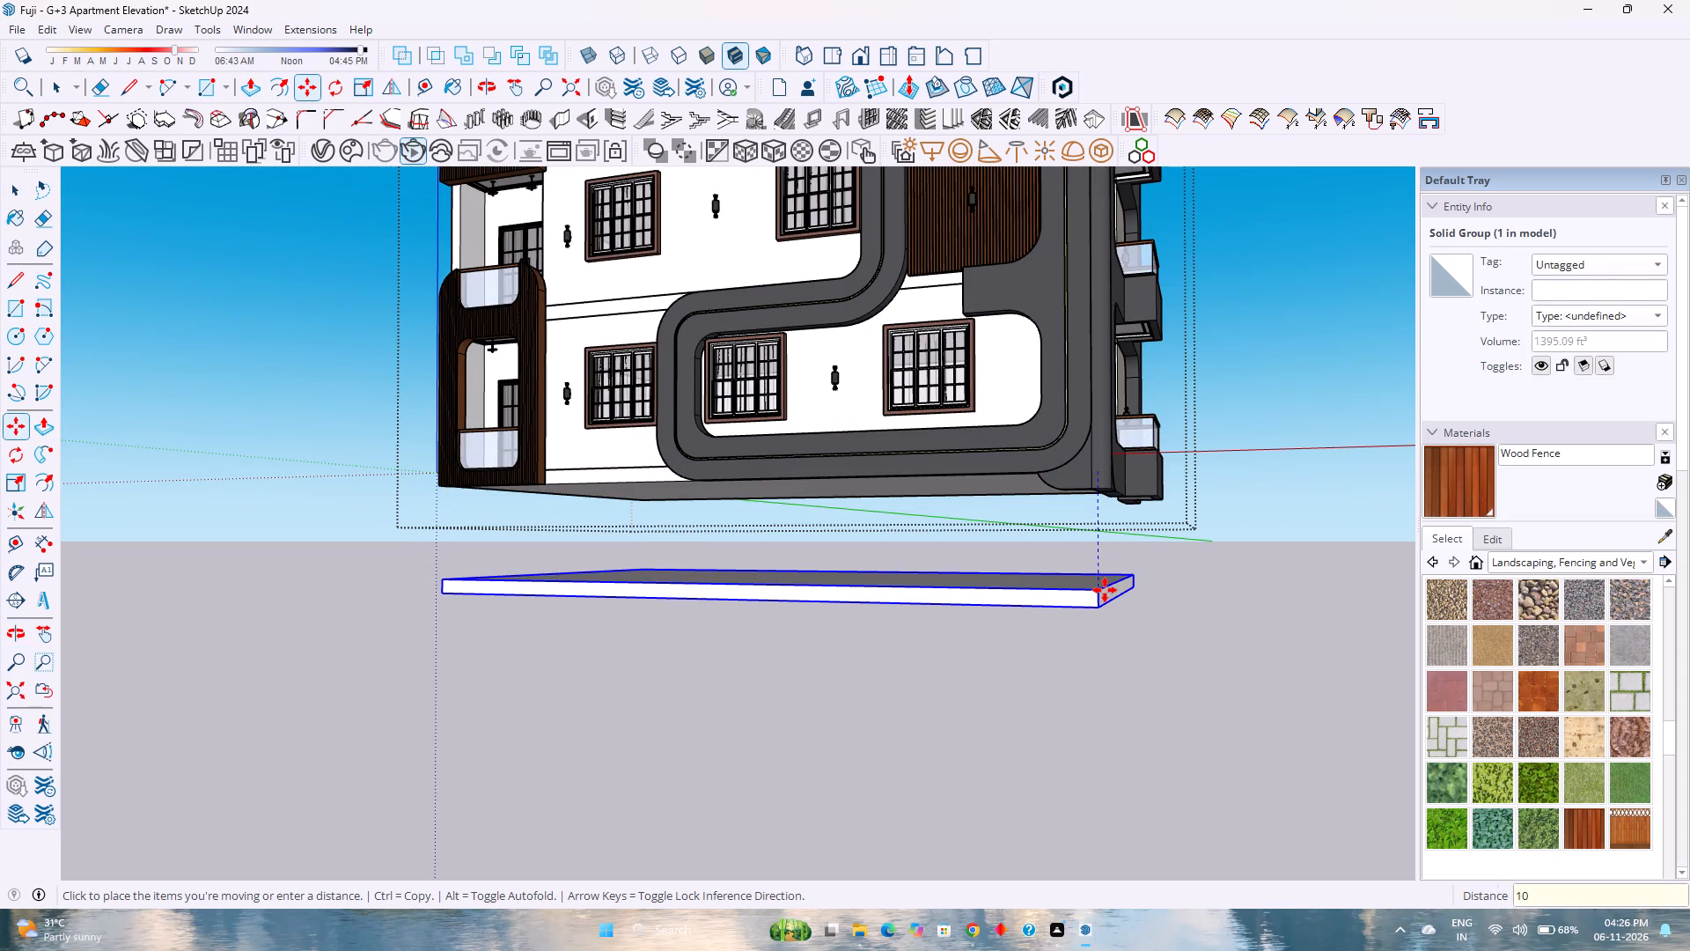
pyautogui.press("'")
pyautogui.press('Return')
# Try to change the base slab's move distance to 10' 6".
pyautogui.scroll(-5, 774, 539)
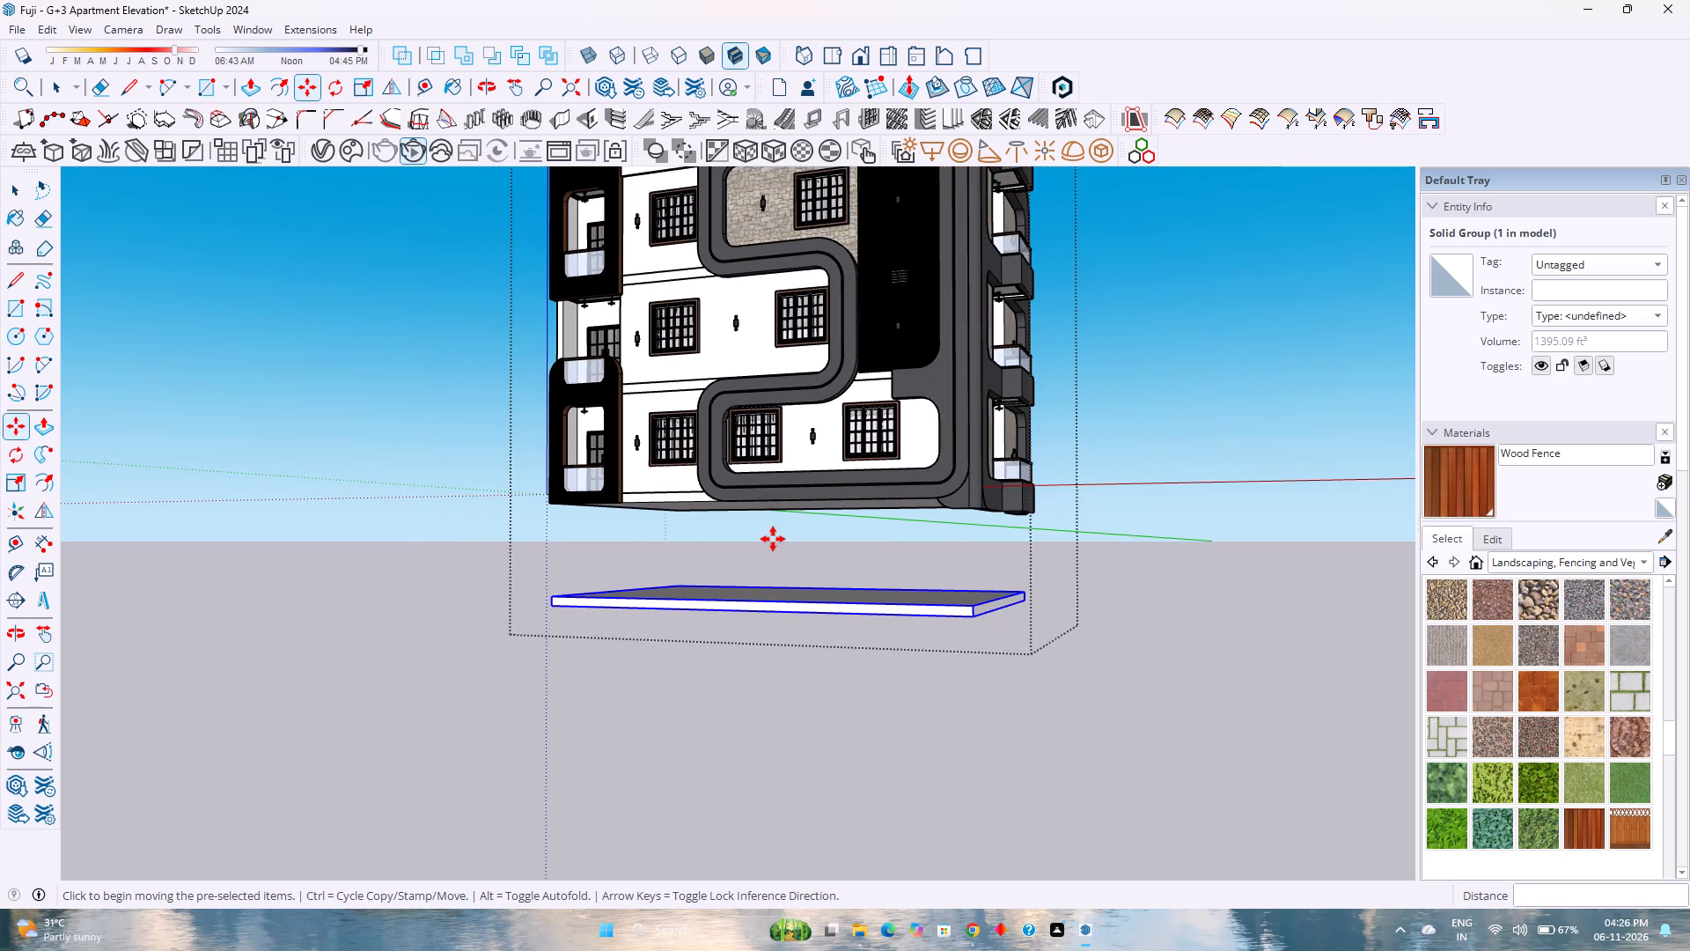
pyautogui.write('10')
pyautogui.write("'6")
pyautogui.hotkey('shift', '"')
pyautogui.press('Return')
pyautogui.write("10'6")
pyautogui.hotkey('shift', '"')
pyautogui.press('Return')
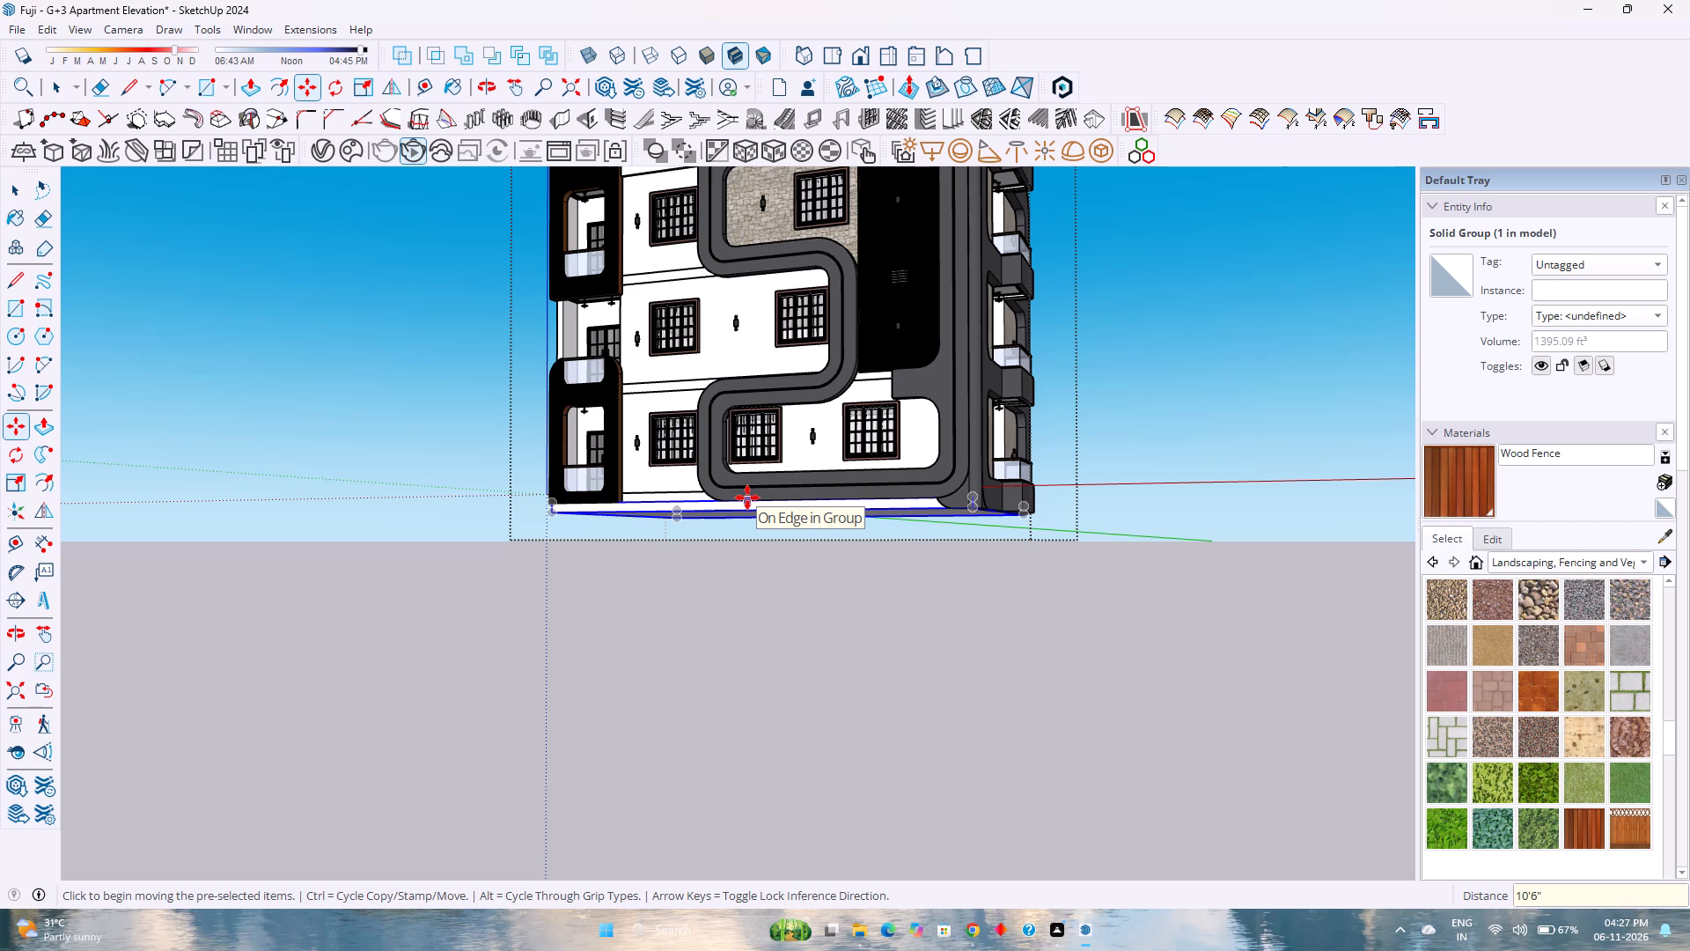
# Move the base slab group 10' 6" straight down from the building's underside and deselect it.
pyautogui.scroll(4, 664, 539)
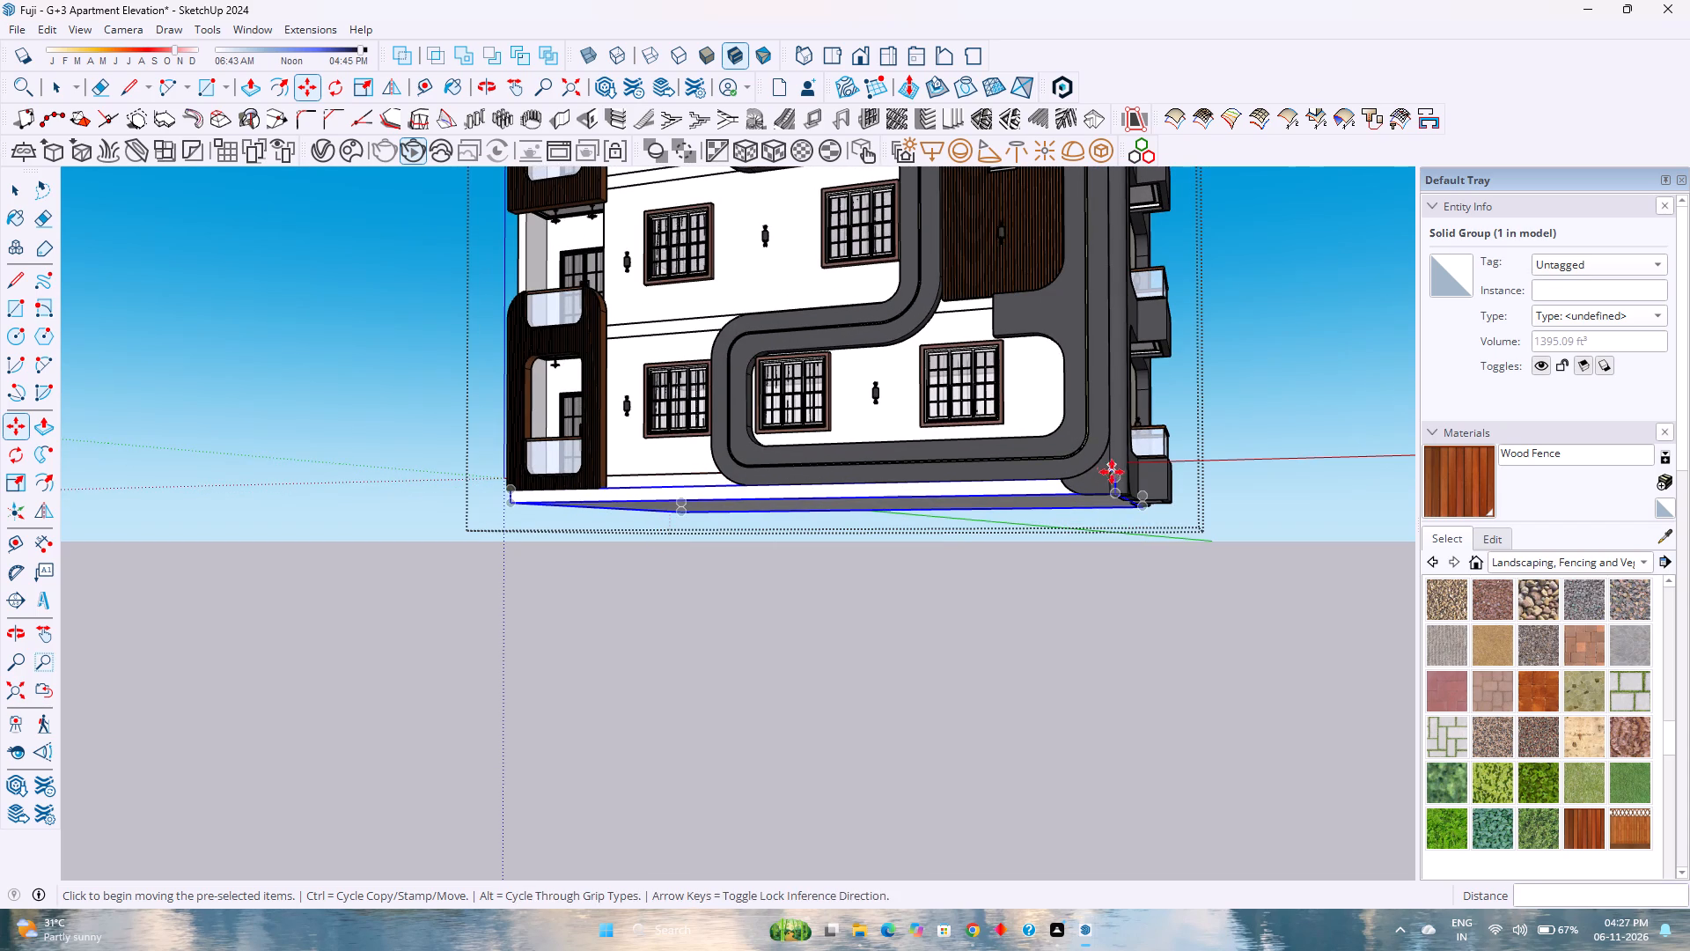
pyautogui.click(1113, 474)
pyautogui.press('Up')
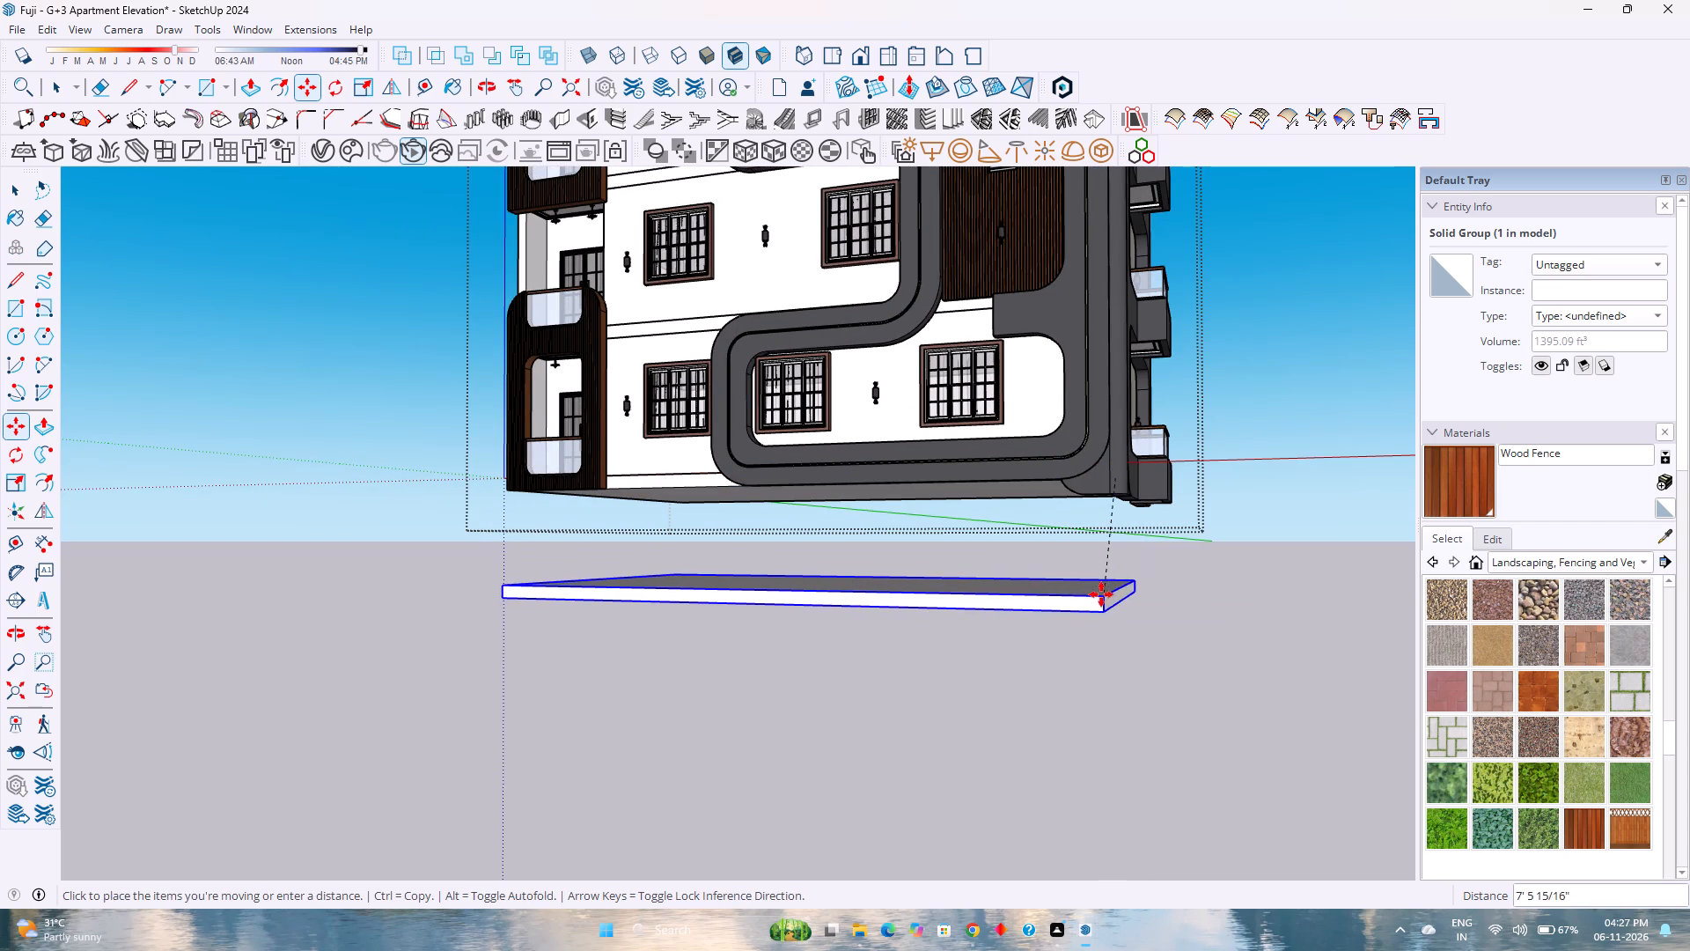
pyautogui.write('10')
pyautogui.press("'")
pyautogui.press('6')
pyautogui.hotkey('shift', '"')
pyautogui.press('Return')
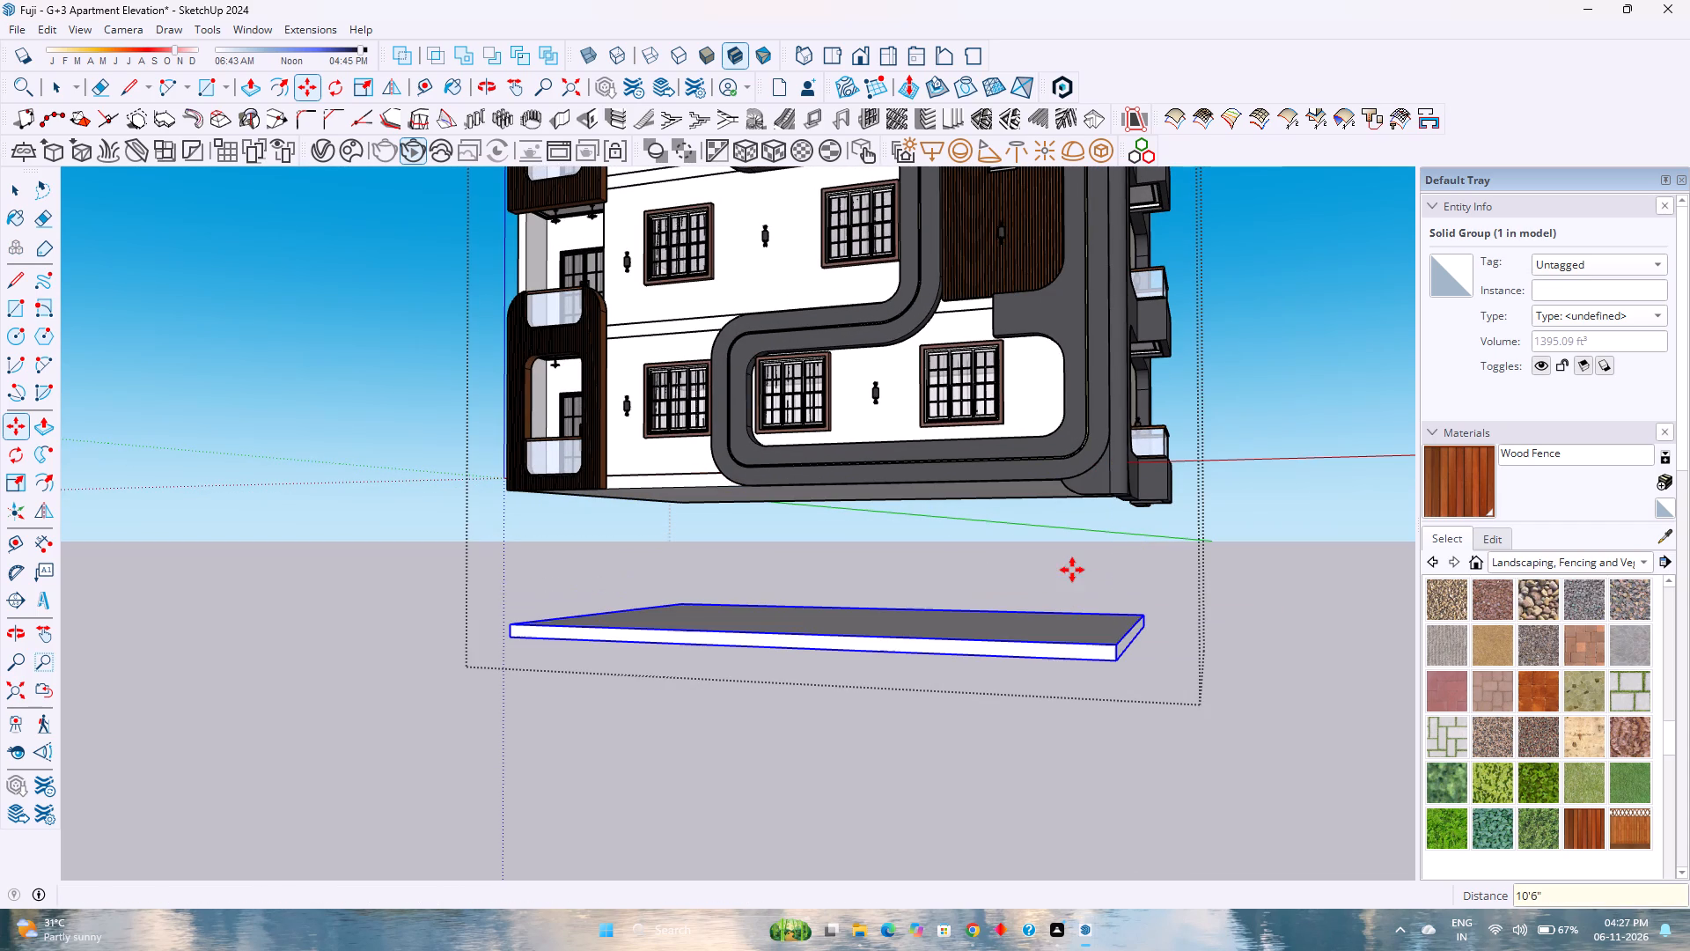
pyautogui.press('space')
pyautogui.scroll(-4, 953, 551)
pyautogui.scroll(1, 889, 598)
pyautogui.click(342, 655)
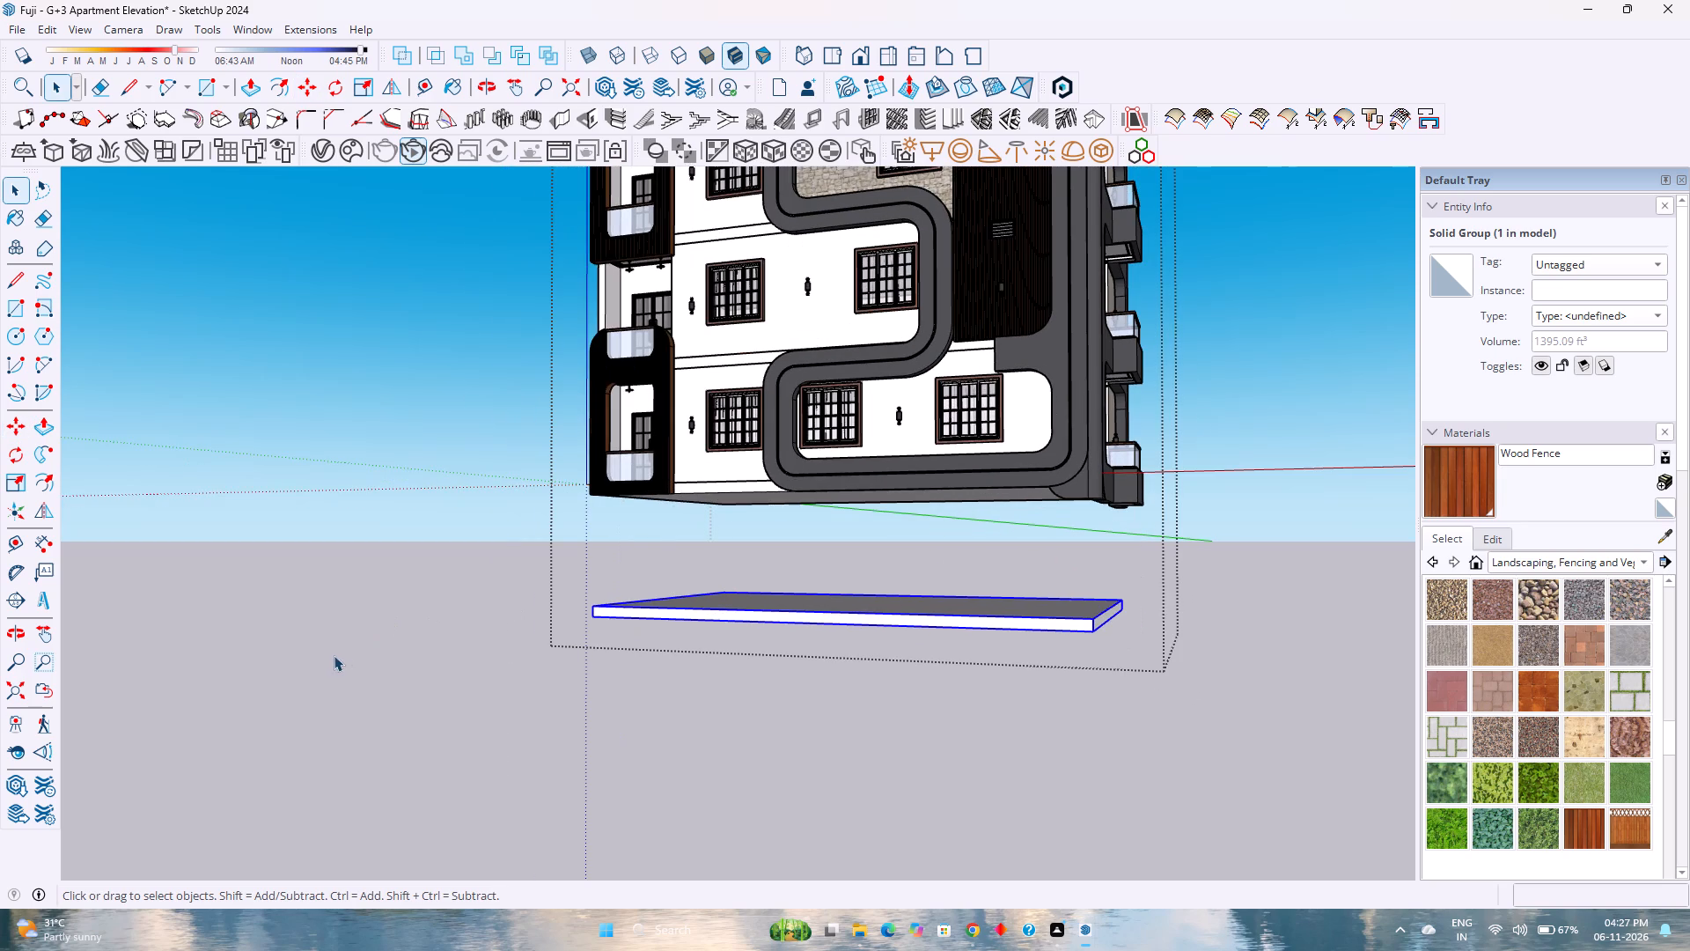
# Leave the building group, select the whole building with its base slab, and move it 10' 6" straight up.
pyautogui.scroll(-5, 437, 578)
pyautogui.scroll(-2, 618, 338)
pyautogui.moveTo(1064, 568); pyautogui.dragTo(941, 706, button='middle')
pyautogui.middleClick(941, 706)
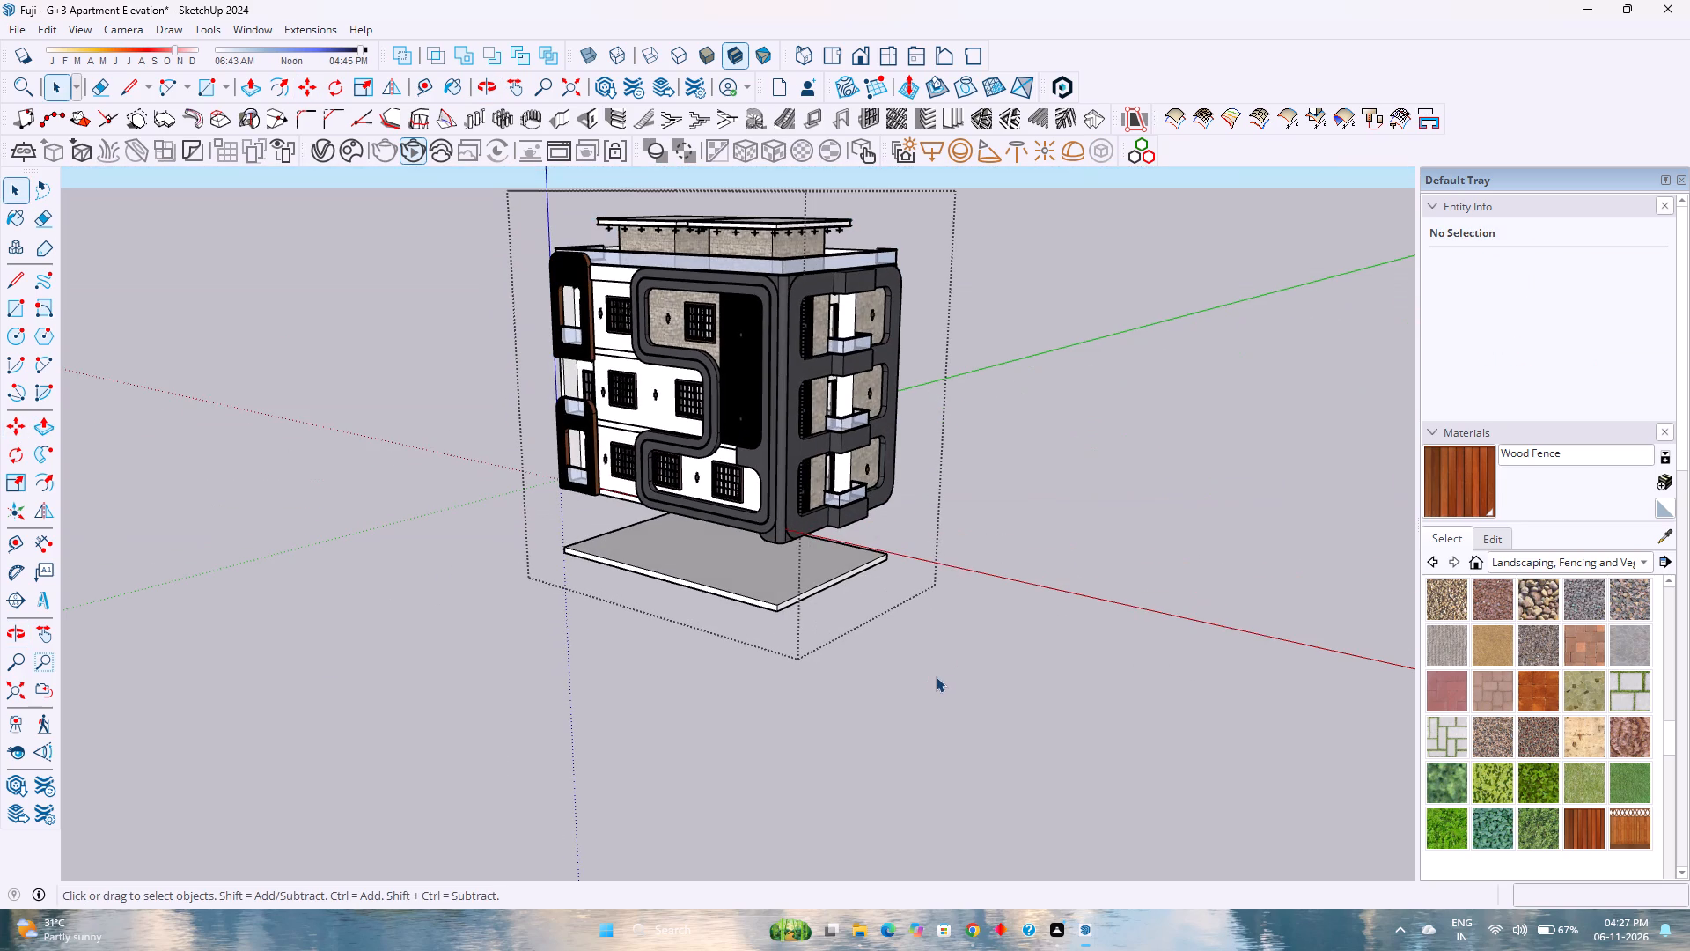
pyautogui.press('Escape')
pyautogui.click(819, 599)
pyautogui.click(813, 592)
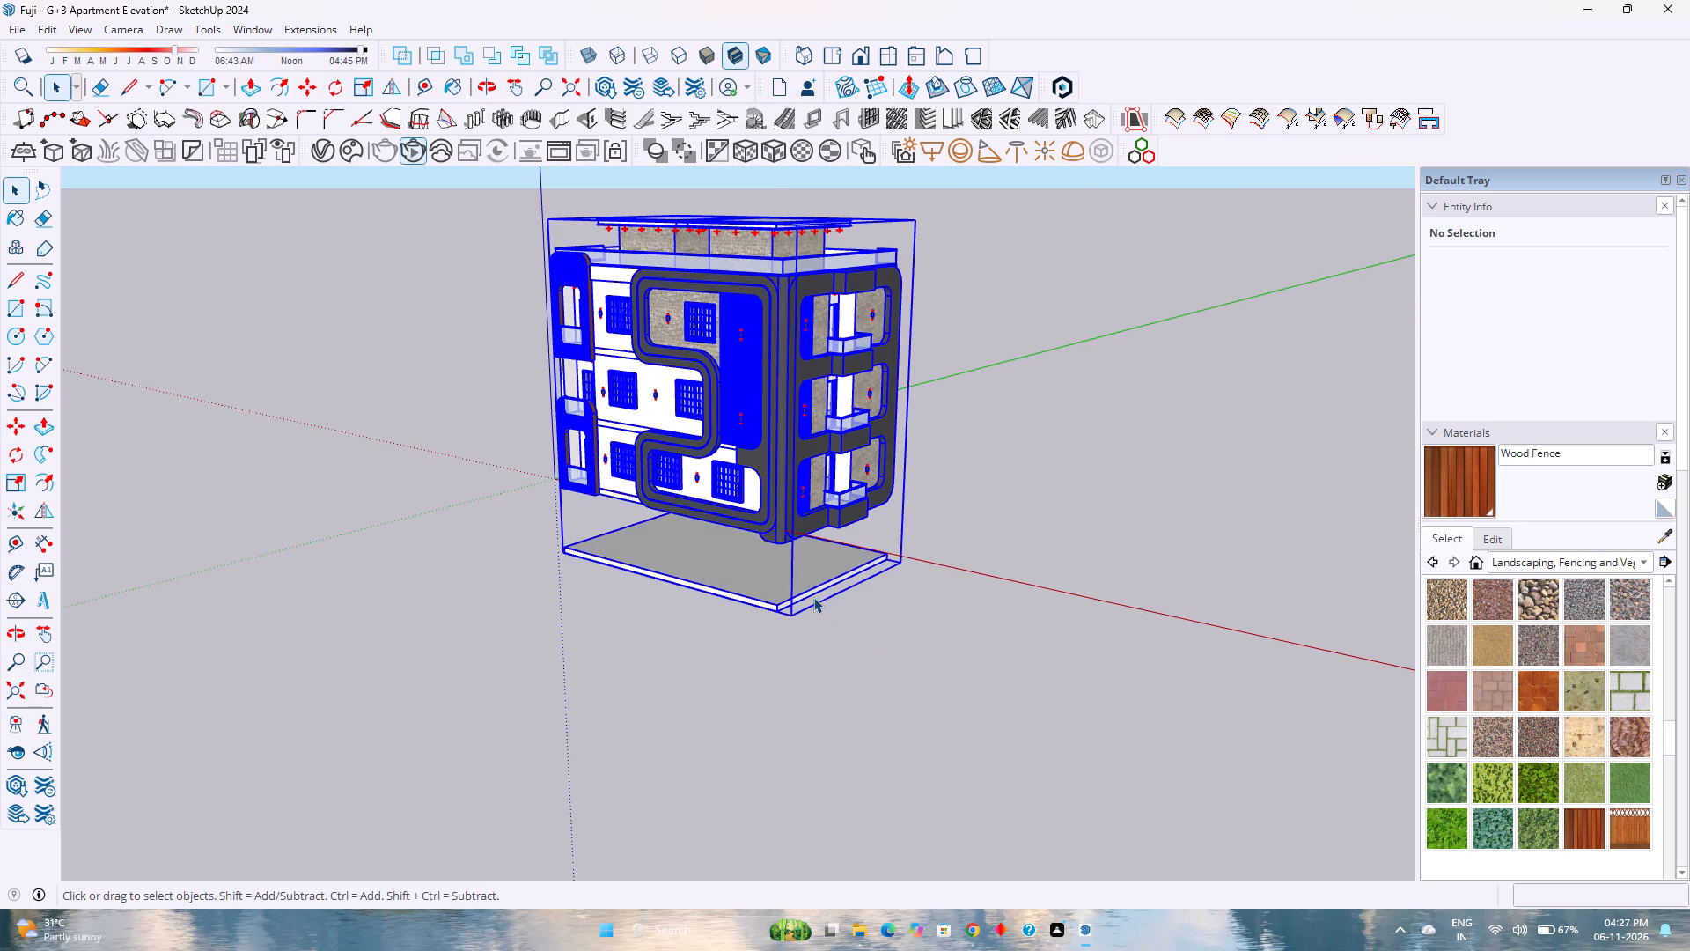
pyautogui.click(821, 593)
pyautogui.click(821, 591)
pyautogui.click(821, 586)
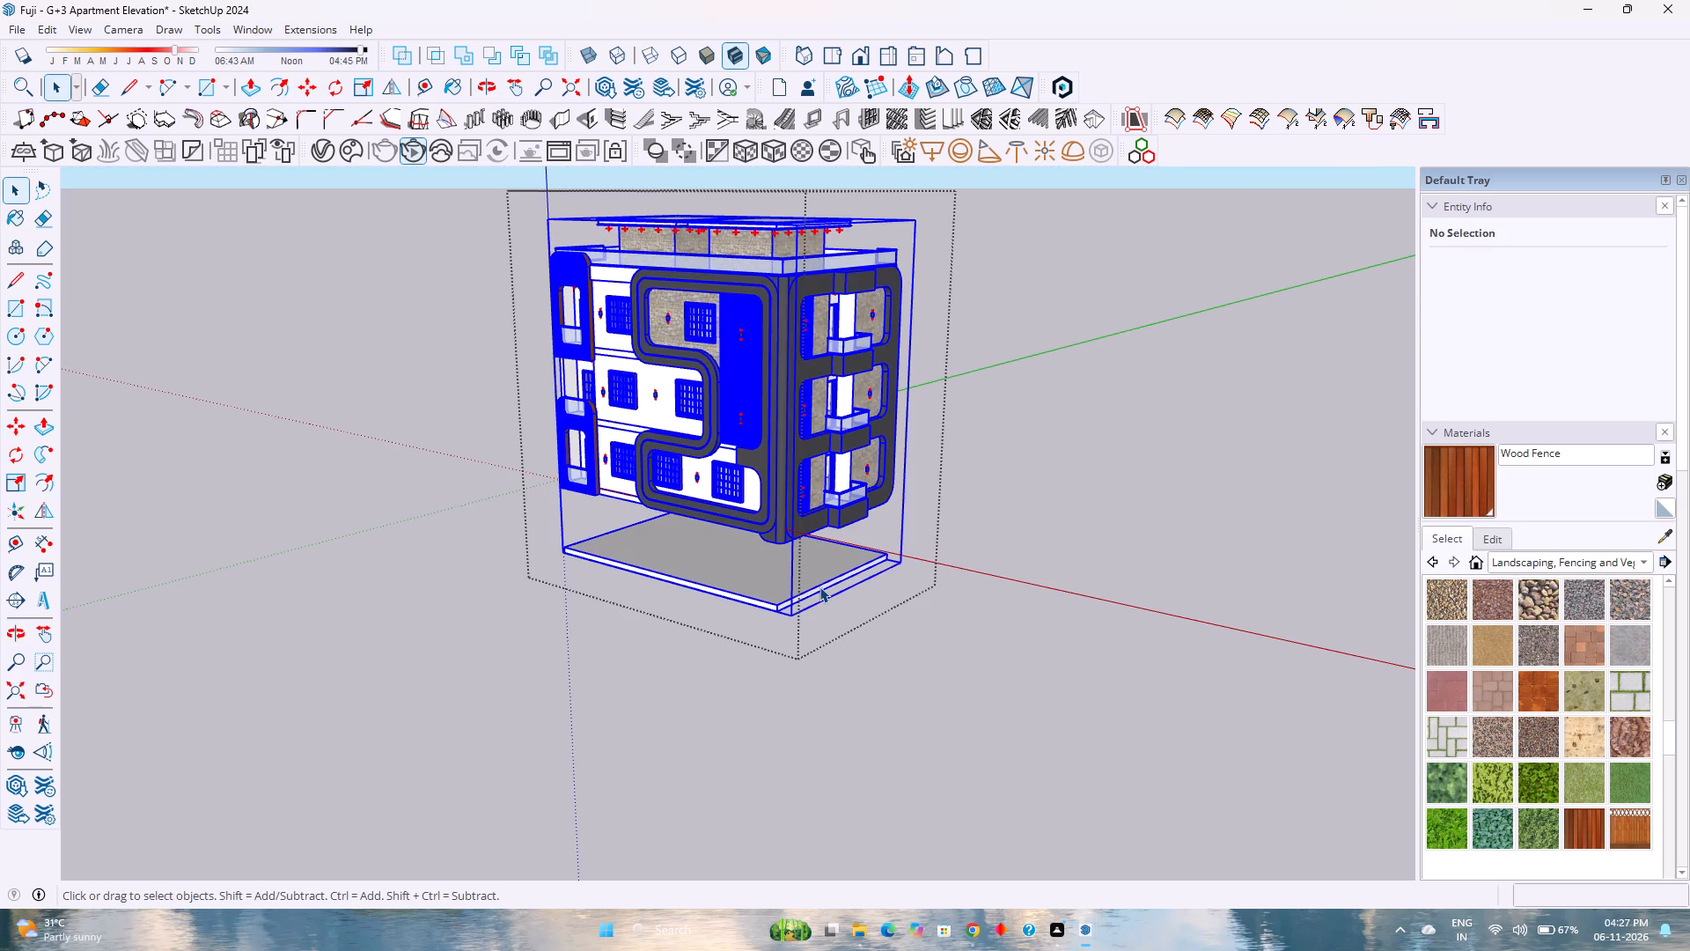
pyautogui.press('m')
pyautogui.click(791, 614)
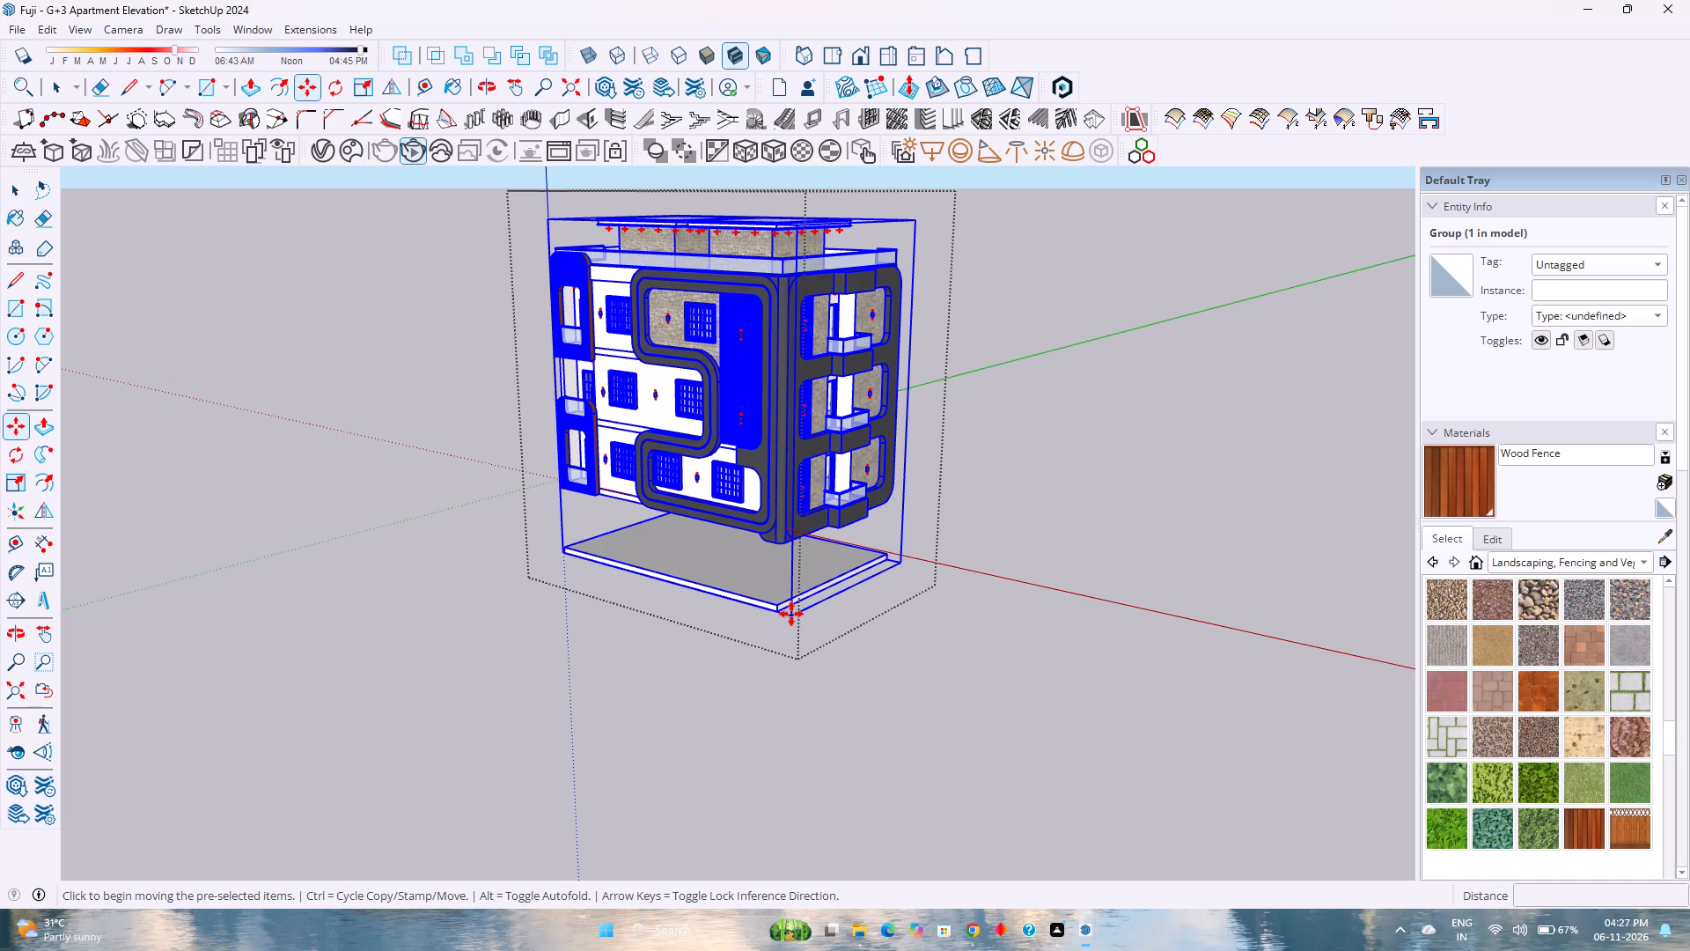
pyautogui.write("10'6")
pyautogui.hotkey('shift', '"')
pyautogui.press('Return')
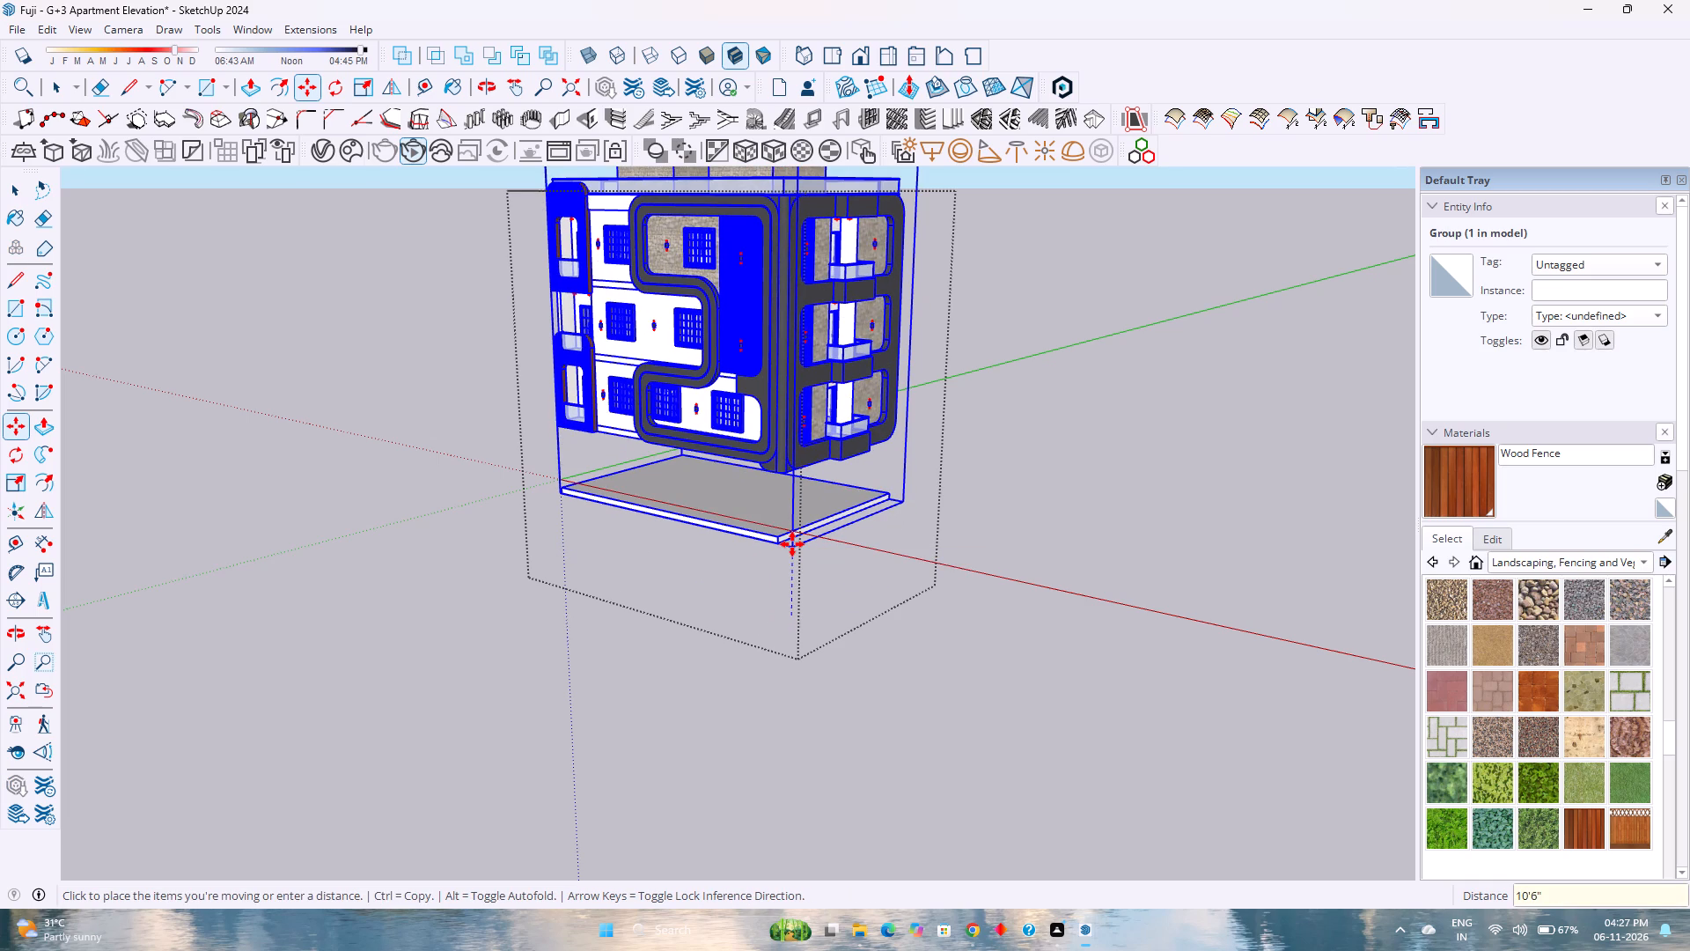
pyautogui.press('space')
pyautogui.scroll(-2, 793, 549)
pyautogui.click(775, 673)
# Raise the whole building group vertically by about 3' 4" so the base slab reaches the red axis.
pyautogui.scroll(2, 769, 652)
pyautogui.moveTo(768, 652); pyautogui.dragTo(792, 536, button='middle')
pyautogui.scroll(4, 773, 510)
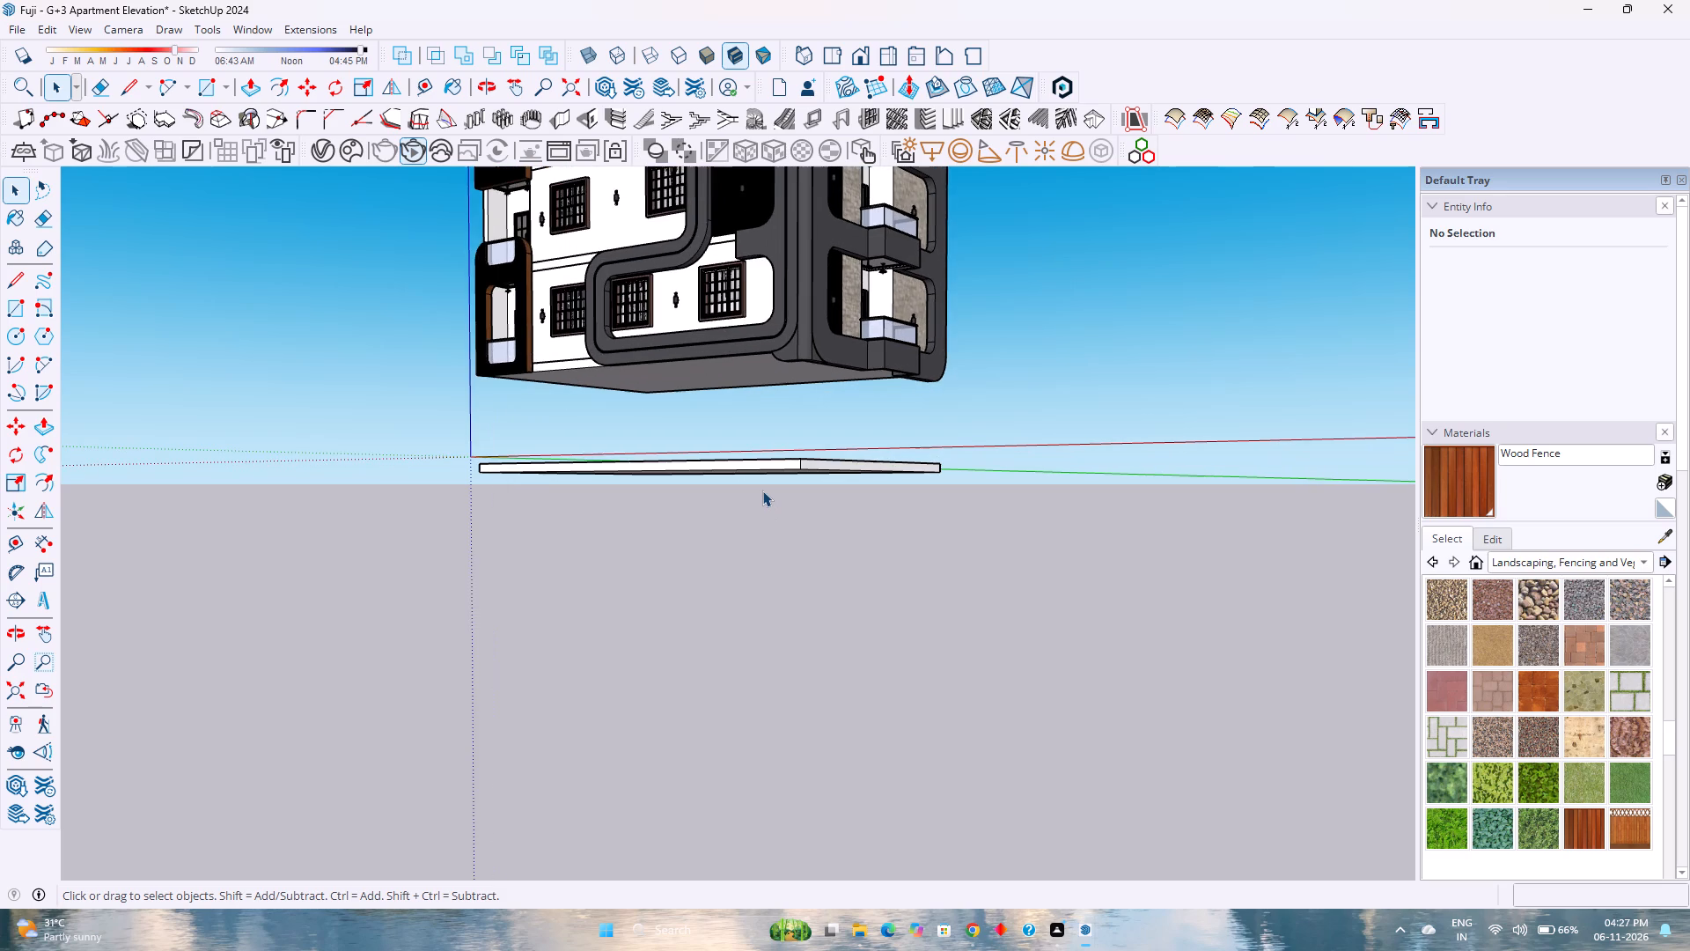
pyautogui.click(763, 468)
pyautogui.click(763, 468)
pyautogui.click(763, 468)
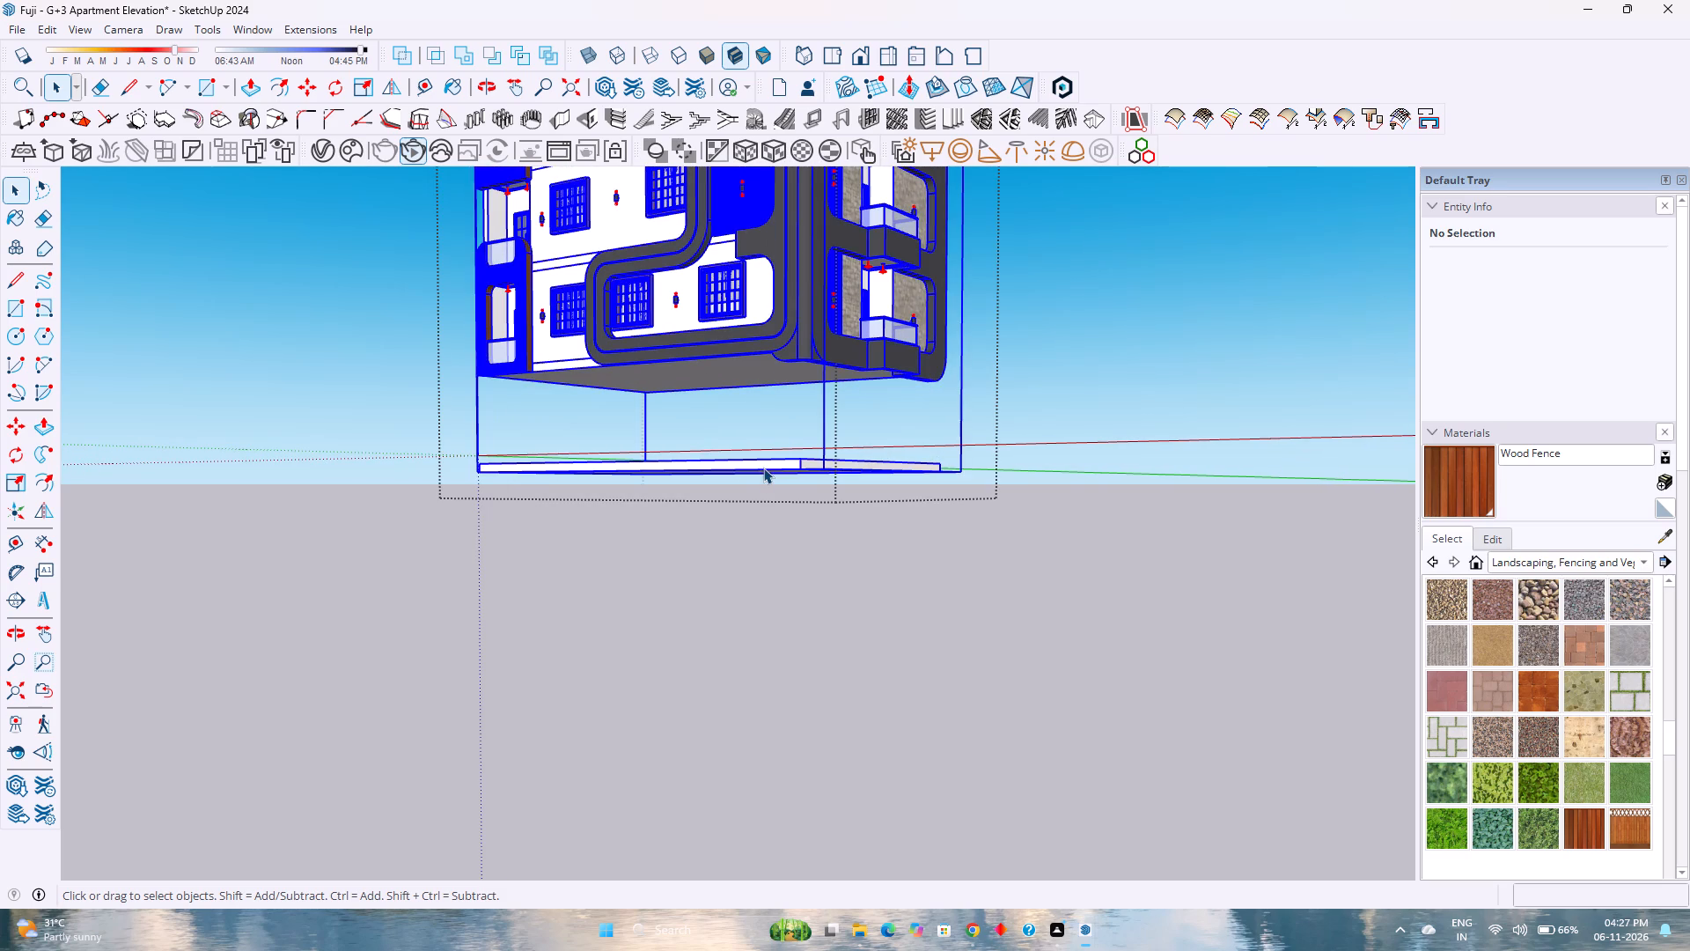
pyautogui.press('m')
pyautogui.click(800, 475)
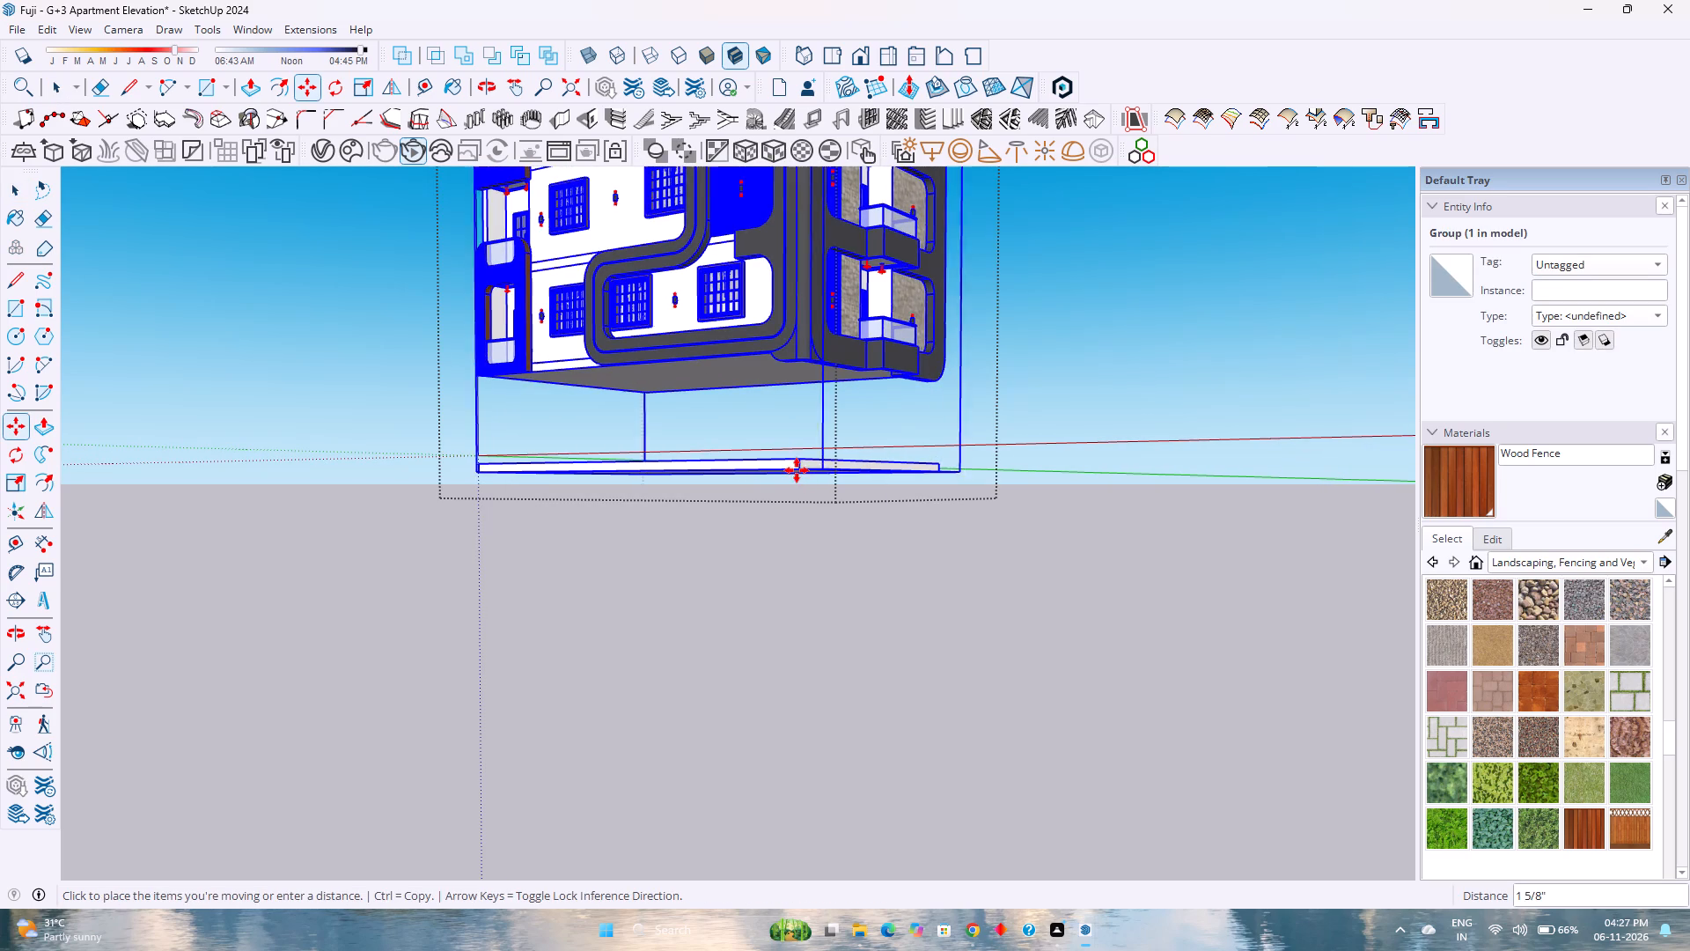
pyautogui.press('Up')
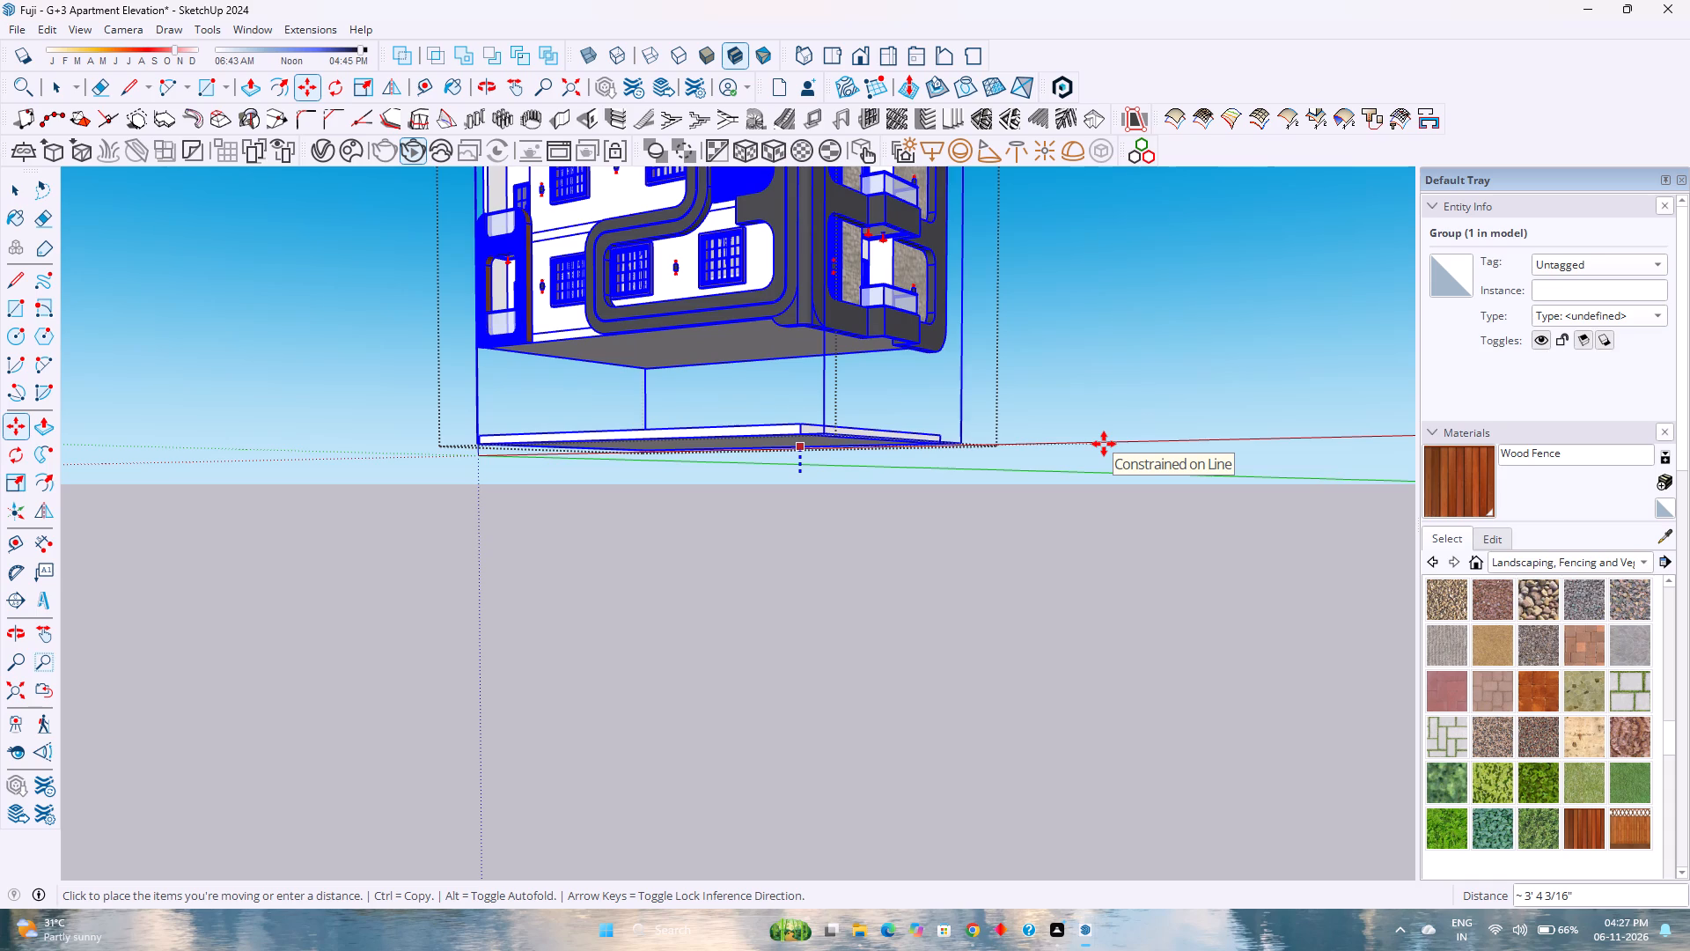
pyautogui.click(1104, 444)
pyautogui.scroll(-3, 694, 525)
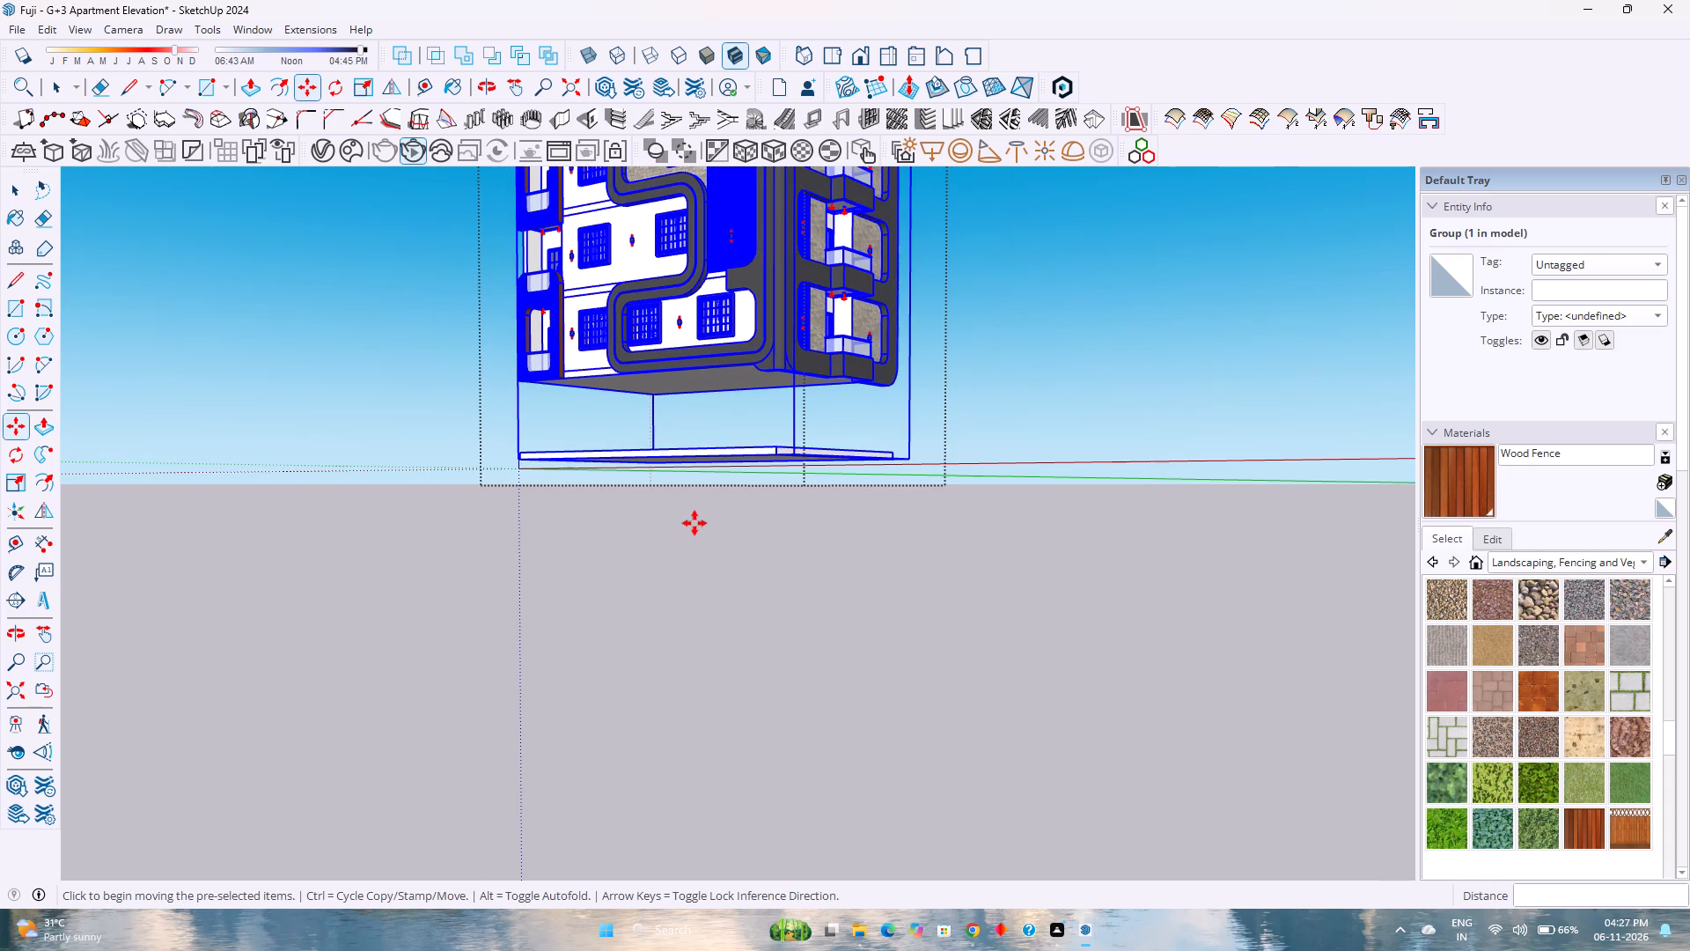
pyautogui.moveTo(716, 512); pyautogui.dragTo(680, 621, button='middle')
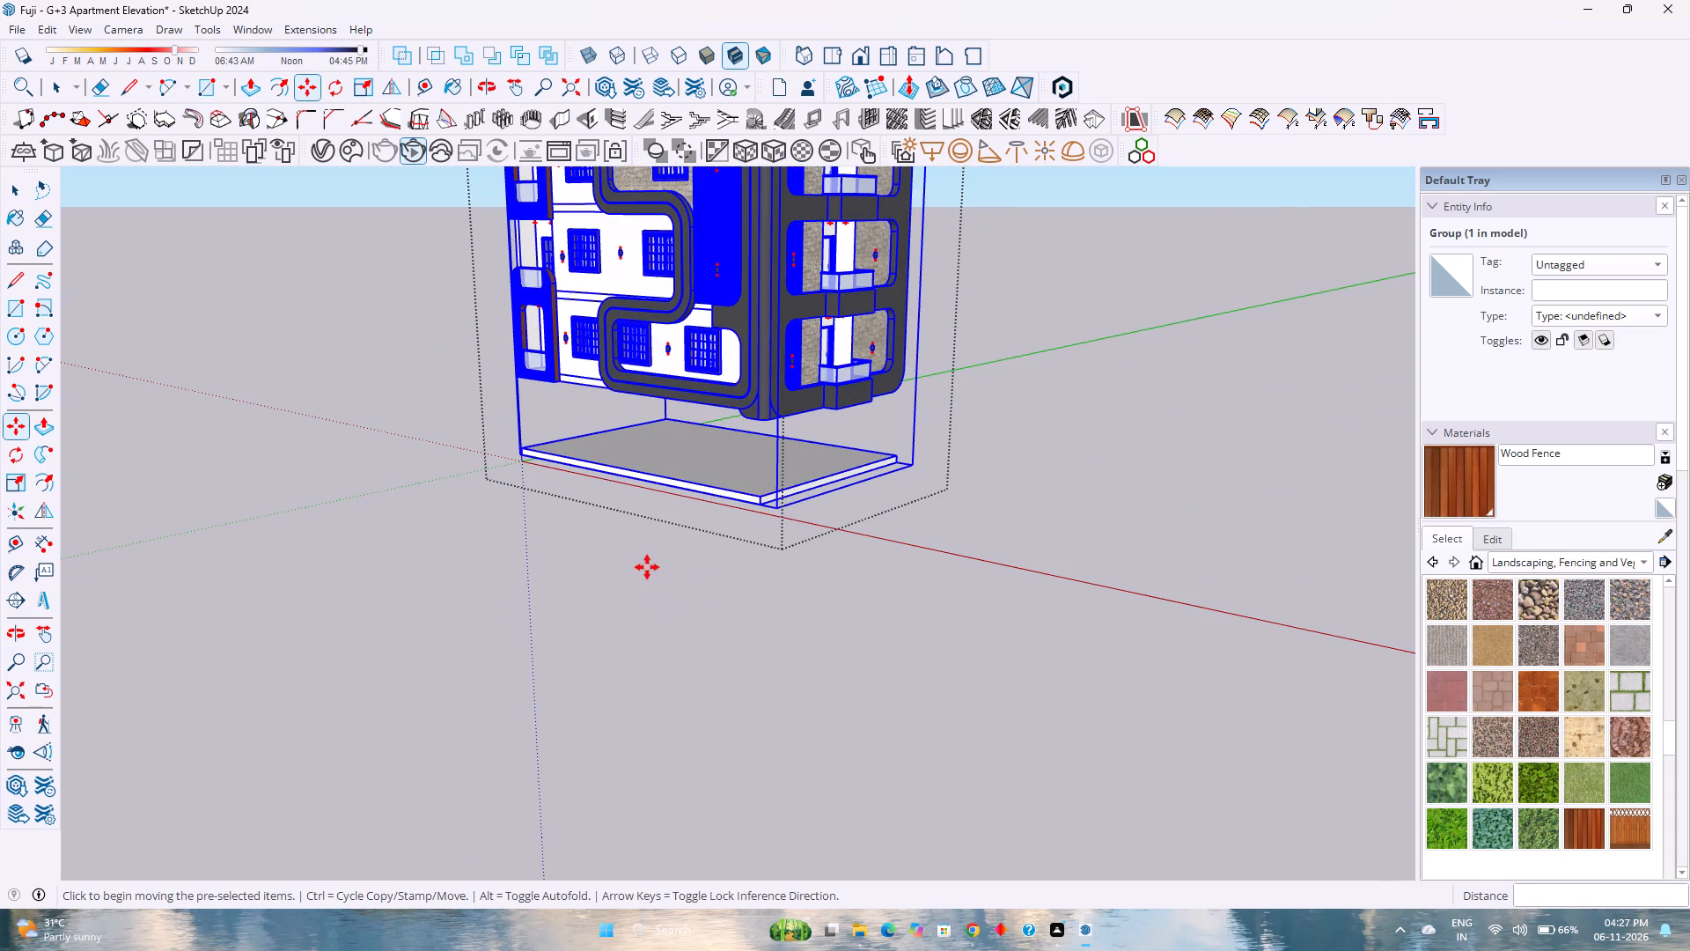
pyautogui.press('space')
pyautogui.scroll(2, 650, 564)
pyautogui.press('Escape')
# Open the base slab's group inside the building and Push/Pull its red-axis end face outward about 2' 8", plus a further 3'.
pyautogui.doubleClick(741, 447)
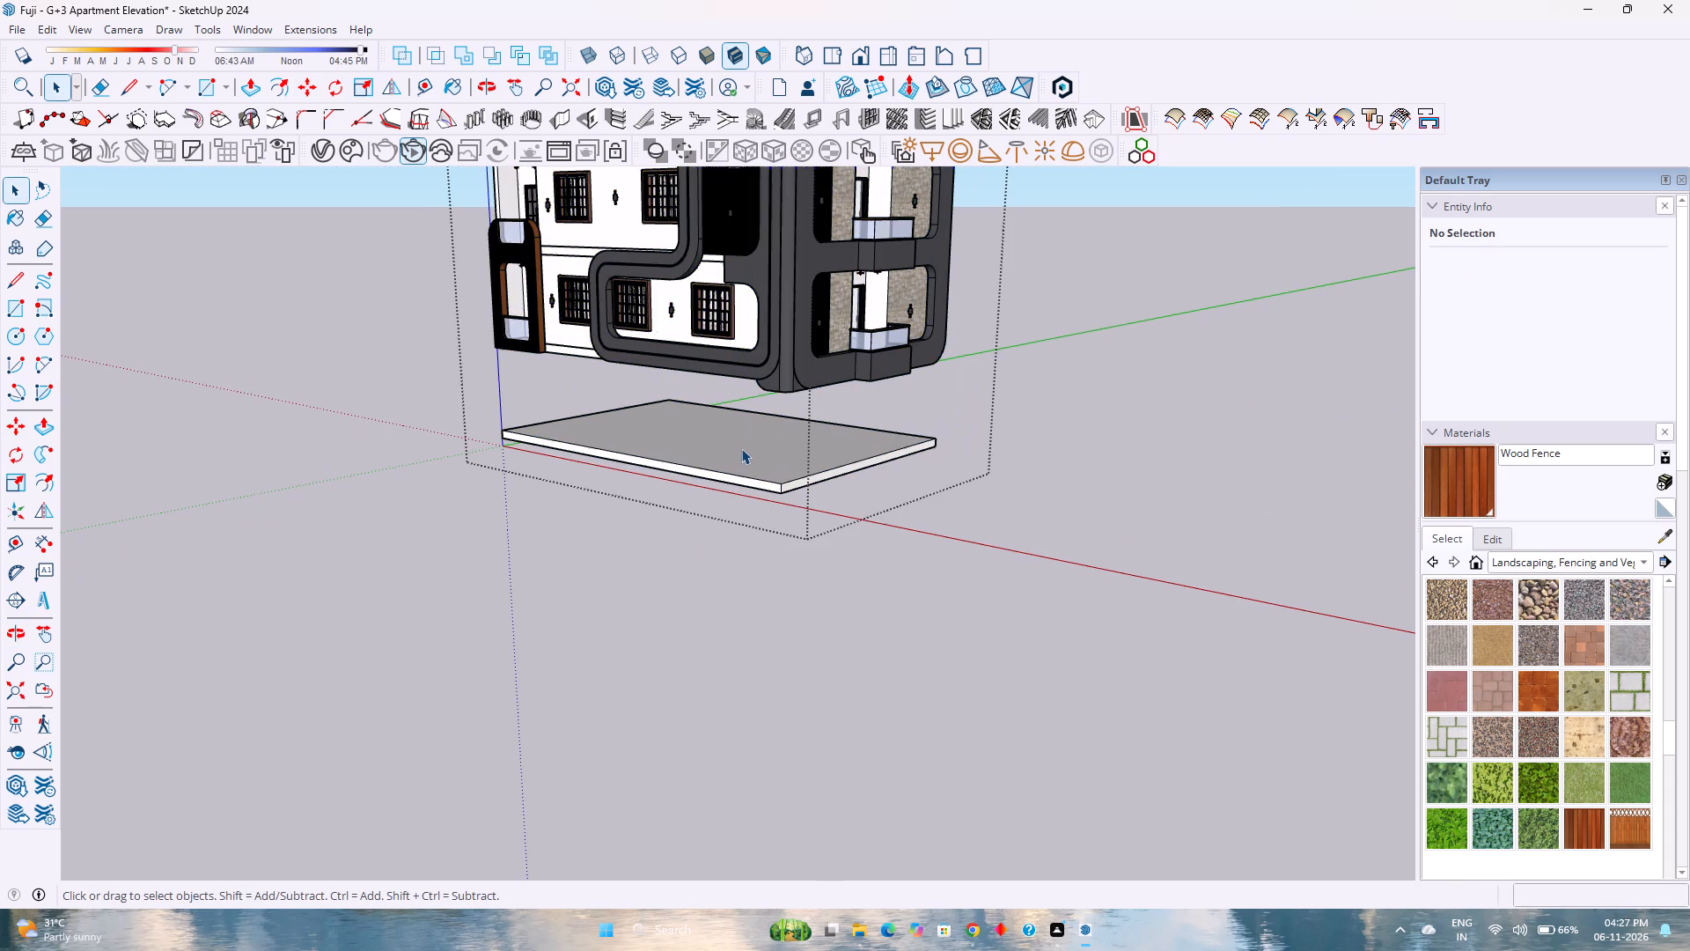
pyautogui.doubleClick(741, 448)
pyautogui.click(738, 461)
pyautogui.click(738, 461)
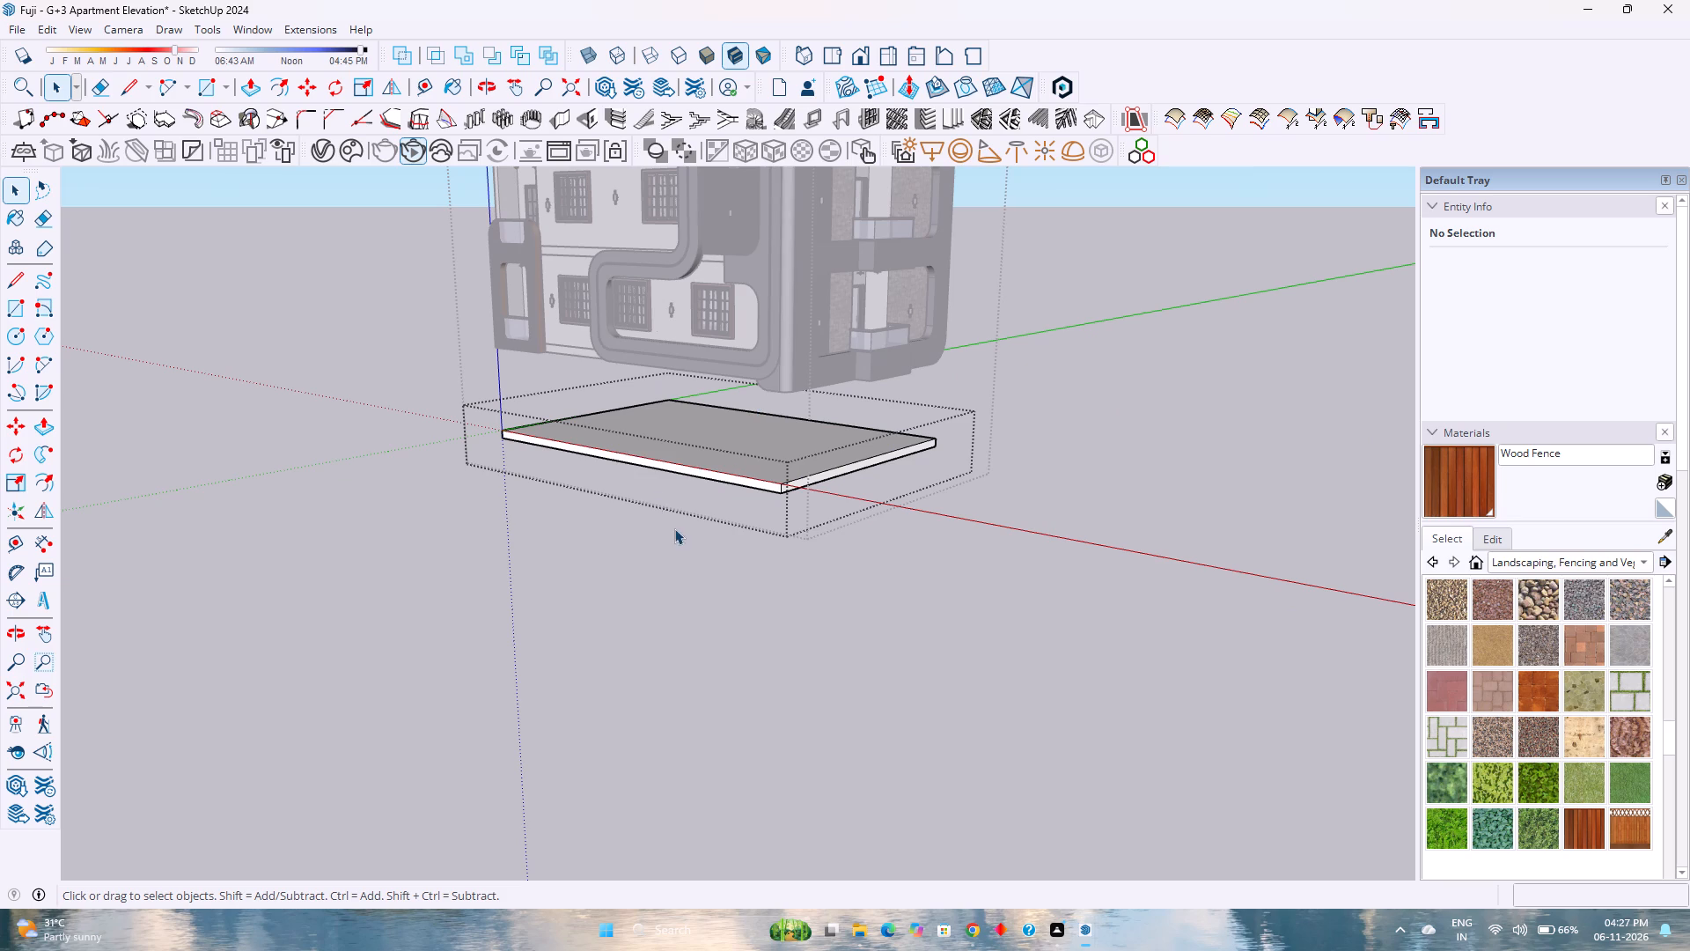
pyautogui.press('p')
pyautogui.scroll(6, 810, 492)
pyautogui.click(804, 475)
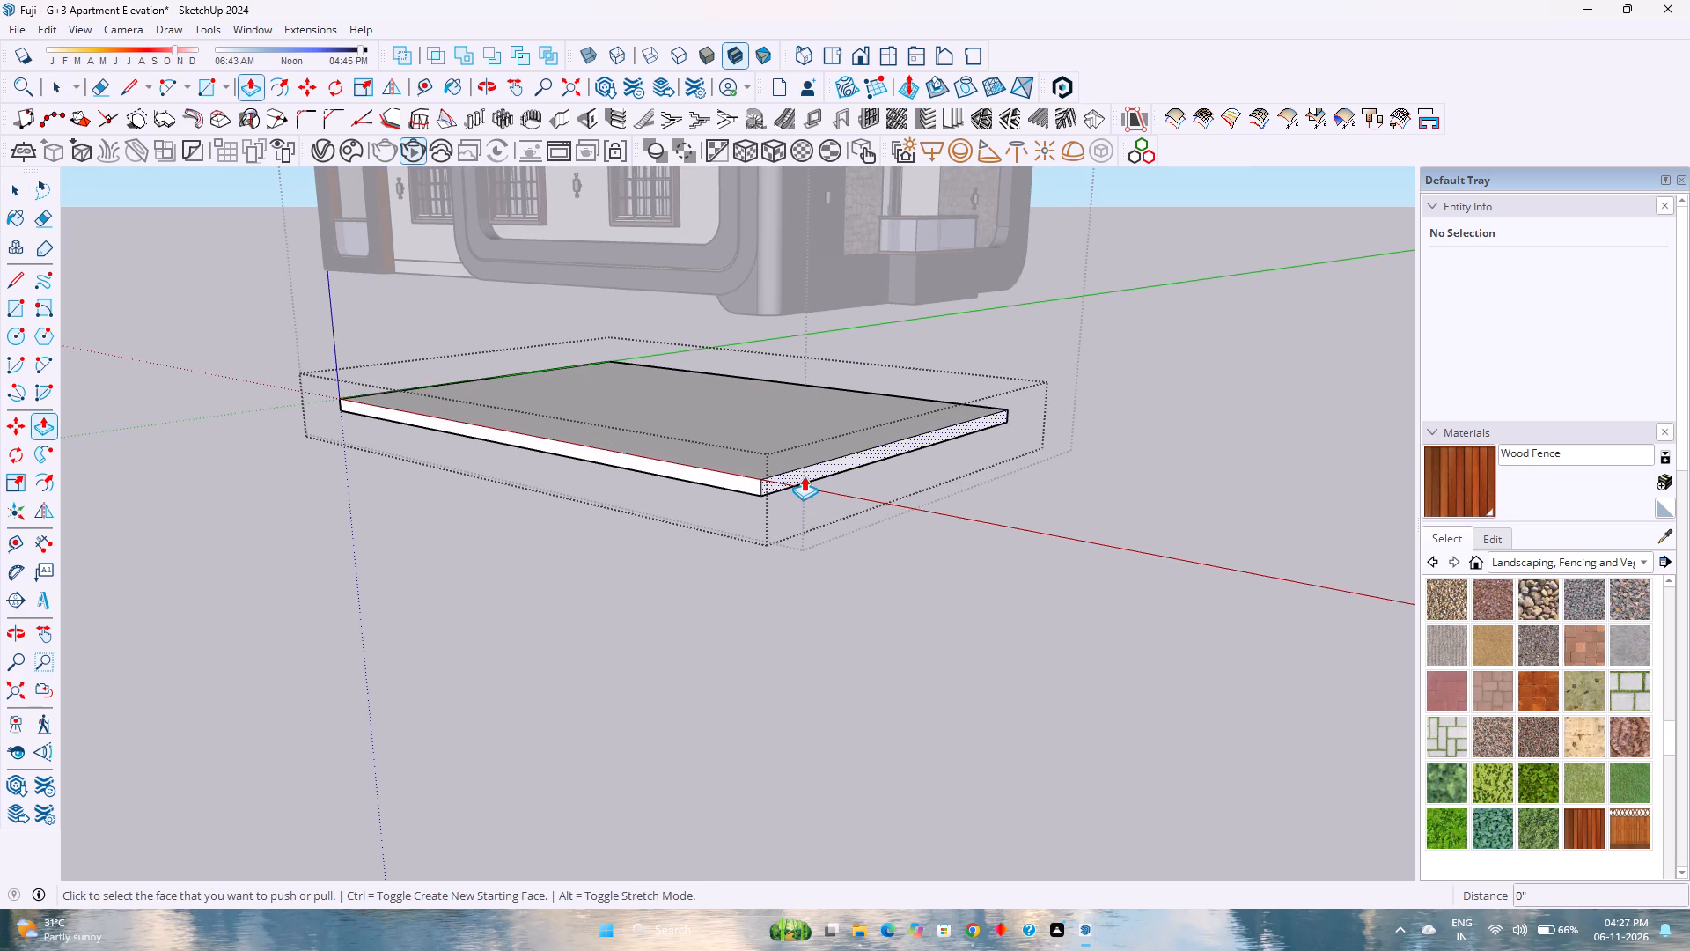
pyautogui.click(922, 284)
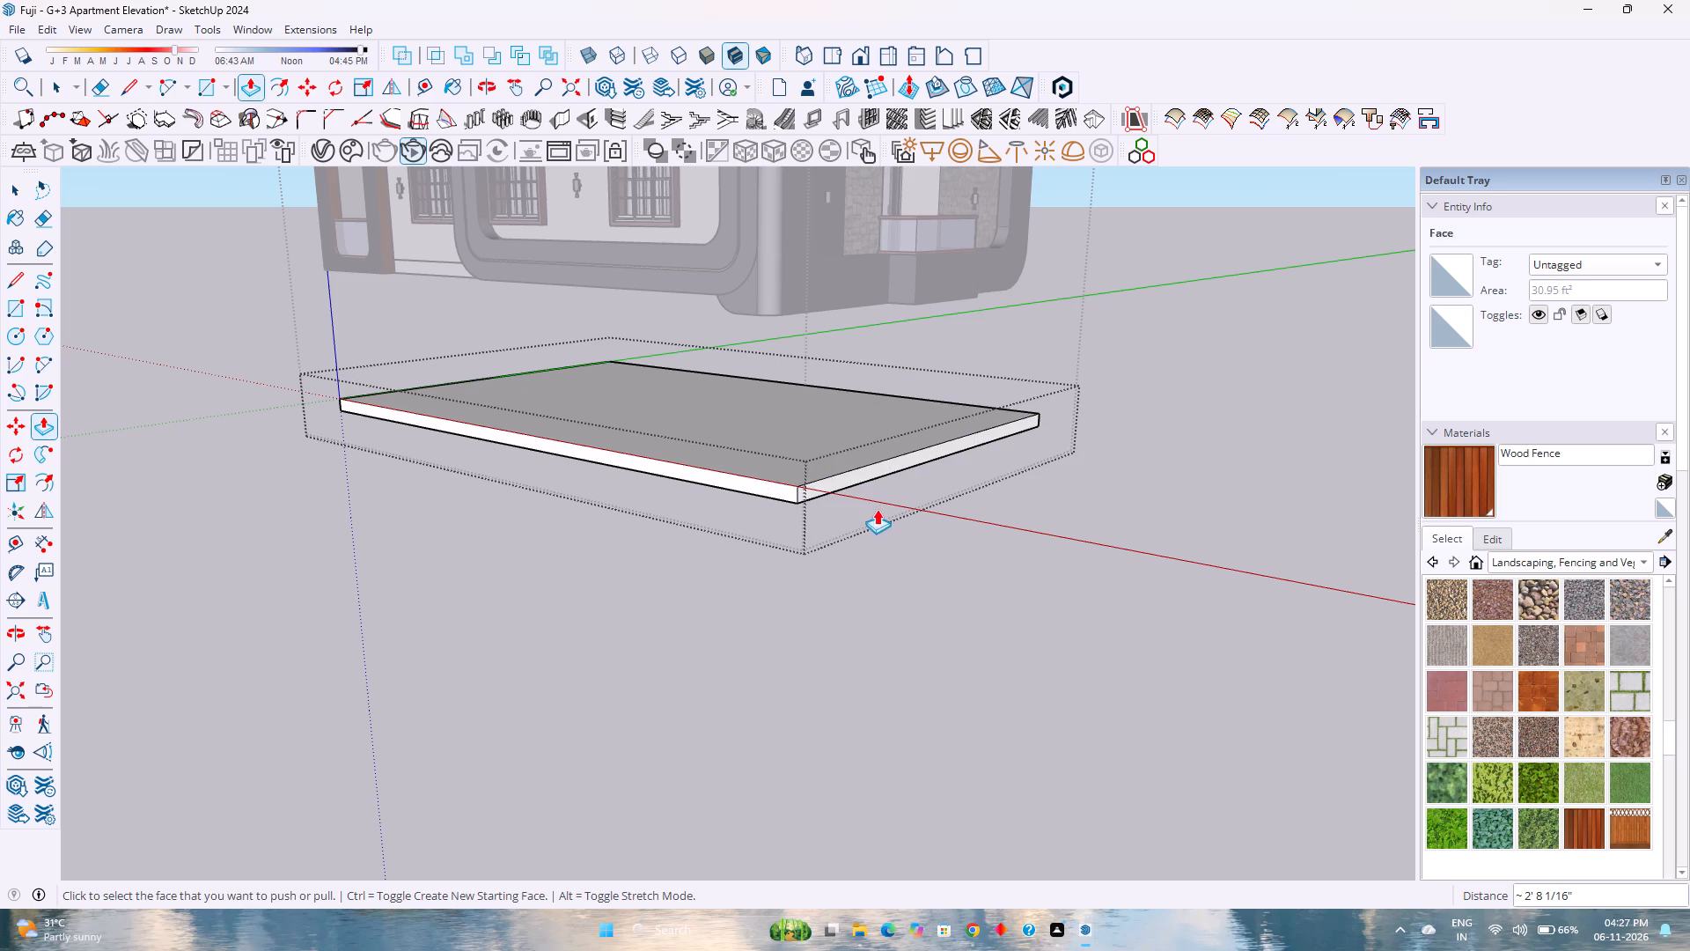
pyautogui.click(877, 472)
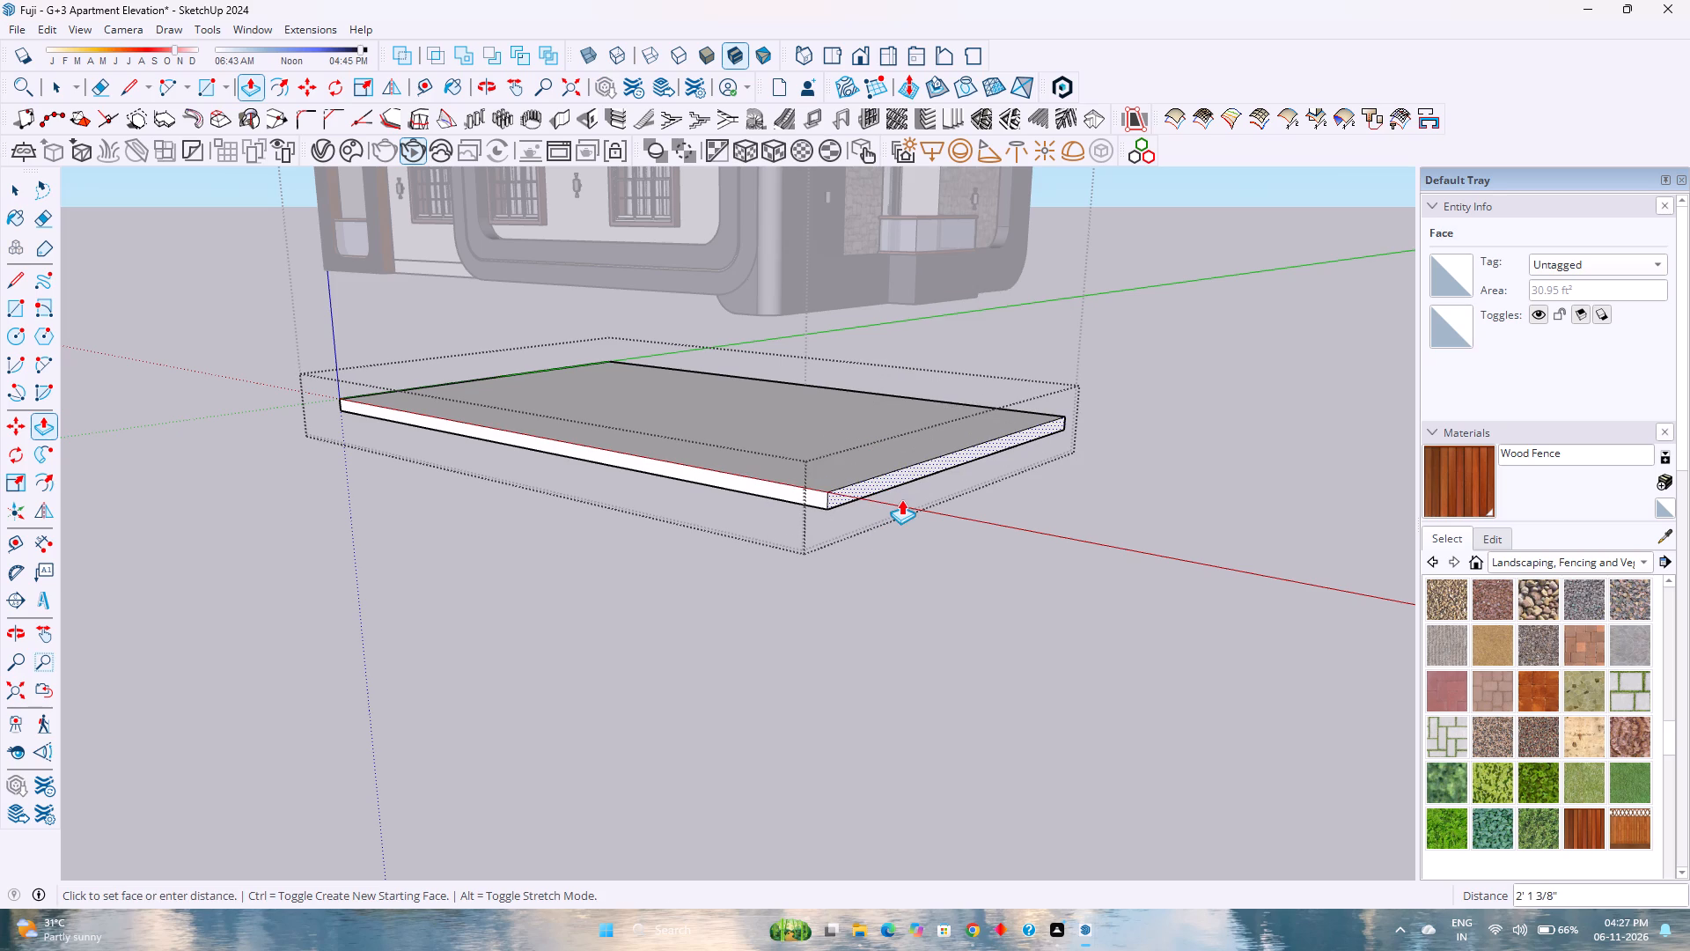
pyautogui.press('3')
pyautogui.press("'")
pyautogui.press('Return')
# Push/Pull the base slab's front, back and remaining end faces 3' outward each, and close the slab's group.
pyautogui.click(779, 488)
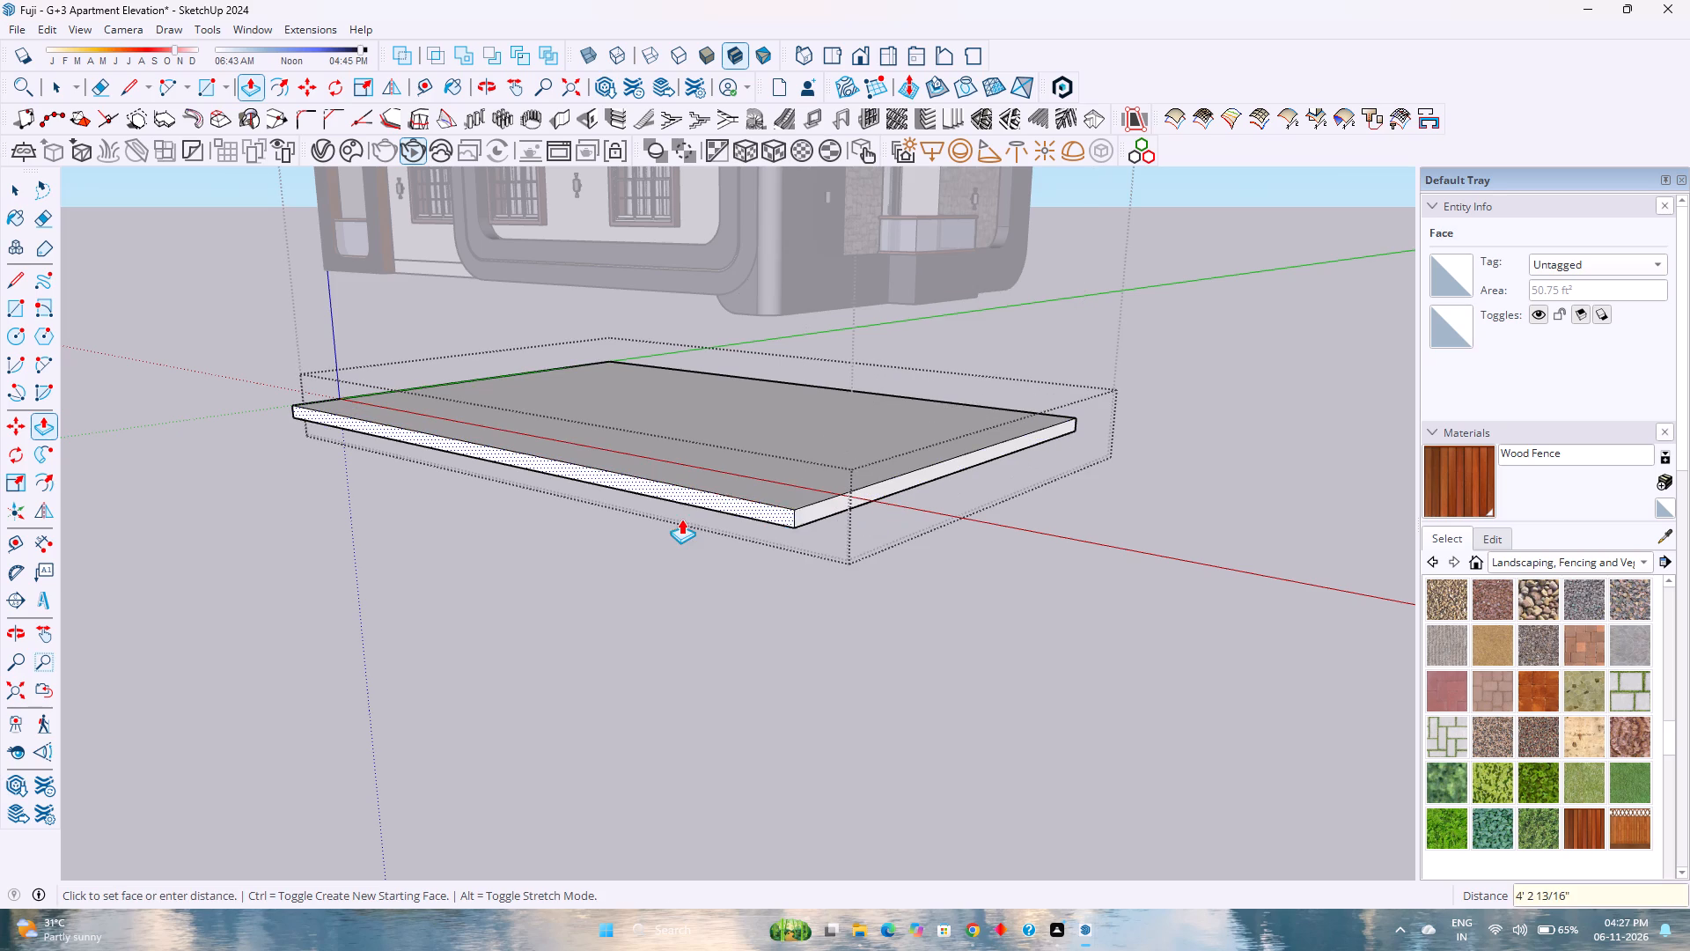
pyautogui.write("3'")
pyautogui.press('Return')
pyautogui.scroll(-4, 728, 512)
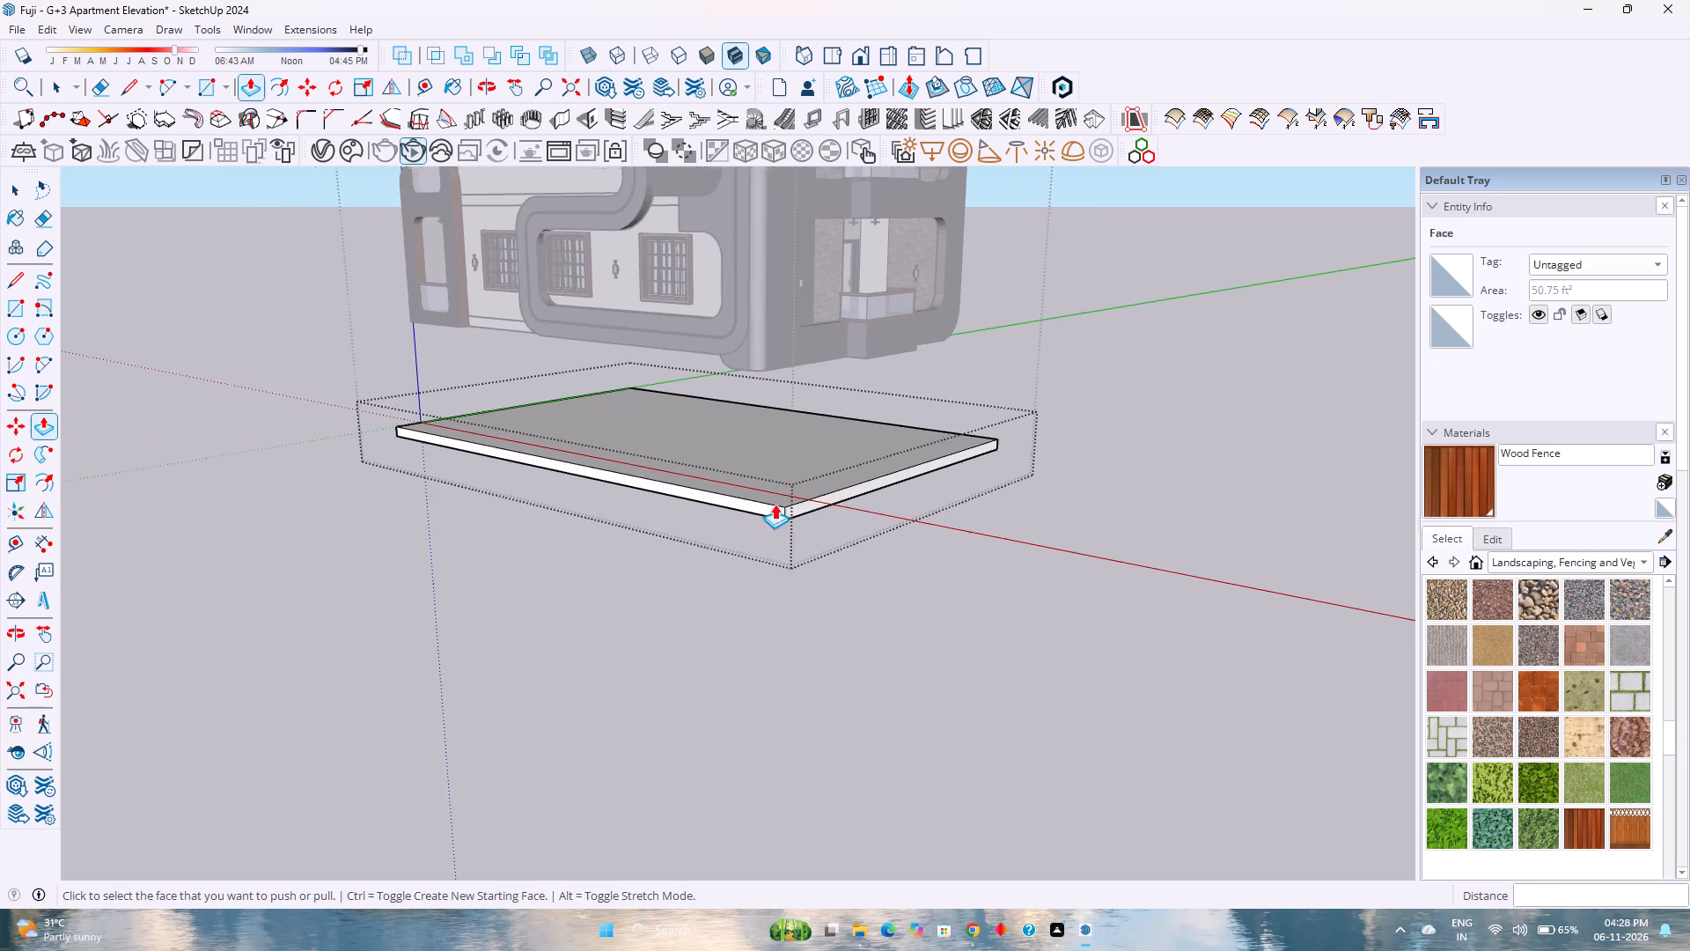
pyautogui.moveTo(834, 498); pyautogui.dragTo(16, 568, button='middle')
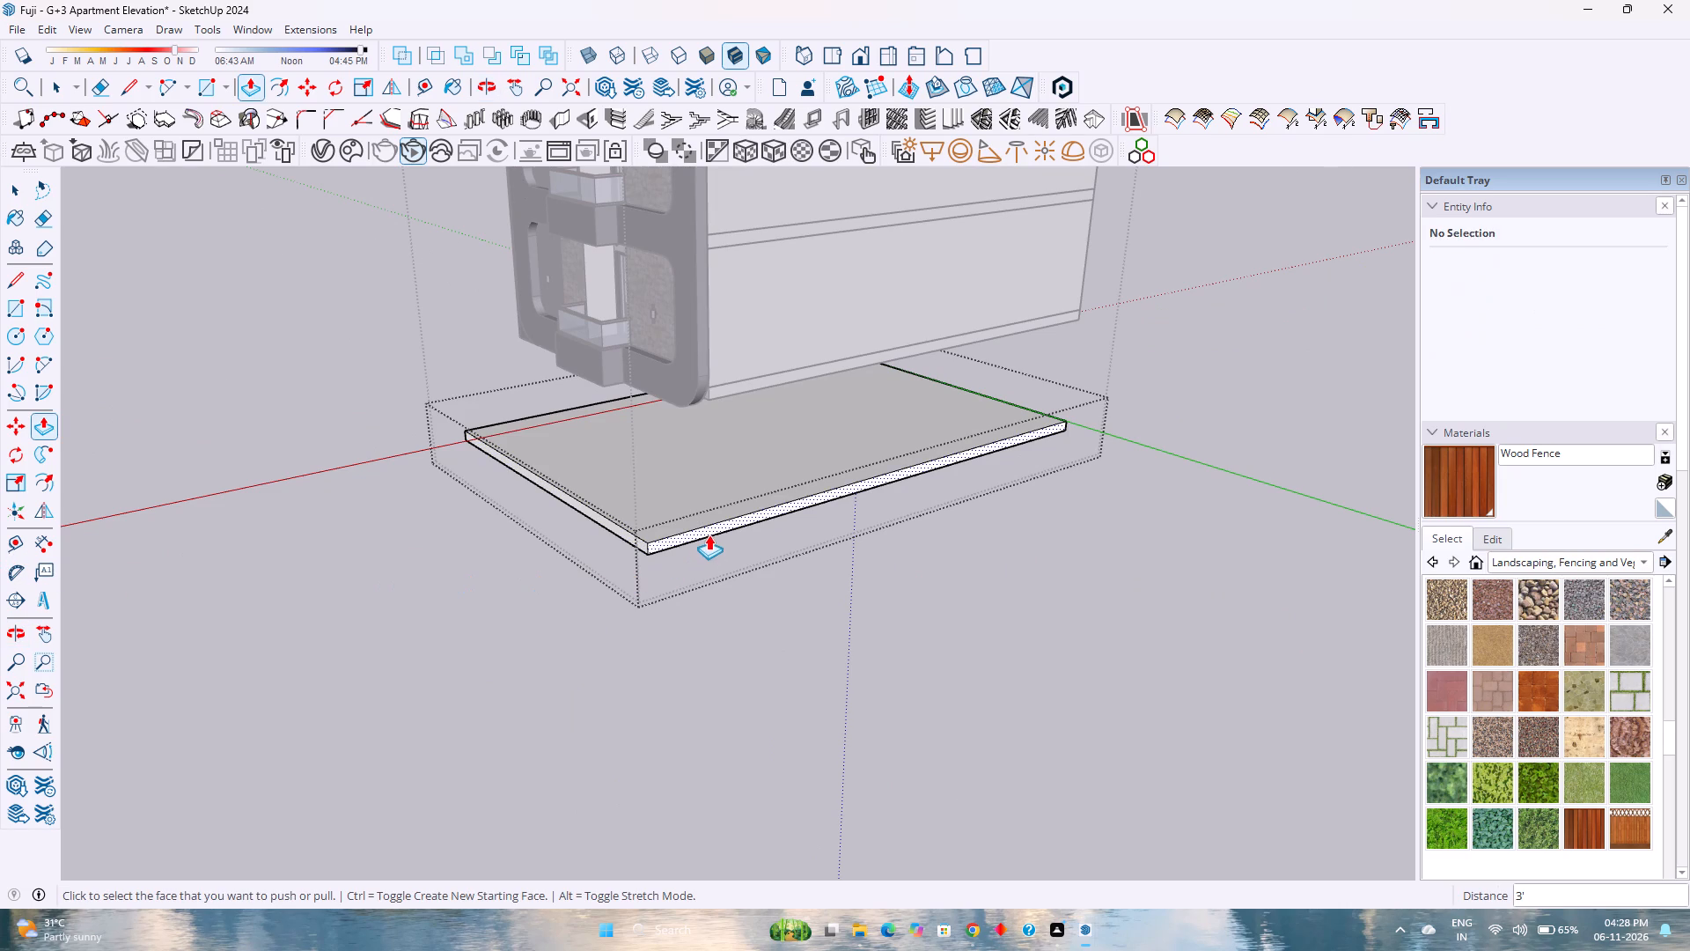
pyautogui.doubleClick(709, 531)
pyautogui.moveTo(827, 557); pyautogui.dragTo(165, 508, button='middle')
pyautogui.middleClick(165, 508)
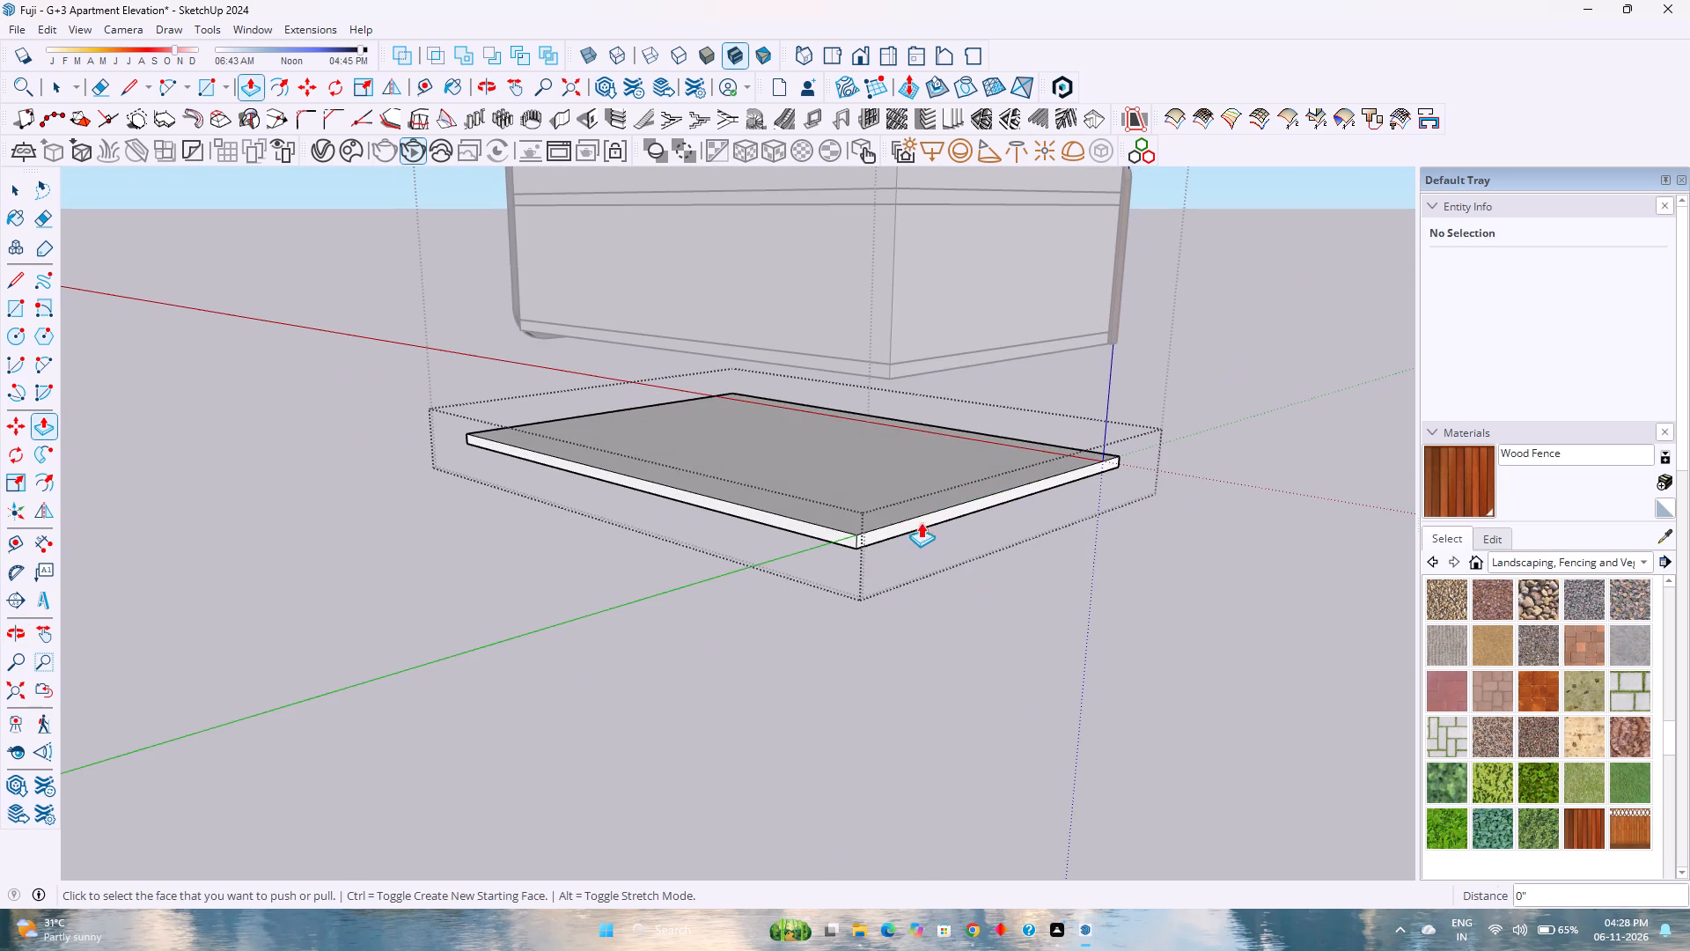
pyautogui.doubleClick(920, 524)
pyautogui.press('space')
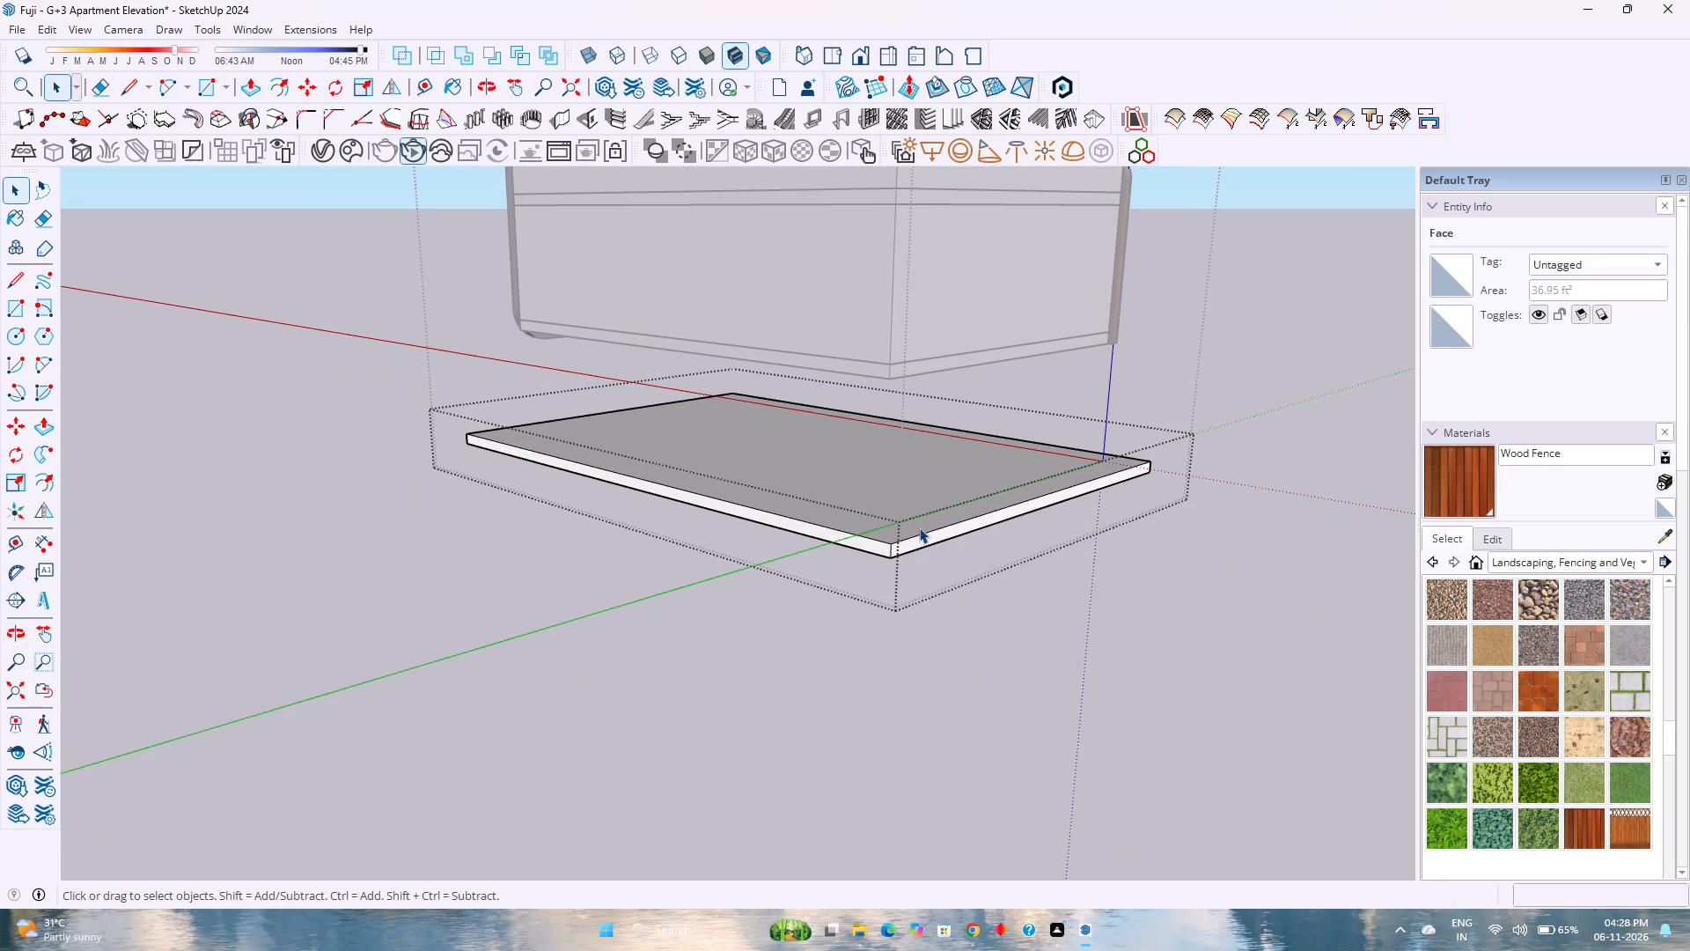
pyautogui.press('Escape')
# Examine the raised building and its enlarged base slab from the front and sides.
pyautogui.scroll(-4, 1016, 627)
pyautogui.moveTo(1063, 646); pyautogui.dragTo(246, 640, button='middle')
pyautogui.scroll(-3, 360, 641)
pyautogui.moveTo(591, 637); pyautogui.dragTo(534, 629, button='middle')
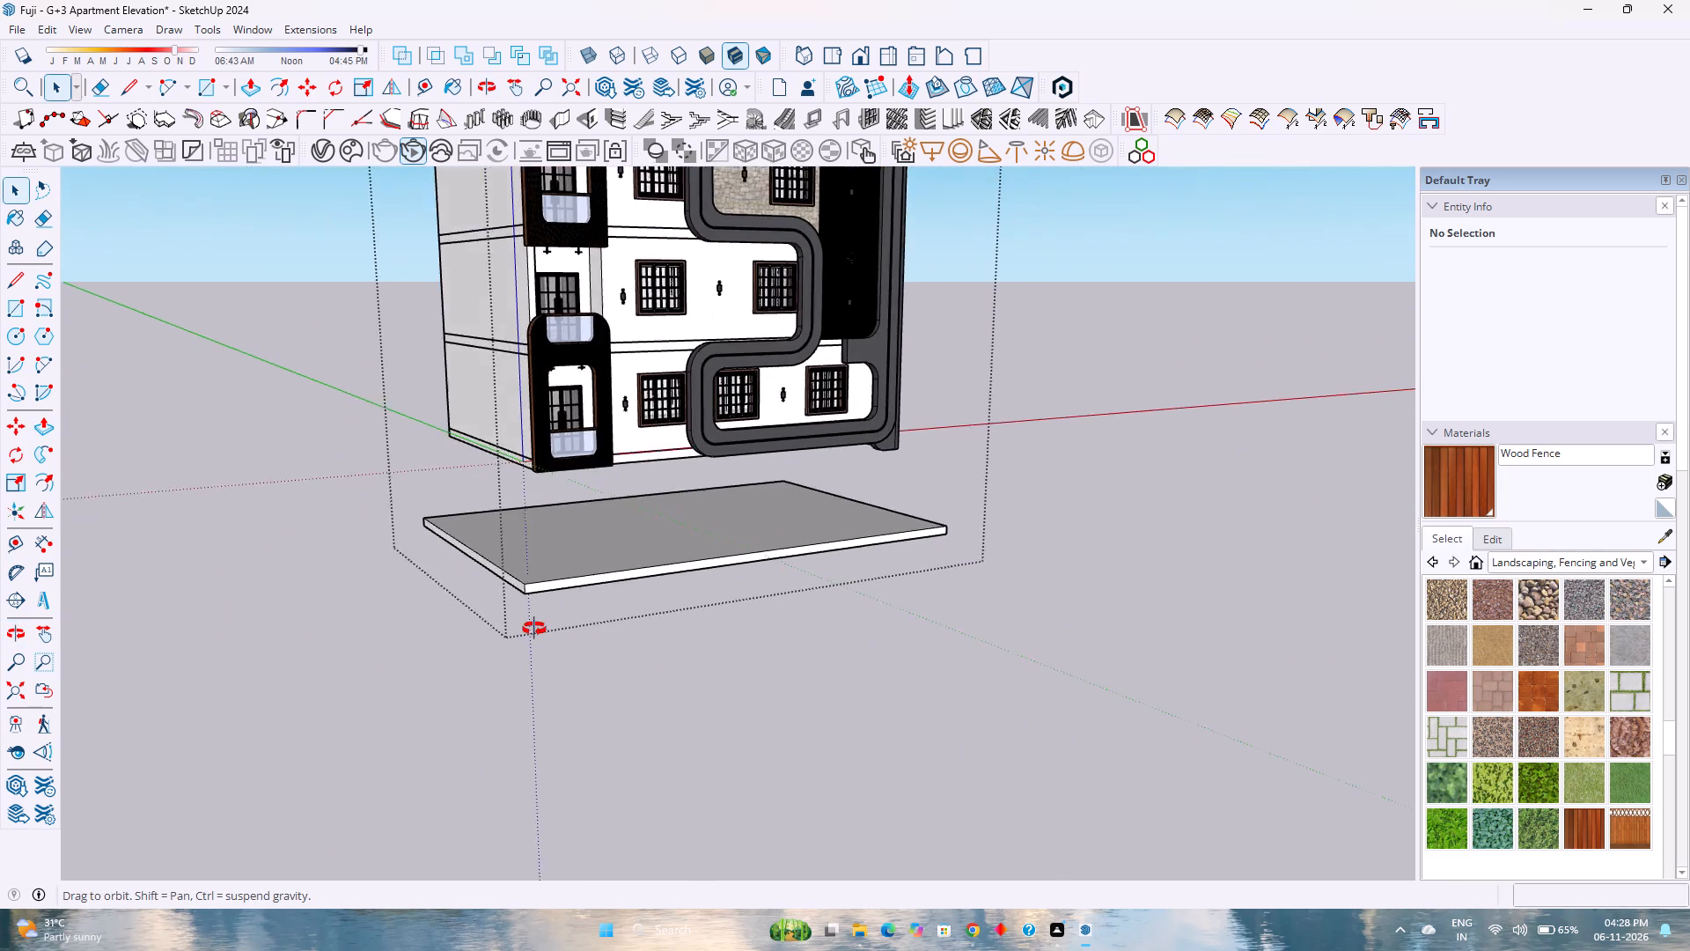
pyautogui.moveTo(534, 629); pyautogui.dragTo(211, 579, button='middle')
pyautogui.scroll(-2, 805, 494)
pyautogui.keyDown('shift'); pyautogui.middleClick(876, 481); pyautogui.keyUp('shift')
pyautogui.keyDown('shift'); pyautogui.middleClick(878, 481); pyautogui.keyUp('shift')
pyautogui.keyDown('shift'); pyautogui.moveTo(878, 481); pyautogui.dragTo(1038, 652, button='middle'); pyautogui.keyUp('shift')
pyautogui.scroll(-3, 989, 612)
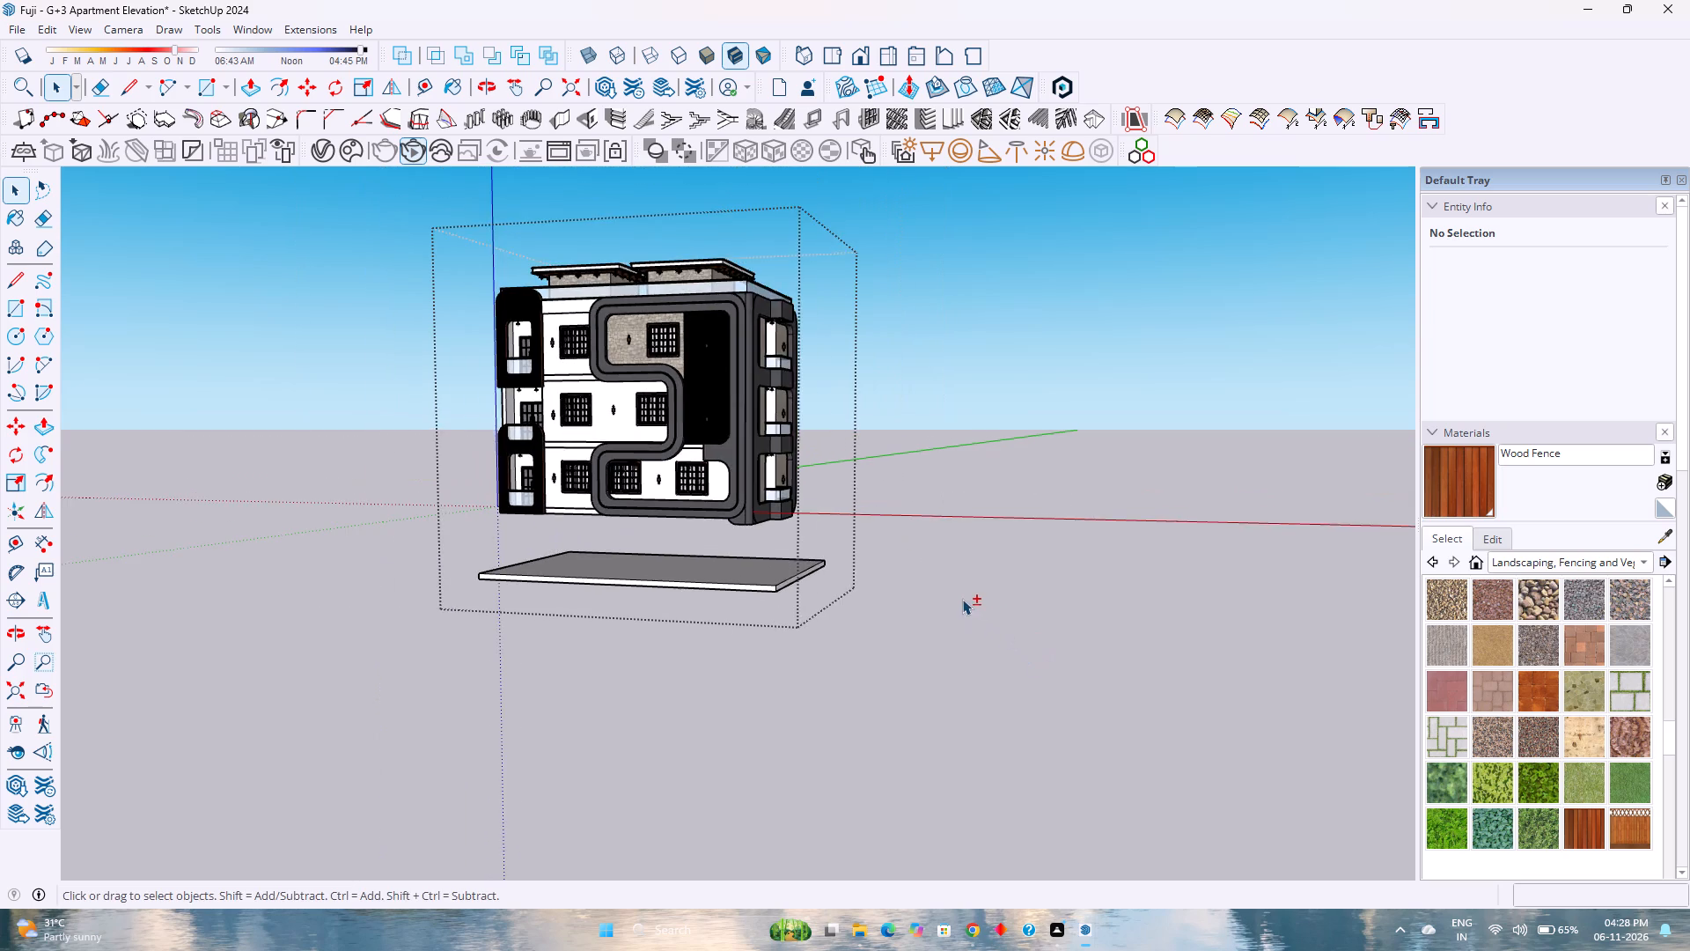
pyautogui.keyDown('shift'); pyautogui.moveTo(965, 601); pyautogui.dragTo(1097, 726, button='middle'); pyautogui.keyUp('shift')
pyautogui.keyDown('shift'); pyautogui.middleClick(1097, 726); pyautogui.keyUp('shift')
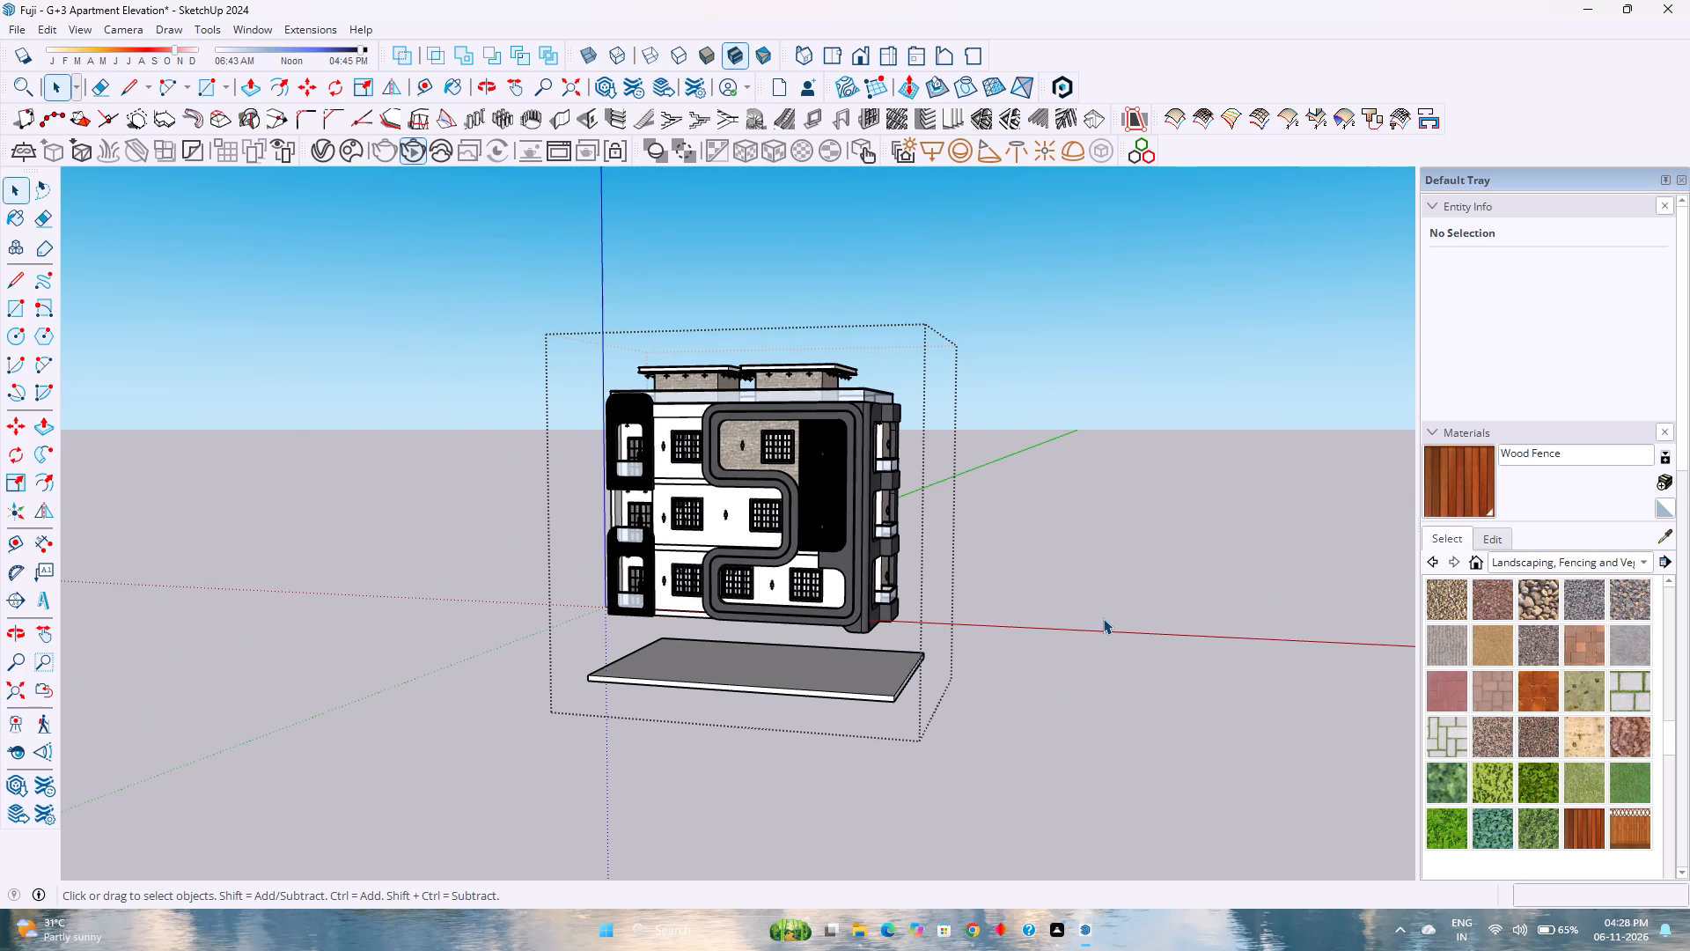
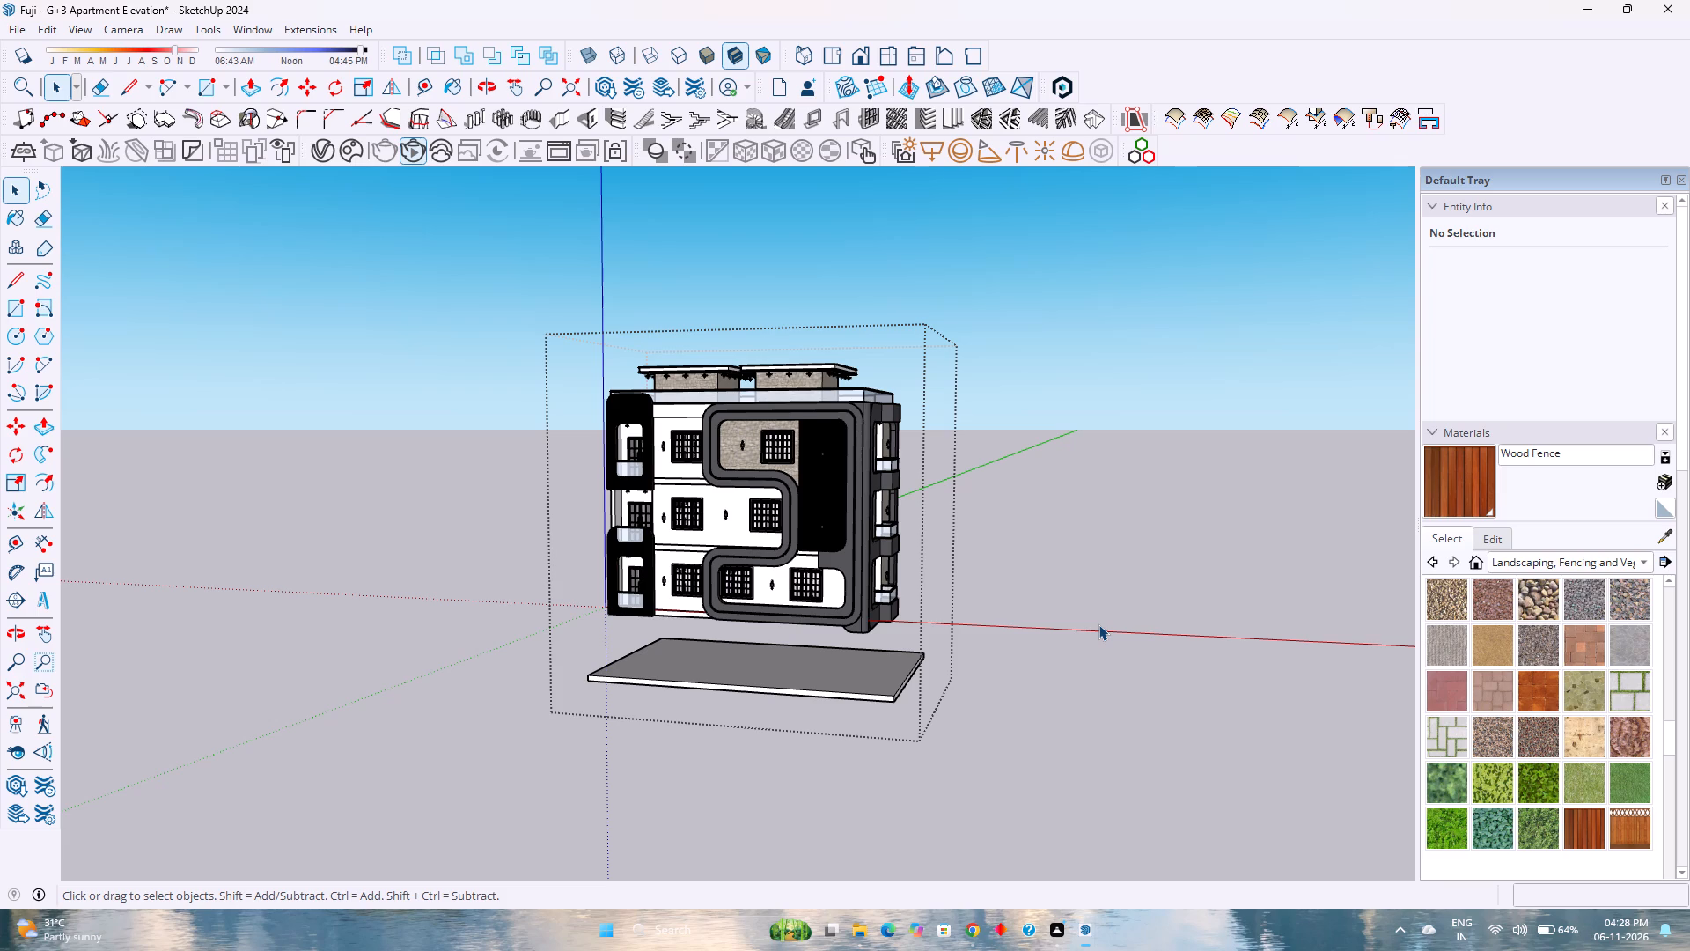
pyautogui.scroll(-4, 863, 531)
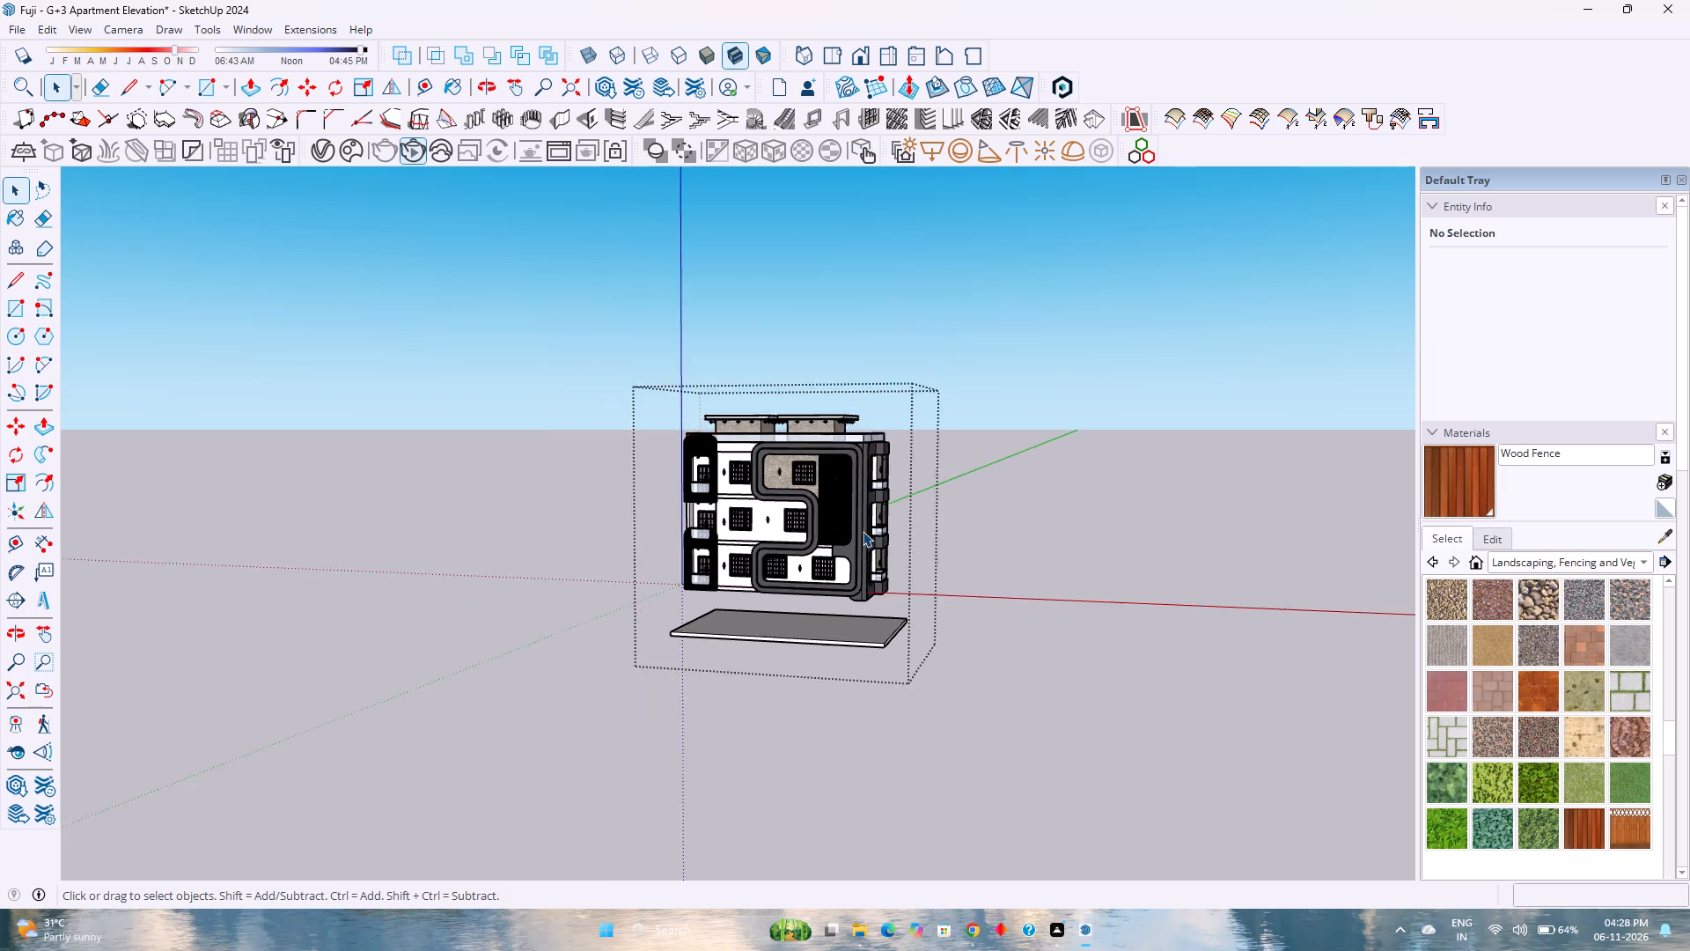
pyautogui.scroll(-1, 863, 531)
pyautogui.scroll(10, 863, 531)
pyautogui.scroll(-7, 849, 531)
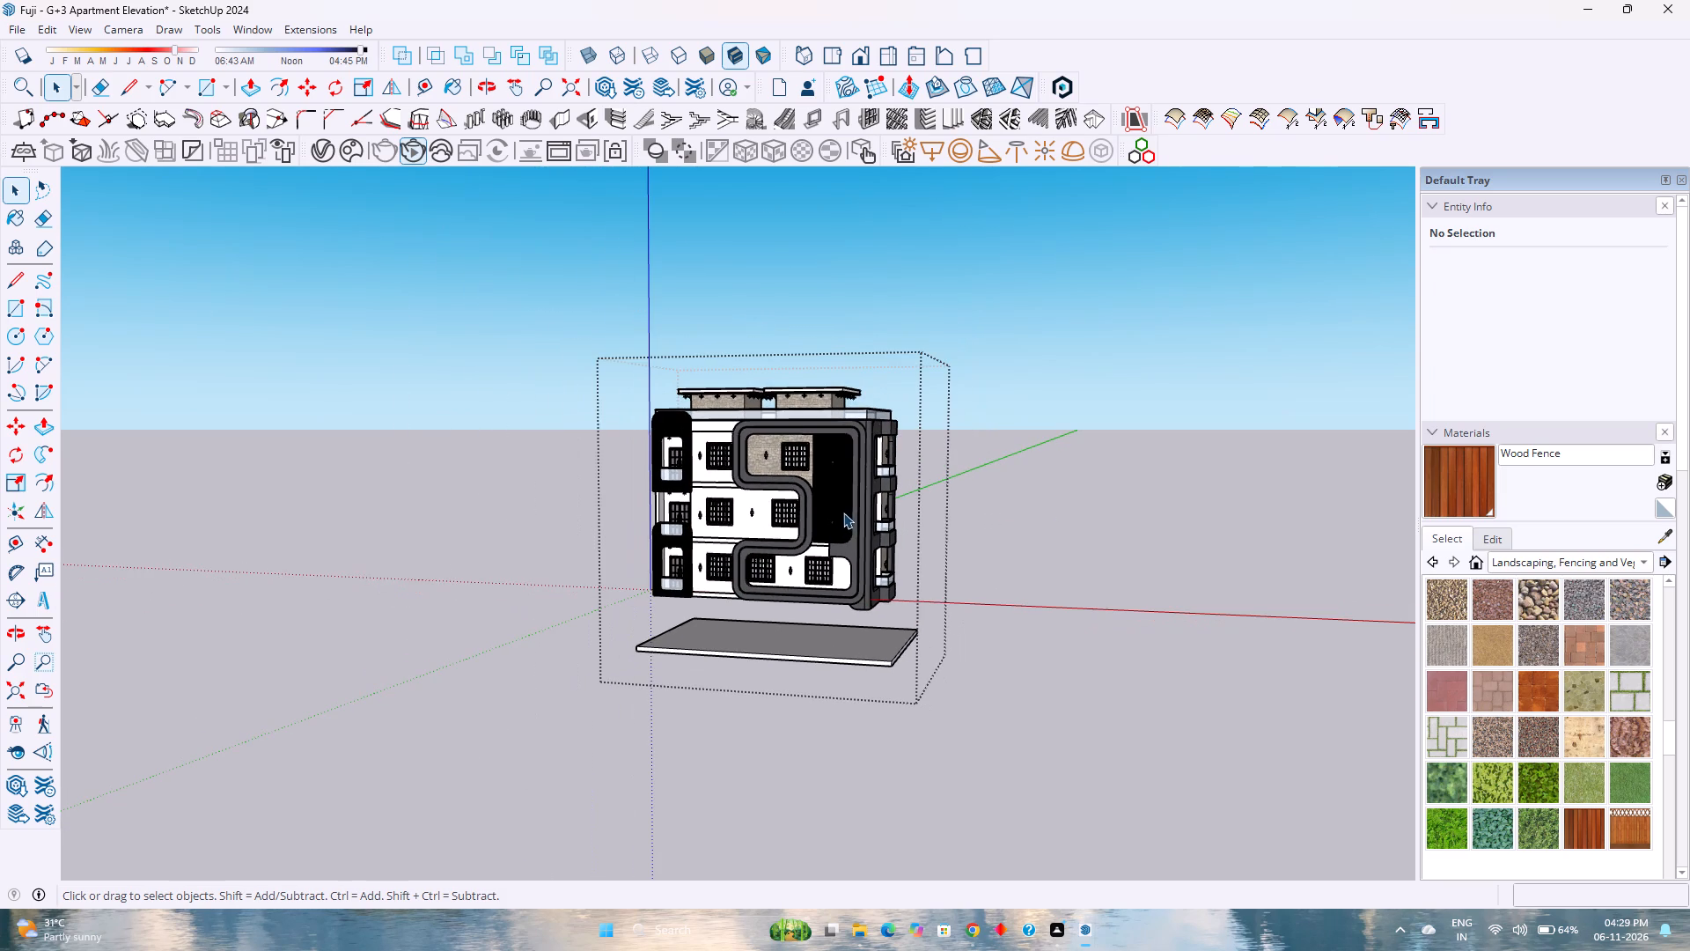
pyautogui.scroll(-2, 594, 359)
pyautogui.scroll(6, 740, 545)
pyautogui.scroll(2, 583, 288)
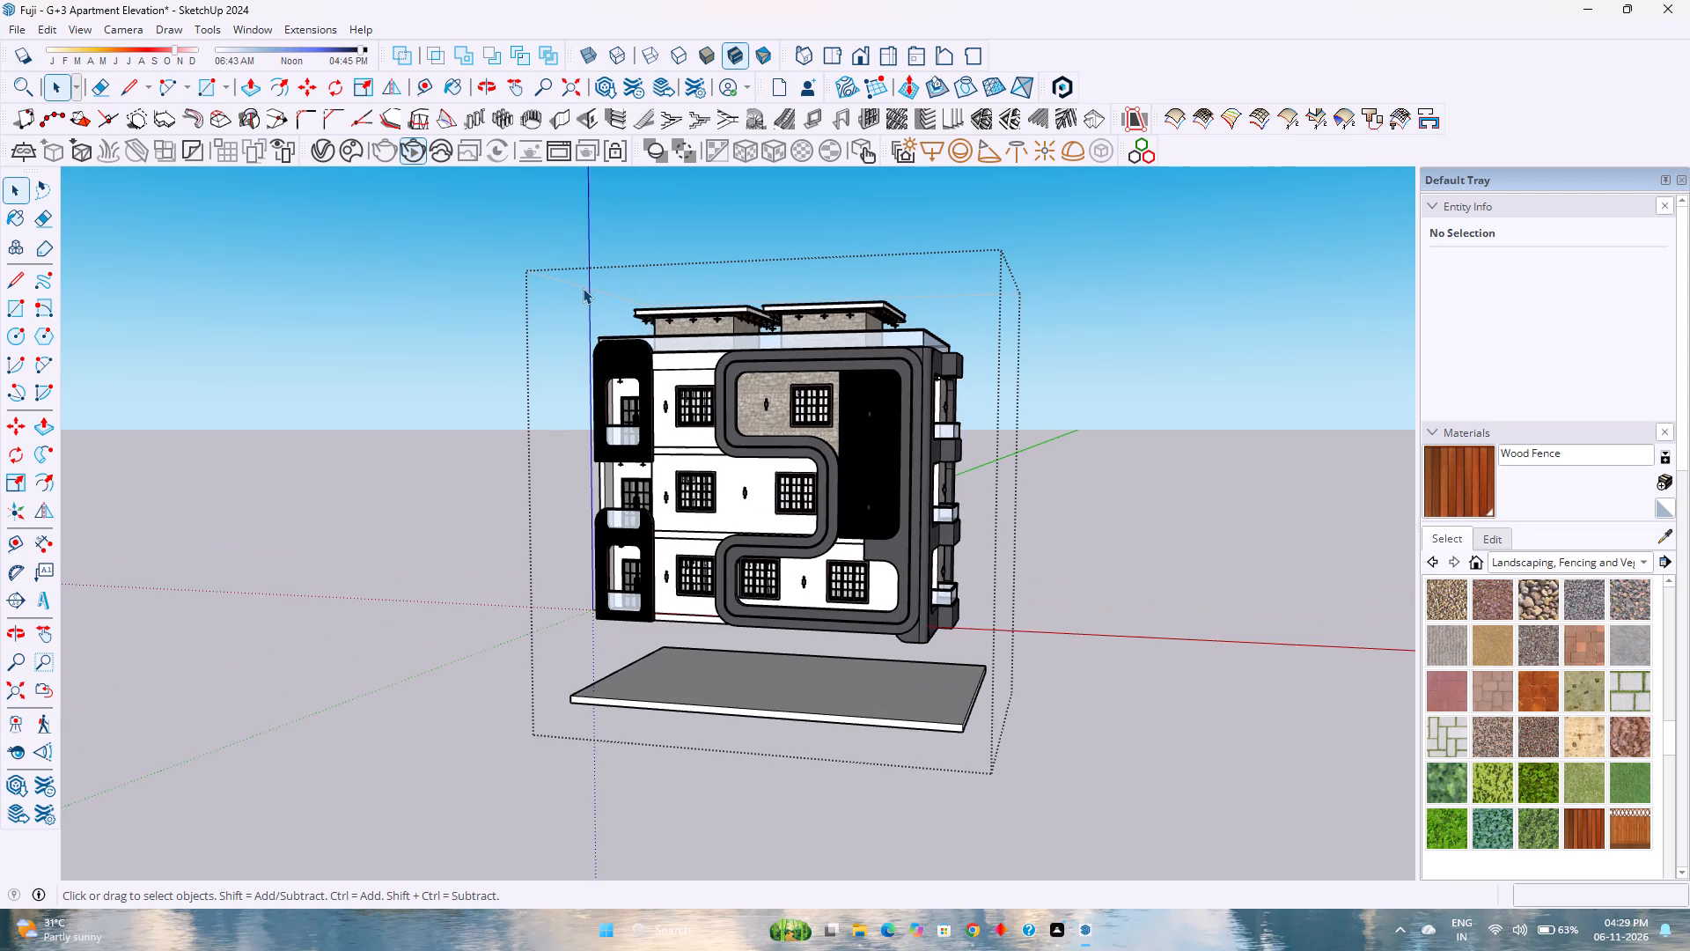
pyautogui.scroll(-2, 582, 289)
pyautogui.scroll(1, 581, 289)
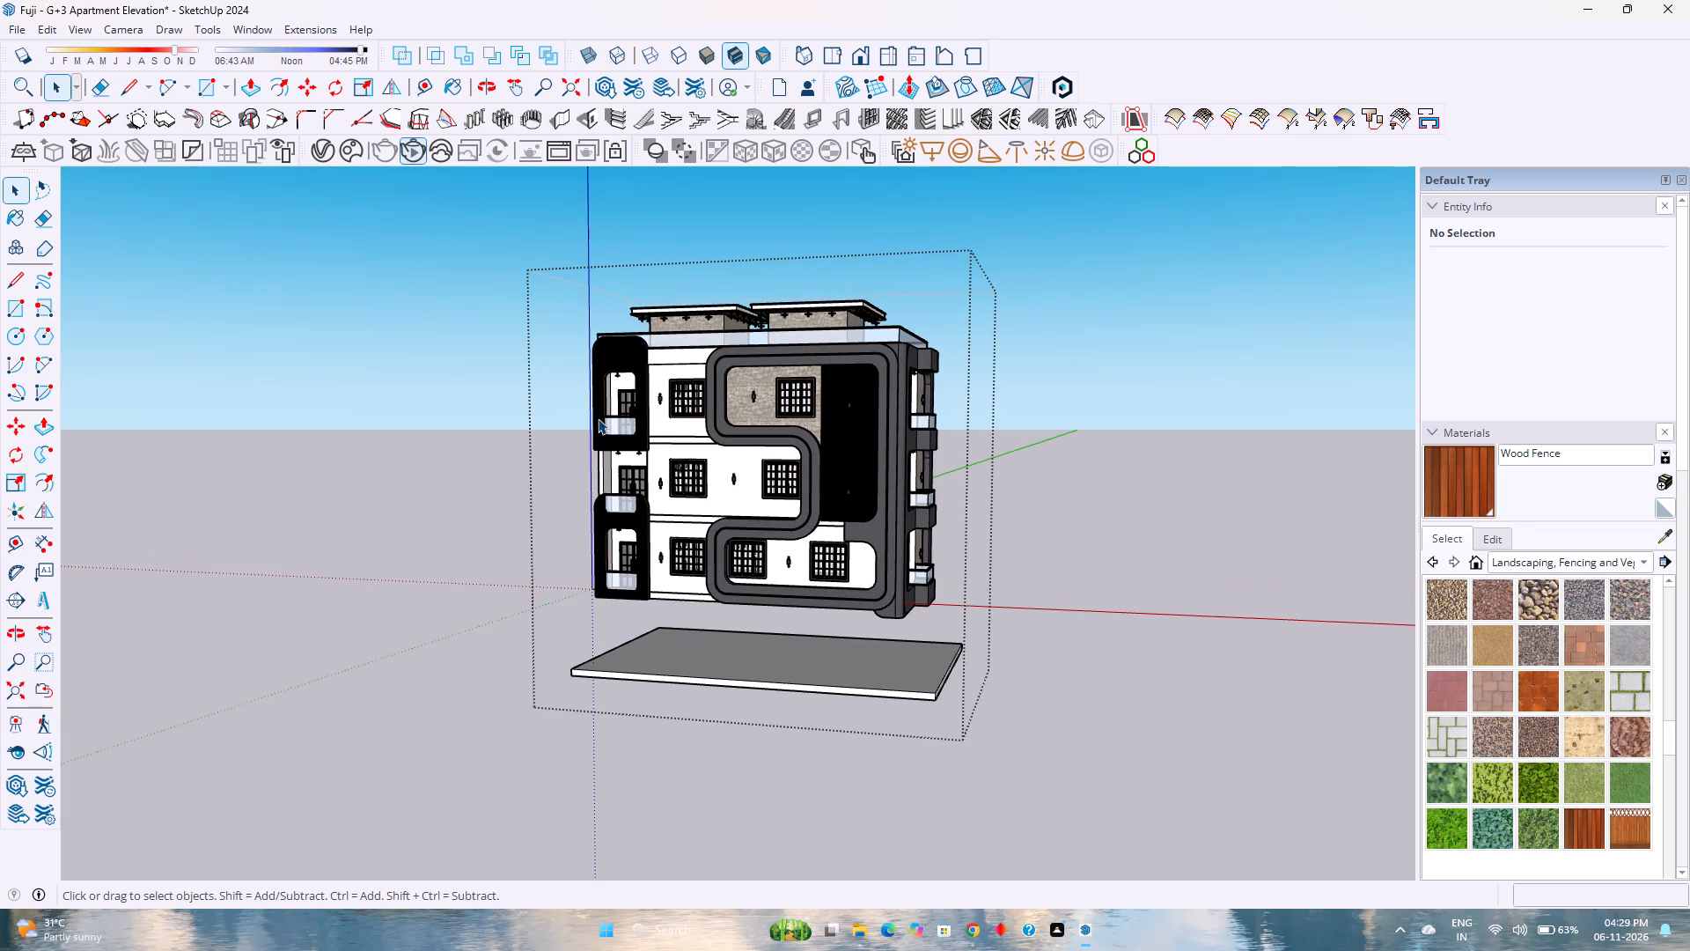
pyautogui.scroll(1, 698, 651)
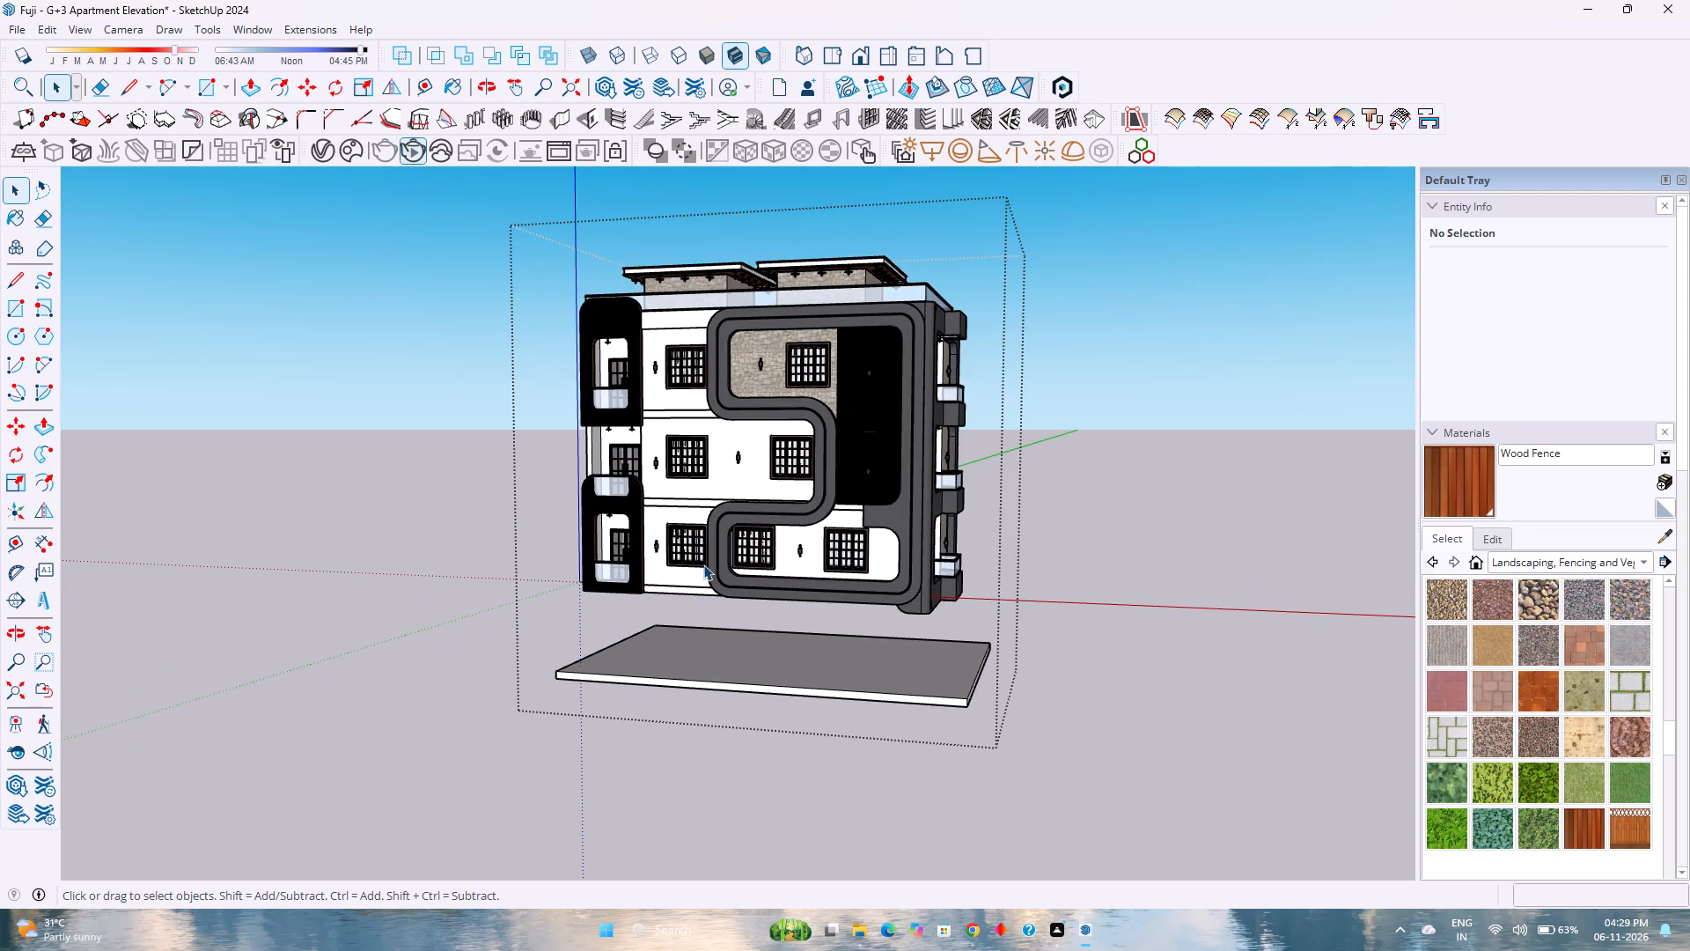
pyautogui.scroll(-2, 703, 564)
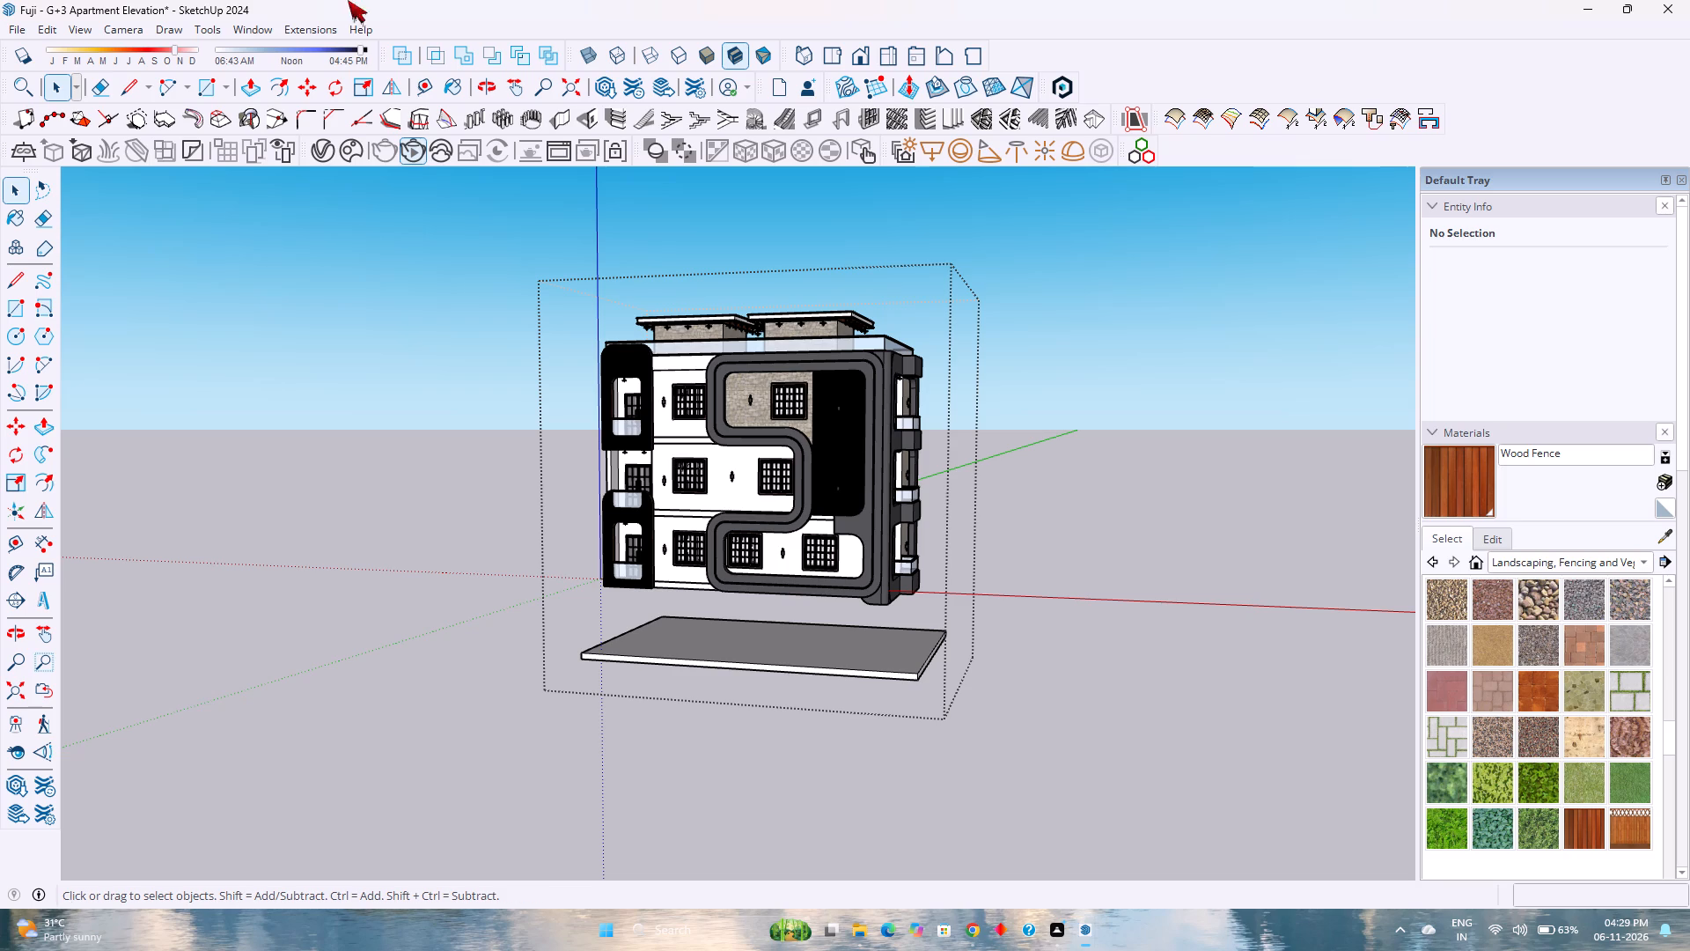
# Open the base slab's group and drop guides vertically from the building's balcony-side and front bottom edges onto the slab, the balcony-side one 9' 6" down.
pyautogui.doubleClick(873, 649)
pyautogui.scroll(7, 873, 651)
pyautogui.middleClick(884, 625)
pyautogui.middleClick(882, 625)
pyautogui.moveTo(882, 625); pyautogui.dragTo(768, 626, button='middle')
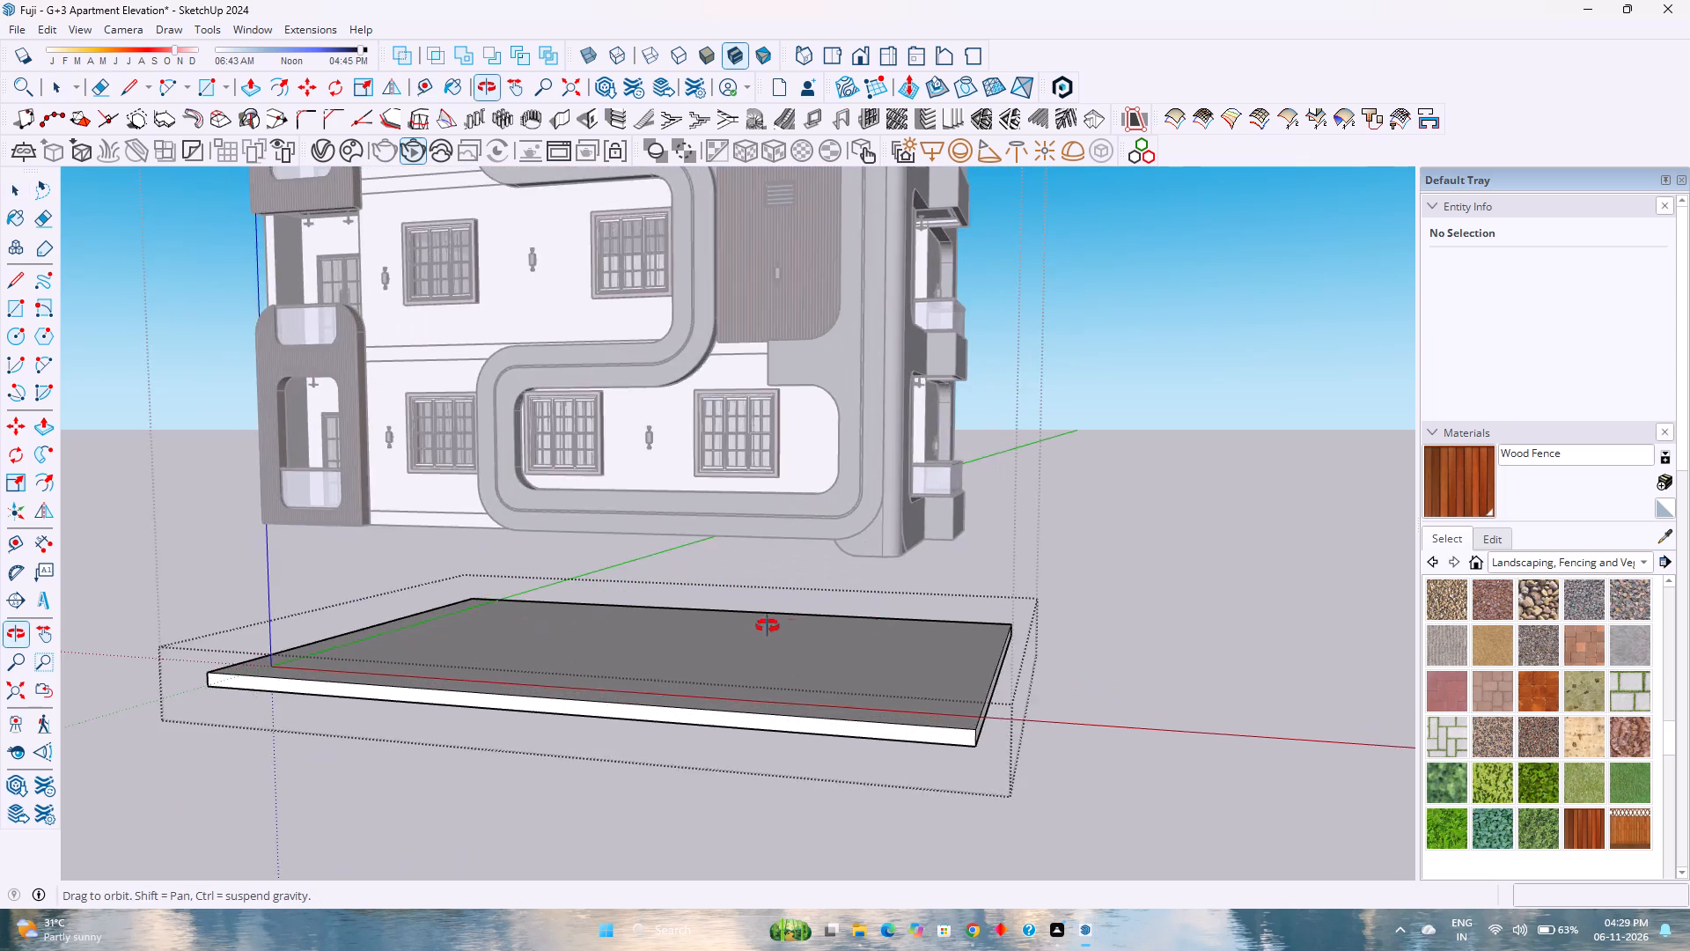
pyautogui.moveTo(768, 626); pyautogui.dragTo(760, 626, button='middle')
pyautogui.click(422, 89)
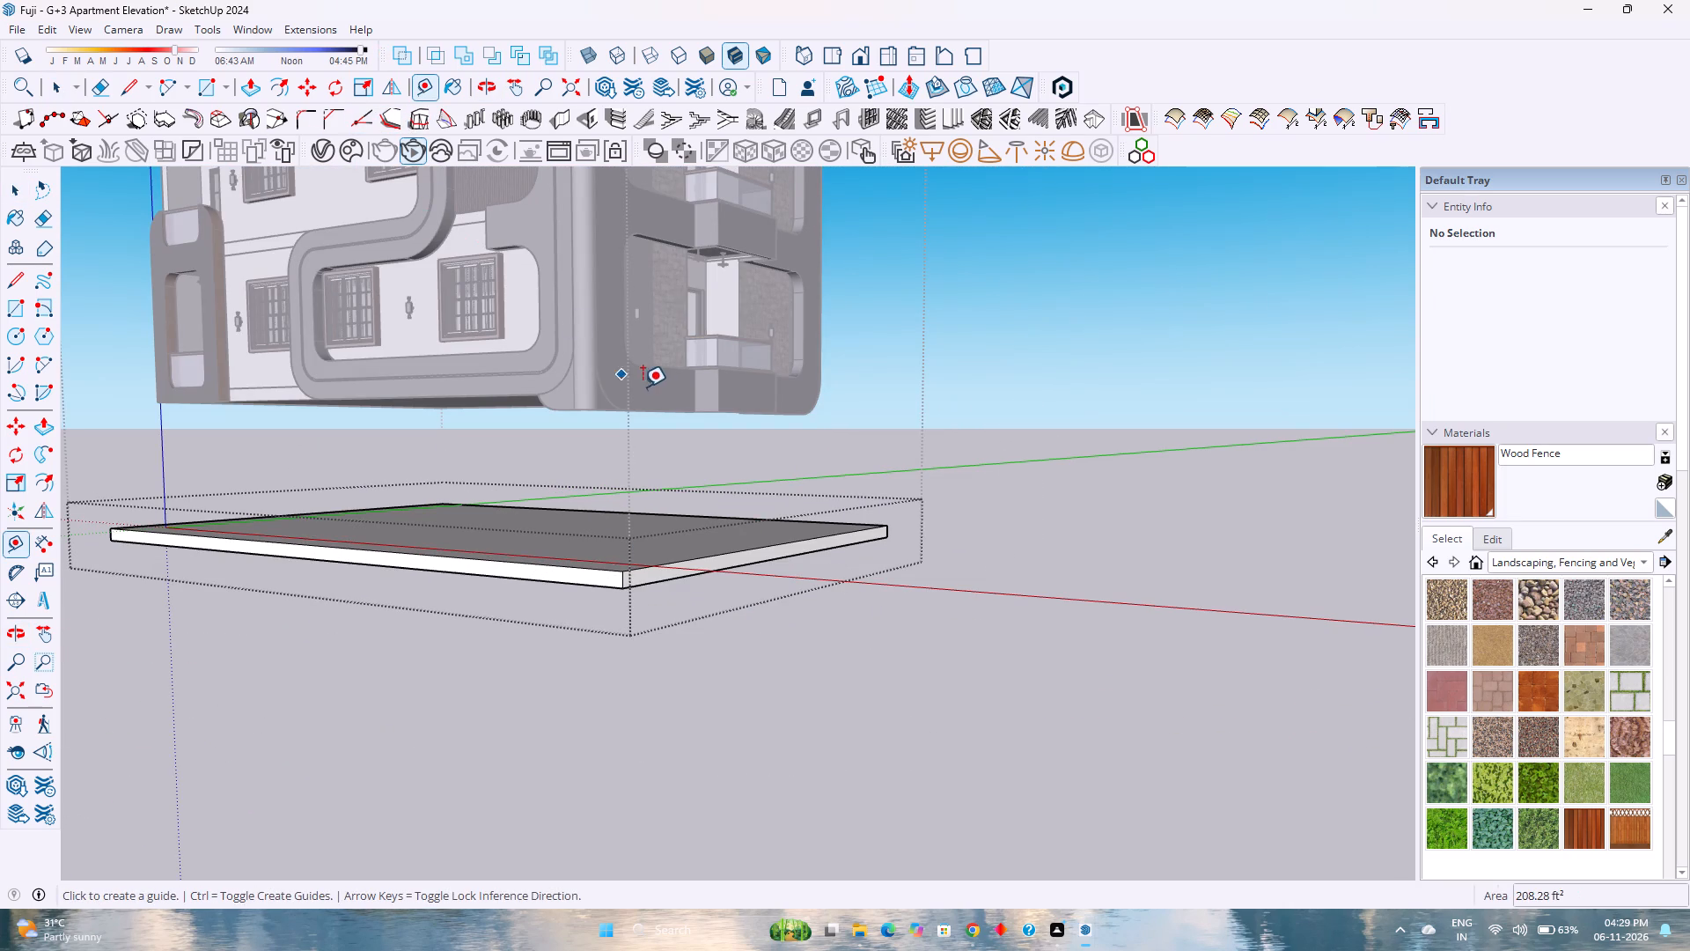
pyautogui.click(655, 410)
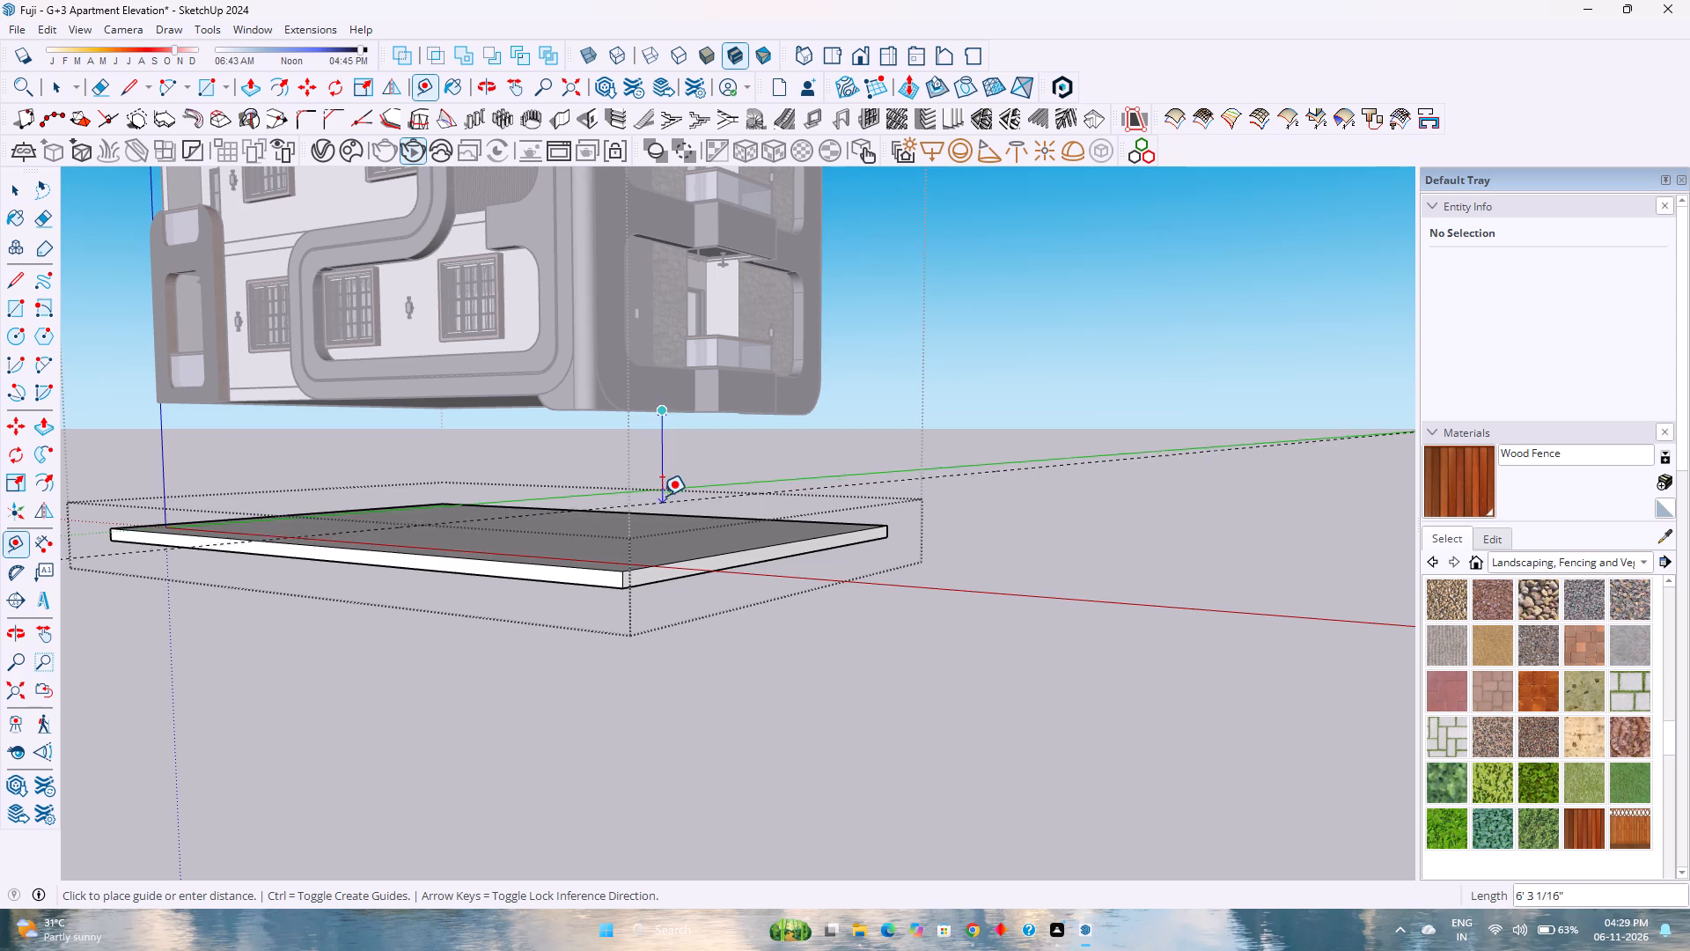
pyautogui.press('Up')
pyautogui.scroll(3, 662, 489)
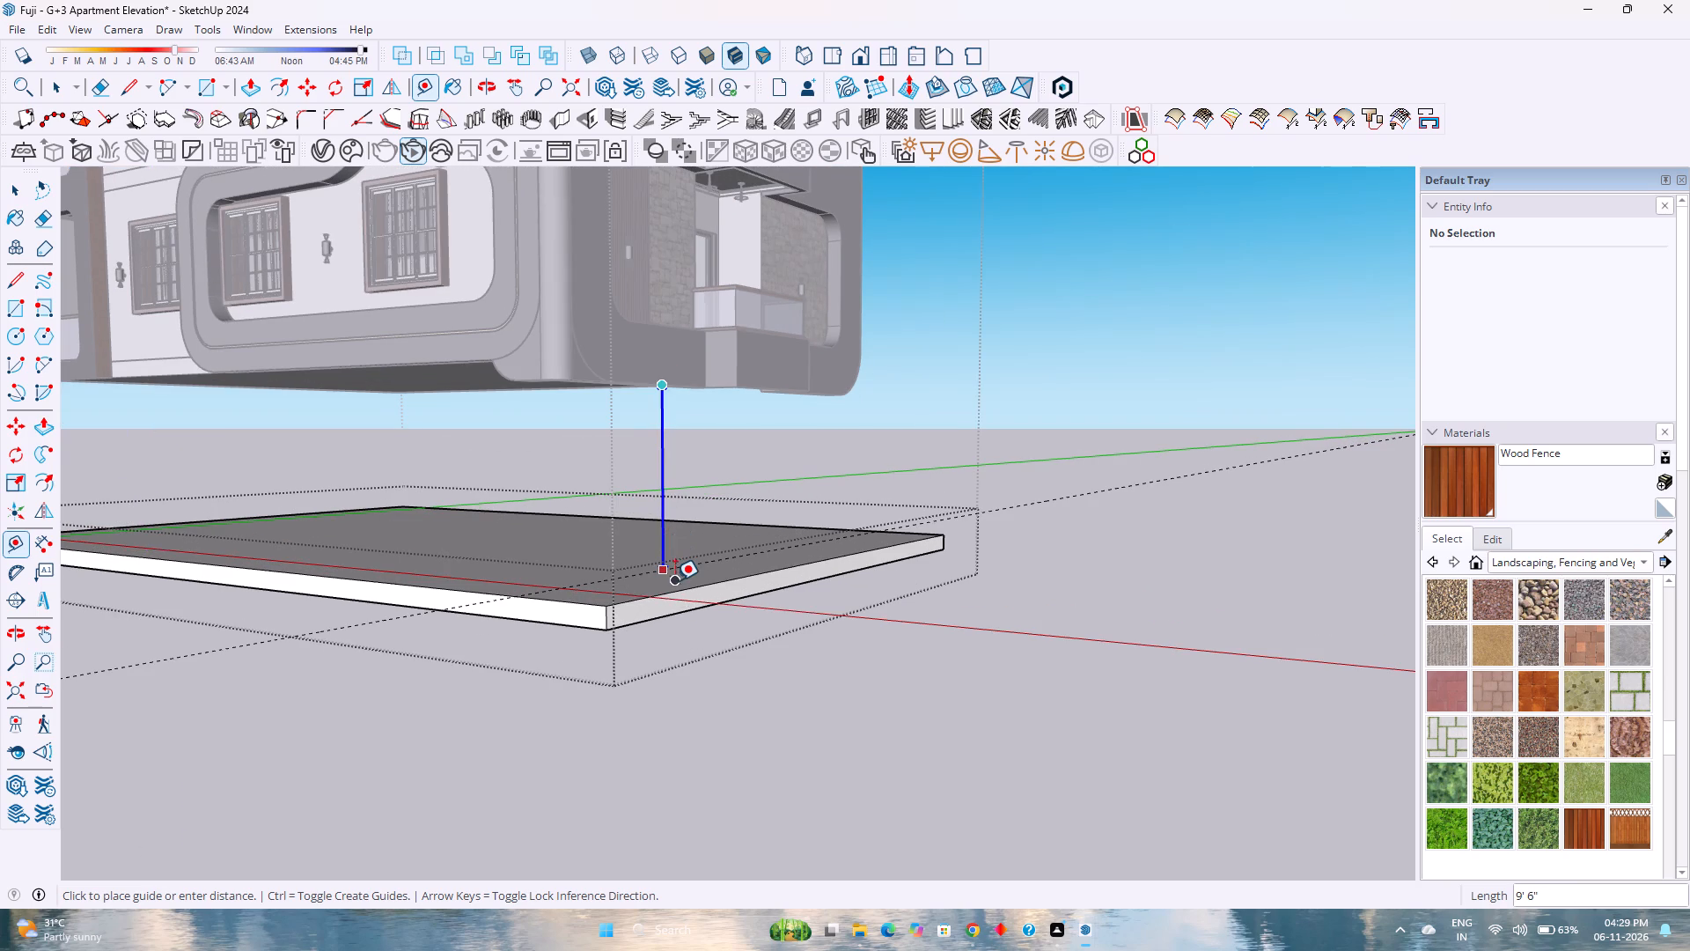
pyautogui.click(675, 580)
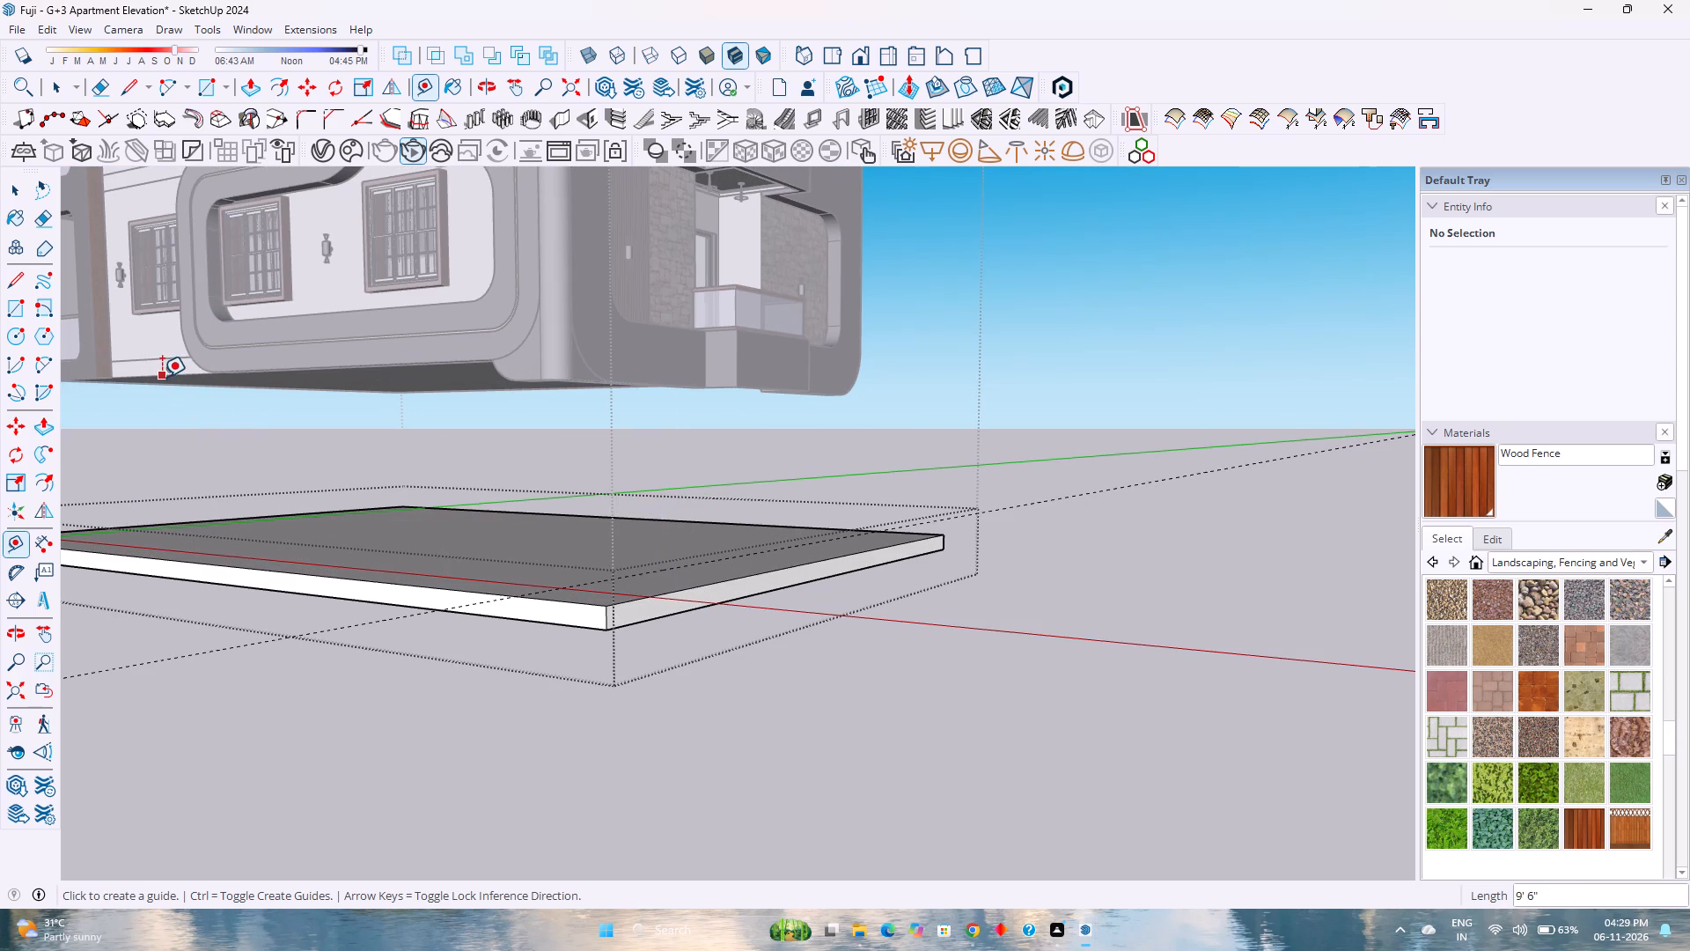
pyautogui.click(162, 374)
pyautogui.press('Up')
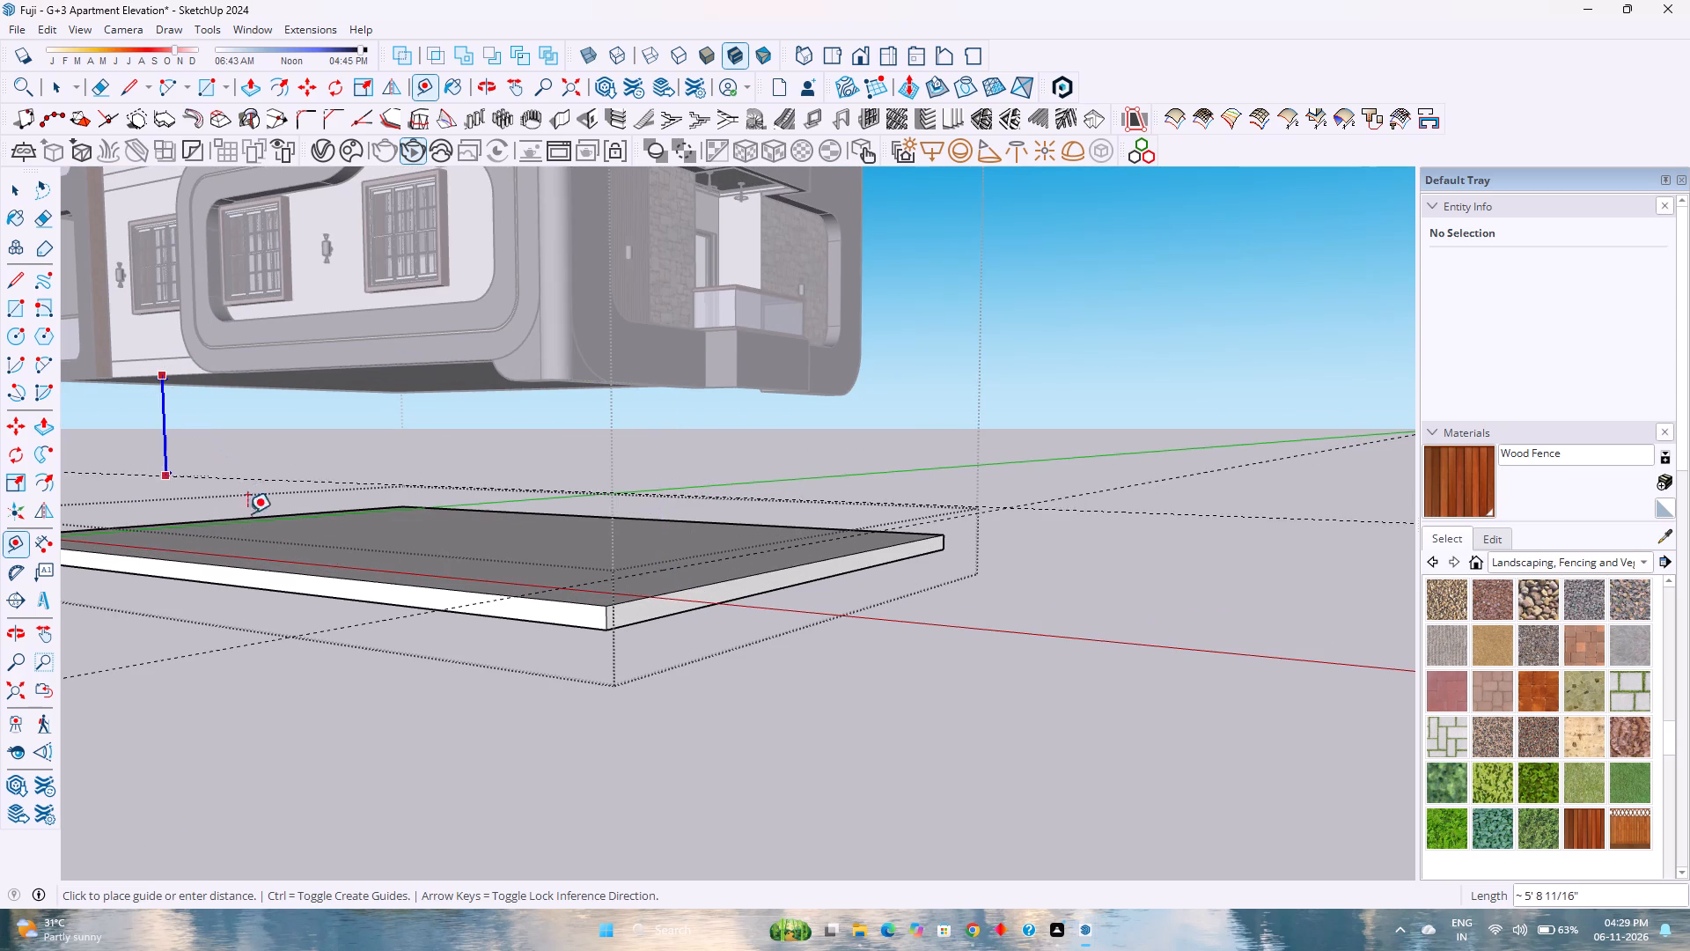
pyautogui.click(278, 553)
# Drop a vertical guide 10' 6" from the building's rear bottom edge onto the base slab's top face.
pyautogui.moveTo(395, 481); pyautogui.dragTo(400, 430, button='middle')
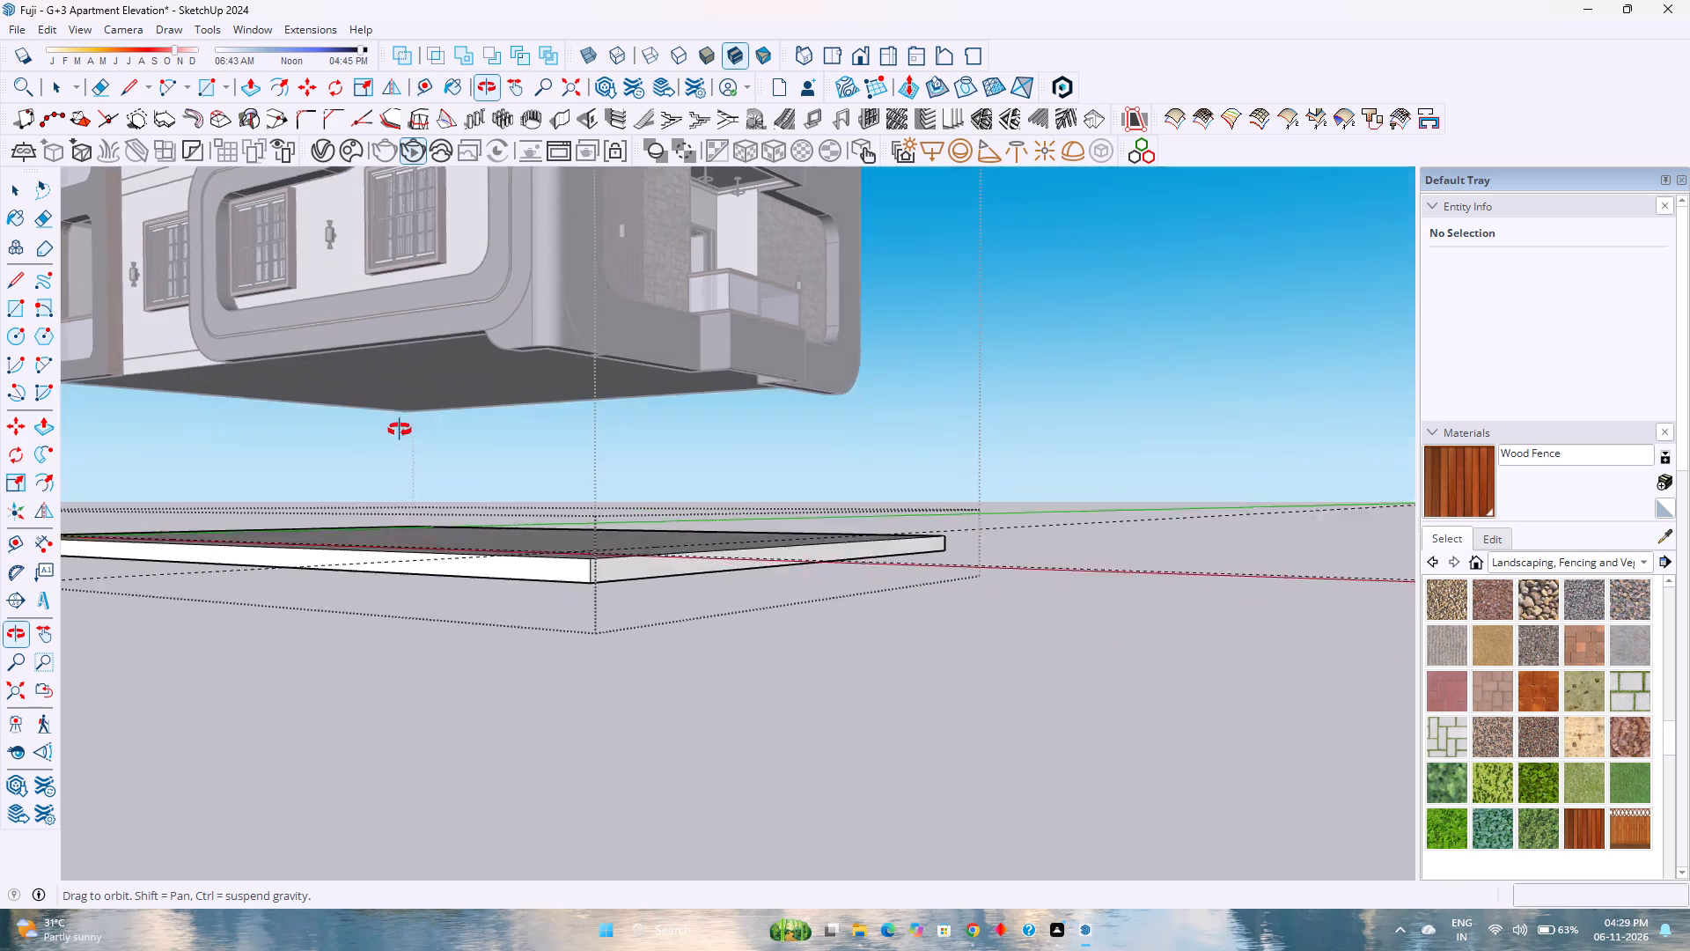
pyautogui.moveTo(400, 430); pyautogui.dragTo(429, 416, button='middle')
pyautogui.middleClick(429, 416)
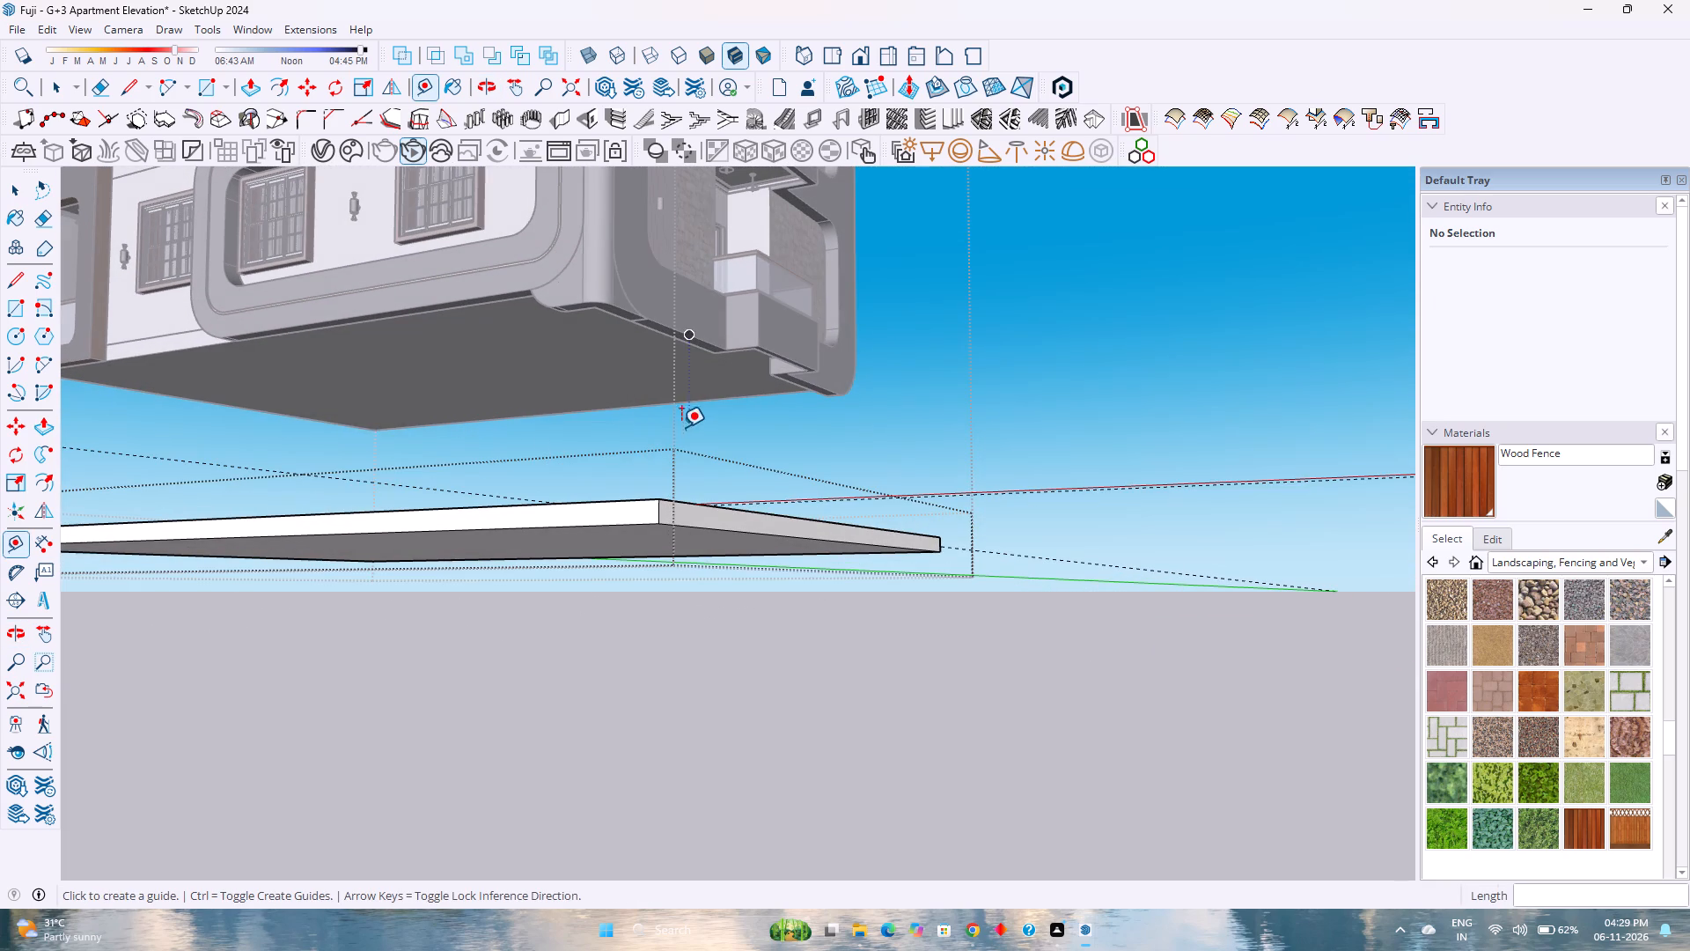
pyautogui.middleClick(681, 426)
pyautogui.moveTo(680, 425); pyautogui.dragTo(668, 423, button='middle')
pyautogui.moveTo(668, 423); pyautogui.dragTo(0, 443, button='middle')
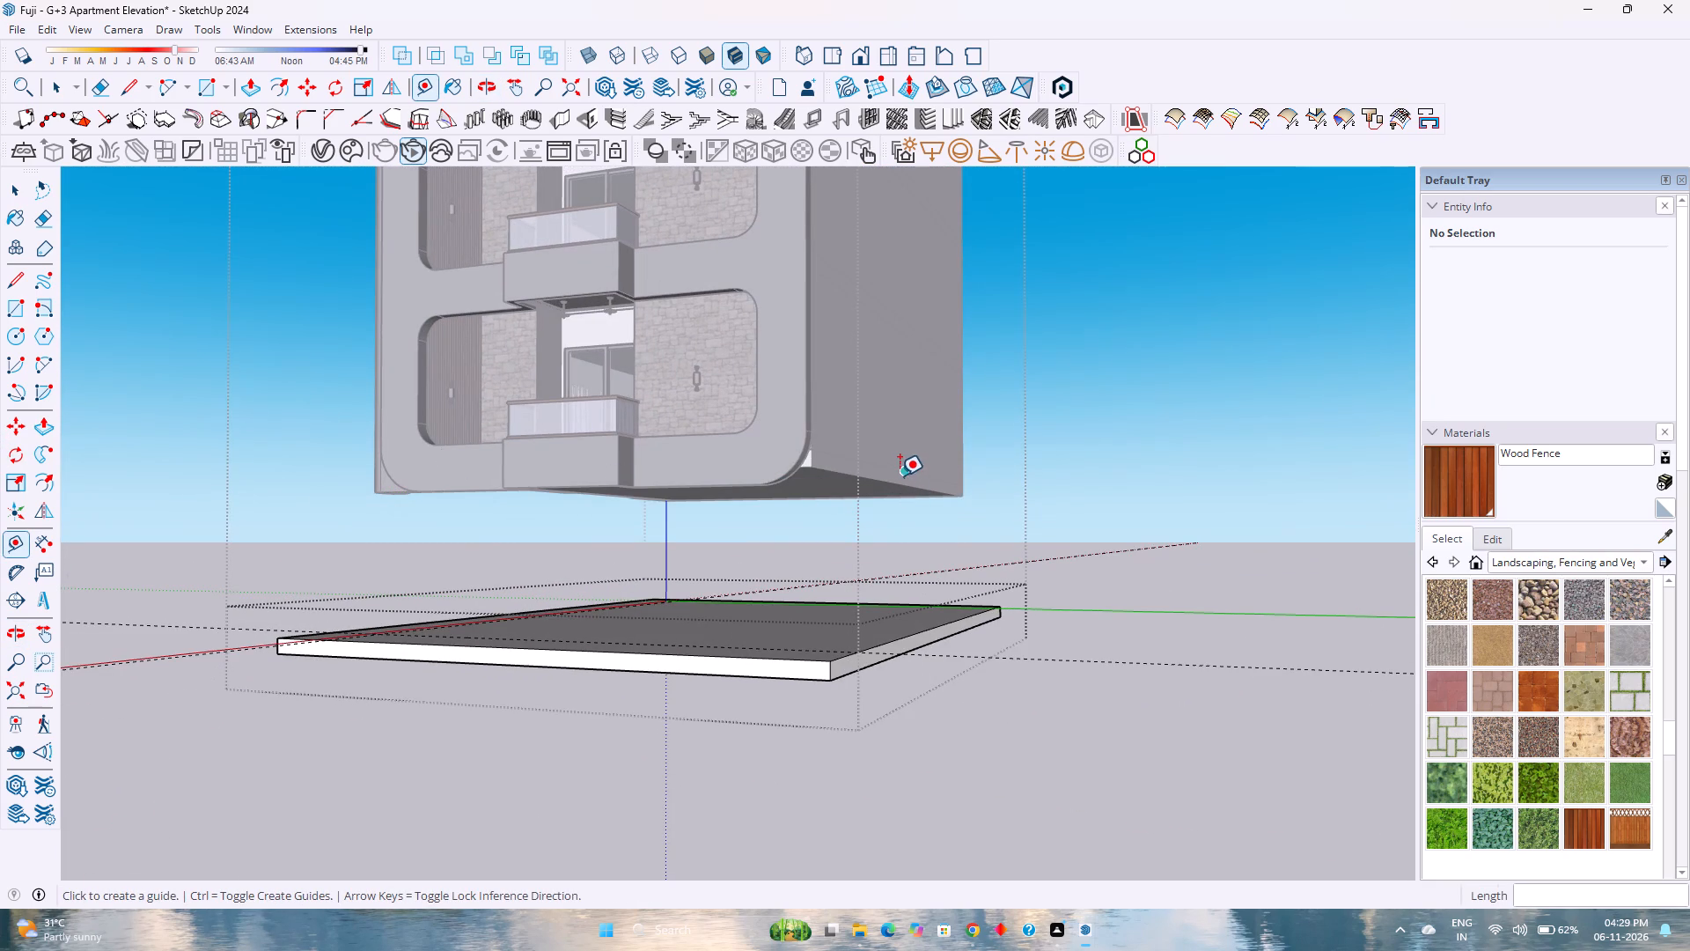
pyautogui.click(902, 485)
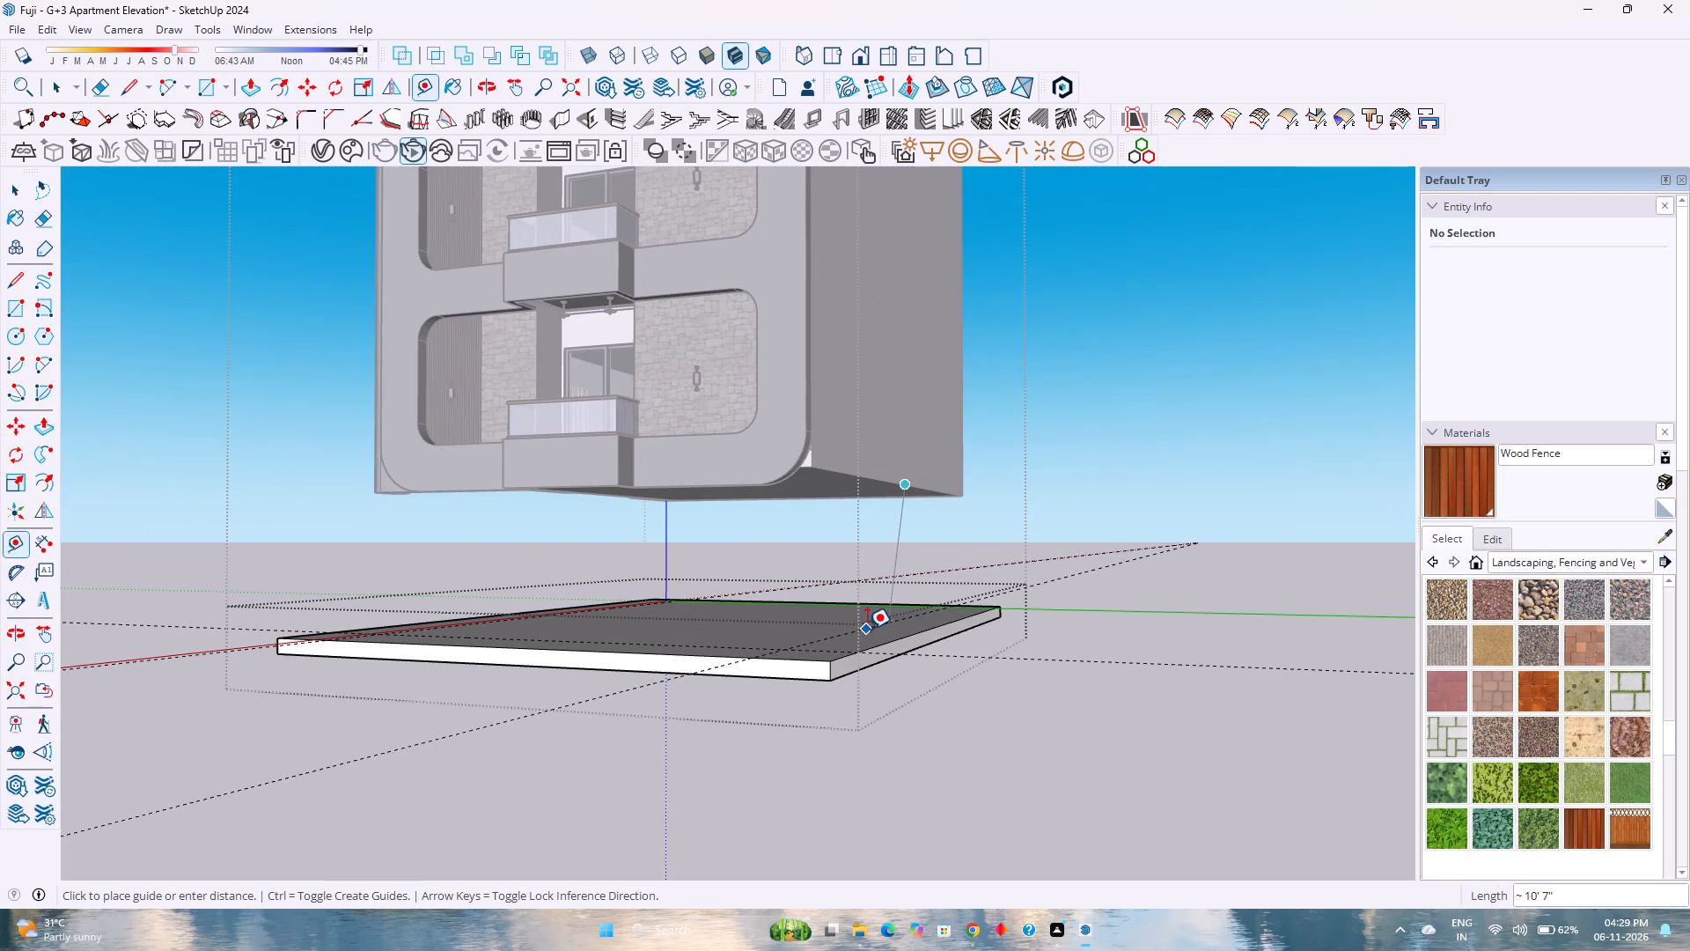
pyautogui.press('Up')
pyautogui.click(878, 633)
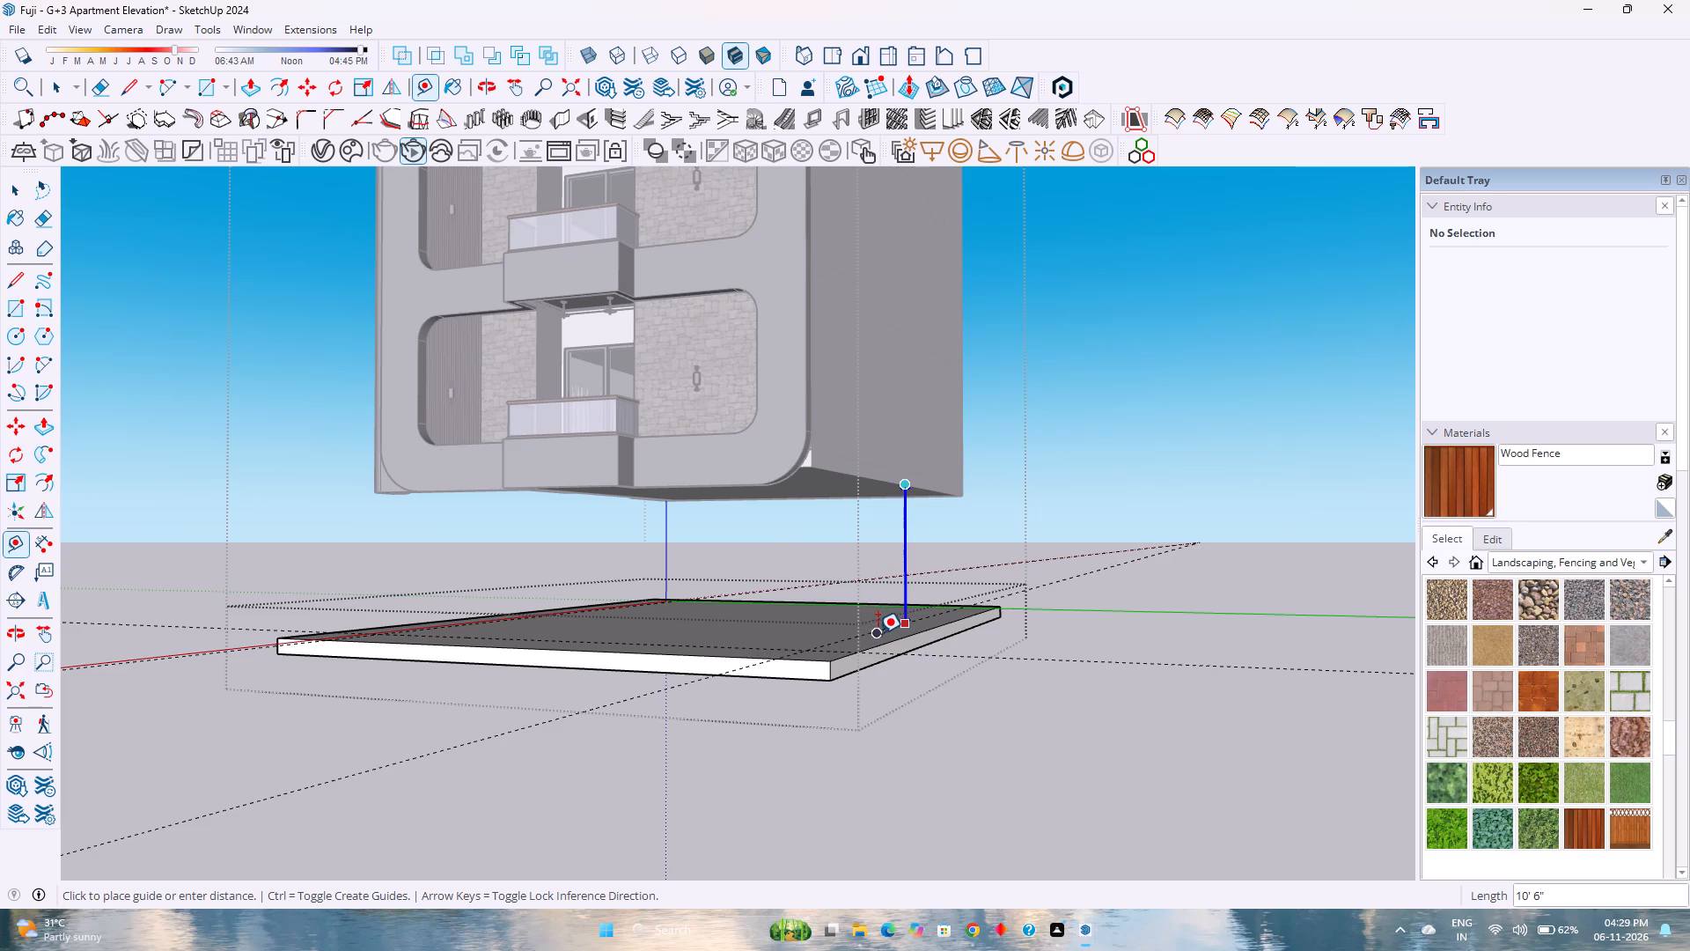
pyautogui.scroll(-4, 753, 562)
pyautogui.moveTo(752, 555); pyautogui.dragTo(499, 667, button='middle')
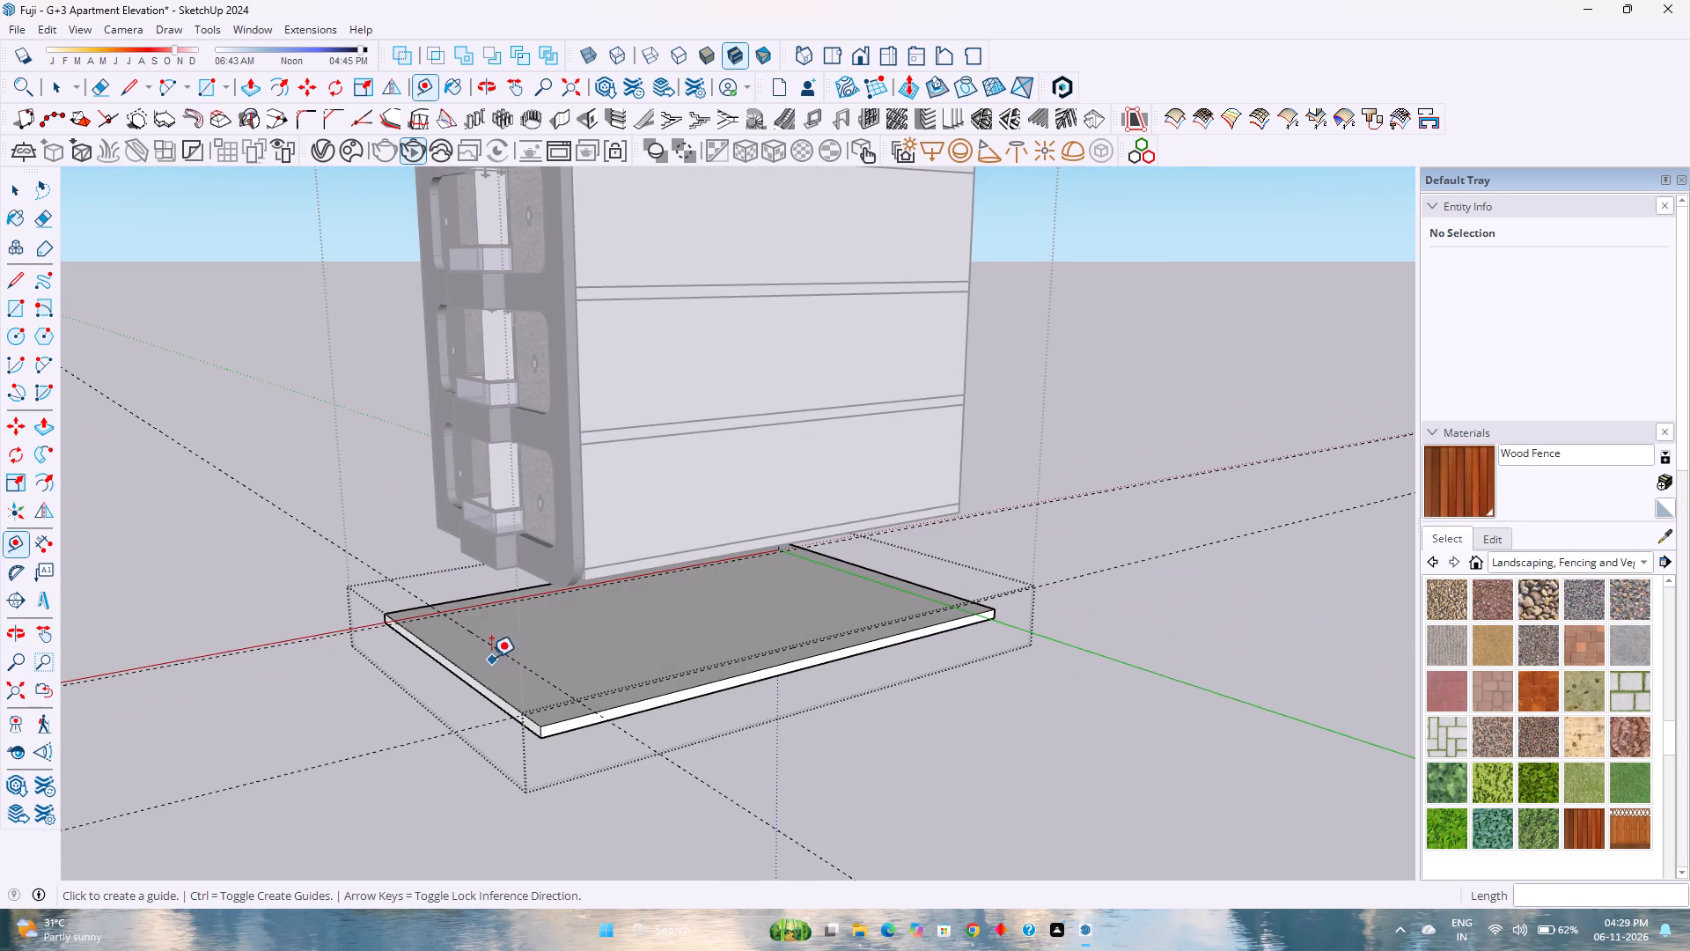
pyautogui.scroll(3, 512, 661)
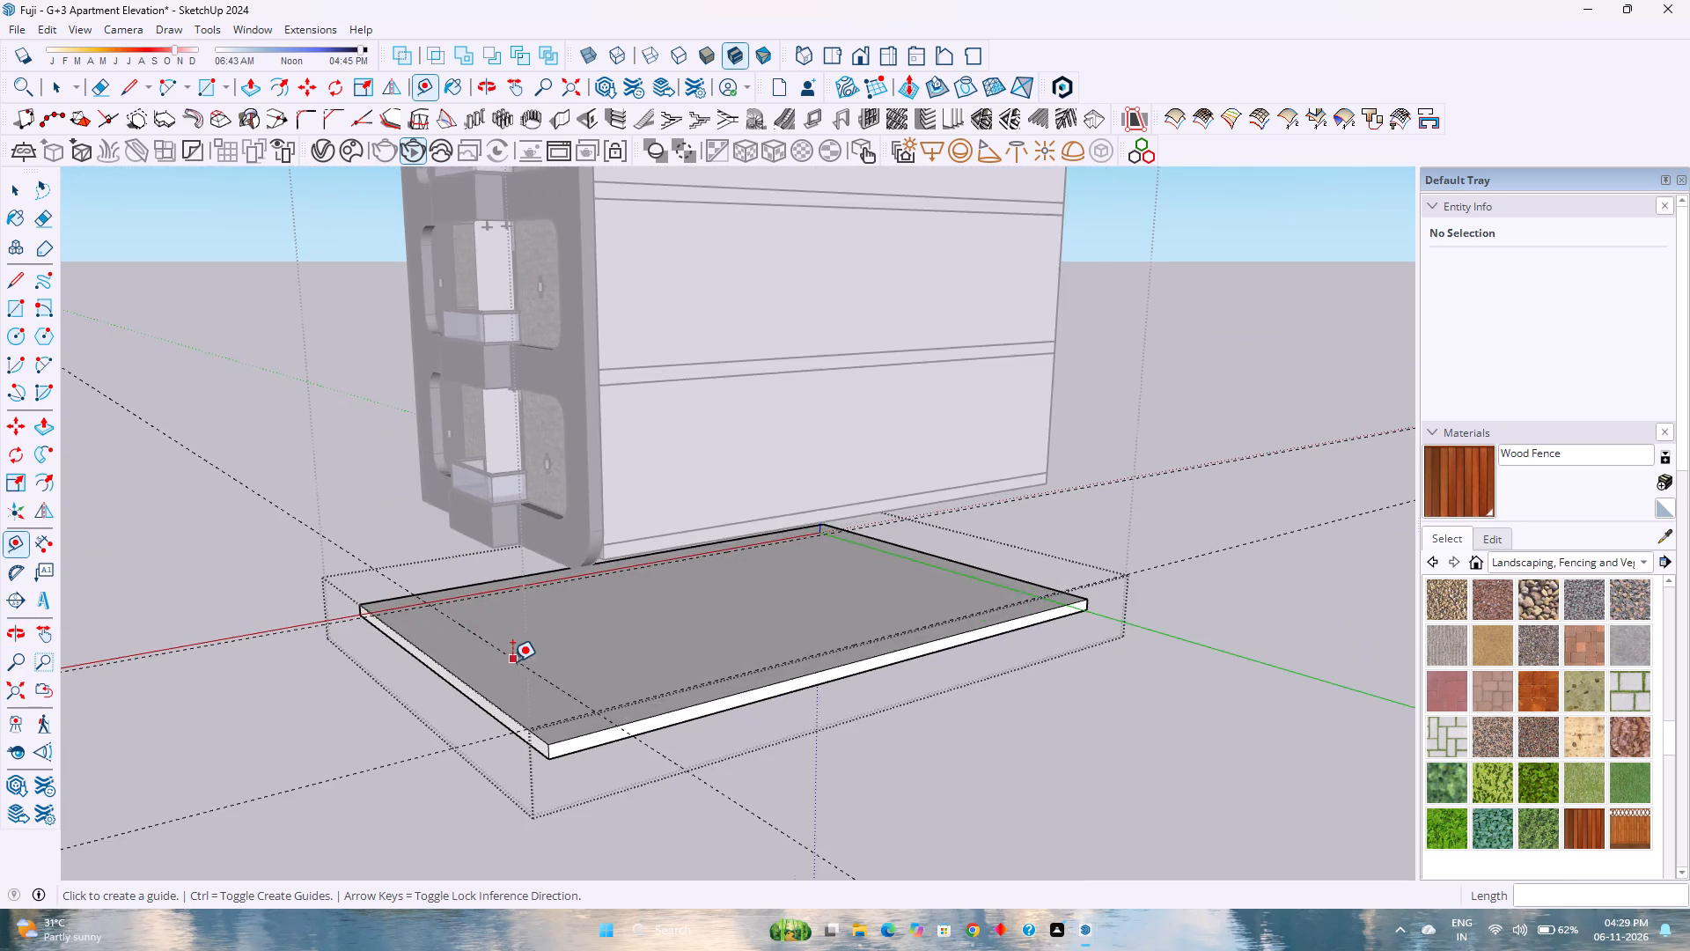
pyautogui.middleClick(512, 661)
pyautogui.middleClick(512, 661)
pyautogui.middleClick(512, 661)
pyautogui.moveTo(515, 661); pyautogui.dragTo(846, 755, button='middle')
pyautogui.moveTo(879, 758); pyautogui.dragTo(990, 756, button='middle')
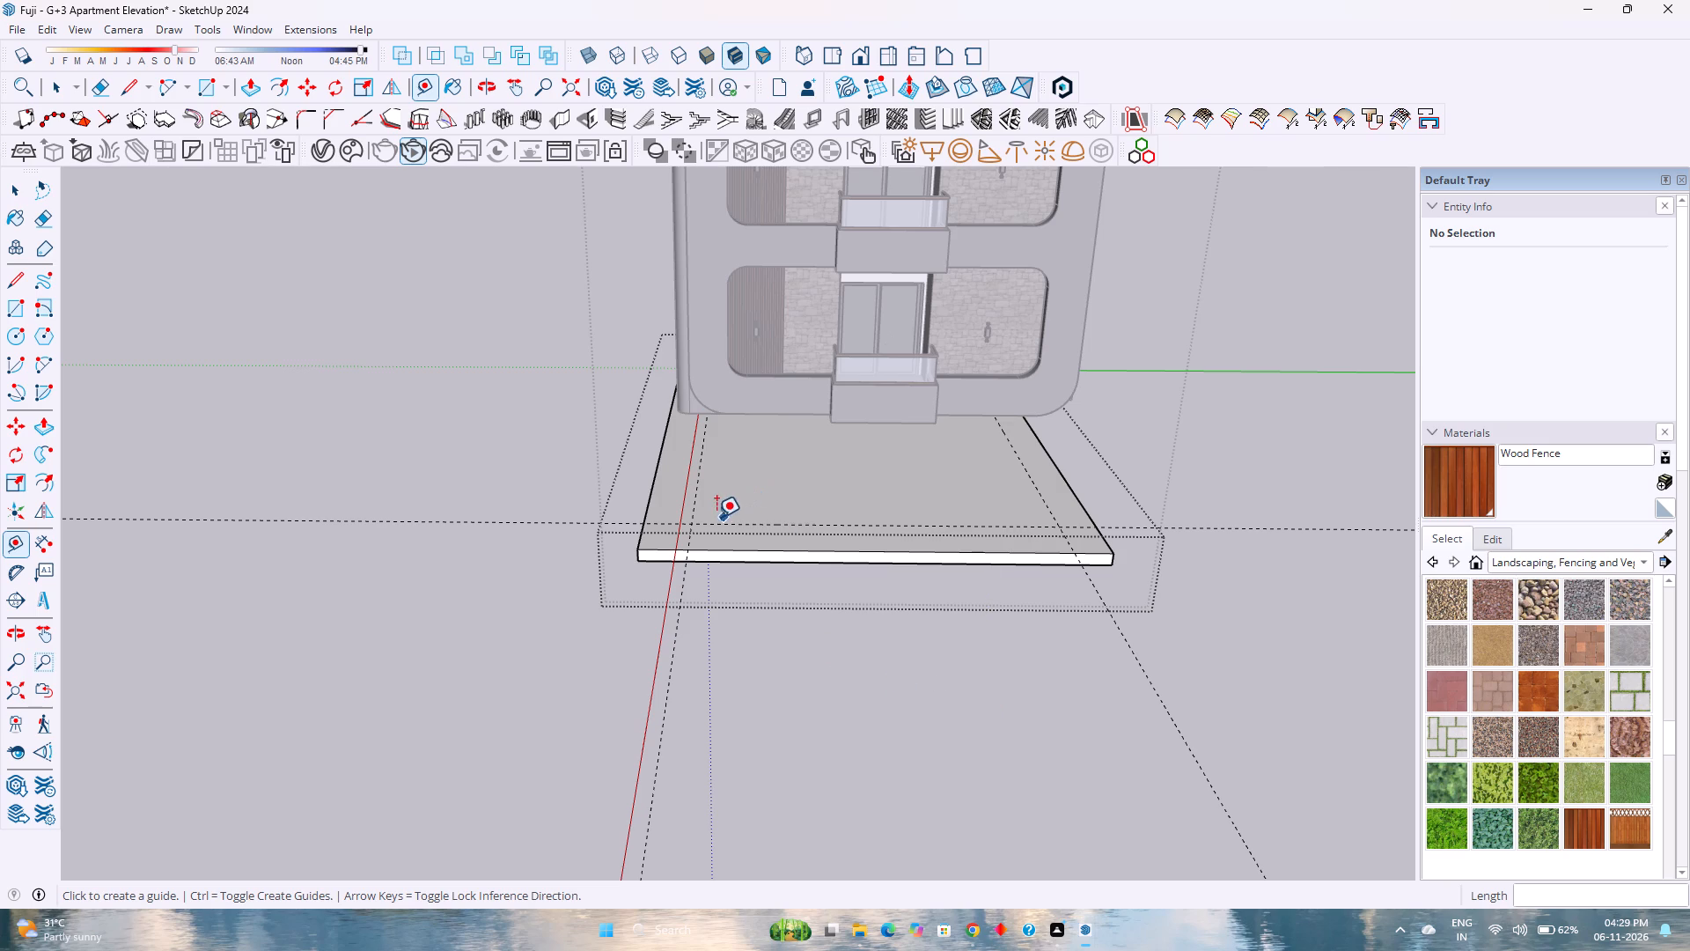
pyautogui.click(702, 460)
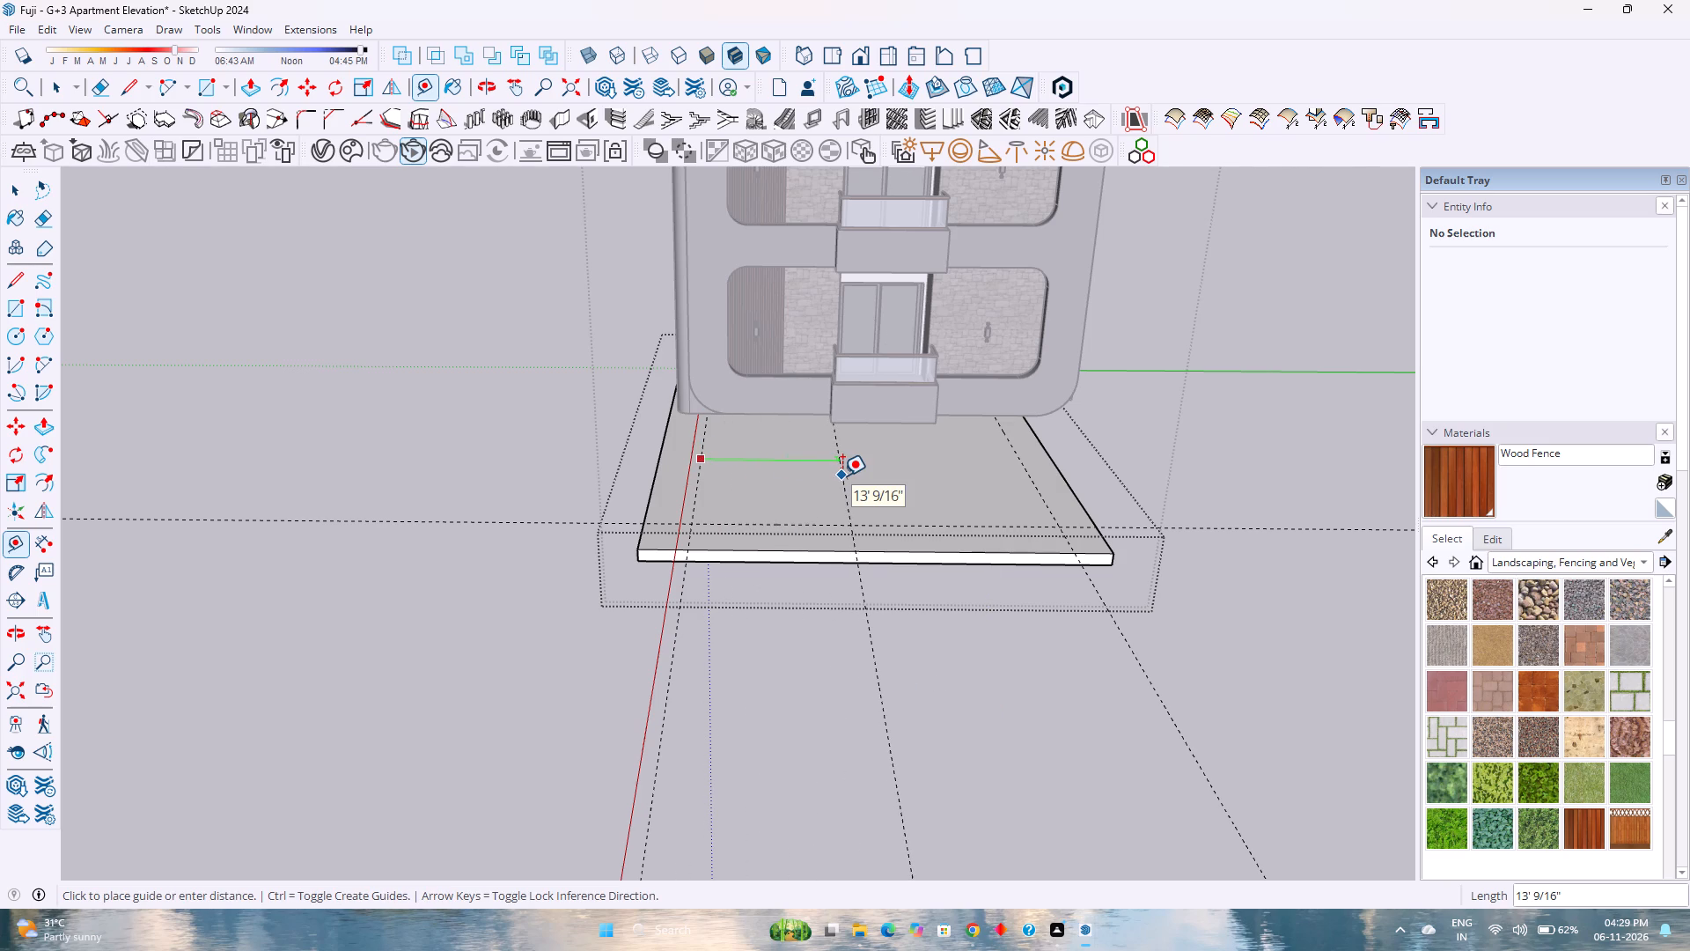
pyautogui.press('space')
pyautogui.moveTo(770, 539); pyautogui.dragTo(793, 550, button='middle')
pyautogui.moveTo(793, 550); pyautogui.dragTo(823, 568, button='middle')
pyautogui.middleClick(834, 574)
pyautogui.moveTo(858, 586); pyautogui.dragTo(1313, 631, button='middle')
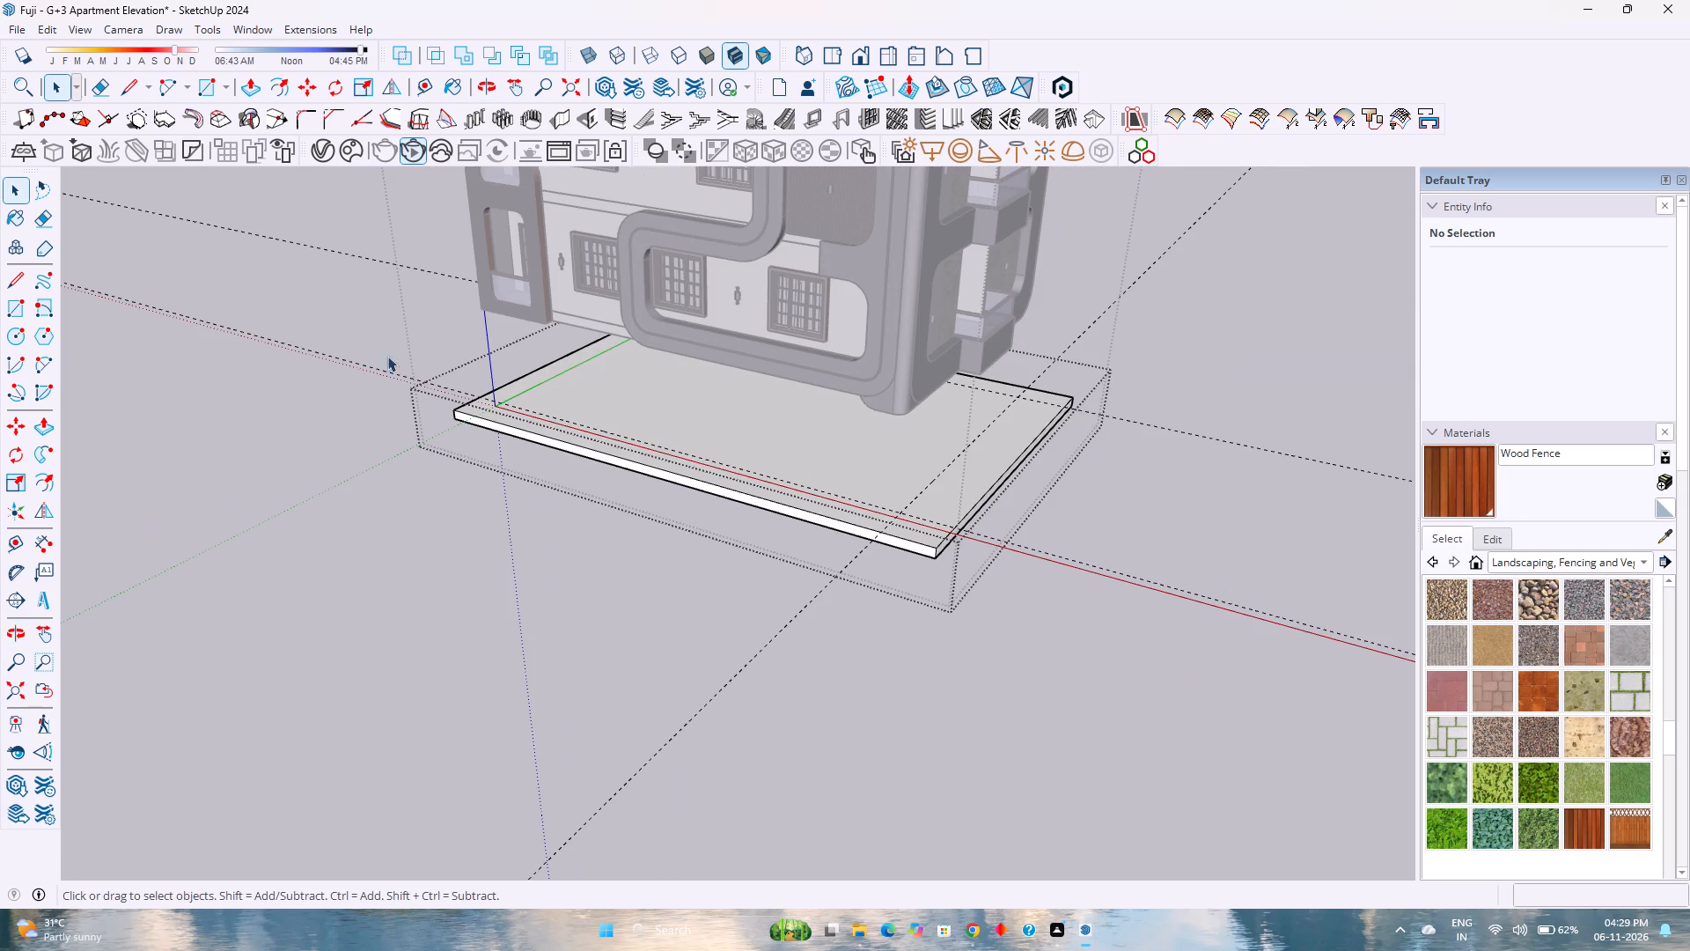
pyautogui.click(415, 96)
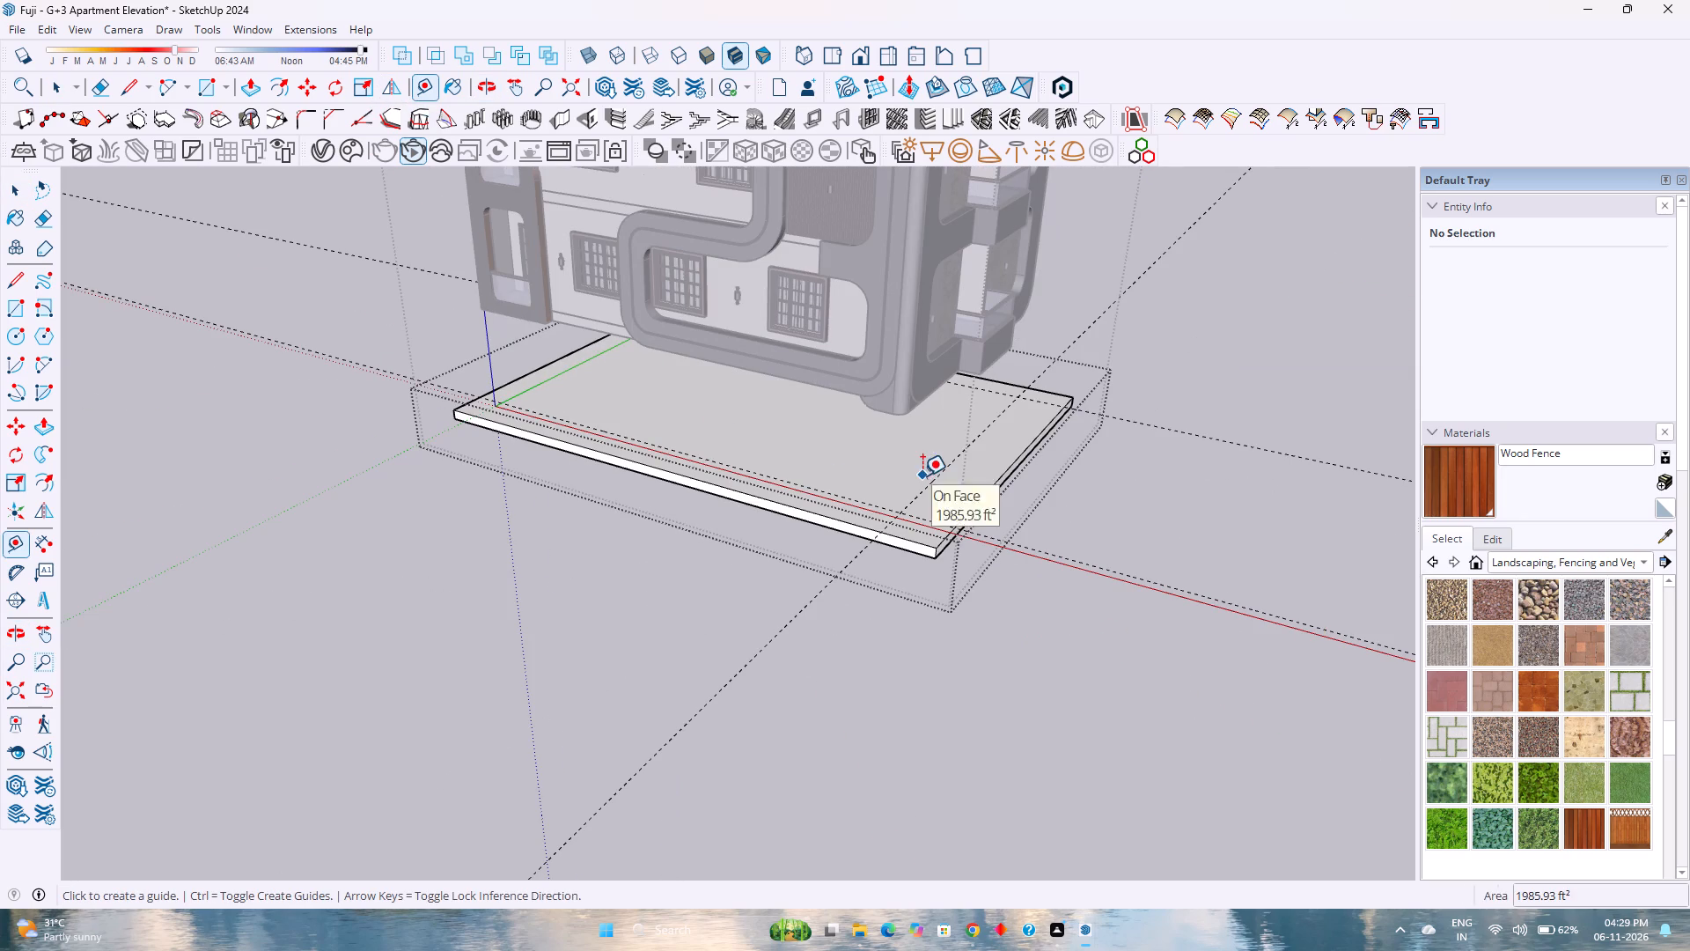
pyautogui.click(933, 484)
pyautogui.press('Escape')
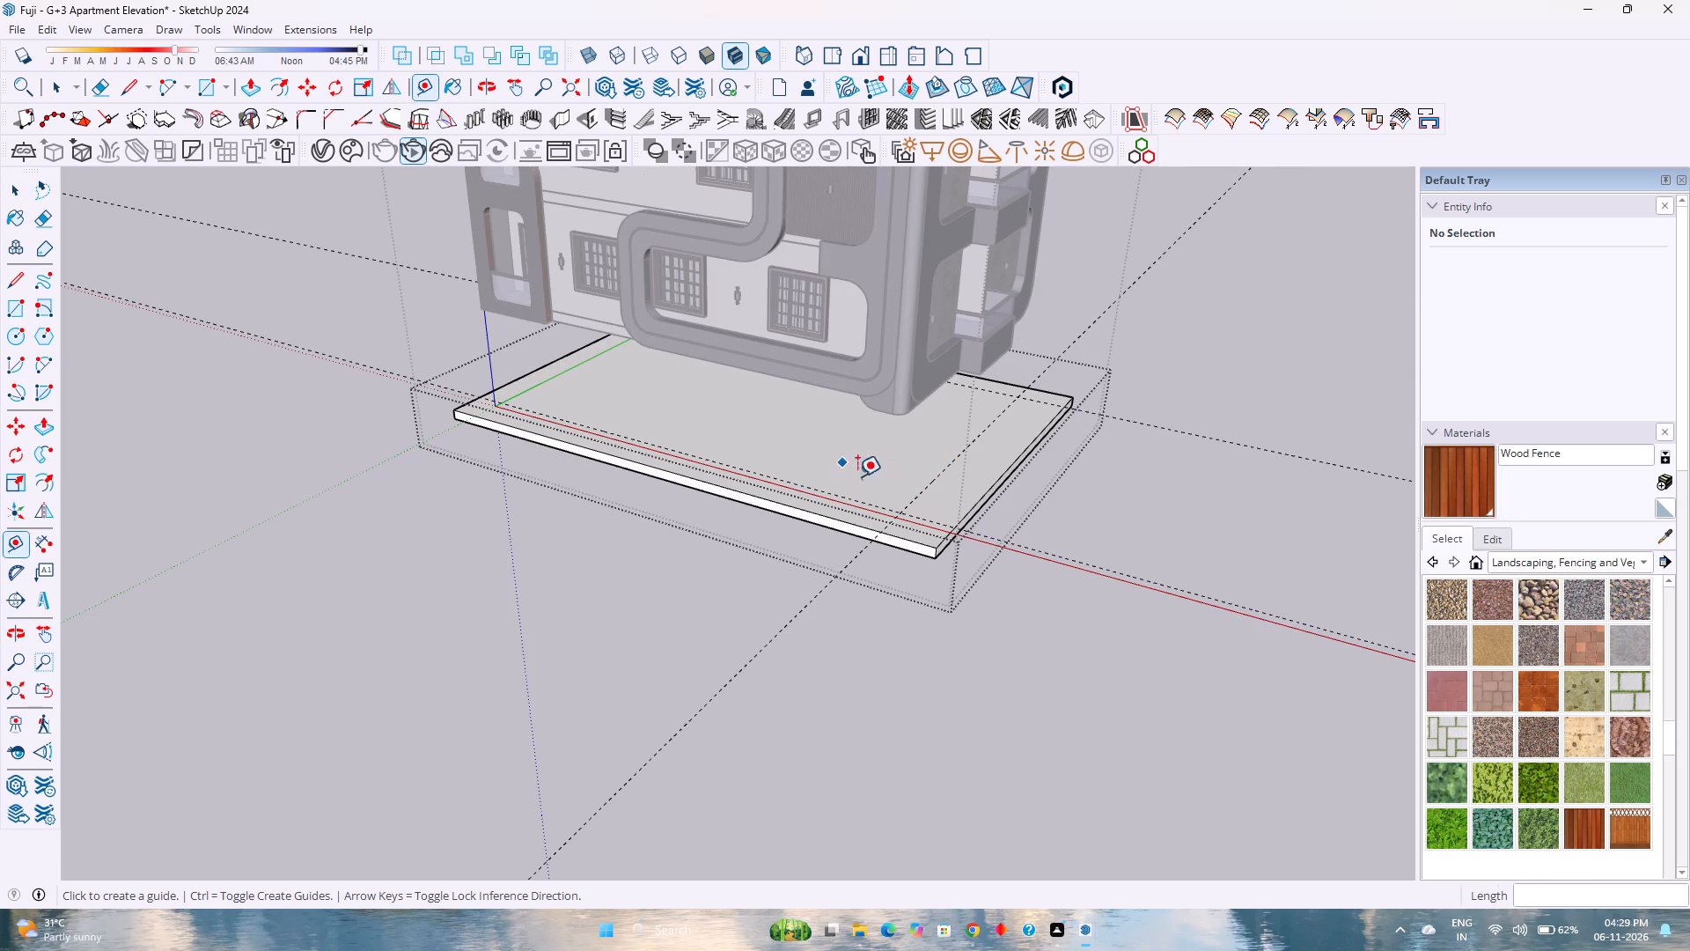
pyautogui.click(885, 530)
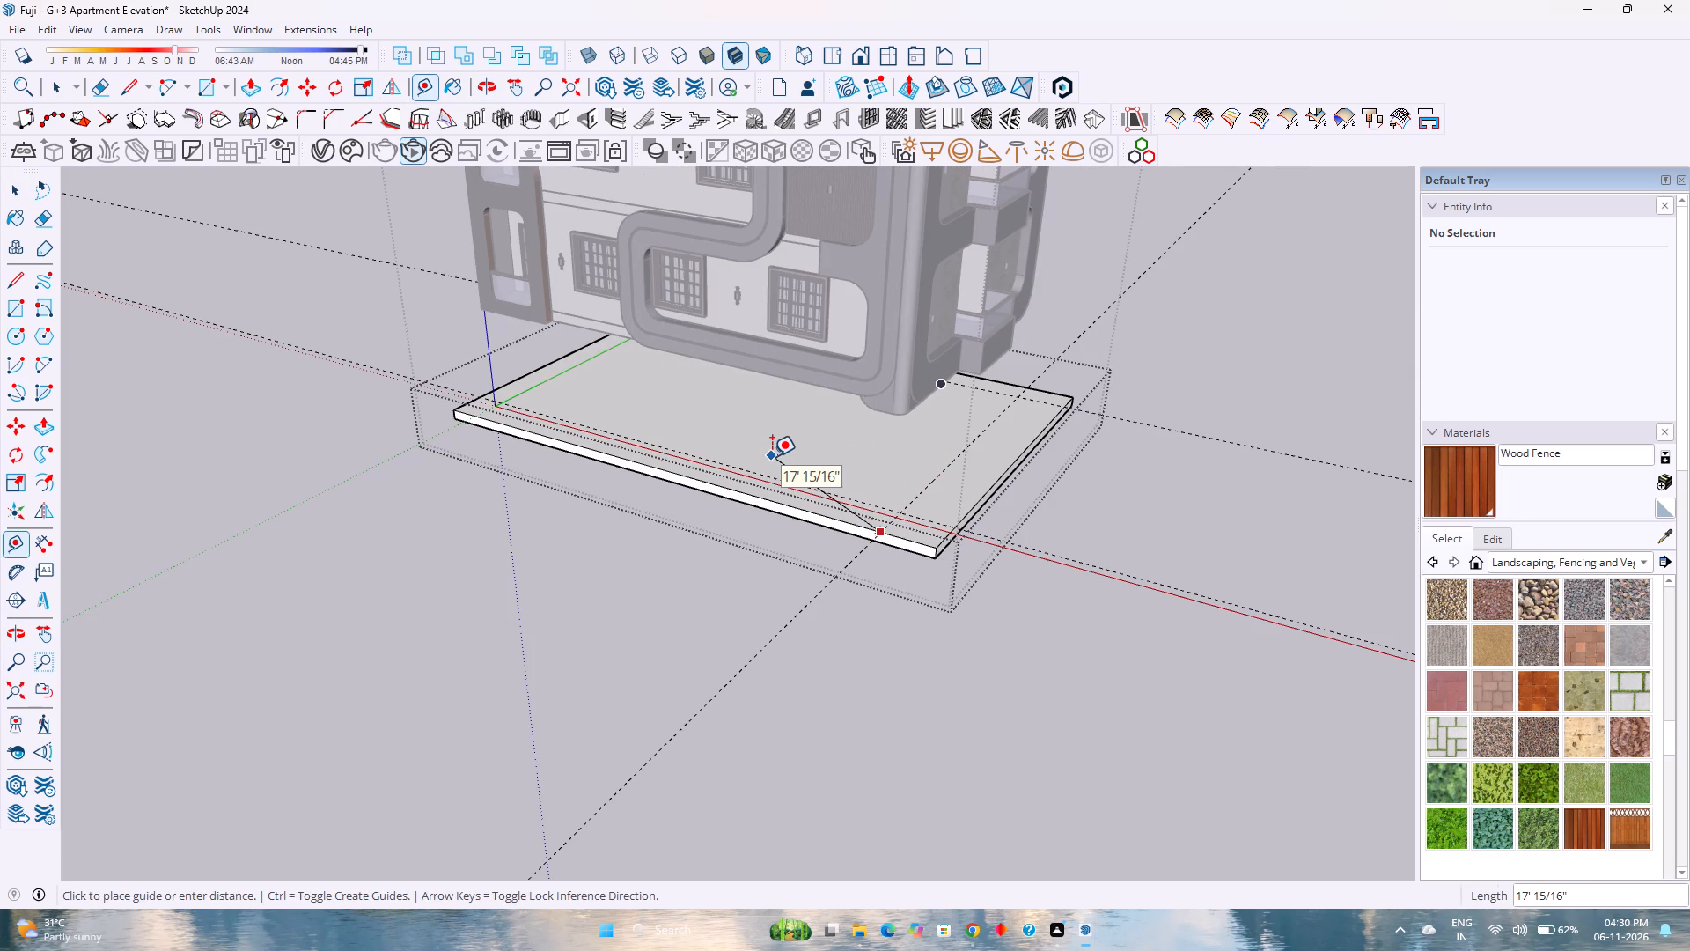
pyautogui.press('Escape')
# Place a guide 16' inward along the red axis from the balcony-side guide on the base slab, and close the slab's group.
pyautogui.click(420, 75)
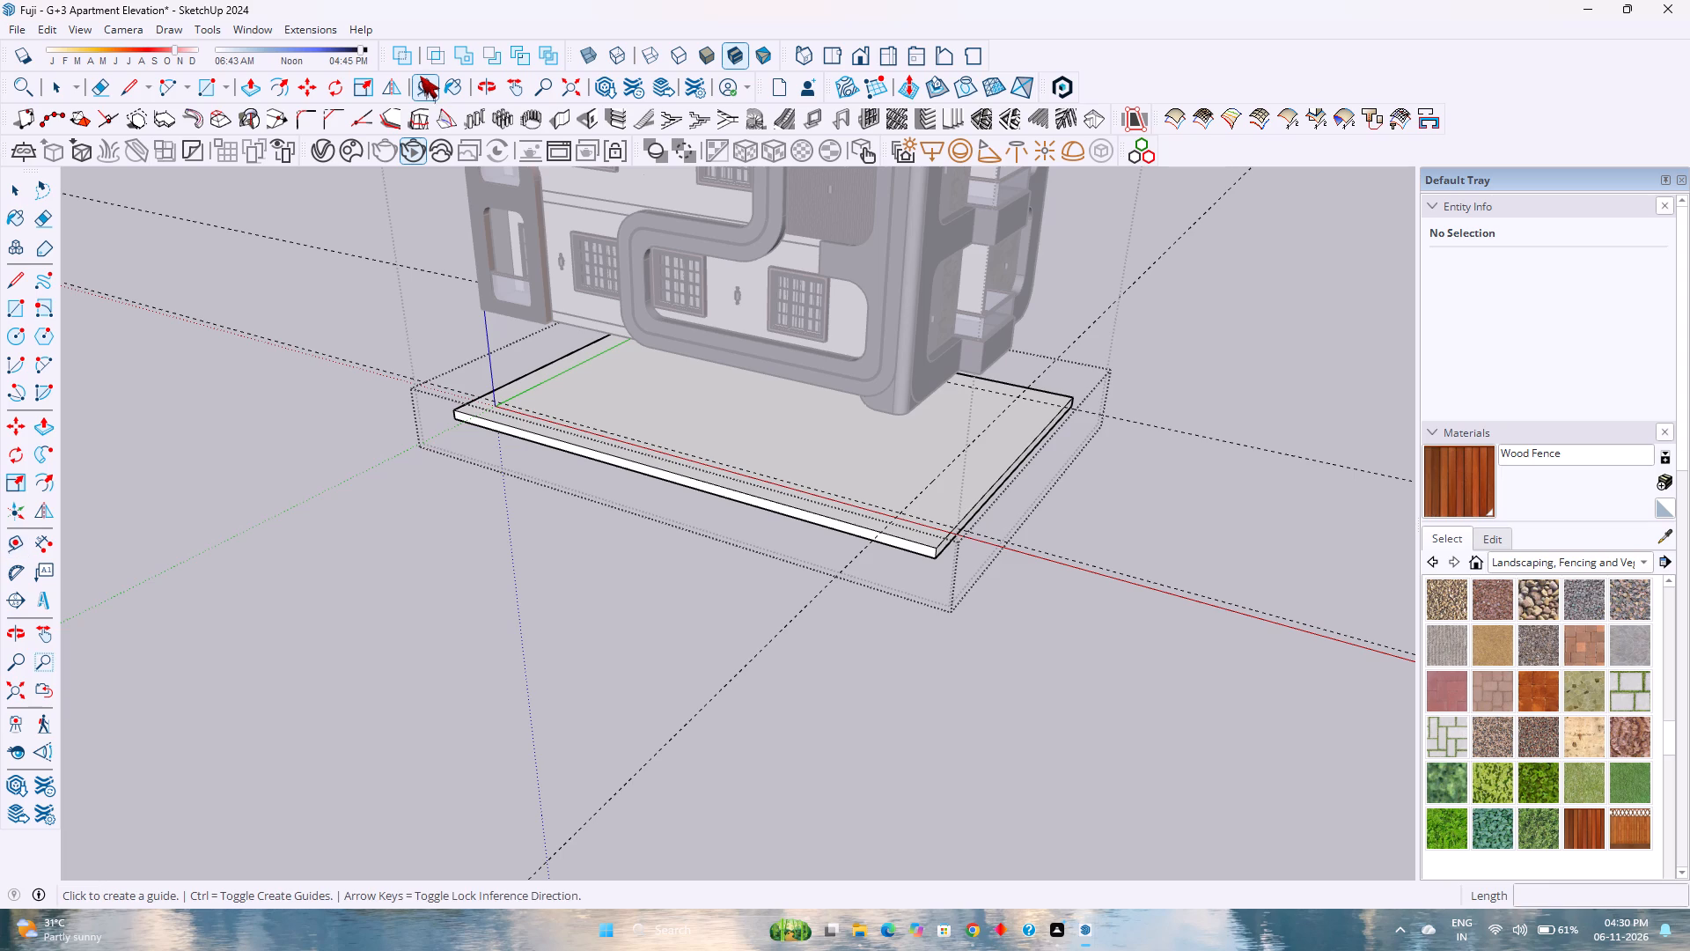
pyautogui.click(915, 505)
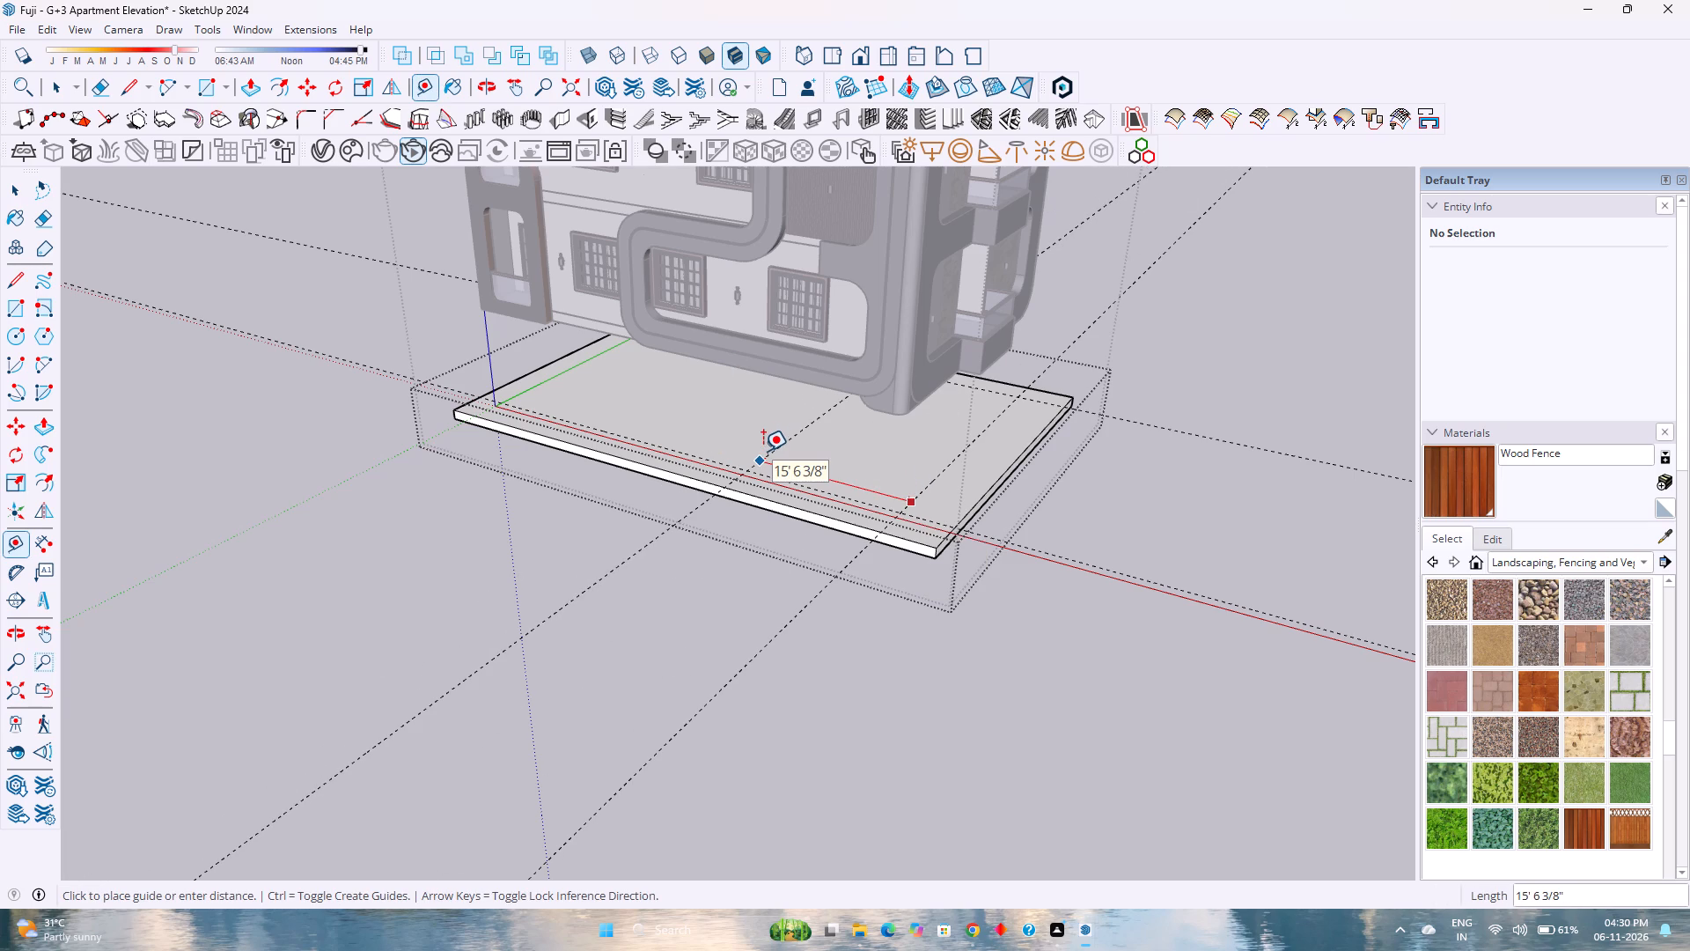
pyautogui.press('Left')
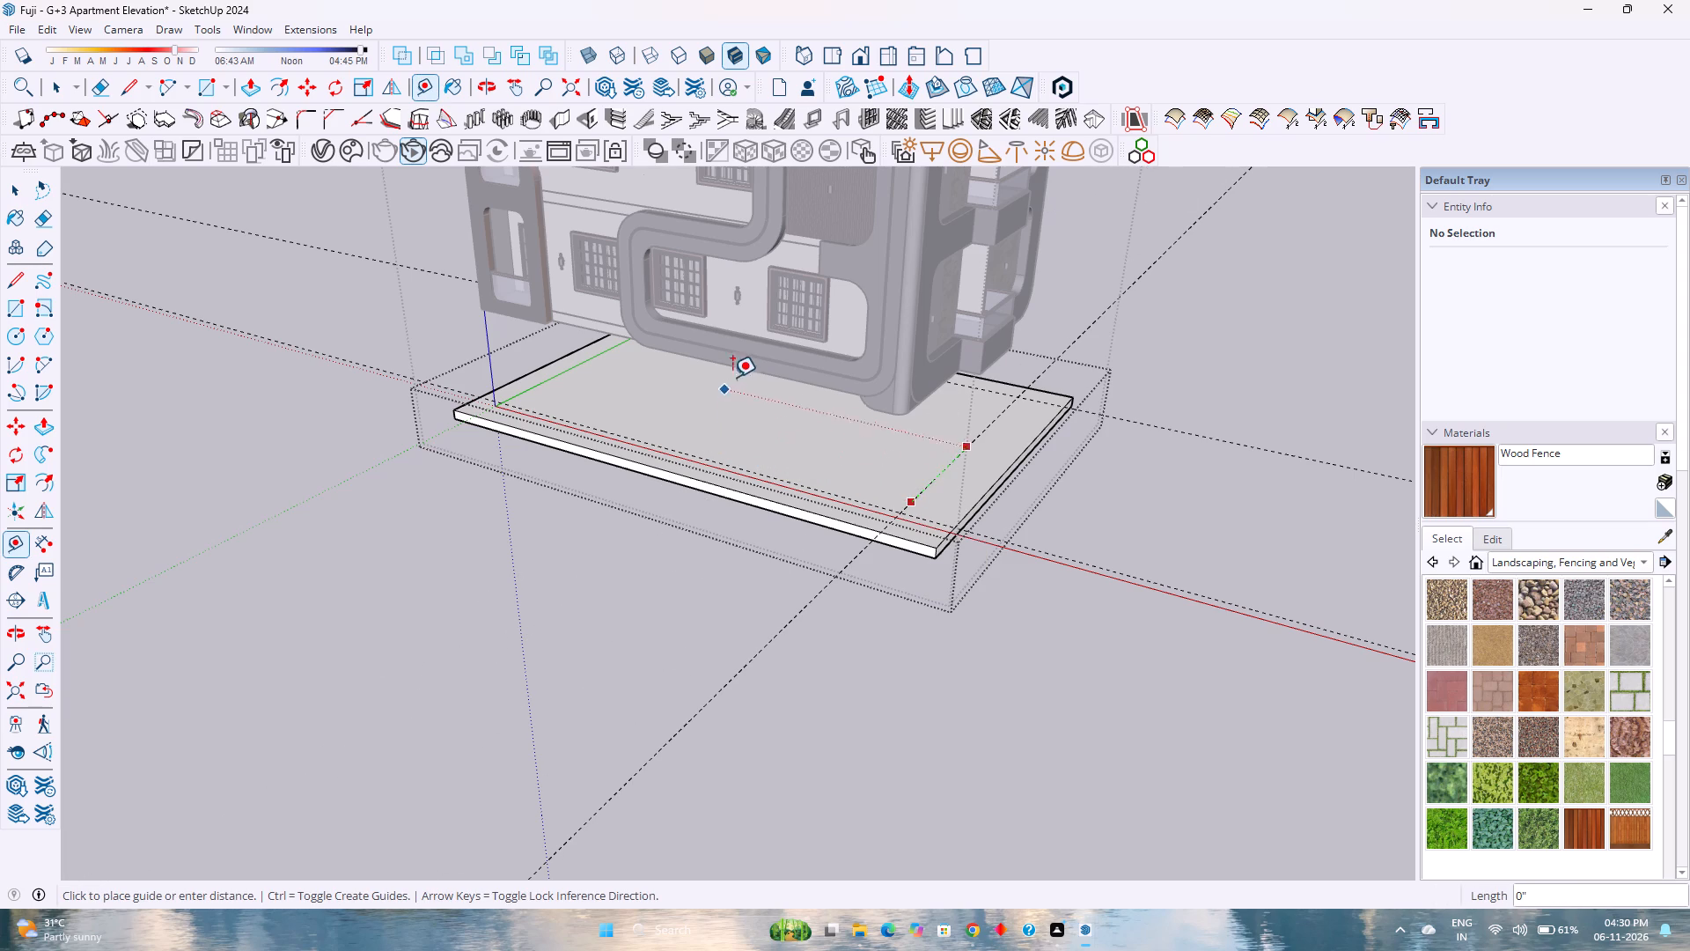
pyautogui.press('Right')
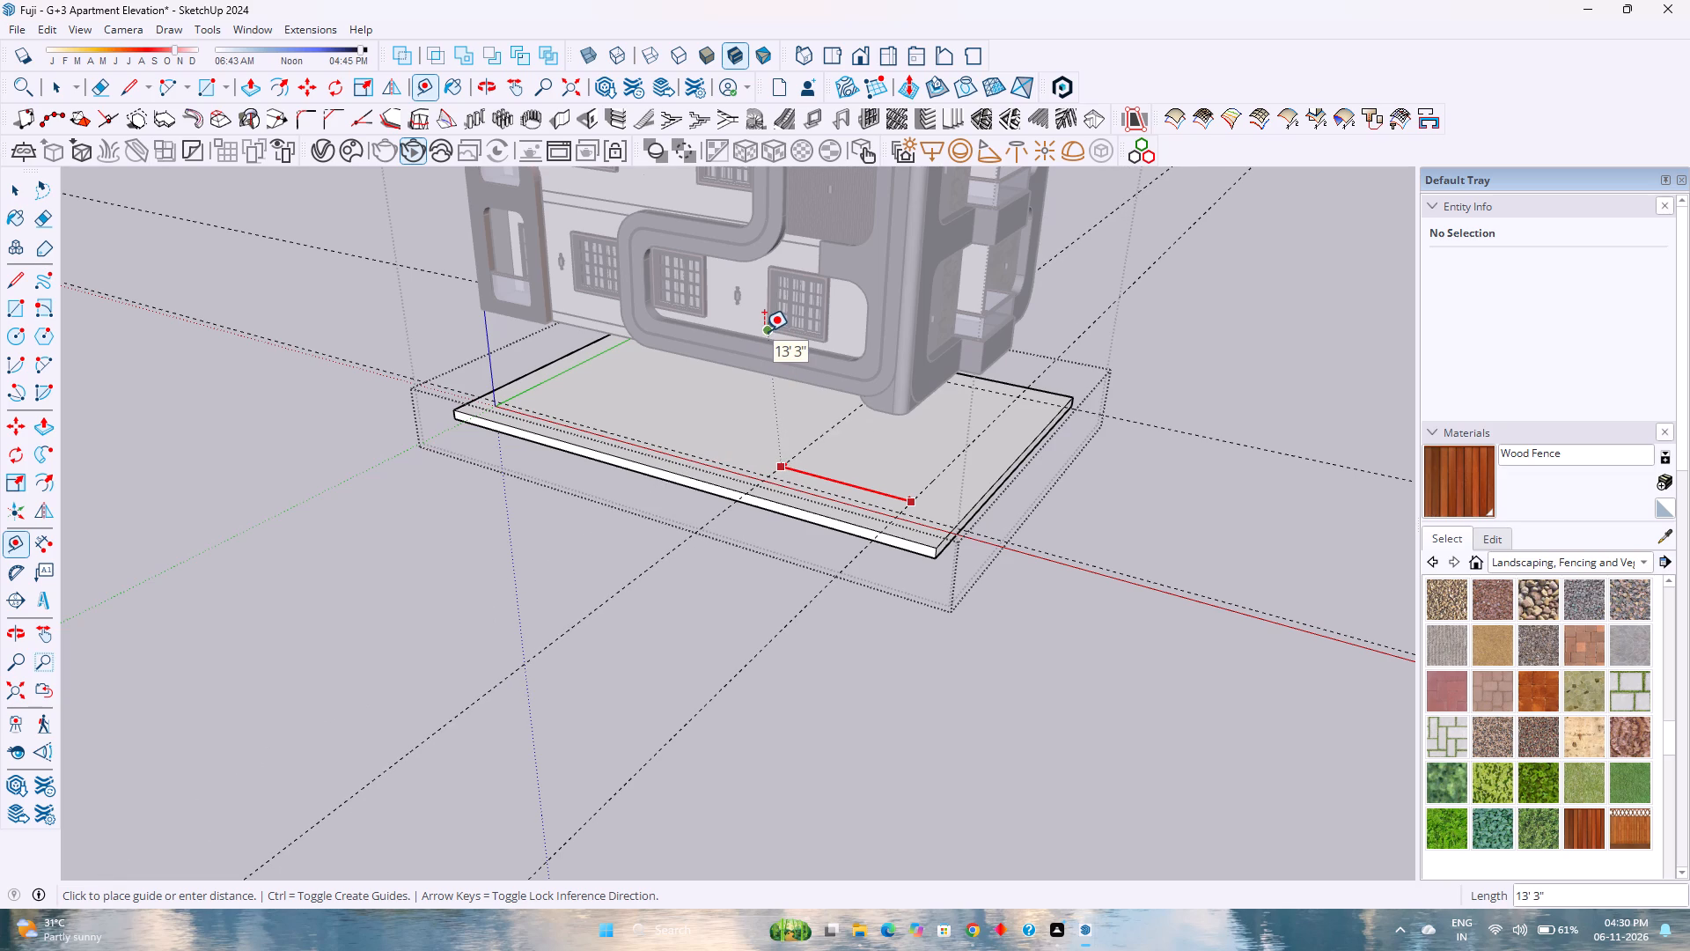
pyautogui.write("16'")
pyautogui.press('Return')
pyautogui.scroll(-1, 797, 505)
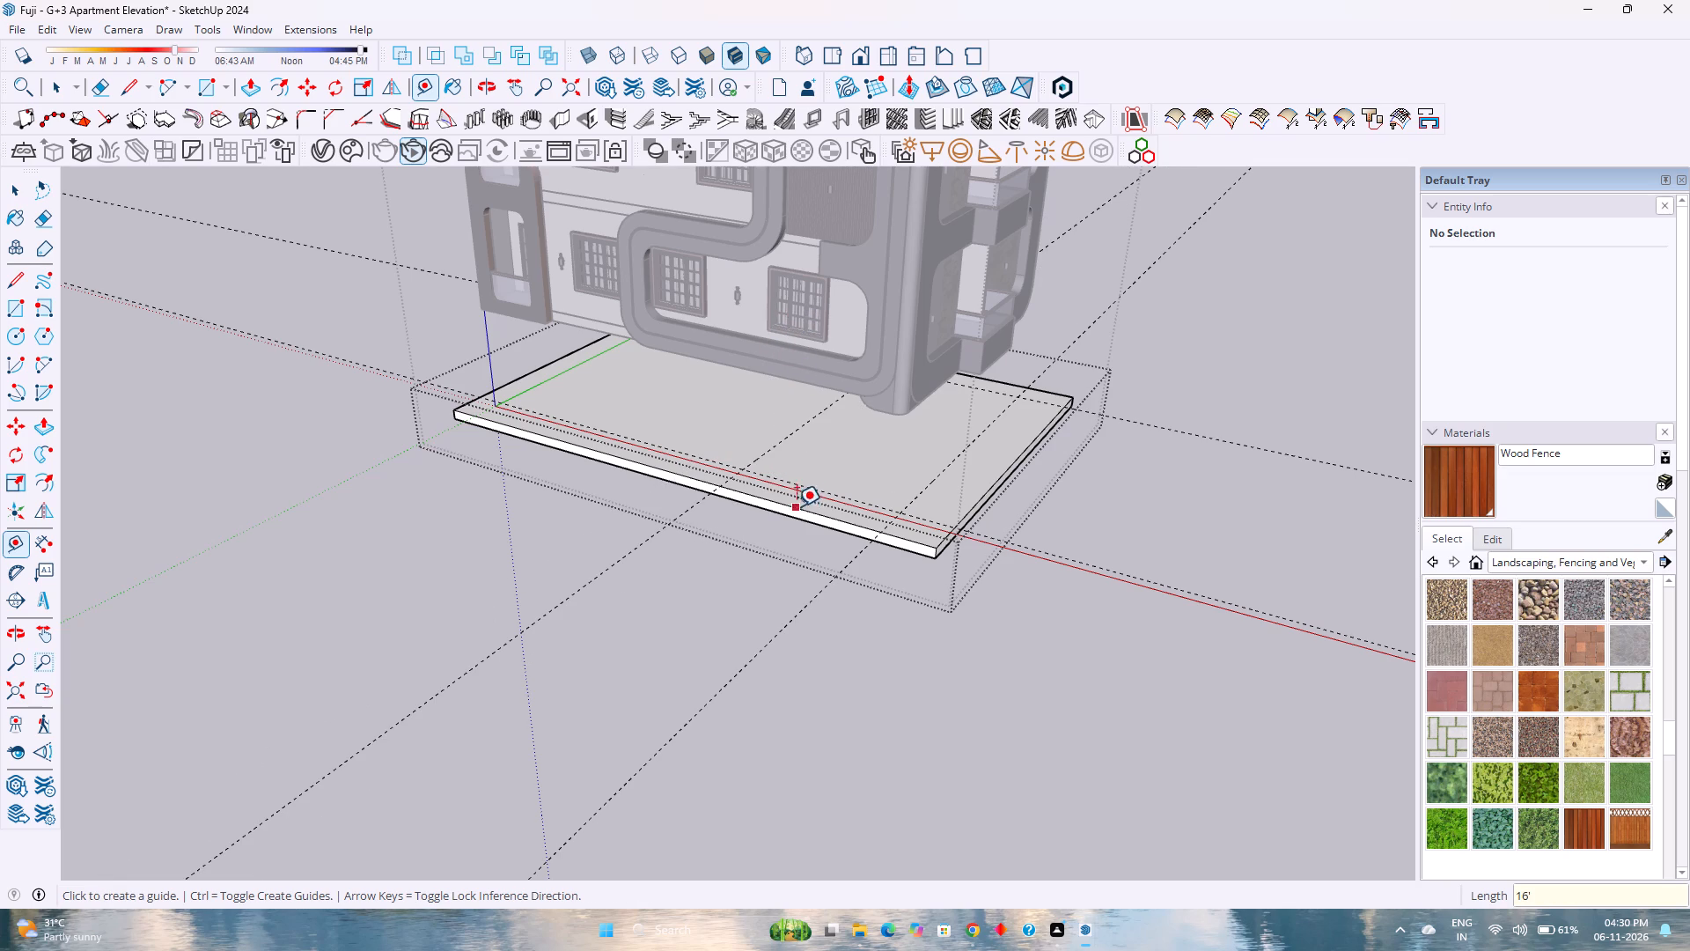
pyautogui.scroll(-1, 797, 506)
pyautogui.moveTo(804, 538); pyautogui.dragTo(737, 536, button='middle')
pyautogui.moveTo(726, 534); pyautogui.dragTo(494, 453, button='middle')
pyautogui.middleClick(494, 453)
pyautogui.scroll(4, 730, 402)
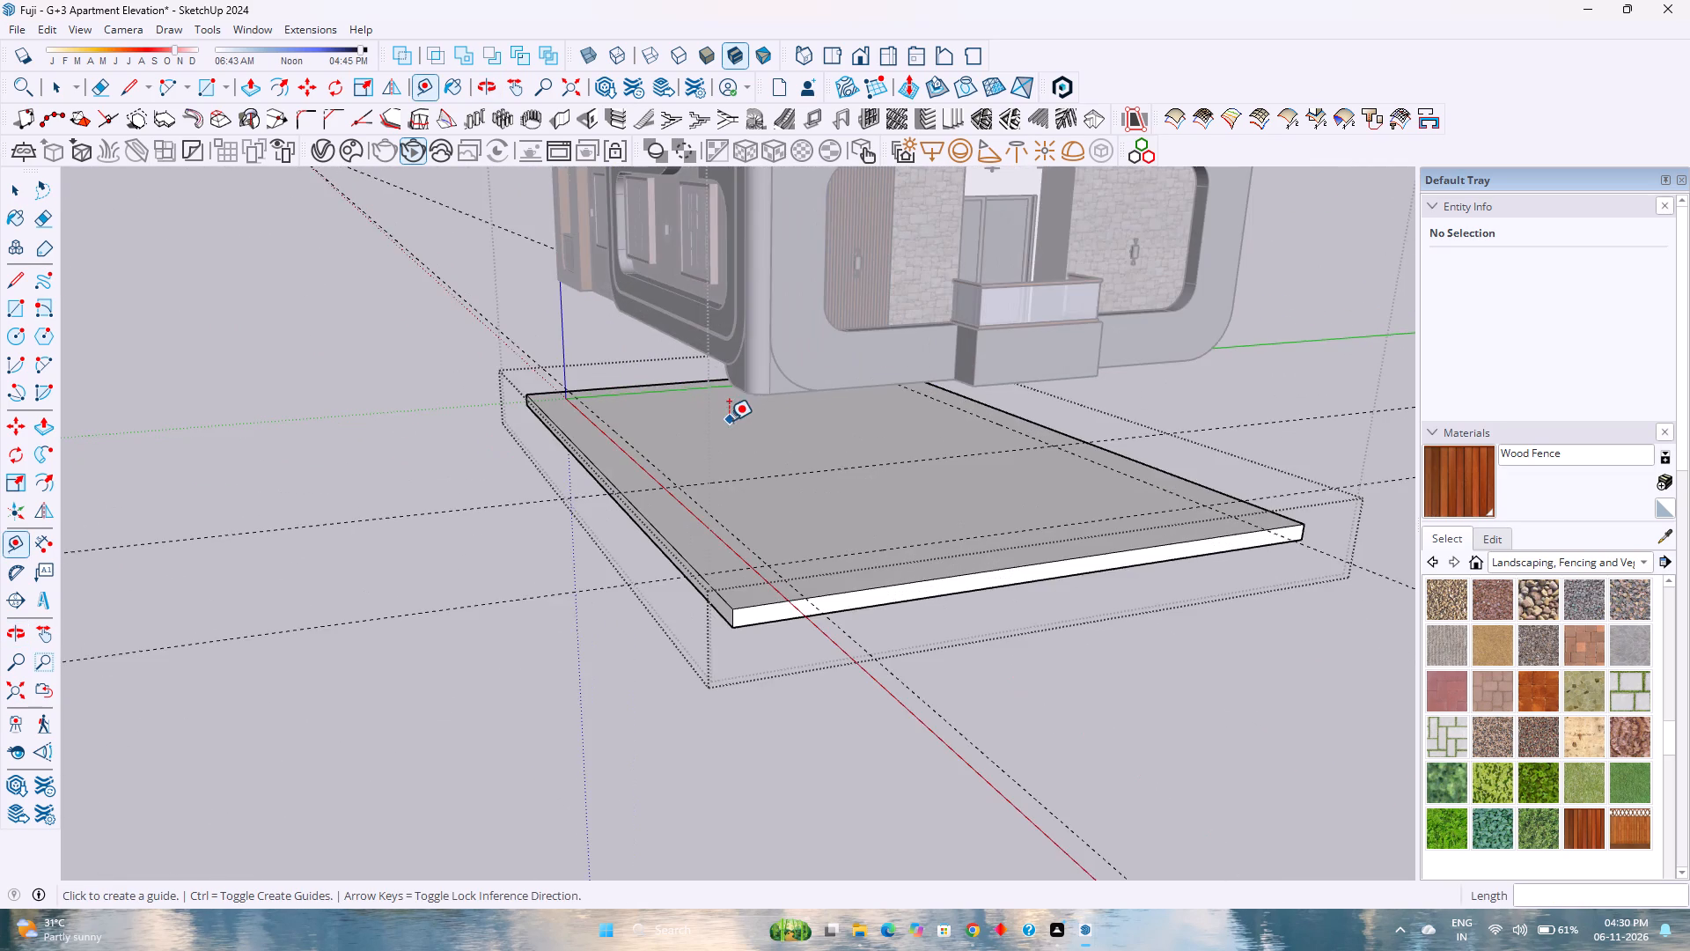
pyautogui.moveTo(731, 424); pyautogui.dragTo(912, 494, button='middle')
pyautogui.scroll(4, 874, 516)
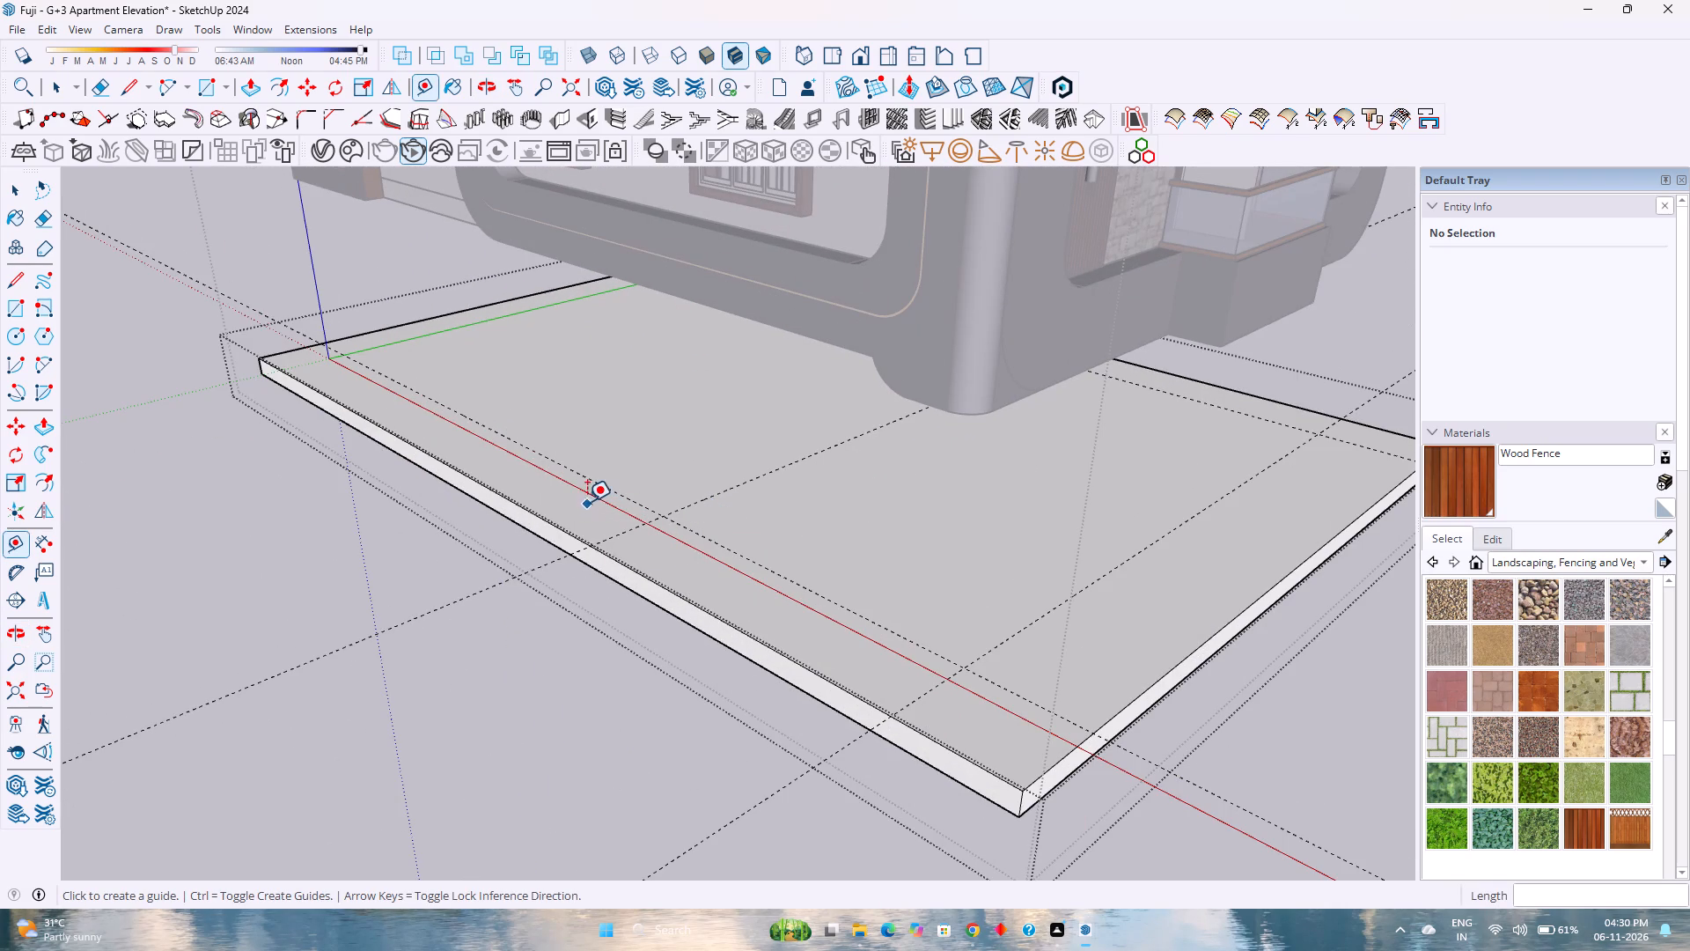
pyautogui.press('space')
pyautogui.press('Escape')
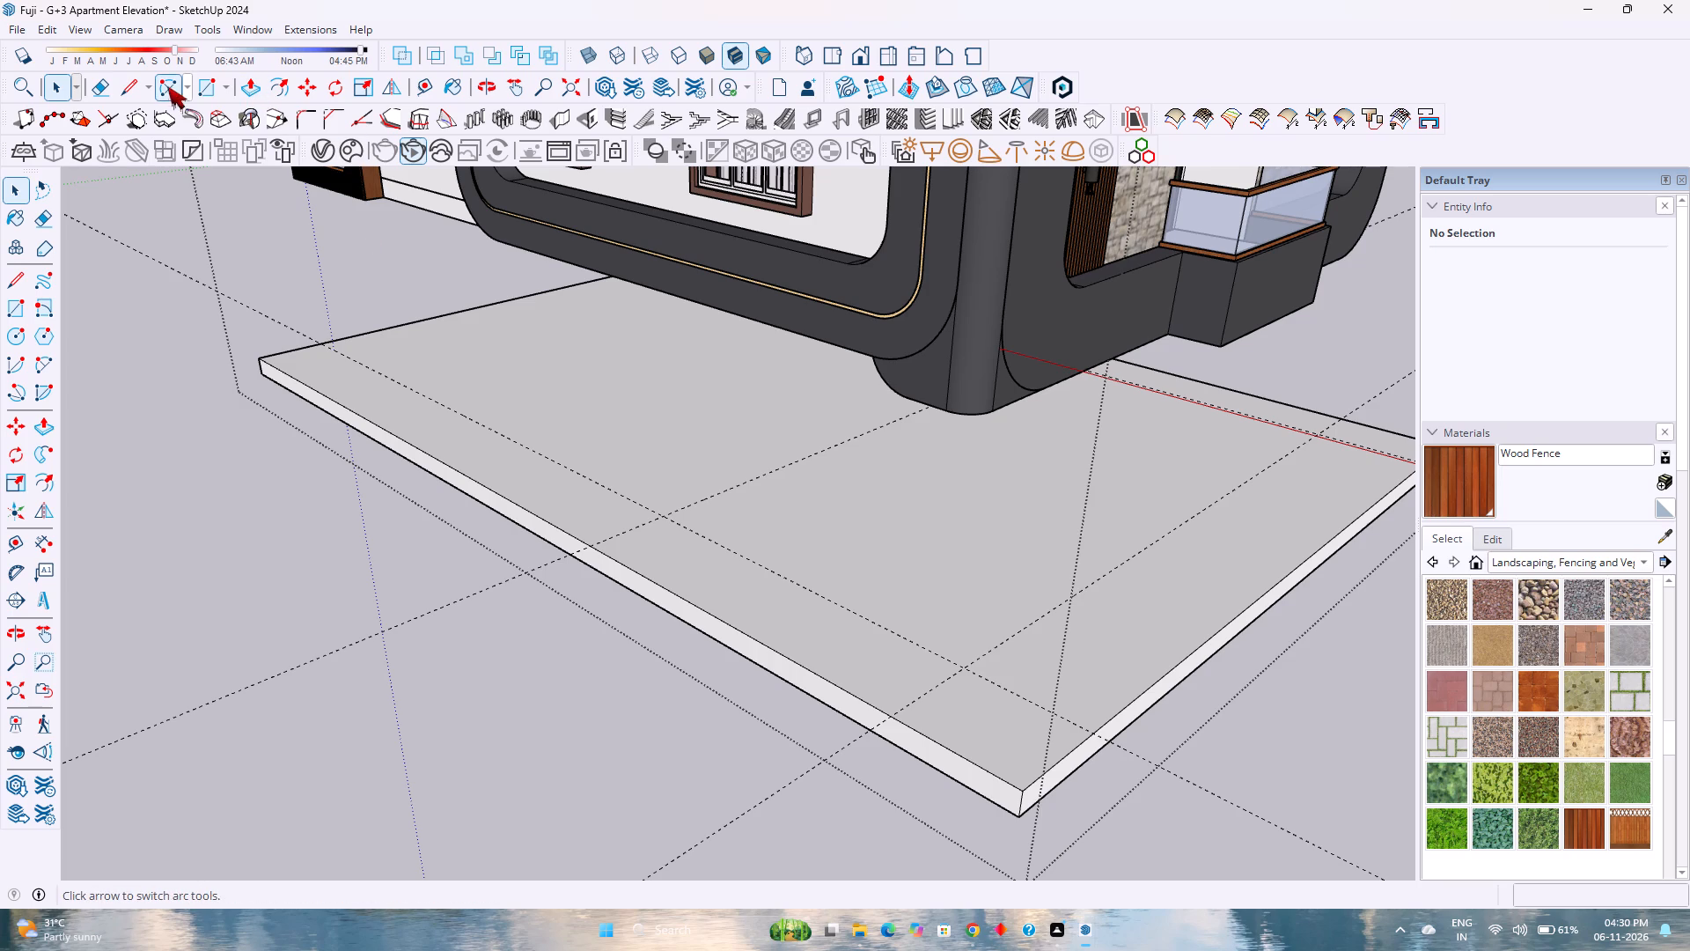
# Draw a 16' by 30' rectangle between the guide intersections on the base slab and make it a group.
pyautogui.click(216, 80)
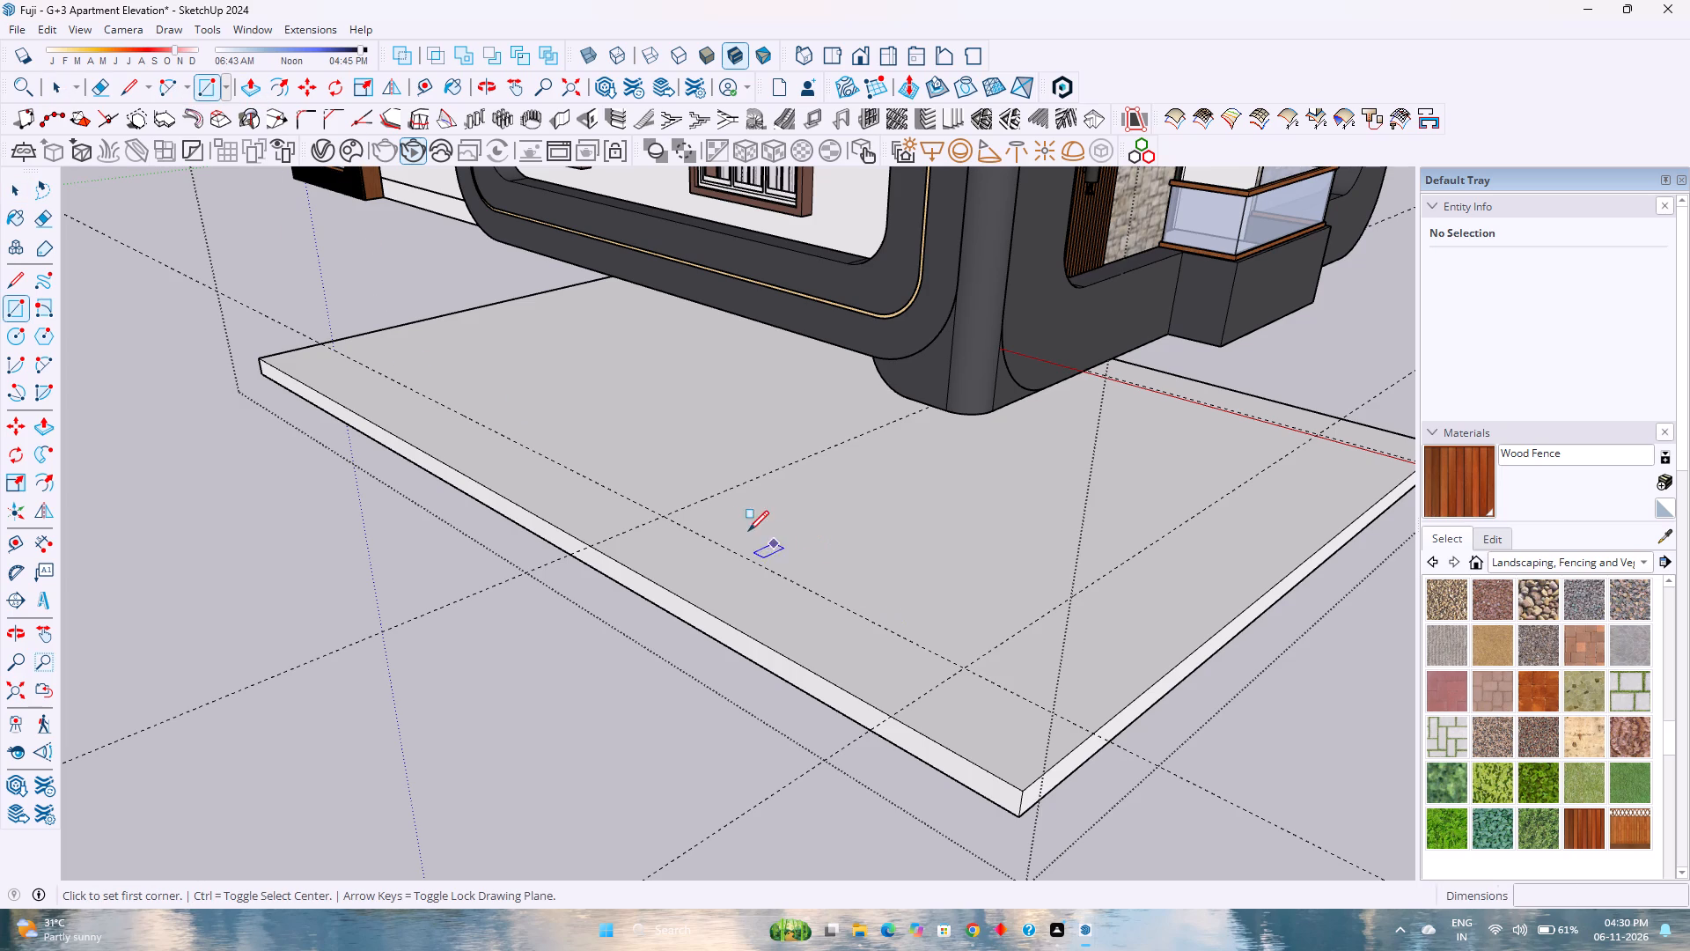
pyautogui.click(664, 512)
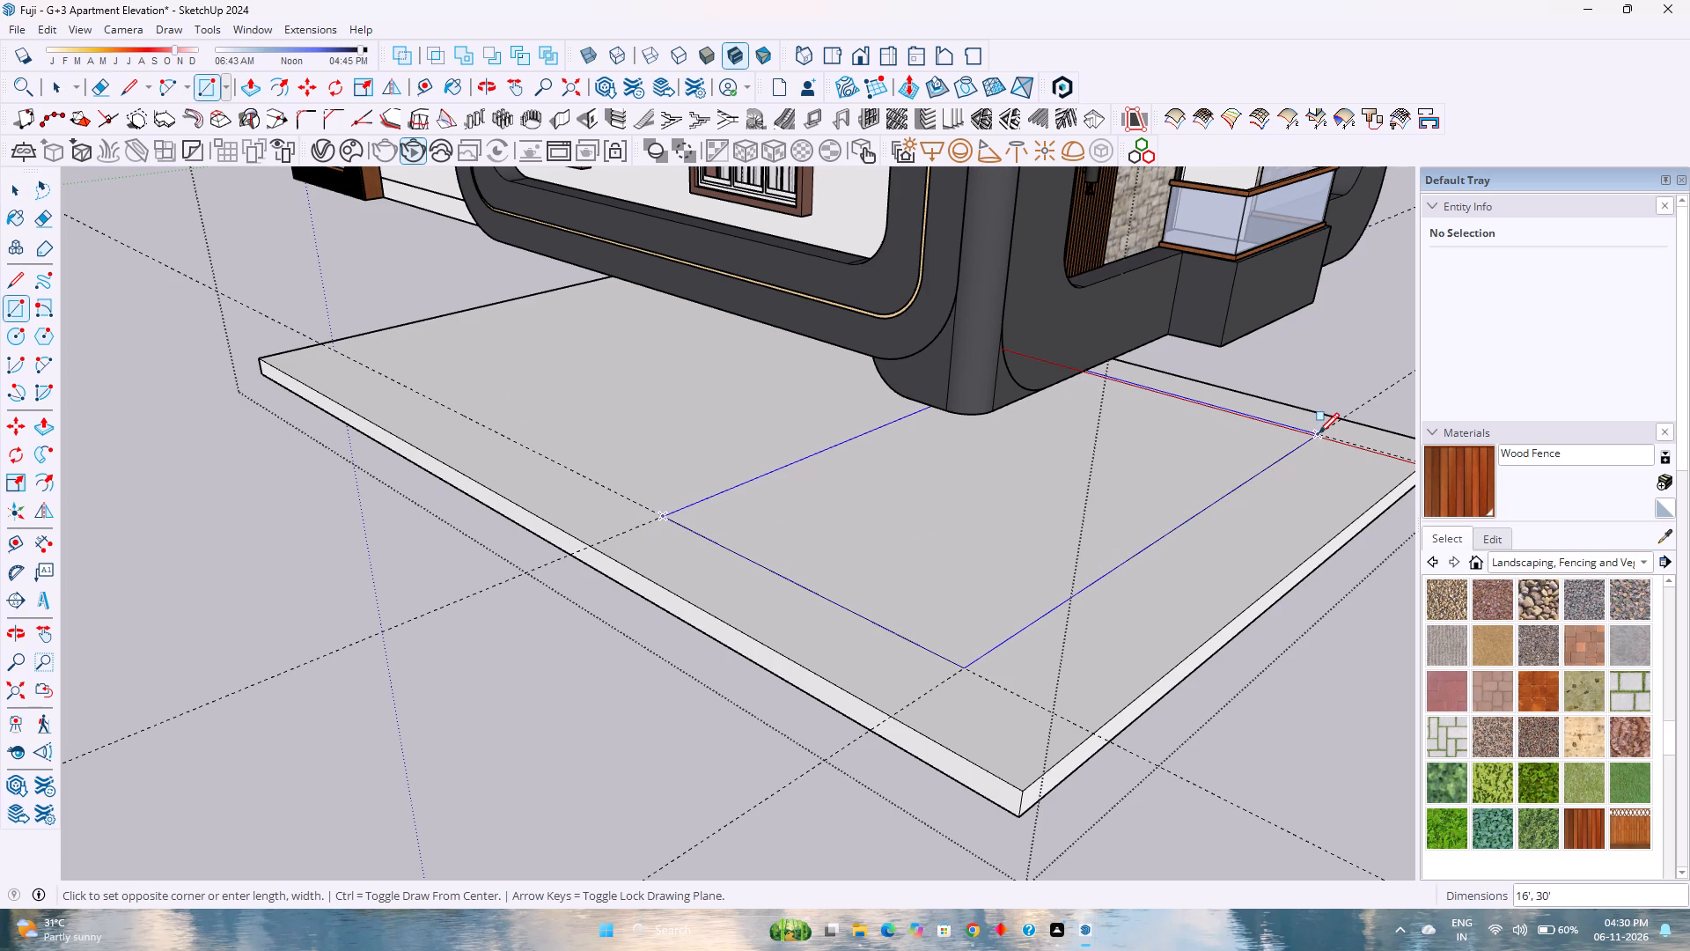
pyautogui.click(1319, 433)
pyautogui.scroll(2, 1173, 505)
pyautogui.press('space')
pyautogui.doubleClick(974, 543)
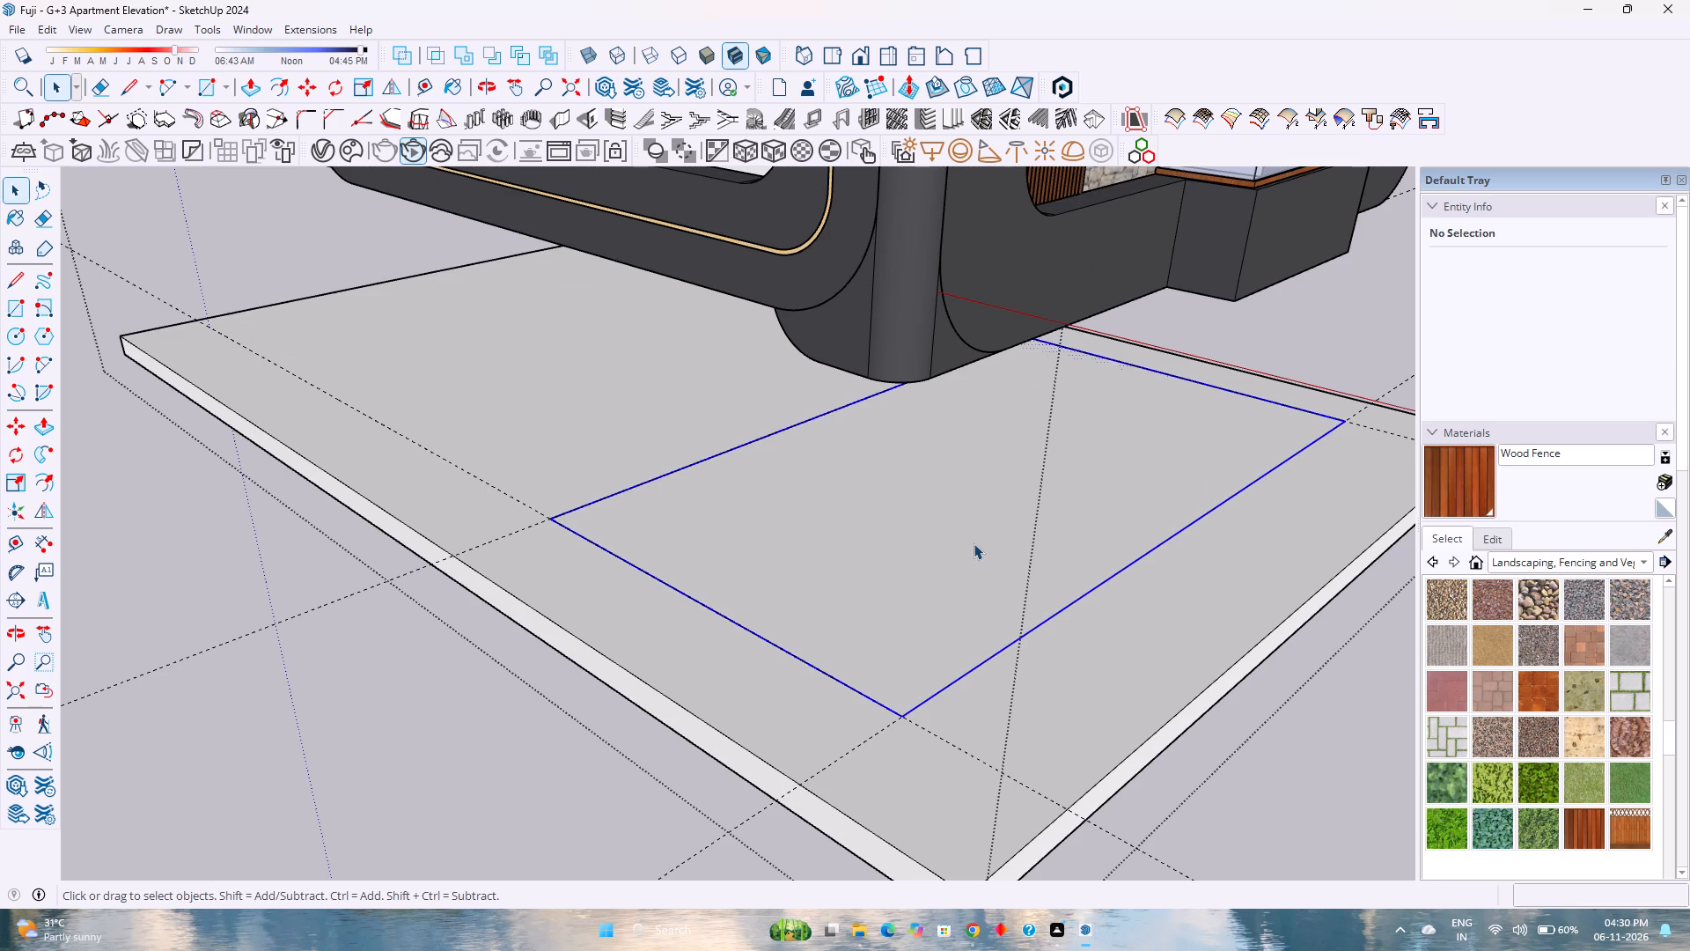
pyautogui.rightClick(974, 543)
pyautogui.click(1056, 217)
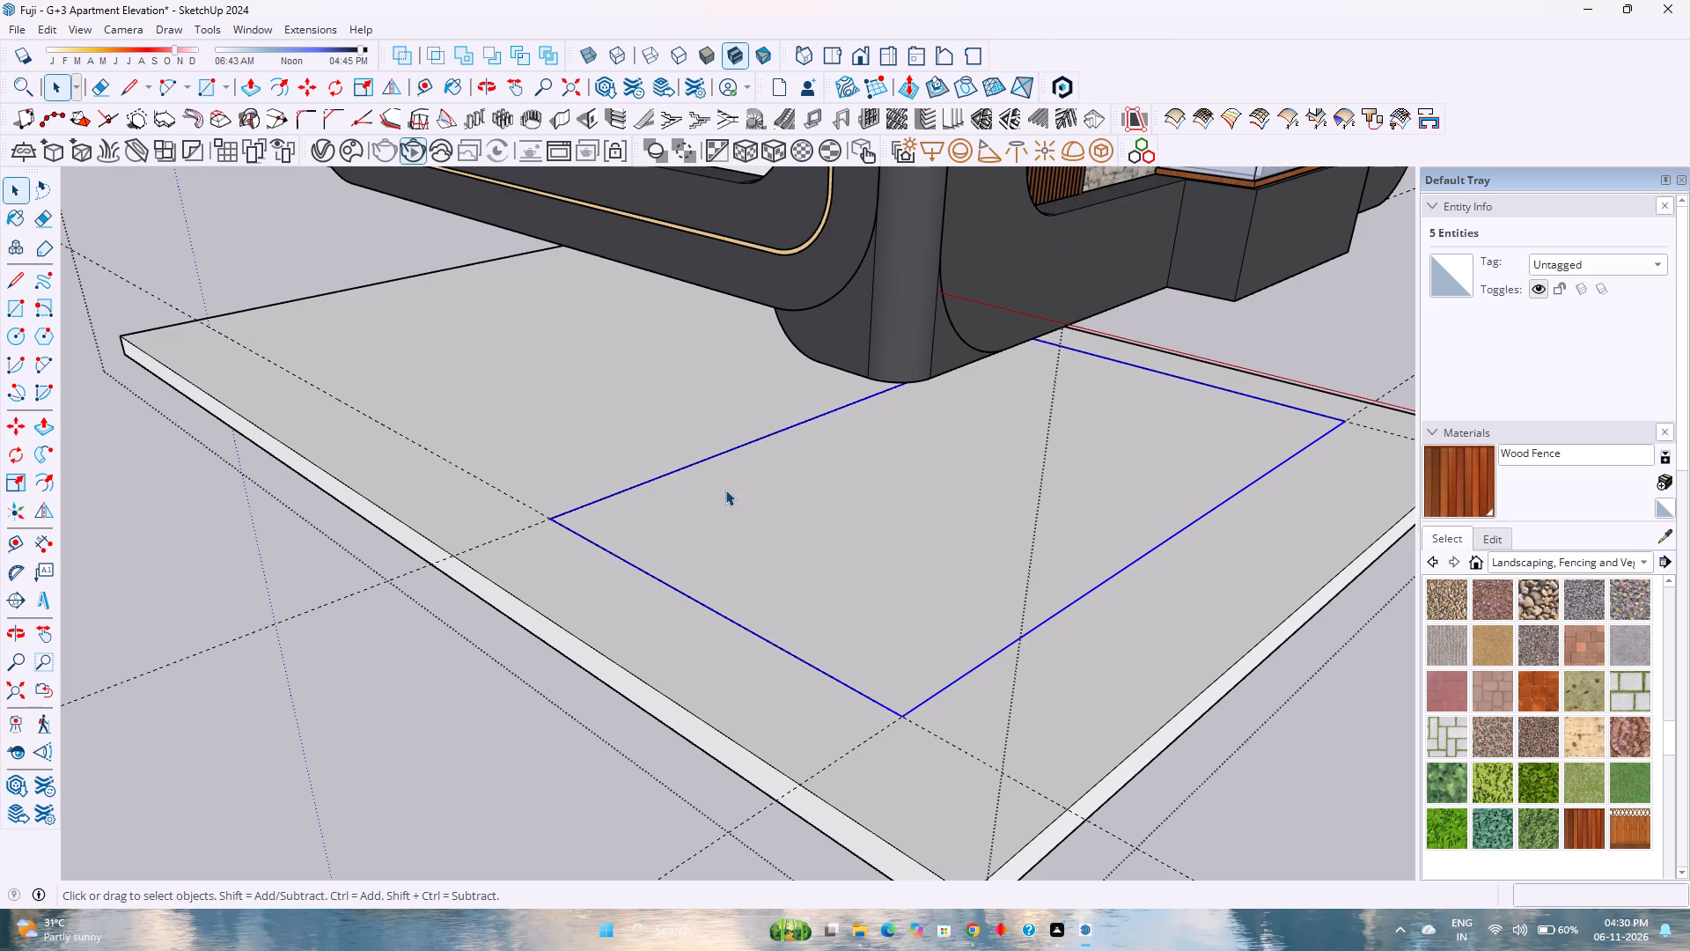
# Open the rectangle's group and extrude its face up 10' 6" to the underside of the building.
pyautogui.doubleClick(799, 571)
pyautogui.scroll(3, 799, 571)
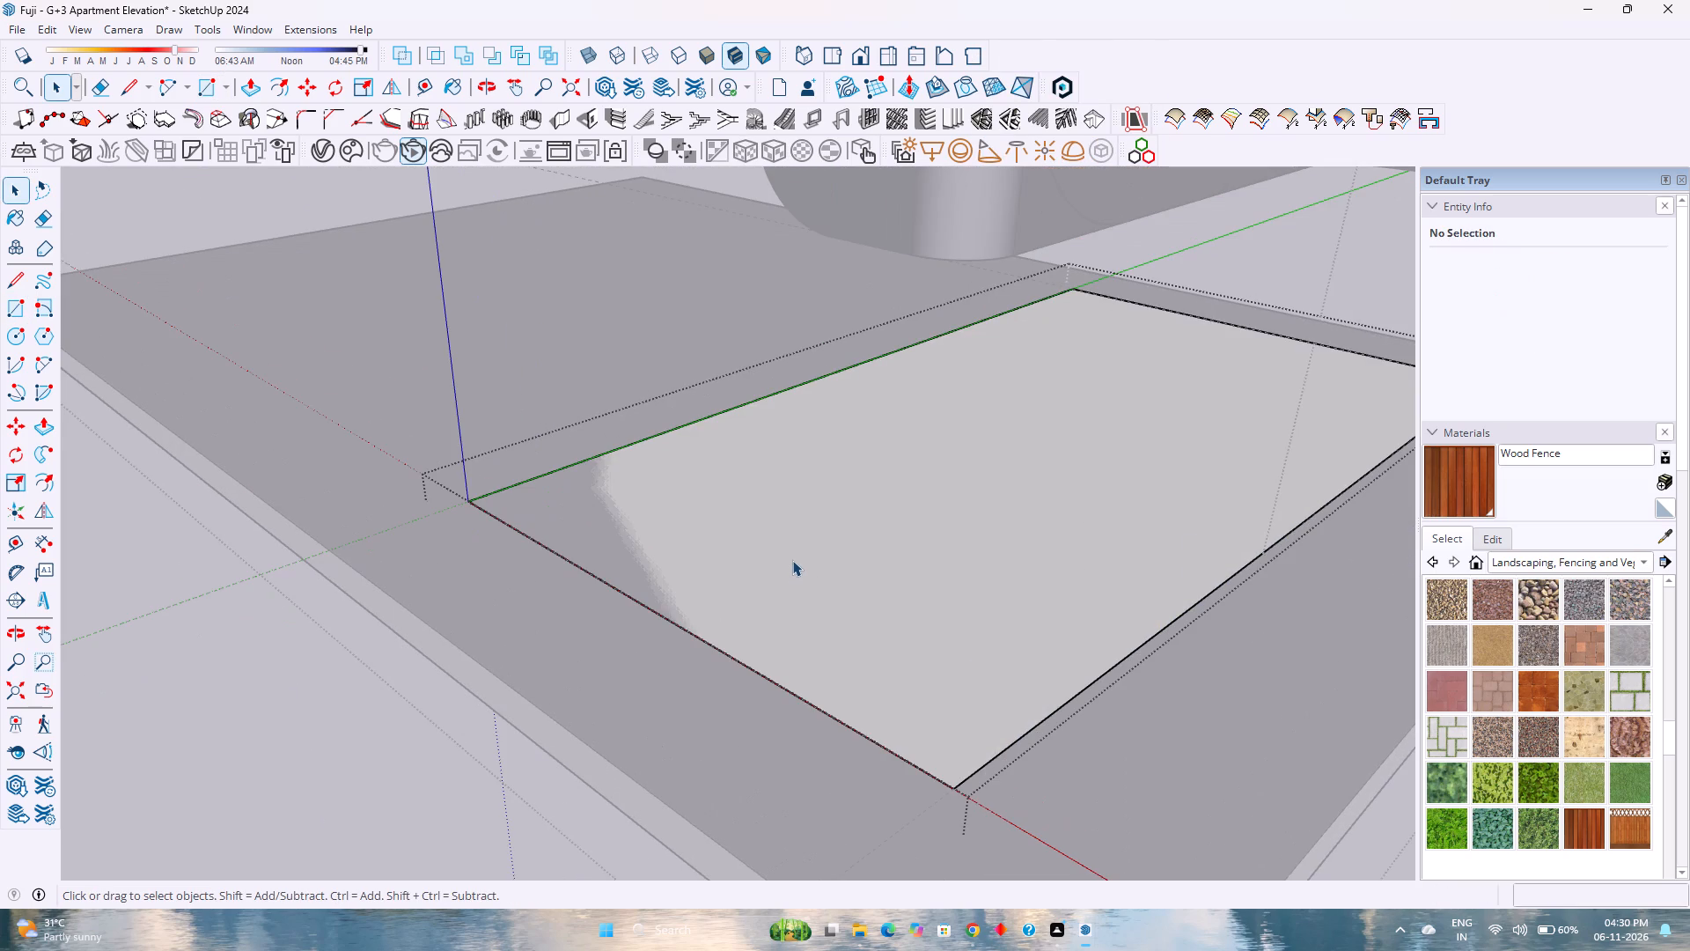
pyautogui.press('p')
pyautogui.click(792, 560)
pyautogui.scroll(-6, 817, 490)
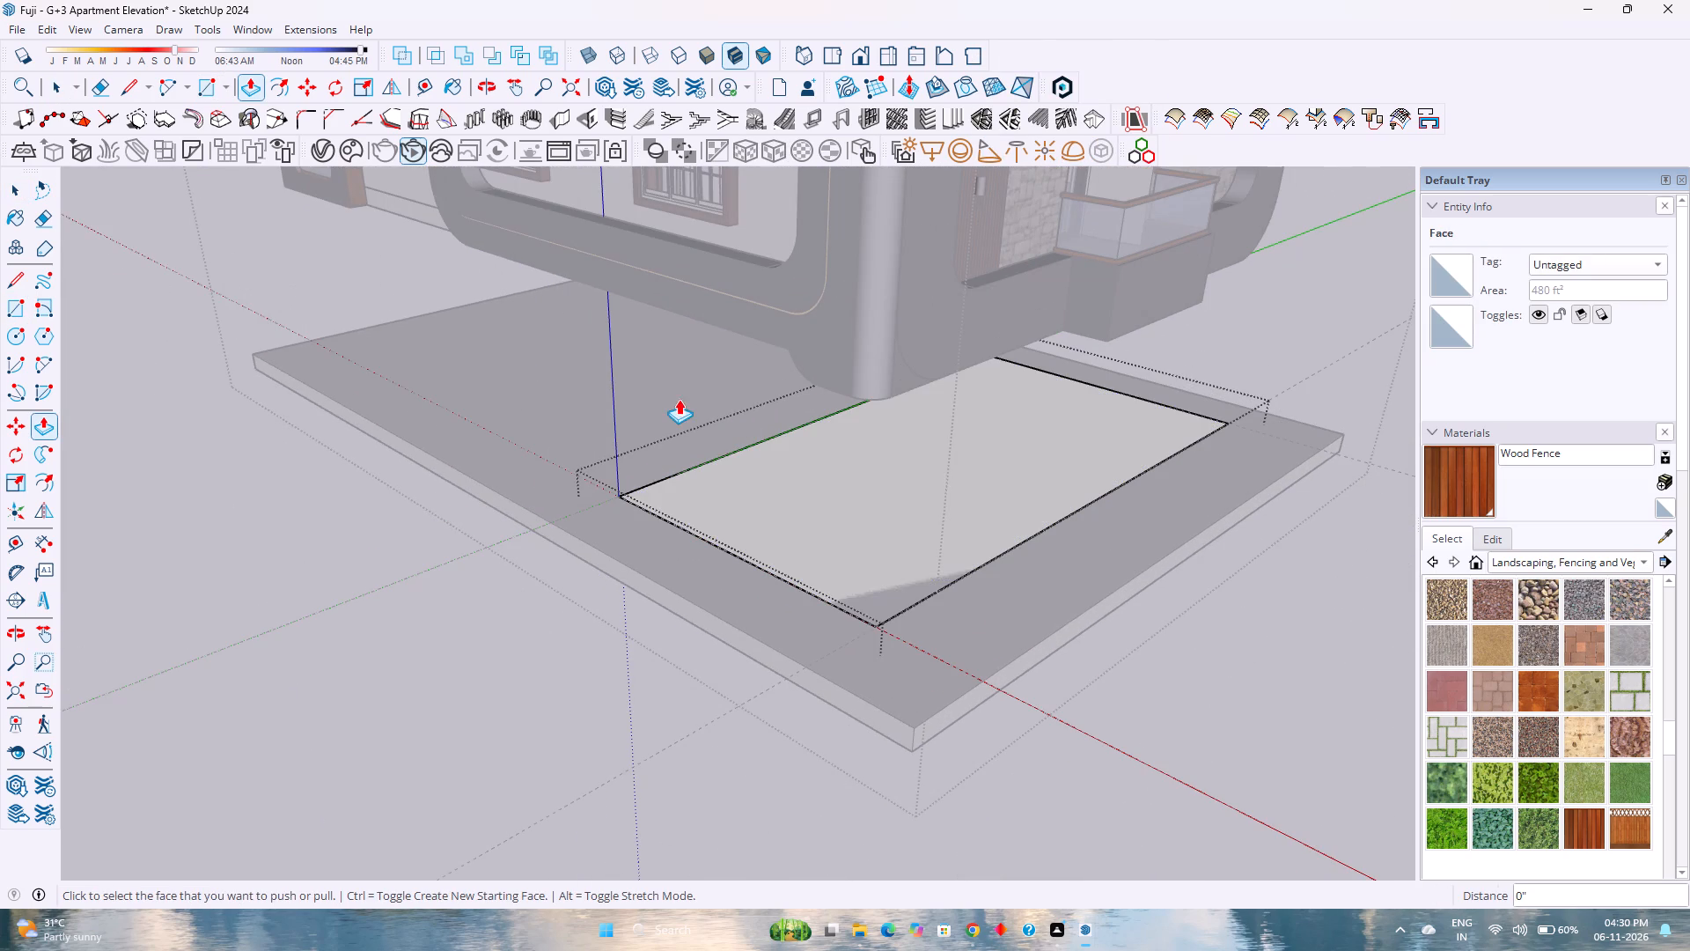
pyautogui.click(813, 522)
pyautogui.scroll(-5, 667, 440)
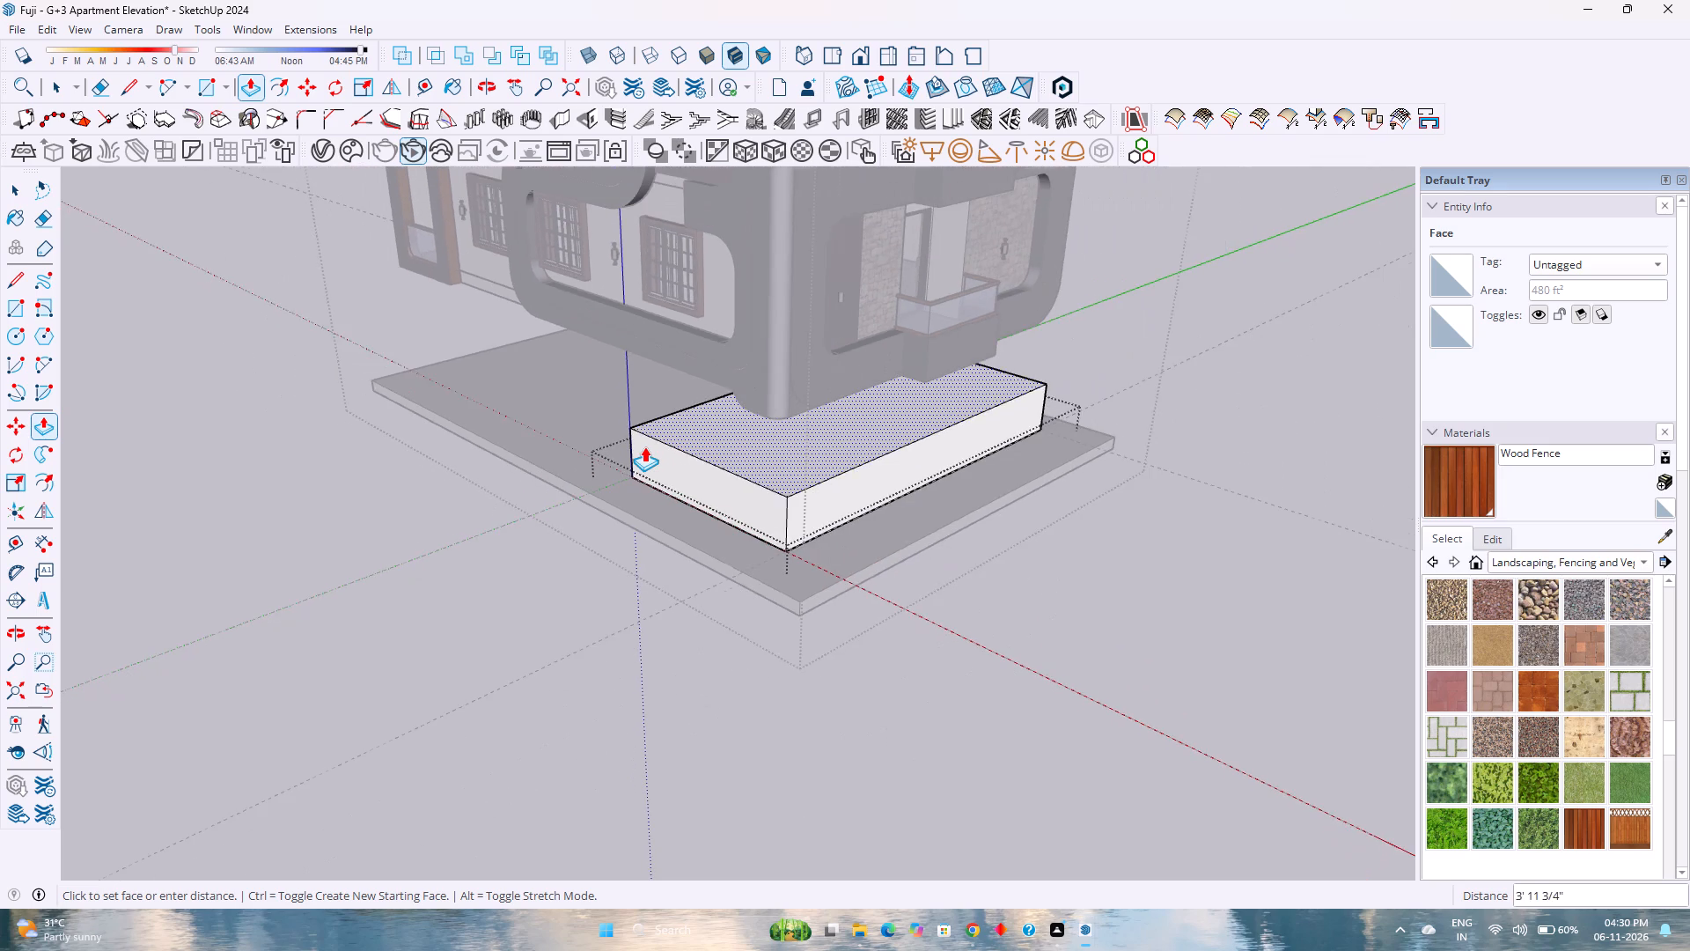
pyautogui.keyDown('shift'); pyautogui.moveTo(650, 444); pyautogui.dragTo(665, 473, button='middle'); pyautogui.keyUp('shift')
pyautogui.keyDown('shift'); pyautogui.moveTo(671, 483); pyautogui.dragTo(694, 587, button='middle'); pyautogui.keyUp('shift')
pyautogui.moveTo(650, 587); pyautogui.dragTo(737, 534, button='middle')
pyautogui.moveTo(745, 531); pyautogui.dragTo(1100, 431, button='middle')
pyautogui.middleClick(1100, 431)
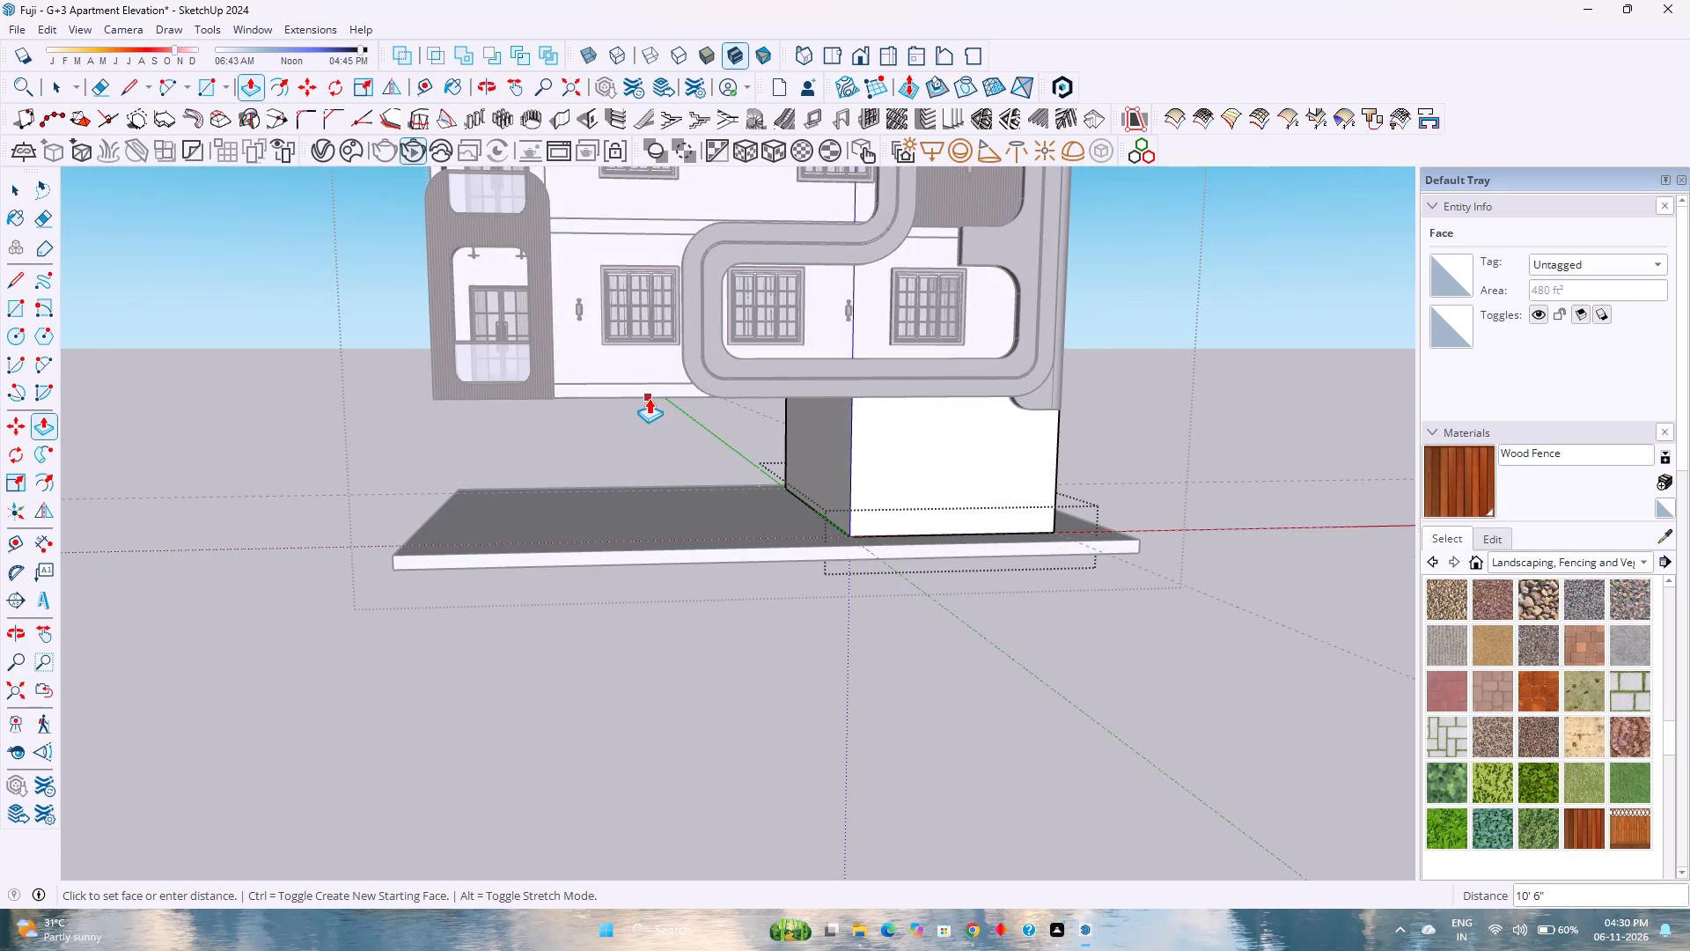
pyautogui.click(649, 398)
# Push the block's long balcony-side face inward by 1' to line up with the building's corner above.
pyautogui.scroll(-2, 1046, 475)
pyautogui.moveTo(1047, 476); pyautogui.dragTo(512, 484, button='middle')
pyautogui.middleClick(512, 484)
pyautogui.scroll(5, 757, 470)
pyautogui.moveTo(753, 472); pyautogui.dragTo(1088, 439, button='middle')
pyautogui.middleClick(1088, 439)
pyautogui.scroll(2, 1000, 420)
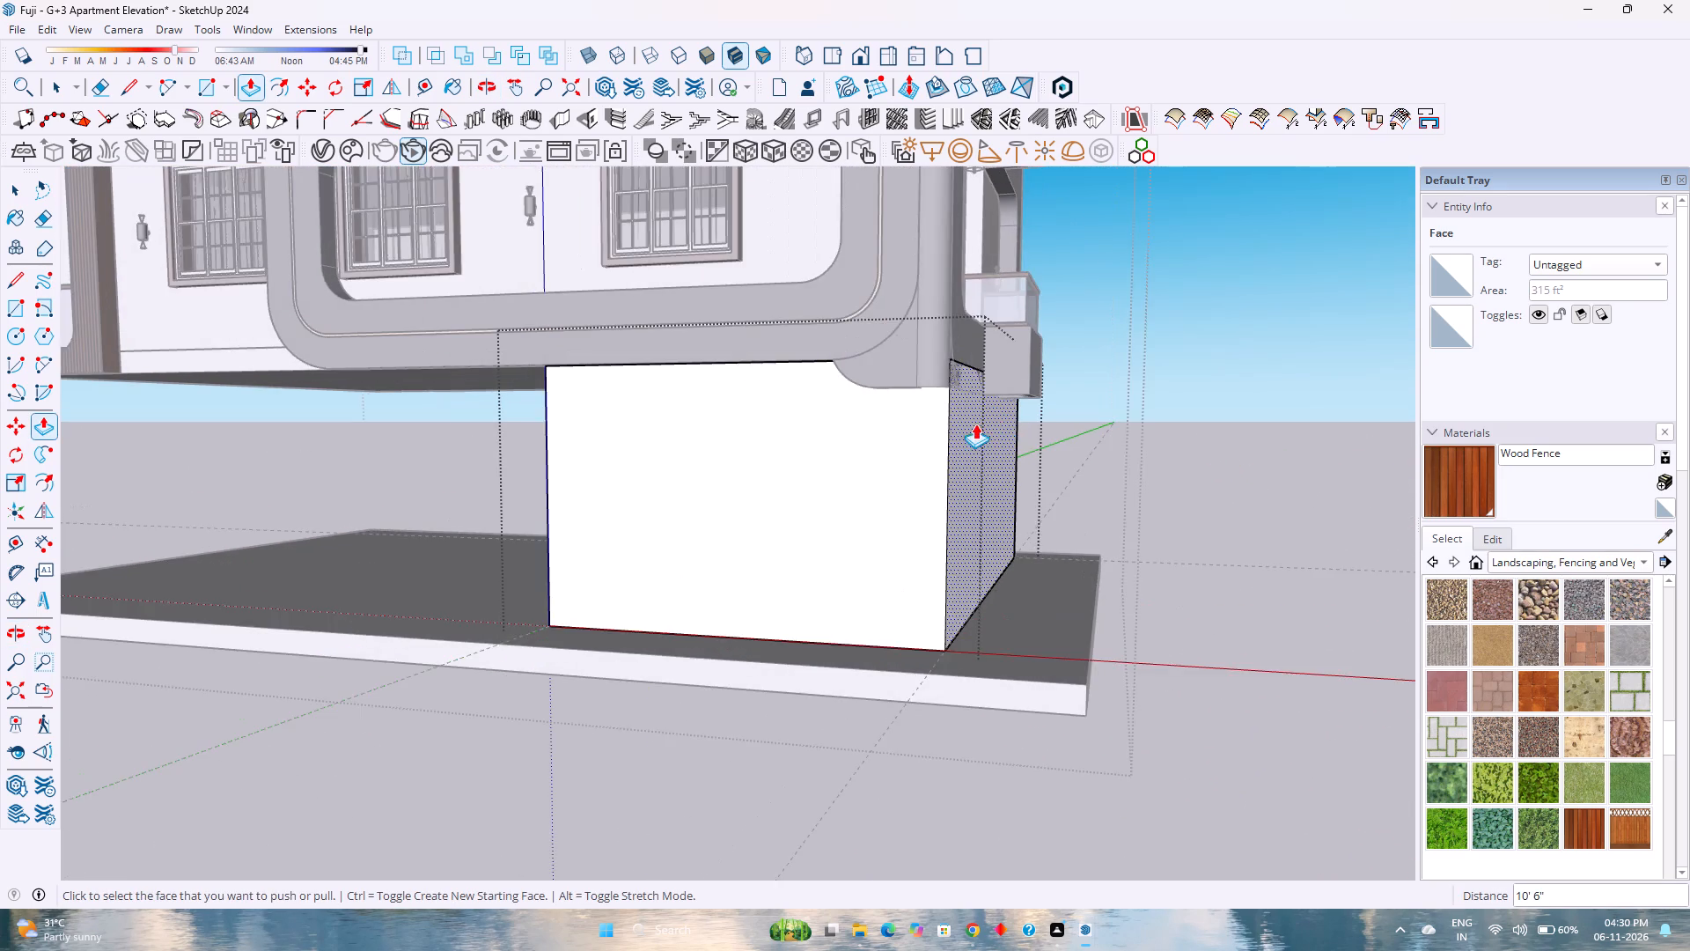
pyautogui.scroll(5, 975, 424)
pyautogui.moveTo(960, 429); pyautogui.dragTo(959, 393, button='middle')
pyautogui.middleClick(959, 392)
pyautogui.click(959, 435)
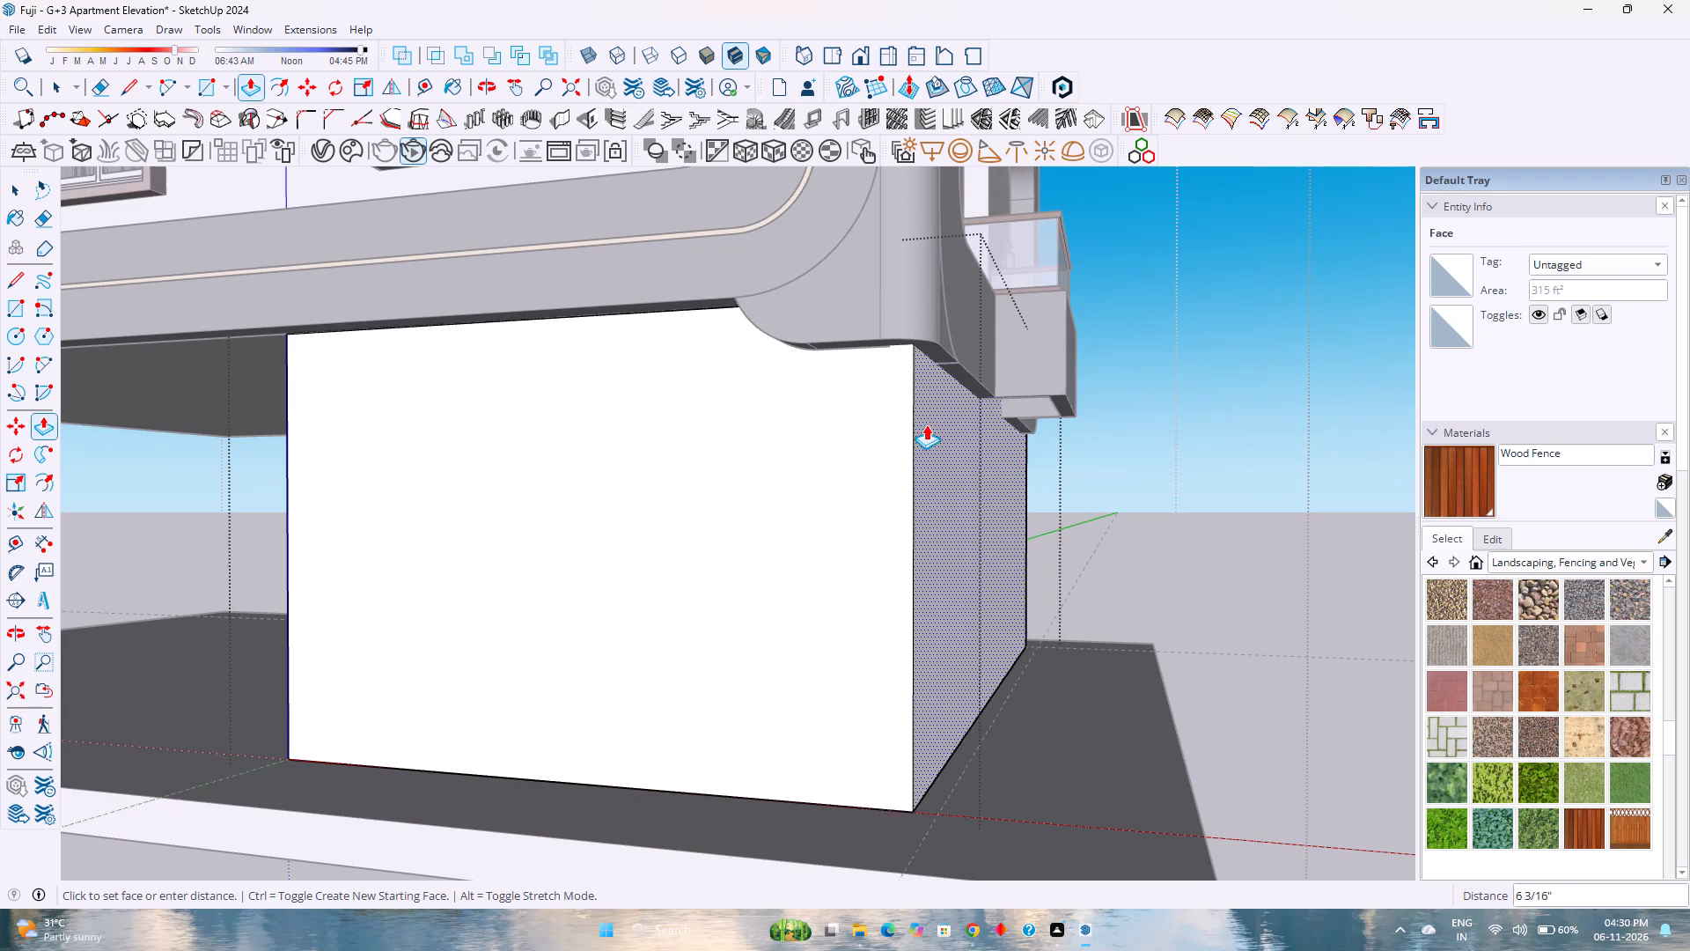
pyautogui.click(898, 353)
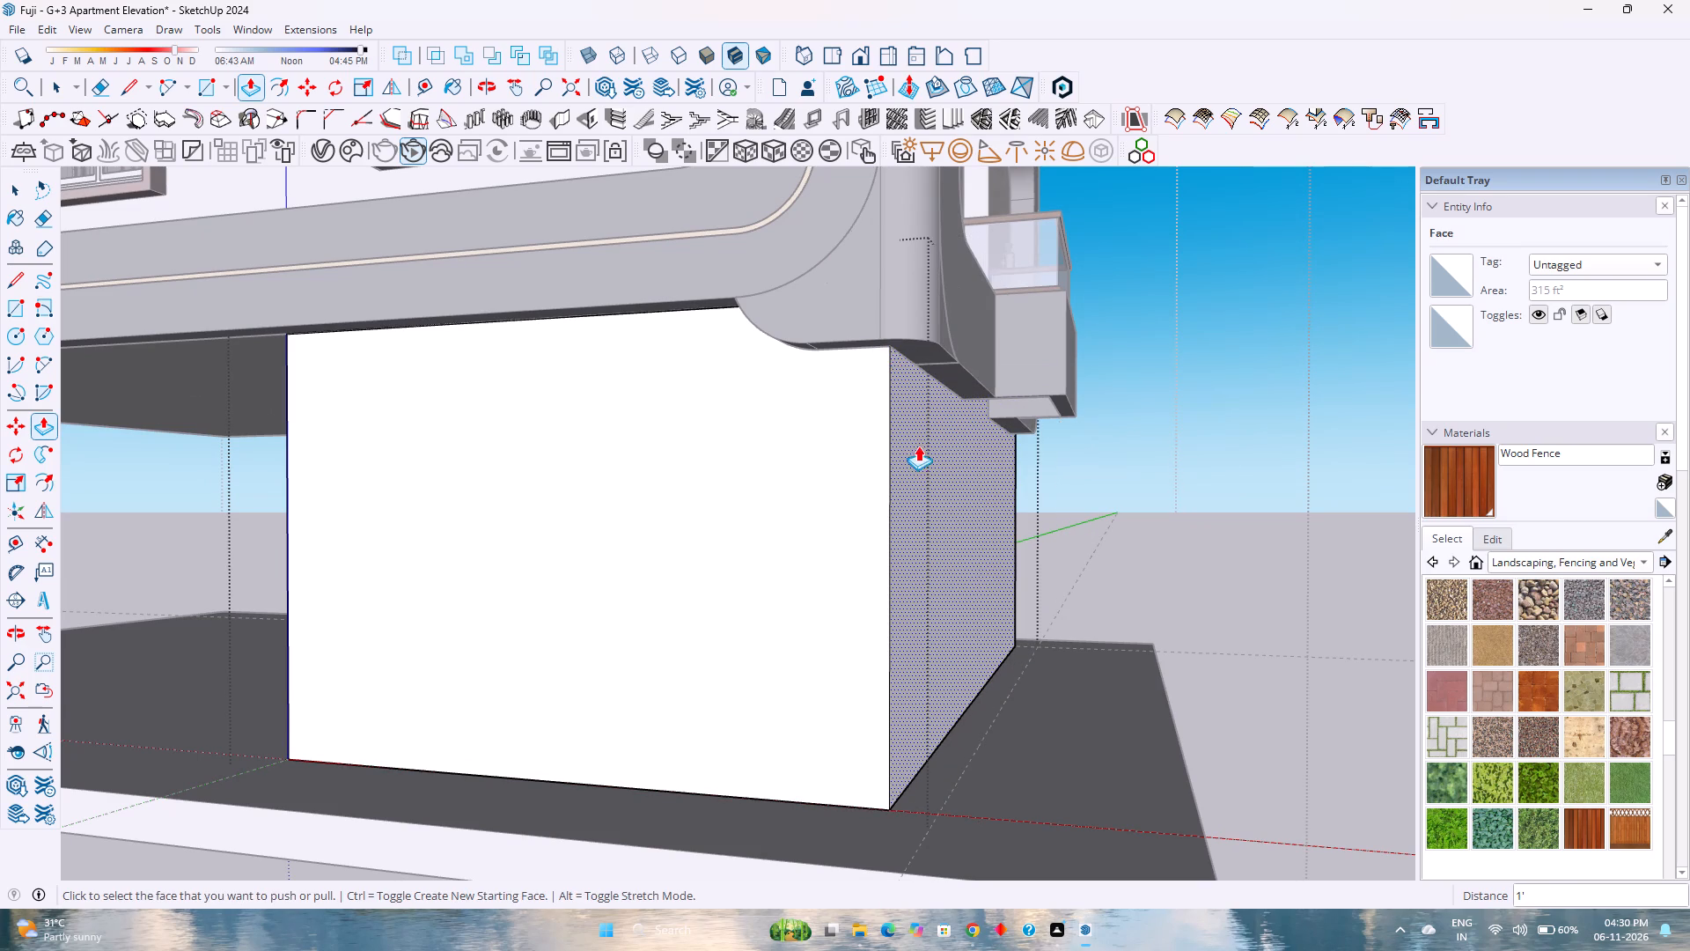
# Examine how the block meets the building and base slab from below and around its sides, and close its group.
pyautogui.middleClick(934, 449)
pyautogui.moveTo(934, 449); pyautogui.dragTo(935, 366, button='middle')
pyautogui.middleClick(935, 366)
pyautogui.scroll(-2, 915, 443)
pyautogui.moveTo(834, 499); pyautogui.dragTo(856, 379, button='middle')
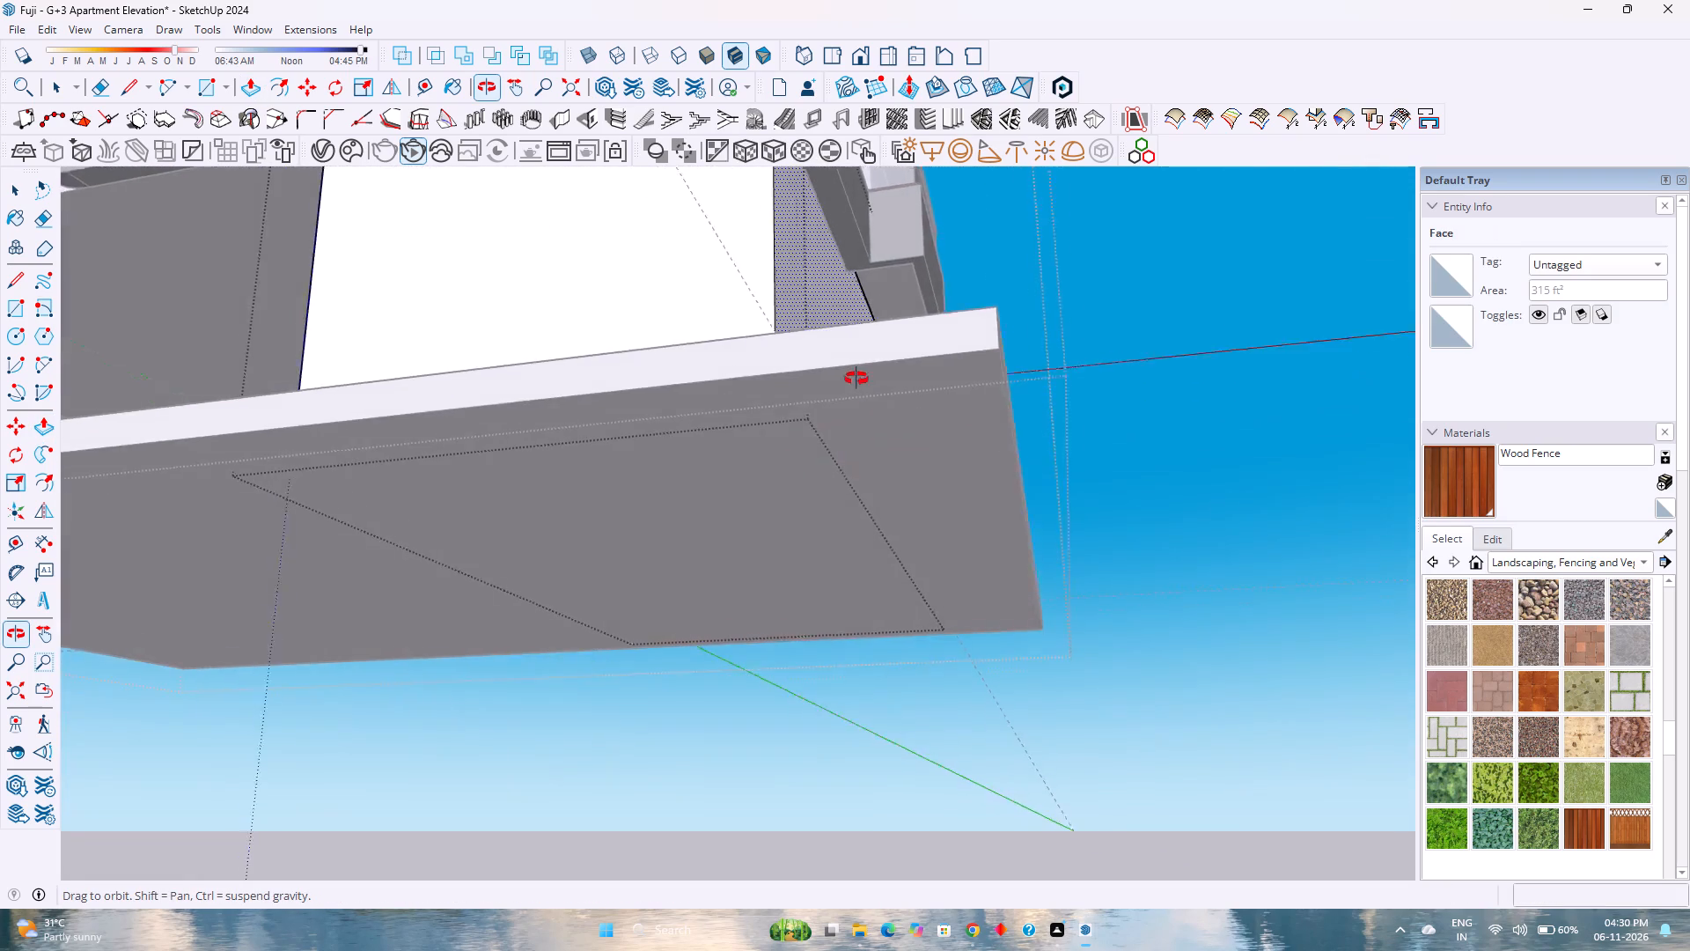
pyautogui.moveTo(856, 379); pyautogui.dragTo(800, 482, button='middle')
pyautogui.scroll(-2, 775, 500)
pyautogui.moveTo(607, 523); pyautogui.dragTo(1328, 561, button='middle')
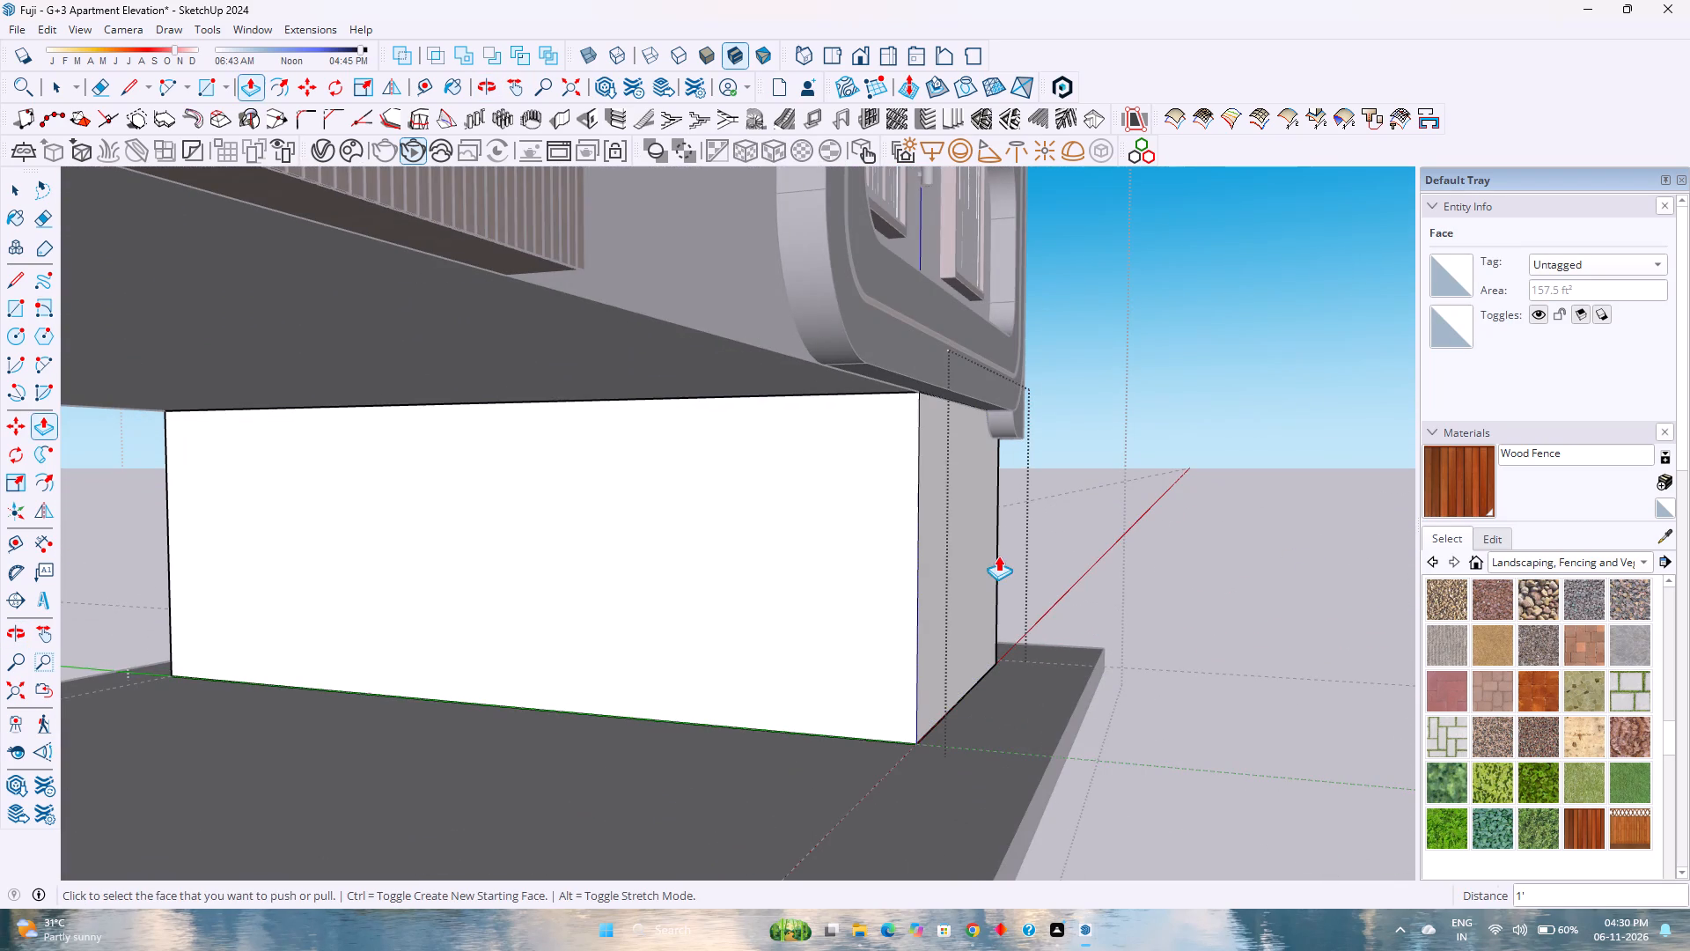
pyautogui.moveTo(997, 556); pyautogui.dragTo(788, 564, button='middle')
pyautogui.middleClick(788, 564)
pyautogui.scroll(3, 545, 616)
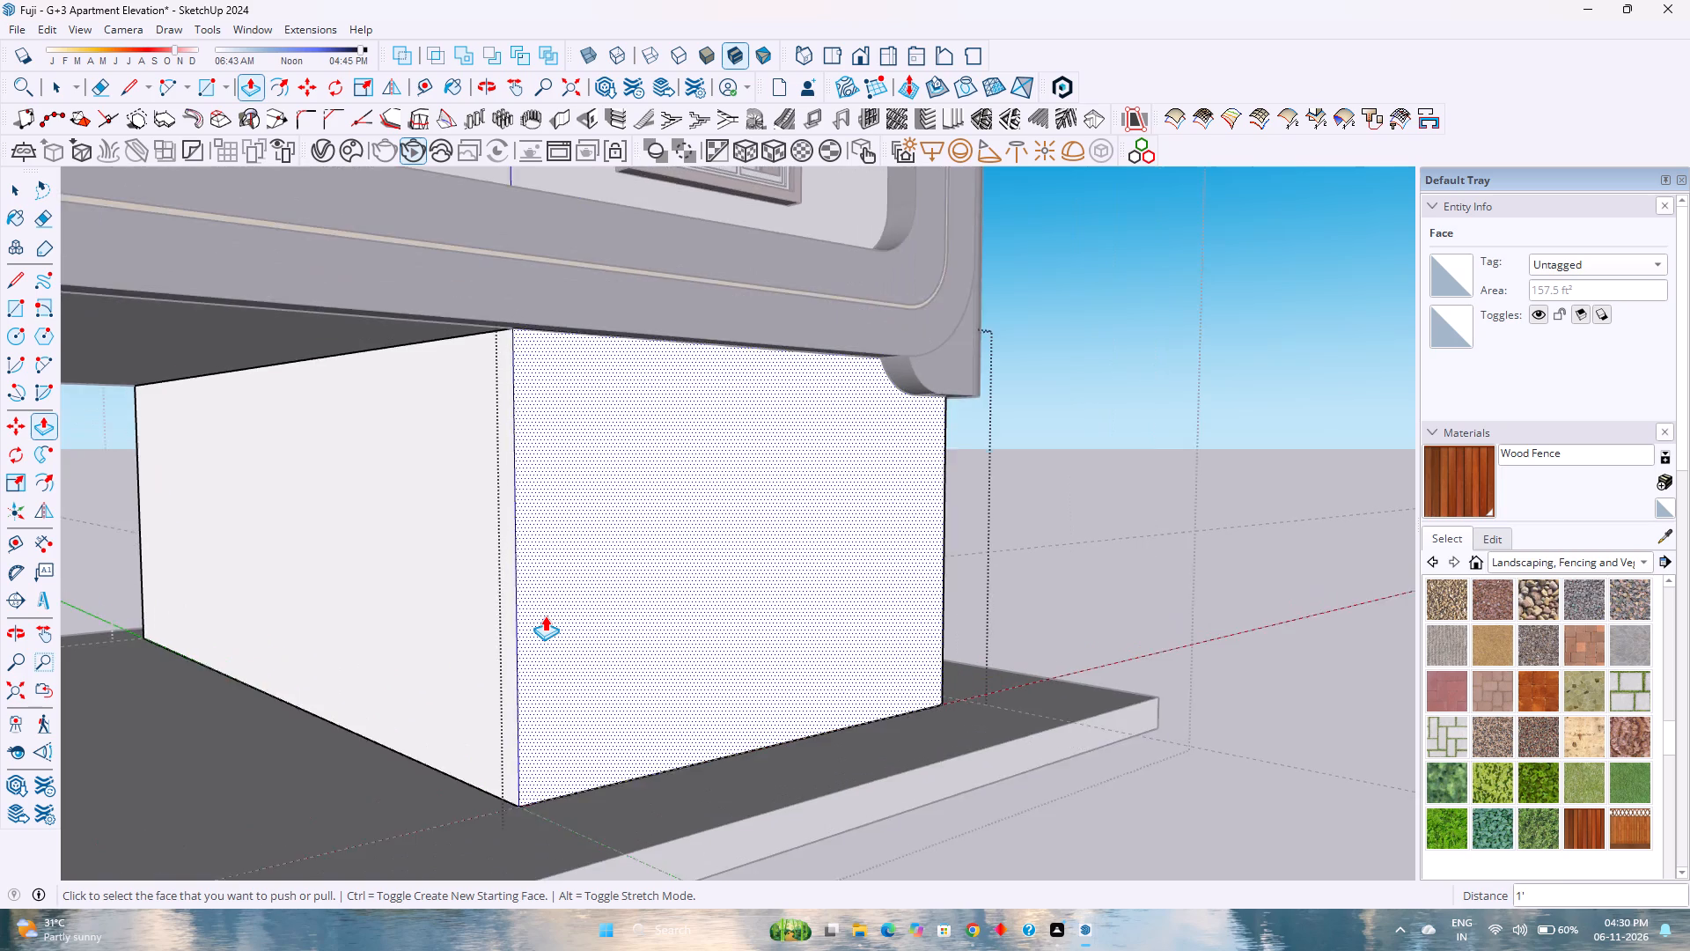
pyautogui.scroll(-9, 545, 616)
pyautogui.middleClick(607, 601)
pyautogui.middleClick(609, 601)
pyautogui.moveTo(610, 601); pyautogui.dragTo(445, 633, button='middle')
pyautogui.moveTo(445, 633); pyautogui.dragTo(359, 638, button='middle')
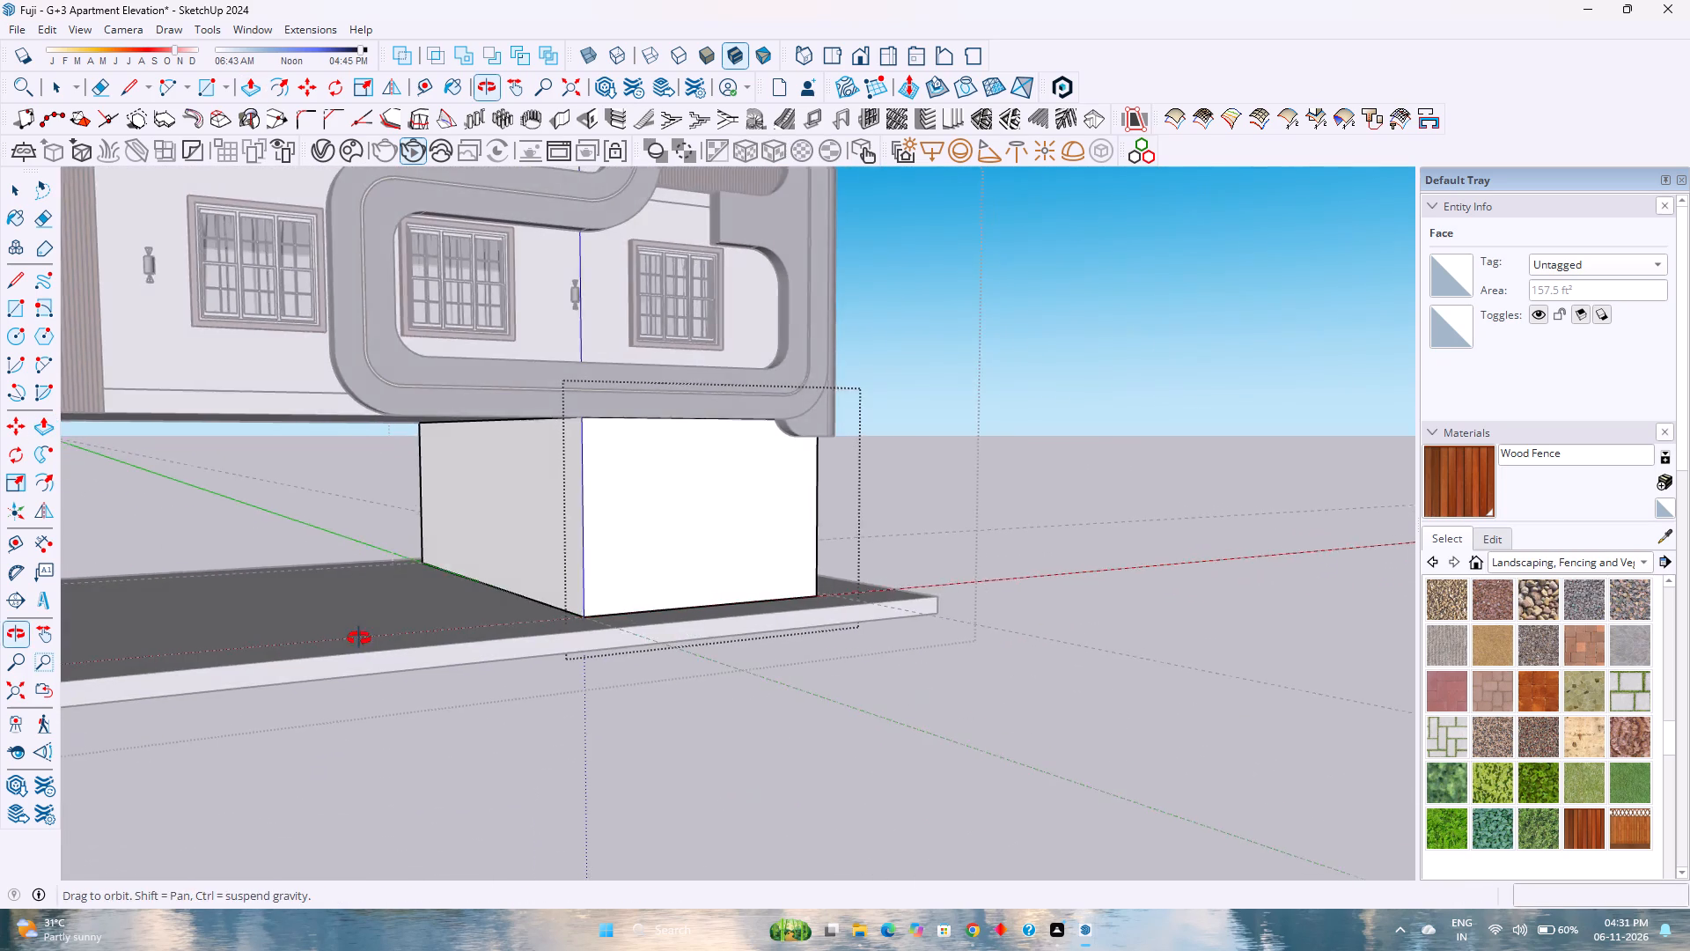
pyautogui.scroll(-3, 361, 619)
pyautogui.moveTo(540, 591); pyautogui.dragTo(196, 708, button='middle')
pyautogui.press('space')
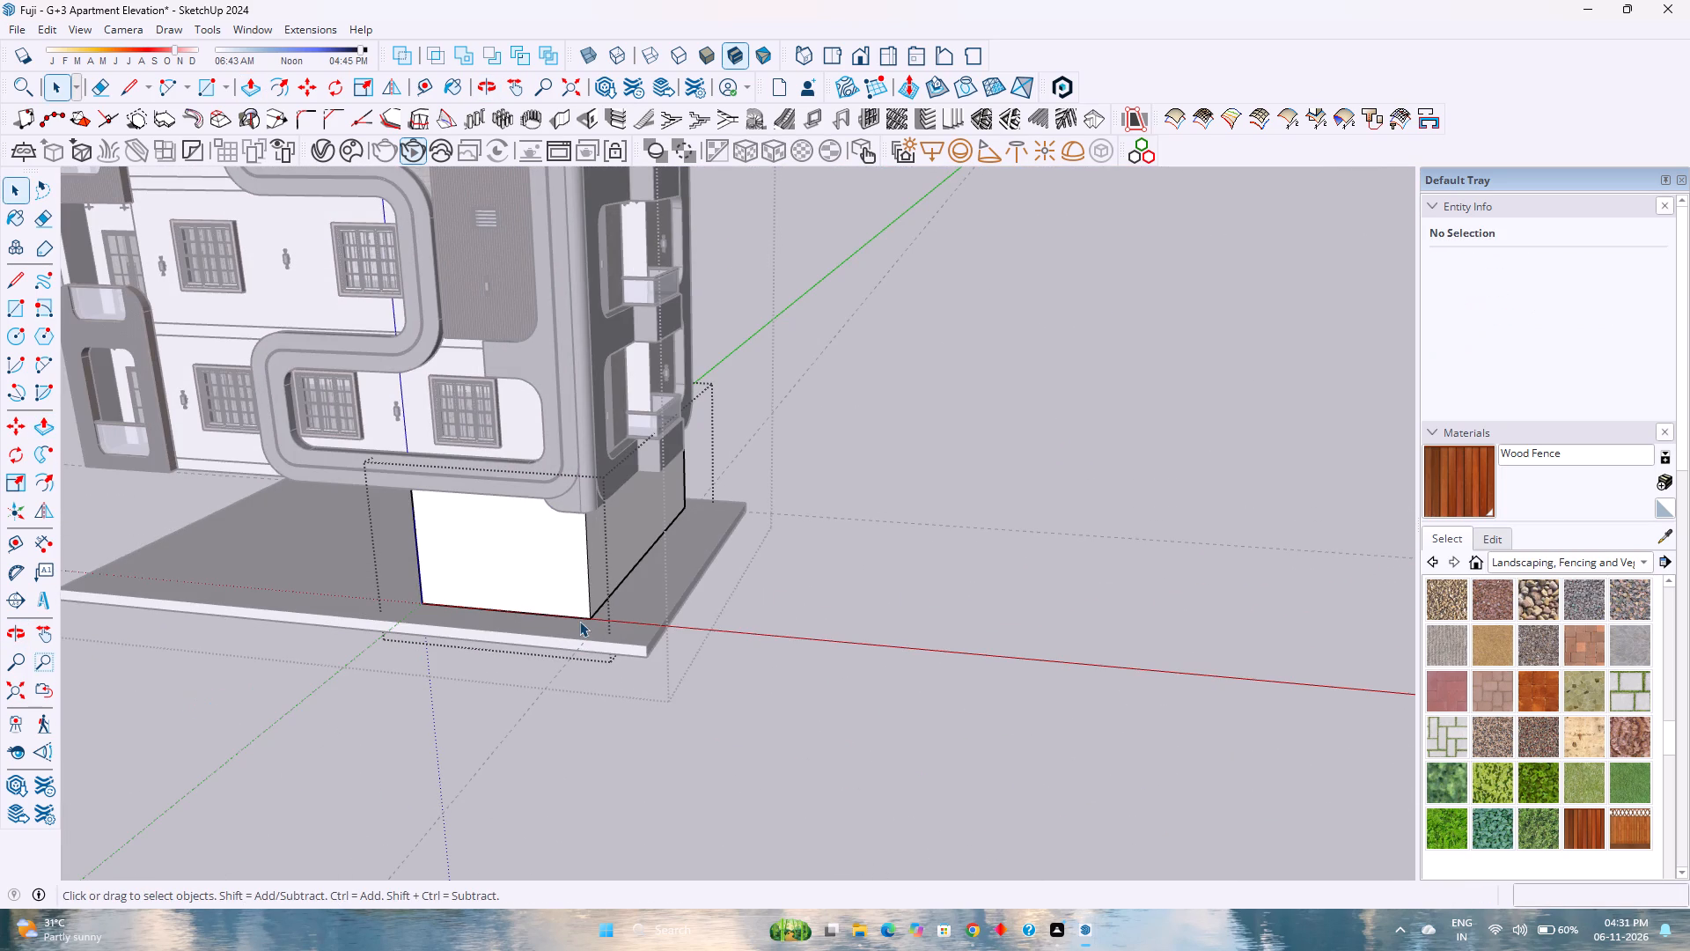
pyautogui.press('Escape')
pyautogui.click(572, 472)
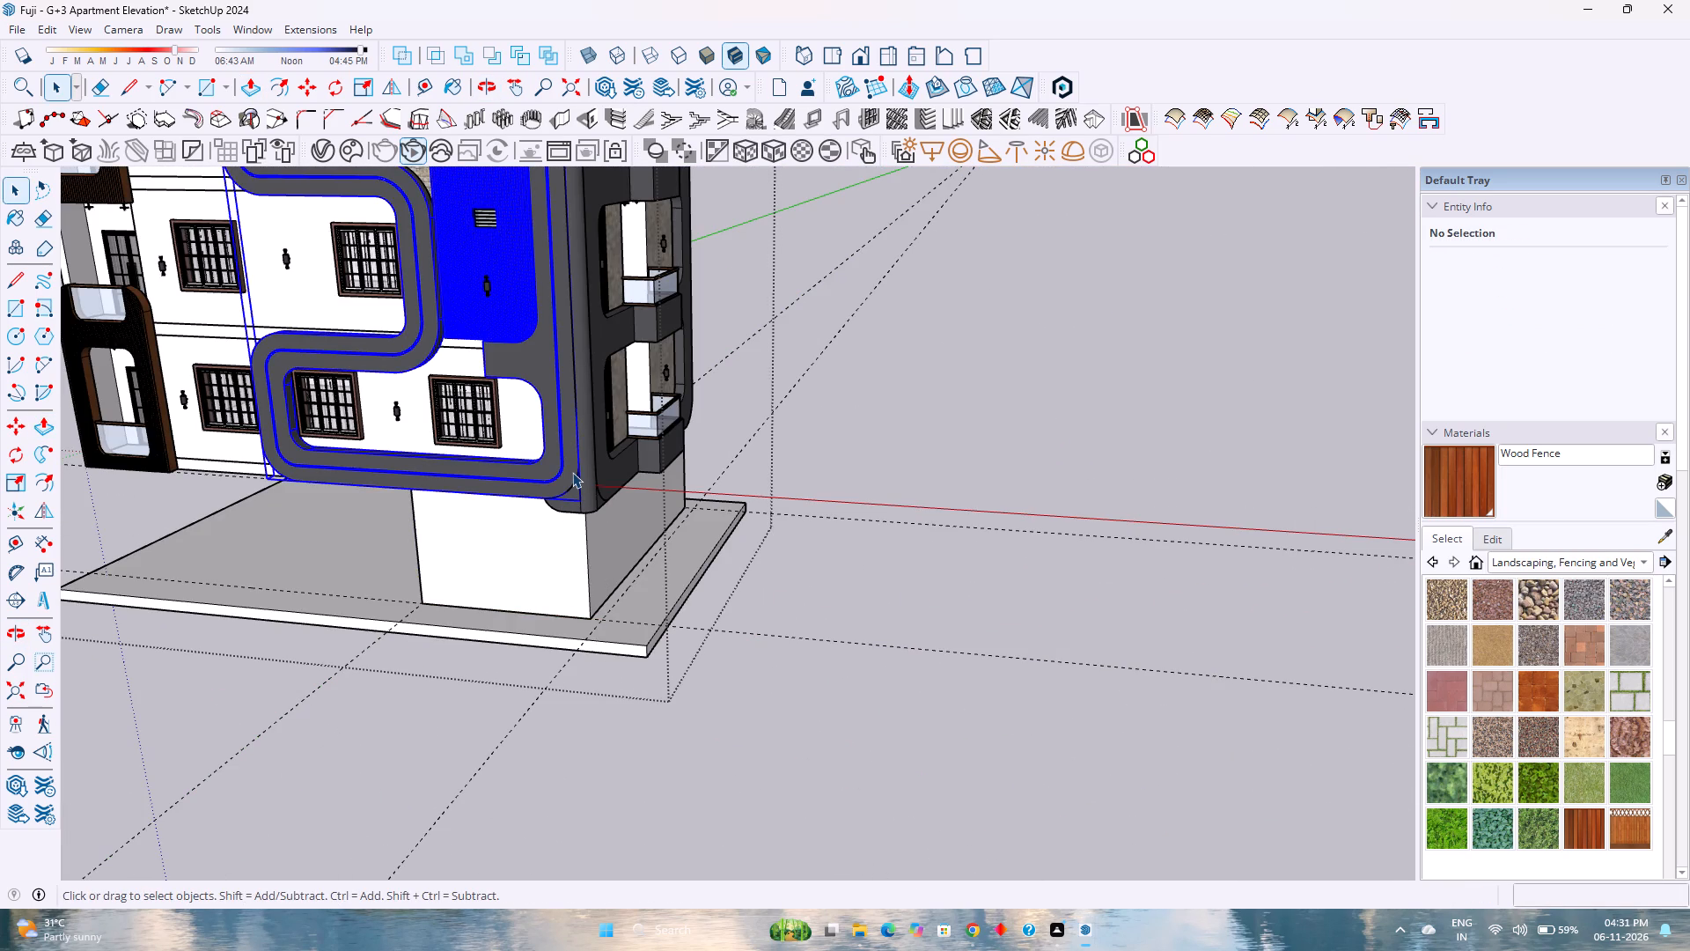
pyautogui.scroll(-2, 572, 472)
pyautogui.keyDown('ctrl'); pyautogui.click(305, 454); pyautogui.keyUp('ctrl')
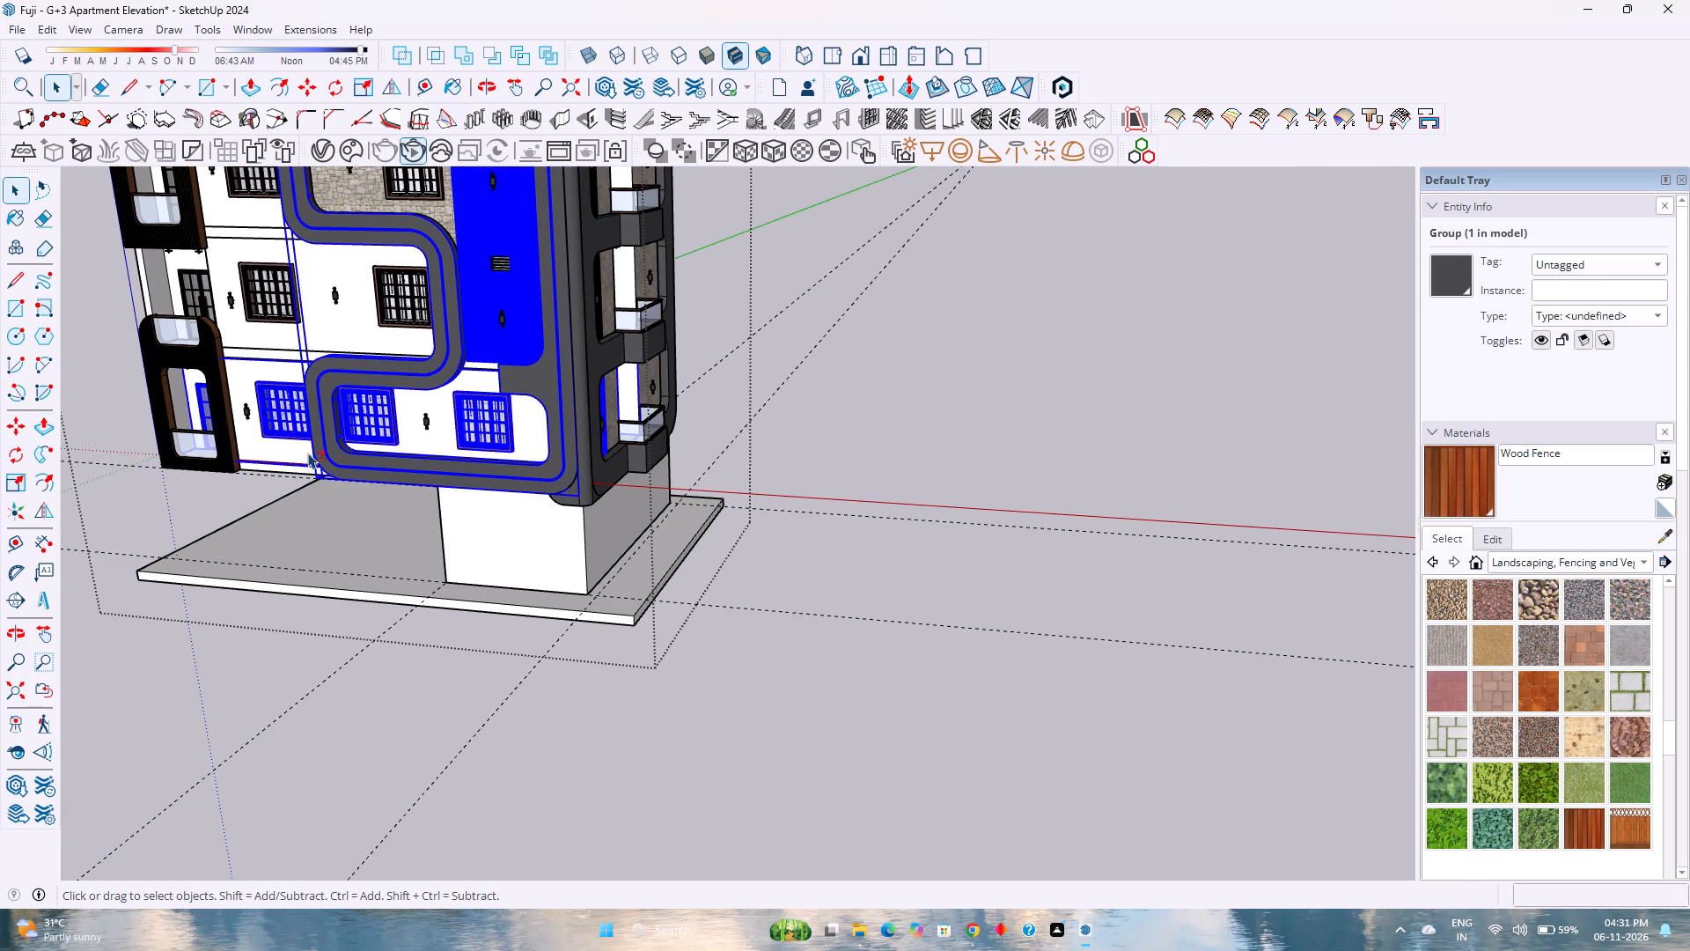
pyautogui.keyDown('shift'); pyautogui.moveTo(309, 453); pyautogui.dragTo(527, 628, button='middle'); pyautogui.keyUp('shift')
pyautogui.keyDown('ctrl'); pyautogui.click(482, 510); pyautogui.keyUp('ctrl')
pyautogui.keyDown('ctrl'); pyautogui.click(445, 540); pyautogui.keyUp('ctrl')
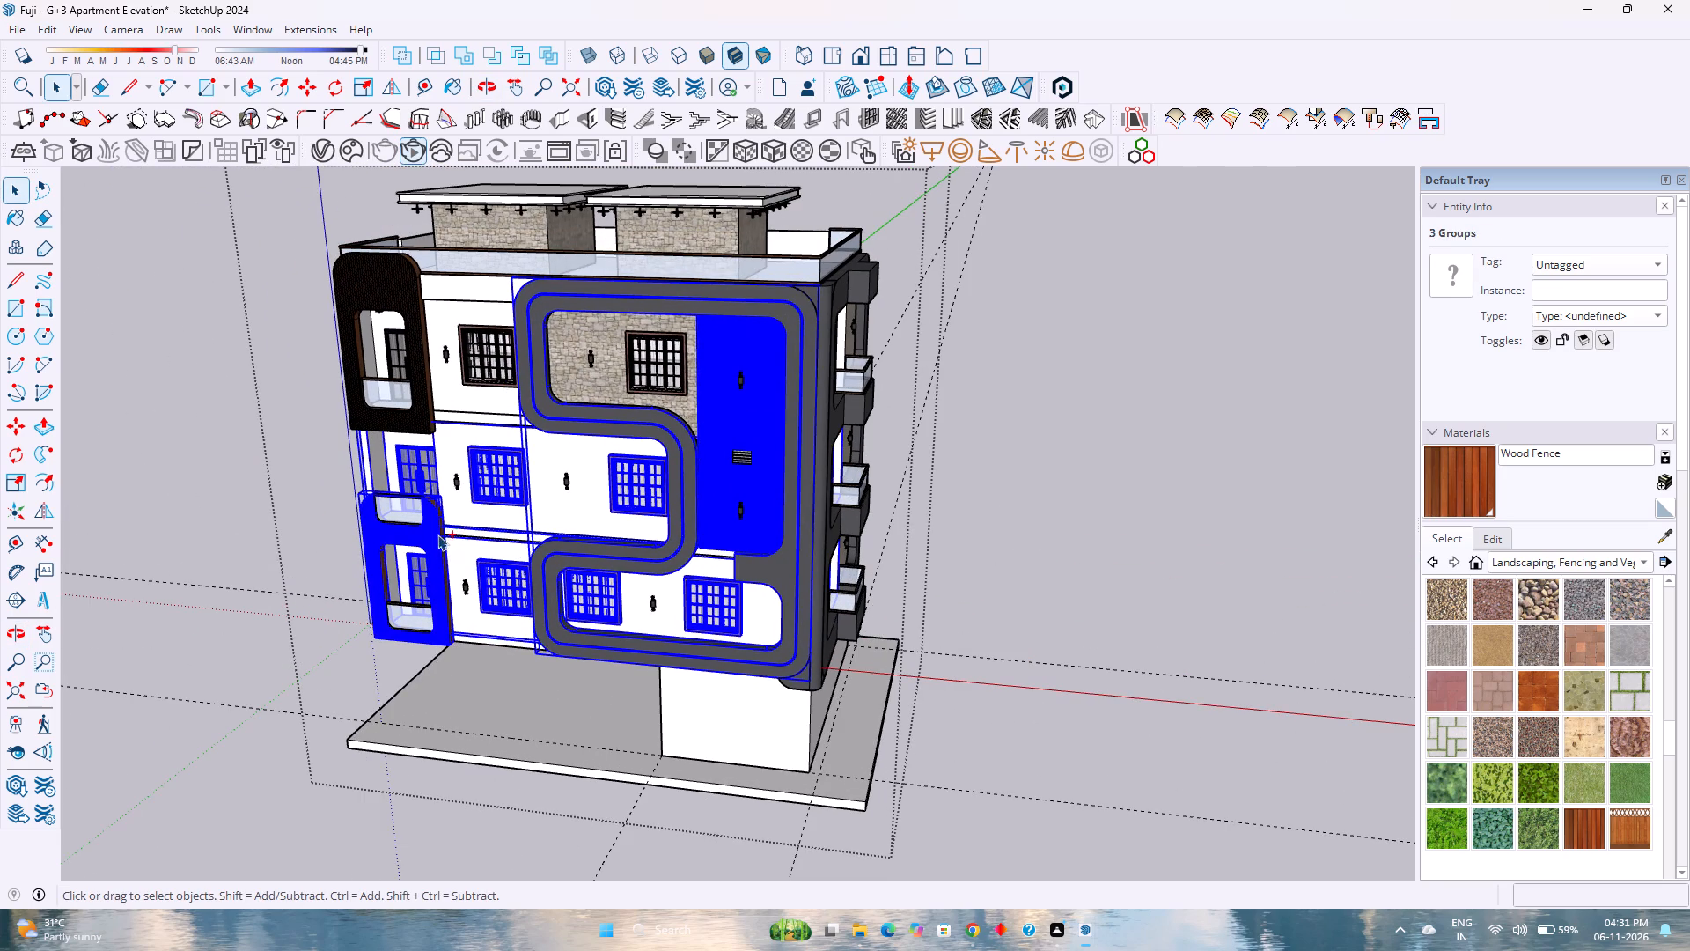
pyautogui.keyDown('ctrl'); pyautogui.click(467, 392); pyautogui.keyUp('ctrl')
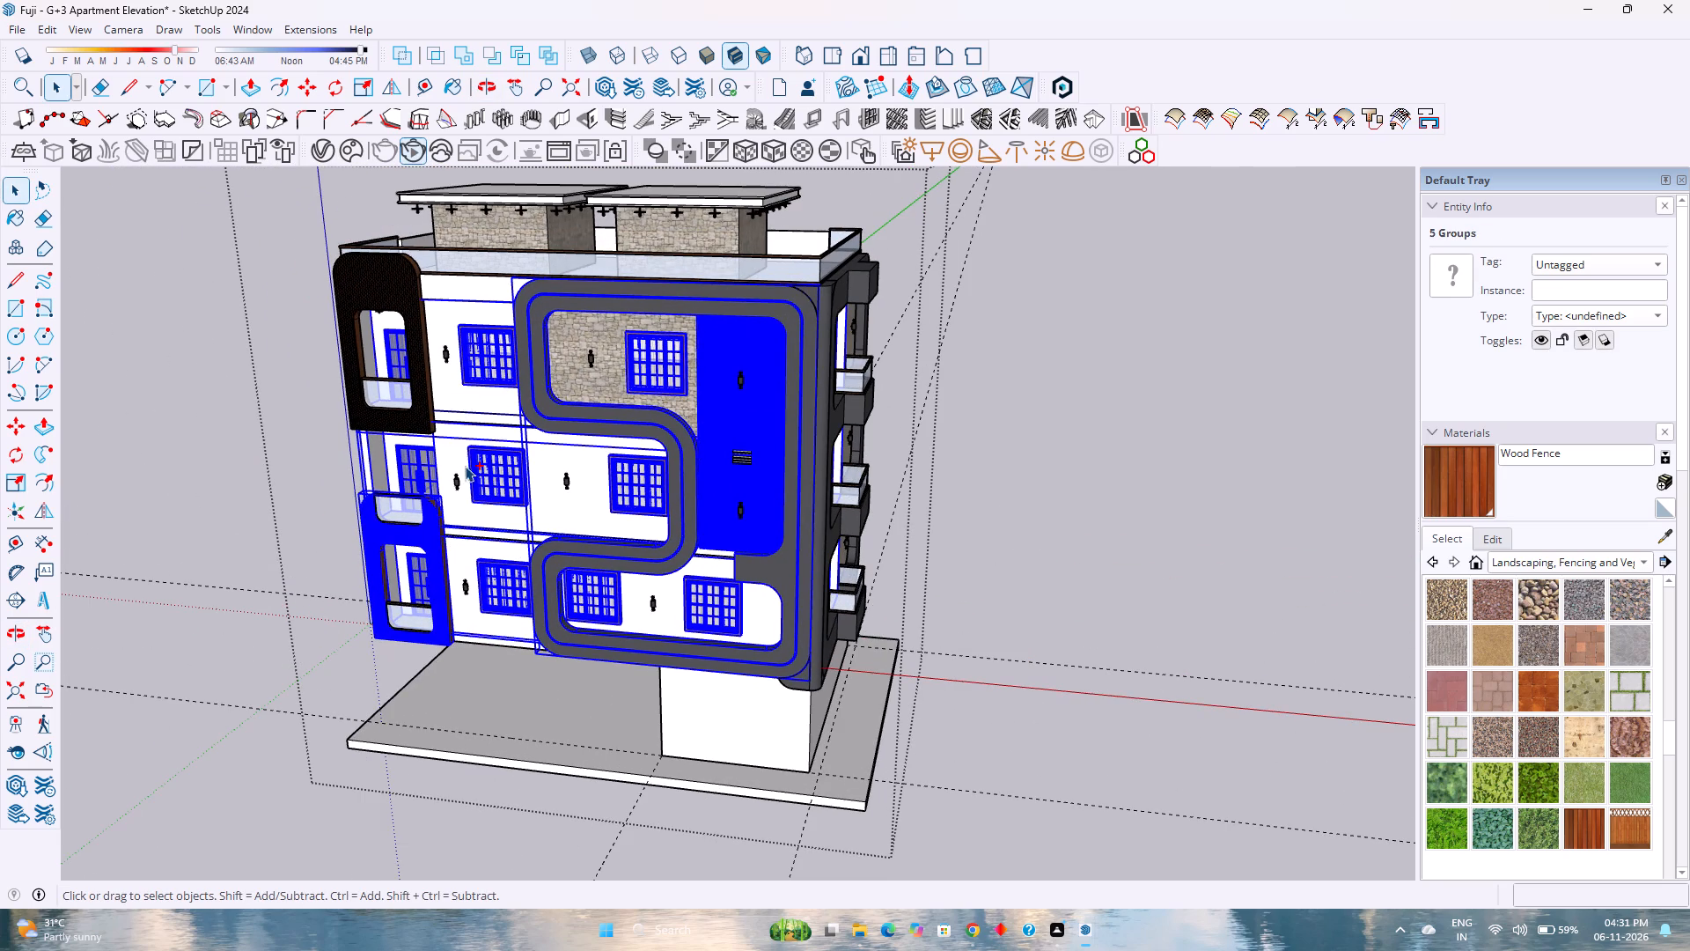
# Select the ground-level block and base slab, invert the selection, and hide the building's groups and components.
pyautogui.click(693, 720)
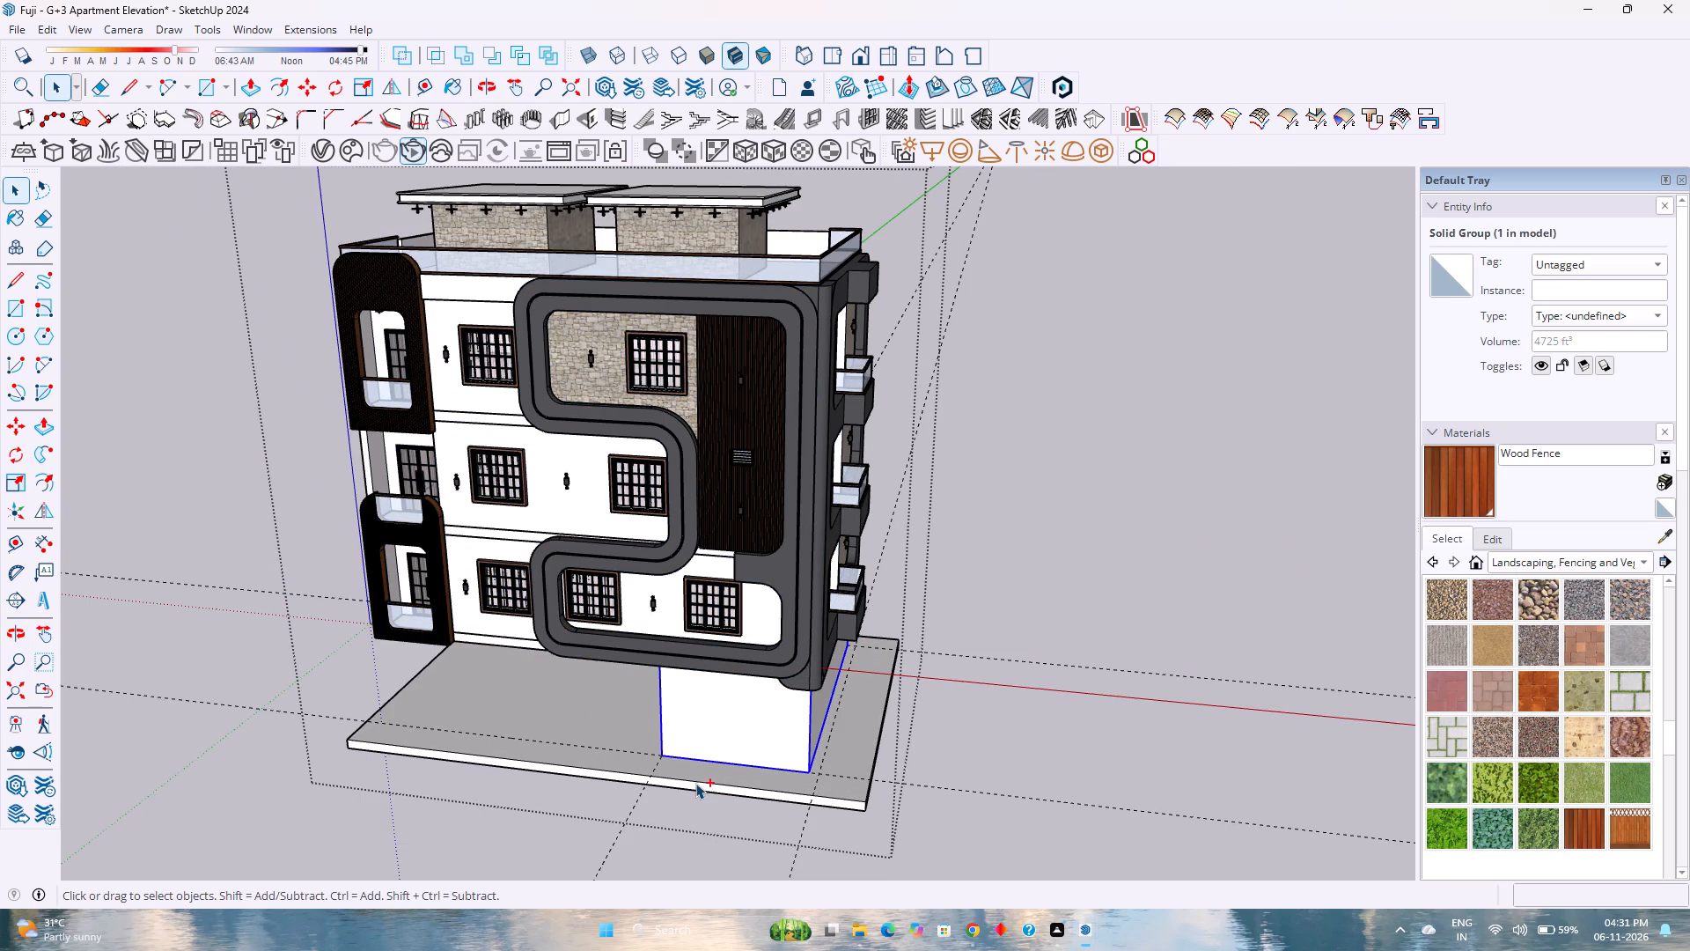
pyautogui.keyDown('ctrl'); pyautogui.click(694, 782); pyautogui.keyUp('ctrl')
pyautogui.keyDown('ctrl'); pyautogui.rightClick(694, 782); pyautogui.keyUp('ctrl')
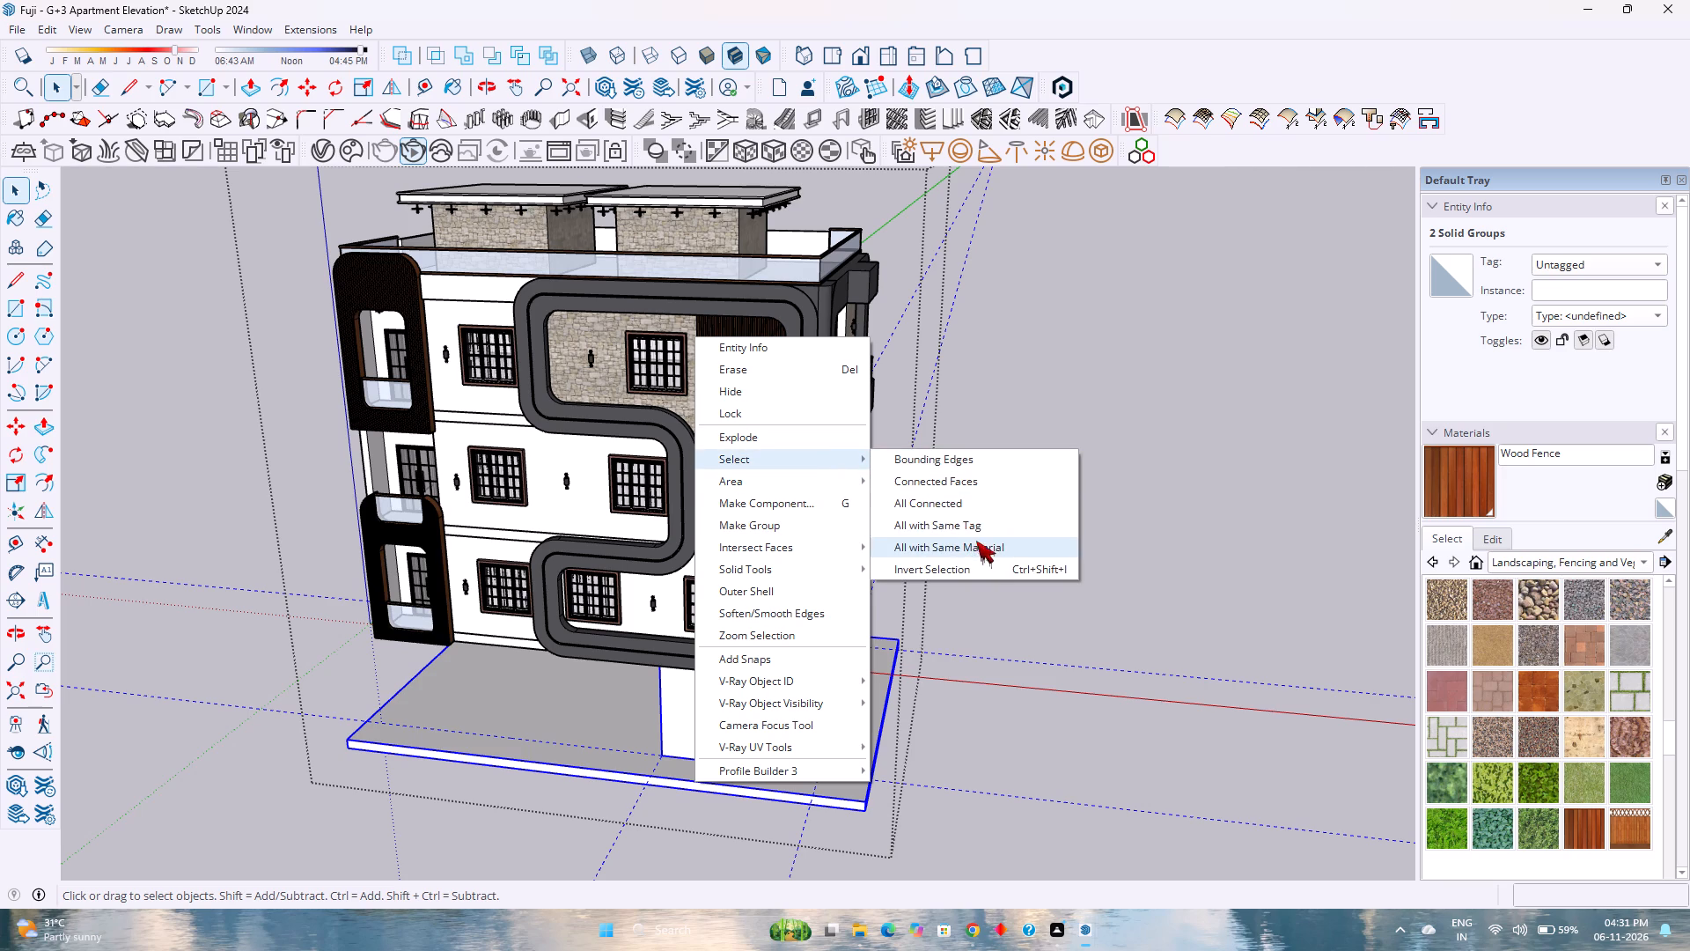
pyautogui.click(984, 561)
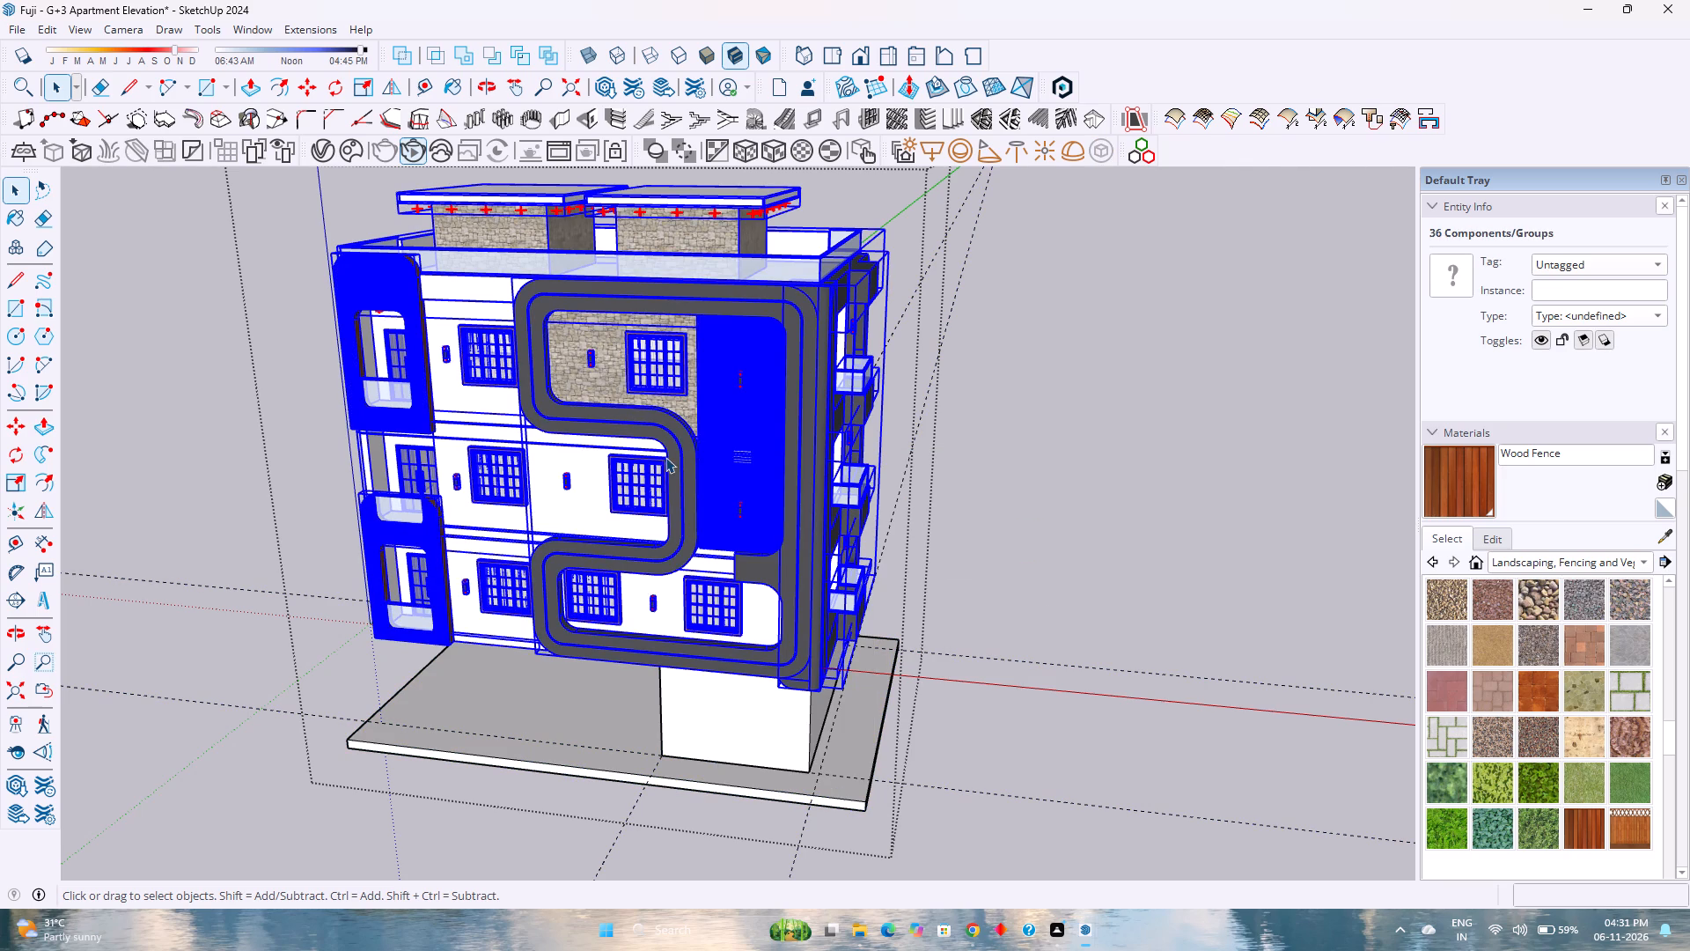
pyautogui.rightClick(666, 436)
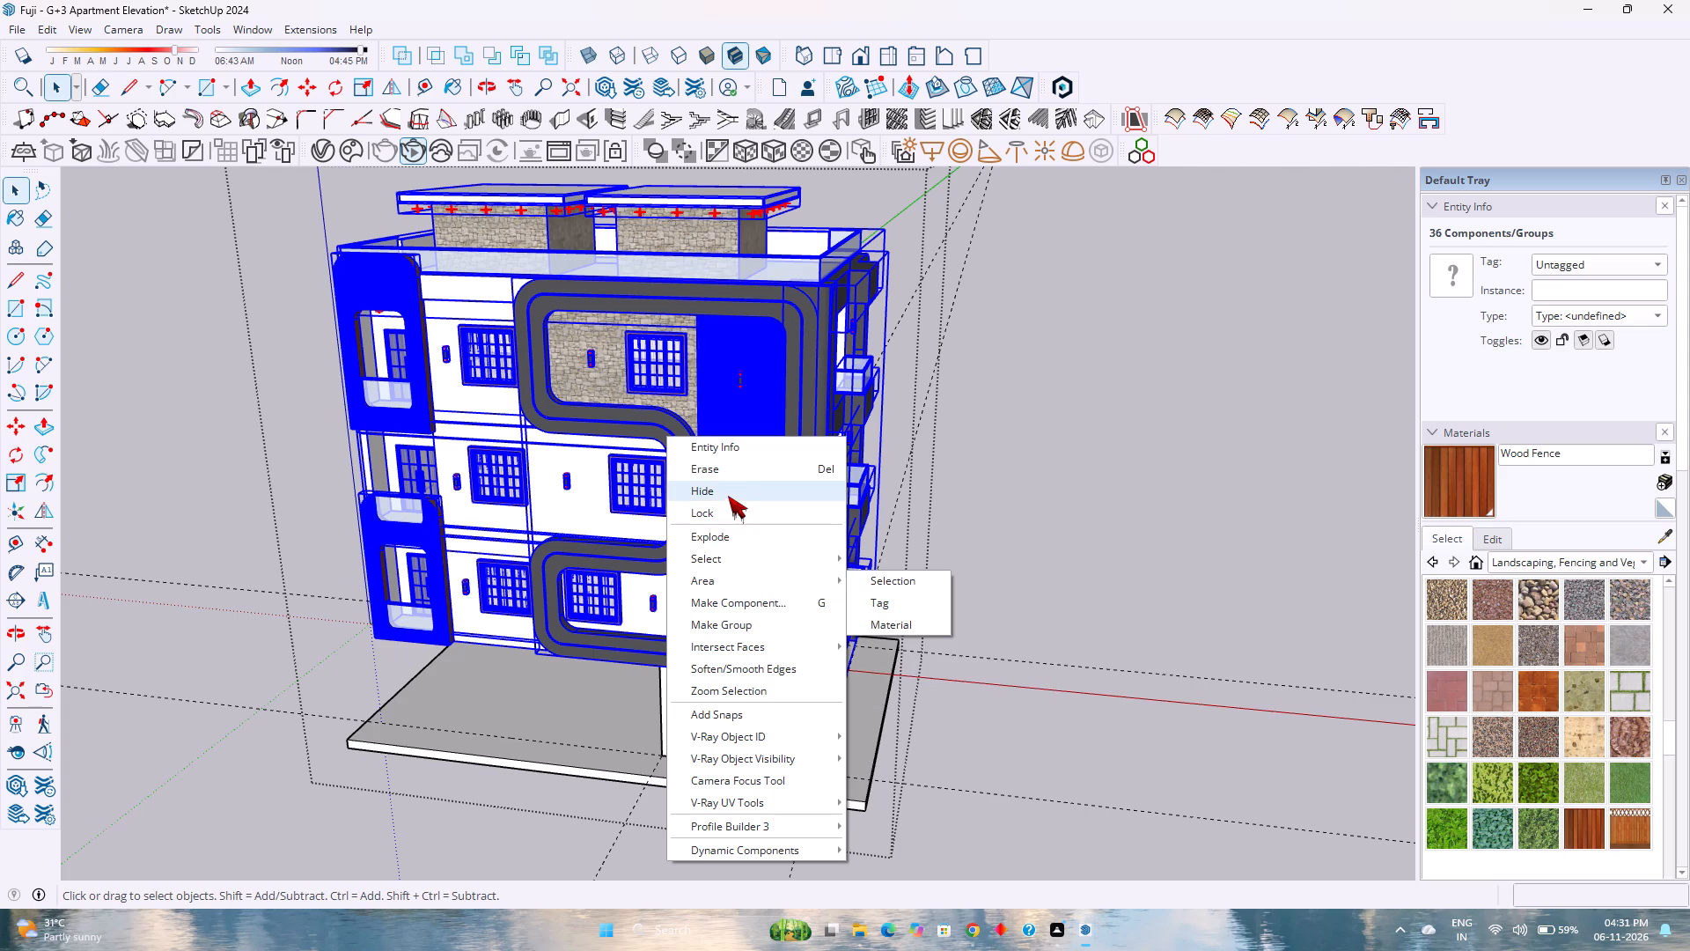
pyautogui.click(728, 496)
# Open the ground-level block's group for editing.
pyautogui.scroll(2, 740, 709)
pyautogui.doubleClick(738, 704)
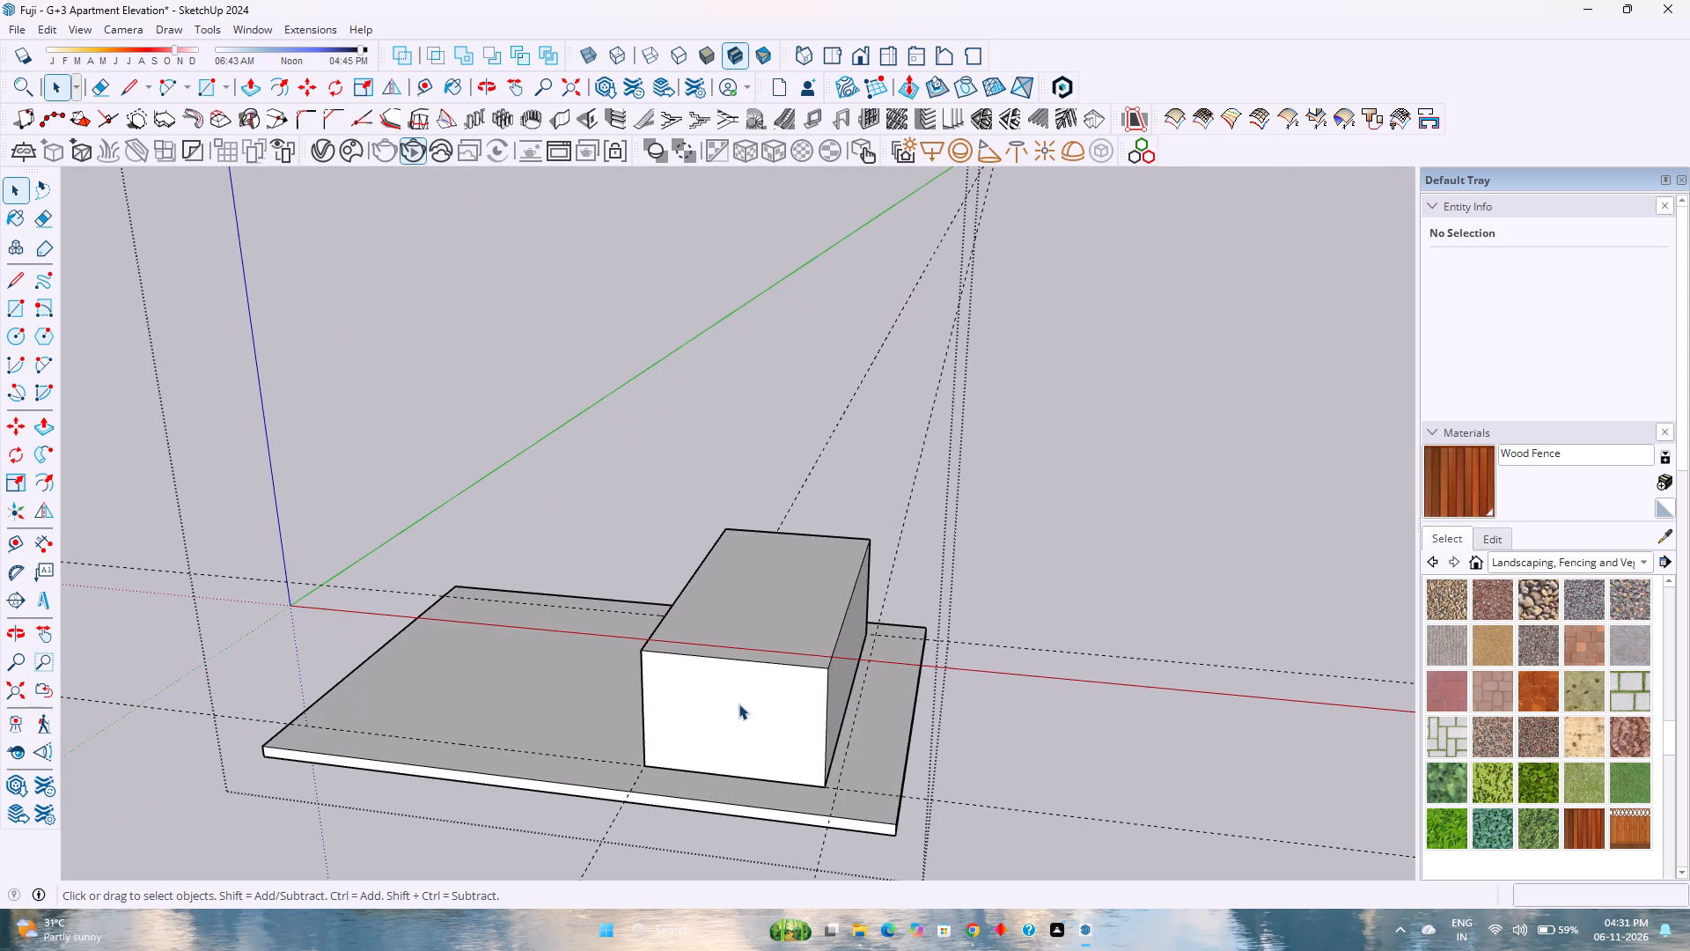
pyautogui.scroll(2, 738, 697)
pyautogui.moveTo(799, 601); pyautogui.dragTo(391, 767, button='middle')
pyautogui.middleClick(391, 767)
pyautogui.middleClick(391, 767)
pyautogui.middleClick(391, 767)
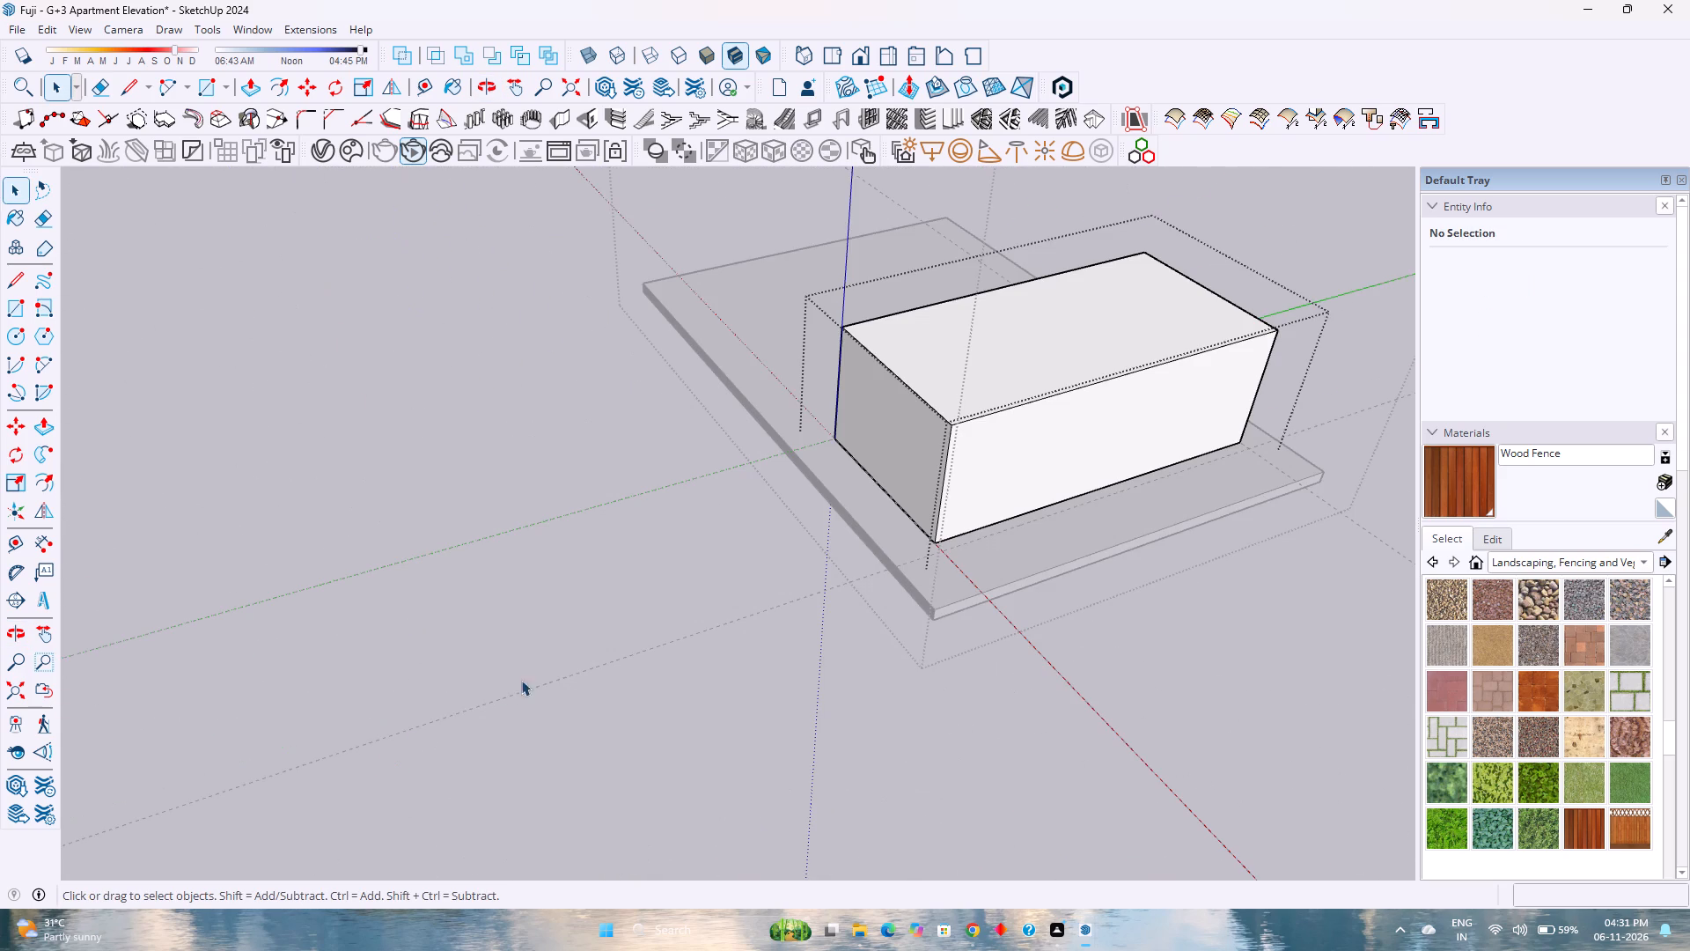
pyautogui.scroll(-2, 775, 540)
pyautogui.keyDown('shift'); pyautogui.moveTo(944, 438); pyautogui.dragTo(540, 684, button='middle'); pyautogui.keyUp('shift')
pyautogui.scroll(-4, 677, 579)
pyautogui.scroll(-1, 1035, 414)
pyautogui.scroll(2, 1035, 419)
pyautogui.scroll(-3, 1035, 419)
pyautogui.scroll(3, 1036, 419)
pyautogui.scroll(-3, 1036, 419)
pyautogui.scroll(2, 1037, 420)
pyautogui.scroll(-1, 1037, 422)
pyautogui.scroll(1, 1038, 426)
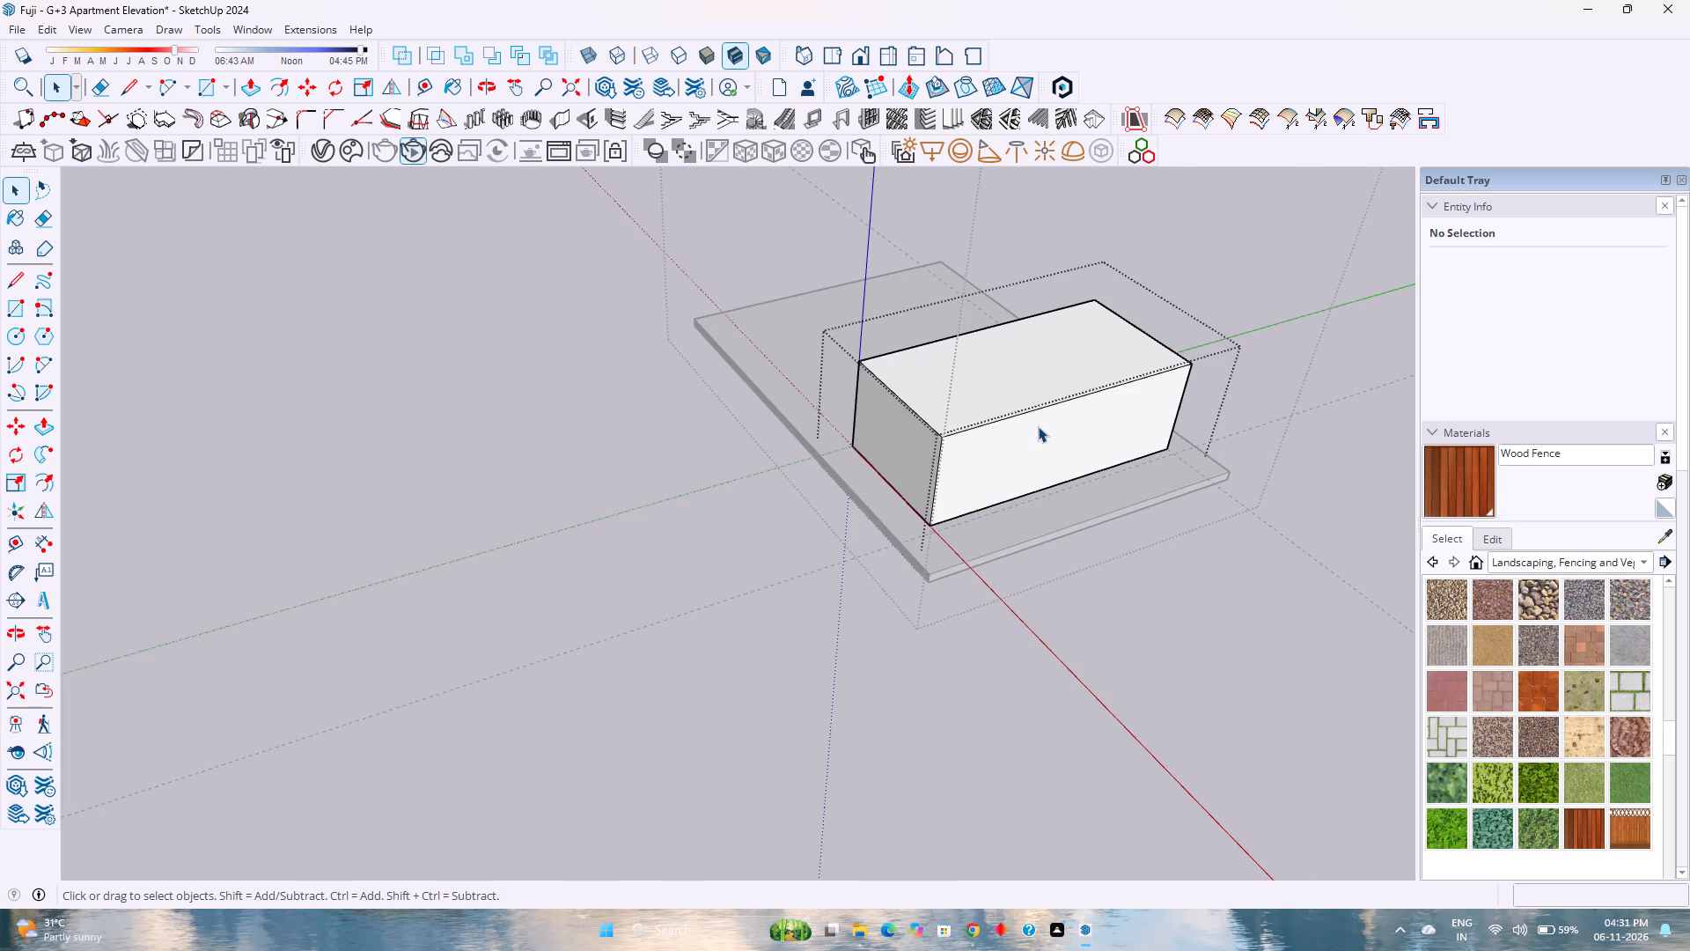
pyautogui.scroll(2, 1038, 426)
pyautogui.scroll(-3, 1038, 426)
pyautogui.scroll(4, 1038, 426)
# Select three top edges of the ground-level block: both short sides and the long edge on the slab's narrow-margin side.
pyautogui.keyDown('shift'); pyautogui.moveTo(1076, 383); pyautogui.dragTo(896, 550, button='middle'); pyautogui.keyUp('shift')
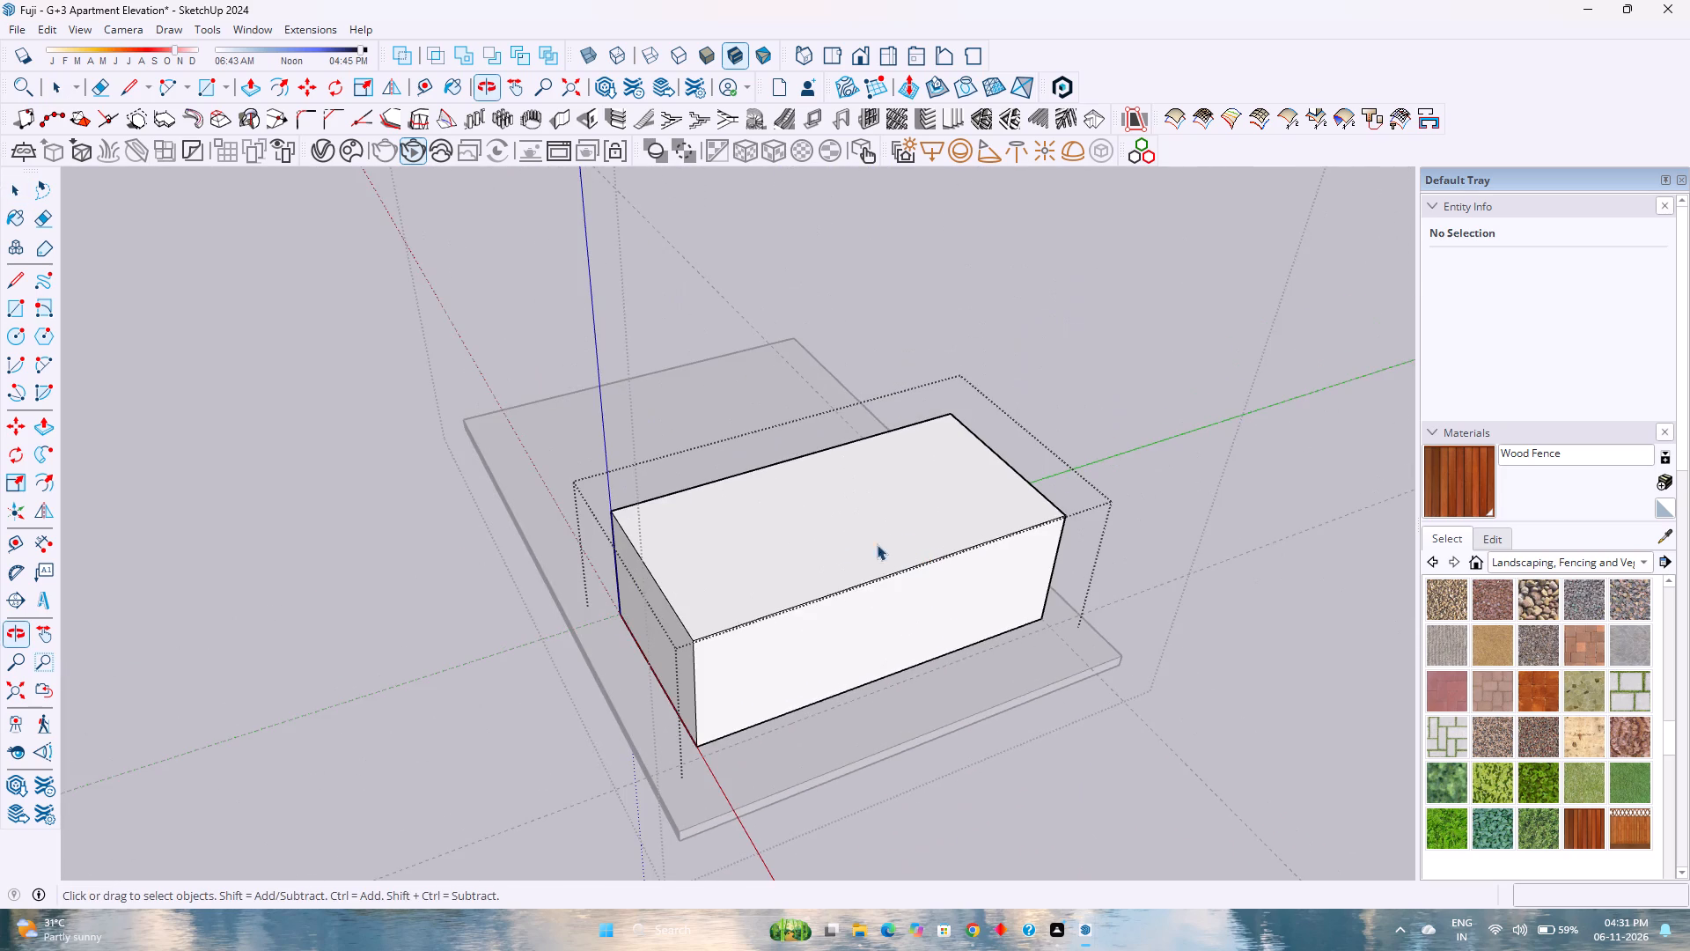
pyautogui.moveTo(775, 549); pyautogui.dragTo(599, 684, button='middle')
pyautogui.click(562, 638)
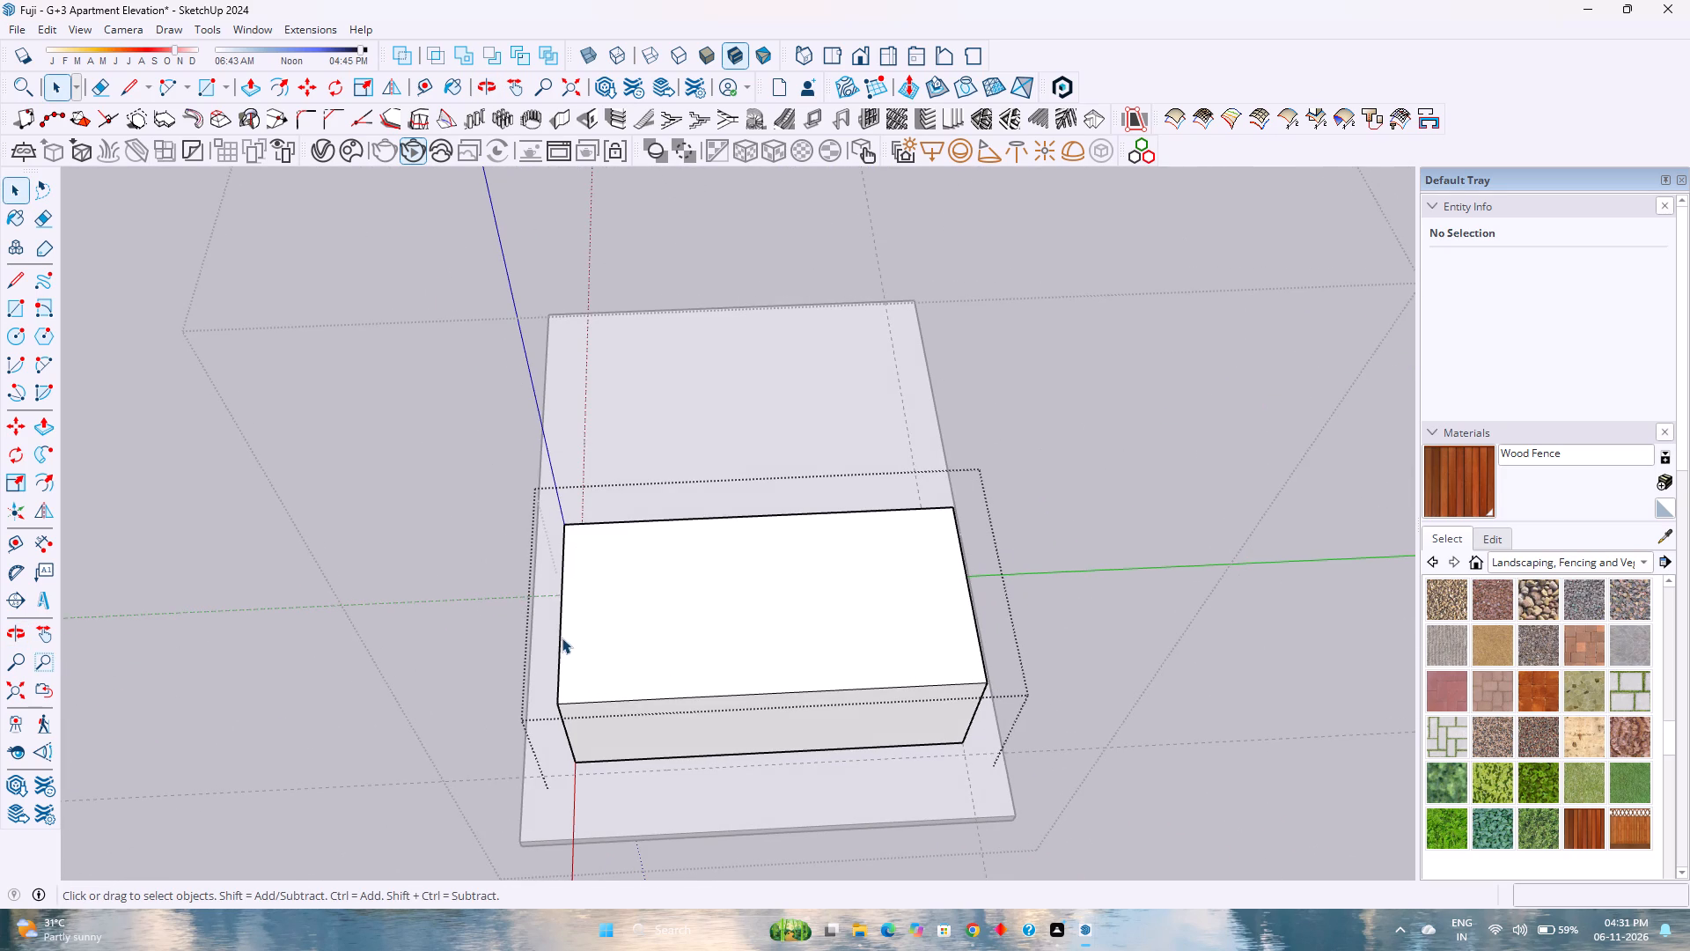
pyautogui.keyDown('ctrl'); pyautogui.click(597, 699); pyautogui.keyUp('ctrl')
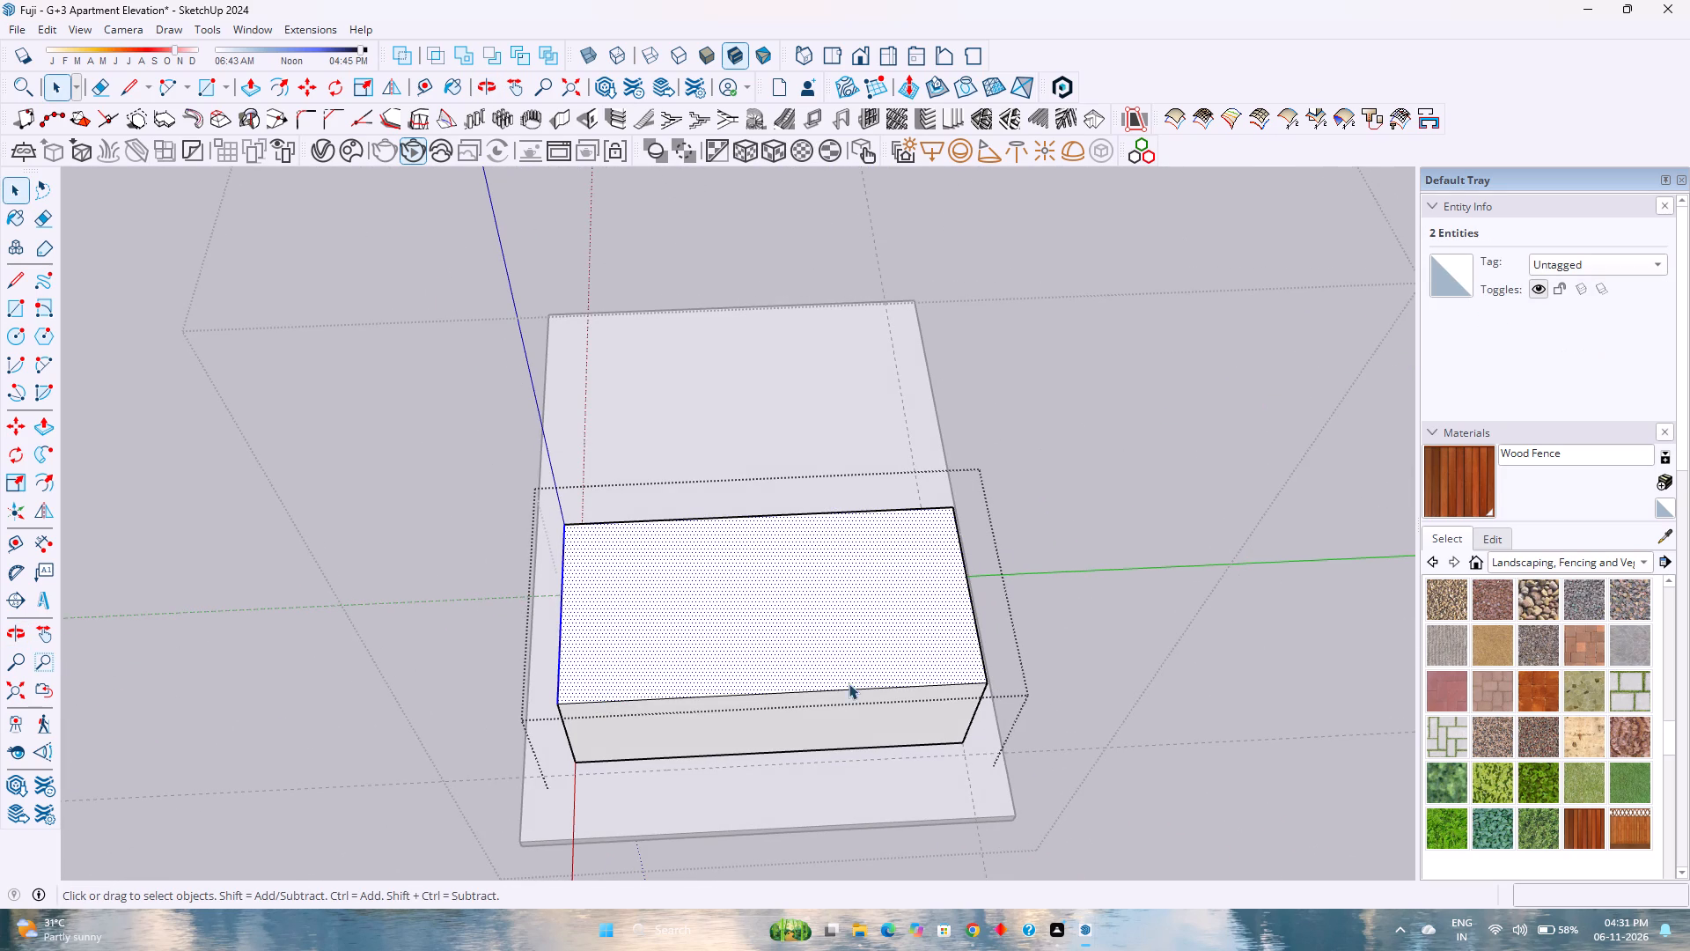
pyautogui.click(834, 688)
pyautogui.keyDown('ctrl'); pyautogui.click(561, 619); pyautogui.keyUp('ctrl')
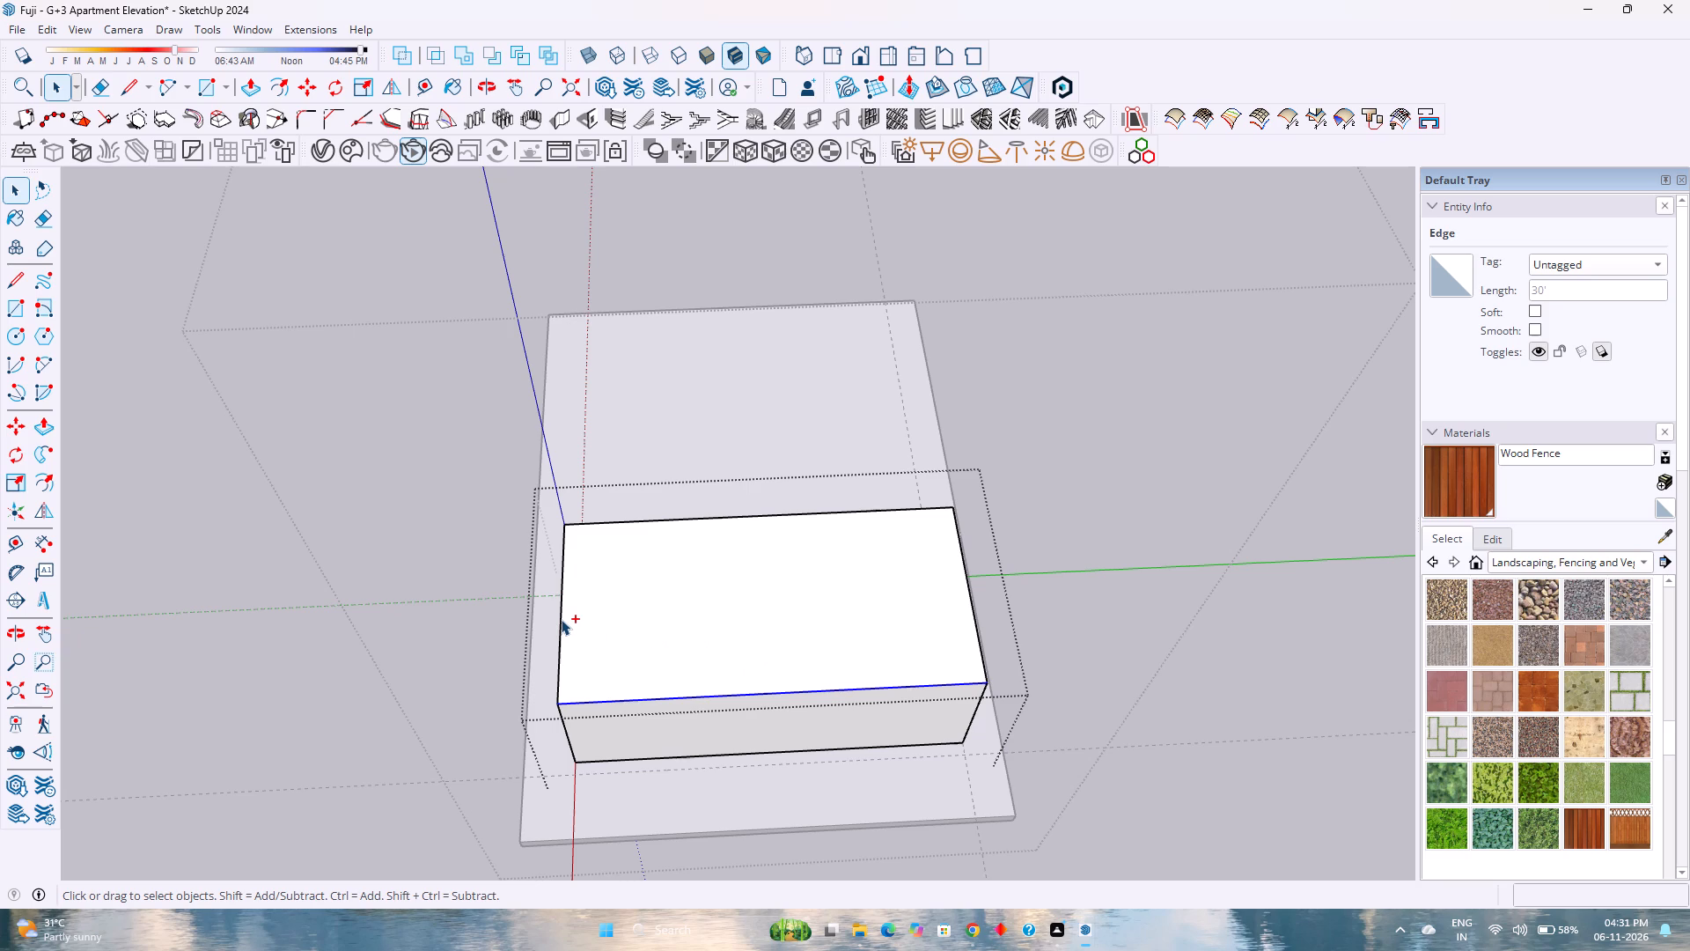
pyautogui.keyDown('ctrl'); pyautogui.click(974, 619); pyautogui.keyUp('ctrl')
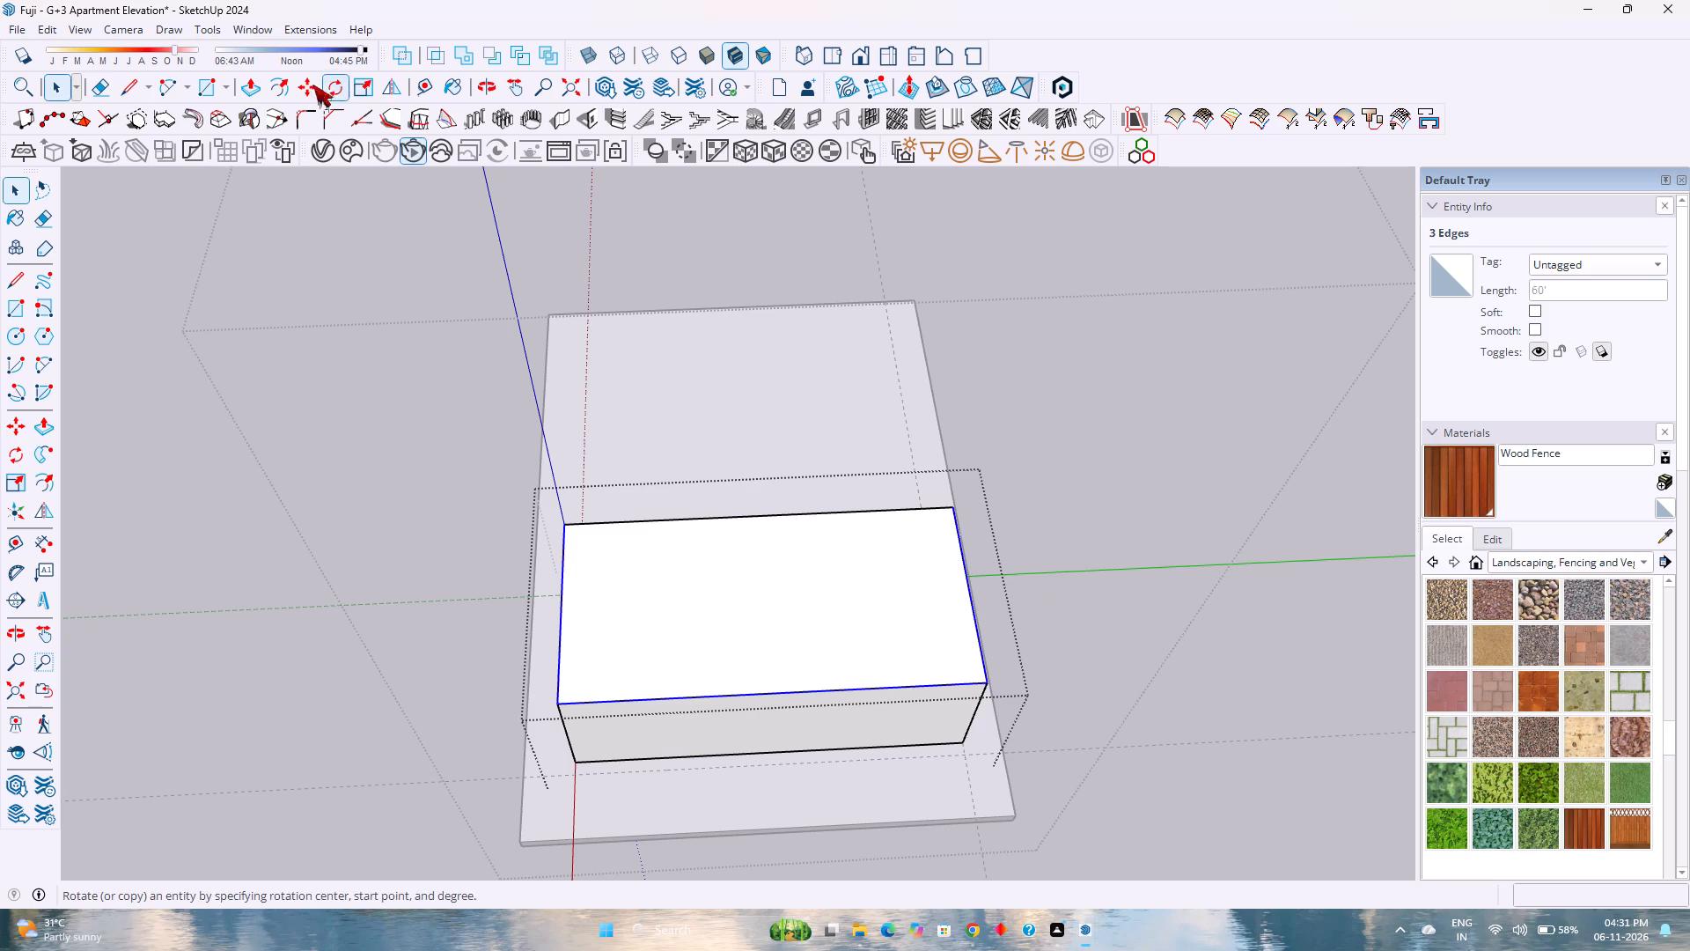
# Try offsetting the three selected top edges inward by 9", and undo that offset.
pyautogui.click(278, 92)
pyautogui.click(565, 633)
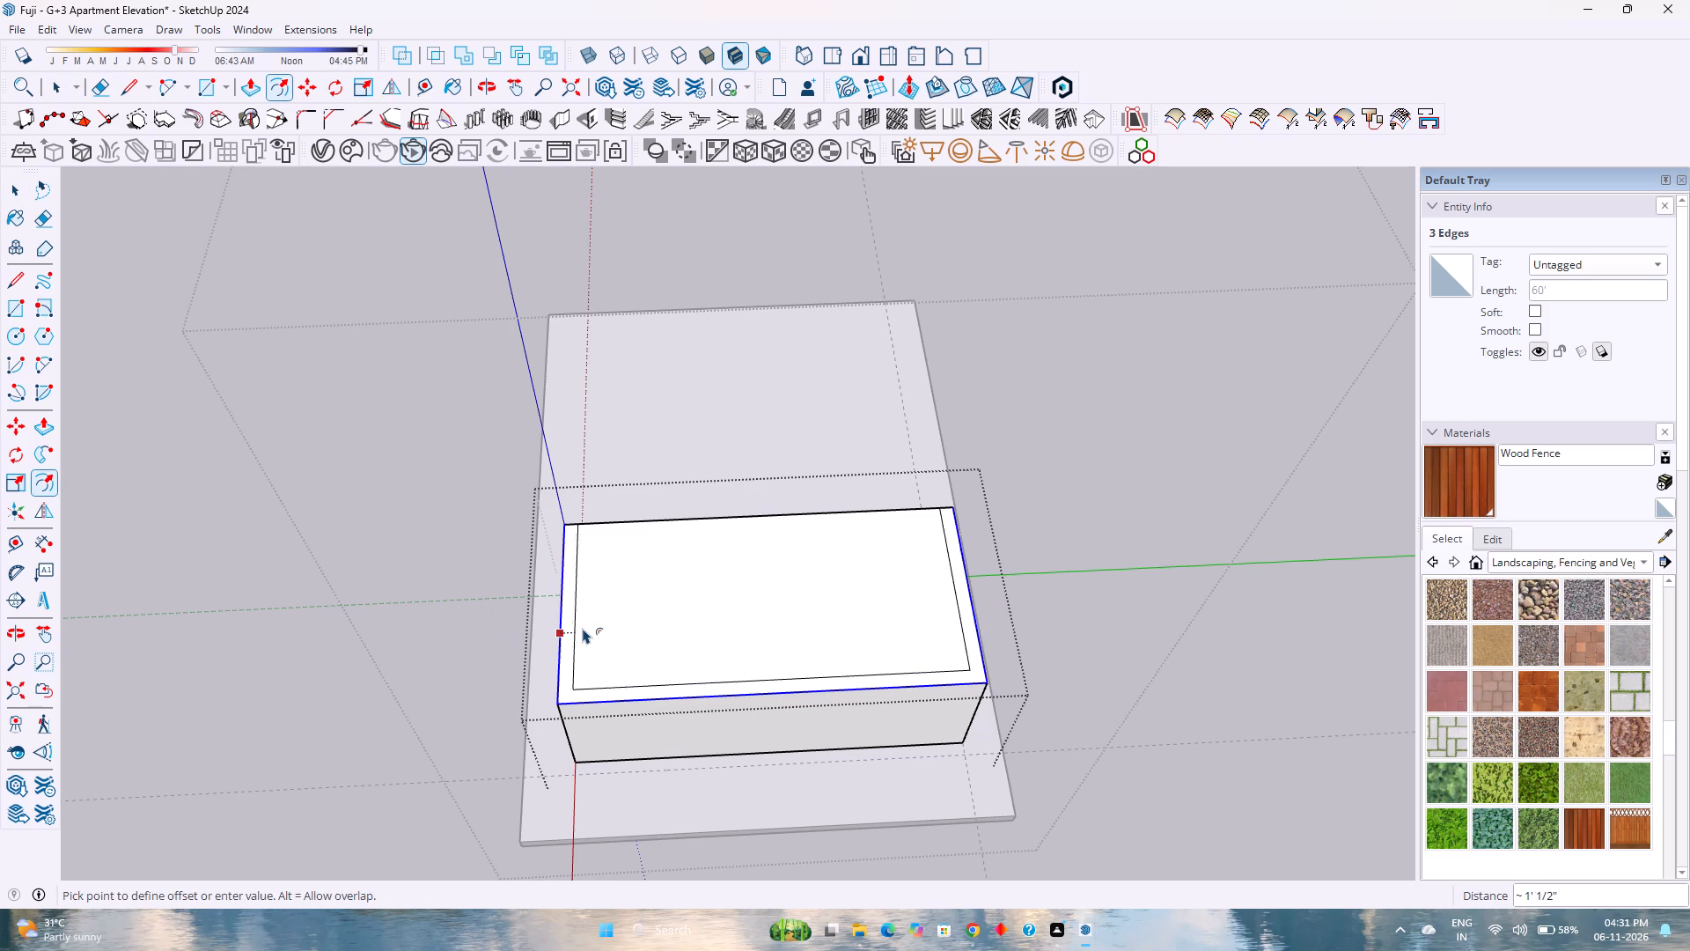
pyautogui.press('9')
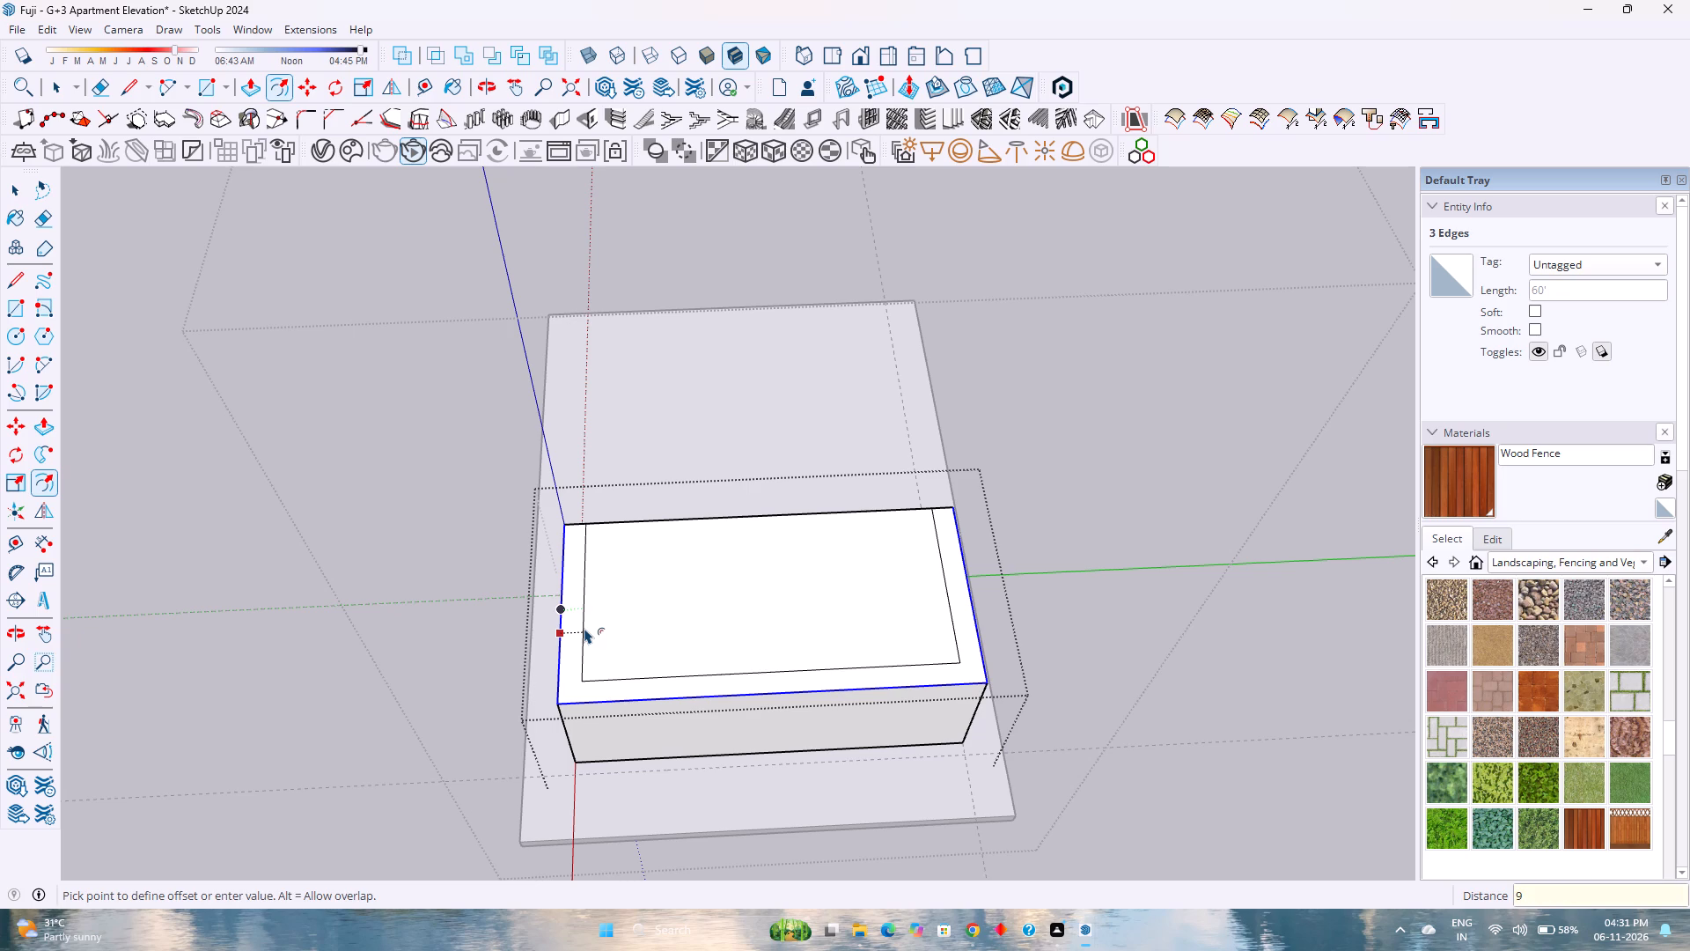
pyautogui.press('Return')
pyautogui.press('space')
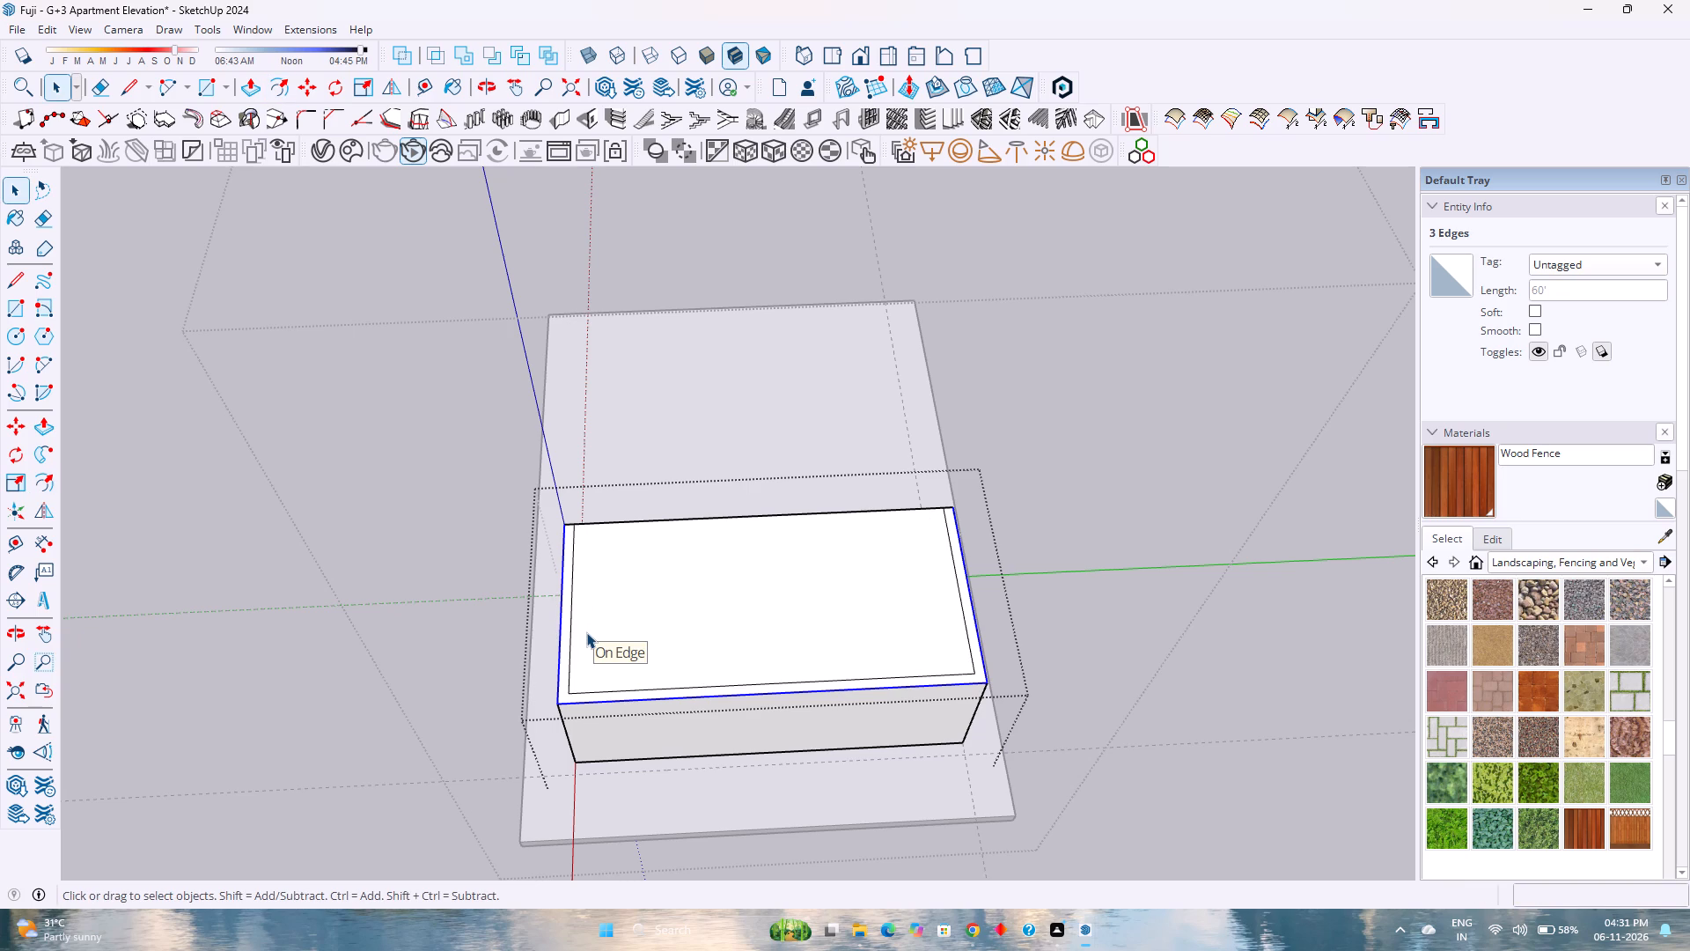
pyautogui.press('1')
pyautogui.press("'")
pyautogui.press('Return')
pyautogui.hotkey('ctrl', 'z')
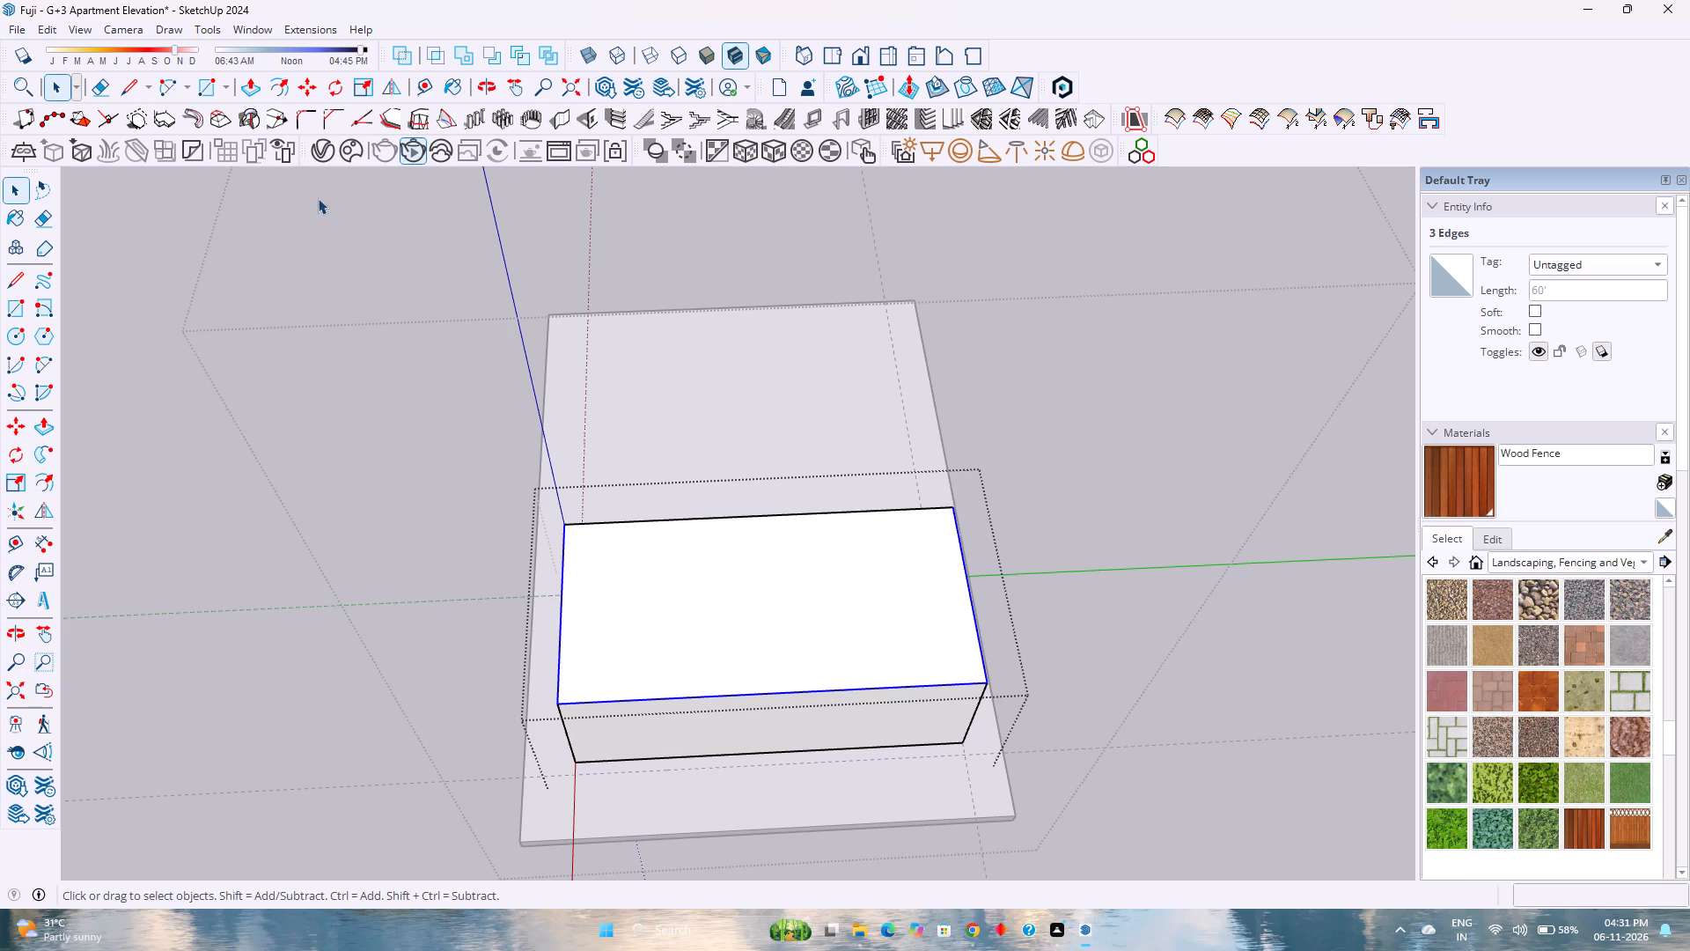
# Offset the three selected top edges inward by 1' to outline the wall thickness.
pyautogui.click(278, 90)
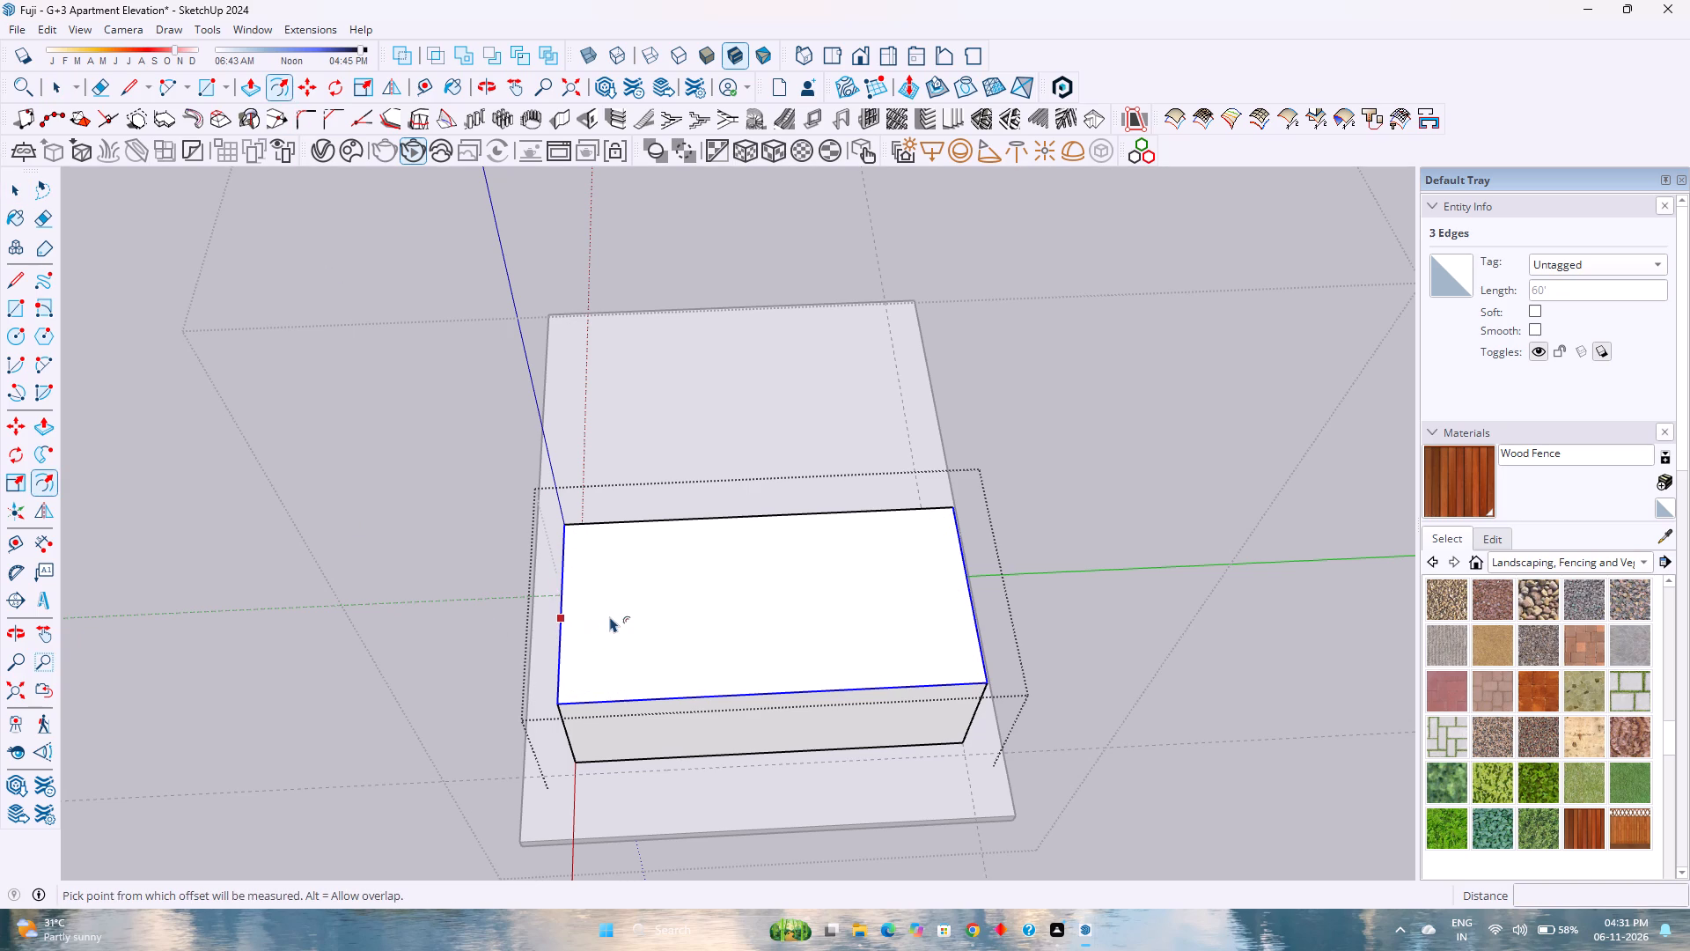
pyautogui.click(584, 638)
pyautogui.write("1'")
pyautogui.press('Return')
# Push the block's inner top face down 10' 6" to the base slab, leaving walls on three sides.
pyautogui.press('p')
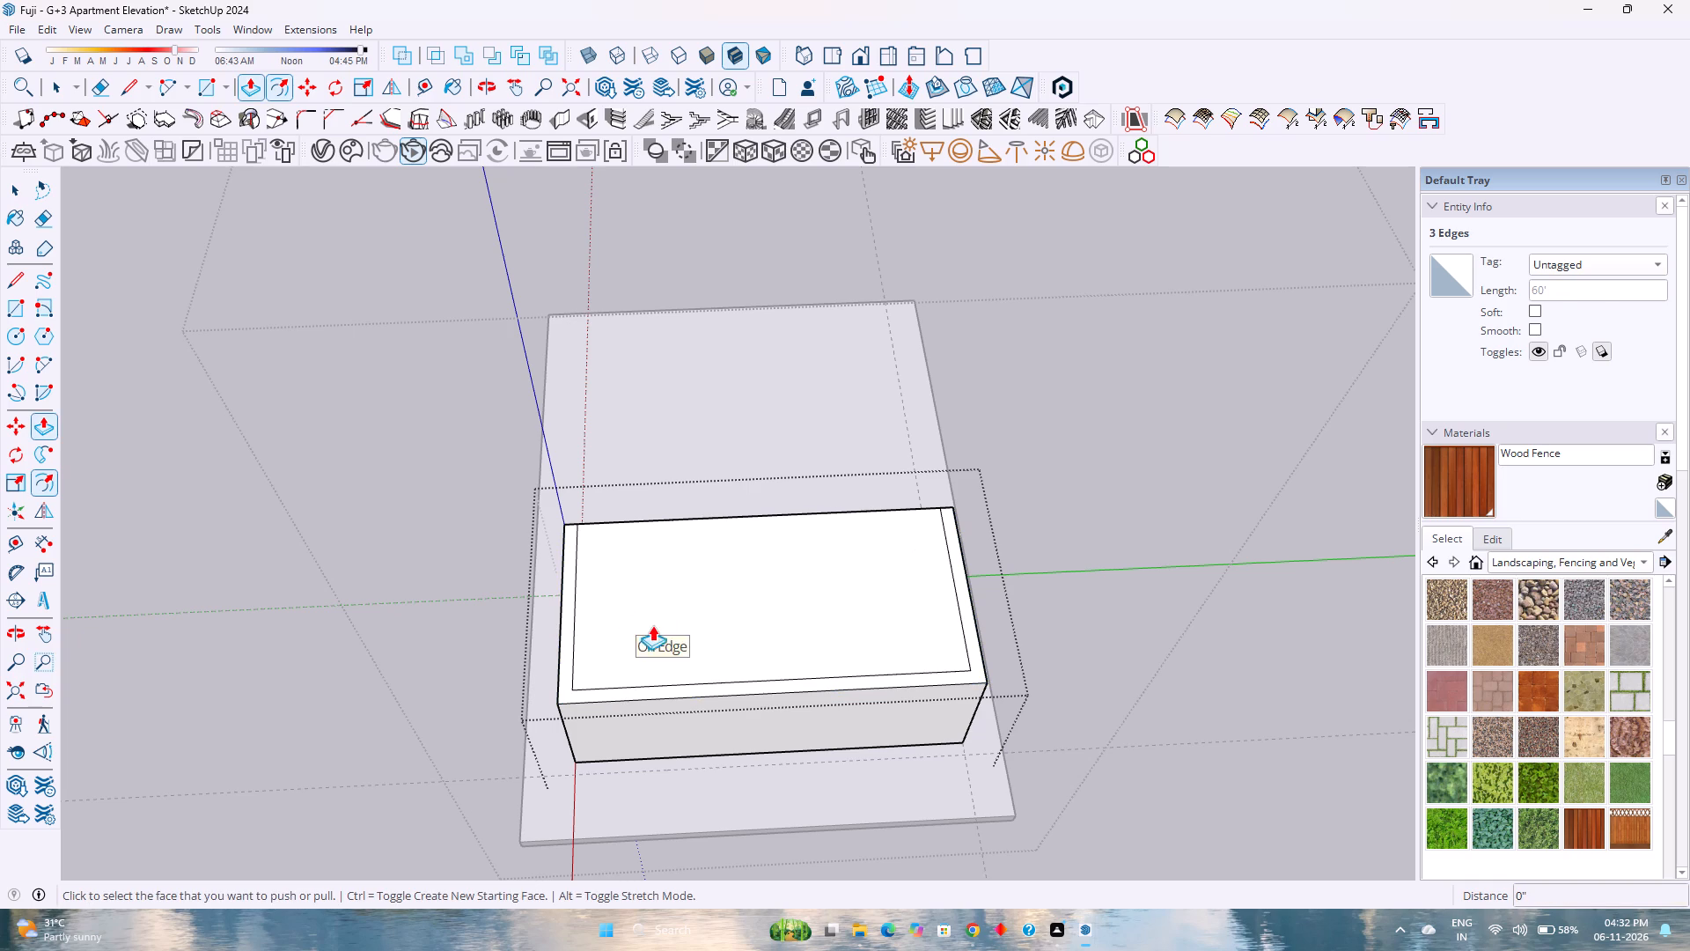
pyautogui.click(655, 623)
pyautogui.moveTo(466, 645); pyautogui.dragTo(1570, 697, button='middle')
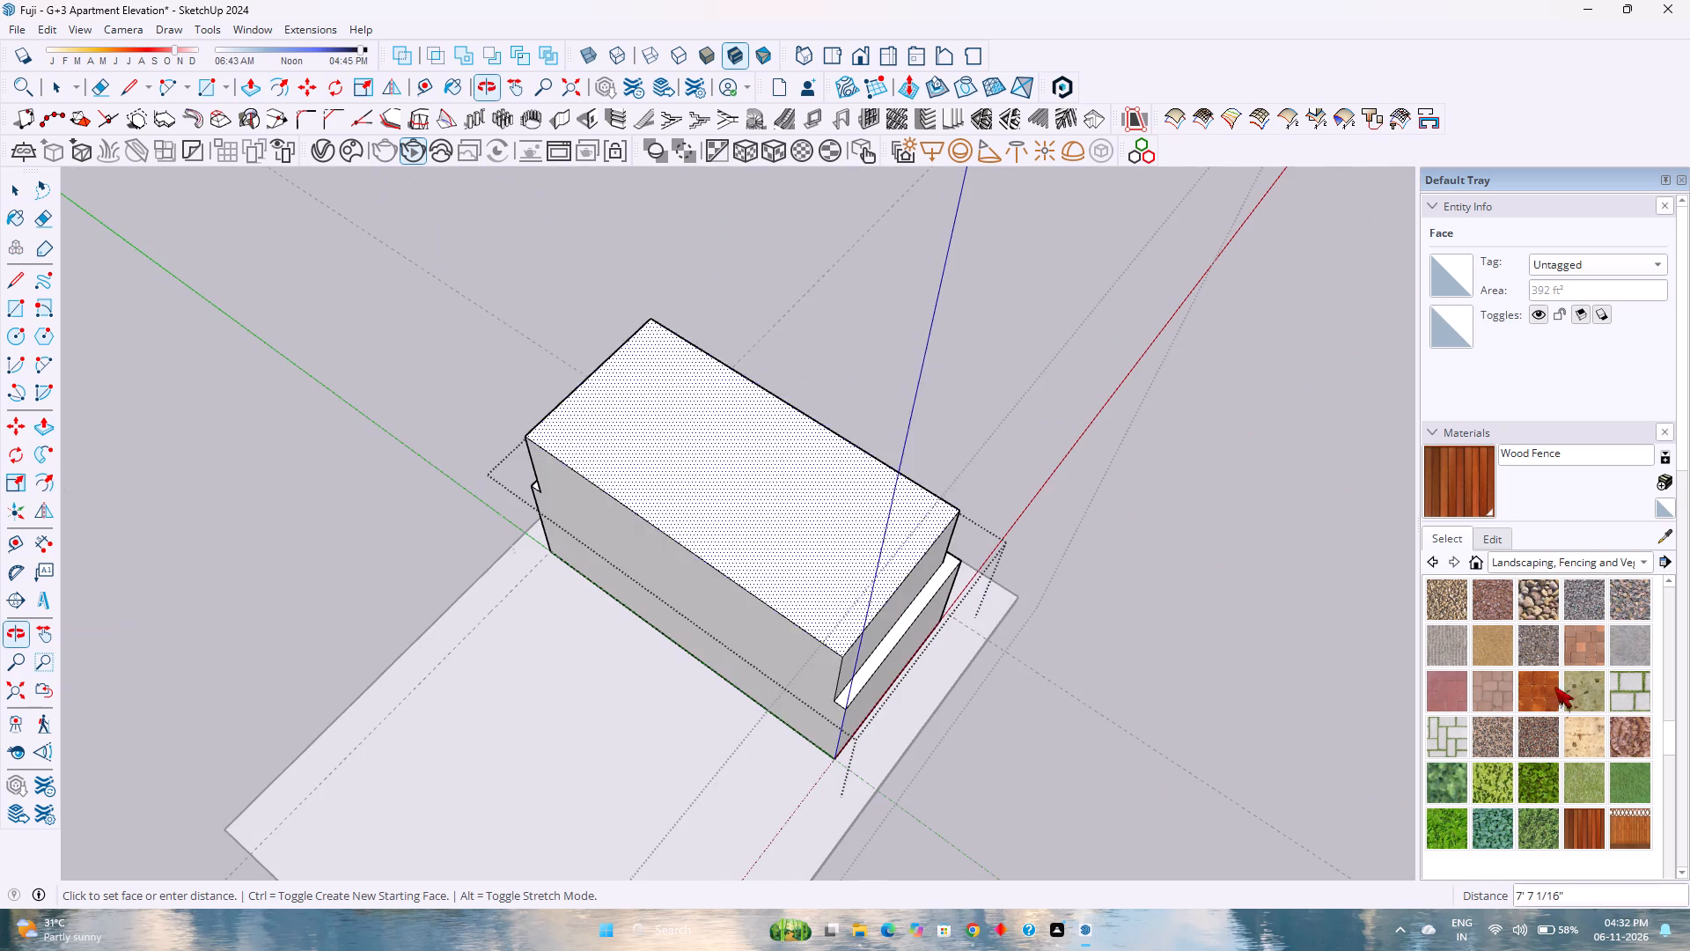
pyautogui.click(731, 697)
# Examine the three-sided walls on the base slab from above and around their outer faces.
pyautogui.scroll(-3, 731, 697)
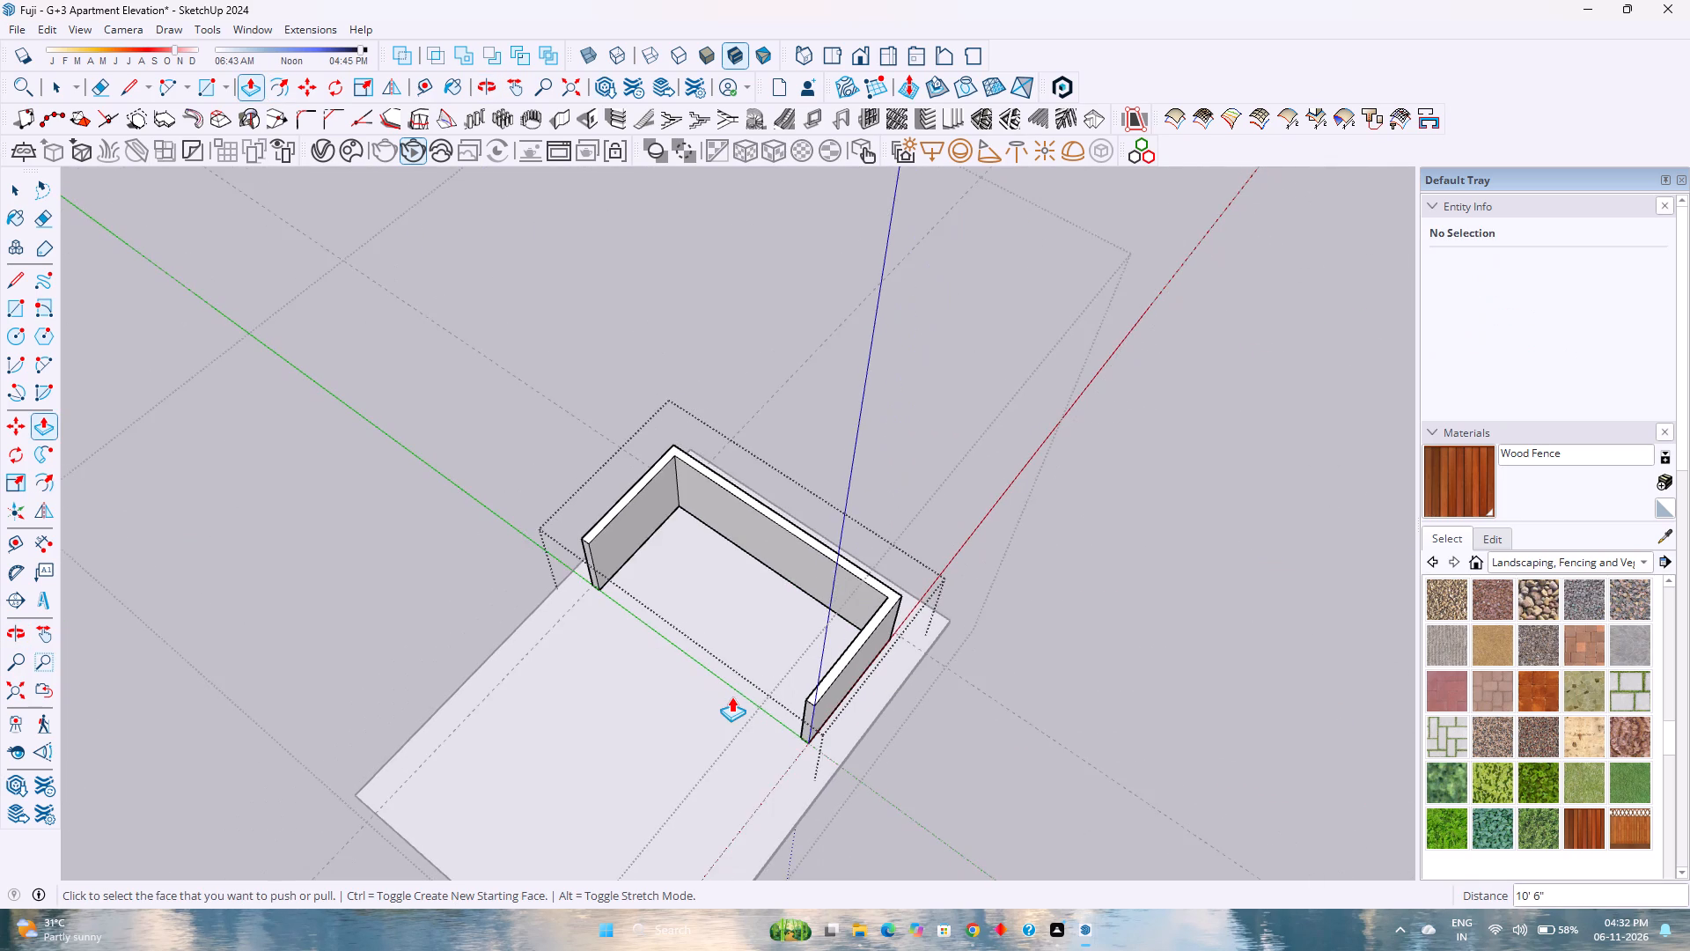
pyautogui.scroll(-2, 735, 694)
pyautogui.moveTo(732, 682); pyautogui.dragTo(724, 679, button='middle')
pyautogui.moveTo(724, 679); pyautogui.dragTo(418, 531, button='middle')
pyautogui.scroll(-1, 643, 638)
pyautogui.middleClick(692, 667)
pyautogui.moveTo(685, 667); pyautogui.dragTo(407, 480, button='middle')
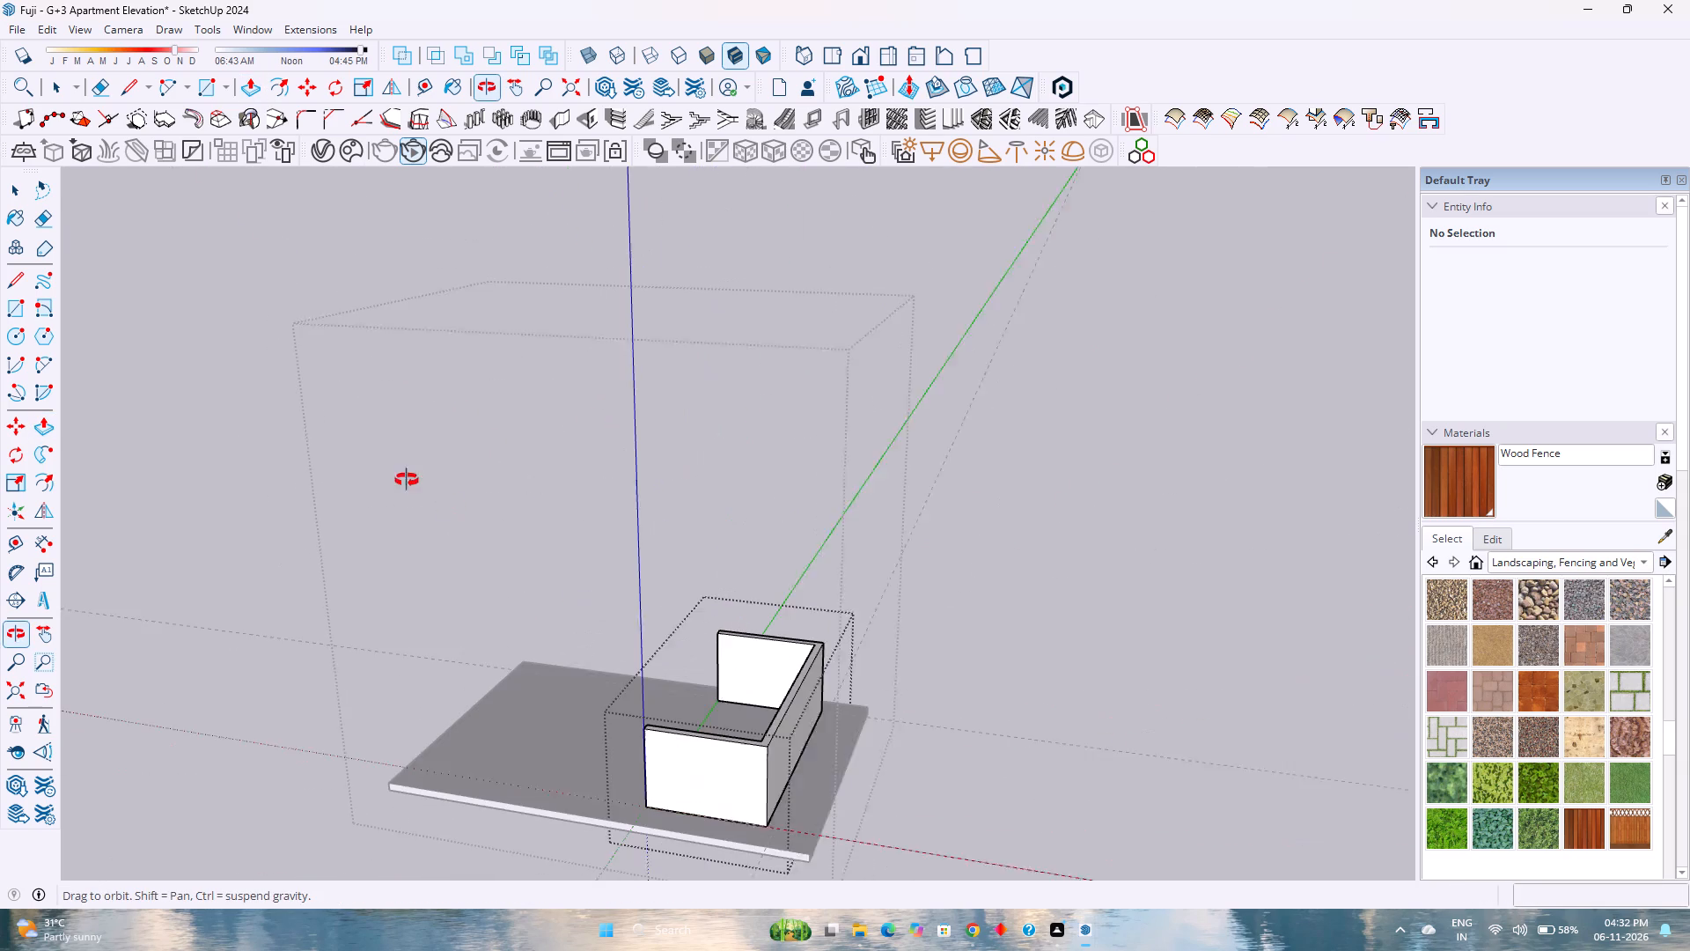
pyautogui.moveTo(407, 480); pyautogui.dragTo(406, 480, button='middle')
pyautogui.middleClick(404, 480)
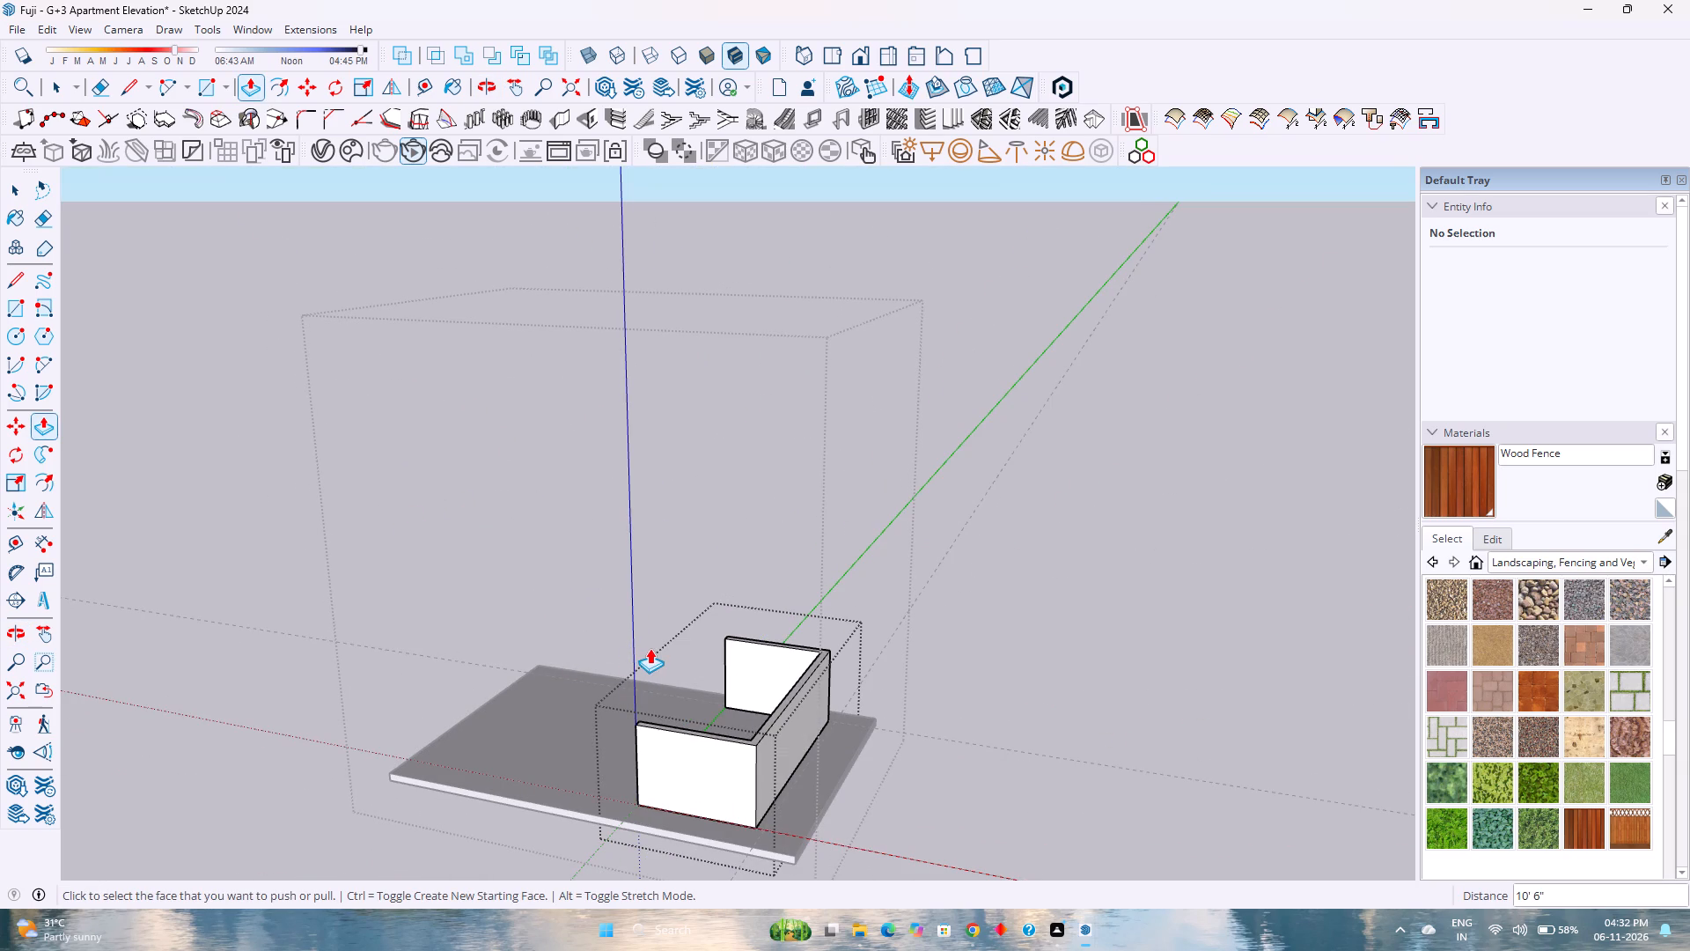
pyautogui.moveTo(699, 714); pyautogui.dragTo(501, 567, button='middle')
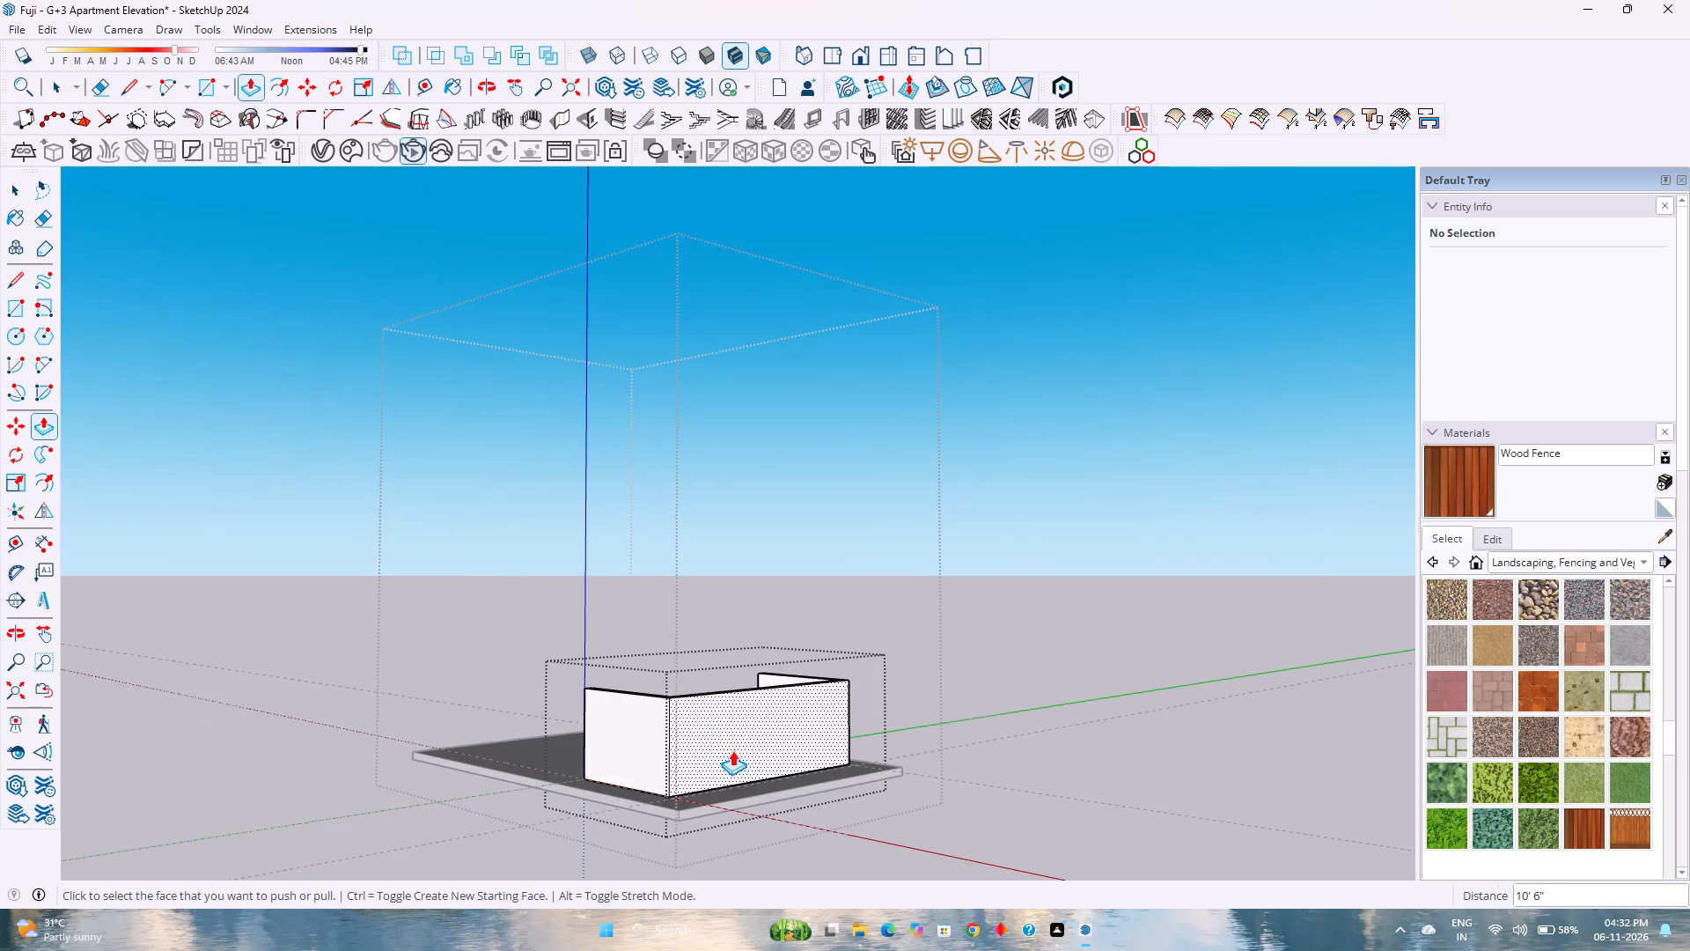
pyautogui.scroll(3, 732, 753)
pyautogui.moveTo(733, 753); pyautogui.dragTo(580, 729, button='middle')
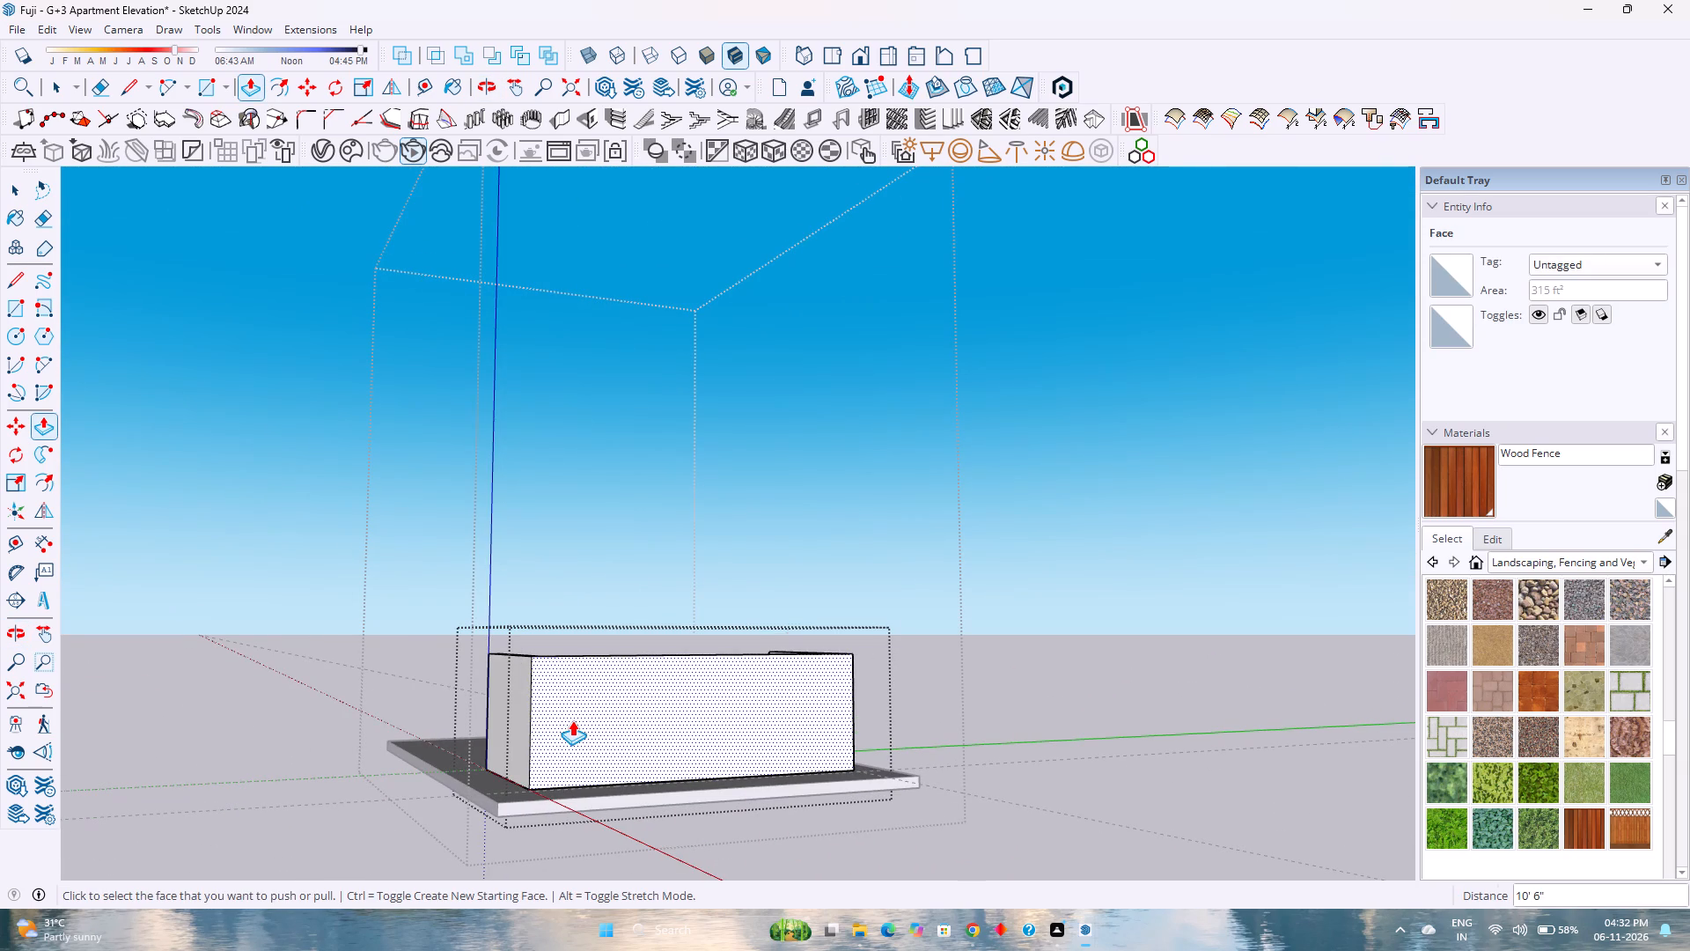
pyautogui.scroll(4, 581, 718)
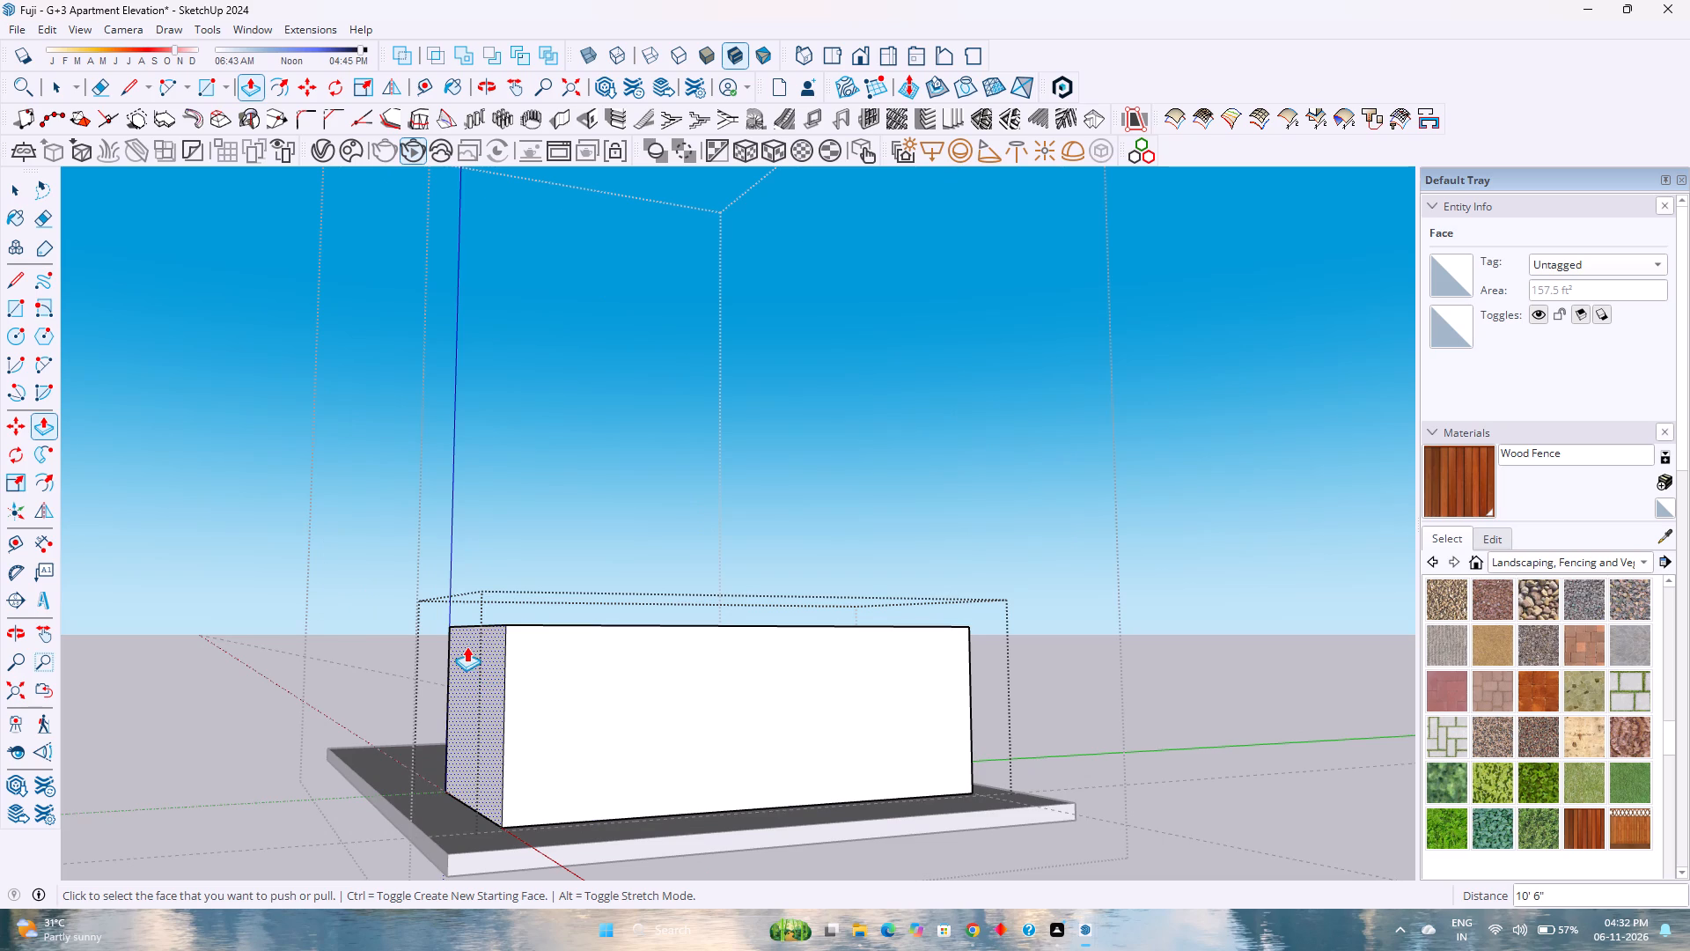
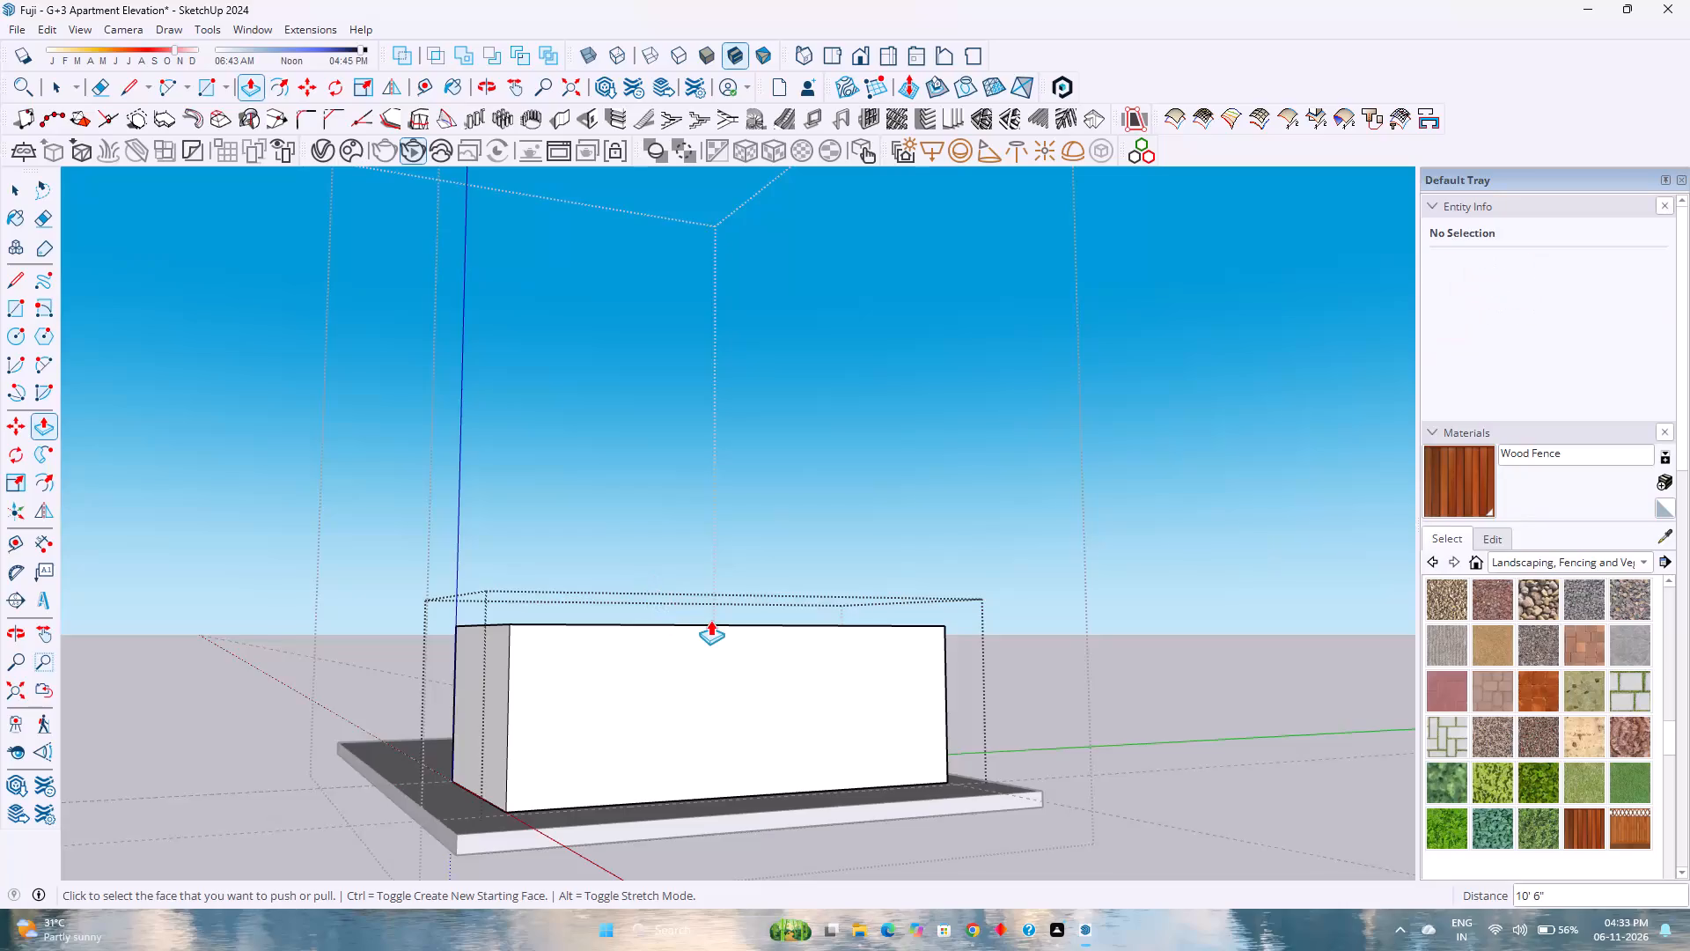
# Examine the three-sided walls from their open side and around their outer faces.
pyautogui.scroll(-5, 713, 622)
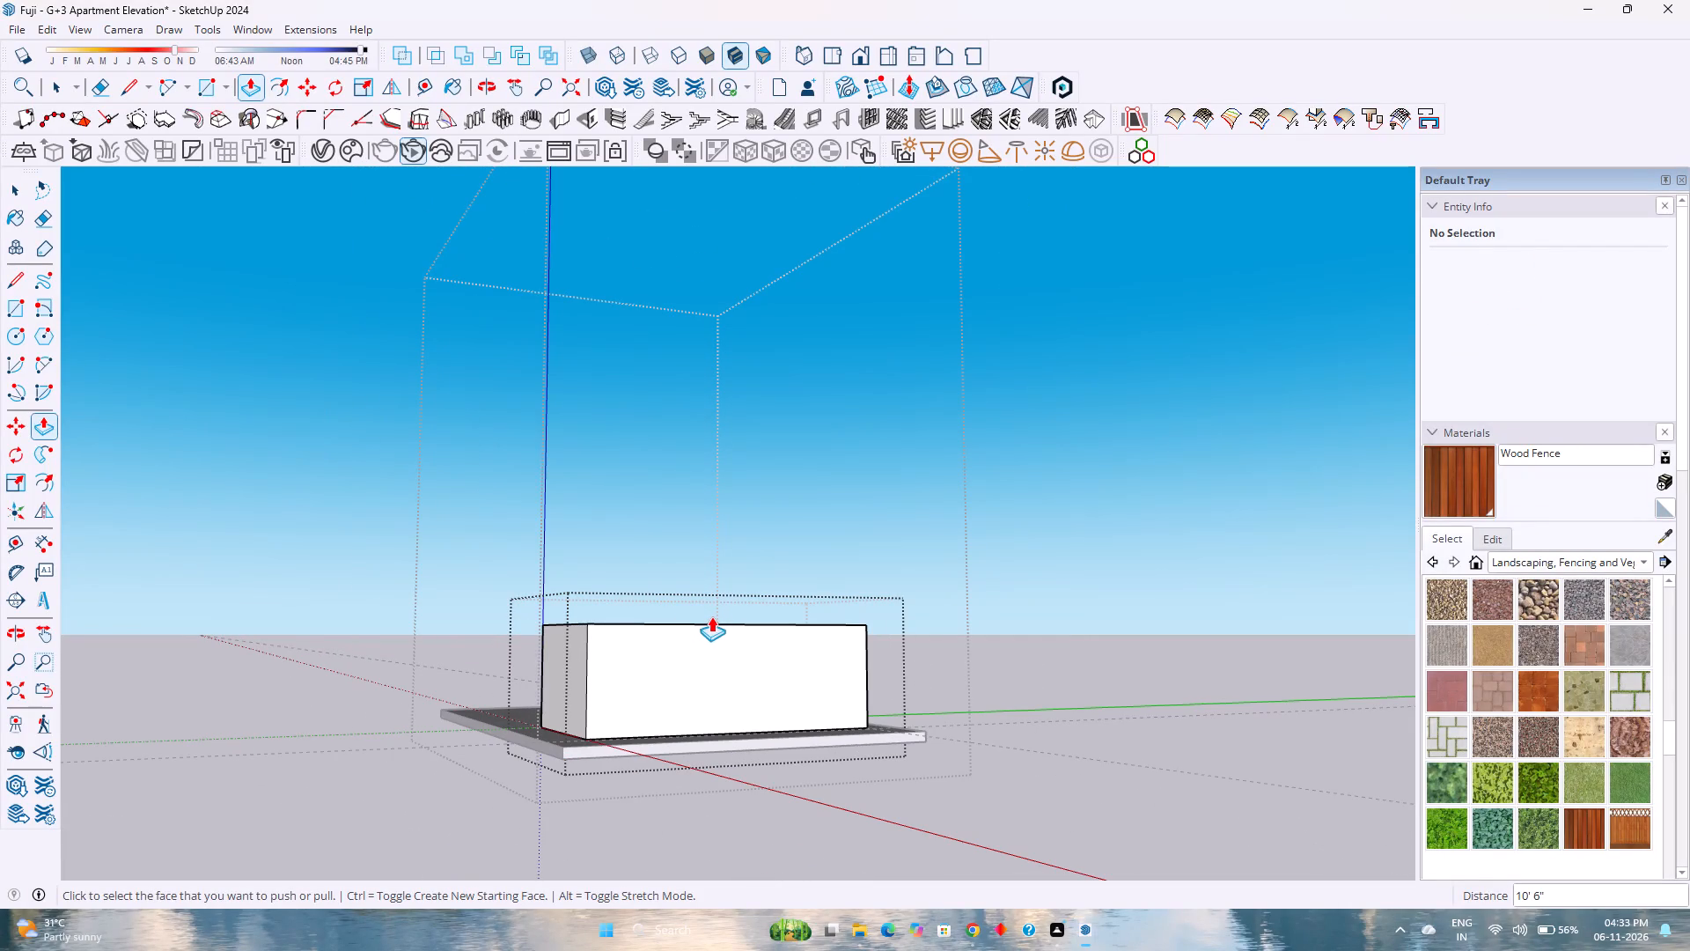
pyautogui.scroll(-3, 703, 609)
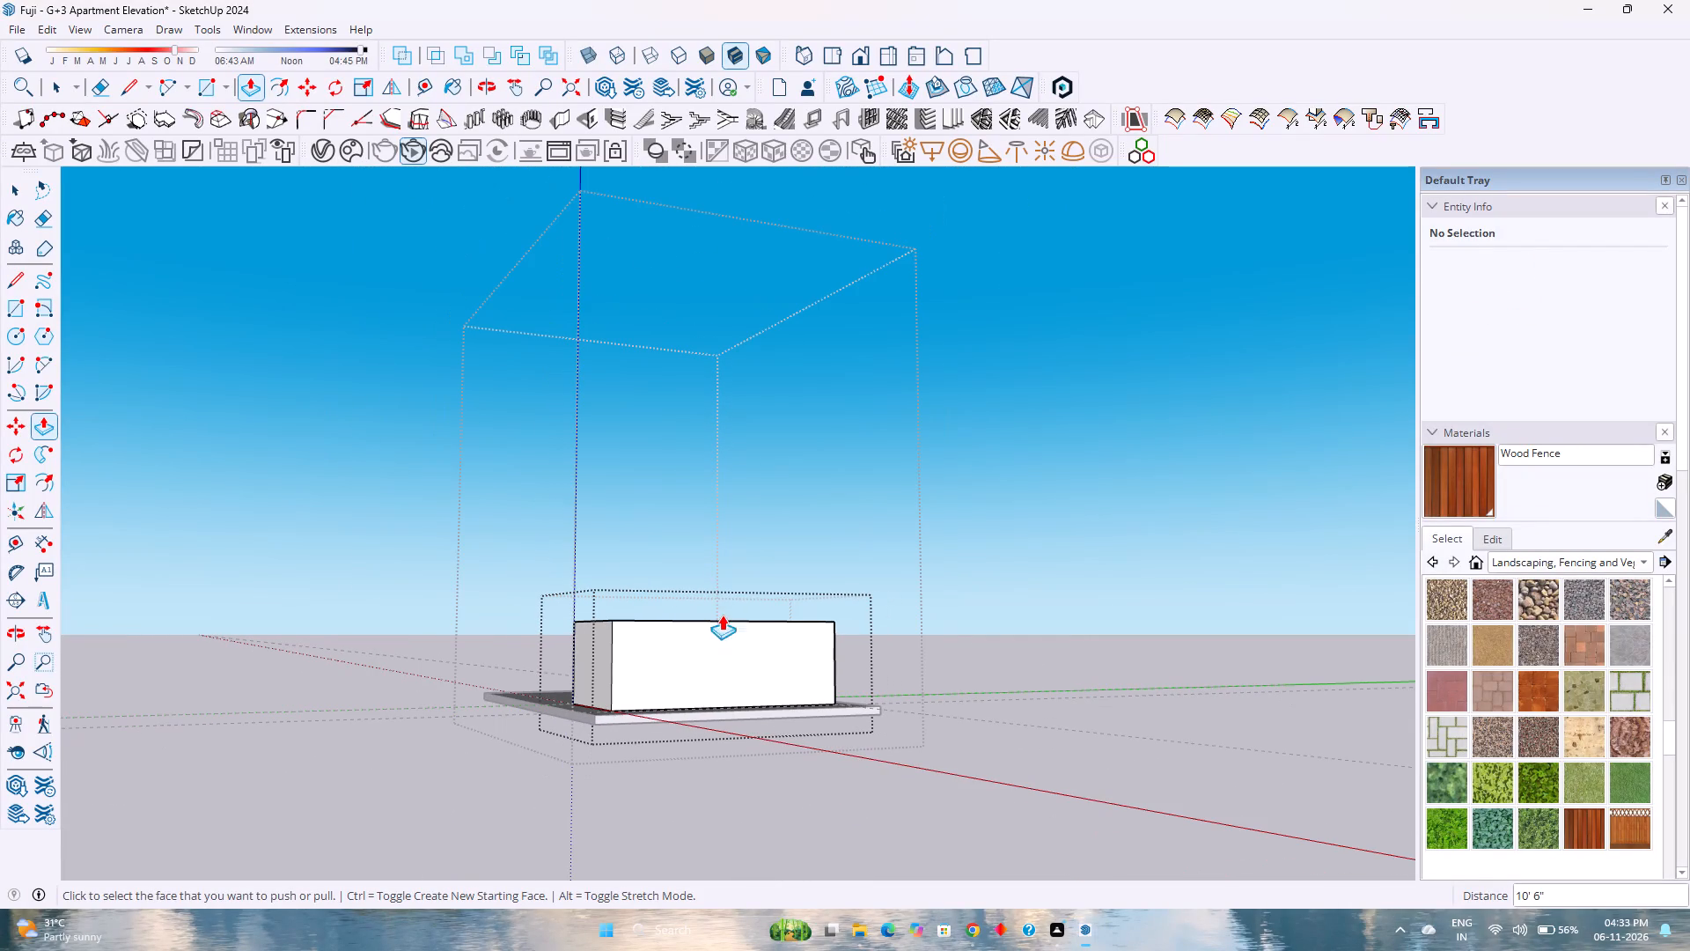
pyautogui.moveTo(776, 607); pyautogui.dragTo(102, 678, button='middle')
pyautogui.middleClick(102, 678)
pyautogui.middleClick(102, 678)
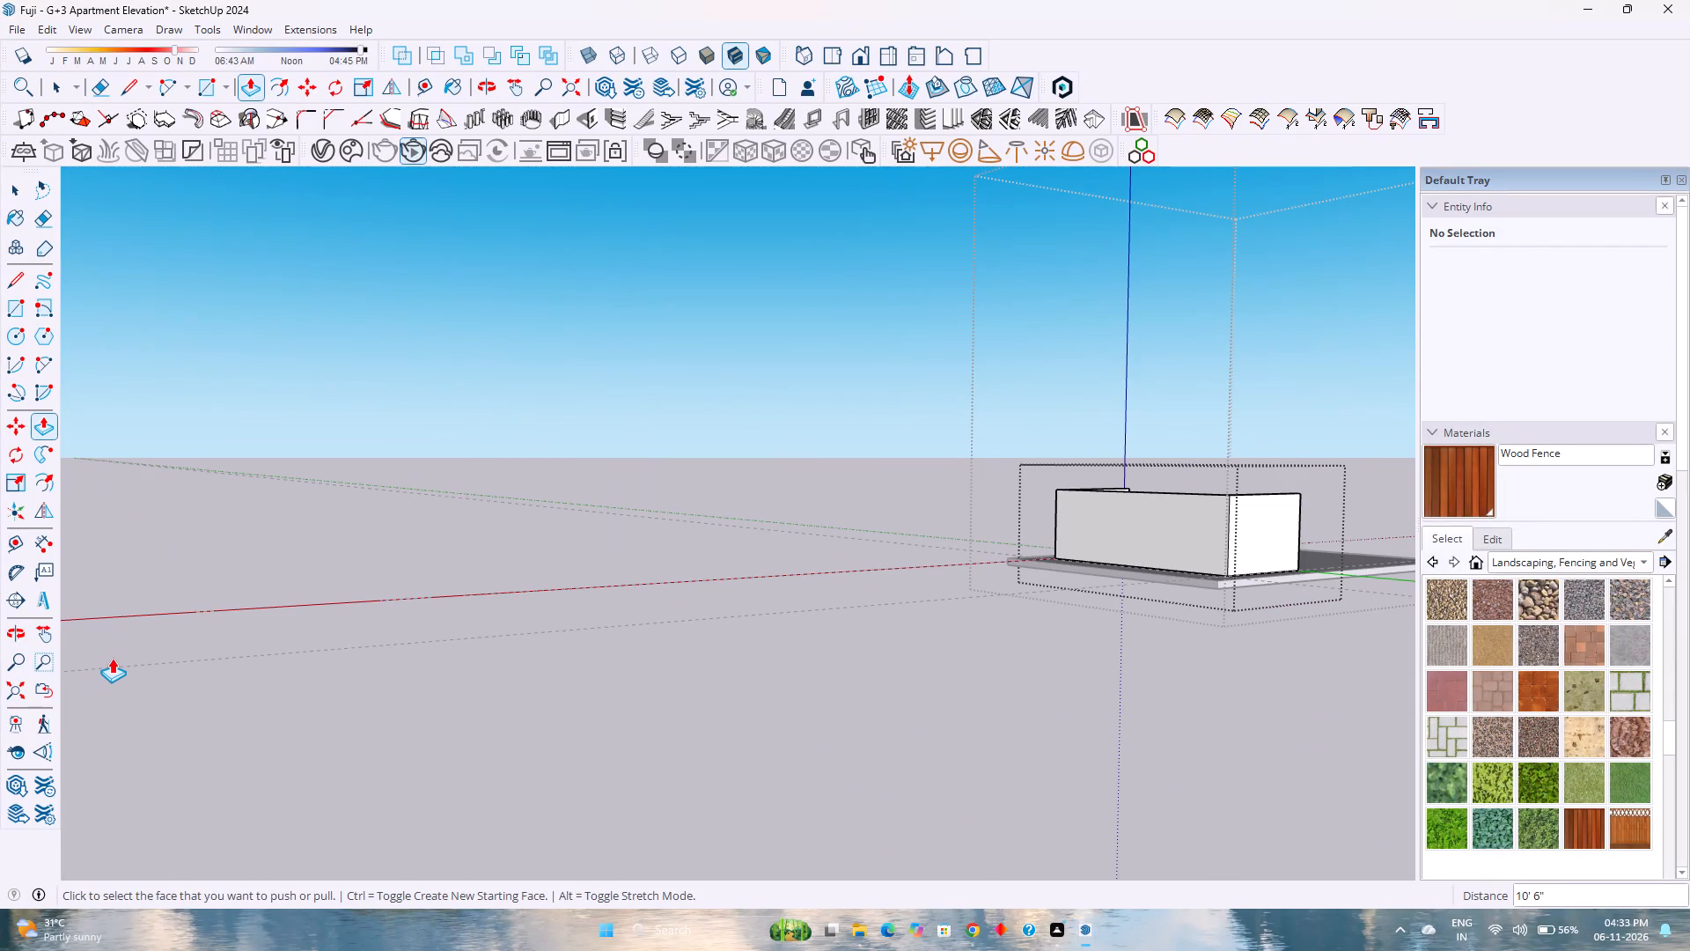
pyautogui.scroll(8, 1316, 505)
pyautogui.scroll(5, 1239, 541)
pyautogui.moveTo(1211, 551); pyautogui.dragTo(892, 575, button='middle')
pyautogui.middleClick(892, 575)
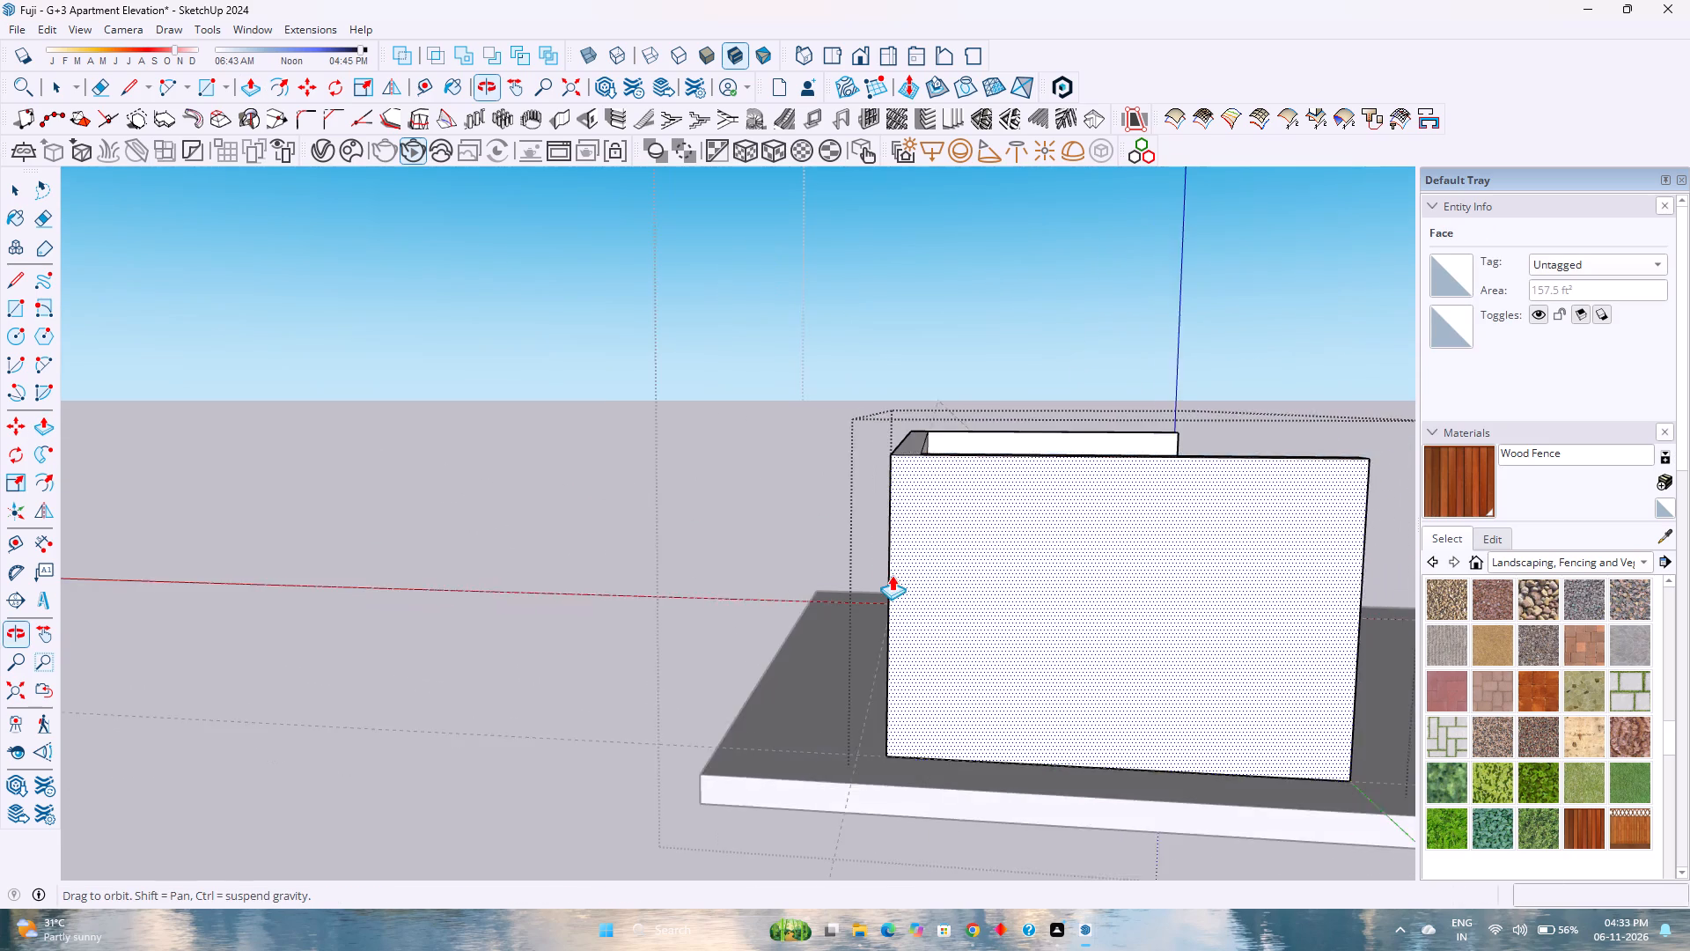
pyautogui.scroll(-6, 892, 575)
pyautogui.moveTo(870, 571); pyautogui.dragTo(1454, 646, button='middle')
pyautogui.scroll(6, 604, 541)
pyautogui.moveTo(576, 529); pyautogui.dragTo(1081, 618, button='middle')
pyautogui.scroll(5, 937, 482)
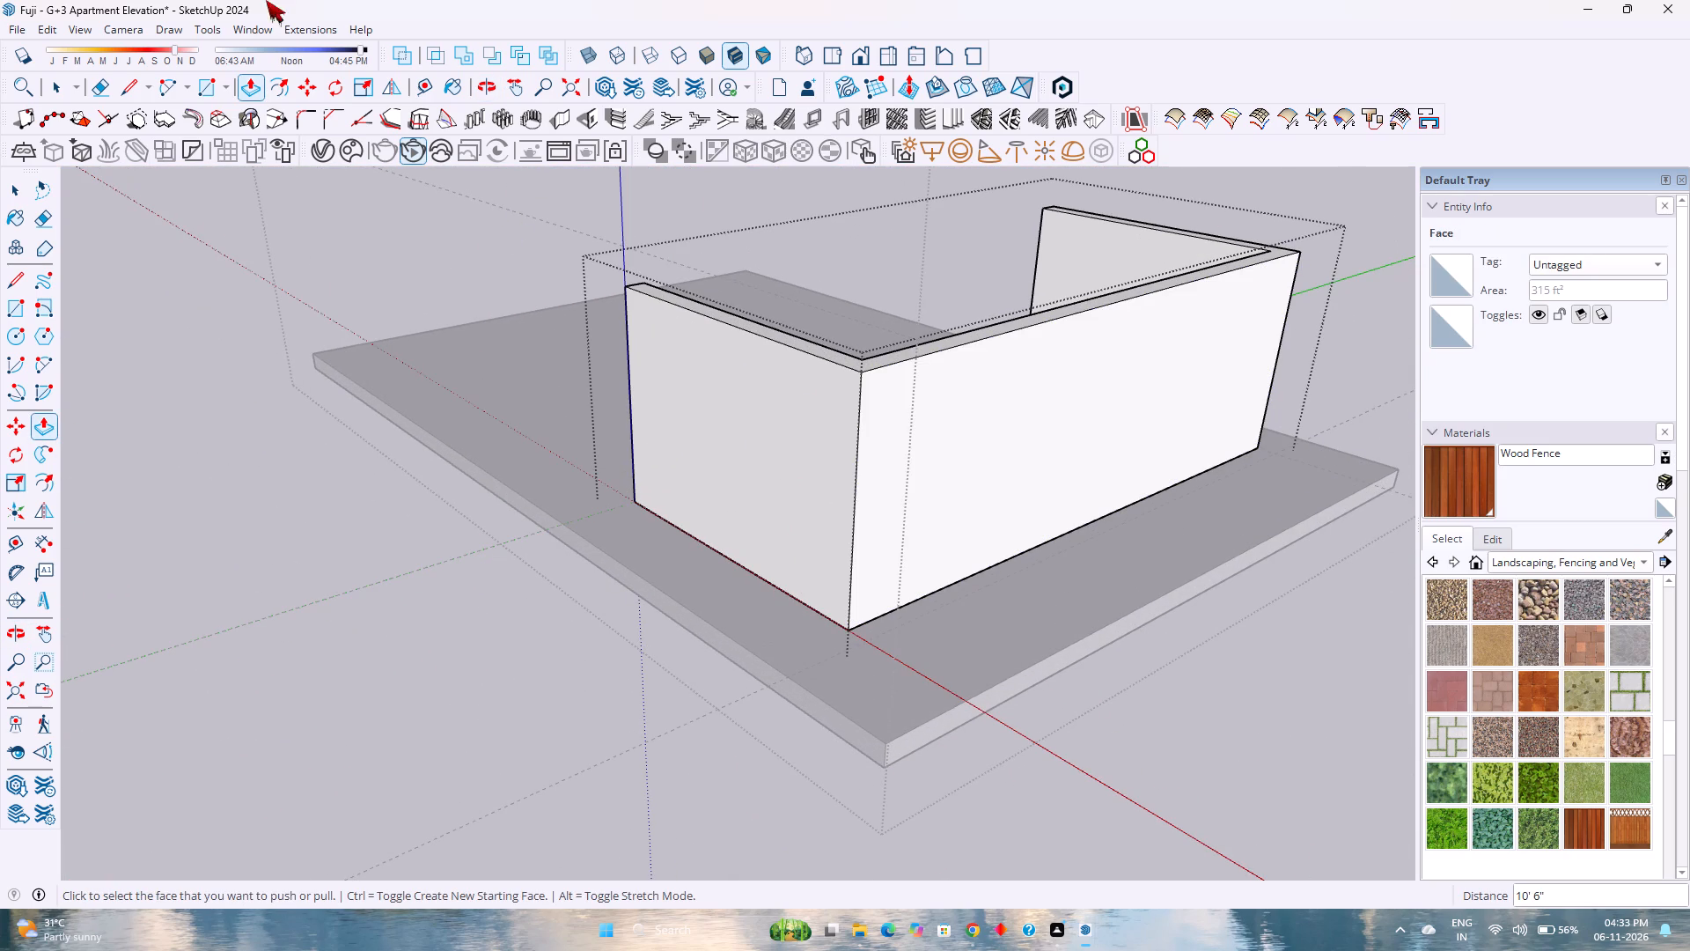
# Place a horizontal guide above the long outer wall's bottom edge, trying 9' and 8' before settling on 8' 6".
pyautogui.click(427, 96)
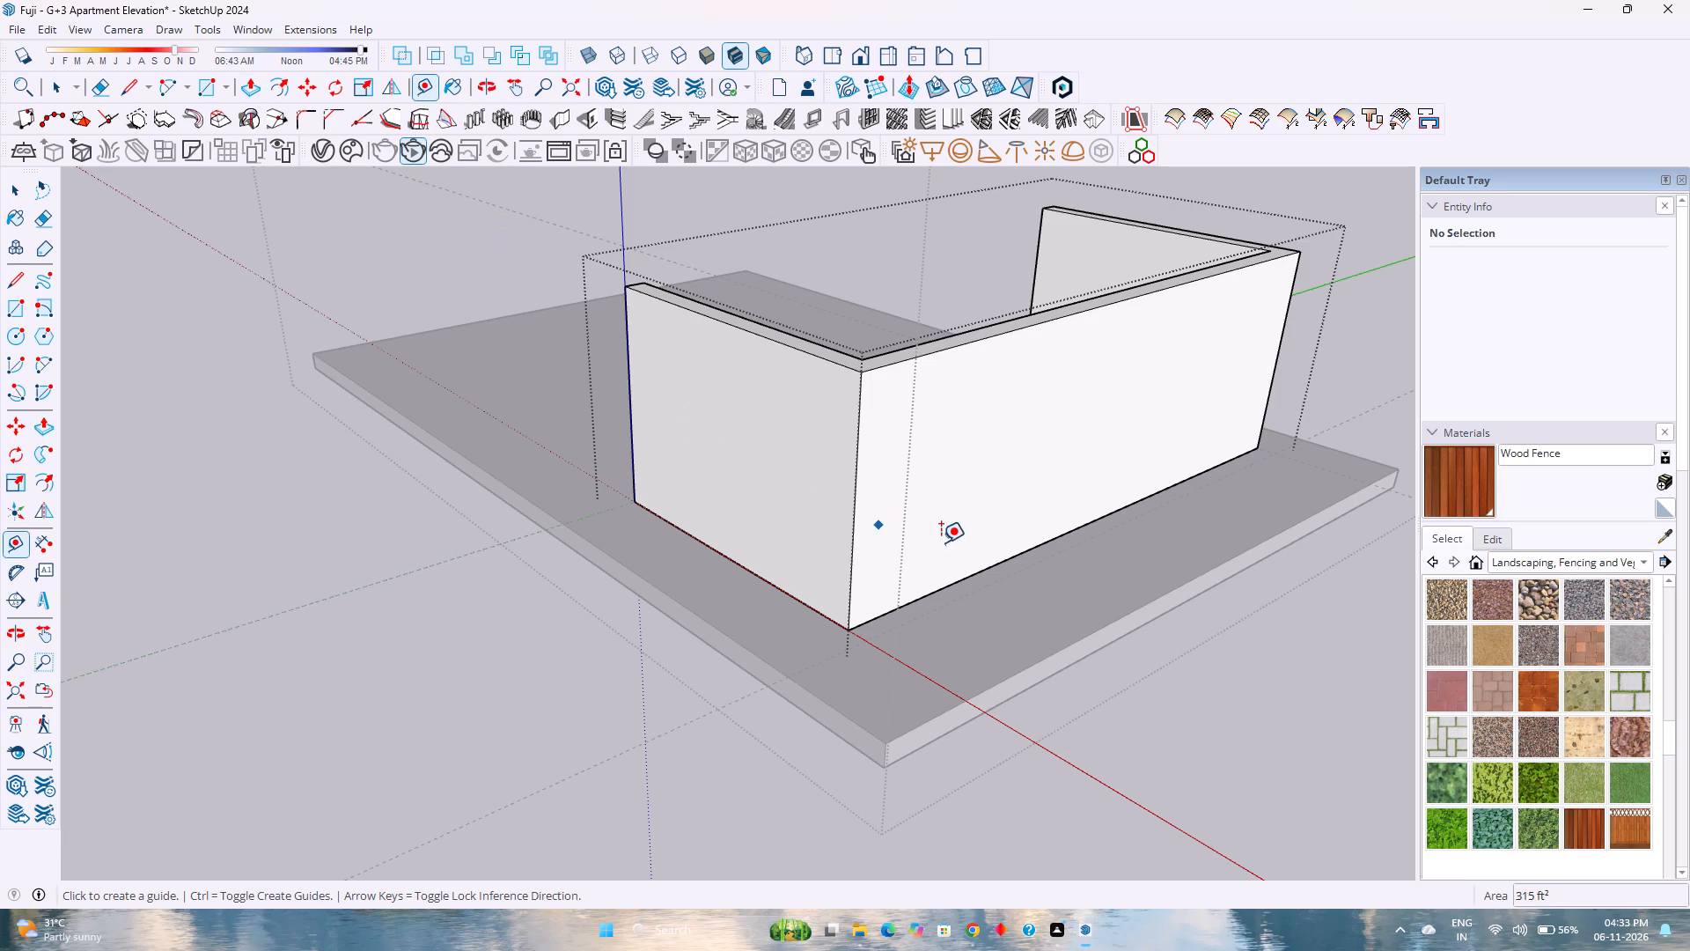
pyautogui.click(973, 571)
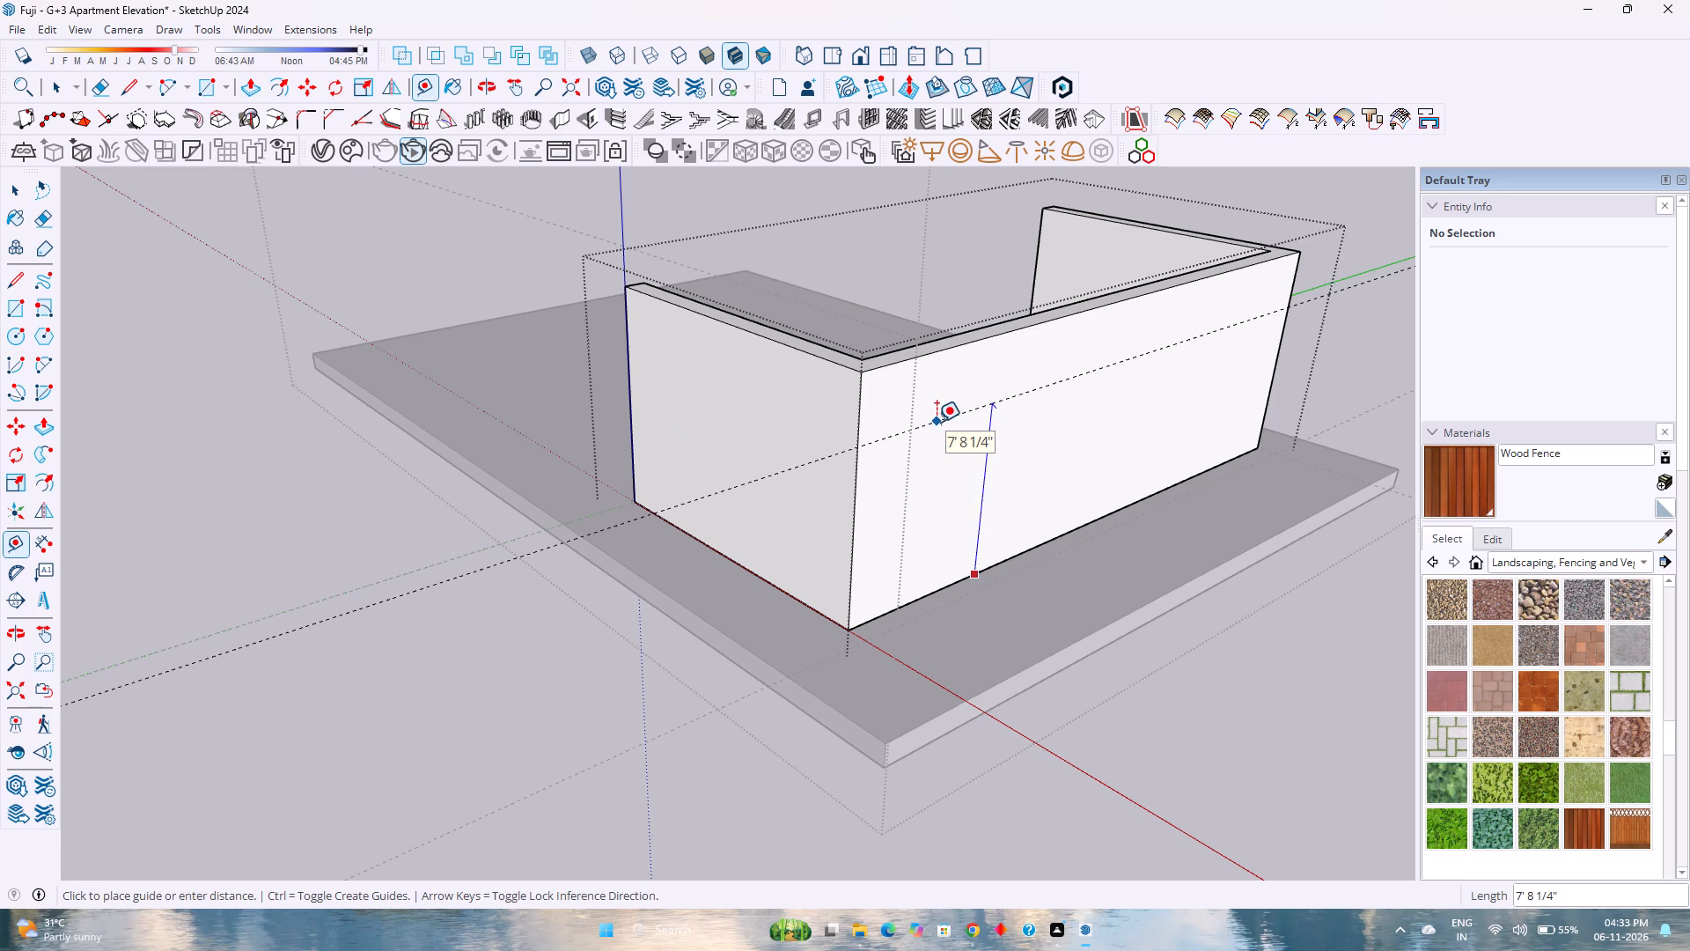
pyautogui.press('9')
pyautogui.press("'")
pyautogui.press('Return')
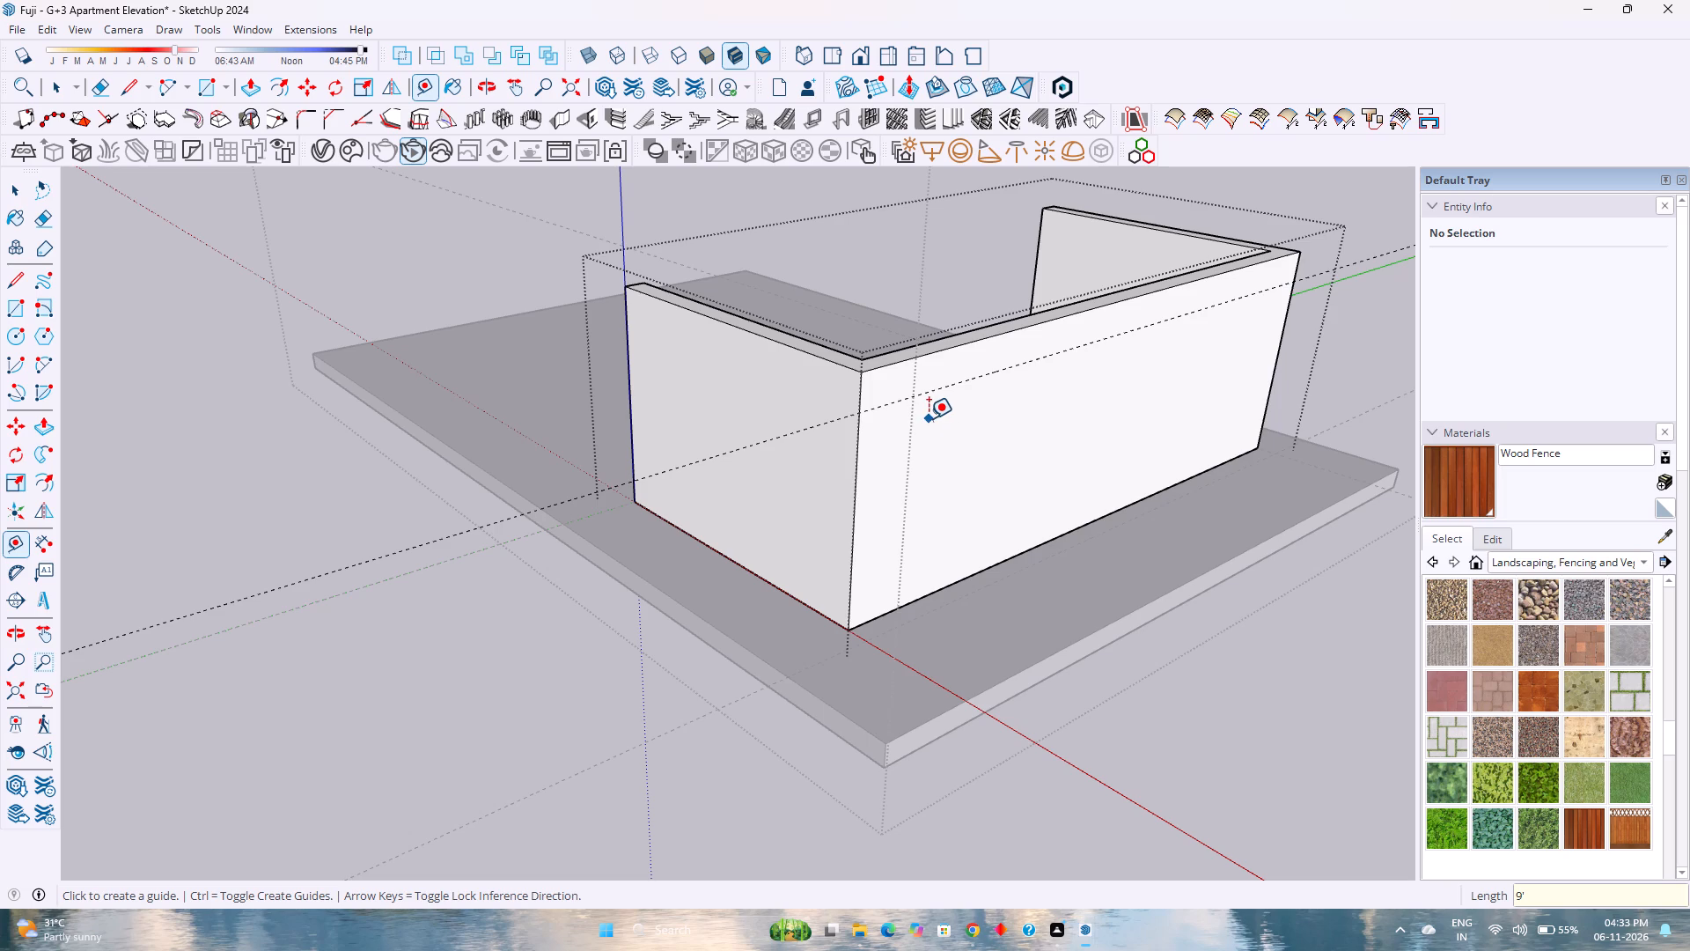
pyautogui.keyDown('shift'); pyautogui.moveTo(929, 418); pyautogui.dragTo(566, 539, button='middle'); pyautogui.keyUp('shift')
pyautogui.scroll(1, 598, 530)
pyautogui.moveTo(593, 512); pyautogui.dragTo(559, 433, button='middle')
pyautogui.middleClick(559, 433)
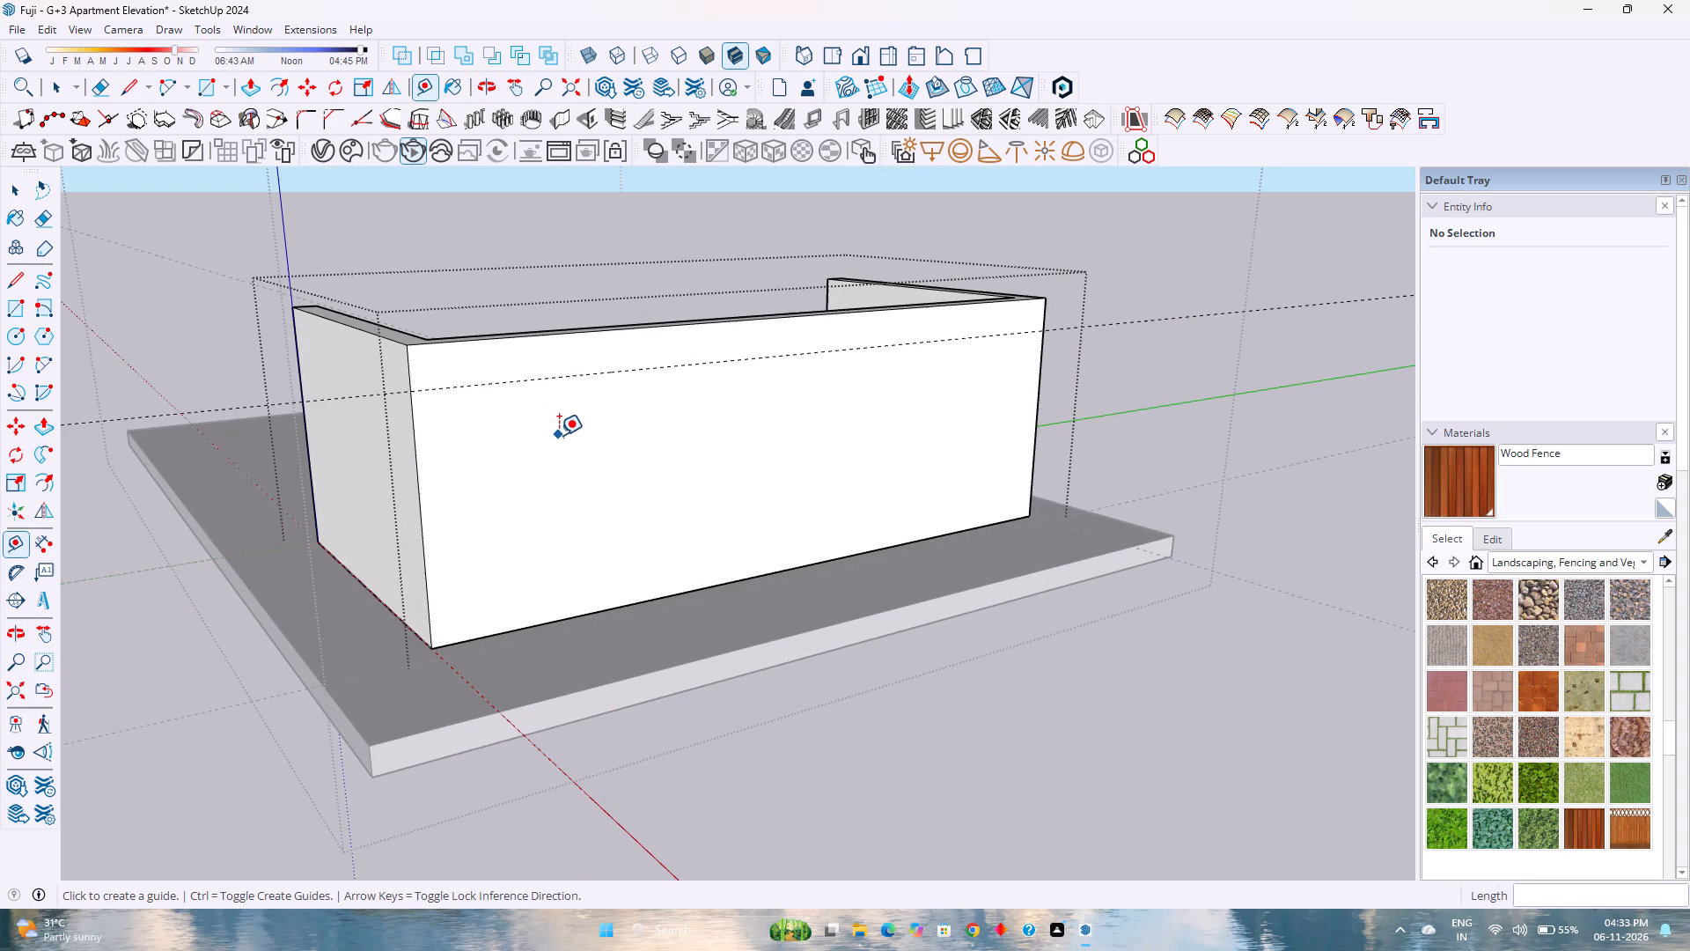
pyautogui.write("8'")
pyautogui.press('Return')
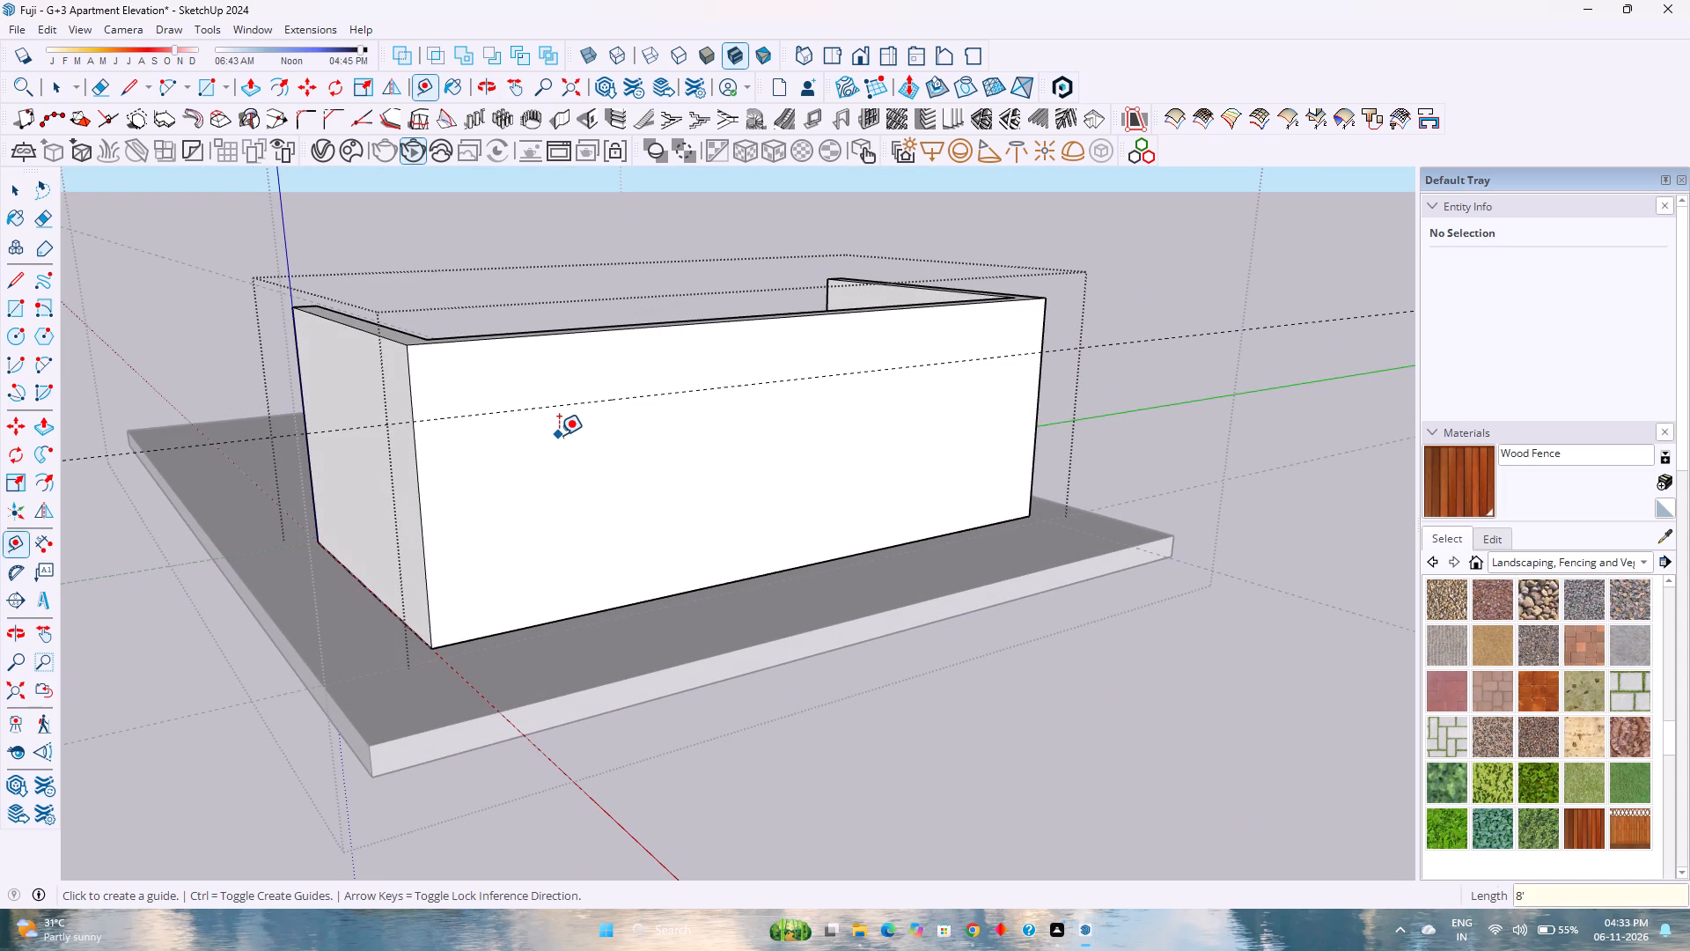
pyautogui.press('8')
pyautogui.write("'6")
pyautogui.hotkey('shift', '"')
pyautogui.press('Return')
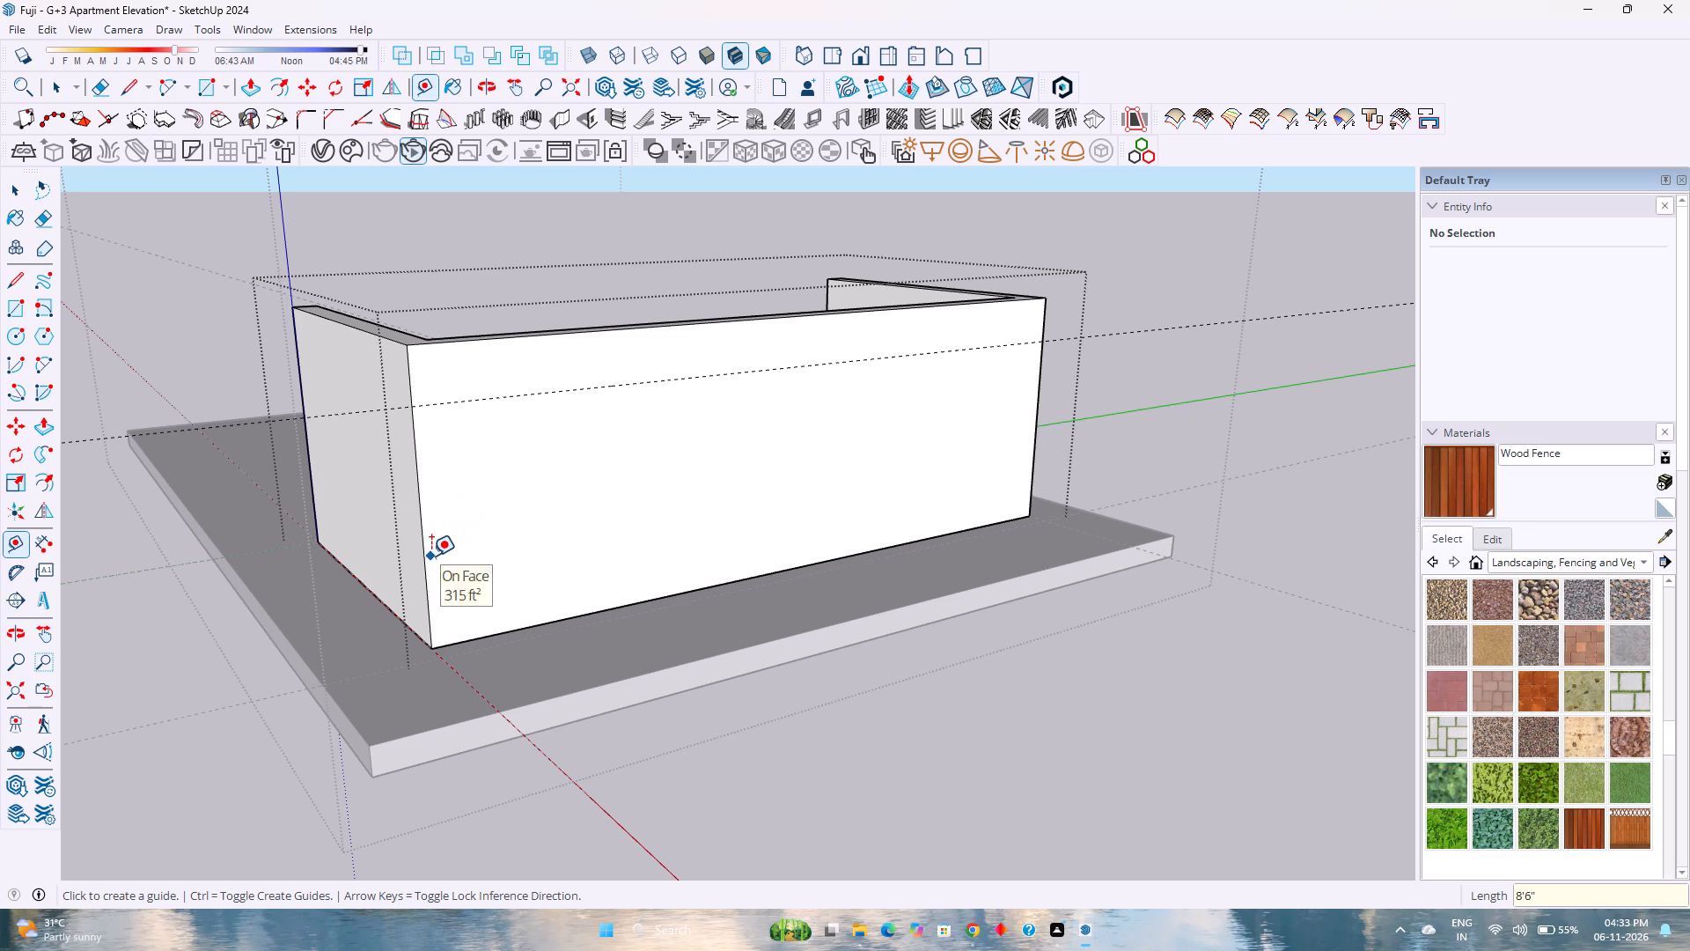
# Place a vertical guide on the long wall 1' 6" in from its corner edge nearest the origin.
pyautogui.click(428, 550)
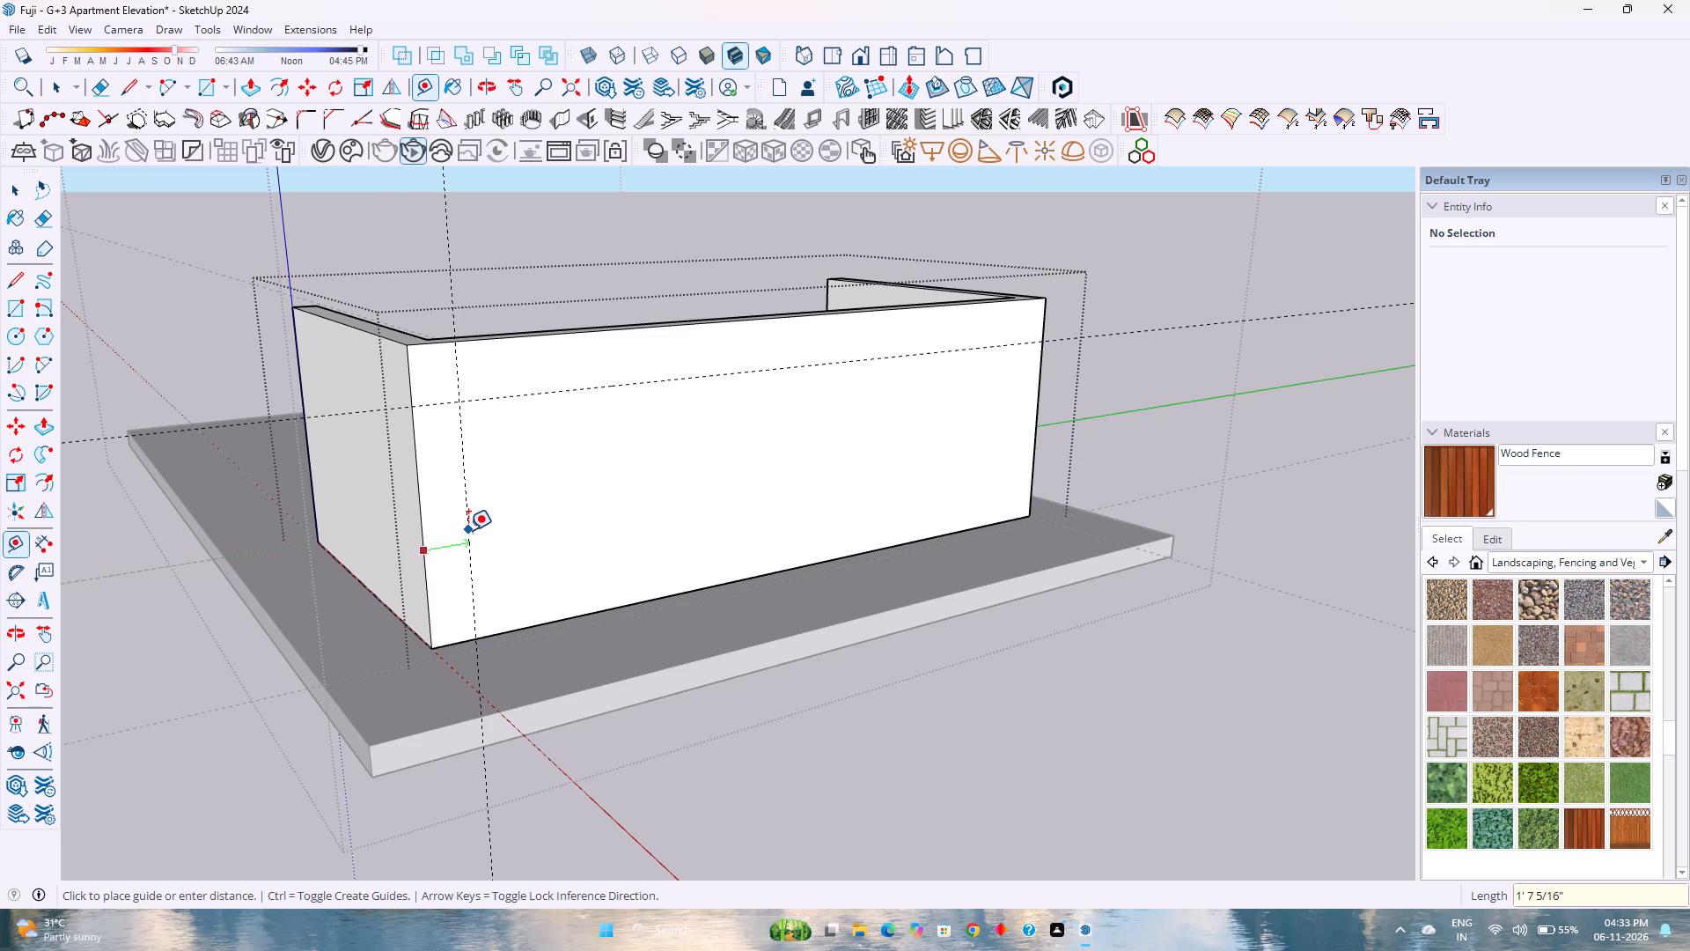
pyautogui.write("1'")
pyautogui.press('6')
pyautogui.hotkey('shift', '"')
pyautogui.press('Return')
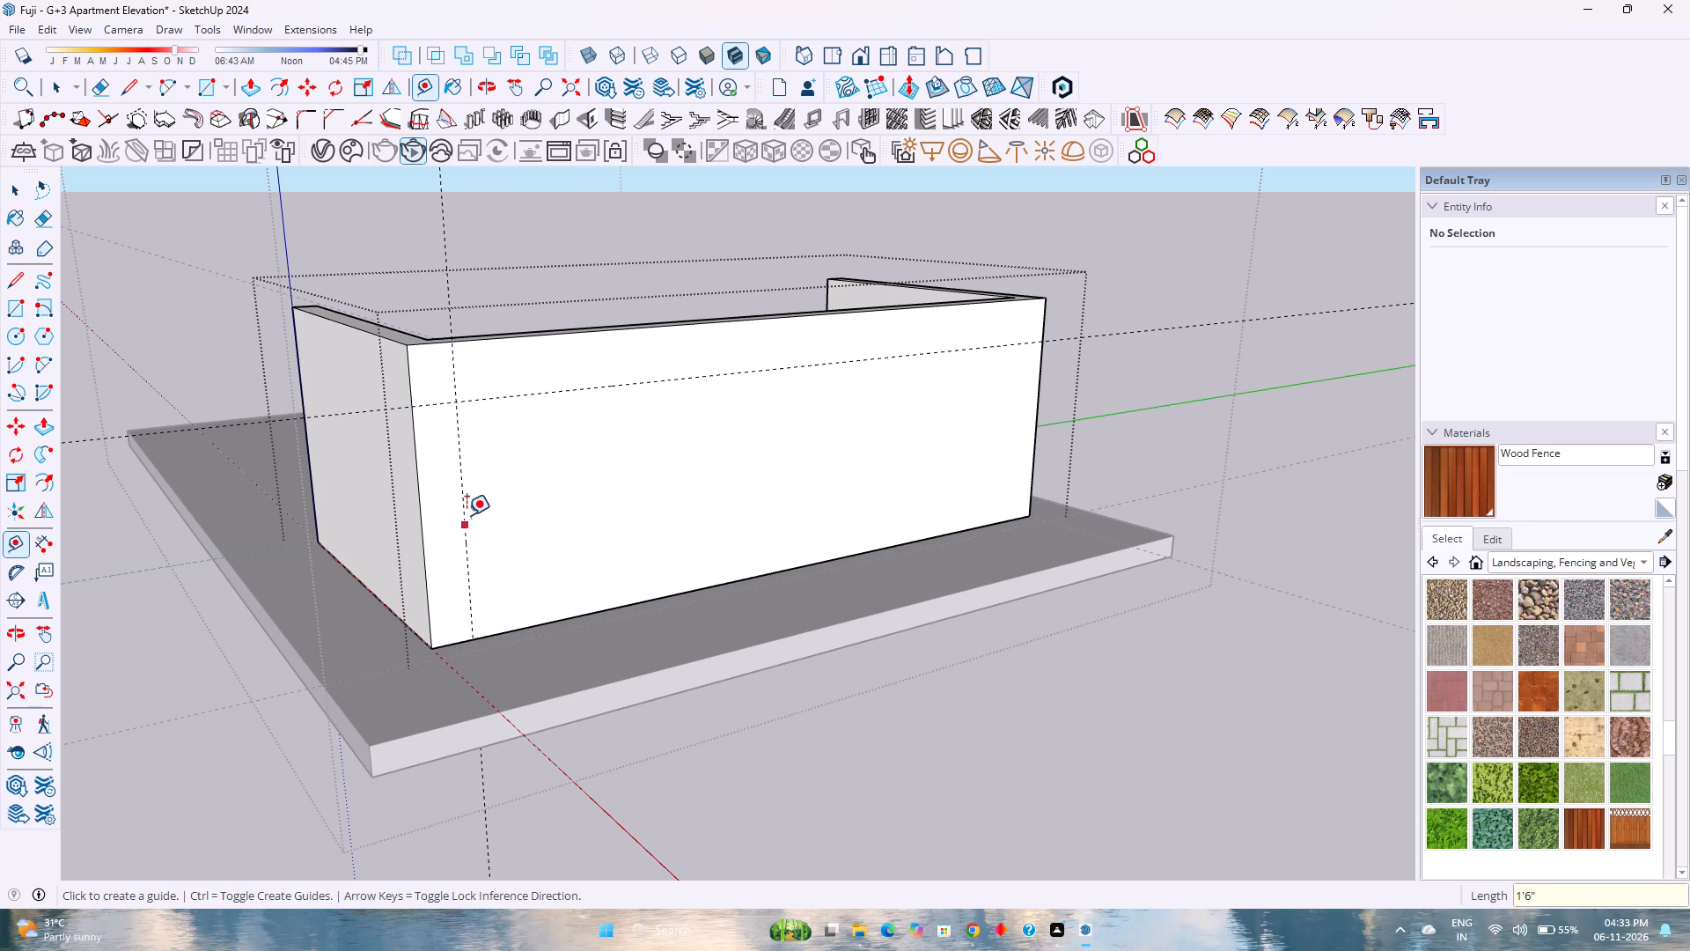
# Add a second vertical guide 10' along the wall from the first, and revise its spacing to 11'.
pyautogui.click(466, 512)
pyautogui.press('1')
pyautogui.write("0'")
pyautogui.press('Return')
pyautogui.press('1')
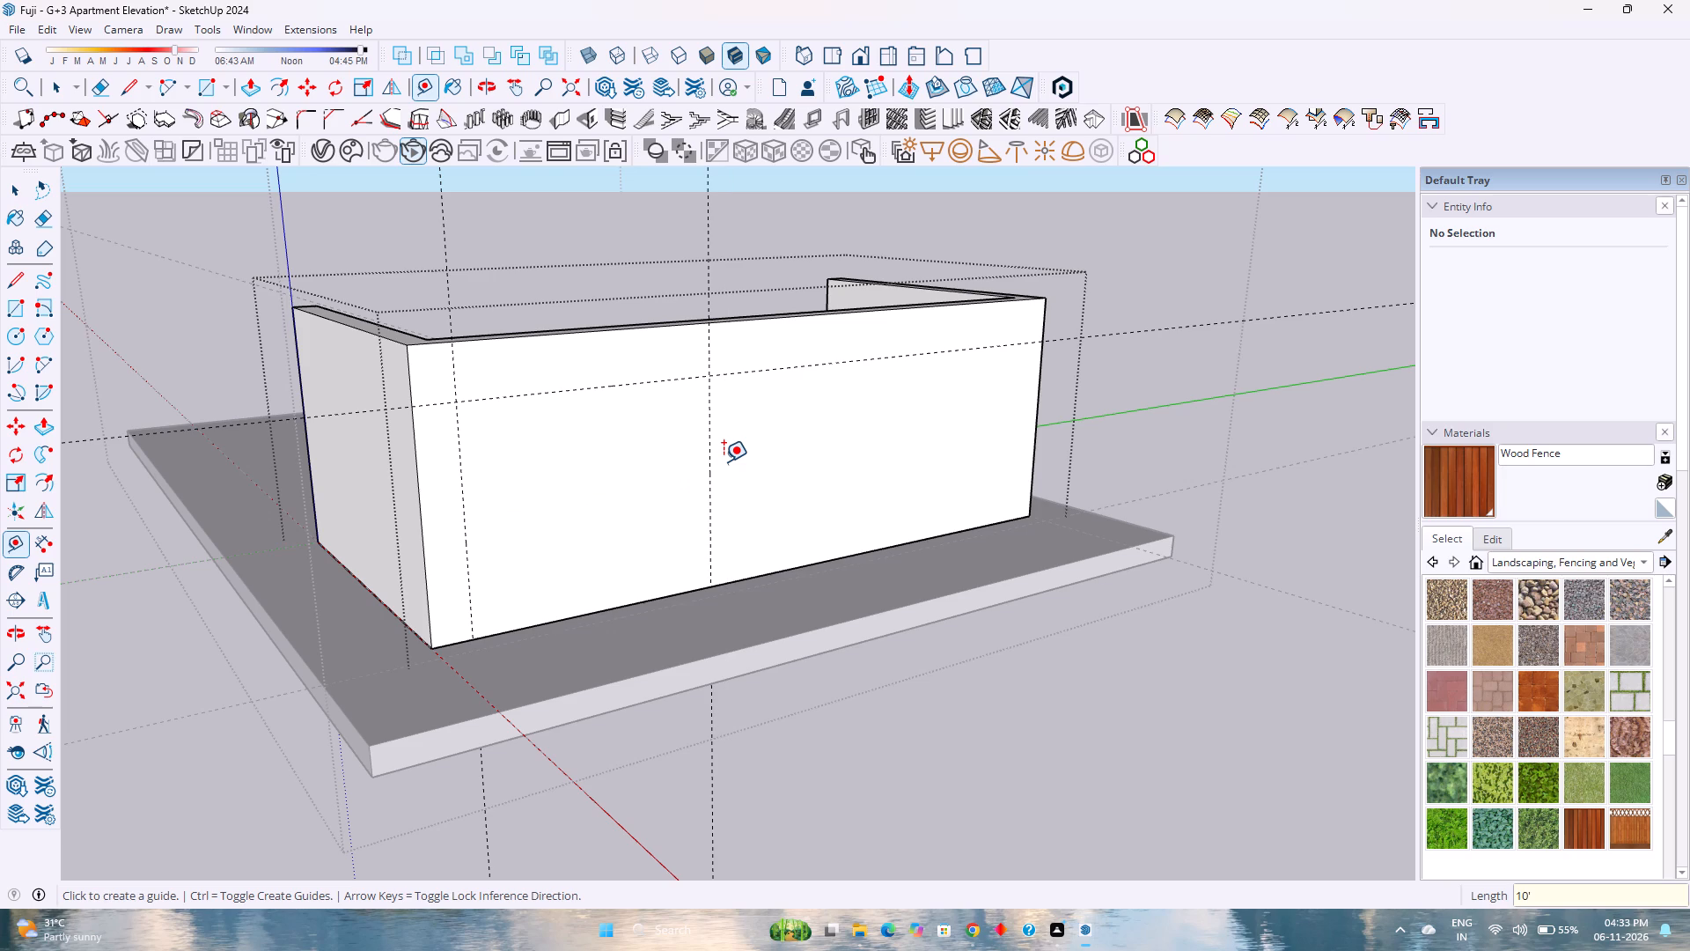
pyautogui.write("1'")
pyautogui.press('Return')
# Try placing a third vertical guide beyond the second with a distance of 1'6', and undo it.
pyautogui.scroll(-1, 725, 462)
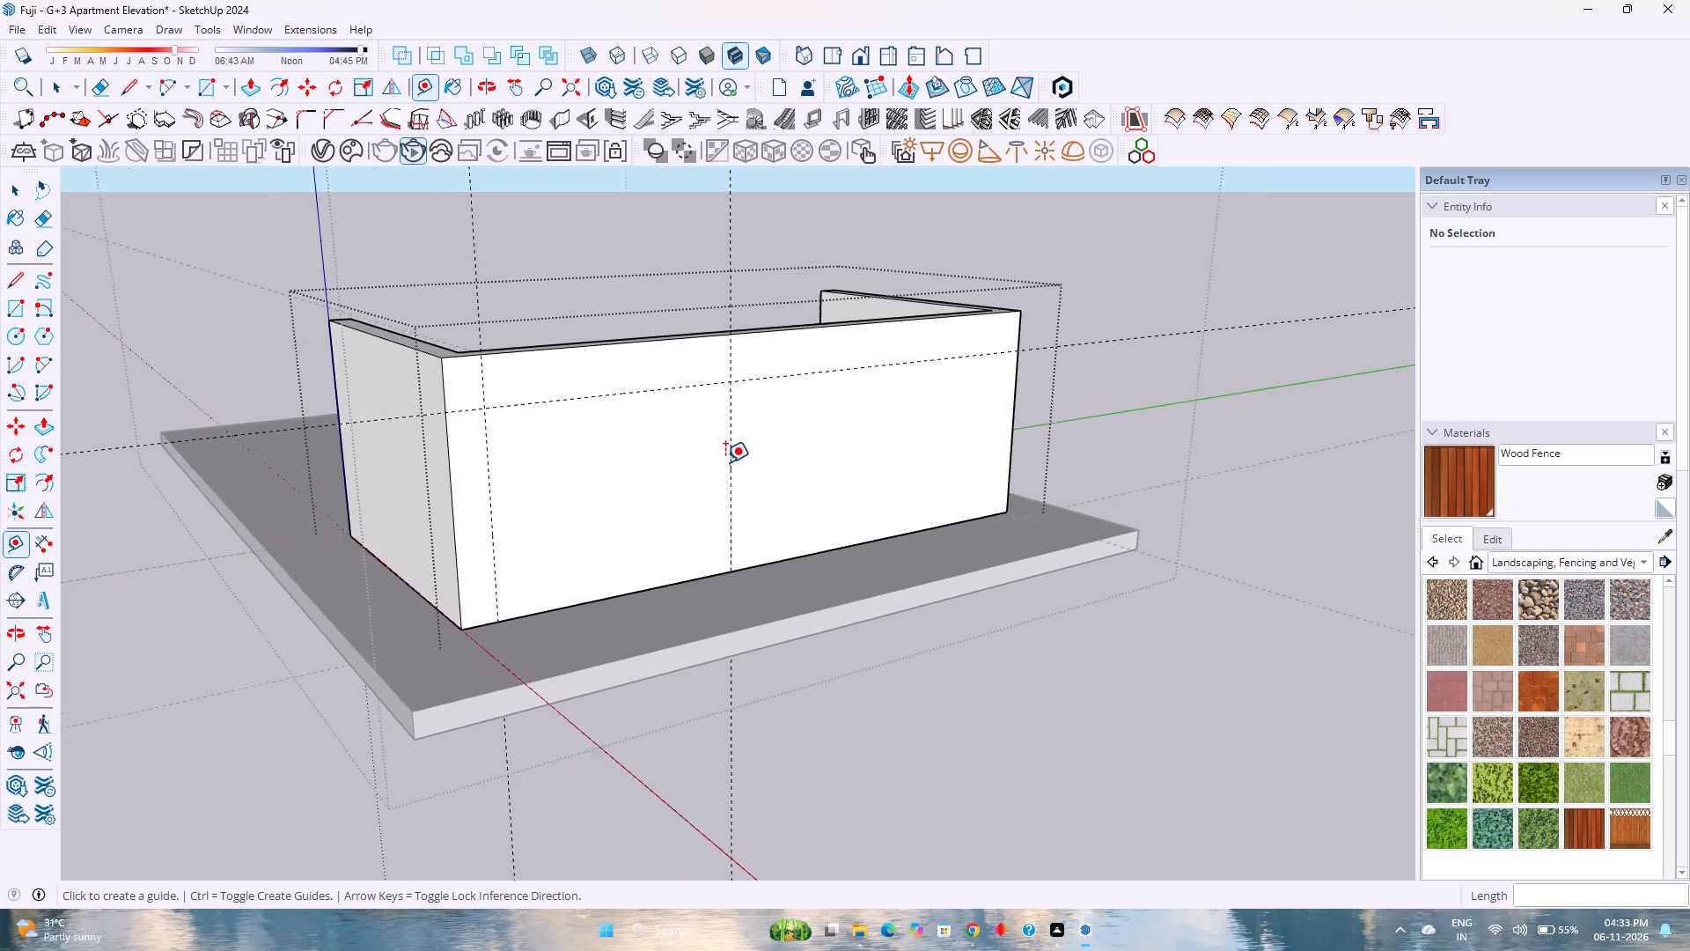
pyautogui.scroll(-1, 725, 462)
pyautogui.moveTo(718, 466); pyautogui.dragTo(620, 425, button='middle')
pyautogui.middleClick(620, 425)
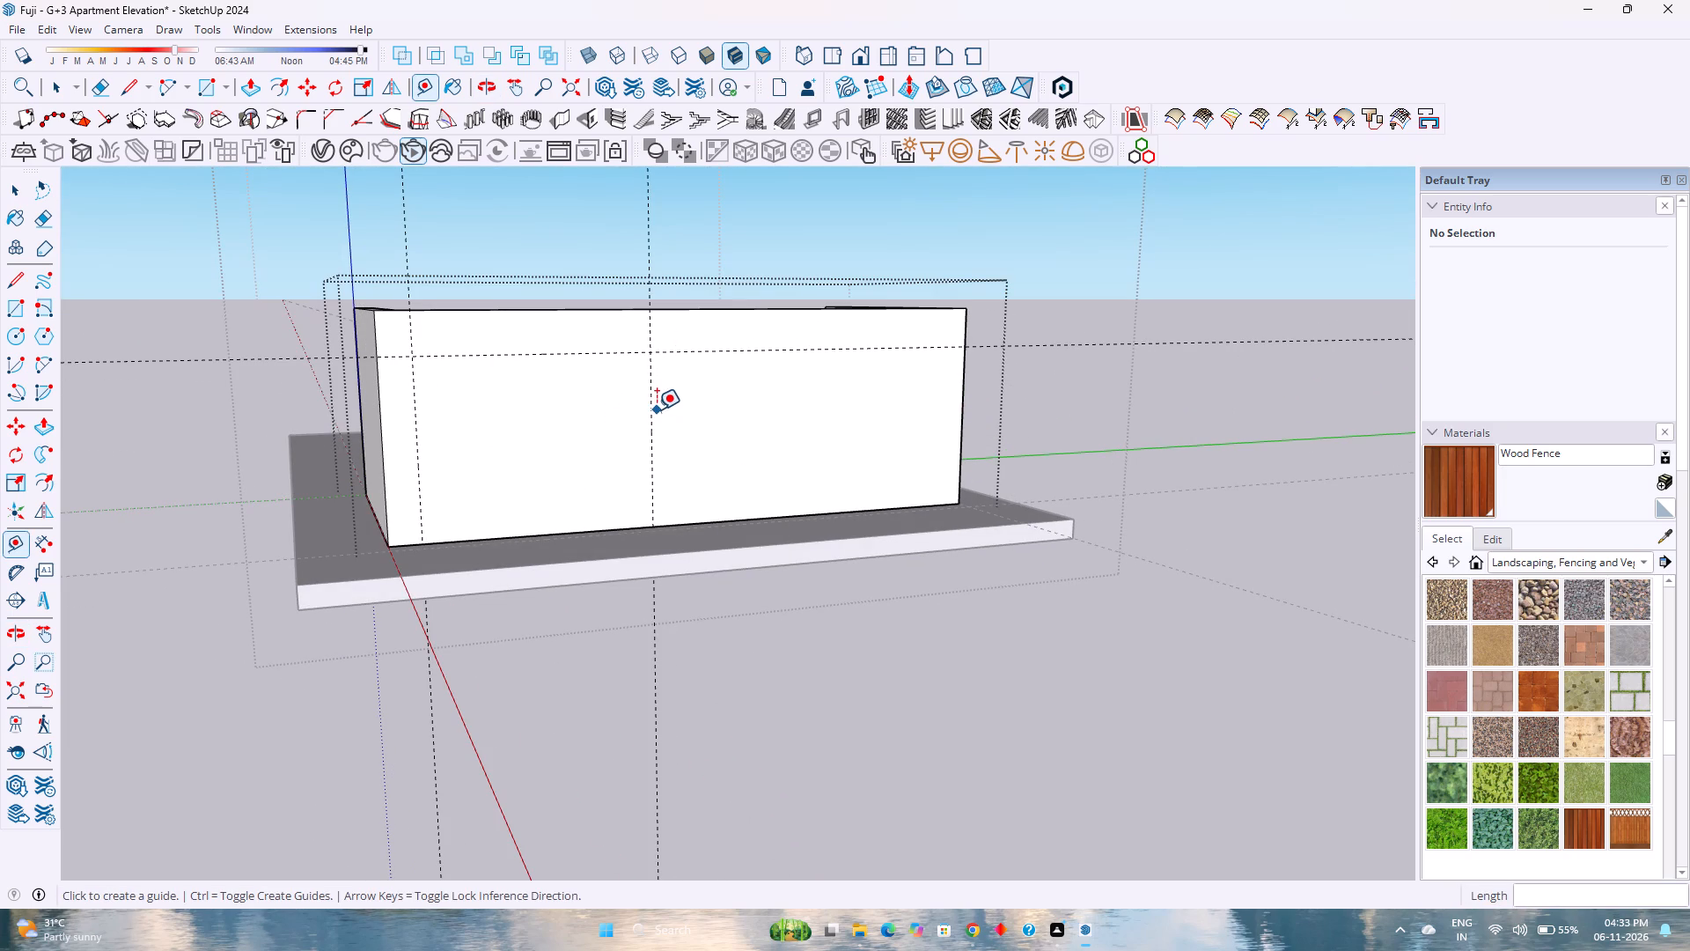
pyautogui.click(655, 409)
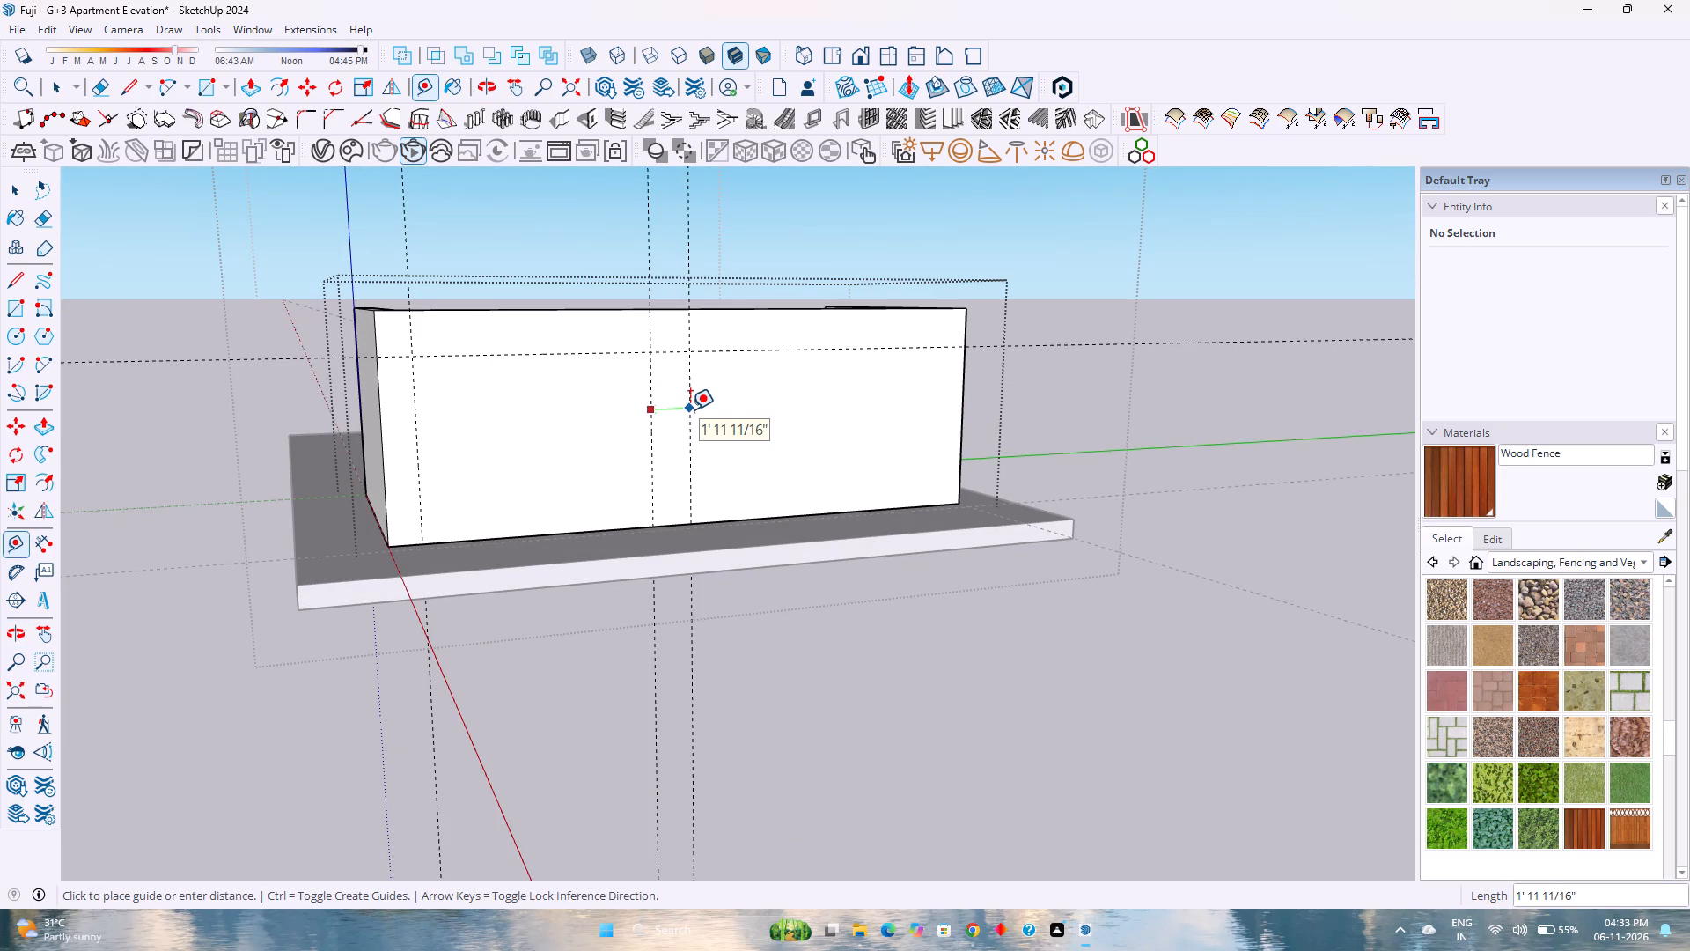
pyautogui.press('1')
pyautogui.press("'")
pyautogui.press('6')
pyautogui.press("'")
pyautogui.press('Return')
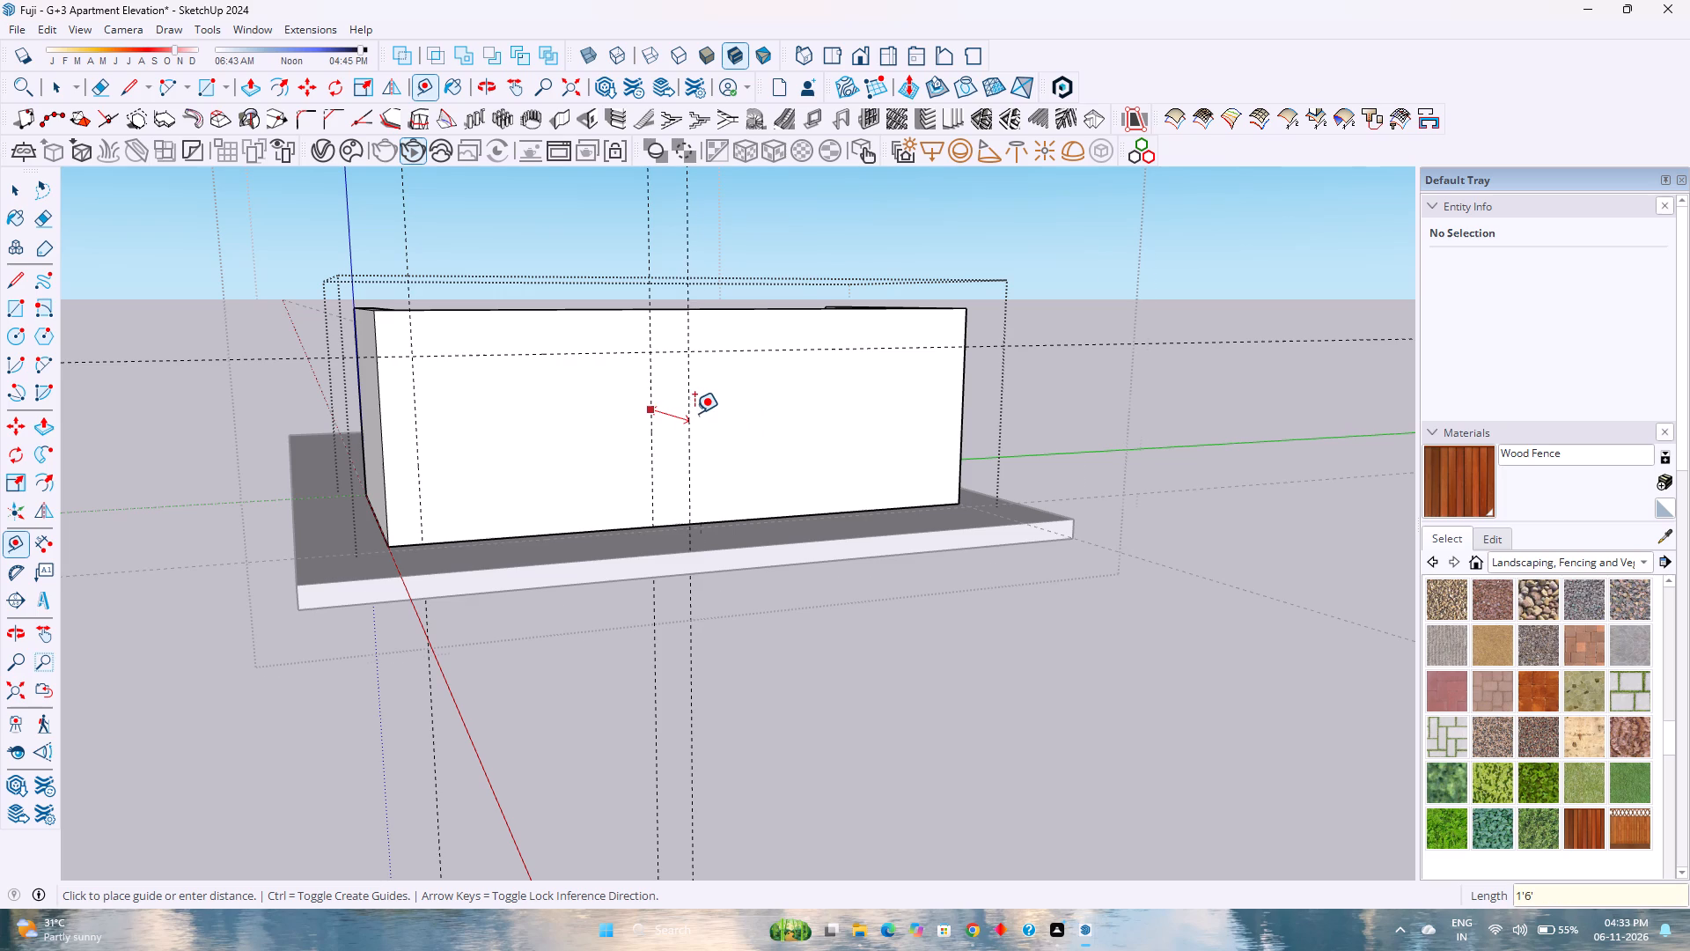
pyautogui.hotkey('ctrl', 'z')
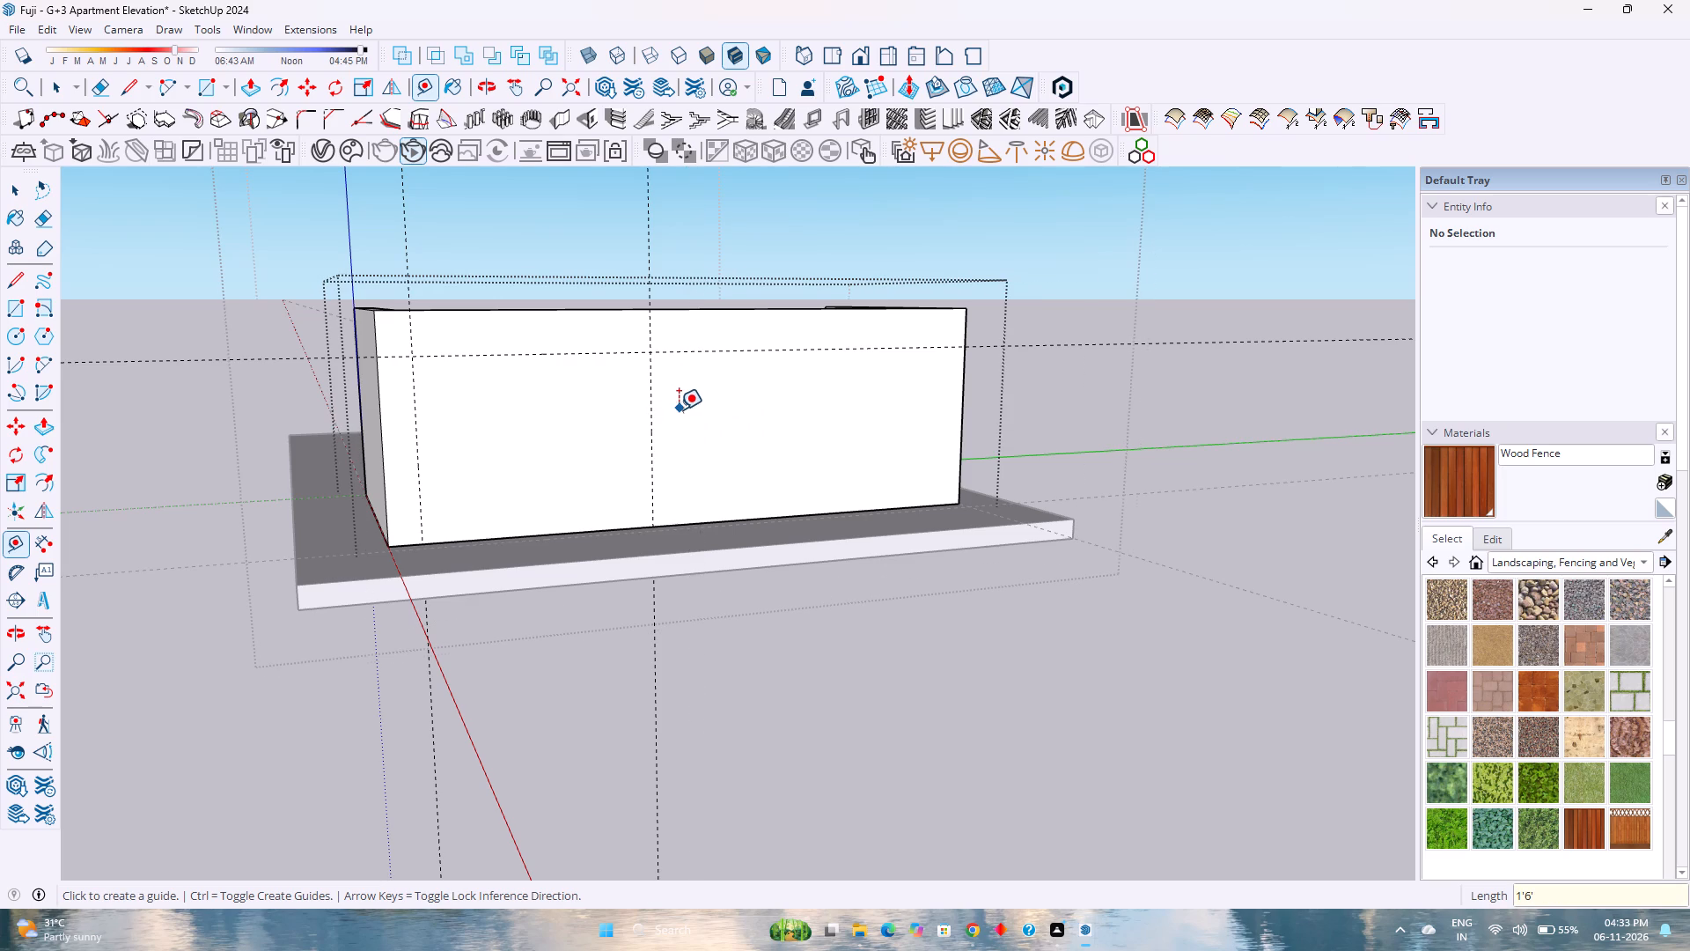
# Place a third vertical guide 1' 6" beyond the second one on the long wall.
pyautogui.click(650, 393)
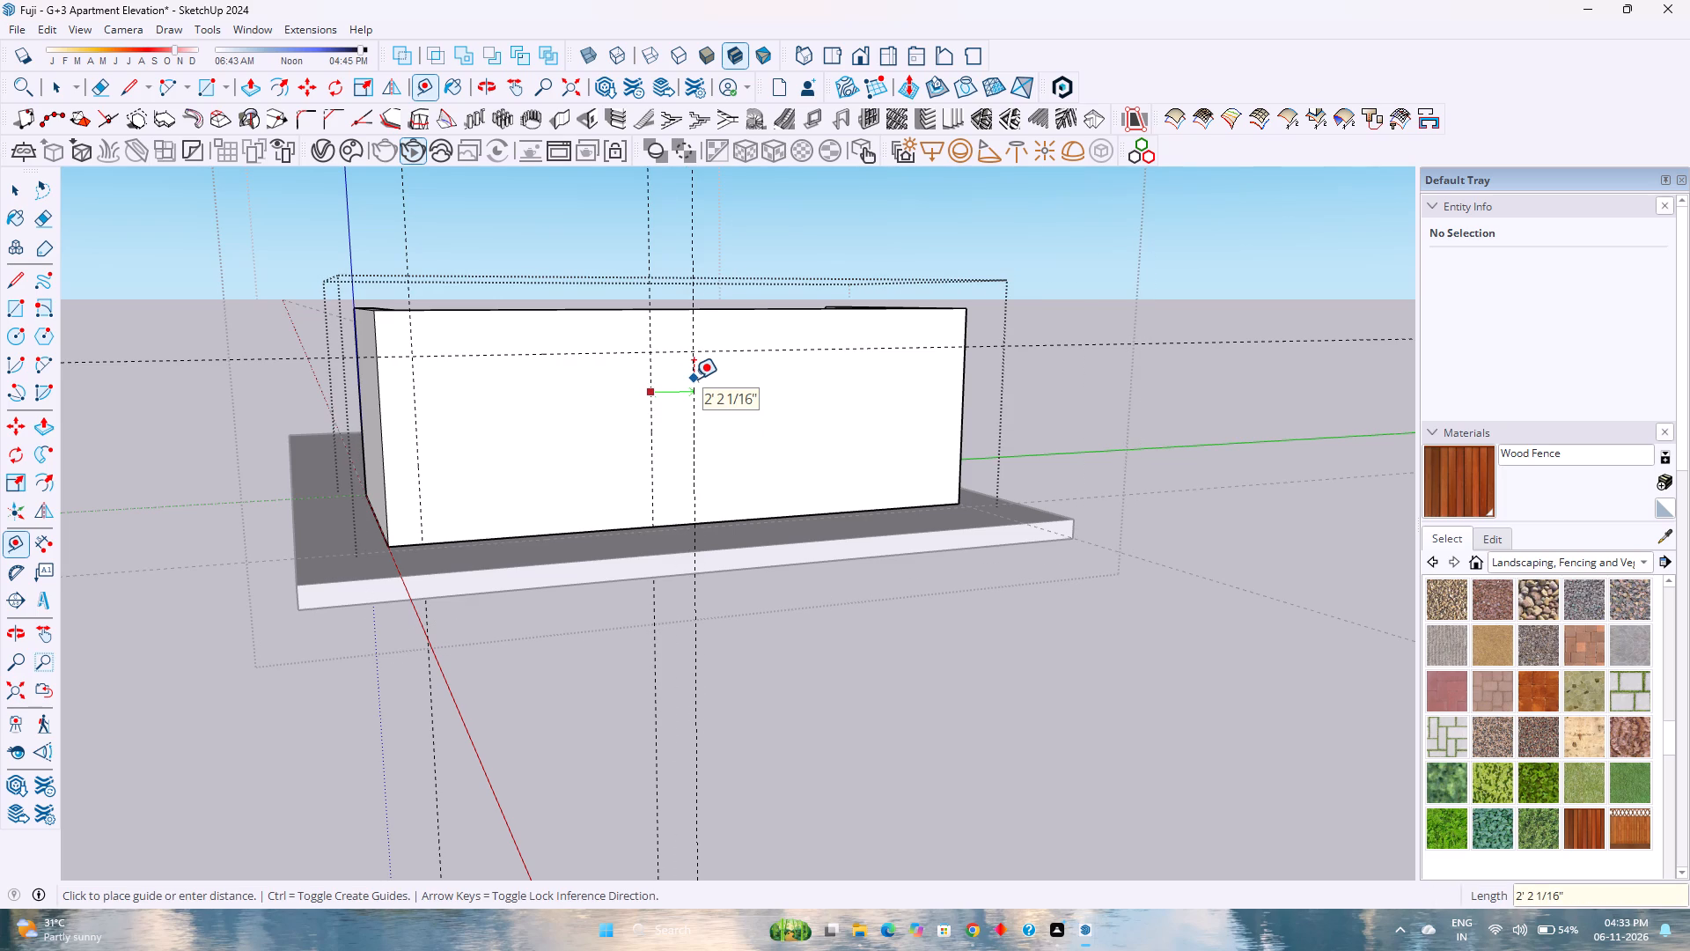
pyautogui.press('1')
pyautogui.press("'")
pyautogui.press('6')
pyautogui.hotkey('shift', '"')
pyautogui.press('Return')
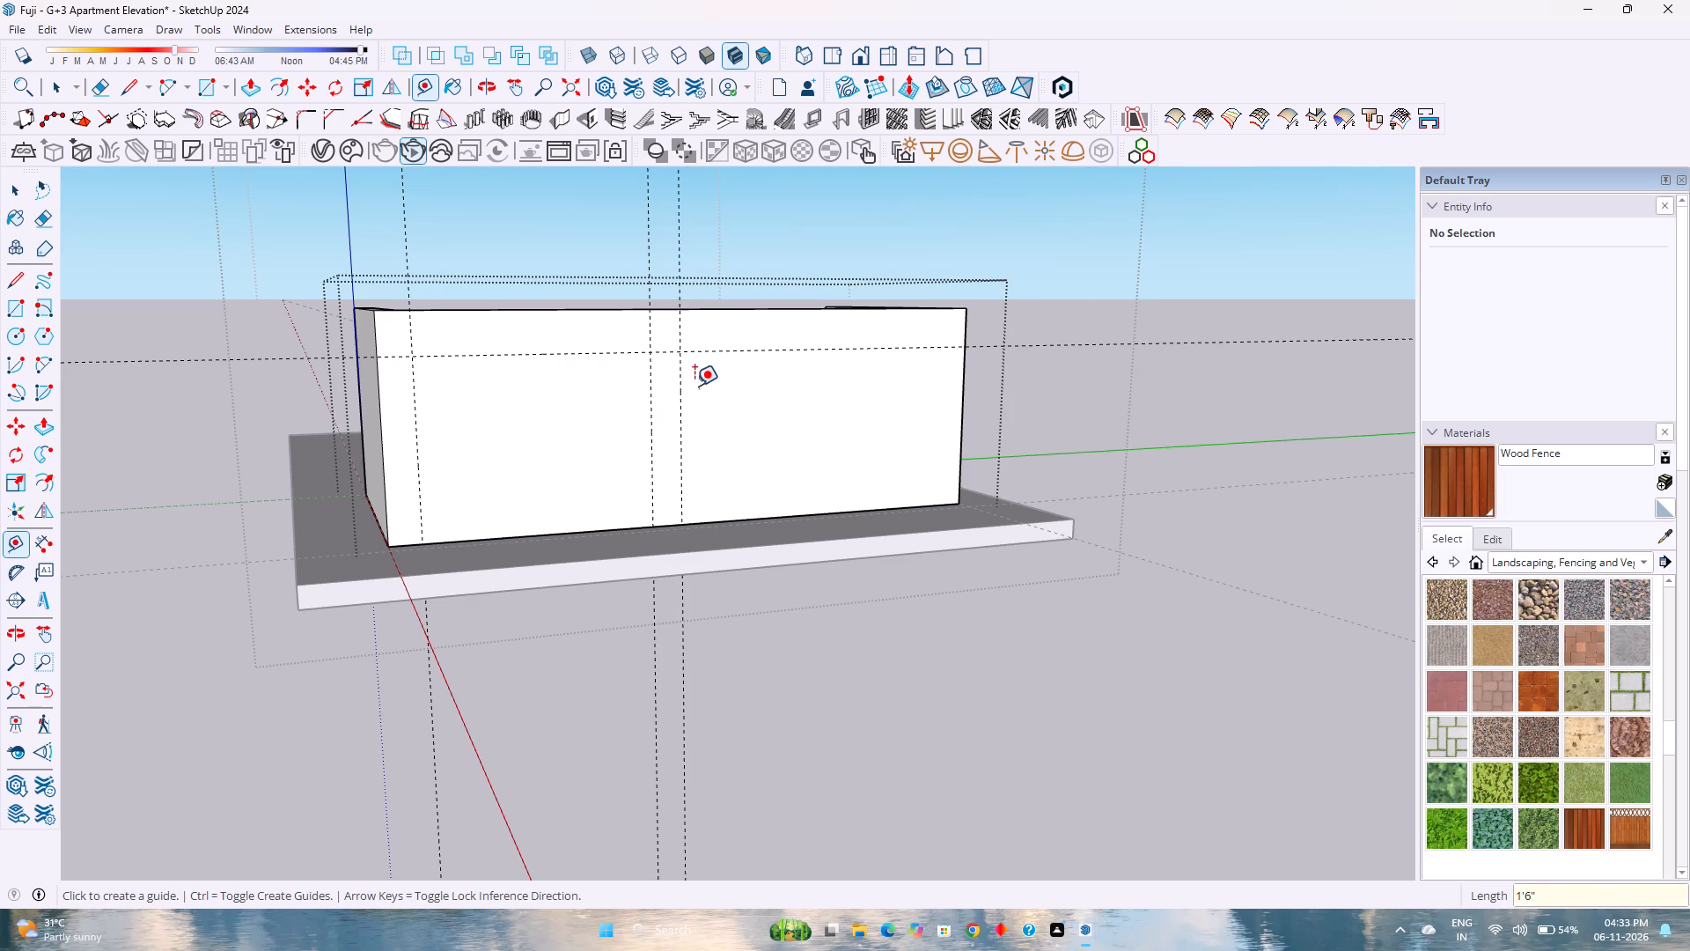
# Place a second horizontal guide 1' 6" above the 8' 6" guide on the long wall.
pyautogui.scroll(1, 452, 346)
pyautogui.click(461, 355)
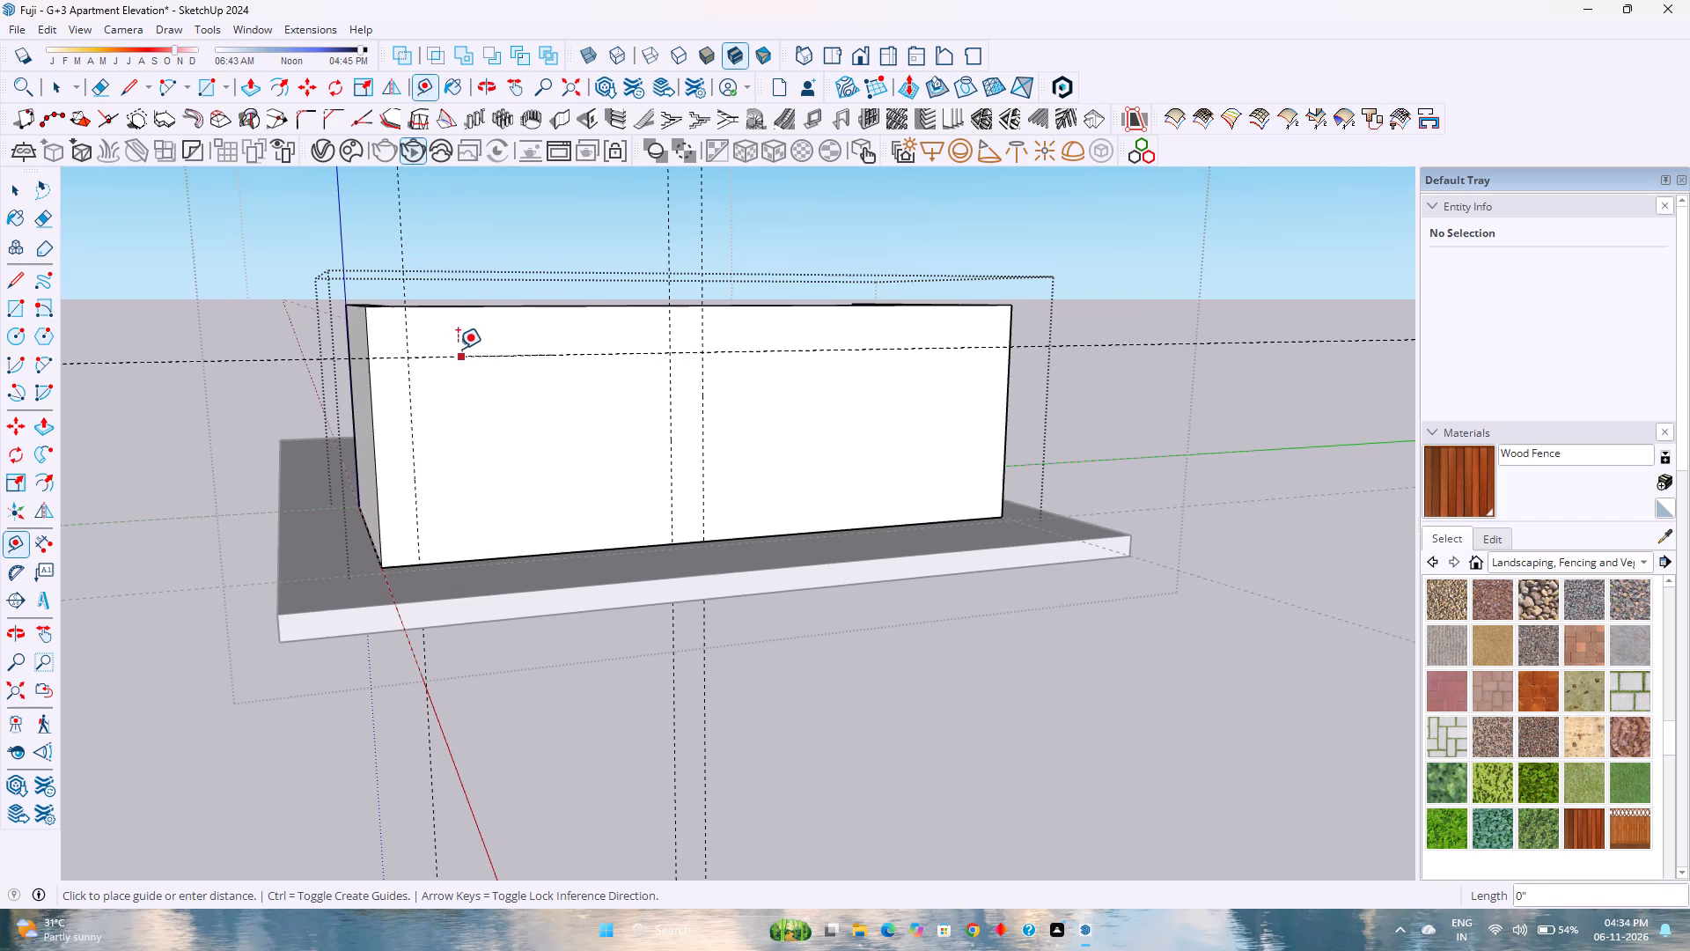
pyautogui.press('1')
pyautogui.write("'6")
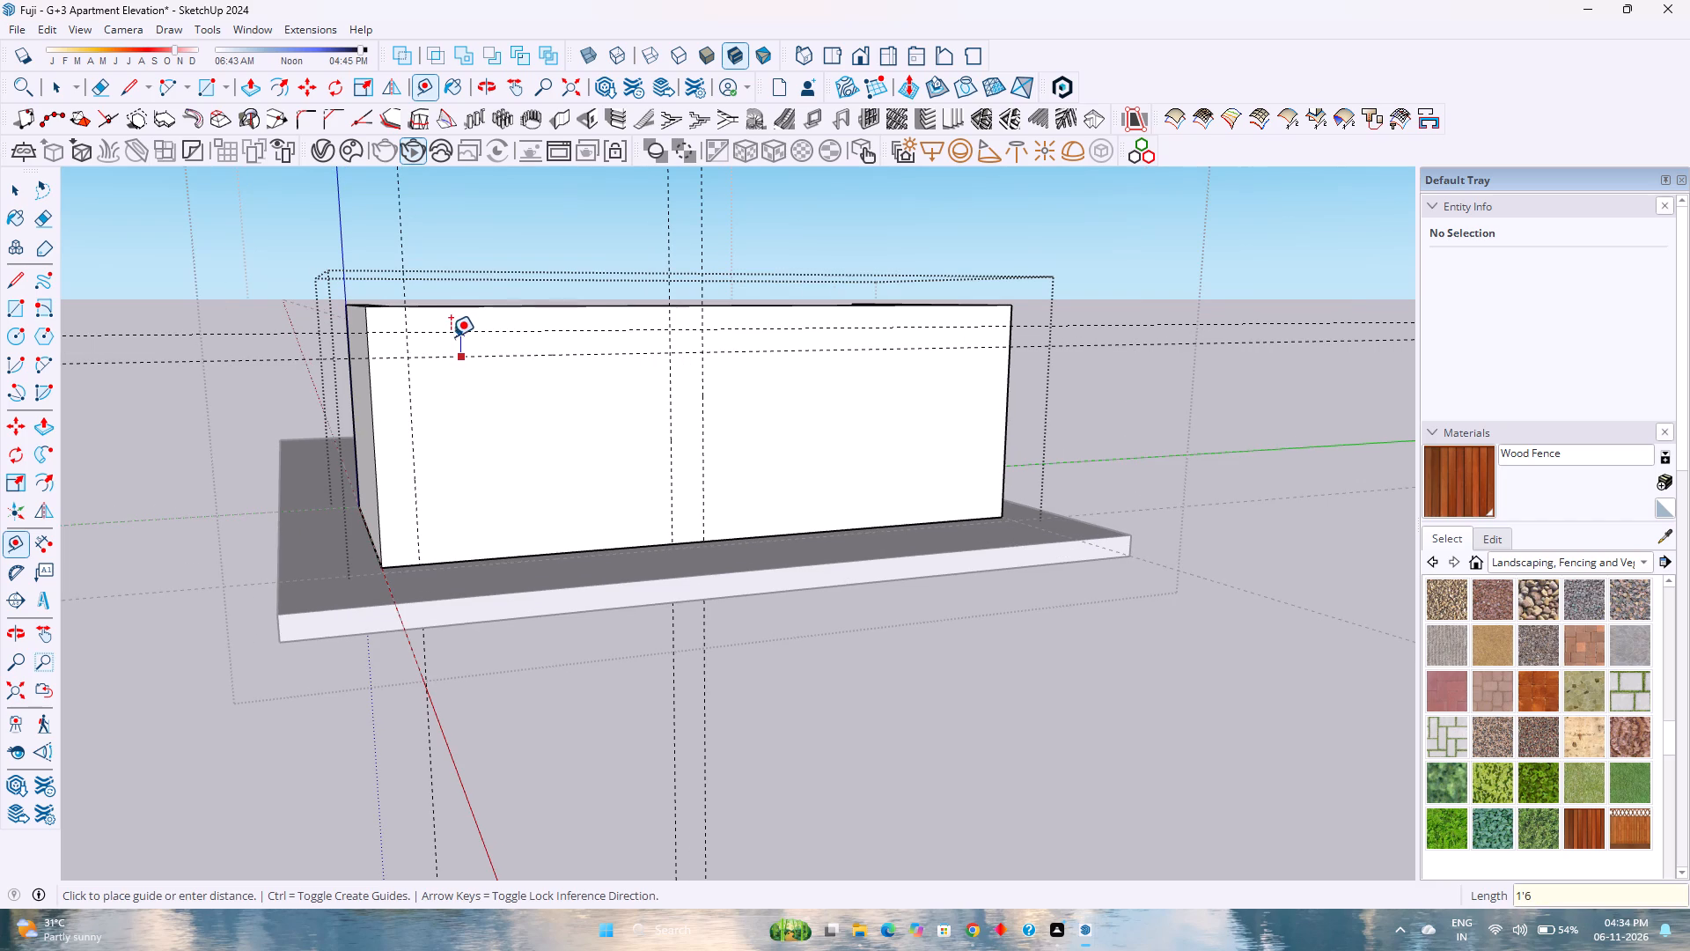
pyautogui.hotkey('shift', '"')
pyautogui.press('Return')
# Draw a rounded-corner arc from the wall's corner edge at the lower horizontal guide to the first vertical guide's crossing with the upper one.
pyautogui.scroll(2, 378, 359)
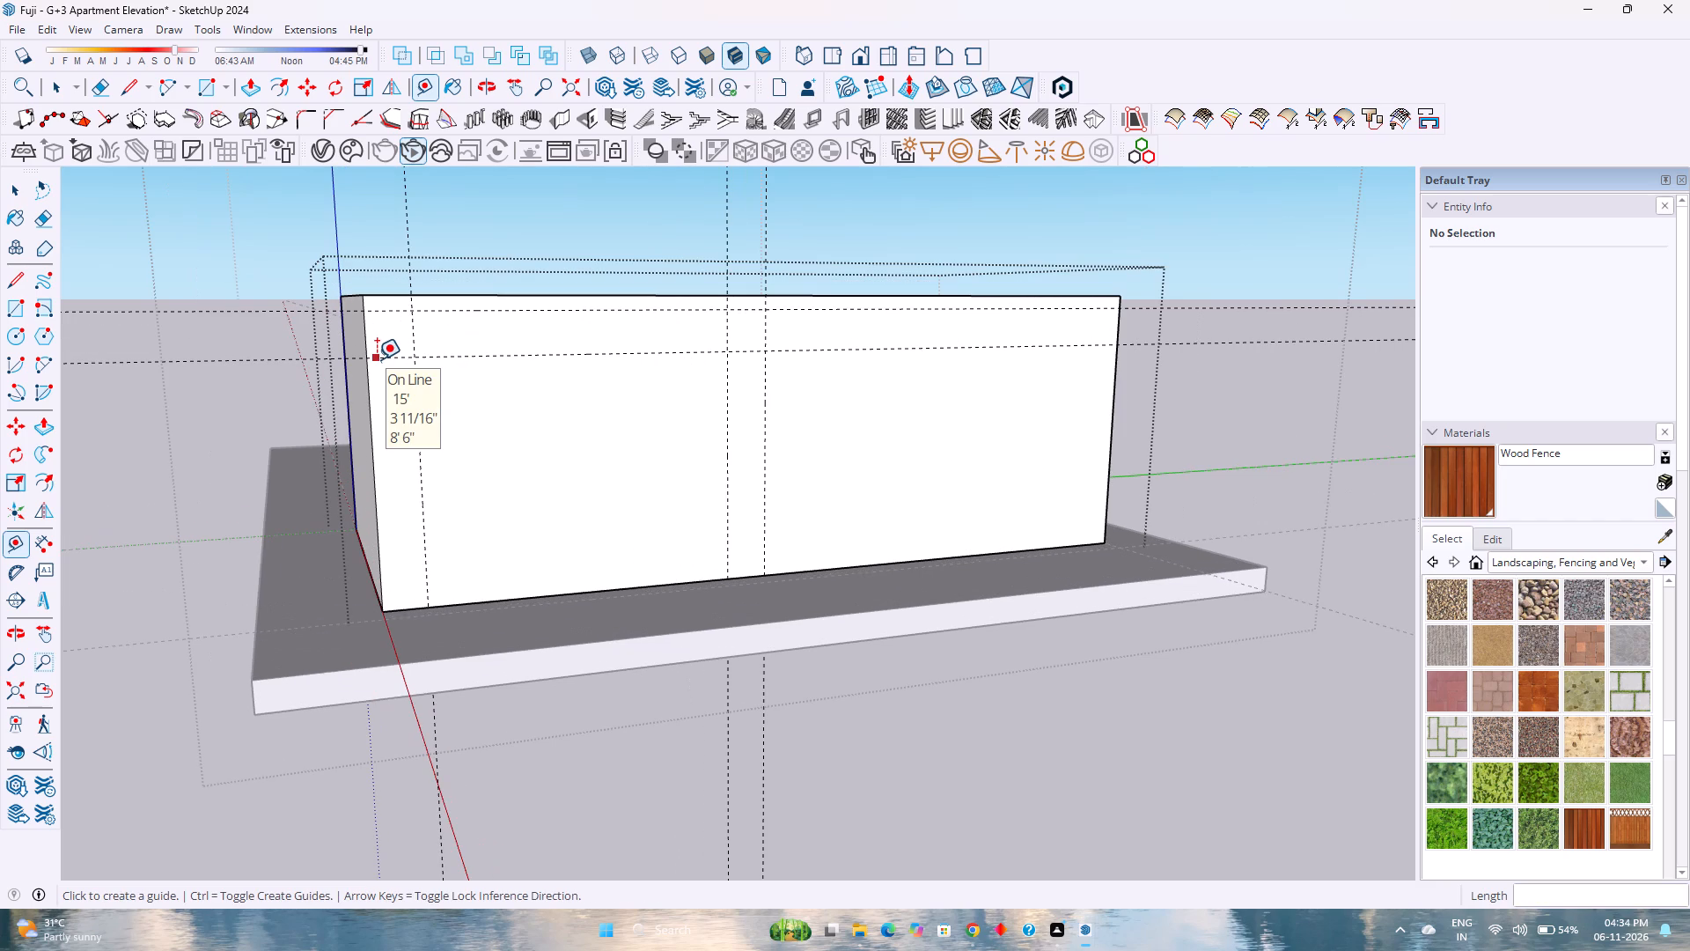
pyautogui.press('a')
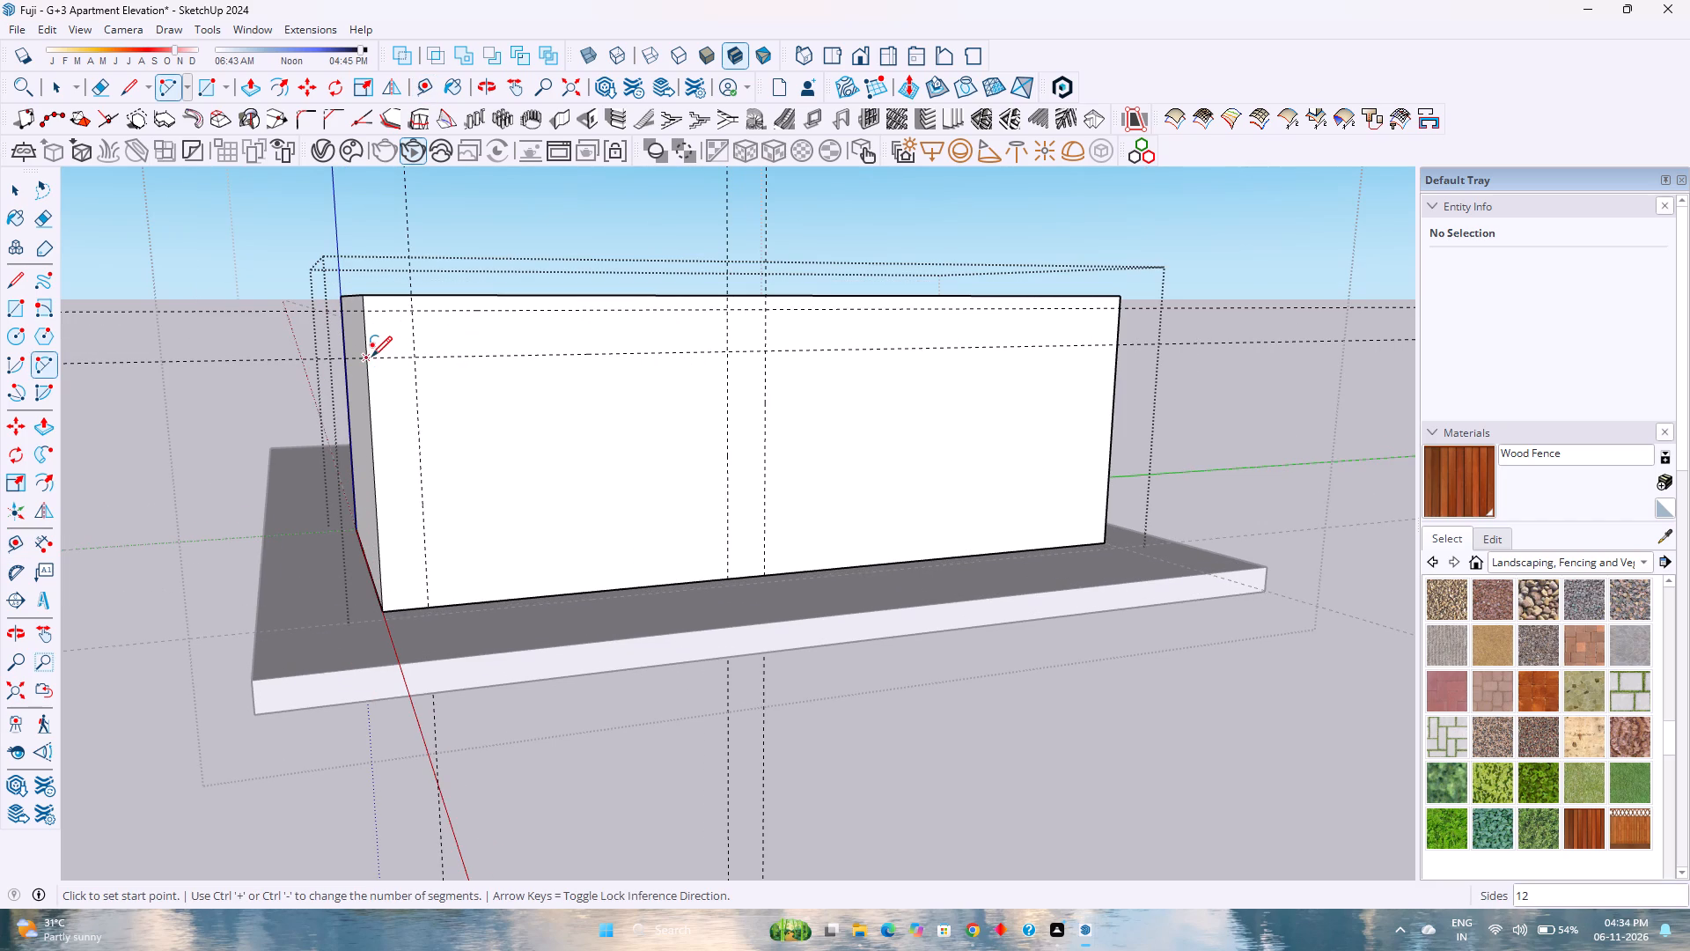
pyautogui.click(370, 362)
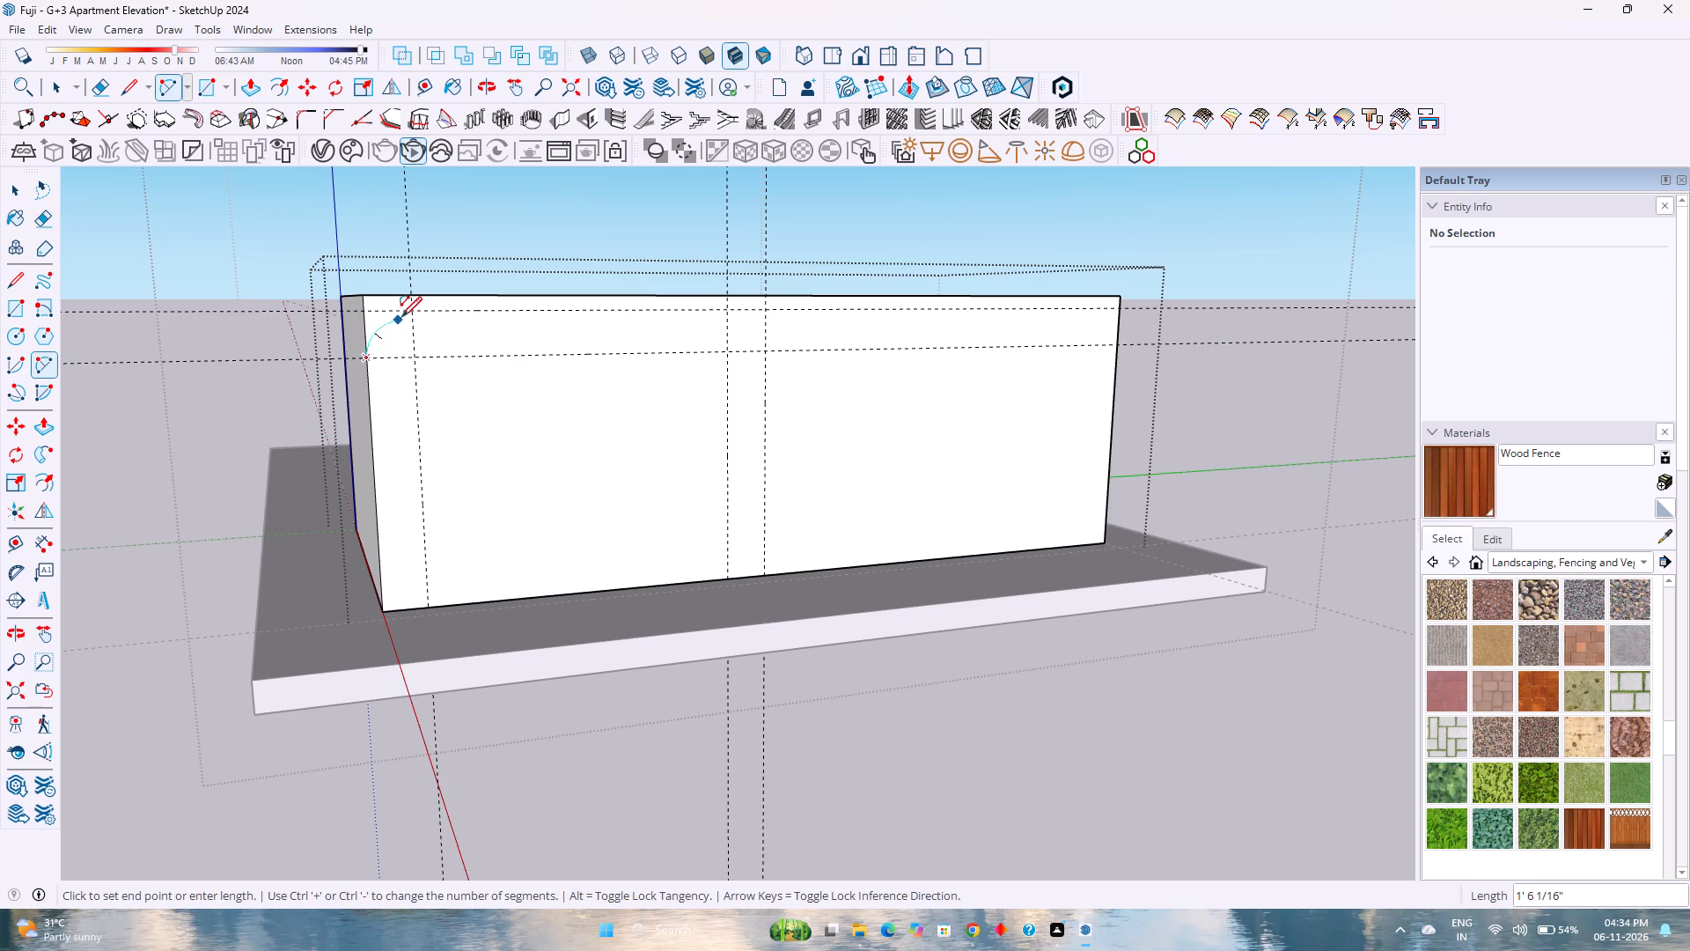
pyautogui.doubleClick(415, 310)
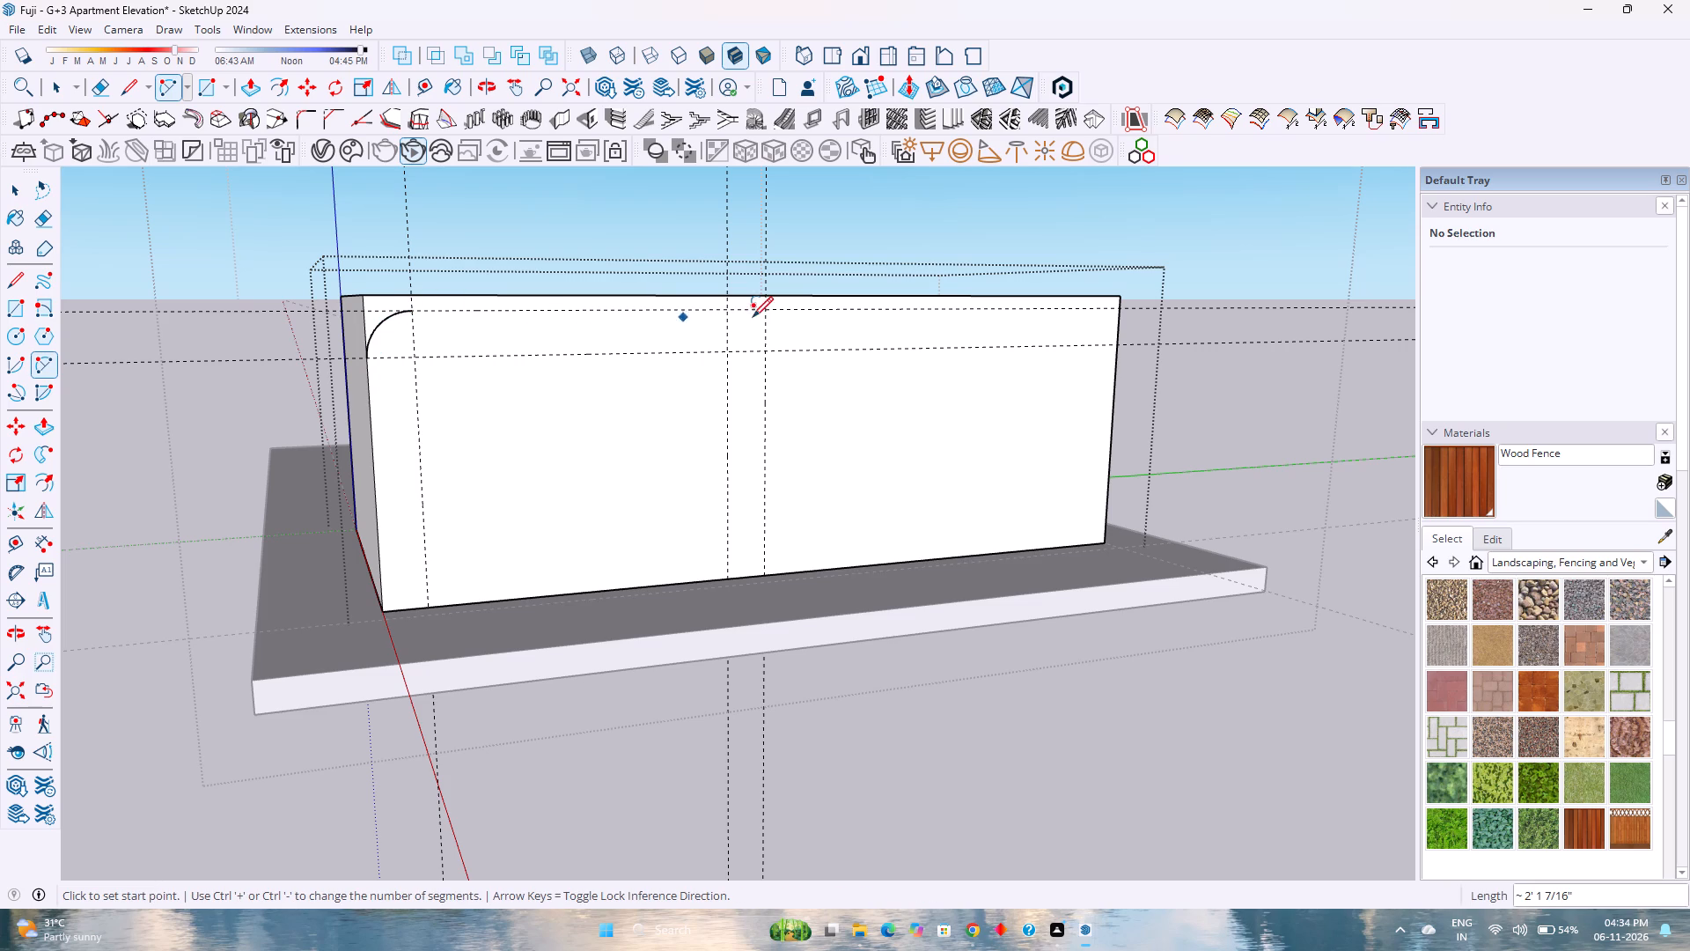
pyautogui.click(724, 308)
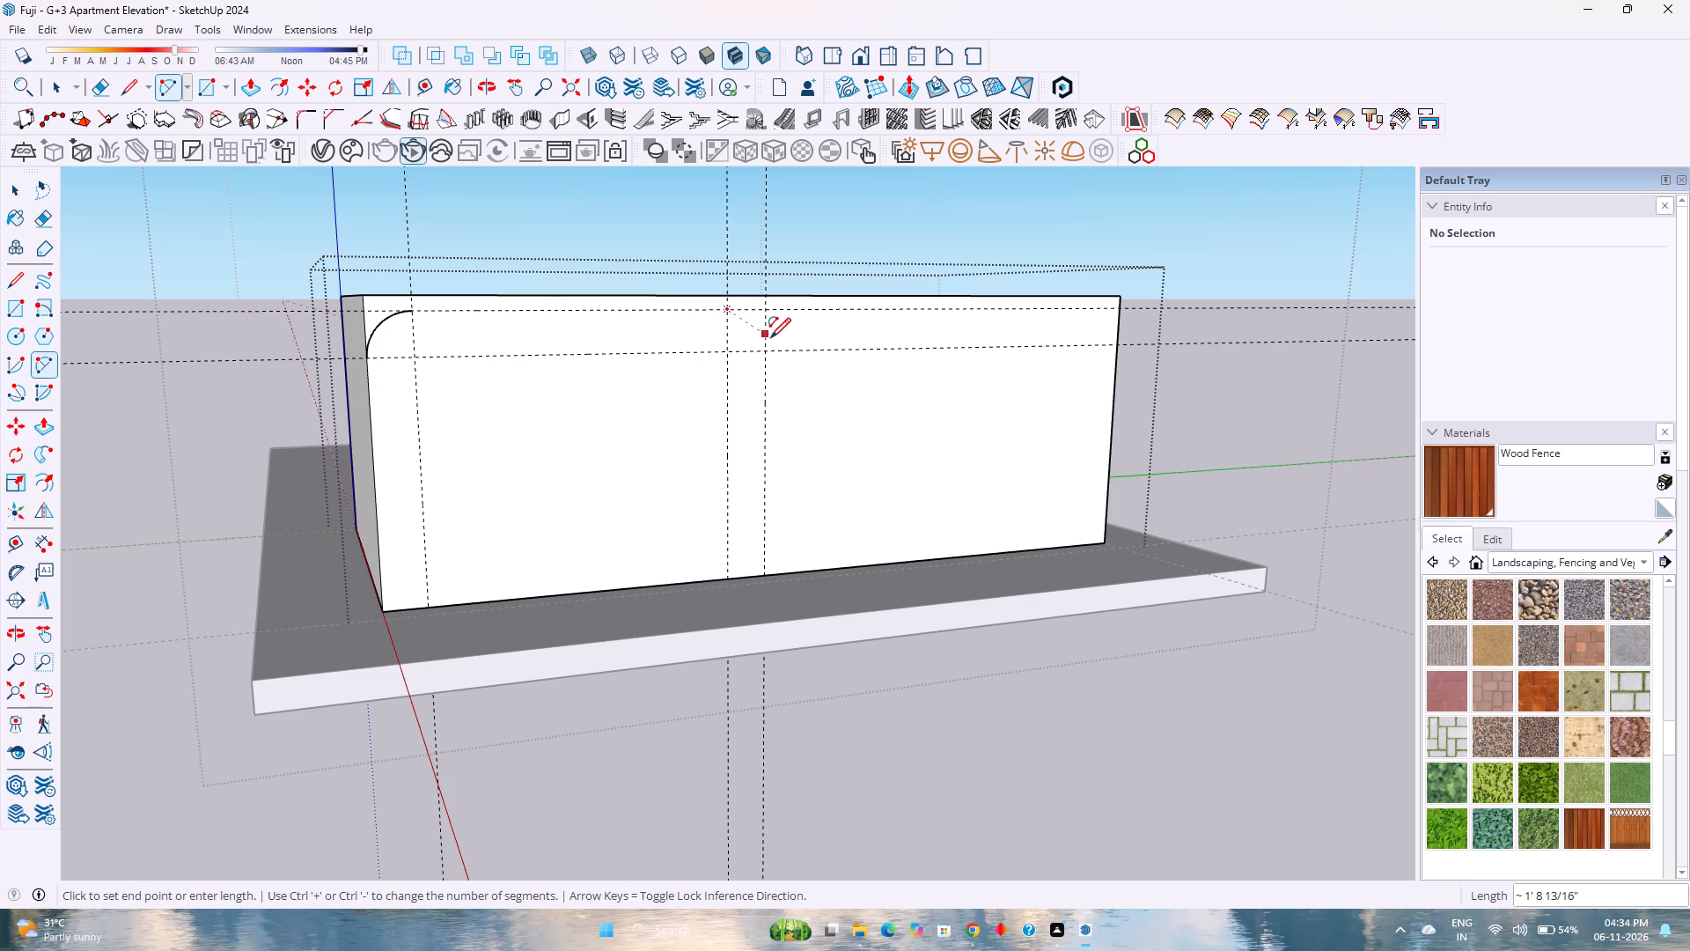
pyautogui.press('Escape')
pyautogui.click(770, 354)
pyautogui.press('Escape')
# Draw an 11' line along the upper horizontal guide from the arc's end to the second vertical guide.
pyautogui.press('l')
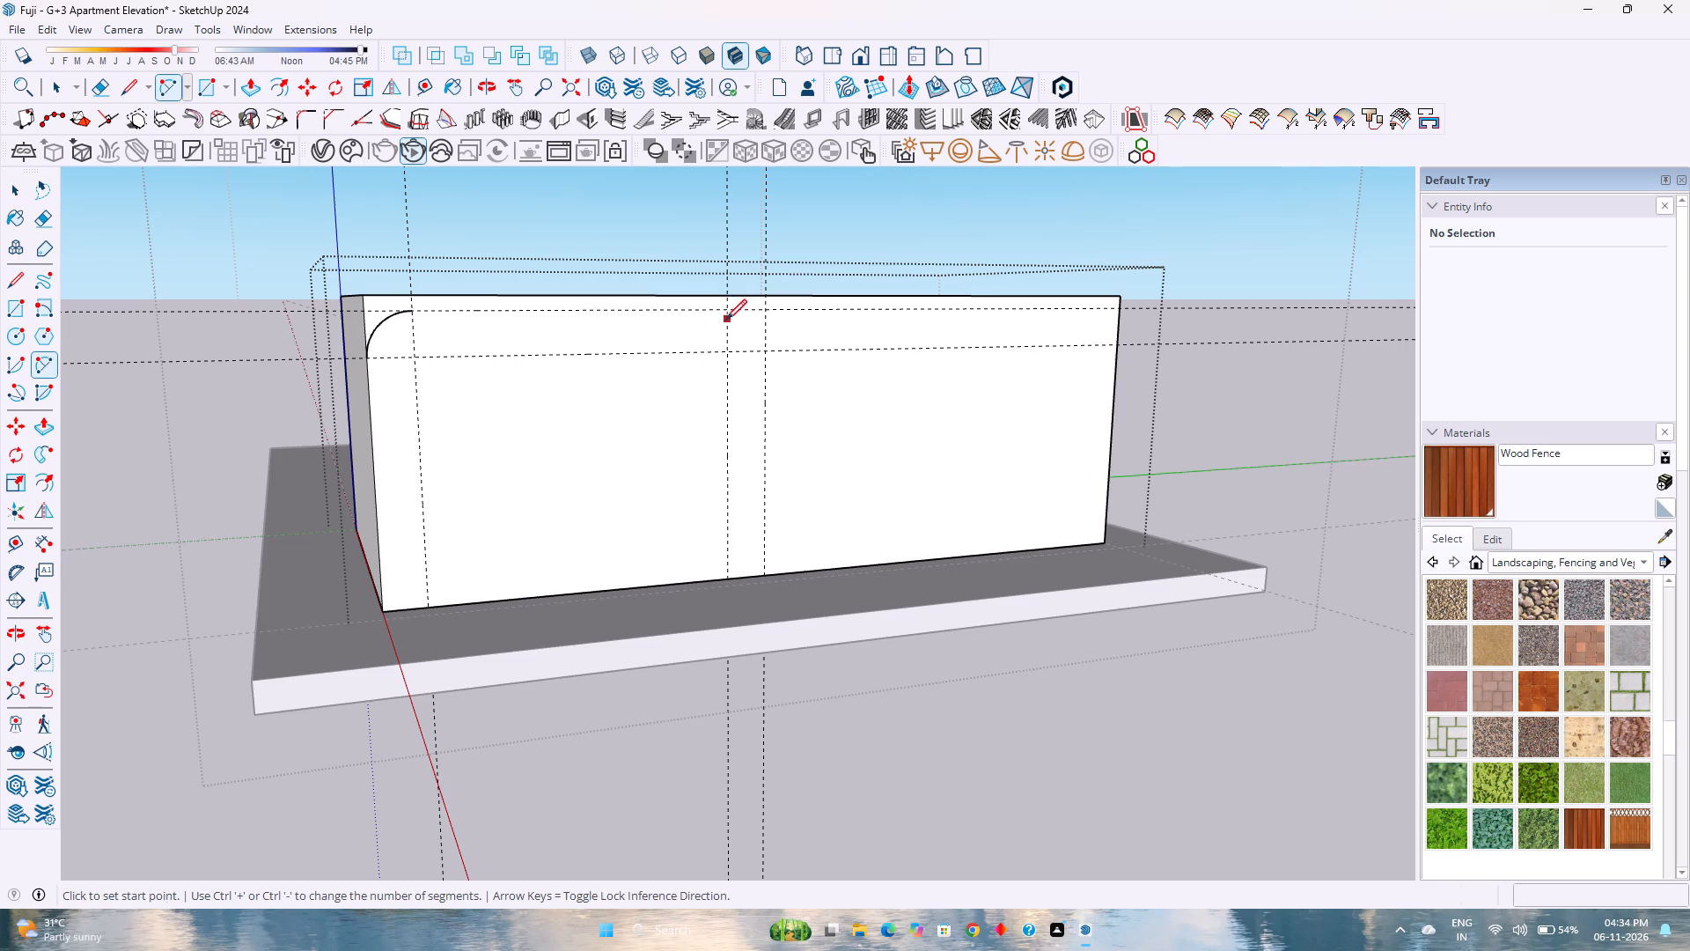
pyautogui.click(415, 308)
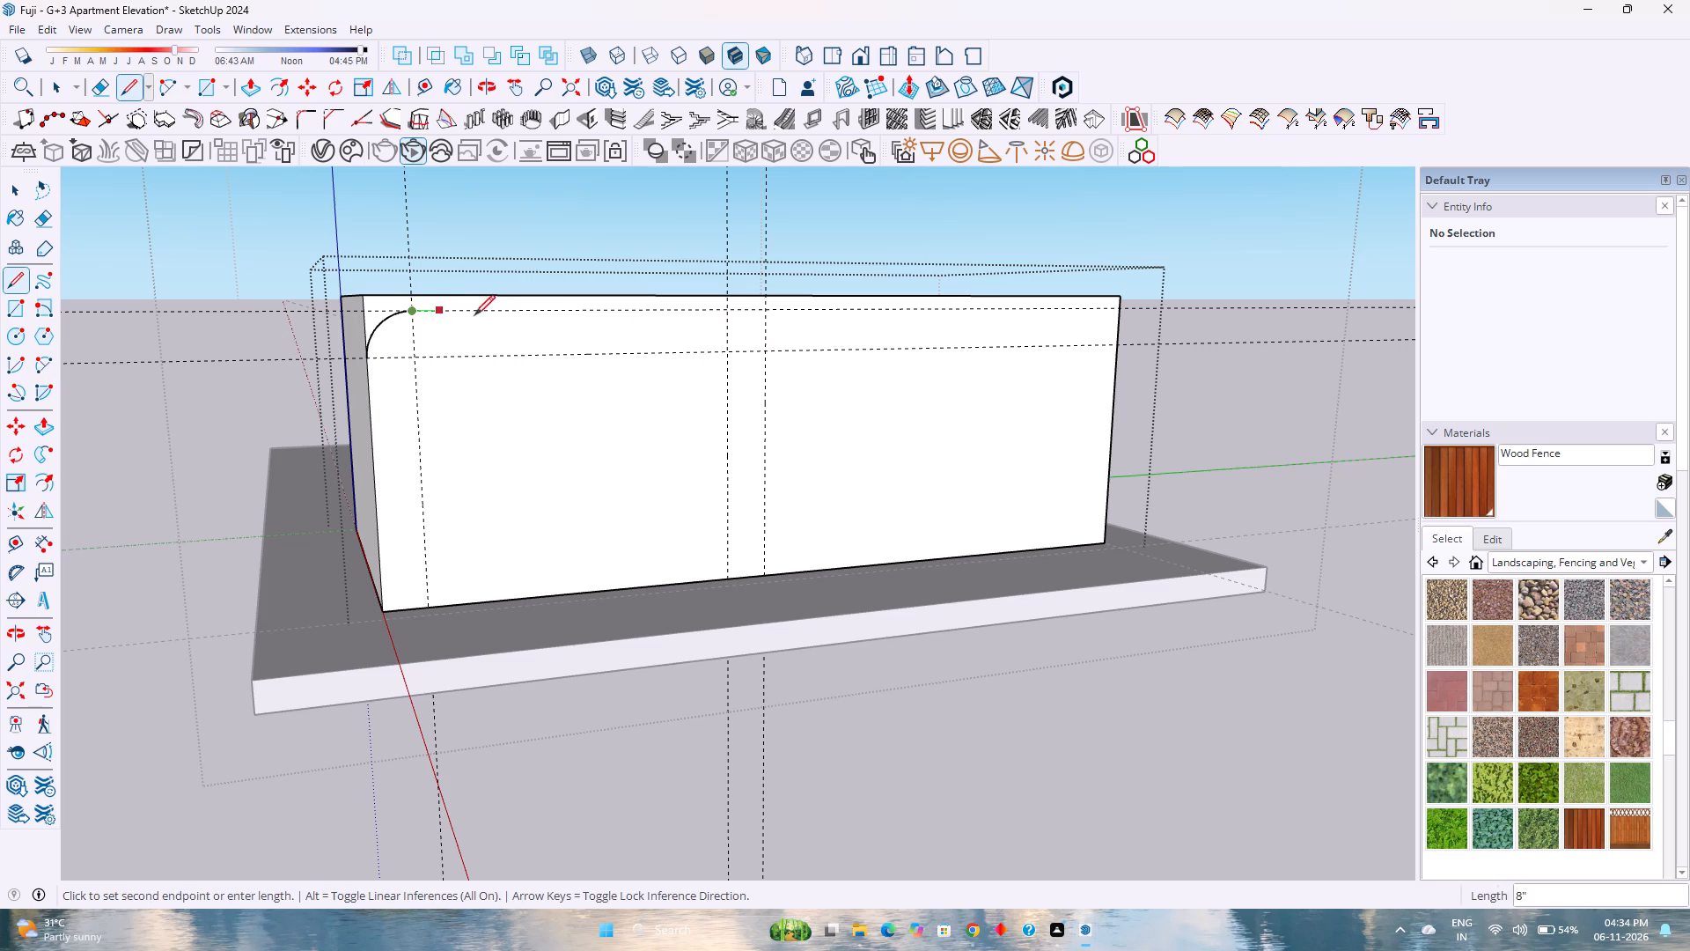
pyautogui.click(725, 306)
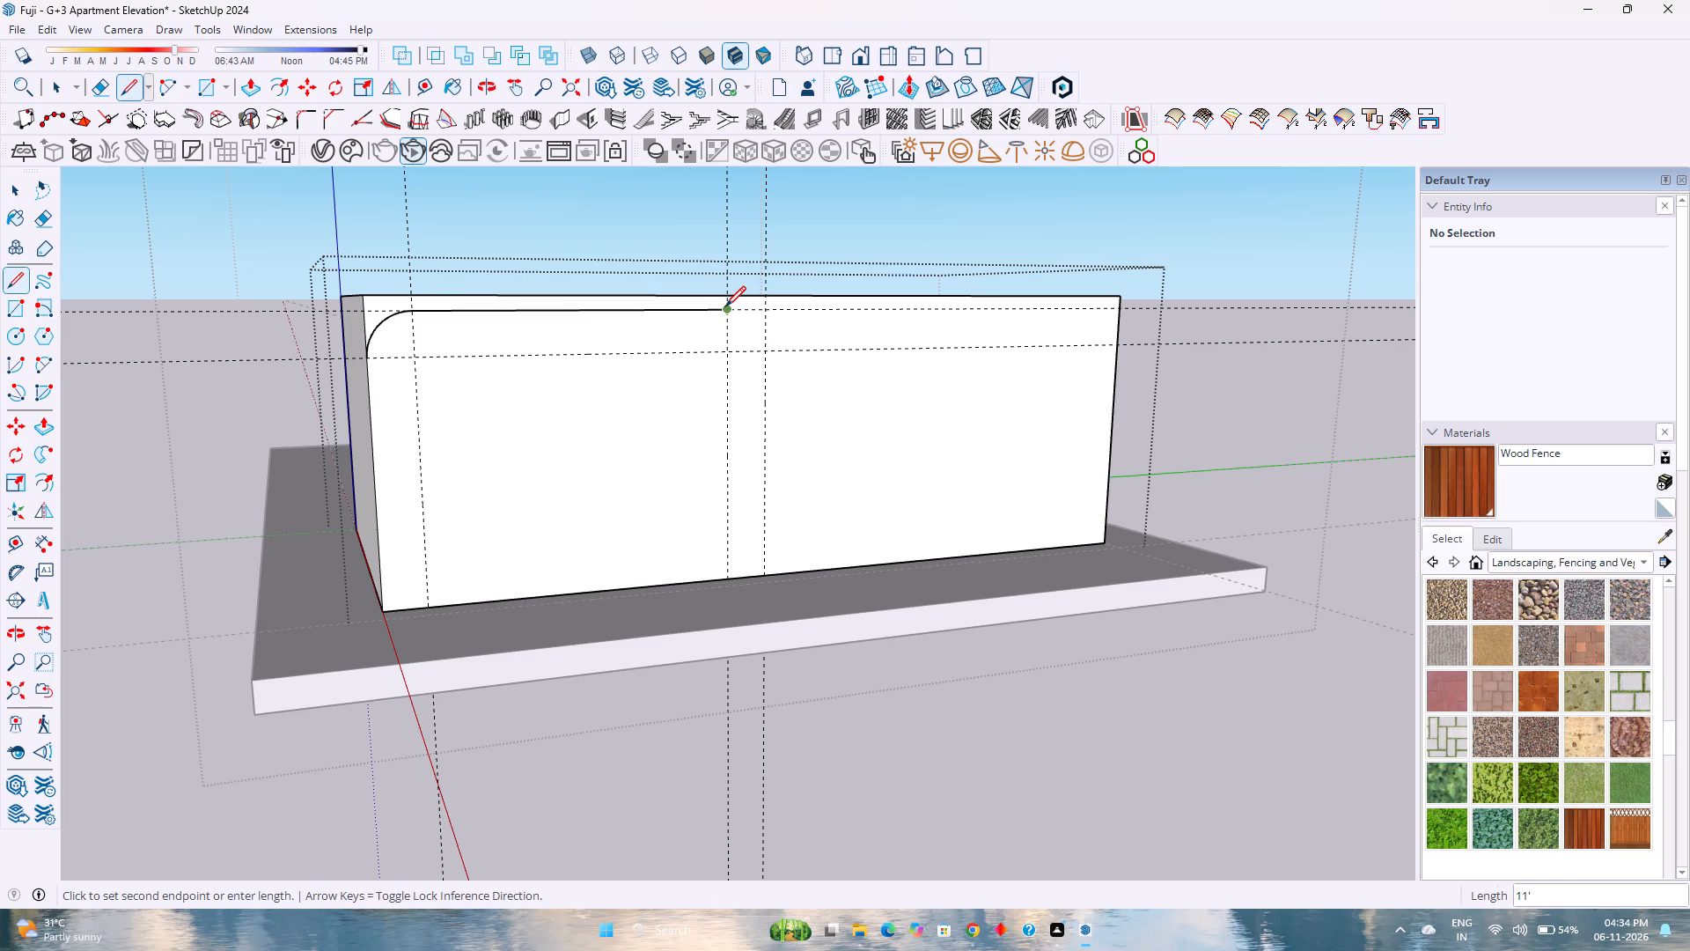
# Draw a rounded-corner arc from the 11' line's end to the third vertical guide's crossing with the 8' 6" horizontal guide.
pyautogui.press('a')
pyautogui.click(730, 313)
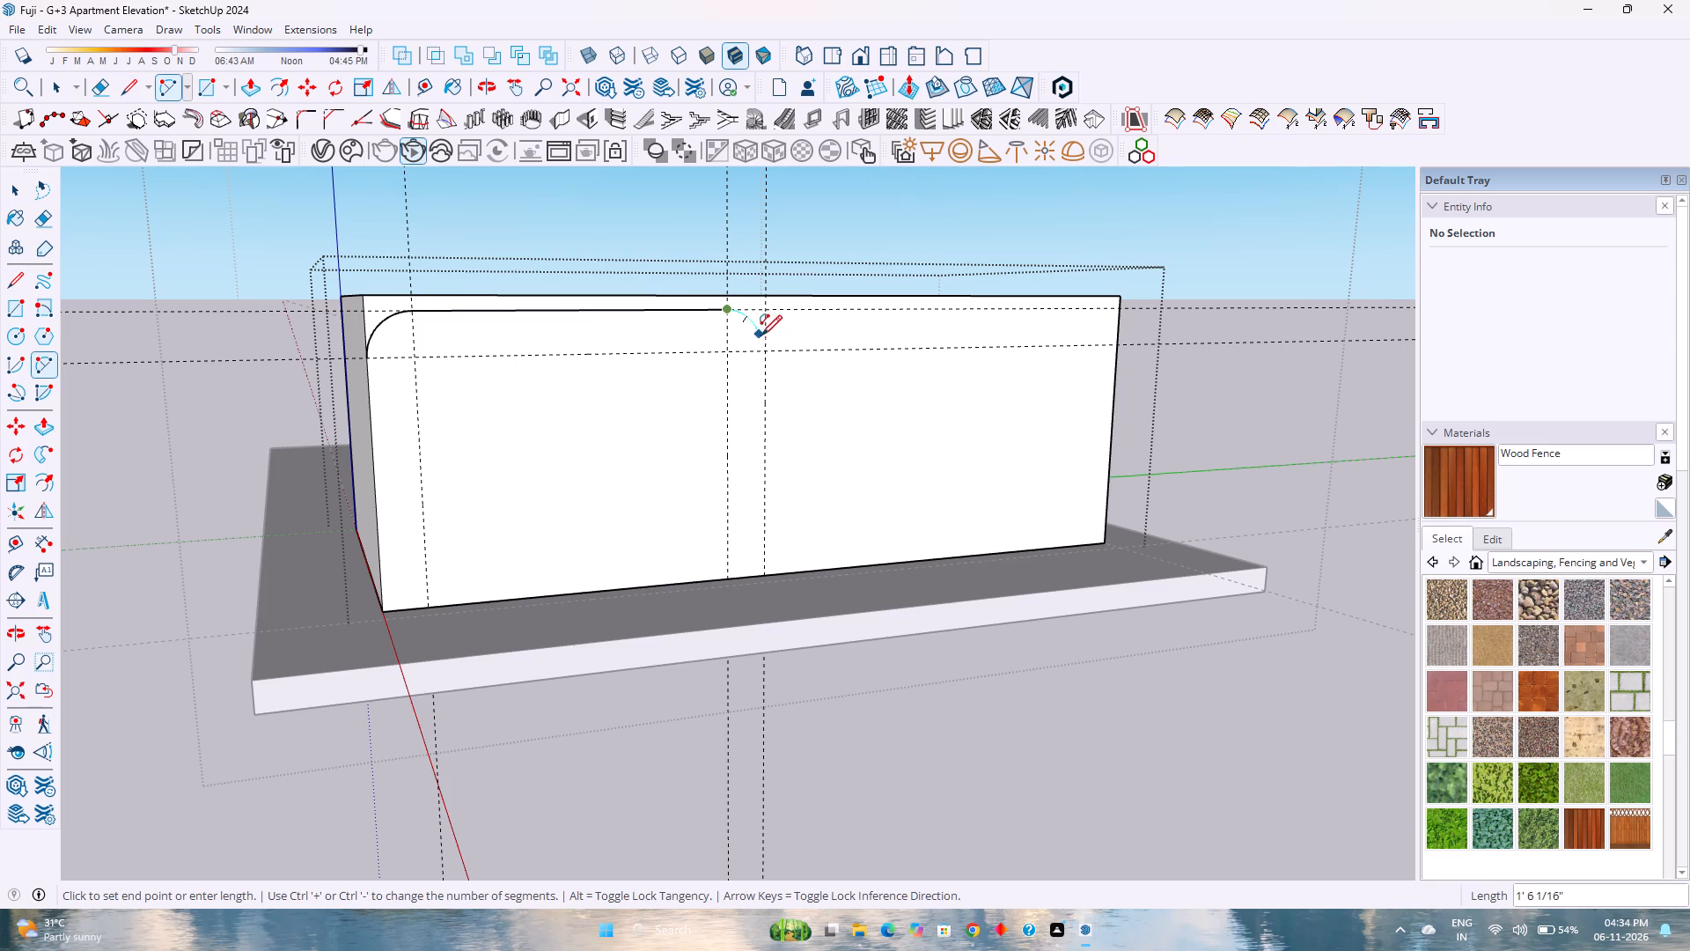
pyautogui.doubleClick(768, 350)
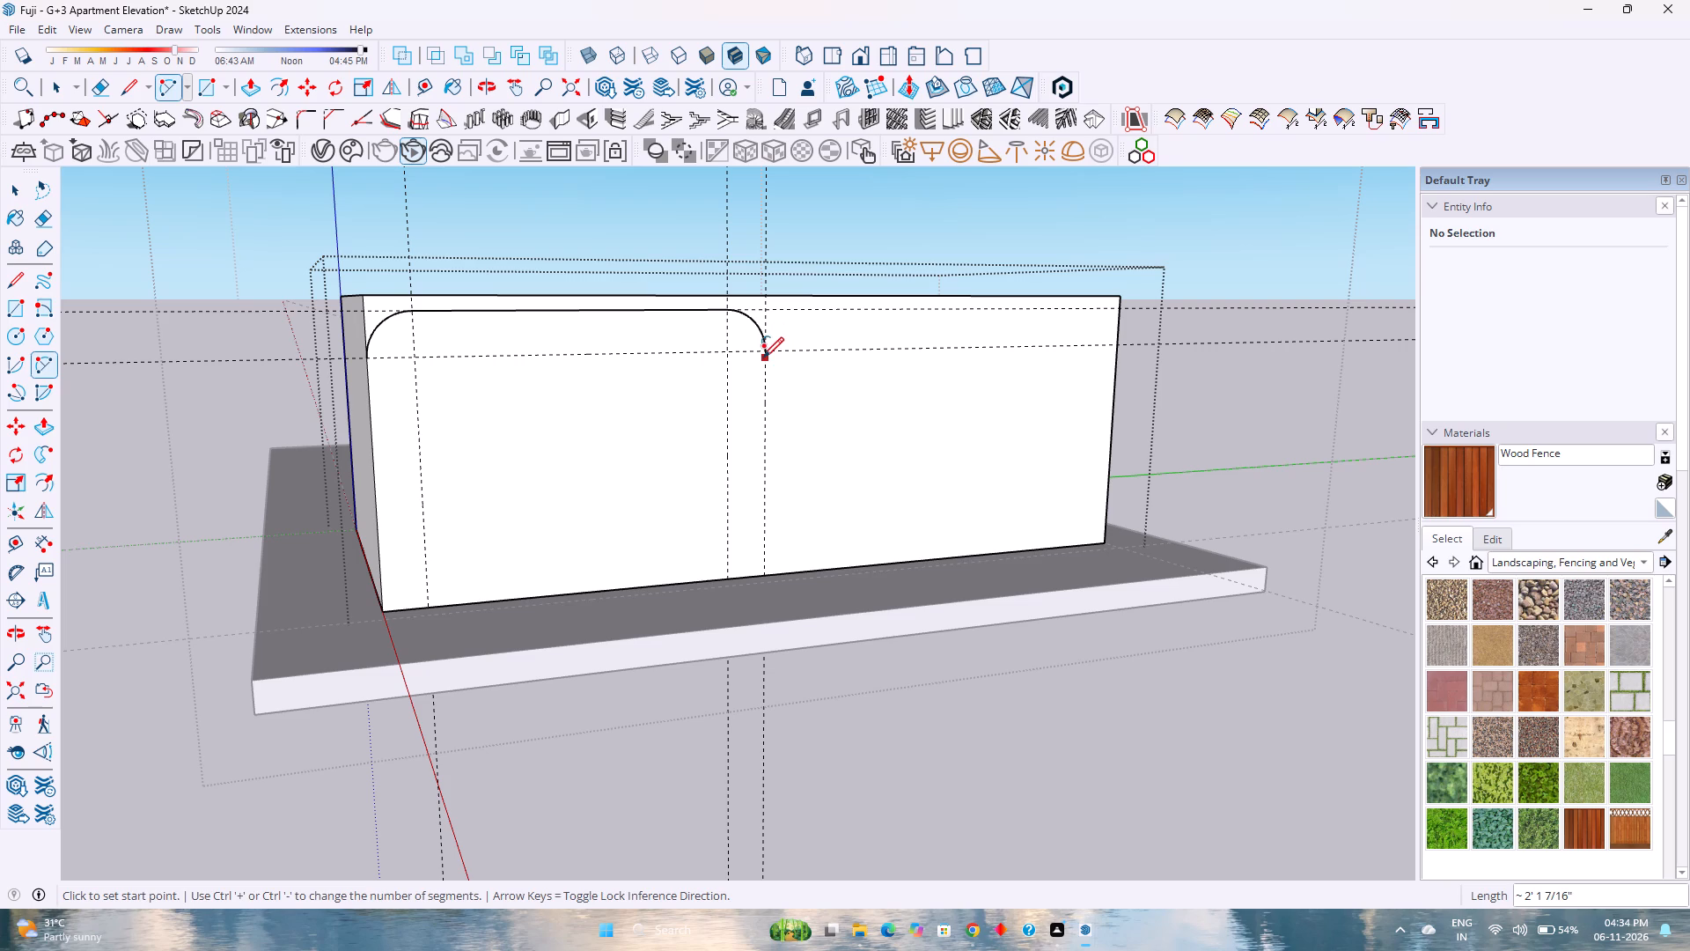
# Draw an 8' 6" vertical line from the second arc's lower end down to the wall's bottom edge.
pyautogui.press('l')
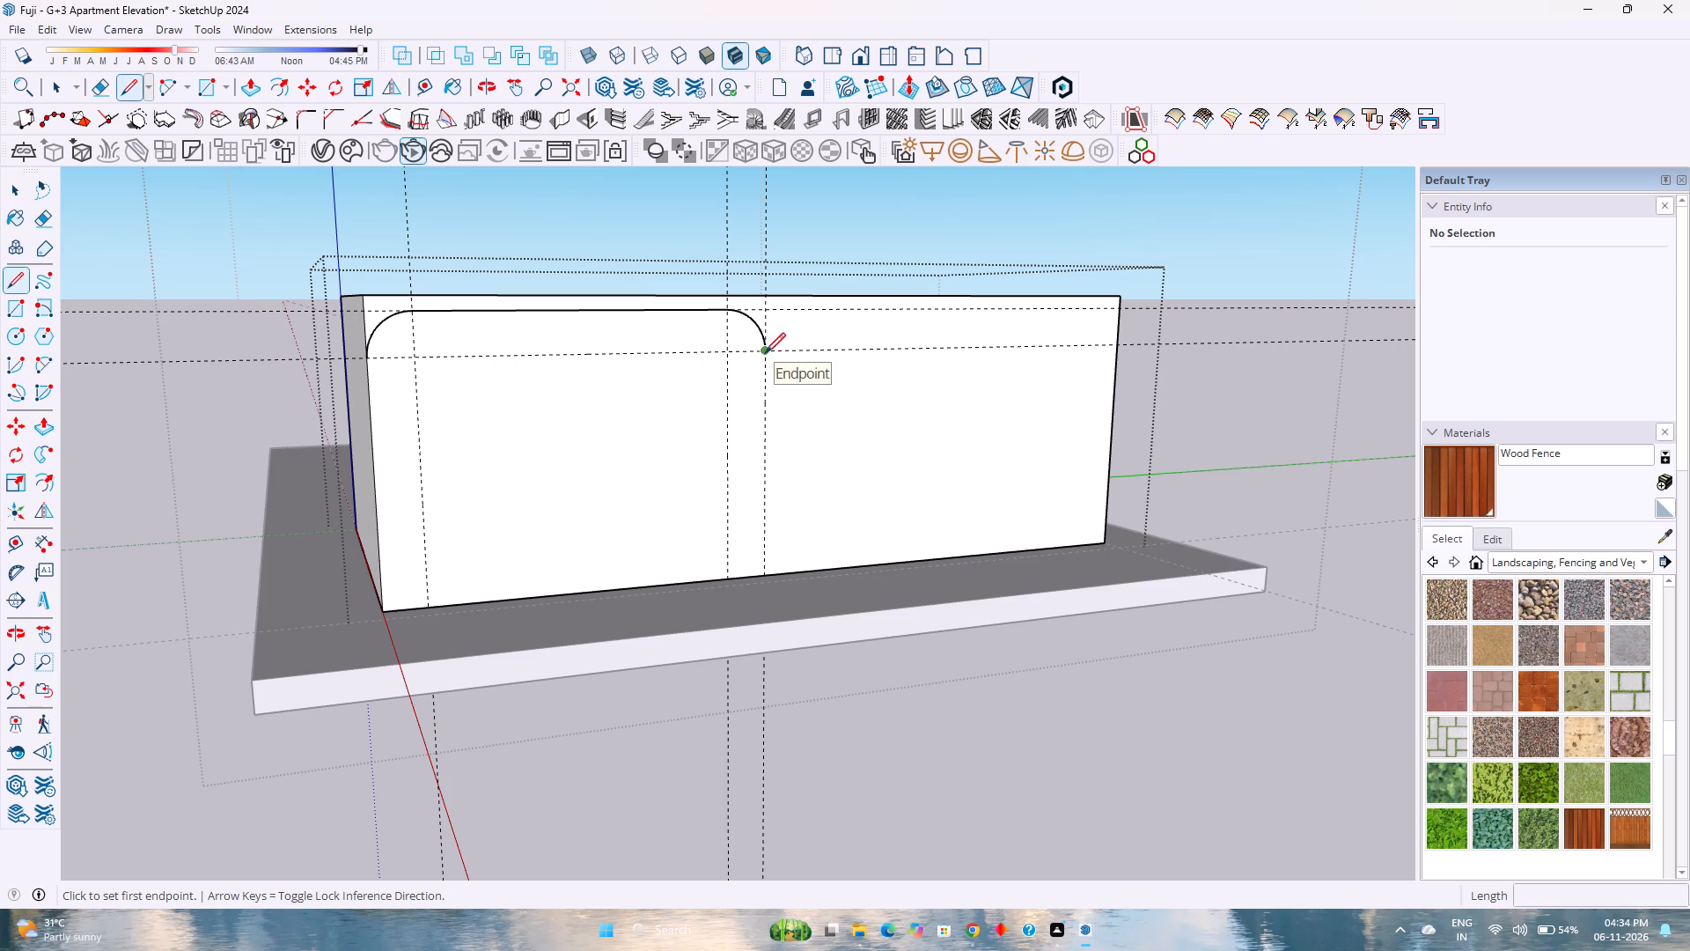
pyautogui.click(765, 353)
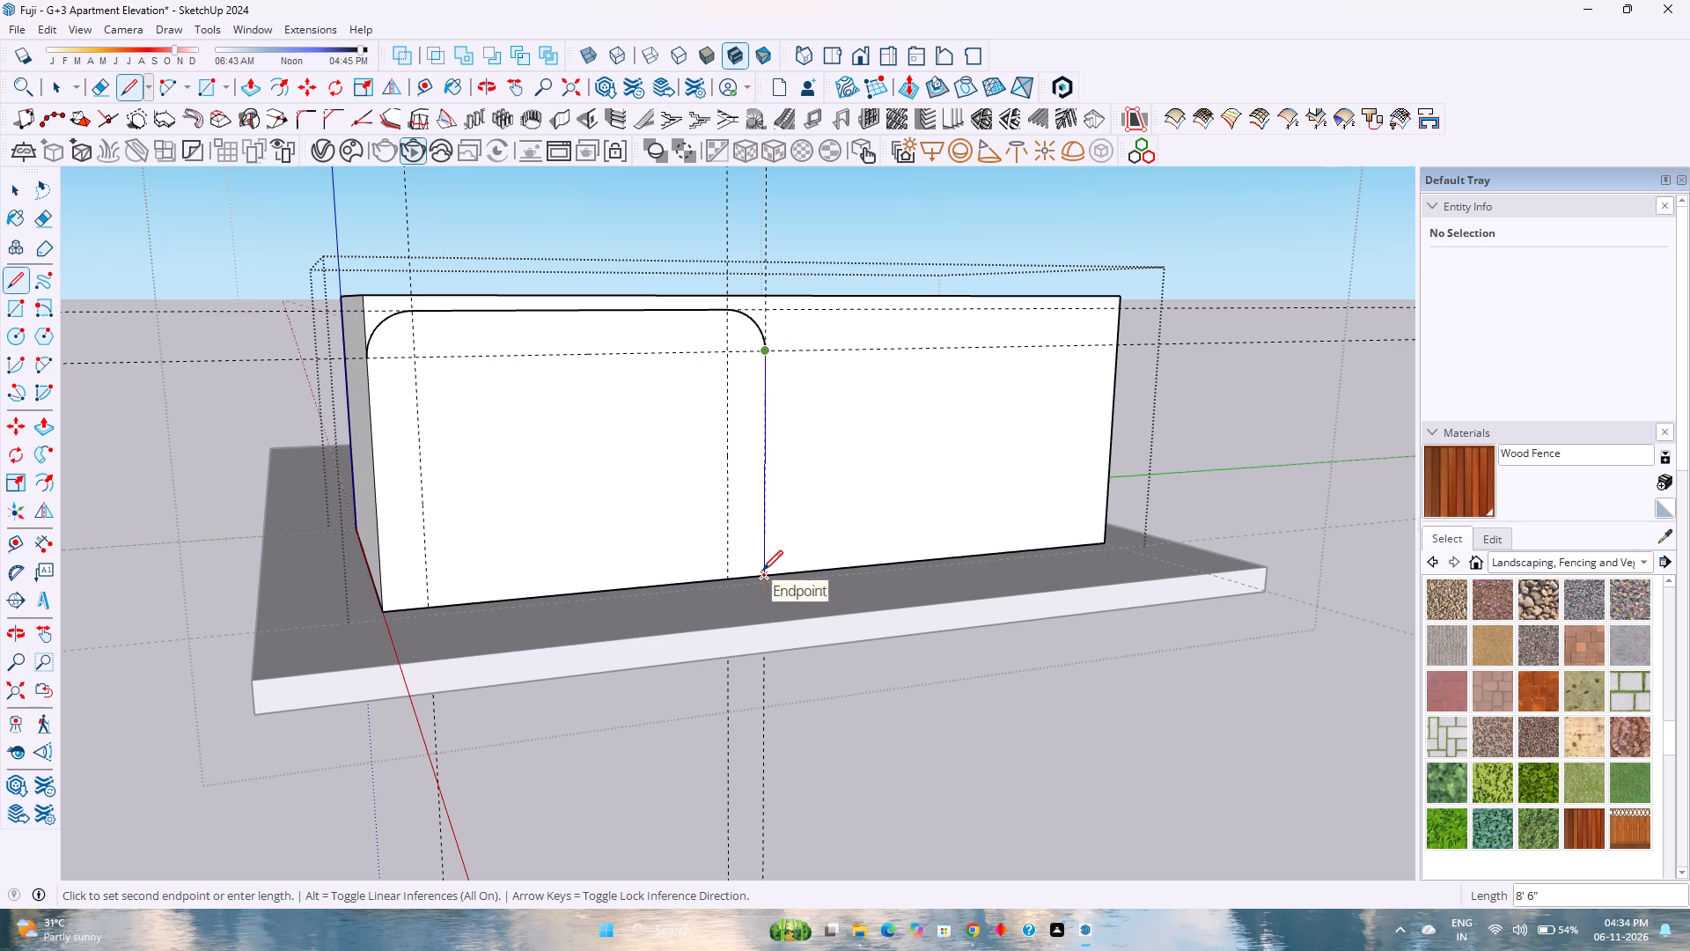
pyautogui.click(762, 571)
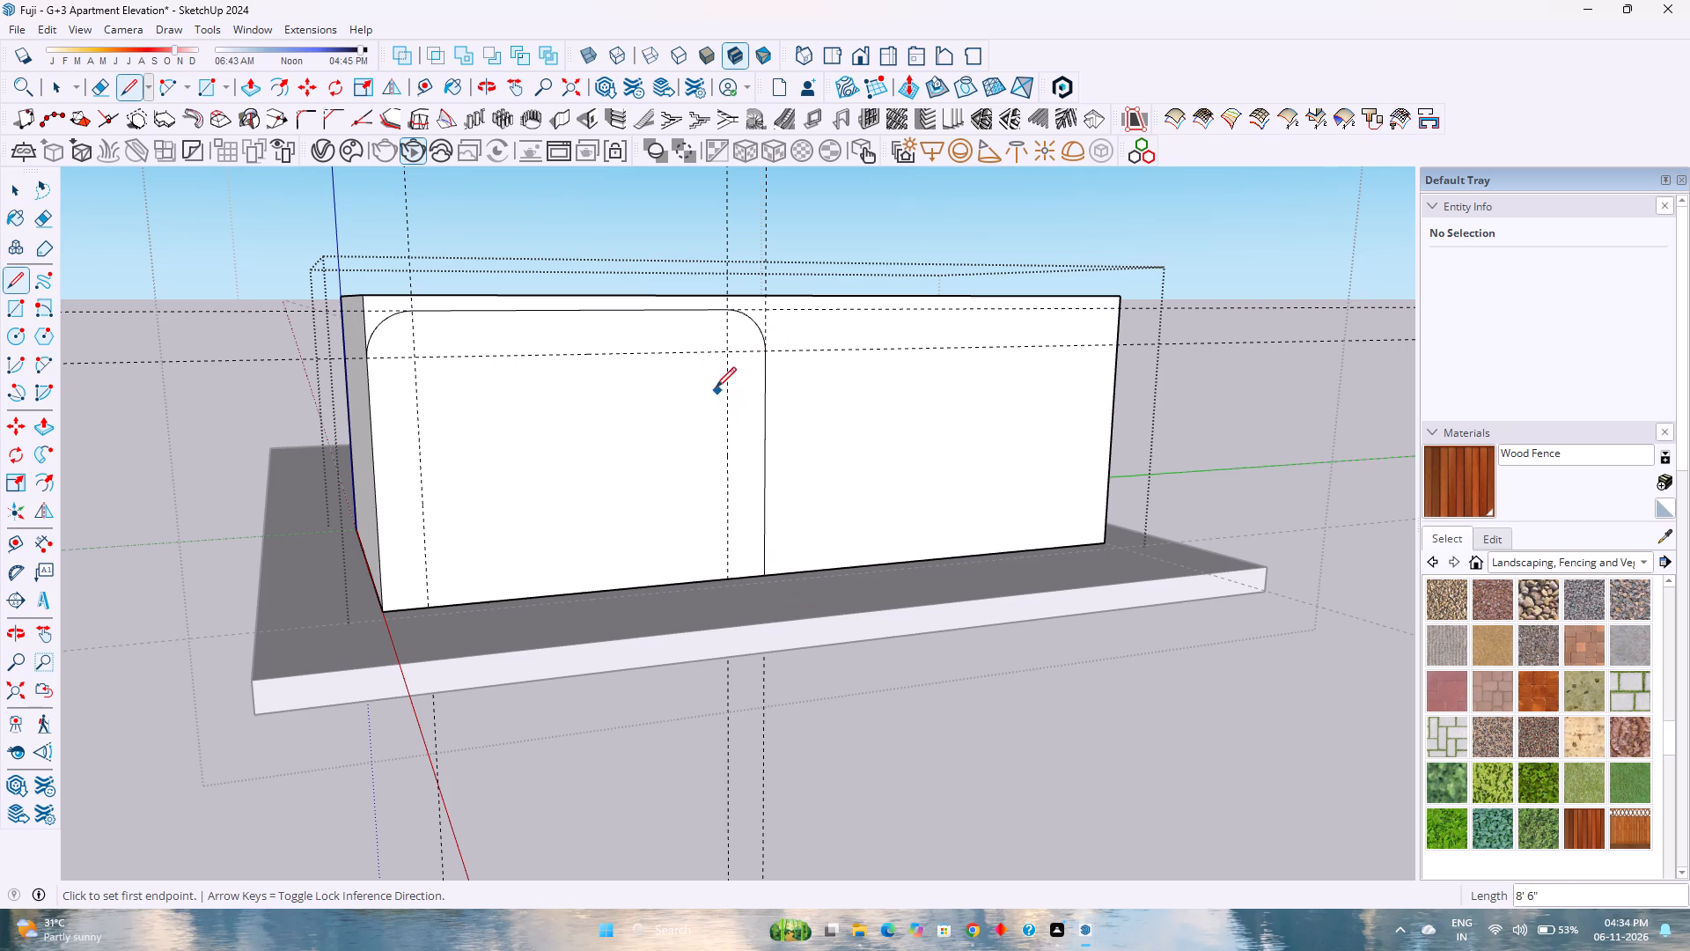
# Offset the outline of the rounded-corner face 1' 6" inward.
pyautogui.click(288, 78)
pyautogui.click(556, 345)
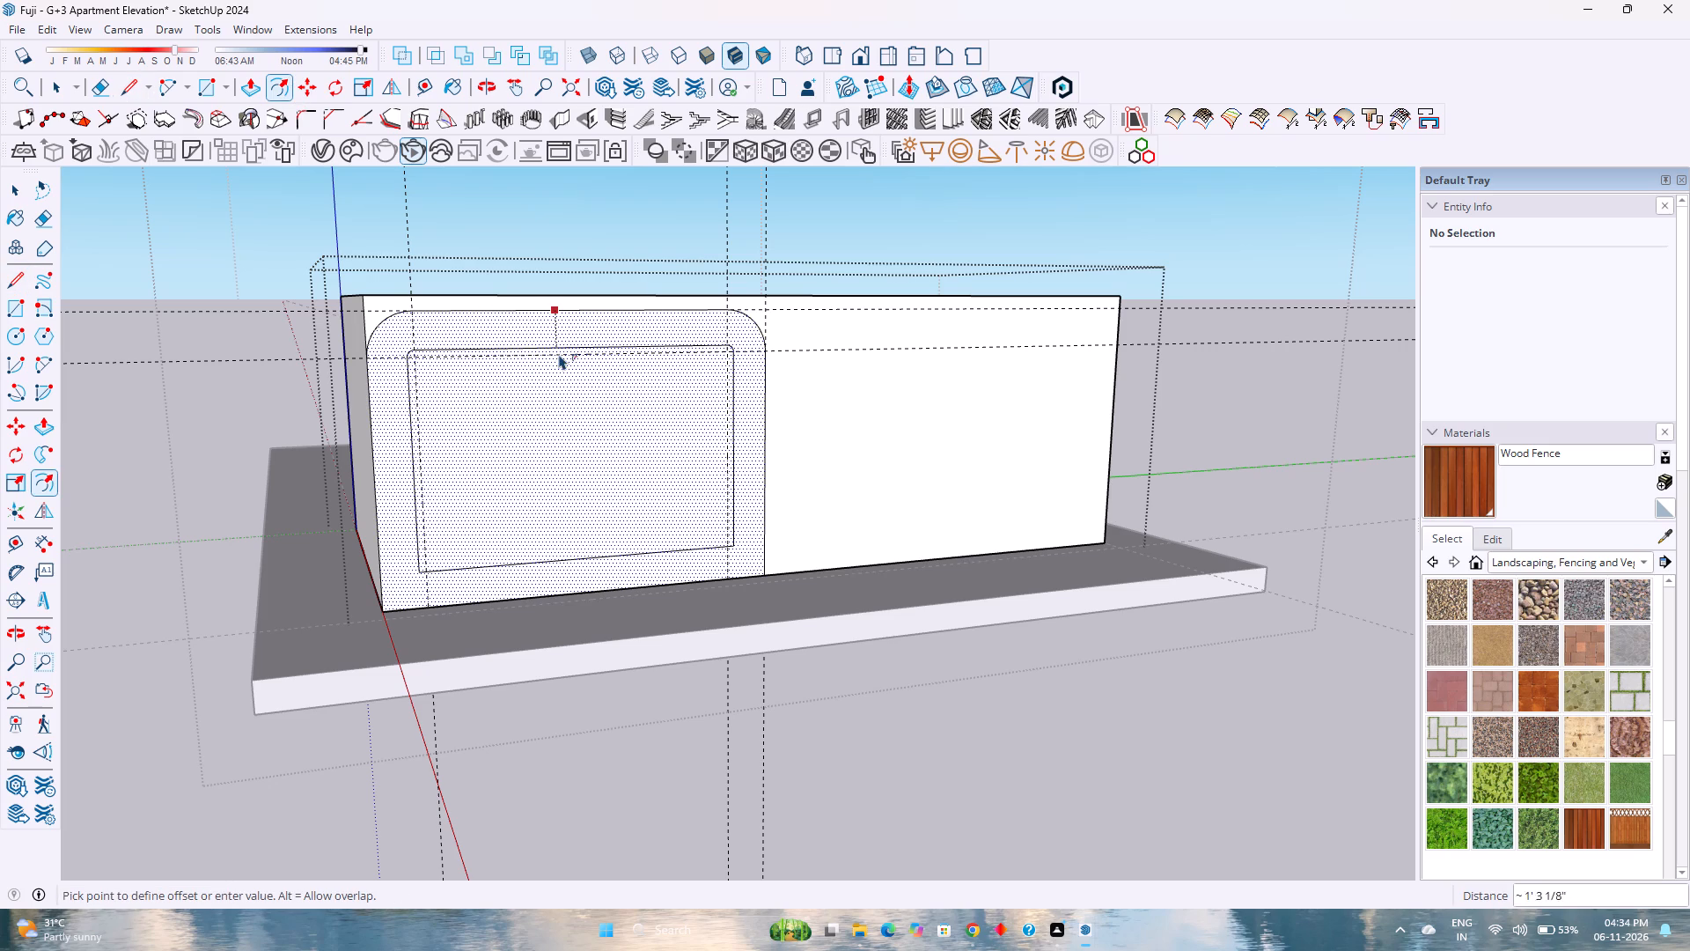
pyautogui.click(557, 359)
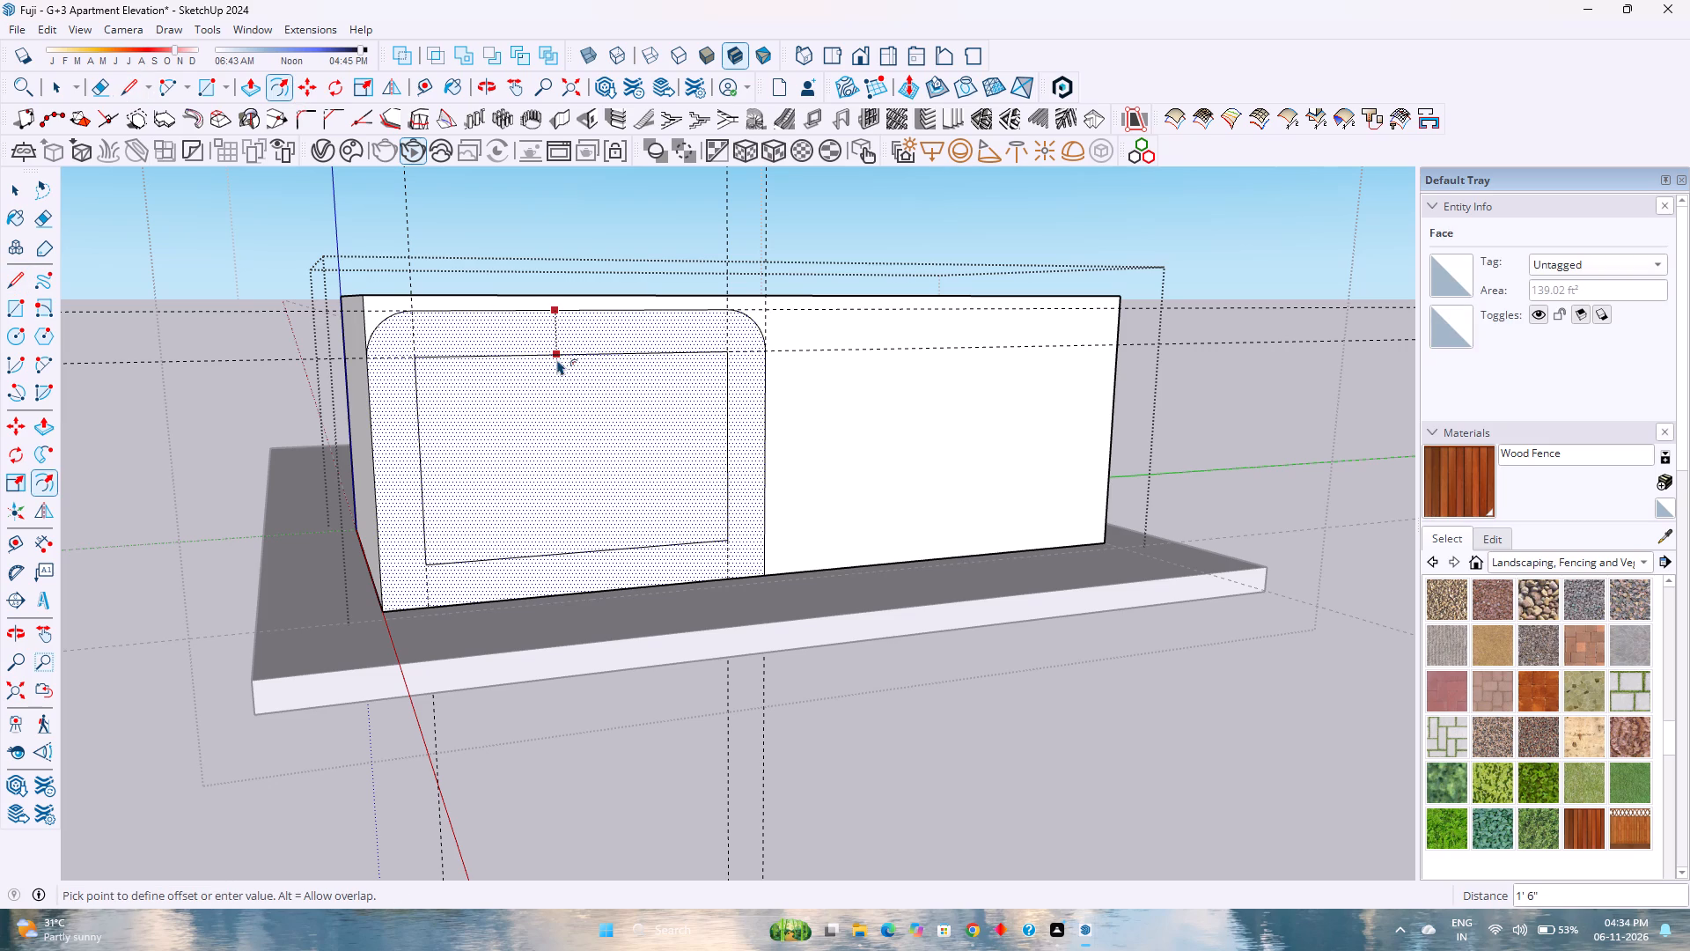
# Move the inset outline's bottom edge 1' 6" straight down onto the wall's bottom edge.
pyautogui.press('space')
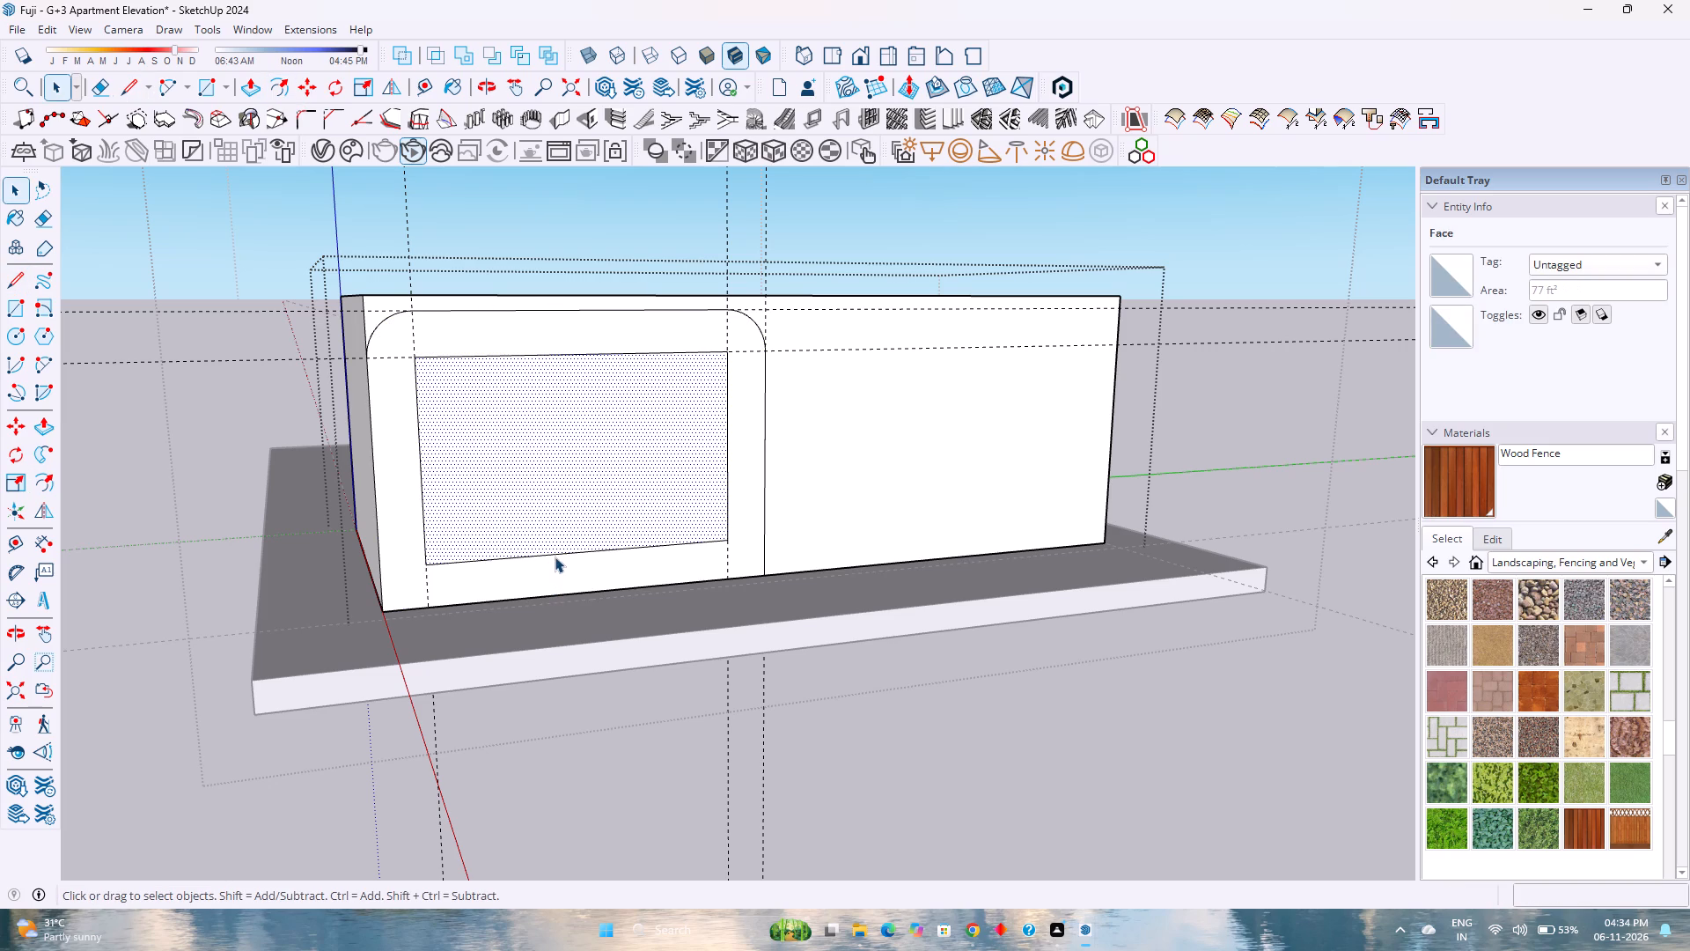
pyautogui.click(555, 555)
pyautogui.press('m')
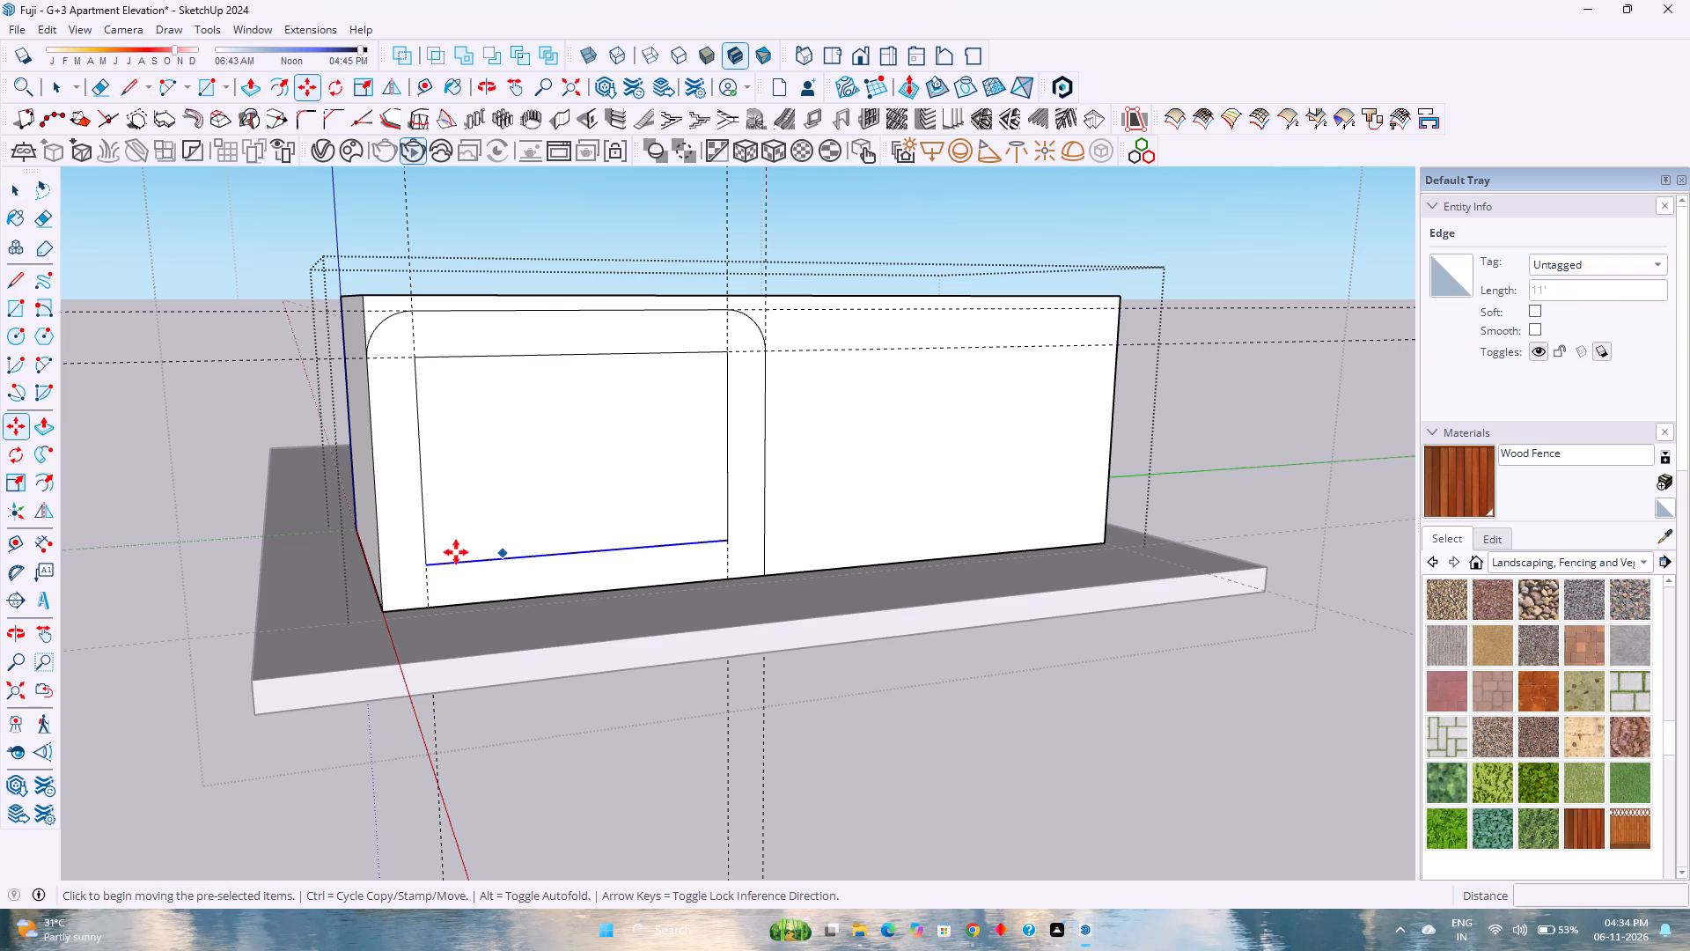
pyautogui.click(433, 563)
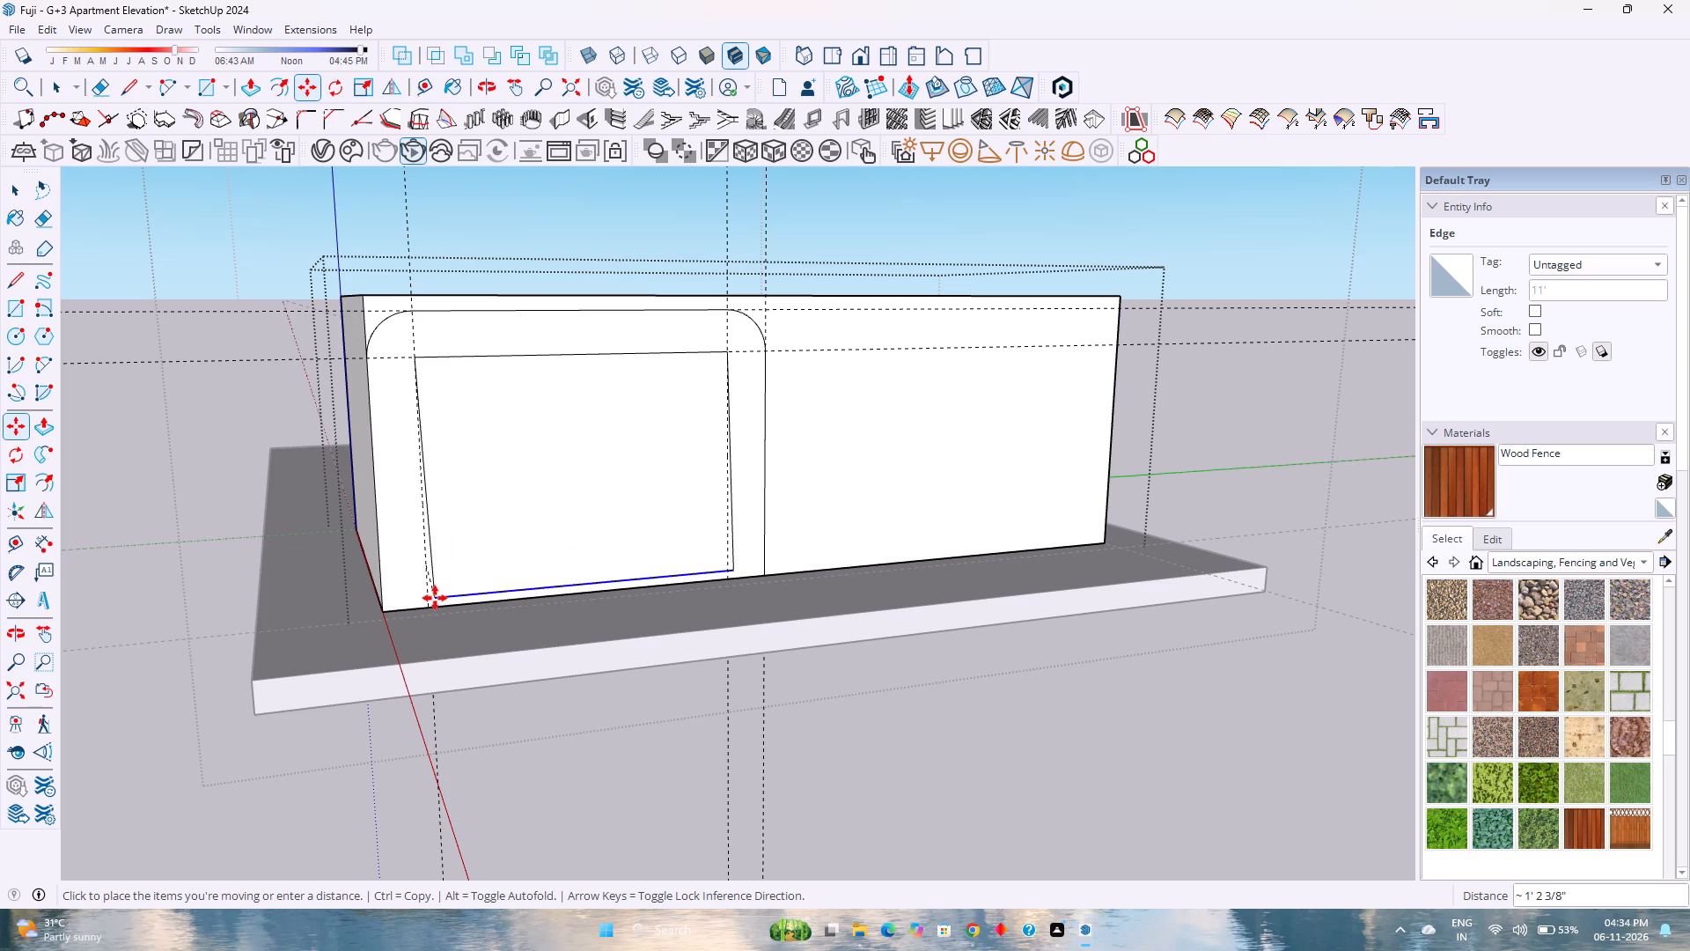
pyautogui.press('Up')
pyautogui.click(425, 607)
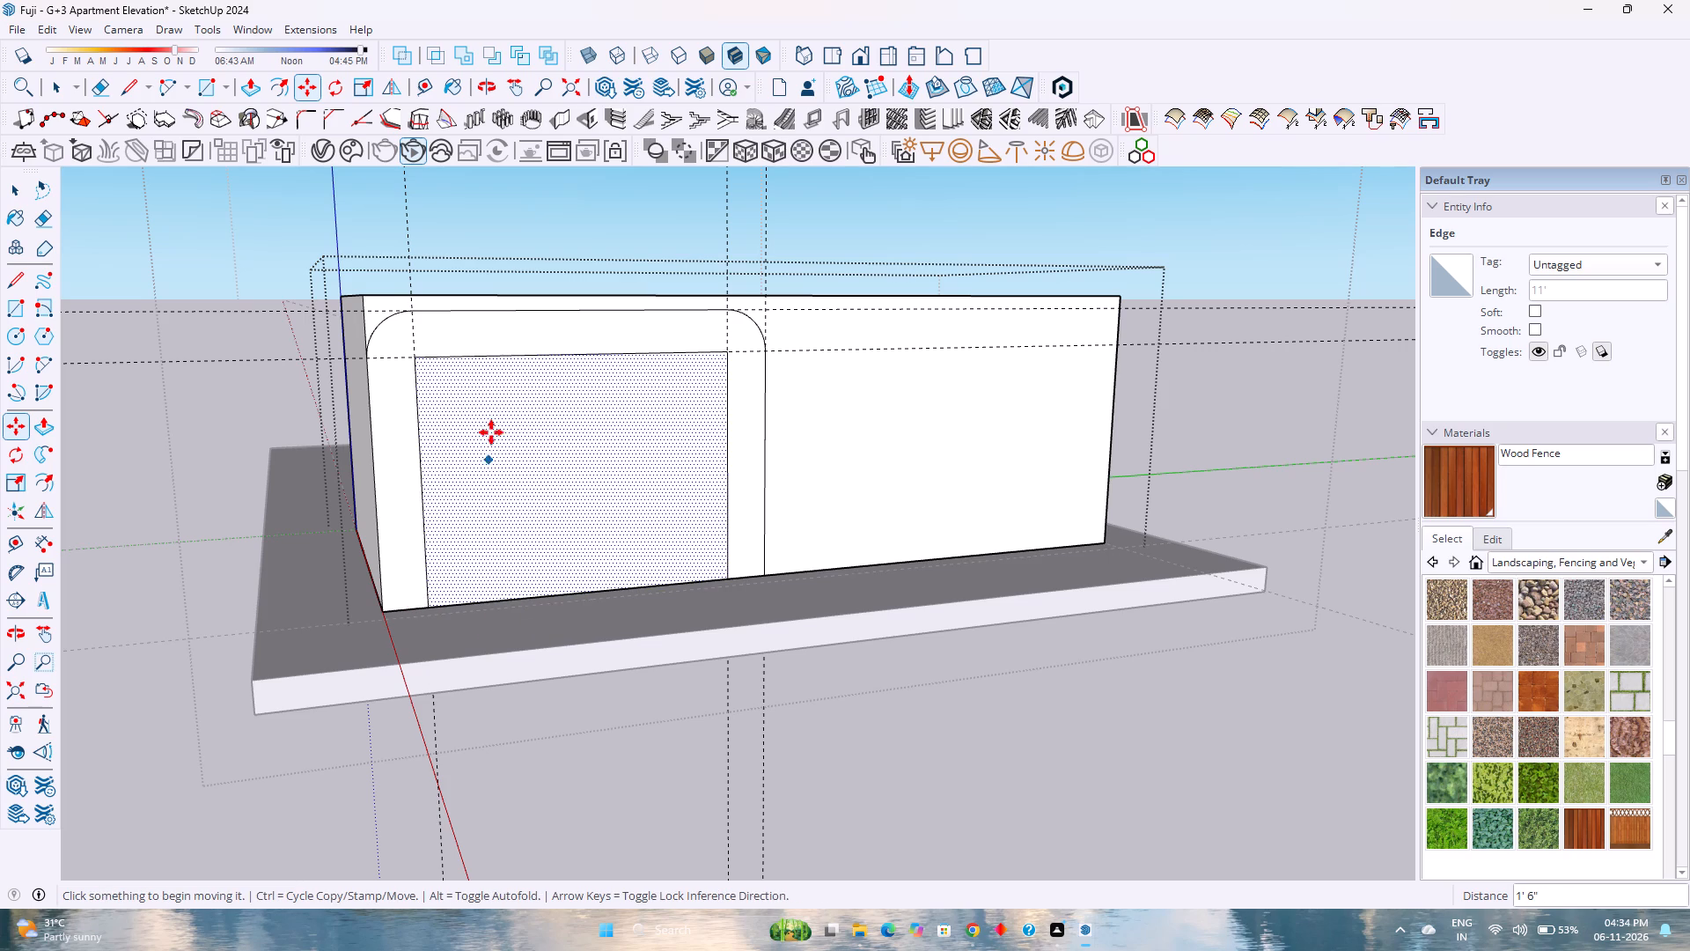
# Place three guides 9" inside the inset outline, one each from its two vertical edges and its top edge.
pyautogui.scroll(3, 420, 307)
pyautogui.click(415, 88)
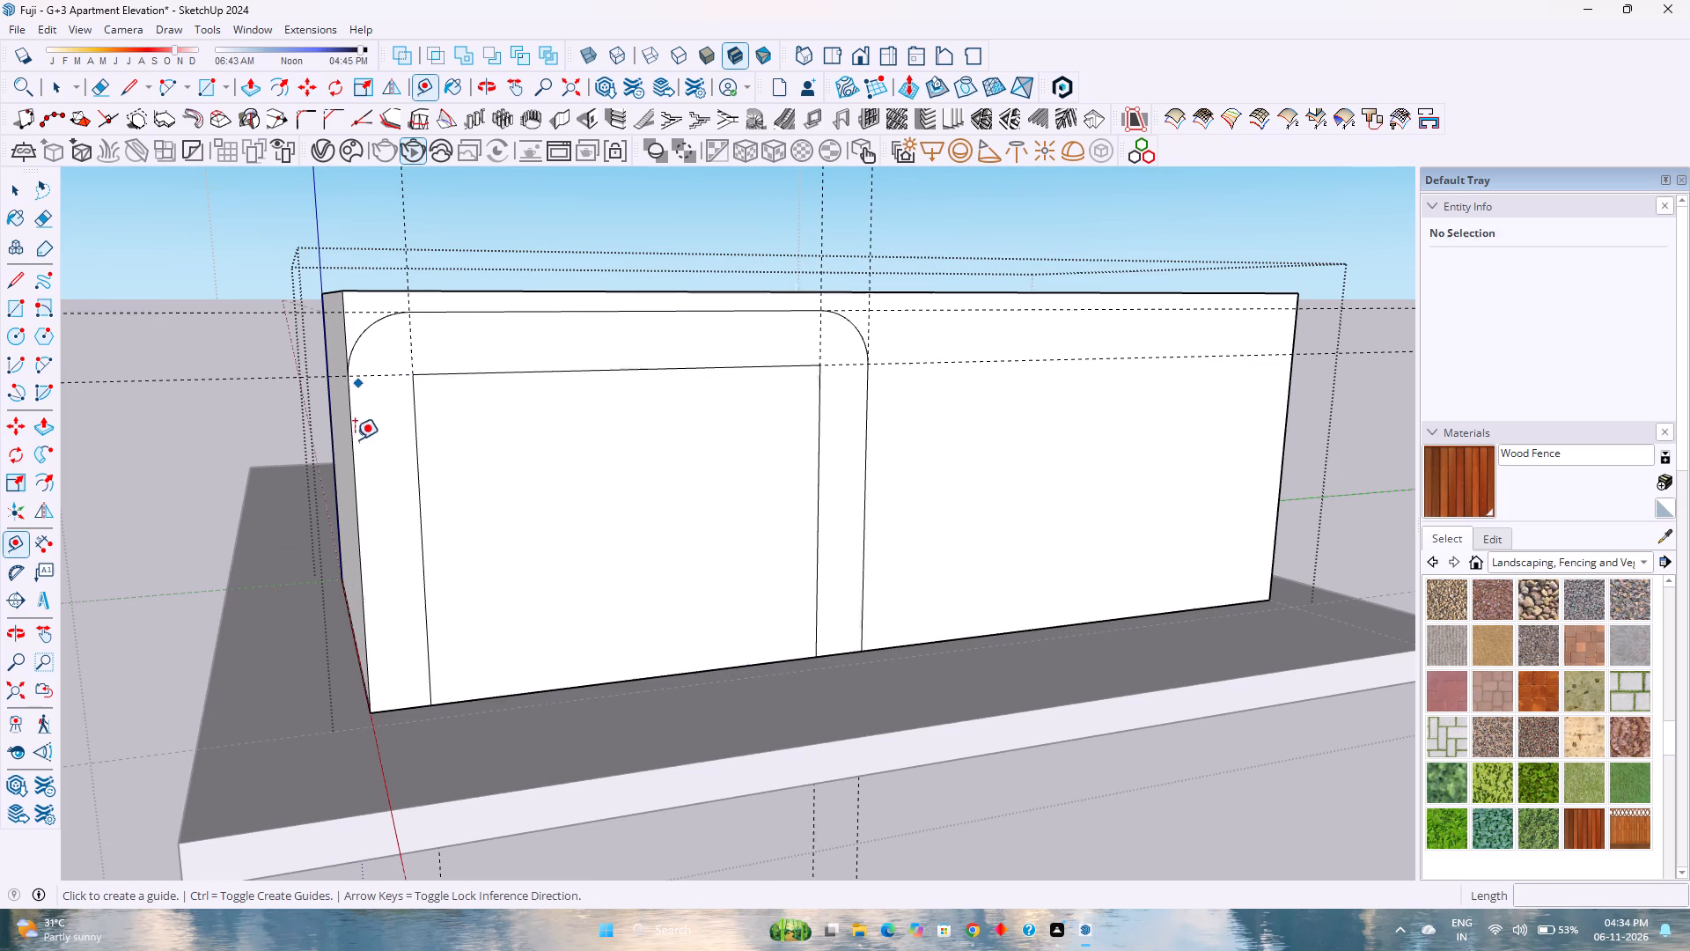
pyautogui.click(415, 474)
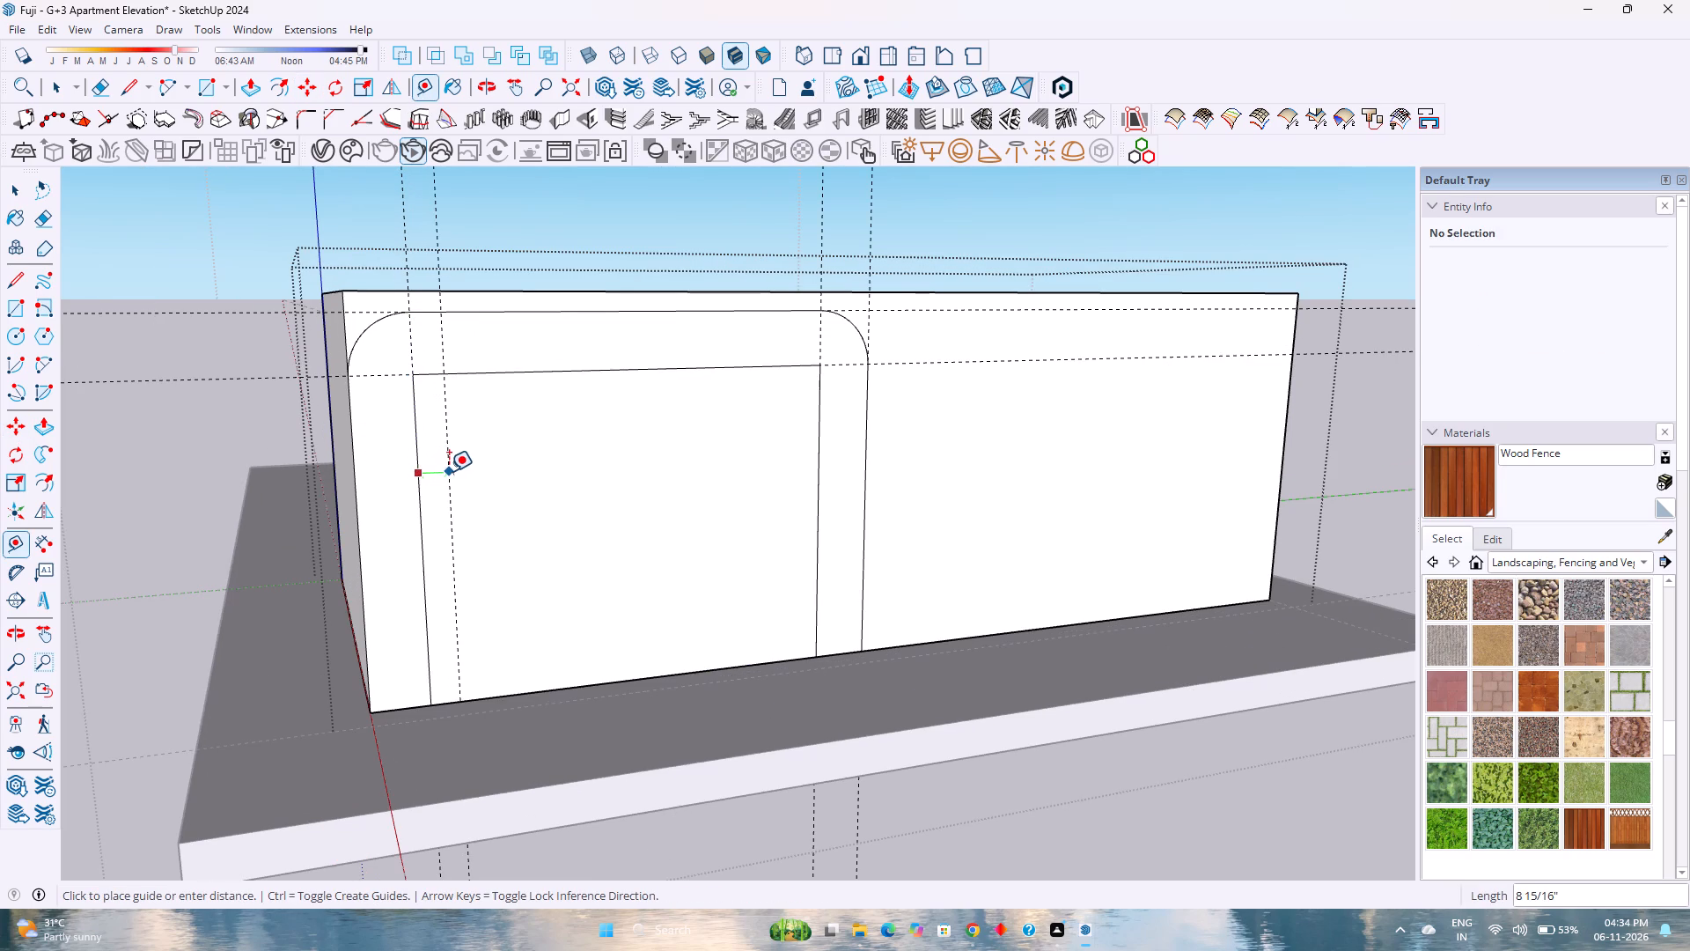
pyautogui.press('9')
pyautogui.press('Return')
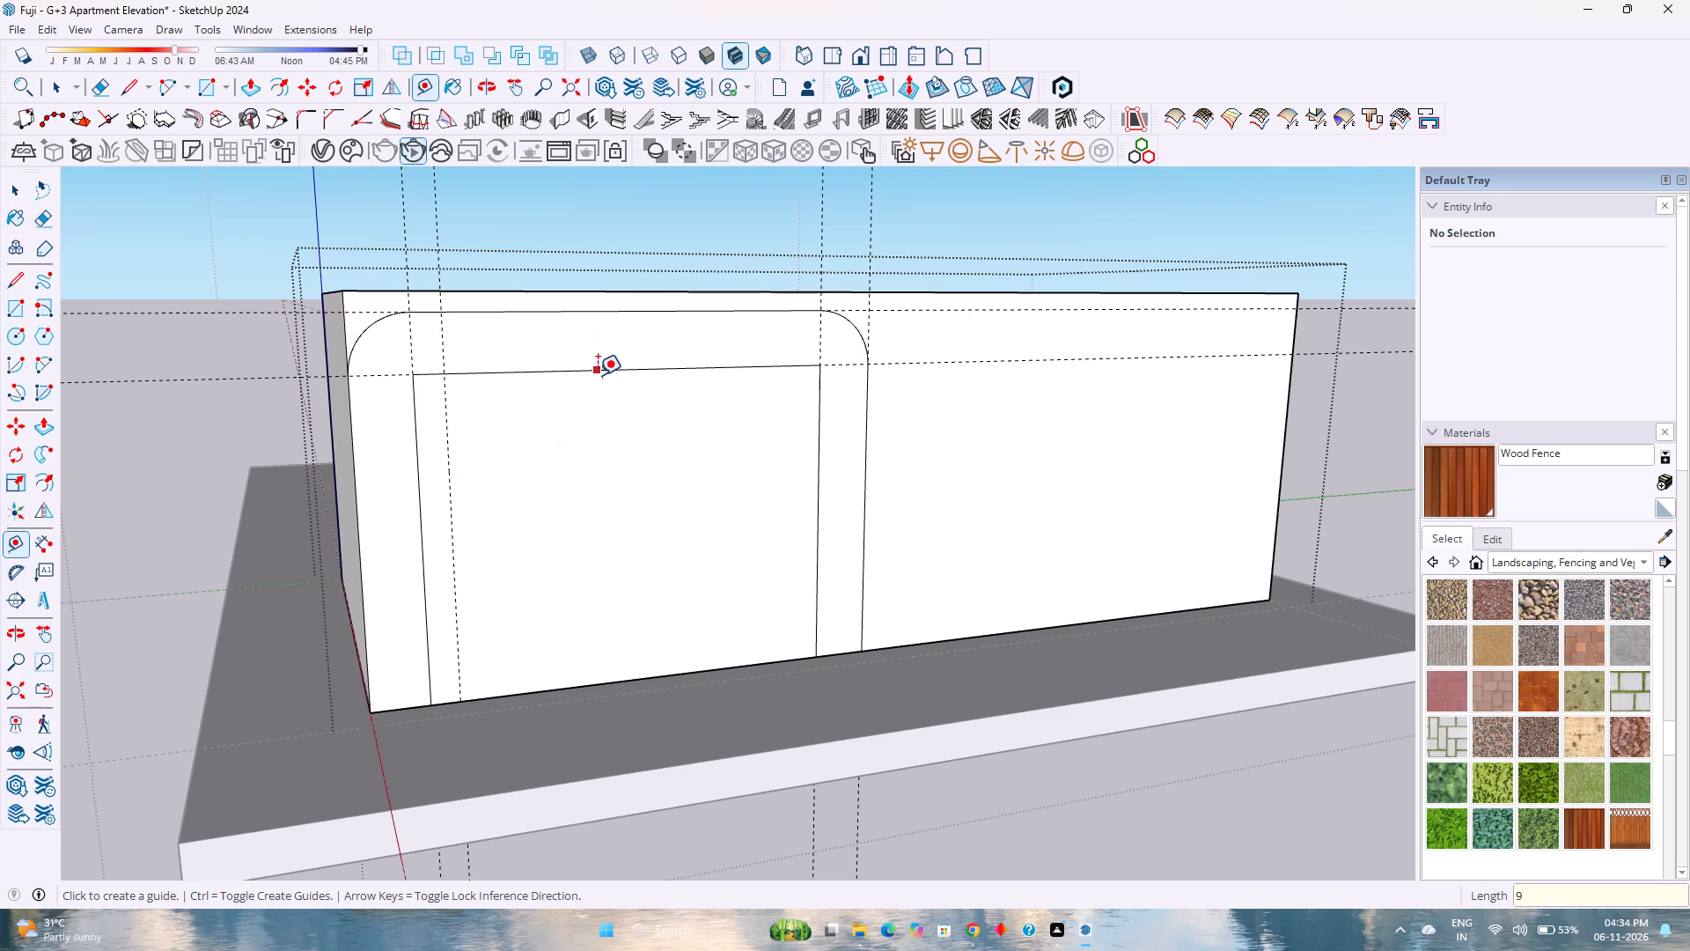
pyautogui.click(598, 375)
pyautogui.press('9')
pyautogui.press('Return')
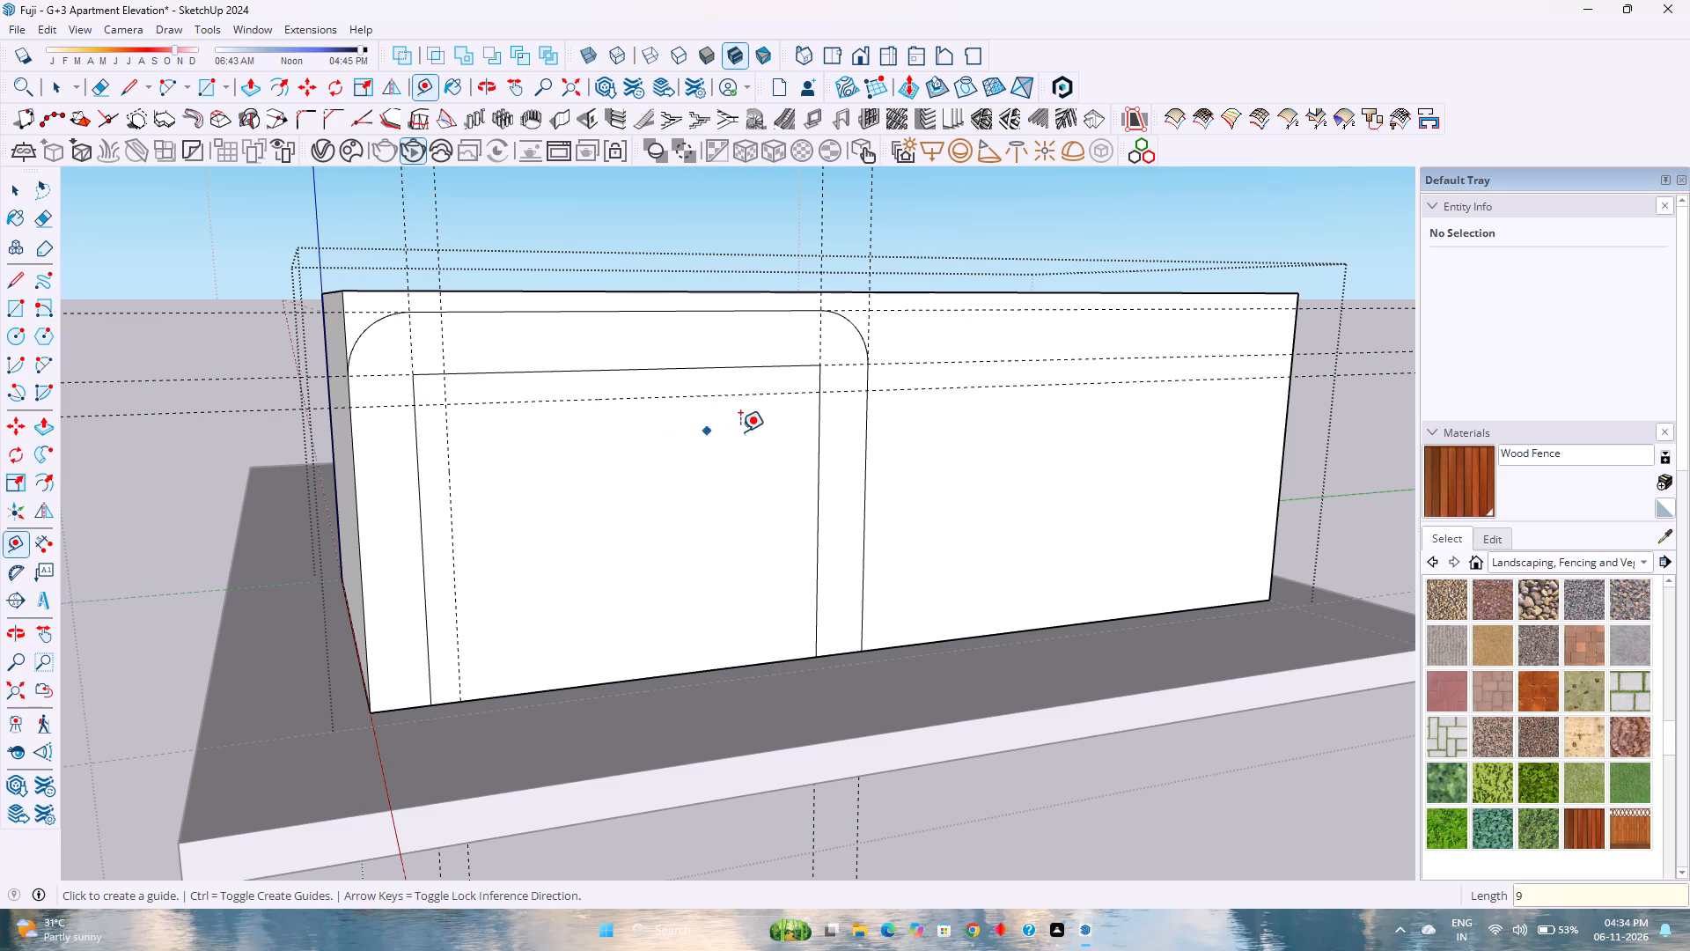
pyautogui.click(820, 450)
pyautogui.press('Return')
pyautogui.press('9')
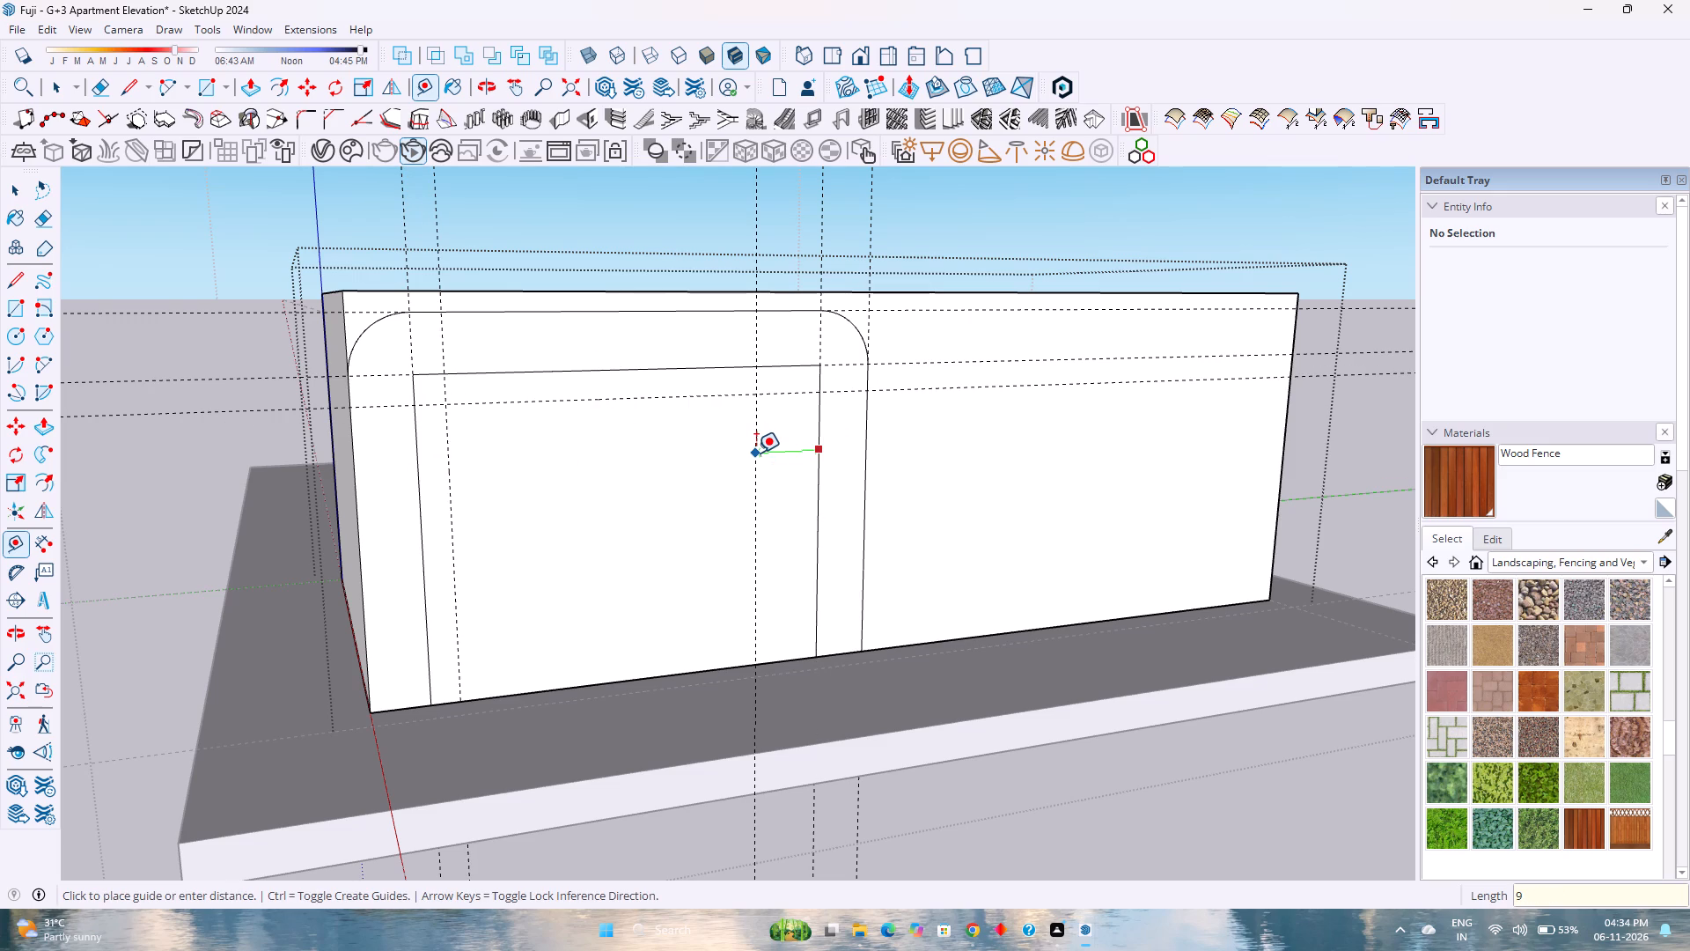
pyautogui.press('Return')
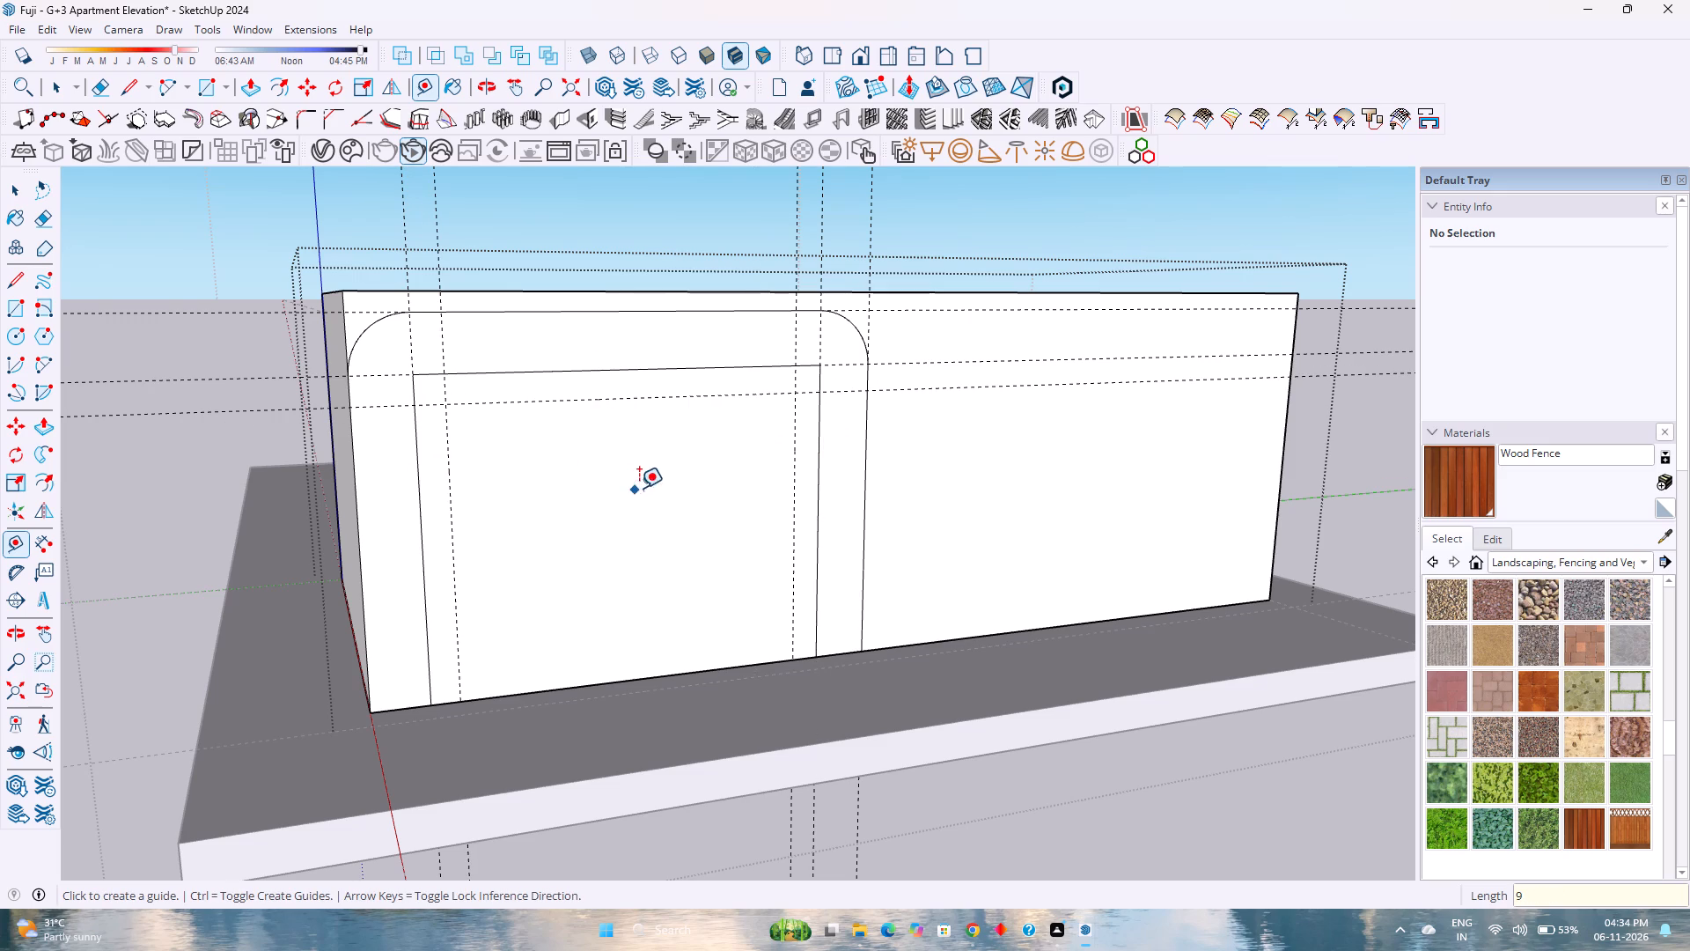
# Draw 9" radius arcs across both upper corners of the inset outline between the 9" guide crossings and its edges.
pyautogui.scroll(3, 395, 391)
pyautogui.press('a')
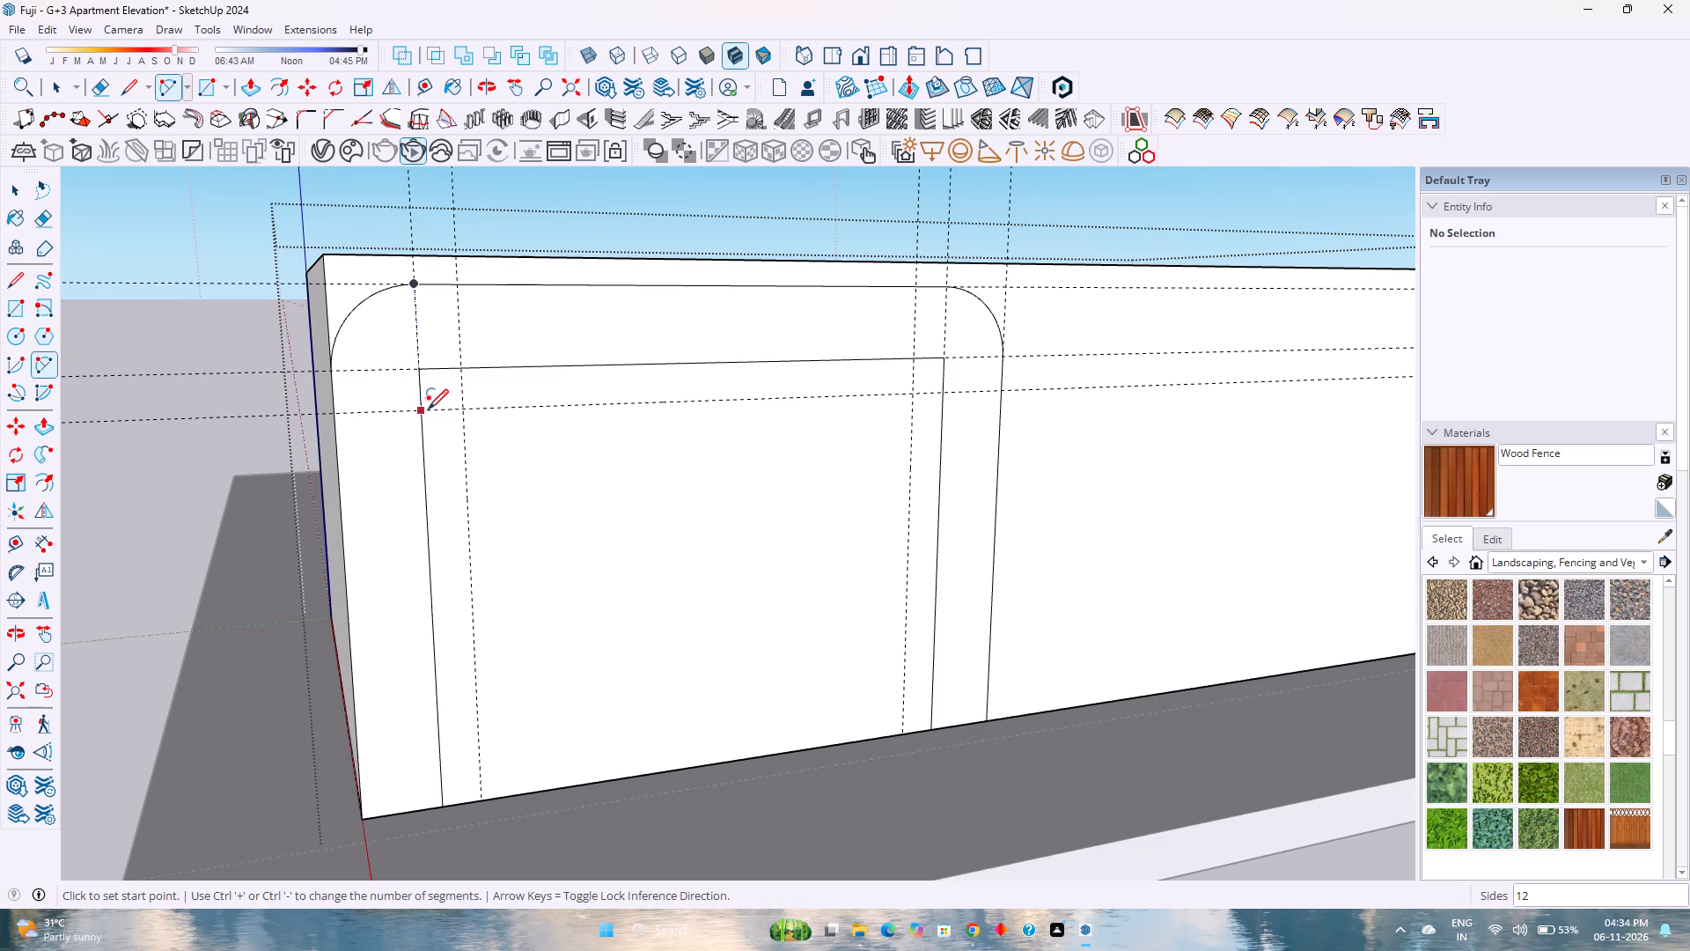
pyautogui.click(428, 409)
pyautogui.click(465, 370)
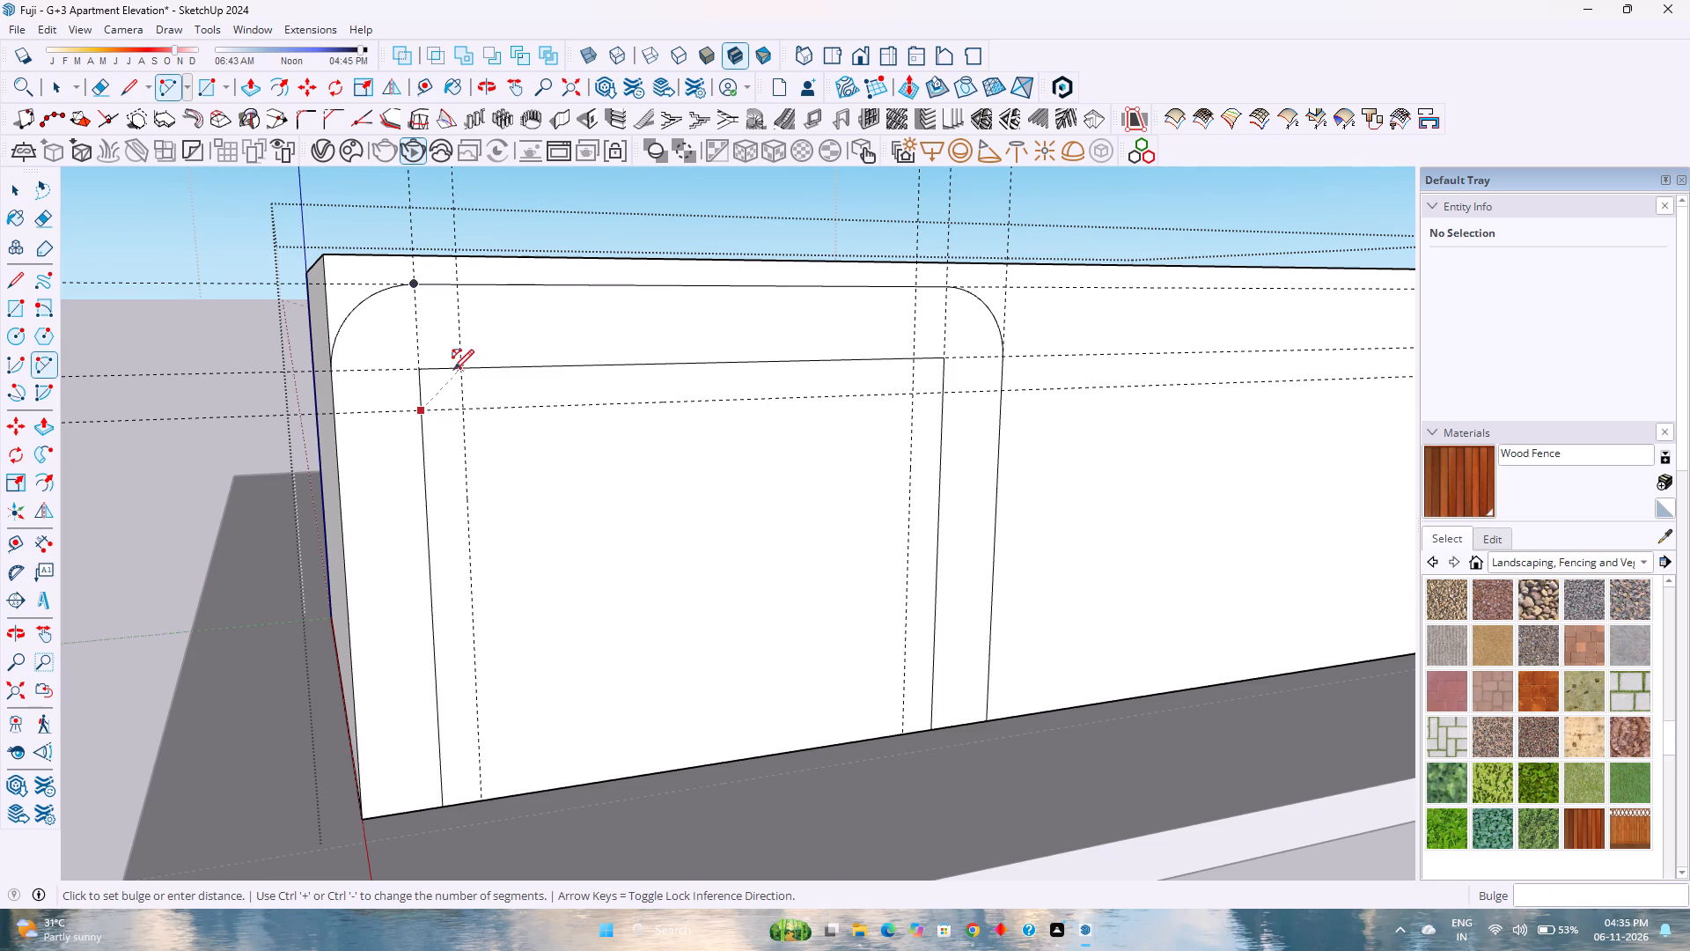
pyautogui.doubleClick(445, 370)
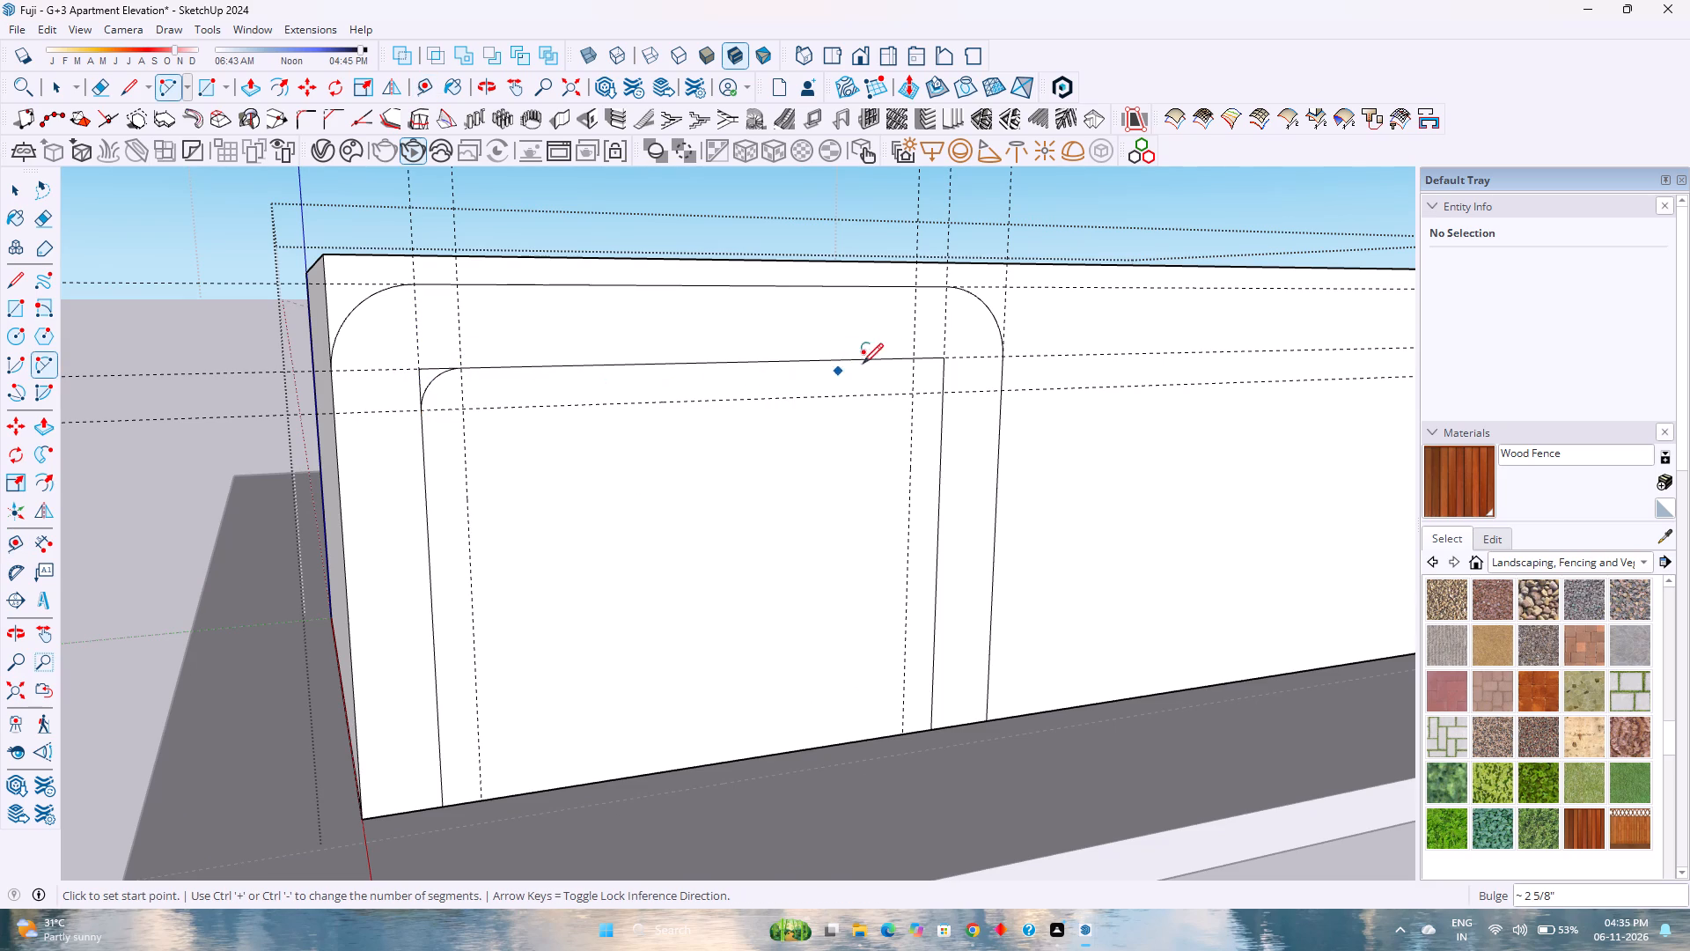
pyautogui.click(941, 393)
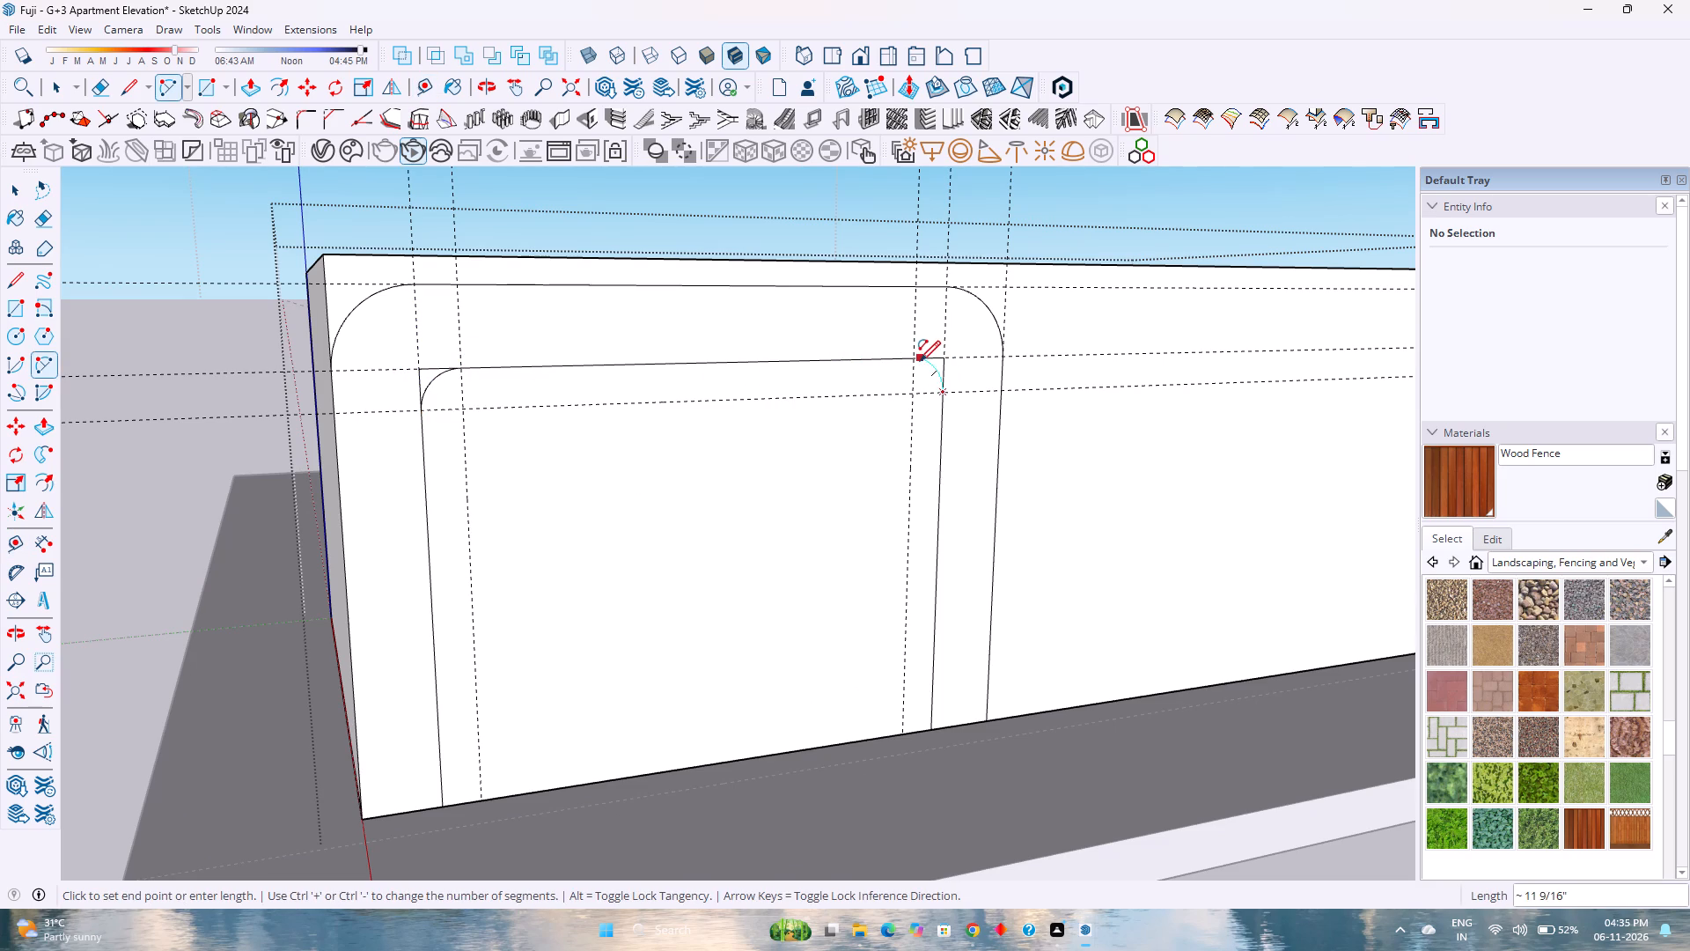
pyautogui.doubleClick(916, 359)
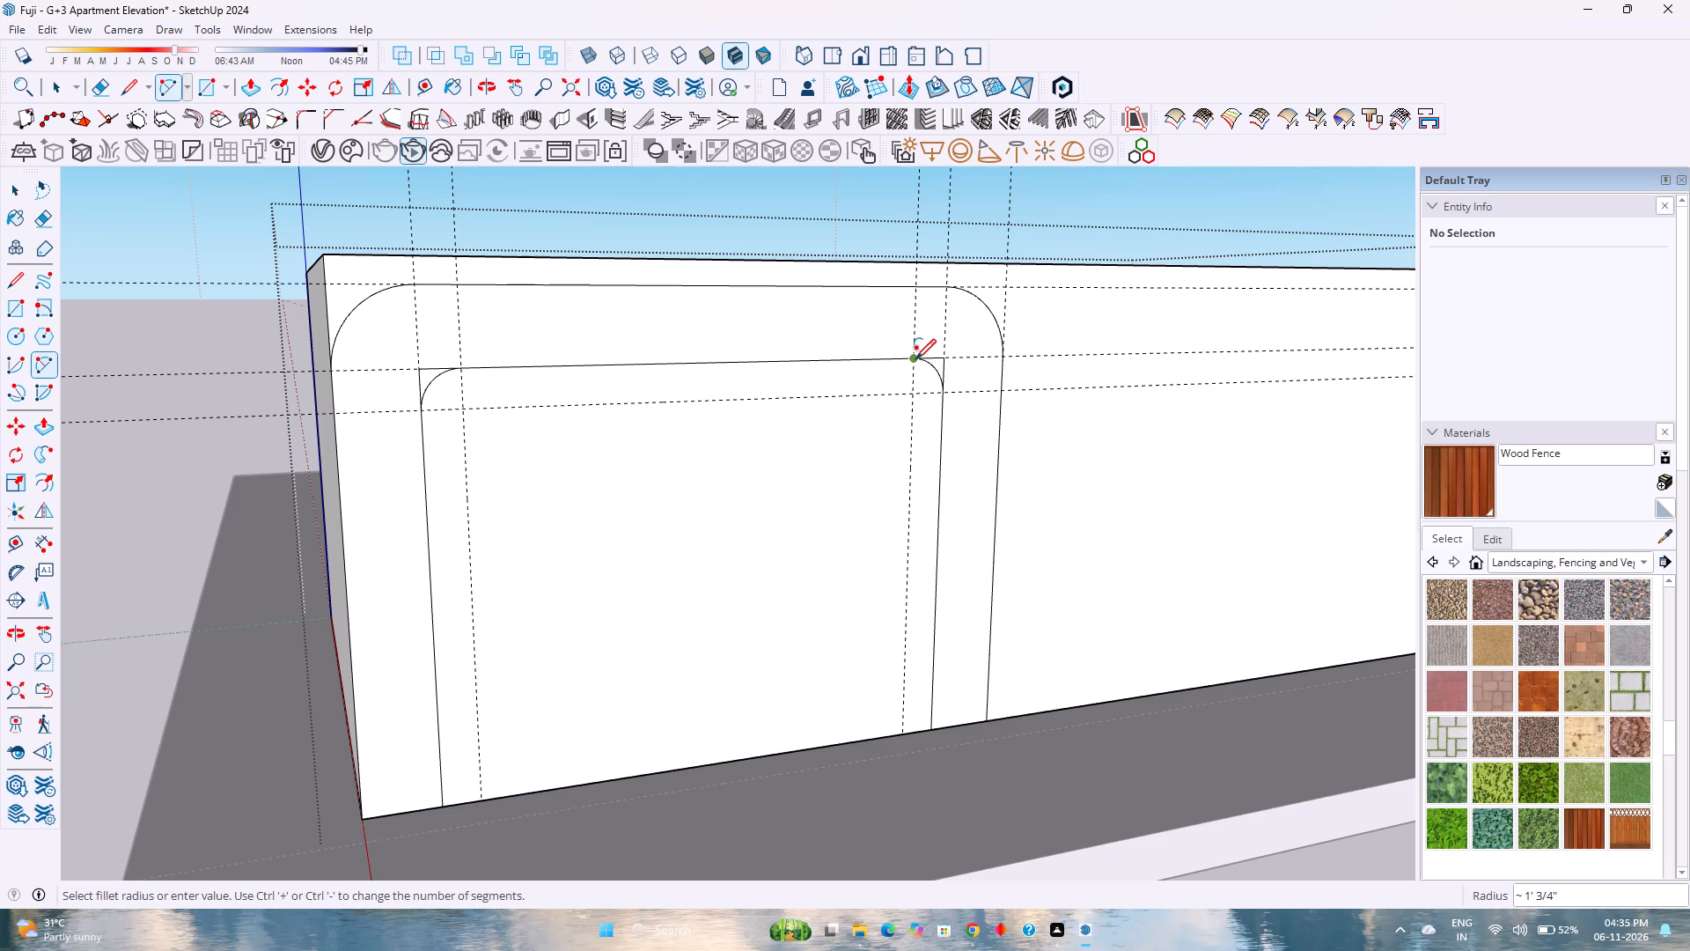
# Erase the leftover square corner edges outside the two inner arcs, along with the guides running through them.
pyautogui.press('e')
pyautogui.click(932, 358)
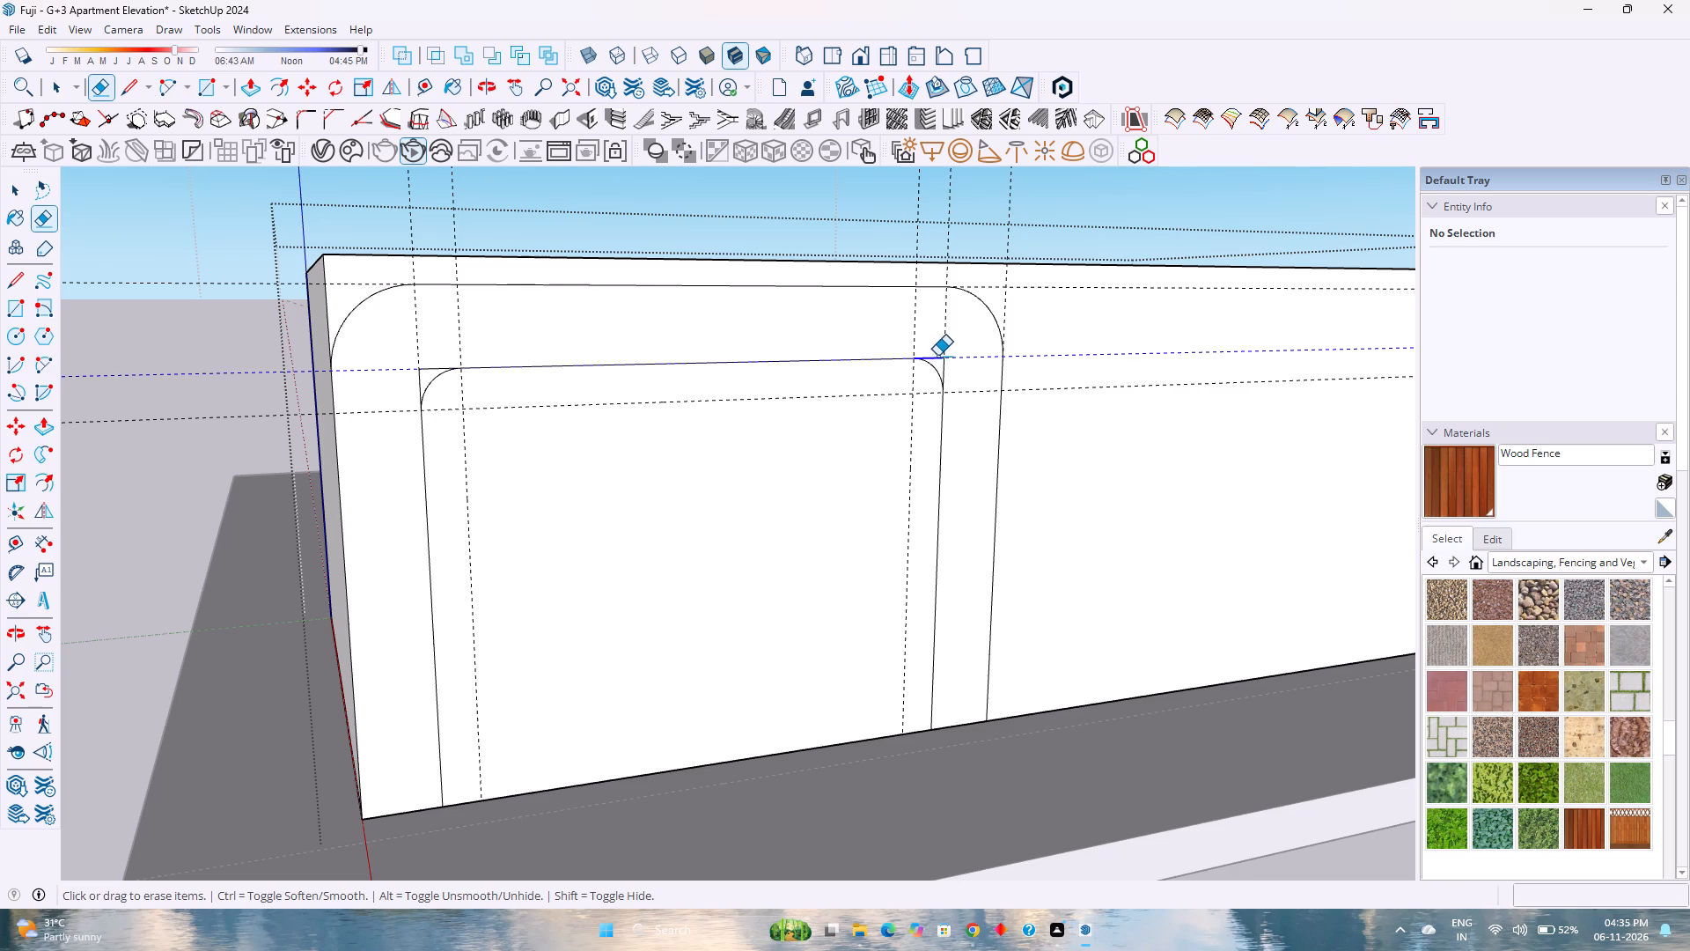
pyautogui.click(947, 362)
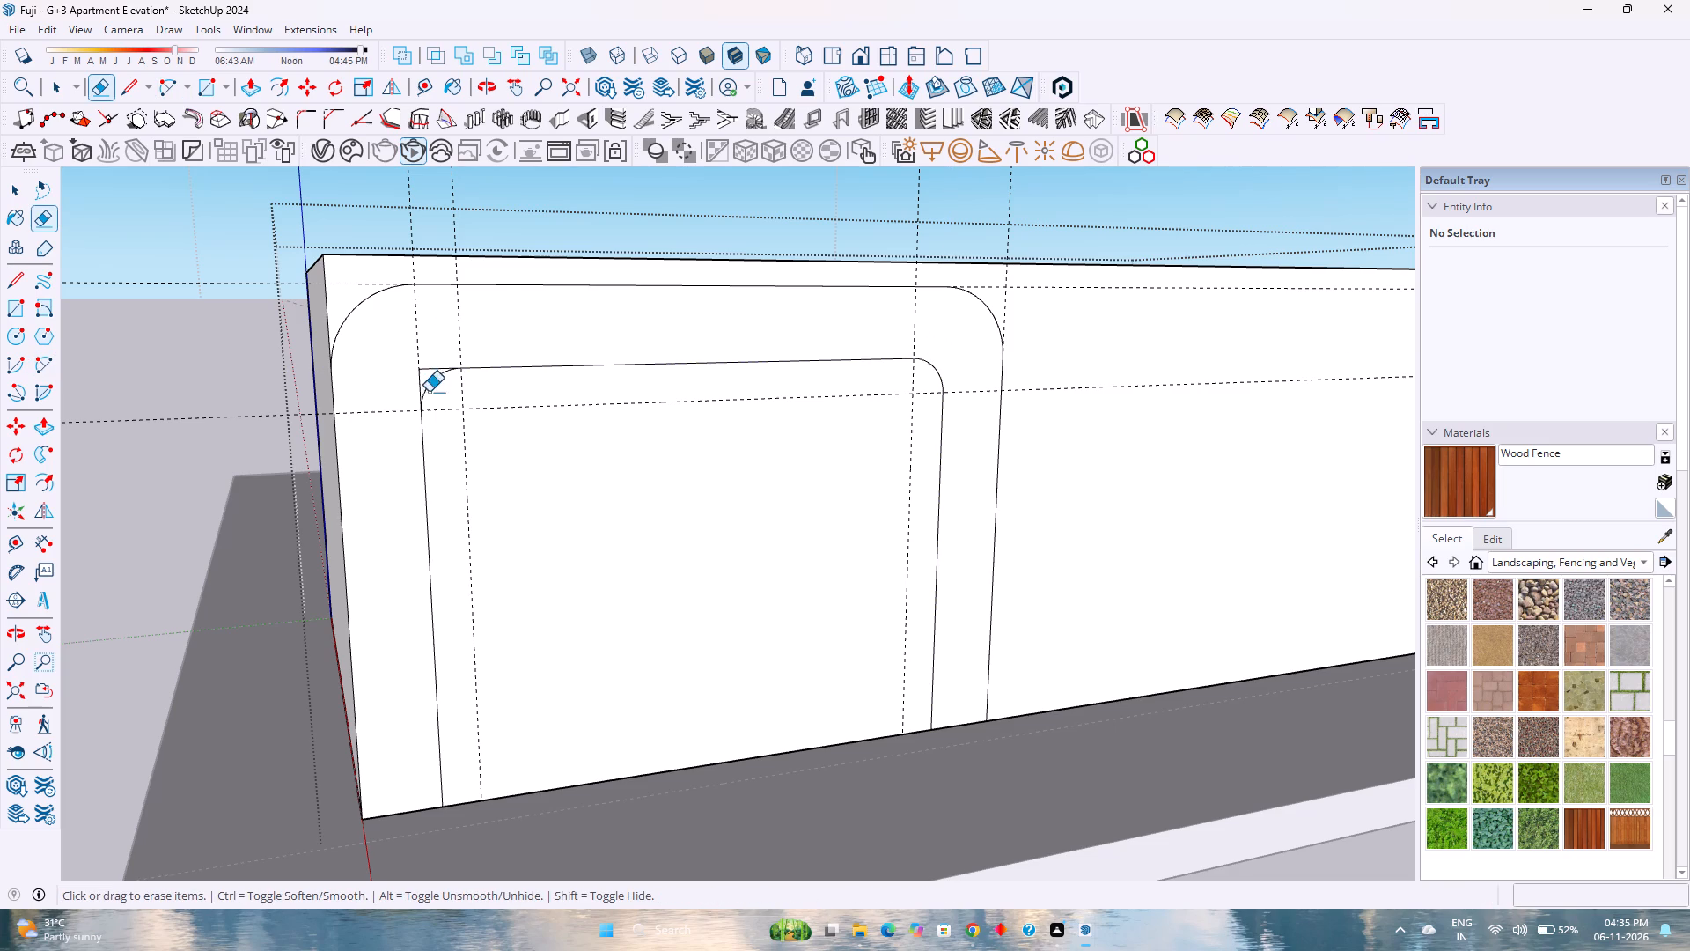
pyautogui.click(424, 367)
pyautogui.moveTo(422, 372); pyautogui.dragTo(415, 380)
# Set both 1' 6" radius arcs of the outer outline to 120 segments.
pyautogui.scroll(-1, 357, 498)
pyautogui.press('space')
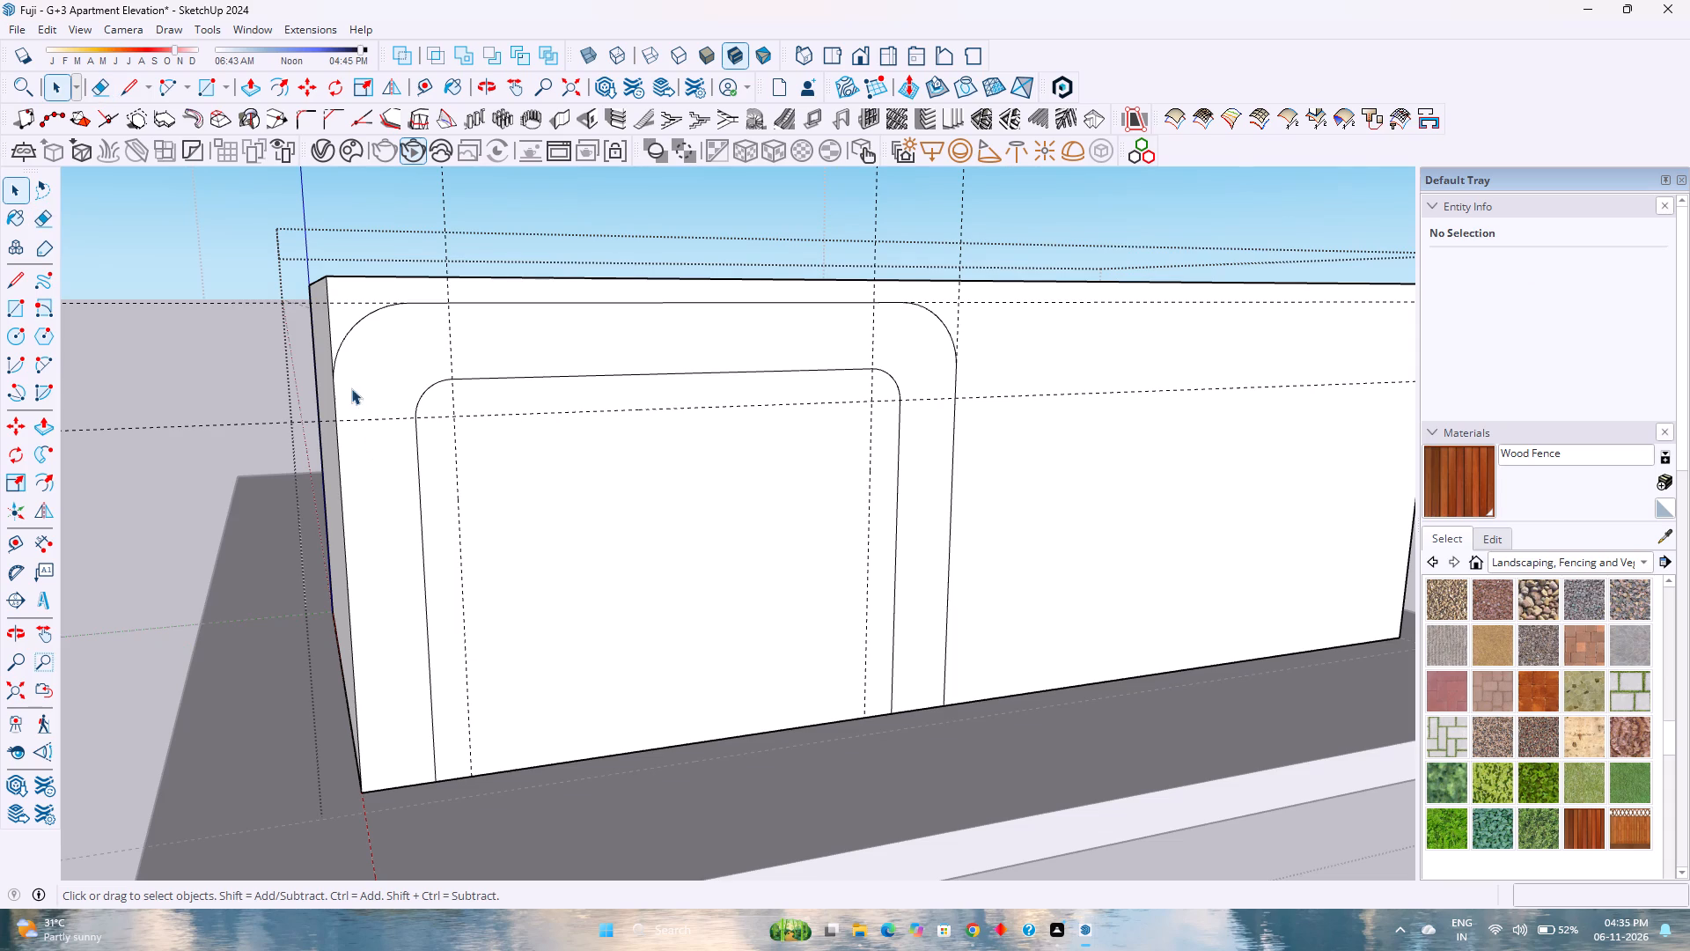
pyautogui.click(352, 326)
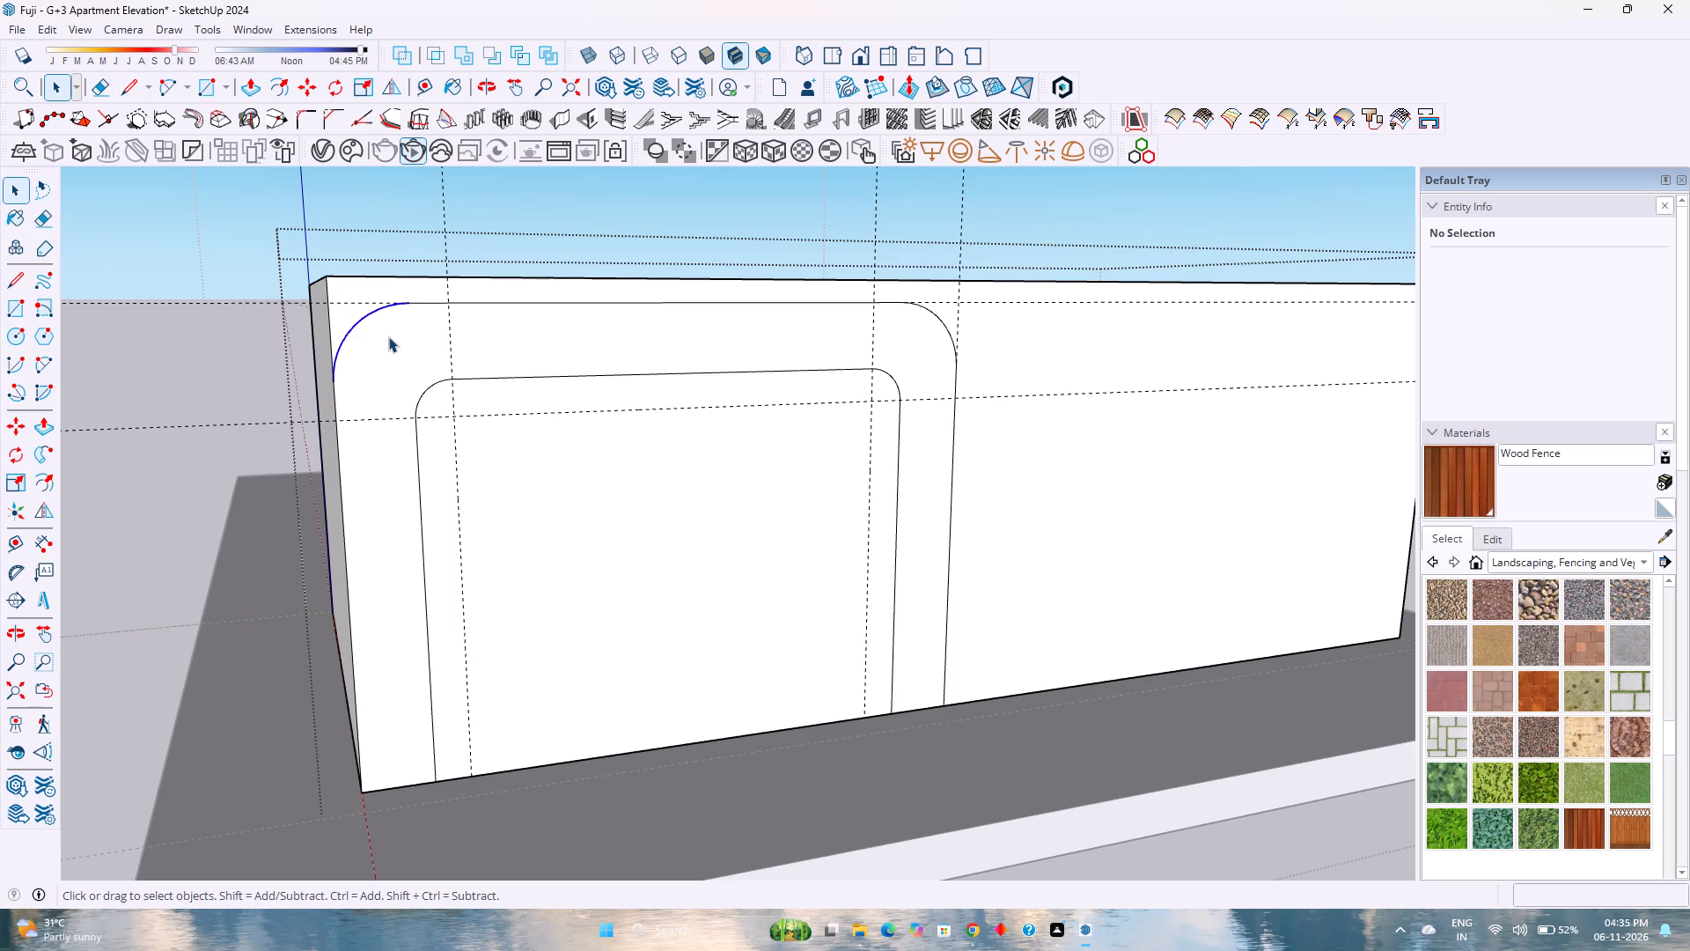
pyautogui.click(1597, 314)
pyautogui.press('0')
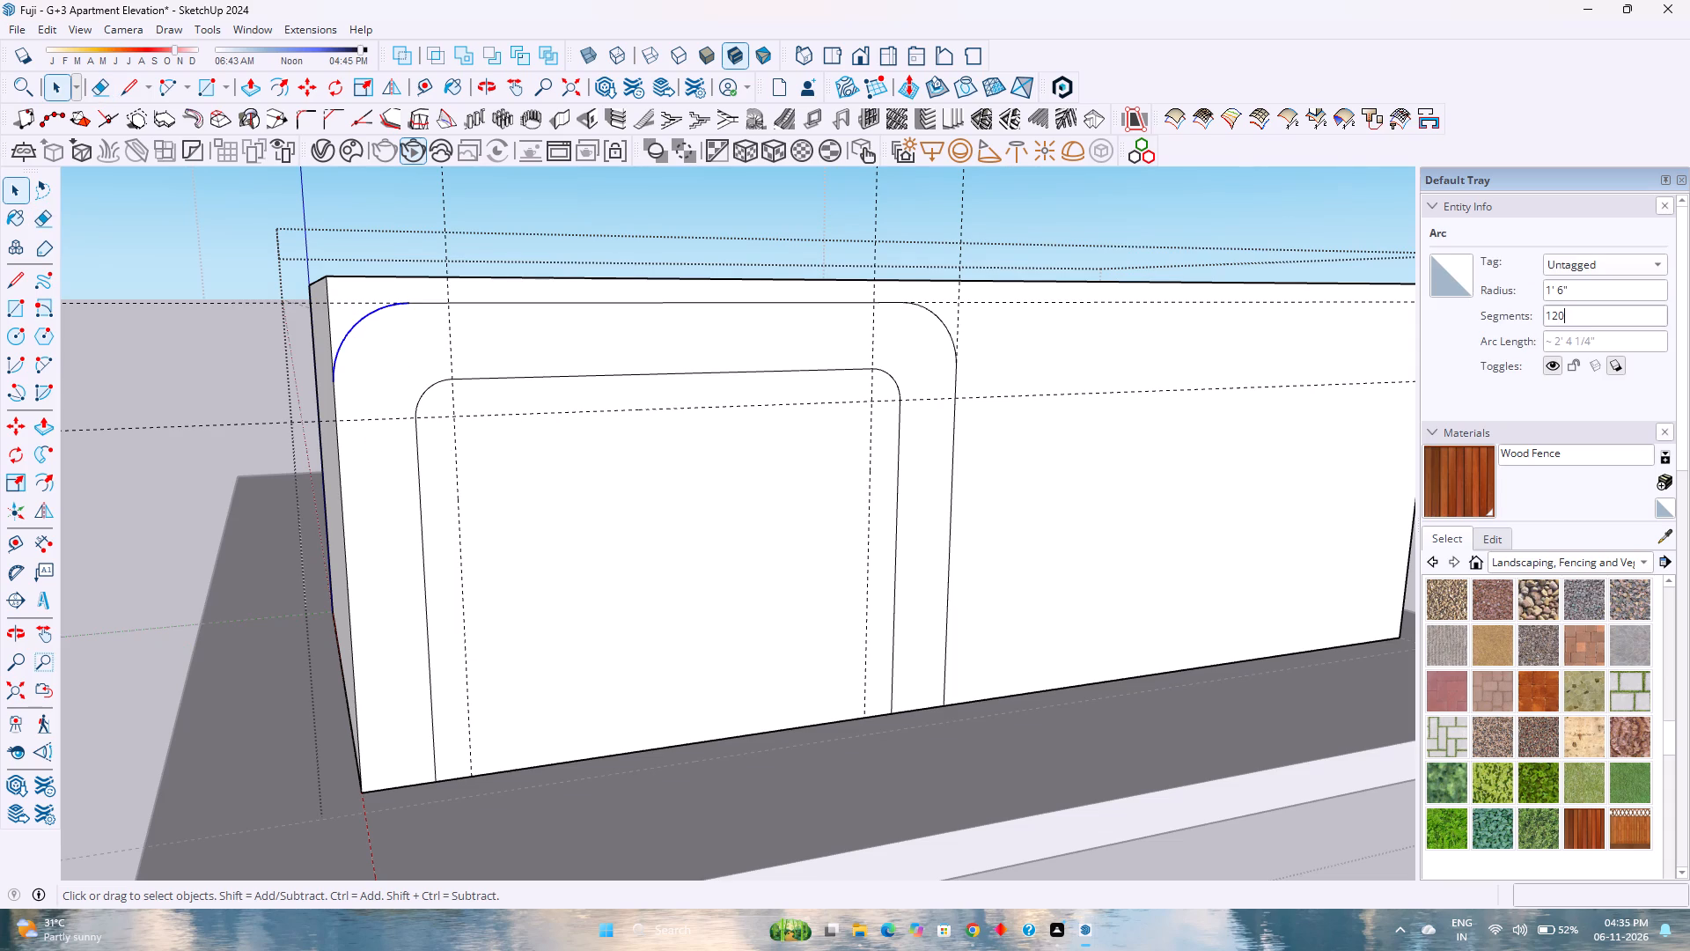
pyautogui.press('Return')
pyautogui.click(950, 335)
pyautogui.click(1623, 313)
pyautogui.press('Return')
pyautogui.press('0')
pyautogui.press('Return')
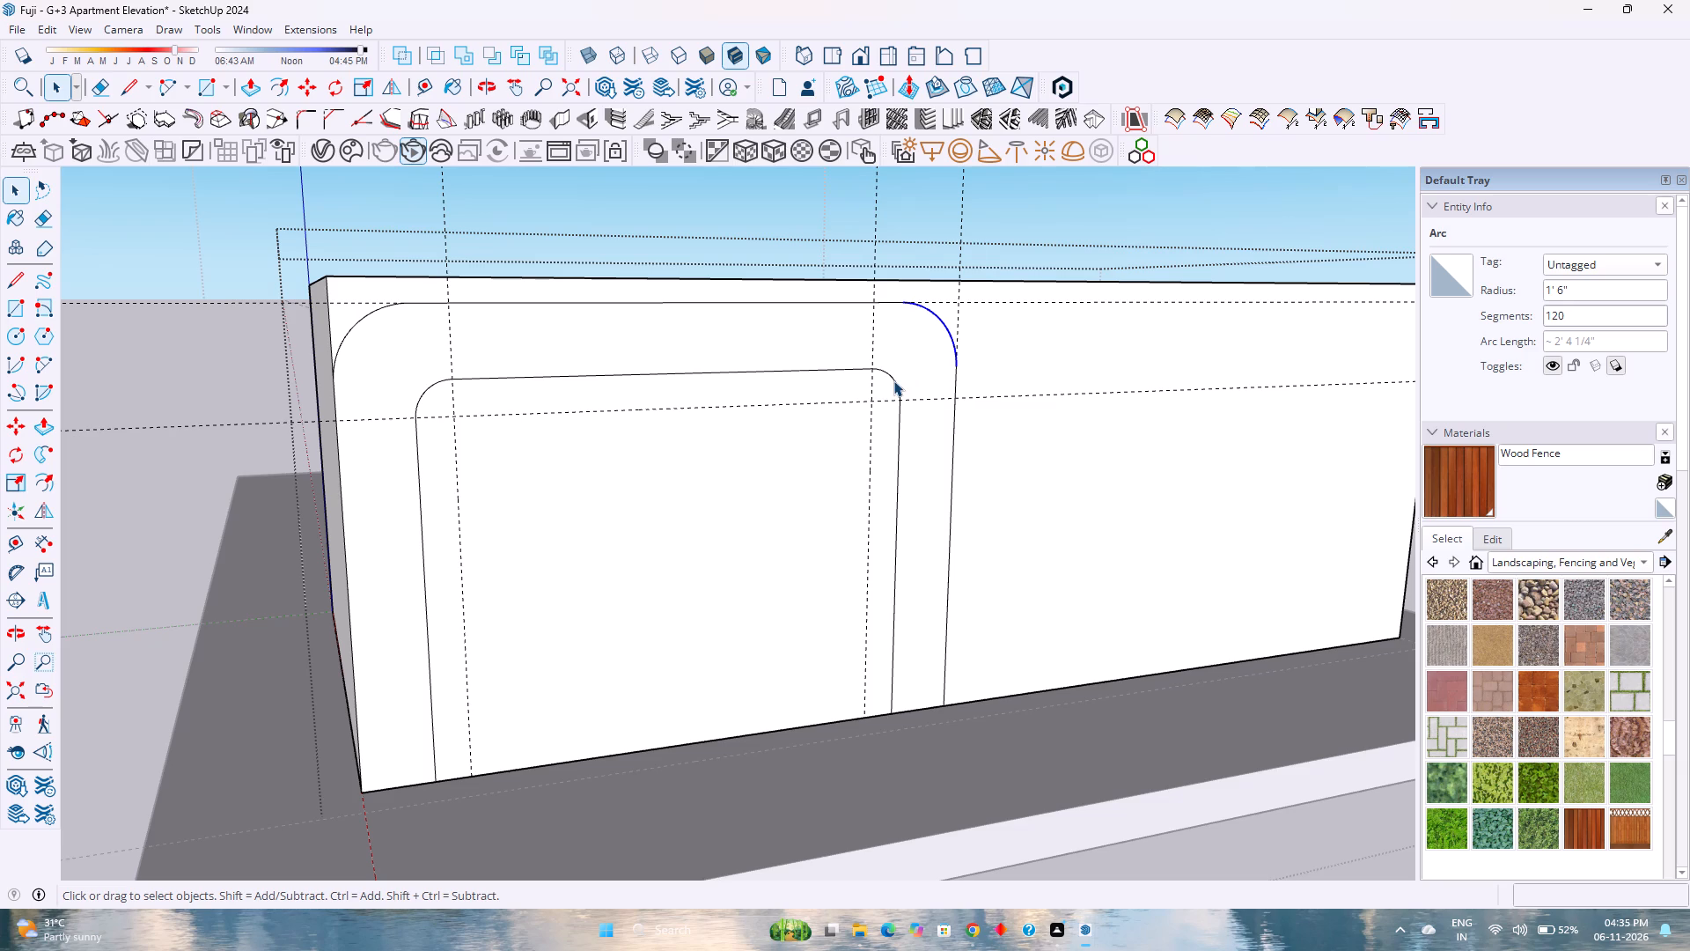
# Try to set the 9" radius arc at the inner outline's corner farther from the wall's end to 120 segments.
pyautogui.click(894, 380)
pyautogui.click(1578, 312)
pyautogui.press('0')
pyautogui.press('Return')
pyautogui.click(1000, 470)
# Set both 9" radius arcs of the inner outline to 90 segments.
pyautogui.doubleClick(1605, 309)
pyautogui.press('9')
pyautogui.press('0')
pyautogui.press('Return')
pyautogui.click(422, 397)
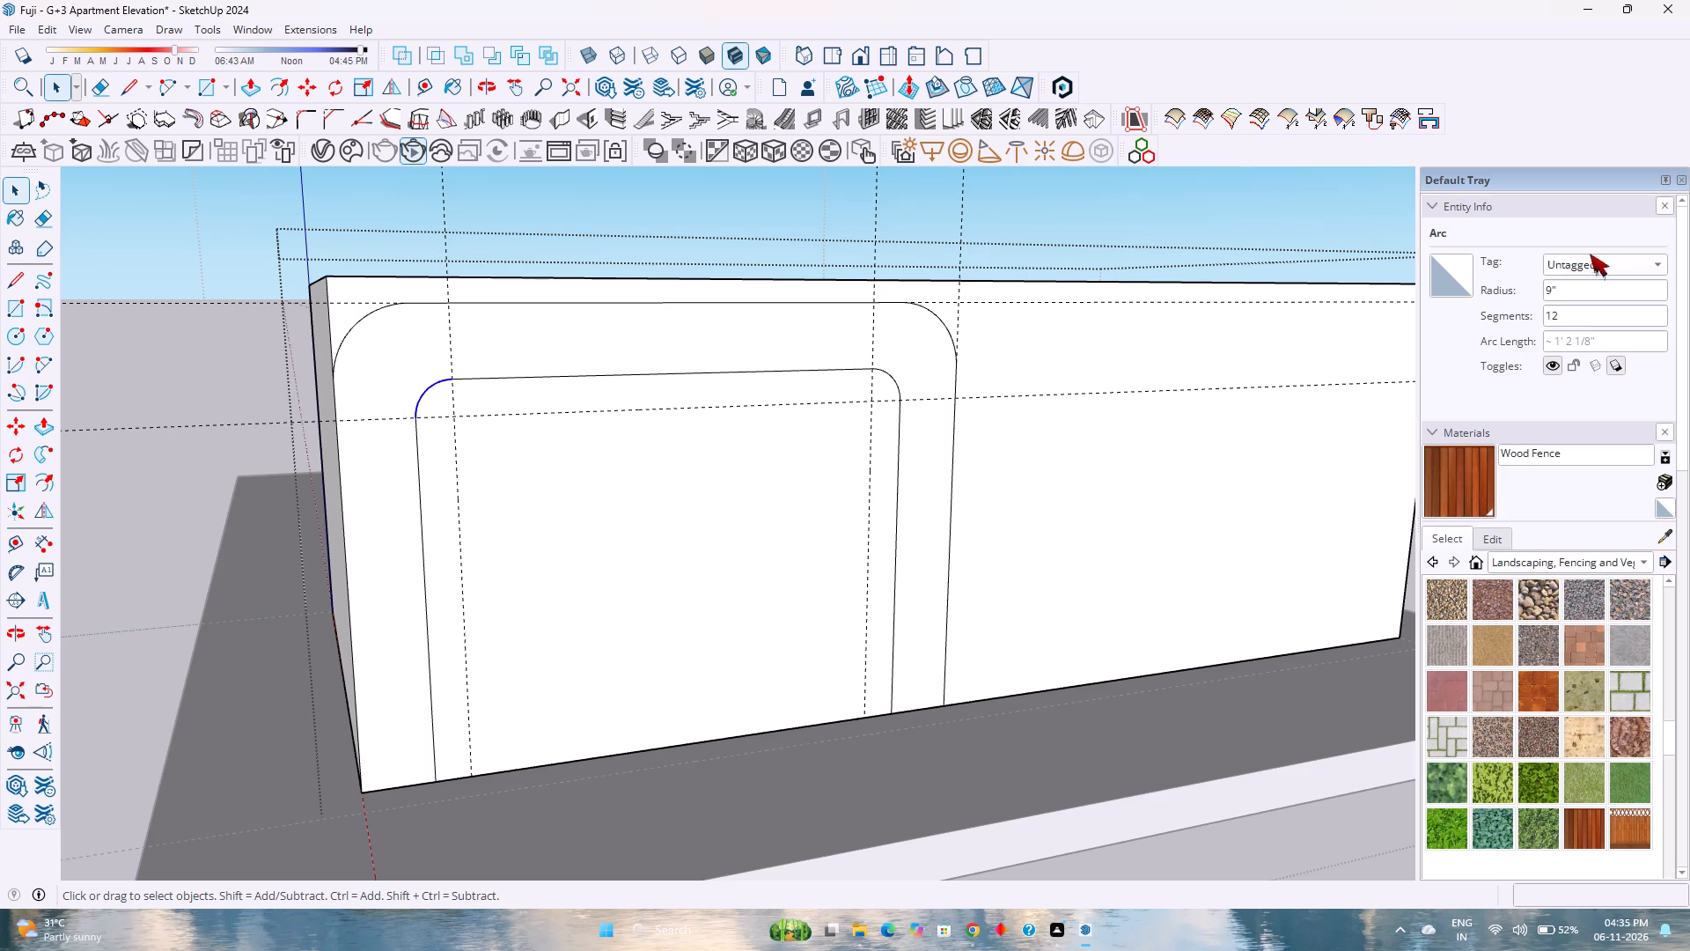
pyautogui.doubleClick(1600, 317)
pyautogui.press('9')
pyautogui.press('0')
pyautogui.press('Return')
# Push the face inside the inner rounded outline 1' back through the wall to cut the opening.
pyautogui.click(639, 486)
pyautogui.press('p')
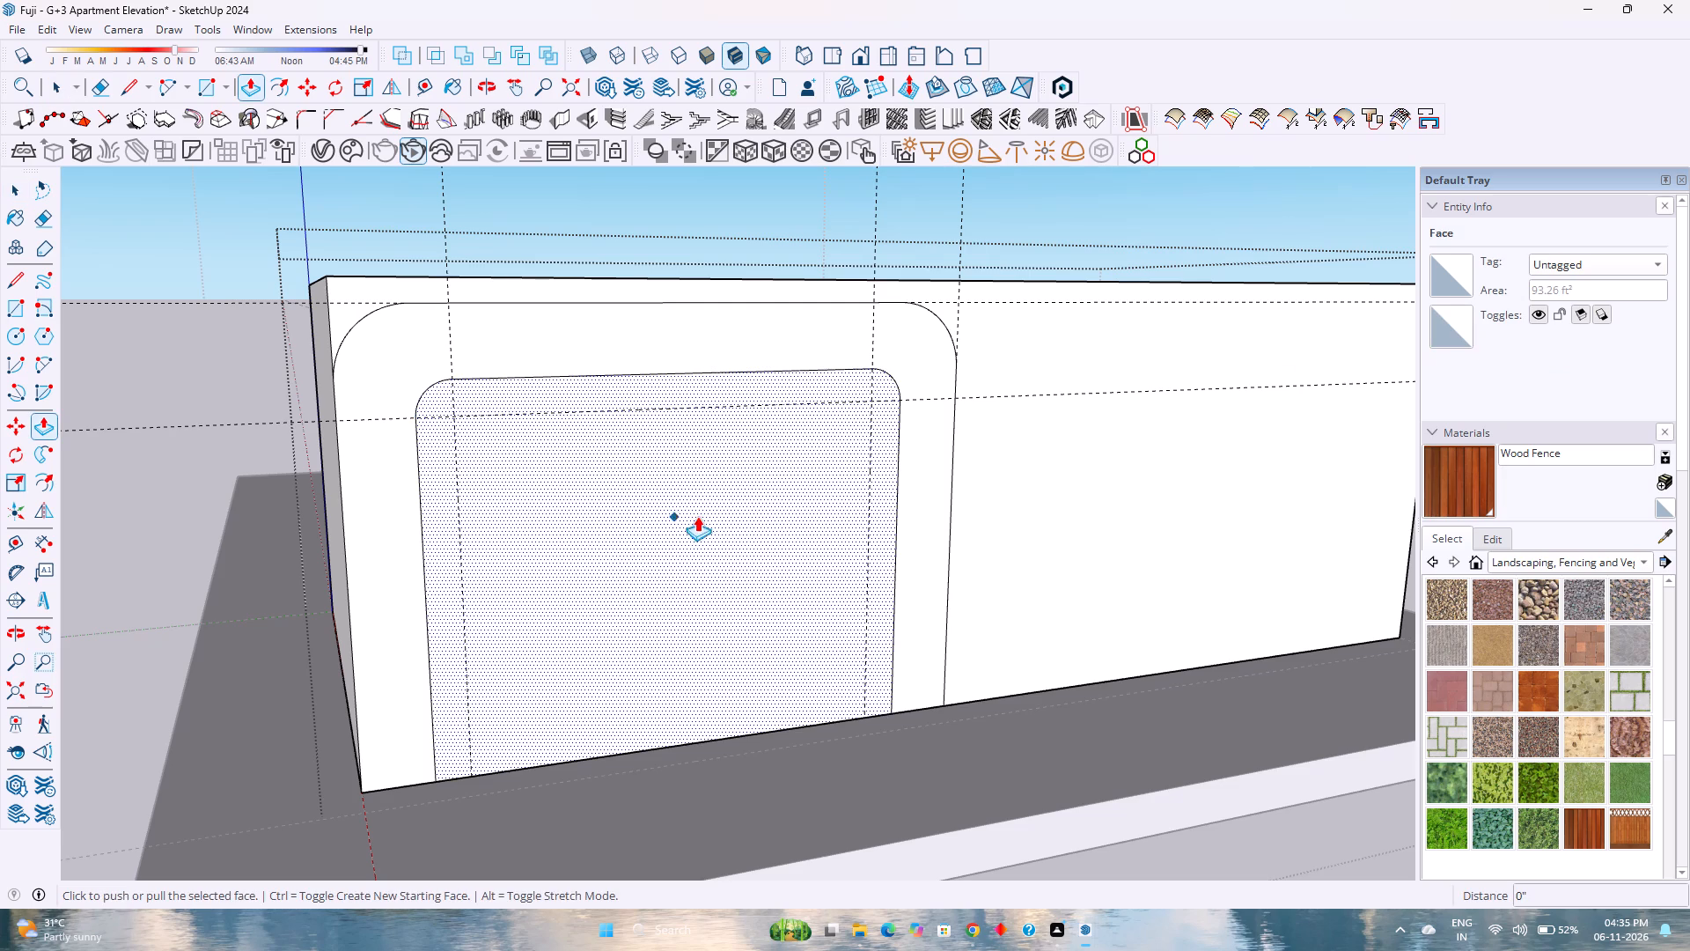
pyautogui.click(693, 511)
pyautogui.click(638, 463)
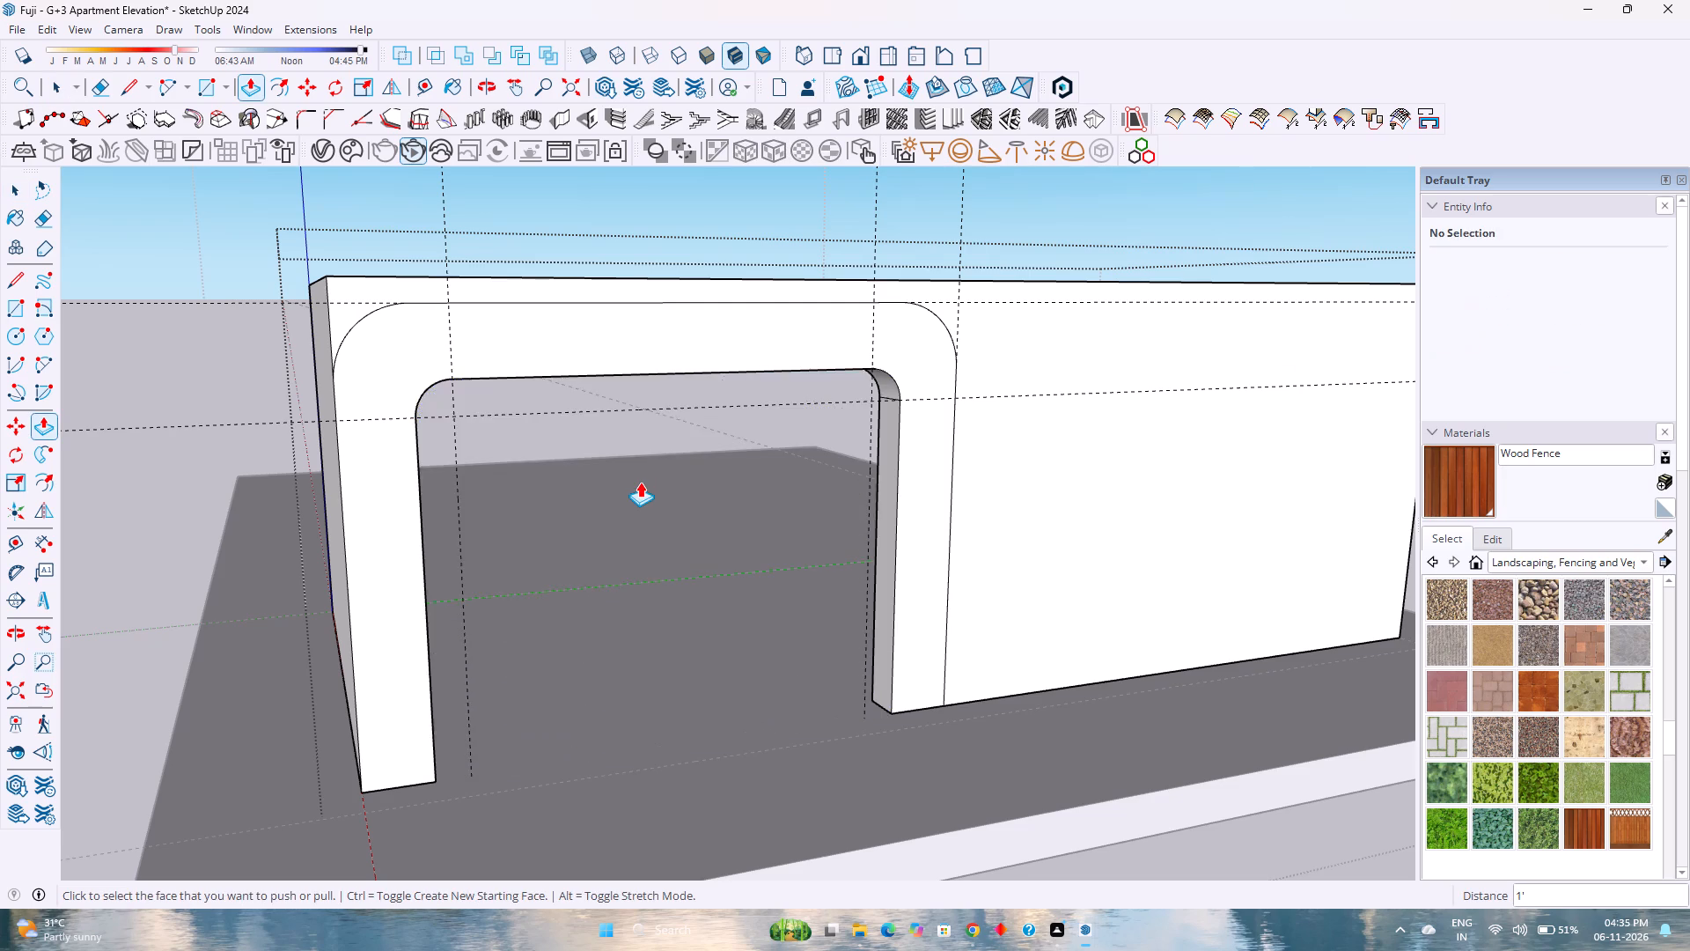
# Pull the rounded frame face around the opening 4" outward from the wall.
pyautogui.scroll(-4, 640, 482)
pyautogui.moveTo(643, 489); pyautogui.dragTo(718, 539, button='middle')
pyautogui.middleClick(718, 539)
pyautogui.click(690, 481)
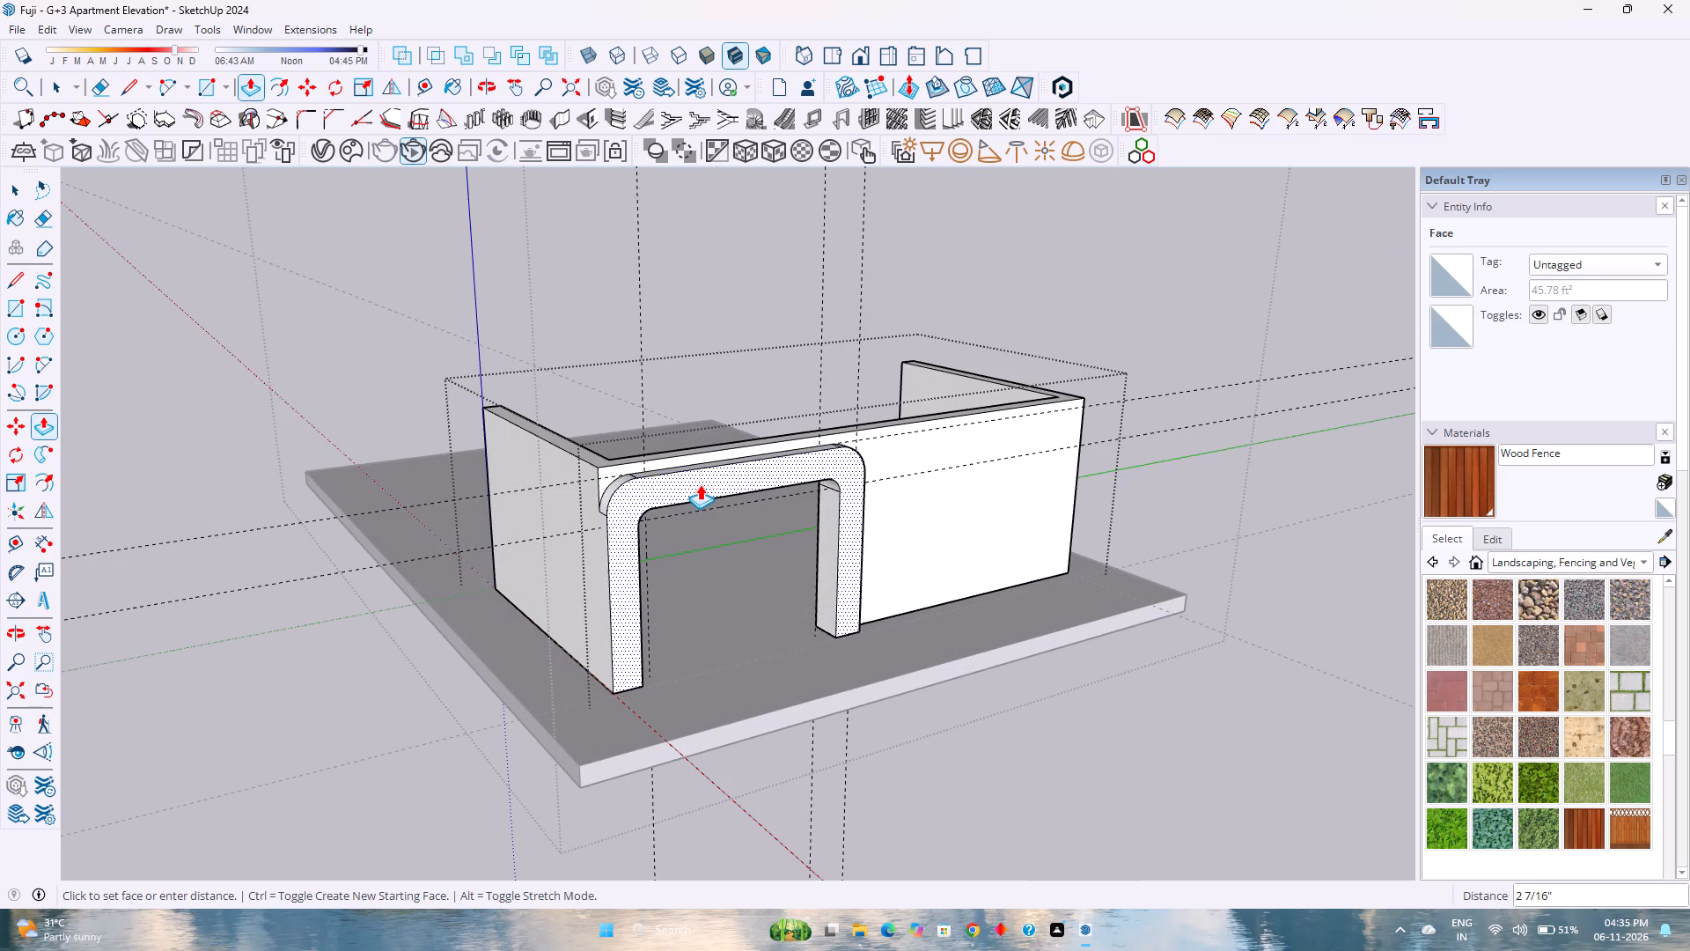
pyautogui.press('3')
pyautogui.press('Return')
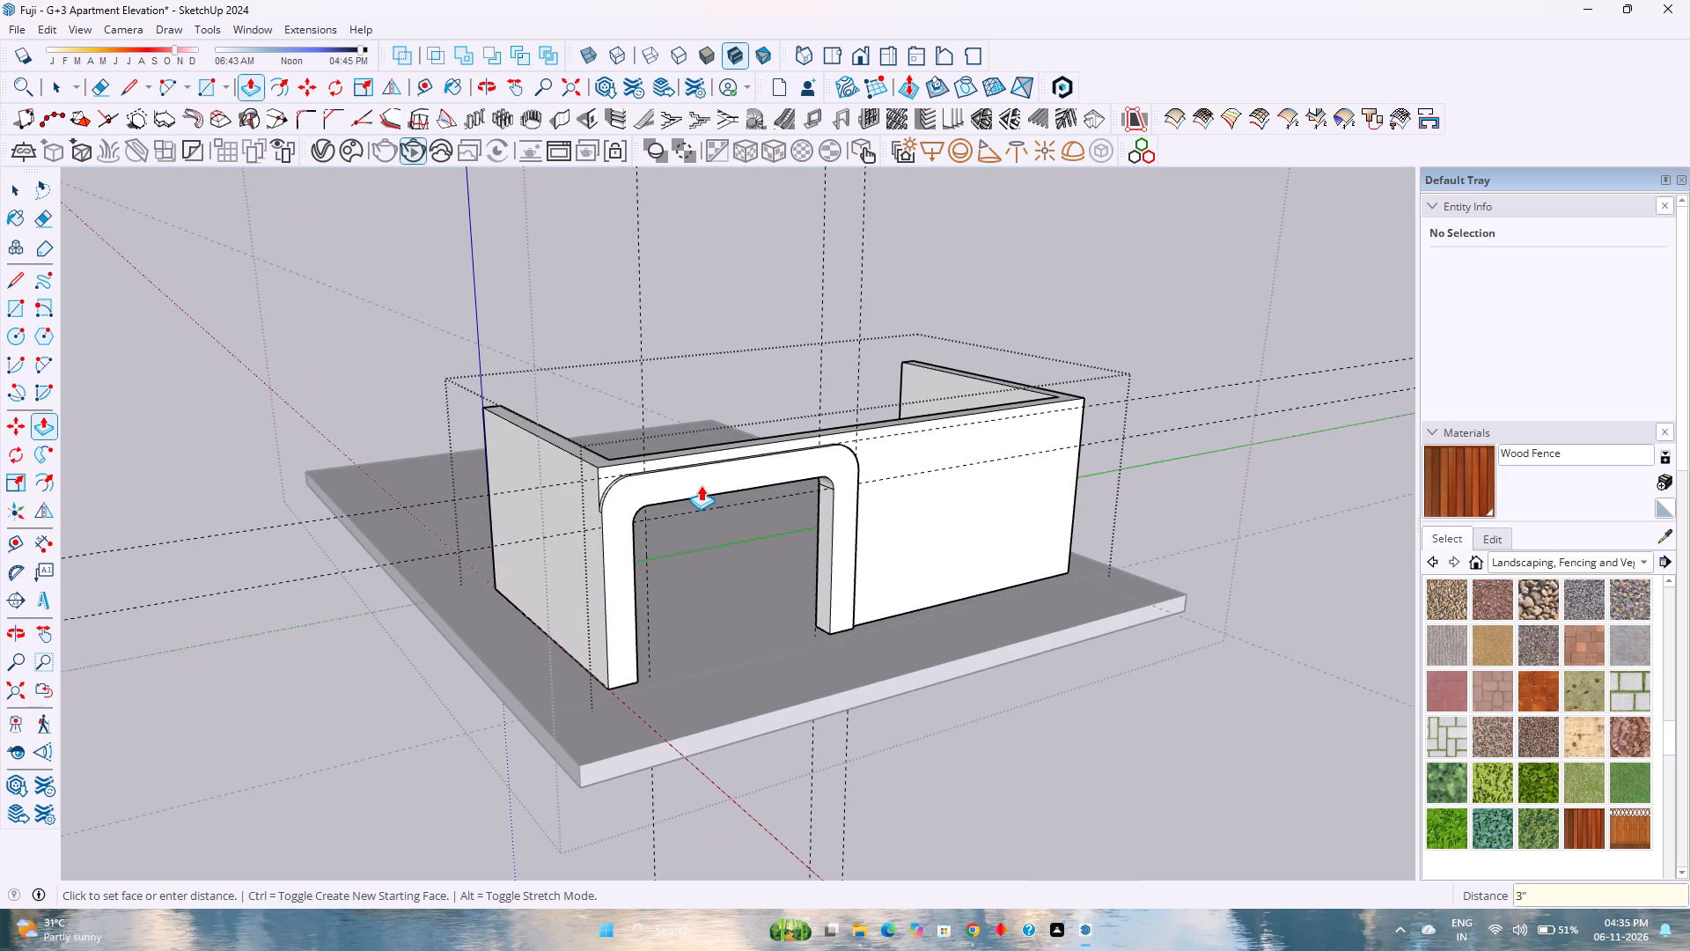
pyautogui.press('4')
pyautogui.press('Return')
# Examine the projecting rounded frame and the ground-level block from the front and from both sides.
pyautogui.scroll(7, 691, 486)
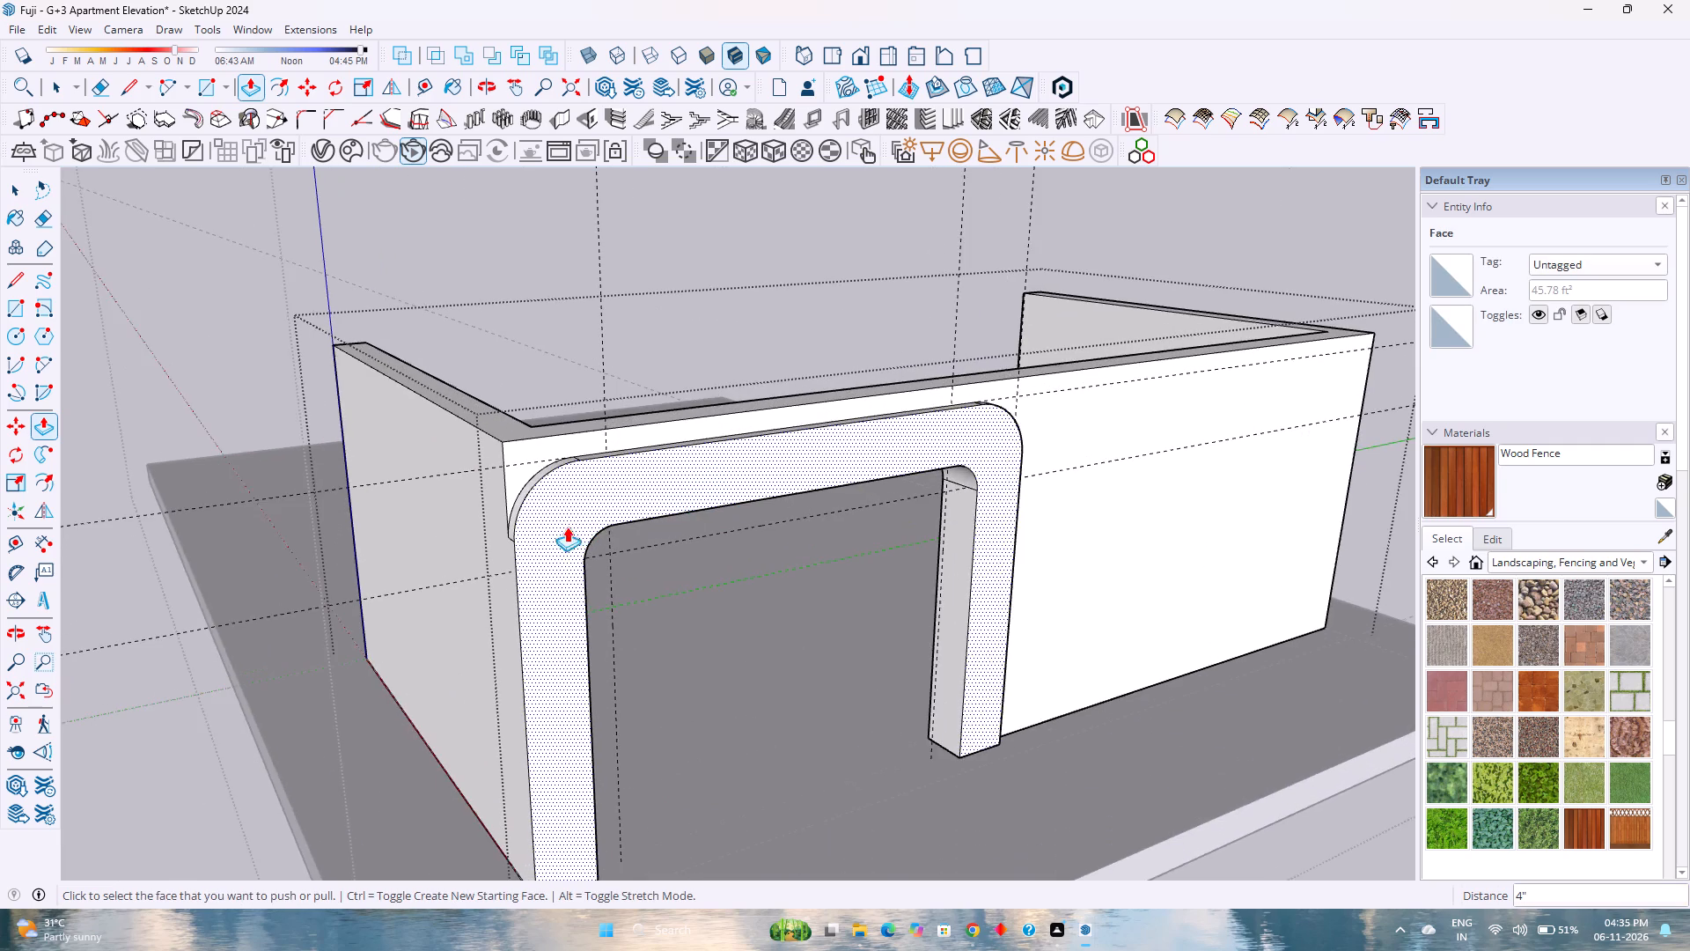
pyautogui.moveTo(562, 527); pyautogui.dragTo(690, 359, button='middle')
pyautogui.middleClick(691, 359)
pyautogui.scroll(-6, 692, 359)
pyautogui.moveTo(701, 469); pyautogui.dragTo(367, 468, button='middle')
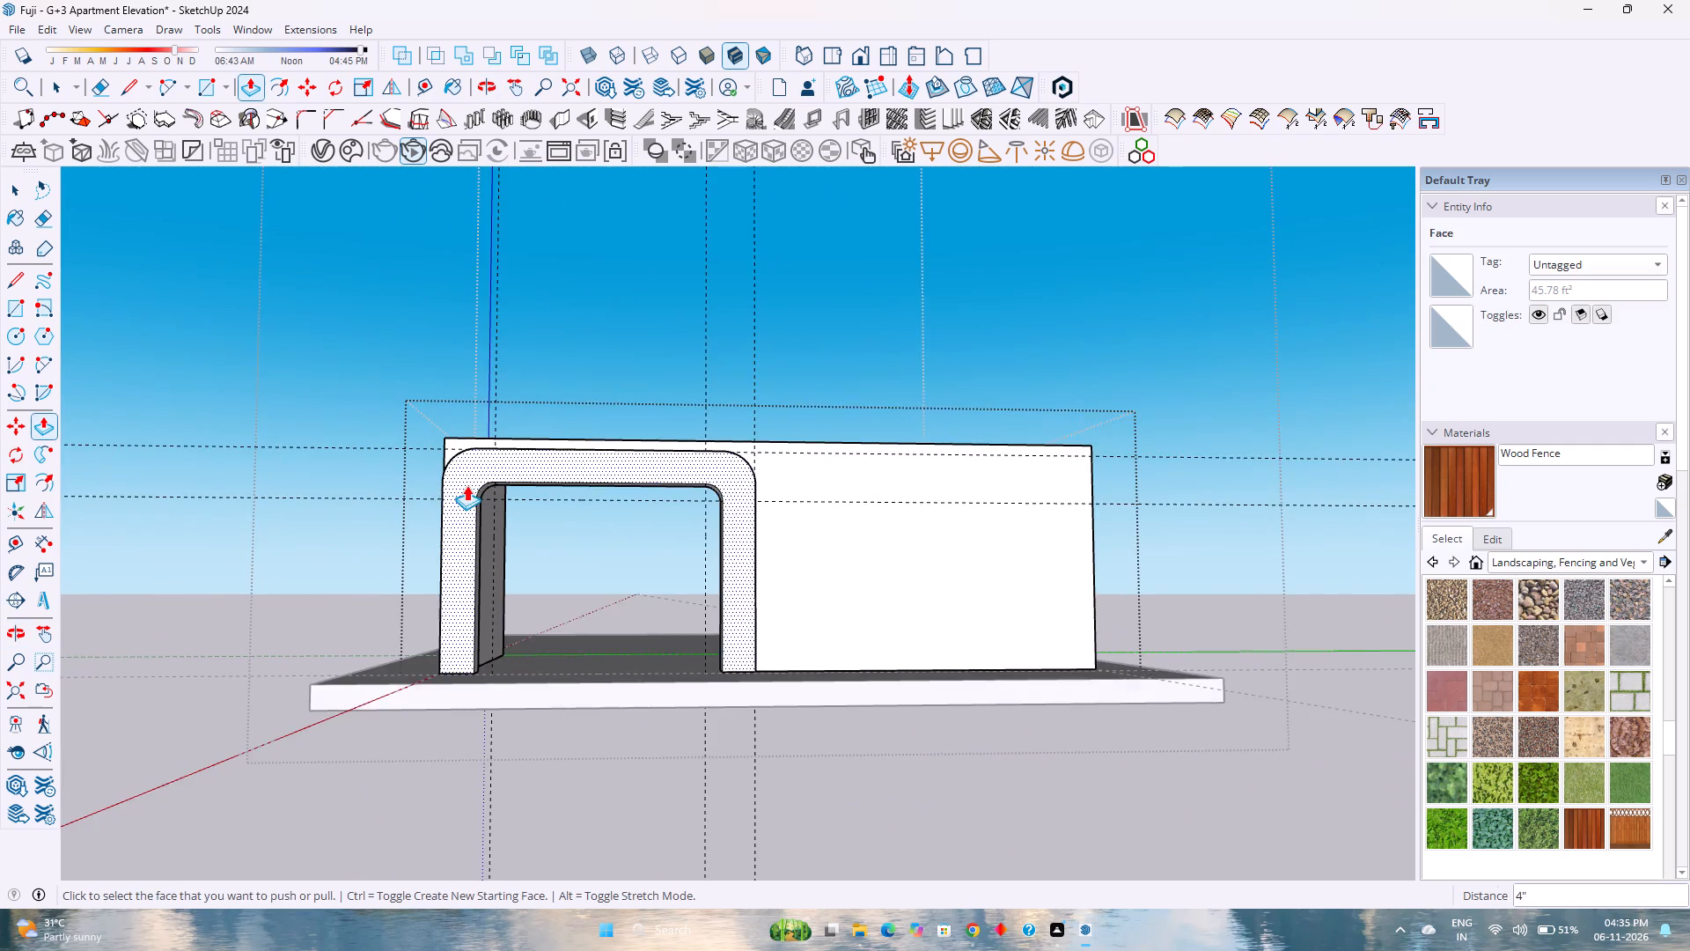
pyautogui.scroll(4, 467, 485)
pyautogui.scroll(-3, 540, 442)
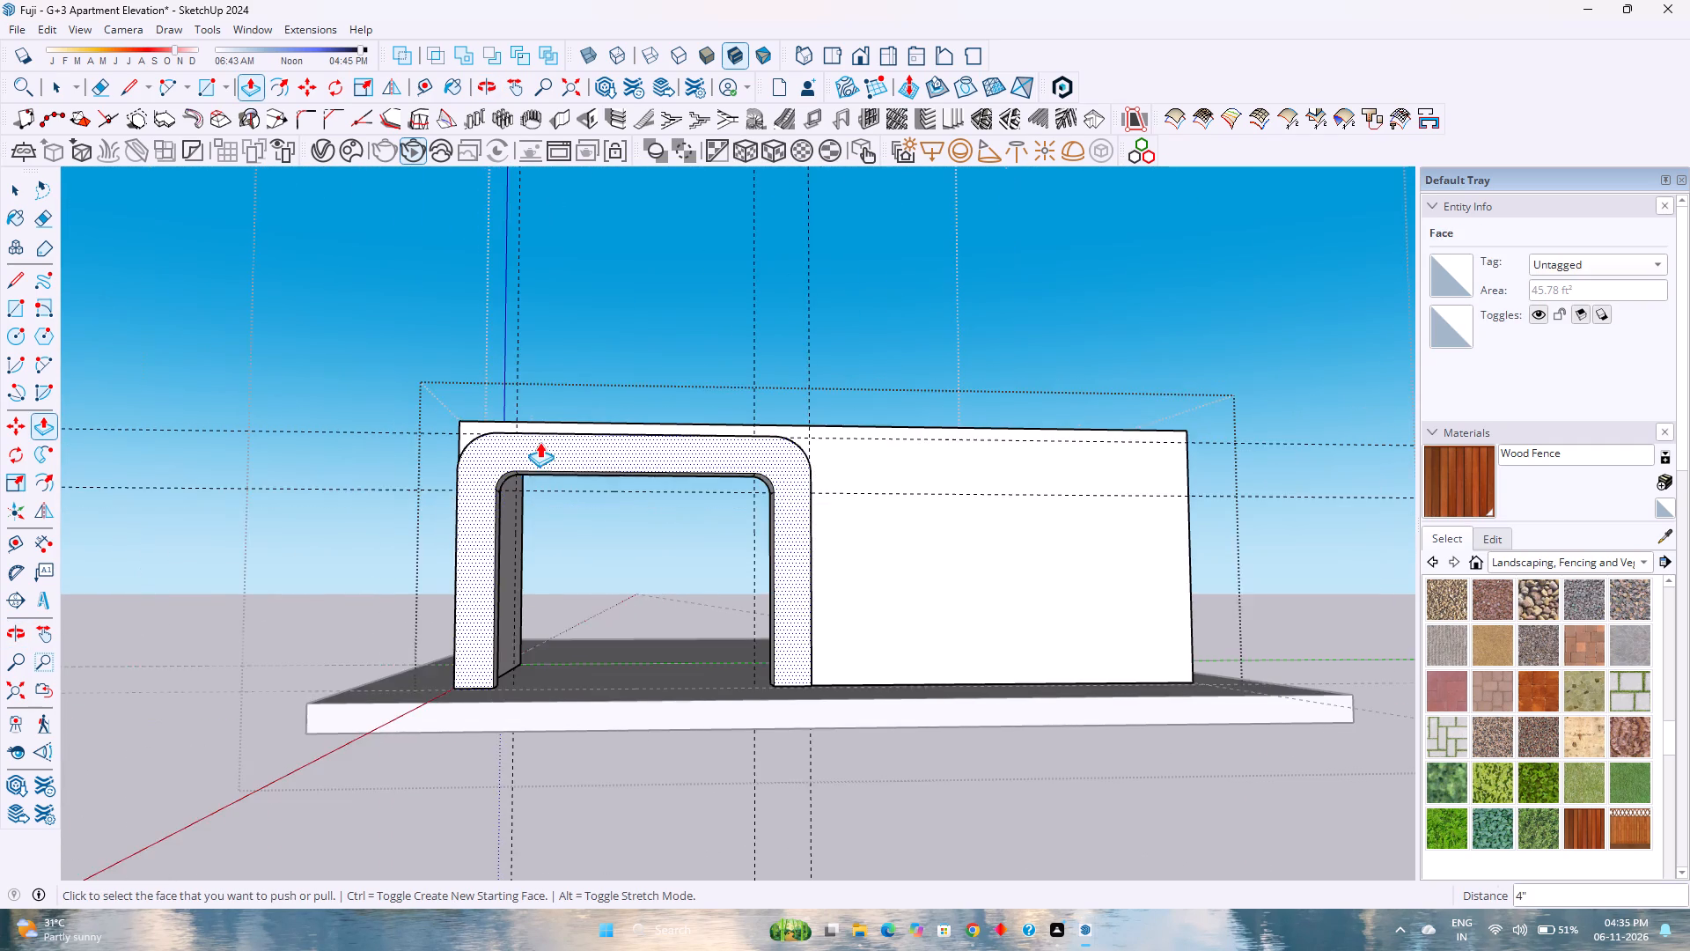
pyautogui.moveTo(538, 446); pyautogui.dragTo(1057, 488, button='middle')
pyautogui.middleClick(1057, 488)
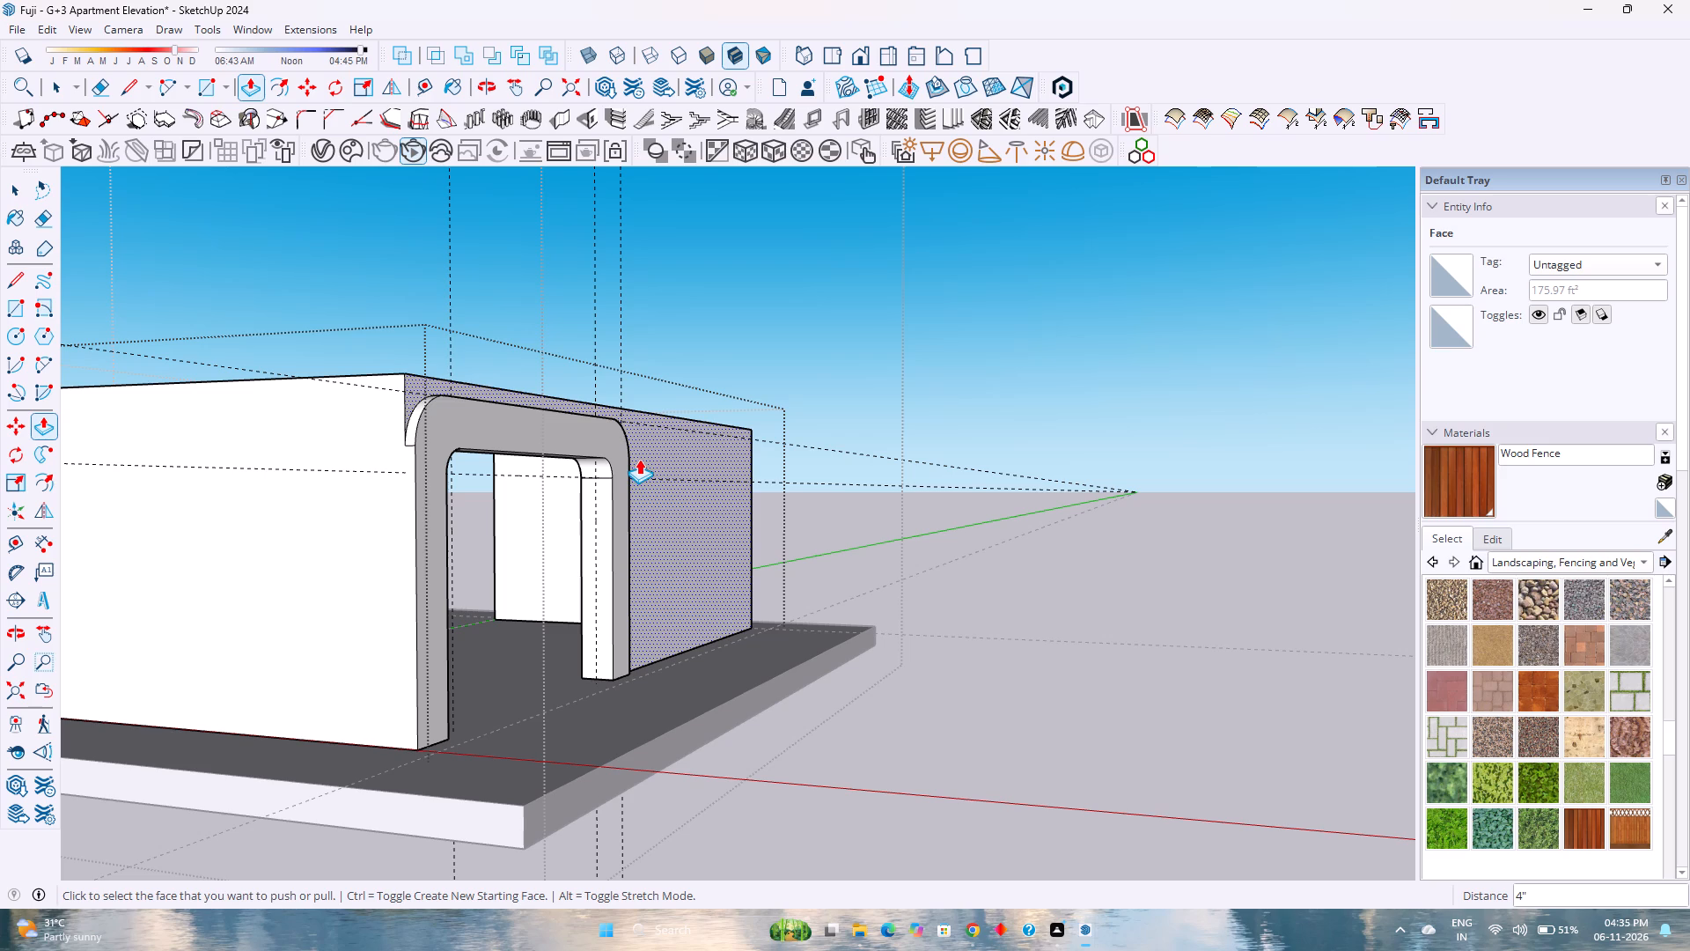
pyautogui.scroll(-2, 633, 450)
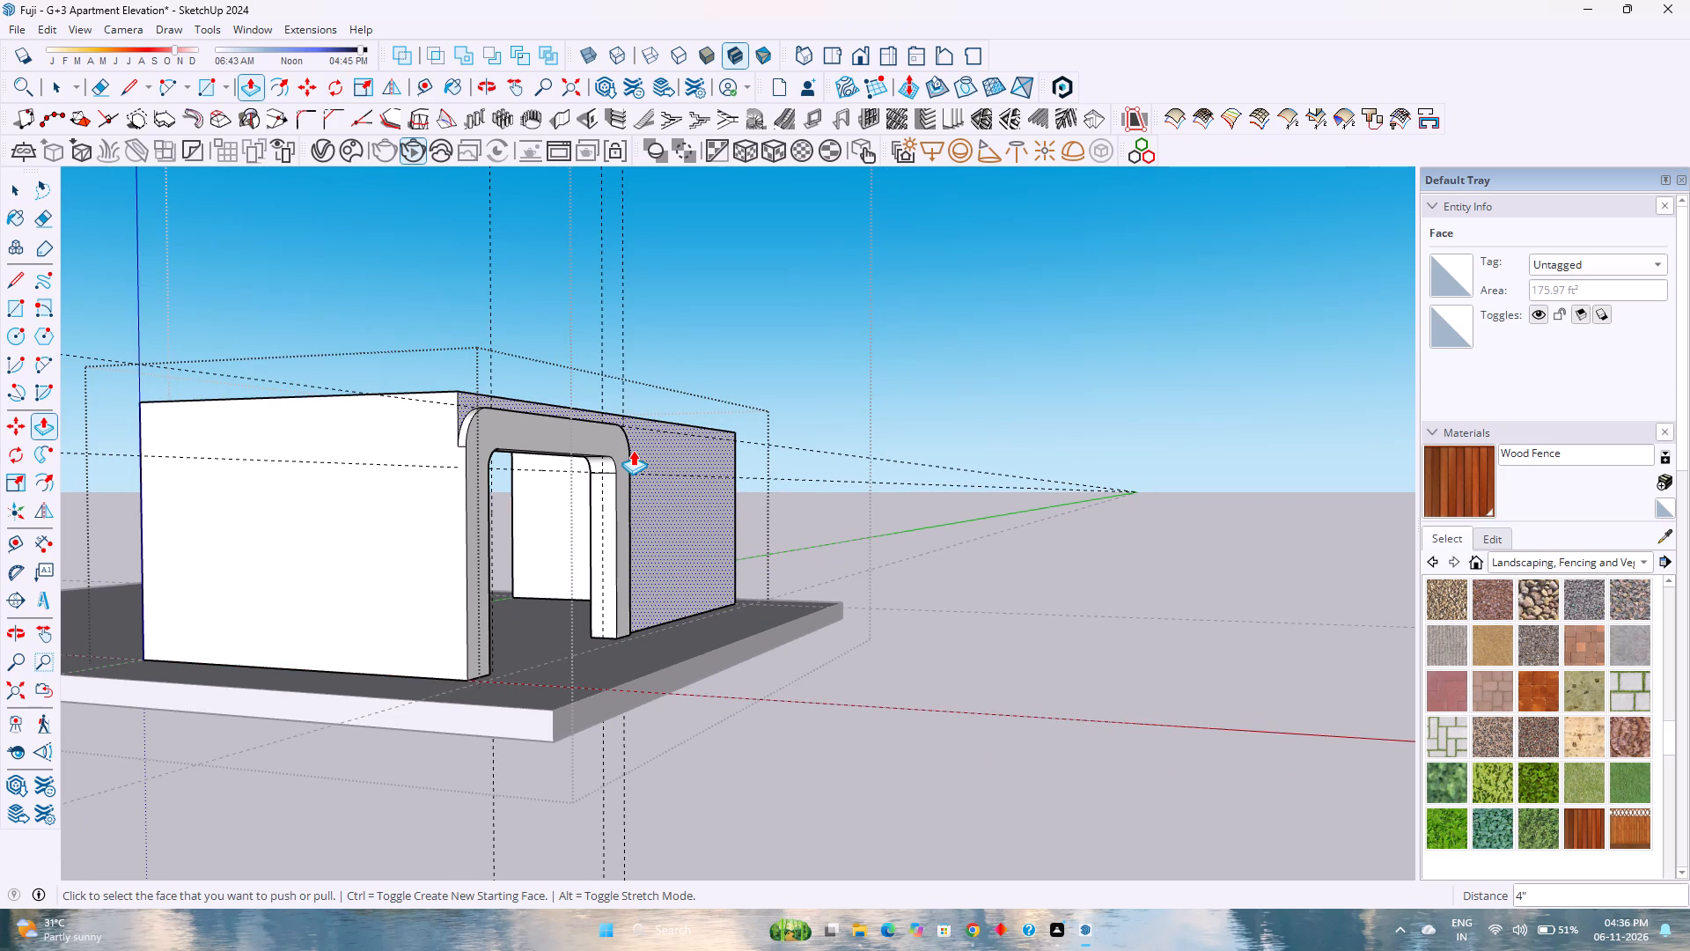
pyautogui.scroll(-1, 633, 450)
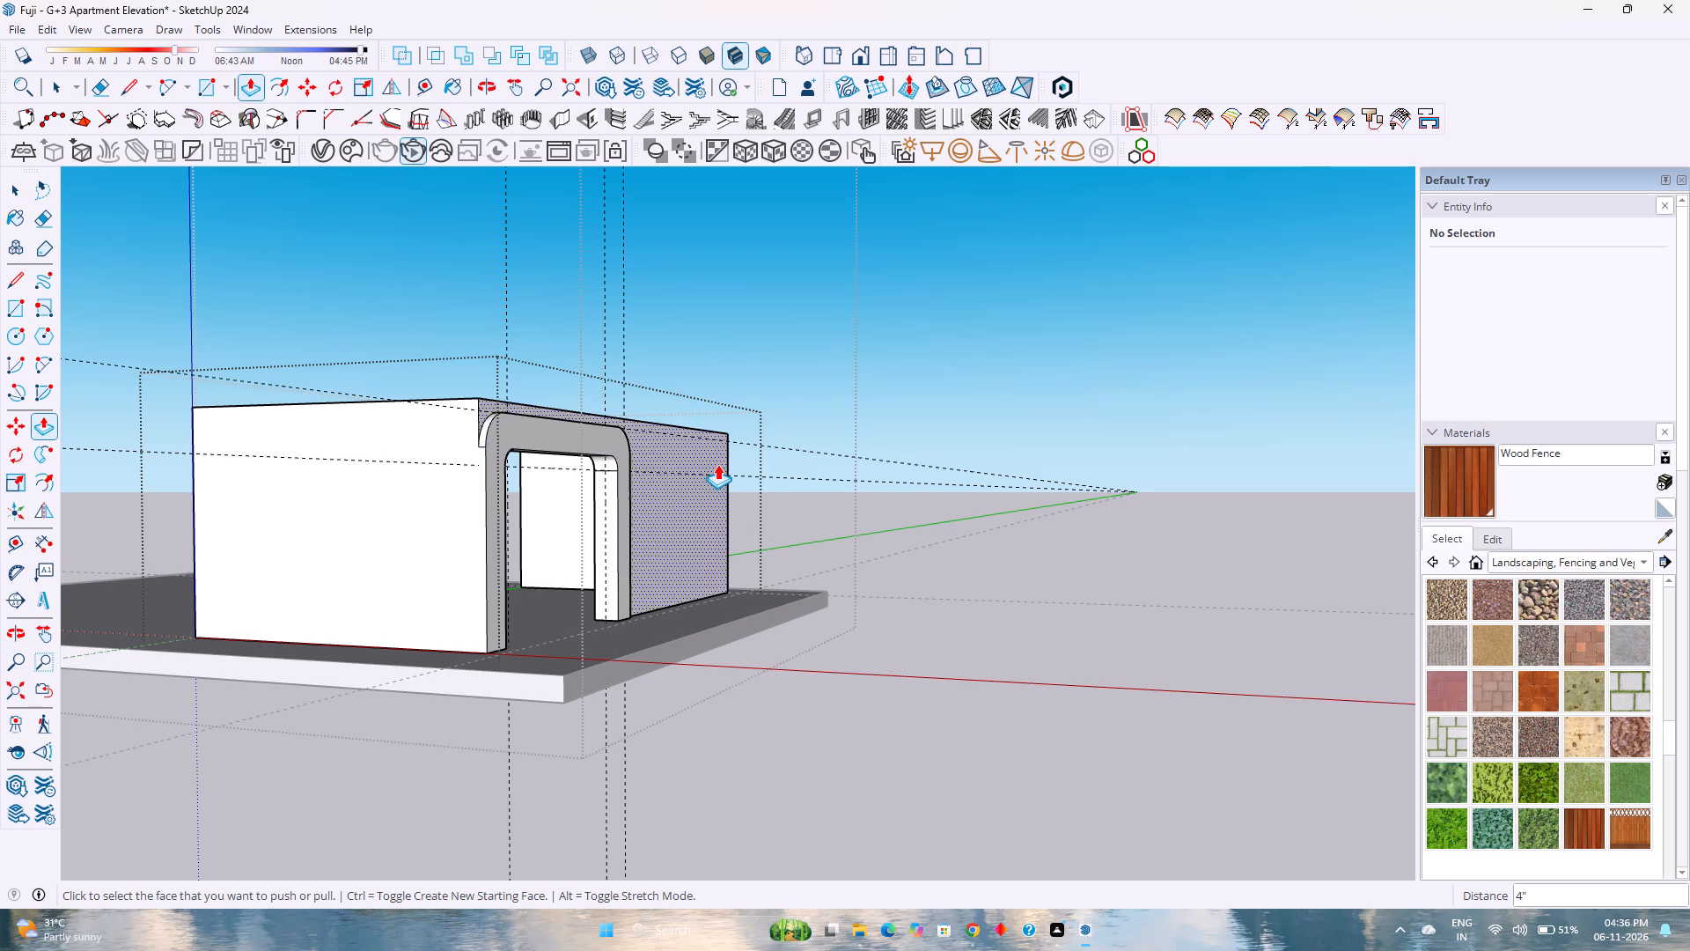
pyautogui.scroll(-3, 717, 464)
# Delete the guides, both inside the ground-level block's group and in the surrounding model after closing that group.
pyautogui.press('space')
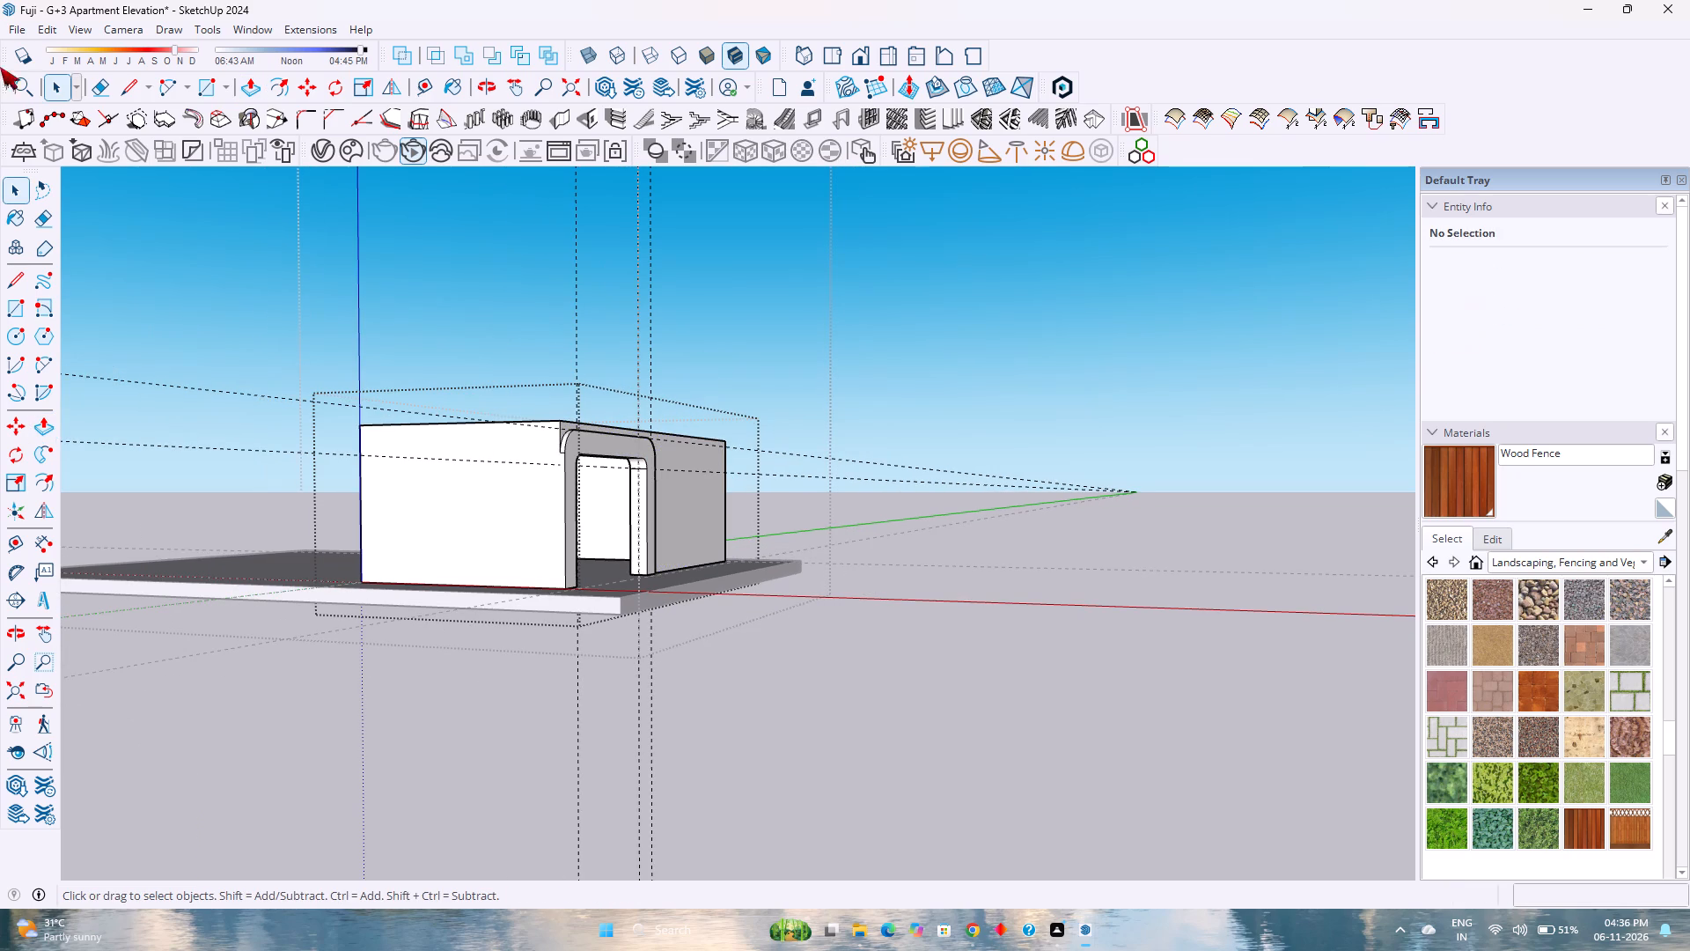
pyautogui.click(44, 26)
pyautogui.click(137, 200)
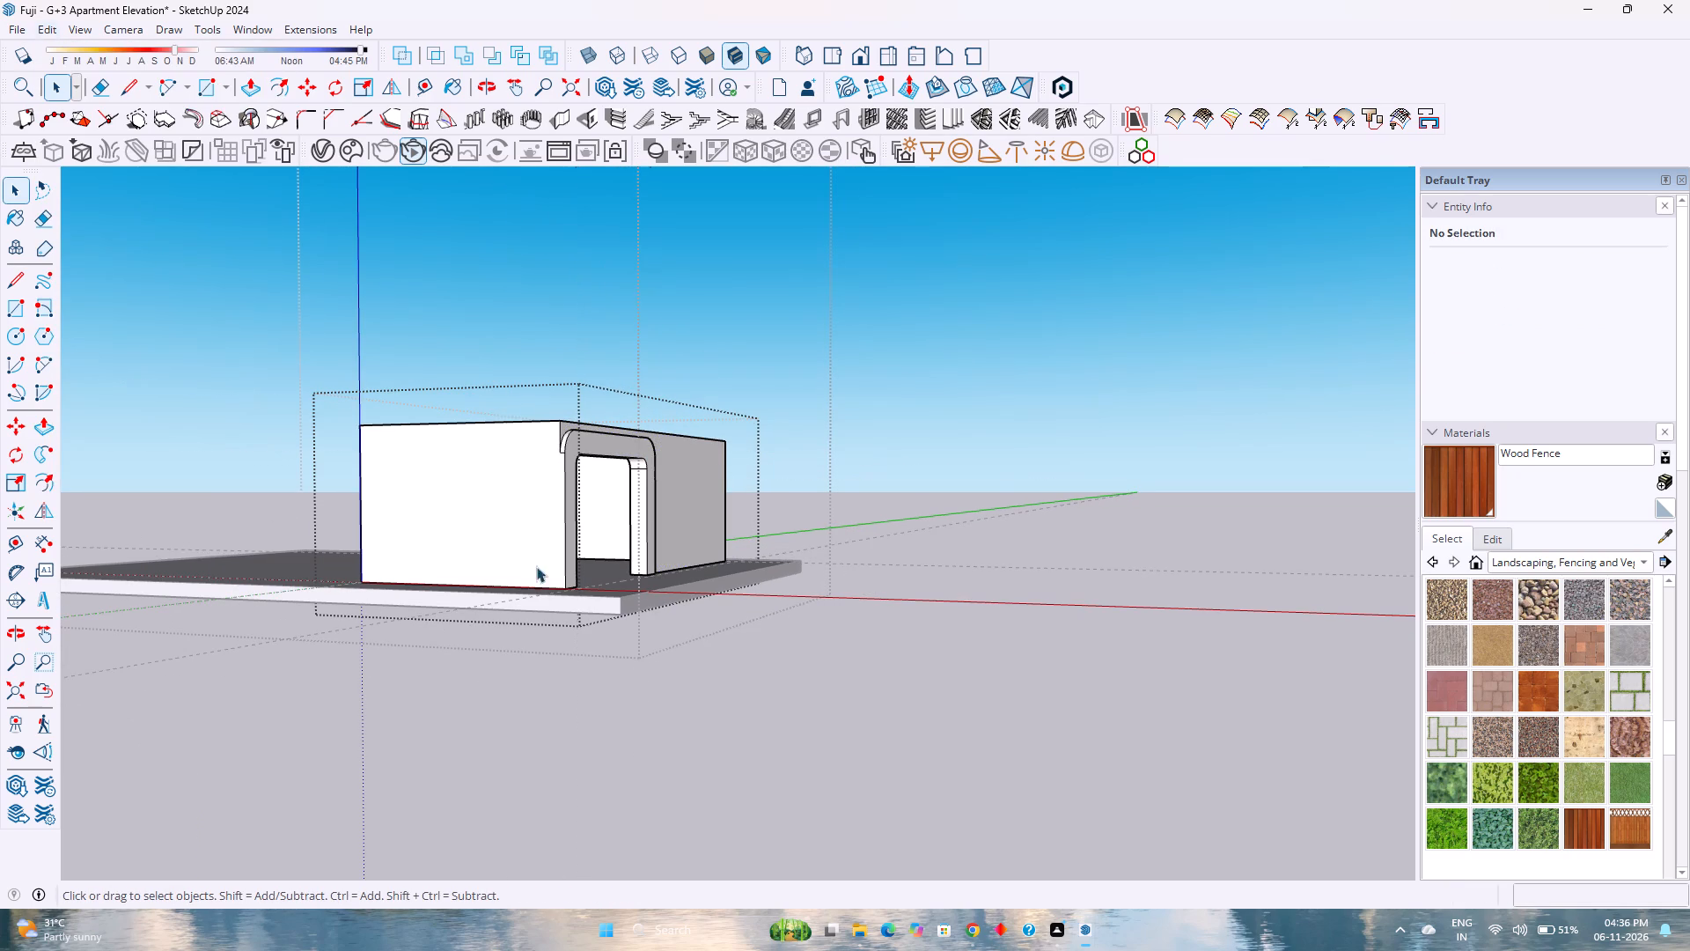
pyautogui.click(746, 630)
pyautogui.moveTo(677, 585); pyautogui.dragTo(606, 724, button='middle')
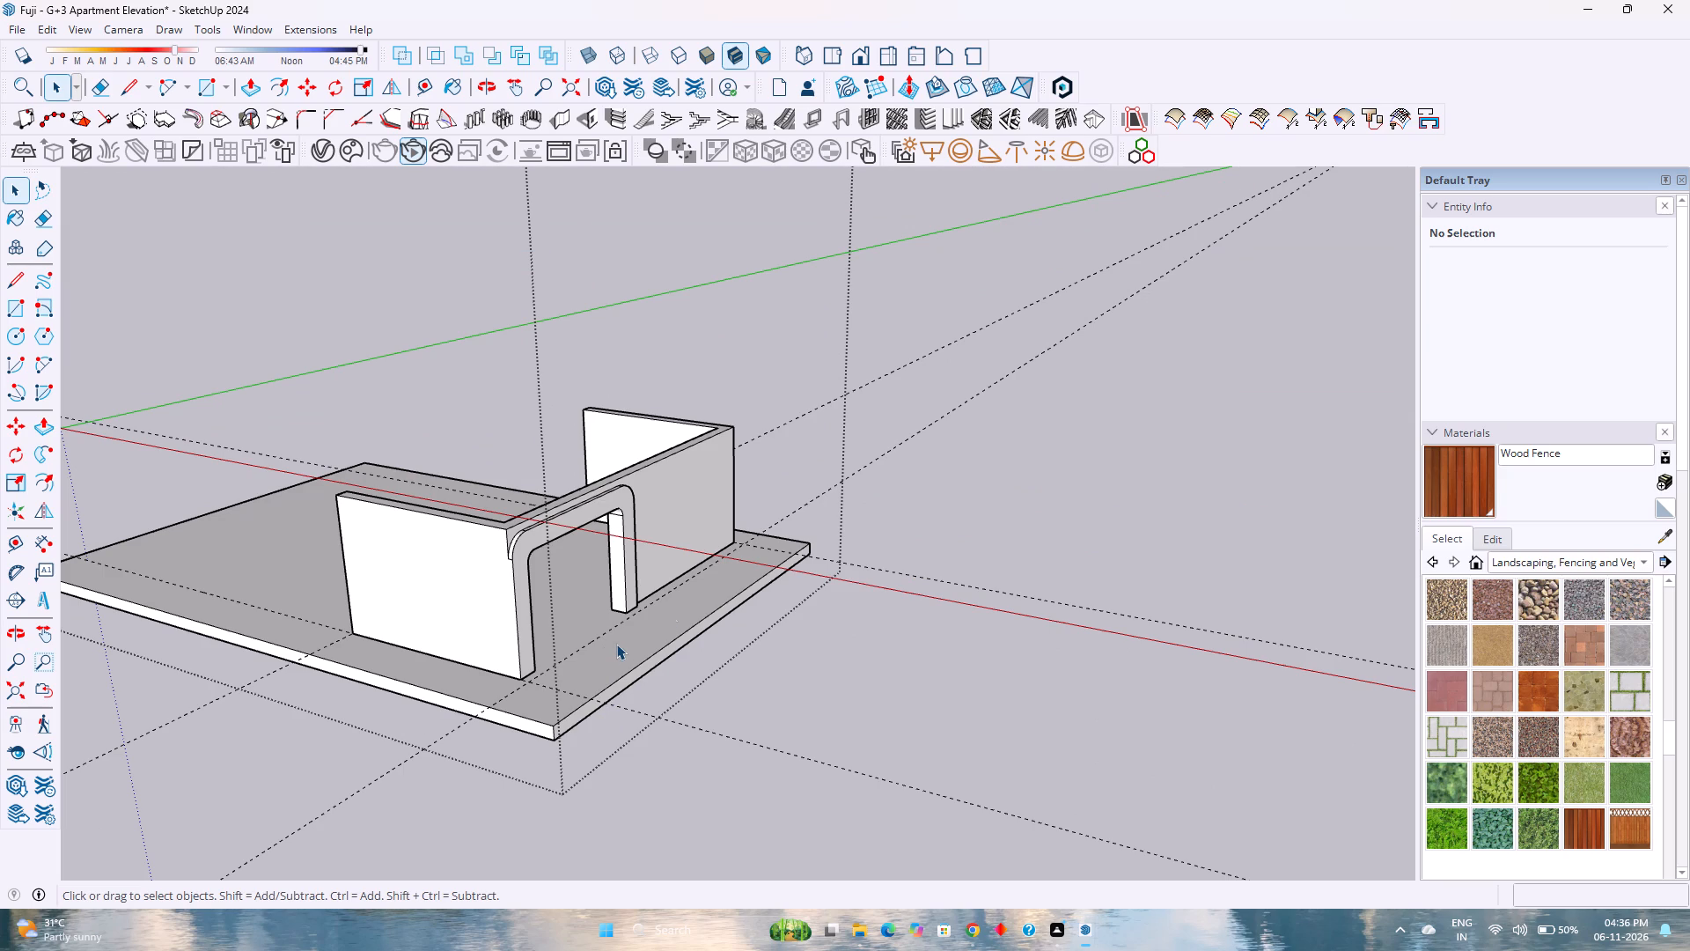
pyautogui.click(76, 27)
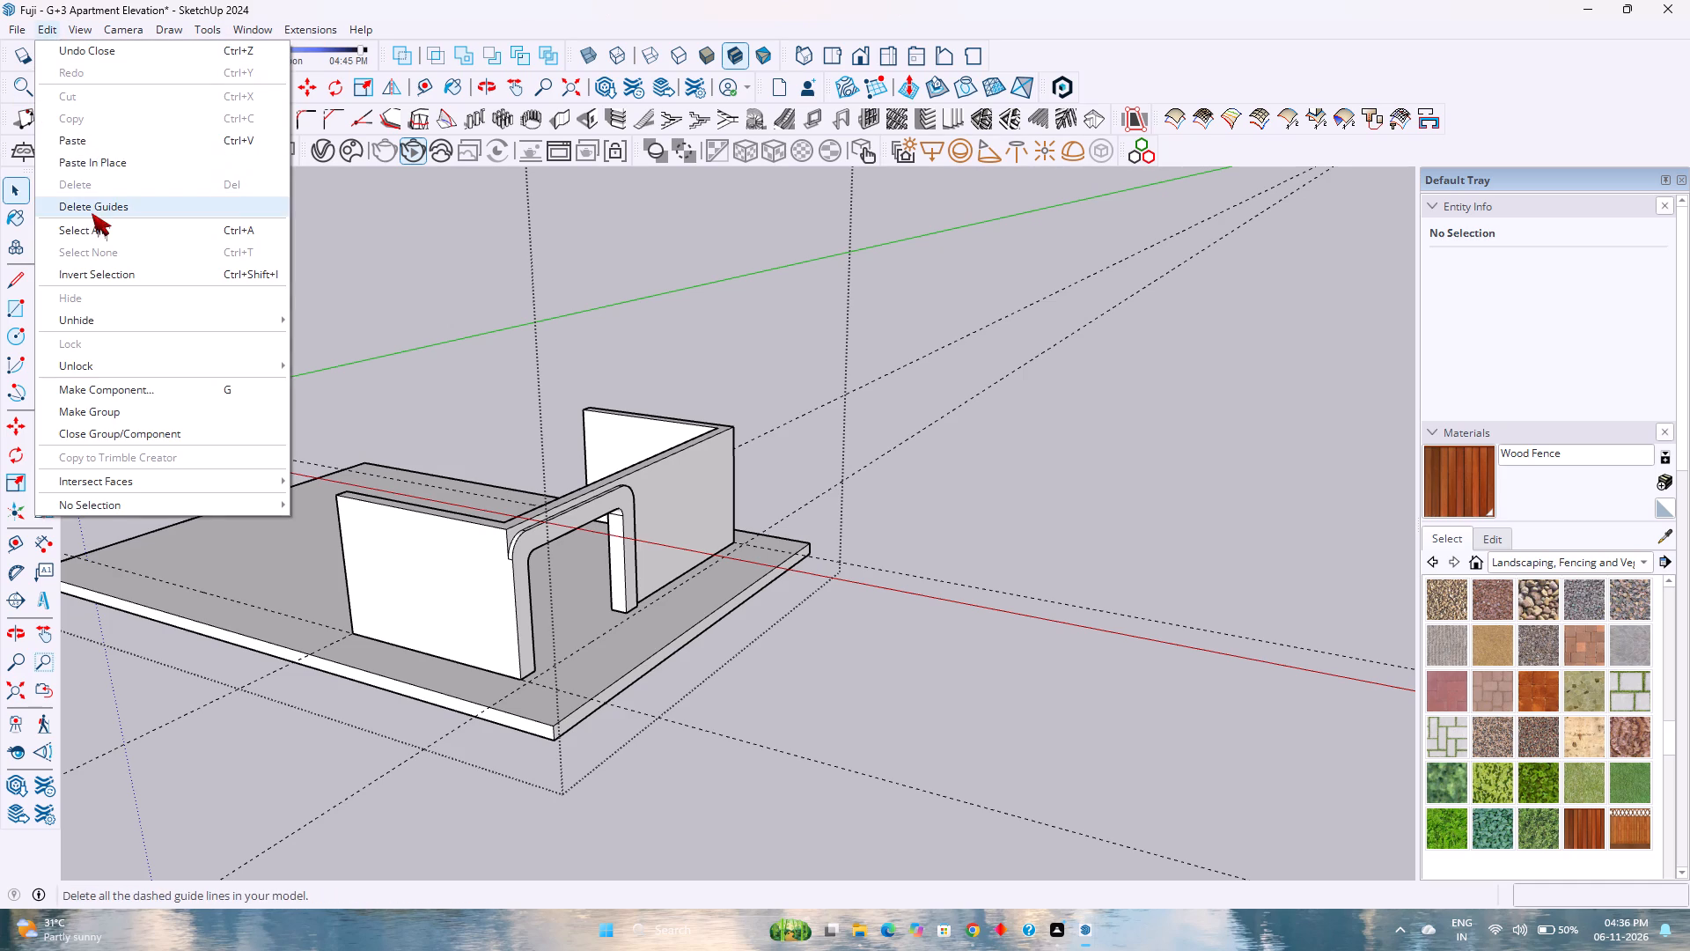
pyautogui.click(92, 213)
# Unhide all hidden objects to bring back the upper floors of the apartment building.
pyautogui.click(46, 26)
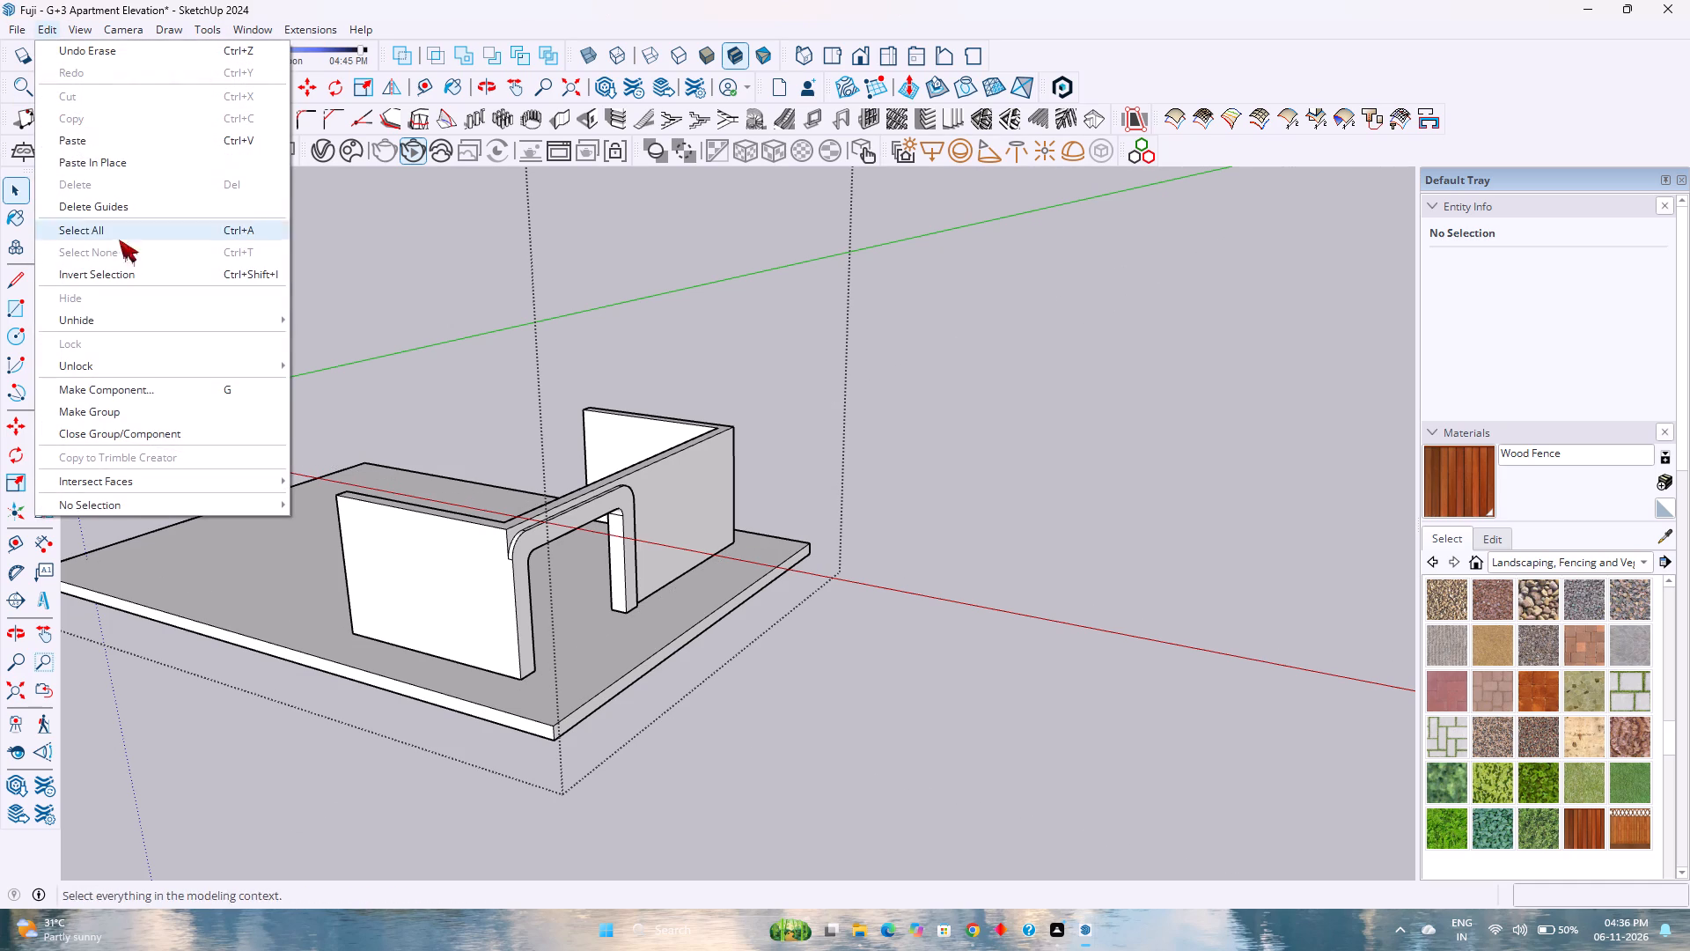
pyautogui.click(346, 358)
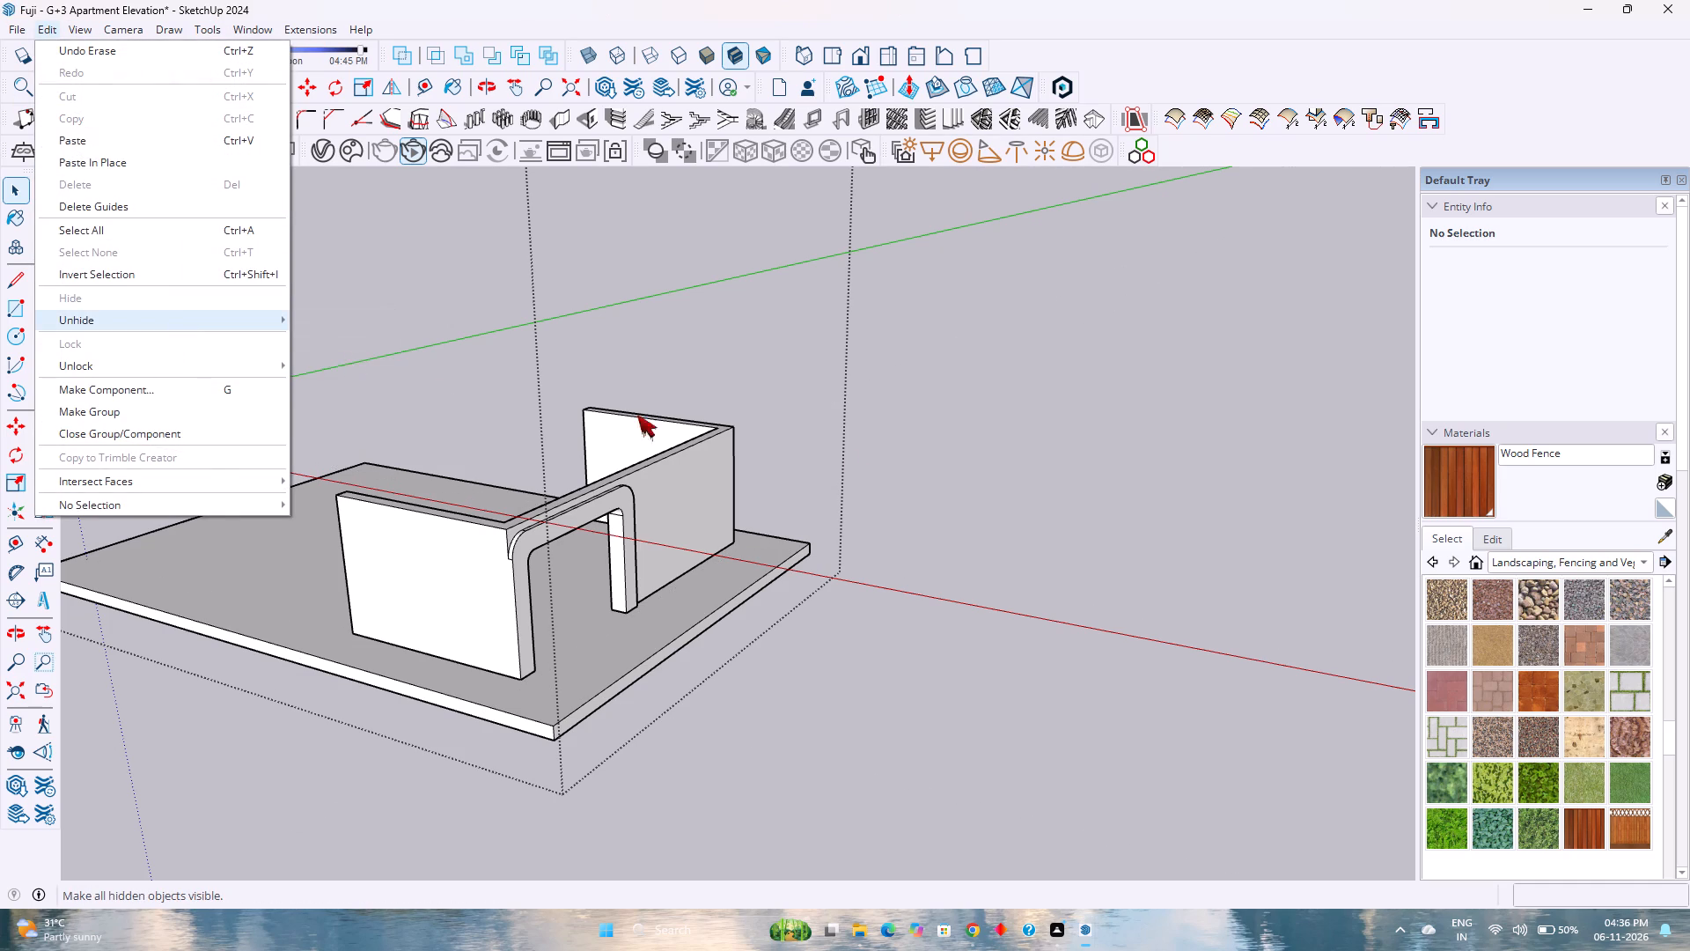
# Inspect the whole building from several angles, checking the ground-level block and its framed opening beneath the upper floors.
pyautogui.scroll(-14, 793, 451)
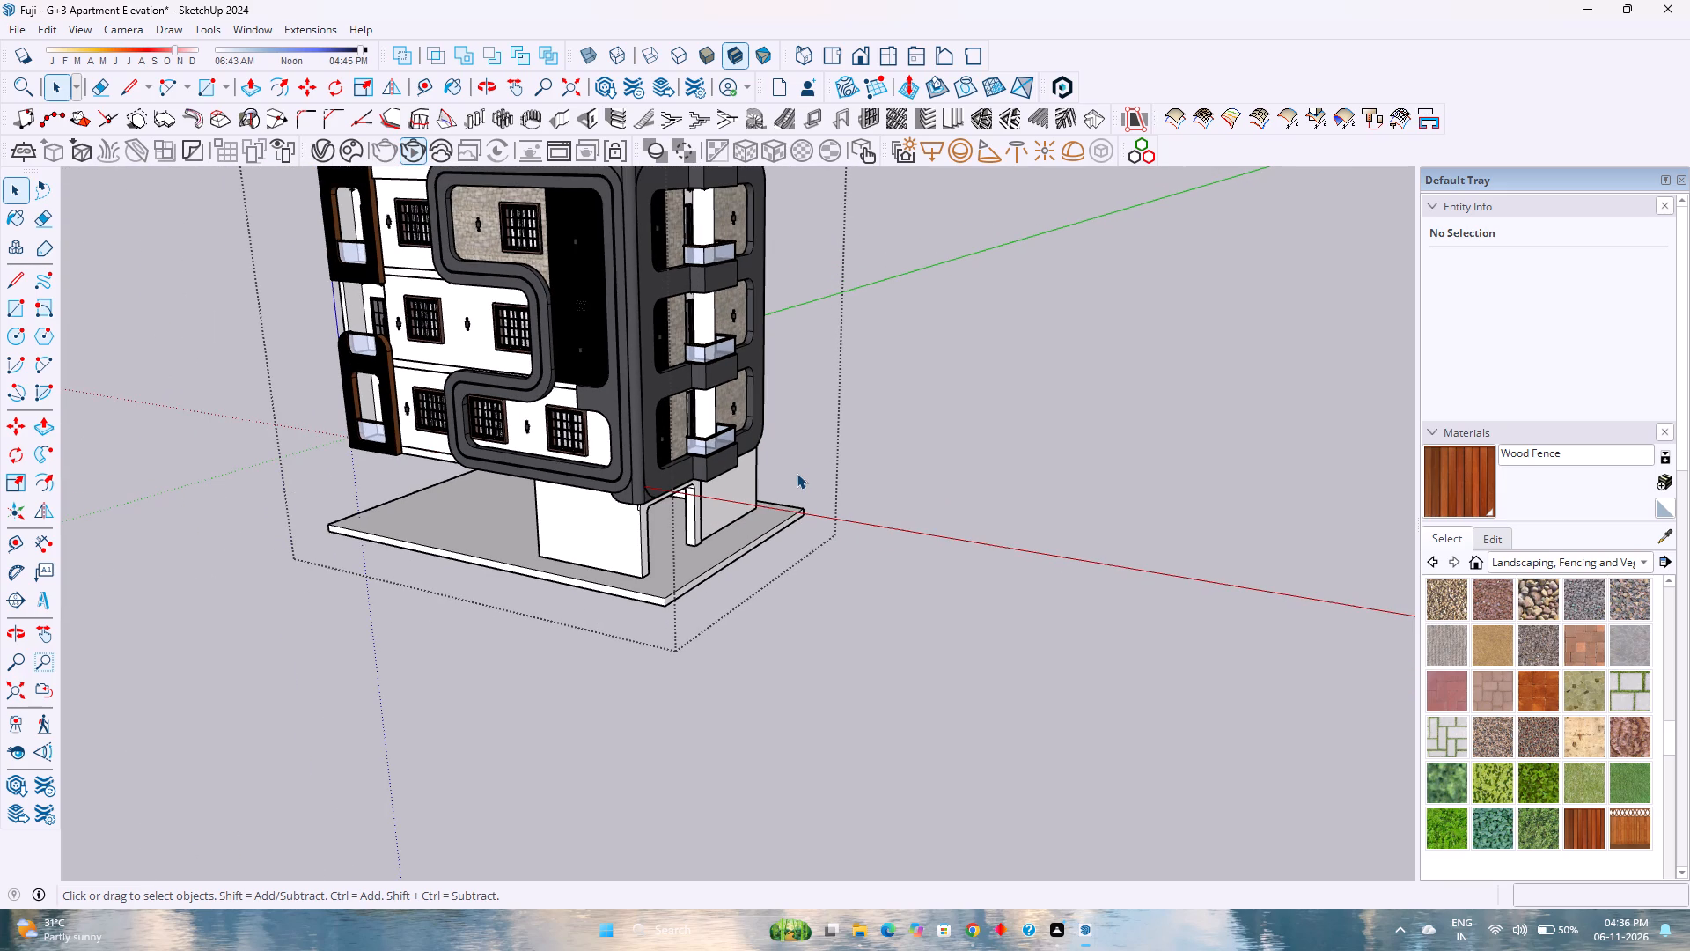
pyautogui.scroll(-14, 831, 464)
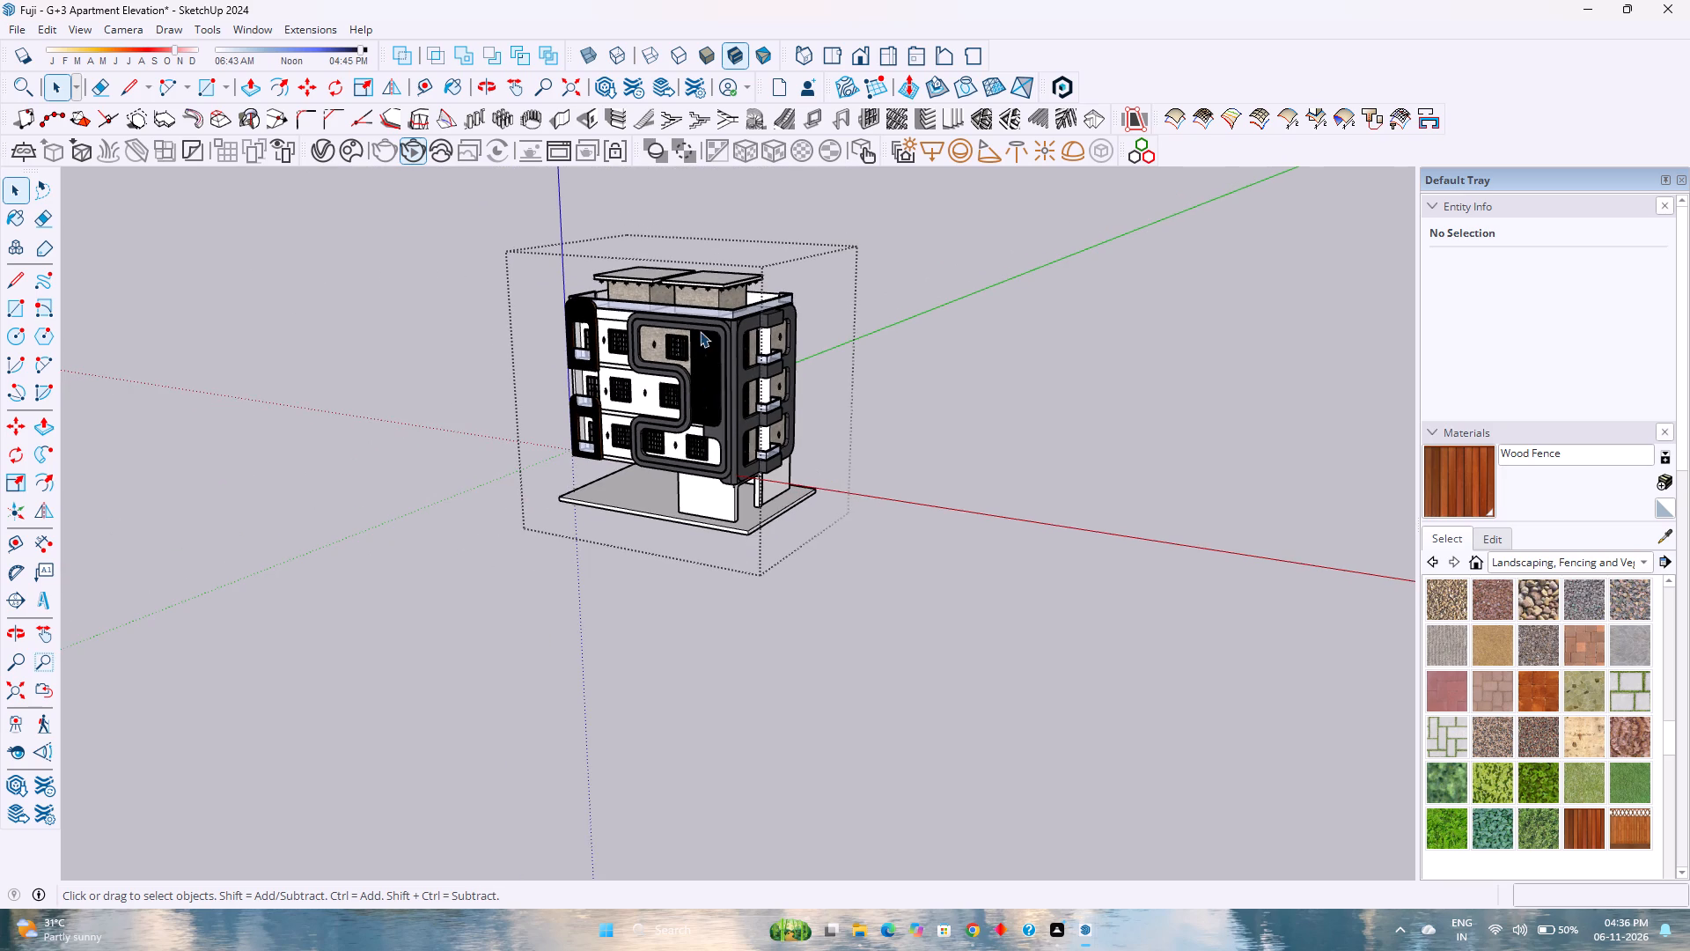
pyautogui.scroll(4, 693, 320)
pyautogui.moveTo(719, 390); pyautogui.dragTo(582, 294, button='middle')
pyautogui.scroll(5, 688, 520)
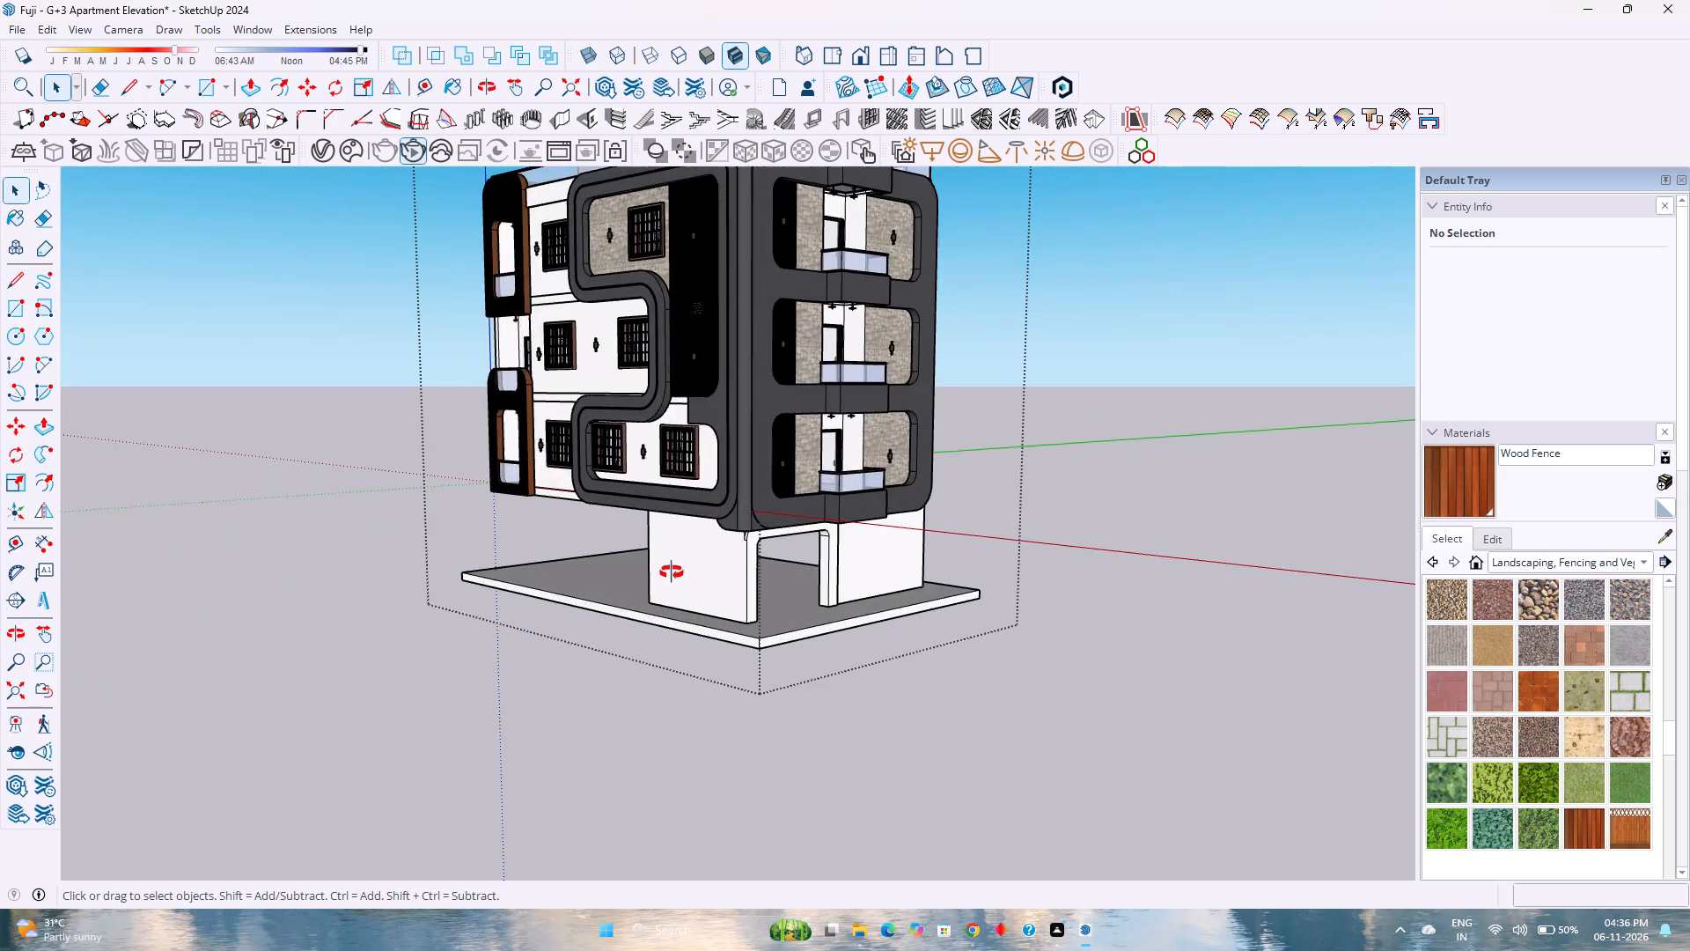
pyautogui.moveTo(672, 572); pyautogui.dragTo(819, 622, button='middle')
pyautogui.scroll(-7, 819, 617)
pyautogui.scroll(3, 843, 365)
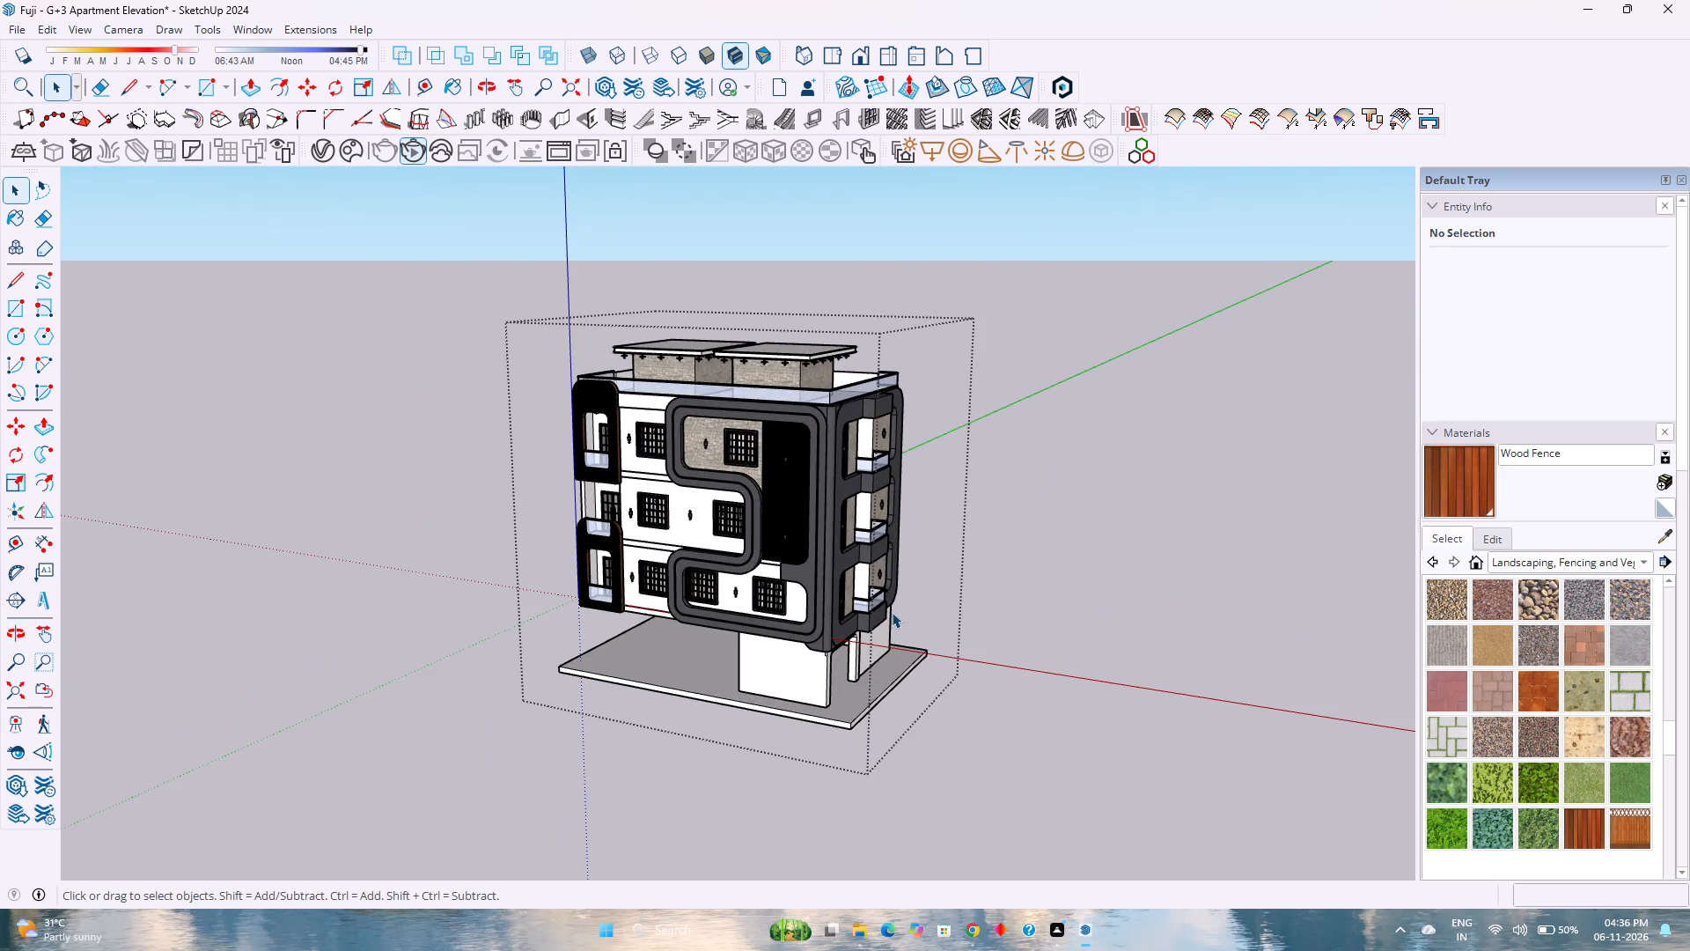
pyautogui.scroll(4, 888, 614)
pyautogui.moveTo(878, 609); pyautogui.dragTo(800, 525, button='middle')
pyautogui.middleClick(800, 525)
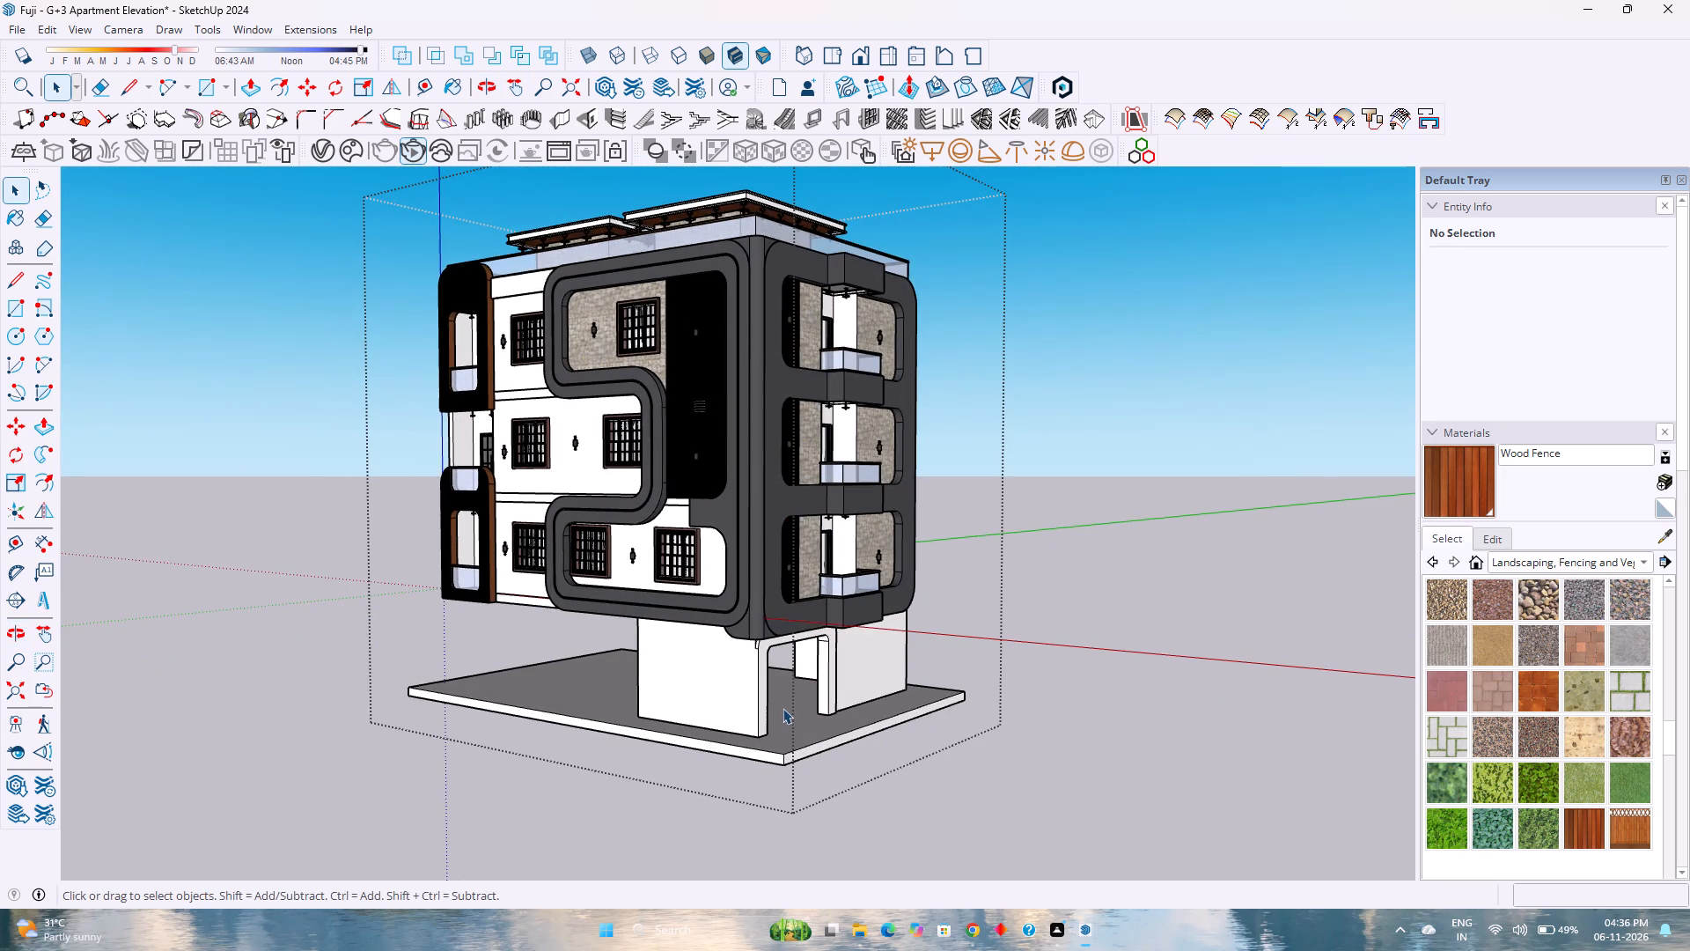
pyautogui.scroll(6, 786, 726)
pyautogui.moveTo(796, 752); pyautogui.dragTo(272, 633, button='middle')
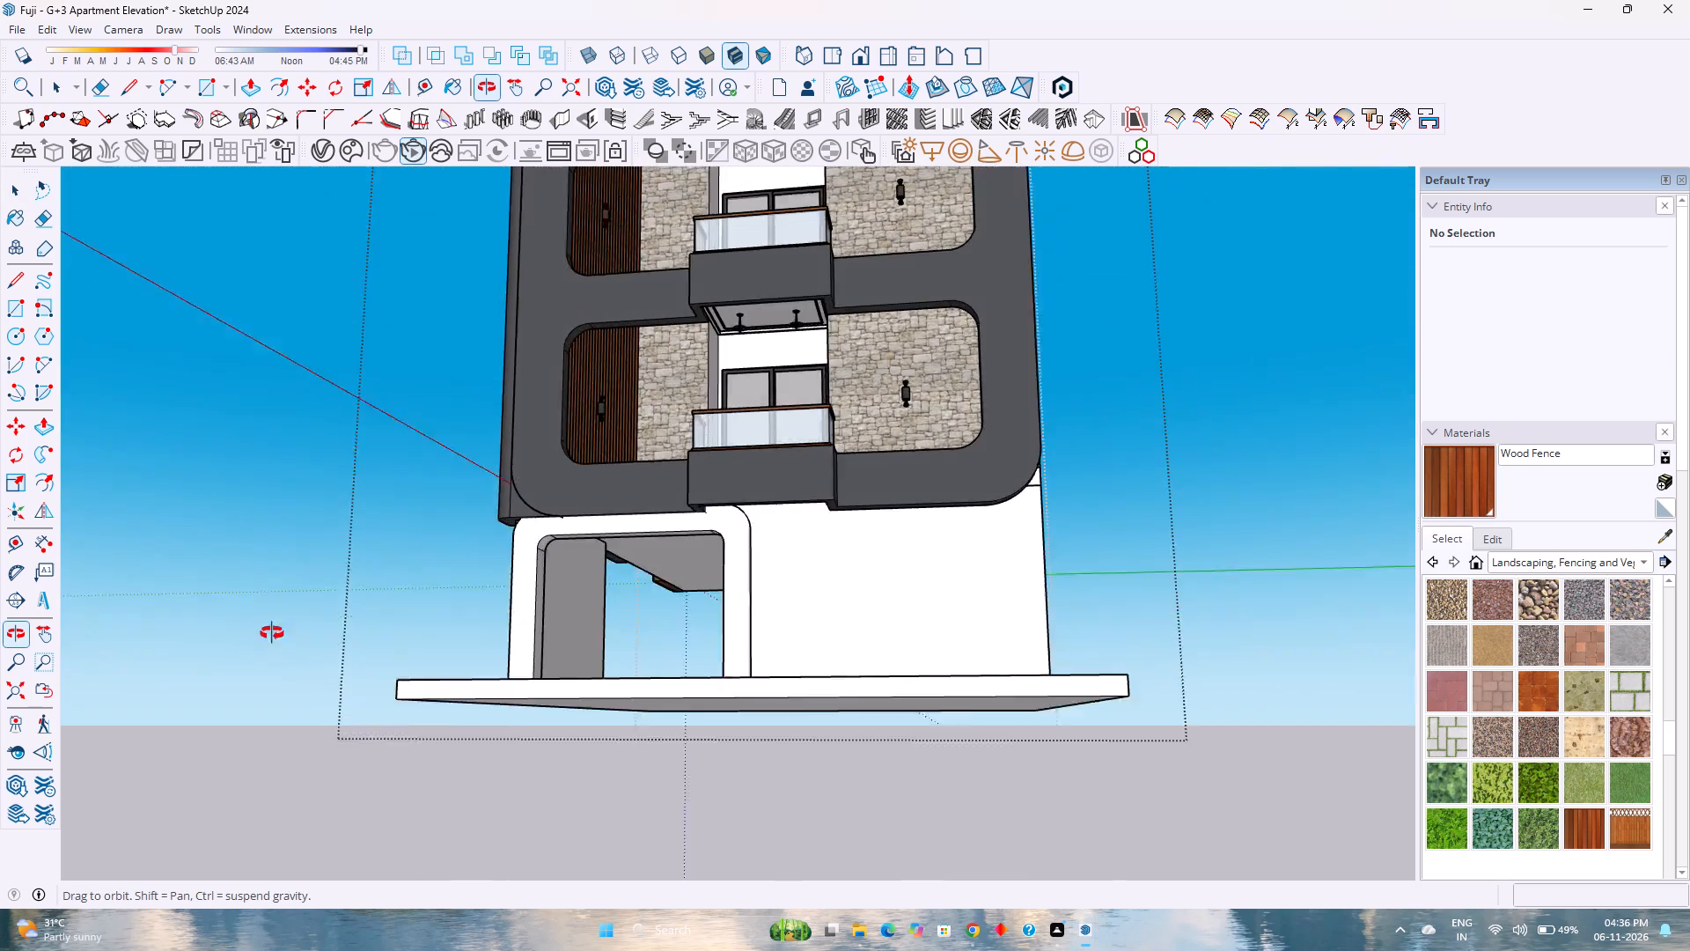
pyautogui.moveTo(272, 633); pyautogui.dragTo(887, 912, button='middle')
# Open the base slab for editing and offset its top face's outline 1' inward to form a perimeter border.
pyautogui.doubleClick(807, 815)
pyautogui.scroll(2, 807, 815)
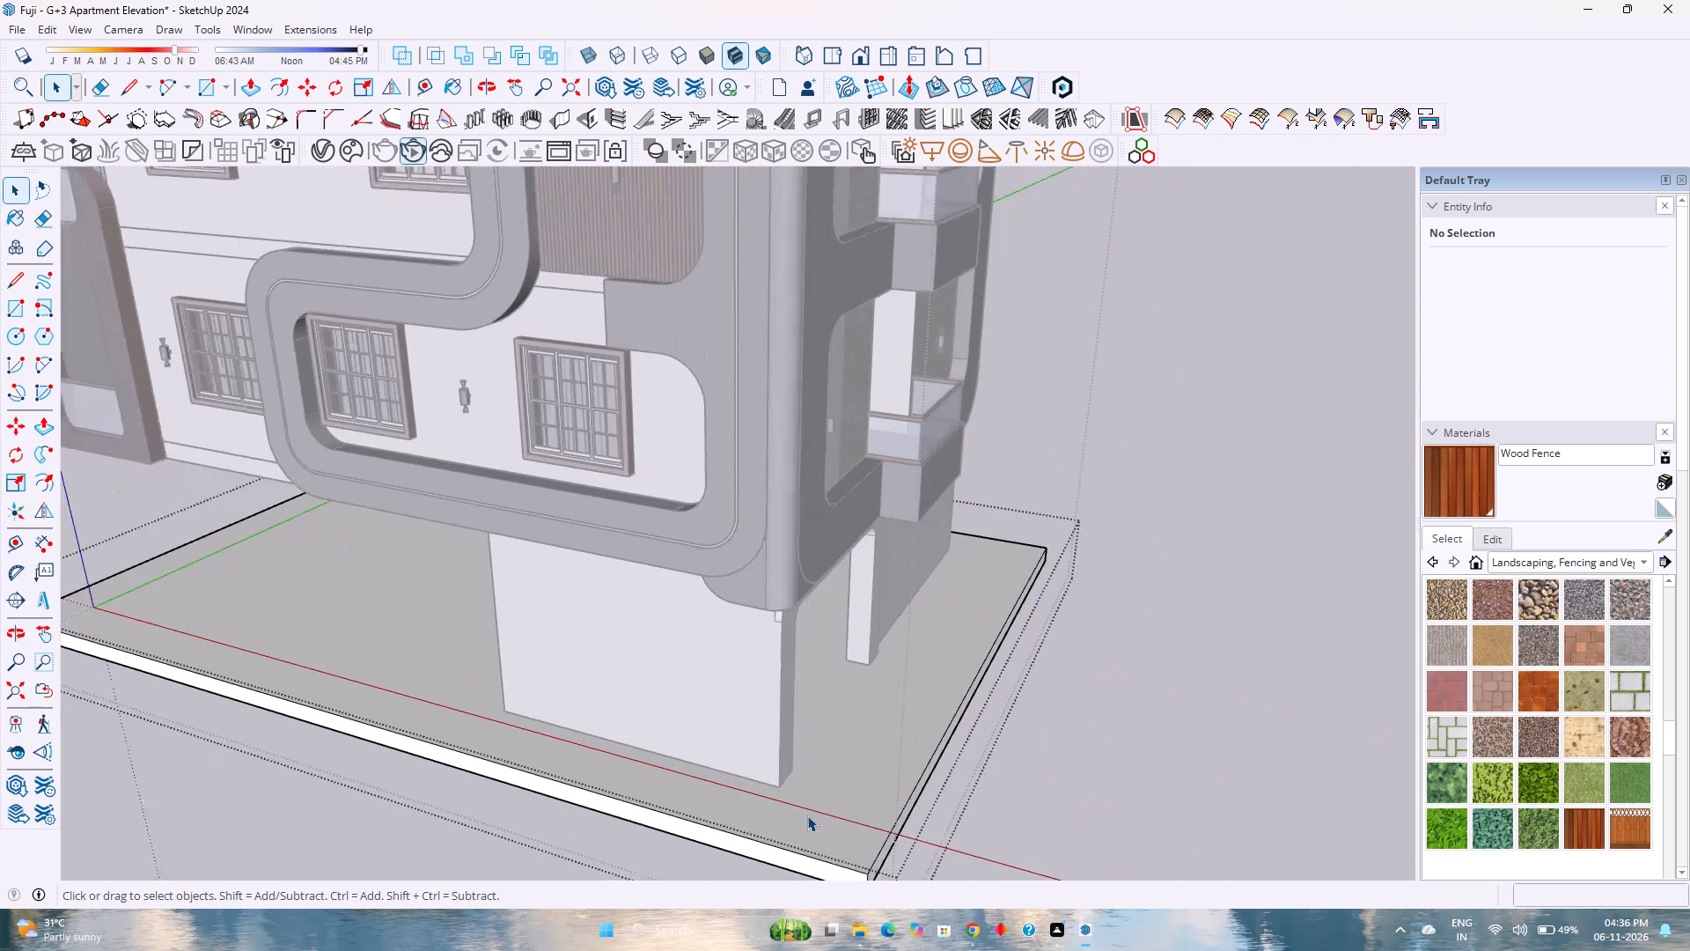
pyautogui.scroll(1, 807, 815)
pyautogui.click(806, 815)
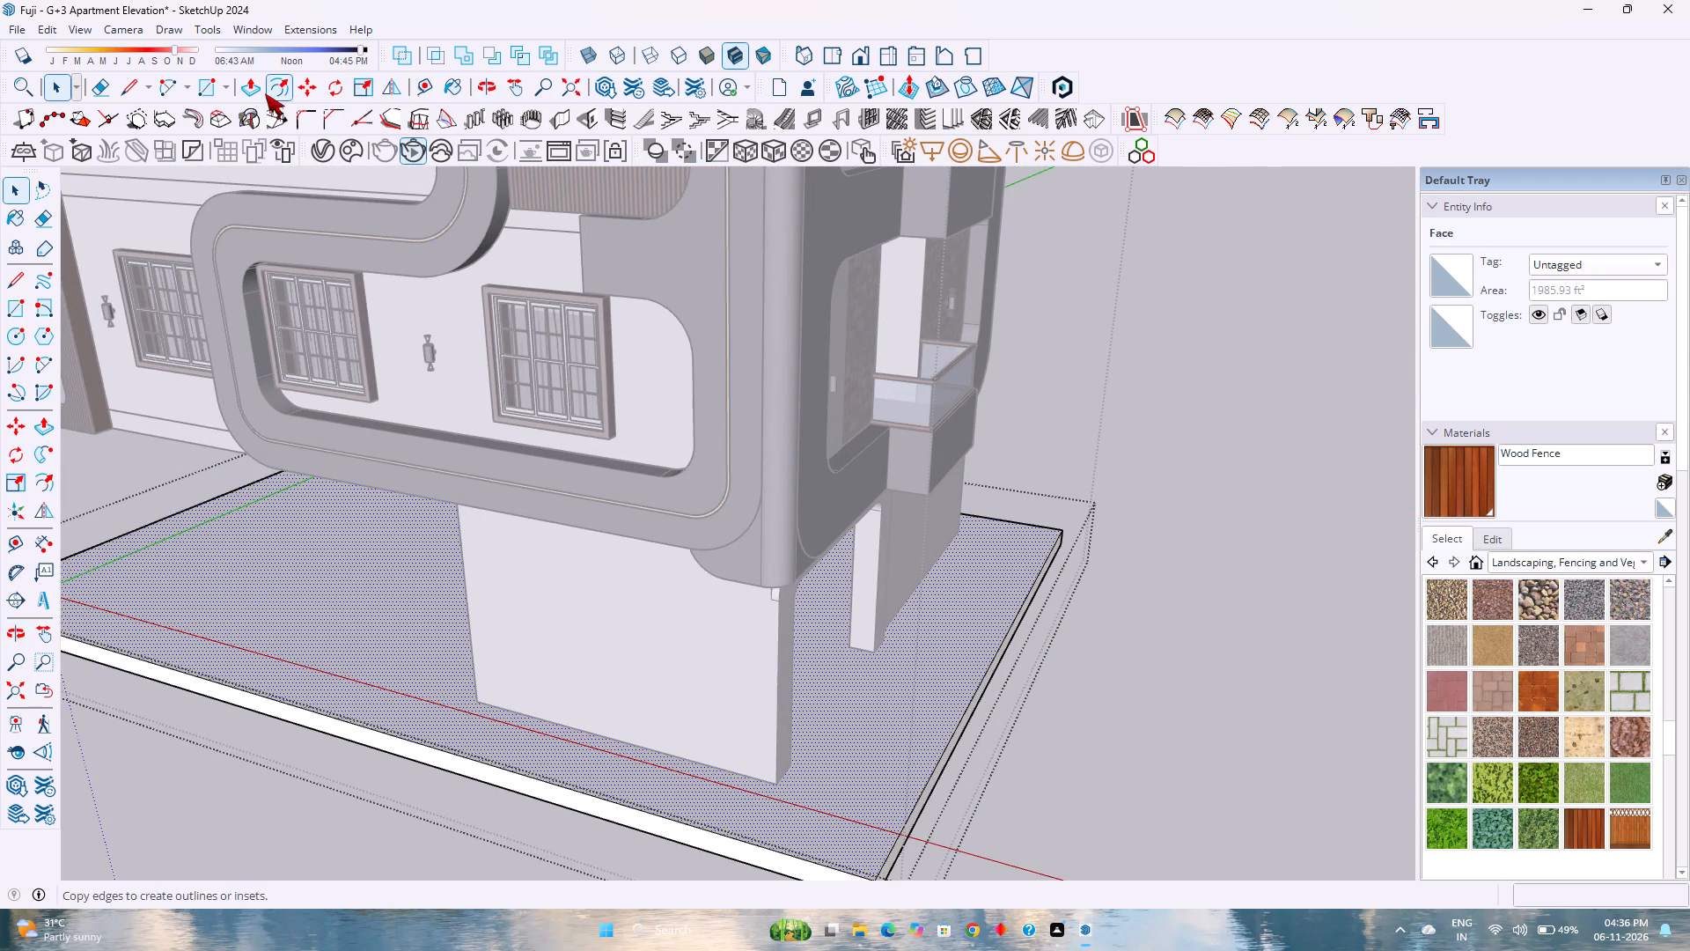
pyautogui.click(273, 87)
pyautogui.click(397, 696)
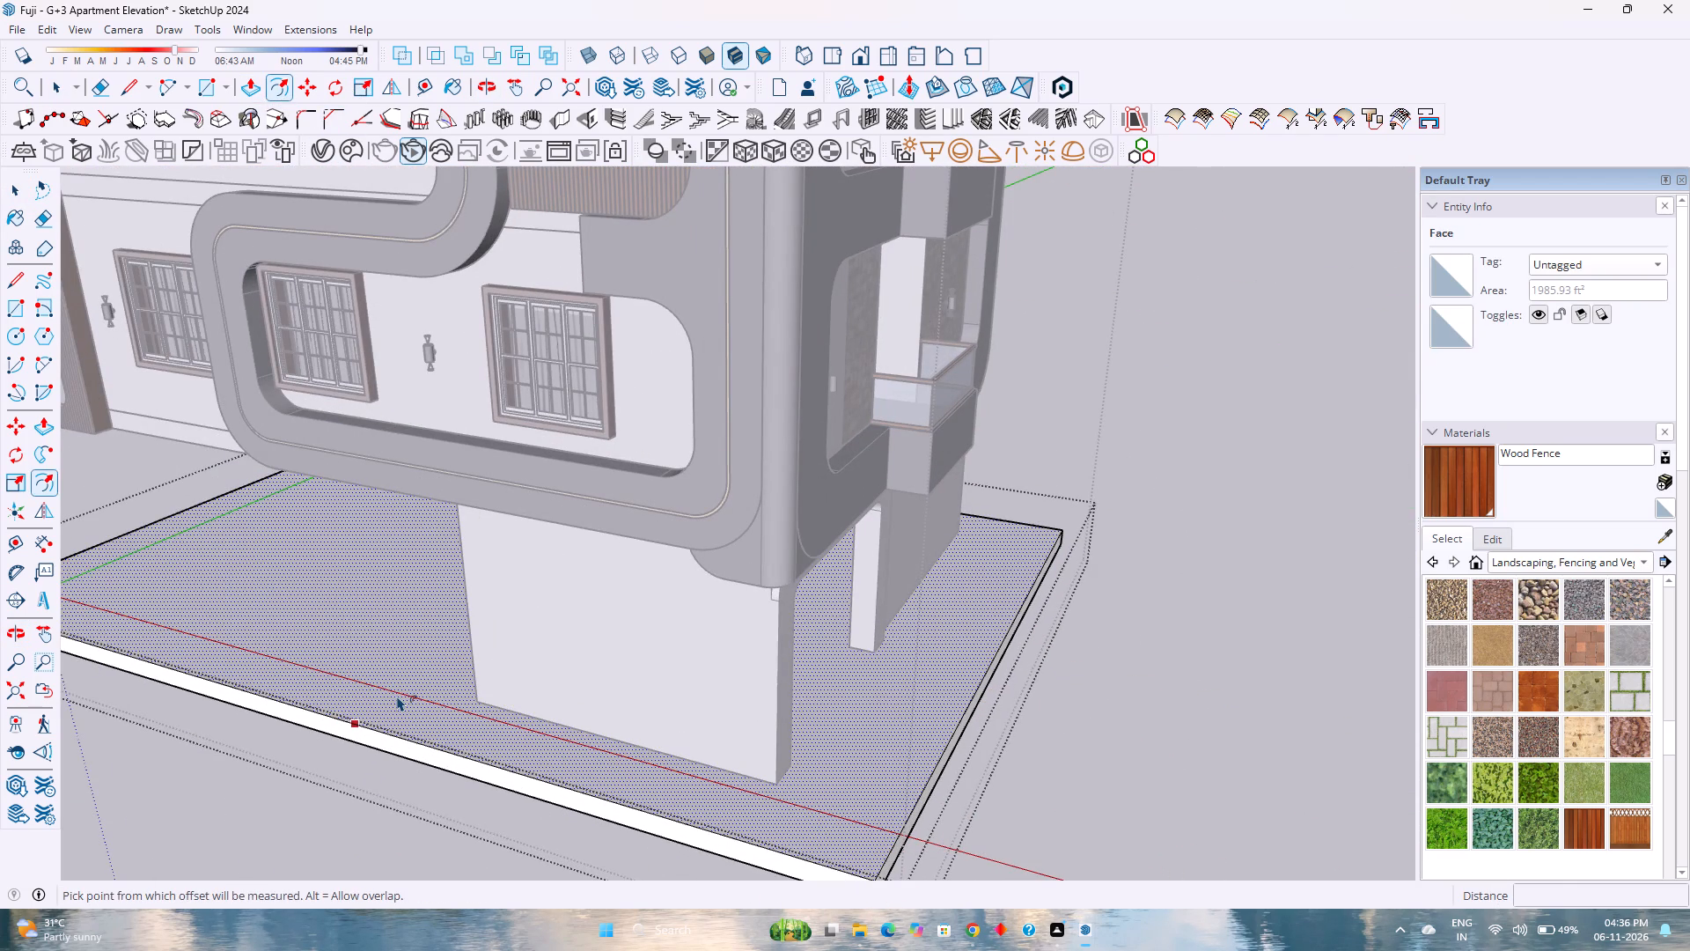
pyautogui.press('9')
pyautogui.press('Return')
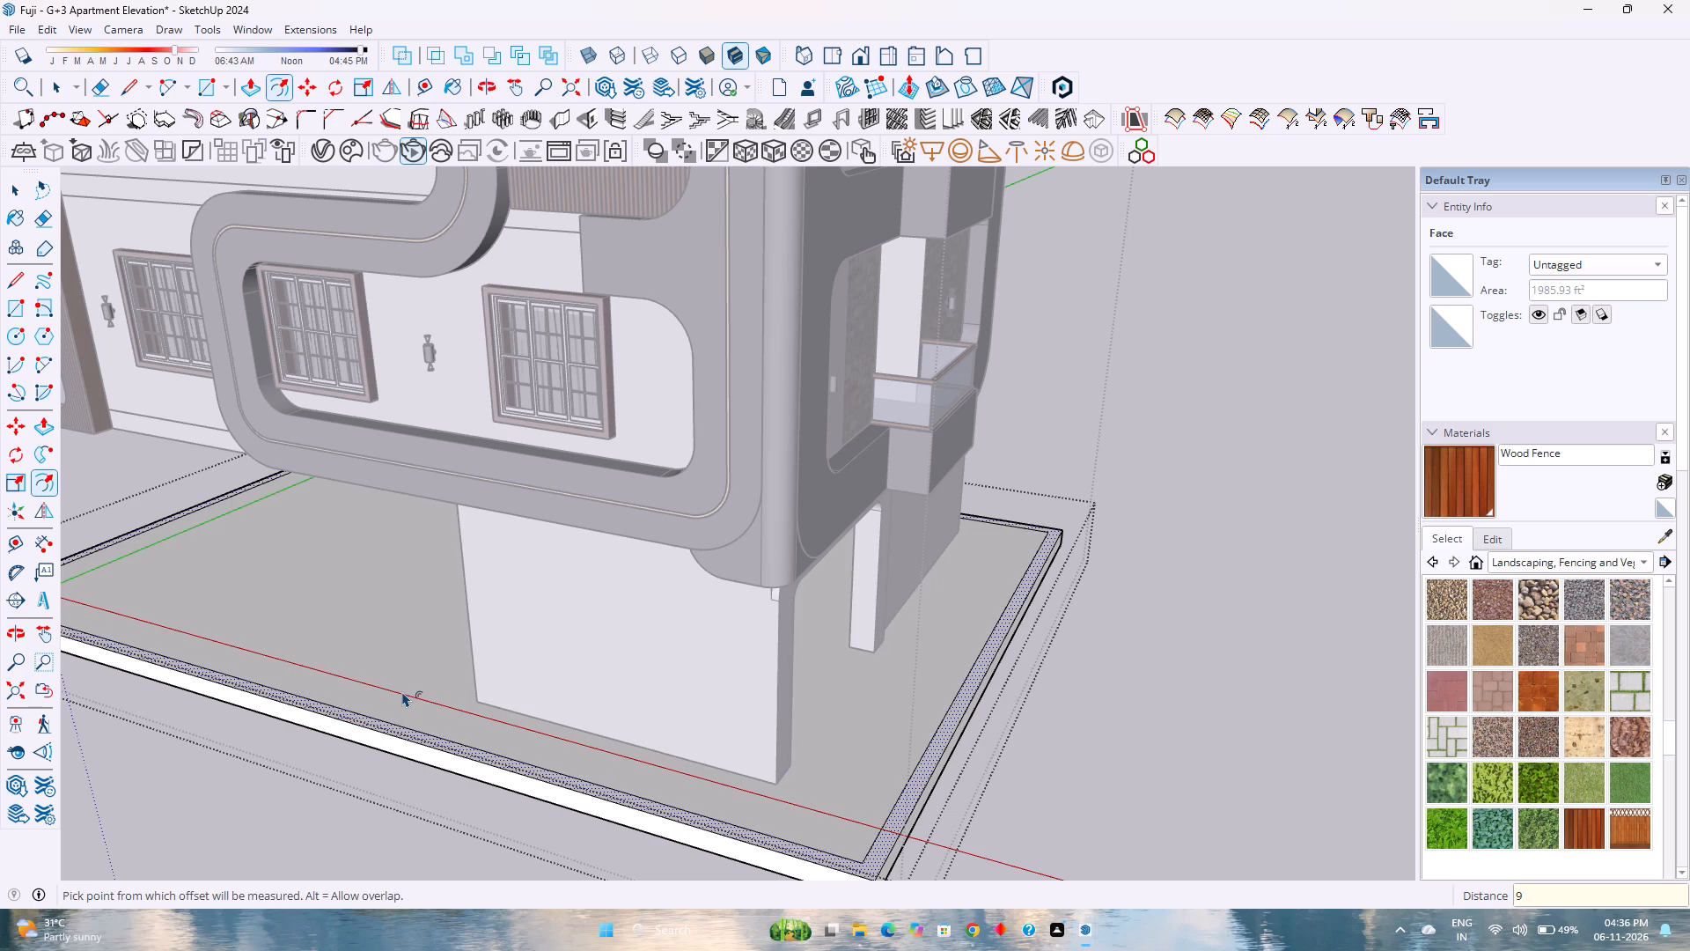
pyautogui.write("1'")
pyautogui.press('Return')
# Pull the base slab's 1' perimeter border up 5' as a compound wall and close the slab's group.
pyautogui.scroll(-4, 413, 661)
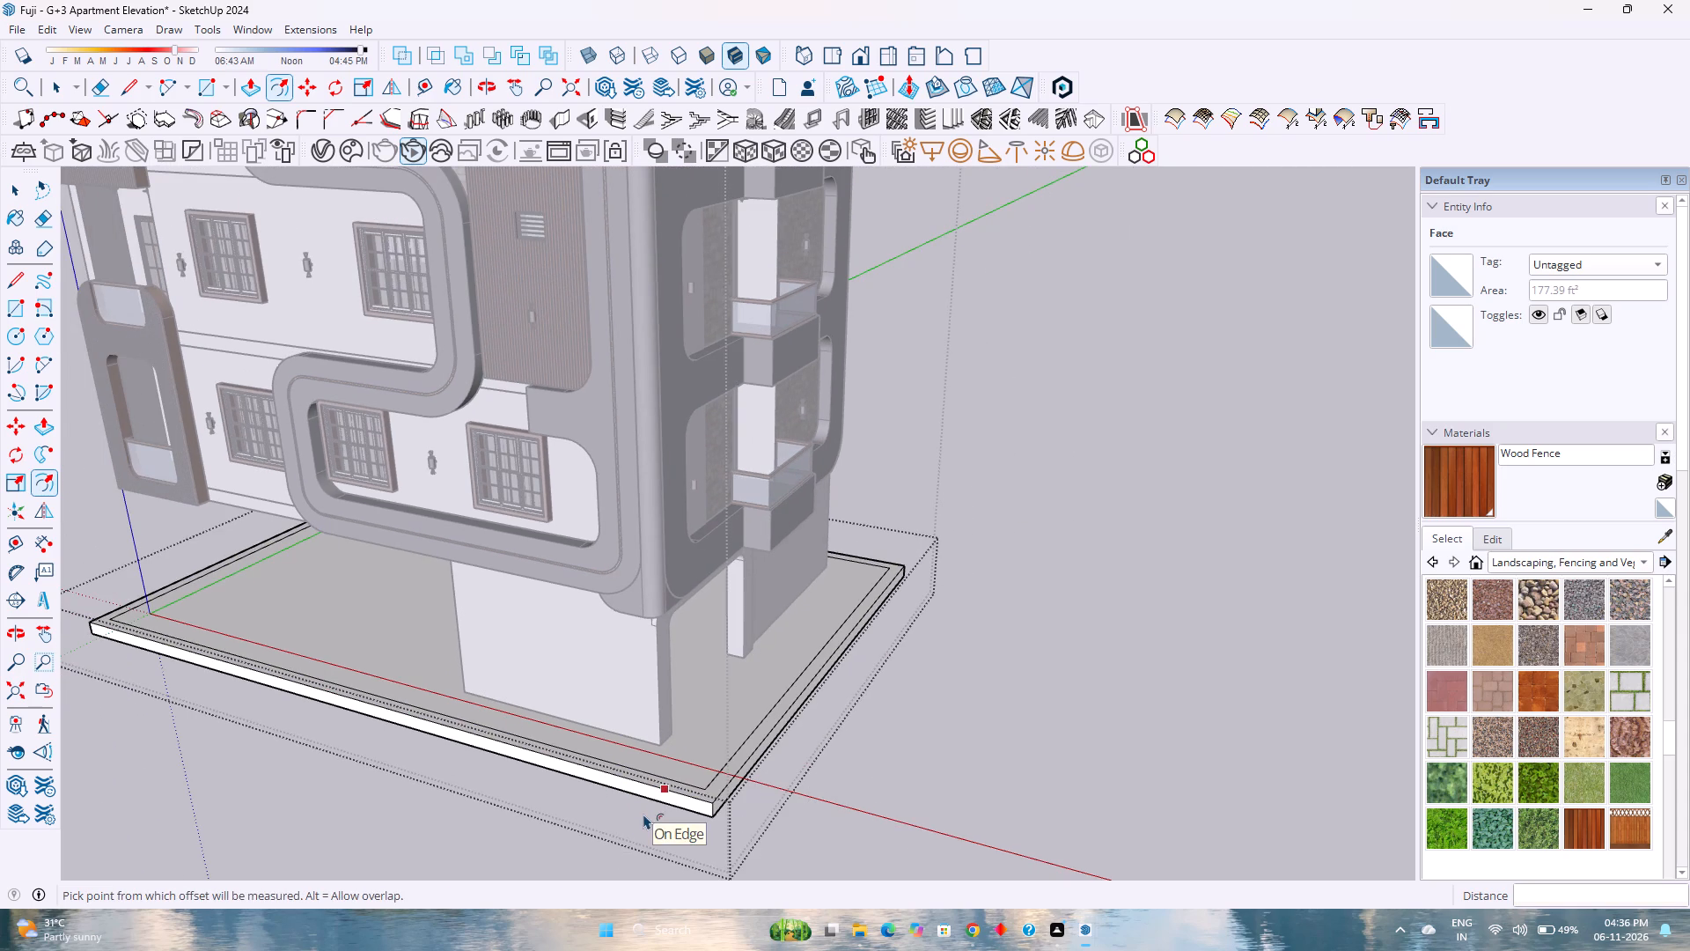
pyautogui.press('p')
pyautogui.press('Escape')
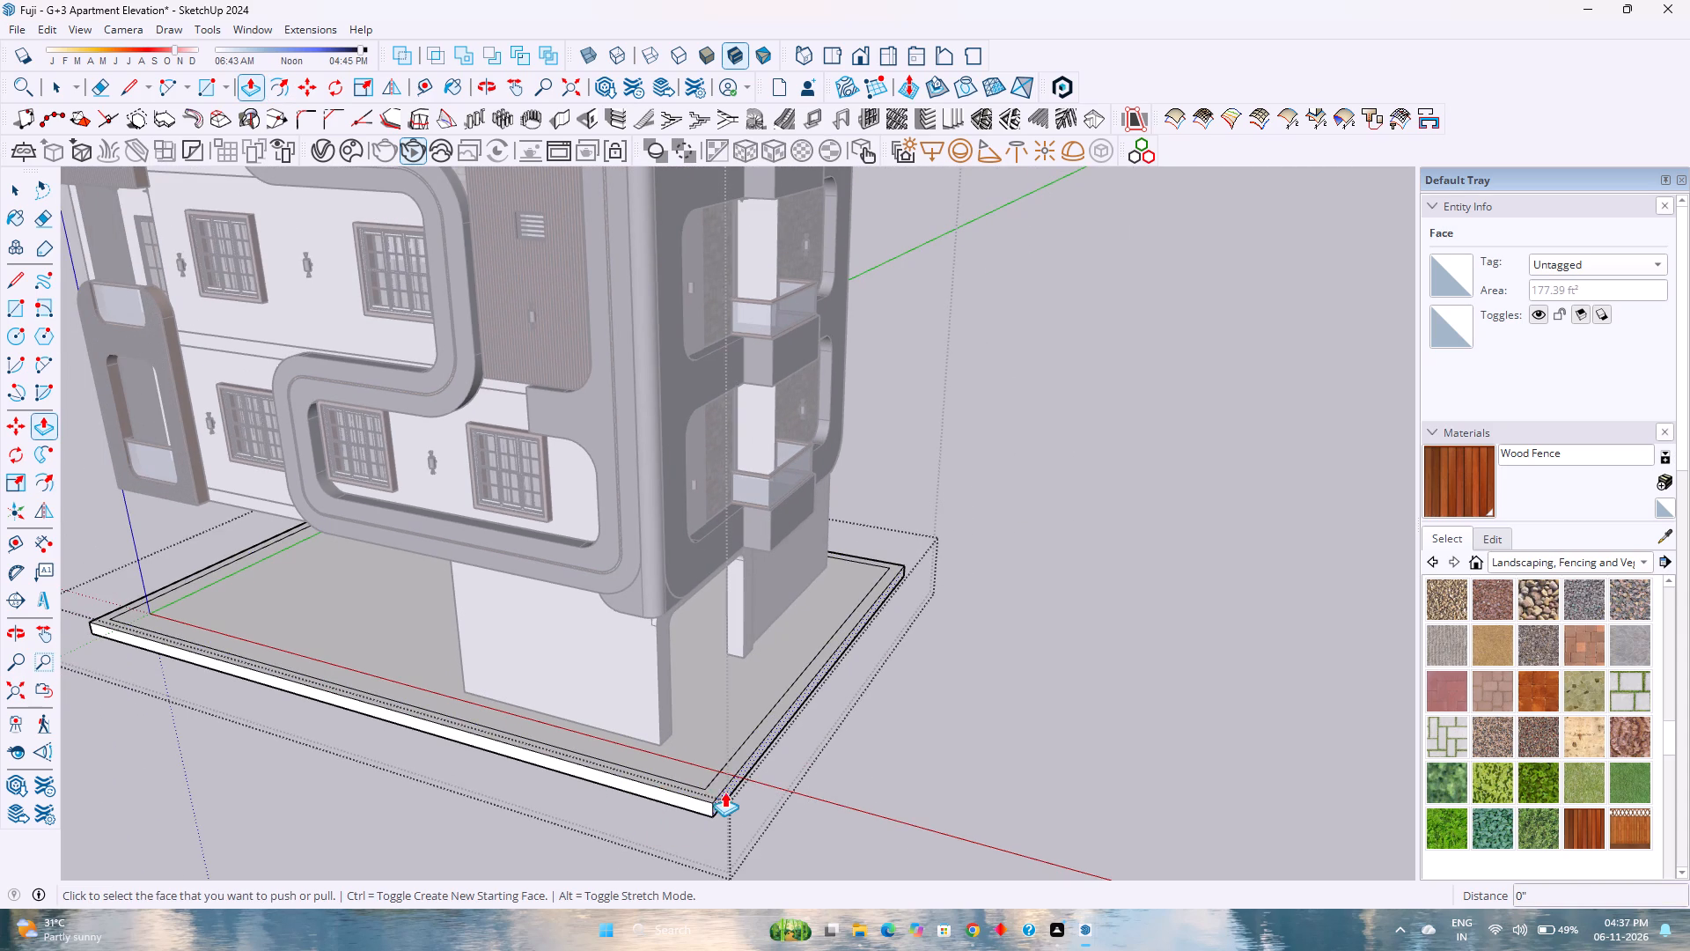
pyautogui.click(721, 783)
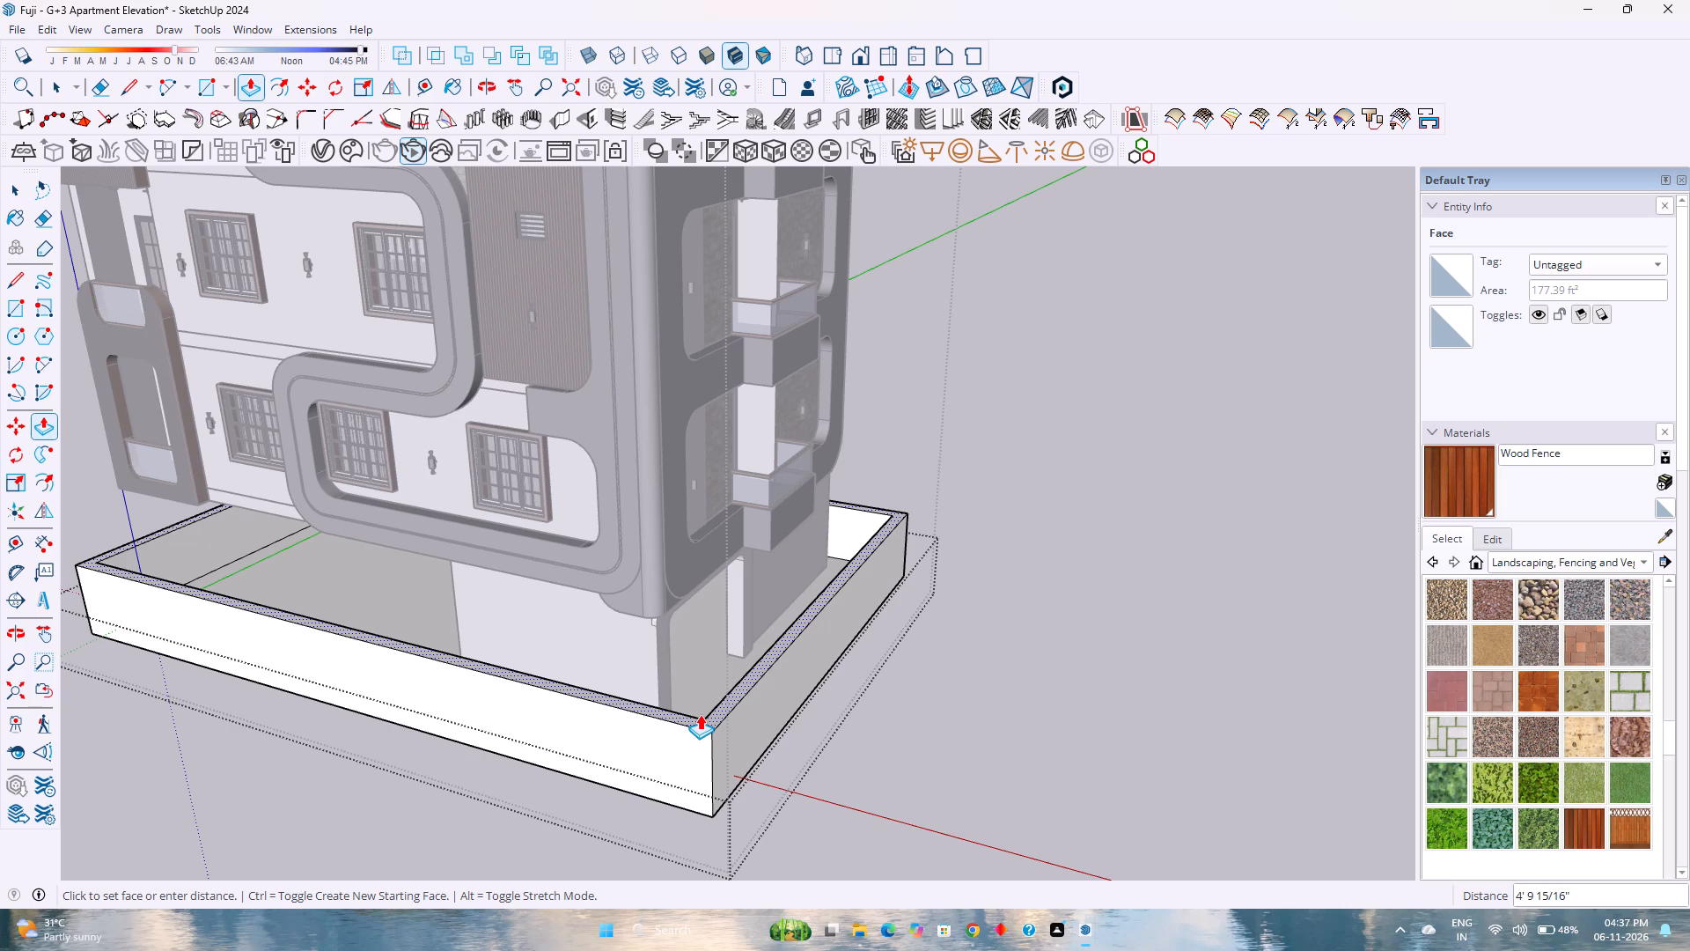
pyautogui.write("5'")
pyautogui.press('Return')
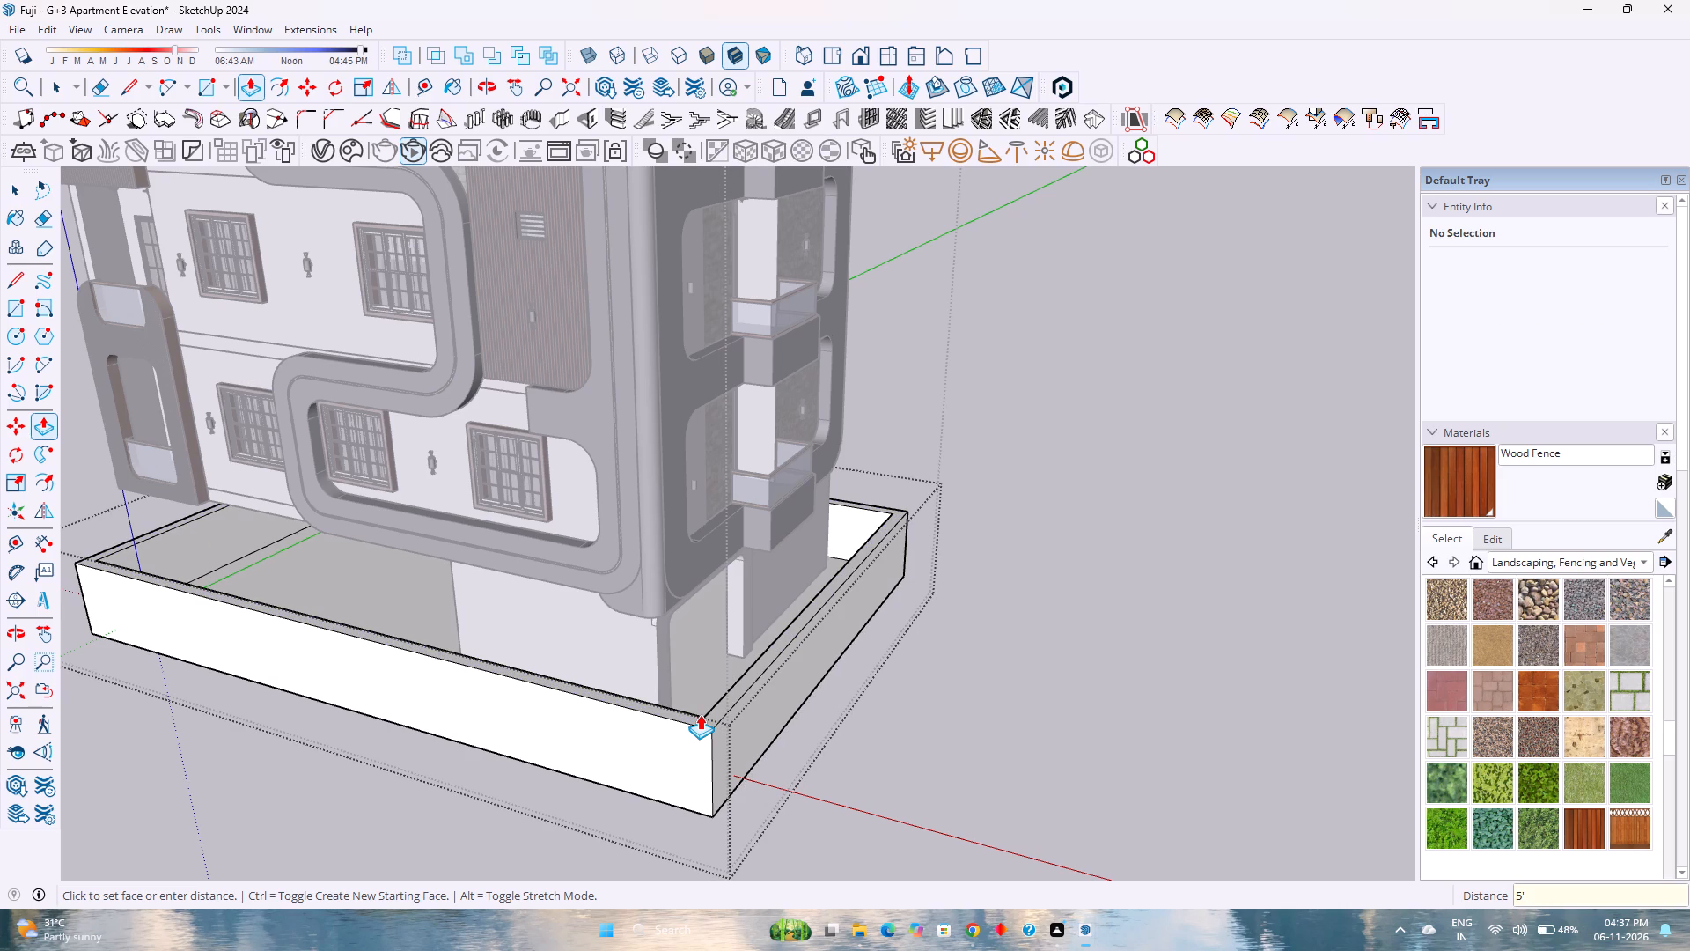
pyautogui.scroll(-2, 700, 714)
pyautogui.press('space')
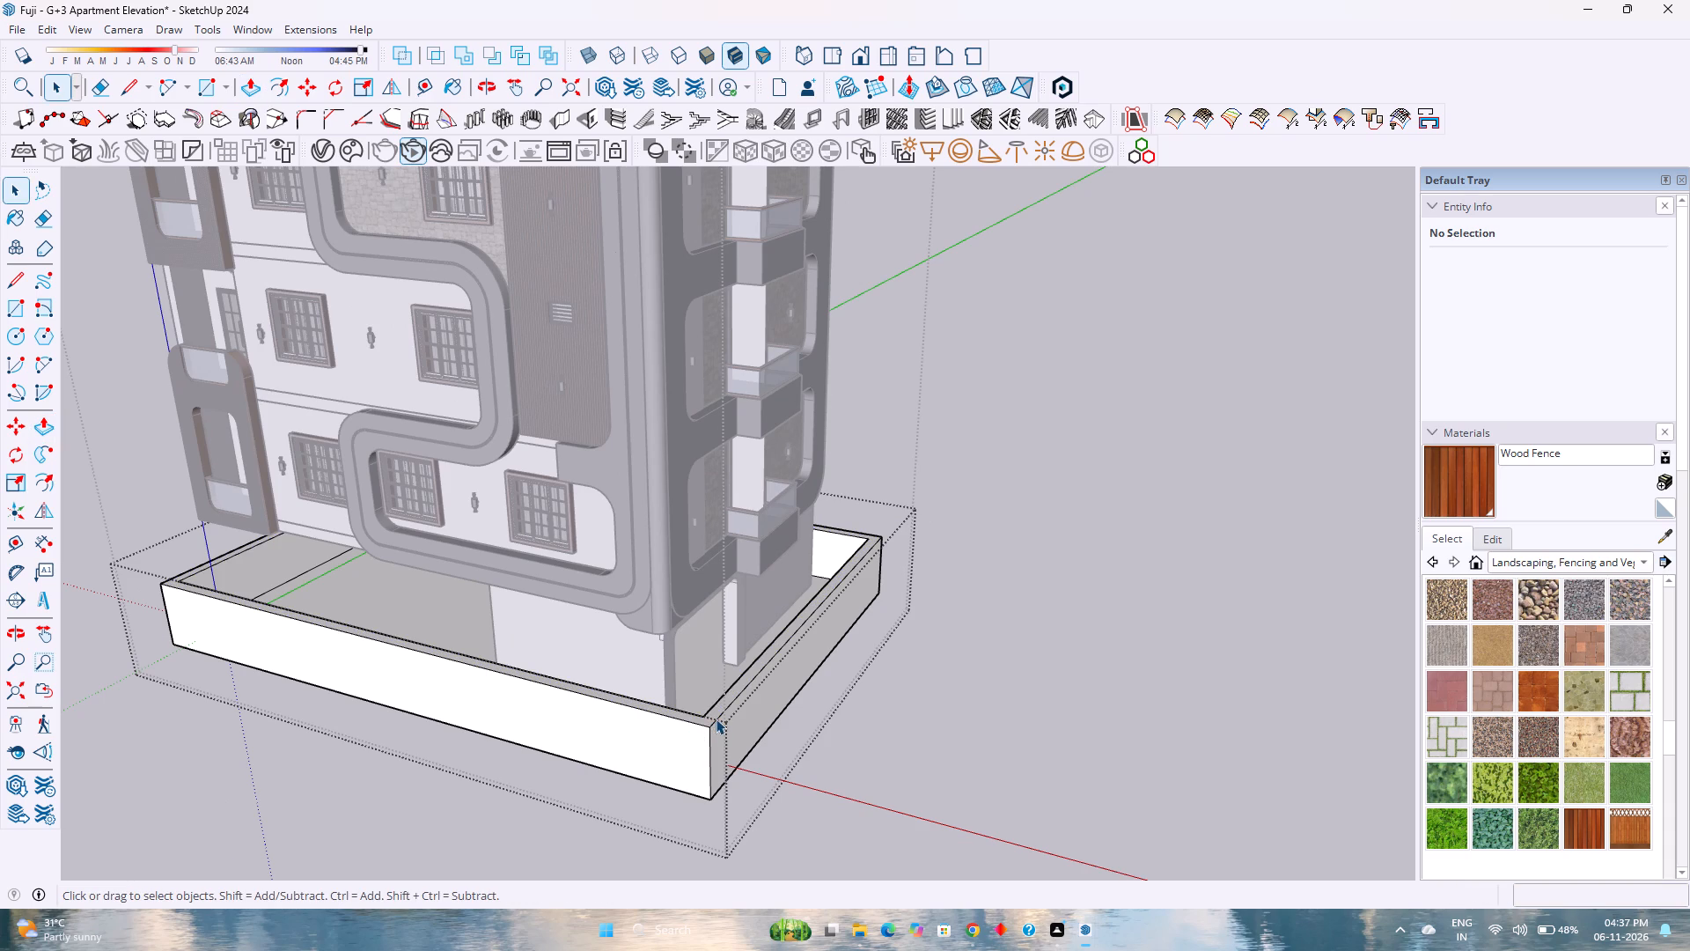
pyautogui.press('Escape')
# Examine the rounded frame at the ground-level block's corner, where it meets the floor above and the compound wall.
pyautogui.scroll(4, 711, 690)
pyautogui.scroll(6, 667, 617)
pyautogui.moveTo(612, 616); pyautogui.dragTo(473, 573, button='middle')
pyautogui.middleClick(473, 573)
pyautogui.scroll(-6, 473, 572)
pyautogui.scroll(4, 569, 605)
pyautogui.moveTo(562, 599); pyautogui.dragTo(511, 578, button='middle')
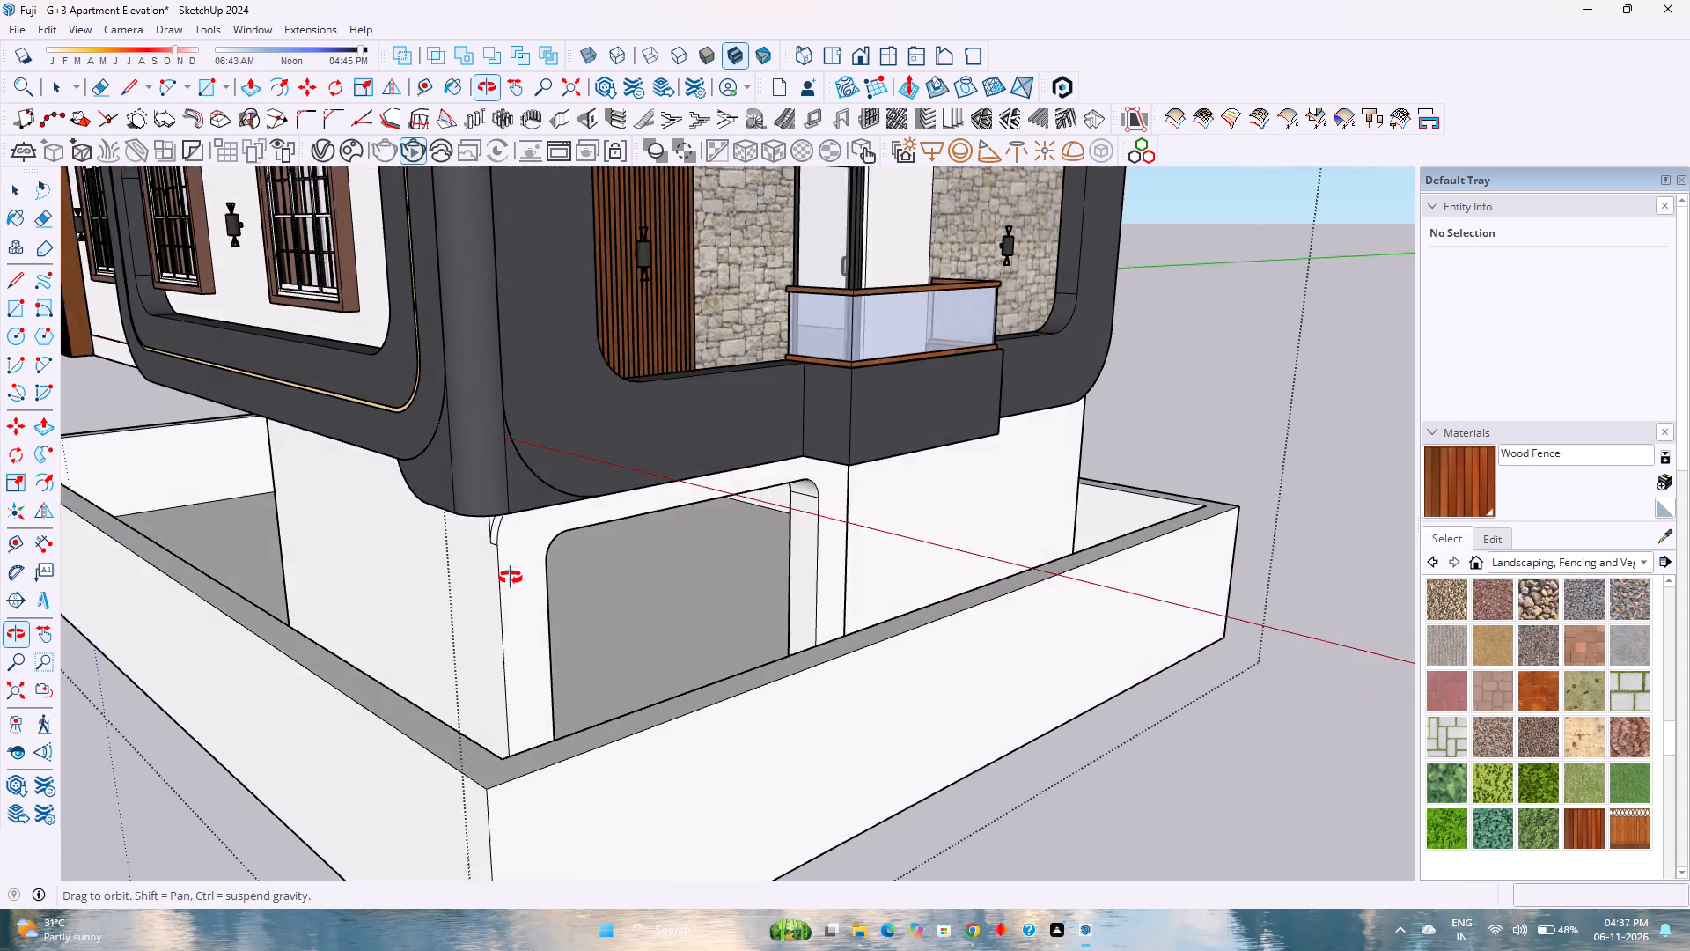
pyautogui.moveTo(511, 578); pyautogui.dragTo(507, 573, button='middle')
pyautogui.middleClick(507, 573)
pyautogui.scroll(8, 512, 555)
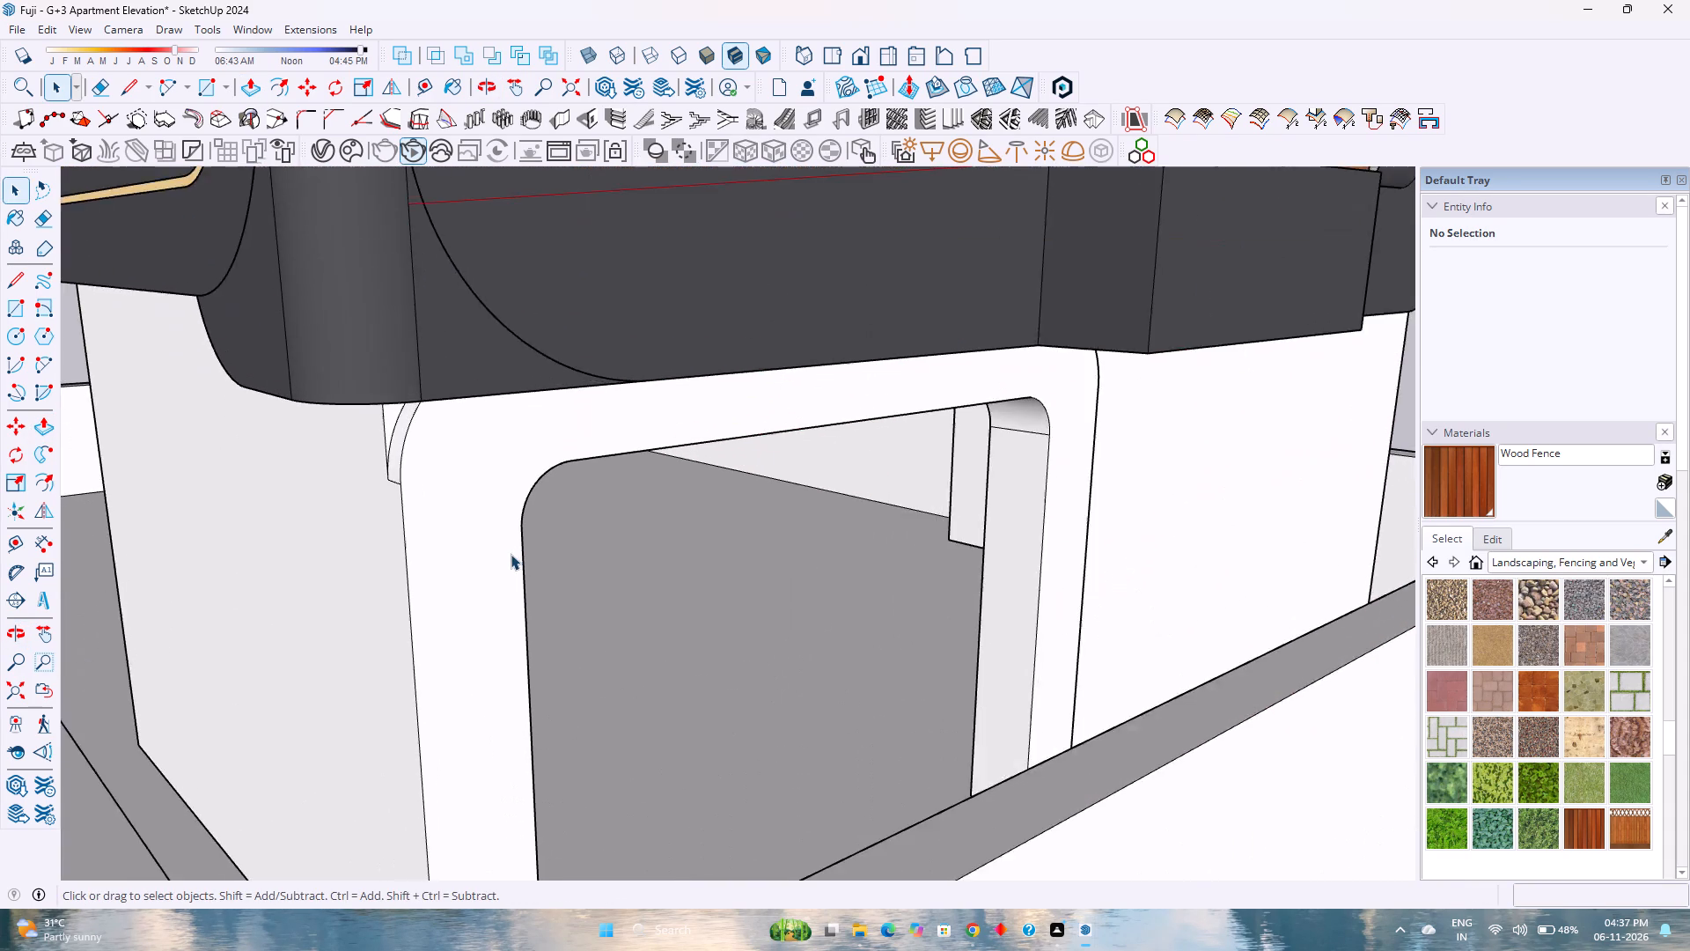
# Open the ground-level block for editing and push the rounded frame's front face back flush with the block's wall.
pyautogui.scroll(3, 511, 554)
pyautogui.click(467, 480)
pyautogui.click(467, 480)
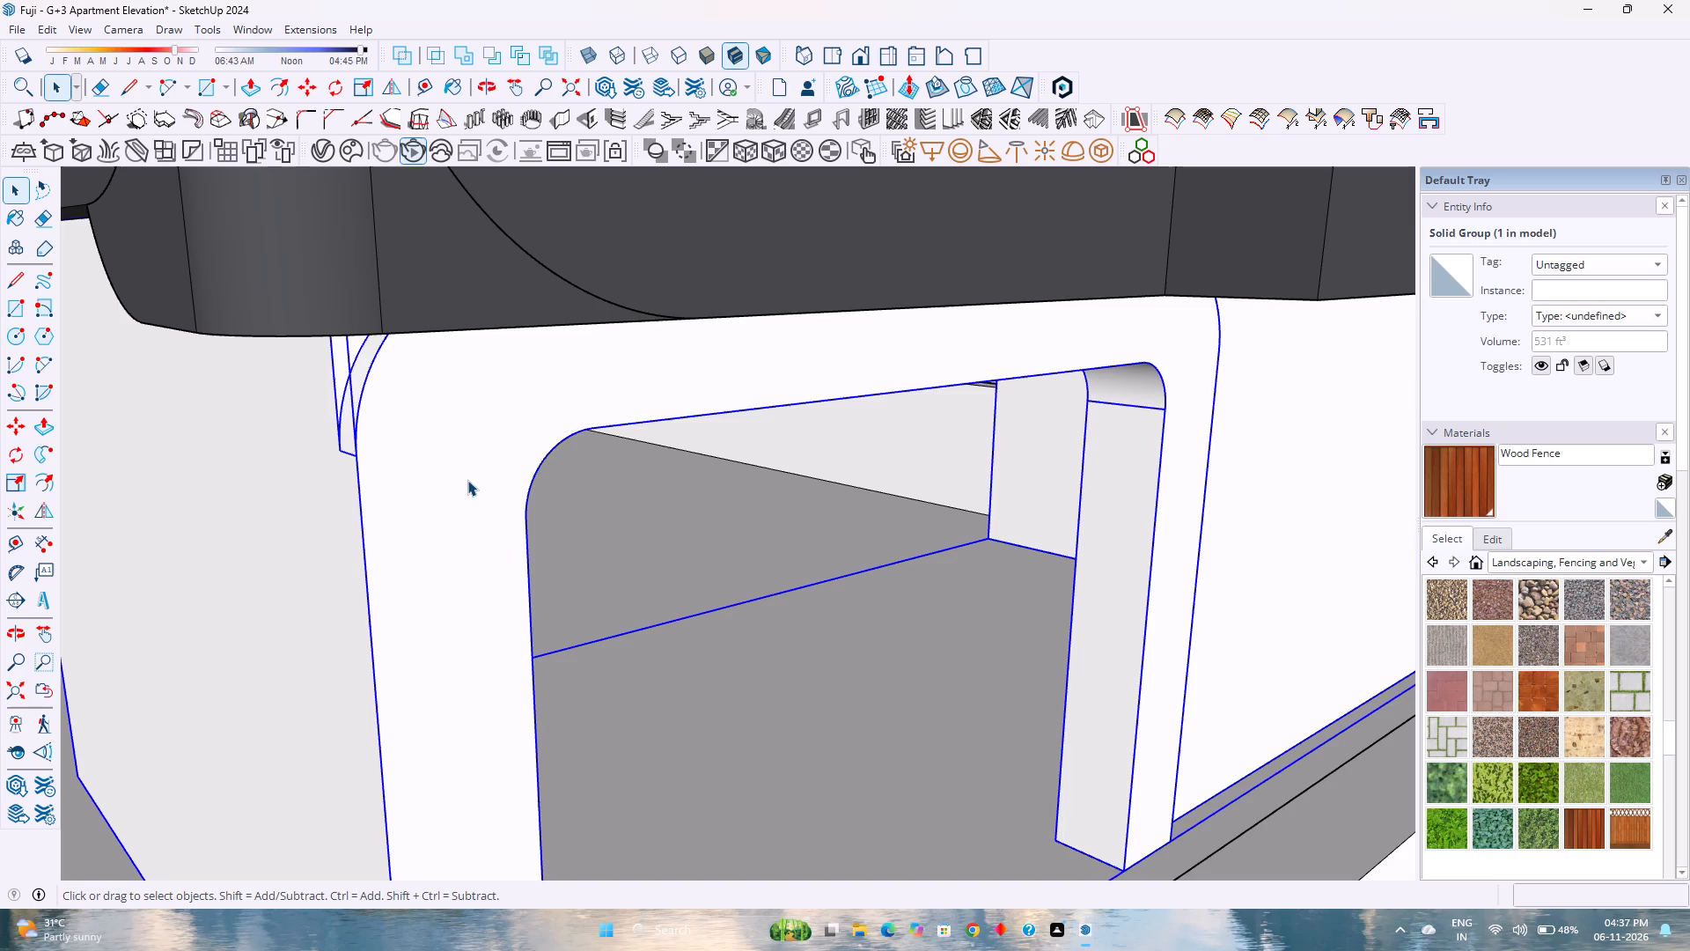
pyautogui.click(467, 480)
pyautogui.click(467, 480)
pyautogui.scroll(-3, 467, 480)
pyautogui.moveTo(431, 515); pyautogui.dragTo(444, 485, button='middle')
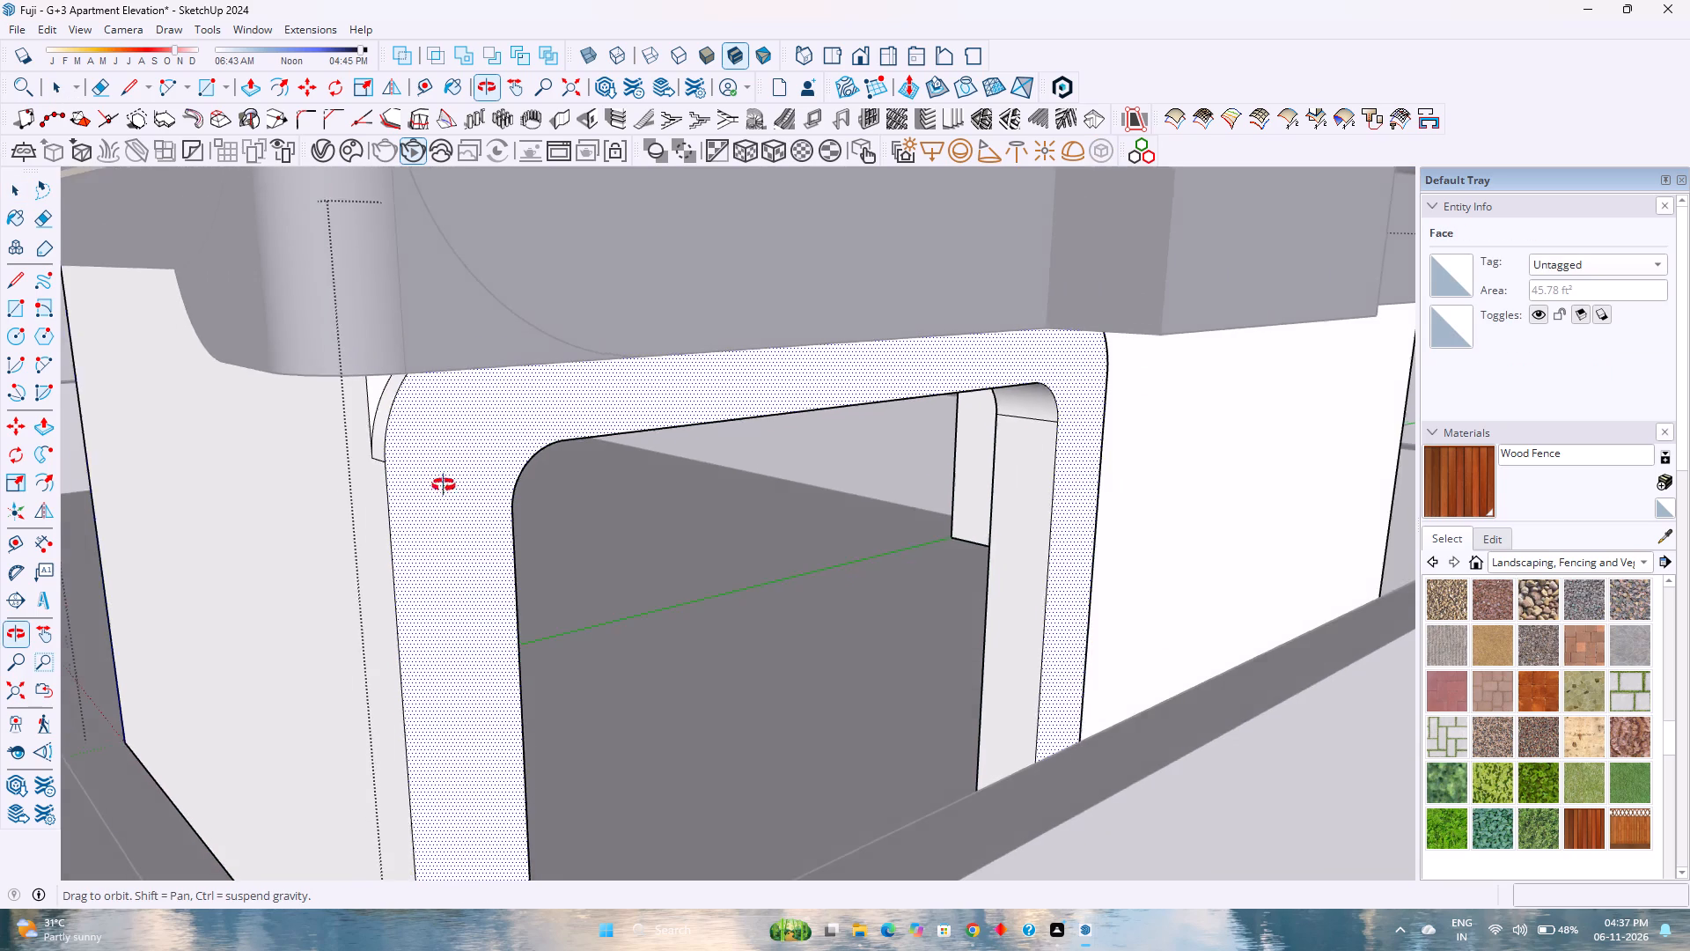
pyautogui.moveTo(444, 485); pyautogui.dragTo(621, 410, button='middle')
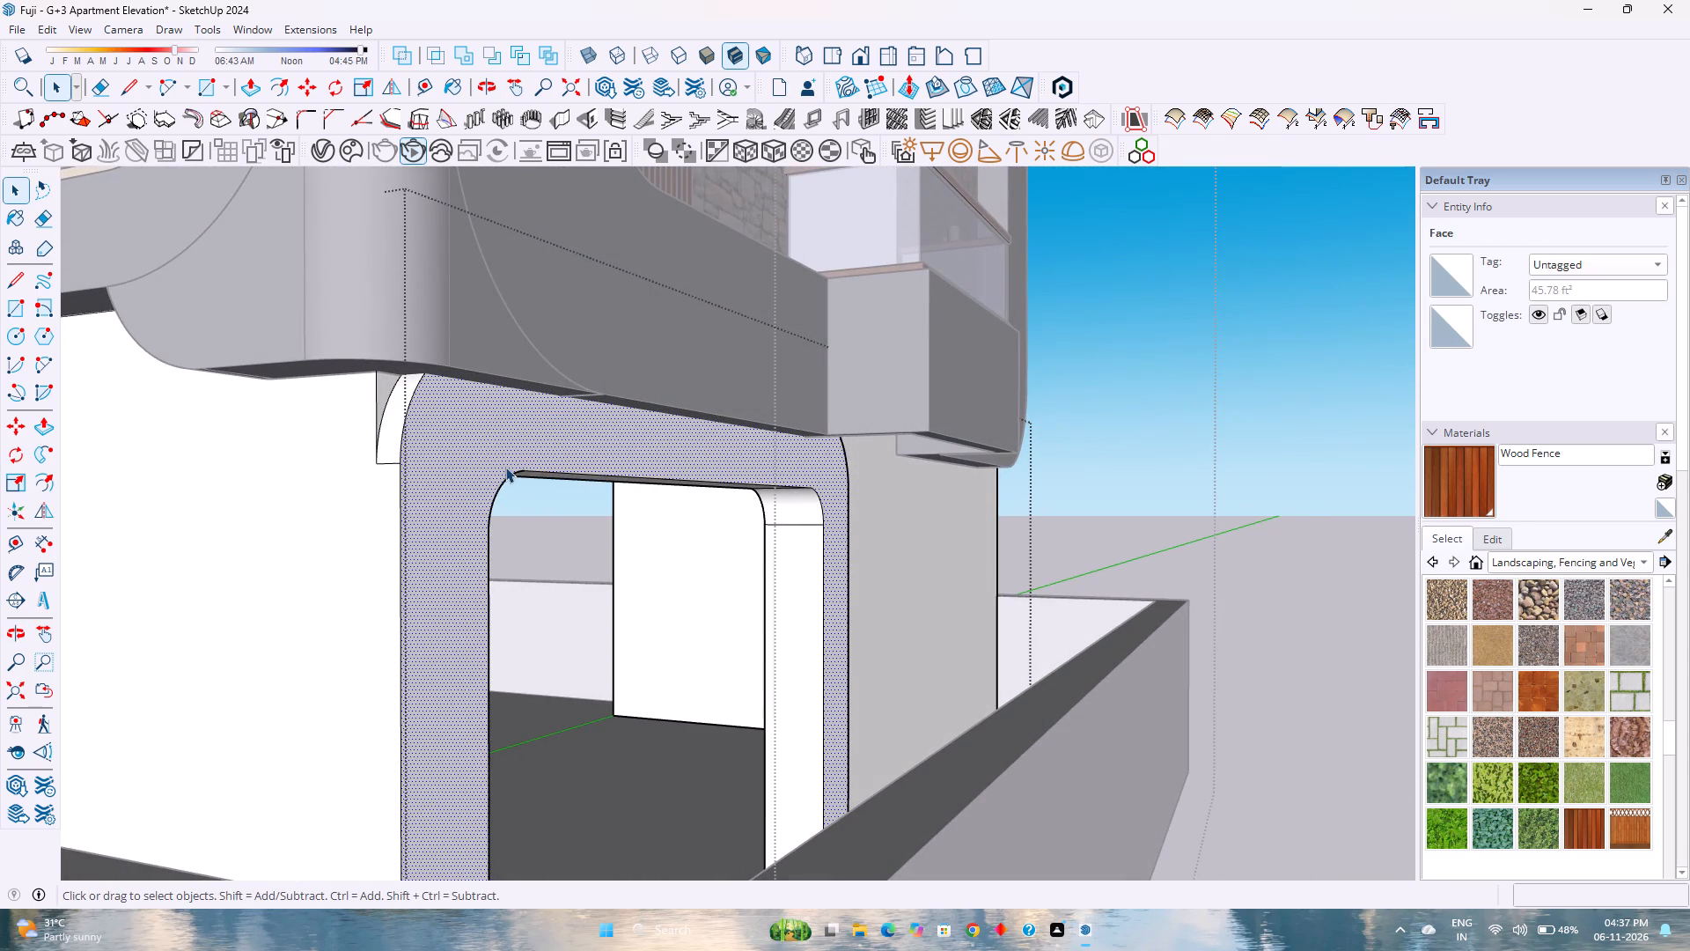
pyautogui.press('p')
pyautogui.click(450, 489)
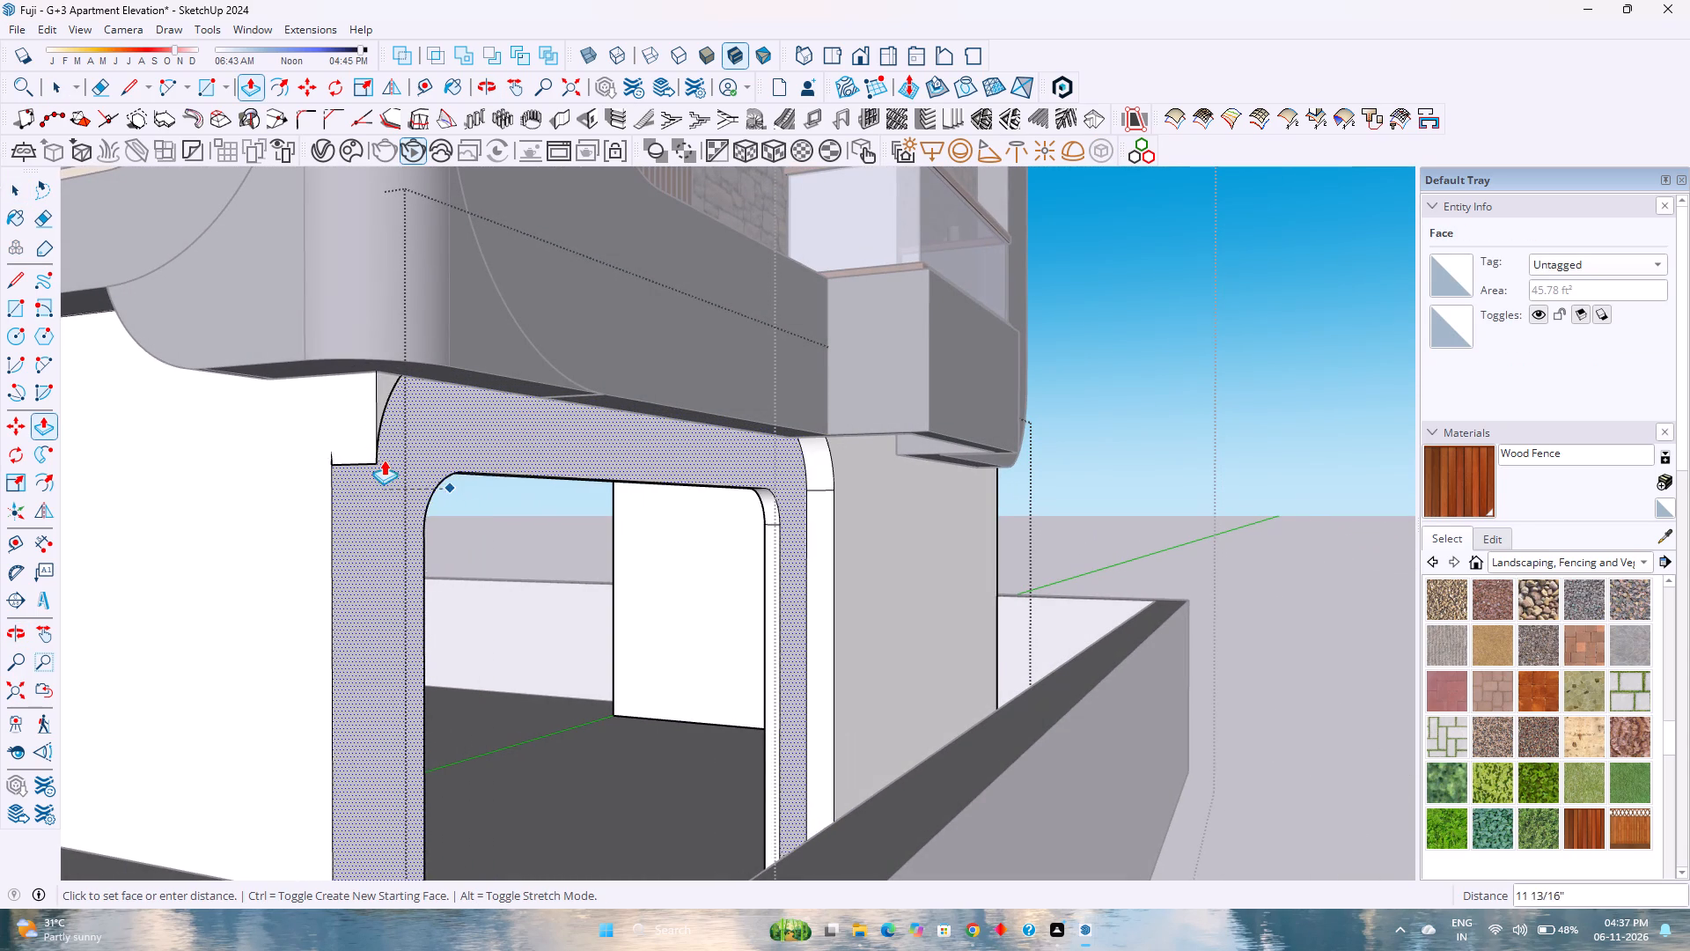
pyautogui.click(375, 460)
pyautogui.scroll(-7, 393, 541)
pyautogui.moveTo(403, 545); pyautogui.dragTo(300, 534, button='middle')
pyautogui.scroll(2, 414, 473)
pyautogui.press('space')
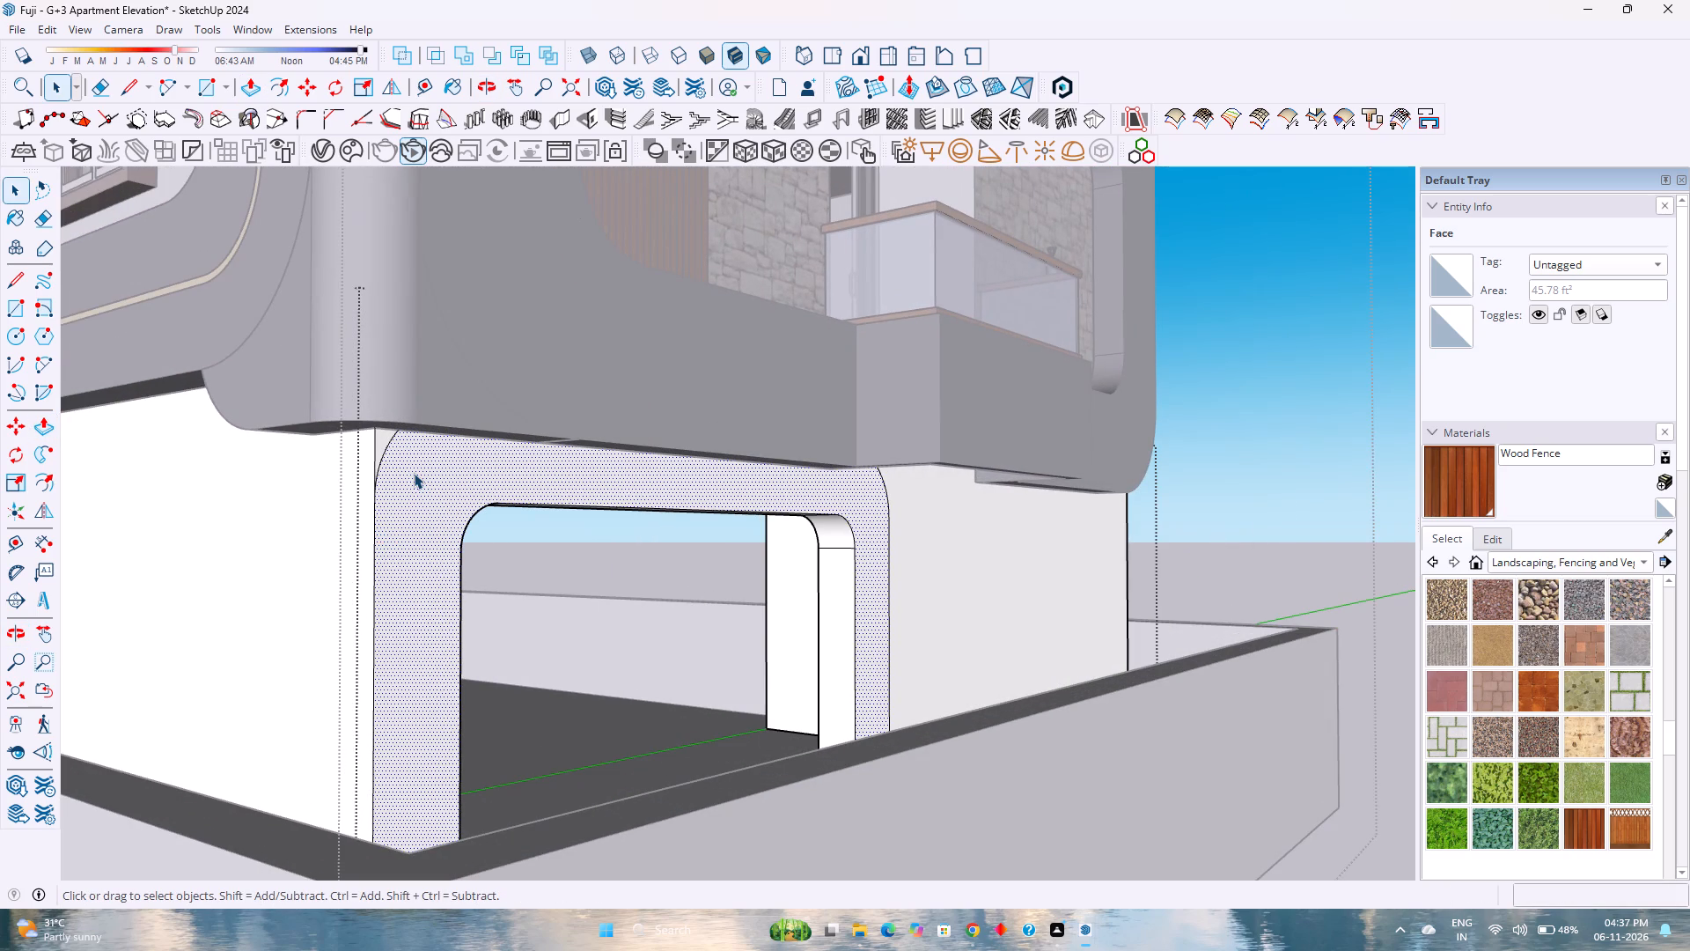
# Copy the rounded frame's face 10' outward from the building along the red axis and group the copy.
pyautogui.scroll(-3, 414, 475)
pyautogui.moveTo(471, 536); pyautogui.dragTo(275, 622, button='middle')
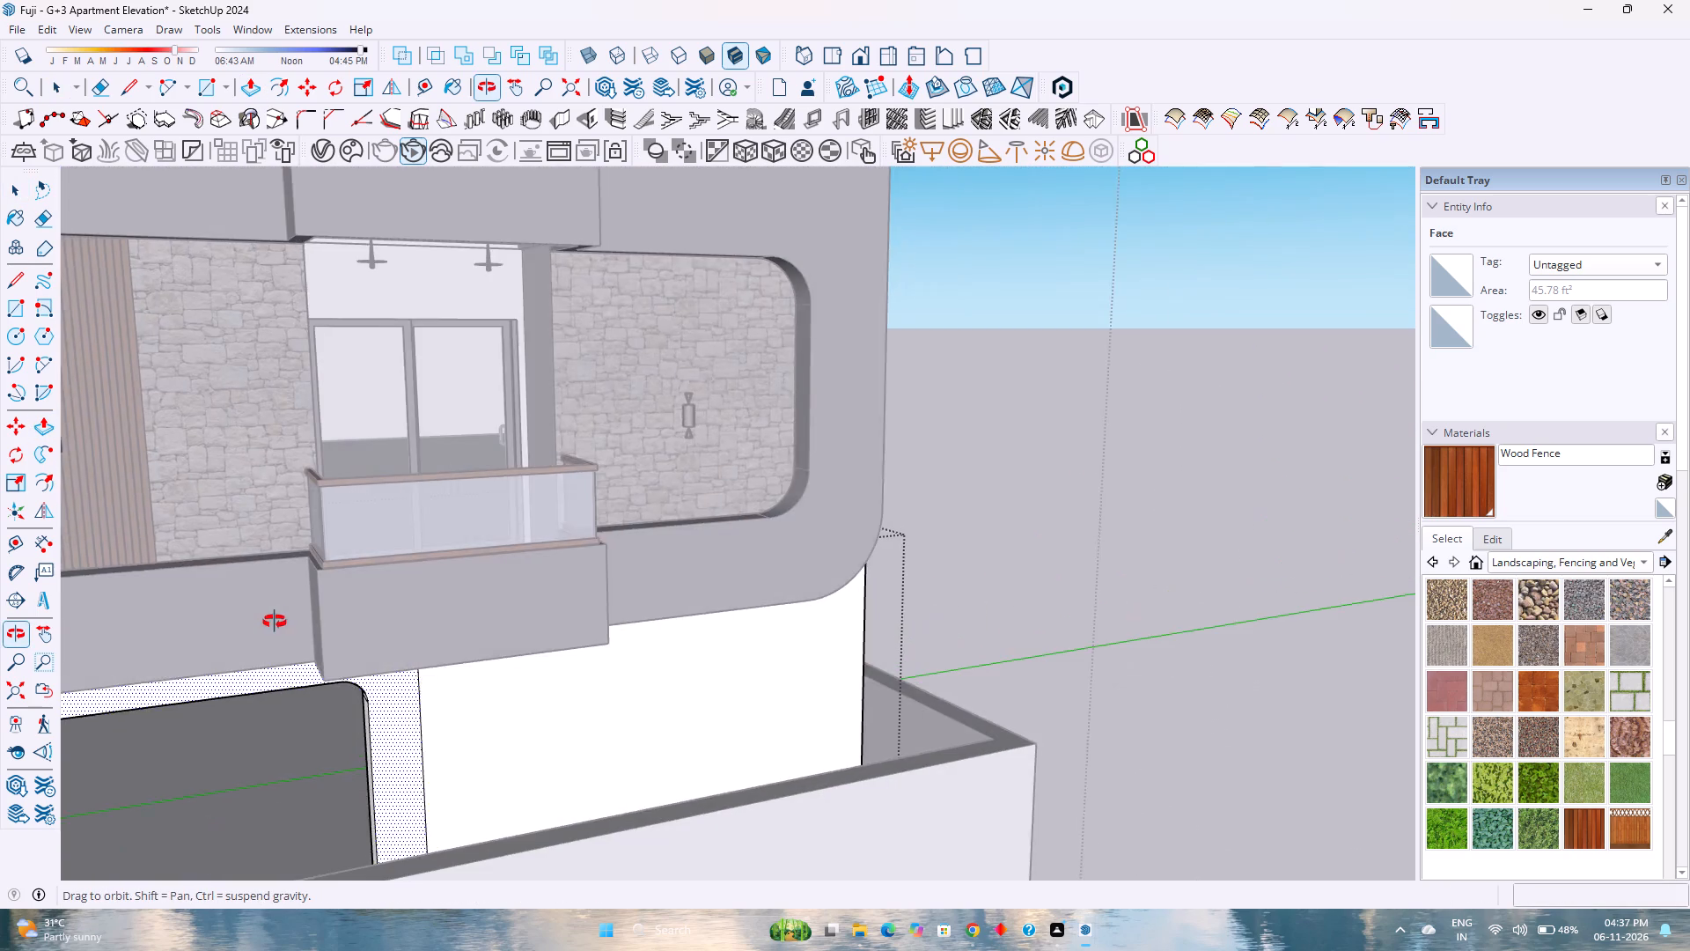
pyautogui.scroll(-5, 290, 607)
pyautogui.keyDown('shift'); pyautogui.moveTo(319, 616); pyautogui.dragTo(643, 524, button='middle'); pyautogui.keyUp('shift')
pyautogui.keyDown('shift'); pyautogui.moveTo(672, 521); pyautogui.dragTo(694, 519, button='middle'); pyautogui.keyUp('shift')
pyautogui.moveTo(705, 555); pyautogui.dragTo(357, 542, button='middle')
pyautogui.middleClick(357, 542)
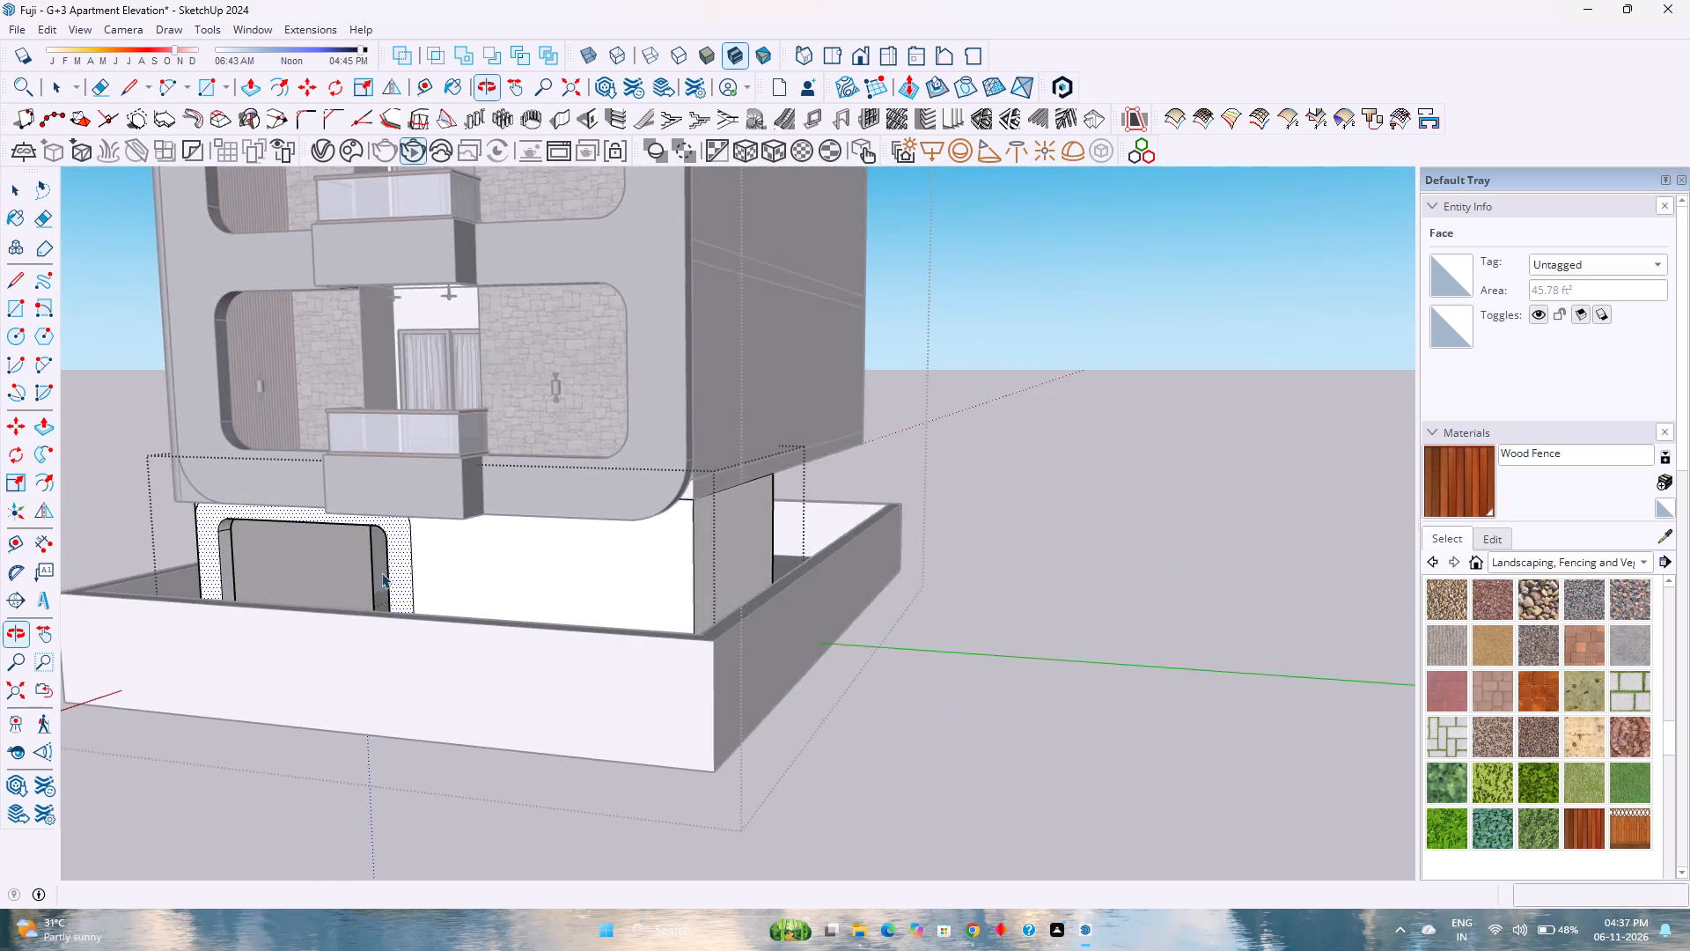
pyautogui.scroll(4, 381, 572)
pyautogui.moveTo(408, 583); pyautogui.dragTo(337, 711, button='middle')
pyautogui.moveTo(491, 690); pyautogui.dragTo(438, 748, button='middle')
pyautogui.middleClick(439, 748)
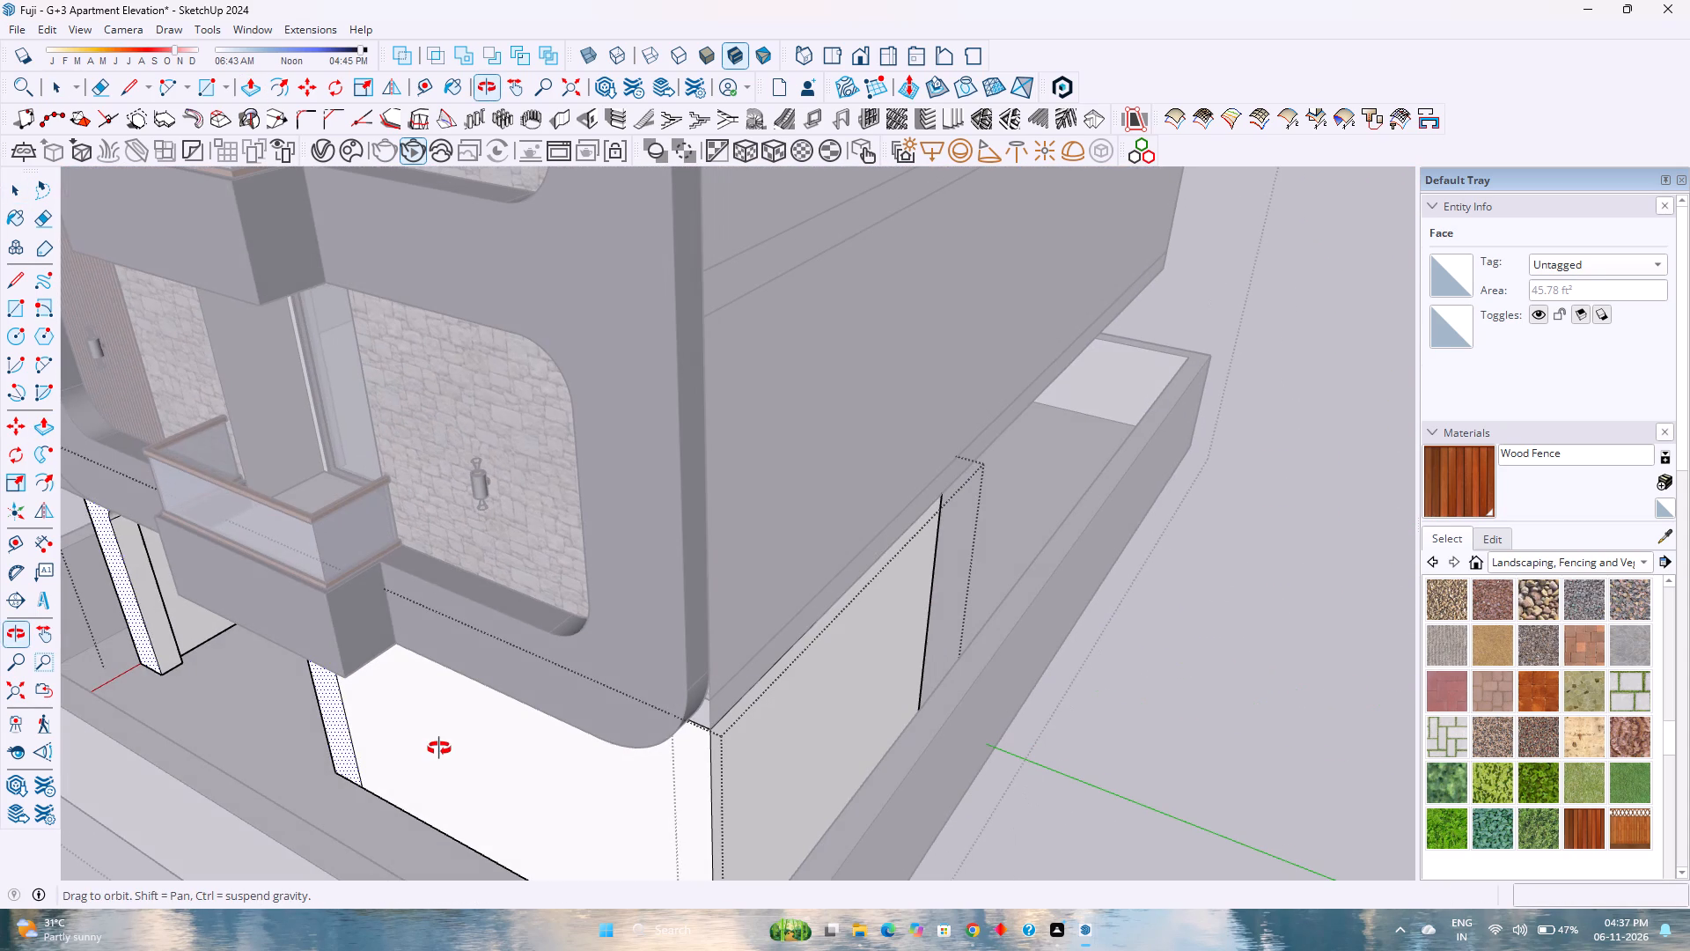
pyautogui.press('m')
pyautogui.click(365, 788)
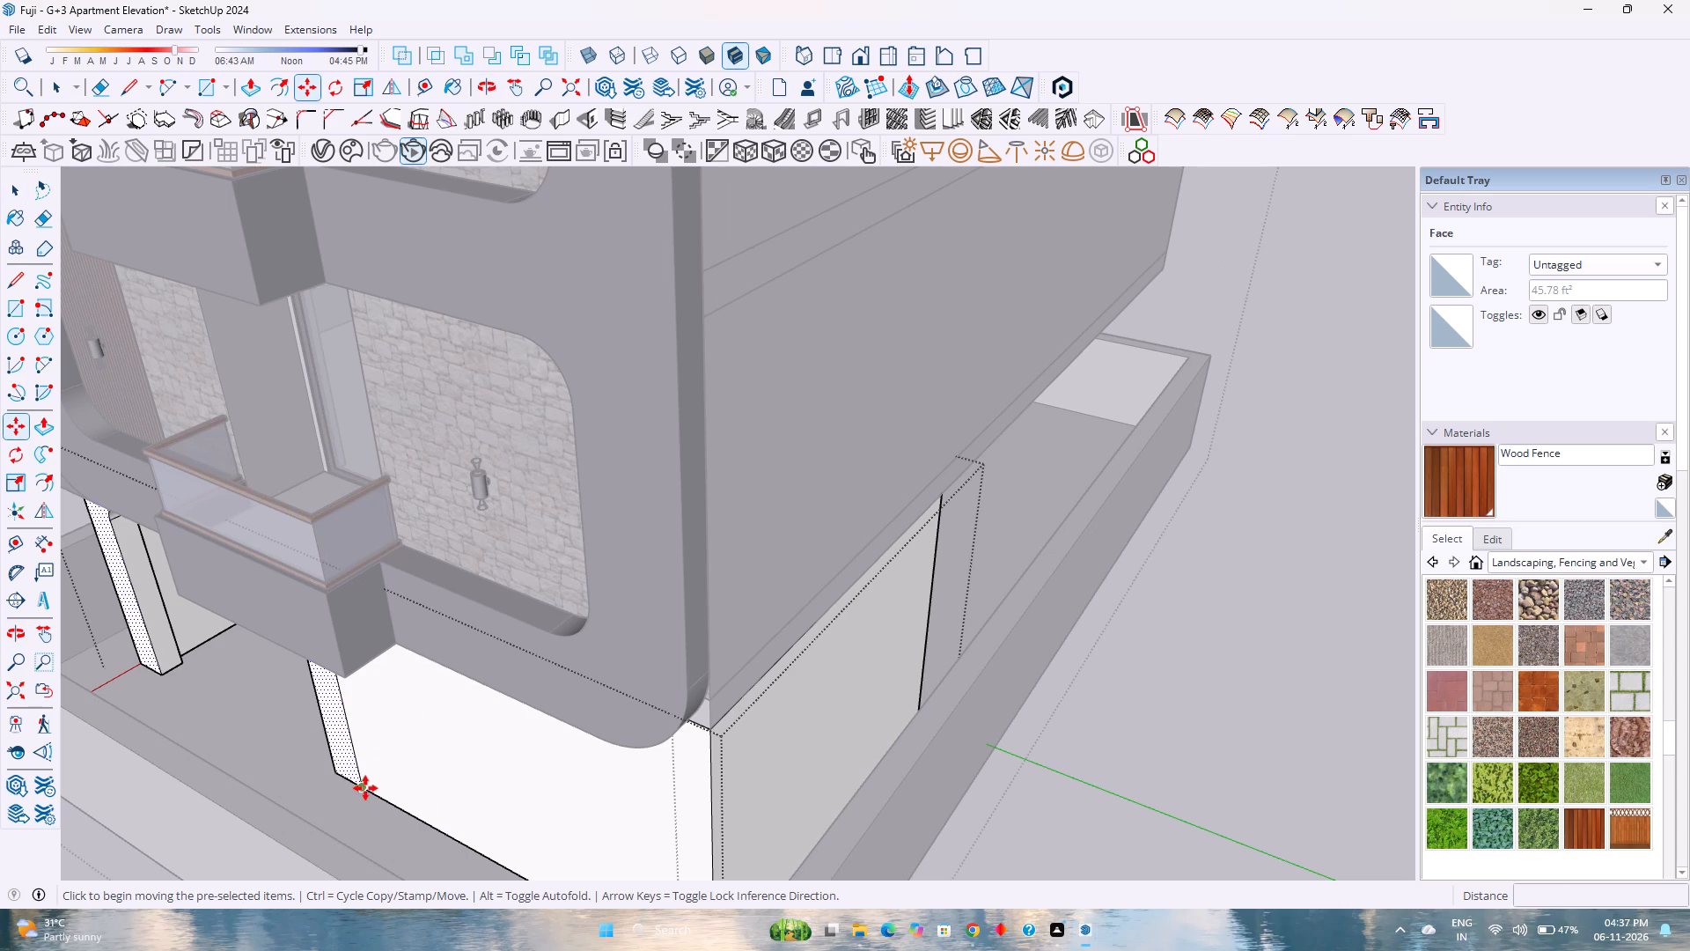
pyautogui.scroll(-14, 424, 779)
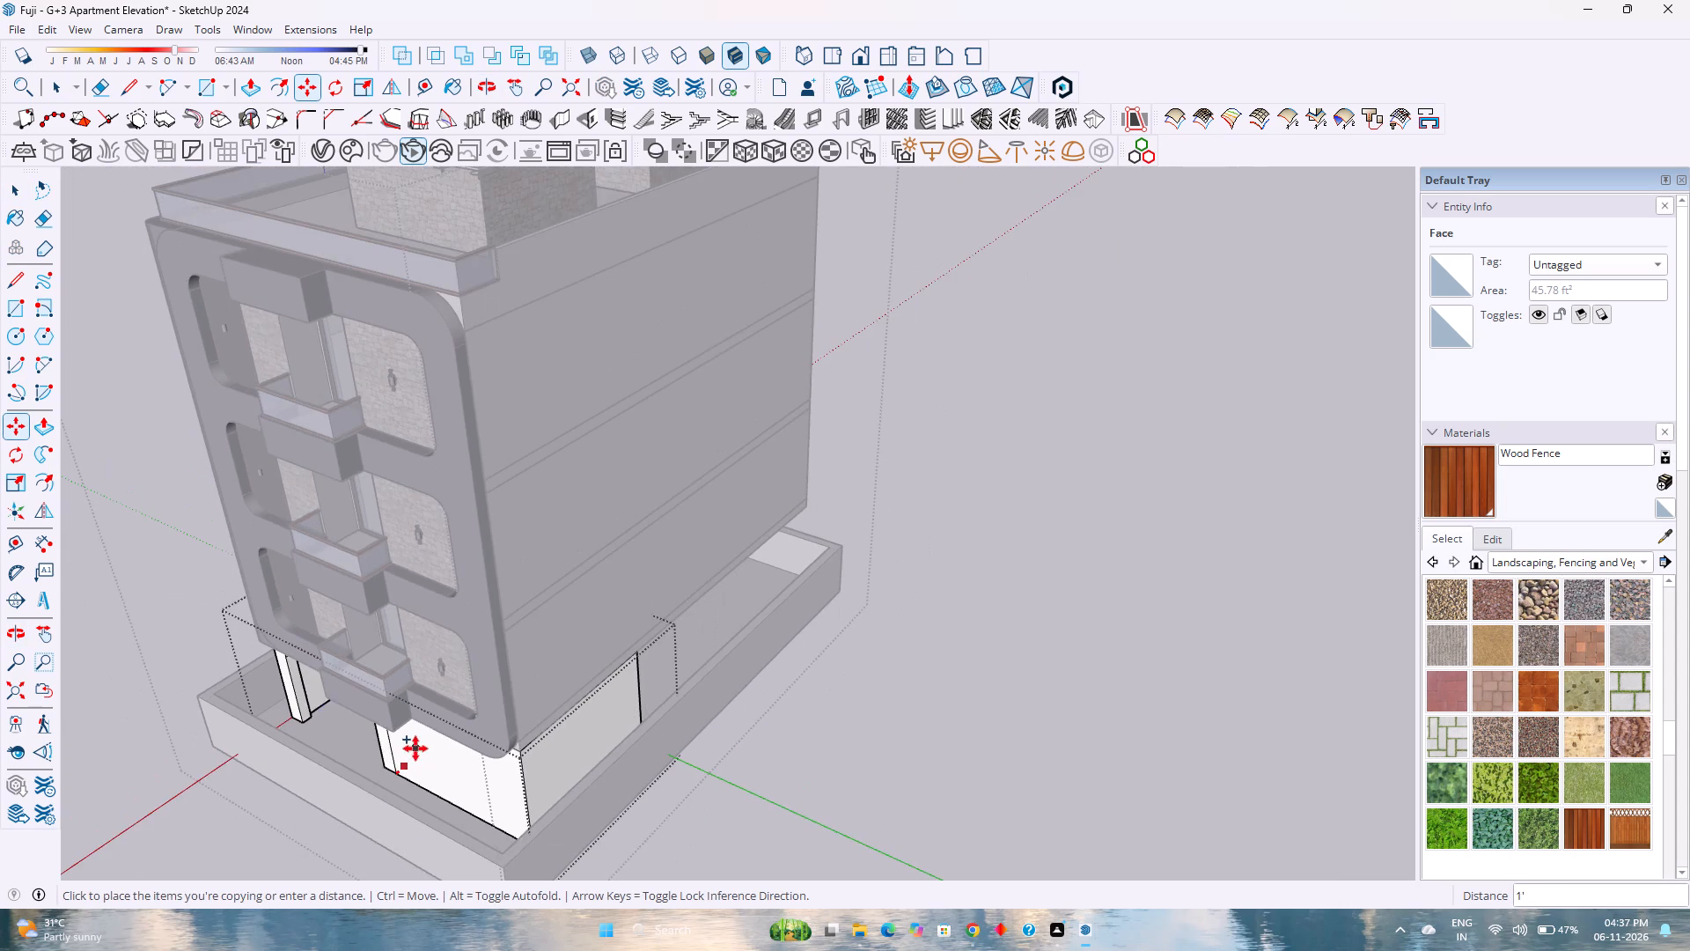
pyautogui.keyDown('shift'); pyautogui.moveTo(407, 748); pyautogui.dragTo(407, 665, button='middle'); pyautogui.keyUp('shift')
pyautogui.keyDown('shift'); pyautogui.middleClick(408, 663); pyautogui.keyUp('shift')
pyautogui.middleClick(408, 661)
pyautogui.moveTo(410, 663); pyautogui.dragTo(696, 709, button='middle')
pyautogui.middleClick(696, 709)
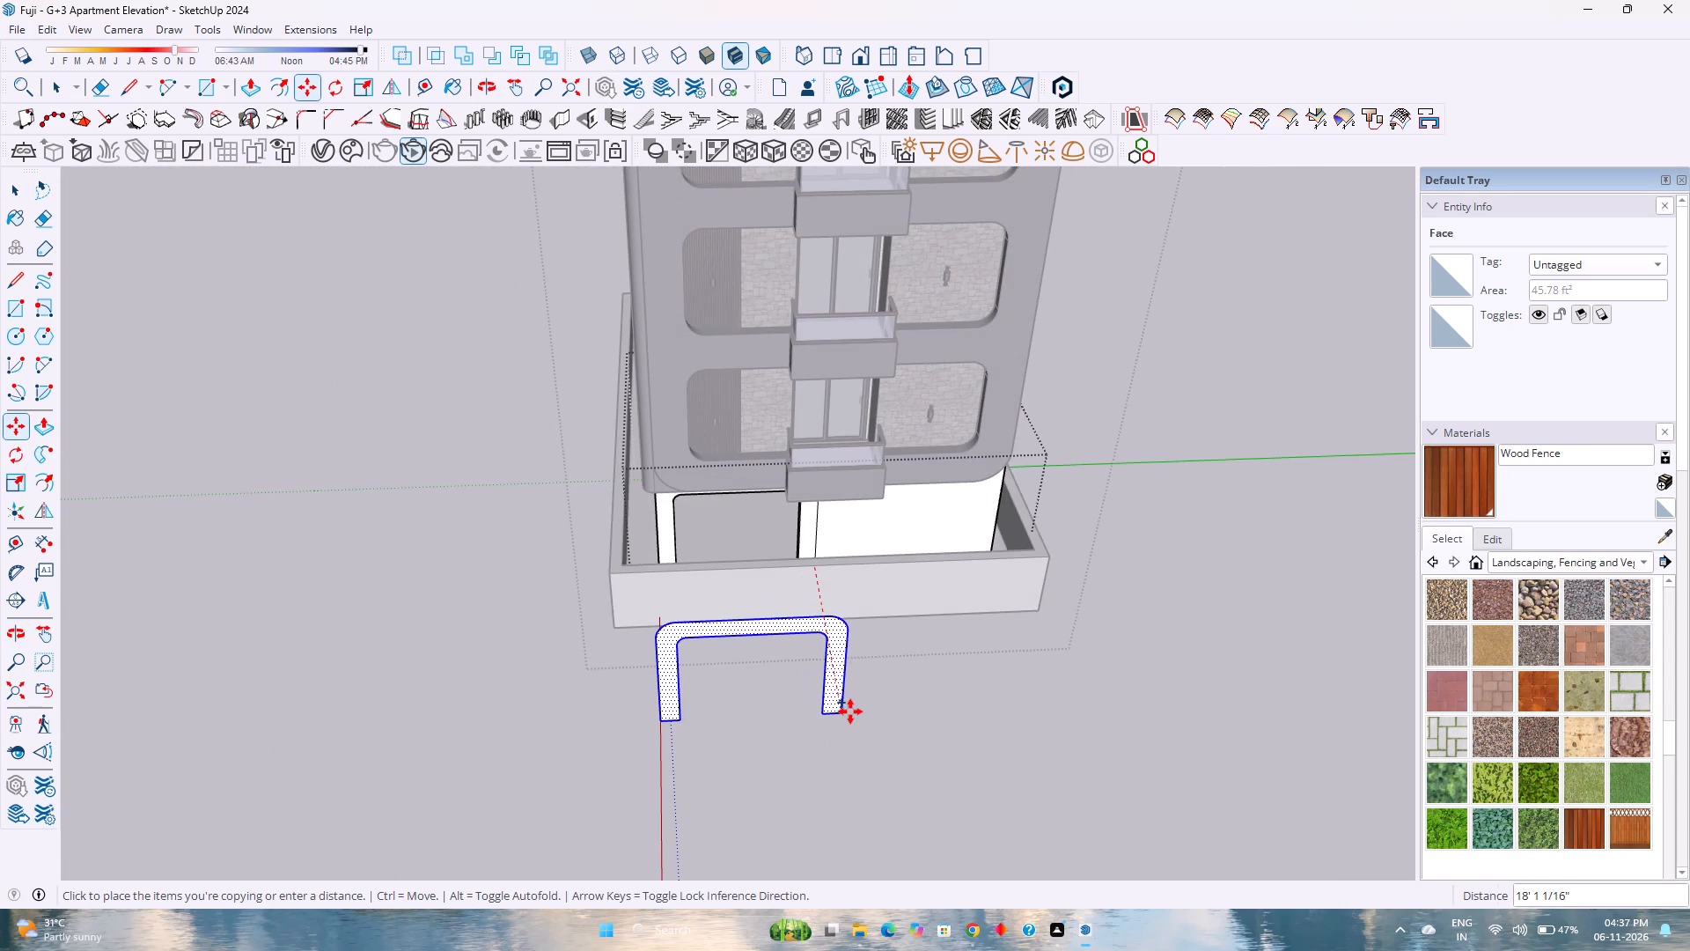
pyautogui.press('Right')
pyautogui.write('10')
pyautogui.press("'")
pyautogui.press('Return')
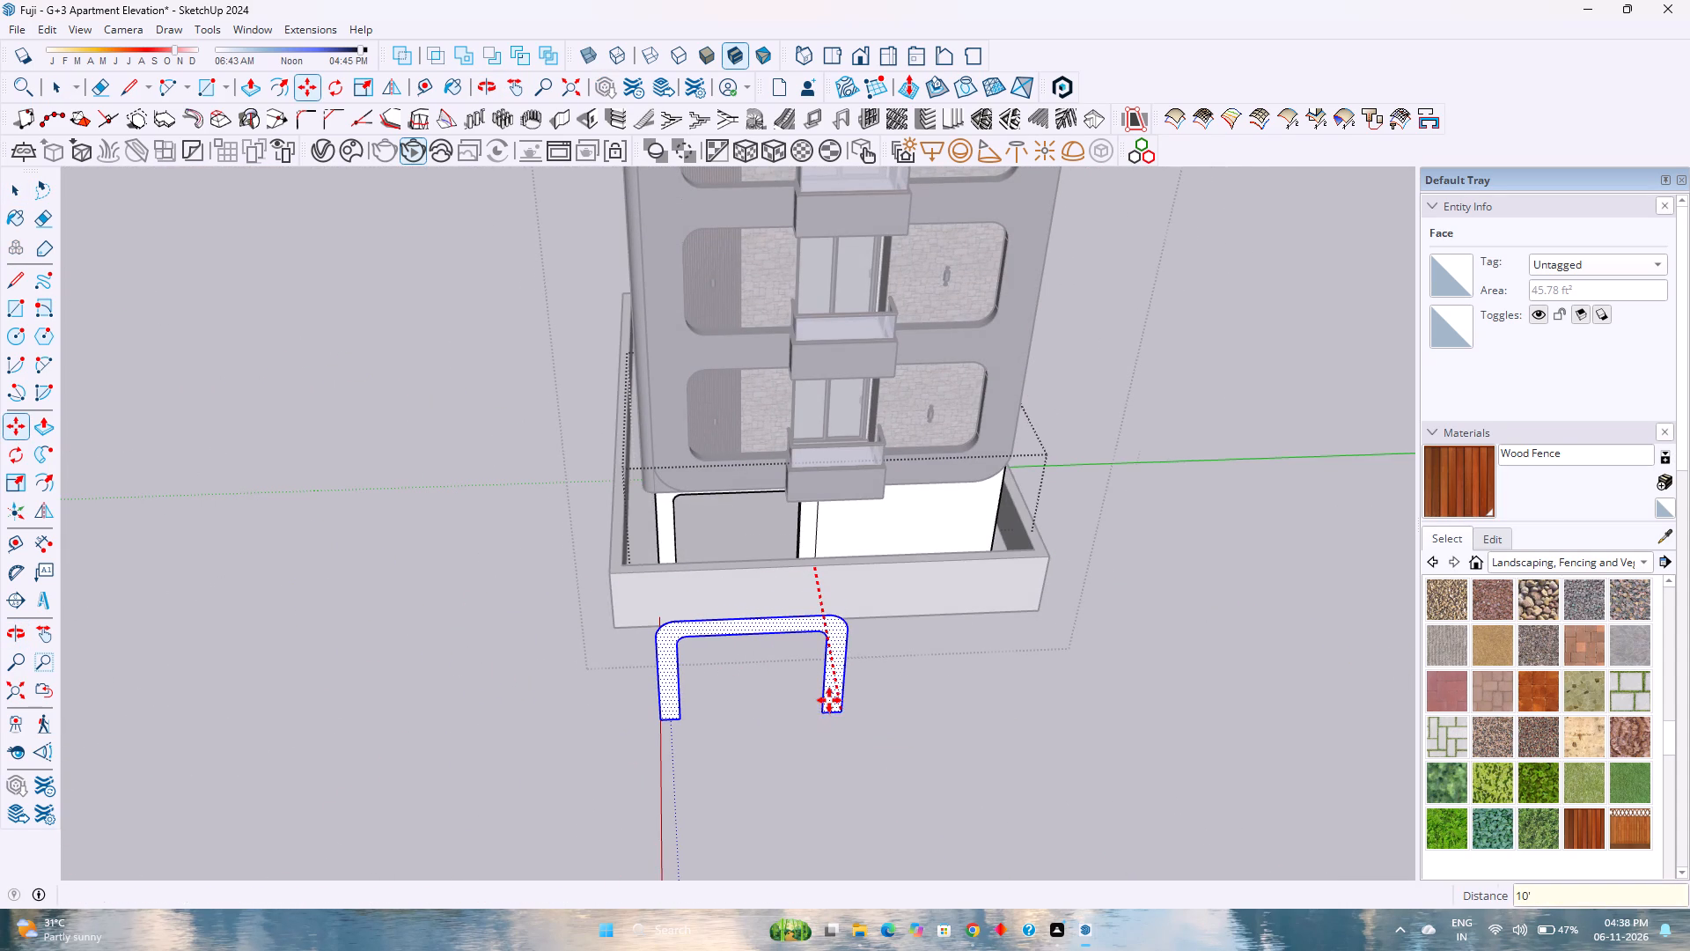
pyautogui.rightClick(824, 629)
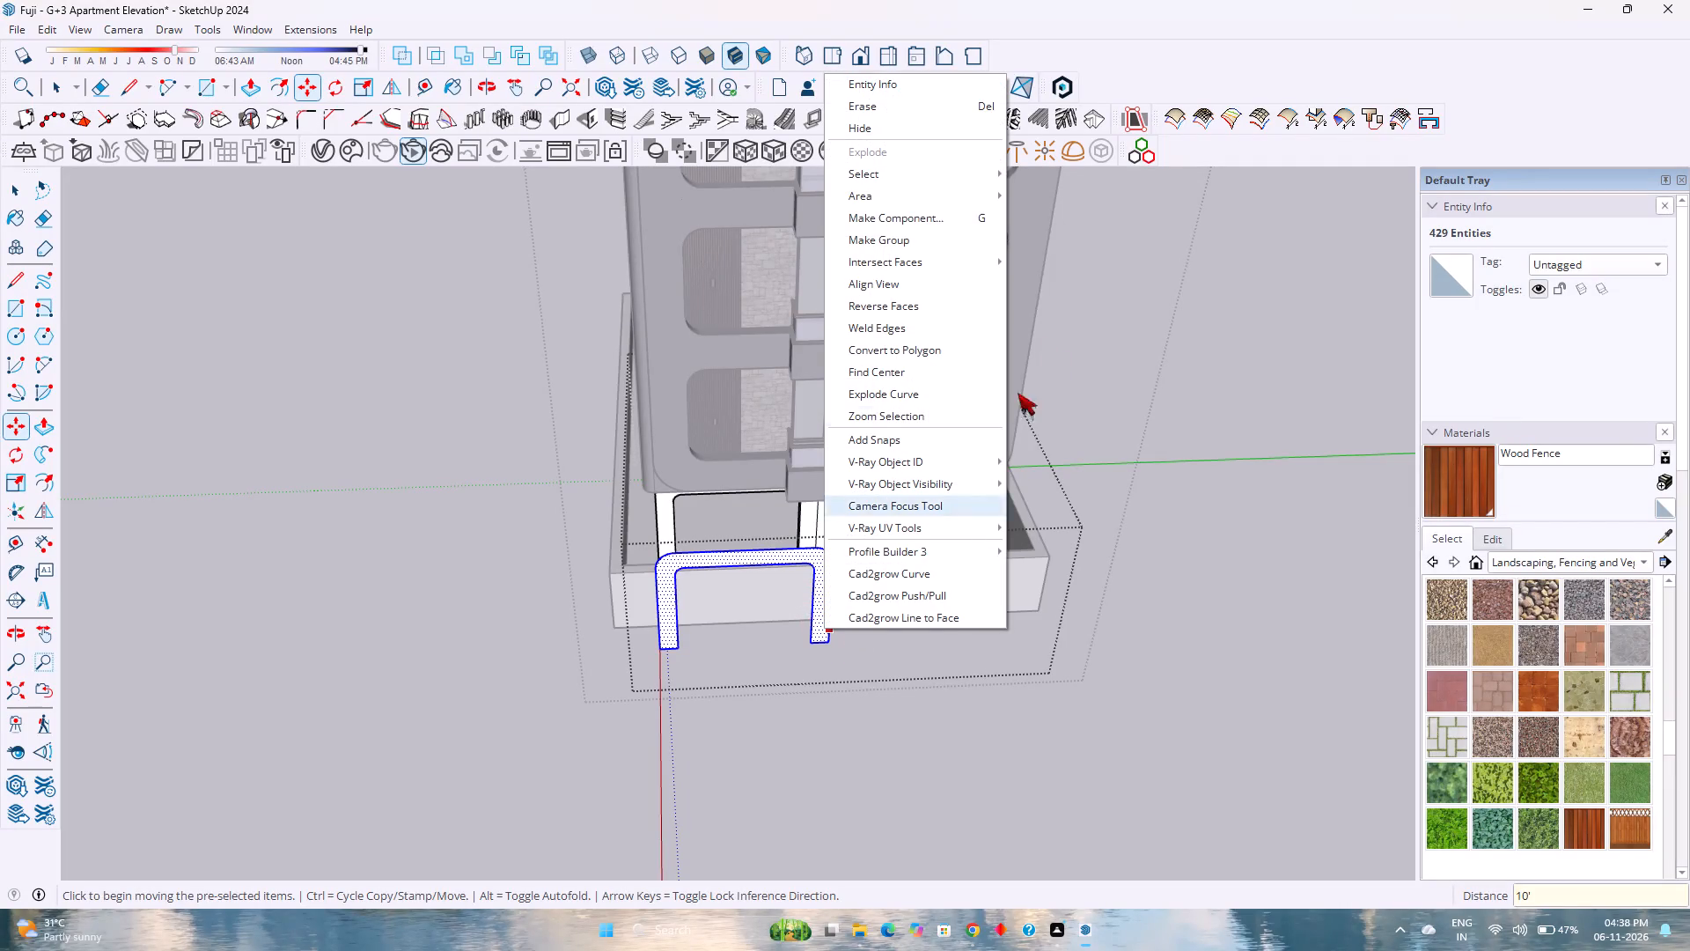
pyautogui.click(928, 238)
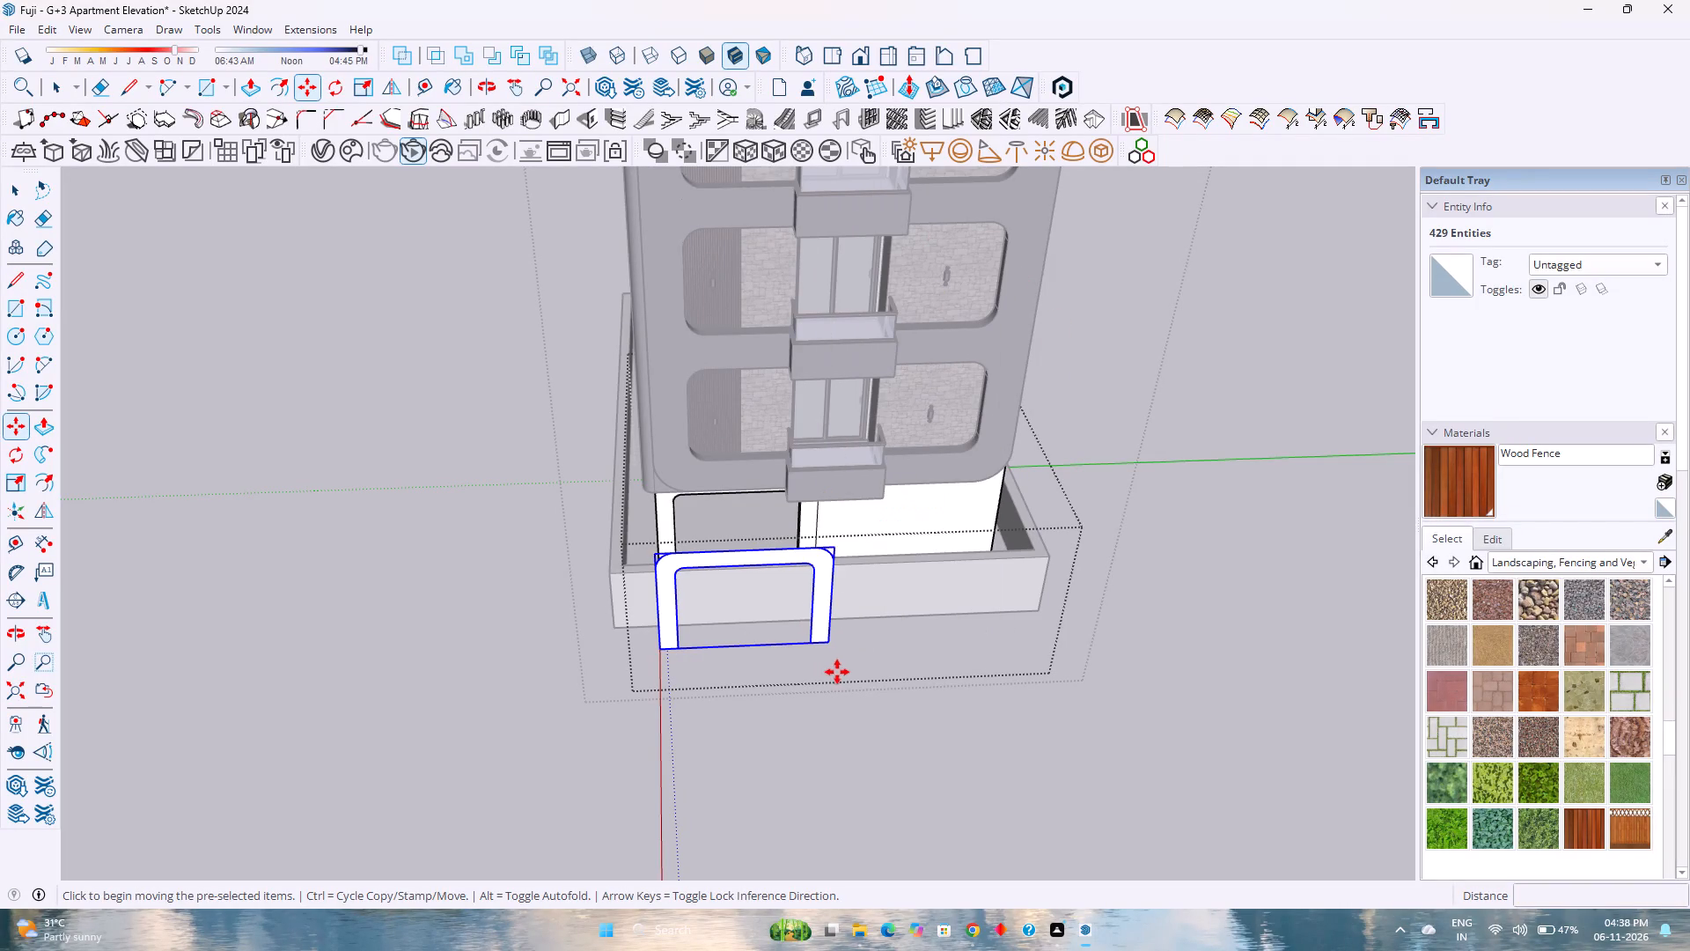
# Move the grouped frame copy 10' back along the red axis onto the ground-level block's front wall.
pyautogui.press('m')
pyautogui.click(832, 646)
pyautogui.scroll(2, 840, 562)
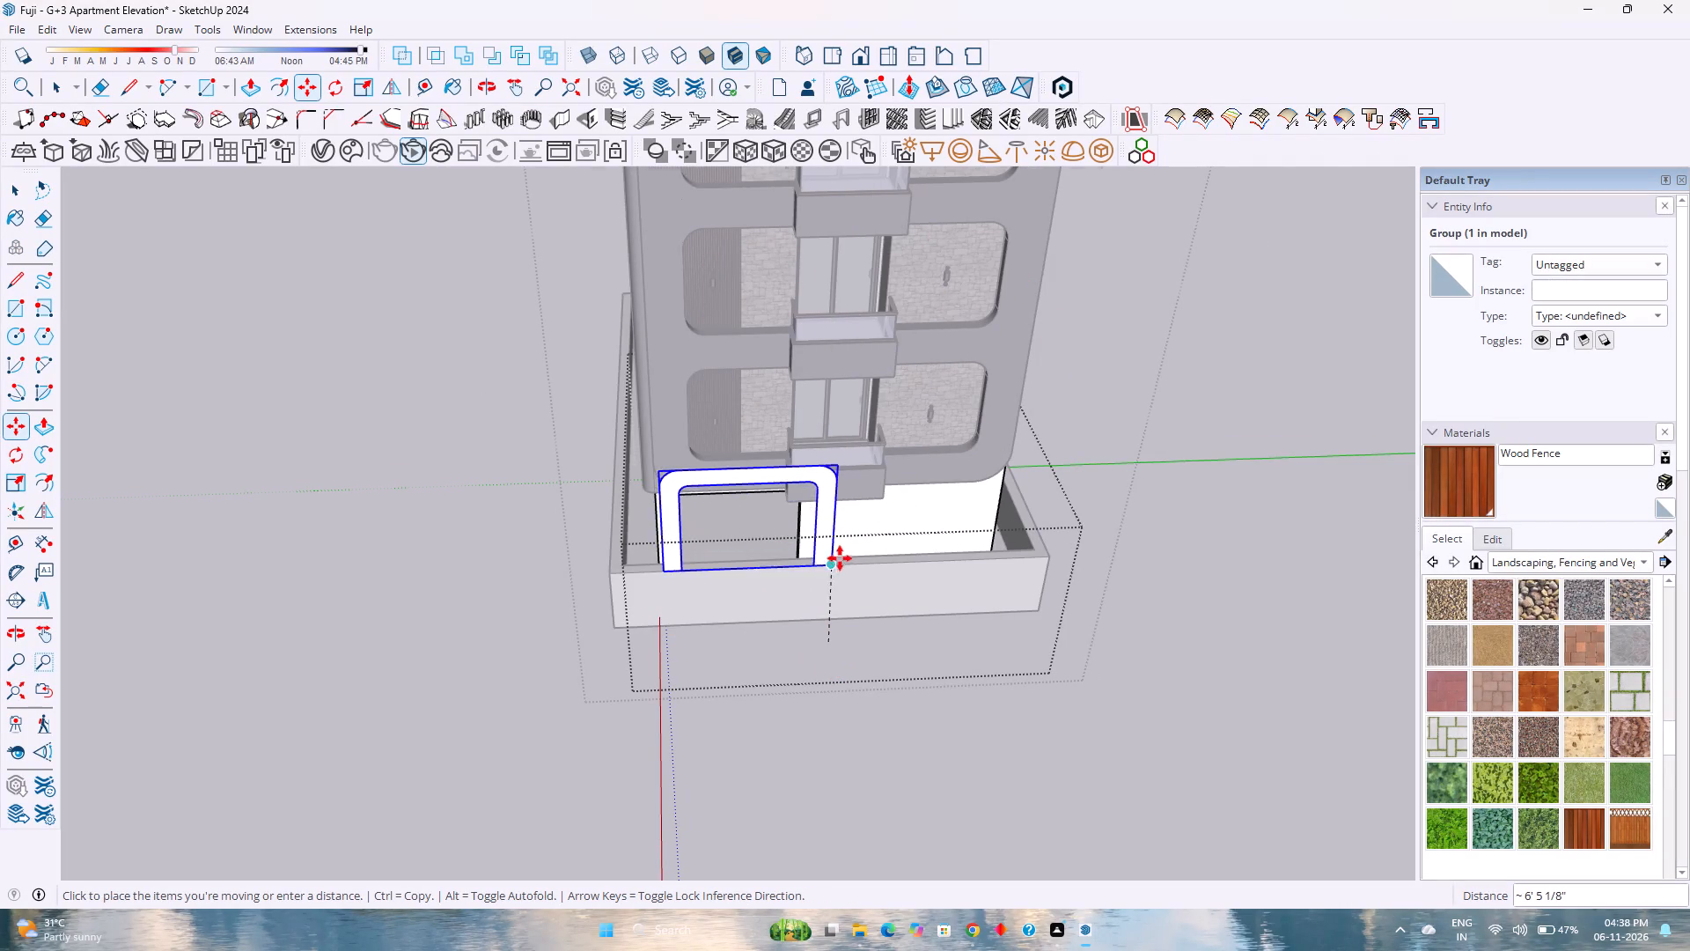
pyautogui.scroll(3, 840, 558)
pyautogui.middleClick(840, 547)
pyautogui.moveTo(841, 546); pyautogui.dragTo(581, 708, button='middle')
pyautogui.middleClick(581, 708)
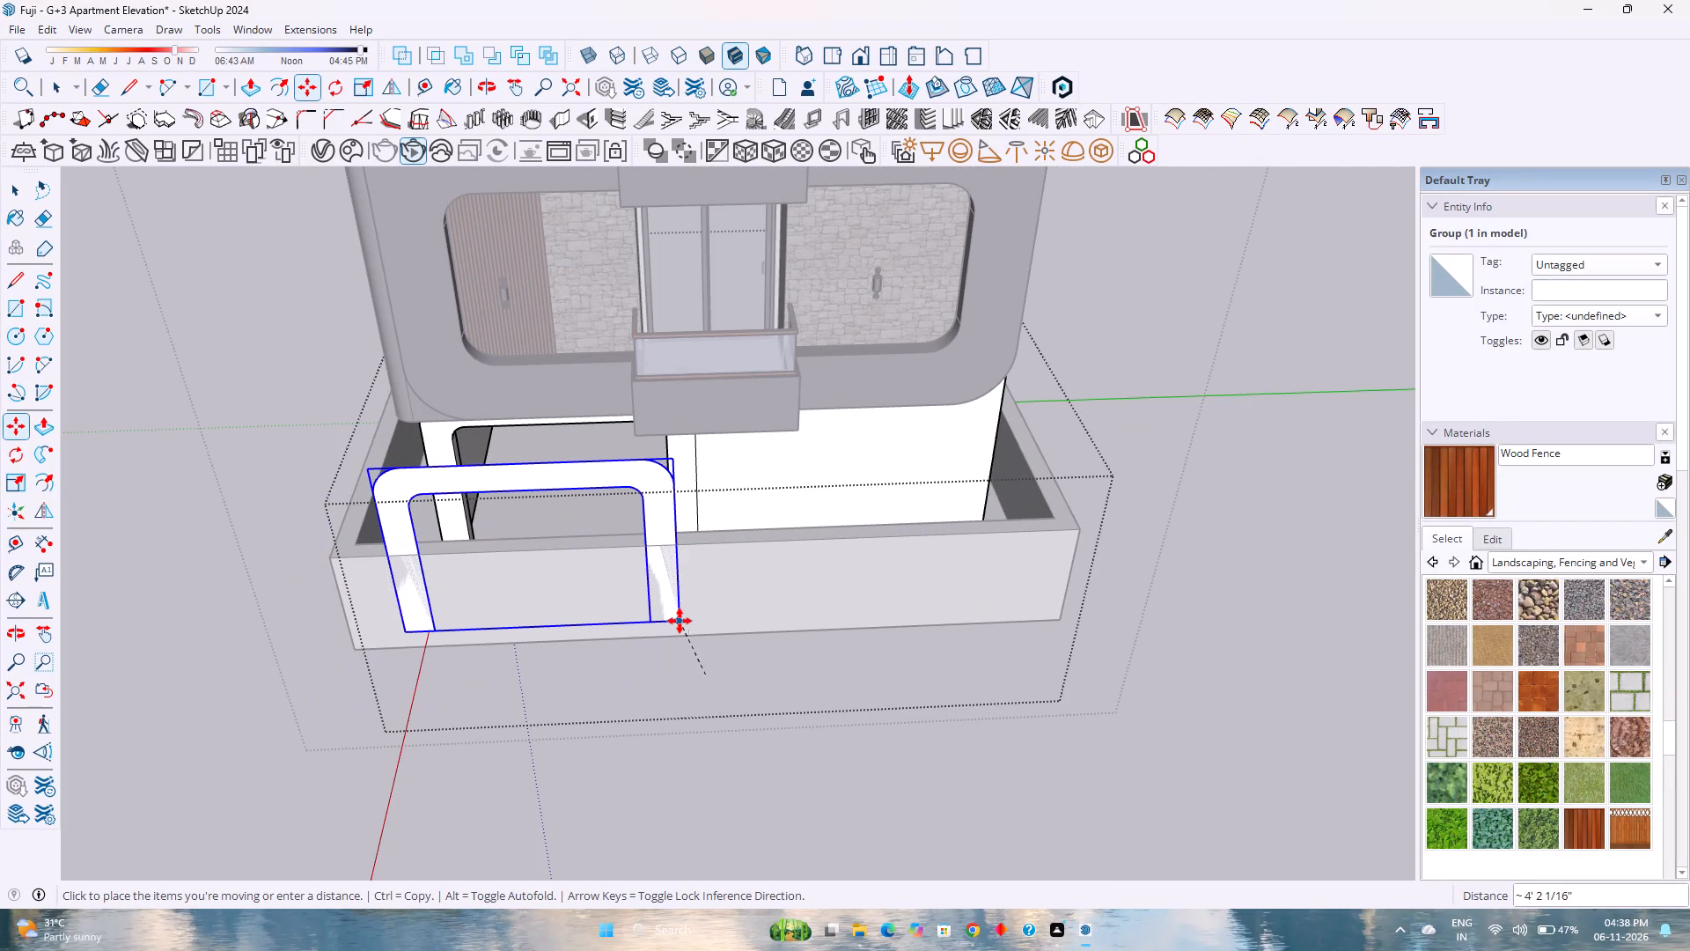
pyautogui.press('Right')
pyautogui.write("10'")
pyautogui.press('Return')
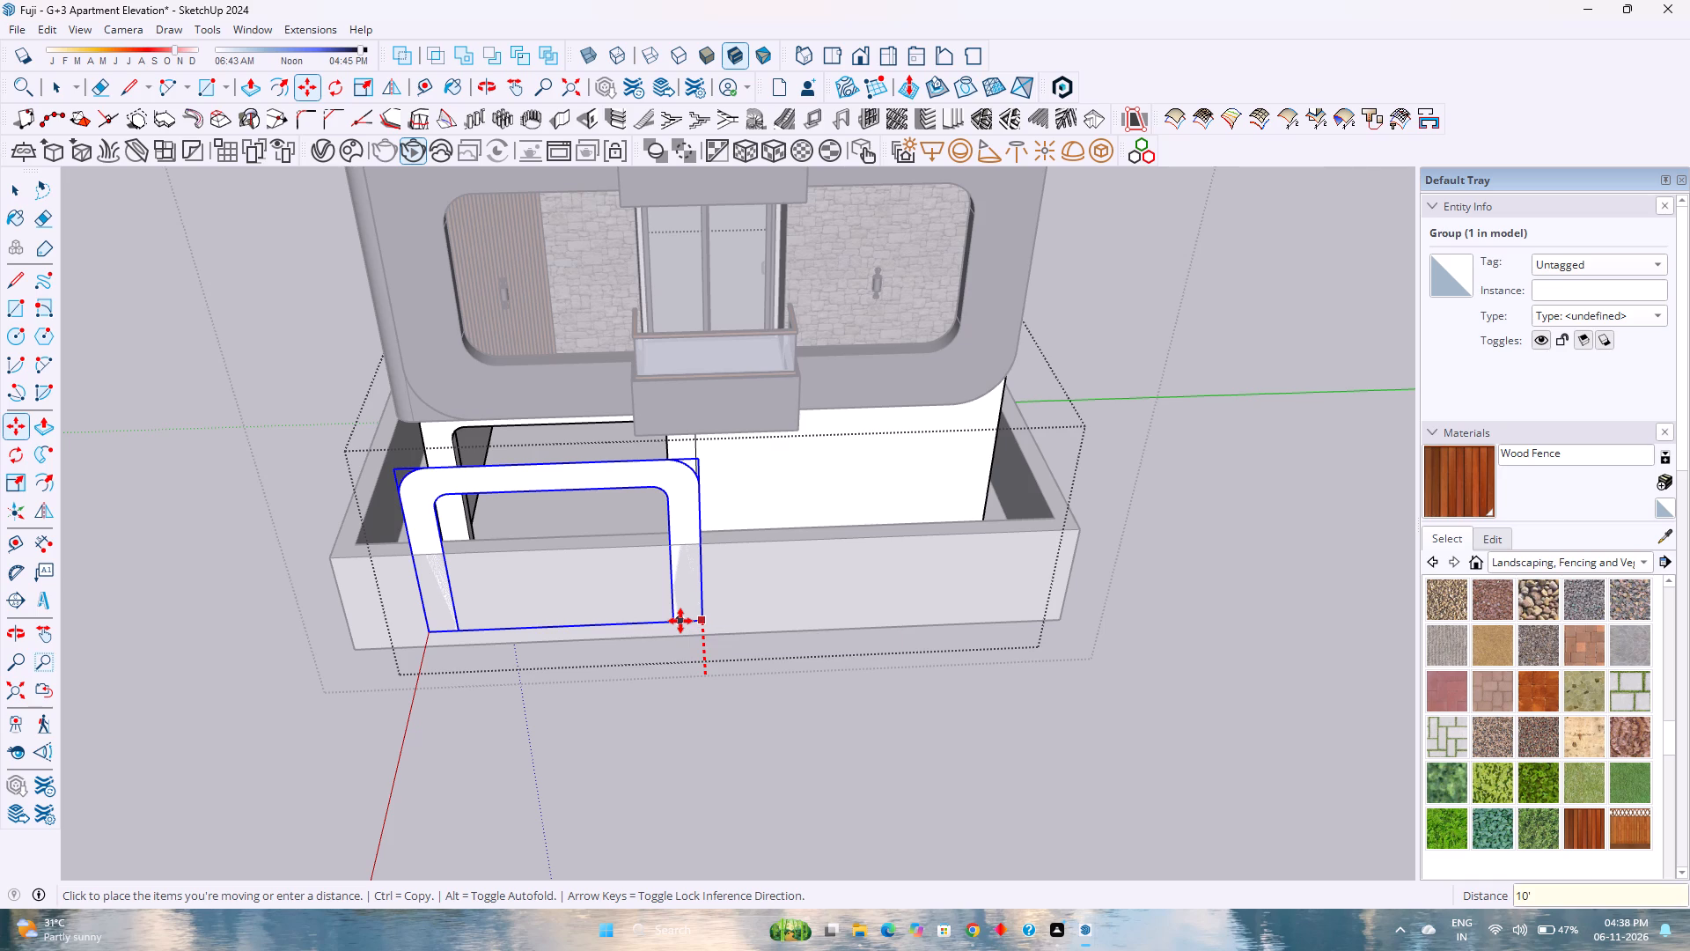
# Open the frame group, pull its front face out 5", and close both the frame and the ground-level block groups.
pyautogui.scroll(2, 665, 461)
pyautogui.press('space')
pyautogui.doubleClick(676, 472)
pyautogui.scroll(2, 676, 472)
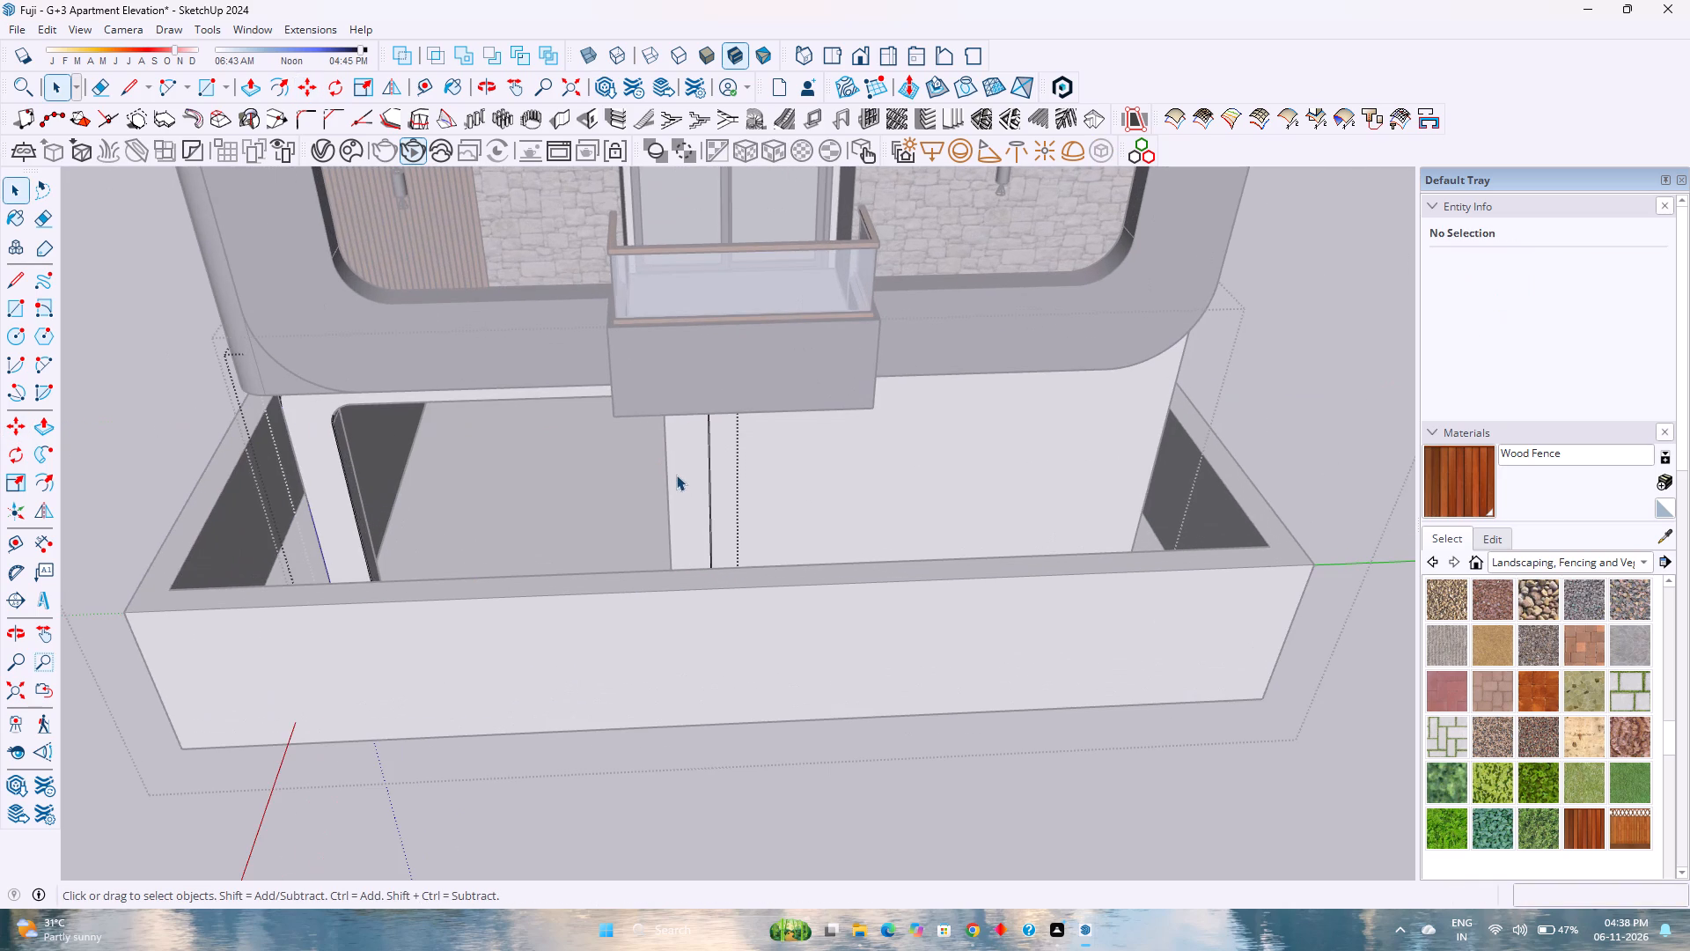
pyautogui.press('p')
pyautogui.click(694, 469)
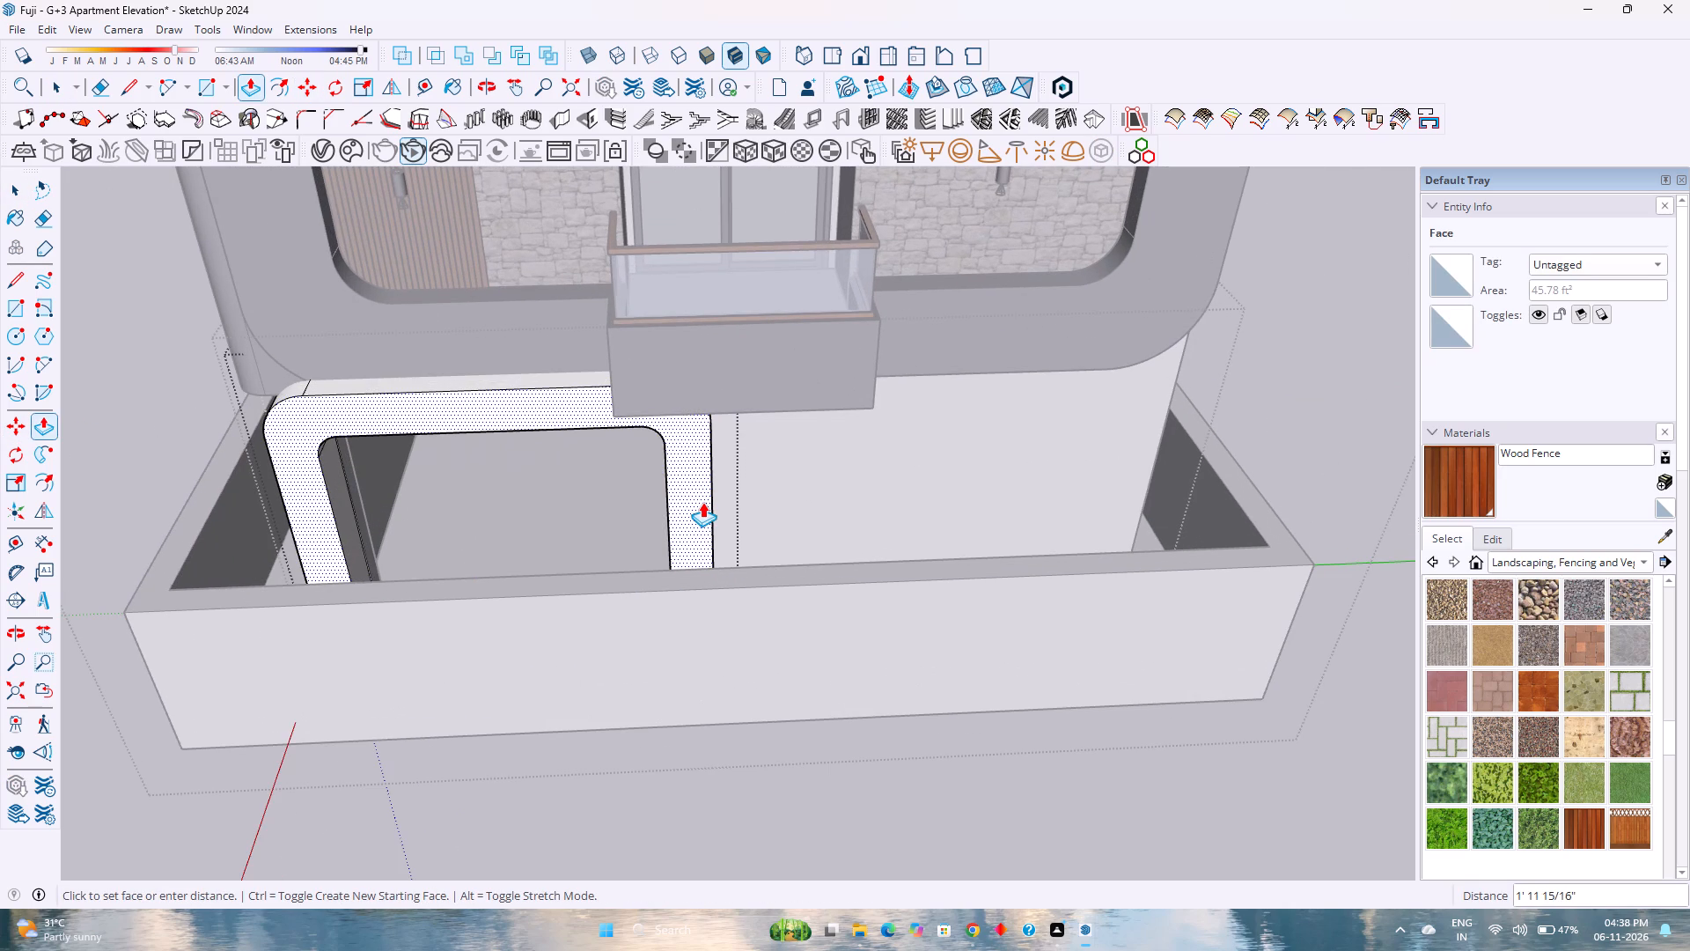
pyautogui.press('5')
pyautogui.press('Return')
pyautogui.press('space')
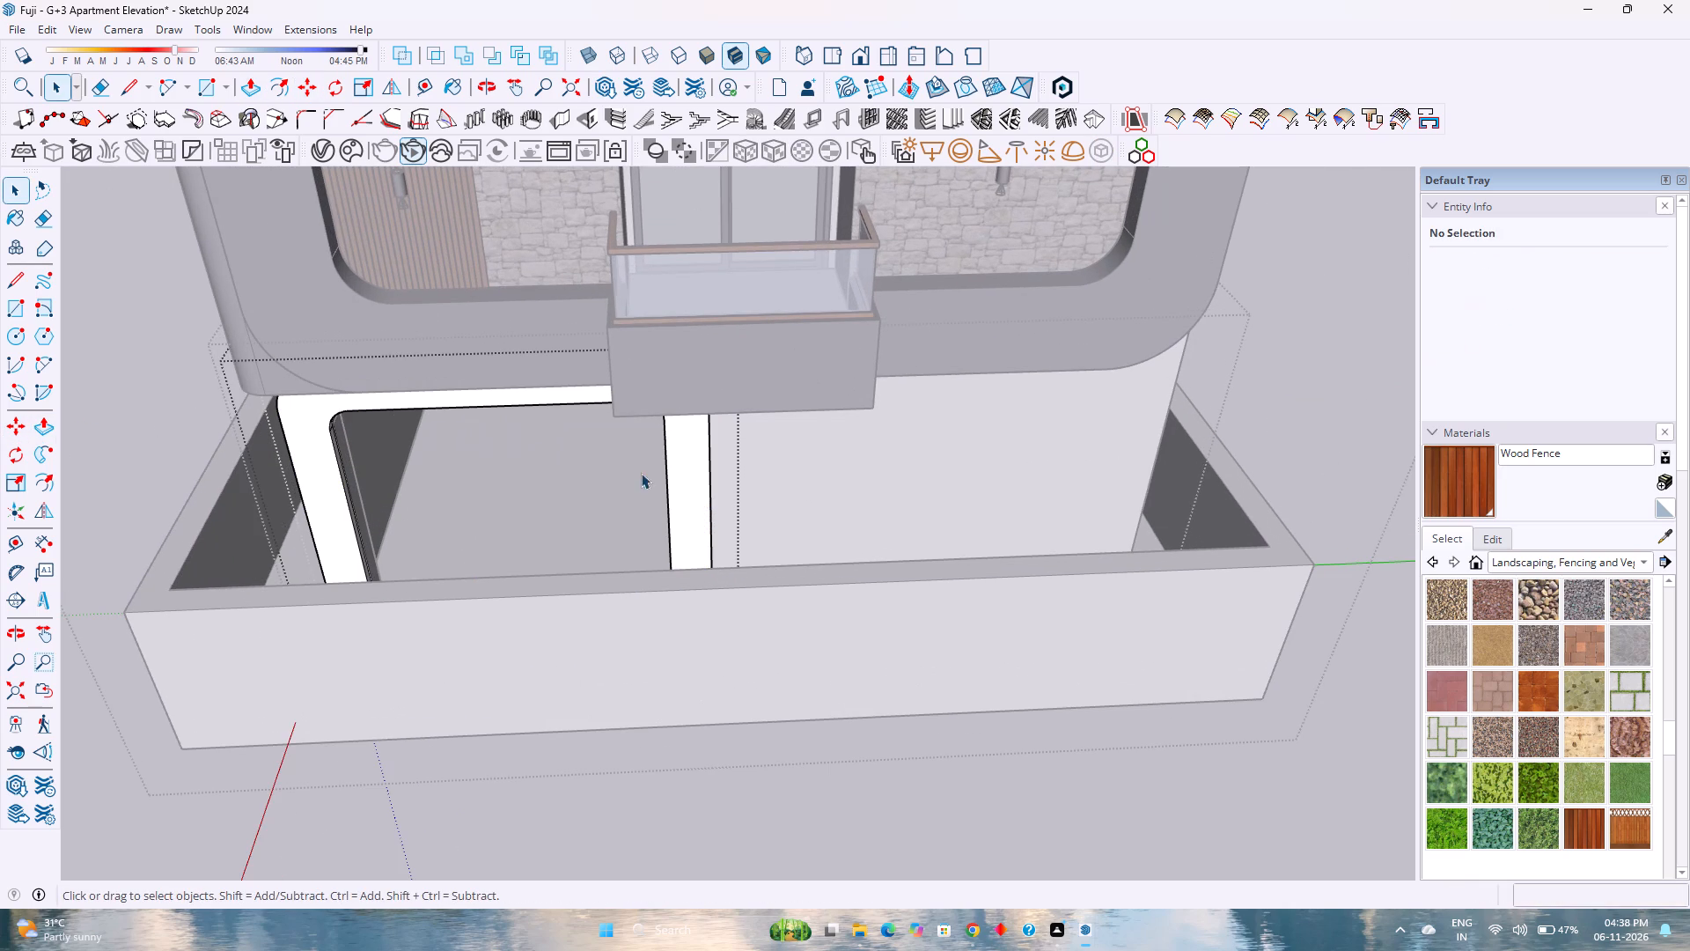
pyautogui.moveTo(479, 486); pyautogui.dragTo(889, 373, button='middle')
pyautogui.middleClick(889, 373)
pyautogui.scroll(-3, 889, 373)
pyautogui.keyDown('shift'); pyautogui.moveTo(865, 365); pyautogui.dragTo(840, 607, button='middle'); pyautogui.keyUp('shift')
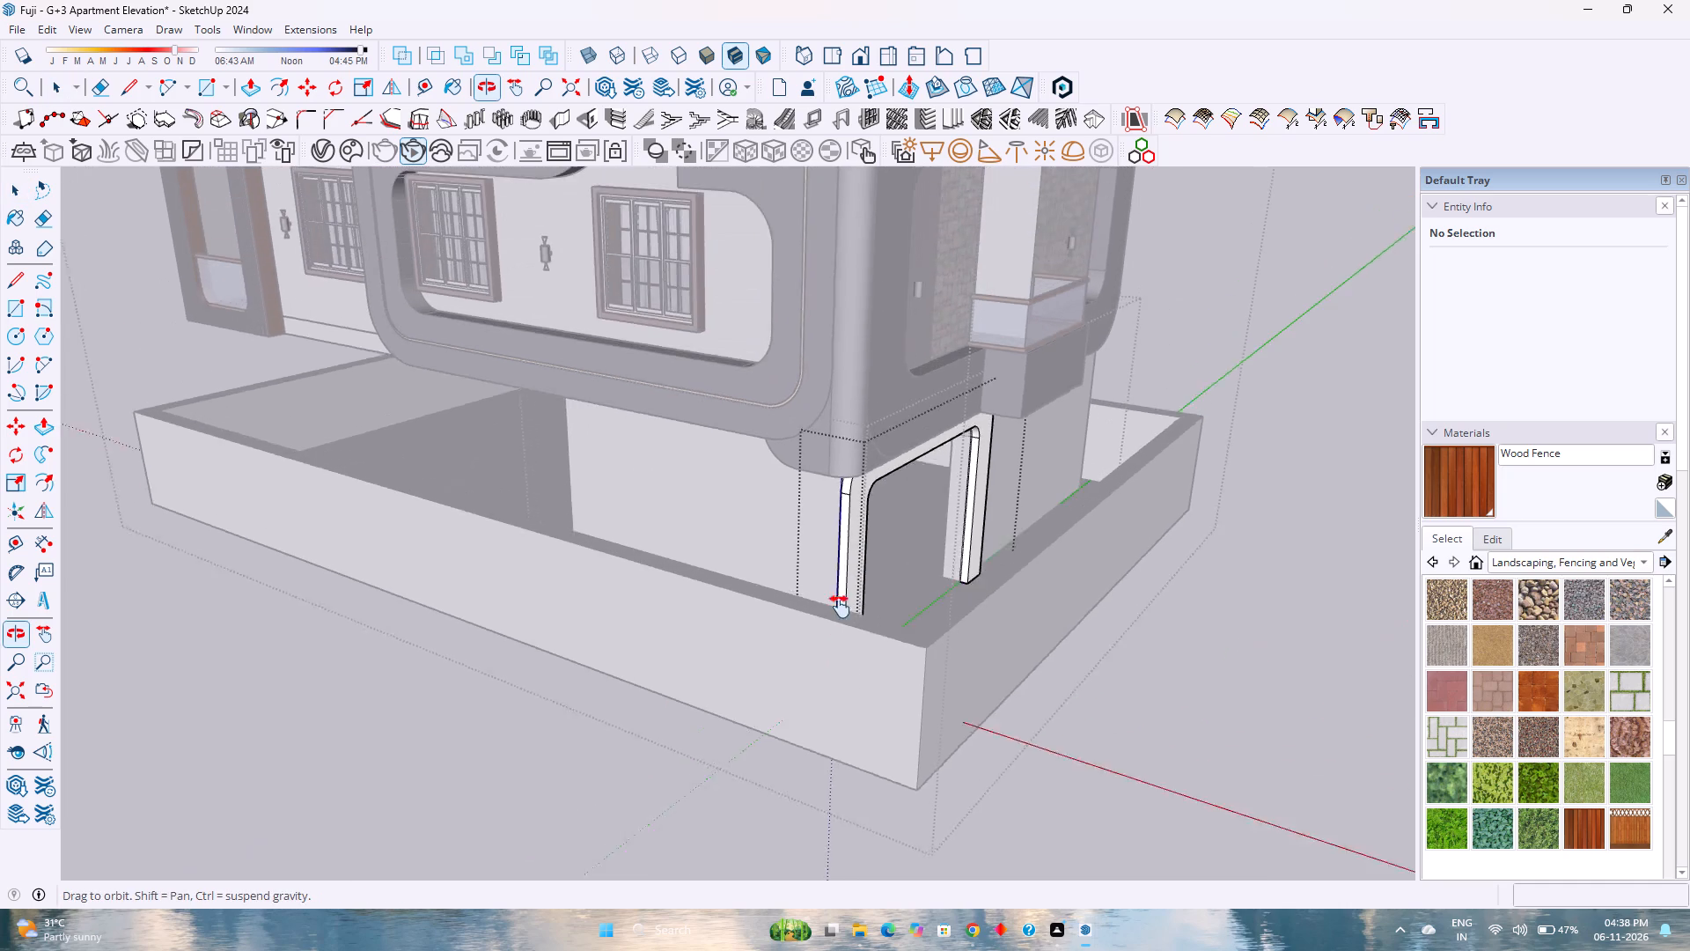
pyautogui.keyDown('shift'); pyautogui.moveTo(840, 607); pyautogui.dragTo(839, 608, button='middle'); pyautogui.keyUp('shift')
pyautogui.moveTo(814, 578); pyautogui.dragTo(845, 502, button='middle')
pyautogui.press('Escape')
pyautogui.scroll(4, 944, 442)
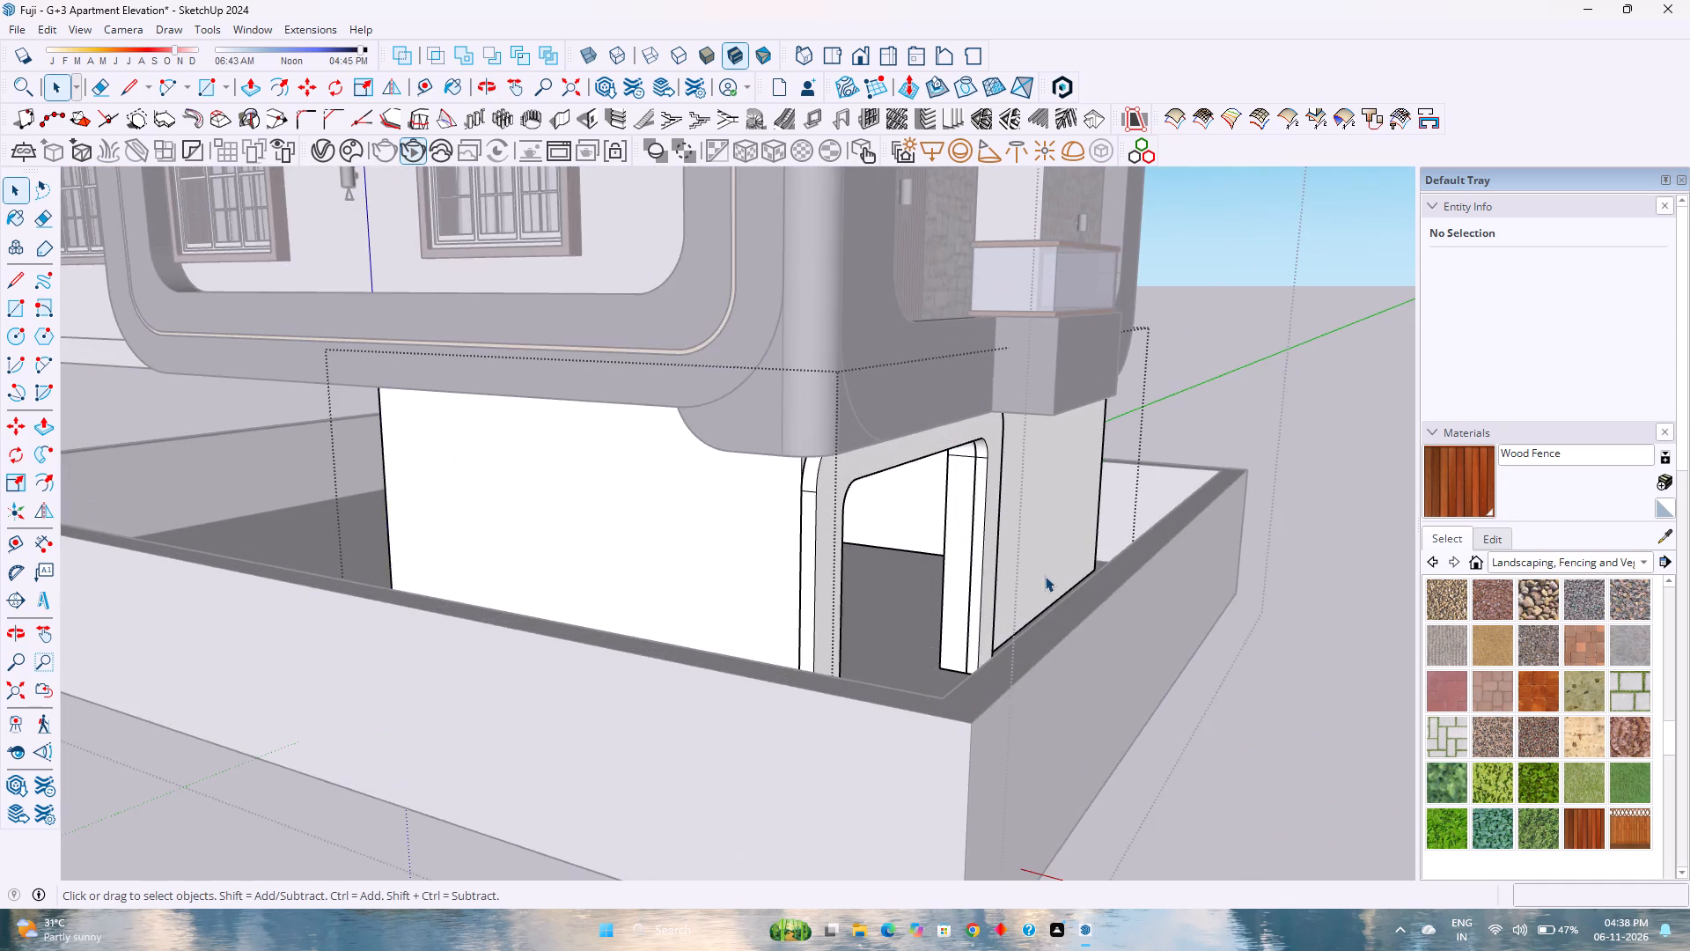
pyautogui.moveTo(1040, 576); pyautogui.dragTo(945, 504, button='middle')
pyautogui.scroll(1, 952, 504)
pyautogui.scroll(-3, 988, 532)
pyautogui.click(817, 719)
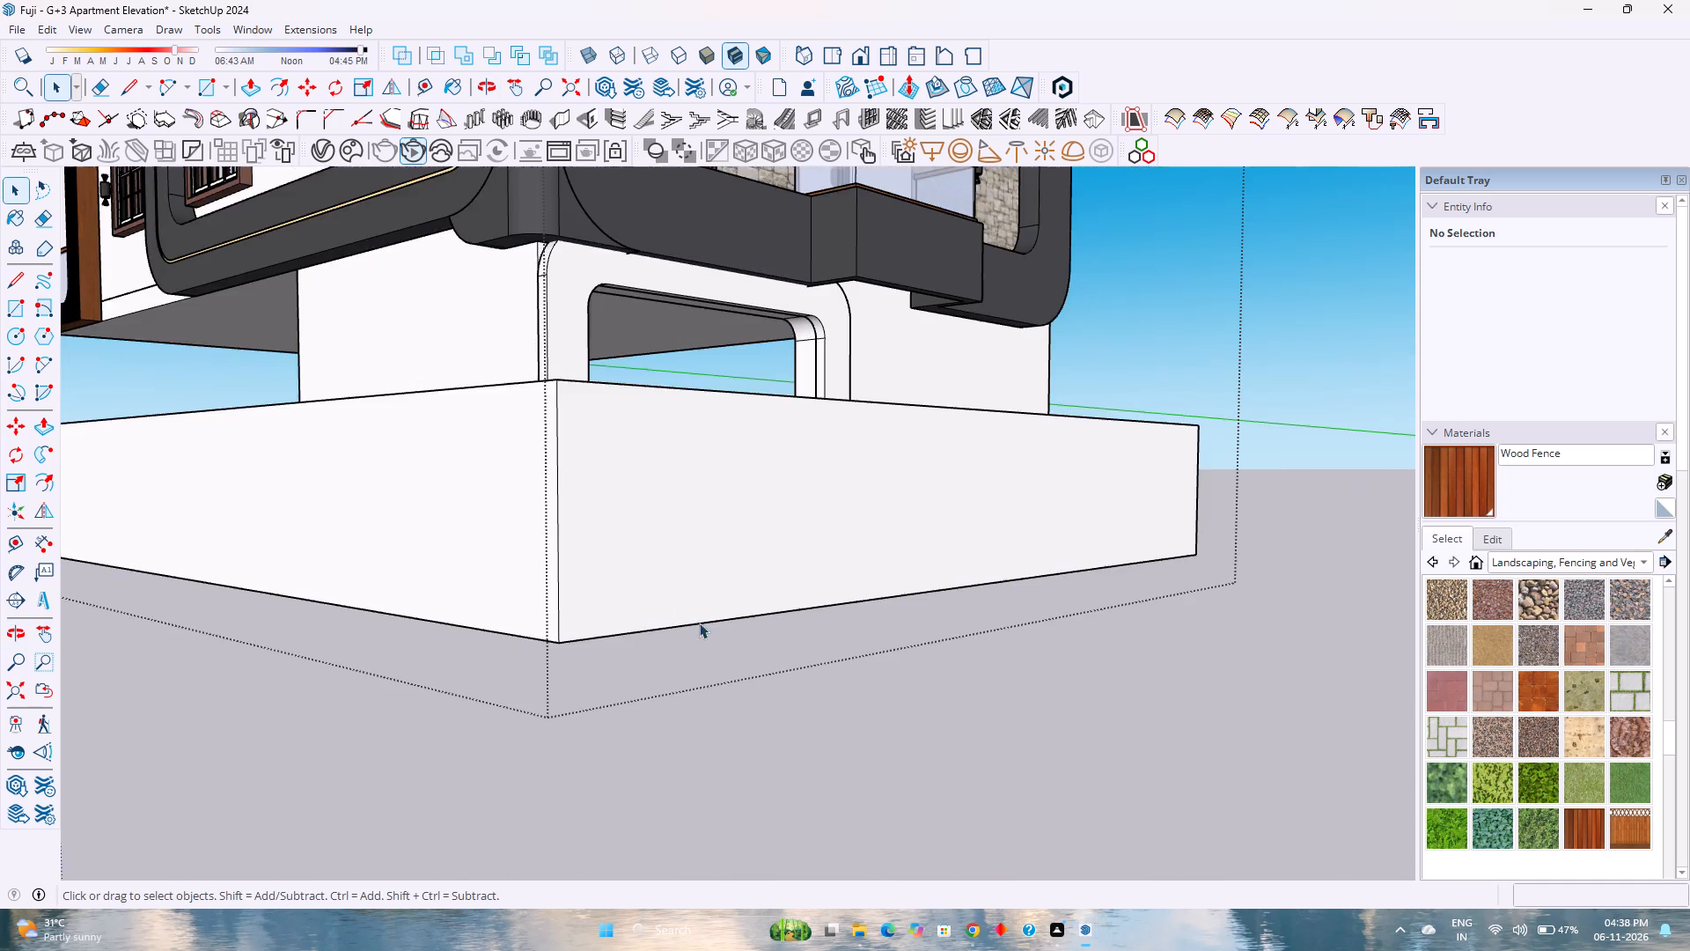
# Examine the projecting rounded frame around the ground-level opening and its fit with the floor above and the compound wall.
pyautogui.scroll(2, 621, 574)
pyautogui.keyDown('shift'); pyautogui.middleClick(621, 574); pyautogui.keyUp('shift')
pyautogui.keyDown('shift'); pyautogui.moveTo(621, 574); pyautogui.dragTo(793, 711, button='middle'); pyautogui.keyUp('shift')
pyautogui.middleClick(794, 712)
pyautogui.scroll(-4, 790, 697)
pyautogui.moveTo(770, 662); pyautogui.dragTo(976, 689, button='middle')
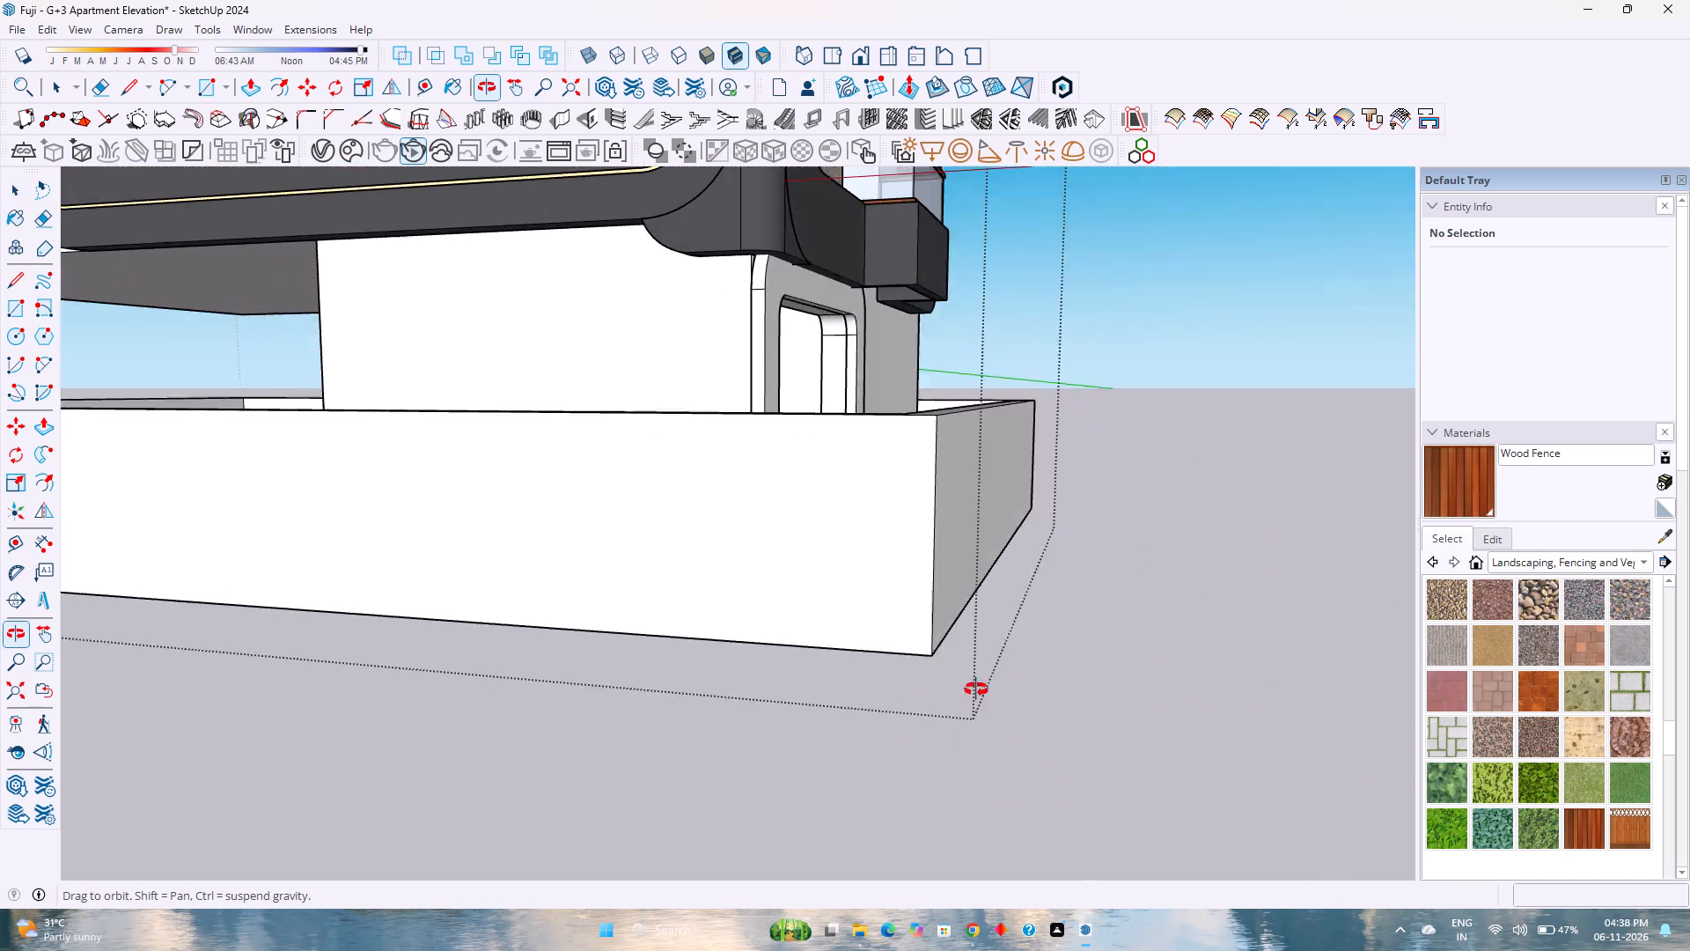
pyautogui.moveTo(976, 689); pyautogui.dragTo(851, 583, button='middle')
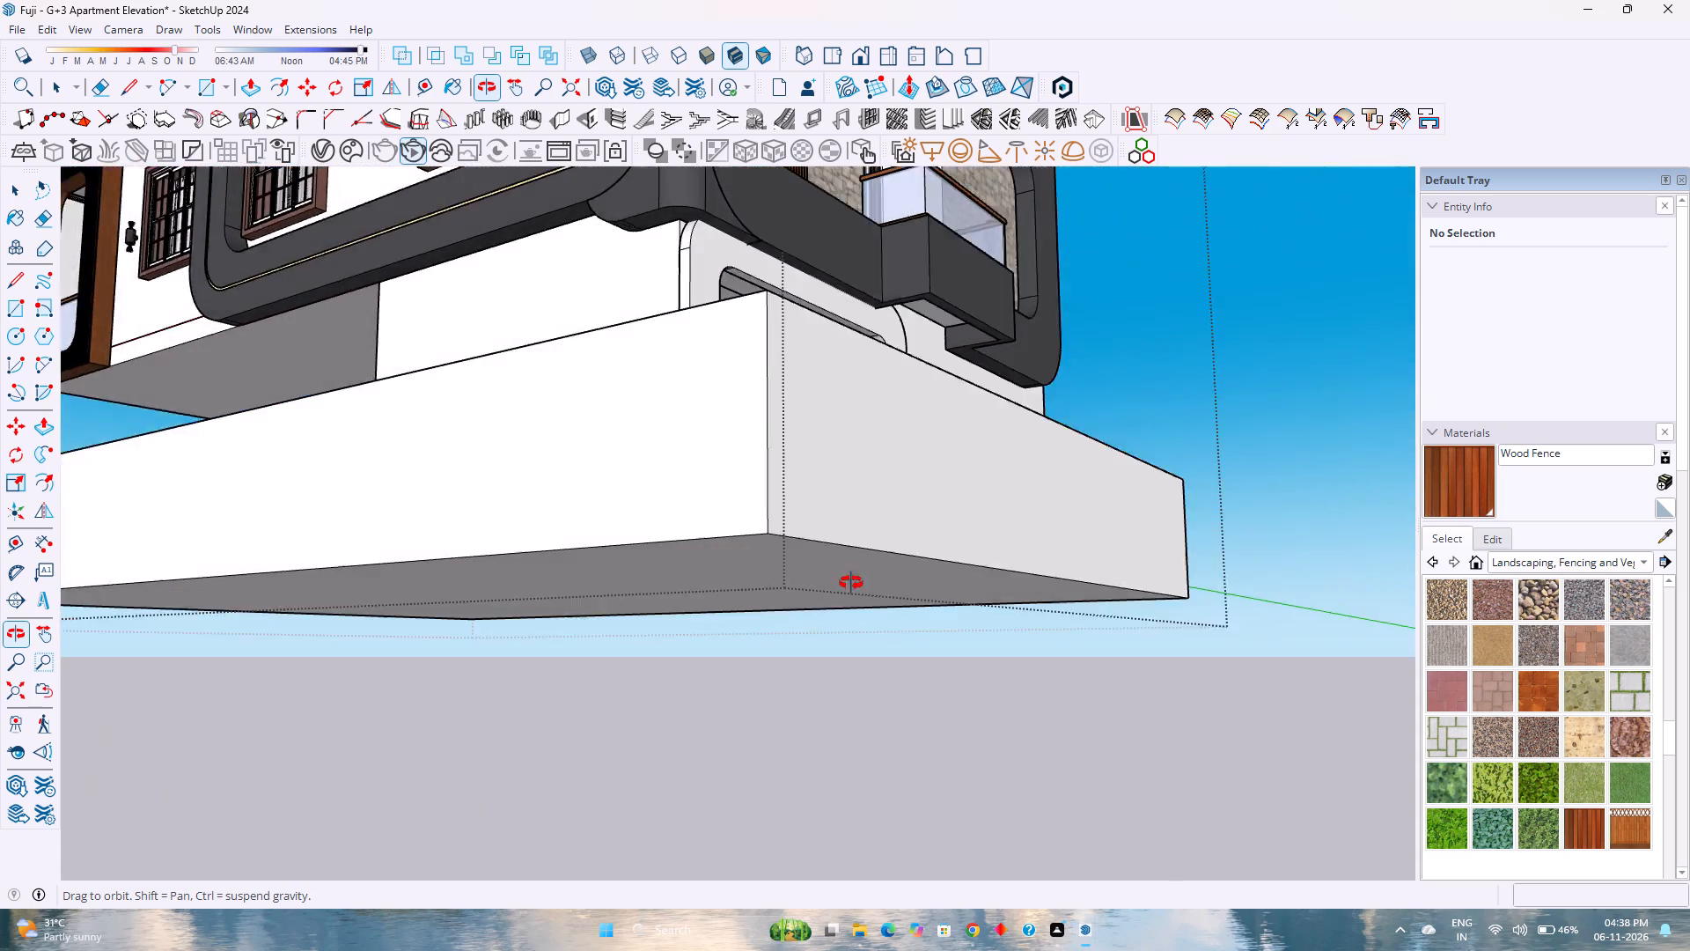
pyautogui.moveTo(851, 583); pyautogui.dragTo(1003, 607, button='middle')
pyautogui.middleClick(1003, 607)
pyautogui.scroll(5, 827, 265)
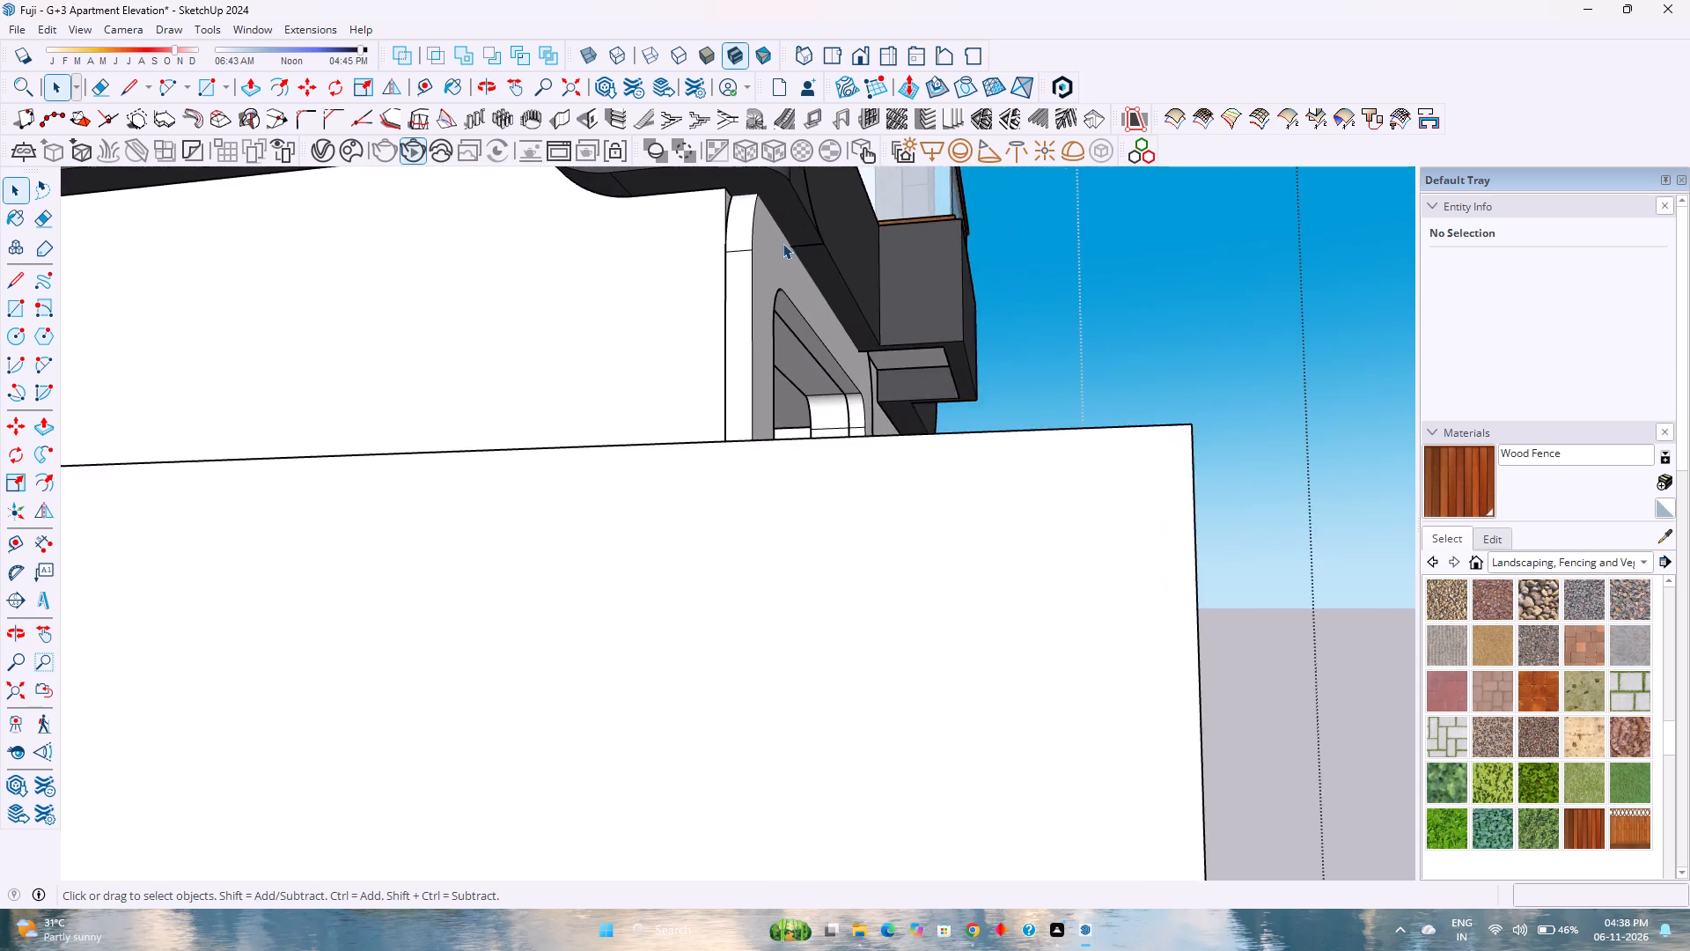
pyautogui.scroll(3, 783, 243)
pyautogui.middleClick(783, 244)
pyautogui.moveTo(783, 246); pyautogui.dragTo(545, 281, button='middle')
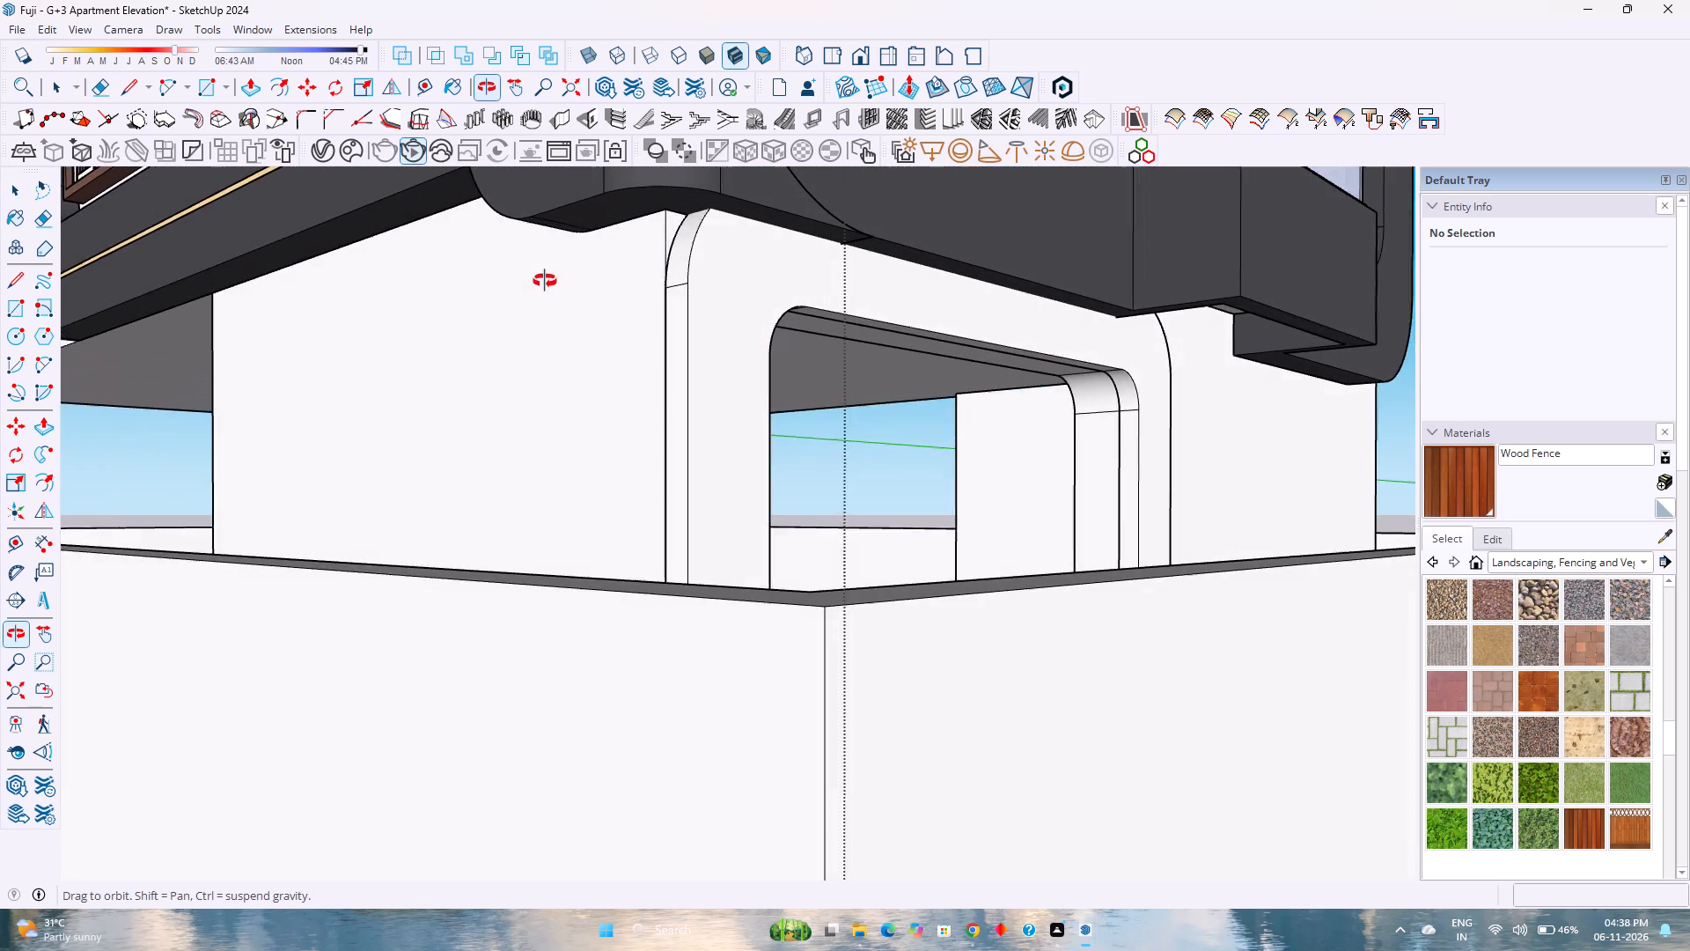
pyautogui.moveTo(545, 281); pyautogui.dragTo(547, 281, button='middle')
pyautogui.middleClick(547, 281)
pyautogui.scroll(-9, 548, 281)
pyautogui.keyDown('shift'); pyautogui.moveTo(636, 255); pyautogui.dragTo(639, 264, button='middle'); pyautogui.keyUp('shift')
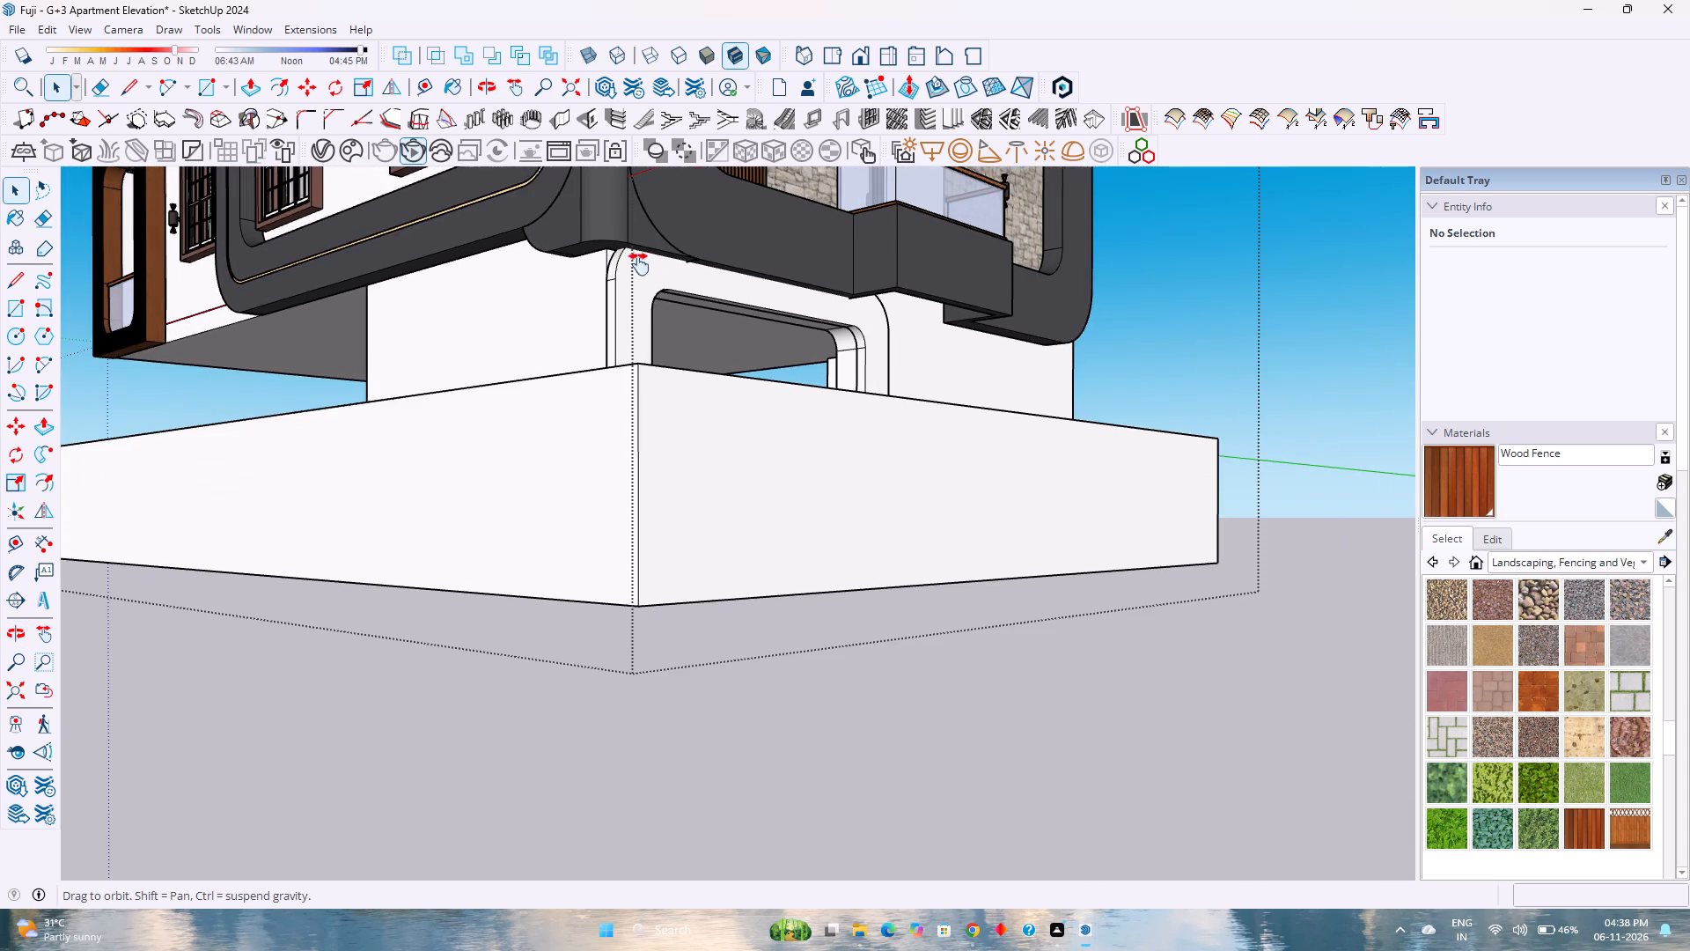
pyautogui.keyDown('shift'); pyautogui.moveTo(639, 264); pyautogui.dragTo(634, 464, button='middle'); pyautogui.keyUp('shift')
pyautogui.middleClick(634, 464)
pyautogui.scroll(-1, 655, 456)
pyautogui.scroll(3, 659, 453)
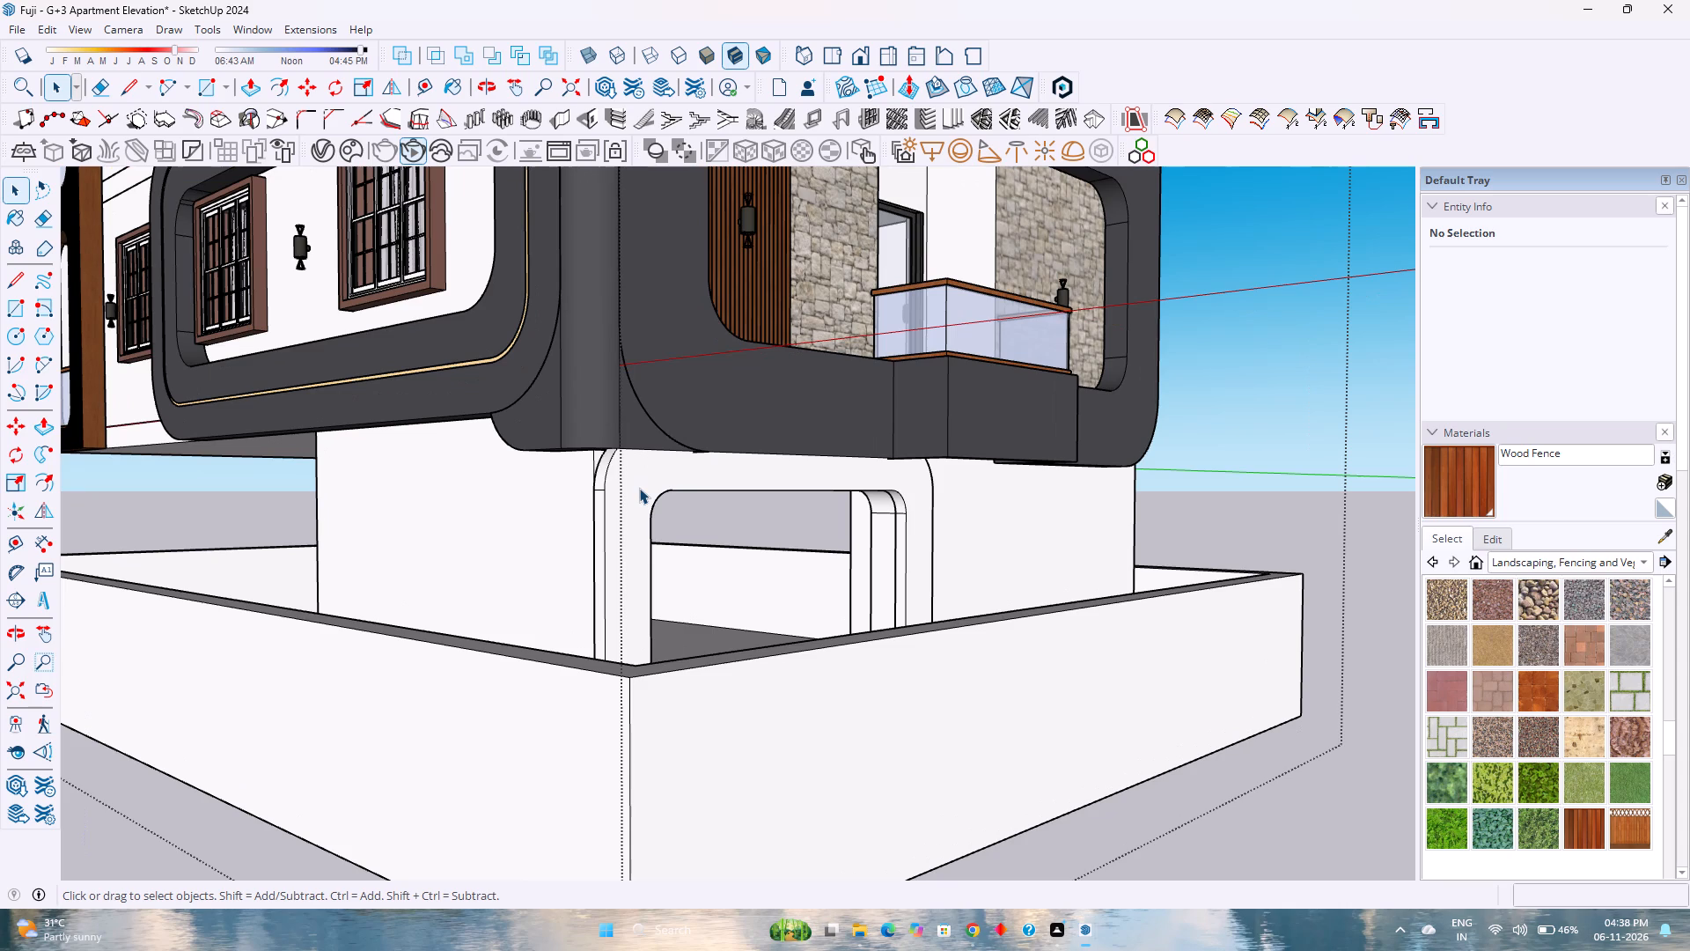
pyautogui.scroll(-3, 639, 485)
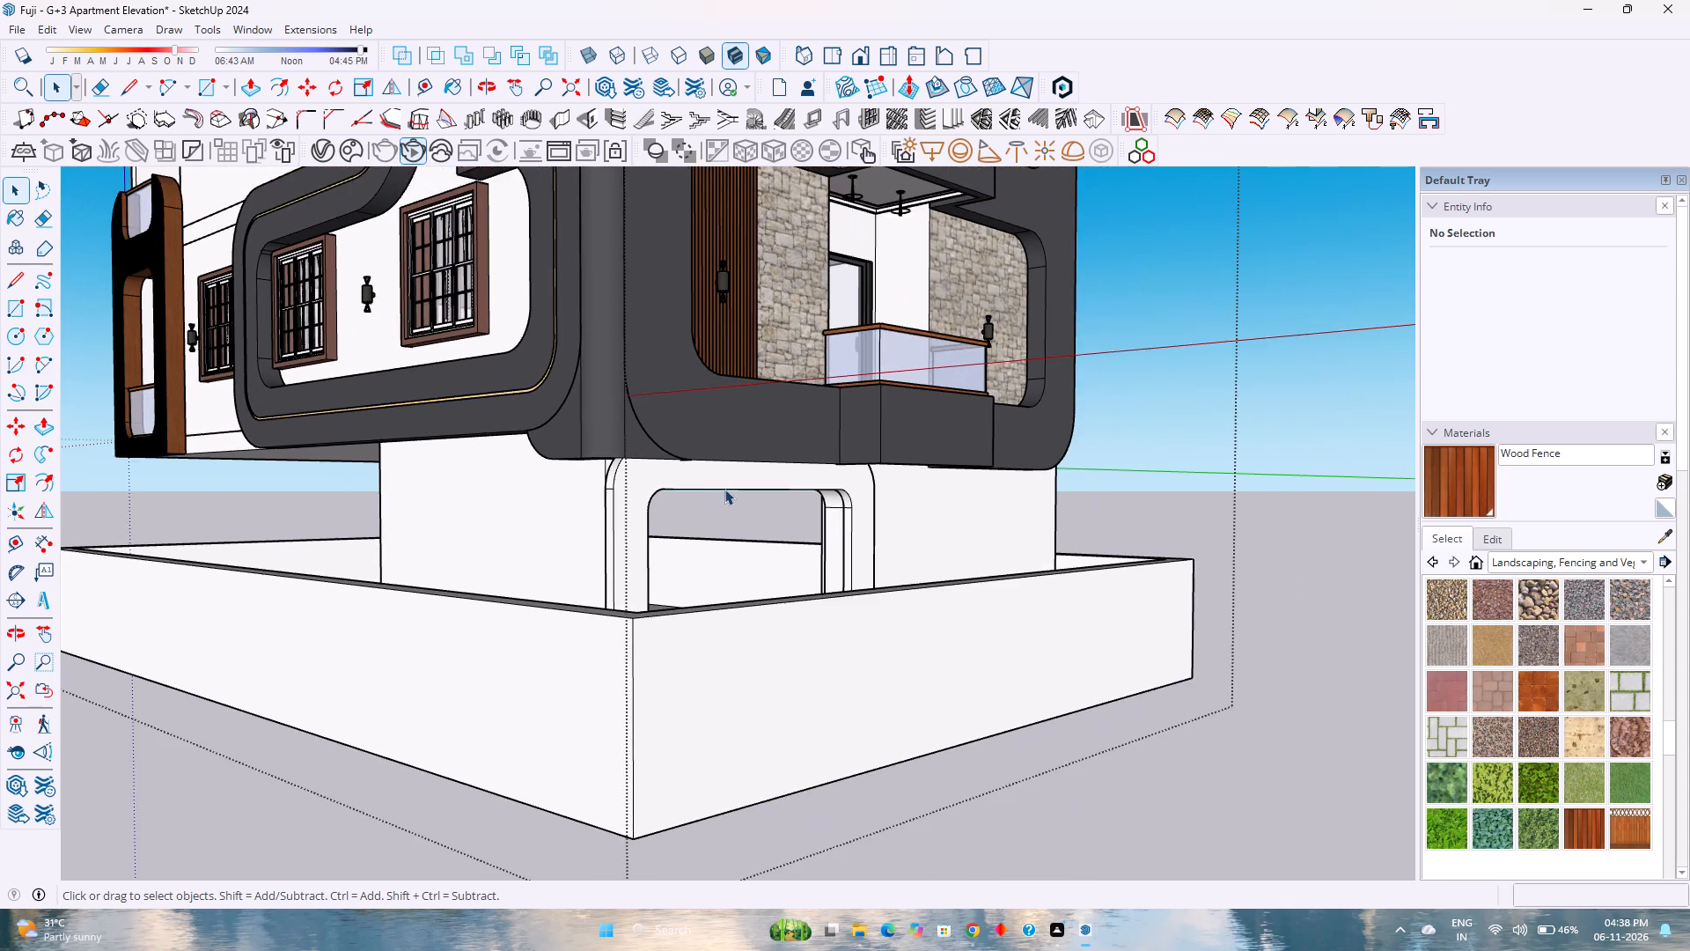
pyautogui.scroll(3, 721, 485)
pyautogui.moveTo(718, 481); pyautogui.dragTo(568, 458, button='middle')
pyautogui.middleClick(567, 457)
pyautogui.middleClick(566, 457)
pyautogui.scroll(4, 561, 449)
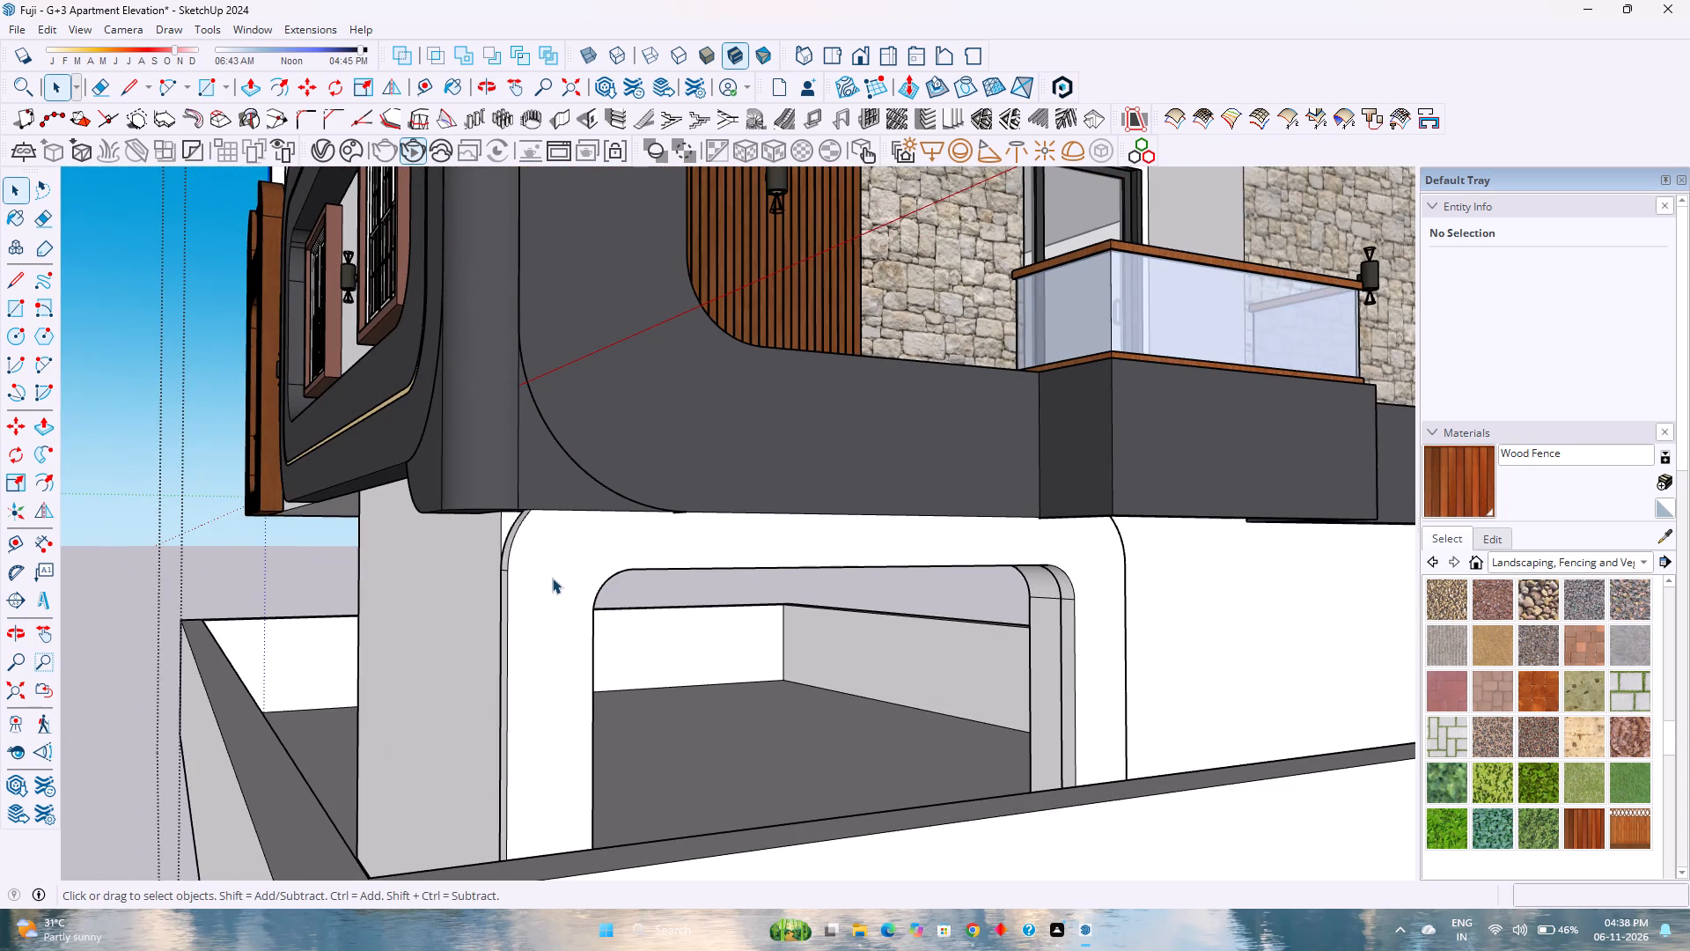
# Open the frame group inside the ground-level block and offset its inner opening edges outward 11" across the front face.
pyautogui.doubleClick(552, 578)
pyautogui.scroll(3, 552, 578)
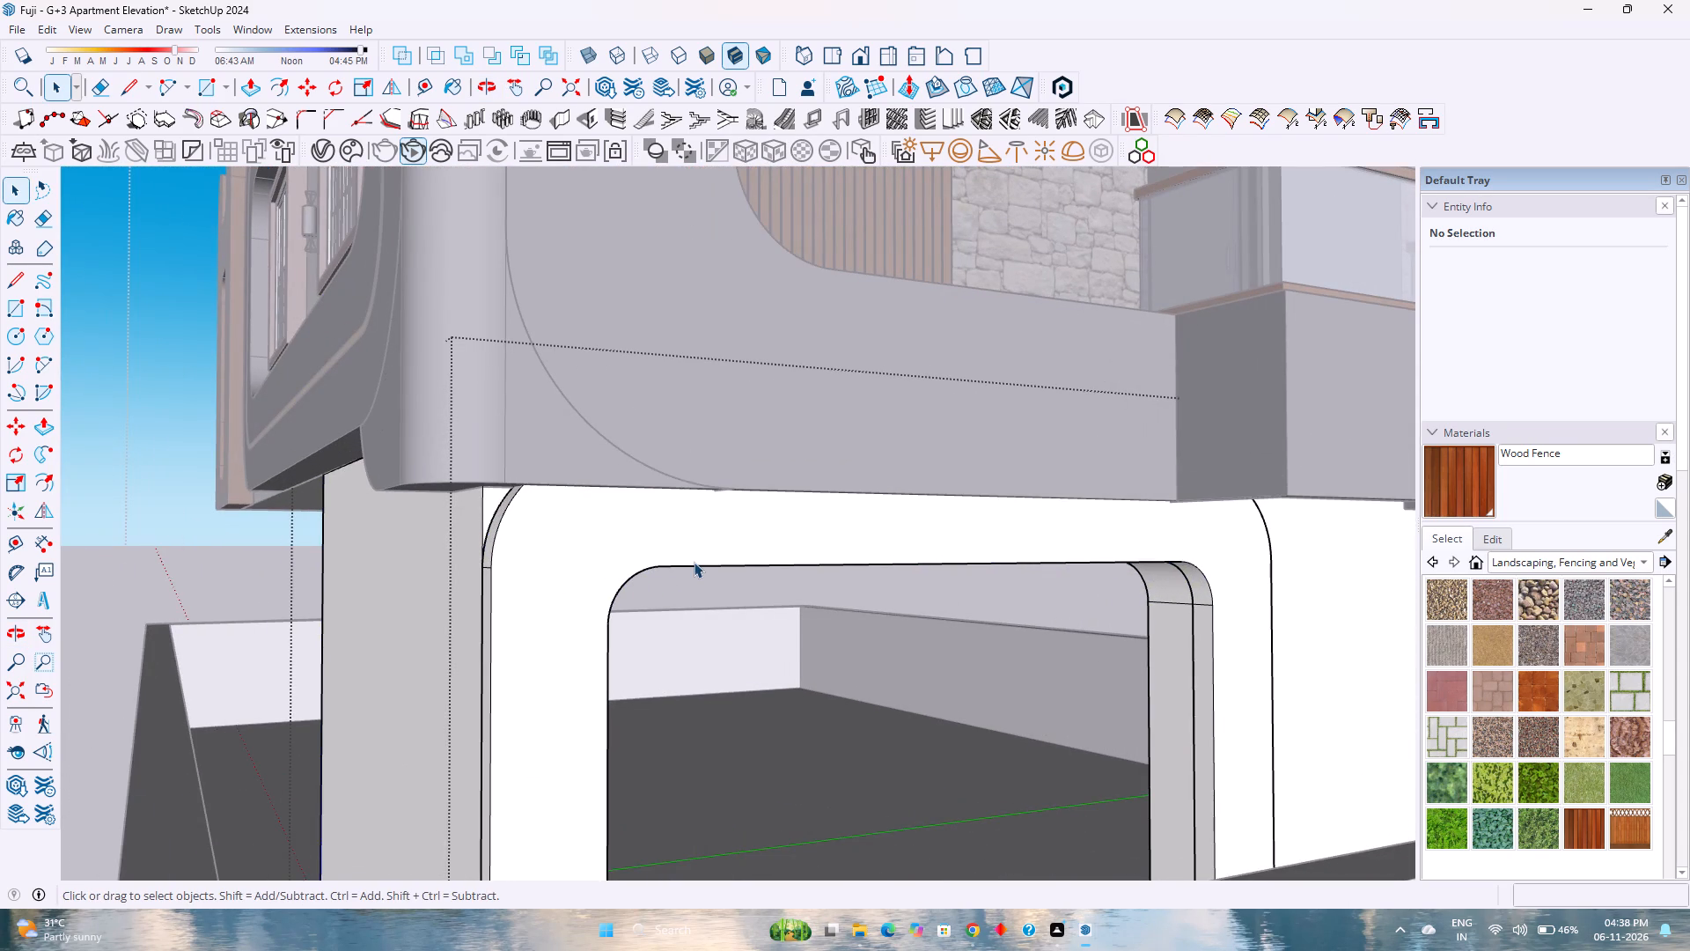
pyautogui.click(694, 562)
pyautogui.click(694, 562)
pyautogui.click(699, 562)
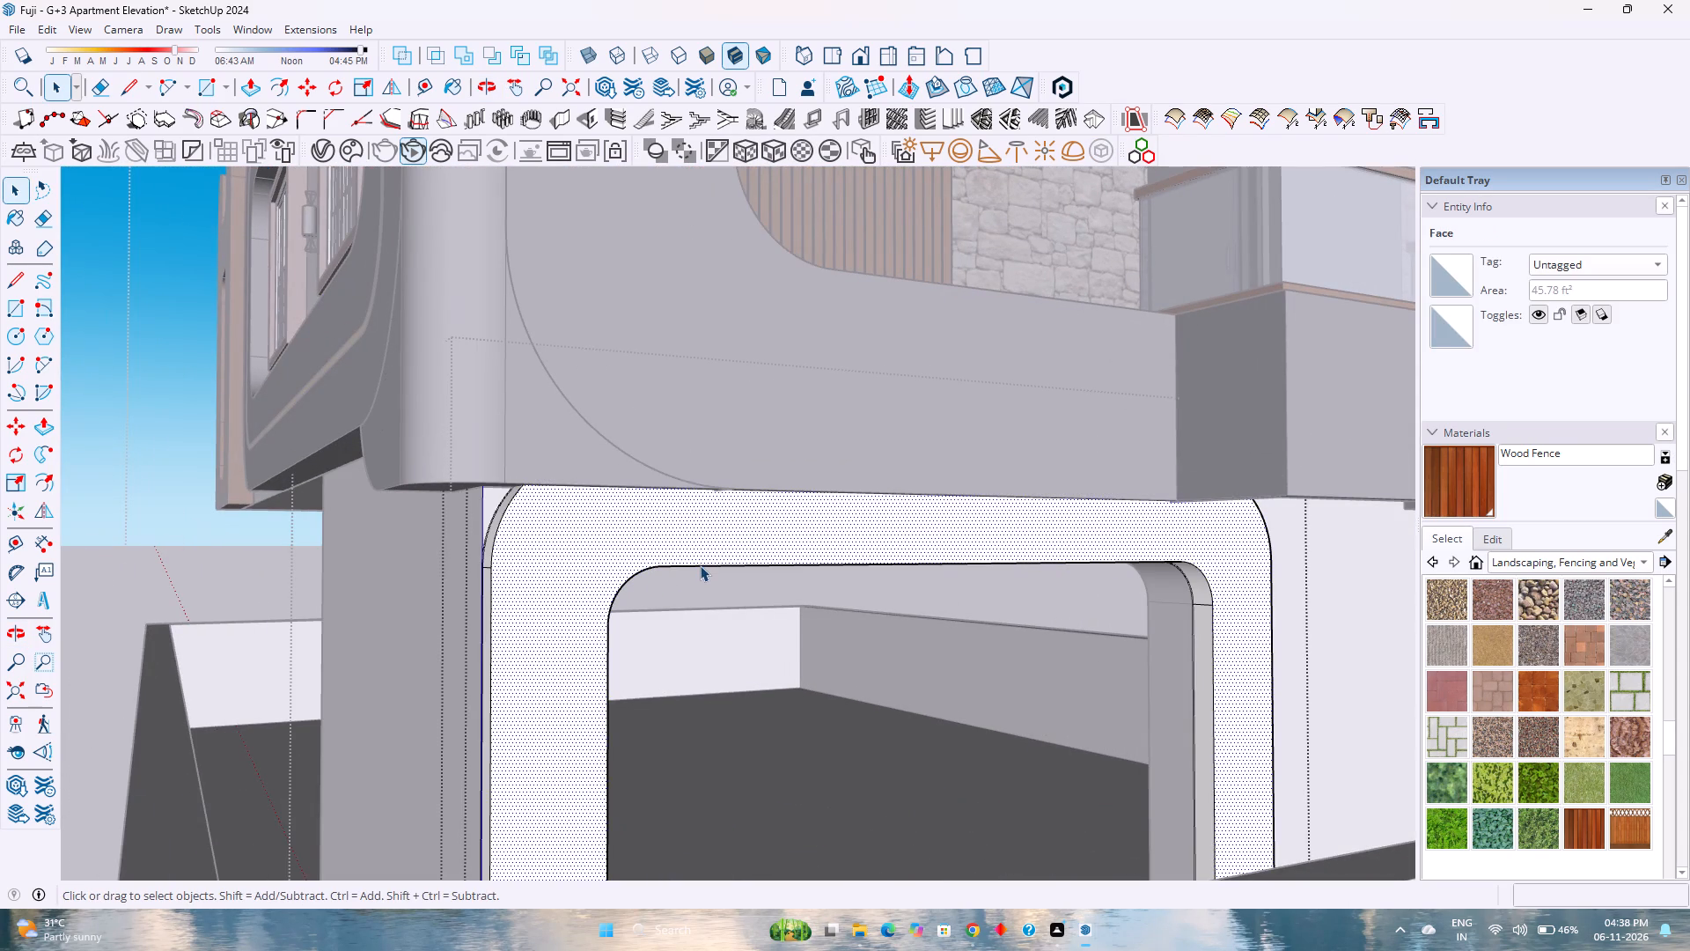
pyautogui.click(700, 565)
pyautogui.keyDown('ctrl'); pyautogui.click(619, 592); pyautogui.keyUp('ctrl')
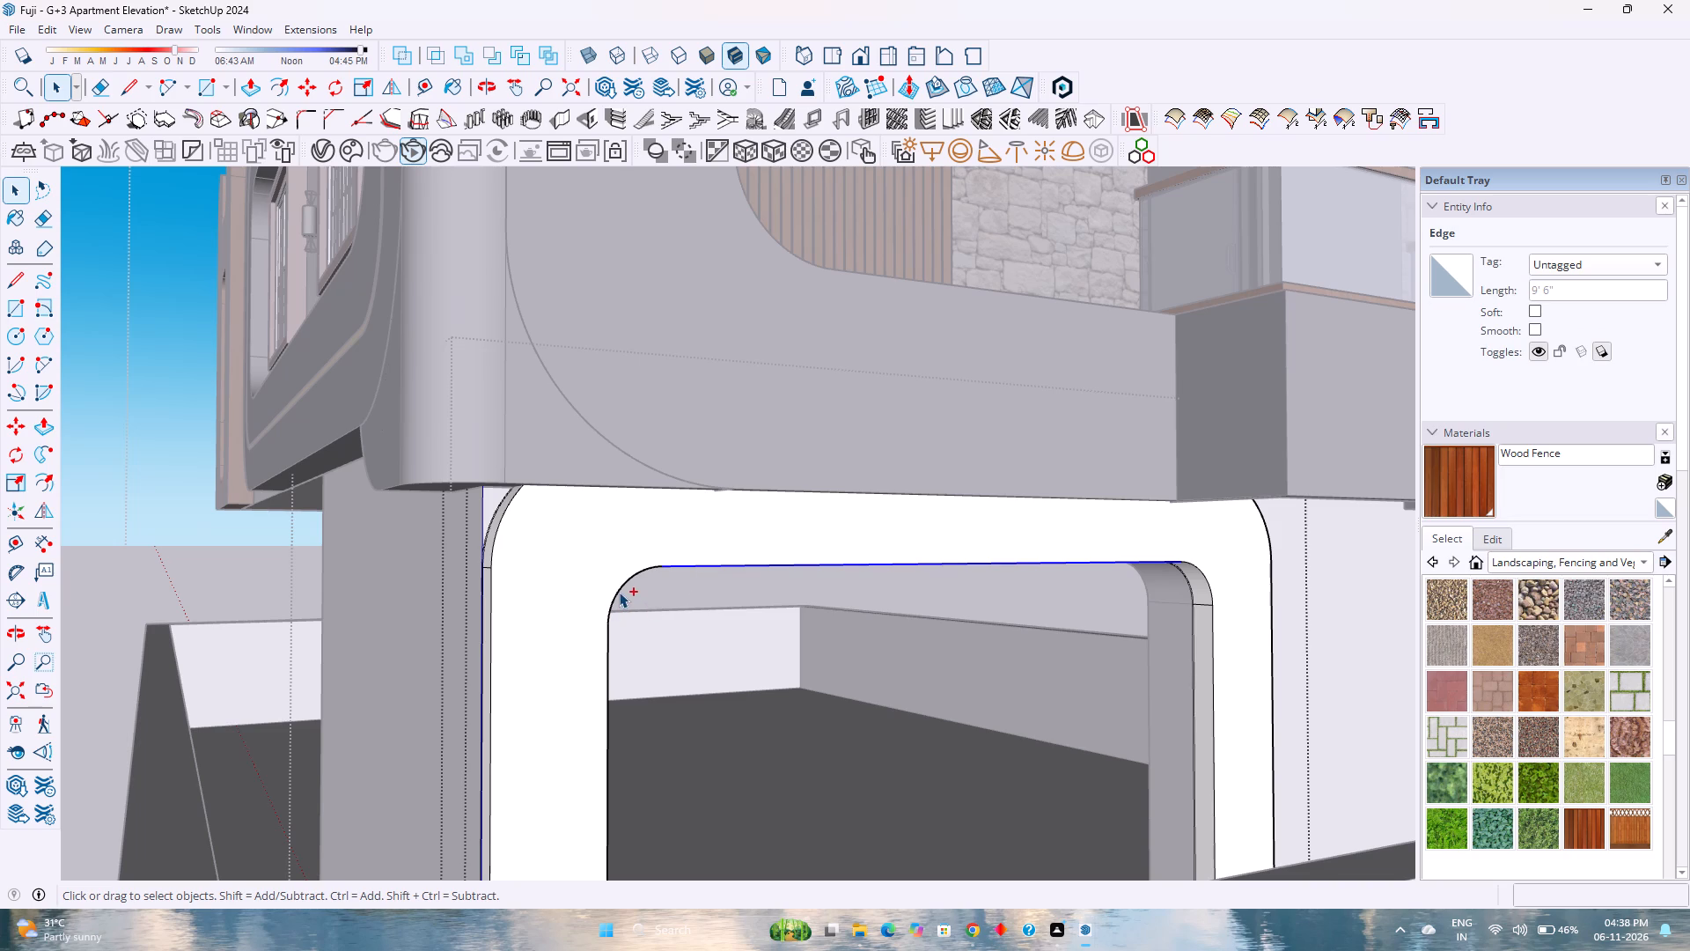
pyautogui.scroll(-2, 619, 592)
pyautogui.keyDown('shift'); pyautogui.moveTo(624, 599); pyautogui.dragTo(528, 525, button='middle'); pyautogui.keyUp('shift')
pyautogui.keyDown('shift'); pyautogui.middleClick(528, 525); pyautogui.keyUp('shift')
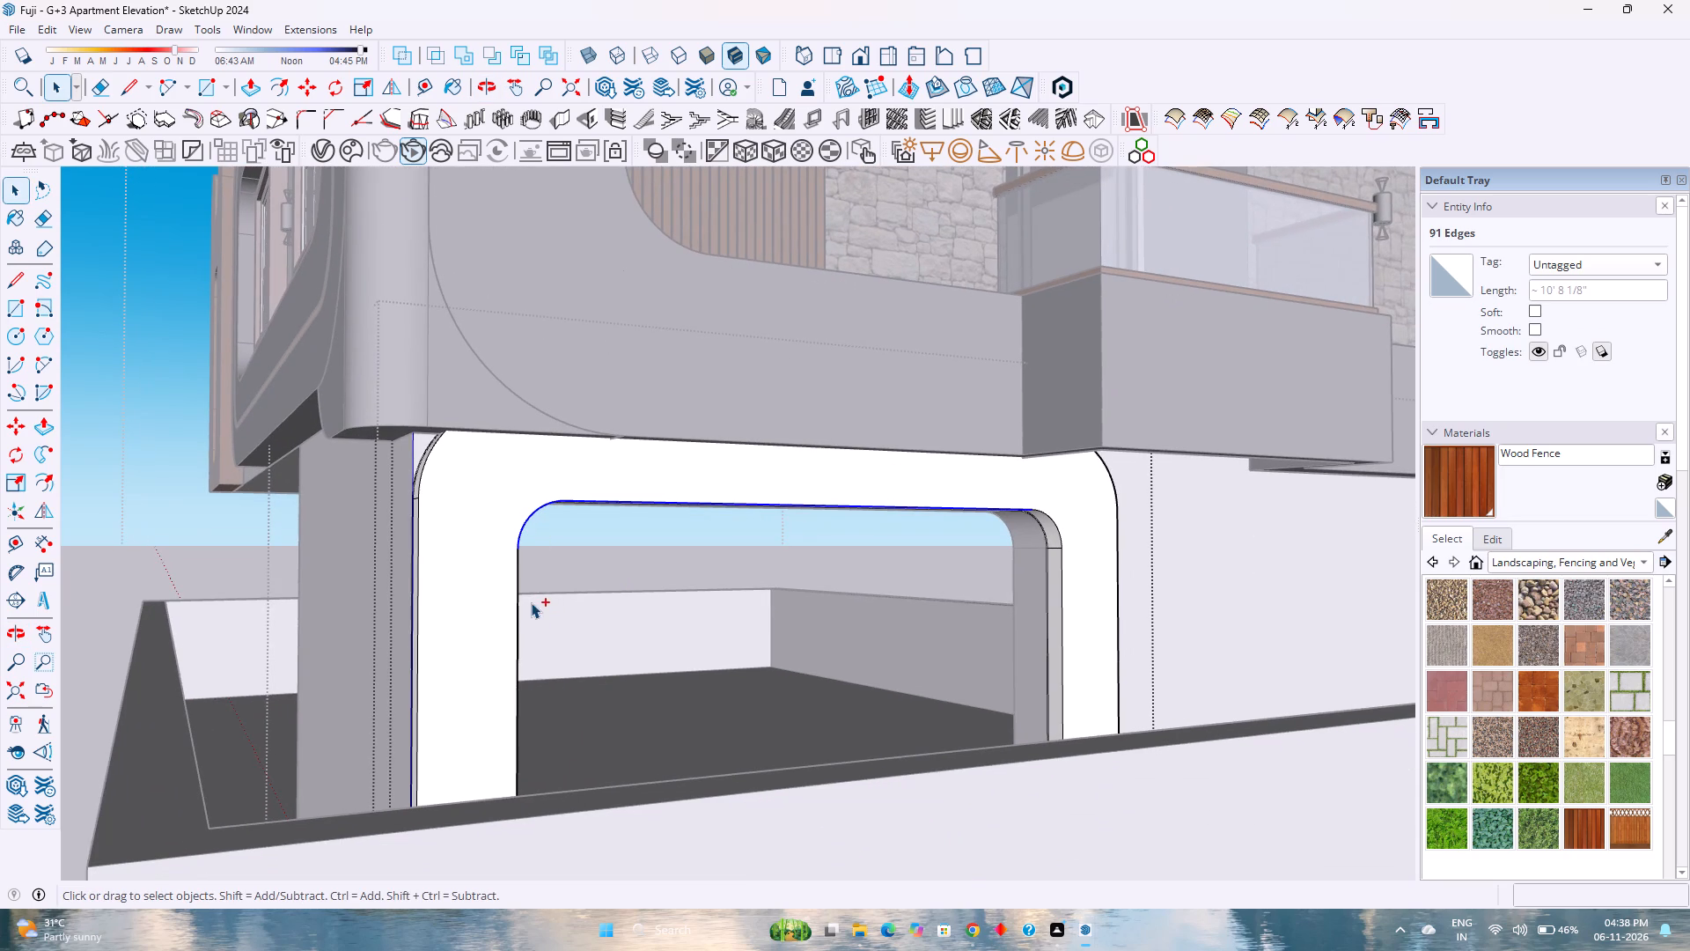
pyautogui.keyDown('ctrl'); pyautogui.click(517, 608); pyautogui.keyUp('ctrl')
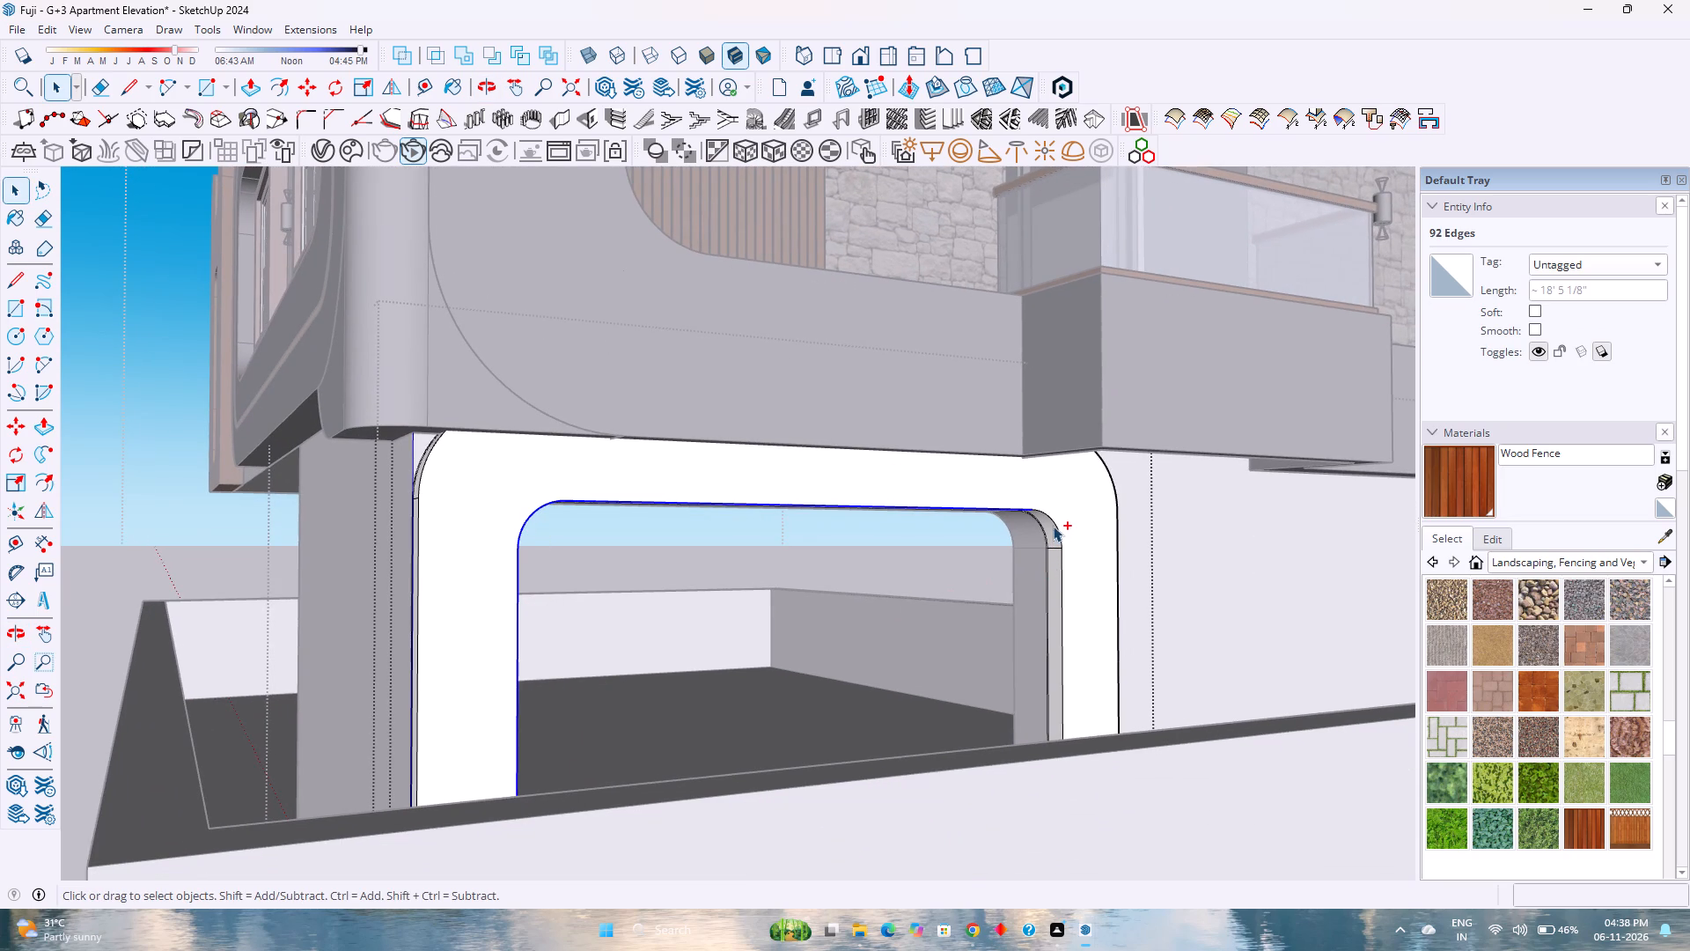
pyautogui.keyDown('ctrl'); pyautogui.click(1052, 520); pyautogui.keyUp('ctrl')
pyautogui.keyDown('ctrl'); pyautogui.click(1062, 577); pyautogui.keyUp('ctrl')
pyautogui.scroll(-3, 1062, 577)
pyautogui.click(276, 84)
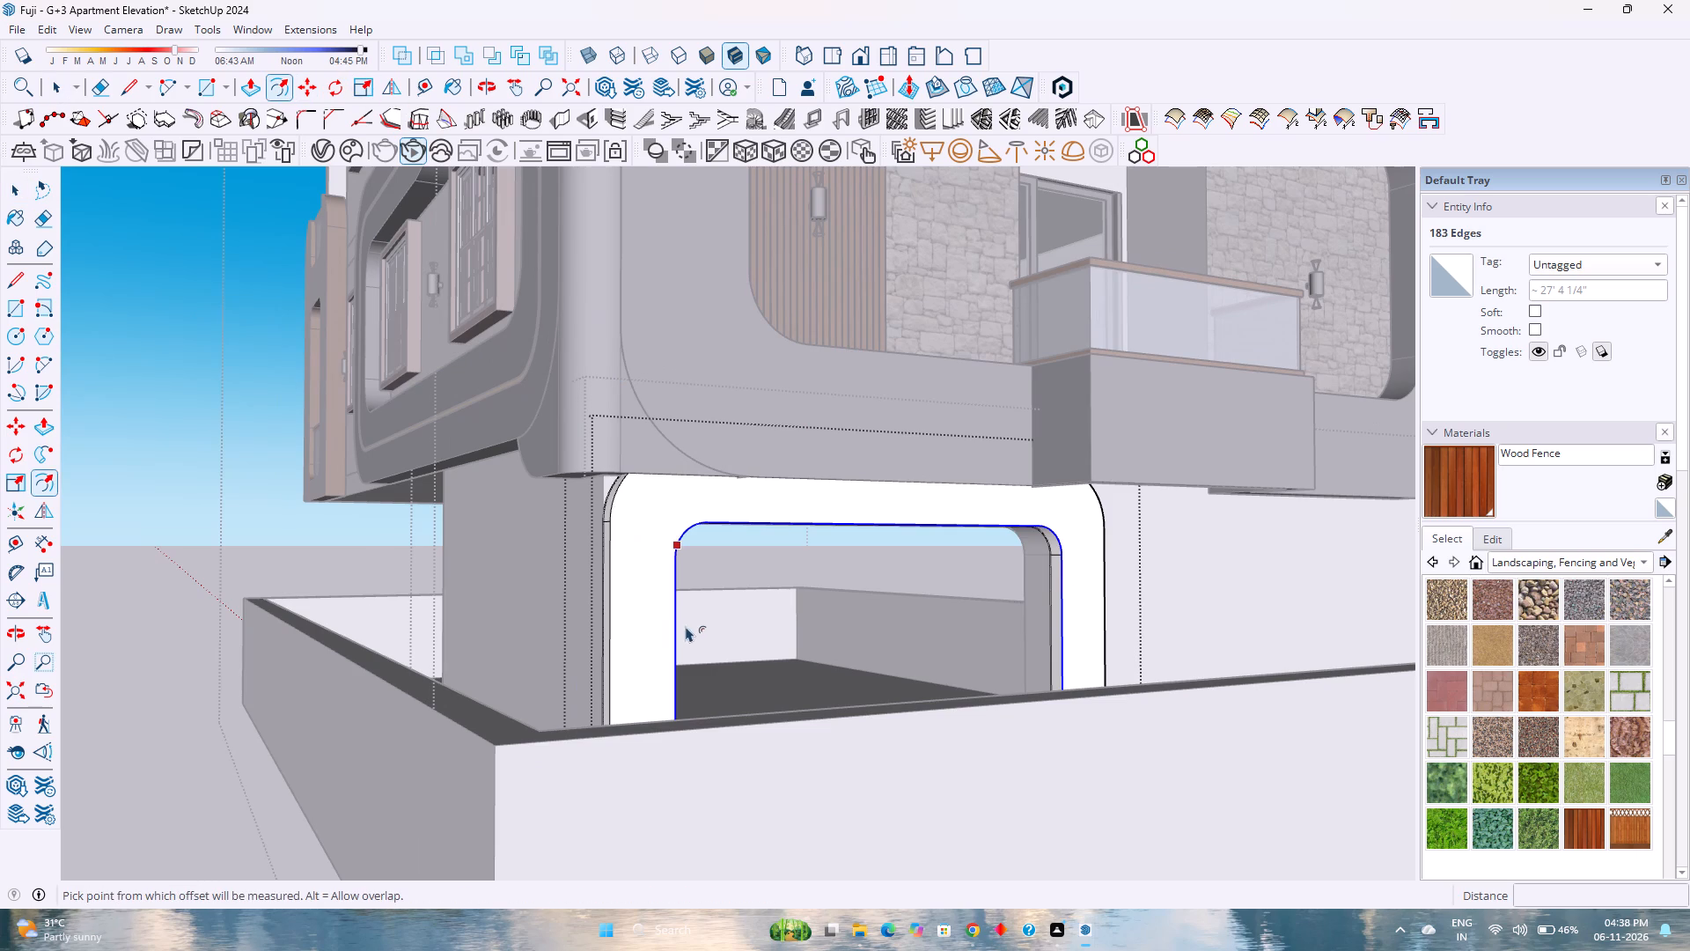
pyautogui.click(673, 632)
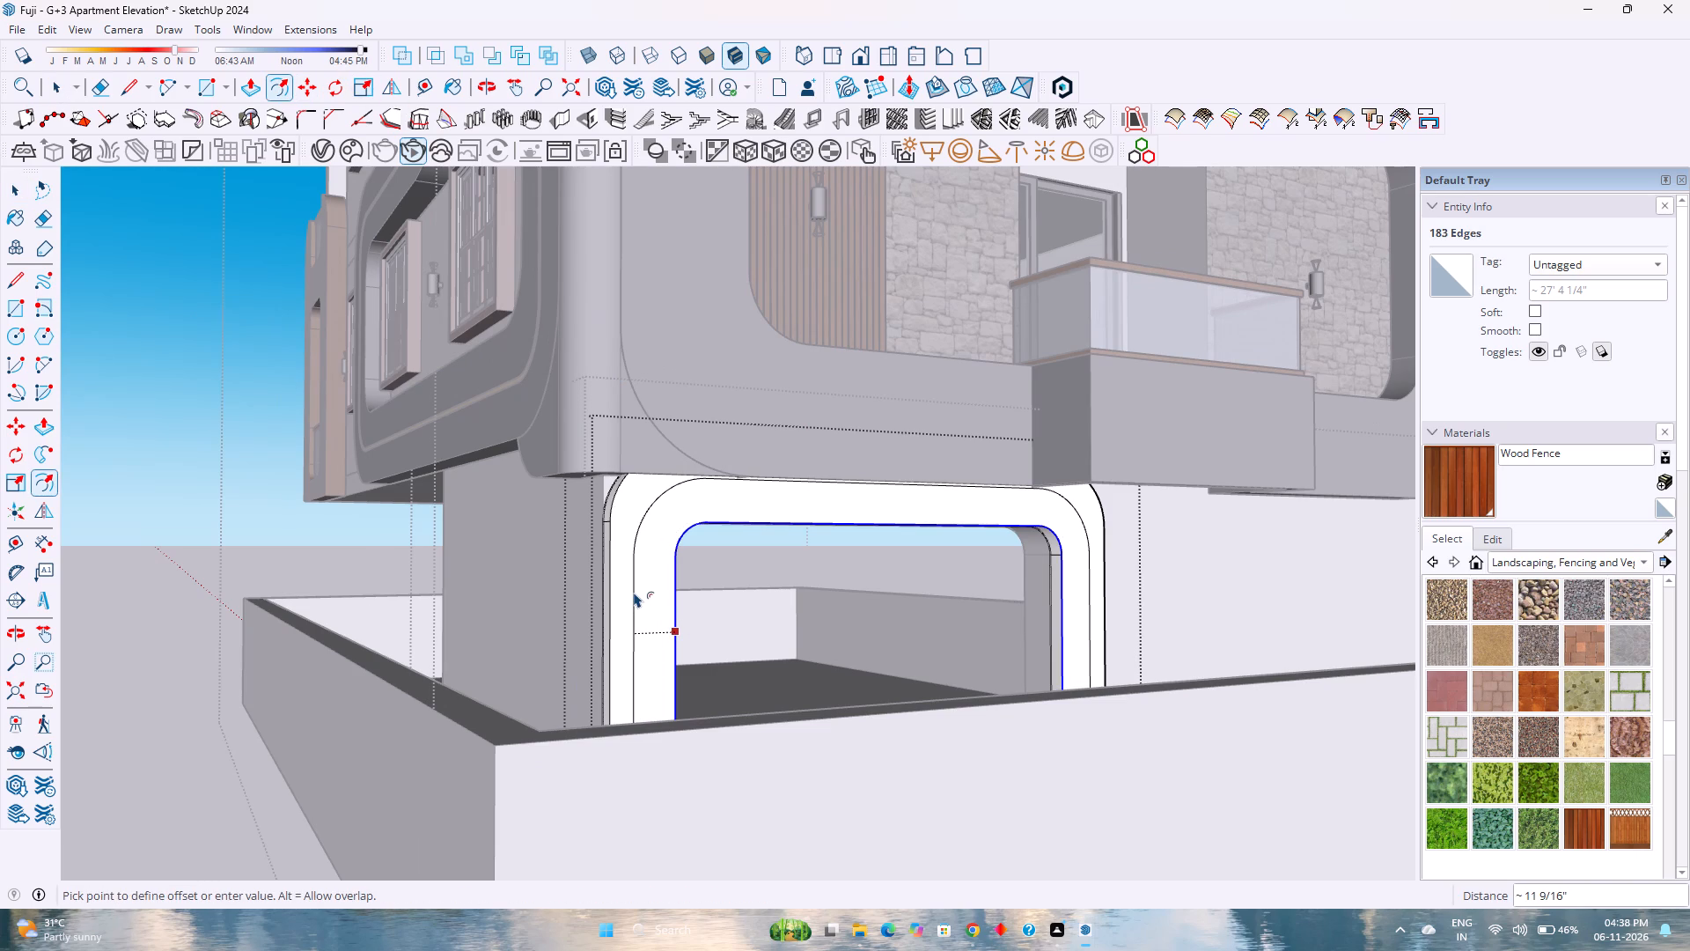
pyautogui.press('1')
pyautogui.press('1')
pyautogui.press('Return')
# Push the outer strip of the frame's front face back 5" to the wall and close the frame group.
pyautogui.press('p')
pyautogui.doubleClick(625, 574)
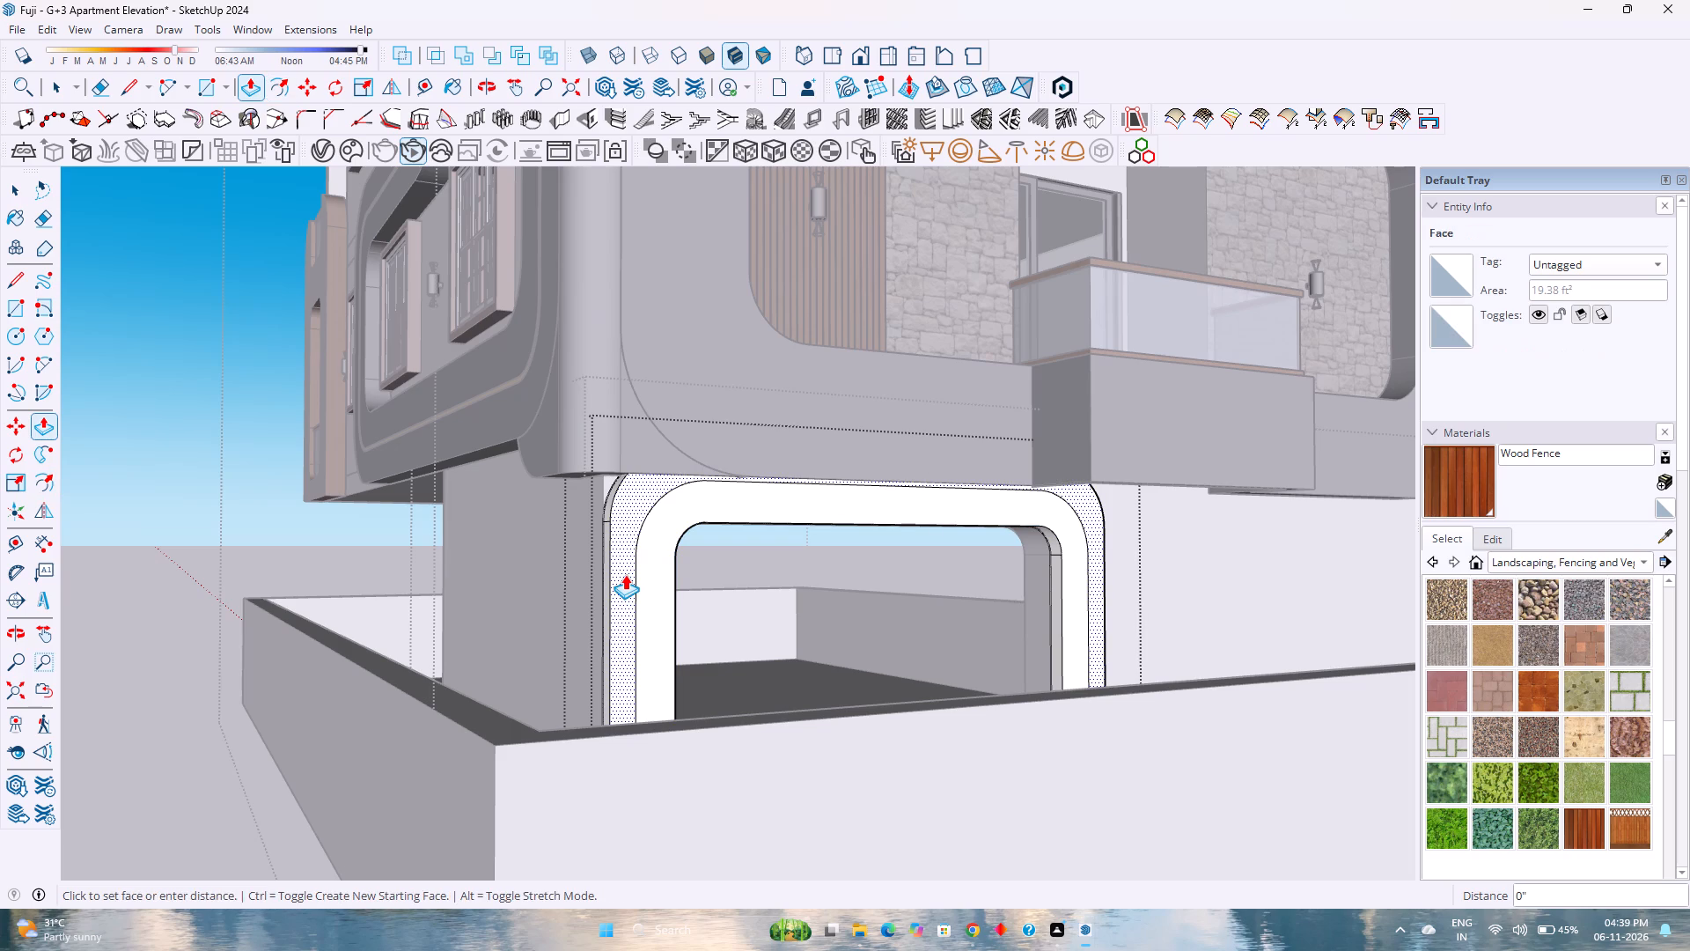
pyautogui.hotkey('ctrl', 'z')
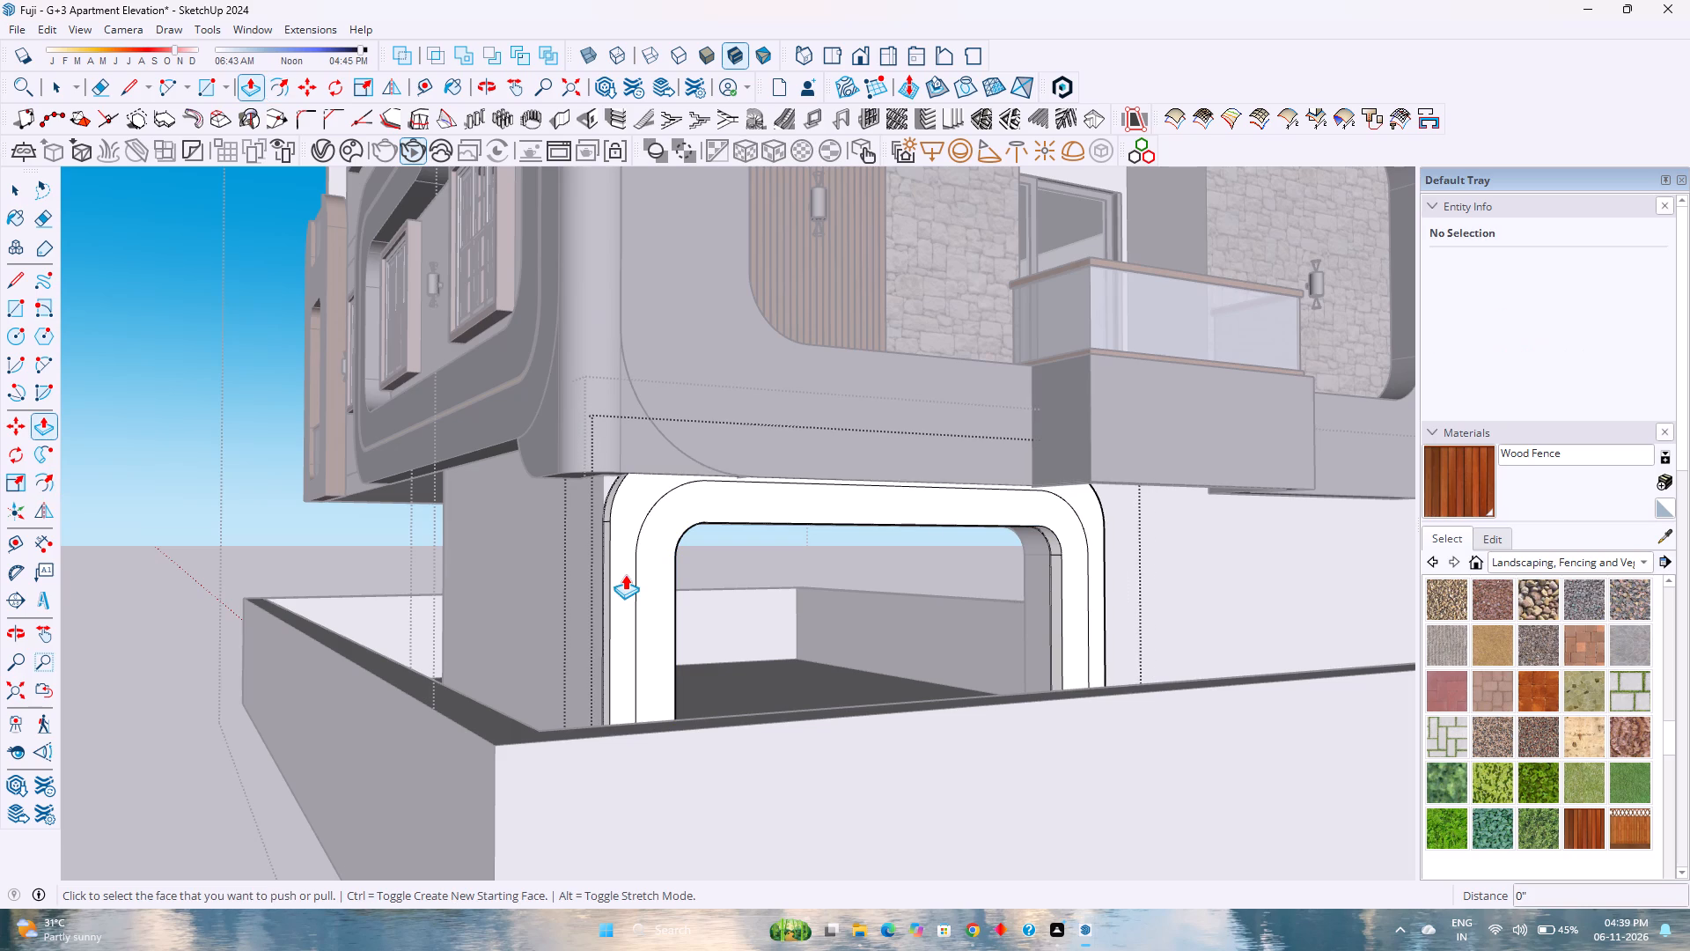
pyautogui.click(622, 574)
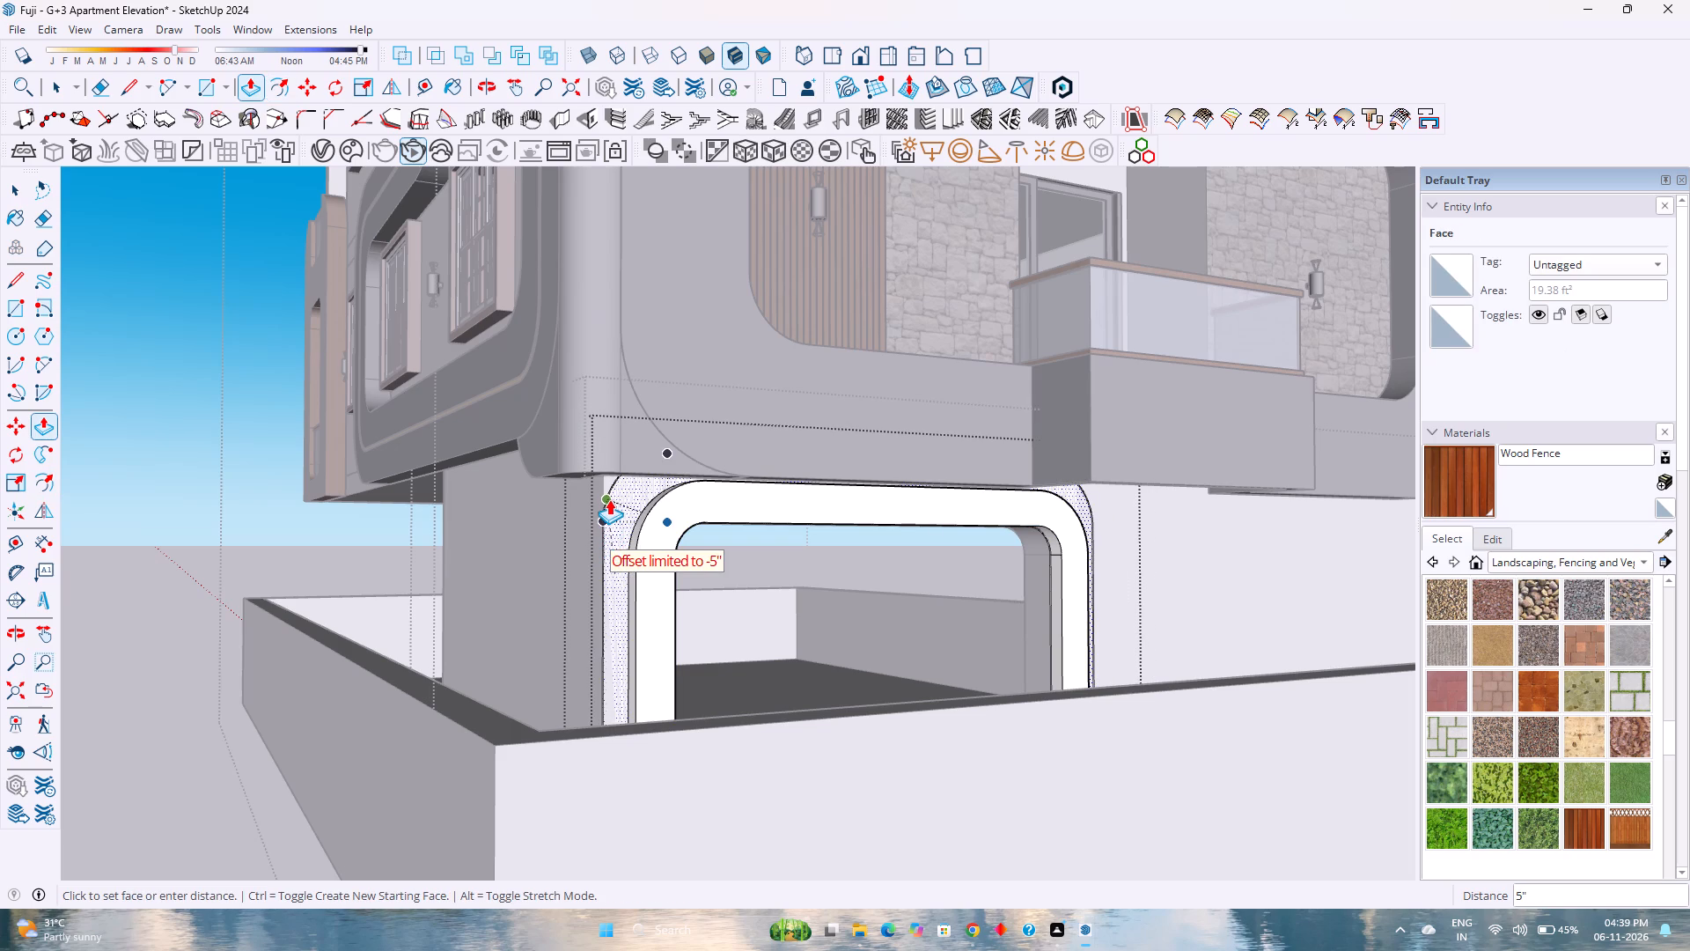
pyautogui.click(609, 499)
pyautogui.press('space')
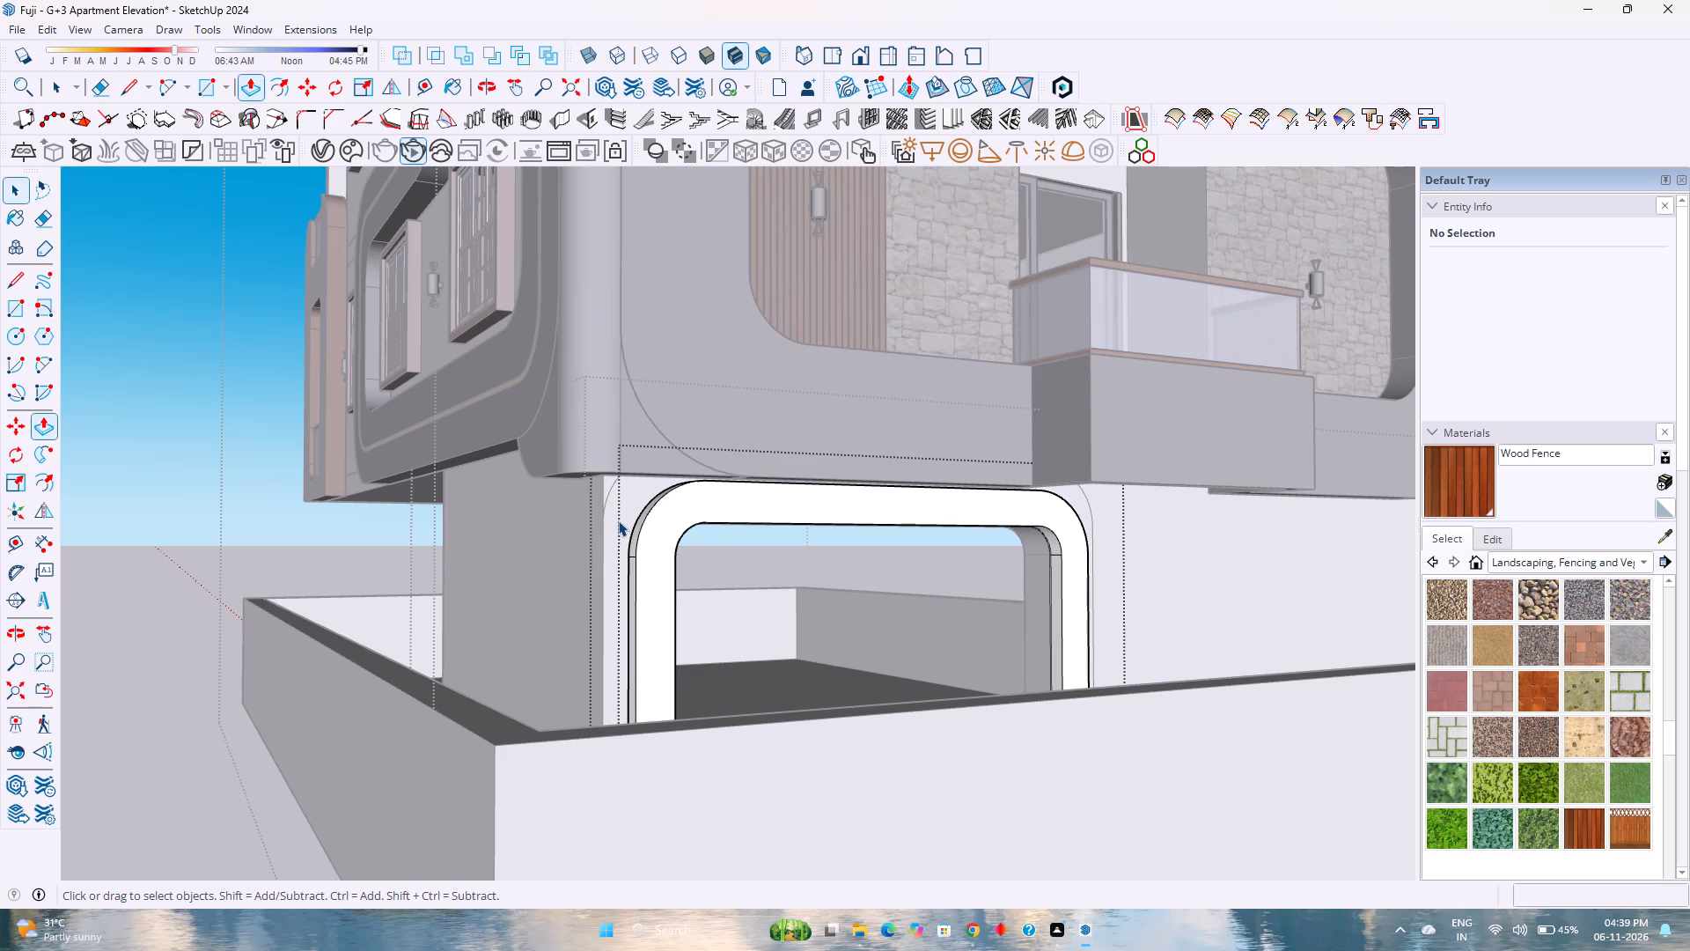
pyautogui.press('Escape')
# Delete the leftover outer frame outline, both corner arcs and the remaining side edge, from the ground-level block's front wall.
pyautogui.scroll(5, 618, 520)
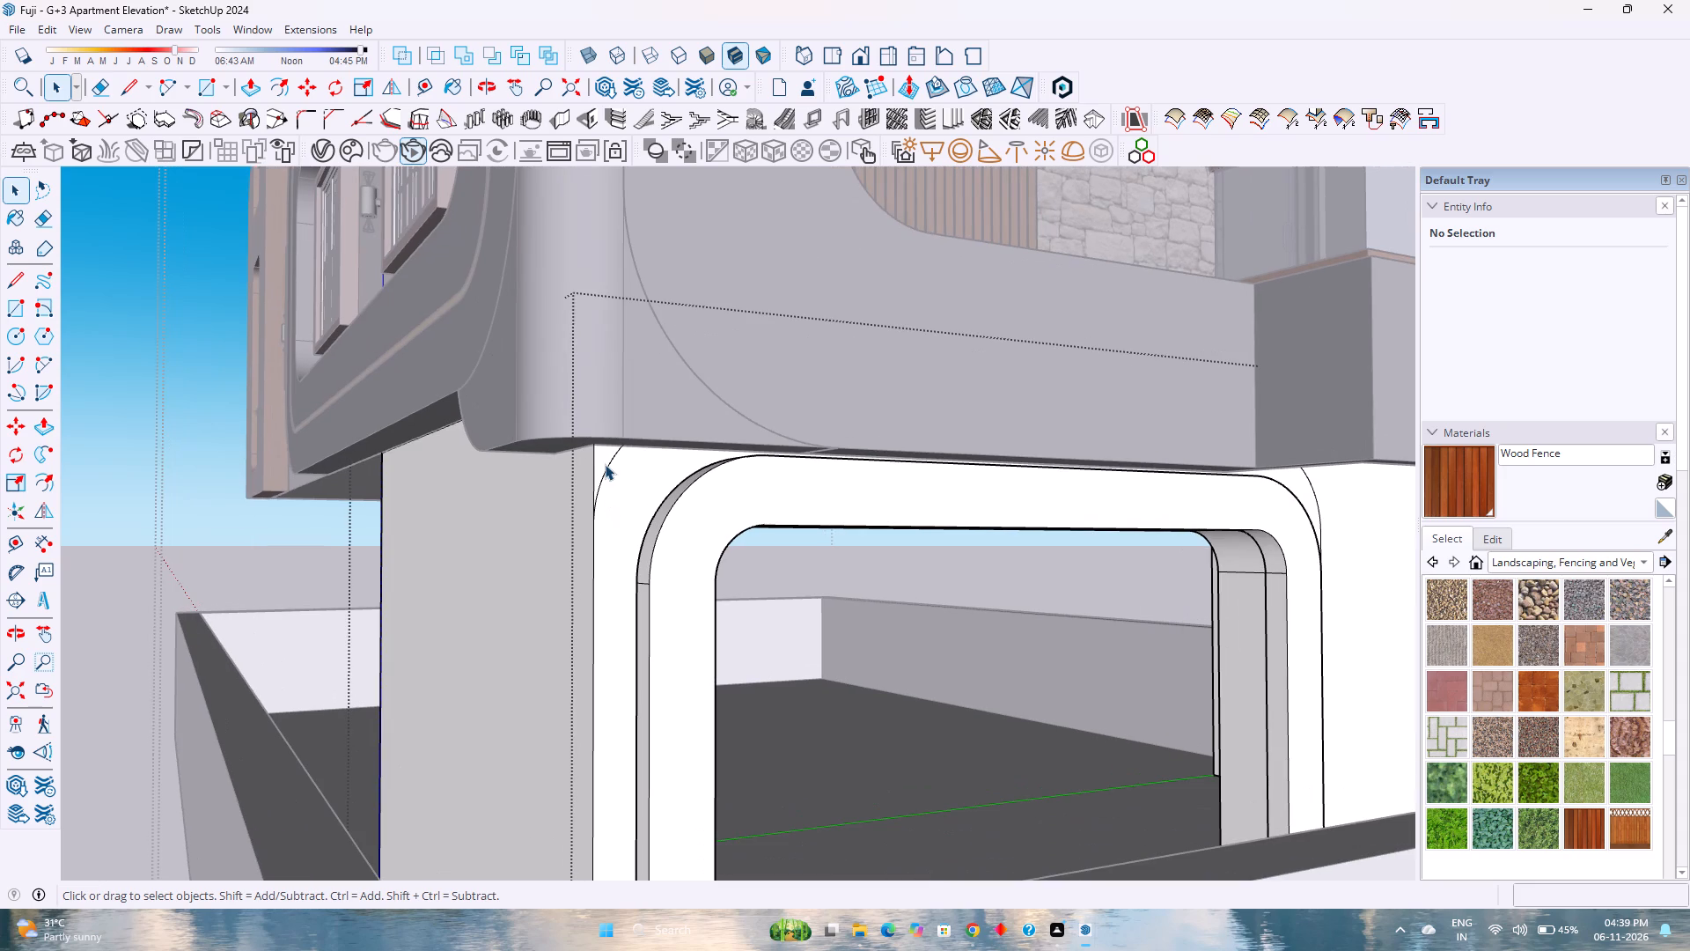
pyautogui.click(613, 461)
pyautogui.press('Delete')
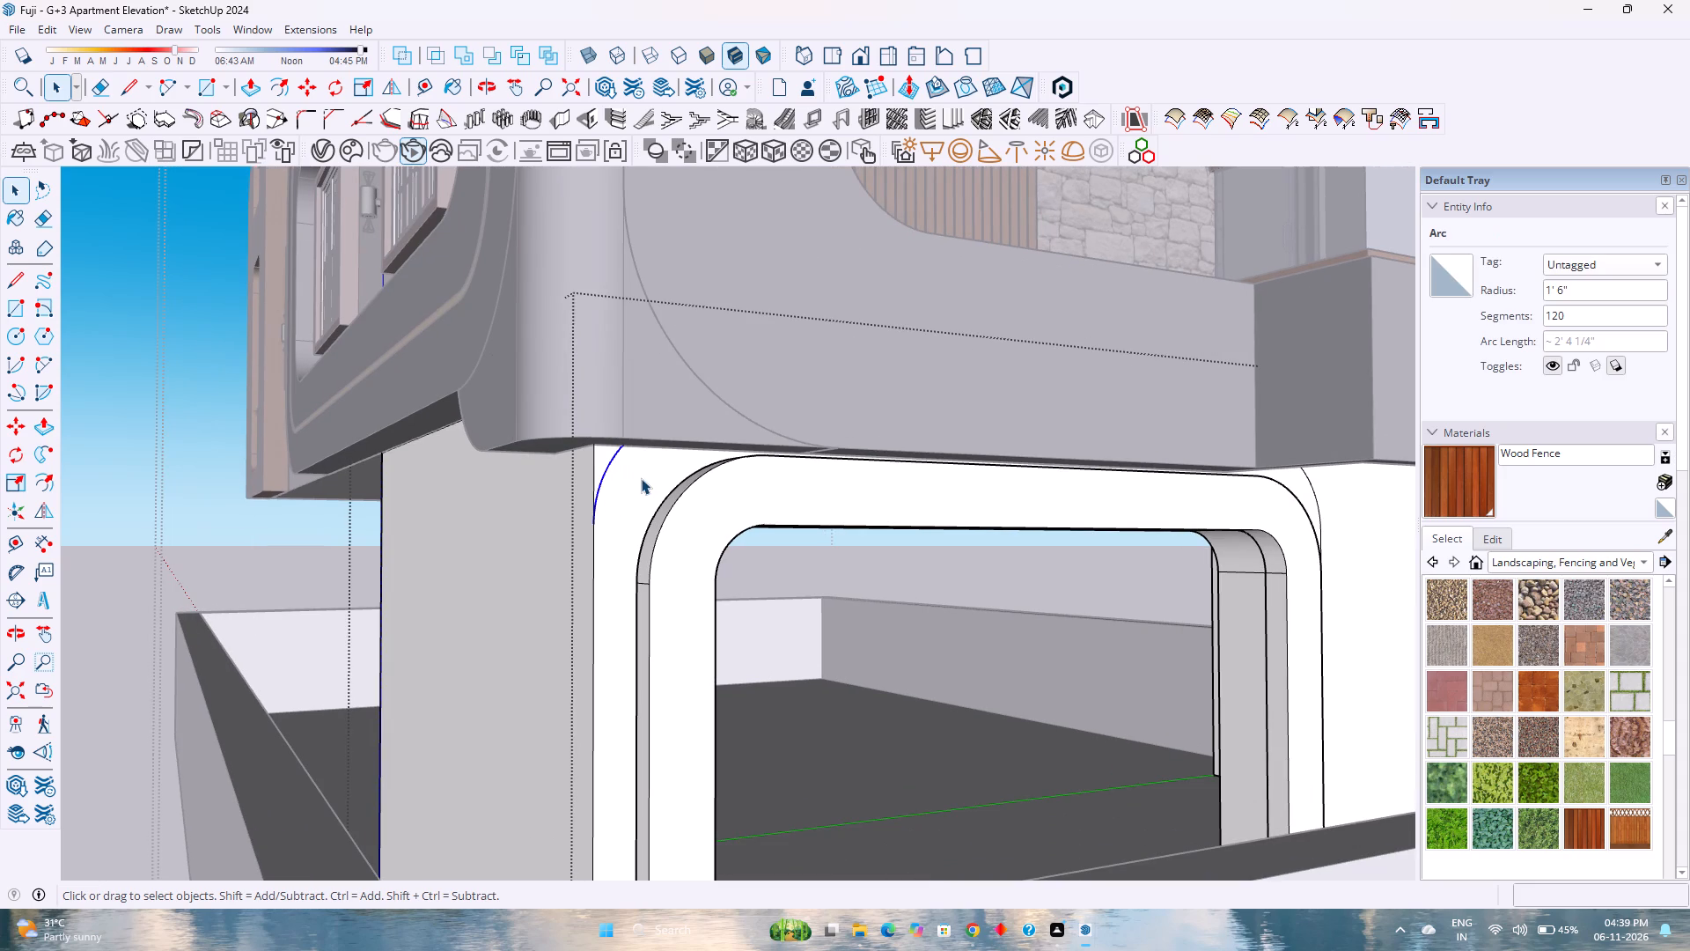
pyautogui.doubleClick(1308, 479)
pyautogui.press('Delete')
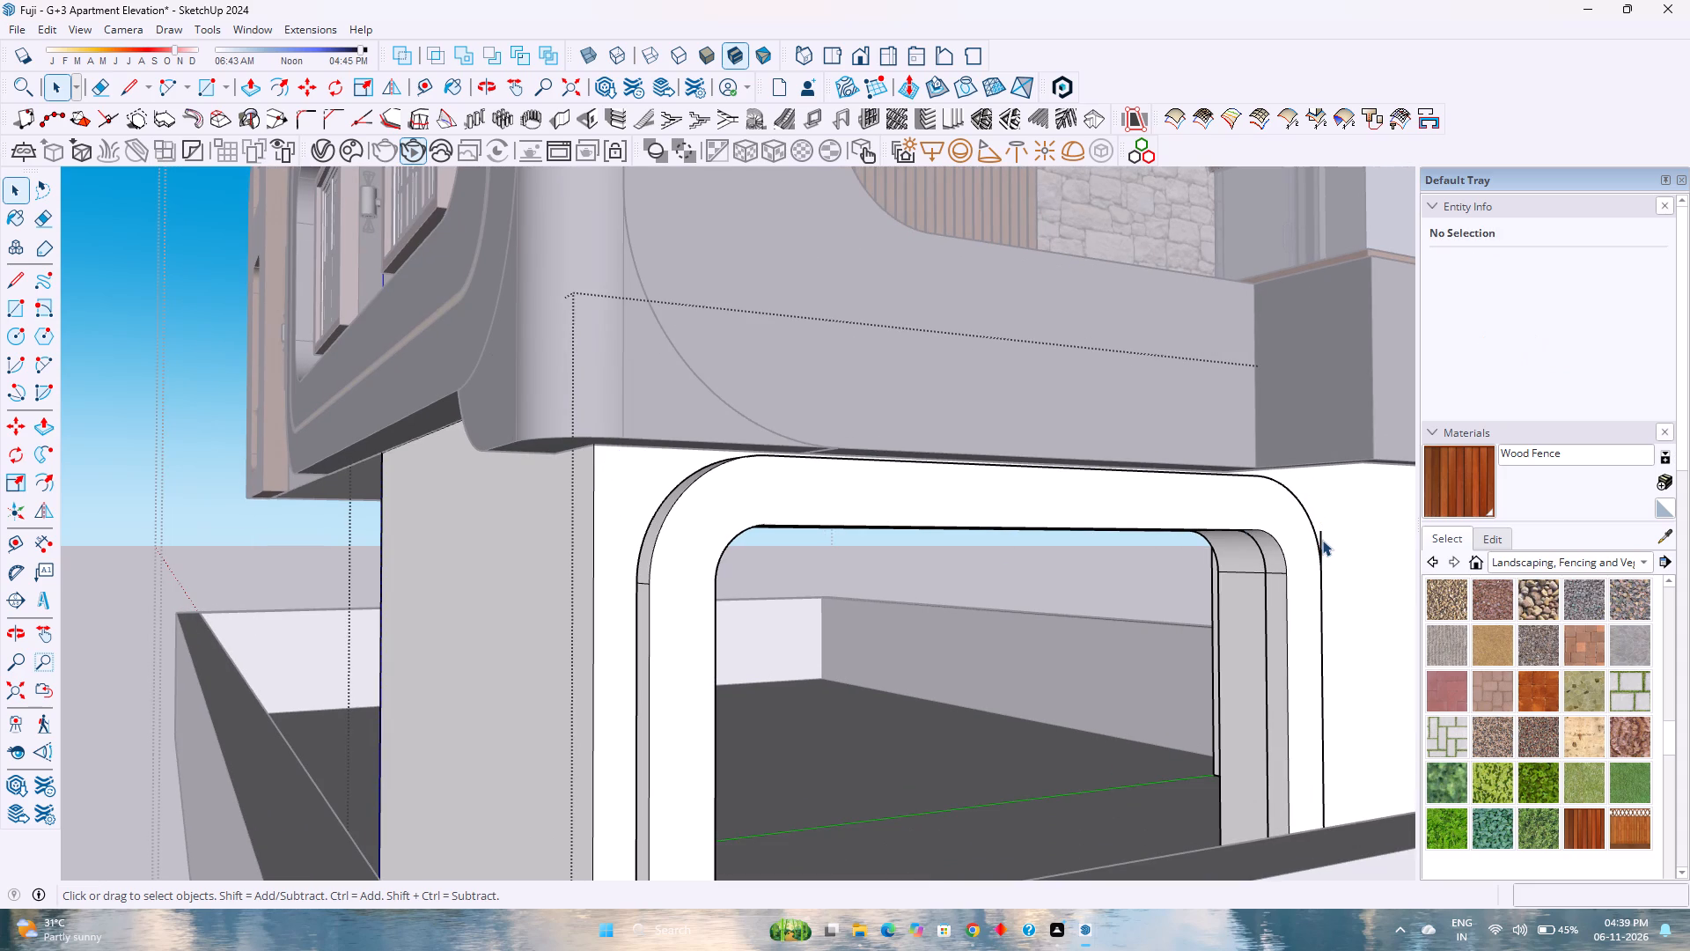
pyautogui.click(1322, 539)
pyautogui.press('Delete')
# Examine the narrowed rounded frame and the cleaned front wall from the front and the corner.
pyautogui.scroll(1, 1013, 424)
pyautogui.scroll(2, 687, 432)
pyautogui.middleClick(687, 432)
pyautogui.moveTo(687, 432); pyautogui.dragTo(991, 405, button='middle')
pyautogui.middleClick(1009, 407)
pyautogui.scroll(-7, 1012, 407)
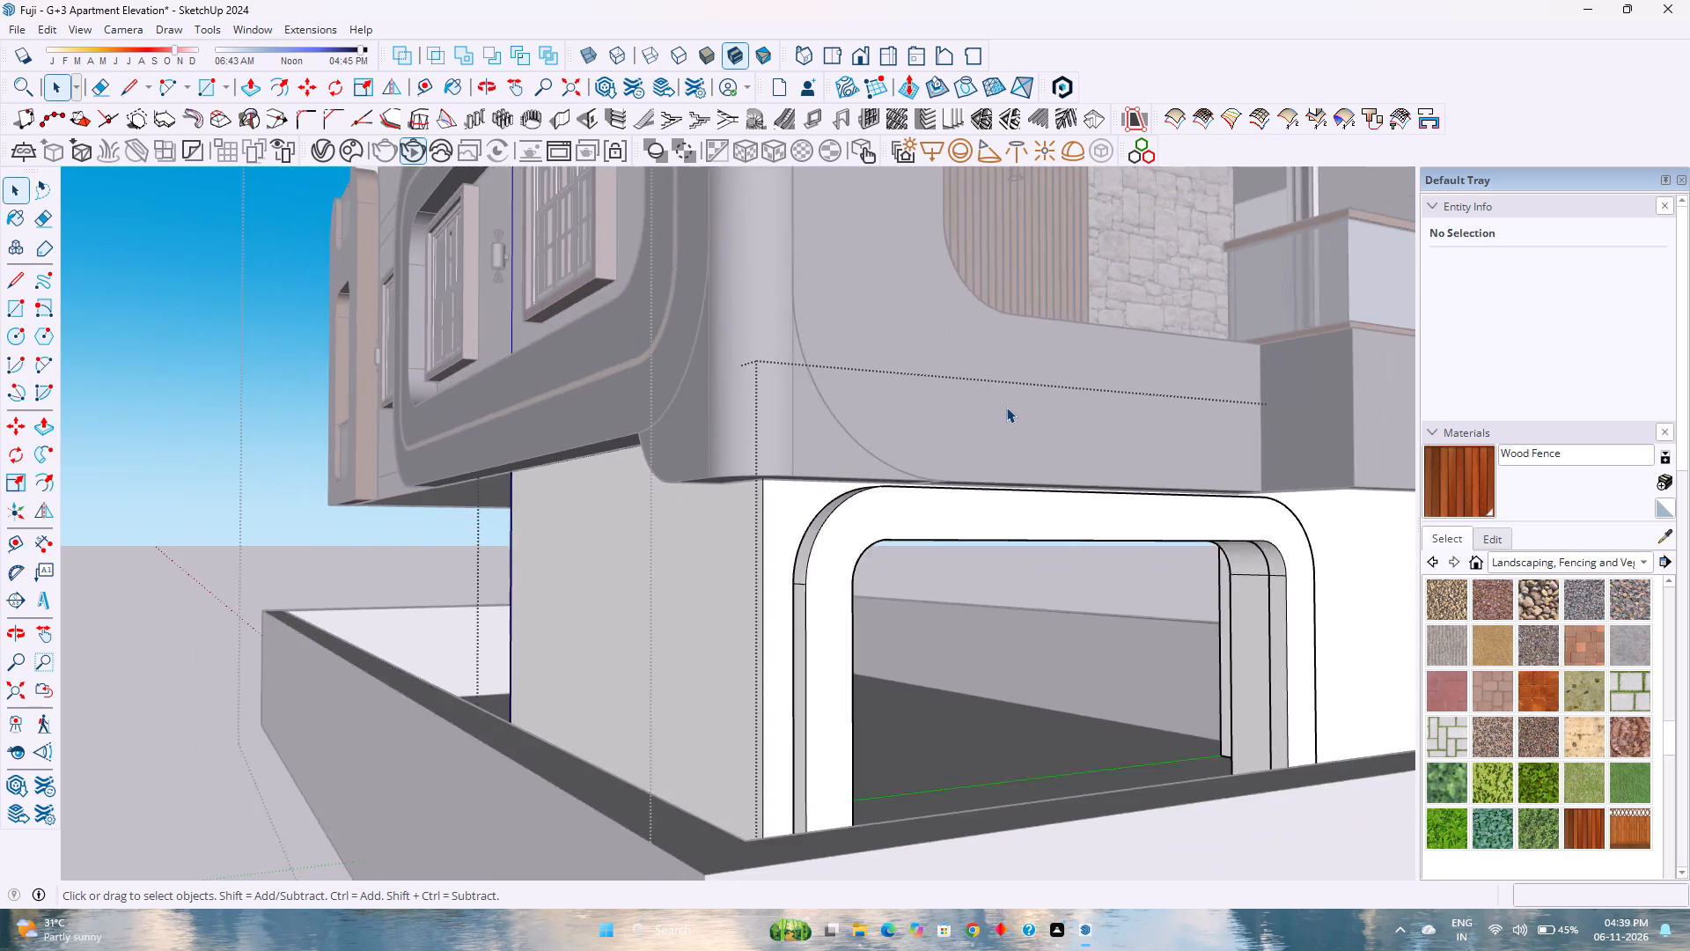
pyautogui.scroll(-7, 1005, 407)
pyautogui.moveTo(1002, 422); pyautogui.dragTo(1226, 590, button='middle')
pyautogui.scroll(1, 1226, 590)
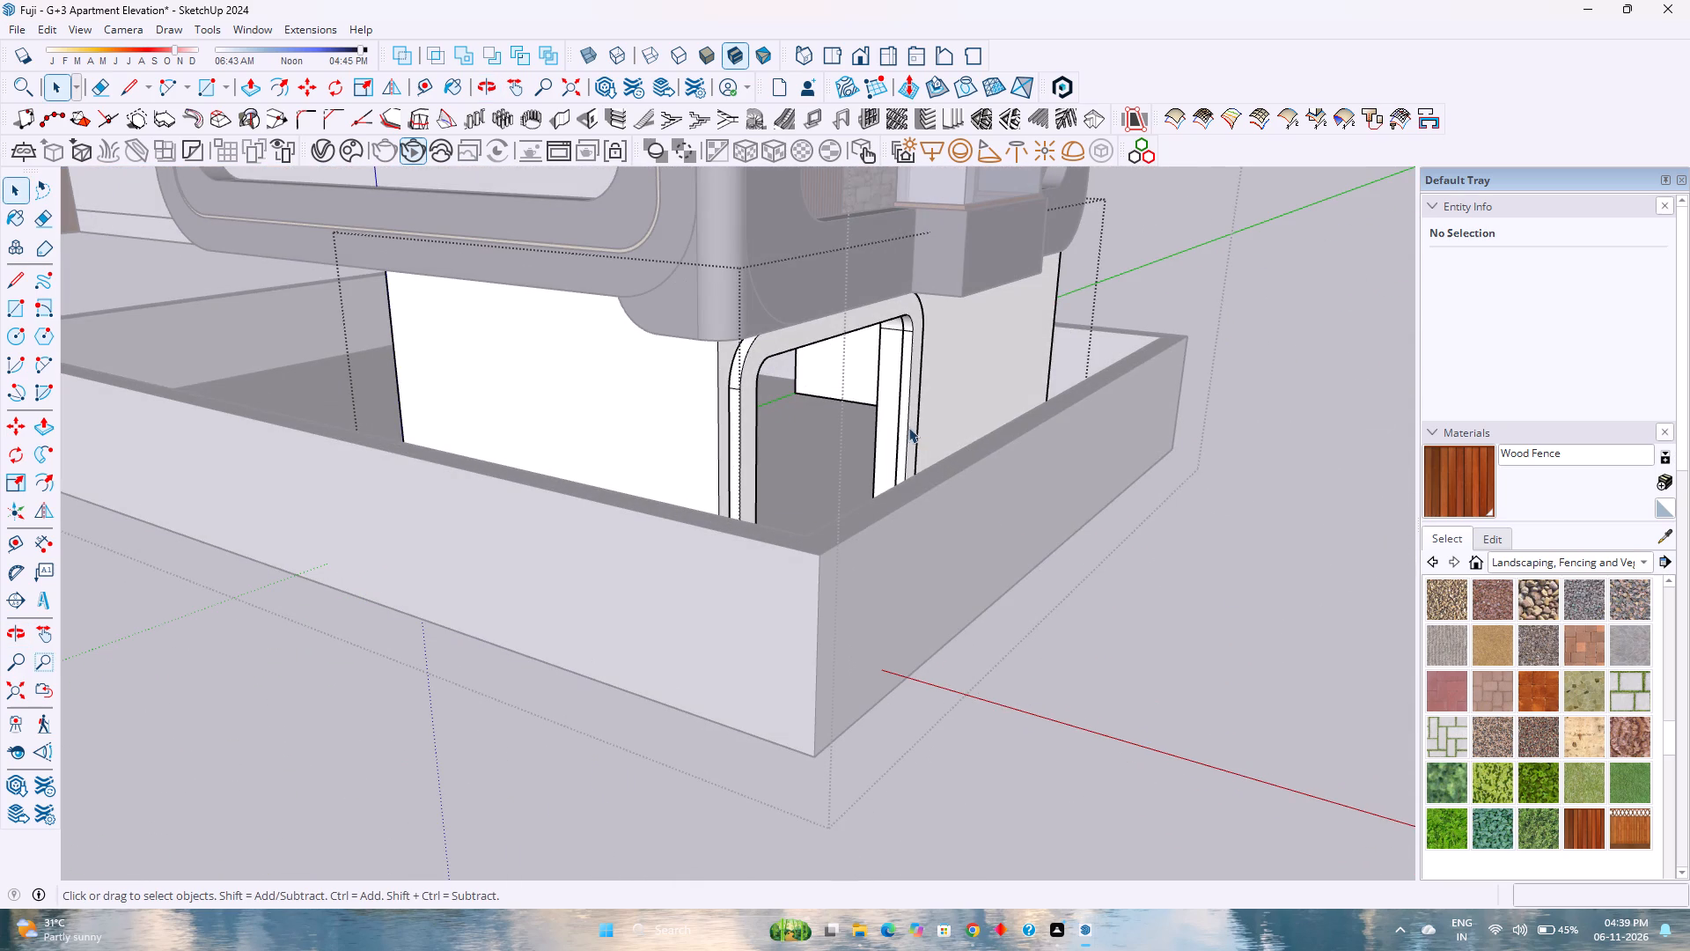
# Close the ground-level block group and save the model.
pyautogui.press('Escape')
pyautogui.scroll(-7, 761, 404)
pyautogui.keyDown('shift'); pyautogui.moveTo(773, 473); pyautogui.dragTo(879, 633, button='middle'); pyautogui.keyUp('shift')
pyautogui.moveTo(779, 645); pyautogui.dragTo(762, 557, button='middle')
pyautogui.middleClick(762, 549)
pyautogui.hotkey('ctrl', 's')
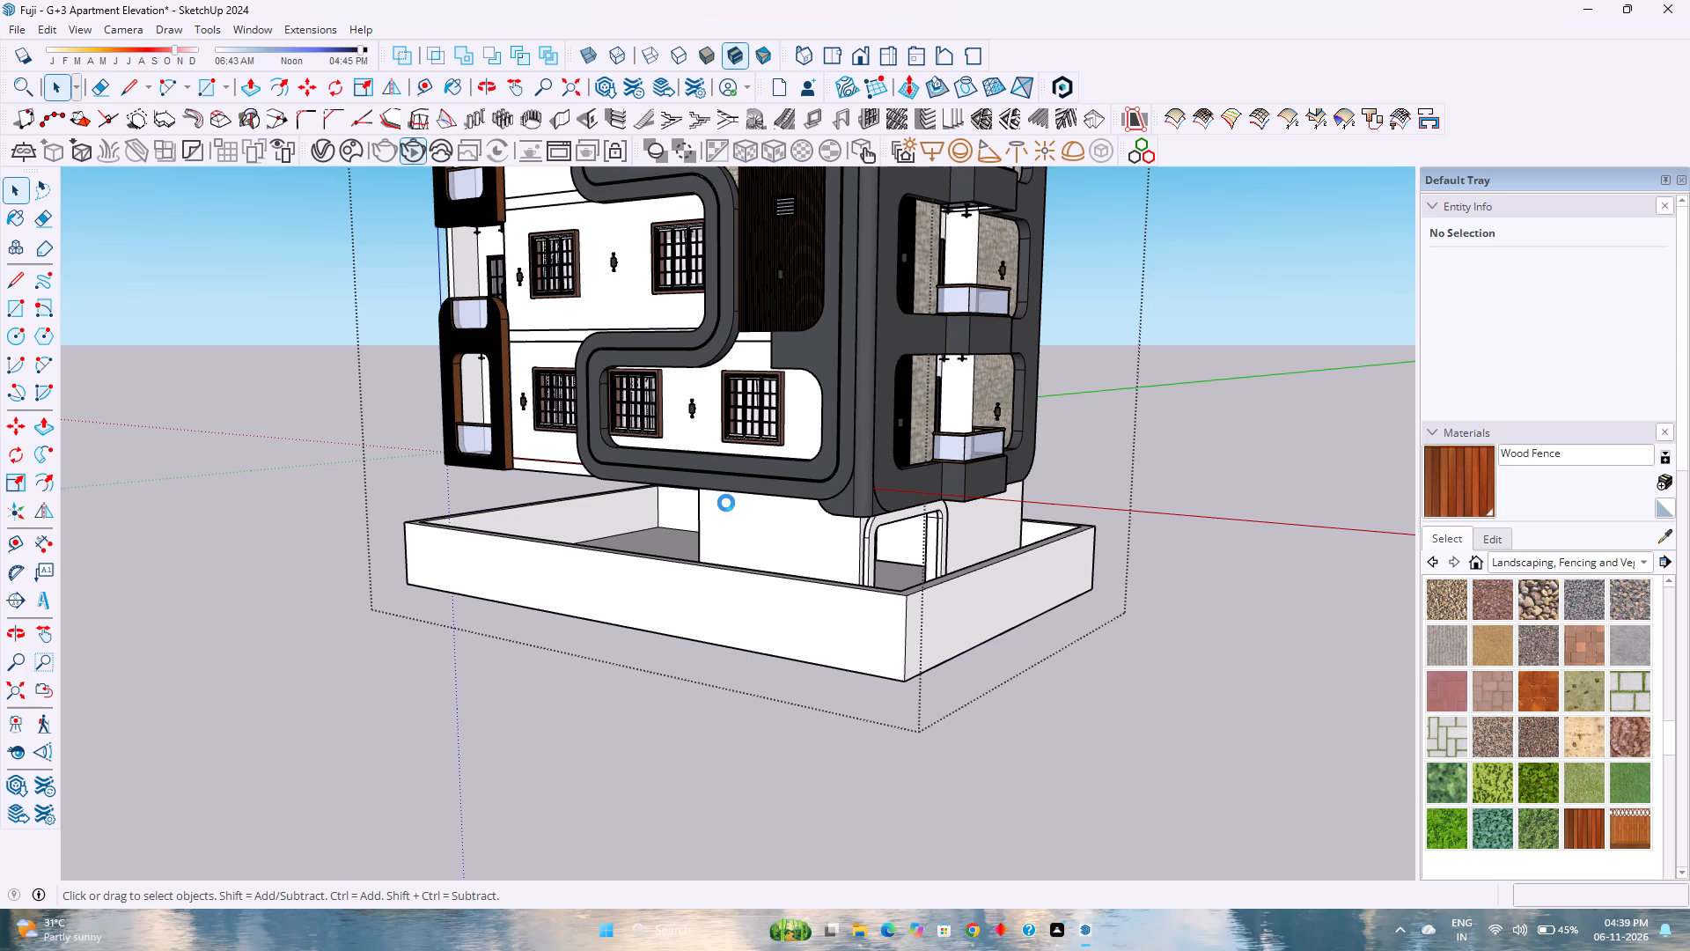
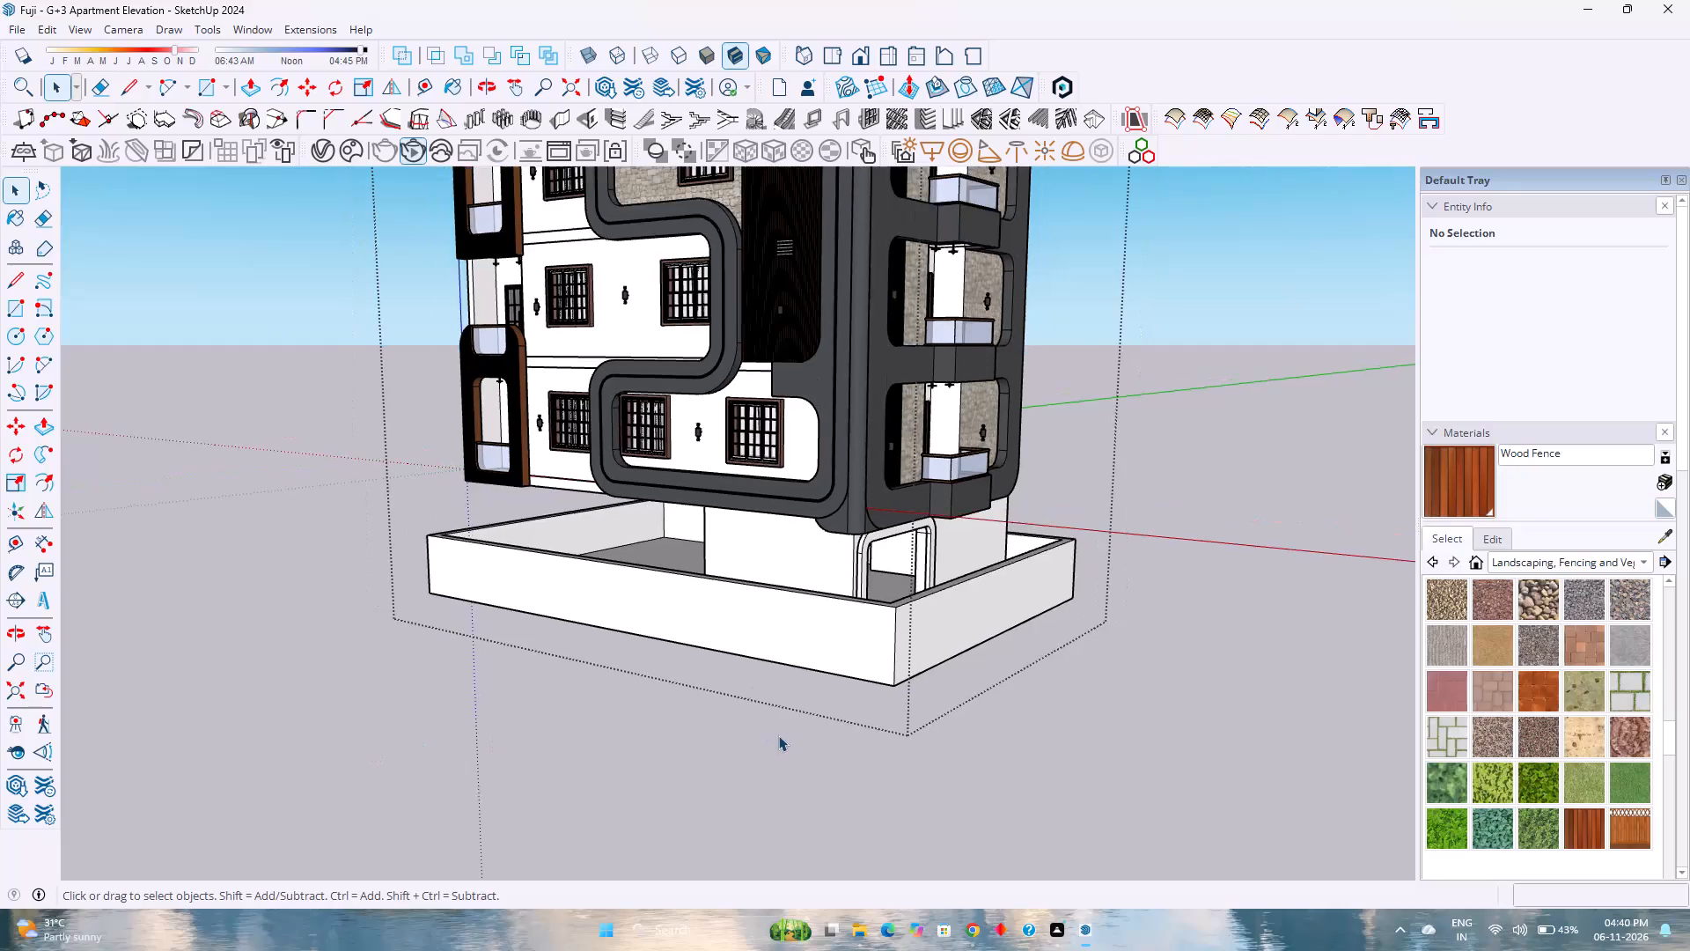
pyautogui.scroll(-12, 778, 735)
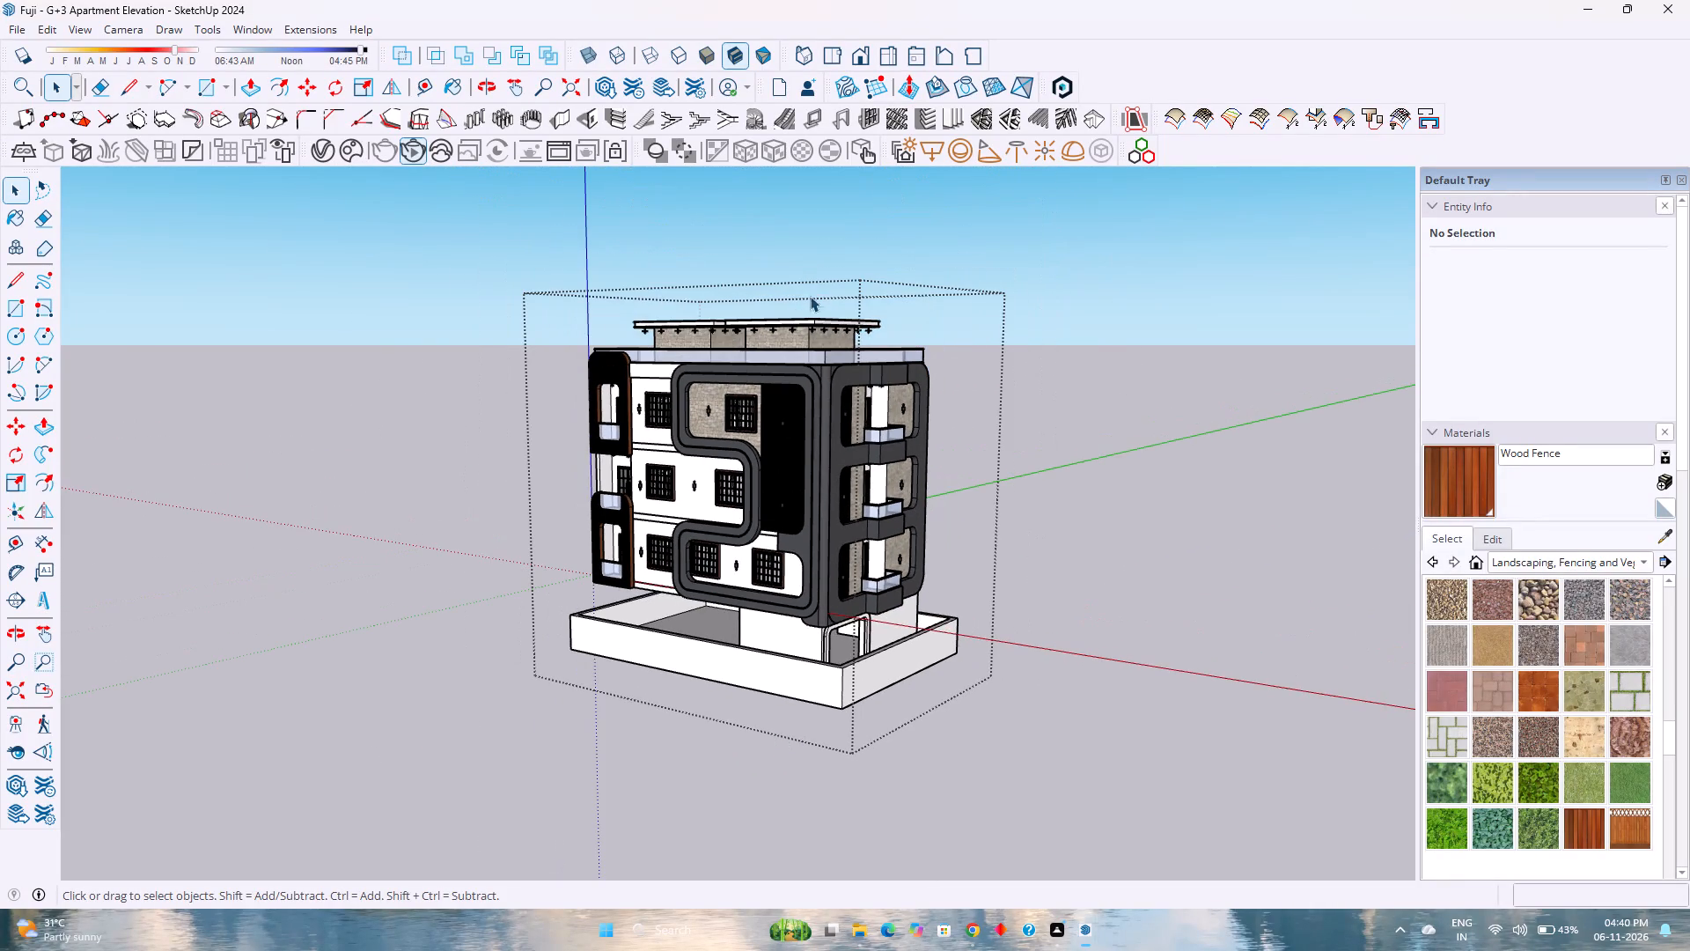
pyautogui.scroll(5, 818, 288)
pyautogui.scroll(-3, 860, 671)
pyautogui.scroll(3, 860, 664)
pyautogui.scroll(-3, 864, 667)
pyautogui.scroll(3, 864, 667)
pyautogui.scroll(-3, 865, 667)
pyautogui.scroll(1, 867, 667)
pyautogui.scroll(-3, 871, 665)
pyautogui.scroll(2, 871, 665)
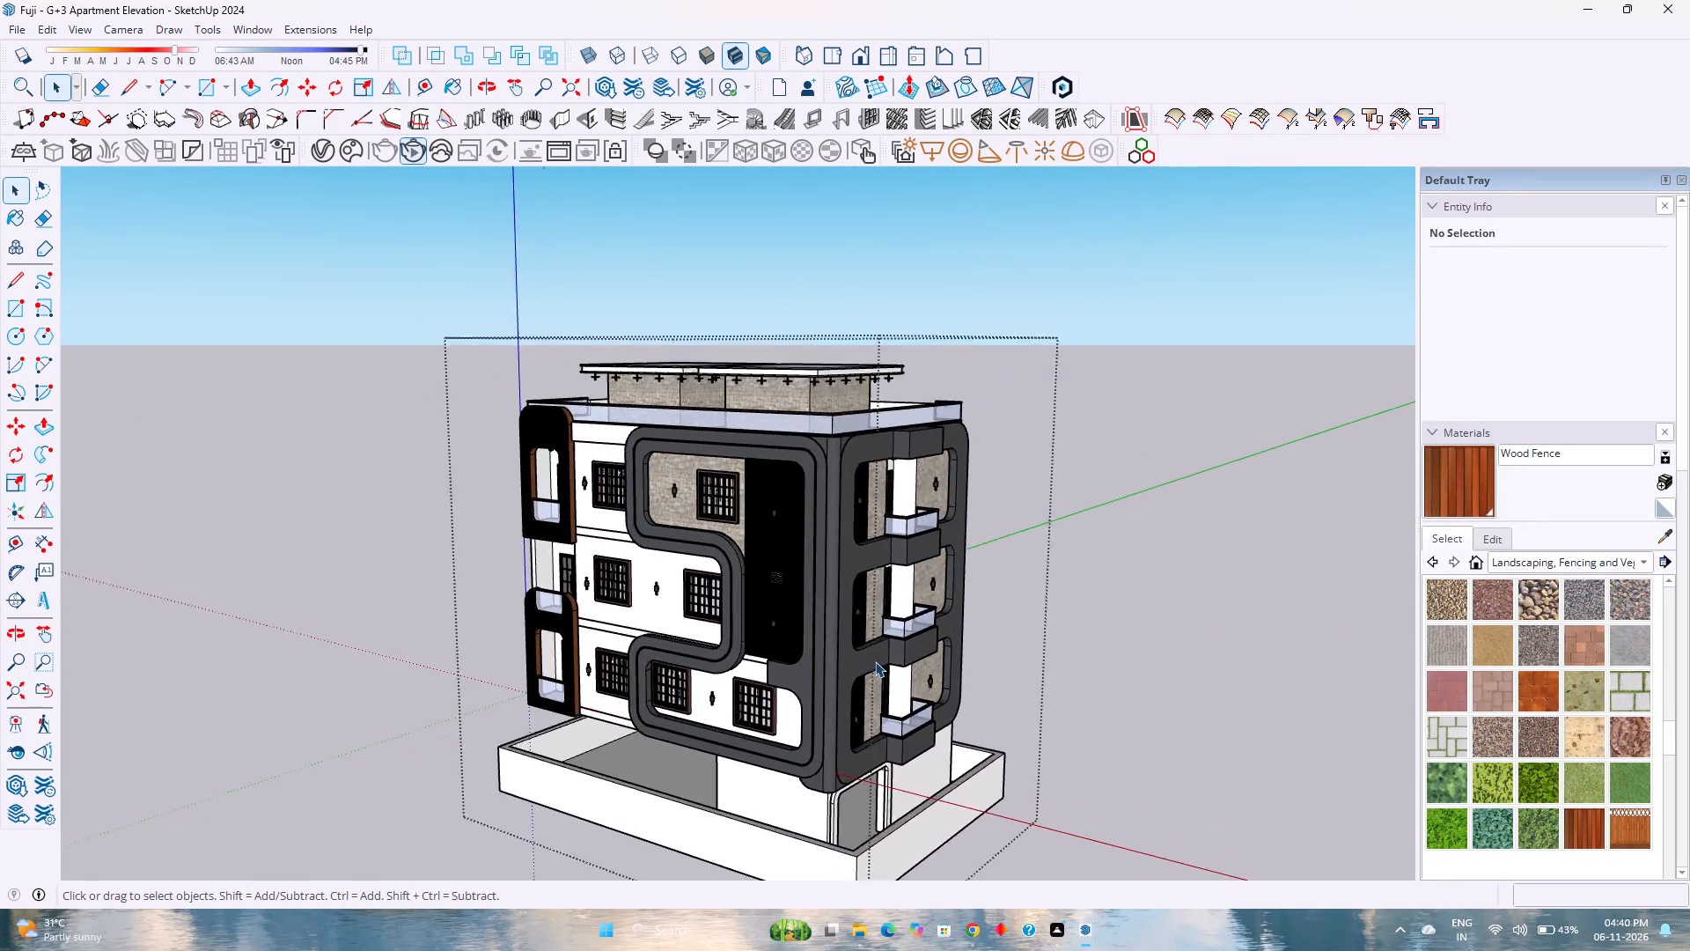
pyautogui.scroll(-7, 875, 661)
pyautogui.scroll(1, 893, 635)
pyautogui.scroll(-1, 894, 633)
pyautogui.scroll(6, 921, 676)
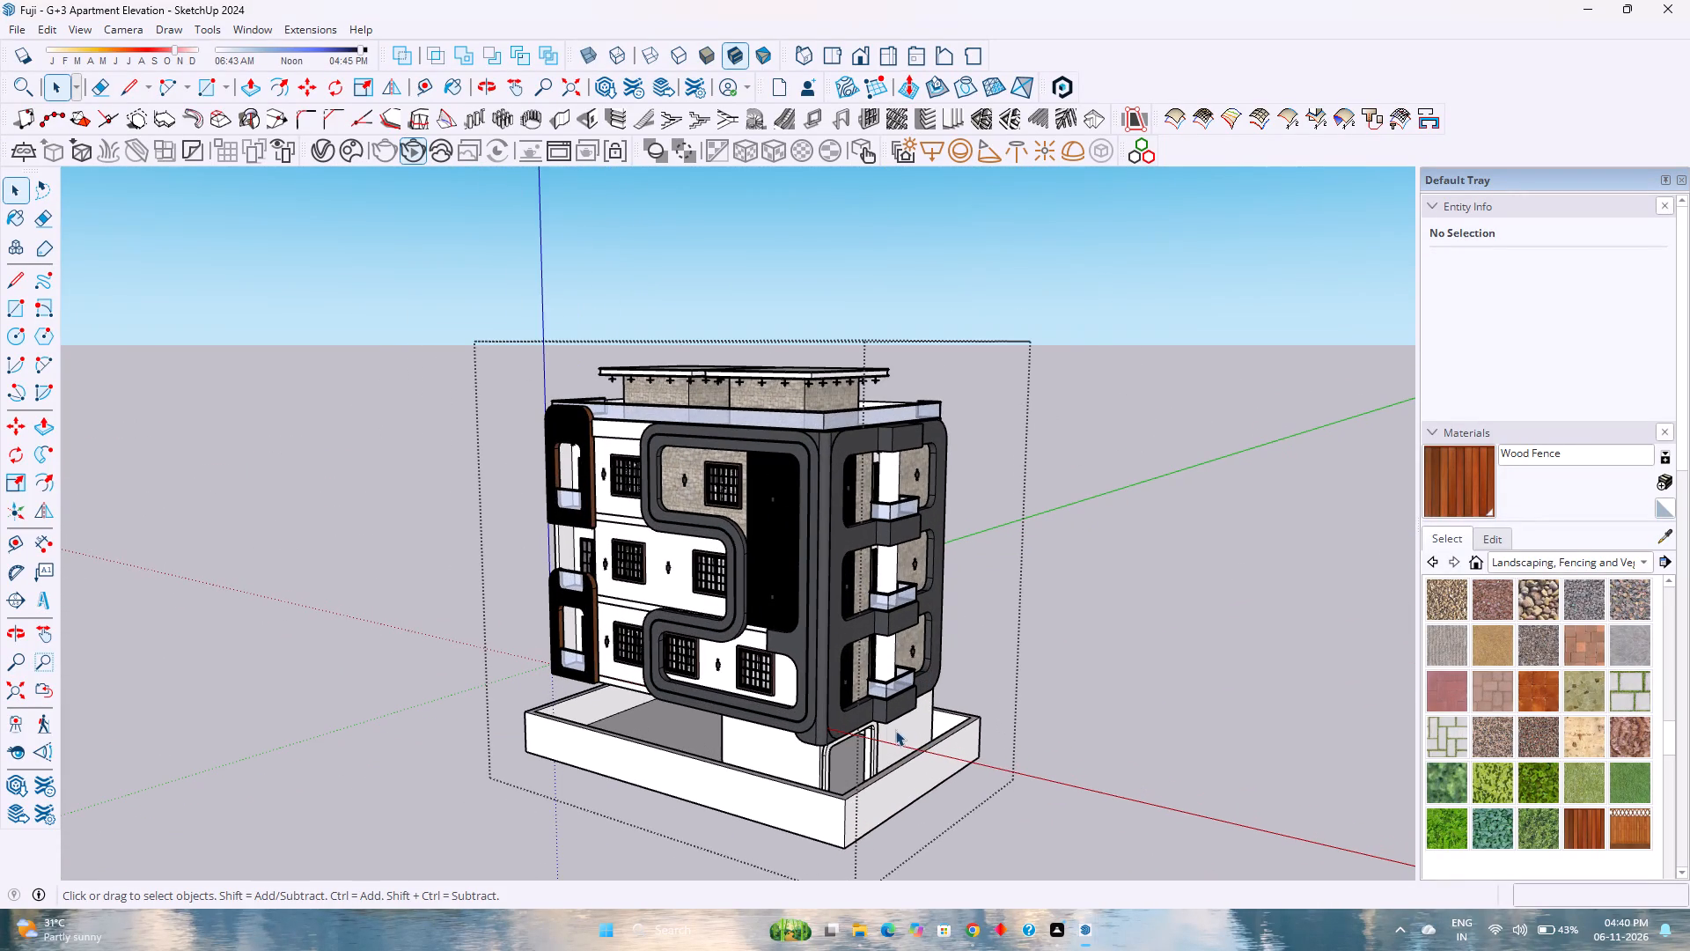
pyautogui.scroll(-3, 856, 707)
# Open the compound wall group and place vertical guides on its opening-side face, 2' from the near corner and 12' further along.
pyautogui.scroll(4, 883, 844)
pyautogui.moveTo(868, 796); pyautogui.dragTo(854, 800, button='middle')
pyautogui.moveTo(854, 800); pyautogui.dragTo(702, 776, button='middle')
pyautogui.moveTo(693, 773); pyautogui.dragTo(684, 770, button='middle')
pyautogui.click(833, 769)
pyautogui.doubleClick(833, 769)
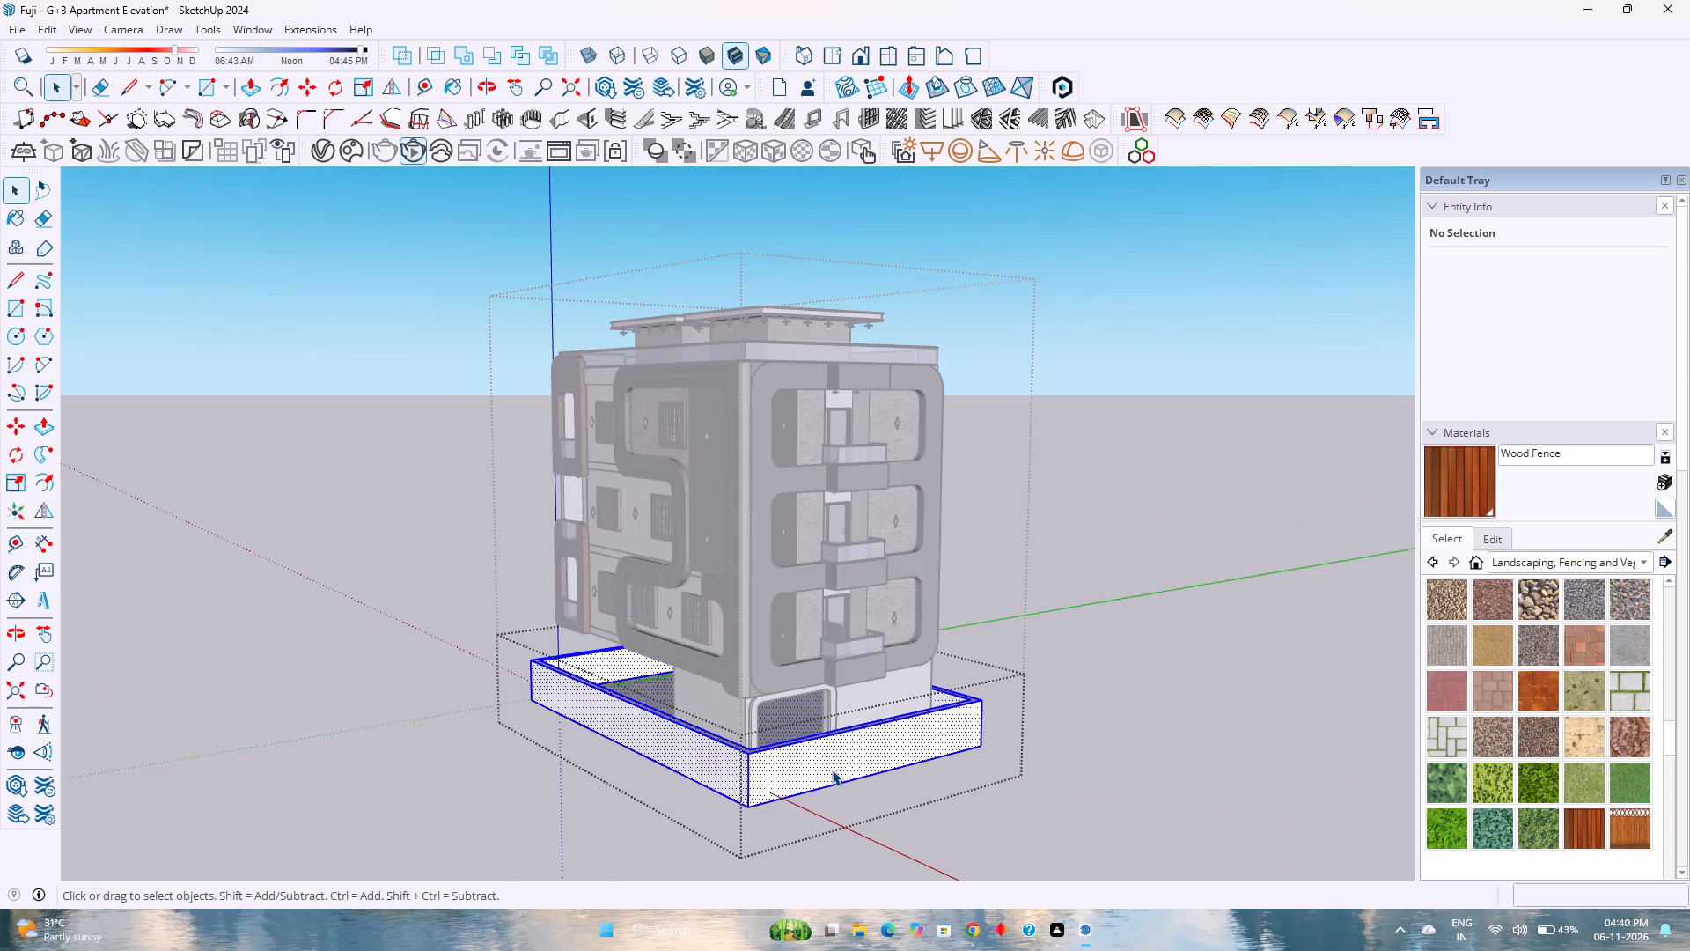
pyautogui.scroll(7, 832, 770)
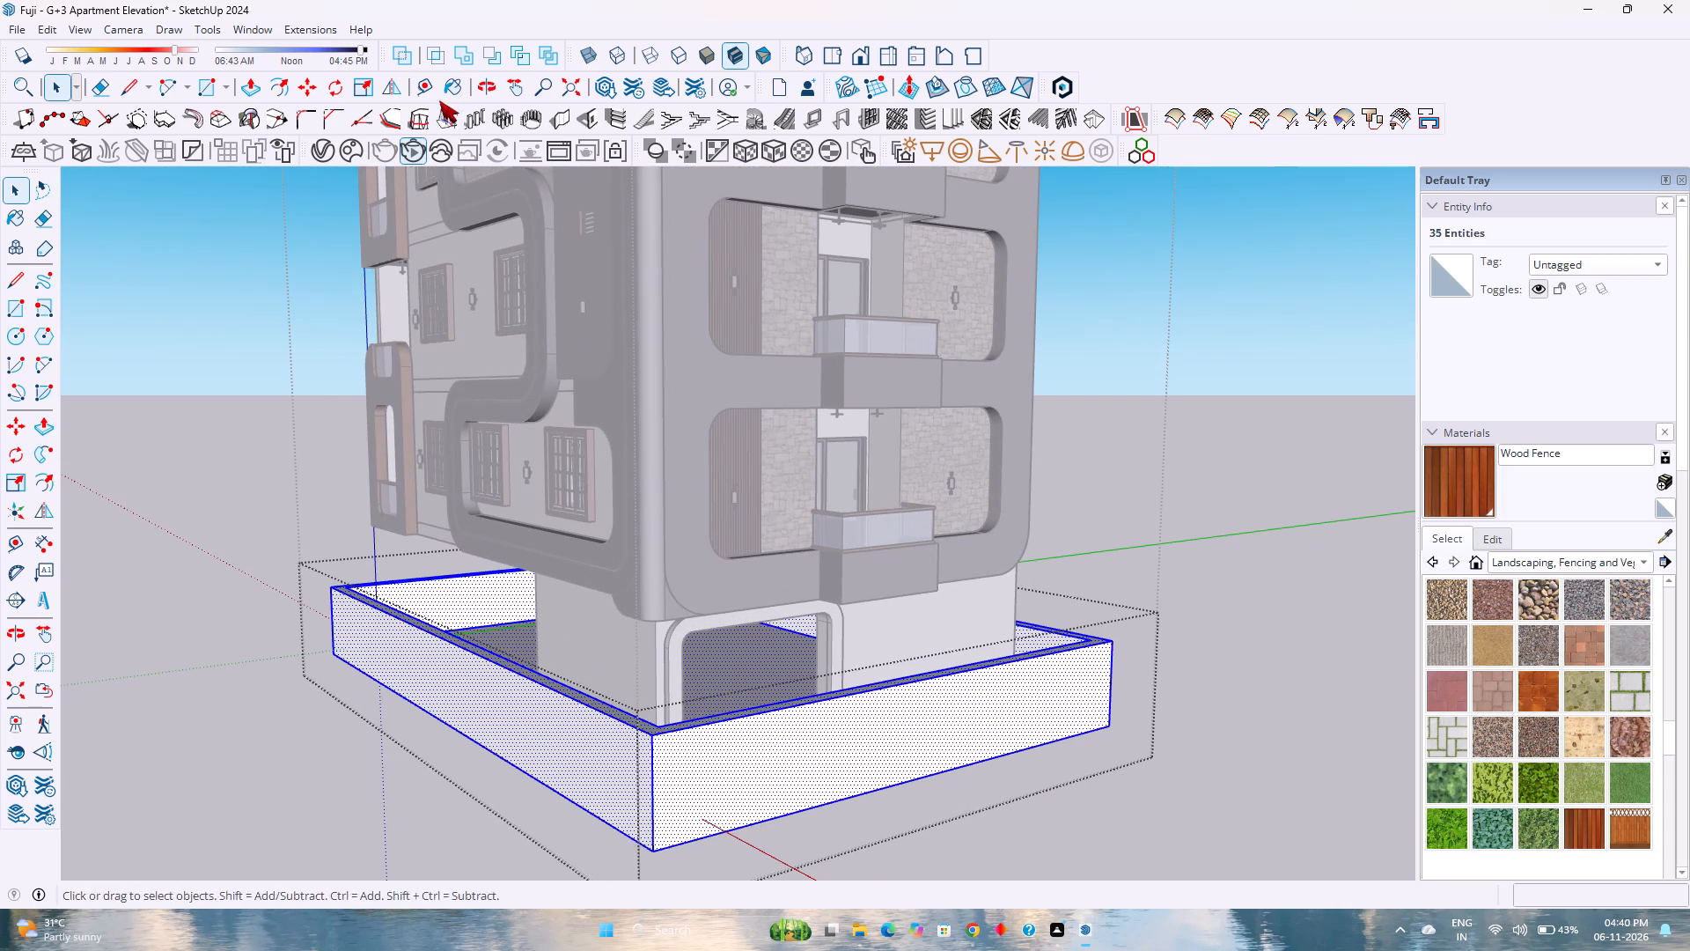
pyautogui.click(432, 91)
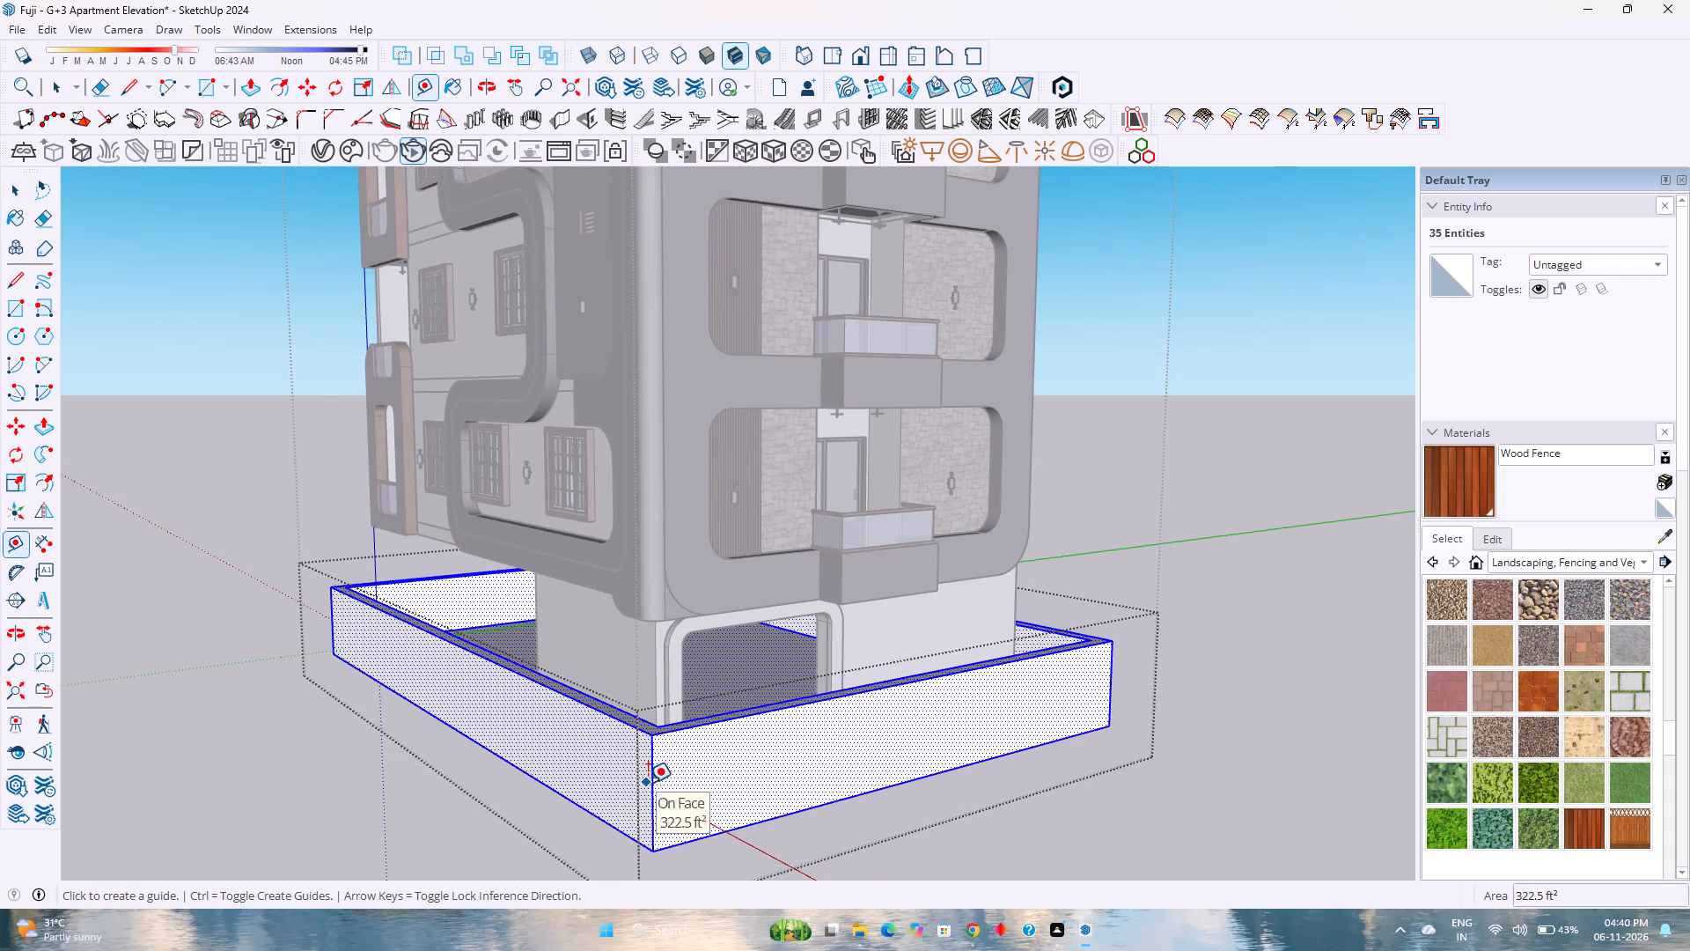
pyautogui.click(652, 781)
pyautogui.write("2'")
pyautogui.press('Return')
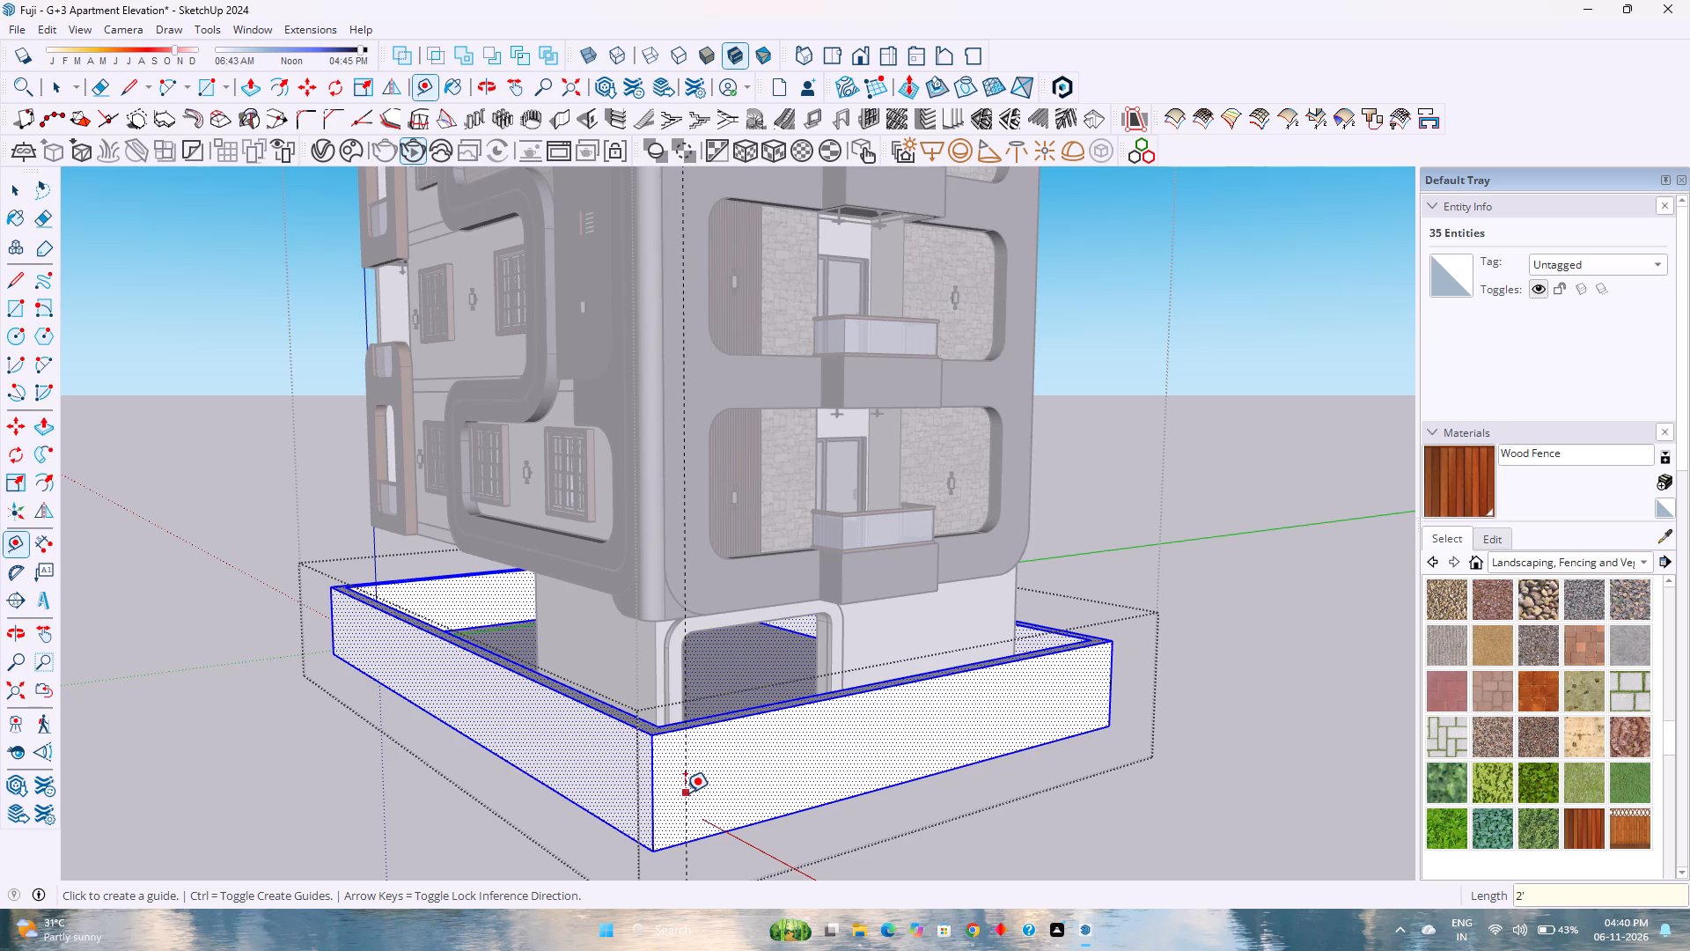
pyautogui.click(685, 792)
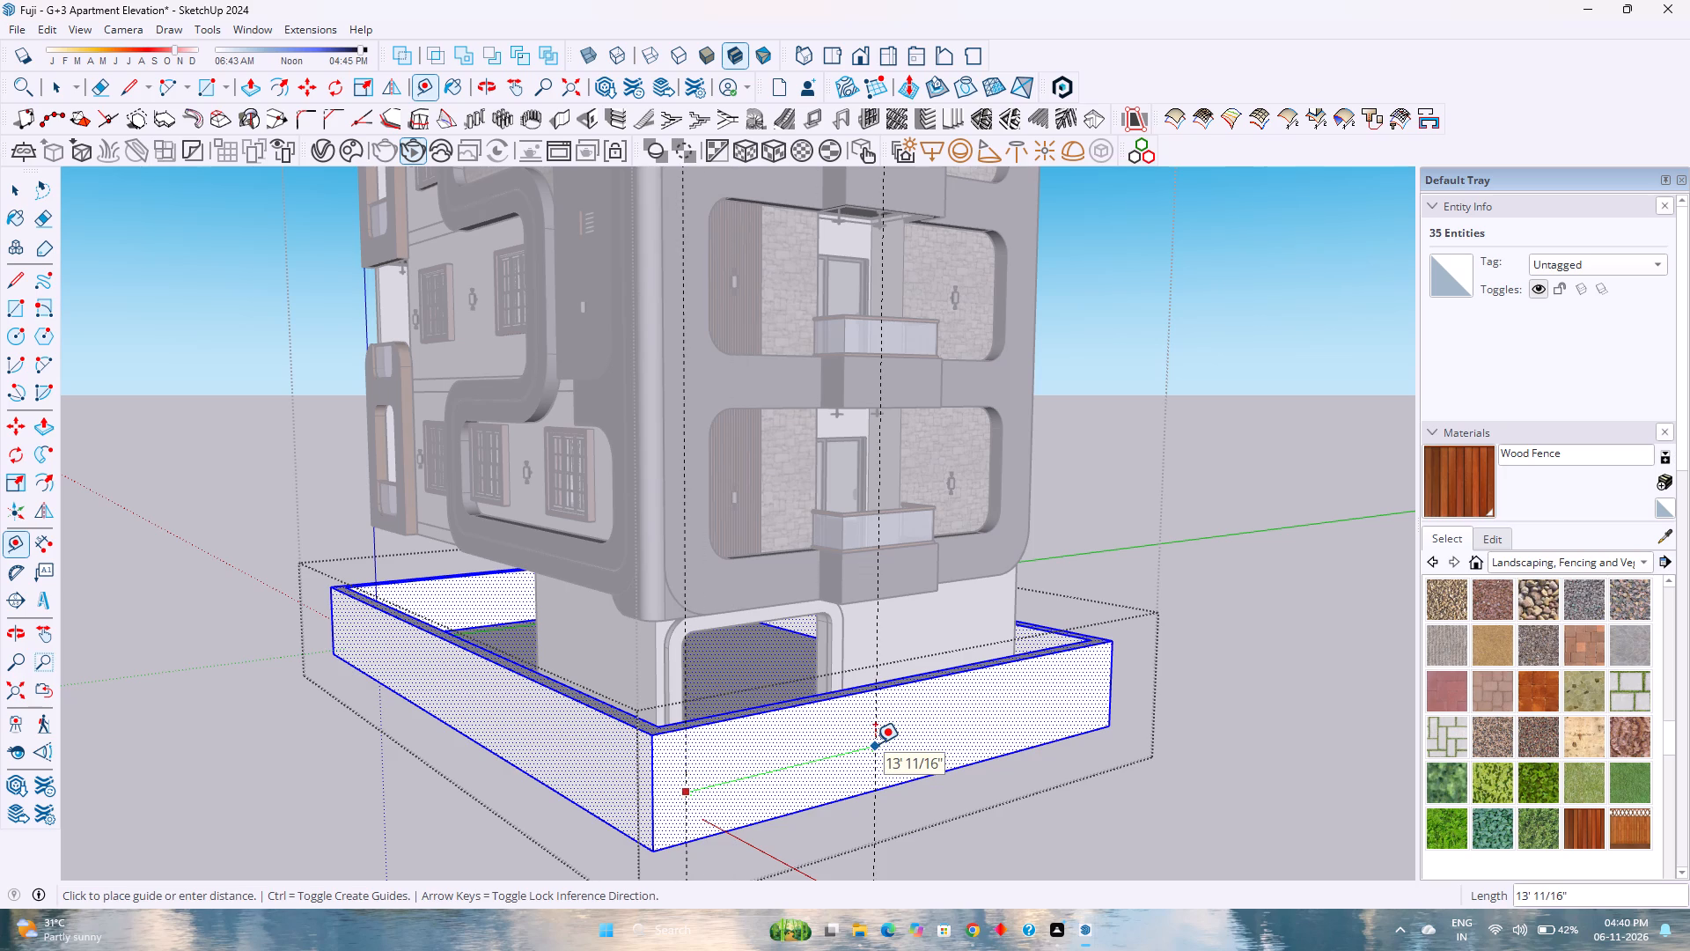
pyautogui.write("12'")
pyautogui.press('Return')
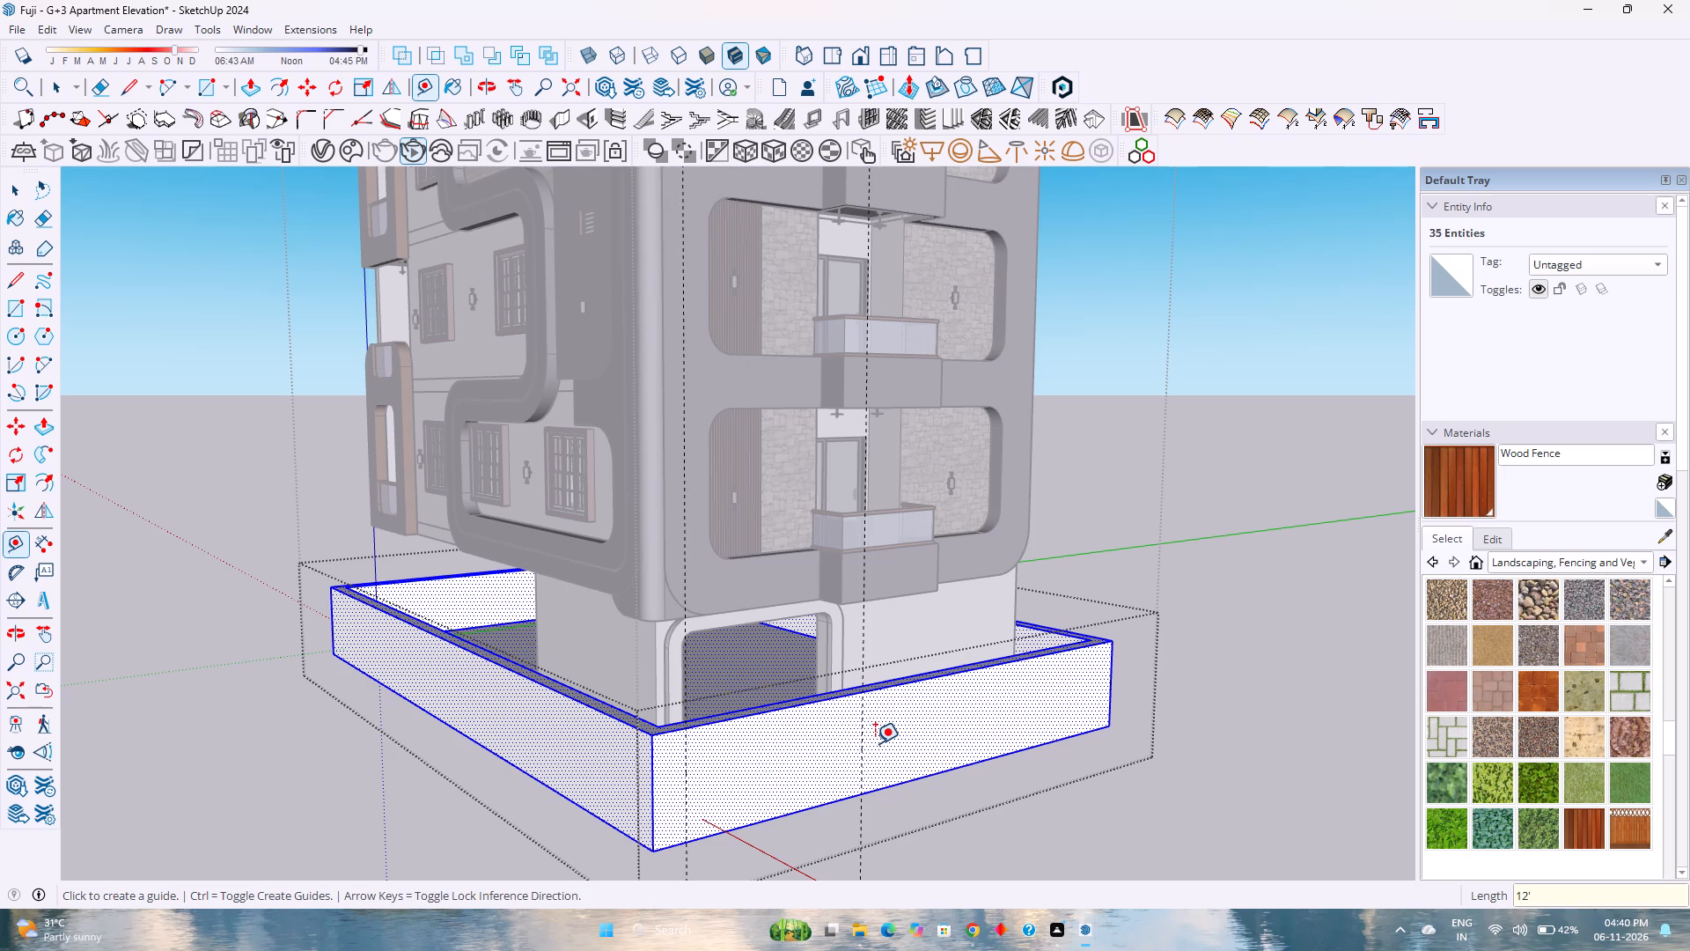
# Draw two full-height vertical lines along the guides to split off a 12' wide section of the compound wall's outer face.
pyautogui.scroll(2, 883, 417)
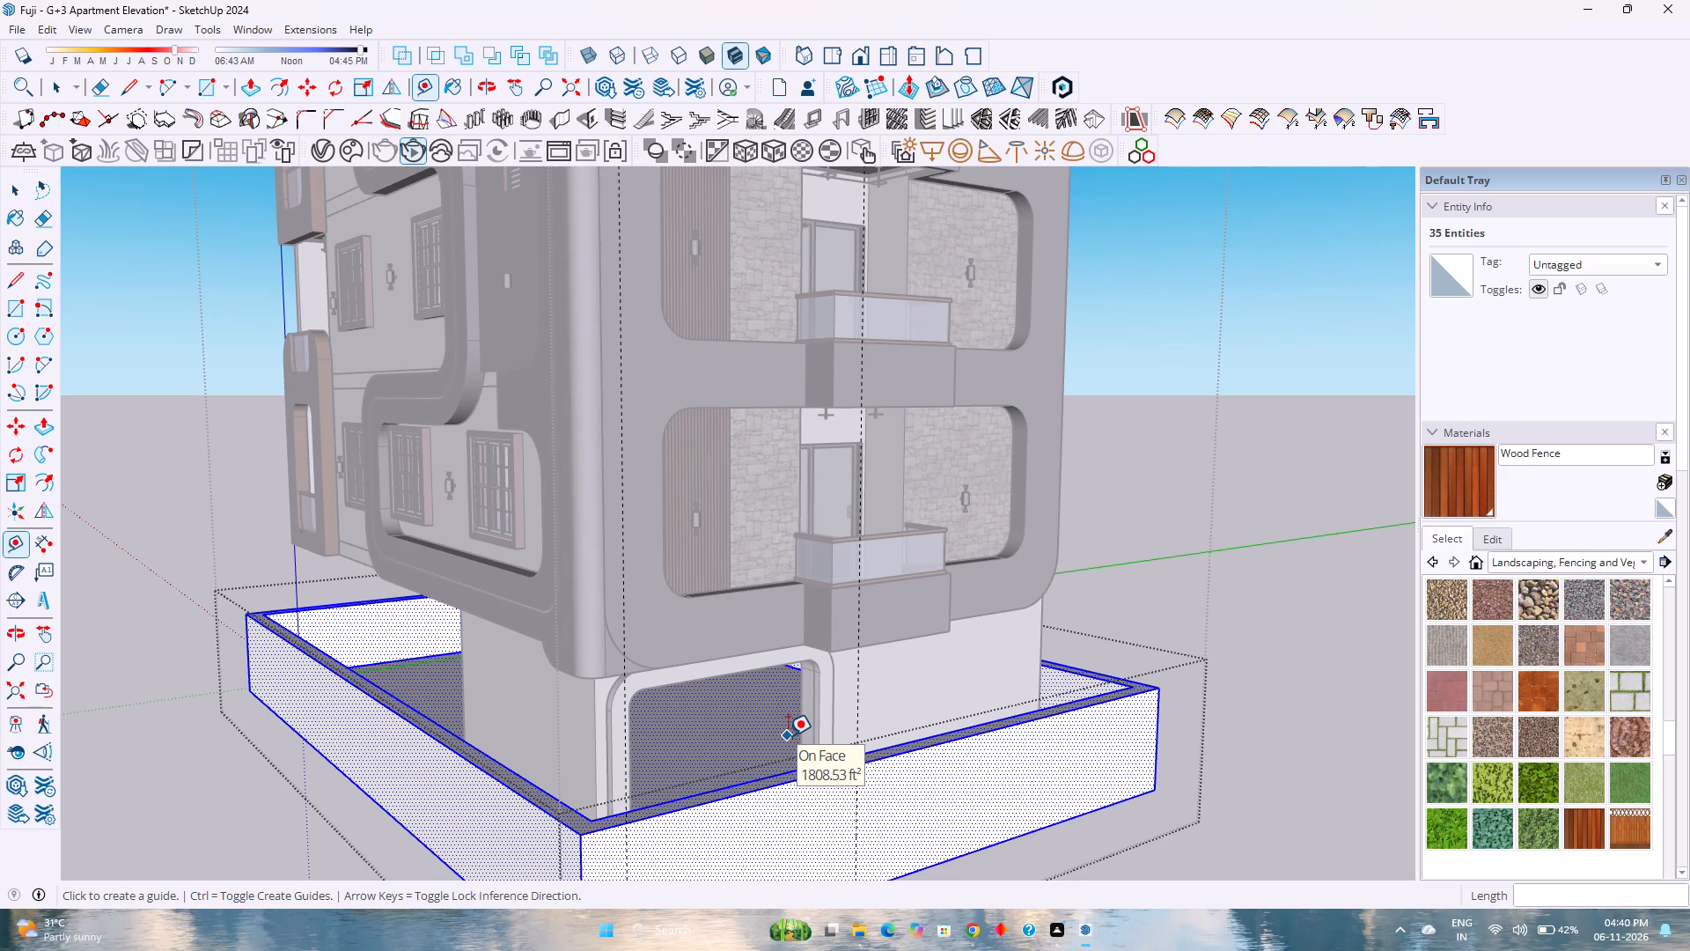
pyautogui.scroll(2, 789, 735)
pyautogui.scroll(-6, 790, 735)
pyautogui.keyDown('shift'); pyautogui.moveTo(797, 736); pyautogui.dragTo(667, 608, button='middle'); pyautogui.keyUp('shift')
pyautogui.keyDown('shift'); pyautogui.middleClick(667, 608); pyautogui.keyUp('shift')
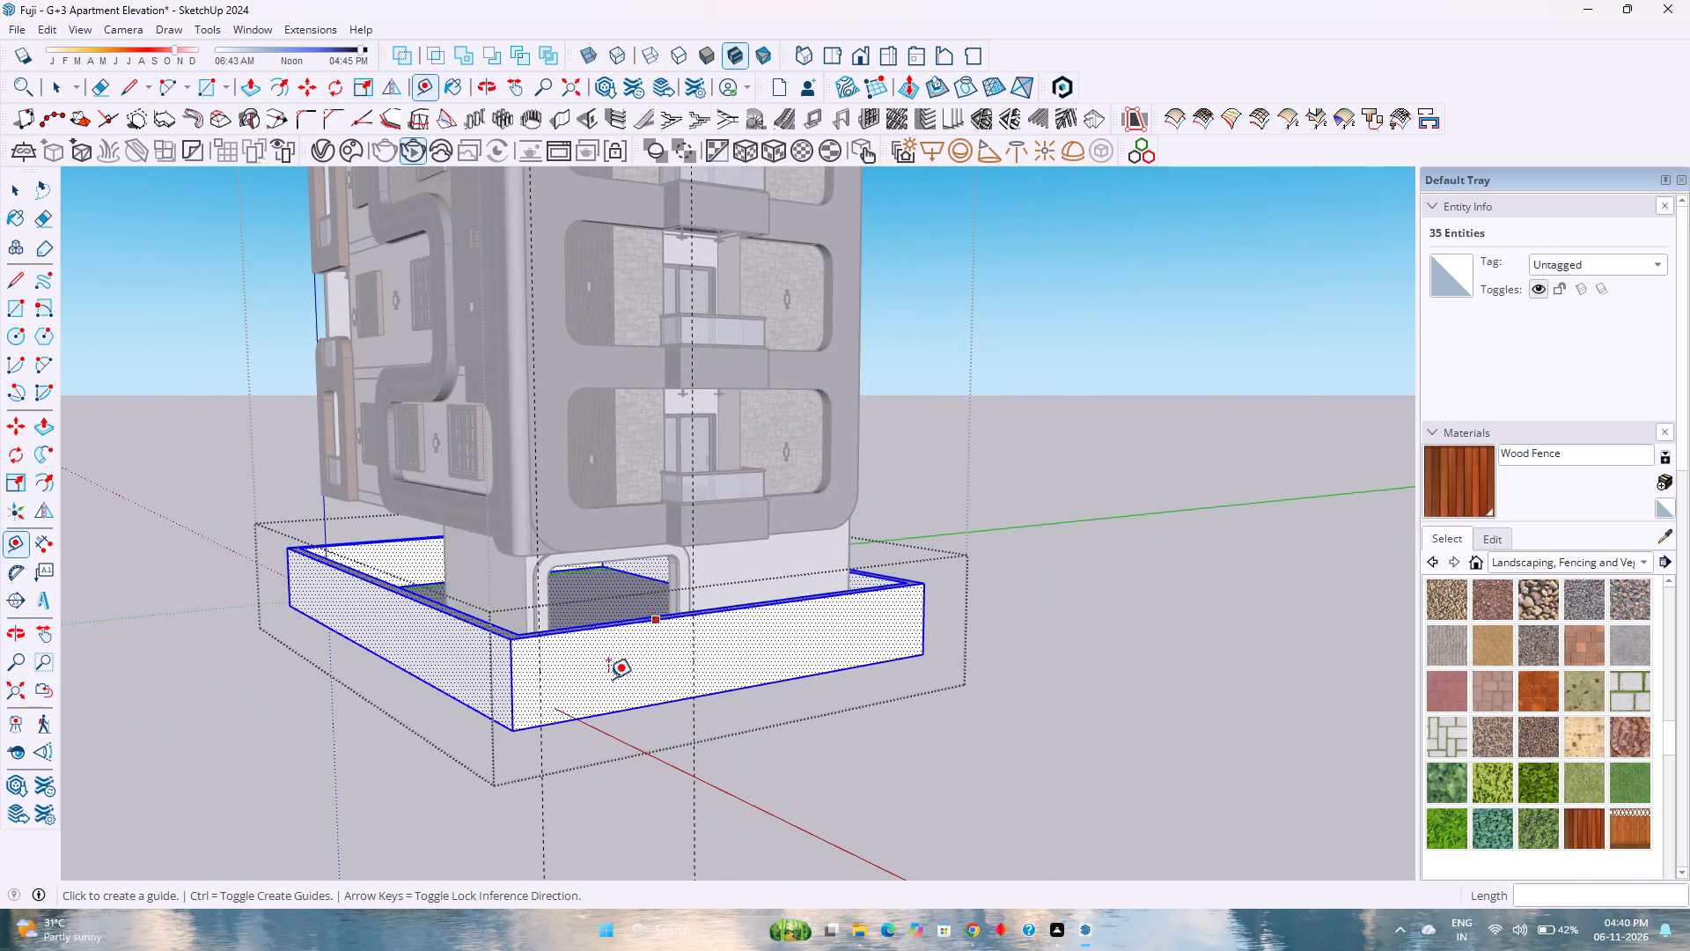
pyautogui.scroll(3, 551, 773)
pyautogui.scroll(6, 567, 685)
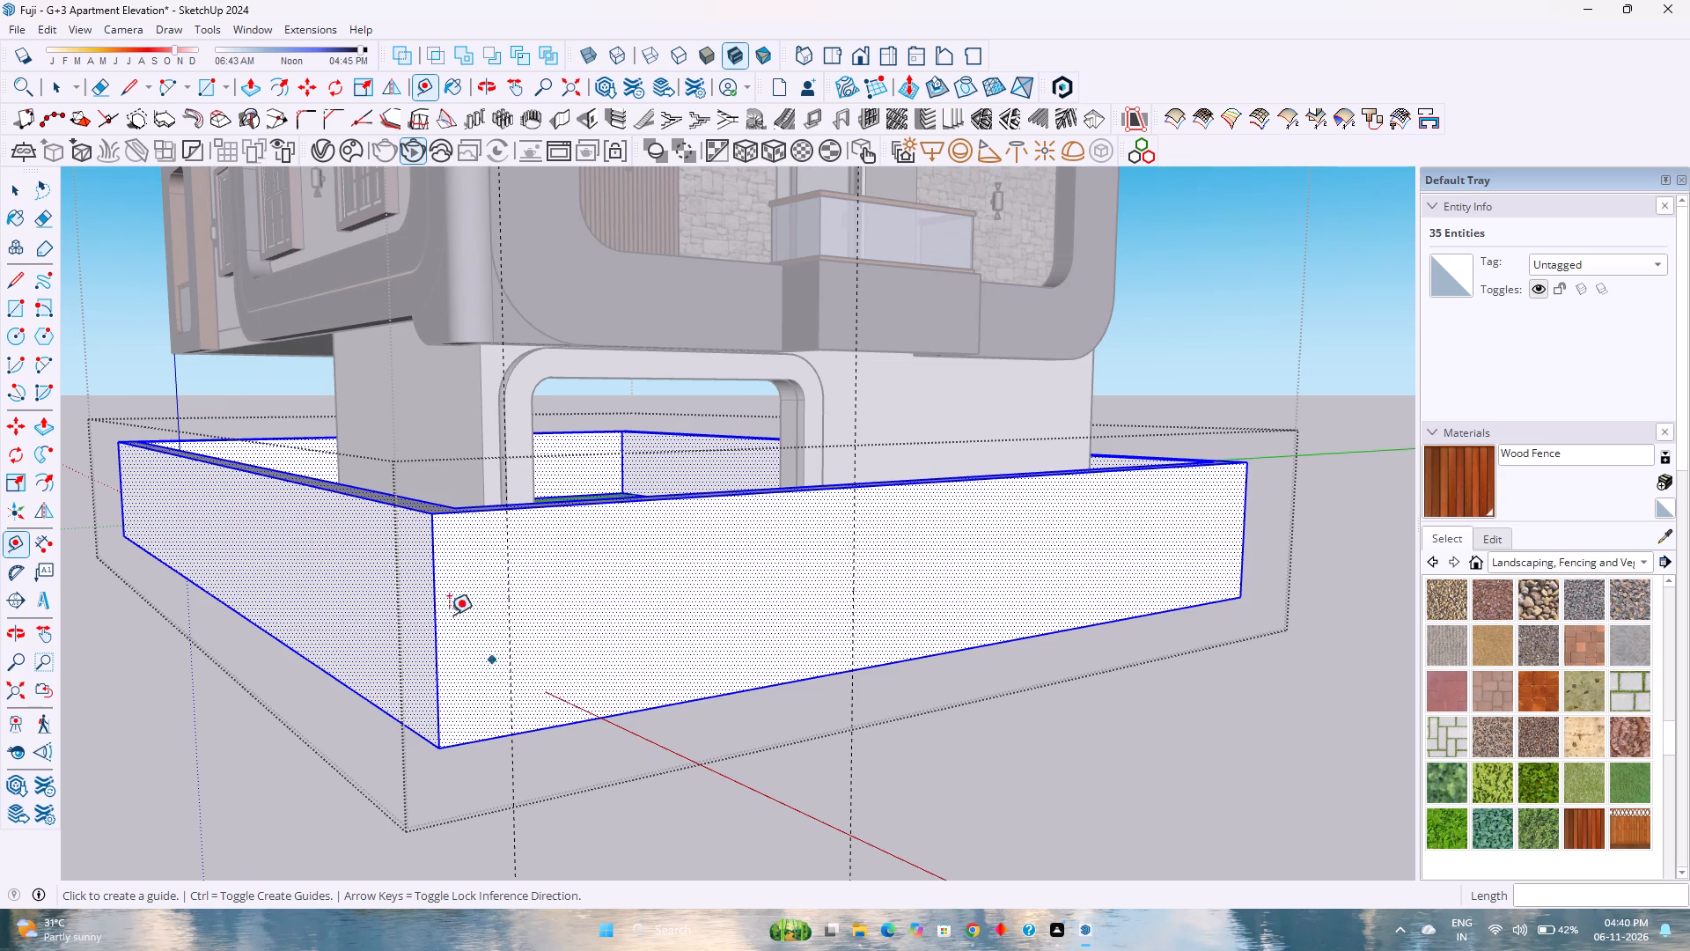
pyautogui.click(140, 92)
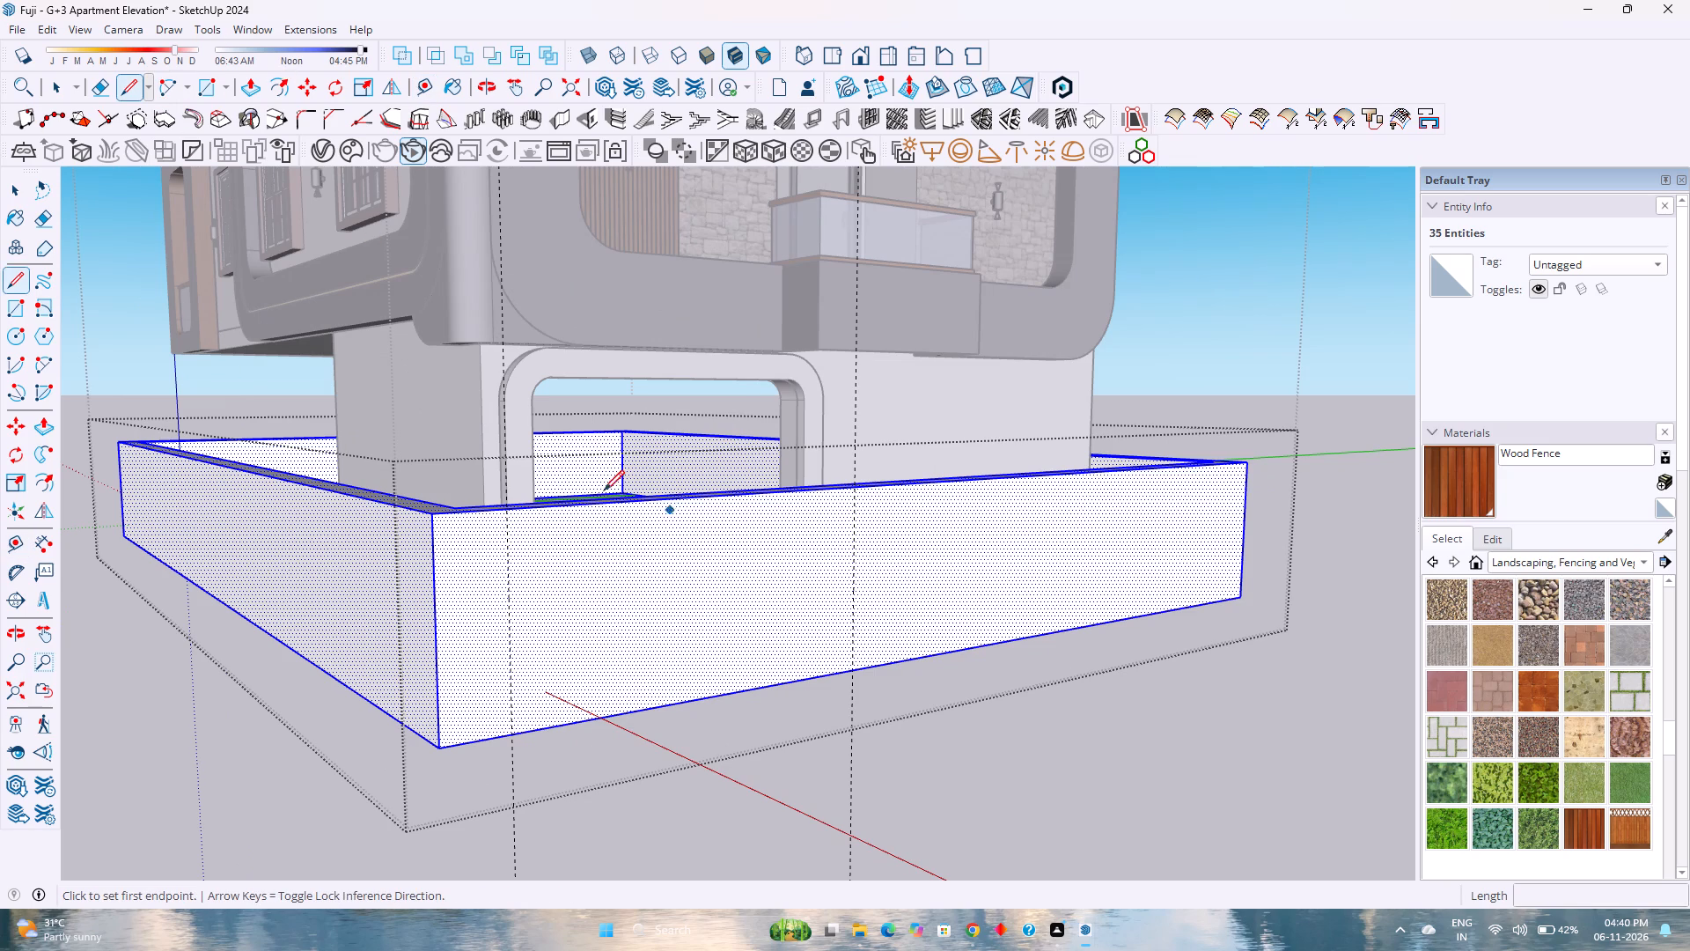
pyautogui.click(510, 508)
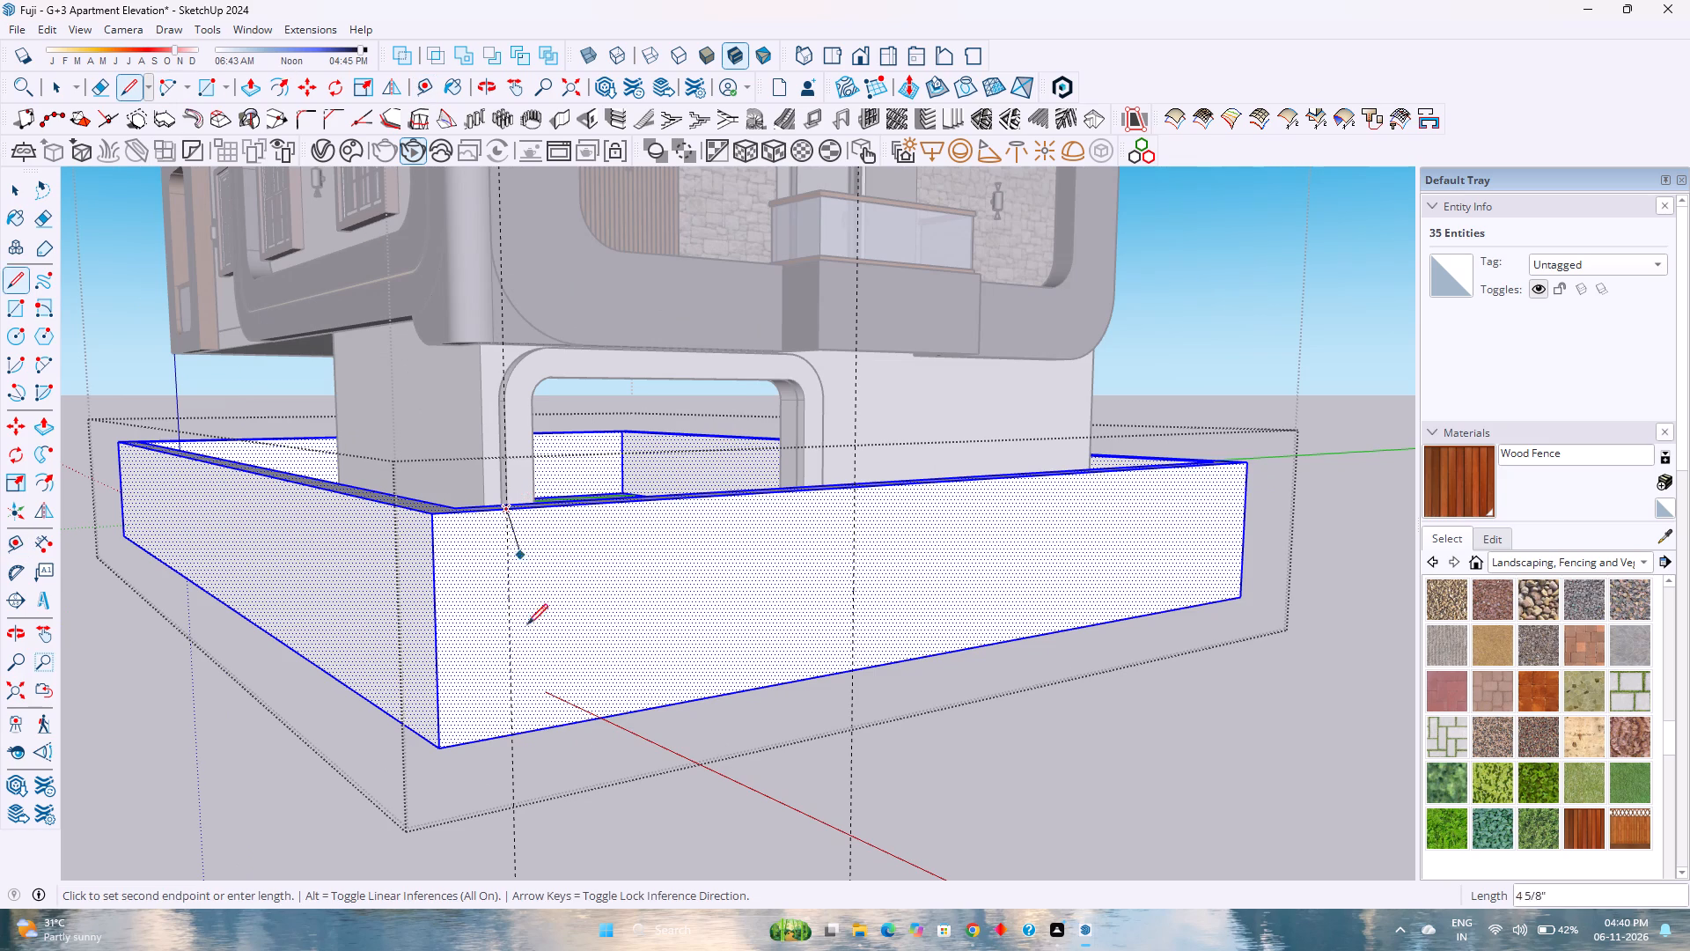
pyautogui.click(516, 732)
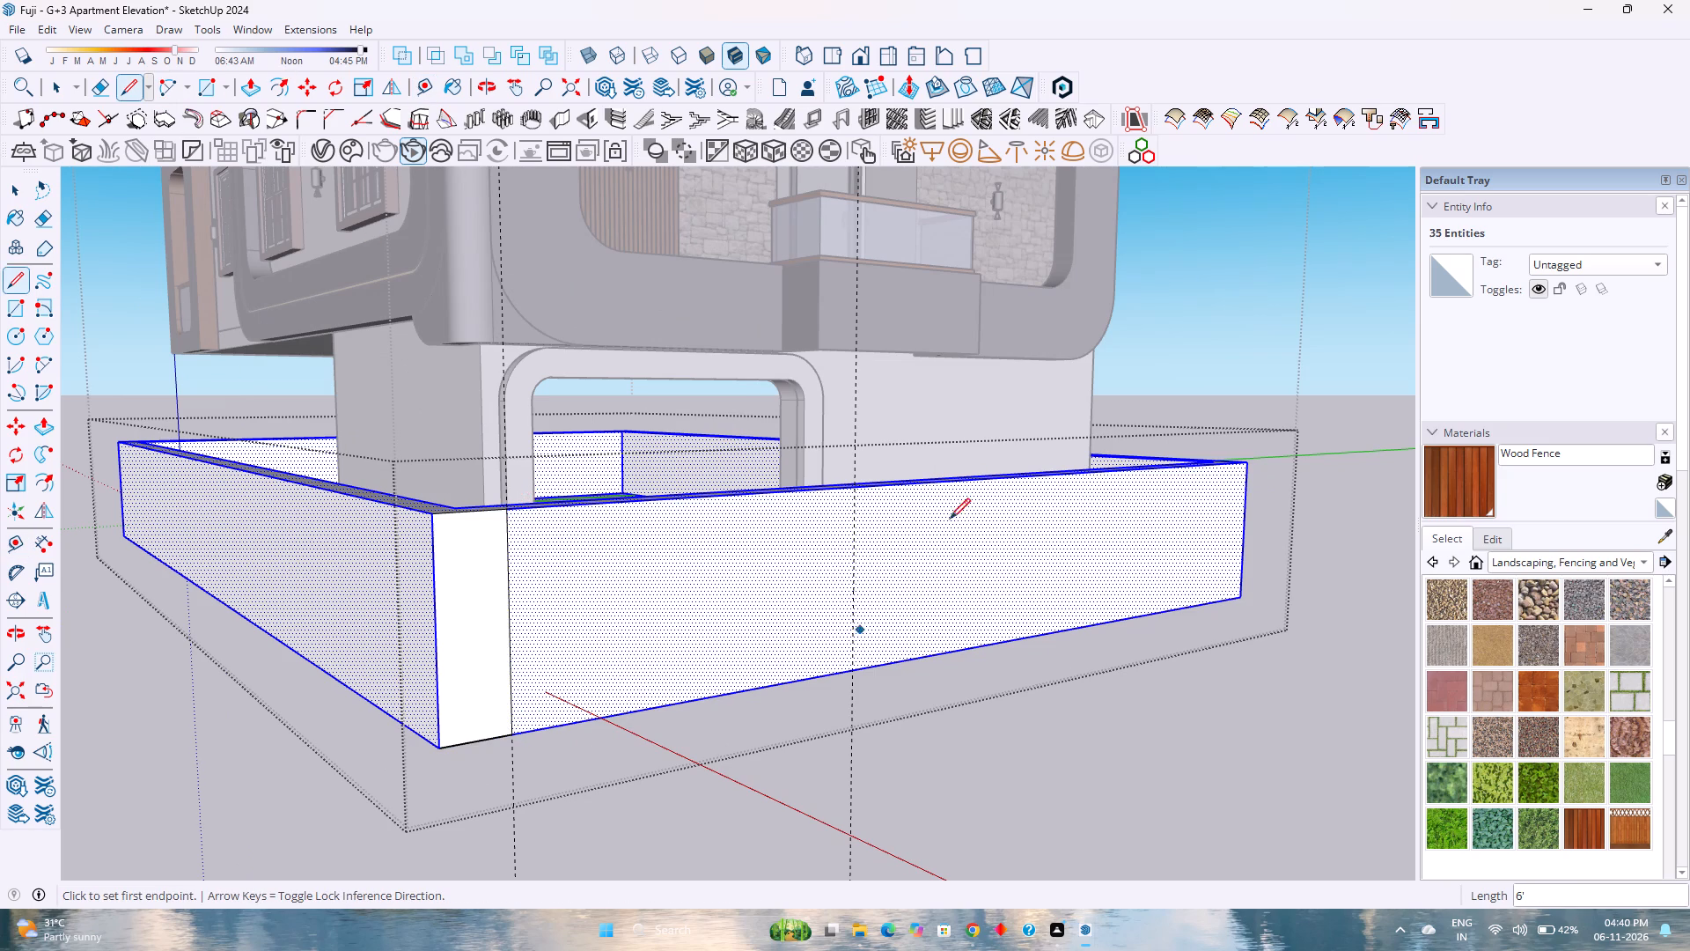
pyautogui.click(856, 487)
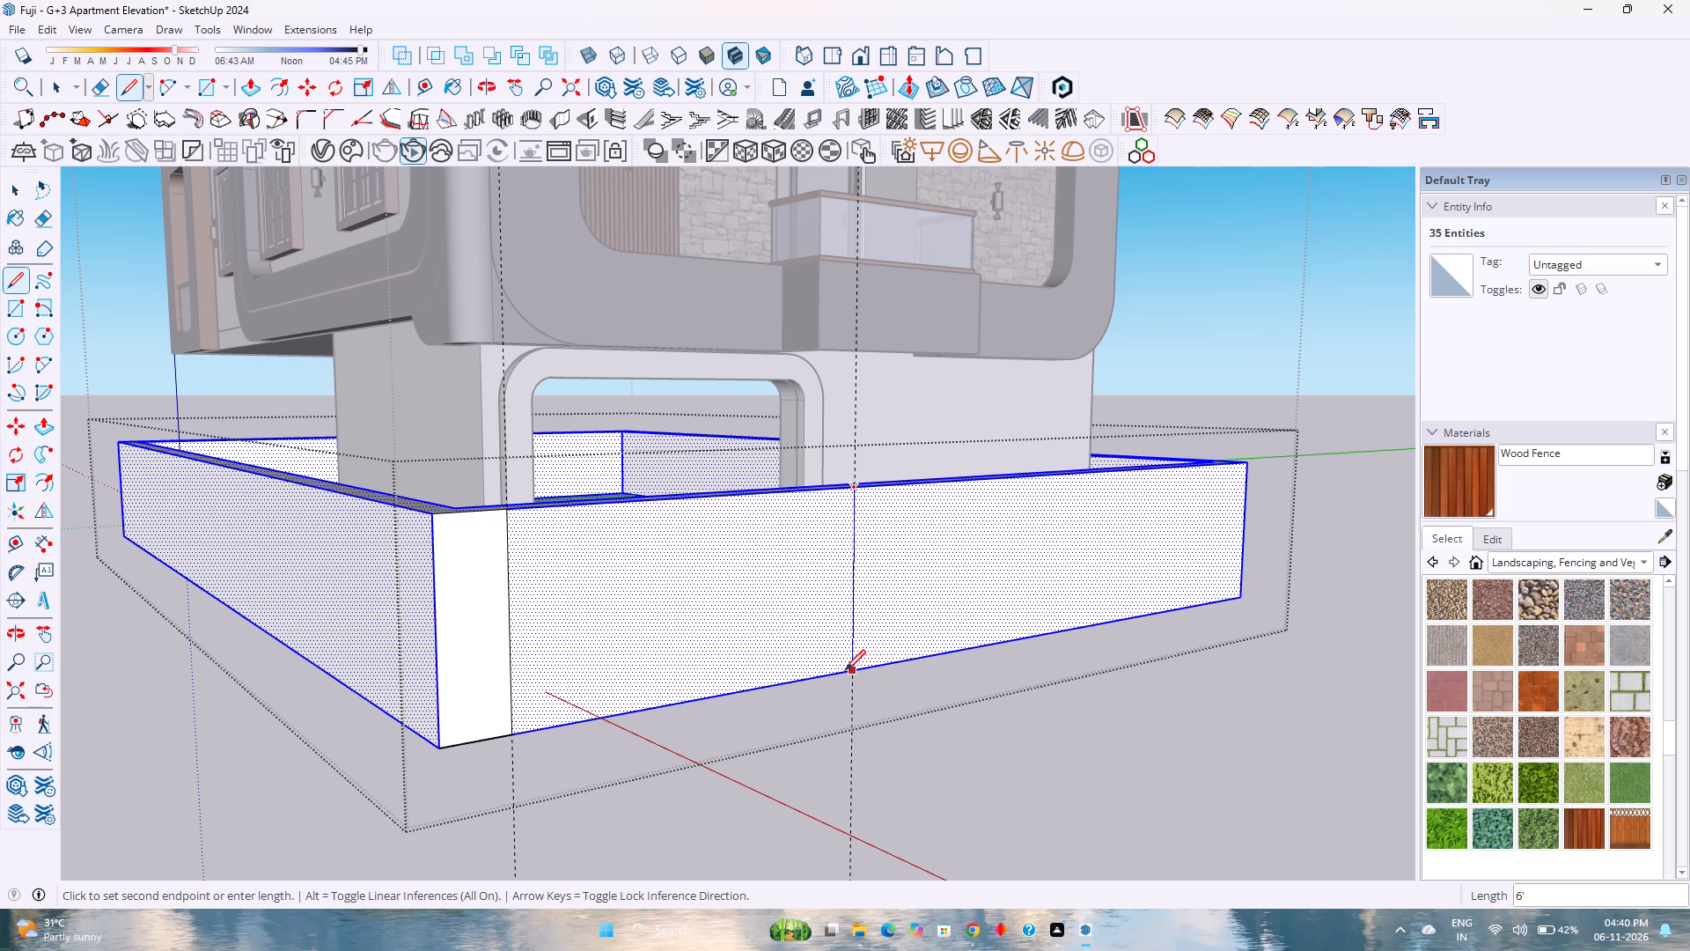
pyautogui.click(845, 670)
pyautogui.press('Escape')
pyautogui.press('space')
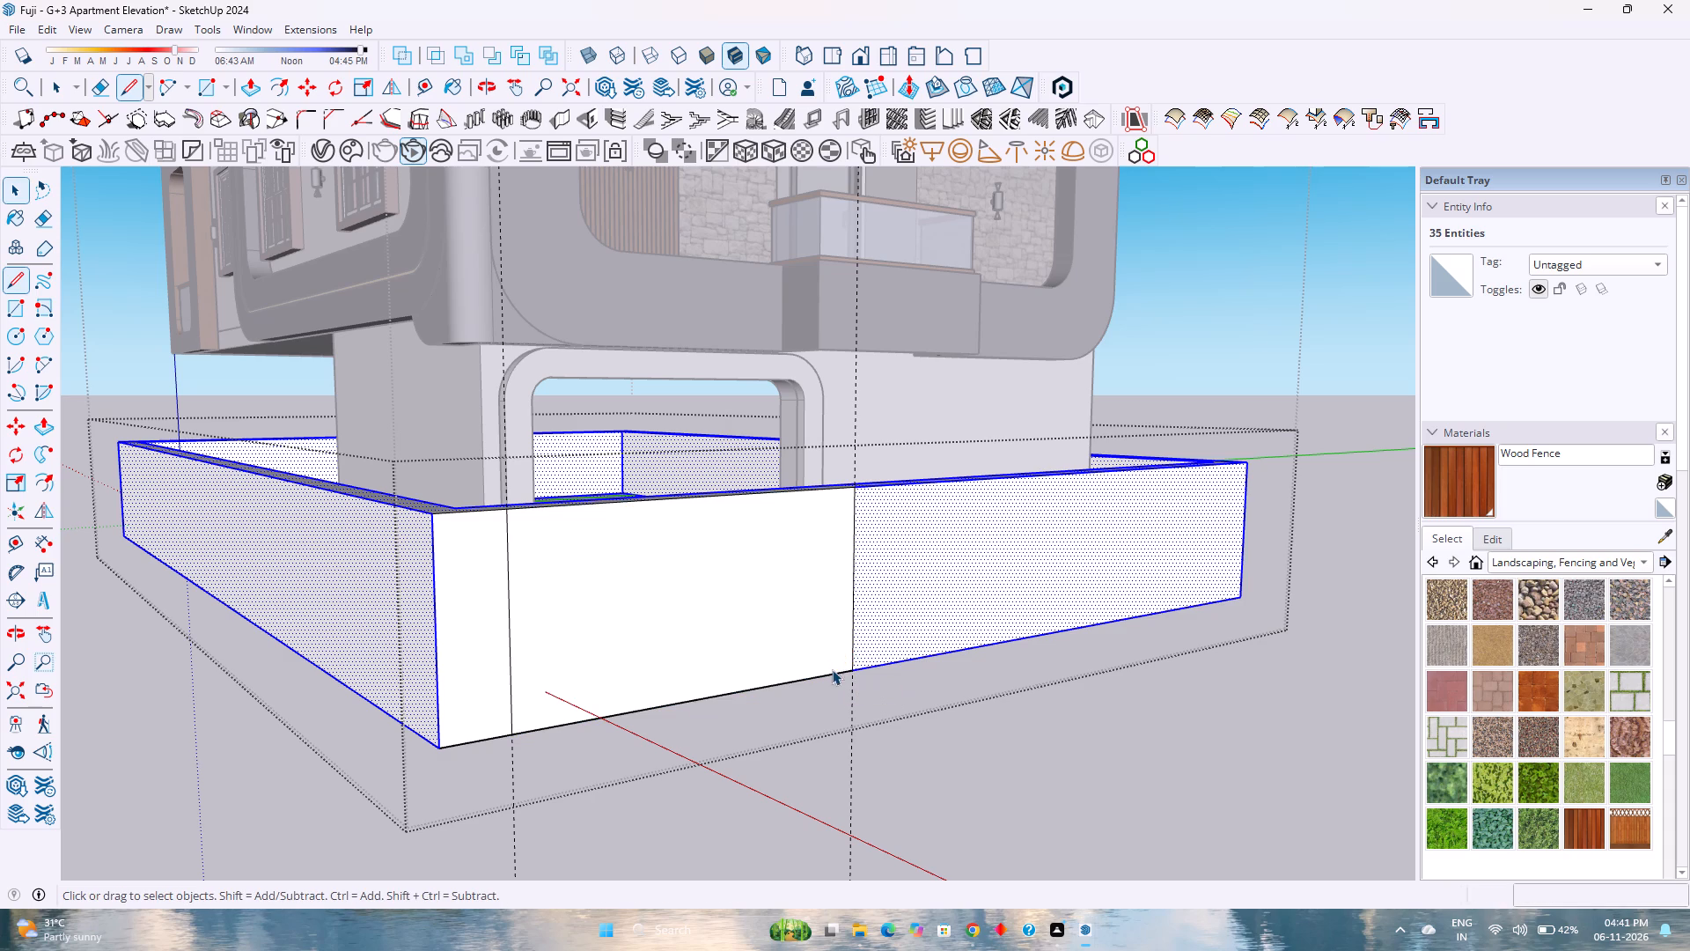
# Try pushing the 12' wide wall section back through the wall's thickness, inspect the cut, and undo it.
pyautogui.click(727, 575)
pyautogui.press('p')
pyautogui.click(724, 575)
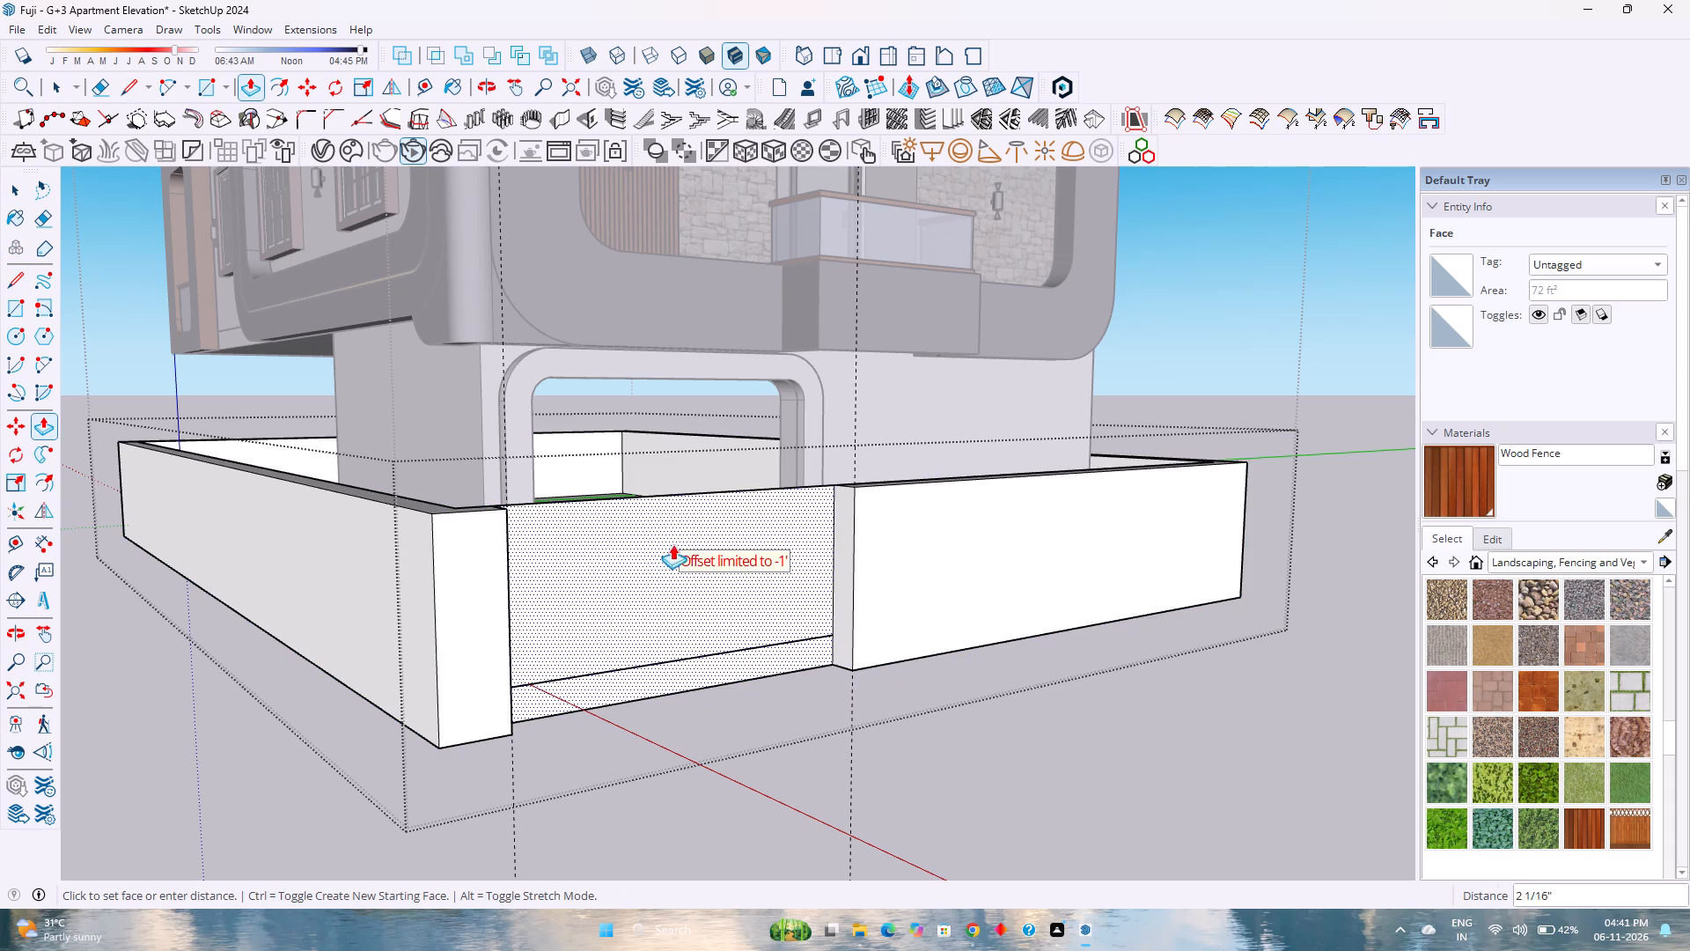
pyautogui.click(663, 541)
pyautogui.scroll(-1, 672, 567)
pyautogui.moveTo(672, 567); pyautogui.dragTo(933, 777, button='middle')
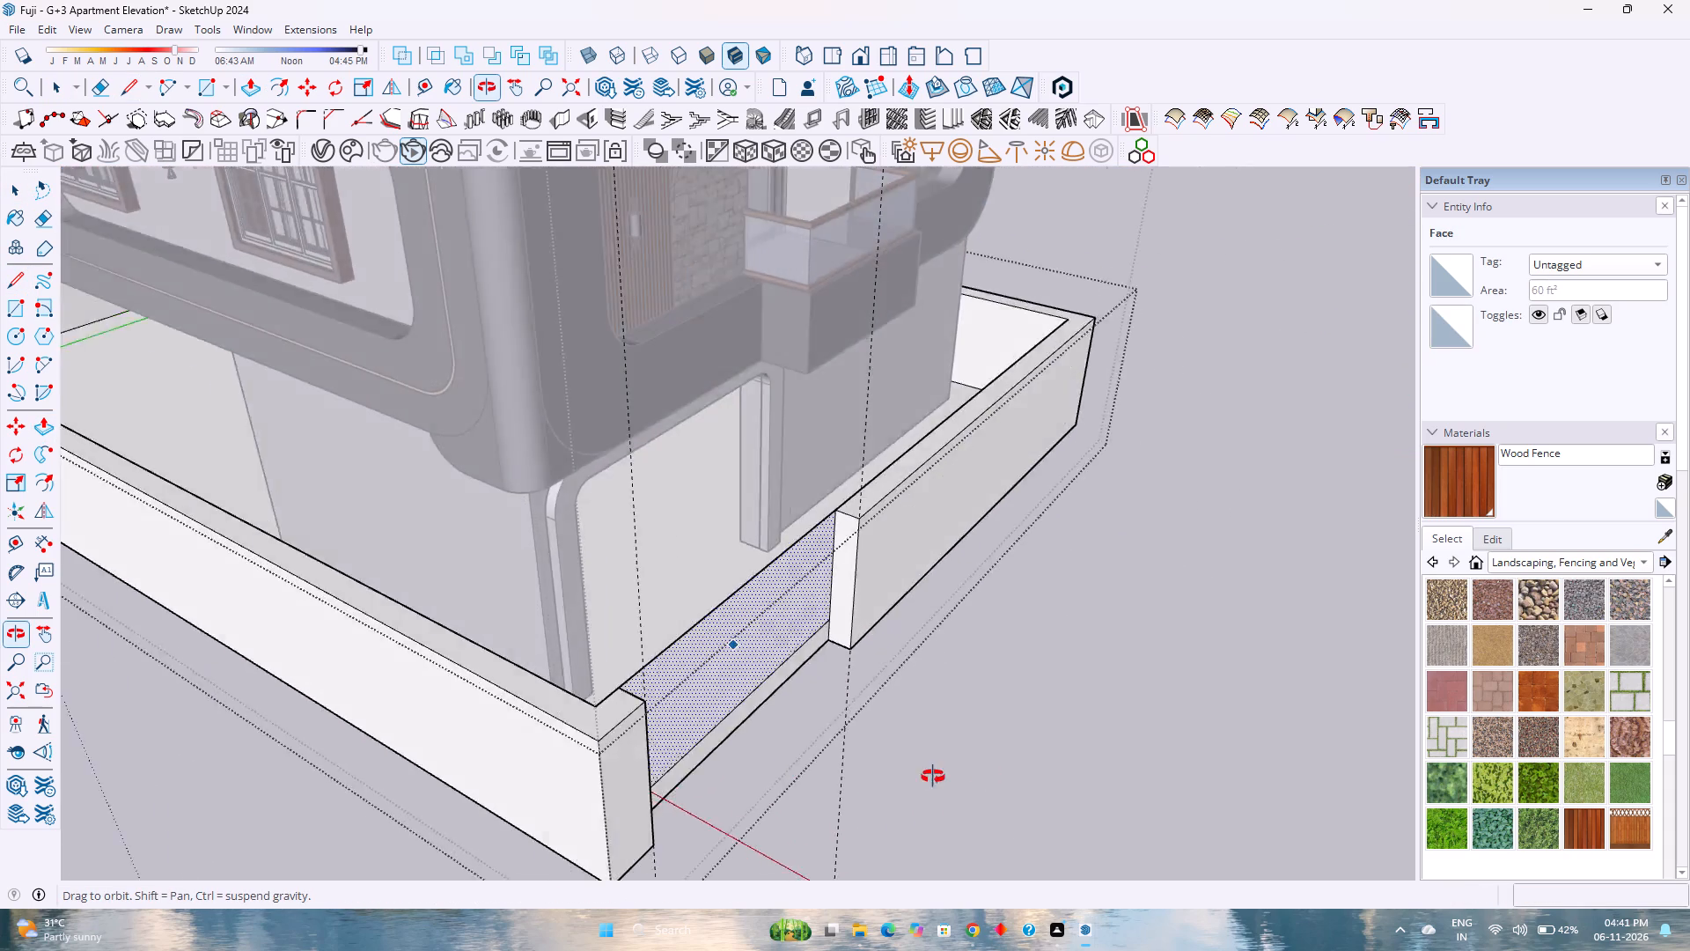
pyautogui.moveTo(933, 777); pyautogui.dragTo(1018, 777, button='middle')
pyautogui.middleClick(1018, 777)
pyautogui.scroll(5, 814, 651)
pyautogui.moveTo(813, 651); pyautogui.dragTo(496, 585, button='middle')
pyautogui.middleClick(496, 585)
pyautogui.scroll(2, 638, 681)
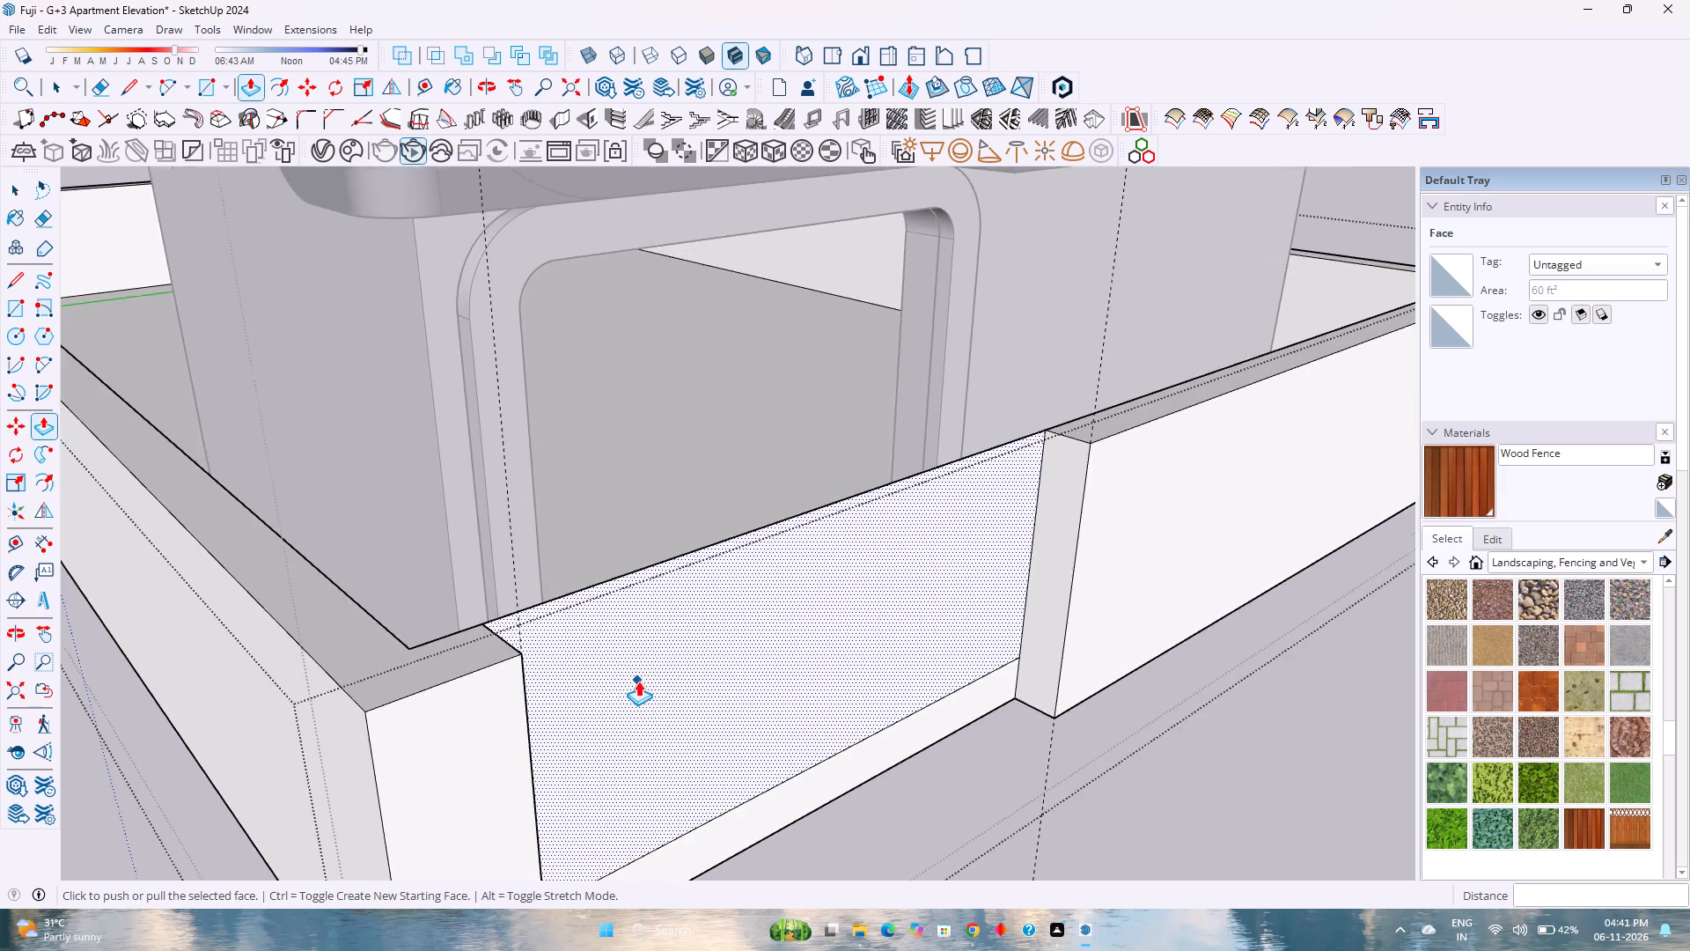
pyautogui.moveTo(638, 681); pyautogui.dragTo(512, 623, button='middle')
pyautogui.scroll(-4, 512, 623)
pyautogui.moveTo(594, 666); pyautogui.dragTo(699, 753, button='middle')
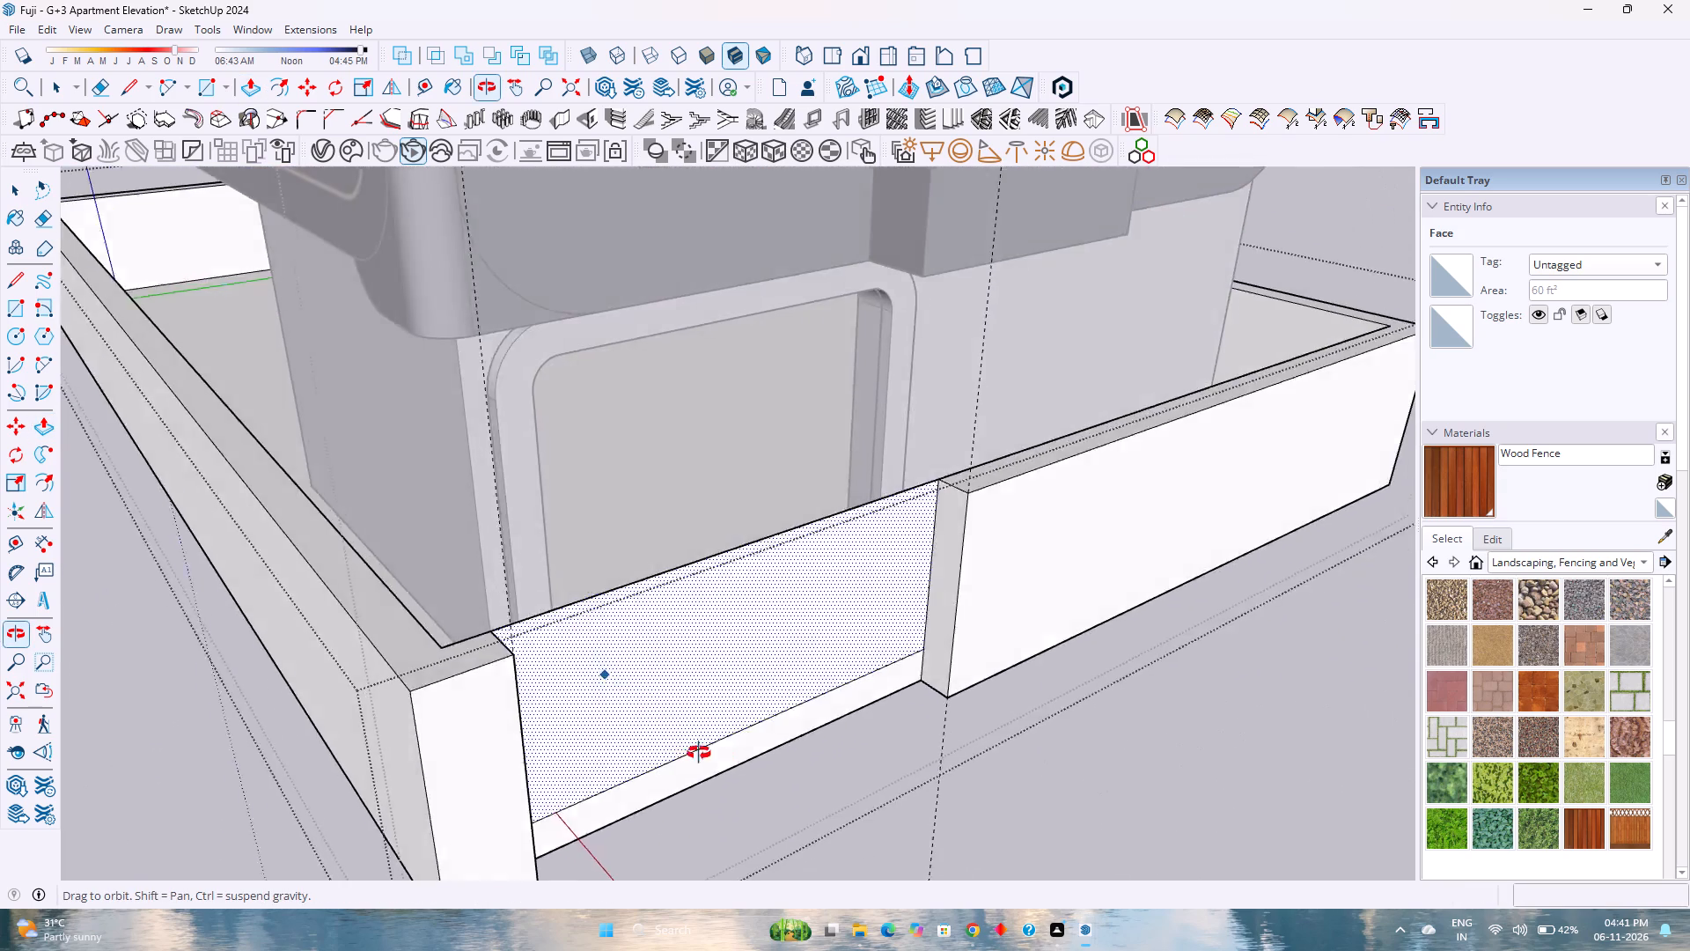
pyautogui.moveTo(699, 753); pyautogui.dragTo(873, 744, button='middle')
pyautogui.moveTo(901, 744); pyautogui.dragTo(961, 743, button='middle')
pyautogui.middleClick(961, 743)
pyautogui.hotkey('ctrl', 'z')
# Push the compound wall section between the two lines back 1'.
pyautogui.click(856, 652)
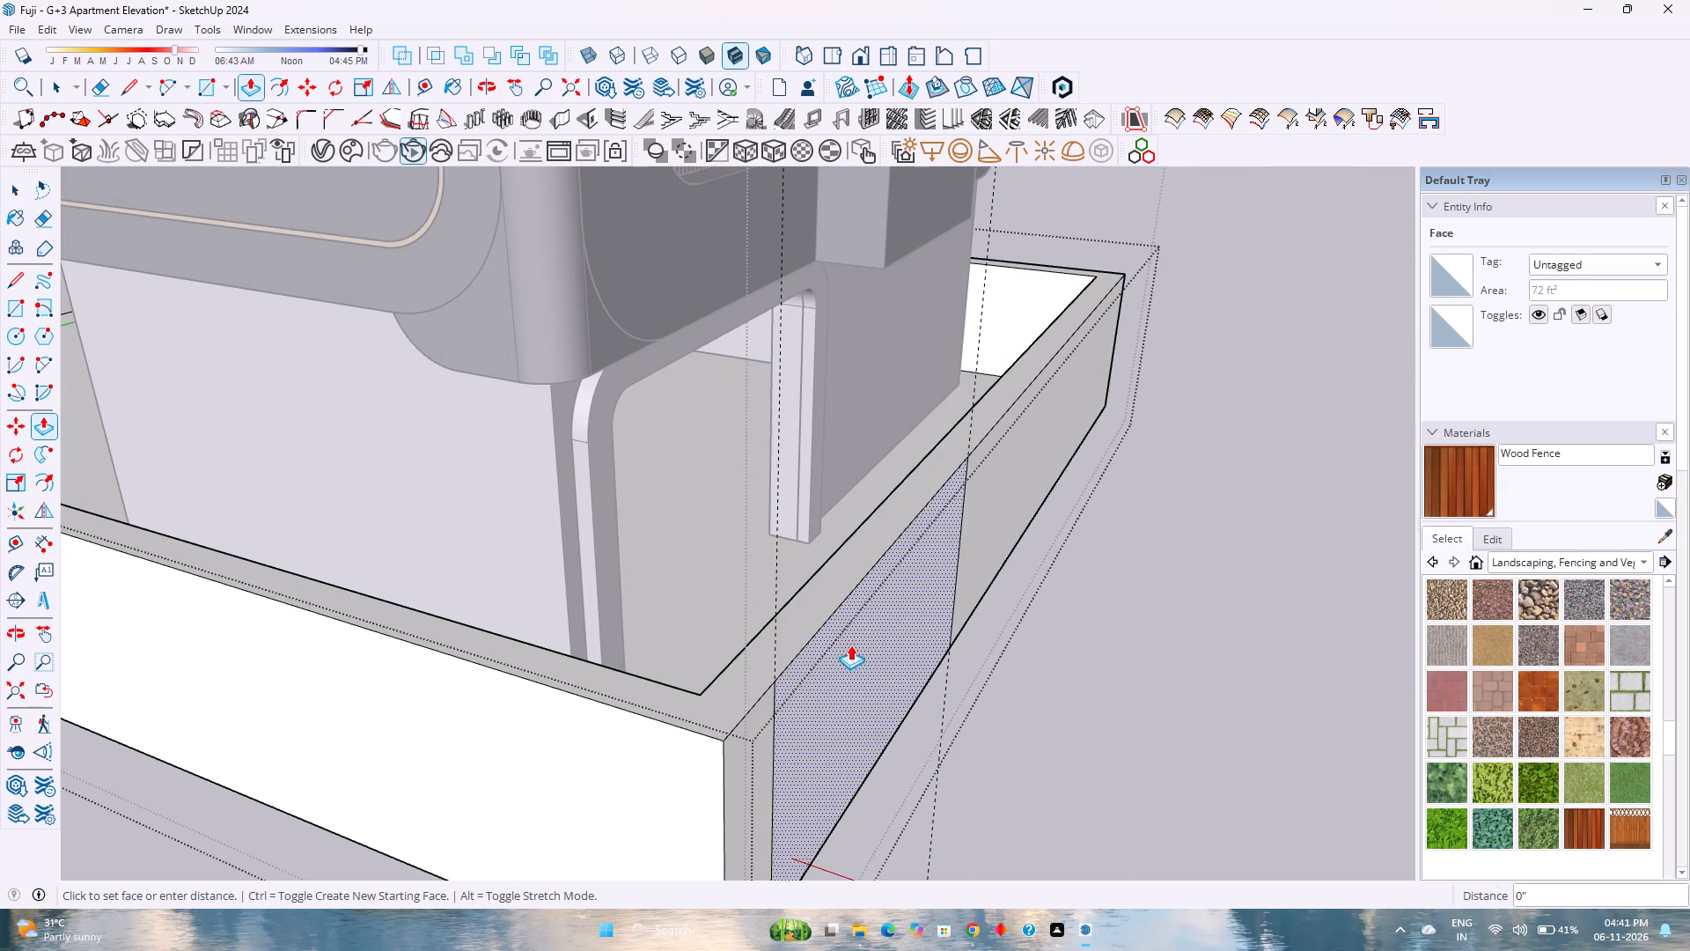
pyautogui.write("1'")
pyautogui.press('Return')
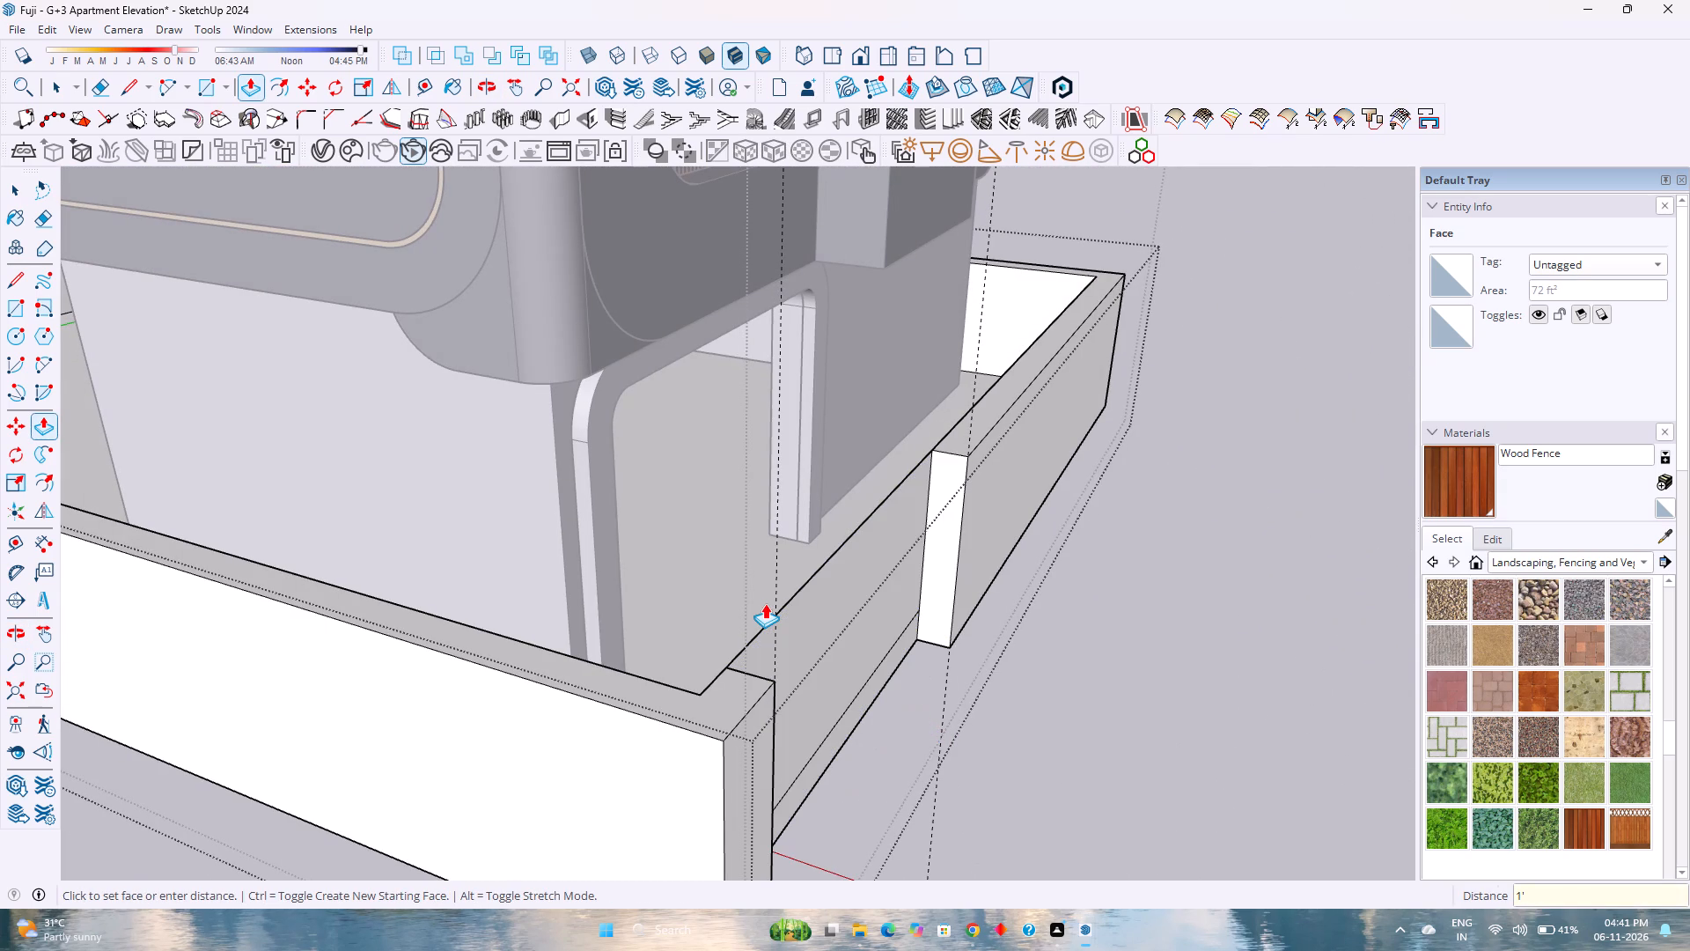
# Erase the leftover inner top edge of the pushed-back section to clear the gate opening in the compound wall.
pyautogui.press('e')
pyautogui.click(807, 586)
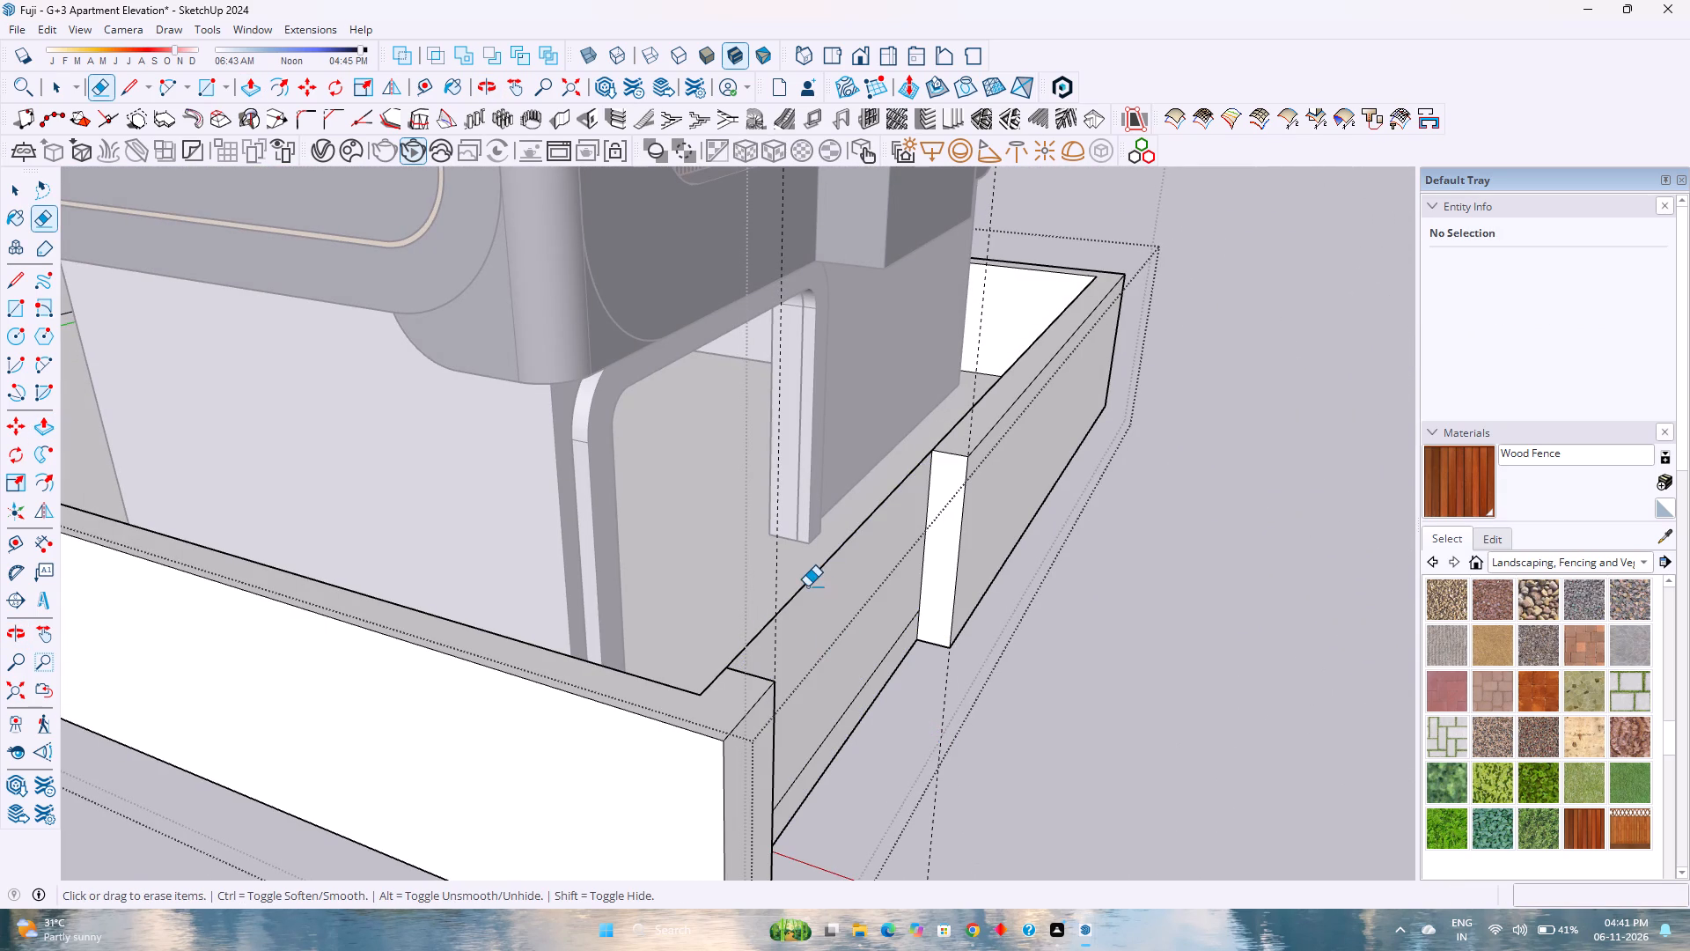
# Examine the gate opening in the compound wall from the corner, the gate side and a full-building view.
pyautogui.scroll(-5, 882, 674)
pyautogui.moveTo(909, 713); pyautogui.dragTo(746, 660, button='middle')
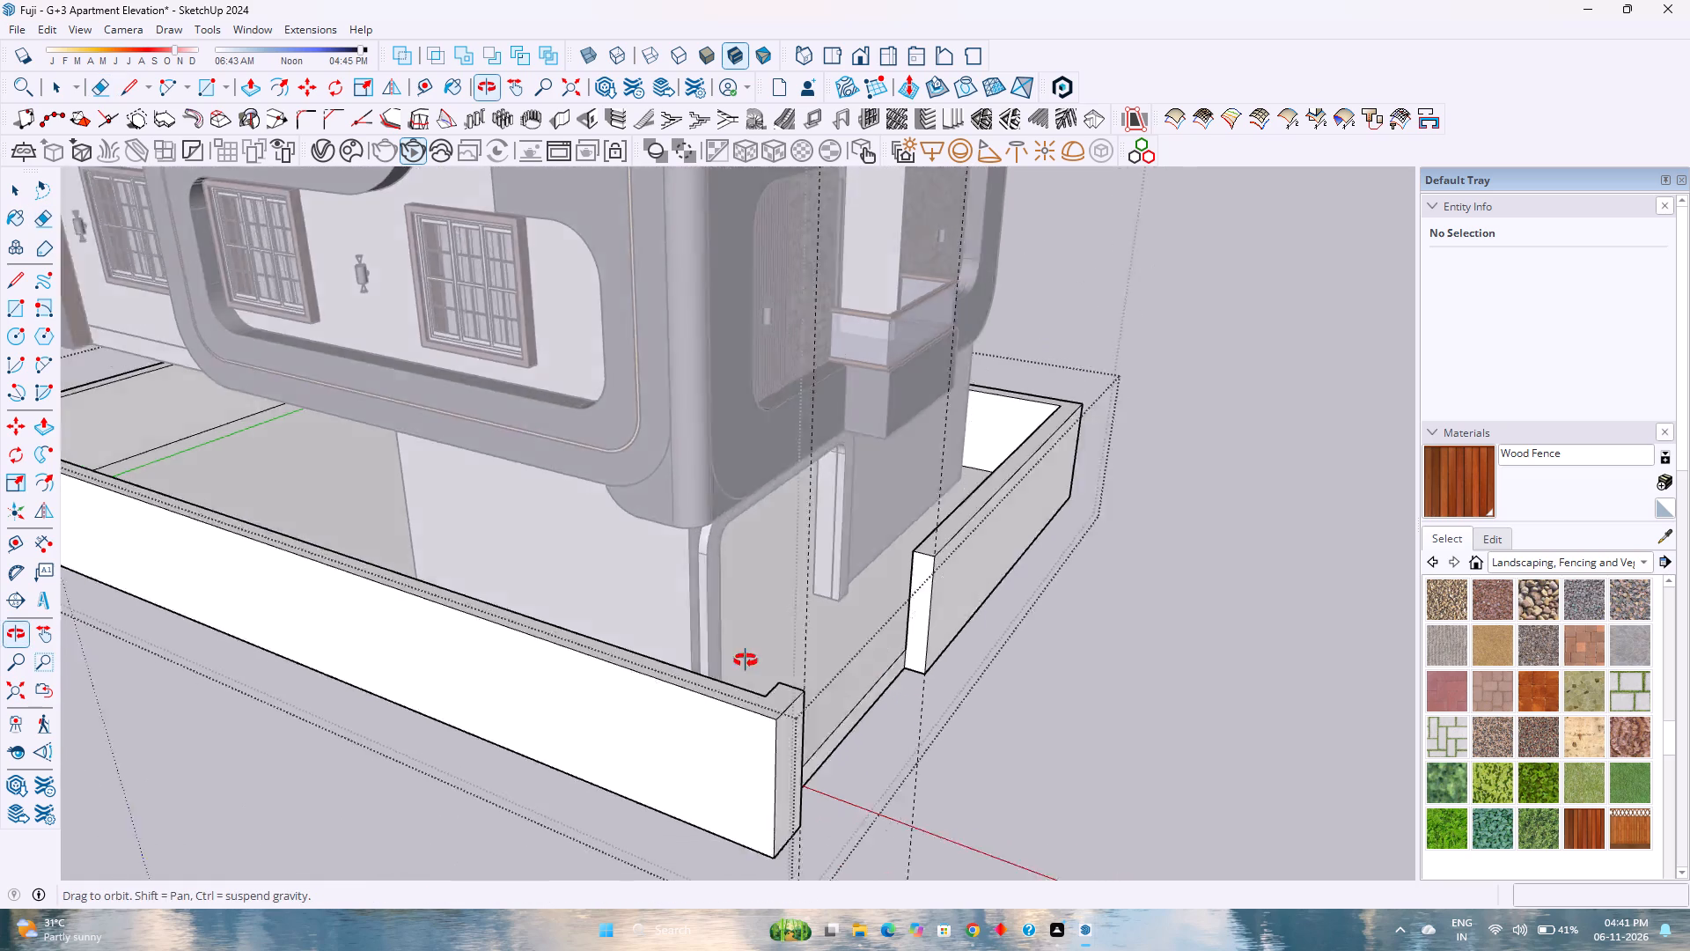
pyautogui.moveTo(746, 660); pyautogui.dragTo(589, 580, button='middle')
pyautogui.middleClick(589, 580)
pyautogui.scroll(-2, 594, 572)
pyautogui.keyDown('shift'); pyautogui.middleClick(594, 568); pyautogui.keyUp('shift')
pyautogui.keyDown('shift'); pyautogui.moveTo(594, 568); pyautogui.dragTo(650, 690, button='middle'); pyautogui.keyUp('shift')
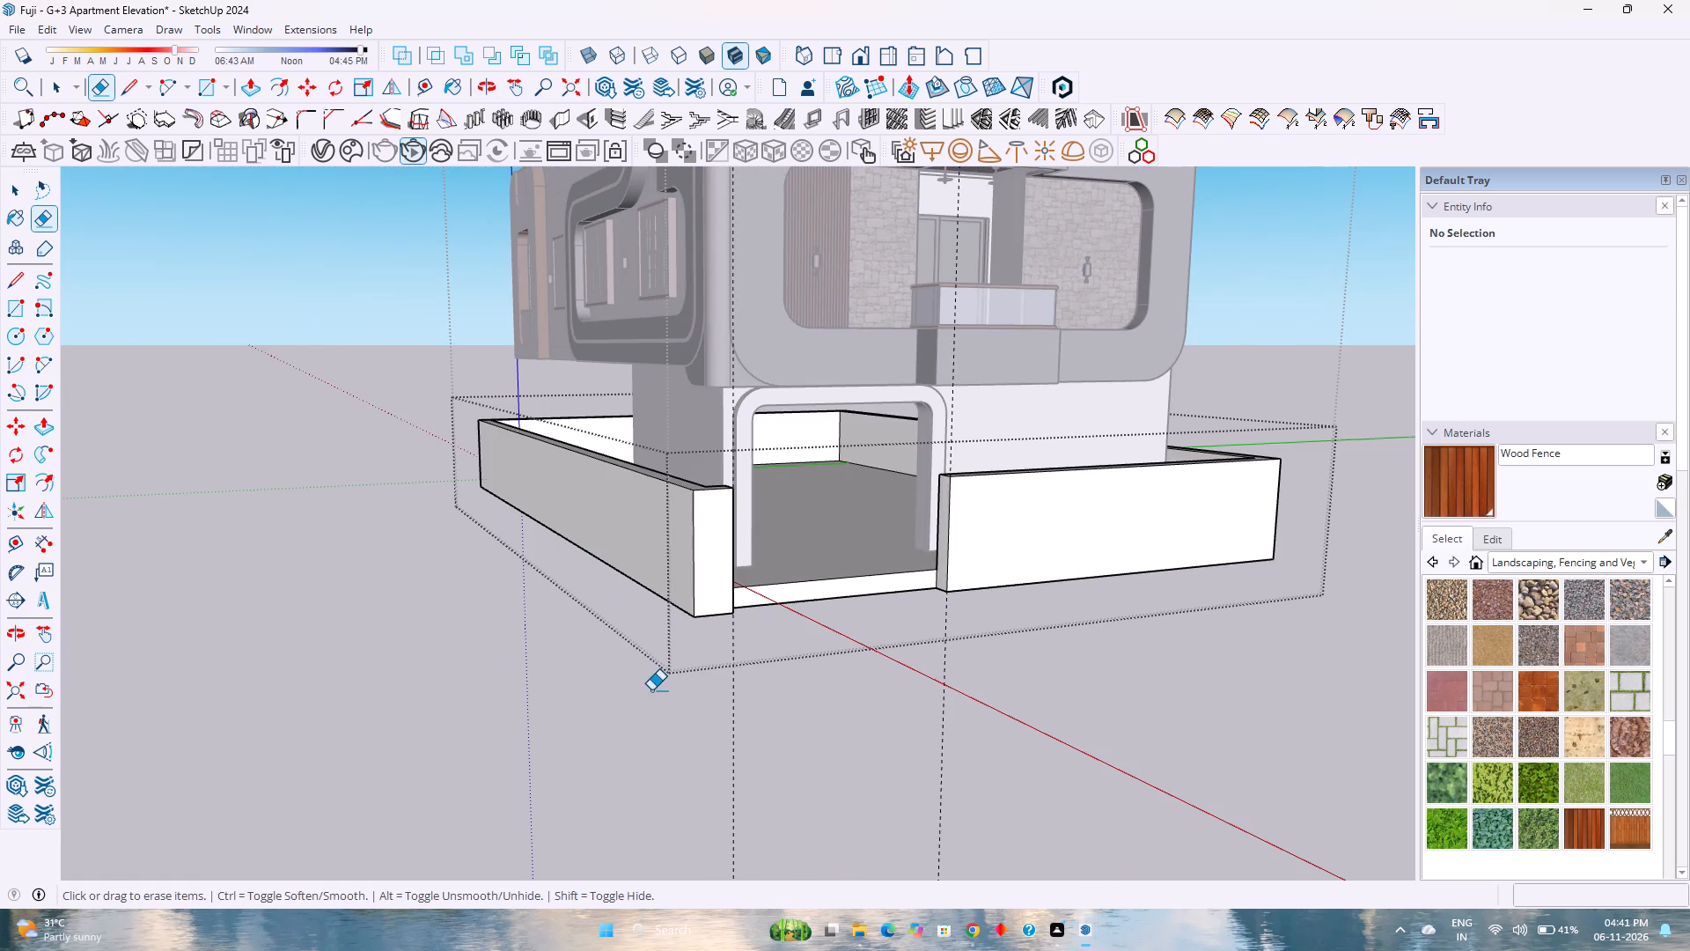
pyautogui.scroll(-4, 654, 680)
pyautogui.press('space')
pyautogui.scroll(-5, 654, 655)
pyautogui.keyDown('shift'); pyautogui.moveTo(685, 617); pyautogui.dragTo(682, 662, button='middle'); pyautogui.keyUp('shift')
pyautogui.keyDown('shift'); pyautogui.moveTo(682, 662); pyautogui.dragTo(659, 785, button='middle'); pyautogui.keyUp('shift')
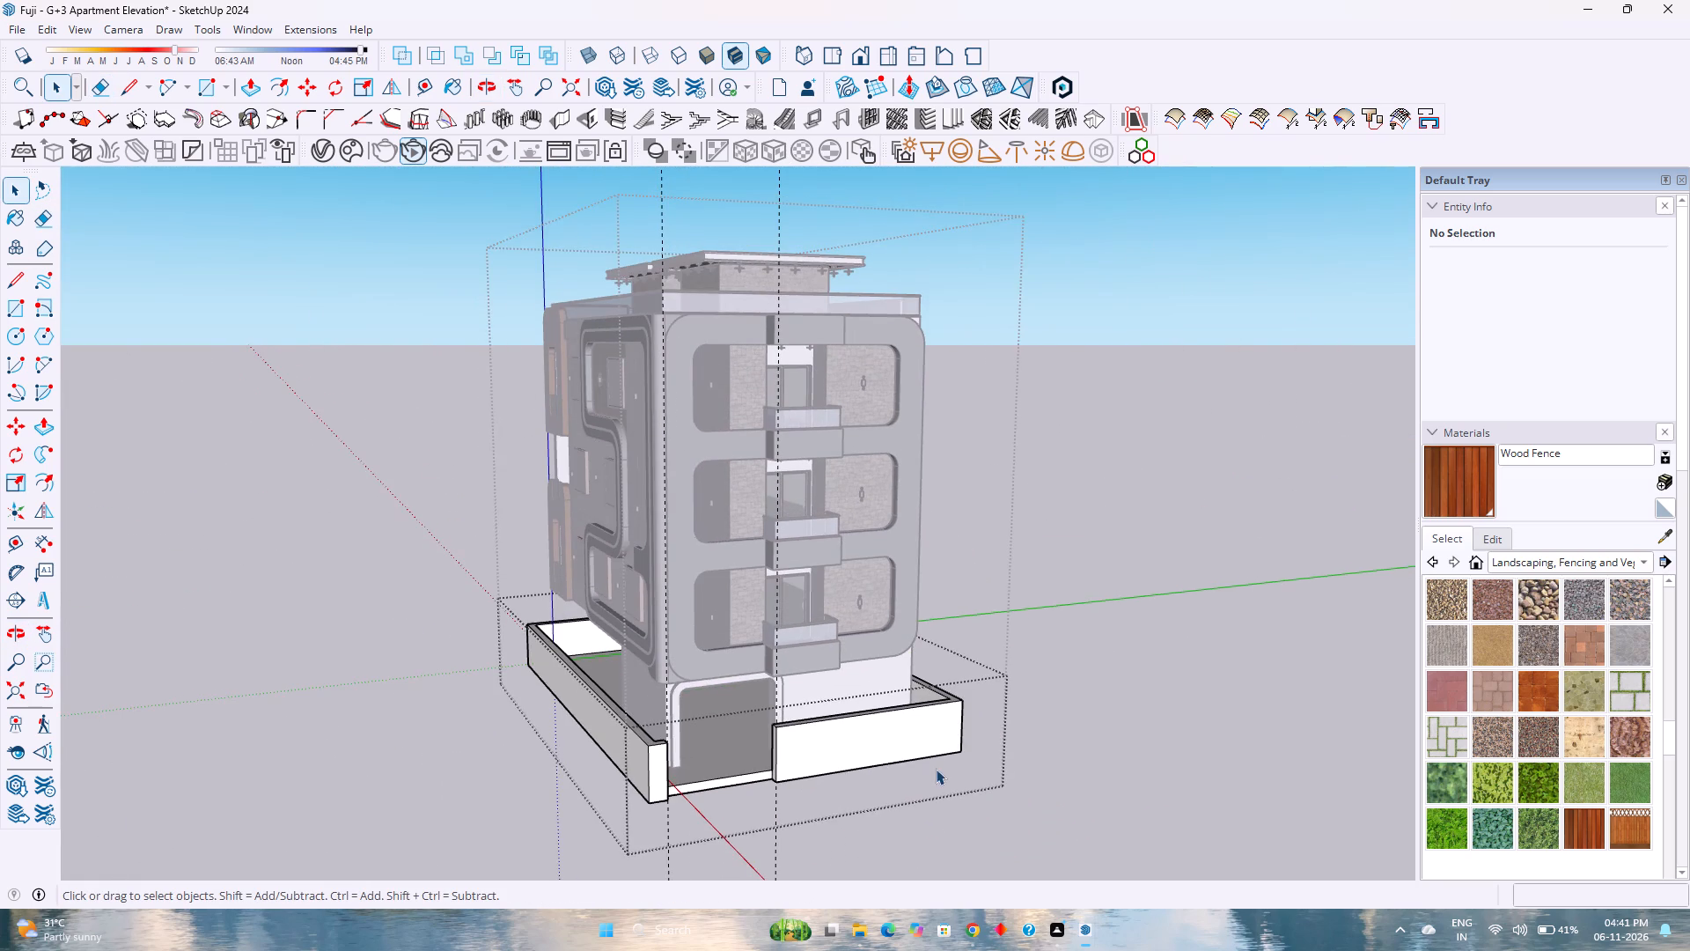
# Delete all the guides and close the compound wall group.
pyautogui.scroll(3, 796, 763)
pyautogui.click(37, 27)
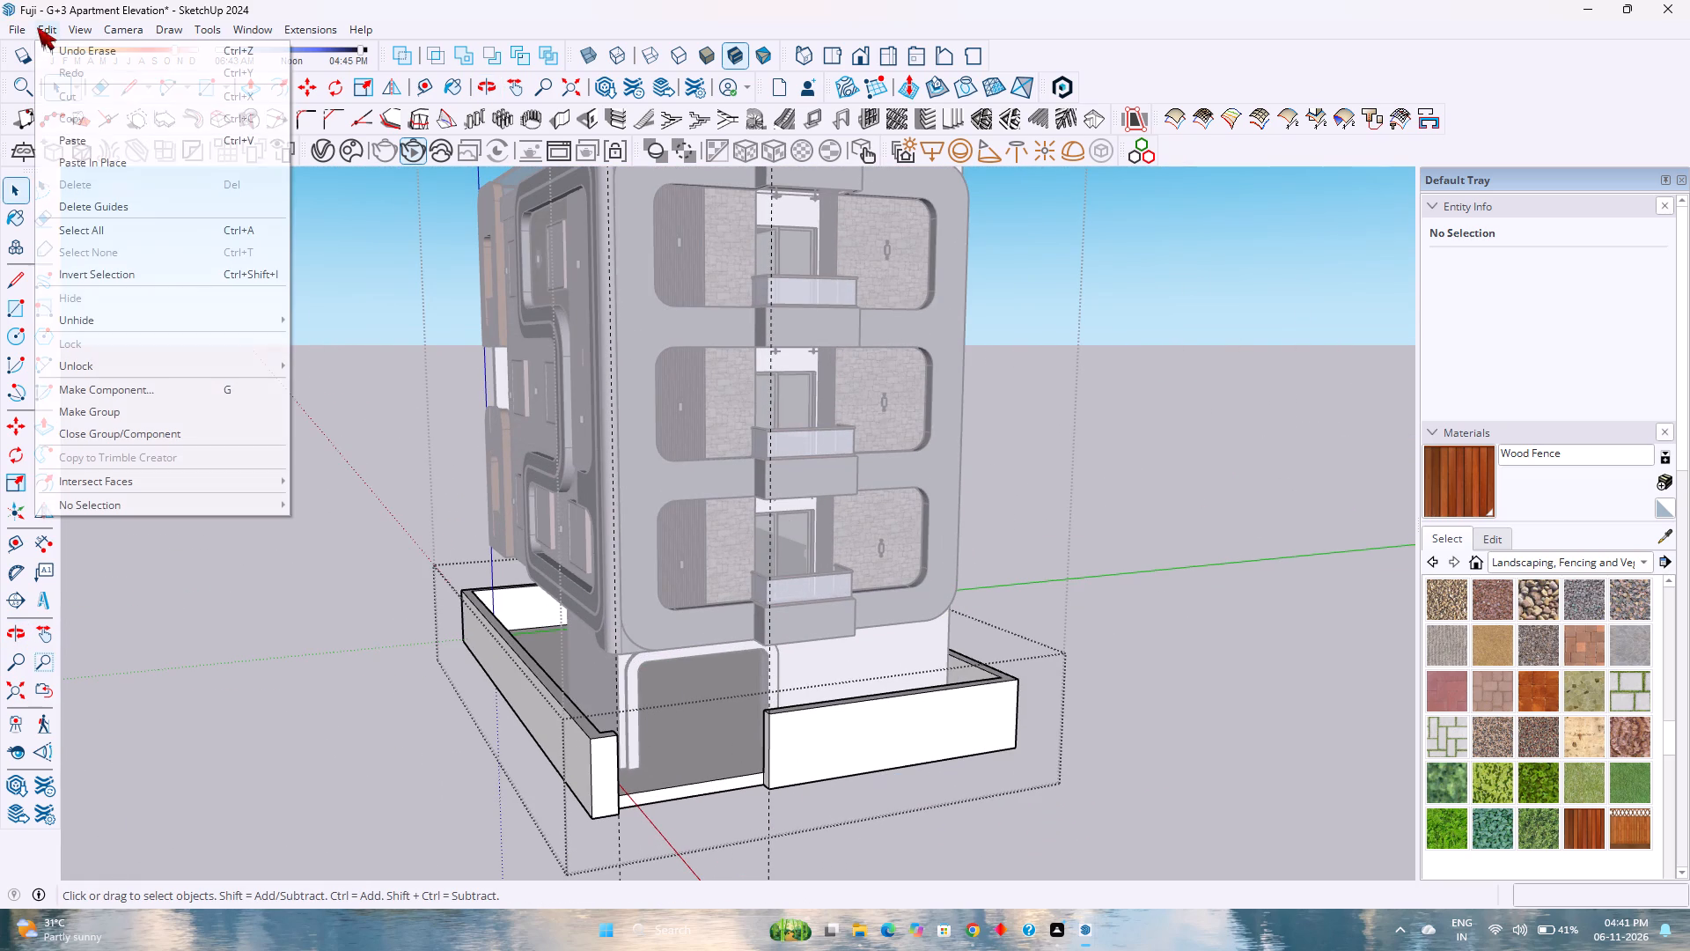
pyautogui.click(153, 197)
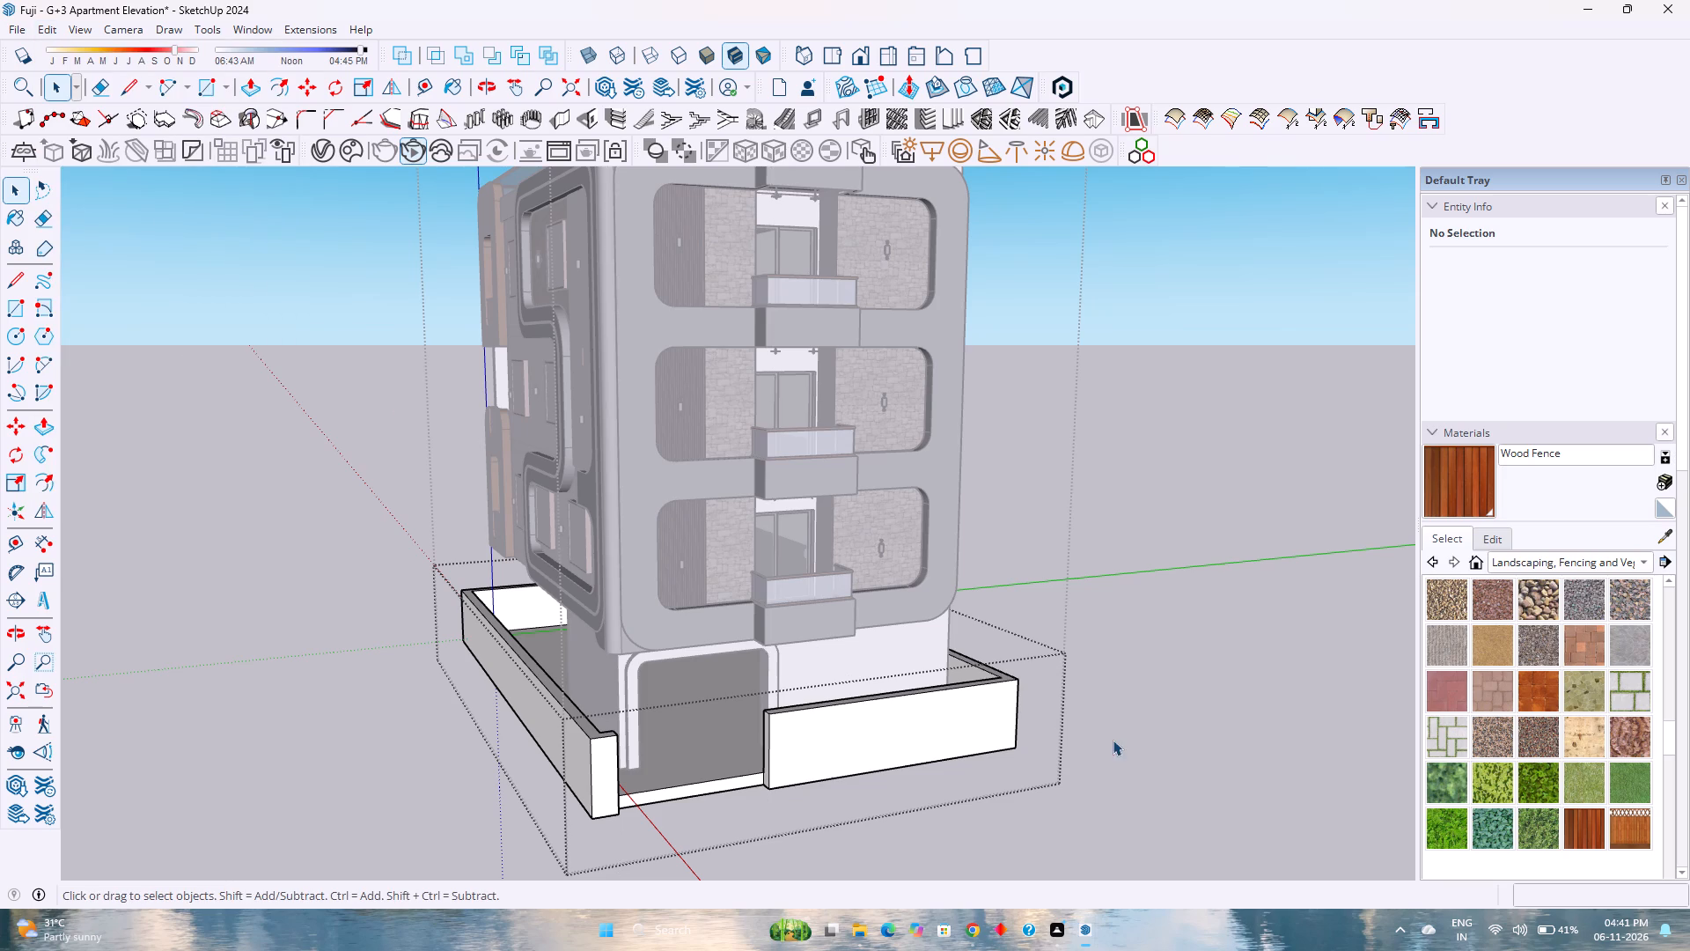
pyautogui.click(1113, 740)
# Open the ground-level block group and paint its long plain wall beside the framed opening with the in-model Generic stone material.
pyautogui.scroll(-3, 889, 682)
pyautogui.moveTo(810, 685); pyautogui.dragTo(1118, 624, button='middle')
pyautogui.middleClick(1118, 624)
pyautogui.scroll(3, 760, 637)
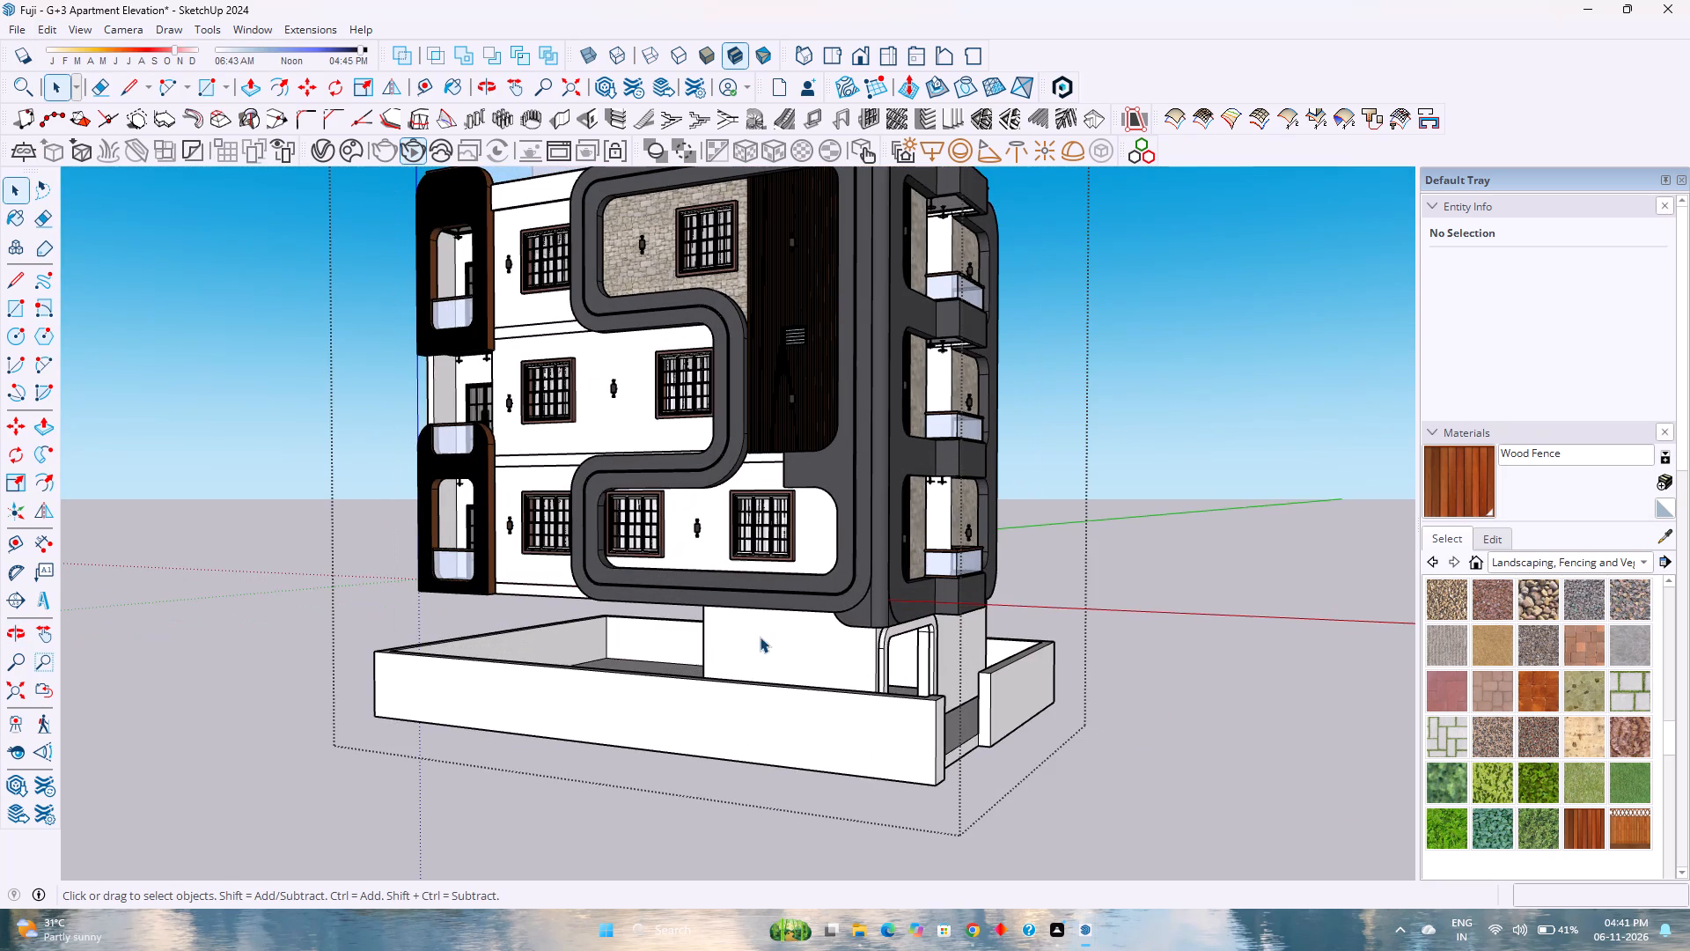
pyautogui.doubleClick(790, 645)
pyautogui.scroll(4, 790, 645)
pyautogui.click(790, 645)
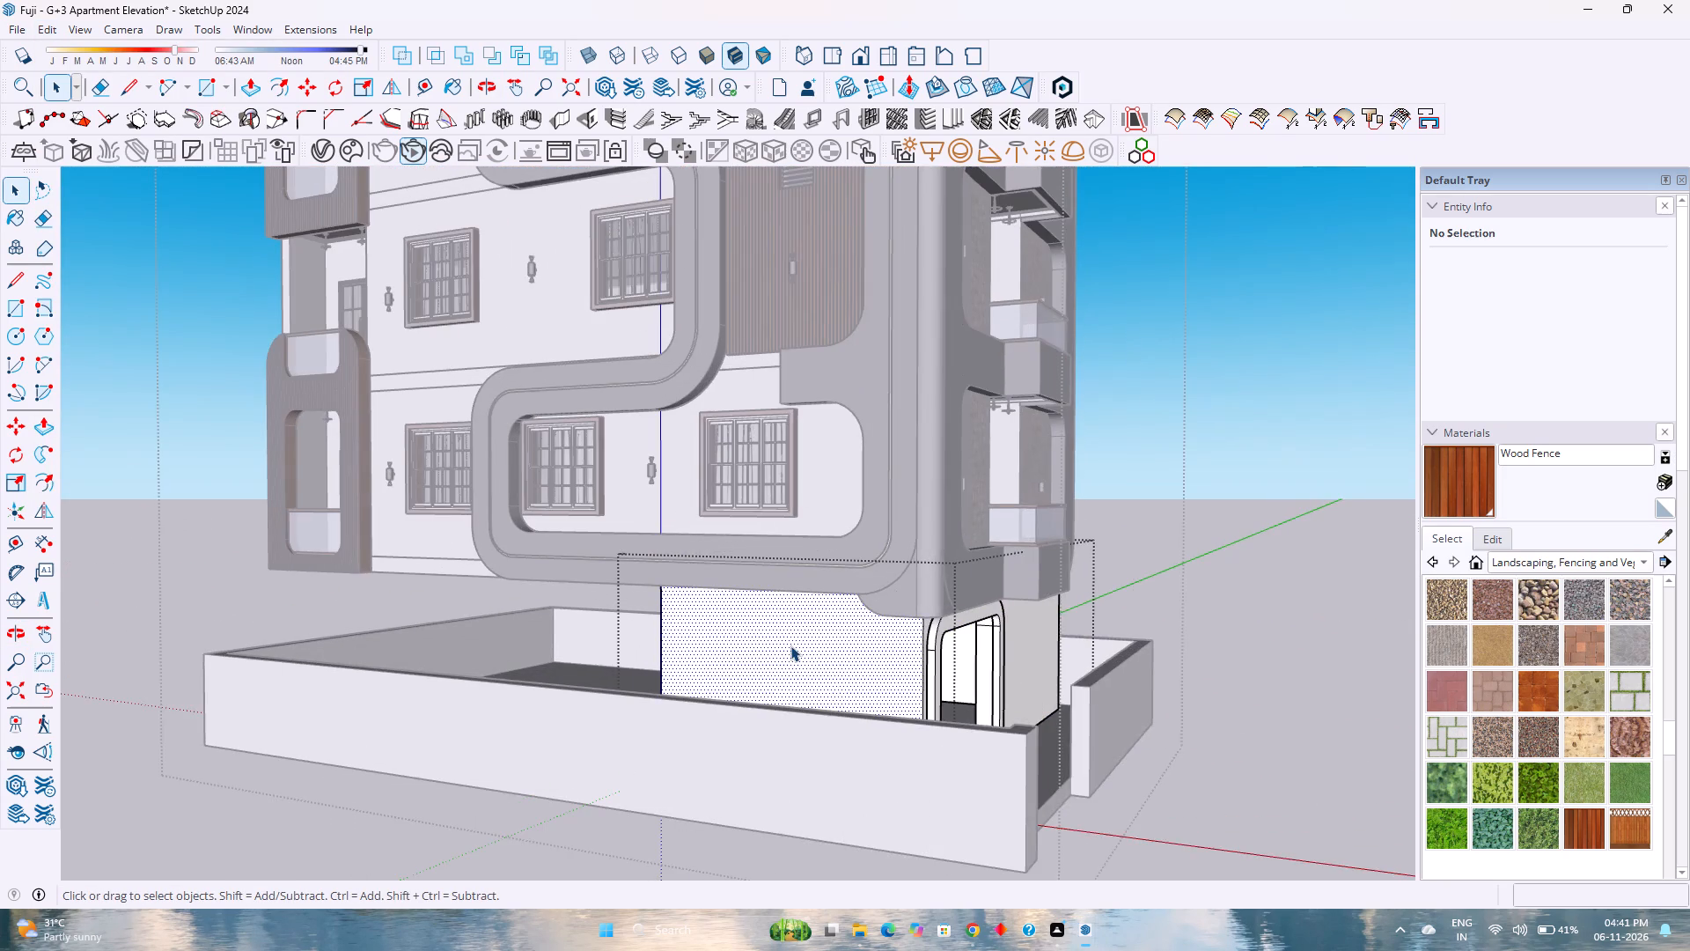
pyautogui.scroll(3, 790, 645)
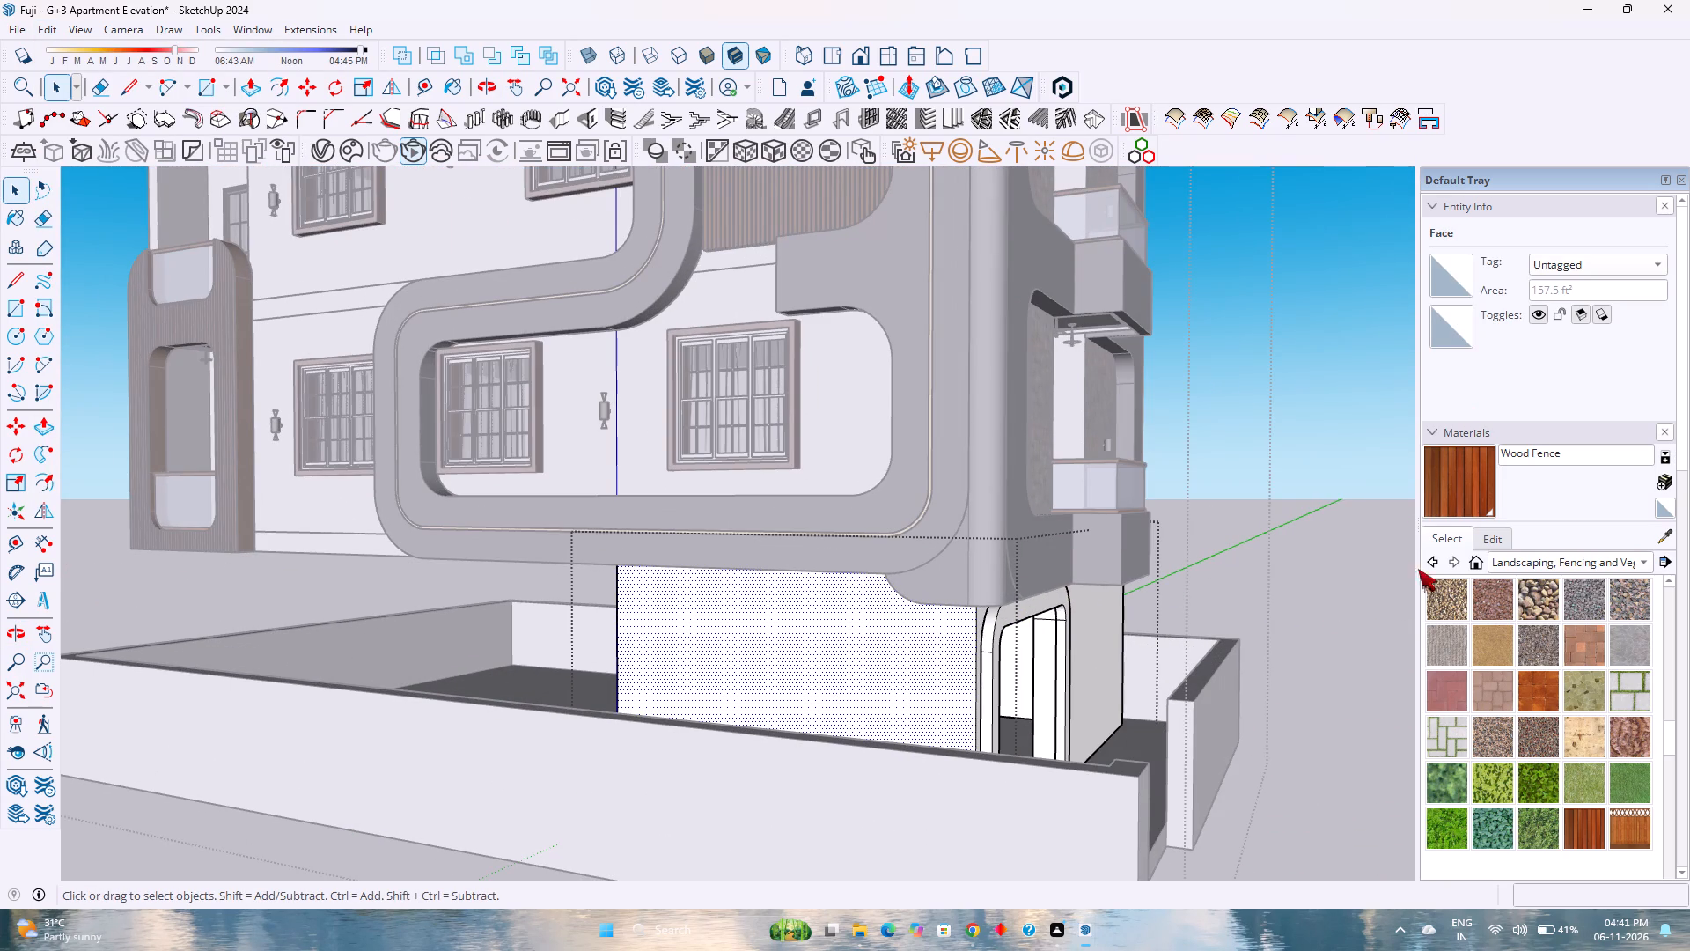
pyautogui.click(1521, 566)
pyautogui.click(1492, 288)
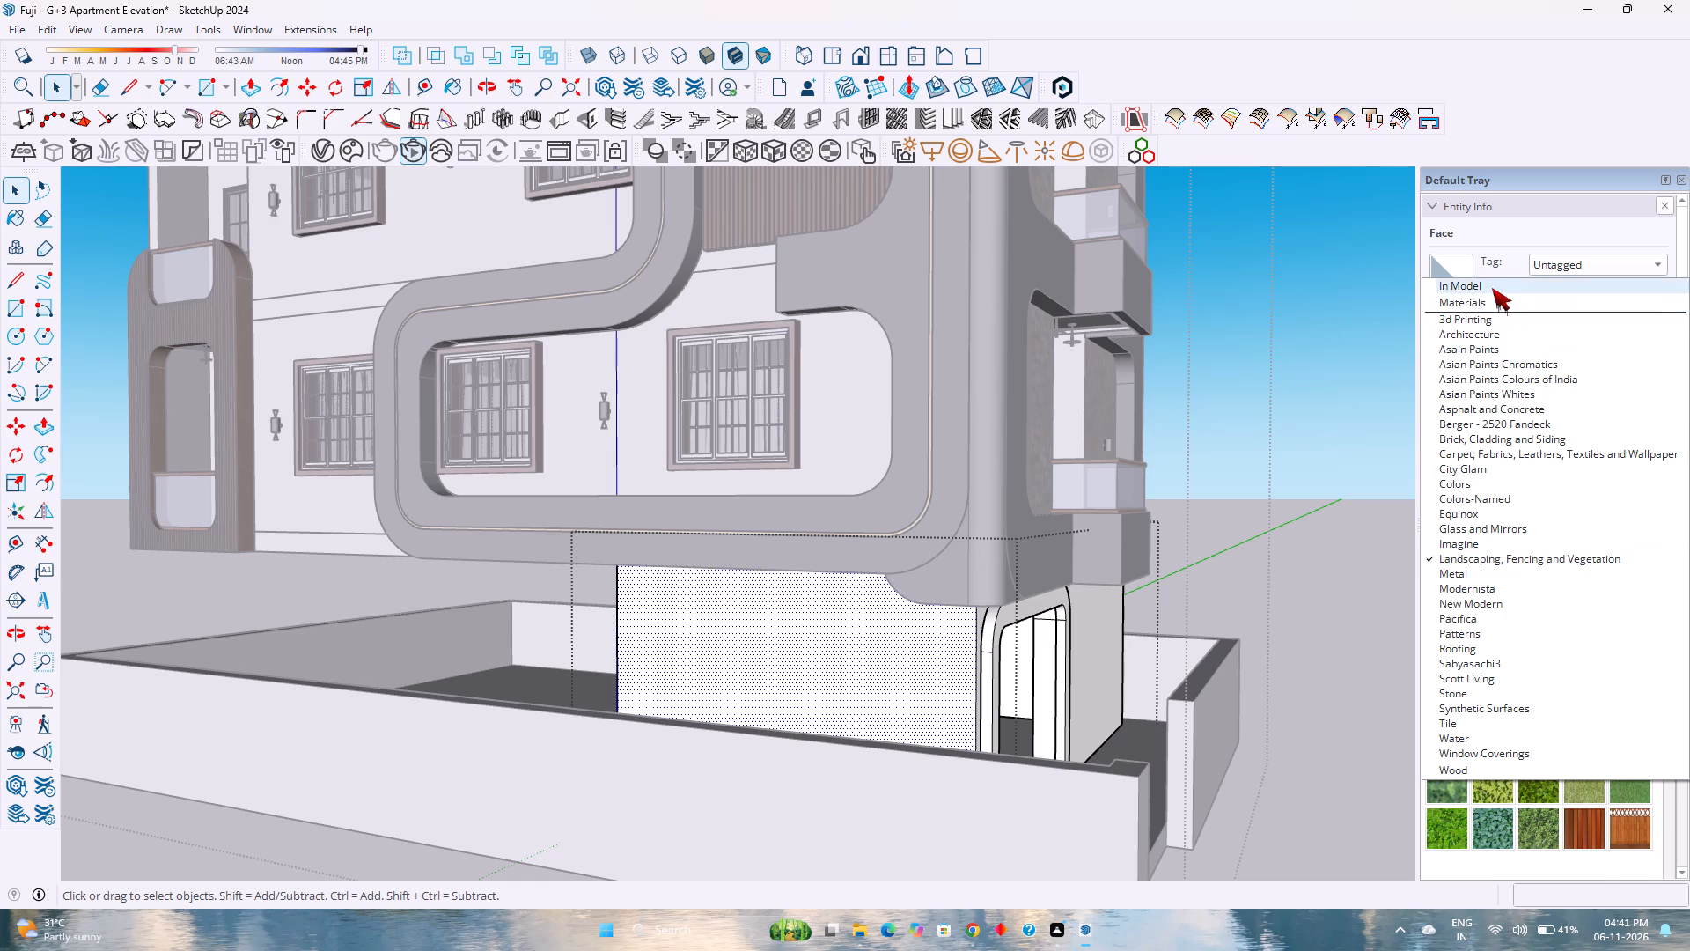
pyautogui.click(1539, 837)
pyautogui.click(863, 683)
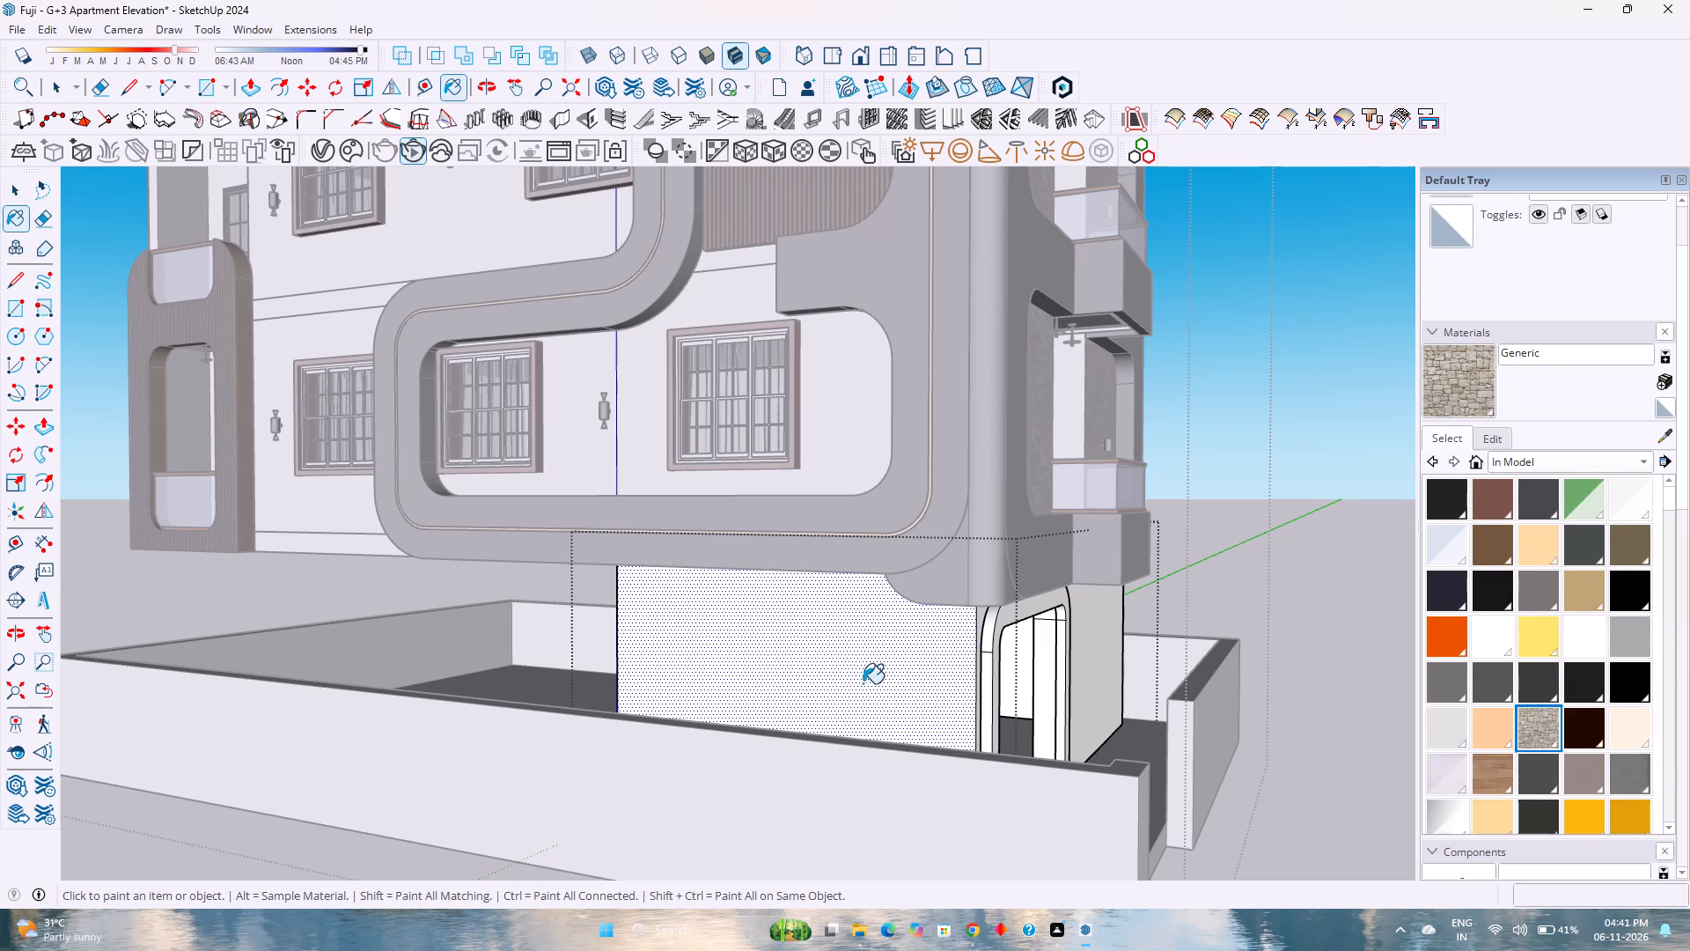
# Paint the front of the ground-level rounded frame with the in-model material 1432 AP 8245 TAR ROAD.
pyautogui.click(1545, 690)
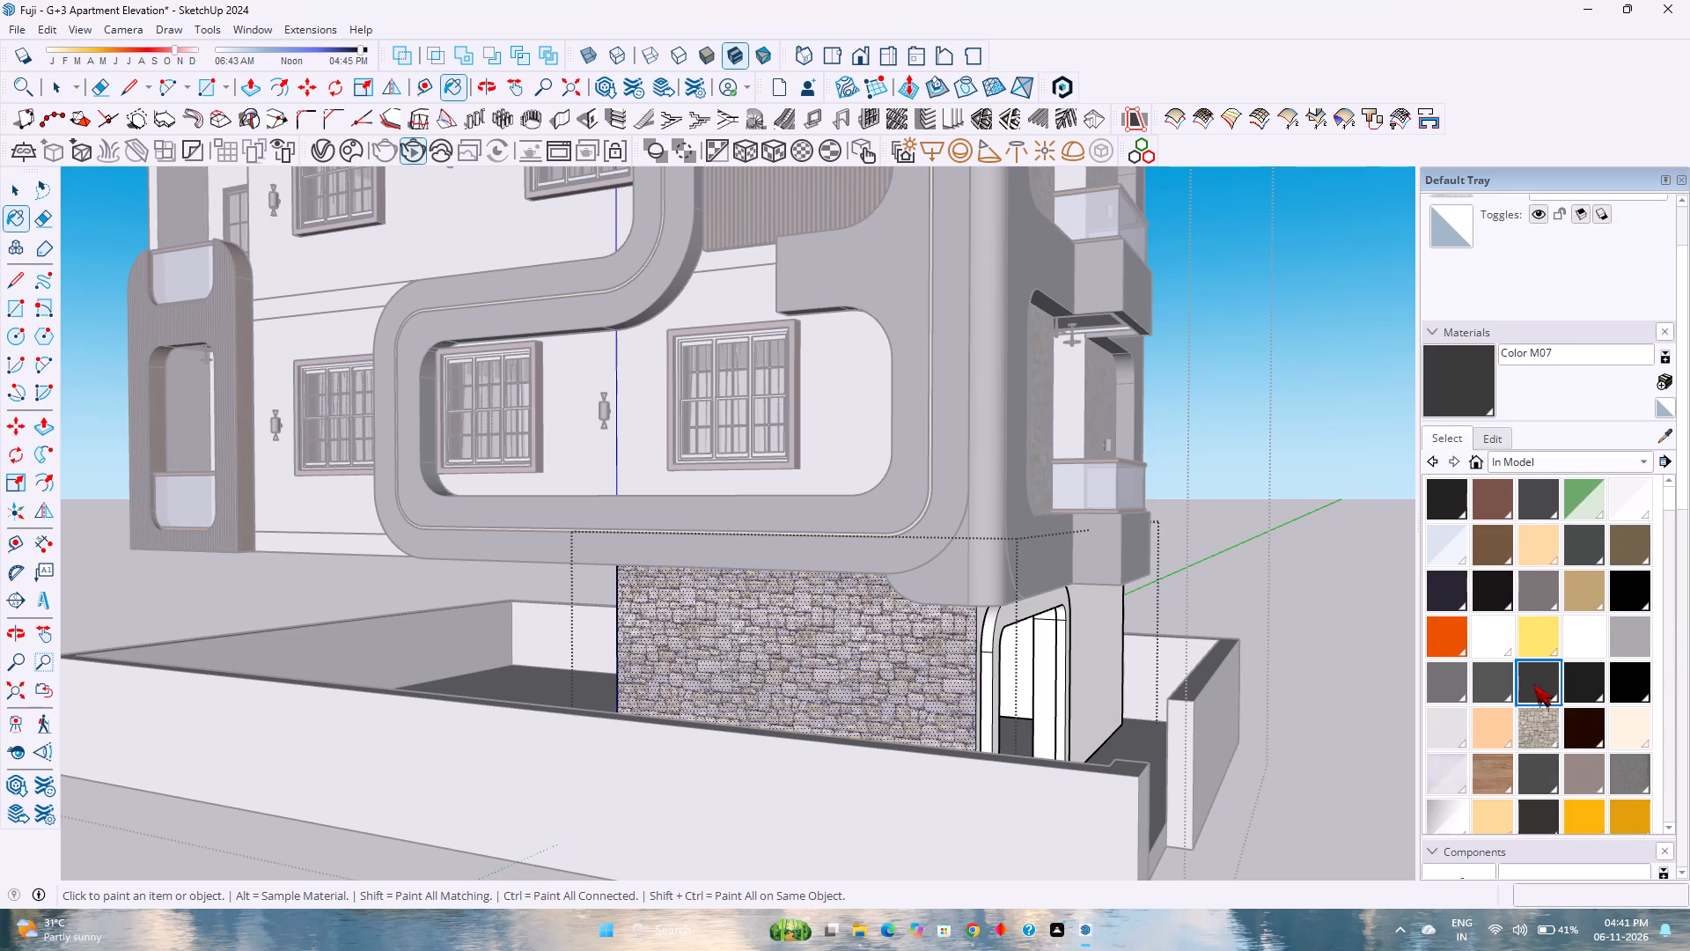
pyautogui.scroll(2, 1533, 684)
pyautogui.click(1490, 688)
pyautogui.click(1588, 685)
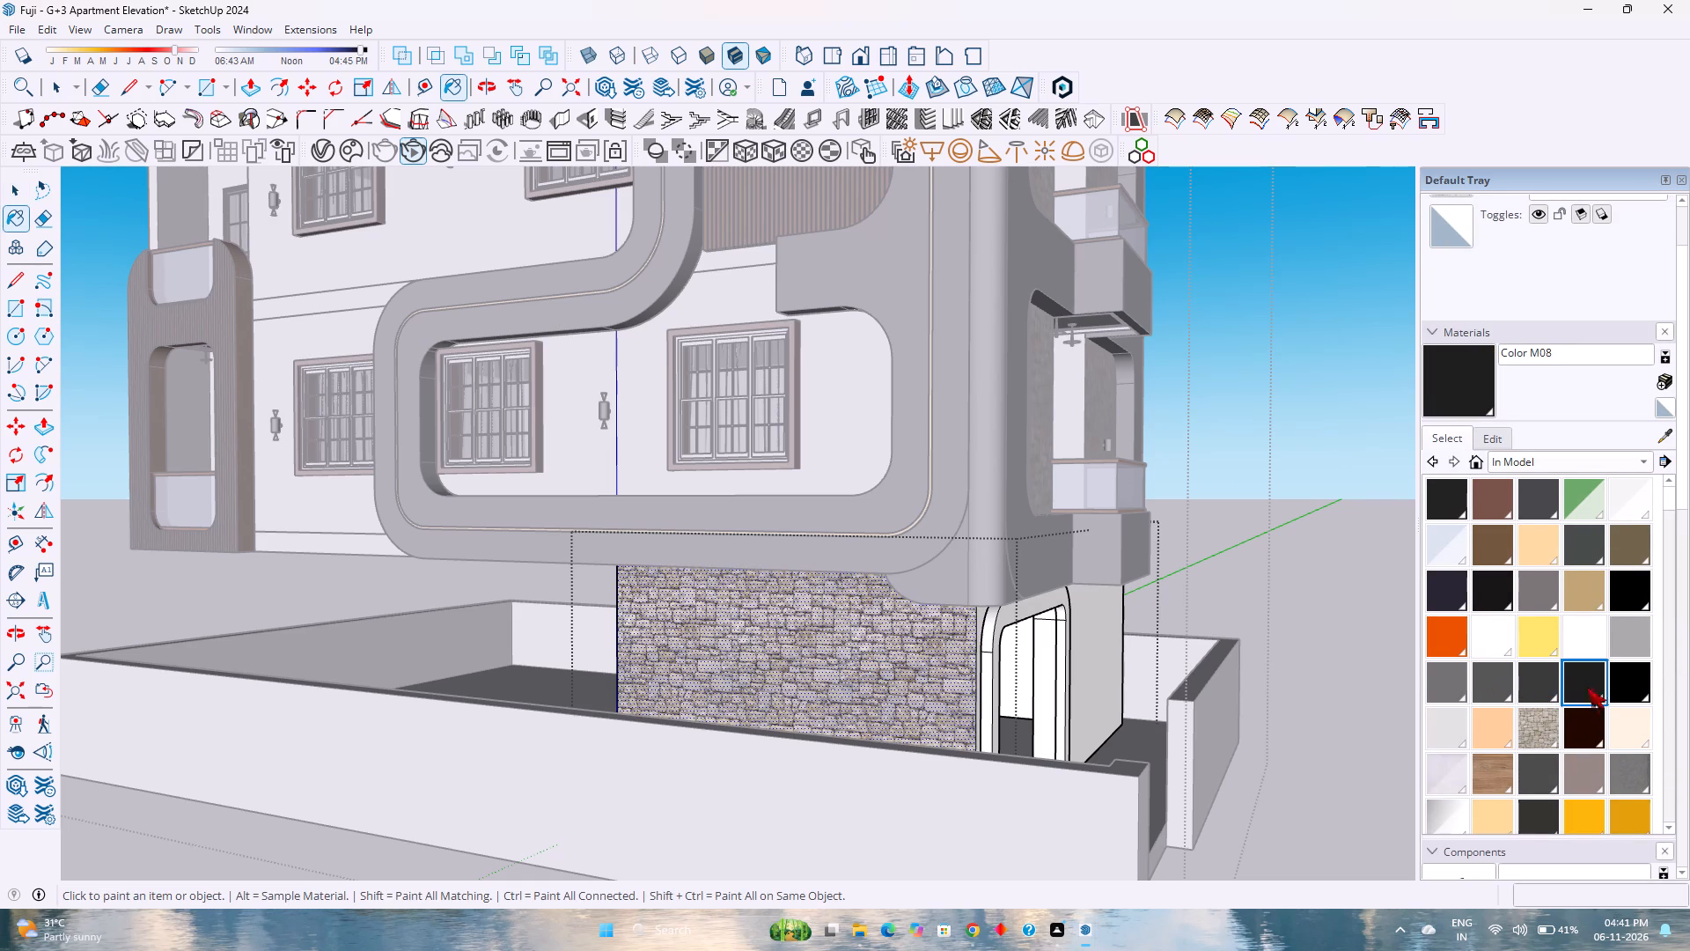
pyautogui.click(1580, 736)
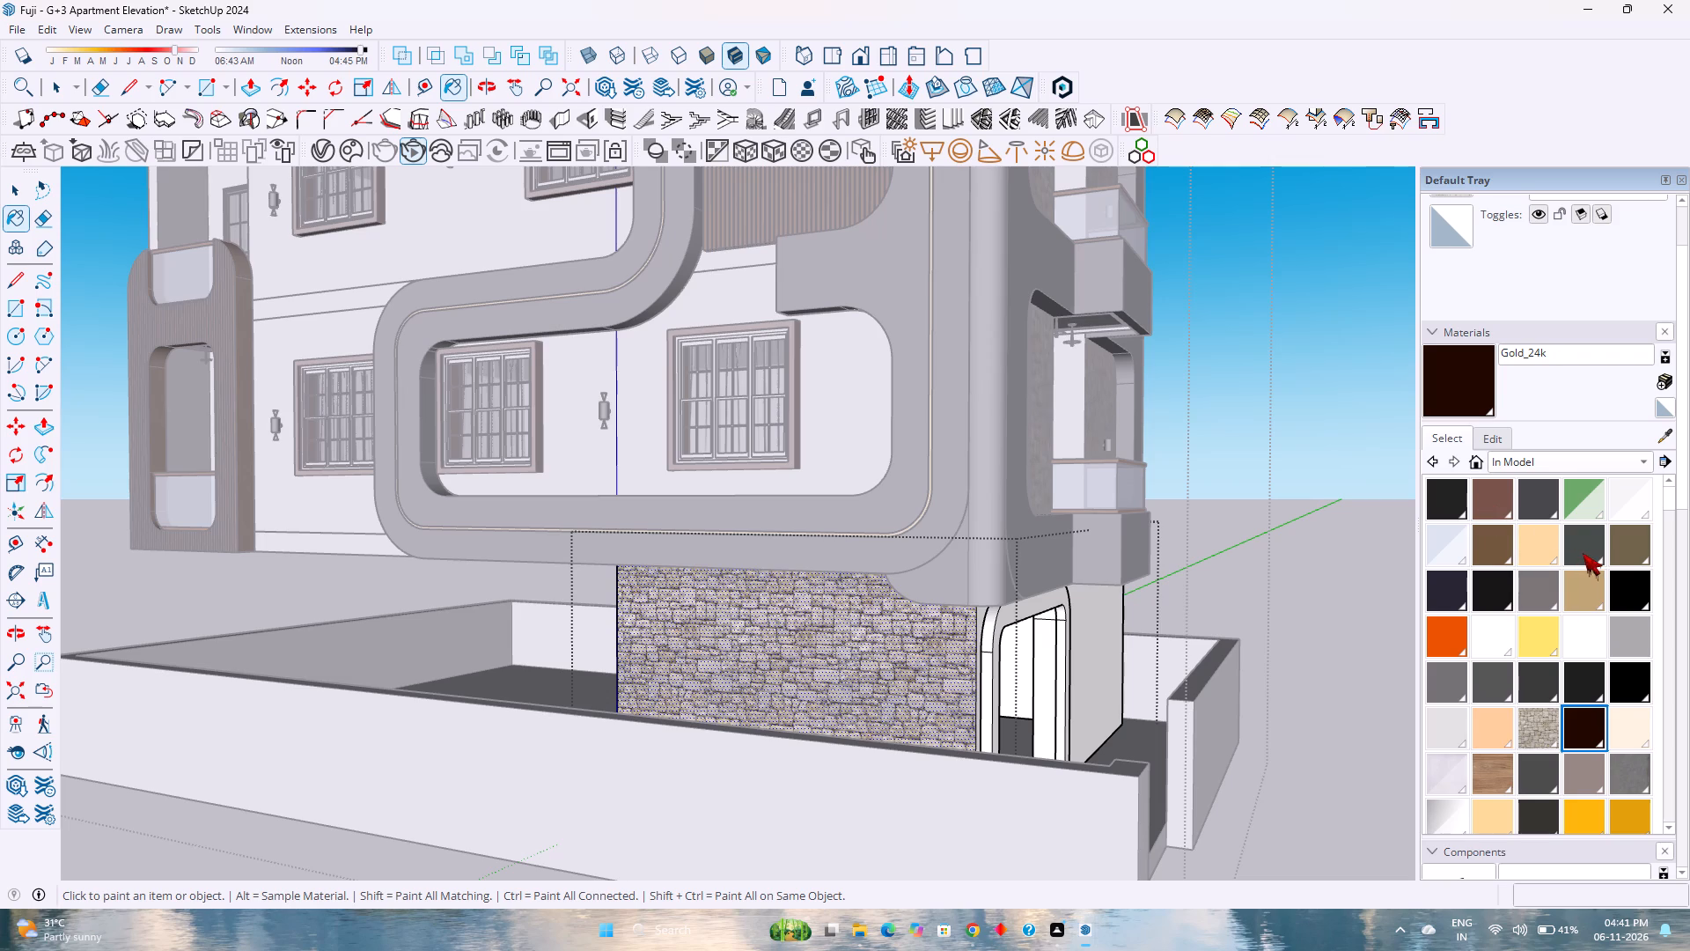
pyautogui.click(1583, 553)
pyautogui.click(1534, 502)
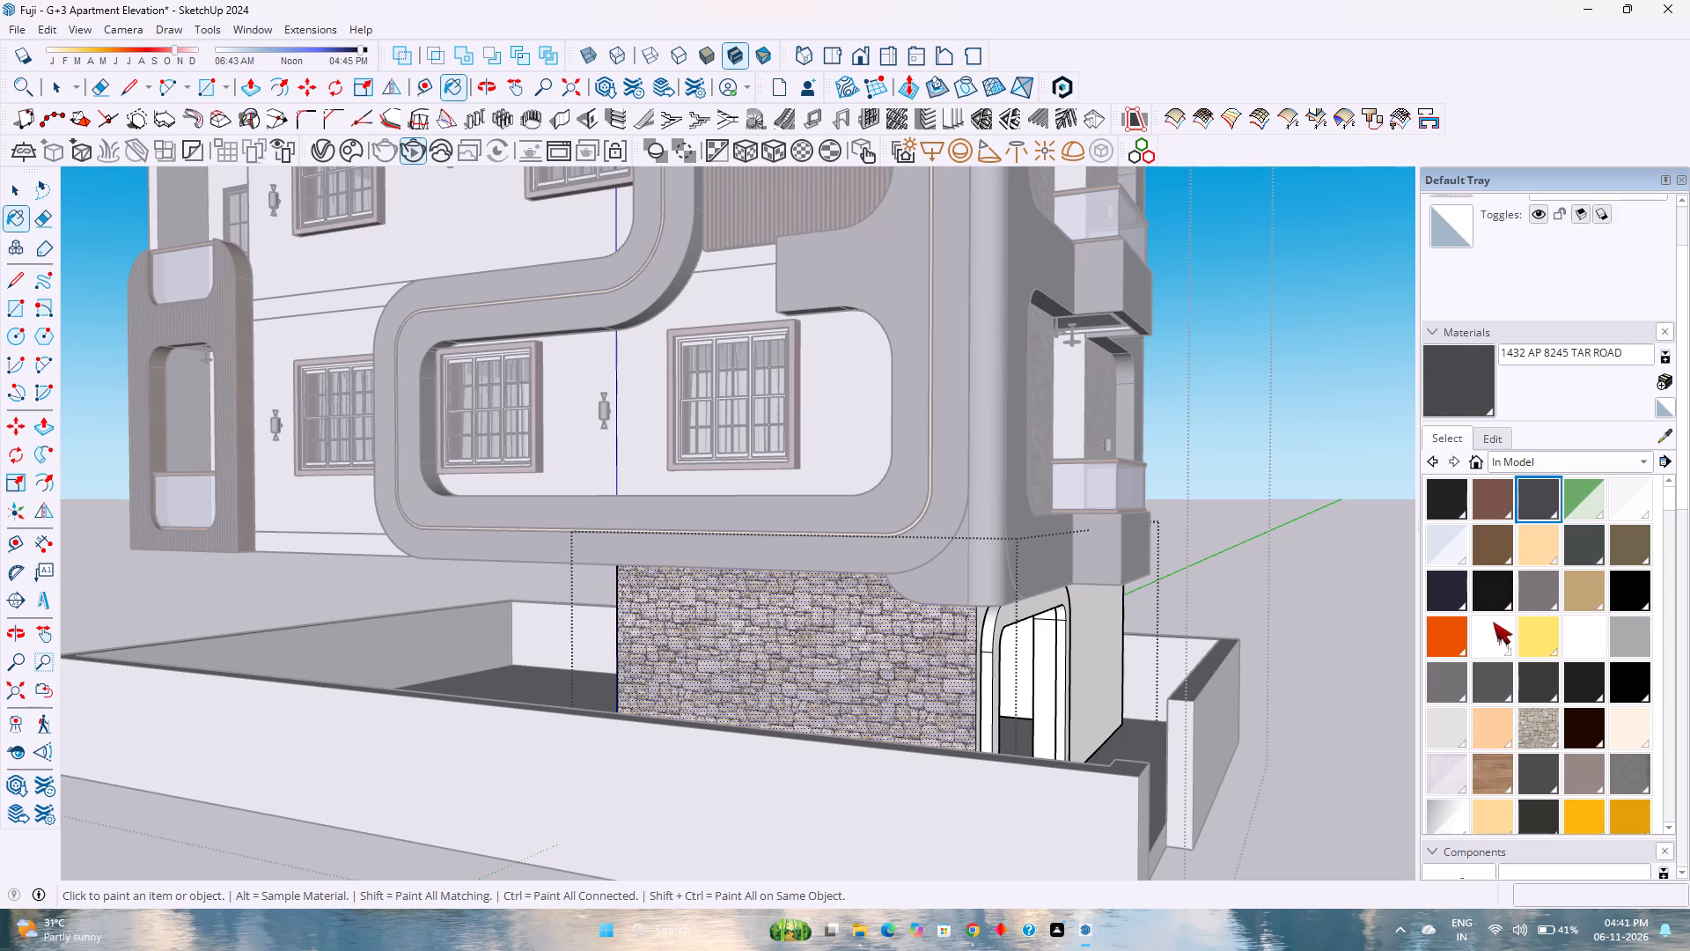
pyautogui.scroll(3, 996, 633)
pyautogui.click(1003, 614)
# Paint the gate-side wall around the rounded frame with the in-model Generic stone material.
pyautogui.scroll(2, 1003, 673)
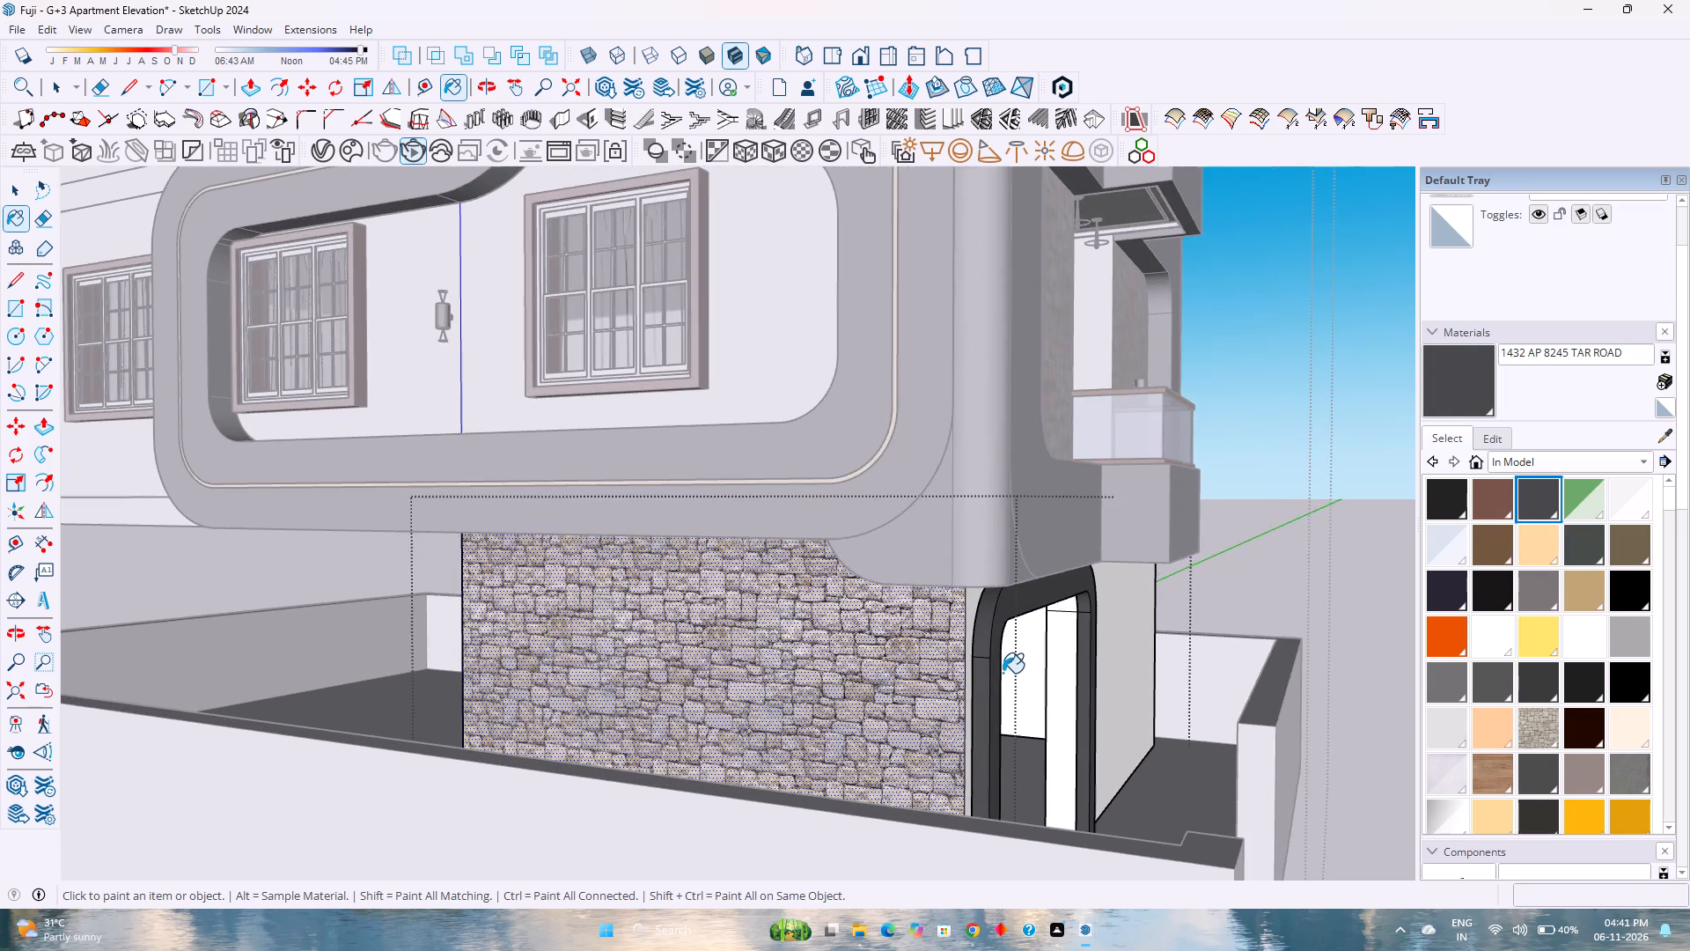
pyautogui.middleClick(1003, 673)
pyautogui.middleClick(1003, 673)
pyautogui.moveTo(1002, 673); pyautogui.dragTo(792, 665, button='middle')
pyautogui.scroll(1, 792, 660)
pyautogui.scroll(-4, 792, 660)
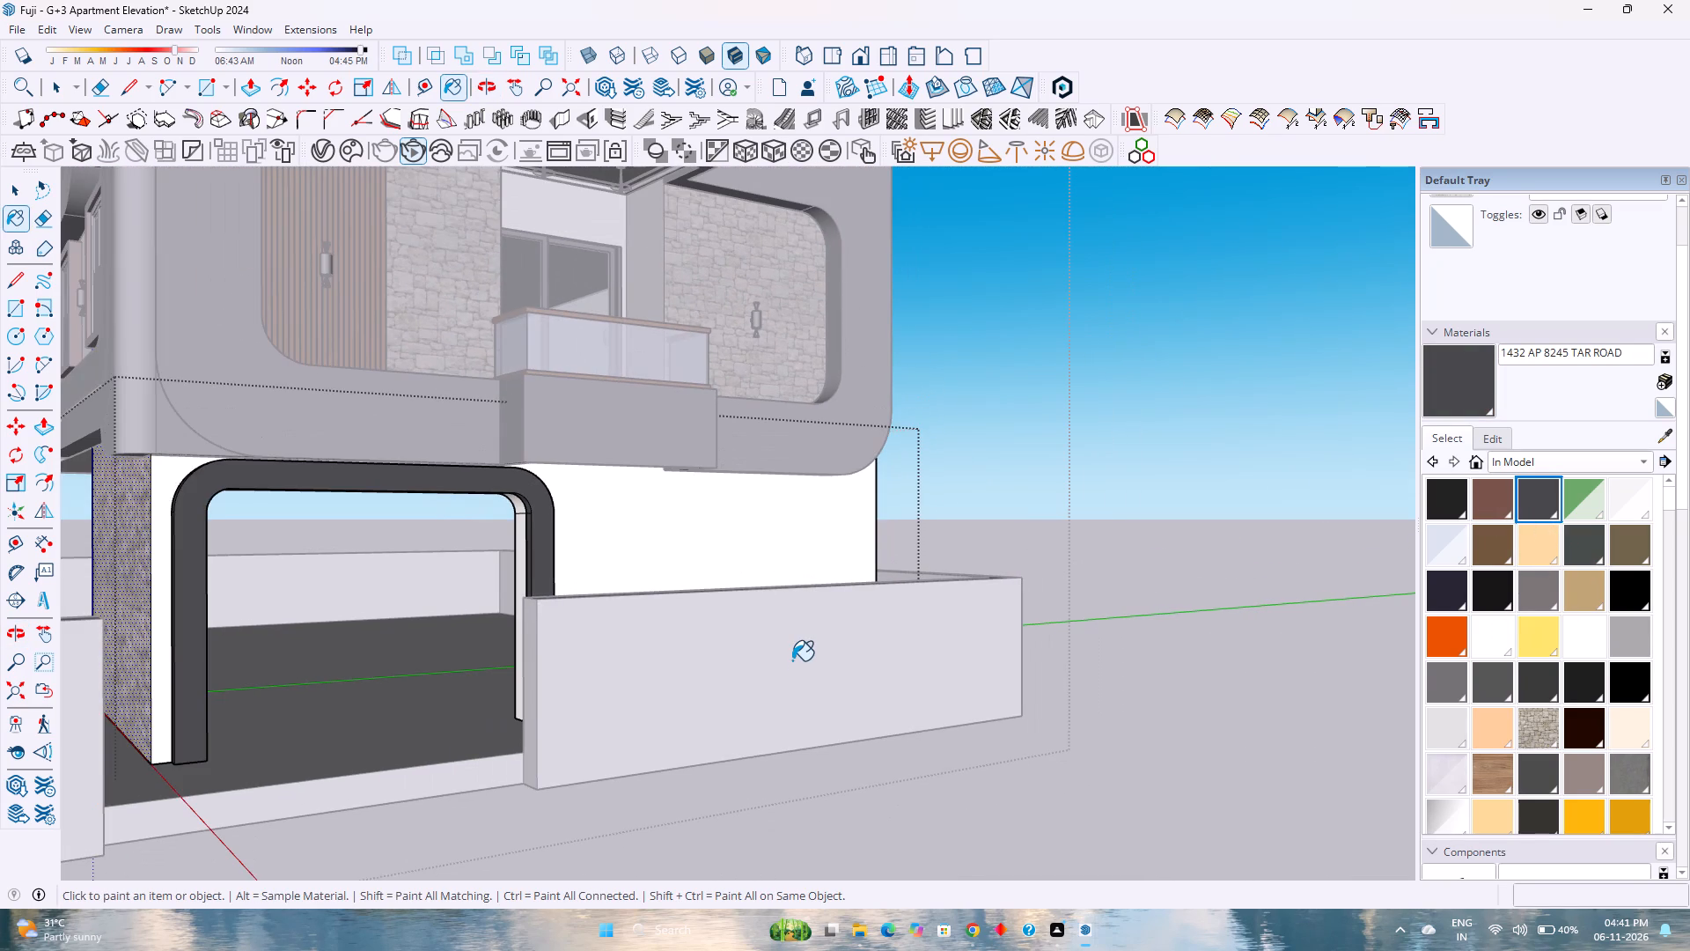
pyautogui.scroll(-1, 792, 660)
pyautogui.scroll(3, 250, 662)
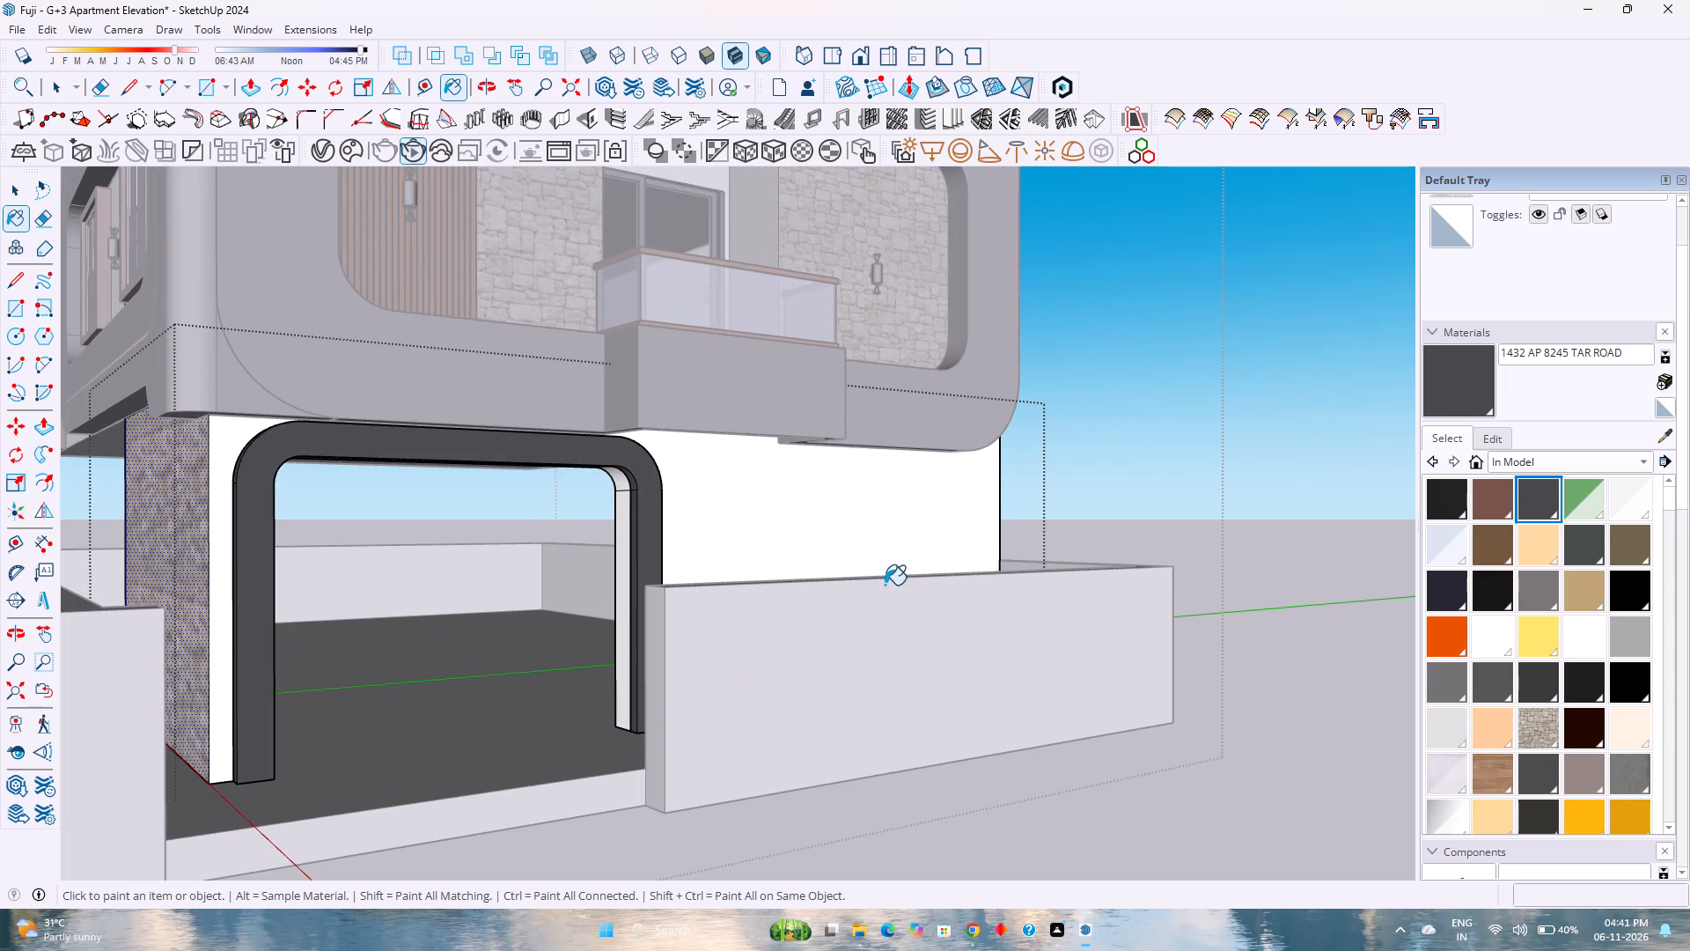
pyautogui.click(1528, 738)
pyautogui.click(733, 501)
# Paint the frame's white inner jamb and its curved upper corner with 1432 AP 8245 TAR ROAD.
pyautogui.moveTo(552, 568); pyautogui.dragTo(641, 593, button='middle')
pyautogui.middleClick(642, 593)
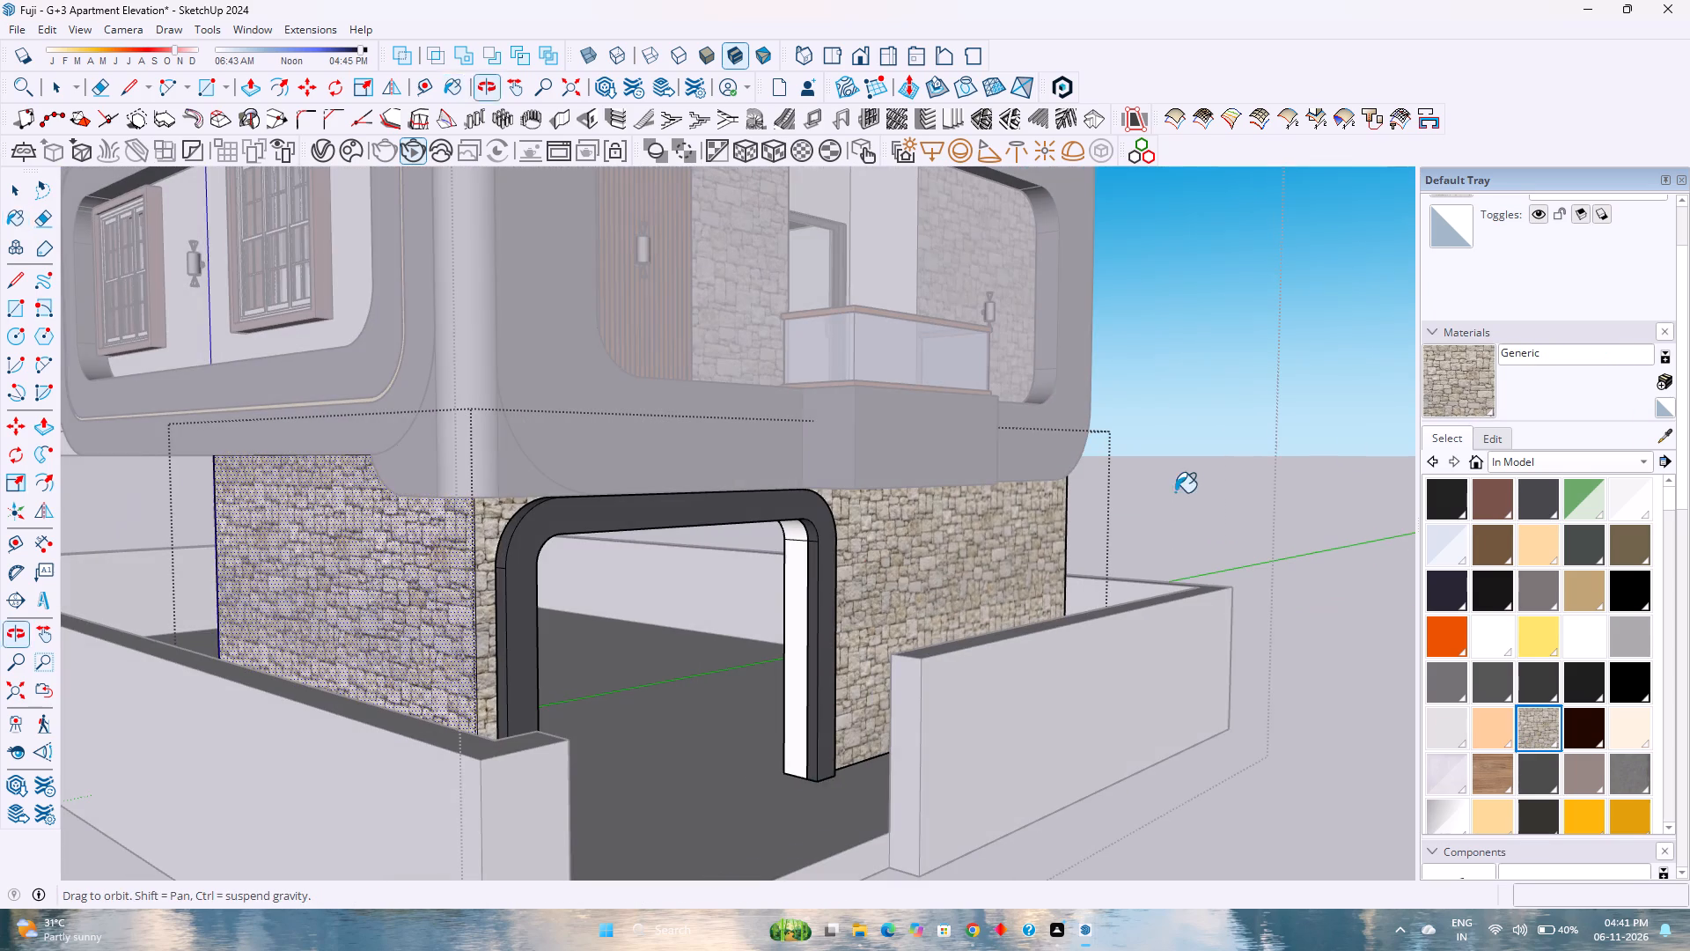
pyautogui.click(1450, 501)
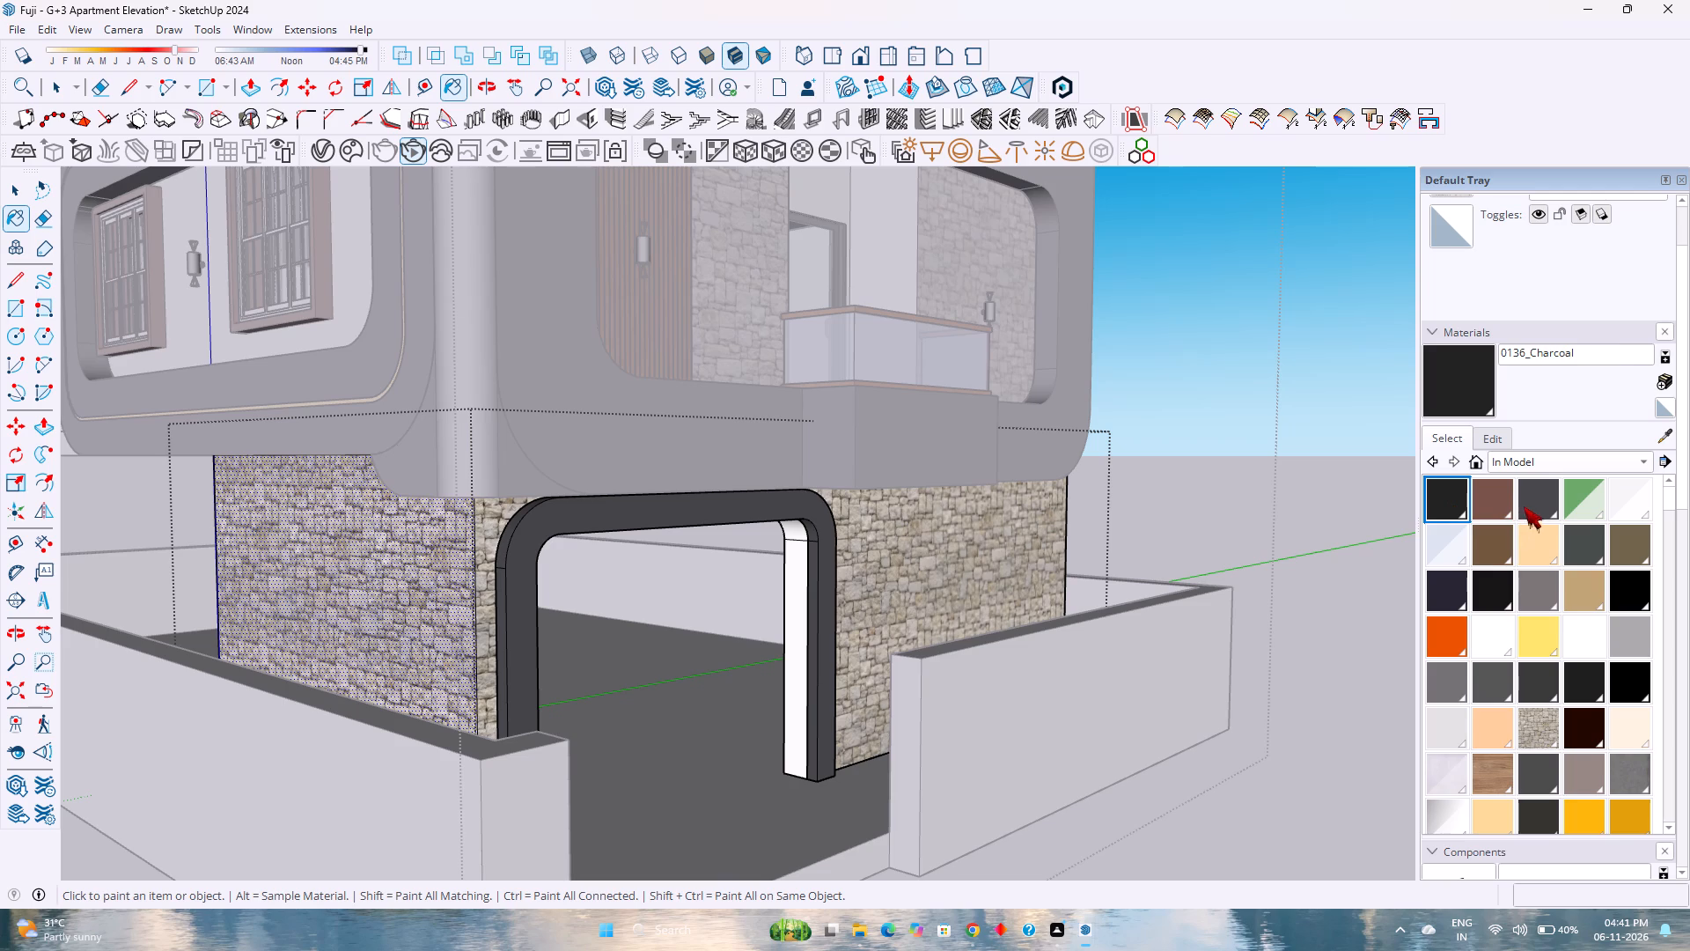
pyautogui.click(1532, 500)
pyautogui.scroll(2, 877, 522)
pyautogui.scroll(2, 779, 566)
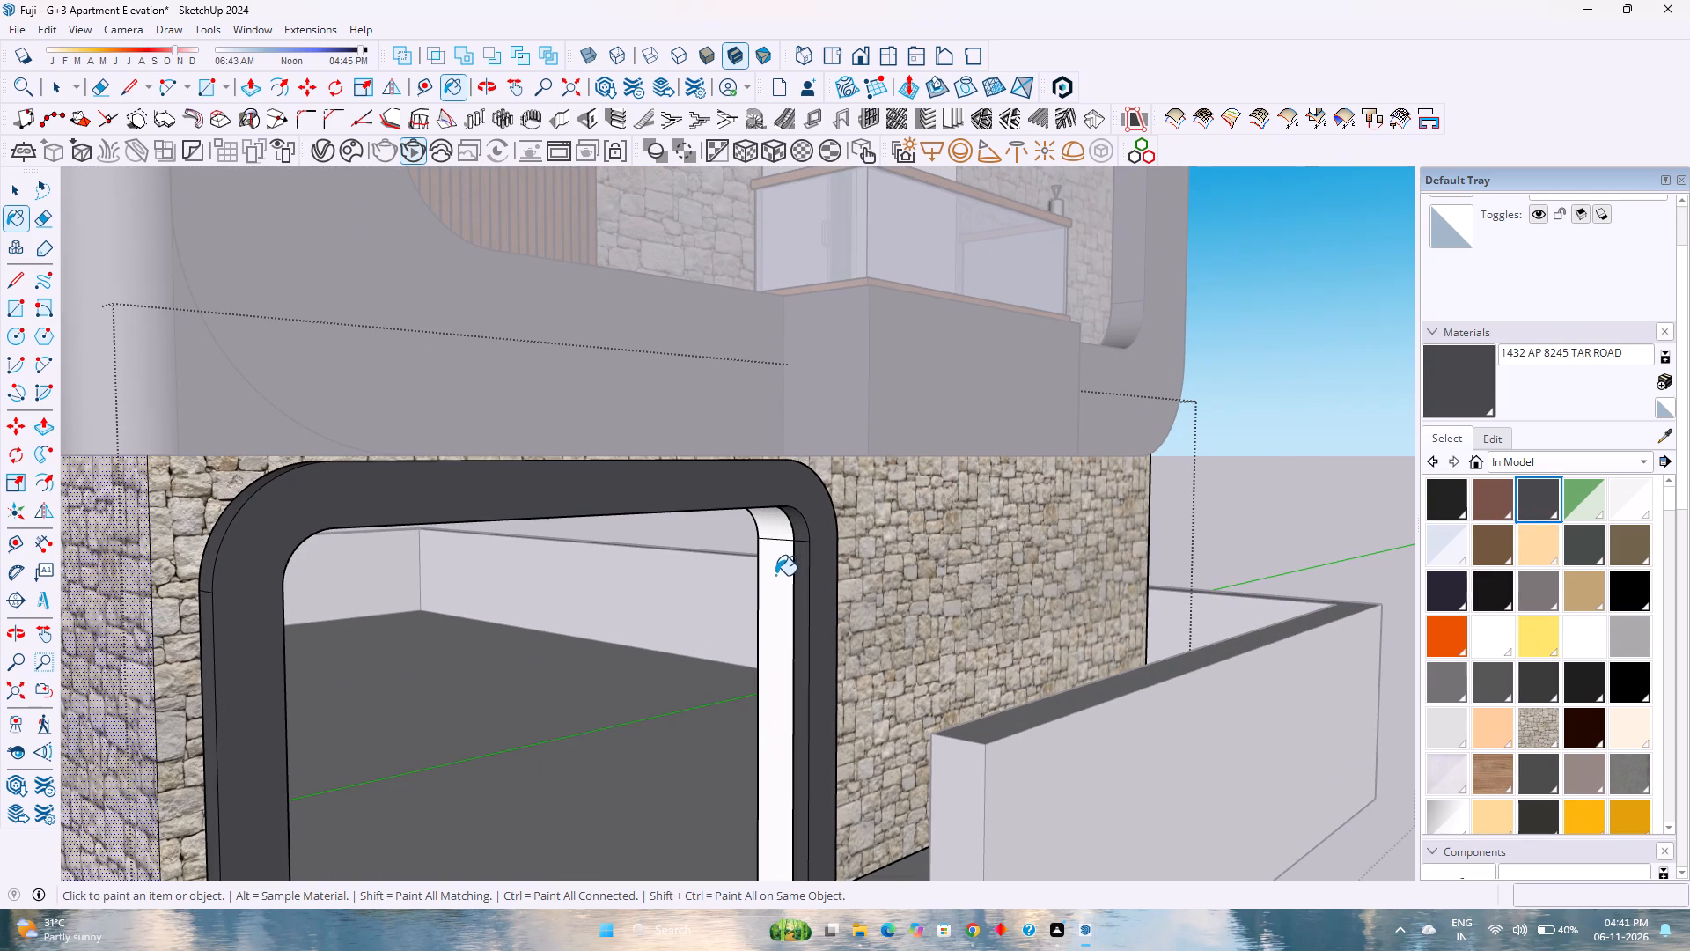
pyautogui.click(775, 574)
pyautogui.click(773, 527)
# Paint the opposite inner jamb, its curved corner and the underside of the frame's top with 1432 AP 8245 TAR ROAD.
pyautogui.scroll(1, 773, 546)
pyautogui.moveTo(763, 546); pyautogui.dragTo(383, 573, button='middle')
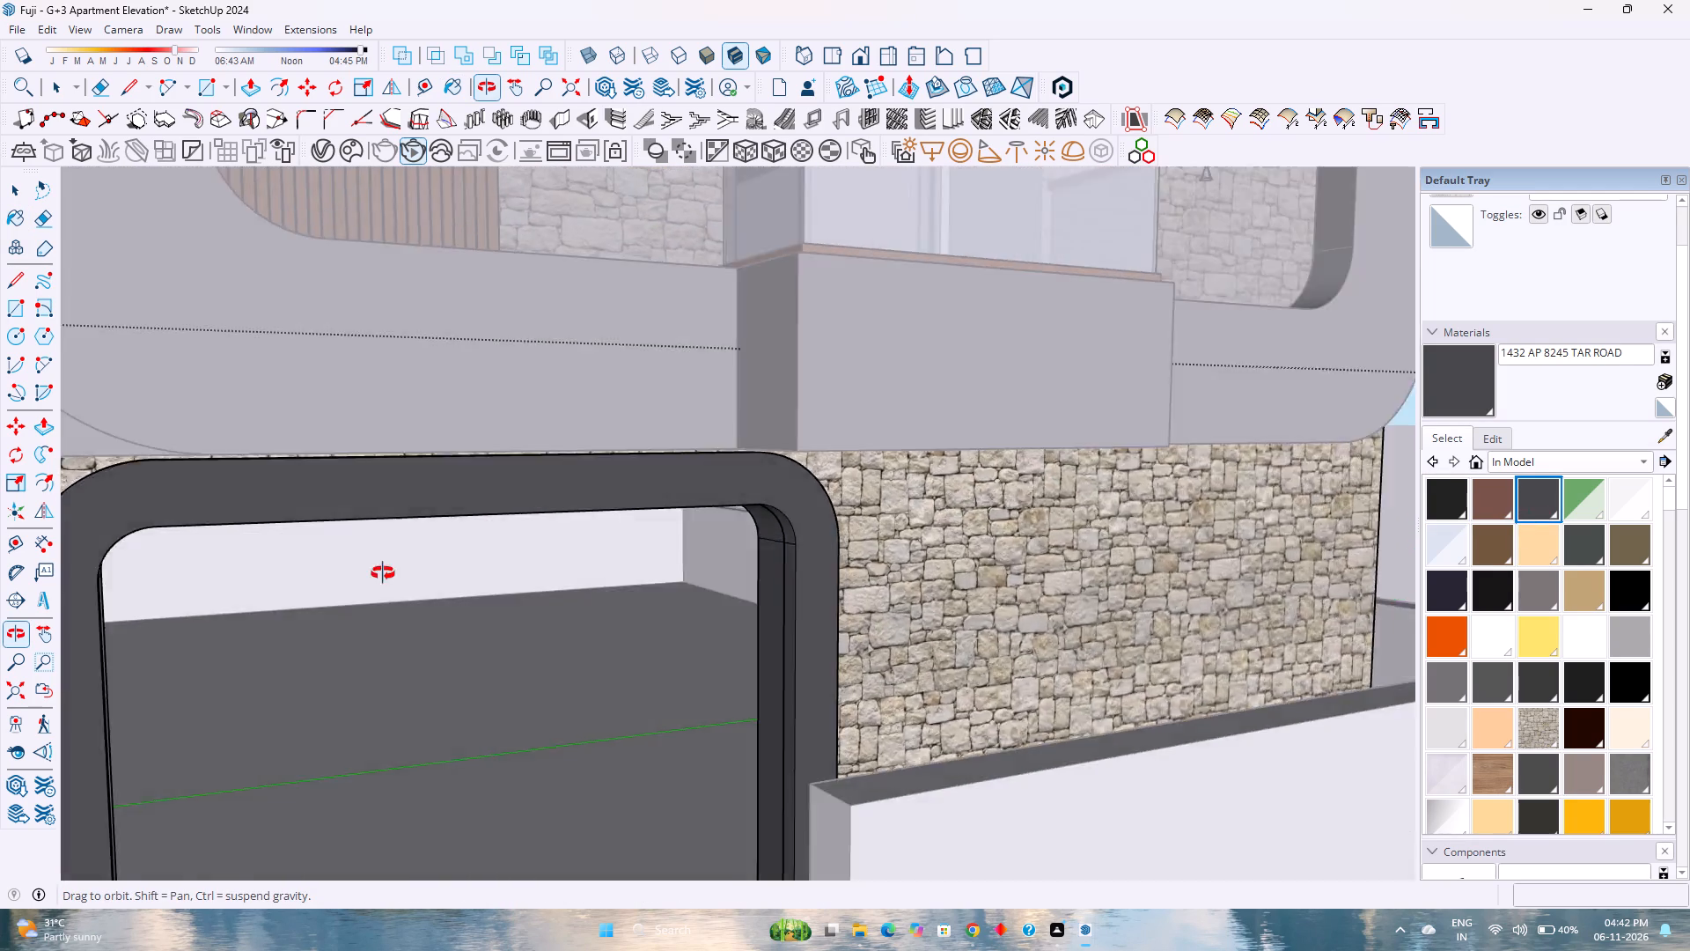
pyautogui.moveTo(383, 573); pyautogui.dragTo(213, 599, button='middle')
pyautogui.click(305, 572)
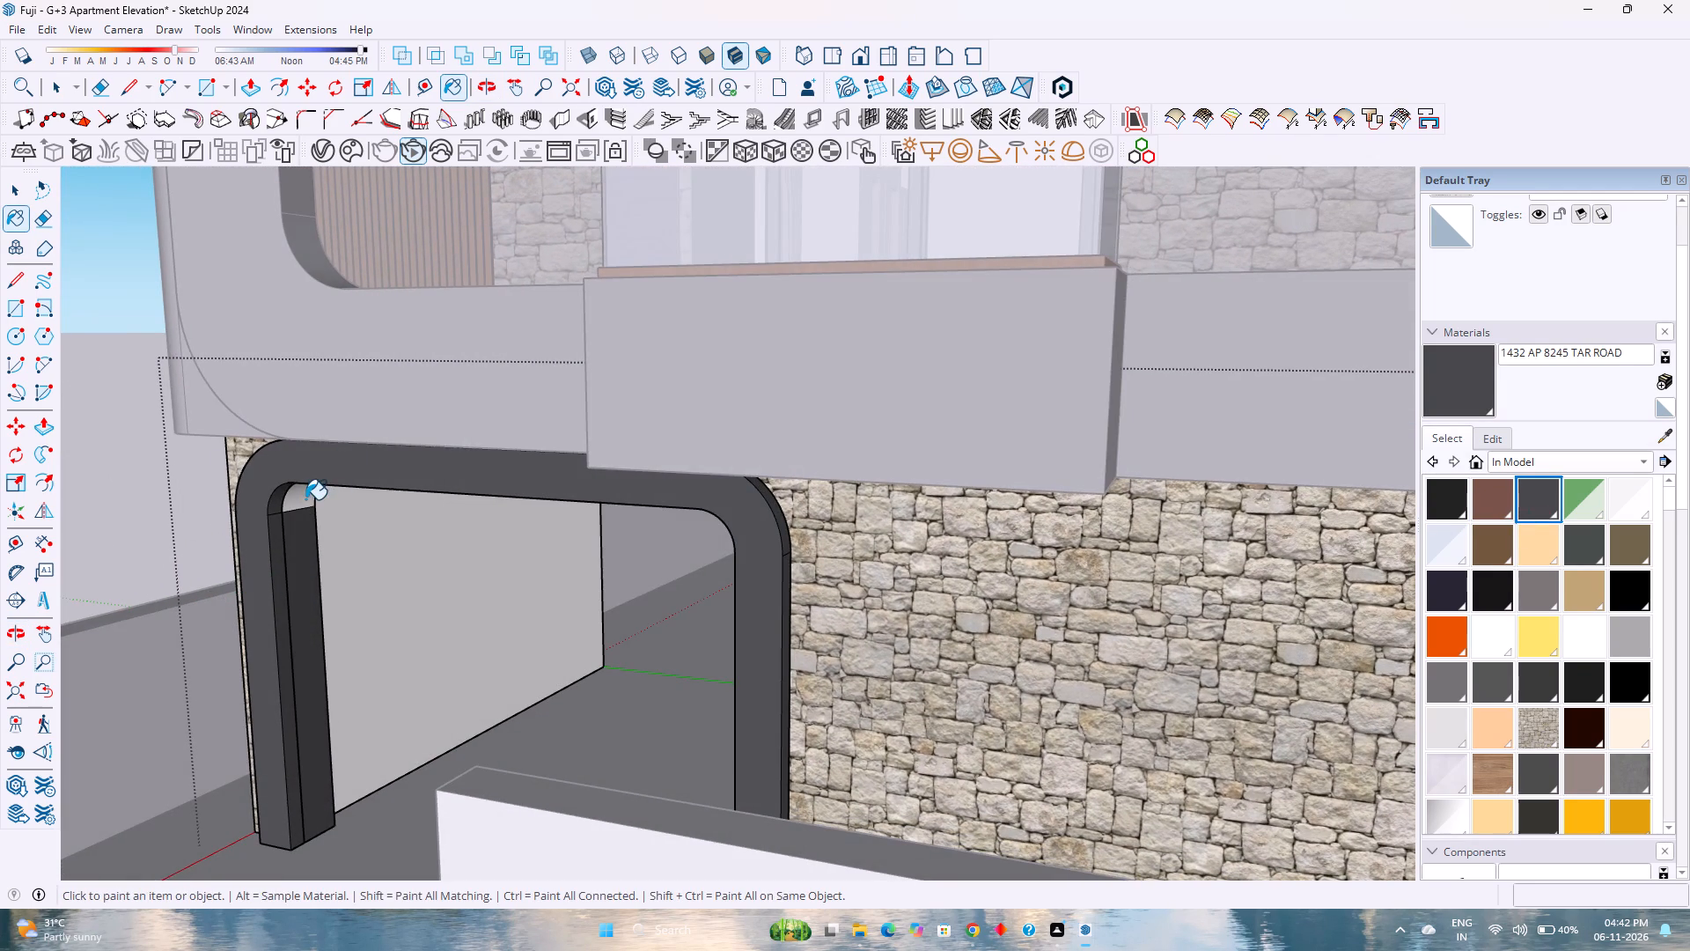
pyautogui.click(305, 499)
pyautogui.moveTo(334, 544); pyautogui.dragTo(681, 373, button='middle')
pyautogui.moveTo(693, 369); pyautogui.dragTo(858, 322, button='middle')
pyautogui.middleClick(874, 319)
pyautogui.scroll(5, 738, 442)
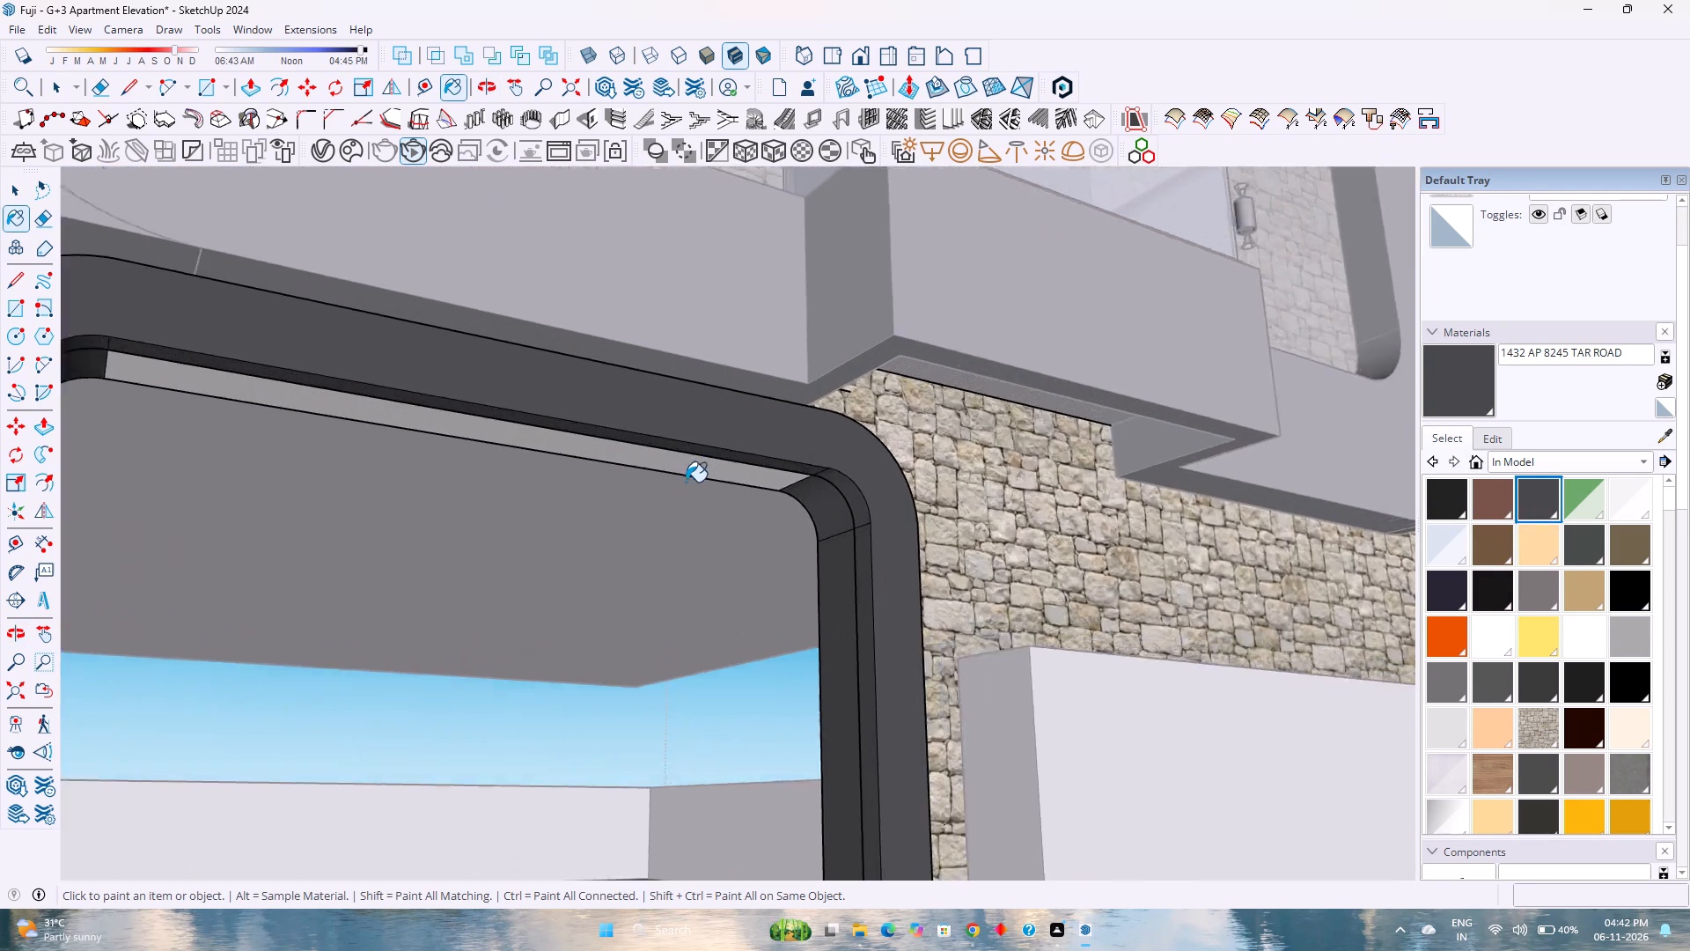
pyautogui.click(695, 463)
# Close the ground-level block group.
pyautogui.scroll(-7, 674, 502)
pyautogui.moveTo(600, 557); pyautogui.dragTo(609, 564, button='middle')
pyautogui.middleClick(615, 568)
pyautogui.moveTo(621, 572); pyautogui.dragTo(742, 650, button='middle')
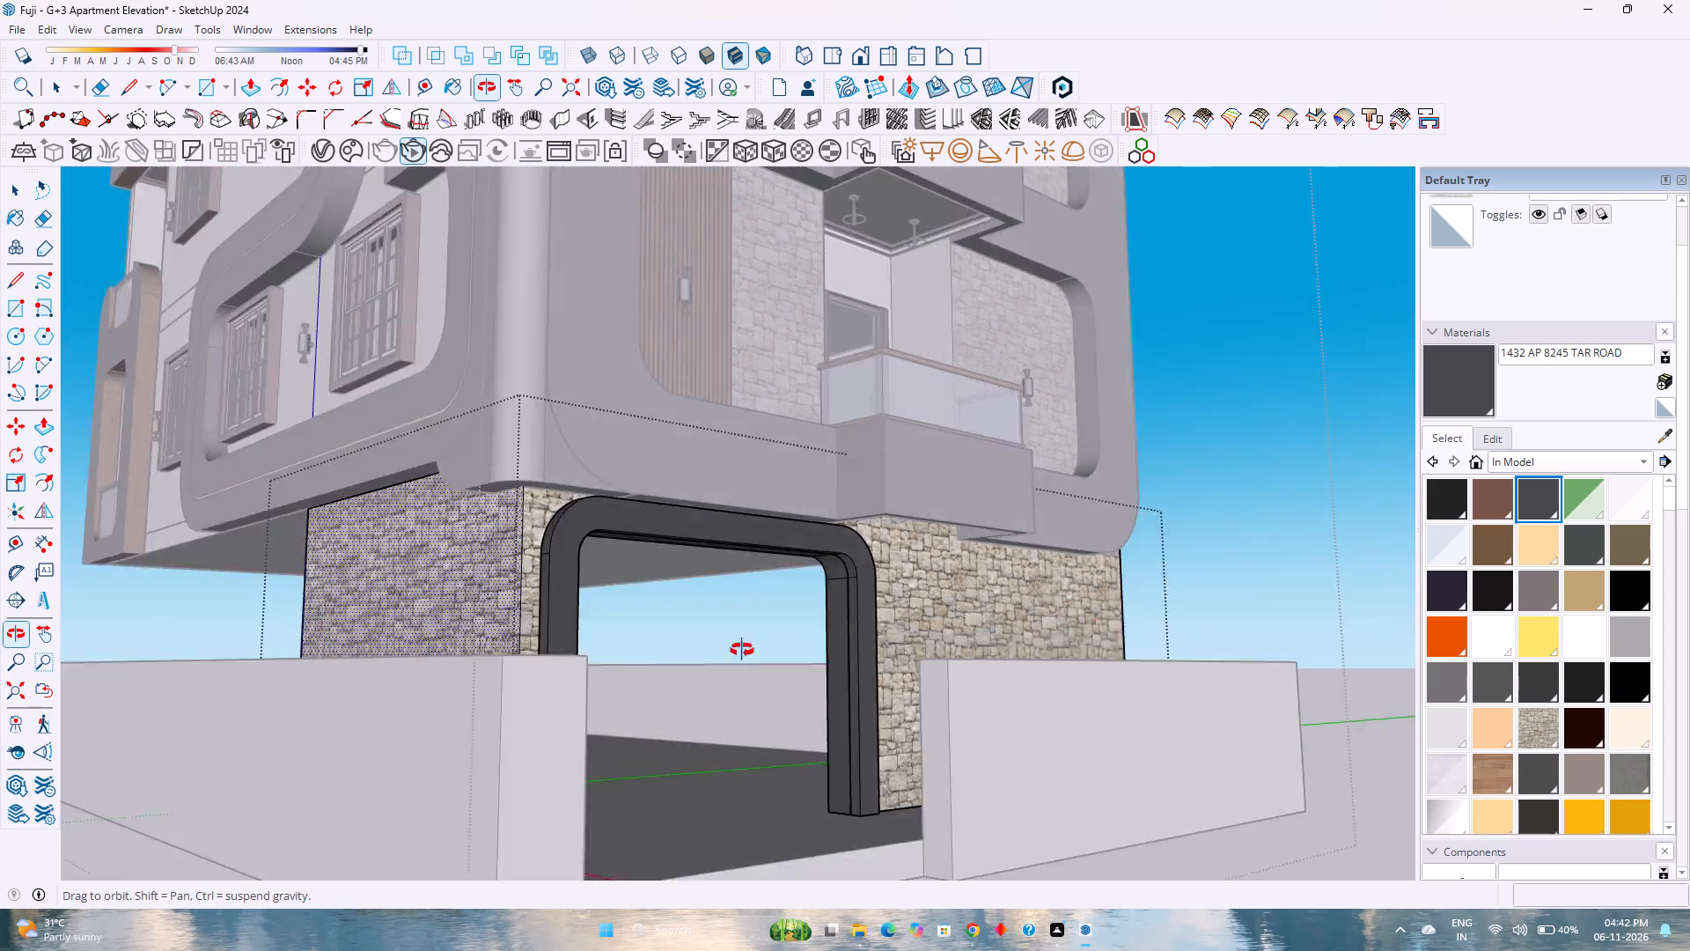
pyautogui.moveTo(742, 650); pyautogui.dragTo(862, 660, button='middle')
pyautogui.middleClick(862, 660)
pyautogui.press('space')
pyautogui.scroll(-4, 851, 639)
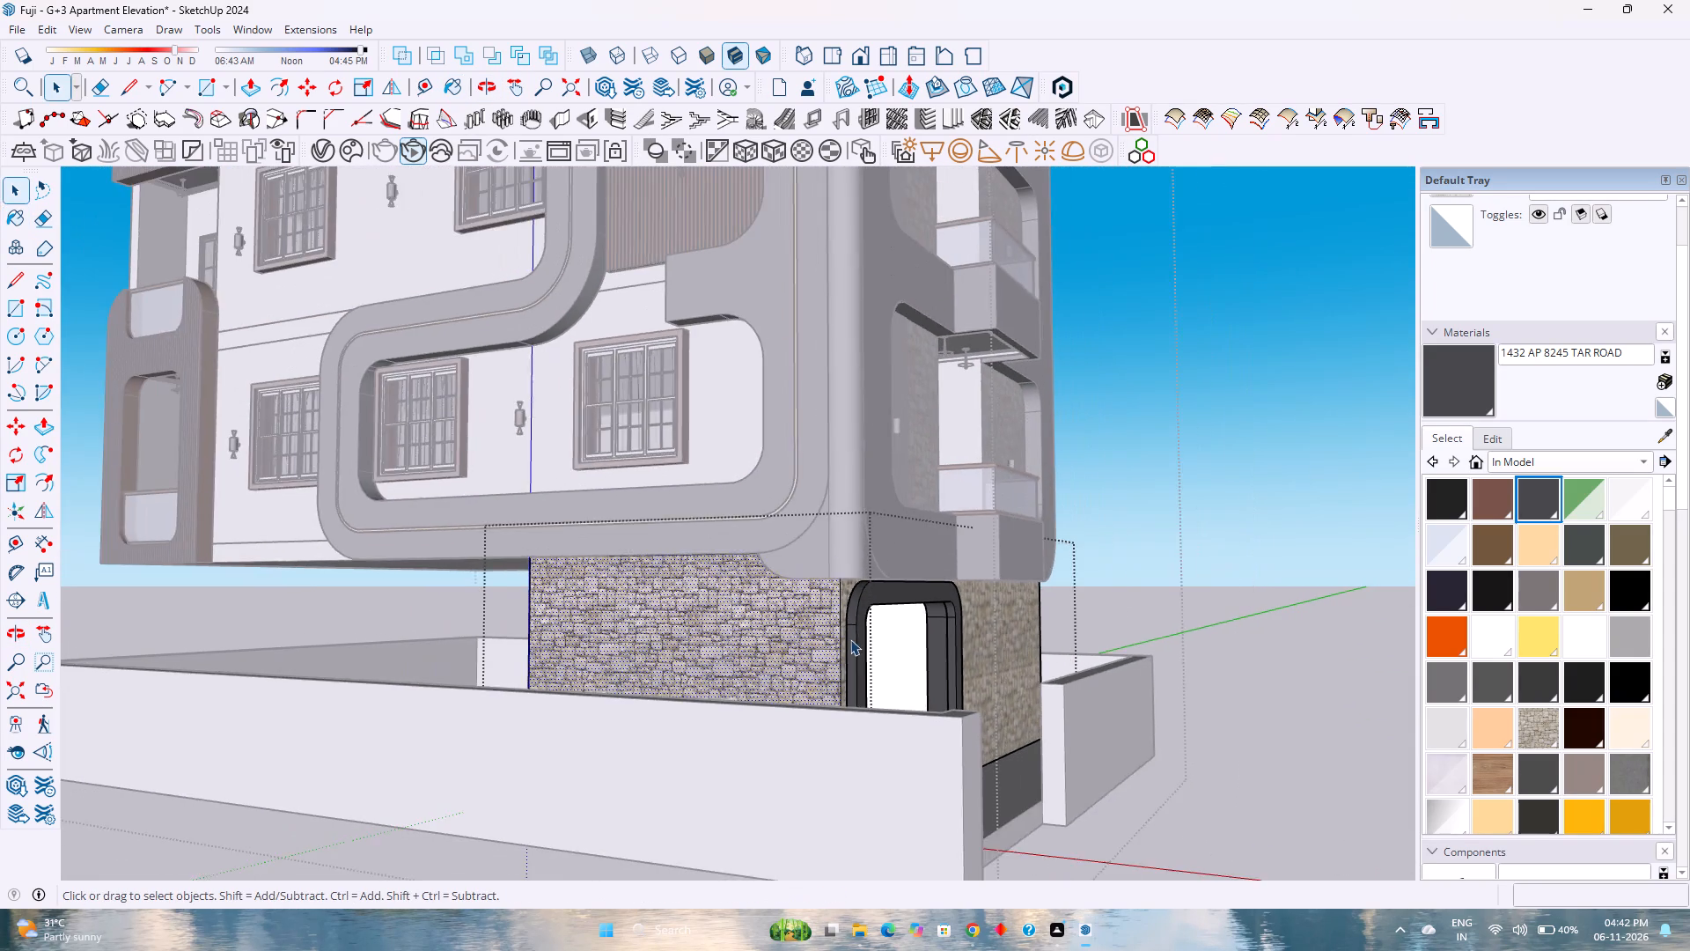
pyautogui.scroll(-2, 850, 639)
pyautogui.click(1205, 584)
# Examine the painted ground floor and the compound wall from the corner, from above and from the long side.
pyautogui.scroll(-4, 1157, 576)
pyautogui.moveTo(1157, 576); pyautogui.dragTo(1150, 594, button='middle')
pyautogui.middleClick(1149, 597)
pyautogui.moveTo(1128, 617); pyautogui.dragTo(1007, 703, button='middle')
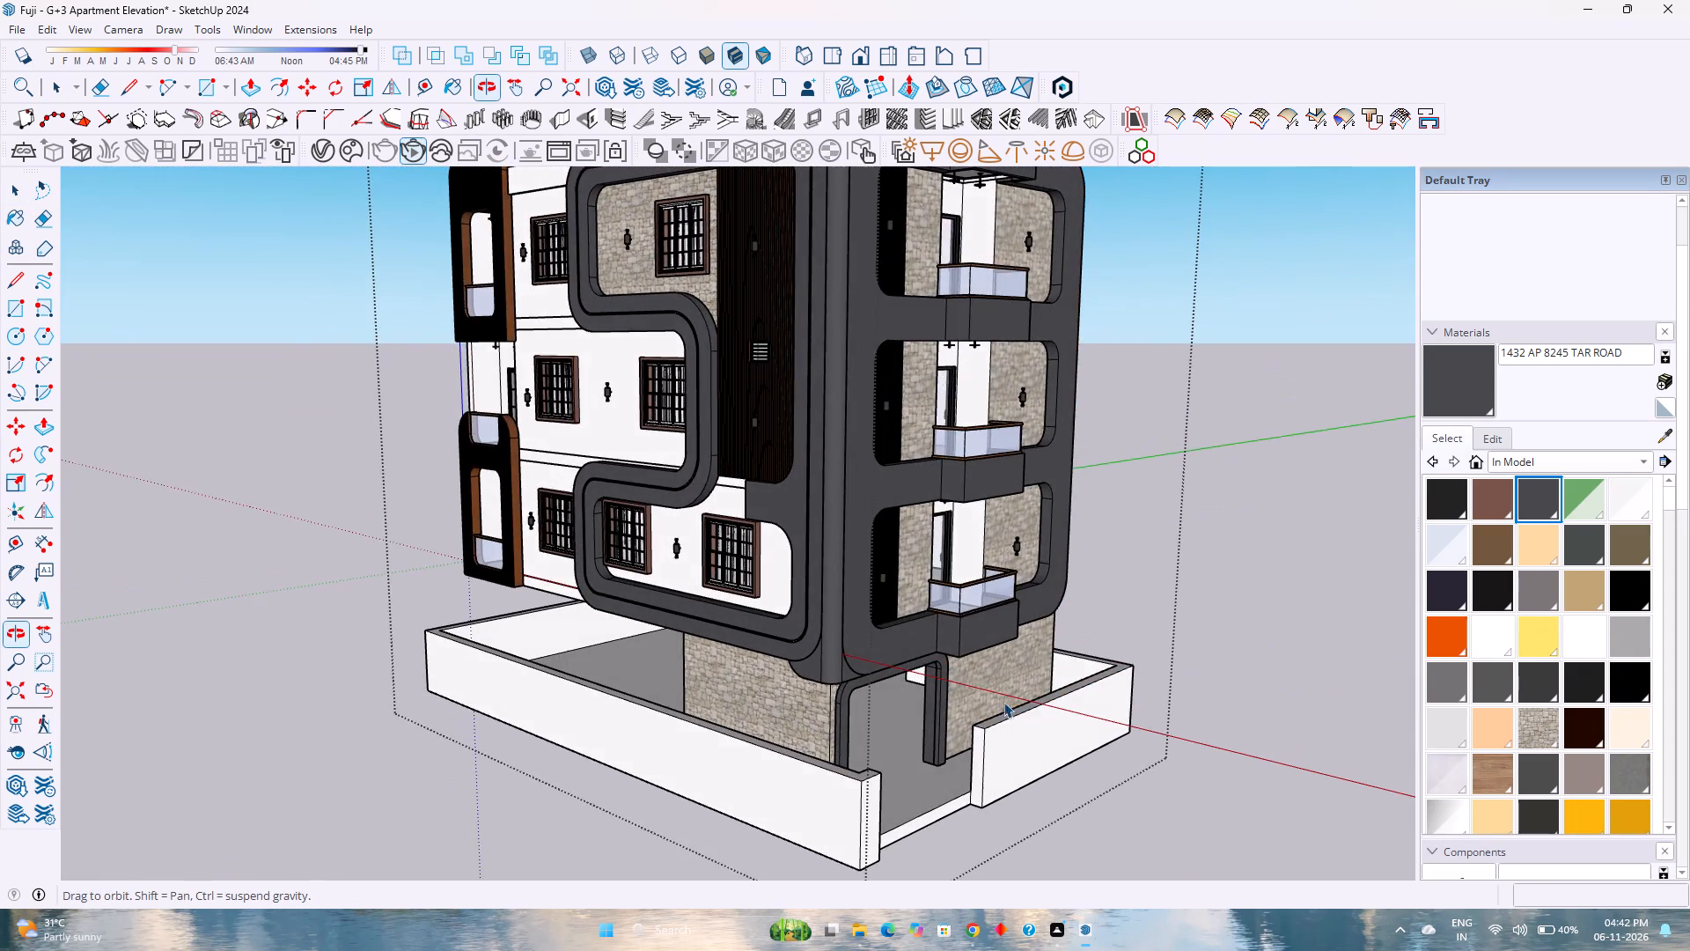
pyautogui.scroll(-4, 990, 688)
pyautogui.moveTo(711, 682); pyautogui.dragTo(886, 660, button='middle')
pyautogui.scroll(3, 756, 688)
pyautogui.scroll(2, 901, 719)
pyautogui.middleClick(1048, 759)
pyautogui.moveTo(1048, 759); pyautogui.dragTo(712, 732, button='middle')
pyautogui.middleClick(712, 732)
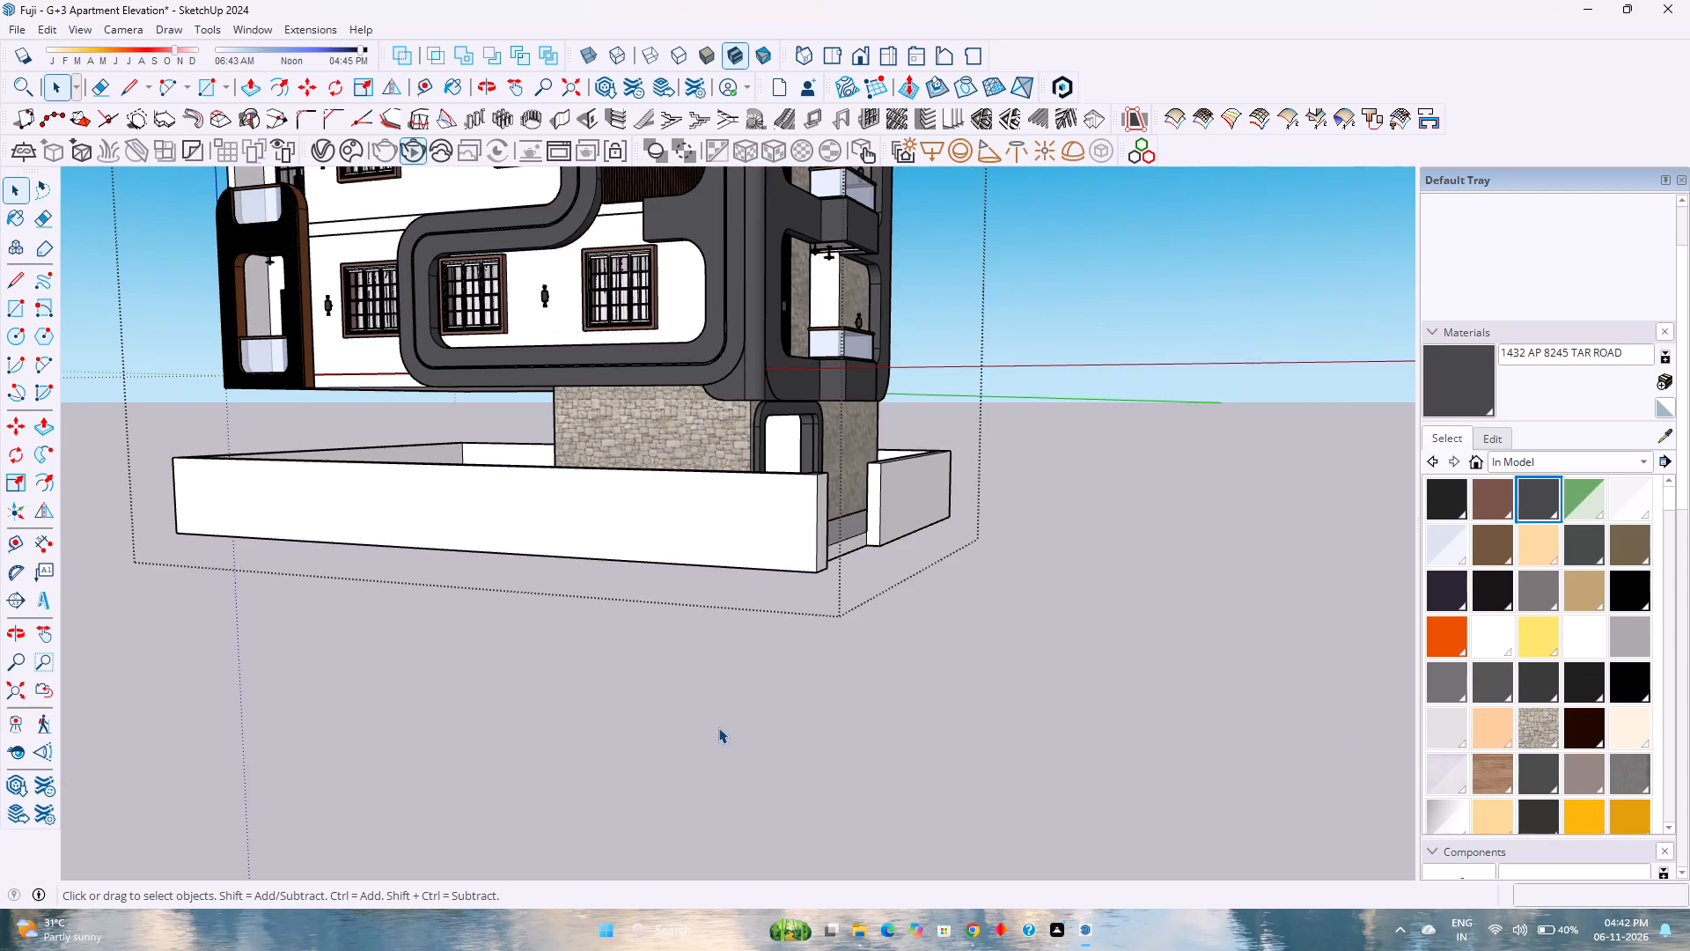
pyautogui.scroll(-3, 718, 727)
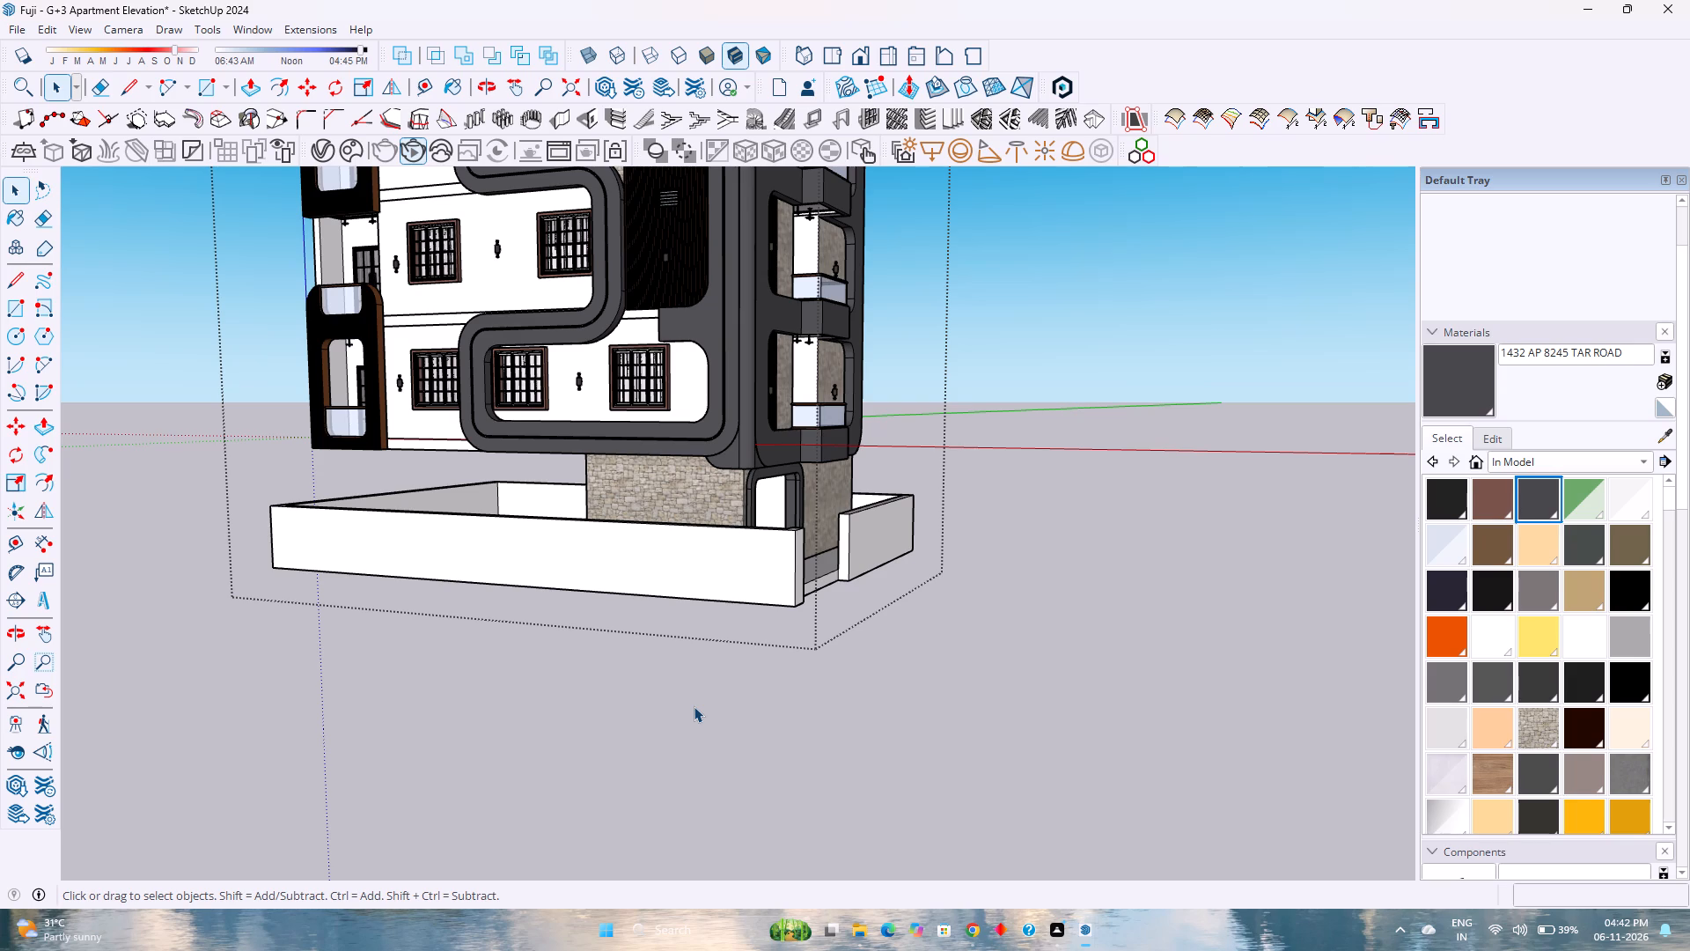
pyautogui.middleClick(636, 699)
pyautogui.moveTo(643, 702); pyautogui.dragTo(694, 717, button='middle')
pyautogui.moveTo(694, 717); pyautogui.dragTo(731, 717, button='middle')
# Open the compound wall group and place a vertical guide on its long outer face, 20' from the gate-end corner.
pyautogui.doubleClick(738, 587)
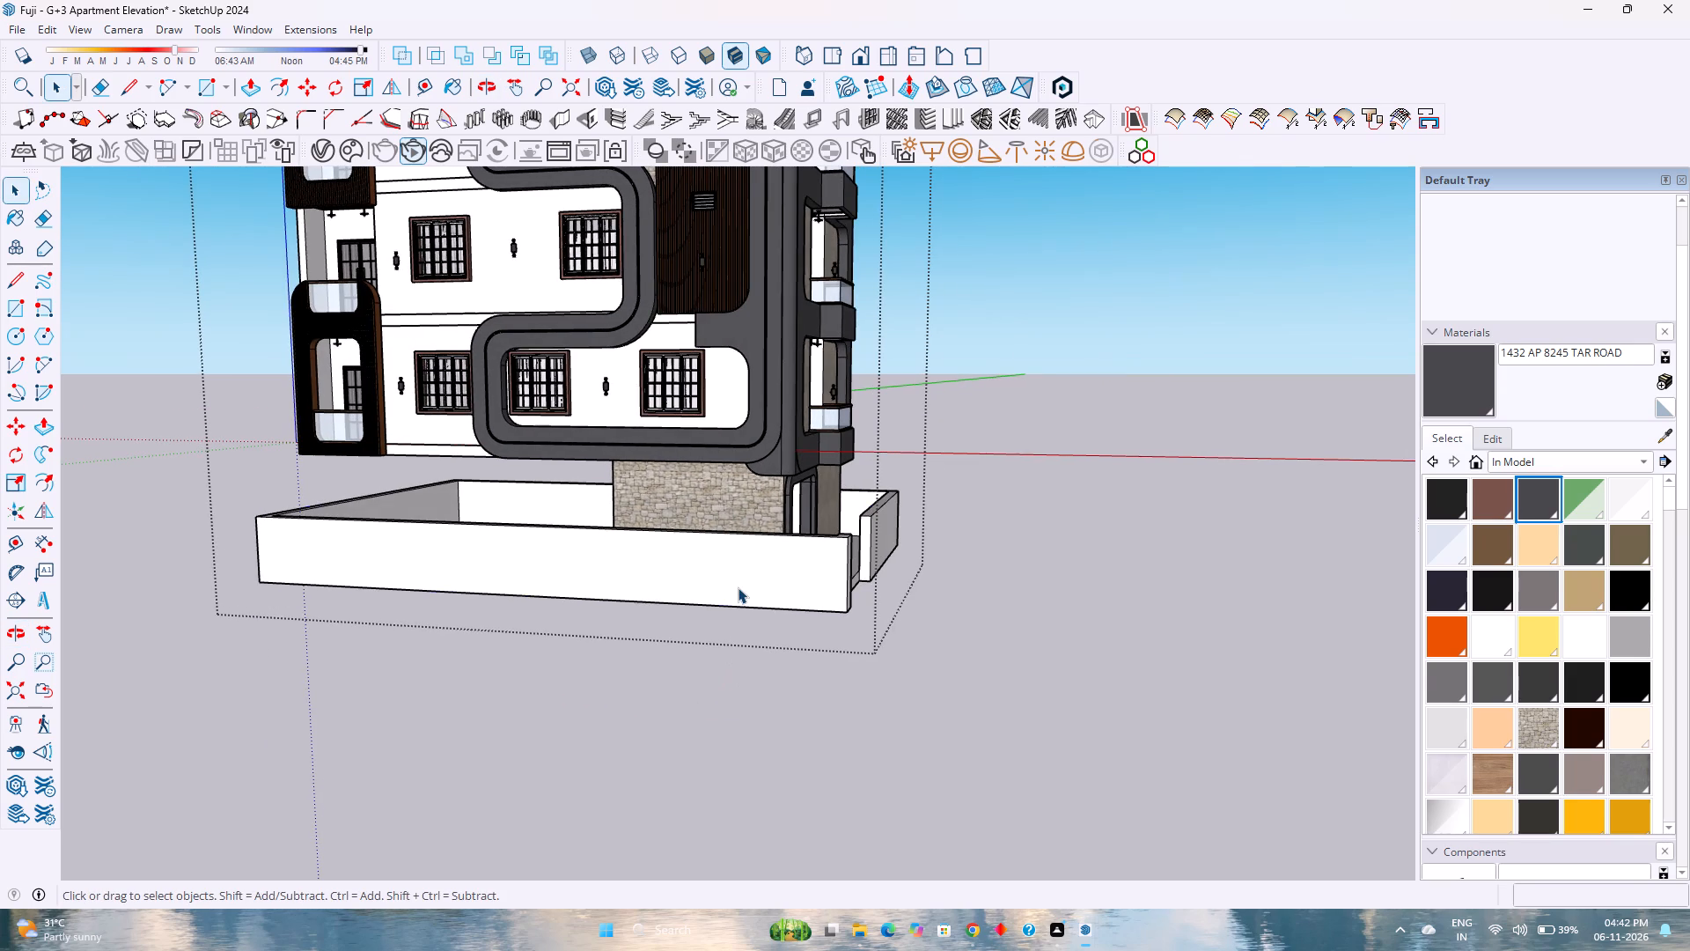
pyautogui.scroll(2, 738, 587)
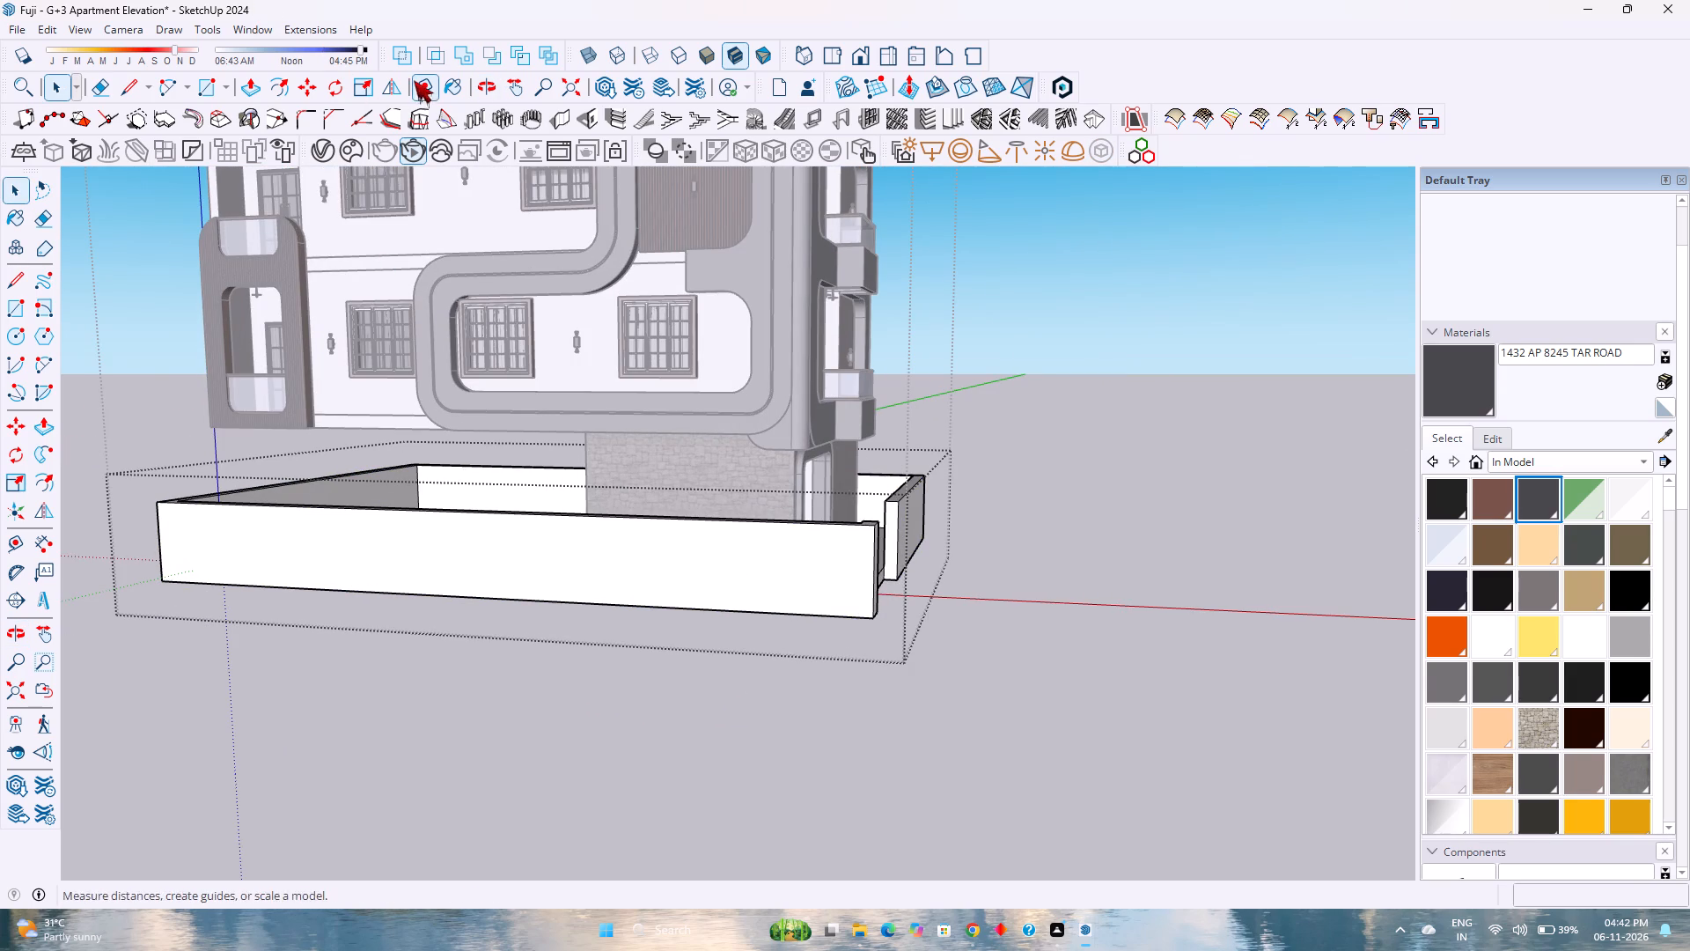
pyautogui.click(415, 81)
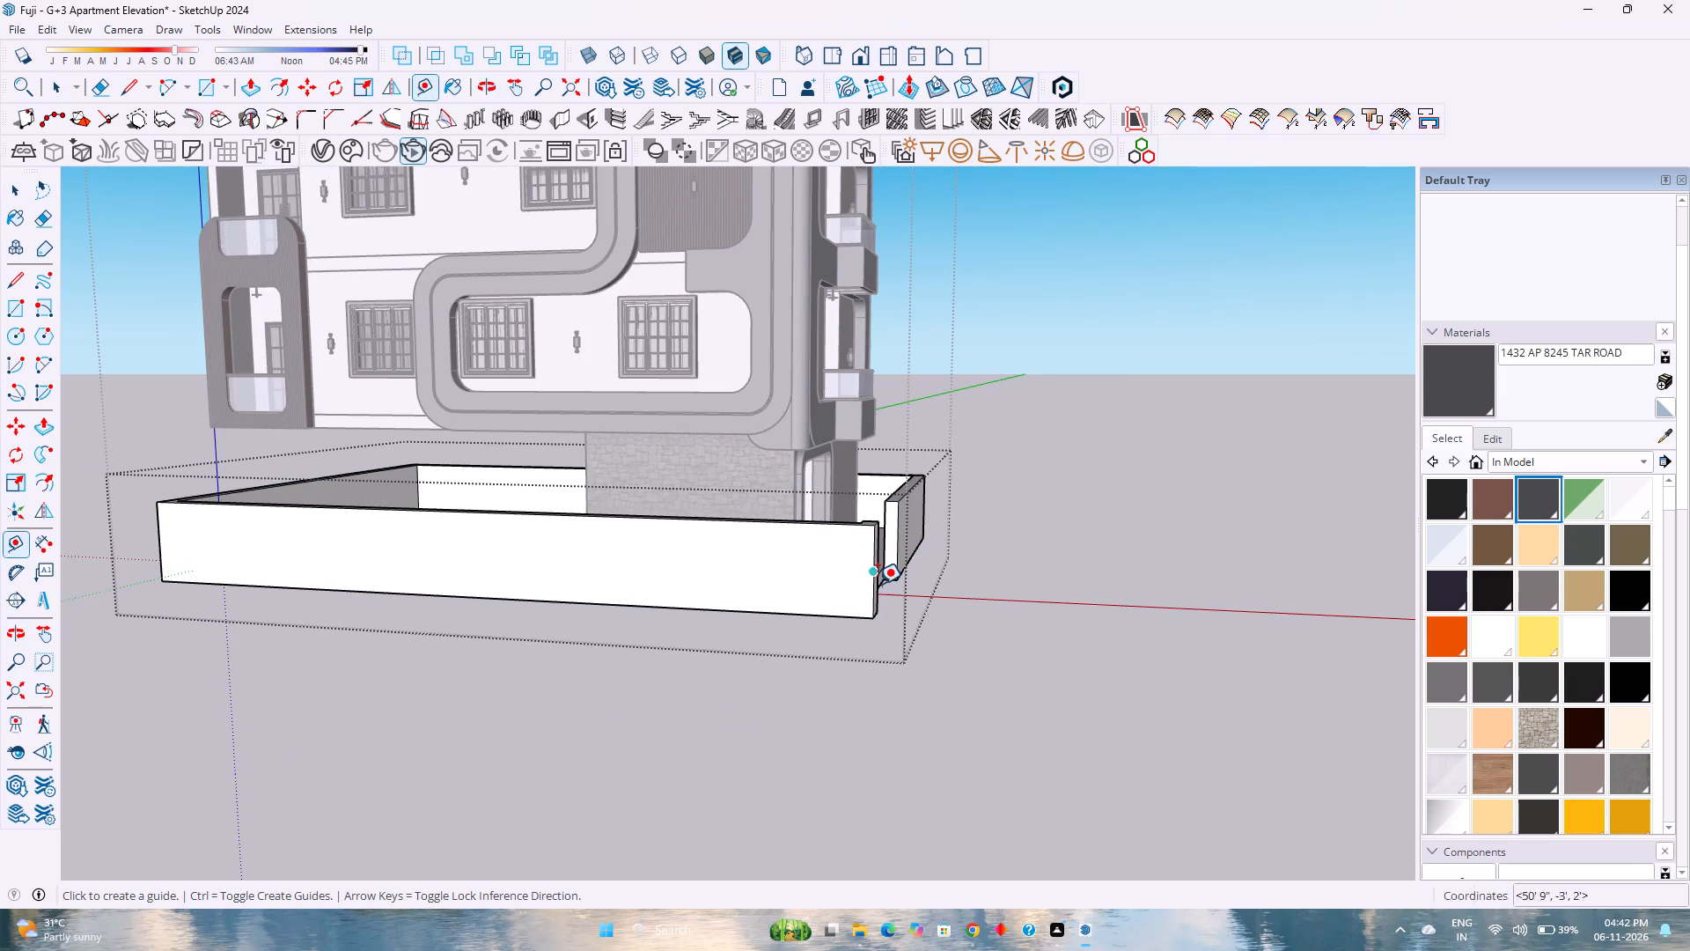
pyautogui.click(873, 579)
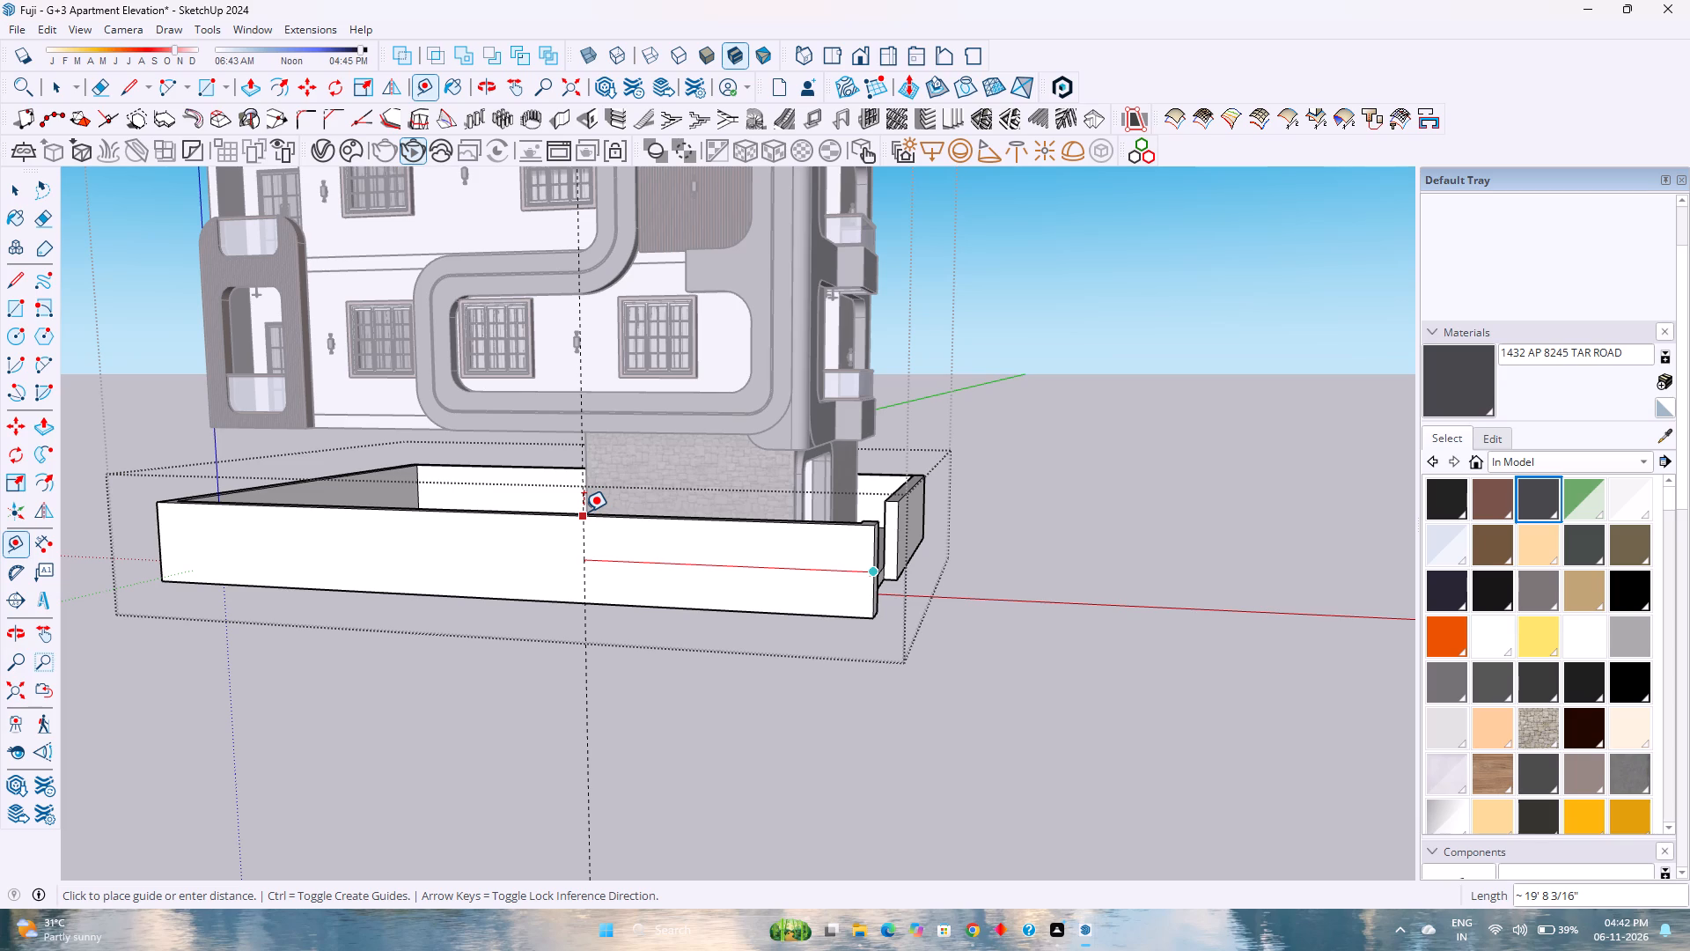
pyautogui.write('20')
pyautogui.press("'")
pyautogui.press('Return')
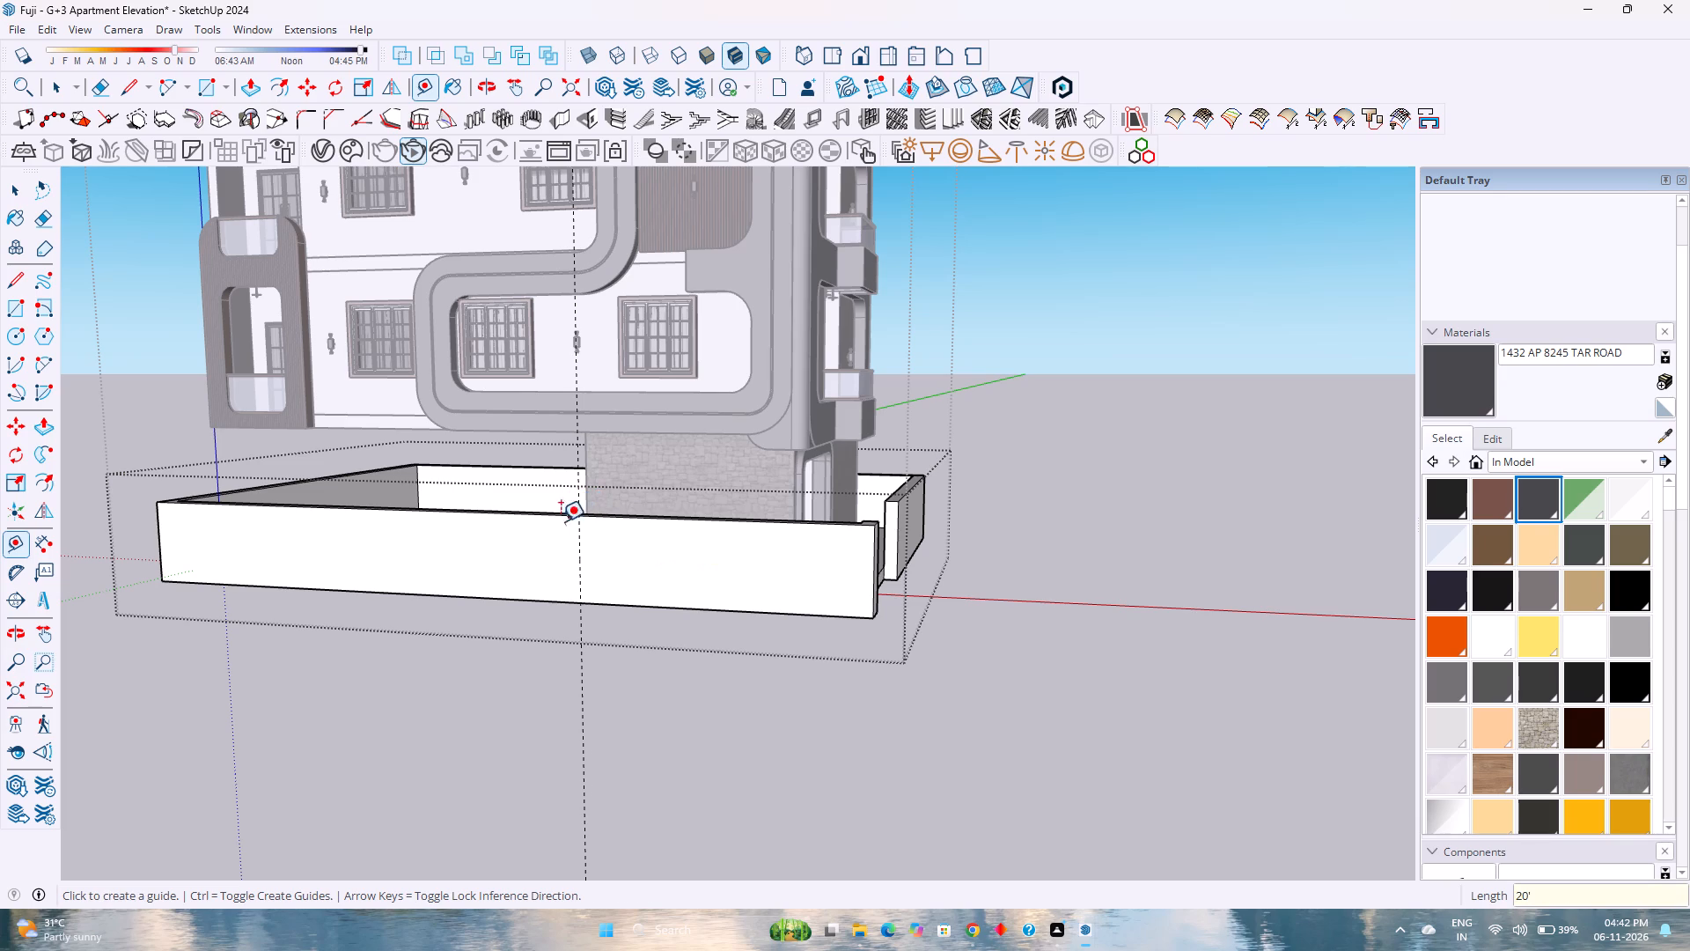
# Place three more vertical guides along the long compound wall, at successive spacings of 6', 10' and 6' away from the gate end.
pyautogui.click(575, 549)
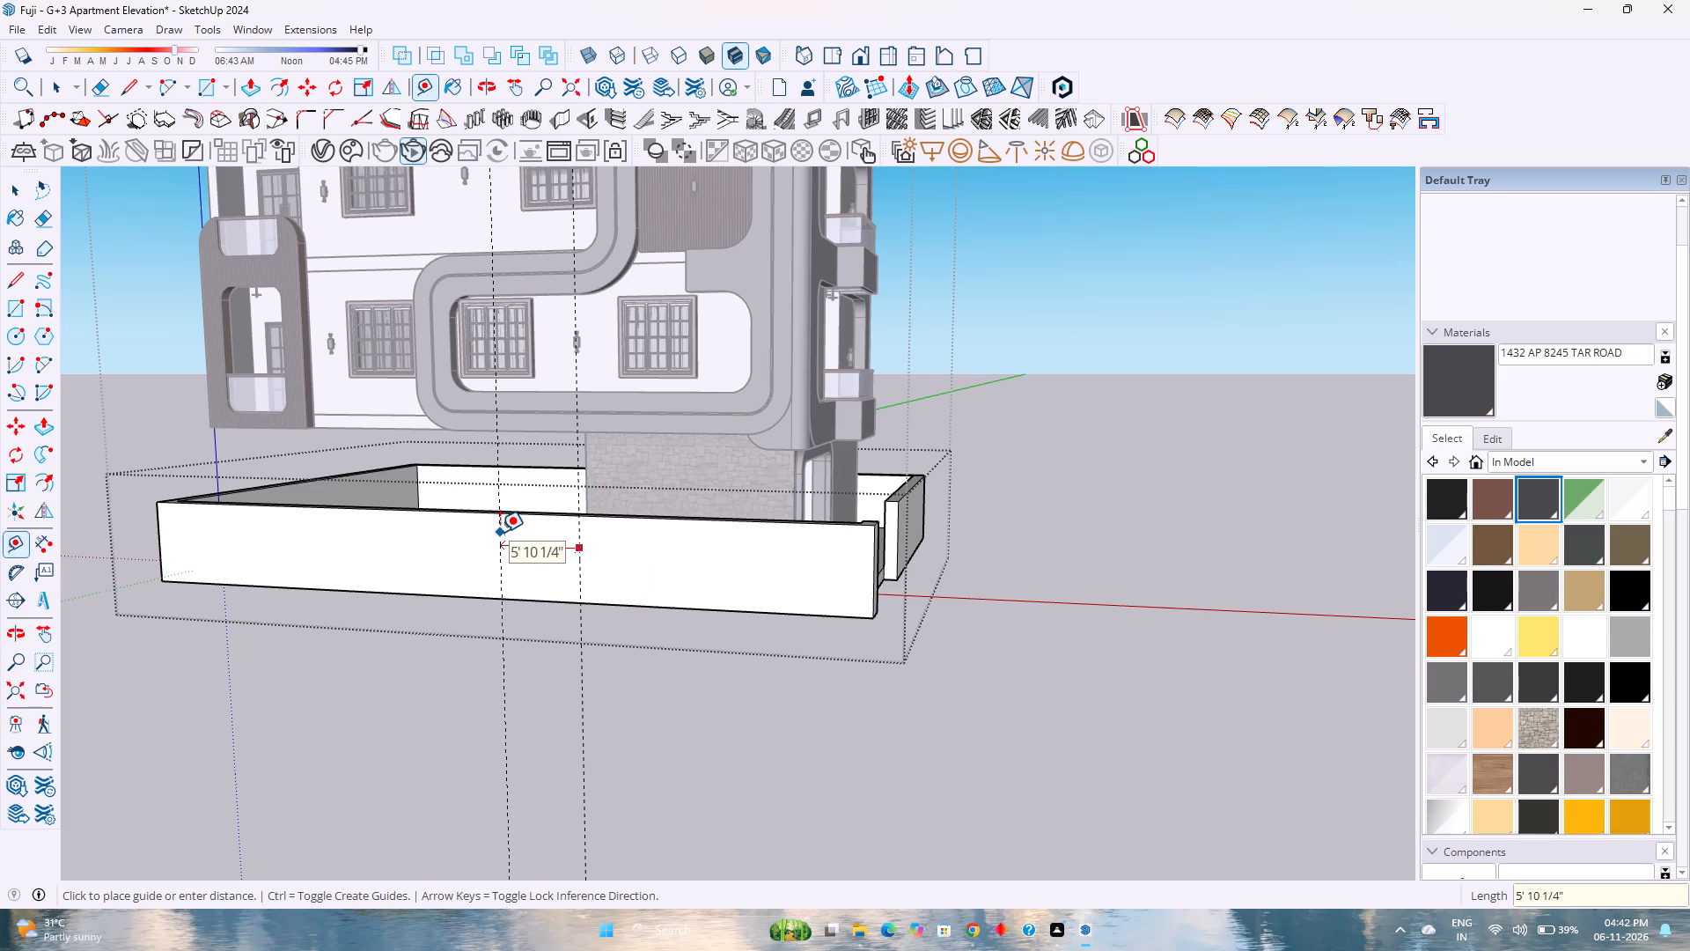
pyautogui.write("6'")
pyautogui.press('Return')
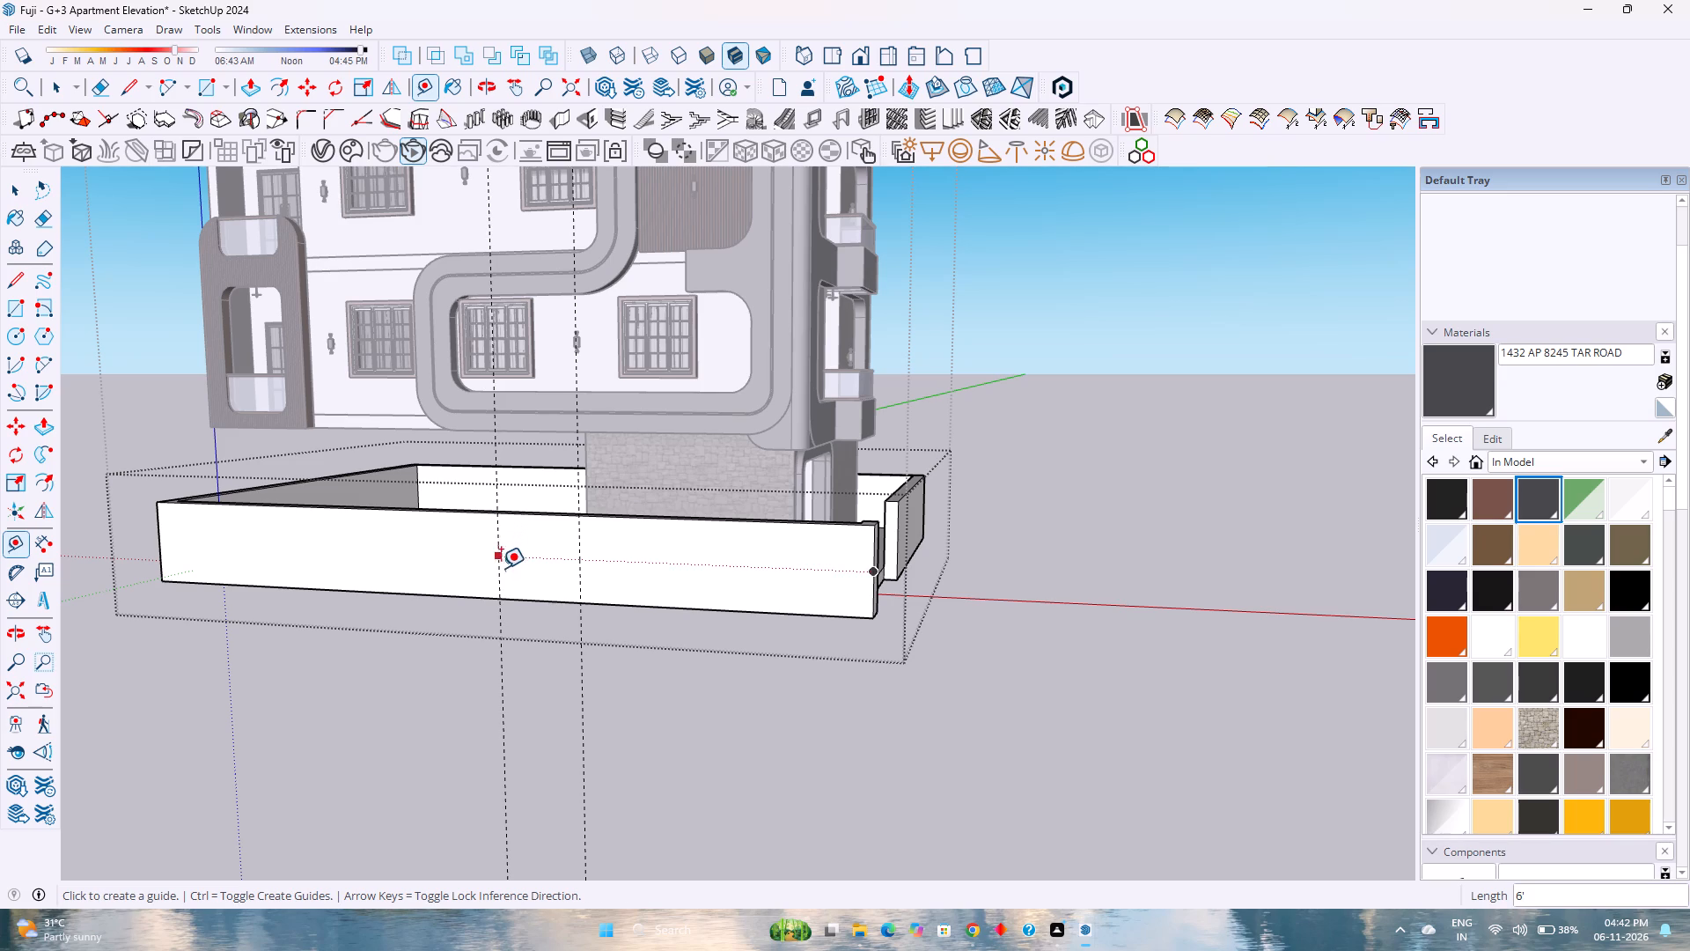
pyautogui.click(500, 574)
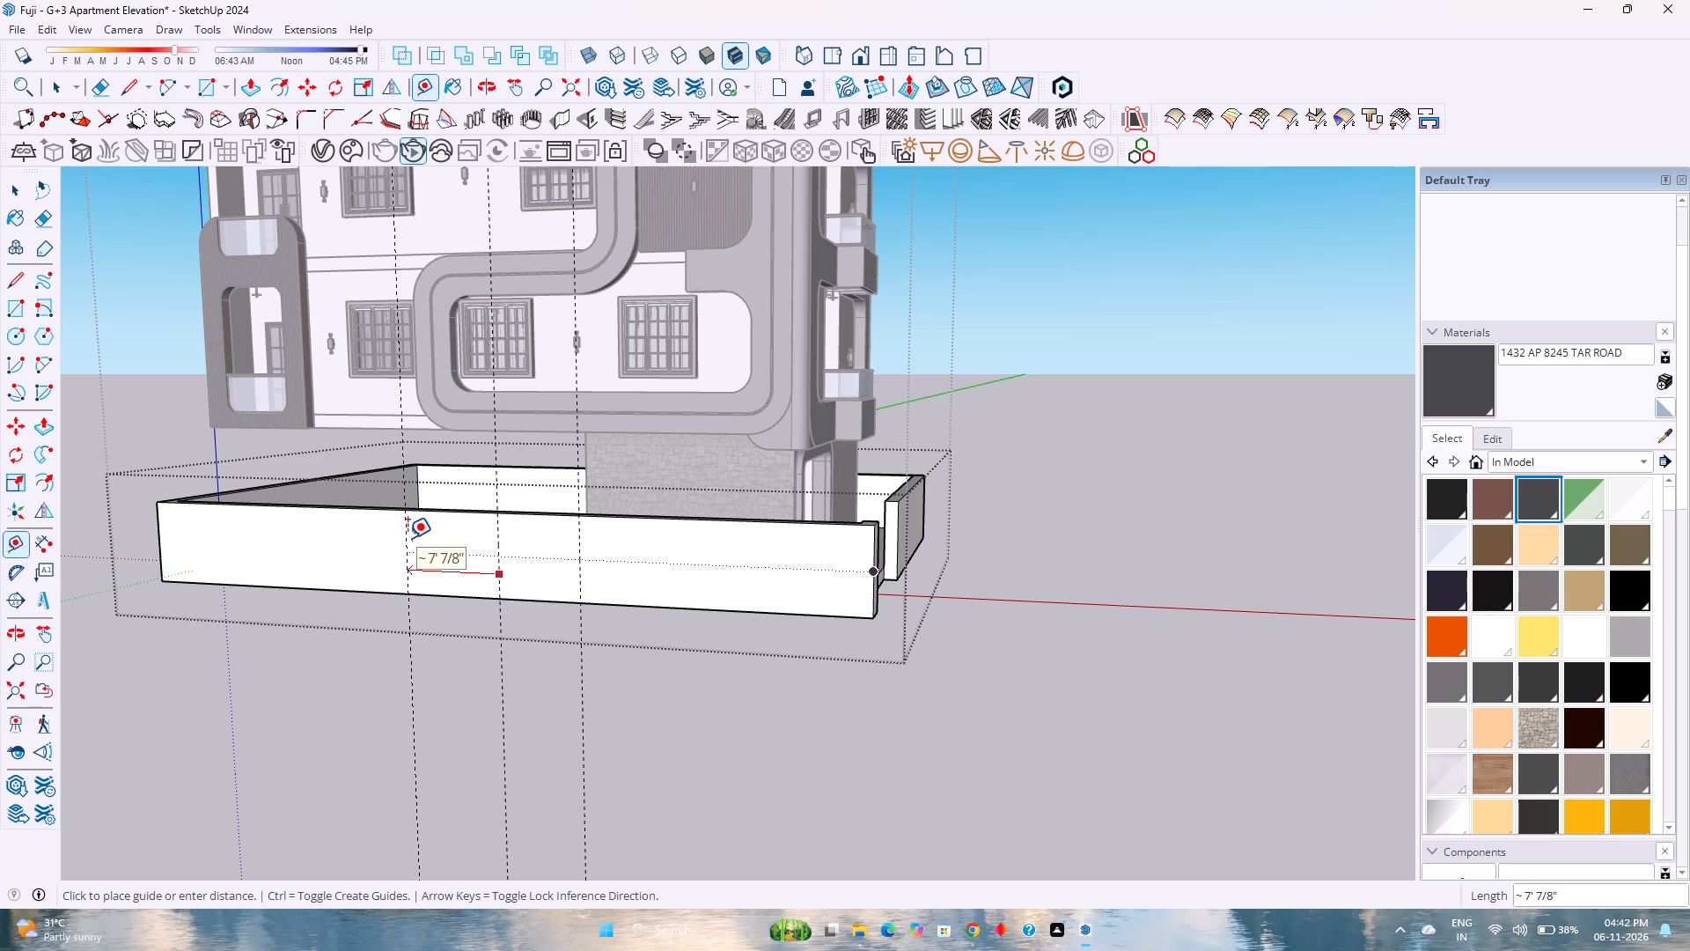
pyautogui.write("10'")
pyautogui.press('Return')
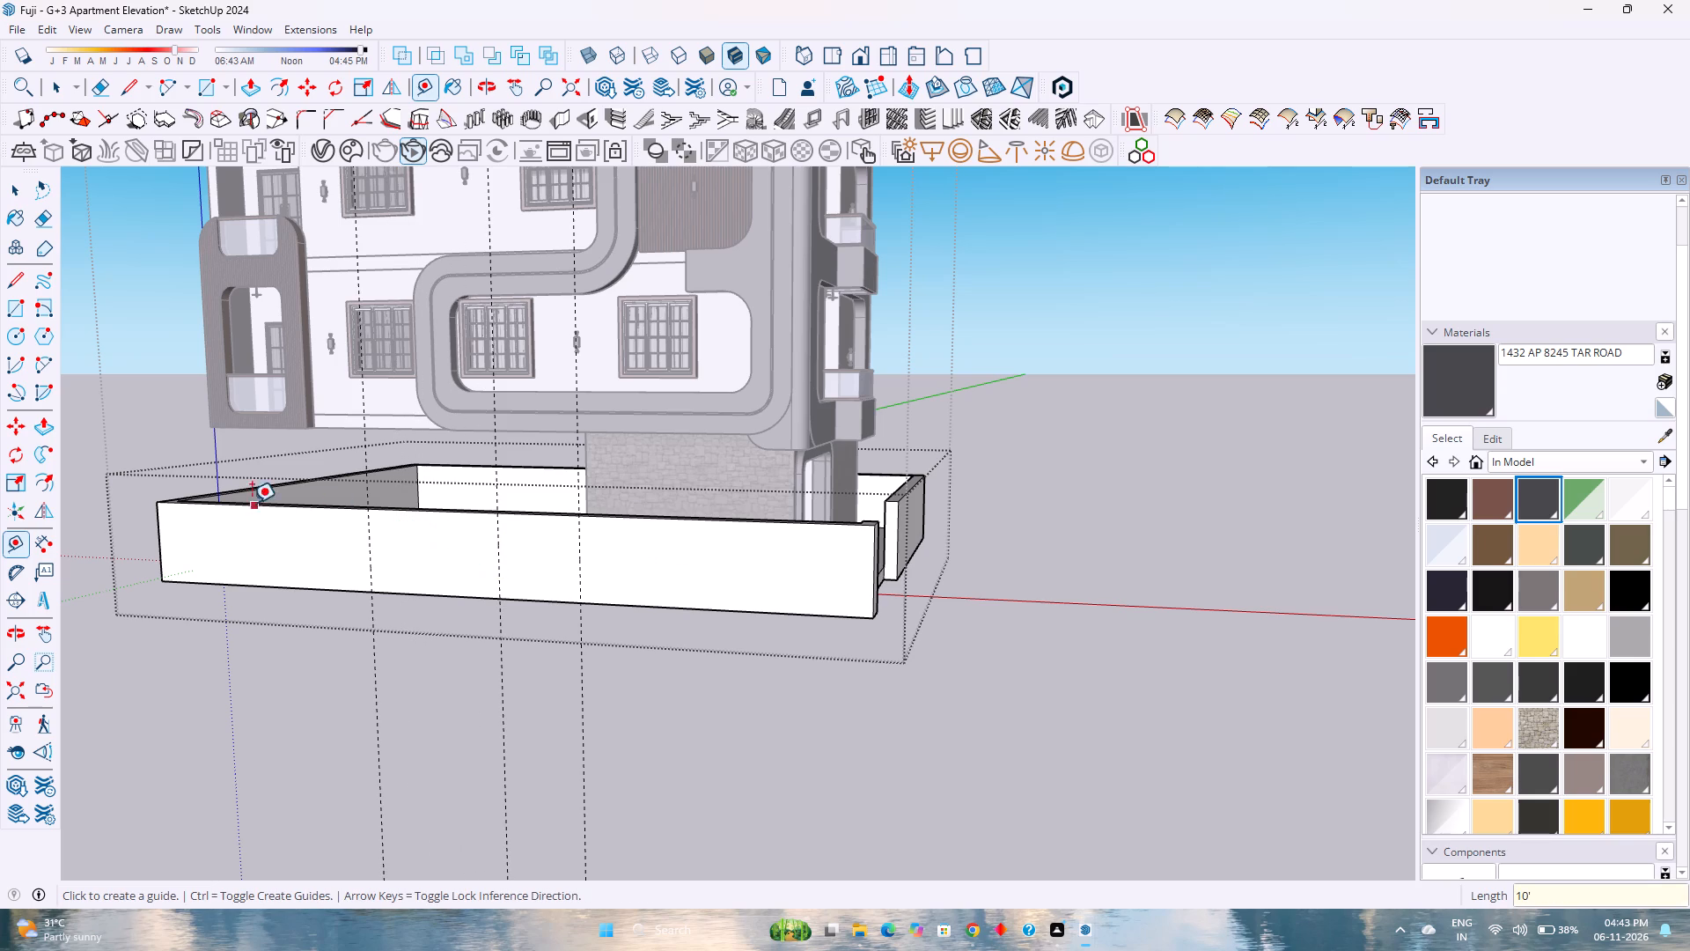
pyautogui.click(370, 533)
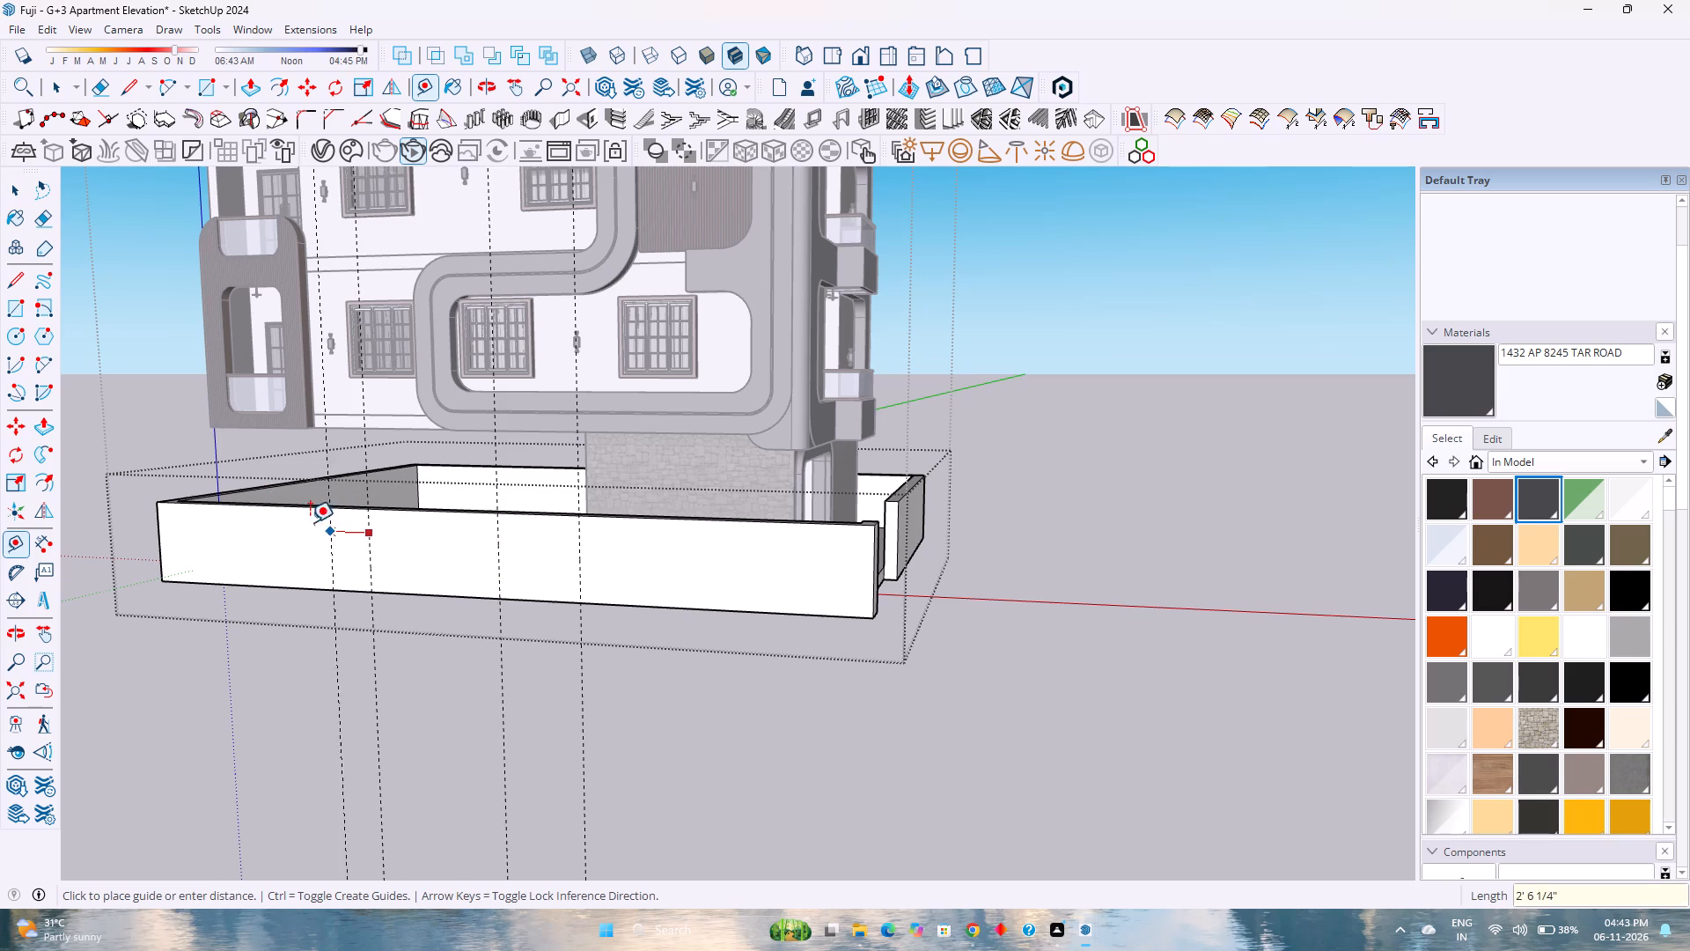
pyautogui.write("6'")
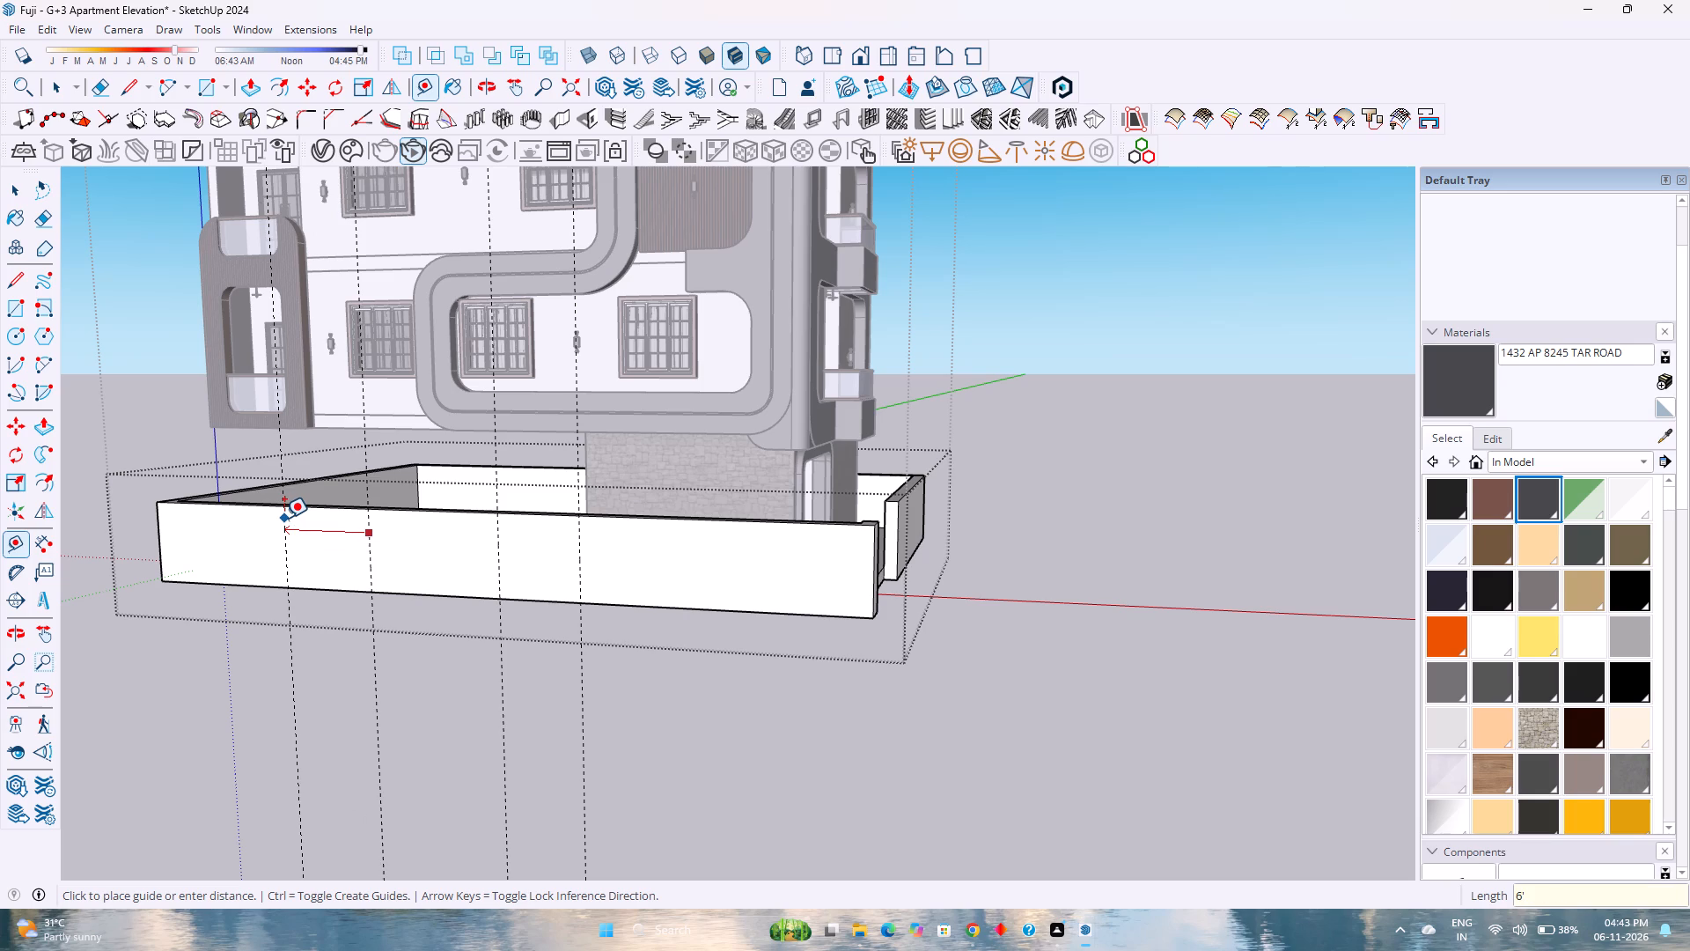
pyautogui.press('Return')
# Draw four vertical lines down the long compound wall's outer face, from top to bottom edge along the four guides.
pyautogui.scroll(6, 284, 518)
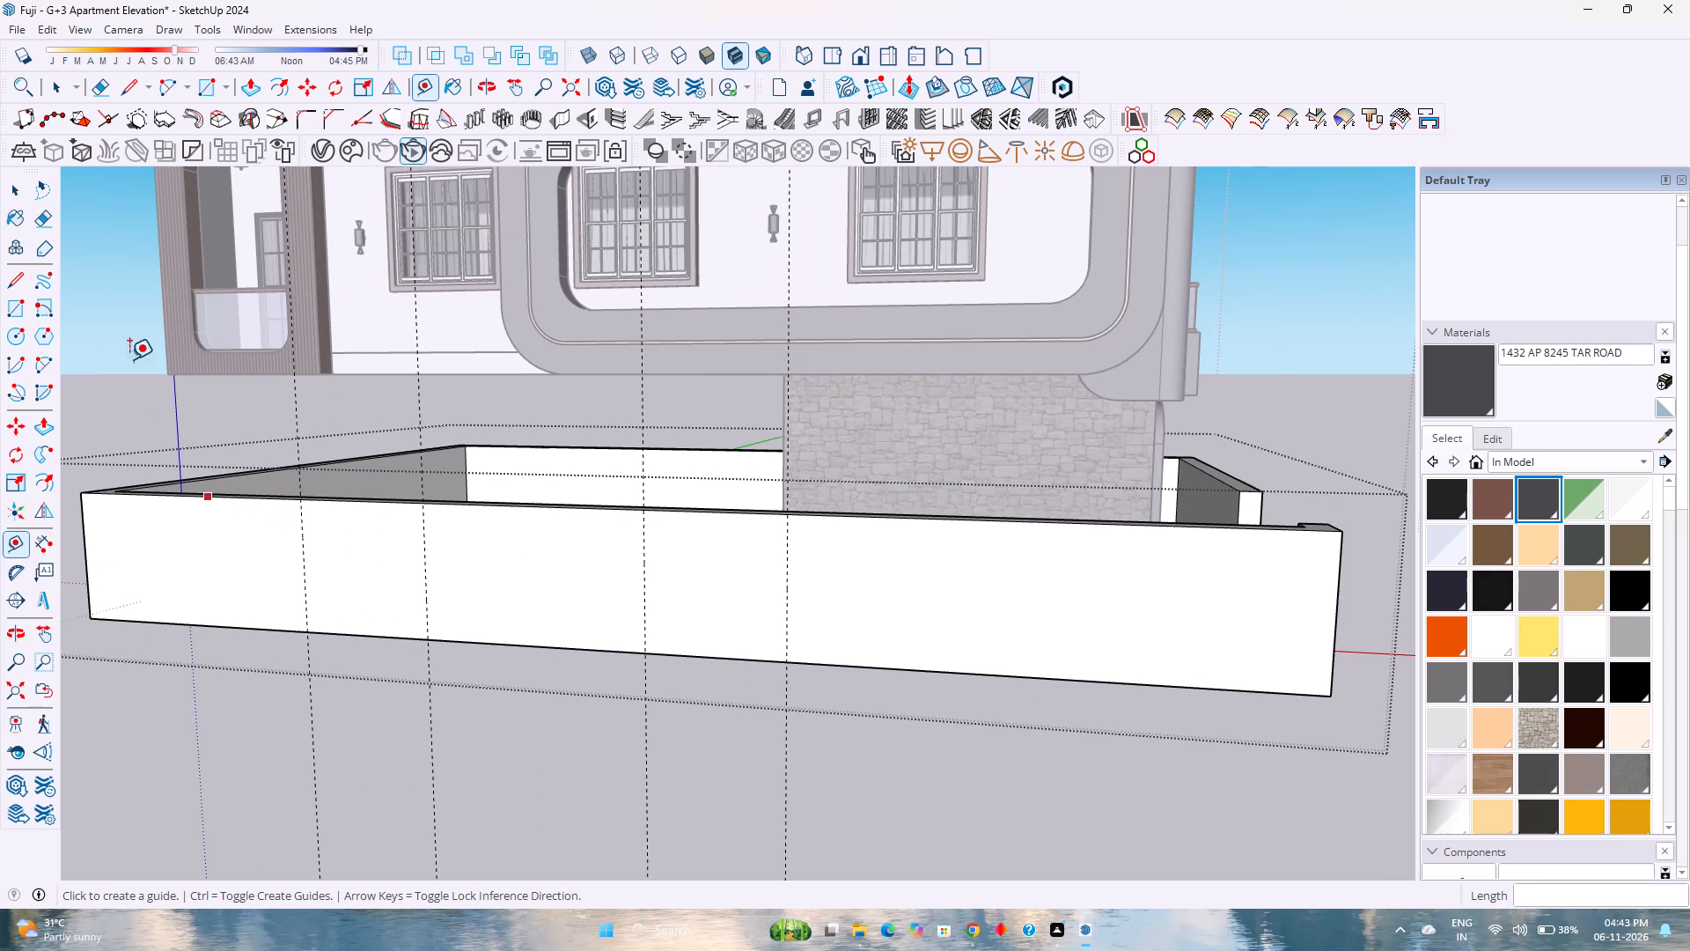
pyautogui.click(127, 77)
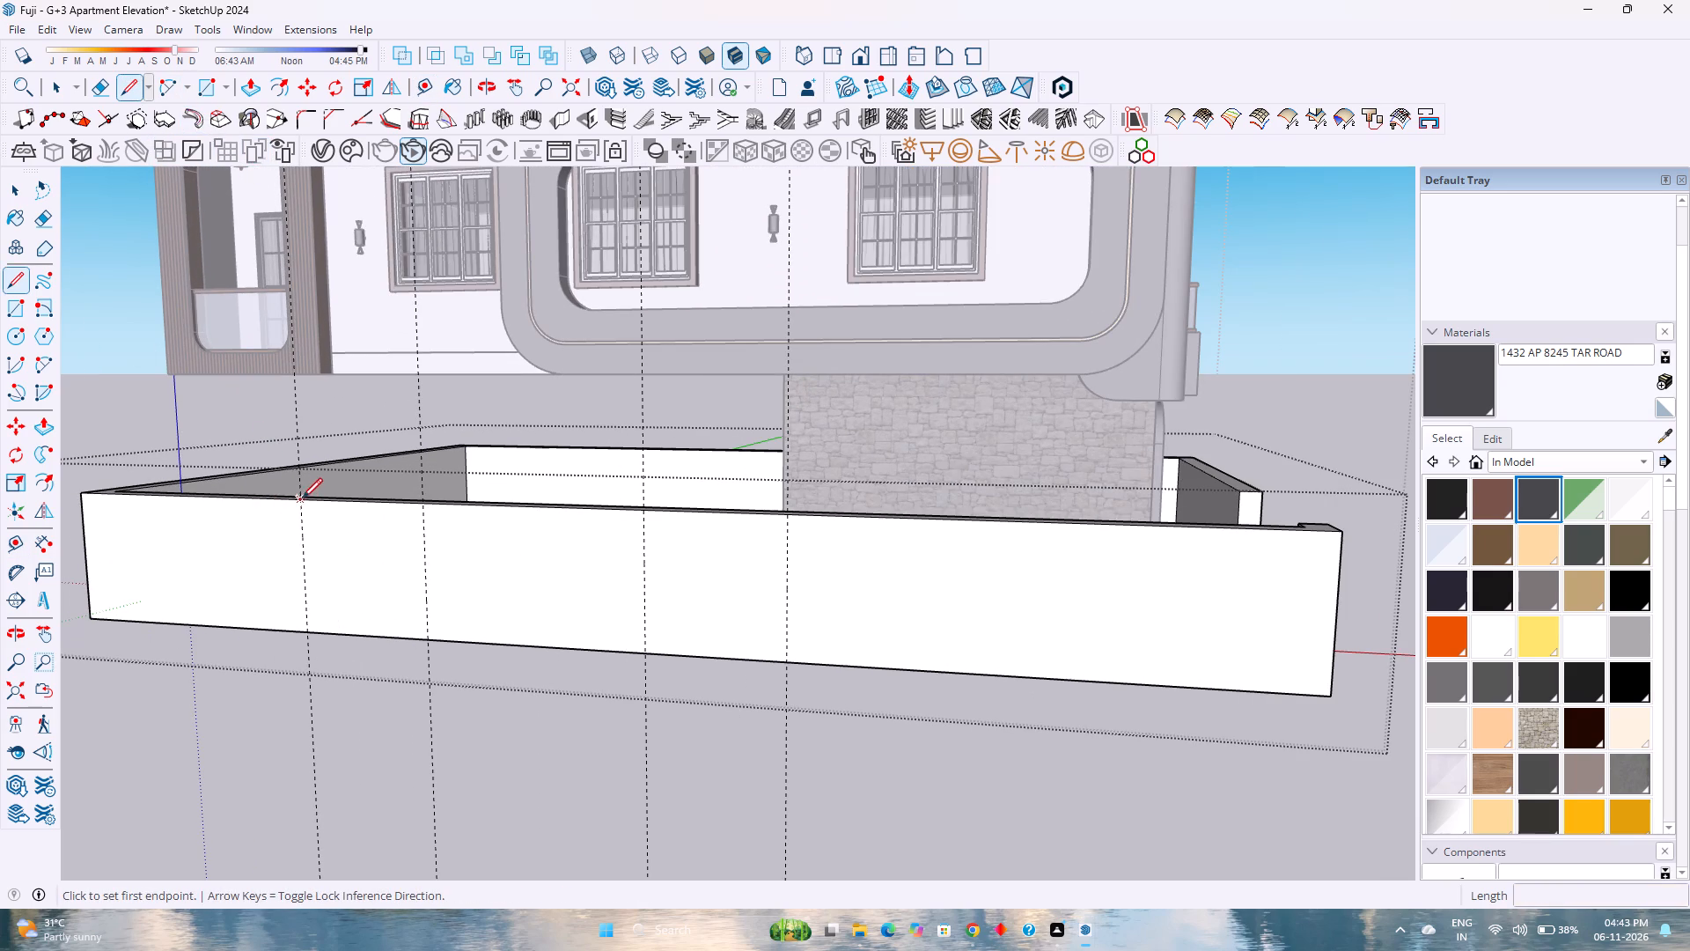
pyautogui.click(301, 503)
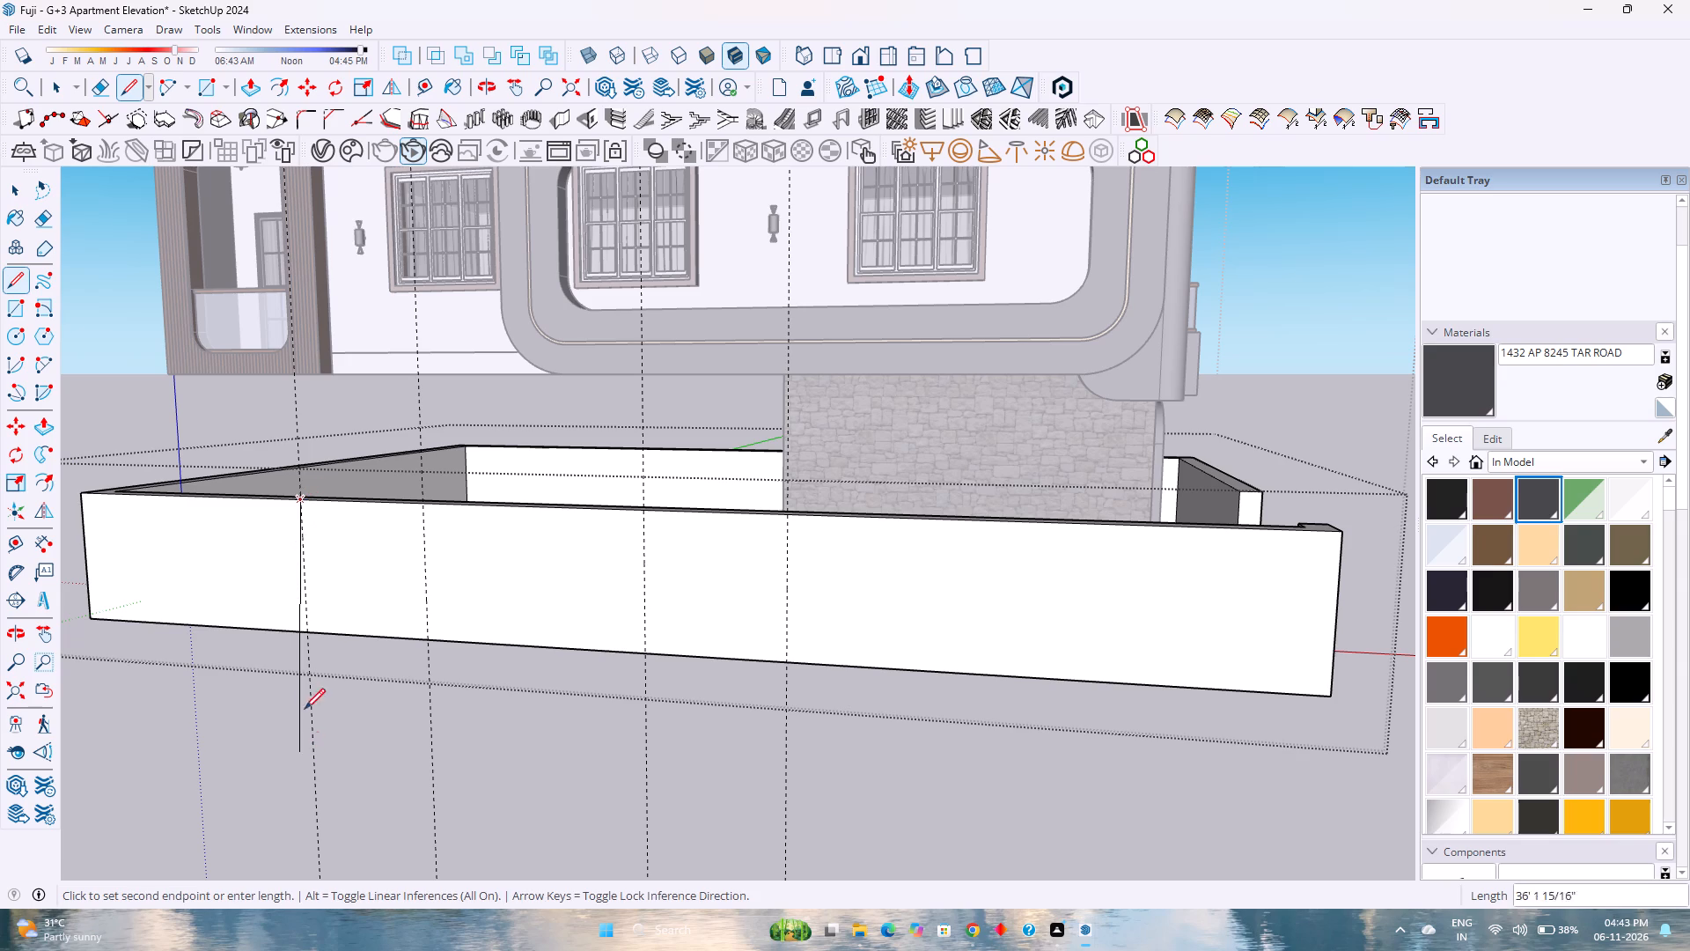
pyautogui.click(307, 632)
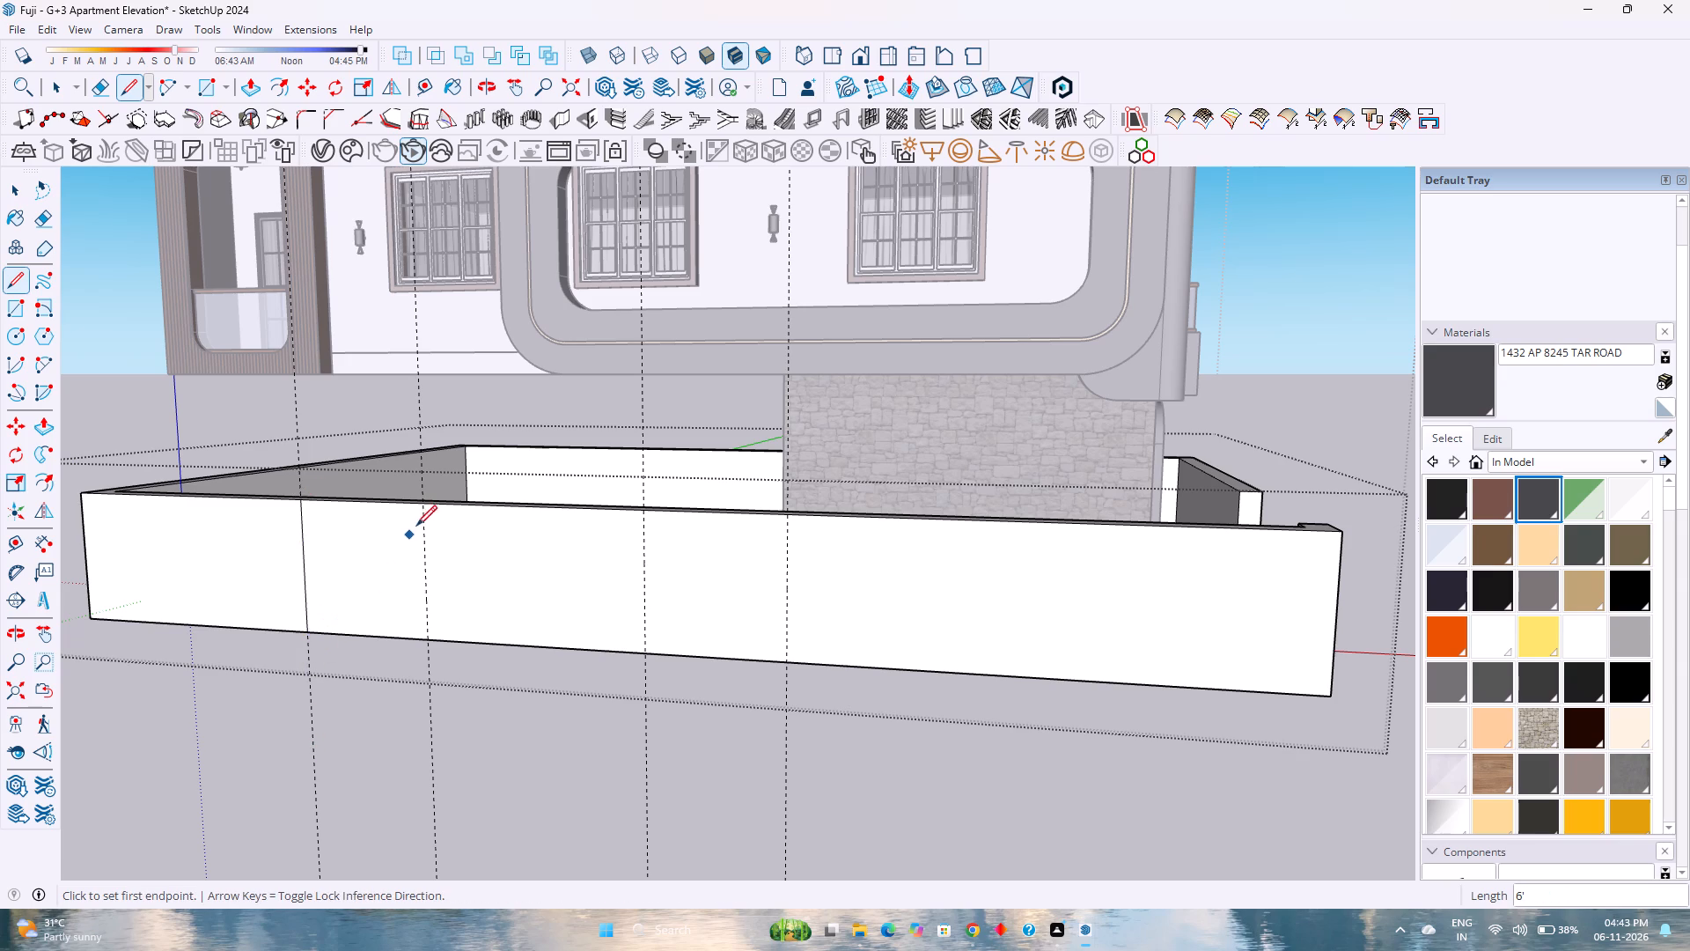
pyautogui.click(426, 507)
pyautogui.click(428, 641)
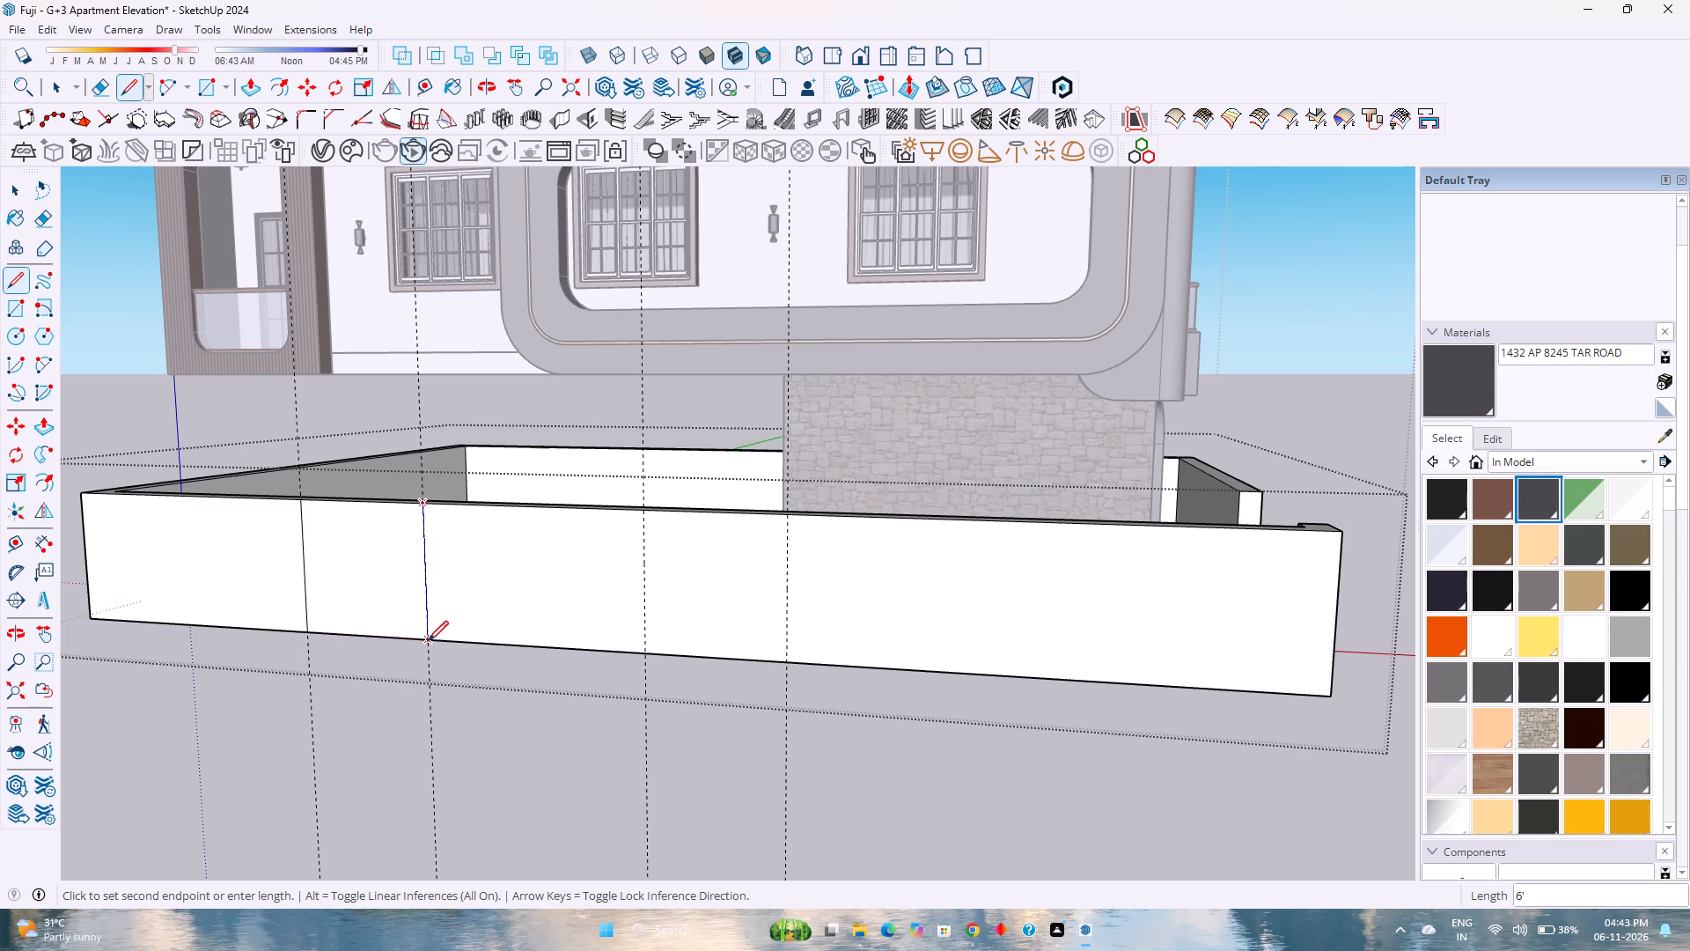
pyautogui.click(648, 508)
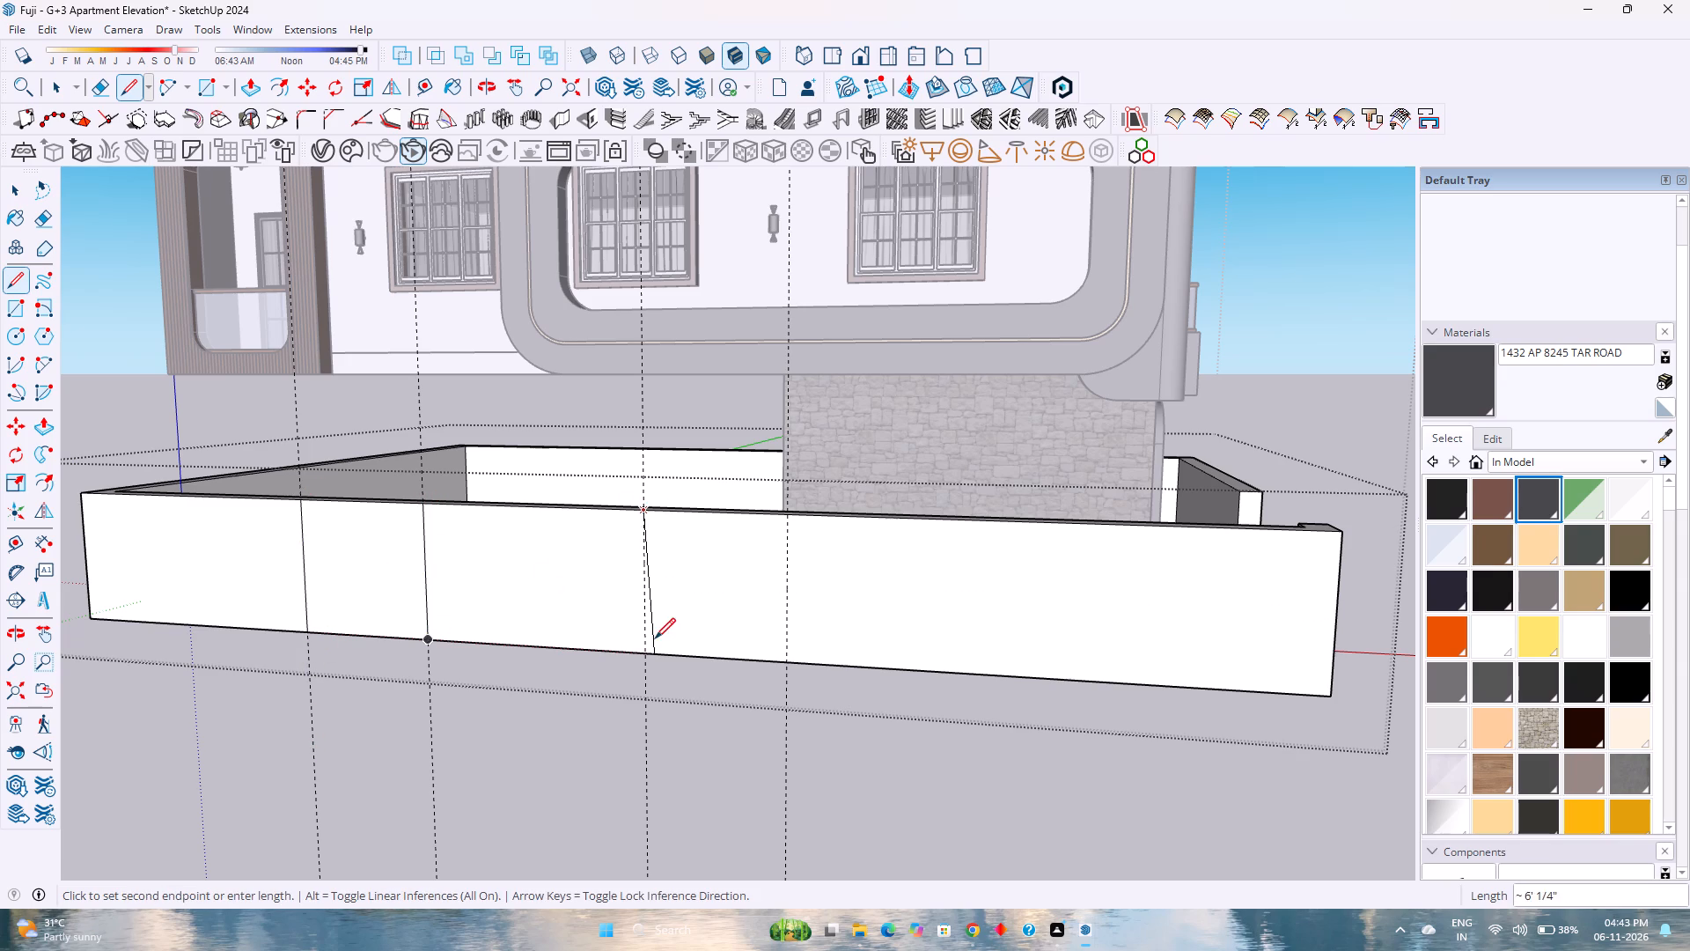
pyautogui.click(645, 652)
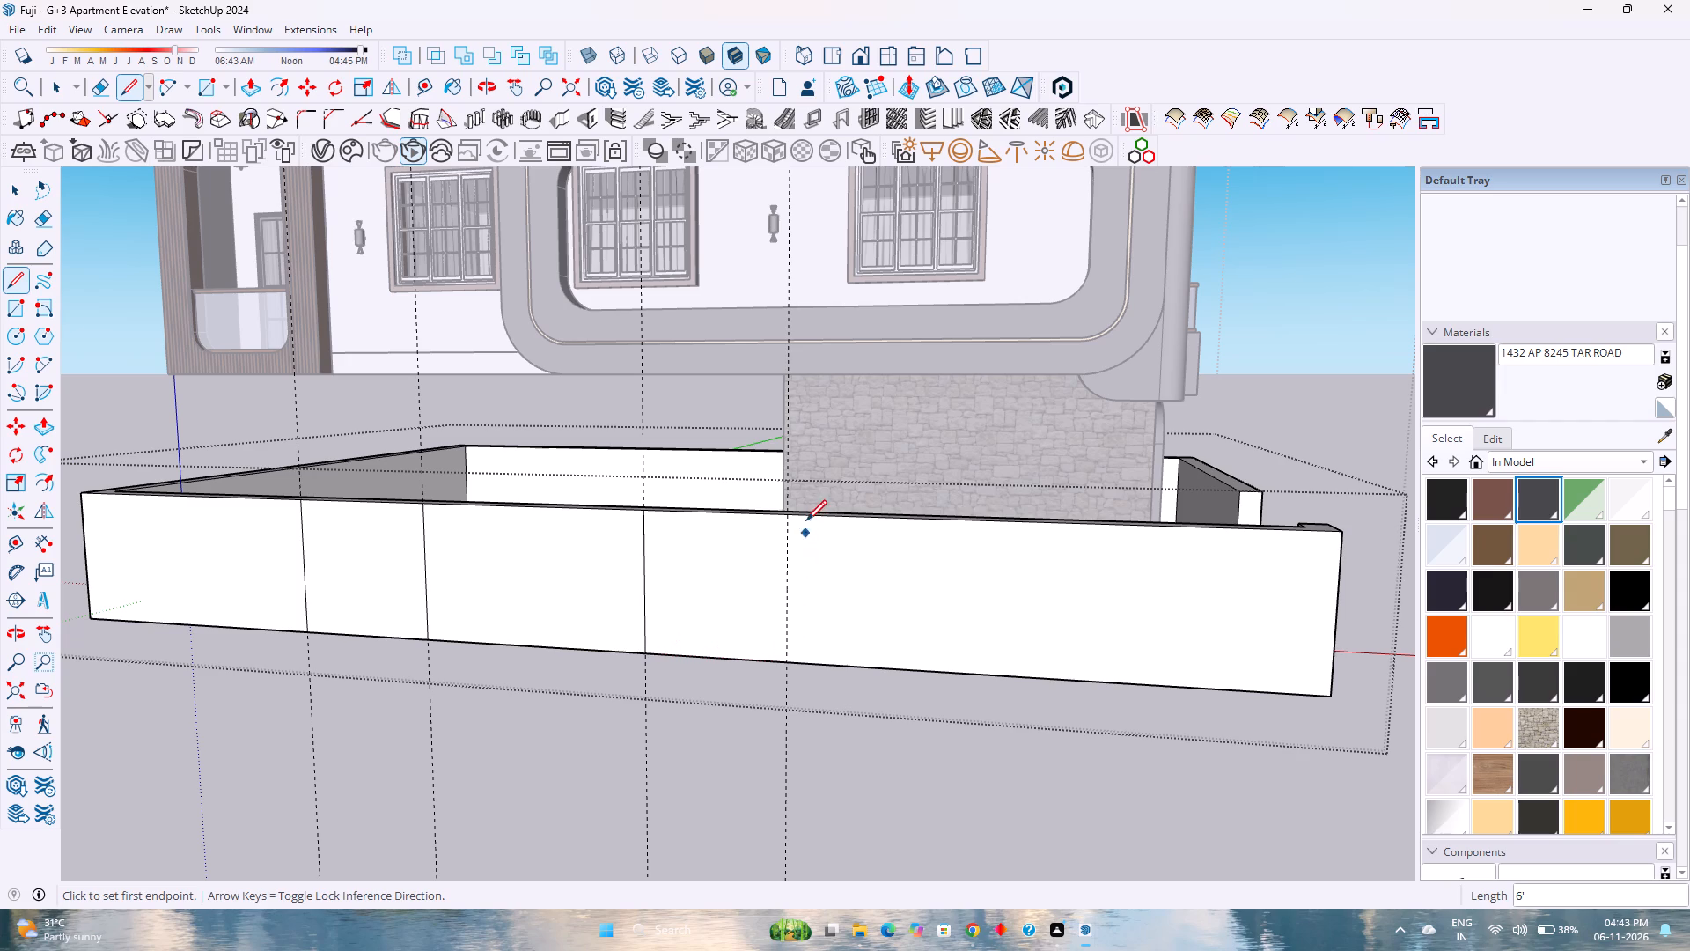
pyautogui.click(792, 516)
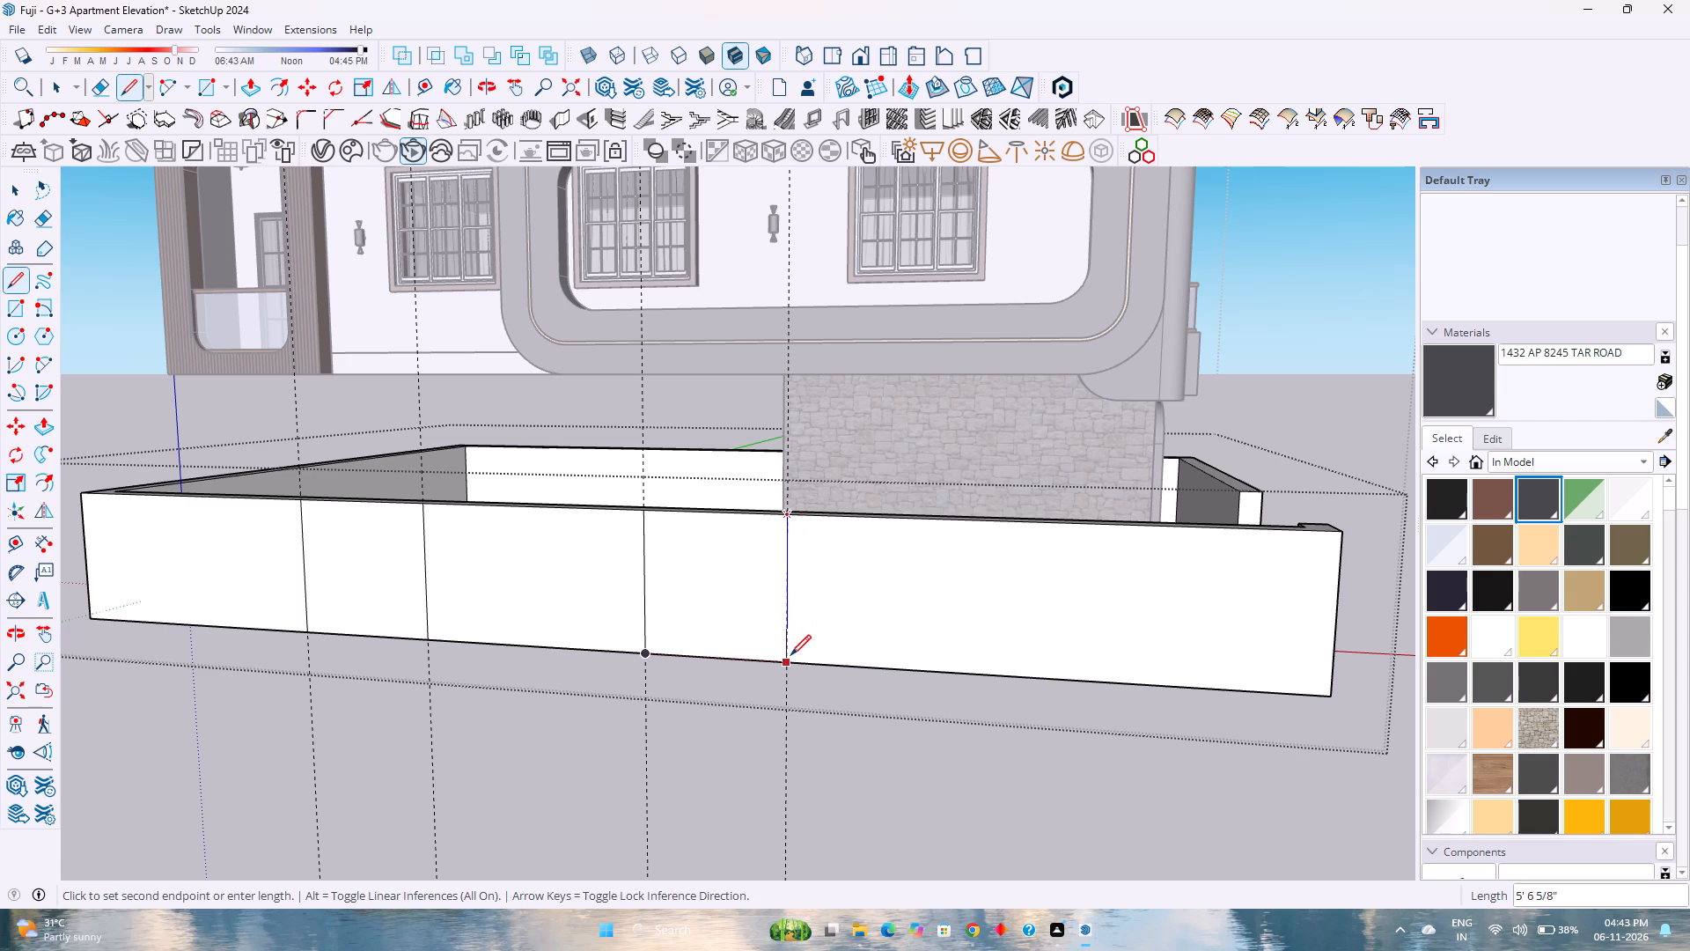
pyautogui.click(790, 656)
# Cut two 6'-wide openings in the long compound wall by pushing the marked panels through its thickness and erasing their leftover top edges.
pyautogui.press('p')
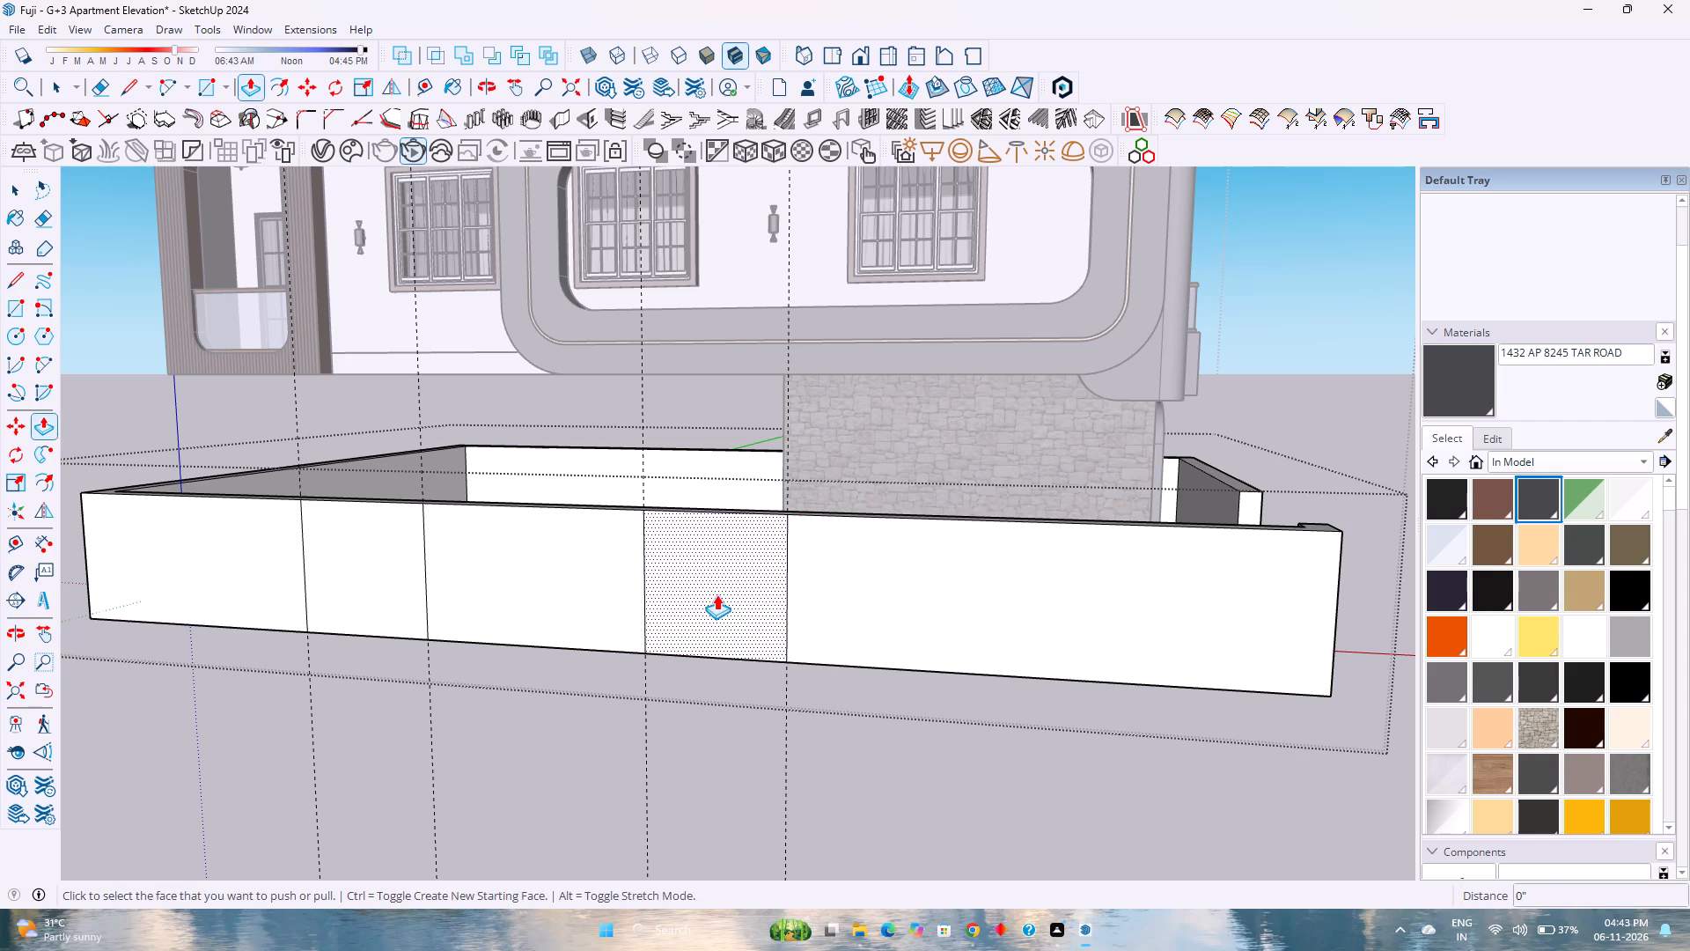
pyautogui.doubleClick(716, 594)
pyautogui.doubleClick(386, 578)
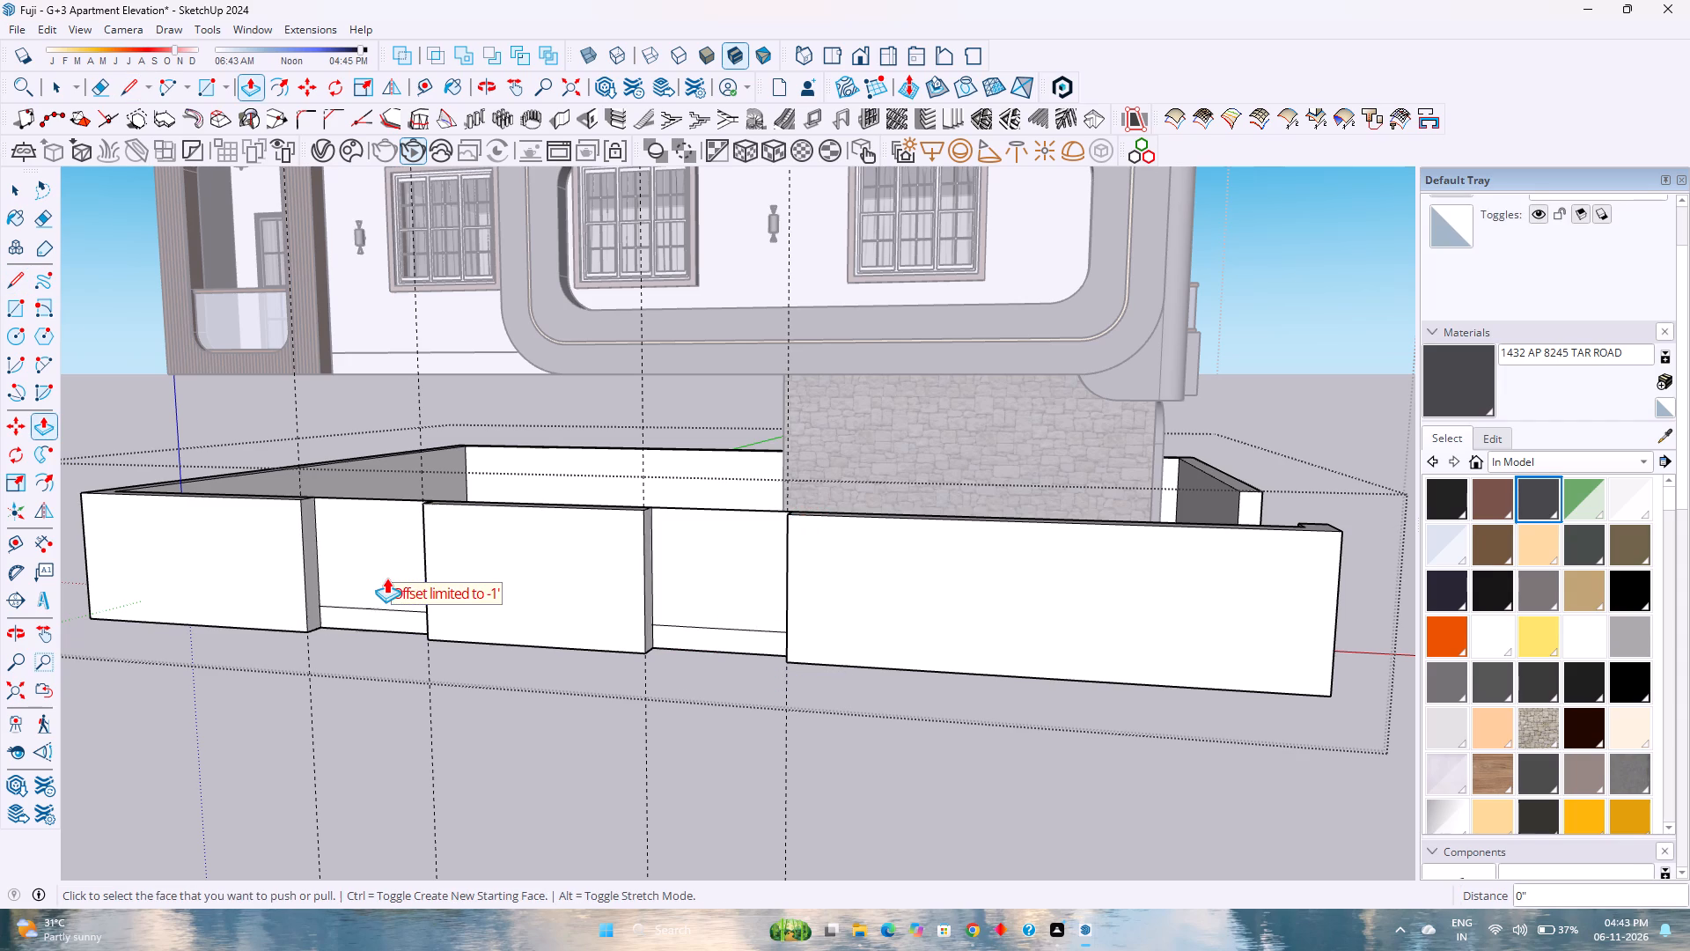
pyautogui.press('e')
pyautogui.click(717, 511)
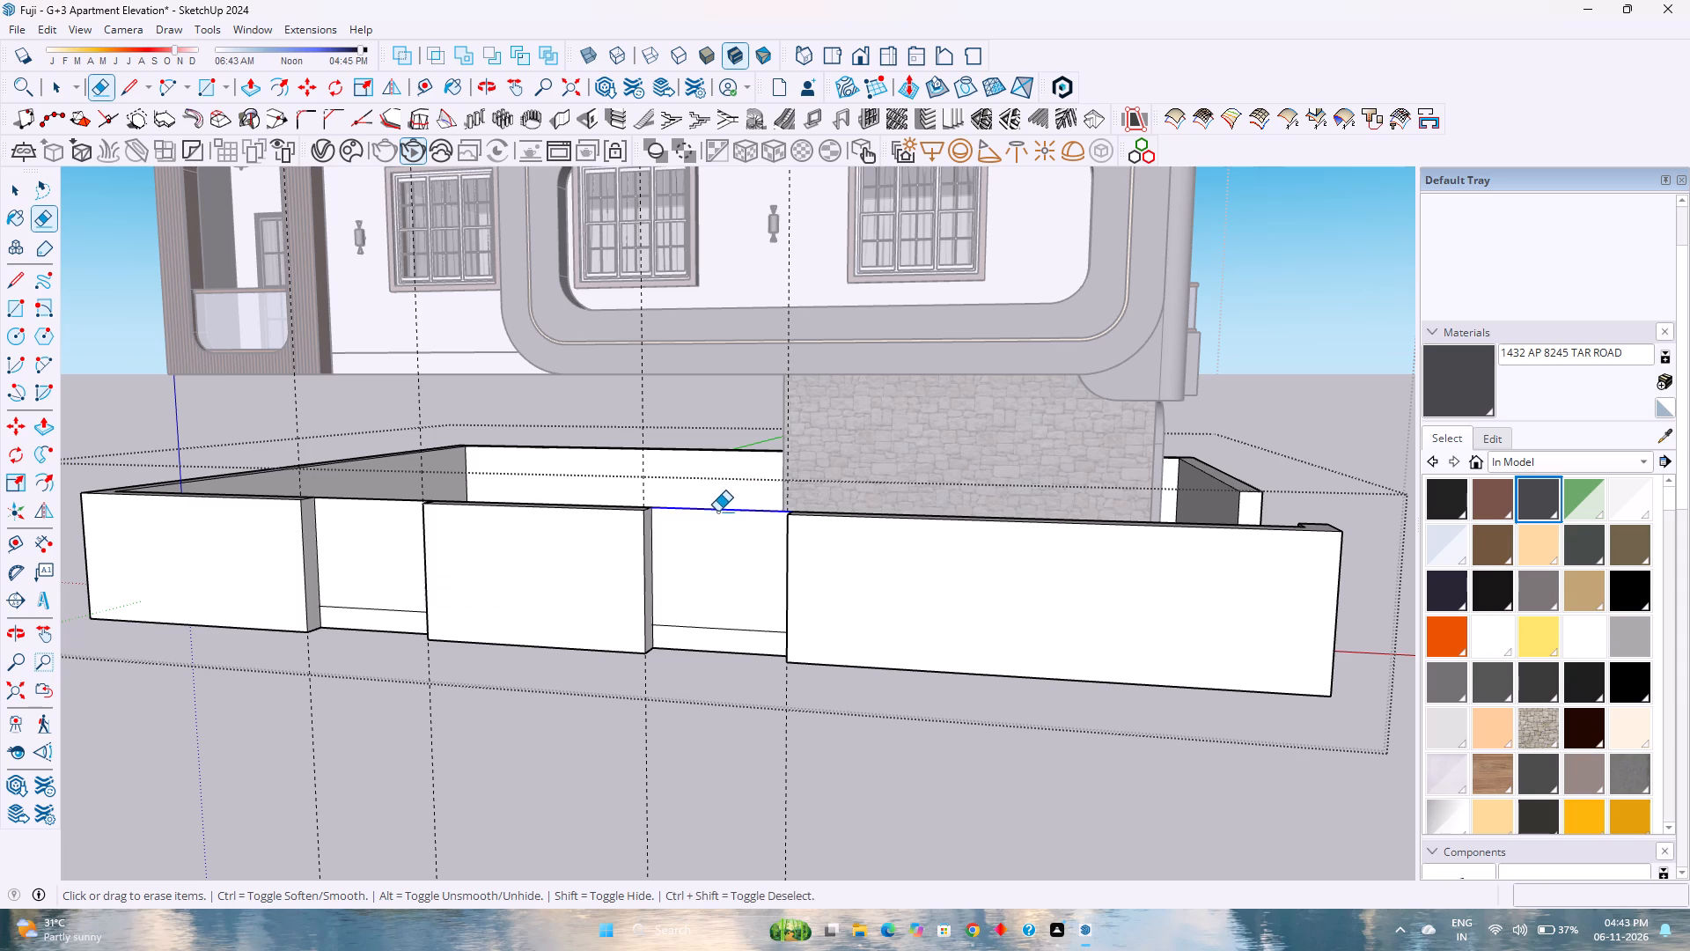
pyautogui.click(382, 499)
# Erase the four vertical guides along the long compound wall.
pyautogui.scroll(-5, 342, 614)
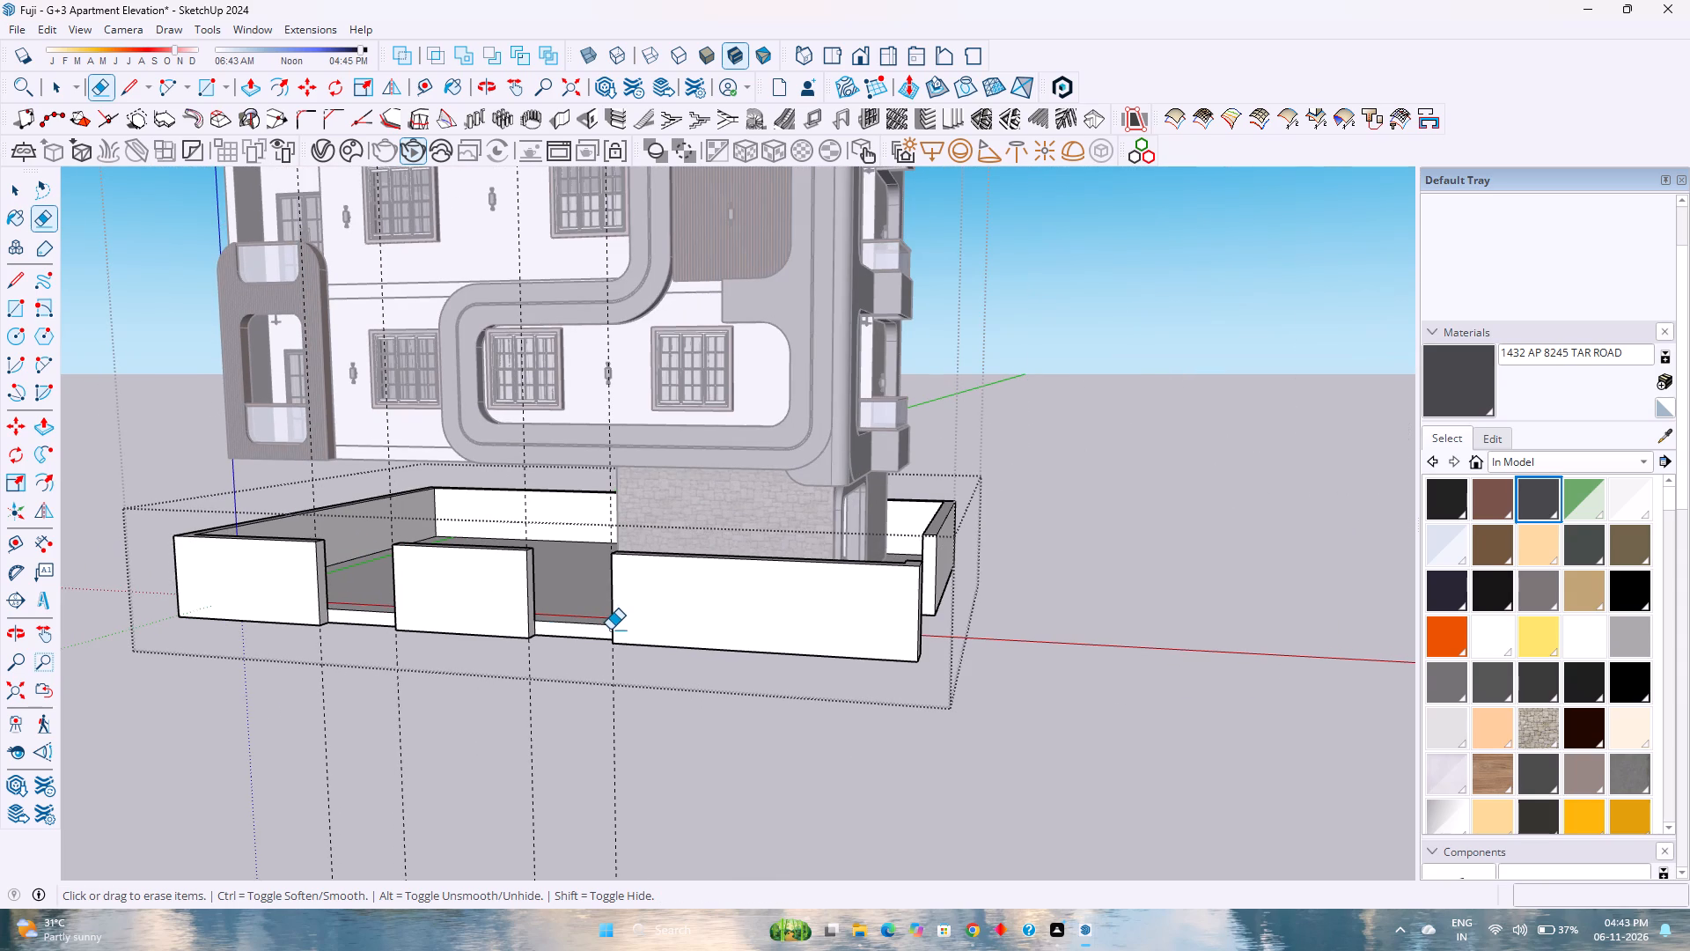
pyautogui.scroll(2, 611, 630)
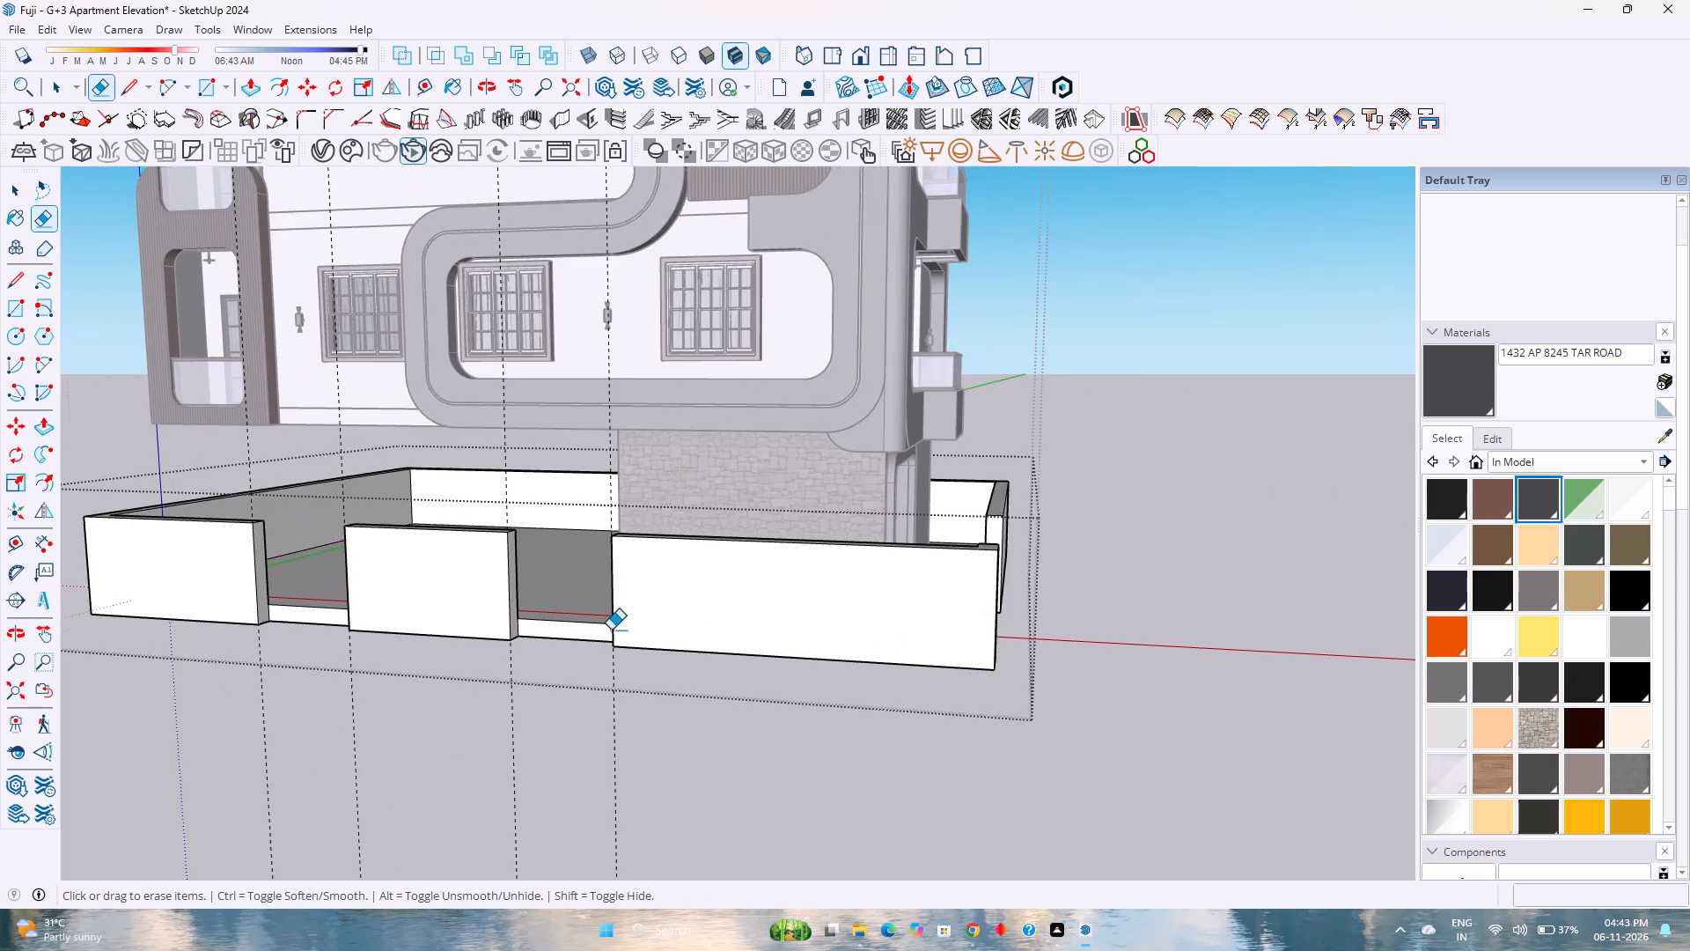
pyautogui.scroll(-2, 611, 630)
pyautogui.moveTo(671, 734); pyautogui.dragTo(225, 705)
pyautogui.press('space')
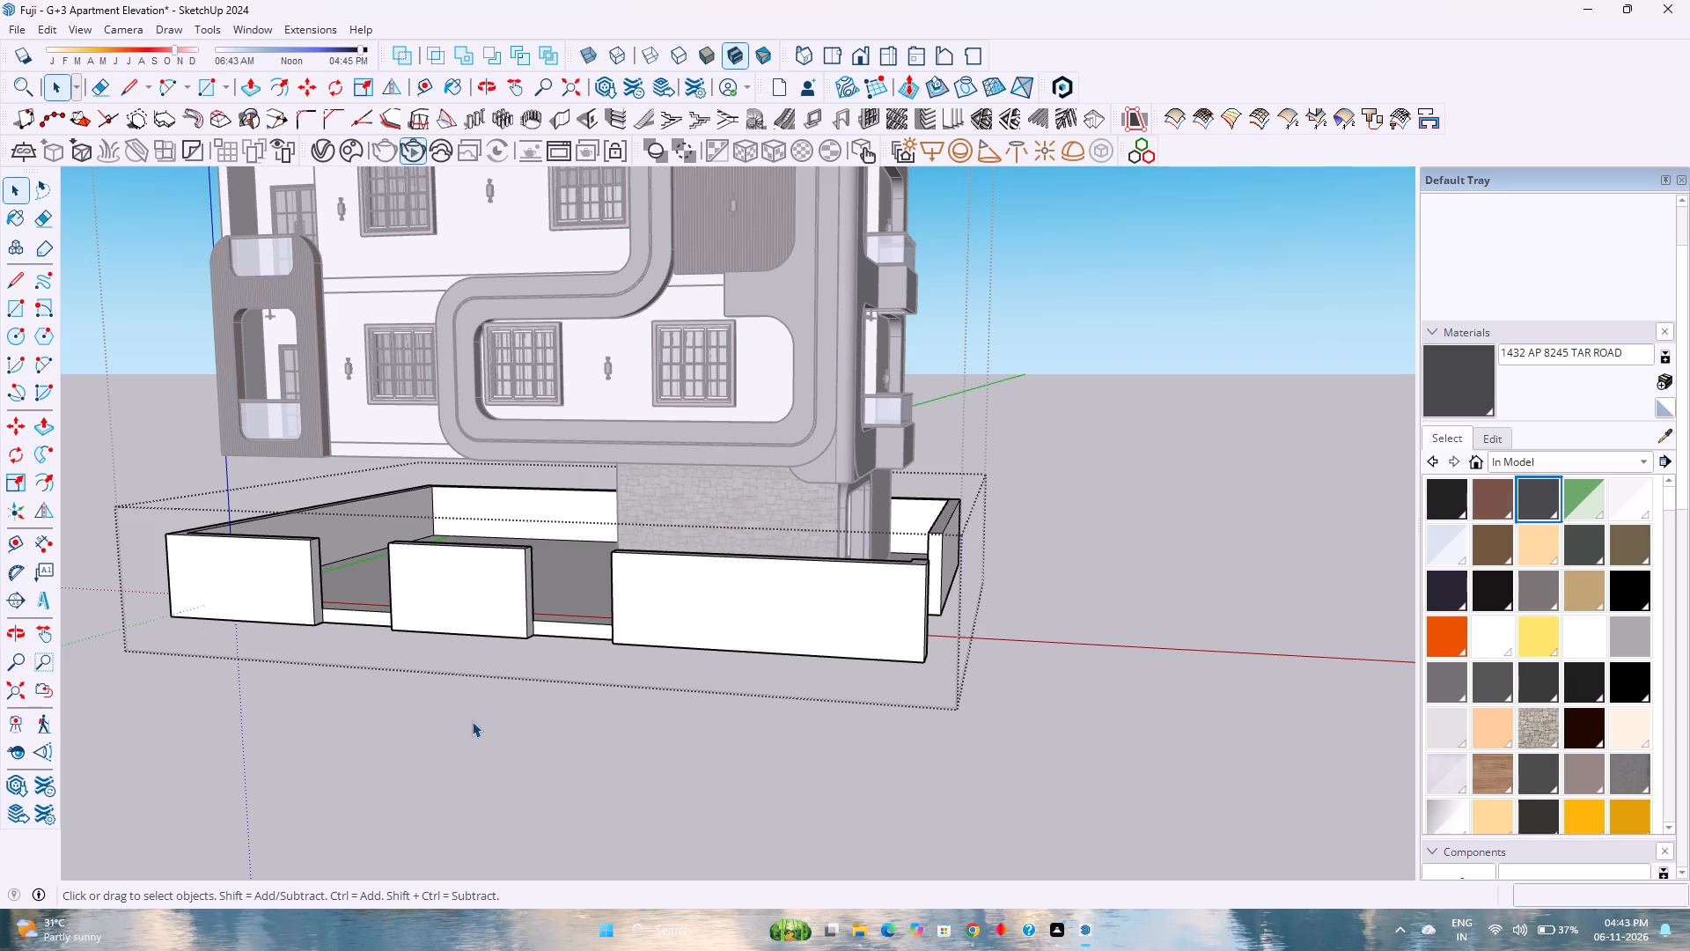
# Close the compound wall group and save the model.
pyautogui.scroll(-4, 775, 688)
pyautogui.click(1129, 652)
pyautogui.scroll(-2, 1117, 645)
pyautogui.keyDown('shift'); pyautogui.moveTo(1117, 632); pyautogui.dragTo(1124, 721, button='middle'); pyautogui.keyUp('shift')
pyautogui.moveTo(1102, 699); pyautogui.dragTo(909, 617, button='middle')
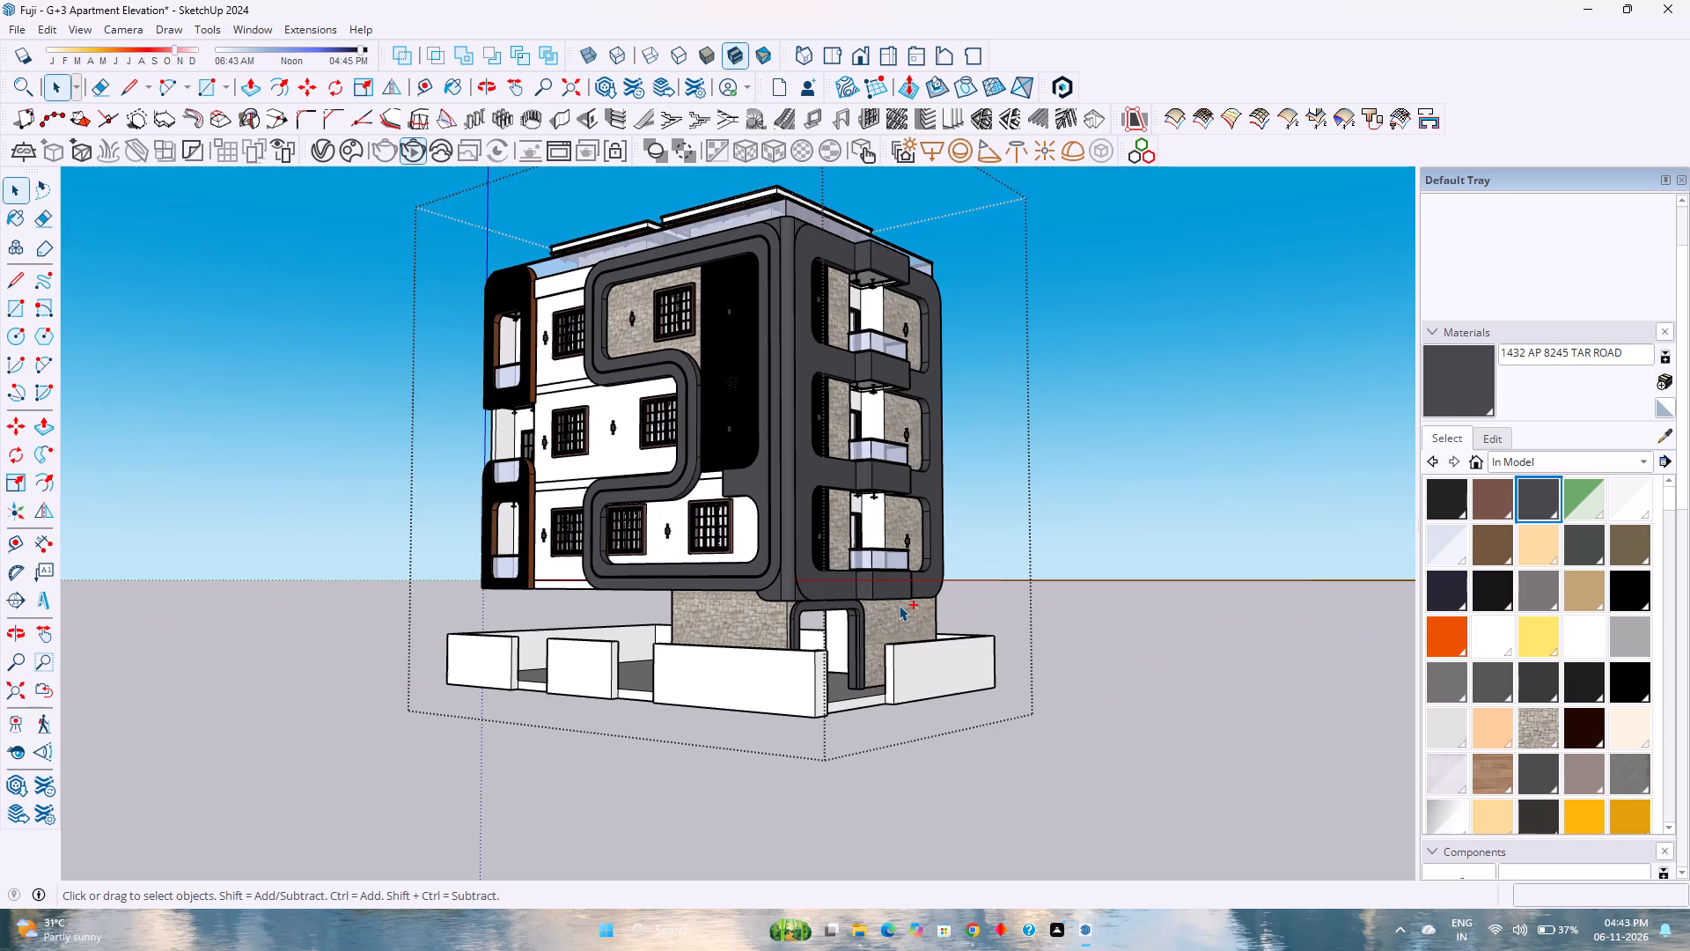
pyautogui.hotkey('ctrl', 's')
# Reopen the compound wall group and raise the top face of the long segment at the gate-end corner by 6".
pyautogui.scroll(6, 912, 603)
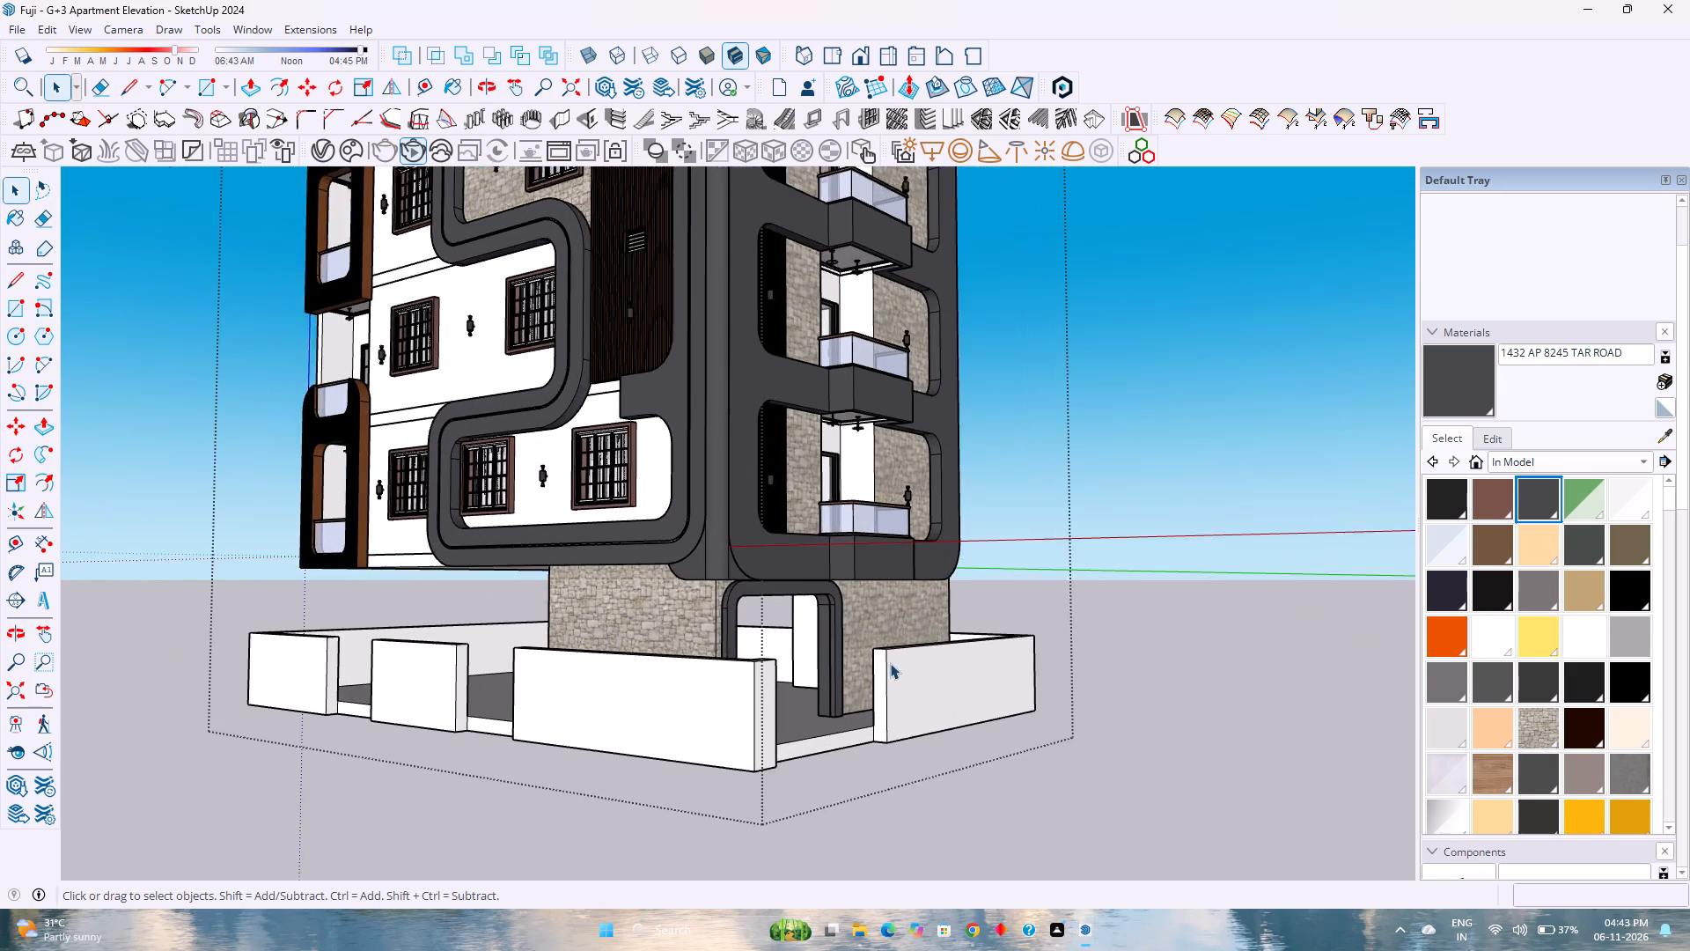
pyautogui.scroll(1, 890, 663)
pyautogui.moveTo(890, 645); pyautogui.dragTo(836, 785, button='middle')
pyautogui.scroll(4, 564, 876)
pyautogui.doubleClick(650, 744)
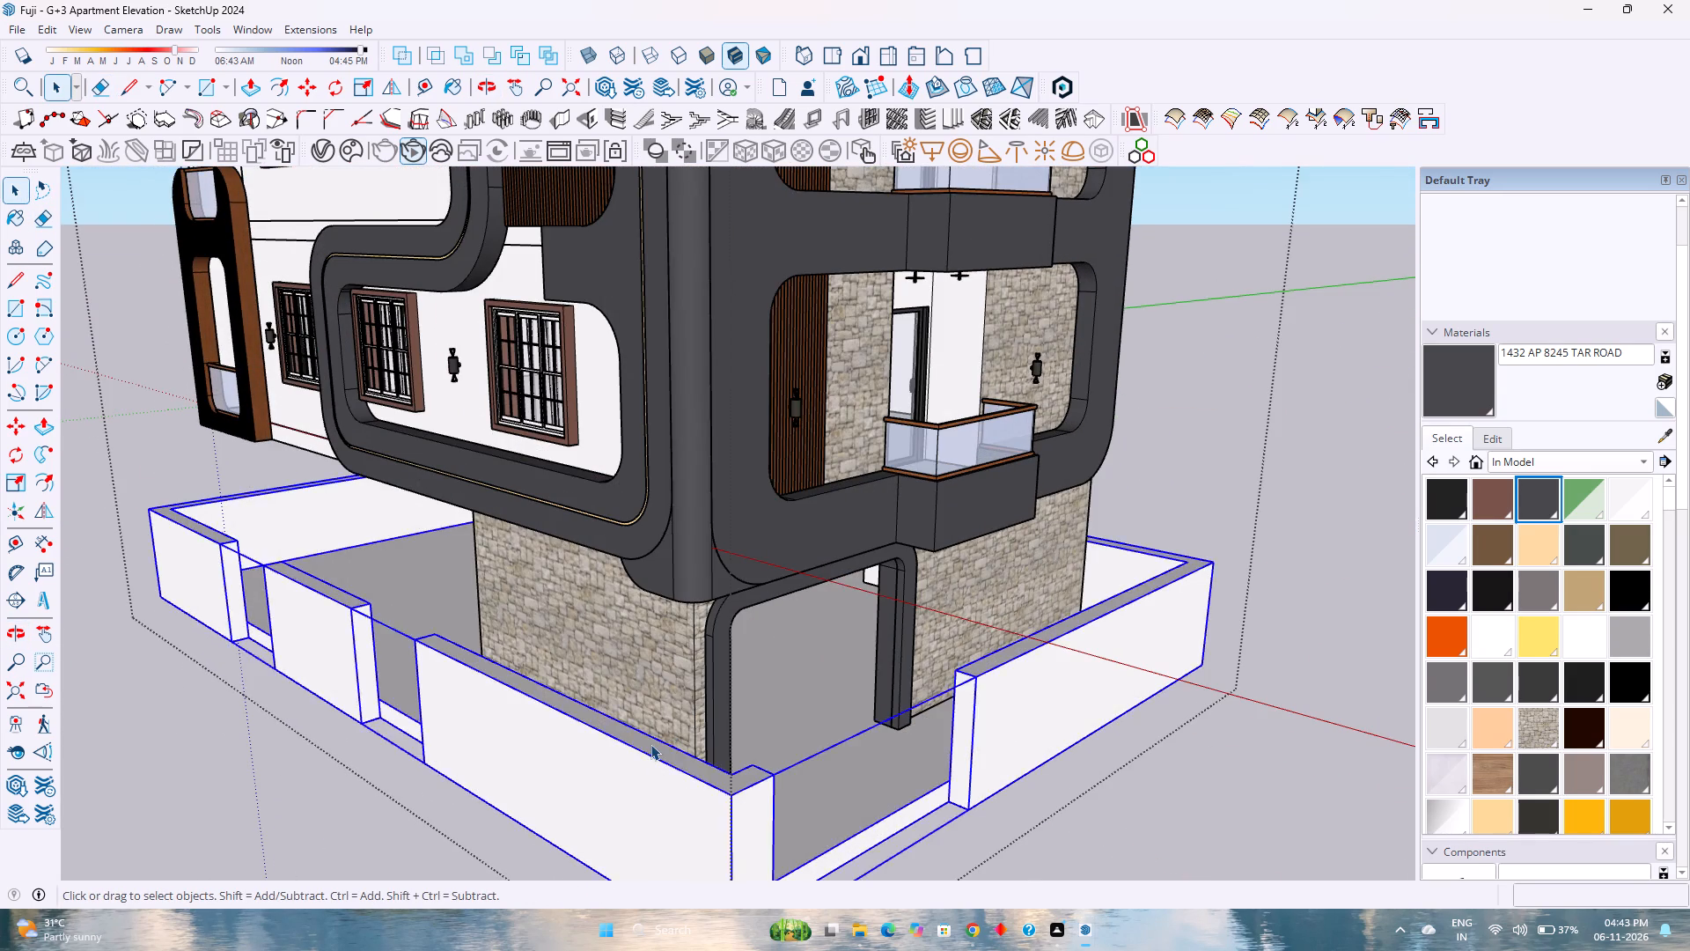
pyautogui.scroll(3, 650, 744)
pyautogui.click(645, 750)
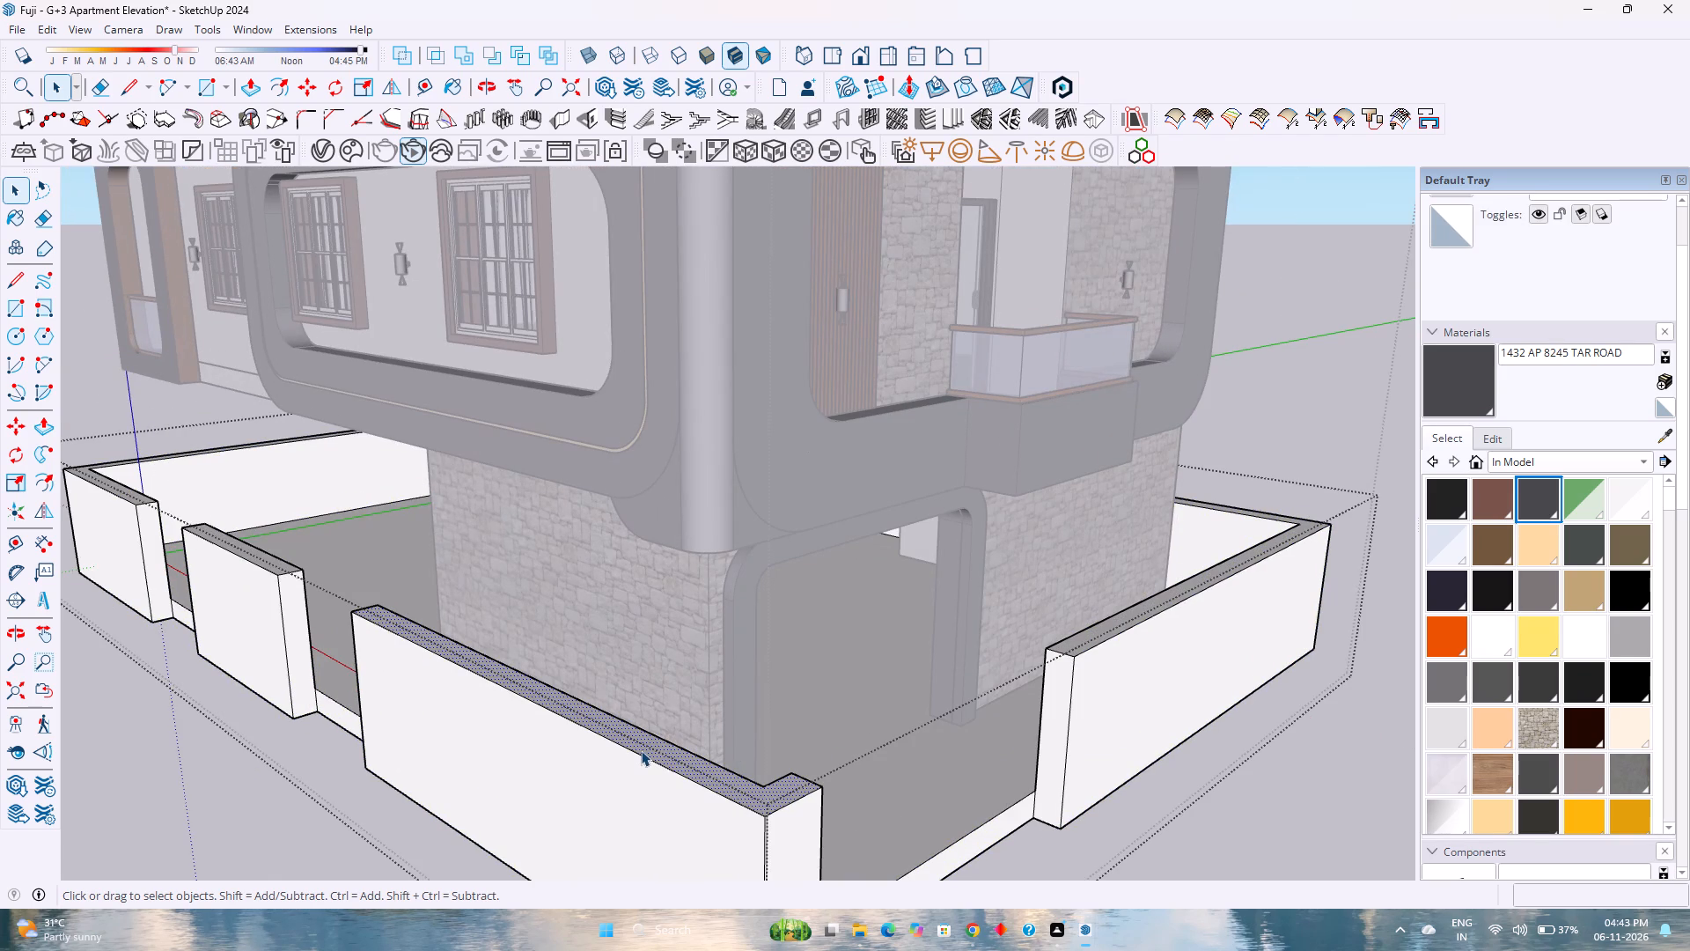
pyautogui.press('p')
pyautogui.click(641, 750)
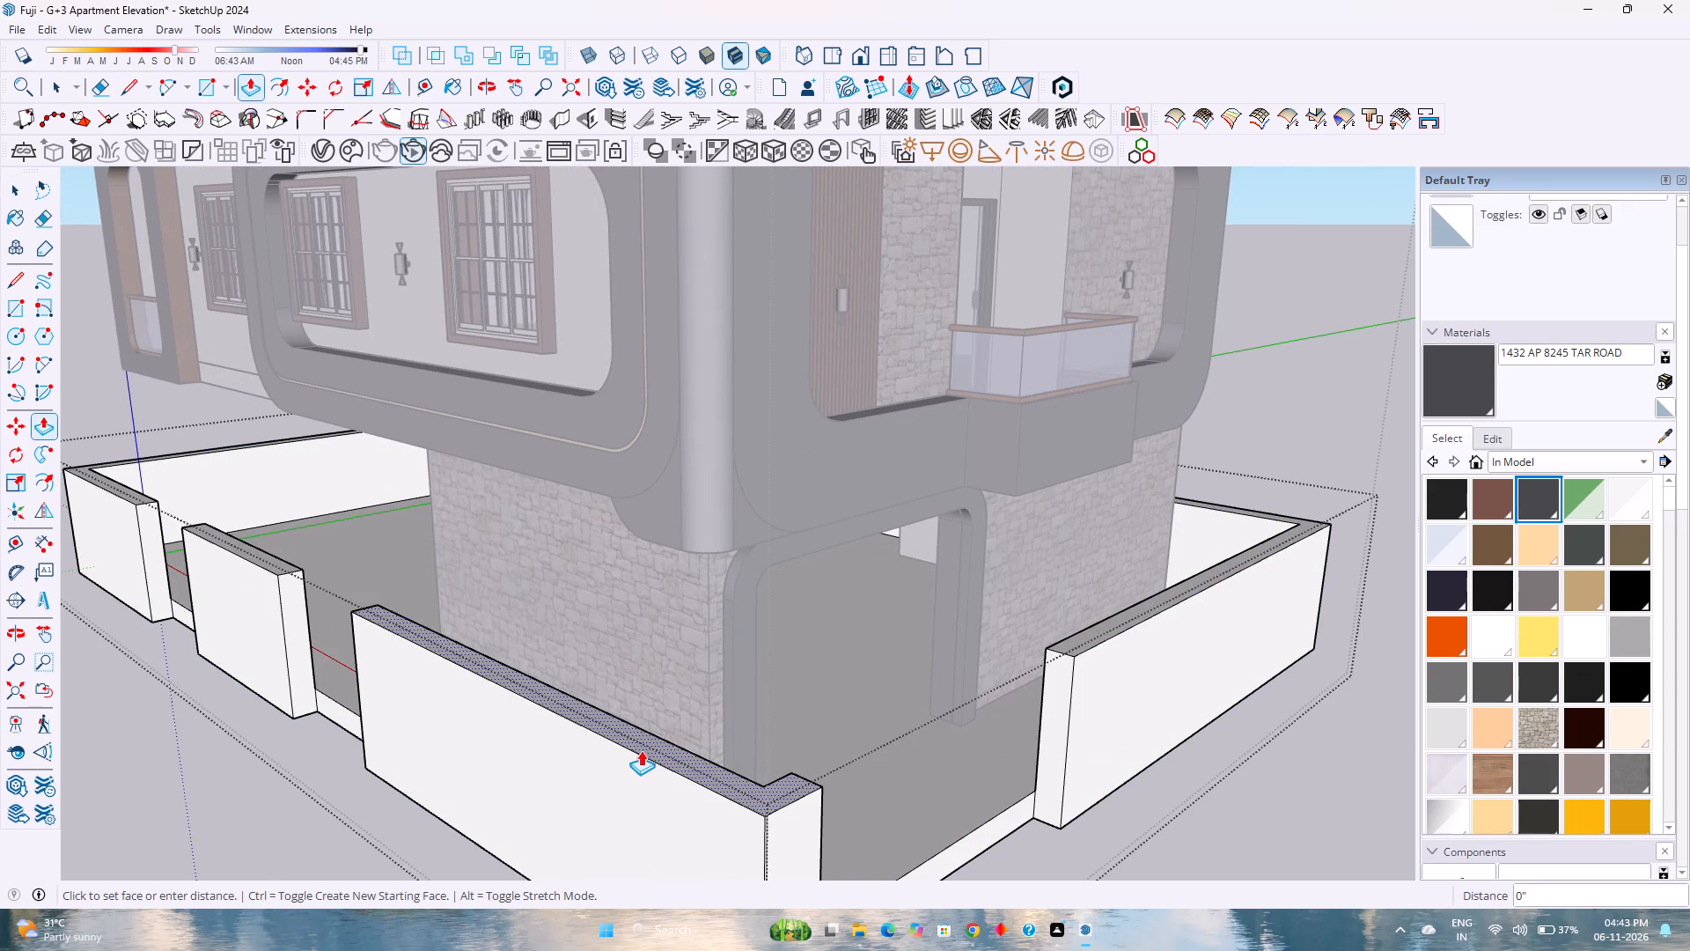
pyautogui.press('6')
pyautogui.press('Return')
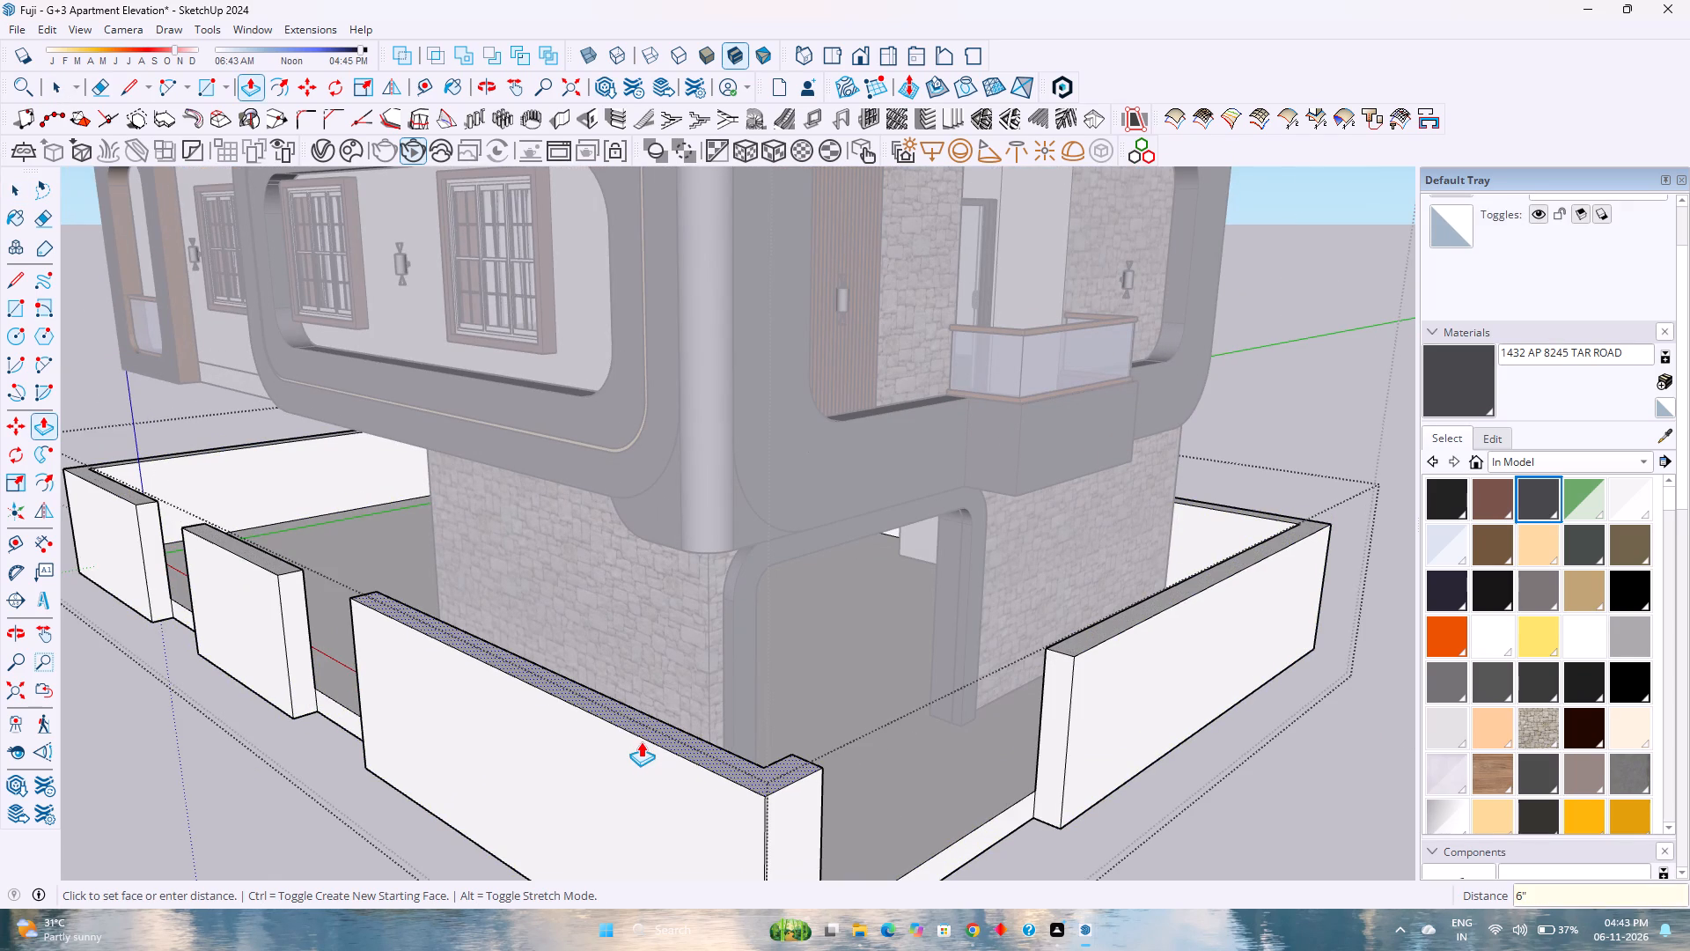
# Raise the tops of the remaining compound wall segments, including the free-standing one between the two openings, by the same 6".
pyautogui.press('Escape')
pyautogui.doubleClick(1116, 629)
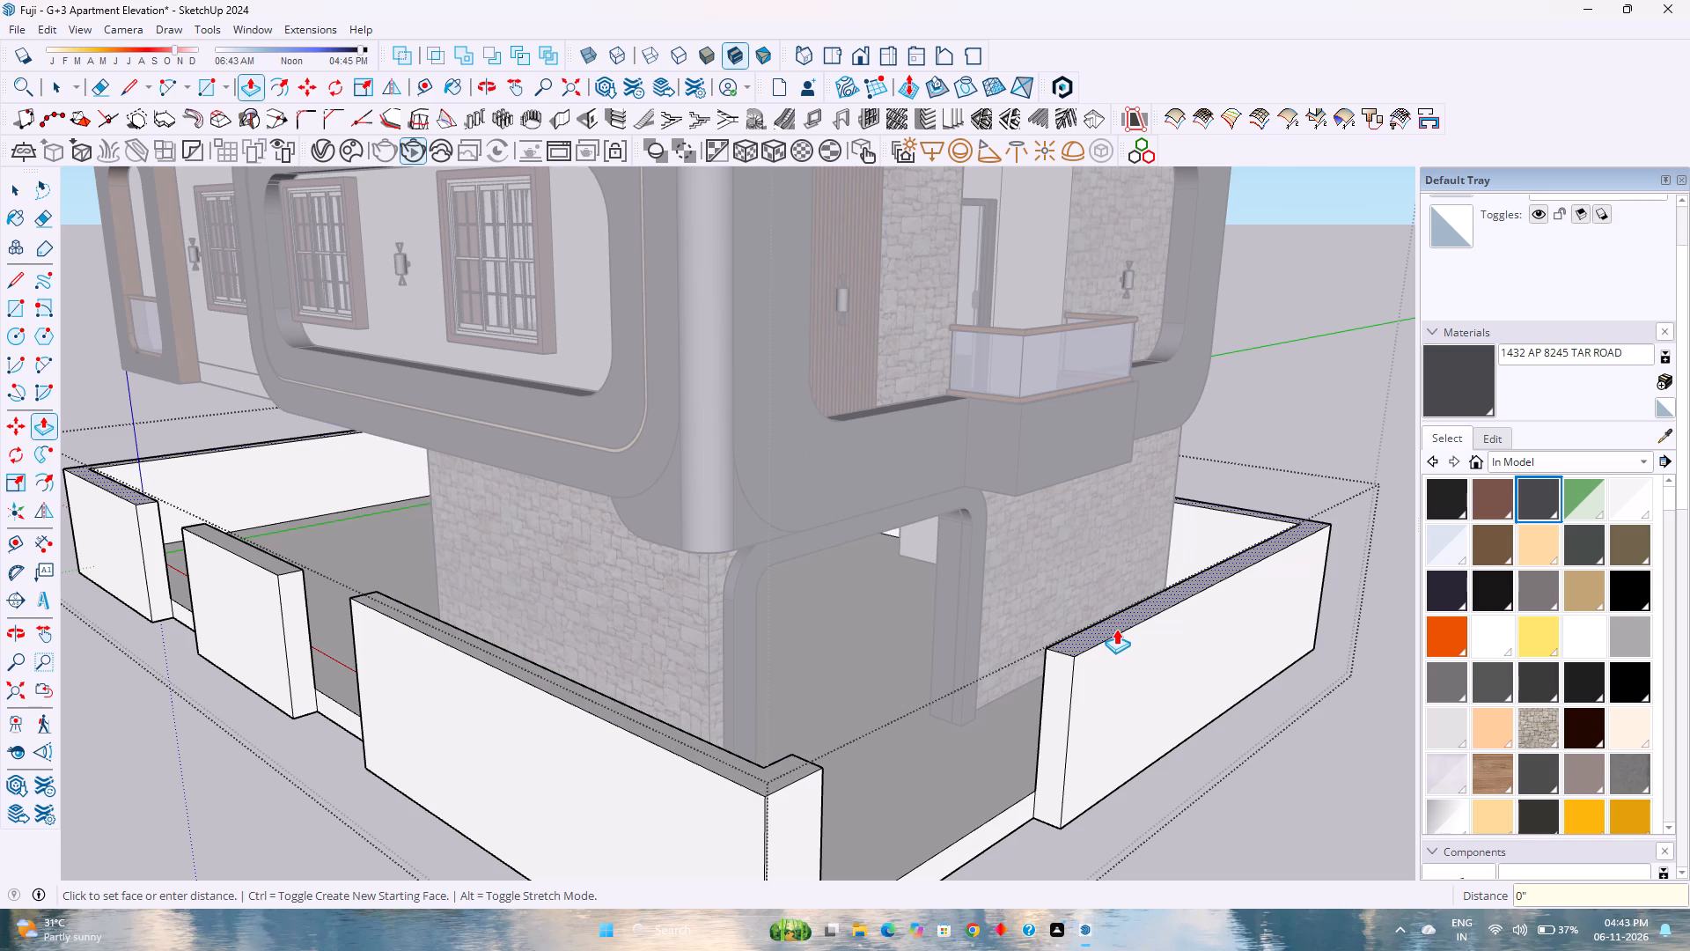
pyautogui.click(276, 564)
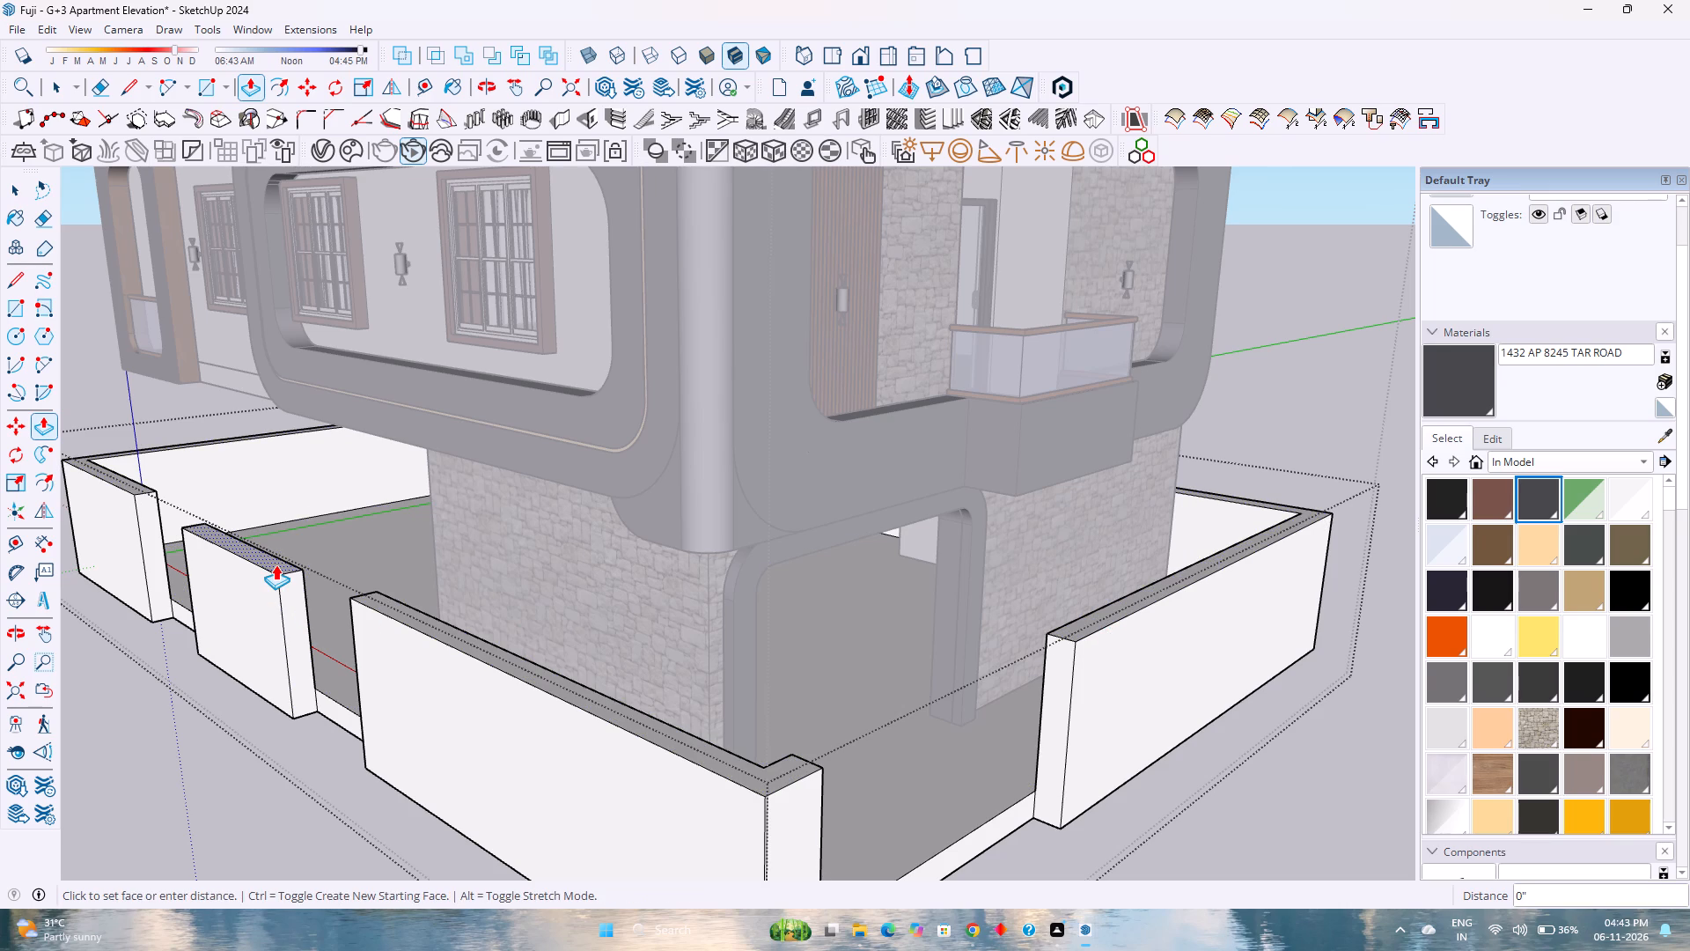
pyautogui.click(276, 564)
pyautogui.press('space')
pyautogui.scroll(-5, 374, 638)
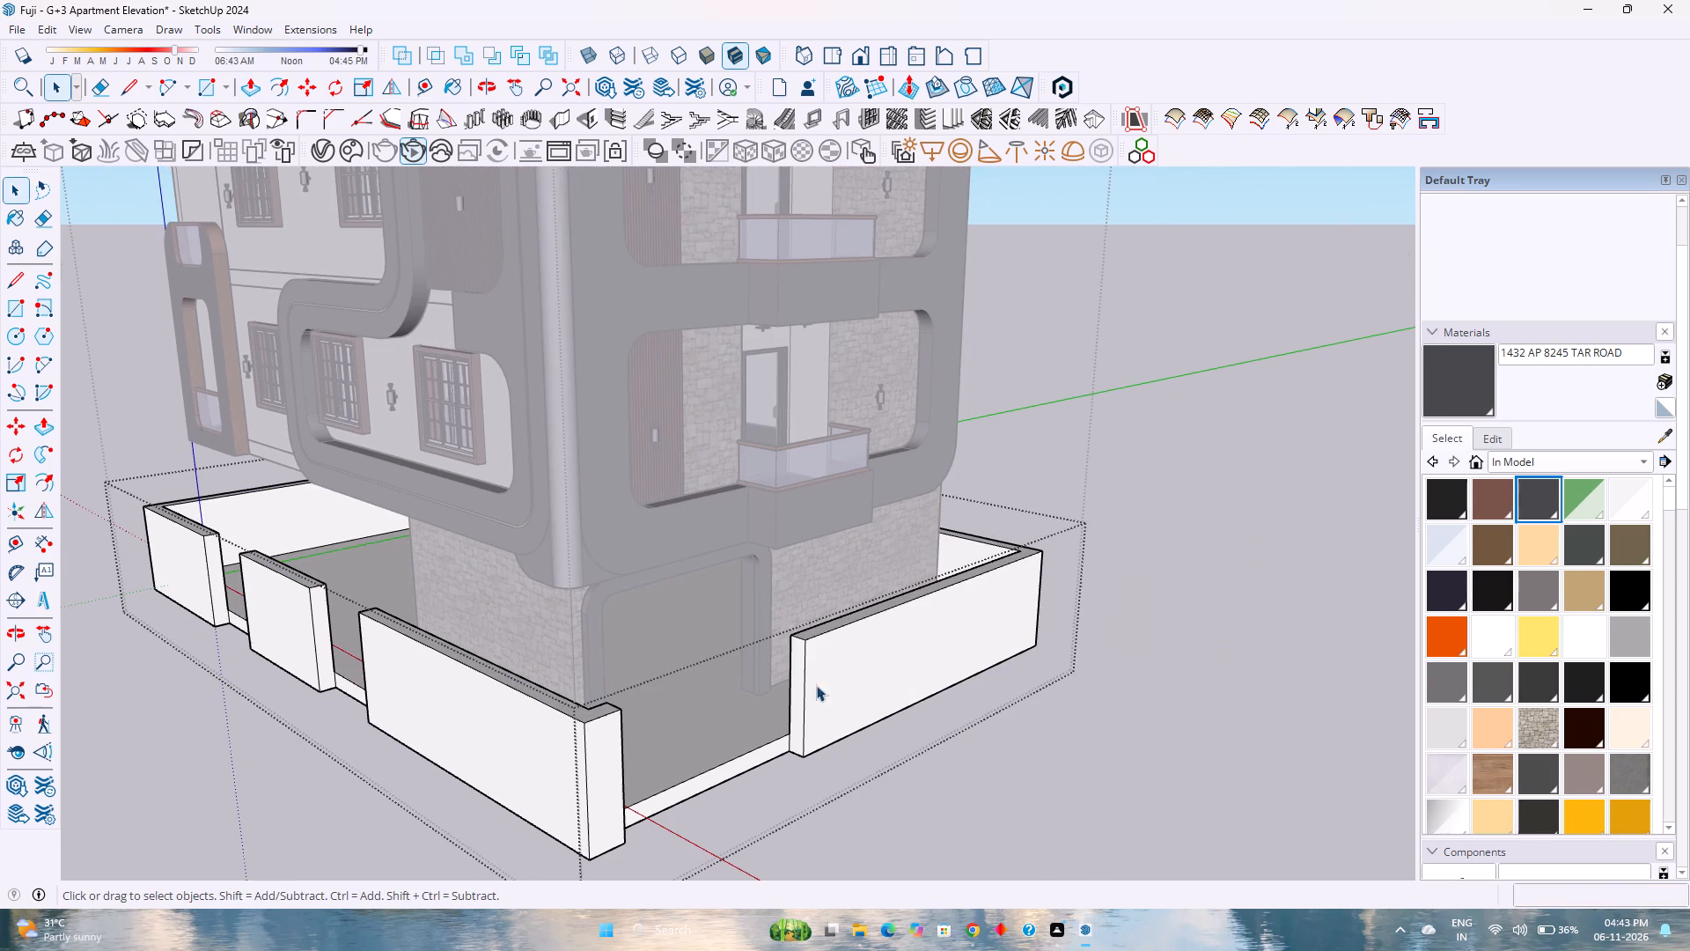
# Place two vertical guides on the outer face of the gate-end corner wall segment, 1'6" in from each of its ends.
pyautogui.click(1004, 699)
pyautogui.scroll(-3, 1004, 704)
pyautogui.moveTo(907, 780); pyautogui.dragTo(1018, 625, button='middle')
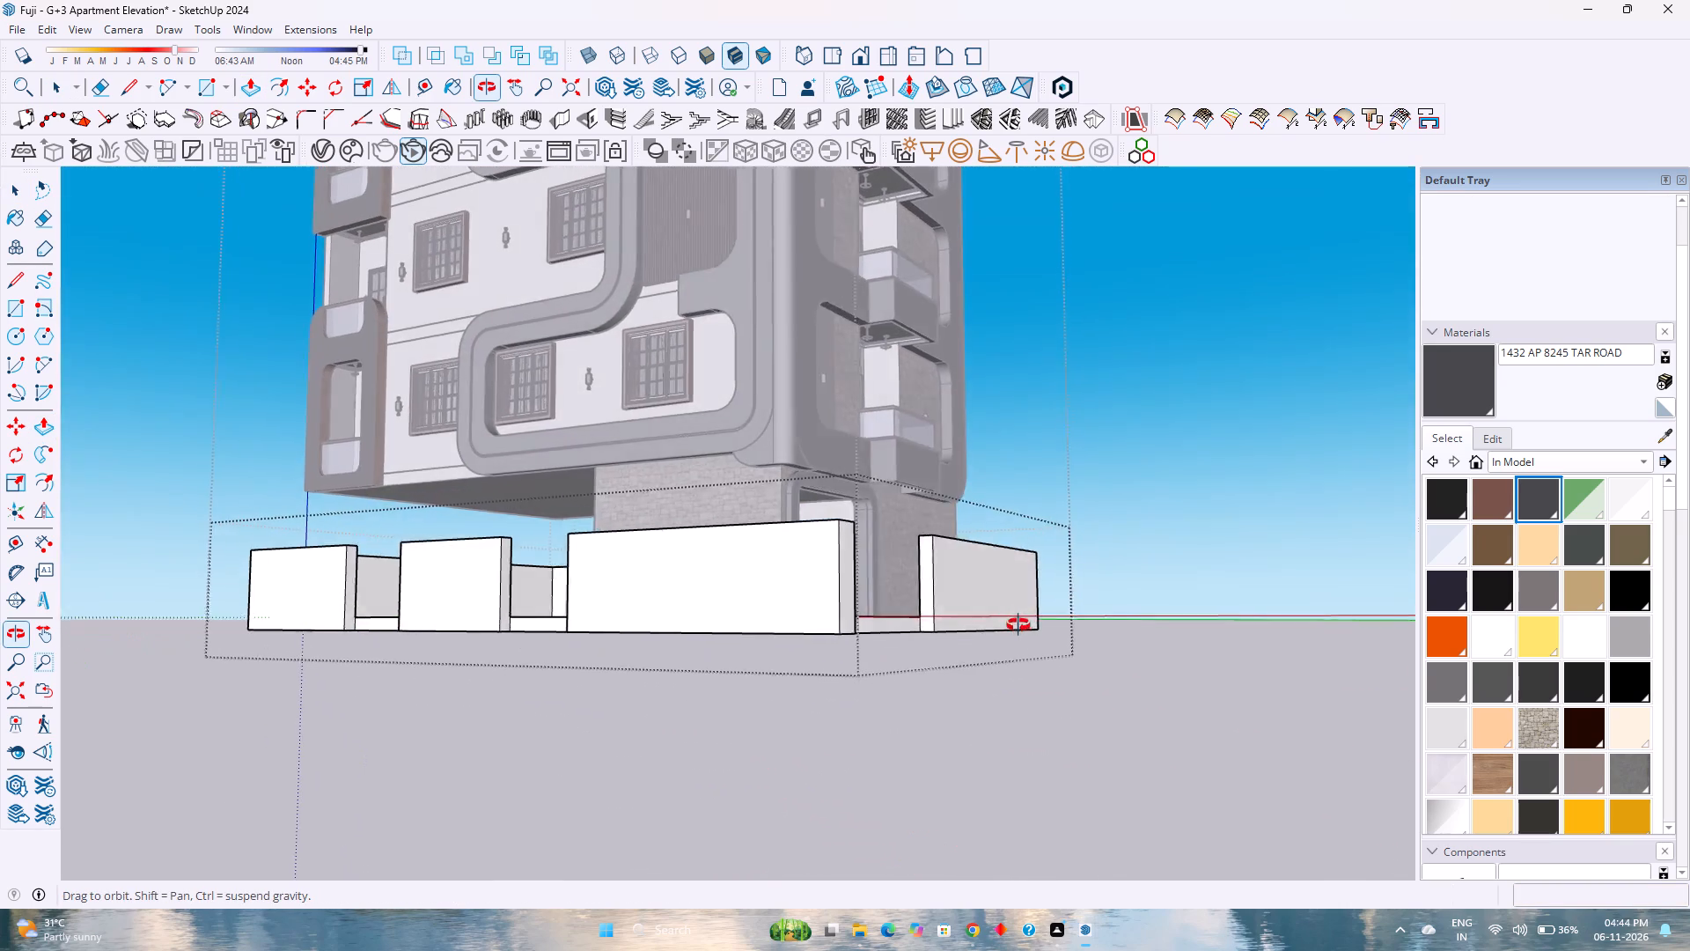
pyautogui.moveTo(1018, 625); pyautogui.dragTo(1043, 653, button='middle')
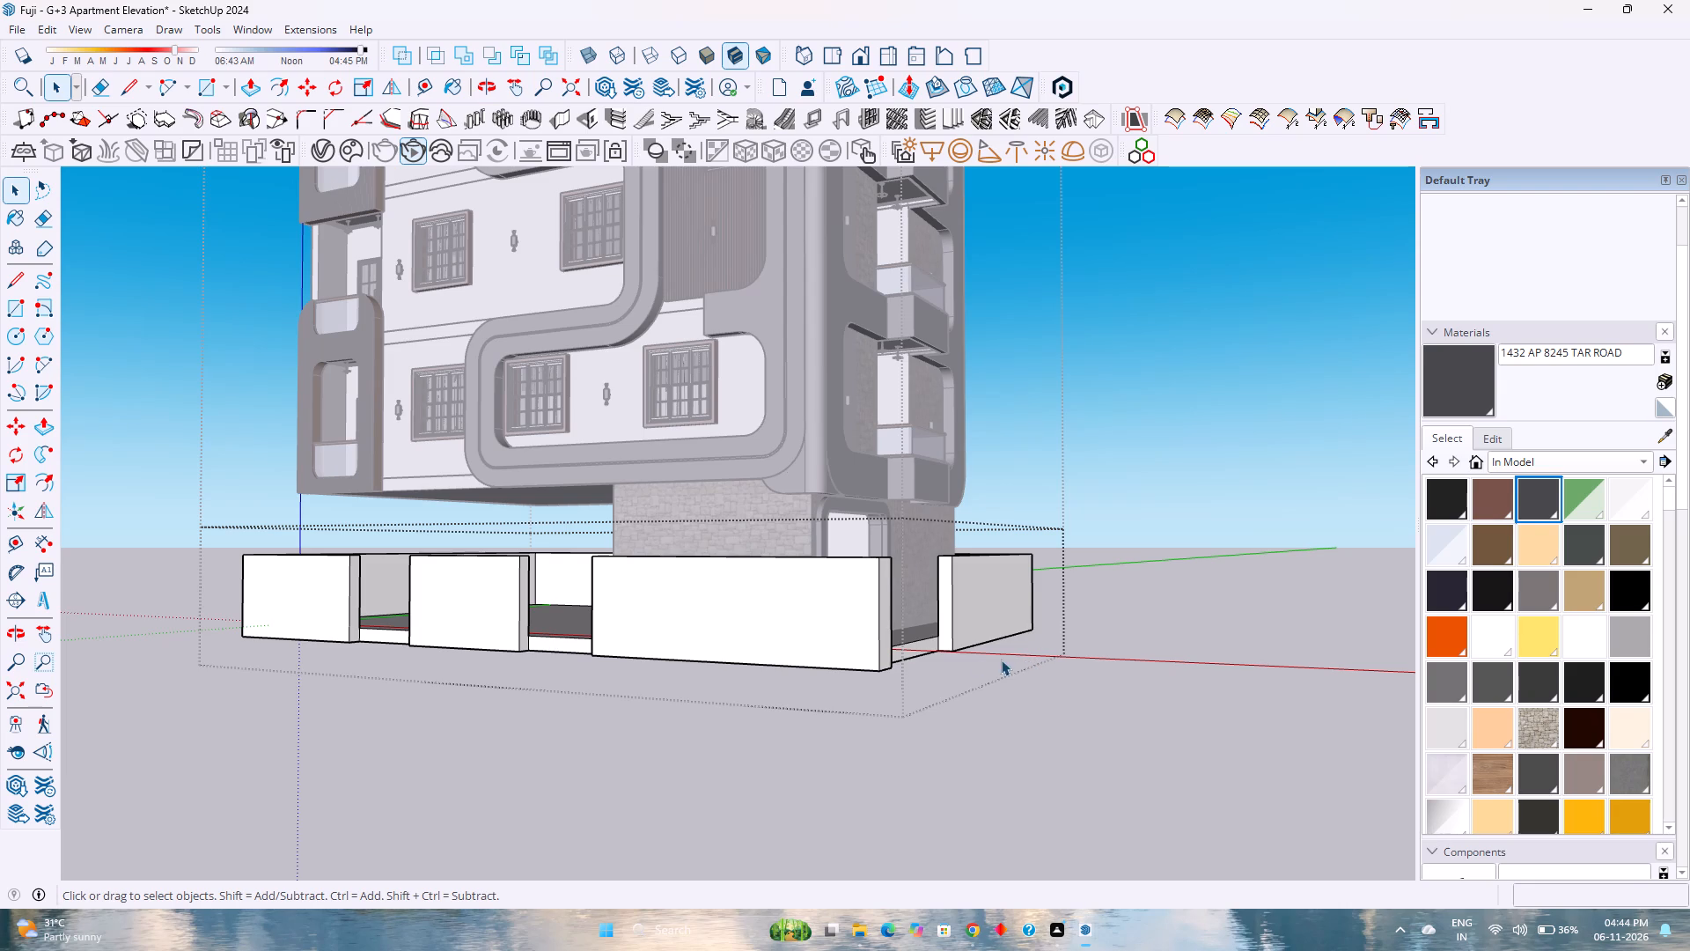
pyautogui.click(419, 92)
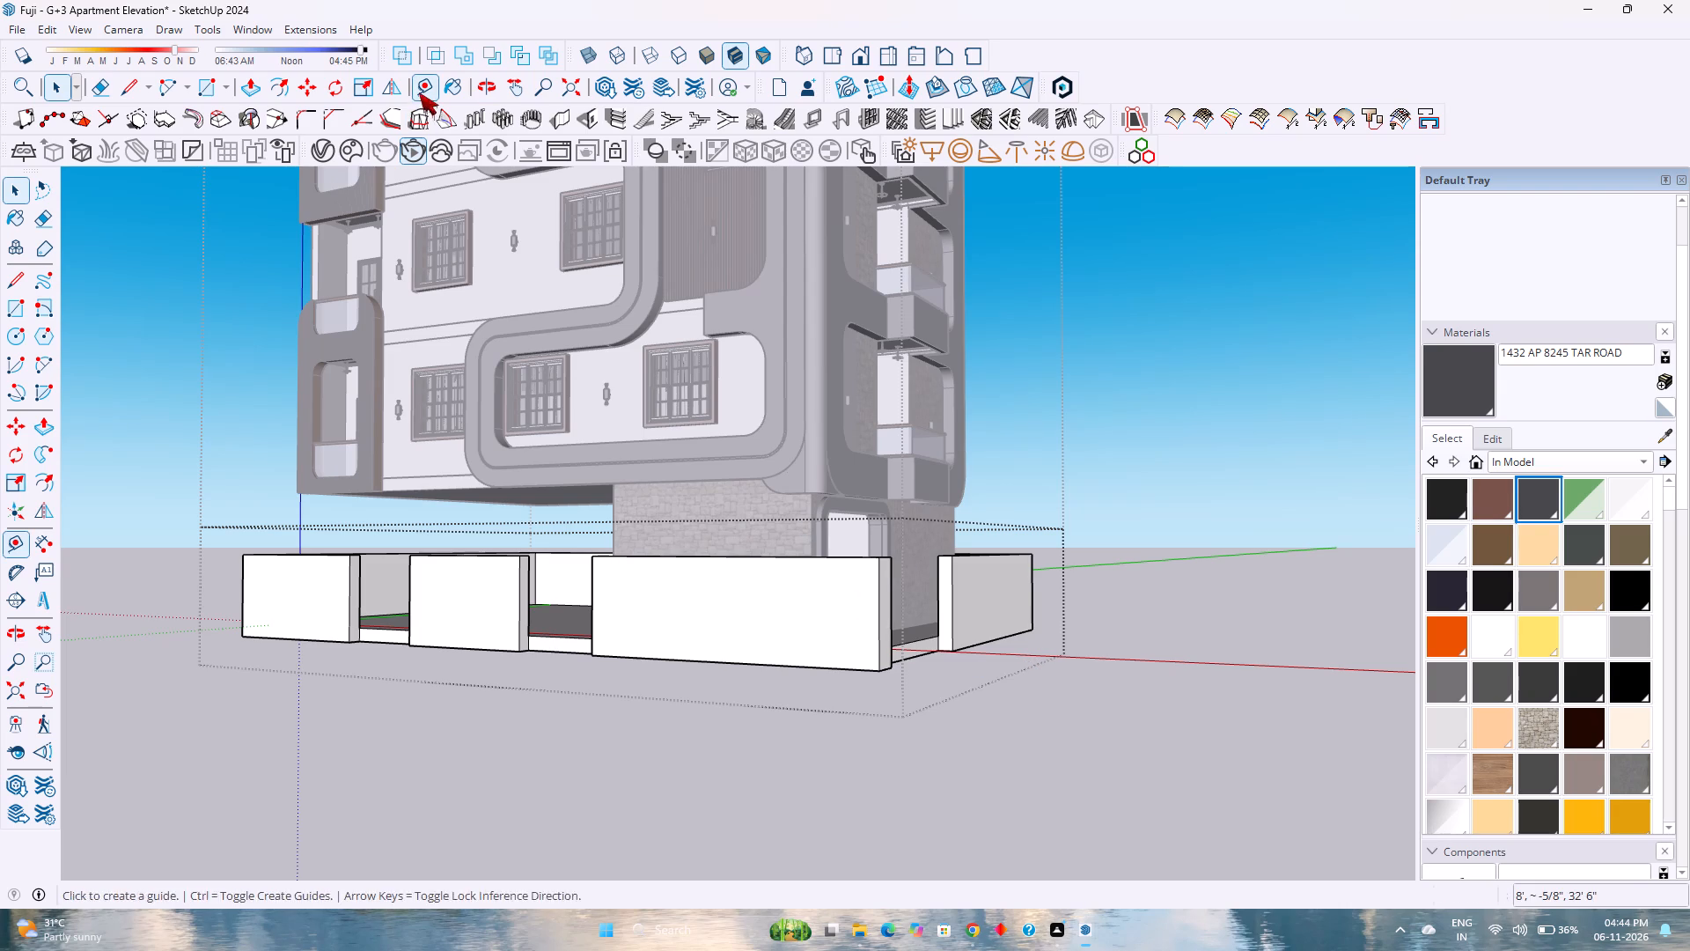
pyautogui.click(597, 587)
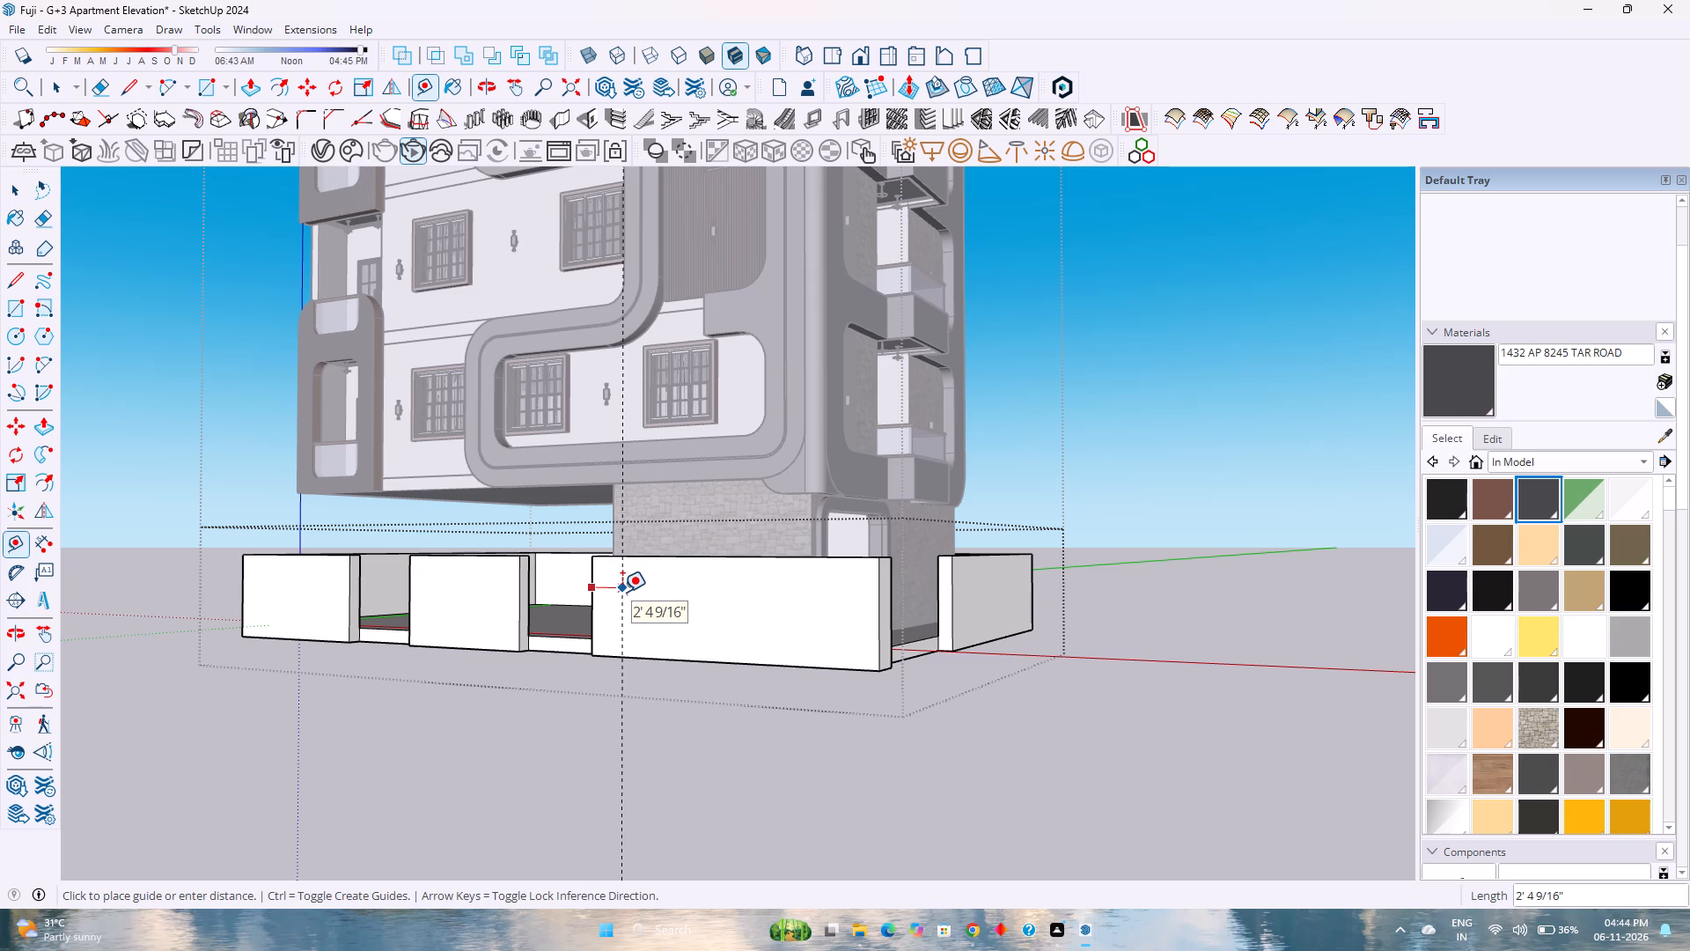
pyautogui.write("2'")
pyautogui.press('Return')
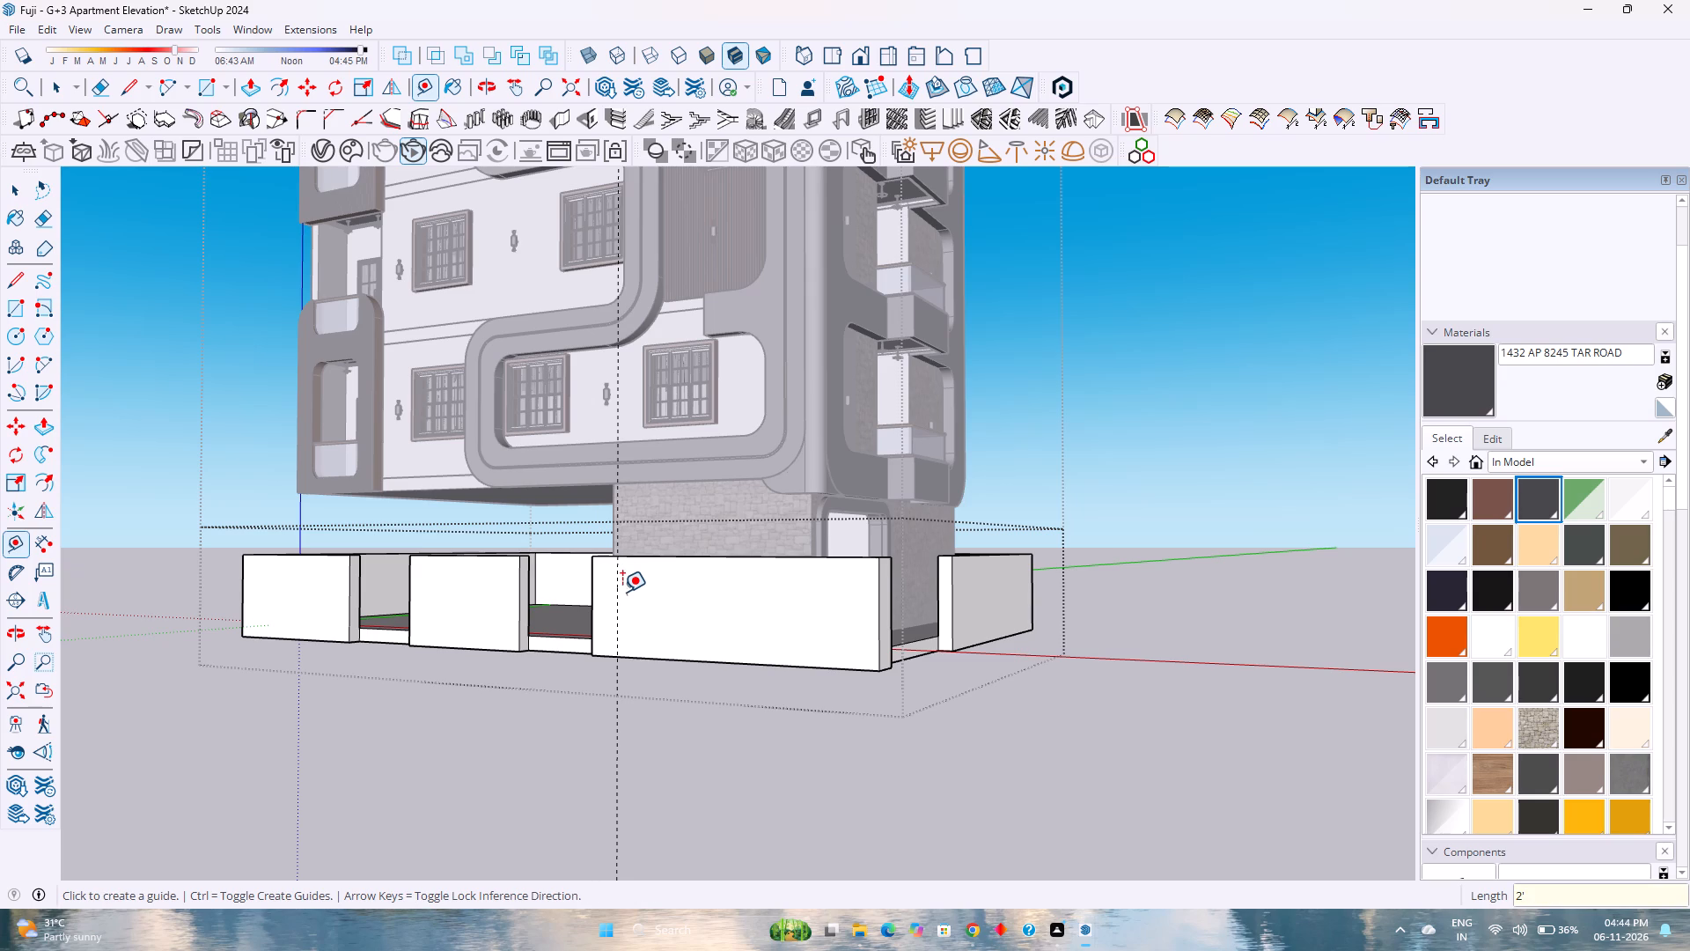
pyautogui.write("1'")
pyautogui.press('6')
pyautogui.hotkey('shift', '"')
pyautogui.press('Return')
pyautogui.scroll(2, 622, 592)
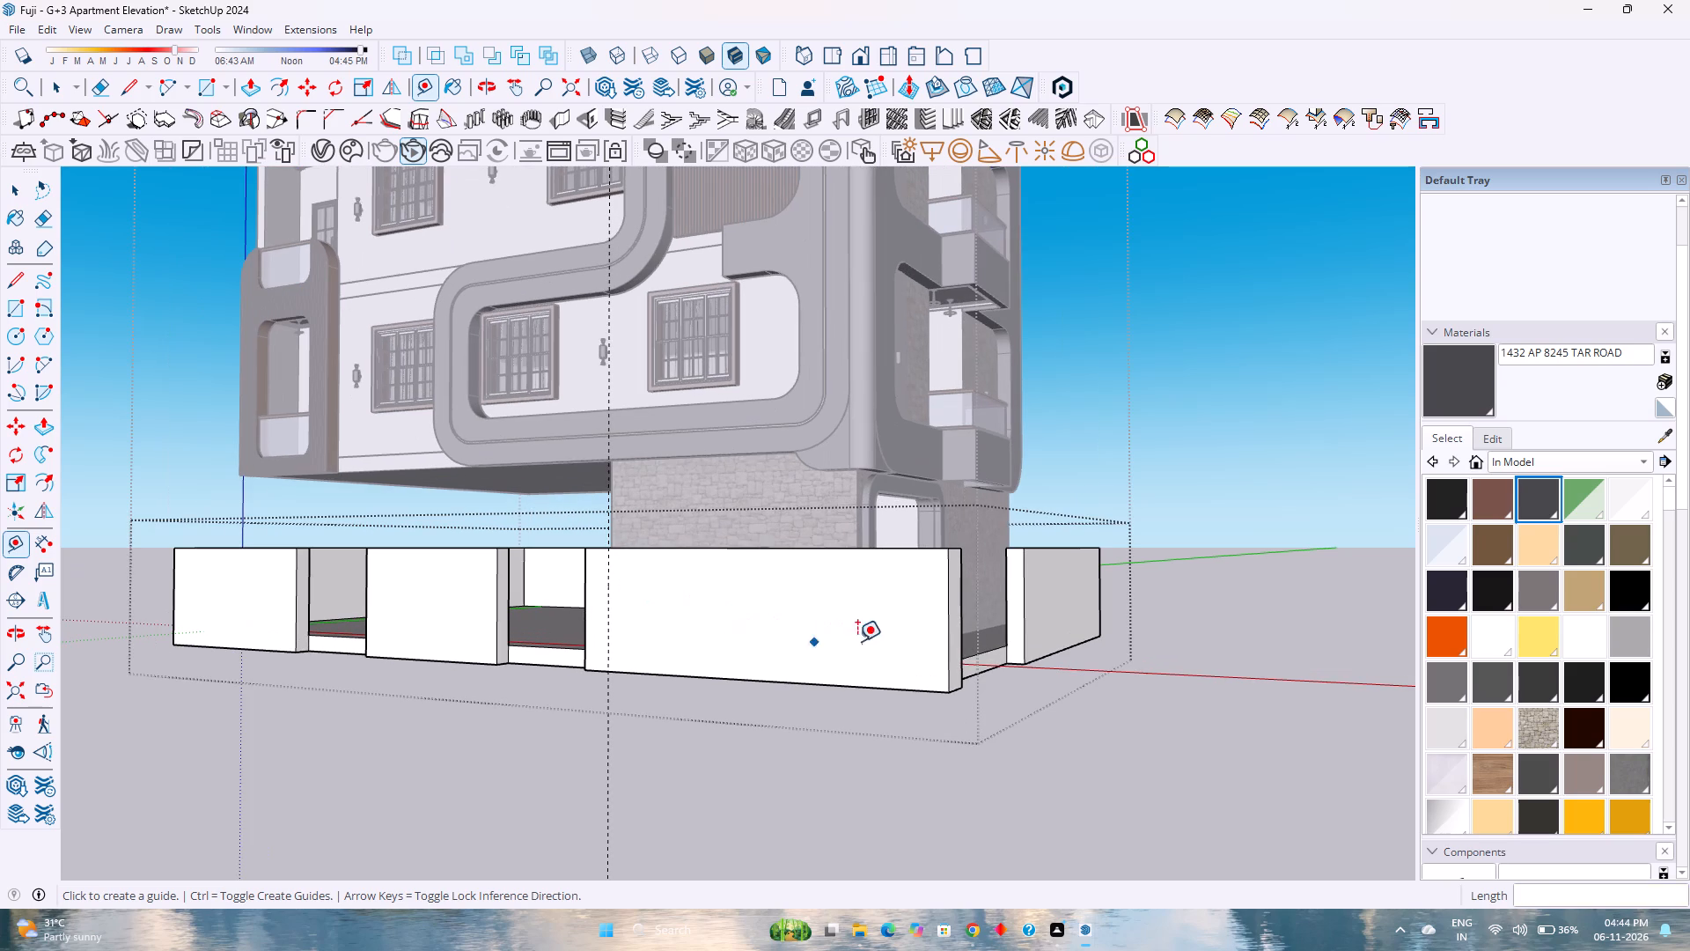
pyautogui.click(945, 609)
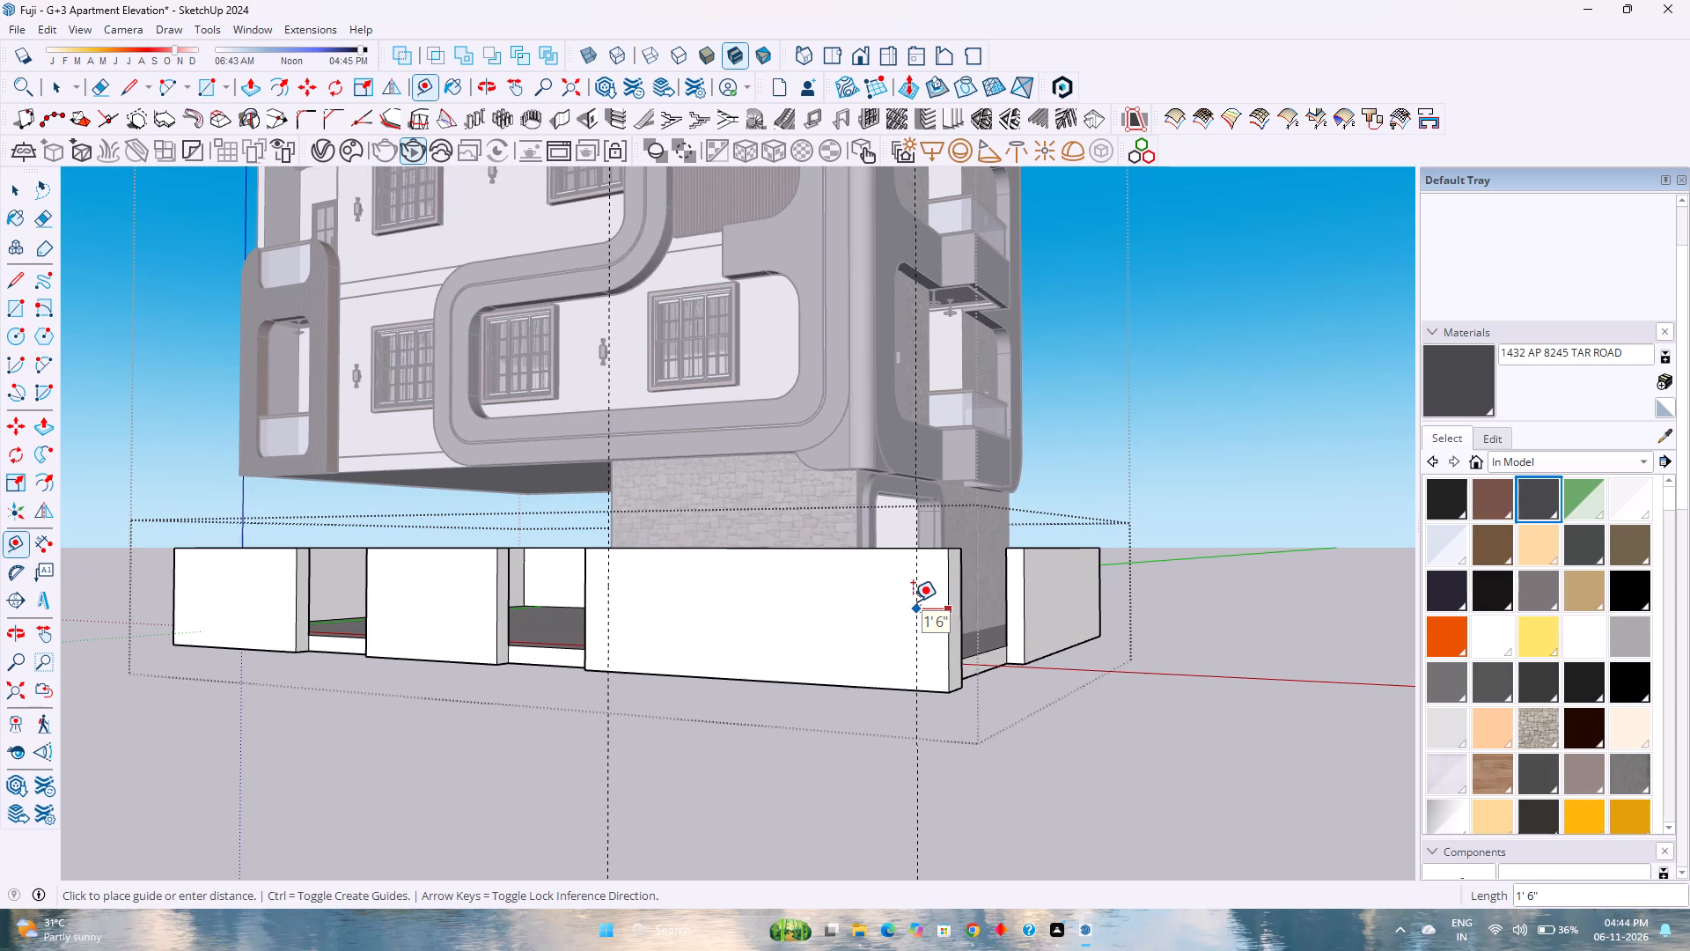
pyautogui.click(913, 601)
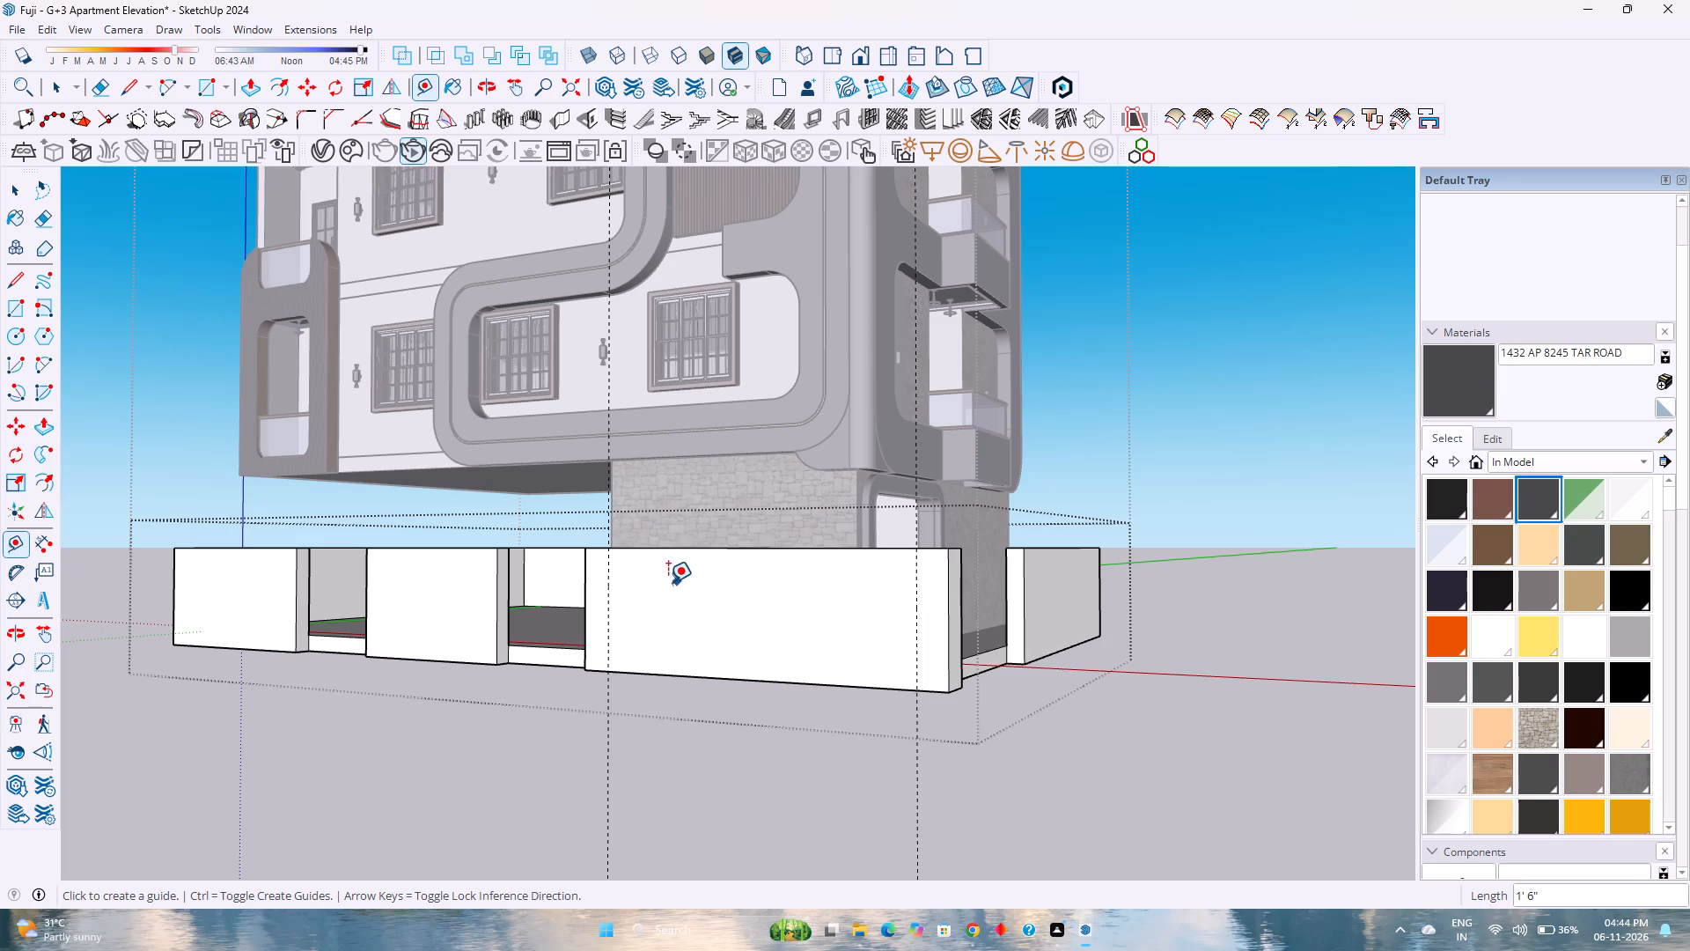
# Place a vertical guide 2' further in from the wall segment's guide nearest the opening.
pyautogui.click(606, 596)
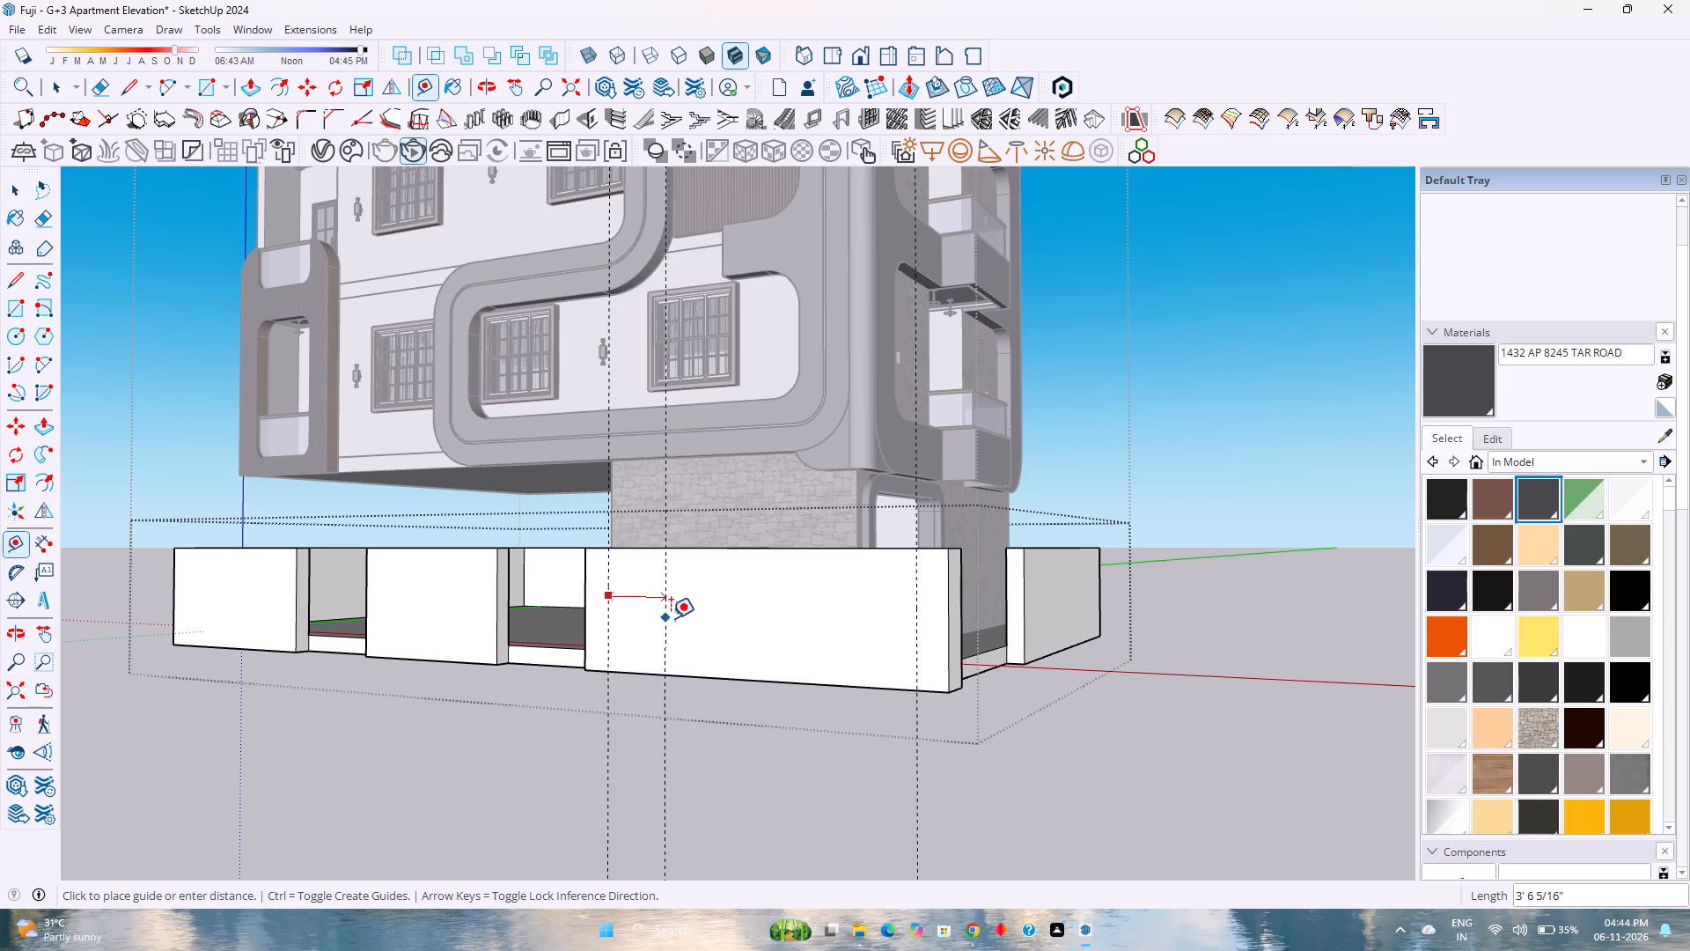
pyautogui.press('1')
pyautogui.write('\'6"')
pyautogui.press('BackSpace')
pyautogui.press('BackSpace')
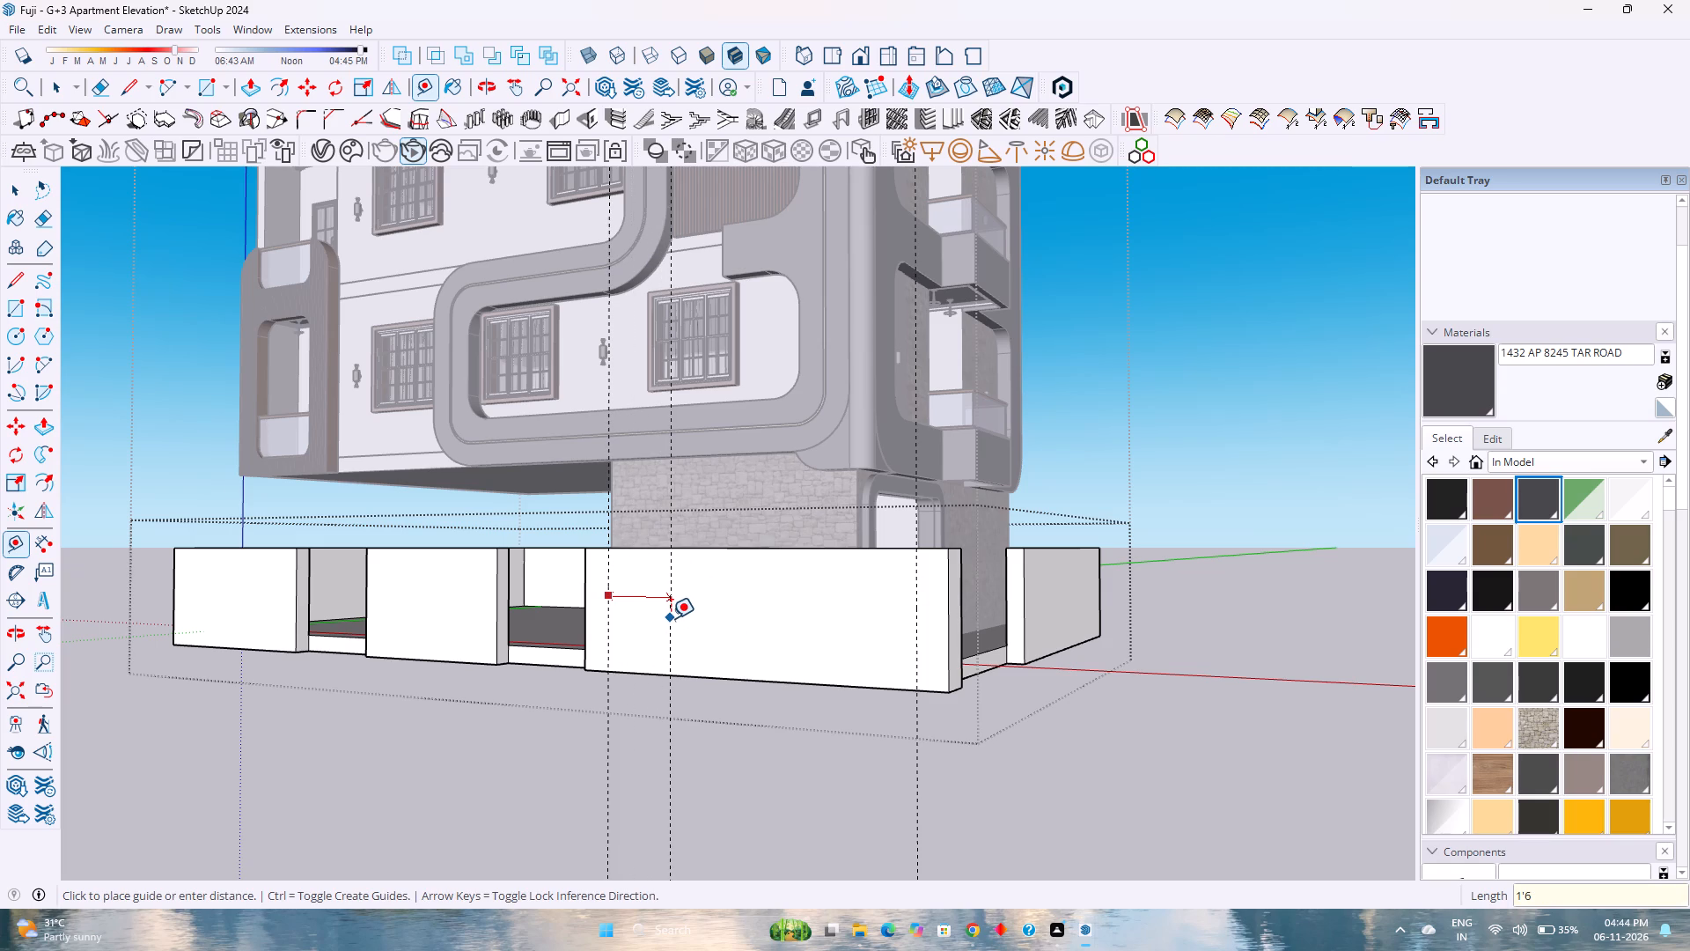
pyautogui.press('BackSpace')
pyautogui.press('BackSpace')
pyautogui.press('BackSpace')
pyautogui.write("2'")
pyautogui.press('Return')
# Draw a full-height 2' by 6'6" rectangle between the two closely spaced guides on the wall's outer face.
pyautogui.scroll(3, 671, 618)
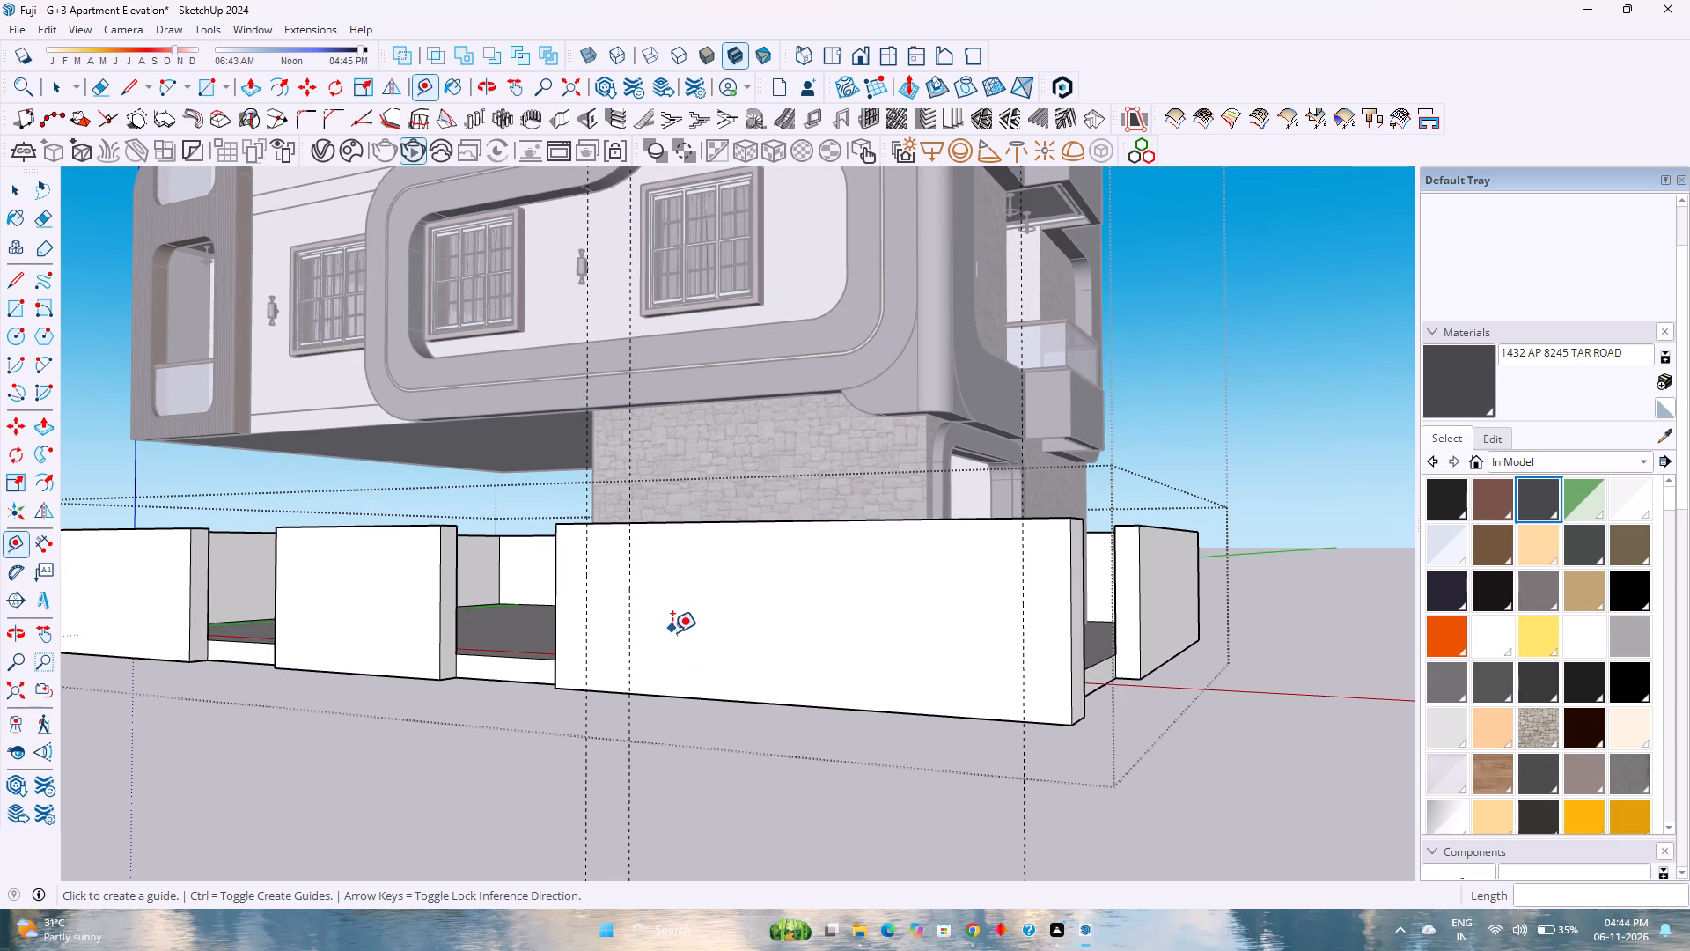
pyautogui.scroll(-3, 672, 632)
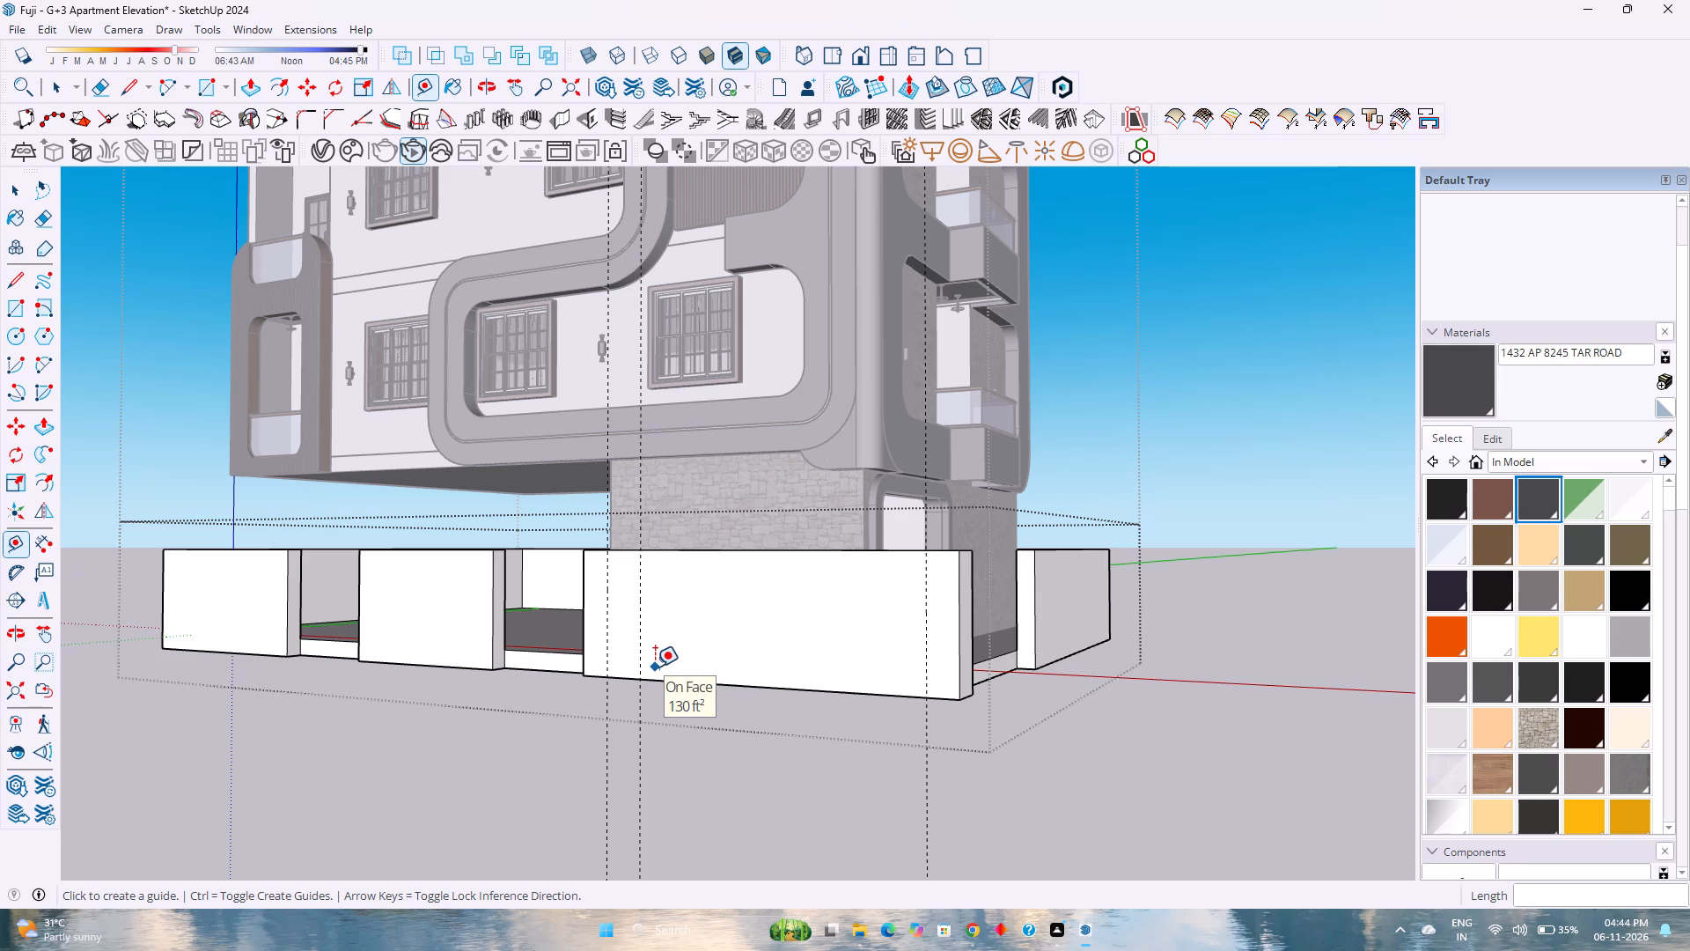
pyautogui.scroll(2, 648, 673)
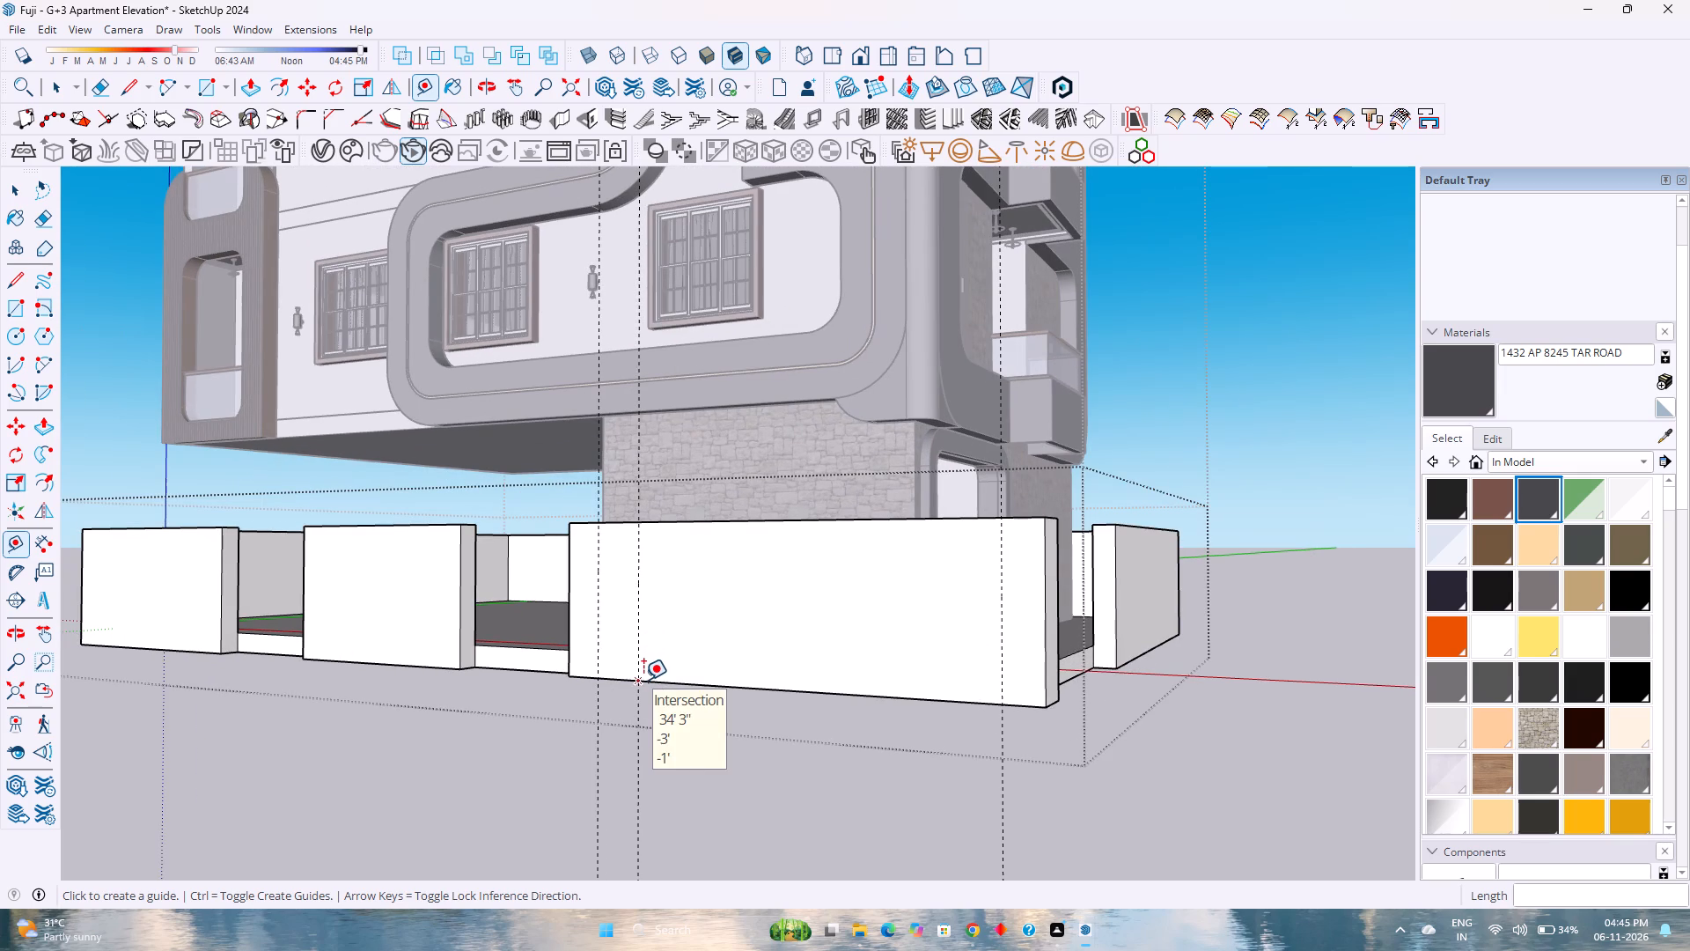
pyautogui.scroll(3, 514, 660)
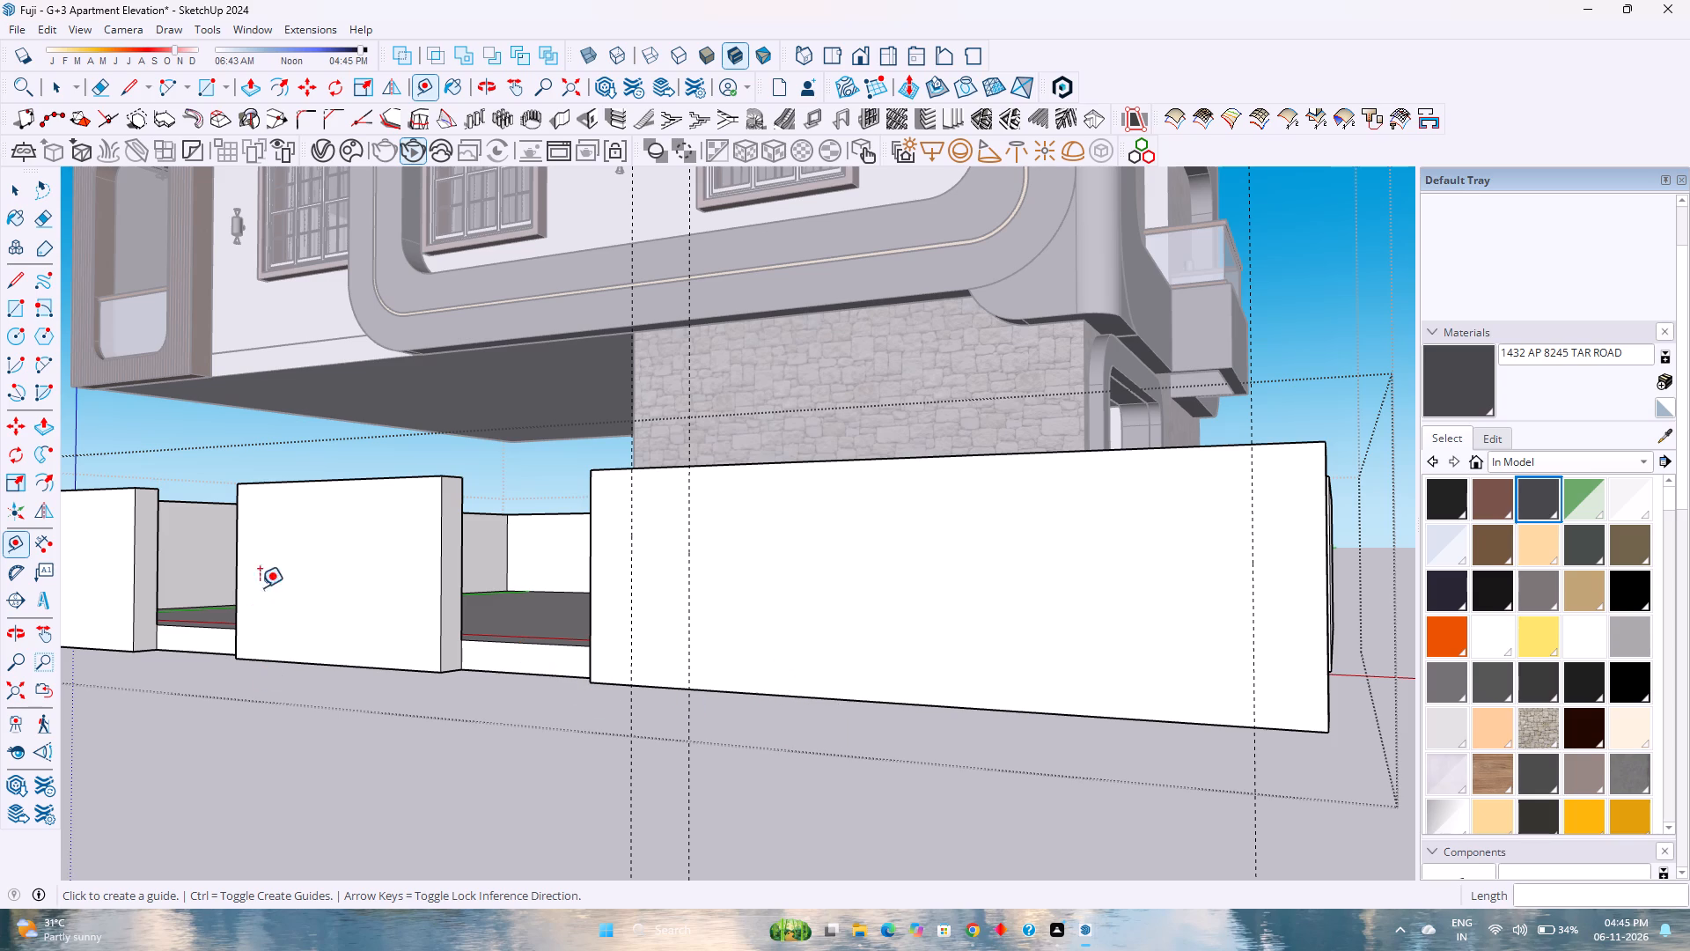
pyautogui.click(200, 87)
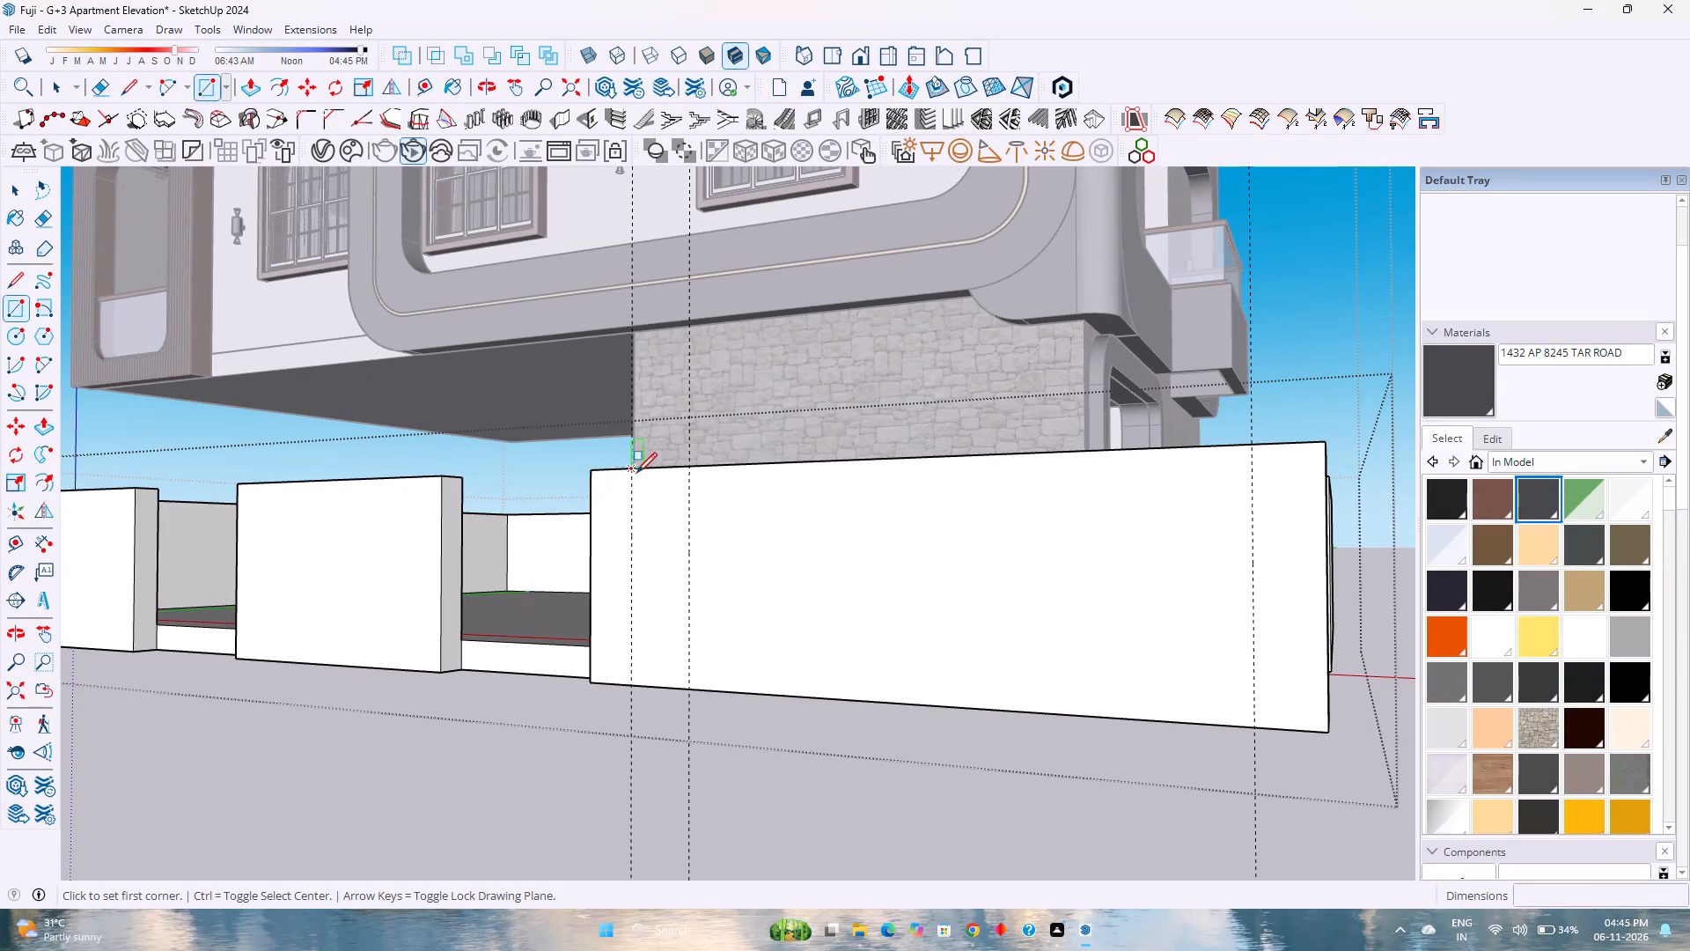
pyautogui.click(636, 470)
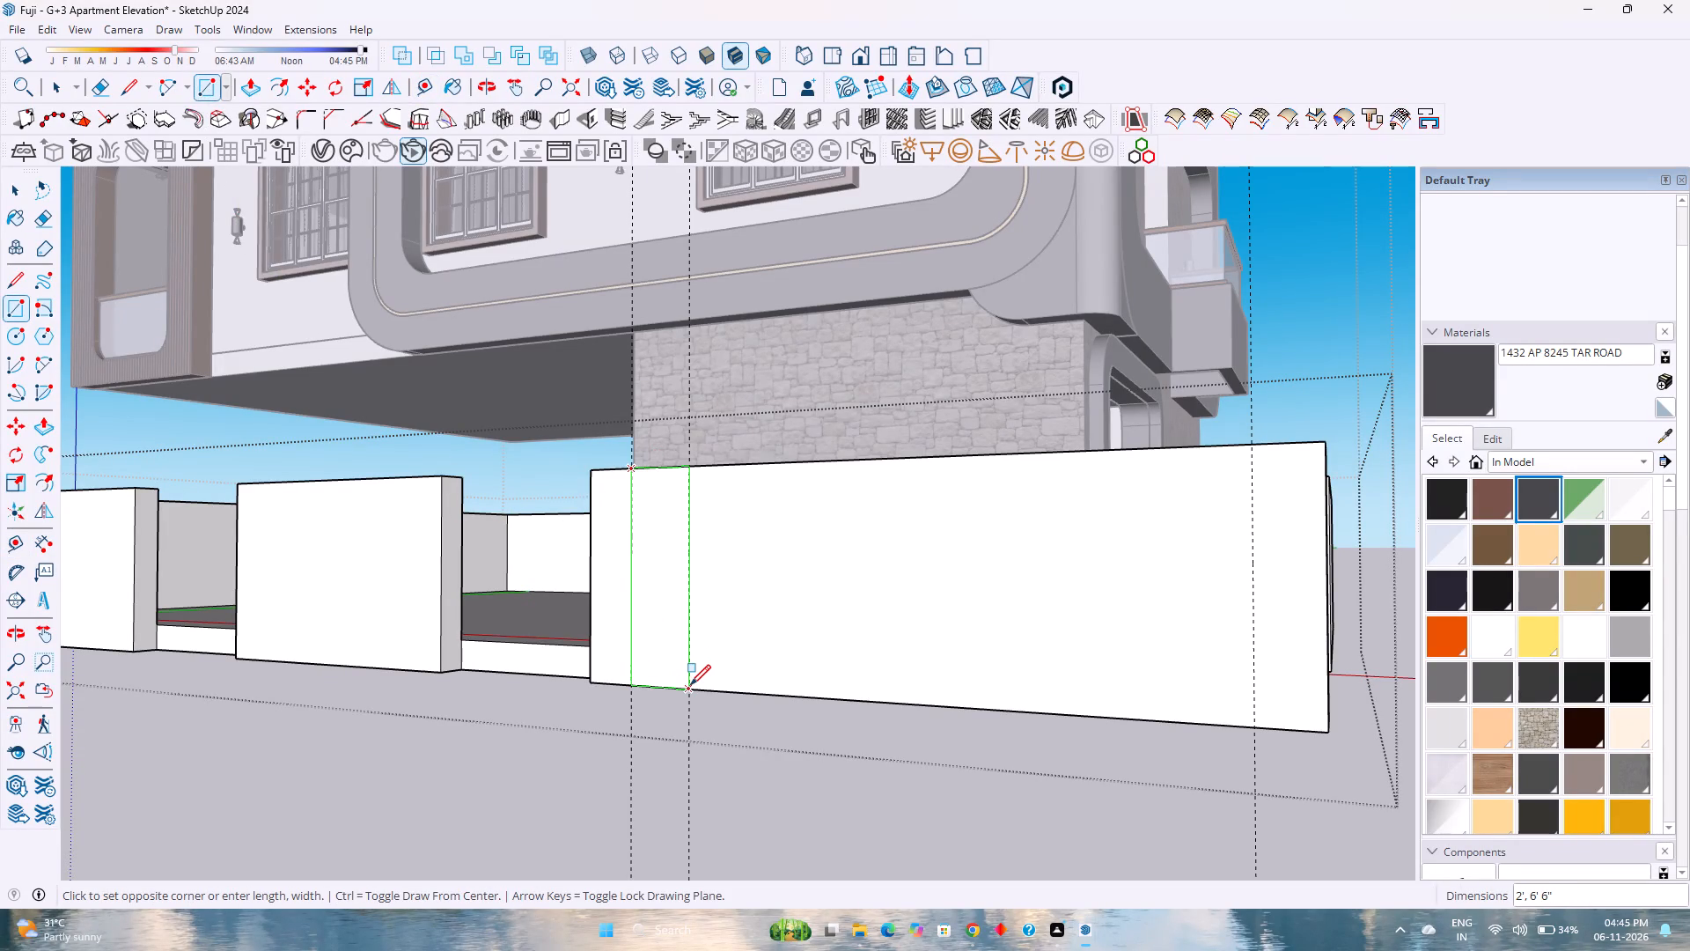
pyautogui.click(690, 685)
# Copy the rectangular strip with its edges 10' straight out in front of the wall, along the green axis.
pyautogui.press('space')
pyautogui.click(660, 645)
pyautogui.click(660, 645)
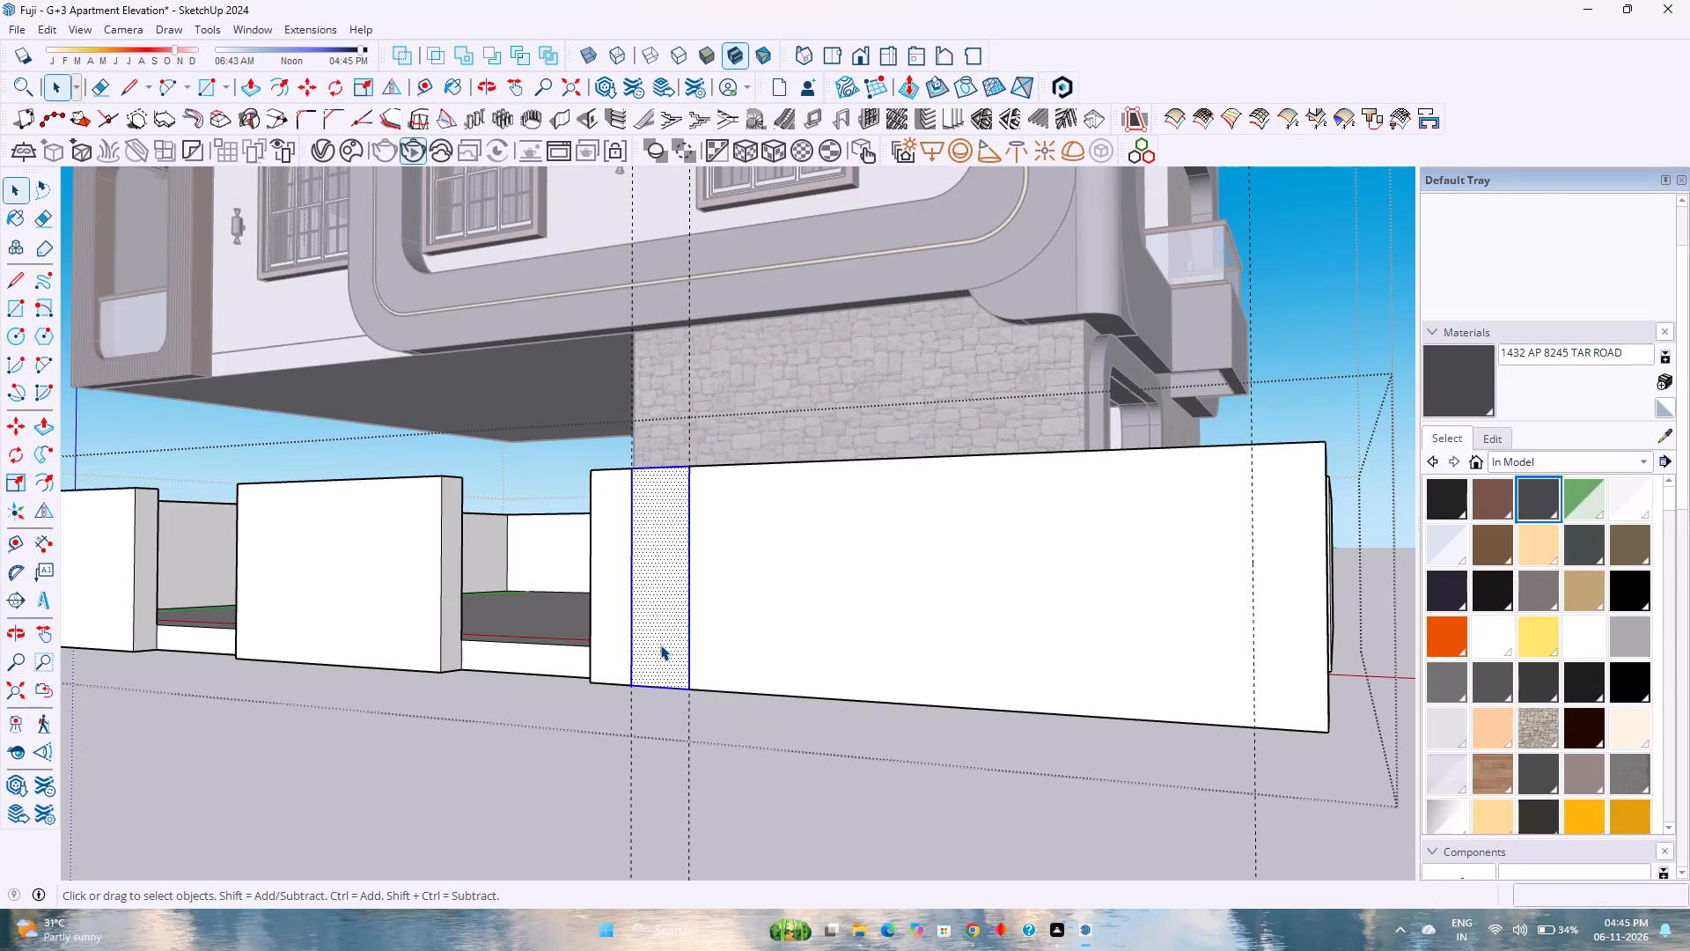
pyautogui.press('m')
pyautogui.click(690, 690)
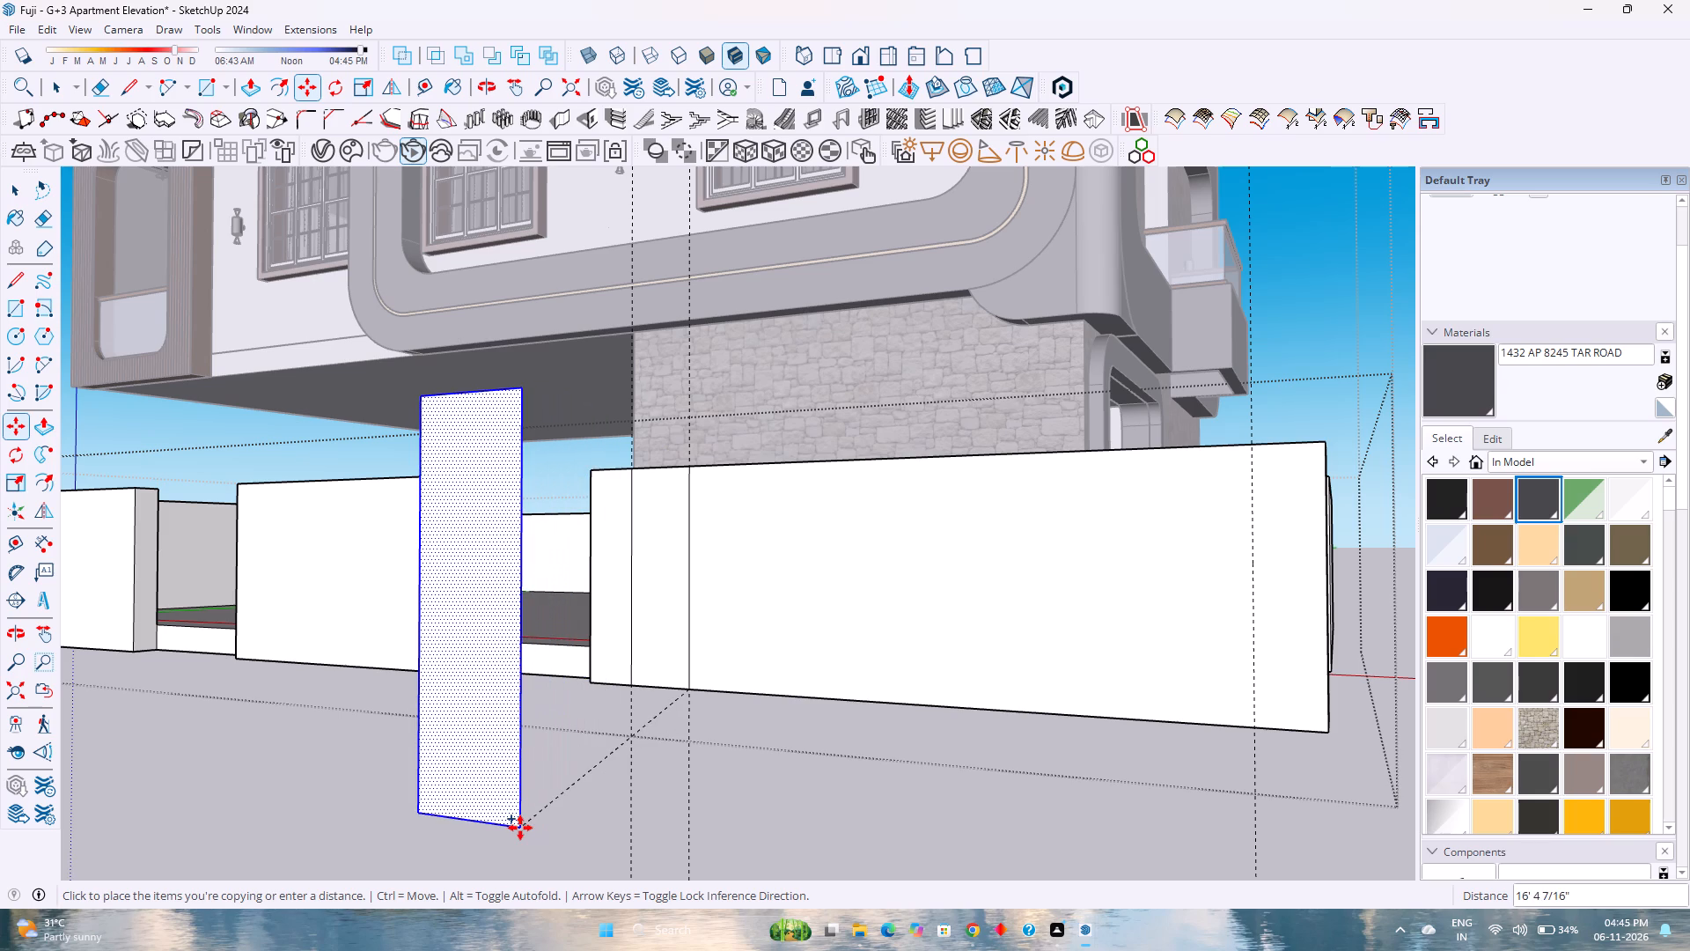
pyautogui.press('Down')
pyautogui.press('Right')
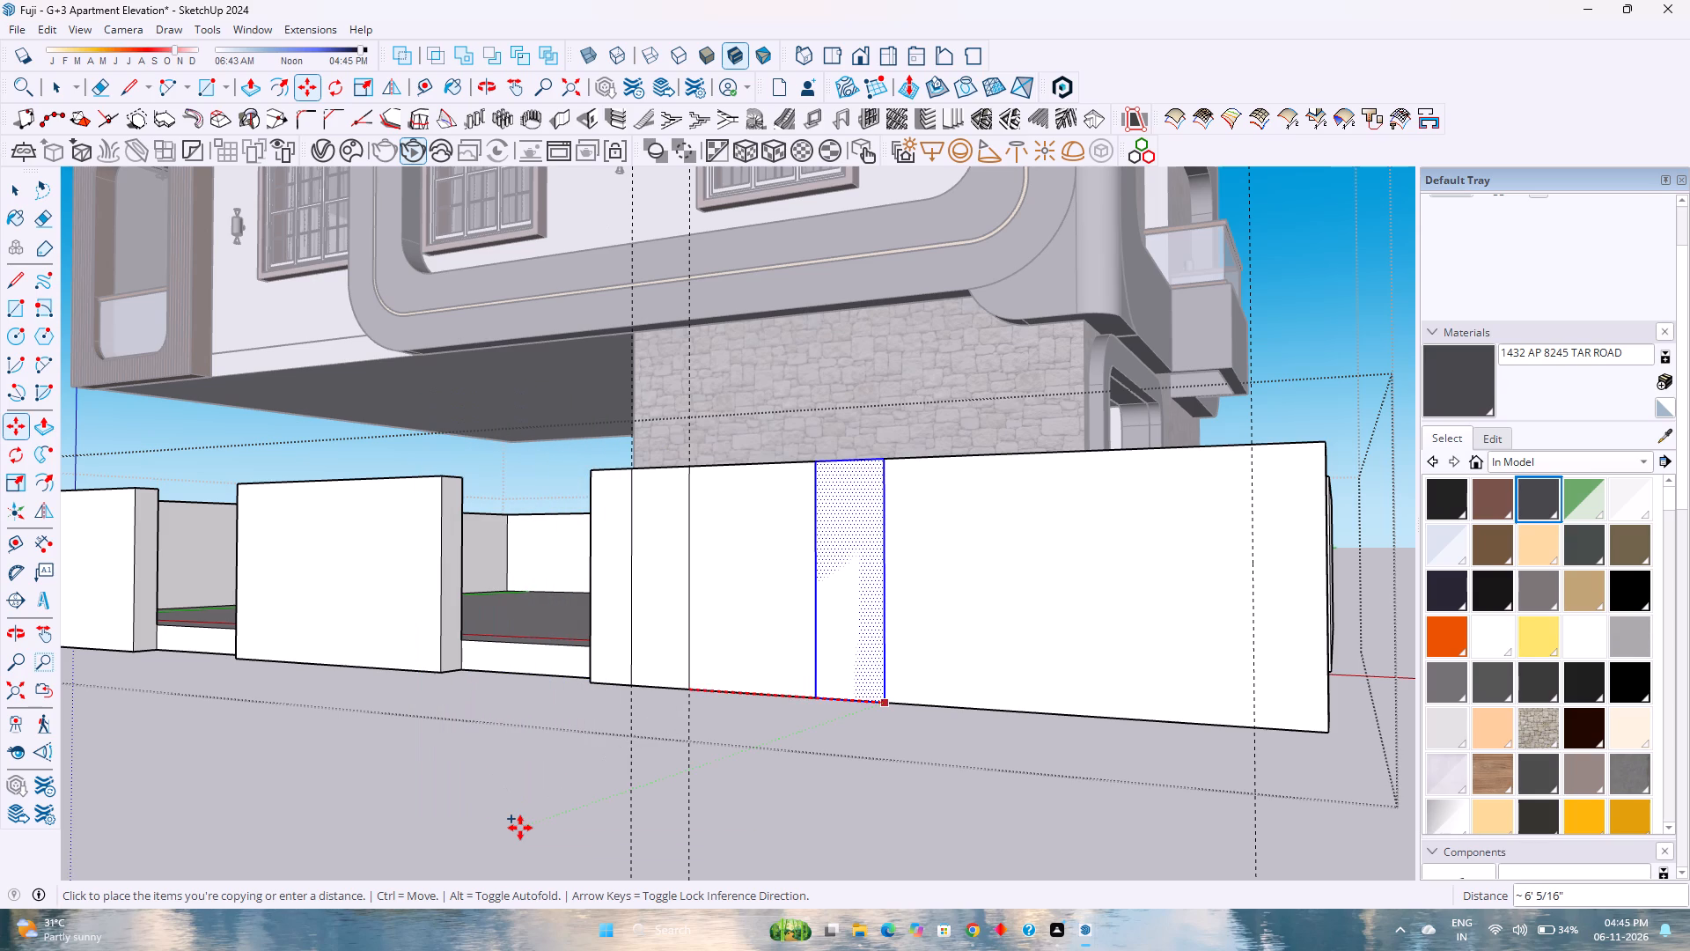
pyautogui.press('Left')
pyautogui.write("10'")
pyautogui.press('Return')
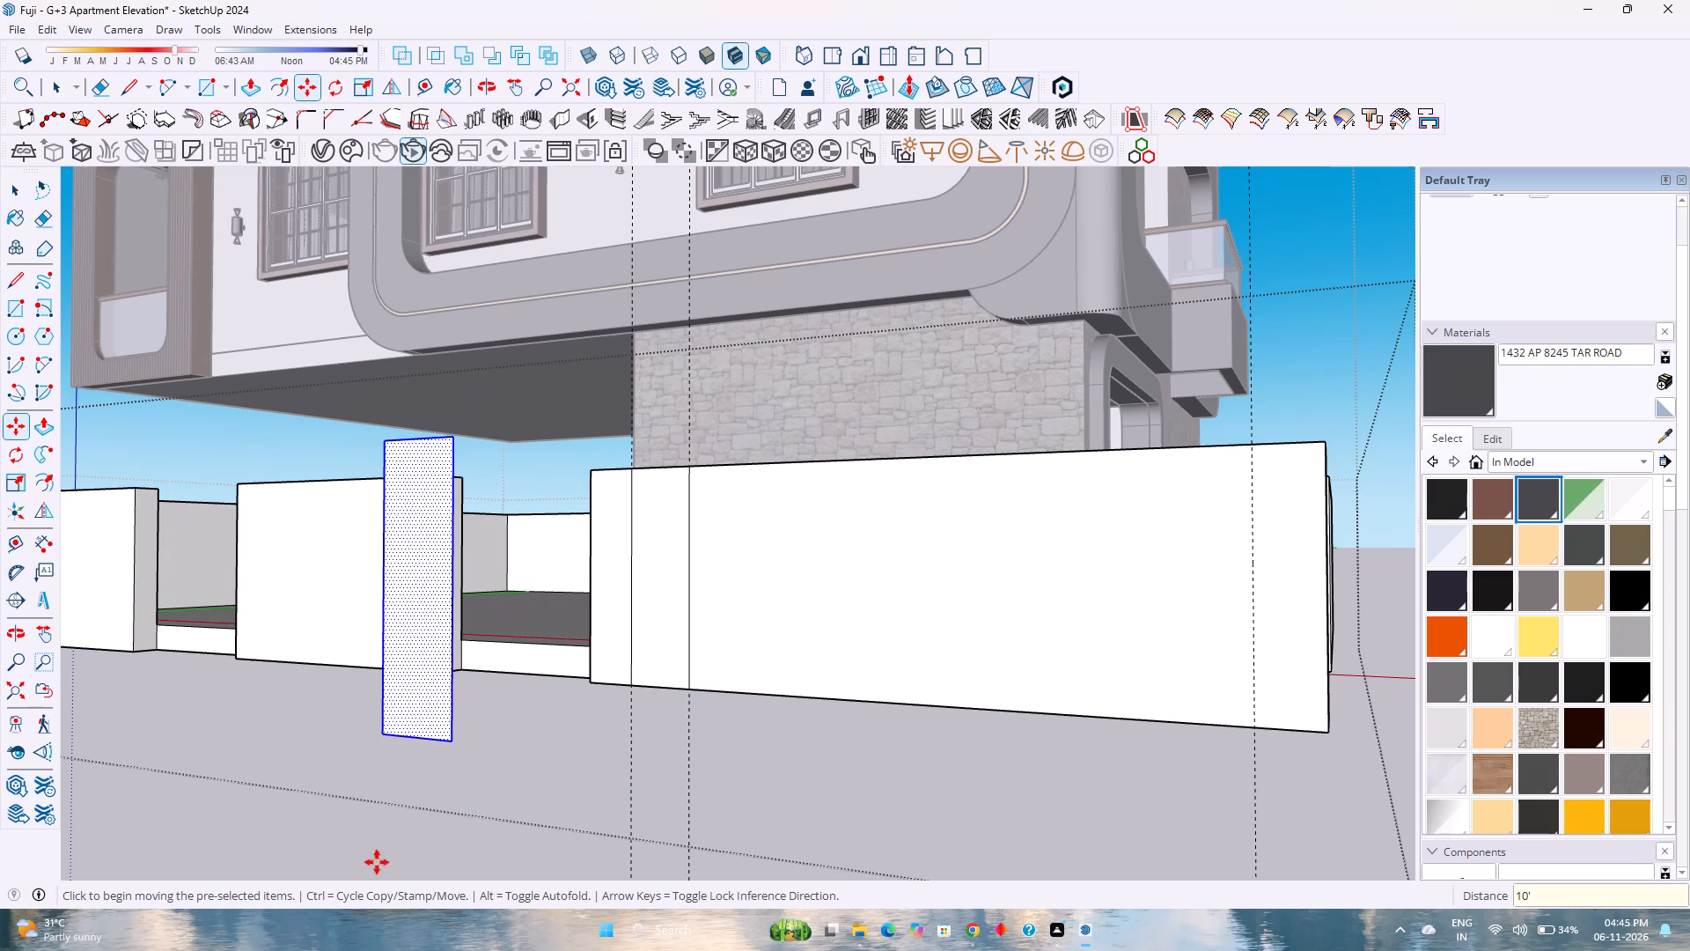
# Make the copied strip a group and open it for editing.
pyautogui.rightClick(427, 674)
pyautogui.click(486, 346)
pyautogui.press('space')
pyautogui.doubleClick(432, 593)
pyautogui.scroll(2, 432, 593)
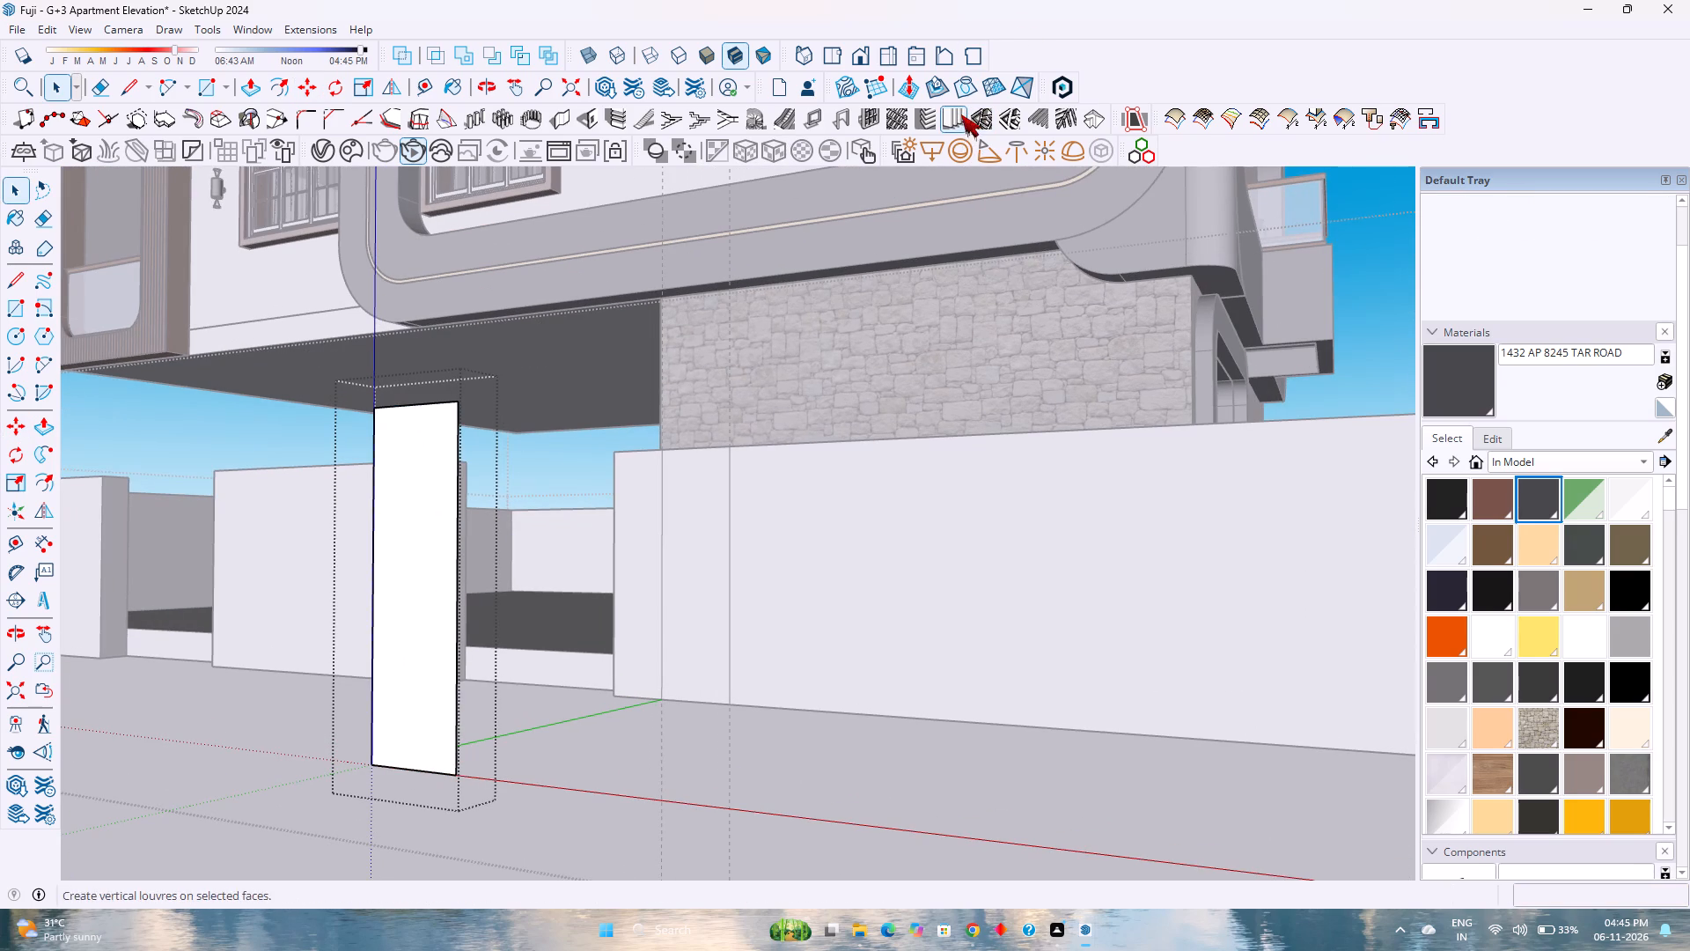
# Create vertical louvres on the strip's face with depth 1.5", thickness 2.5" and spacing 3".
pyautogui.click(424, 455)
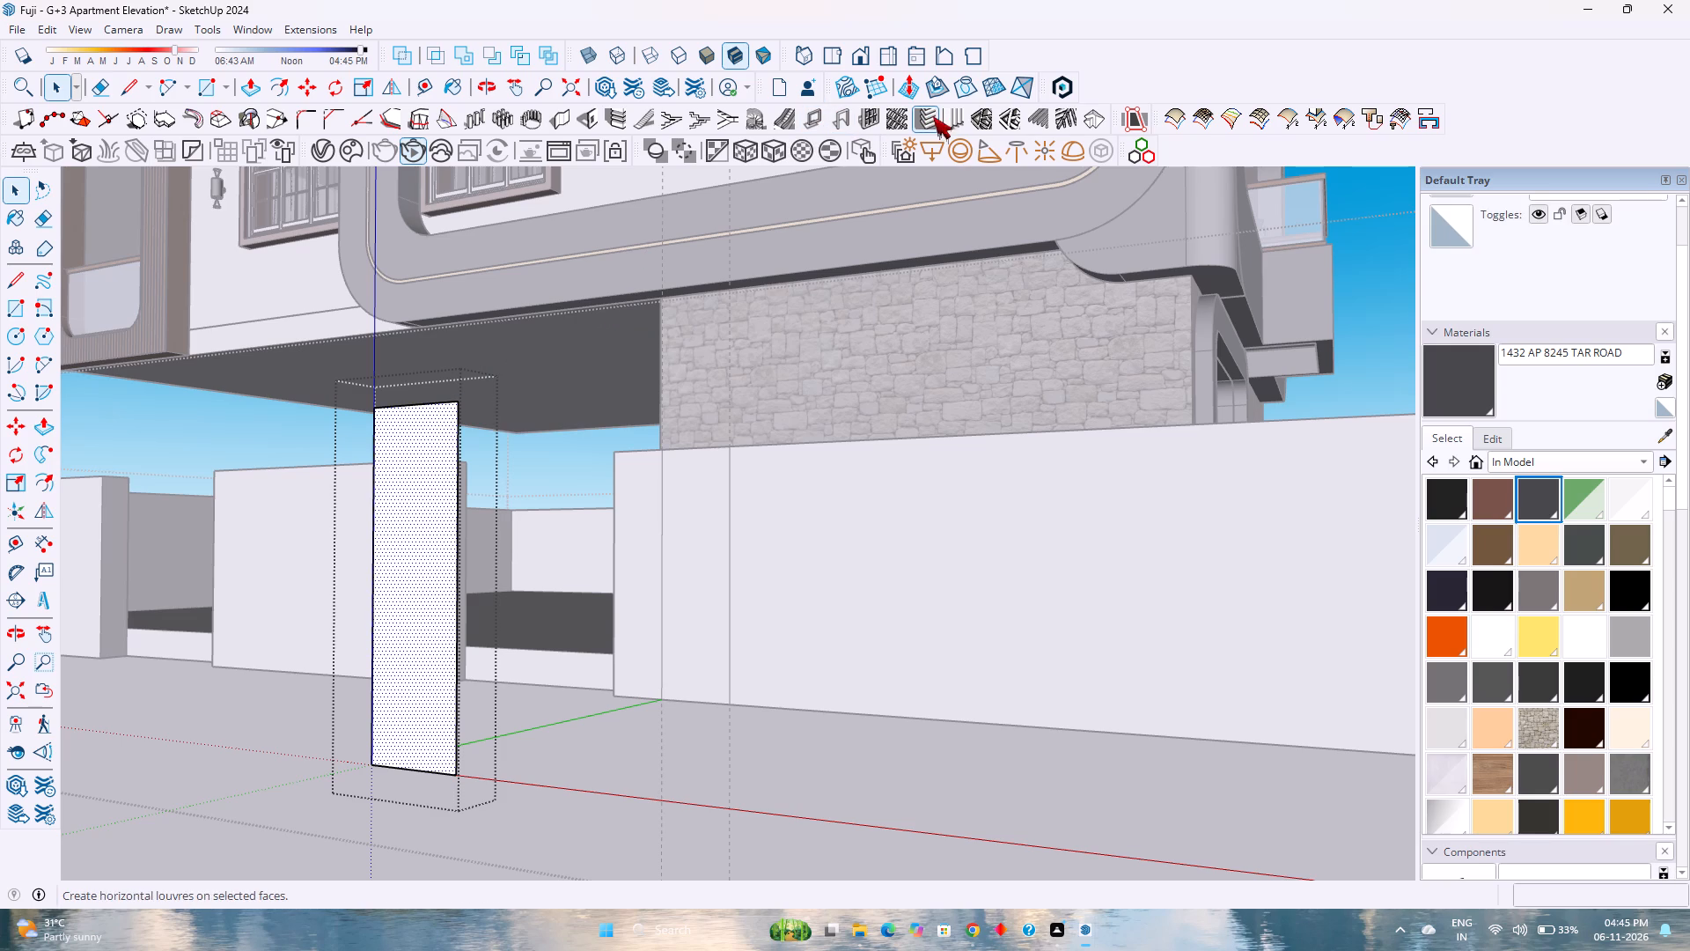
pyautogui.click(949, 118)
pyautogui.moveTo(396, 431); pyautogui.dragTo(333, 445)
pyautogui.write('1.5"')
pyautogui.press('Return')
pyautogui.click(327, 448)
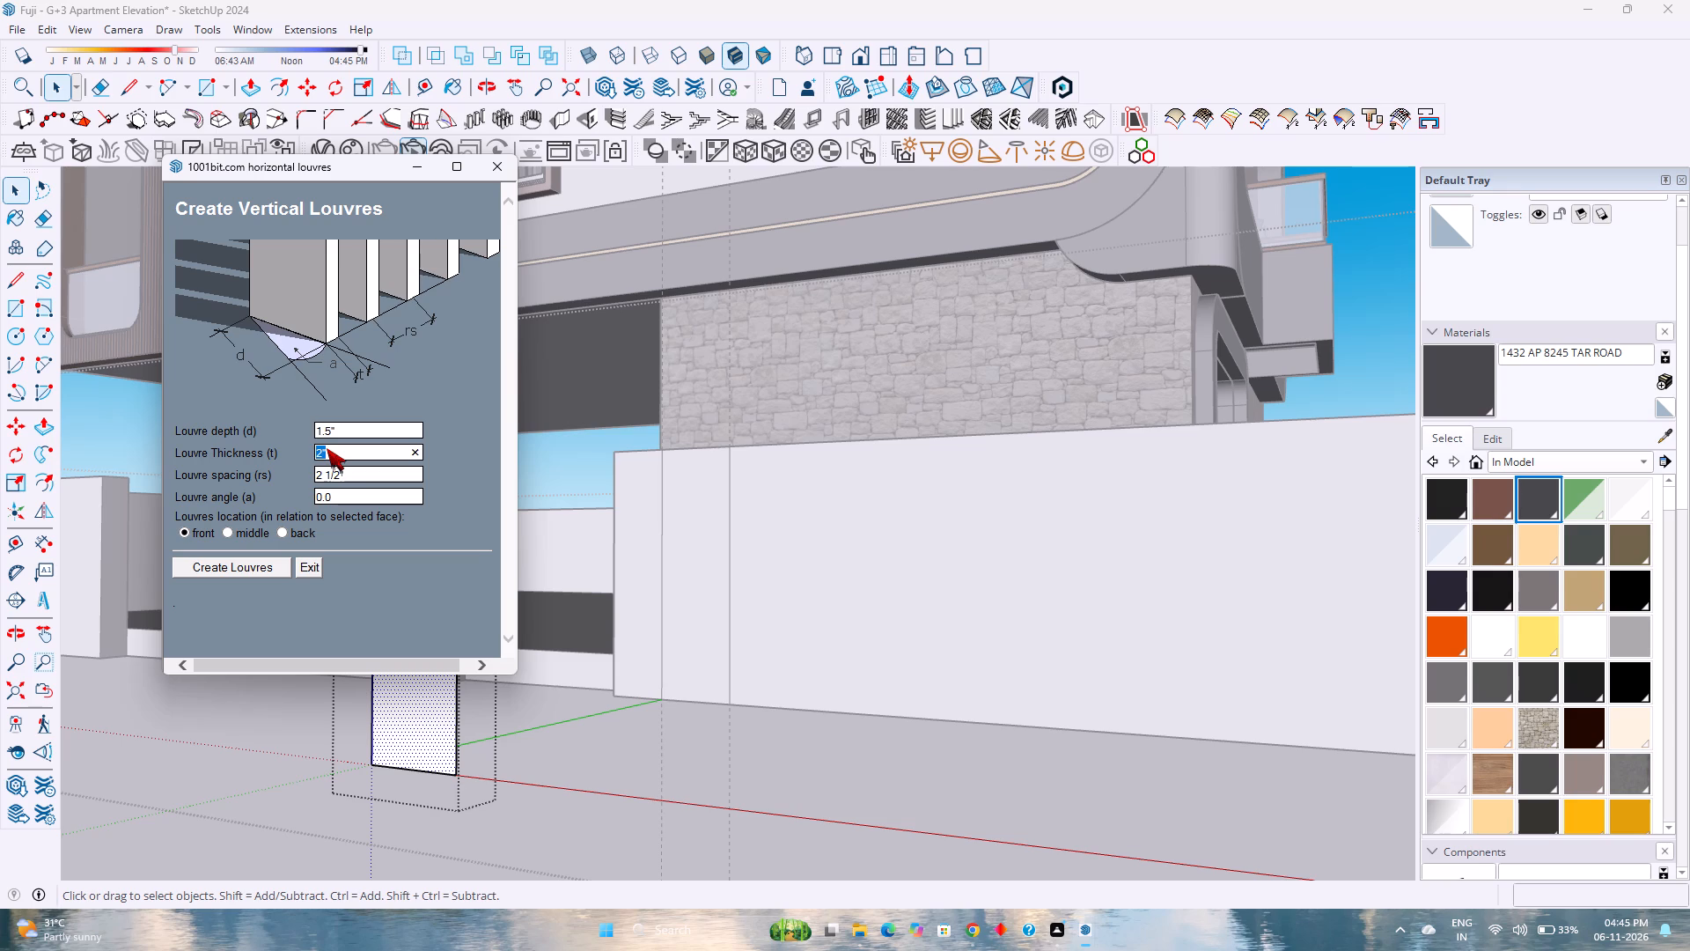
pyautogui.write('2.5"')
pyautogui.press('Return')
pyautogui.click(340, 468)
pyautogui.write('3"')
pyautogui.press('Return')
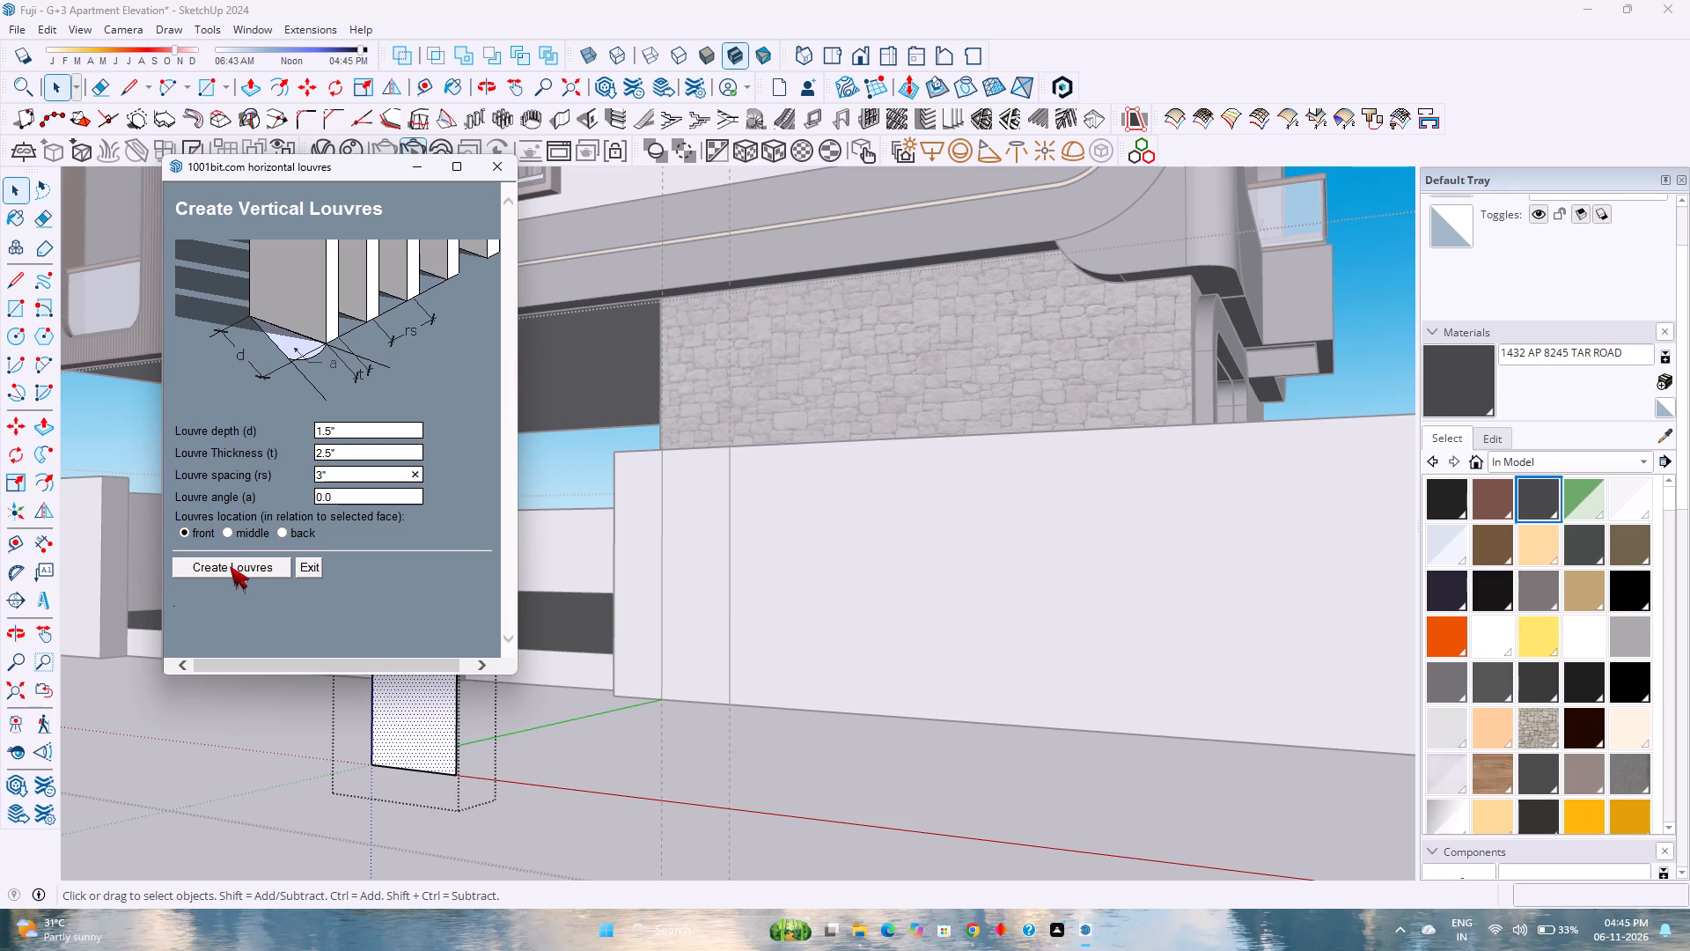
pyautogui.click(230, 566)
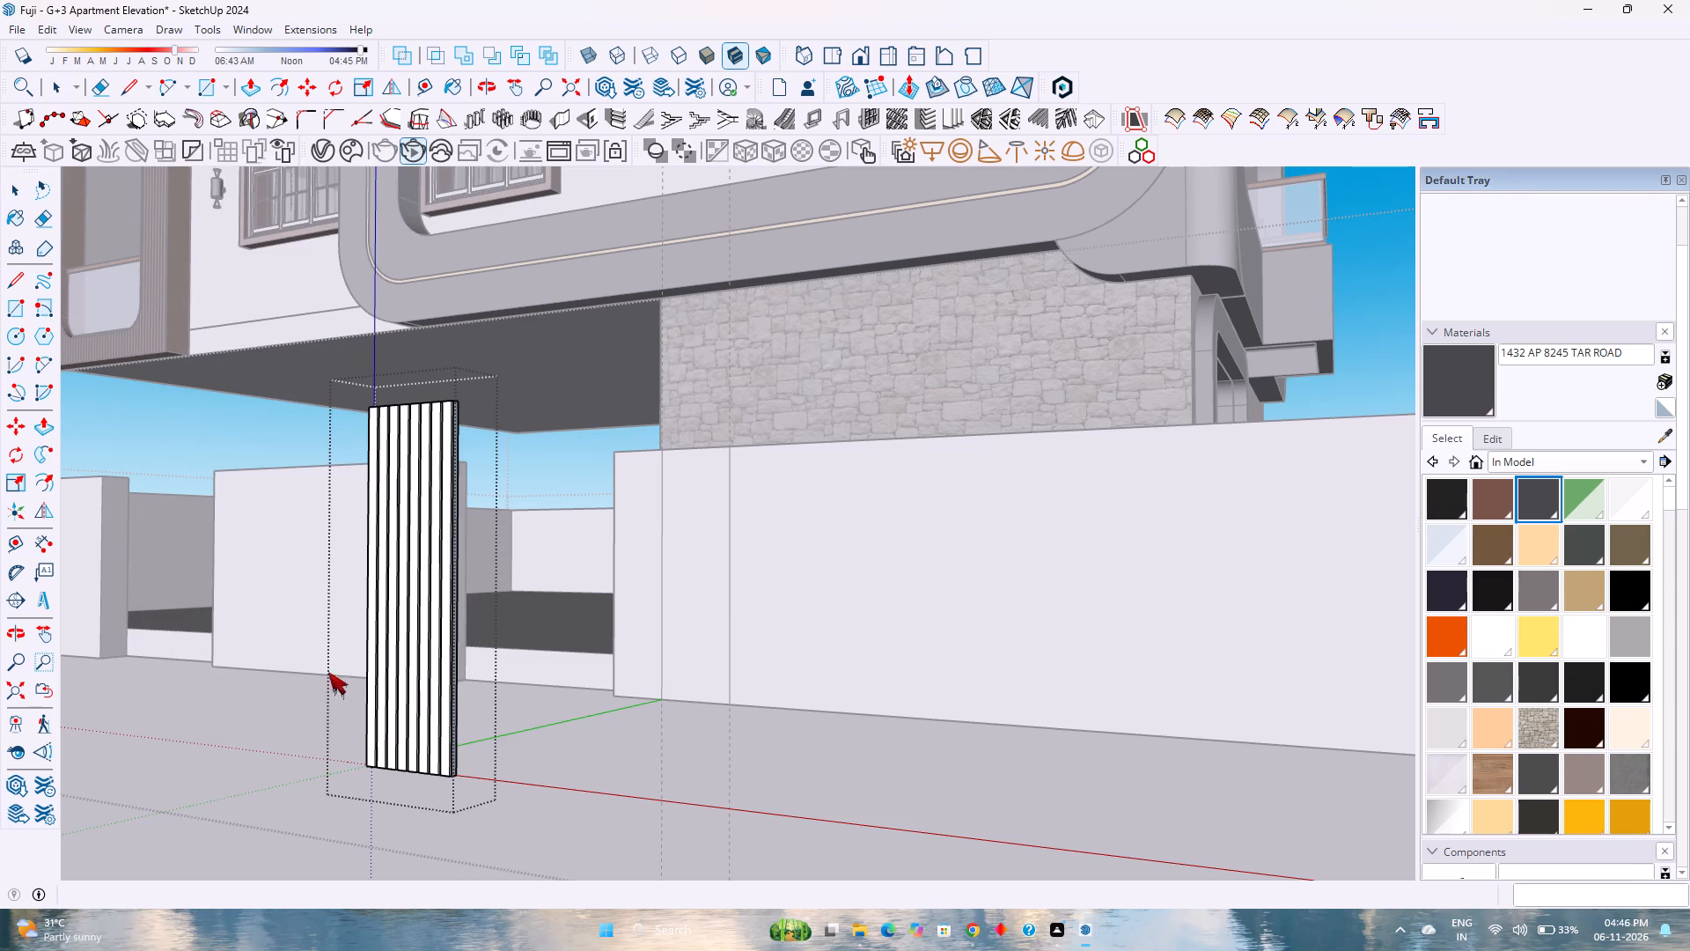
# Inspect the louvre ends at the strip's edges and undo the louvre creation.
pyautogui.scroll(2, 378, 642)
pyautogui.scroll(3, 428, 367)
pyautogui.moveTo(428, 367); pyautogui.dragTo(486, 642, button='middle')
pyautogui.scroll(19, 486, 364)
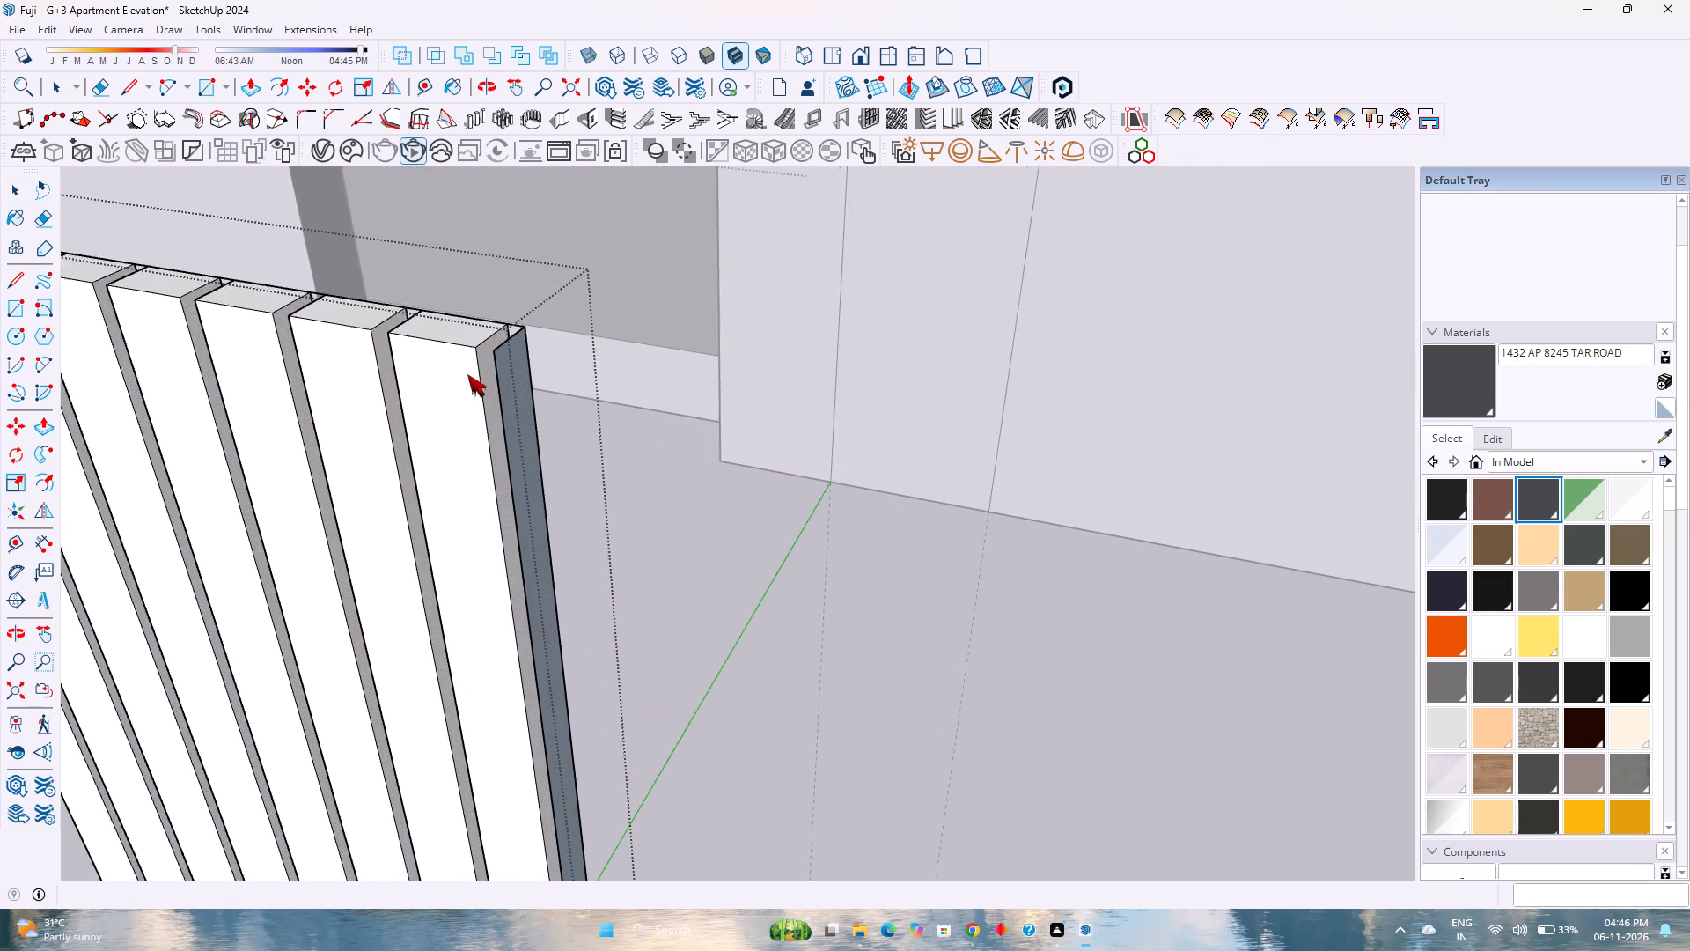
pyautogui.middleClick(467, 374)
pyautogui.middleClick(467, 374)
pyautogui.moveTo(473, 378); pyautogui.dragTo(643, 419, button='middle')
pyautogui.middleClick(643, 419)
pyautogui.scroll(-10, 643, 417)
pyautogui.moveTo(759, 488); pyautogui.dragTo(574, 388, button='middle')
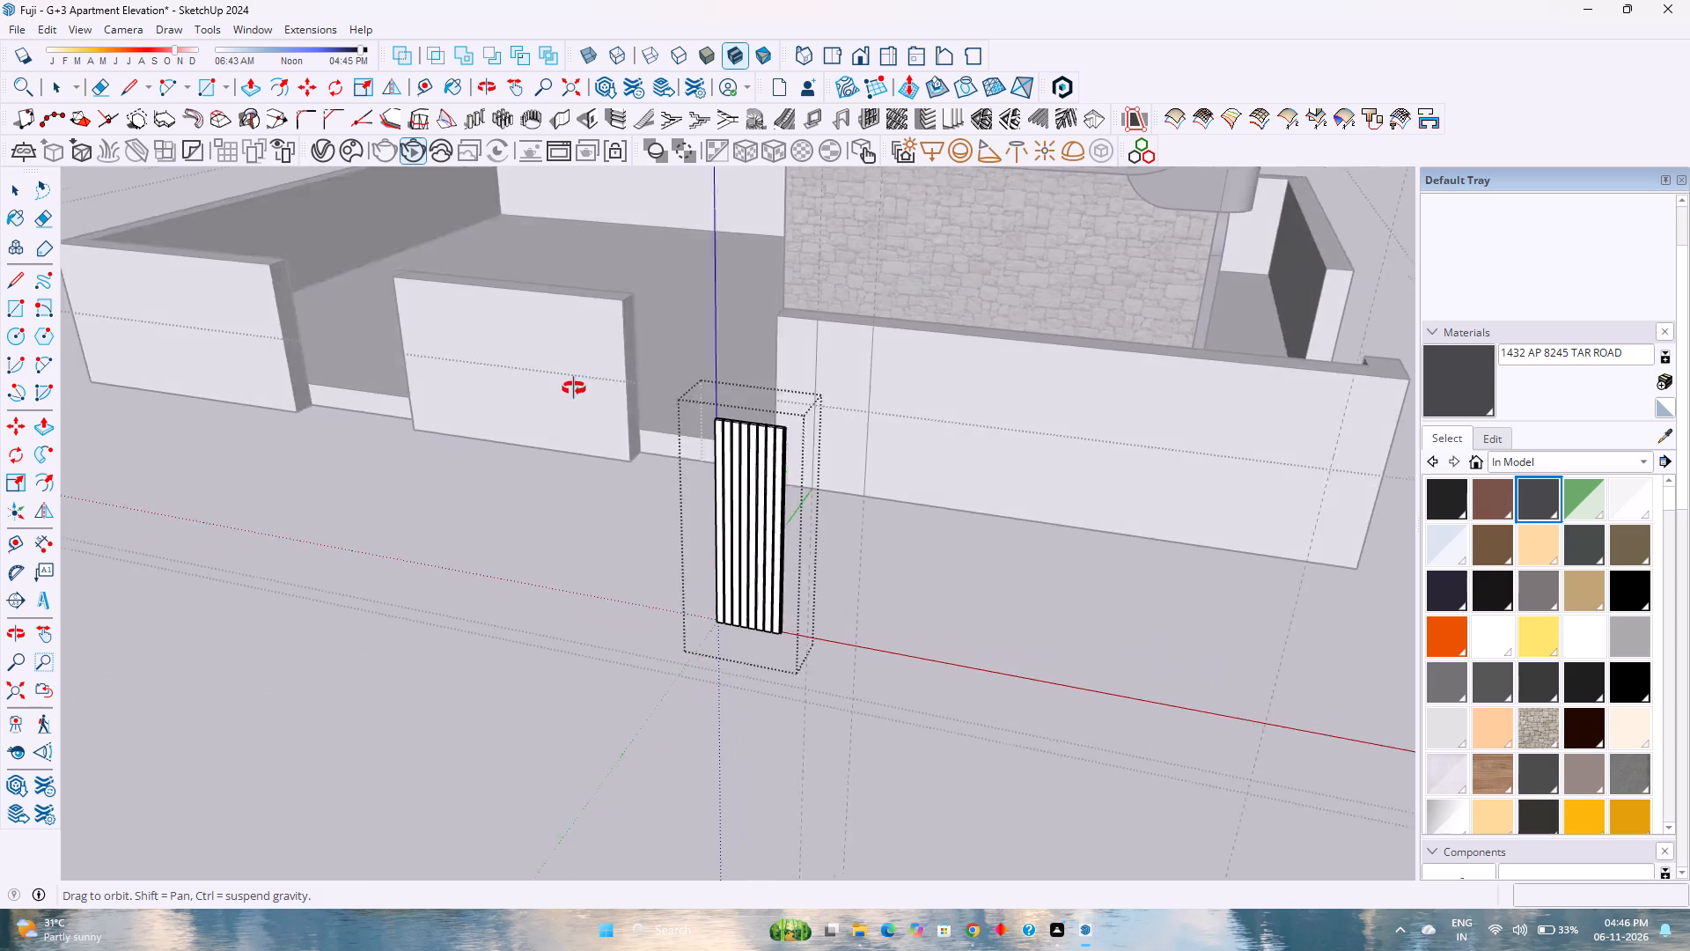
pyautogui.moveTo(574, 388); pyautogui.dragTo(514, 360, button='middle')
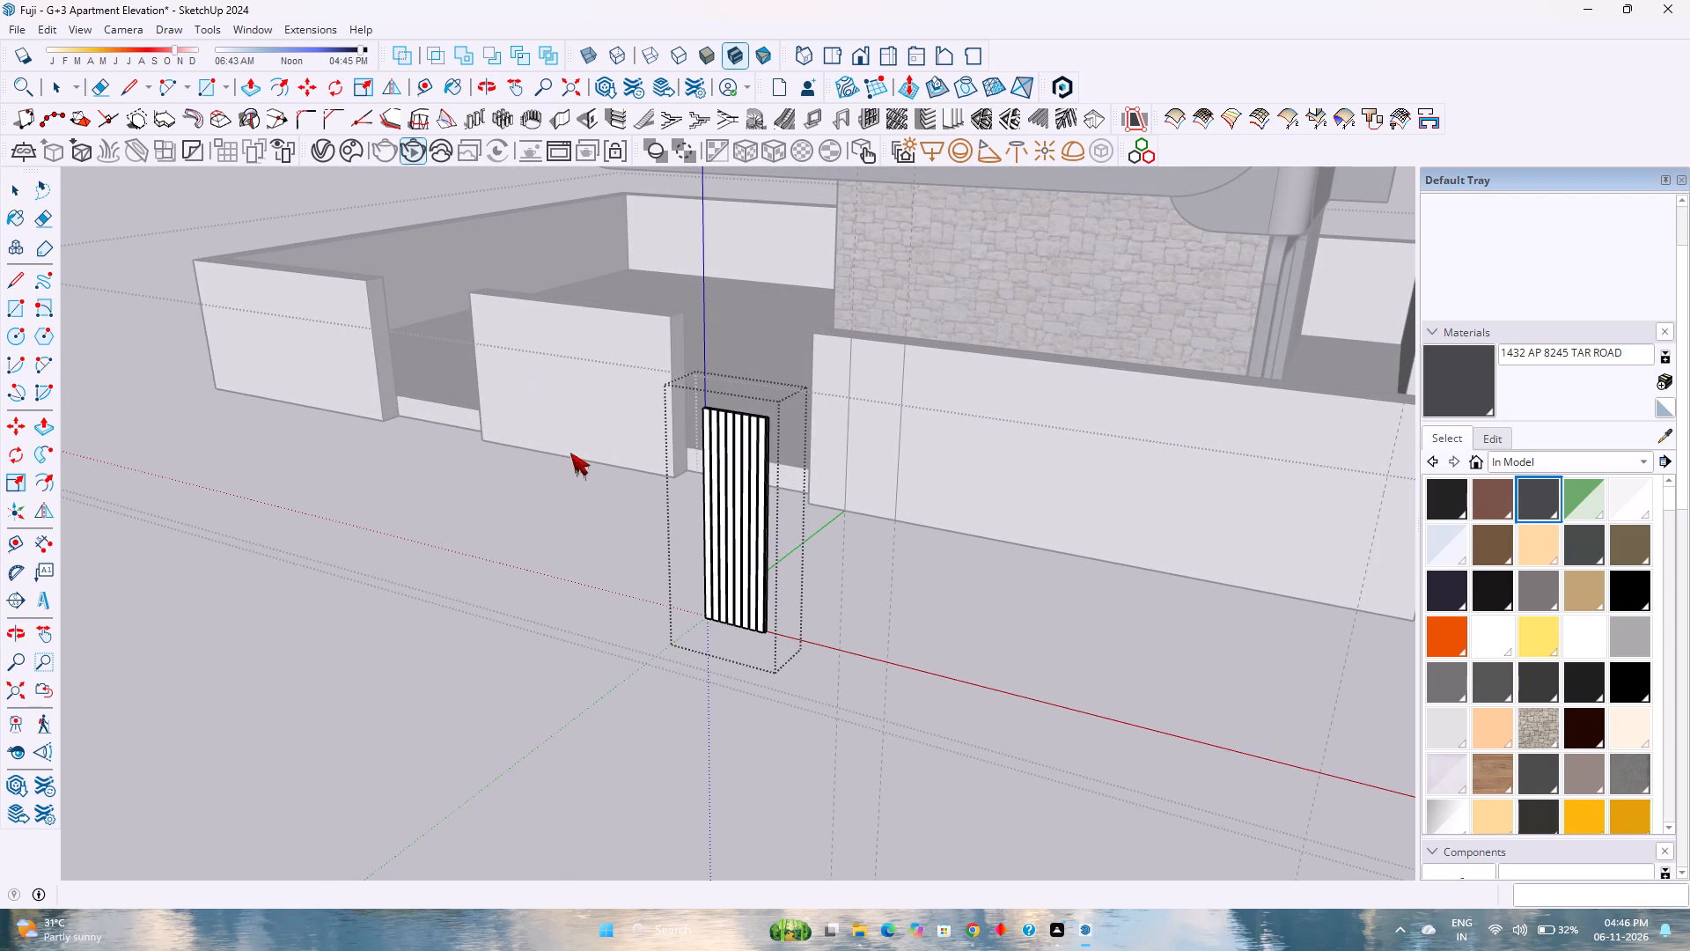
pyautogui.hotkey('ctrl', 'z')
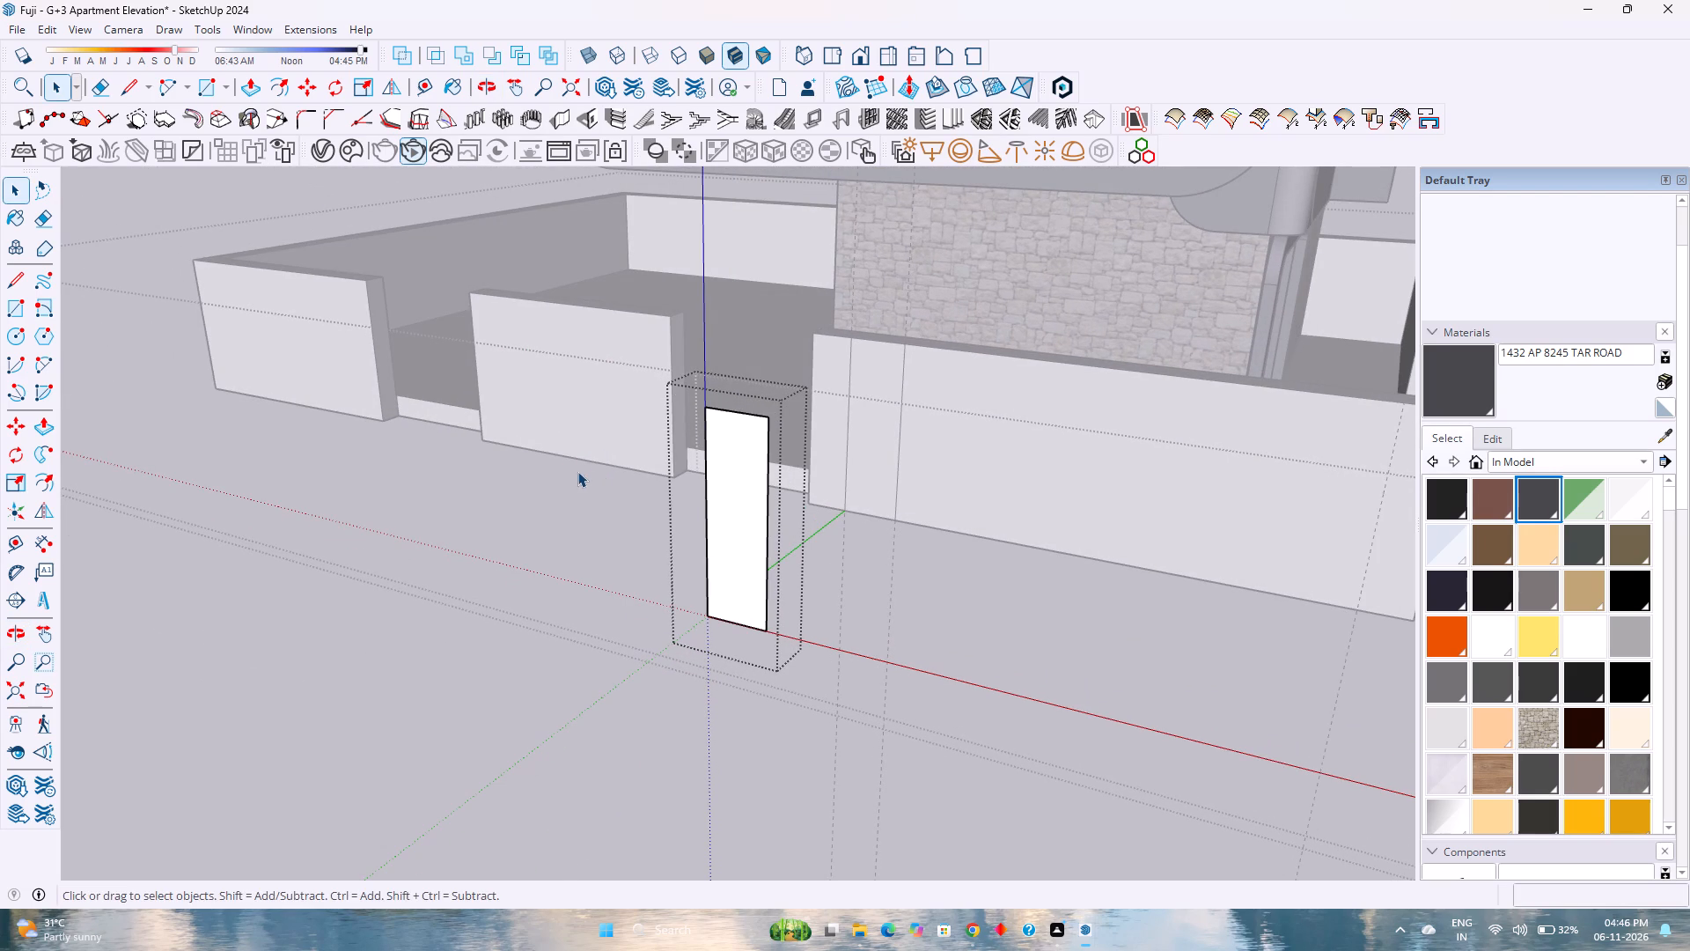
# Create vertical louvres on the strip's face with depth 1 1/2", thickness 2" and spacing 2.75".
pyautogui.click(957, 120)
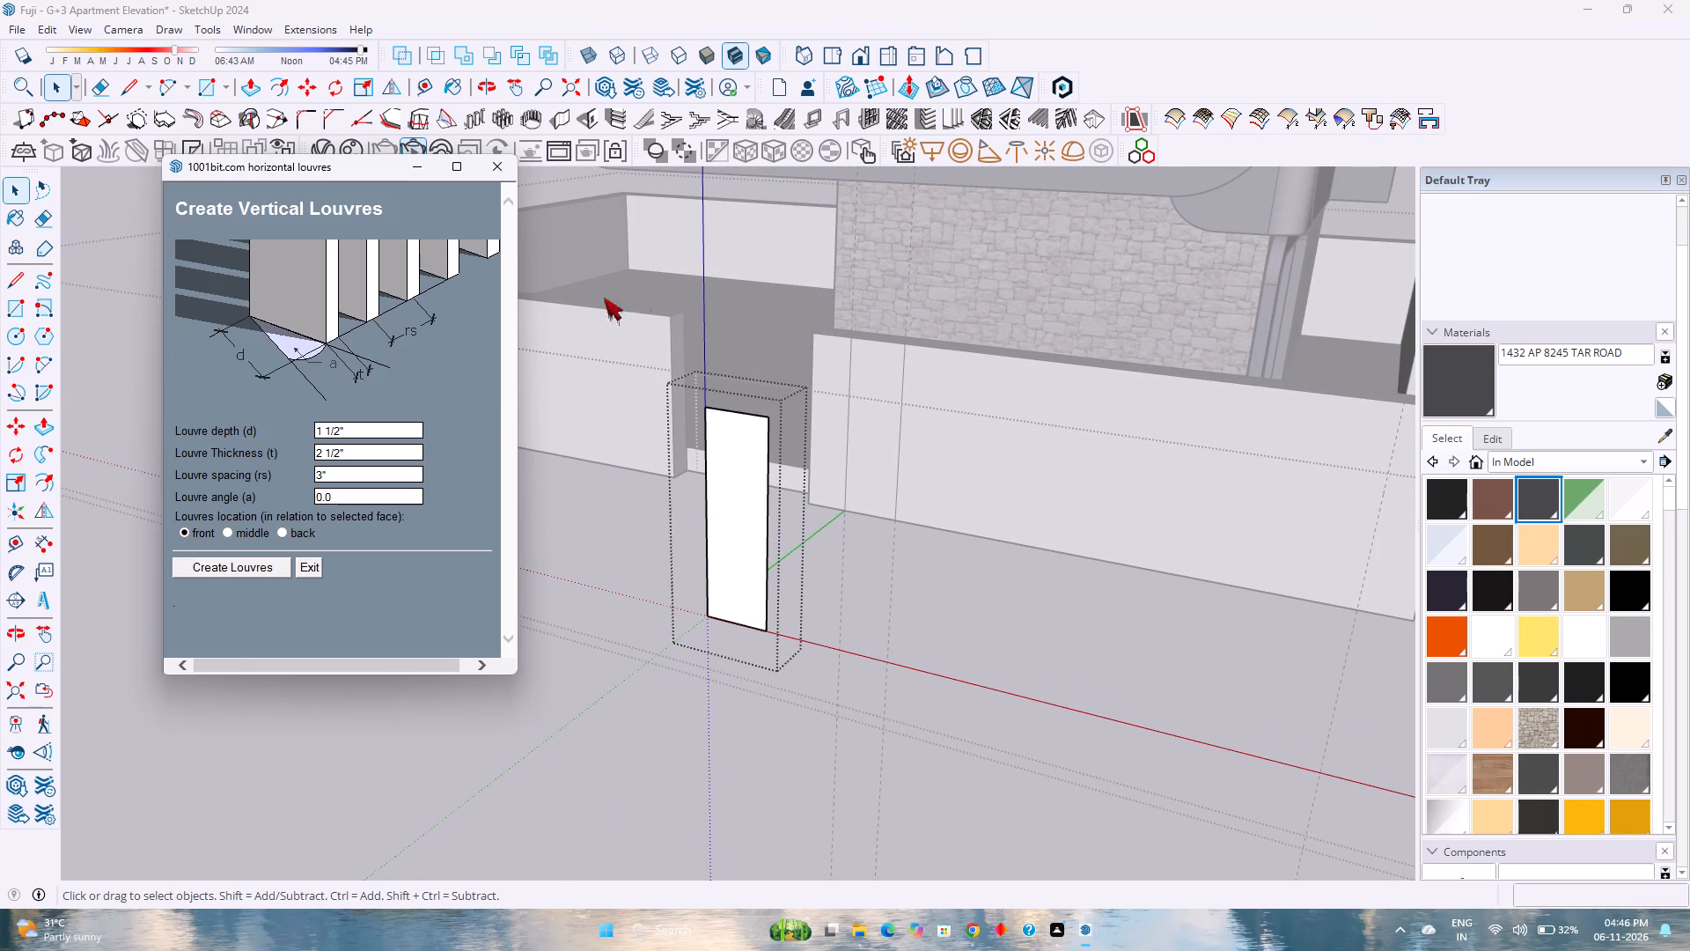
pyautogui.click(395, 448)
pyautogui.write('2"')
pyautogui.press('Return')
pyautogui.click(351, 477)
pyautogui.write('2.75"')
pyautogui.press('Return')
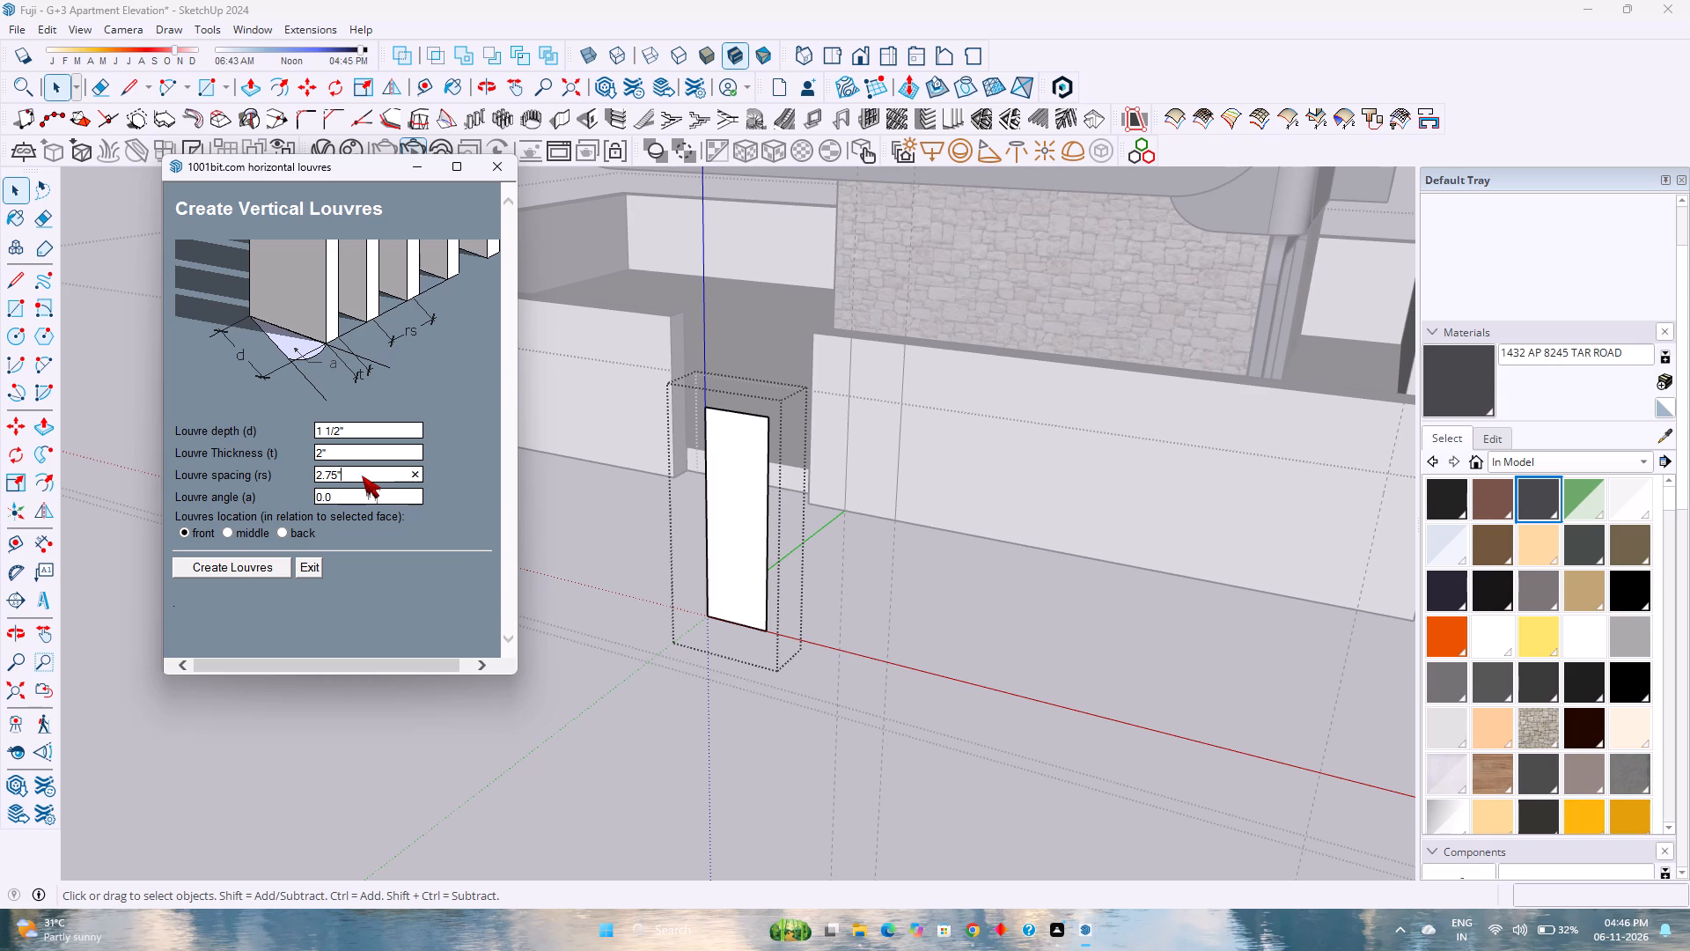
pyautogui.click(187, 565)
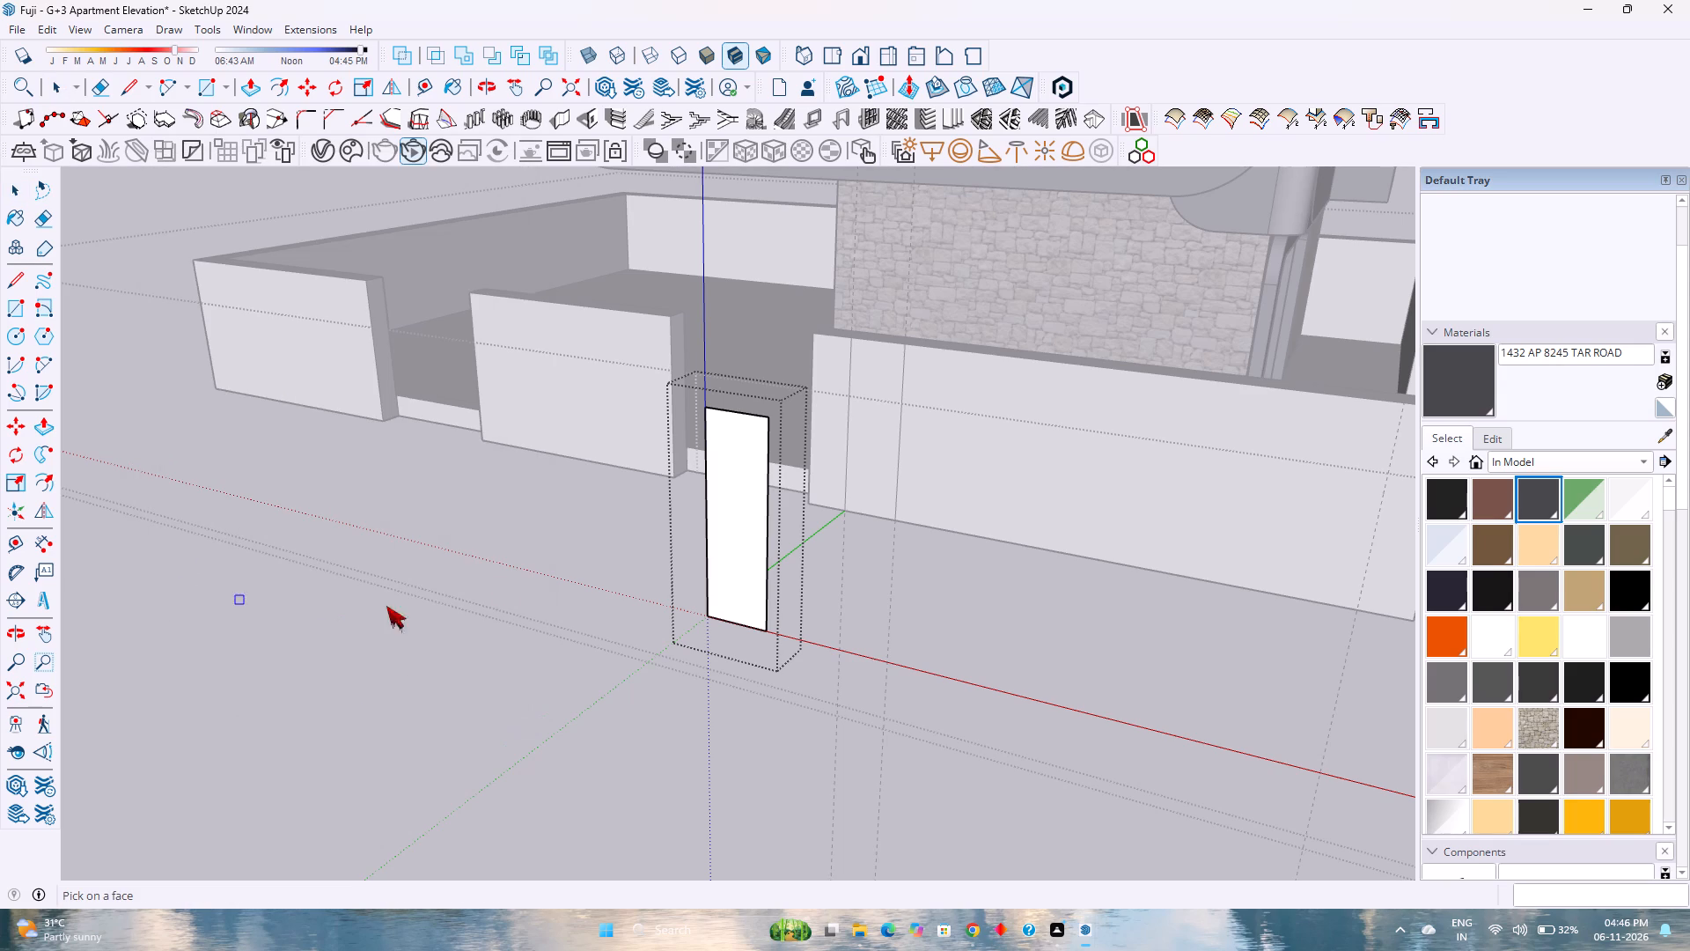
pyautogui.click(750, 505)
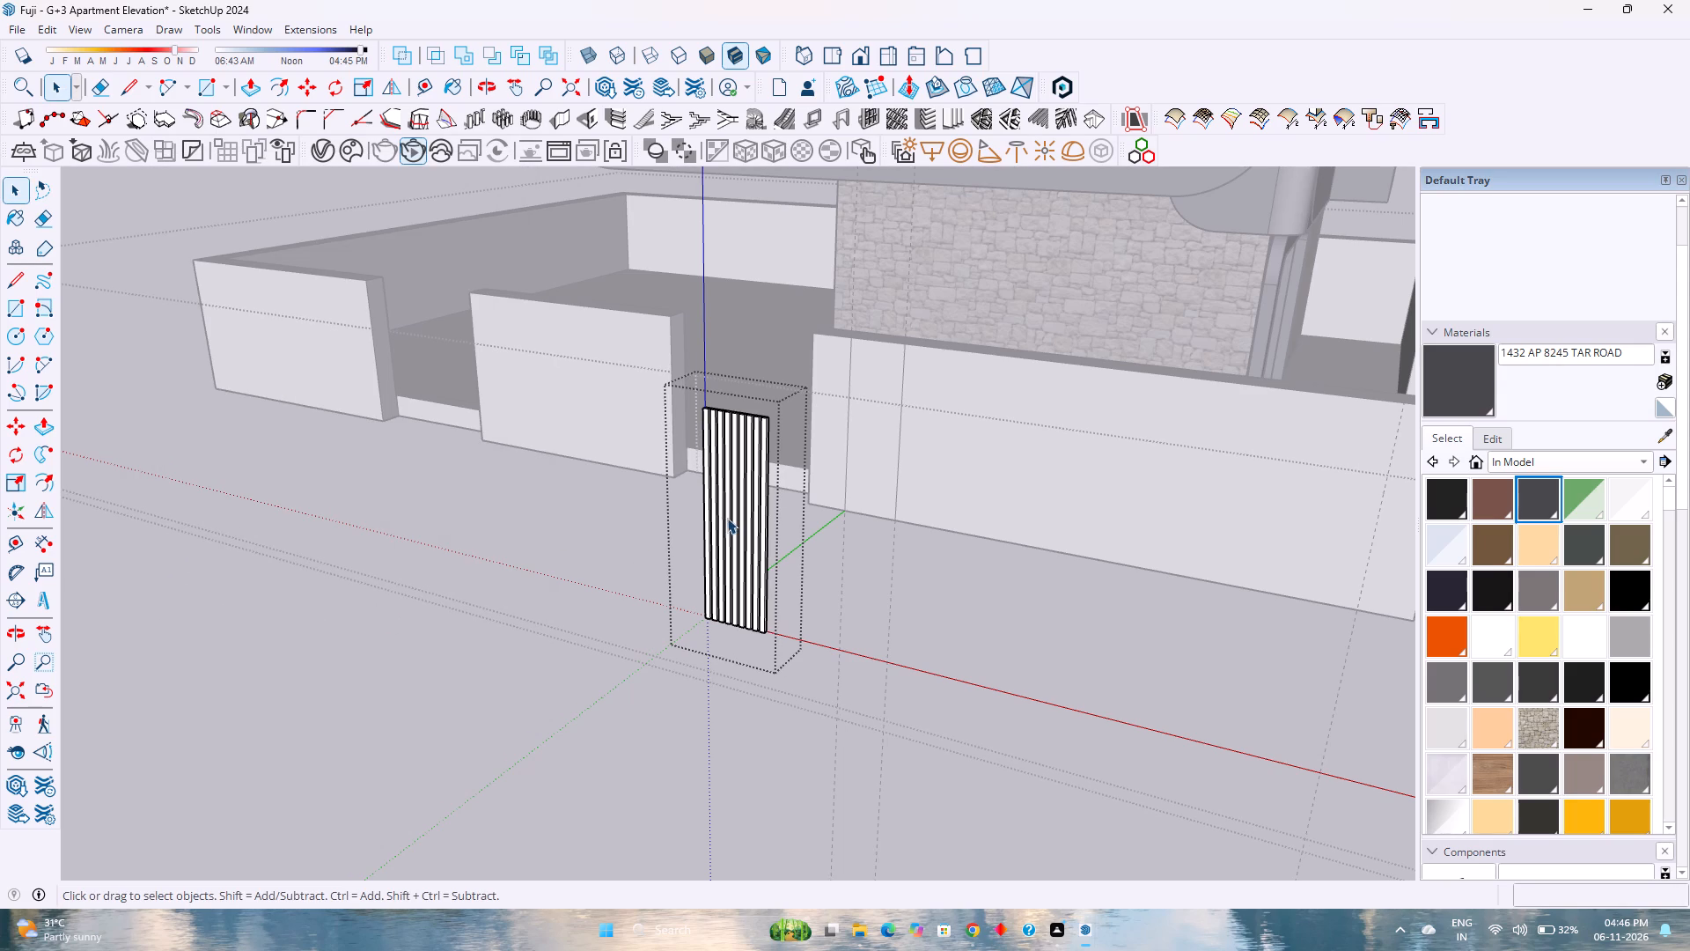
# Examine the new louvres' top ends, side edges and the gaps between them up close.
pyautogui.scroll(7, 766, 407)
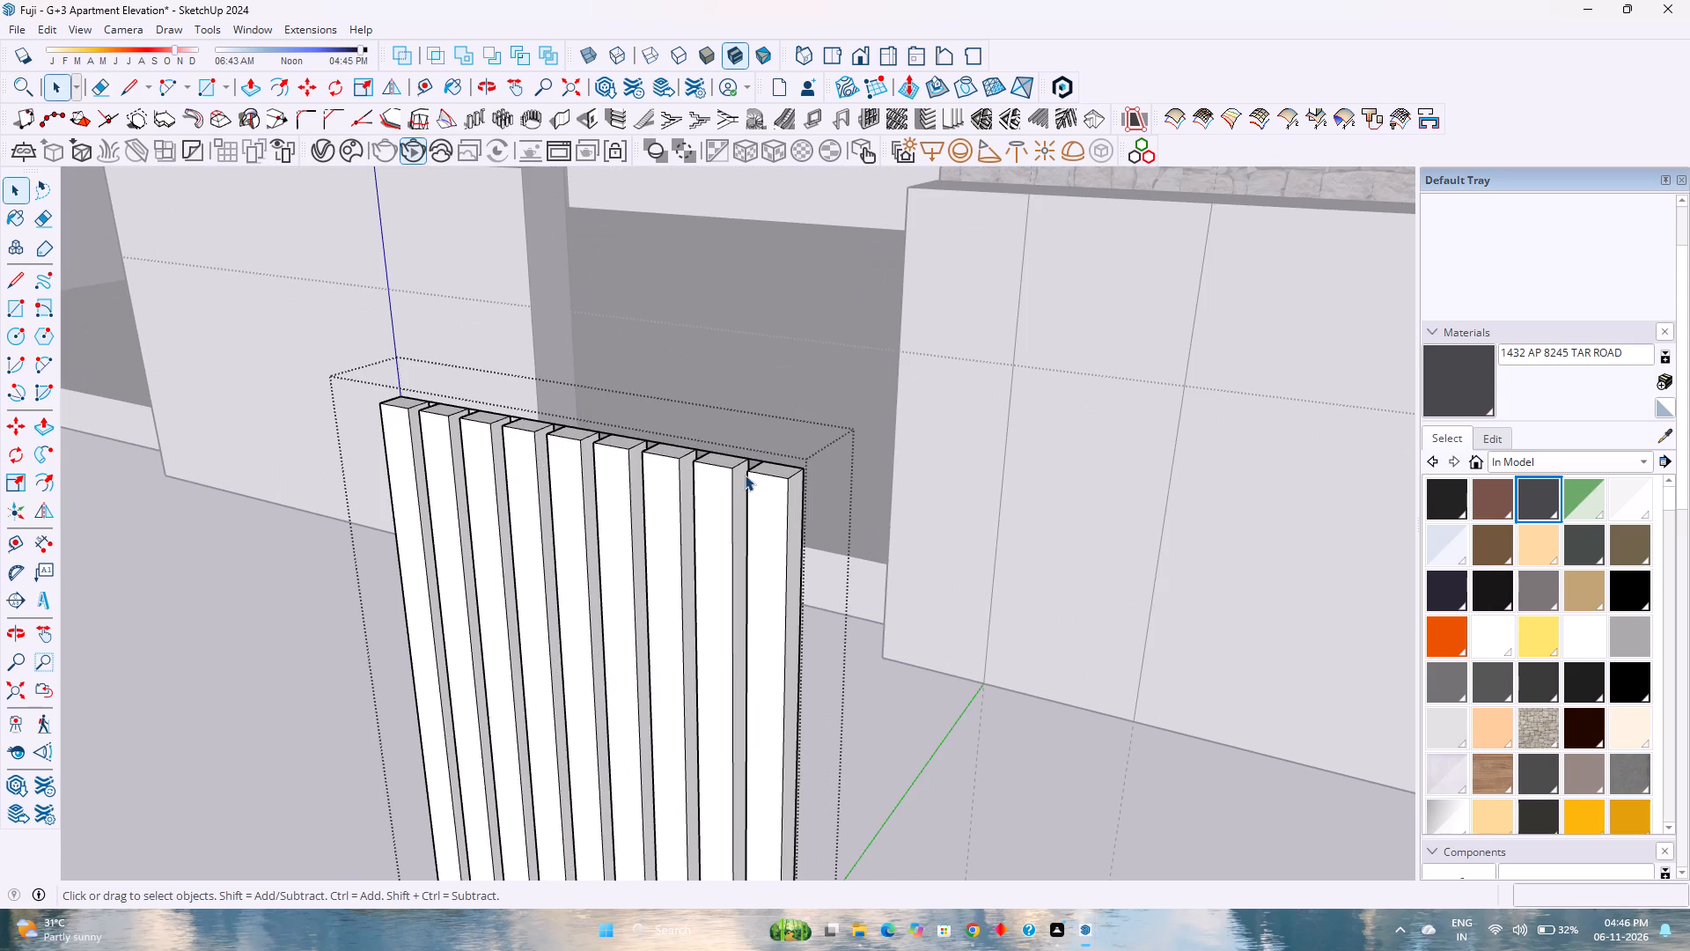
pyautogui.scroll(6, 727, 478)
pyautogui.moveTo(683, 473); pyautogui.dragTo(701, 487, button='middle')
pyautogui.moveTo(704, 489); pyautogui.dragTo(1133, 520, button='middle')
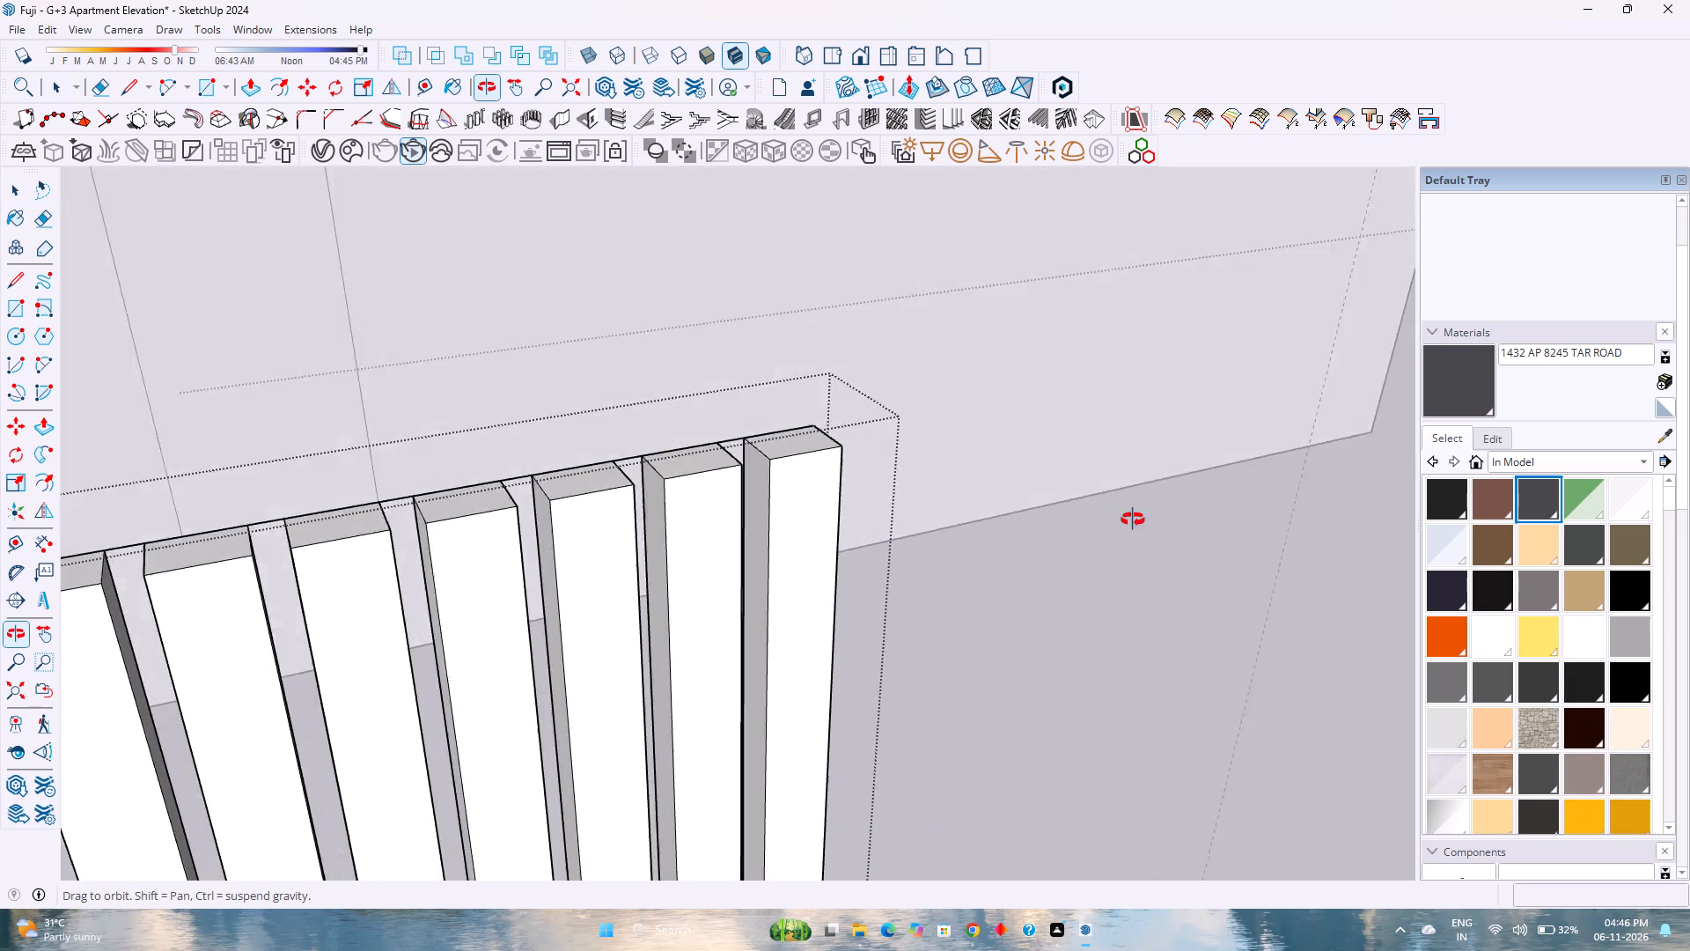
pyautogui.moveTo(1133, 520); pyautogui.dragTo(731, 516, button='middle')
pyautogui.middleClick(731, 516)
pyautogui.scroll(-17, 731, 516)
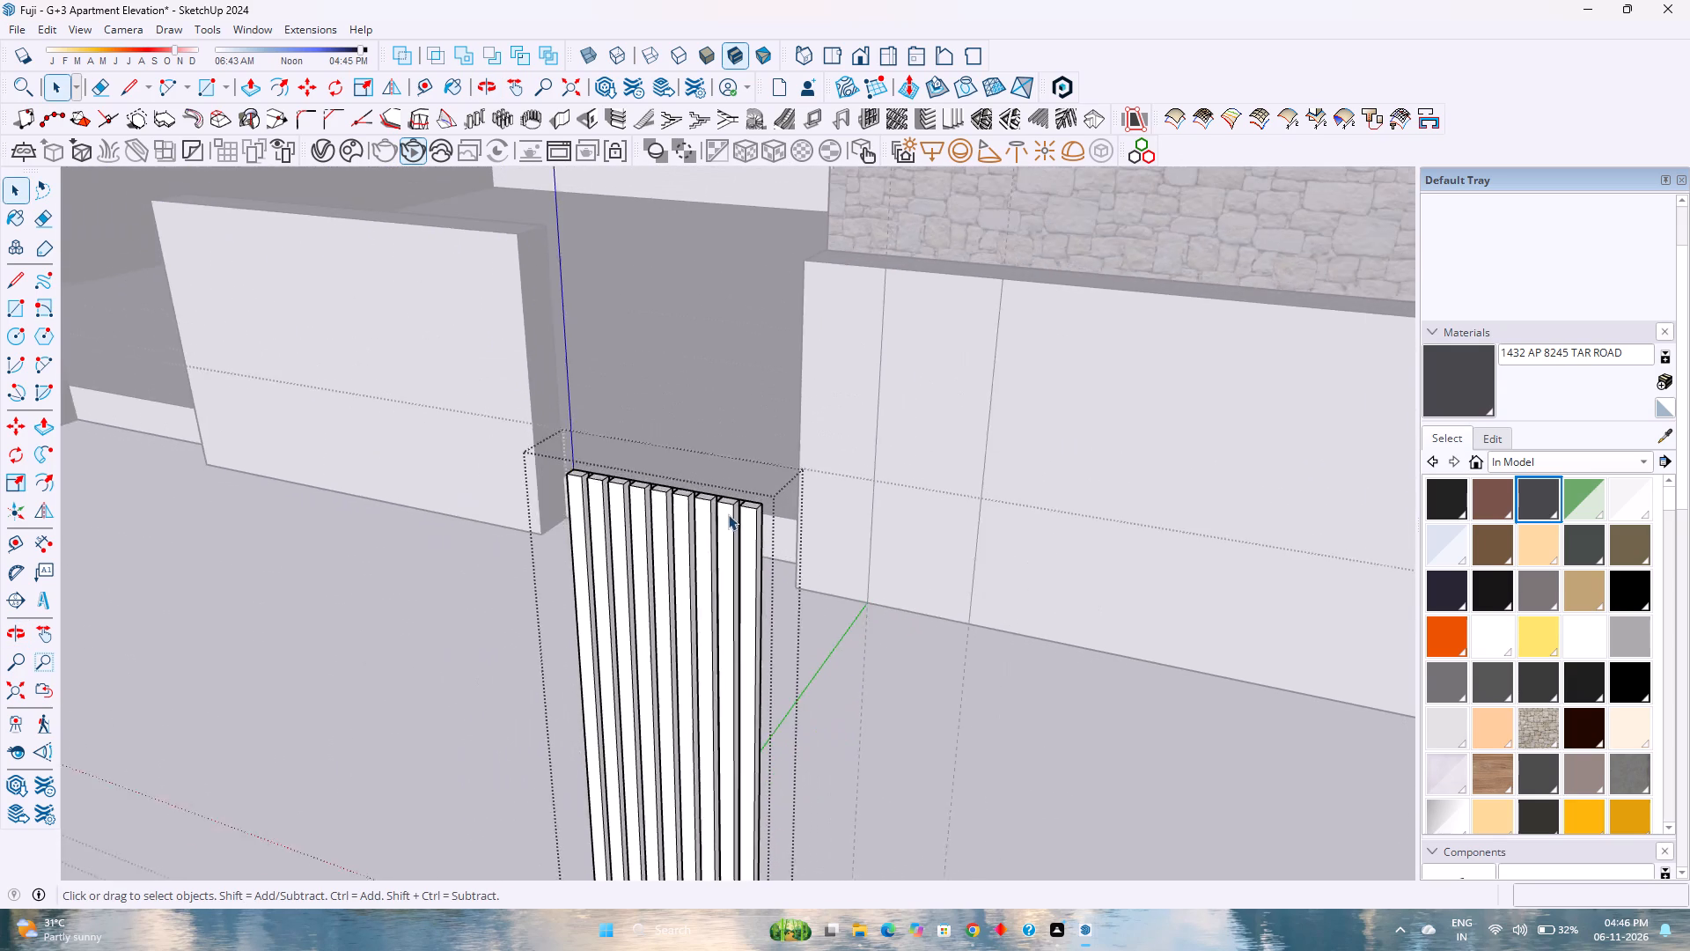
pyautogui.scroll(-5, 728, 514)
pyautogui.scroll(5, 728, 514)
pyautogui.doubleClick(697, 524)
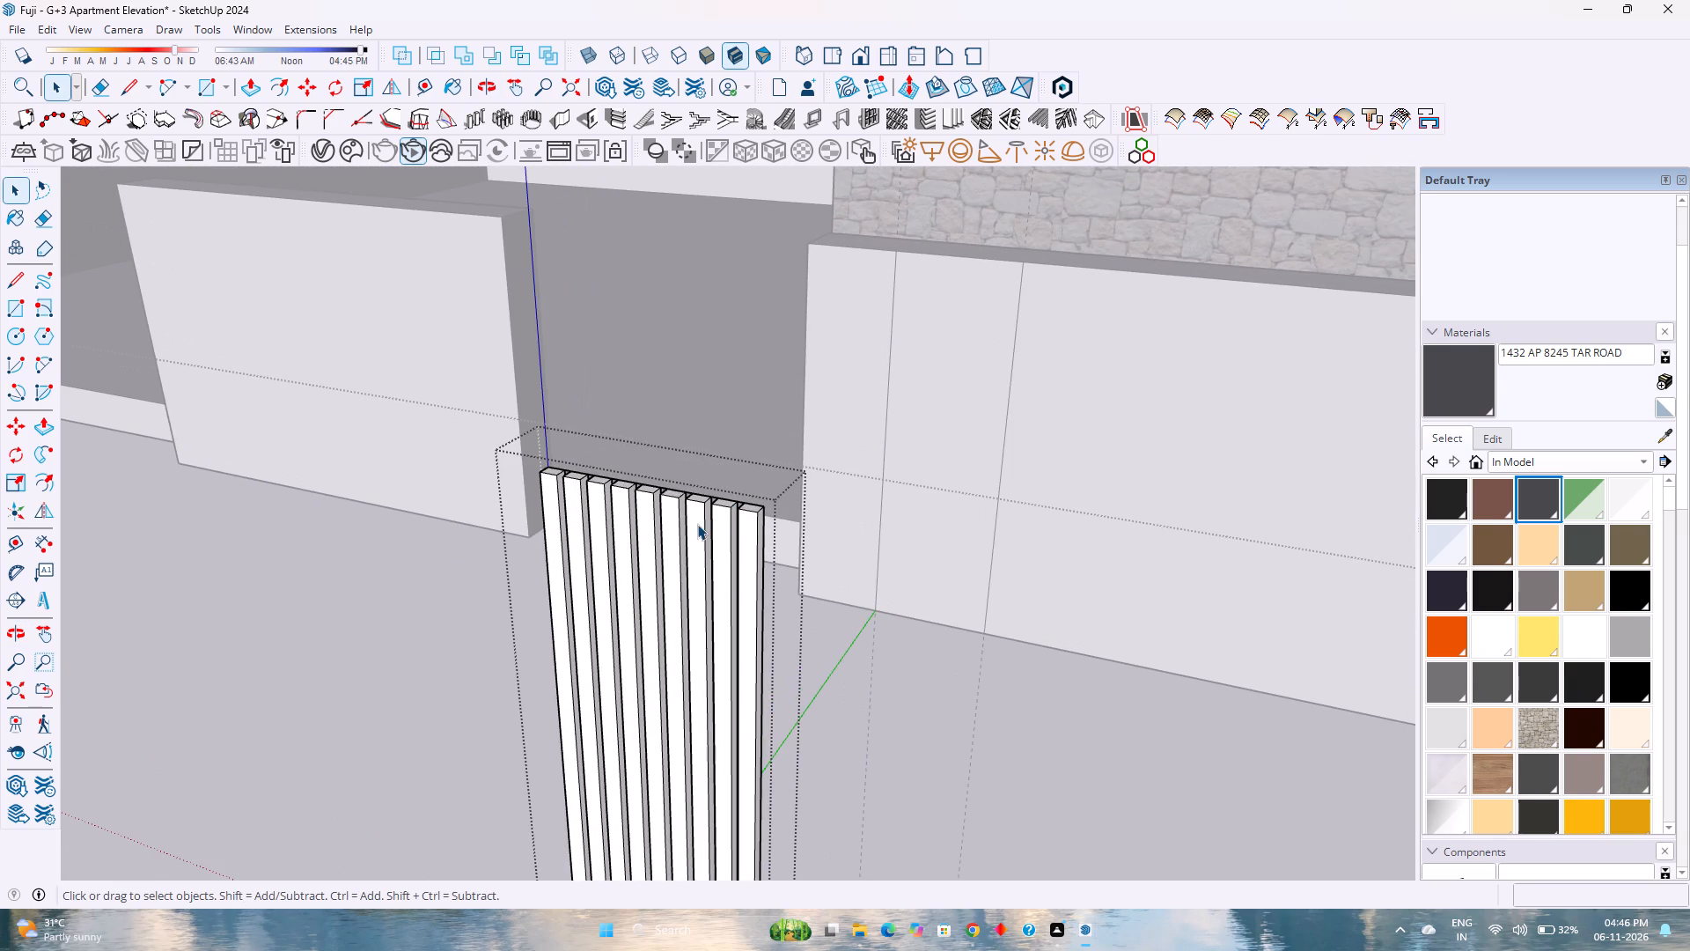
pyautogui.scroll(6, 697, 521)
pyautogui.moveTo(693, 485); pyautogui.dragTo(673, 588, button='middle')
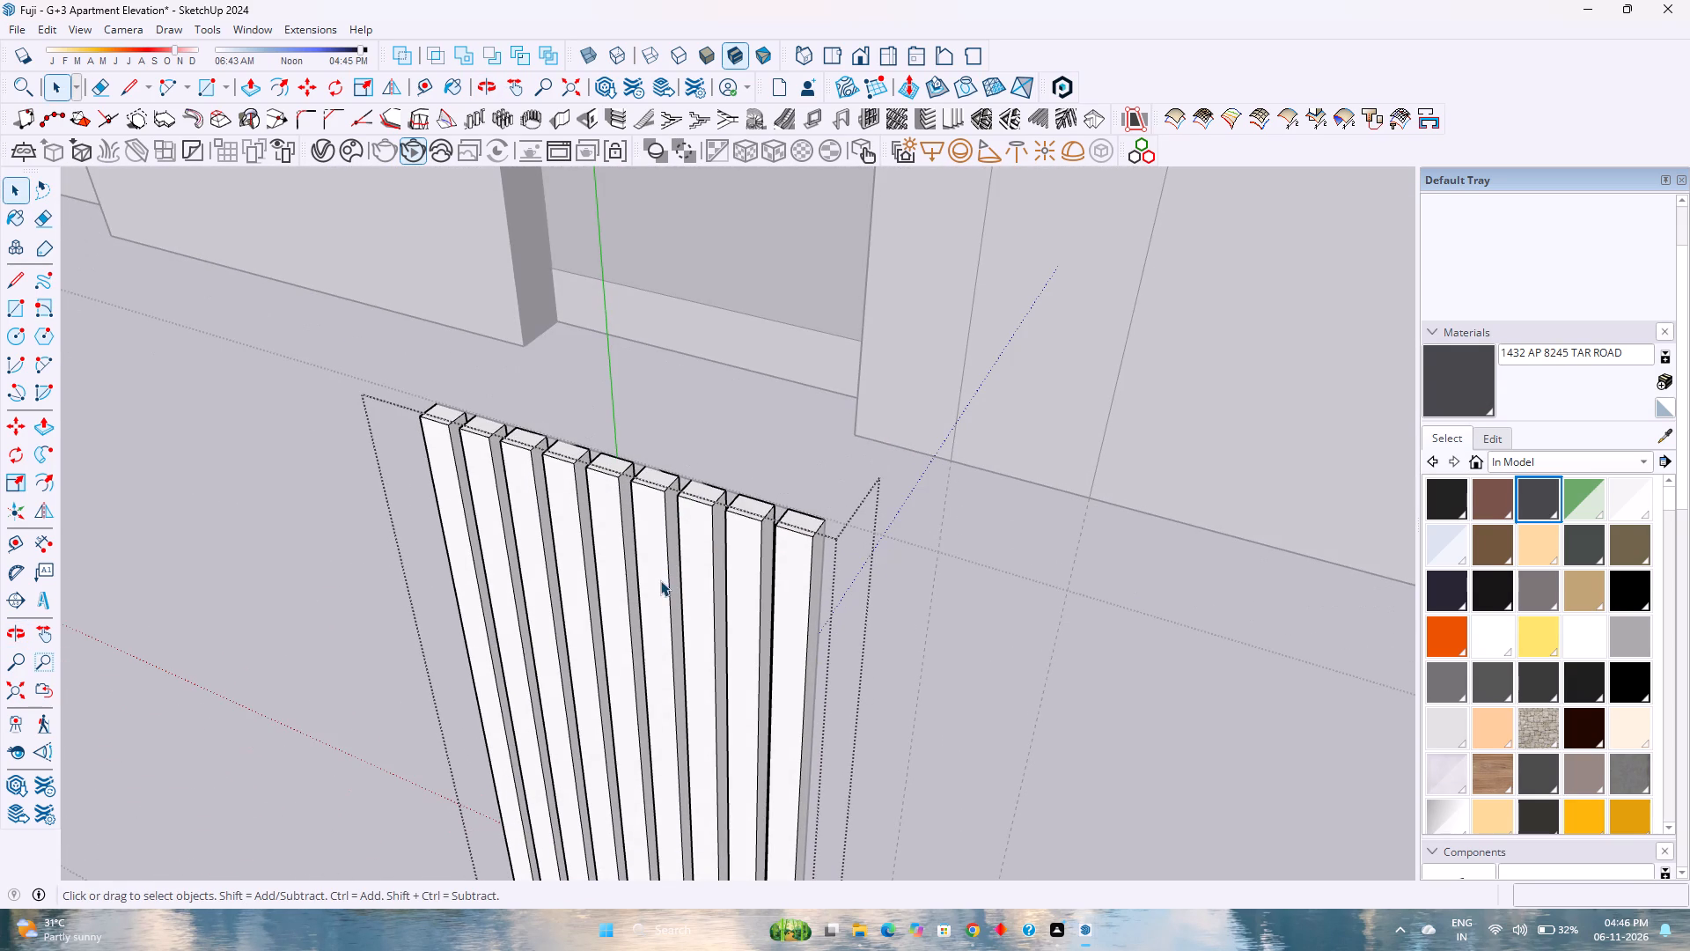
pyautogui.press('Escape')
# Delete the leftover strip geometry behind the vertical louvres inside their group.
pyautogui.click(735, 493)
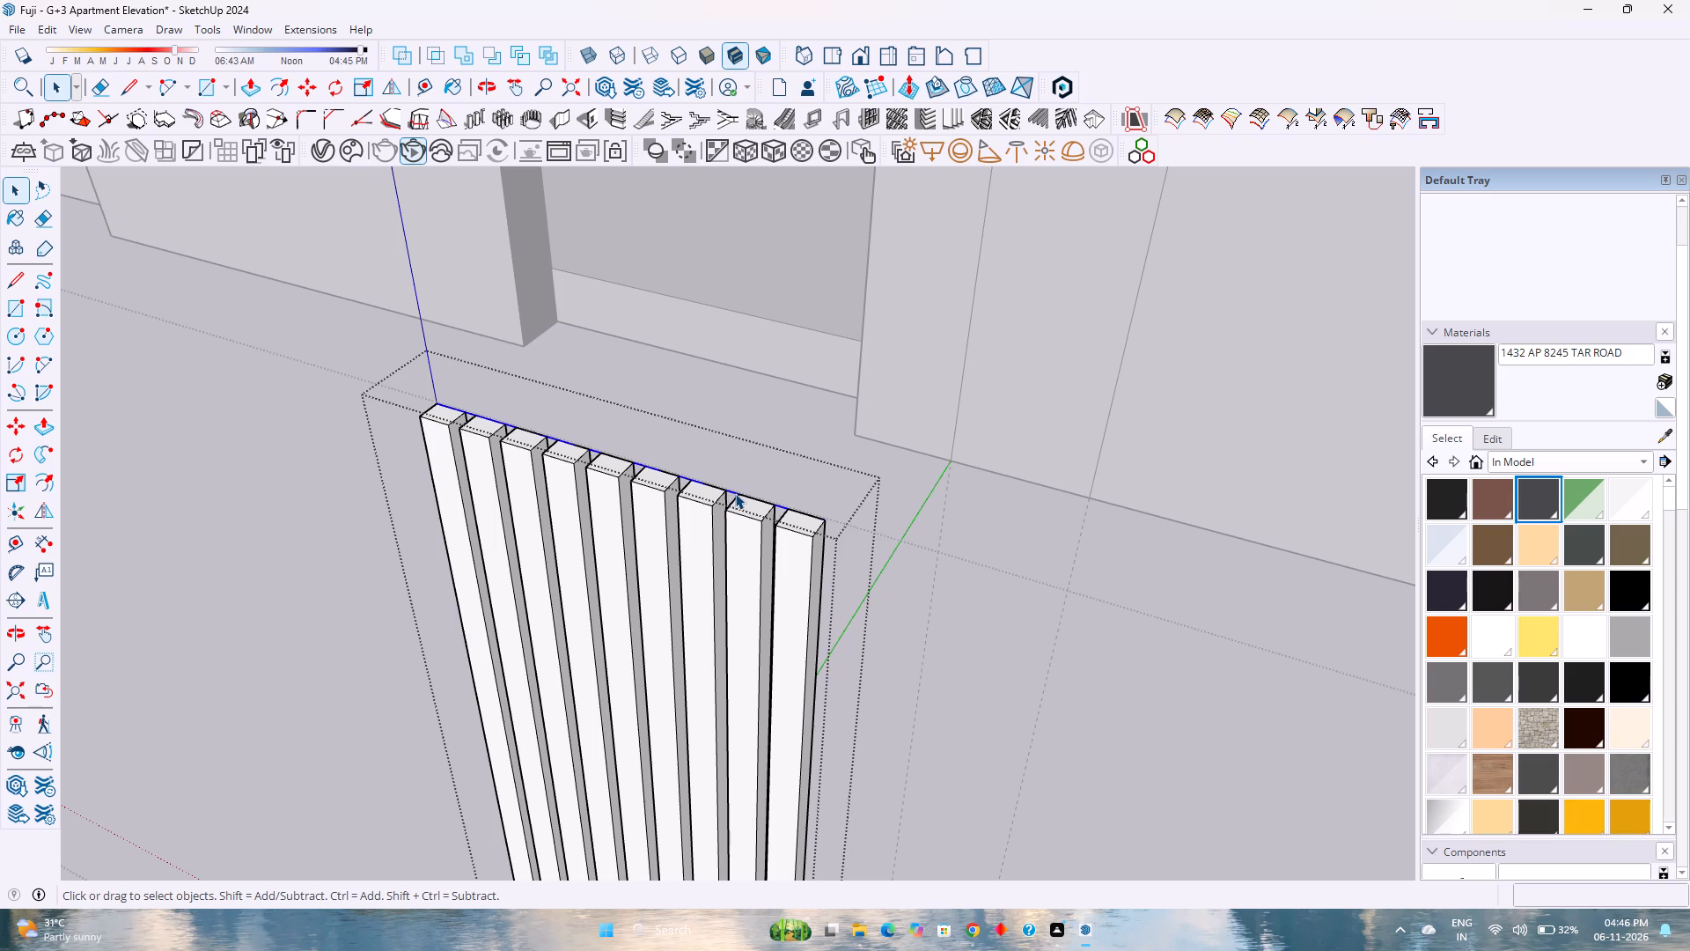
pyautogui.tripleClick(735, 493)
pyautogui.press('Delete')
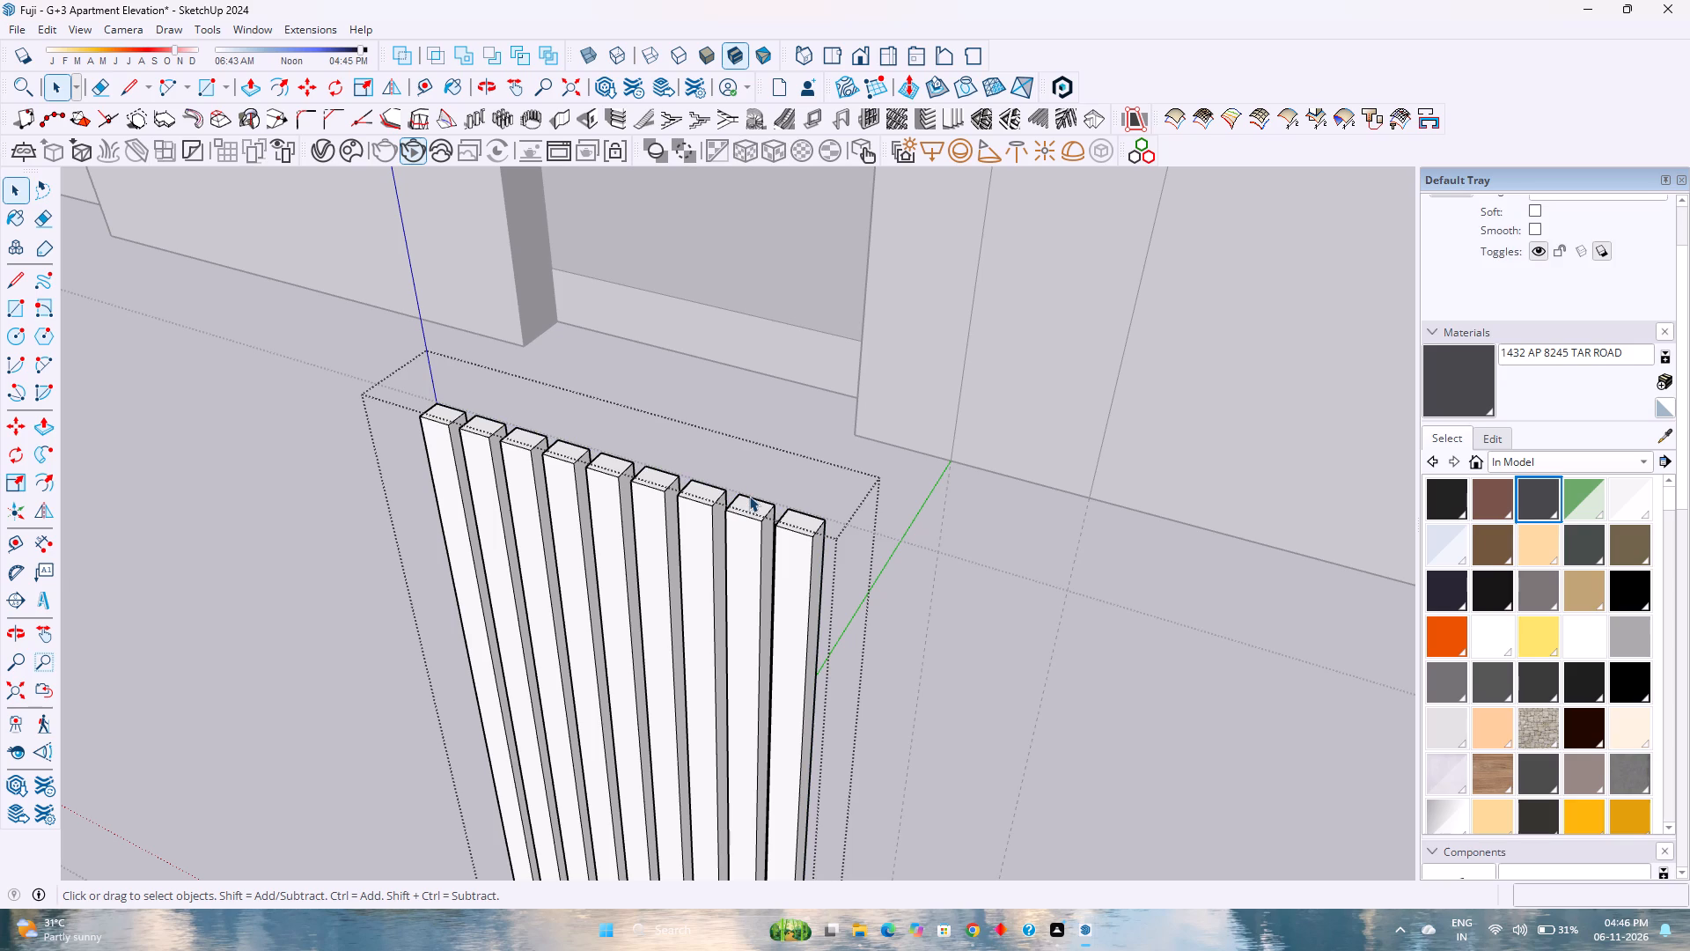
pyautogui.press('Escape')
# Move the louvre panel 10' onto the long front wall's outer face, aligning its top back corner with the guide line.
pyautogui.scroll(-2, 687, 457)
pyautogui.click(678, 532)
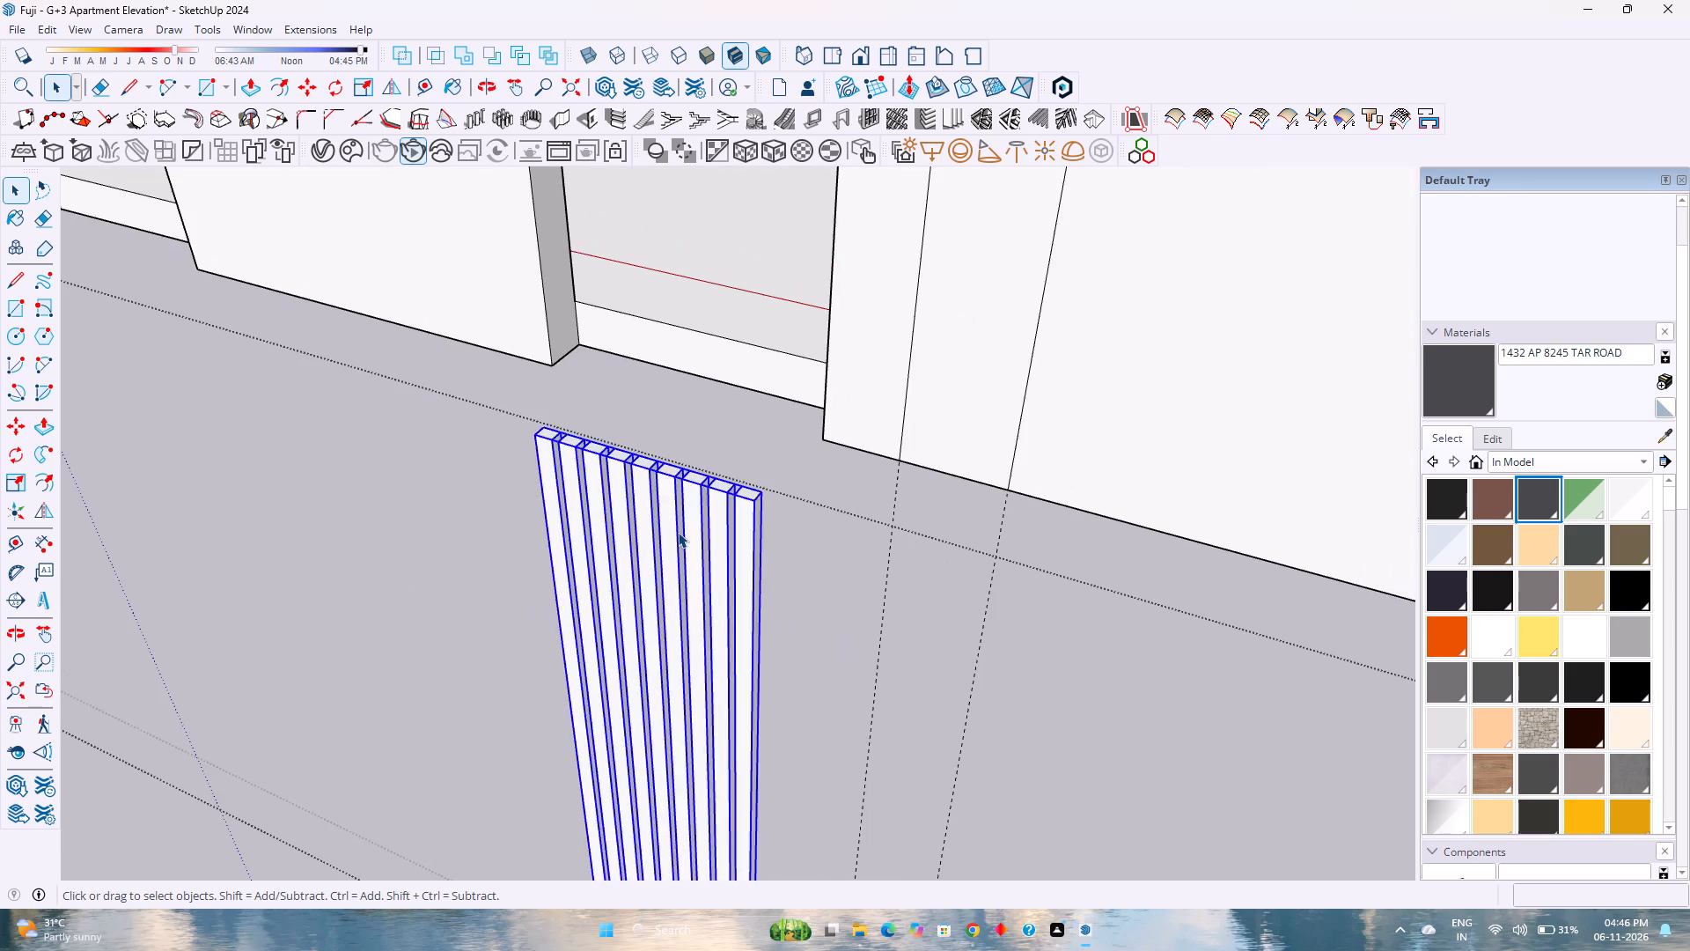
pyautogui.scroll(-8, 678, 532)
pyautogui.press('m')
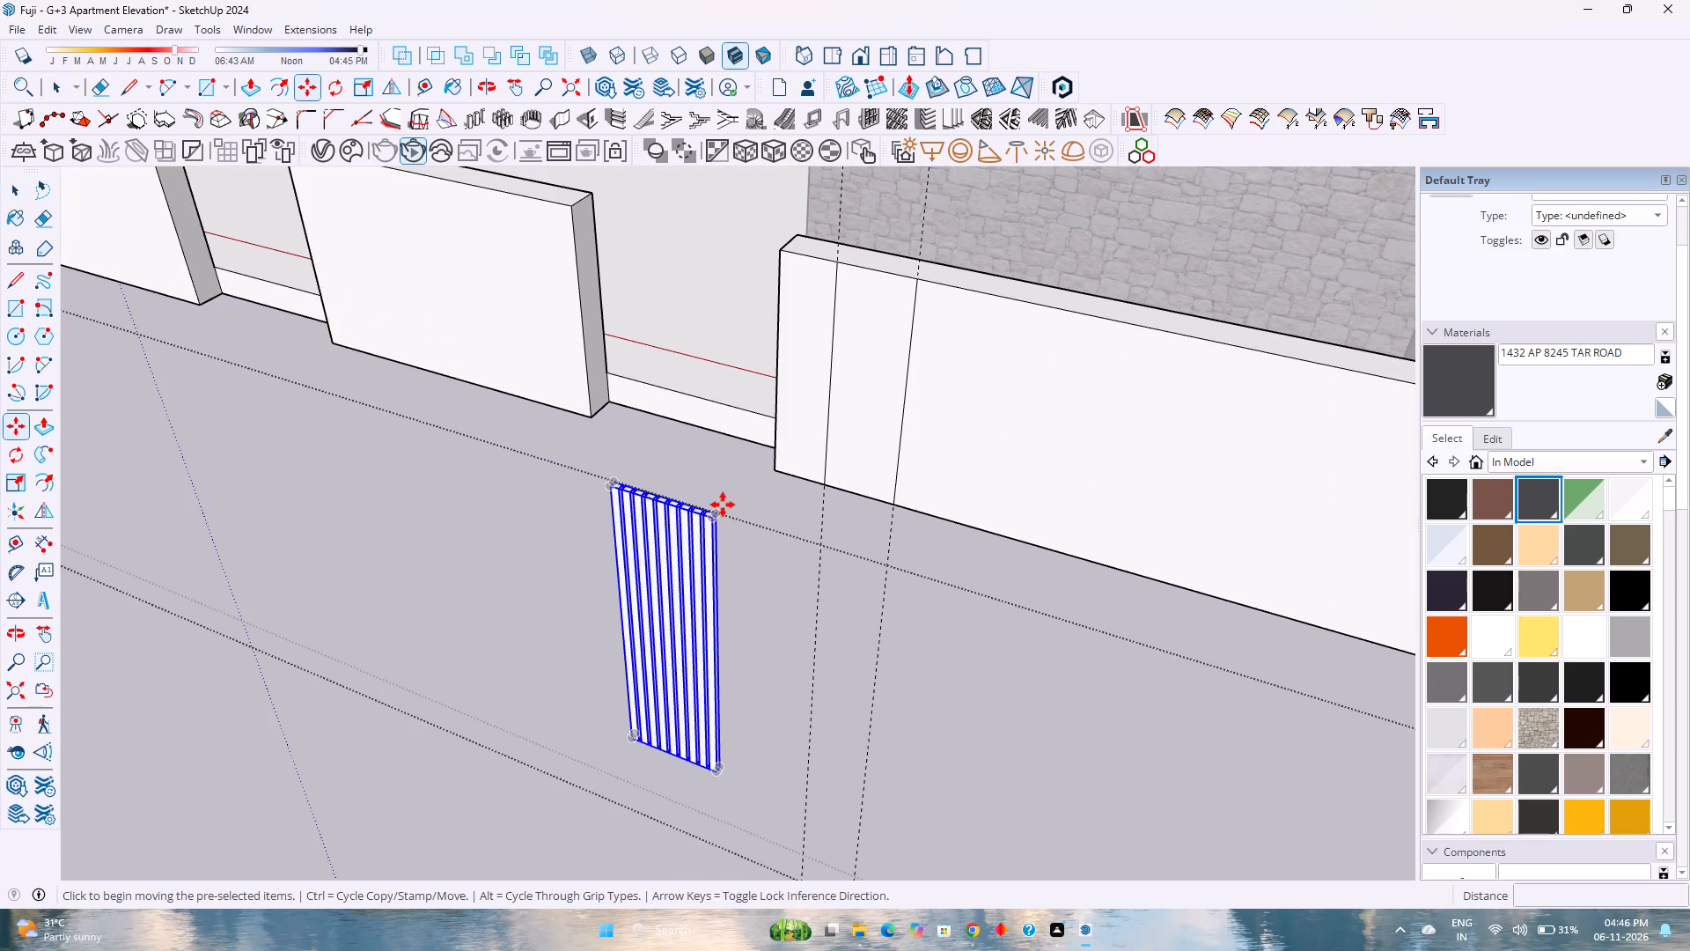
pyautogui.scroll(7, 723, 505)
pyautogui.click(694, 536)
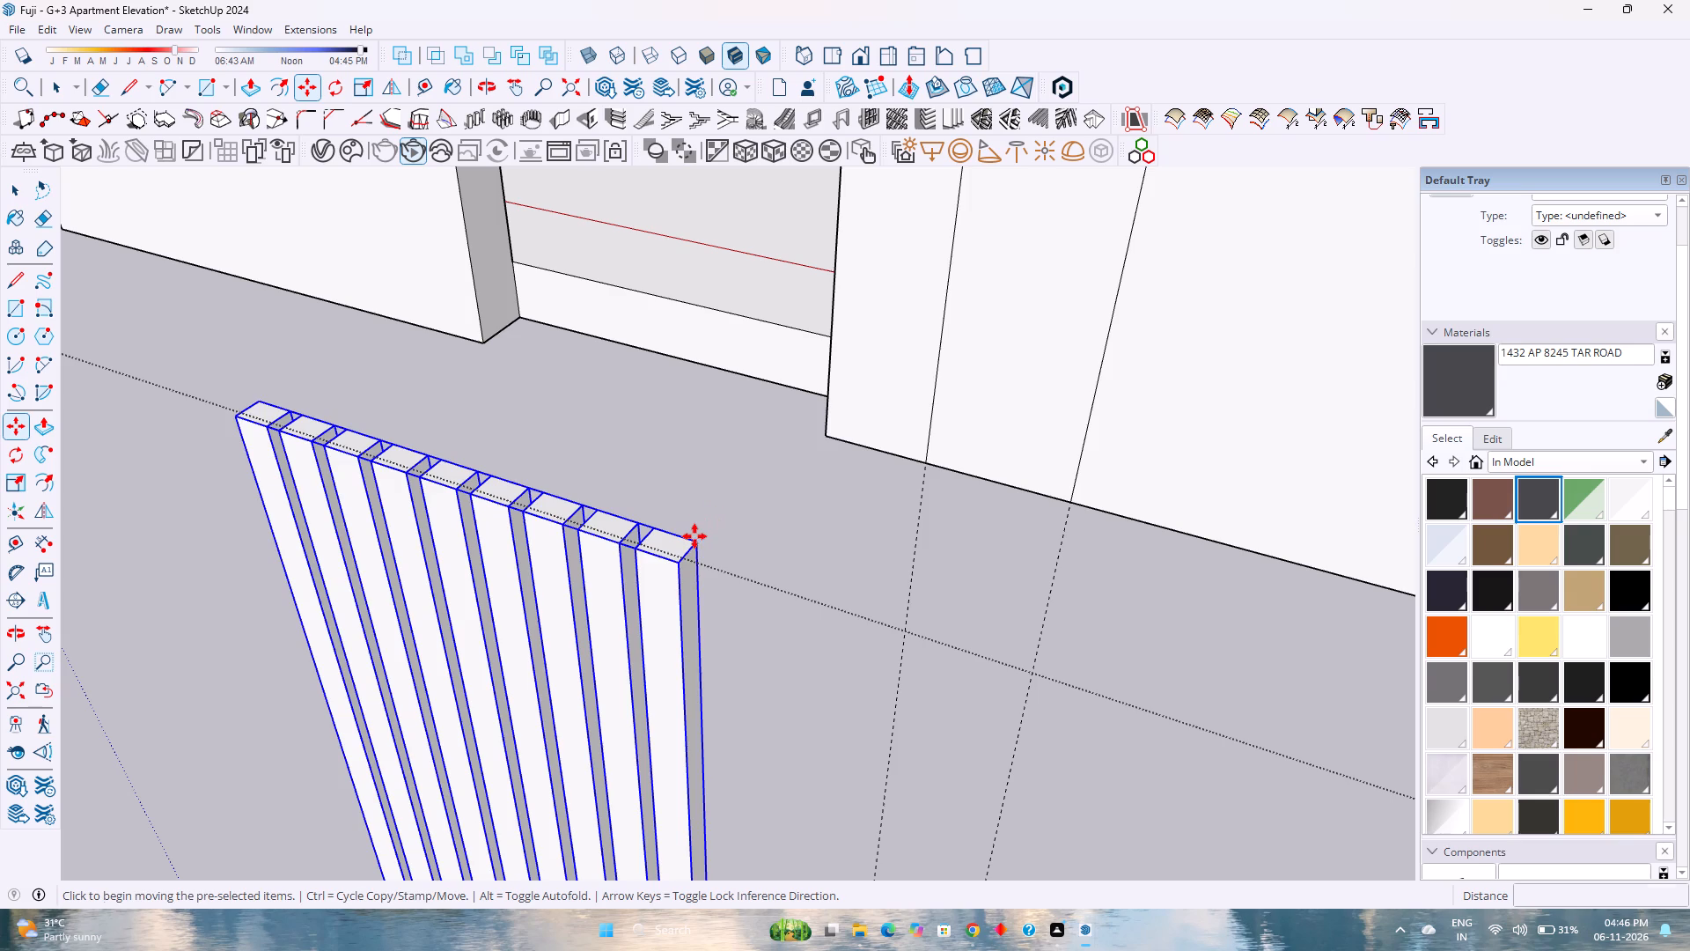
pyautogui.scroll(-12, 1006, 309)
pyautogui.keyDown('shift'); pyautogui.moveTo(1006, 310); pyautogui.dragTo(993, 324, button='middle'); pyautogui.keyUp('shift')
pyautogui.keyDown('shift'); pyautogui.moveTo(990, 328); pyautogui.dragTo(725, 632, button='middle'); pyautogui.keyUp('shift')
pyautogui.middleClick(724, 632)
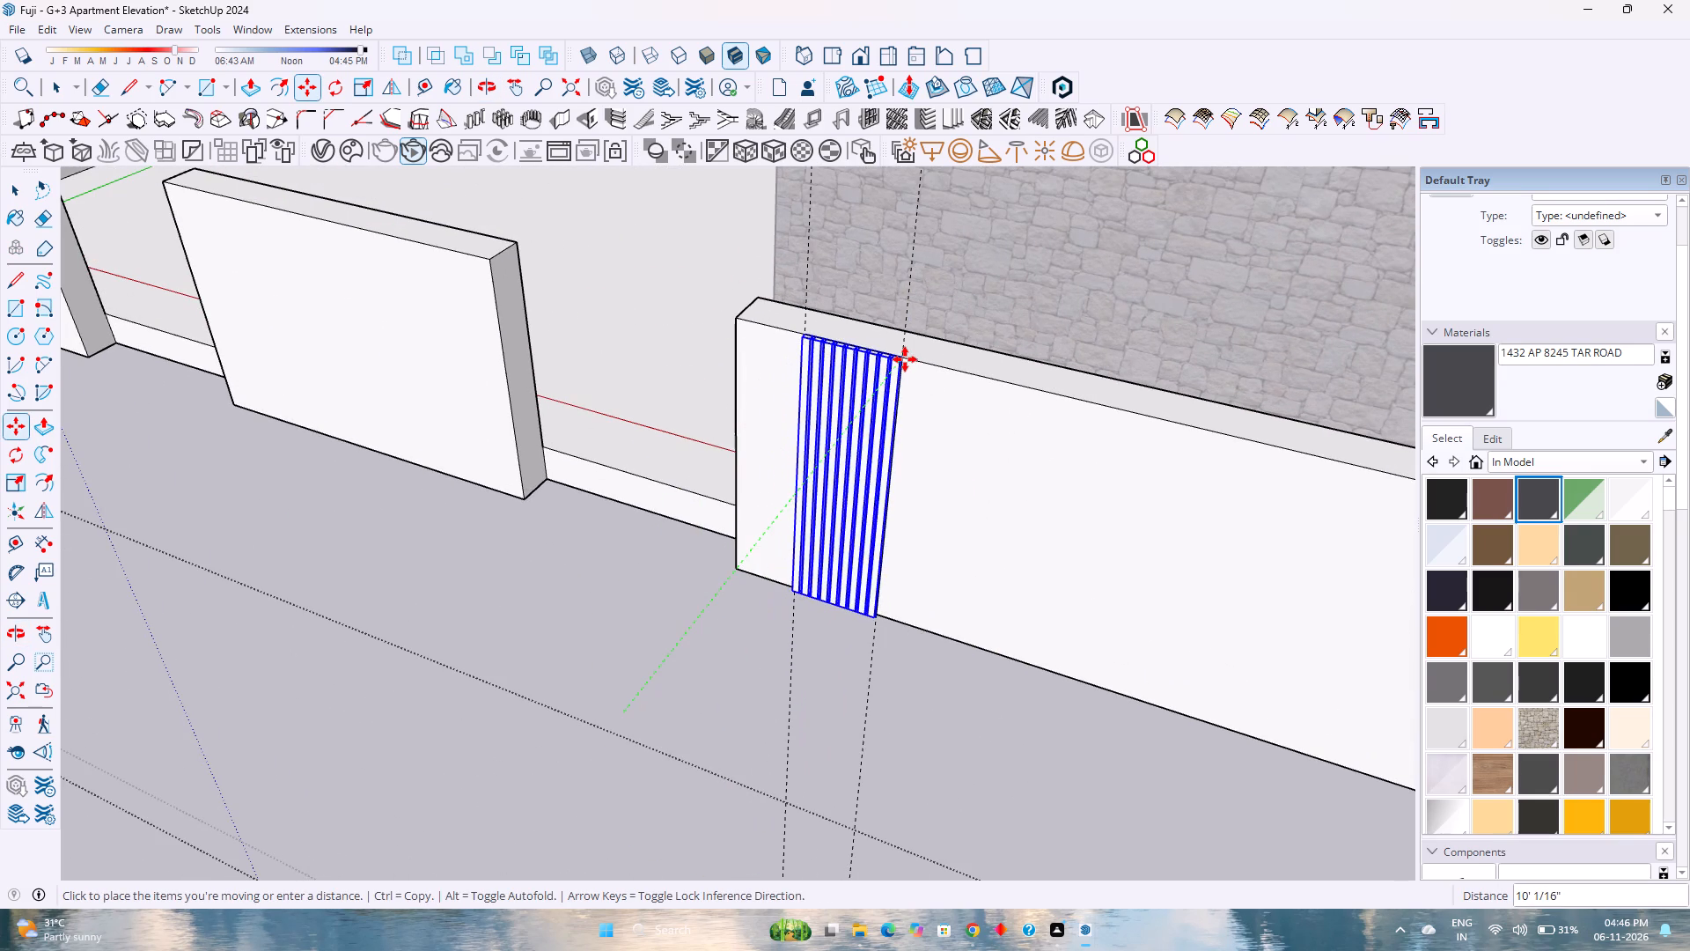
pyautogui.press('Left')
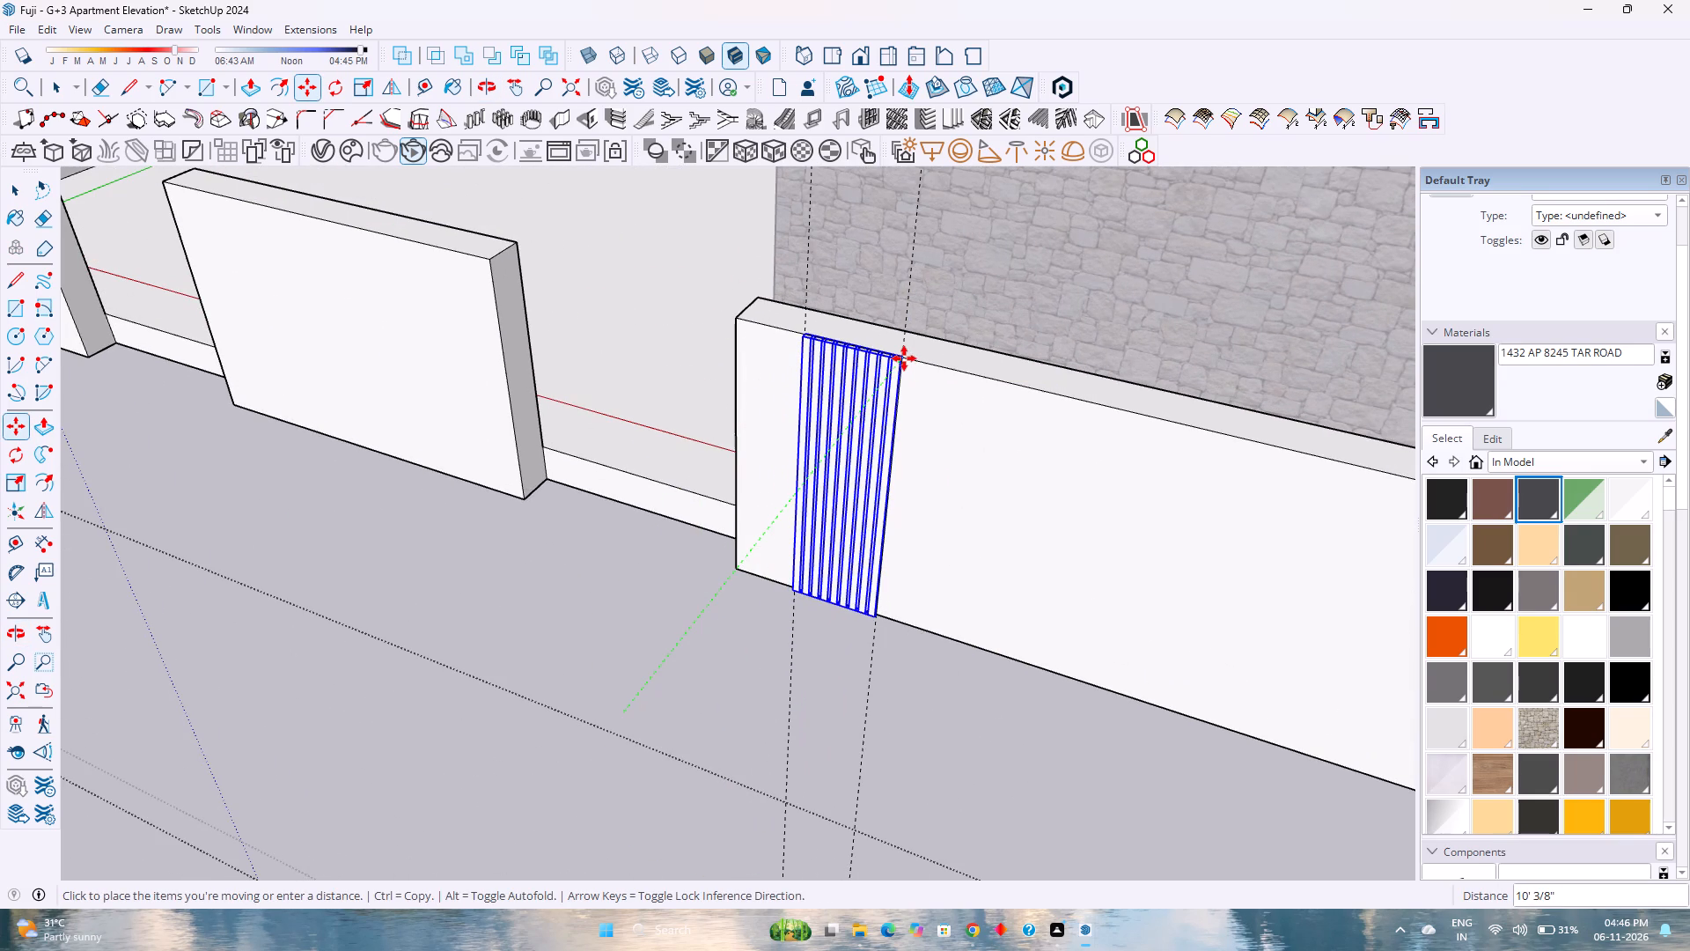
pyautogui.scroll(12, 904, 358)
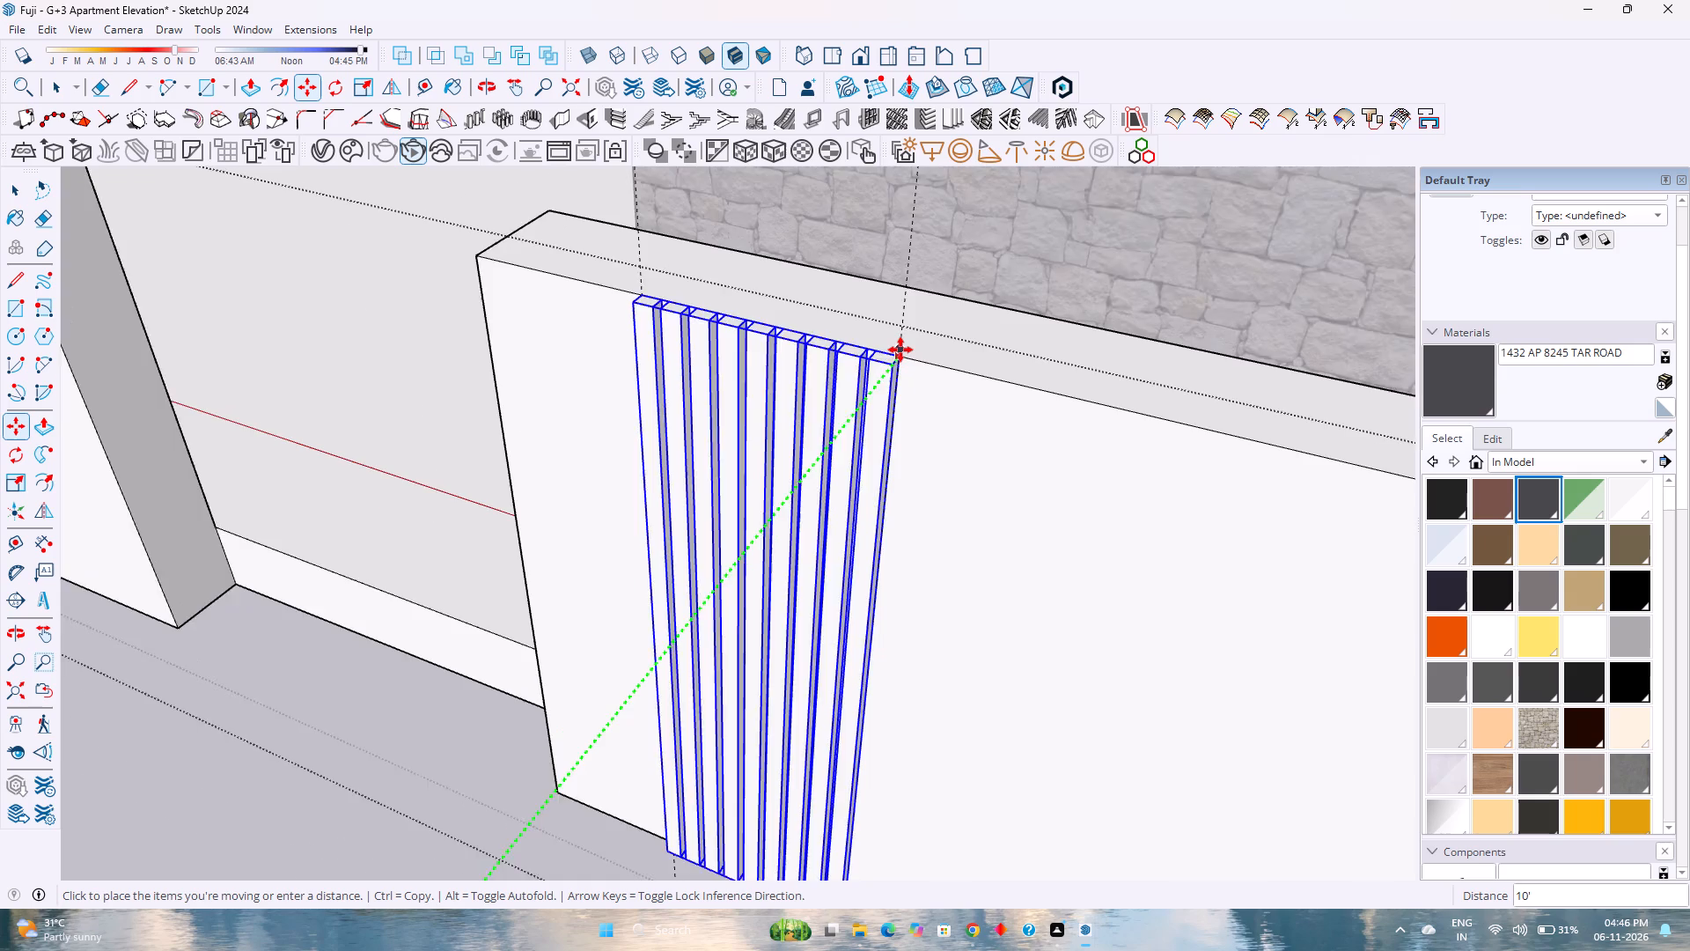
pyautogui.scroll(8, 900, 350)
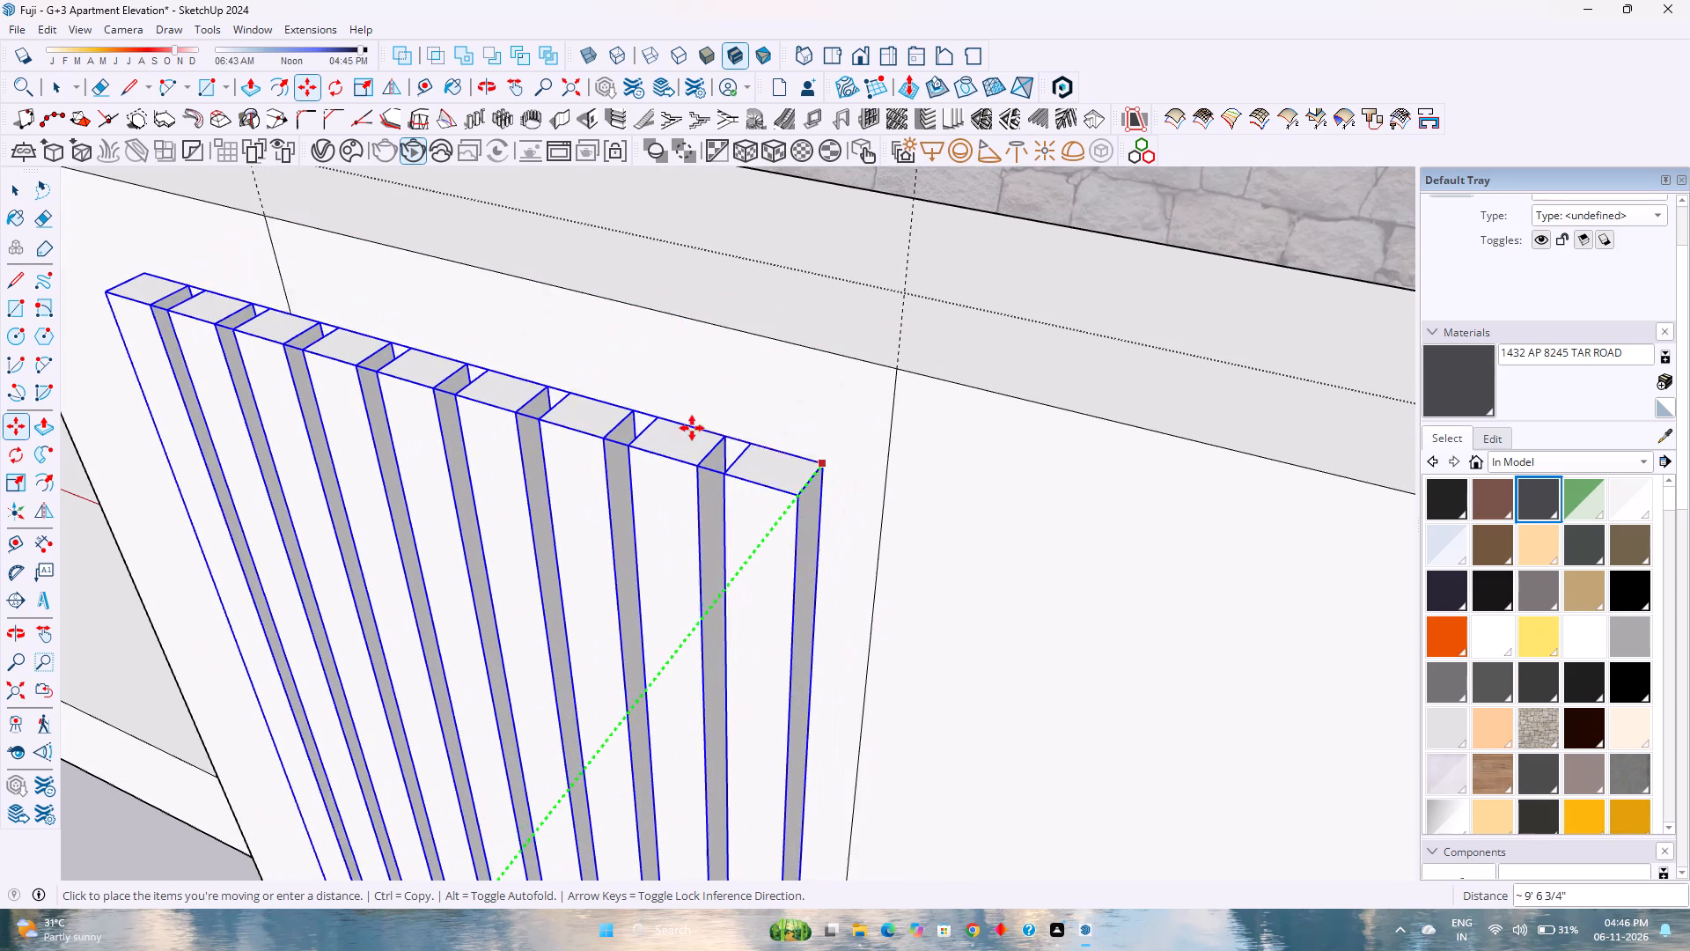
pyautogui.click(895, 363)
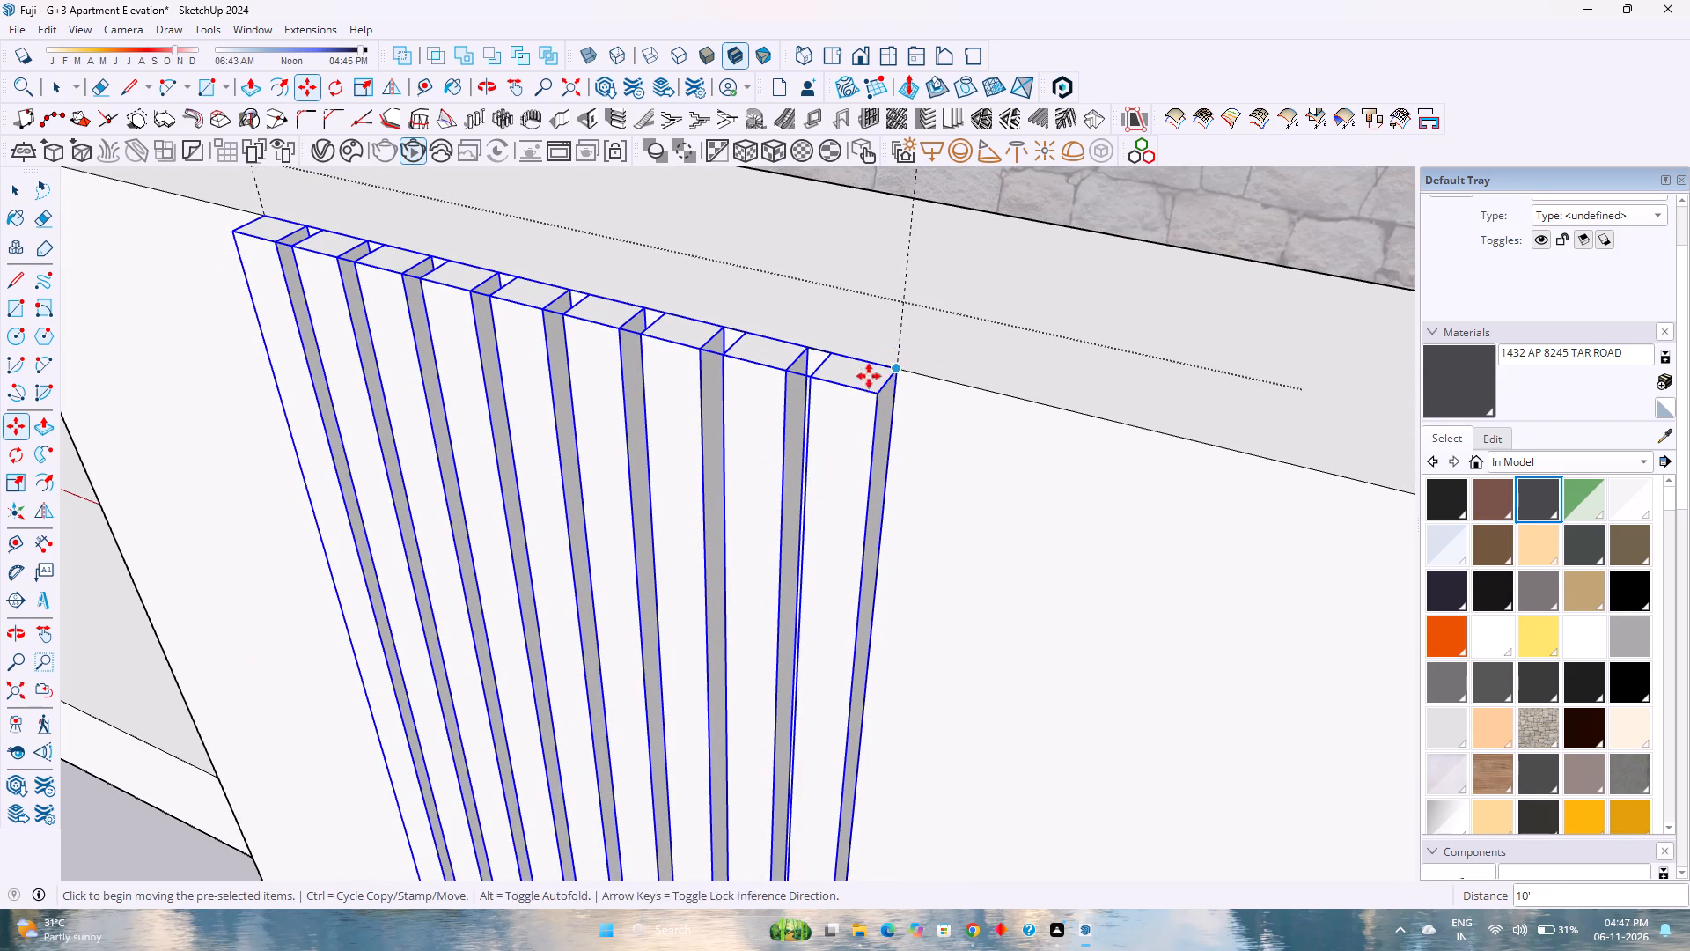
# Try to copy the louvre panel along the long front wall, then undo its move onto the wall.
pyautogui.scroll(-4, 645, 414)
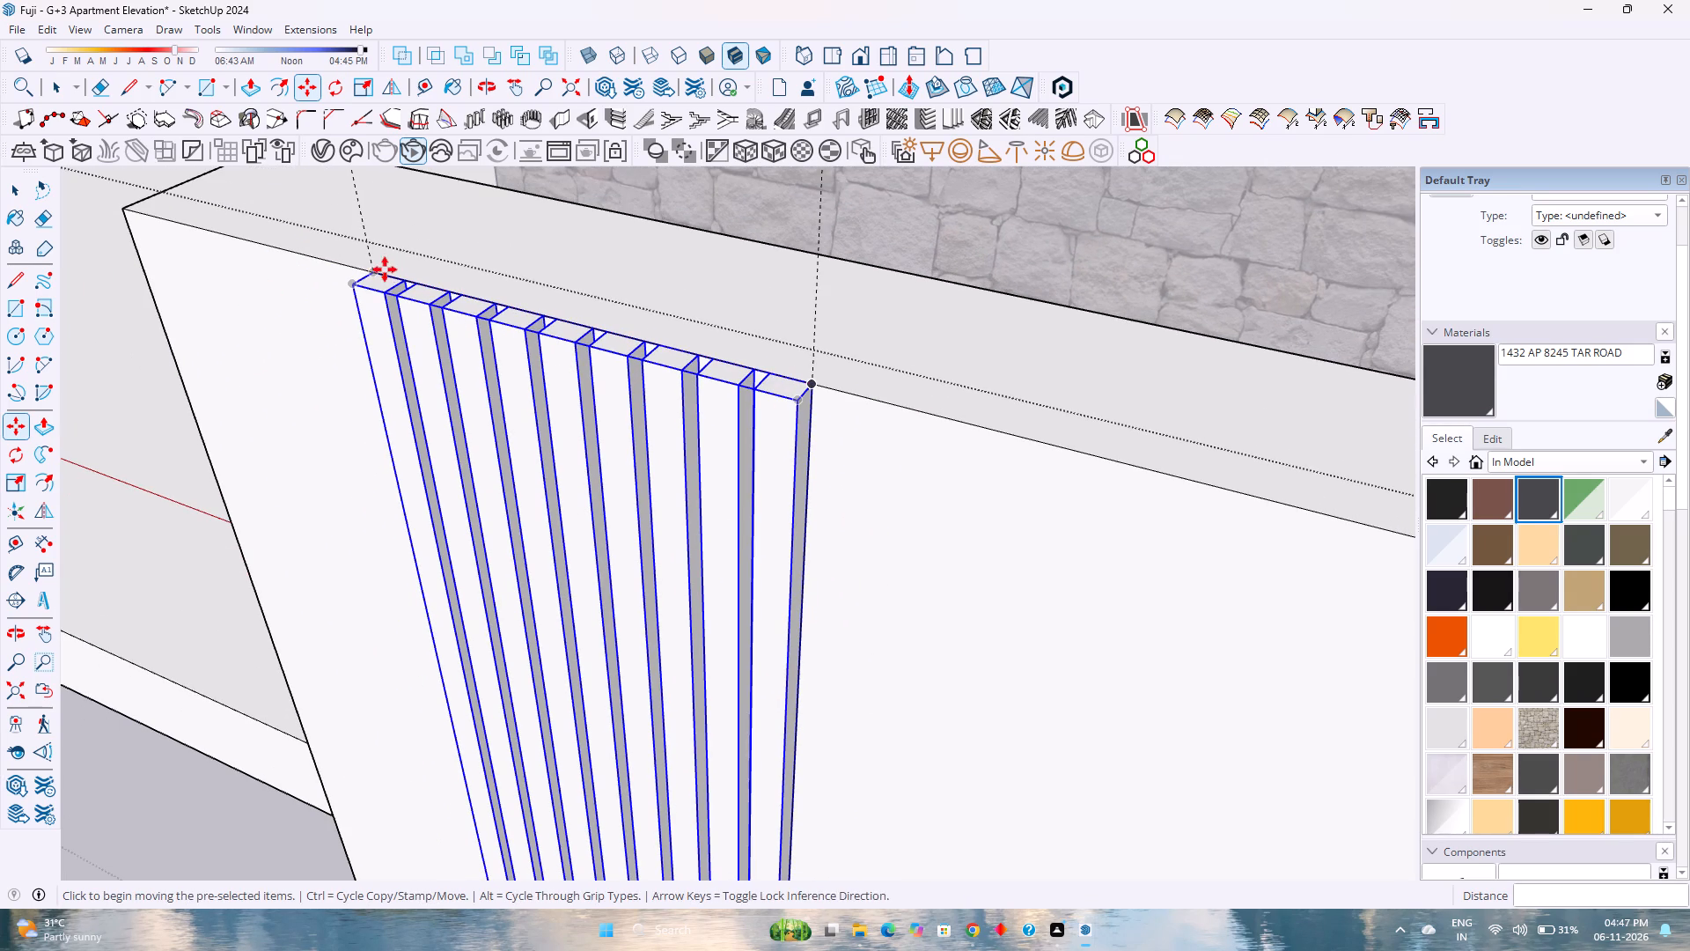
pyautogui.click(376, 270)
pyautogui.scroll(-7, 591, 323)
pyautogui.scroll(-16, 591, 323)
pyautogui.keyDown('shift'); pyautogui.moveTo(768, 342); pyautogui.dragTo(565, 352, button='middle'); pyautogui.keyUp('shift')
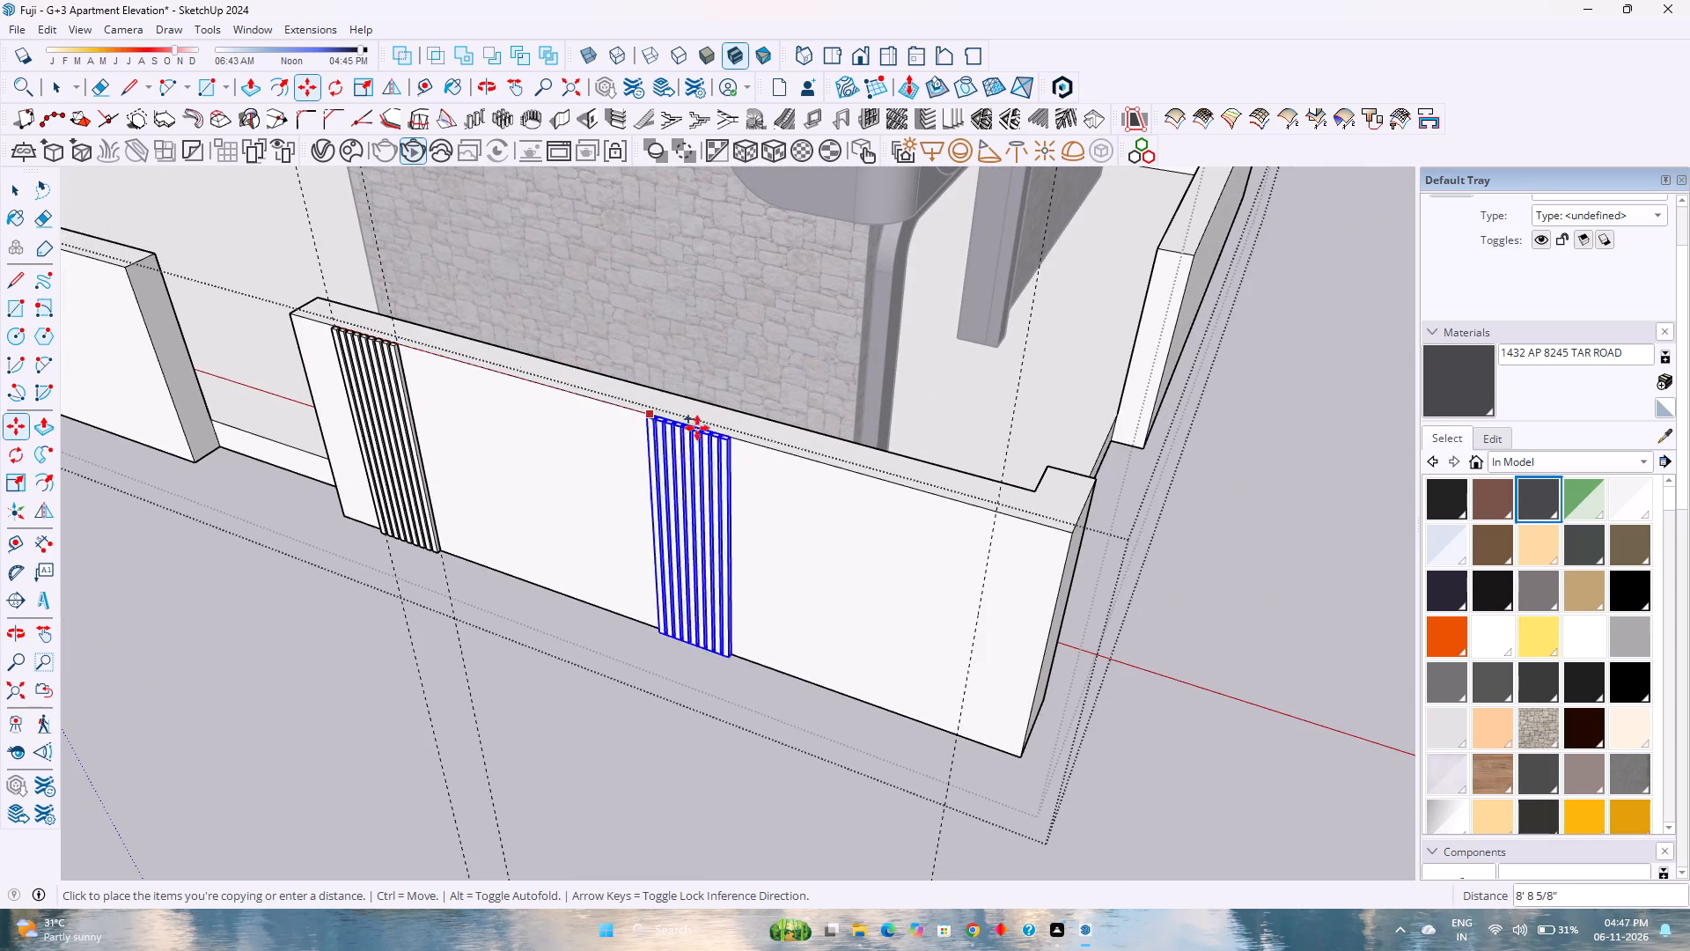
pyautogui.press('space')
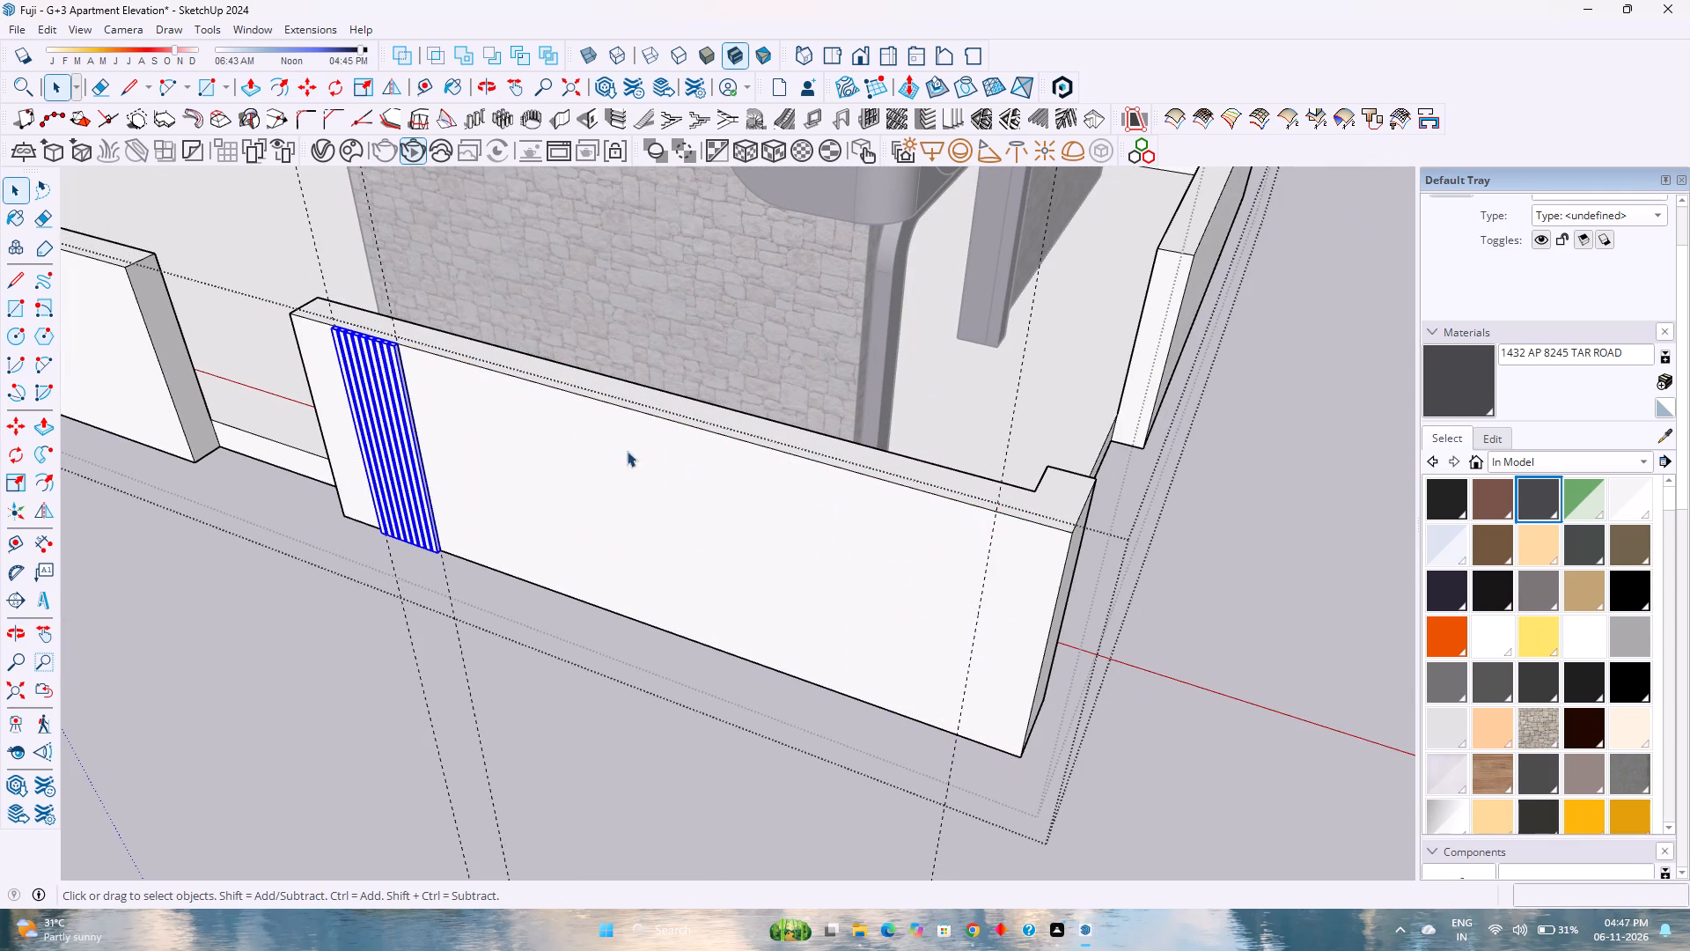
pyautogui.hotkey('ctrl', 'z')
# Delete the two vertical edges of the marked strip on the long front wall's face.
pyautogui.click(363, 446)
pyautogui.press('Delete')
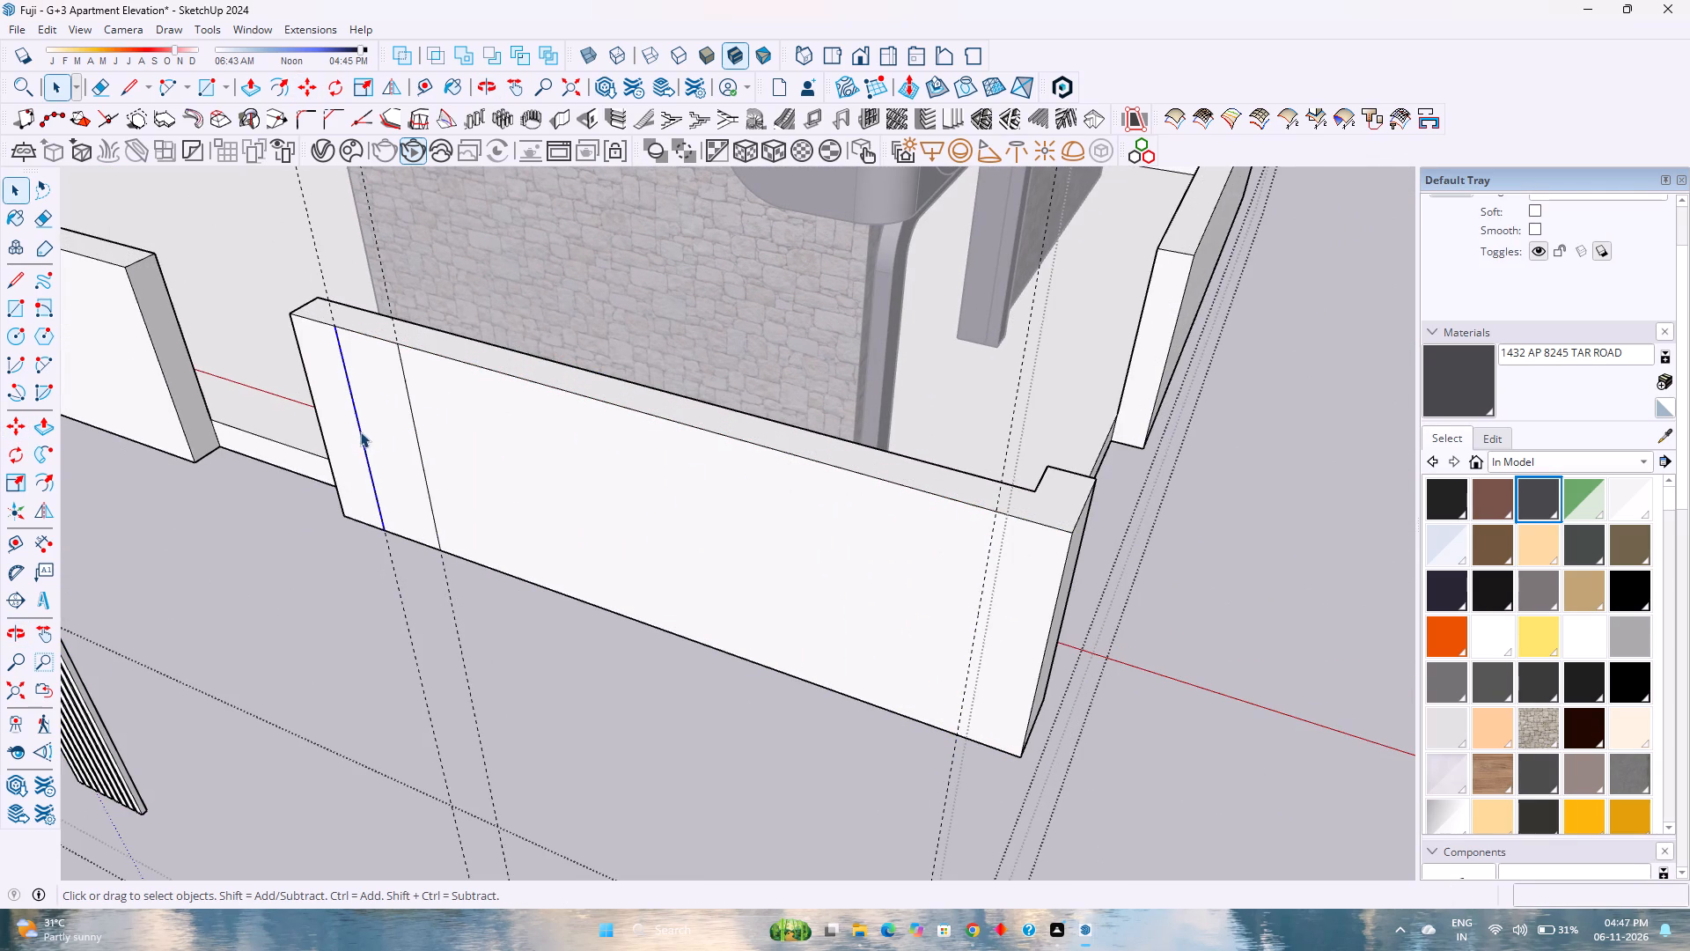
pyautogui.click(422, 450)
pyautogui.press('Delete')
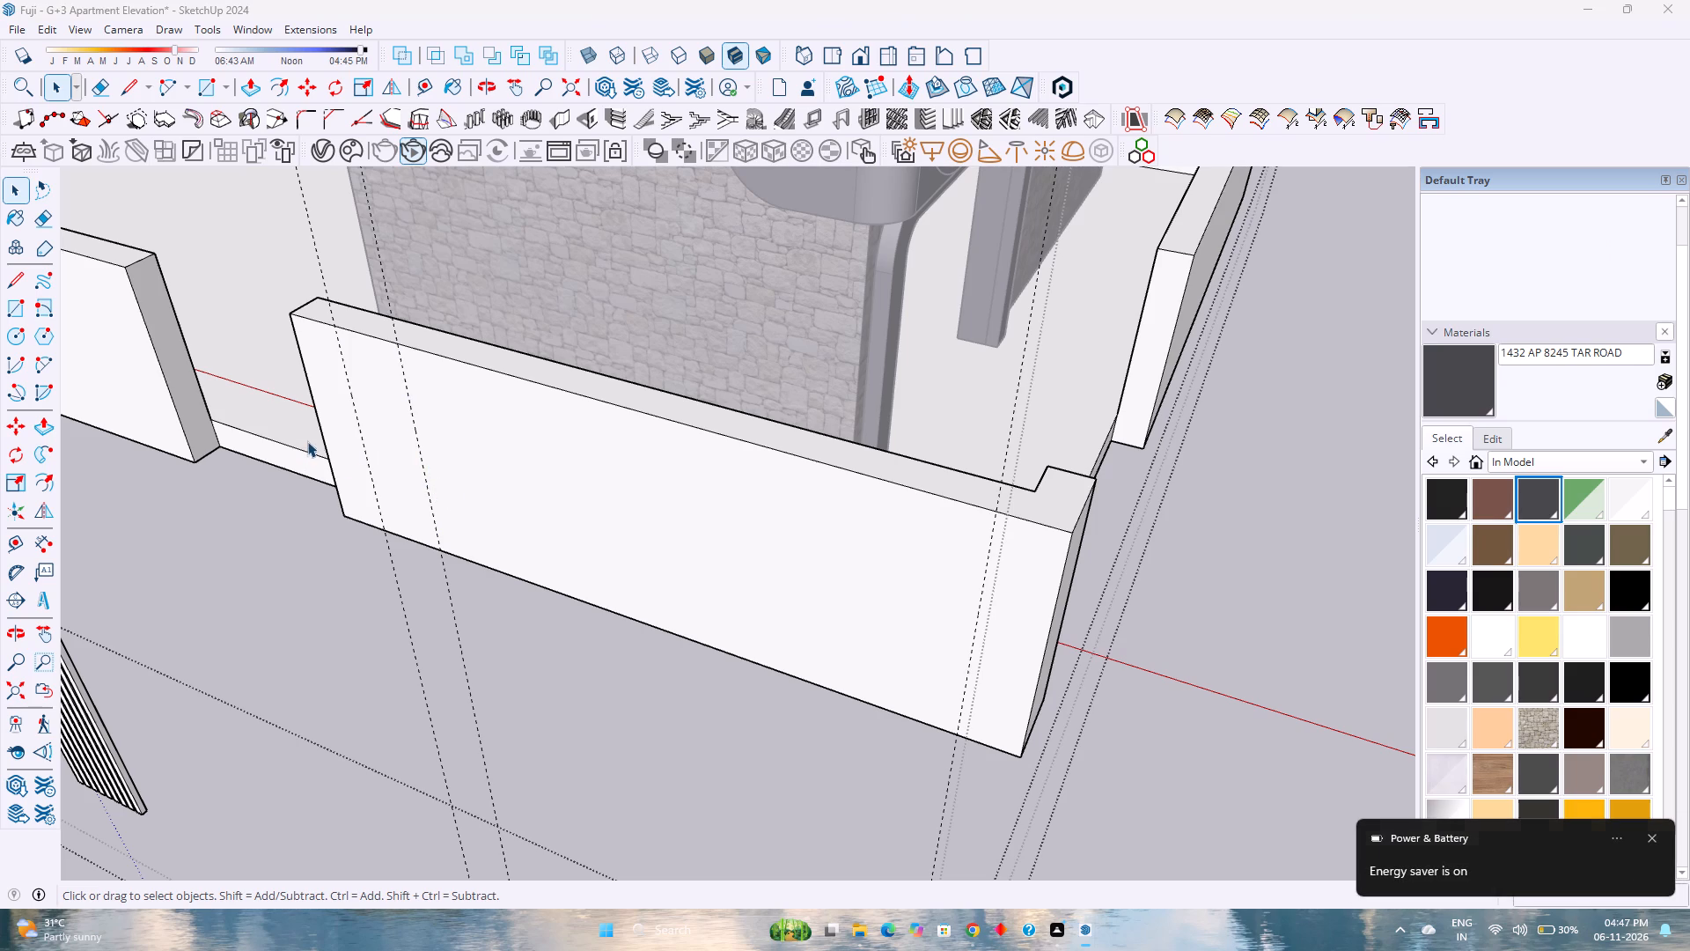
# Move the louvre panel 10' onto the long front wall's face, between the two guide lines at its top edge.
pyautogui.scroll(-3, 652, 576)
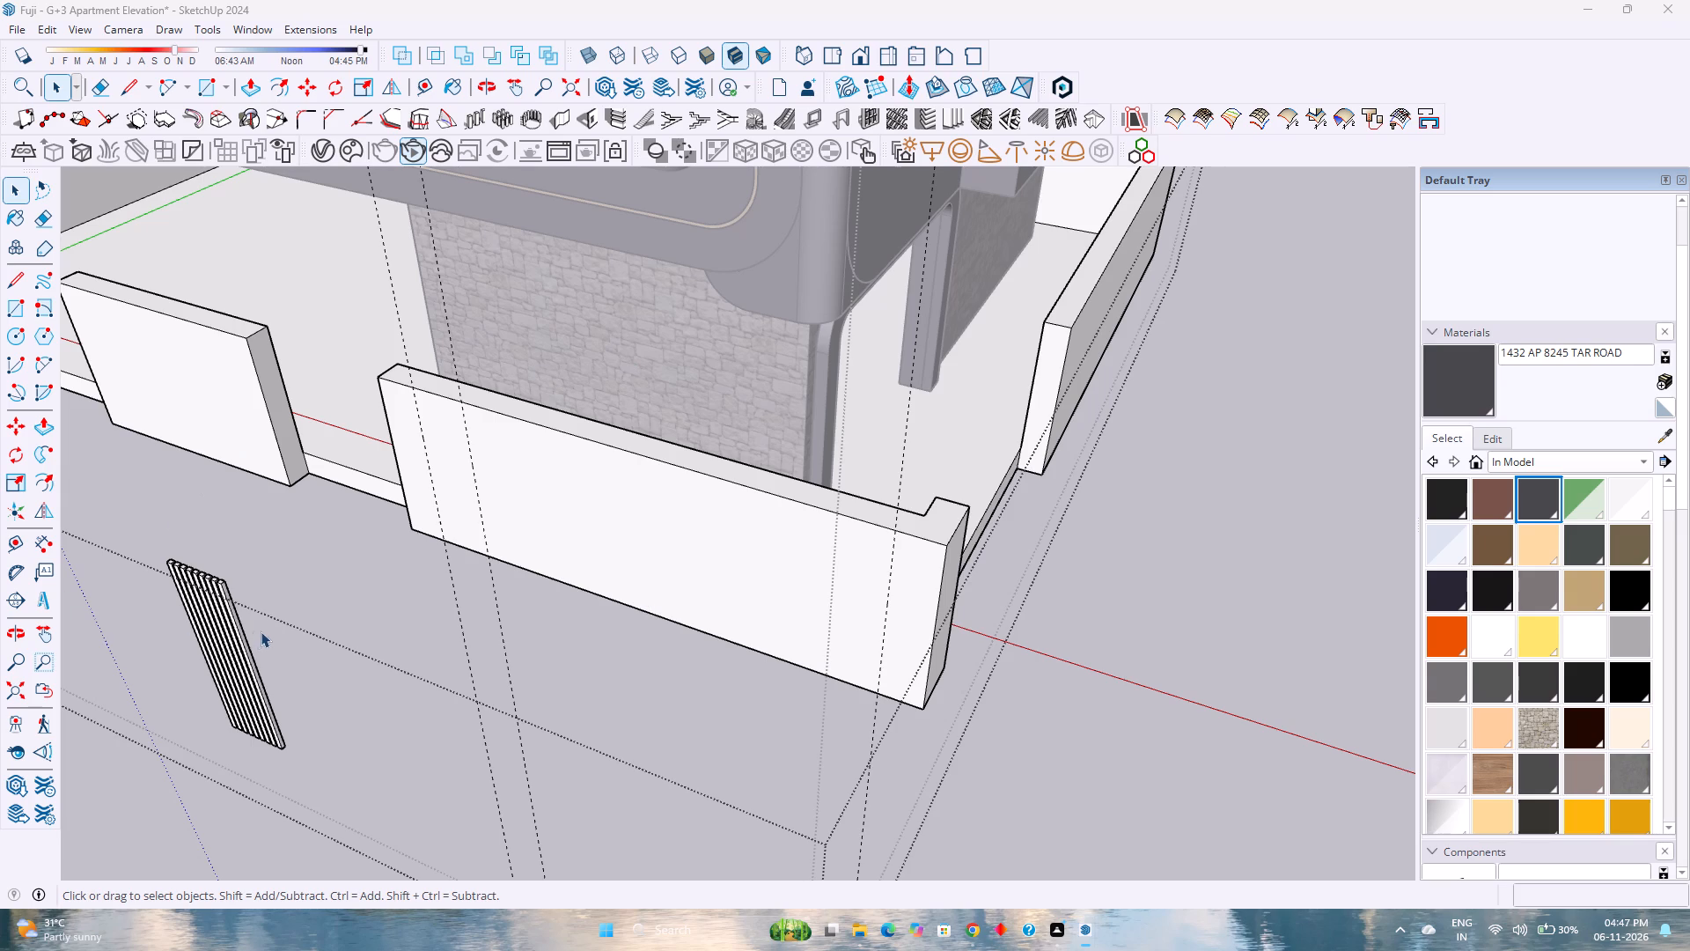
pyautogui.click(234, 632)
pyautogui.scroll(2, 234, 634)
pyautogui.press('m')
pyautogui.scroll(3, 246, 505)
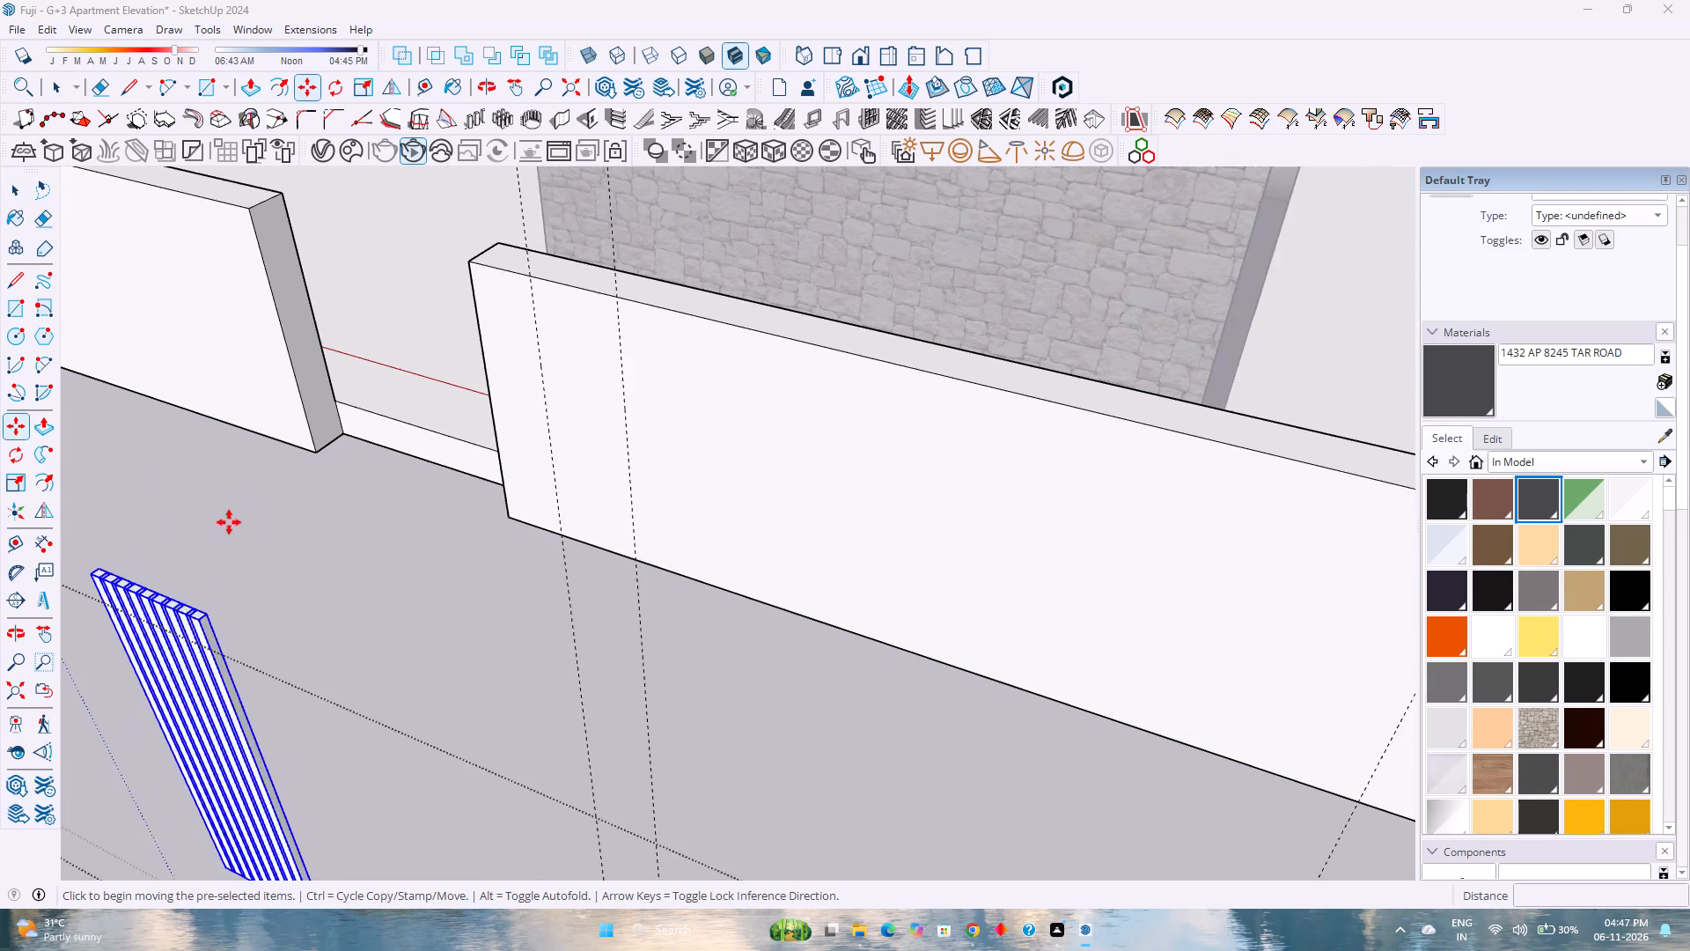
pyautogui.scroll(1, 209, 572)
pyautogui.click(212, 622)
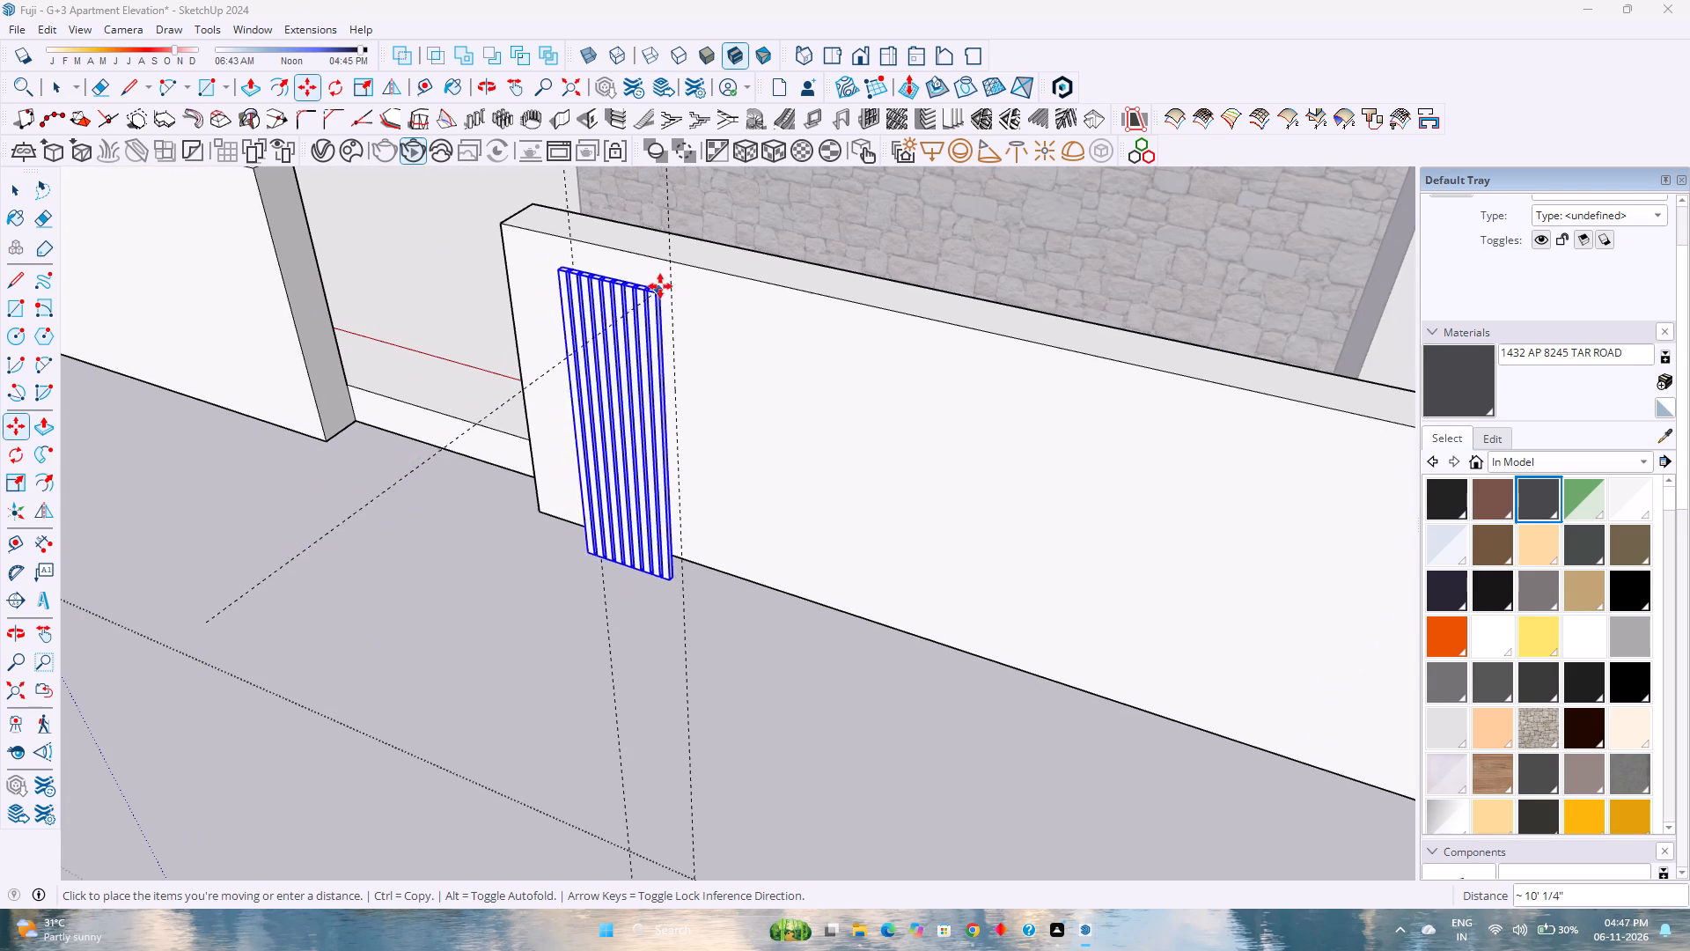
pyautogui.click(672, 260)
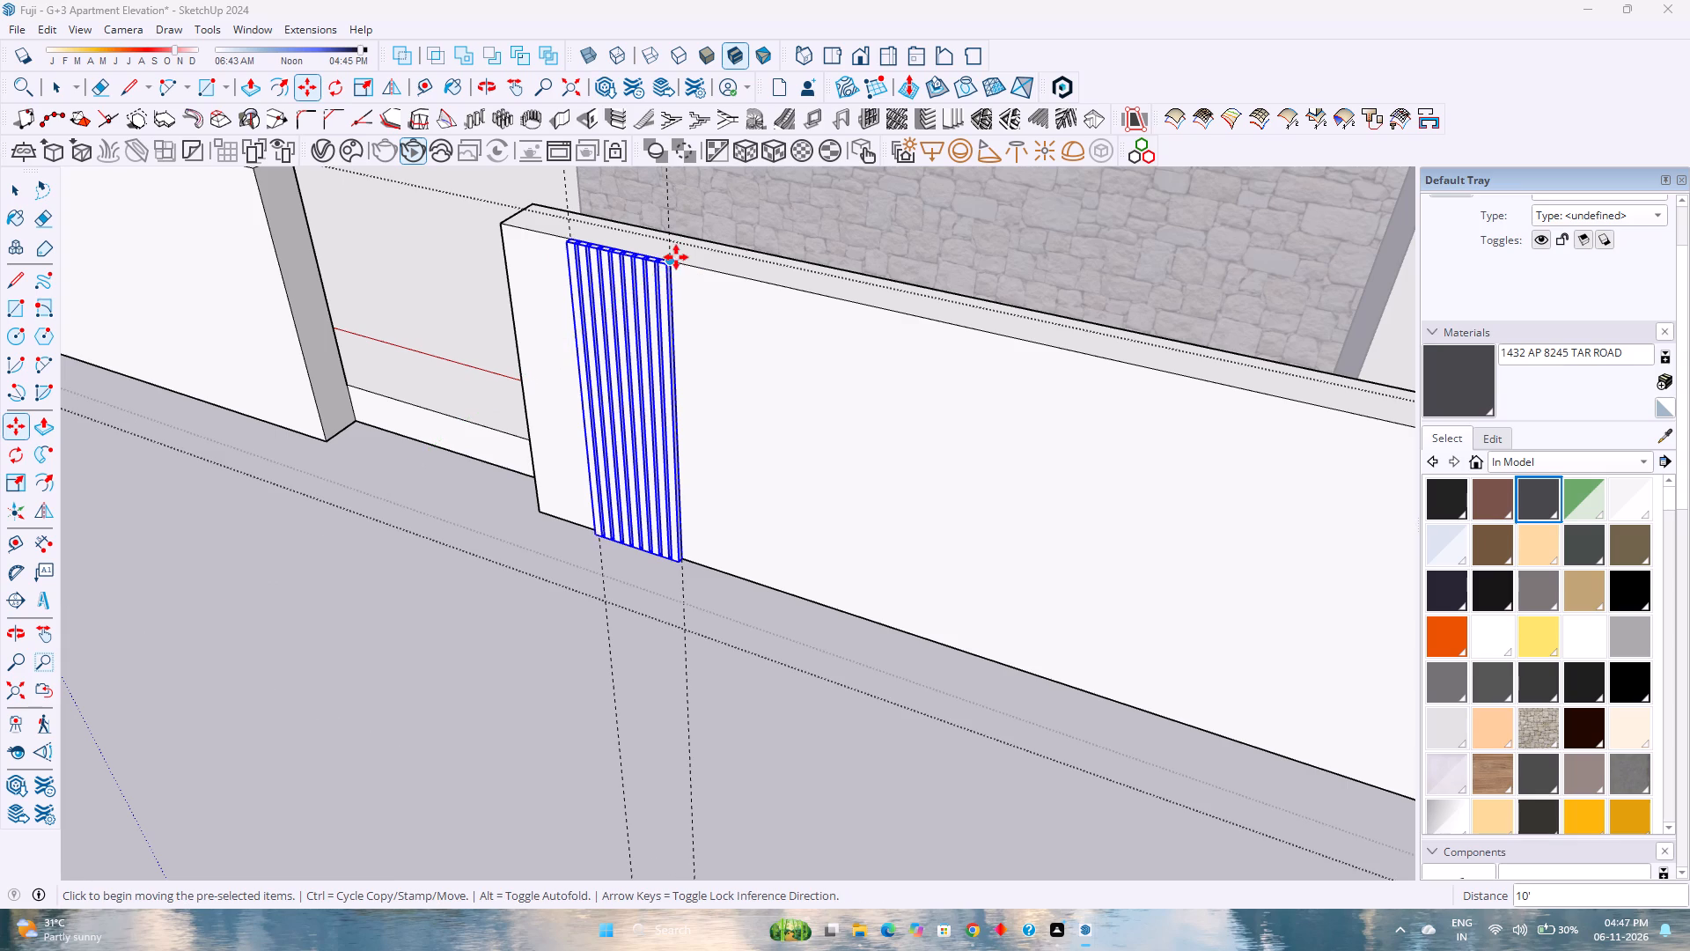
# Copy the louvre panel along the long front wall to the guide line near its outer corner.
pyautogui.click(672, 258)
pyautogui.scroll(-7, 740, 325)
pyautogui.keyDown('shift'); pyautogui.moveTo(864, 394); pyautogui.dragTo(738, 387, button='middle'); pyautogui.keyUp('shift')
pyautogui.keyDown('shift'); pyautogui.middleClick(738, 387); pyautogui.keyUp('shift')
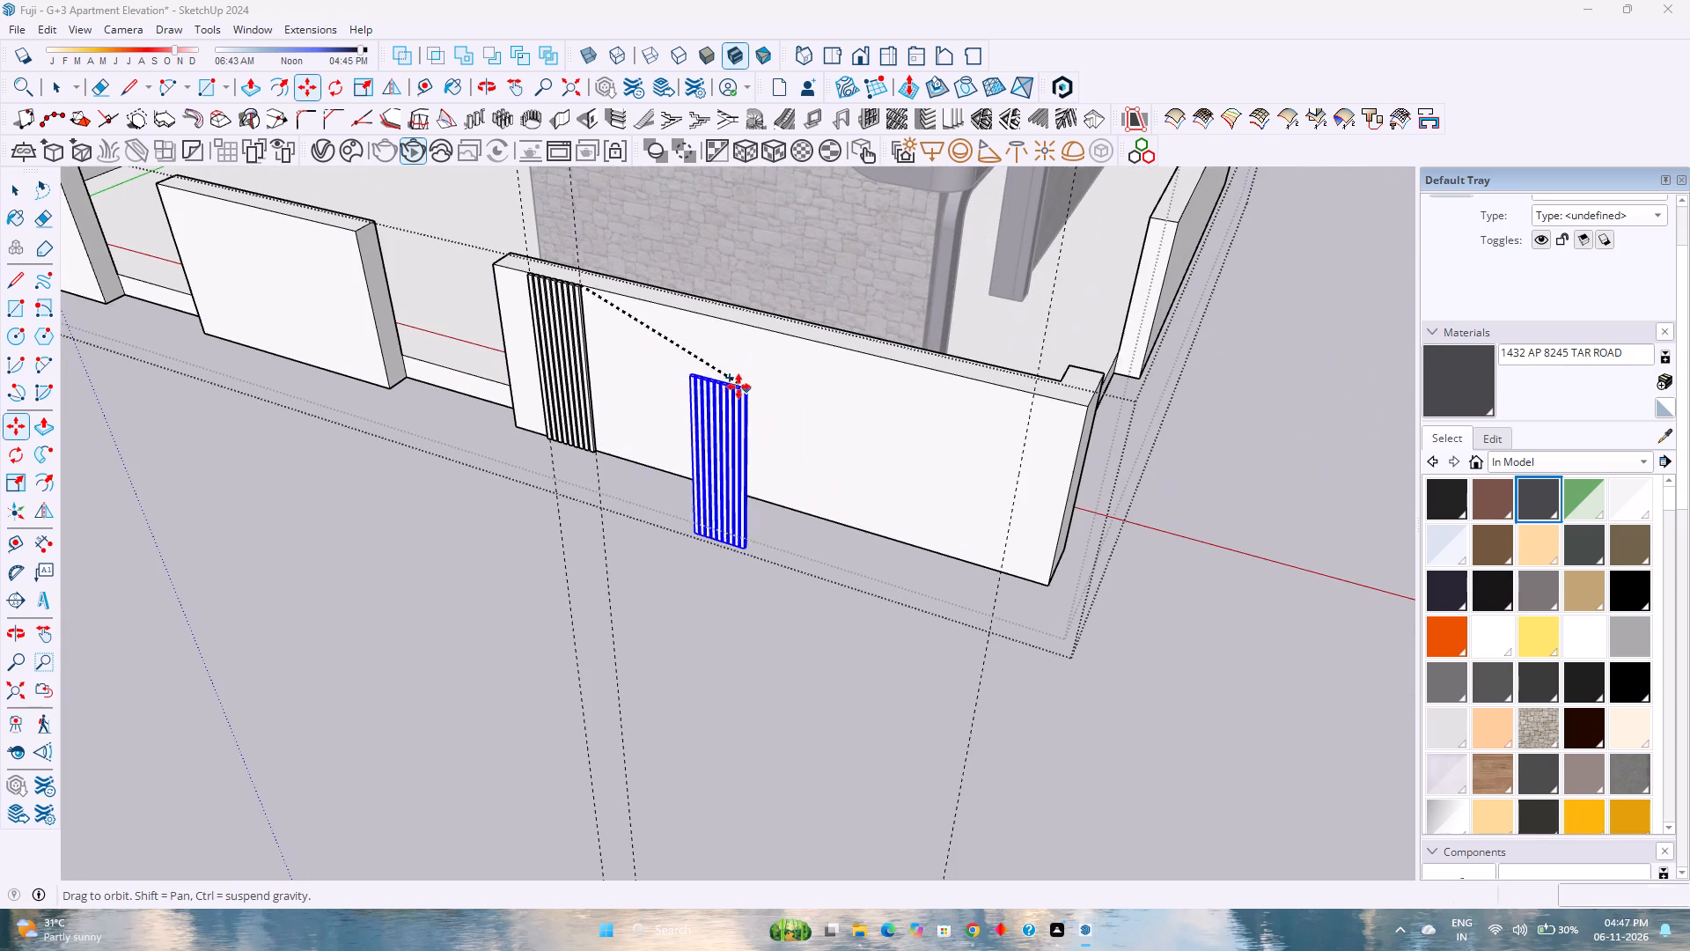
pyautogui.click(1032, 394)
# Copy the corner-end louvre panel to the middle front wall's end facing the long wall, matching the wall corners.
pyautogui.scroll(-7, 973, 490)
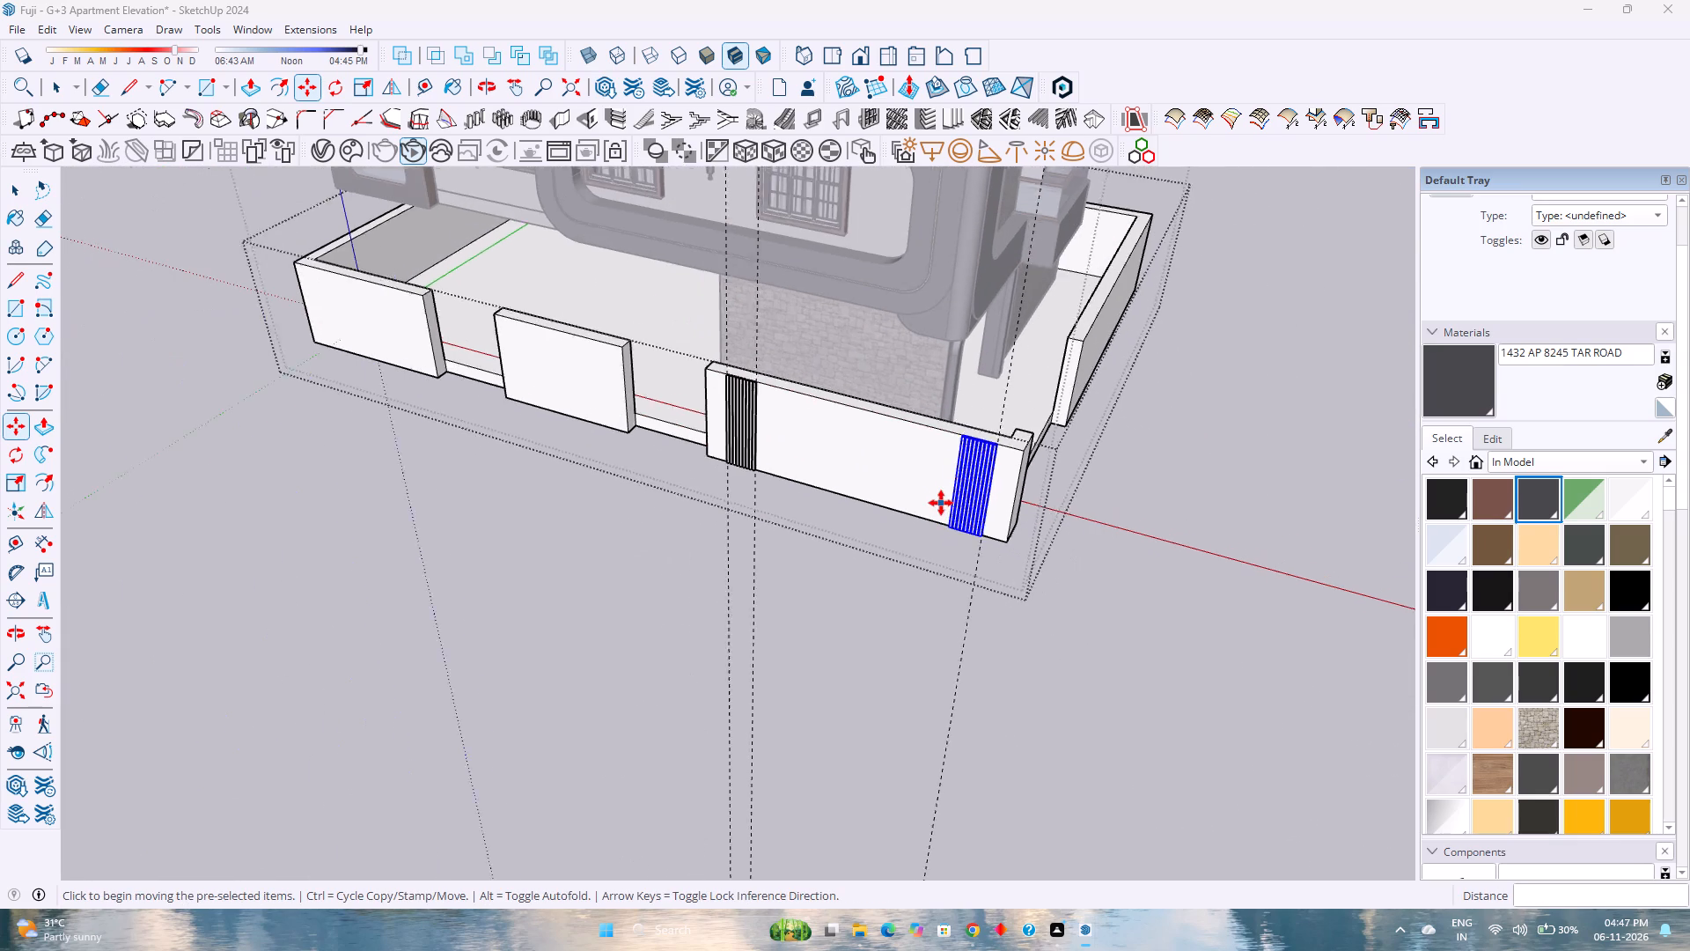
pyautogui.scroll(-1, 941, 503)
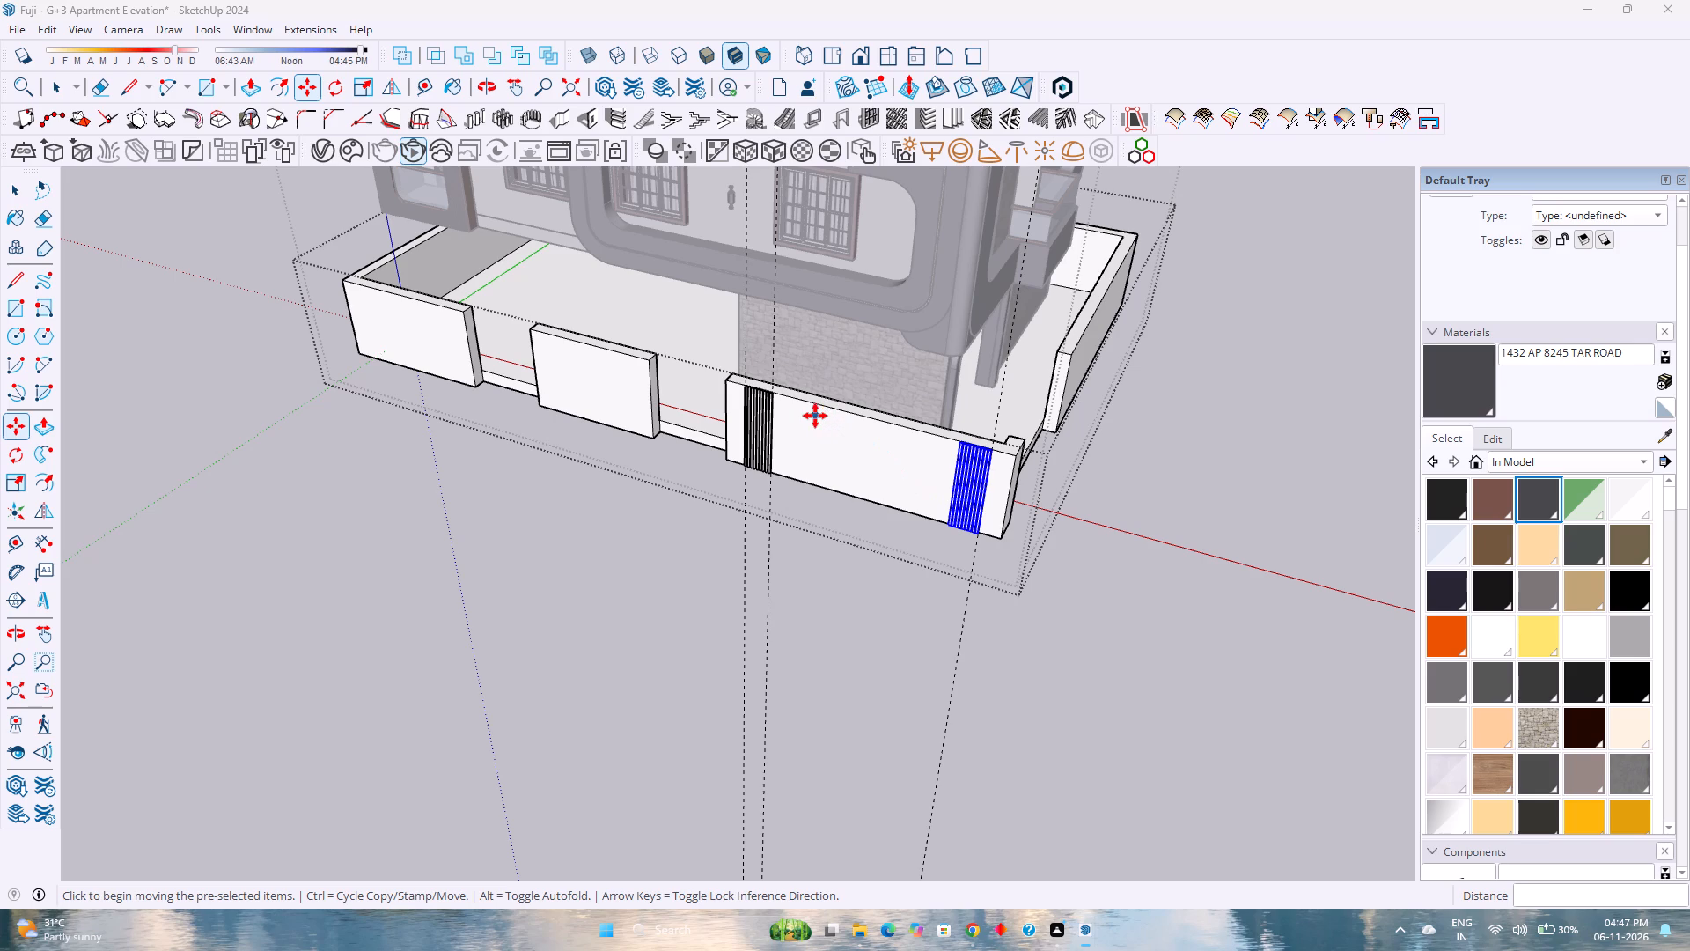
pyautogui.click(1013, 457)
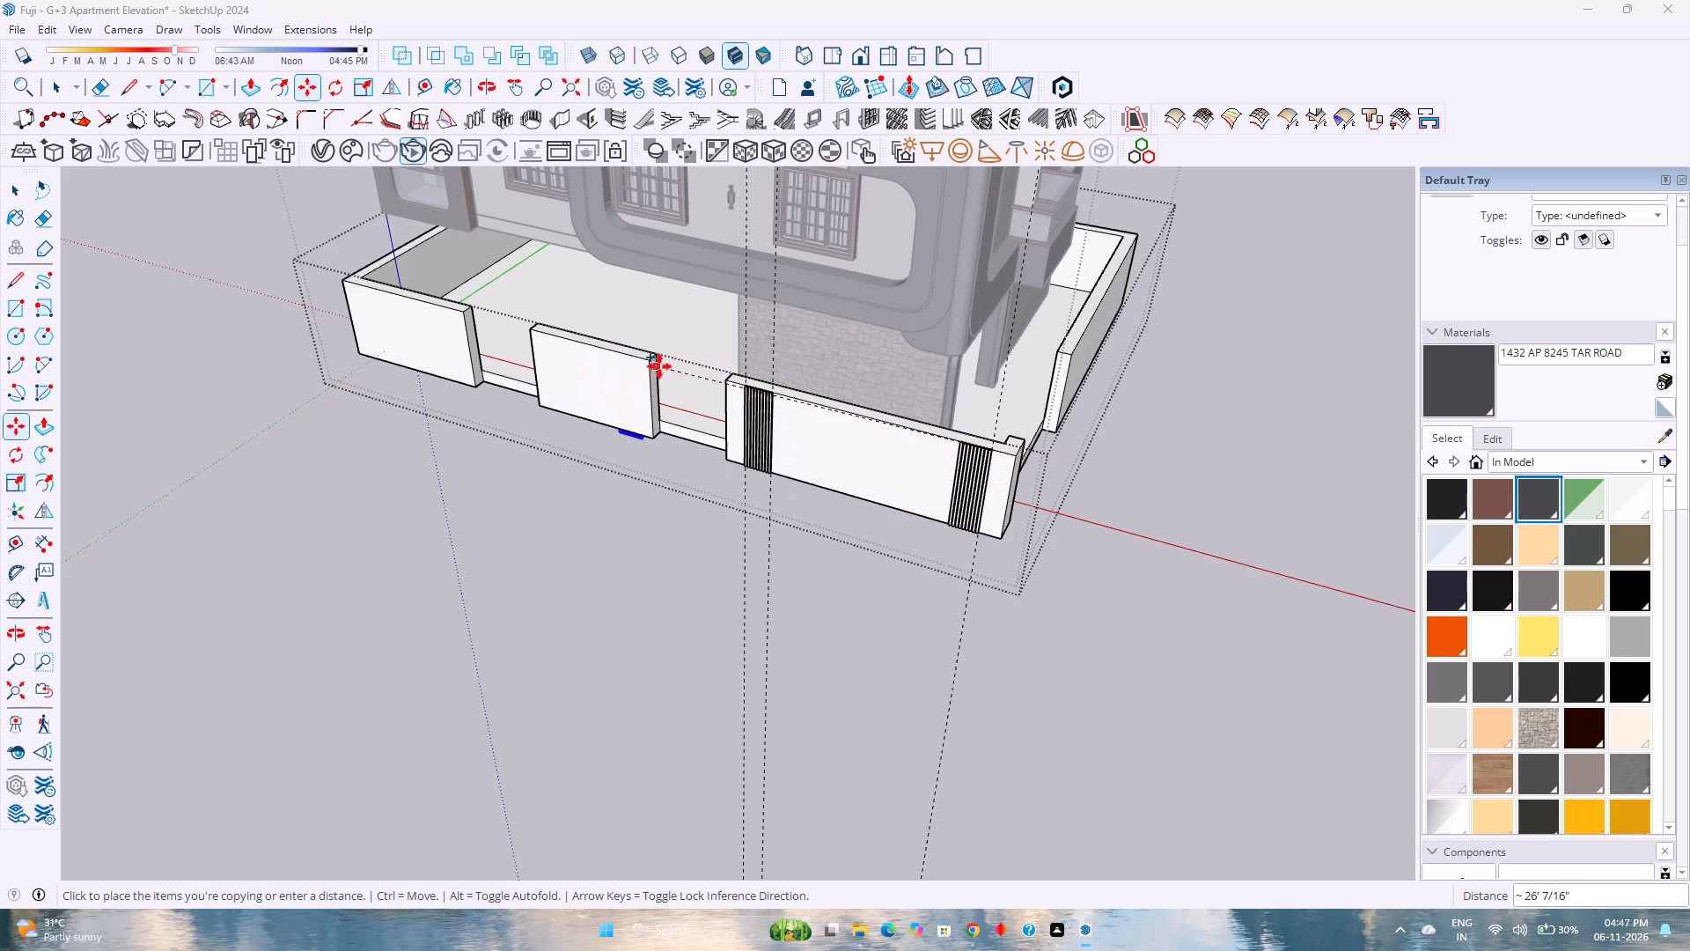
pyautogui.click(655, 366)
pyautogui.press('Escape')
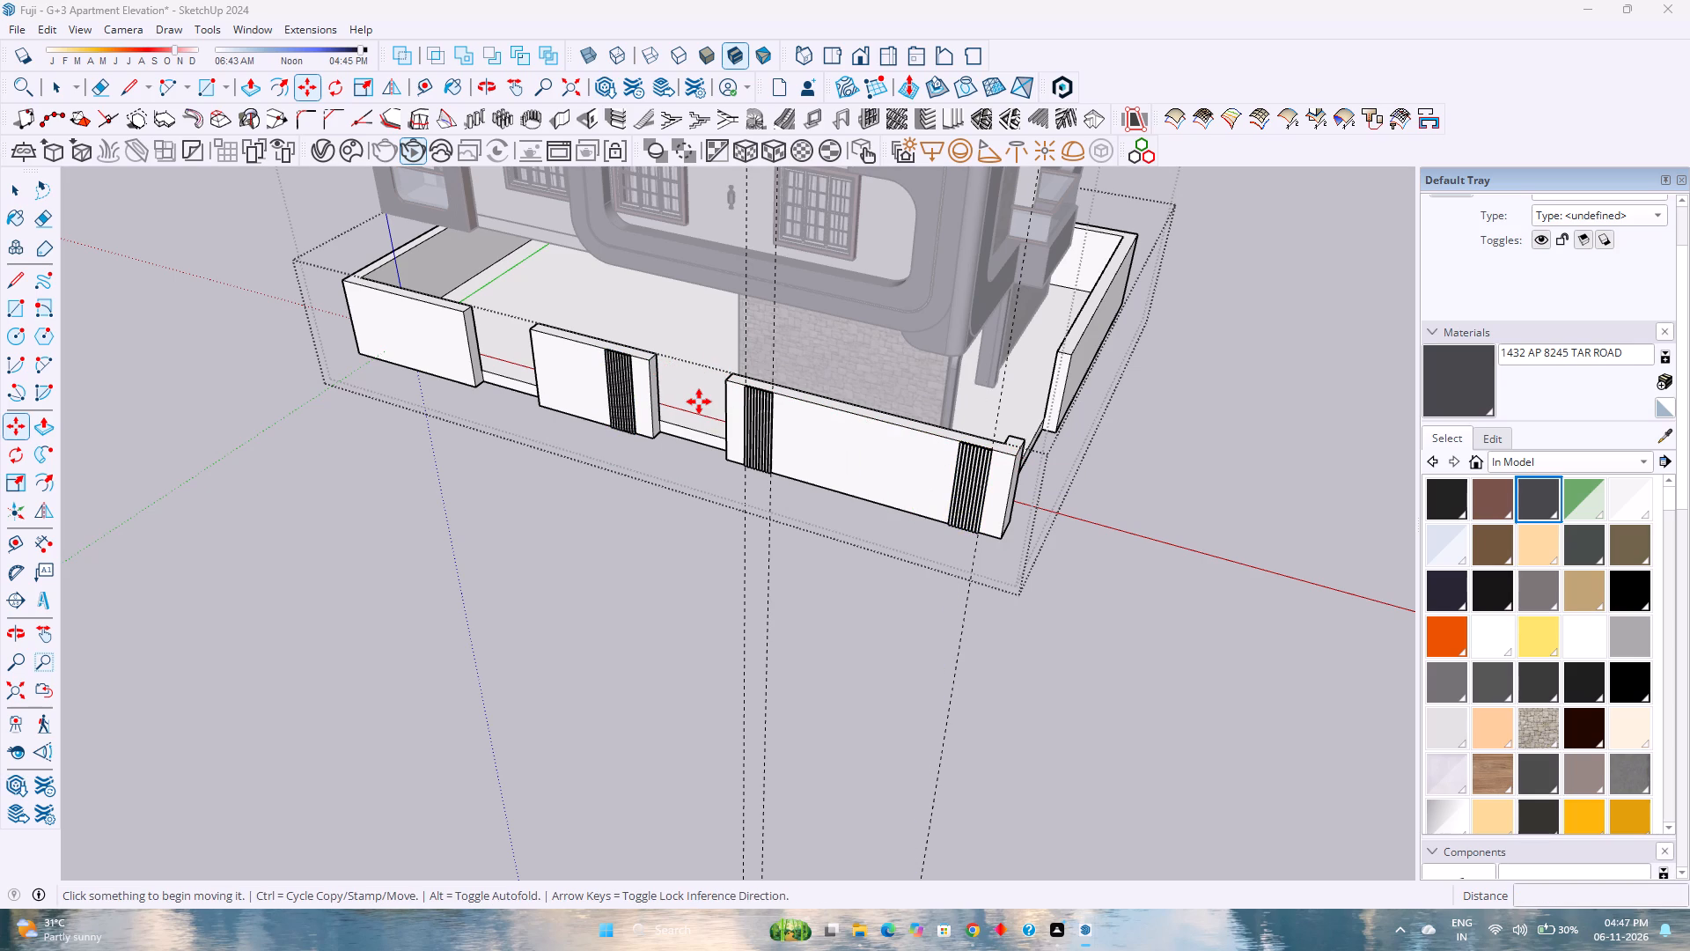
# Copy the long wall's gap-side louvre panel to the opposite end of the middle front wall, matching the wall corners.
pyautogui.press('space')
pyautogui.click(766, 404)
pyautogui.press('m')
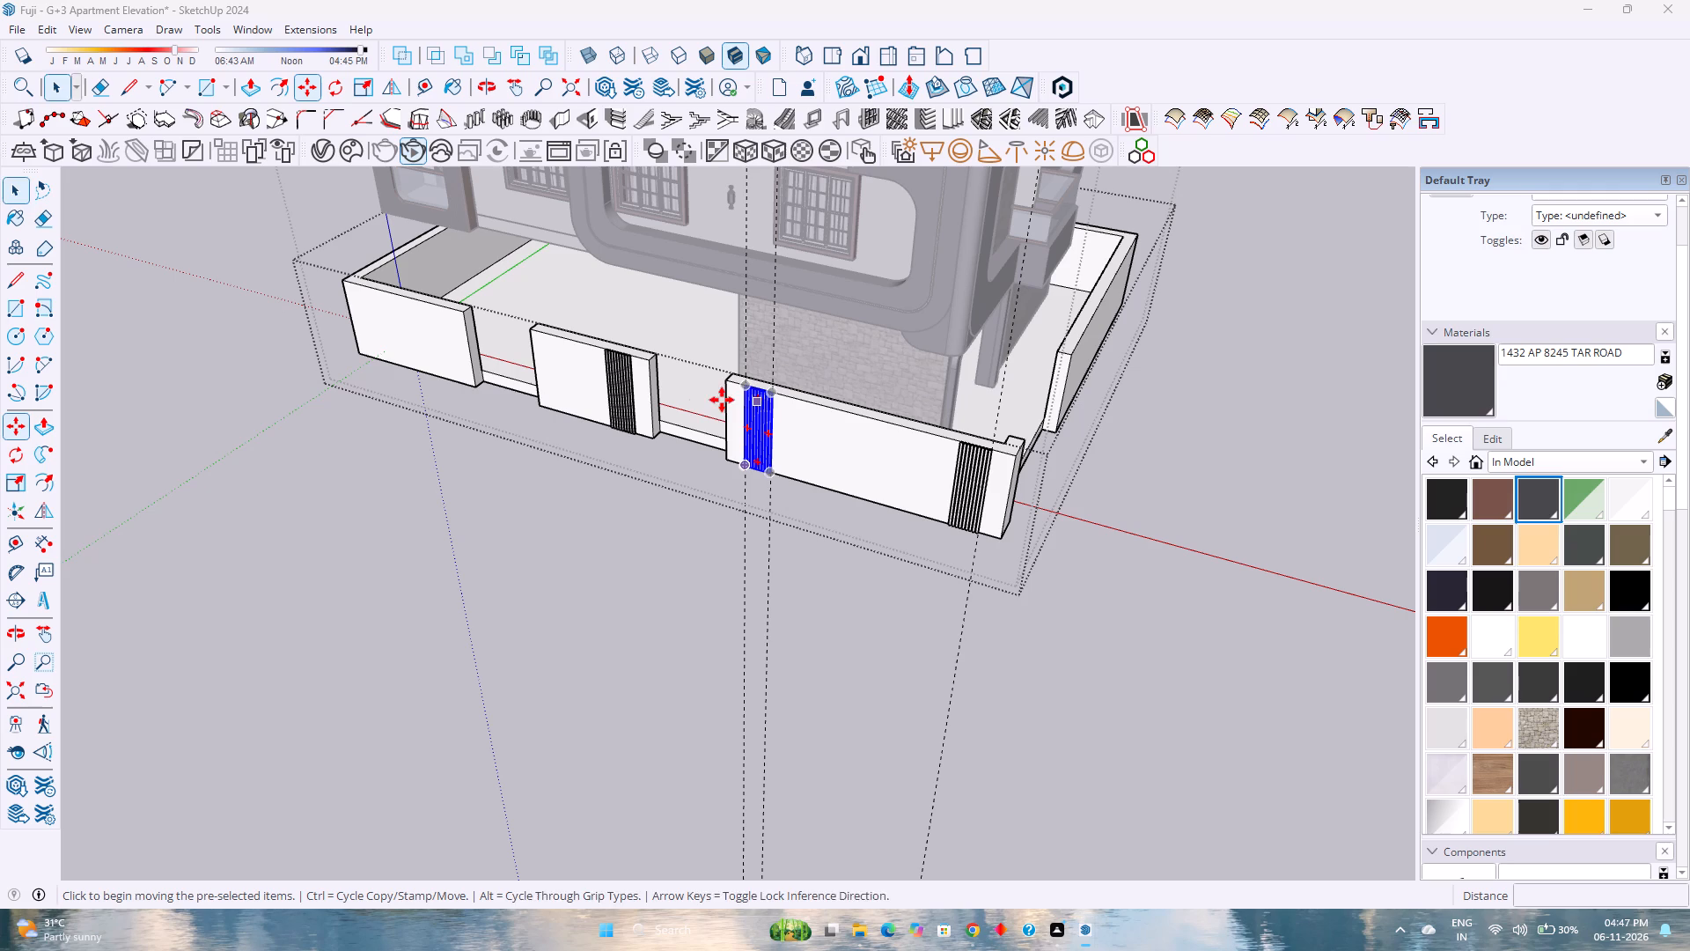
pyautogui.click(729, 383)
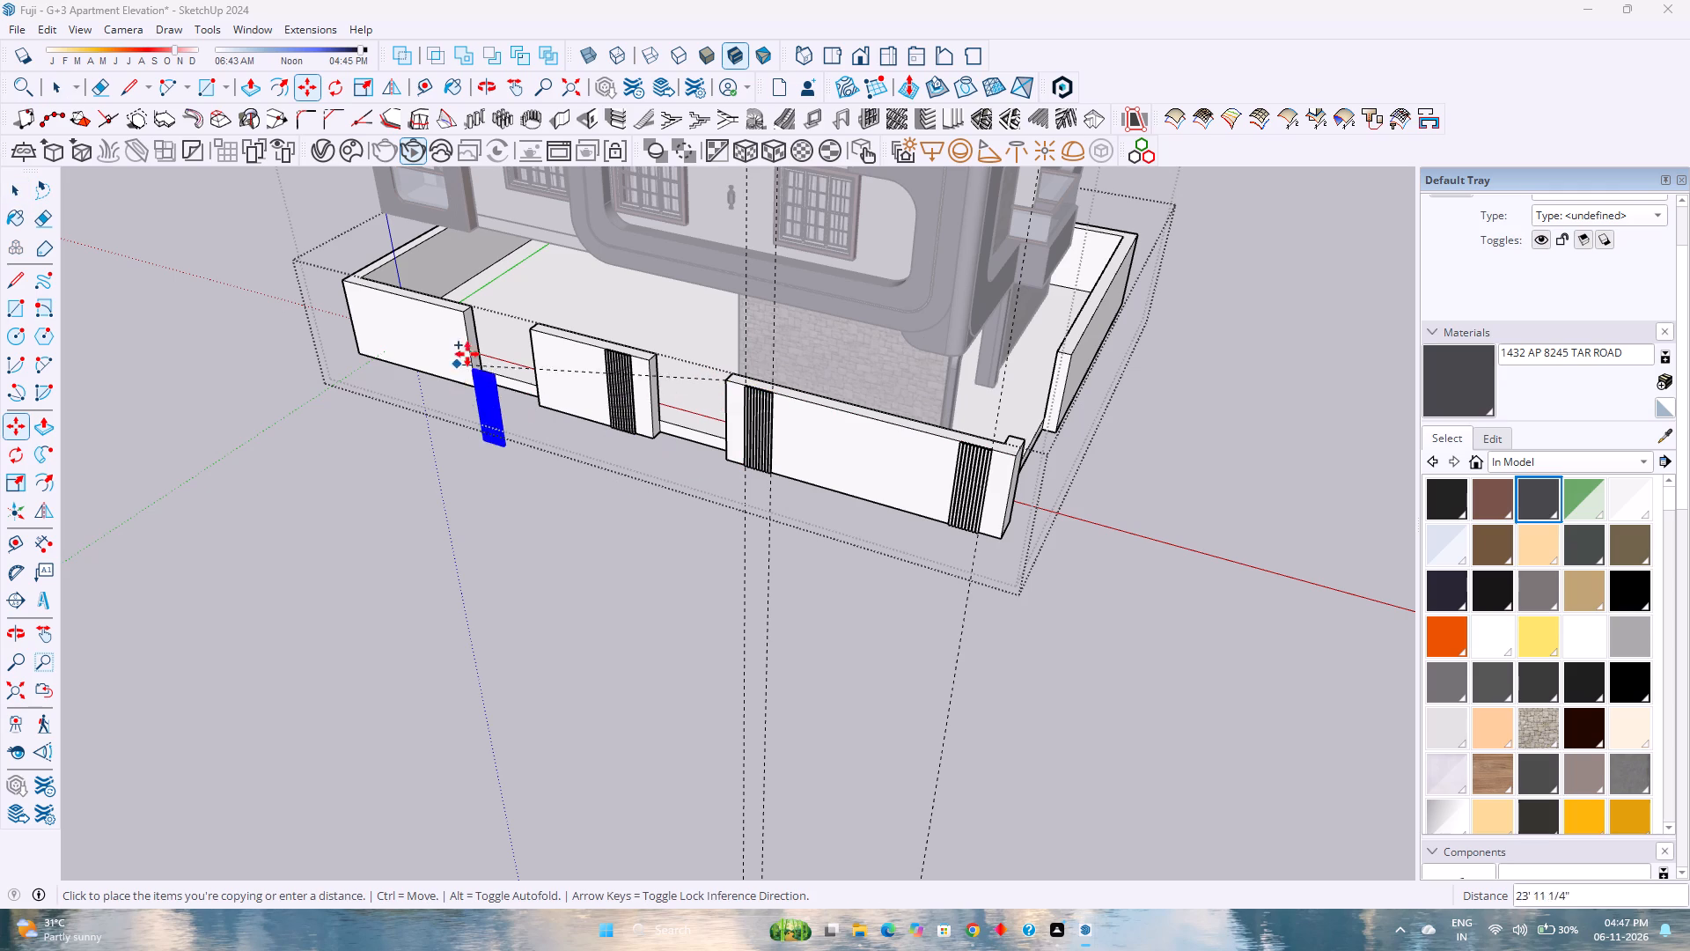
pyautogui.click(532, 330)
# Copy the middle wall's louvre panel nearest the long wall onto the remaining front wall's gap-side end.
pyautogui.scroll(-3, 564, 410)
pyautogui.moveTo(564, 410); pyautogui.dragTo(624, 350, button='middle')
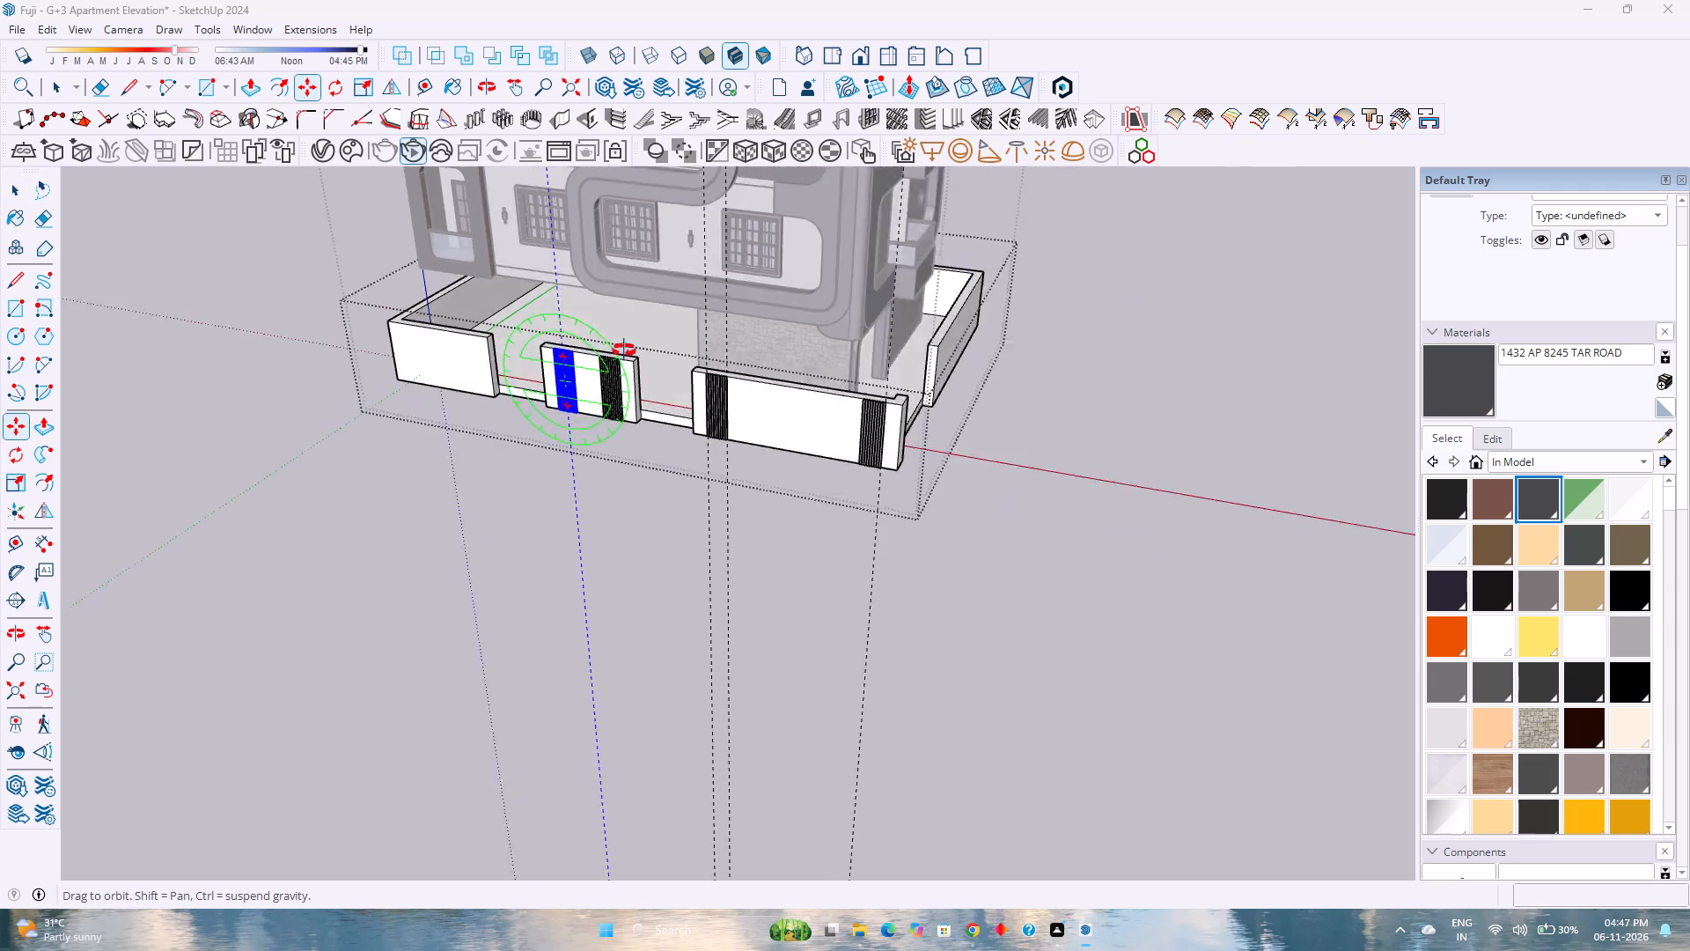
pyautogui.moveTo(624, 350); pyautogui.dragTo(684, 313, button='middle')
pyautogui.scroll(6, 636, 357)
pyautogui.press('space')
pyautogui.click(618, 374)
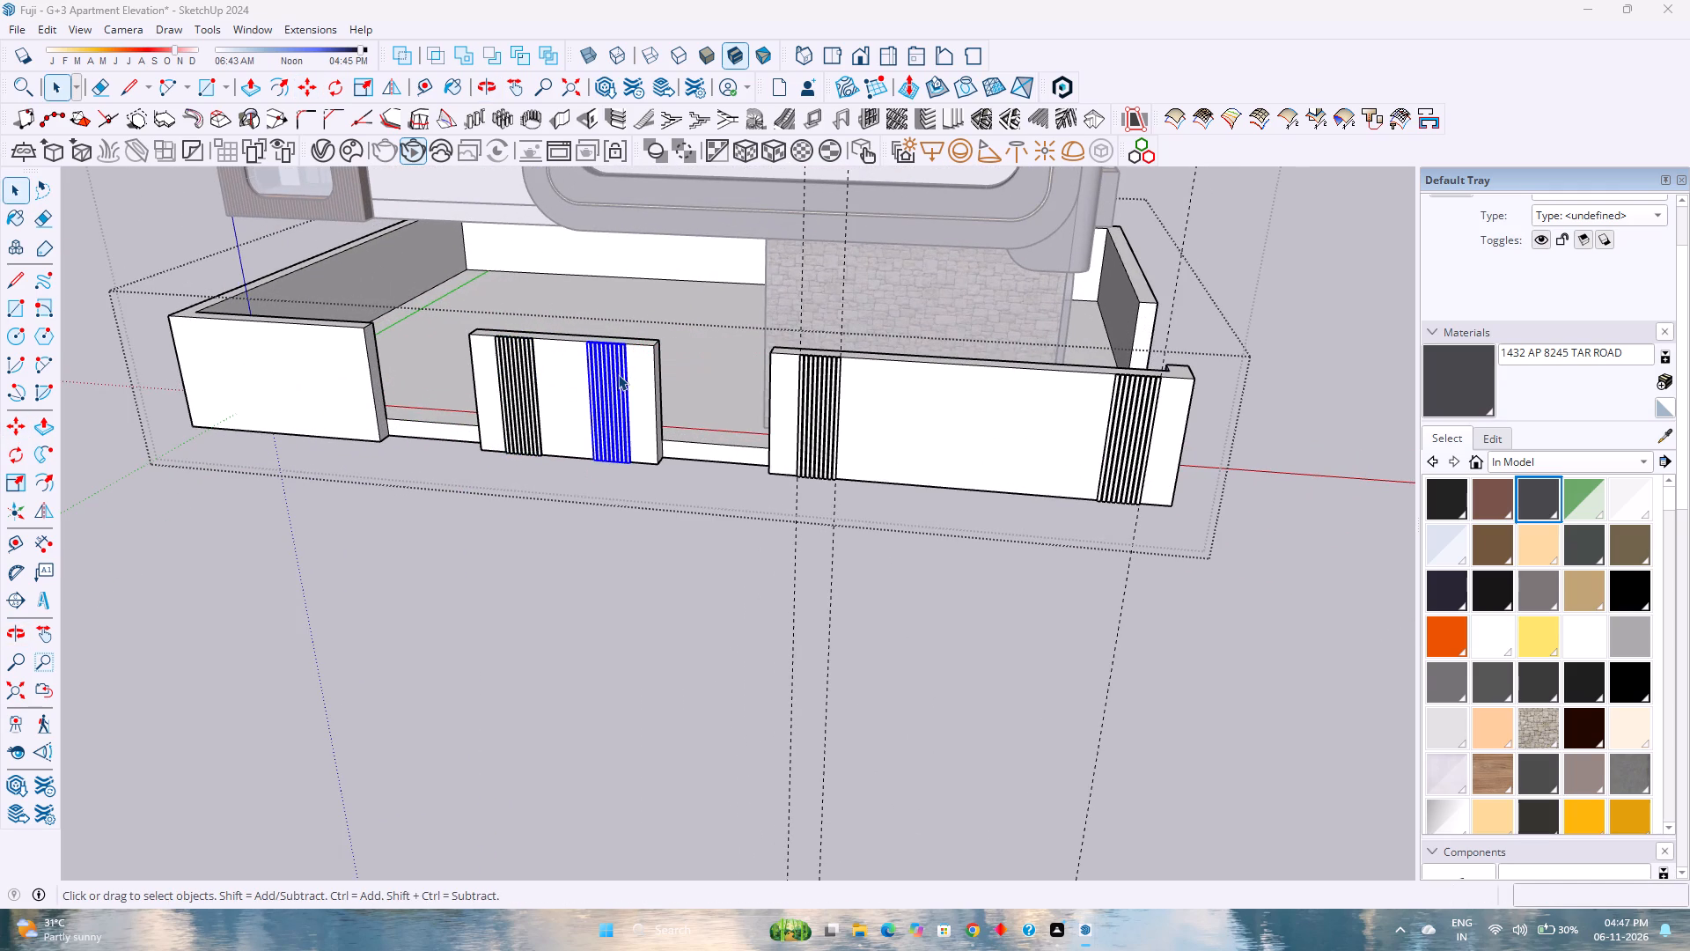
pyautogui.press('m')
pyautogui.click(654, 349)
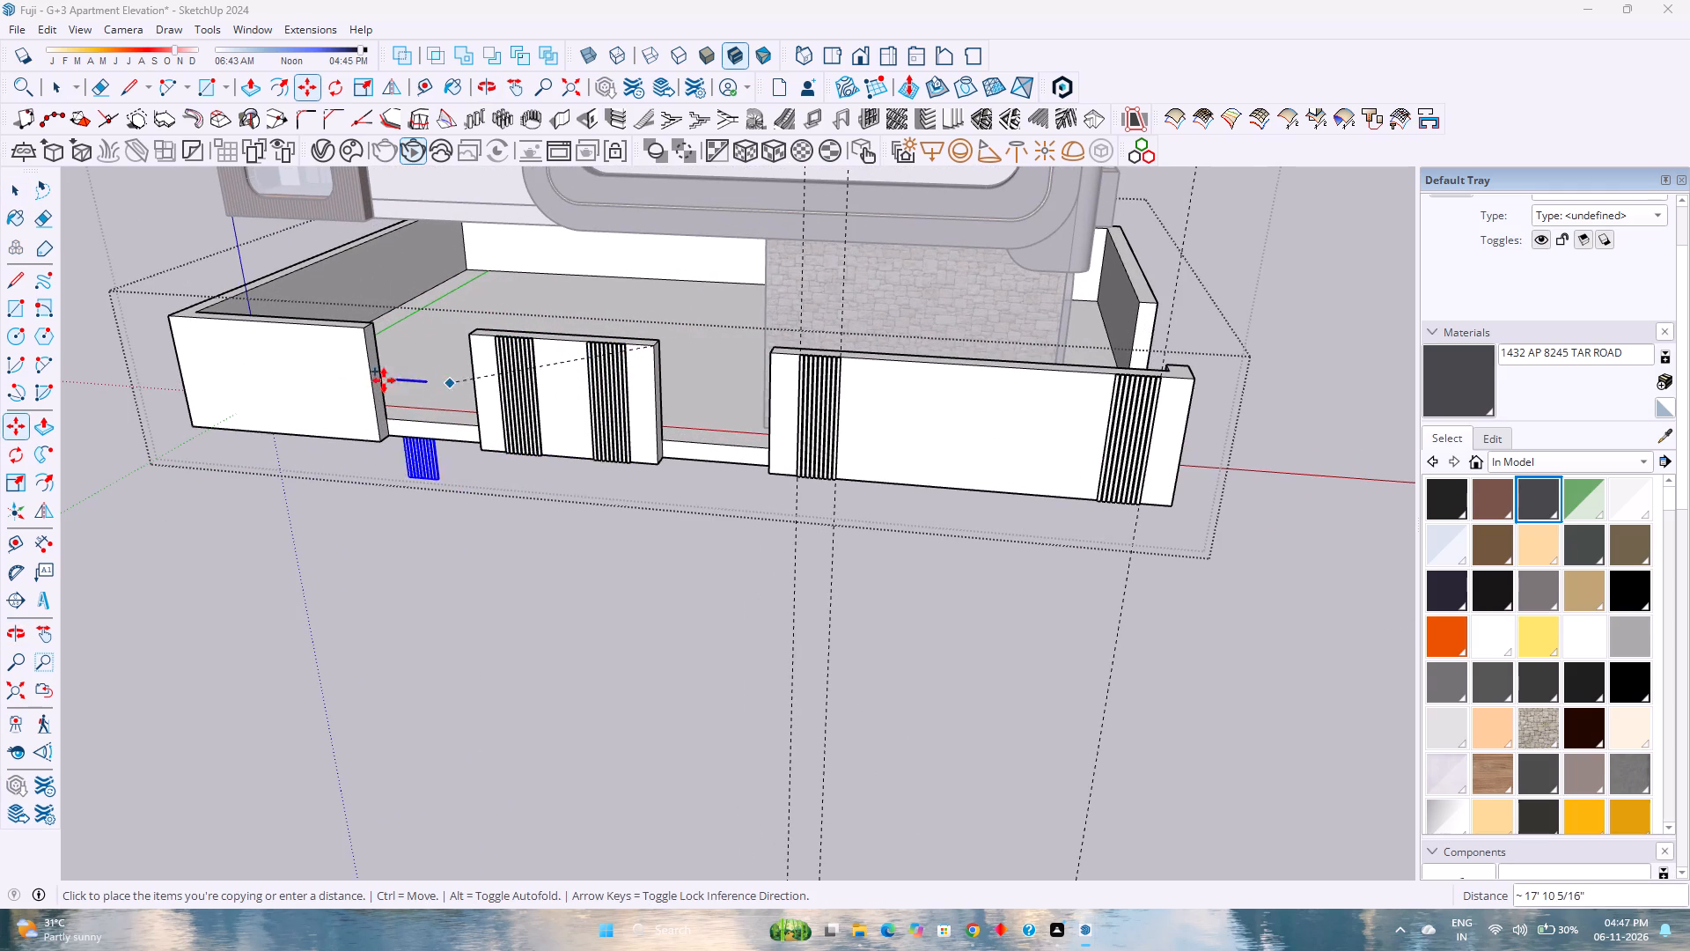
pyautogui.click(370, 328)
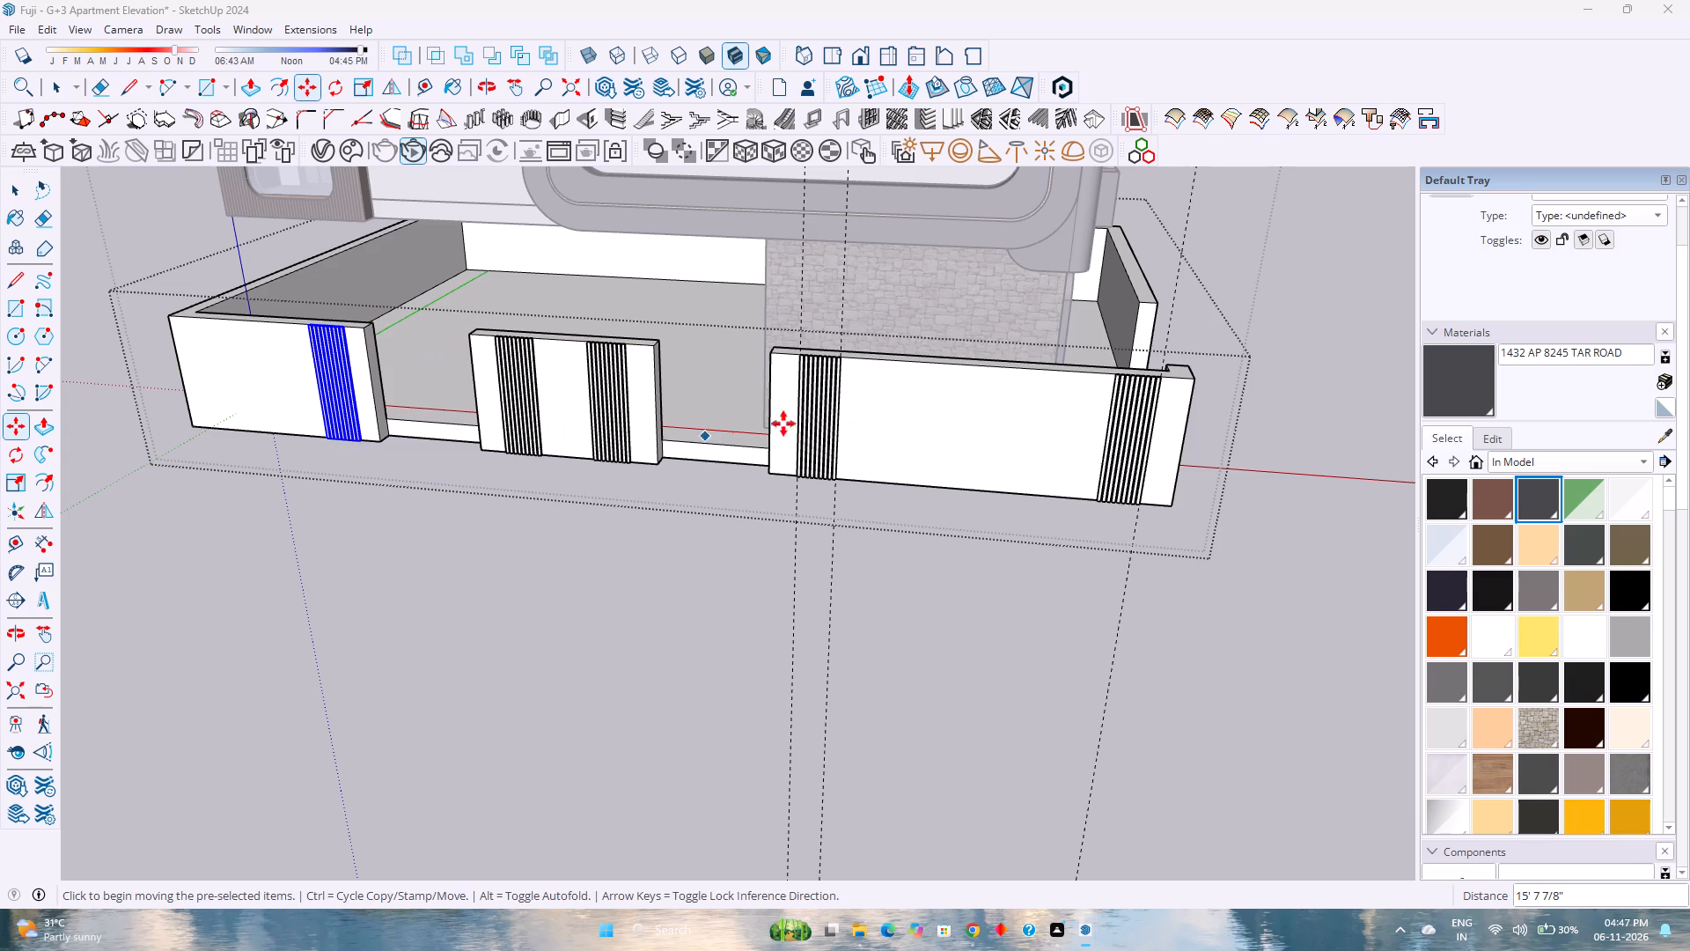
# Copy the long front wall's gap-side louvre panel to the top corner of the side compound wall at its opening.
pyautogui.press('space')
pyautogui.click(803, 394)
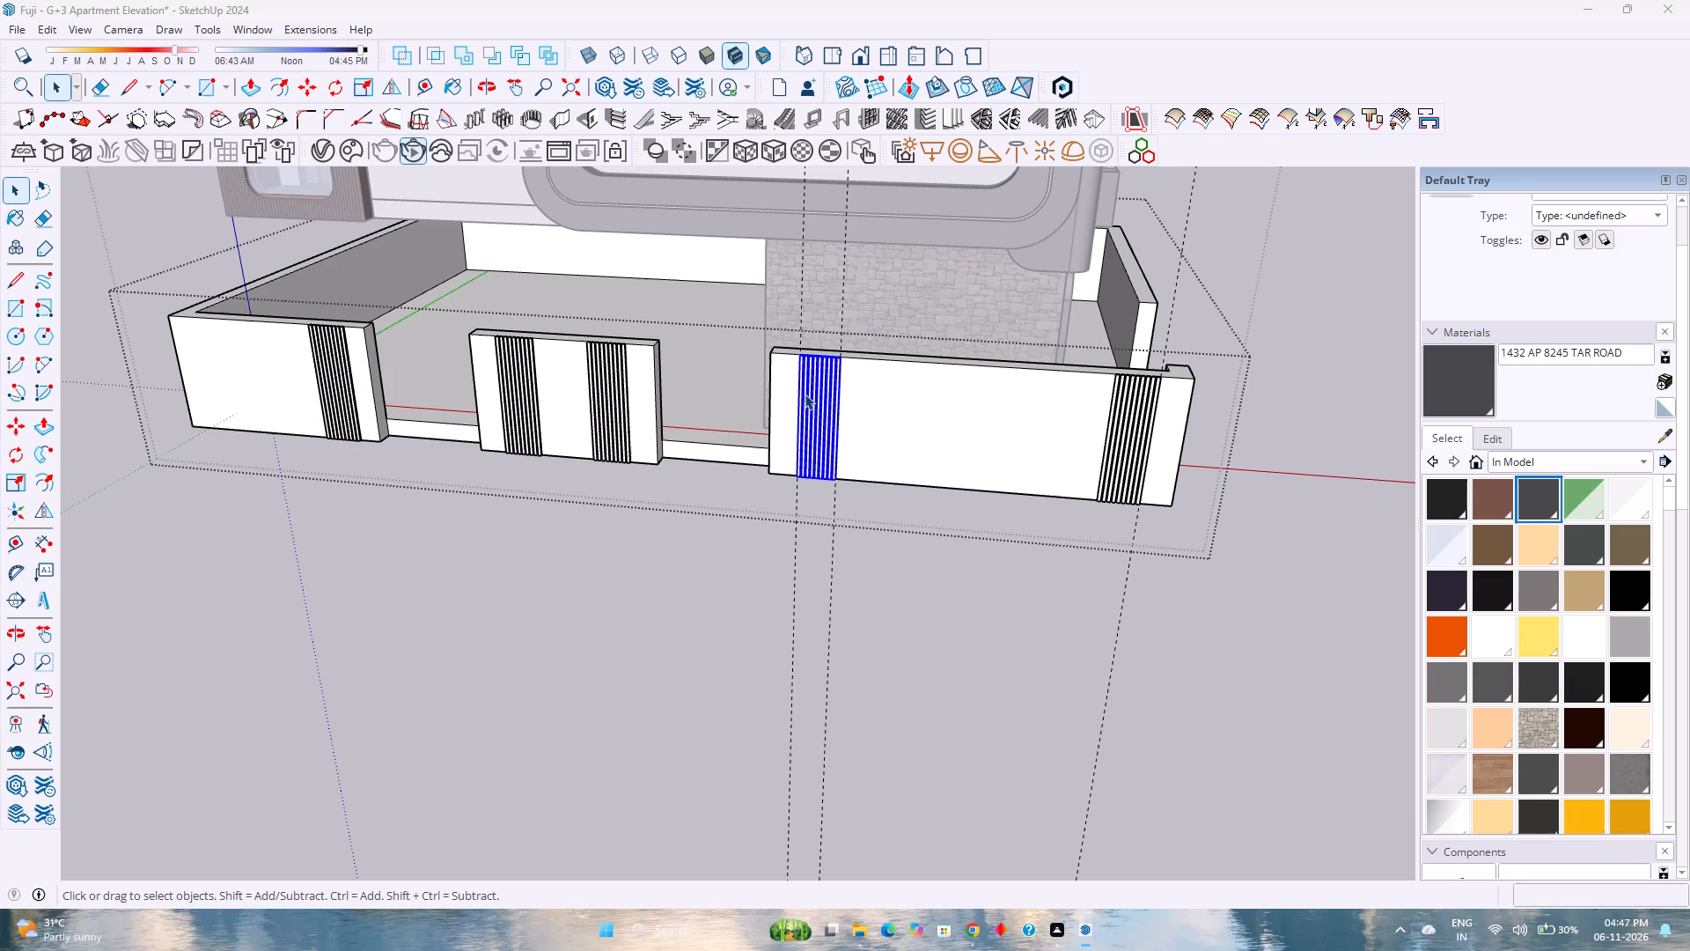
pyautogui.press('m')
pyautogui.click(774, 358)
pyautogui.moveTo(1094, 446); pyautogui.dragTo(953, 447, button='middle')
pyautogui.moveTo(933, 447); pyautogui.dragTo(893, 446, button='middle')
pyautogui.moveTo(953, 447); pyautogui.dragTo(933, 447, button='middle')
pyautogui.moveTo(858, 444); pyautogui.dragTo(678, 441, button='middle')
pyautogui.middleClick(678, 441)
pyautogui.middleClick(677, 441)
pyautogui.scroll(-3, 704, 456)
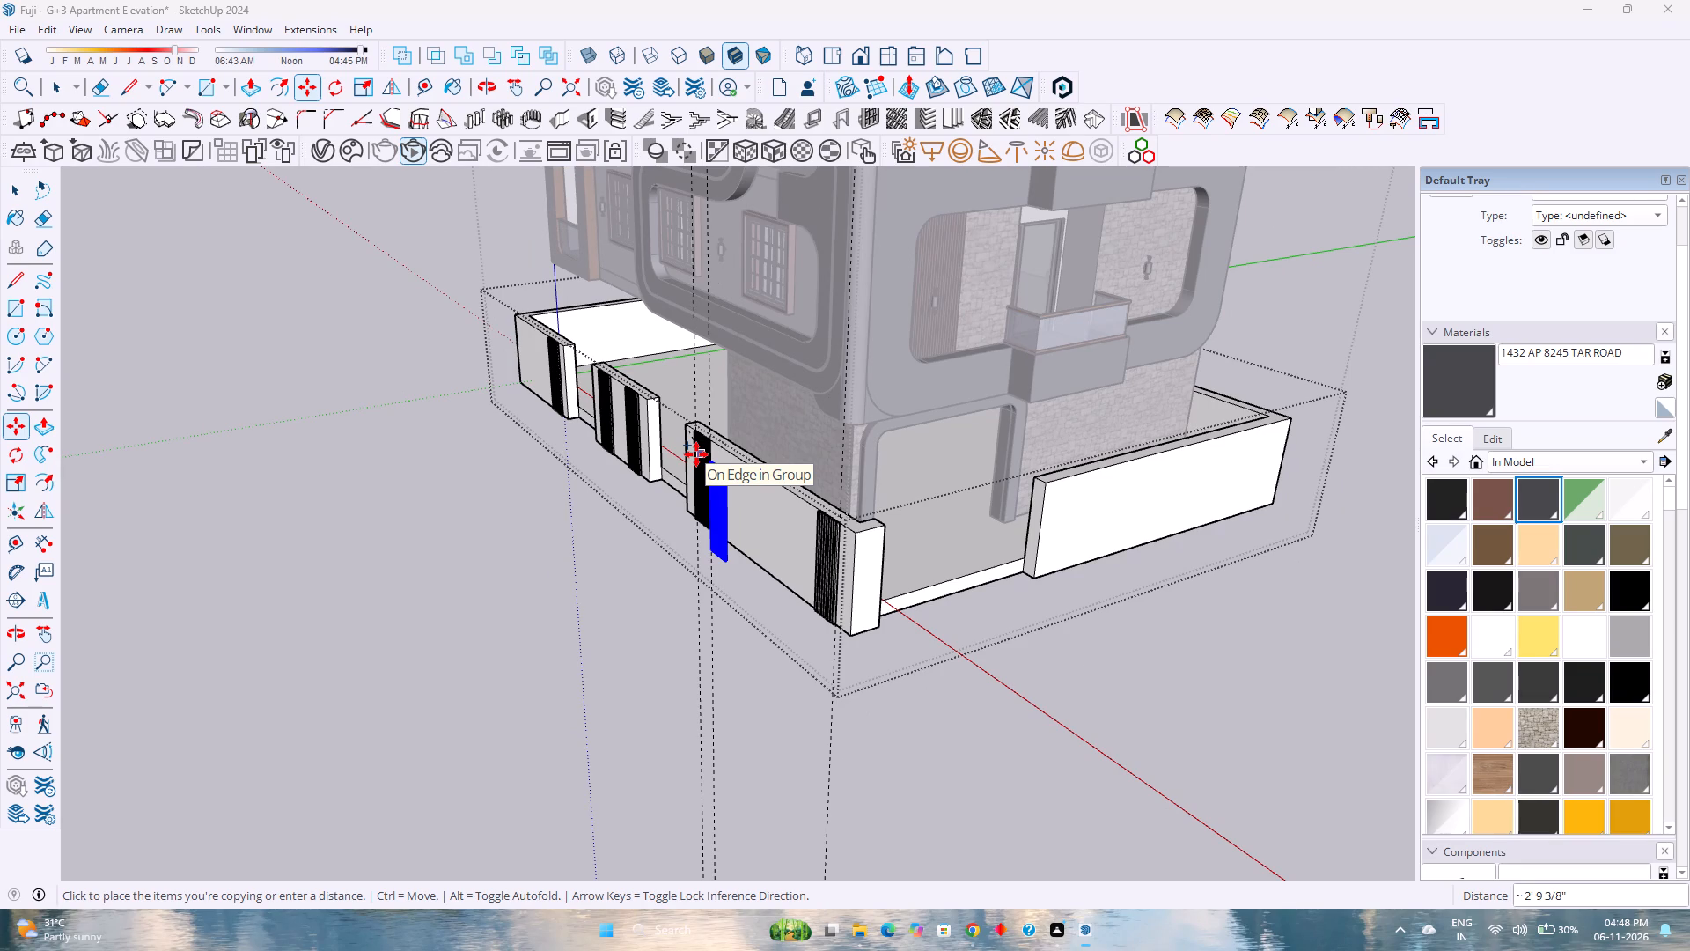
pyautogui.click(1043, 484)
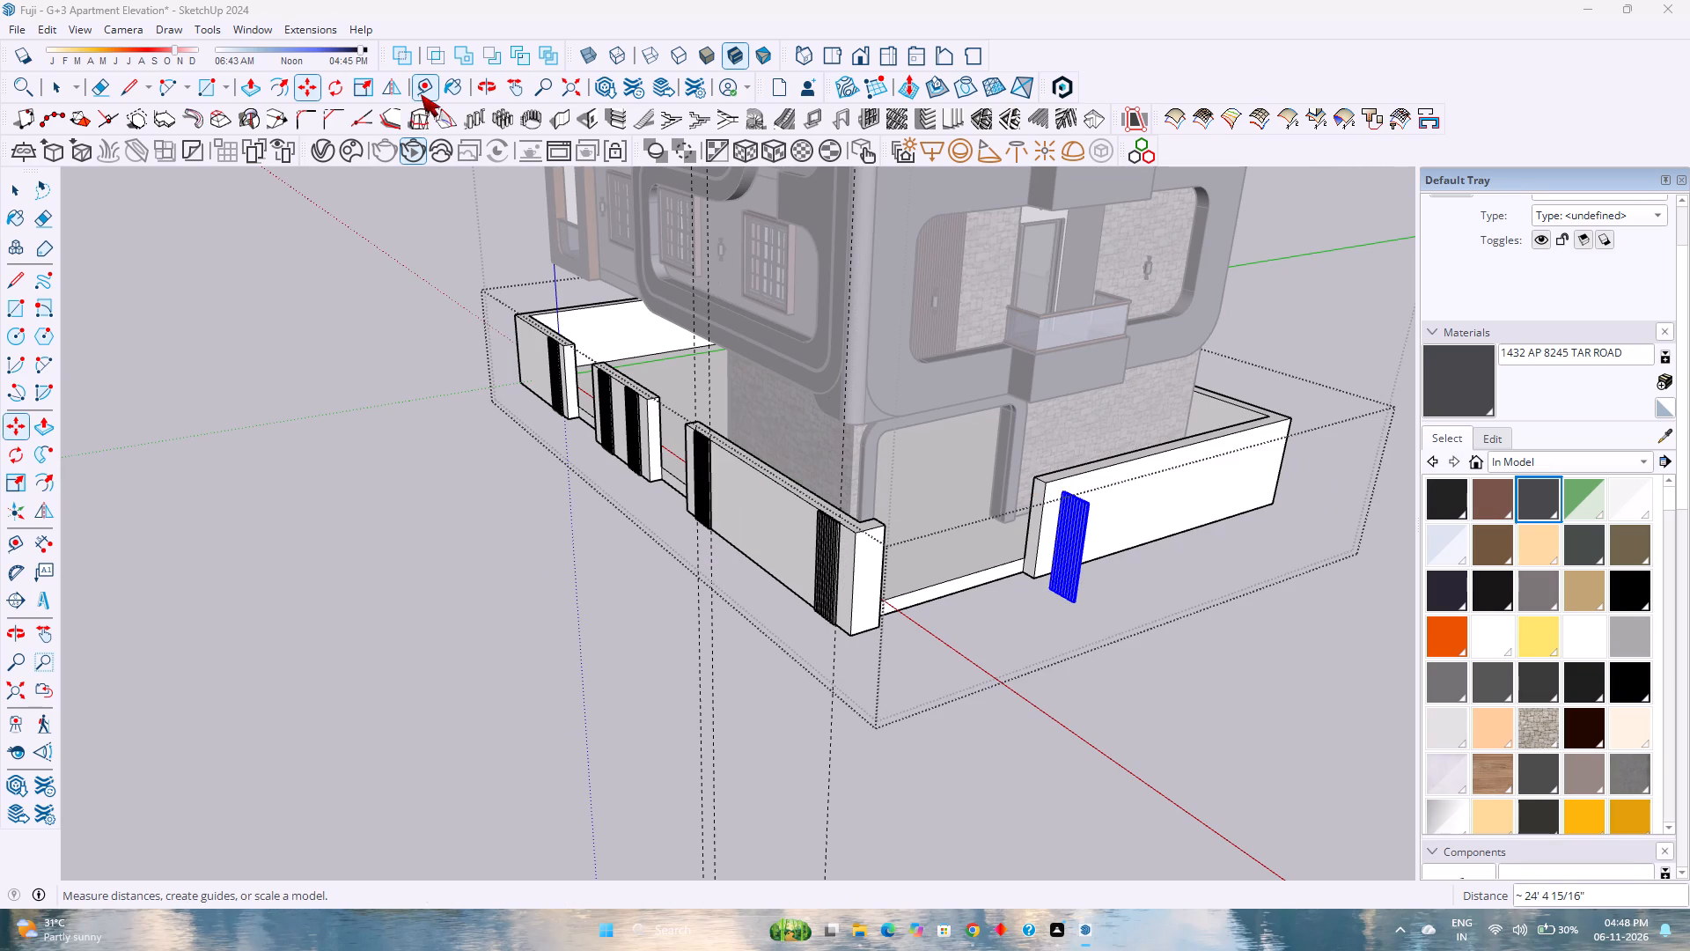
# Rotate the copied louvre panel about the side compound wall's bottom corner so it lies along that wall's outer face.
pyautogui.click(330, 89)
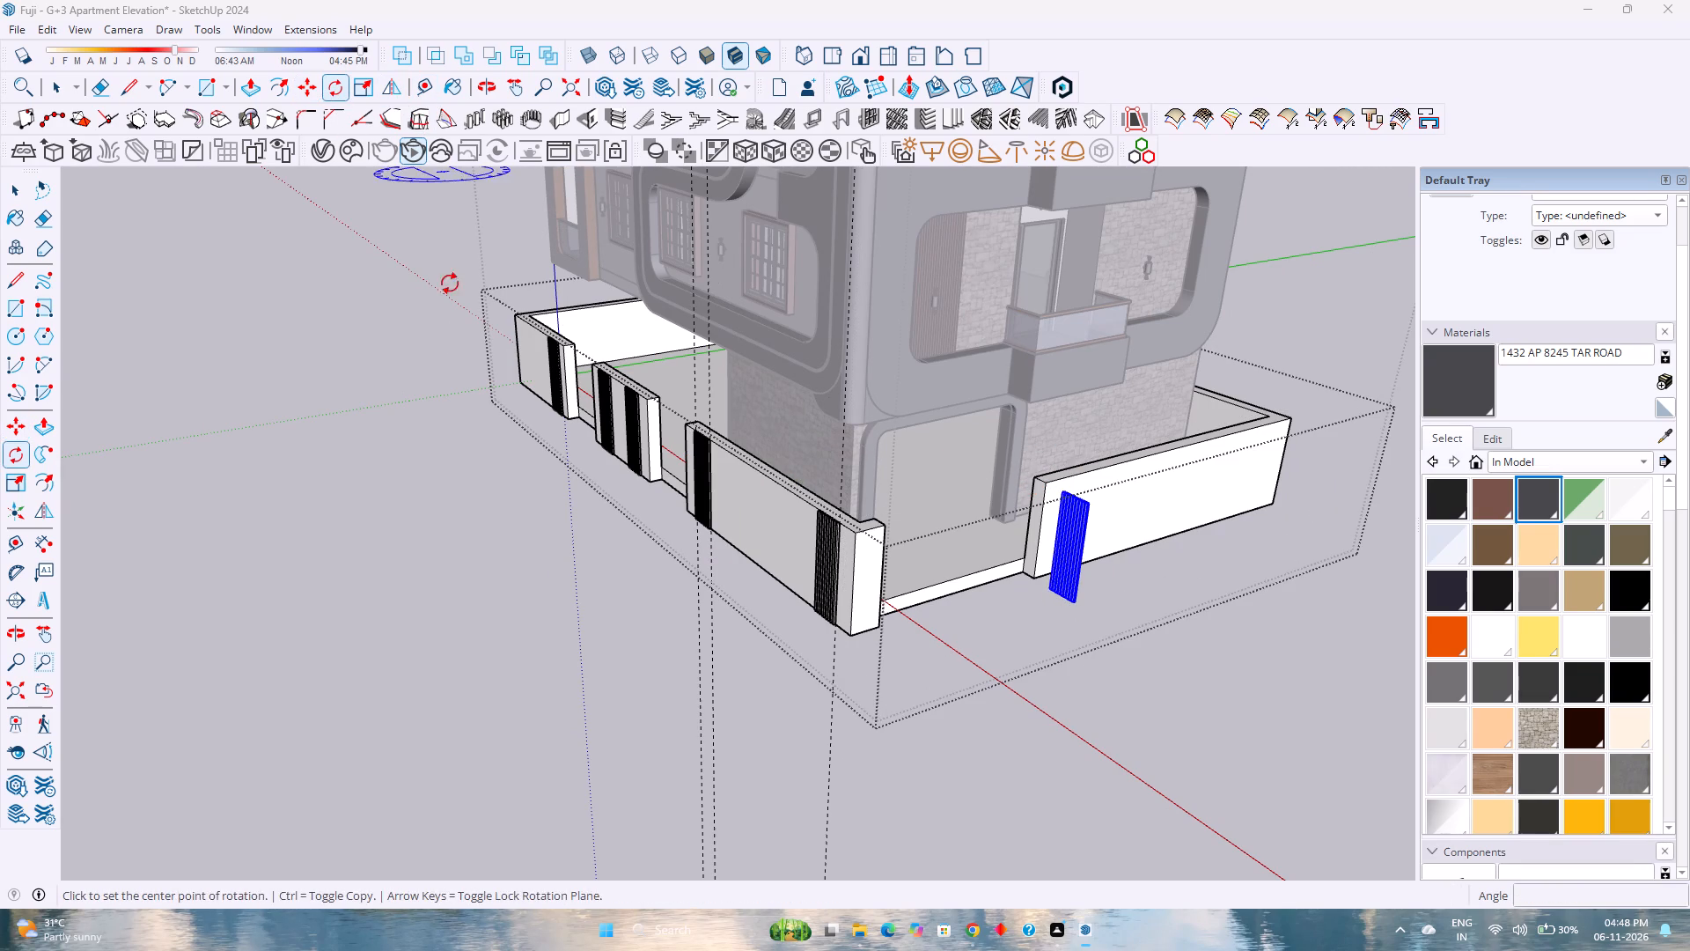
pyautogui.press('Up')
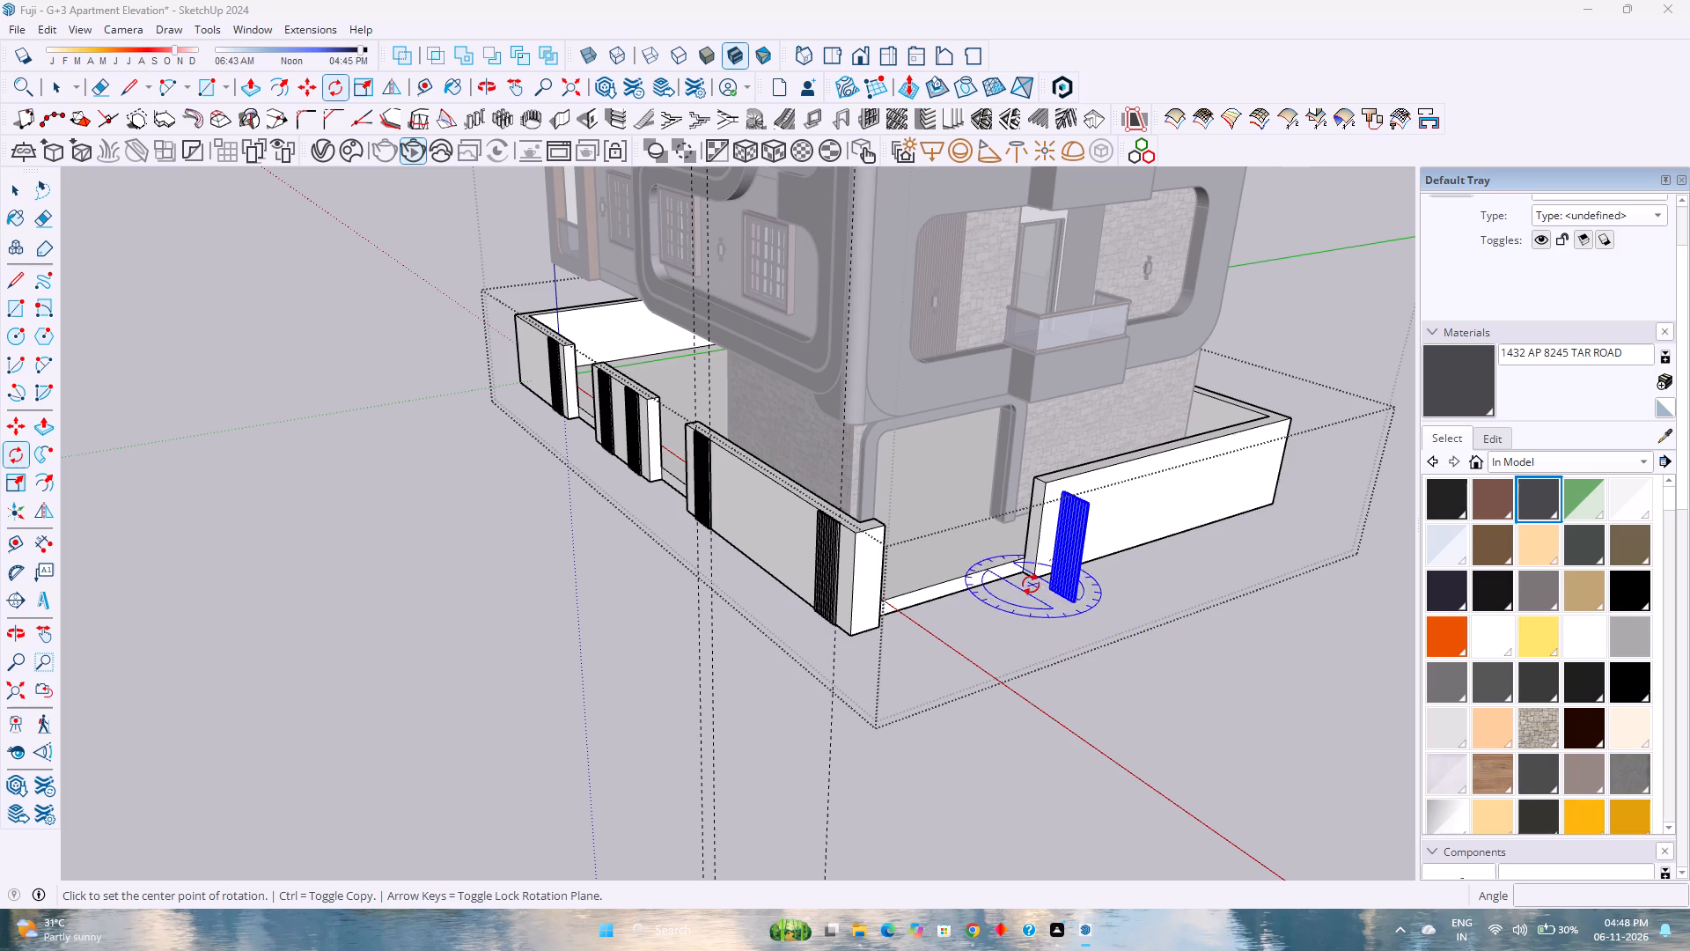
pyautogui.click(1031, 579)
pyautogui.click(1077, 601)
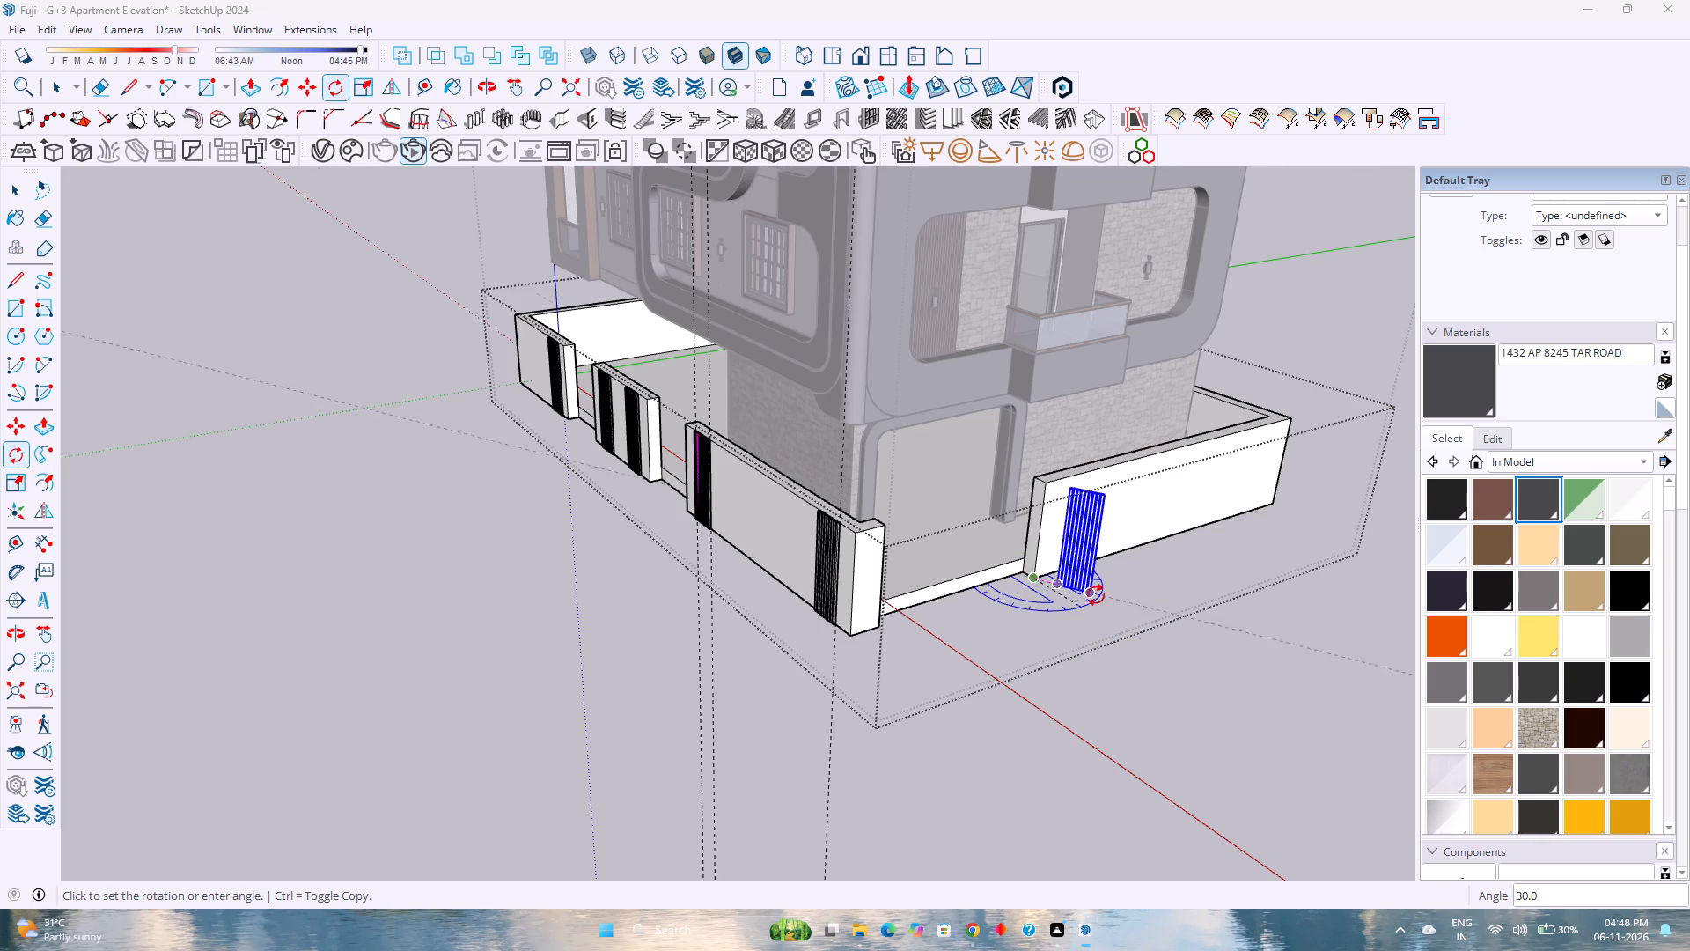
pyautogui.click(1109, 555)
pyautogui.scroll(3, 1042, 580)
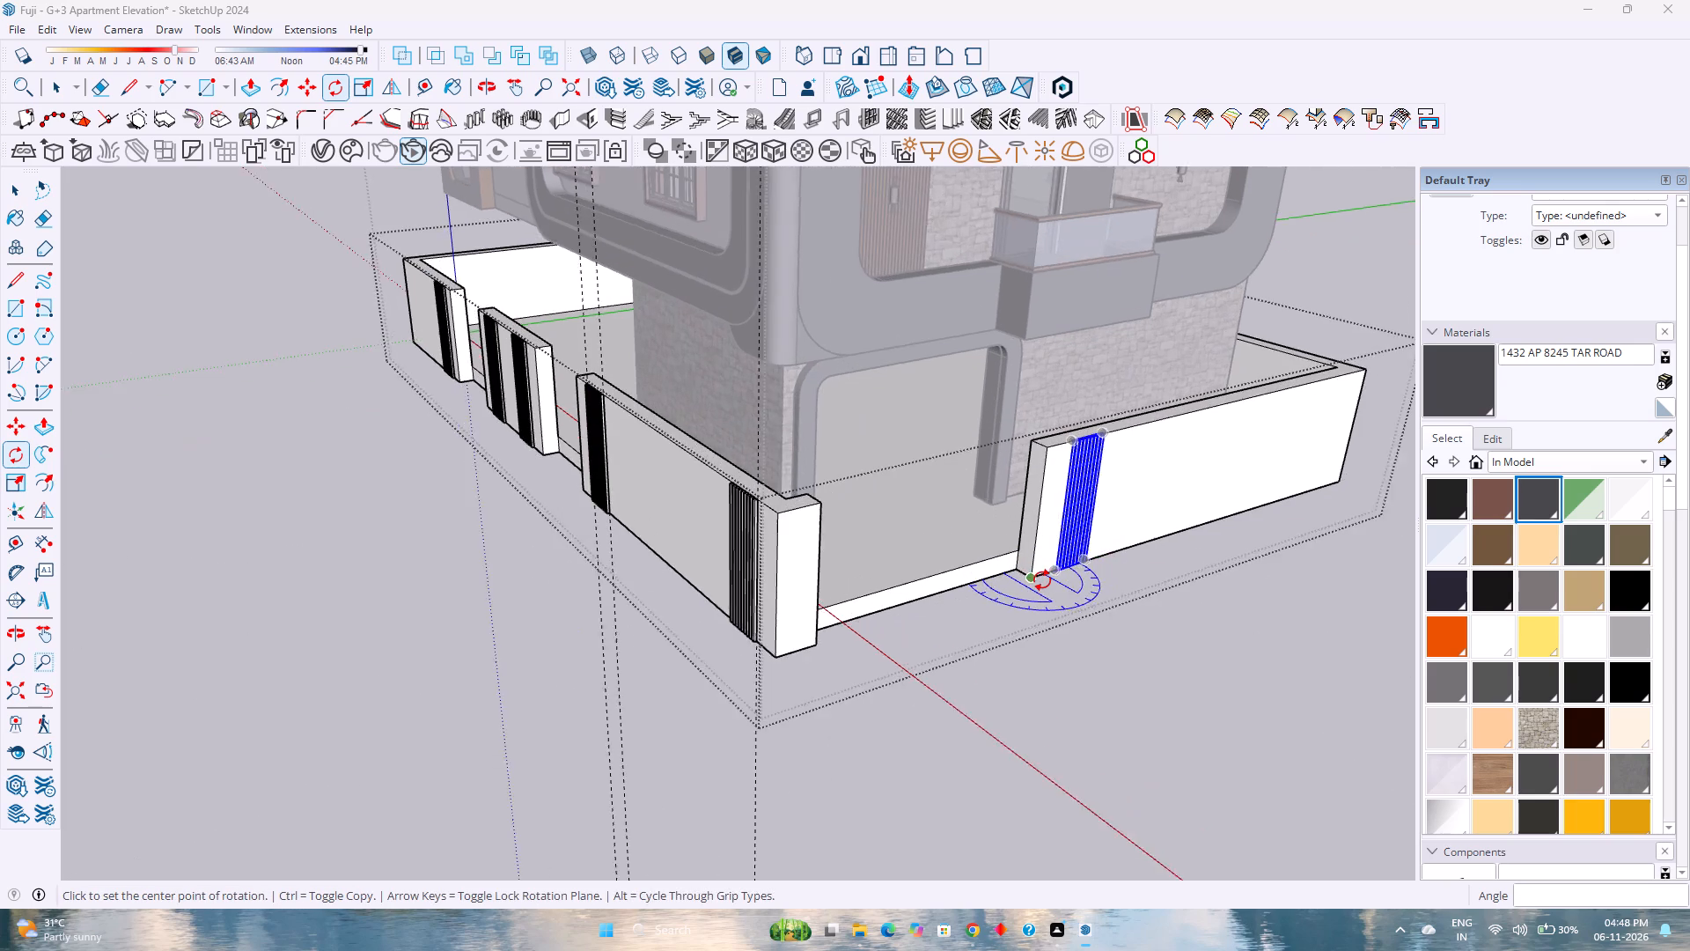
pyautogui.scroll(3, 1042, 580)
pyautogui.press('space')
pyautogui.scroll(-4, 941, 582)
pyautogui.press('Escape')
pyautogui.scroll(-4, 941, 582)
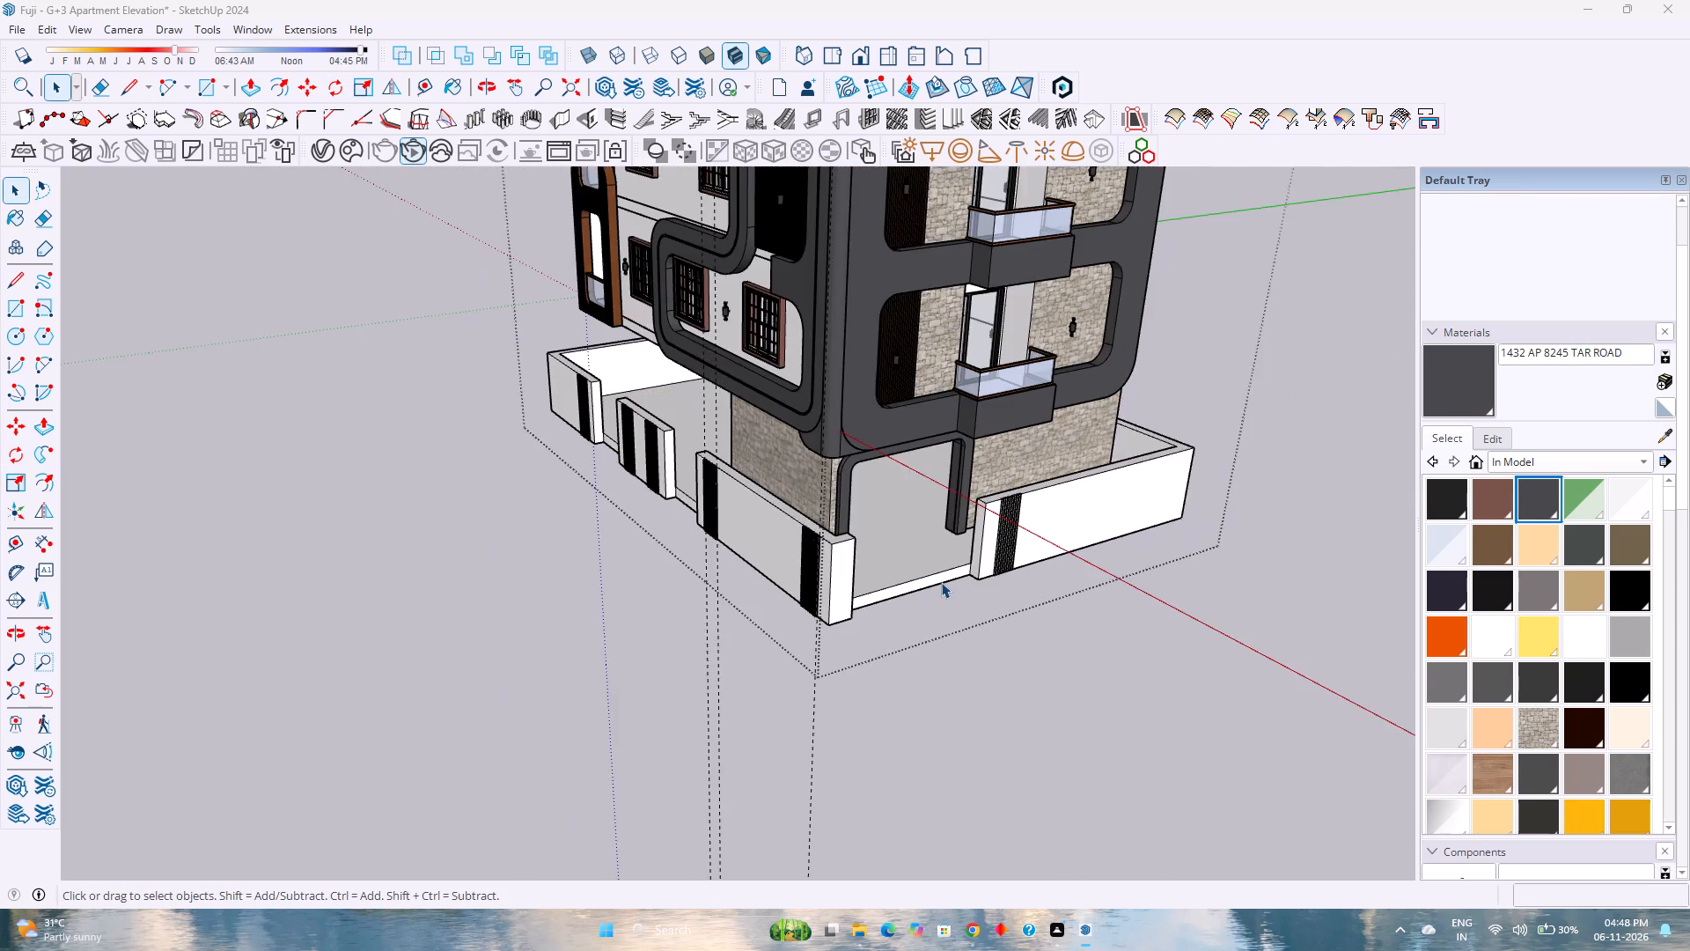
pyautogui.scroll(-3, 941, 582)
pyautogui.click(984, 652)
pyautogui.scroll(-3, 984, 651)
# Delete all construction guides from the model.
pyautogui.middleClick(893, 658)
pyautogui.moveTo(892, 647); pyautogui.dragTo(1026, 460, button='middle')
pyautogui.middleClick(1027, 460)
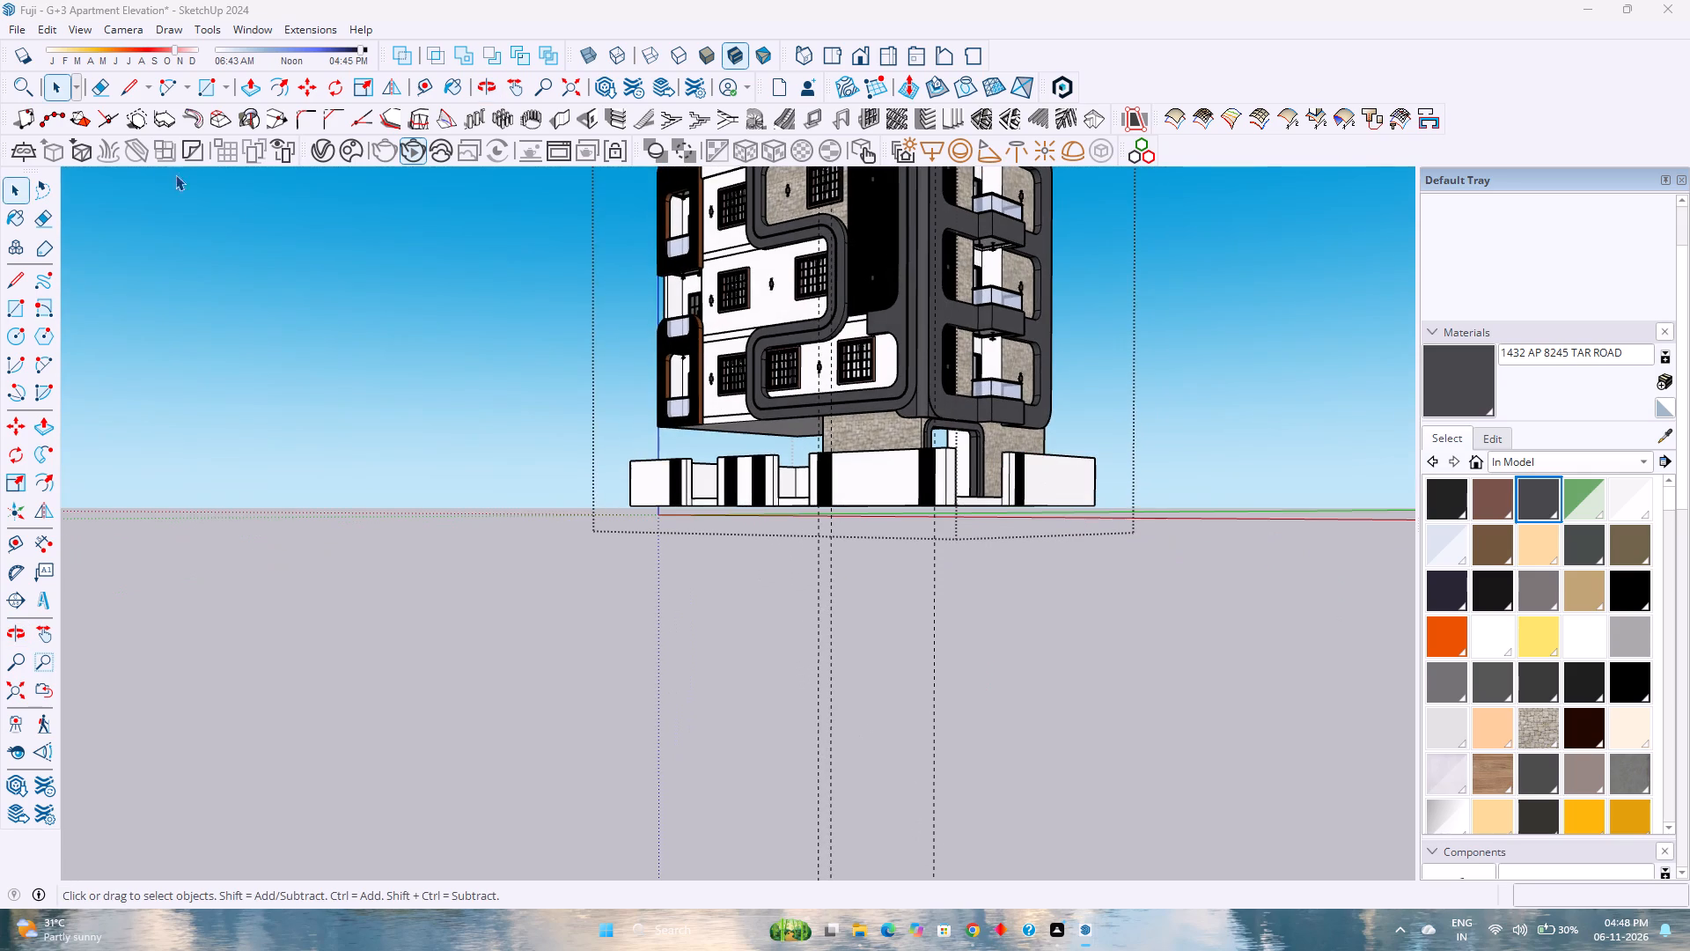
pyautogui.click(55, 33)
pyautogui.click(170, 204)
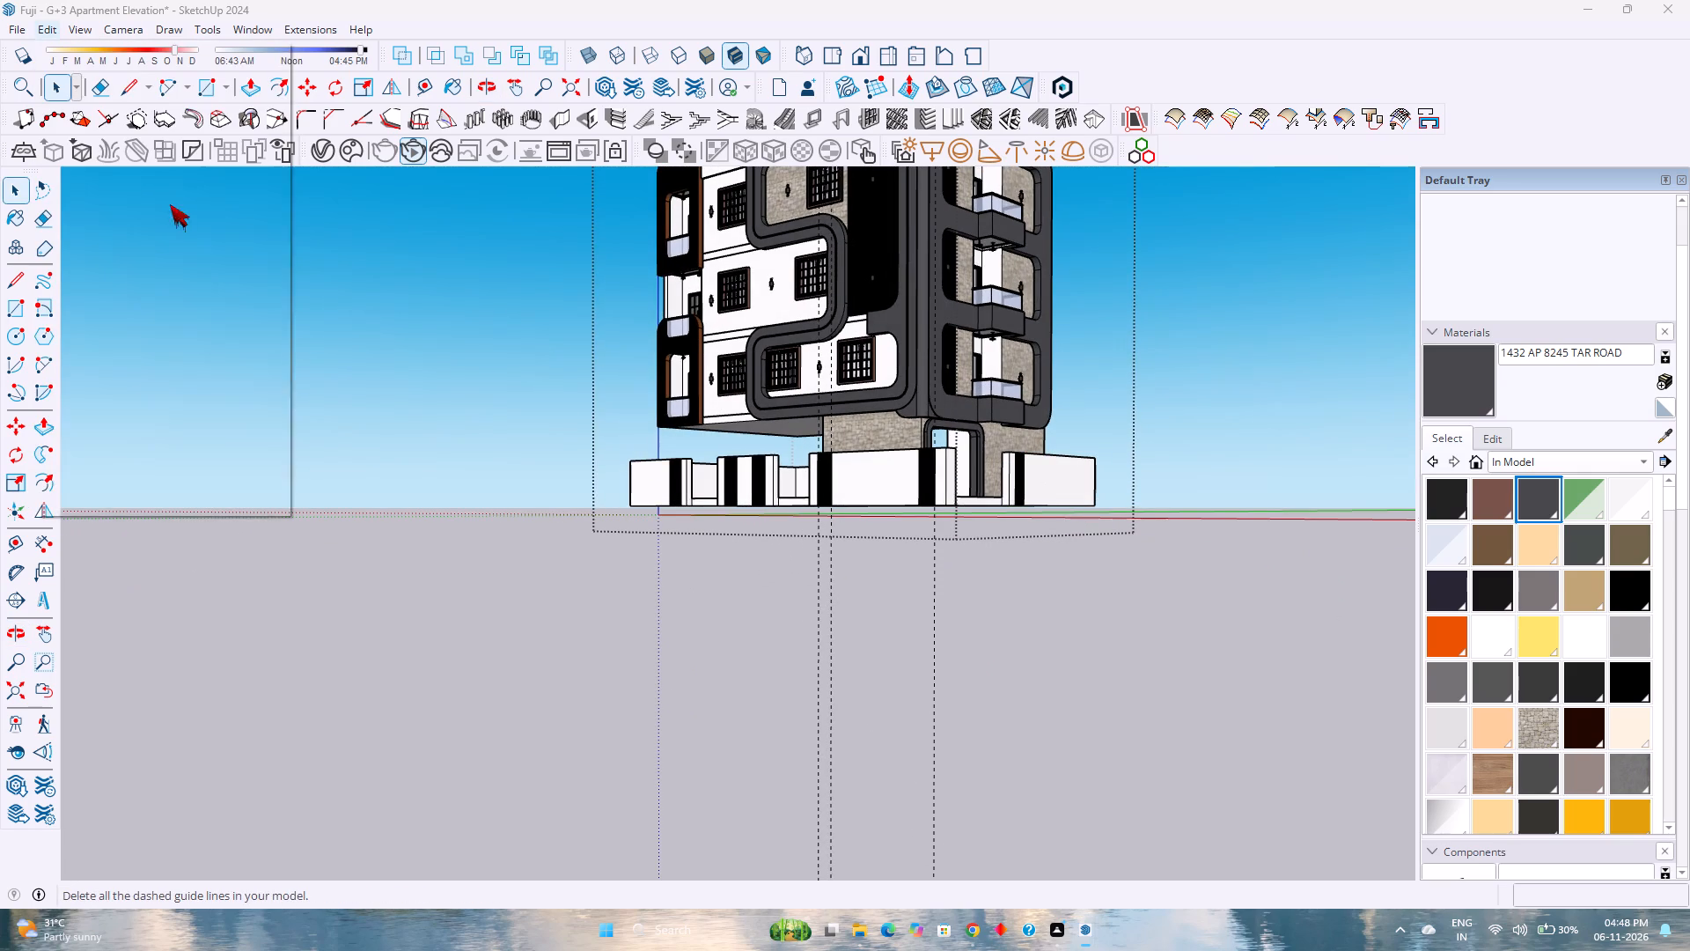
# Save the model with the building and compound wall in a corner perspective view.
pyautogui.scroll(4, 885, 475)
pyautogui.keyDown('shift'); pyautogui.moveTo(901, 468); pyautogui.dragTo(702, 703, button='middle'); pyautogui.keyUp('shift')
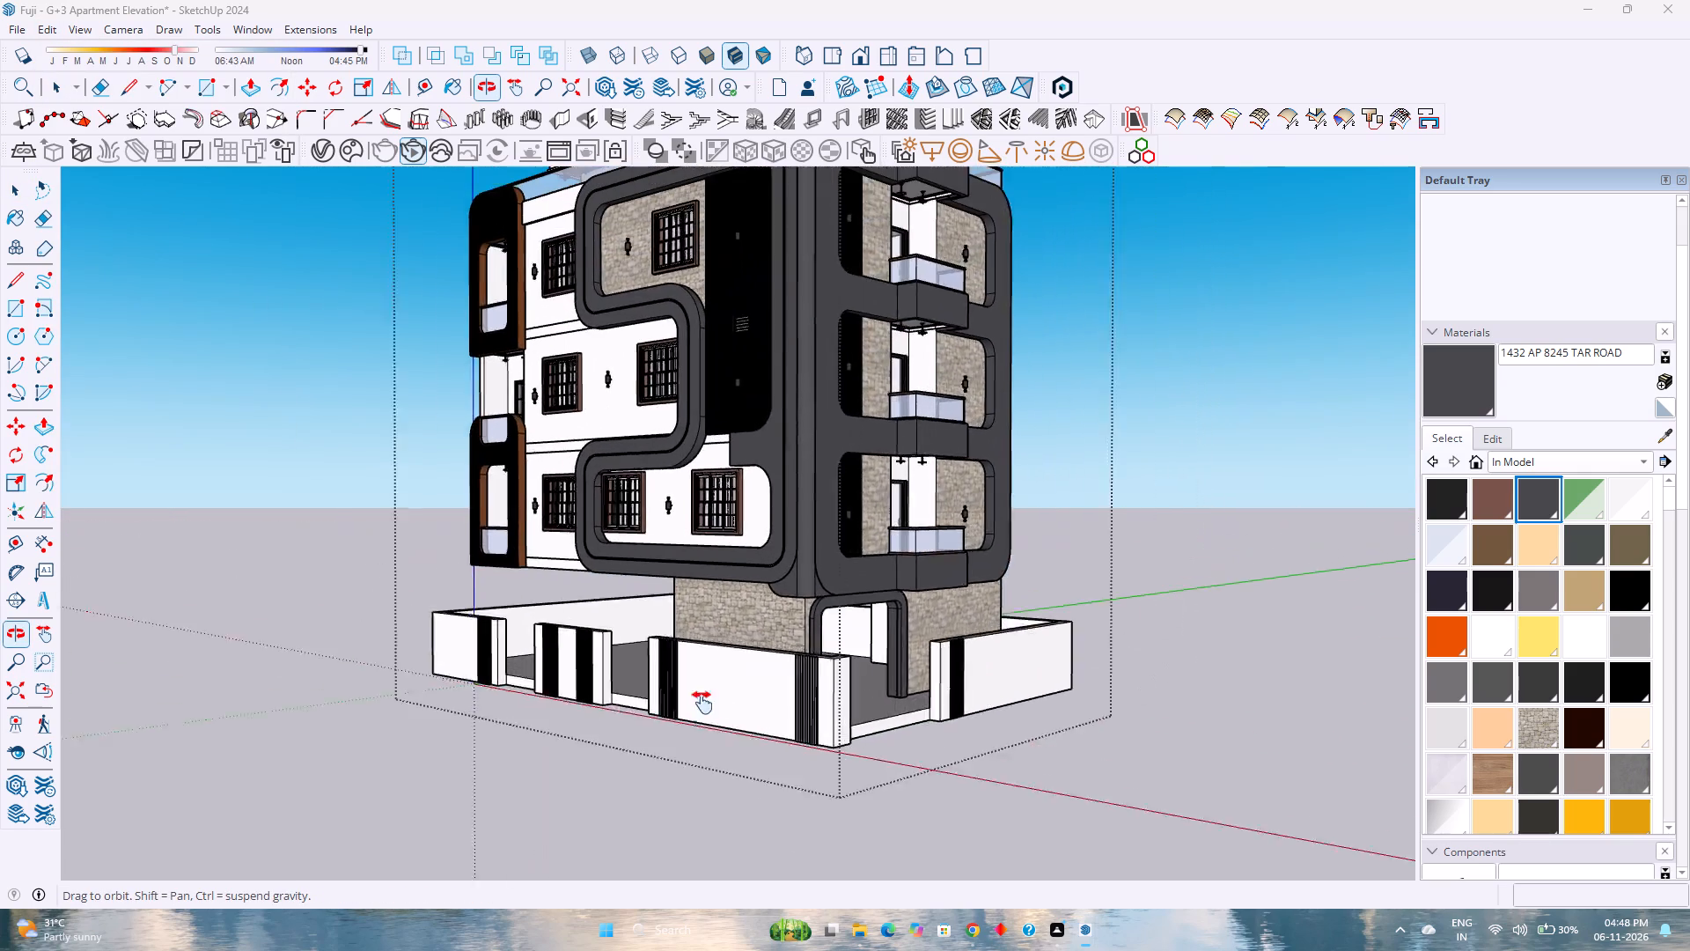
pyautogui.keyDown('shift'); pyautogui.moveTo(702, 703); pyautogui.dragTo(602, 768, button='middle'); pyautogui.keyUp('shift')
pyautogui.middleClick(602, 768)
pyautogui.moveTo(588, 741); pyautogui.dragTo(614, 751, button='middle')
pyautogui.hotkey('ctrl', 's')
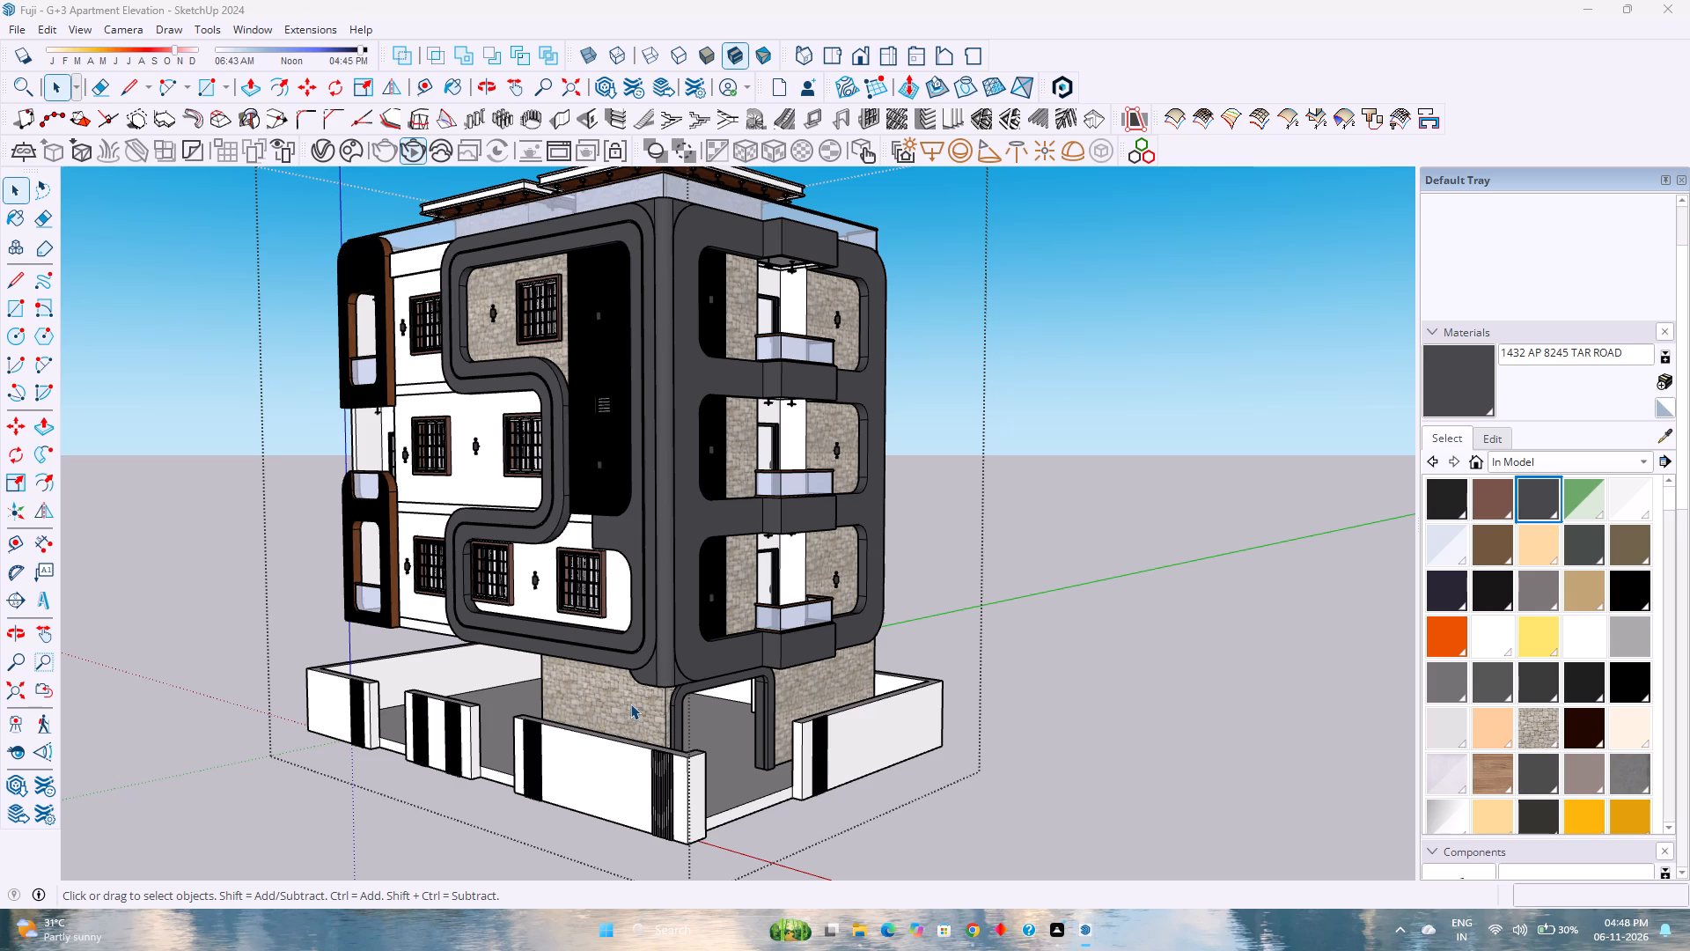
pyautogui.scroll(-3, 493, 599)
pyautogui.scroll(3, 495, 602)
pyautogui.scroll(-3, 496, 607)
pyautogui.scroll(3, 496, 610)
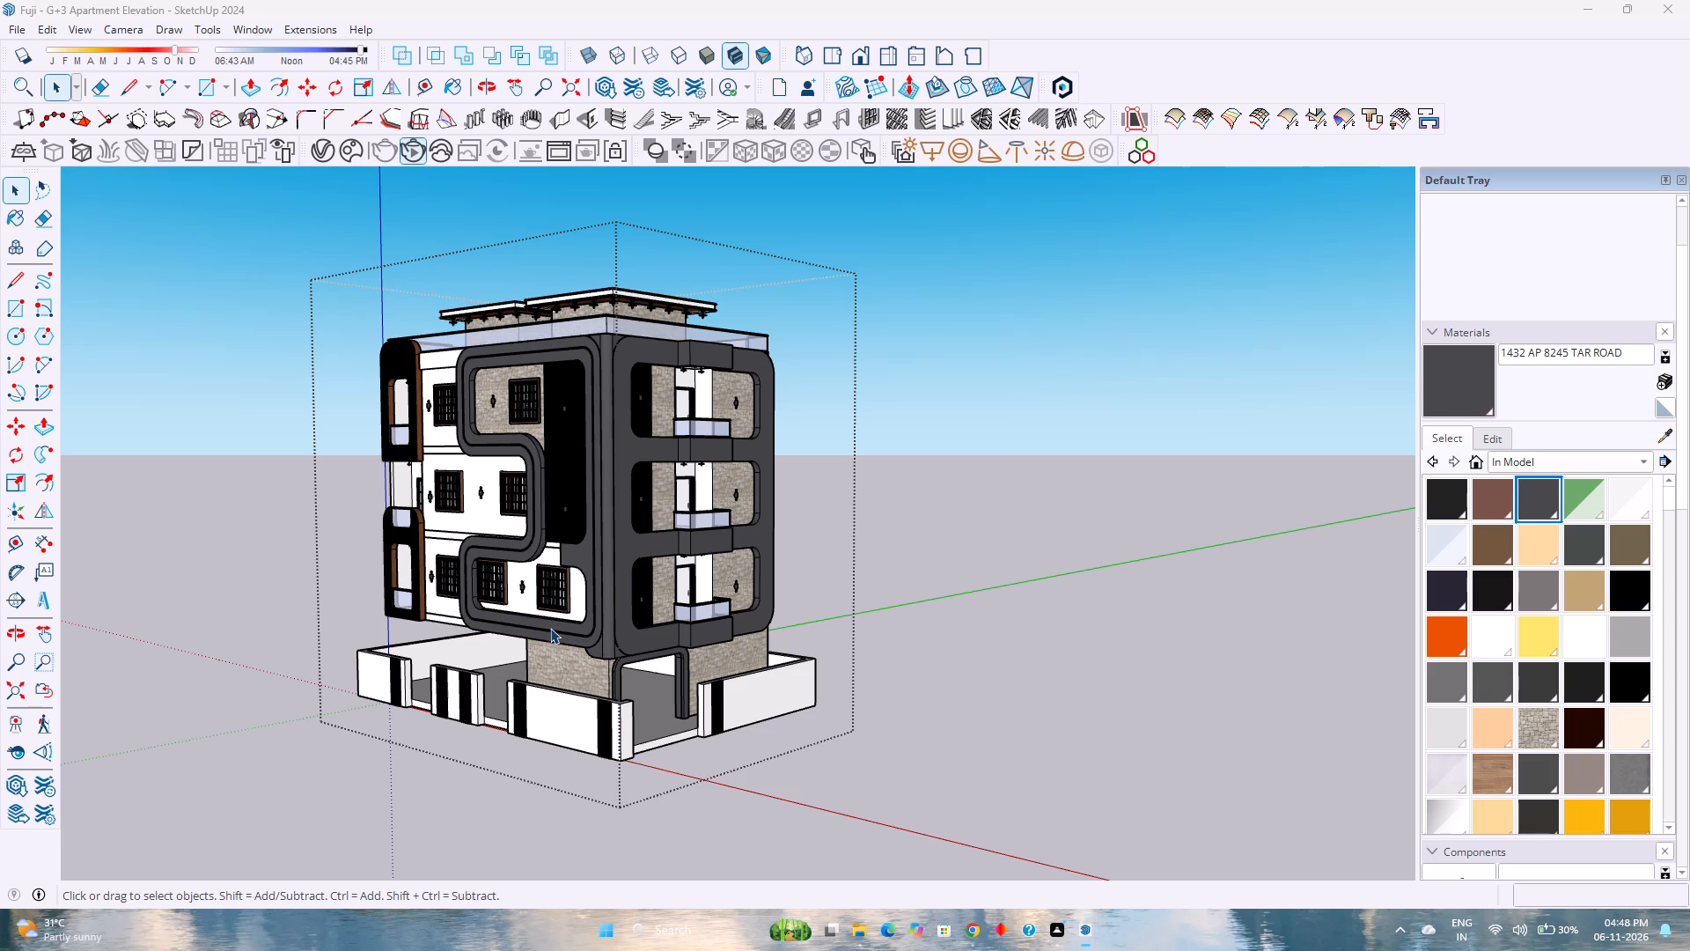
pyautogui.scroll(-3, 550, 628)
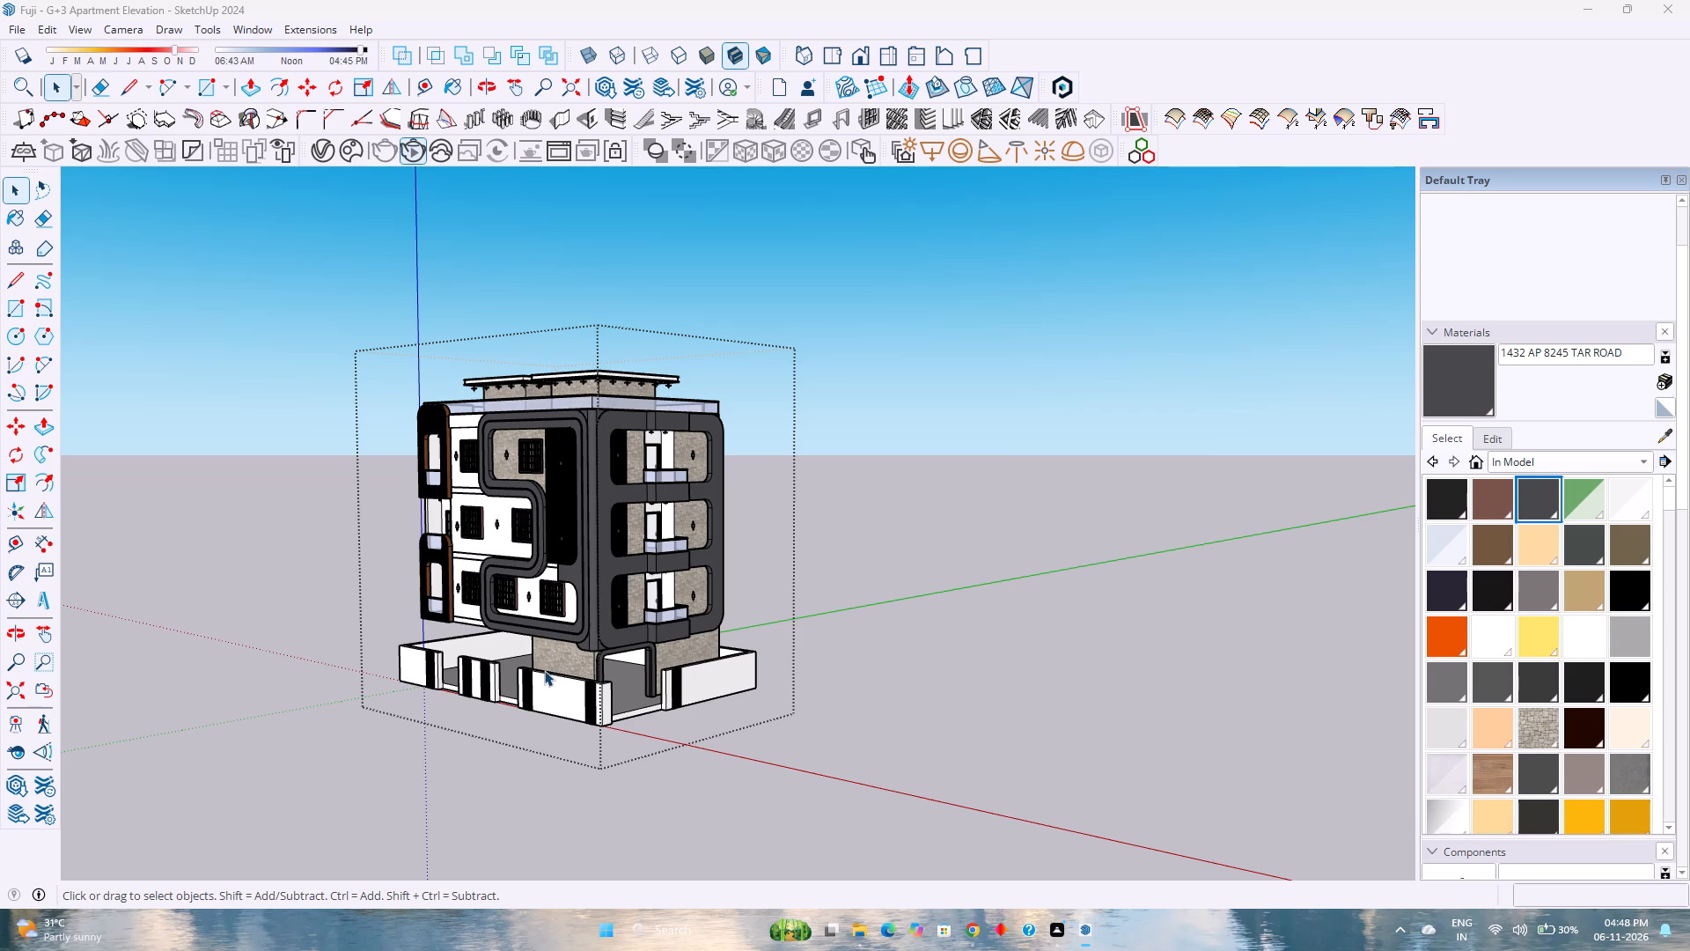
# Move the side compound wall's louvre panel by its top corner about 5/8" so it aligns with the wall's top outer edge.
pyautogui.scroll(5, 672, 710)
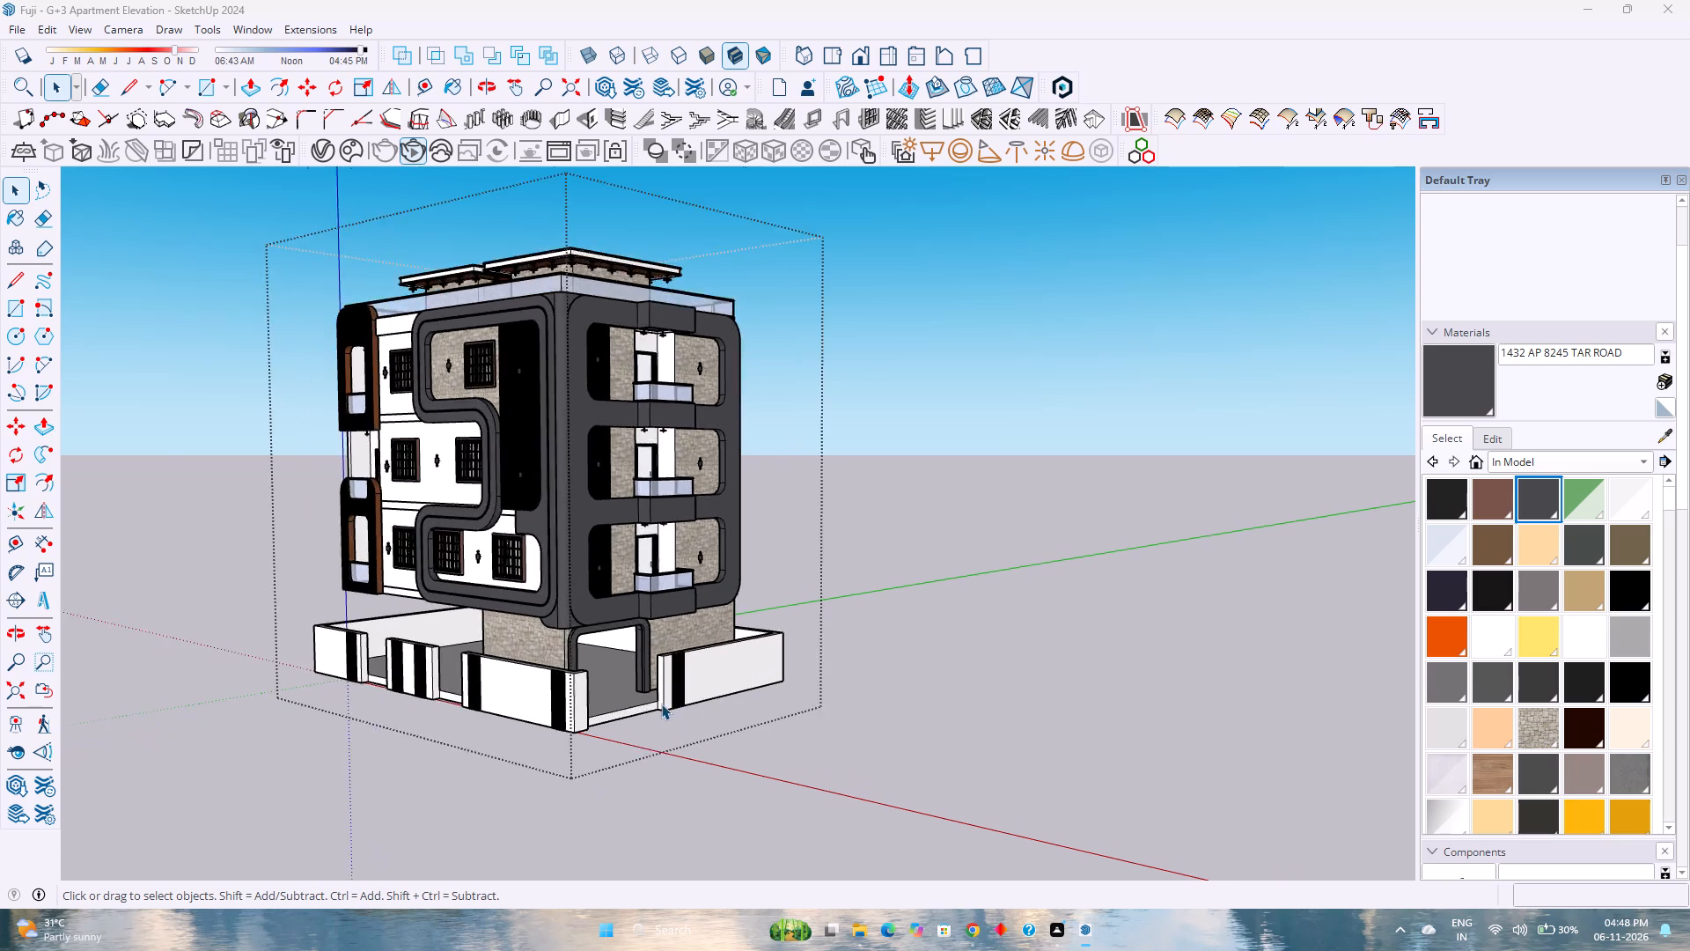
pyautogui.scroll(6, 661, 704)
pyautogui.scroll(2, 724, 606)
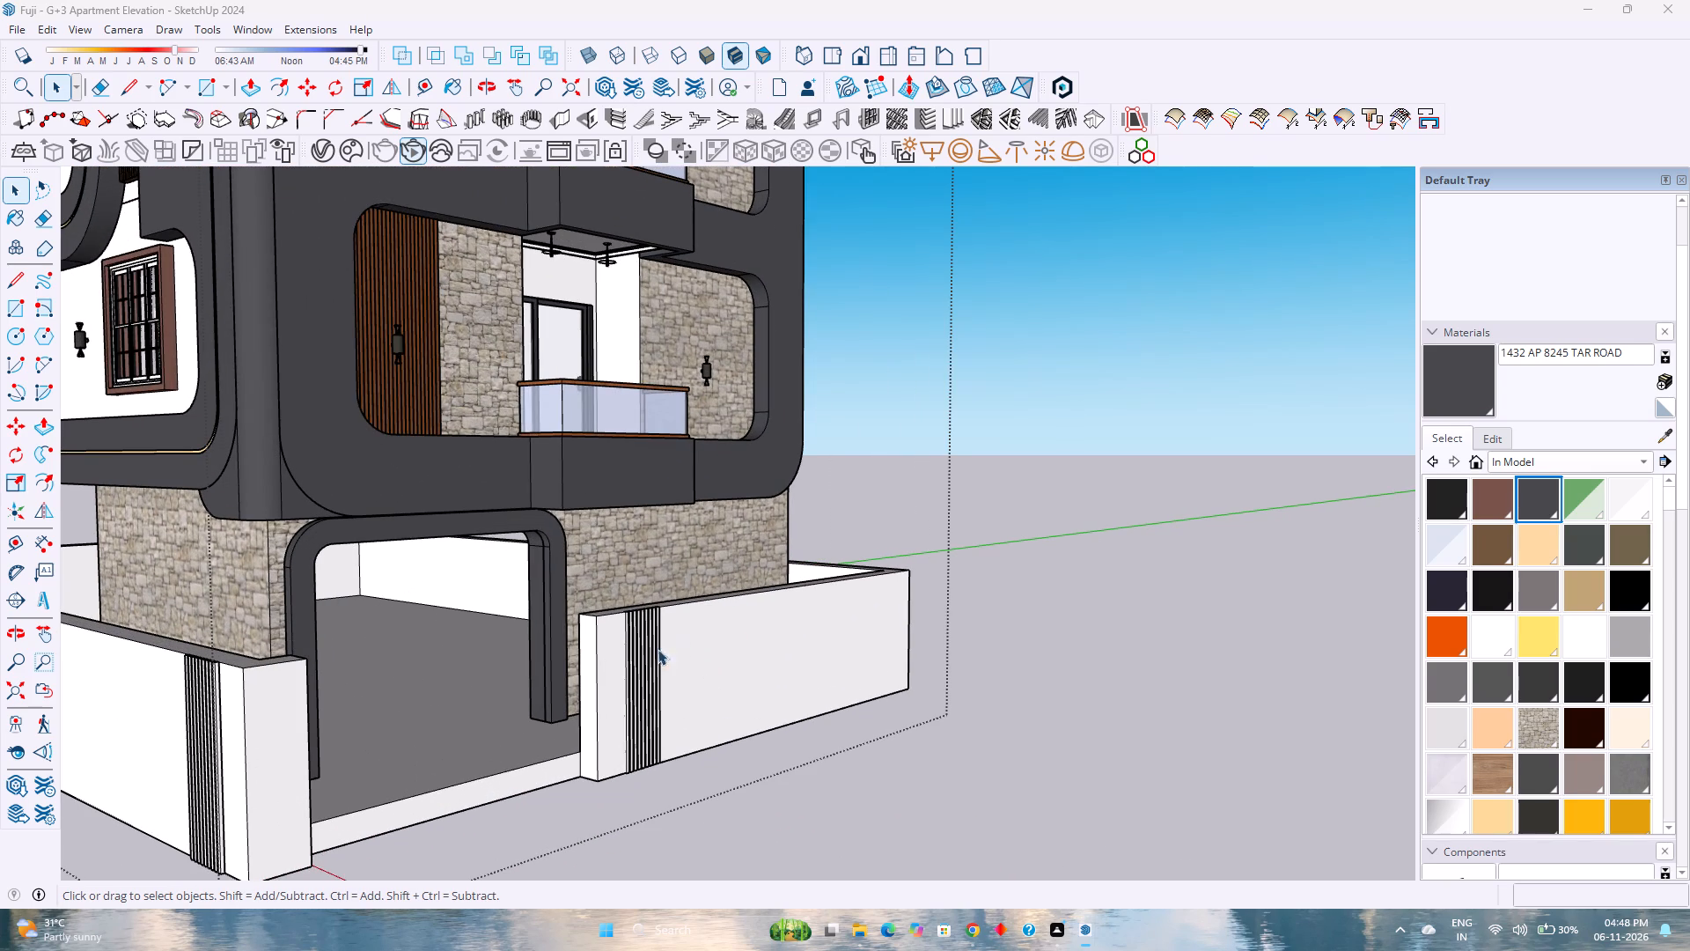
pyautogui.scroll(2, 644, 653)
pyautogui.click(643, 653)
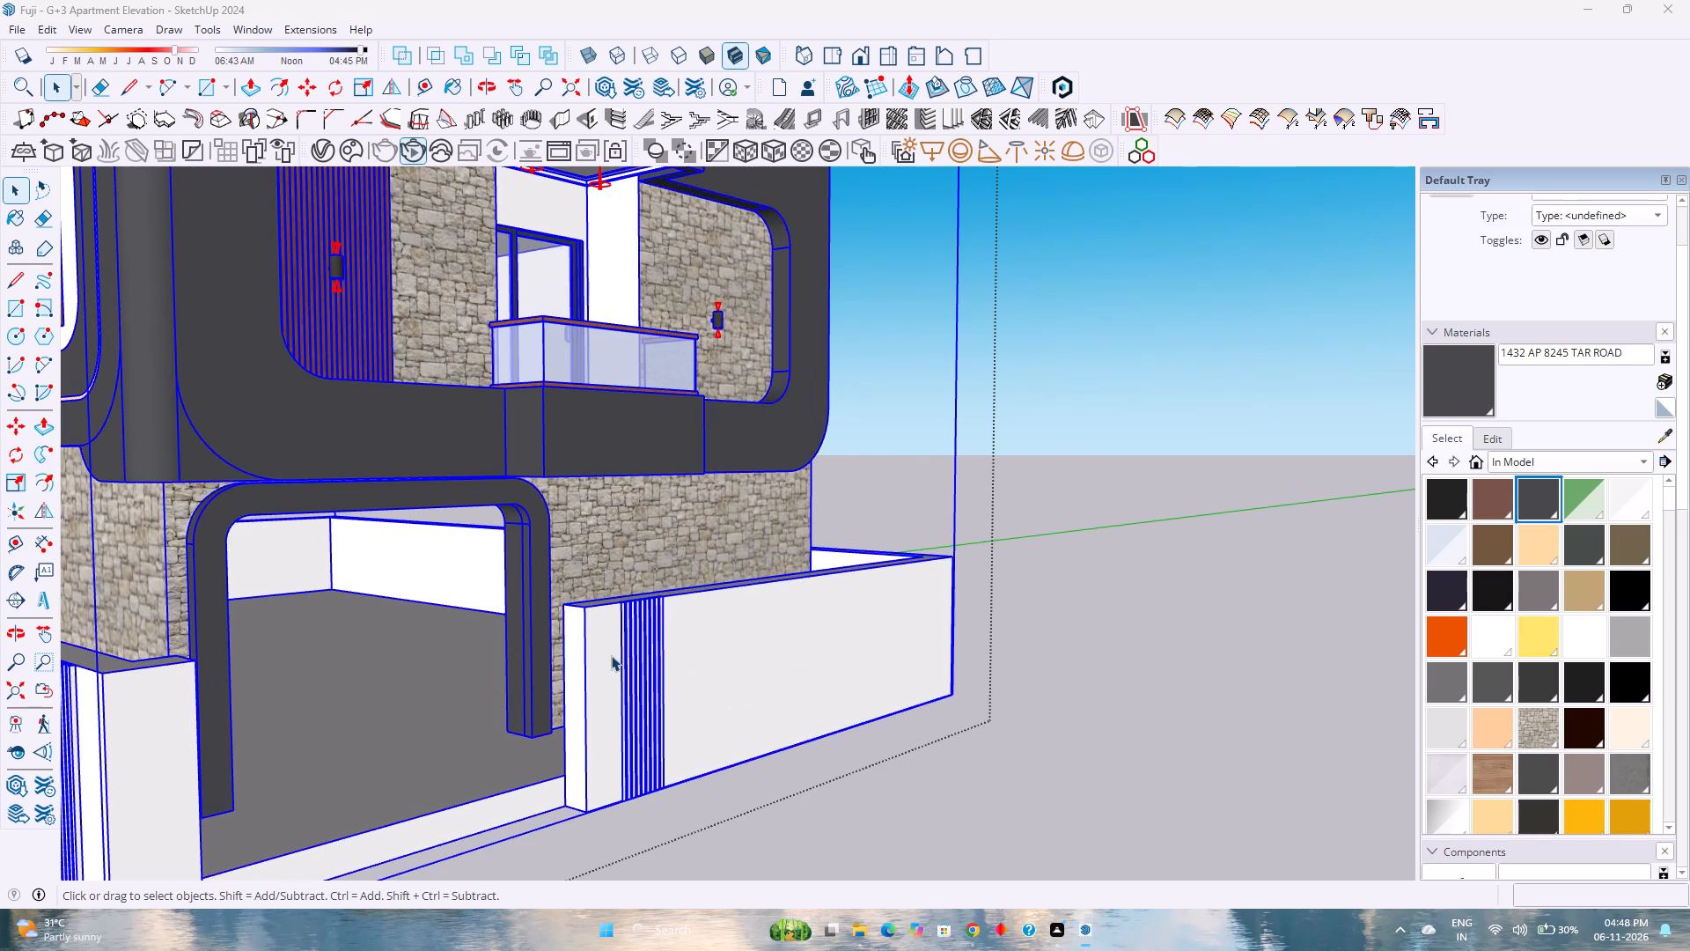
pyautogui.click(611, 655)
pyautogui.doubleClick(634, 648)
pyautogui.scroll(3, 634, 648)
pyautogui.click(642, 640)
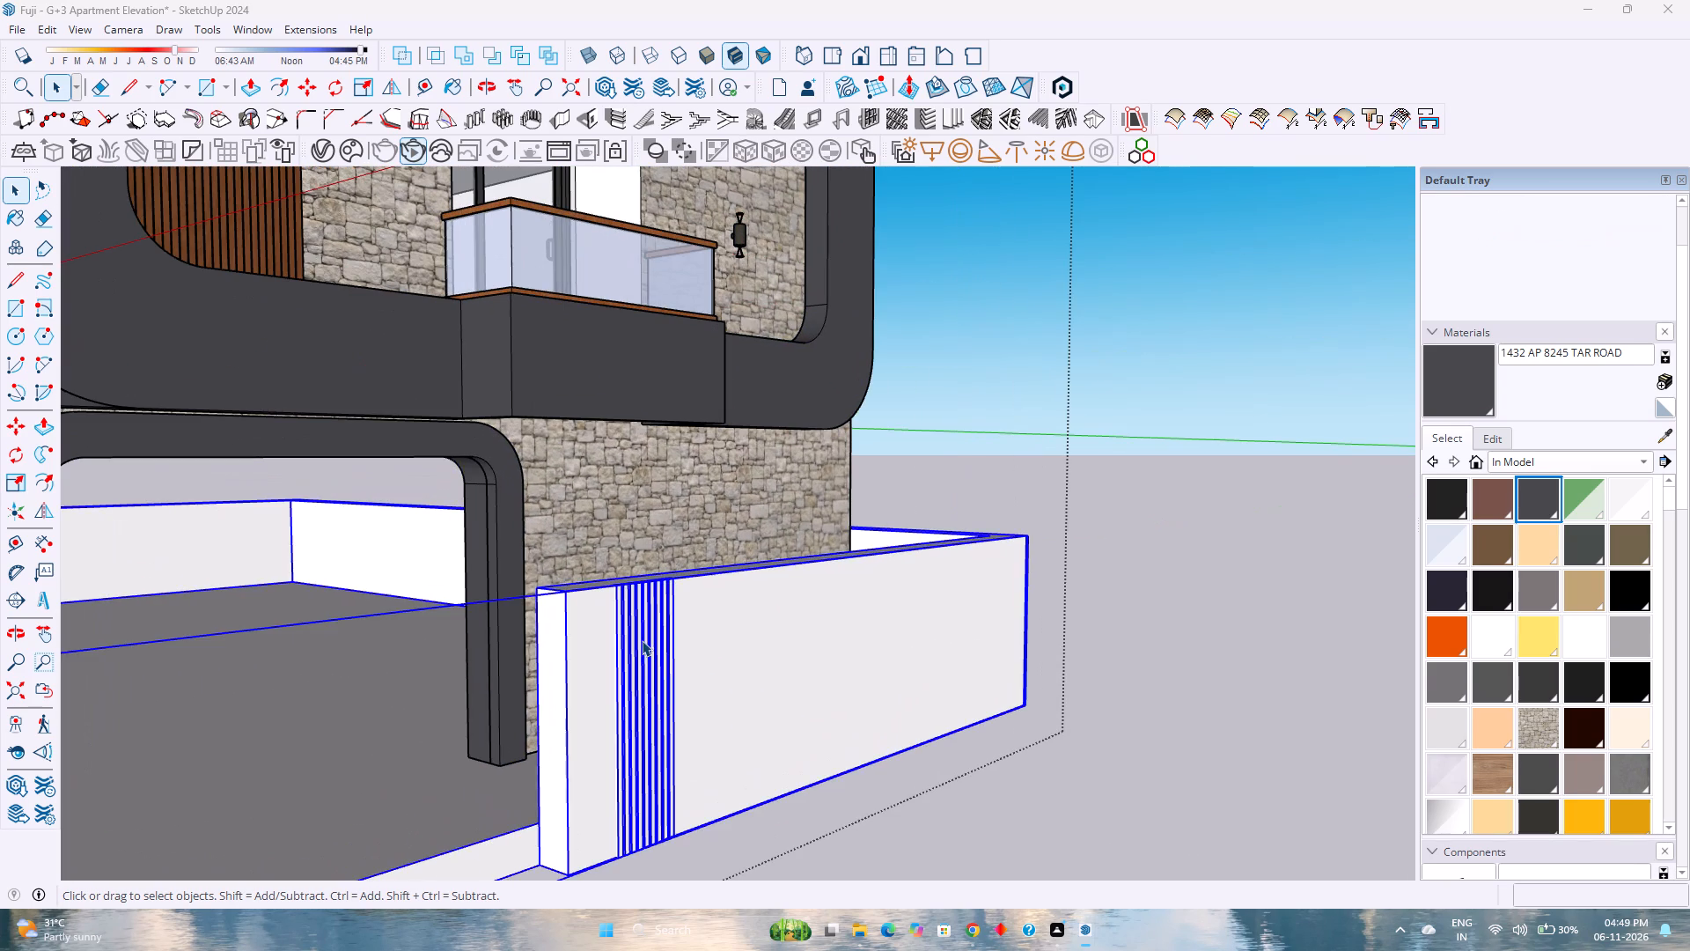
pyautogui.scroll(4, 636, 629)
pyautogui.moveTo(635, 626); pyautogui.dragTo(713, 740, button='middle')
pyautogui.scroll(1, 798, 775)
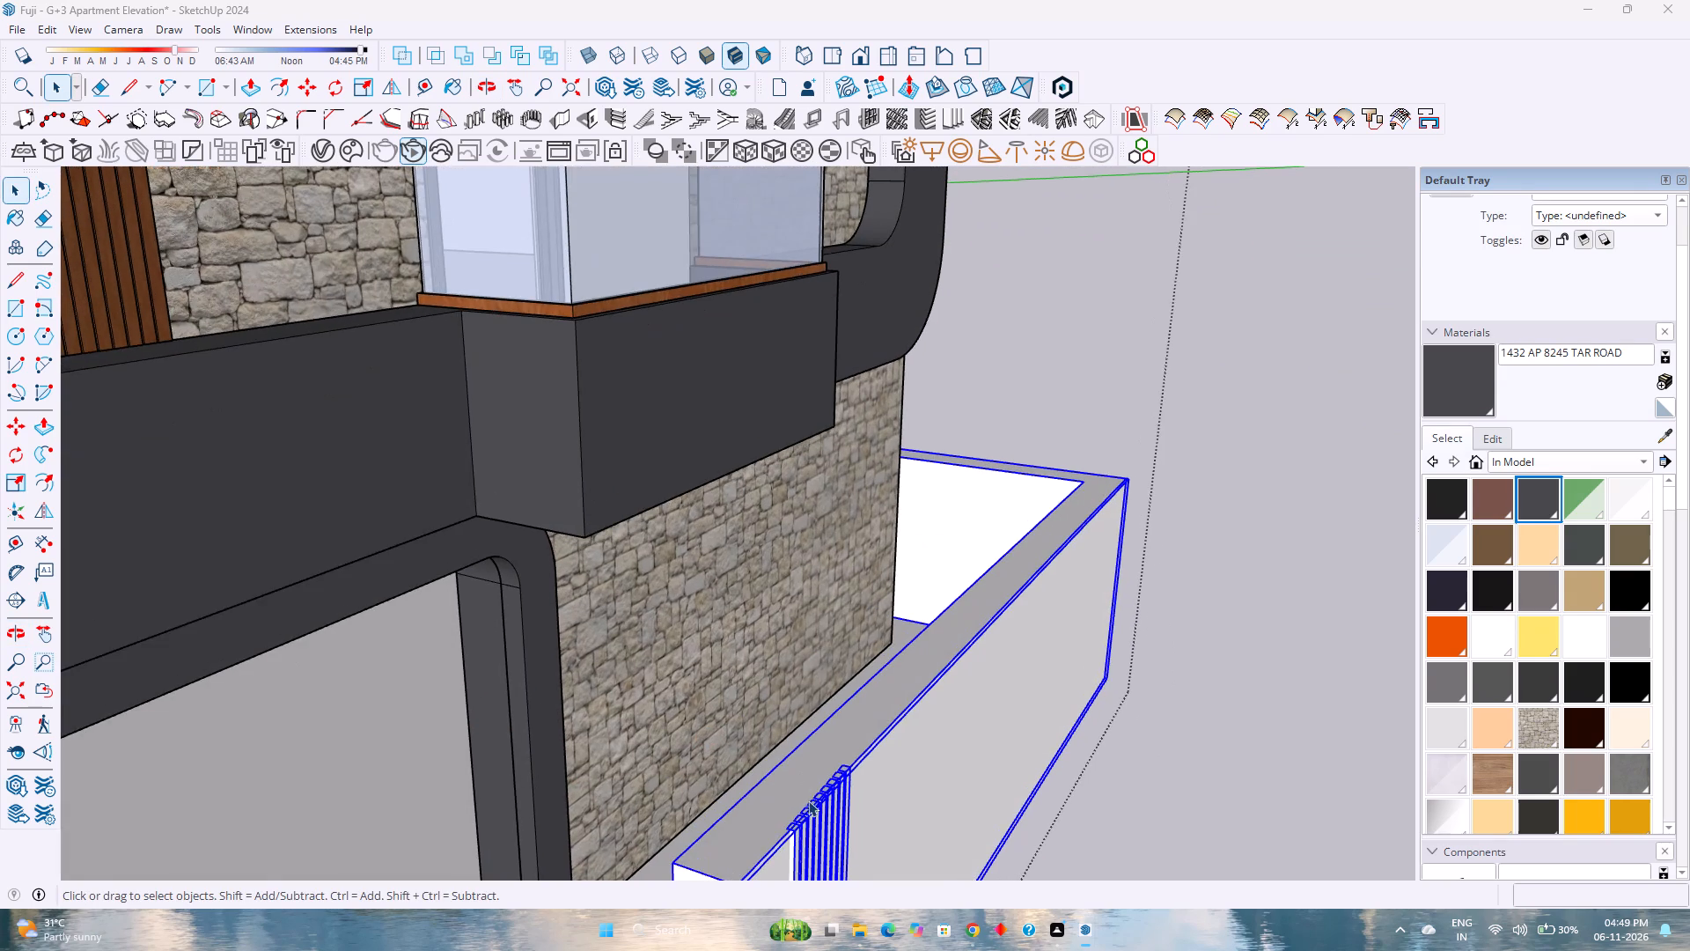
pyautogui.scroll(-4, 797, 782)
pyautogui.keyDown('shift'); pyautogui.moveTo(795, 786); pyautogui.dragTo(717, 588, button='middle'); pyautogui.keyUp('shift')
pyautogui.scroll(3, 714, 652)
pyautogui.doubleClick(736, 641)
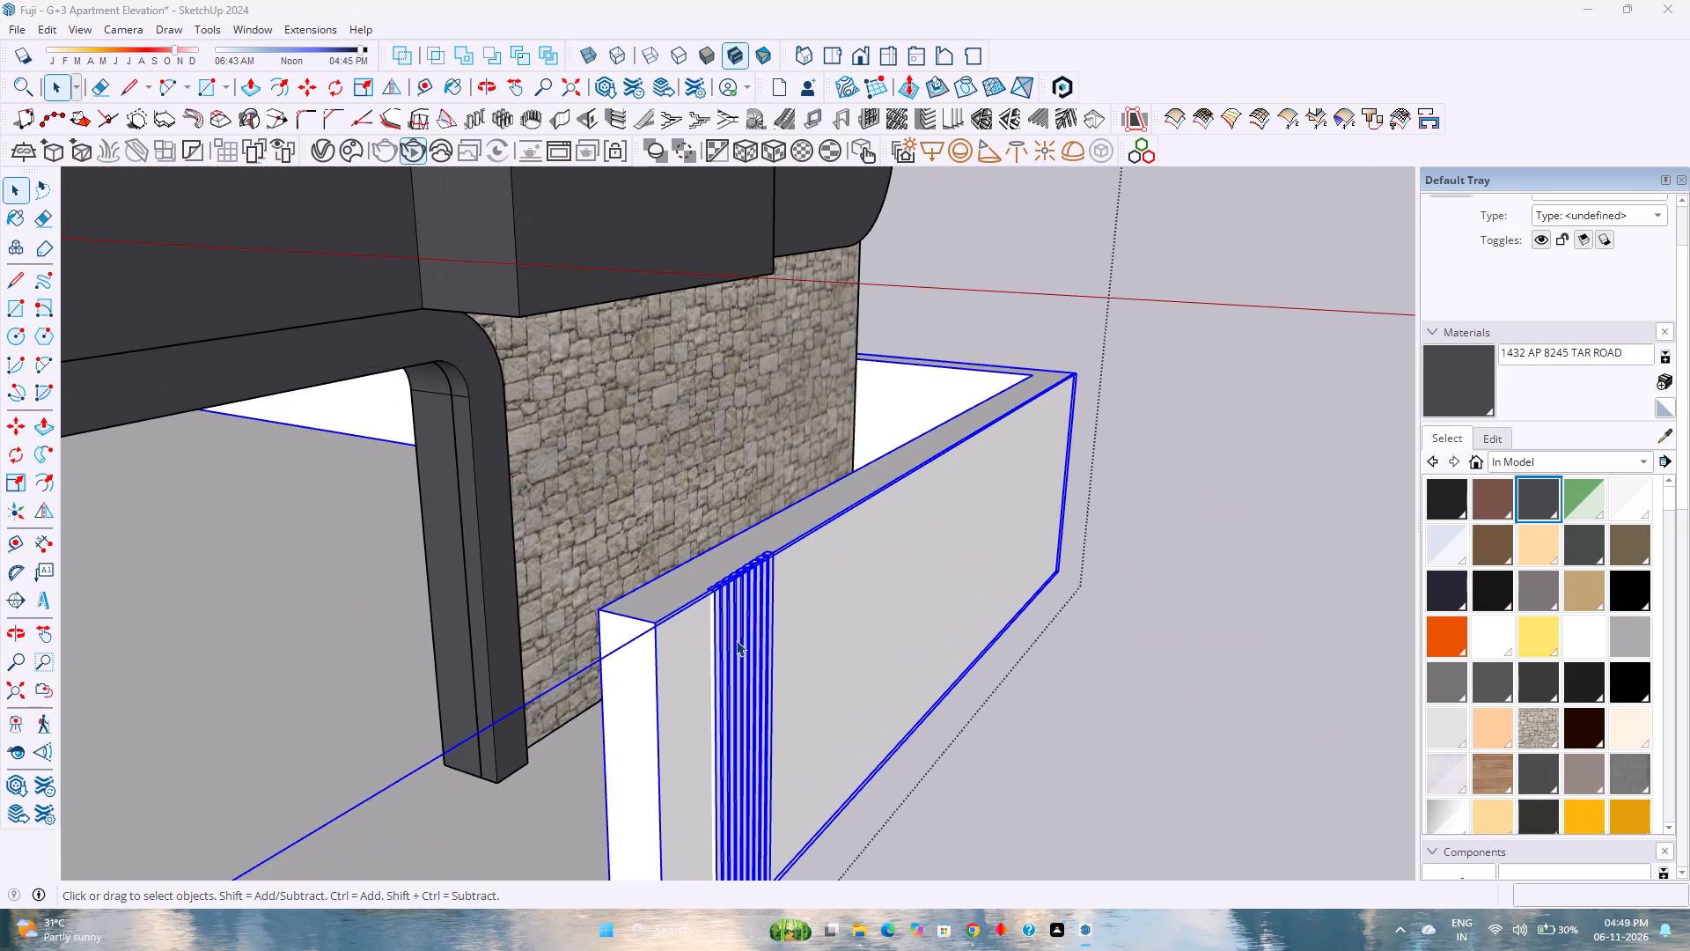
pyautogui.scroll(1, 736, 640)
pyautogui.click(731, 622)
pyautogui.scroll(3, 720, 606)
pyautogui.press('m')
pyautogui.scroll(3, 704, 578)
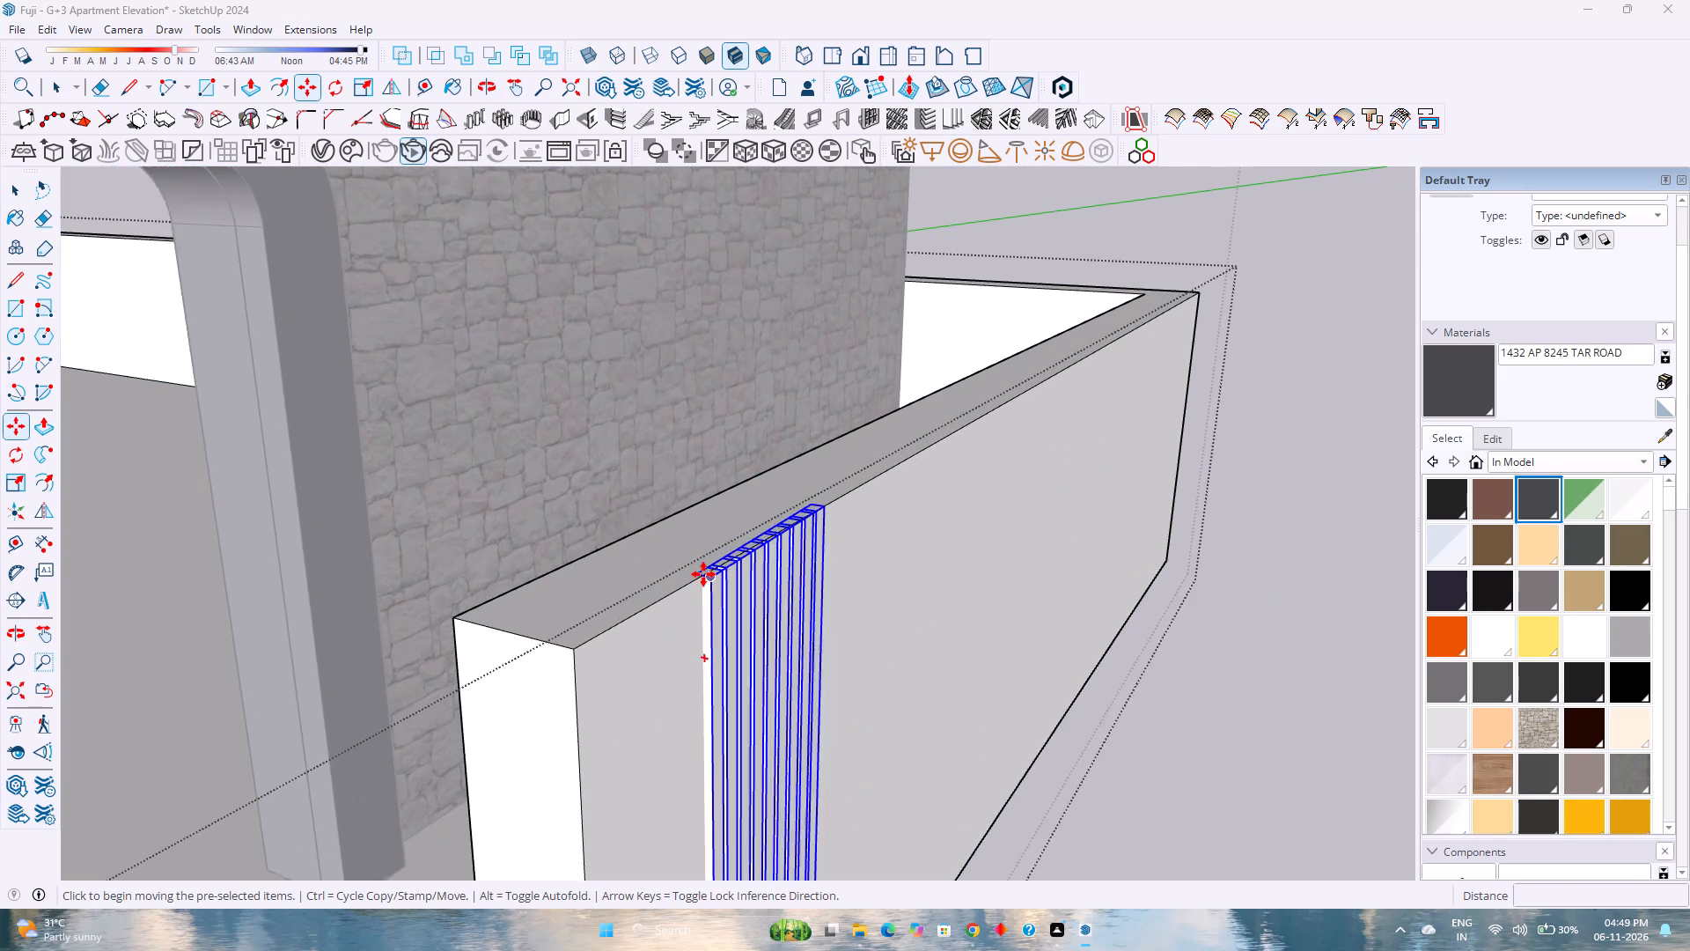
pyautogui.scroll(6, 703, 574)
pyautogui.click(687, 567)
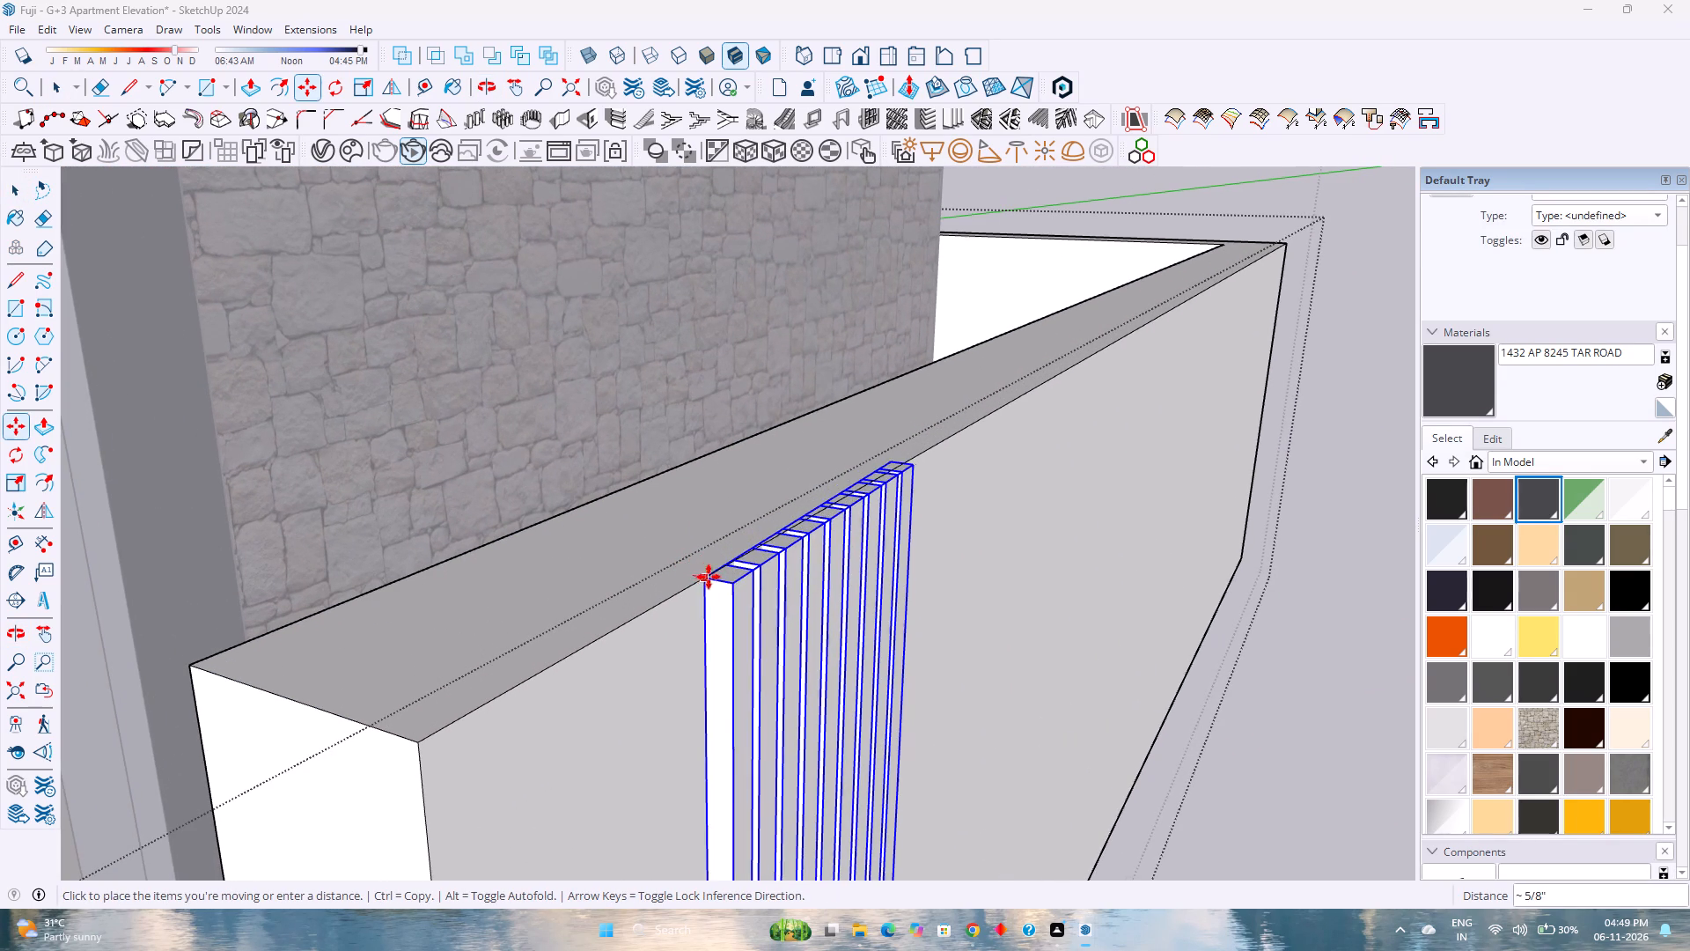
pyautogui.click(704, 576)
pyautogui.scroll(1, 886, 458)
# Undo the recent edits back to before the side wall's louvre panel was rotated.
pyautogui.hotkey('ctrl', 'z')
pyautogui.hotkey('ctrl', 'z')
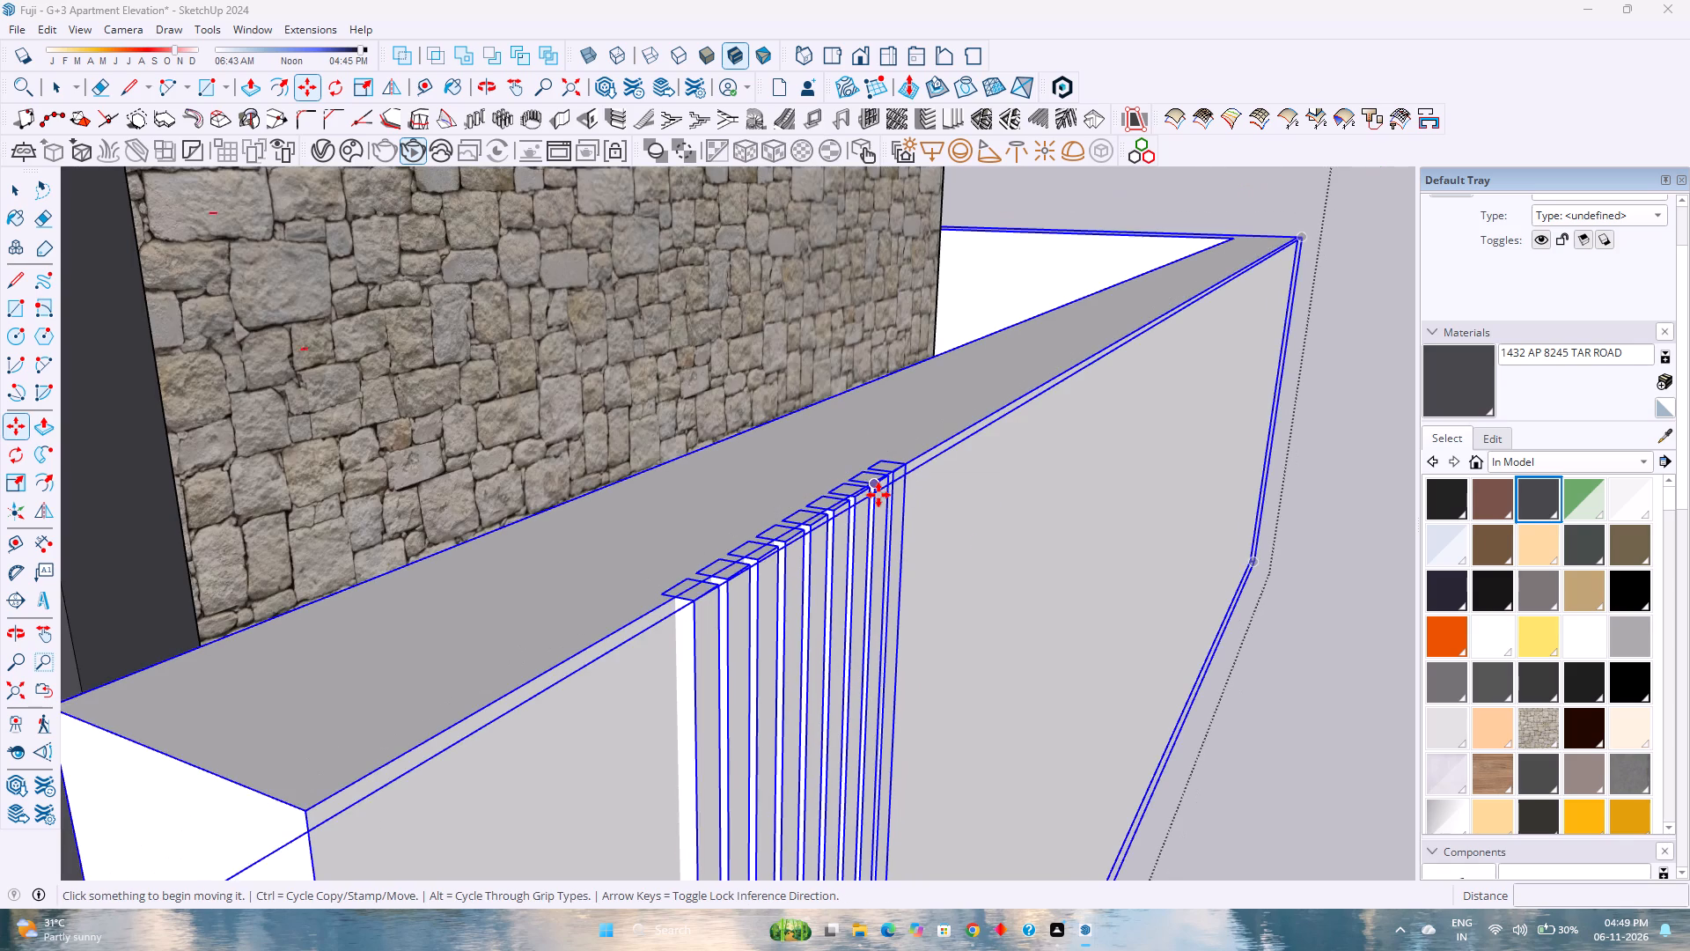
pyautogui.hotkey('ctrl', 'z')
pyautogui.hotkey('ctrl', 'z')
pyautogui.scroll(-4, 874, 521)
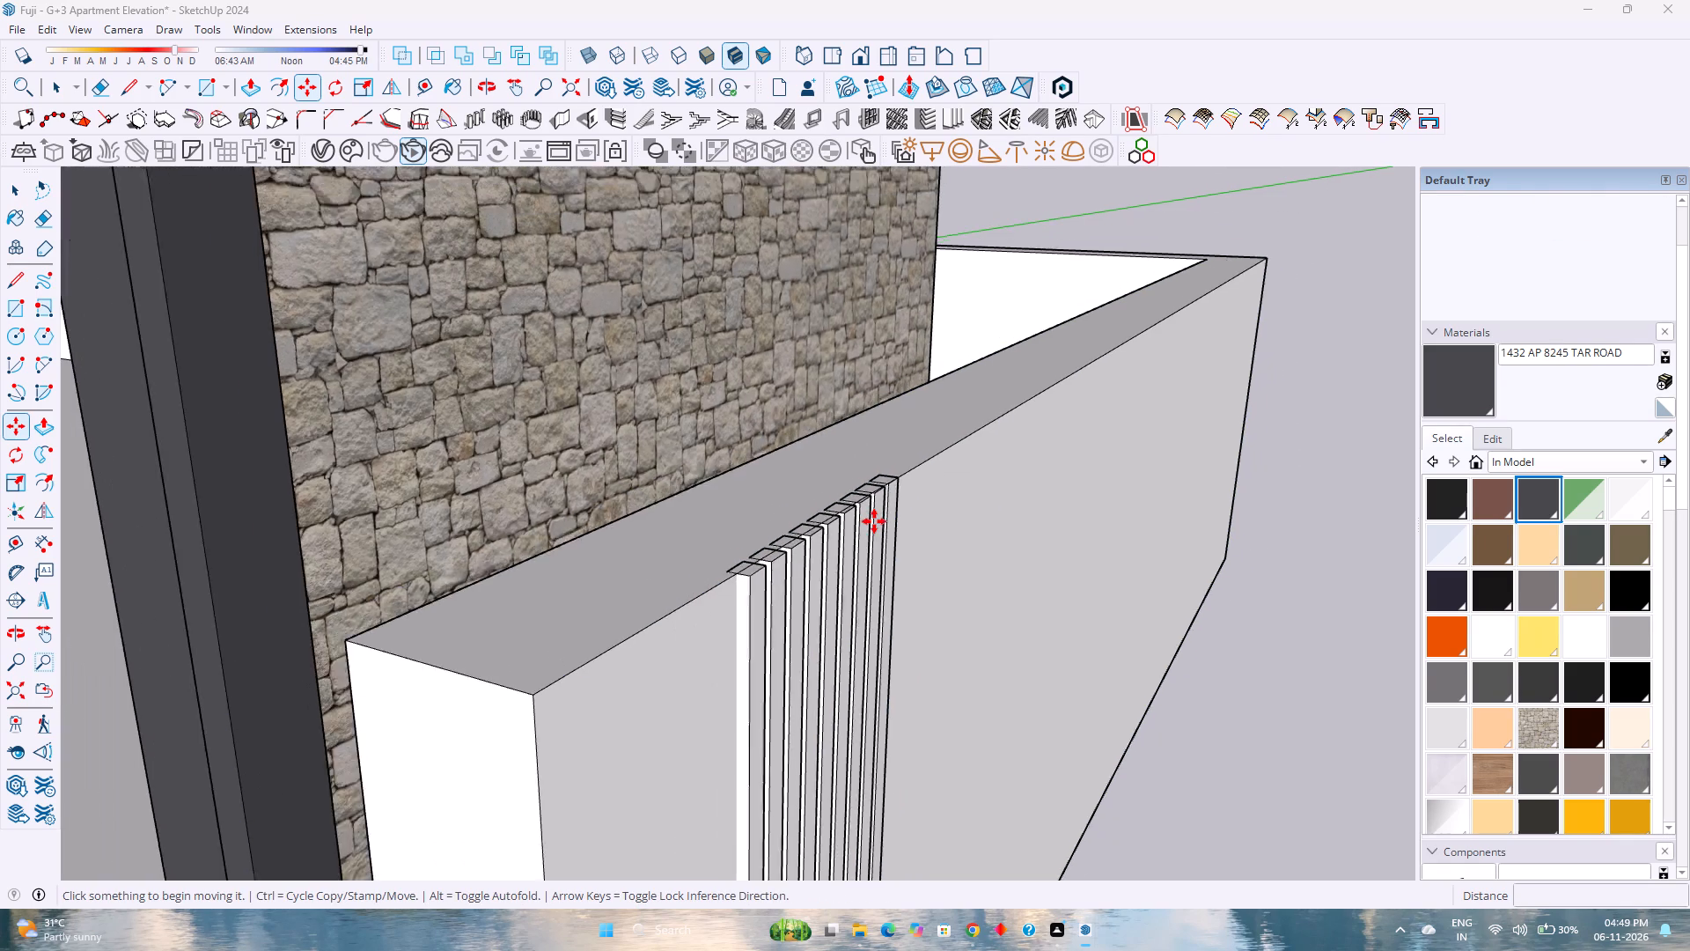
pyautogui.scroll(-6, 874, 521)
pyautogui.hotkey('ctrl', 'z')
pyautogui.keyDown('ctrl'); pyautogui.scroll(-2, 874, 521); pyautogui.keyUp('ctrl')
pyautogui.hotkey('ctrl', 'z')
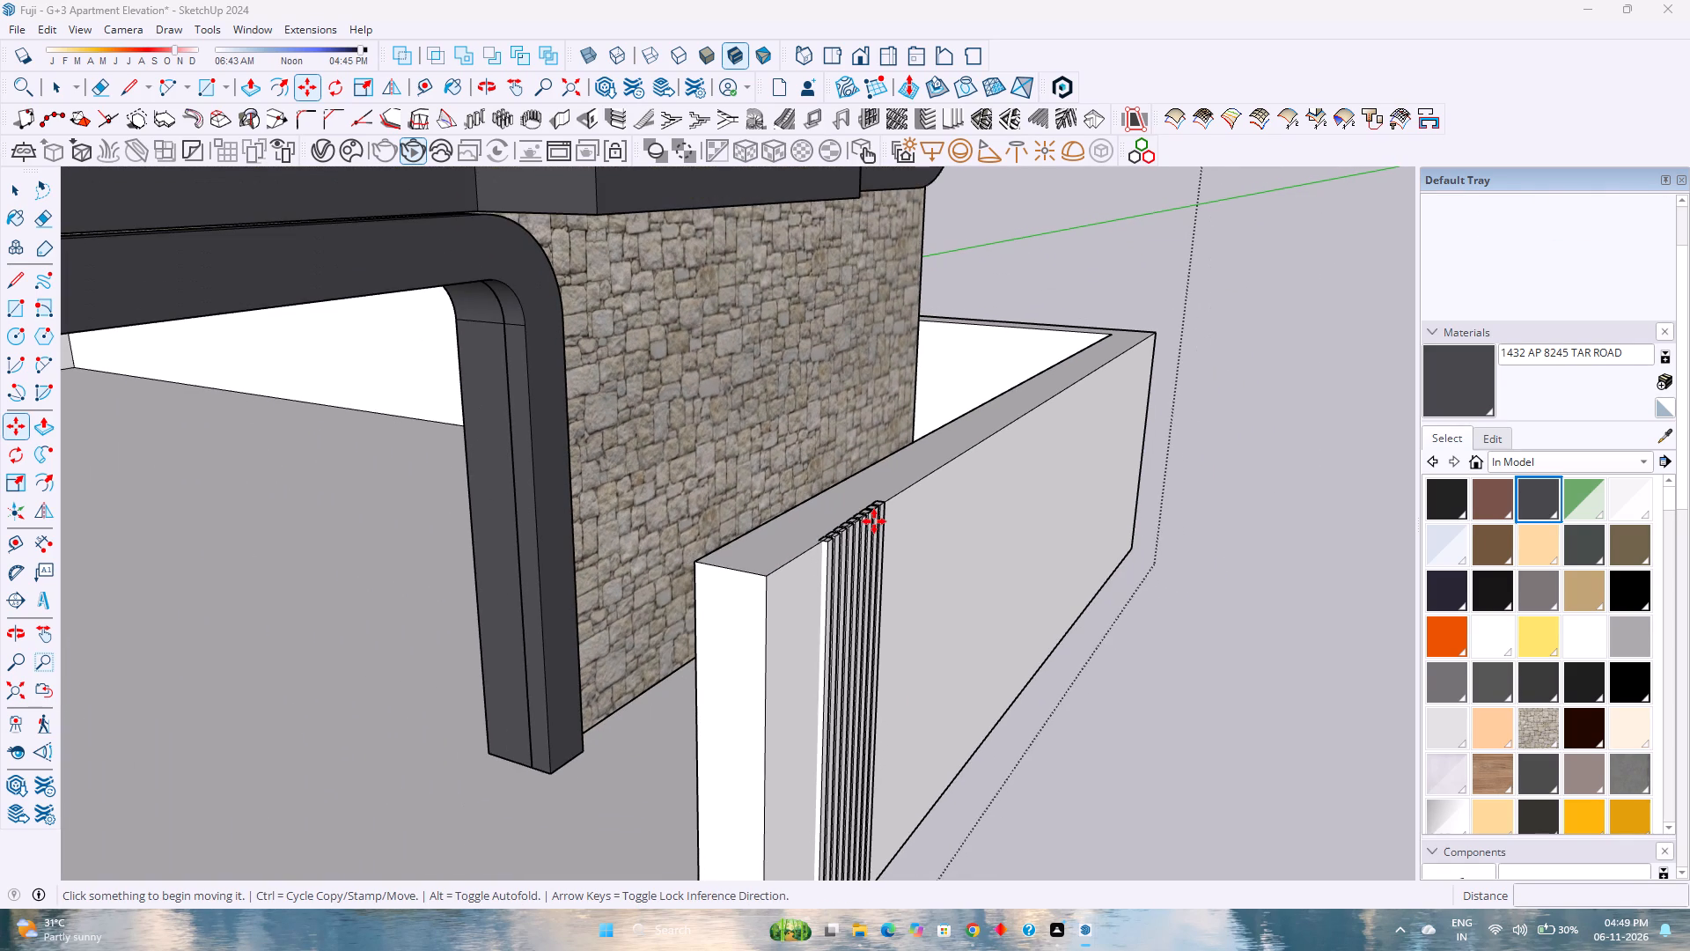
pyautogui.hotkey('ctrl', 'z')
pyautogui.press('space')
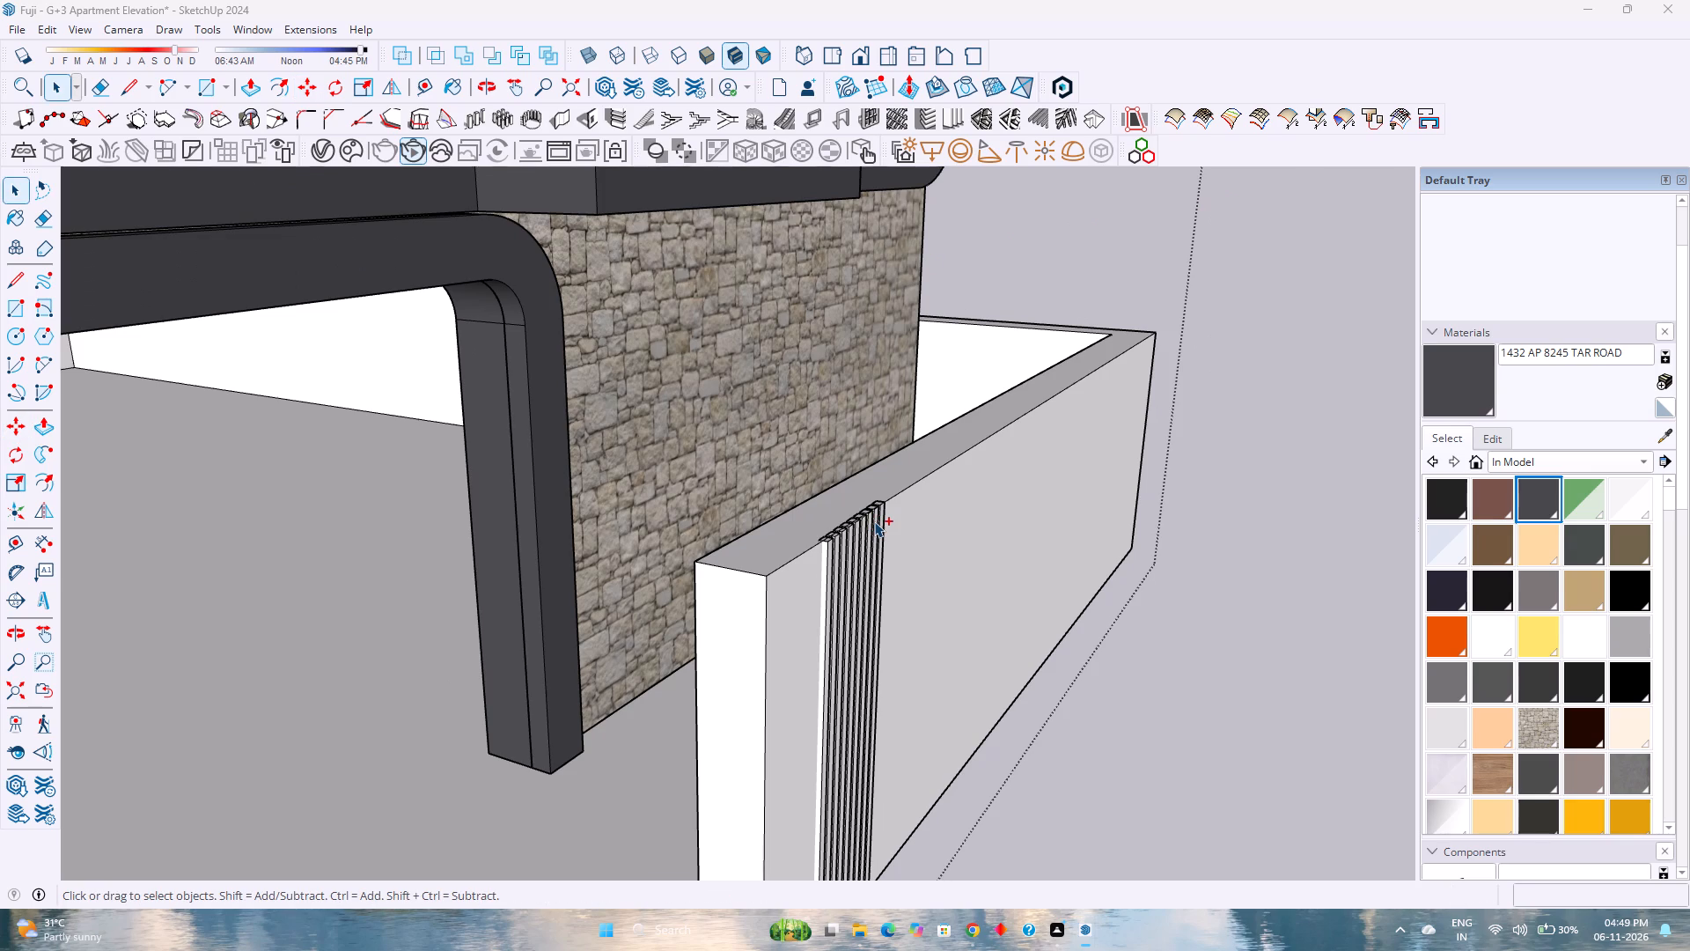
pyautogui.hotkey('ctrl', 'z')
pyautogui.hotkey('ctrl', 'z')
# Rotate the louvre panel 90° around the vertical axis about the side wall's bottom corner, laying it along the wall's outer face.
pyautogui.click(945, 700)
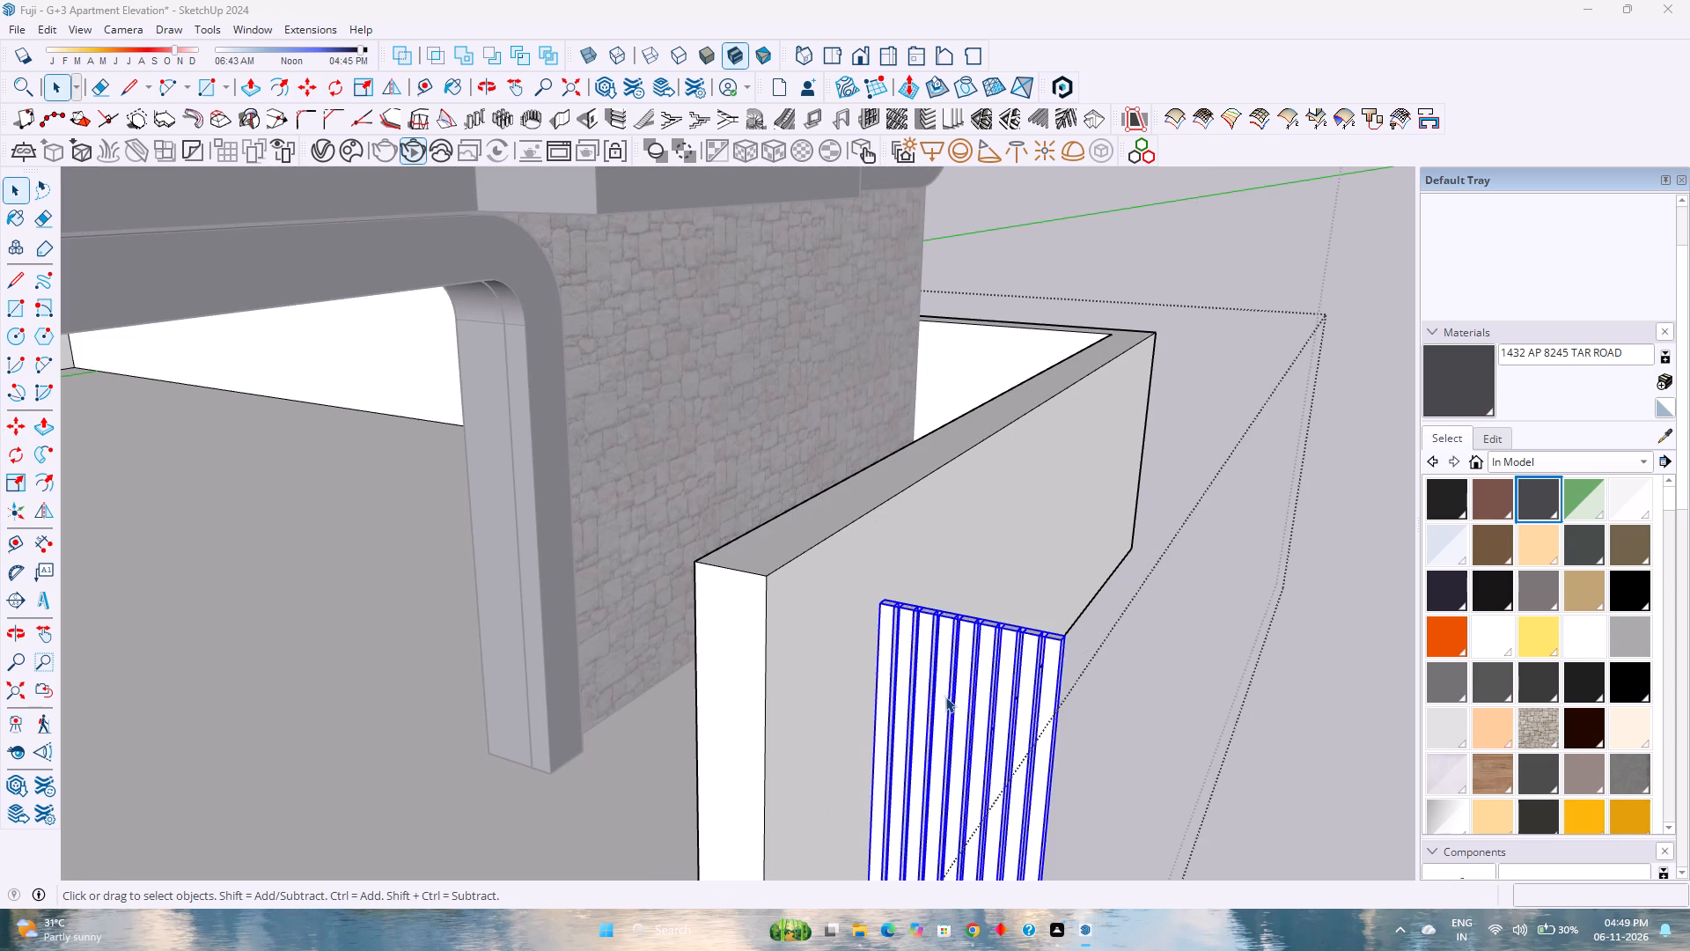
pyautogui.scroll(-4, 928, 669)
pyautogui.keyDown('shift'); pyautogui.moveTo(936, 712); pyautogui.dragTo(807, 478, button='middle'); pyautogui.keyUp('shift')
pyautogui.click(345, 92)
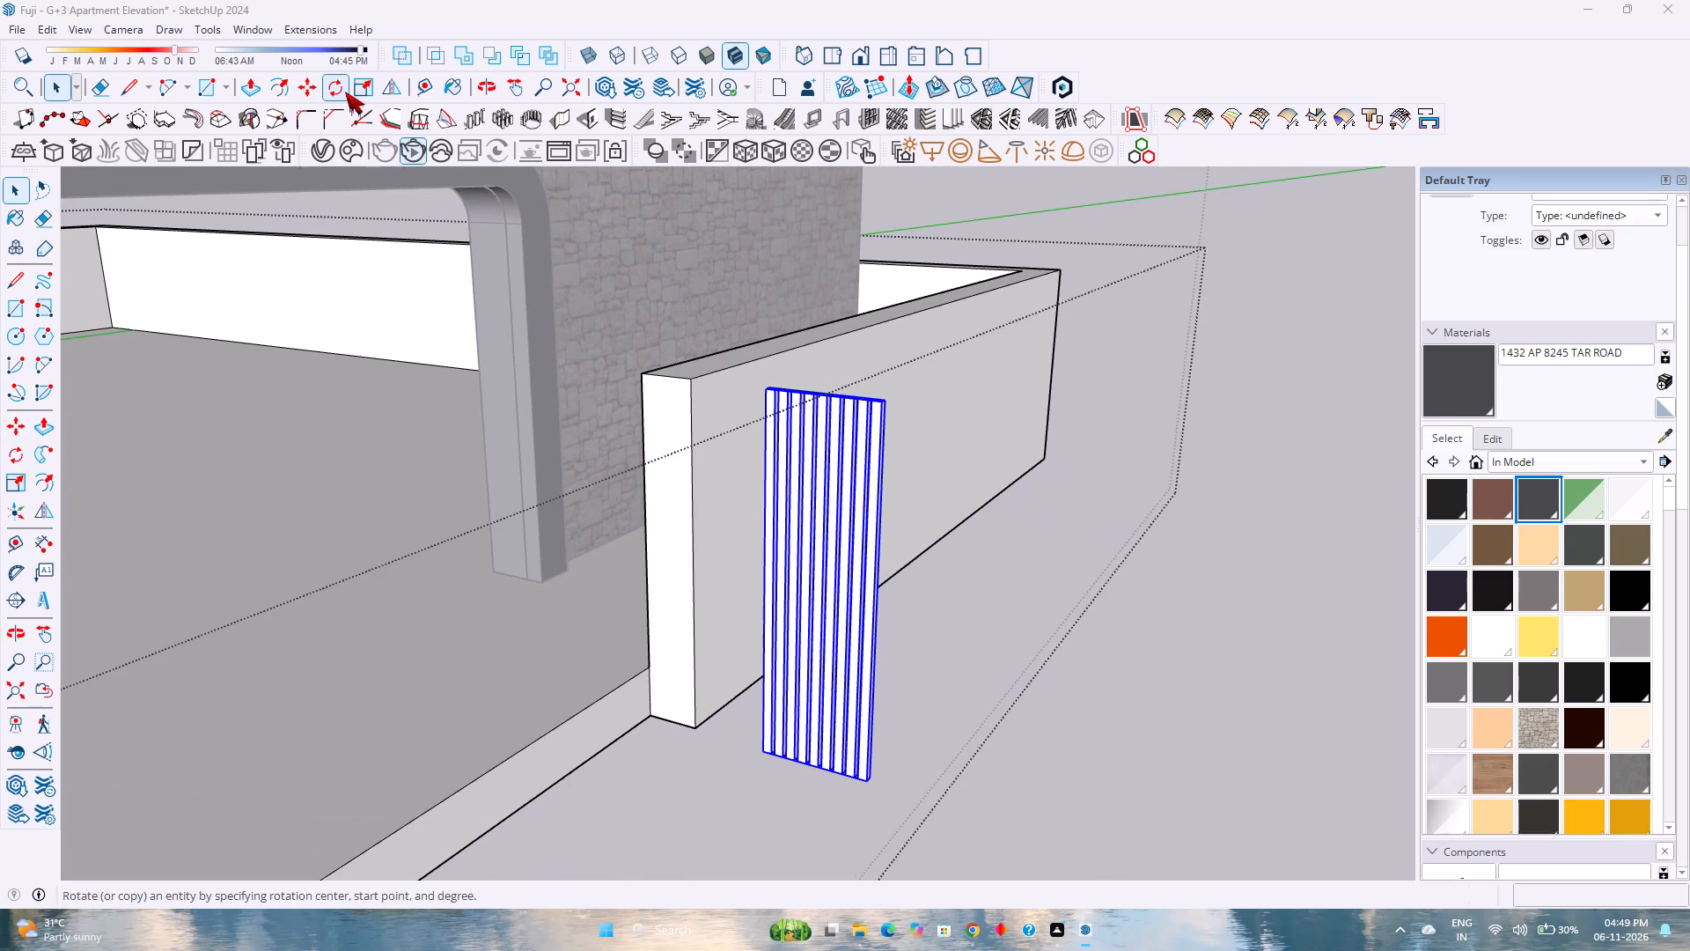
pyautogui.press('Up')
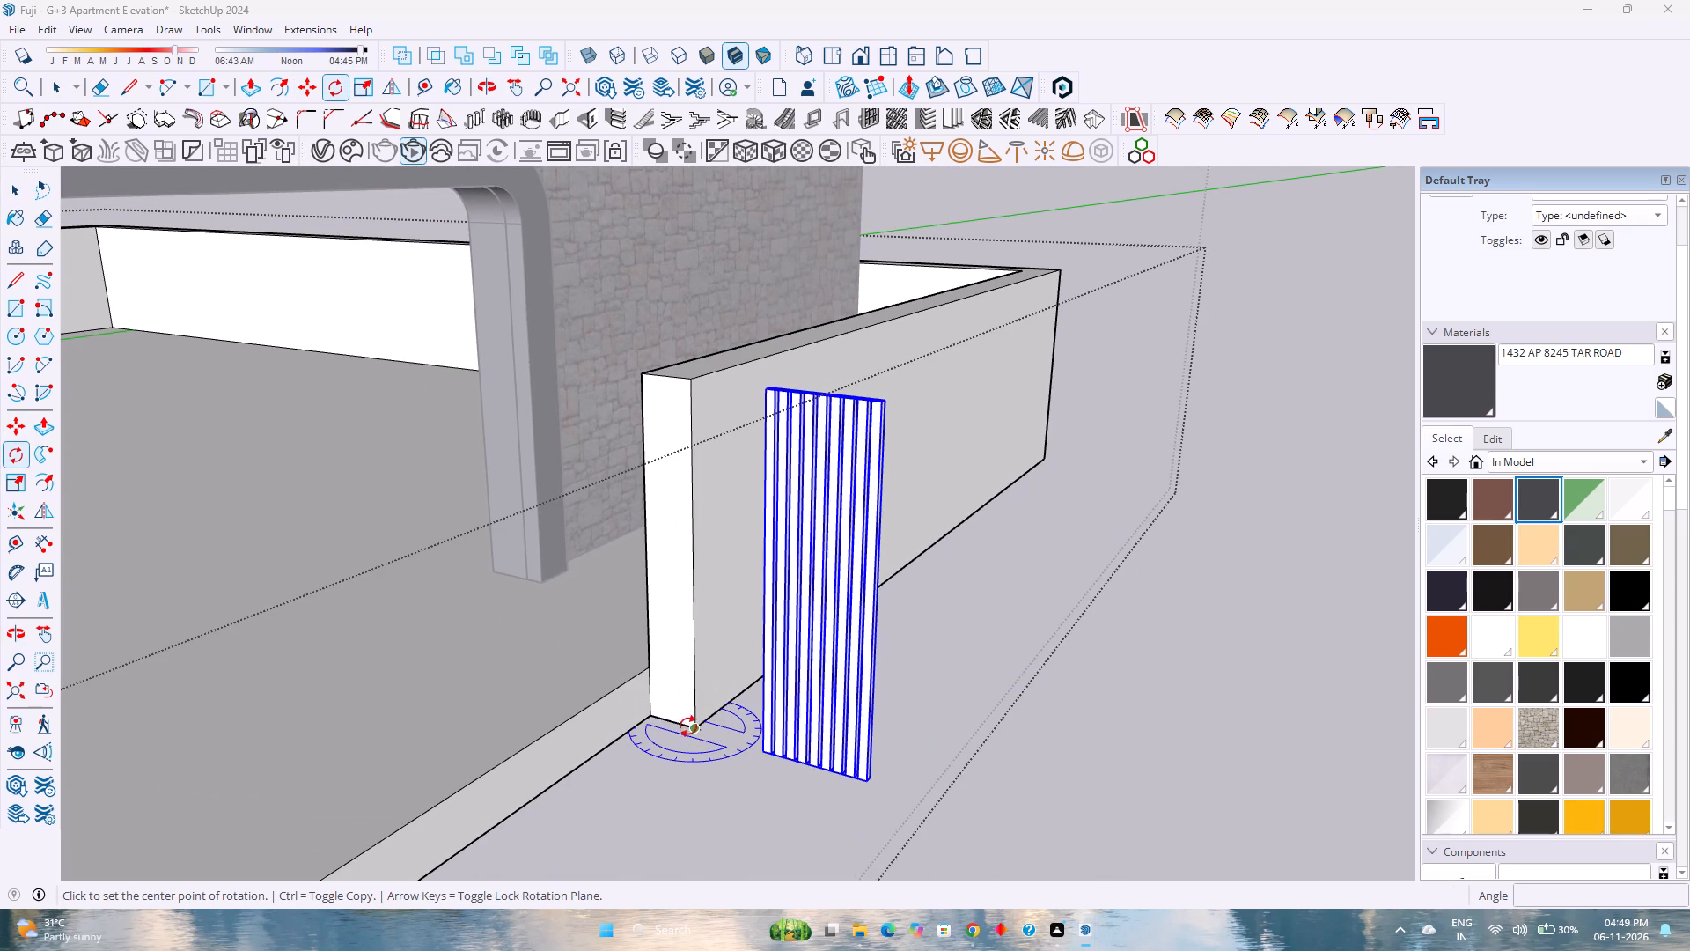
pyautogui.click(694, 726)
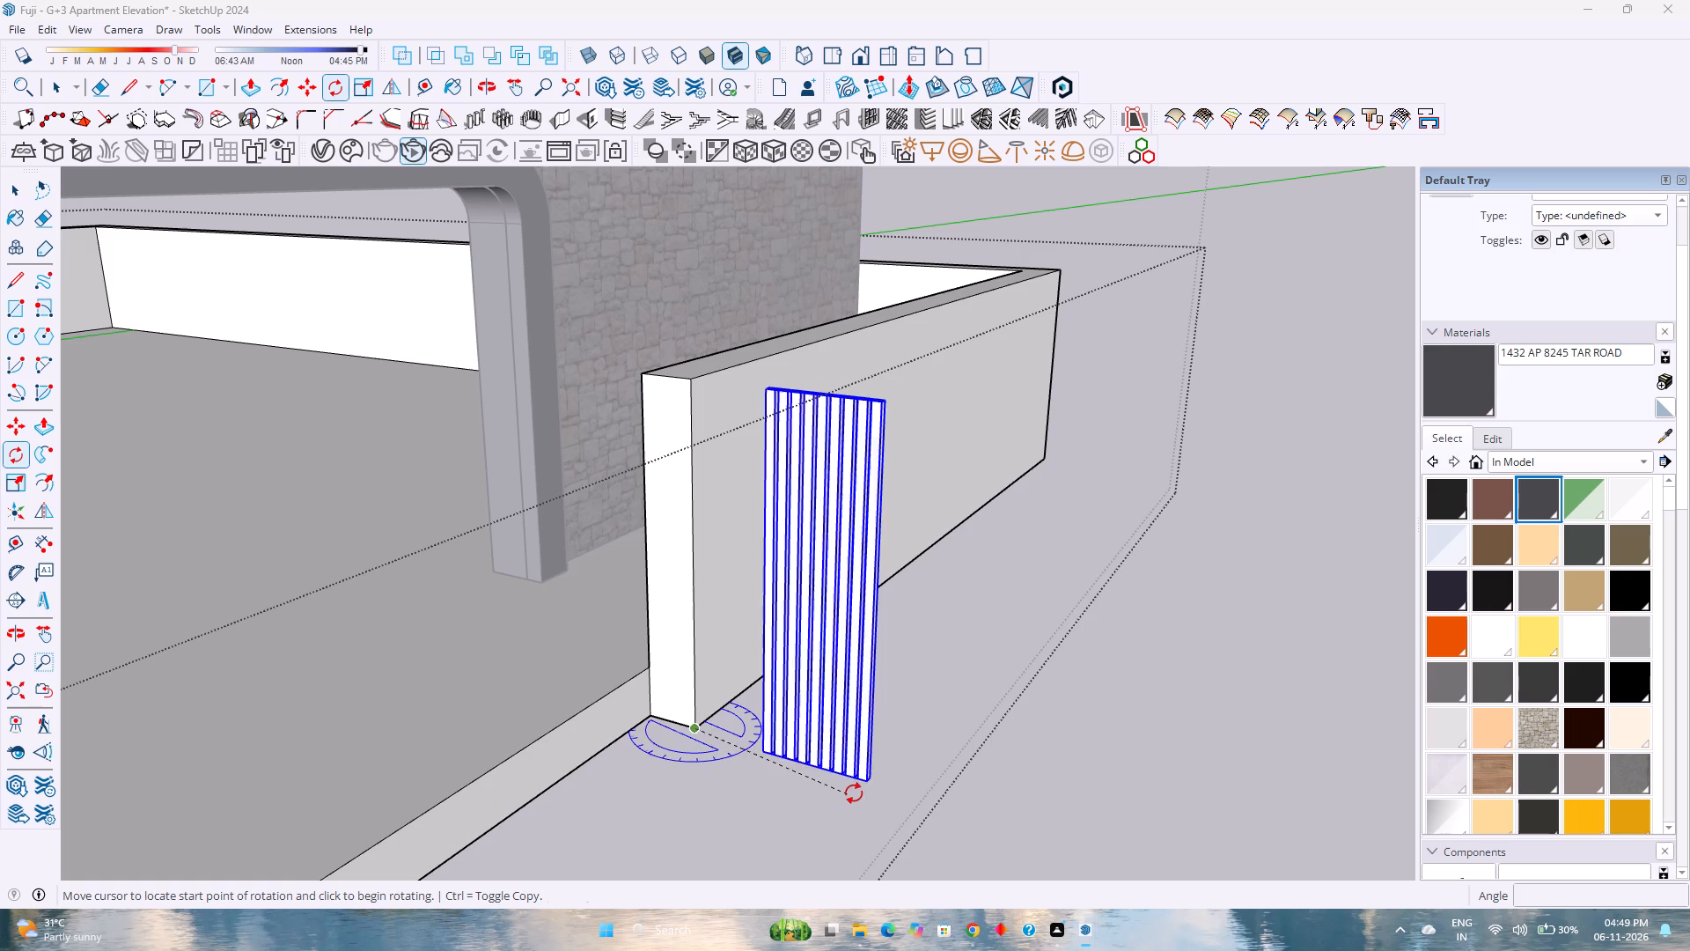
pyautogui.scroll(8, 862, 788)
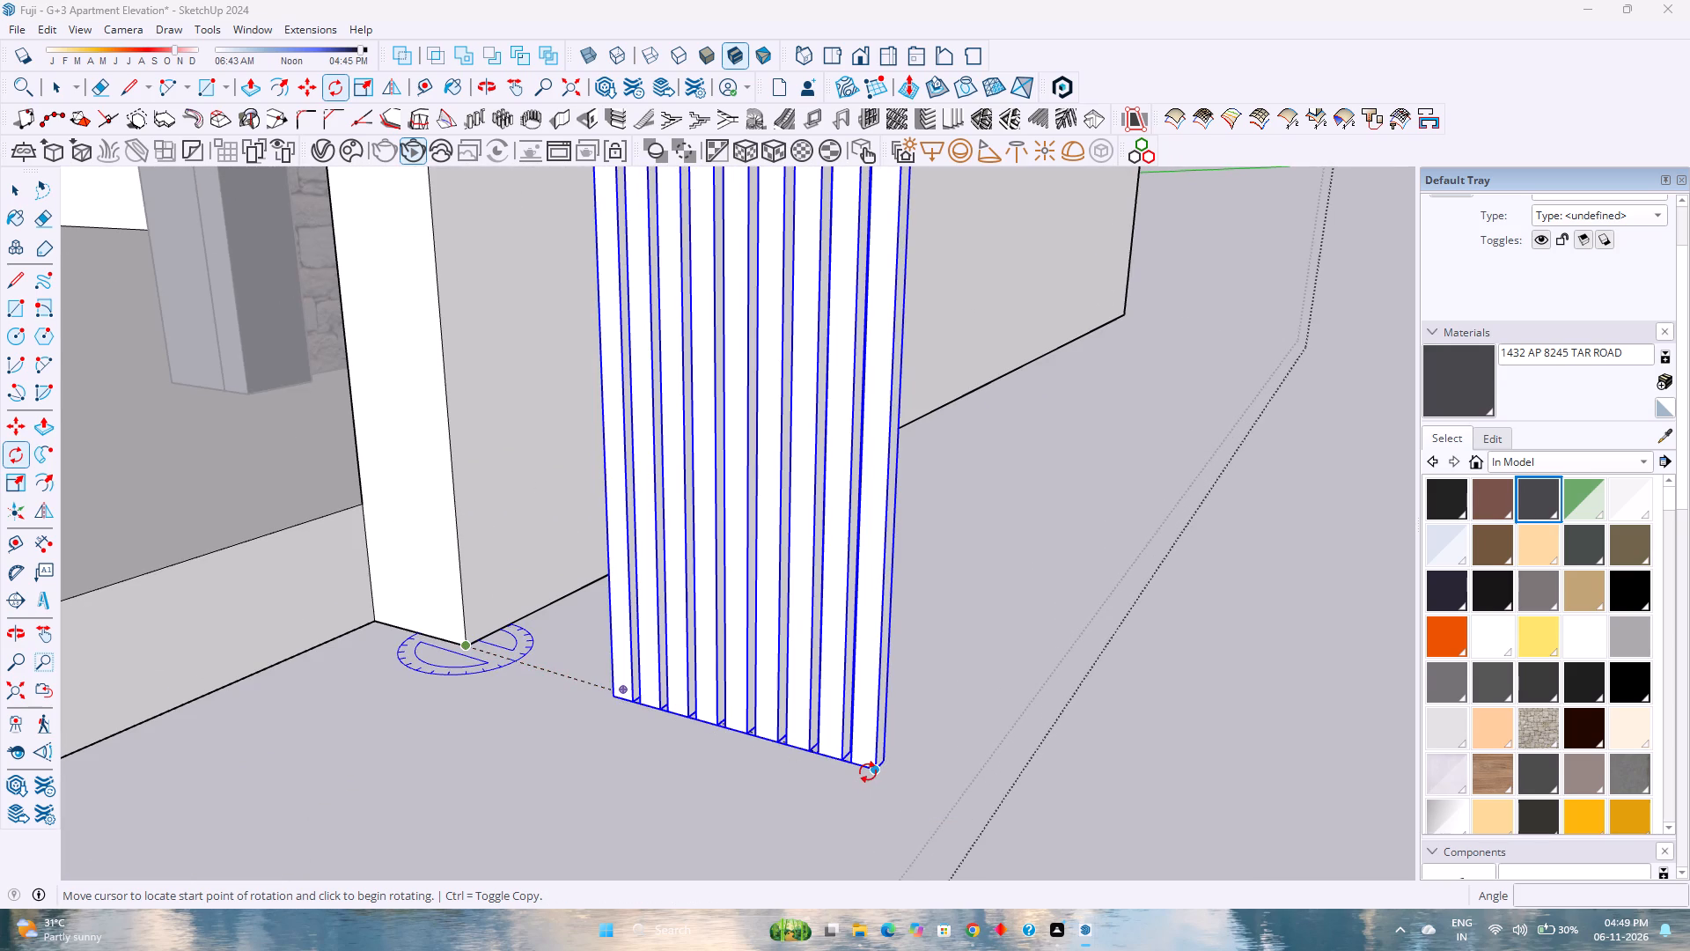
pyautogui.click(868, 772)
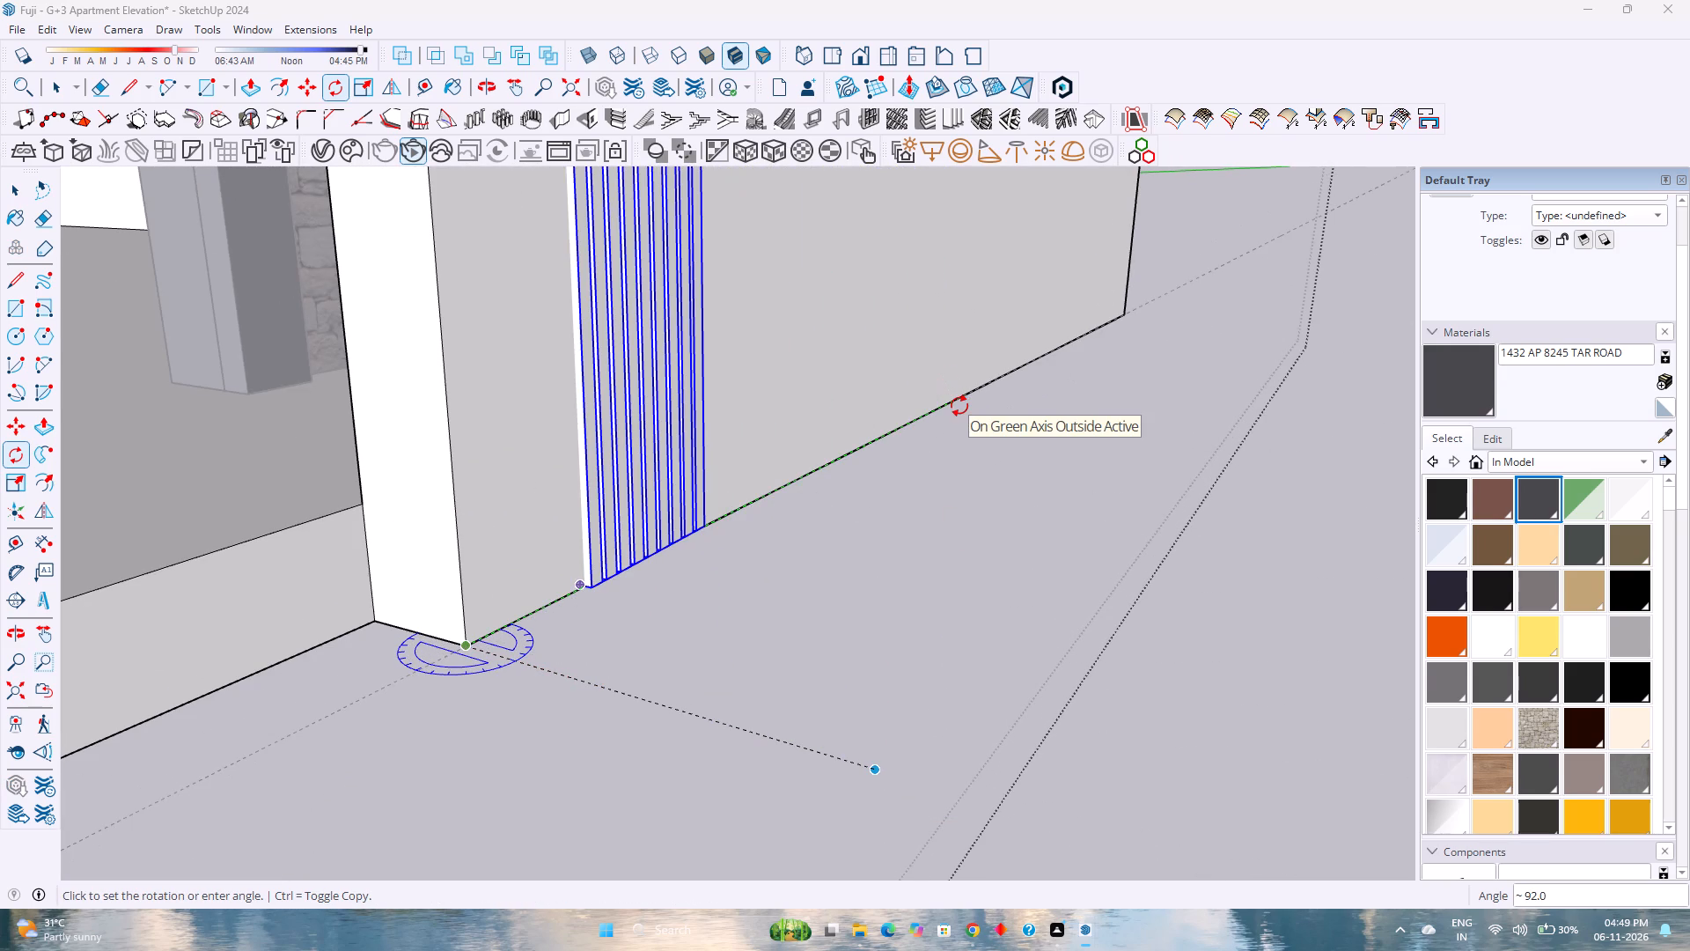
pyautogui.click(959, 406)
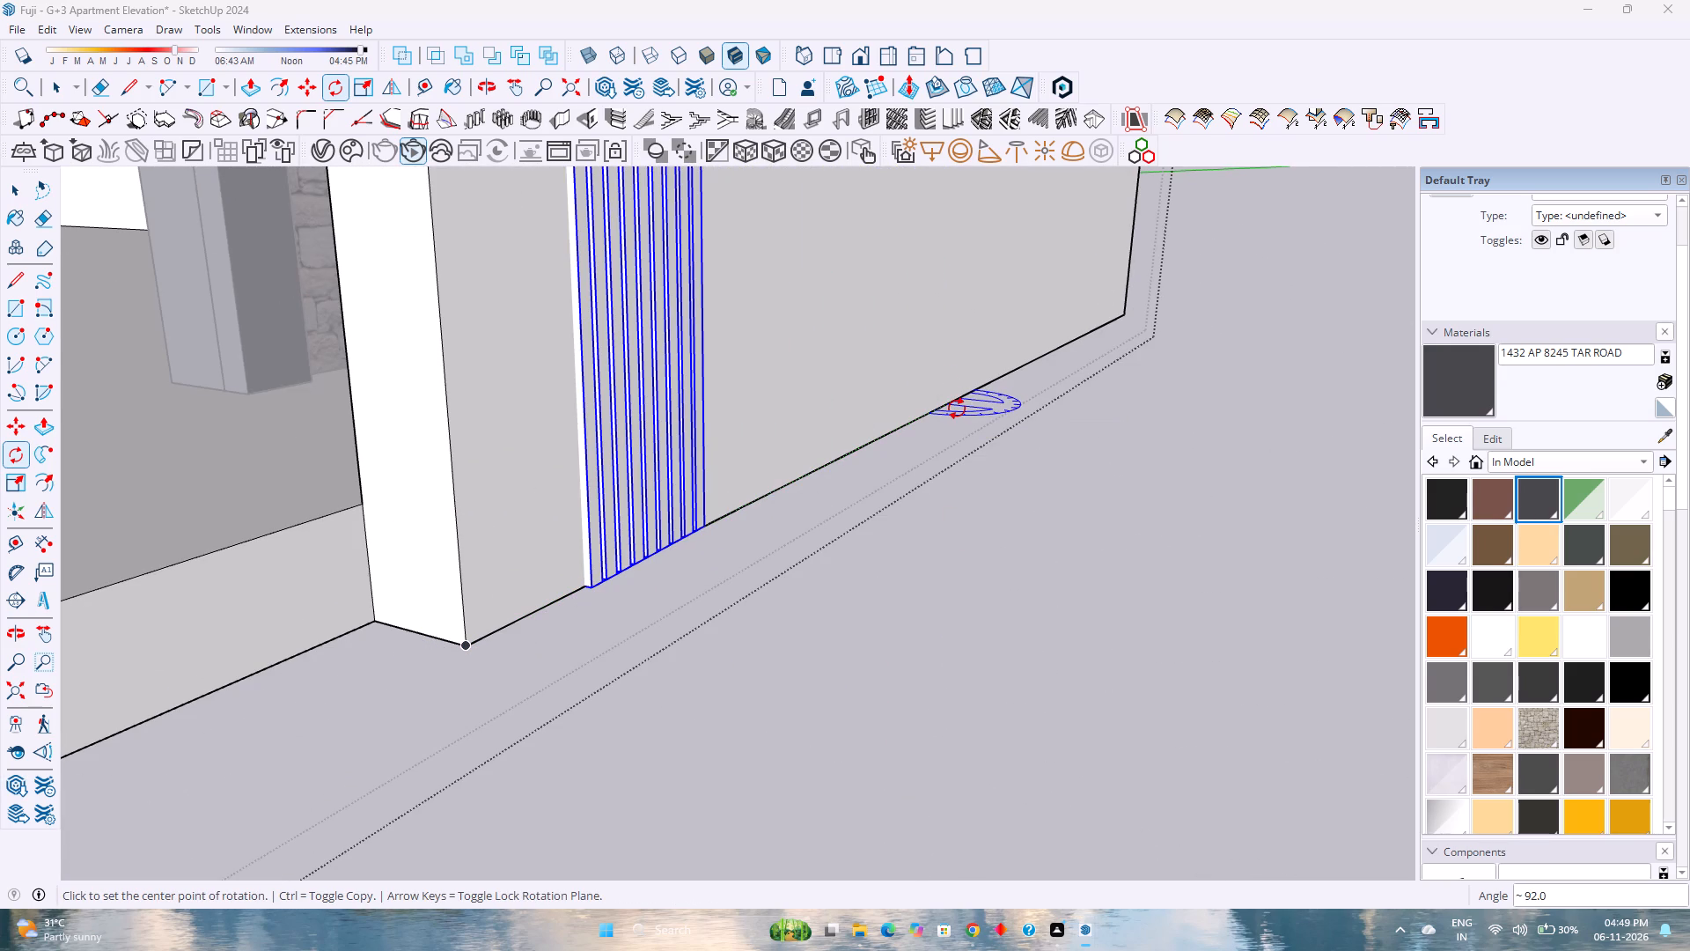
pyautogui.write('90')
pyautogui.press('Return')
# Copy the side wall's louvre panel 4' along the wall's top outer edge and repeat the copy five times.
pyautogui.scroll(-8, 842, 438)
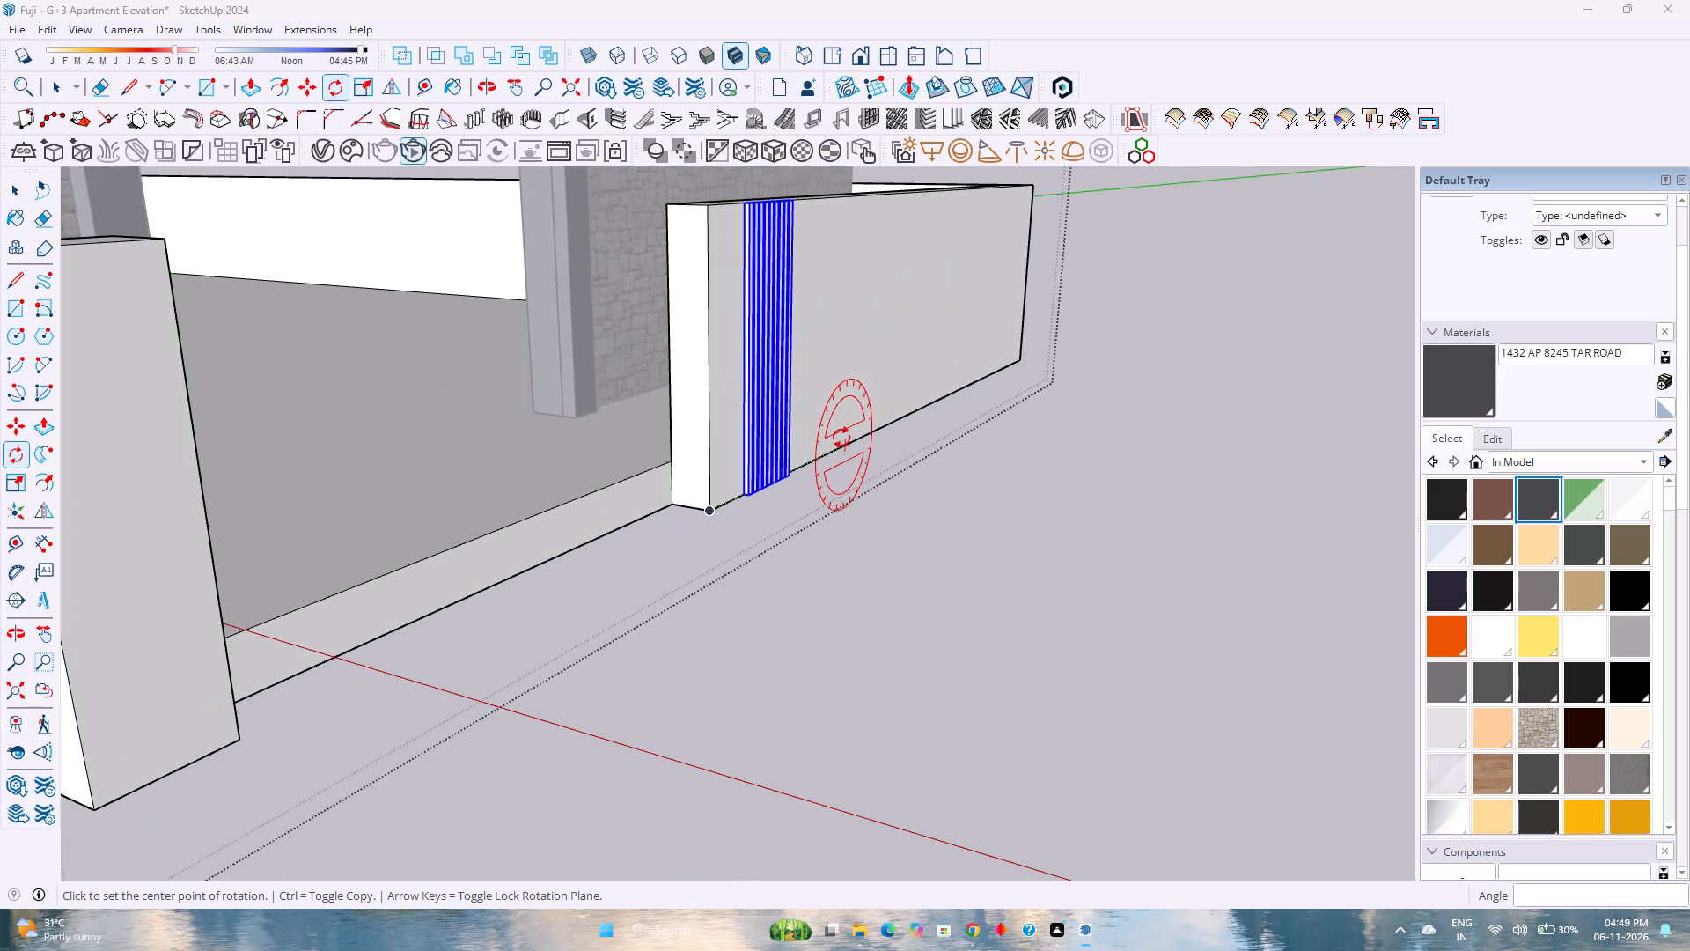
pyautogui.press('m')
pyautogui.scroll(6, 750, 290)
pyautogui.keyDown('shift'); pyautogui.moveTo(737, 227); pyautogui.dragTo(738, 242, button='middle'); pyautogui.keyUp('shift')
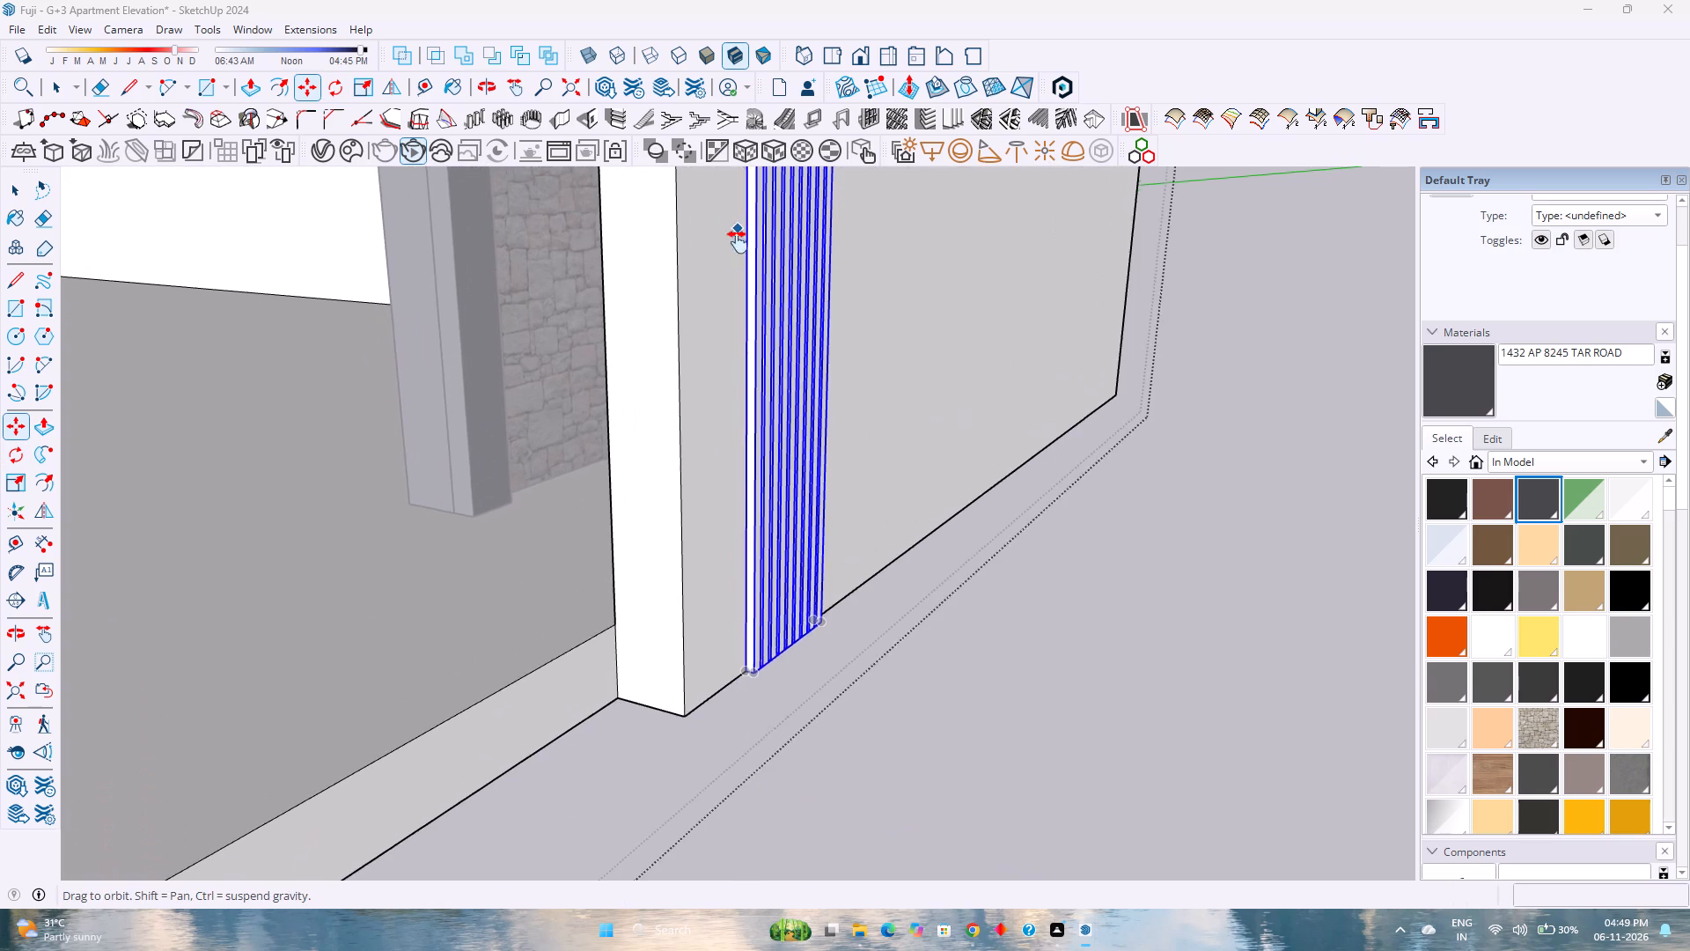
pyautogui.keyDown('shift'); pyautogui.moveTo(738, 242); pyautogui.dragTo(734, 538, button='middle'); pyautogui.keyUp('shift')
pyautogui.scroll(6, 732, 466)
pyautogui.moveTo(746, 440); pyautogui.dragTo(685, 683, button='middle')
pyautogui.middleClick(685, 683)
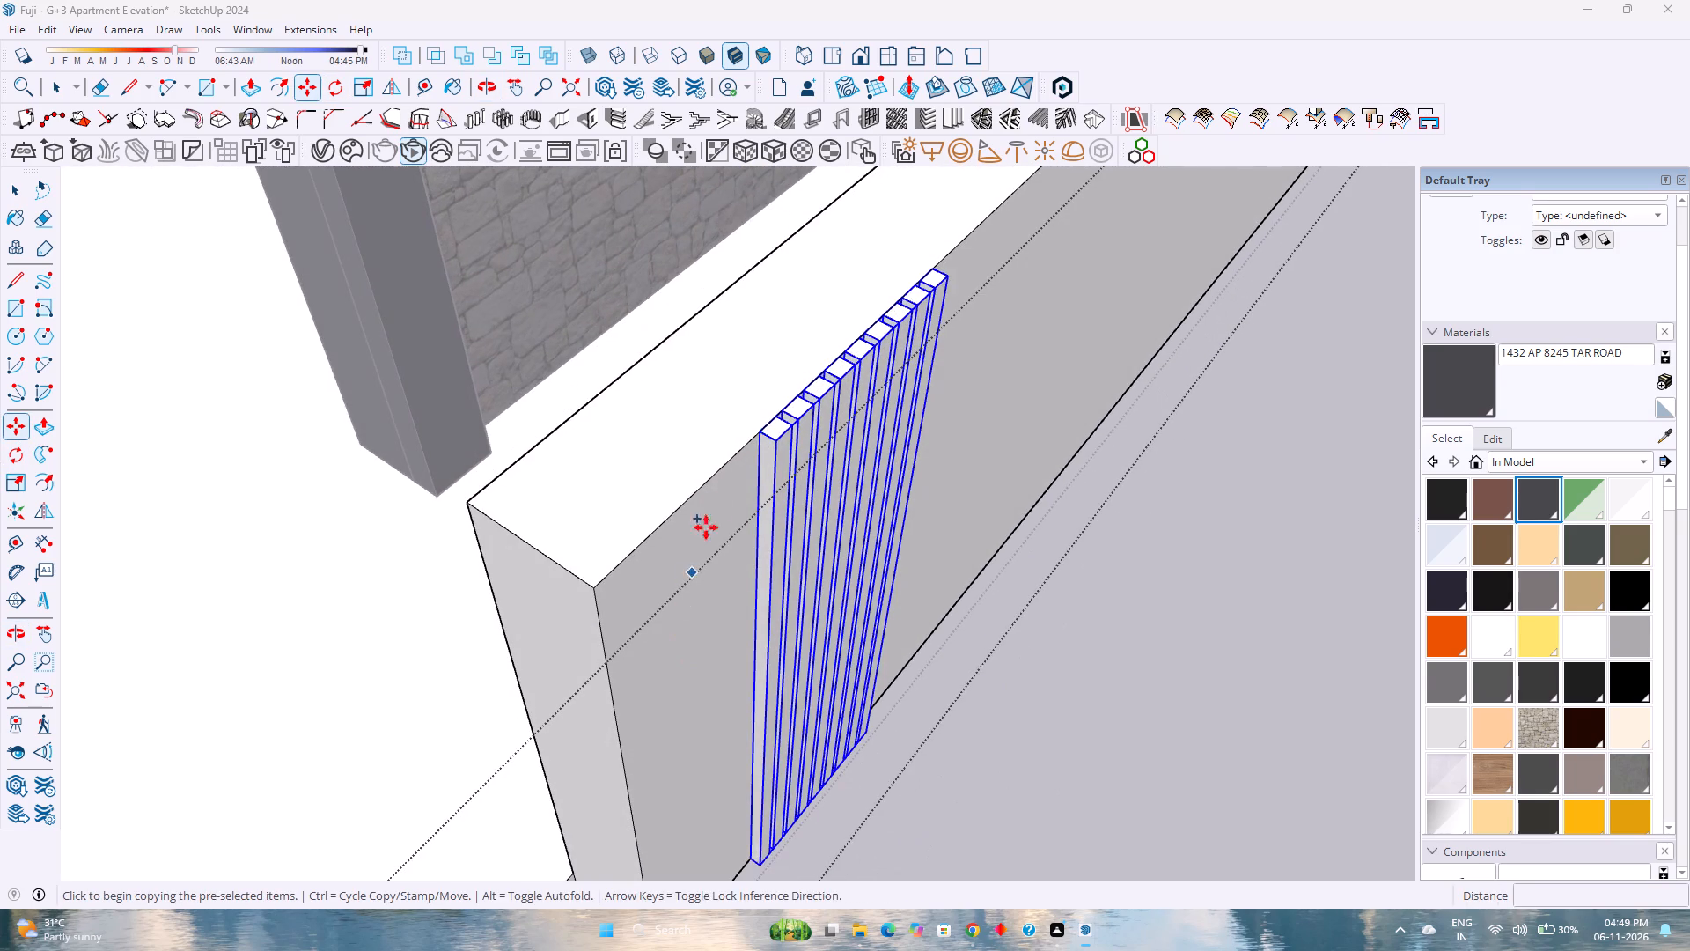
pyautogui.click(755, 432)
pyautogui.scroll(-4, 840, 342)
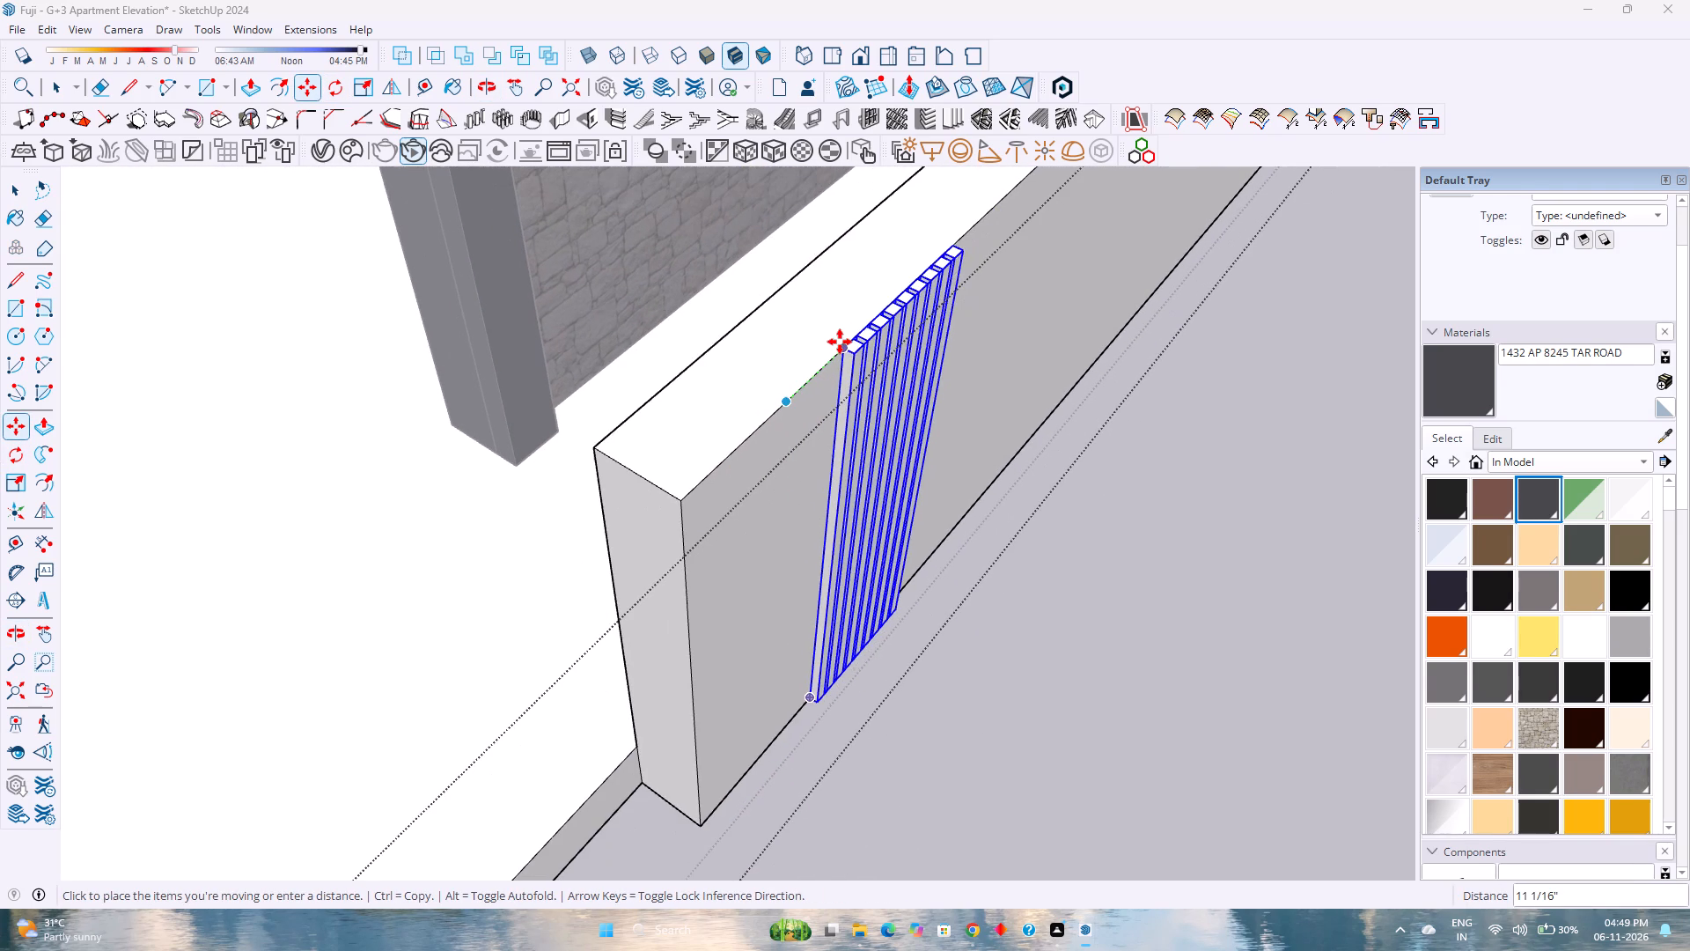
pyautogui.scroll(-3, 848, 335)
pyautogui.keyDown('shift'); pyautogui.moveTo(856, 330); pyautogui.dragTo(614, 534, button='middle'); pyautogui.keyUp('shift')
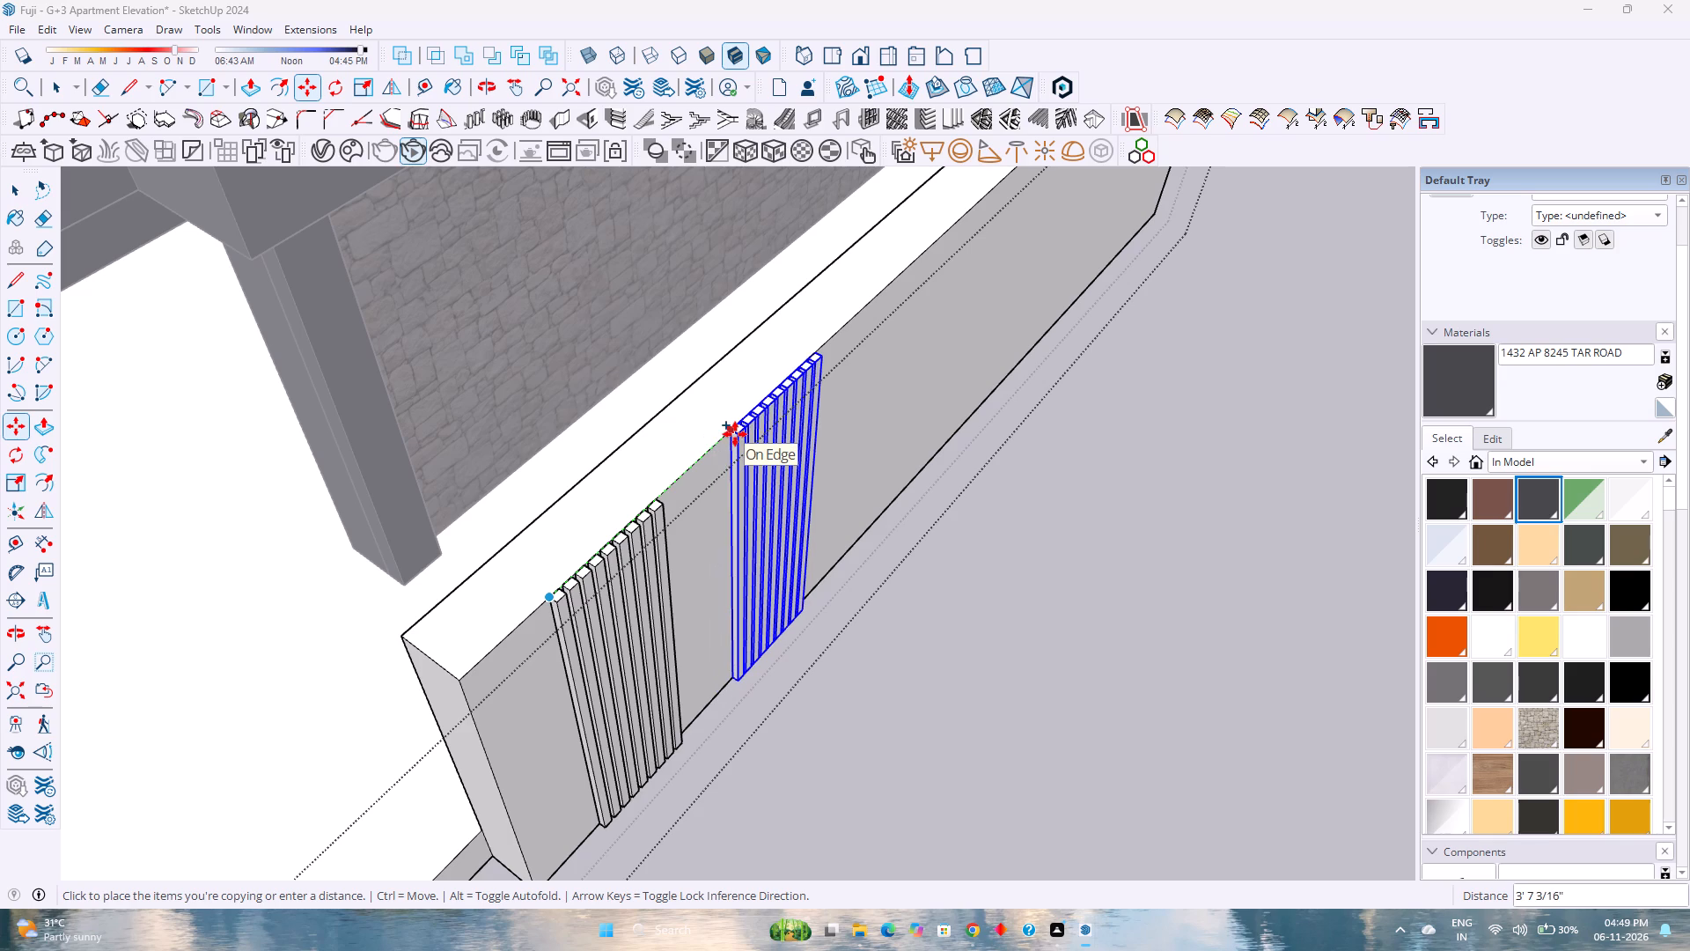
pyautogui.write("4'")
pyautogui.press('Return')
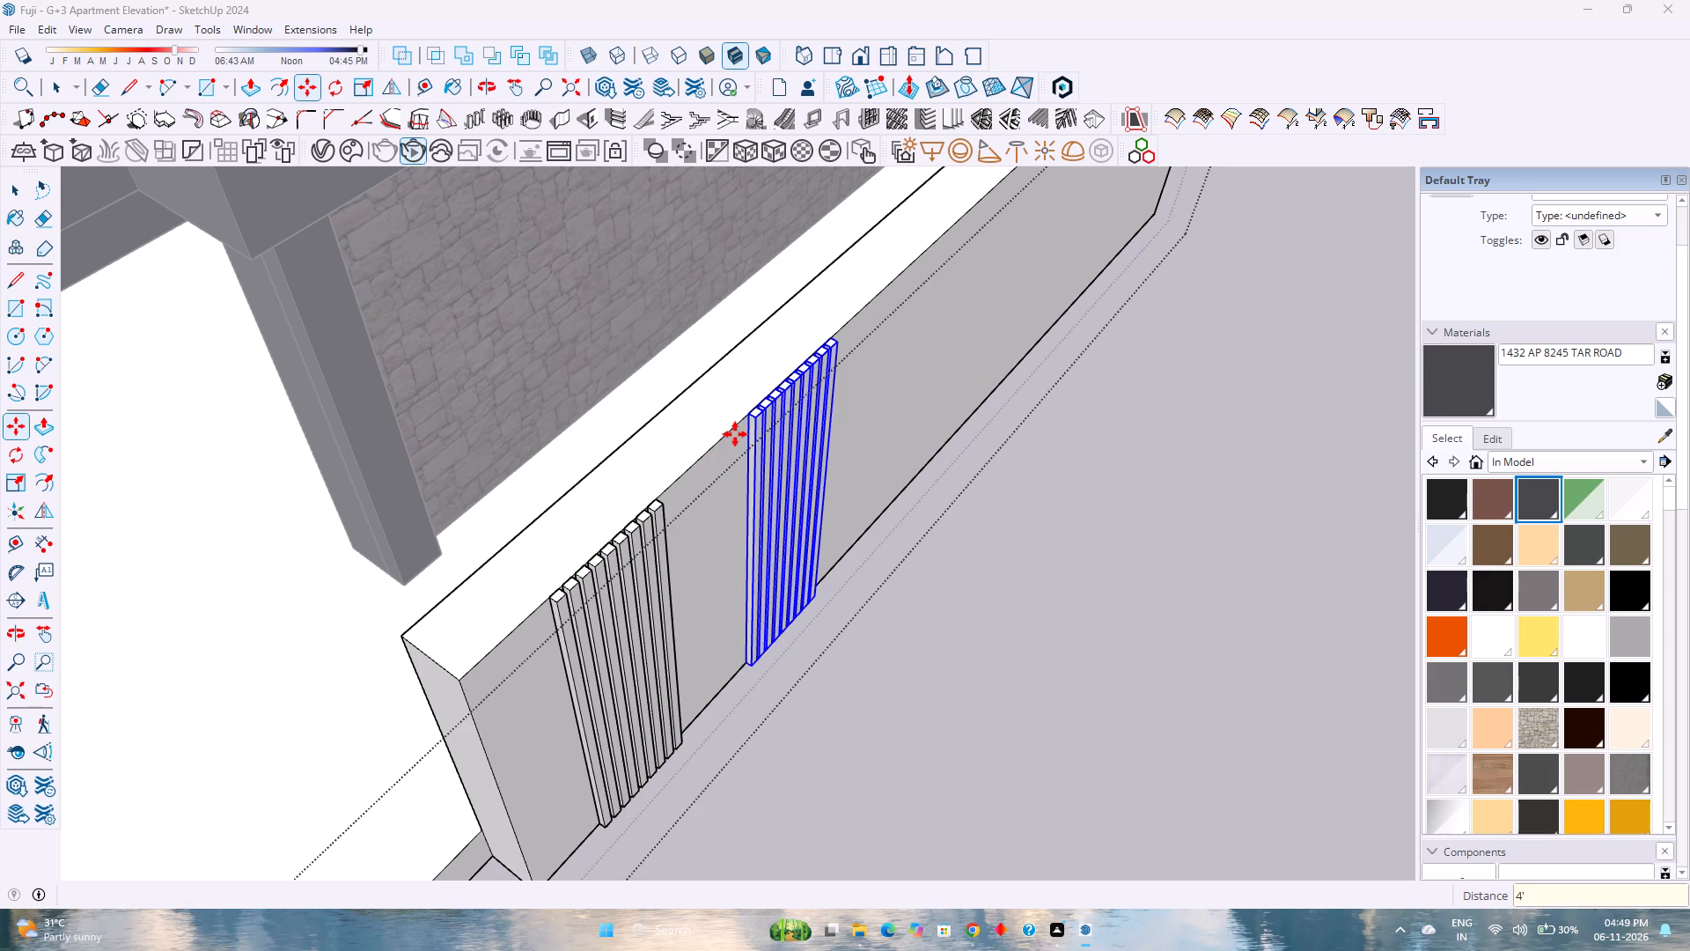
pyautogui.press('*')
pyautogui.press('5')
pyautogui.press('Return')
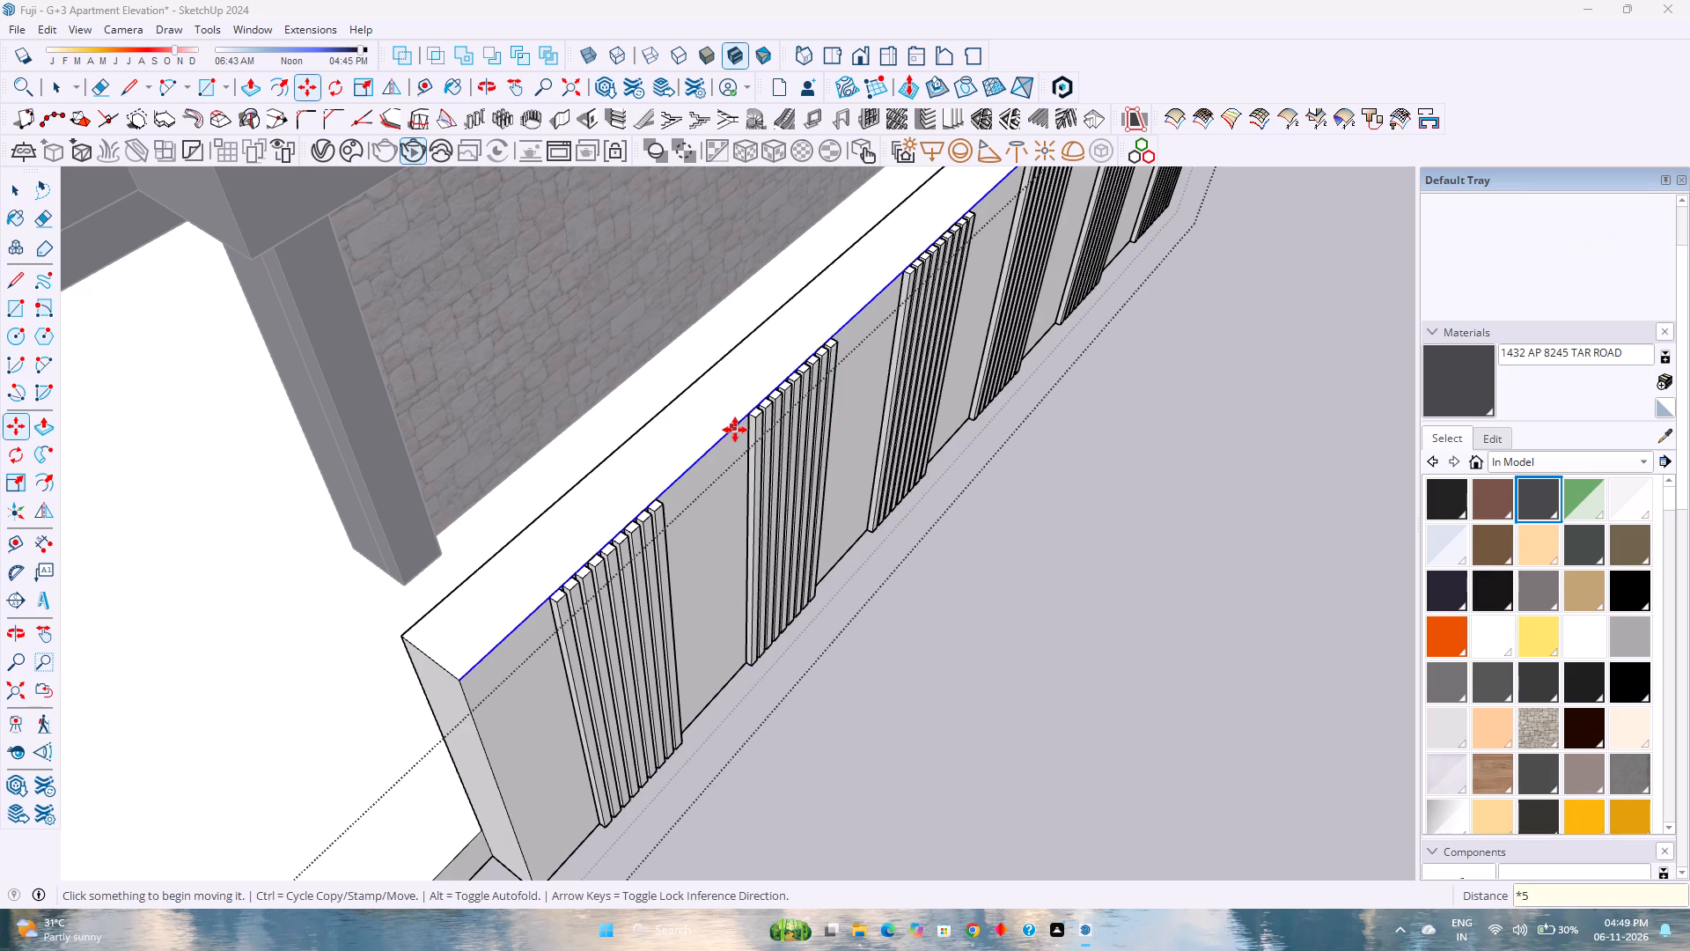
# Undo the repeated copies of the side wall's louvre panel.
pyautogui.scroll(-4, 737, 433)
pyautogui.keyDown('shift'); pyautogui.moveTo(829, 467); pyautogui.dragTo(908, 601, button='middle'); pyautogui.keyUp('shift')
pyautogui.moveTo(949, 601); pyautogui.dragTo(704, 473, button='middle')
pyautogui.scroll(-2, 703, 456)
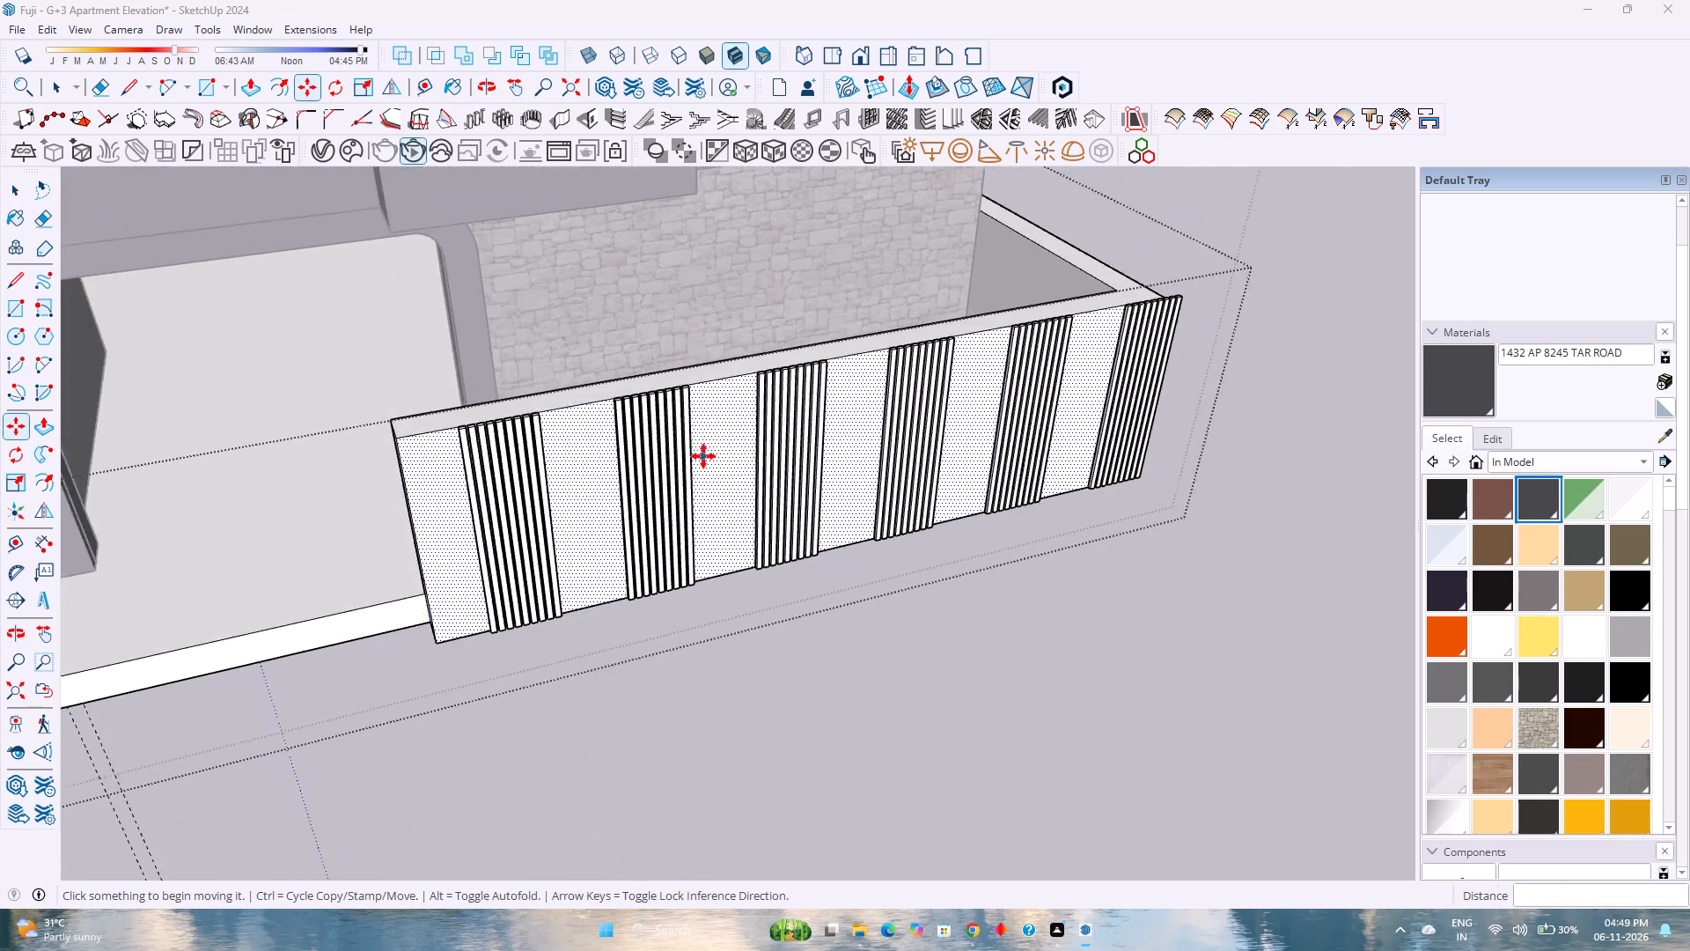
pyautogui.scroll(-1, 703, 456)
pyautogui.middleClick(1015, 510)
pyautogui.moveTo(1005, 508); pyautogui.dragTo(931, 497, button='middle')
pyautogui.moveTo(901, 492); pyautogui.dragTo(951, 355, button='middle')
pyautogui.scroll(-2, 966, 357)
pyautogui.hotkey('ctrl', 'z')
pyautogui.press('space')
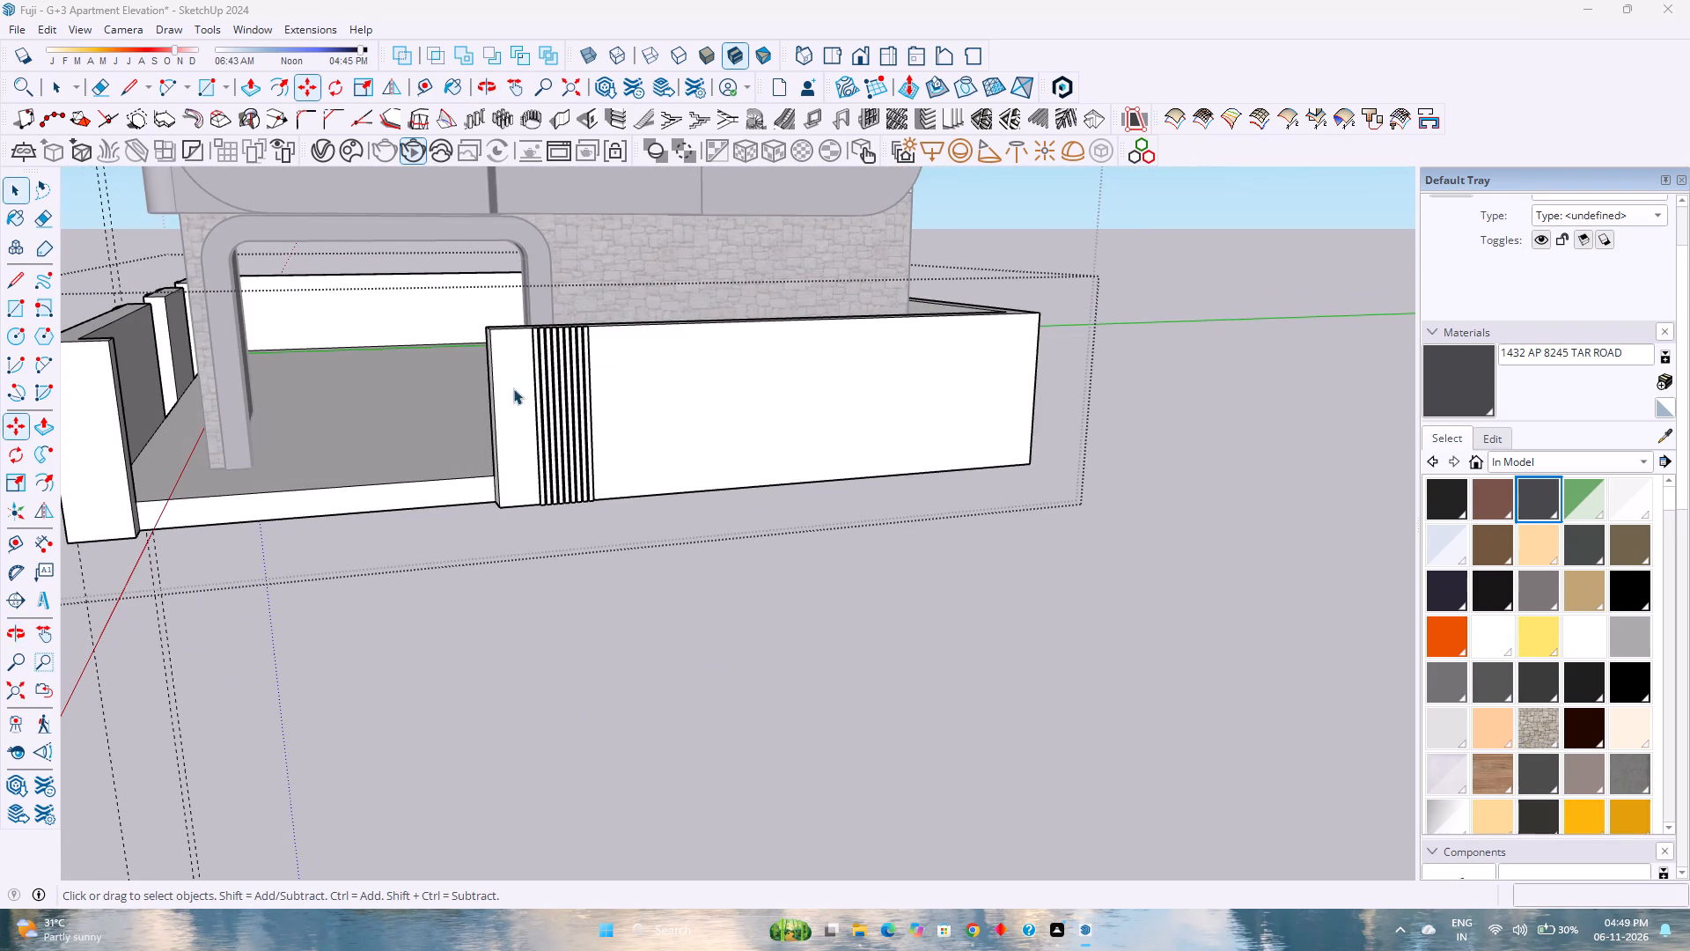
# Place a vertical guide 1'6" in from the side wall's far end edge with the Tape Measure.
pyautogui.scroll(1, 543, 372)
pyautogui.click(543, 372)
pyautogui.keyDown('shift'); pyautogui.moveTo(1069, 368); pyautogui.dragTo(813, 412, button='middle'); pyautogui.keyUp('shift')
pyautogui.keyDown('shift'); pyautogui.middleClick(813, 413); pyautogui.keyUp('shift')
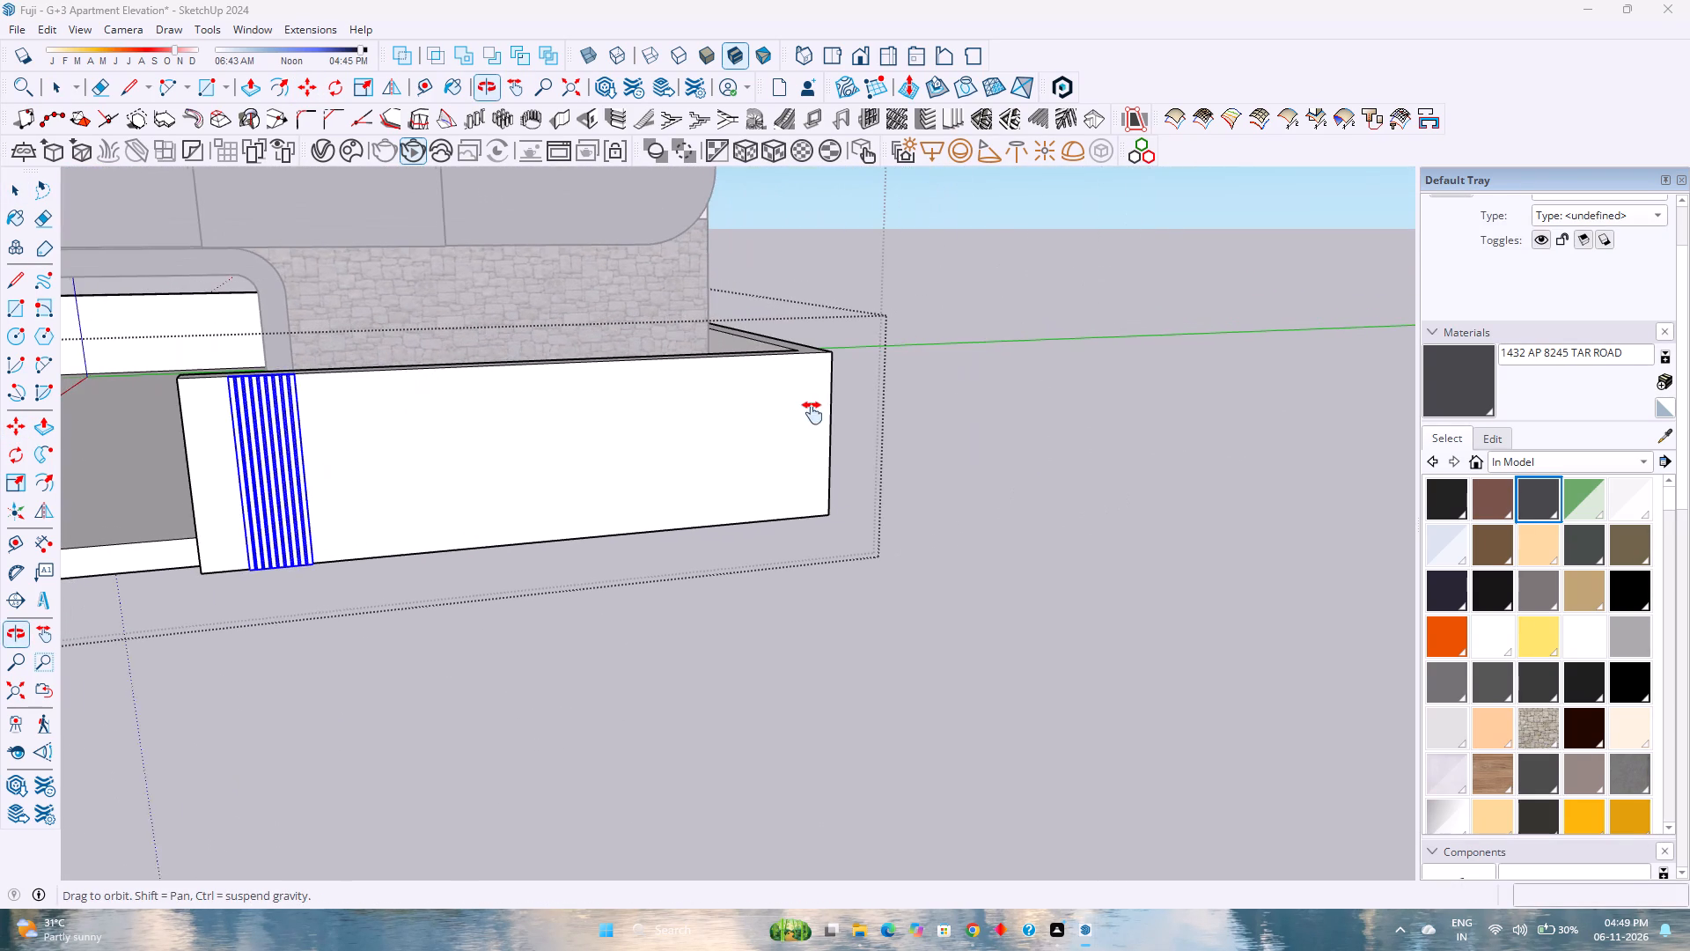
pyautogui.click(430, 98)
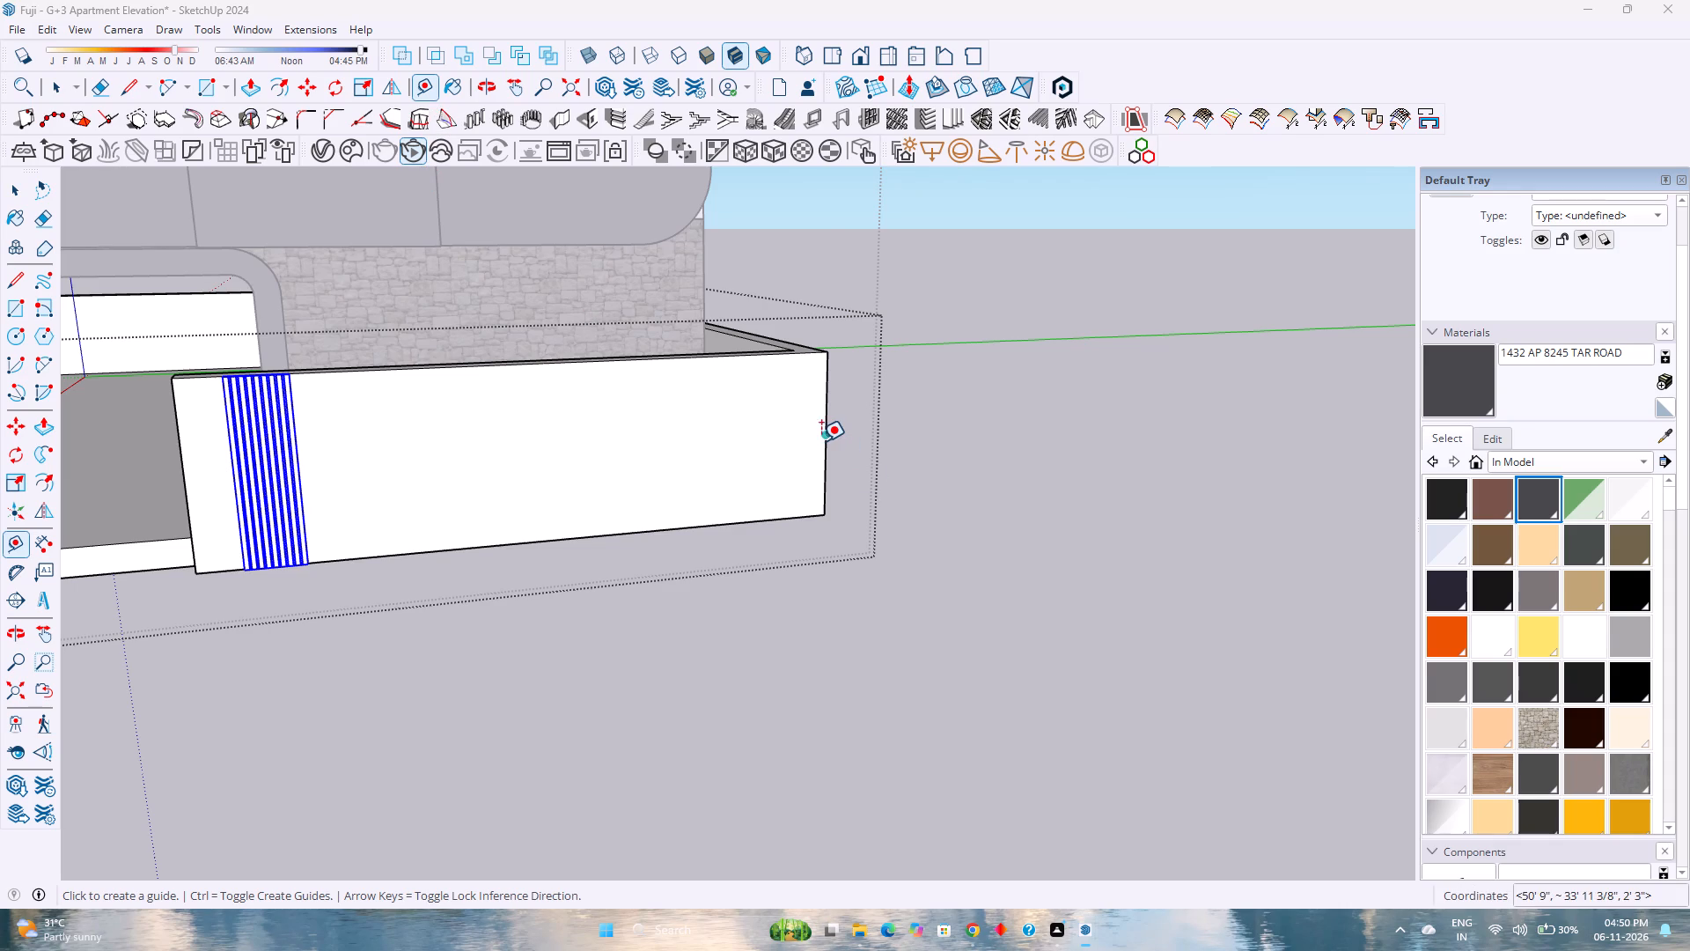
pyautogui.click(824, 436)
pyautogui.write('1\'6"')
pyautogui.press('Return')
pyautogui.press('space')
# Copy the louvre panel along the side wall to the 1'6" guide and divide the spacing by 3 for evenly spaced panels.
pyautogui.scroll(1, 331, 479)
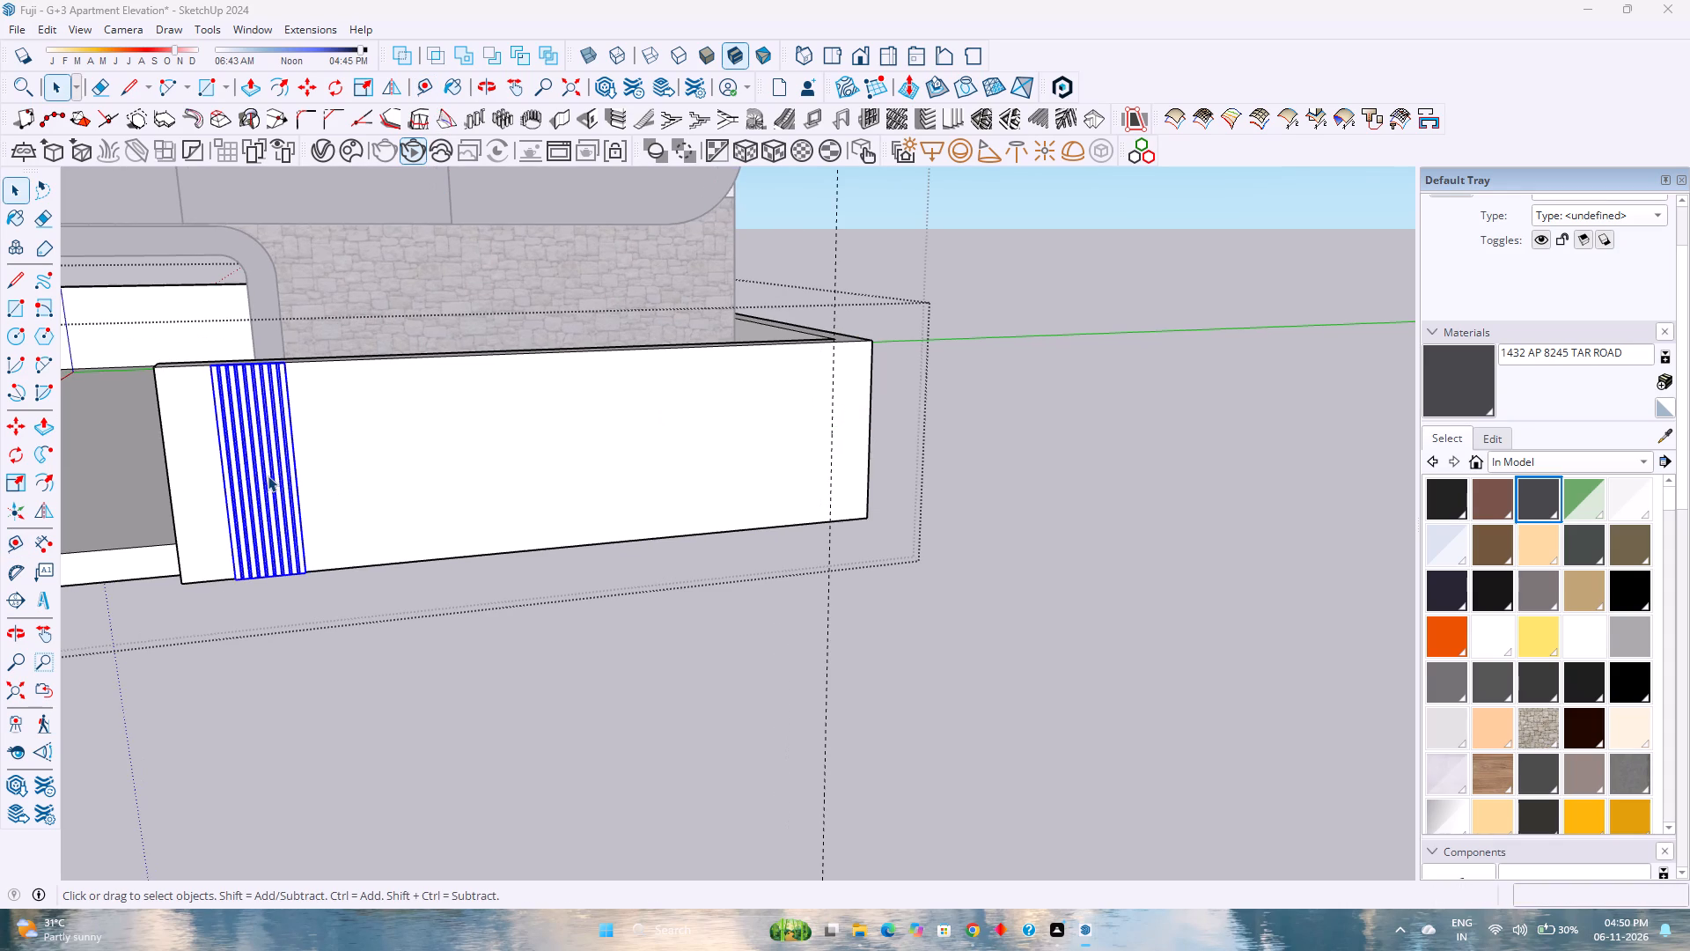
pyautogui.press('m')
pyautogui.moveTo(322, 422); pyautogui.dragTo(292, 589, button='middle')
pyautogui.scroll(5, 257, 441)
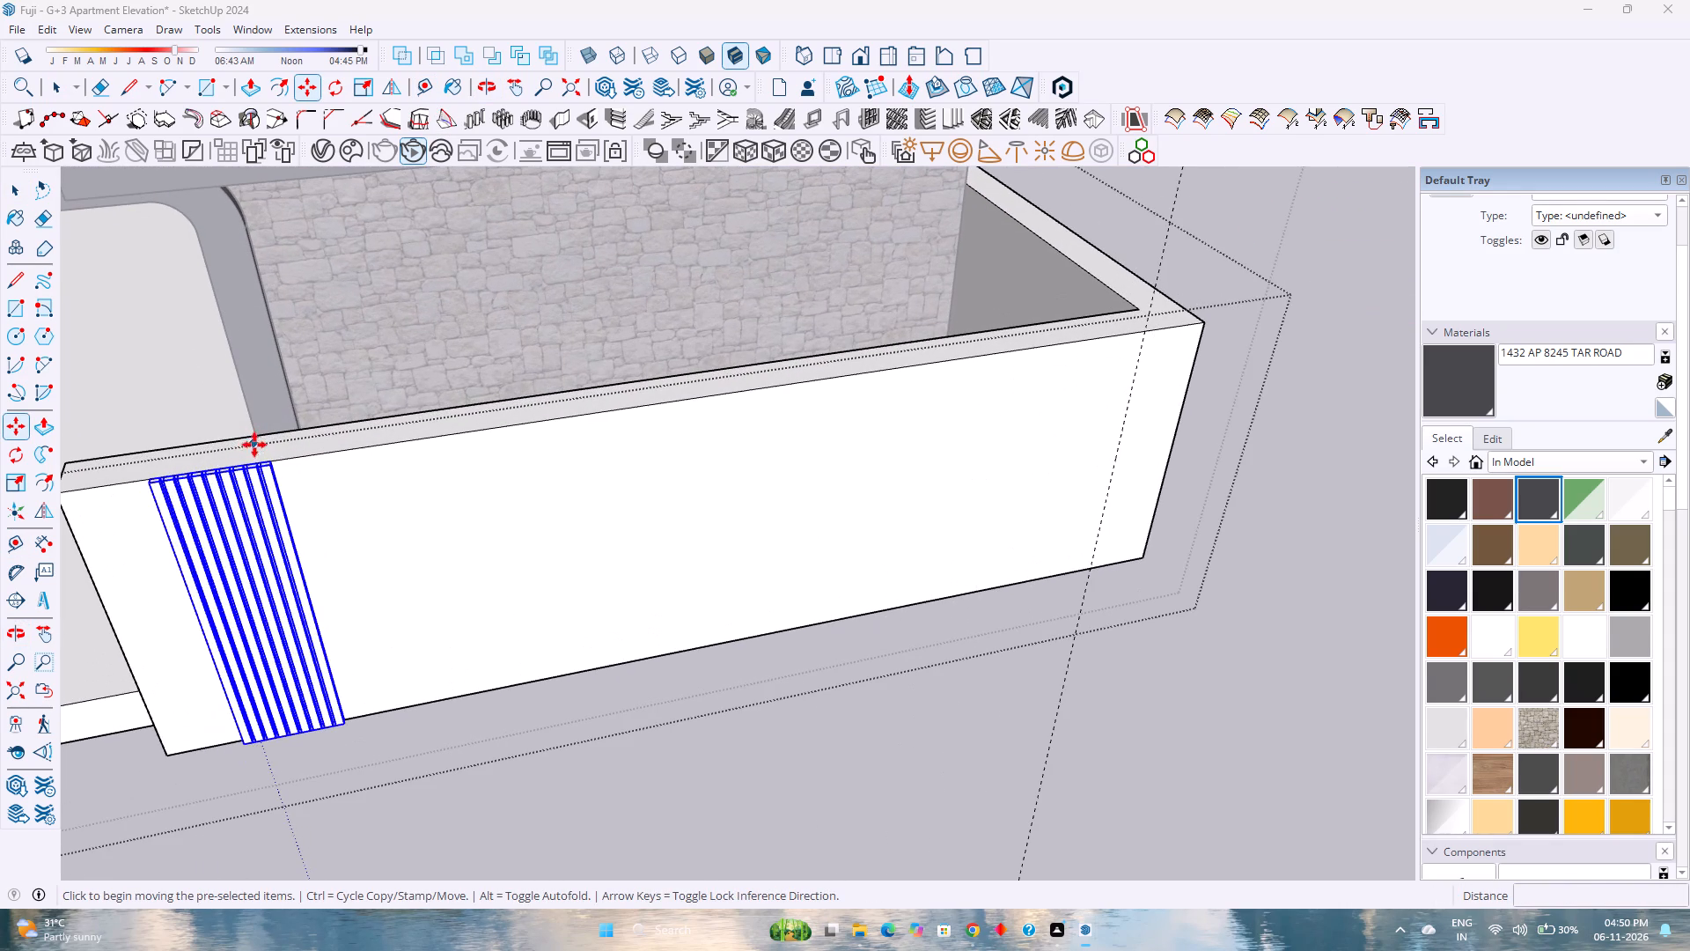
pyautogui.click(274, 458)
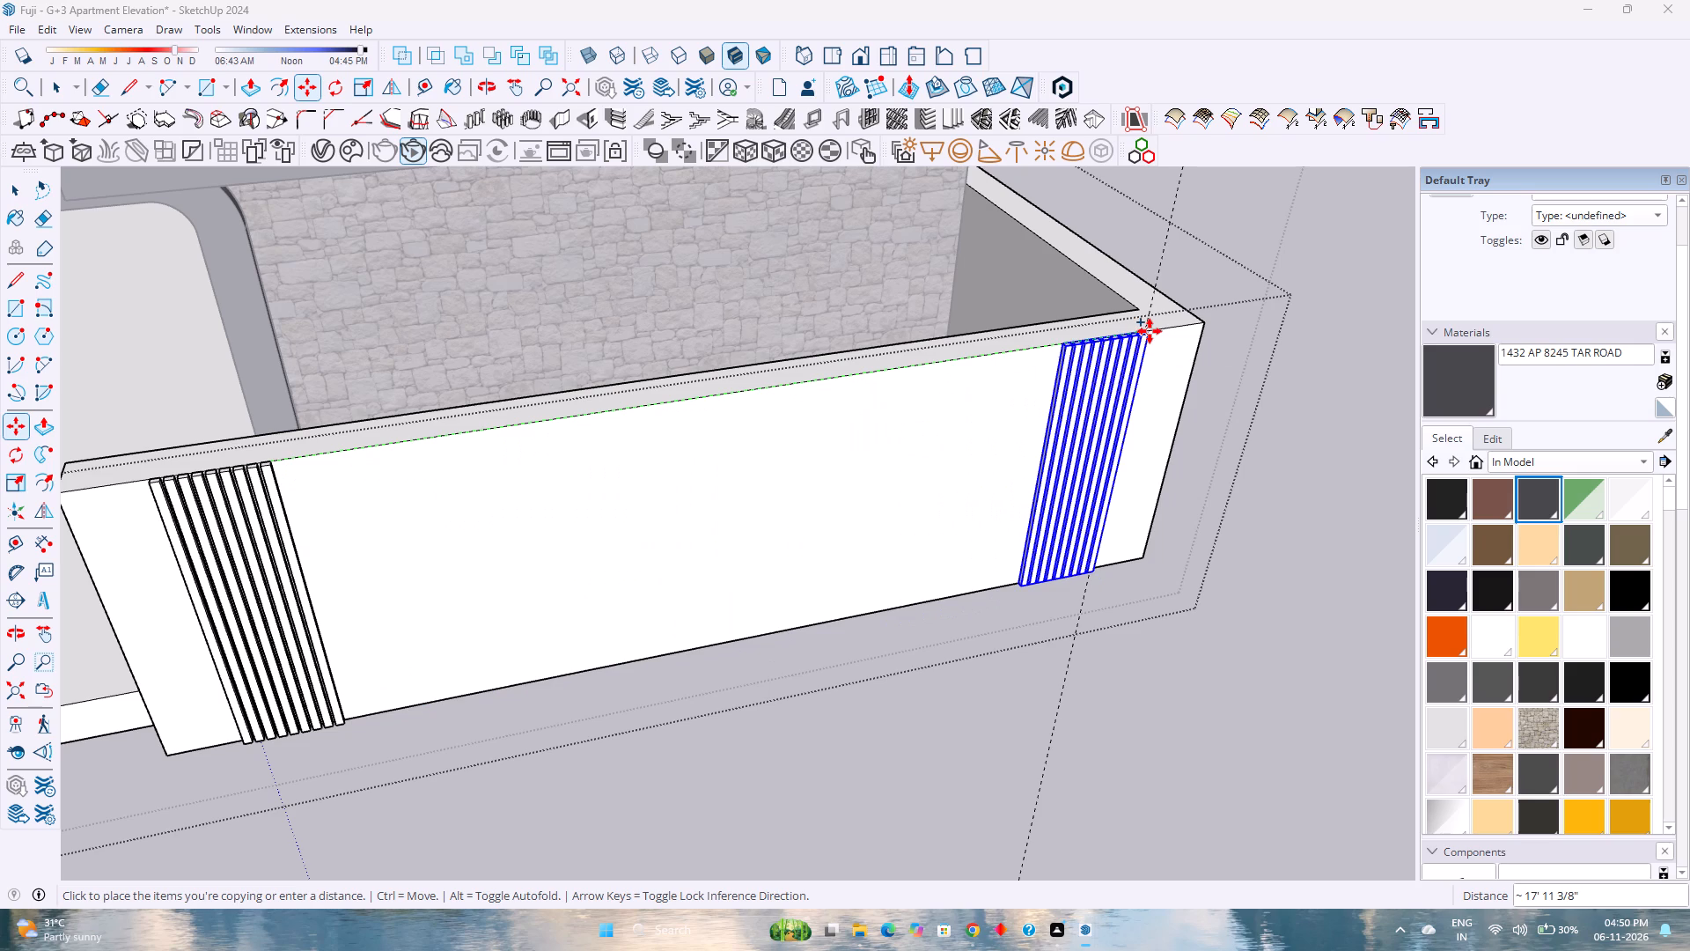
pyautogui.click(1150, 331)
pyautogui.write('/3')
pyautogui.press('Return')
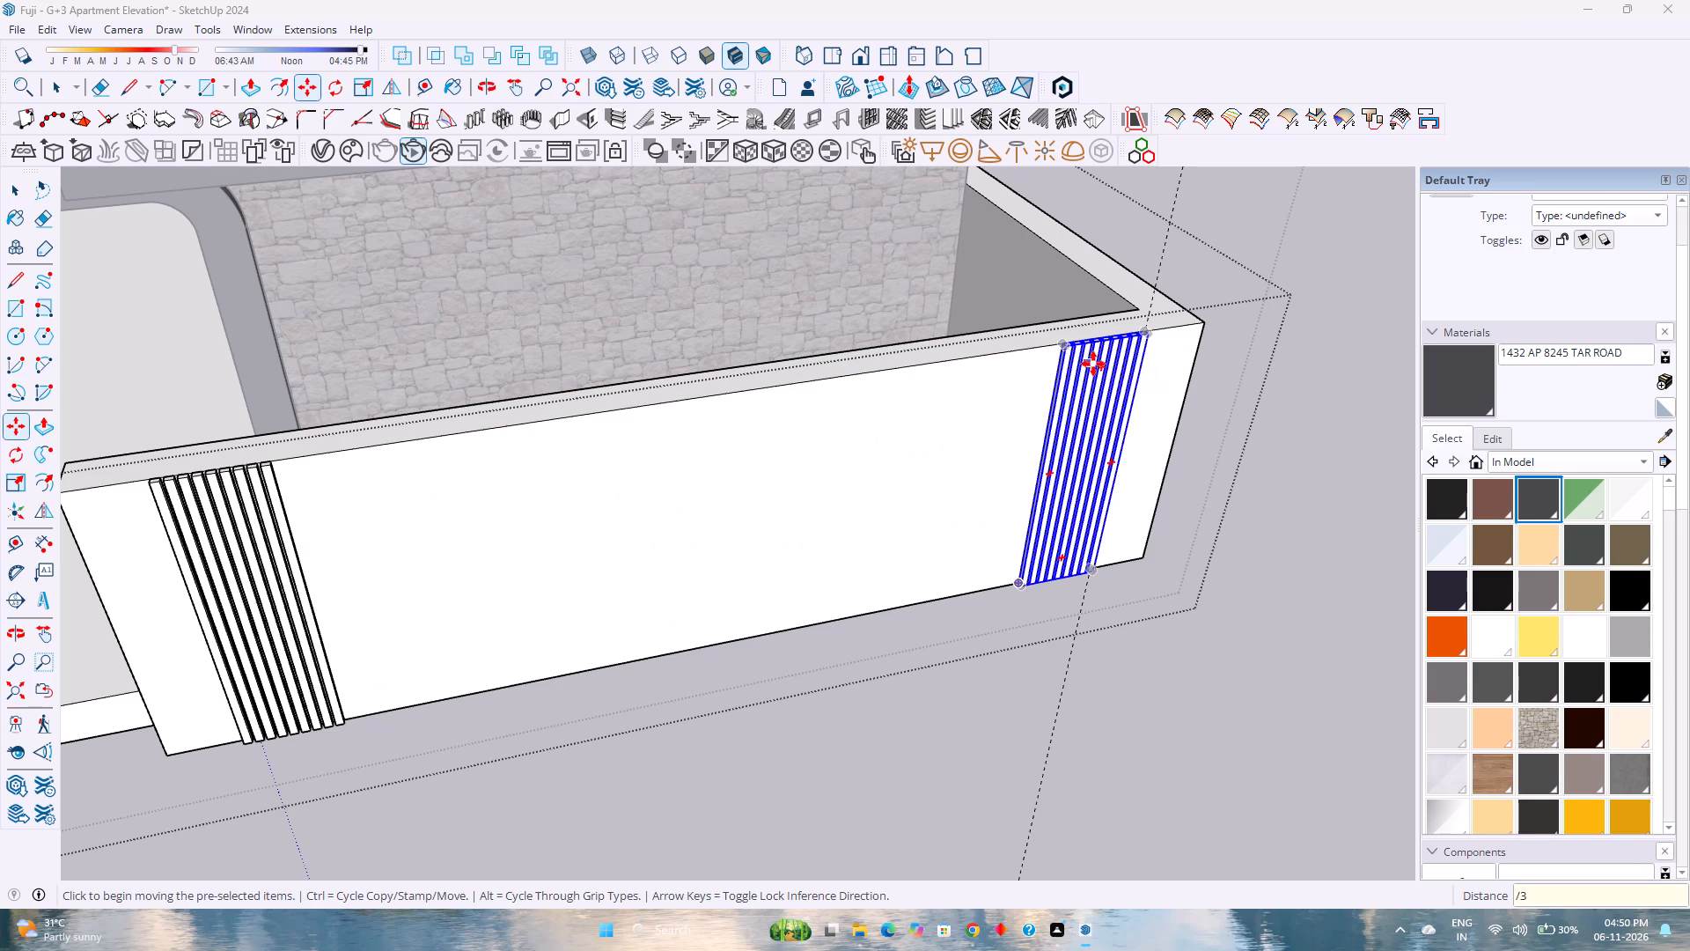
pyautogui.scroll(-1, 814, 468)
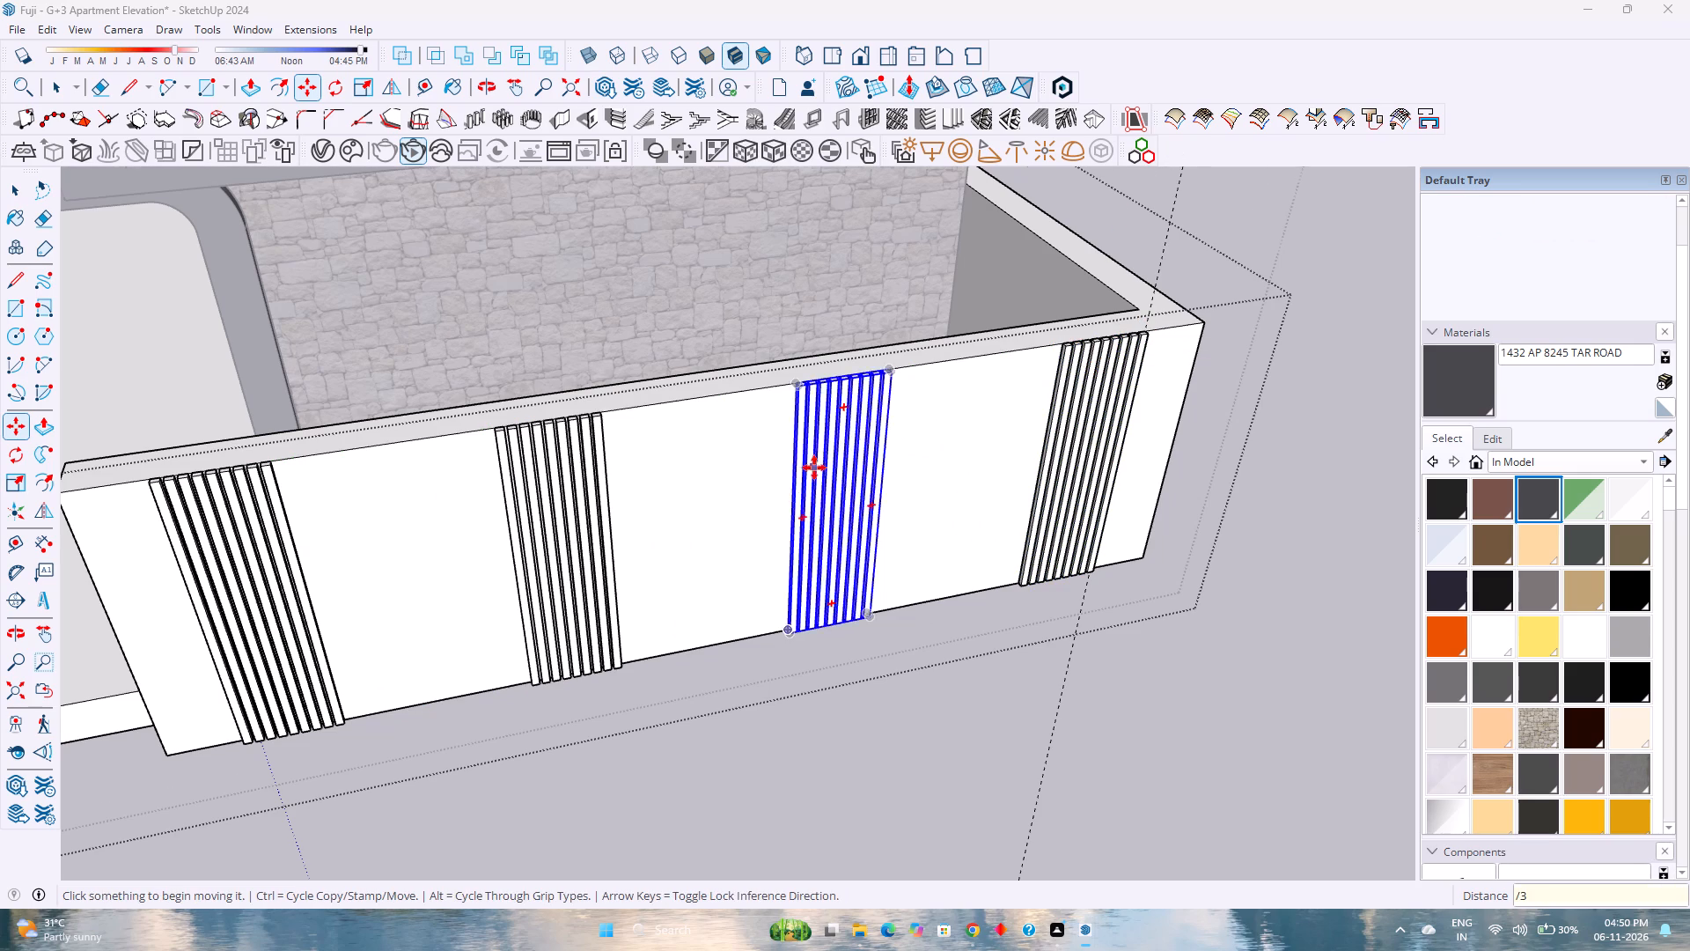
pyautogui.scroll(-8, 814, 468)
pyautogui.moveTo(737, 507); pyautogui.dragTo(1011, 318, button='middle')
pyautogui.middleClick(1011, 318)
pyautogui.middleClick(1011, 318)
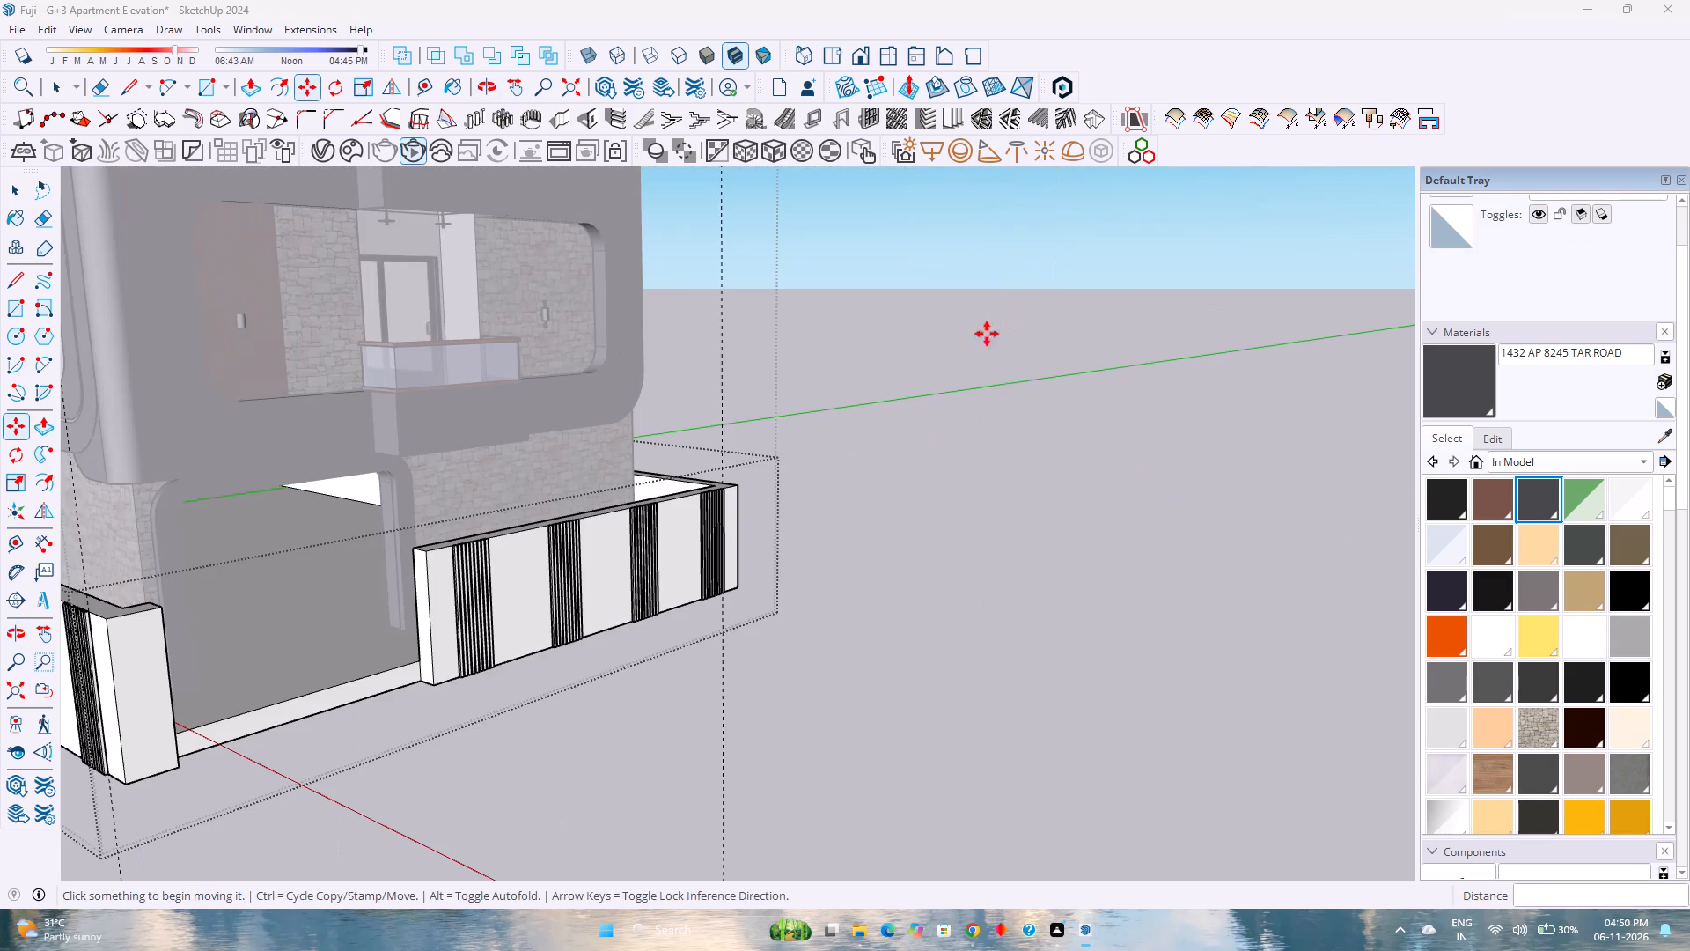
pyautogui.press('space')
# Close the compound wall group and delete all guides from the model.
pyautogui.scroll(-7, 937, 365)
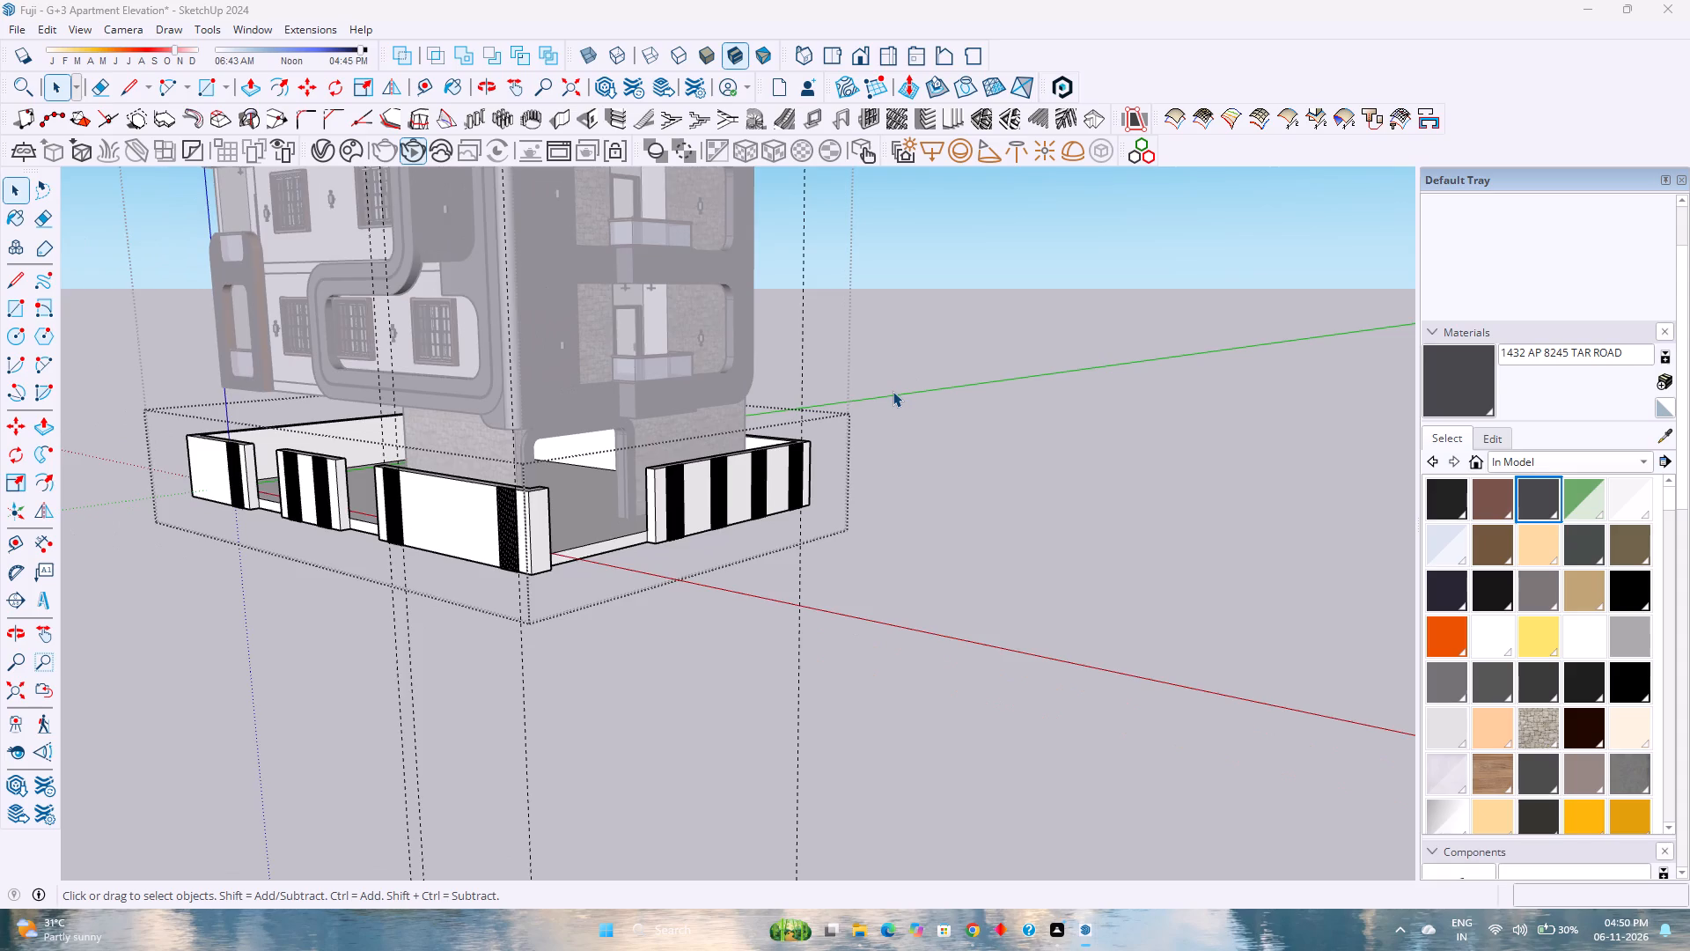
pyautogui.scroll(-3, 893, 391)
pyautogui.click(892, 395)
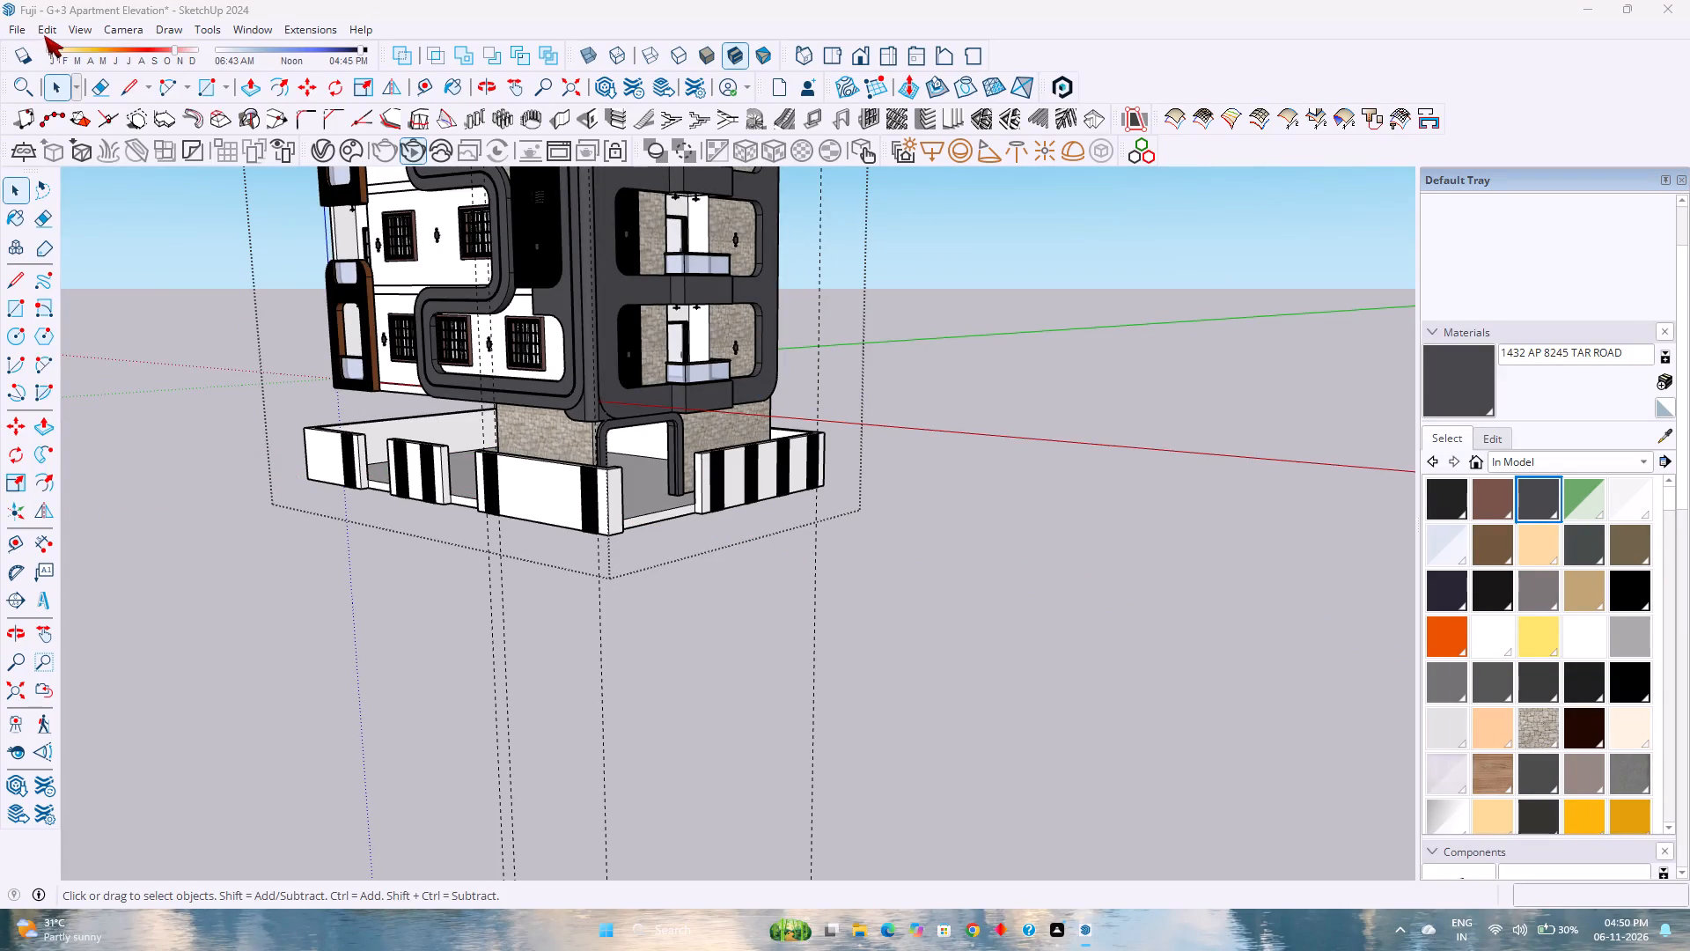
pyautogui.click(44, 34)
pyautogui.click(148, 210)
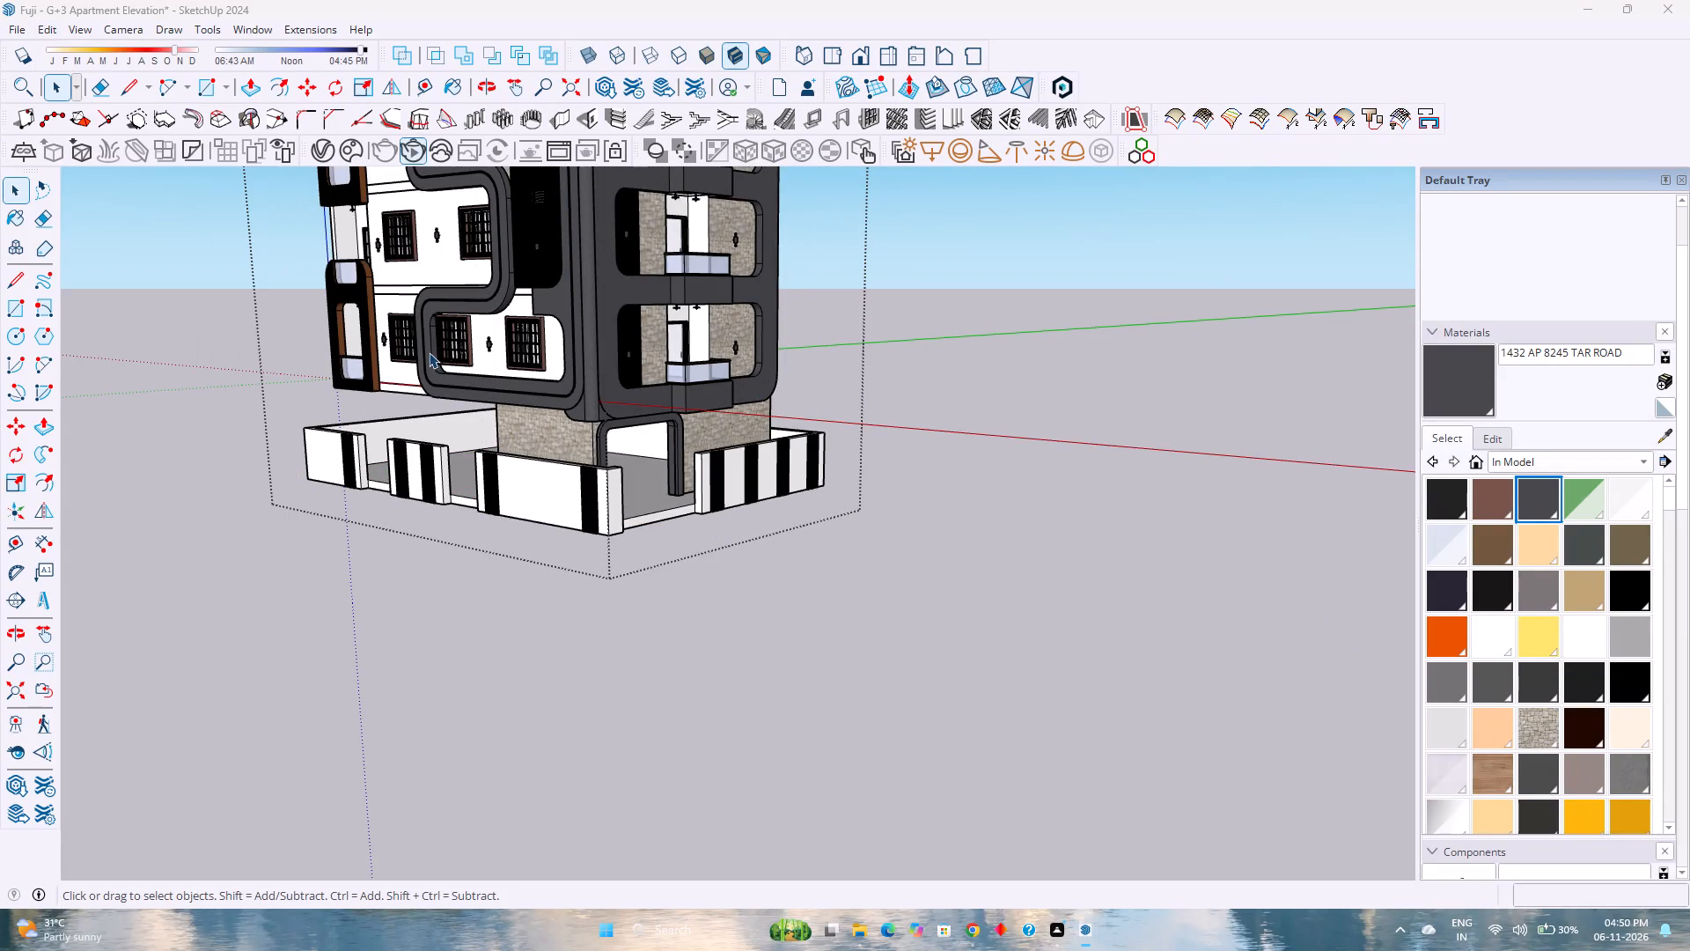
# Save the model with the full building and compound wall in a corner perspective view.
pyautogui.keyDown('shift'); pyautogui.middleClick(429, 350); pyautogui.keyUp('shift')
pyautogui.keyDown('shift'); pyautogui.moveTo(433, 350); pyautogui.dragTo(477, 386, button='right'); pyautogui.keyUp('shift')
pyautogui.keyDown('shift'); pyautogui.moveTo(437, 351); pyautogui.dragTo(494, 416, button='middle'); pyautogui.keyUp('shift')
pyautogui.keyDown('shift'); pyautogui.moveTo(431, 429); pyautogui.dragTo(512, 570, button='middle'); pyautogui.keyUp('shift')
pyautogui.moveTo(533, 534); pyautogui.dragTo(529, 523, button='middle')
pyautogui.moveTo(529, 521); pyautogui.dragTo(573, 424, button='middle')
pyautogui.middleClick(575, 424)
pyautogui.click(995, 395)
pyautogui.hotkey('ctrl', 's')
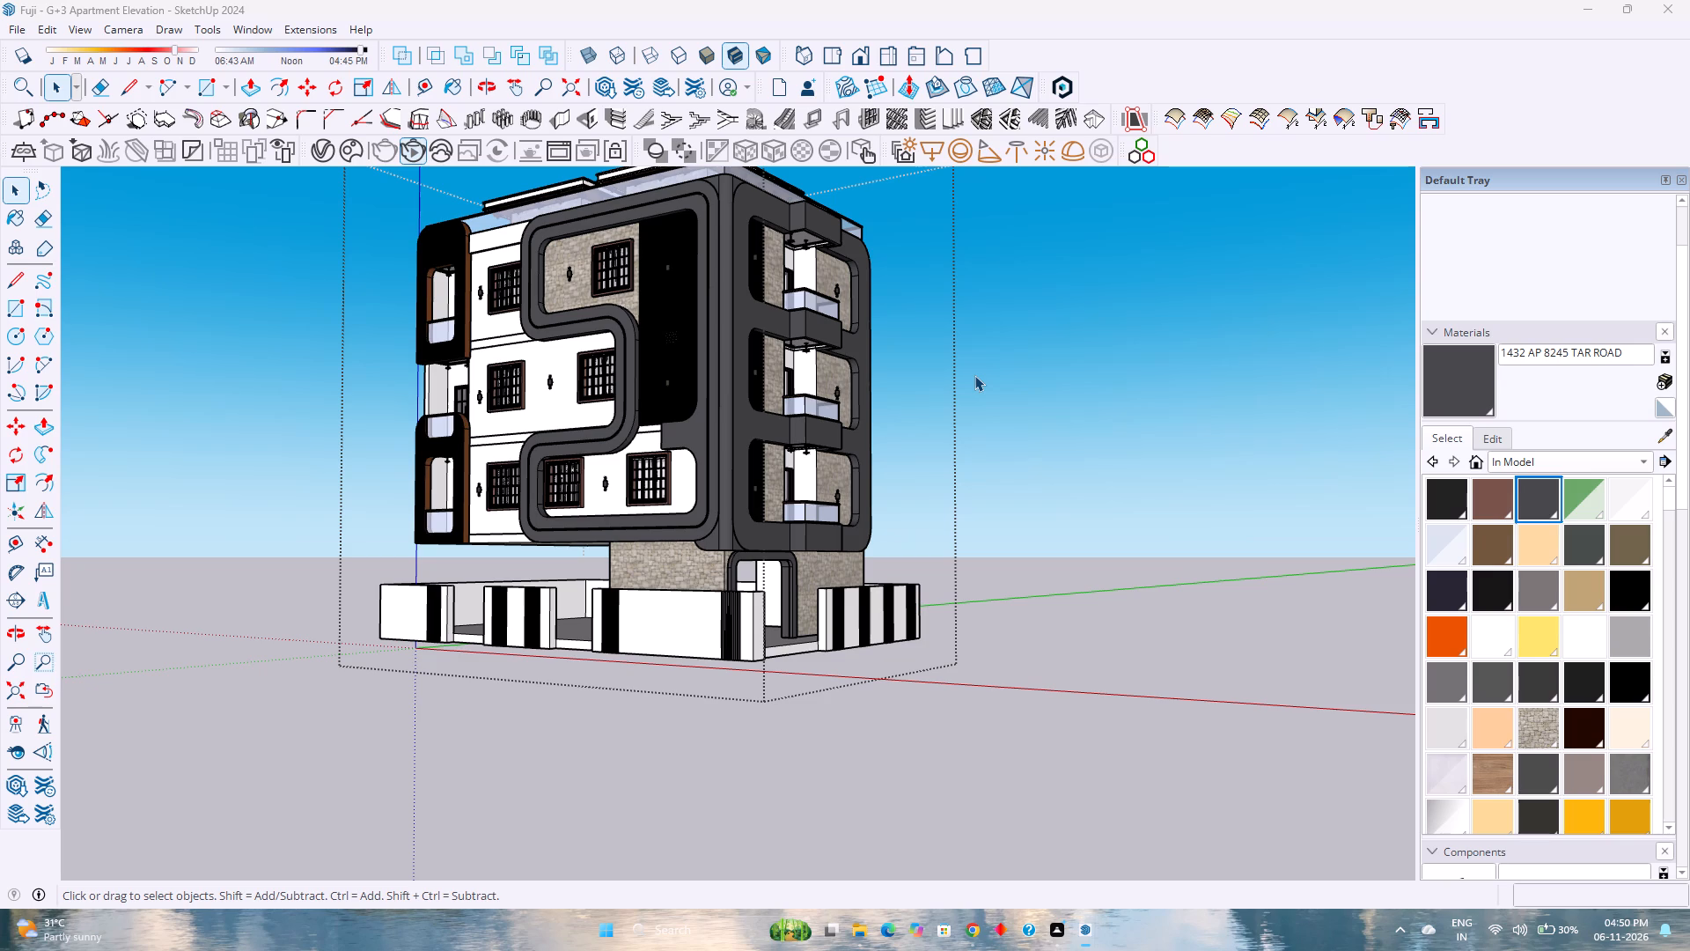
# Open the building group and choose Wood Veneer 01 from the Wood material library for painting.
pyautogui.scroll(4, 713, 580)
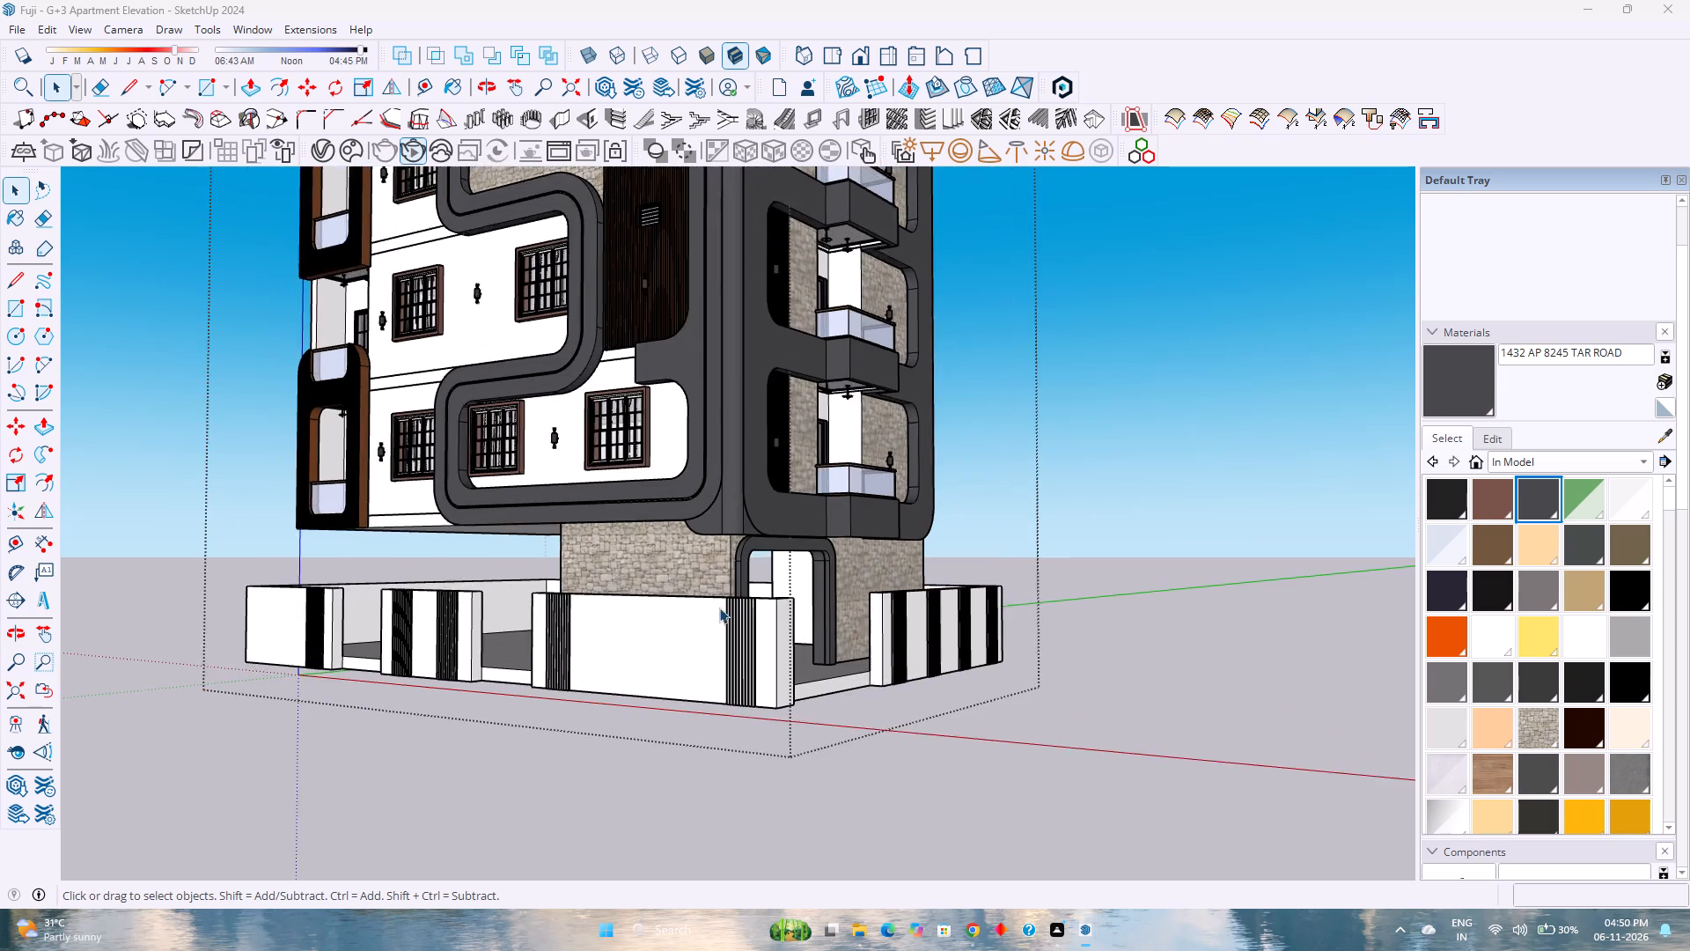
pyautogui.scroll(3, 719, 608)
pyautogui.click(789, 644)
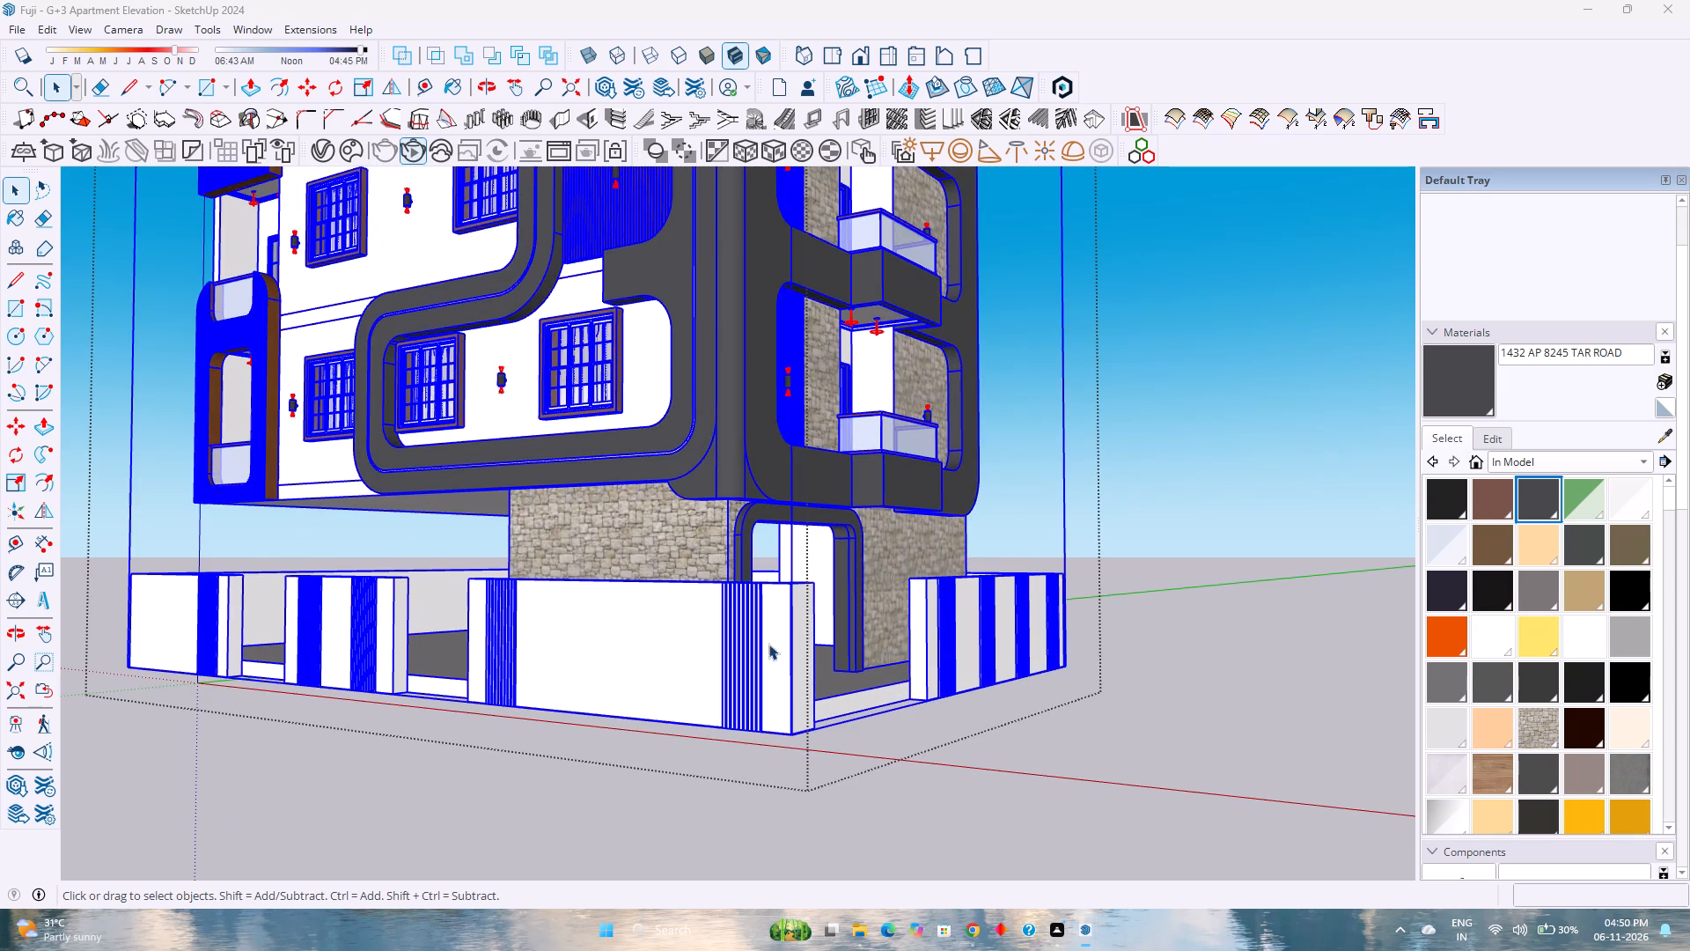
pyautogui.doubleClick(781, 635)
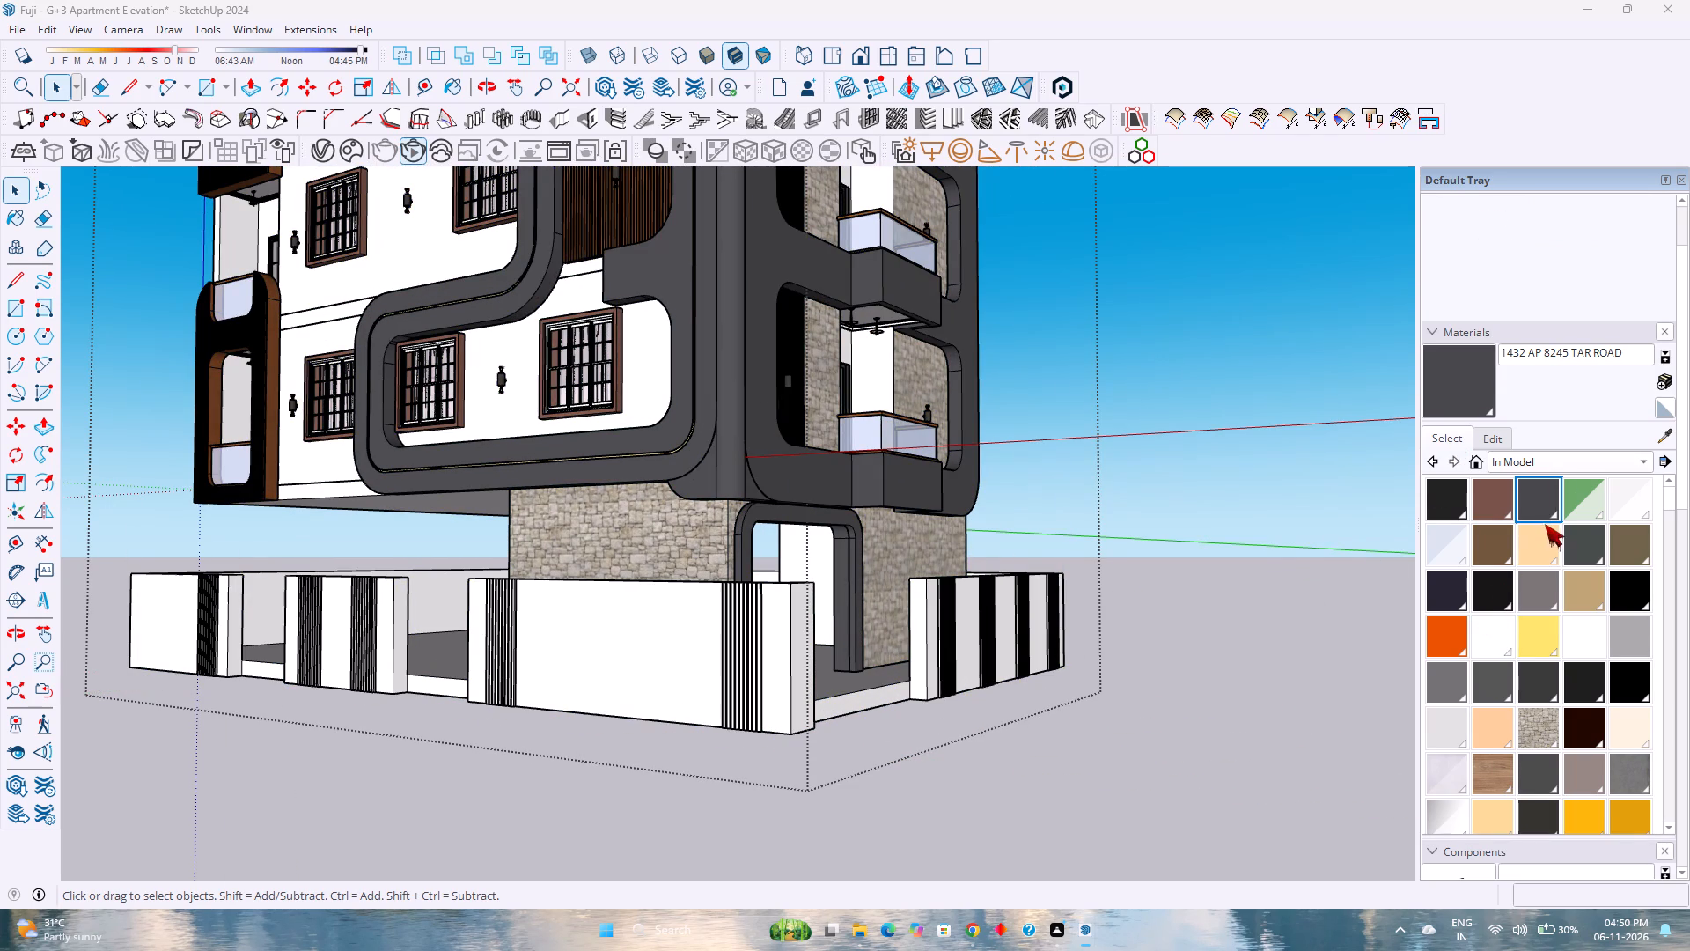
pyautogui.click(1569, 458)
pyautogui.click(1468, 936)
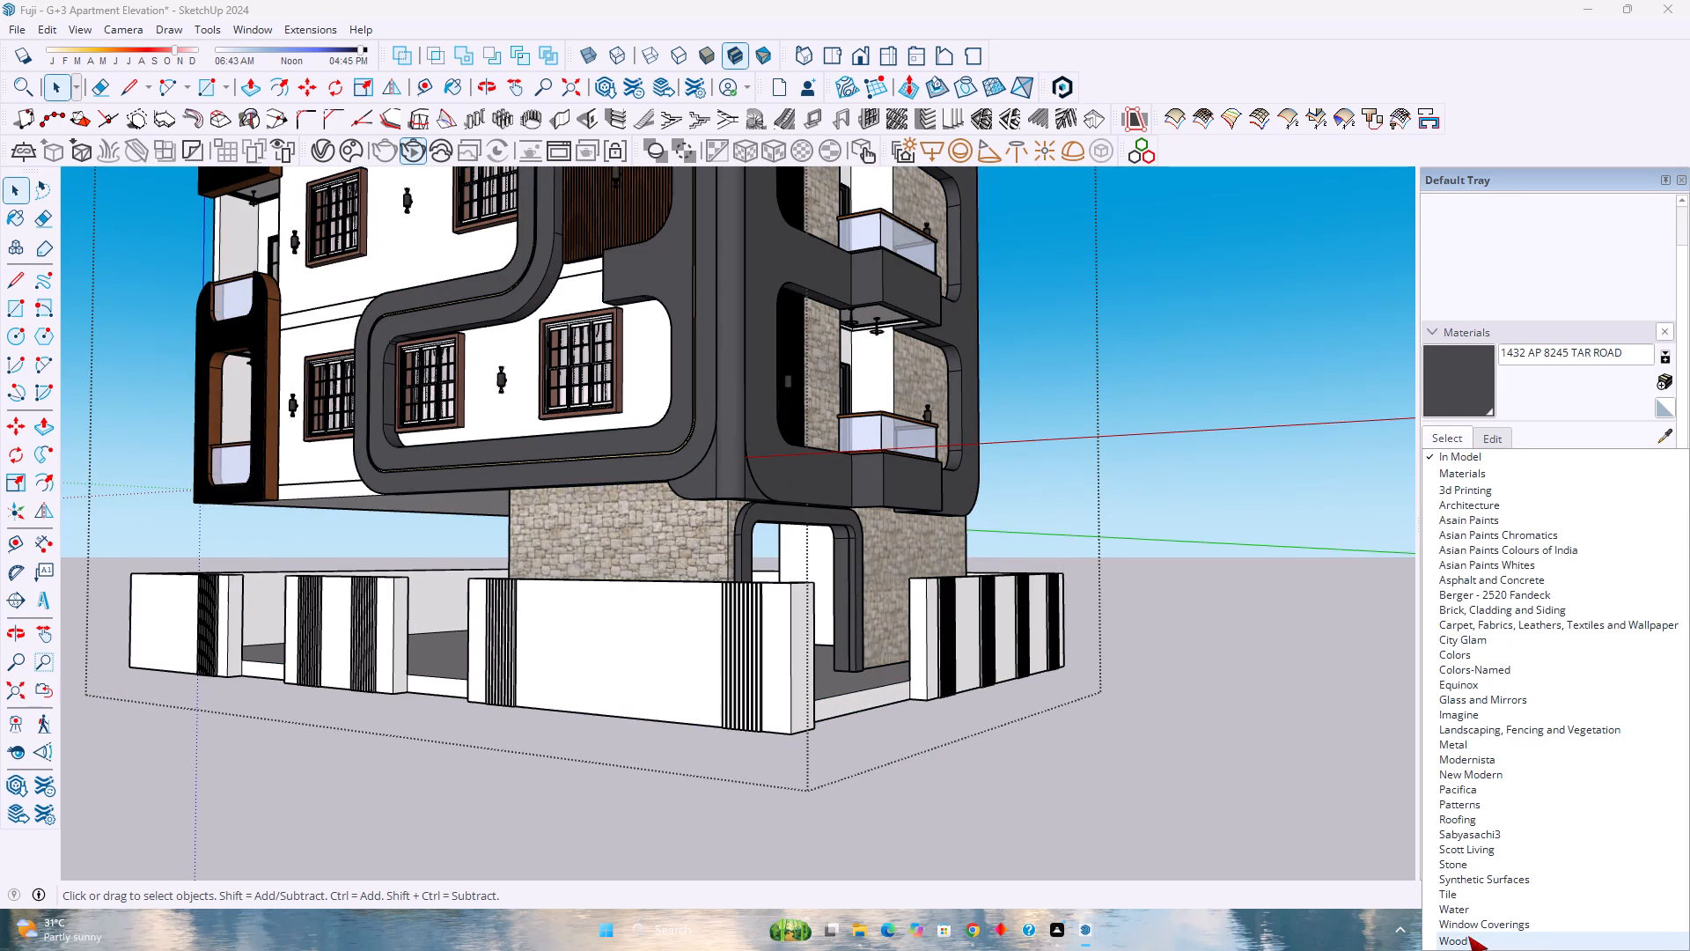
pyautogui.scroll(-5, 1487, 697)
pyautogui.click(1452, 604)
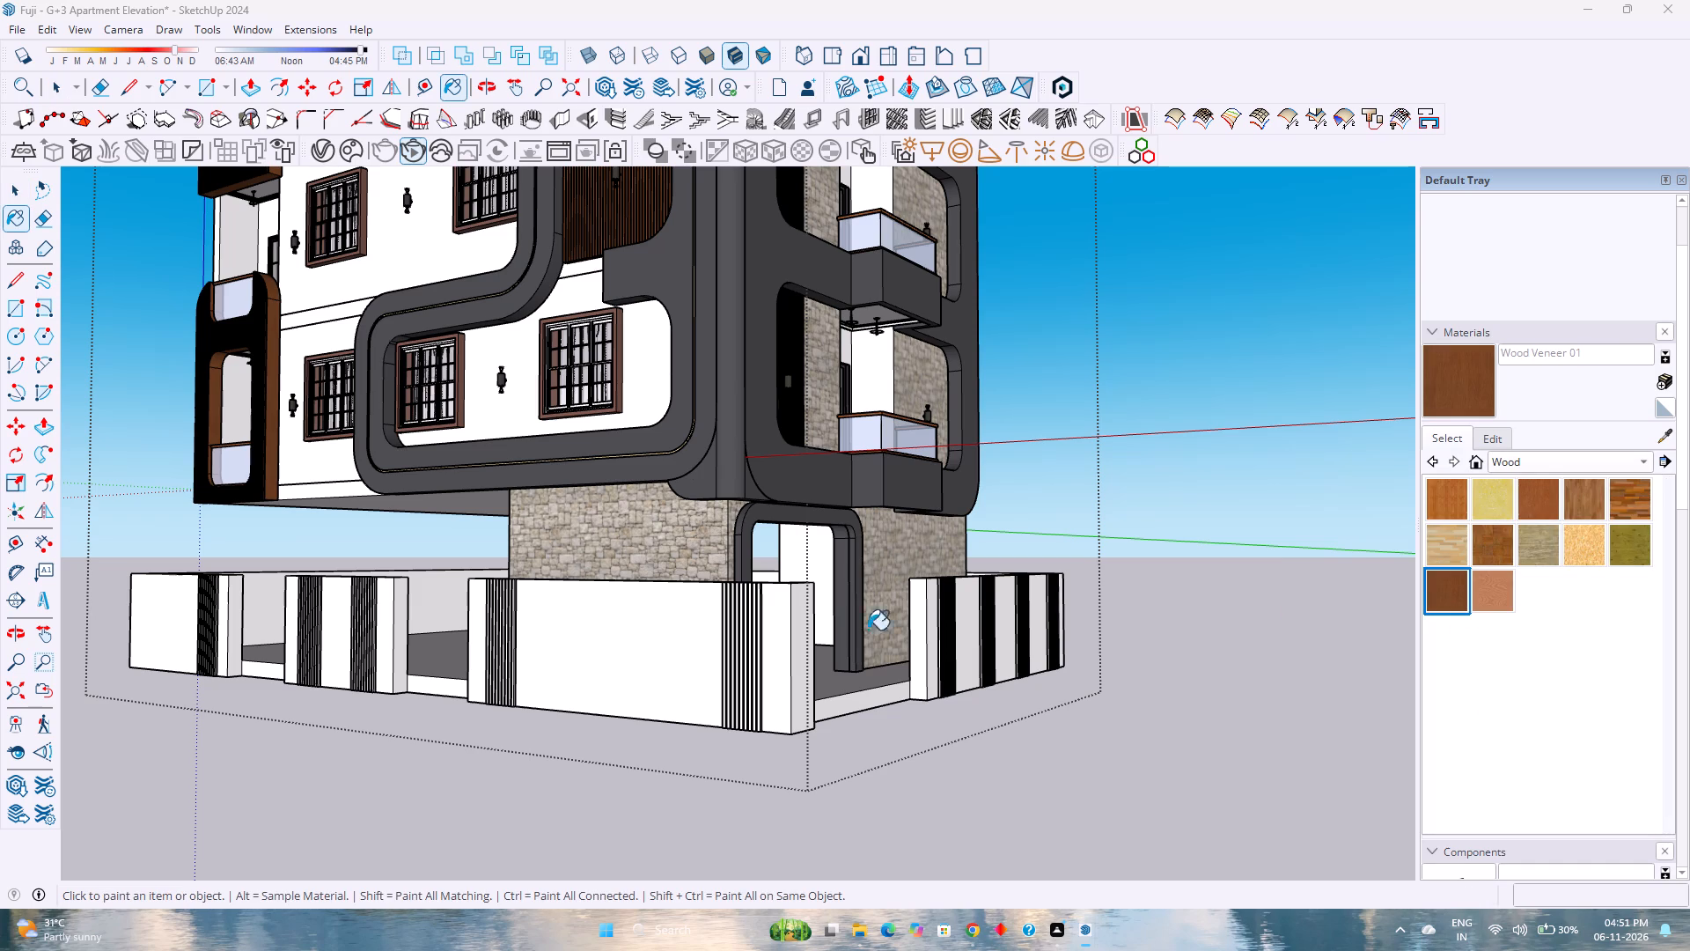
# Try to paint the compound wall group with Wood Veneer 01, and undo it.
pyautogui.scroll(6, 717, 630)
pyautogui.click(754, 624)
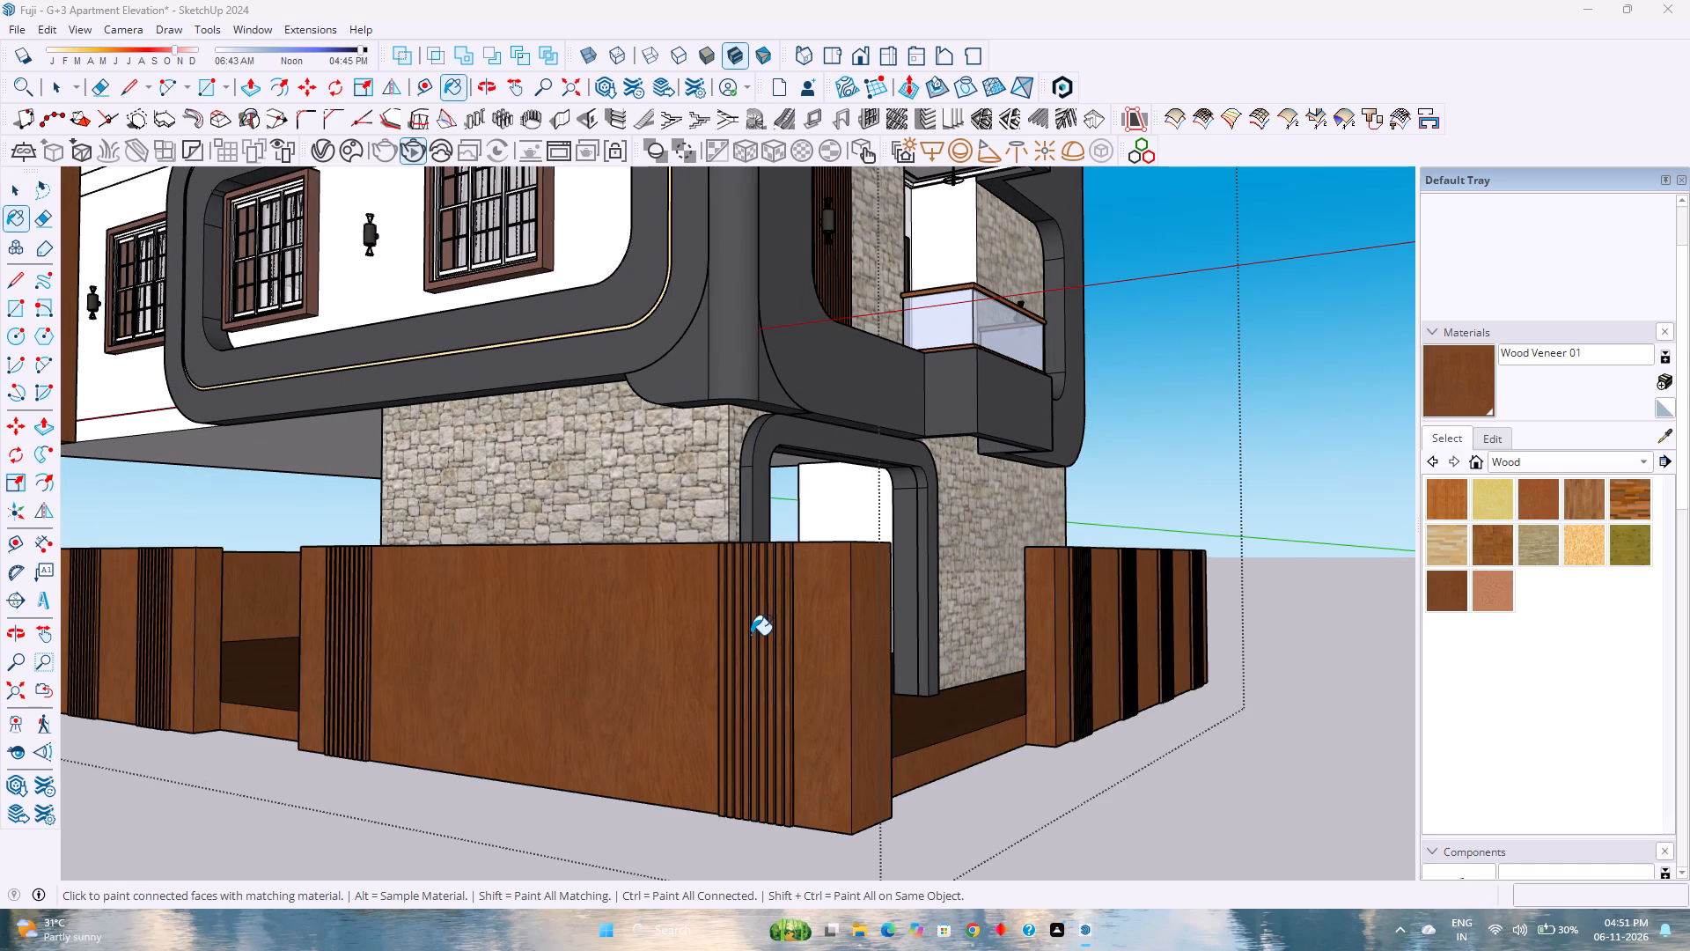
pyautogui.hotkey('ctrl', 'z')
# Open the compound wall group and paint its five front louvre panels with Wood Veneer 01.
pyautogui.press('space')
pyautogui.doubleClick(751, 637)
pyautogui.scroll(3, 751, 637)
pyautogui.click(751, 637)
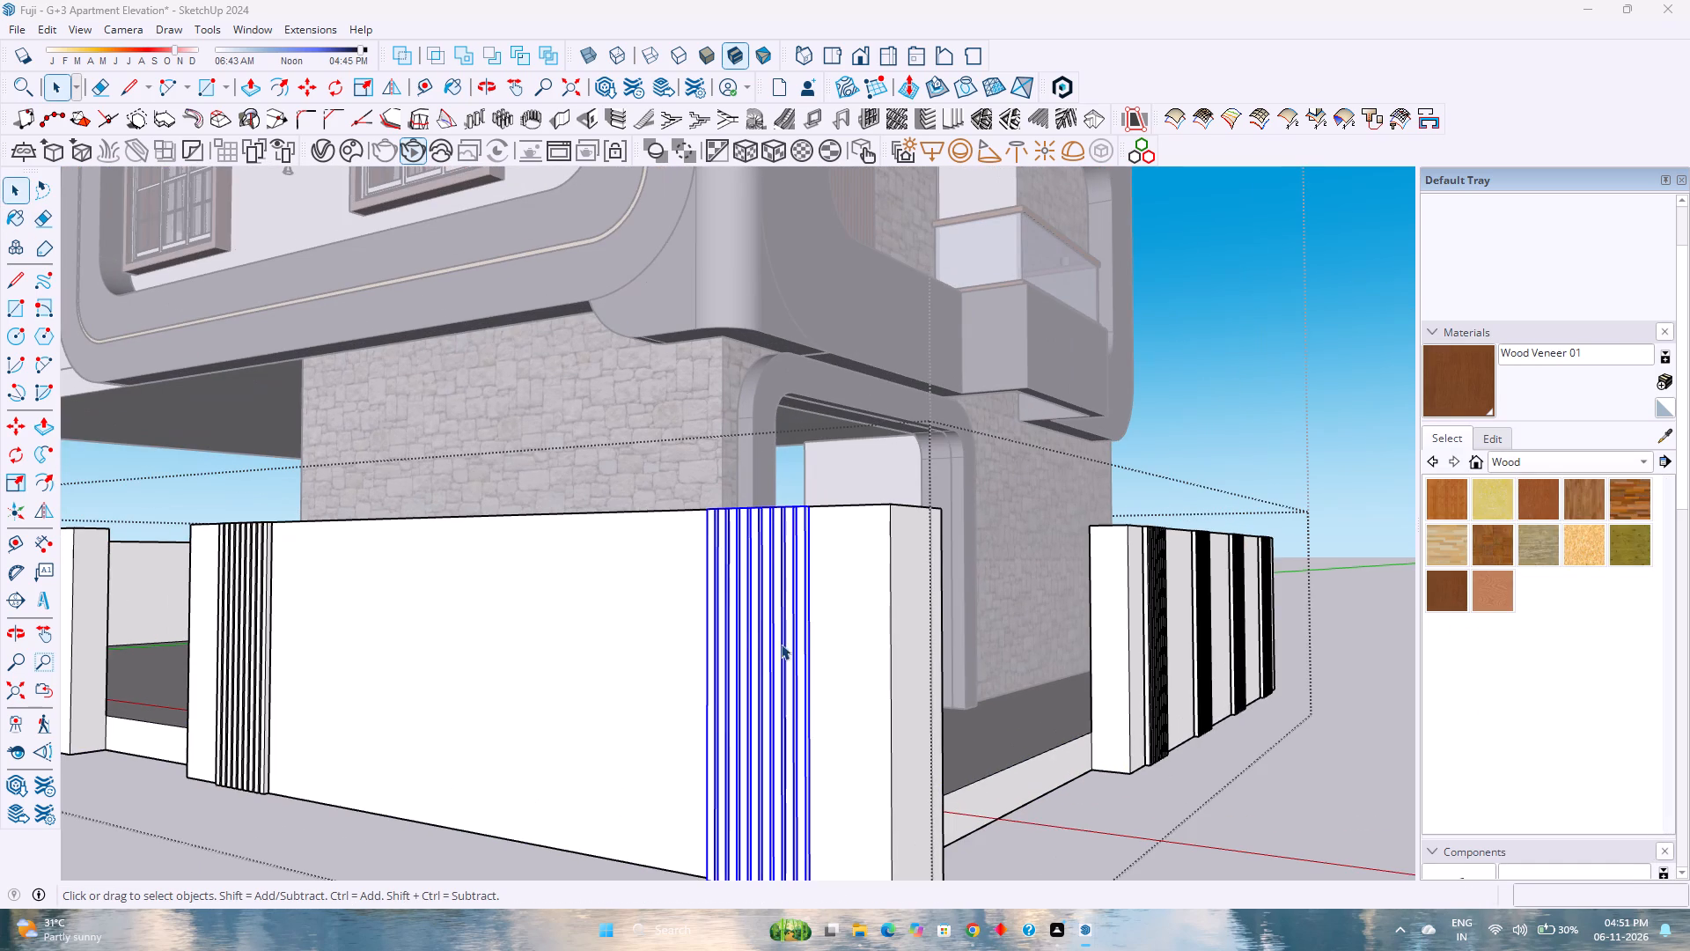
pyautogui.click(1449, 402)
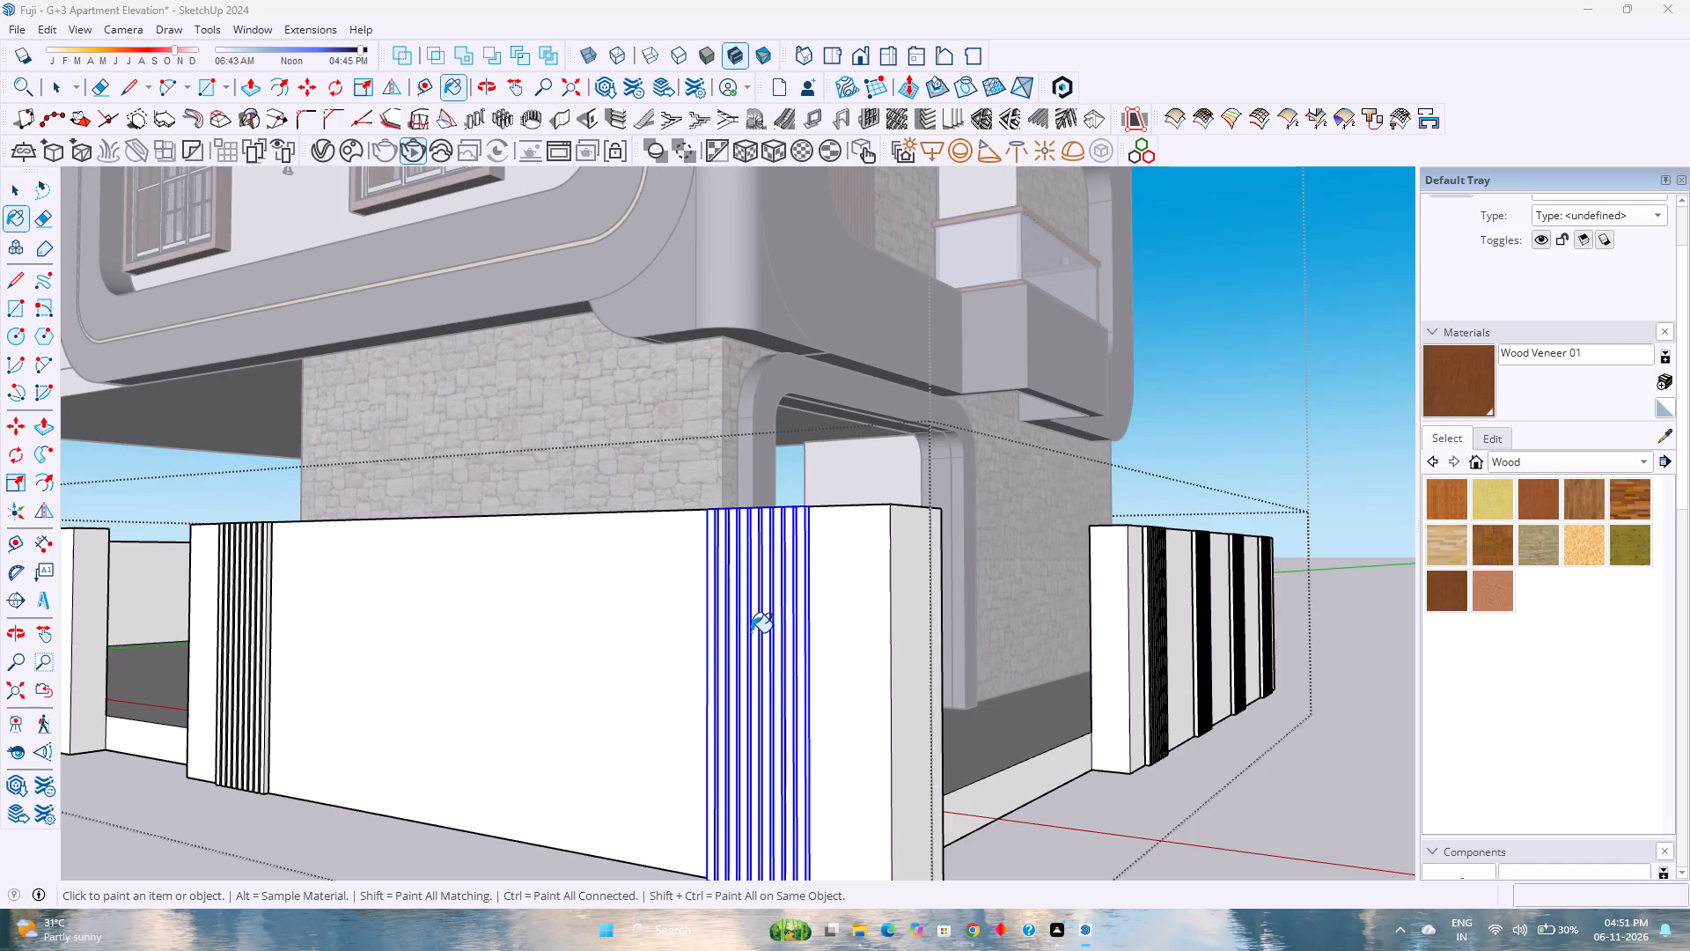
pyautogui.click(751, 632)
pyautogui.scroll(-4, 758, 628)
pyautogui.keyDown('shift'); pyautogui.moveTo(467, 691); pyautogui.dragTo(920, 706, button='middle'); pyautogui.keyUp('shift')
pyautogui.keyDown('shift'); pyautogui.middleClick(920, 706); pyautogui.keyUp('shift')
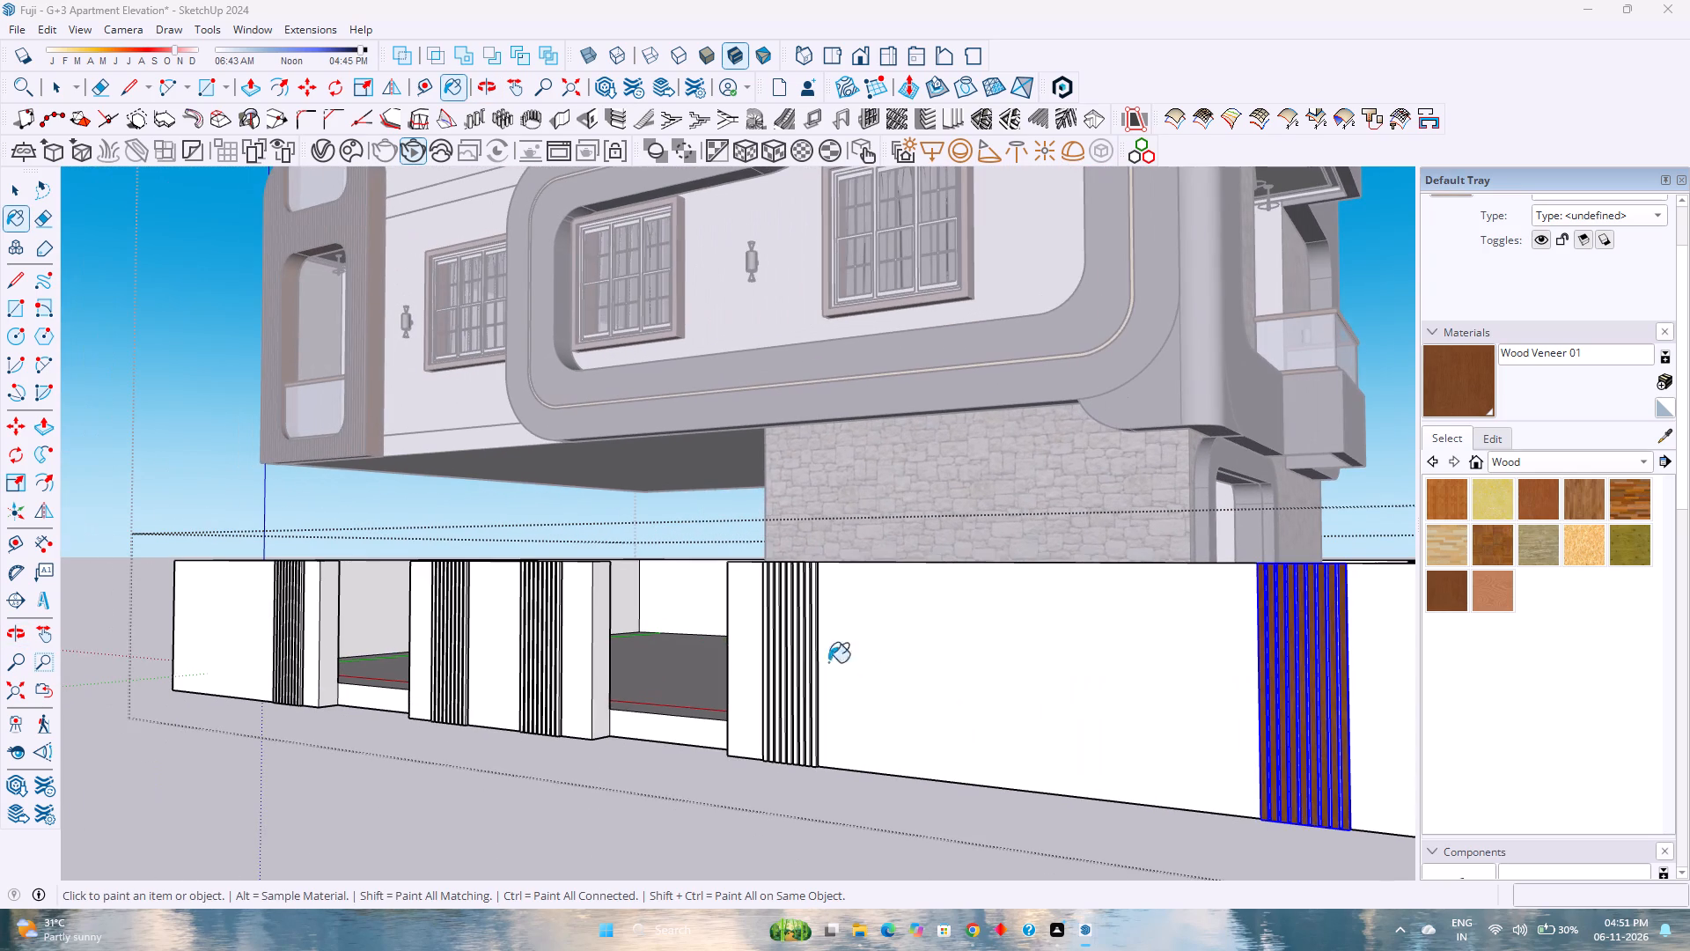
pyautogui.click(787, 660)
pyautogui.click(531, 630)
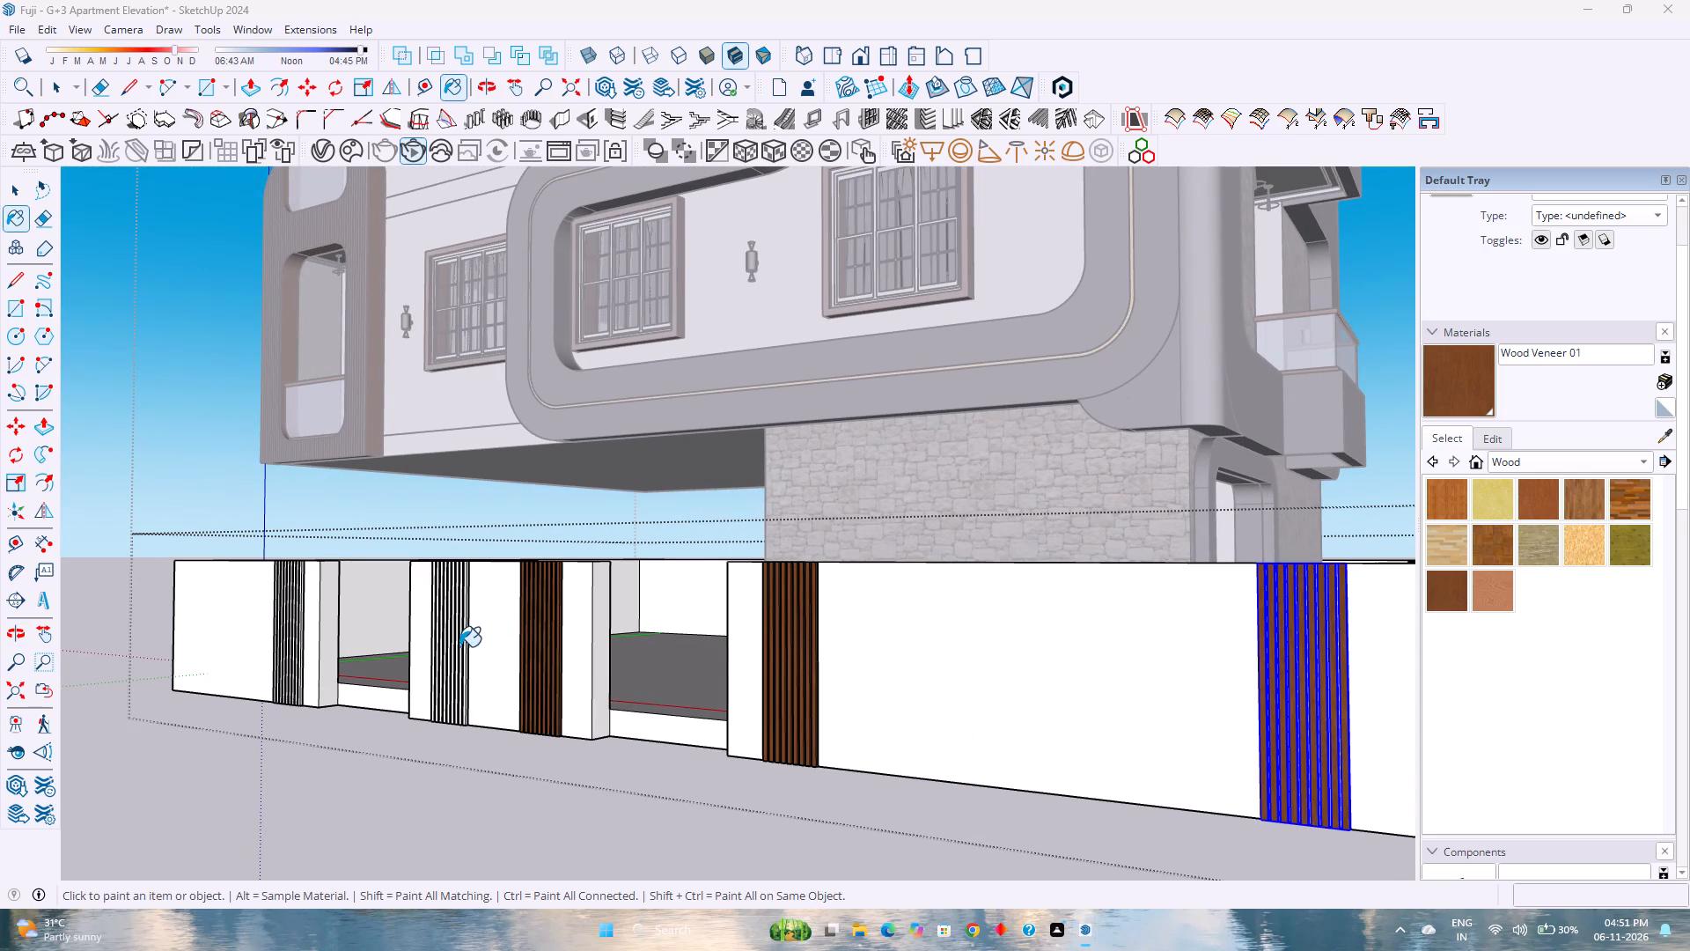
pyautogui.click(459, 646)
pyautogui.keyDown('shift'); pyautogui.moveTo(786, 785); pyautogui.dragTo(816, 791, button='middle'); pyautogui.keyUp('shift')
pyautogui.click(308, 649)
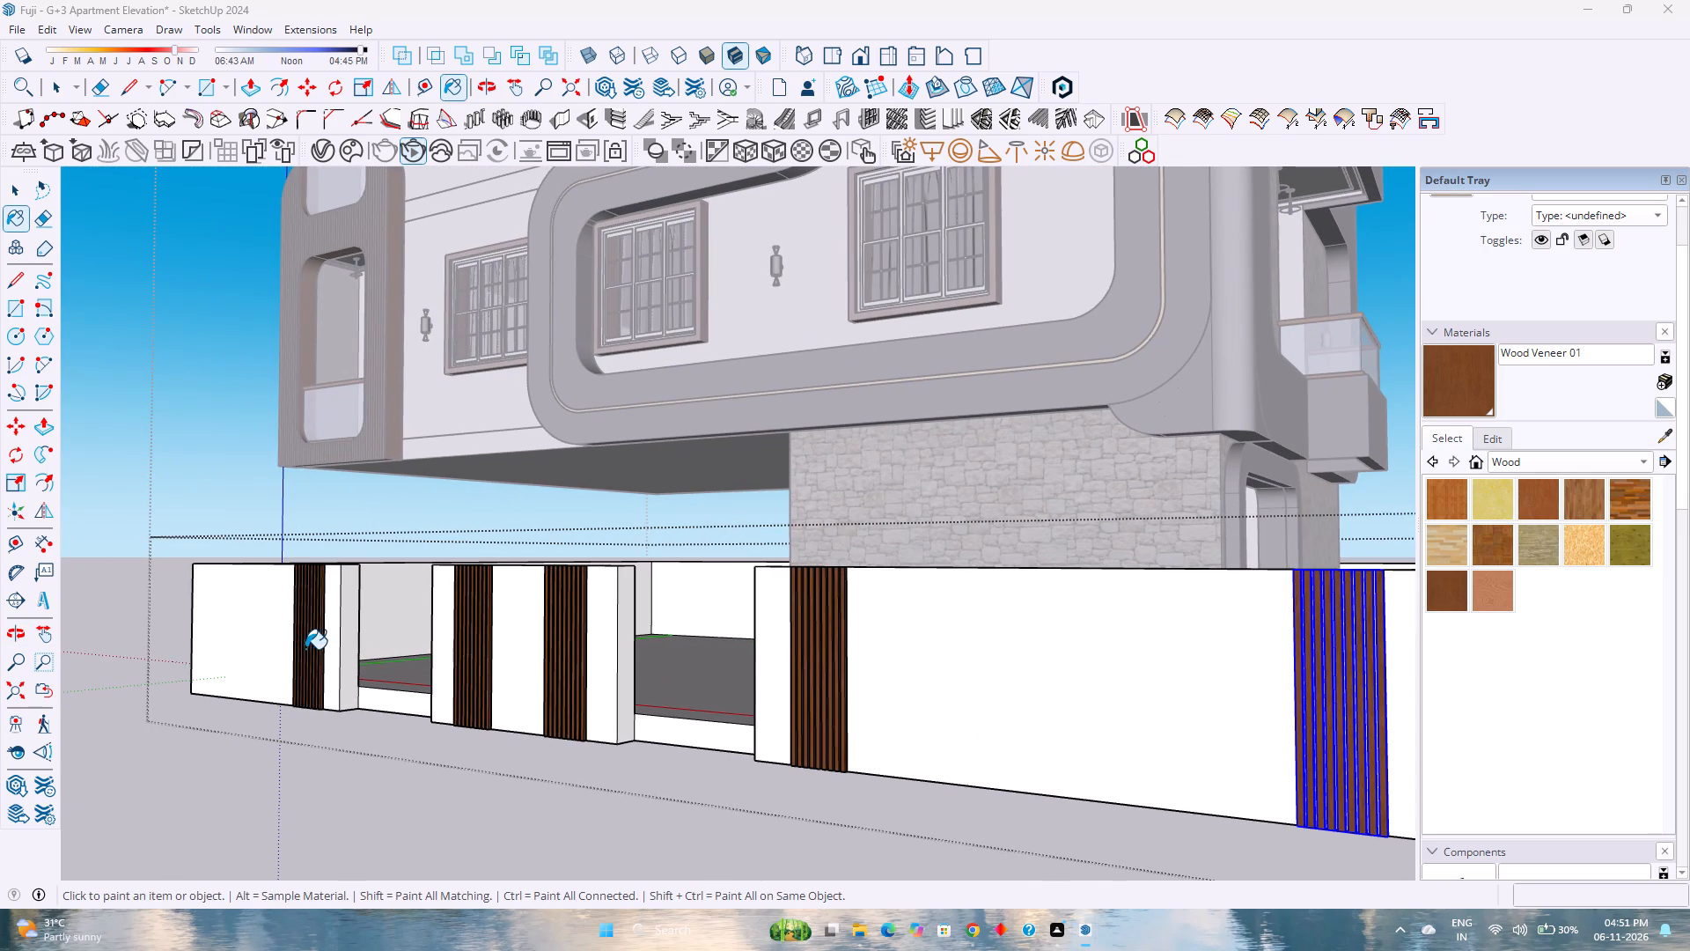
# Paint the four louvre panels on the compound wall's side face with Wood Veneer 01 and close the wall group.
pyautogui.scroll(-9, 305, 649)
pyautogui.moveTo(645, 647); pyautogui.dragTo(377, 769, button='middle')
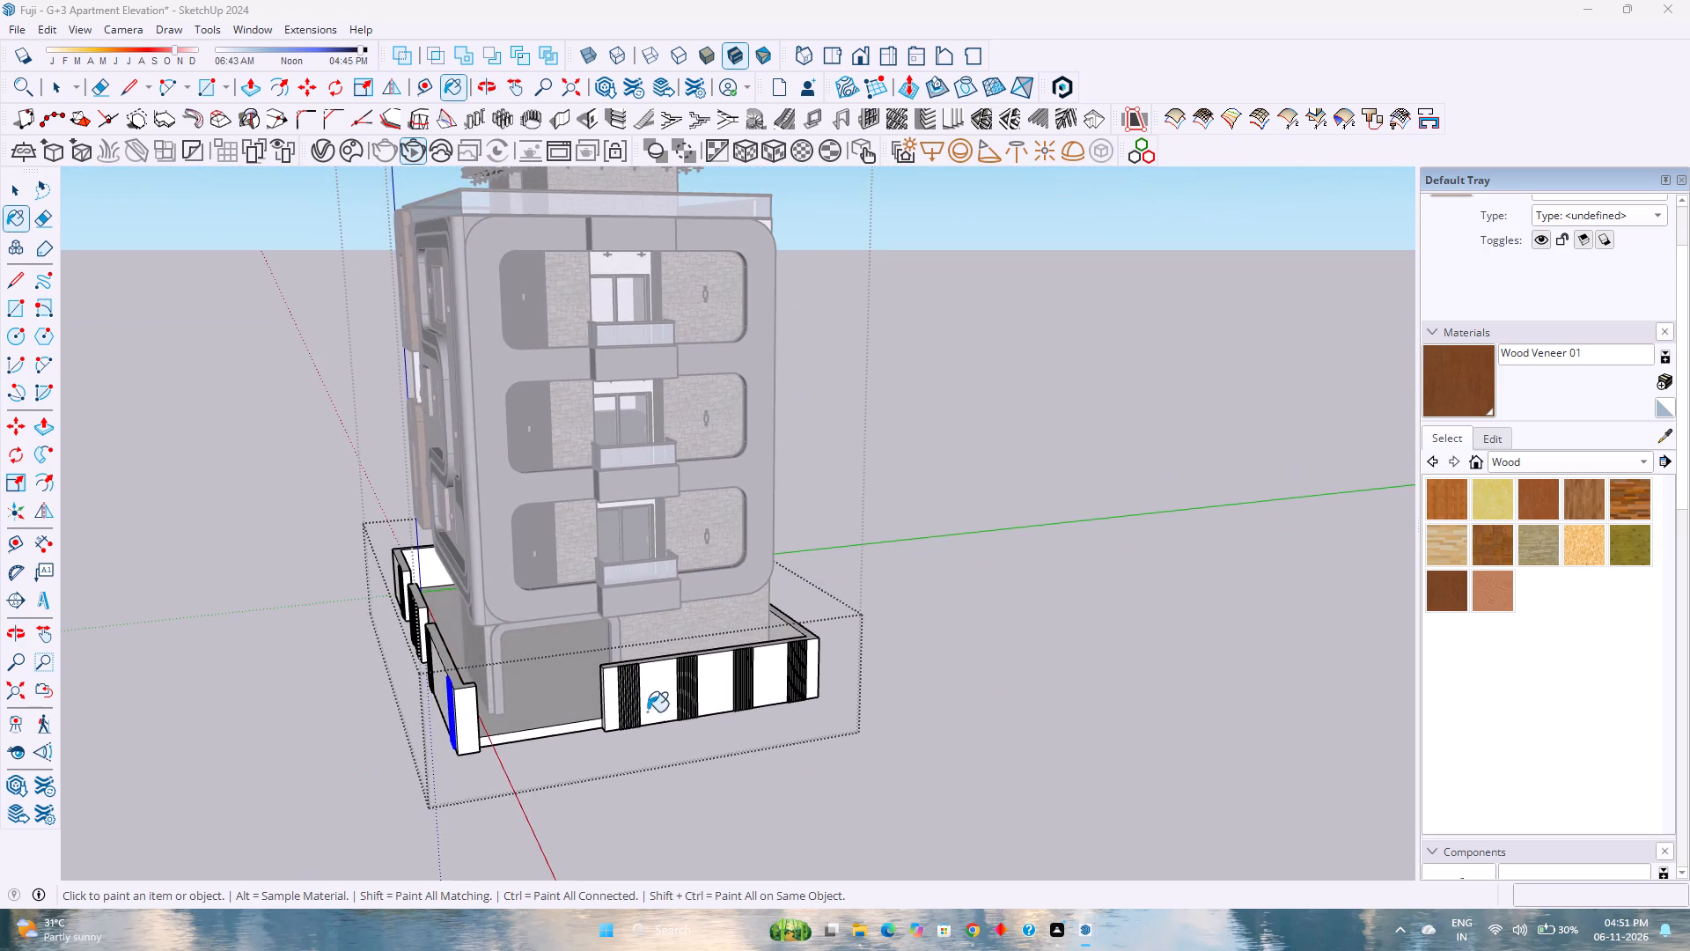
pyautogui.scroll(6, 636, 709)
pyautogui.click(619, 678)
pyautogui.click(721, 653)
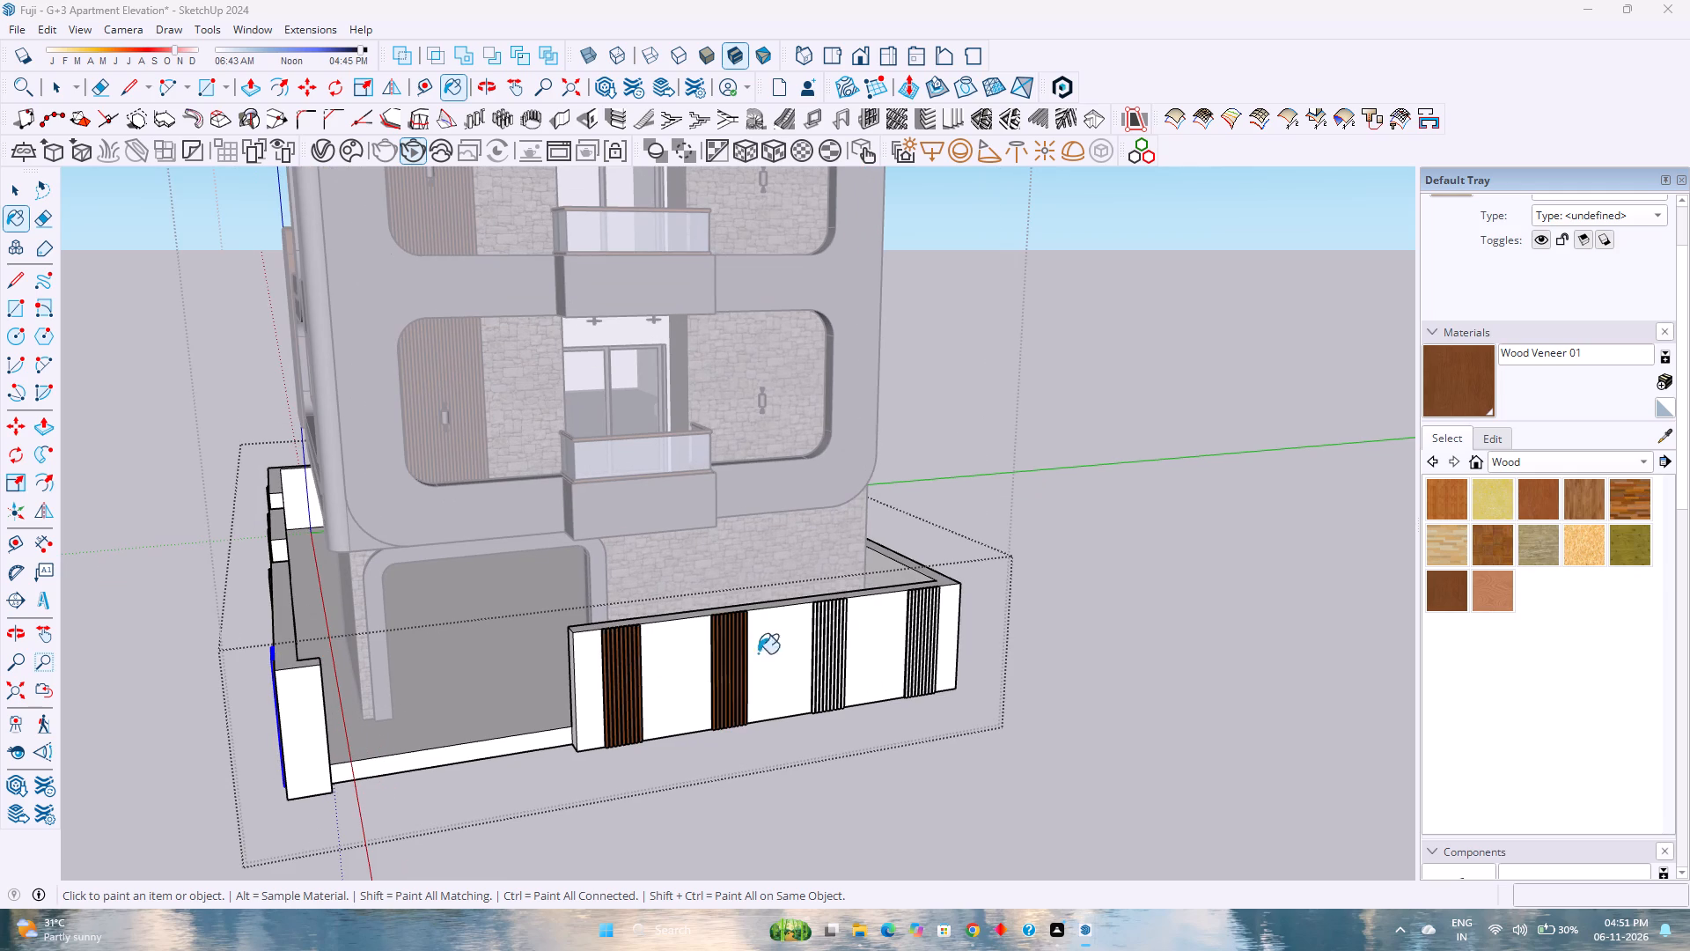
pyautogui.click(825, 651)
pyautogui.click(924, 647)
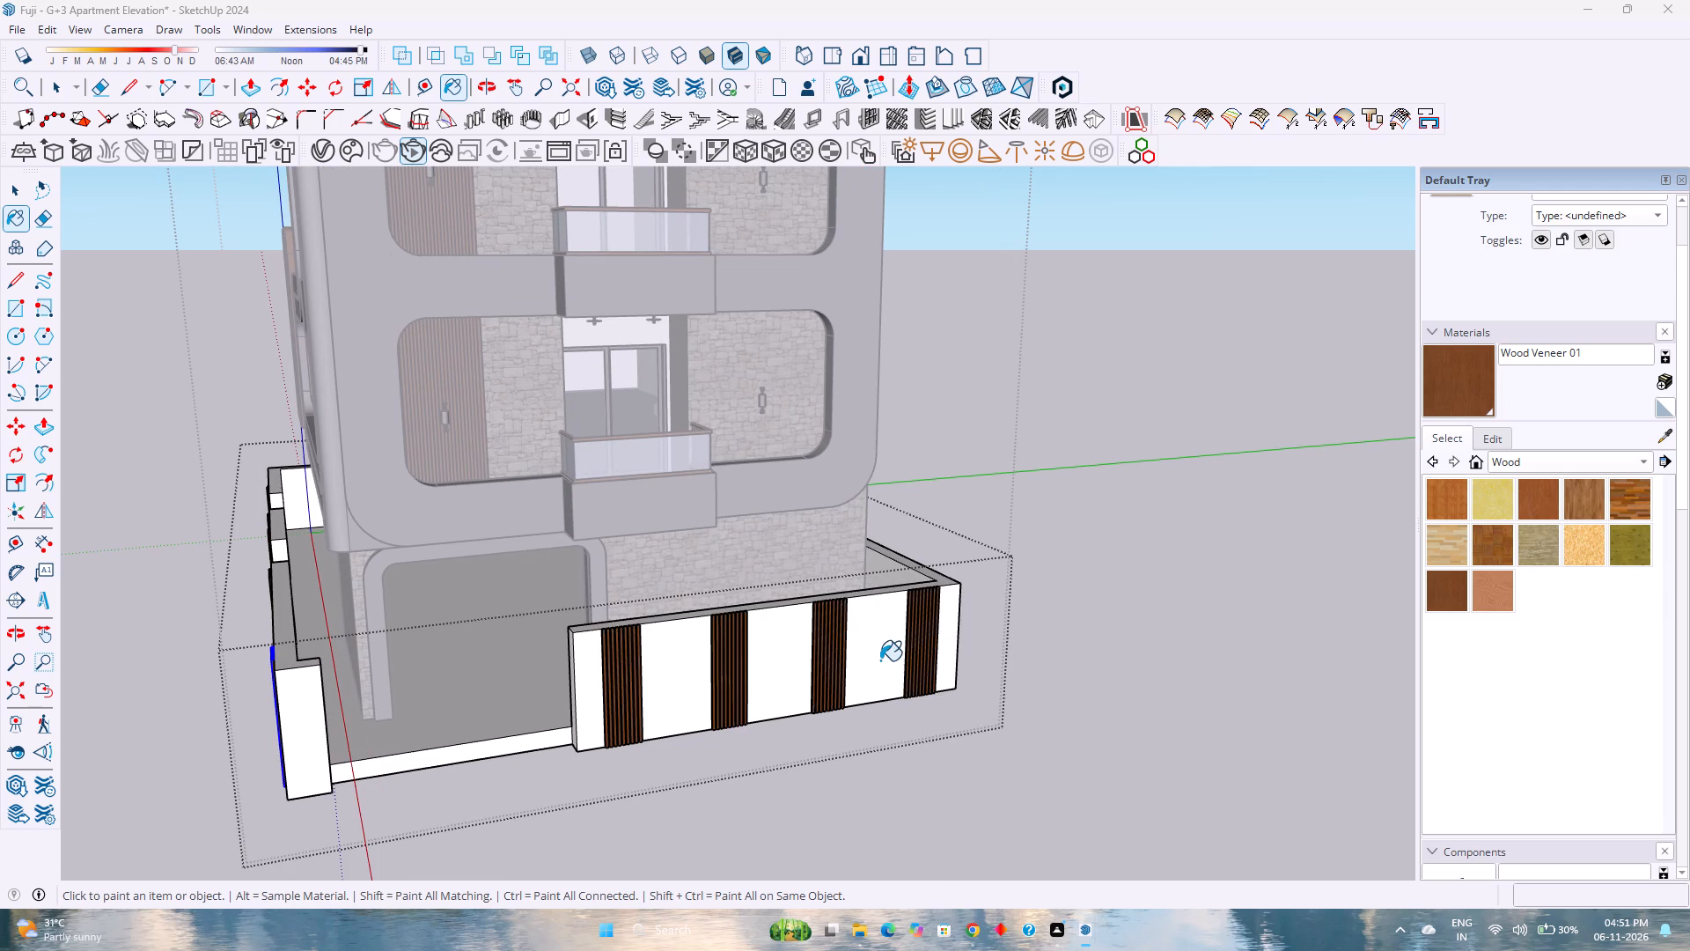
pyautogui.press('space')
pyautogui.scroll(-3, 878, 660)
pyautogui.press('Escape')
# Save the model with the whole building and compound wall in a corner perspective view.
pyautogui.scroll(-3, 725, 736)
pyautogui.moveTo(643, 761); pyautogui.dragTo(998, 671, button='middle')
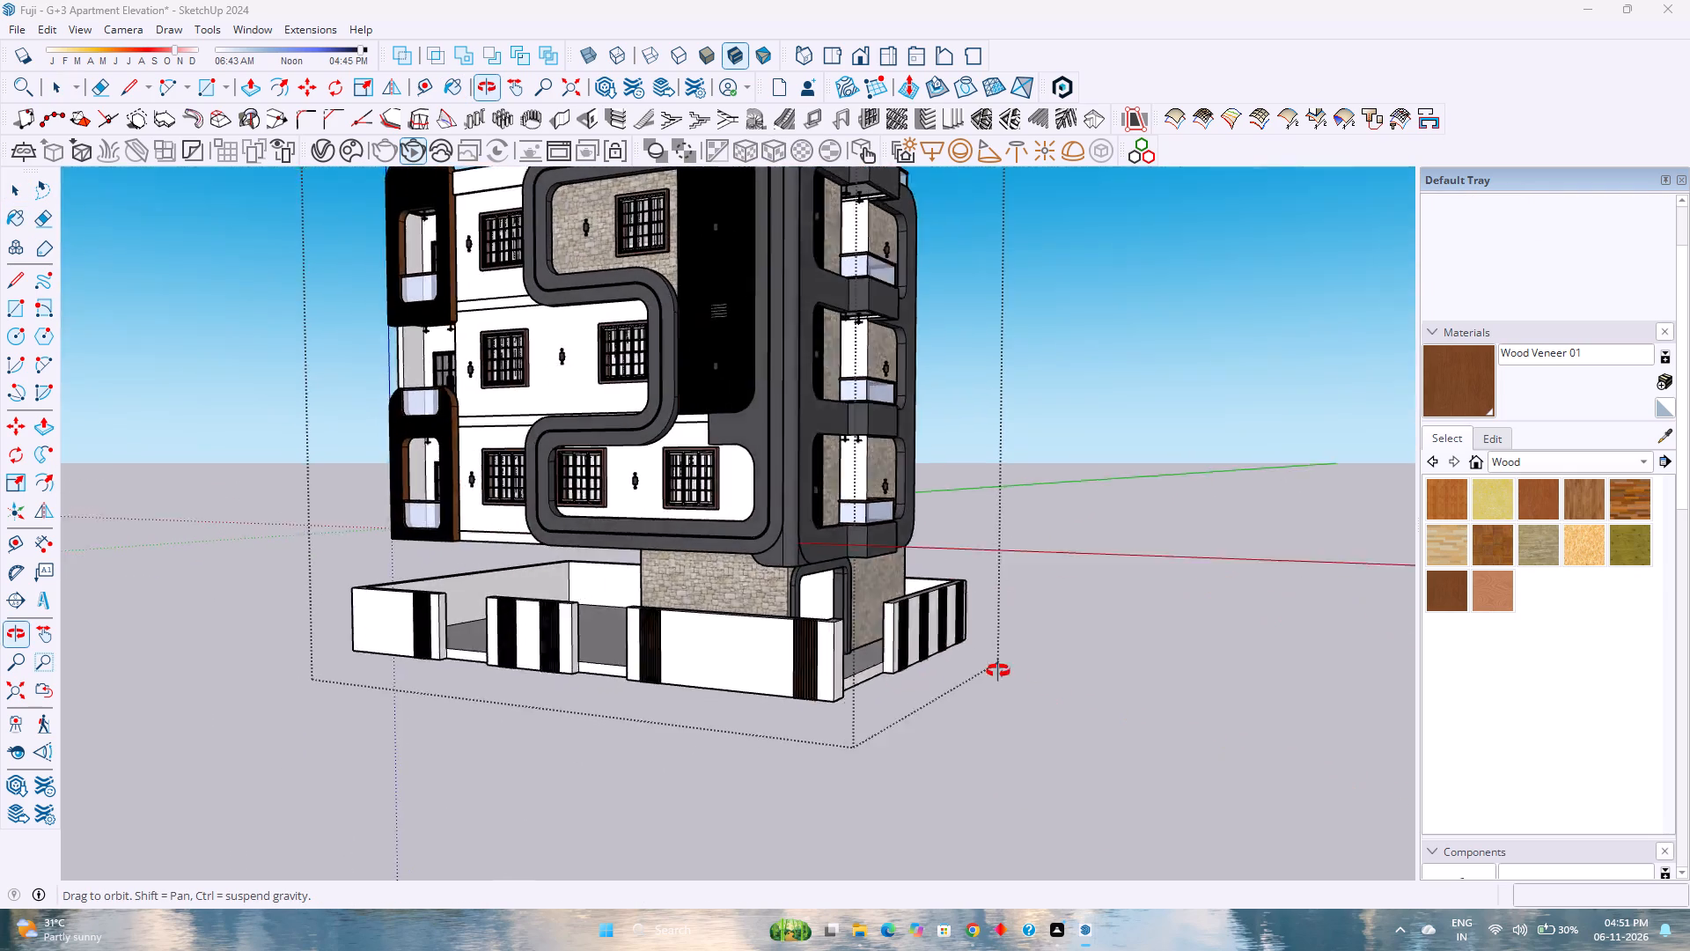
pyautogui.moveTo(998, 671); pyautogui.dragTo(1025, 667, button='middle')
pyautogui.scroll(-2, 992, 681)
pyautogui.middleClick(1012, 680)
pyautogui.middleClick(1012, 680)
pyautogui.moveTo(1008, 682); pyautogui.dragTo(860, 711, button='middle')
pyautogui.scroll(-4, 857, 704)
pyautogui.keyDown('shift'); pyautogui.middleClick(648, 660); pyautogui.keyUp('shift')
pyautogui.keyDown('shift'); pyautogui.moveTo(681, 685); pyautogui.dragTo(816, 778, button='middle'); pyautogui.keyUp('shift')
pyautogui.keyDown('shift'); pyautogui.middleClick(816, 778); pyautogui.keyUp('shift')
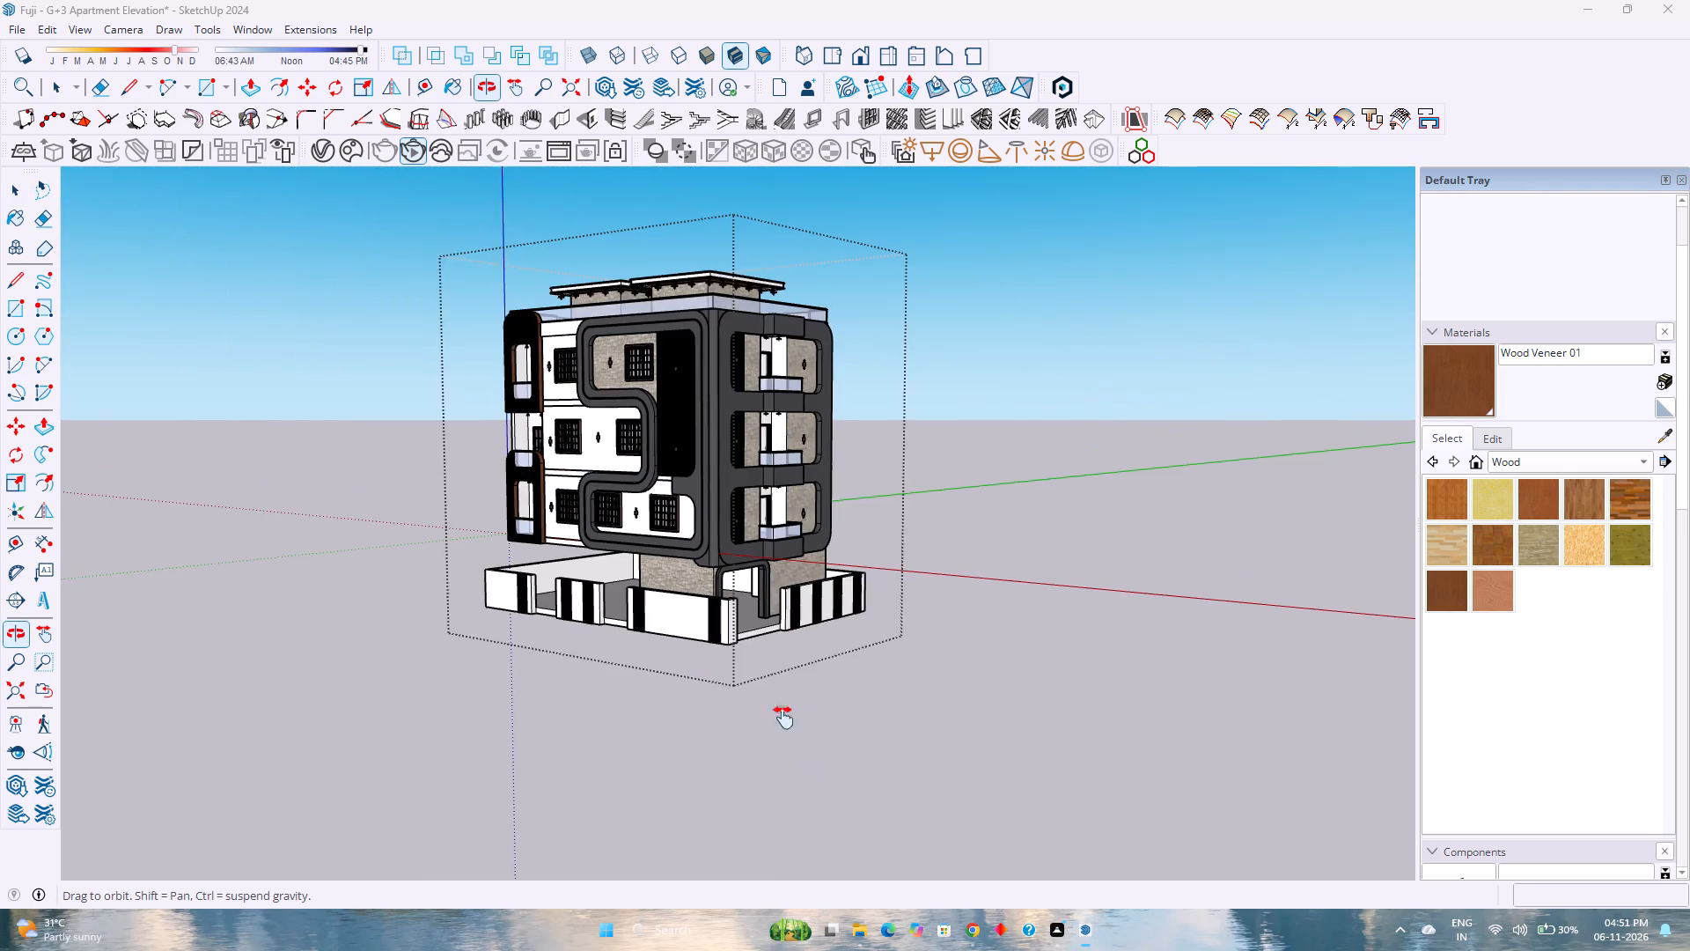
pyautogui.scroll(3, 709, 608)
pyautogui.hotkey('ctrl', 's')
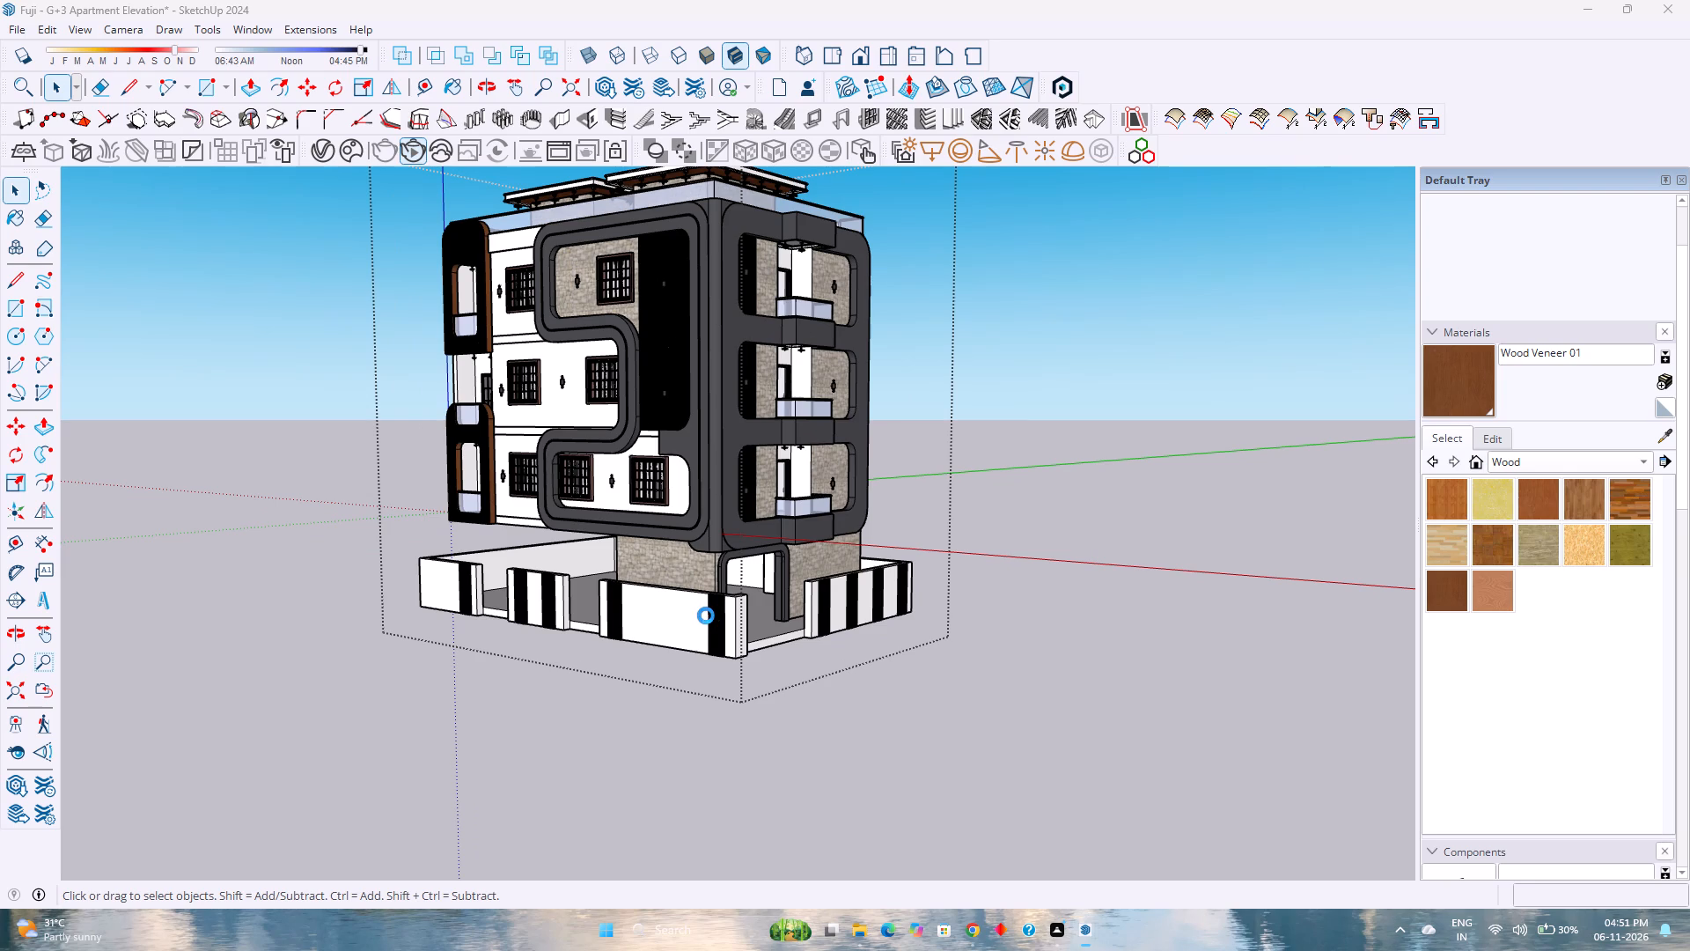
# Examine the louvre panel layout on the compound wall's front and side, comparing their spacing.
pyautogui.scroll(-2, 706, 616)
pyautogui.scroll(1, 708, 606)
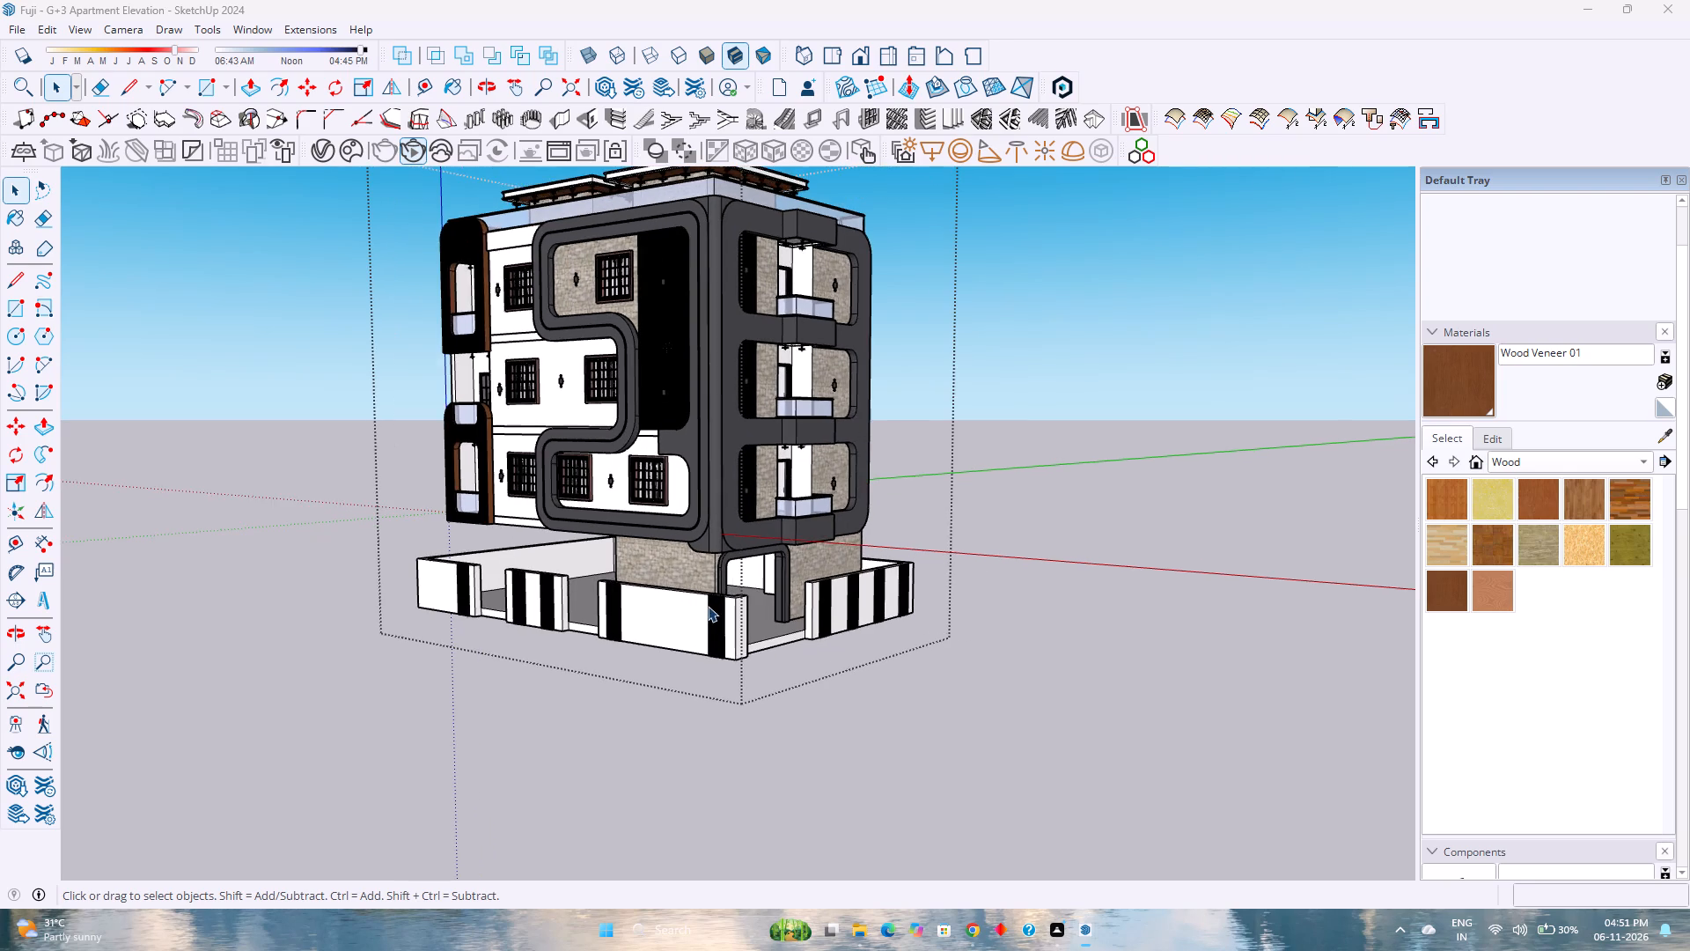
pyautogui.scroll(1, 628, 602)
pyautogui.middleClick(628, 602)
pyautogui.moveTo(626, 600); pyautogui.dragTo(947, 557, button='middle')
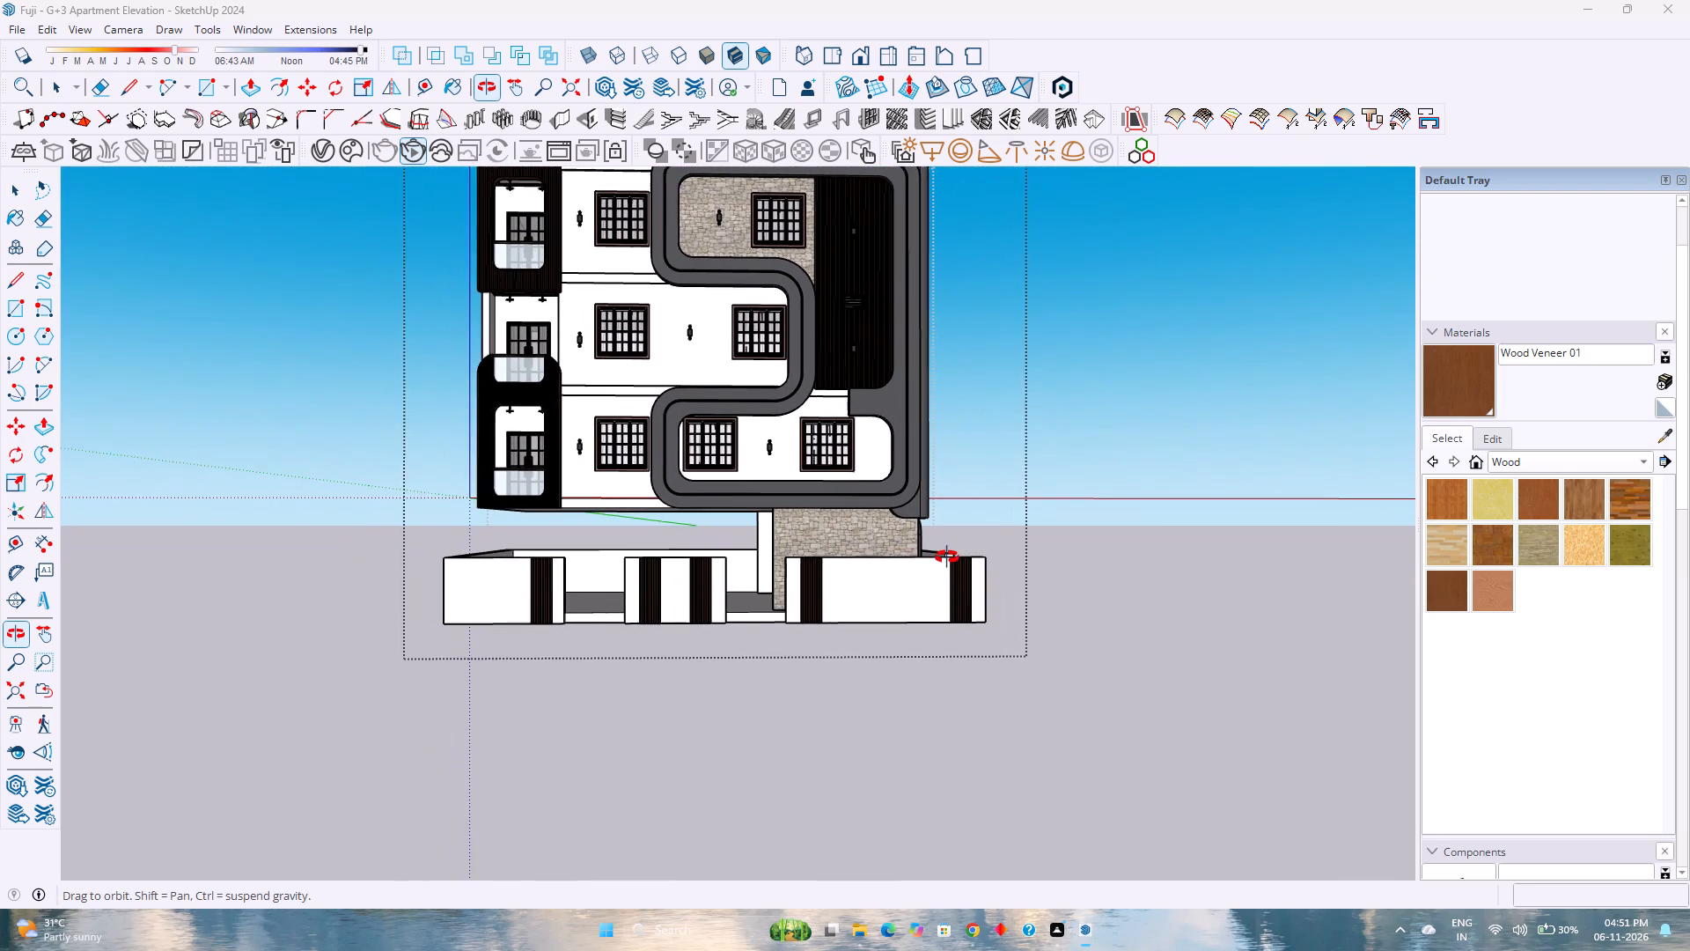
pyautogui.moveTo(947, 557); pyautogui.dragTo(603, 579, button='middle')
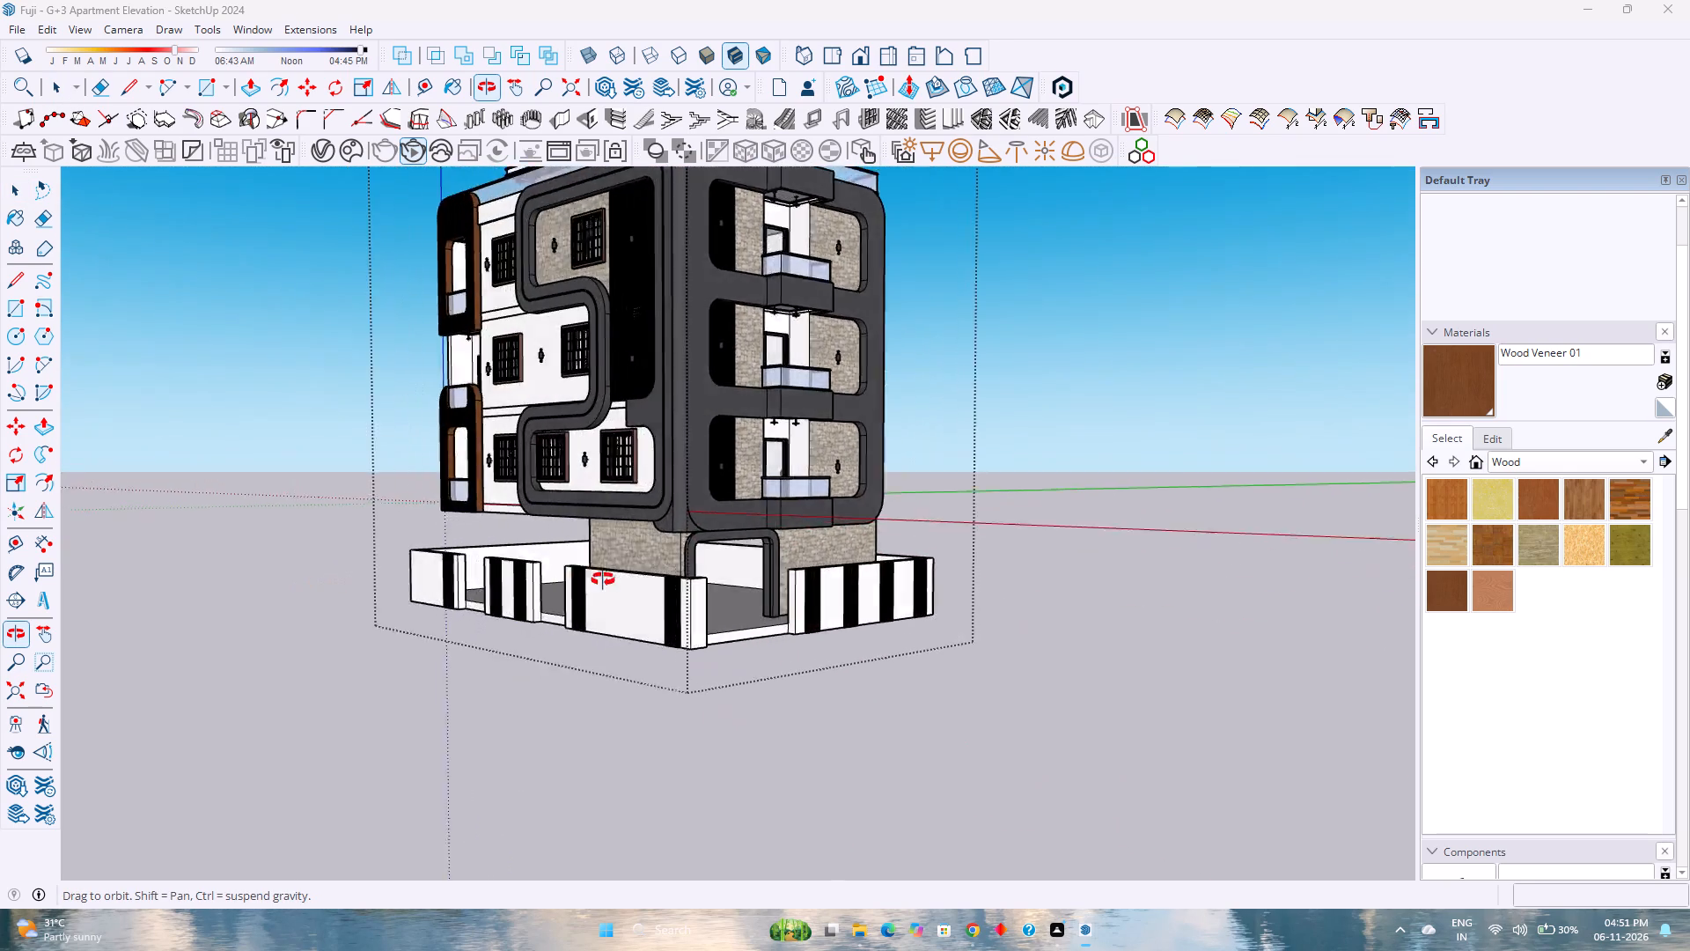
pyautogui.moveTo(603, 579); pyautogui.dragTo(895, 580, button='middle')
pyautogui.middleClick(895, 580)
pyautogui.middleClick(895, 580)
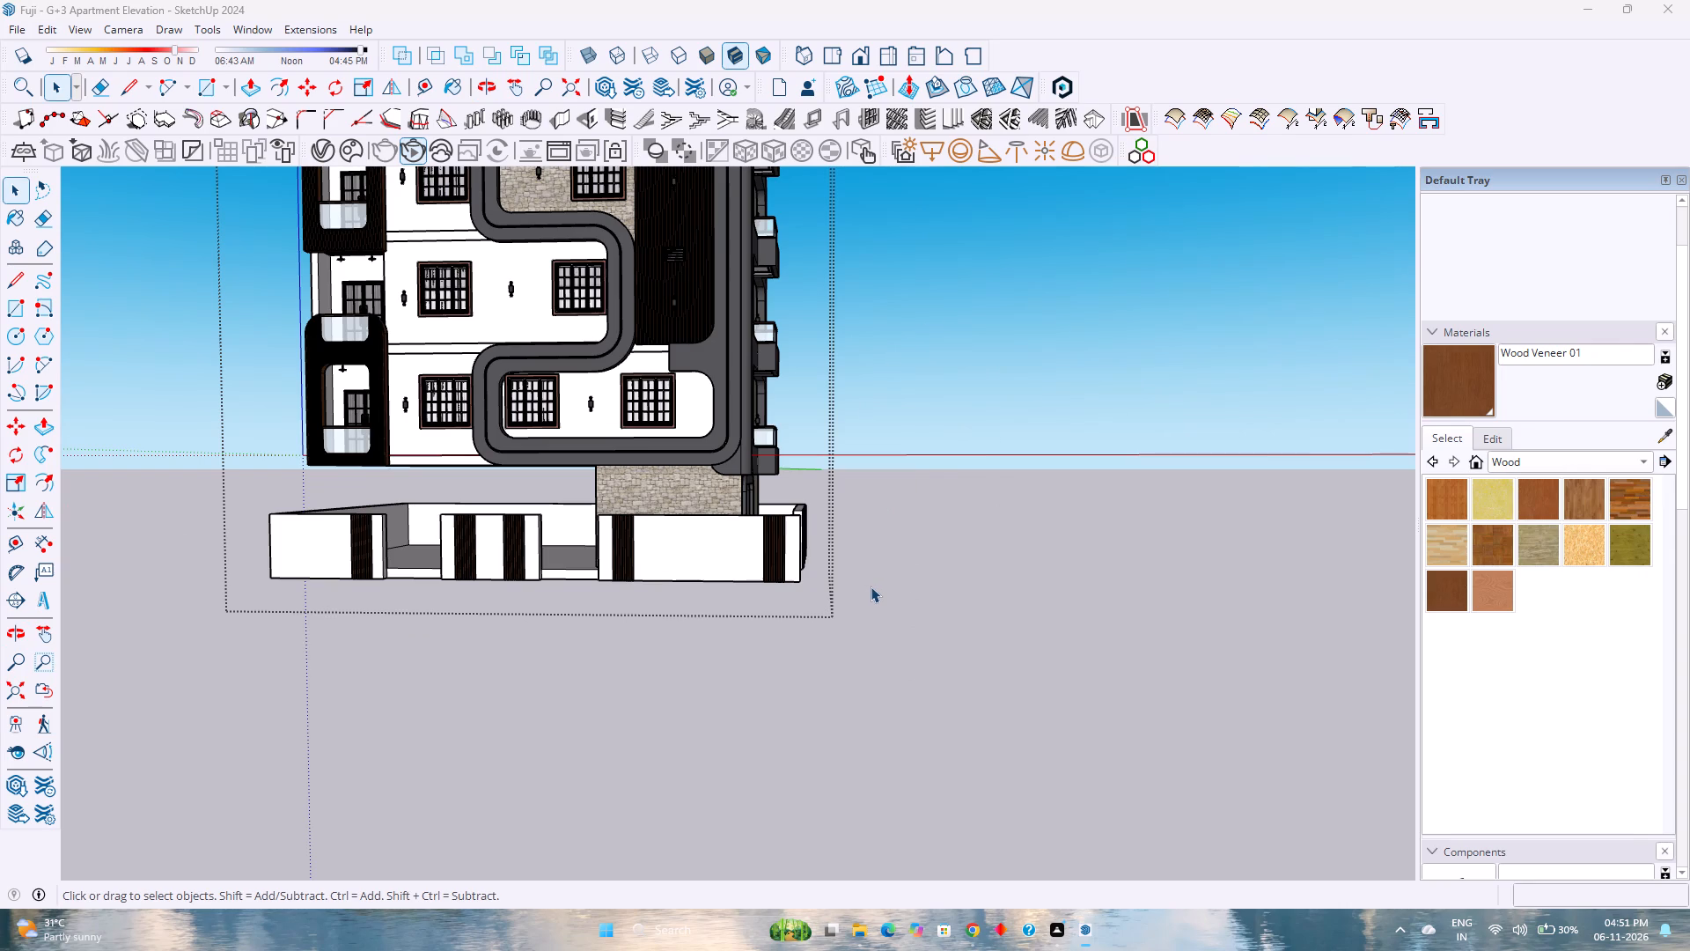
pyautogui.scroll(-2, 871, 586)
pyautogui.moveTo(889, 584); pyautogui.dragTo(732, 596, button='middle')
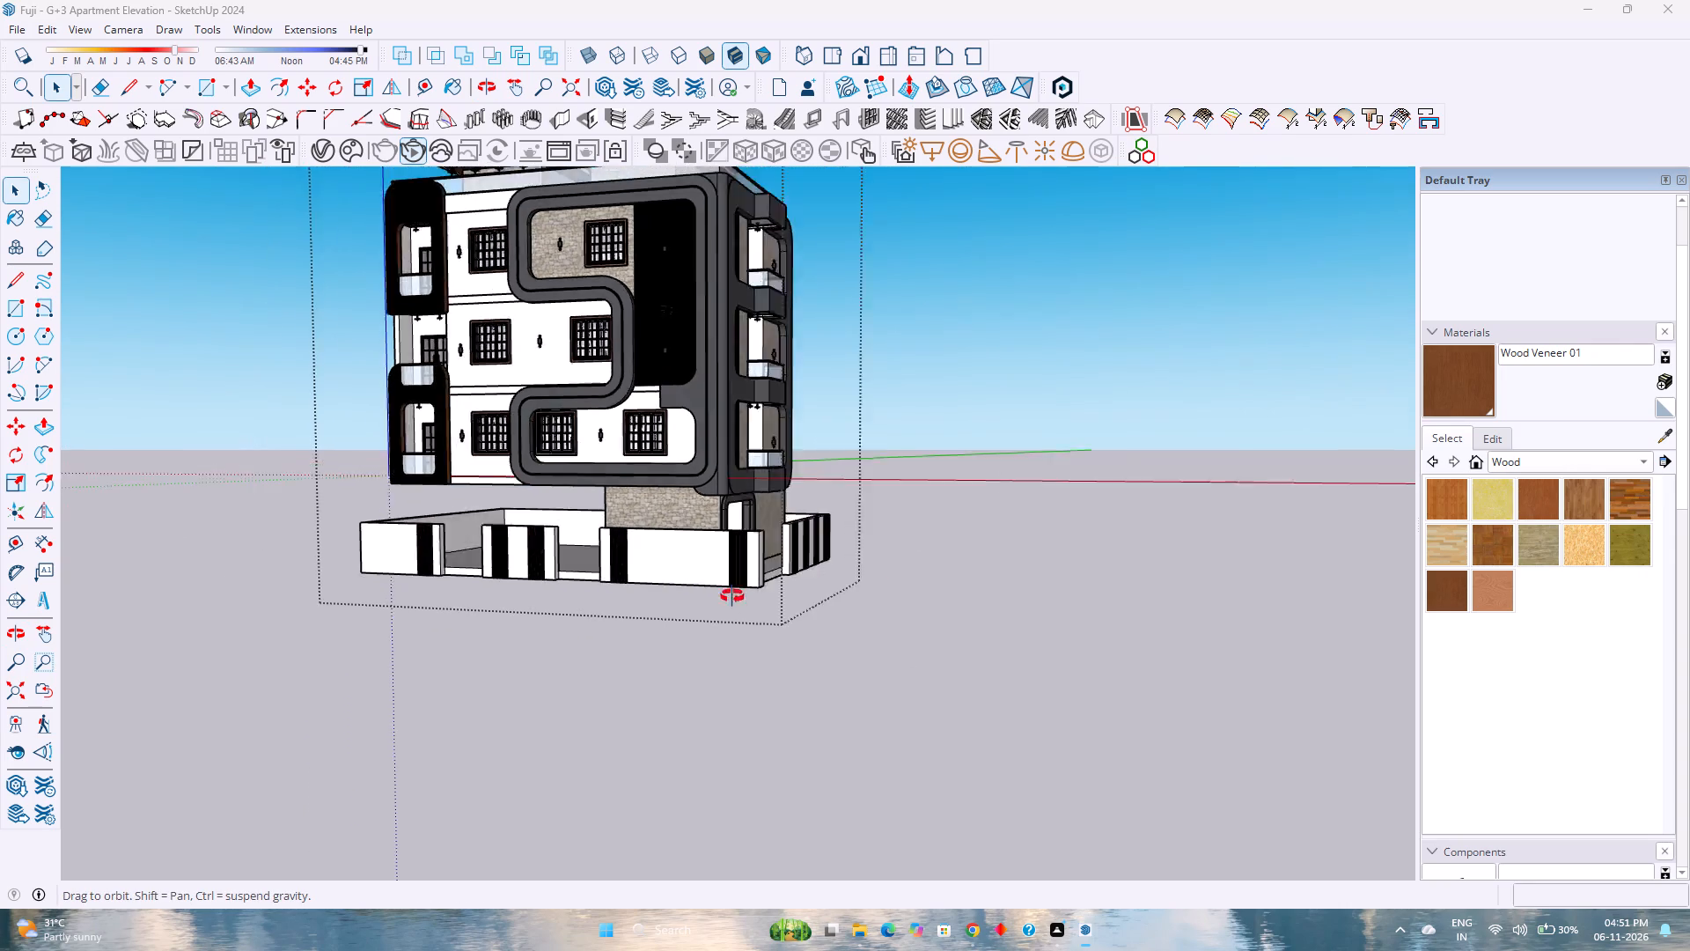
pyautogui.moveTo(732, 596); pyautogui.dragTo(197, 641, button='middle')
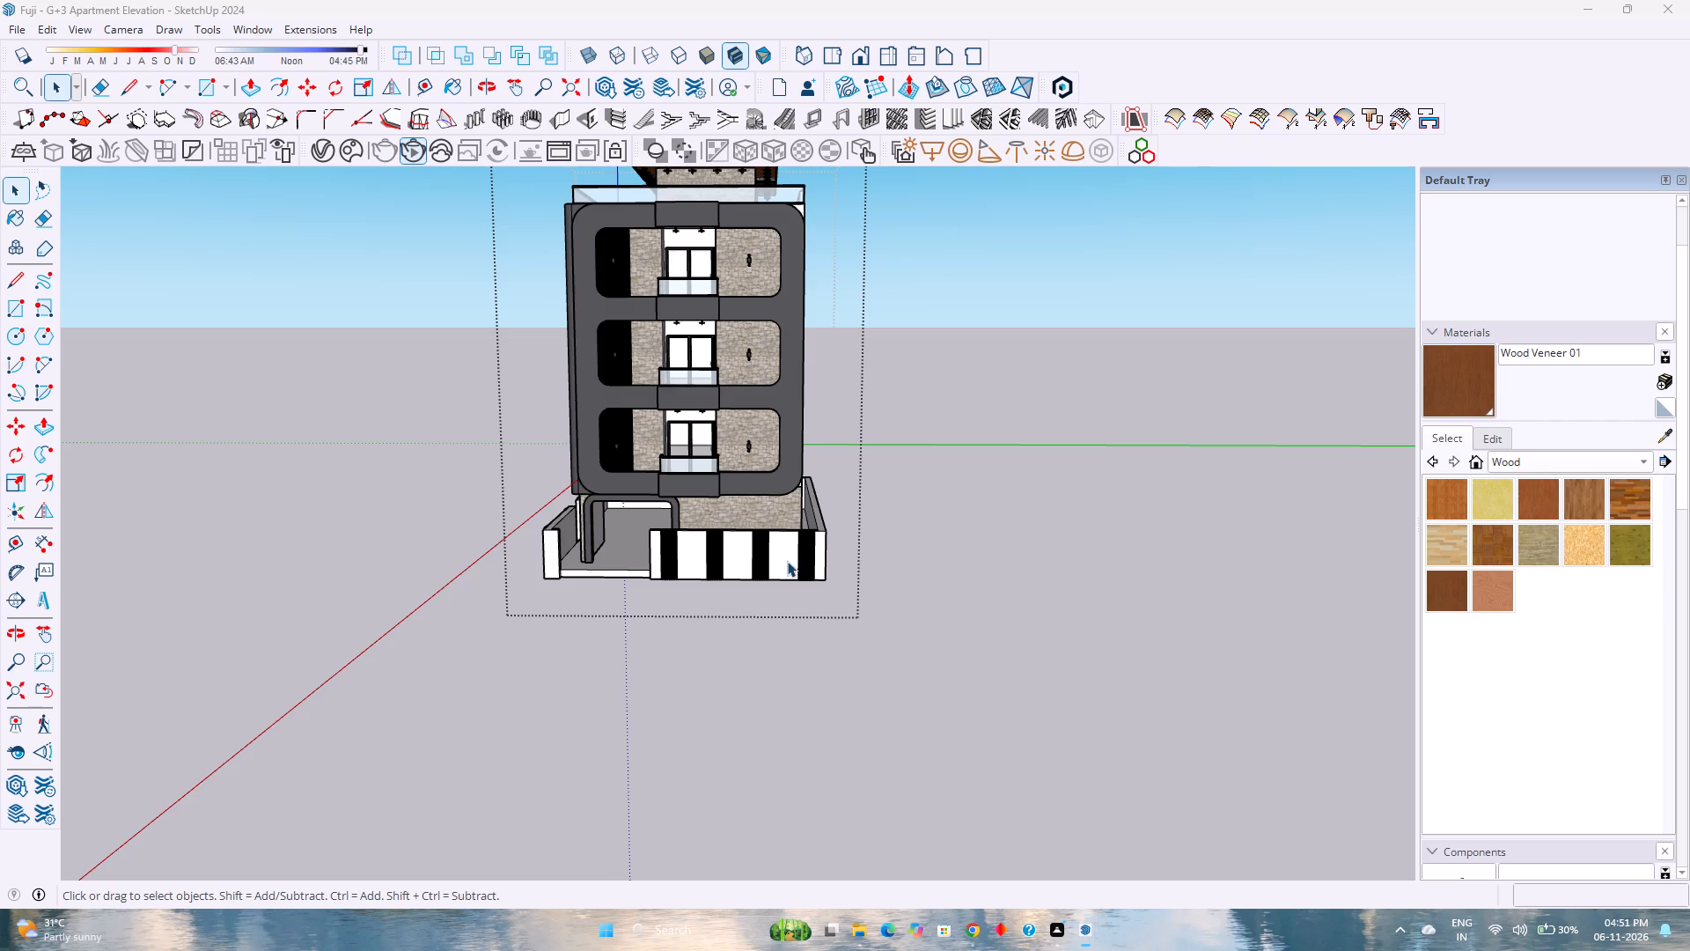
pyautogui.scroll(15, 771, 552)
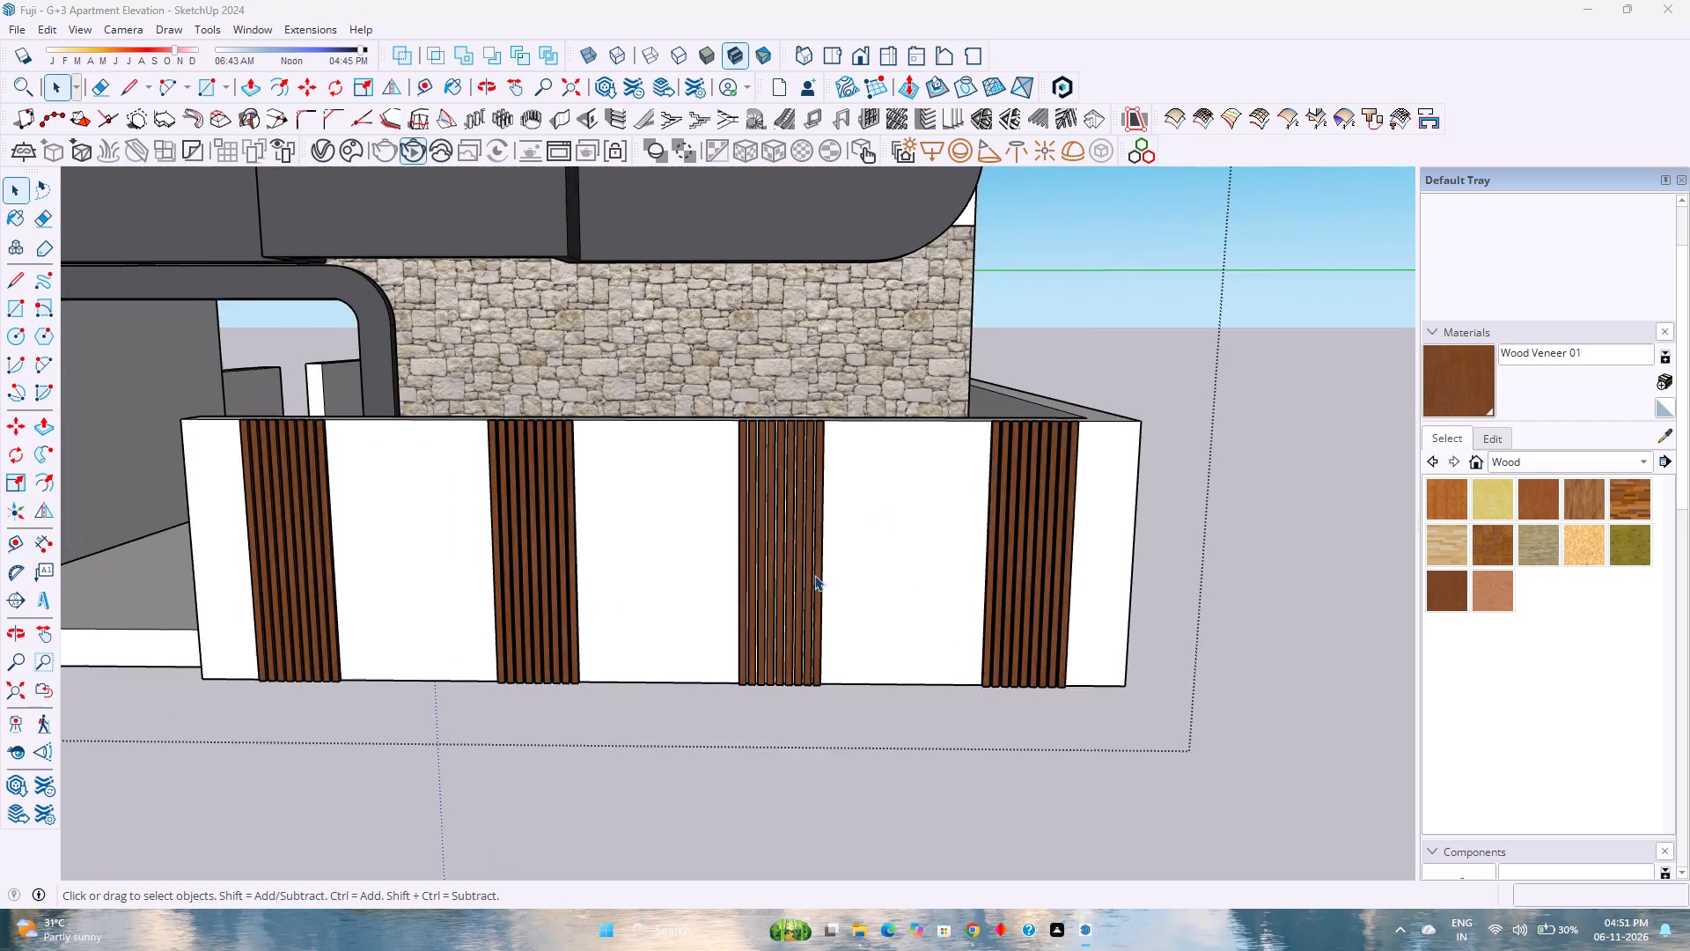
pyautogui.scroll(2, 814, 575)
pyautogui.middleClick(817, 575)
pyautogui.moveTo(818, 575); pyautogui.dragTo(840, 728, button='middle')
pyautogui.middleClick(840, 728)
pyautogui.scroll(-5, 811, 640)
pyautogui.keyDown('shift'); pyautogui.moveTo(777, 625); pyautogui.dragTo(818, 725, button='middle'); pyautogui.keyUp('shift')
pyautogui.keyDown('shift'); pyautogui.moveTo(818, 725); pyautogui.dragTo(828, 770, button='middle'); pyautogui.keyUp('shift')
pyautogui.keyDown('shift'); pyautogui.middleClick(828, 770); pyautogui.keyUp('shift')
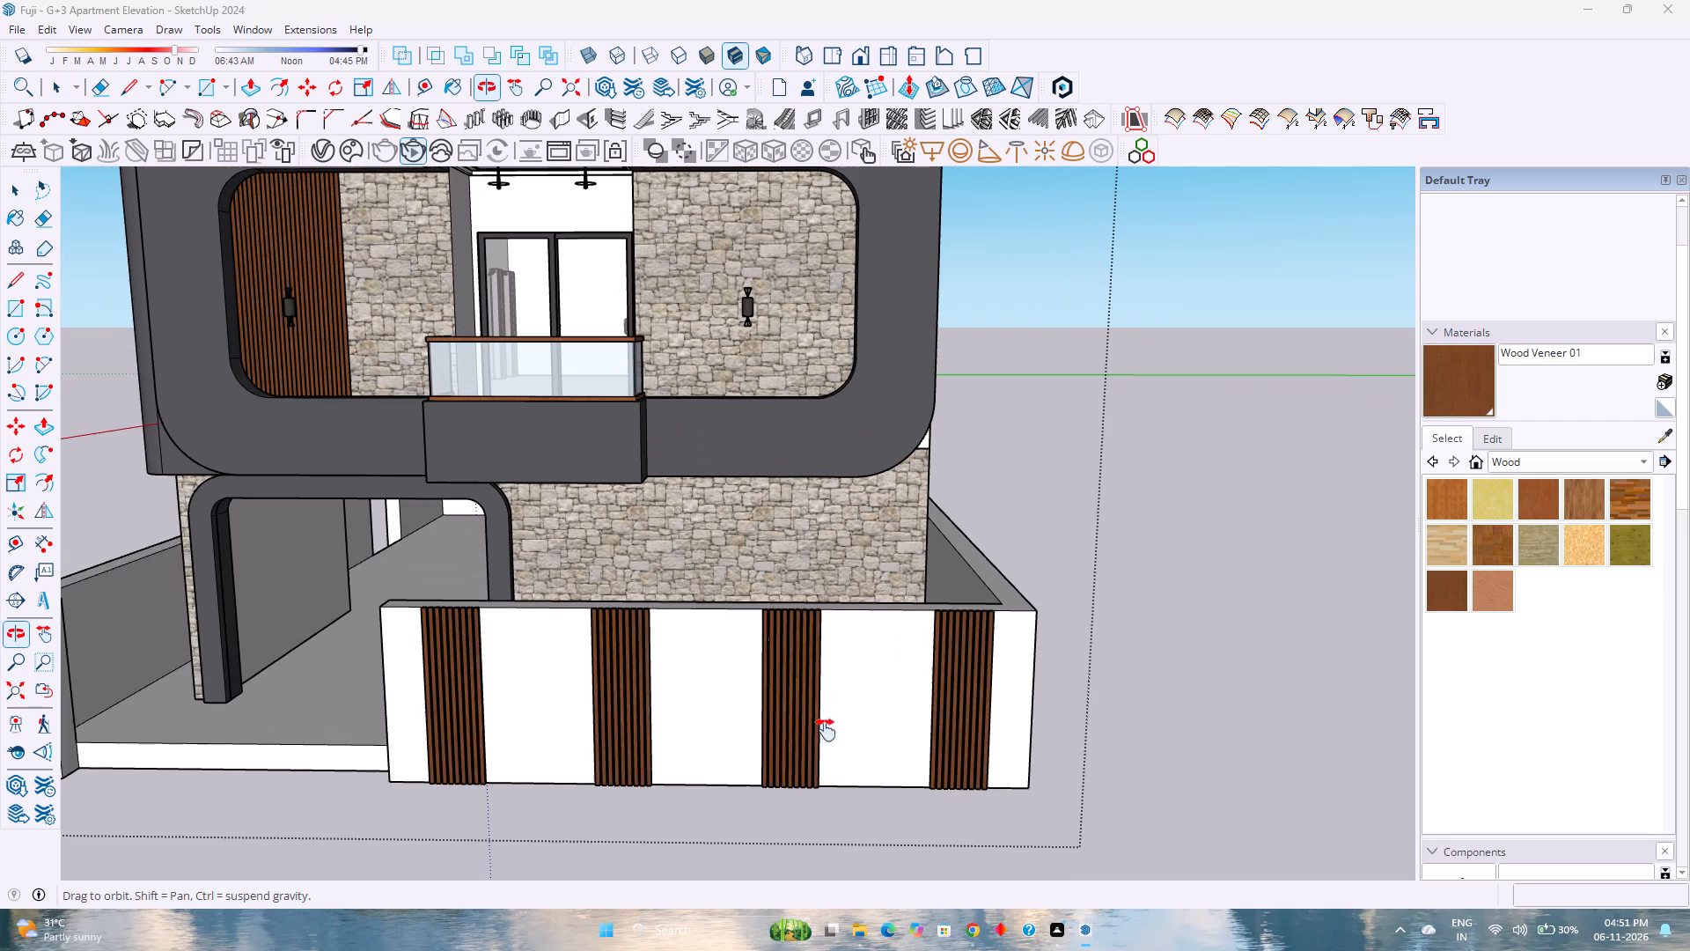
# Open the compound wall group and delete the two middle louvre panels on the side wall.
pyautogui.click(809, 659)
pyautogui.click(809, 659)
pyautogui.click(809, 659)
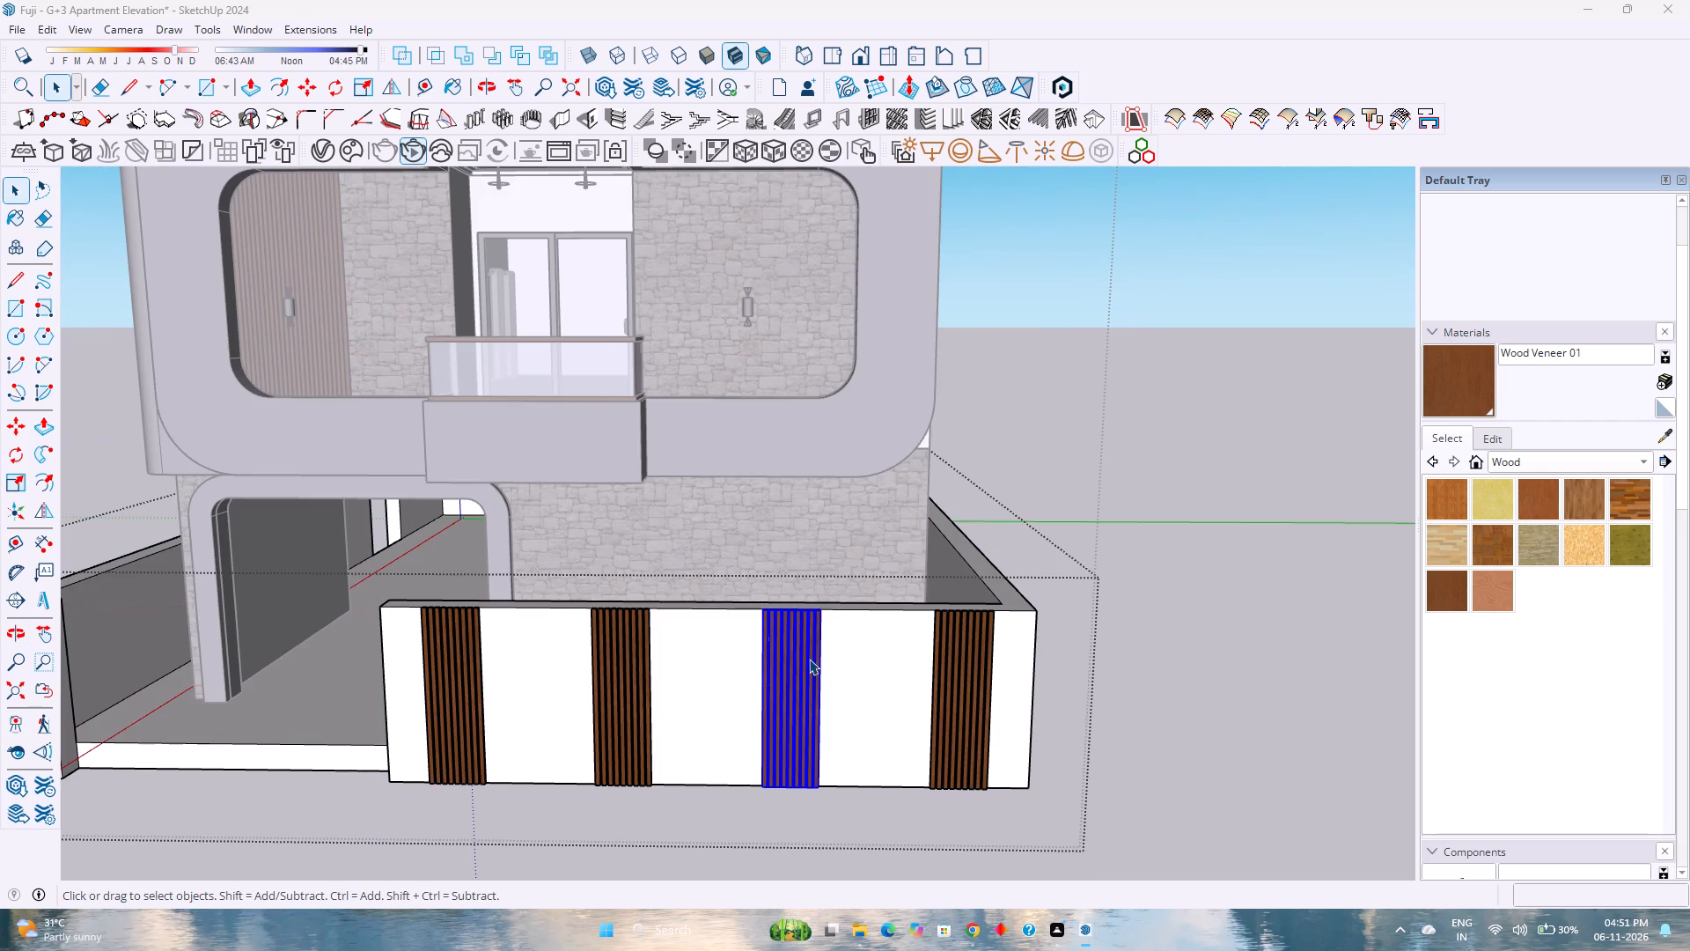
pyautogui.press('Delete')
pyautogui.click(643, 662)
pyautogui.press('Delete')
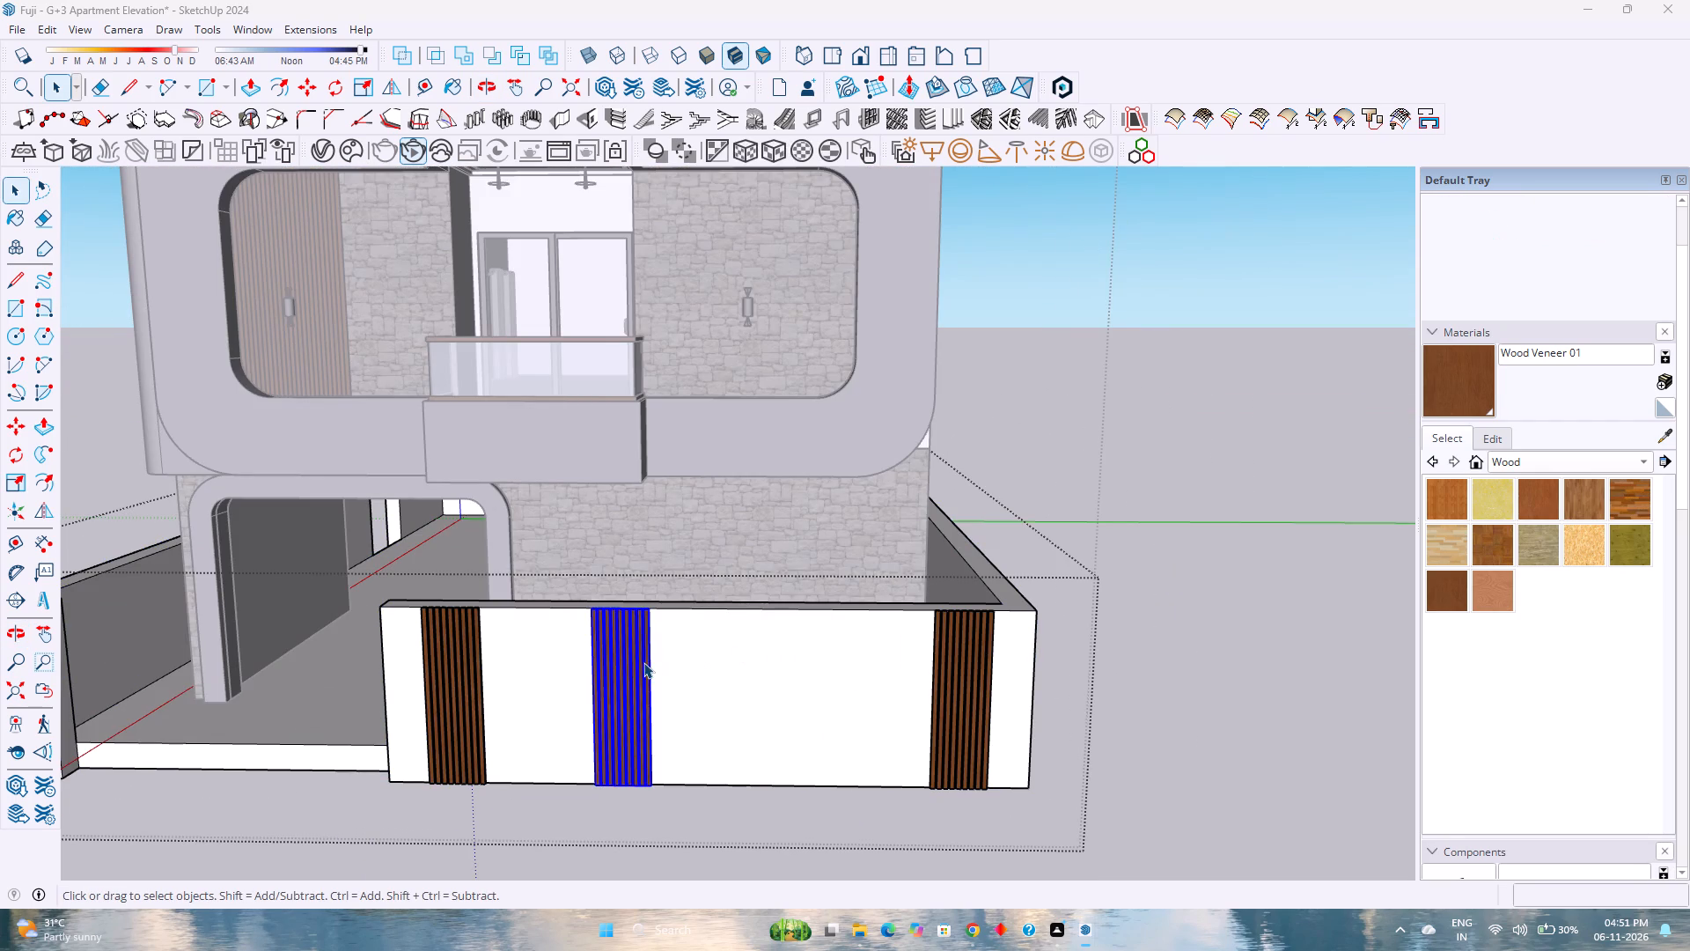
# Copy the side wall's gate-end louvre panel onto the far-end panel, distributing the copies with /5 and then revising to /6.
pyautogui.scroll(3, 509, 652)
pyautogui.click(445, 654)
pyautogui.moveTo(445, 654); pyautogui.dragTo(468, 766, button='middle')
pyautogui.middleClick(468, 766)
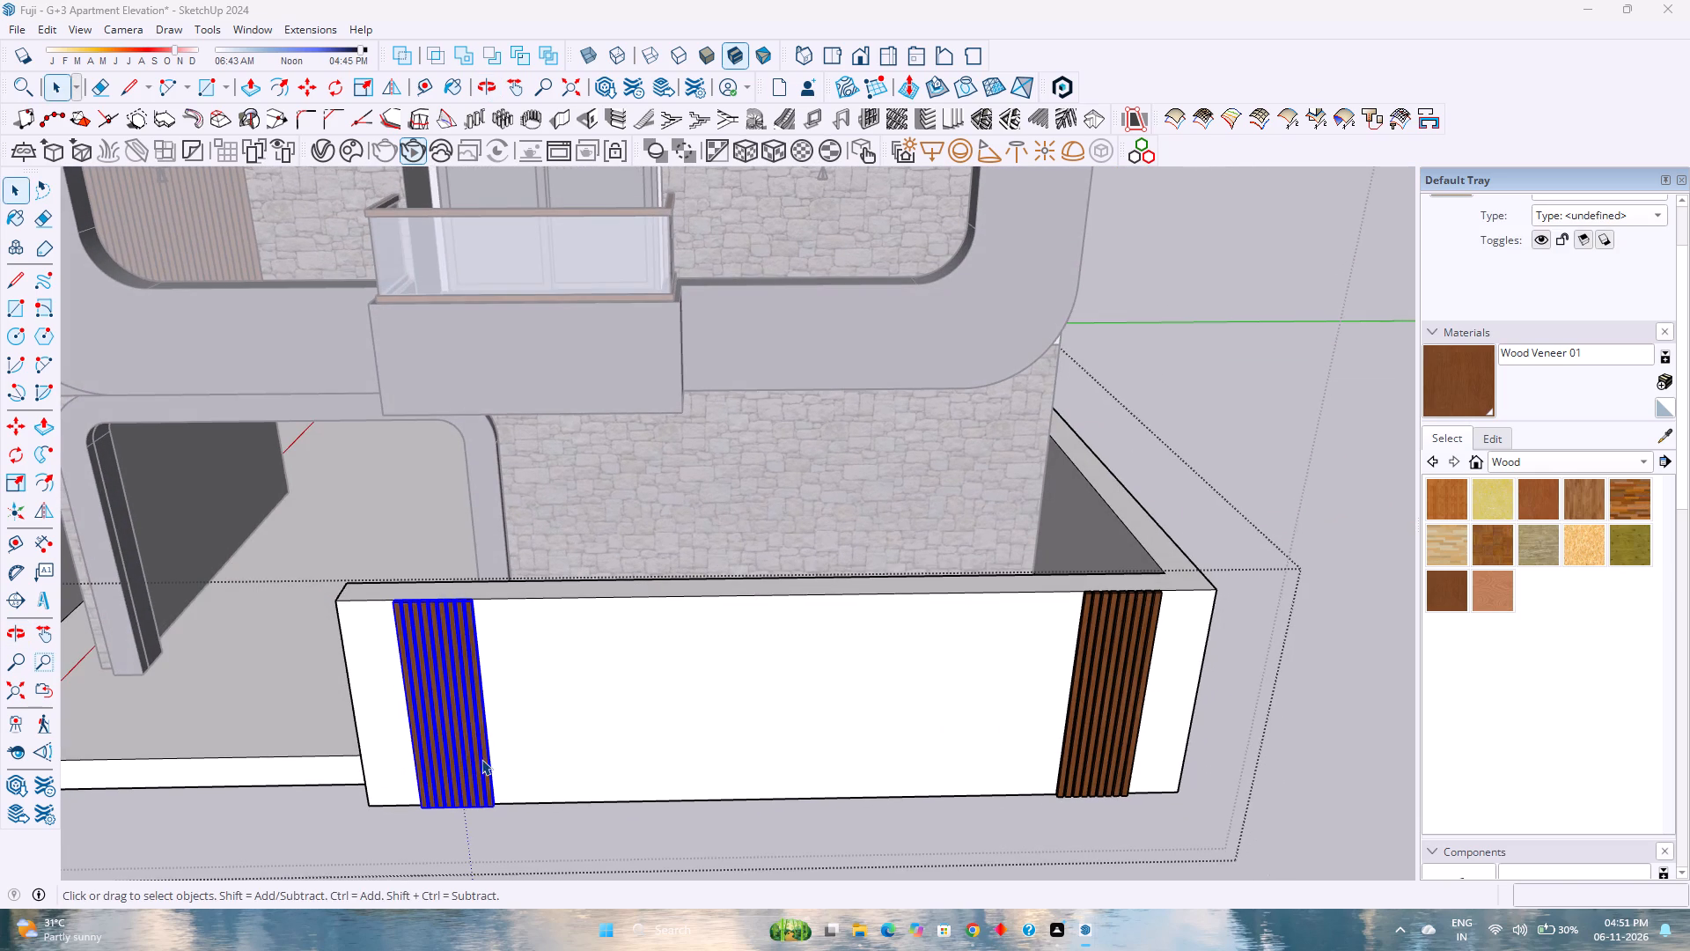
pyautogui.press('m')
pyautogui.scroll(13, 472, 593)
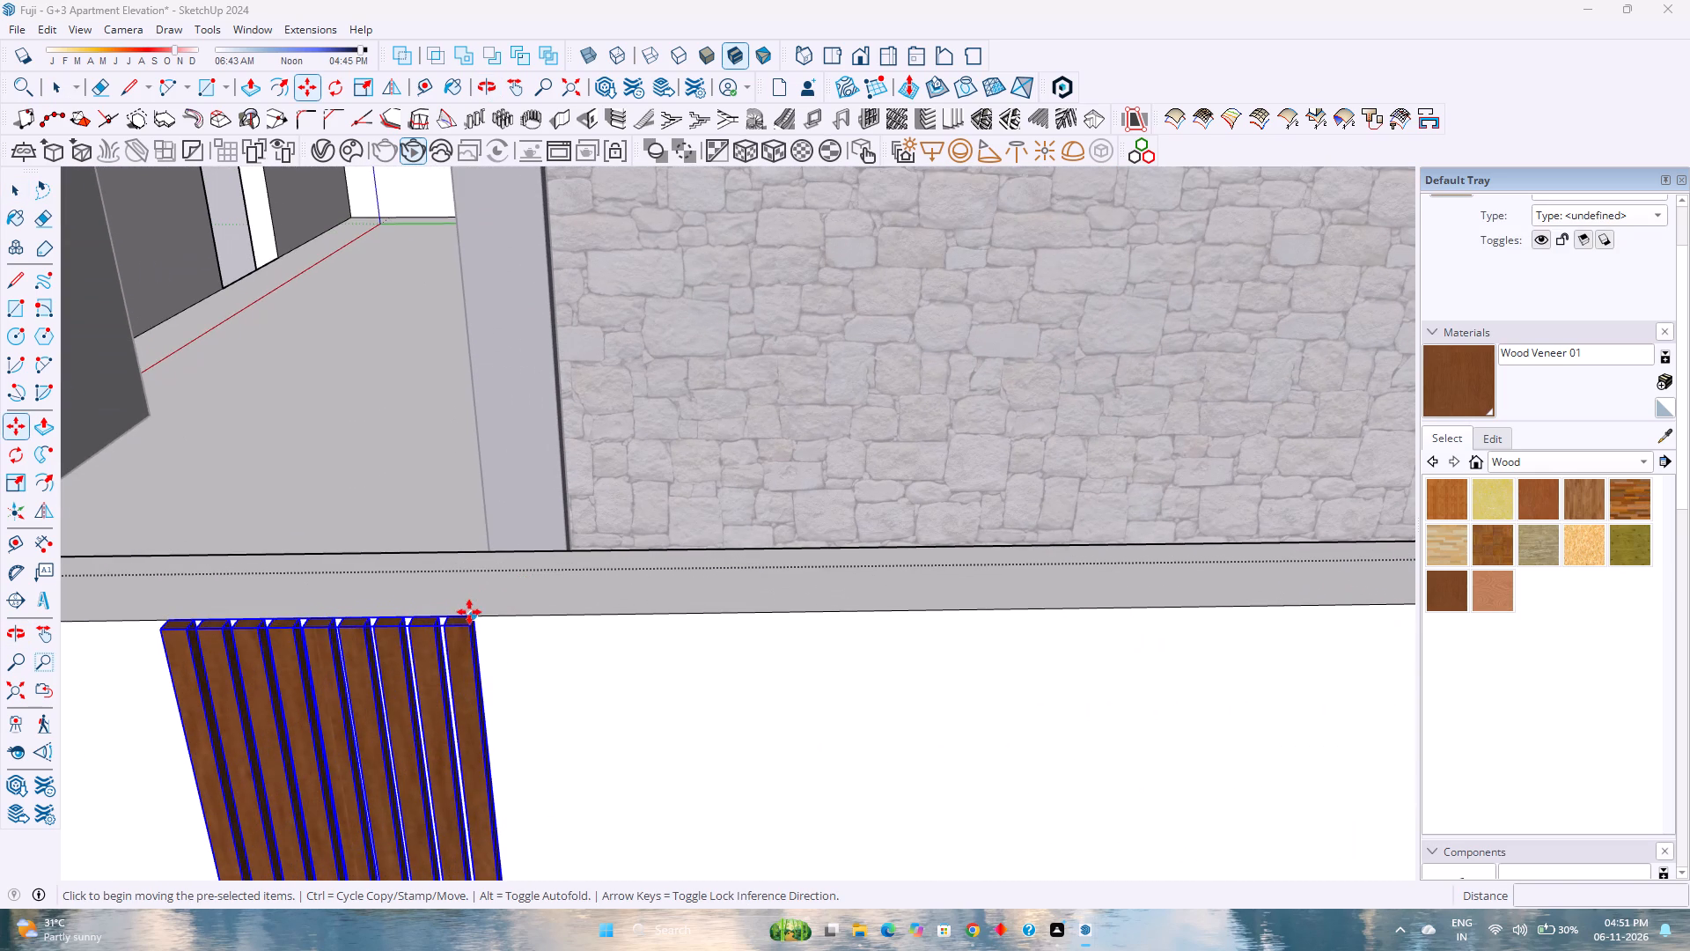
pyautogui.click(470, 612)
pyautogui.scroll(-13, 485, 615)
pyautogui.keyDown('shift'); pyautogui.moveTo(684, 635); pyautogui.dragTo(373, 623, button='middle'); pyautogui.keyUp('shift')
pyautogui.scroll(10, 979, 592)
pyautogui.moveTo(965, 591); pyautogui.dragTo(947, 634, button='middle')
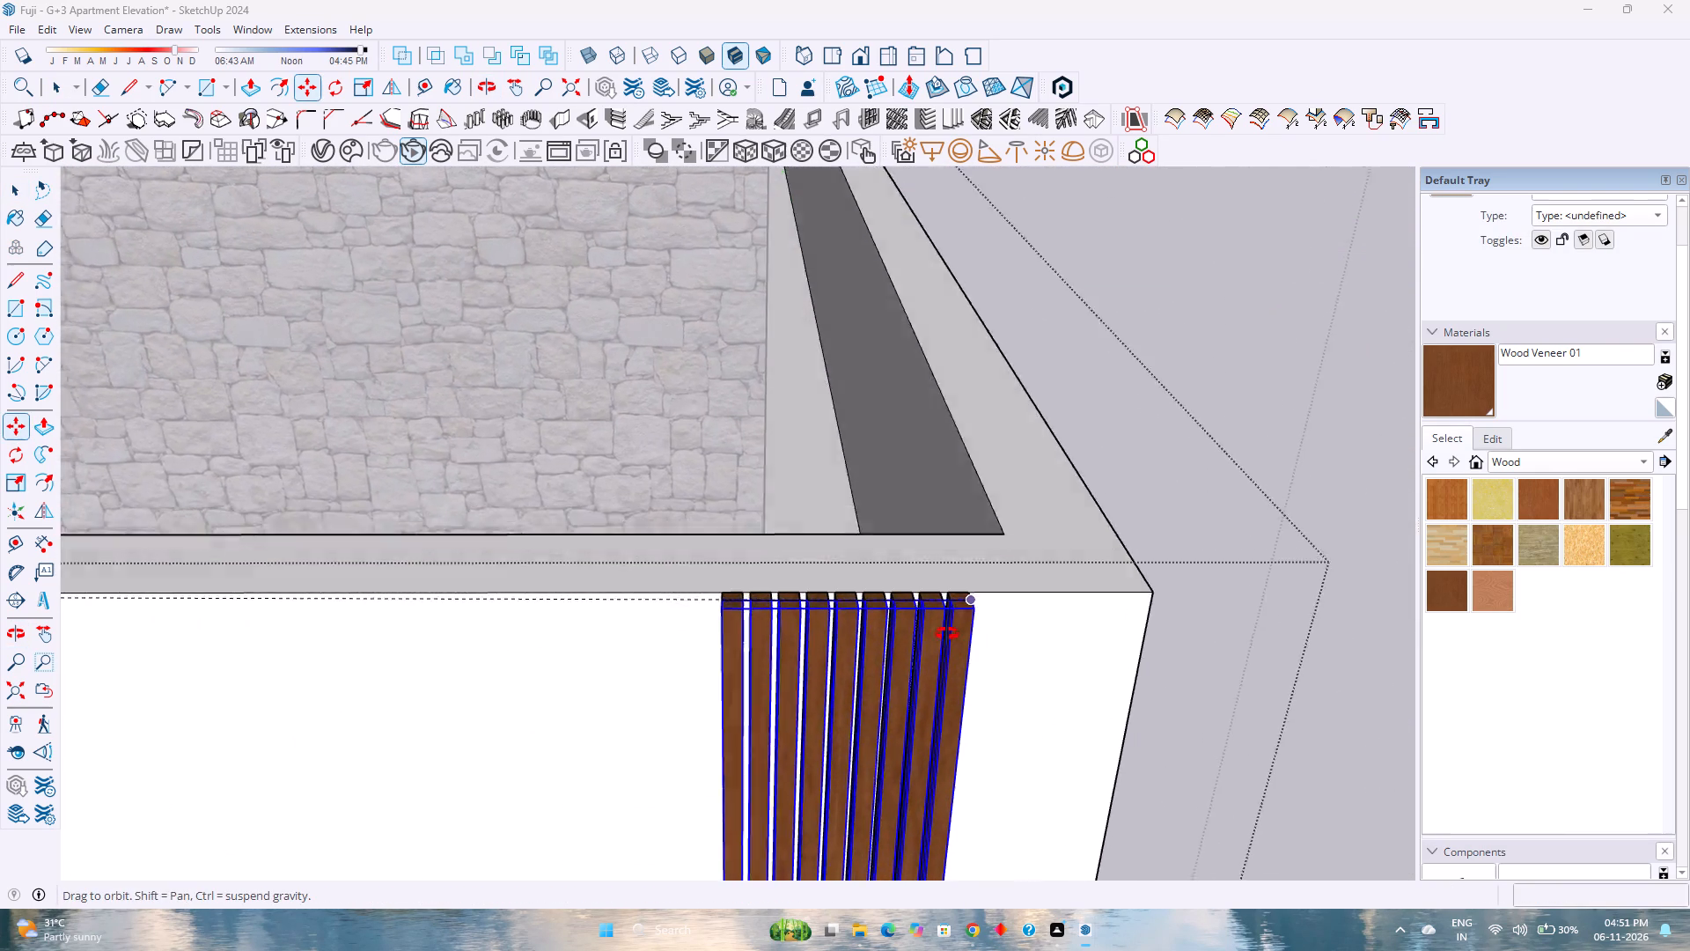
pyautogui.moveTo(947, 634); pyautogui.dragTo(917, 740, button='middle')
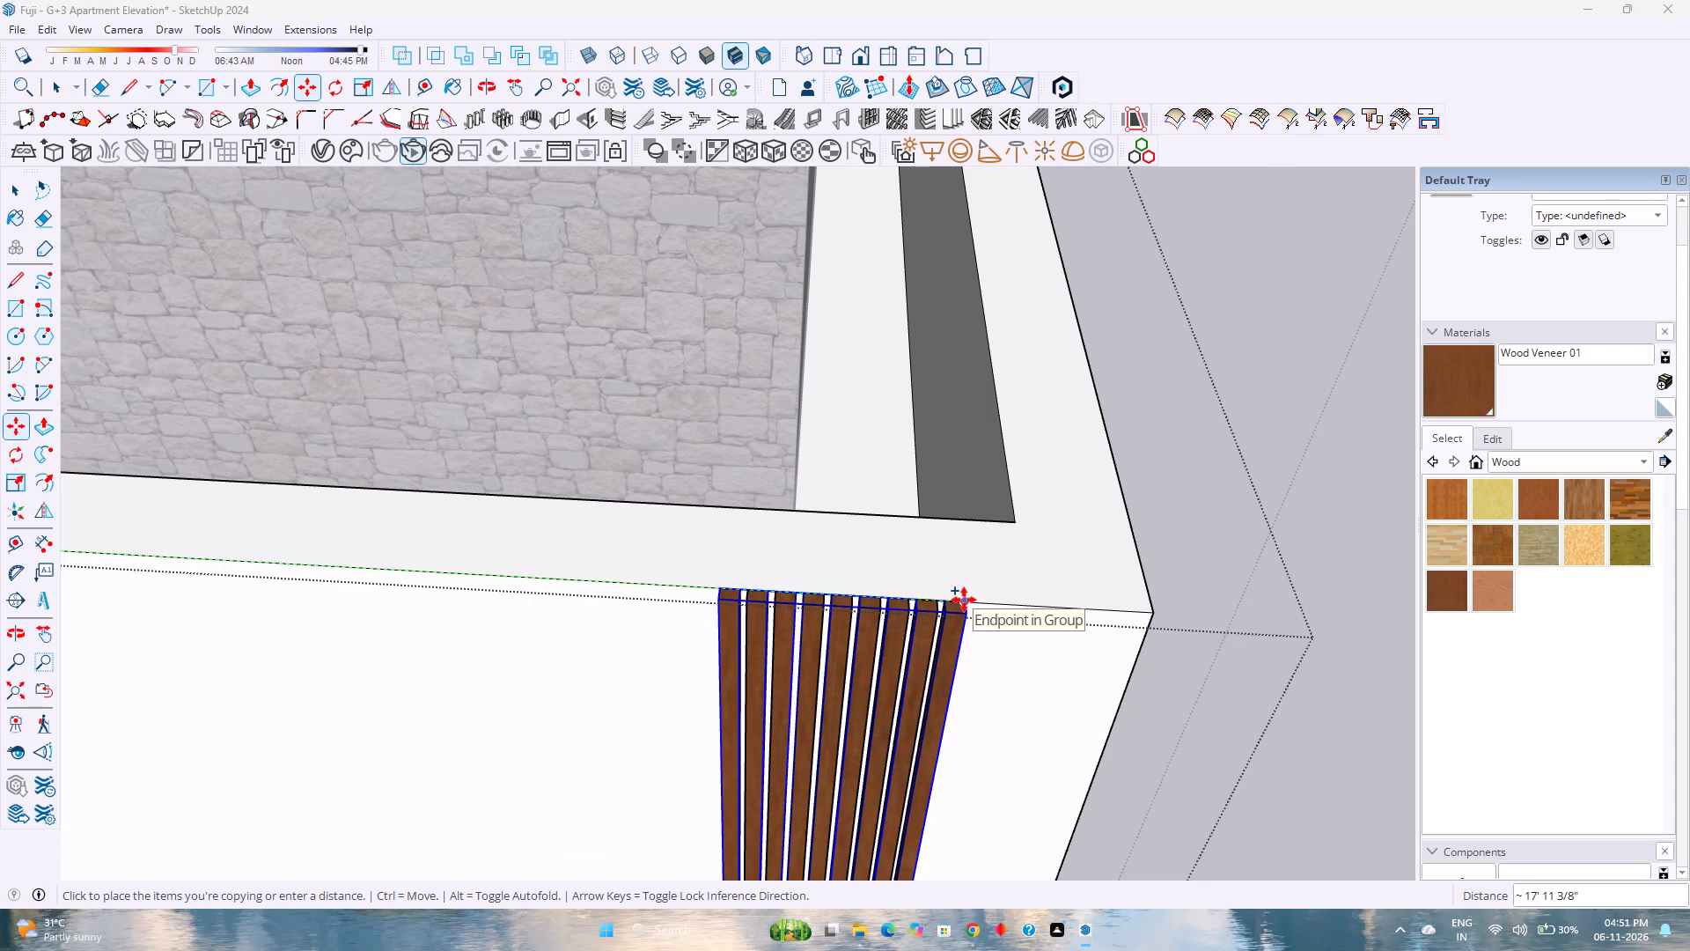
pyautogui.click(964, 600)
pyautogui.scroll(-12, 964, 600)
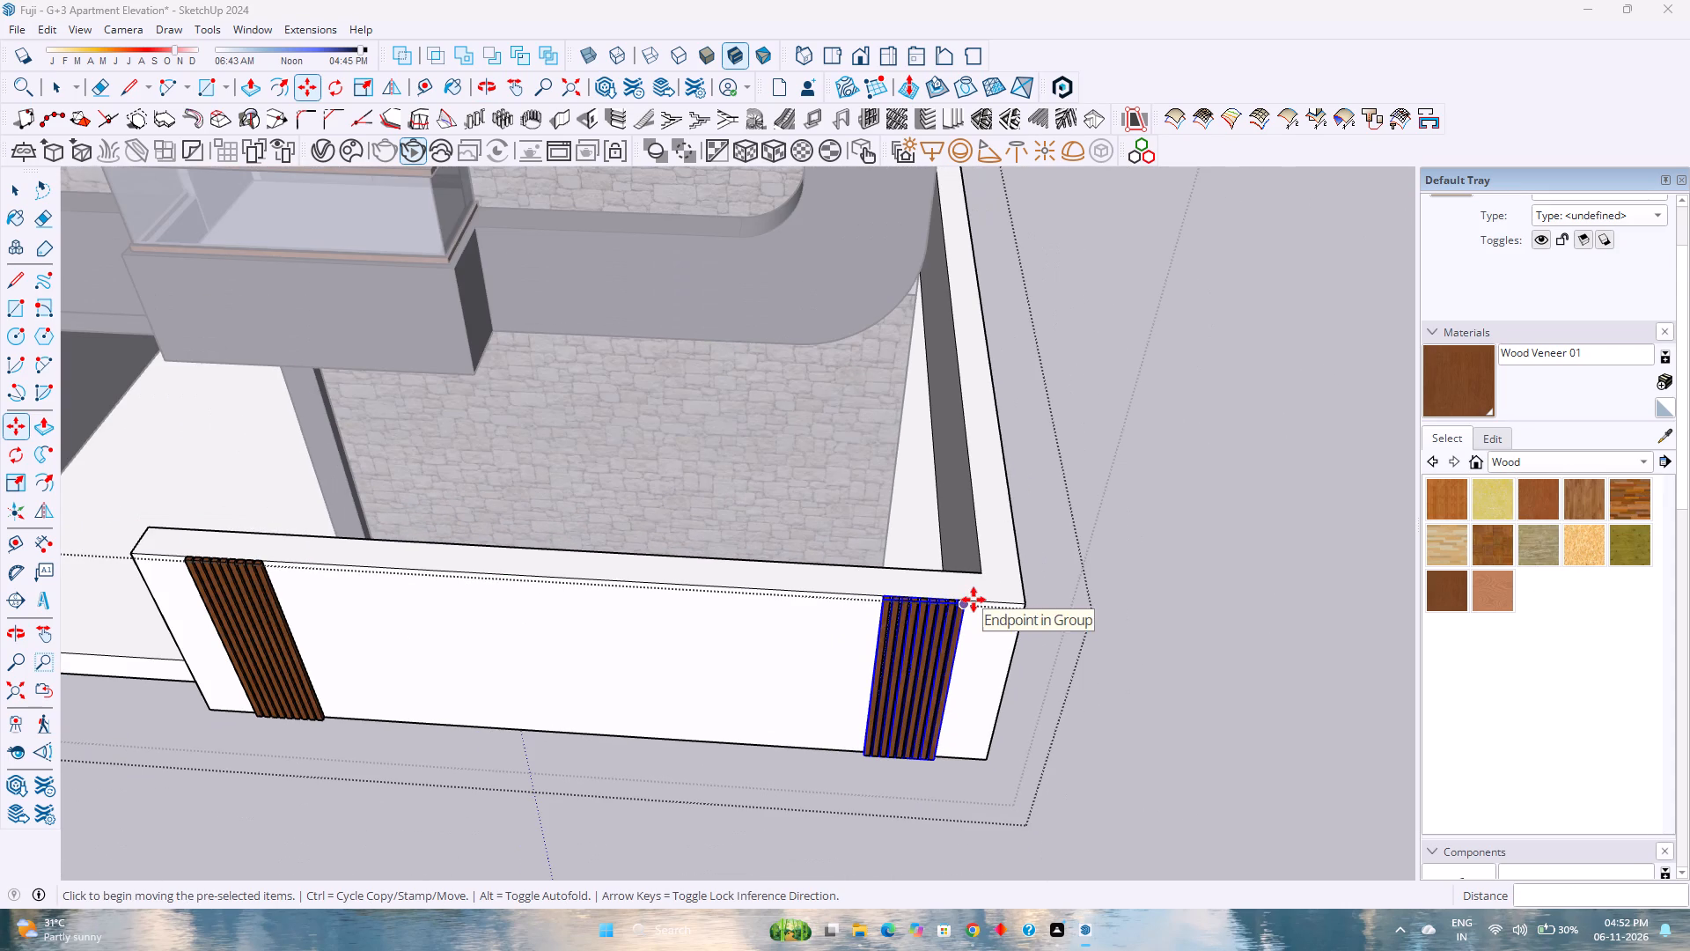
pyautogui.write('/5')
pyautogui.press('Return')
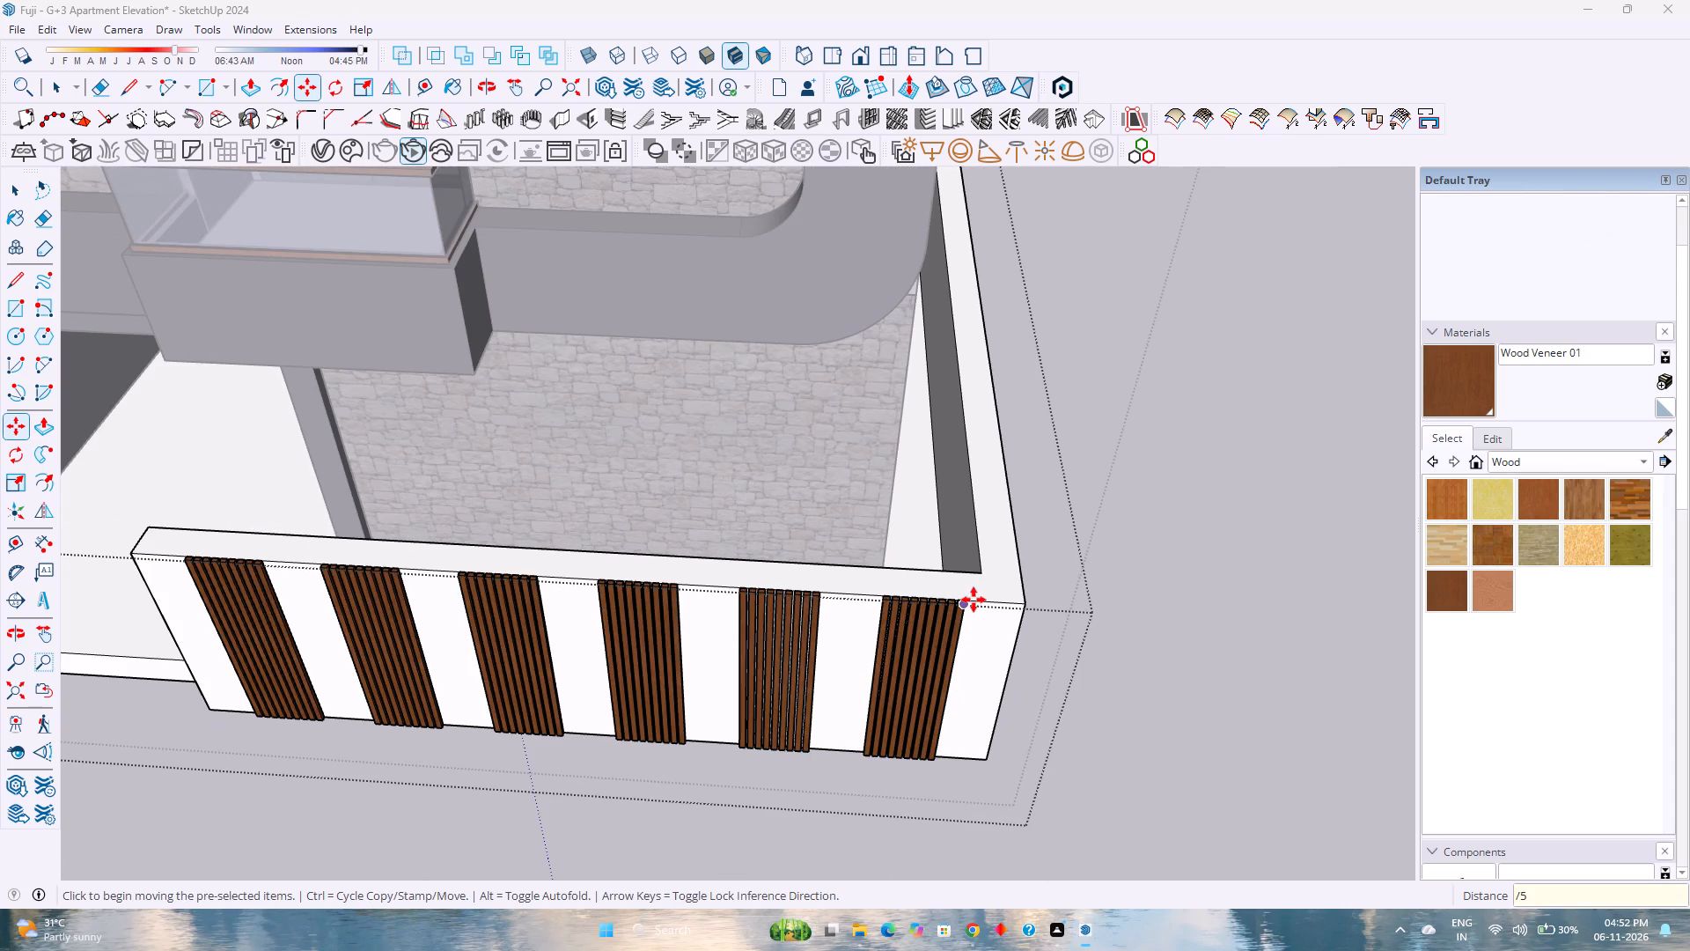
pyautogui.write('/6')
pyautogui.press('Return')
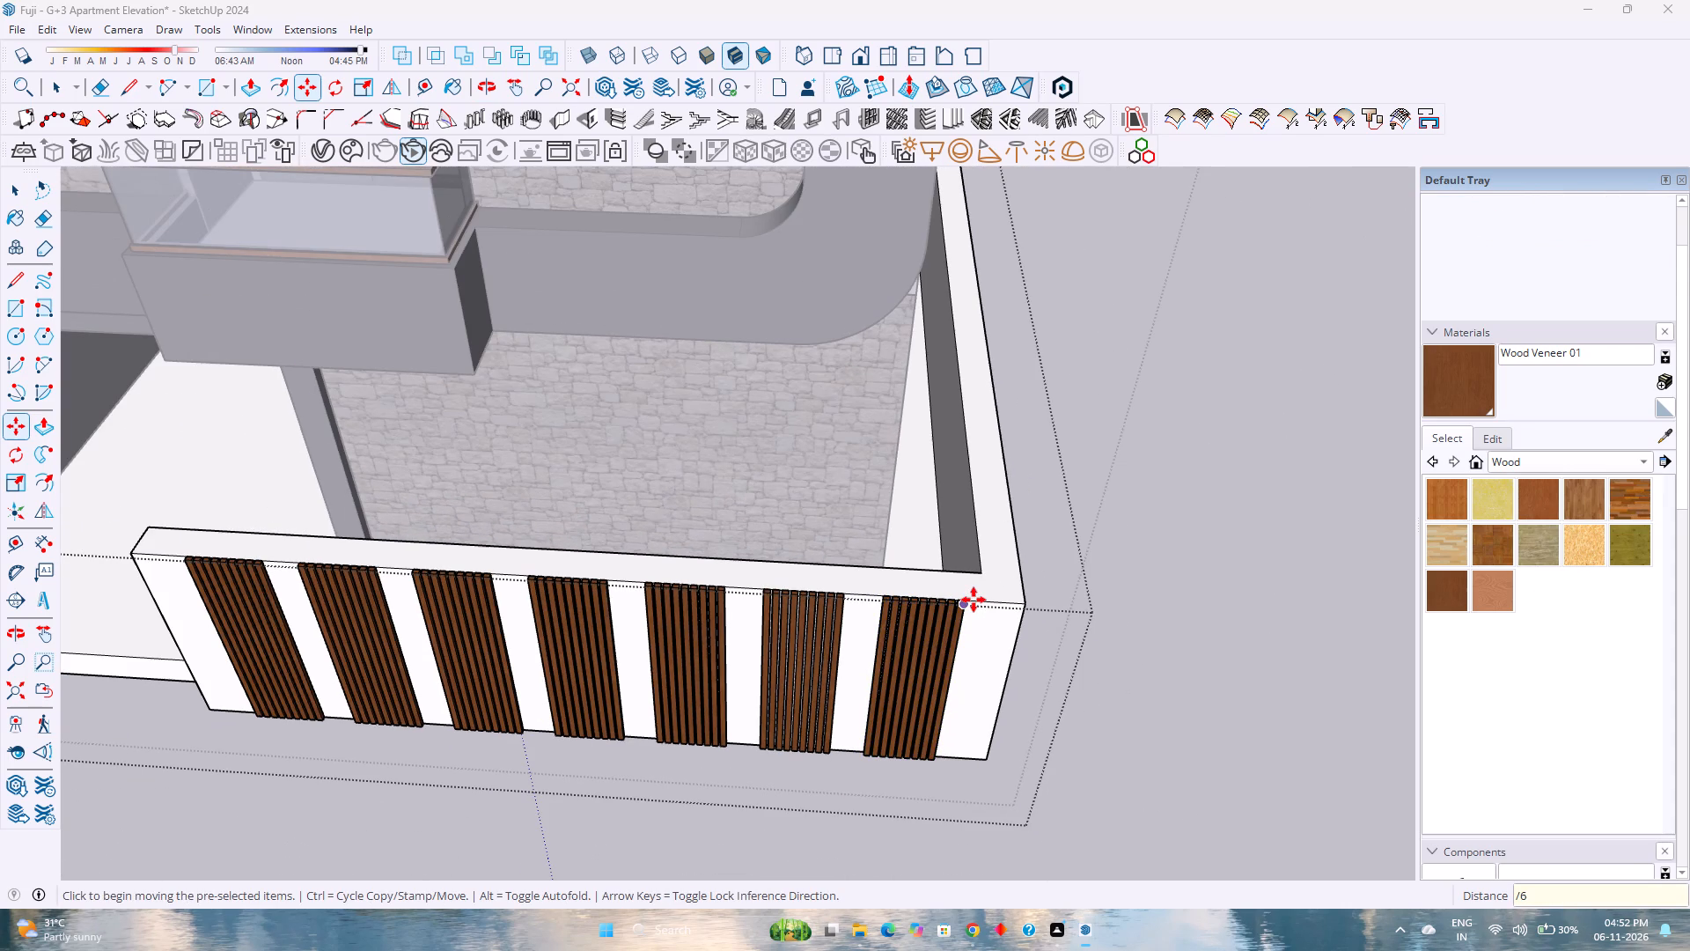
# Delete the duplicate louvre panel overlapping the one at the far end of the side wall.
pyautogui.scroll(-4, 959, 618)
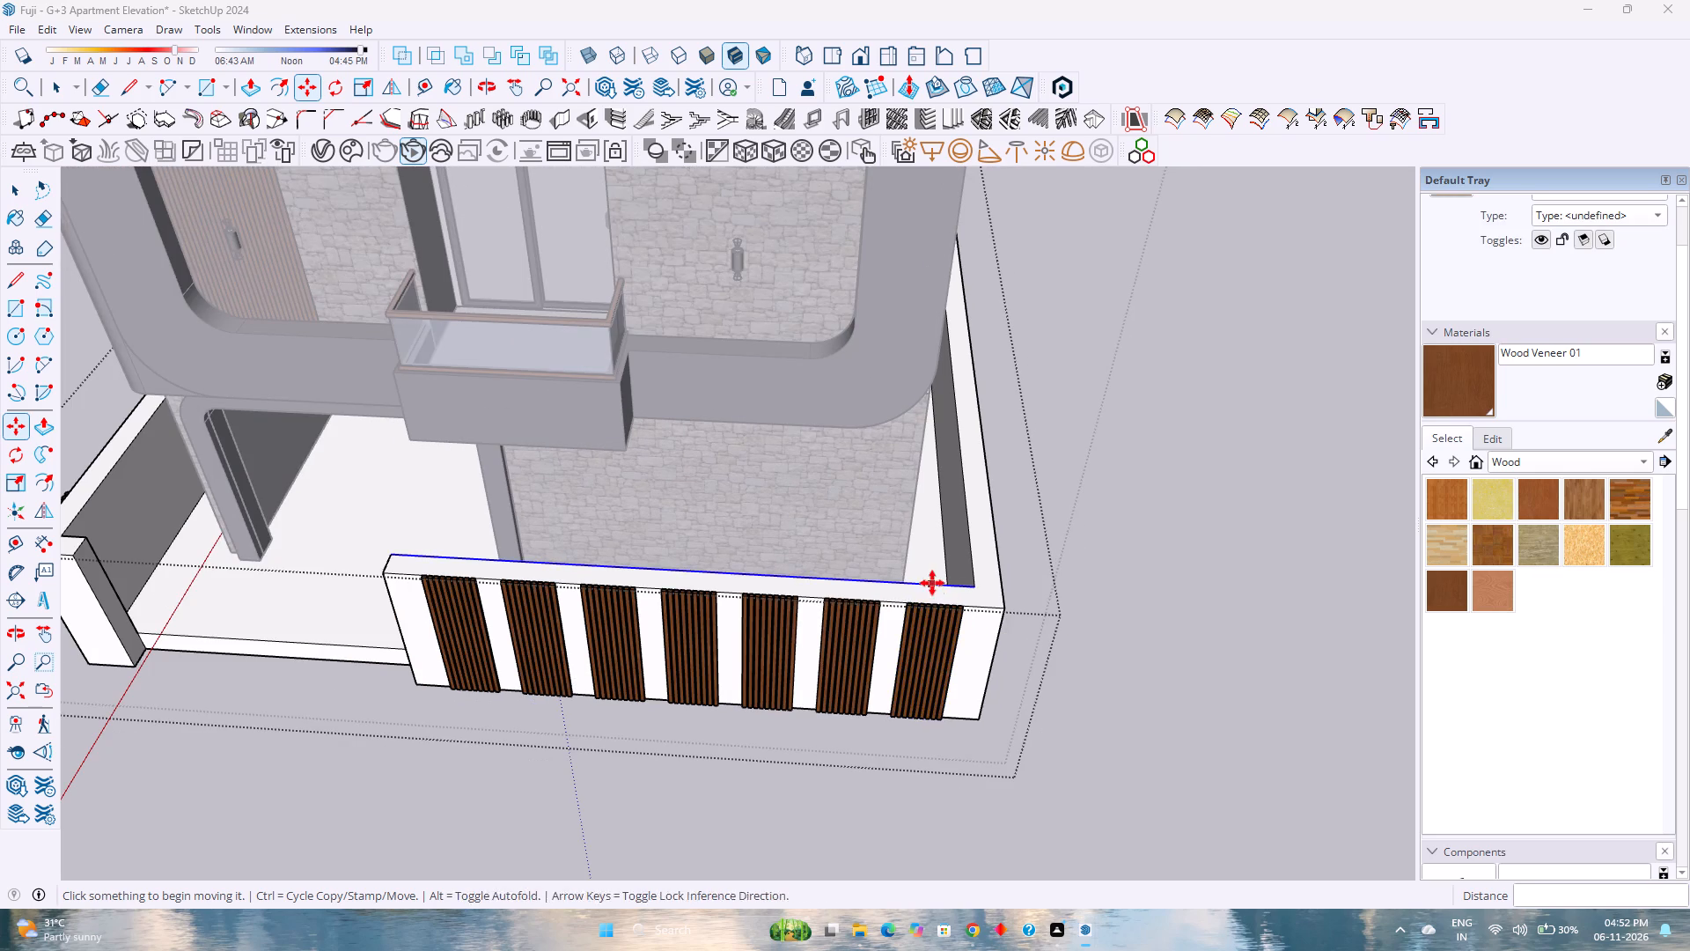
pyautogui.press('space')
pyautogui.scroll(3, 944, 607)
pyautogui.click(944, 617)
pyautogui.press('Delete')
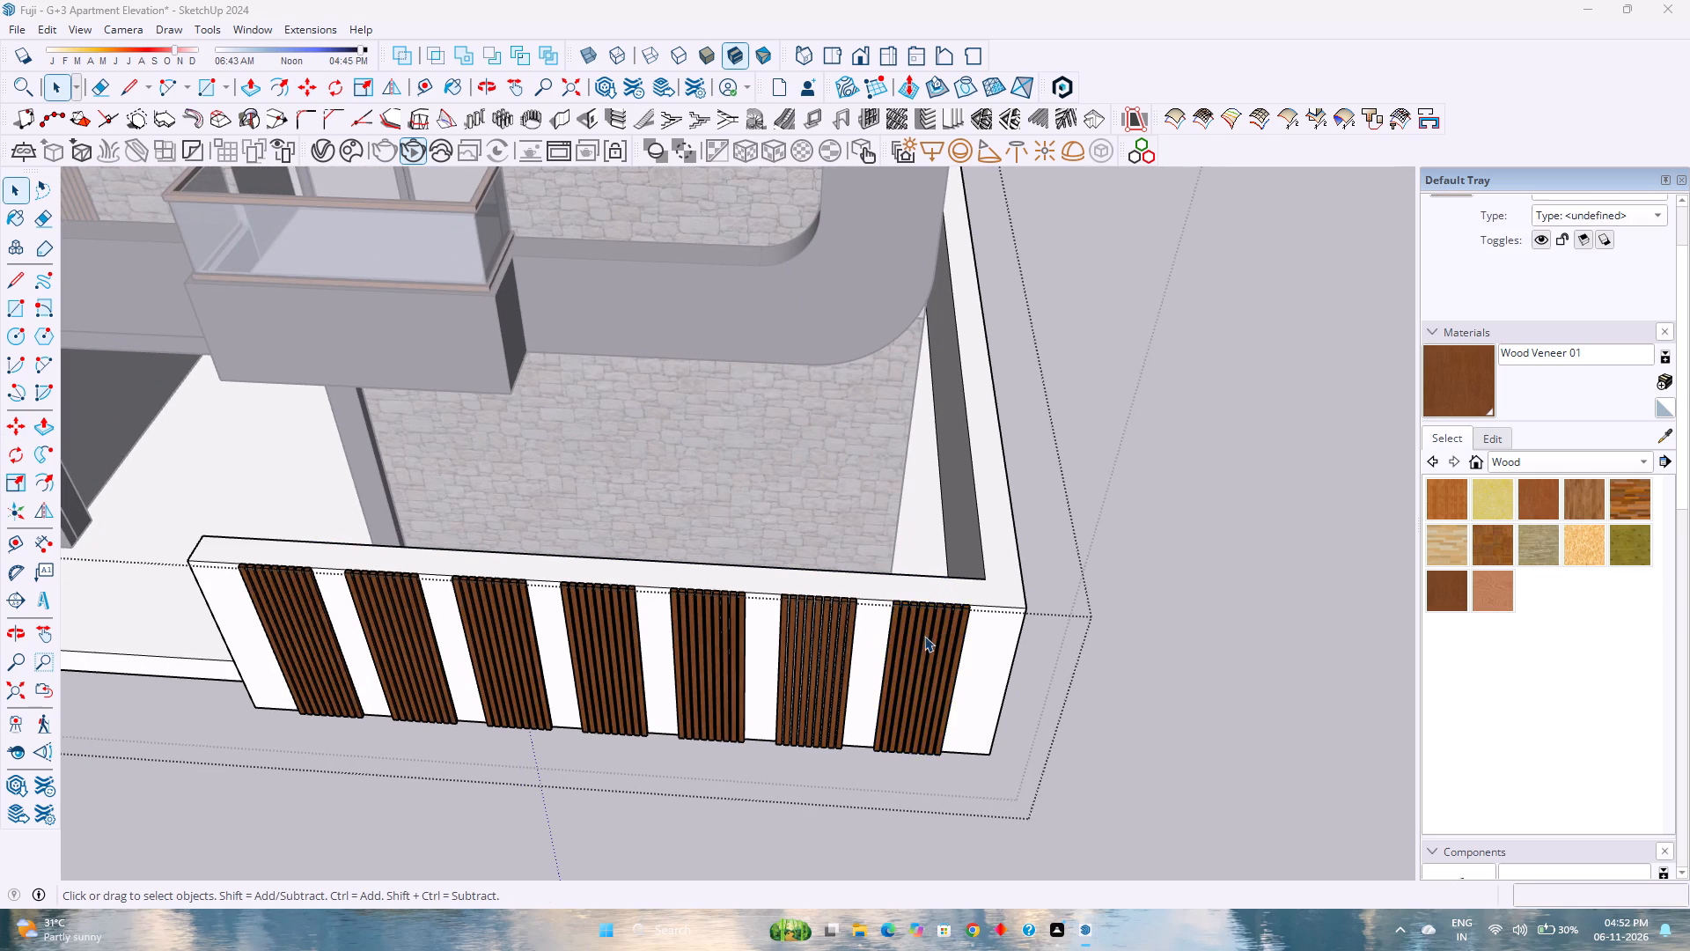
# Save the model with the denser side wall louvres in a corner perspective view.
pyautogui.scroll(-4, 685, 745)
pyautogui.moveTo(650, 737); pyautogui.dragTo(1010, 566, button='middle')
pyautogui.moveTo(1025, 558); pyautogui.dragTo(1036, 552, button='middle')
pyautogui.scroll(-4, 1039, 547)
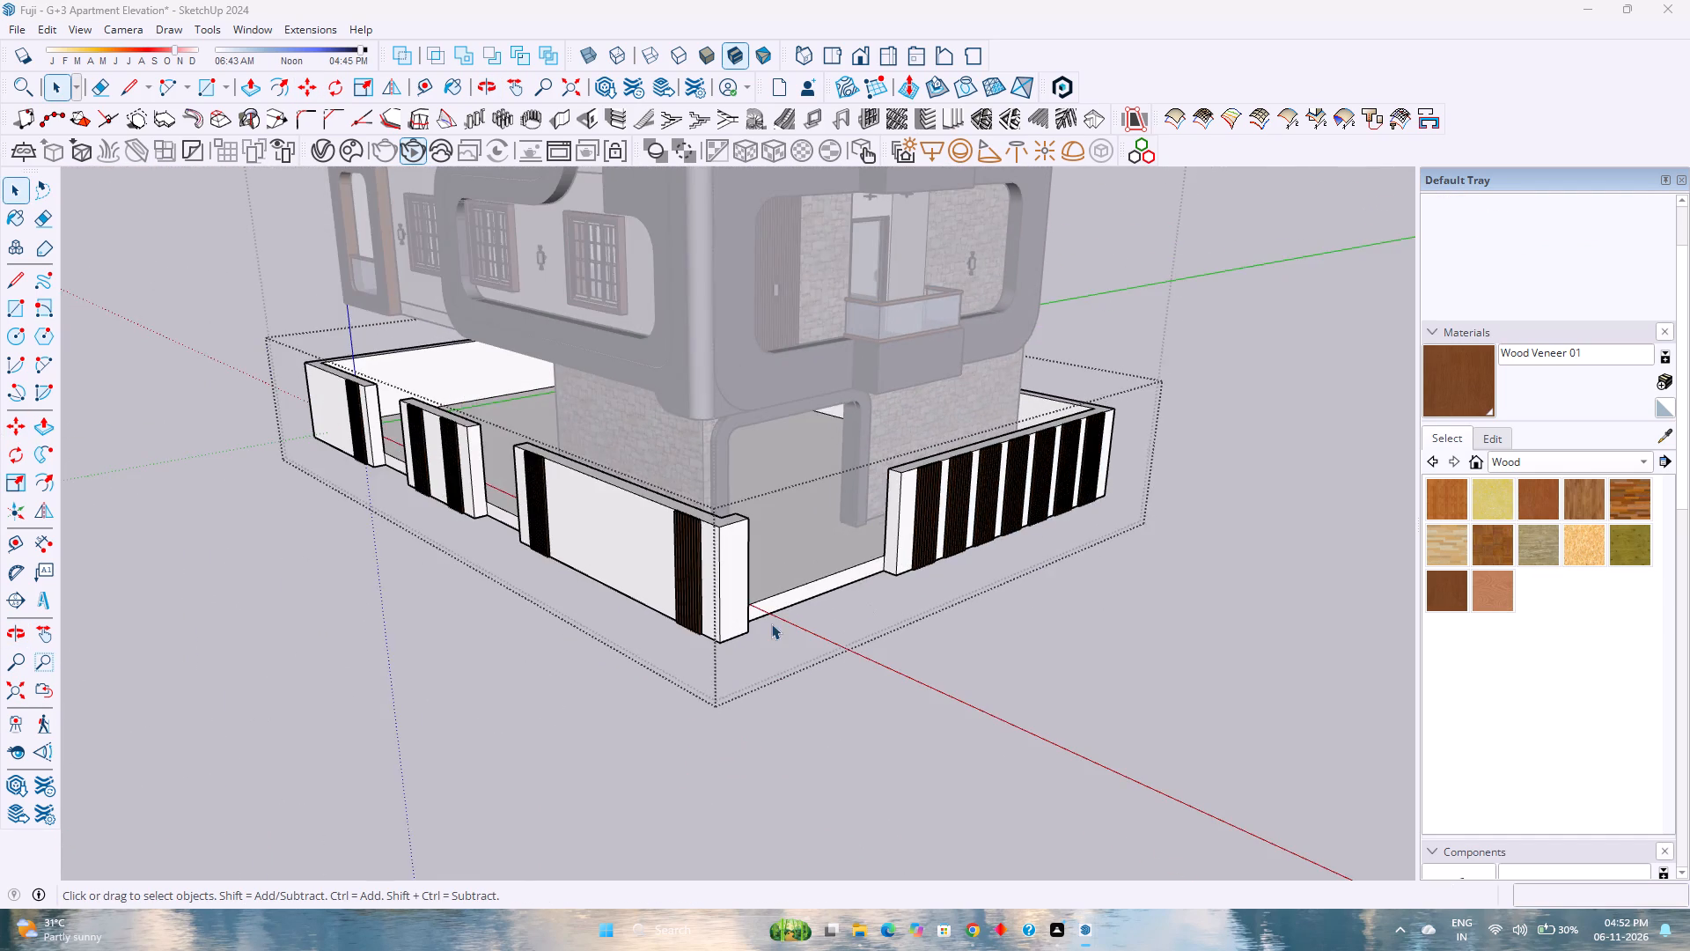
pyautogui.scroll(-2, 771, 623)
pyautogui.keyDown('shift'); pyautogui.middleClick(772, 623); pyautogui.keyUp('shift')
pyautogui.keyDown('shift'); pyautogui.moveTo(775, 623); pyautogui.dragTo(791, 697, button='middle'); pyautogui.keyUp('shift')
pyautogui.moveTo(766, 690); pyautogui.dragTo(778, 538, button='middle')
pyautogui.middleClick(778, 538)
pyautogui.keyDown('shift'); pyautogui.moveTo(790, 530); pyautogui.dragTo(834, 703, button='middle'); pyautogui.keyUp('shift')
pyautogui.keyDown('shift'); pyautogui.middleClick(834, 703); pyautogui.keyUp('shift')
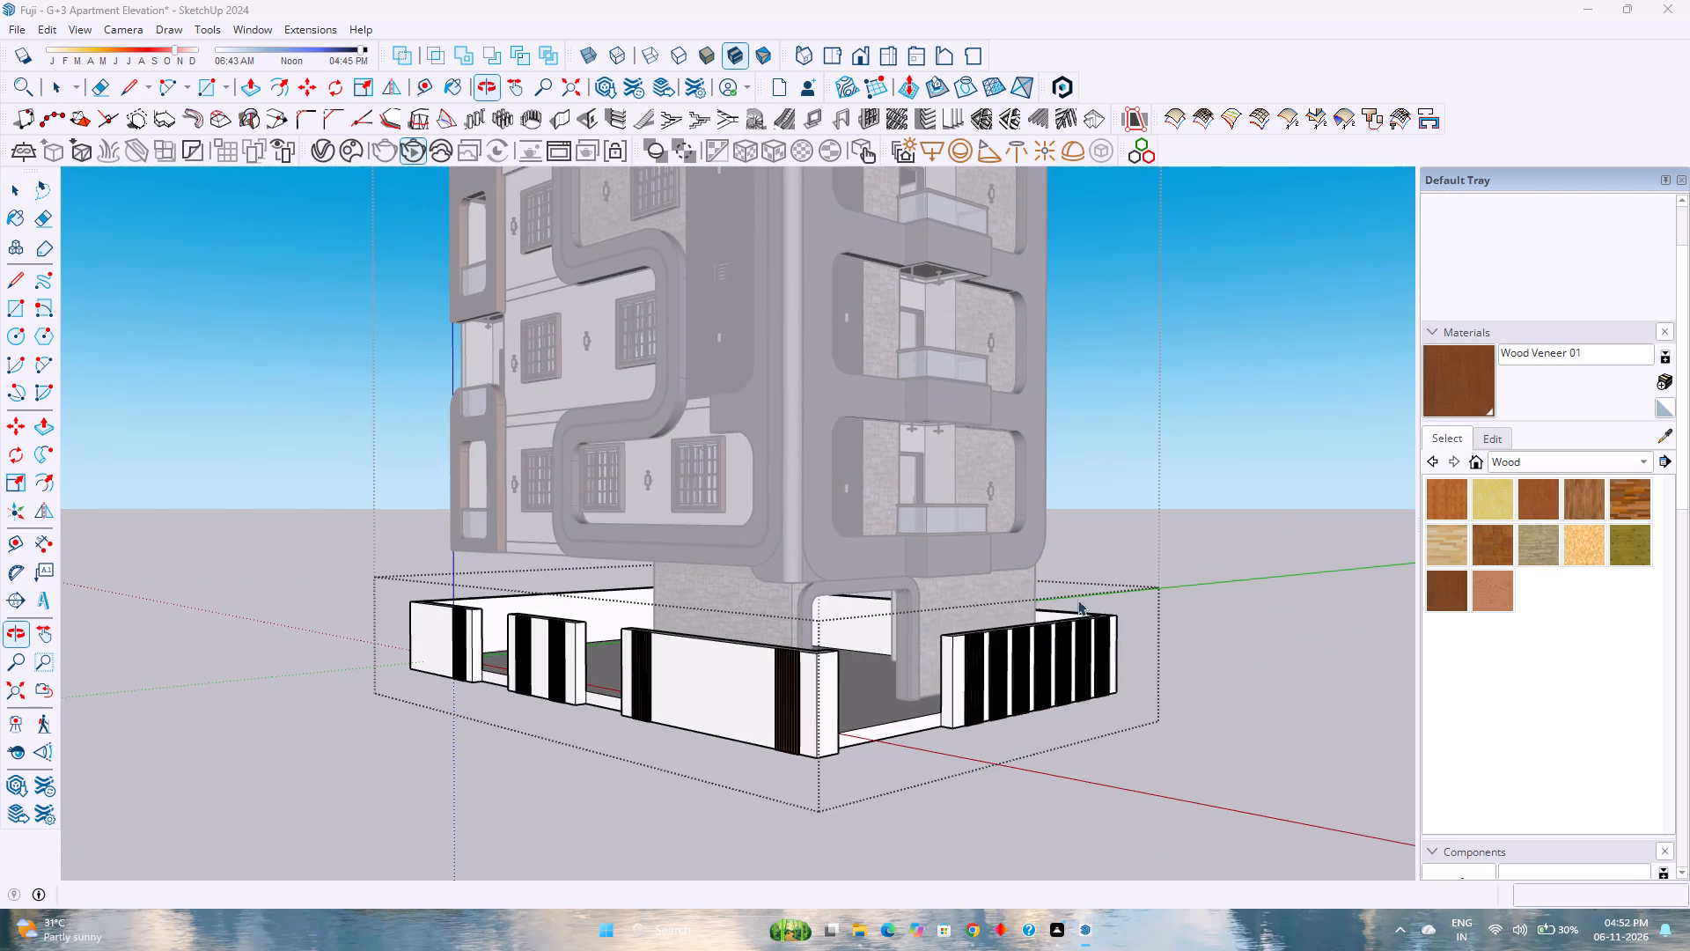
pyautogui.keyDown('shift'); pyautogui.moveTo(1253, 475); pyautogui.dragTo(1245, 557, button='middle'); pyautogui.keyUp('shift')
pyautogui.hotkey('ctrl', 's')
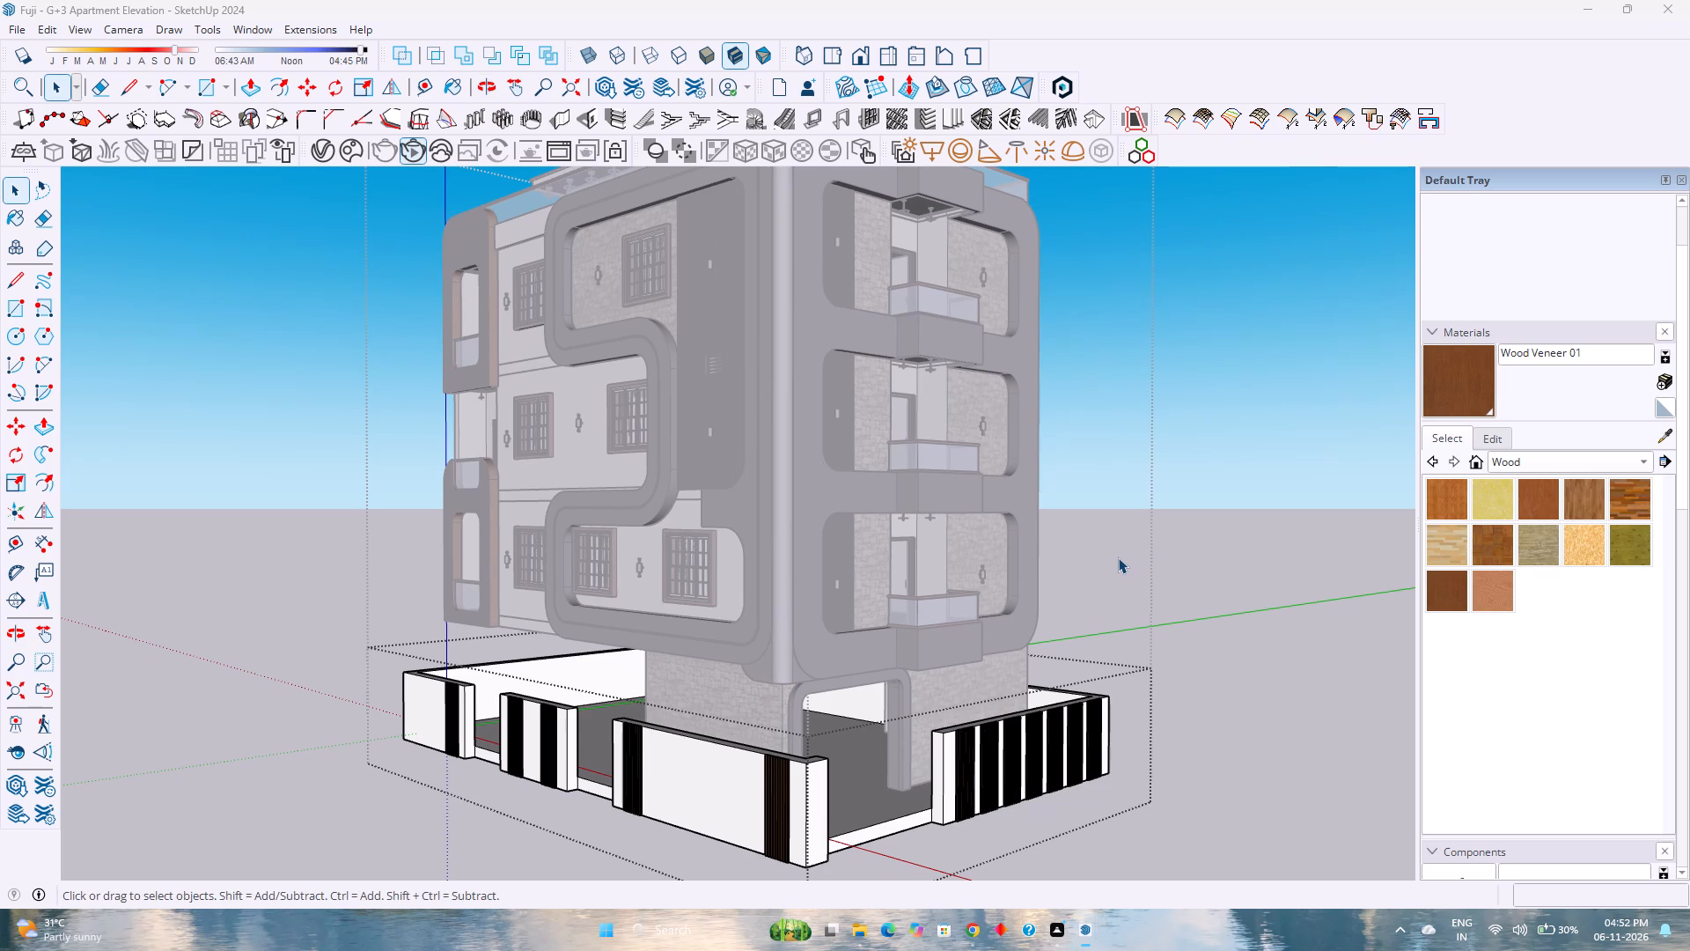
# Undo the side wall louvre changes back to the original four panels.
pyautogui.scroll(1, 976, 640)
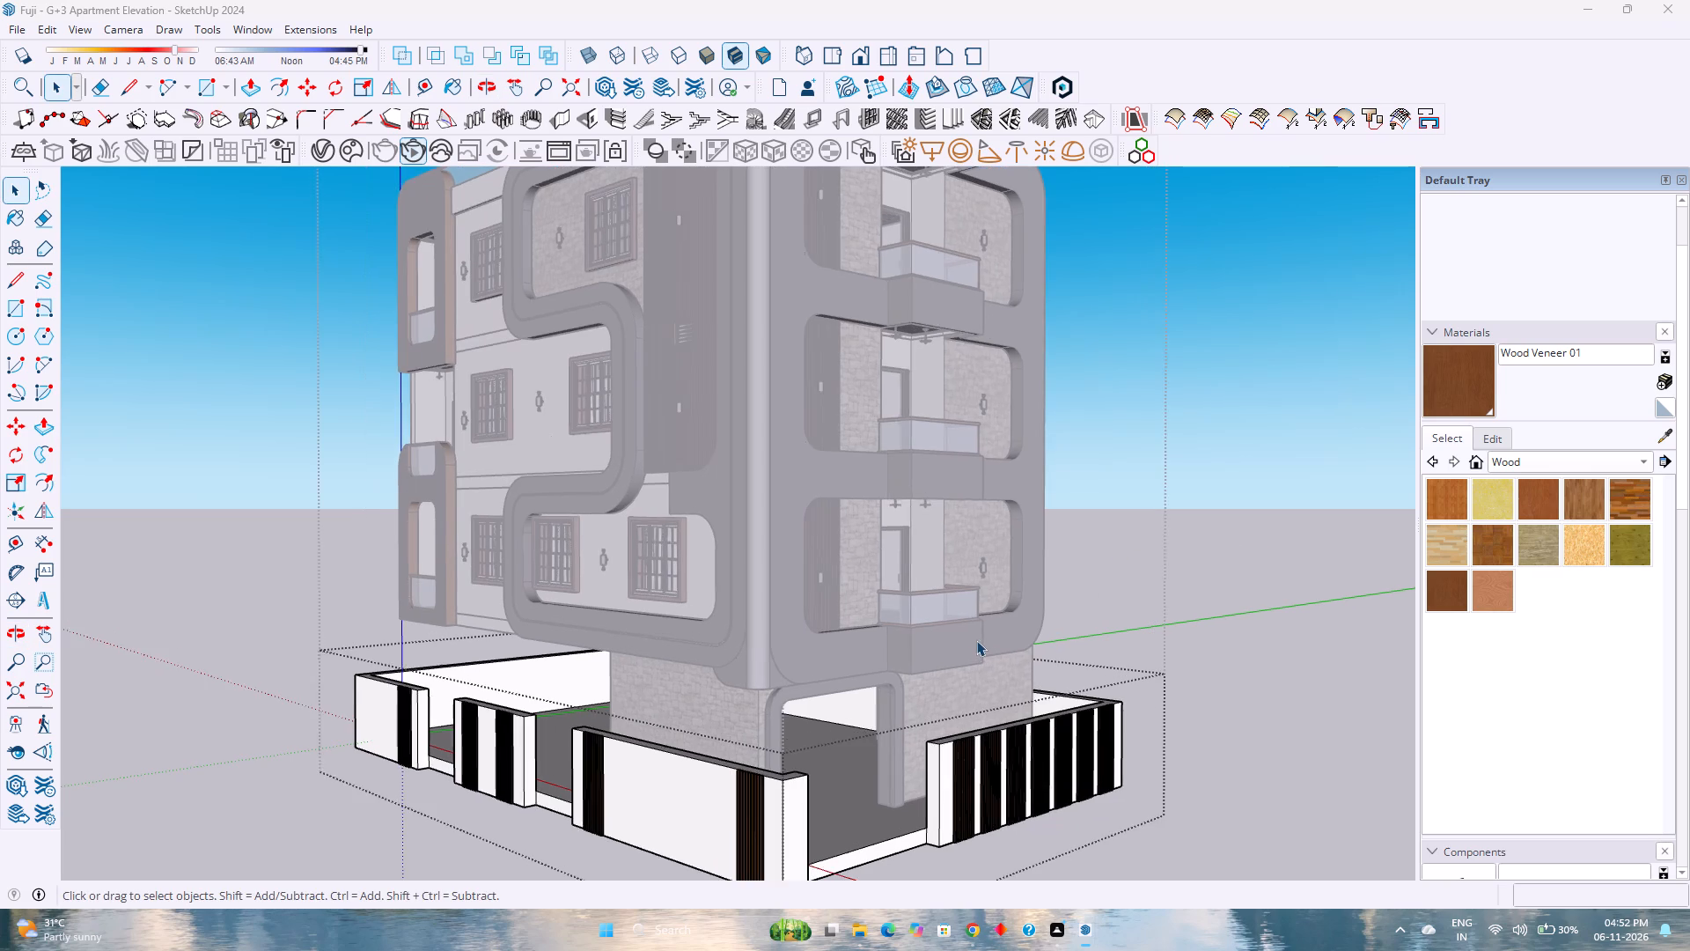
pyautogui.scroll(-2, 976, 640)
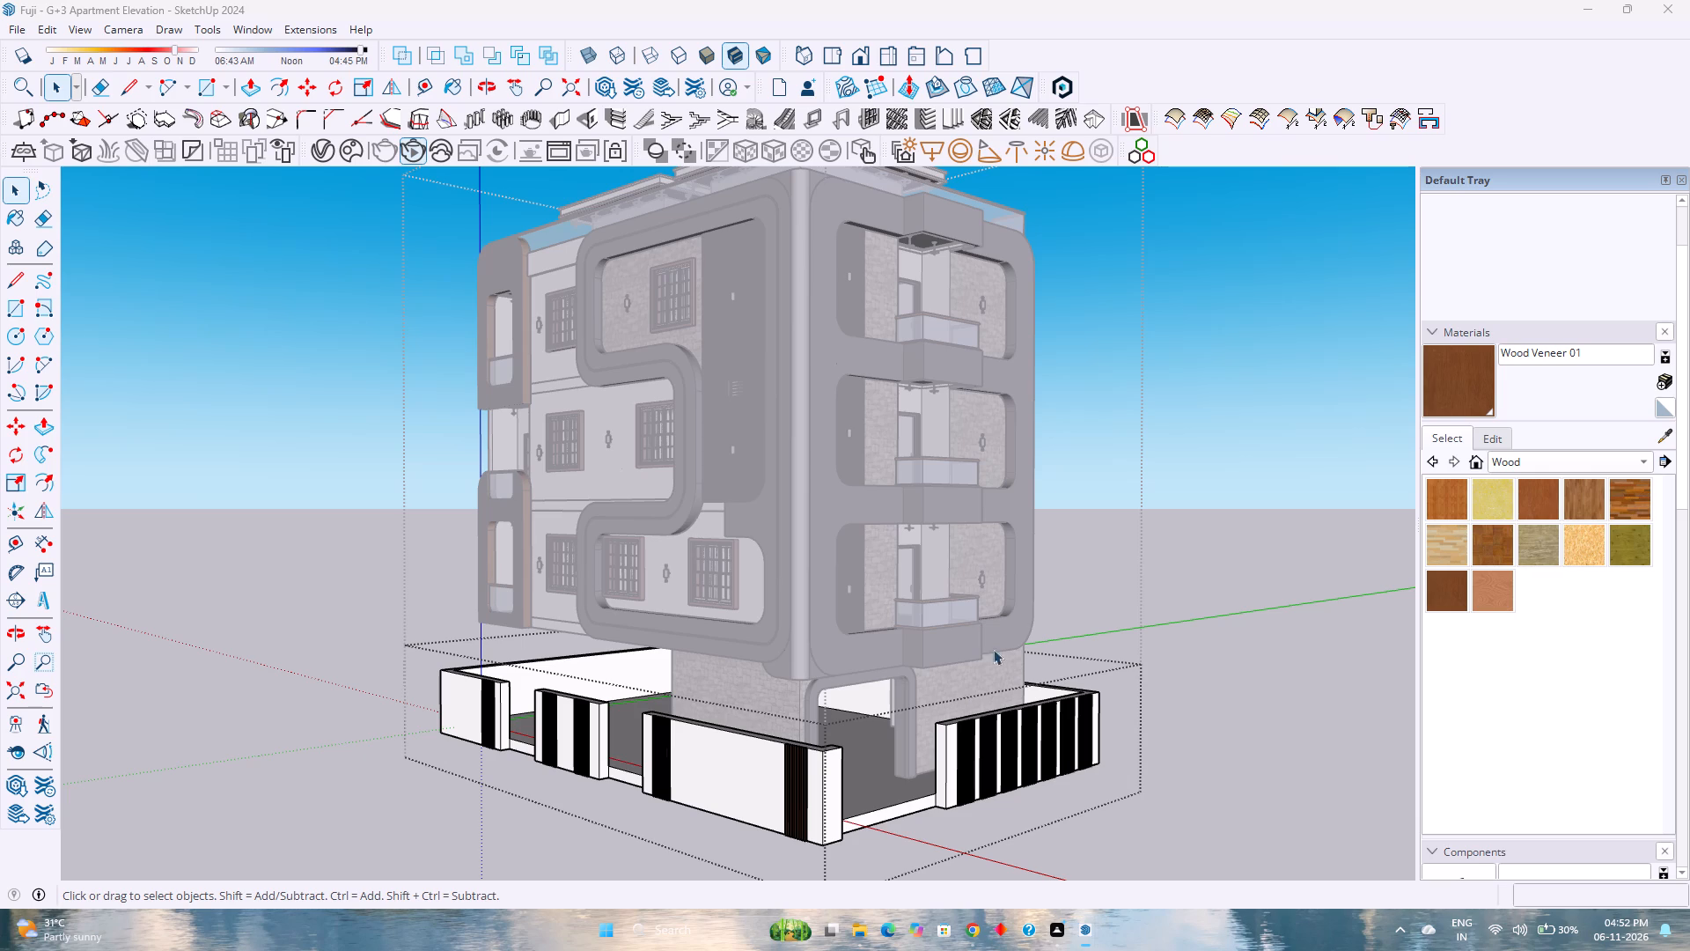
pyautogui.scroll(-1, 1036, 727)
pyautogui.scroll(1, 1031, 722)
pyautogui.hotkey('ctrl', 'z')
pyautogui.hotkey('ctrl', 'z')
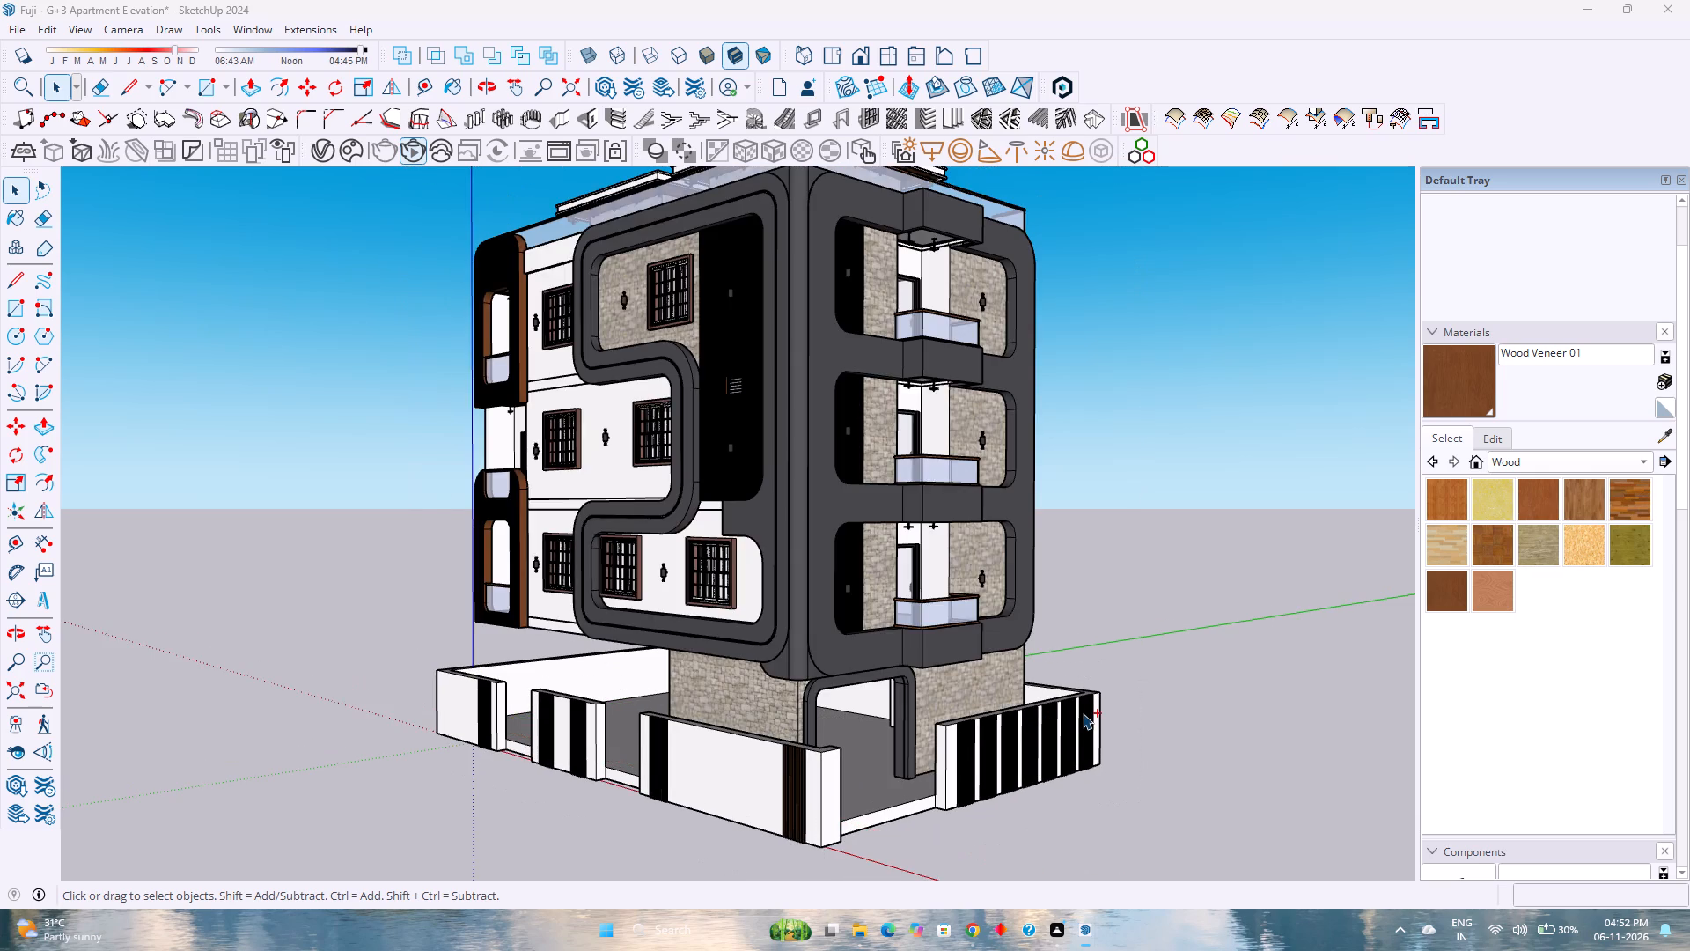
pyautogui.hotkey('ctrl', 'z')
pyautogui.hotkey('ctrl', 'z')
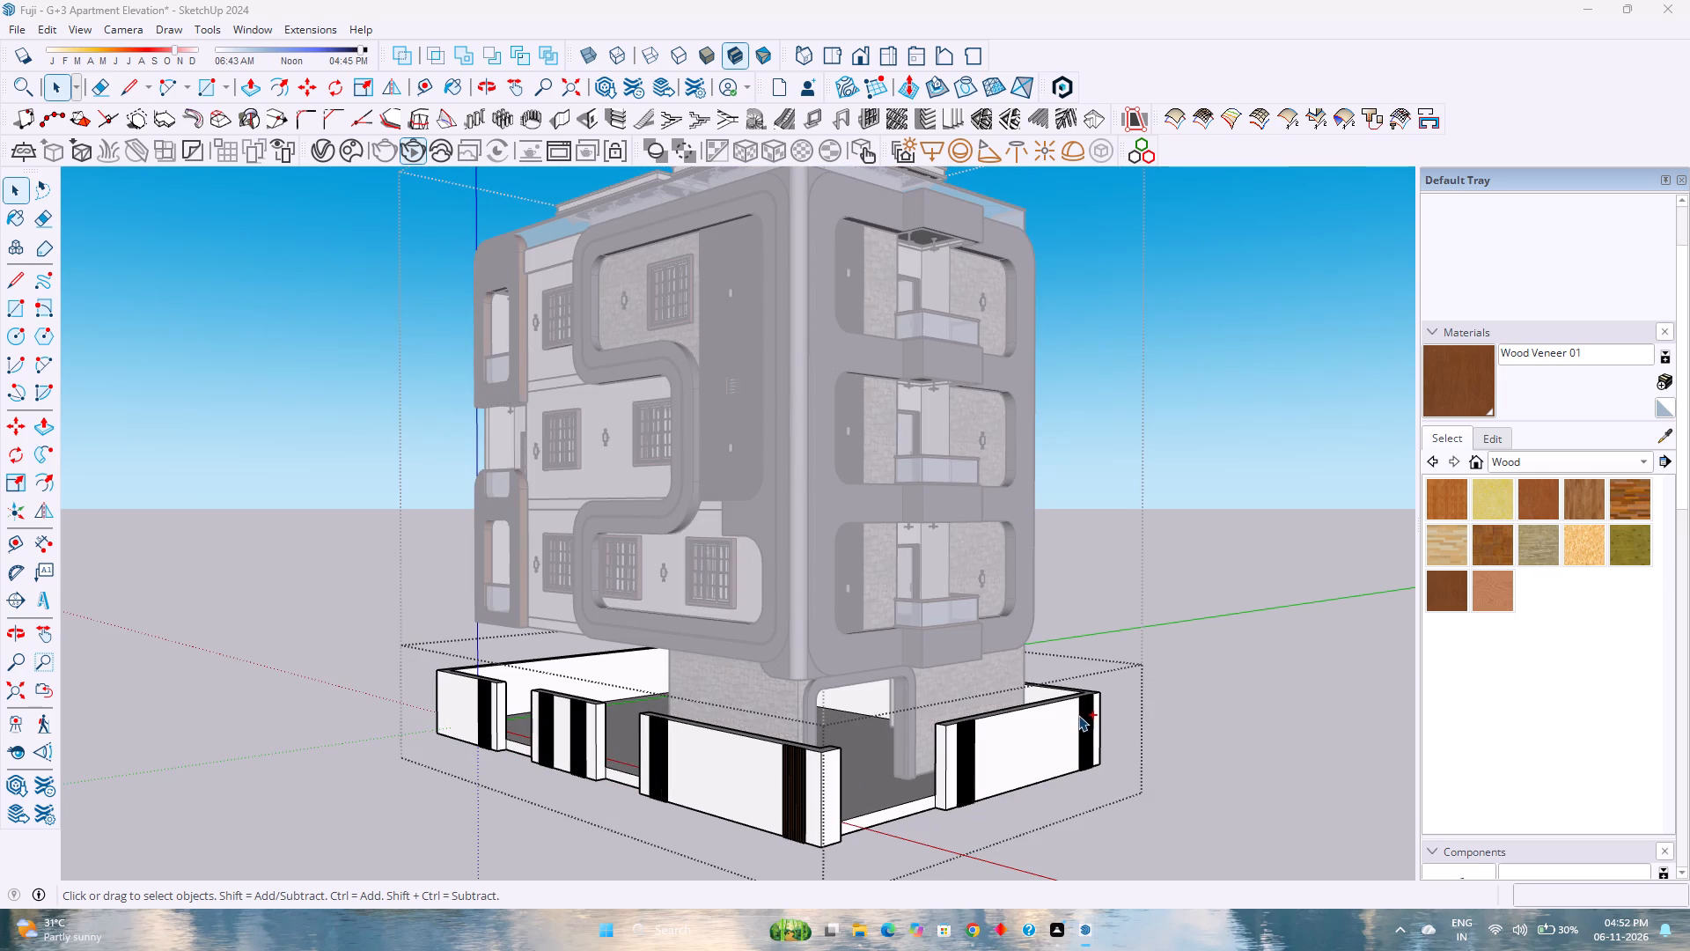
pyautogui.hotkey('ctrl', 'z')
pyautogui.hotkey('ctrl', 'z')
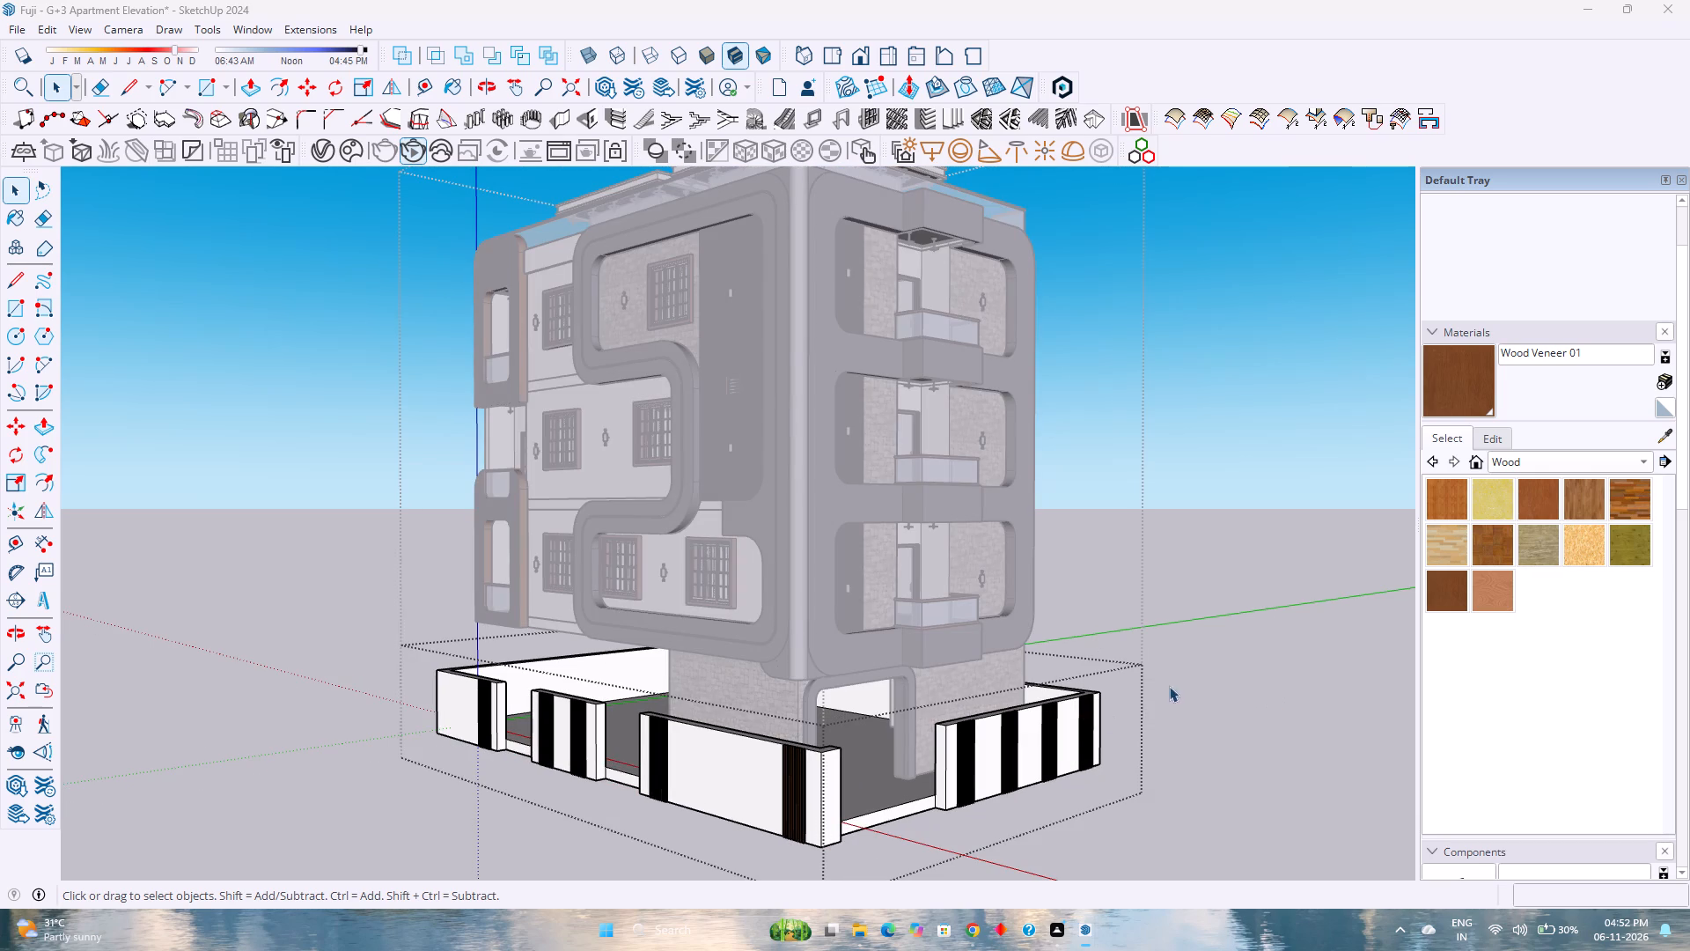
# Save the model with the four-panel side wall and close the compound wall group.
pyautogui.click(1201, 680)
pyautogui.hotkey('ctrl', 's')
pyautogui.scroll(-9, 1044, 653)
pyautogui.click(1161, 612)
pyautogui.scroll(2, 960, 637)
pyautogui.scroll(-3, 960, 637)
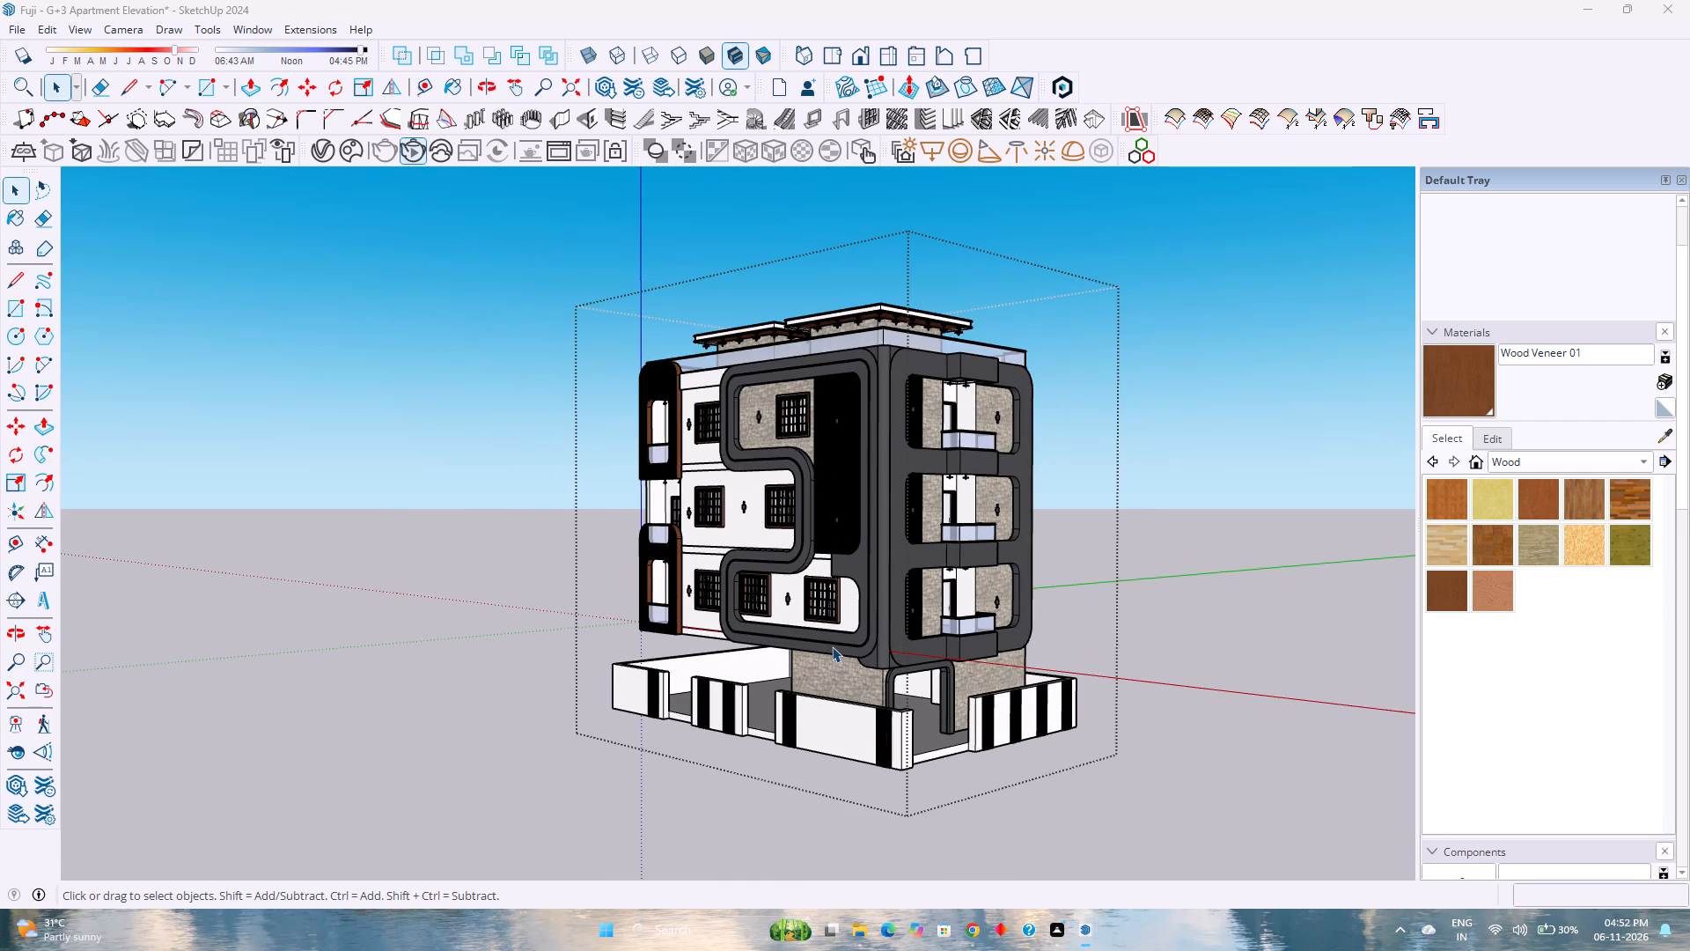
# Inside the compound wall group, draw 1' vertical lines at both ends of the low plinth face across the gate opening.
pyautogui.scroll(4, 982, 764)
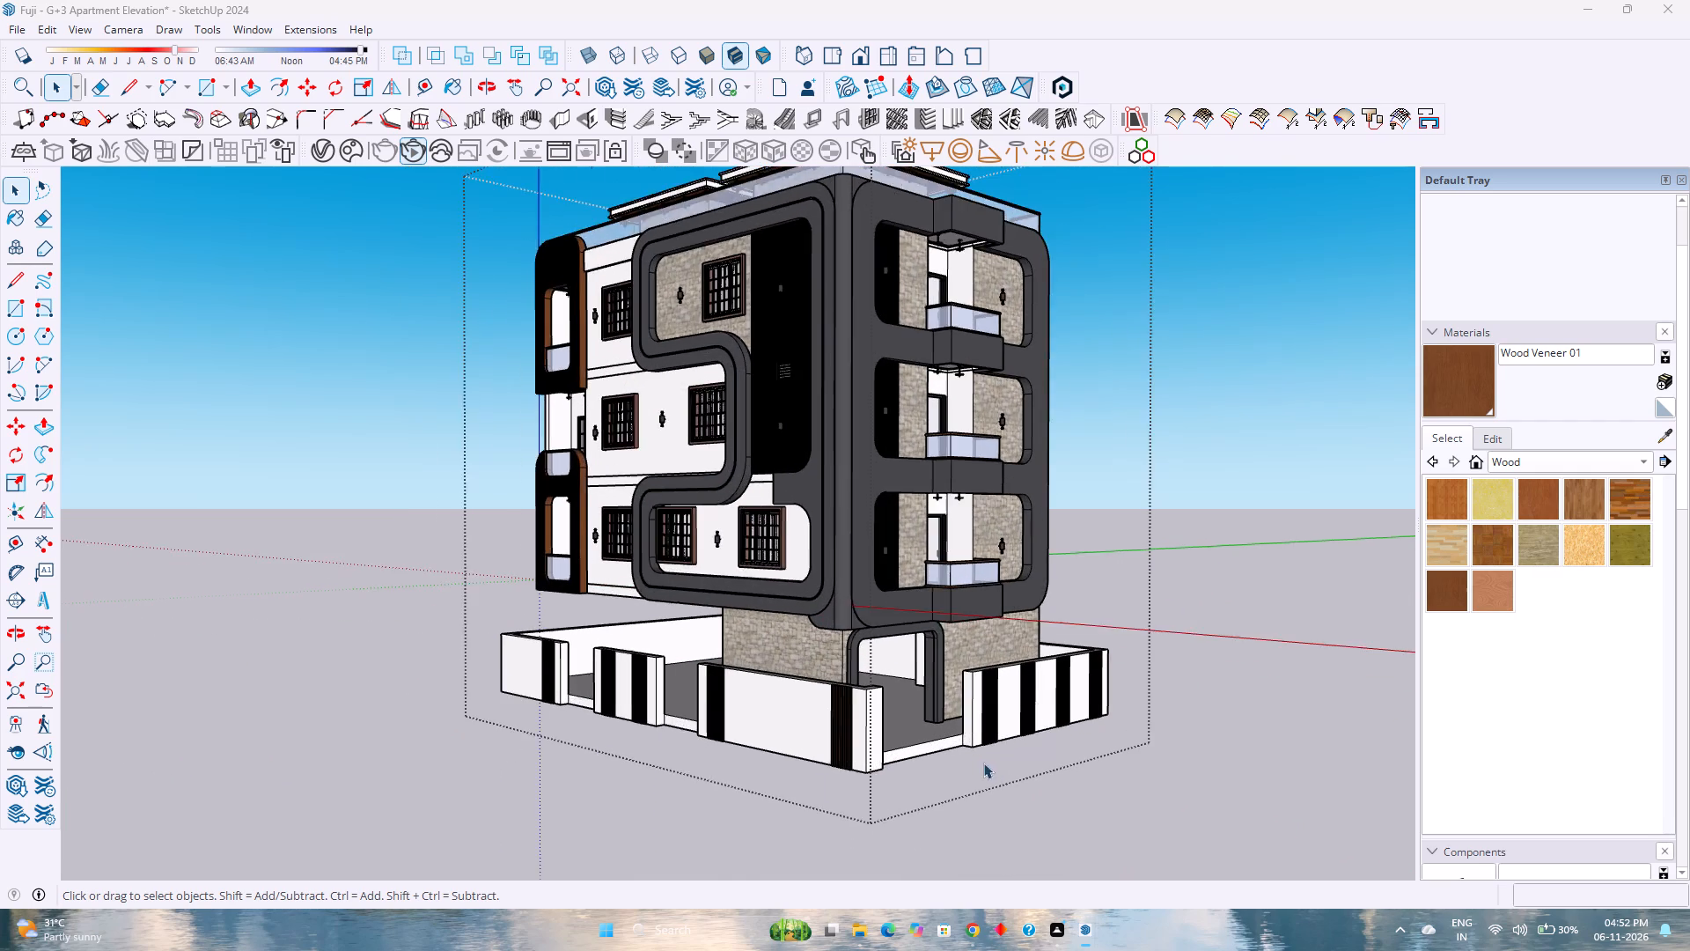
pyautogui.scroll(11, 945, 760)
pyautogui.moveTo(937, 754); pyautogui.dragTo(774, 726, button='middle')
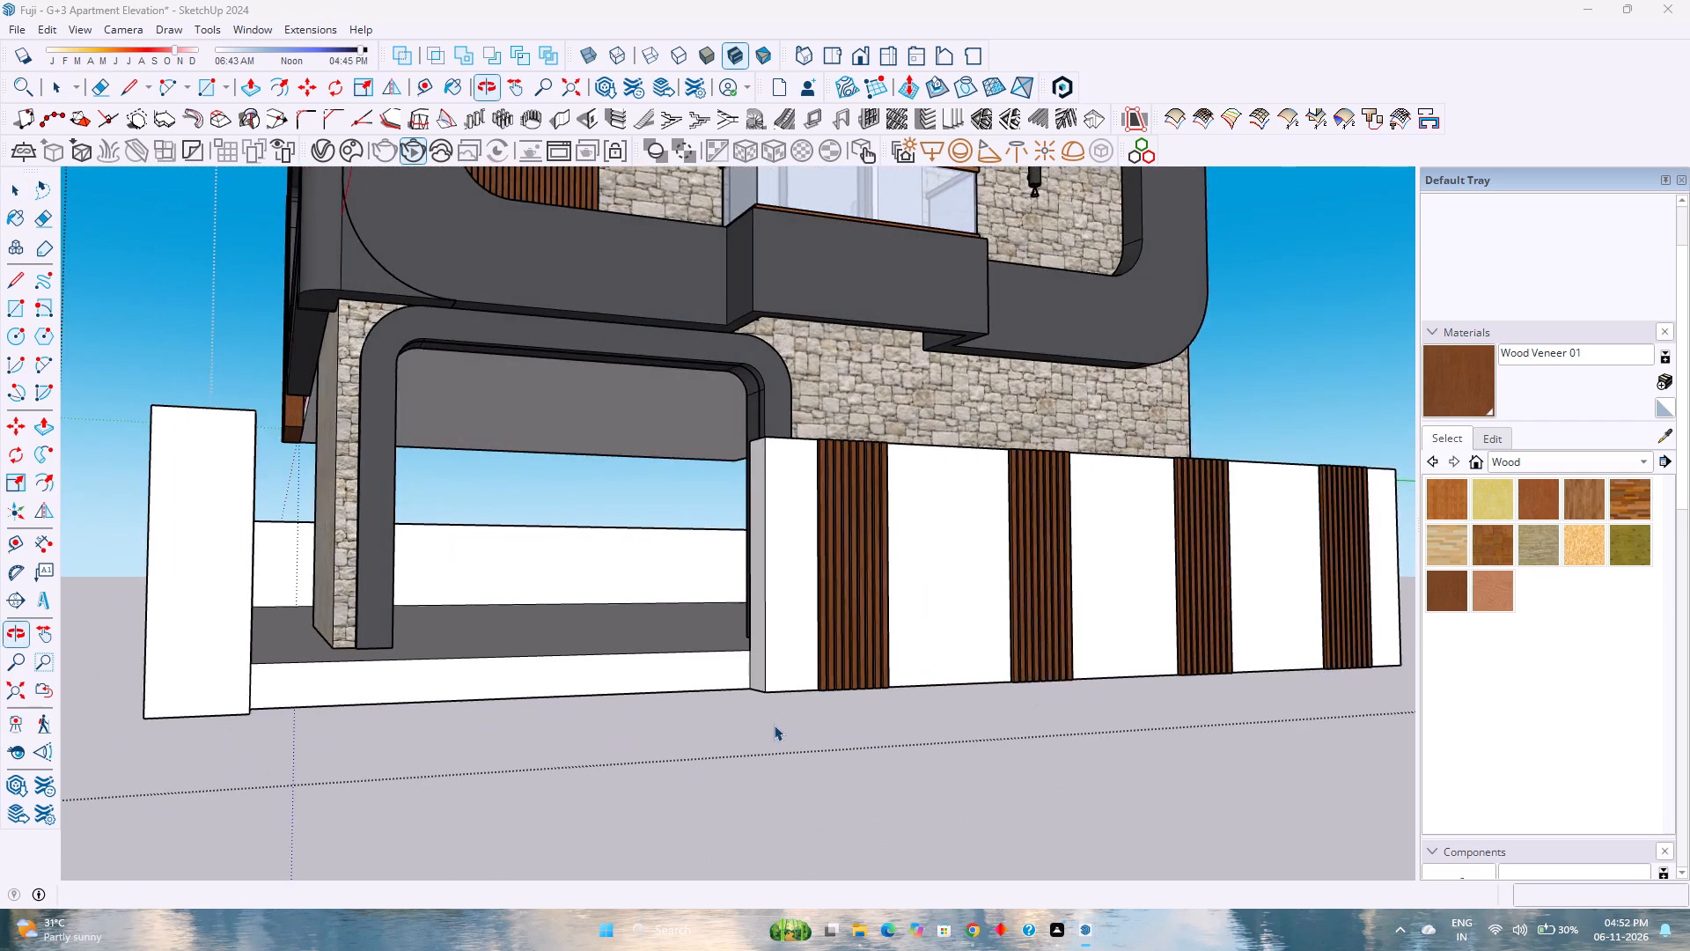
pyautogui.scroll(-4, 774, 724)
pyautogui.doubleClick(653, 696)
pyautogui.scroll(5, 653, 696)
pyautogui.click(653, 696)
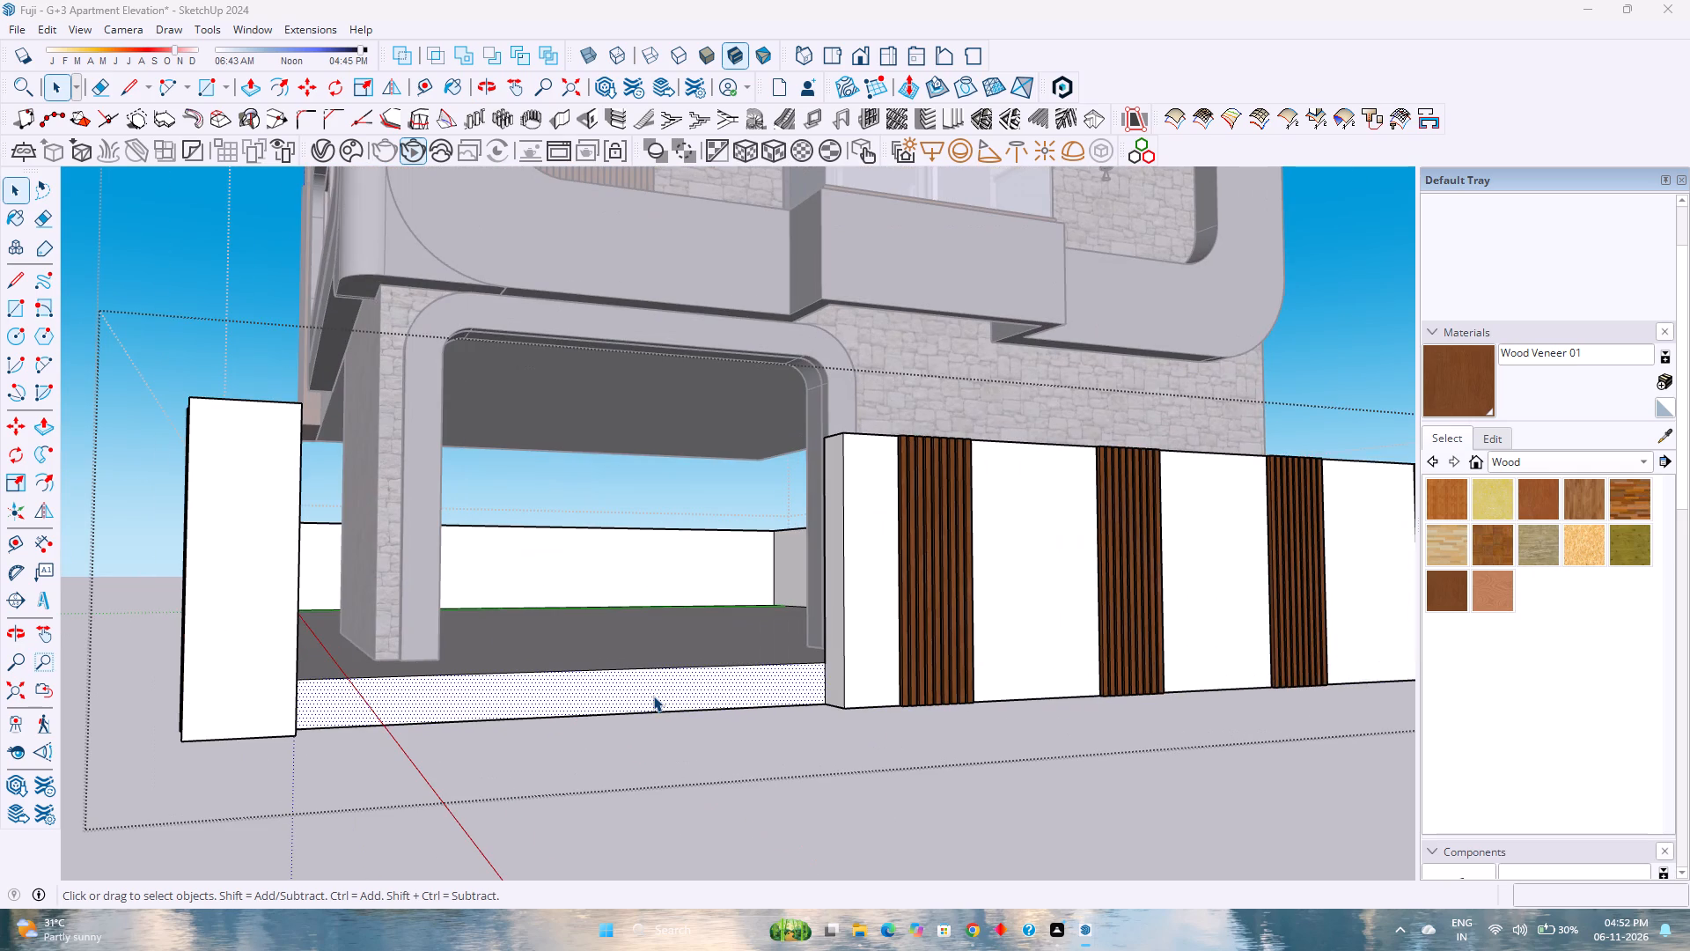
pyautogui.scroll(-3, 642, 660)
pyautogui.moveTo(621, 678); pyautogui.dragTo(760, 767, button='middle')
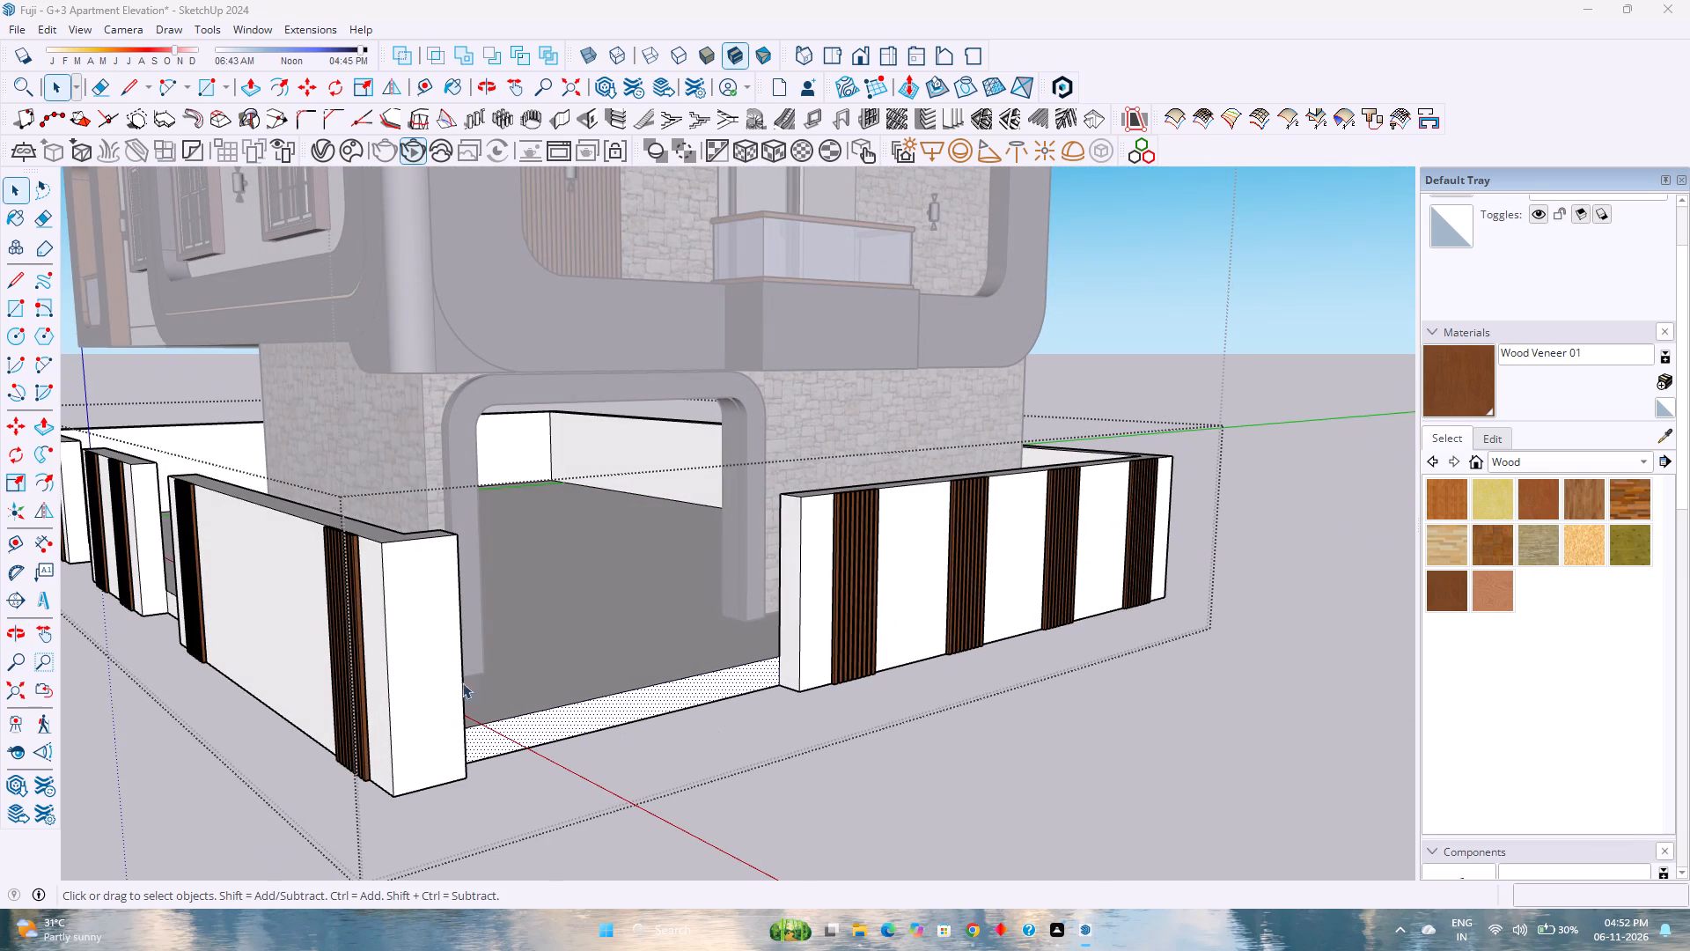
pyautogui.click(130, 88)
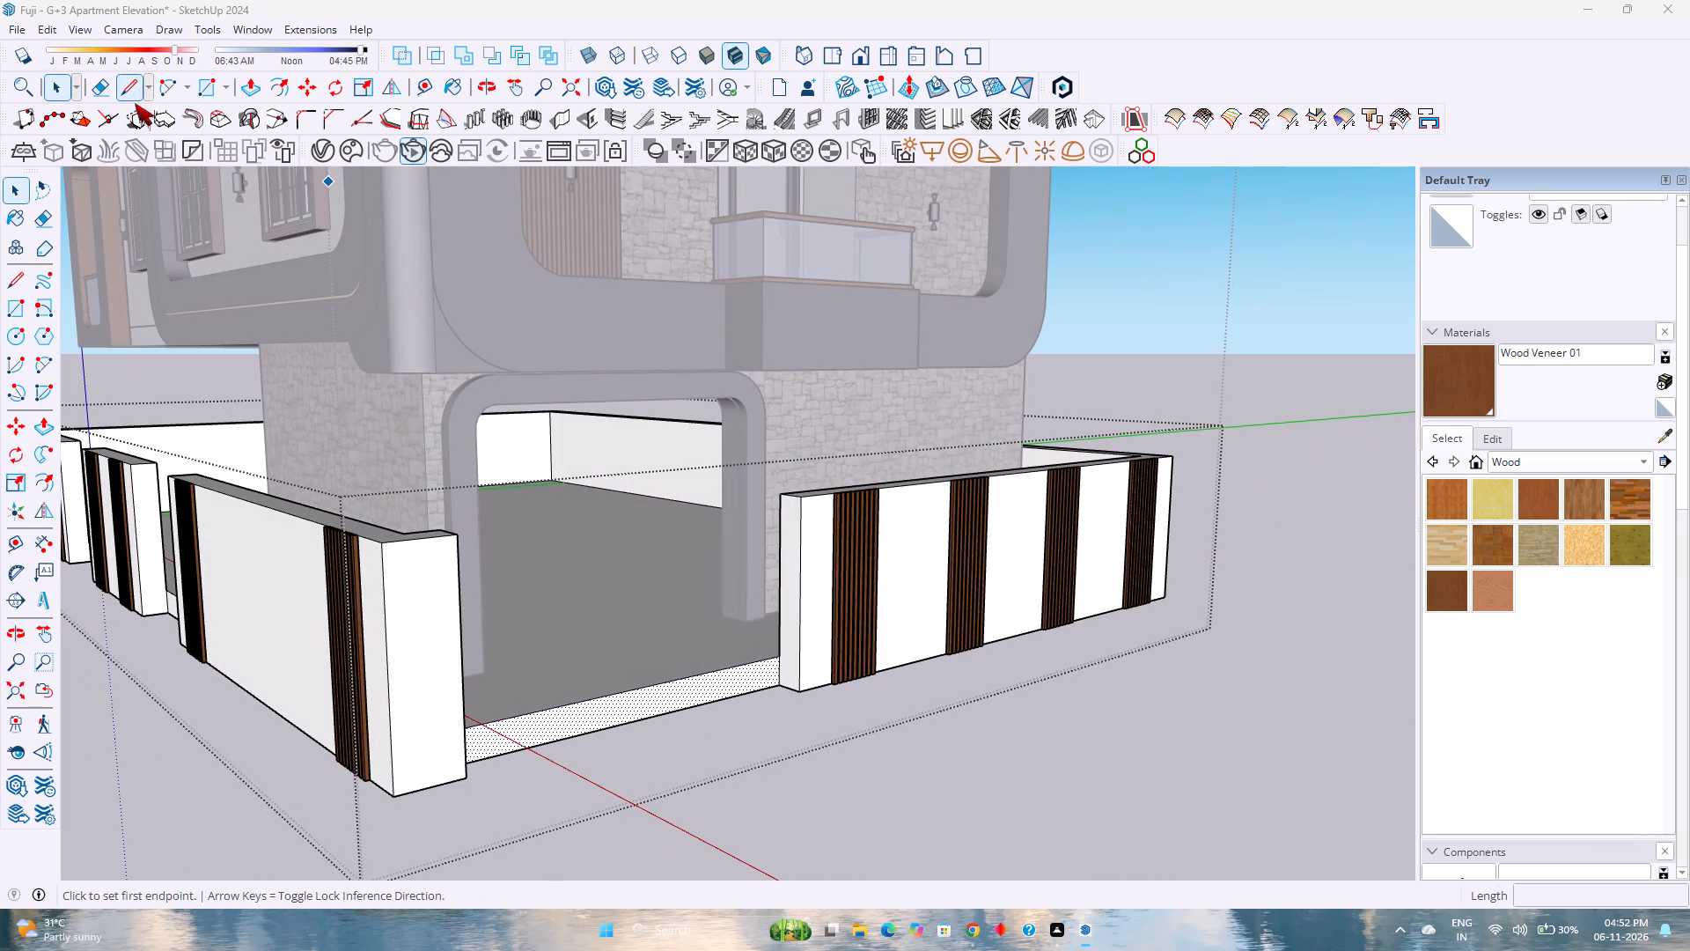
pyautogui.click(781, 686)
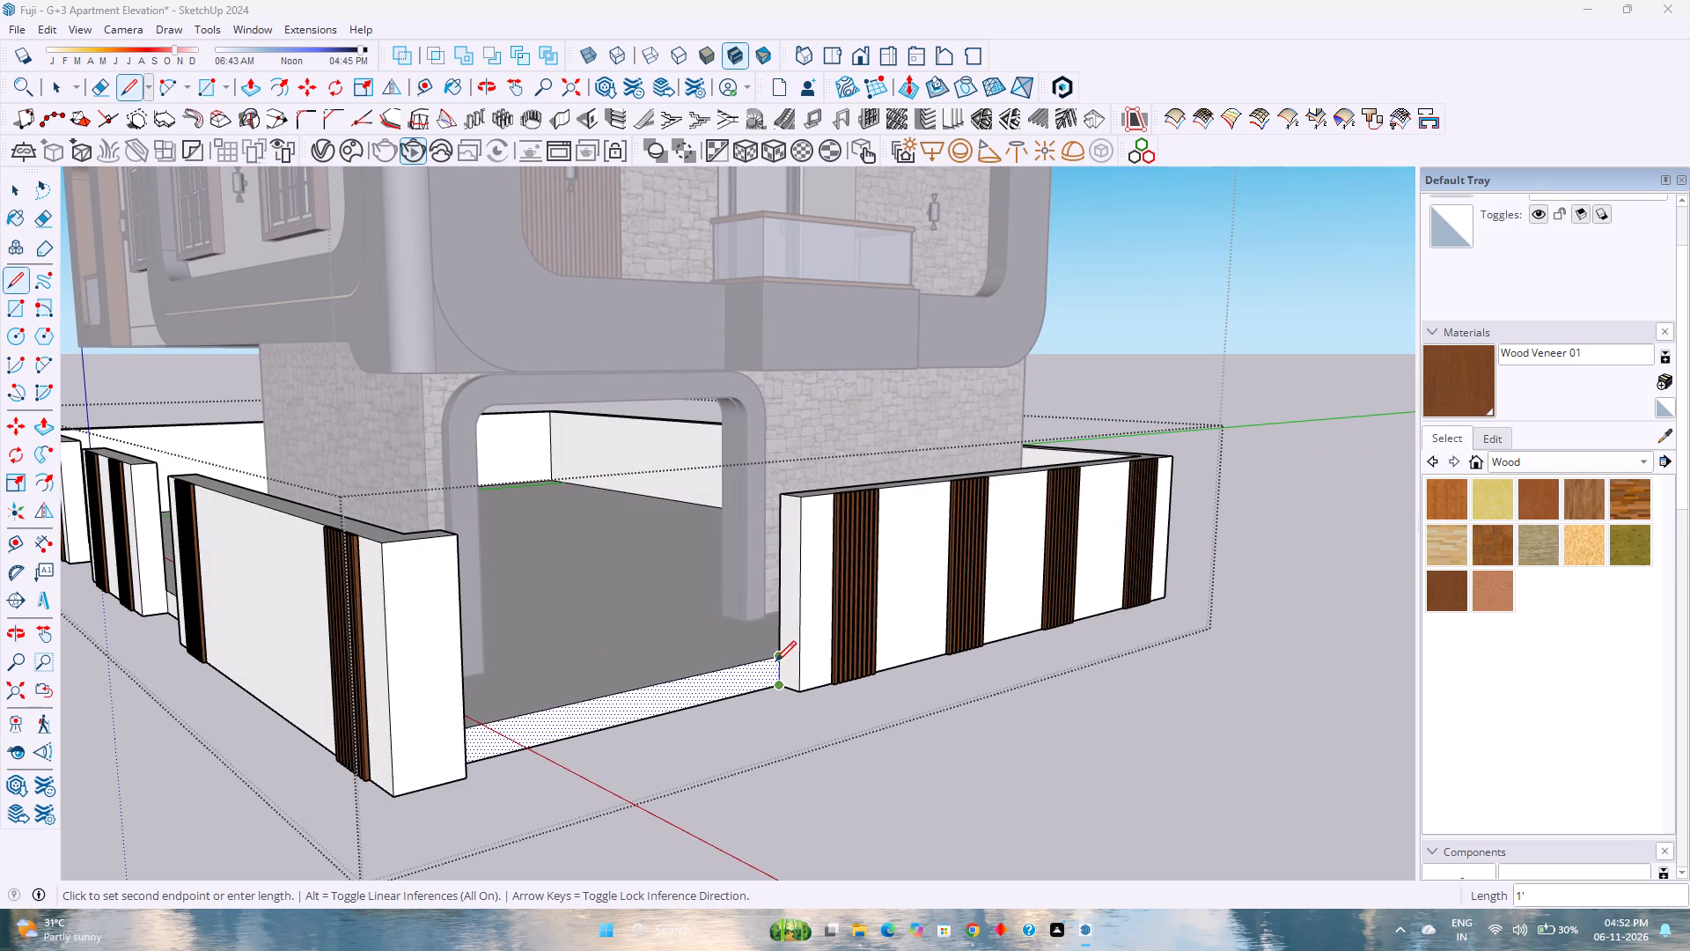
pyautogui.click(775, 661)
pyautogui.moveTo(640, 747); pyautogui.dragTo(64, 781, button='middle')
pyautogui.scroll(1, 486, 634)
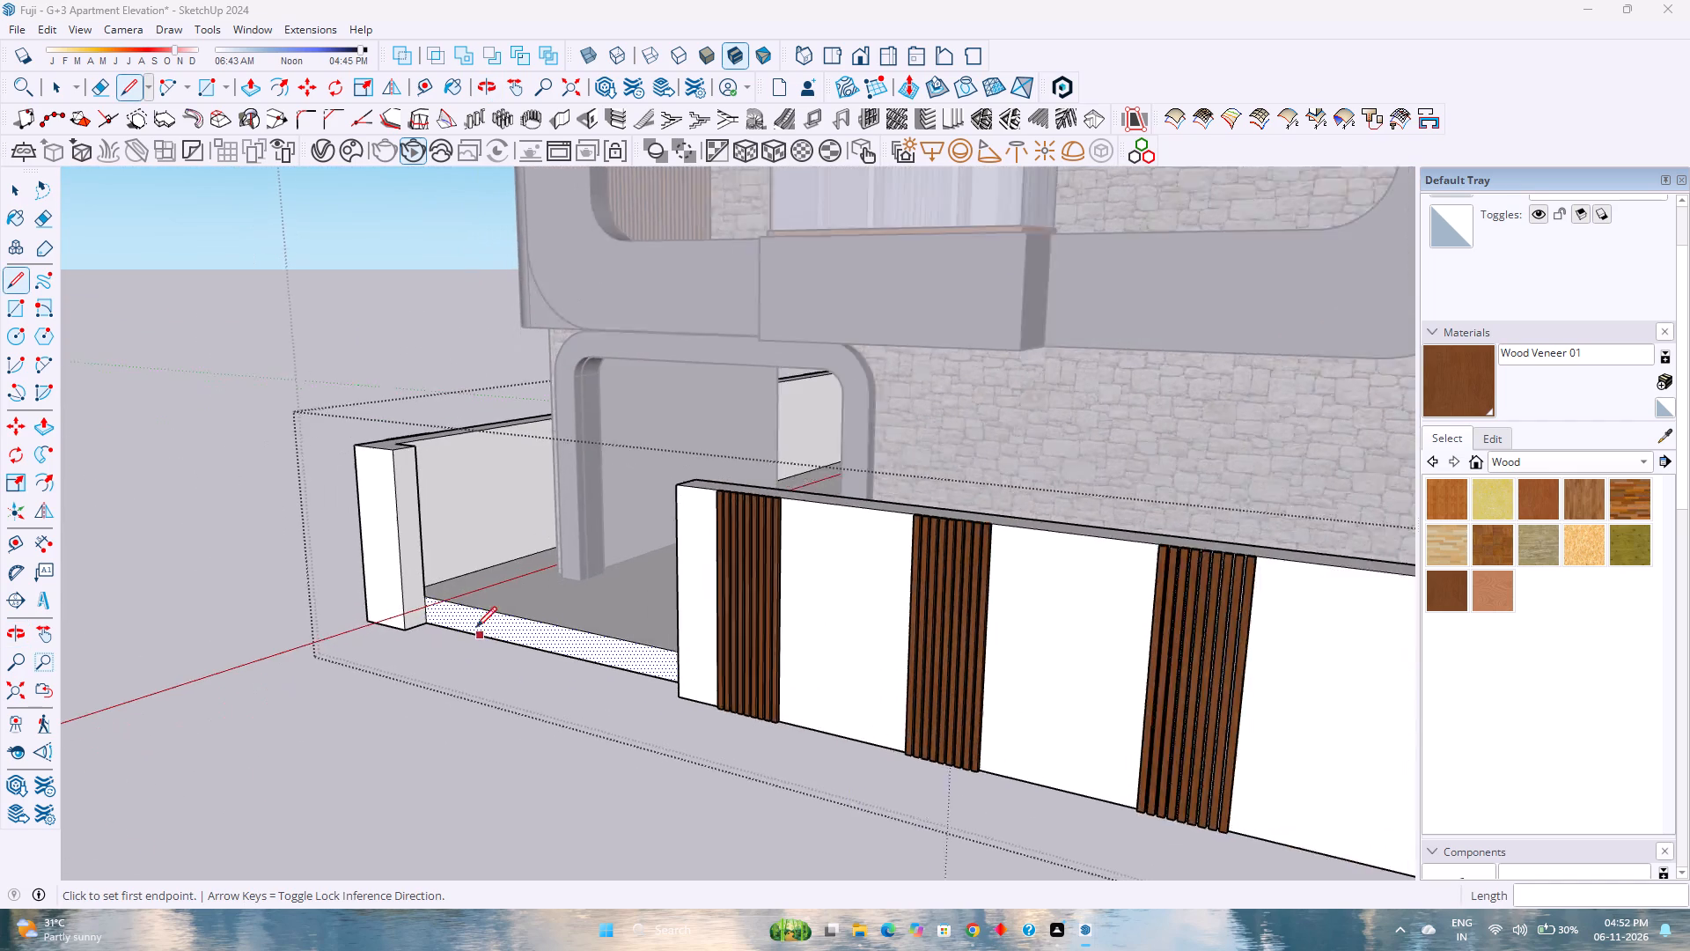
pyautogui.scroll(4, 476, 627)
pyautogui.click(416, 594)
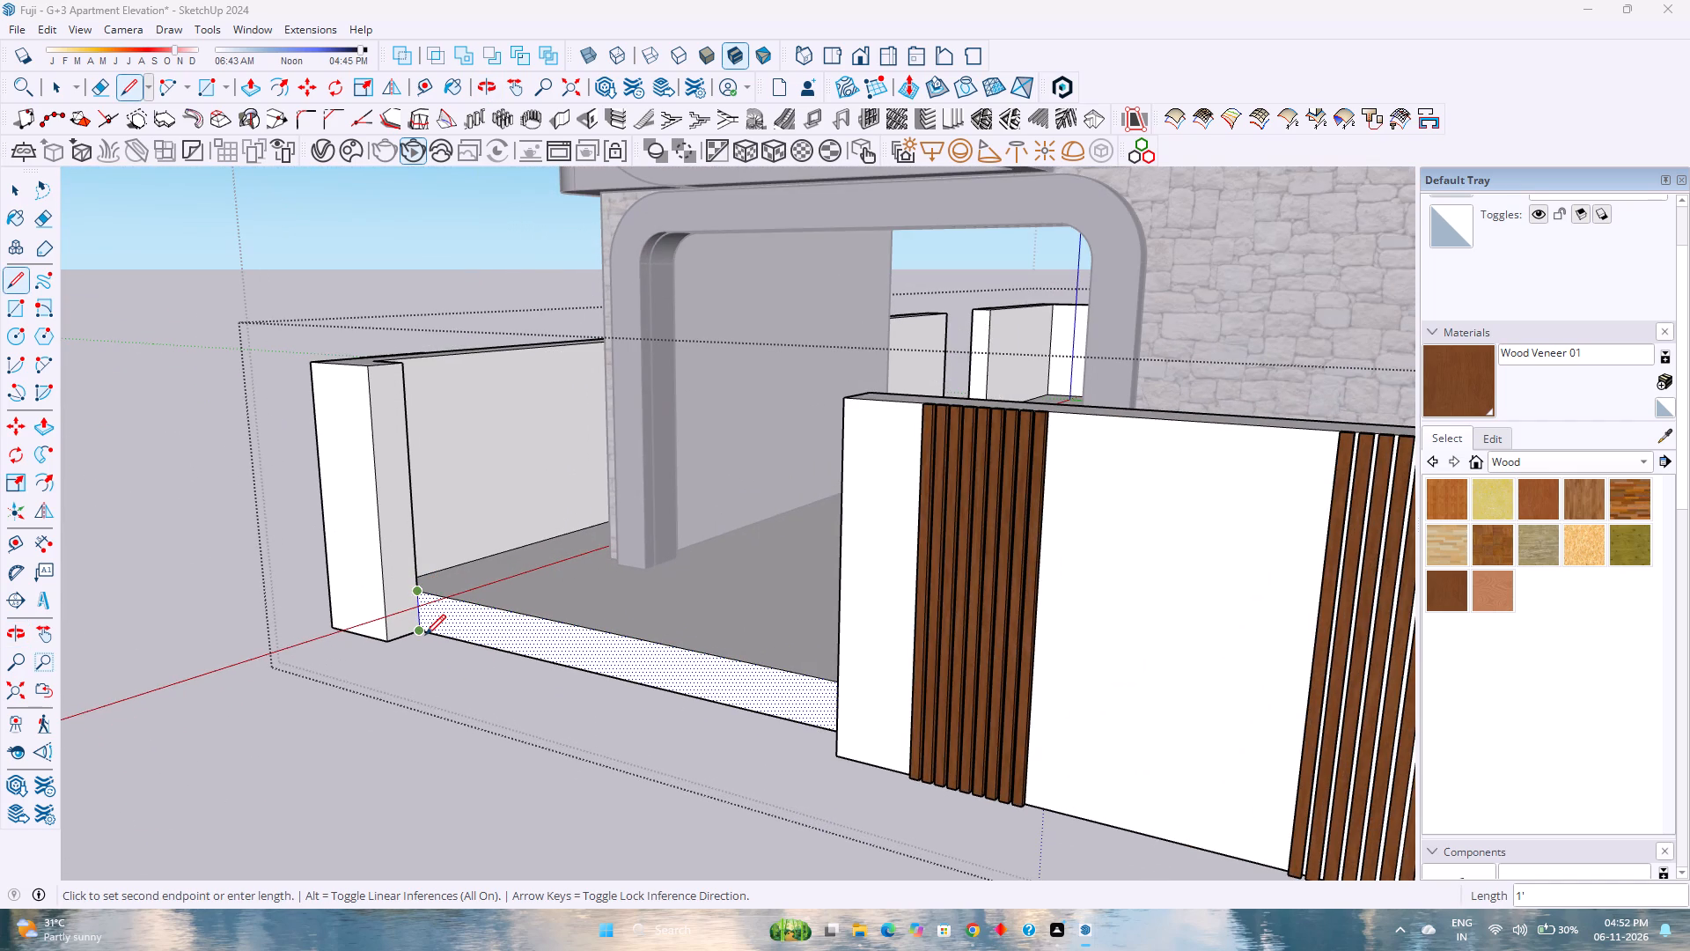
pyautogui.click(425, 635)
pyautogui.press('space')
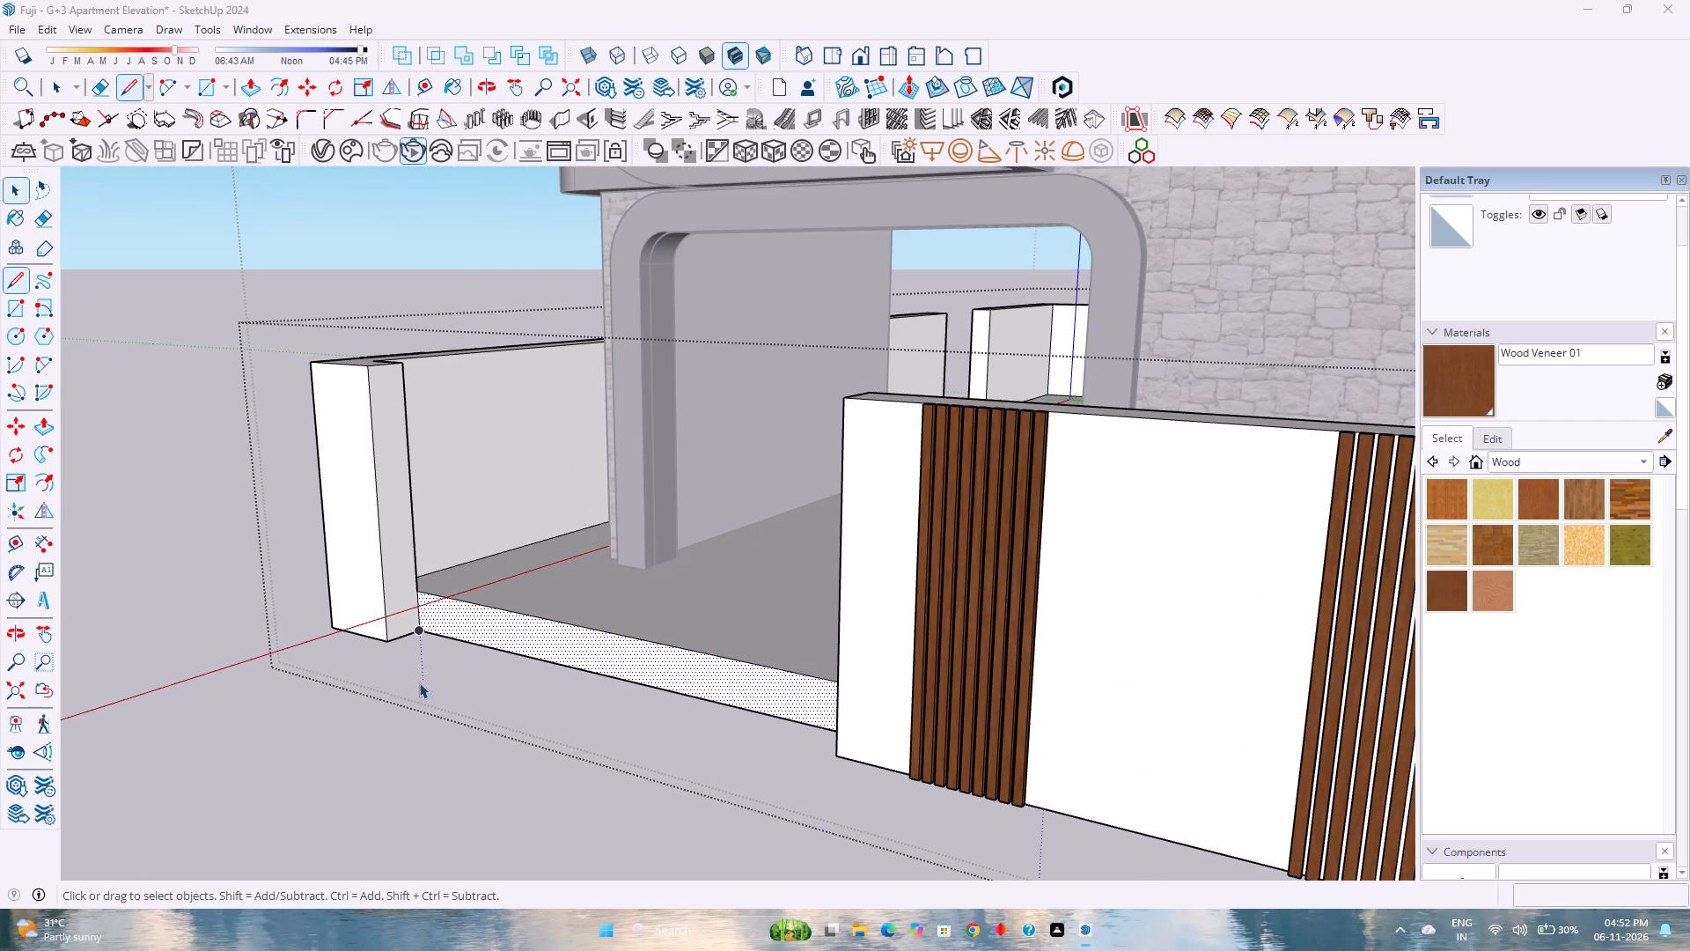
# Copy the gate opening's plinth face 3' outward along the red axis and make the copy a group.
pyautogui.click(550, 630)
pyautogui.click(548, 637)
pyautogui.press('m')
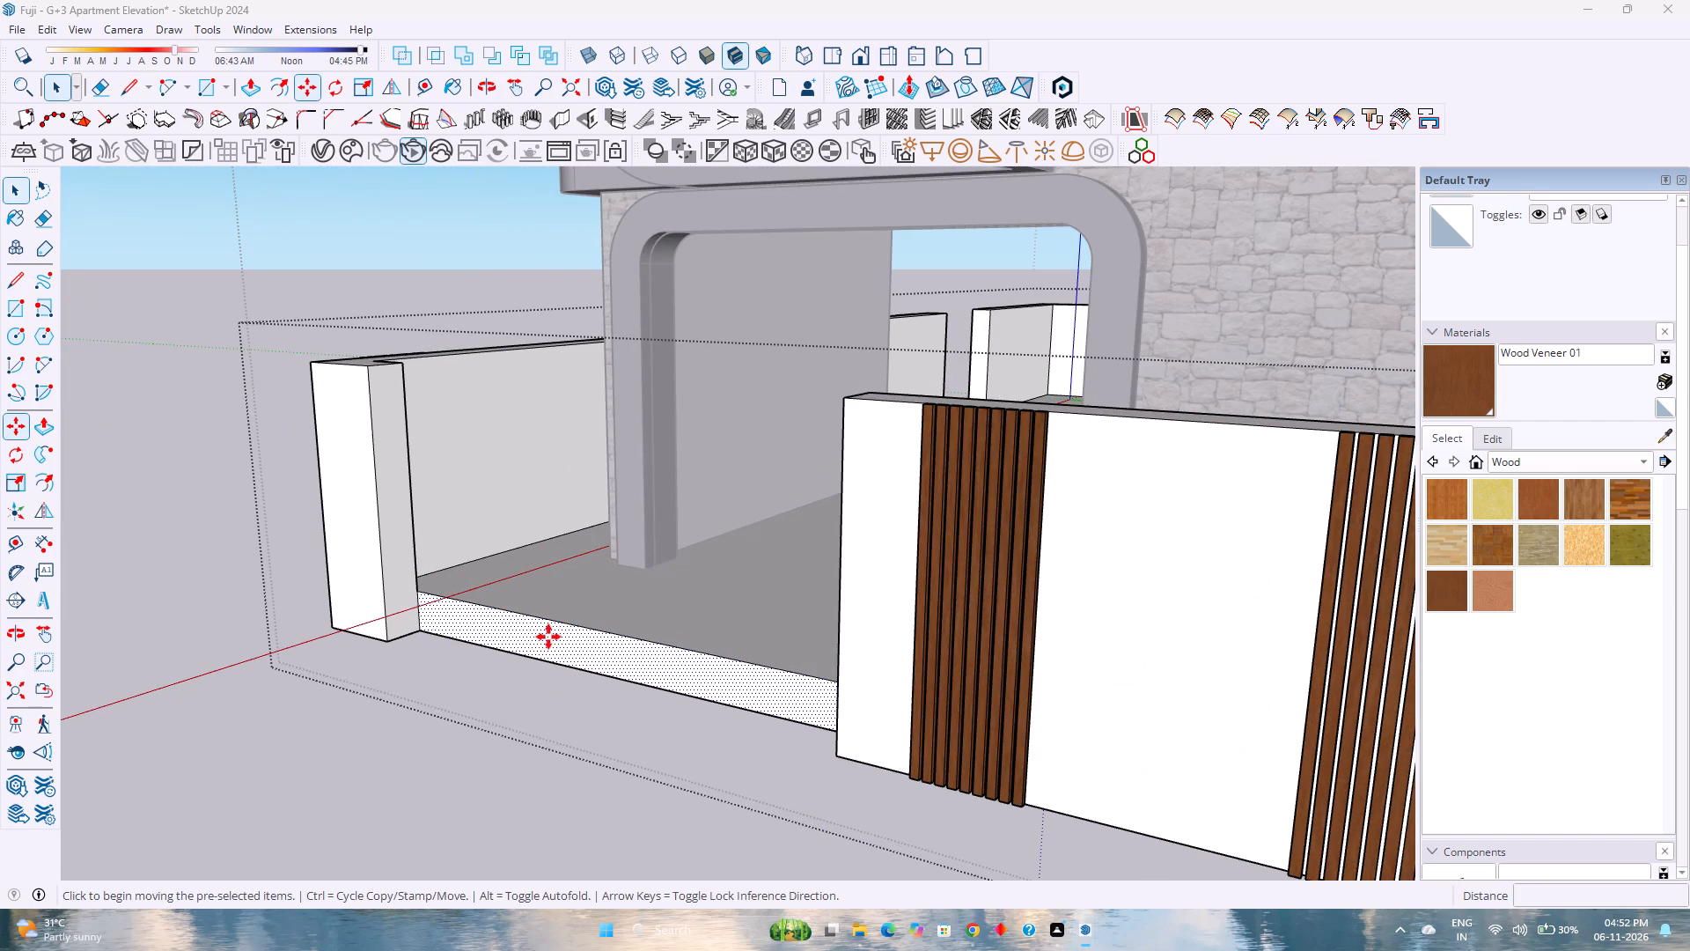
pyautogui.click(560, 626)
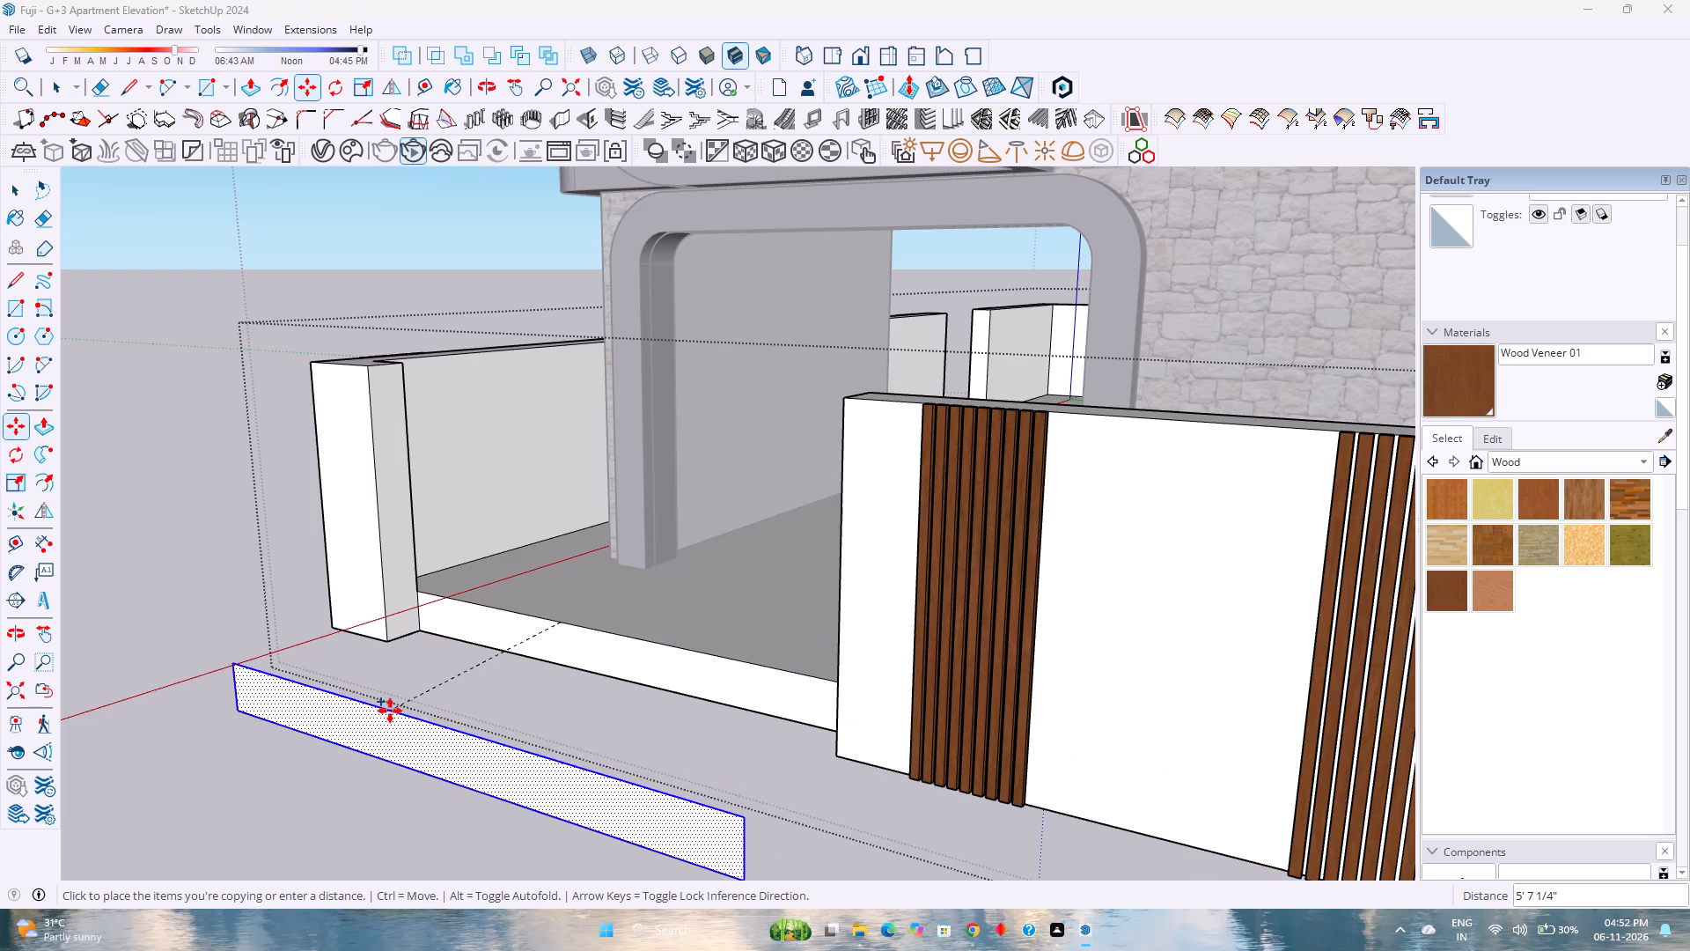
pyautogui.press('Left')
pyautogui.press('Right')
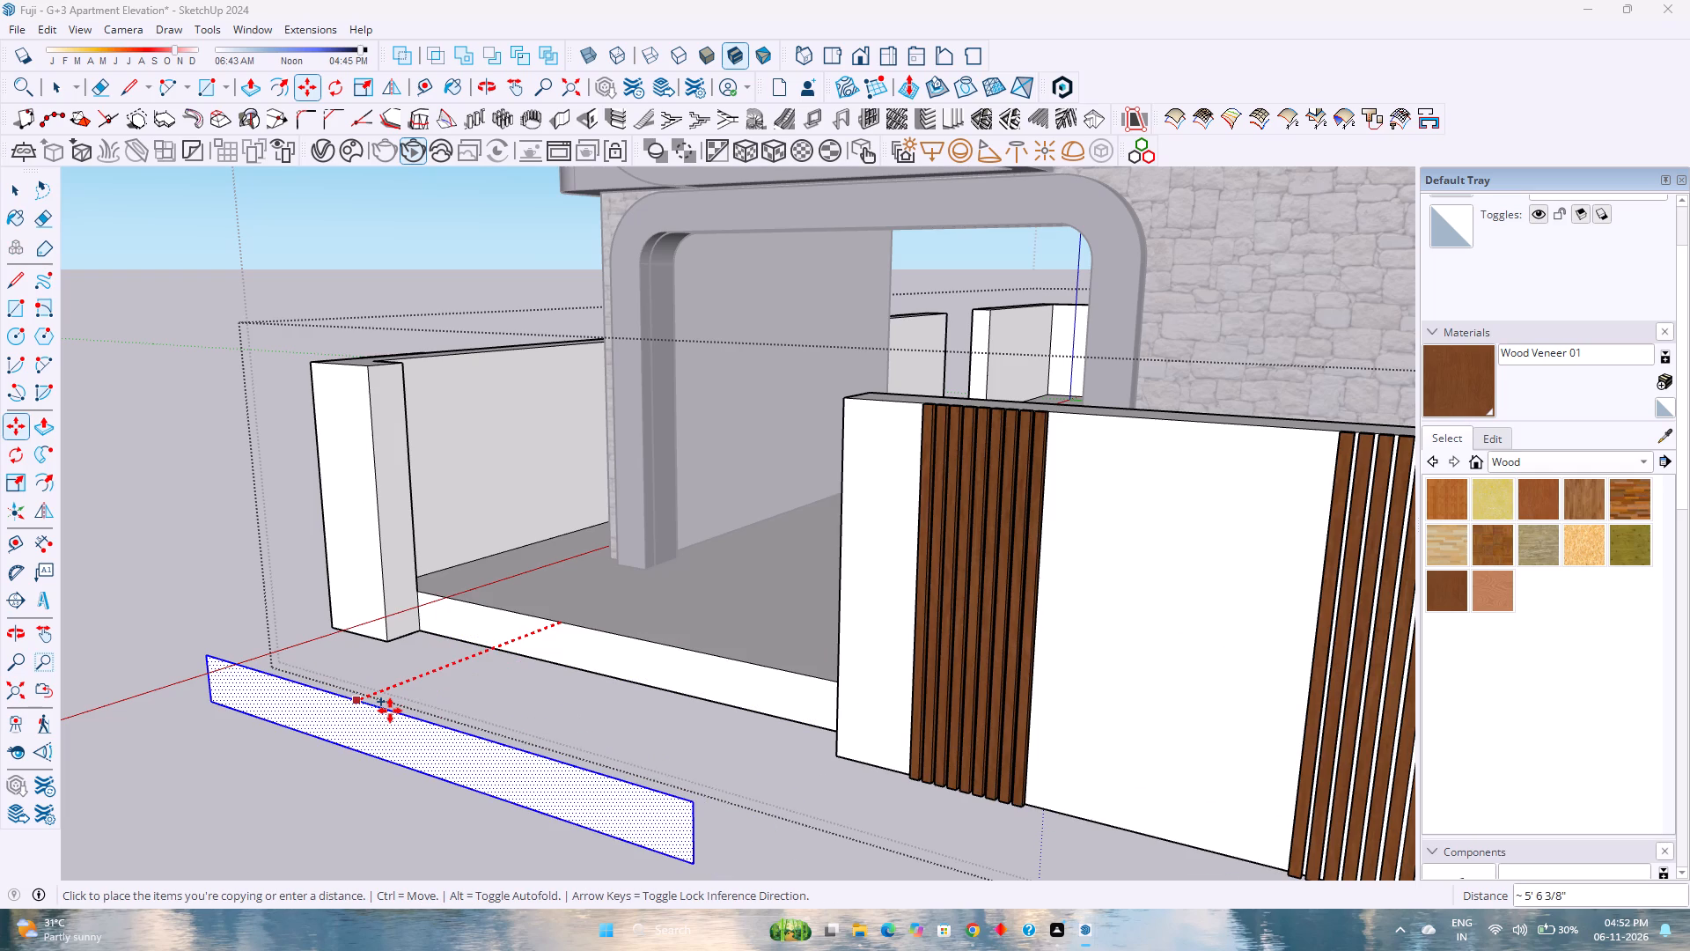
pyautogui.press('3')
pyautogui.press("'")
pyautogui.press('Return')
pyautogui.rightClick(479, 691)
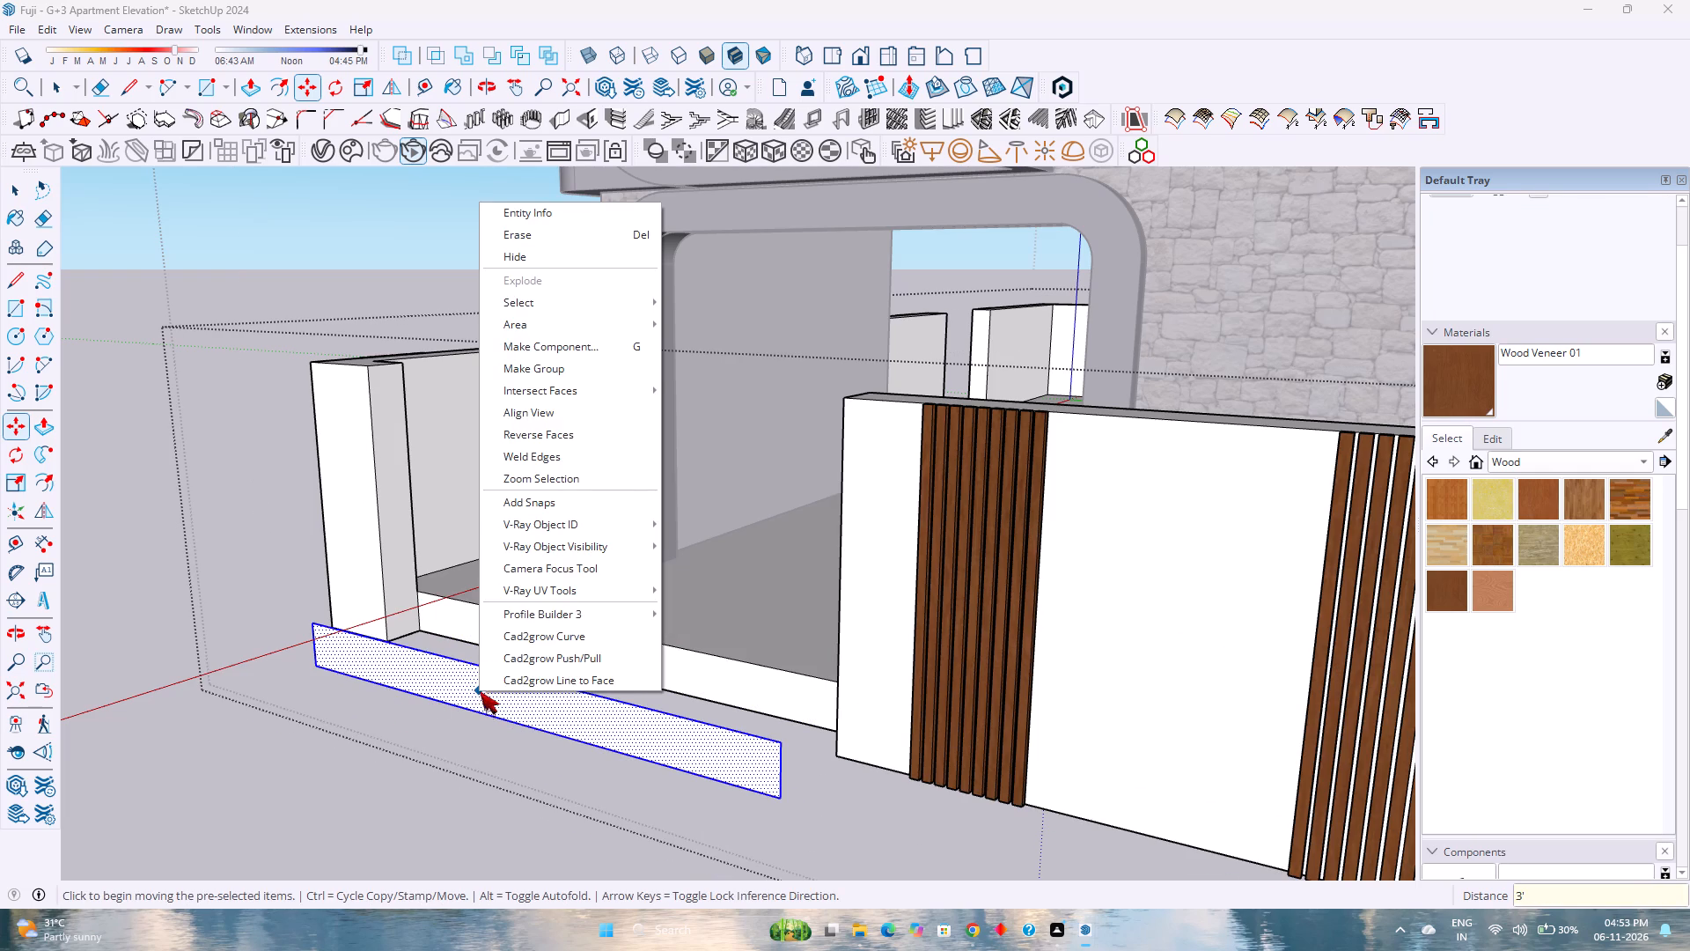
pyautogui.click(618, 375)
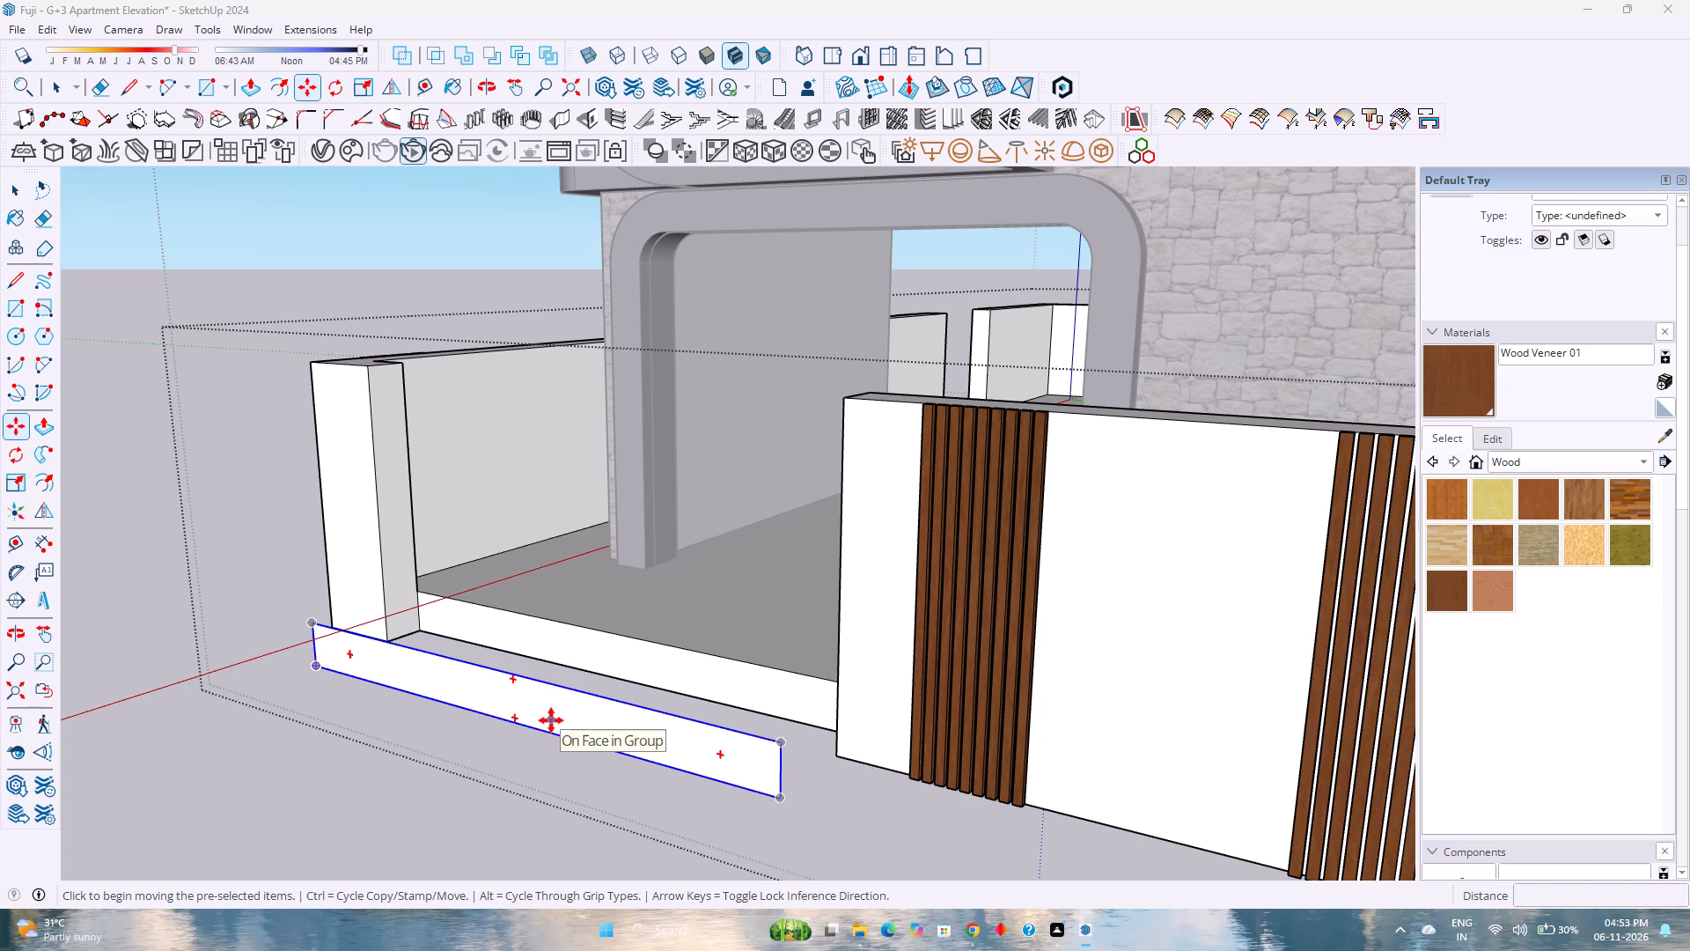
pyautogui.press('space')
# Inside the new group, extrude the copied plinth face 8' outward into a slab.
pyautogui.doubleClick(552, 712)
pyautogui.scroll(2, 552, 712)
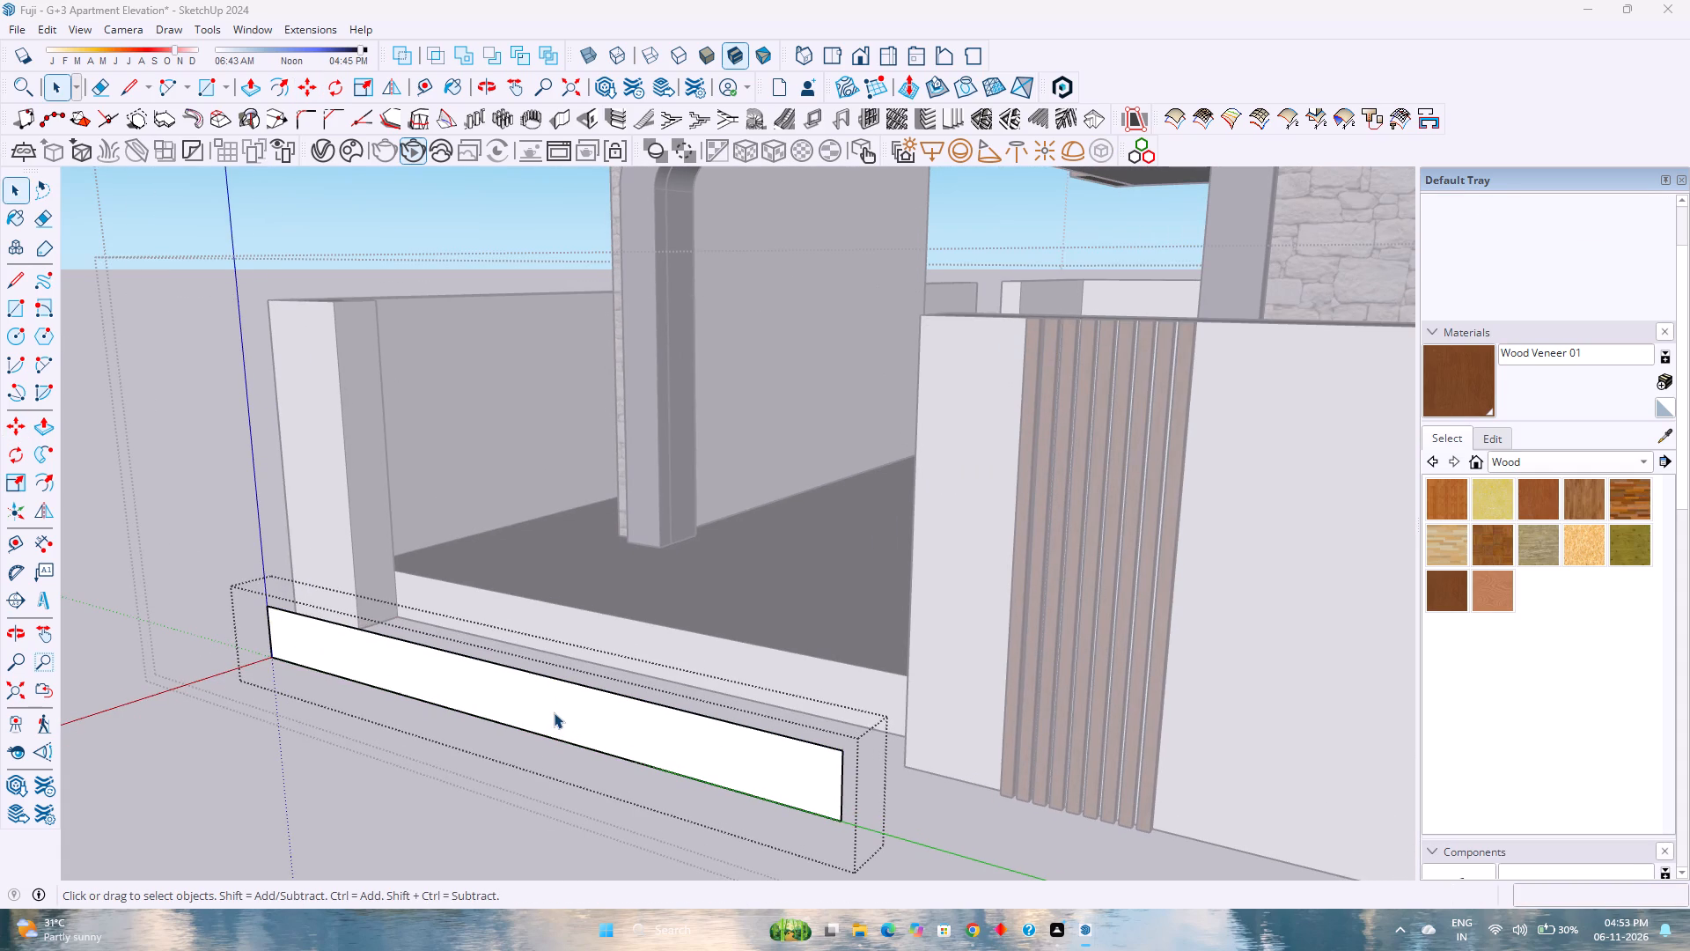
pyautogui.press('p')
pyautogui.click(557, 712)
pyautogui.scroll(-9, 462, 787)
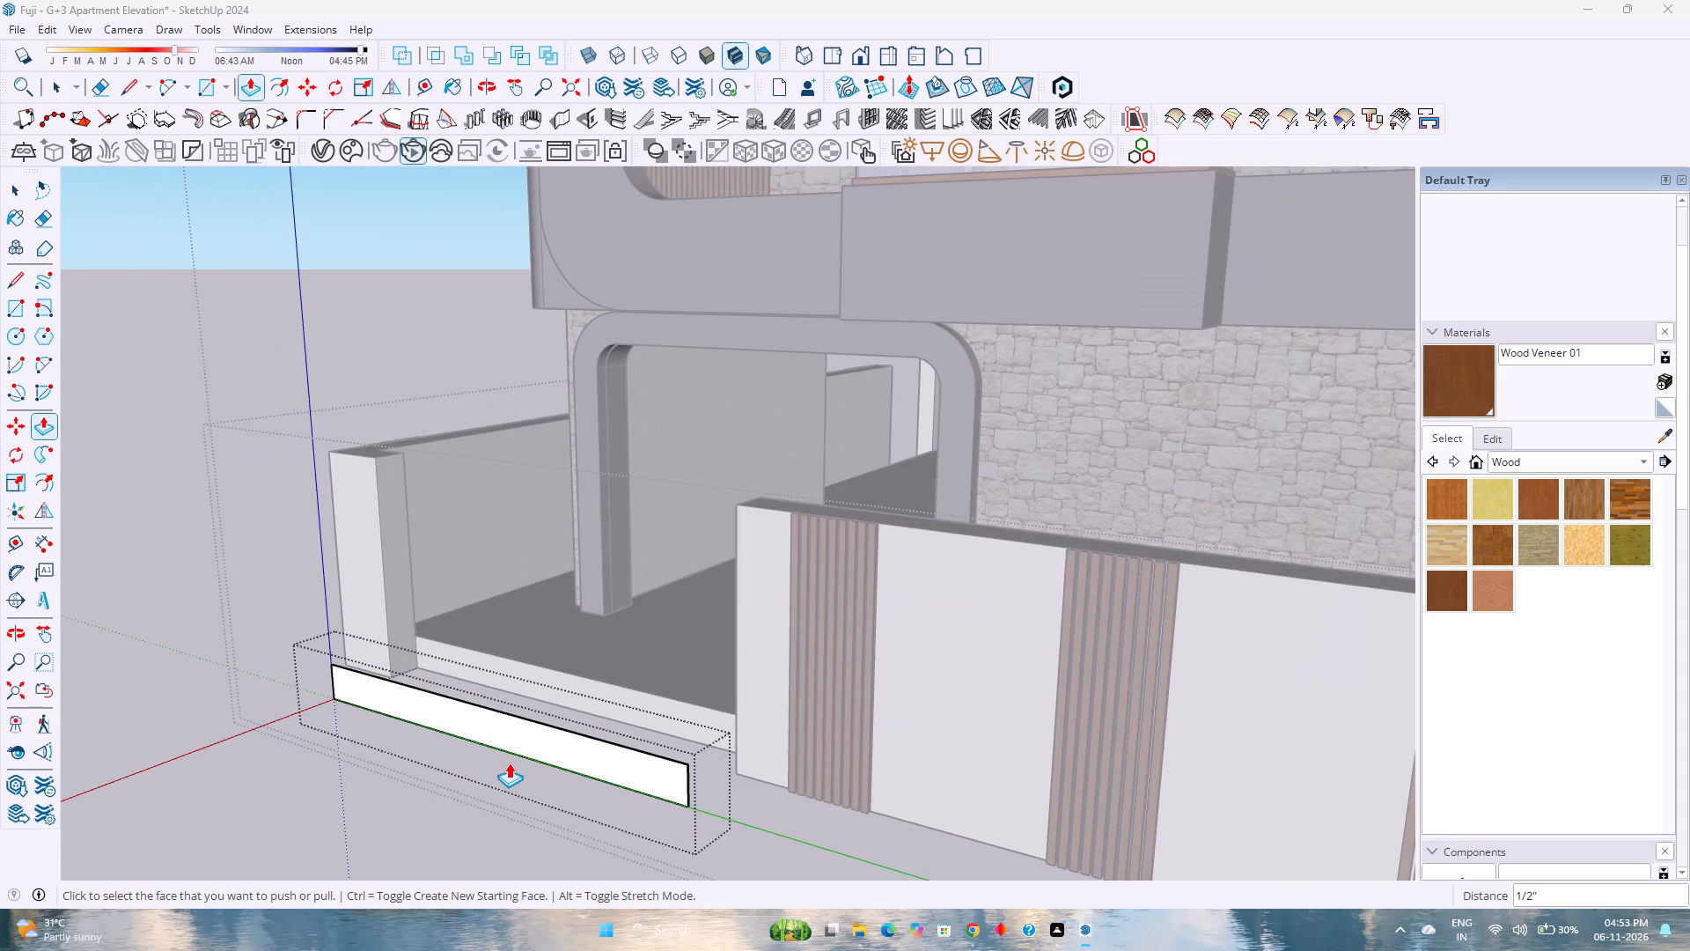
pyautogui.hotkey('ctrl', 'z')
pyautogui.click(533, 740)
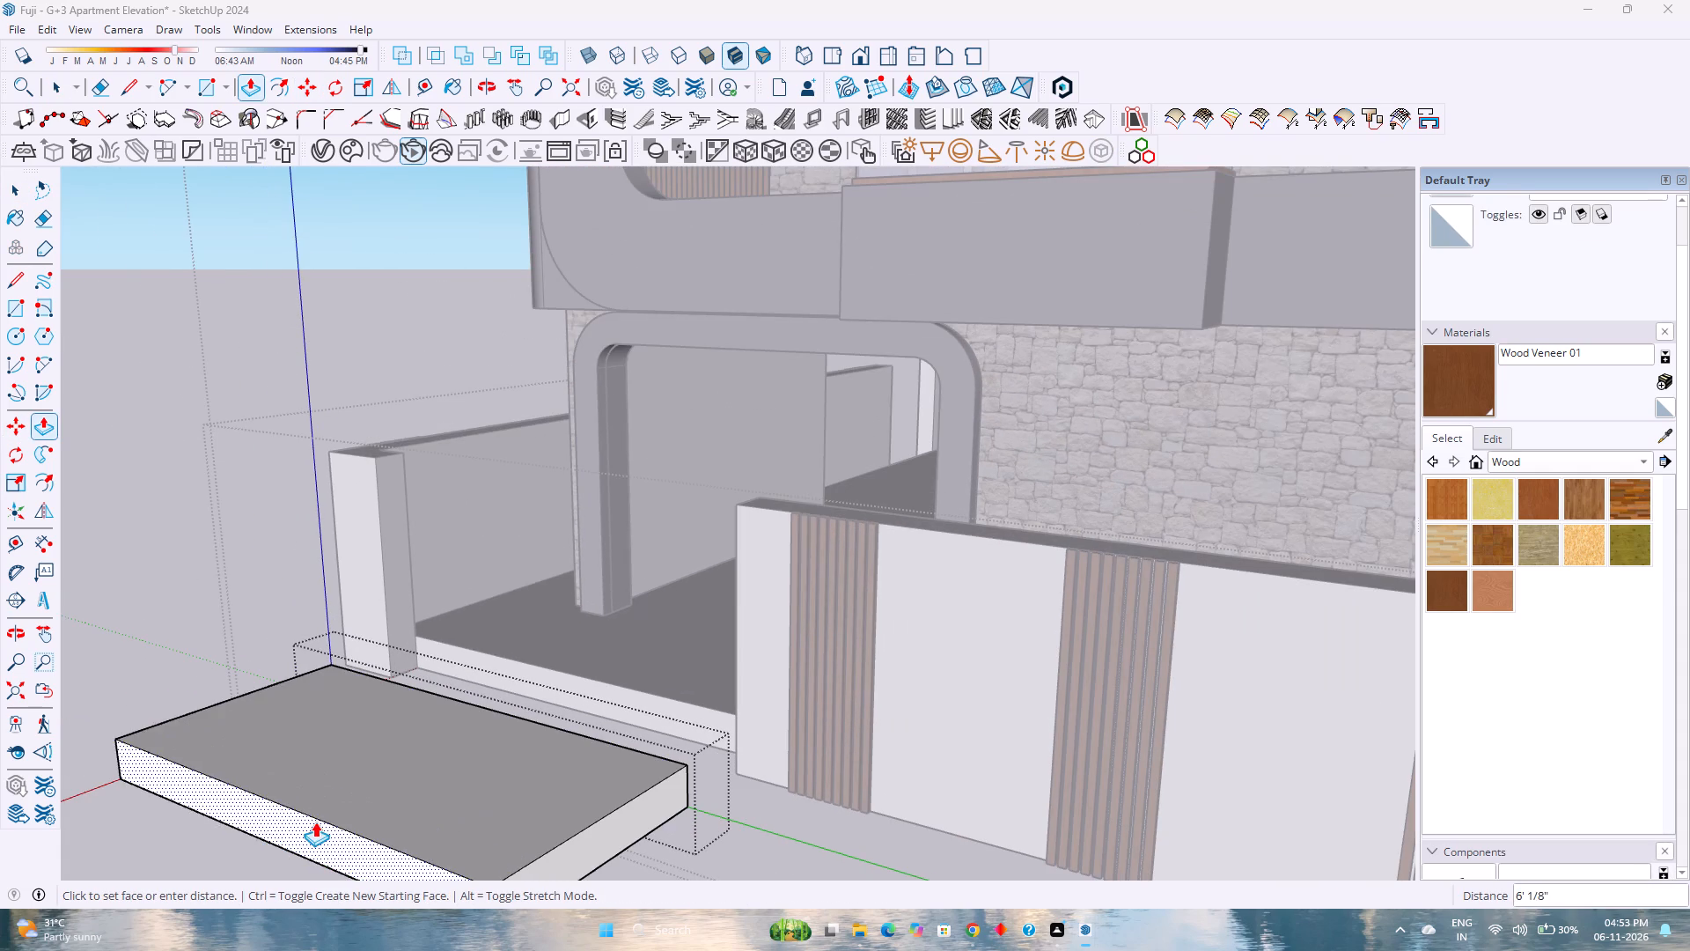
pyautogui.scroll(-6, 319, 821)
pyautogui.keyDown('shift'); pyautogui.middleClick(458, 685); pyautogui.keyUp('shift')
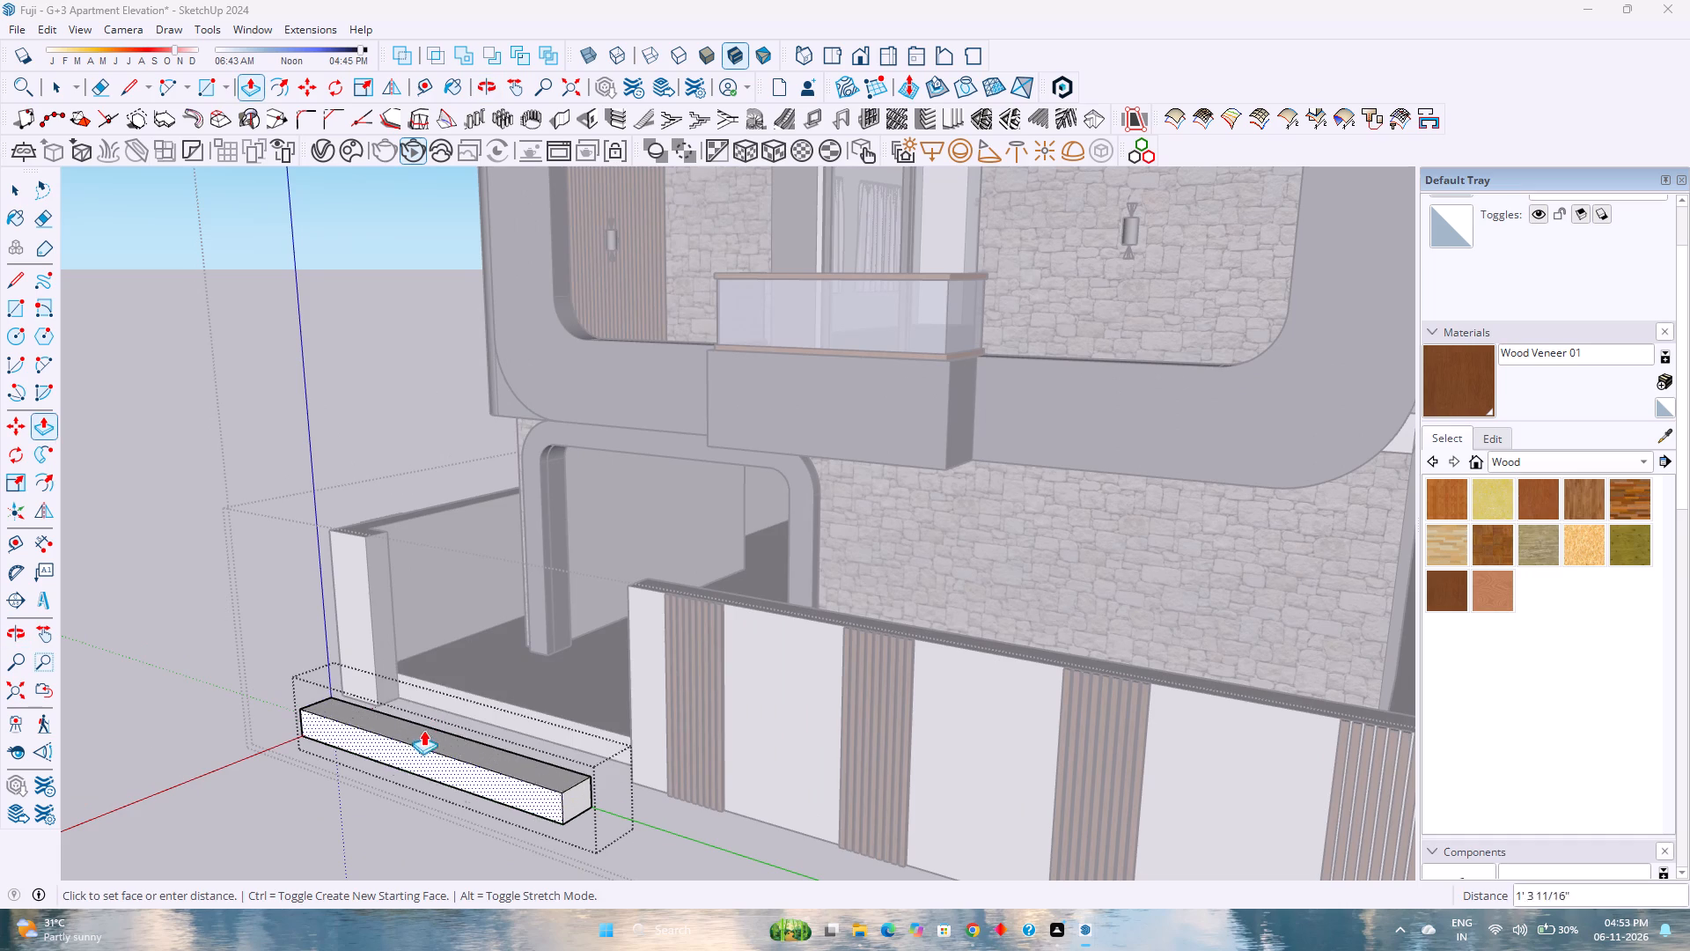
pyautogui.keyDown('shift'); pyautogui.moveTo(402, 750); pyautogui.dragTo(642, 576, button='middle'); pyautogui.keyUp('shift')
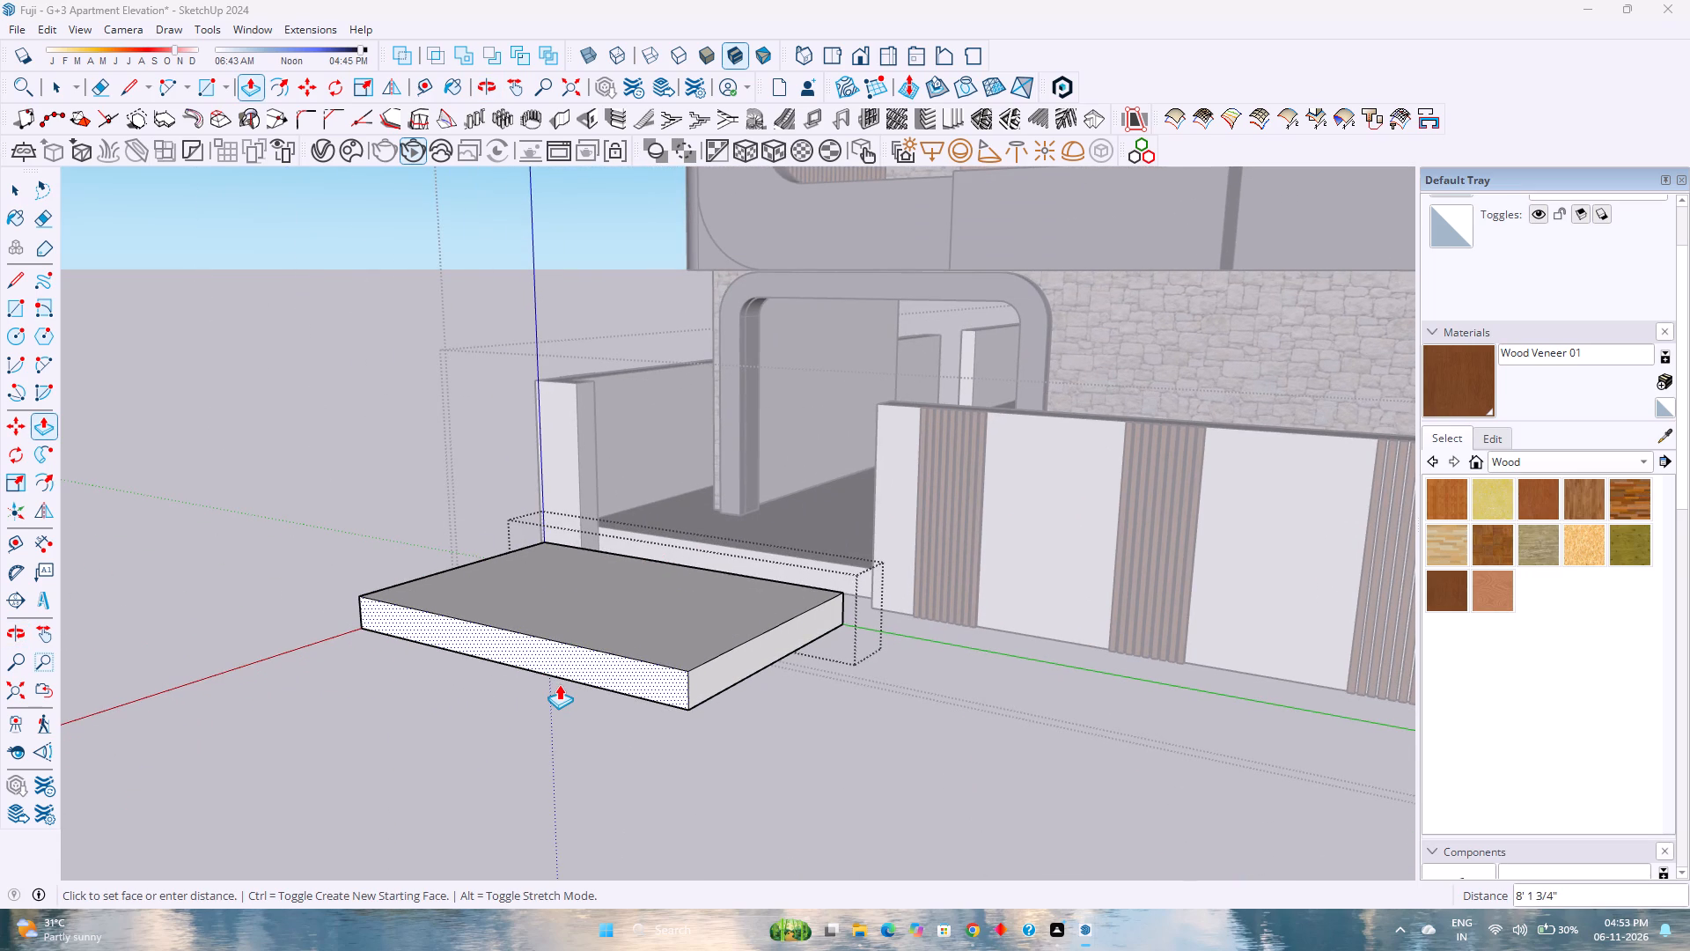
pyautogui.press('8')
pyautogui.press("'")
pyautogui.press('Return')
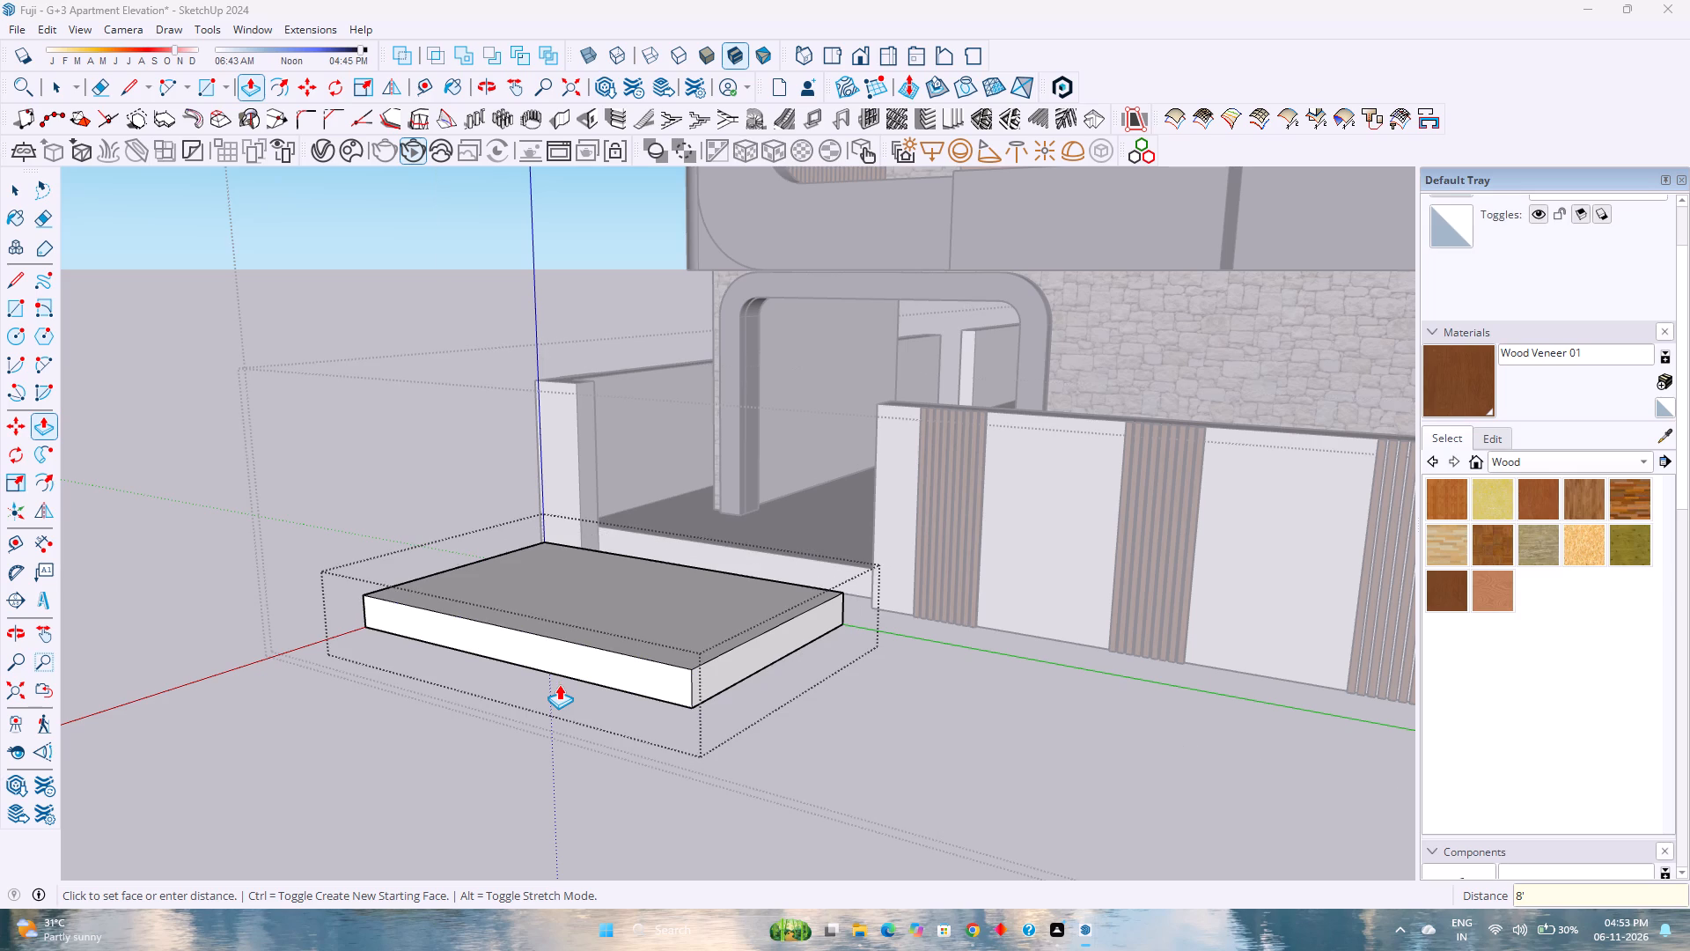
pyautogui.press('space')
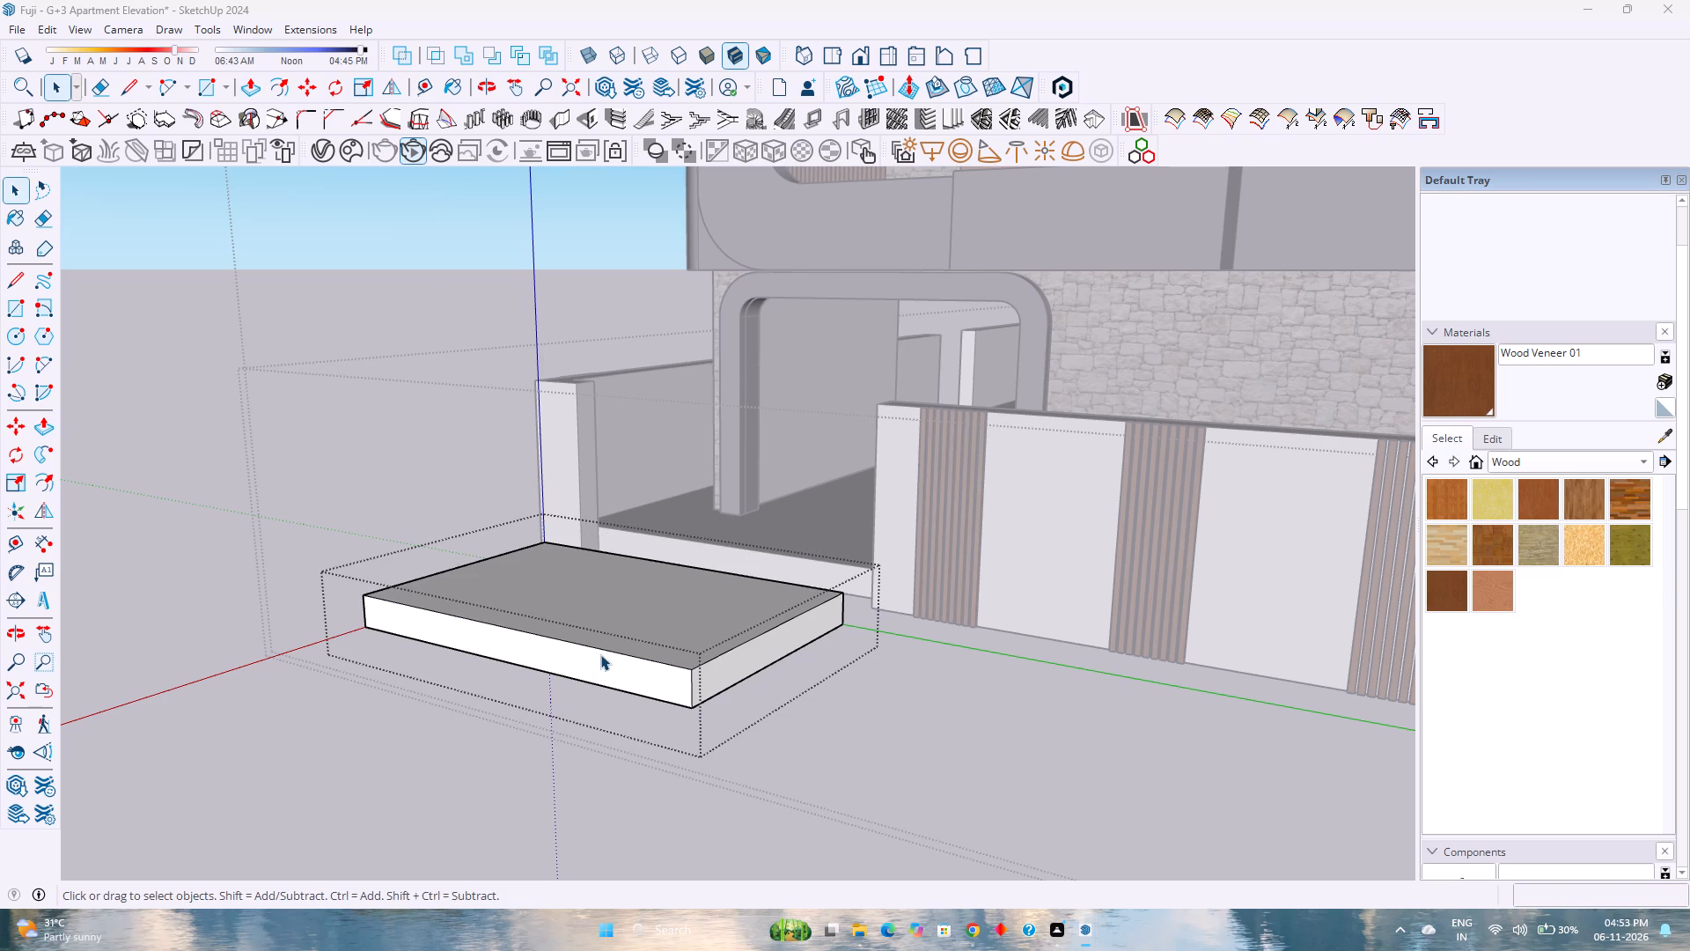
# Lower the slab's outer top edge 1' to its bottom corner so the block slopes into an entrance ramp.
pyautogui.click(596, 652)
pyautogui.click(603, 649)
pyautogui.press('m')
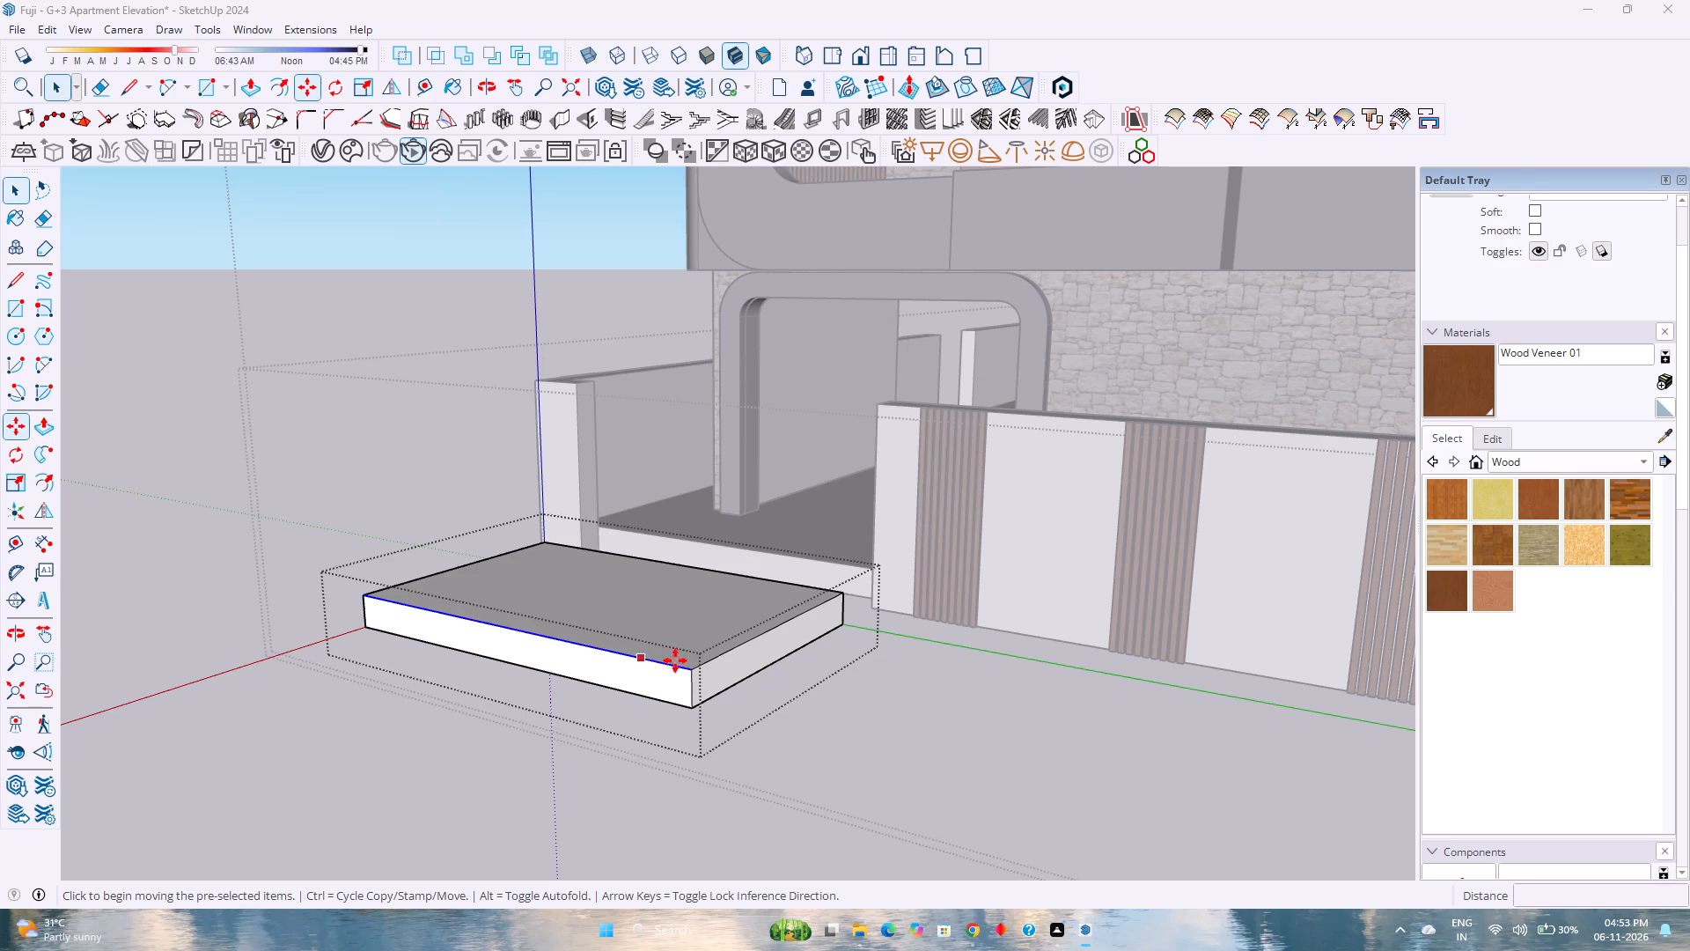
pyautogui.click(695, 670)
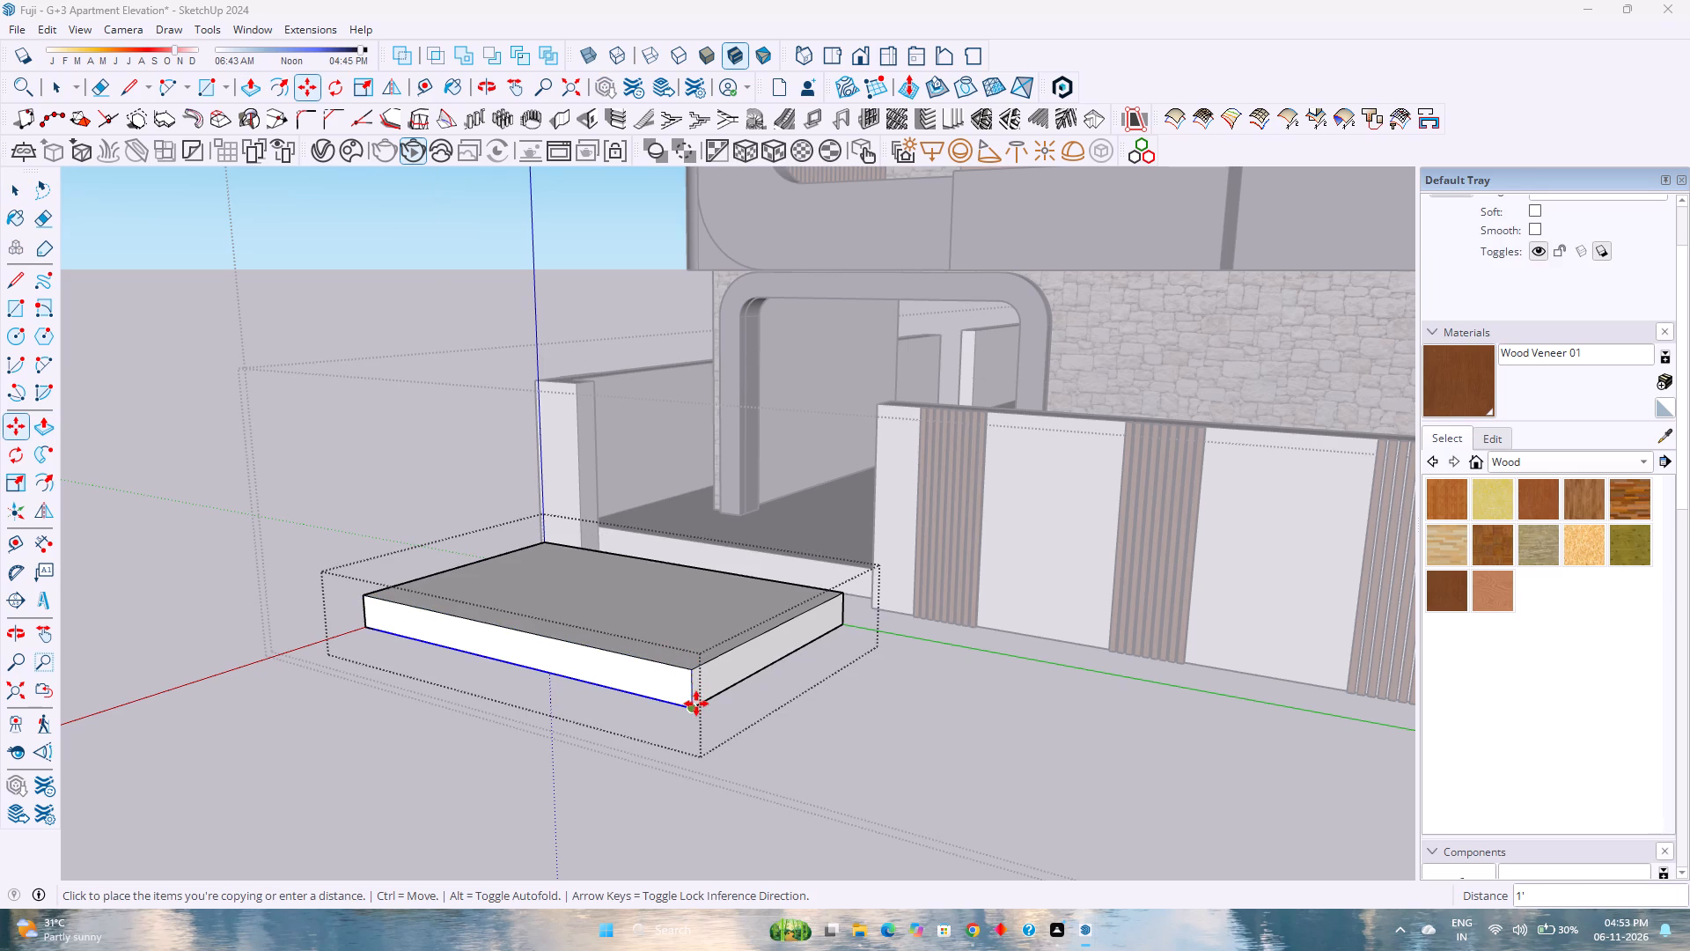
pyautogui.click(696, 705)
pyautogui.press('space')
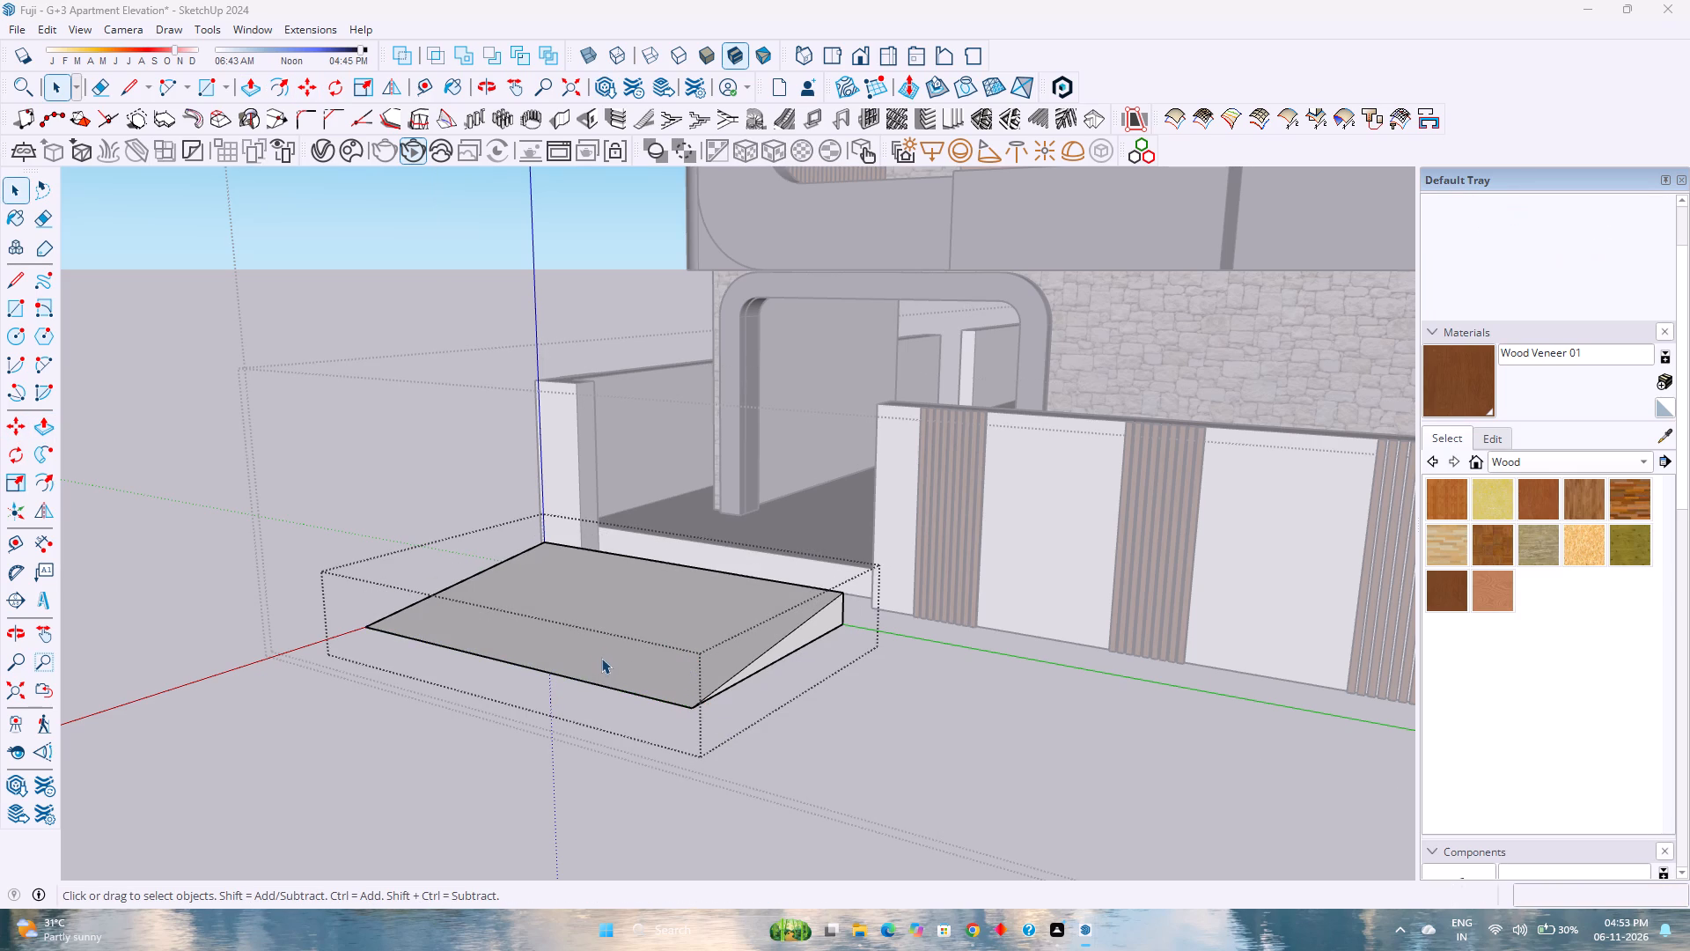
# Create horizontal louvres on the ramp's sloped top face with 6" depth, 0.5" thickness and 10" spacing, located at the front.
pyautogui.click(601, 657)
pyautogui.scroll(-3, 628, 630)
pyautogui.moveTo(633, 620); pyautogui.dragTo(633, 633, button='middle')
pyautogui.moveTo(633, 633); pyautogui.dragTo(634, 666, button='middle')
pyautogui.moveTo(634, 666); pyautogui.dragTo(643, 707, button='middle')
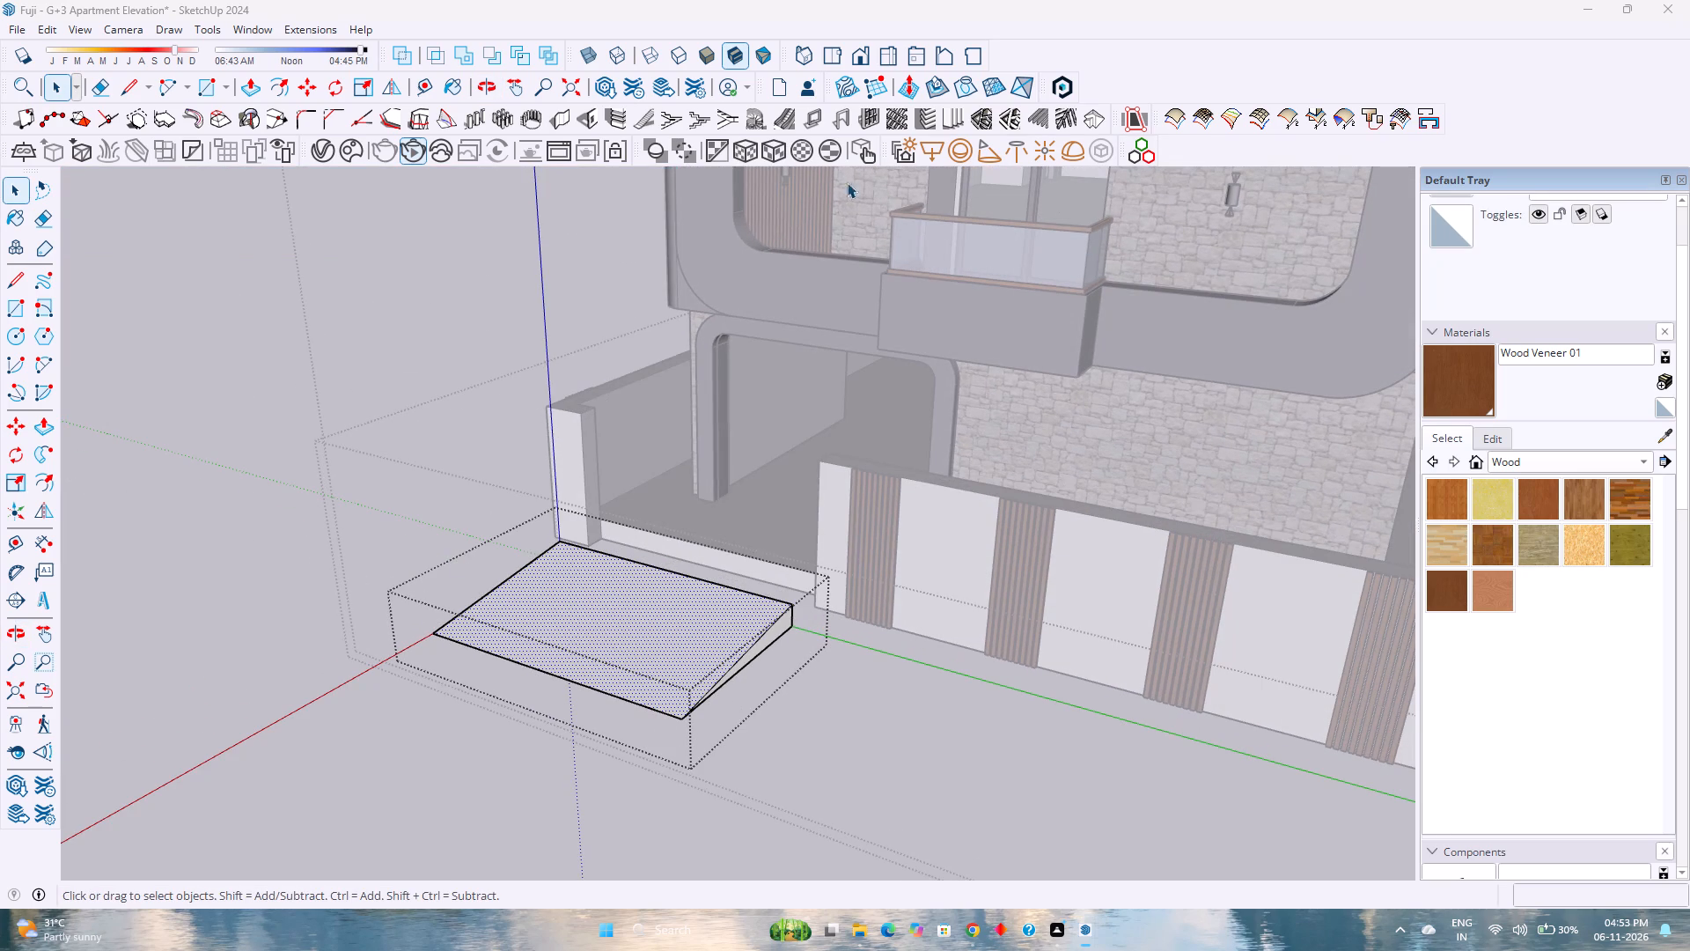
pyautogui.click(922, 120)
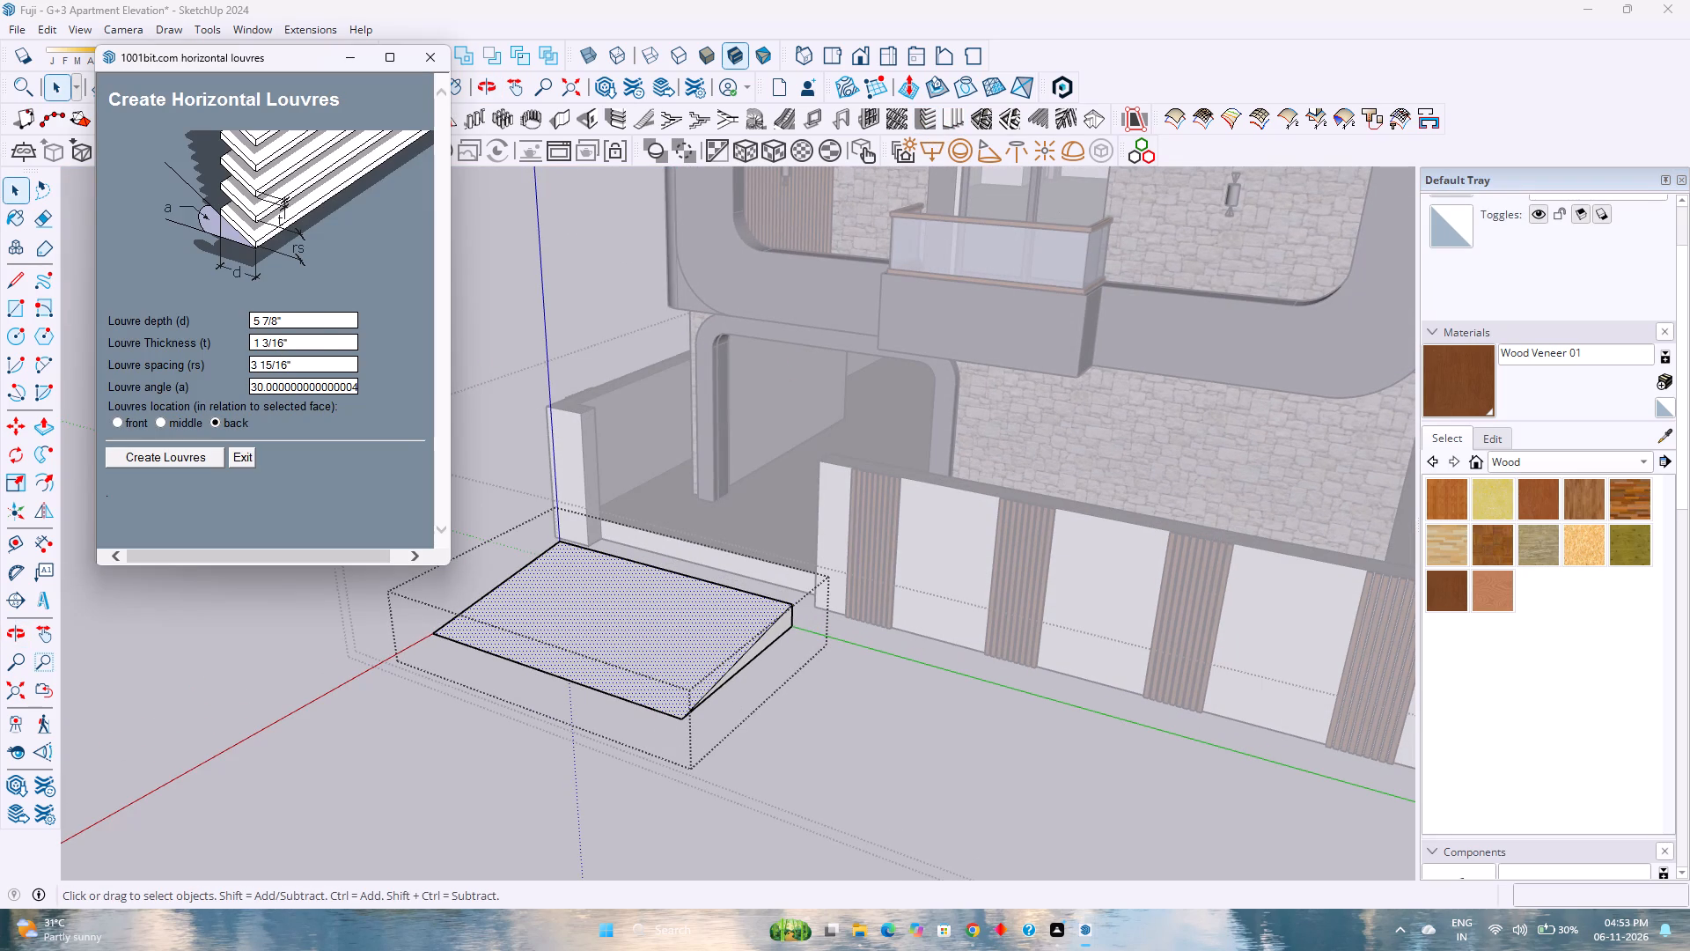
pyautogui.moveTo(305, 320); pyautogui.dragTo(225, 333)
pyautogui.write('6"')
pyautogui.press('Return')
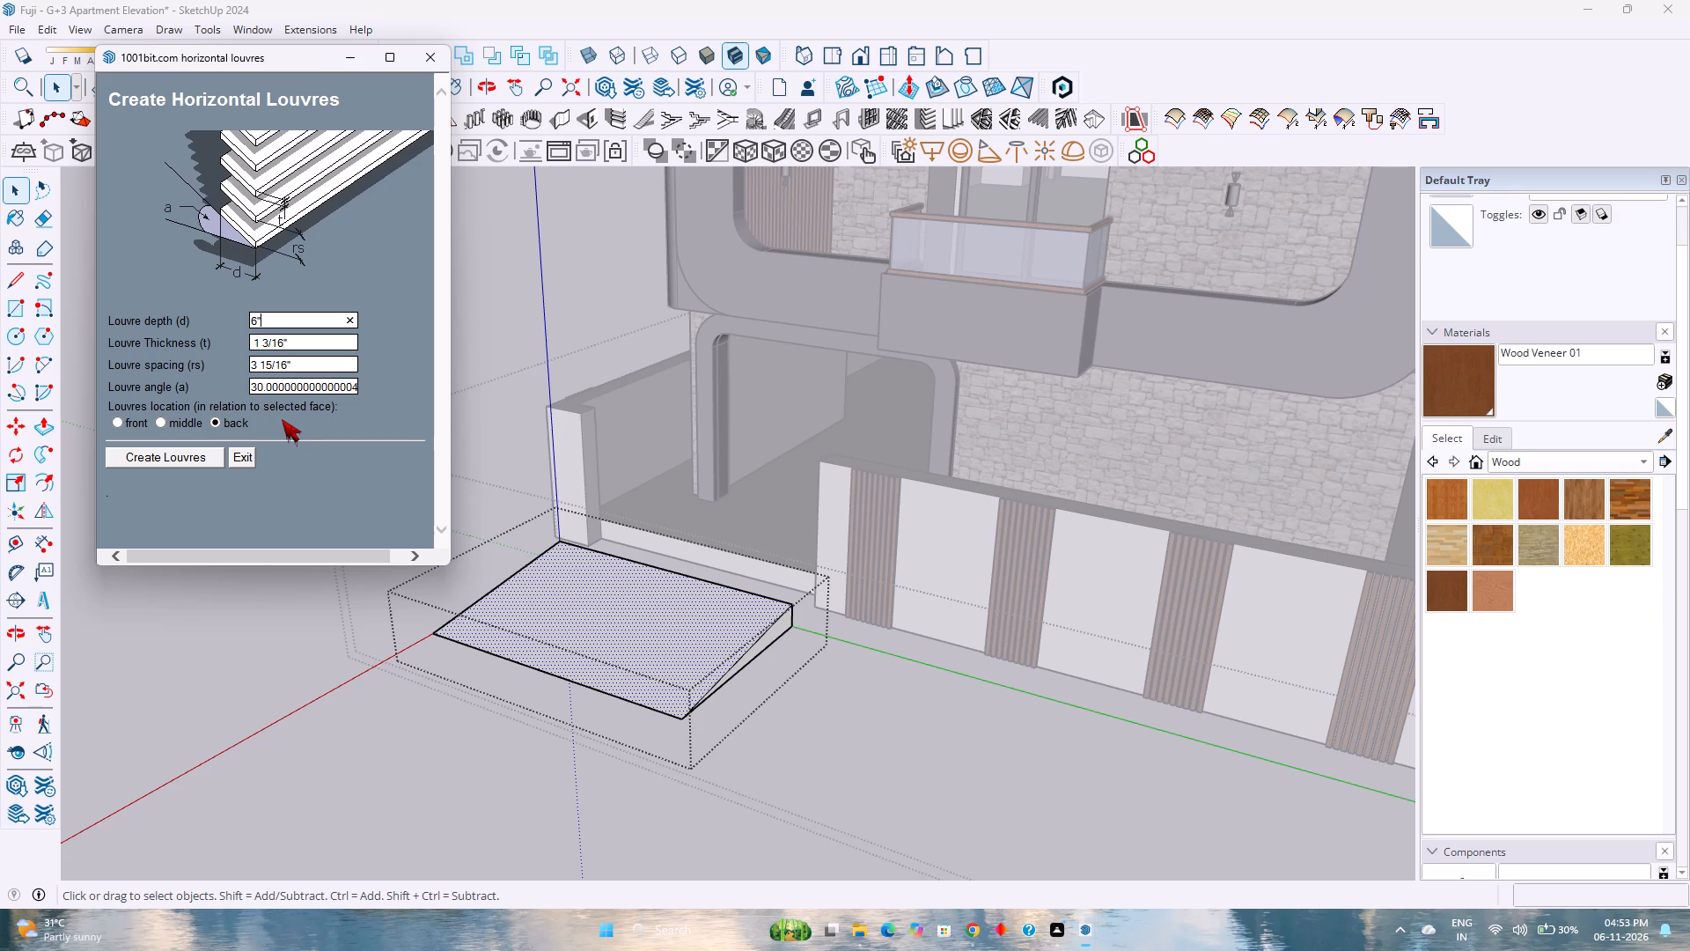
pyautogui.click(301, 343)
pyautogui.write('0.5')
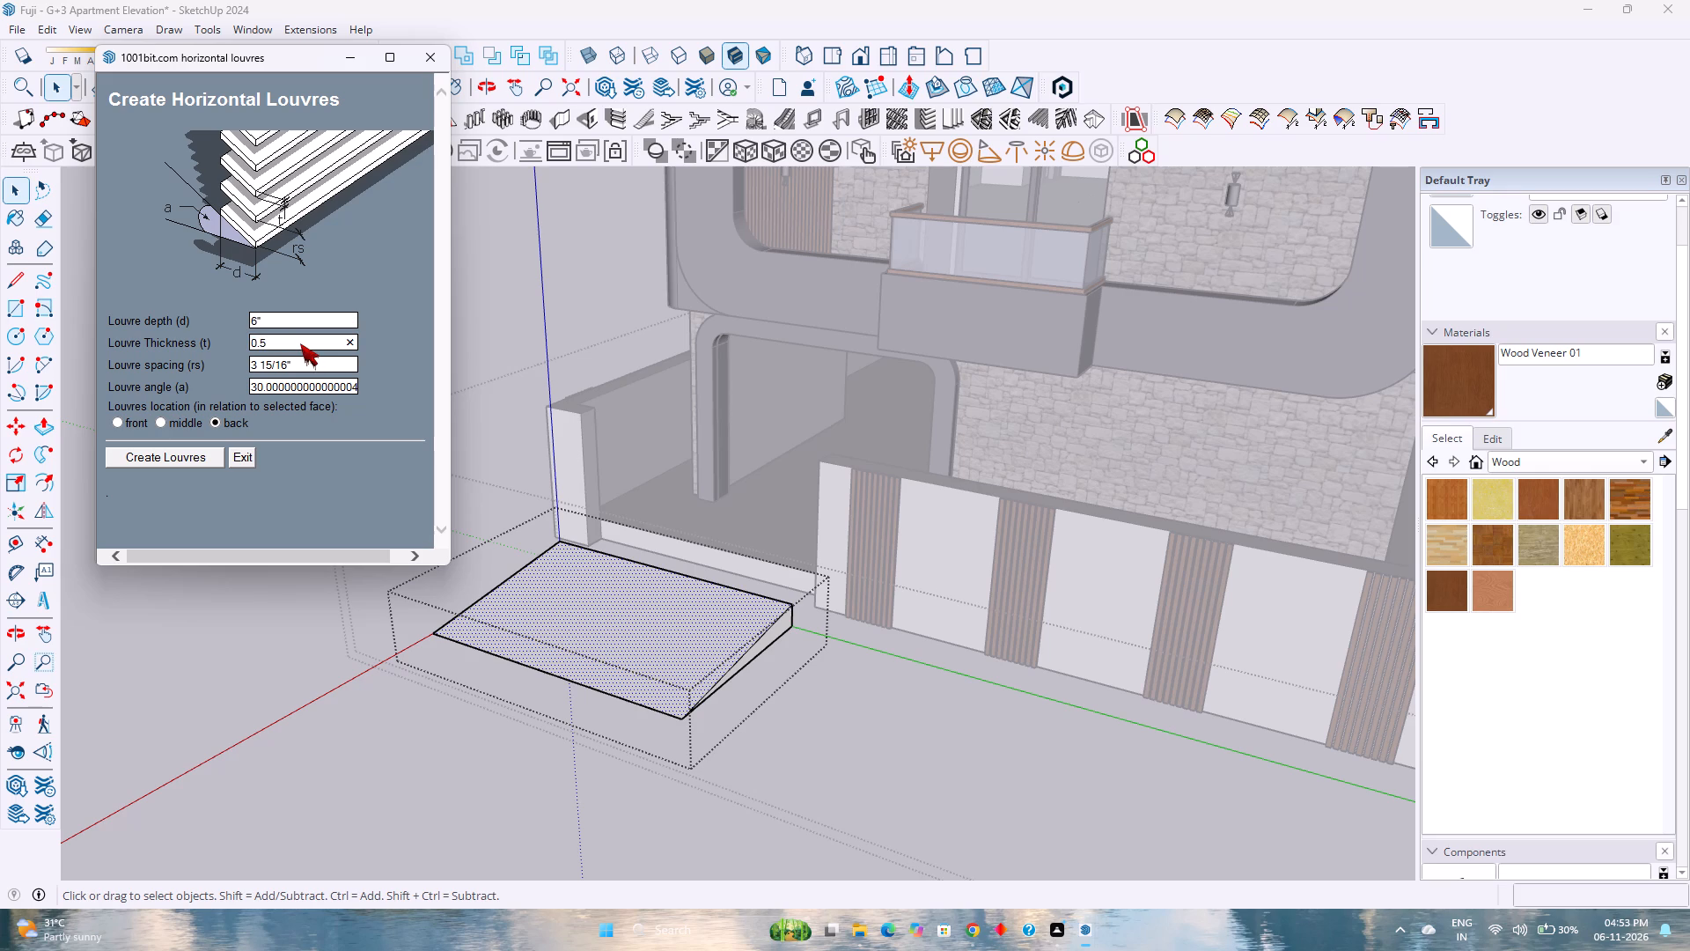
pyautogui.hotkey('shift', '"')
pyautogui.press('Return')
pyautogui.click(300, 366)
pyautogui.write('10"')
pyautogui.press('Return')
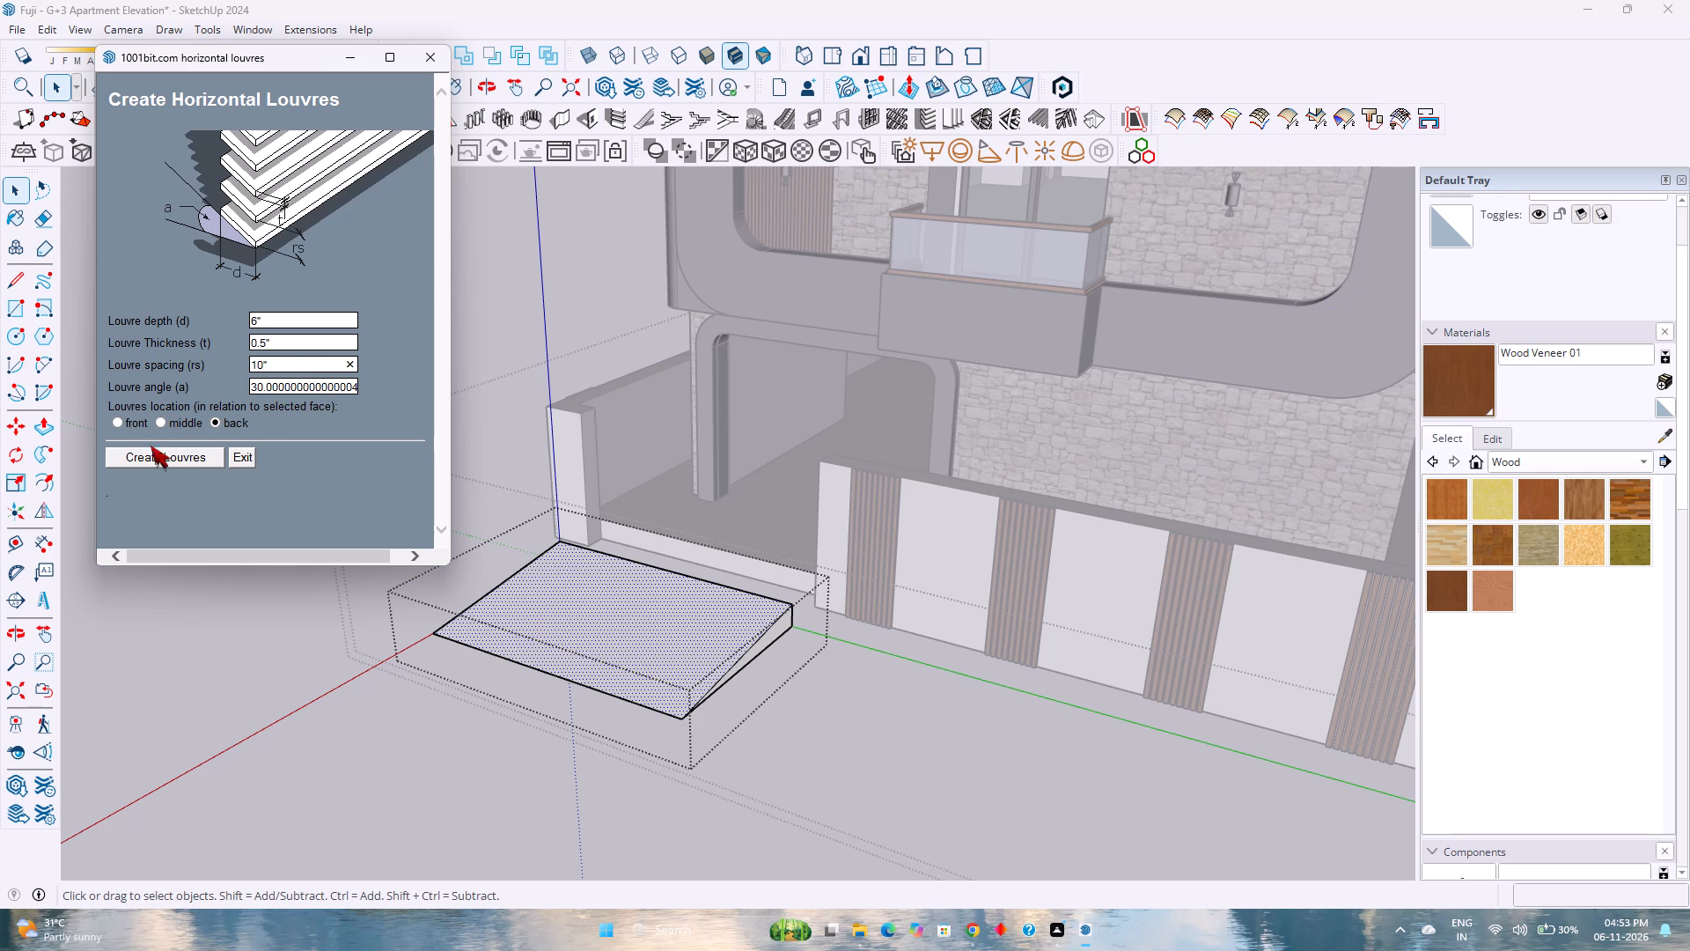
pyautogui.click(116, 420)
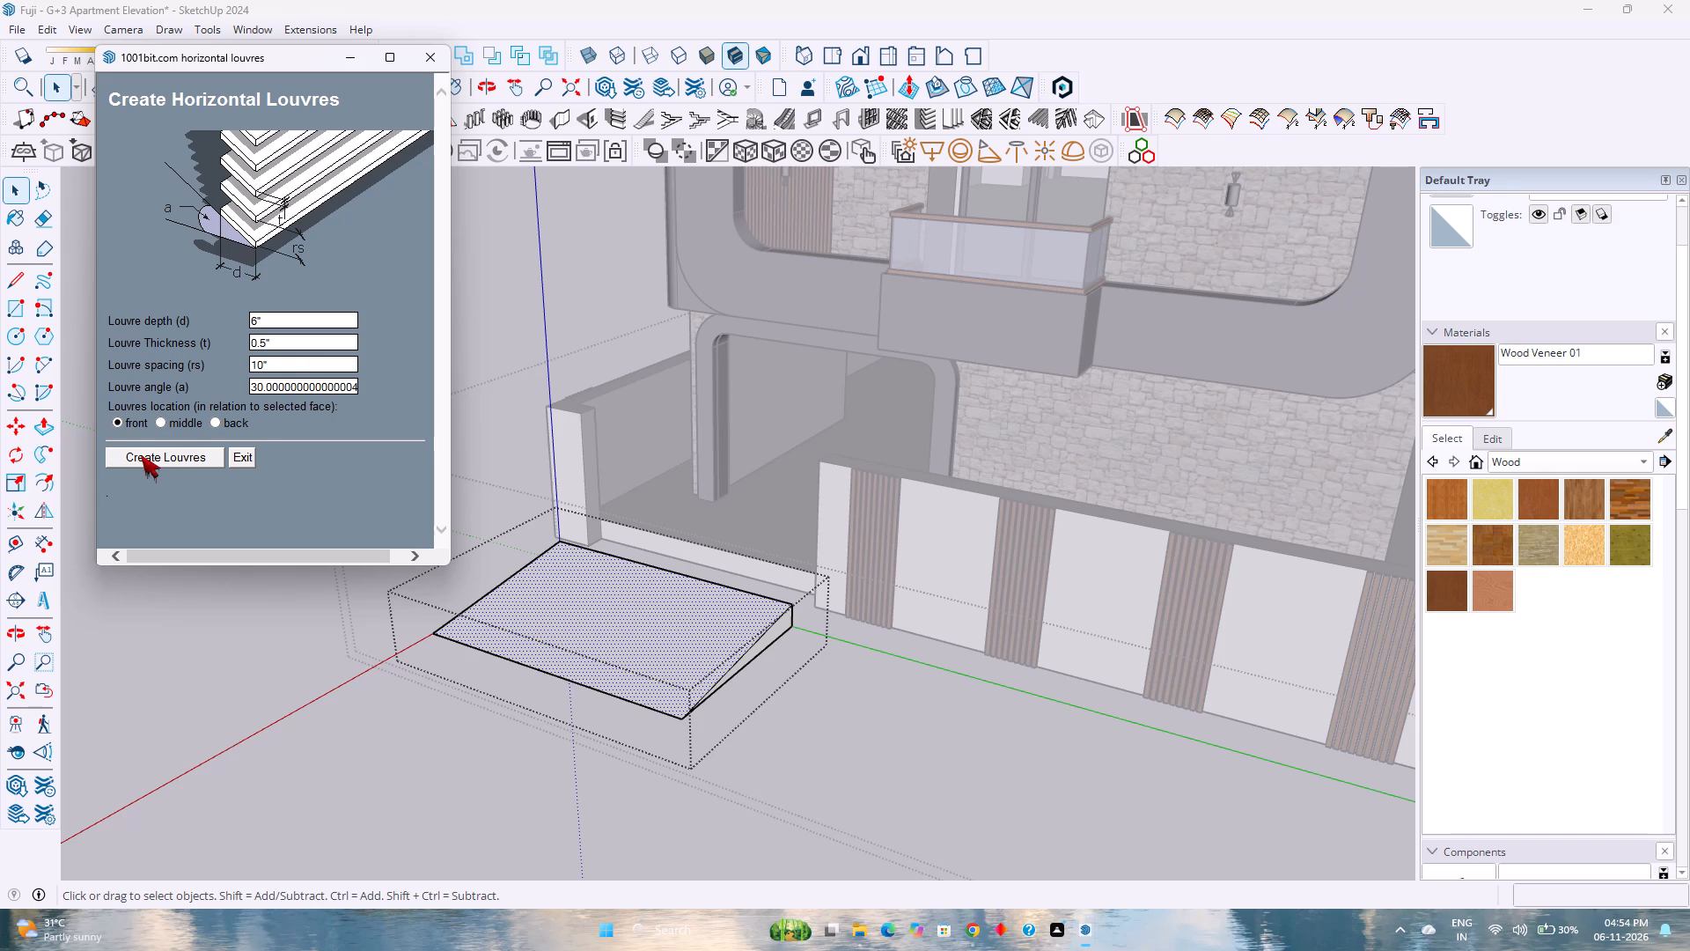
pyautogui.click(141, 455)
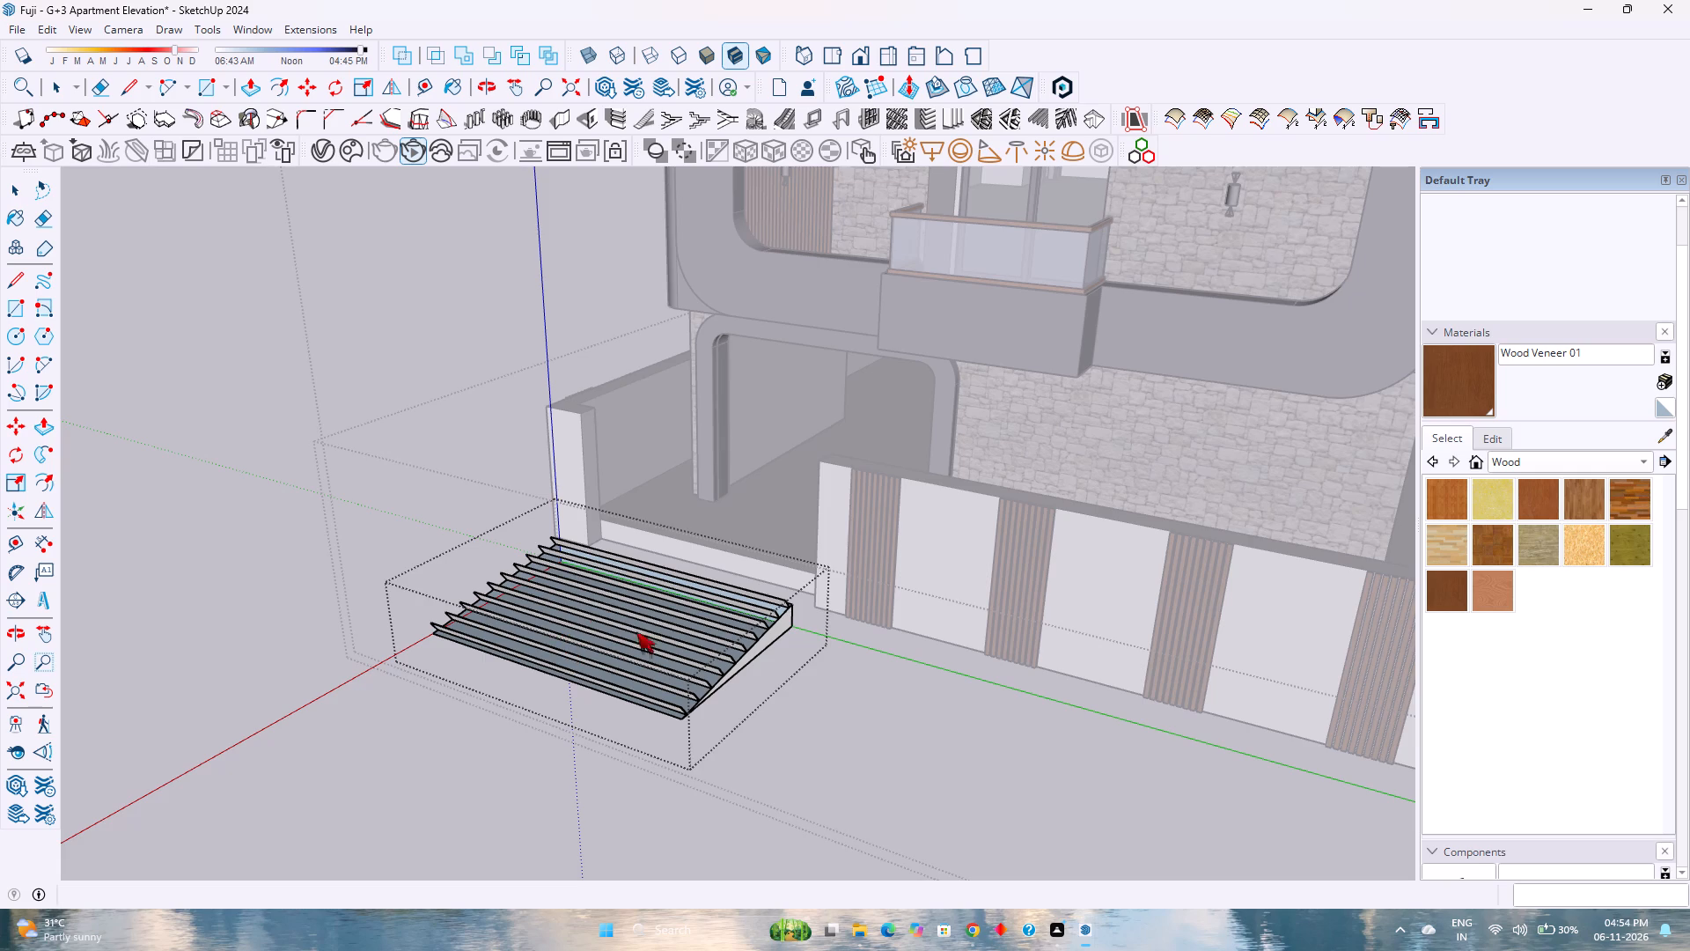
# Examine the tilt and spacing of the louvres on the ramp from its side and lower end.
pyautogui.scroll(8, 658, 642)
pyautogui.moveTo(717, 782); pyautogui.dragTo(333, 590, button='middle')
pyautogui.middleClick(333, 590)
pyautogui.scroll(9, 398, 557)
pyautogui.moveTo(368, 573); pyautogui.dragTo(426, 765, button='middle')
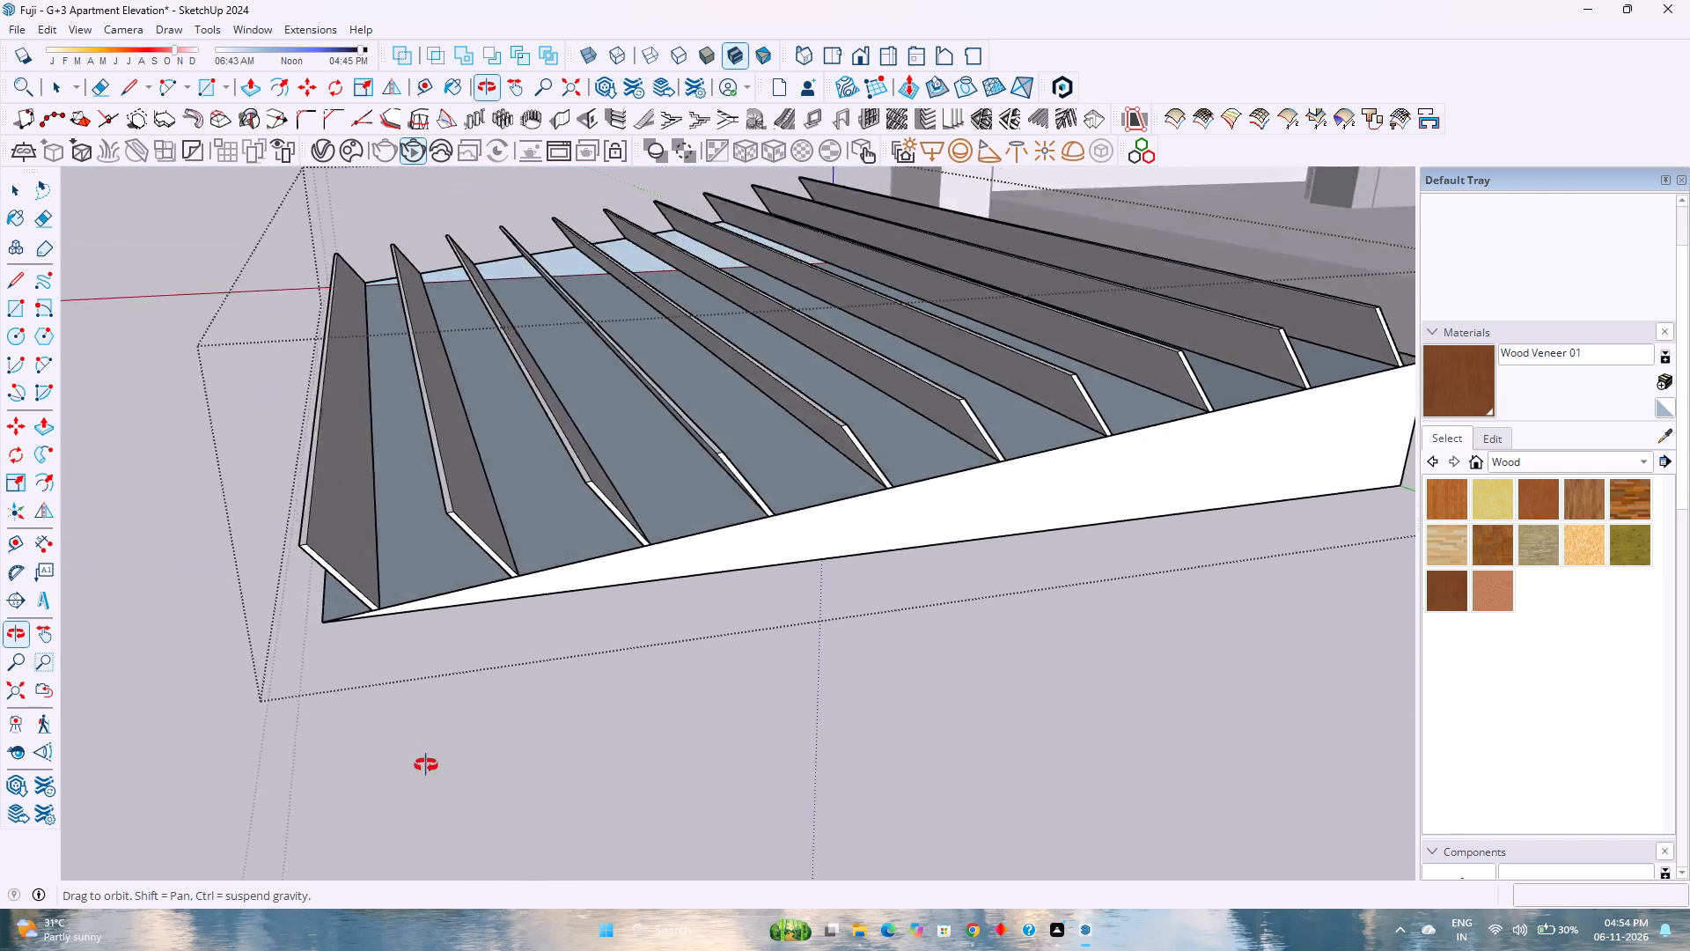
pyautogui.moveTo(426, 765); pyautogui.dragTo(343, 586, button='middle')
pyautogui.middleClick(343, 586)
pyautogui.scroll(-6, 343, 586)
pyautogui.scroll(3, 438, 614)
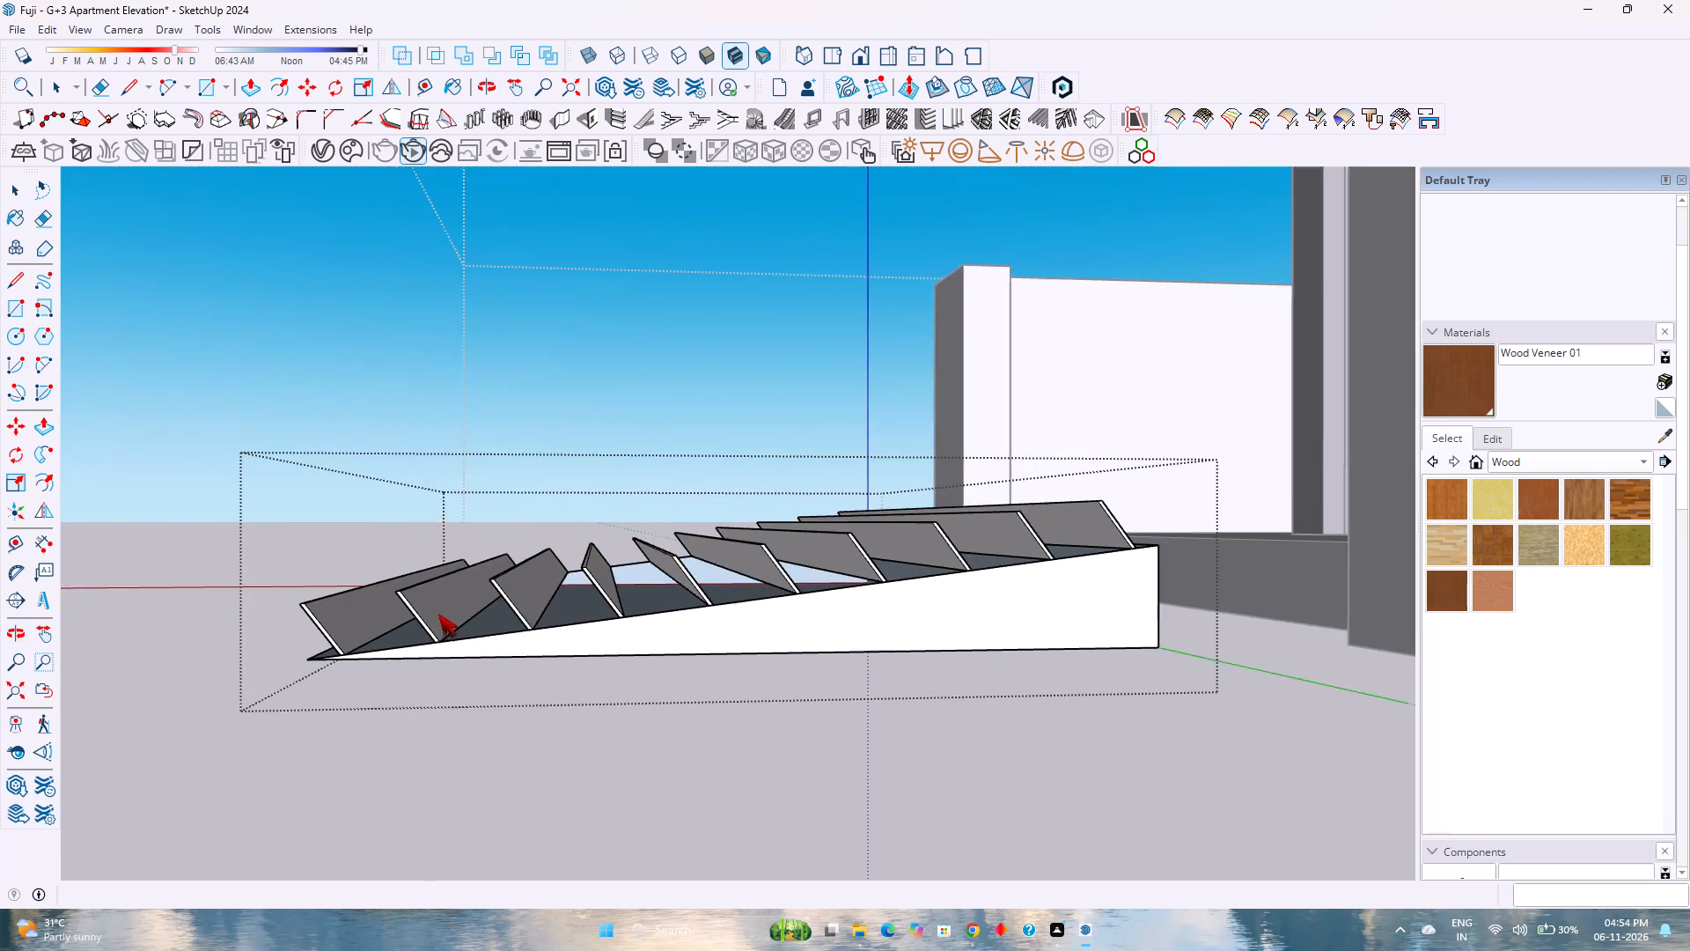
pyautogui.scroll(4, 431, 628)
pyautogui.moveTo(414, 651); pyautogui.dragTo(609, 709, button='middle')
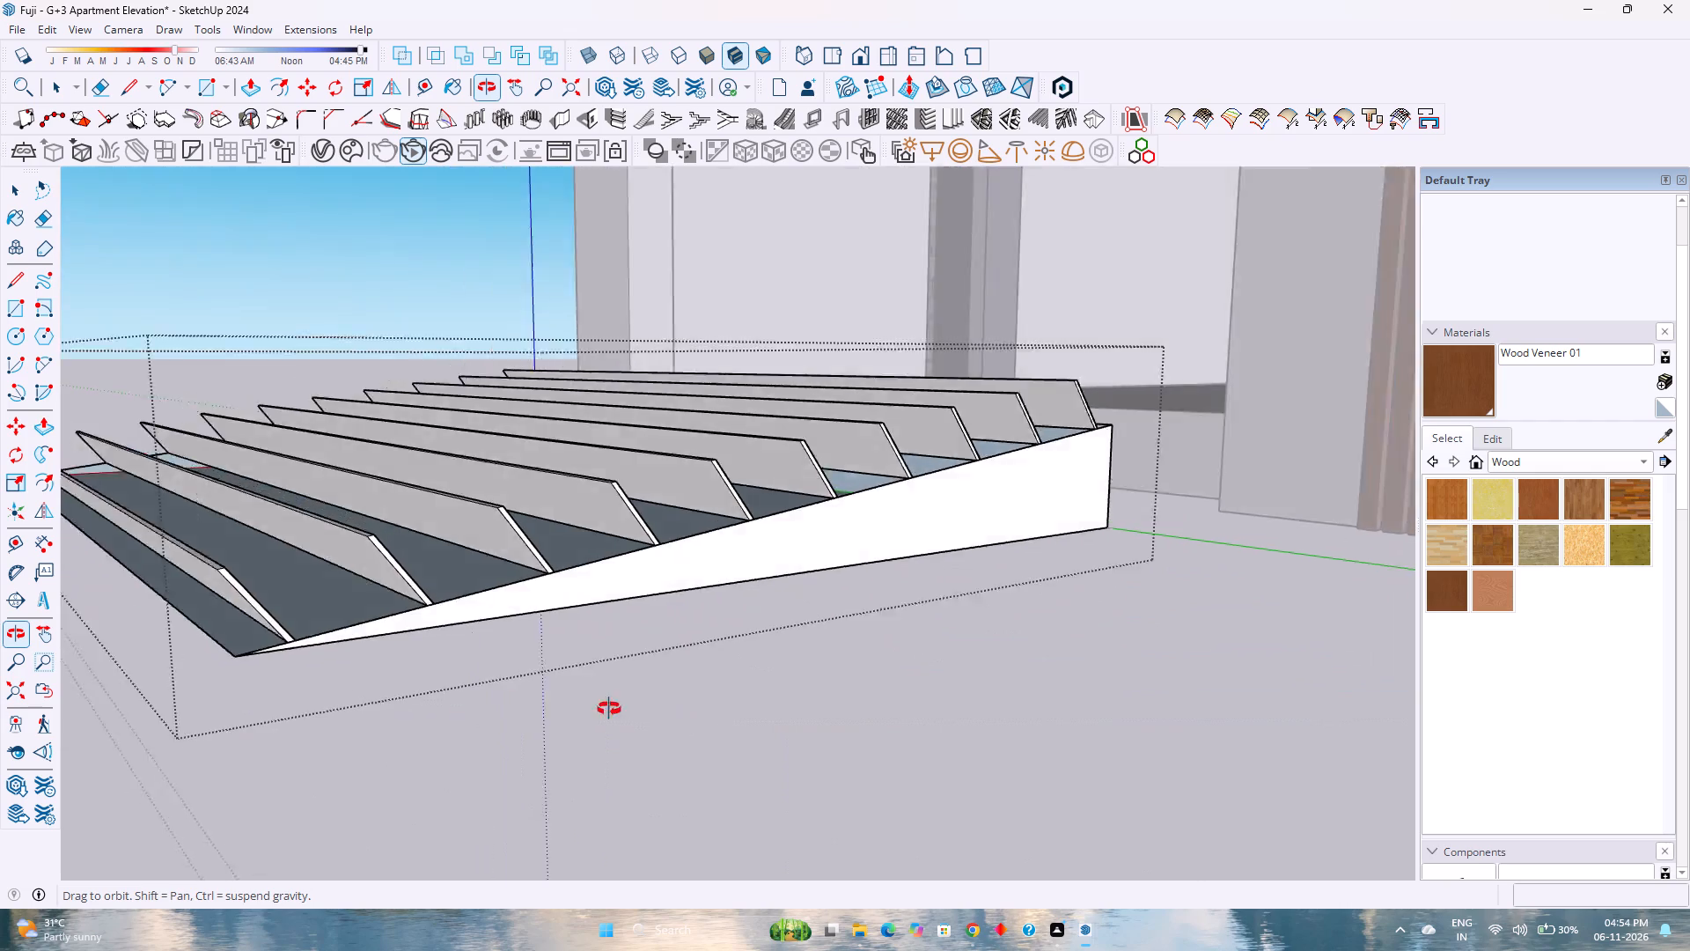
pyautogui.moveTo(609, 709); pyautogui.dragTo(321, 702, button='middle')
pyautogui.scroll(-9, 321, 702)
pyautogui.moveTo(315, 692); pyautogui.dragTo(422, 705, button='middle')
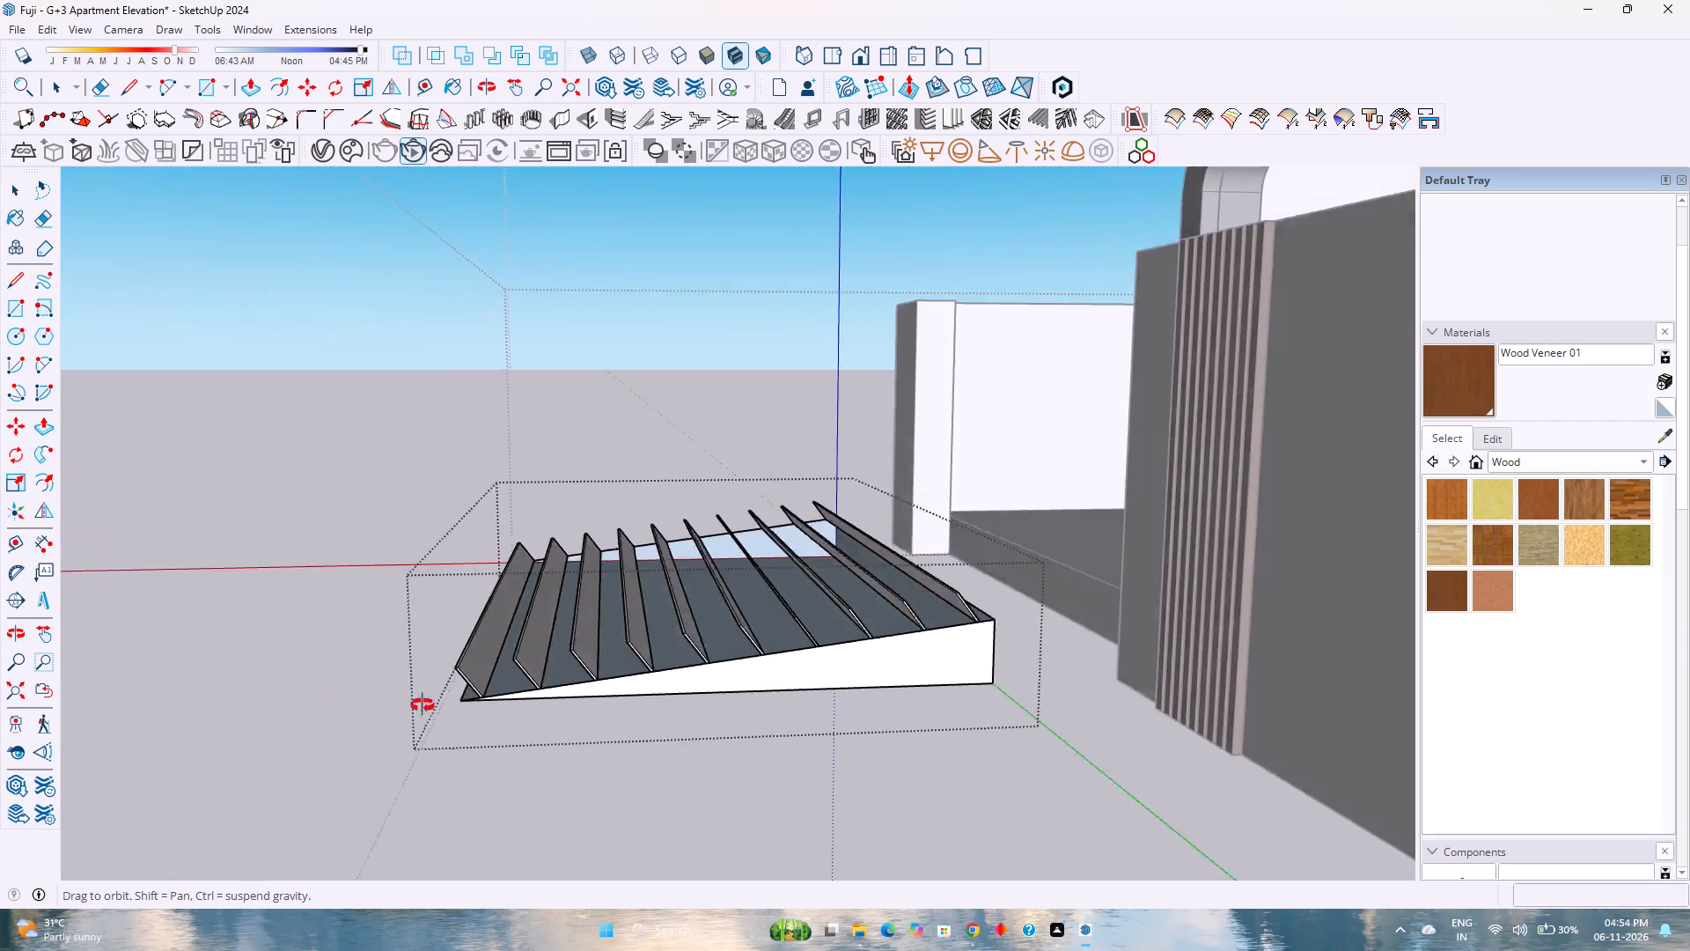
pyautogui.moveTo(422, 705); pyautogui.dragTo(515, 675, button='middle')
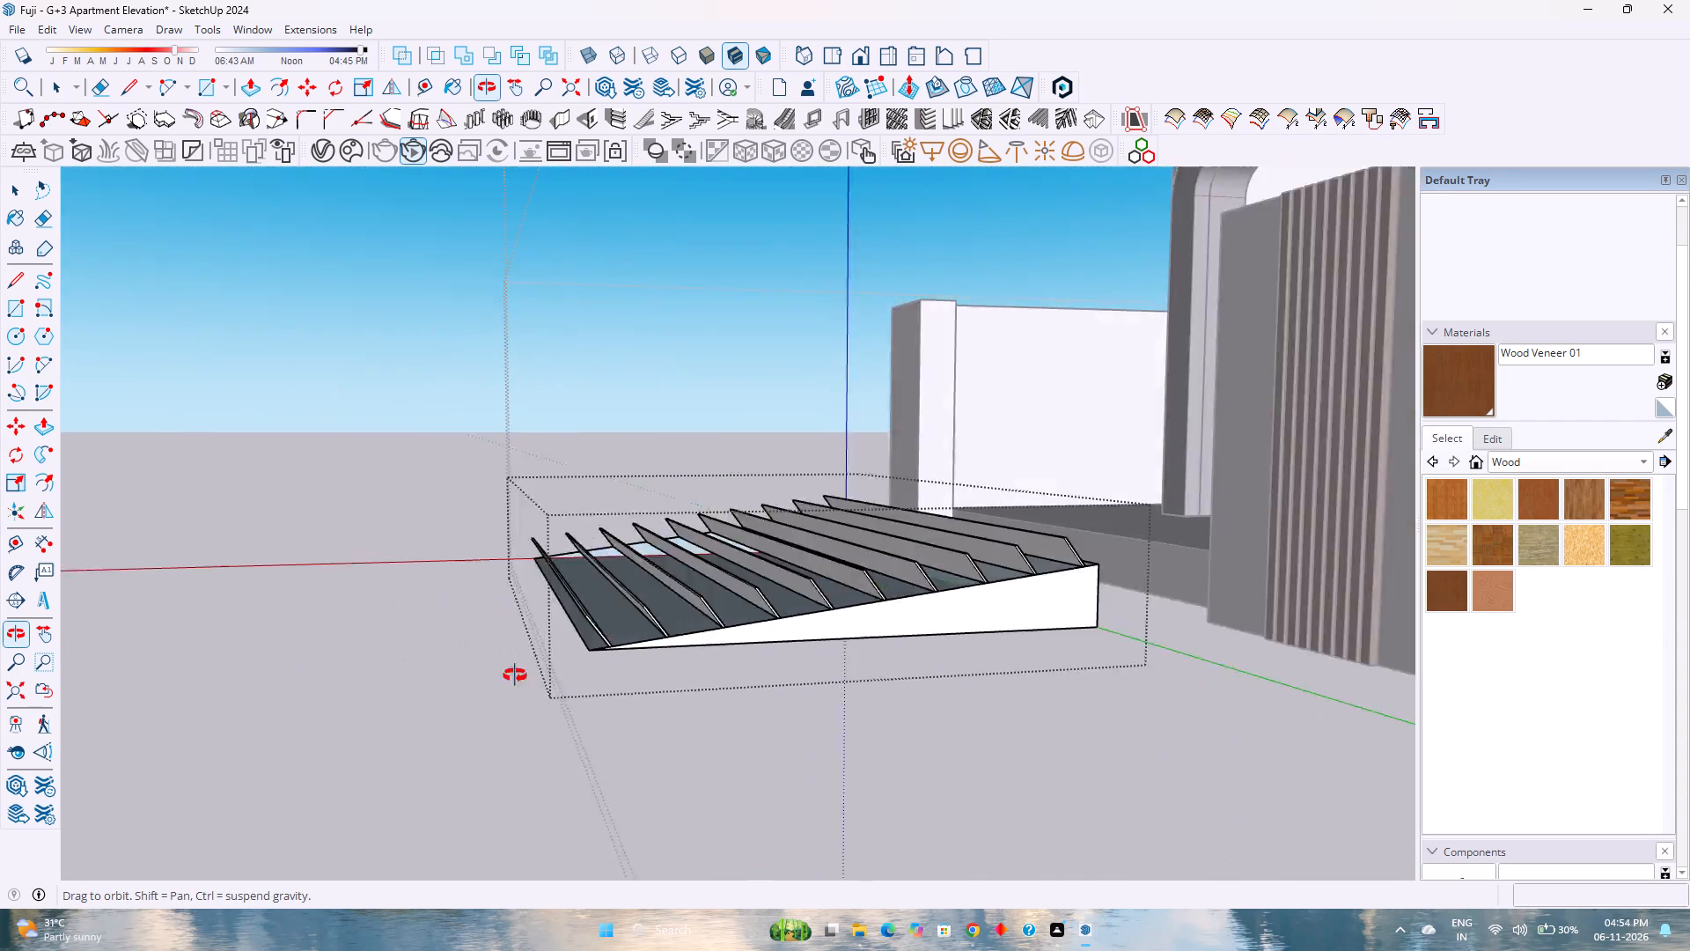
pyautogui.moveTo(515, 675); pyautogui.dragTo(605, 726, button='middle')
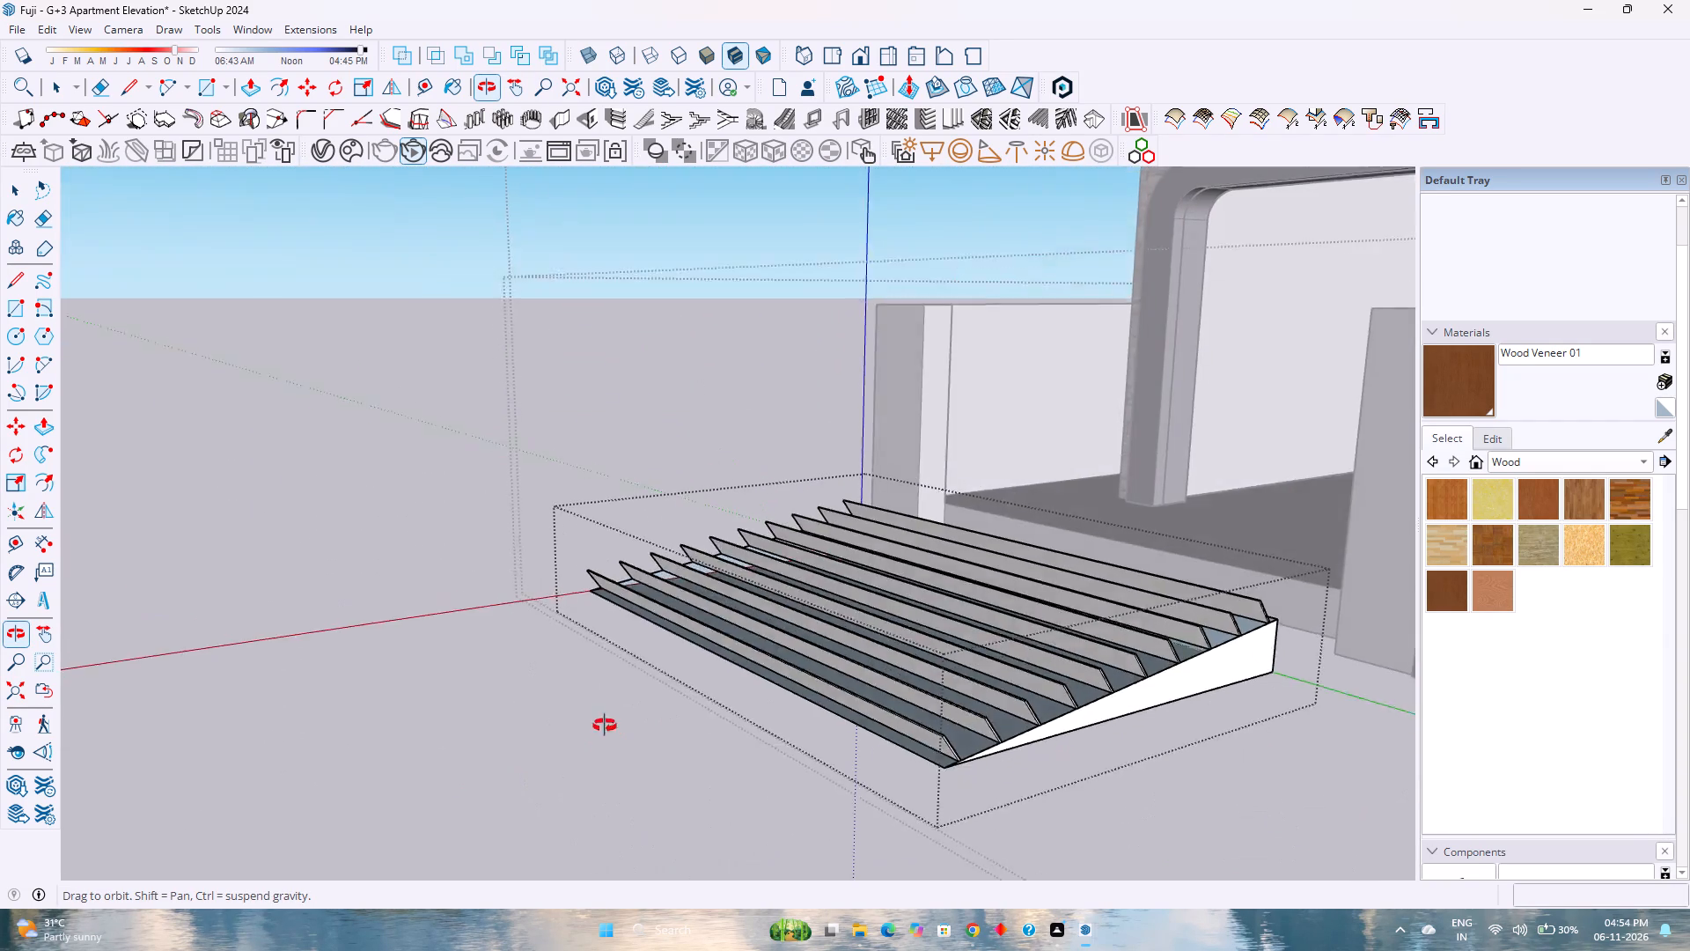
pyautogui.moveTo(605, 726); pyautogui.dragTo(596, 707, button='middle')
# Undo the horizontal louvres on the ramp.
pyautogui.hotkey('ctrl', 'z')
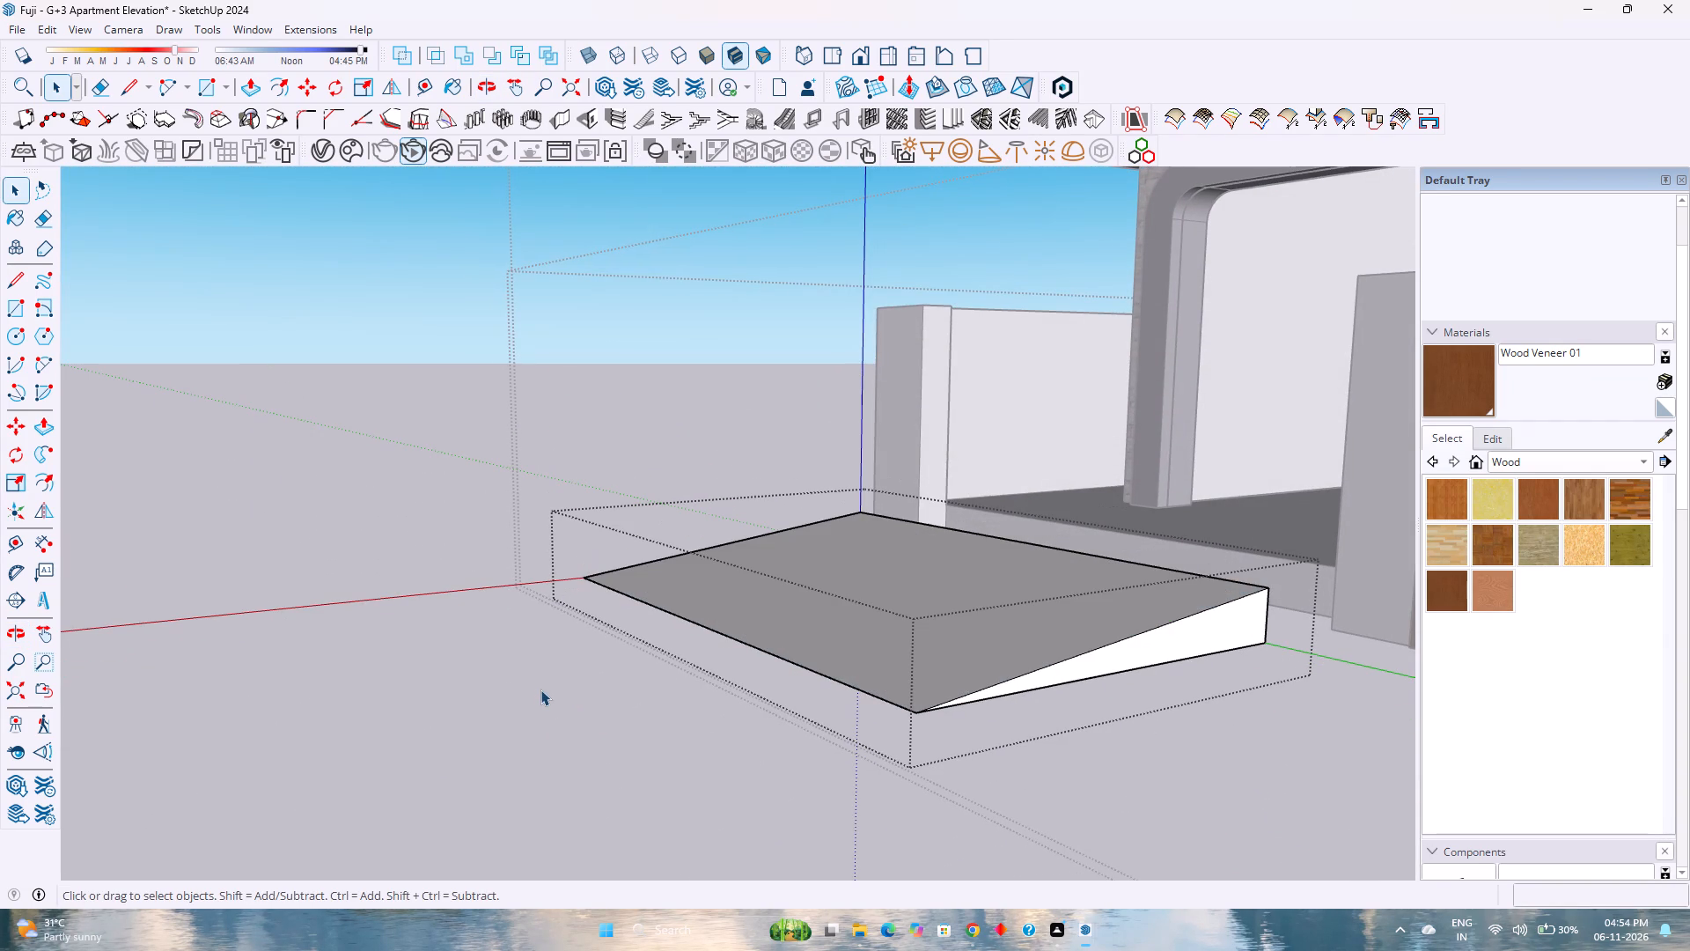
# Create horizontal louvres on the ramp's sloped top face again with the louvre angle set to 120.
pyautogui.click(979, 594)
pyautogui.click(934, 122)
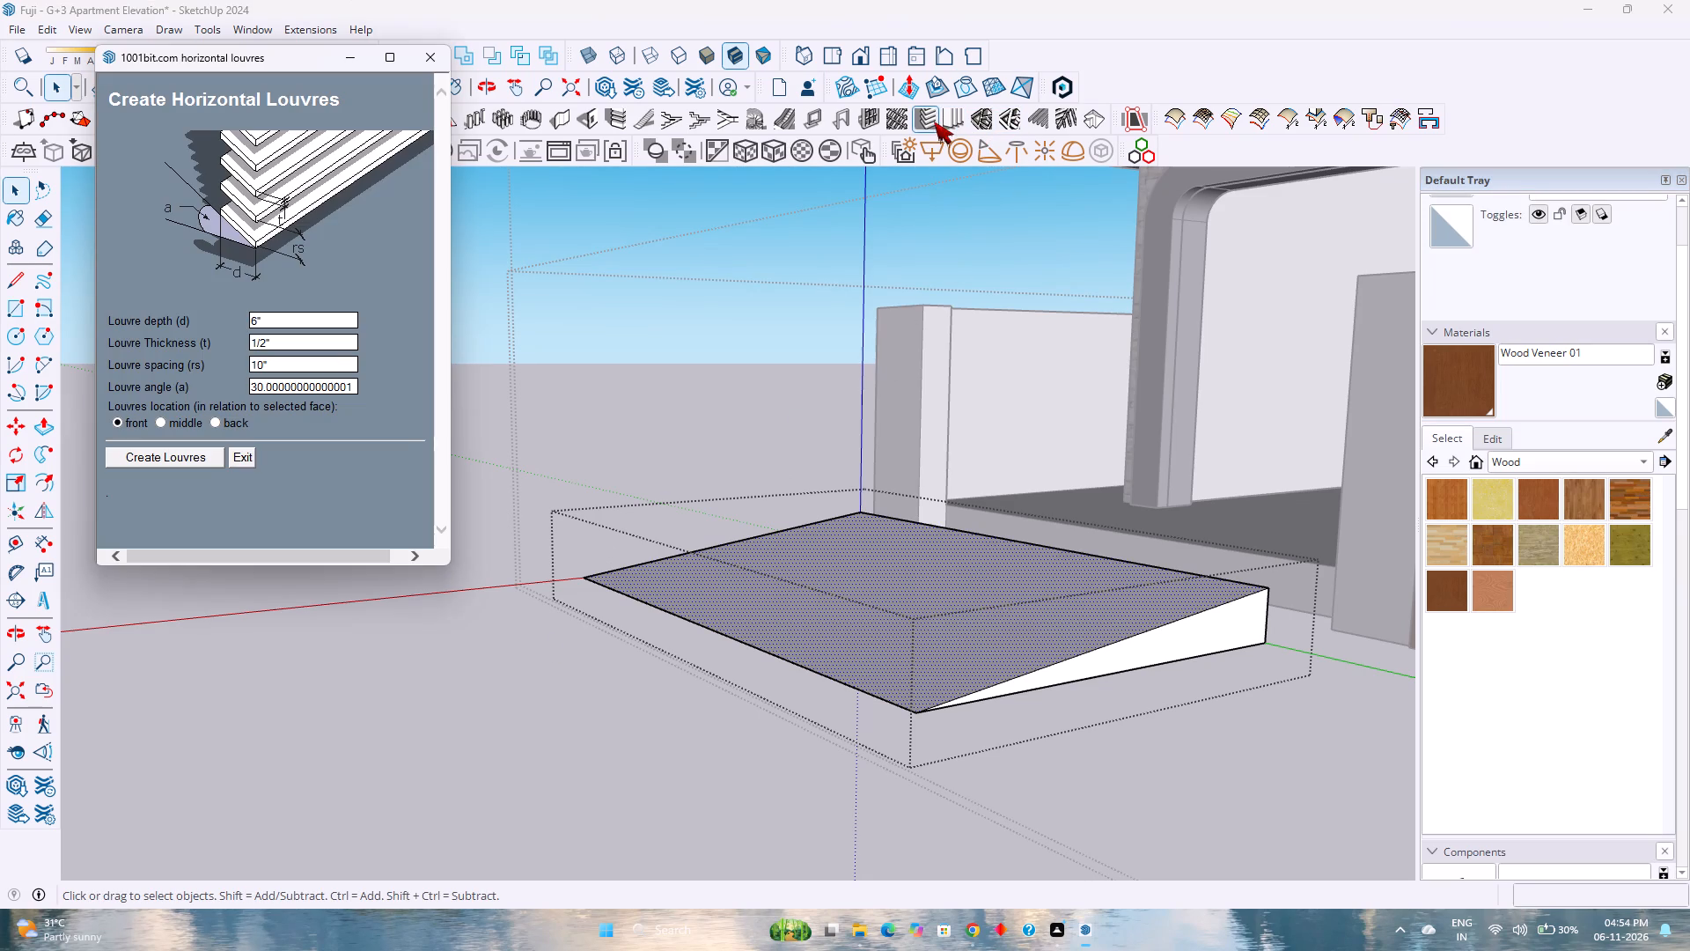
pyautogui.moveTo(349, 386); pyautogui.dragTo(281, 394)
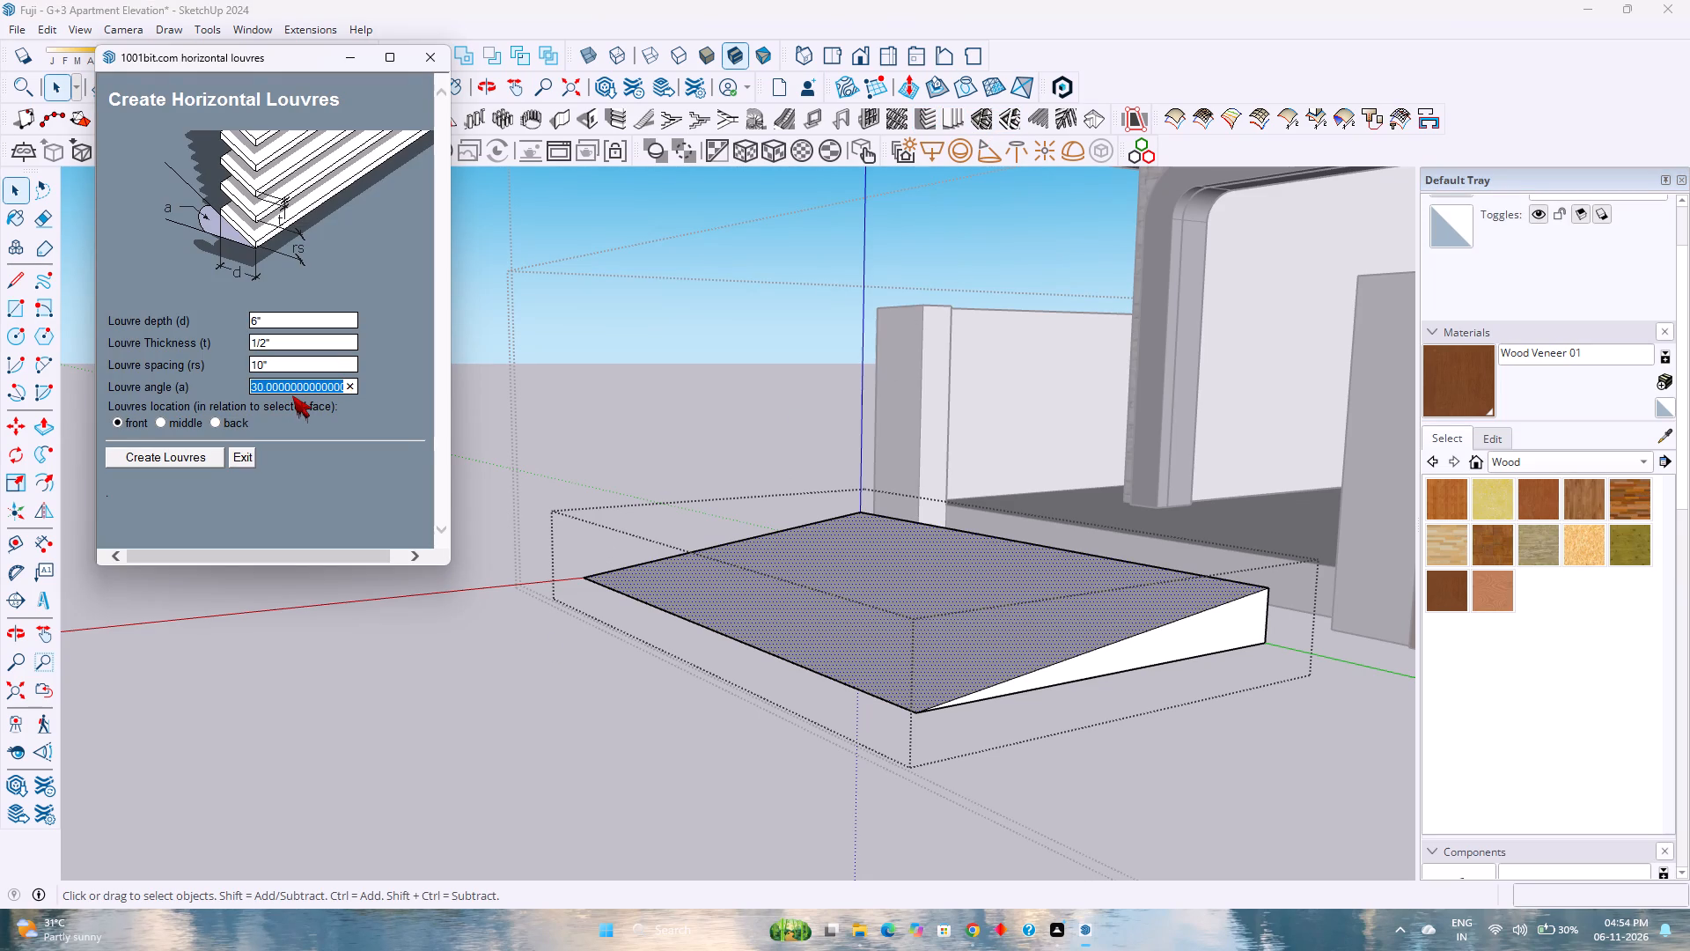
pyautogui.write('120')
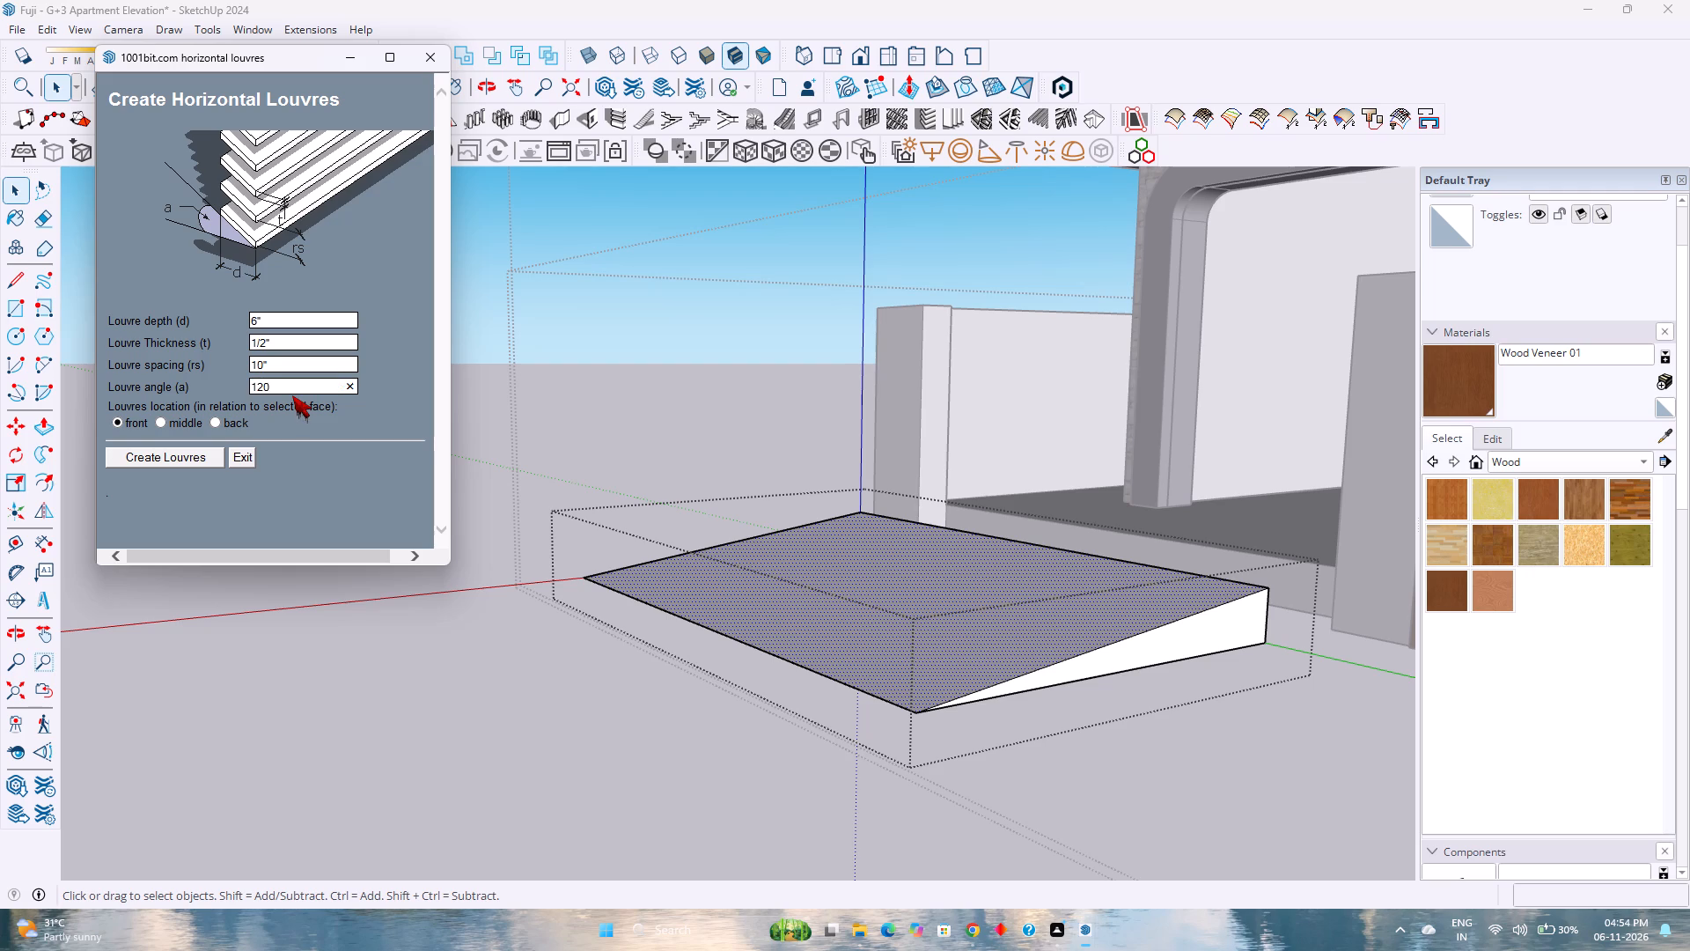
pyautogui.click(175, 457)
# Examine how the 120-degree louvres sit against the ramp slope from the side and at its lower end.
pyautogui.scroll(2, 959, 701)
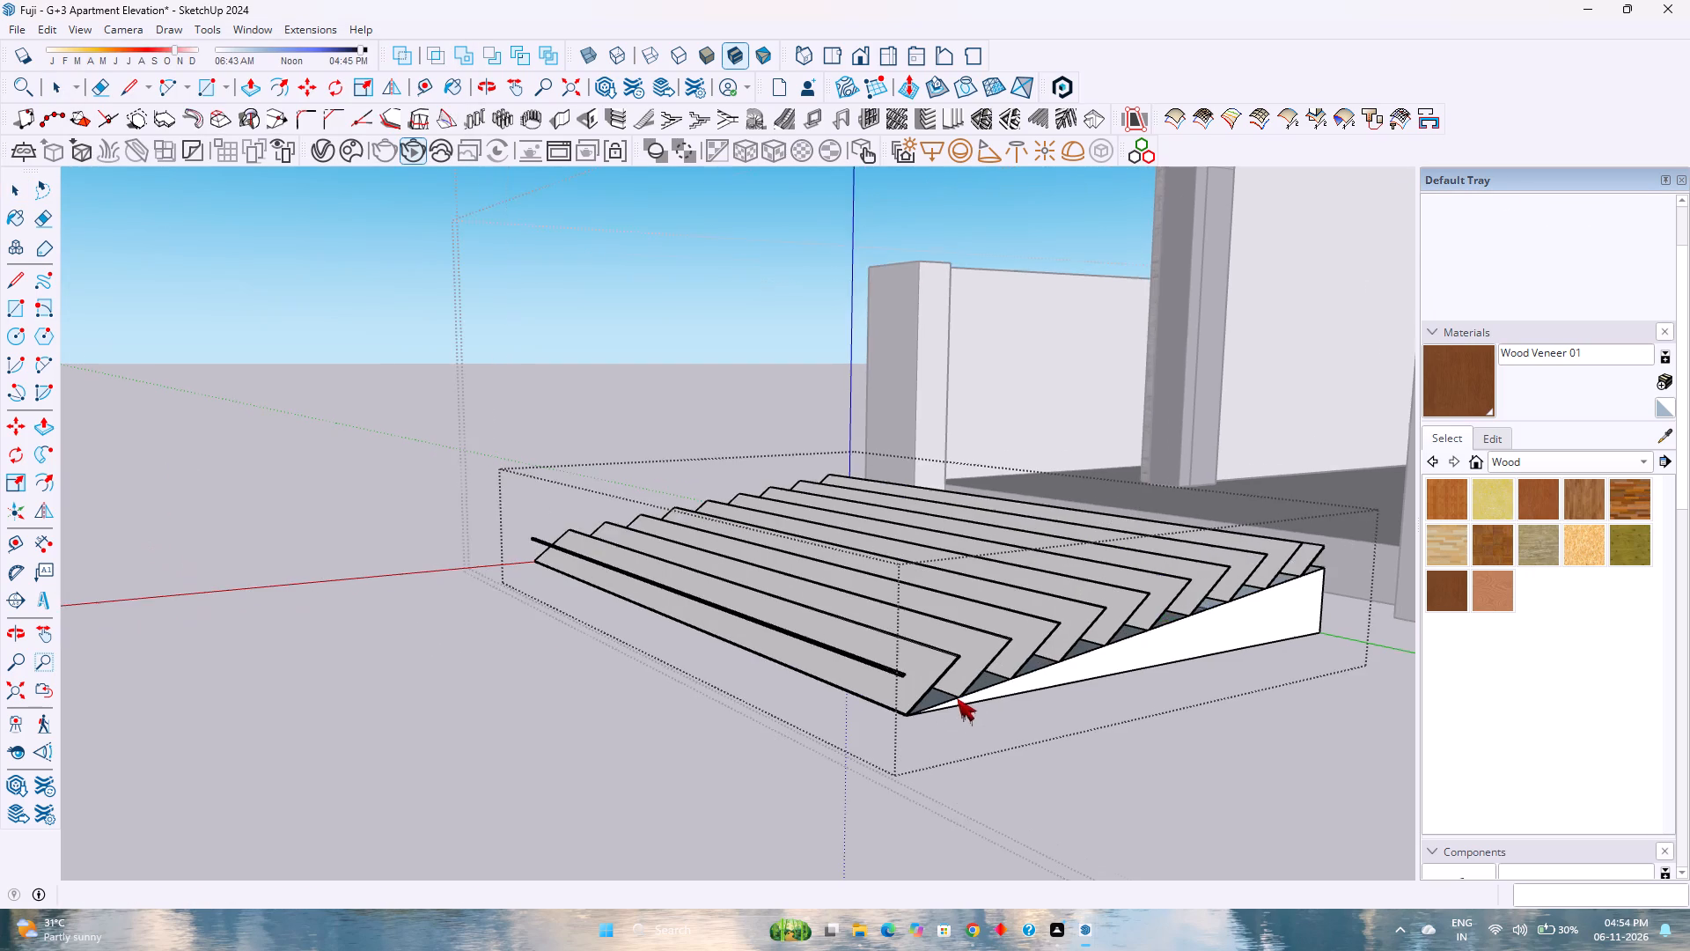
pyautogui.scroll(9, 957, 698)
pyautogui.moveTo(944, 698); pyautogui.dragTo(674, 586, button='middle')
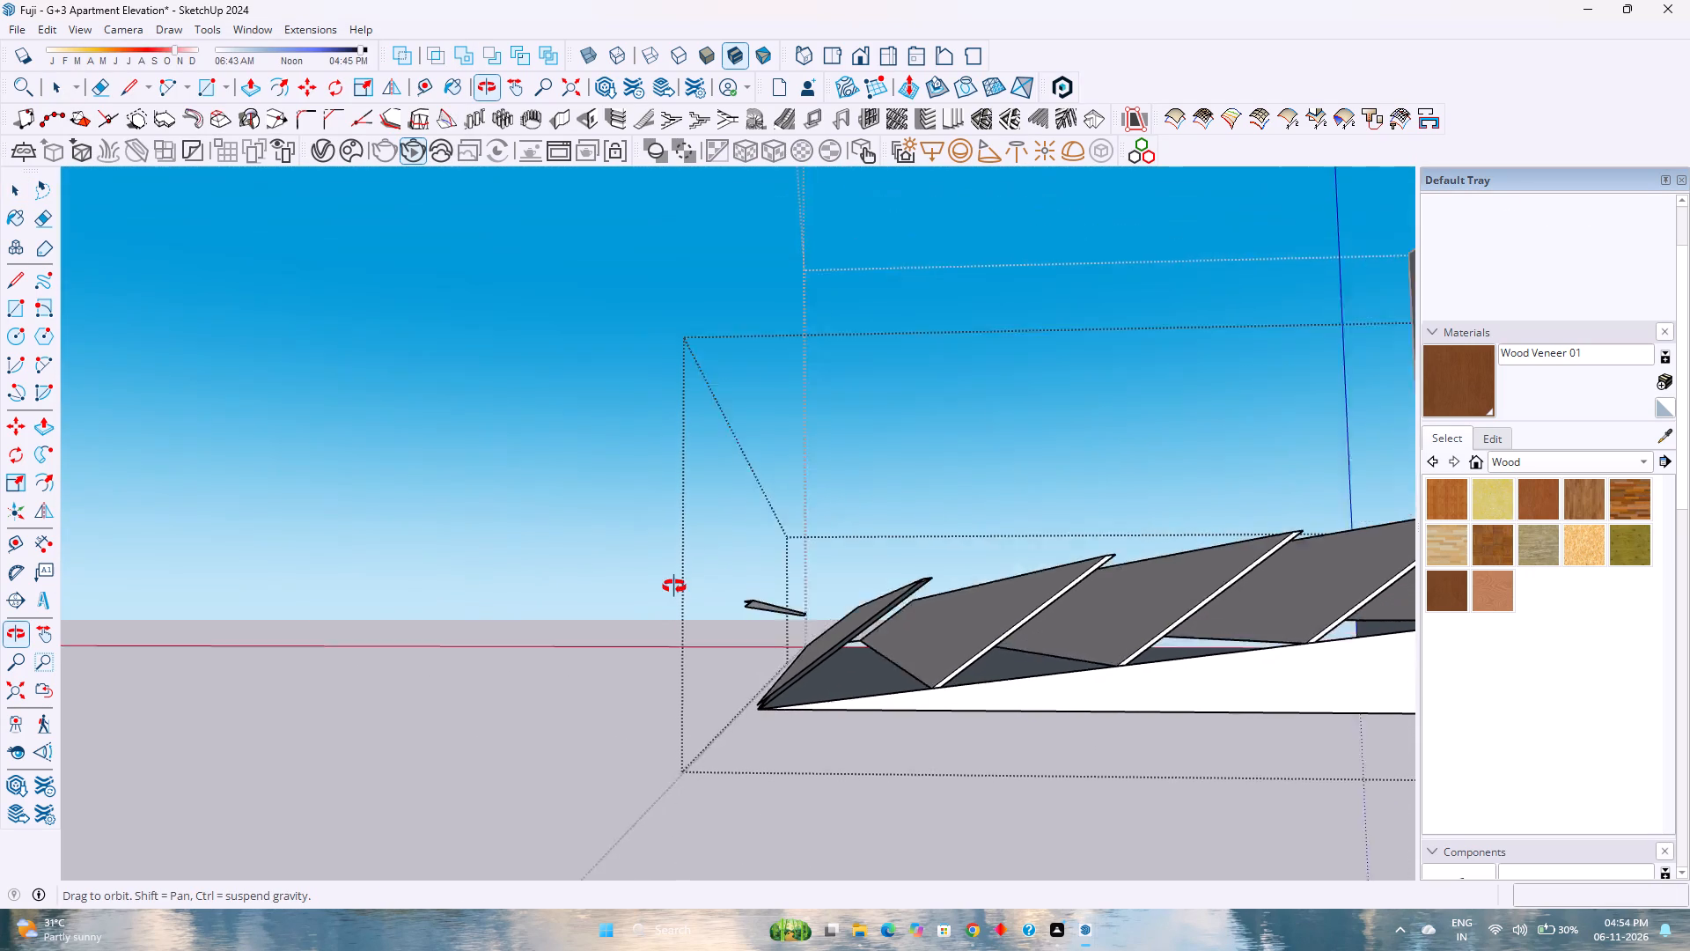
pyautogui.moveTo(674, 586); pyautogui.dragTo(1073, 618, button='middle')
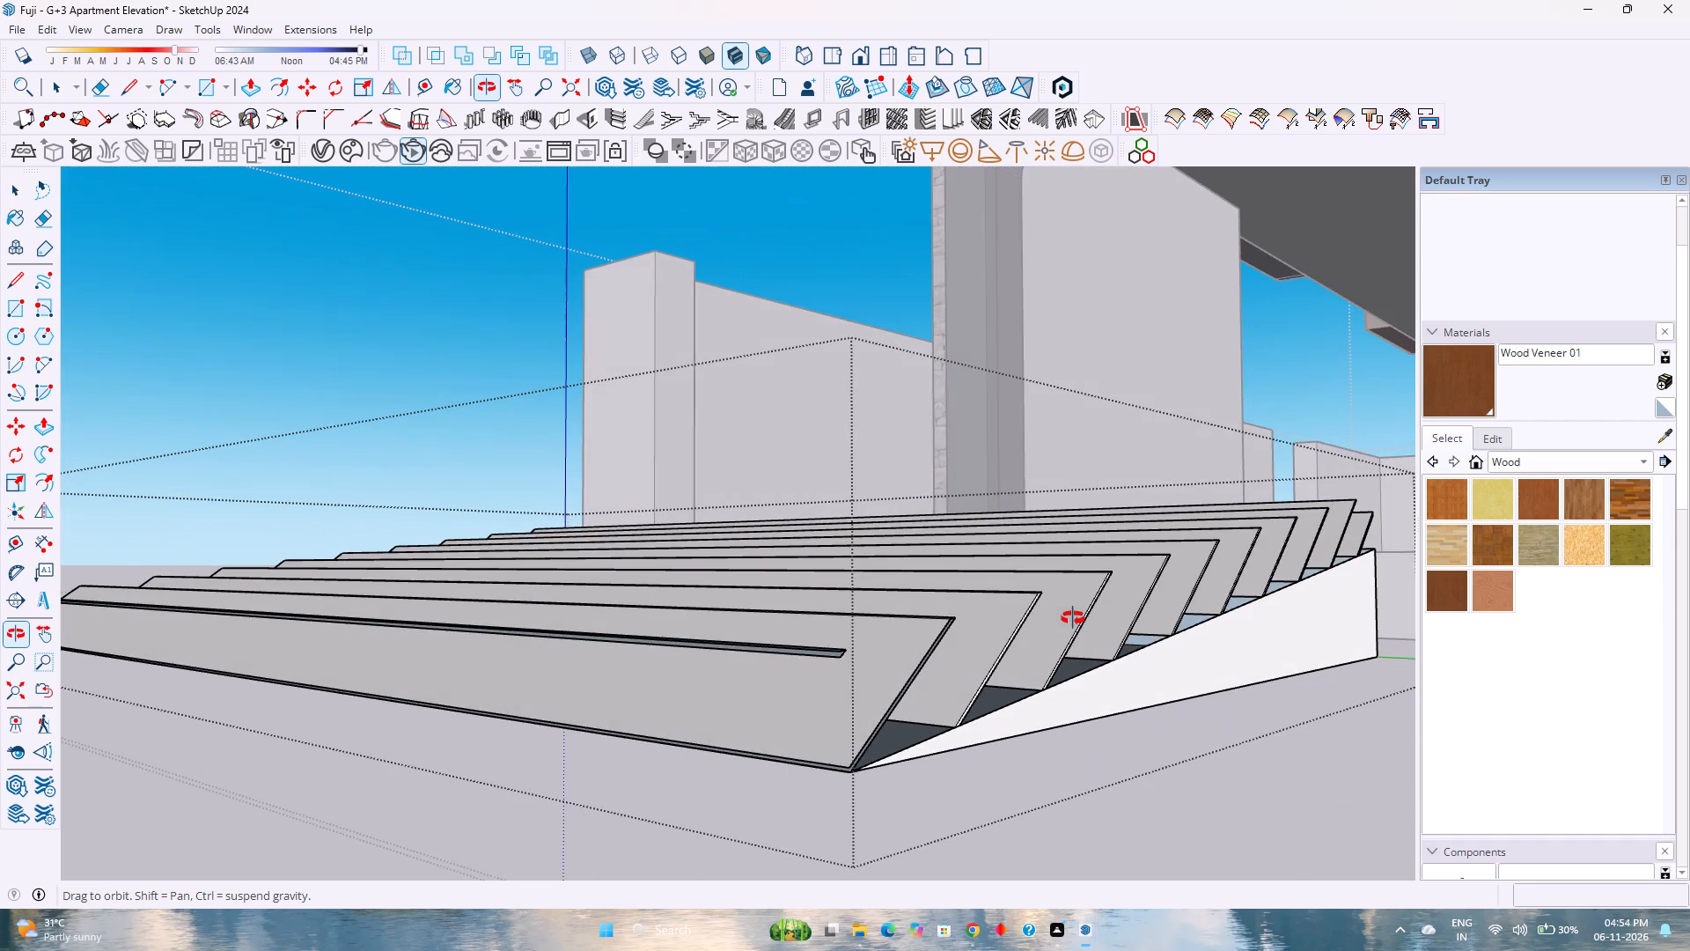
pyautogui.scroll(8, 1033, 628)
pyautogui.middleClick(957, 668)
pyautogui.moveTo(953, 668); pyautogui.dragTo(648, 667, button='middle')
pyautogui.middleClick(648, 667)
pyautogui.scroll(-3, 648, 667)
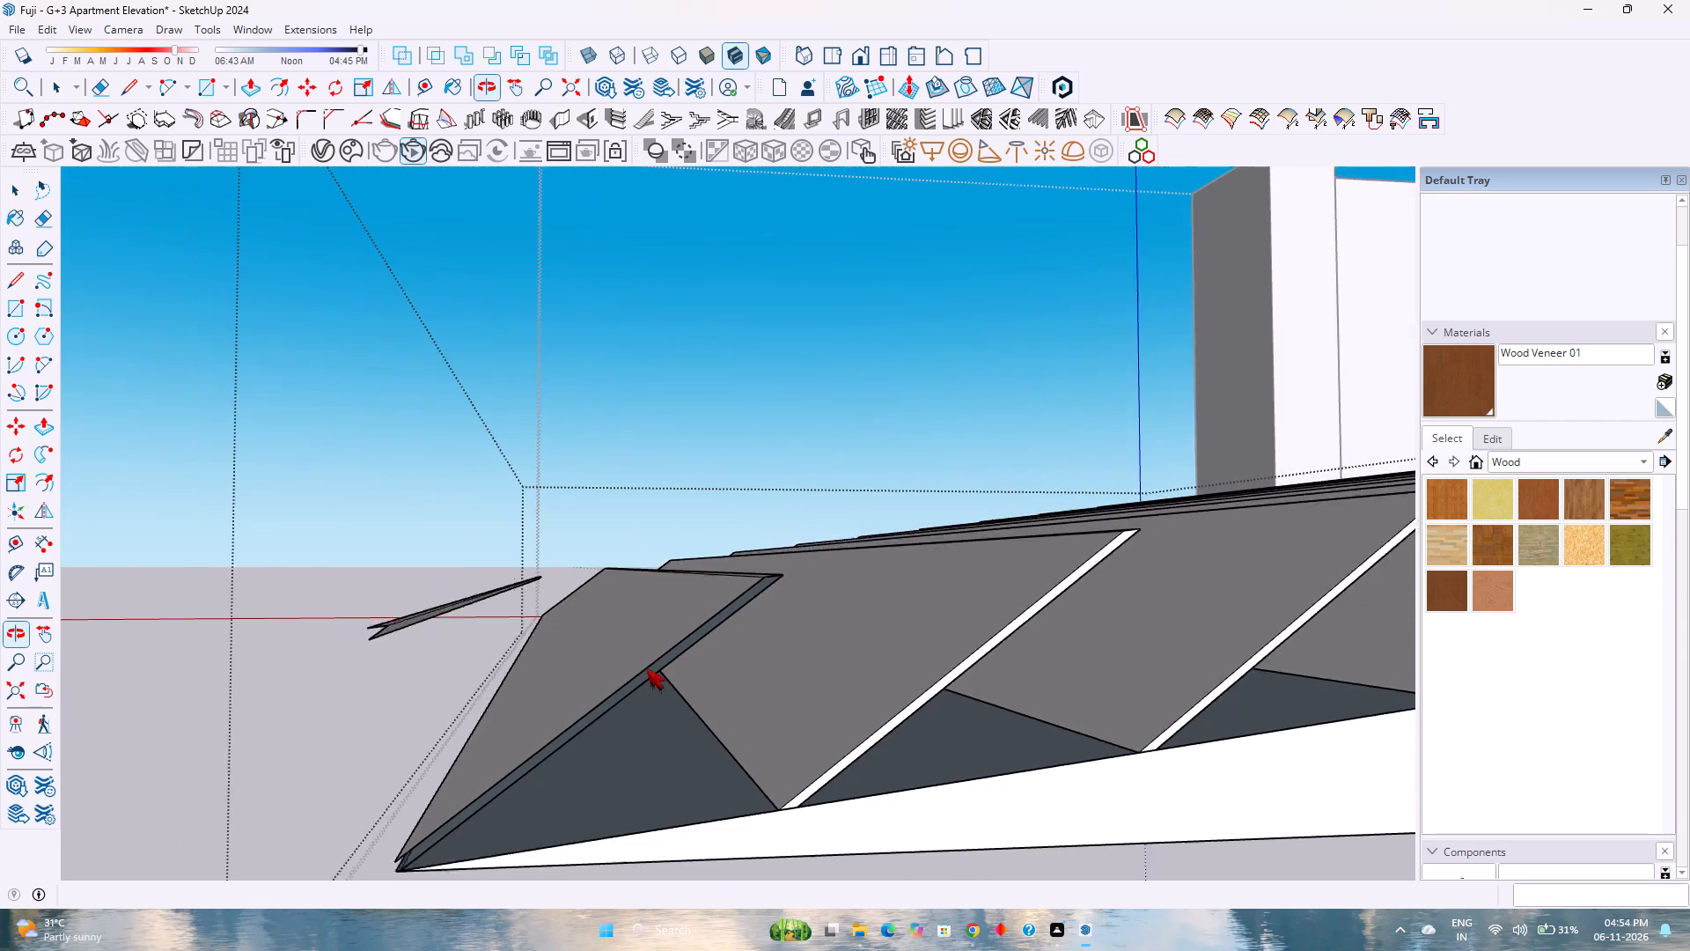
pyautogui.scroll(-5, 646, 667)
pyautogui.scroll(-16, 646, 667)
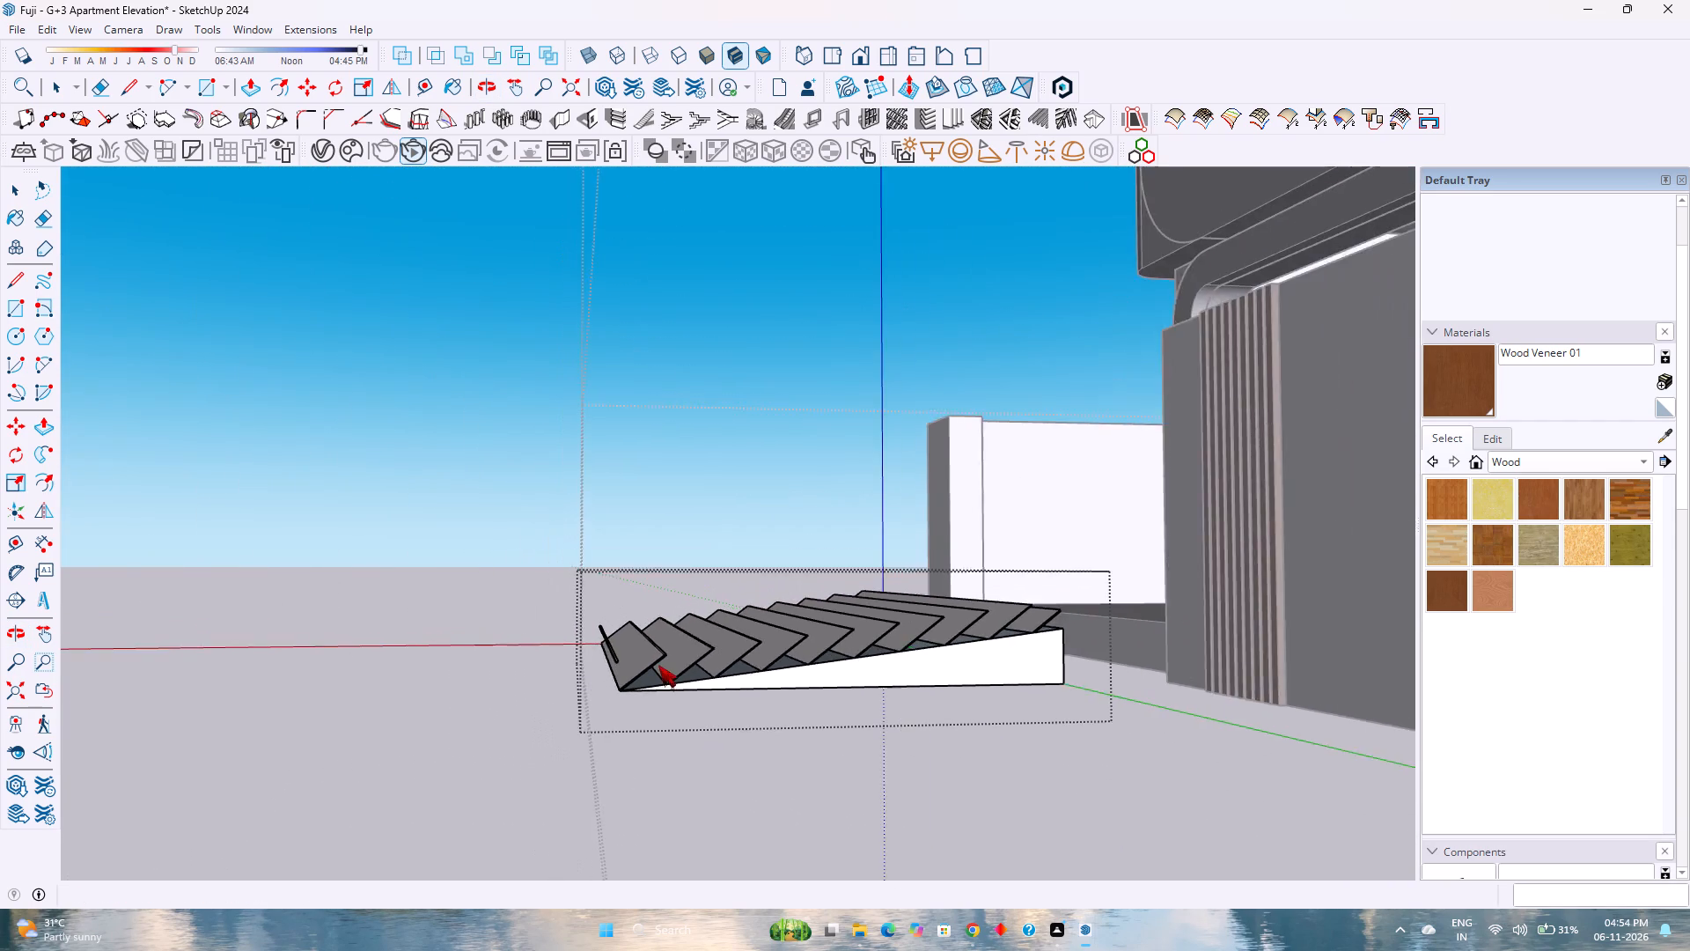
pyautogui.scroll(-7, 658, 665)
pyautogui.scroll(8, 658, 665)
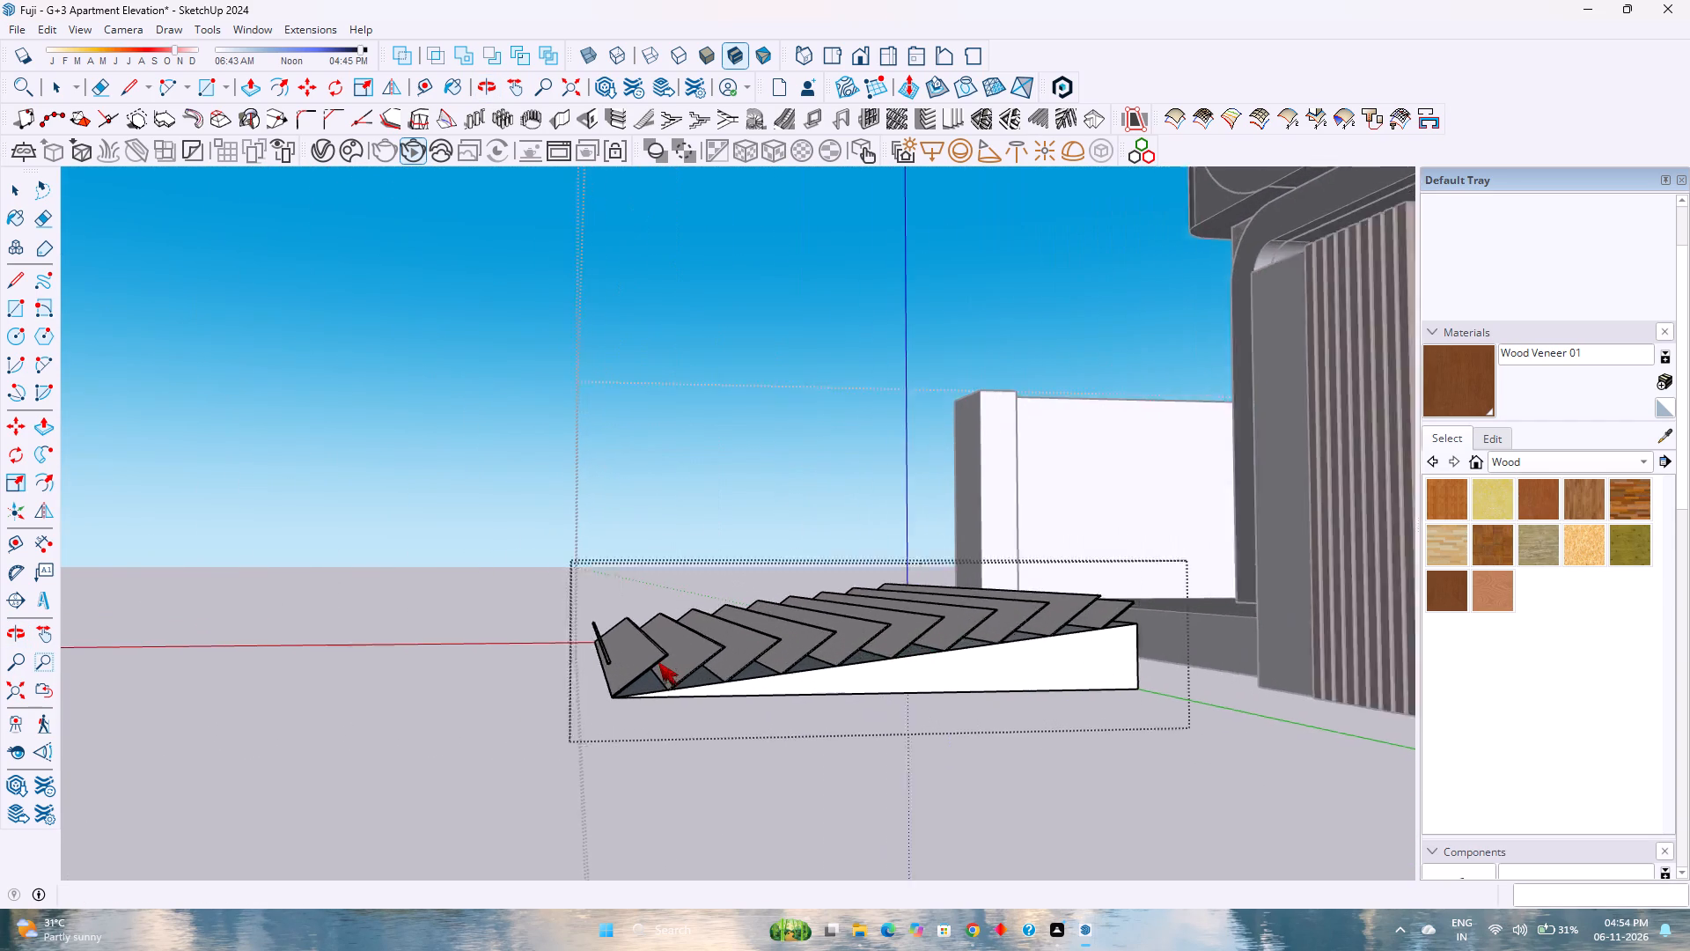
pyautogui.scroll(5, 658, 662)
pyautogui.moveTo(666, 678); pyautogui.dragTo(562, 636, button='middle')
pyautogui.moveTo(564, 631); pyautogui.dragTo(613, 656, button='middle')
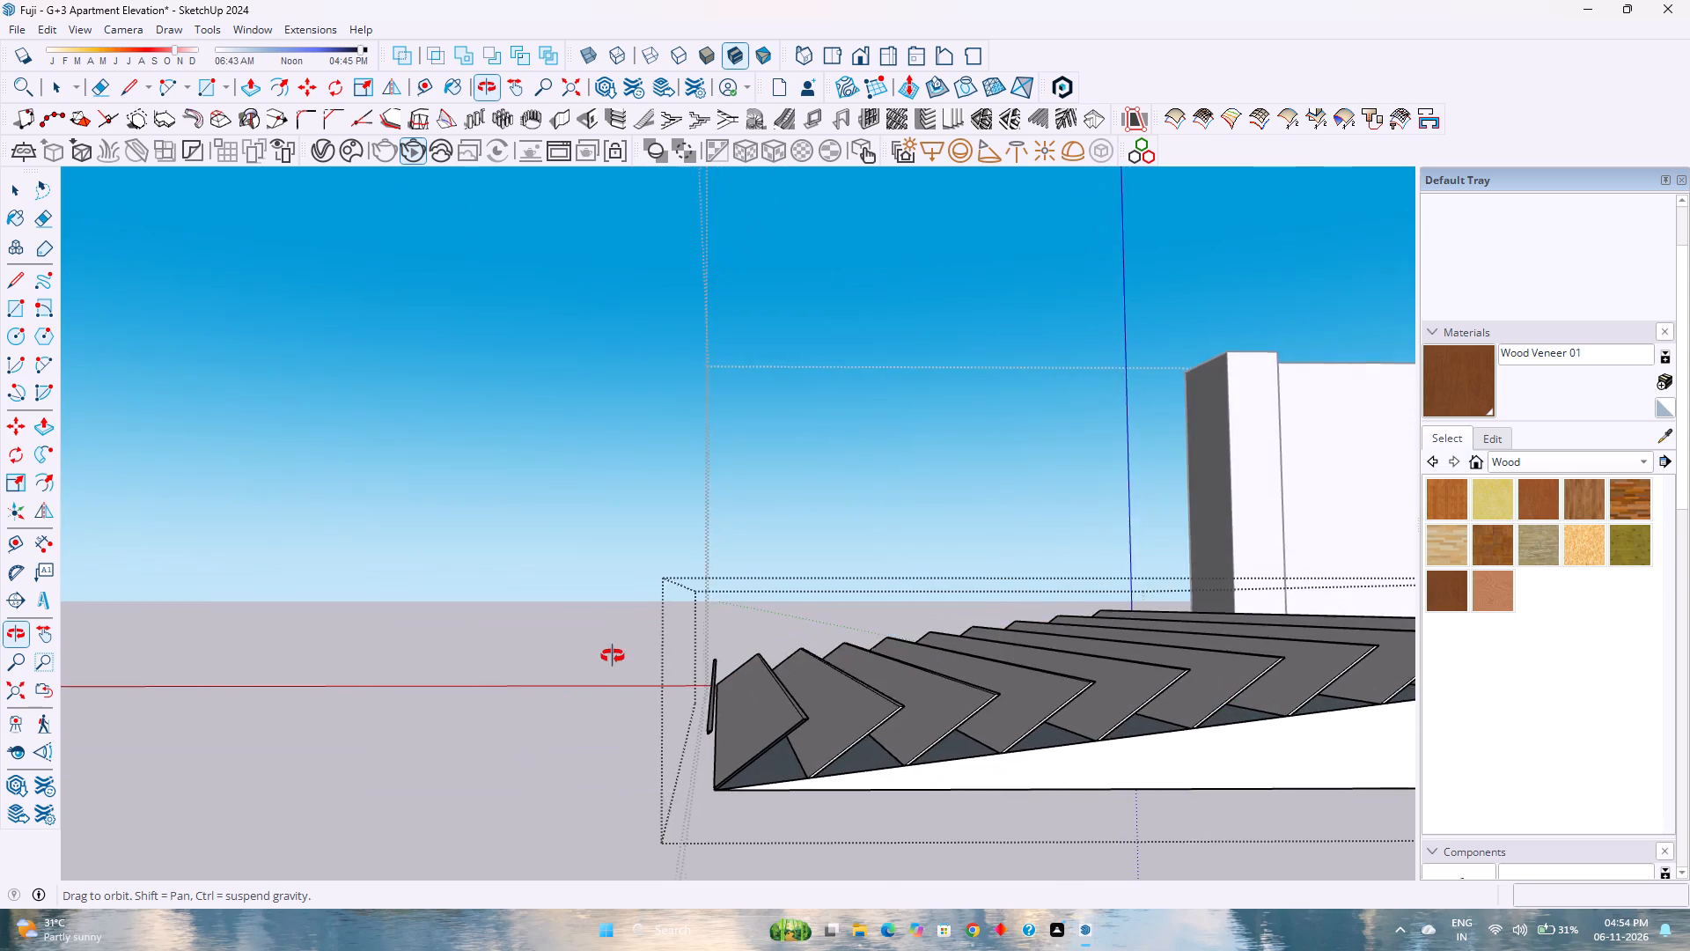
pyautogui.moveTo(613, 656); pyautogui.dragTo(612, 656, button='middle')
pyautogui.middleClick(612, 656)
pyautogui.scroll(-9, 610, 656)
pyautogui.moveTo(591, 644); pyautogui.dragTo(599, 649, button='middle')
pyautogui.moveTo(599, 649); pyautogui.dragTo(599, 657, button='middle')
pyautogui.moveTo(599, 657); pyautogui.dragTo(486, 726, button='middle')
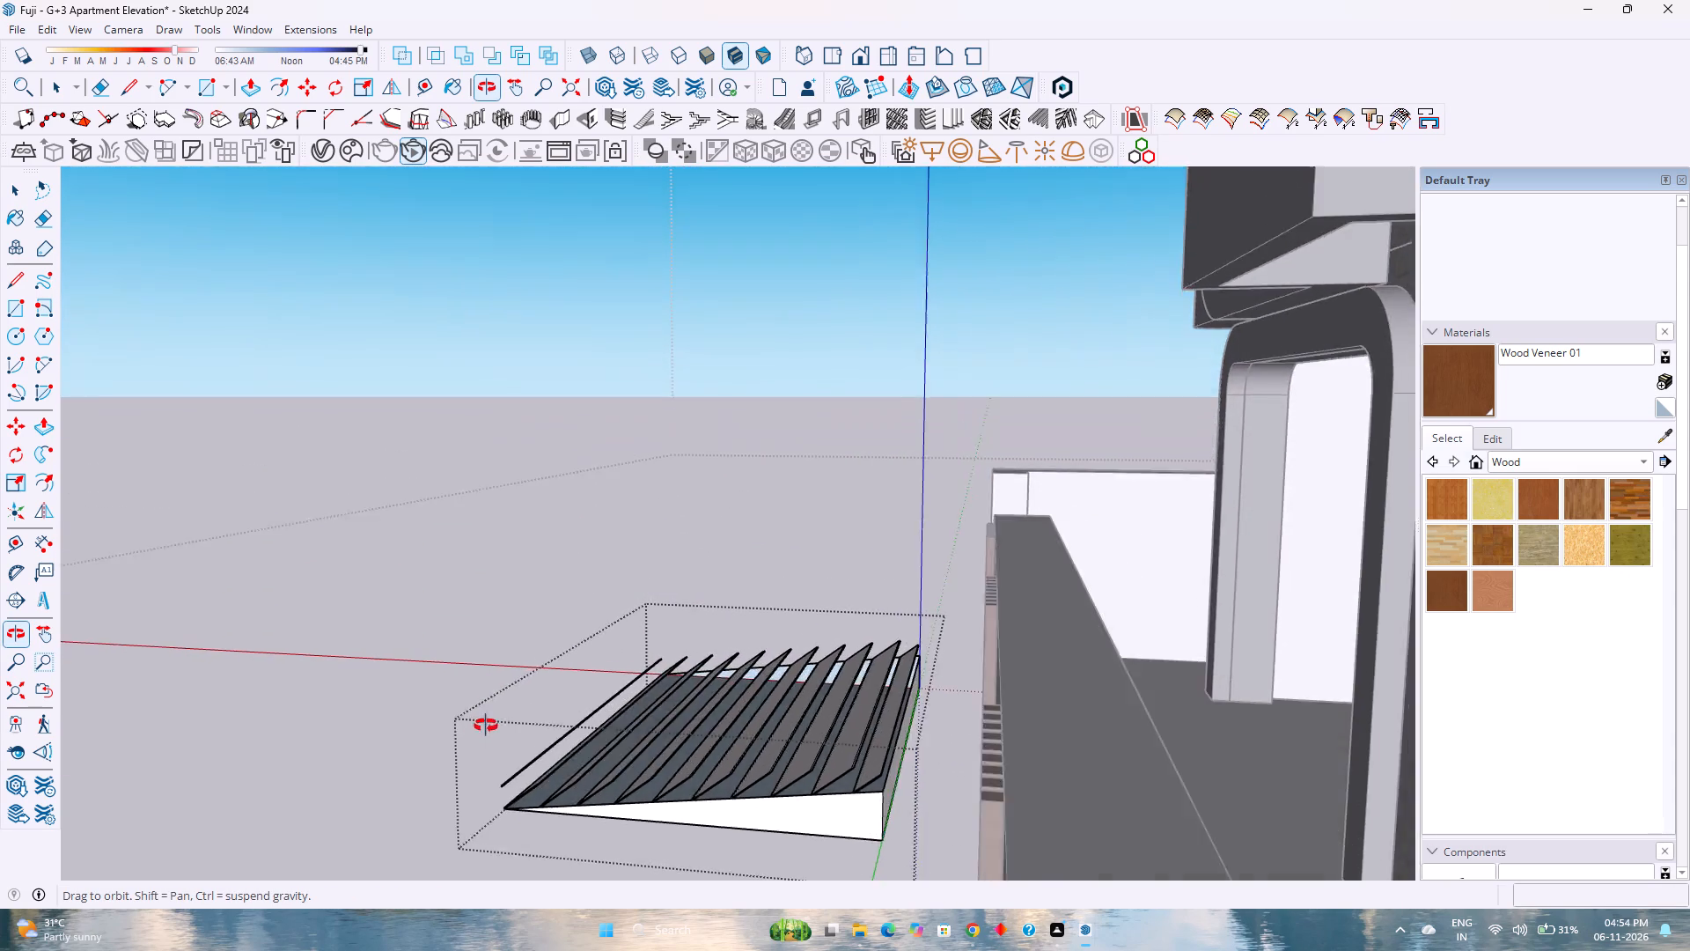
pyautogui.moveTo(486, 726); pyautogui.dragTo(614, 664, button='middle')
pyautogui.middleClick(614, 664)
pyautogui.middleClick(614, 664)
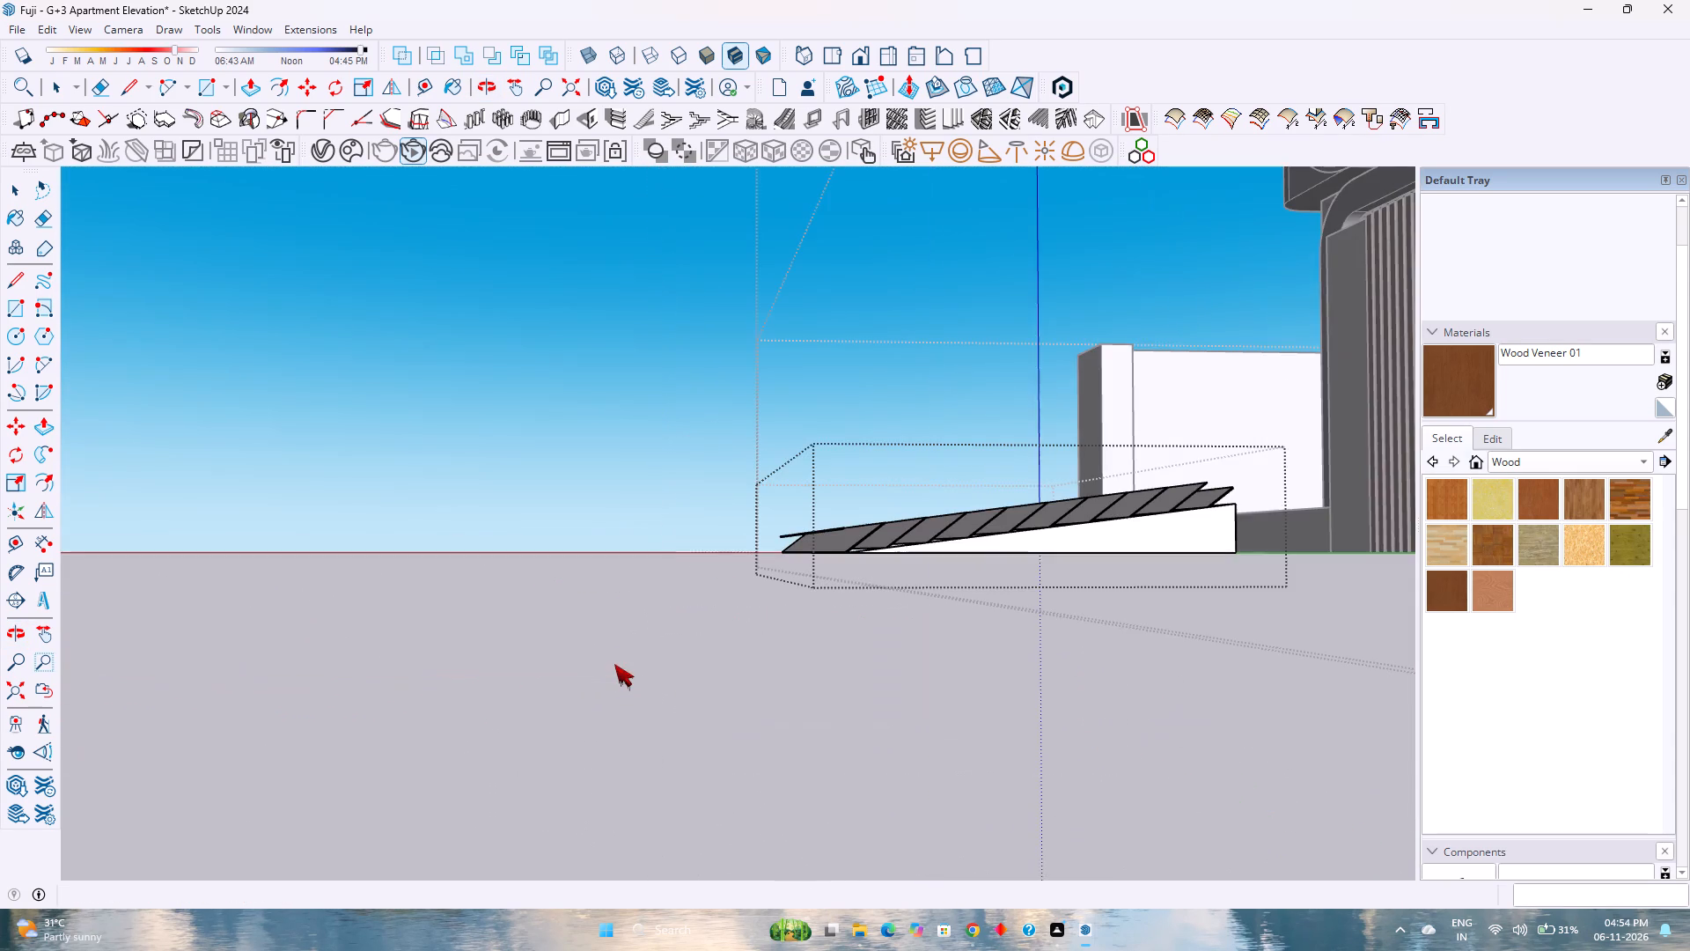
pyautogui.scroll(-5, 573, 659)
pyautogui.scroll(3, 893, 539)
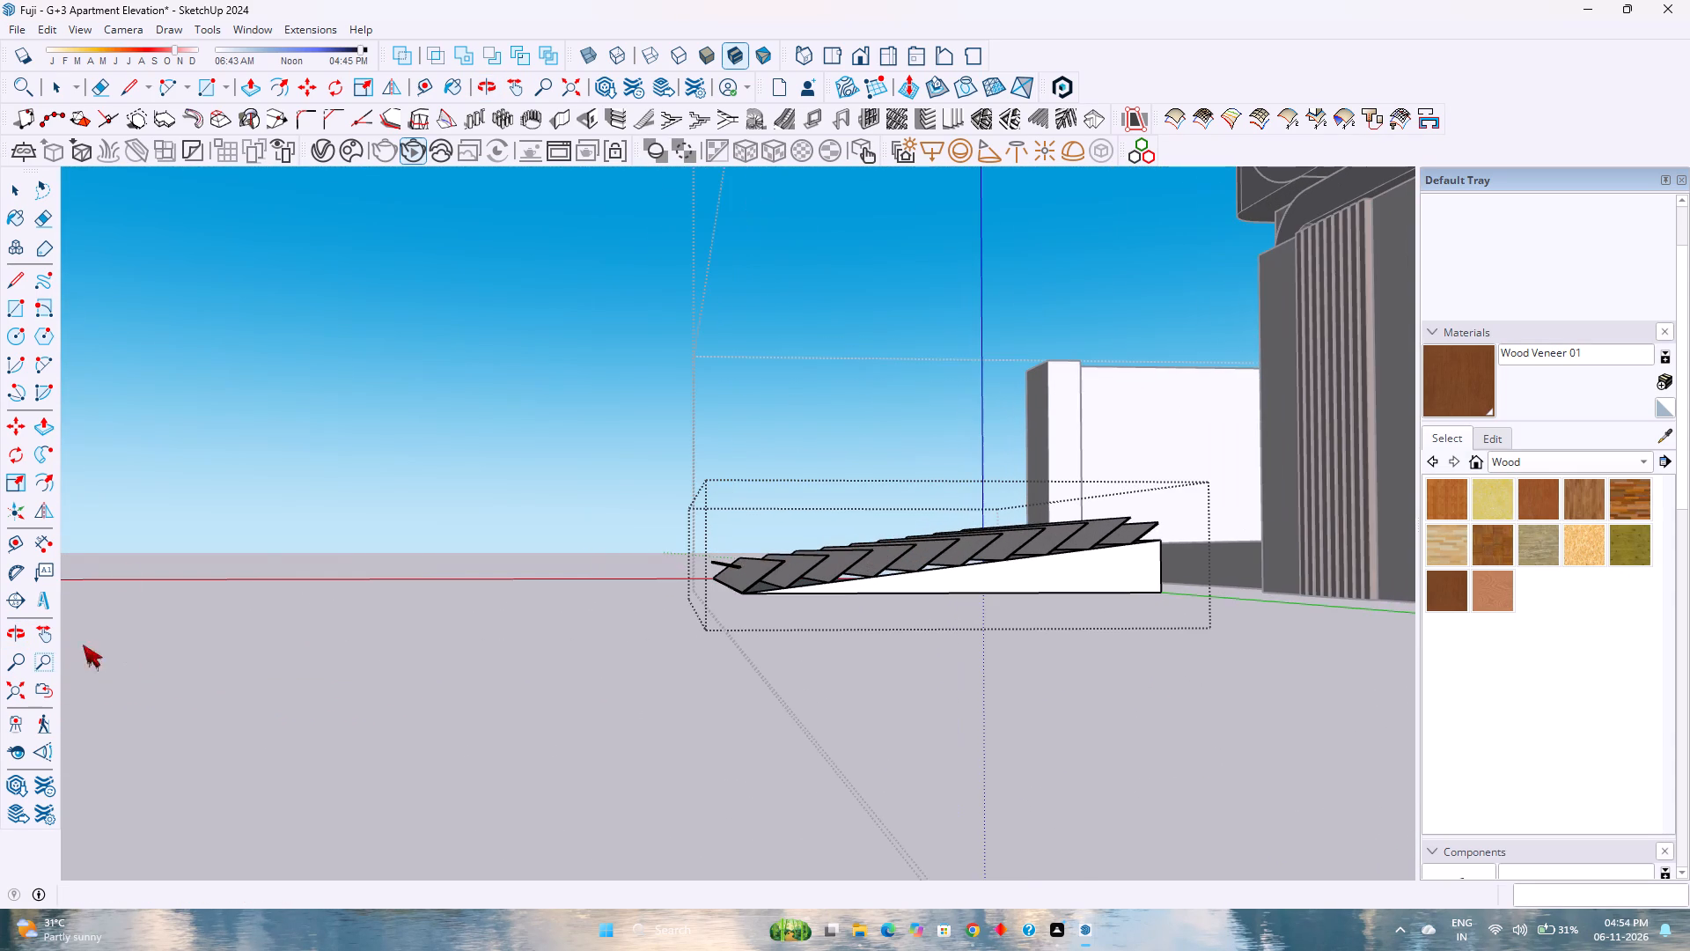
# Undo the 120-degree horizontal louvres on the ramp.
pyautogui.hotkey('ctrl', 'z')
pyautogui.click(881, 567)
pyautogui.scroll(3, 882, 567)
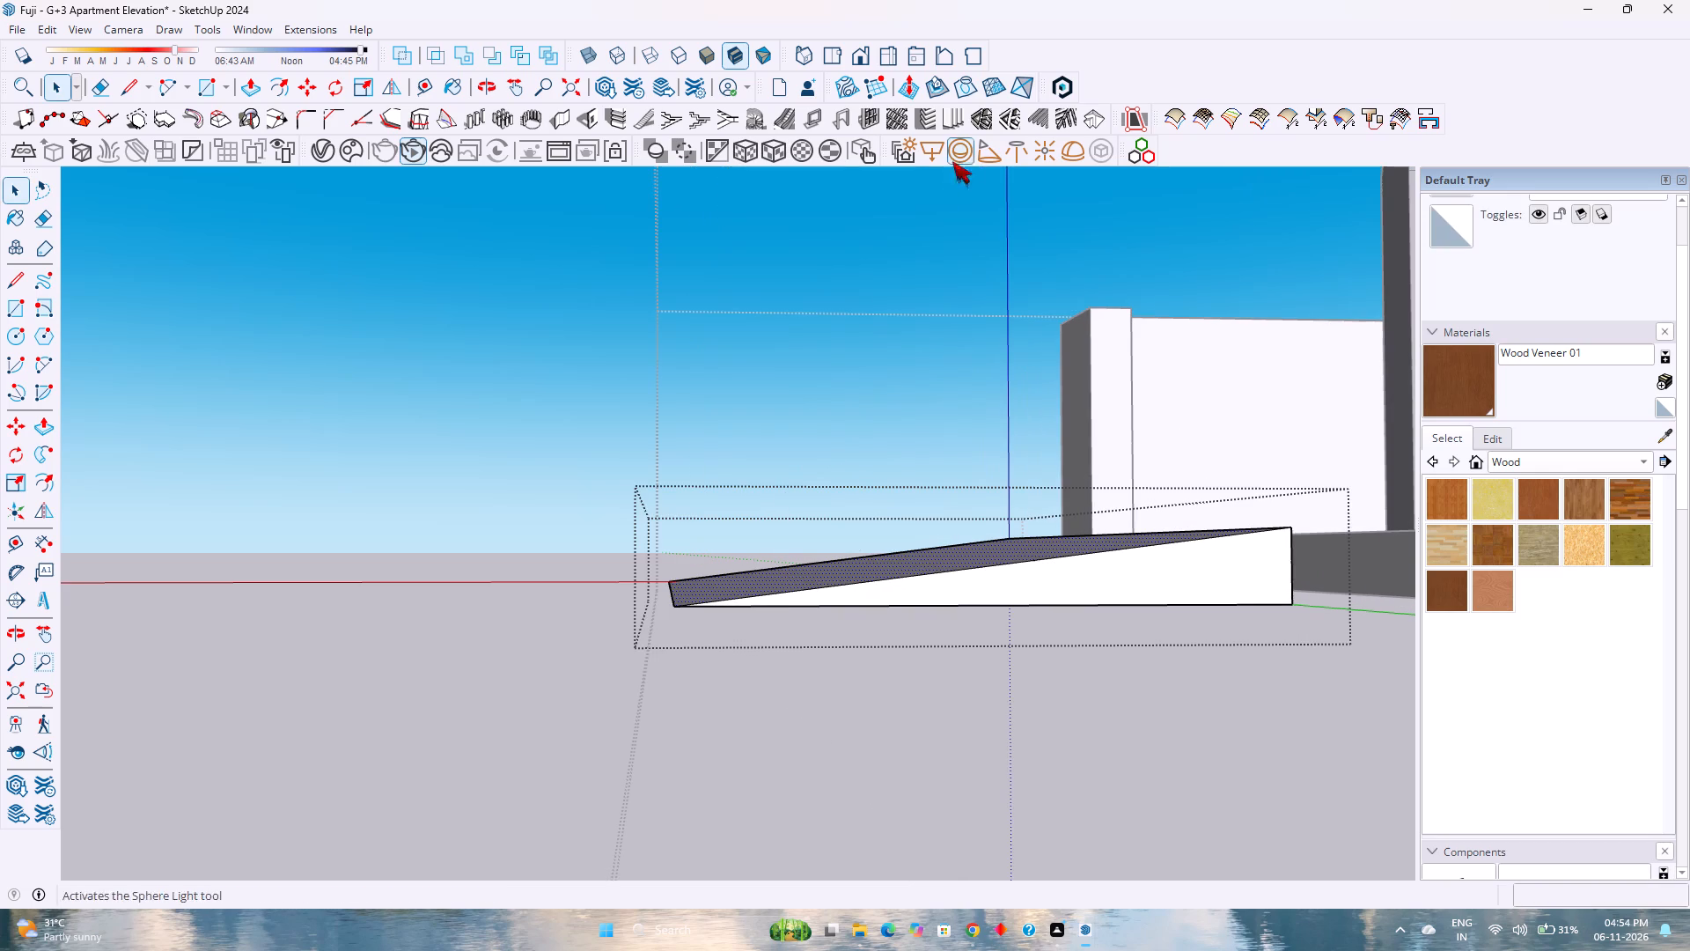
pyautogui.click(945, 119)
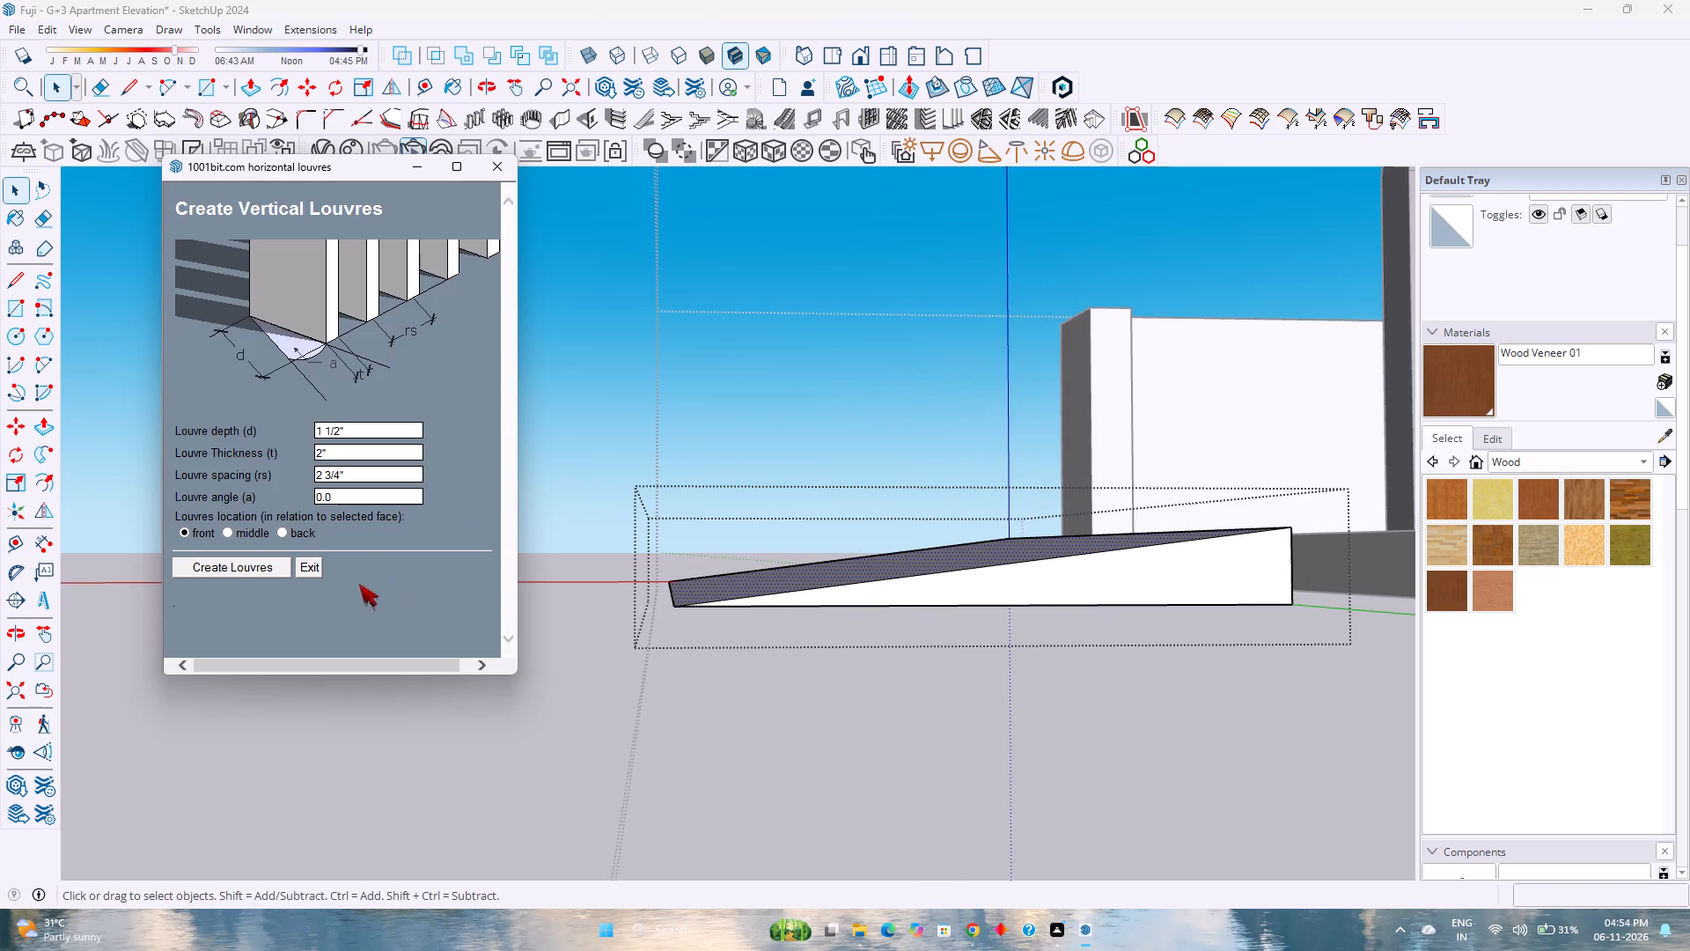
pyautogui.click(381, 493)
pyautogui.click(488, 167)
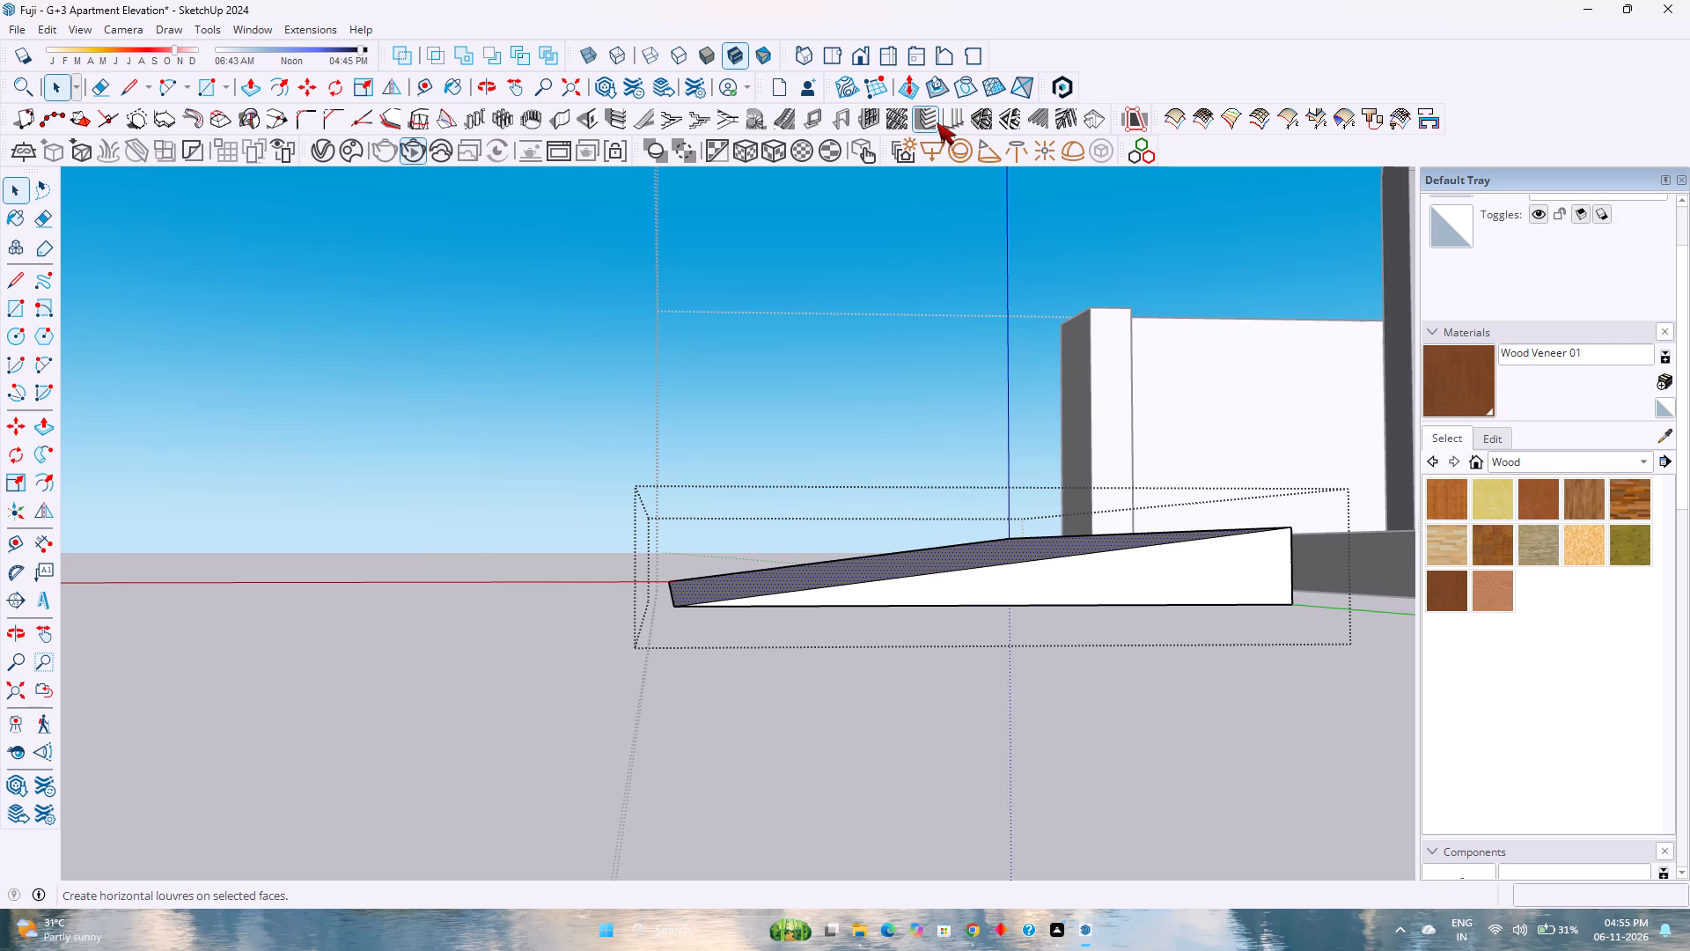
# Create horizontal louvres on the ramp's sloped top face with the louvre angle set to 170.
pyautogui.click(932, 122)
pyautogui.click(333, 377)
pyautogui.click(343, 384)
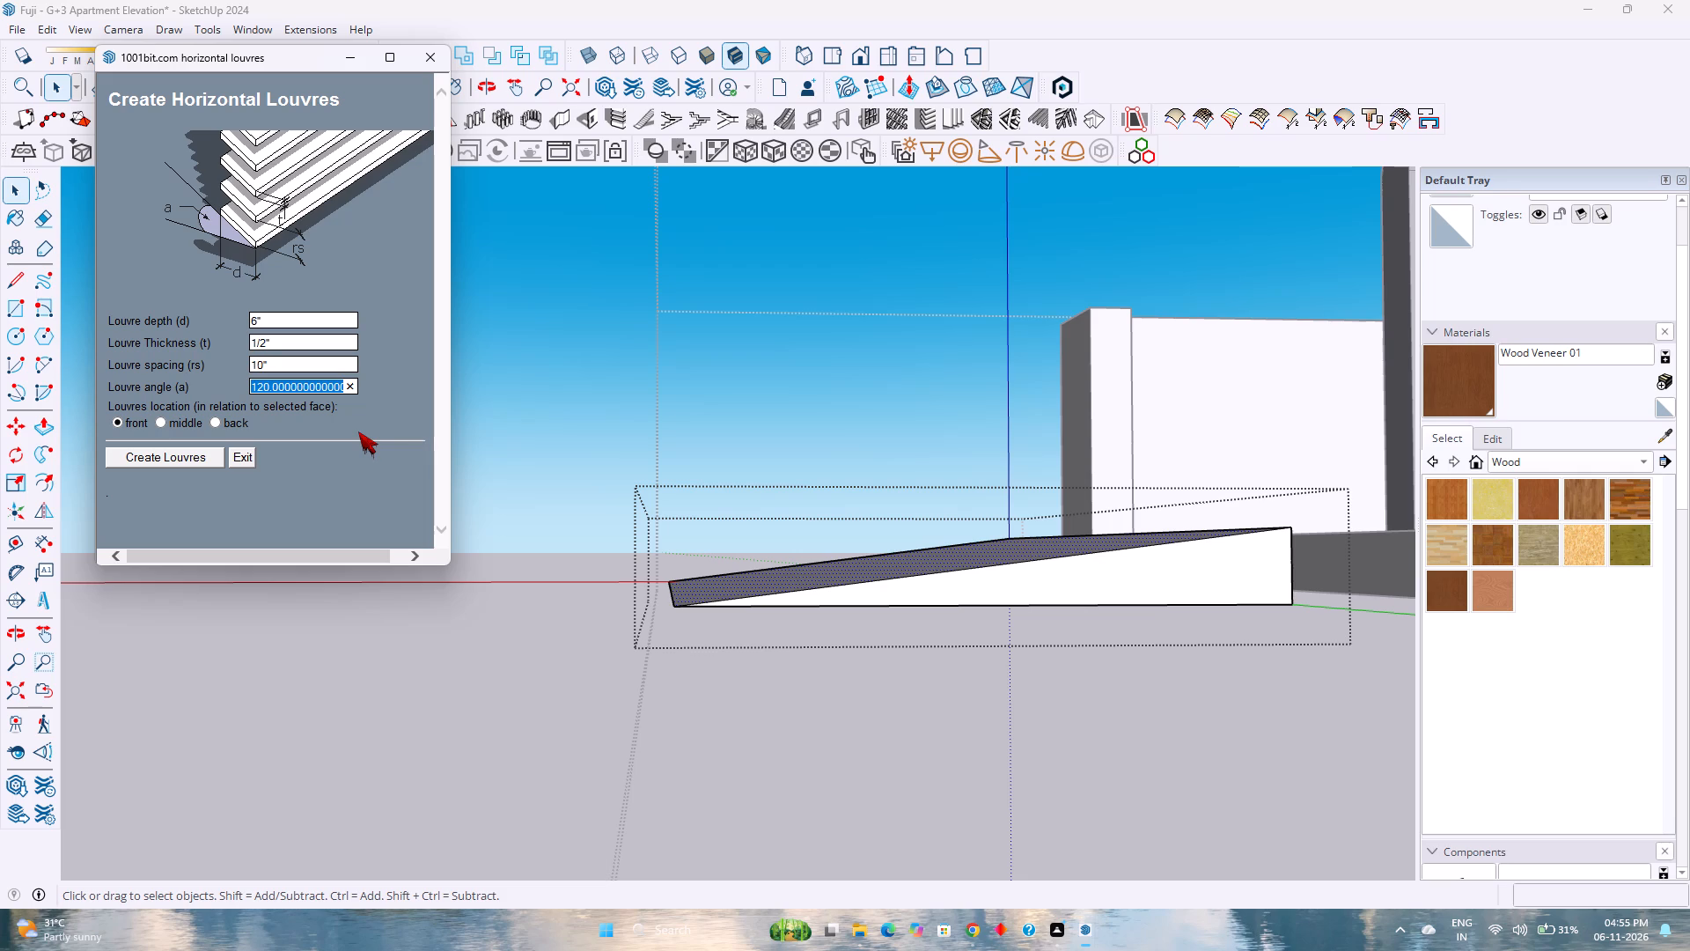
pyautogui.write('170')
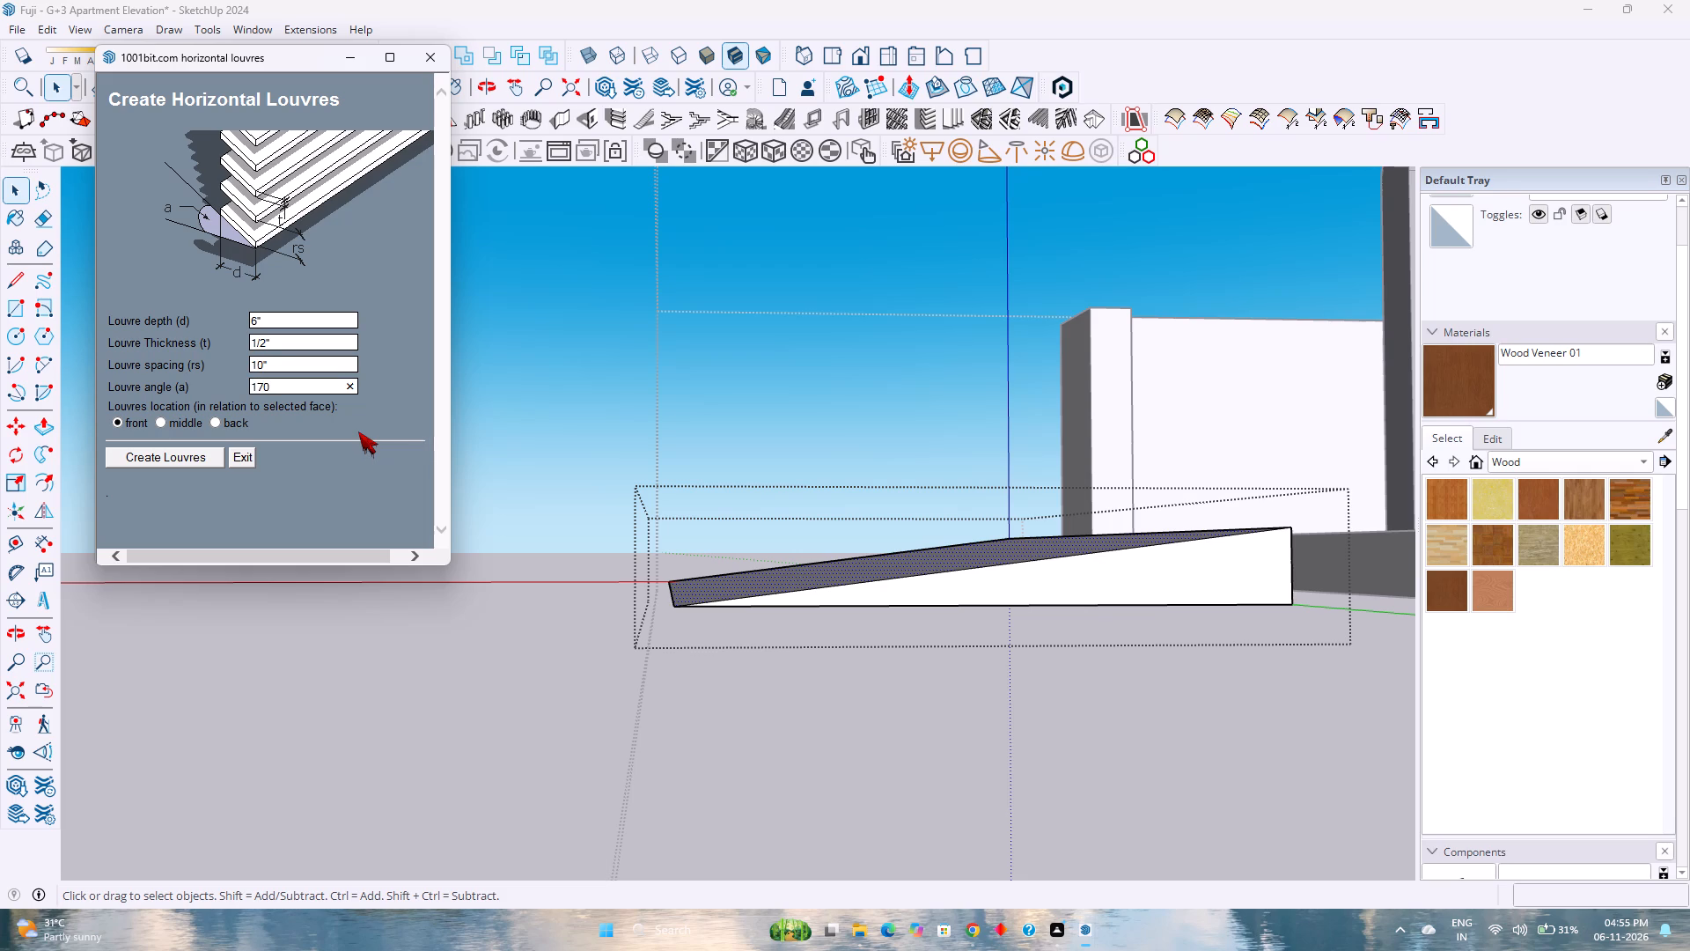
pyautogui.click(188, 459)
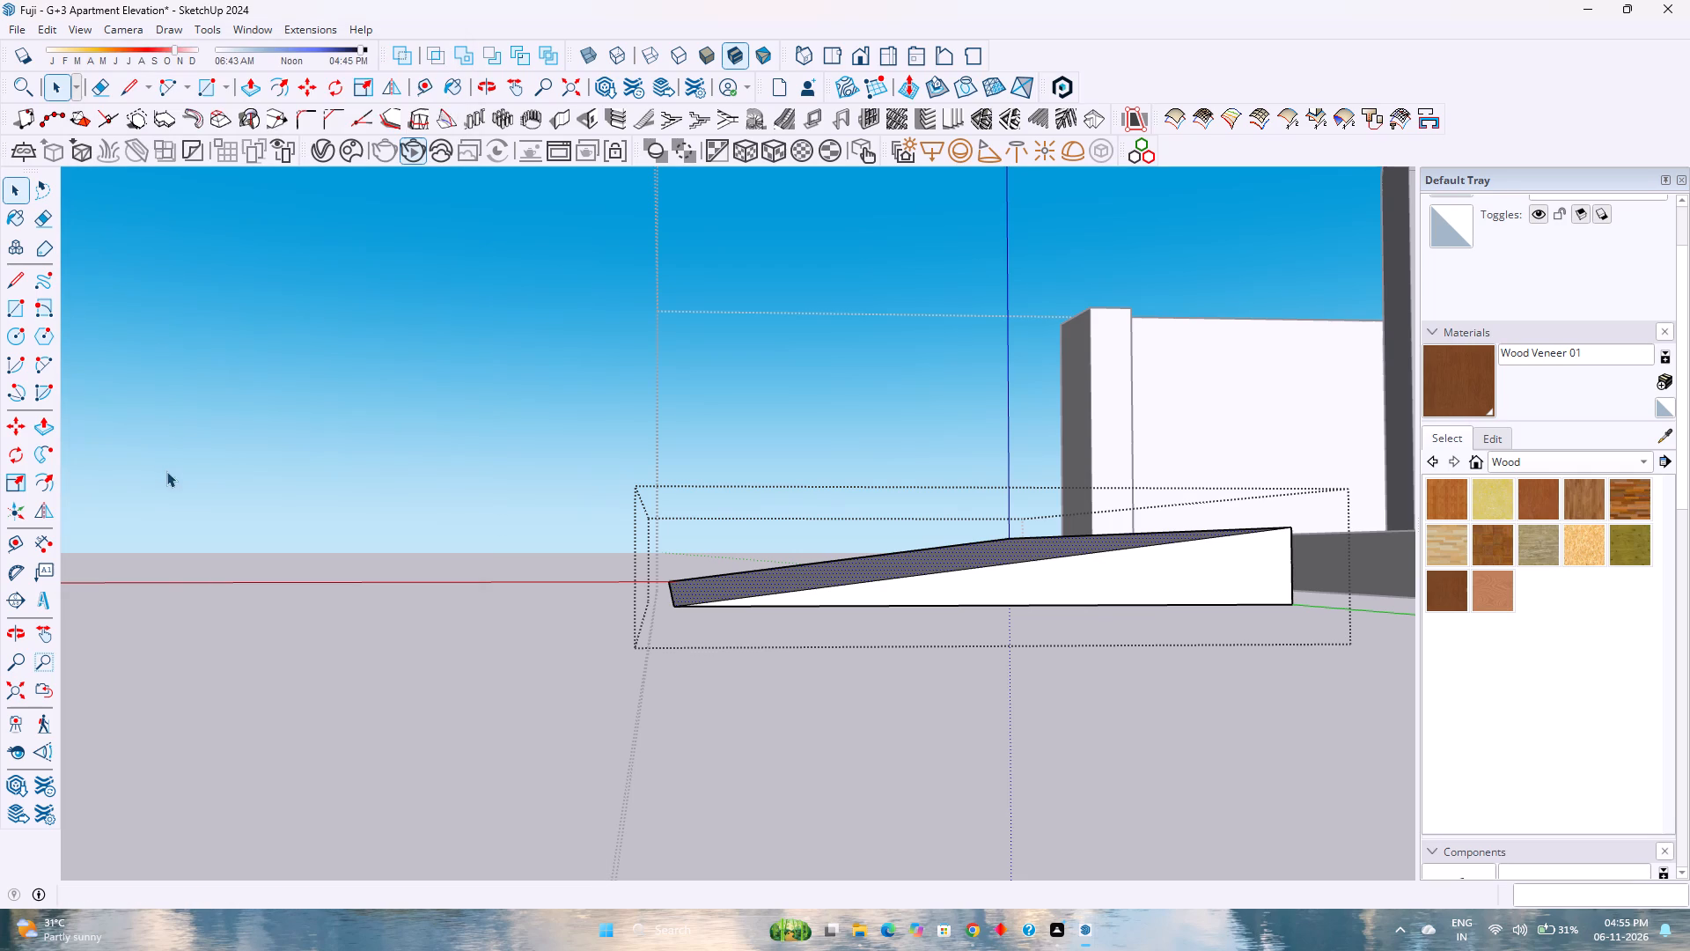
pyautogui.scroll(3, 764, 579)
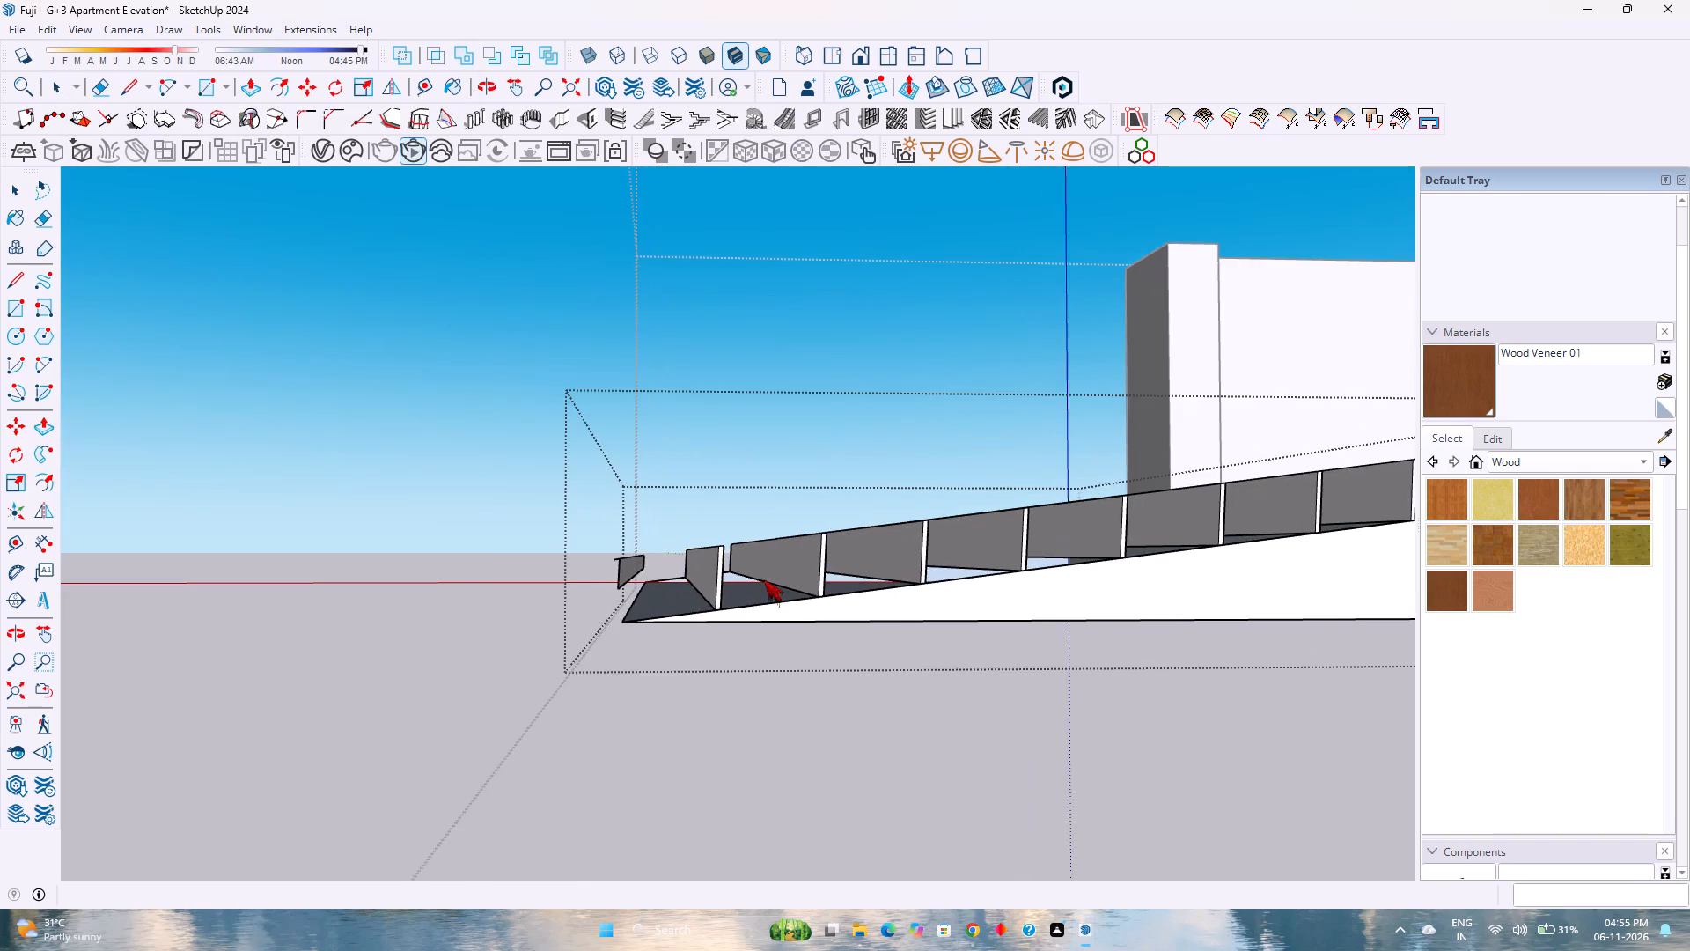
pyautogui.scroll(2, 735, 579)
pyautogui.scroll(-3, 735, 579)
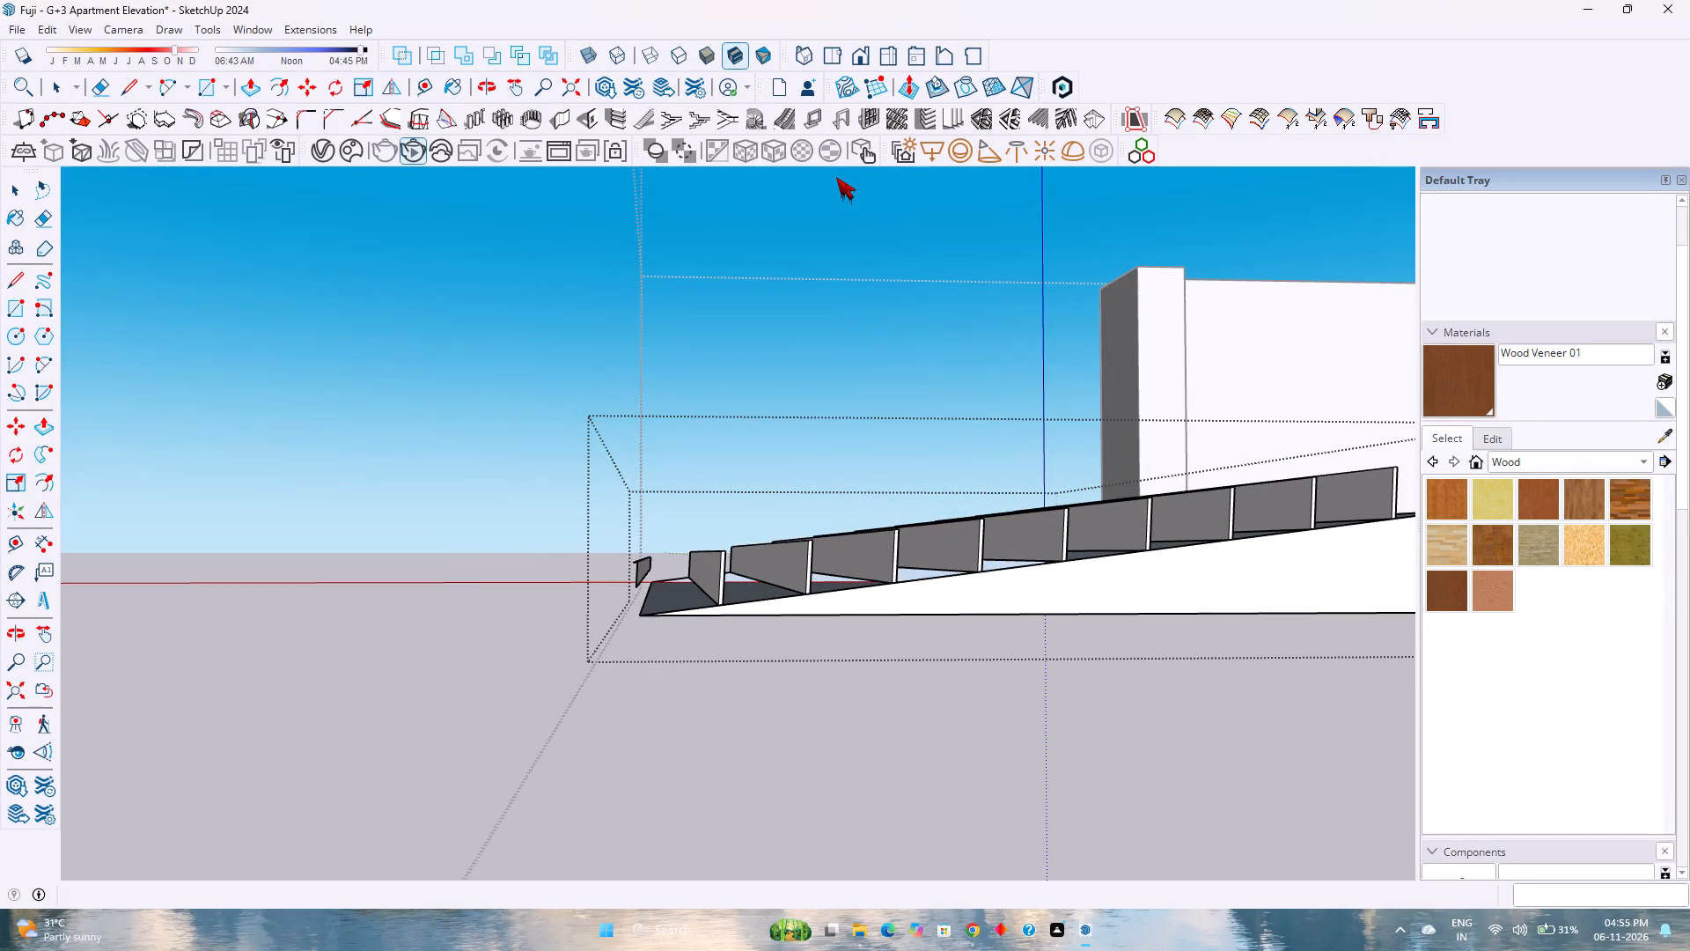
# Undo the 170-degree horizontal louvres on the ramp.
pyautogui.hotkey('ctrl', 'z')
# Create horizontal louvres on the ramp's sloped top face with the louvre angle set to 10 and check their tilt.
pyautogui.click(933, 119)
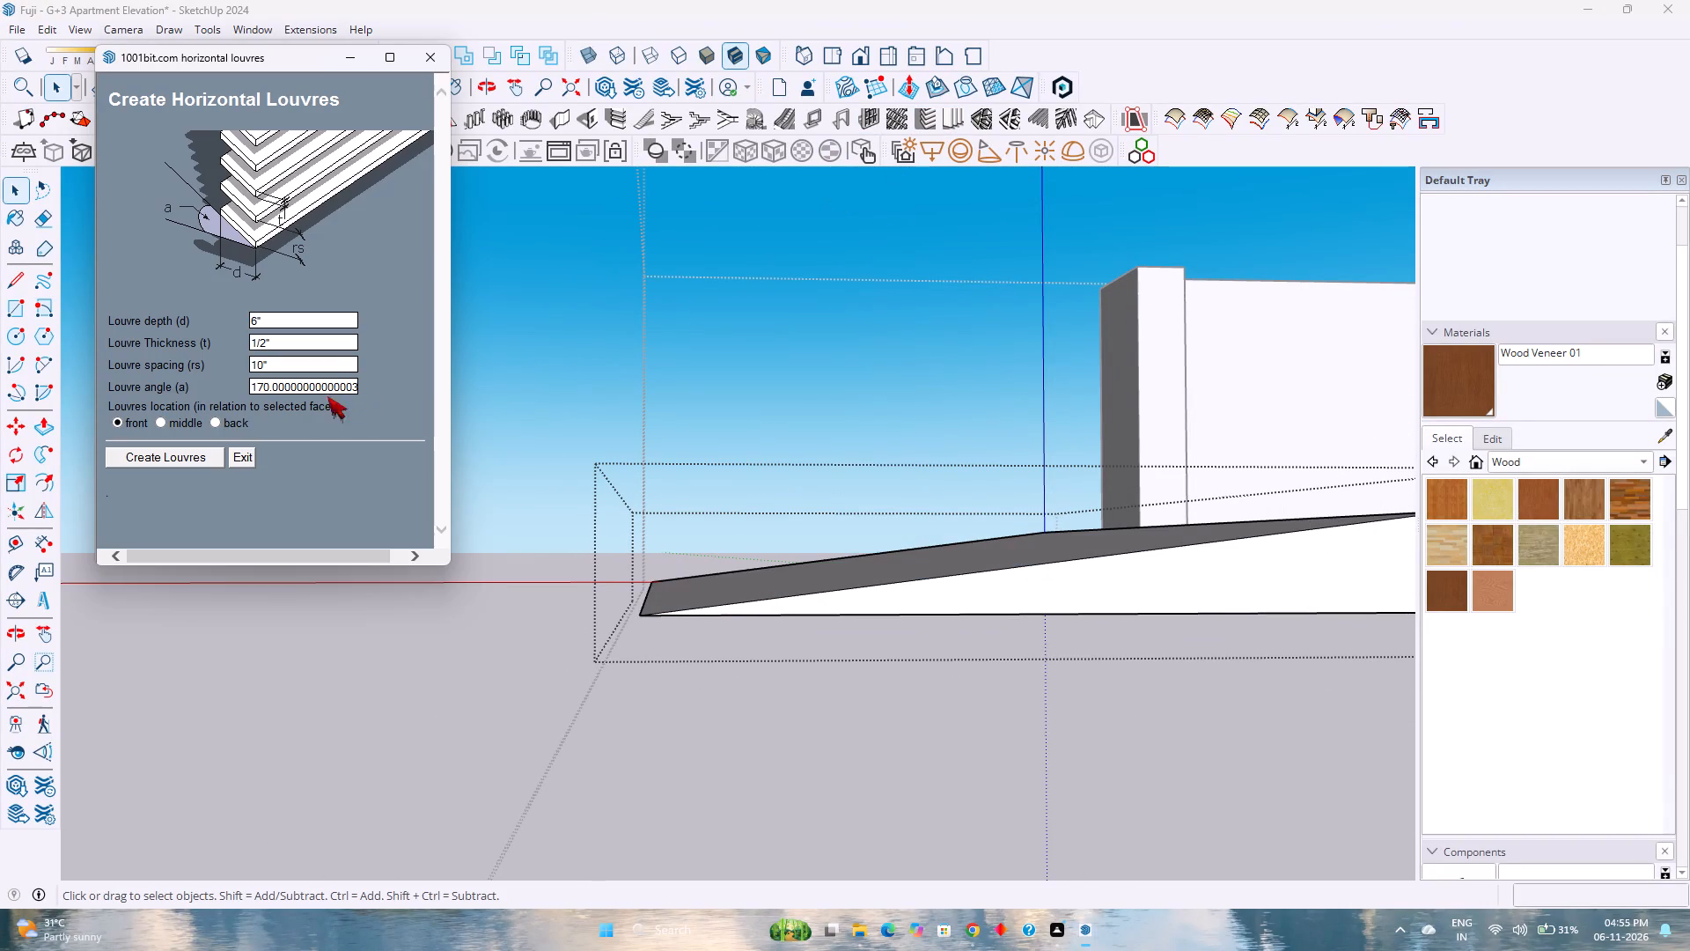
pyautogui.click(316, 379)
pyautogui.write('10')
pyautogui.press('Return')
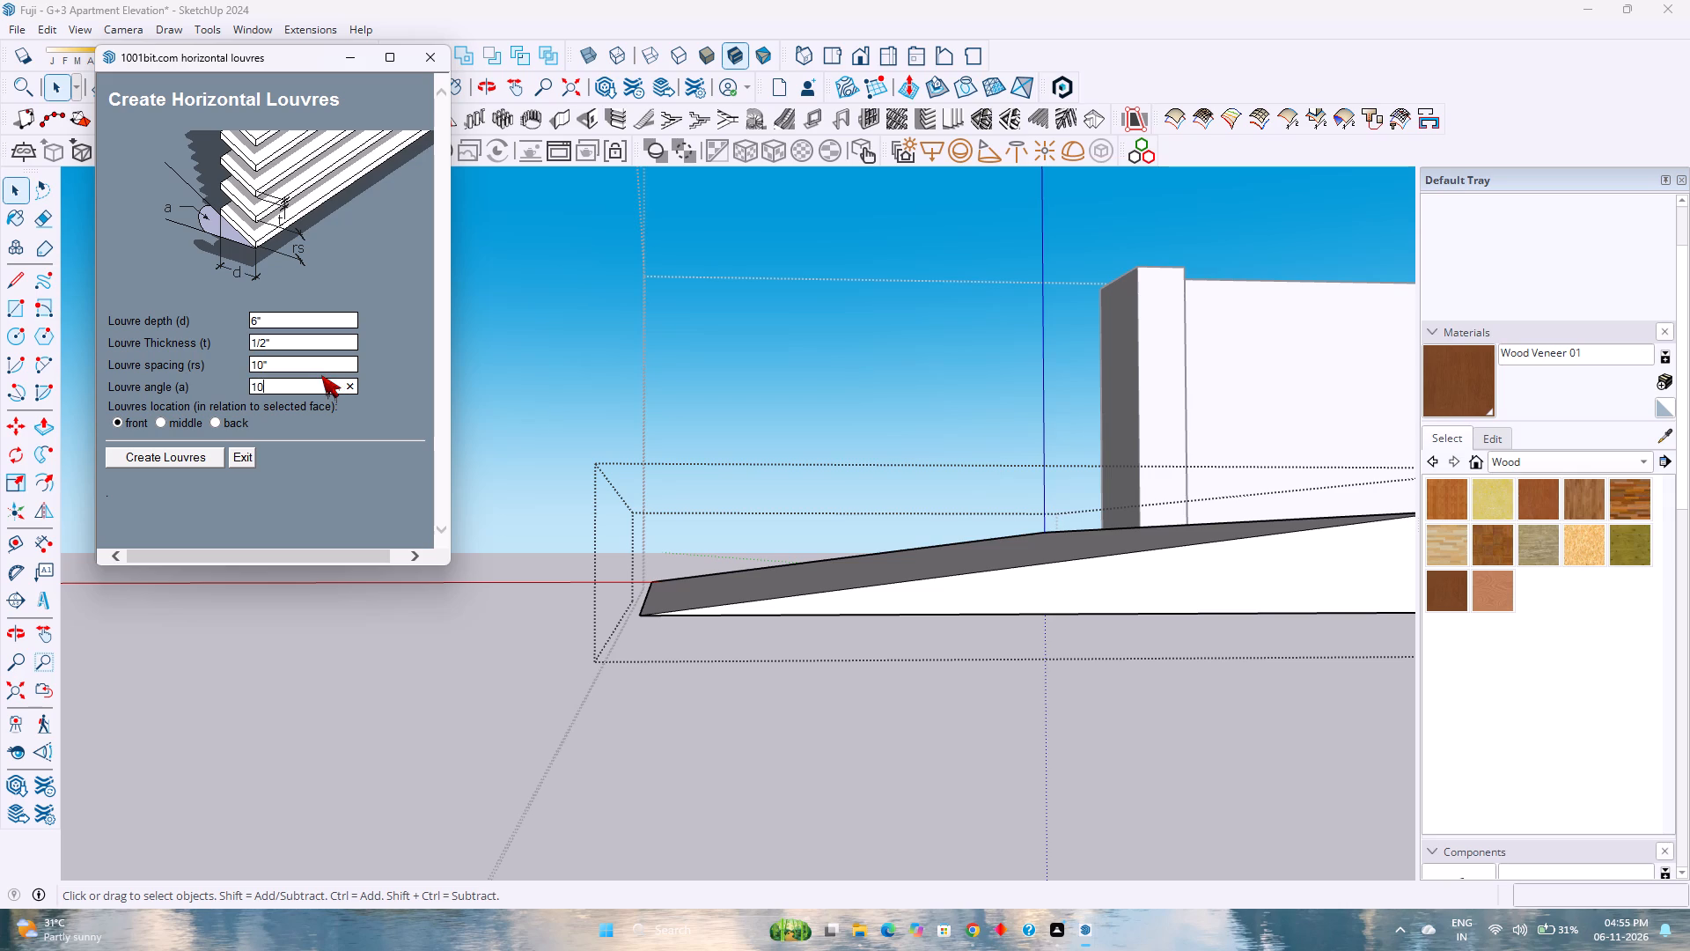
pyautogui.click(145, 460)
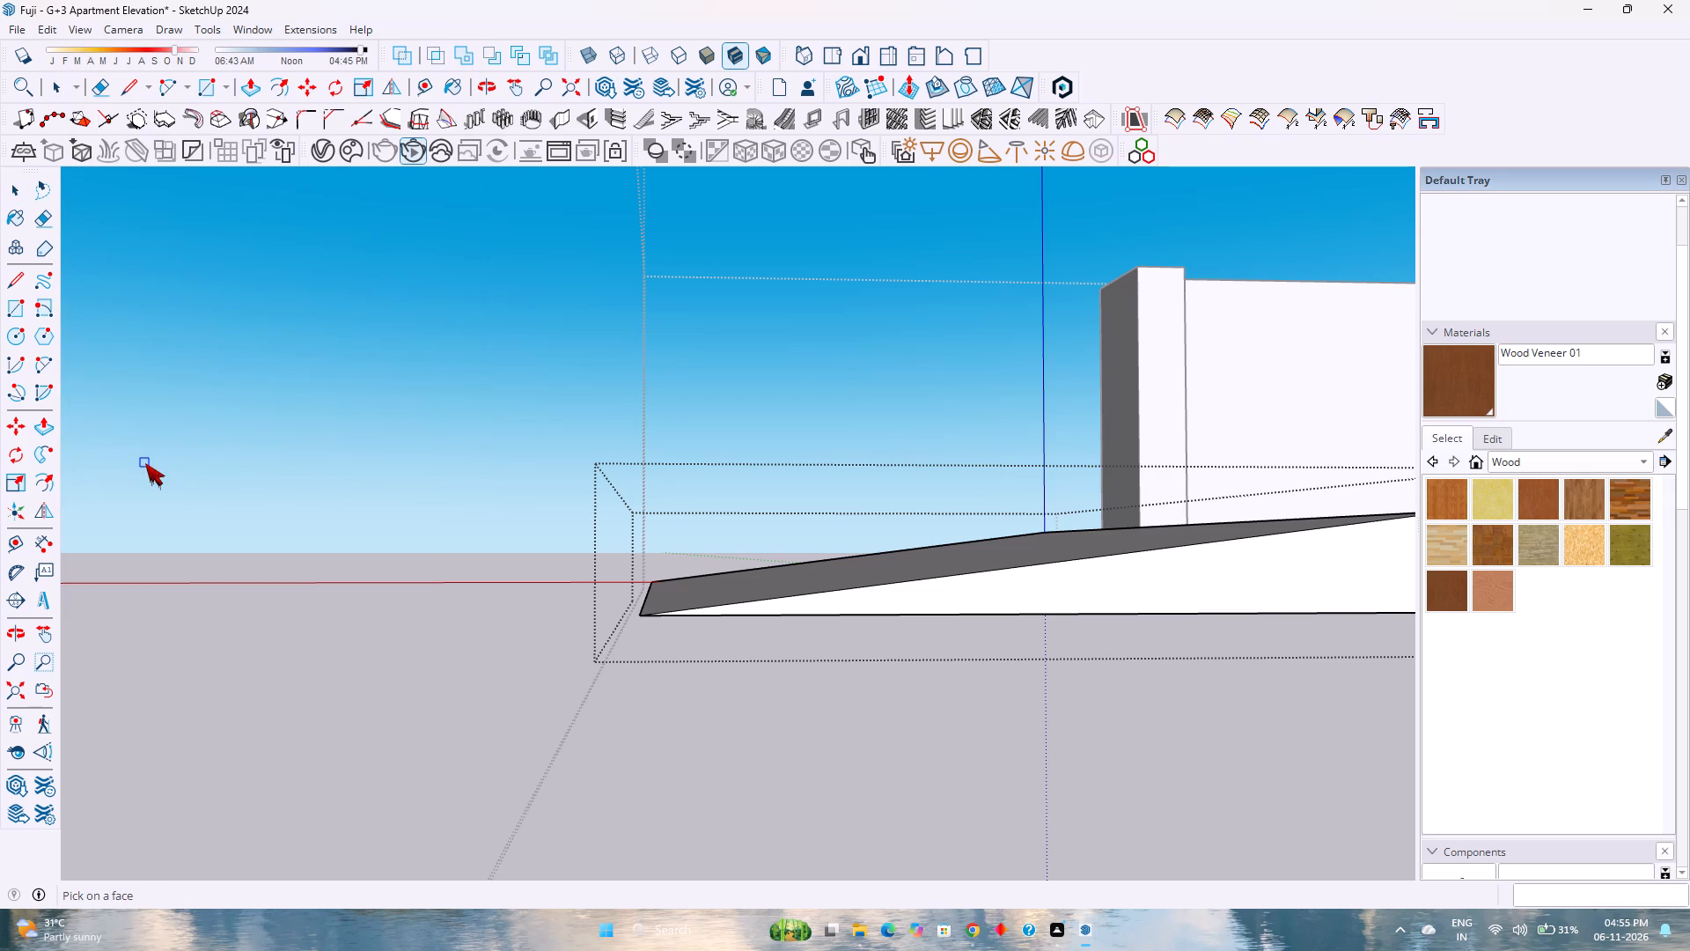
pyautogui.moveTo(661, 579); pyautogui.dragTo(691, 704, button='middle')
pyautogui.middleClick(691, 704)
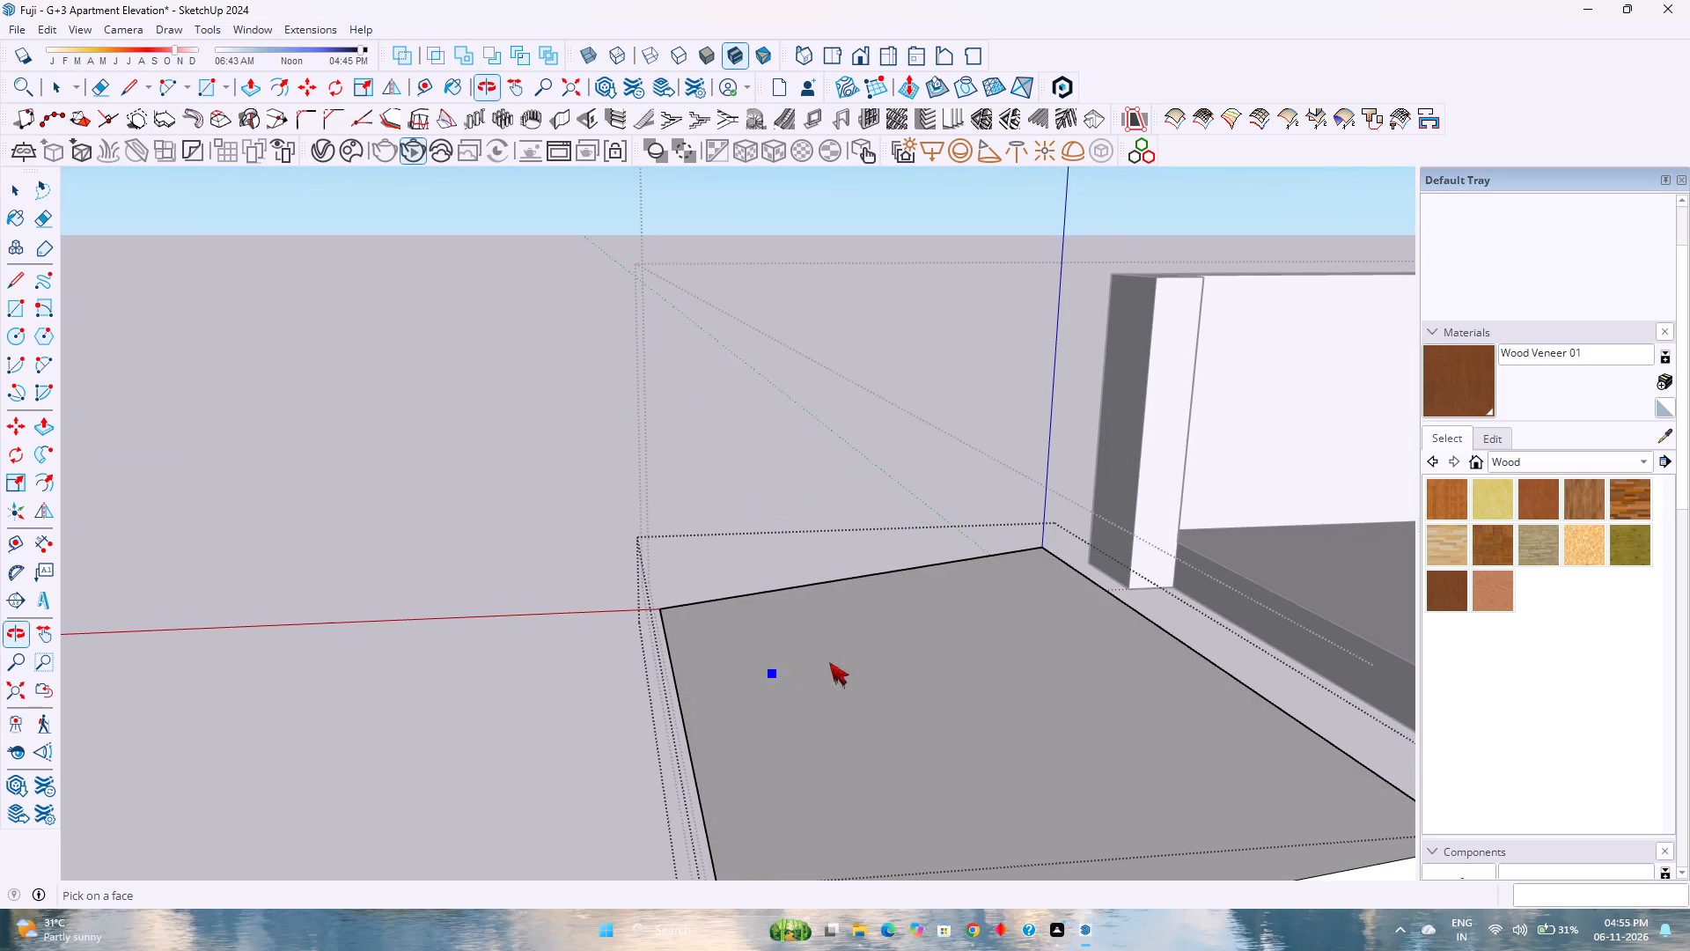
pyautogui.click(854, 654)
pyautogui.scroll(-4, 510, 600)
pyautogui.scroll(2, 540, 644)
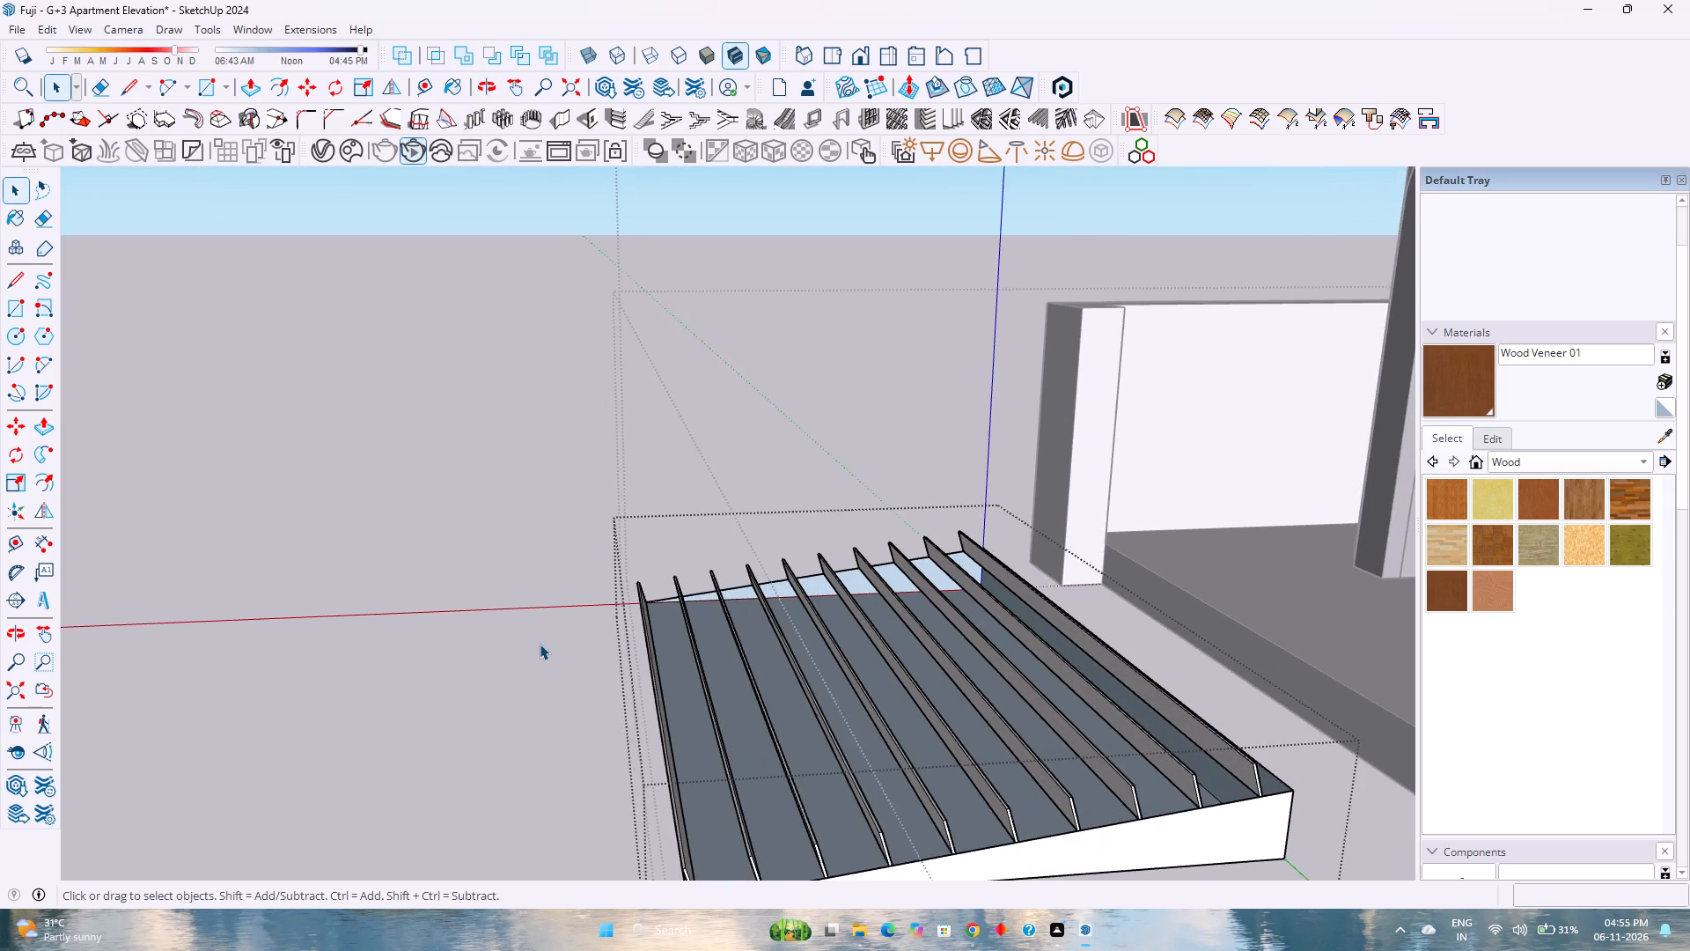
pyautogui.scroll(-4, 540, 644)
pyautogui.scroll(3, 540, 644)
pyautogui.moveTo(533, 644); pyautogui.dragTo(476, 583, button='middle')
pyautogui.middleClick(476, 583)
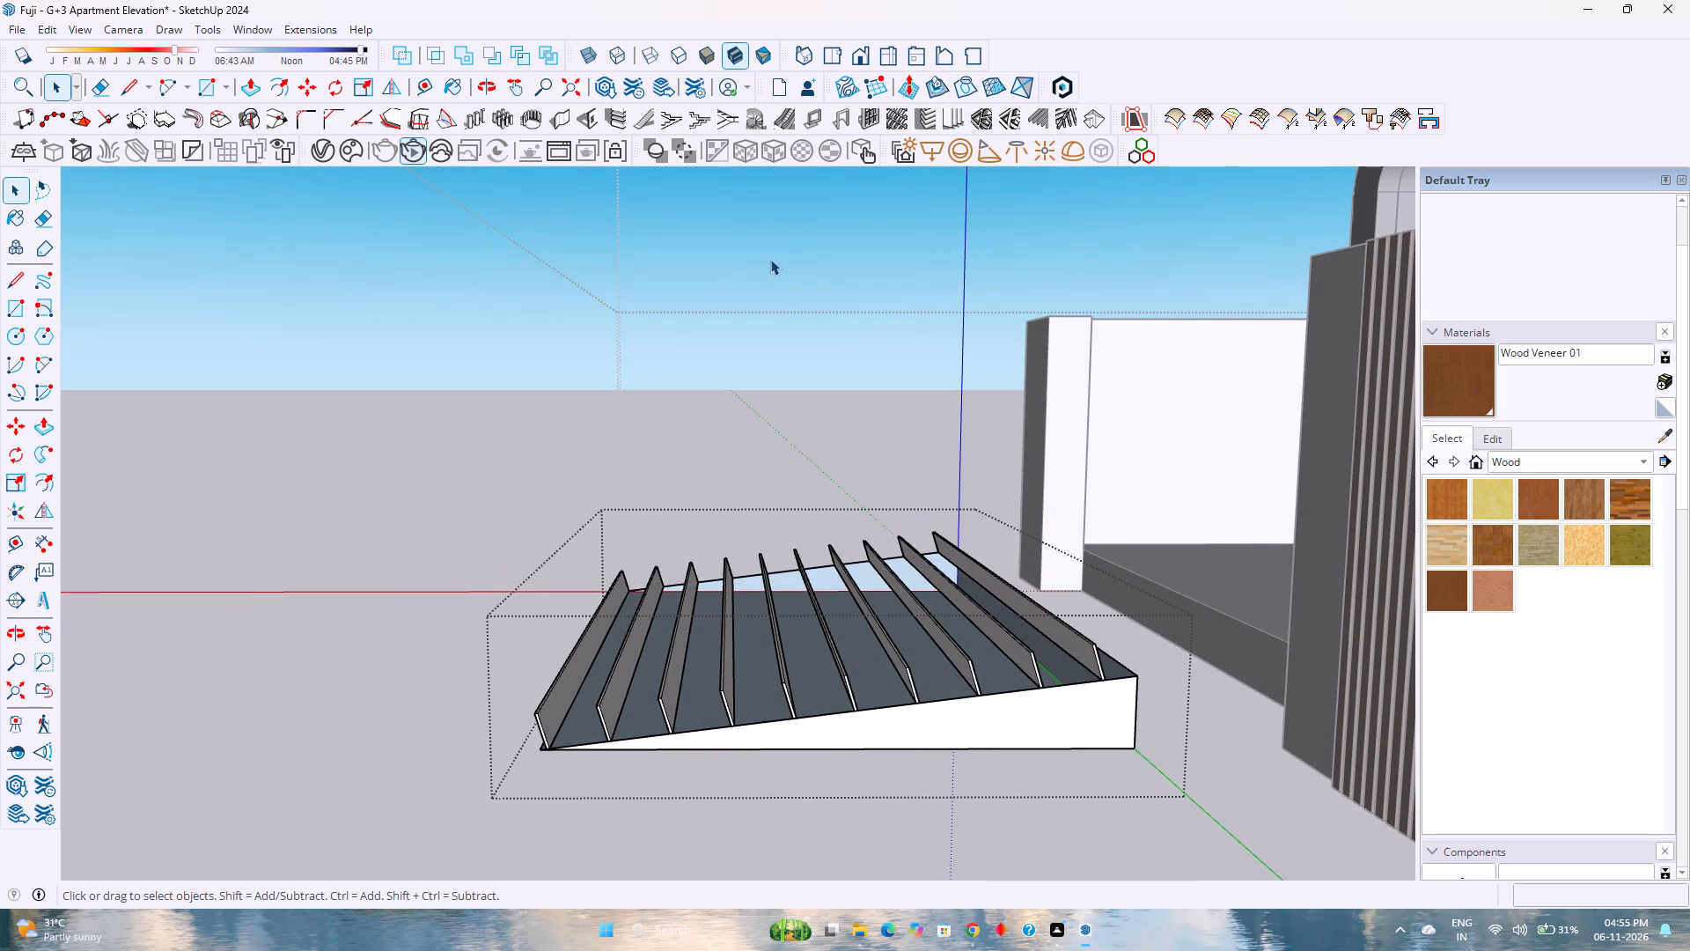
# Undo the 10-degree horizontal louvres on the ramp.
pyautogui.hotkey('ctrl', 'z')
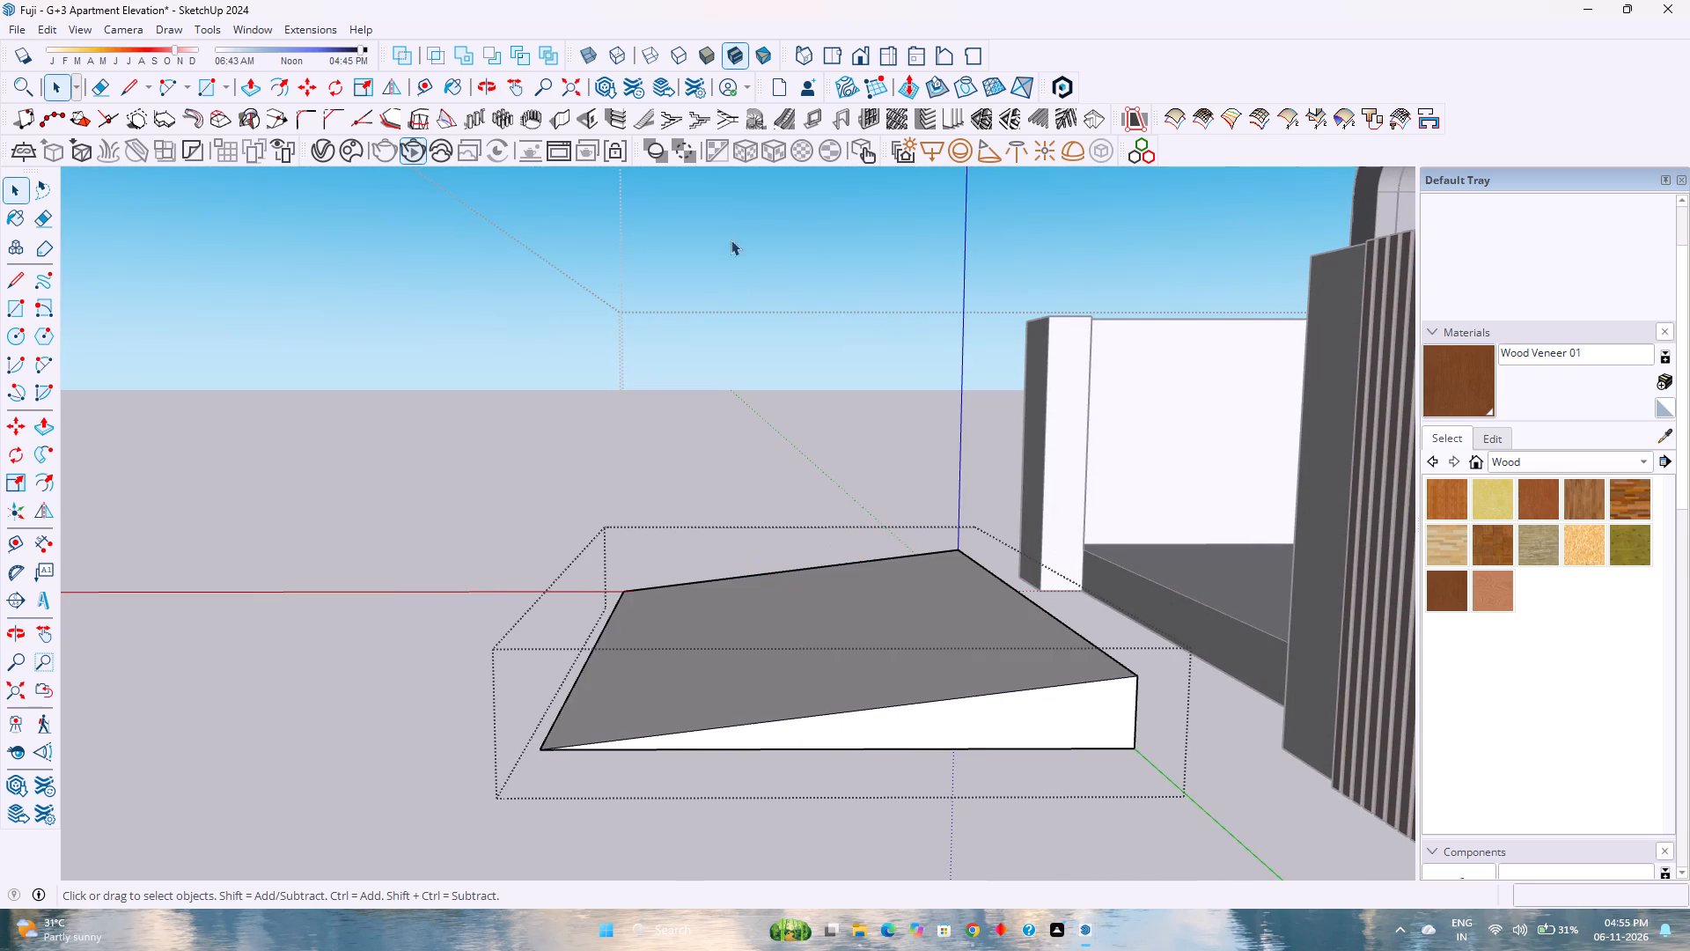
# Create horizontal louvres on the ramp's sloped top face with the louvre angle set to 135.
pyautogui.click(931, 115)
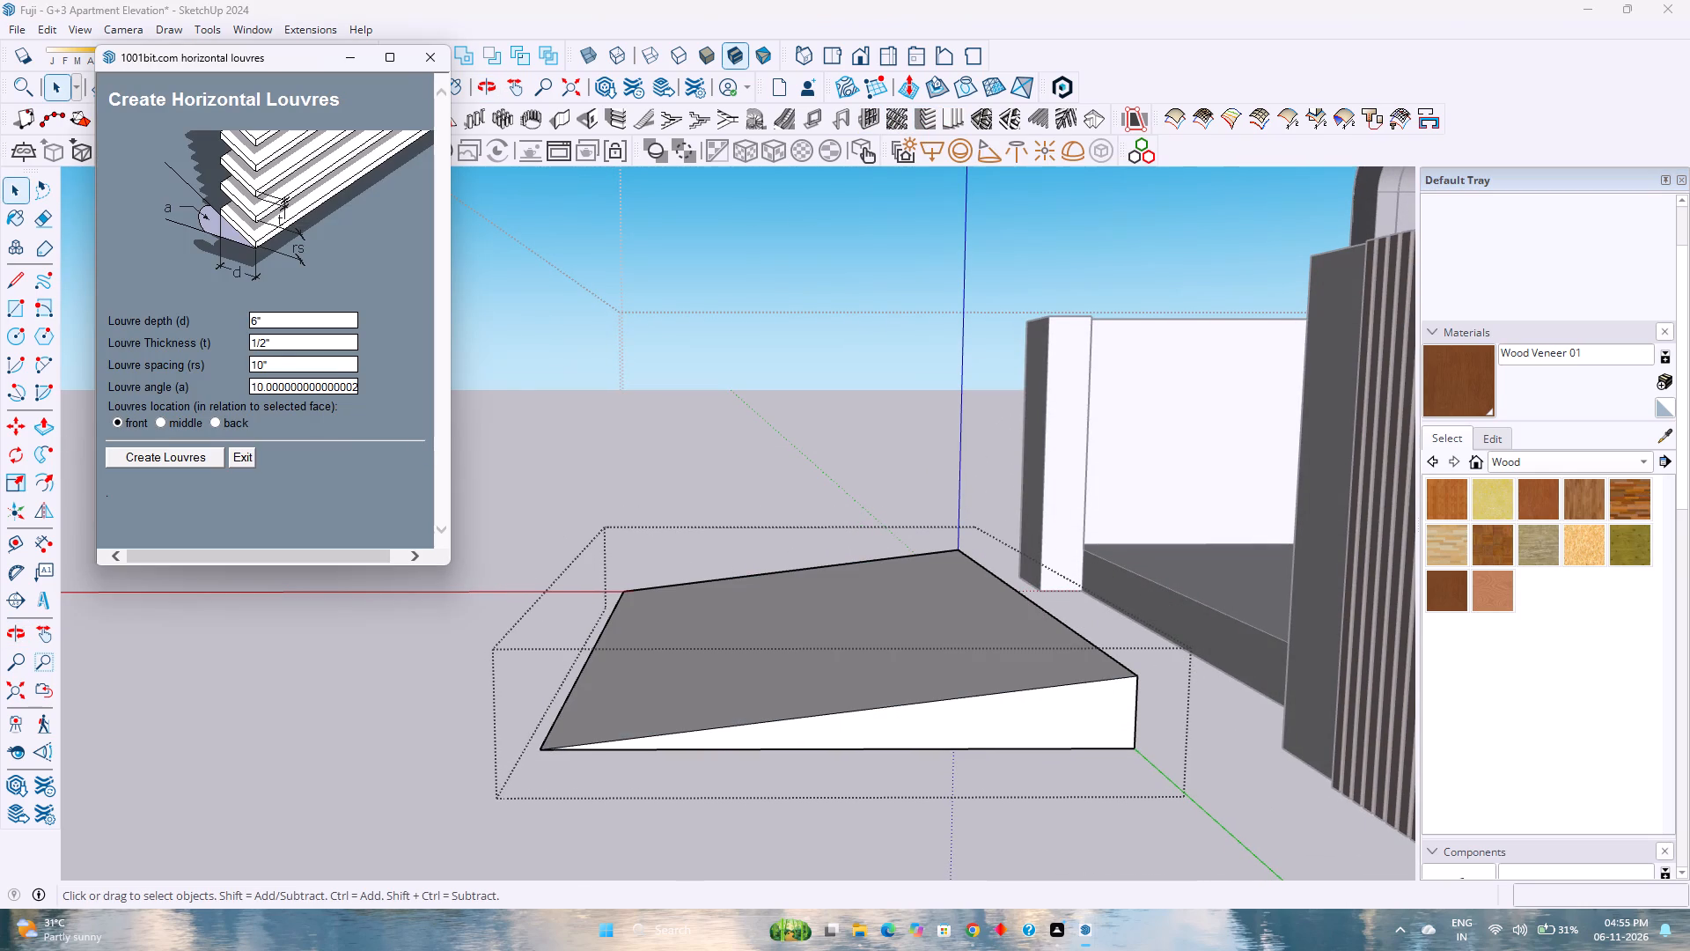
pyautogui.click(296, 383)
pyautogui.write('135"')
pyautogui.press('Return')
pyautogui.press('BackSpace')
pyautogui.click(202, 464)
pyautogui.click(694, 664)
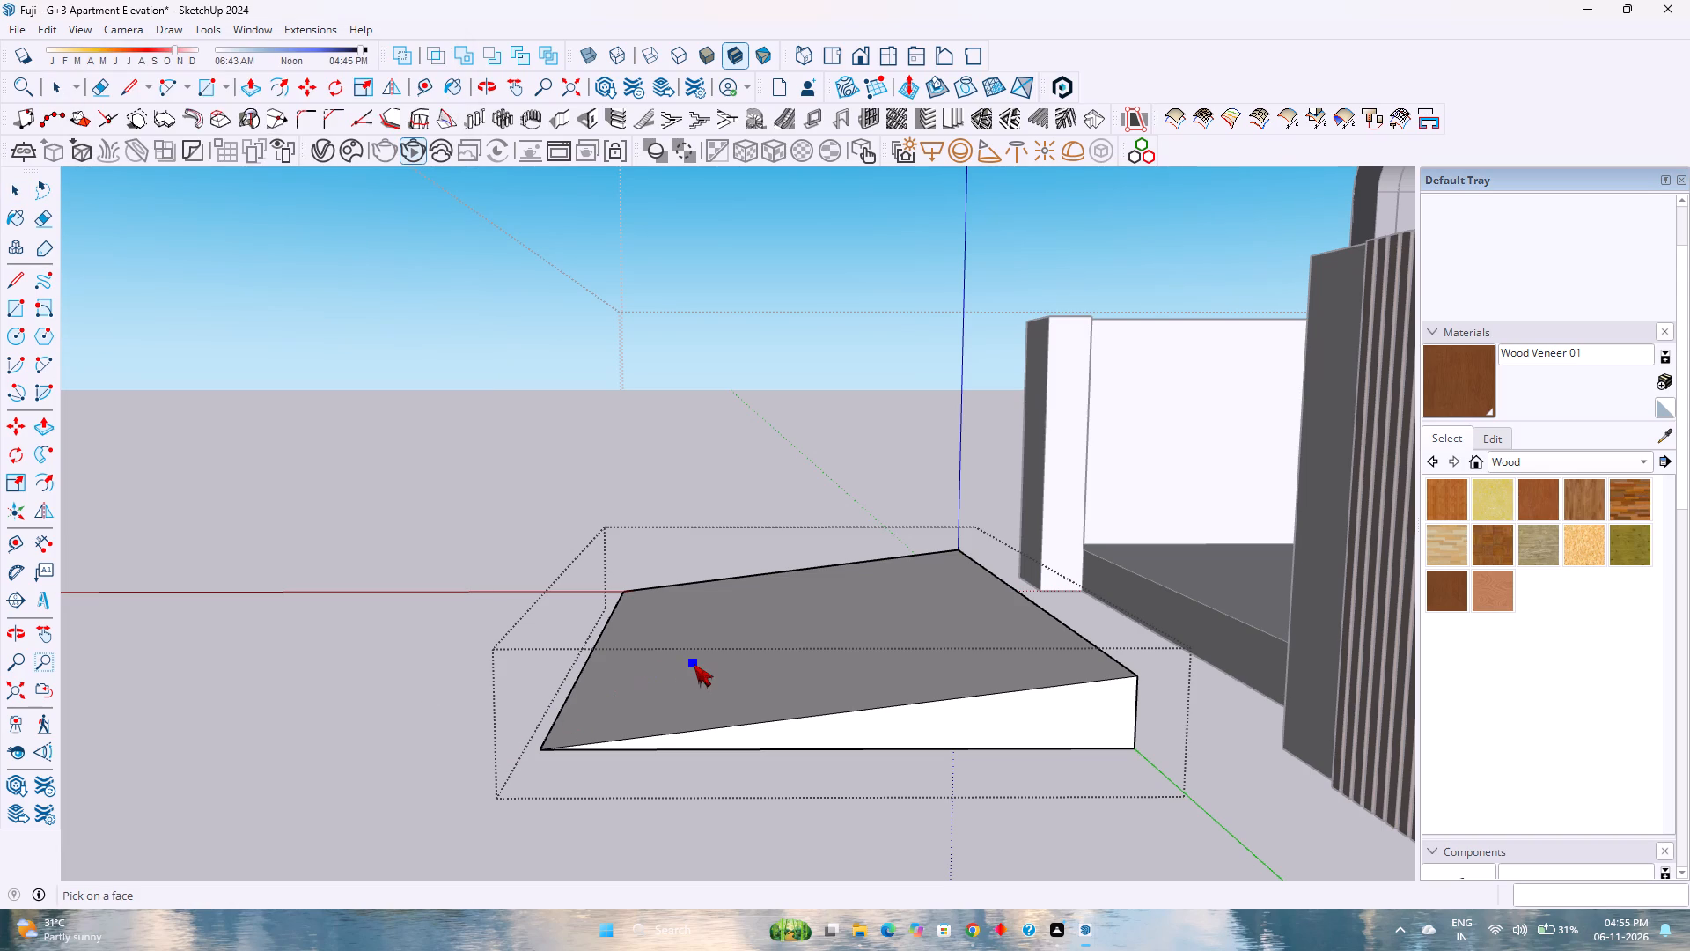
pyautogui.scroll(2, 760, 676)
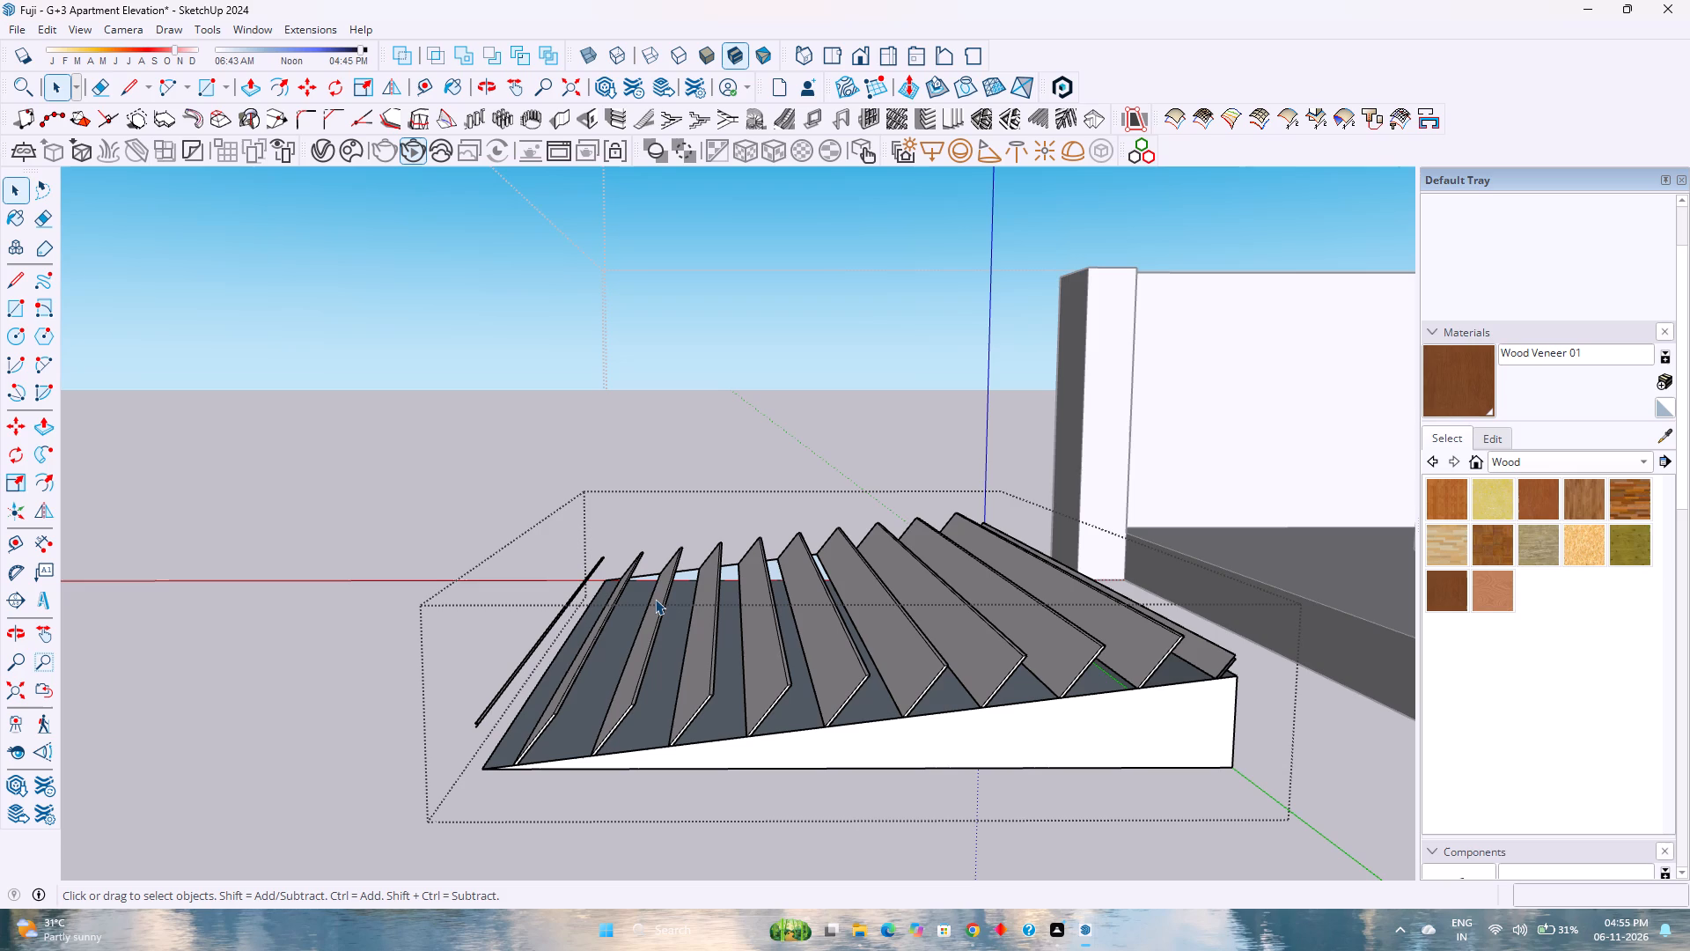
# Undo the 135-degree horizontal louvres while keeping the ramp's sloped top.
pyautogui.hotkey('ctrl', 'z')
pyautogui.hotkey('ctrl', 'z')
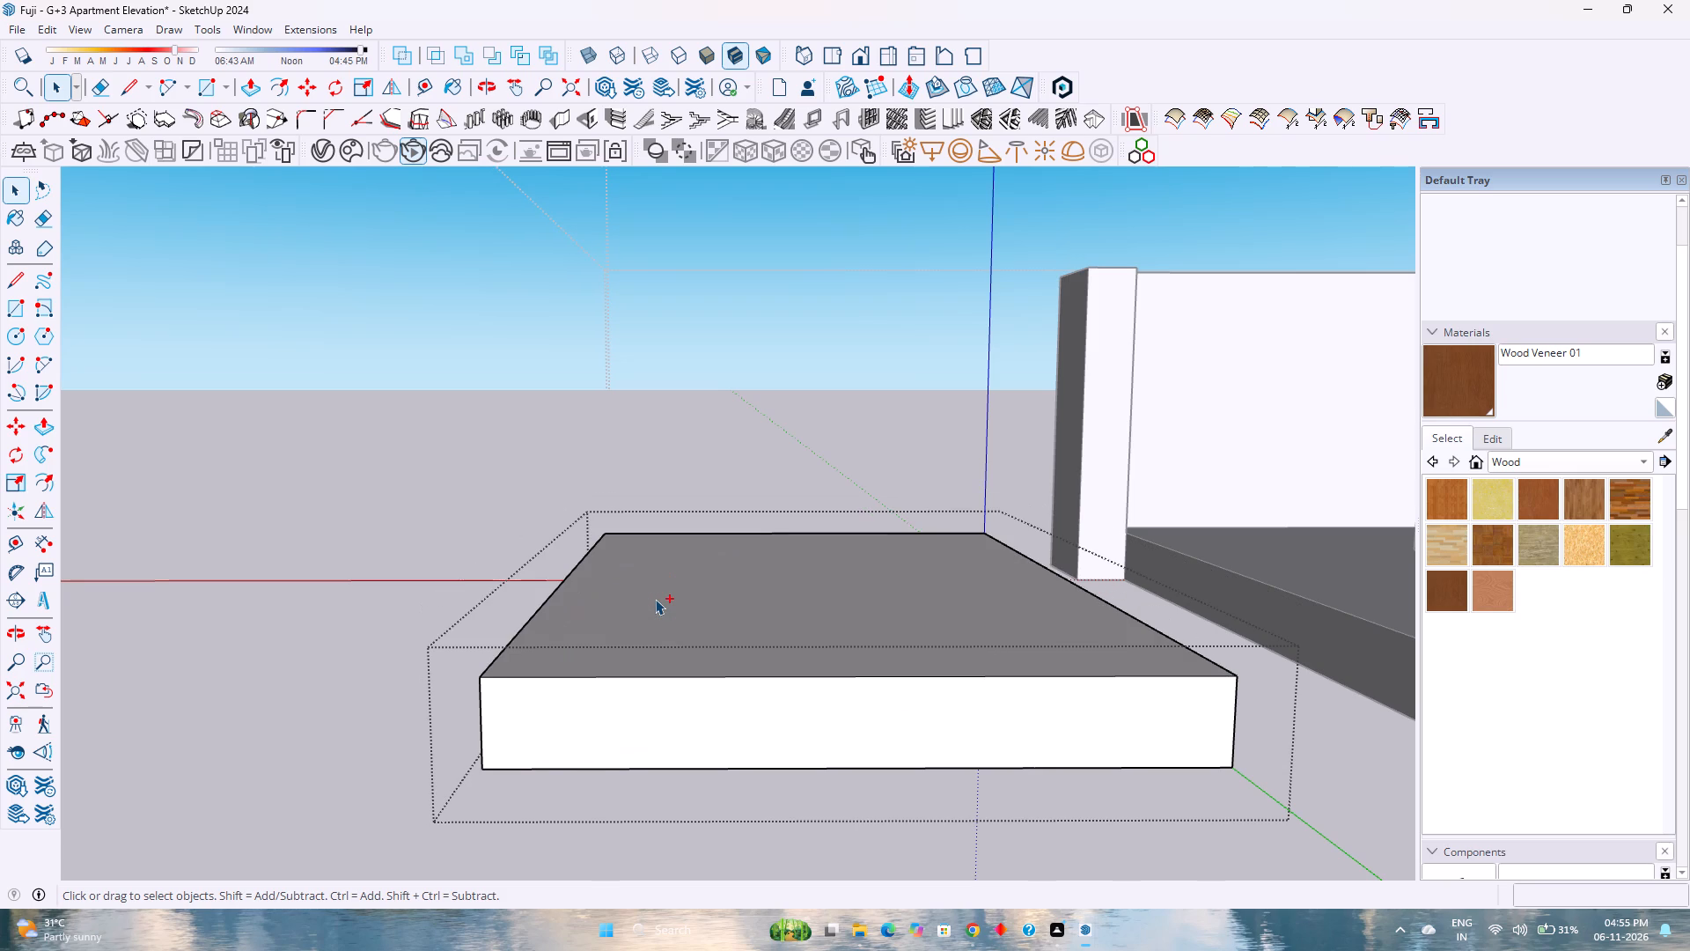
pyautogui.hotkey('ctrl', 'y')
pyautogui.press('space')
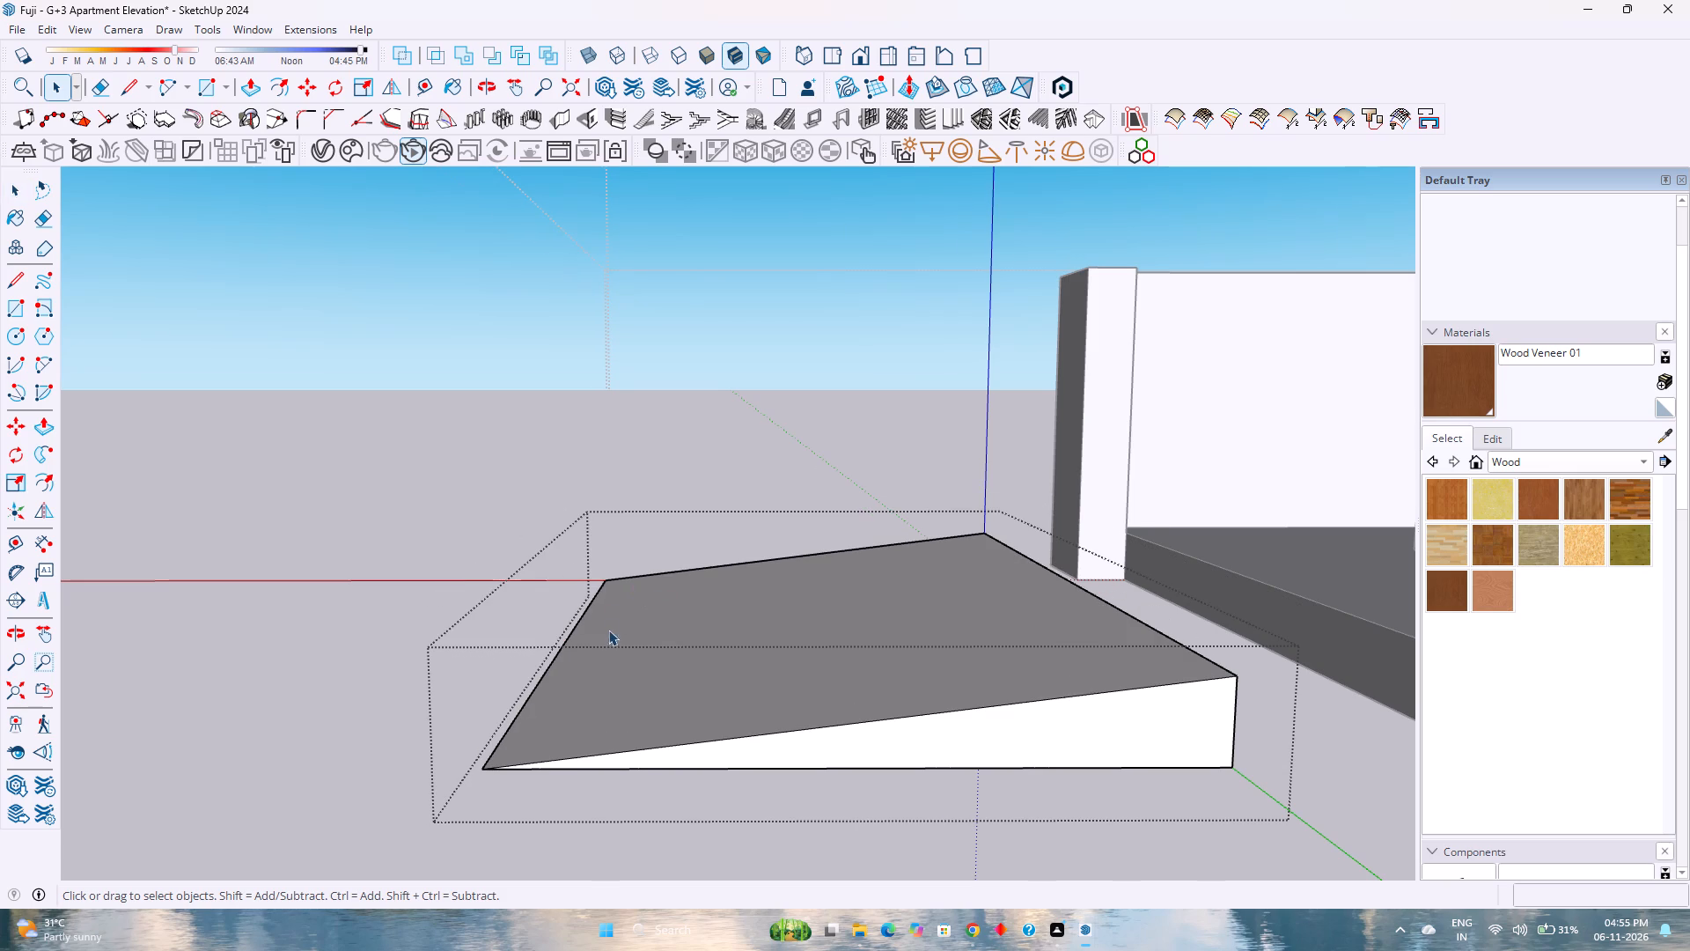
# Leave the ramp group and return to editing the compound wall group.
pyautogui.scroll(-4, 609, 630)
pyautogui.scroll(-1, 501, 646)
pyautogui.moveTo(503, 649); pyautogui.dragTo(1215, 702, button='middle')
pyautogui.scroll(1, 765, 645)
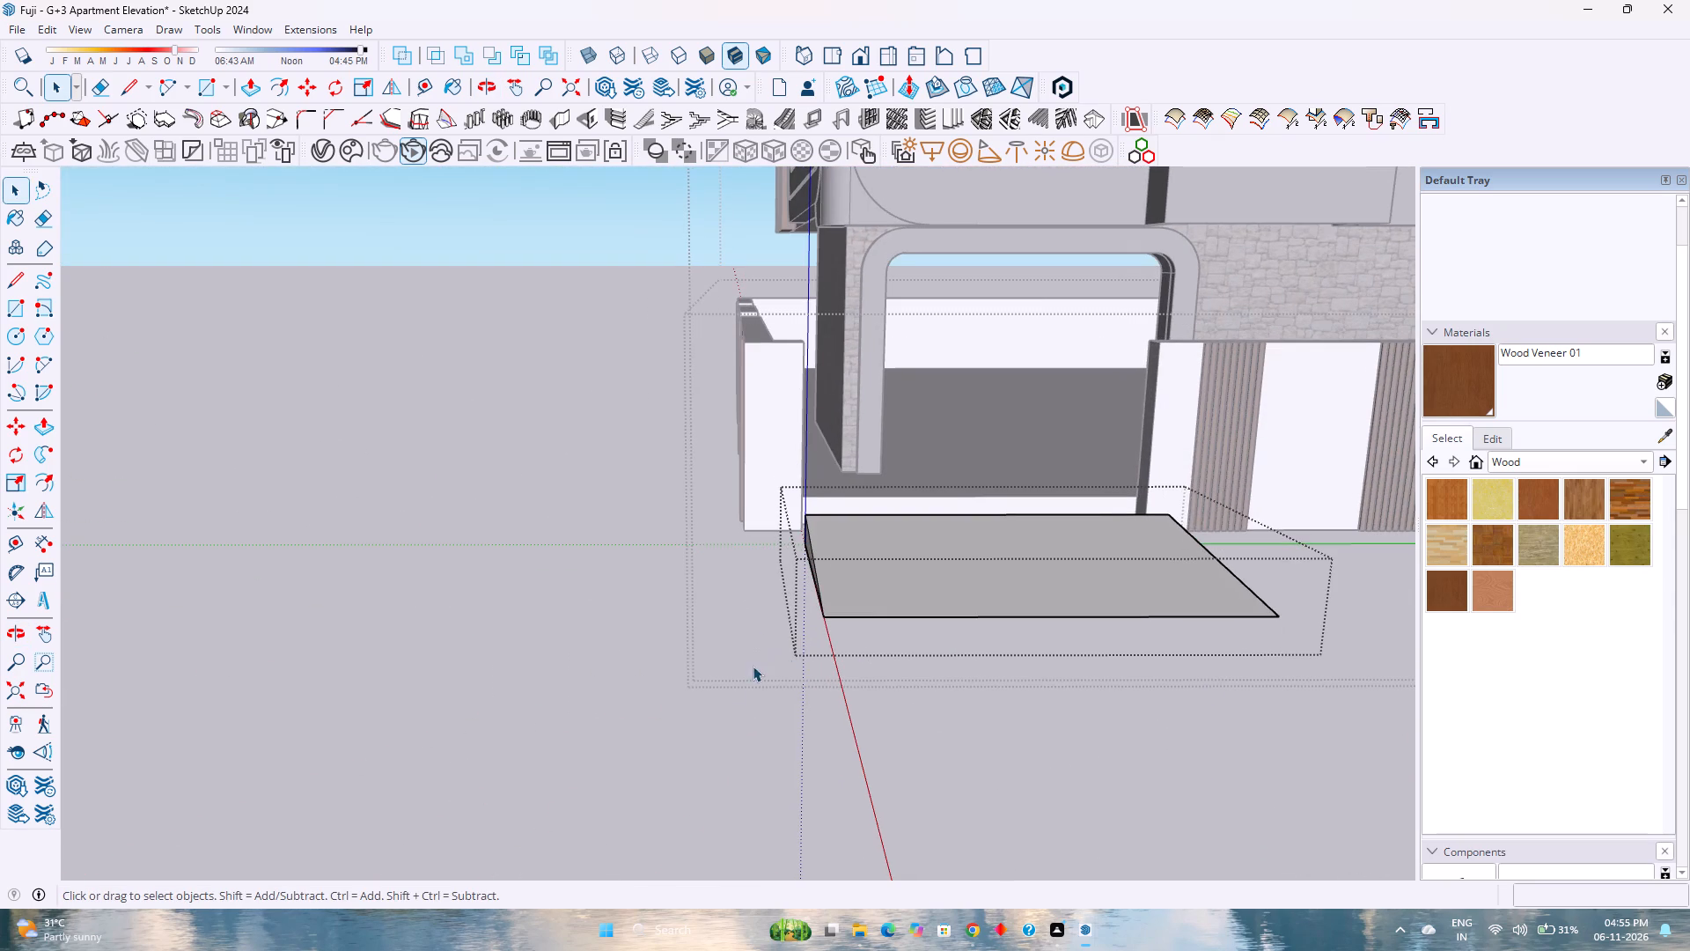
pyautogui.press('Escape')
# Move the plain ramp 3' so its upper corner meets the plinth at the gate pillar's inner base corner.
pyautogui.scroll(-1, 821, 744)
pyautogui.moveTo(805, 729); pyautogui.dragTo(1100, 889, button='middle')
pyautogui.scroll(-3, 1135, 753)
pyautogui.scroll(2, 1143, 754)
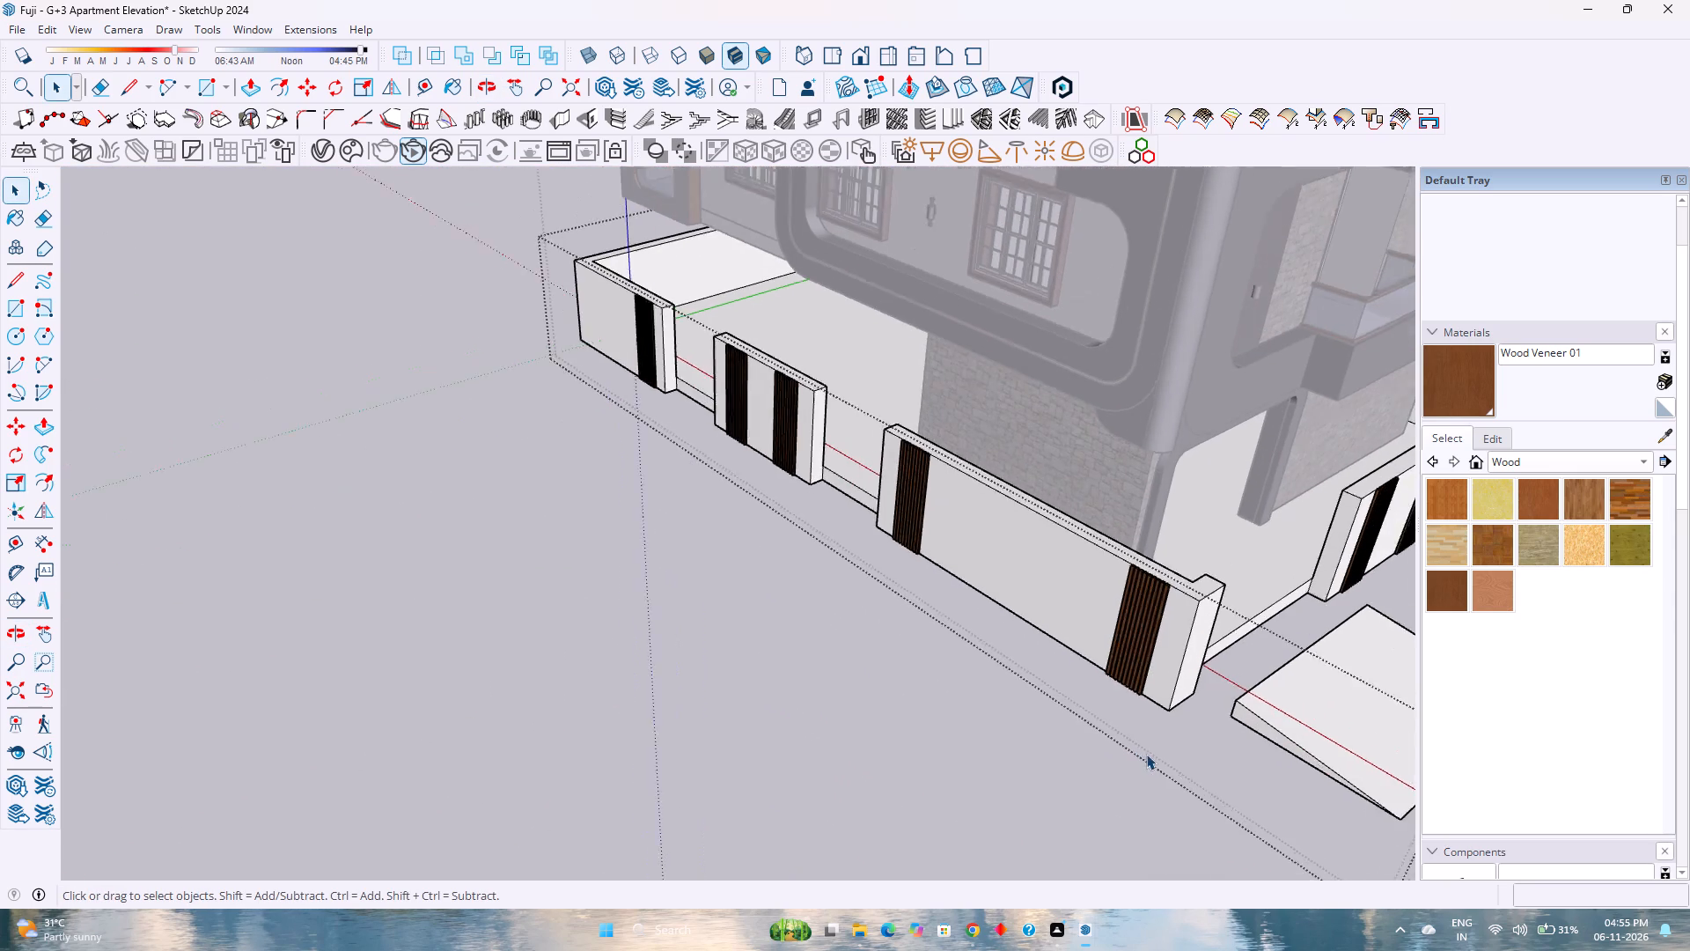
pyautogui.scroll(1, 1146, 754)
pyautogui.keyDown('shift'); pyautogui.moveTo(1143, 754); pyautogui.dragTo(939, 698, button='middle'); pyautogui.keyUp('shift')
pyautogui.middleClick(939, 698)
pyautogui.click(1126, 658)
pyautogui.scroll(4, 1121, 659)
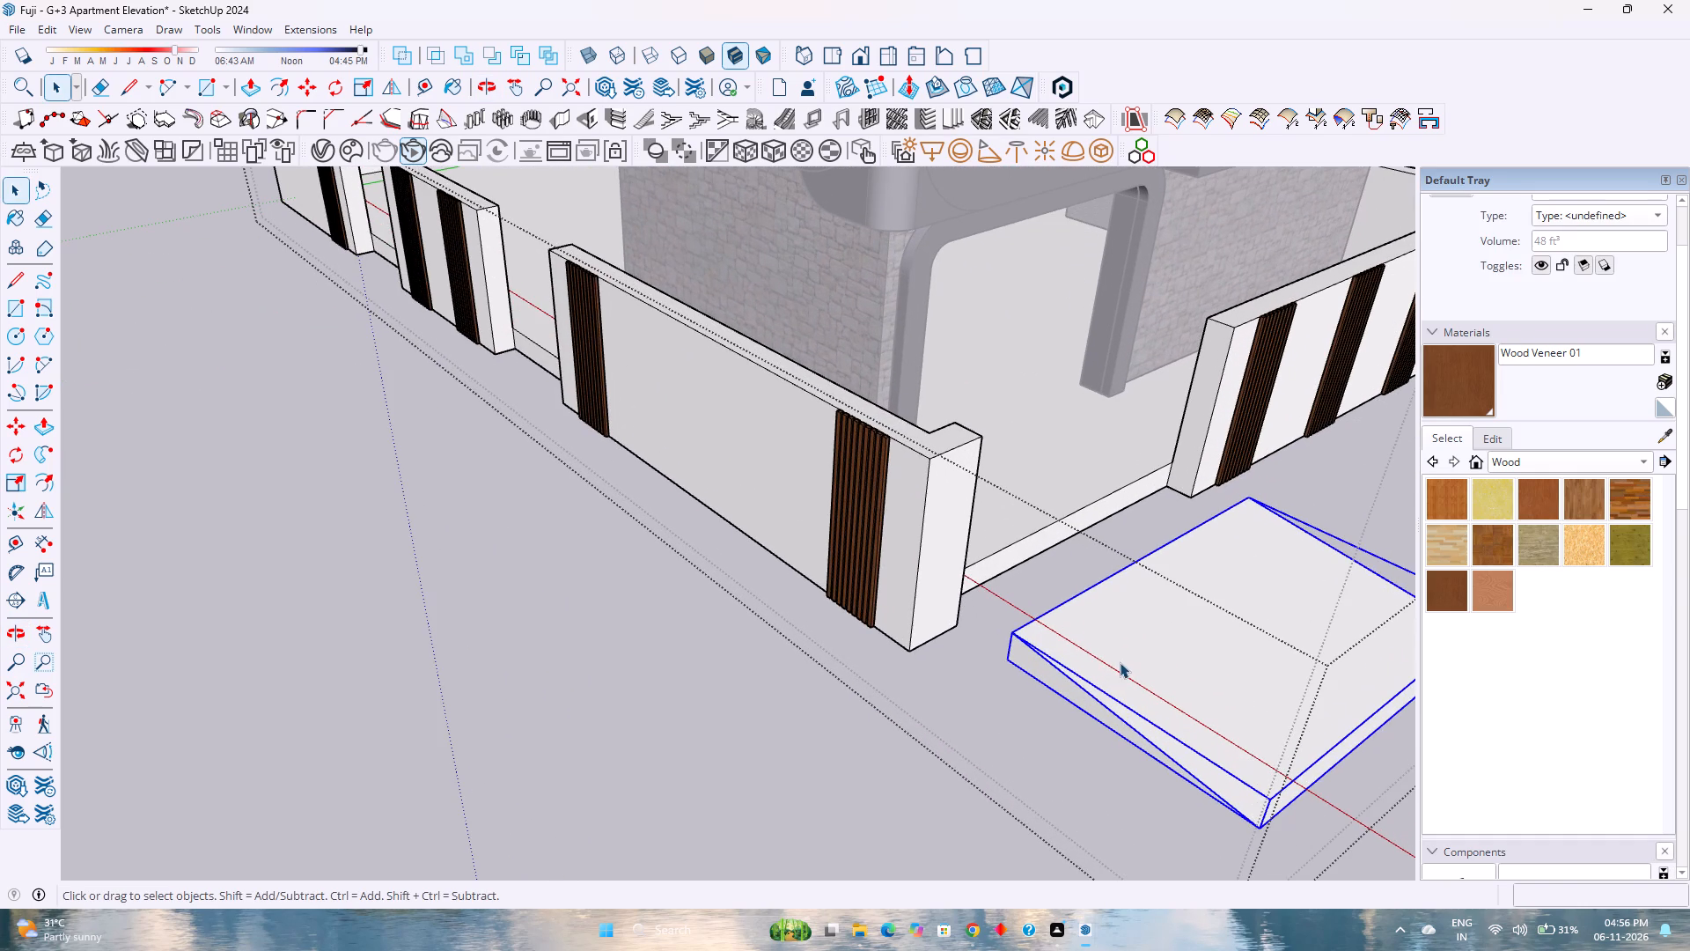
pyautogui.press('m')
pyautogui.scroll(7, 1012, 630)
pyautogui.click(1012, 632)
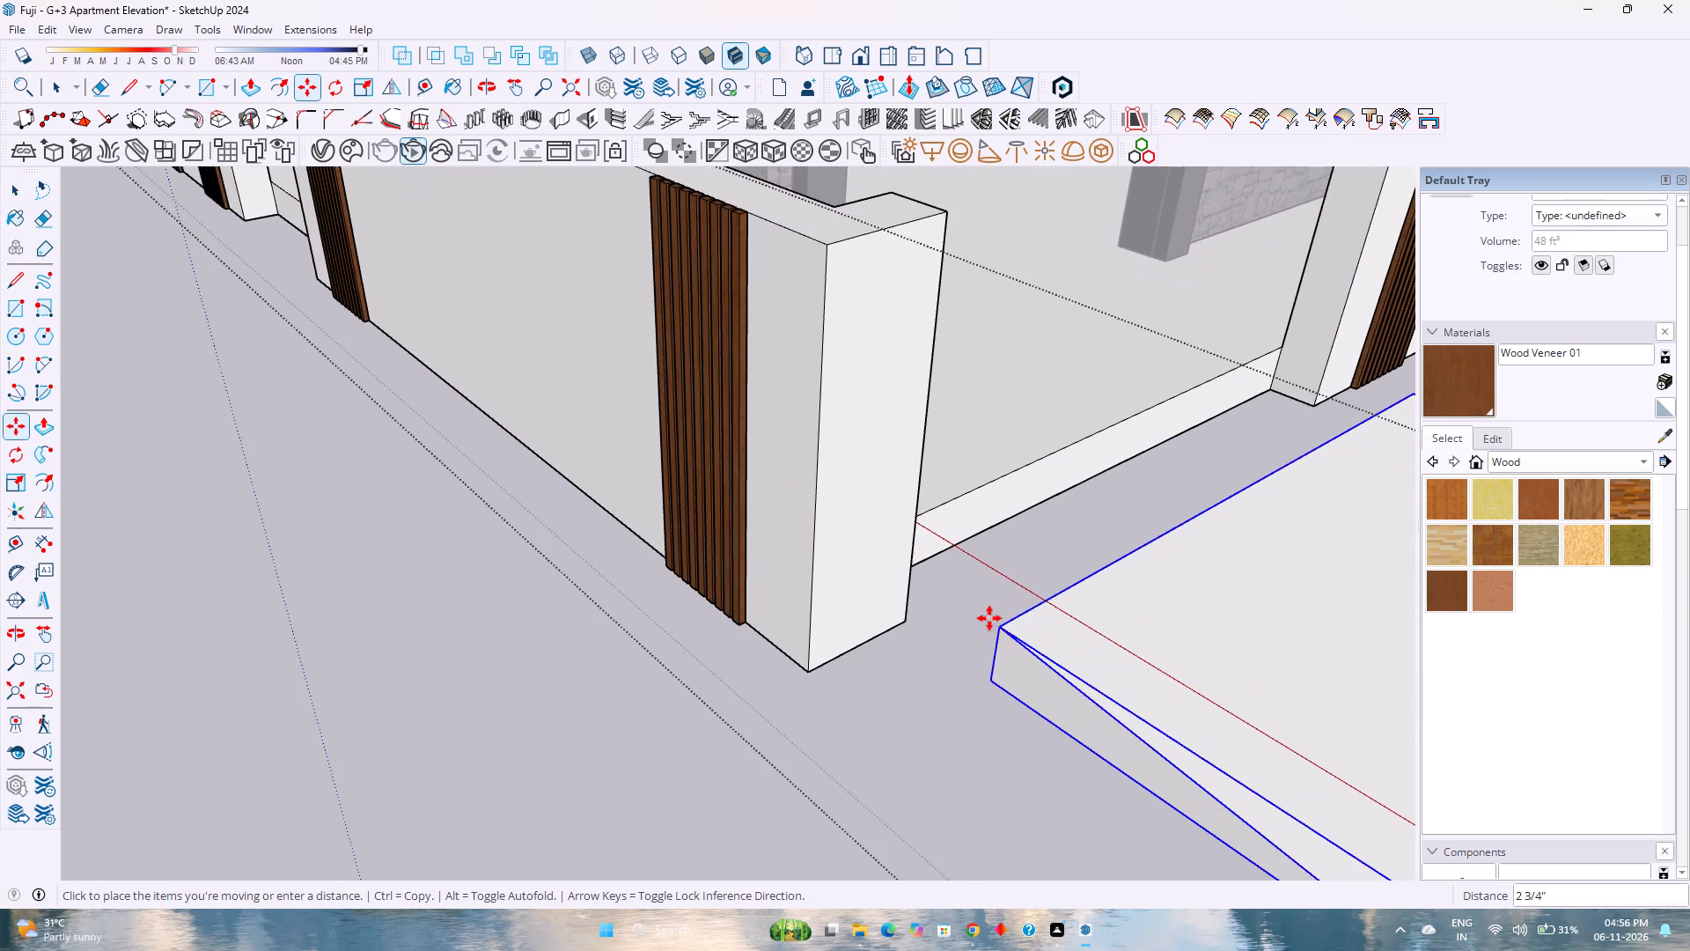
pyautogui.scroll(7, 979, 612)
pyautogui.moveTo(886, 571); pyautogui.dragTo(522, 668, button='middle')
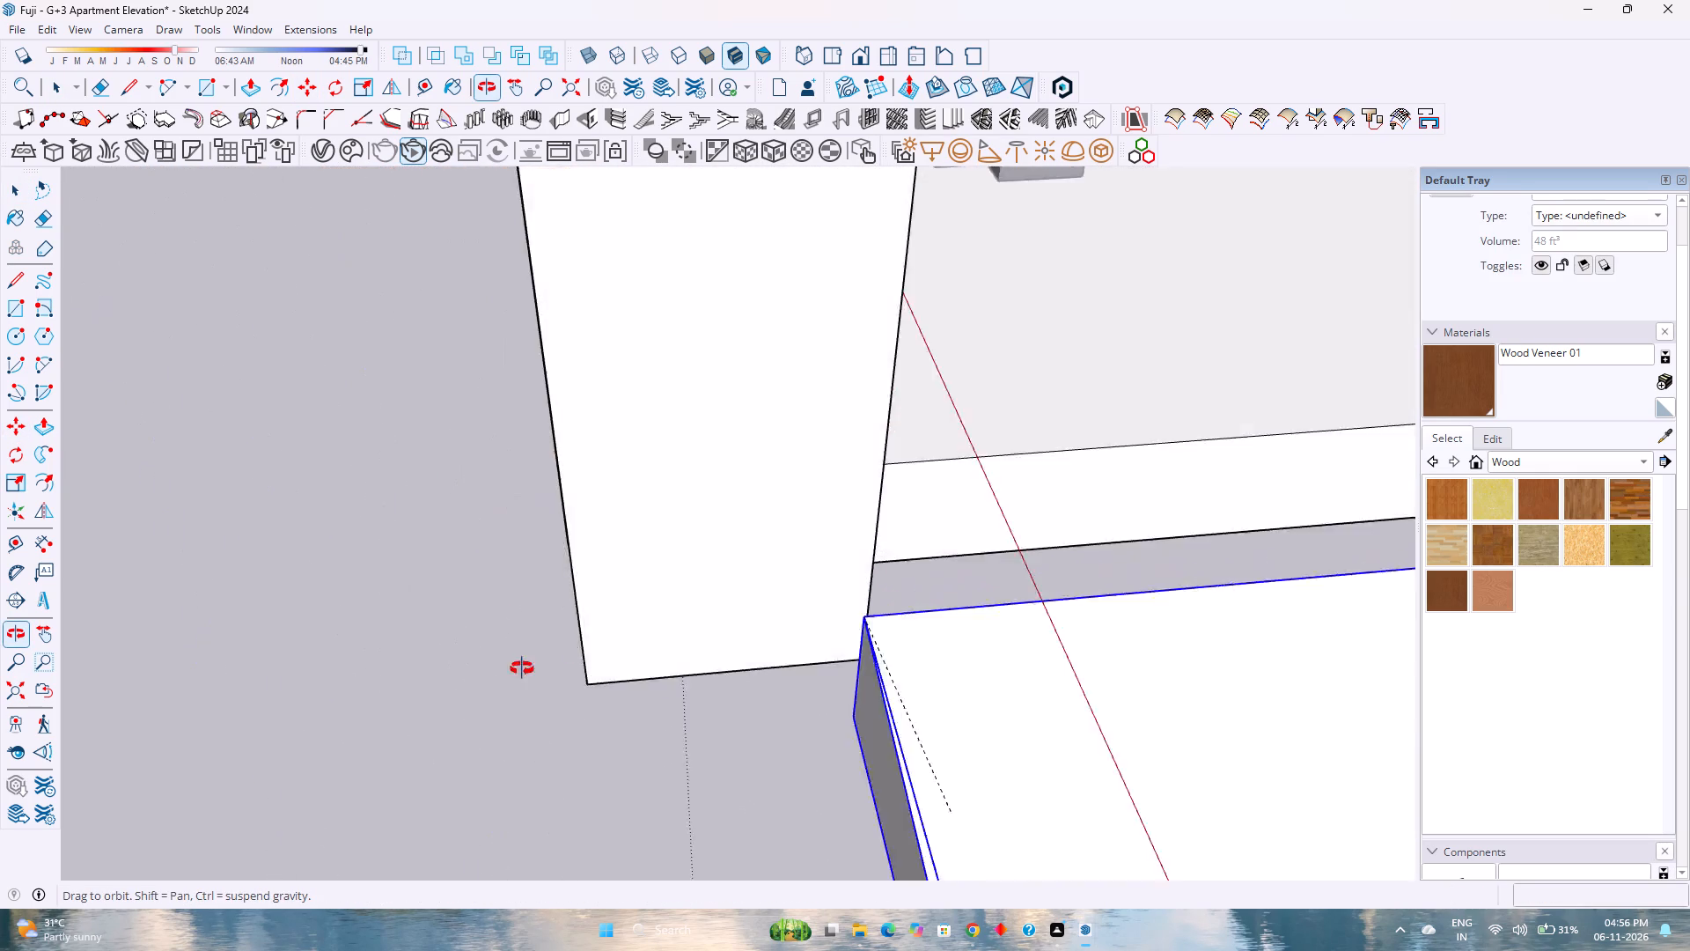
pyautogui.moveTo(522, 668); pyautogui.dragTo(387, 698, button='middle')
pyautogui.click(920, 513)
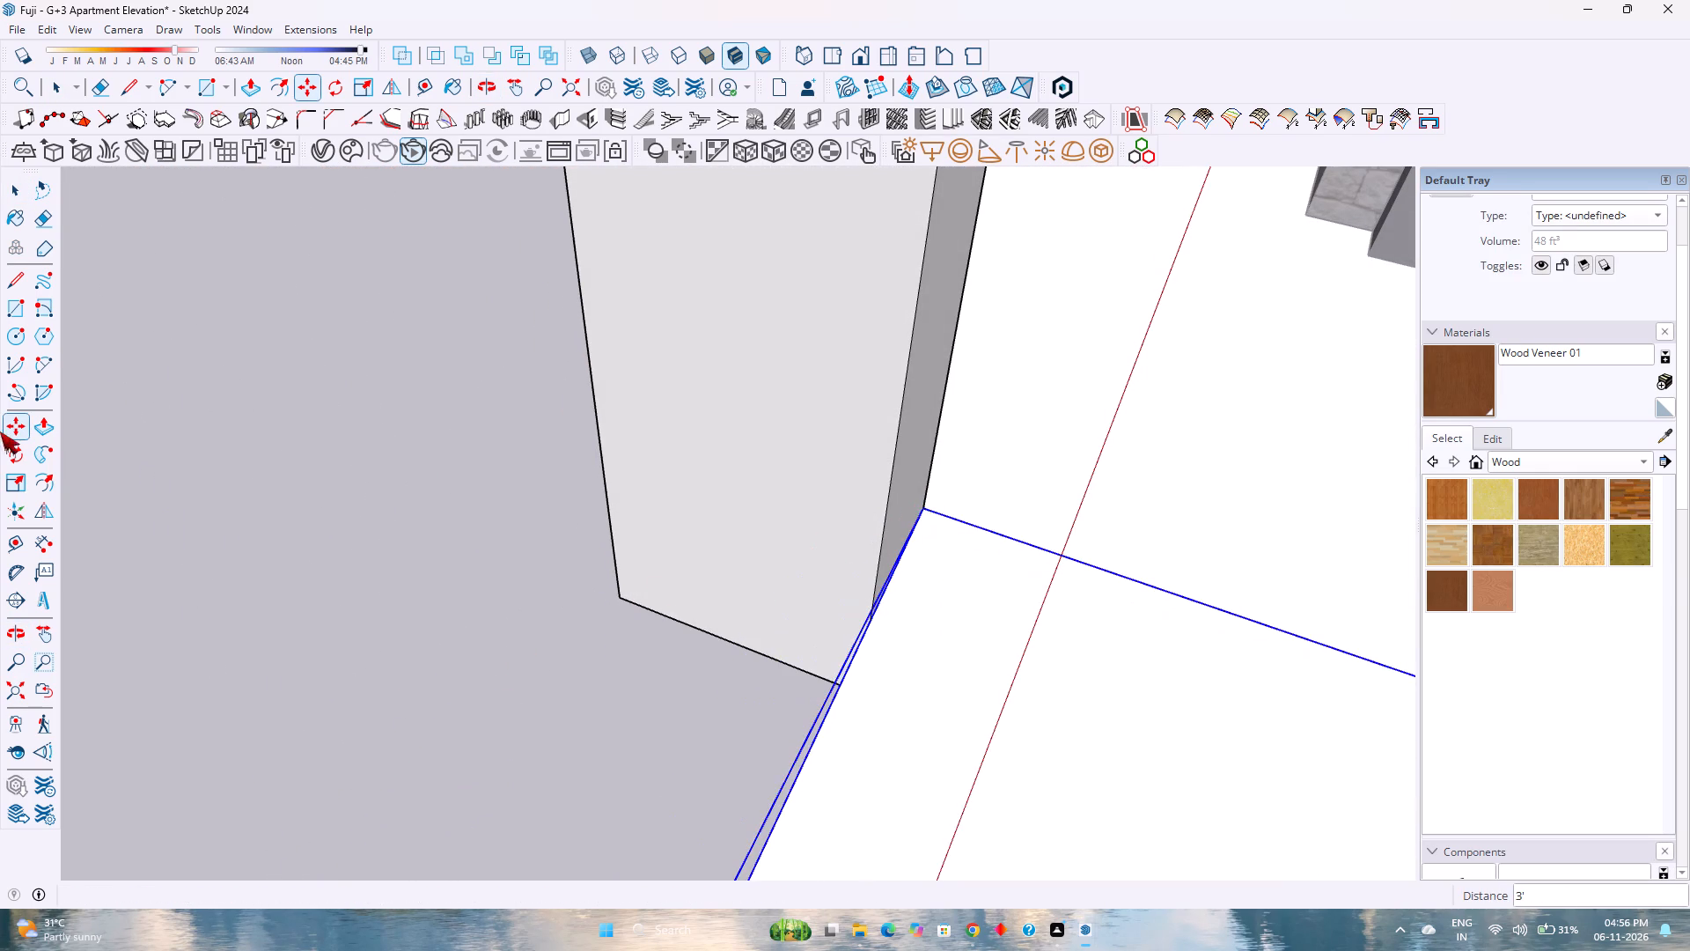
pyautogui.scroll(-8, 324, 509)
pyautogui.middleClick(341, 534)
pyautogui.moveTo(347, 534); pyautogui.dragTo(357, 534, button='middle')
pyautogui.moveTo(410, 534); pyautogui.dragTo(739, 498, button='middle')
pyautogui.moveTo(753, 494); pyautogui.dragTo(787, 486, button='middle')
pyautogui.scroll(-8, 787, 486)
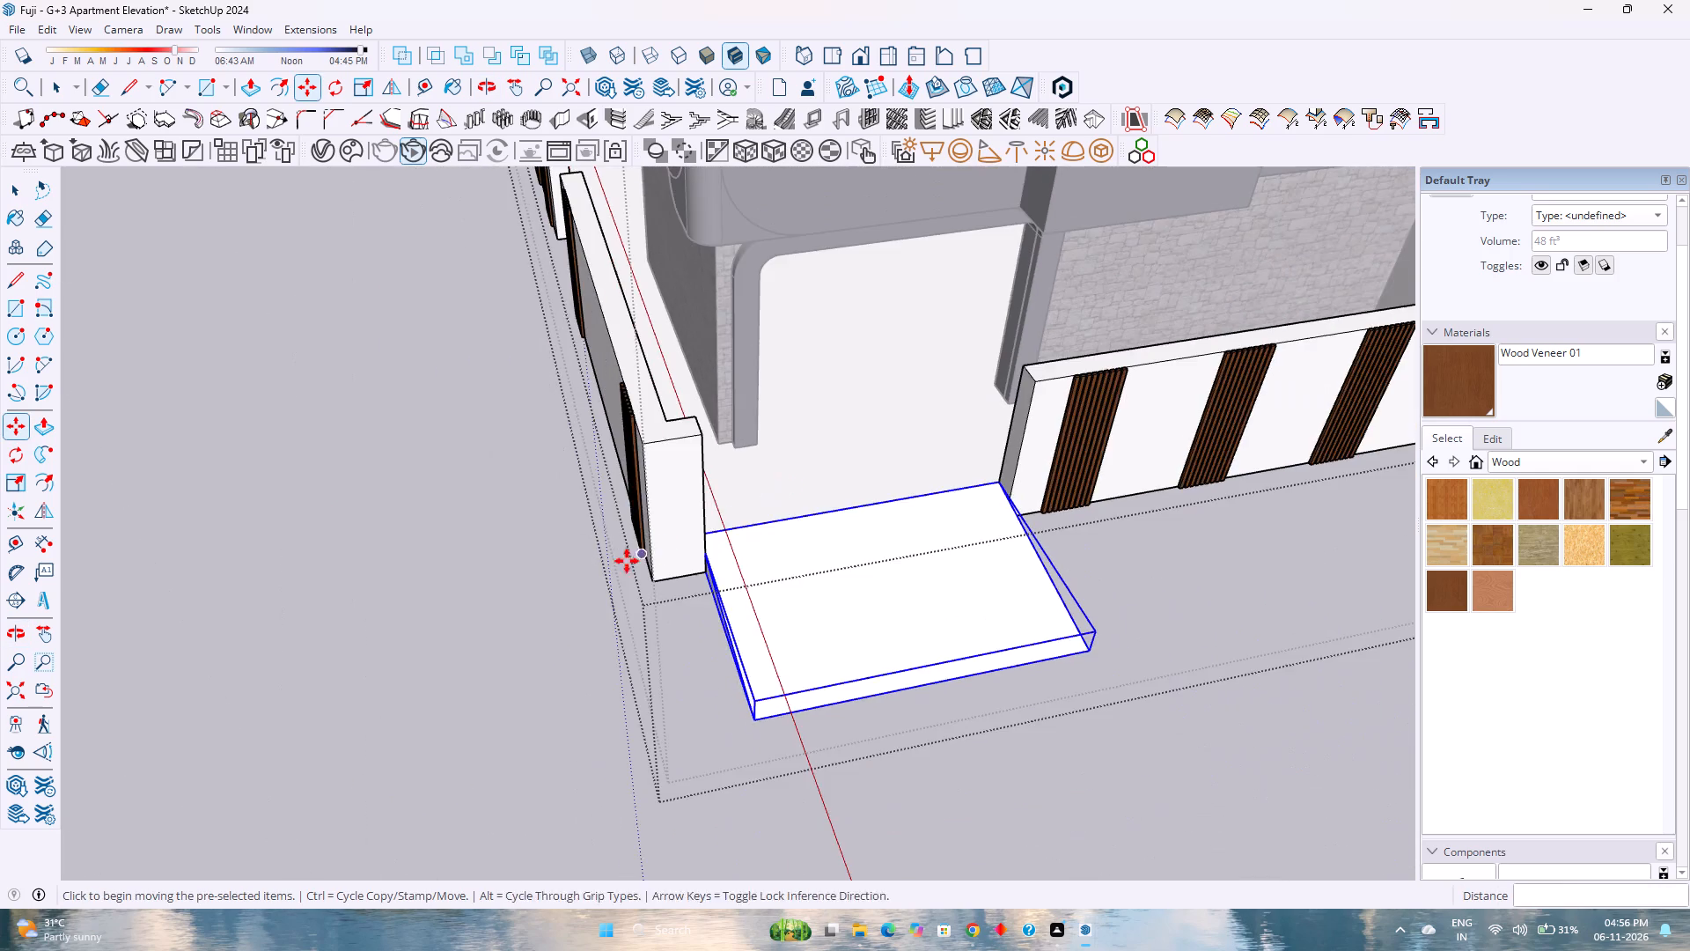
pyautogui.moveTo(627, 561); pyautogui.dragTo(978, 358, button='middle')
pyautogui.middleClick(978, 358)
pyautogui.press('space')
pyautogui.scroll(-2, 694, 557)
pyautogui.press('Escape')
# Examine the ramp at the gate and the louvred compound wall segments along the front of the building.
pyautogui.scroll(-4, 649, 644)
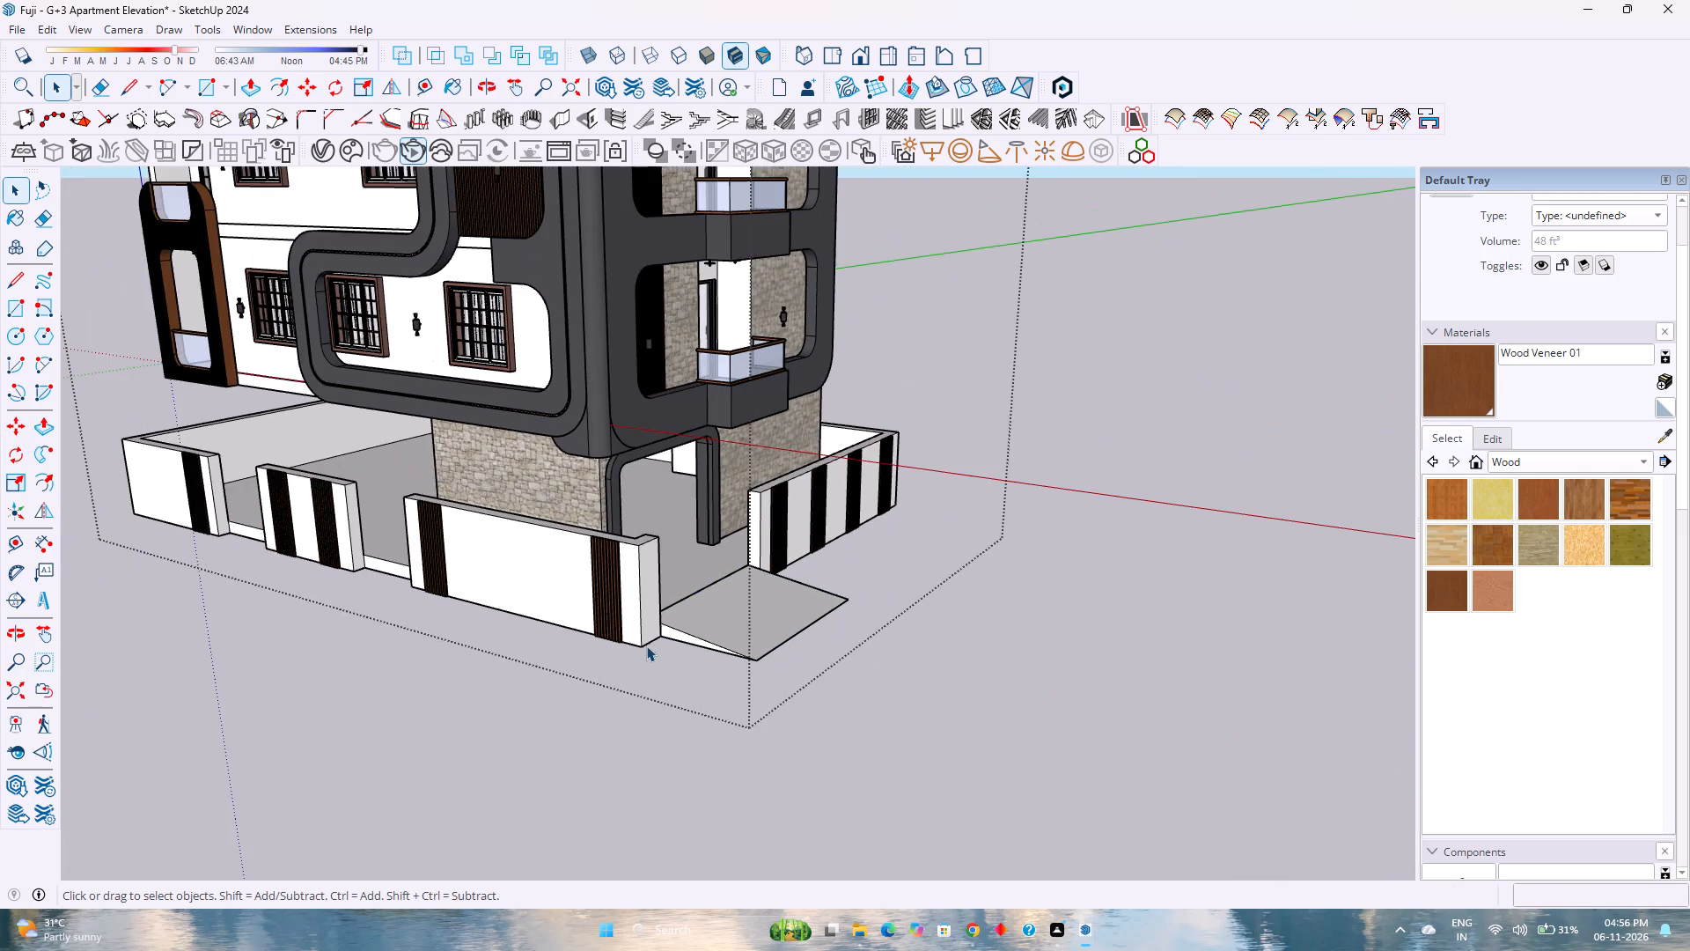
pyautogui.scroll(4, 593, 656)
pyautogui.keyDown('shift'); pyautogui.moveTo(588, 653); pyautogui.dragTo(598, 651, button='middle'); pyautogui.keyUp('shift')
pyautogui.keyDown('shift'); pyautogui.moveTo(621, 645); pyautogui.dragTo(635, 641, button='middle'); pyautogui.keyUp('shift')
pyautogui.keyDown('shift'); pyautogui.moveTo(685, 630); pyautogui.dragTo(836, 614, button='middle'); pyautogui.keyUp('shift')
pyautogui.keyDown('shift'); pyautogui.middleClick(836, 614); pyautogui.keyUp('shift')
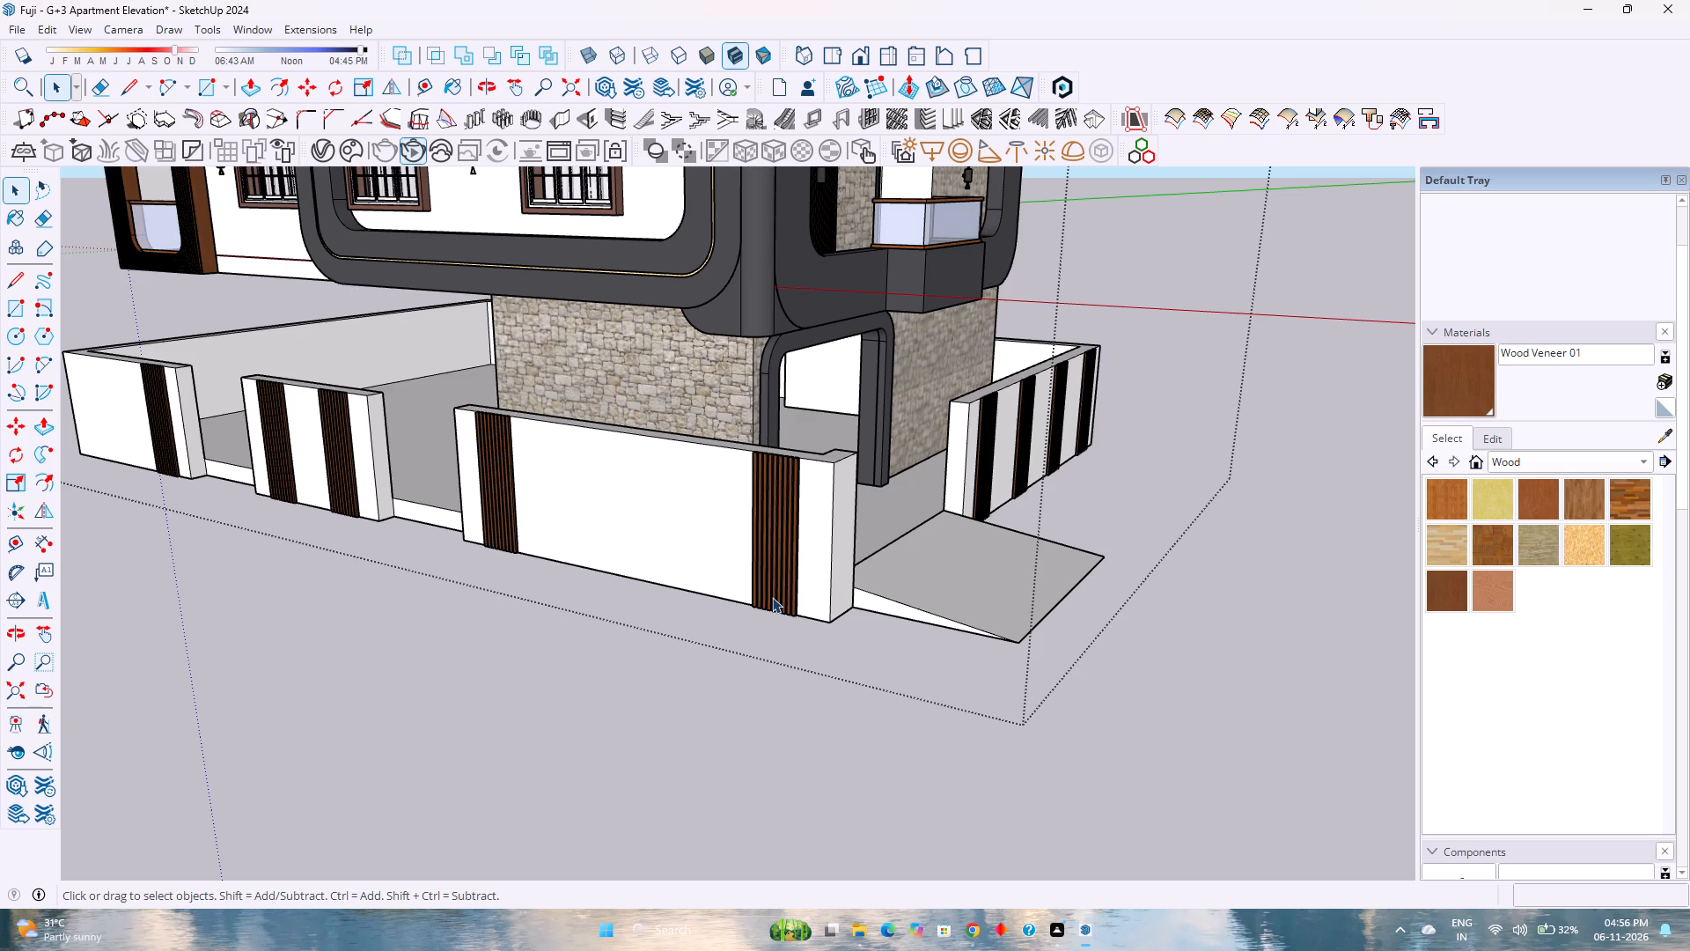
pyautogui.scroll(-1, 702, 580)
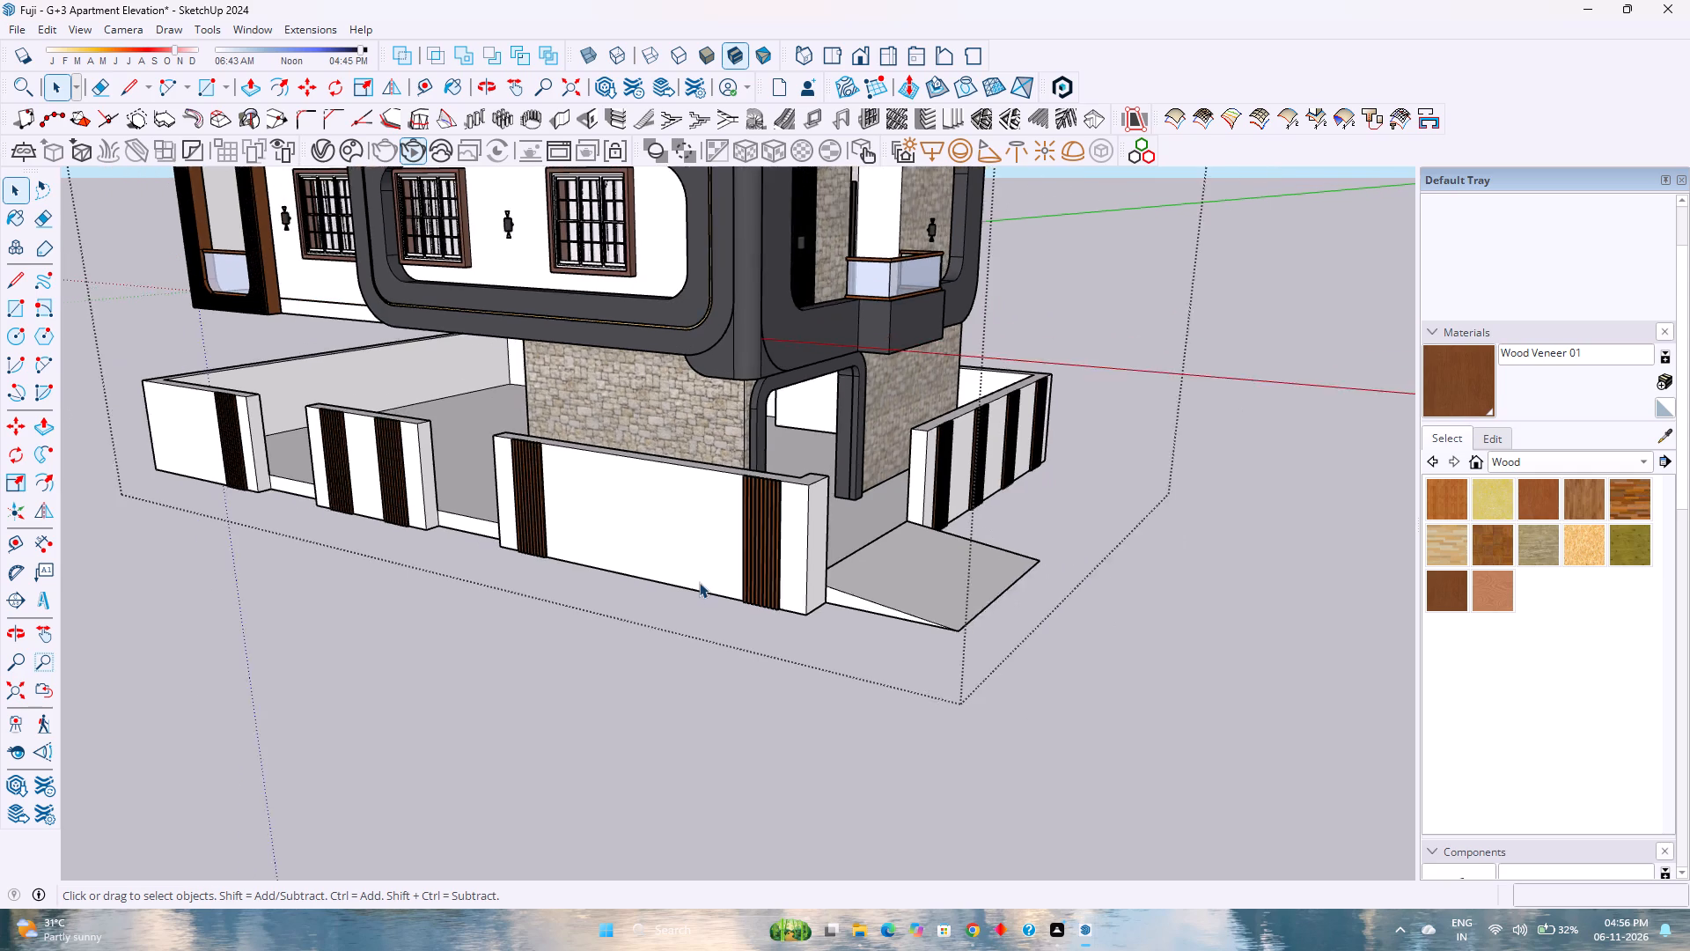
pyautogui.scroll(-2, 699, 582)
pyautogui.scroll(5, 423, 544)
pyautogui.moveTo(475, 539); pyautogui.dragTo(947, 649, button='middle')
pyautogui.middleClick(947, 649)
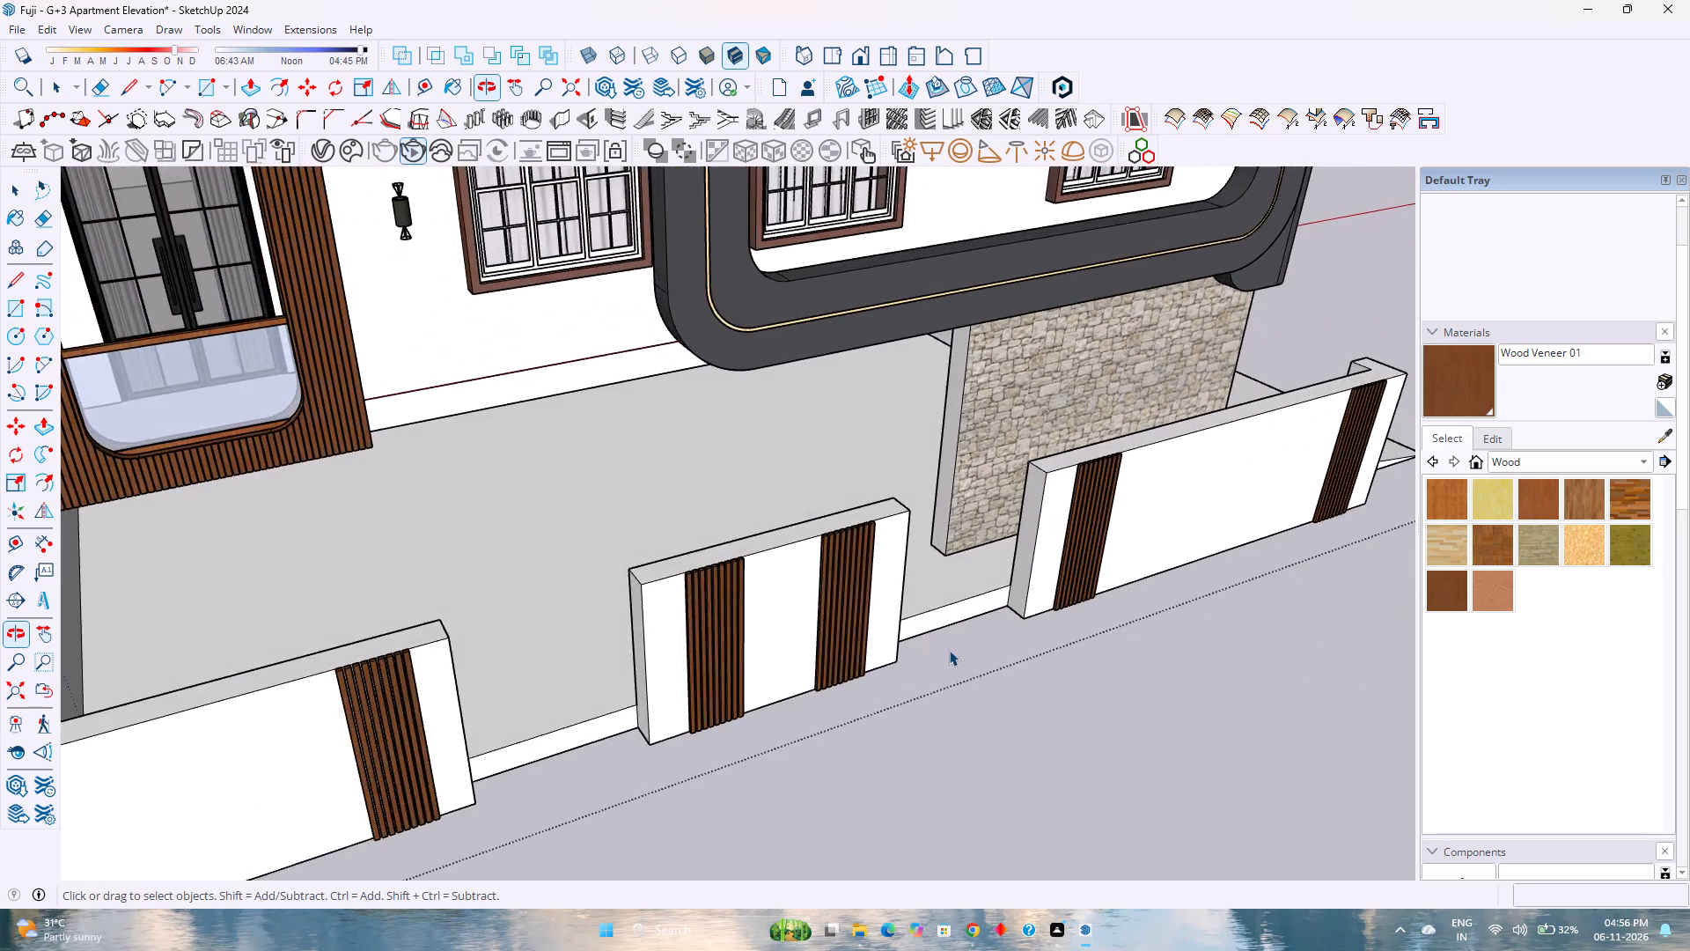
# Copy the plinth face in the front opening between the short and long louvred wall segments 3' outward along the green axis.
pyautogui.scroll(3, 949, 650)
pyautogui.doubleClick(922, 614)
pyautogui.scroll(2, 922, 614)
pyautogui.click(922, 614)
pyautogui.scroll(-3, 923, 614)
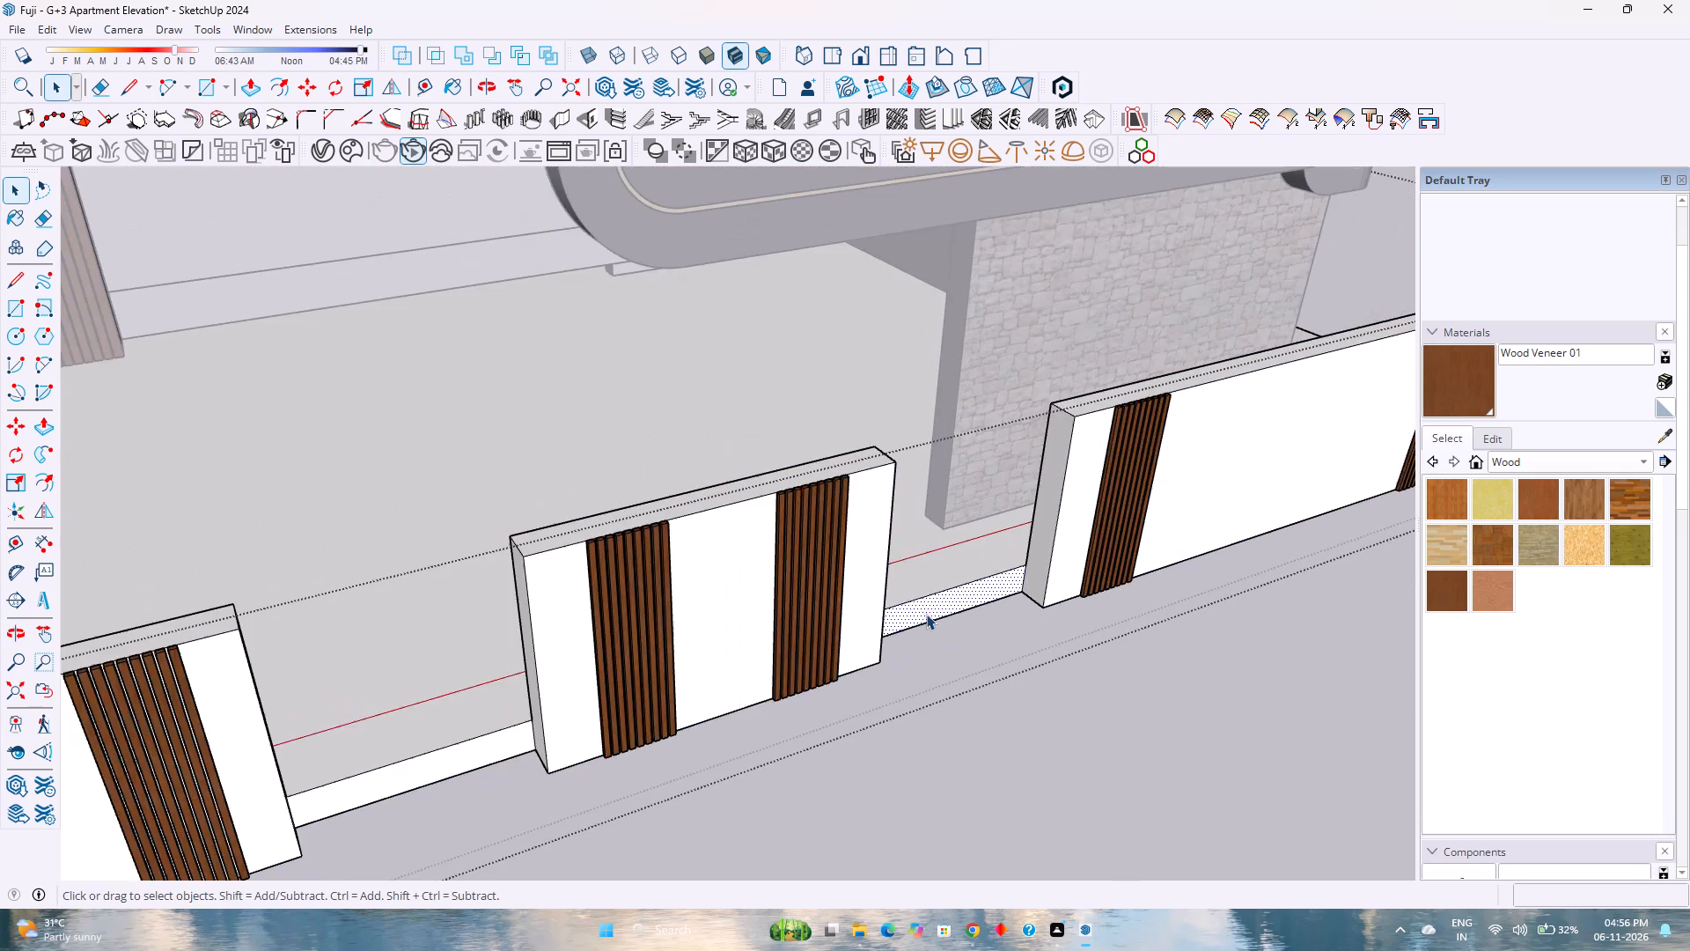
pyautogui.moveTo(898, 632); pyautogui.dragTo(689, 631, button='middle')
pyautogui.middleClick(689, 631)
pyautogui.scroll(1, 863, 652)
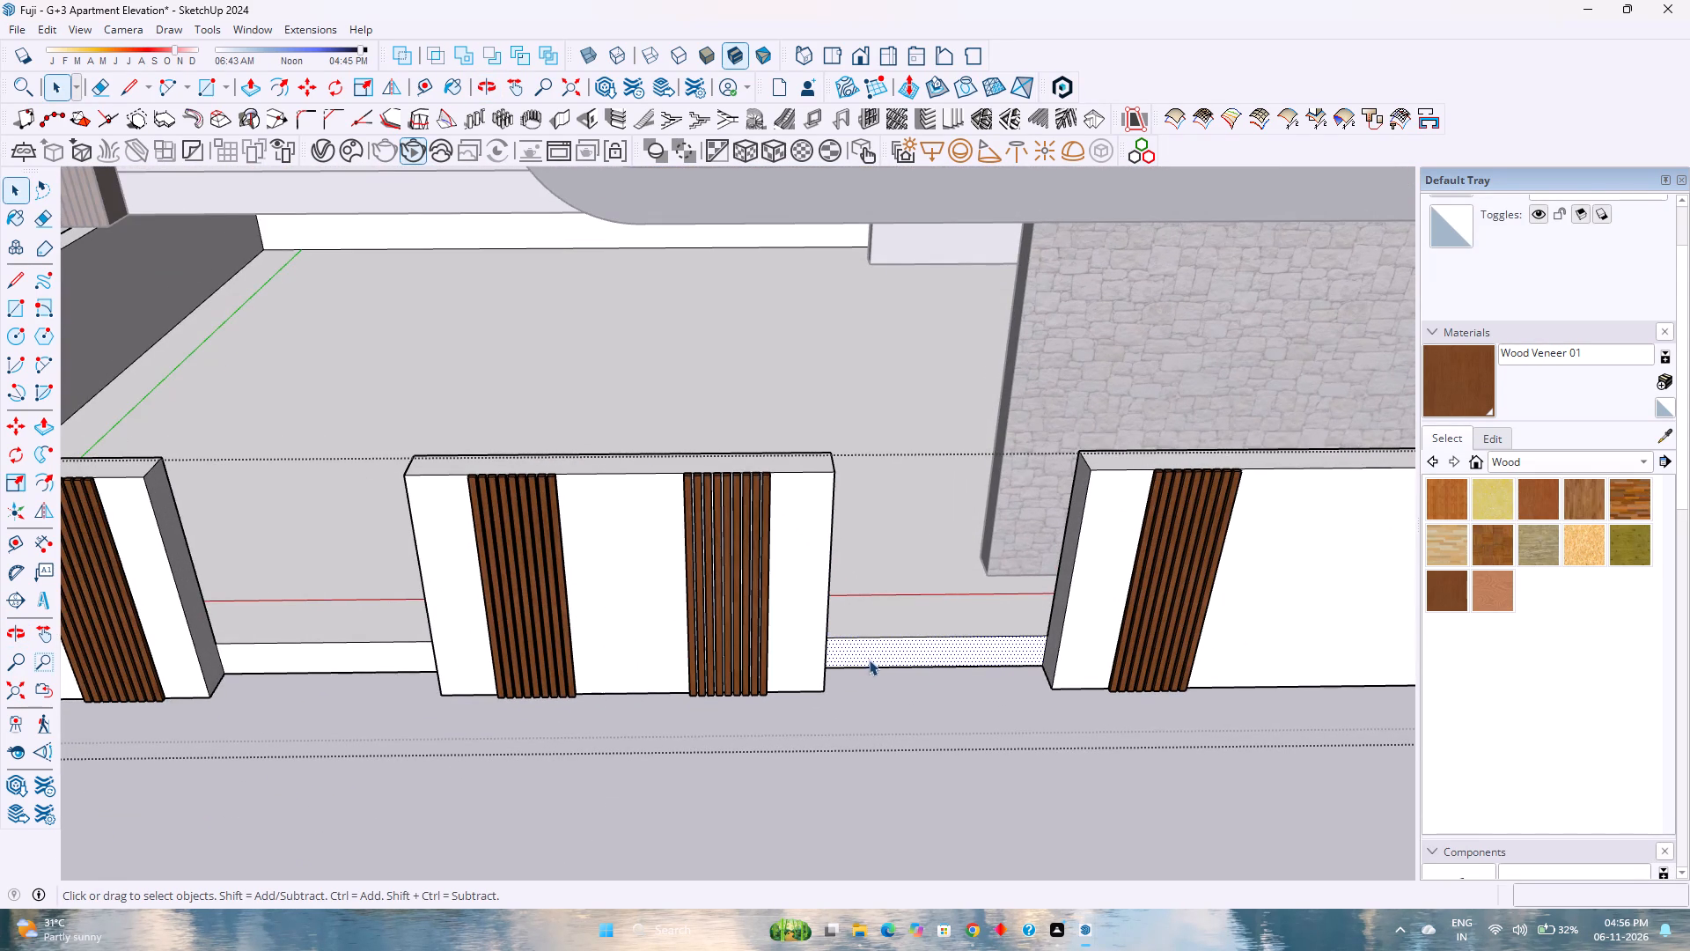
pyautogui.press('p')
pyautogui.press('m')
pyautogui.click(888, 660)
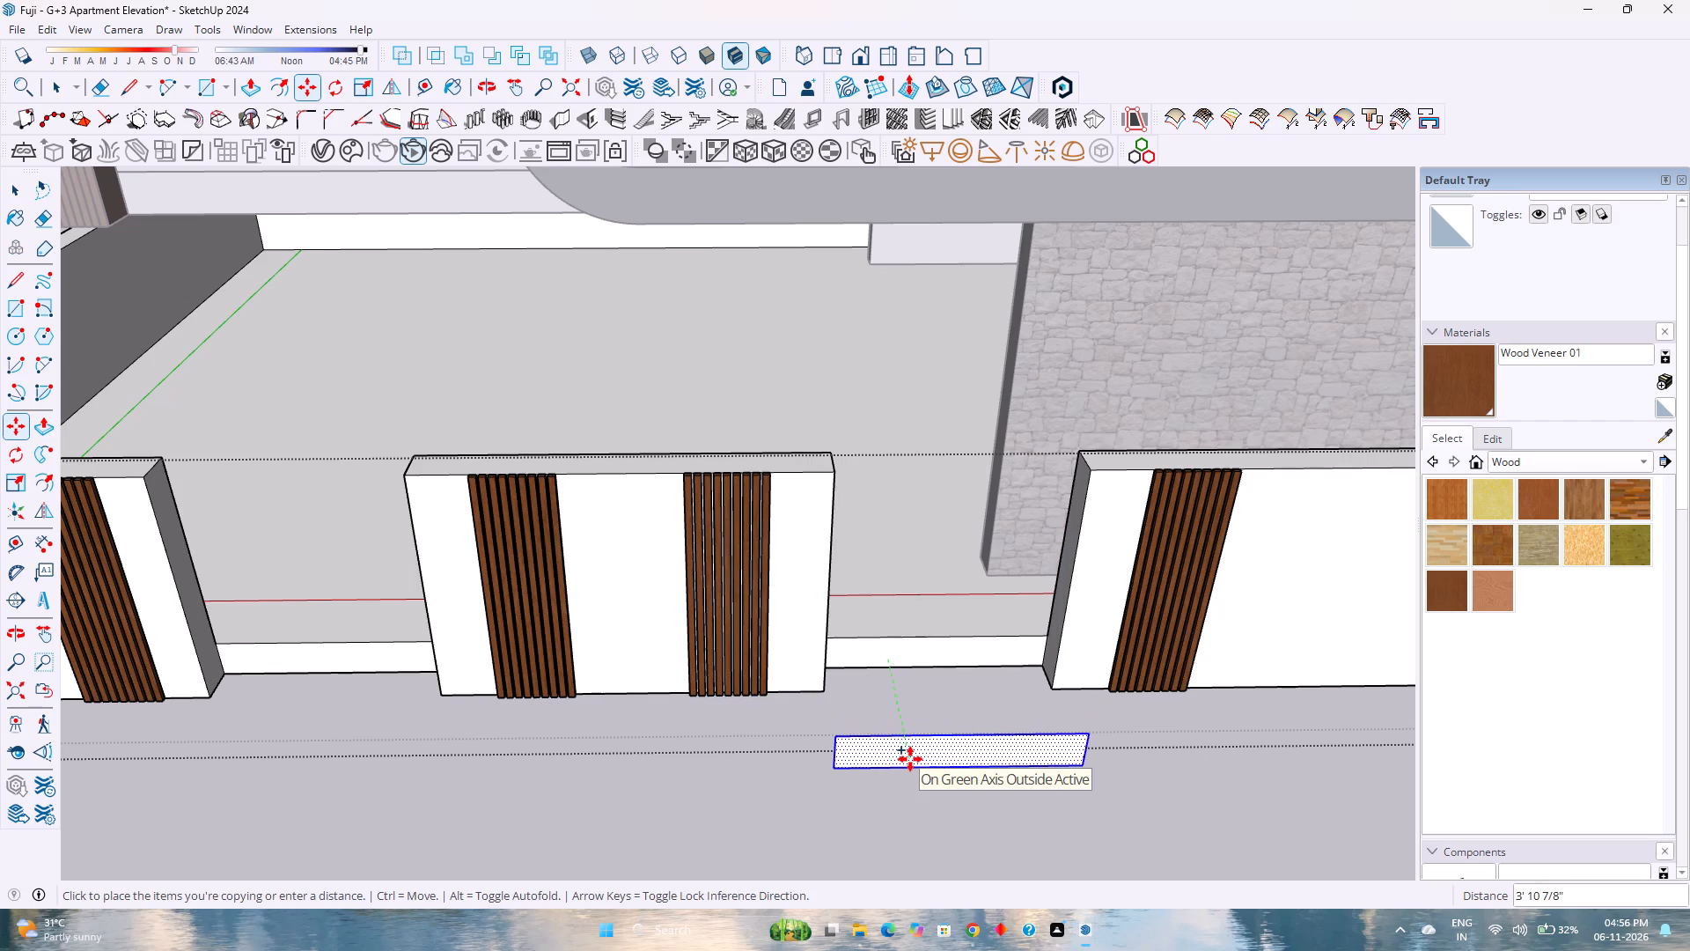
pyautogui.press('Left')
pyautogui.write("3'")
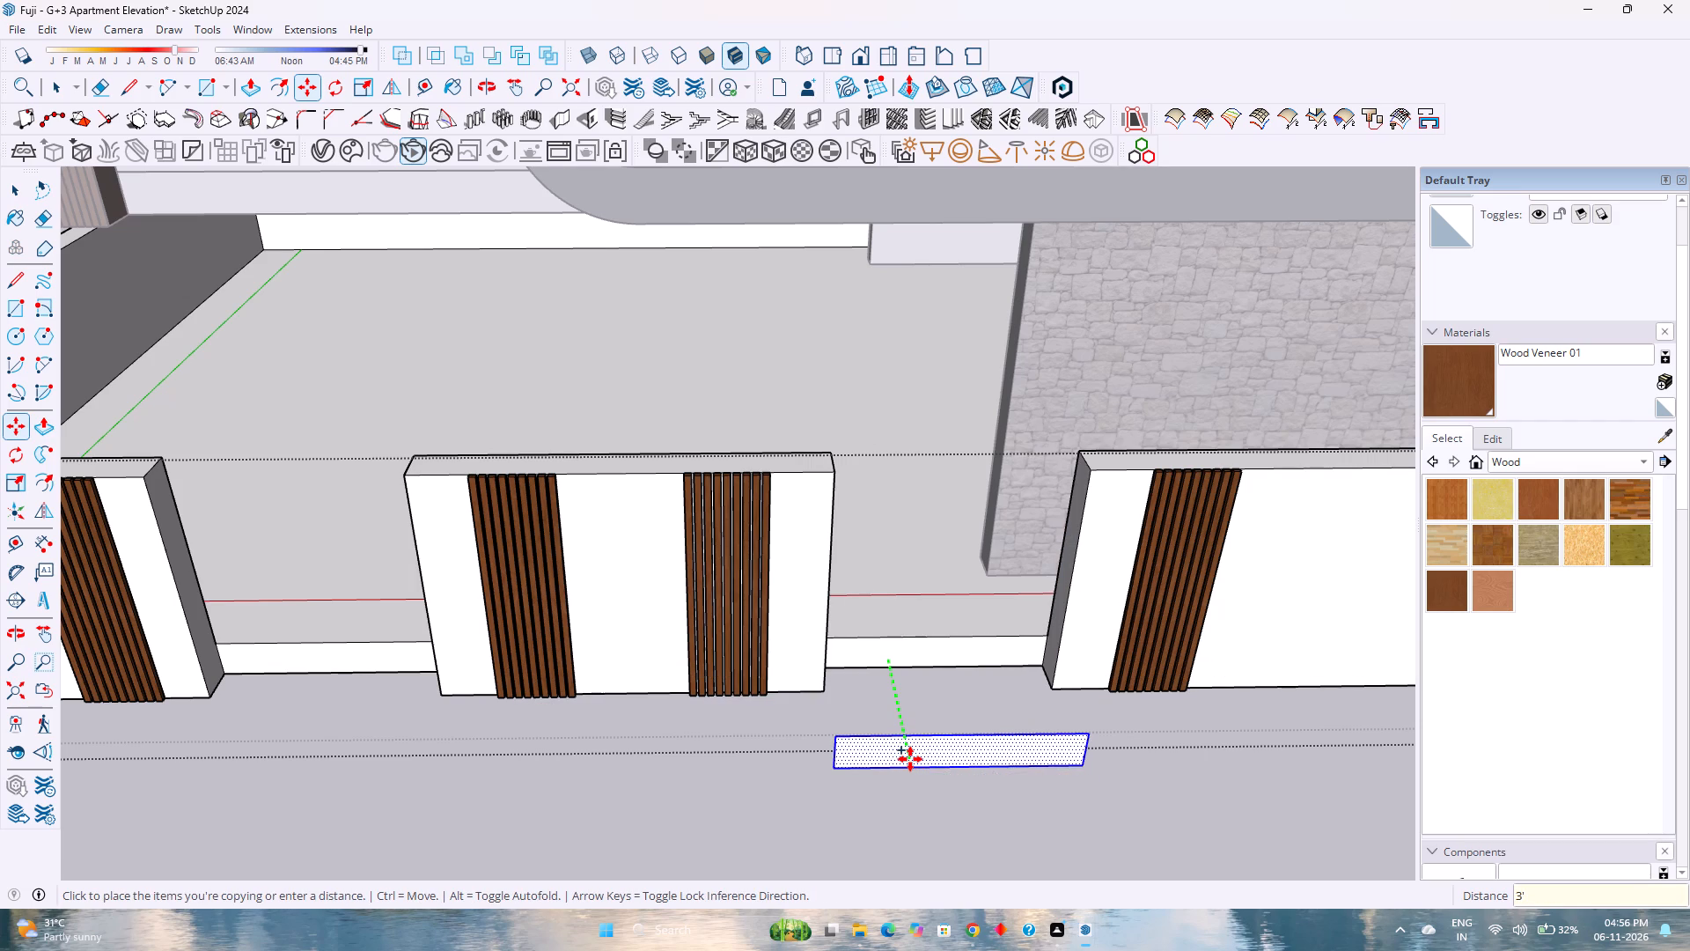
pyautogui.press('Return')
# Make the copied plinth face a group.
pyautogui.rightClick(898, 730)
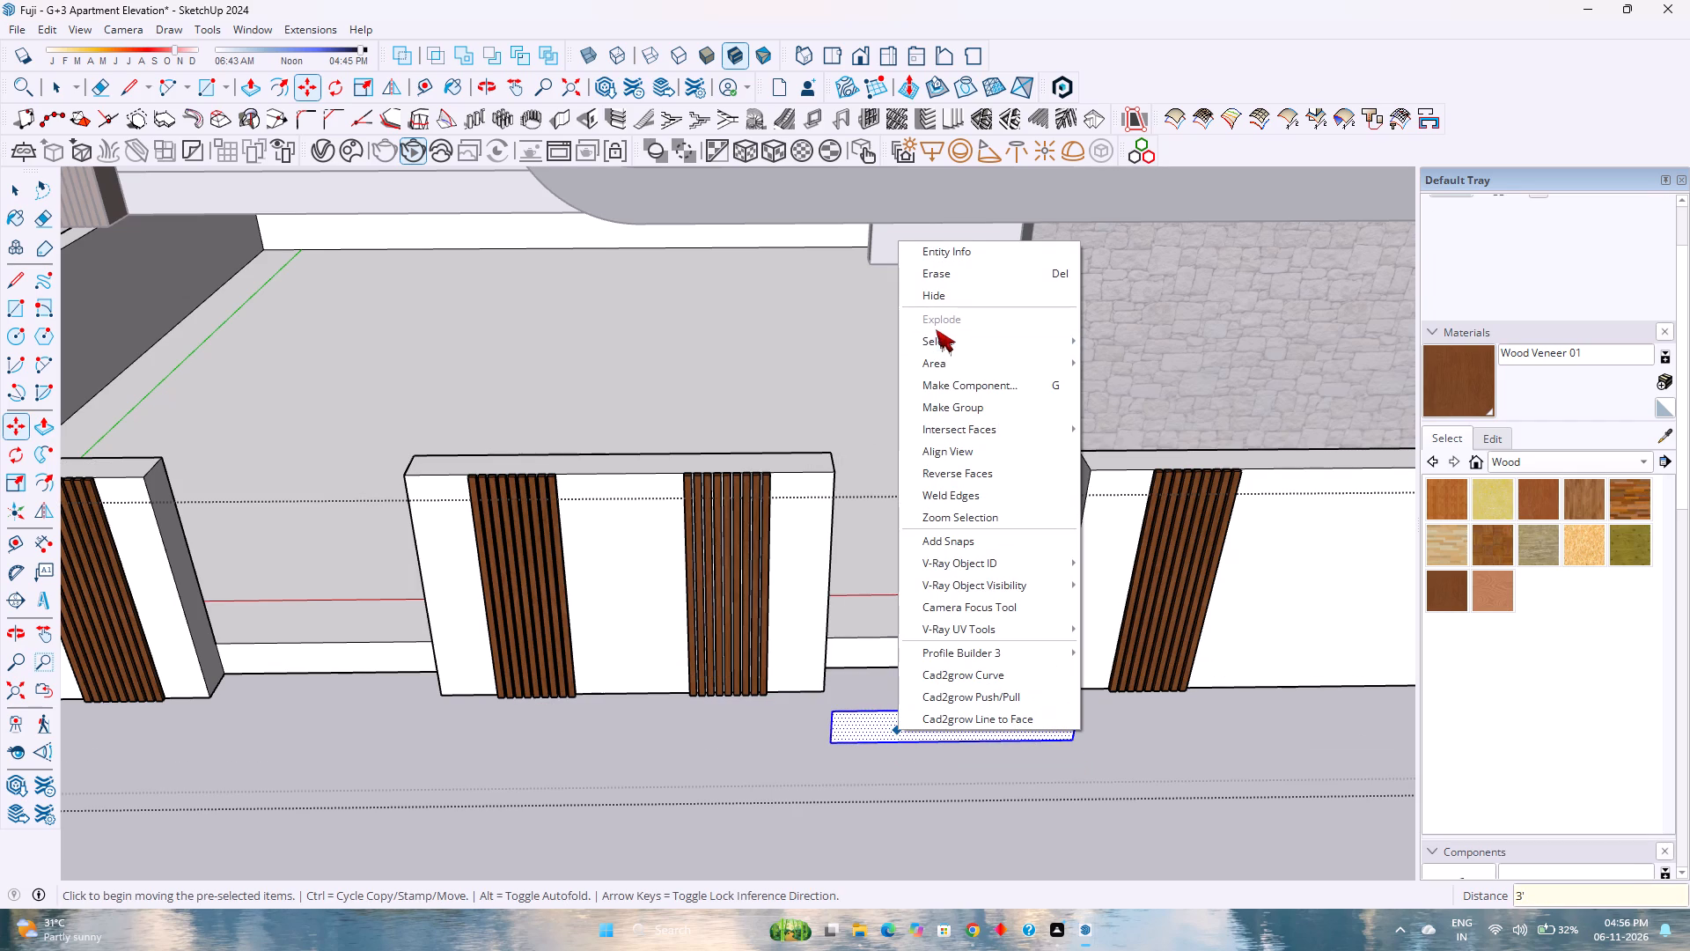
pyautogui.click(974, 412)
pyautogui.press('space')
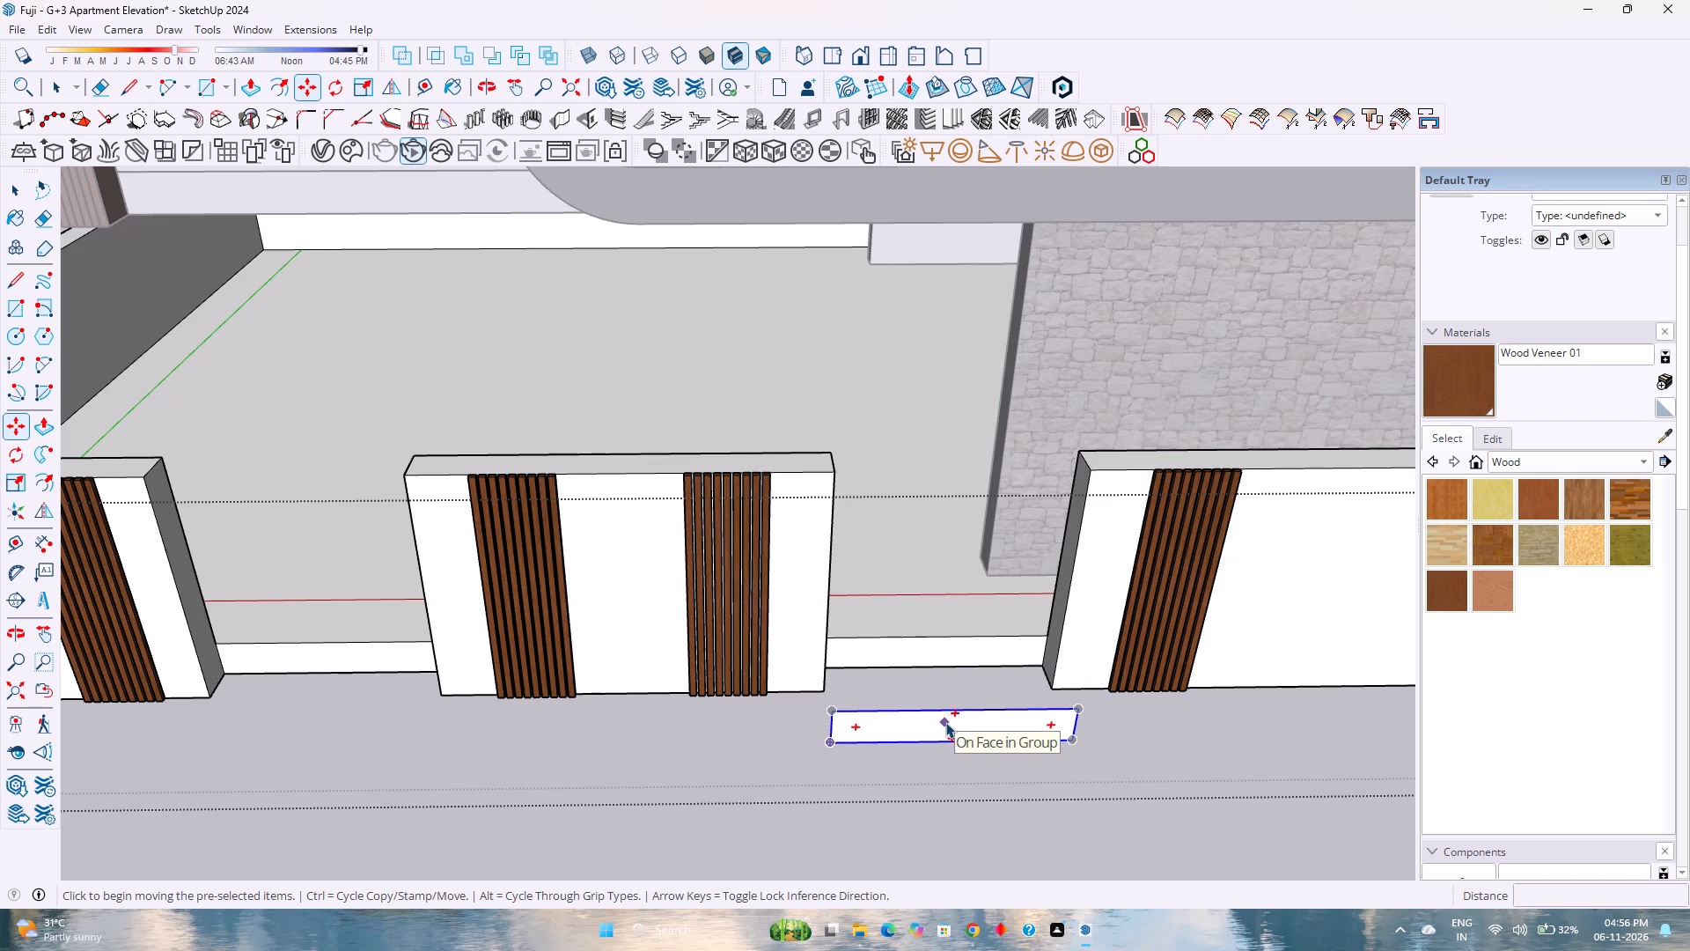
# Extrude the grouped face 6' outward from the front wall to form the ramp block.
pyautogui.doubleClick(945, 722)
pyautogui.scroll(1, 945, 722)
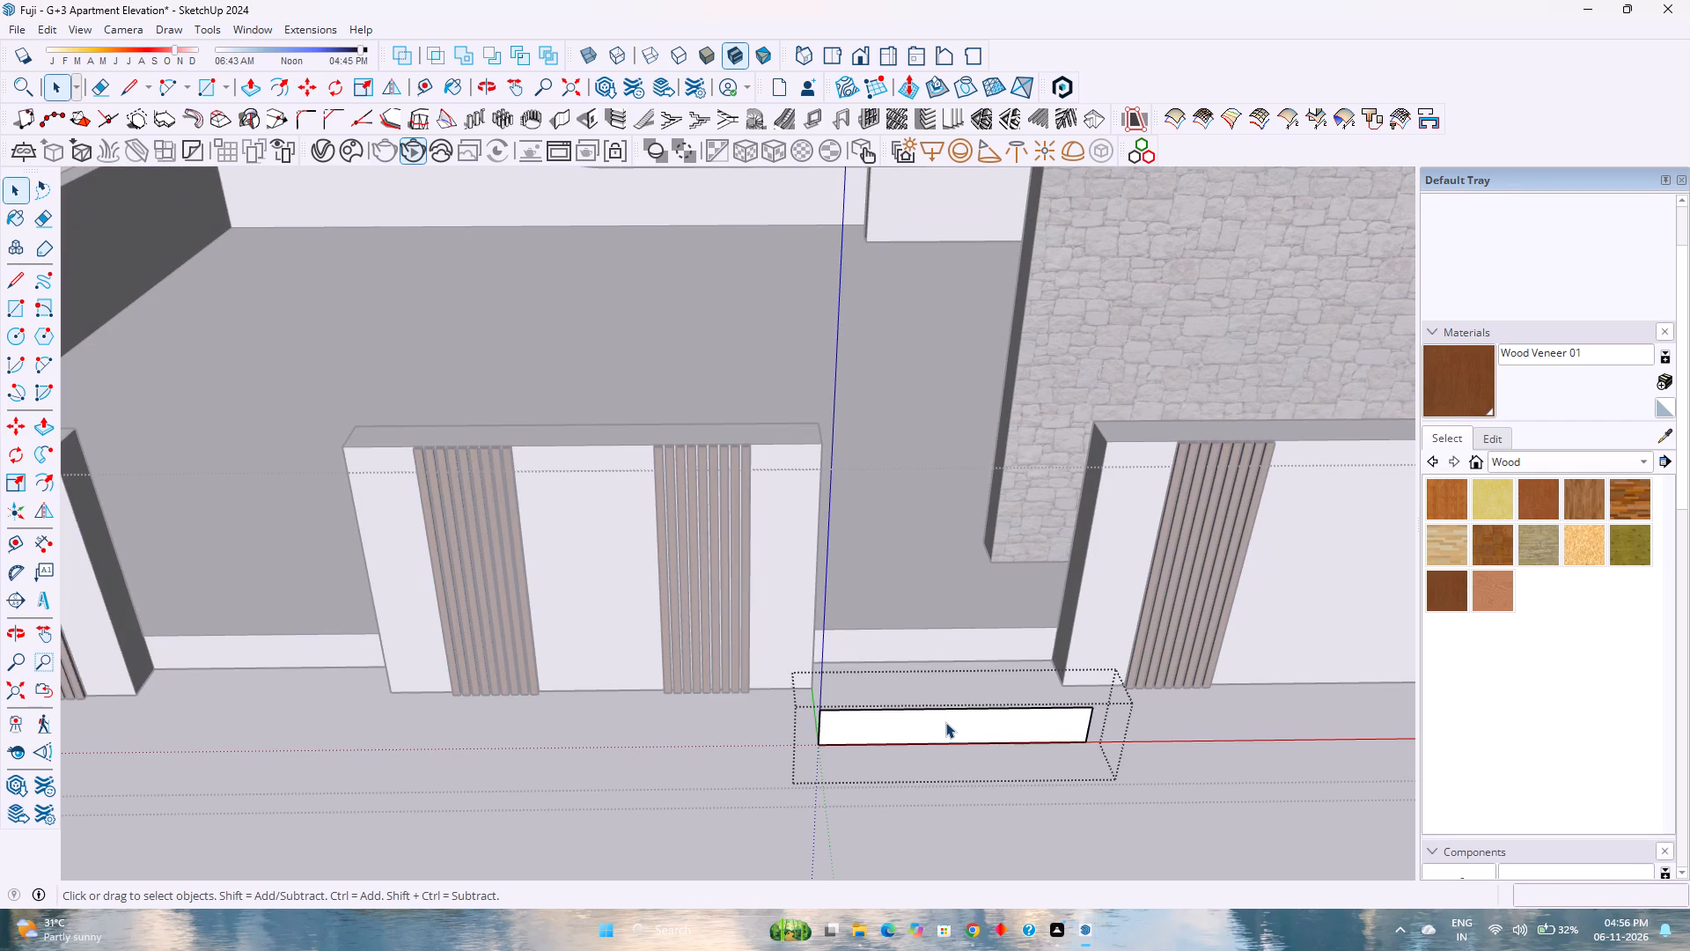
pyautogui.press('p')
pyautogui.click(945, 724)
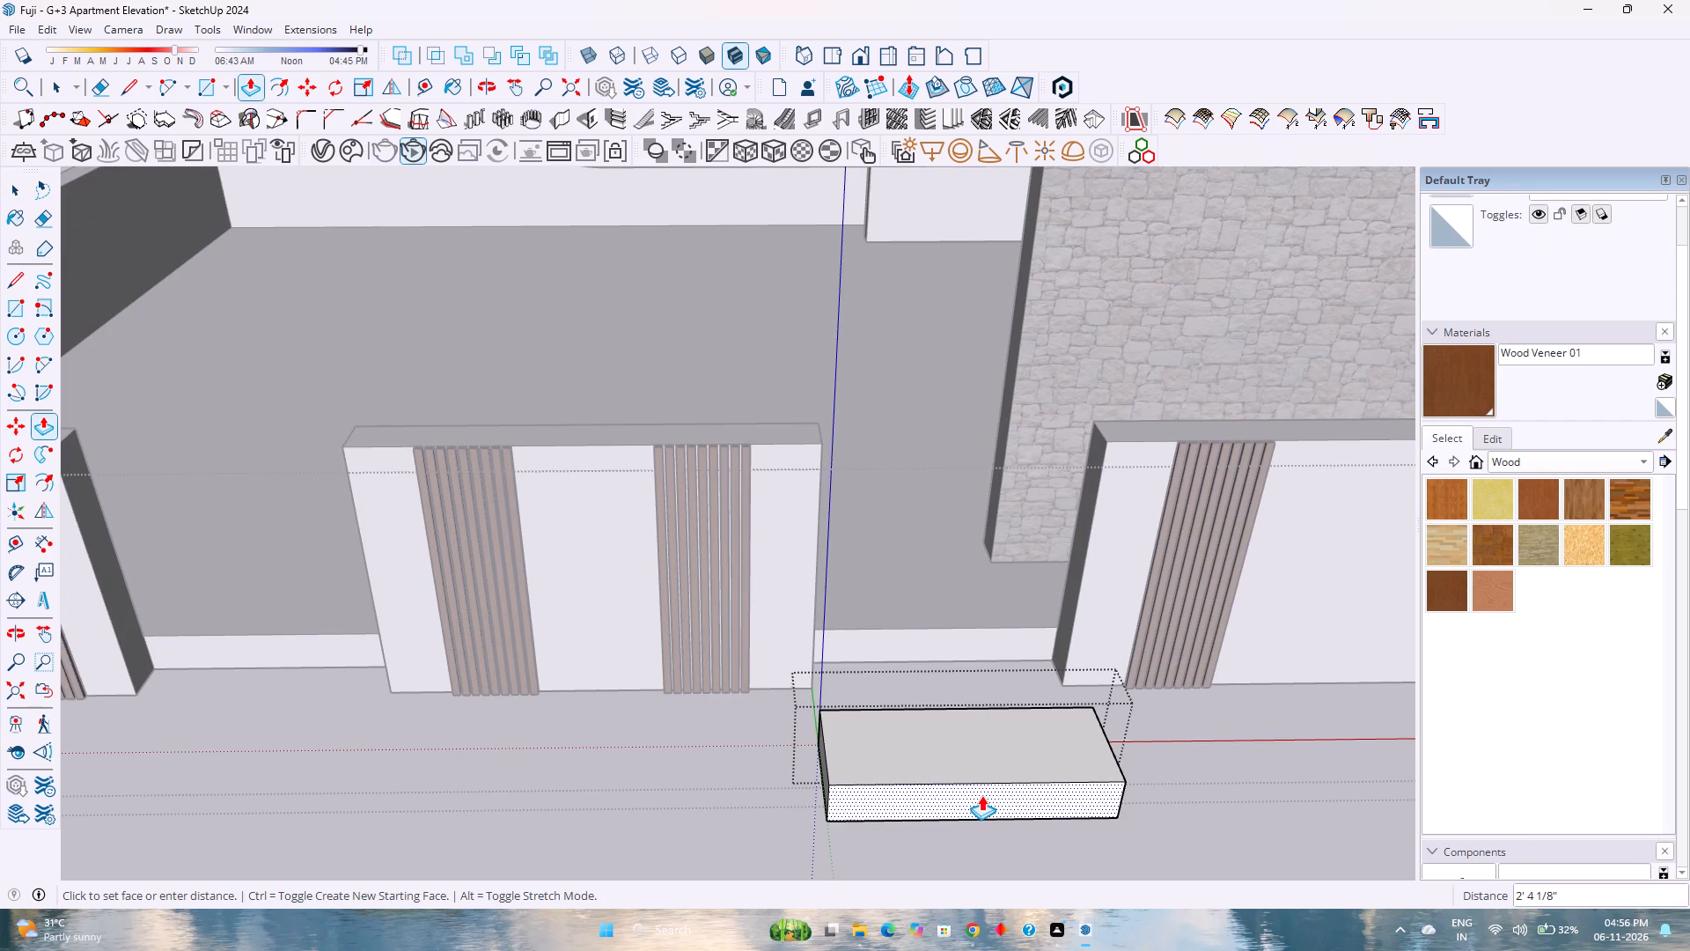
pyautogui.press('6')
pyautogui.press("'")
pyautogui.press('Return')
# Lower the block's outer top edge 1' vertically to its bottom corner to form a sloped ramp, and leave the group.
pyautogui.scroll(-3, 974, 774)
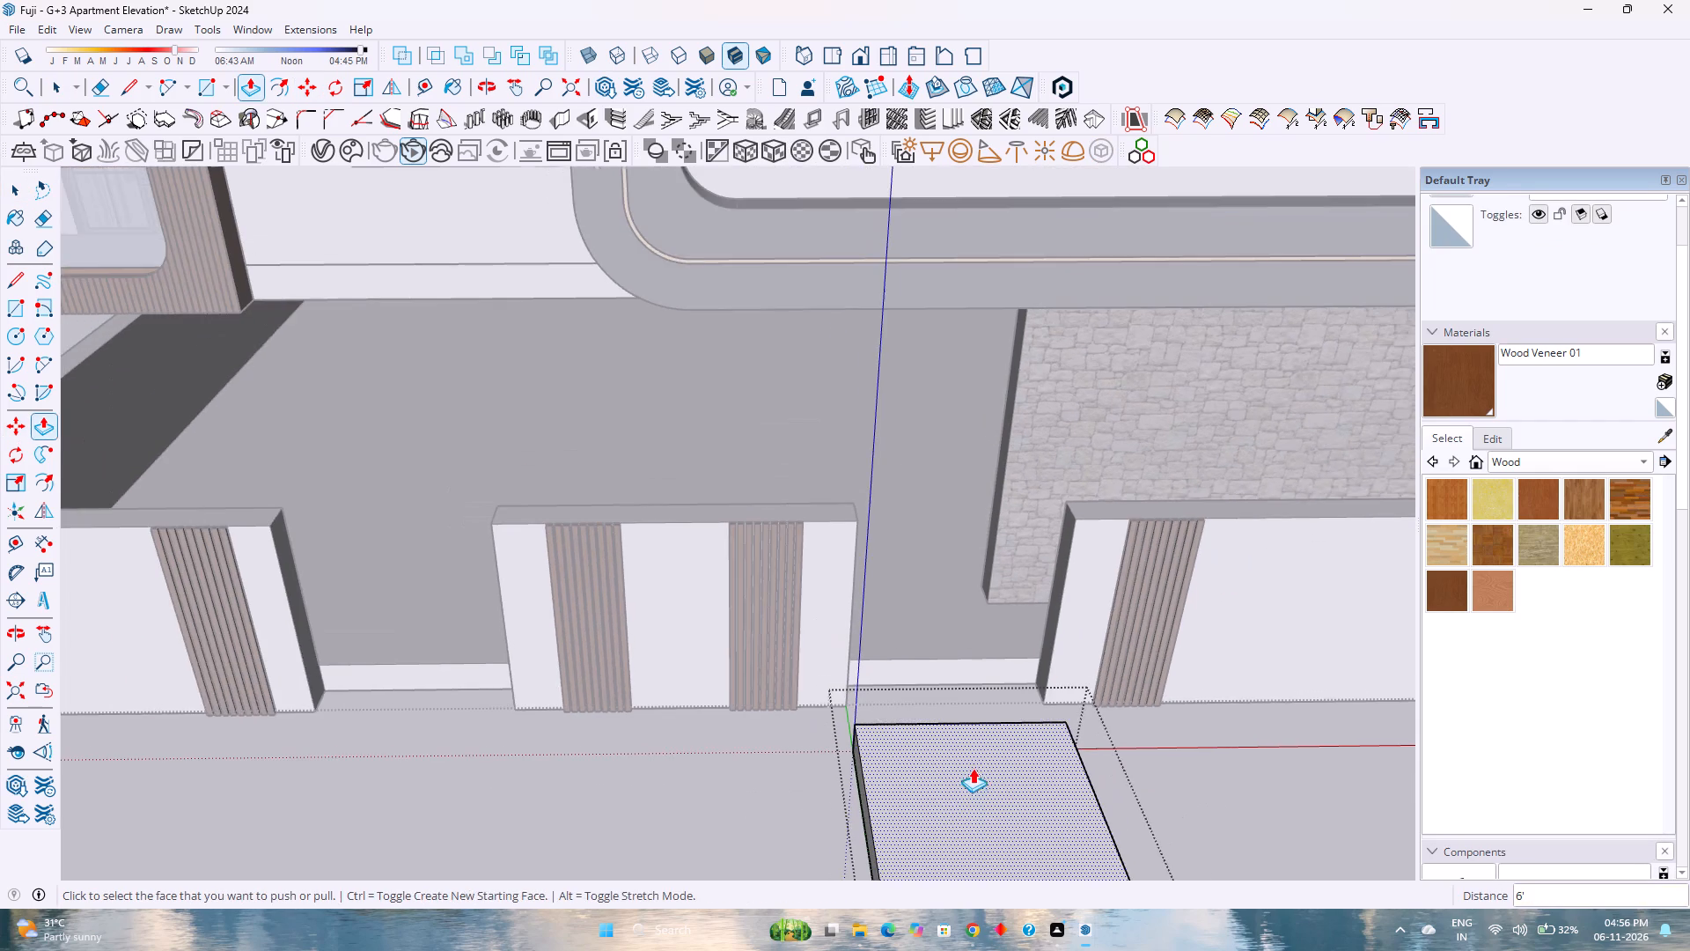
pyautogui.keyDown('shift'); pyautogui.moveTo(939, 805); pyautogui.dragTo(919, 765, button='middle'); pyautogui.keyUp('shift')
pyautogui.keyDown('shift'); pyautogui.moveTo(916, 758); pyautogui.dragTo(892, 646, button='middle'); pyautogui.keyUp('shift')
pyautogui.keyDown('shift'); pyautogui.middleClick(892, 646); pyautogui.keyUp('shift')
pyautogui.press('space')
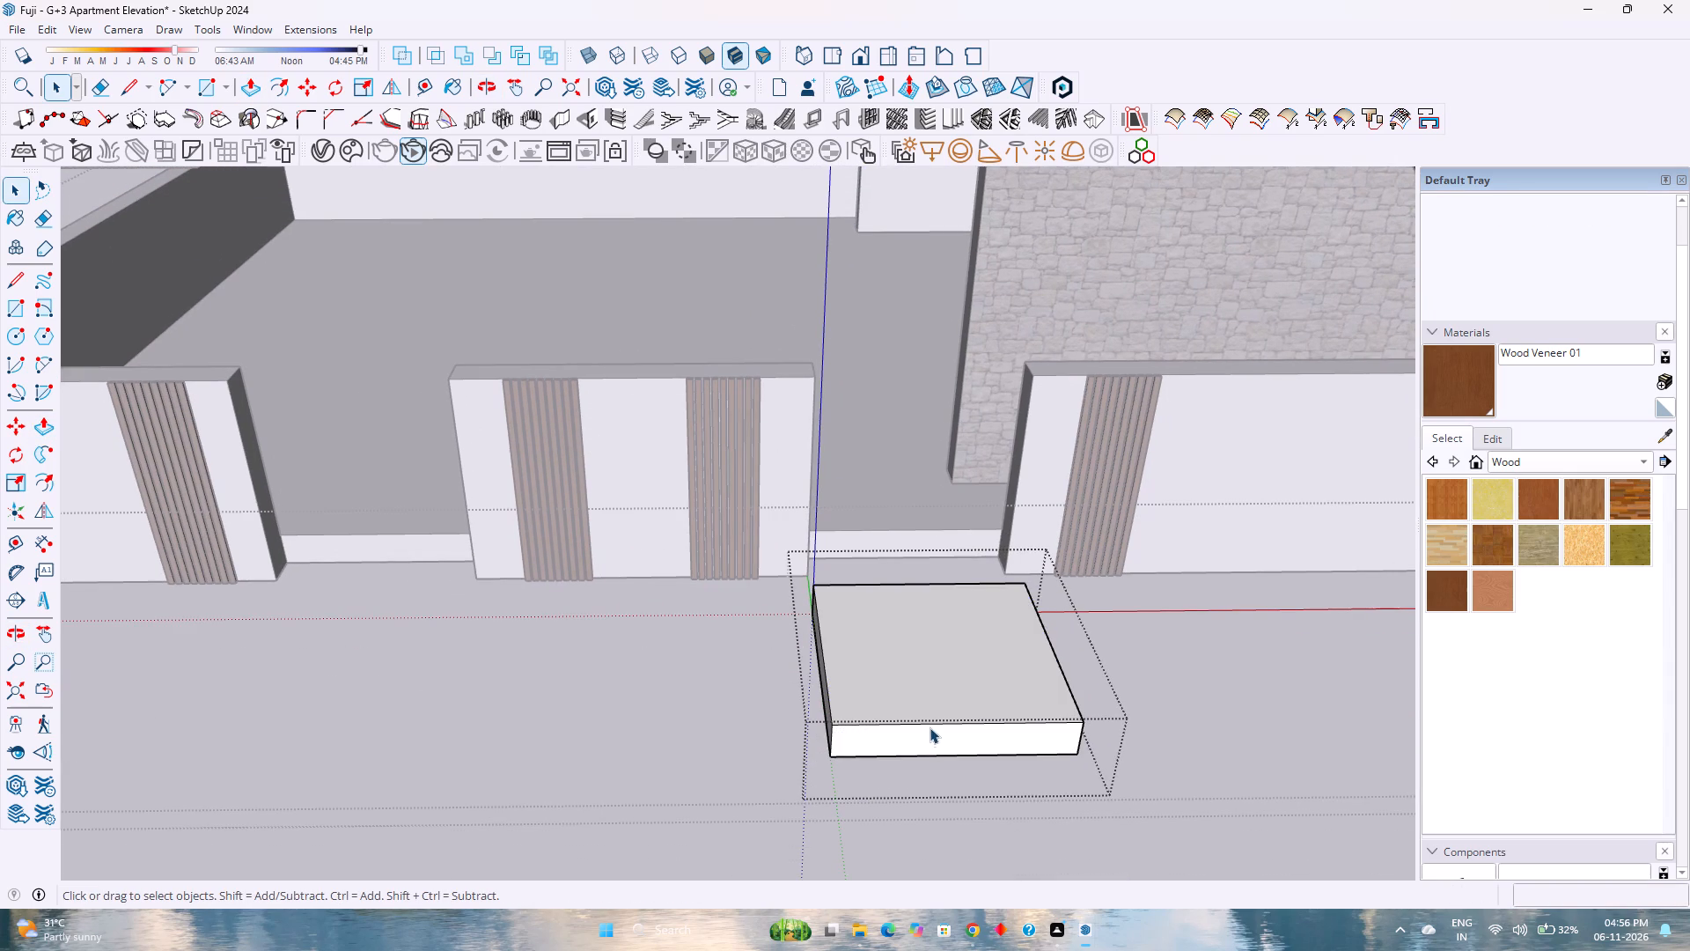
pyautogui.click(929, 724)
pyautogui.press('m')
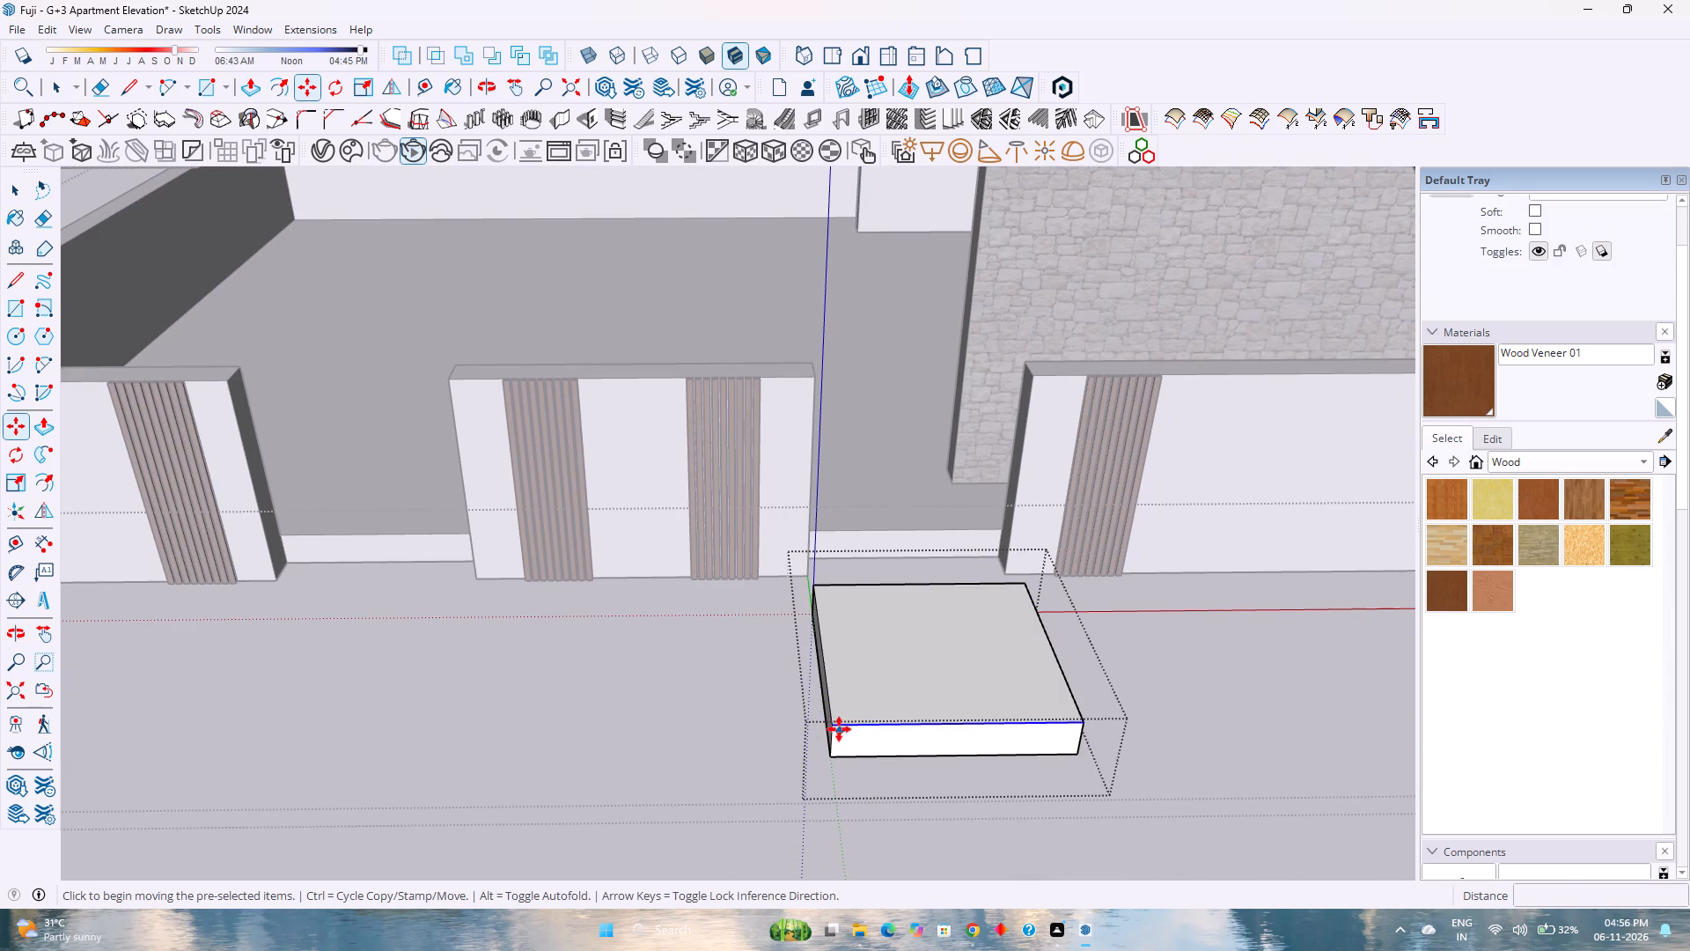
pyautogui.click(833, 725)
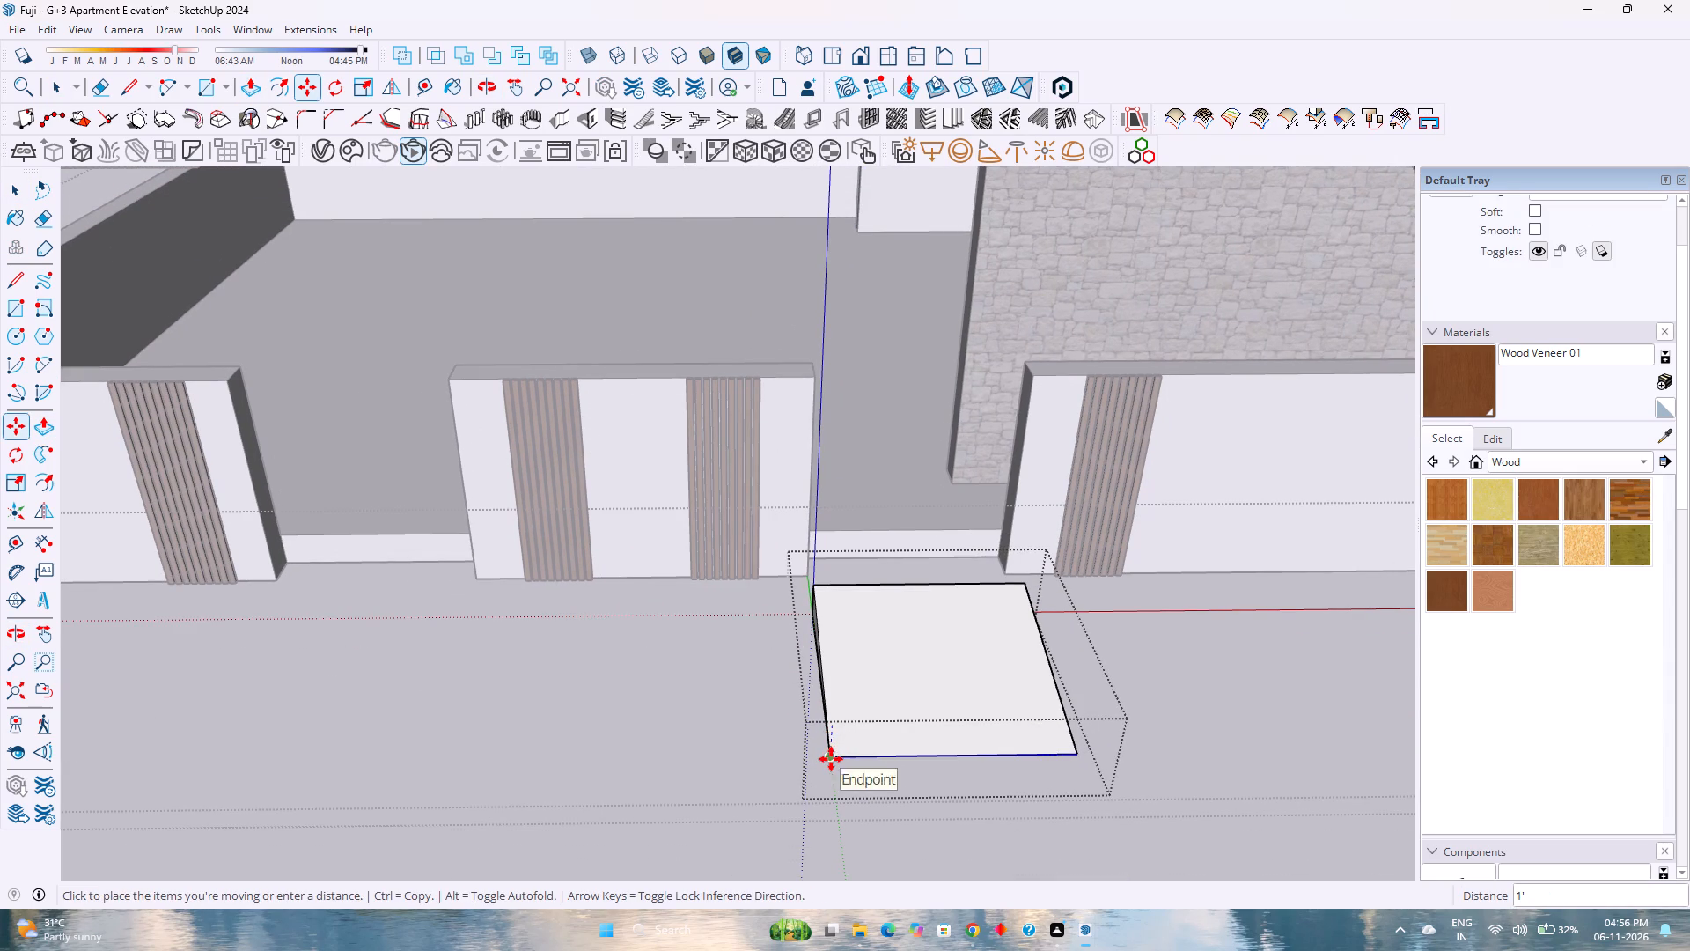
pyautogui.press('Up')
pyautogui.scroll(7, 827, 761)
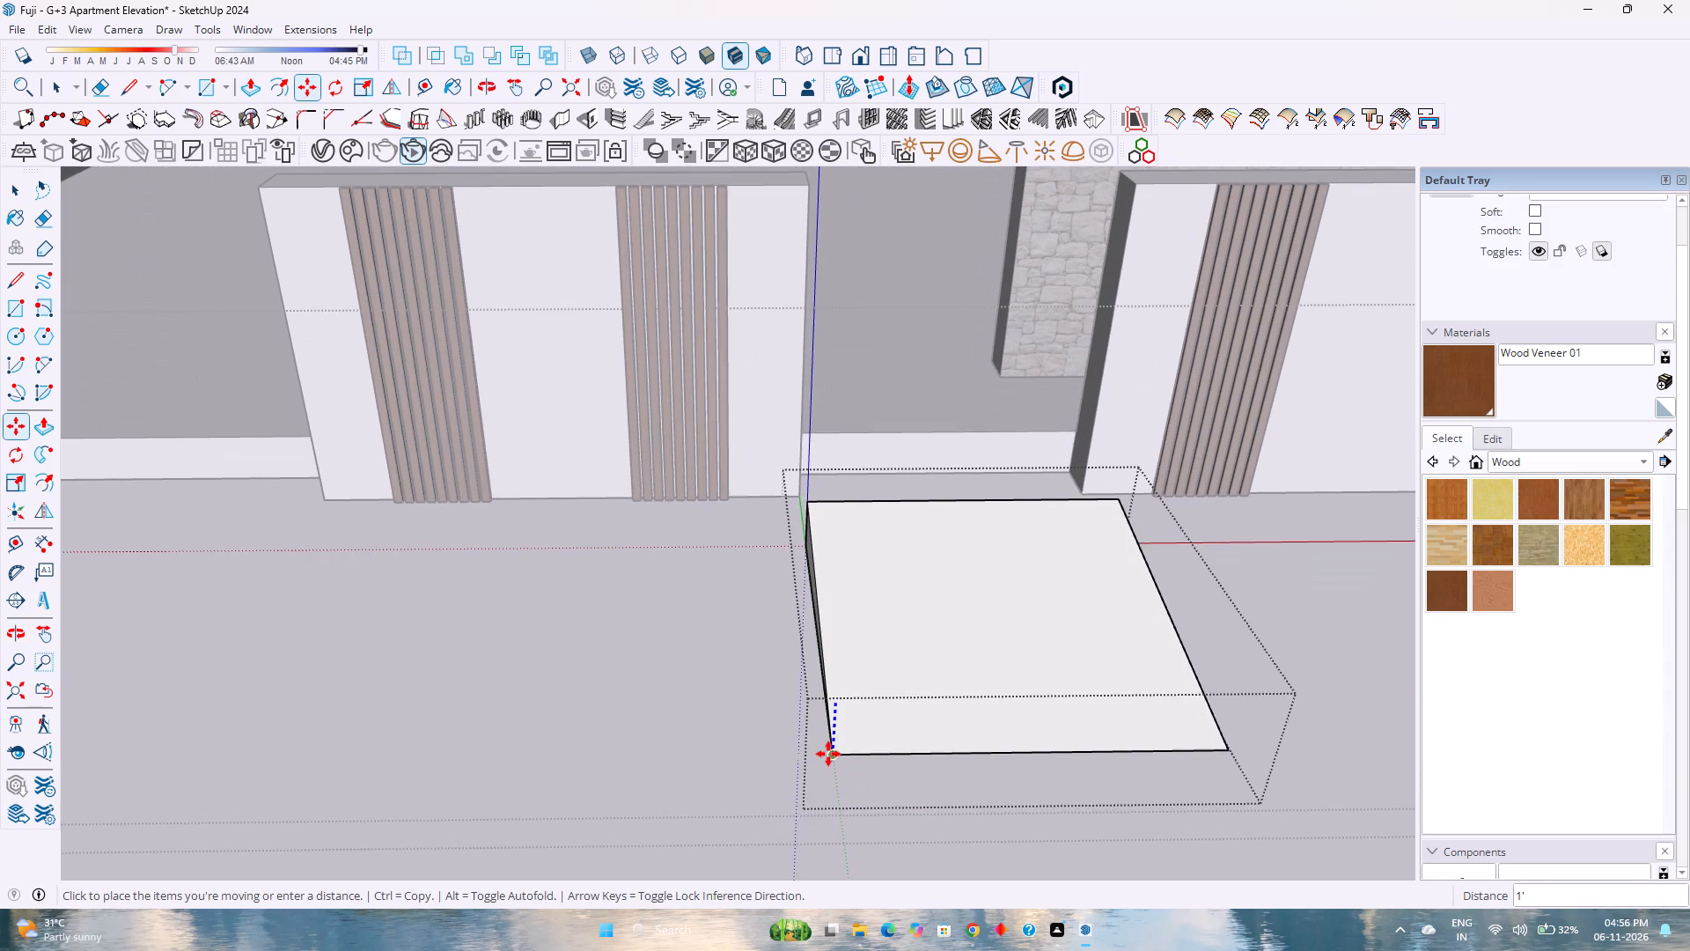
pyautogui.scroll(6, 828, 754)
pyautogui.middleClick(828, 754)
pyautogui.moveTo(834, 752); pyautogui.dragTo(1264, 688, button='middle')
pyautogui.scroll(1, 1264, 688)
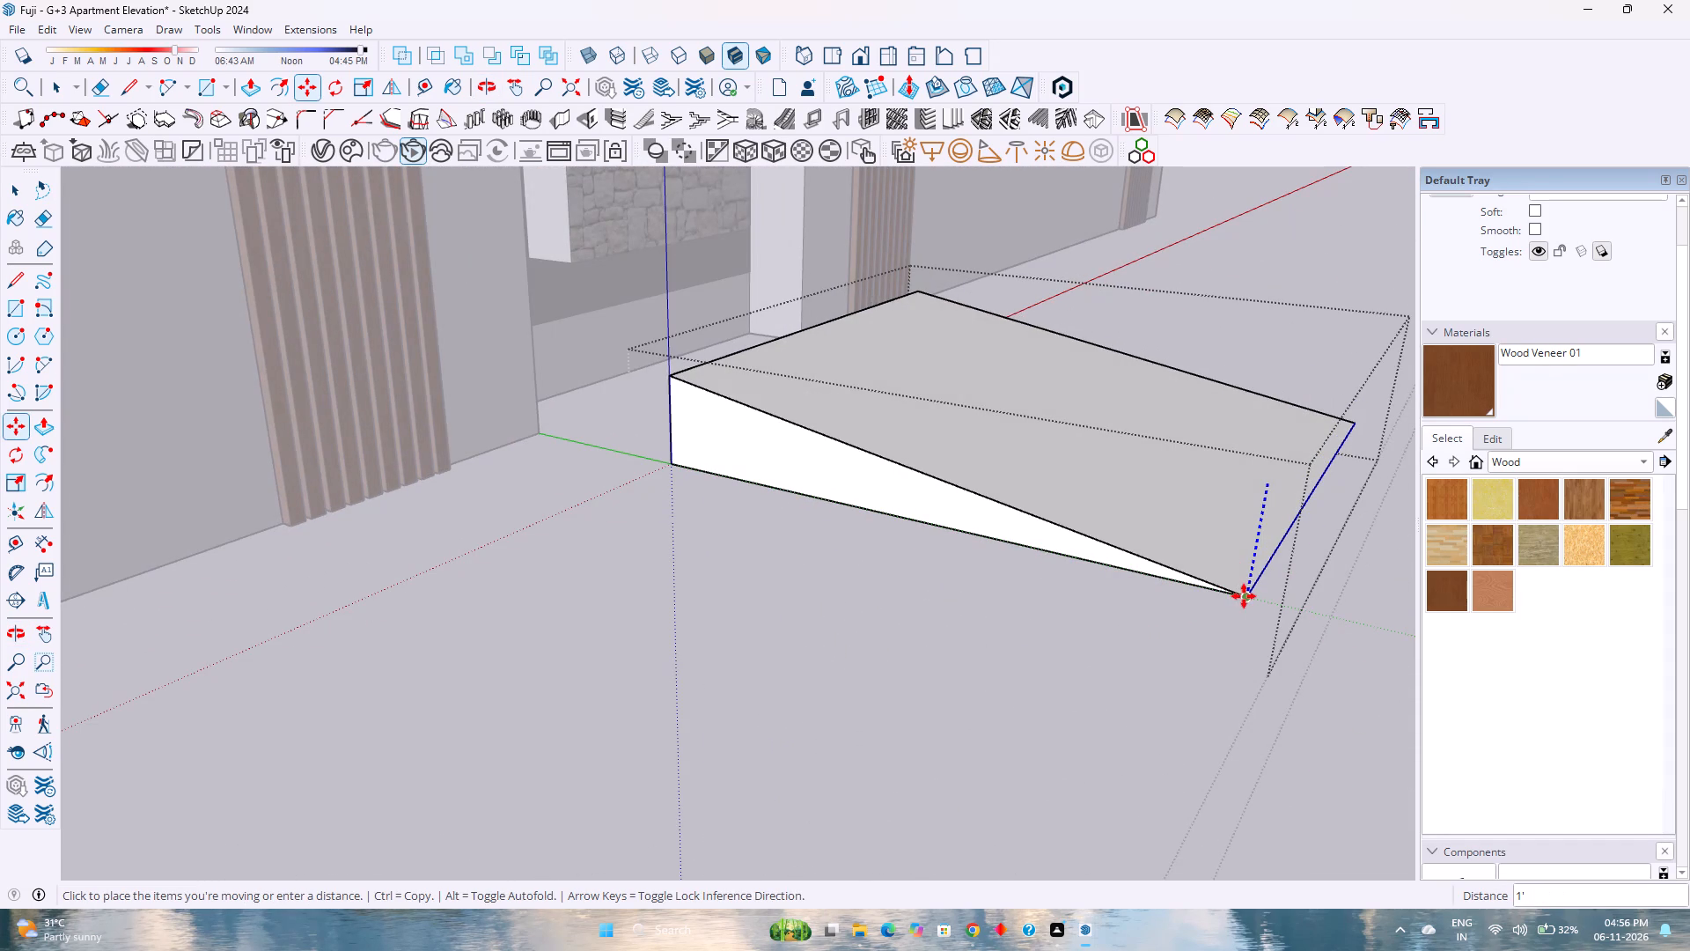
pyautogui.click(1244, 596)
pyautogui.press('space')
pyautogui.scroll(-3, 933, 613)
pyautogui.press('Escape')
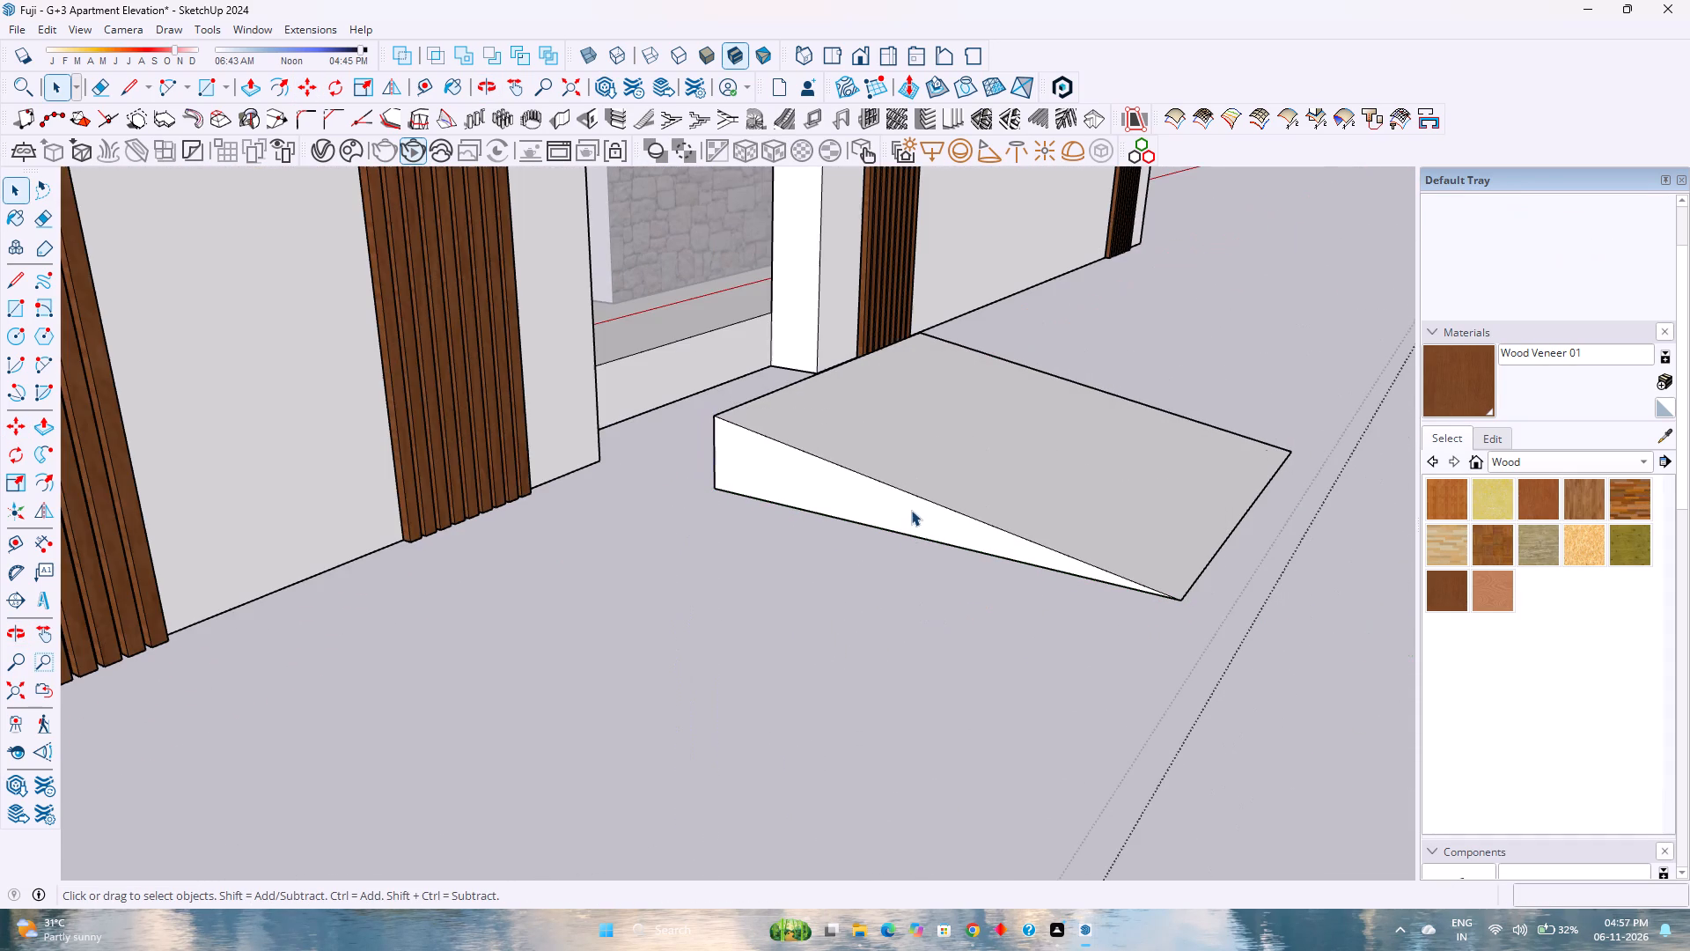
# Move the sloped ramp 3' back toward the compound wall along the green axis so it fits into the opening.
pyautogui.click(911, 507)
pyautogui.press('m')
pyautogui.click(1183, 601)
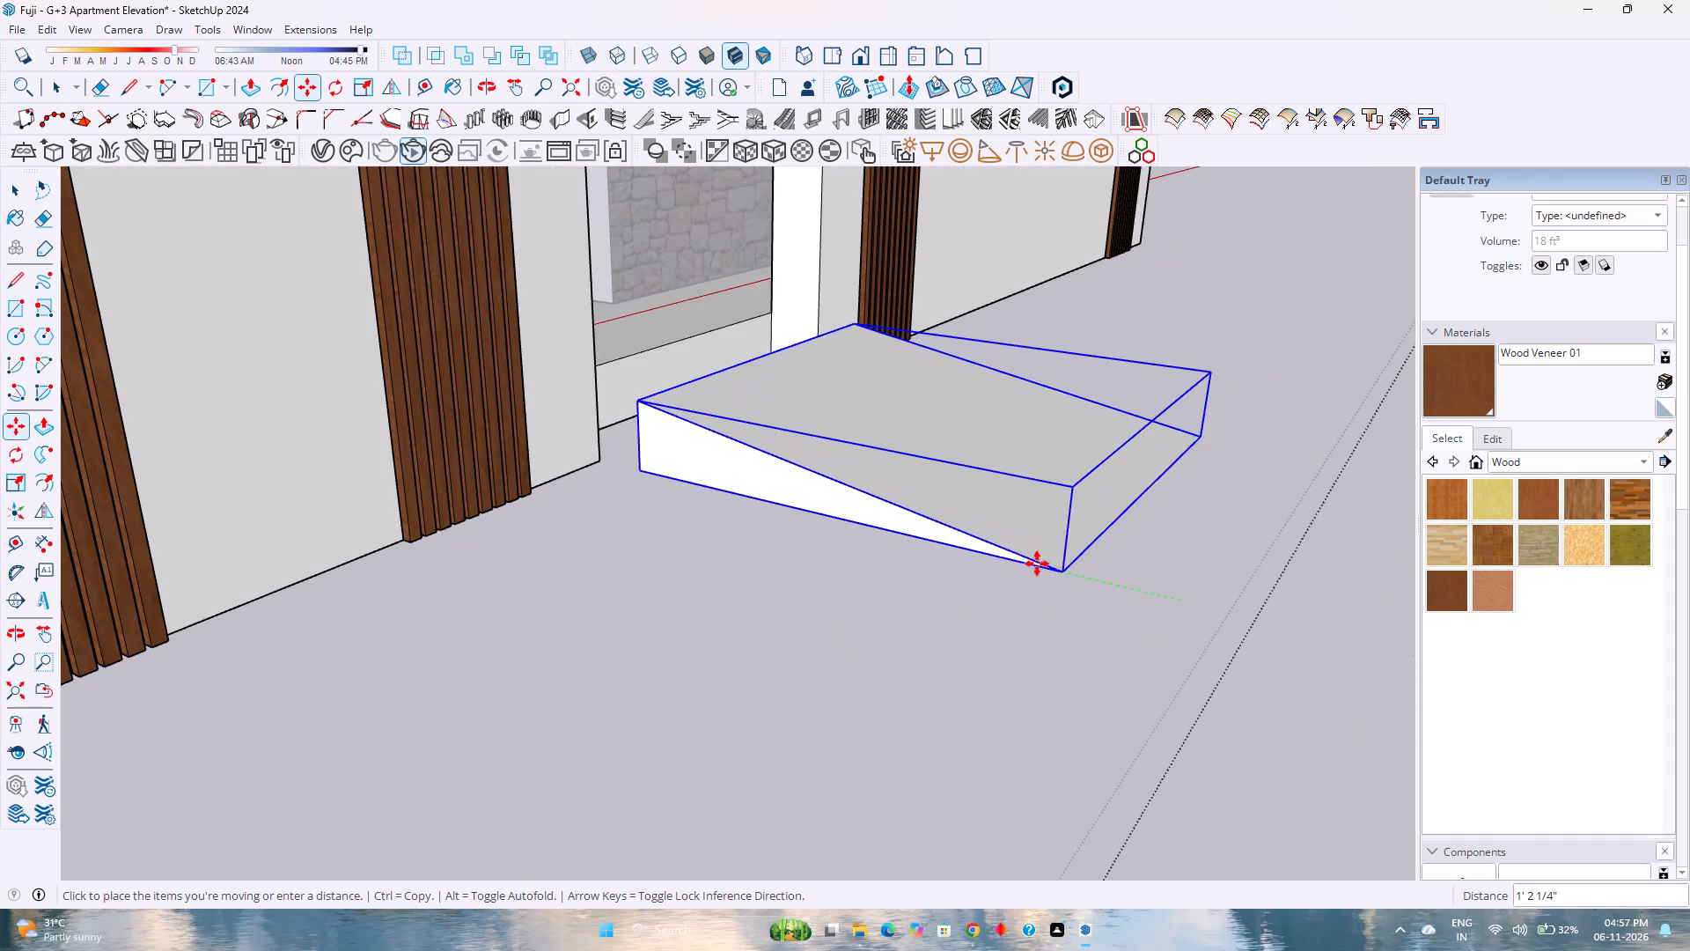
pyautogui.write("3'")
pyautogui.press('Return')
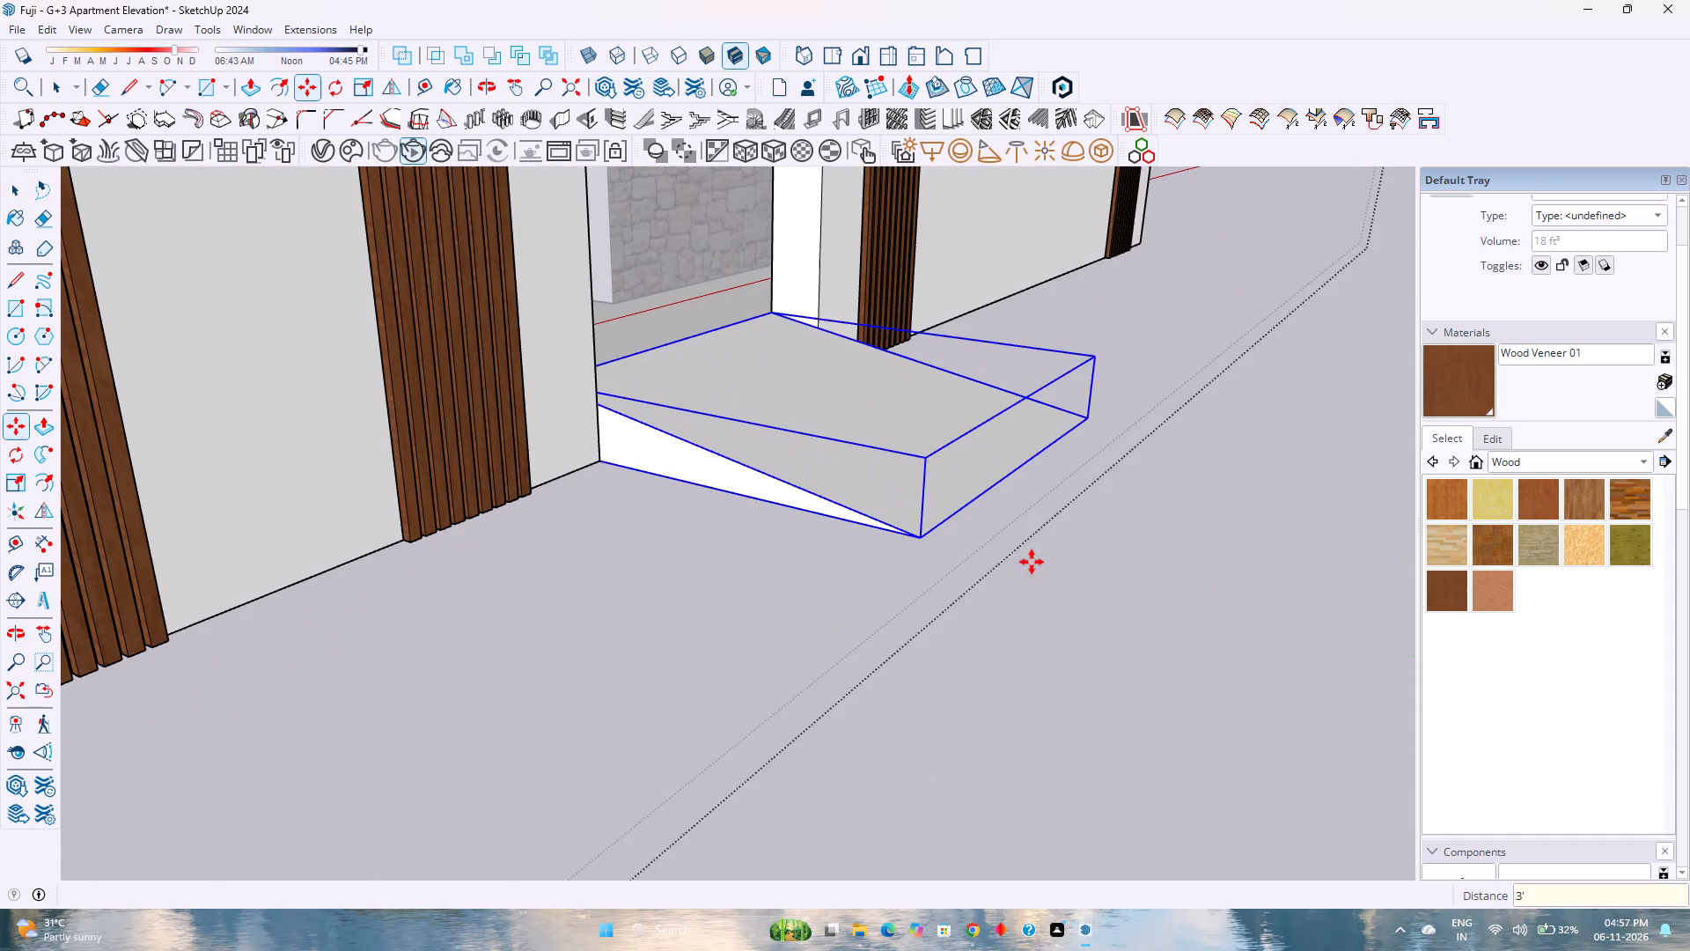
# Copy the ramp 16' along the front wall to the other opening, snapping its upper inner corner to the short segment's far end.
pyautogui.scroll(-9, 989, 542)
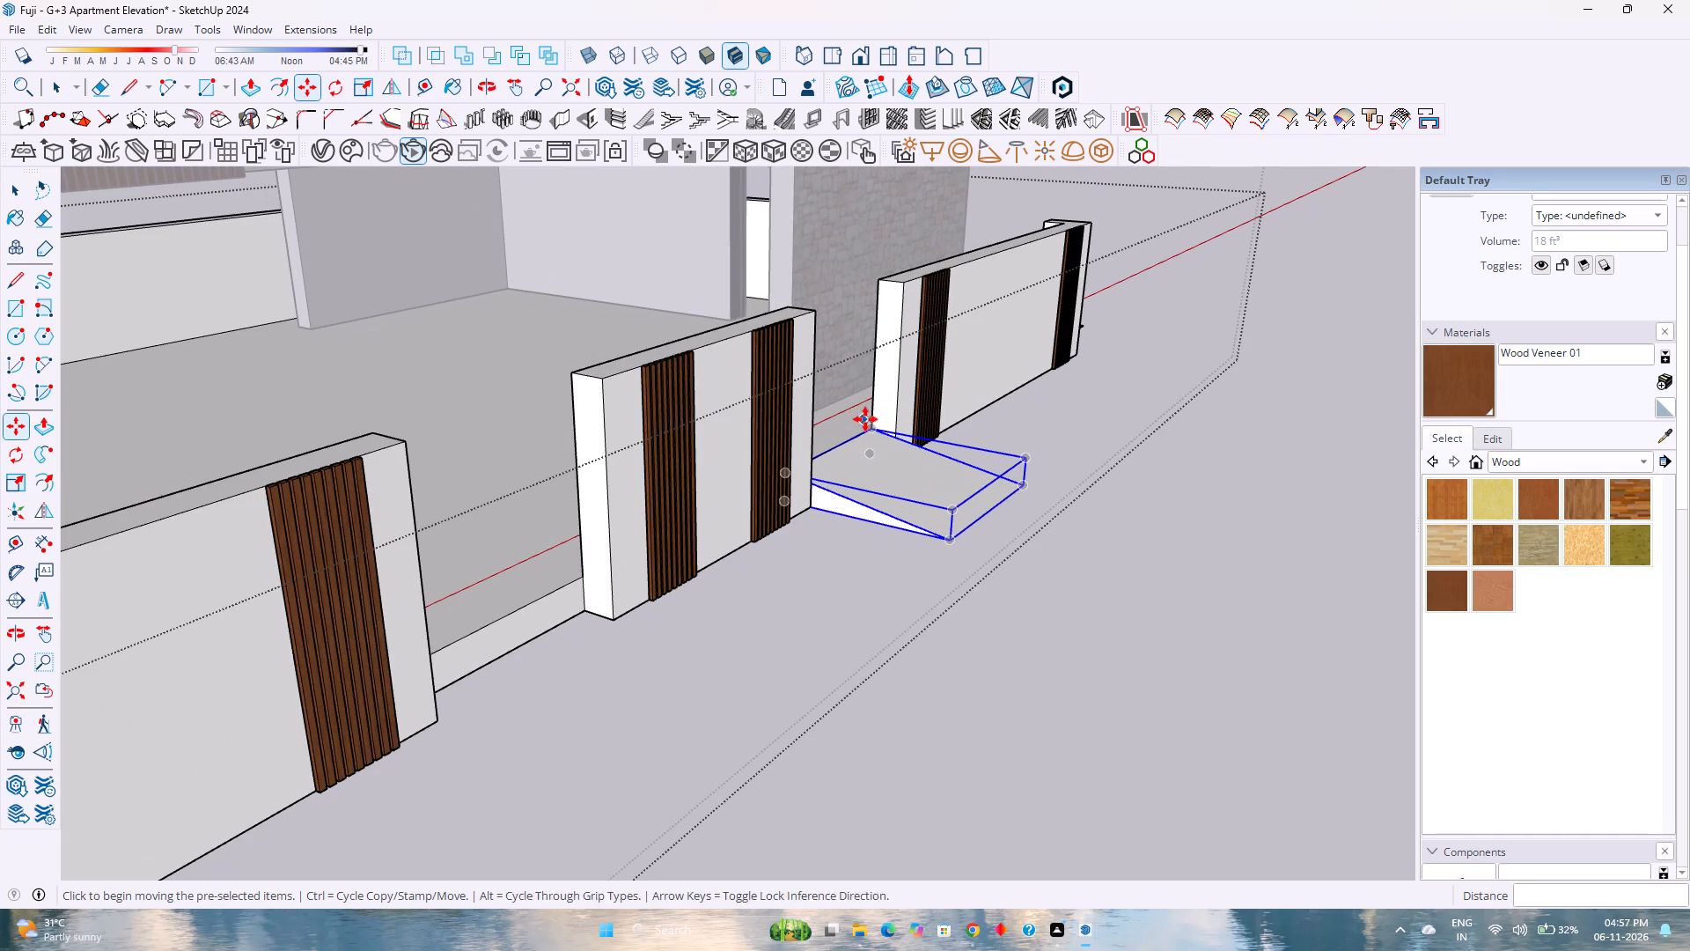
pyautogui.click(871, 422)
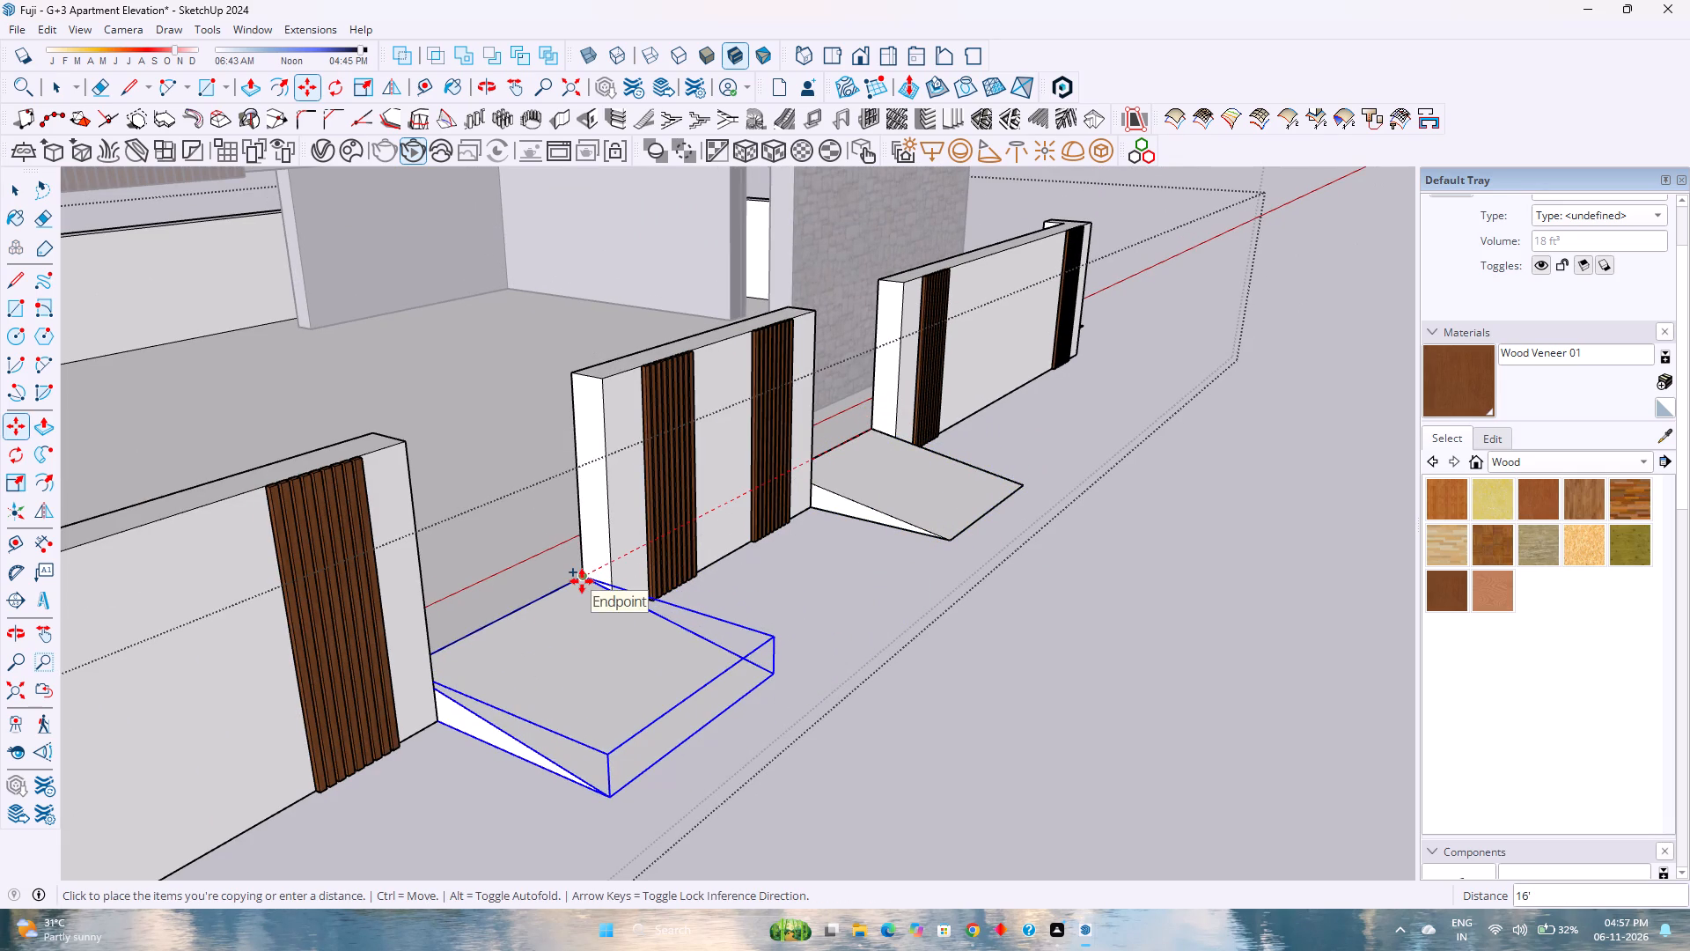
pyautogui.click(582, 581)
pyautogui.scroll(6, 571, 603)
pyautogui.middleClick(573, 603)
pyautogui.moveTo(573, 603); pyautogui.dragTo(328, 666, button='middle')
pyautogui.middleClick(328, 666)
pyautogui.scroll(-5, 351, 649)
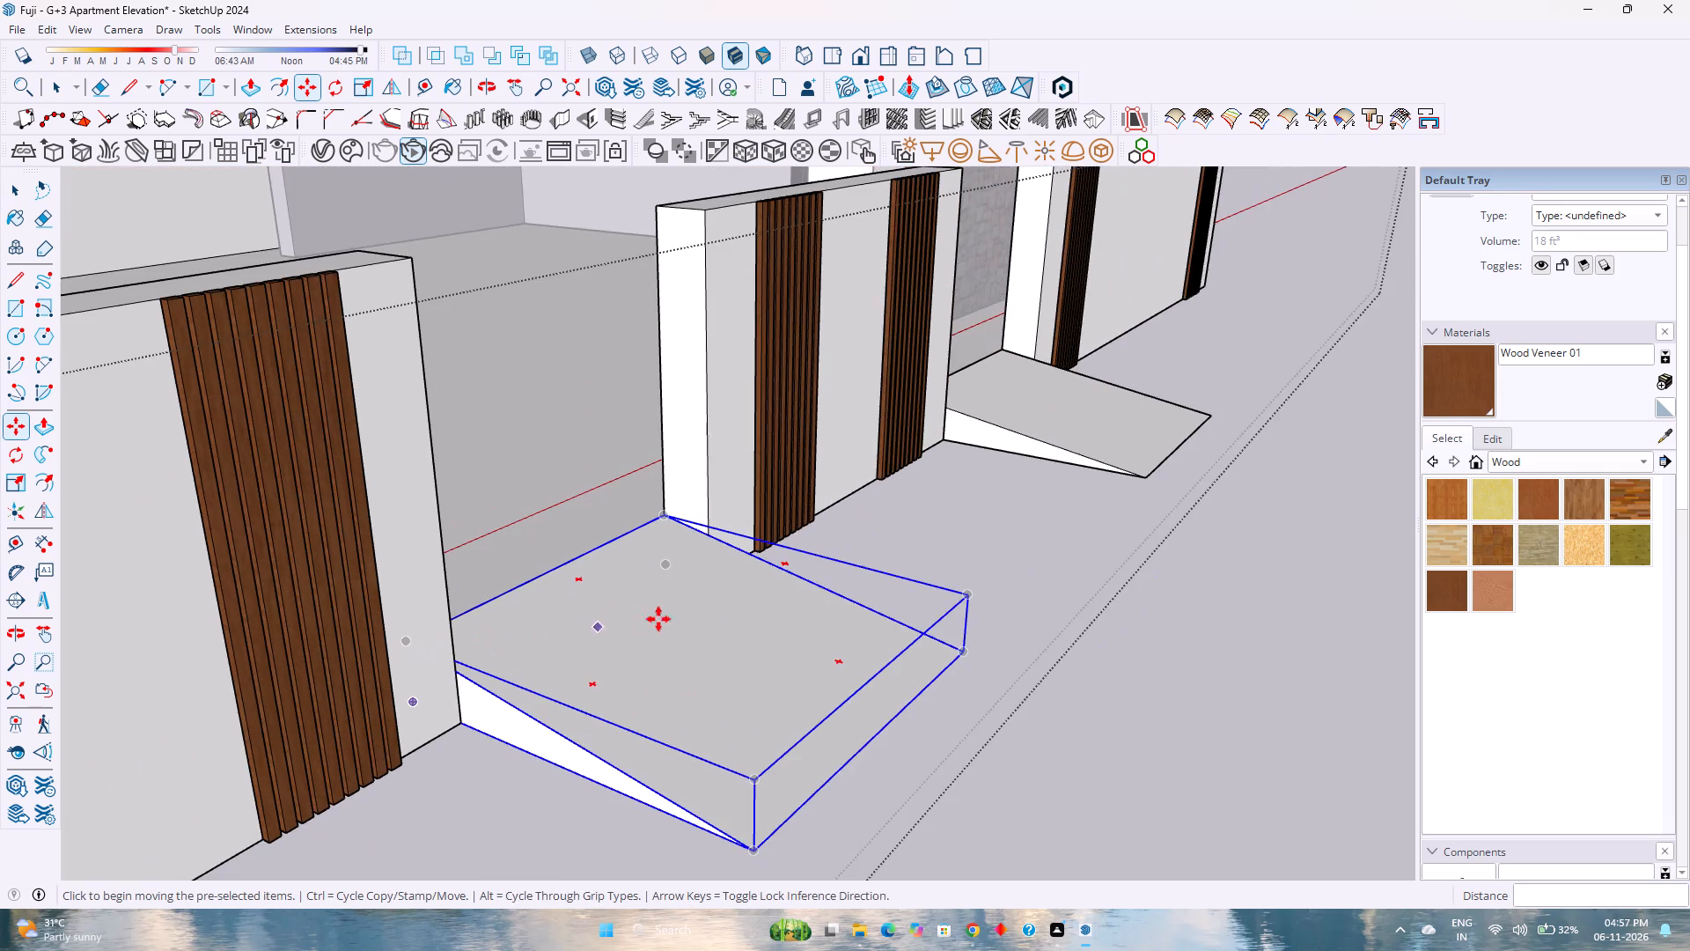
pyautogui.moveTo(863, 607); pyautogui.dragTo(525, 650, button='middle')
pyautogui.scroll(-9, 525, 650)
pyautogui.press('space')
pyautogui.scroll(-3, 584, 649)
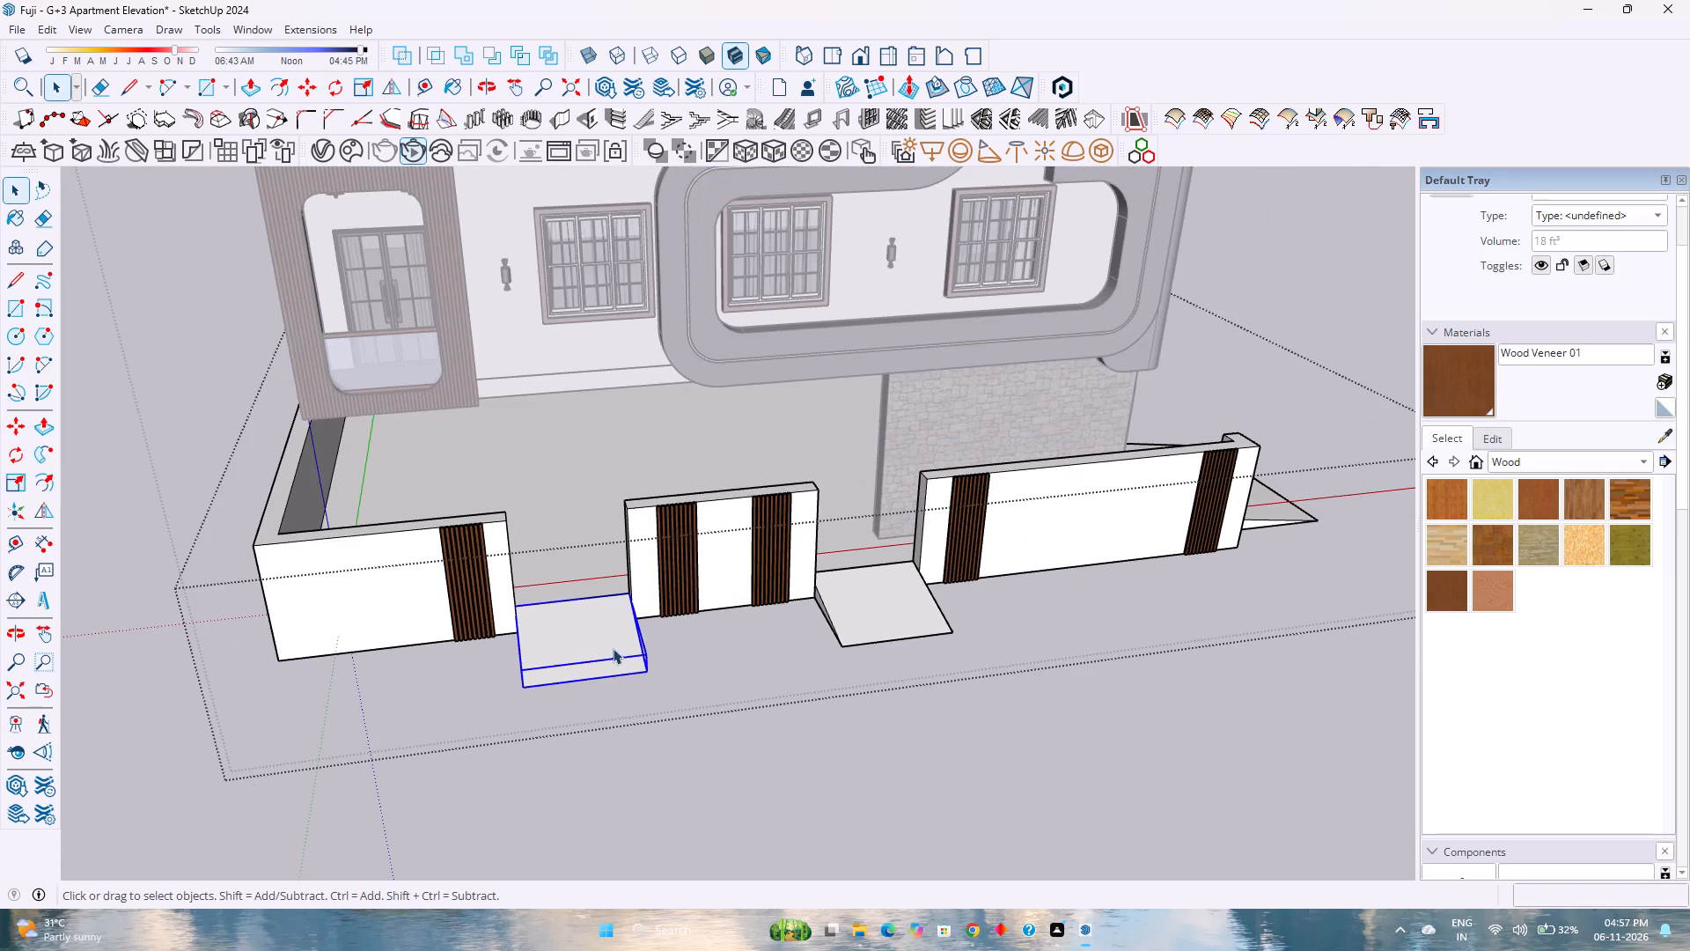
pyautogui.press('Escape')
# Save the model with the new front ramps.
pyautogui.scroll(-2, 918, 662)
pyautogui.moveTo(914, 663); pyautogui.dragTo(901, 668, button='middle')
pyautogui.moveTo(893, 668); pyautogui.dragTo(511, 620, button='middle')
pyautogui.scroll(-4, 550, 608)
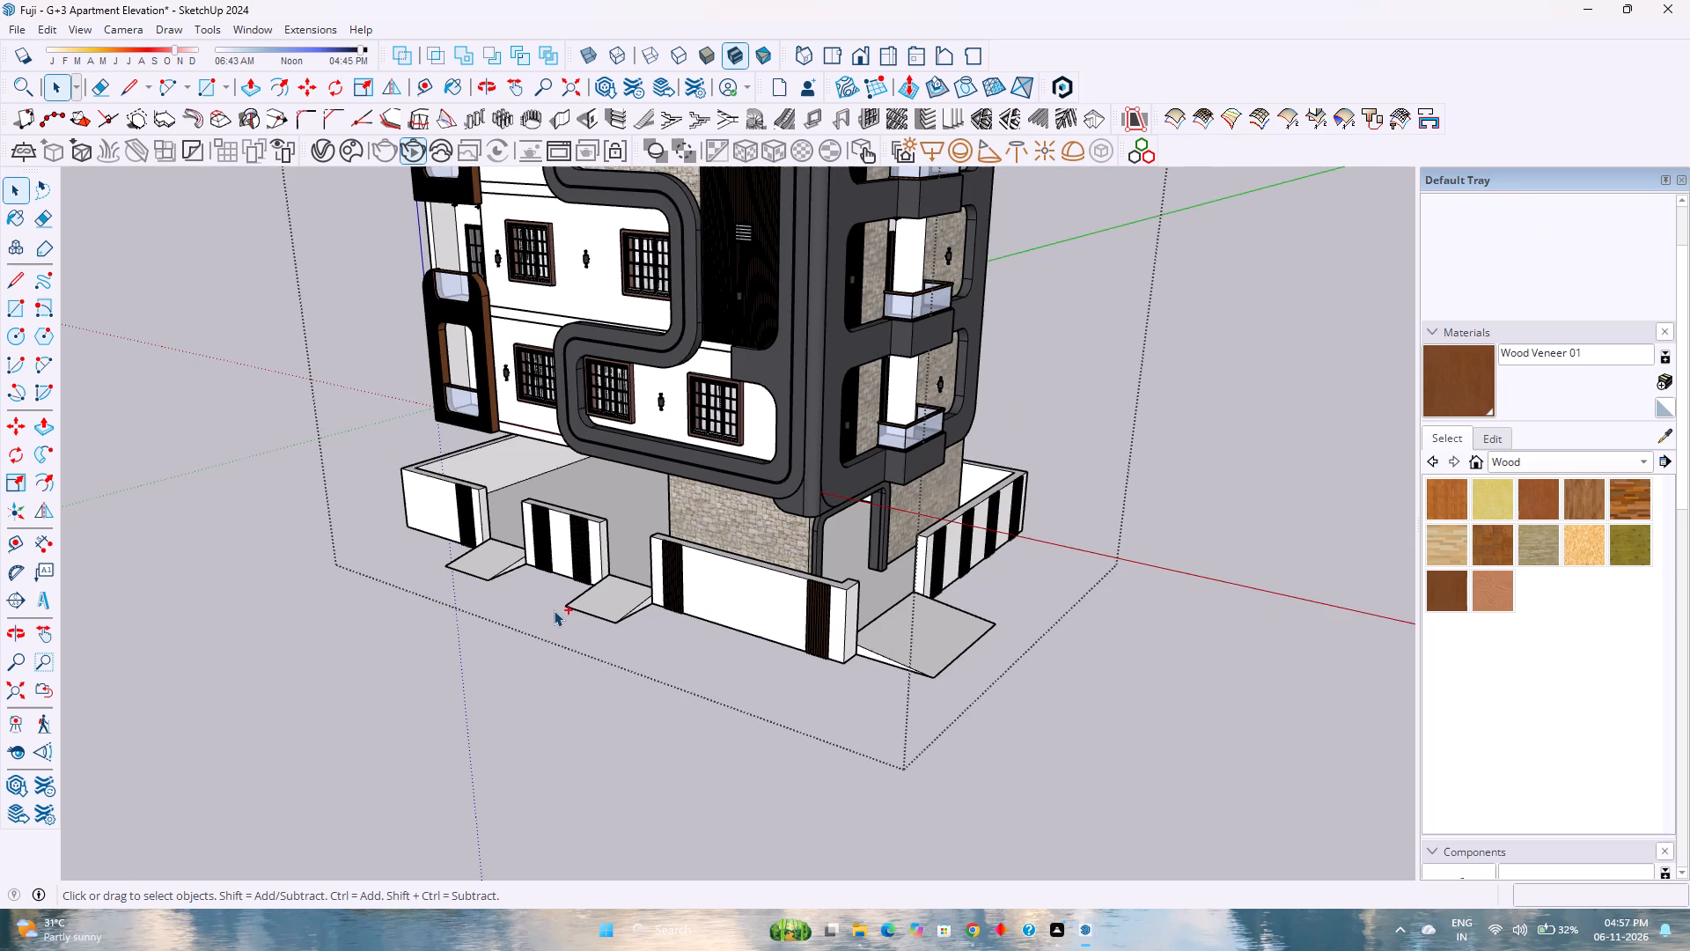
pyautogui.hotkey('ctrl', 's')
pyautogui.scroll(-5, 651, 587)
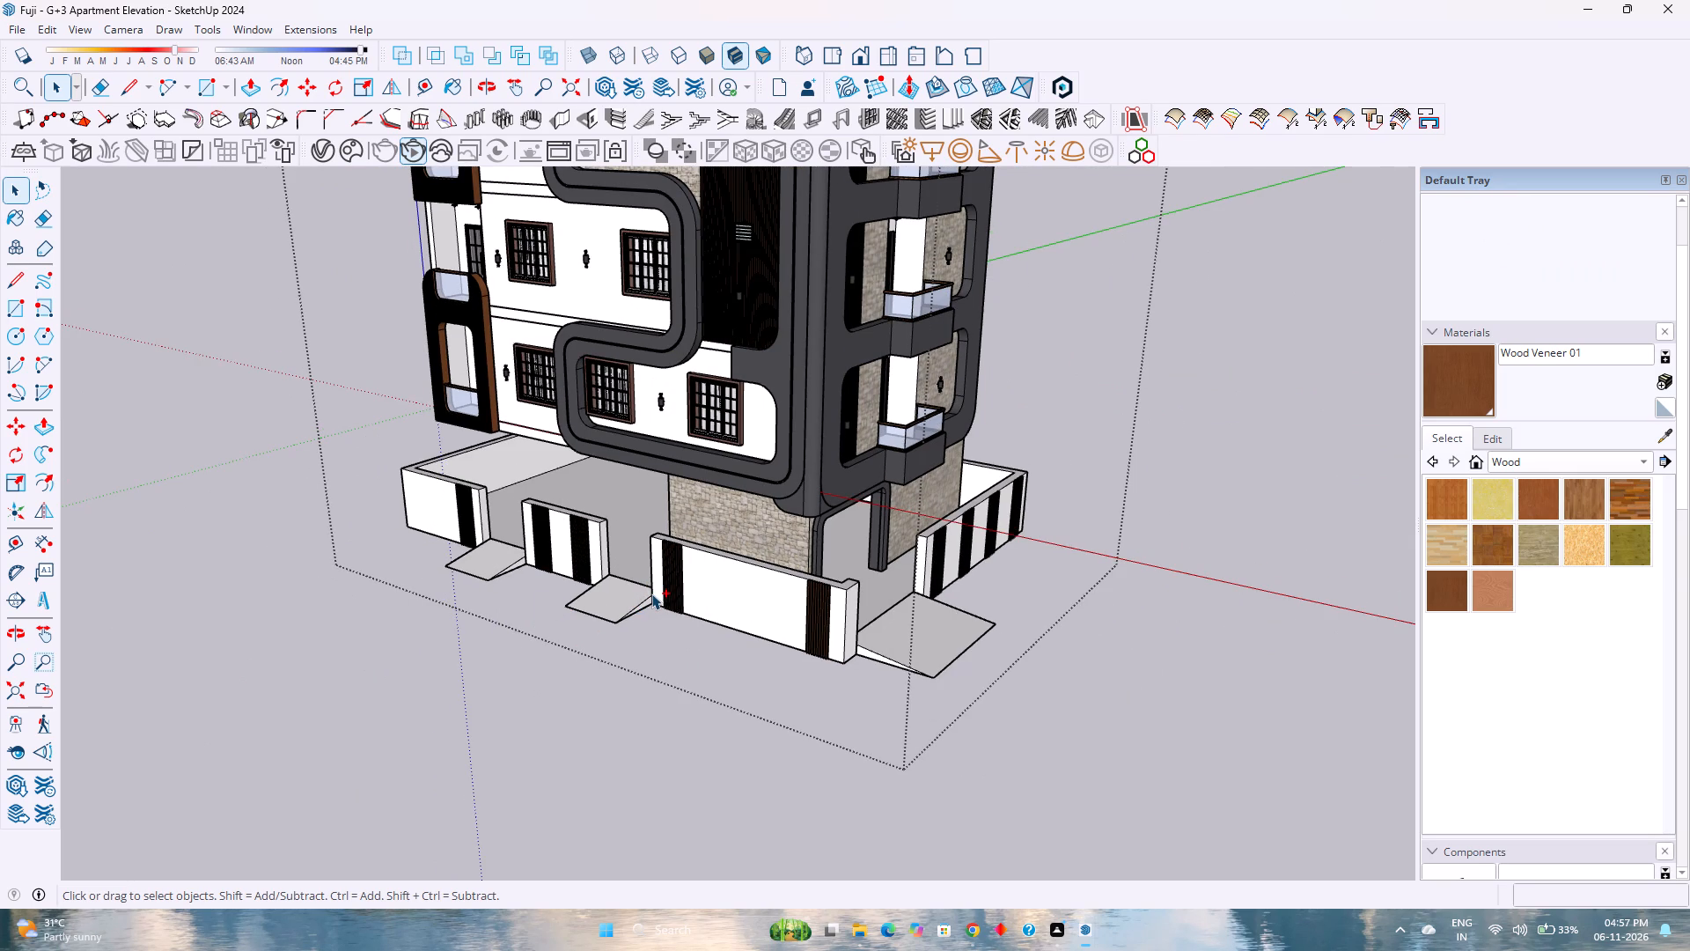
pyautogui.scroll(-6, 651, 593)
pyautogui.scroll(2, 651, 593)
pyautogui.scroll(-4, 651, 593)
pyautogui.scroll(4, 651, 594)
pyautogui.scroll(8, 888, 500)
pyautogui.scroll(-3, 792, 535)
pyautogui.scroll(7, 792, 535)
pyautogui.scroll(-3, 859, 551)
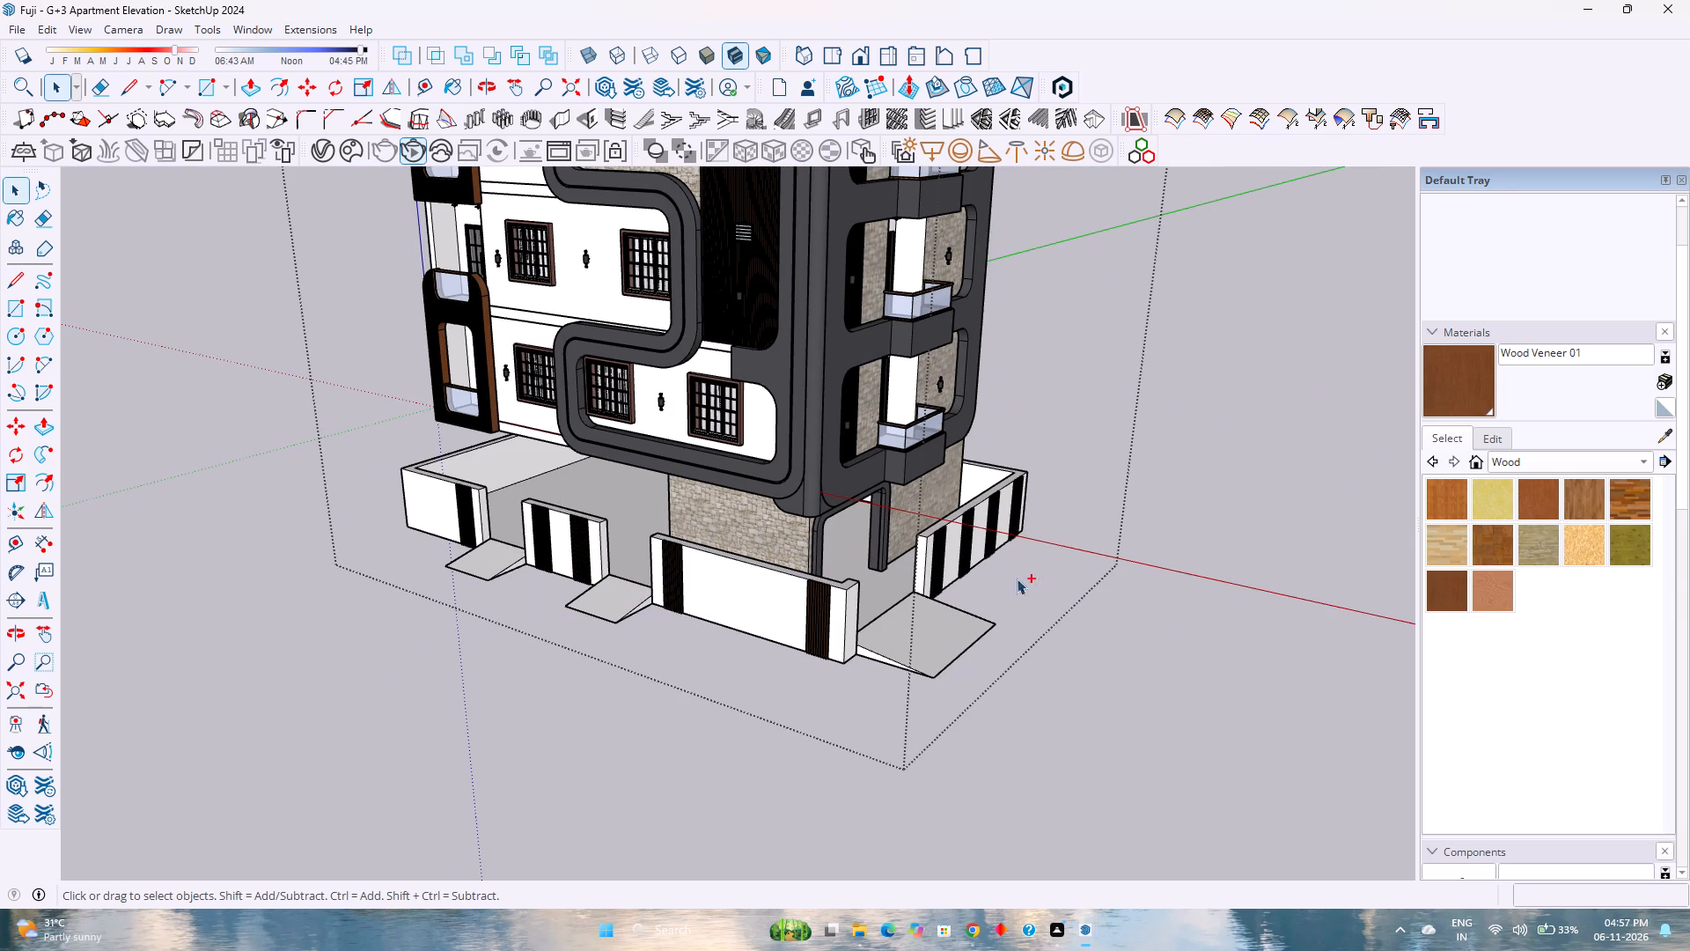
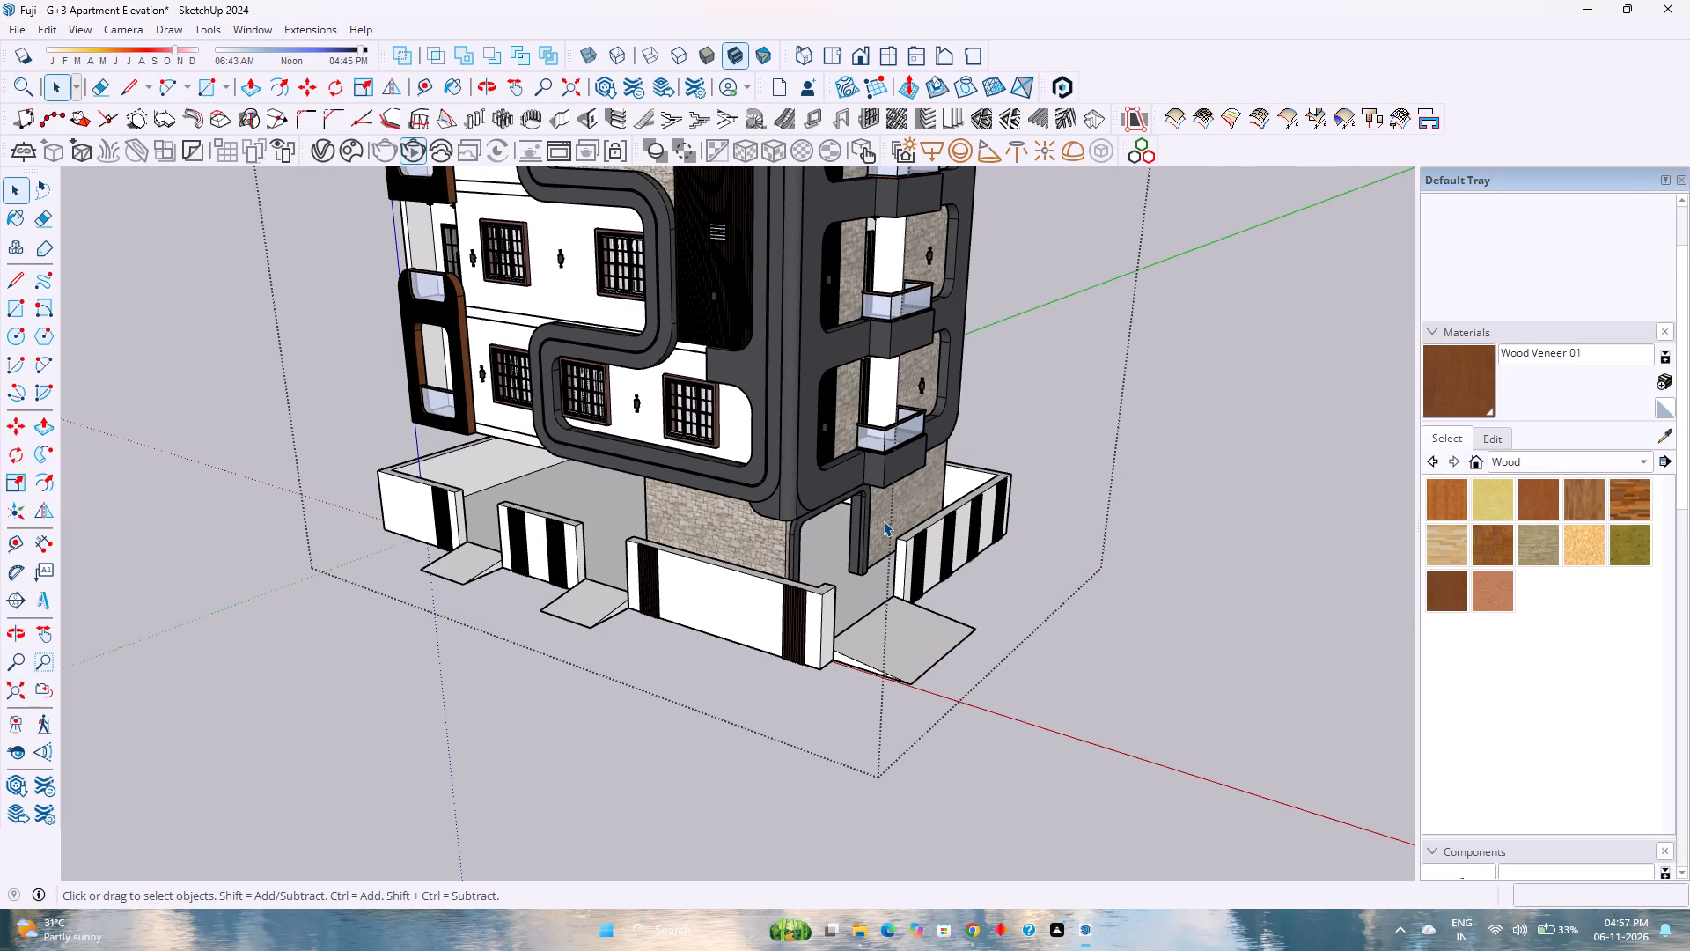
# Examine the apartment building's front and side elevations, balconies, ground floor and boundary walls from near and far.
pyautogui.scroll(-9, 489, 614)
pyautogui.keyDown('shift'); pyautogui.moveTo(570, 562); pyautogui.dragTo(682, 681, button='middle'); pyautogui.keyUp('shift')
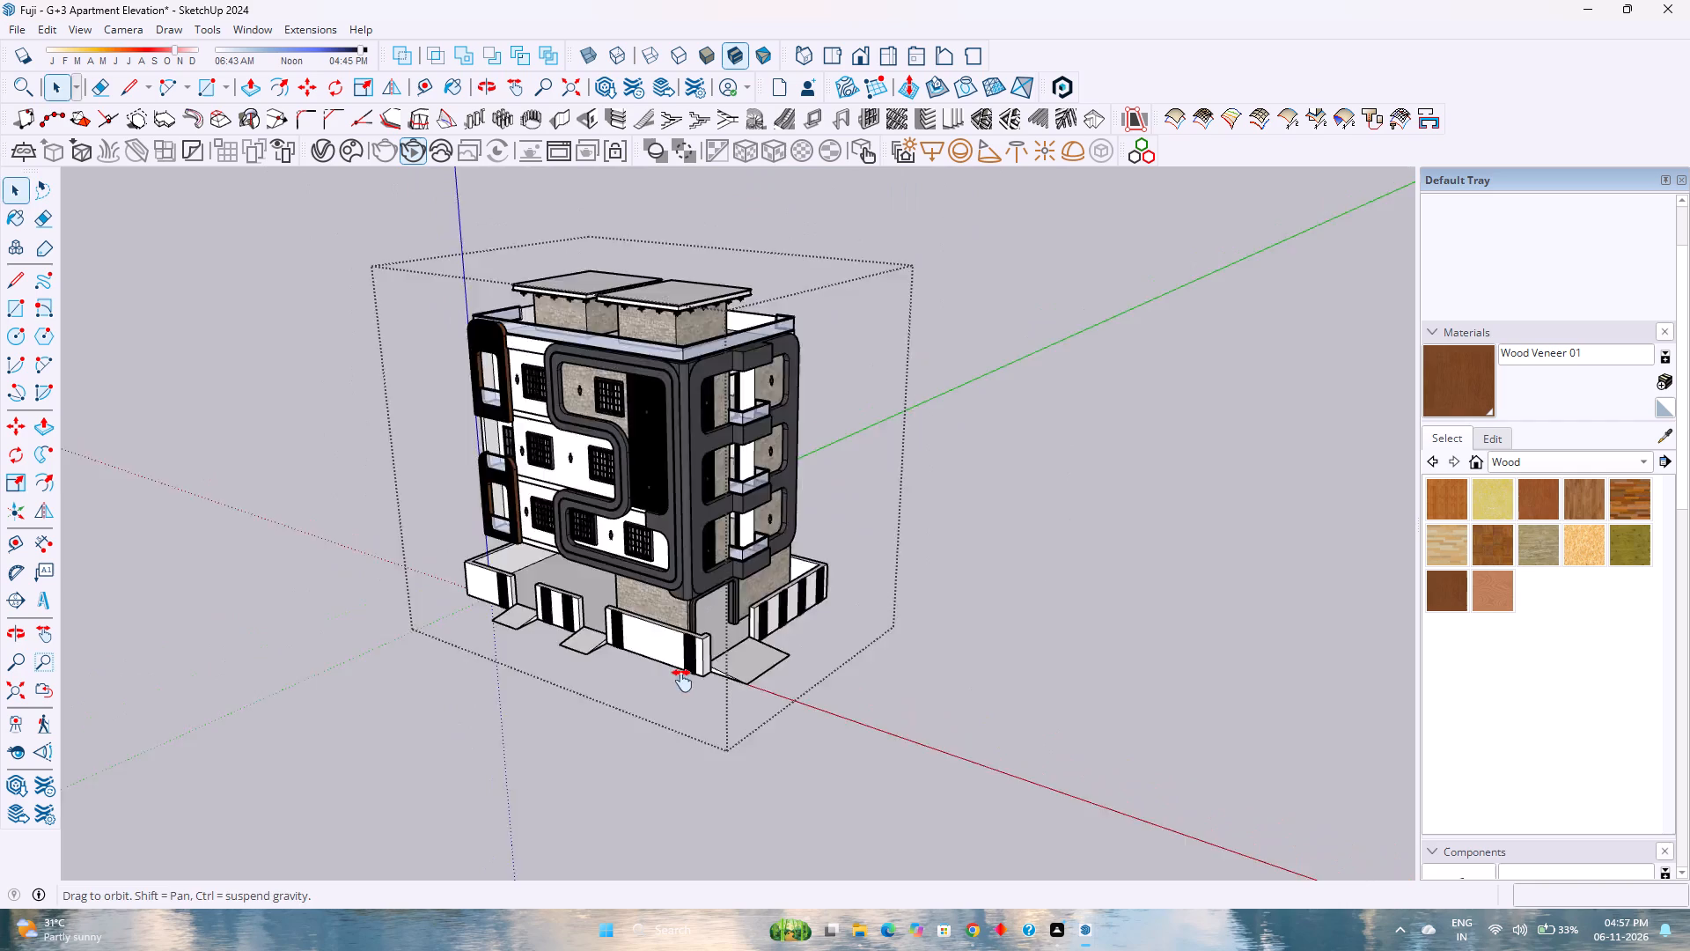
pyautogui.keyDown('shift'); pyautogui.moveTo(682, 681); pyautogui.dragTo(709, 721, button='middle'); pyautogui.keyUp('shift')
pyautogui.middleClick(720, 708)
pyautogui.moveTo(699, 677); pyautogui.dragTo(674, 618, button='middle')
pyautogui.middleClick(674, 616)
pyautogui.scroll(-7, 677, 589)
pyautogui.scroll(4, 768, 783)
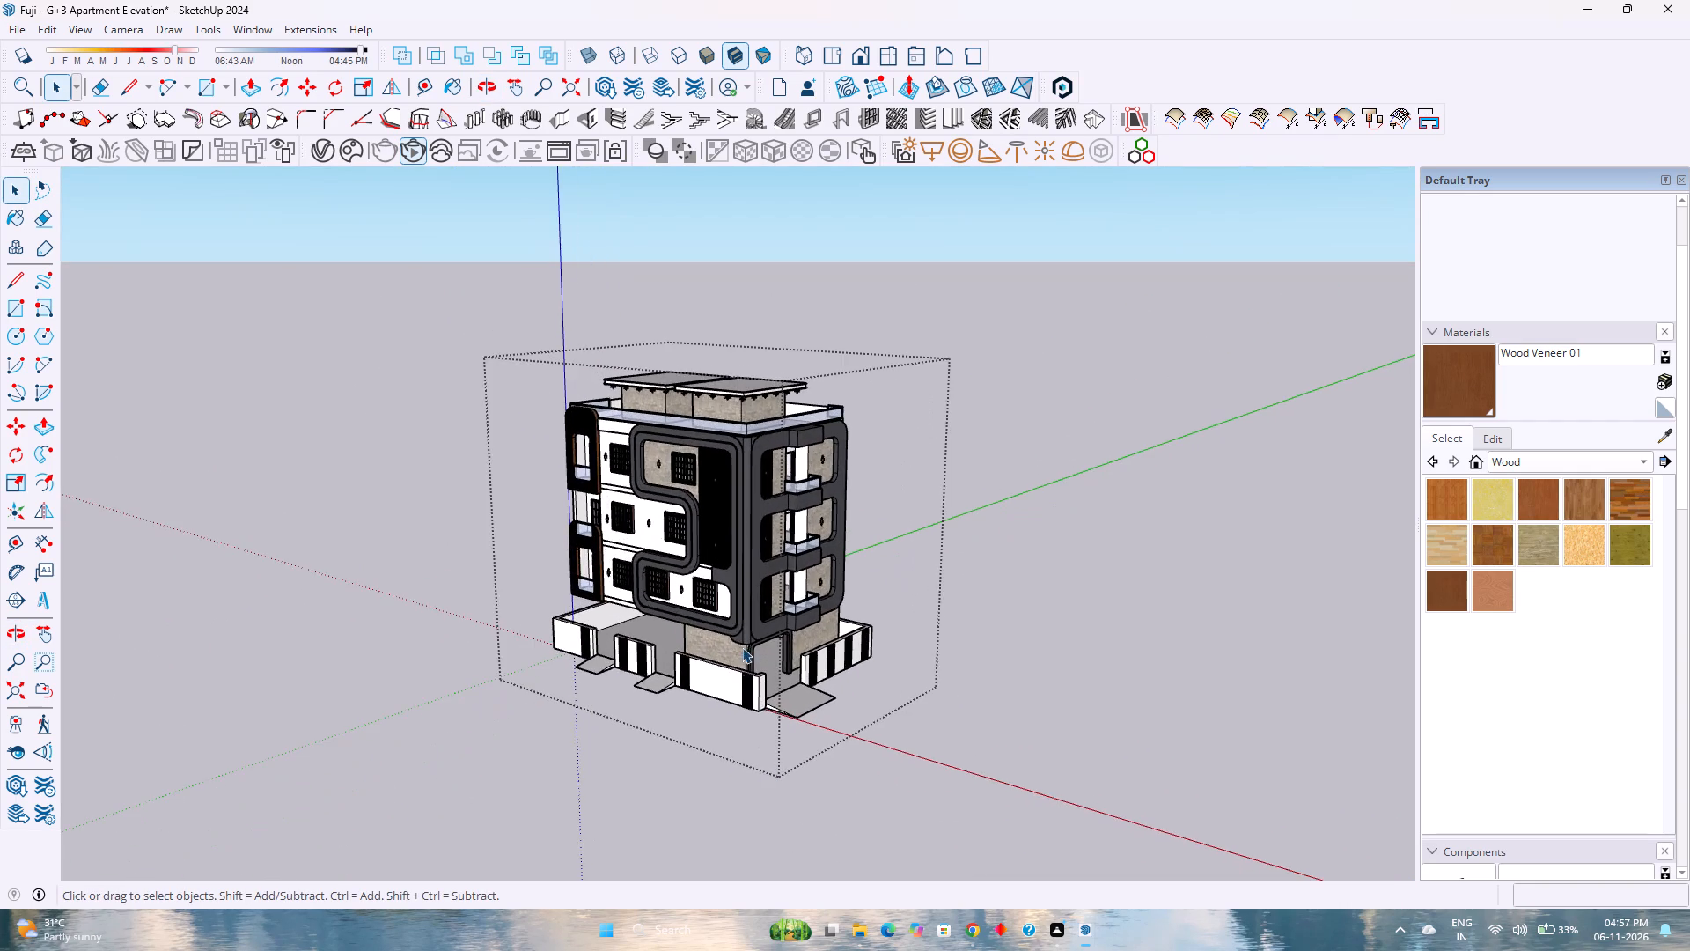
pyautogui.scroll(9, 736, 608)
pyautogui.keyDown('shift'); pyautogui.middleClick(740, 593); pyautogui.keyUp('shift')
pyautogui.keyDown('shift'); pyautogui.middleClick(740, 593); pyautogui.keyUp('shift')
pyautogui.keyDown('shift'); pyautogui.moveTo(740, 593); pyautogui.dragTo(740, 626, button='middle'); pyautogui.keyUp('shift')
pyautogui.keyDown('shift'); pyautogui.moveTo(740, 631); pyautogui.dragTo(745, 650, button='middle'); pyautogui.keyUp('shift')
pyautogui.keyDown('shift'); pyautogui.middleClick(745, 650); pyautogui.keyUp('shift')
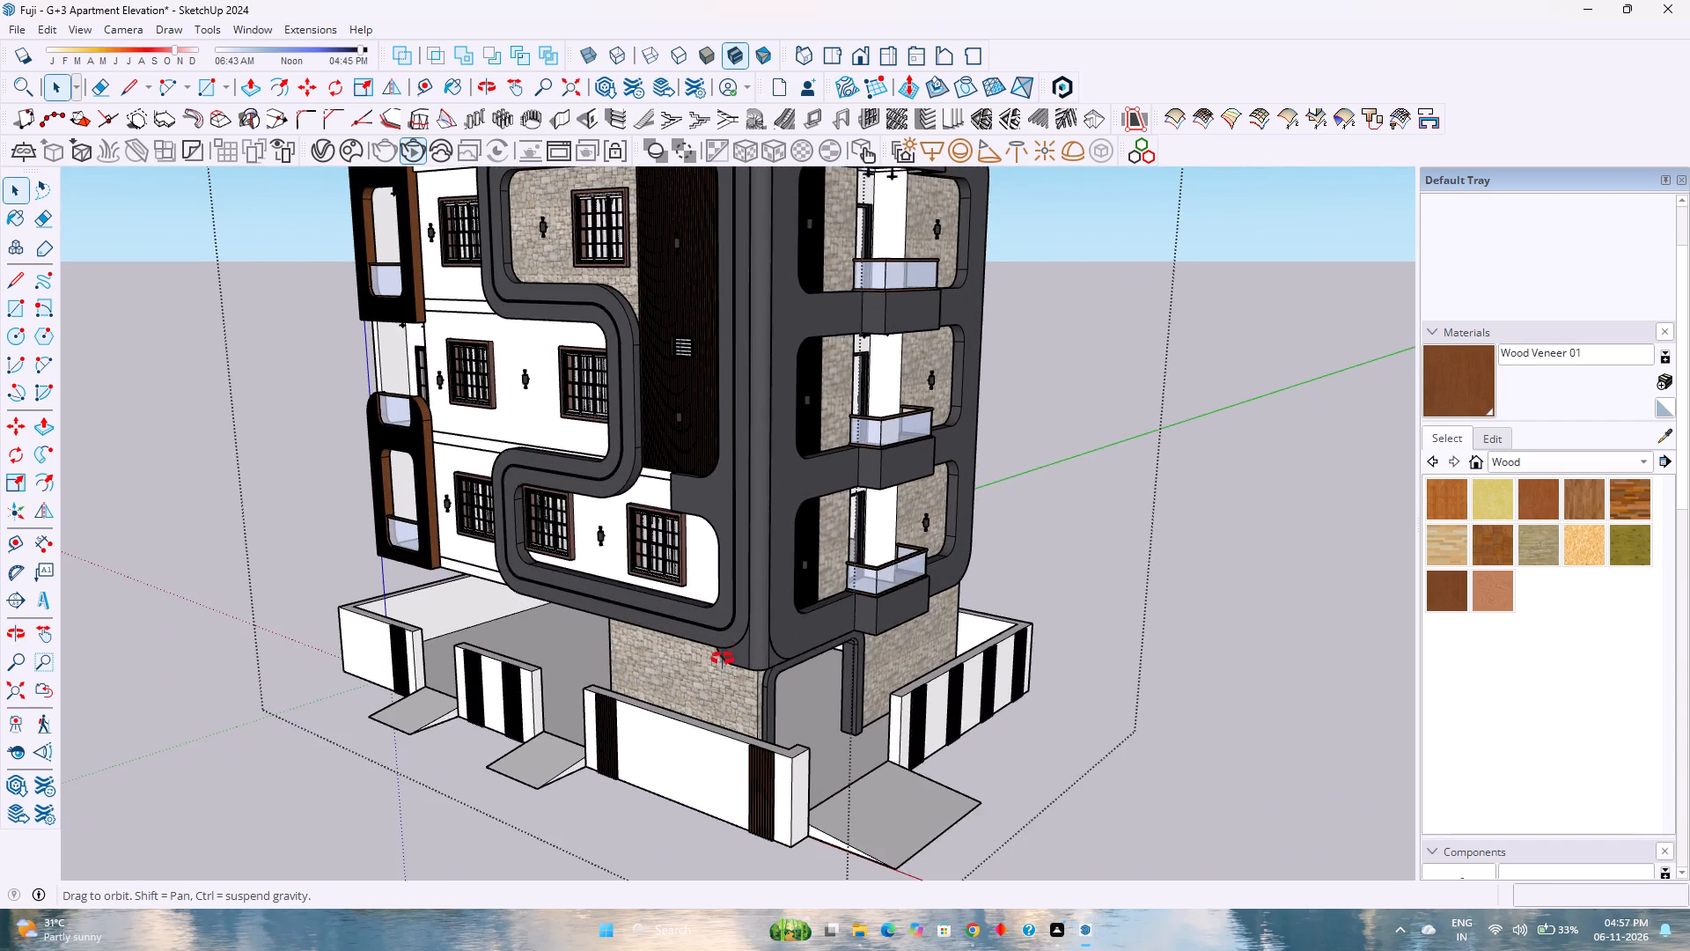
pyautogui.middleClick(723, 660)
pyautogui.middleClick(723, 660)
pyautogui.moveTo(723, 657); pyautogui.dragTo(755, 616, button='middle')
pyautogui.scroll(-7, 760, 615)
pyautogui.keyDown('shift'); pyautogui.middleClick(787, 557); pyautogui.keyUp('shift')
pyautogui.keyDown('shift'); pyautogui.middleClick(787, 561); pyautogui.keyUp('shift')
pyautogui.keyDown('shift'); pyautogui.moveTo(787, 565); pyautogui.dragTo(787, 583, button='middle'); pyautogui.keyUp('shift')
pyautogui.keyDown('shift'); pyautogui.middleClick(787, 640); pyautogui.keyUp('shift')
pyautogui.scroll(-4, 774, 624)
pyautogui.scroll(6, 774, 624)
pyautogui.scroll(-4, 771, 623)
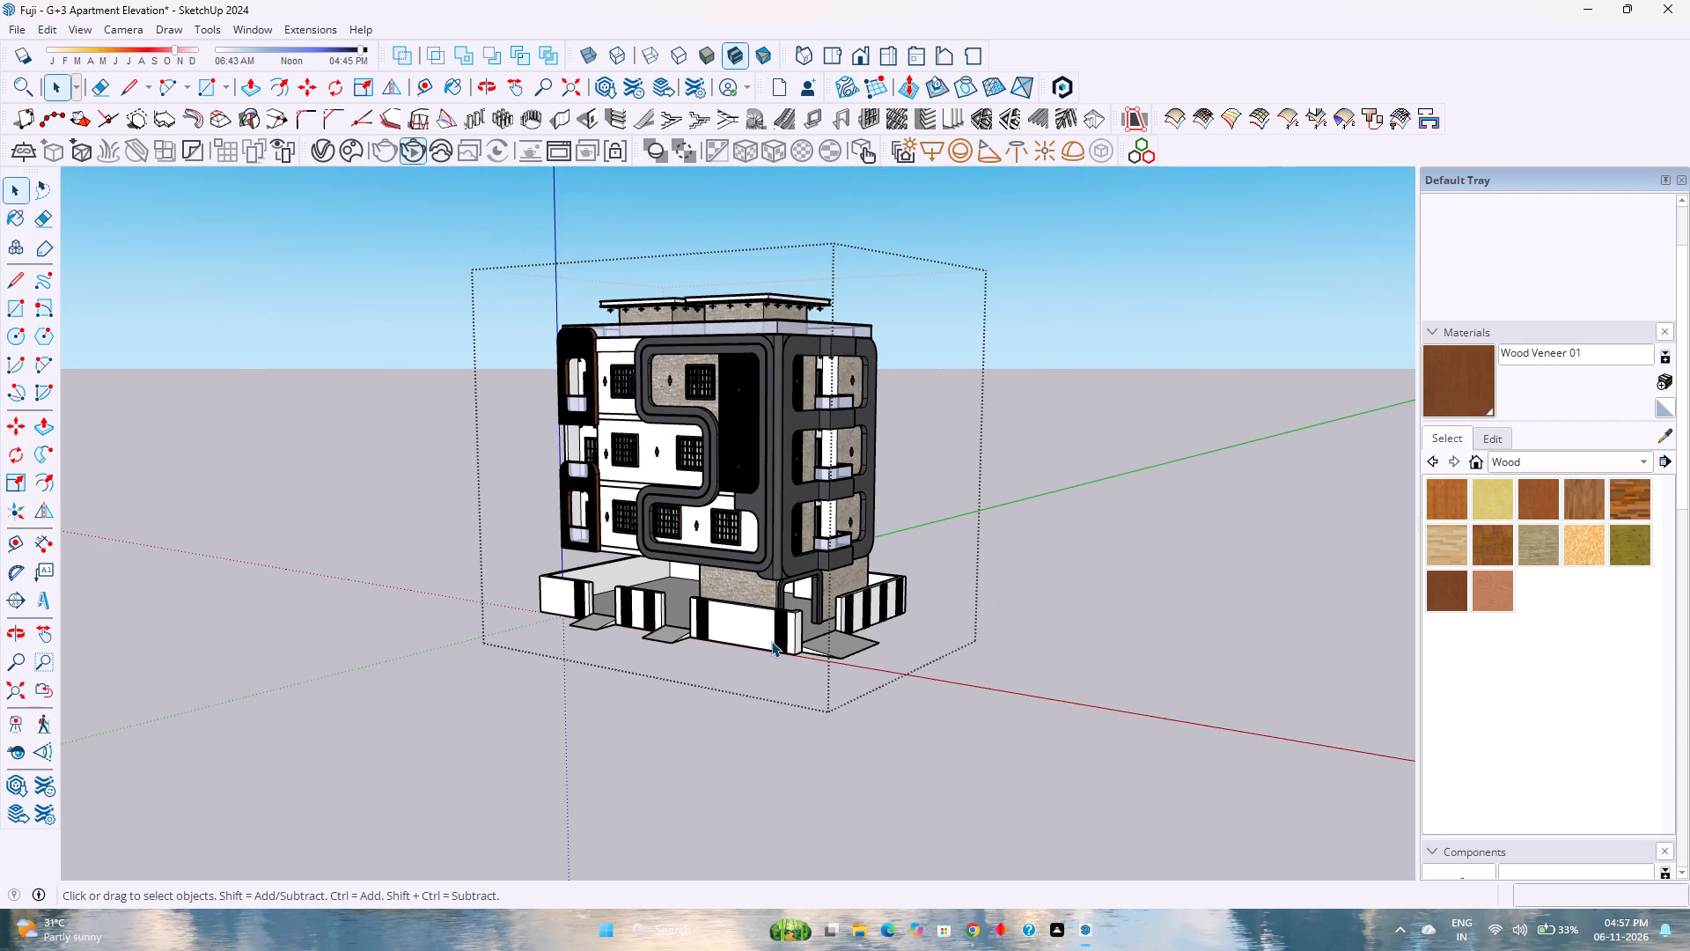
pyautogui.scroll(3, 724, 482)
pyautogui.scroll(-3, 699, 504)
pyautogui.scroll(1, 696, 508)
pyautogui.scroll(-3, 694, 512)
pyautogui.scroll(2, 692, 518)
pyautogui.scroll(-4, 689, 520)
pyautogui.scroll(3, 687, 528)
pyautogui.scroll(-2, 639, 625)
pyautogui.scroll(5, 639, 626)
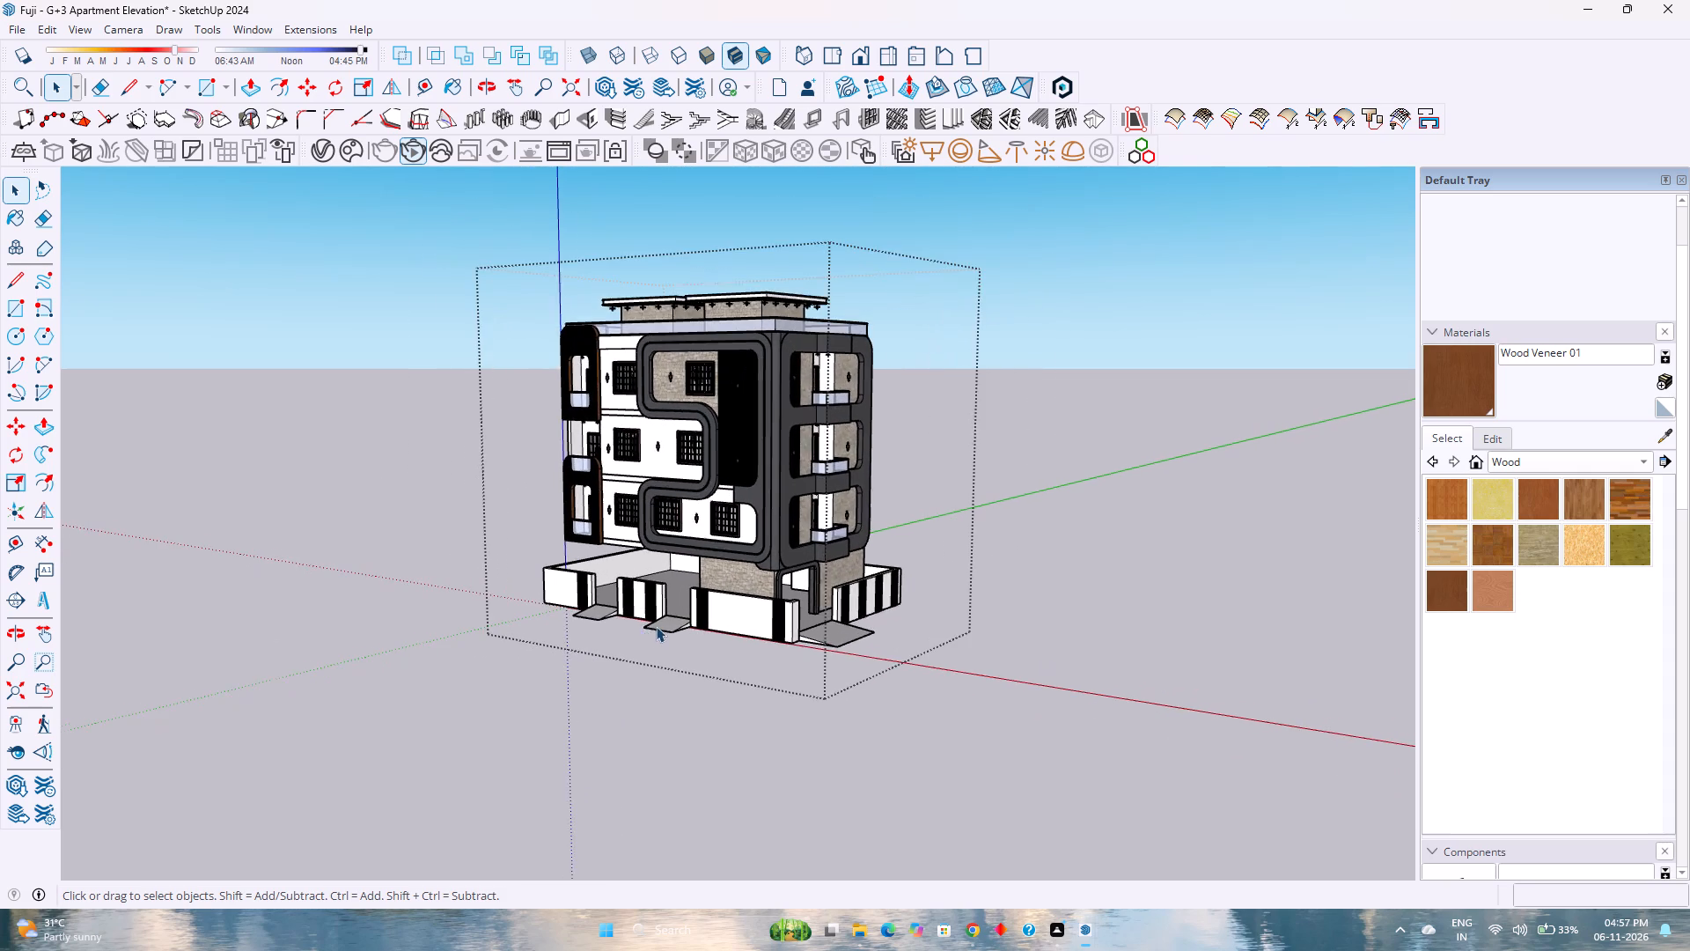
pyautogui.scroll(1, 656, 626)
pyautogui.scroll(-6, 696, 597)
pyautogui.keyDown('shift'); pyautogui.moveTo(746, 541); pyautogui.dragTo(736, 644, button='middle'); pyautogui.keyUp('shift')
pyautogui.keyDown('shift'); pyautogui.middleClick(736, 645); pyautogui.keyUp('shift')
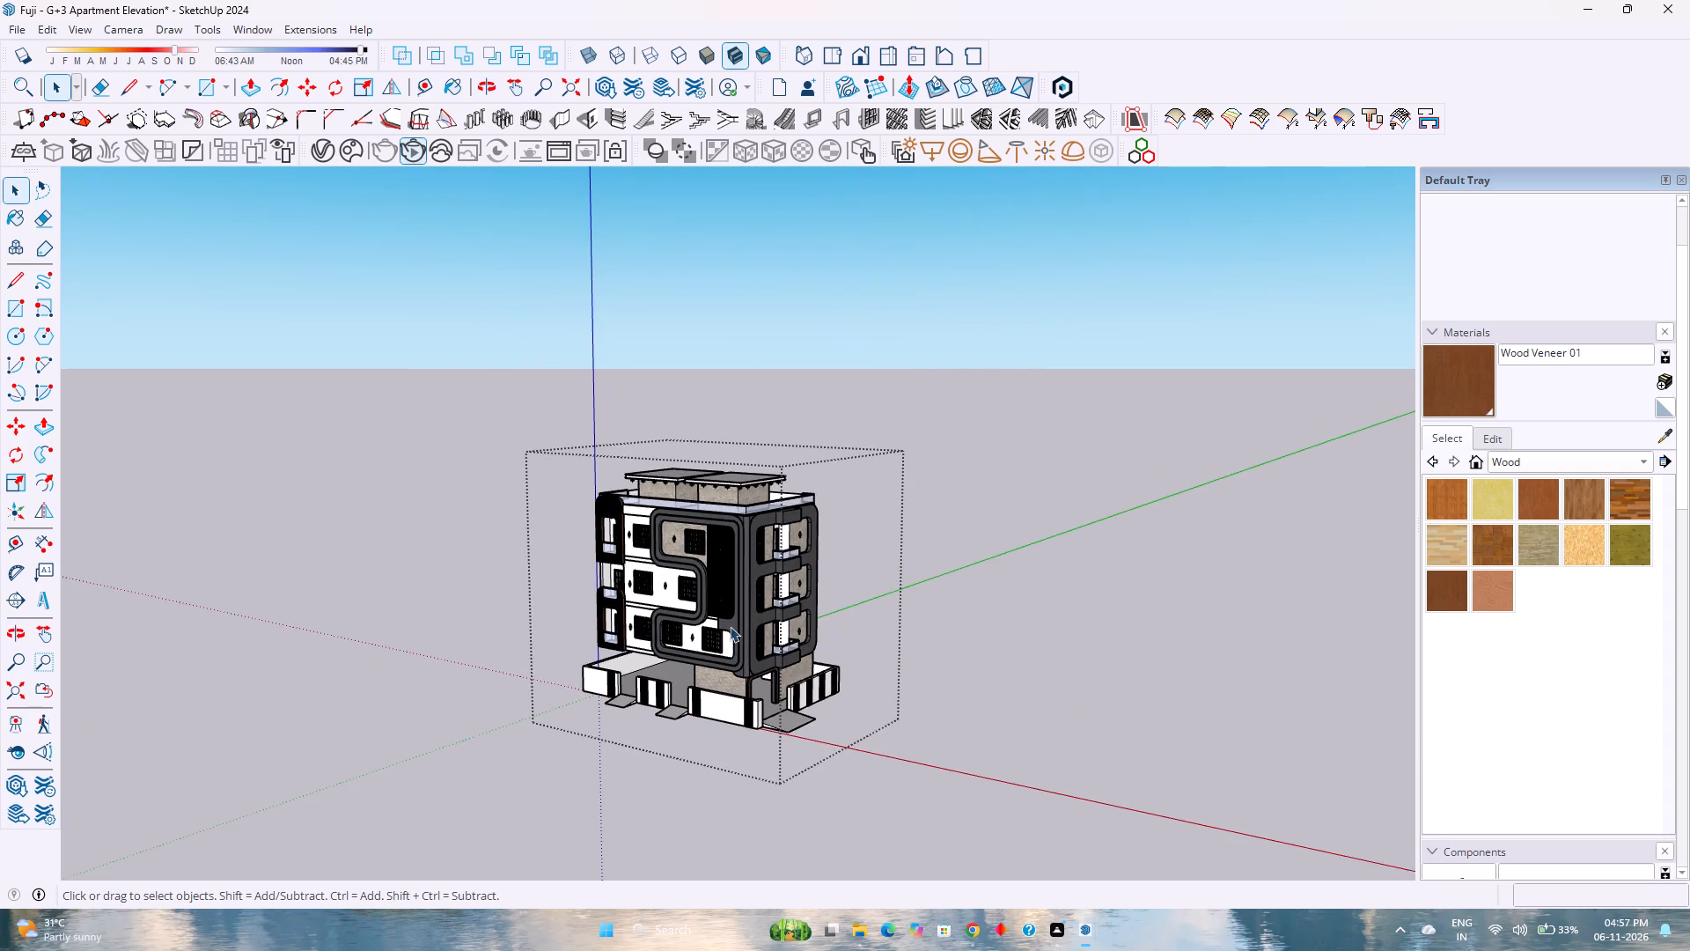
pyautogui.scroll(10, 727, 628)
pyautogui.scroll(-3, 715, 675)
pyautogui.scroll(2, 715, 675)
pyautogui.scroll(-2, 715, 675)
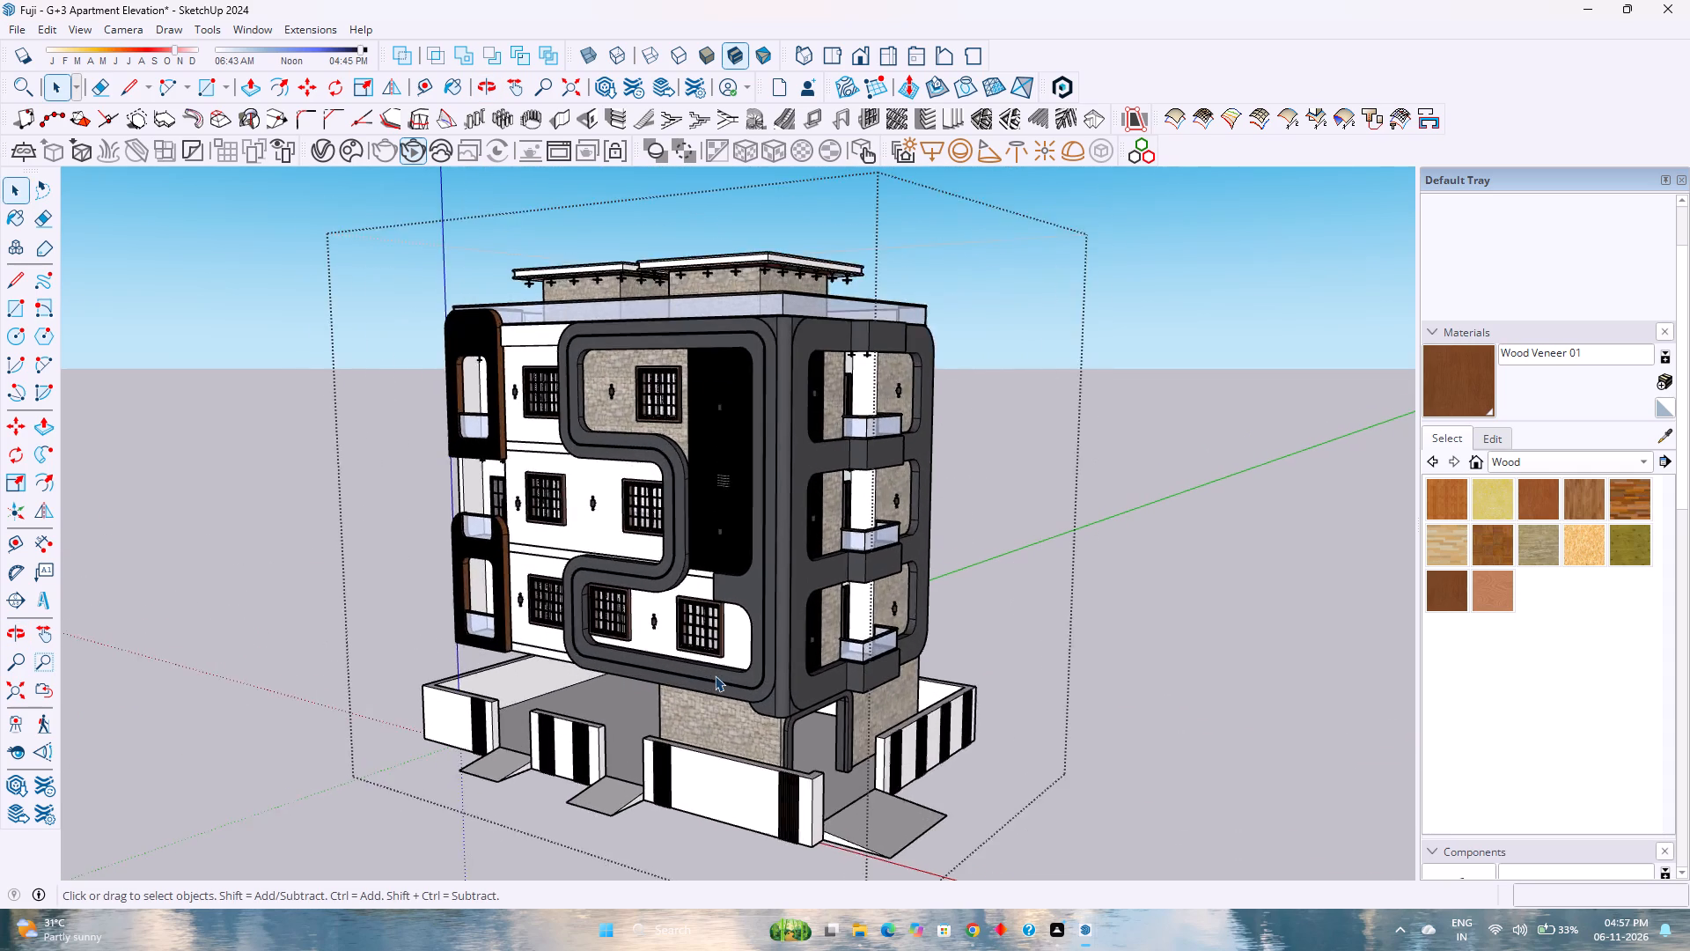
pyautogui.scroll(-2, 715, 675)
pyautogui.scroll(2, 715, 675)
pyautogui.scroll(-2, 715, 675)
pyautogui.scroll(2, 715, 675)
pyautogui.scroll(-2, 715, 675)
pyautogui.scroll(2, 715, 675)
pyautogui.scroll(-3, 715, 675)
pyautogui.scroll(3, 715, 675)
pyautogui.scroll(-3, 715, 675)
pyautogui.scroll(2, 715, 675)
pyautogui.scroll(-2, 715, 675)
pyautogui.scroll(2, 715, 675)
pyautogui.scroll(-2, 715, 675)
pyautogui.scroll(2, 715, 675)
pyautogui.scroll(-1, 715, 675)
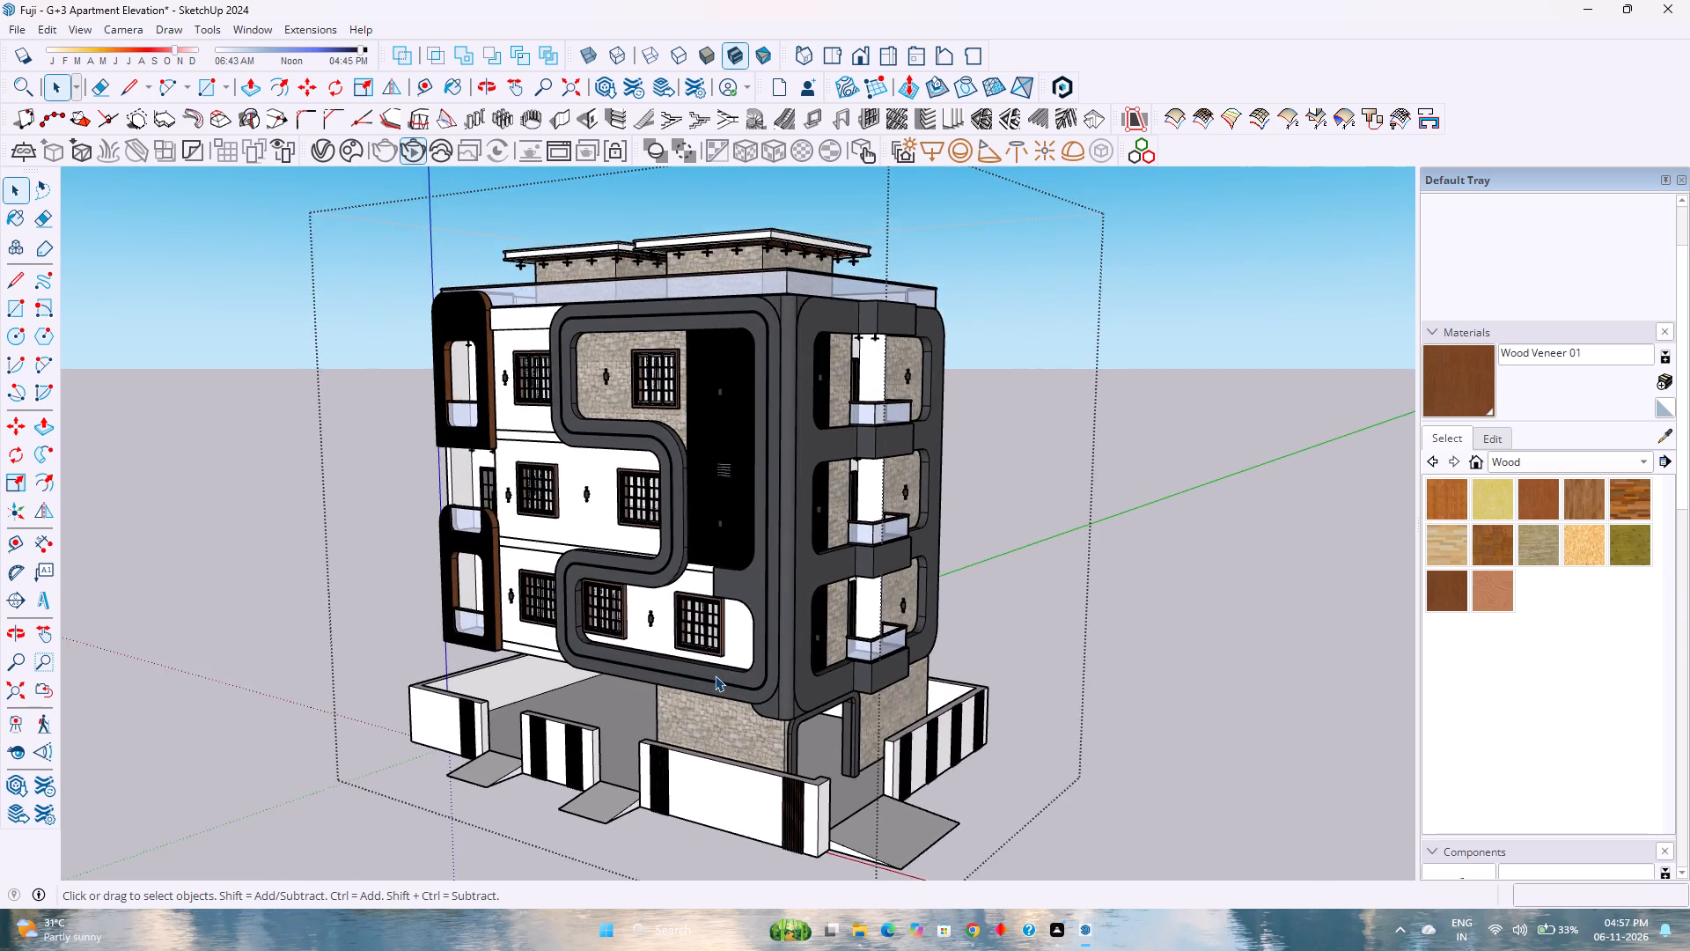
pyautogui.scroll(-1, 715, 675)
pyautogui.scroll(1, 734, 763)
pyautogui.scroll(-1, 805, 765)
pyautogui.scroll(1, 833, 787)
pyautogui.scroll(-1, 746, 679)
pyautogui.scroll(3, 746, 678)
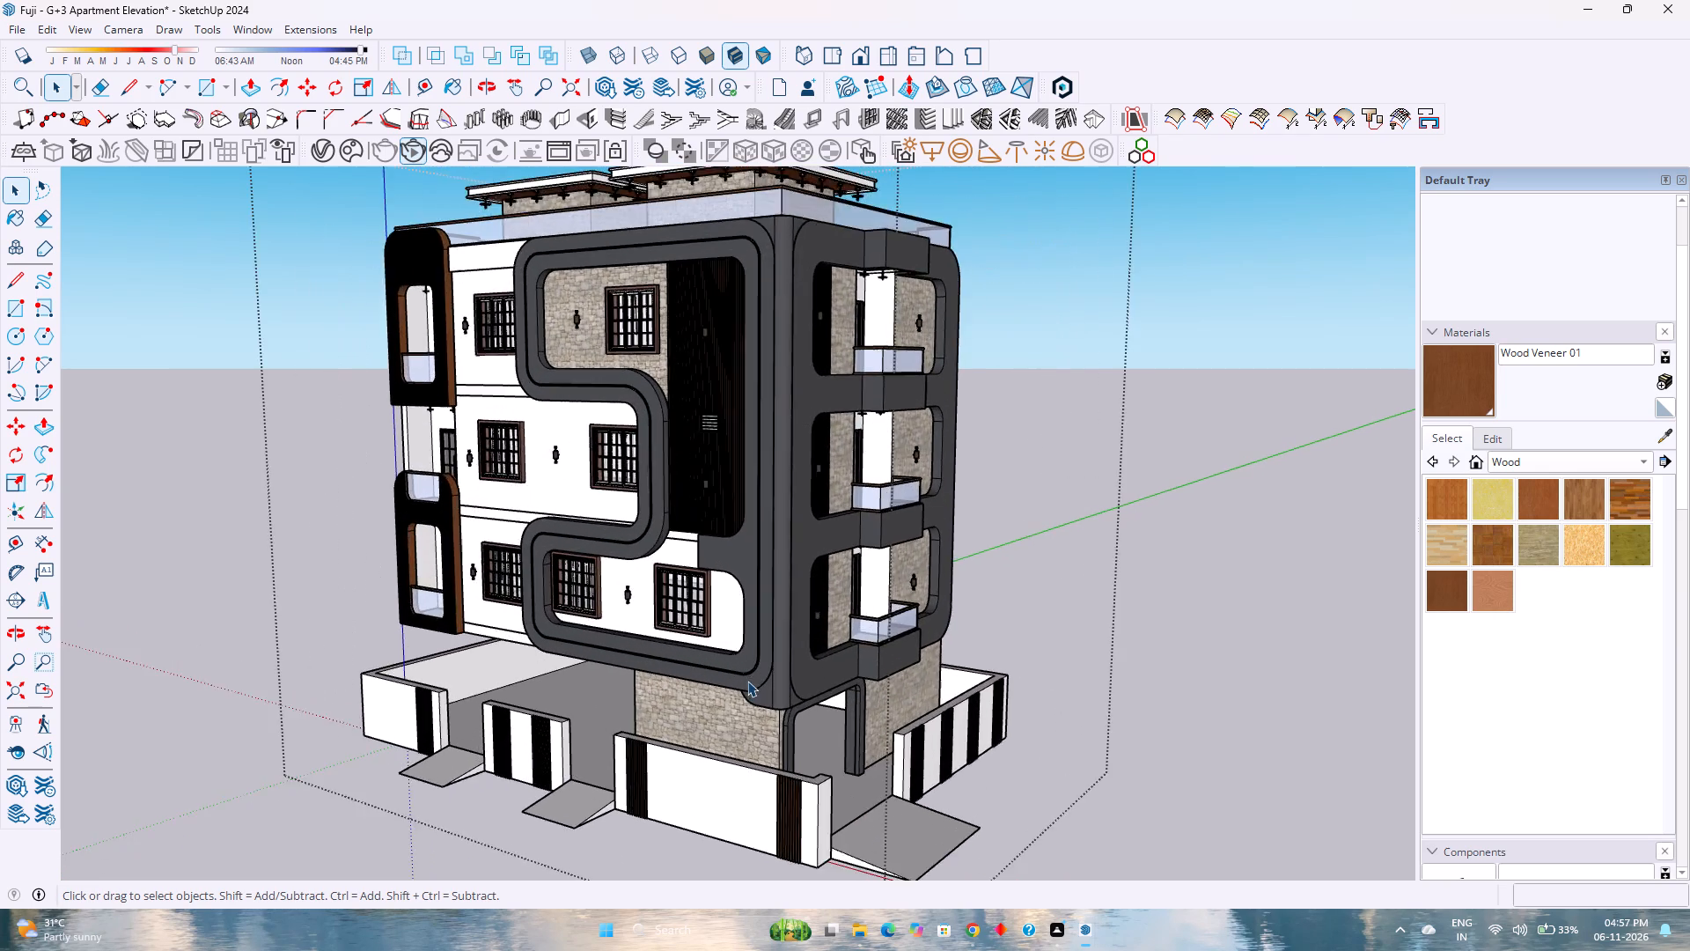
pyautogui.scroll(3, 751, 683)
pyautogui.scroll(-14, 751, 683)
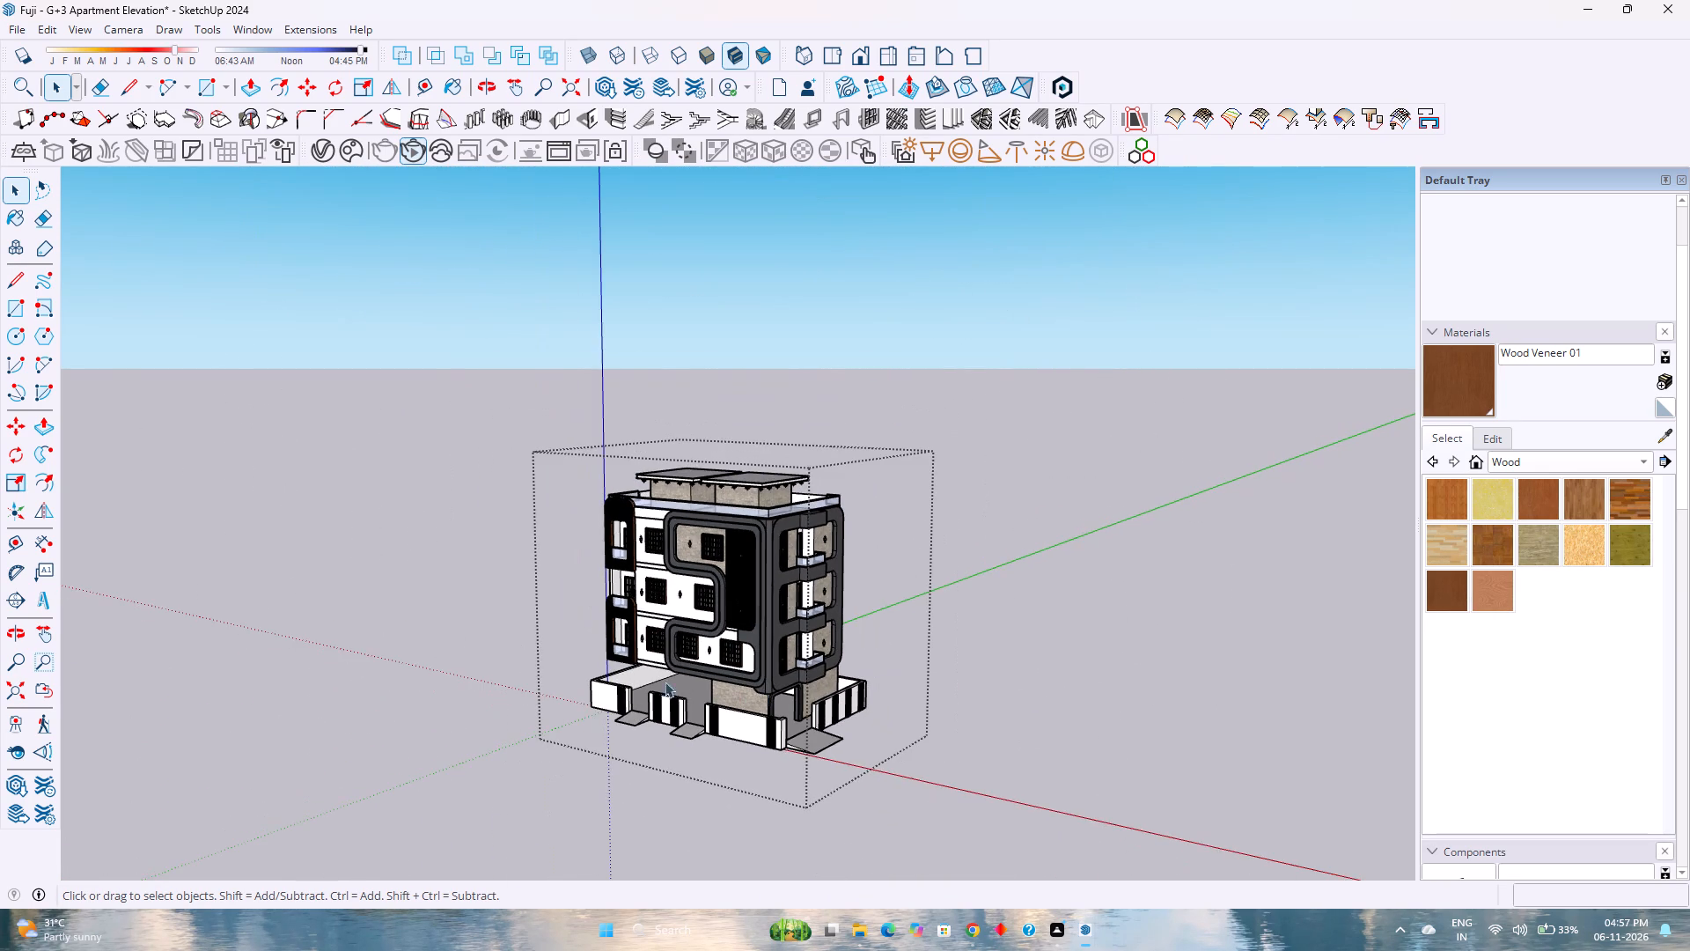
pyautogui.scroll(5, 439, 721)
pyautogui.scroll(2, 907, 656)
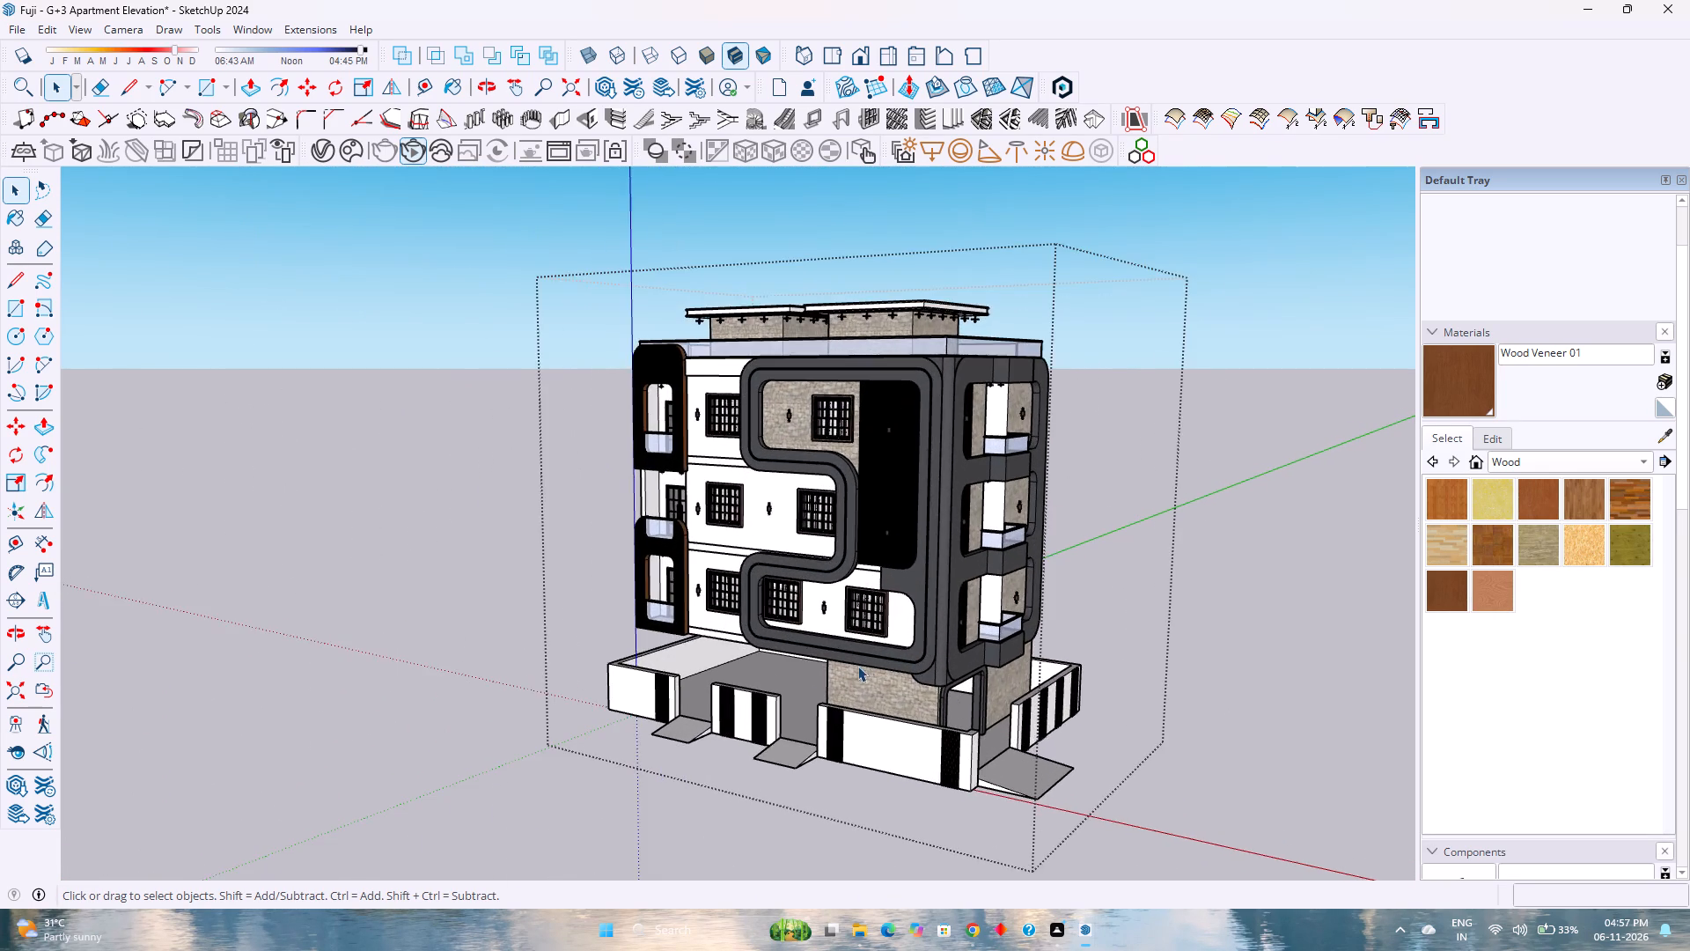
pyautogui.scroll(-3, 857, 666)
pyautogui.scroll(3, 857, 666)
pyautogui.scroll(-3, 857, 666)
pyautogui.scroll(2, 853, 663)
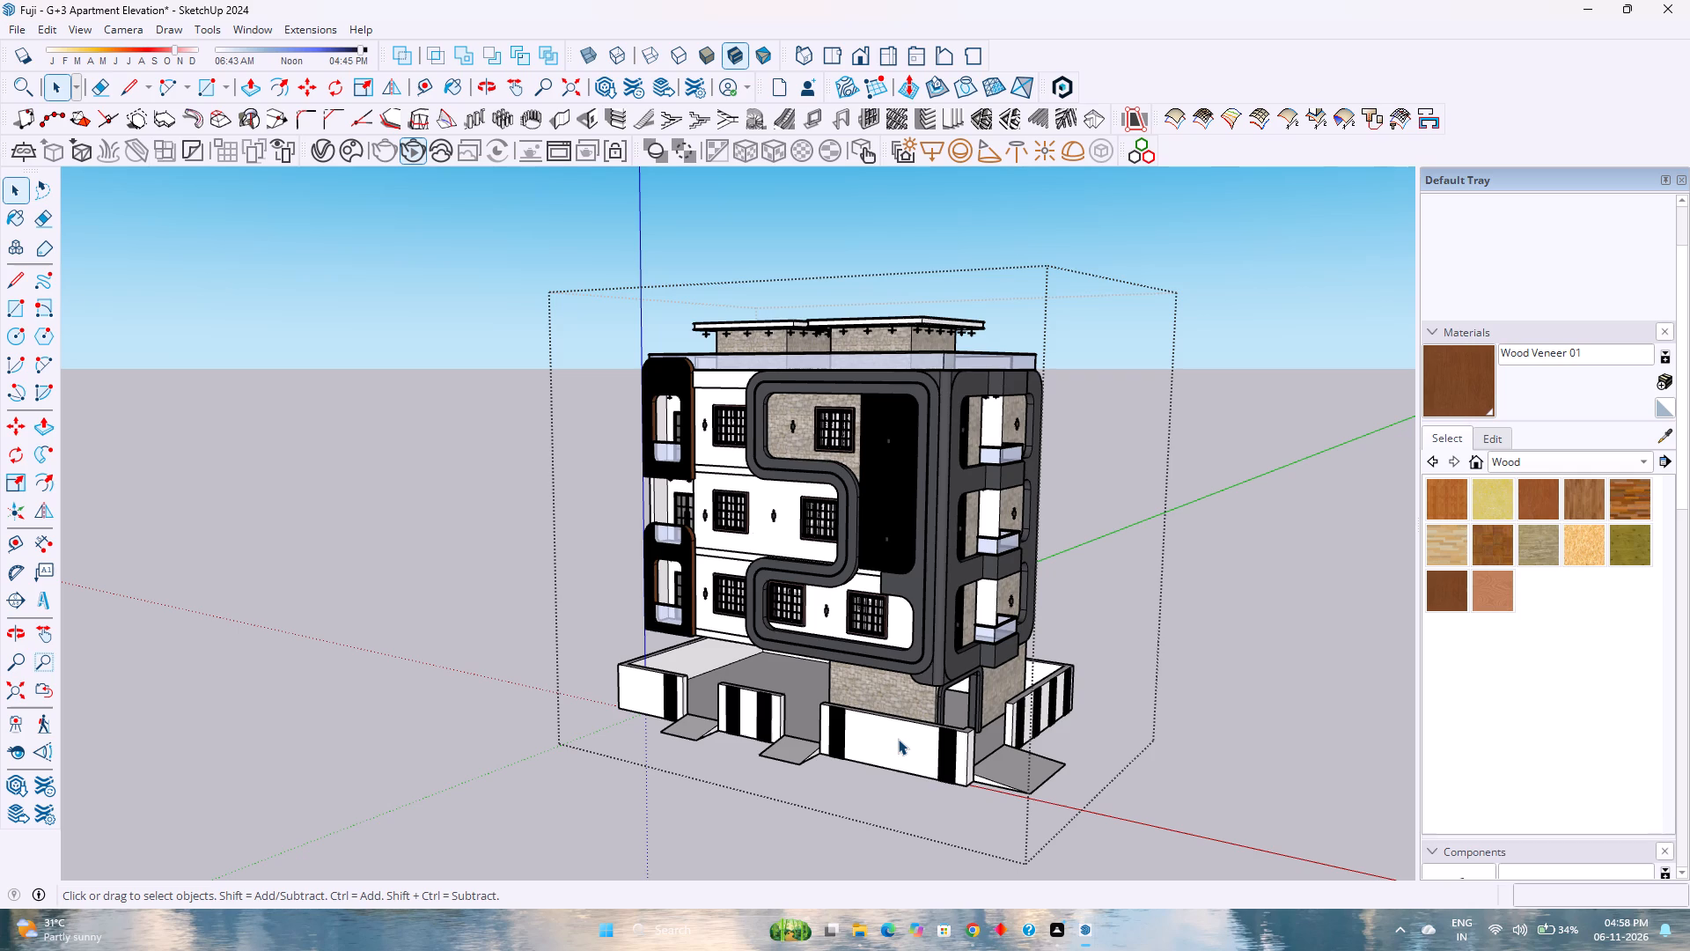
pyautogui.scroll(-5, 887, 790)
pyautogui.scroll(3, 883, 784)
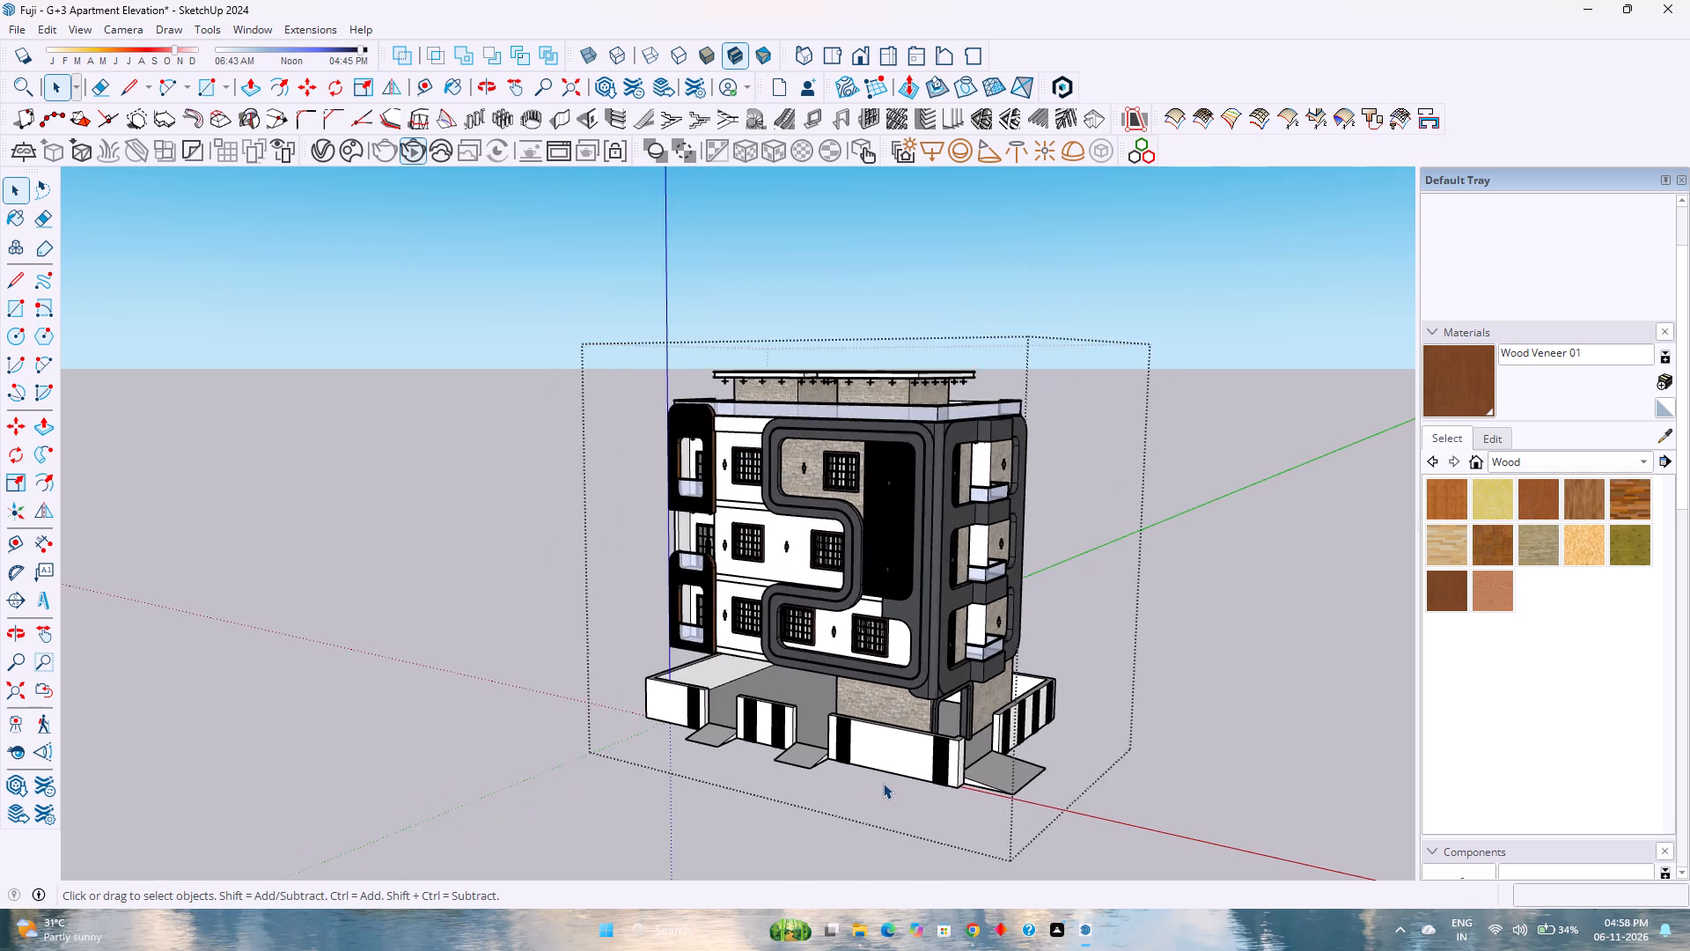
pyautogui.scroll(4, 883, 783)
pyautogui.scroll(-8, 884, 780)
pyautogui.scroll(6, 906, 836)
# Examine the building from above and then facing its front elevation, with the whole model in view.
pyautogui.moveTo(885, 799); pyautogui.dragTo(992, 910, button='middle')
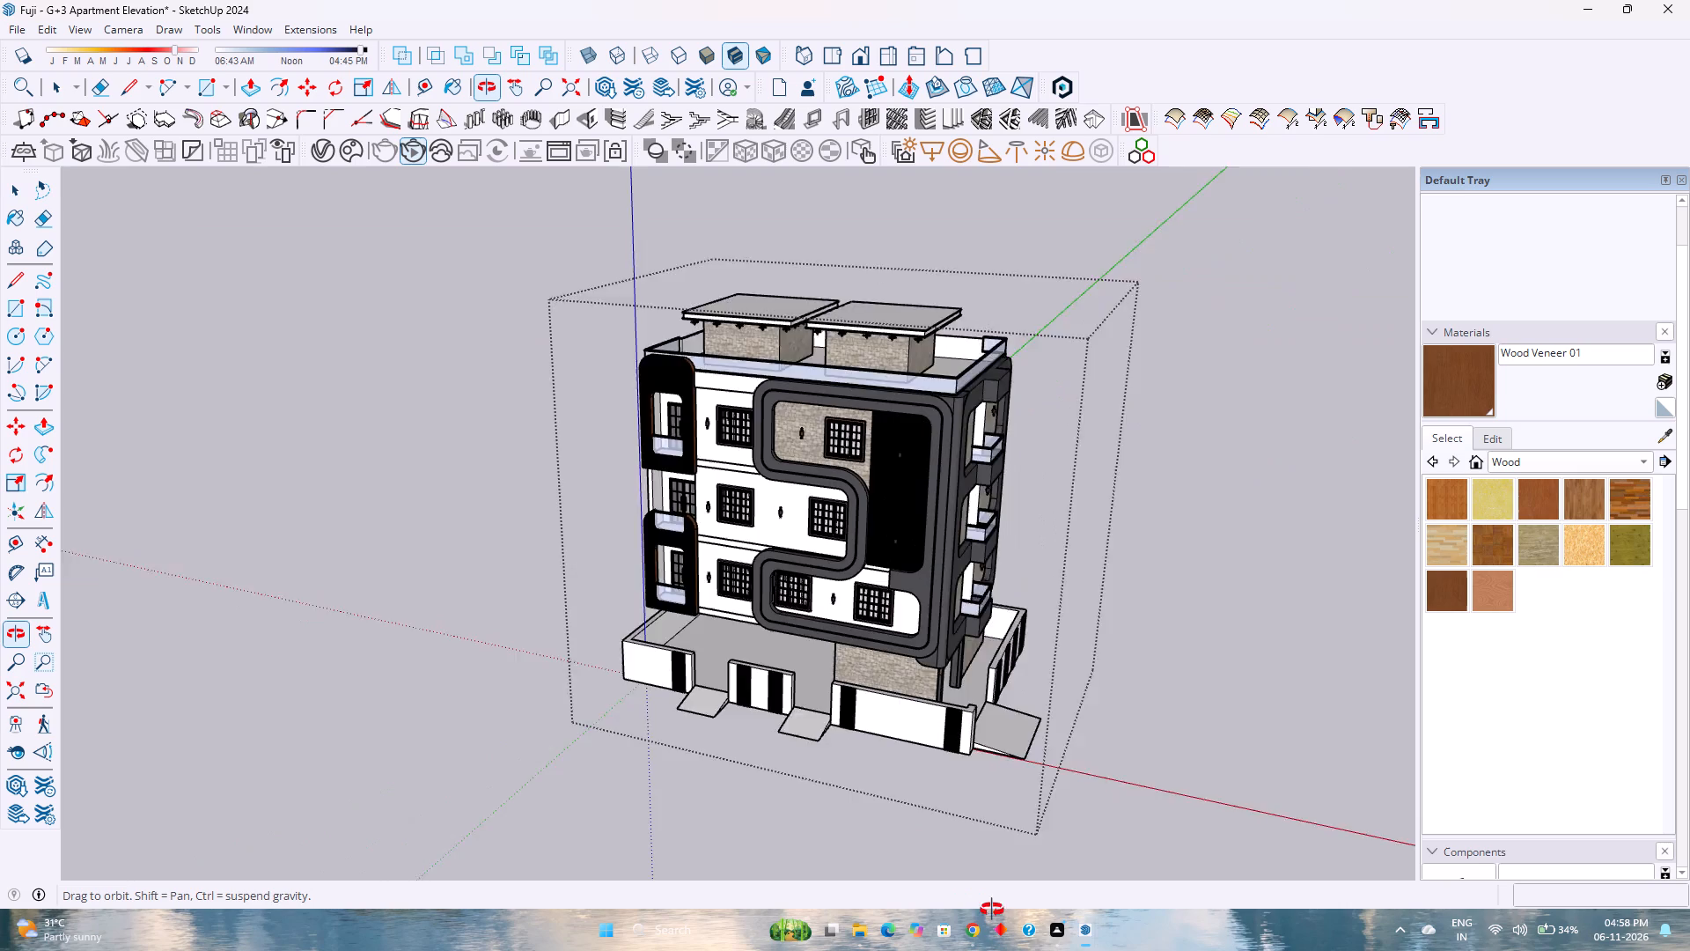
pyautogui.moveTo(992, 910); pyautogui.dragTo(1302, 859, button='middle')
pyautogui.middleClick(1302, 859)
pyautogui.middleClick(1302, 858)
pyautogui.scroll(4, 915, 682)
pyautogui.scroll(-12, 925, 689)
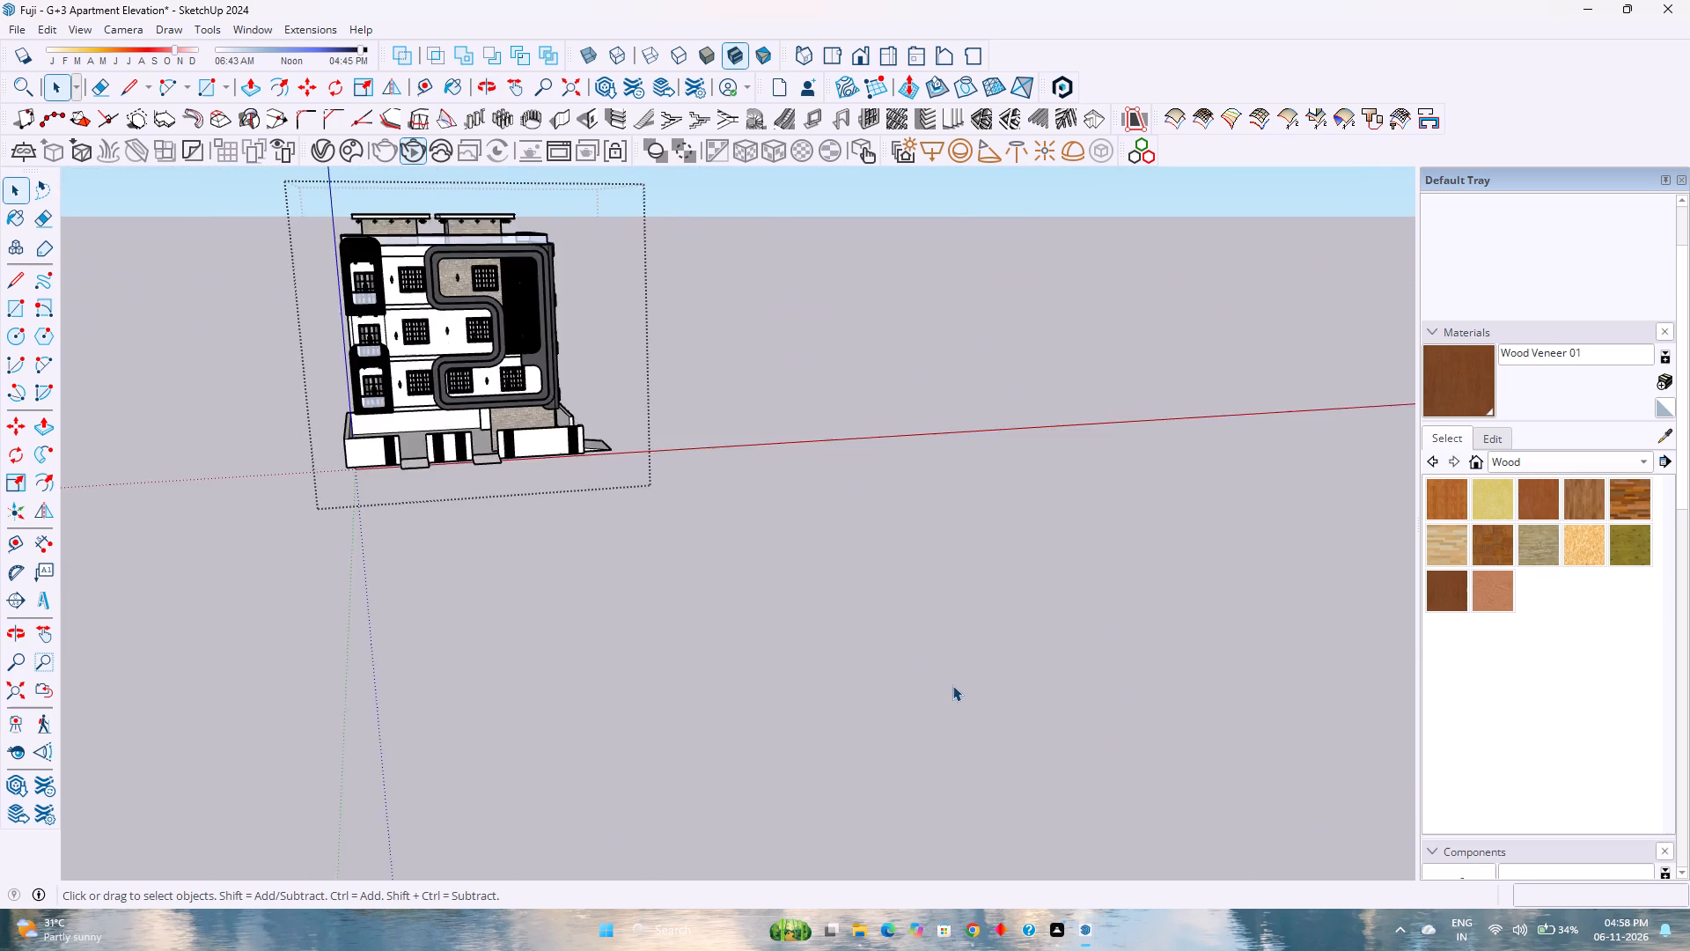
pyautogui.scroll(-3, 952, 685)
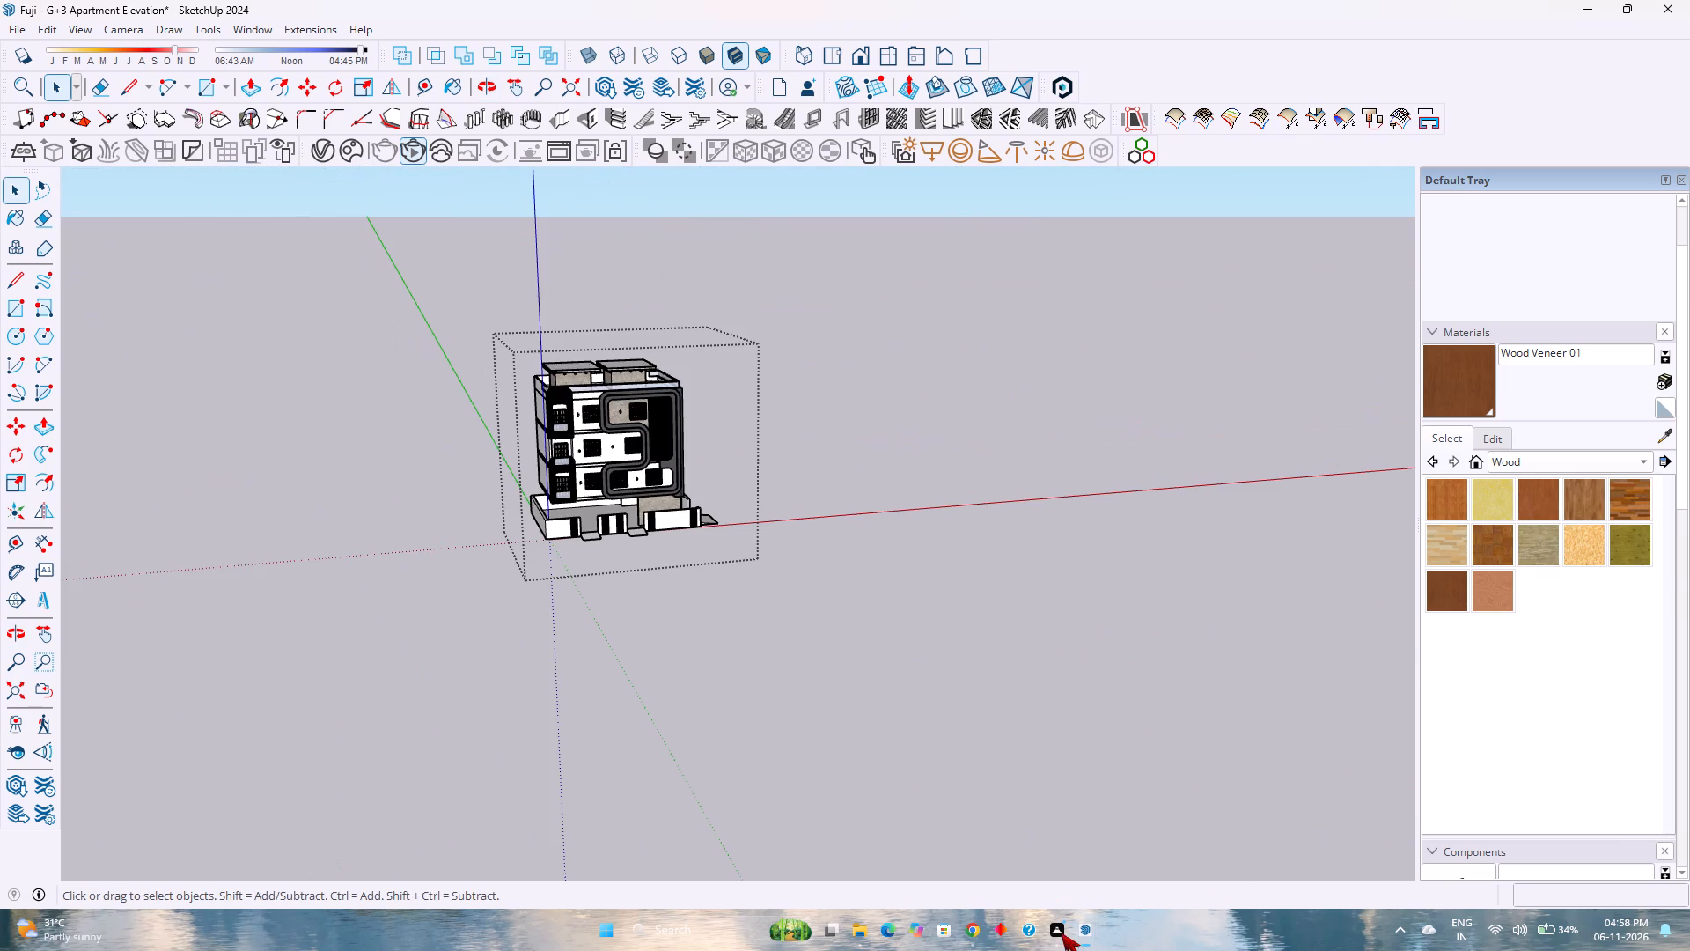
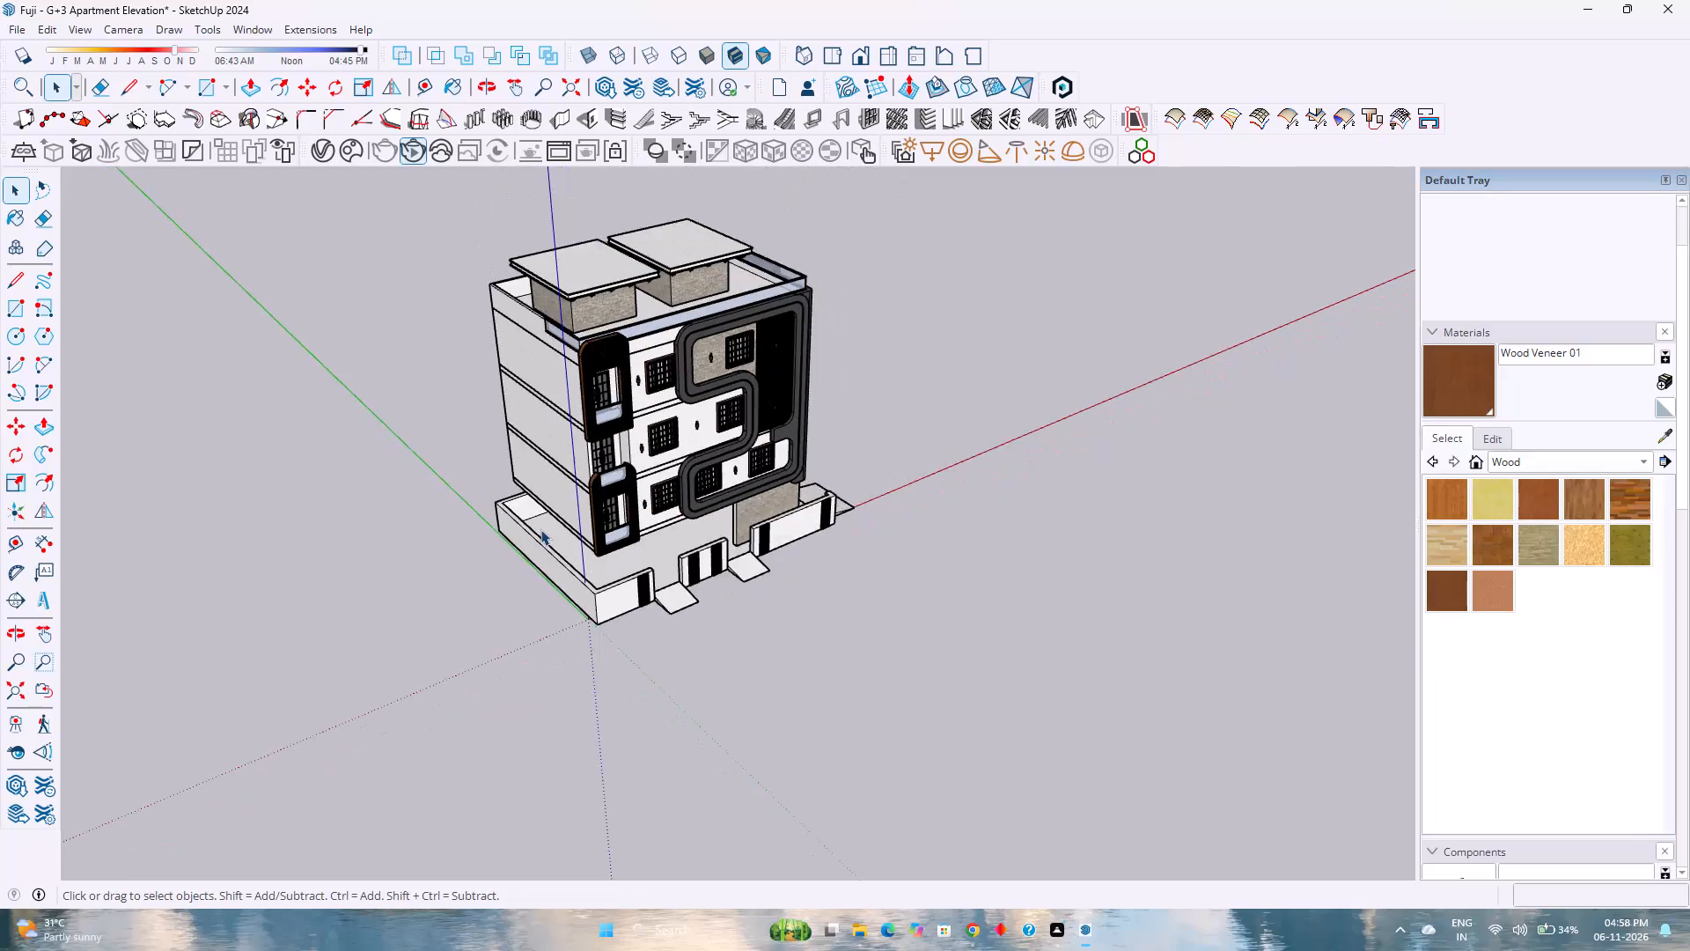
# Examine the ground floor, front and side boundary walls, wood-slatted panels and entrance ramps from several angles.
pyautogui.scroll(2, 540, 529)
pyautogui.scroll(6, 378, 568)
pyautogui.keyDown('shift'); pyautogui.moveTo(398, 575); pyautogui.dragTo(577, 695, button='middle'); pyautogui.keyUp('shift')
pyautogui.moveTo(679, 663); pyautogui.dragTo(663, 652, button='middle')
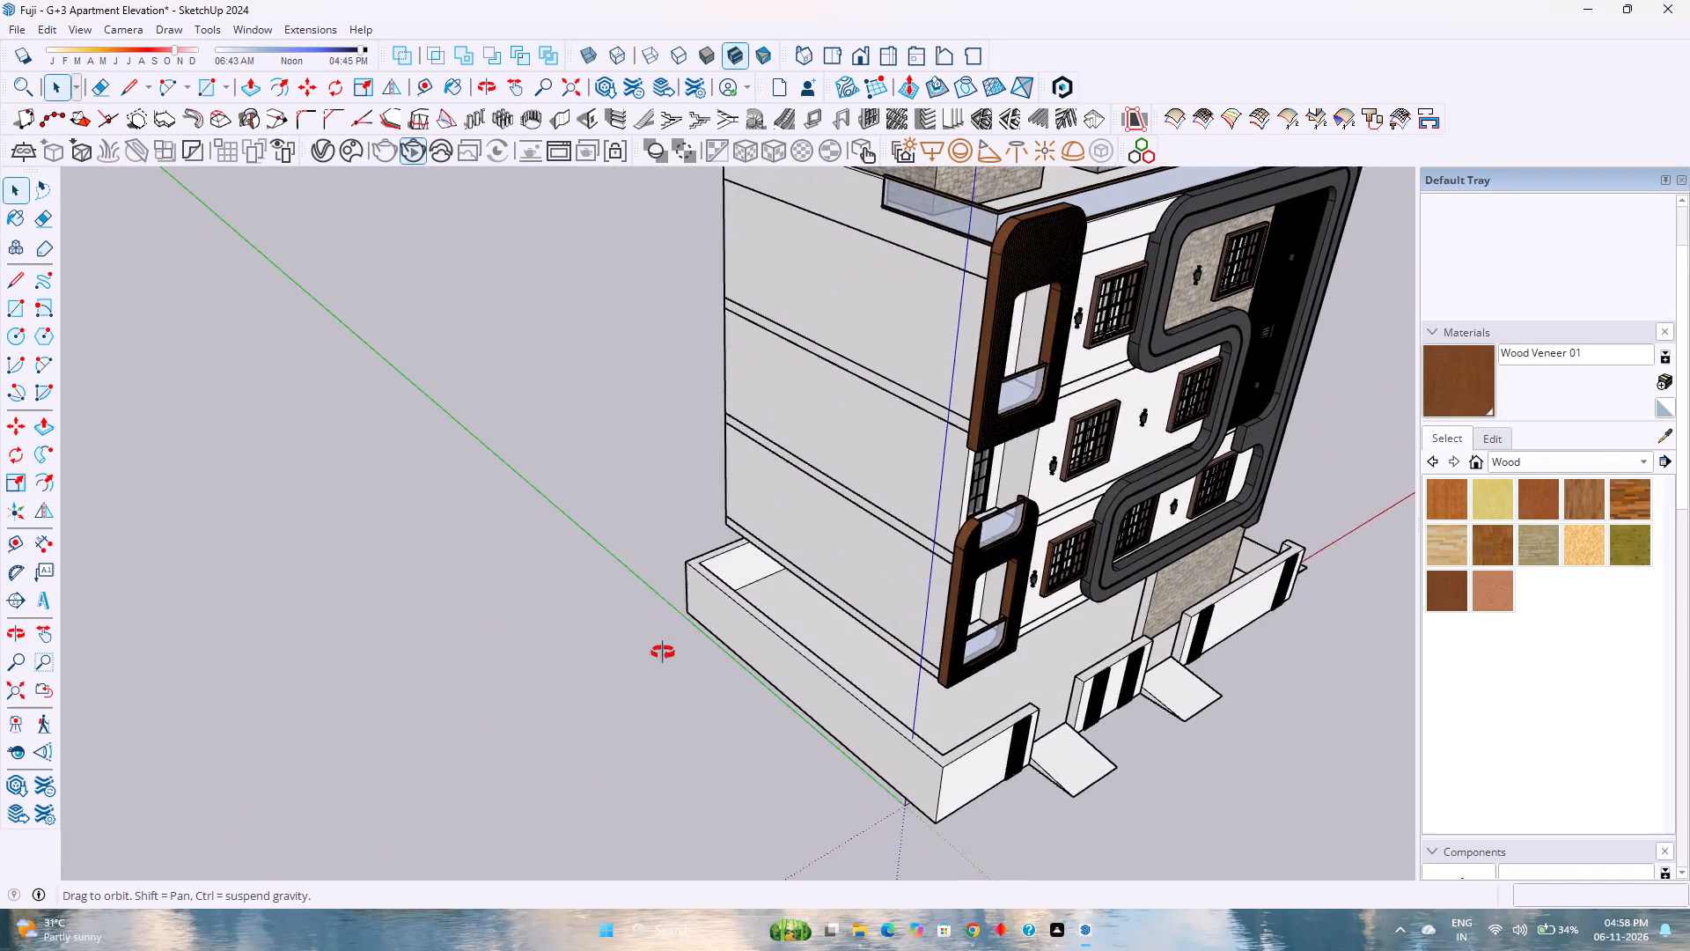
pyautogui.moveTo(663, 652); pyautogui.dragTo(467, 584, button='middle')
pyautogui.middleClick(465, 583)
pyautogui.scroll(1, 459, 579)
pyautogui.scroll(-5, 459, 576)
pyautogui.scroll(2, 459, 576)
pyautogui.scroll(-10, 459, 576)
pyautogui.moveTo(749, 720); pyautogui.dragTo(333, 720, button='middle')
pyautogui.middleClick(333, 720)
pyautogui.scroll(9, 788, 678)
pyautogui.moveTo(723, 694); pyautogui.dragTo(923, 804, button='middle')
pyautogui.keyDown('shift'); pyautogui.moveTo(922, 783); pyautogui.dragTo(813, 670, button='middle'); pyautogui.keyUp('shift')
pyautogui.scroll(5, 763, 628)
pyautogui.moveTo(780, 646); pyautogui.dragTo(838, 711, button='middle')
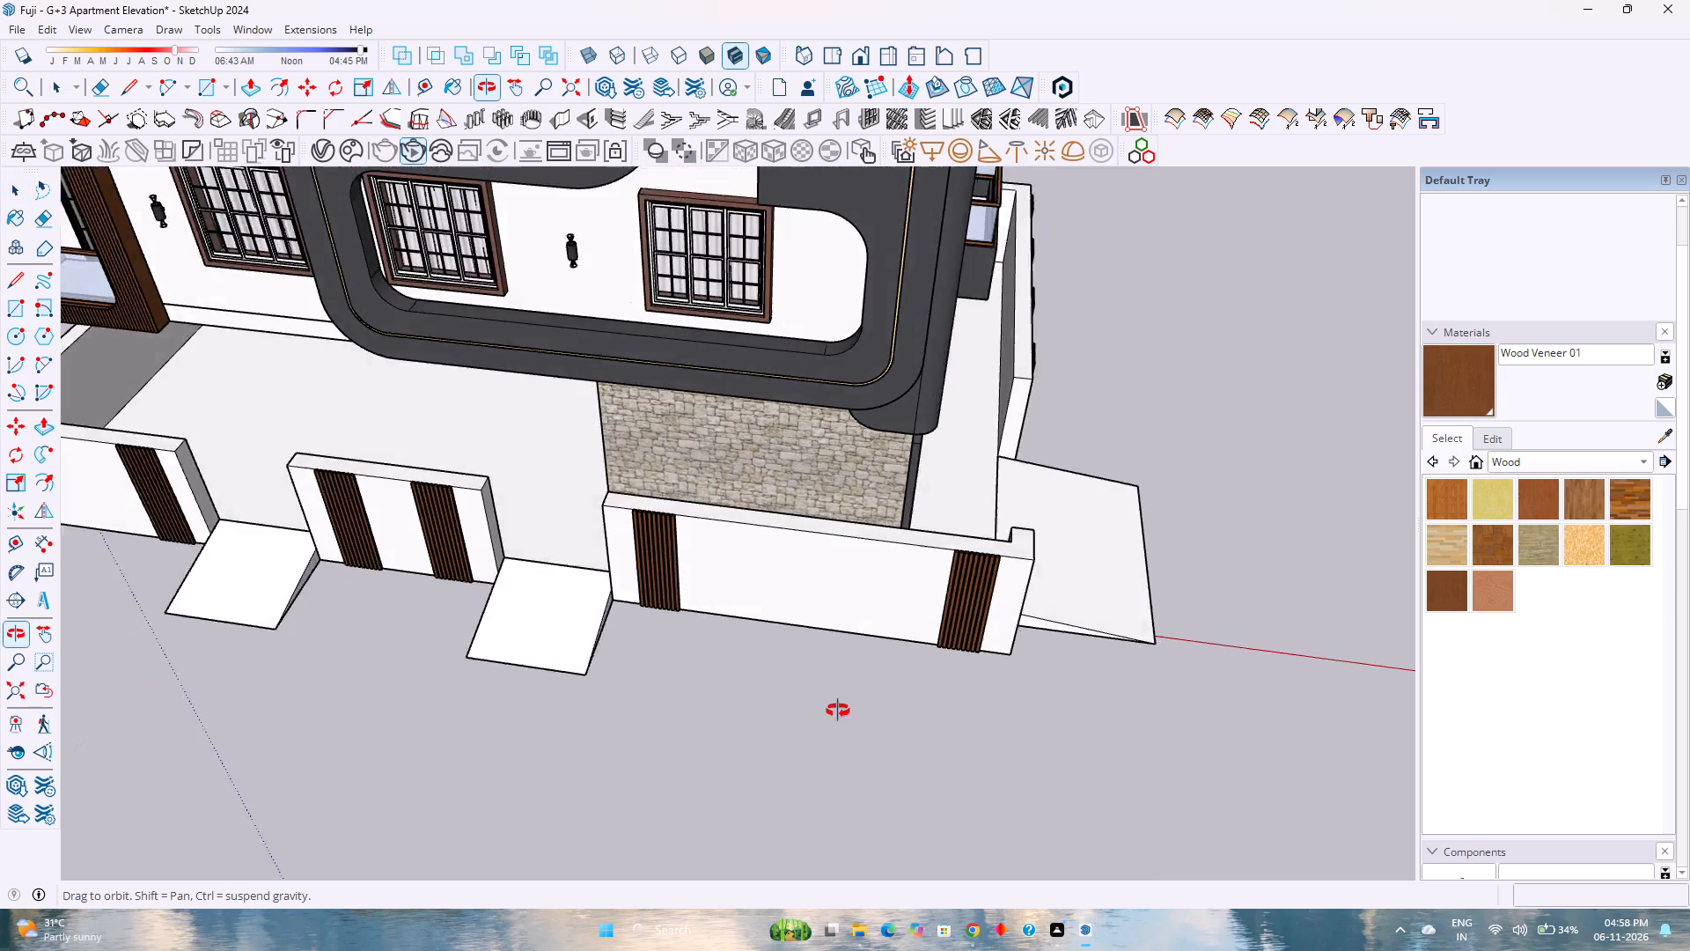
pyautogui.moveTo(838, 711); pyautogui.dragTo(982, 720, button='middle')
pyautogui.scroll(1, 928, 682)
pyautogui.scroll(-4, 928, 682)
pyautogui.moveTo(939, 675); pyautogui.dragTo(621, 693, button='middle')
pyautogui.scroll(-4, 636, 686)
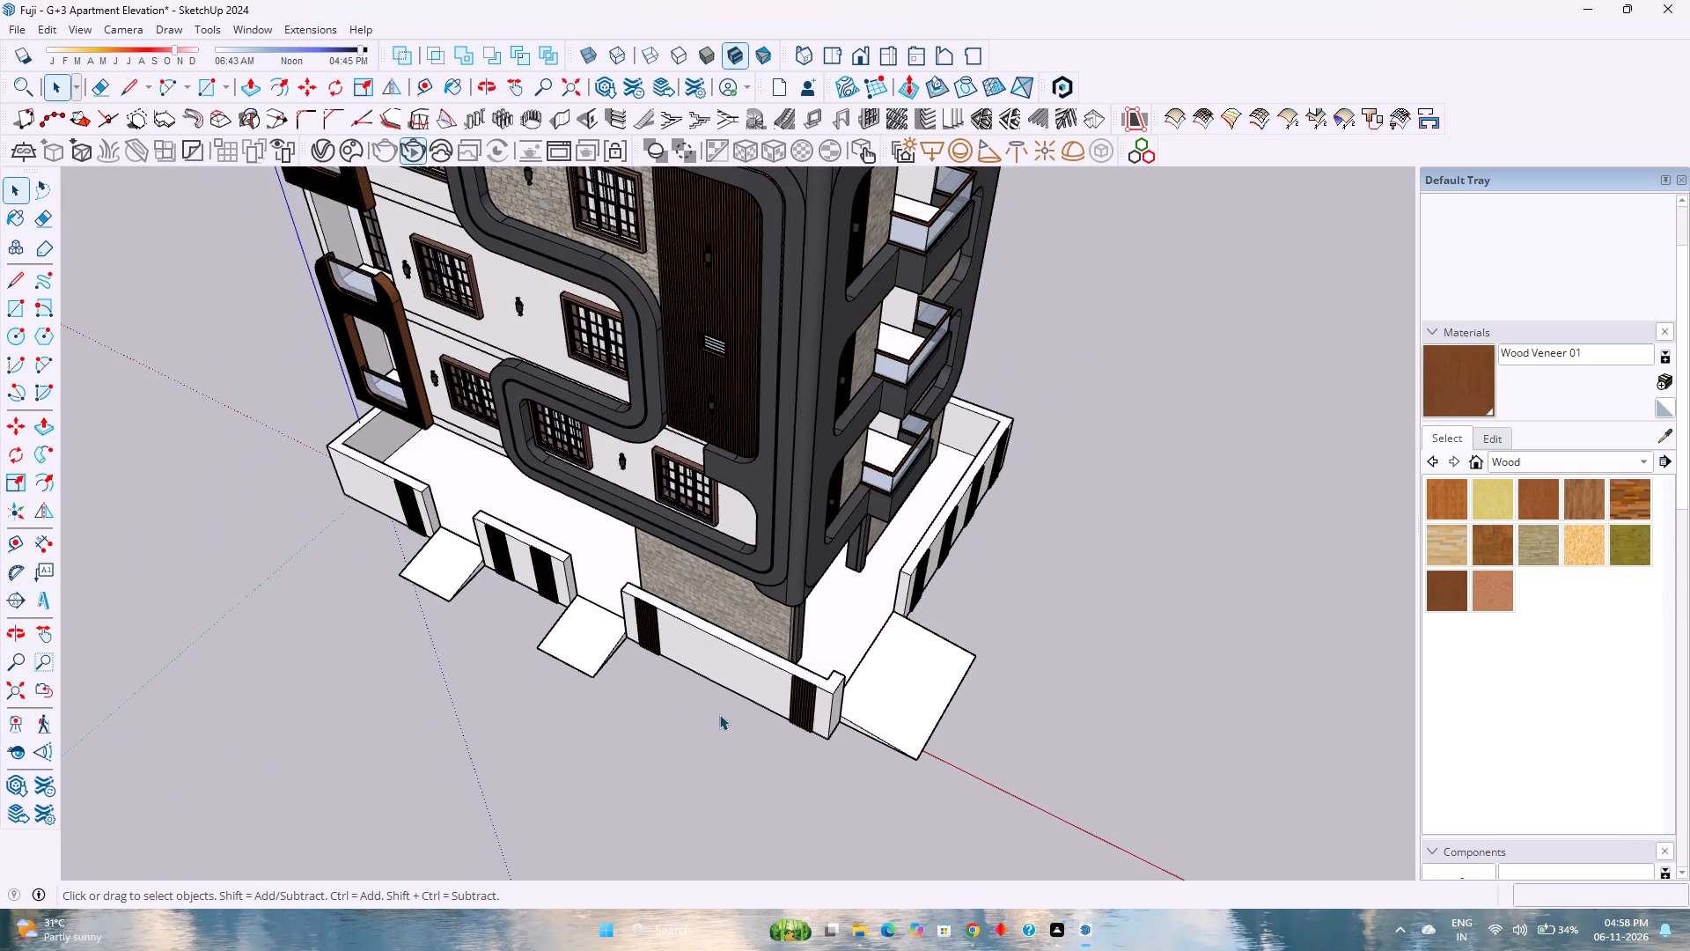
pyautogui.scroll(8, 748, 715)
pyautogui.keyDown('shift'); pyautogui.moveTo(672, 703); pyautogui.dragTo(811, 696, button='middle'); pyautogui.keyUp('shift')
pyautogui.scroll(-3, 799, 674)
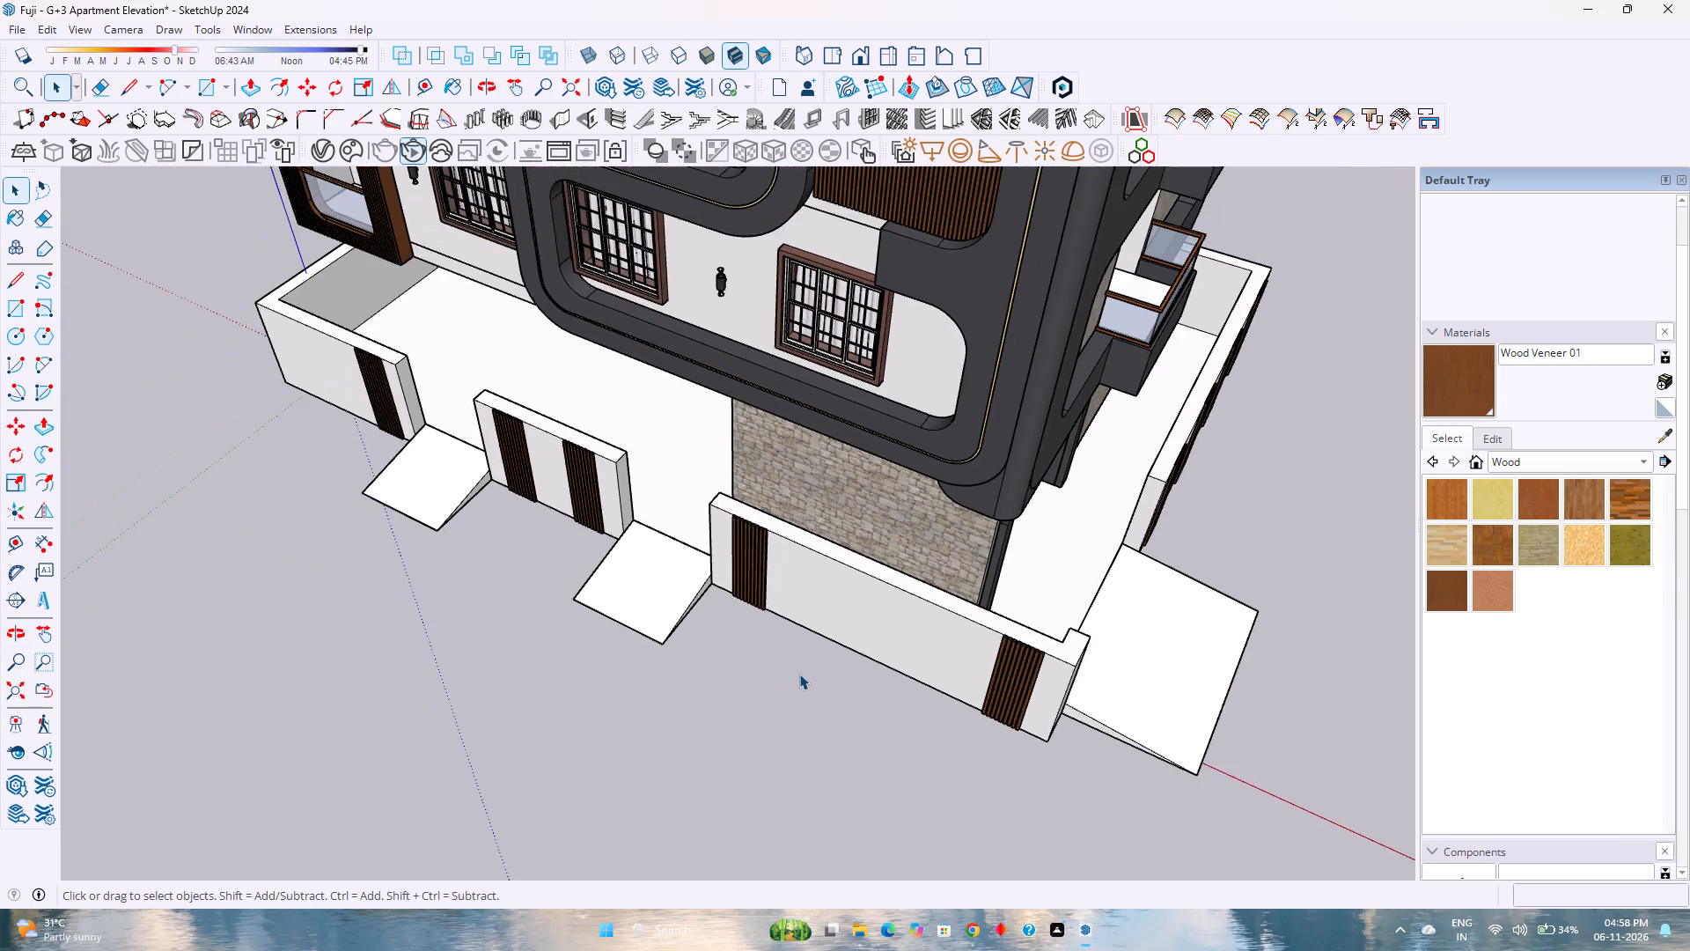
pyautogui.scroll(-5, 799, 674)
pyautogui.scroll(8, 799, 674)
pyautogui.keyDown('shift'); pyautogui.moveTo(863, 619); pyautogui.dragTo(667, 597, button='middle'); pyautogui.keyUp('shift')
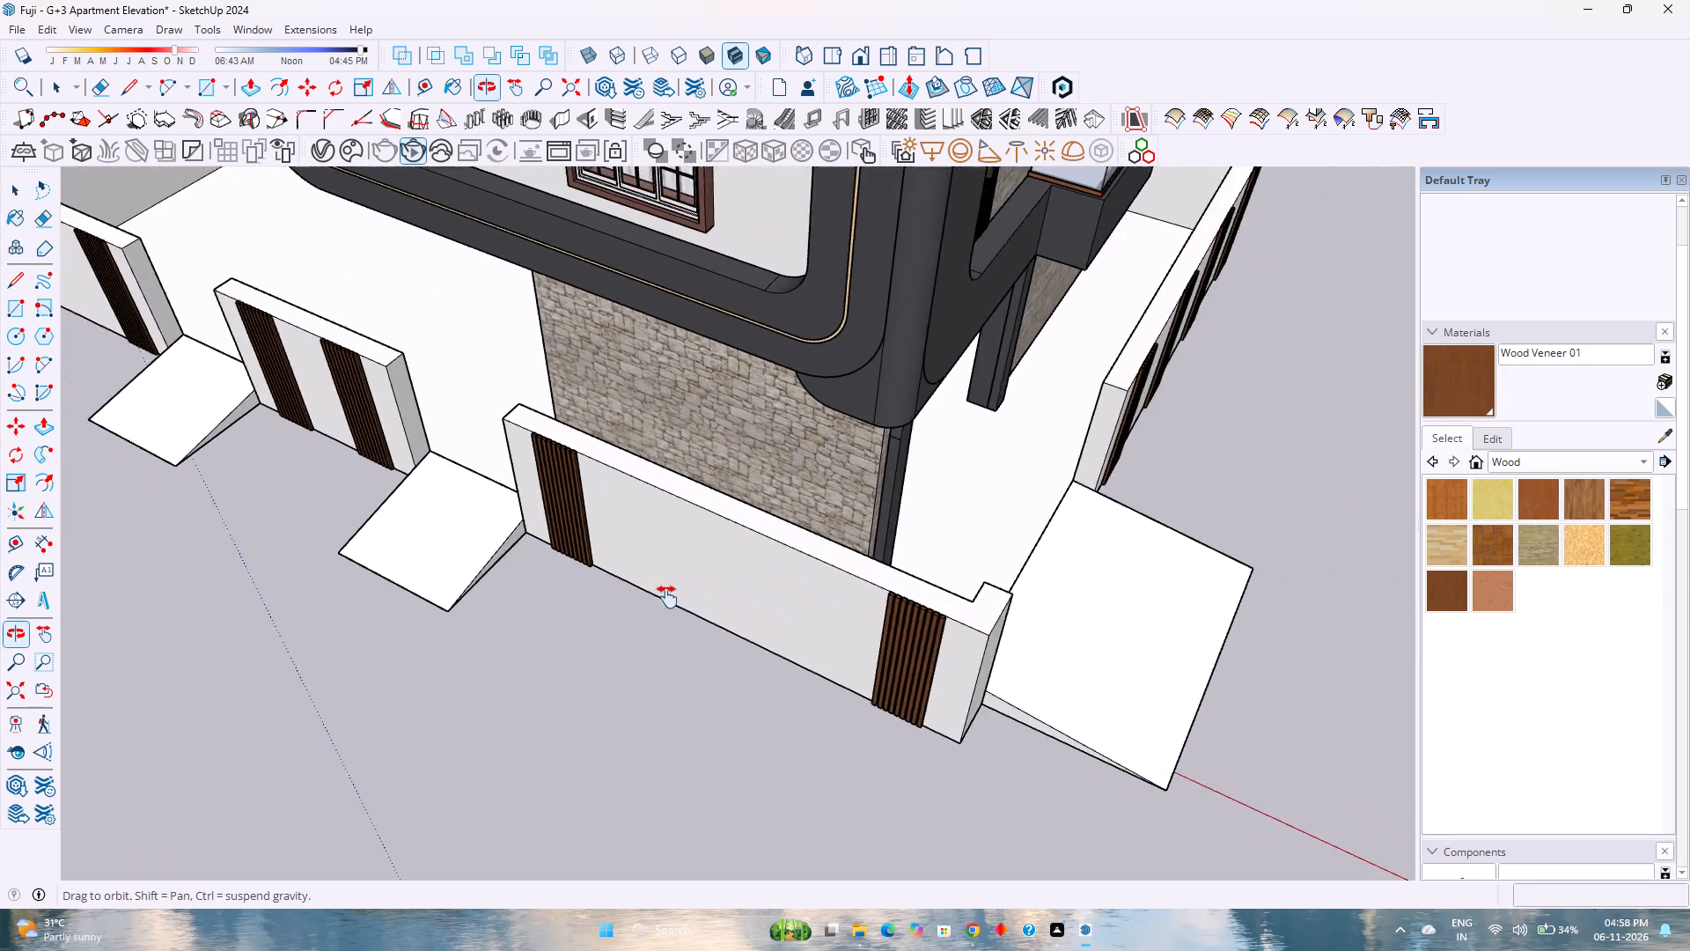
pyautogui.keyDown('shift'); pyautogui.moveTo(667, 597); pyautogui.dragTo(658, 598, button='middle'); pyautogui.keyUp('shift')
pyautogui.keyDown('shift'); pyautogui.middleClick(658, 598); pyautogui.keyUp('shift')
pyautogui.scroll(1, 656, 600)
pyautogui.scroll(-8, 656, 601)
pyautogui.keyDown('shift'); pyautogui.moveTo(644, 613); pyautogui.dragTo(710, 641, button='middle'); pyautogui.keyUp('shift')
pyautogui.keyDown('shift'); pyautogui.middleClick(710, 641); pyautogui.keyUp('shift')
pyautogui.moveTo(685, 643); pyautogui.dragTo(921, 669, button='middle')
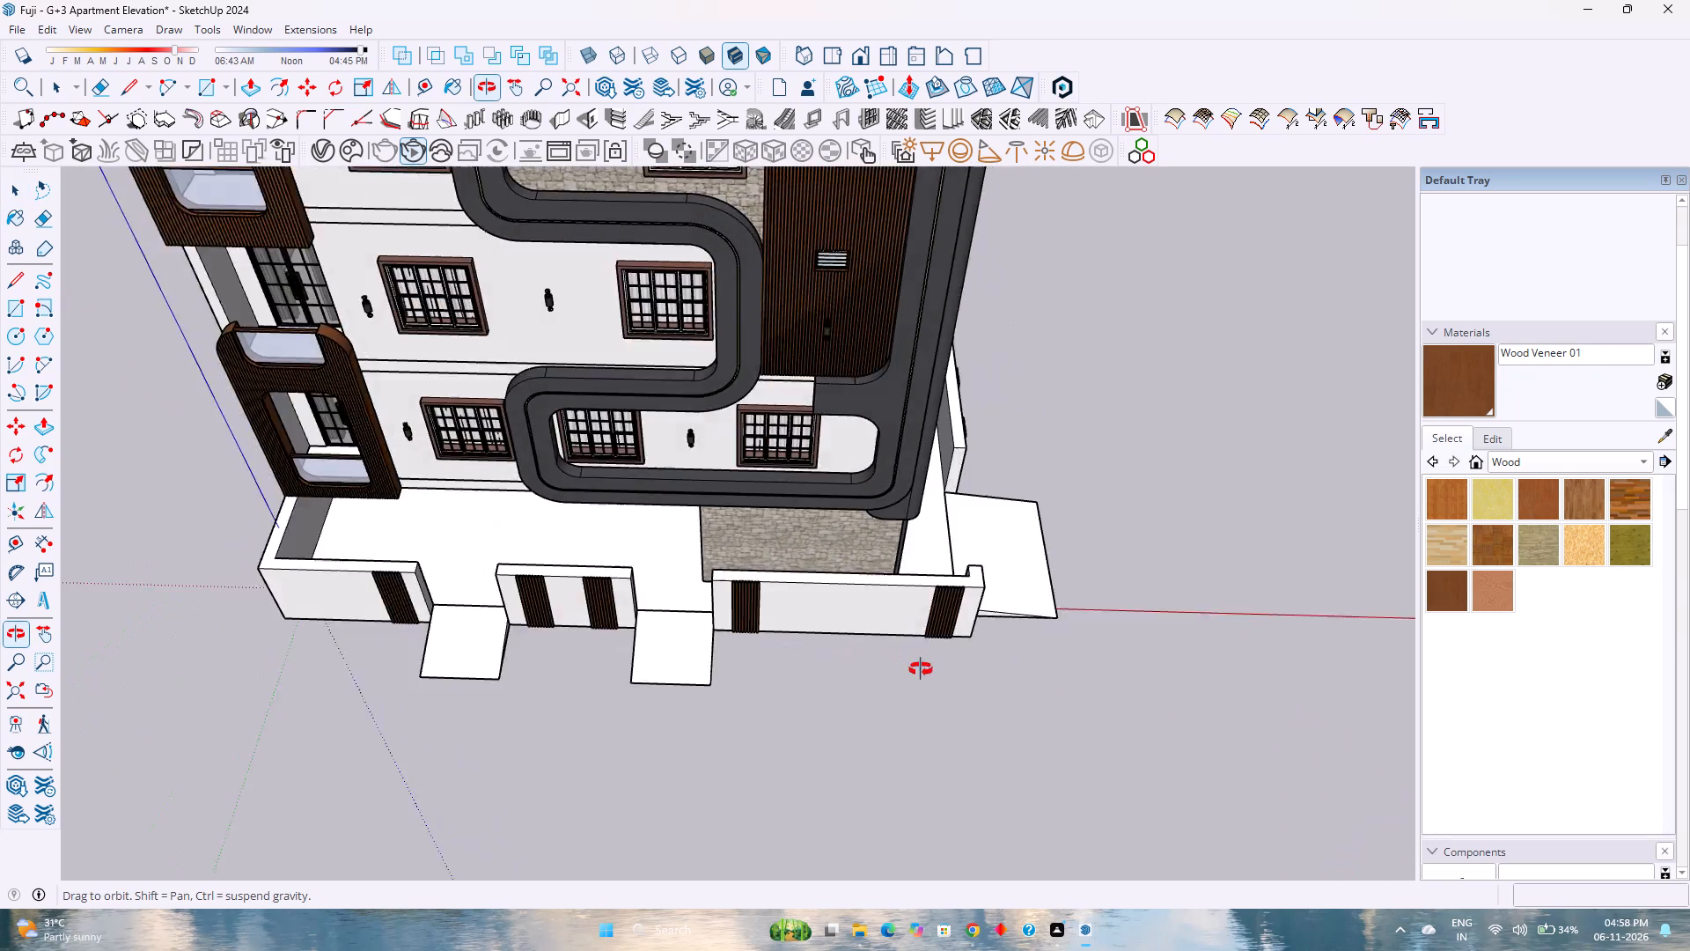
pyautogui.moveTo(921, 669); pyautogui.dragTo(584, 630, button='middle')
pyautogui.middleClick(584, 630)
pyautogui.scroll(4, 592, 609)
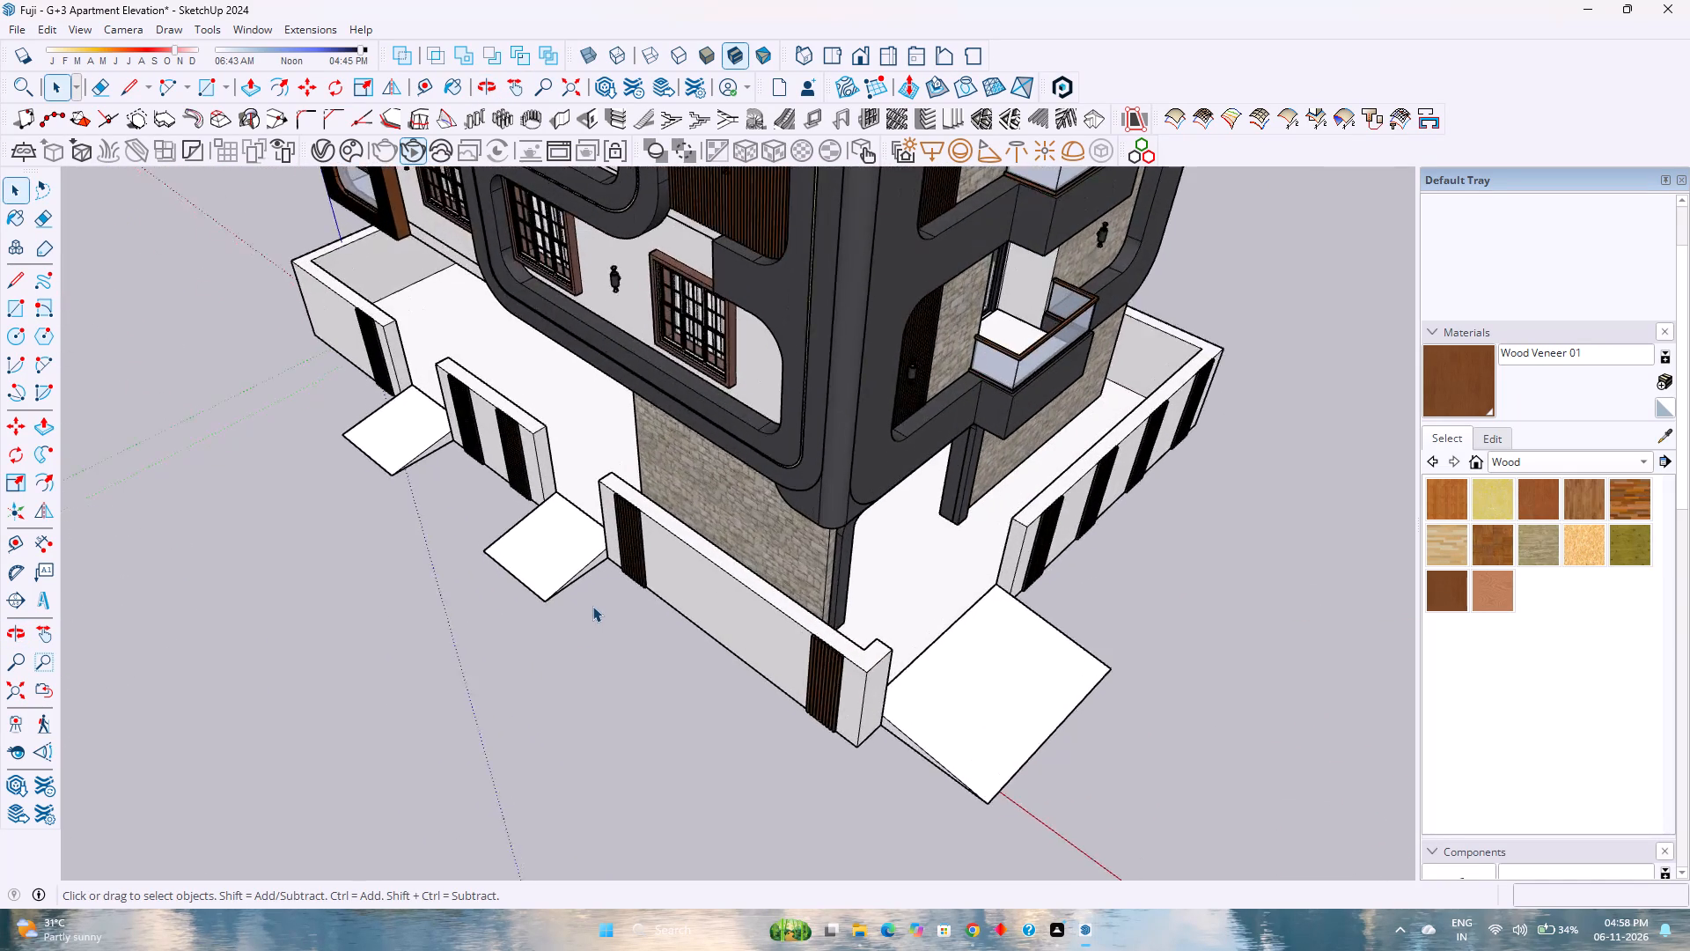
pyautogui.scroll(3, 592, 606)
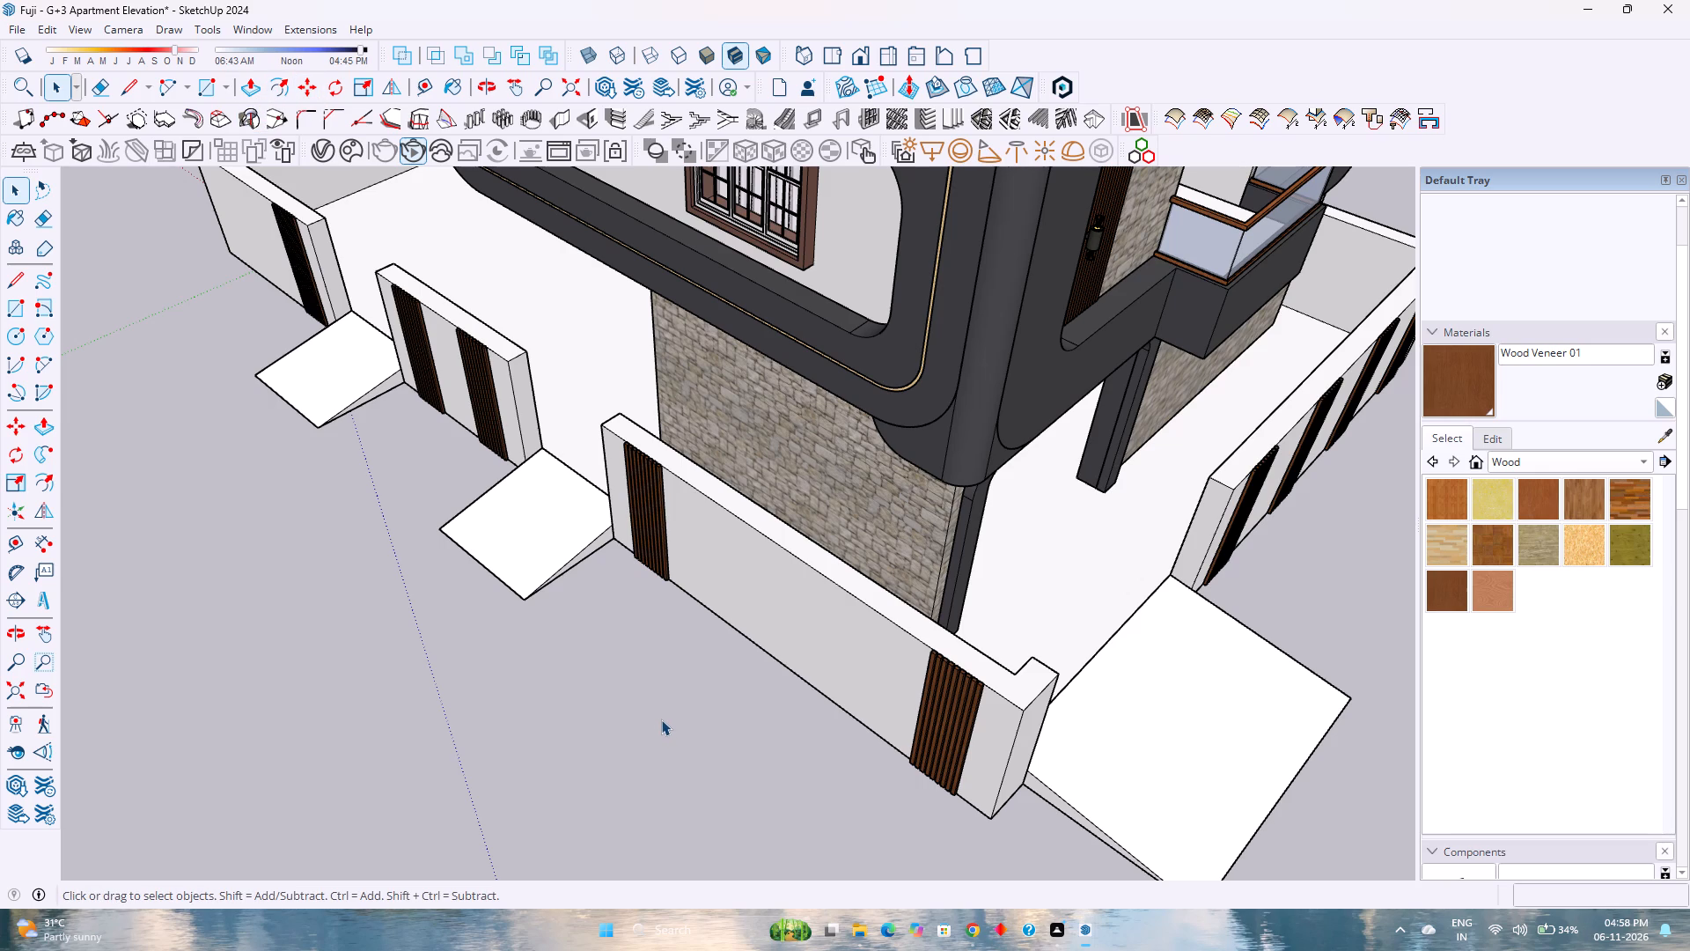
# Inside the building group, draw a 20' by 5' ground rectangle along the long front boundary wall beside the stone wall, and select it.
pyautogui.doubleClick(806, 644)
pyautogui.click(875, 710)
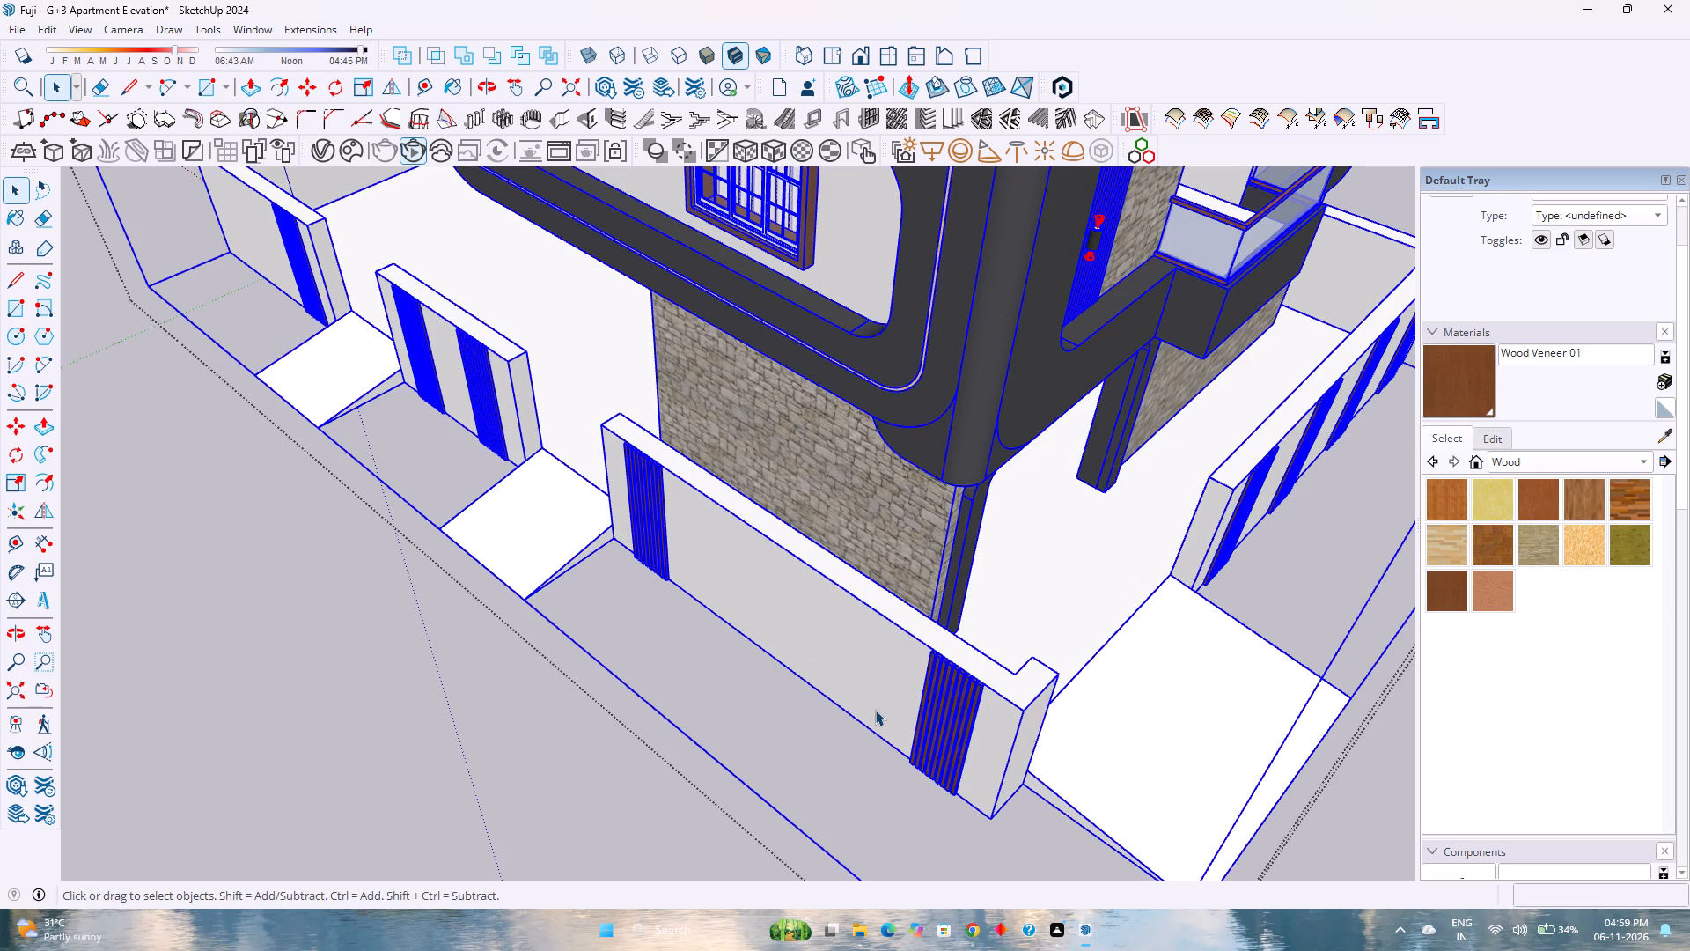
pyautogui.doubleClick(875, 710)
pyautogui.keyDown('shift'); pyautogui.moveTo(863, 603); pyautogui.dragTo(880, 592, button='middle'); pyautogui.keyUp('shift')
pyautogui.keyDown('shift'); pyautogui.middleClick(881, 590); pyautogui.keyUp('shift')
pyautogui.keyDown('shift'); pyautogui.moveTo(887, 584); pyautogui.dragTo(900, 574, button='middle'); pyautogui.keyUp('shift')
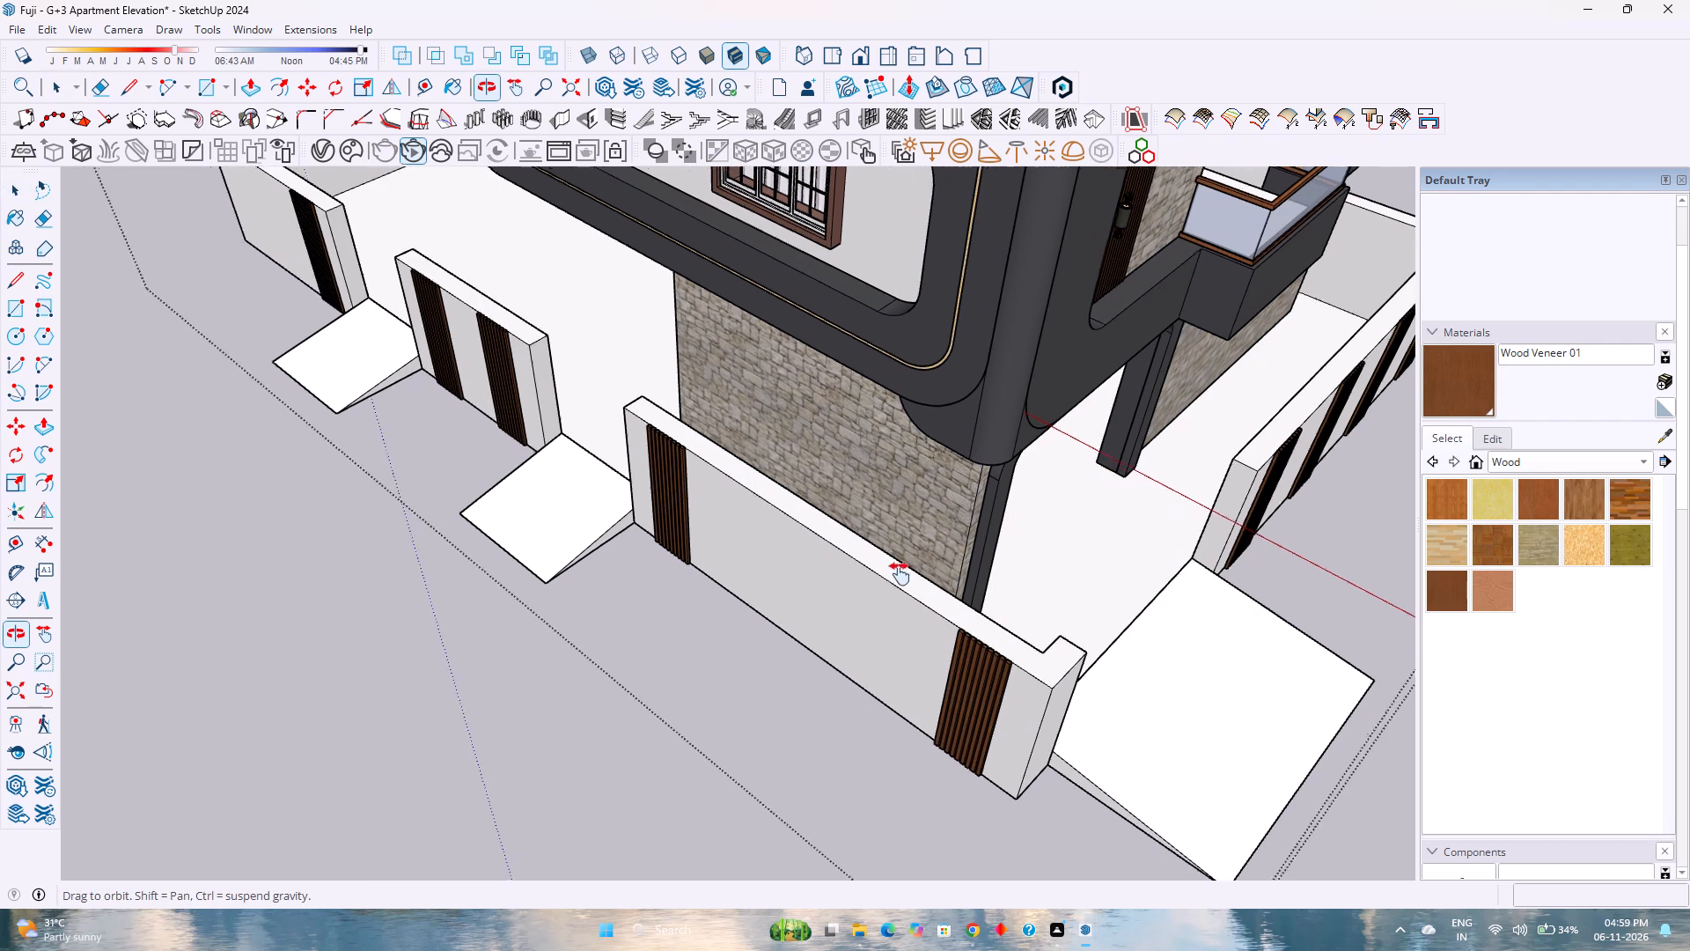
pyautogui.keyDown('shift'); pyautogui.moveTo(900, 574); pyautogui.dragTo(904, 571, button='middle'); pyautogui.keyUp('shift')
pyautogui.keyDown('shift'); pyautogui.middleClick(904, 571); pyautogui.keyUp('shift')
pyautogui.click(201, 85)
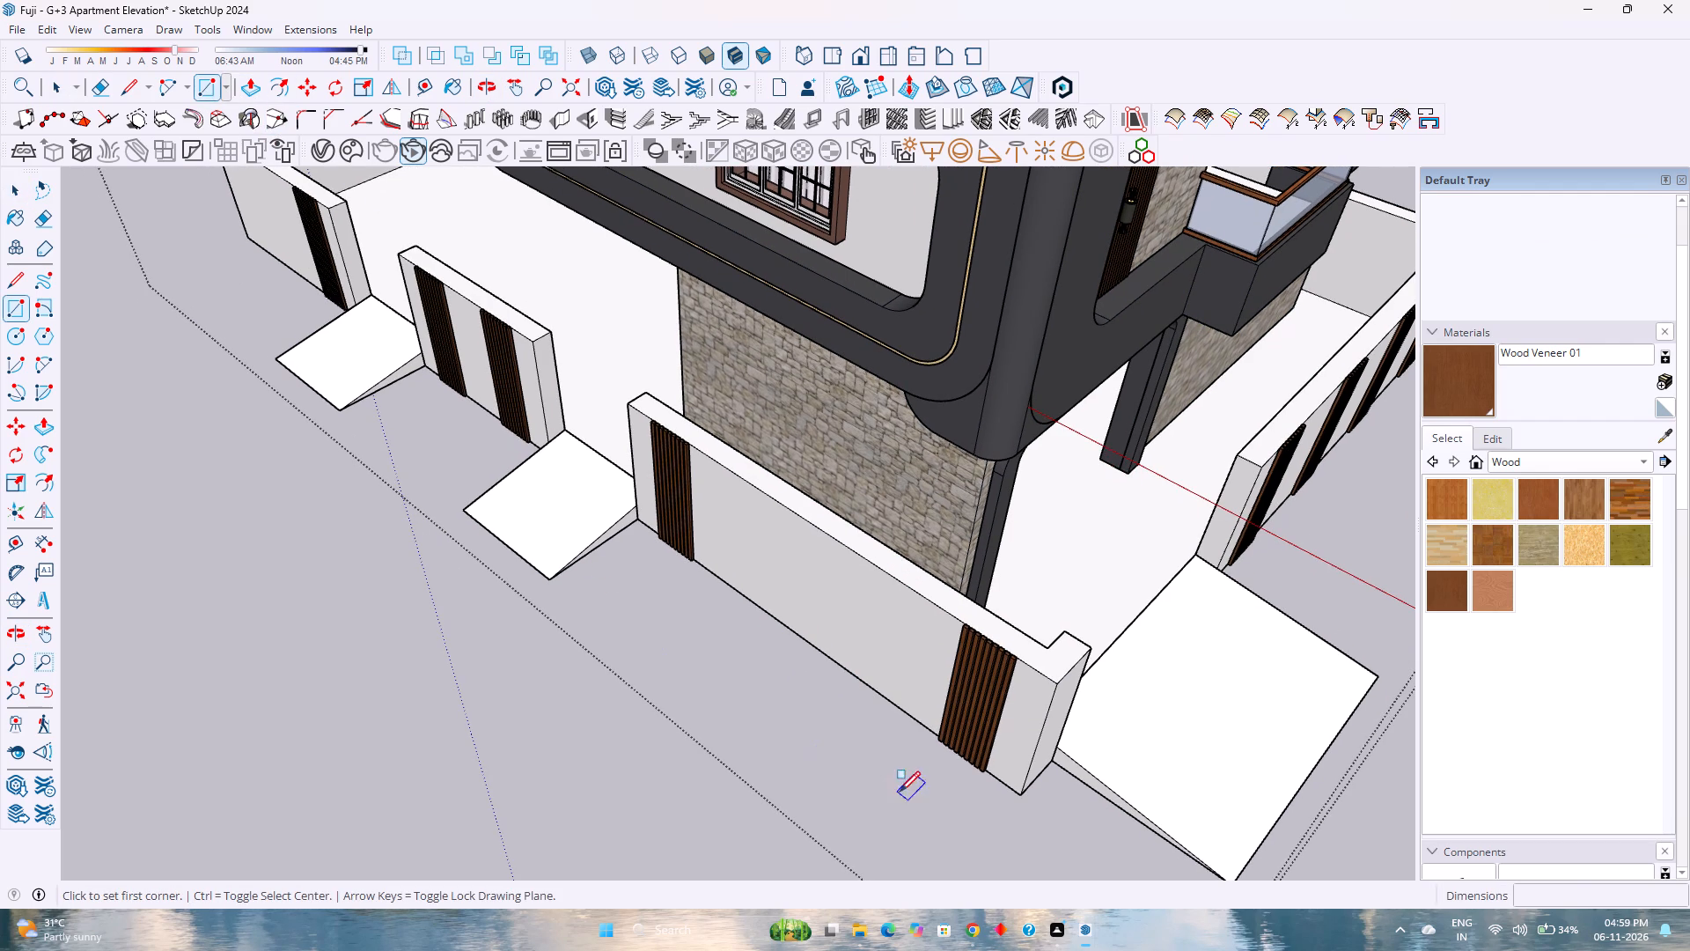
pyautogui.click(1019, 796)
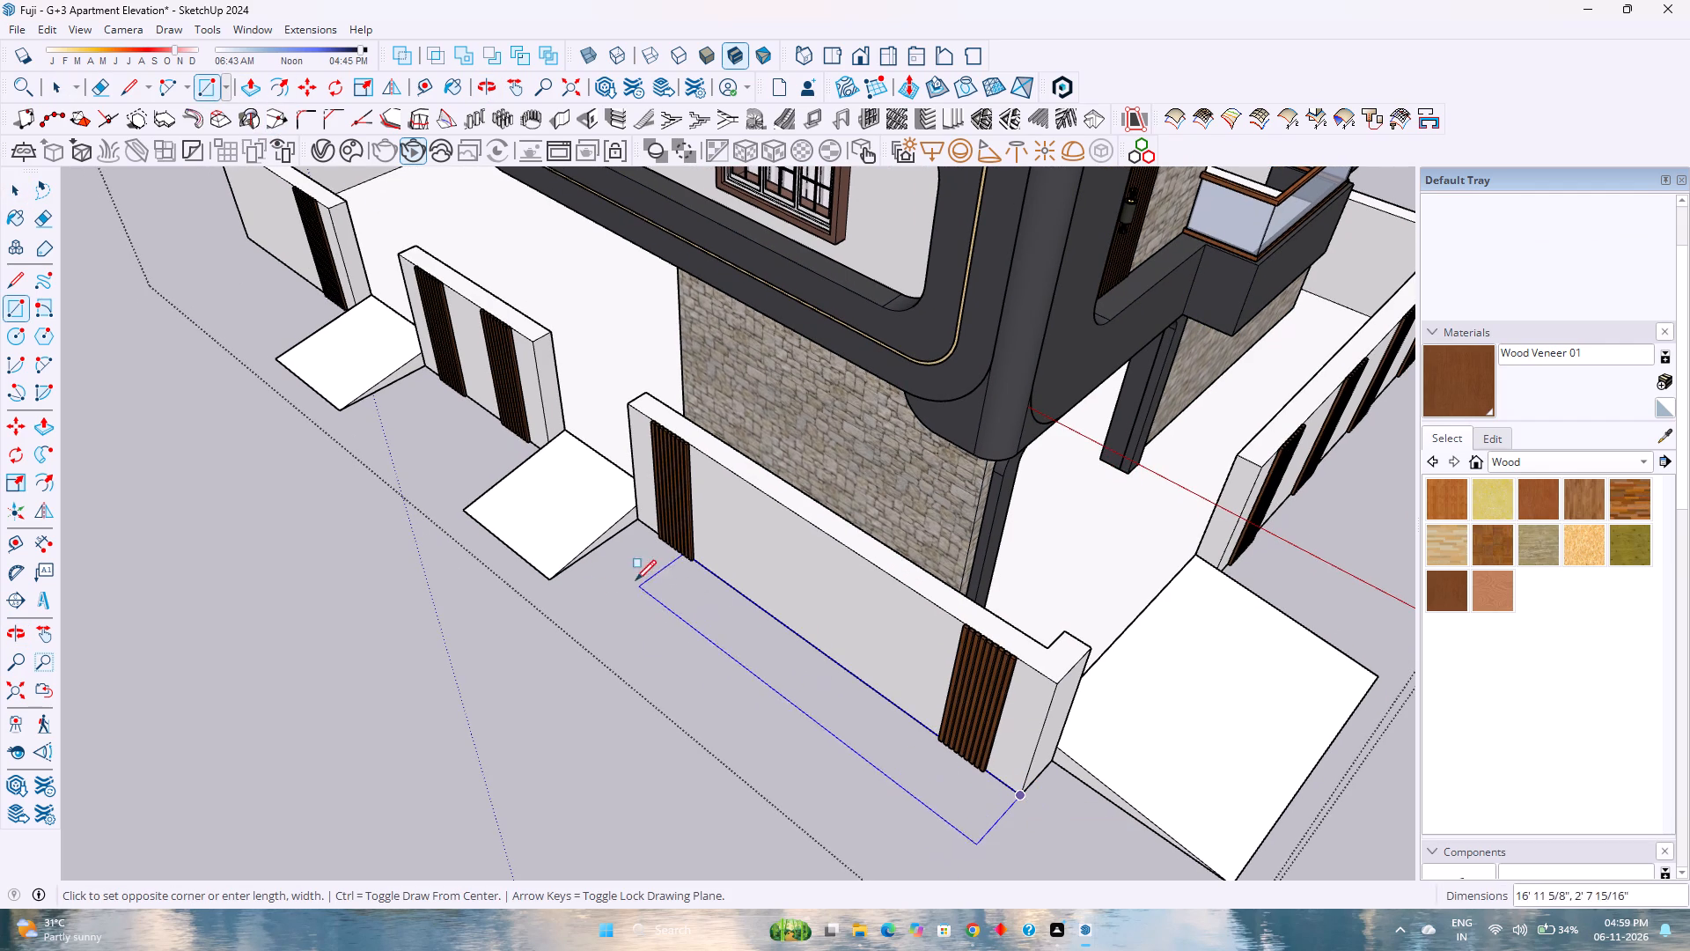
pyautogui.click(550, 581)
pyautogui.press('space')
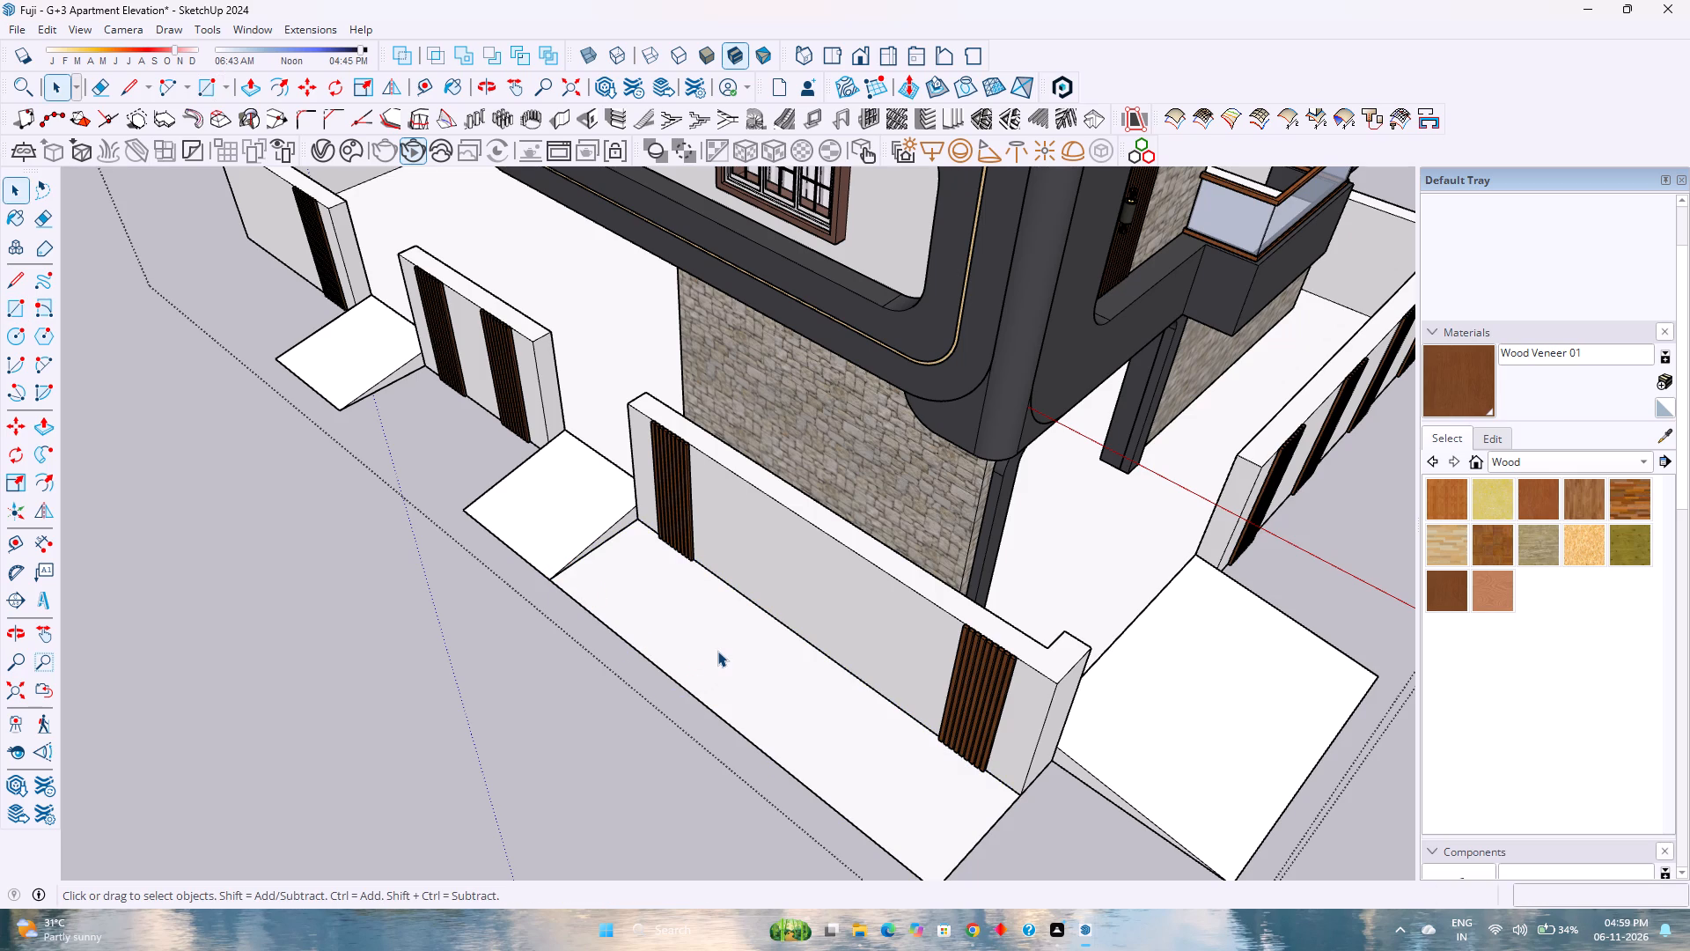
pyautogui.doubleClick(717, 651)
# Draw a 10' by 5' ground rectangle in front of the short middle boundary wall, between the two front ramps.
pyautogui.scroll(-3, 509, 689)
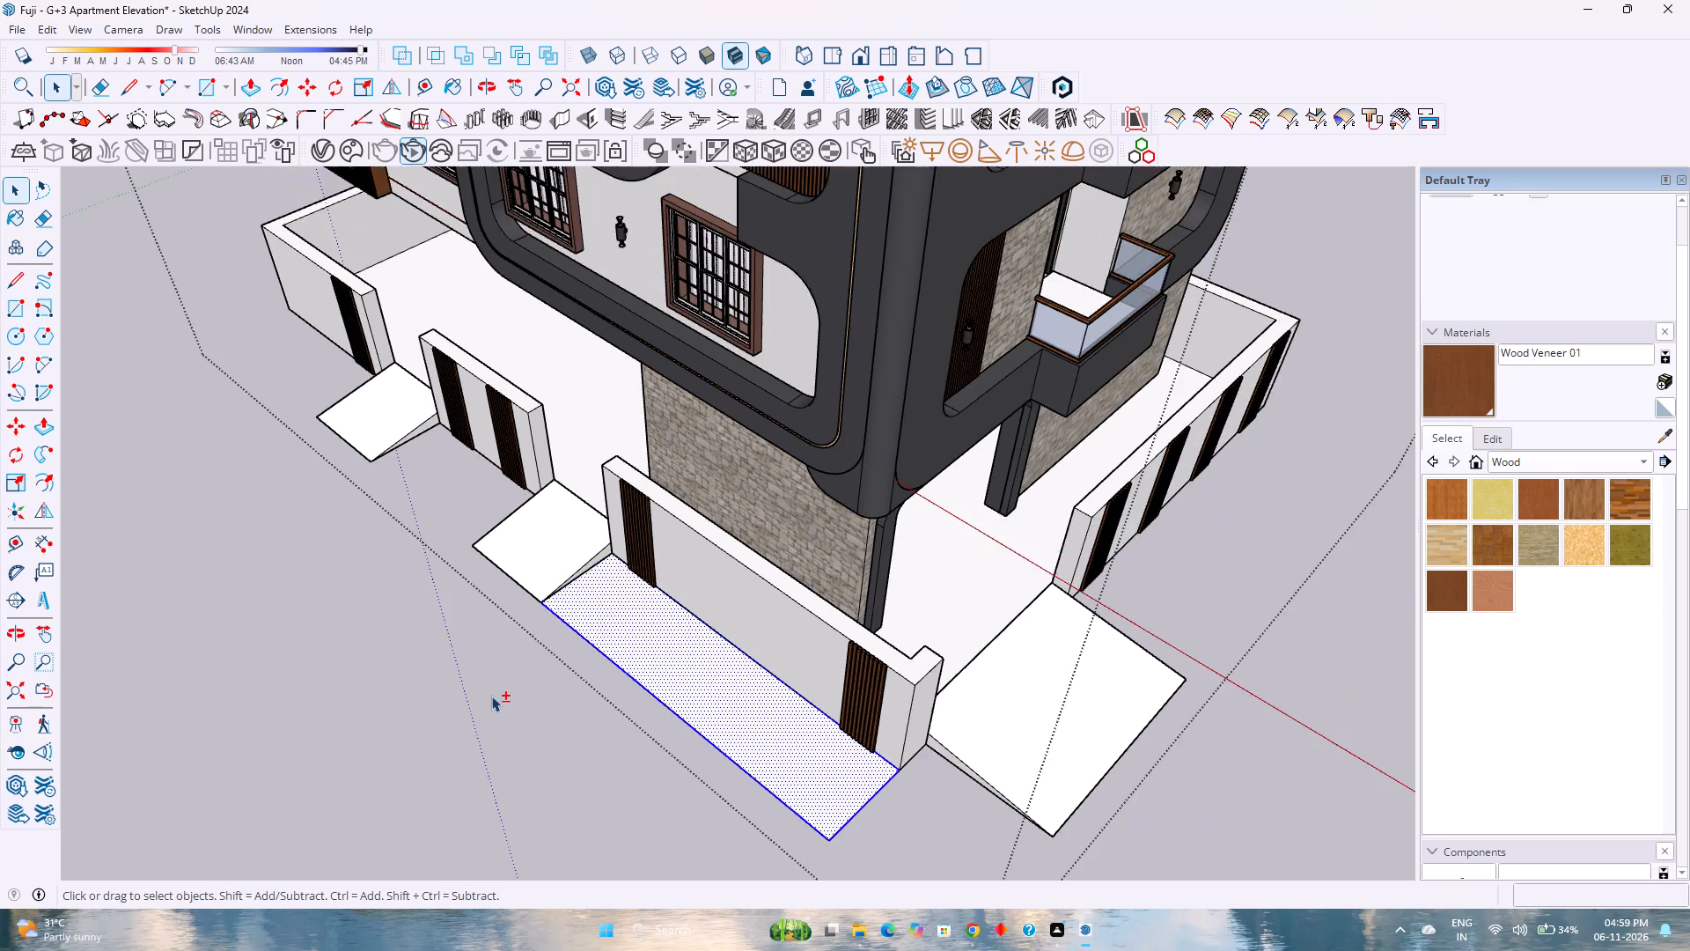
pyautogui.keyDown('shift'); pyautogui.moveTo(494, 698); pyautogui.dragTo(596, 746, button='middle'); pyautogui.keyUp('shift')
pyautogui.keyDown('shift'); pyautogui.middleClick(597, 746); pyautogui.keyUp('shift')
pyautogui.moveTo(572, 731); pyautogui.dragTo(1080, 626, button='middle')
pyautogui.scroll(5, 686, 510)
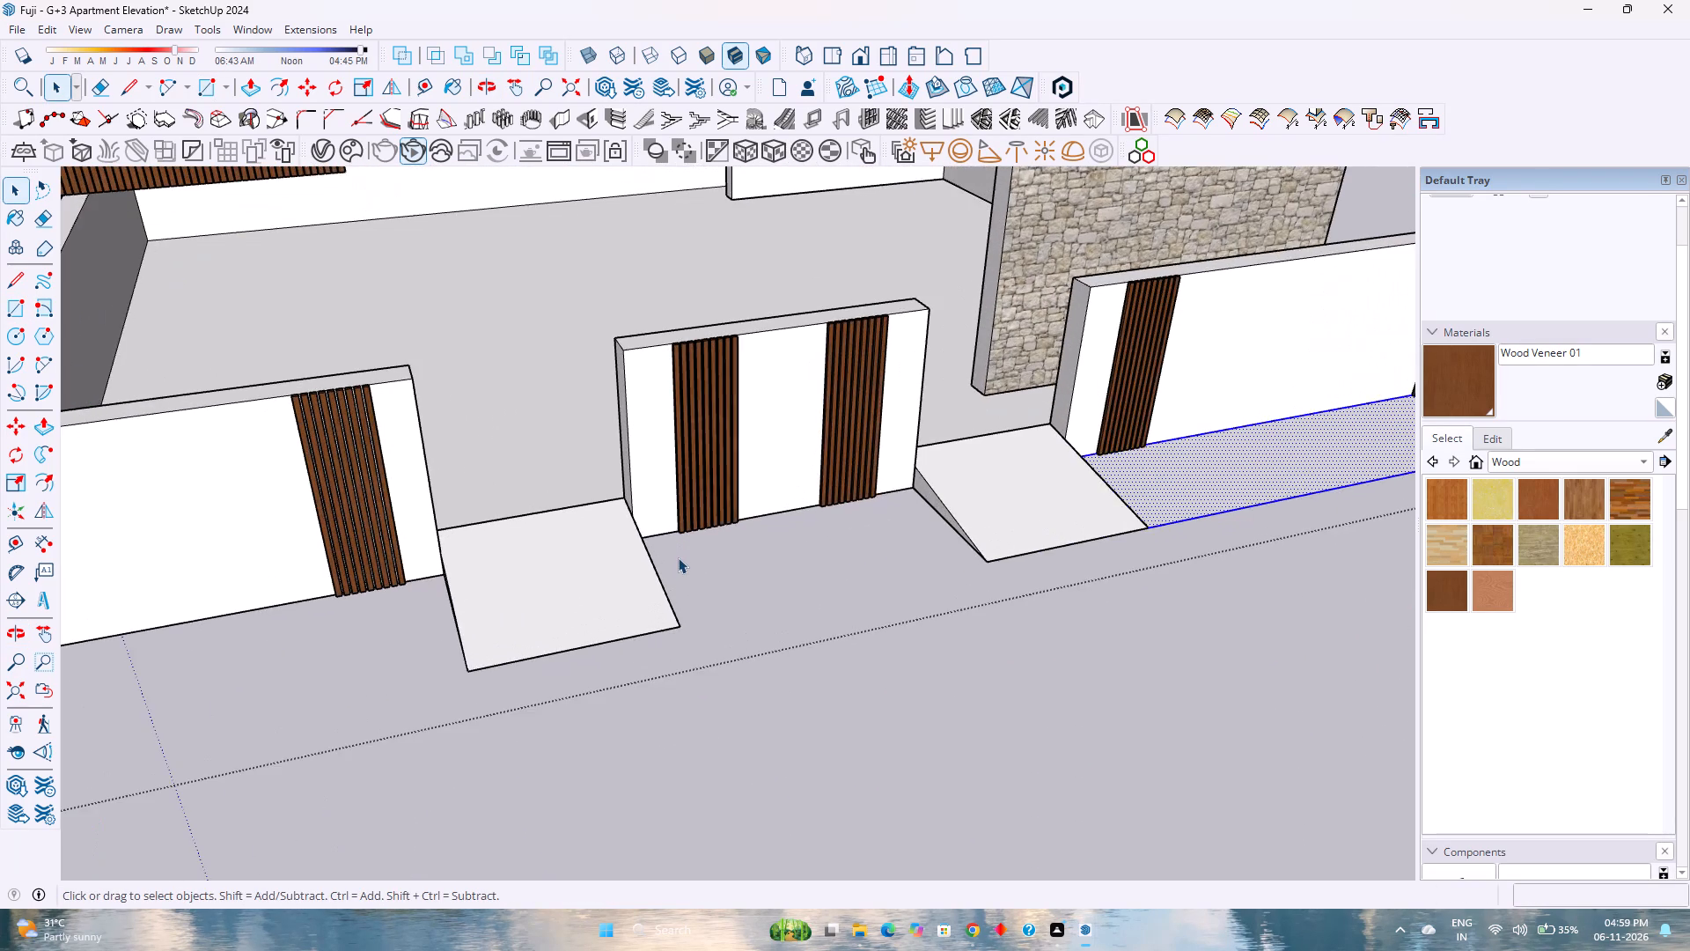
pyautogui.scroll(6, 678, 561)
pyautogui.keyDown('shift'); pyautogui.middleClick(810, 552); pyautogui.keyUp('shift')
pyautogui.keyDown('shift'); pyautogui.middleClick(810, 552); pyautogui.keyUp('shift')
pyautogui.keyDown('shift'); pyautogui.moveTo(816, 553); pyautogui.dragTo(674, 643, button='middle'); pyautogui.keyUp('shift')
pyautogui.middleClick(672, 645)
pyautogui.scroll(3, 581, 618)
pyautogui.scroll(-3, 581, 618)
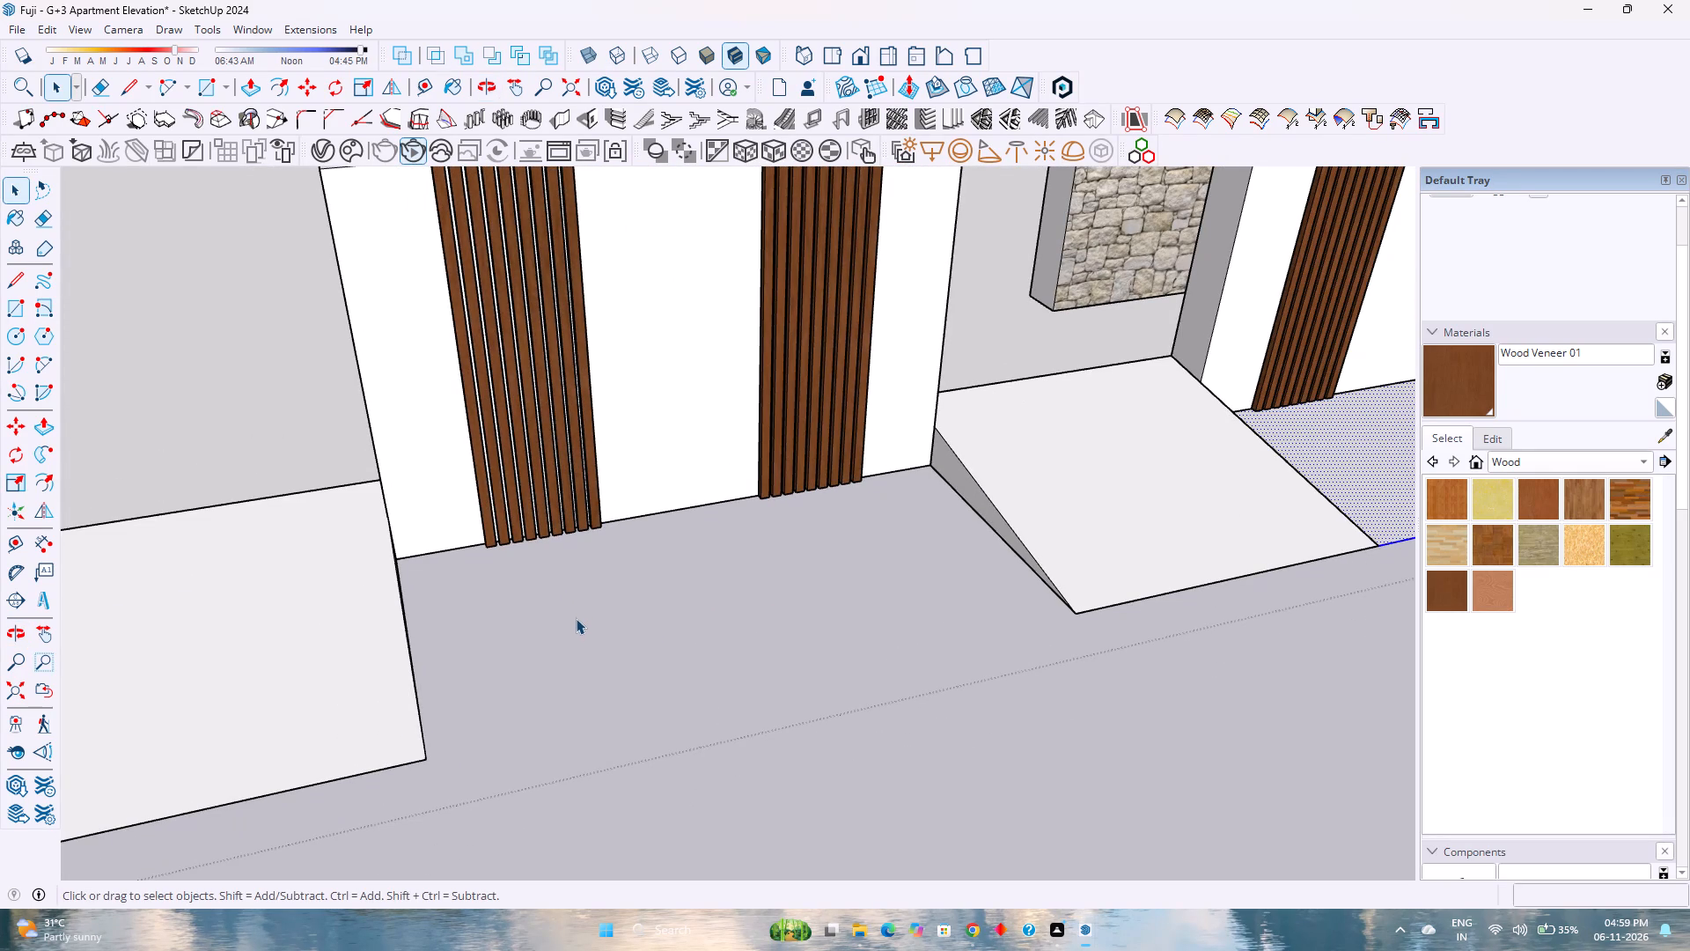
pyautogui.scroll(-5, 626, 577)
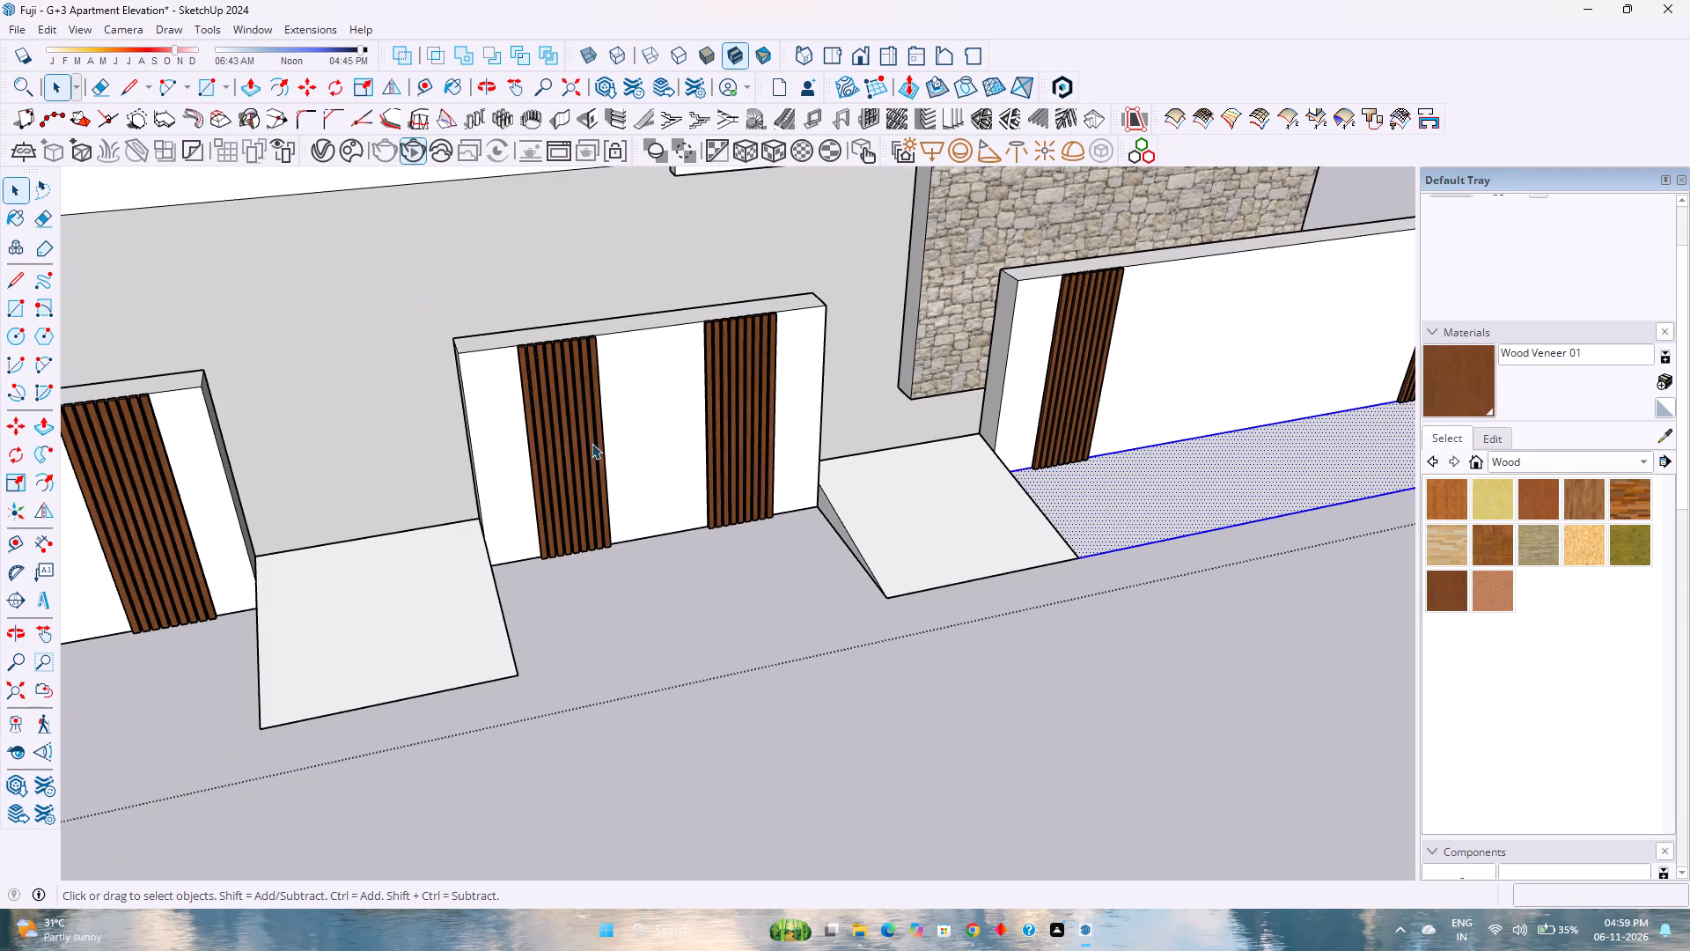
pyautogui.scroll(-7, 775, 524)
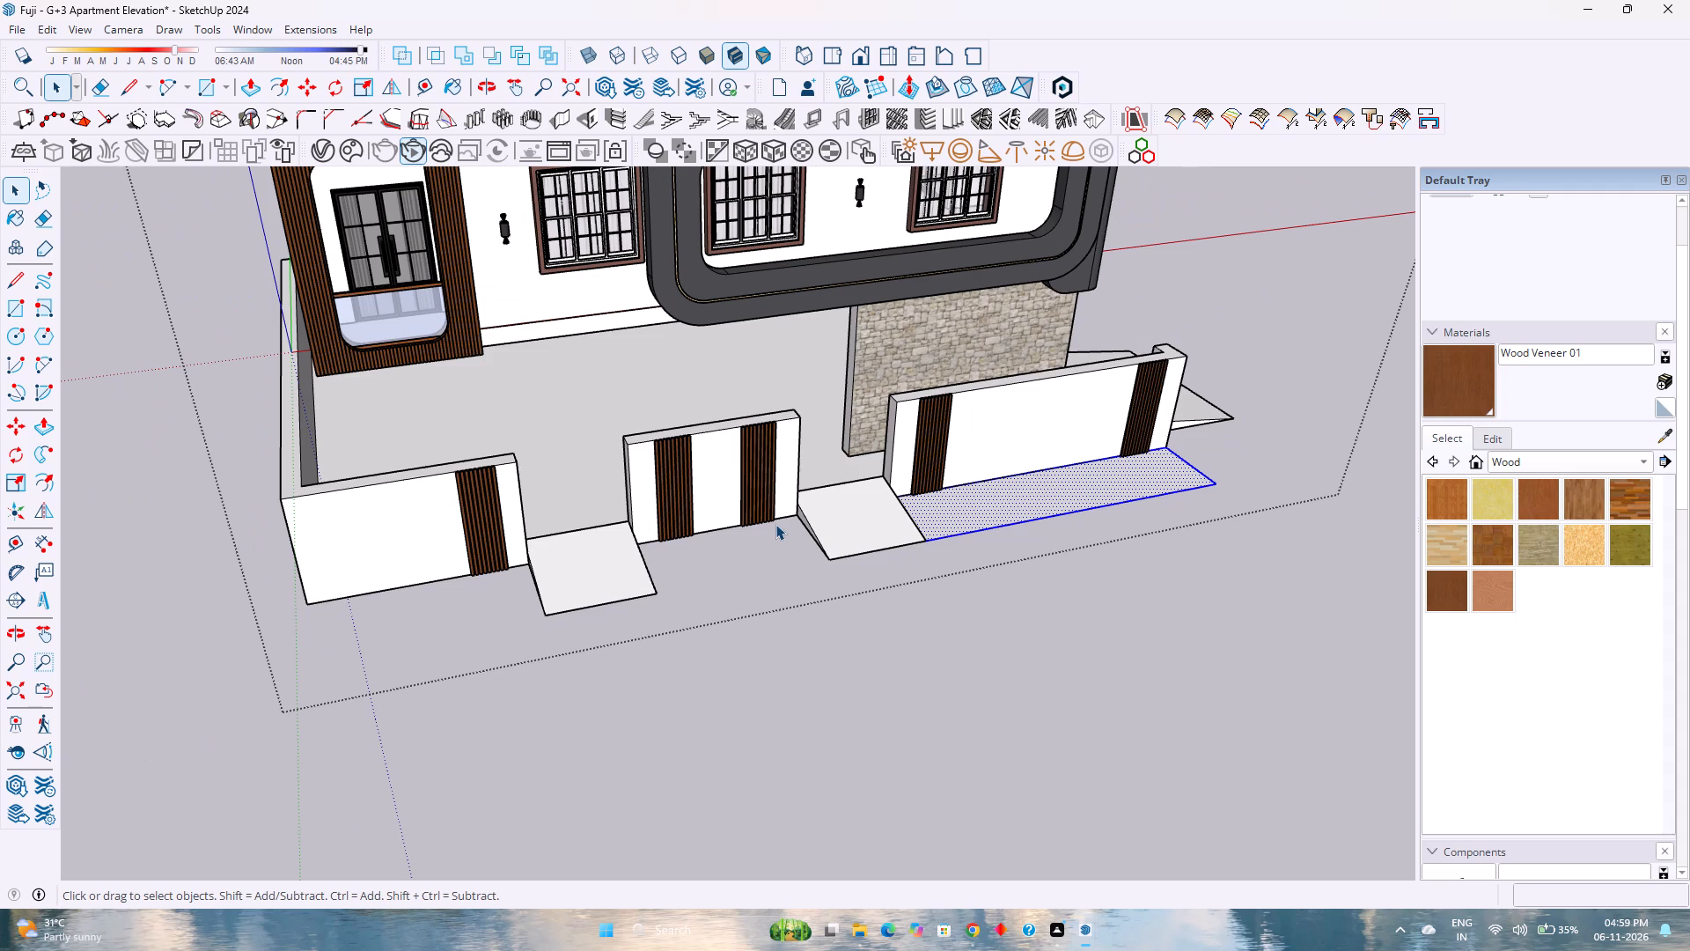
pyautogui.click(207, 91)
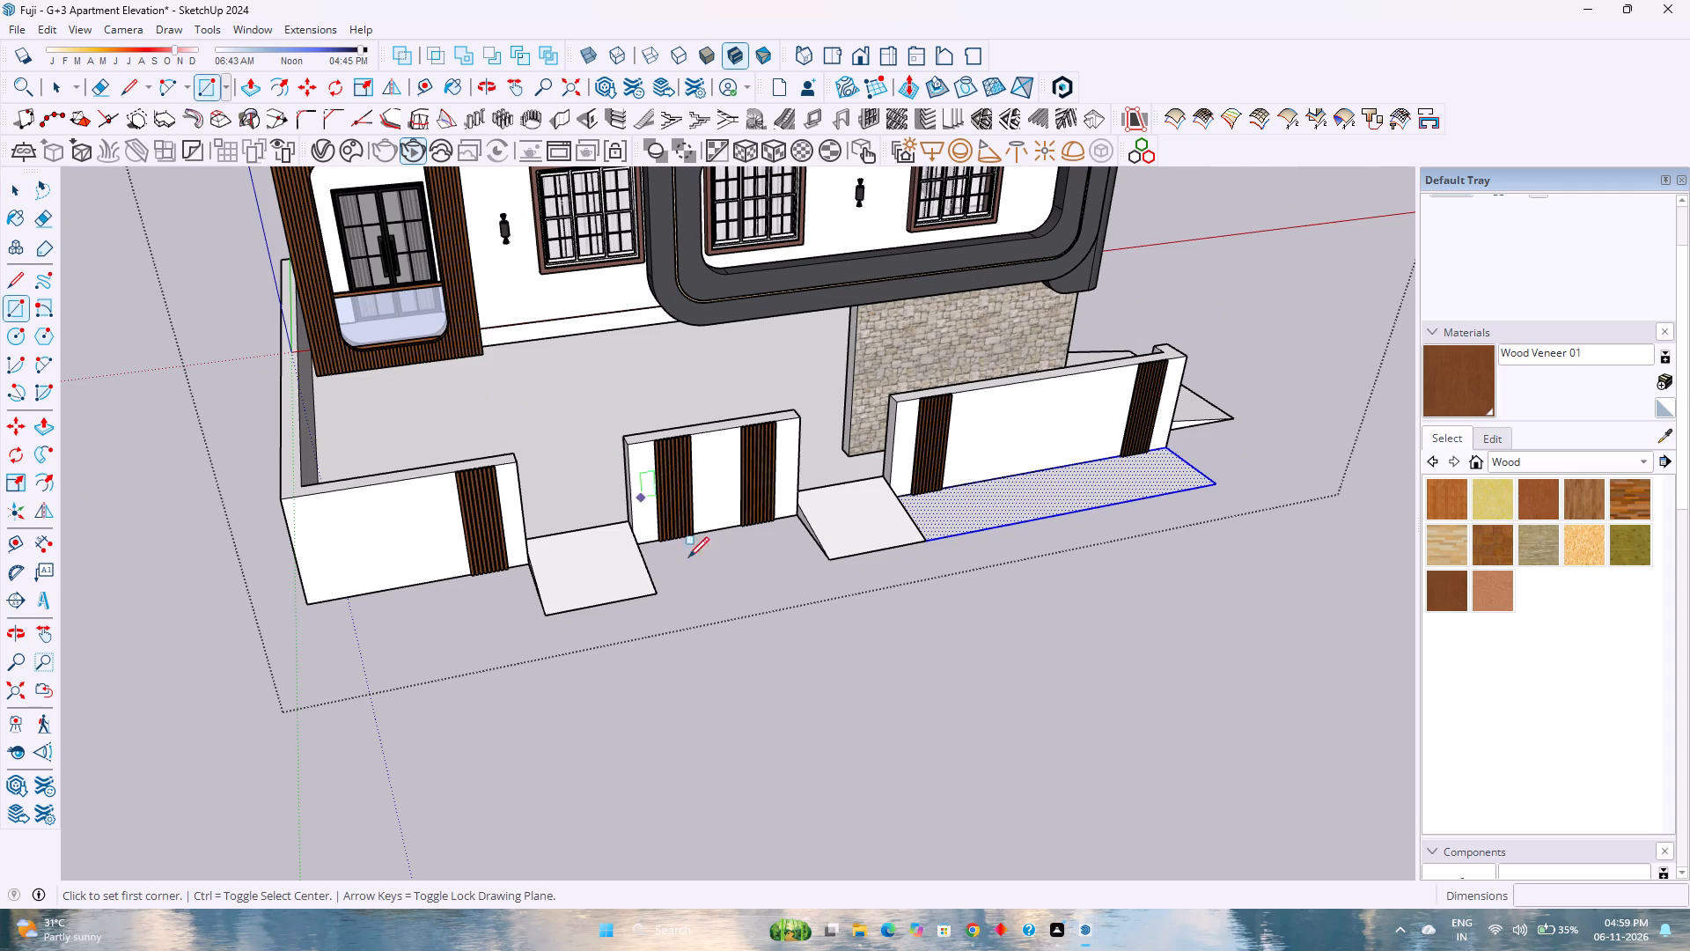
pyautogui.scroll(10, 790, 556)
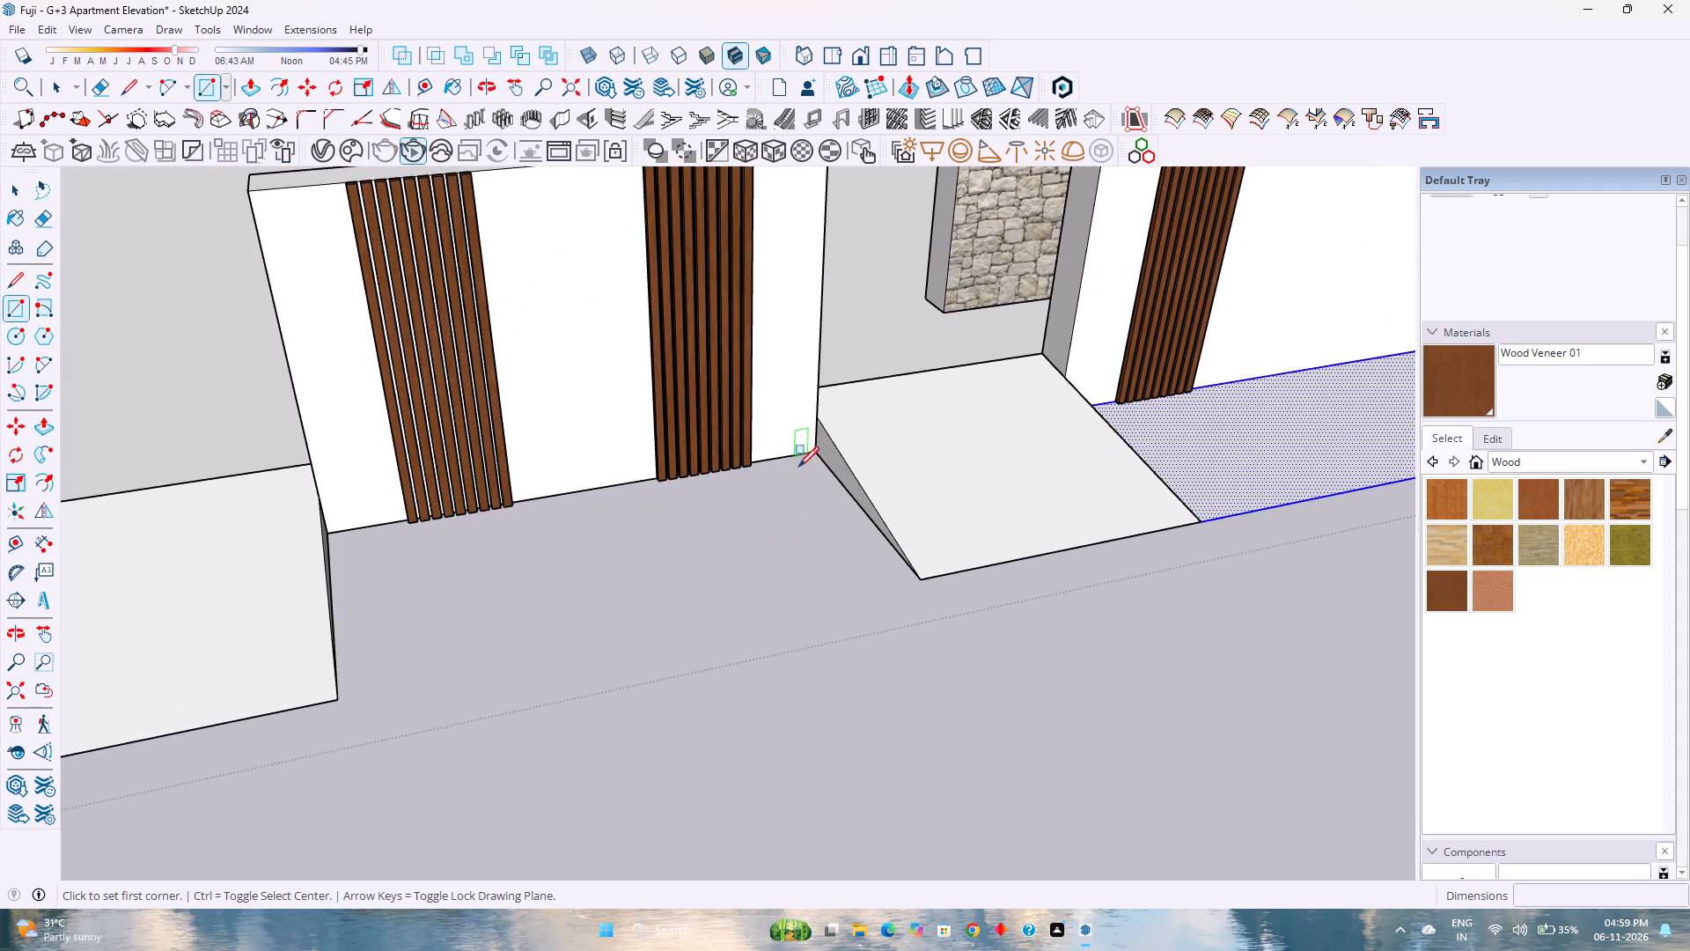
pyautogui.click(807, 450)
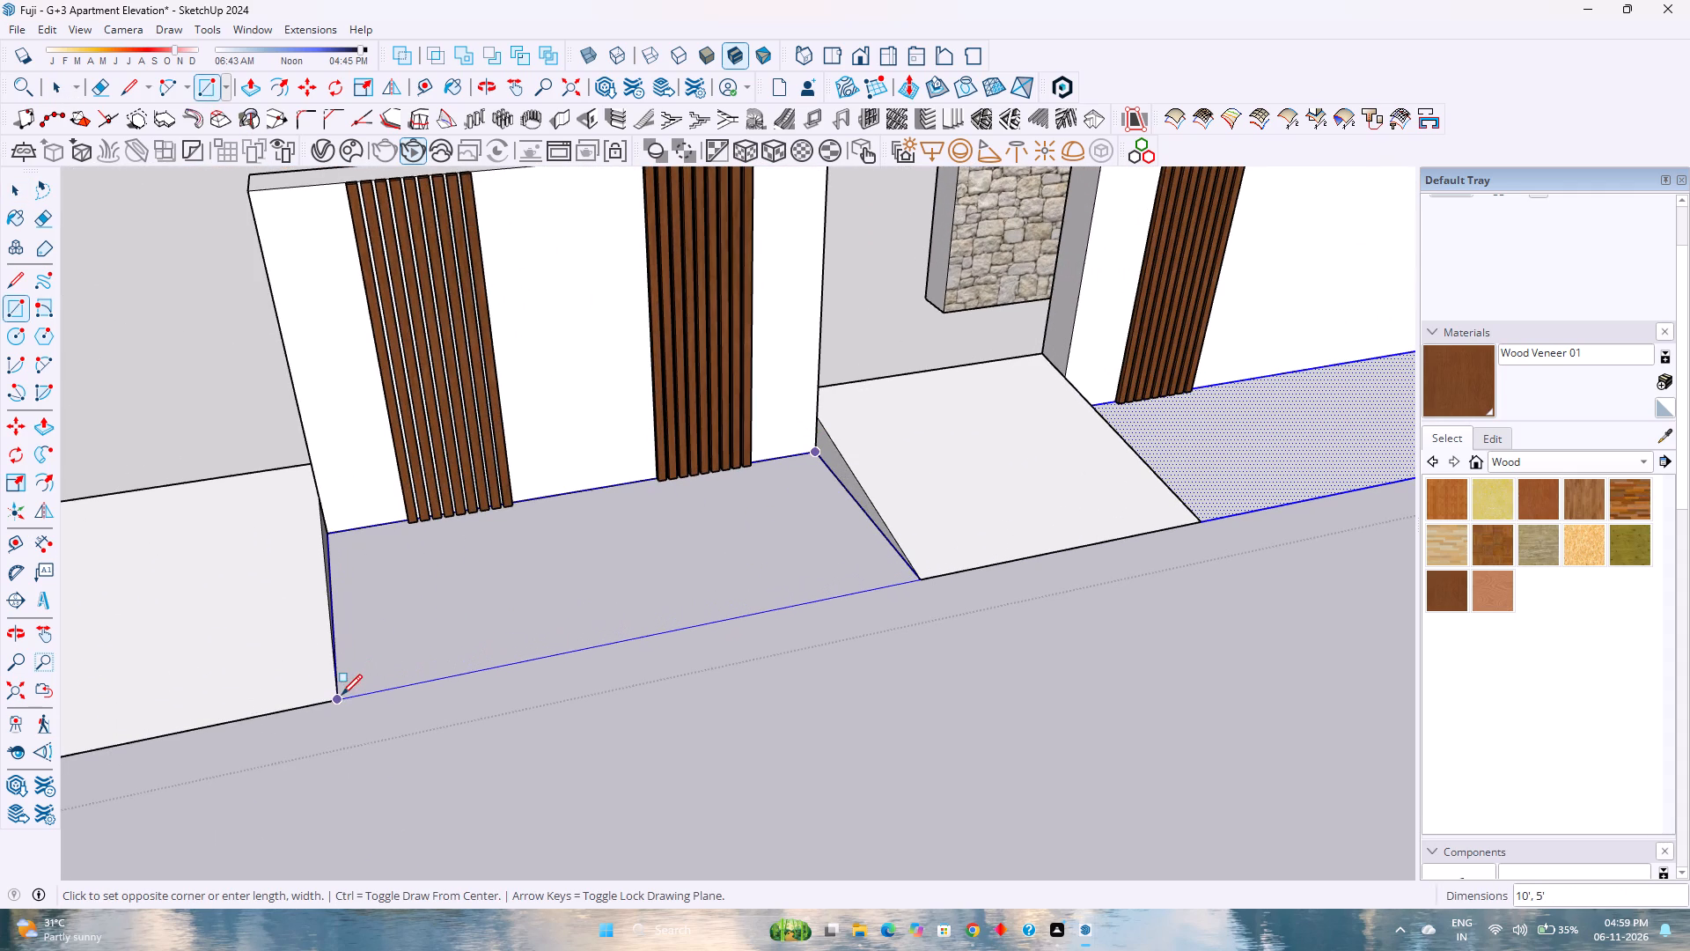
pyautogui.click(341, 695)
# Draw a ground rectangle about 11' 9" long in front of the remaining front boundary wall, out to the adjoining ramp's outer corner.
pyautogui.scroll(-6, 654, 701)
pyautogui.keyDown('shift'); pyautogui.moveTo(558, 707); pyautogui.dragTo(1039, 700, button='middle'); pyautogui.keyUp('shift')
pyautogui.middleClick(1039, 699)
pyautogui.click(703, 637)
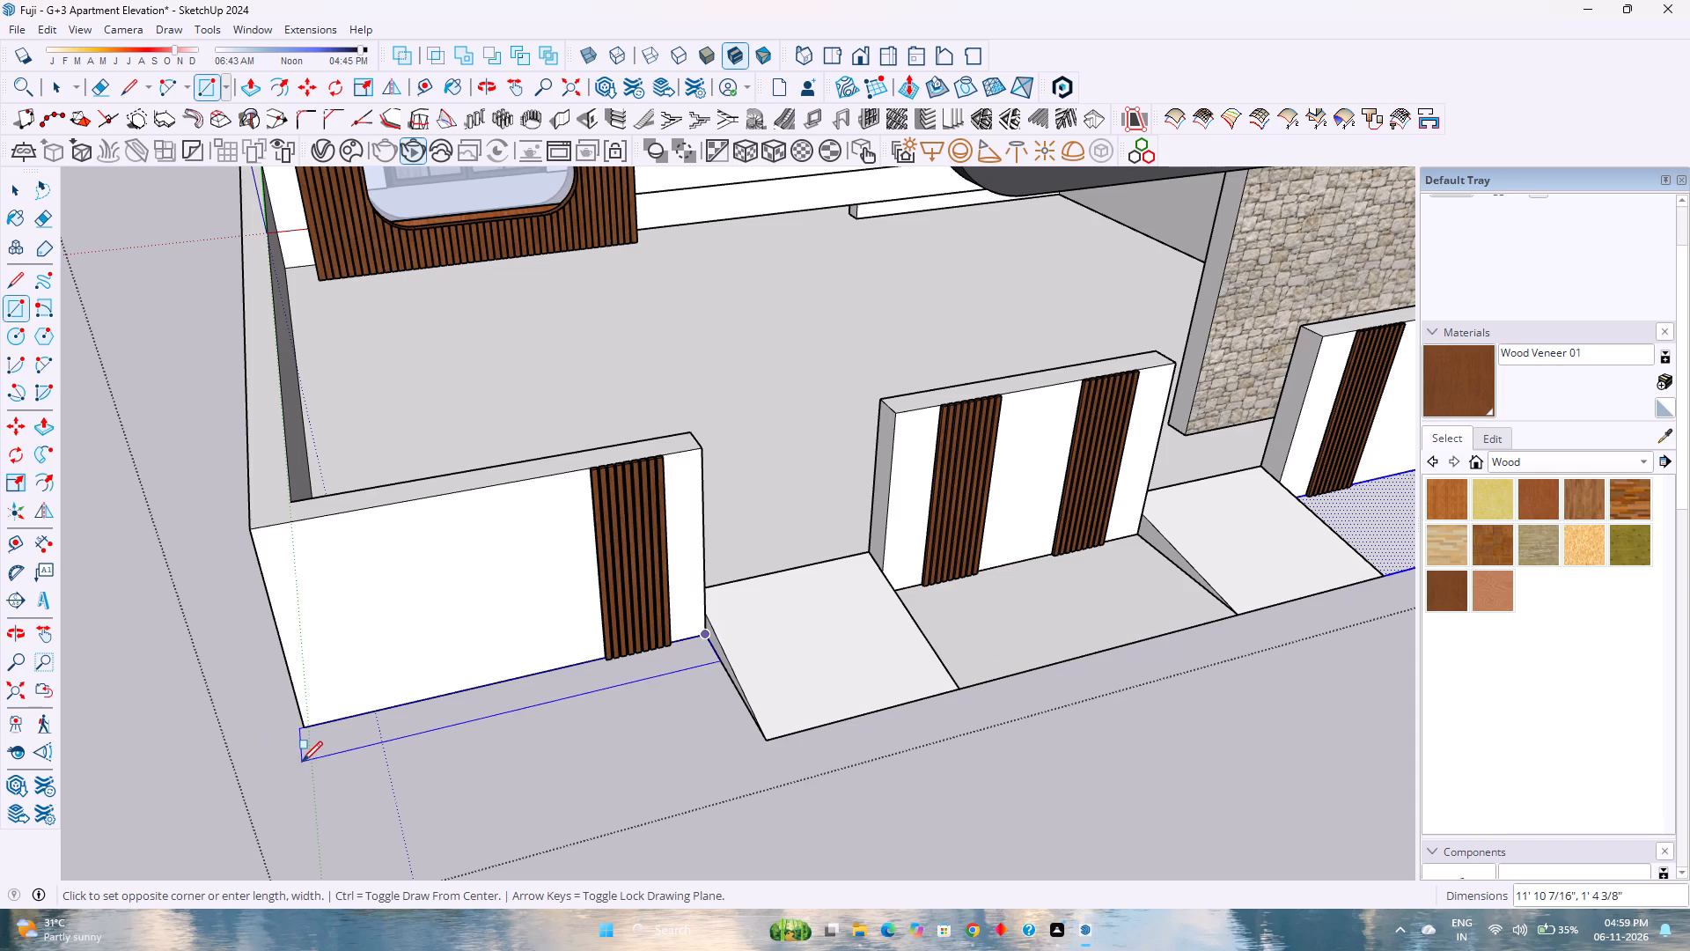
pyautogui.press('Escape')
pyautogui.click(307, 725)
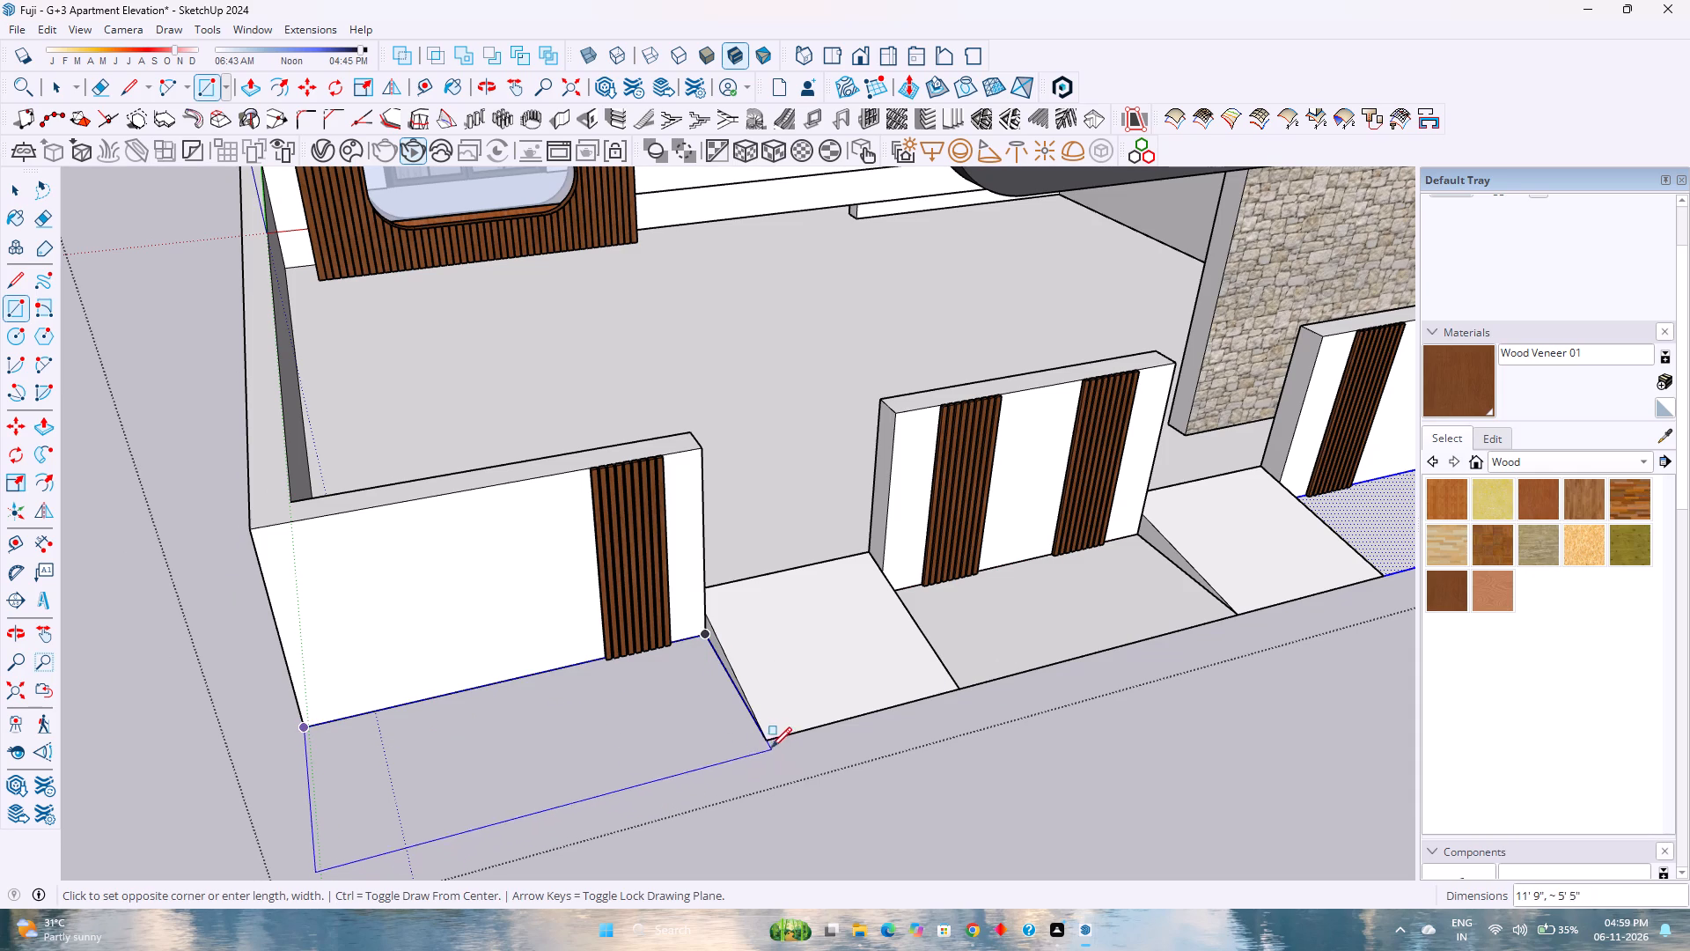
pyautogui.click(767, 743)
# Draw a ground rectangle 7' by about 22' 11" along the side boundary wall, from its far corner to the side ramp's outer corner.
pyautogui.scroll(-12, 753, 748)
pyautogui.moveTo(1001, 719); pyautogui.dragTo(966, 723, button='middle')
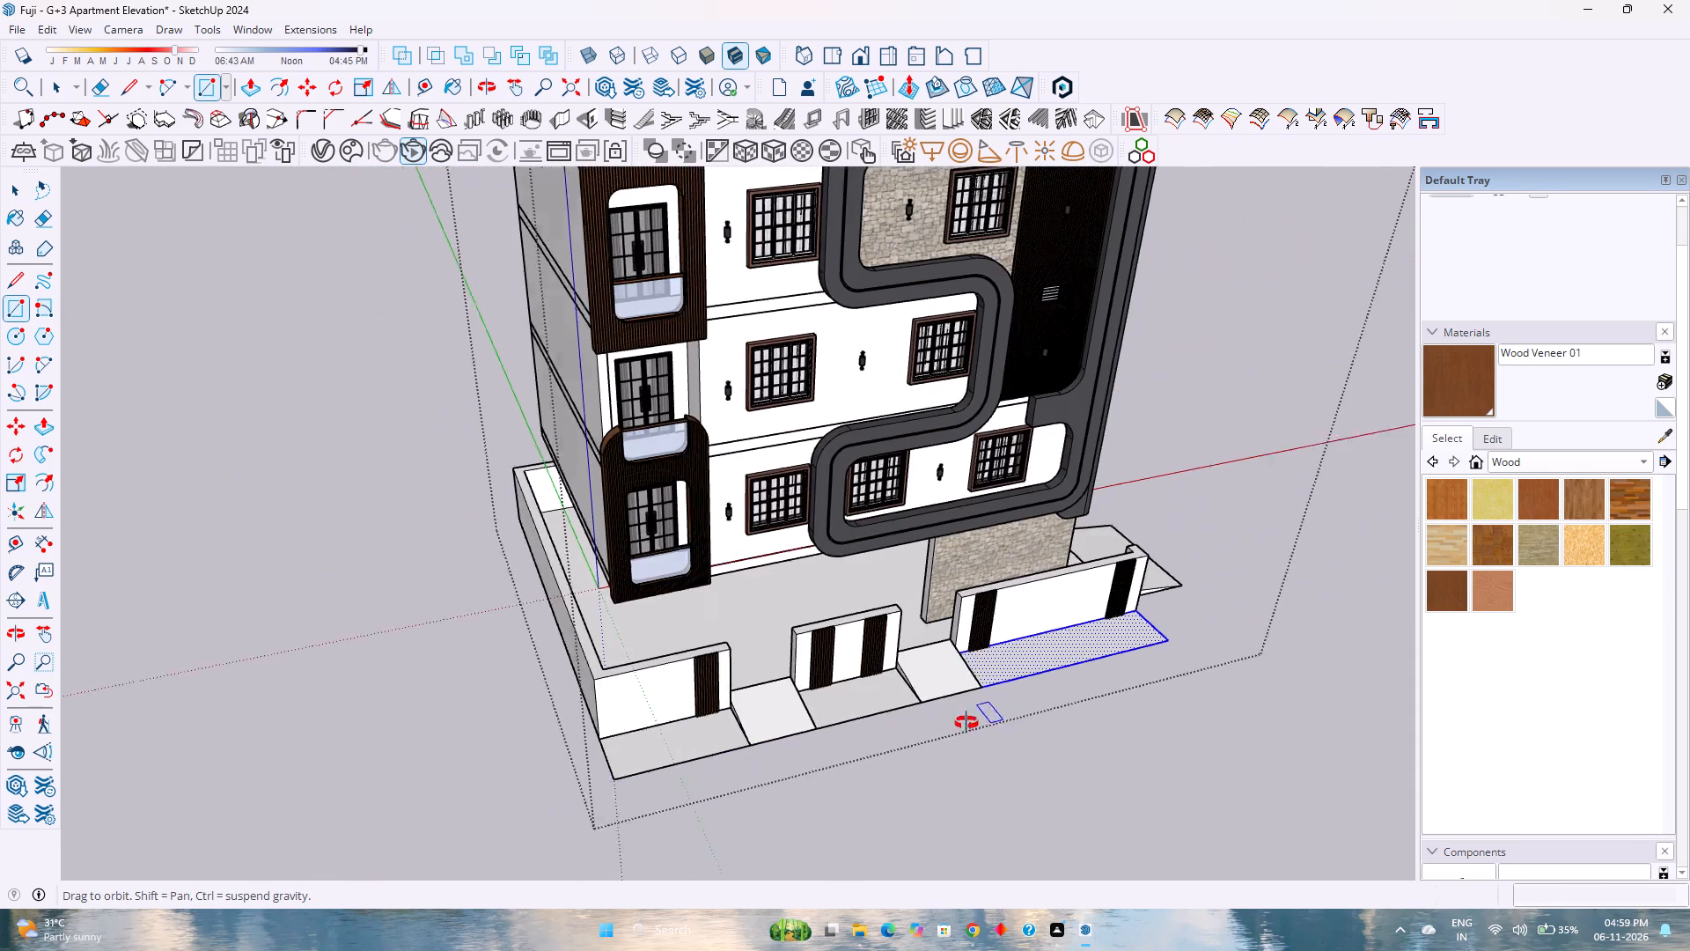
pyautogui.moveTo(966, 723); pyautogui.dragTo(508, 735, button='middle')
pyautogui.scroll(5, 792, 775)
pyautogui.scroll(-3, 802, 792)
pyautogui.keyDown('shift'); pyautogui.middleClick(802, 792); pyautogui.keyUp('shift')
pyautogui.keyDown('shift'); pyautogui.moveTo(798, 785); pyautogui.dragTo(798, 777, button='middle'); pyautogui.keyUp('shift')
pyautogui.keyDown('shift'); pyautogui.moveTo(798, 777); pyautogui.dragTo(831, 617, button='middle'); pyautogui.keyUp('shift')
pyautogui.keyDown('shift'); pyautogui.middleClick(833, 614); pyautogui.keyUp('shift')
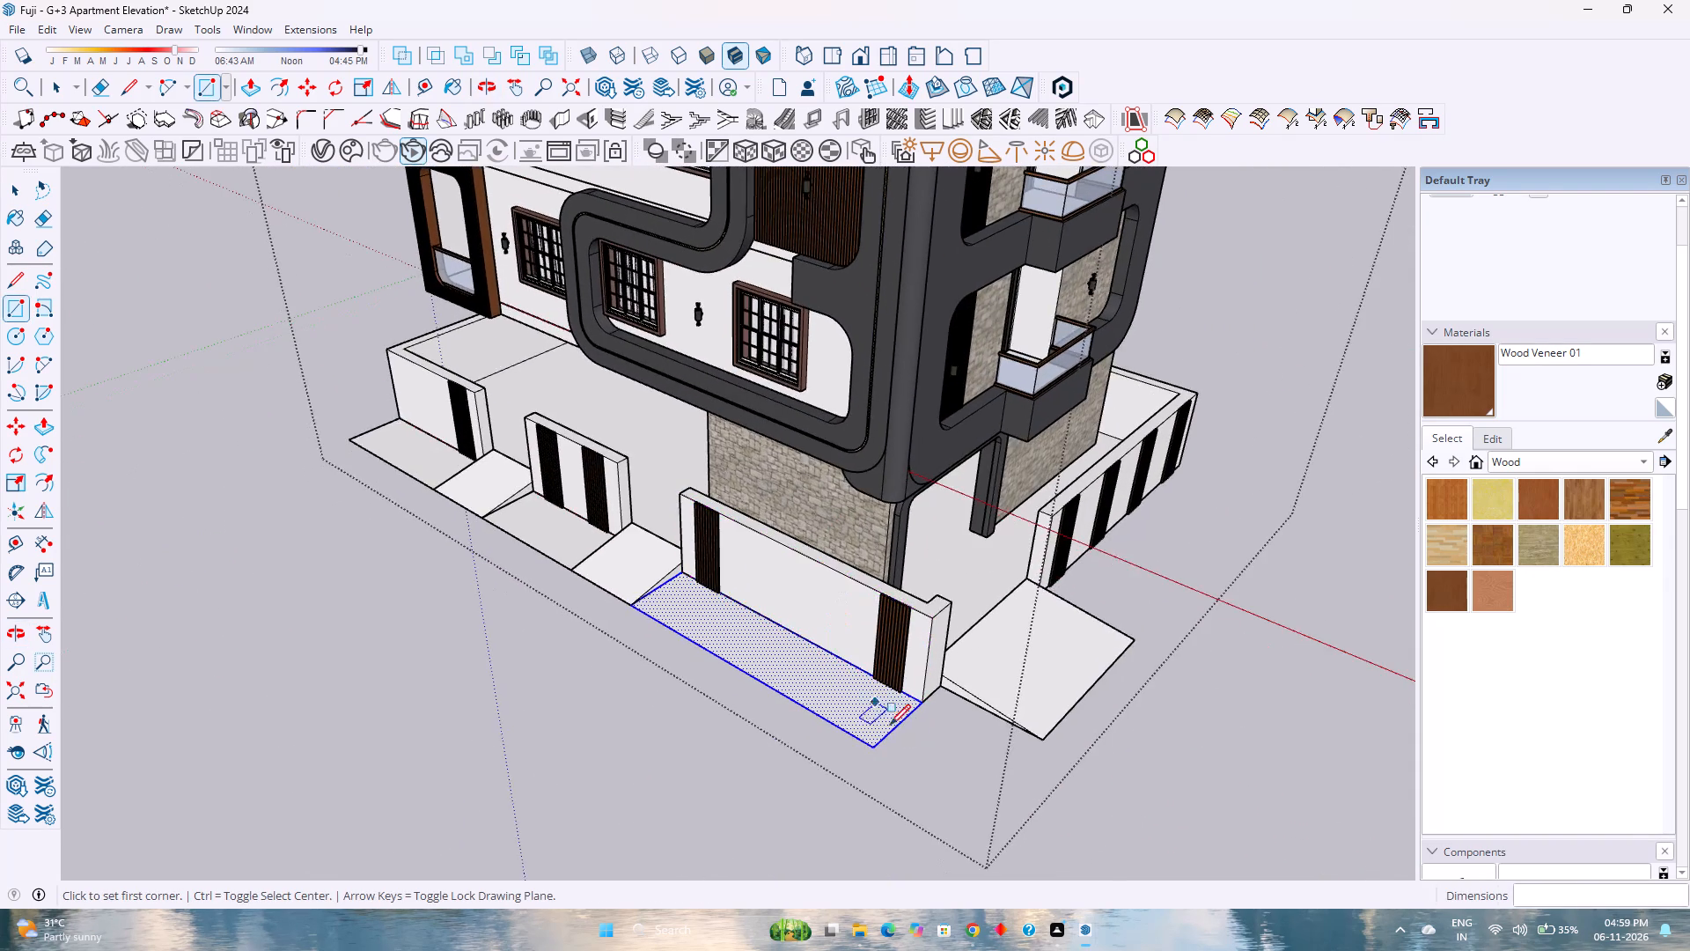
pyautogui.scroll(-2, 897, 742)
pyautogui.scroll(4, 933, 760)
pyautogui.moveTo(1025, 749); pyautogui.dragTo(475, 778, button='middle')
pyautogui.middleClick(475, 778)
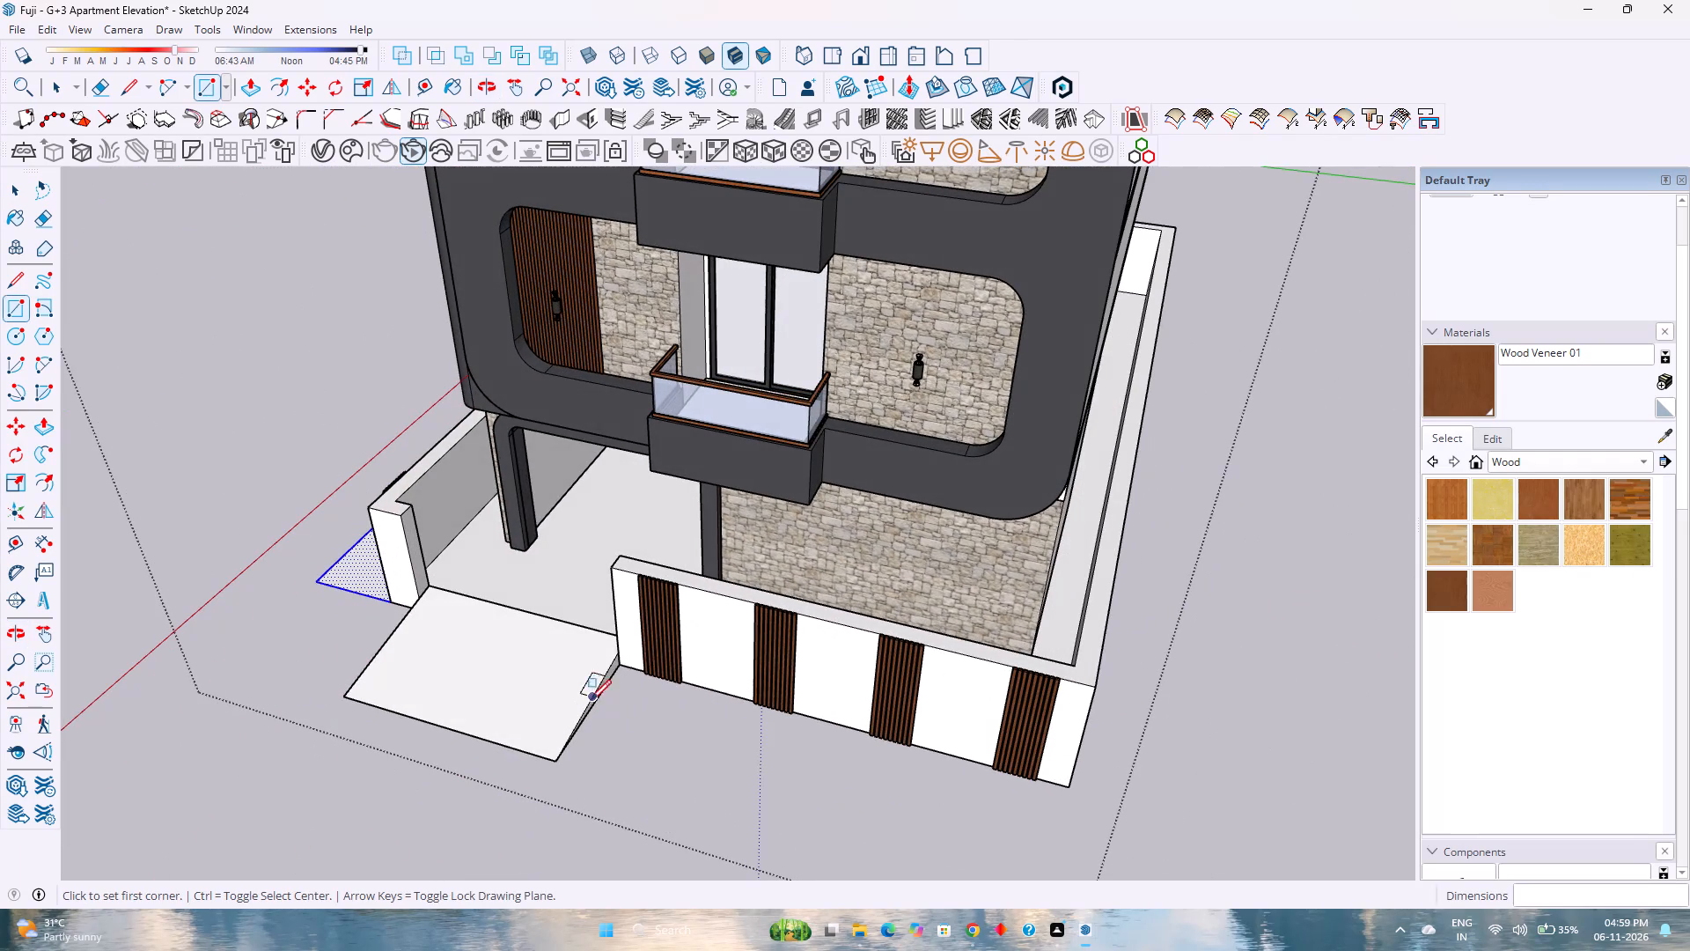
pyautogui.click(621, 670)
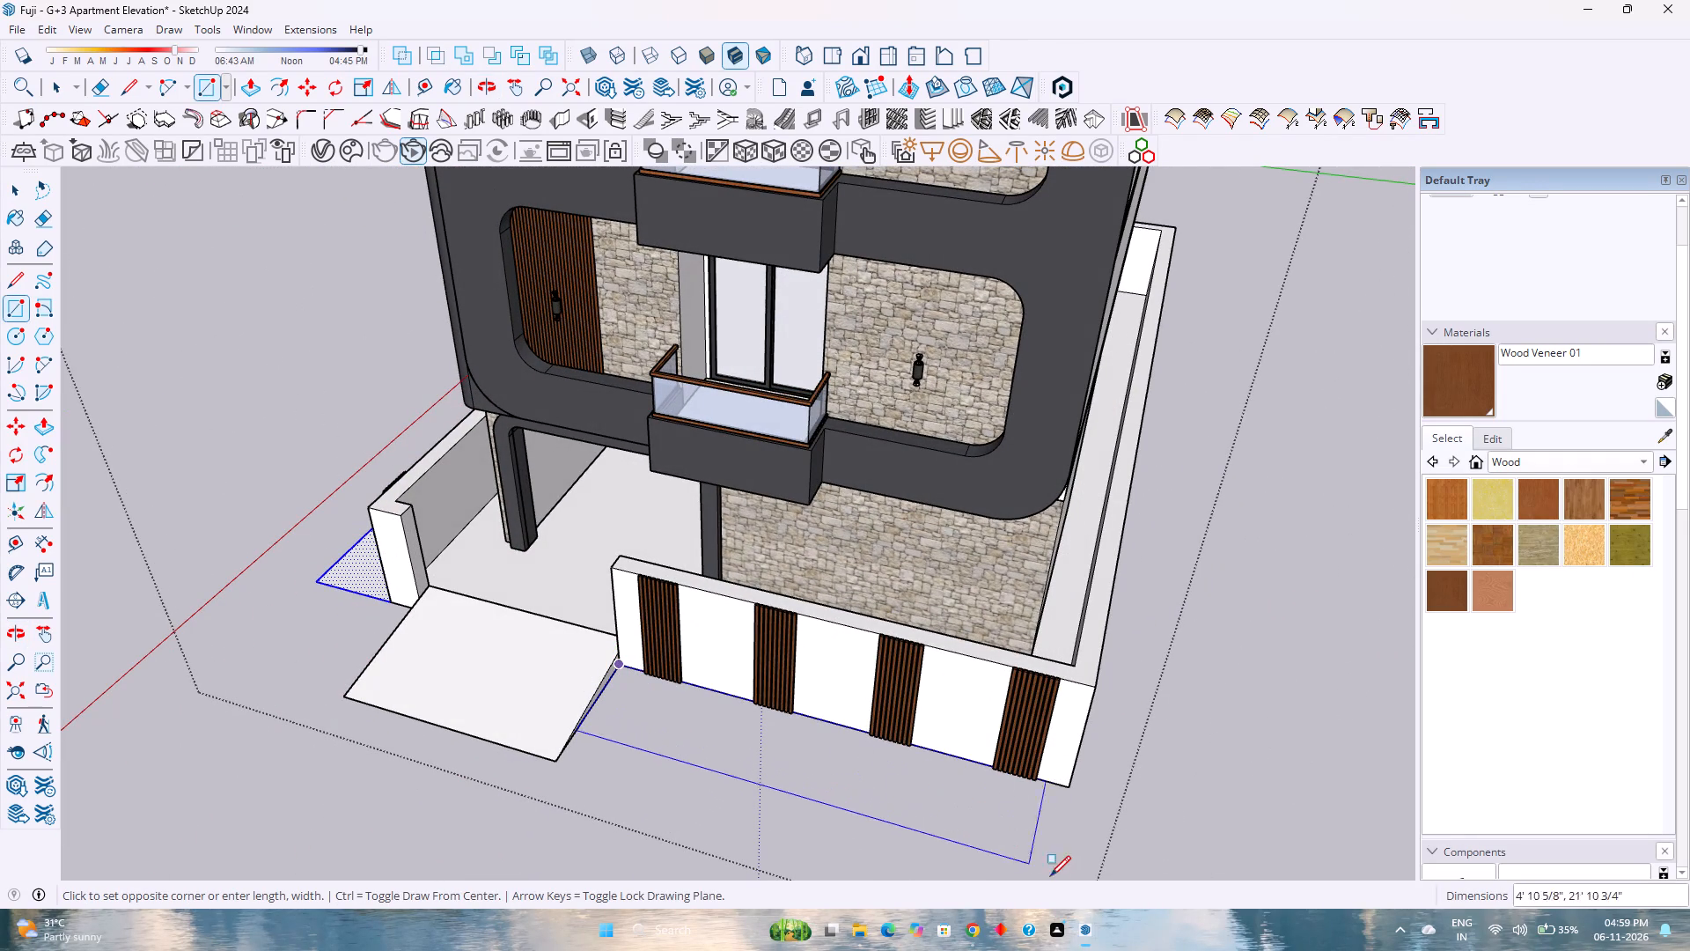
pyautogui.scroll(-1, 1060, 881)
pyautogui.press('Escape')
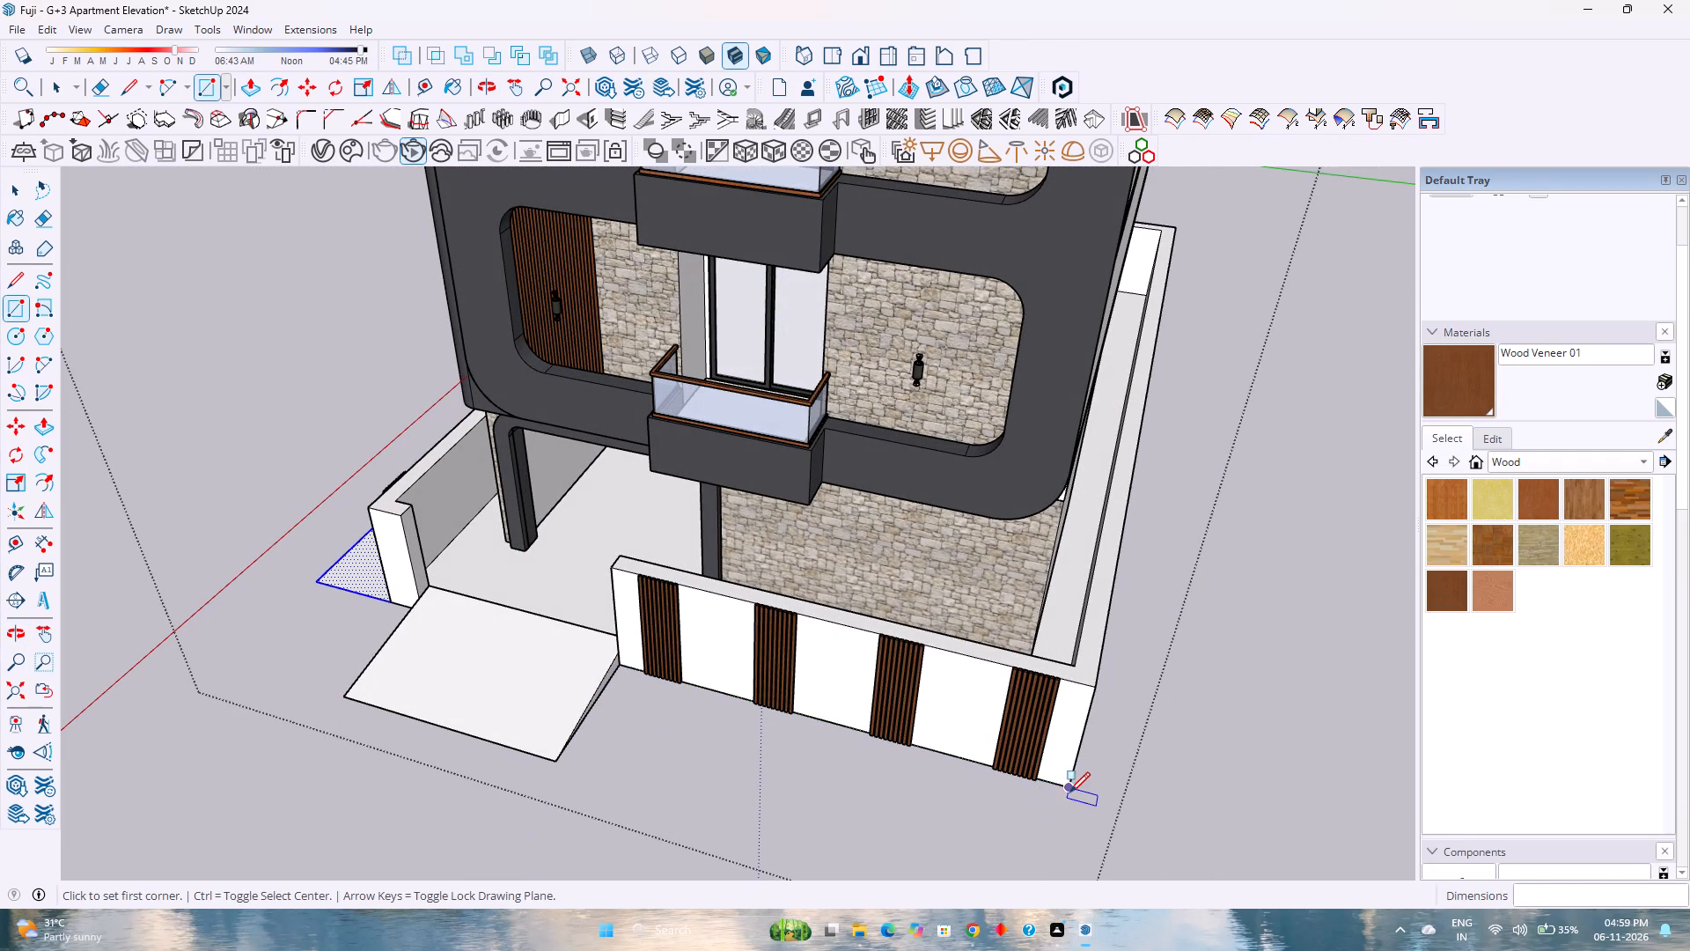
pyautogui.click(1070, 791)
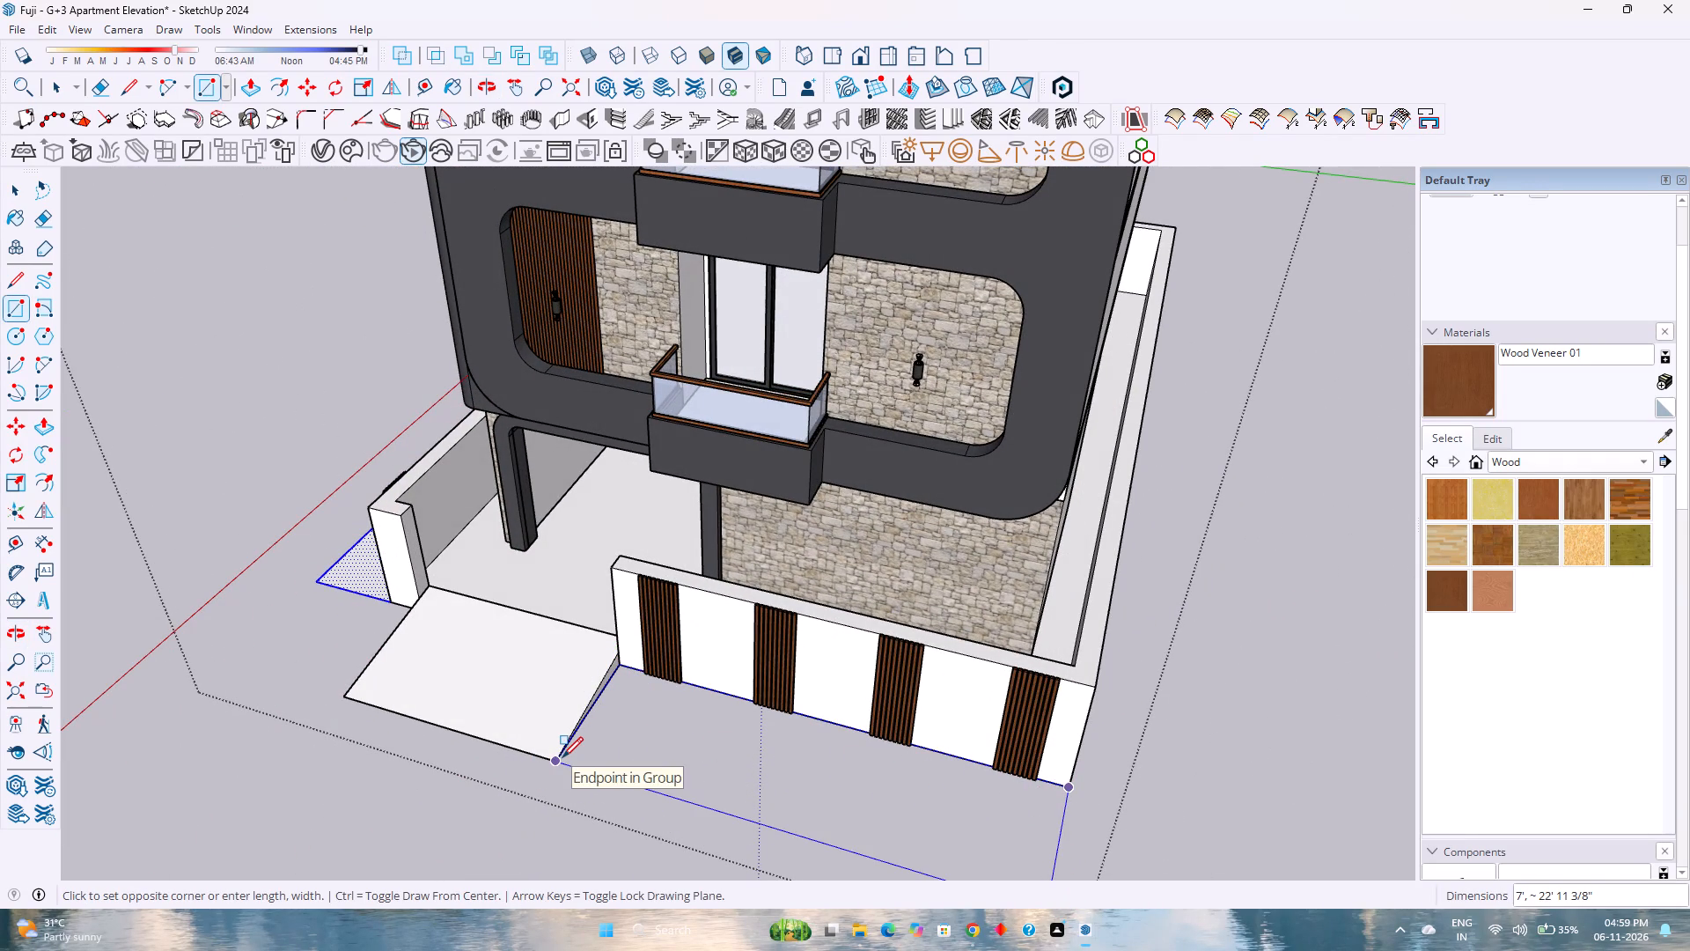
pyautogui.click(562, 757)
pyautogui.press('space')
# Add the side strip and the other two front strips to the selection and make all four ground strips one group.
pyautogui.keyDown('ctrl'); pyautogui.doubleClick(644, 740); pyautogui.keyUp('ctrl')
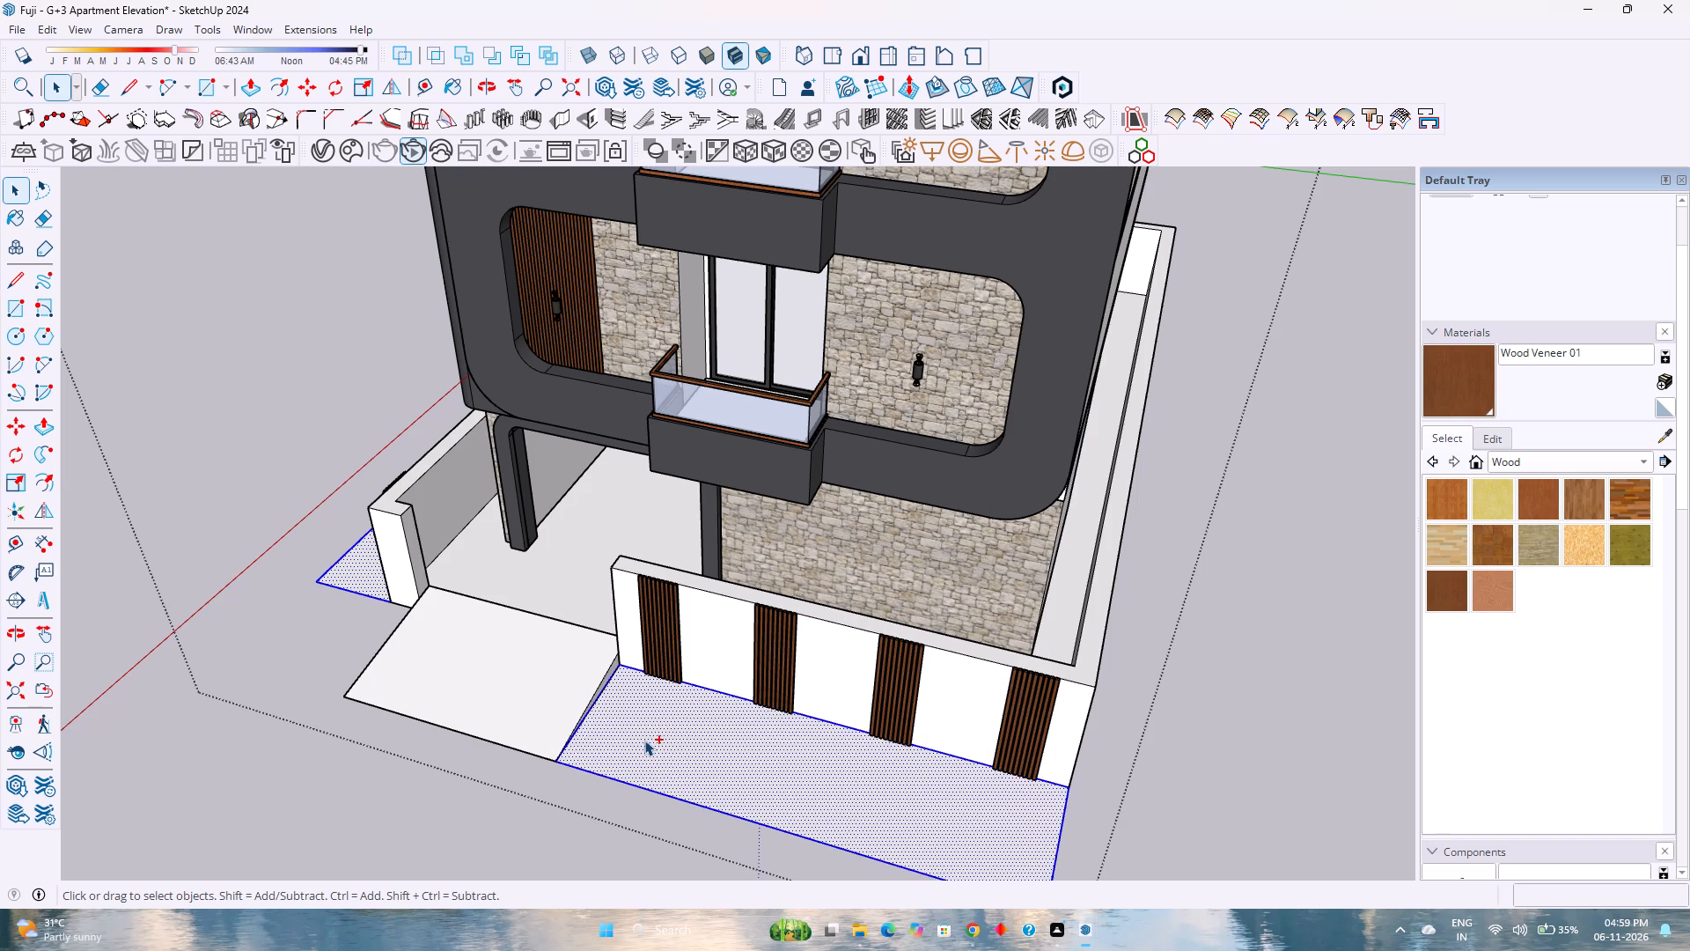
pyautogui.scroll(-8, 644, 741)
pyautogui.moveTo(575, 756); pyautogui.dragTo(1222, 748, button='middle')
pyautogui.middleClick(1222, 748)
pyautogui.scroll(2, 491, 704)
pyautogui.keyDown('ctrl'); pyautogui.doubleClick(501, 684); pyautogui.keyUp('ctrl')
pyautogui.keyDown('ctrl'); pyautogui.doubleClick(339, 618); pyautogui.keyUp('ctrl')
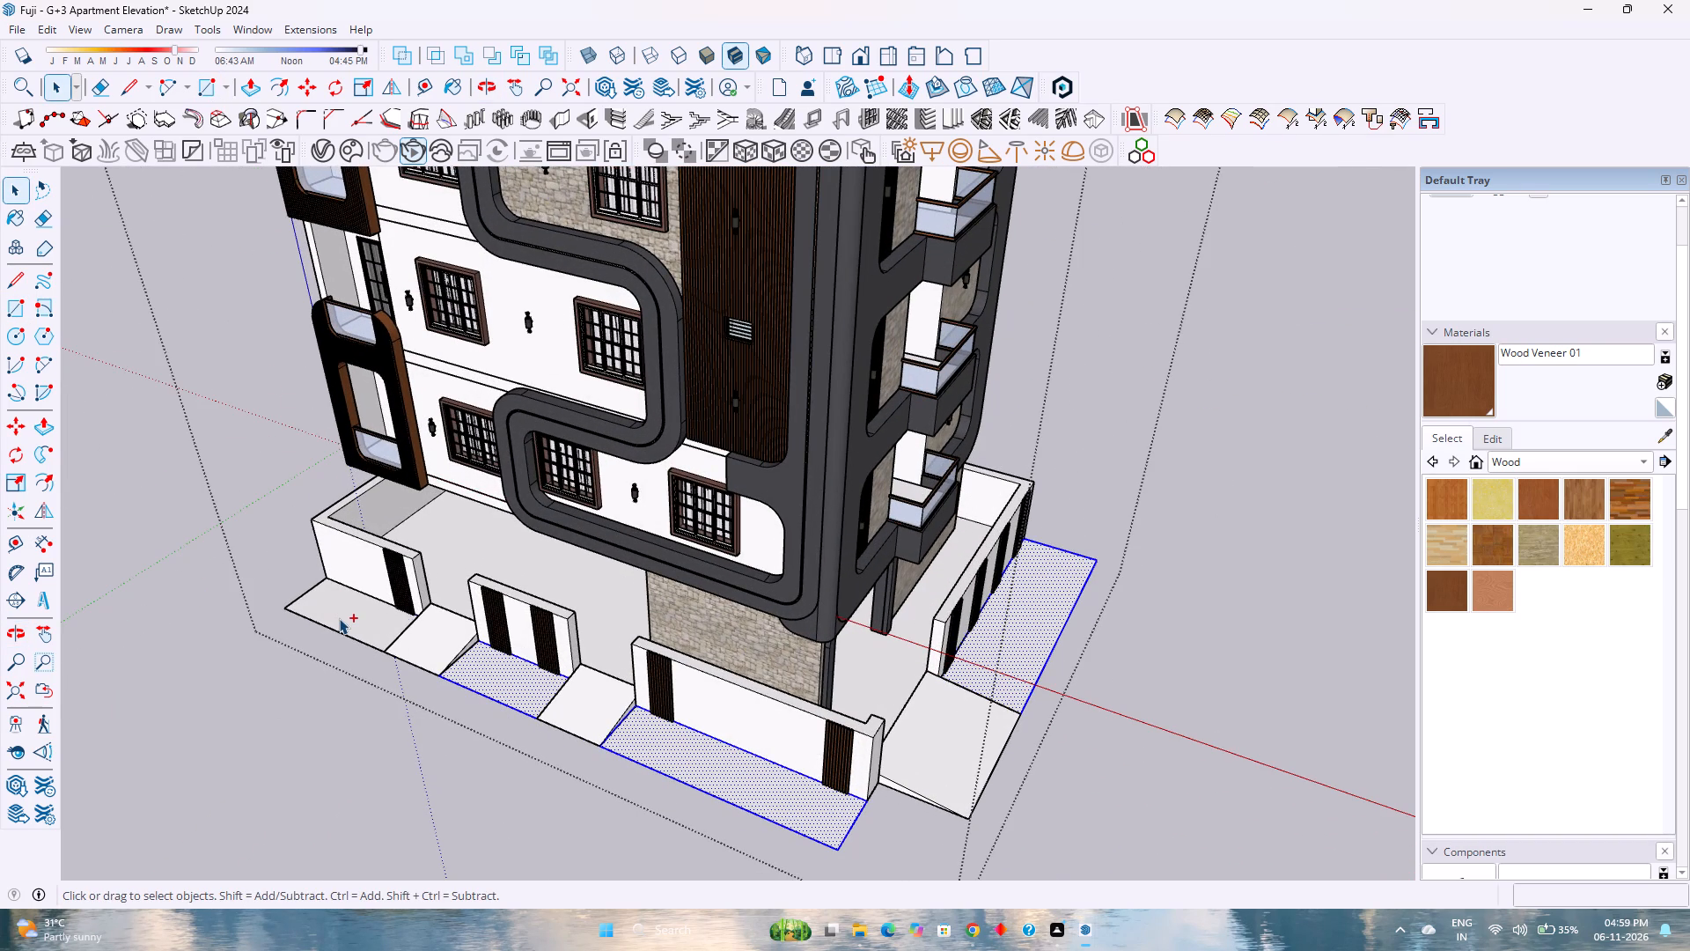
pyautogui.rightClick(339, 618)
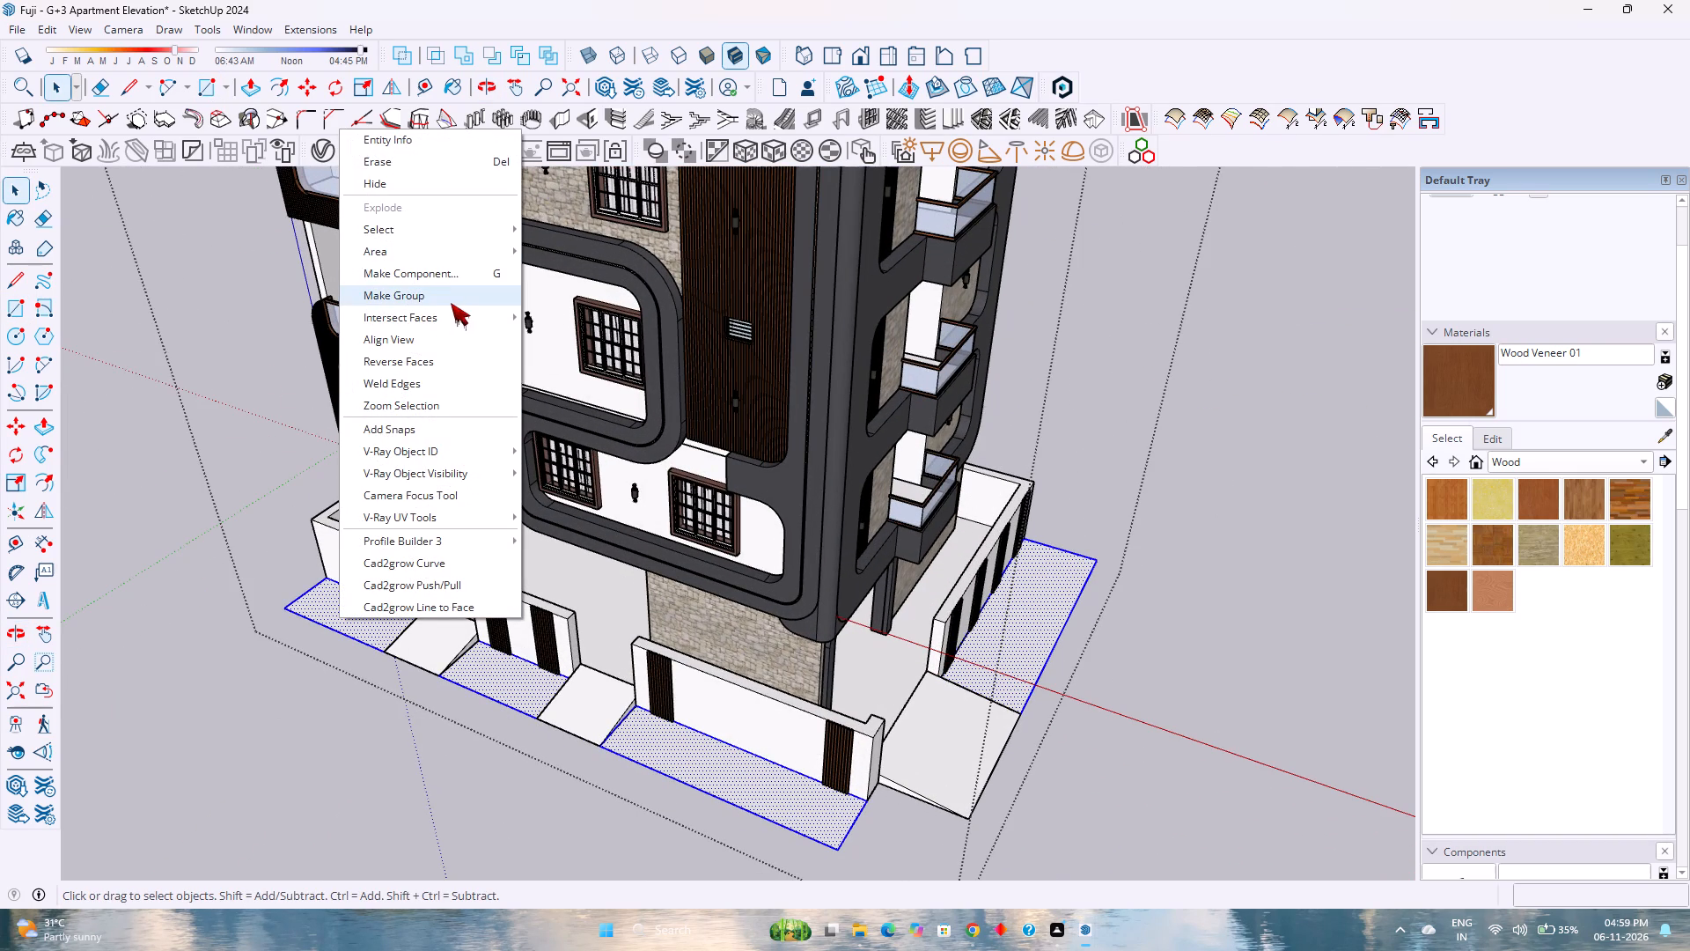
pyautogui.click(450, 302)
# Open the ground strips group and push/pull the strip along the long front boundary wall up to a 9" height.
pyautogui.doubleClick(685, 761)
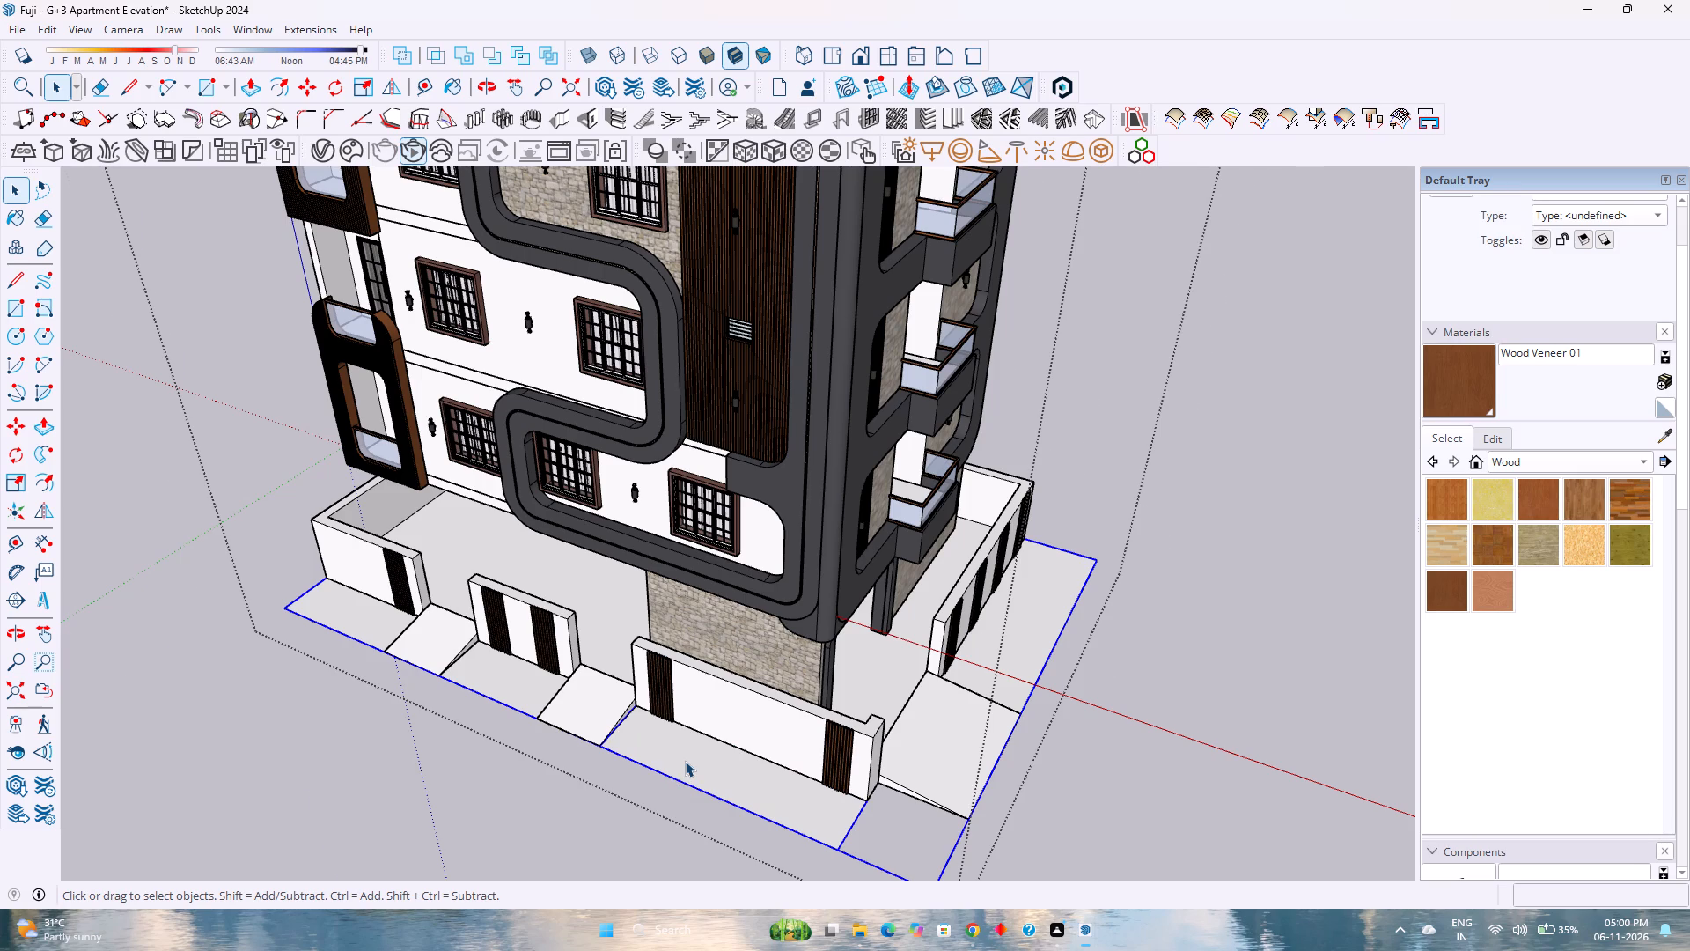
pyautogui.scroll(9, 685, 761)
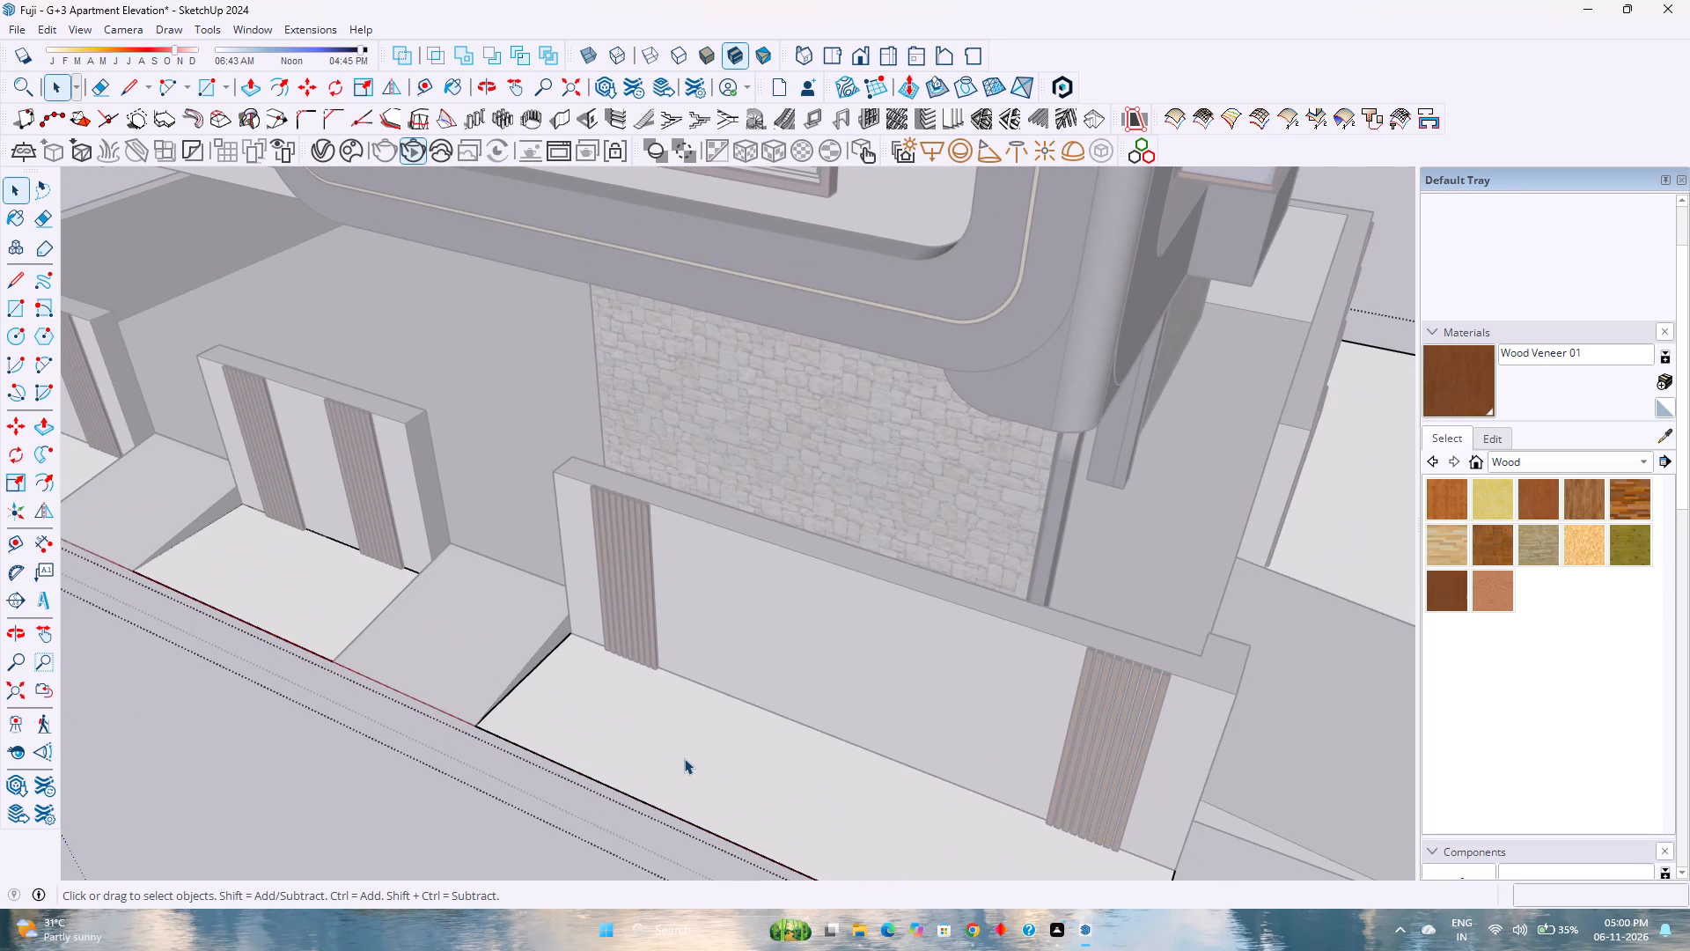
pyautogui.scroll(6, 684, 758)
pyautogui.press('p')
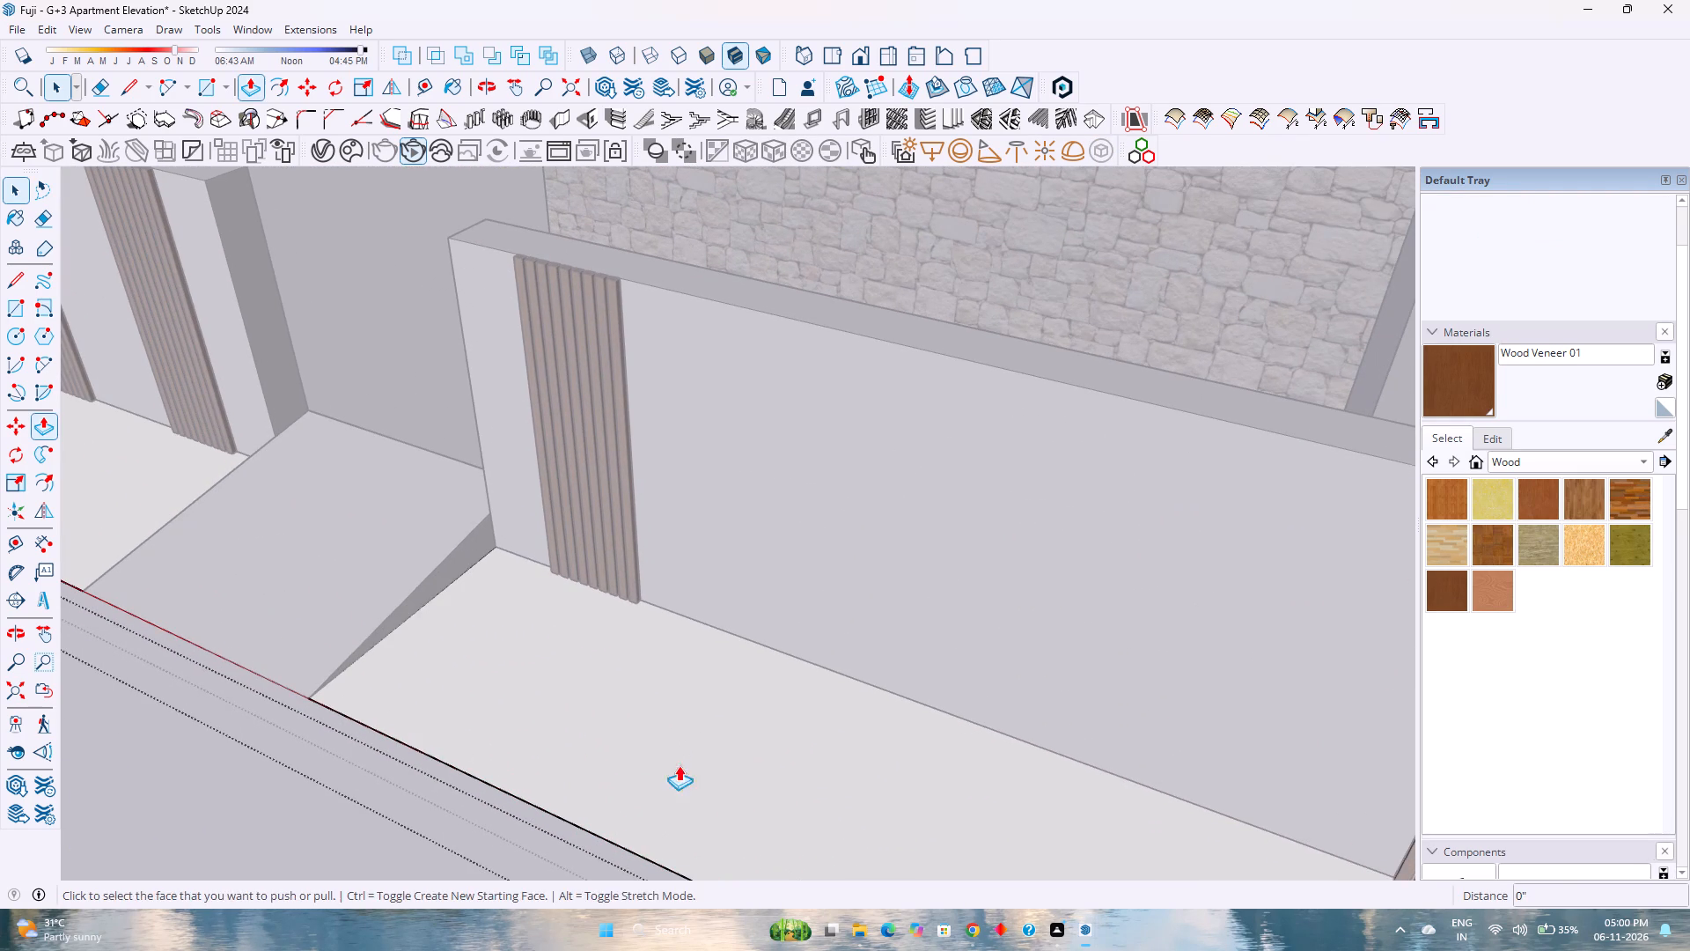
pyautogui.click(667, 767)
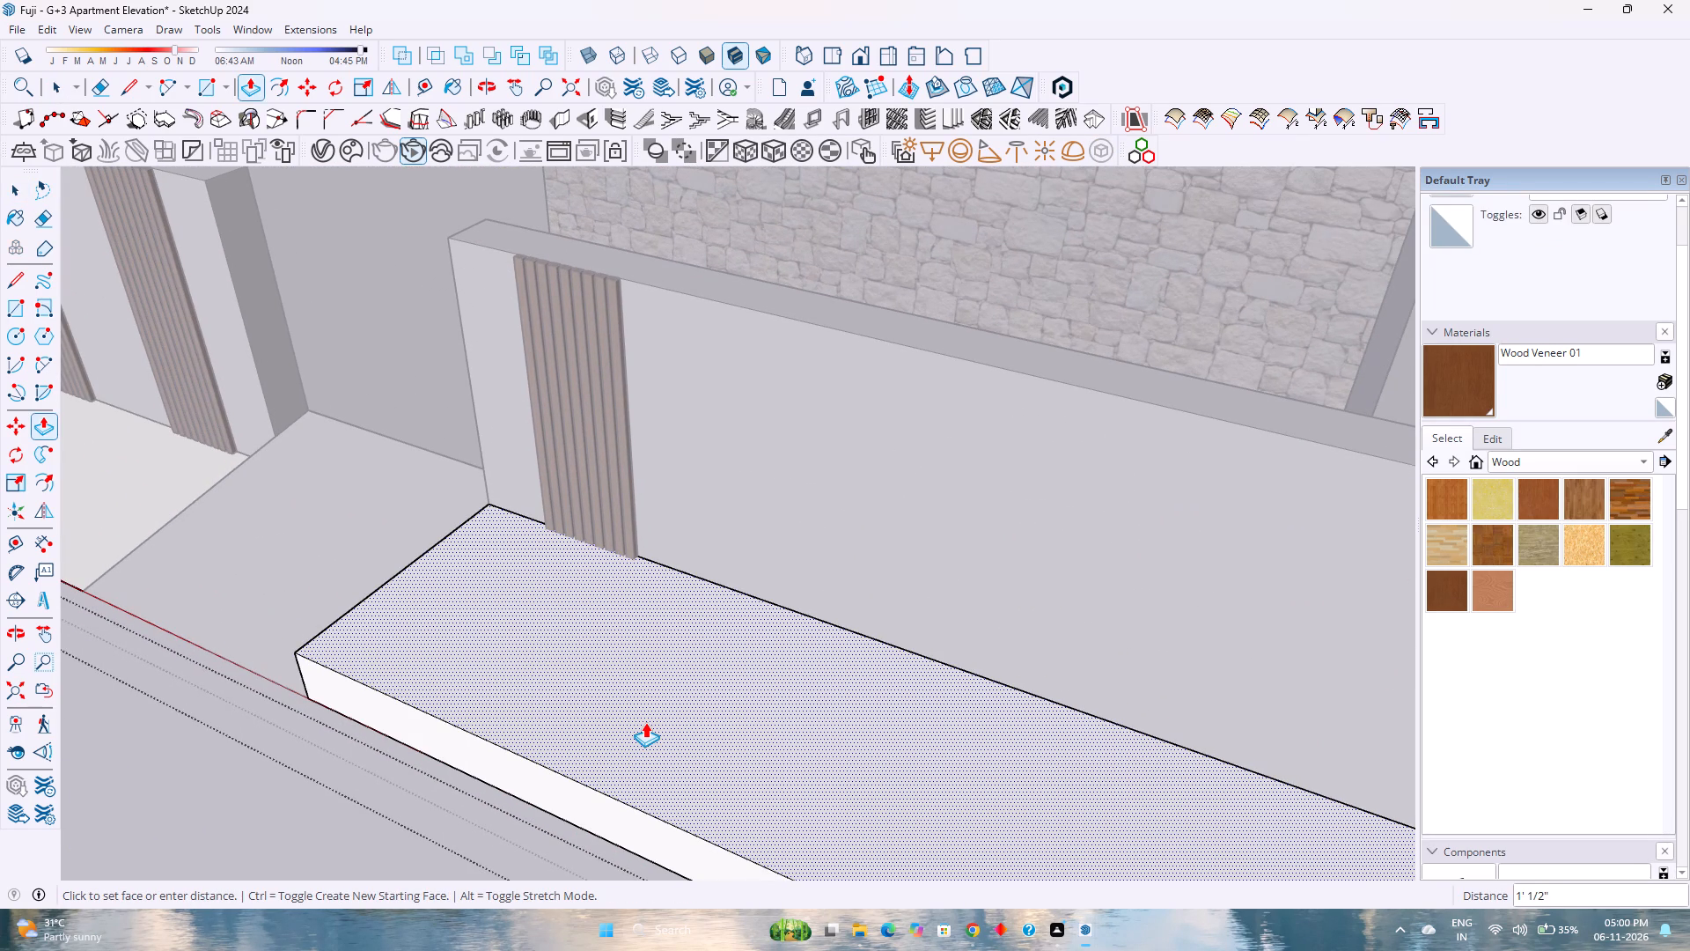
pyautogui.press('4')
pyautogui.press('Return')
pyautogui.scroll(-1, 649, 725)
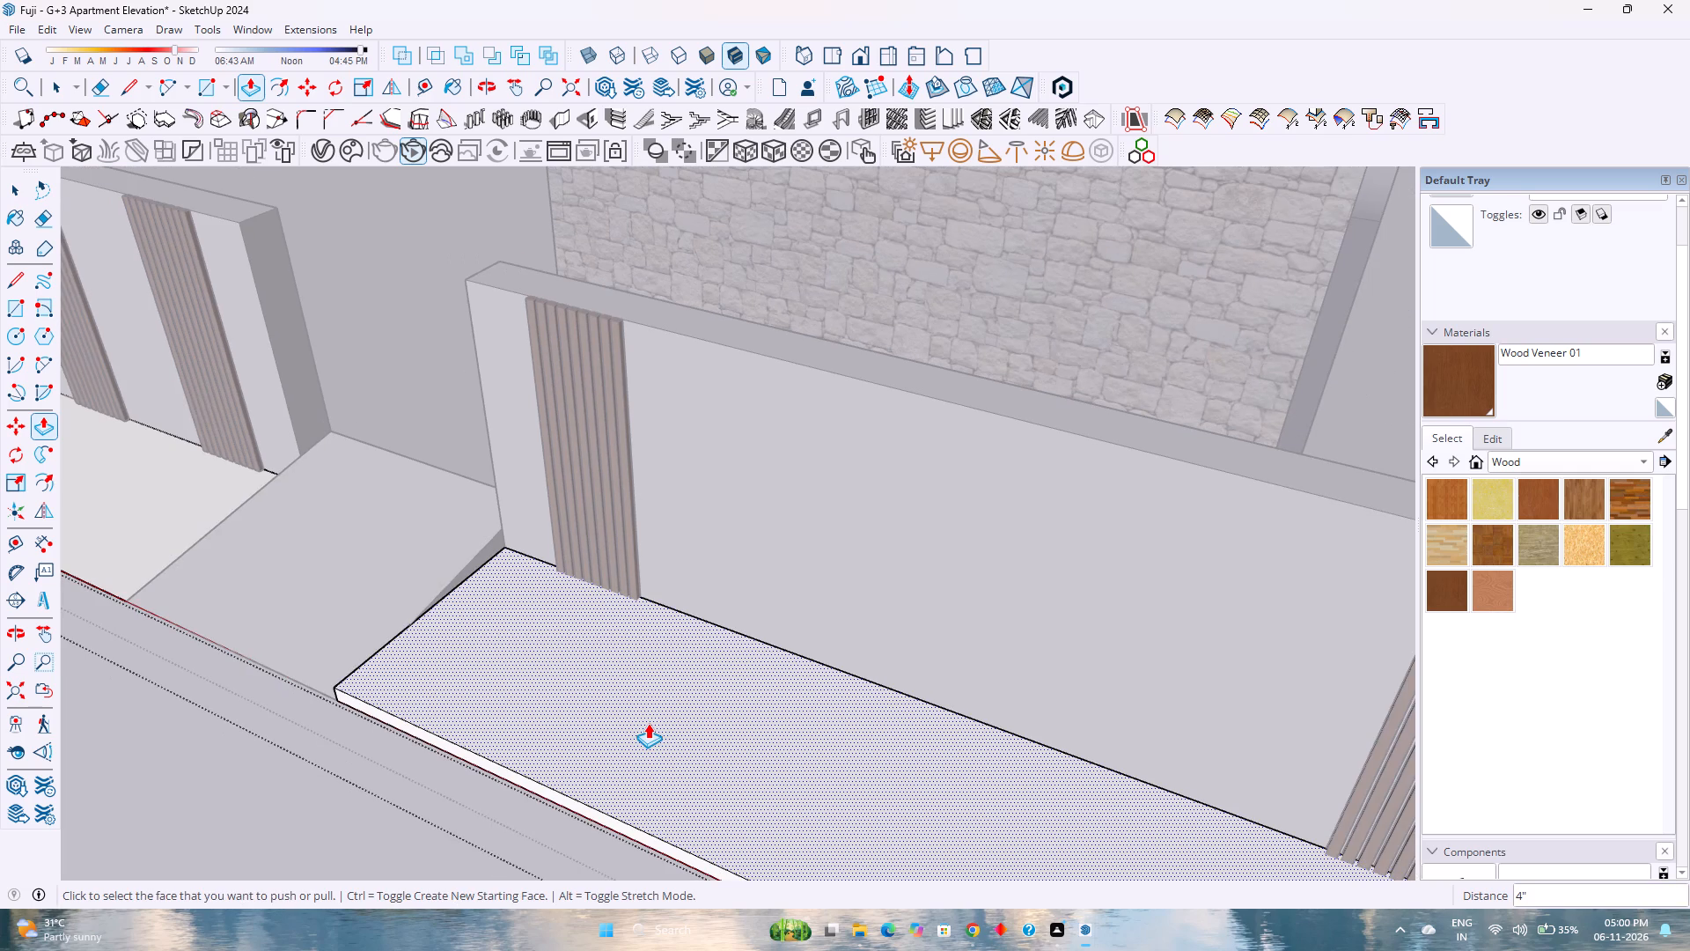
pyautogui.press('6')
pyautogui.press('Return')
pyautogui.scroll(-4, 646, 723)
pyautogui.moveTo(553, 726); pyautogui.dragTo(782, 565, button='middle')
pyautogui.scroll(-2, 795, 564)
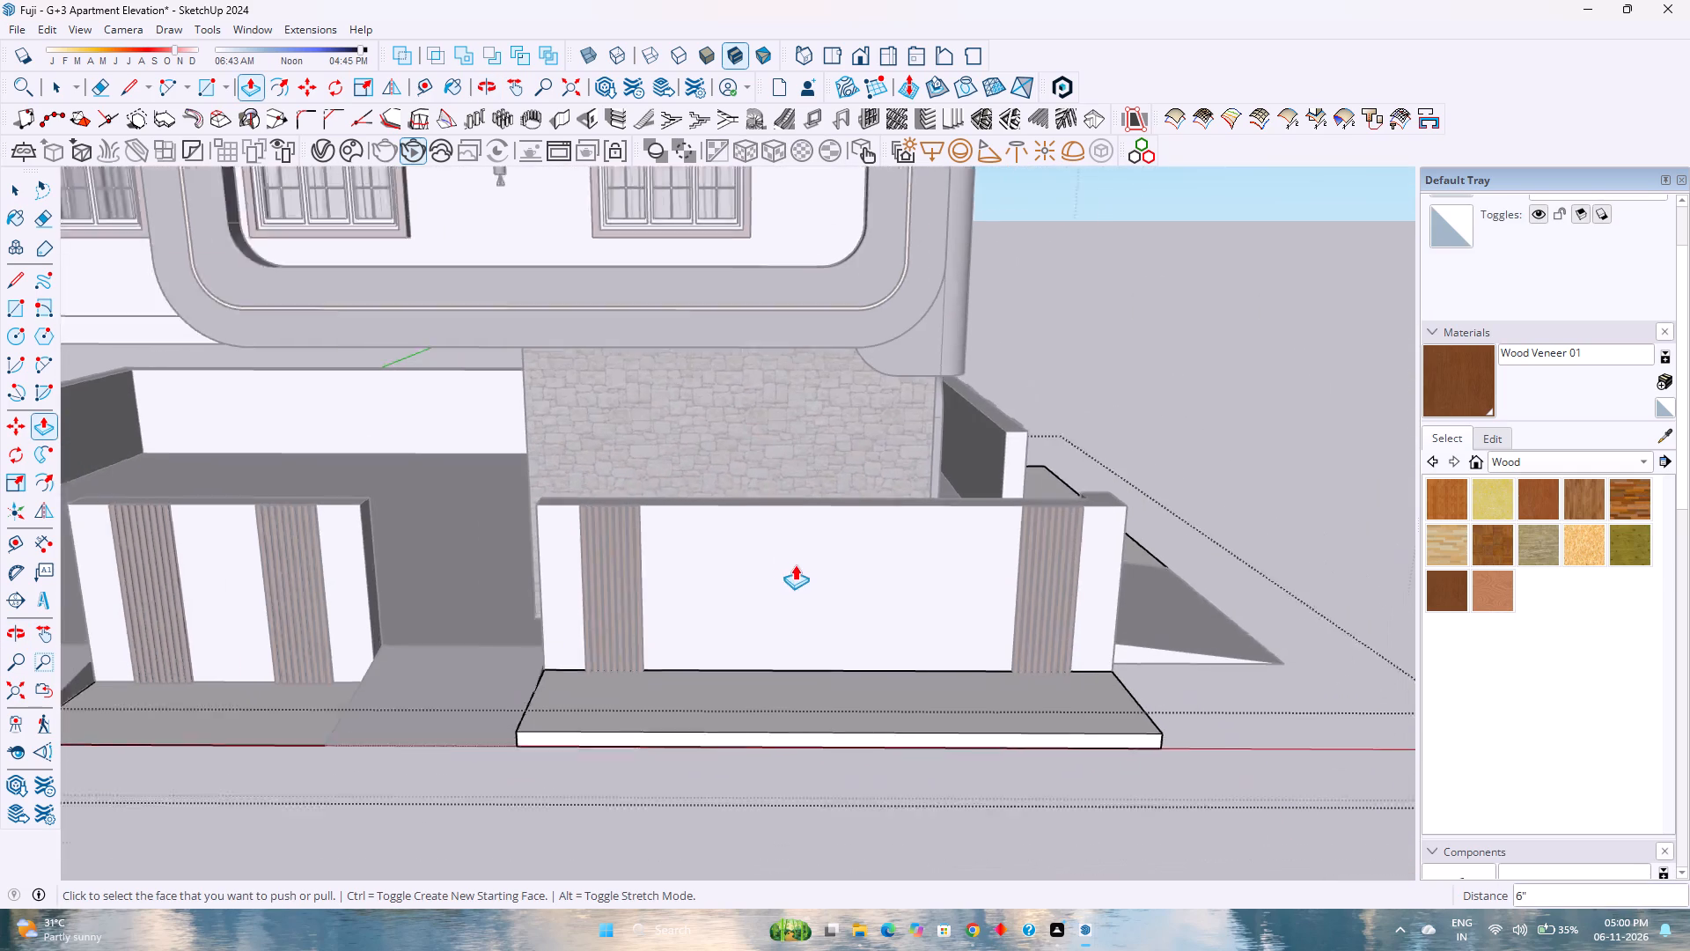
pyautogui.scroll(-1, 795, 564)
pyautogui.press('9')
pyautogui.press('Return')
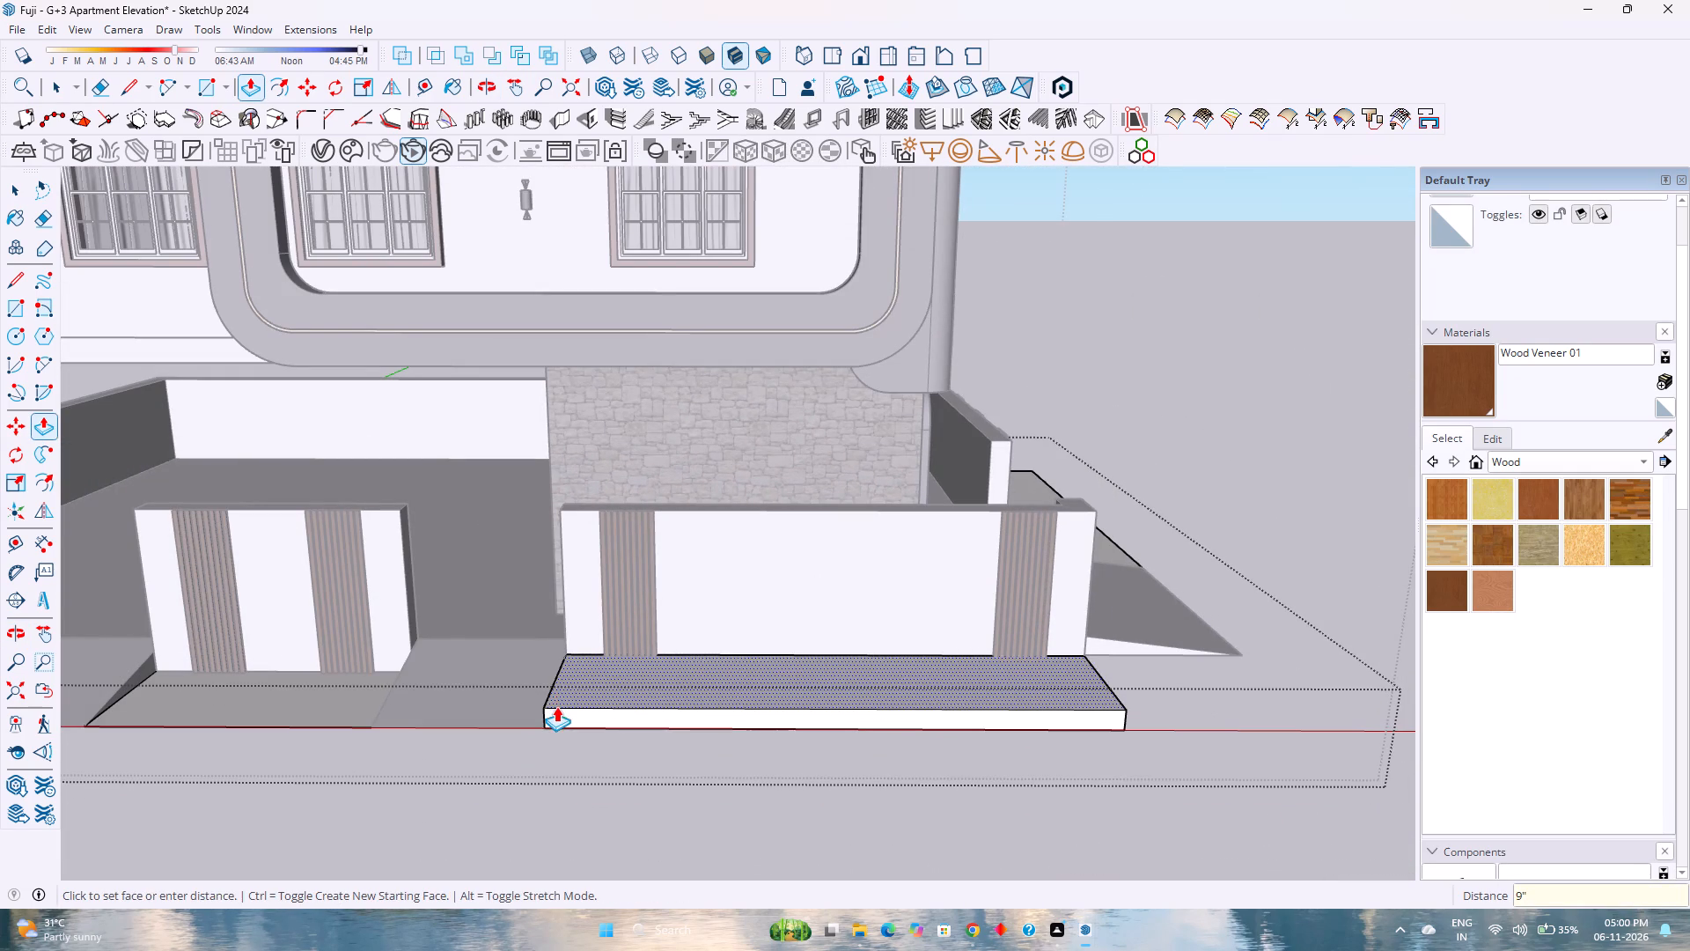
# Raise the other two front ground strips and the side ground strip by the same 9" height.
pyautogui.keyDown('shift'); pyautogui.middleClick(555, 703); pyautogui.keyUp('shift')
pyautogui.keyDown('shift'); pyautogui.moveTo(555, 703); pyautogui.dragTo(970, 719, button='middle'); pyautogui.keyUp('shift')
pyautogui.keyDown('shift'); pyautogui.middleClick(971, 719); pyautogui.keyUp('shift')
pyautogui.scroll(-4, 789, 678)
pyautogui.keyDown('shift'); pyautogui.moveTo(556, 608); pyautogui.dragTo(722, 707, button='middle'); pyautogui.keyUp('shift')
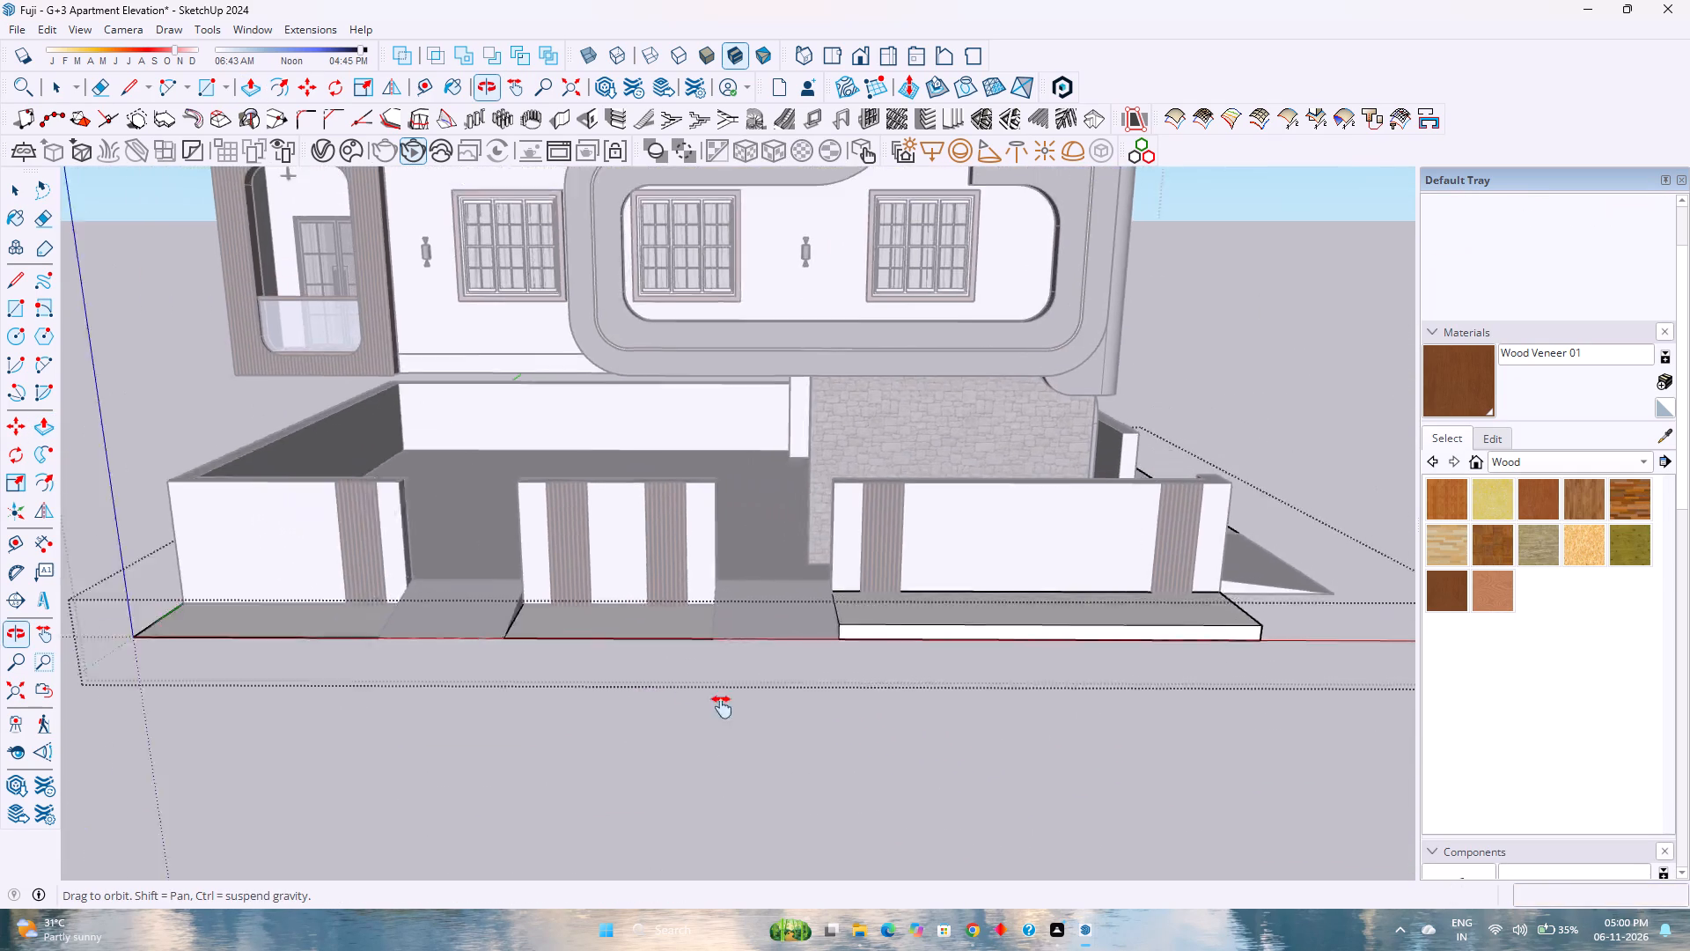
pyautogui.keyDown('shift'); pyautogui.moveTo(722, 707); pyautogui.dragTo(798, 746, button='middle'); pyautogui.keyUp('shift')
pyautogui.keyDown('shift'); pyautogui.middleClick(800, 746); pyautogui.keyUp('shift')
pyautogui.doubleClick(755, 691)
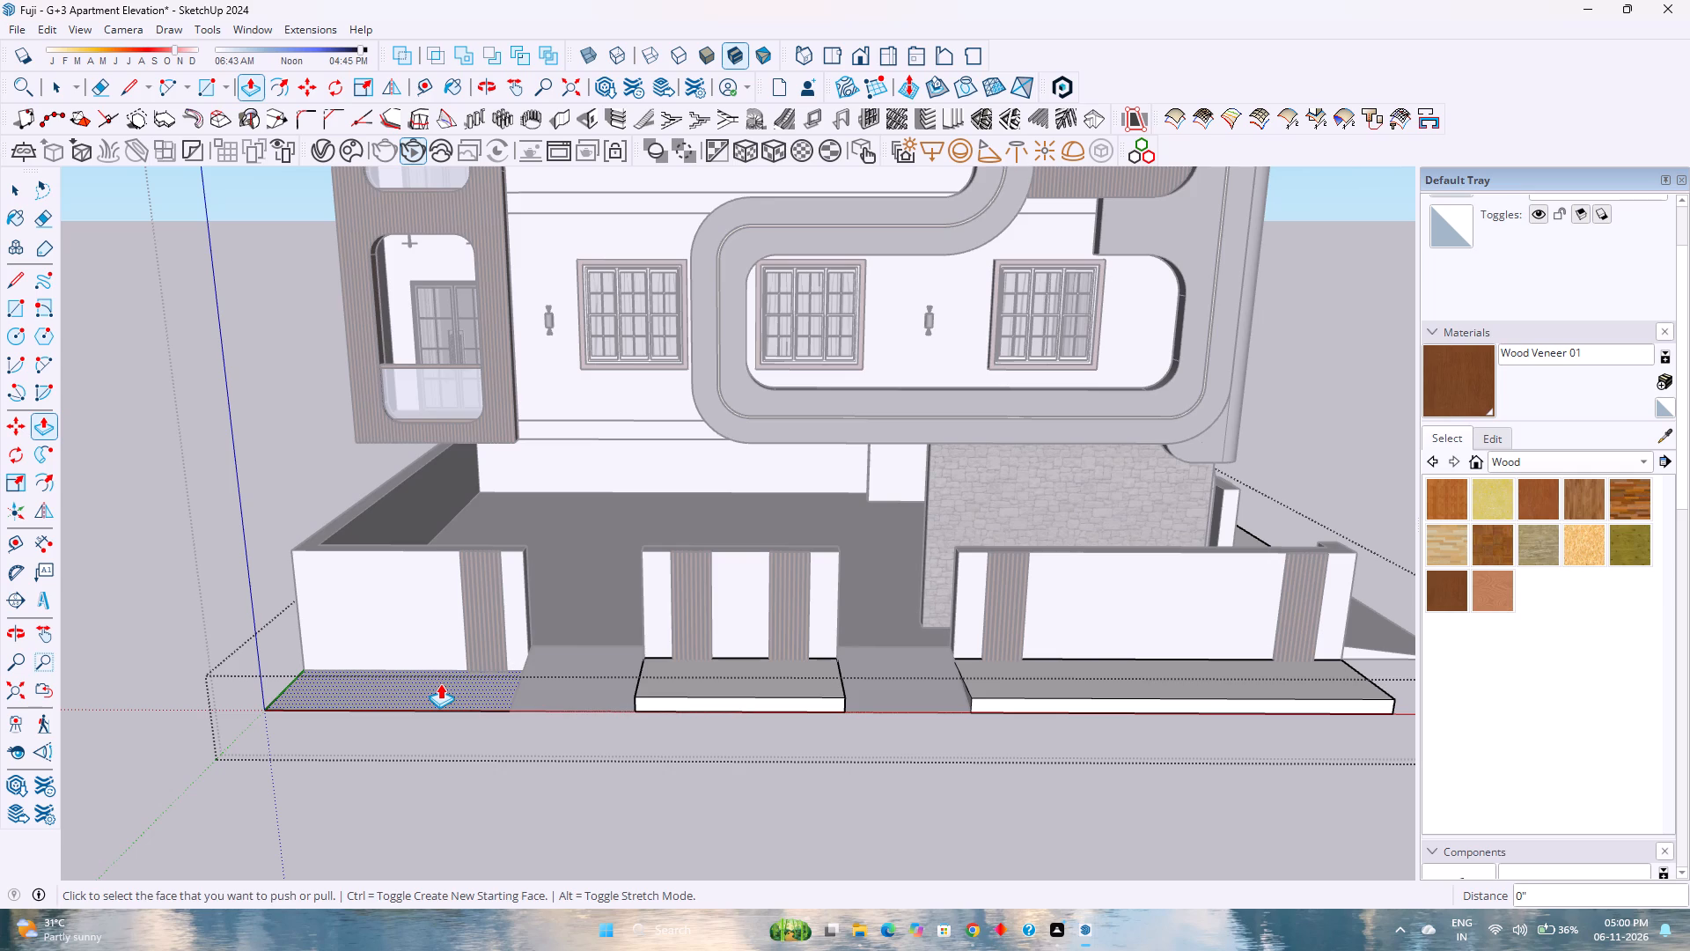
pyautogui.doubleClick(440, 683)
pyautogui.scroll(-3, 441, 683)
pyautogui.keyDown('shift'); pyautogui.moveTo(856, 714); pyautogui.dragTo(718, 743, button='middle'); pyautogui.keyUp('shift')
pyautogui.moveTo(873, 747); pyautogui.dragTo(434, 756, button='middle')
pyautogui.middleClick(434, 756)
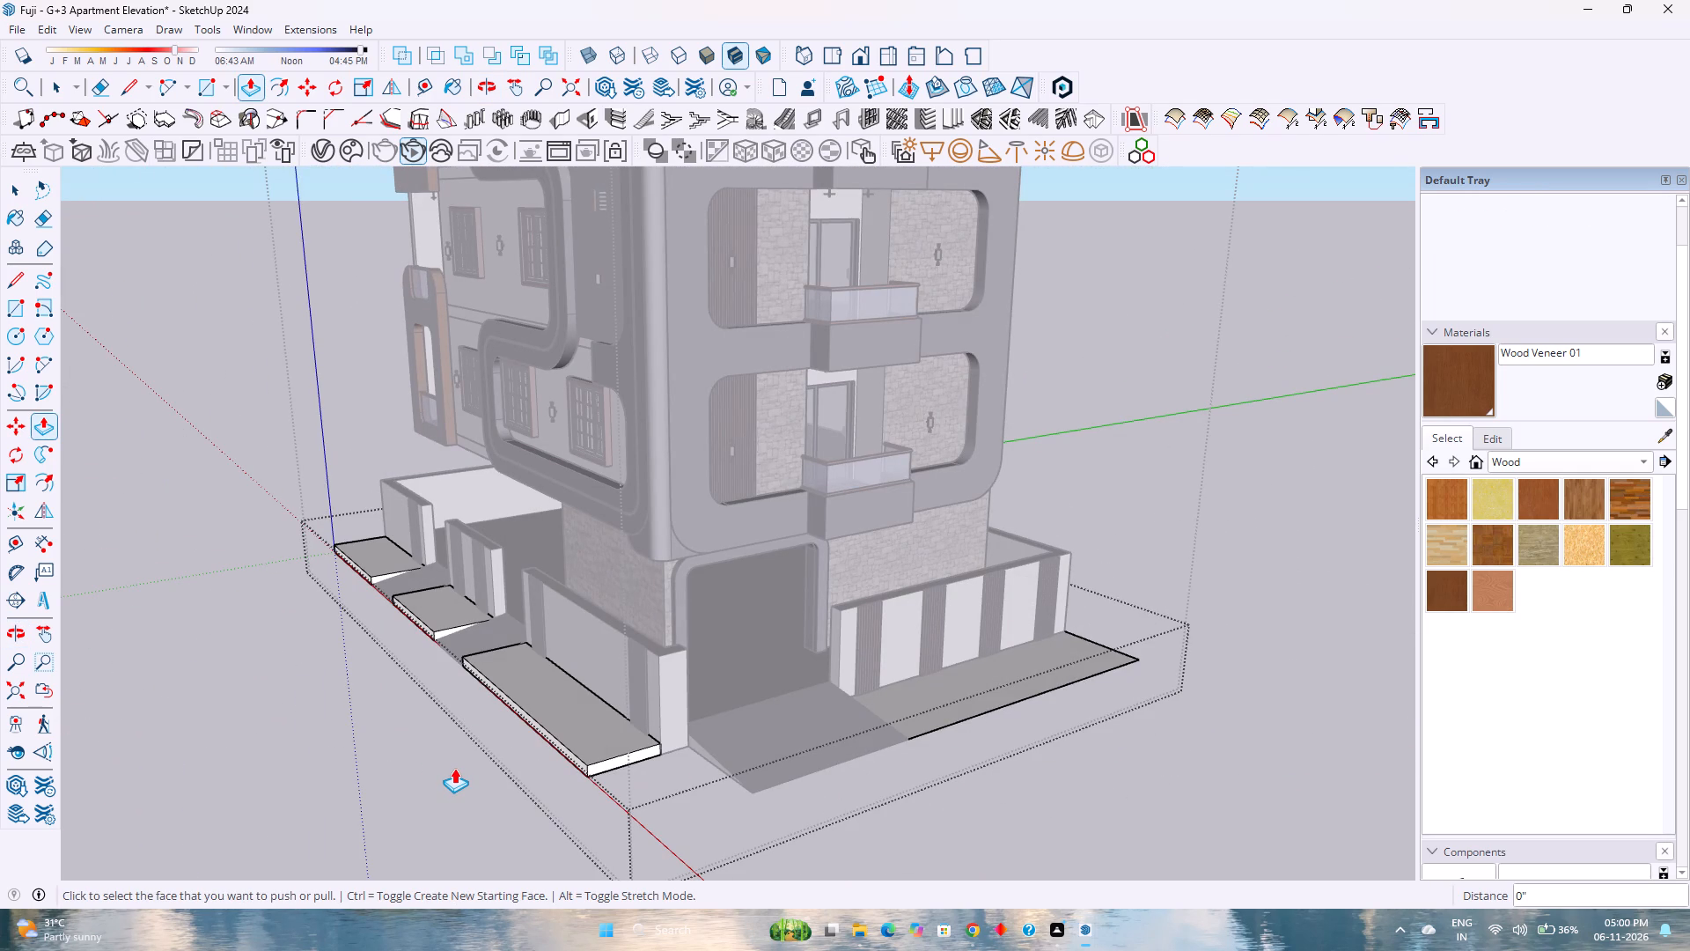
pyautogui.doubleClick(934, 709)
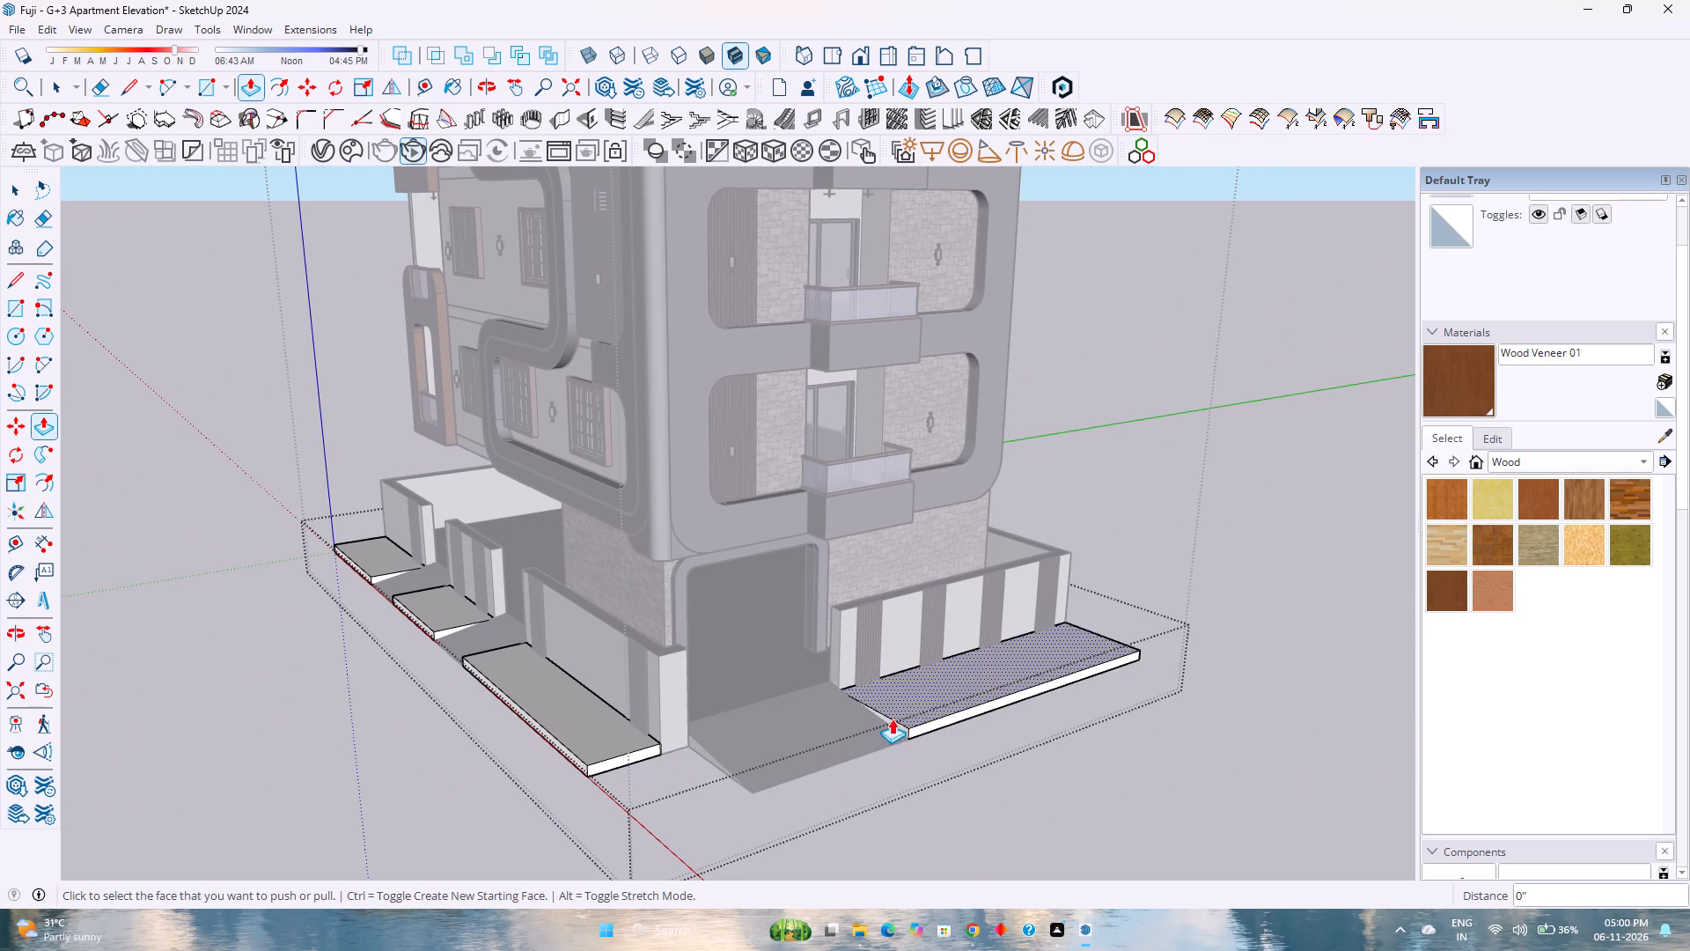
# Extend the end face of the long front strip 7' to align with the side ramp's outer corner.
pyautogui.scroll(5, 671, 764)
pyautogui.click(636, 754)
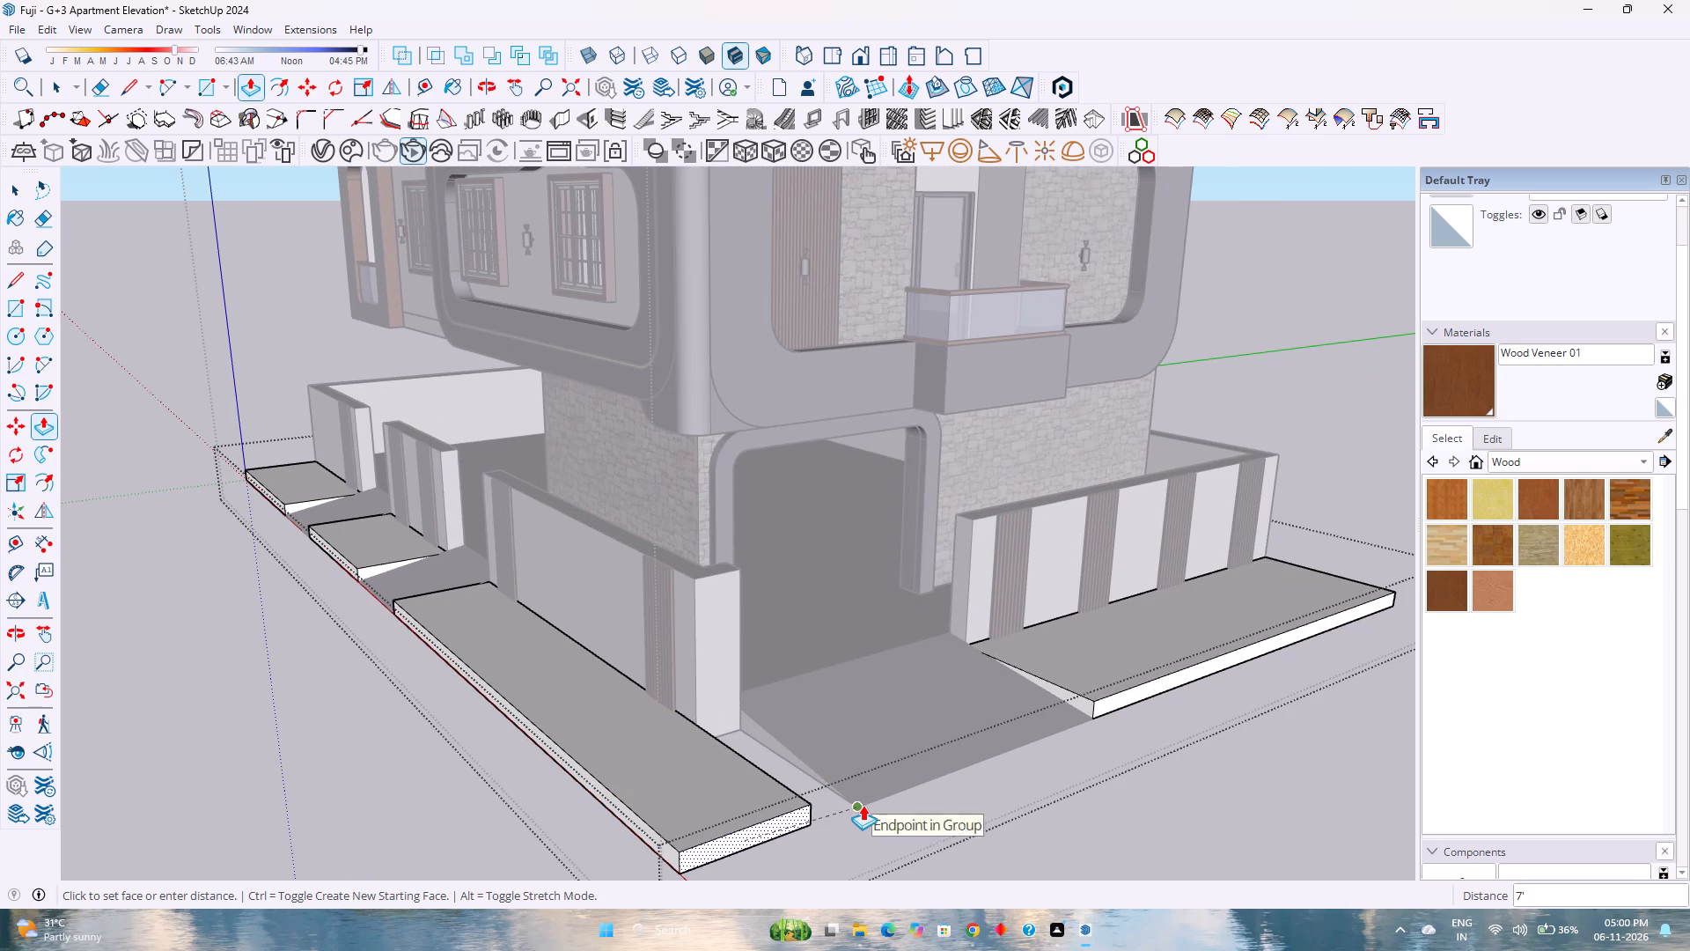
pyautogui.click(863, 805)
# Split the extended strip's inner face with a 9" vertical line at the wall corner, push the outer part 2' around the wall end, and exit the group.
pyautogui.moveTo(810, 766); pyautogui.dragTo(779, 770, button='middle')
pyautogui.moveTo(714, 784); pyautogui.dragTo(254, 818, button='middle')
pyautogui.middleClick(254, 818)
pyautogui.scroll(7, 840, 757)
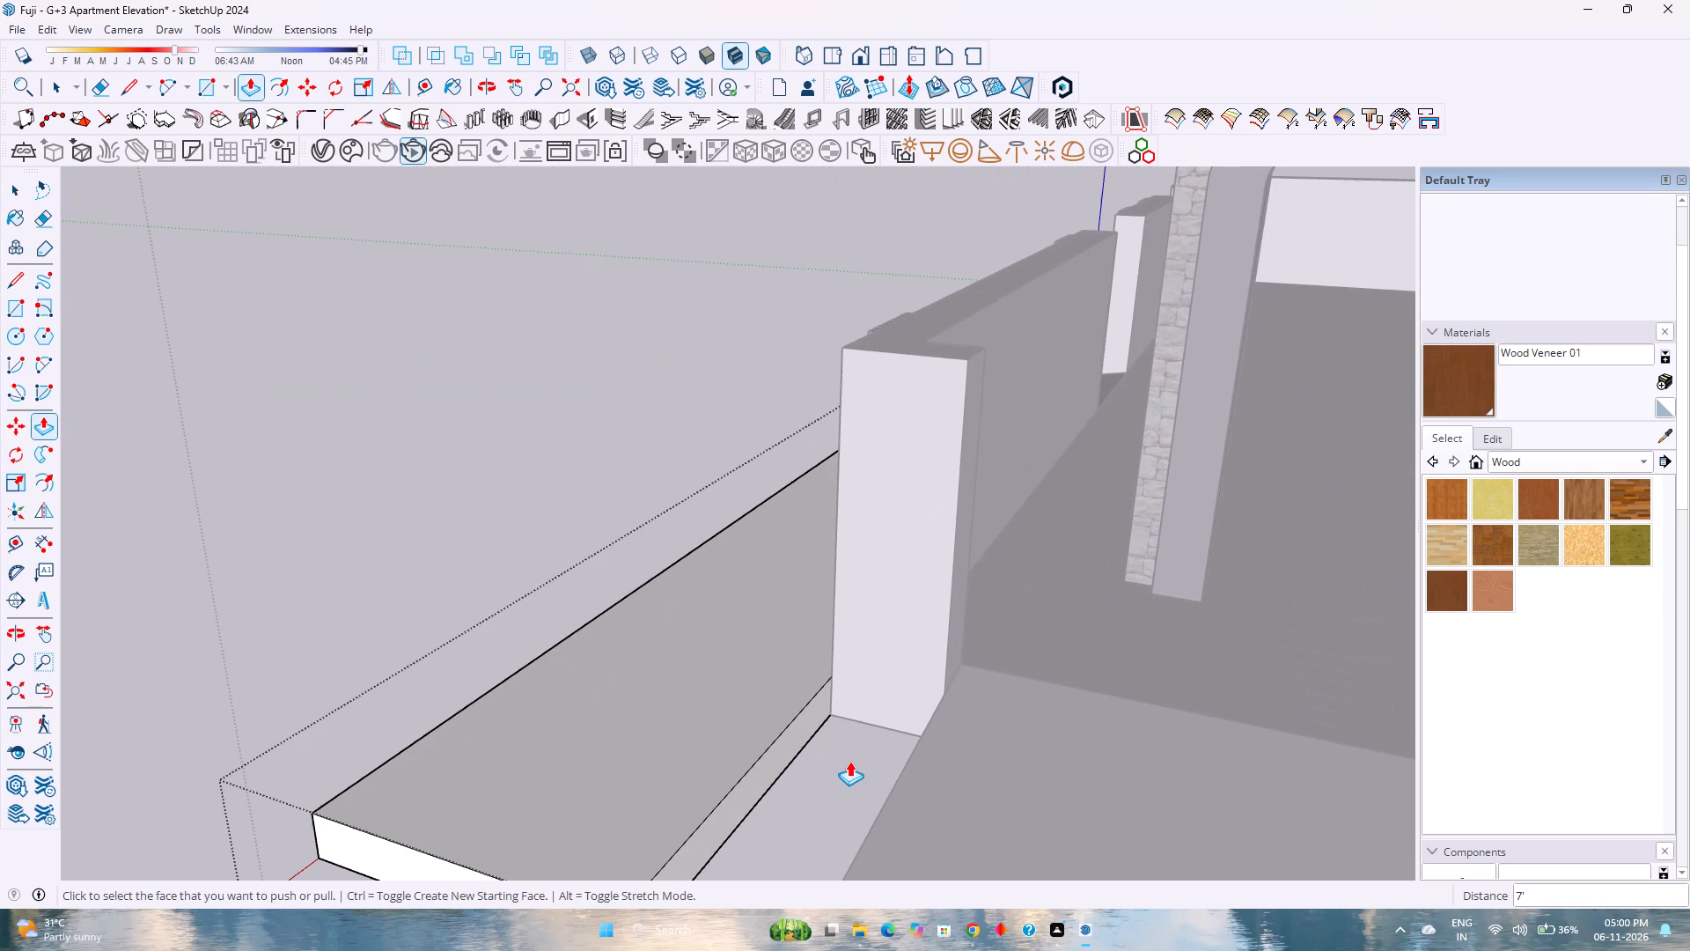
pyautogui.press('l')
pyautogui.click(832, 718)
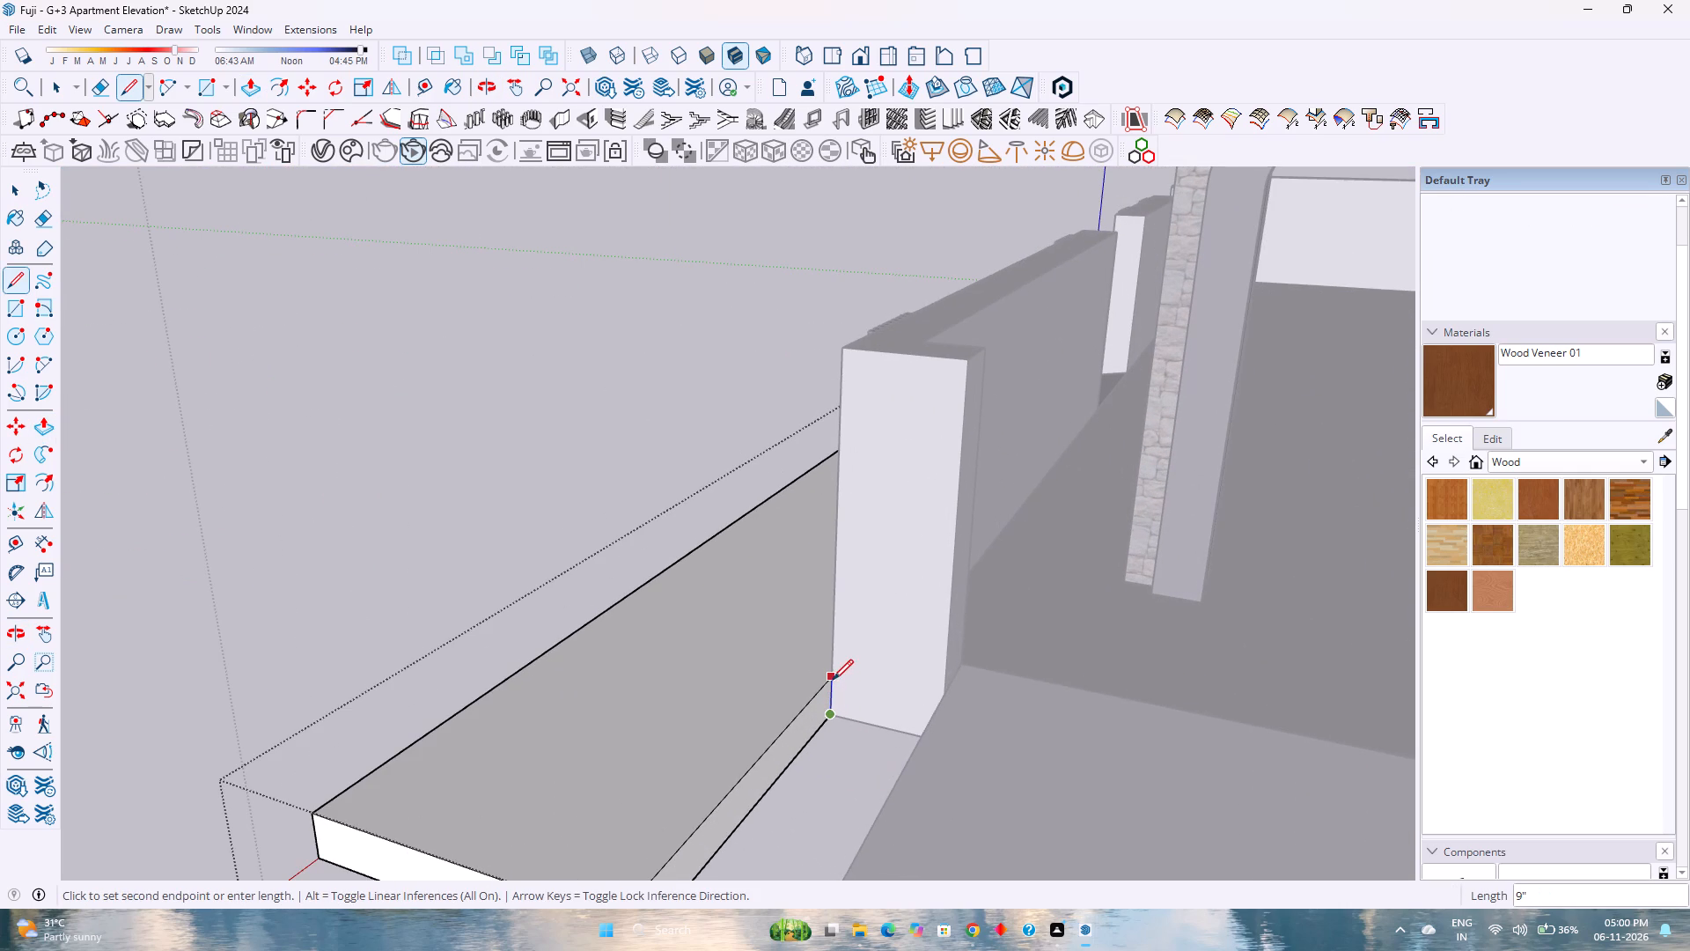
pyautogui.click(833, 680)
pyautogui.press('p')
pyautogui.click(785, 733)
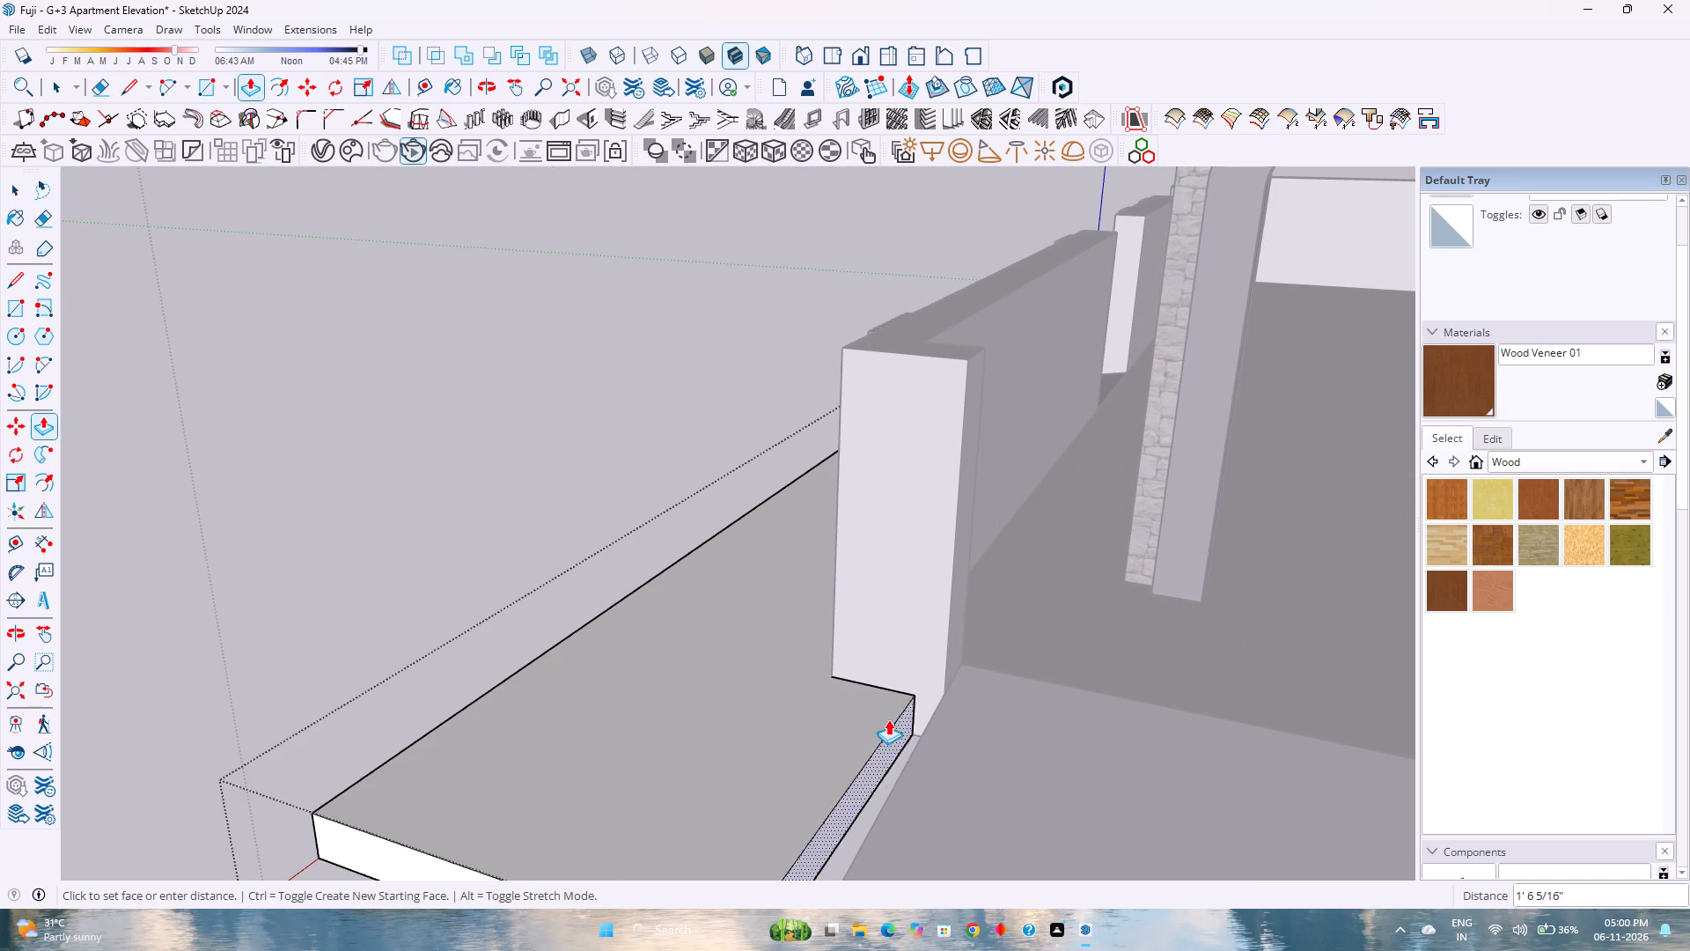
pyautogui.click(940, 689)
pyautogui.scroll(-6, 885, 703)
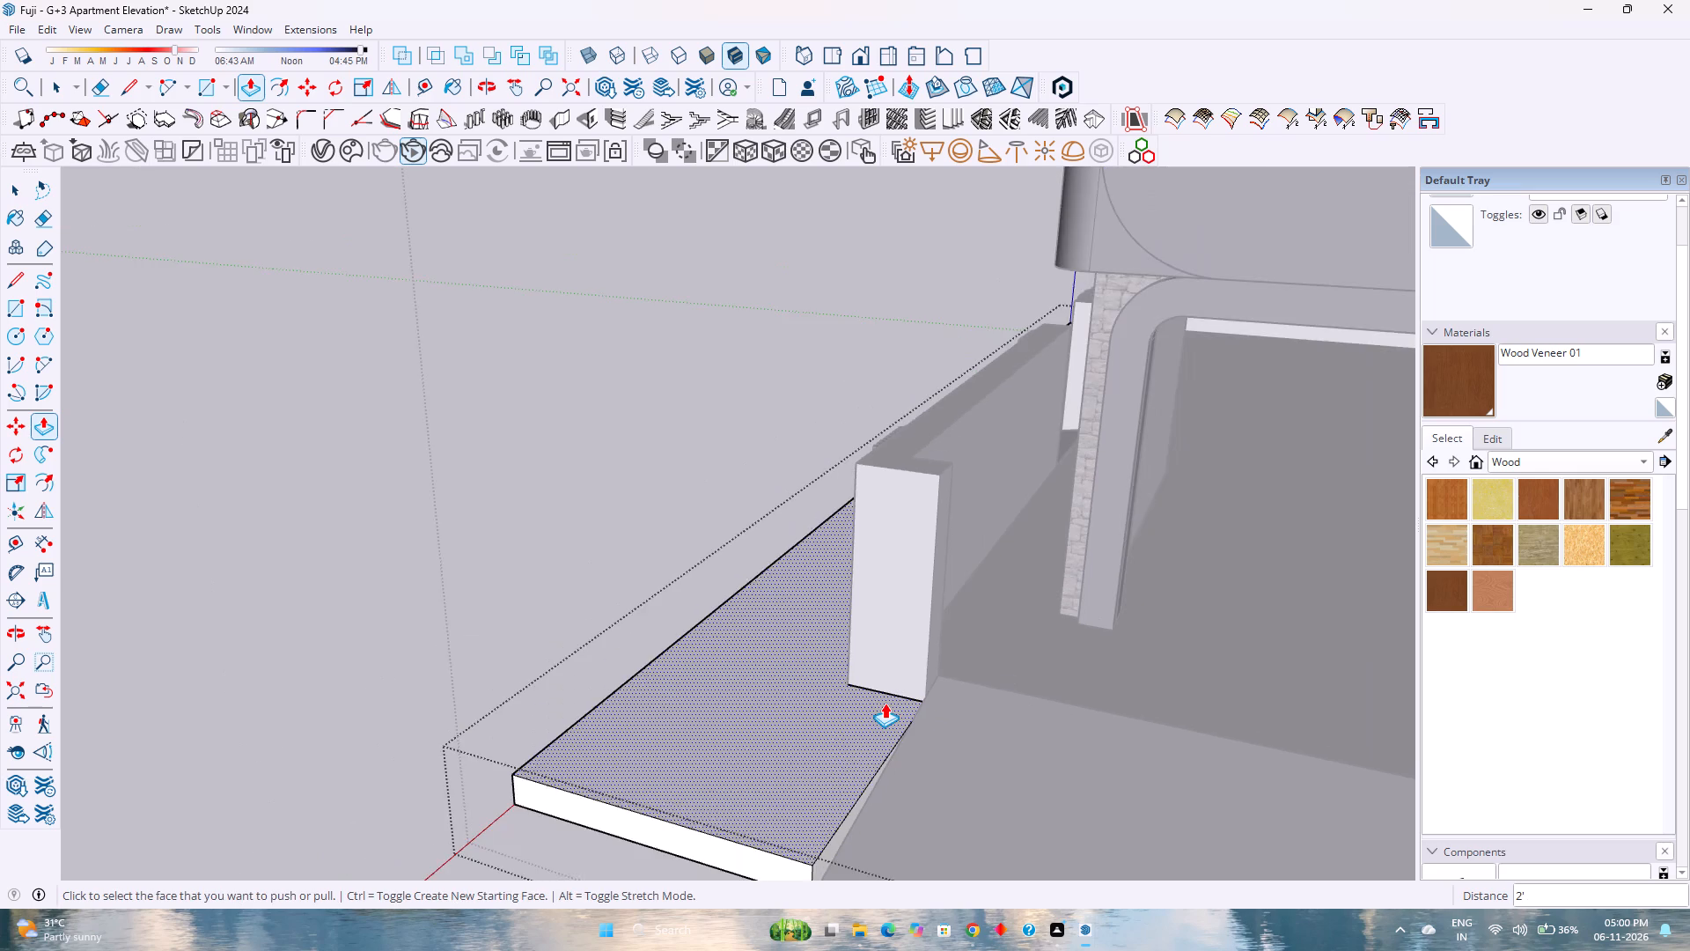
pyautogui.scroll(-2, 885, 703)
pyautogui.keyDown('shift'); pyautogui.moveTo(907, 733); pyautogui.dragTo(852, 646, button='middle'); pyautogui.keyUp('shift')
pyautogui.moveTo(783, 652); pyautogui.dragTo(1199, 713, button='middle')
pyautogui.moveTo(1199, 713); pyautogui.dragTo(1212, 711, button='middle')
pyautogui.keyDown('shift'); pyautogui.scroll(-1, 748, 662); pyautogui.keyUp('shift')
pyautogui.keyDown('shift'); pyautogui.moveTo(753, 666); pyautogui.dragTo(1049, 866, button='middle'); pyautogui.keyUp('shift')
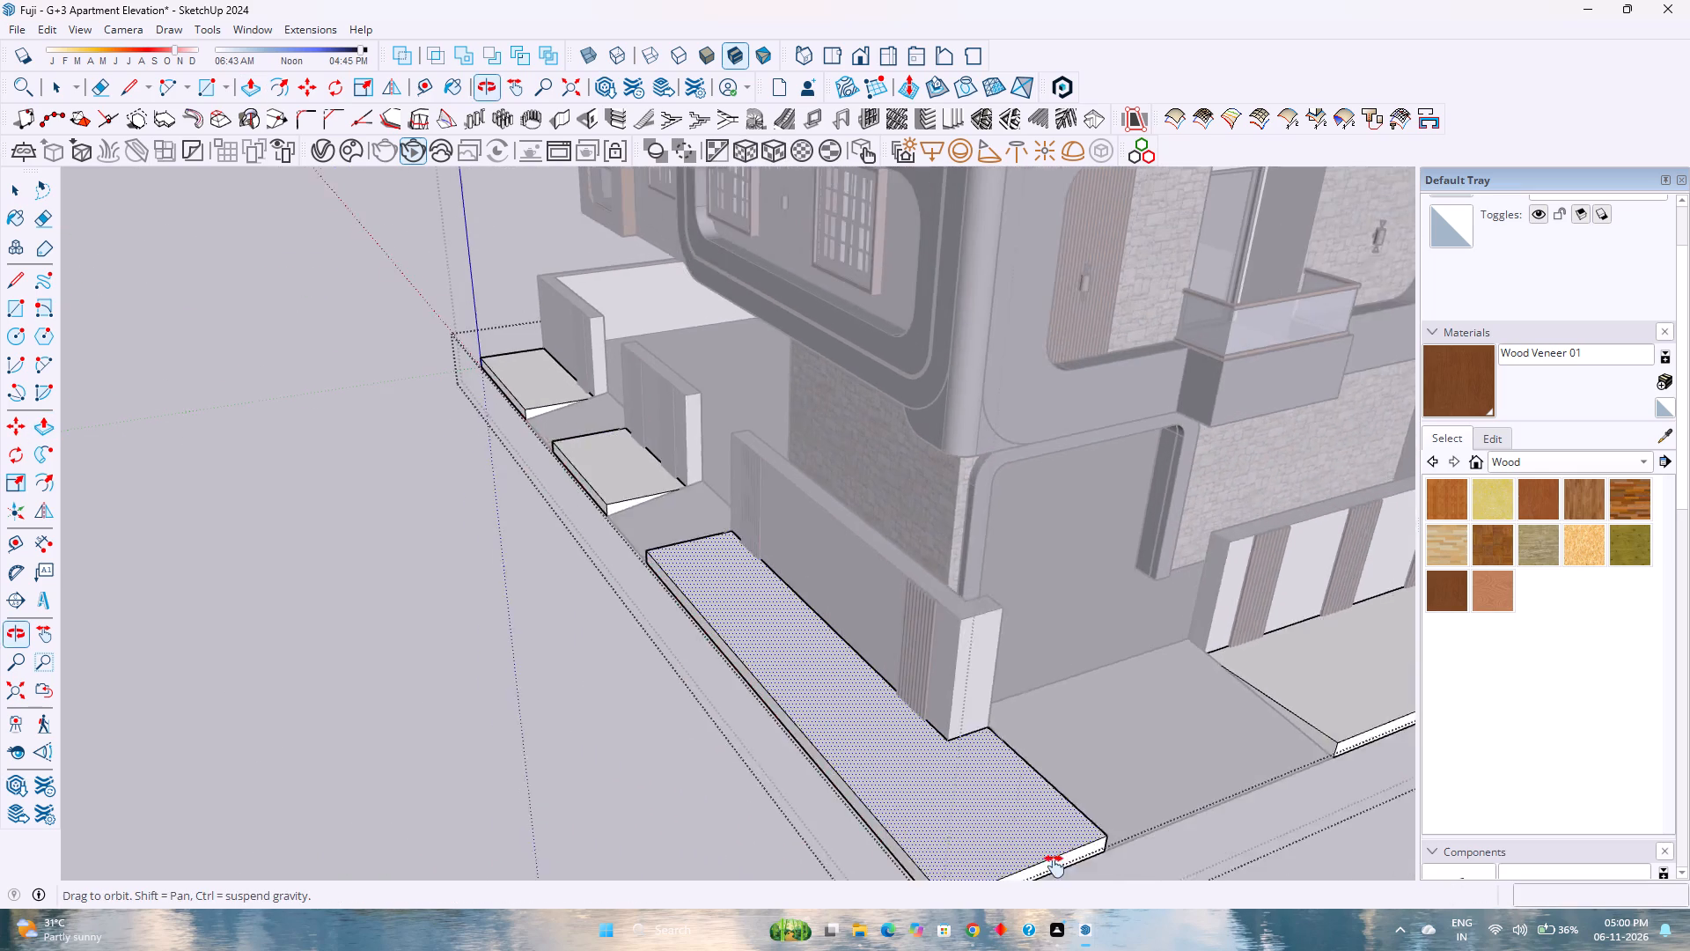
pyautogui.scroll(-4, 906, 747)
pyautogui.press('space')
pyautogui.scroll(4, 751, 704)
pyautogui.keyDown('shift'); pyautogui.moveTo(815, 705); pyautogui.dragTo(705, 719, button='middle'); pyautogui.keyUp('shift')
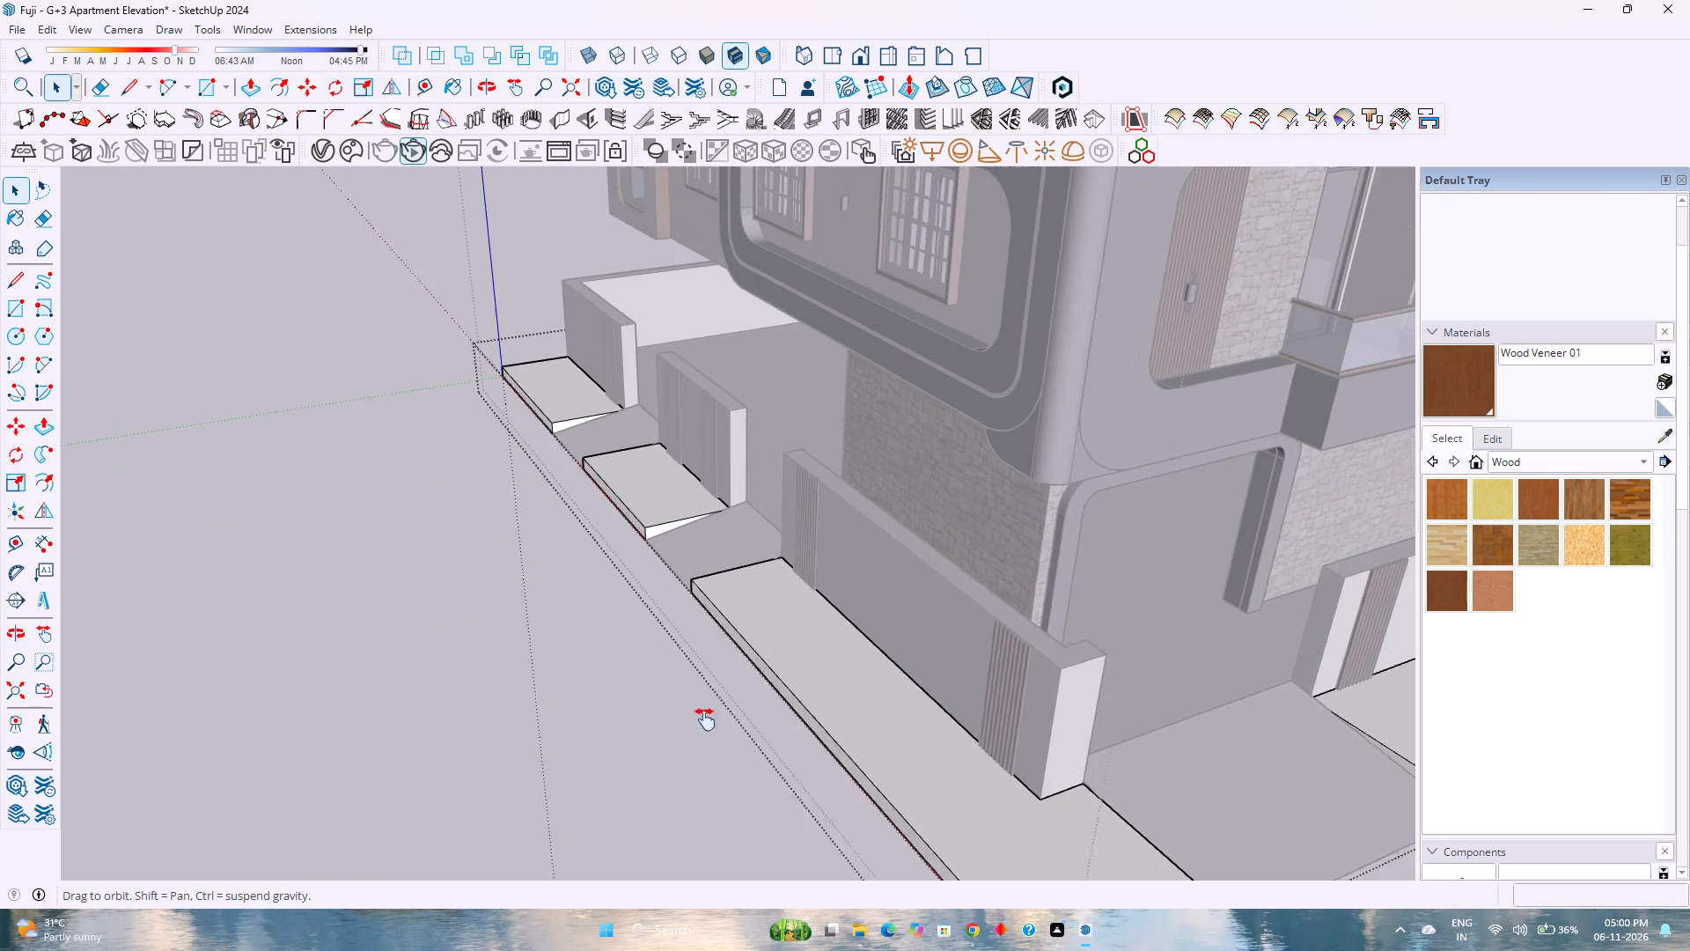
pyautogui.keyDown('shift'); pyautogui.moveTo(705, 719); pyautogui.dragTo(658, 736, button='middle'); pyautogui.keyUp('shift')
pyautogui.keyDown('shift'); pyautogui.middleClick(658, 736); pyautogui.keyUp('shift')
pyautogui.press('Escape')
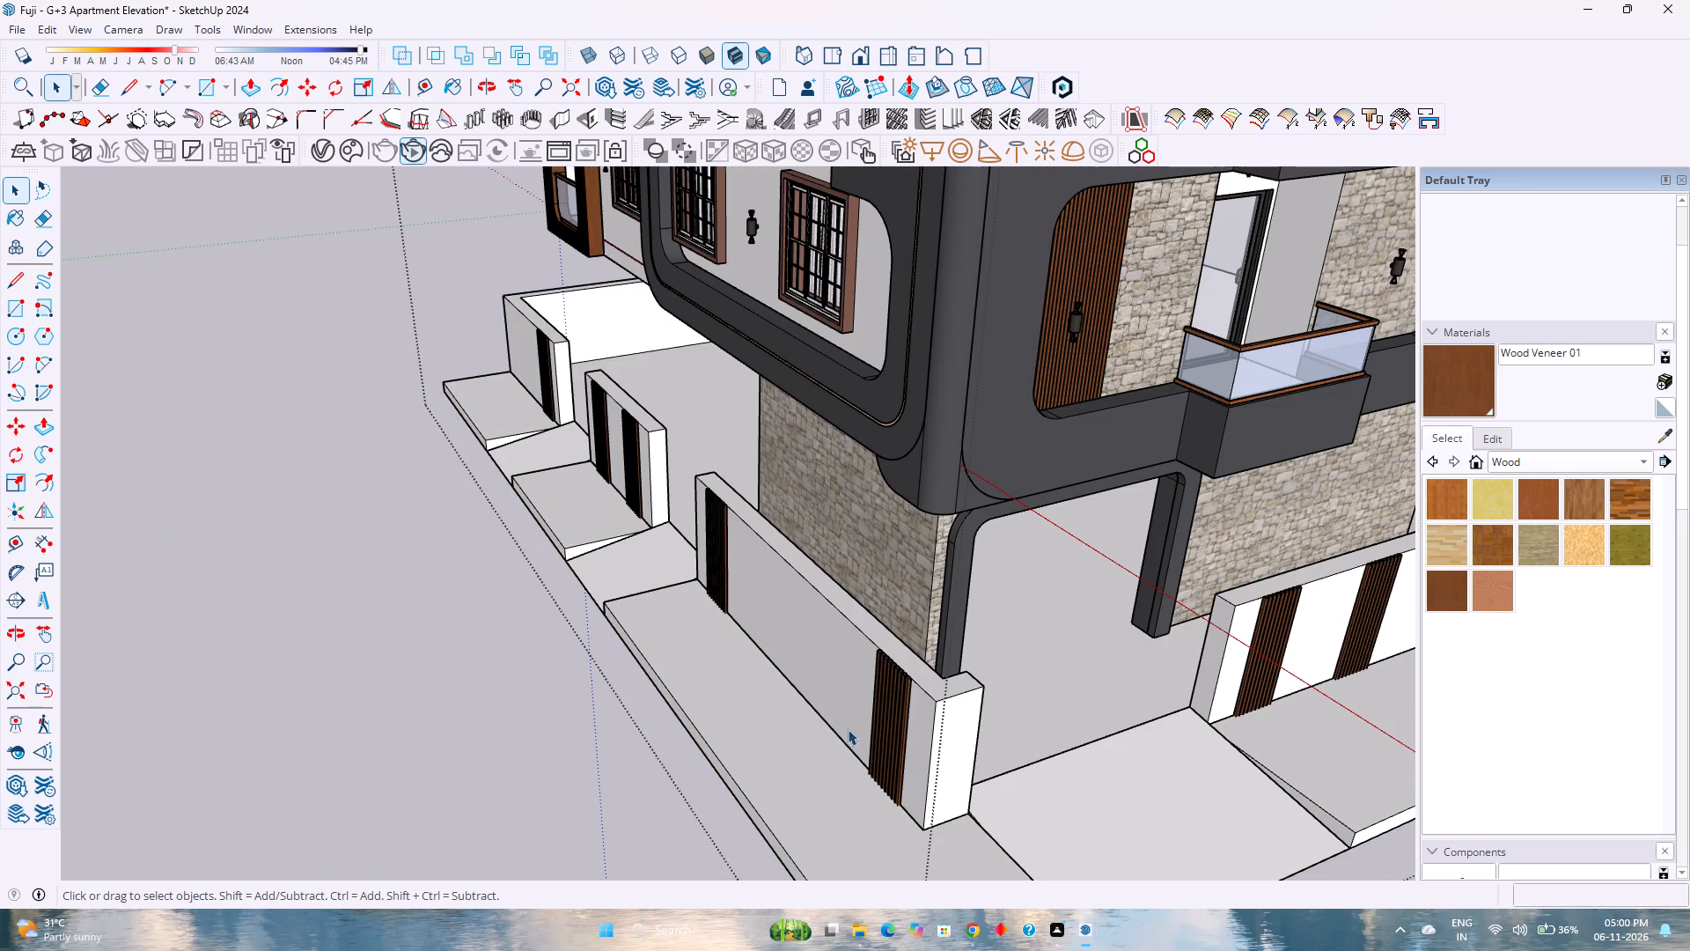
# Open the boundary walls group and select the wood slat panel on the long front wall, beside the ramp.
pyautogui.keyDown('shift'); pyautogui.moveTo(857, 729); pyautogui.dragTo(753, 660, button='middle'); pyautogui.keyUp('shift')
pyautogui.keyDown('shift'); pyautogui.middleClick(750, 658); pyautogui.keyUp('shift')
pyautogui.moveTo(754, 660); pyautogui.dragTo(1088, 689, button='middle')
pyautogui.middleClick(1088, 689)
pyautogui.keyDown('shift'); pyautogui.scroll(1, 961, 592); pyautogui.keyUp('shift')
pyautogui.keyDown('shift'); pyautogui.moveTo(959, 591); pyautogui.dragTo(894, 757, button='middle'); pyautogui.keyUp('shift')
pyautogui.keyDown('shift'); pyautogui.middleClick(894, 757); pyautogui.keyUp('shift')
pyautogui.click(935, 652)
pyautogui.doubleClick(935, 652)
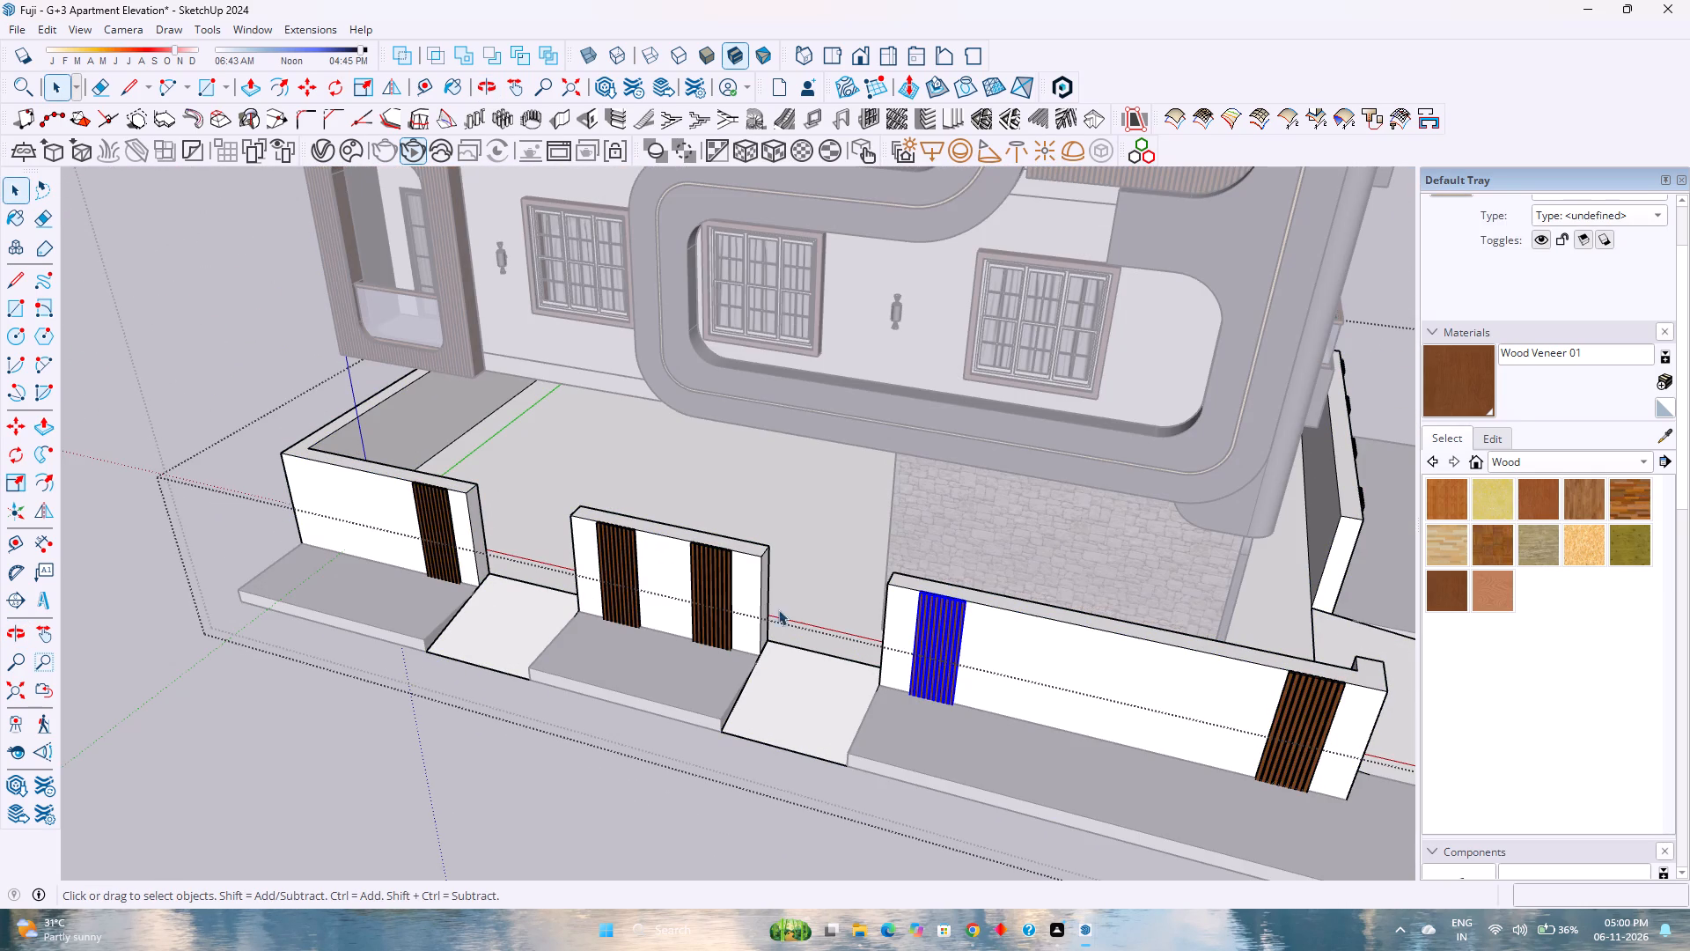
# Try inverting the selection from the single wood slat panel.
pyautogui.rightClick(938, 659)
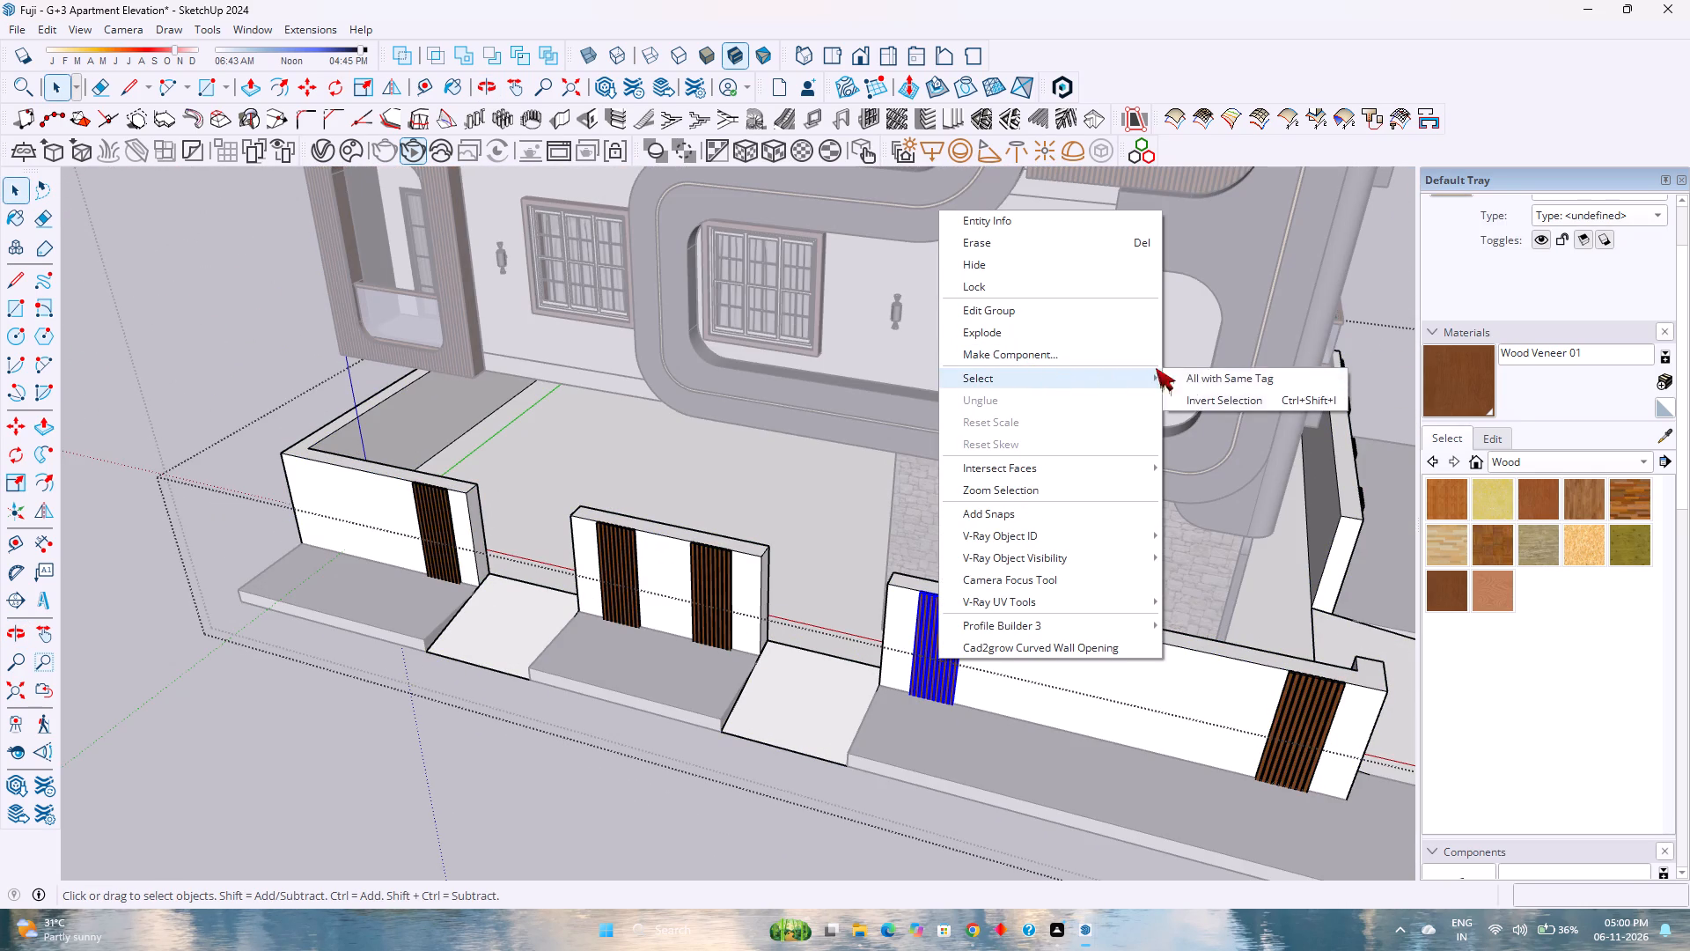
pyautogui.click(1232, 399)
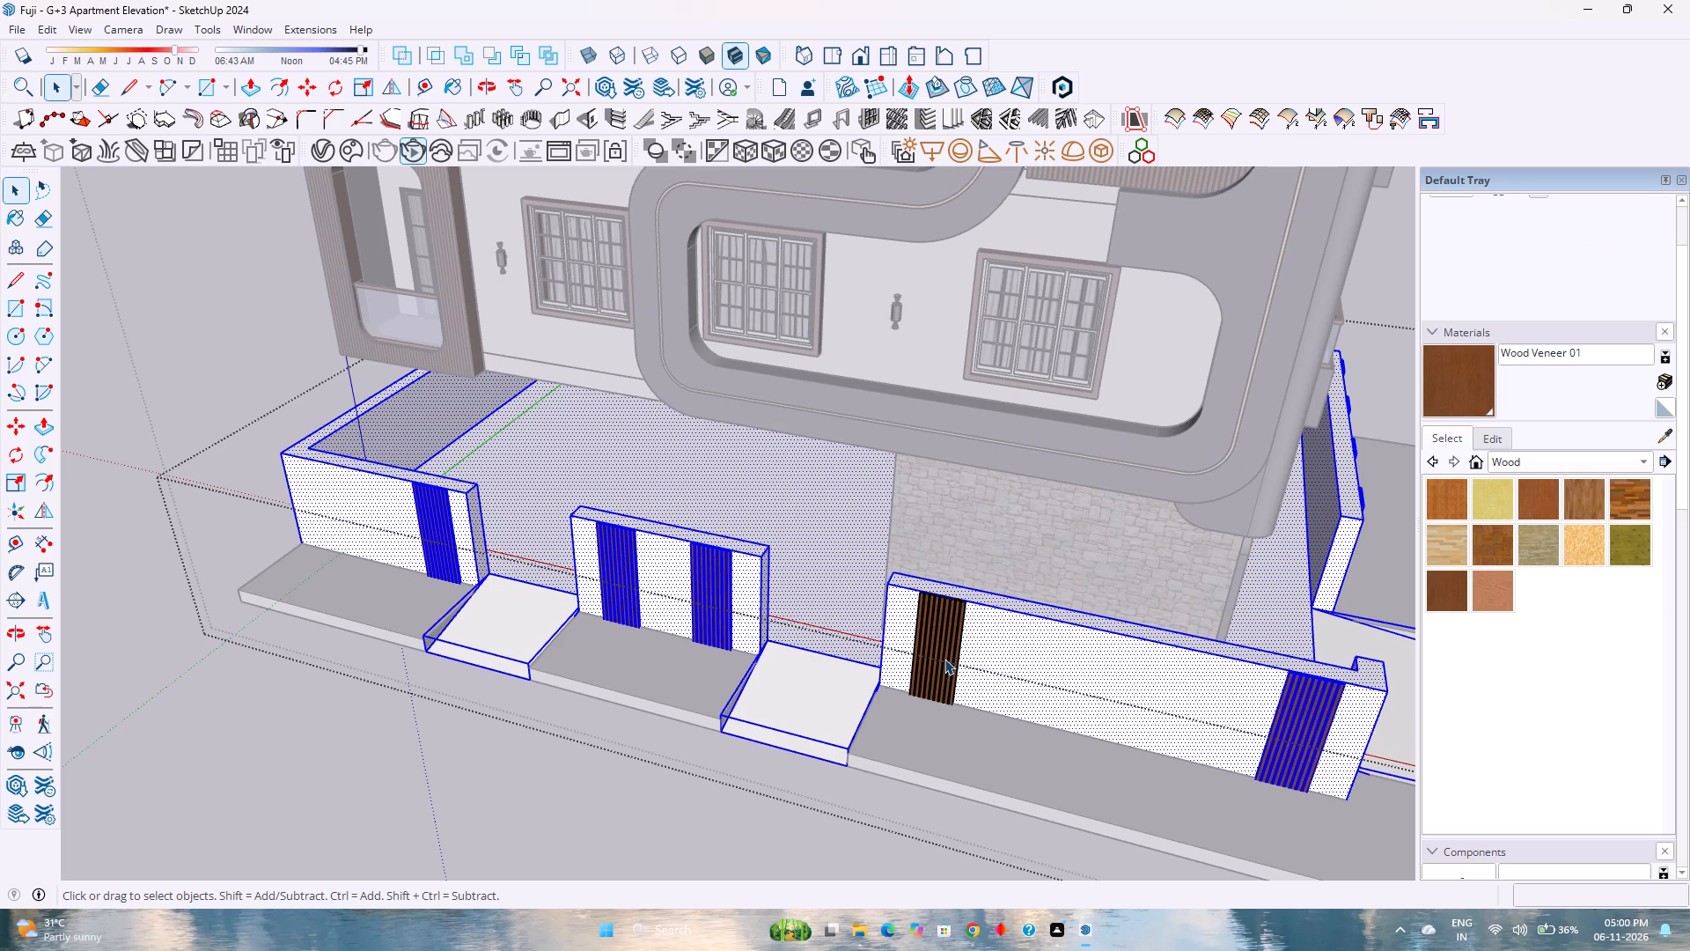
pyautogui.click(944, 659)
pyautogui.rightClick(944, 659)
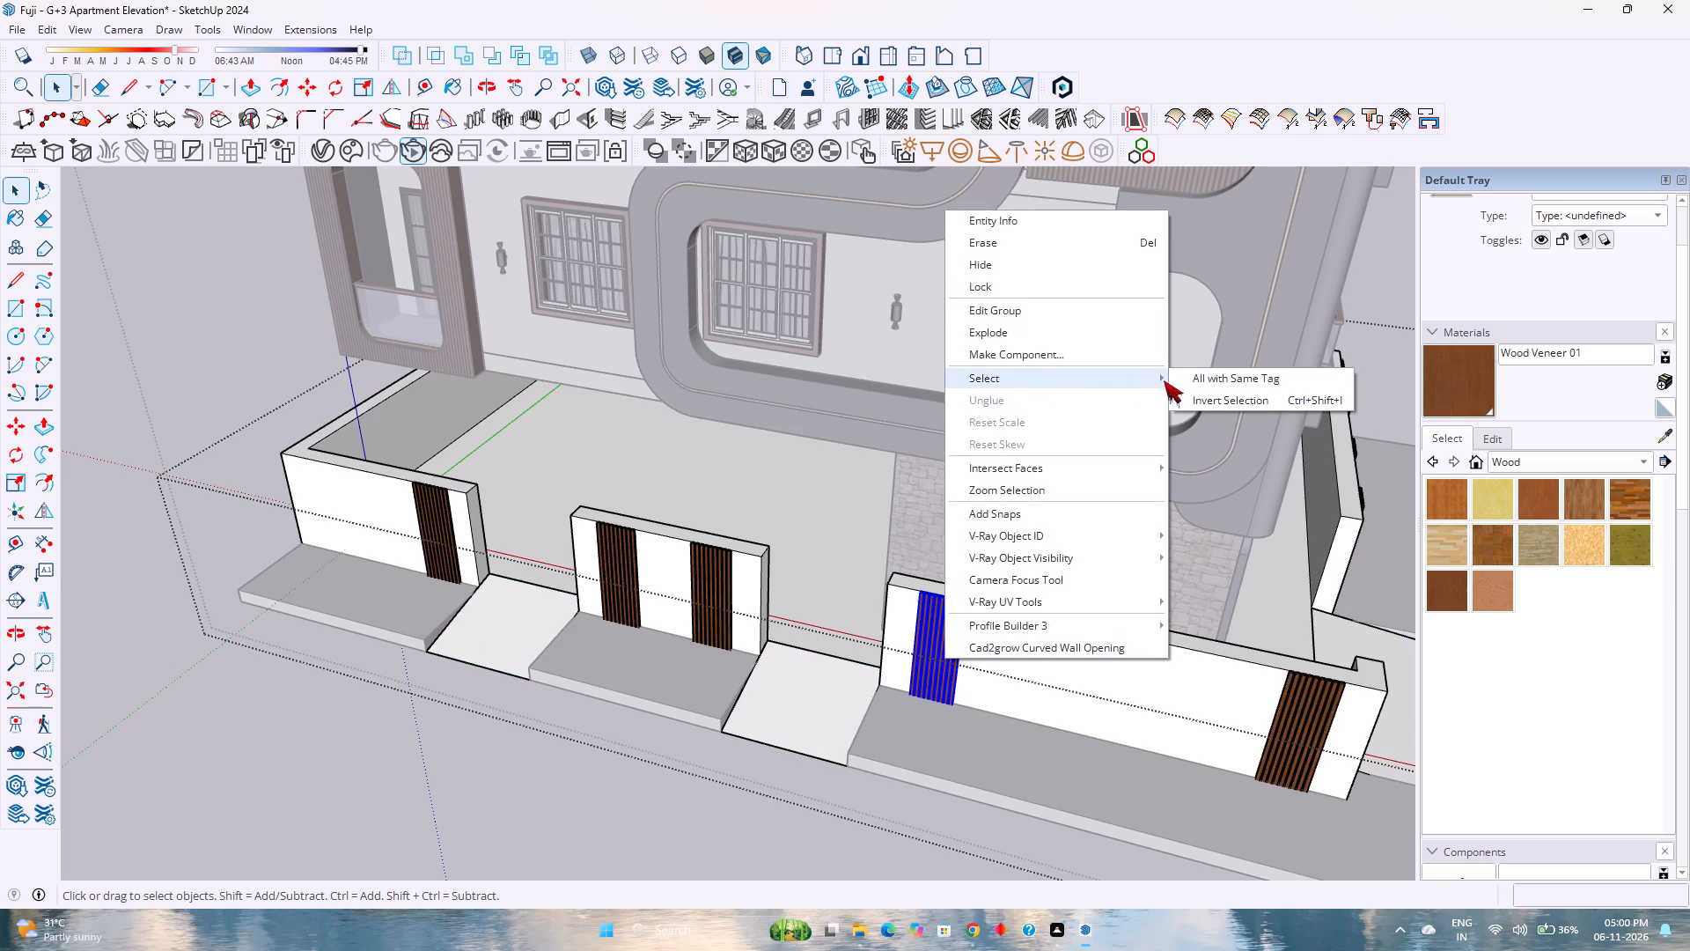
# Add the other four front-wall panels and the four side-wall panels to the selection and move them all up 9" vertically.
pyautogui.keyDown('ctrl'); pyautogui.click(720, 589); pyautogui.keyUp('ctrl')
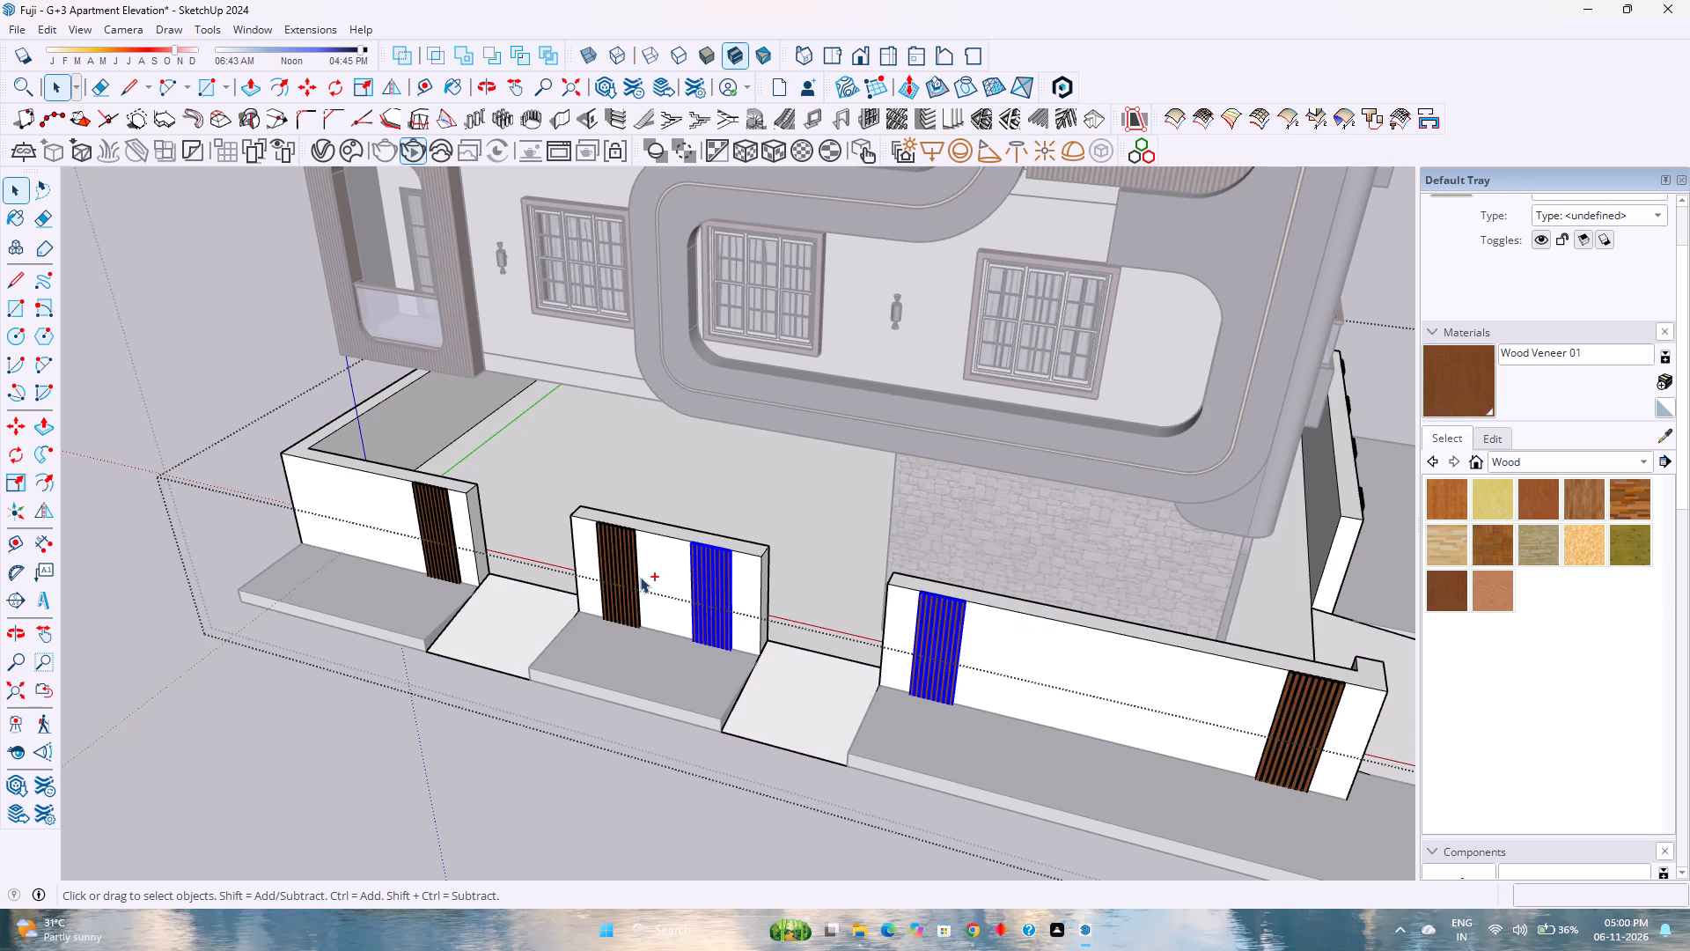
pyautogui.keyDown('ctrl'); pyautogui.click(618, 565); pyautogui.keyUp('ctrl')
pyautogui.keyDown('ctrl'); pyautogui.click(436, 521); pyautogui.keyUp('ctrl')
pyautogui.scroll(-1, 488, 585)
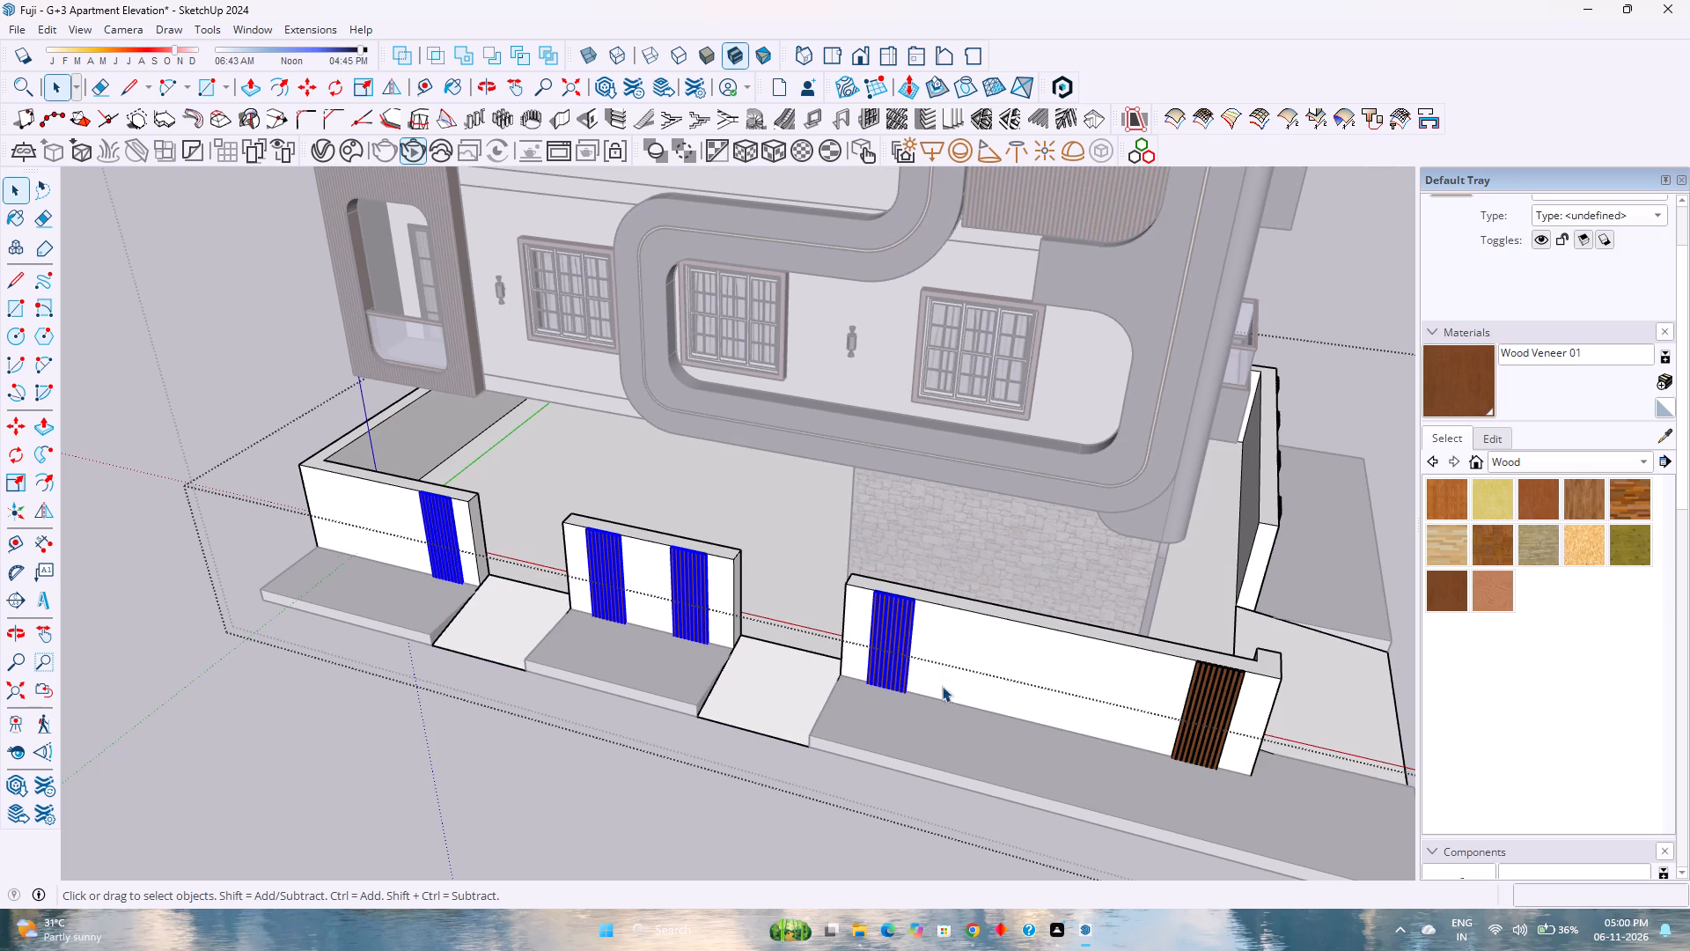
pyautogui.keyDown('ctrl'); pyautogui.click(1197, 693); pyautogui.keyUp('ctrl')
pyautogui.scroll(-1, 1201, 696)
pyautogui.moveTo(1181, 696); pyautogui.dragTo(833, 616, button='middle')
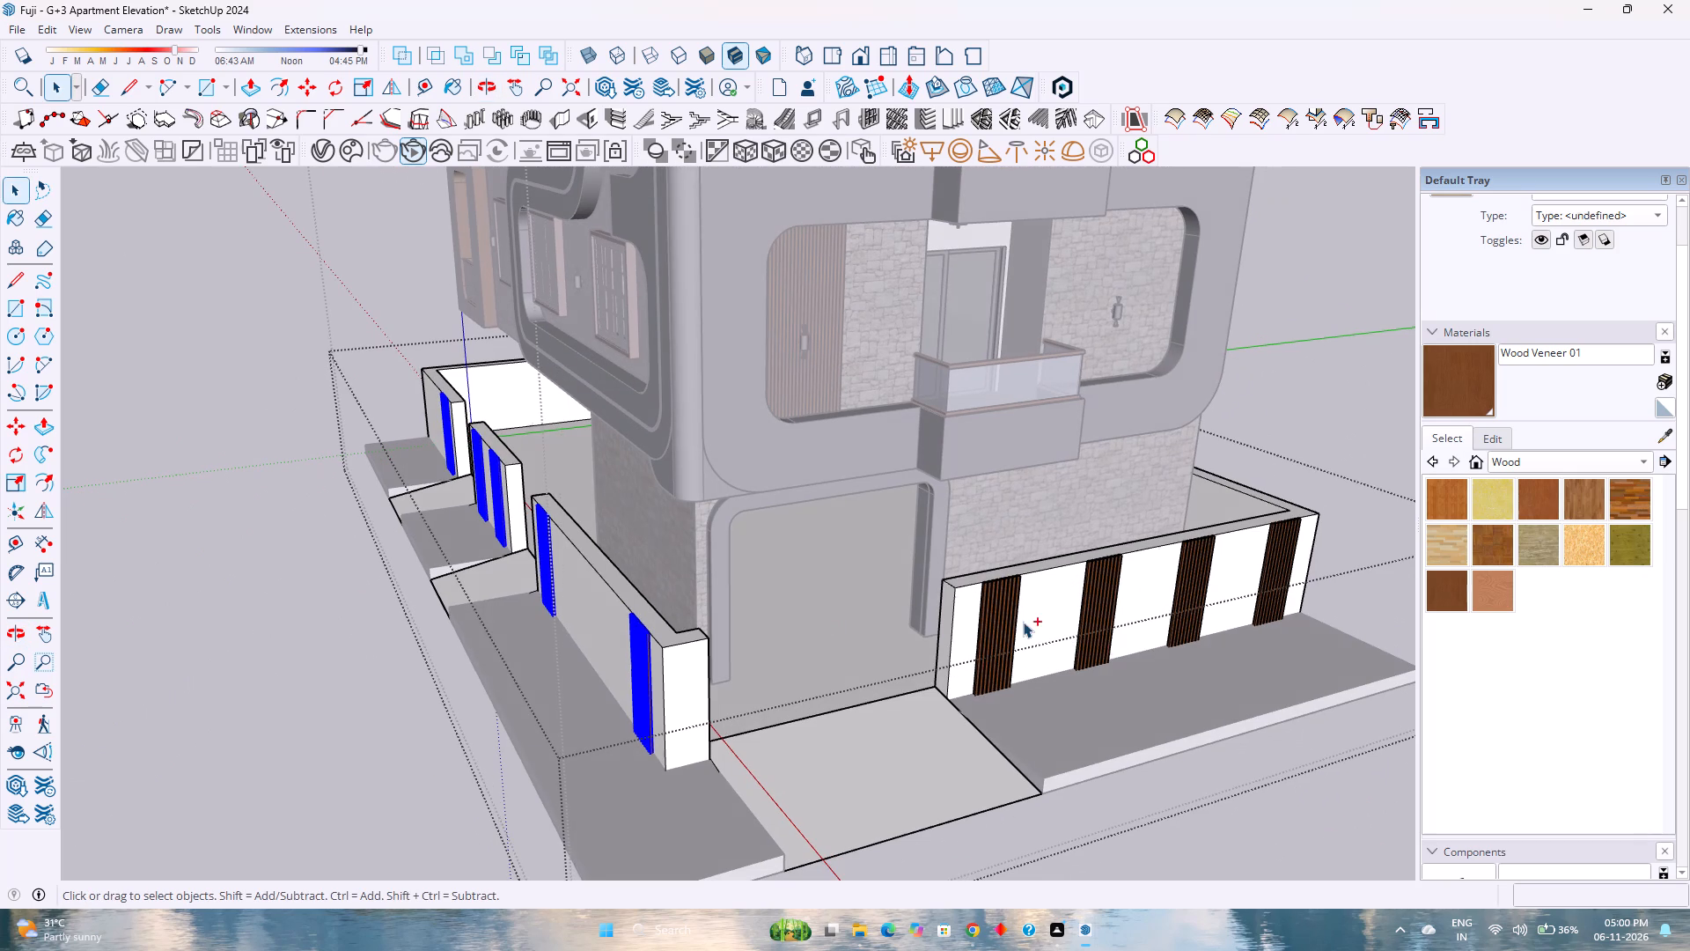
pyautogui.keyDown('ctrl'); pyautogui.click(1000, 610); pyautogui.keyUp('ctrl')
pyautogui.keyDown('ctrl'); pyautogui.click(1098, 608); pyautogui.keyUp('ctrl')
pyautogui.keyDown('ctrl'); pyautogui.click(1194, 596); pyautogui.keyUp('ctrl')
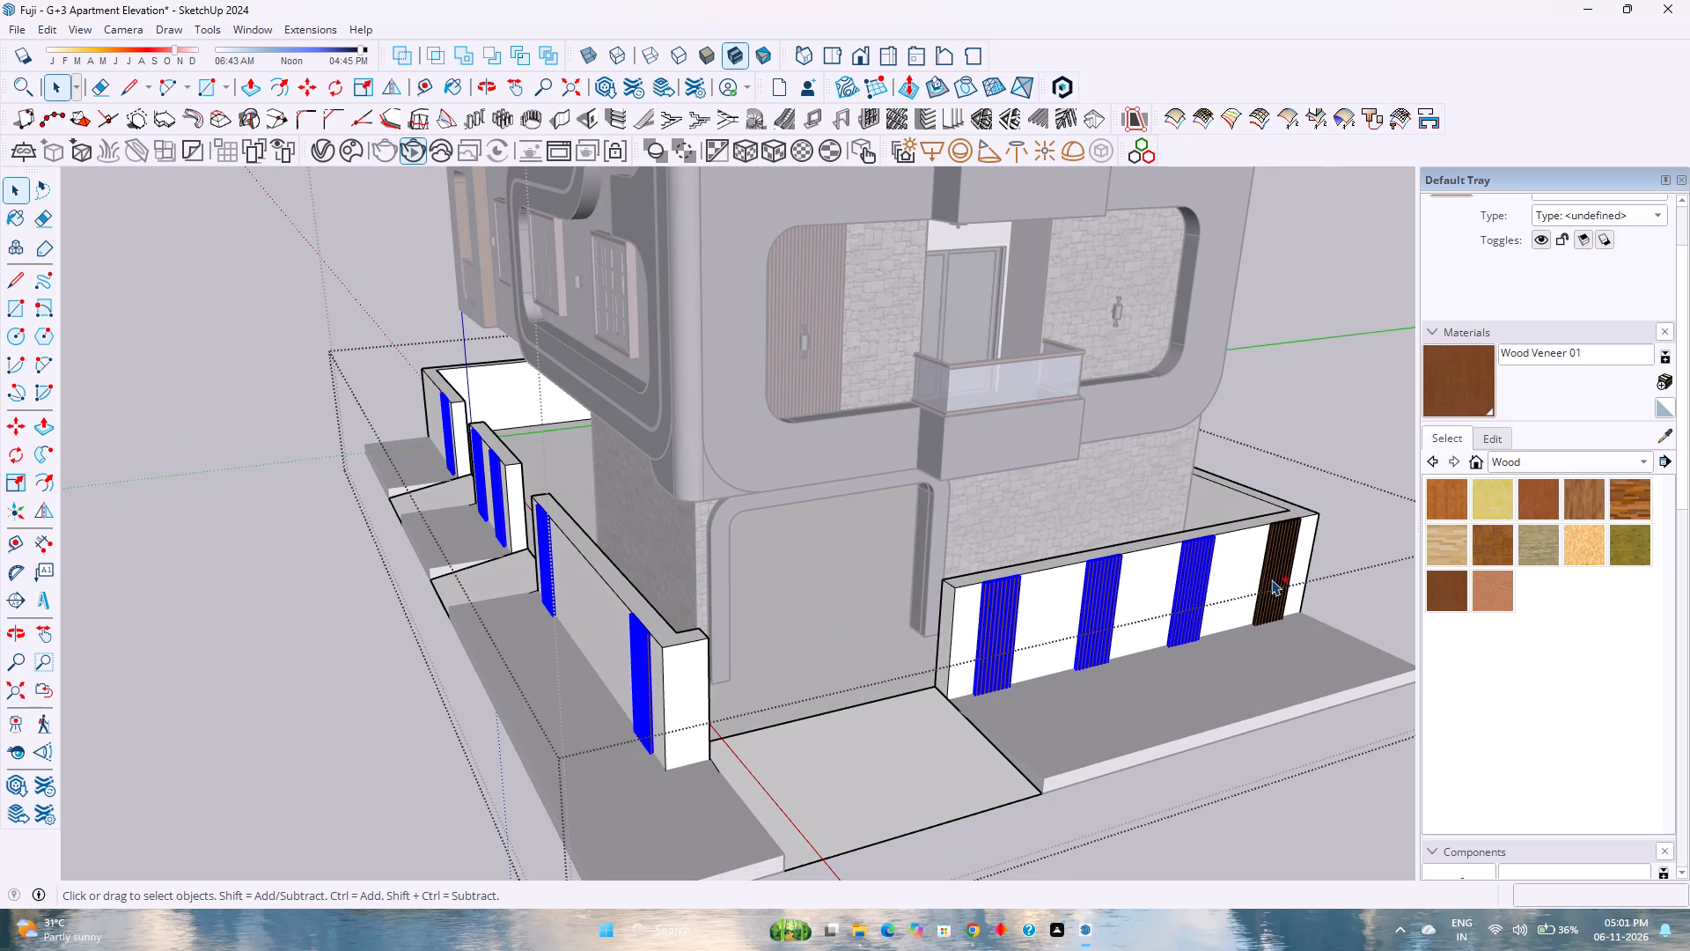
pyautogui.keyDown('ctrl'); pyautogui.click(1271, 579); pyautogui.keyUp('ctrl')
pyautogui.press('m')
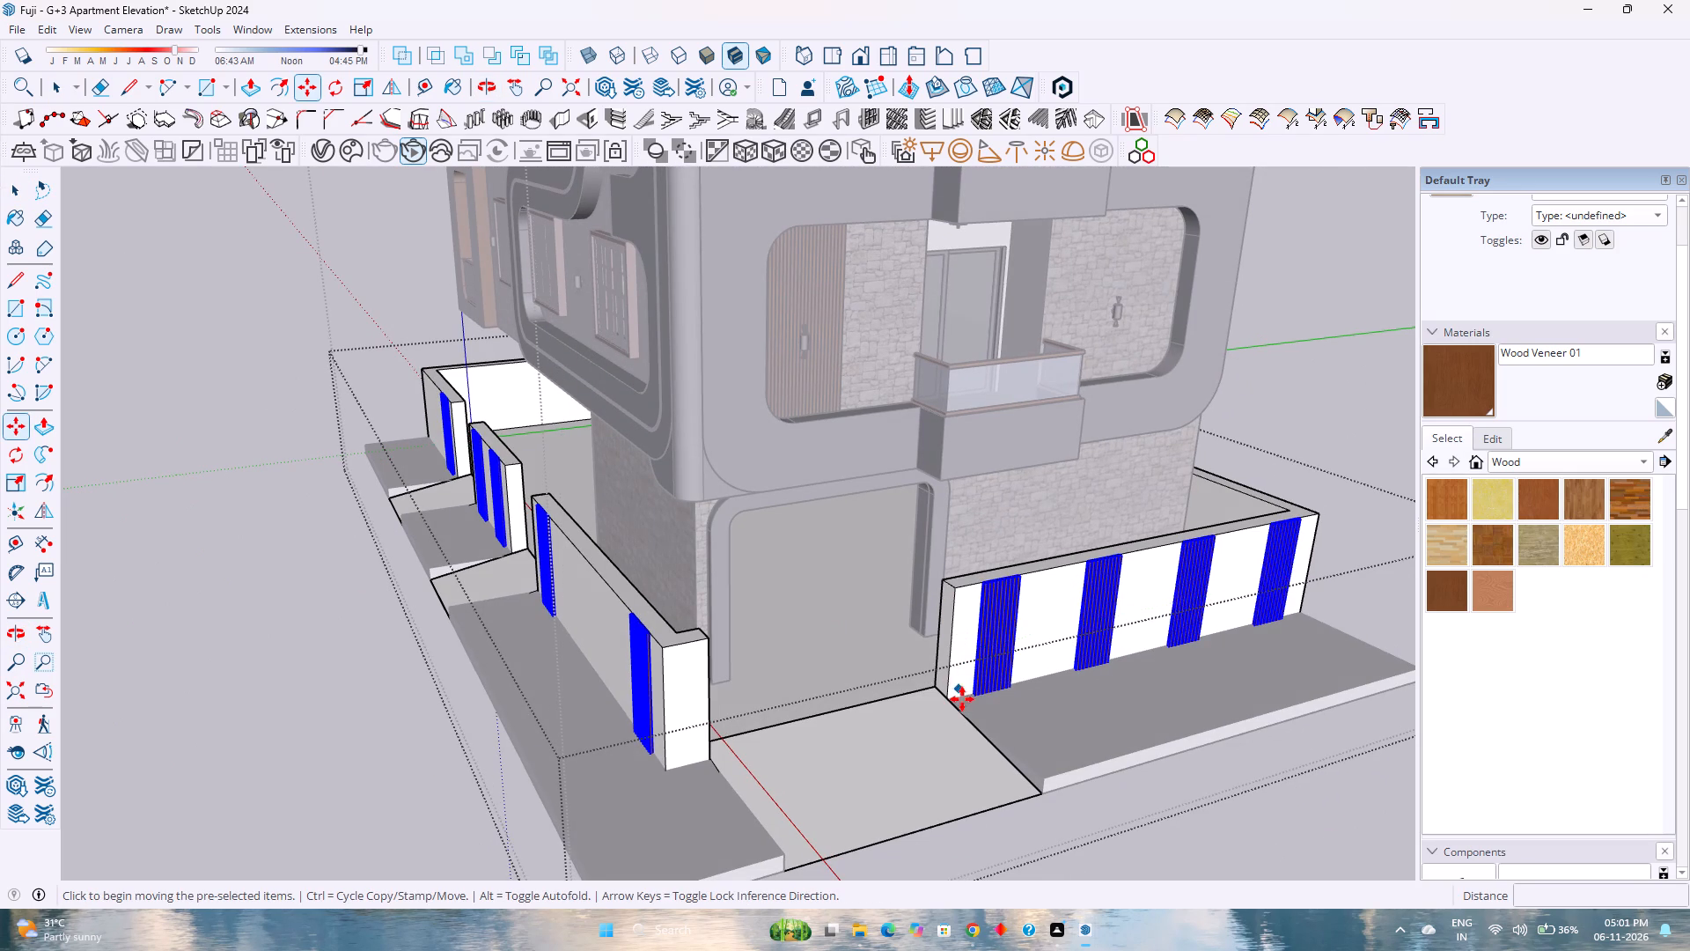
pyautogui.click(954, 590)
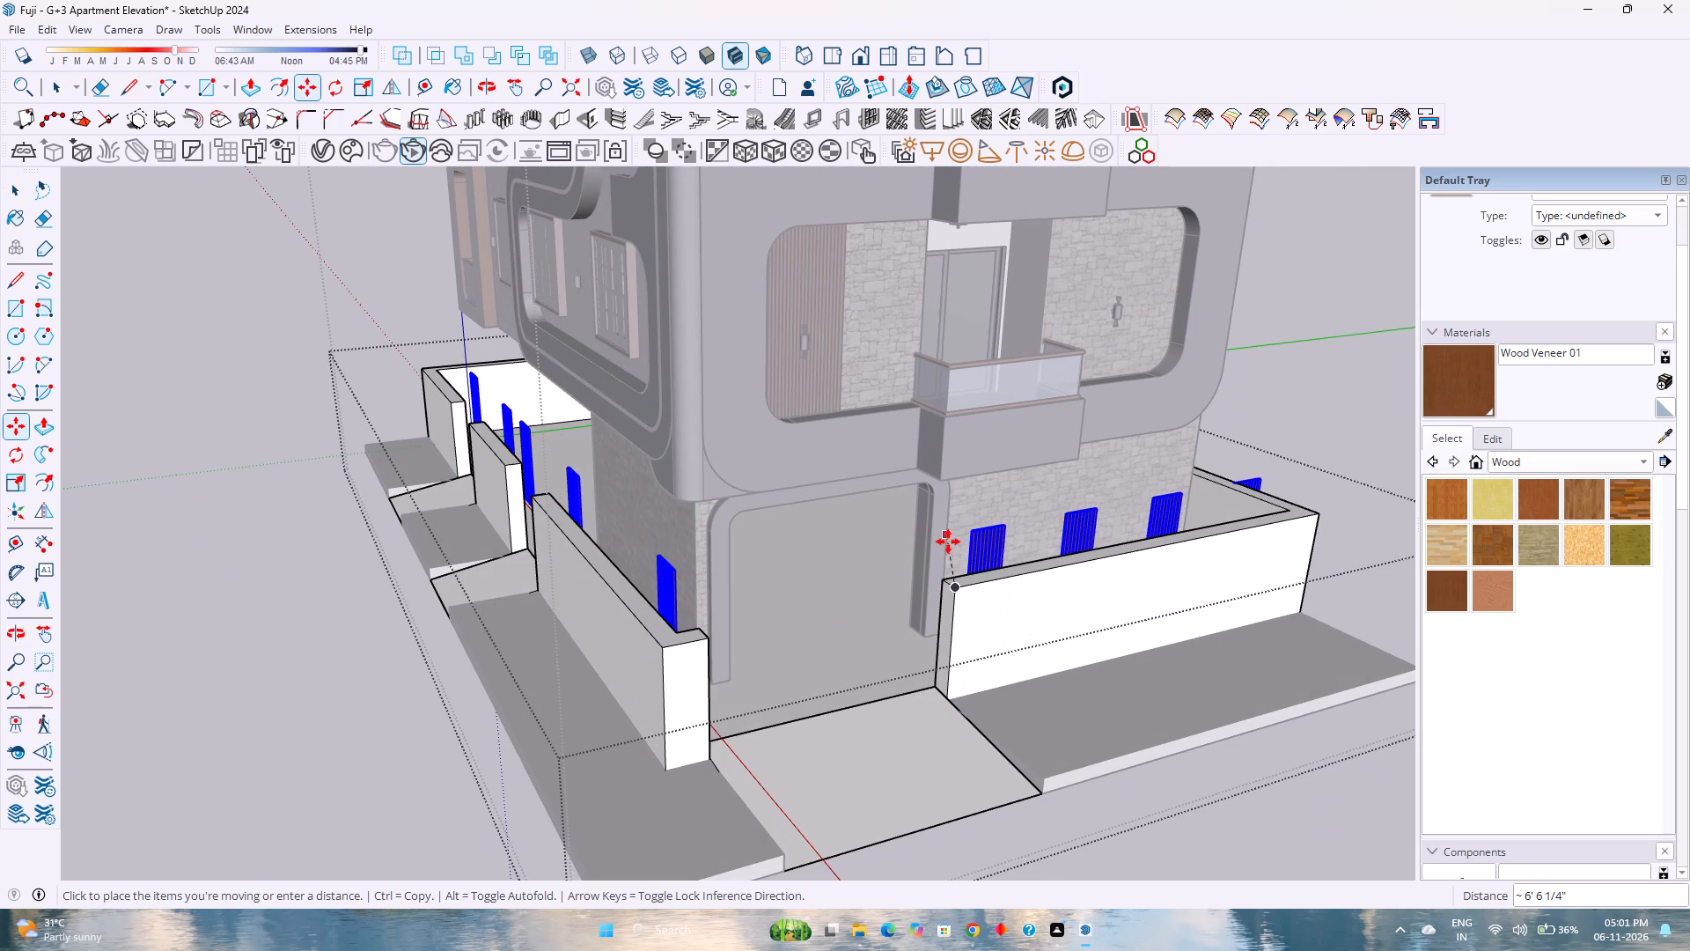
pyautogui.press('Up')
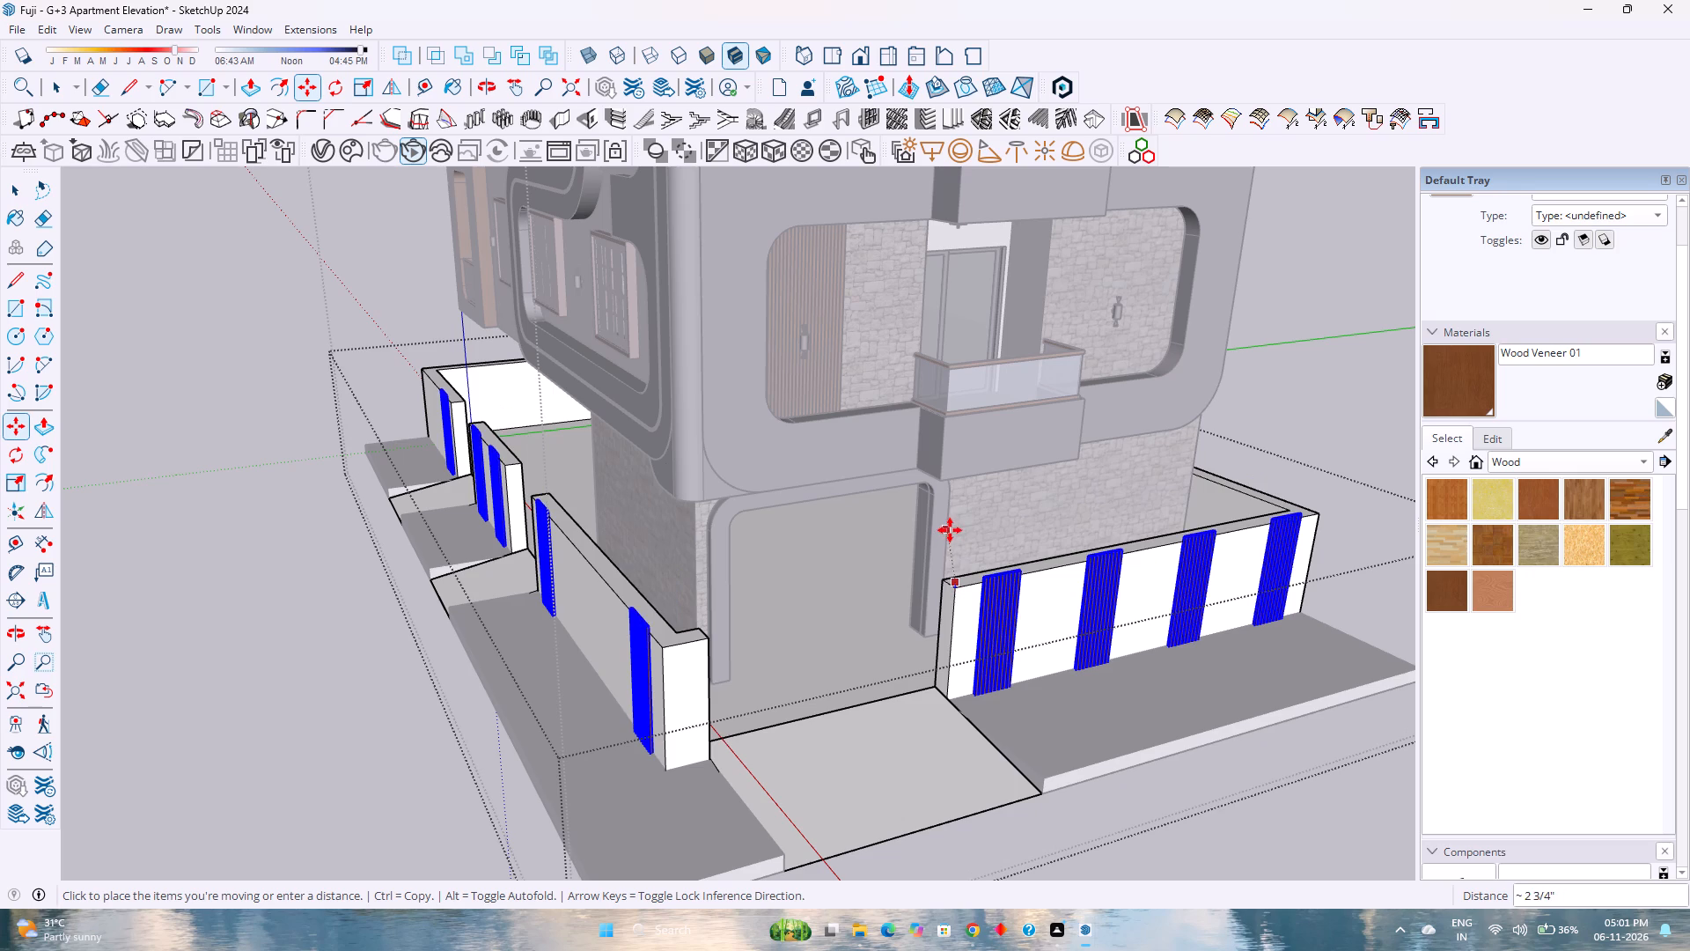
pyautogui.press('9')
pyautogui.press('Return')
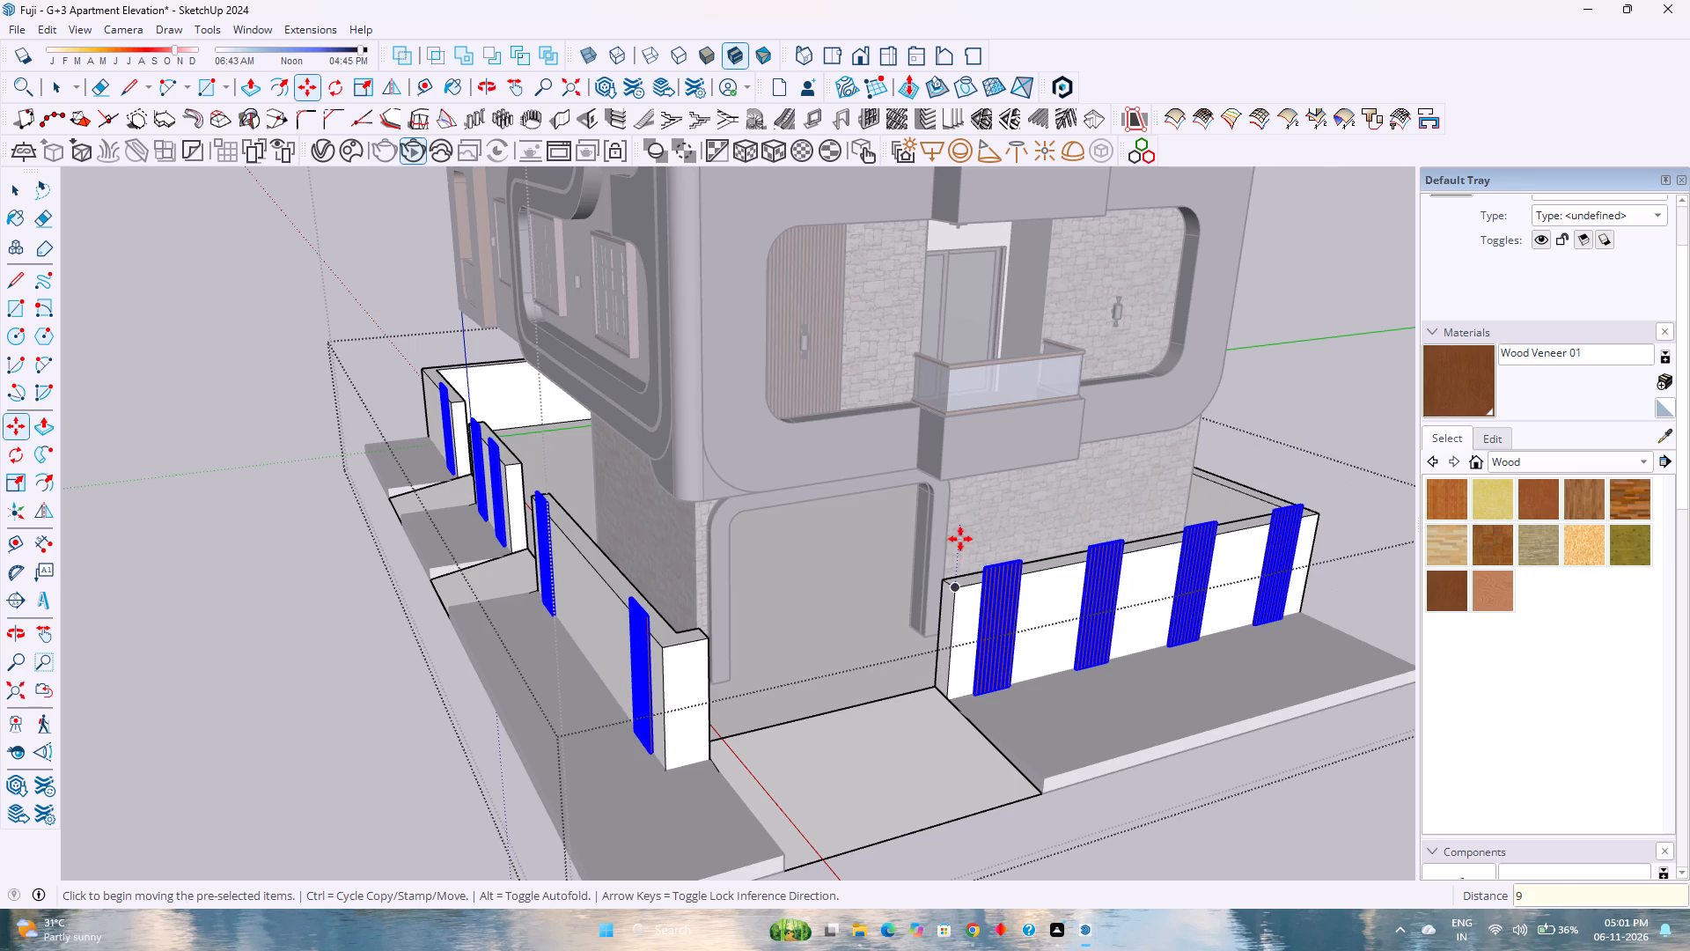
# Scale the nine selected wood slat panels vertically to about 0.88 from their base, fitting them to the boundary wall height, and exit the group.
pyautogui.scroll(3, 968, 608)
pyautogui.scroll(10, 1011, 737)
pyautogui.scroll(-2, 986, 685)
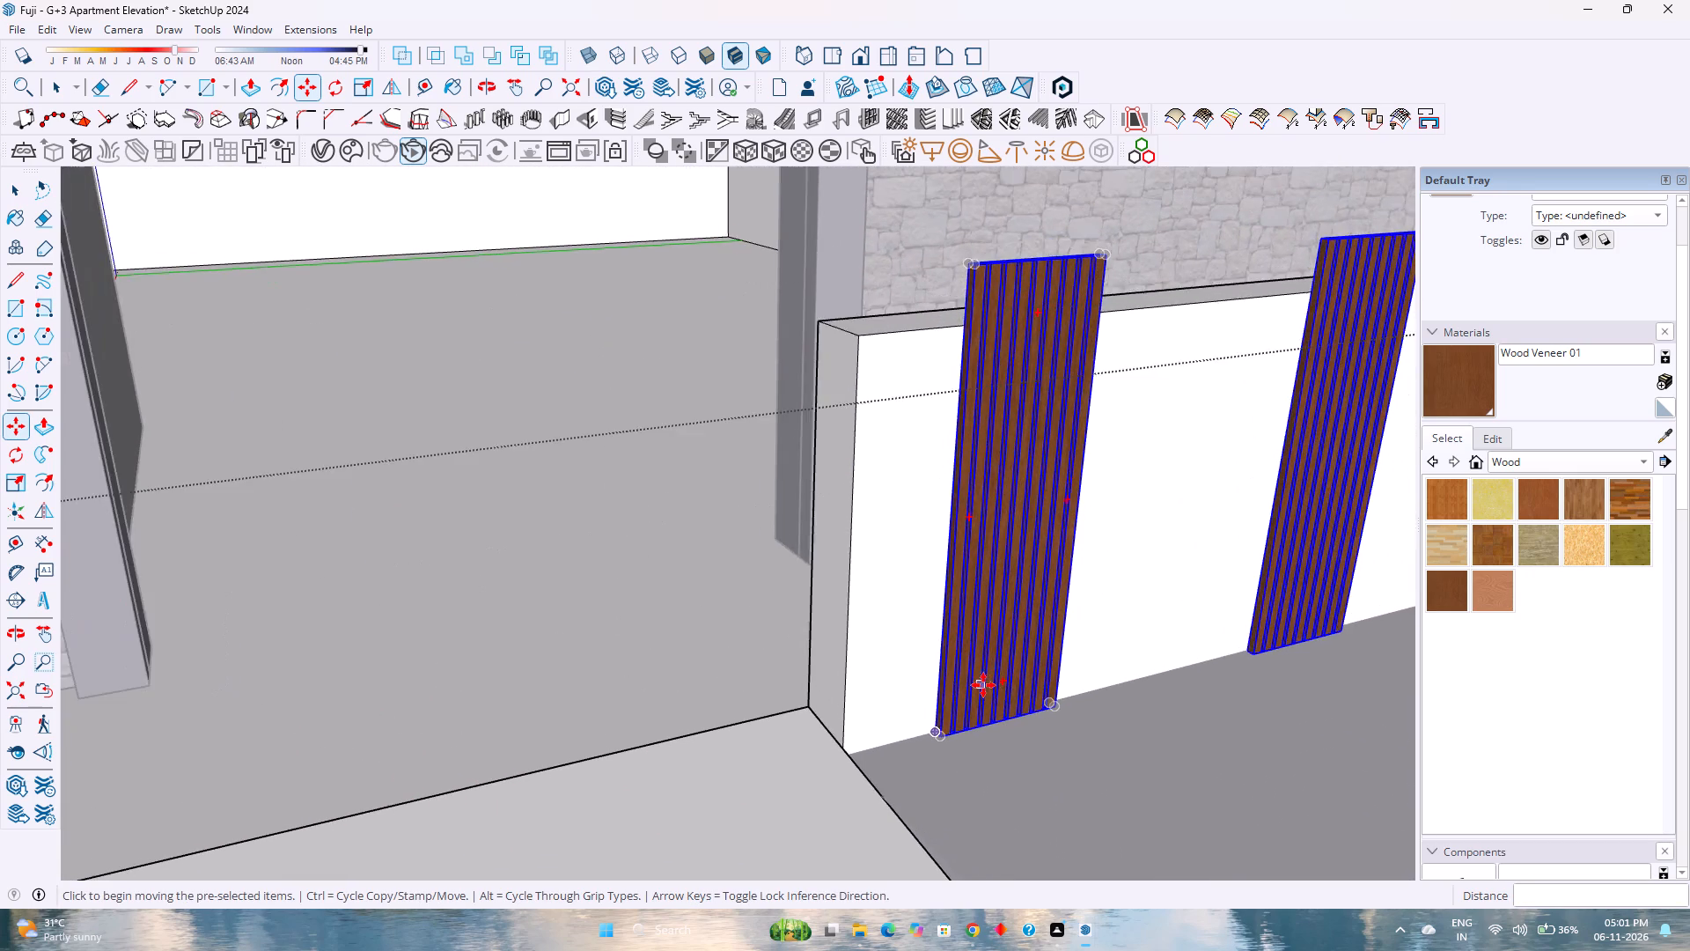
pyautogui.scroll(-11, 983, 684)
pyautogui.moveTo(692, 678); pyautogui.dragTo(813, 615, button='middle')
pyautogui.moveTo(837, 602); pyautogui.dragTo(1131, 503, button='middle')
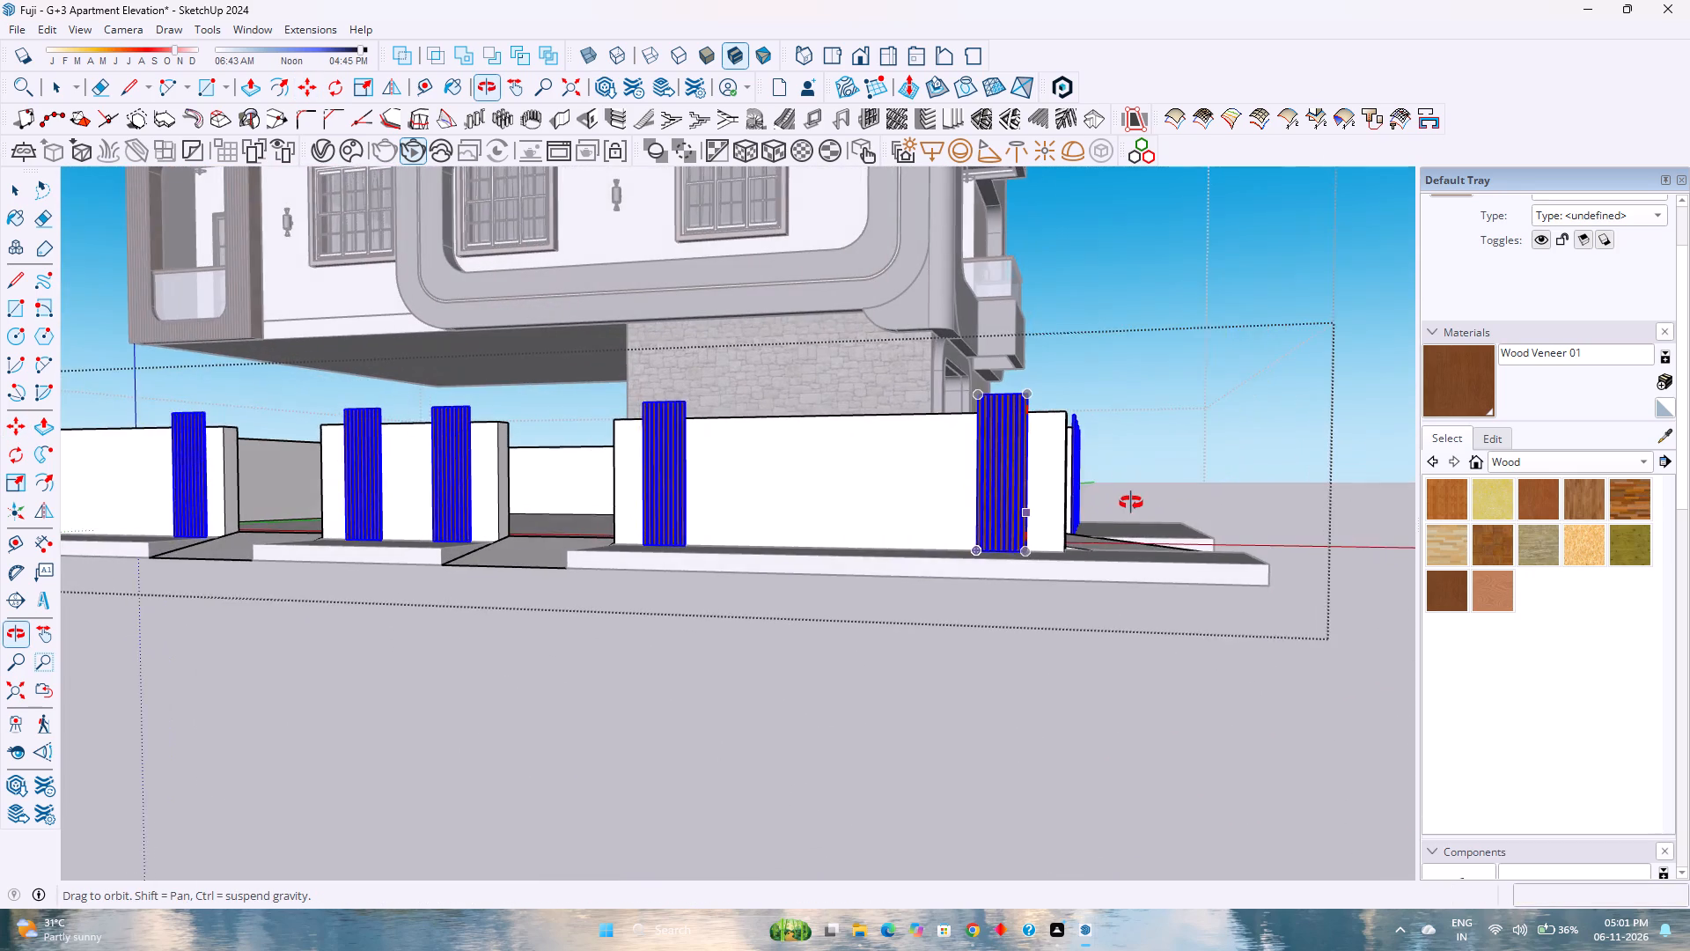
pyautogui.moveTo(1131, 503); pyautogui.dragTo(1124, 507, button='middle')
pyautogui.middleClick(1124, 507)
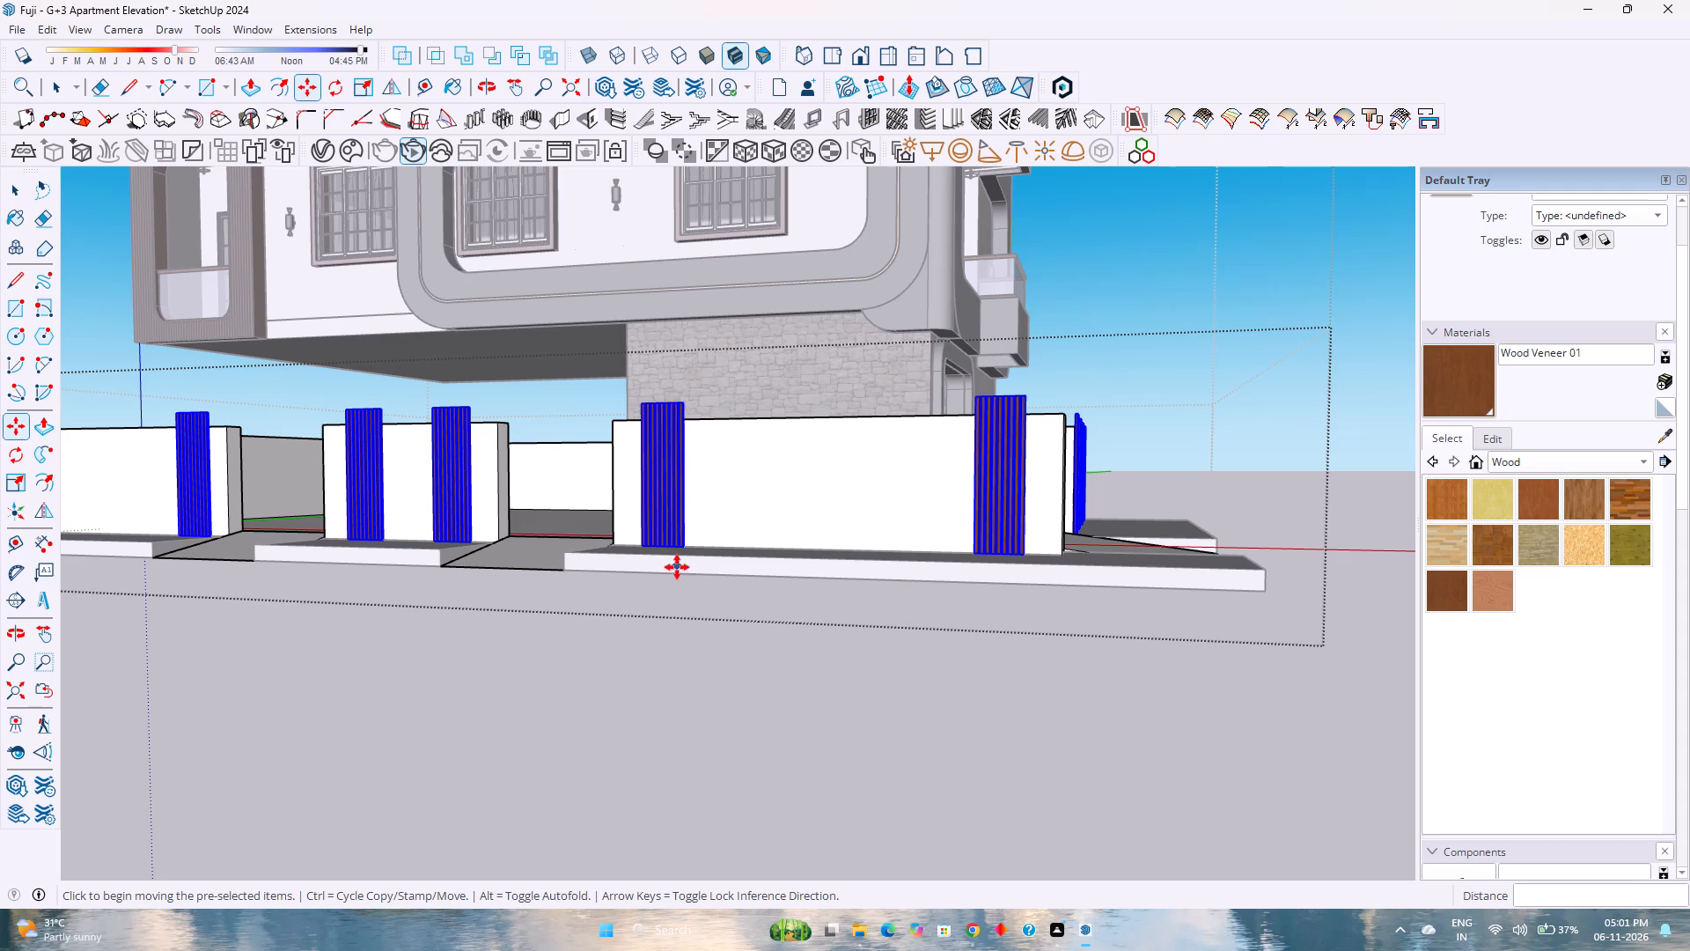
pyautogui.press('s')
pyautogui.scroll(1, 719, 491)
pyautogui.moveTo(720, 491); pyautogui.dragTo(714, 605, button='middle')
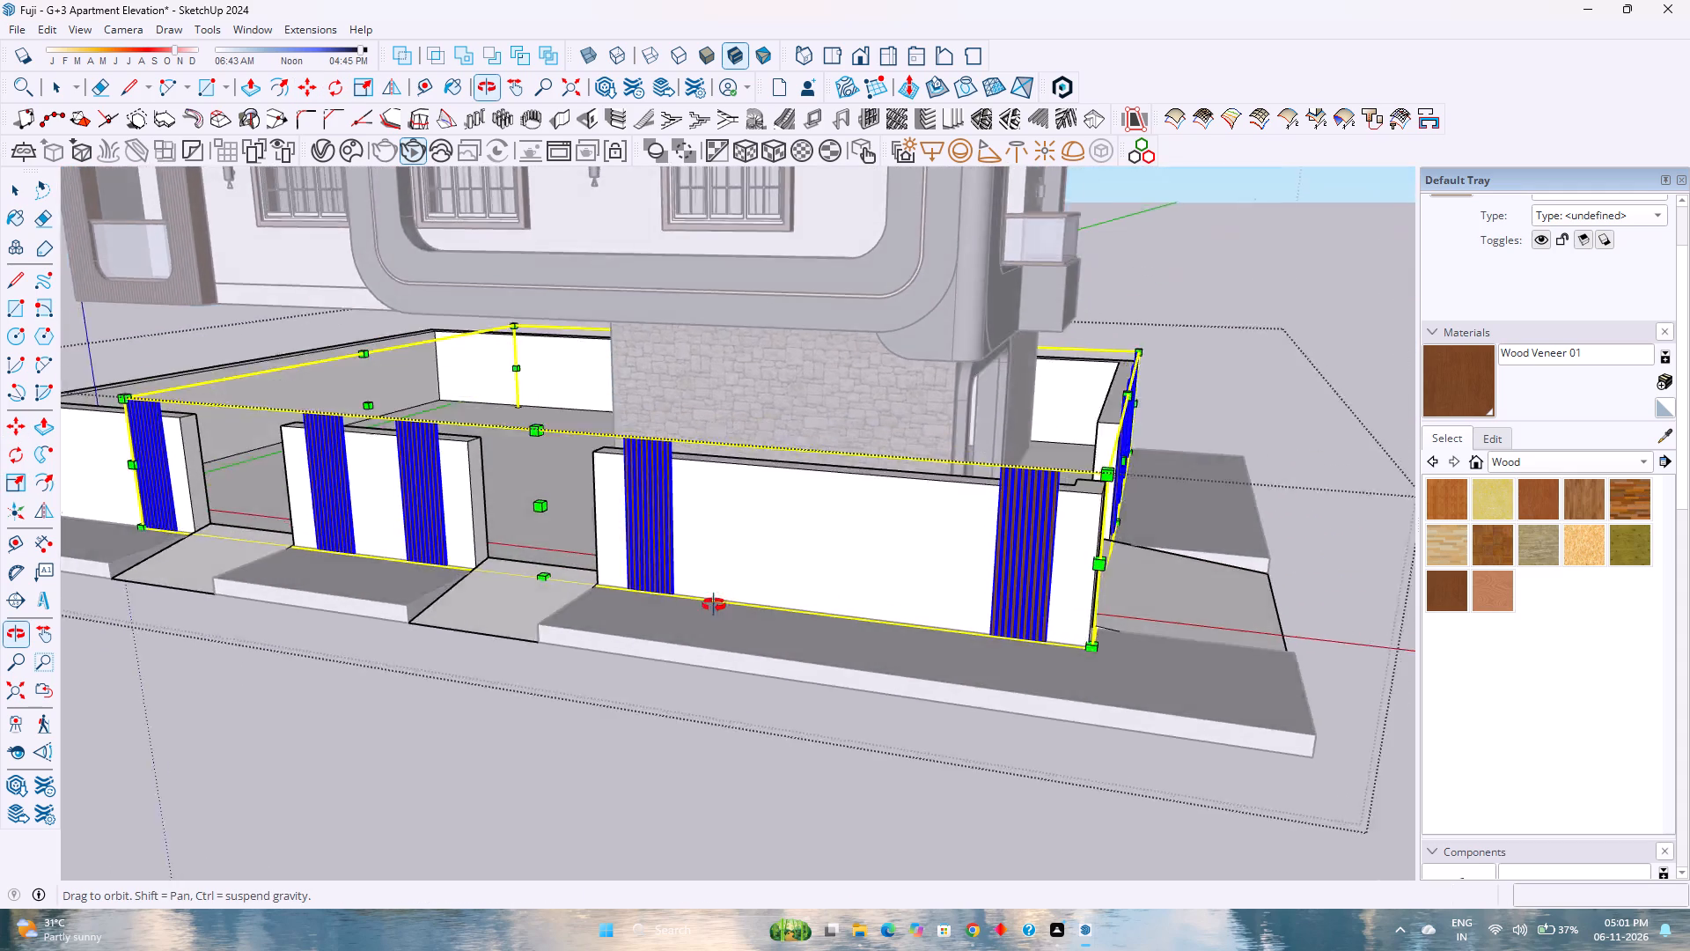
pyautogui.moveTo(714, 605); pyautogui.dragTo(955, 566, button='middle')
pyautogui.click(594, 387)
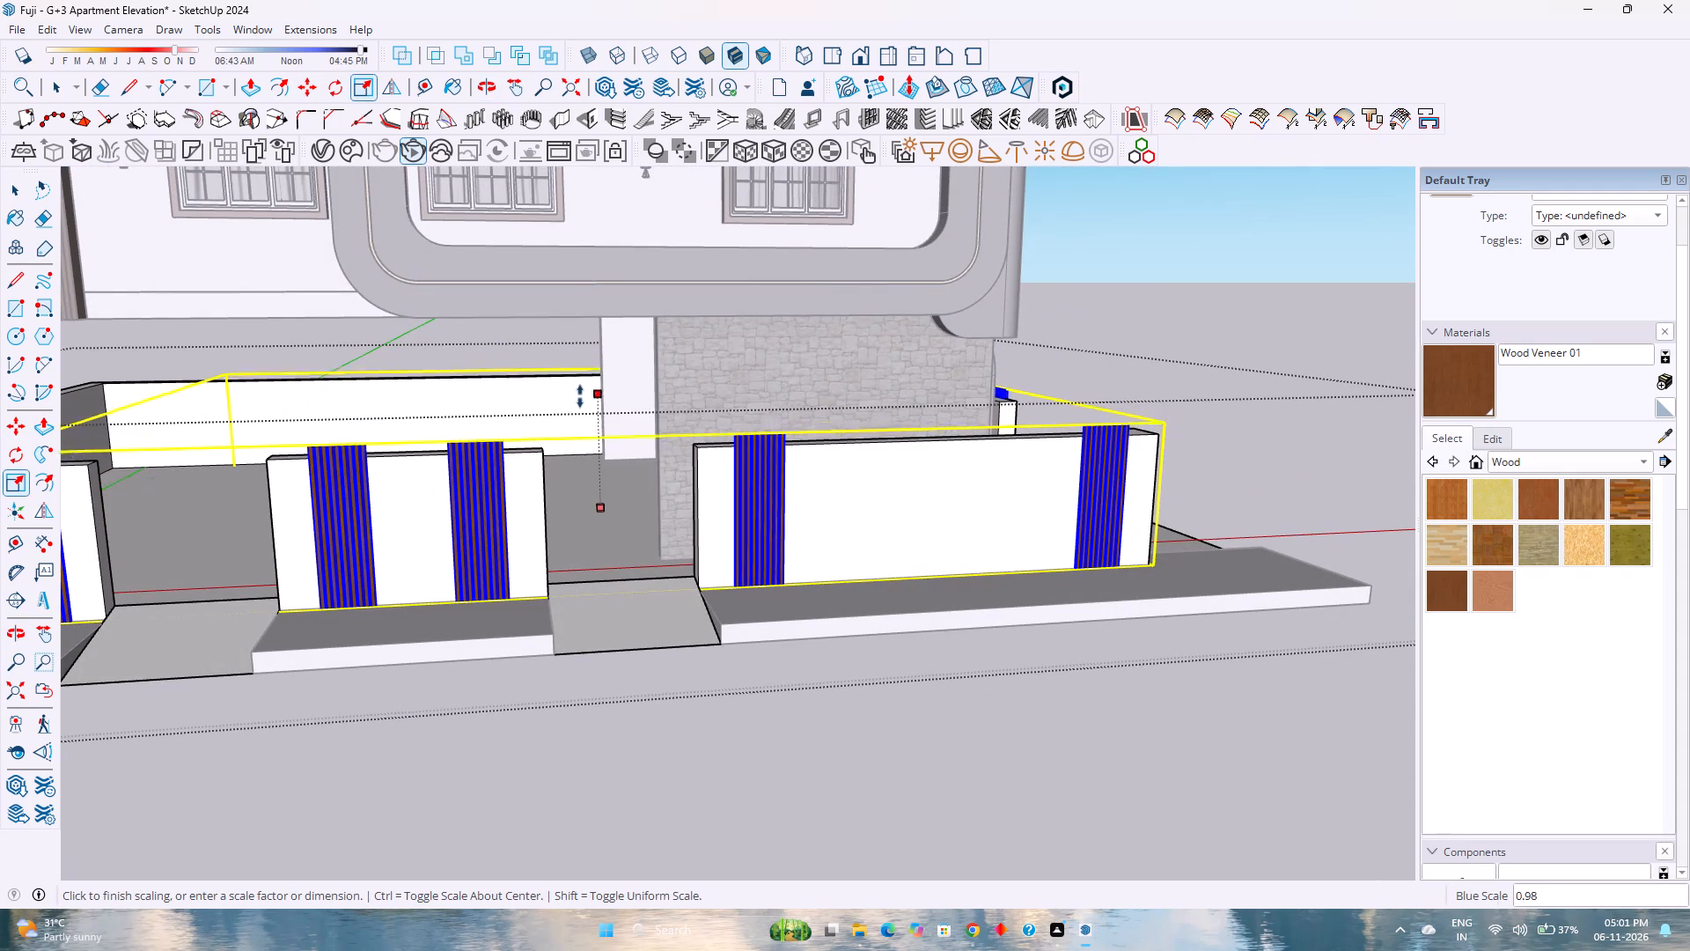
pyautogui.click(544, 447)
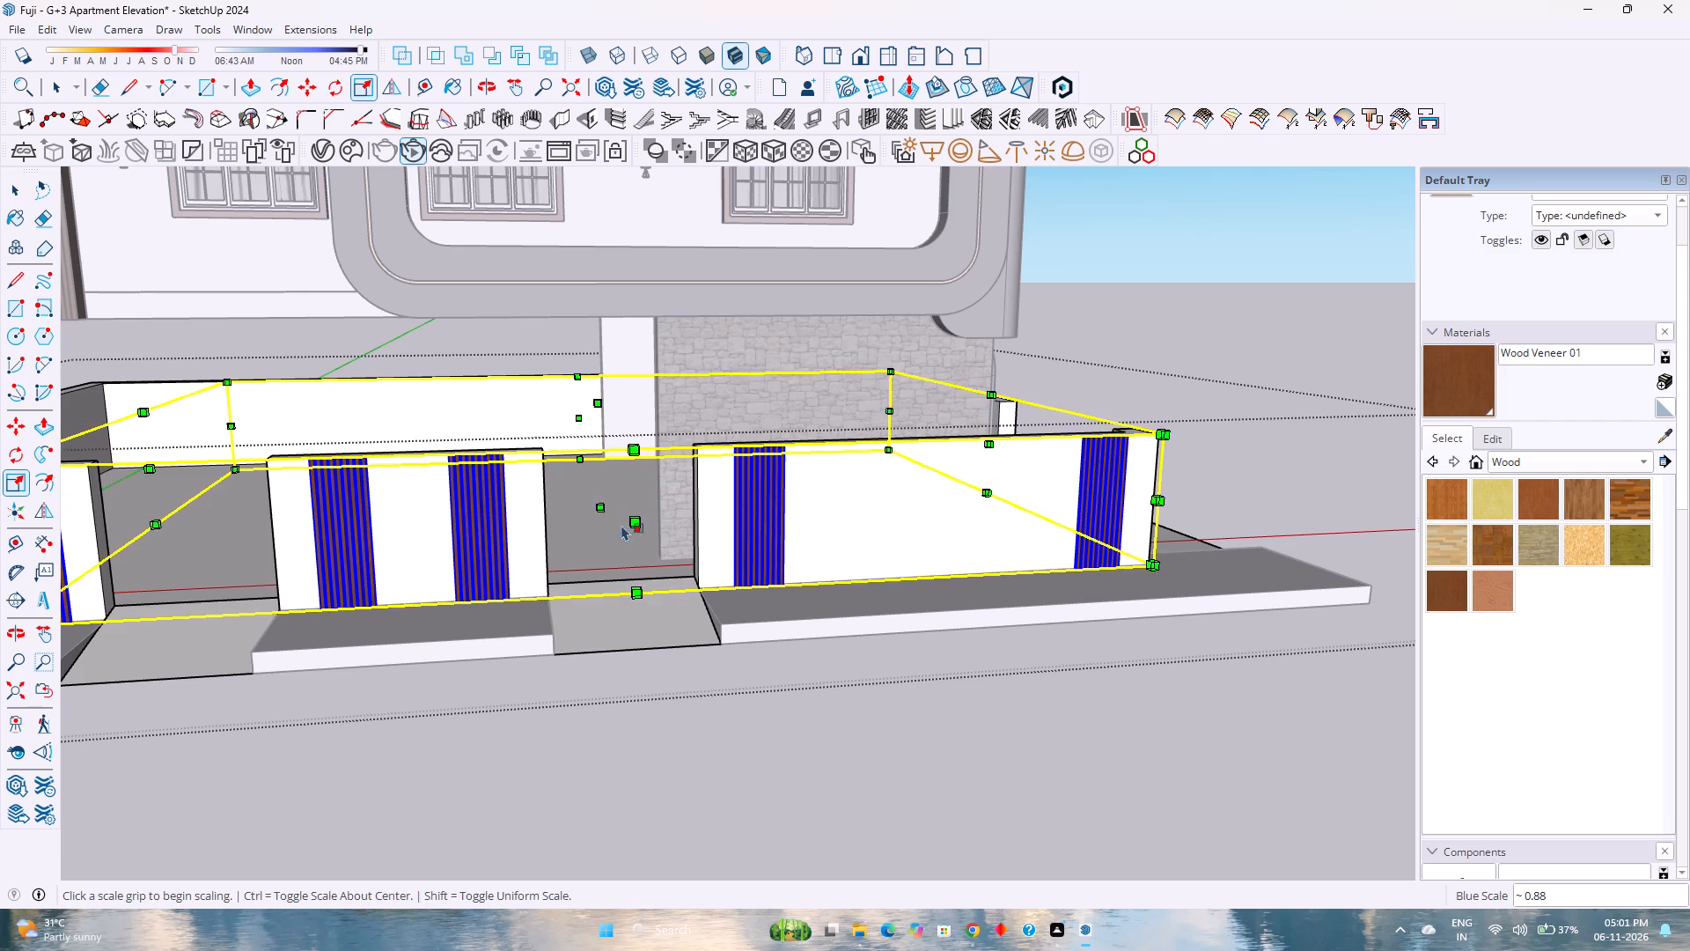
pyautogui.press('space')
pyautogui.scroll(-3, 702, 579)
pyautogui.press('Escape')
# Save the model.
pyautogui.scroll(-4, 703, 580)
pyautogui.moveTo(840, 689); pyautogui.dragTo(606, 653, button='middle')
pyautogui.hotkey('ctrl', 's')
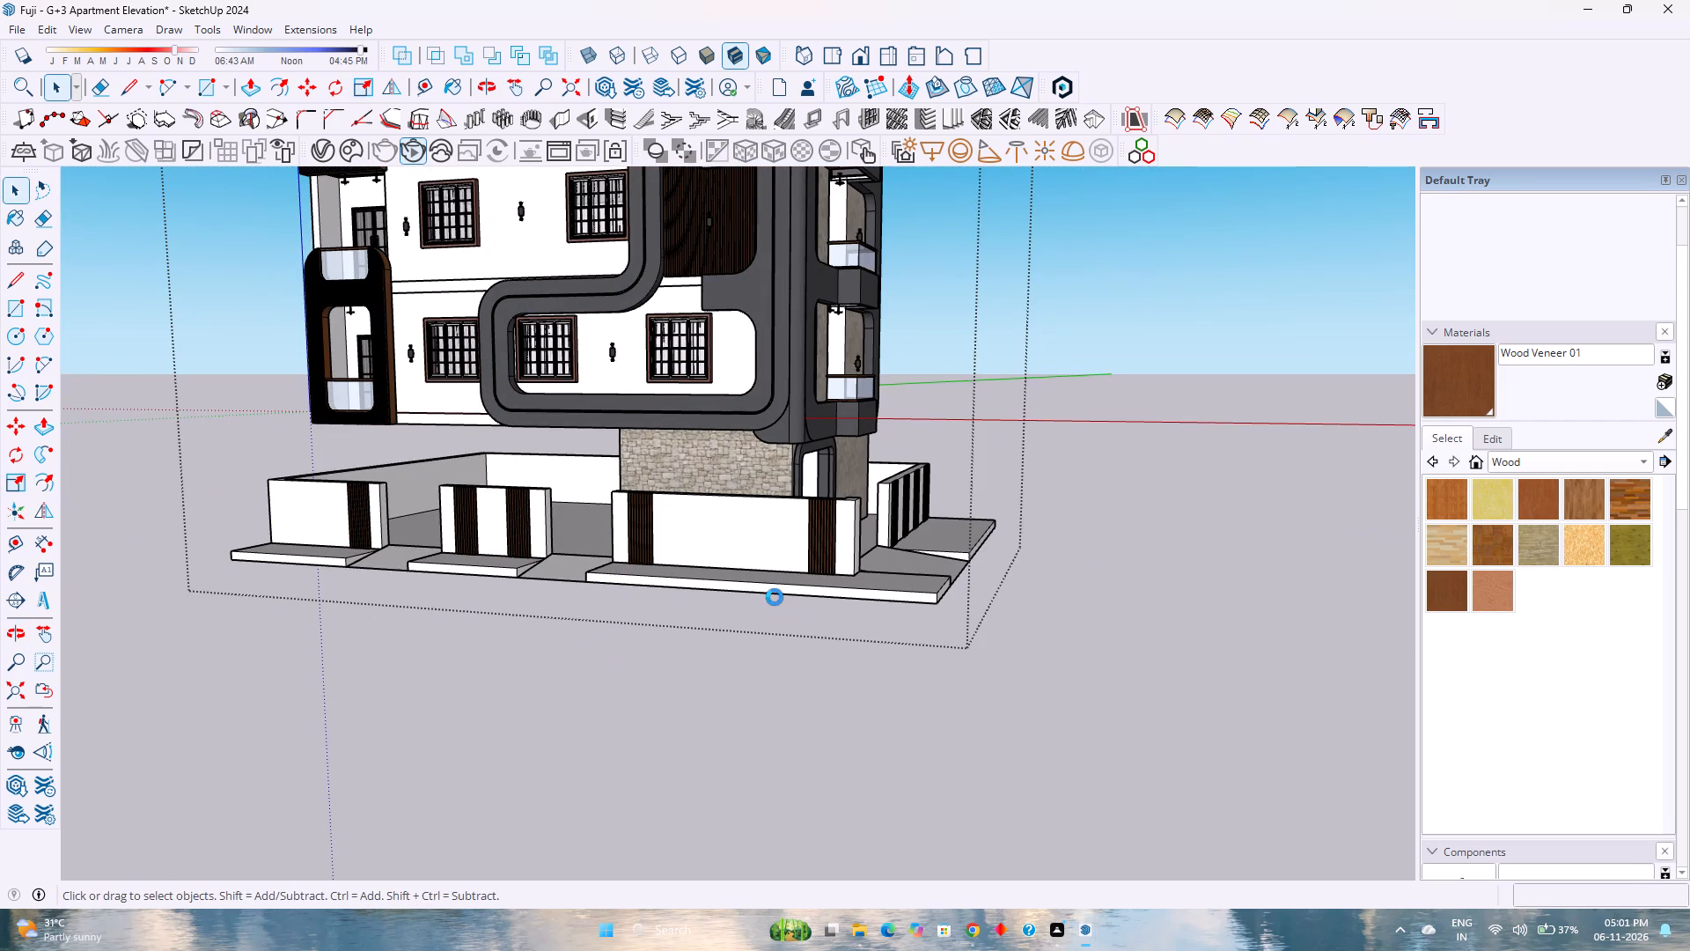
# Open the raised ground strips group and offset the long front strip's top face 4" inward.
pyautogui.scroll(-3, 775, 597)
pyautogui.scroll(-4, 834, 675)
pyautogui.scroll(2, 831, 674)
pyautogui.scroll(-4, 827, 670)
pyautogui.scroll(4, 816, 663)
pyautogui.scroll(2, 745, 607)
pyautogui.keyDown('shift'); pyautogui.moveTo(745, 607); pyautogui.dragTo(946, 779, button='middle'); pyautogui.keyUp('shift')
pyautogui.middleClick(947, 779)
pyautogui.moveTo(943, 762); pyautogui.dragTo(618, 740, button='middle')
pyautogui.middleClick(618, 740)
pyautogui.scroll(4, 621, 734)
pyautogui.keyDown('shift'); pyautogui.moveTo(625, 734); pyautogui.dragTo(728, 592, button='middle'); pyautogui.keyUp('shift')
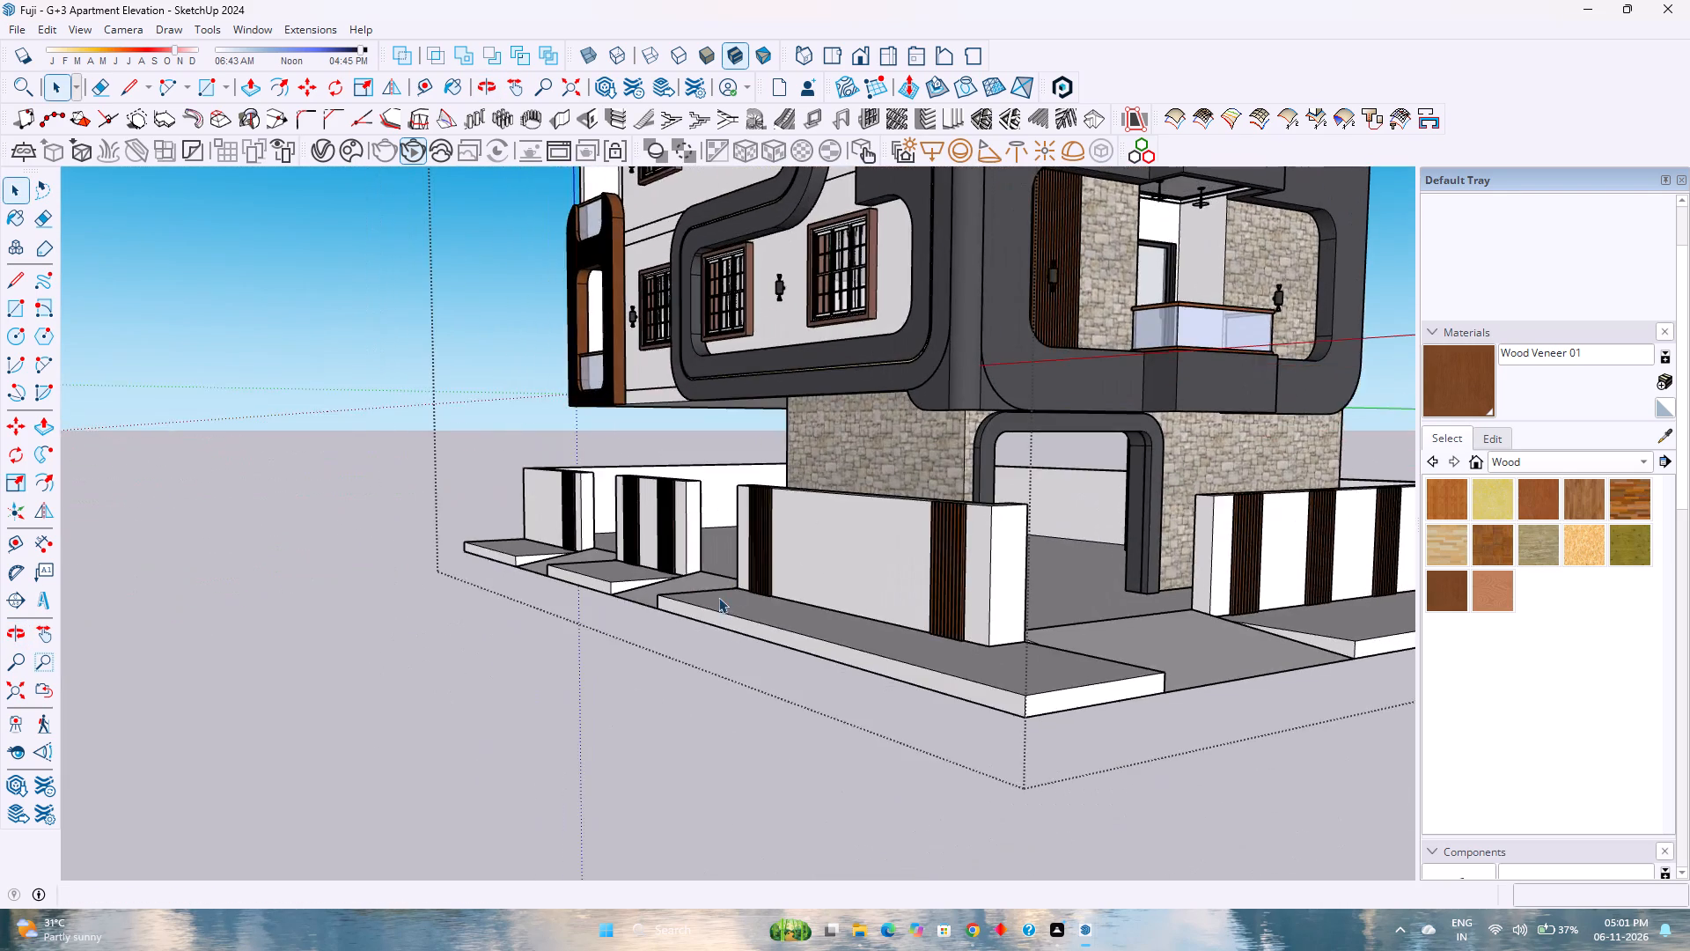
pyautogui.moveTo(716, 602); pyautogui.dragTo(891, 759, button='middle')
pyautogui.middleClick(894, 759)
pyautogui.doubleClick(890, 724)
pyautogui.scroll(4, 889, 724)
pyautogui.keyDown('shift'); pyautogui.moveTo(843, 710); pyautogui.dragTo(812, 691, button='middle'); pyautogui.keyUp('shift')
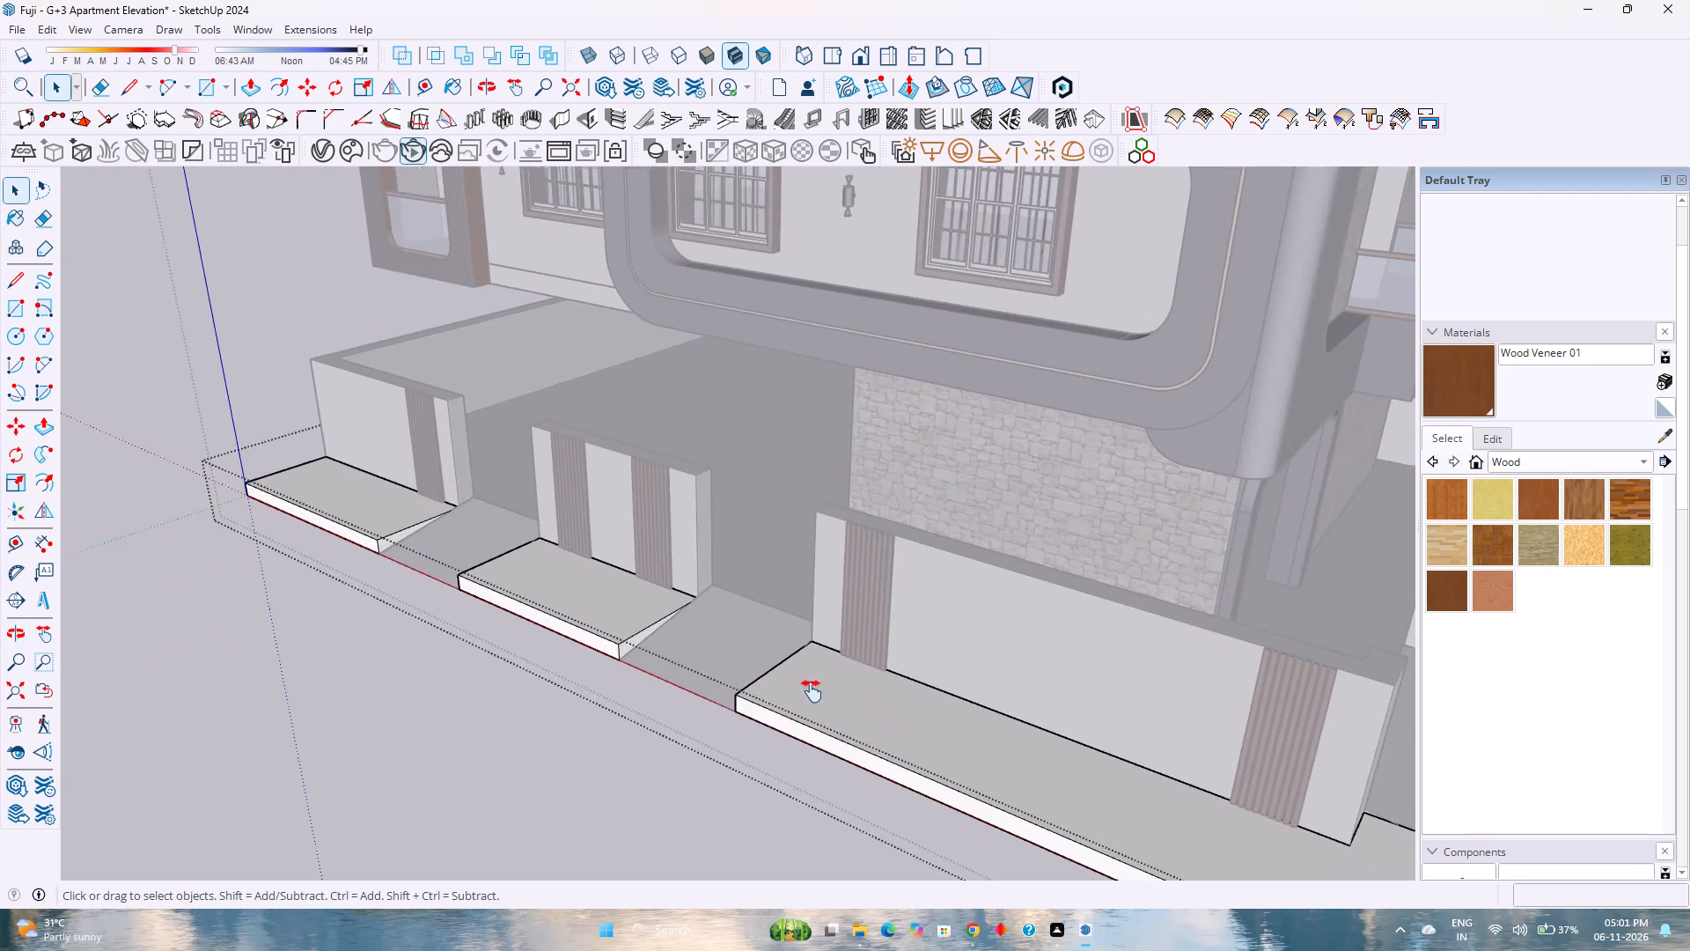
pyautogui.keyDown('shift'); pyautogui.moveTo(812, 691); pyautogui.dragTo(685, 632, button='middle'); pyautogui.keyUp('shift')
pyautogui.click(690, 634)
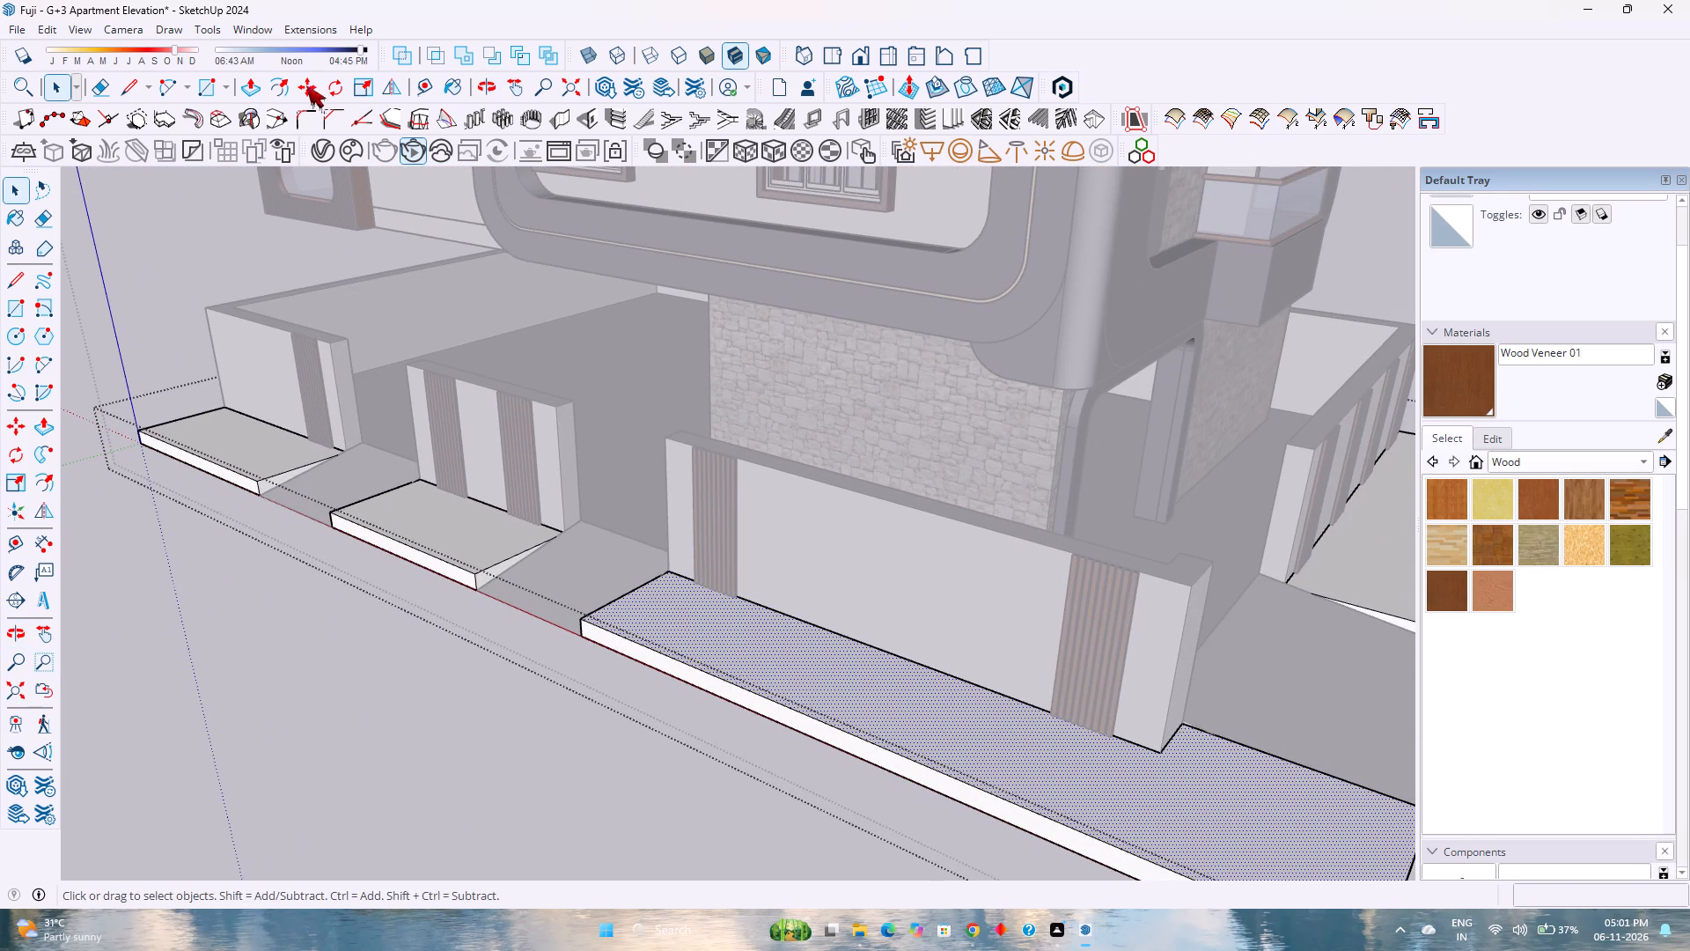
pyautogui.click(286, 92)
pyautogui.click(741, 692)
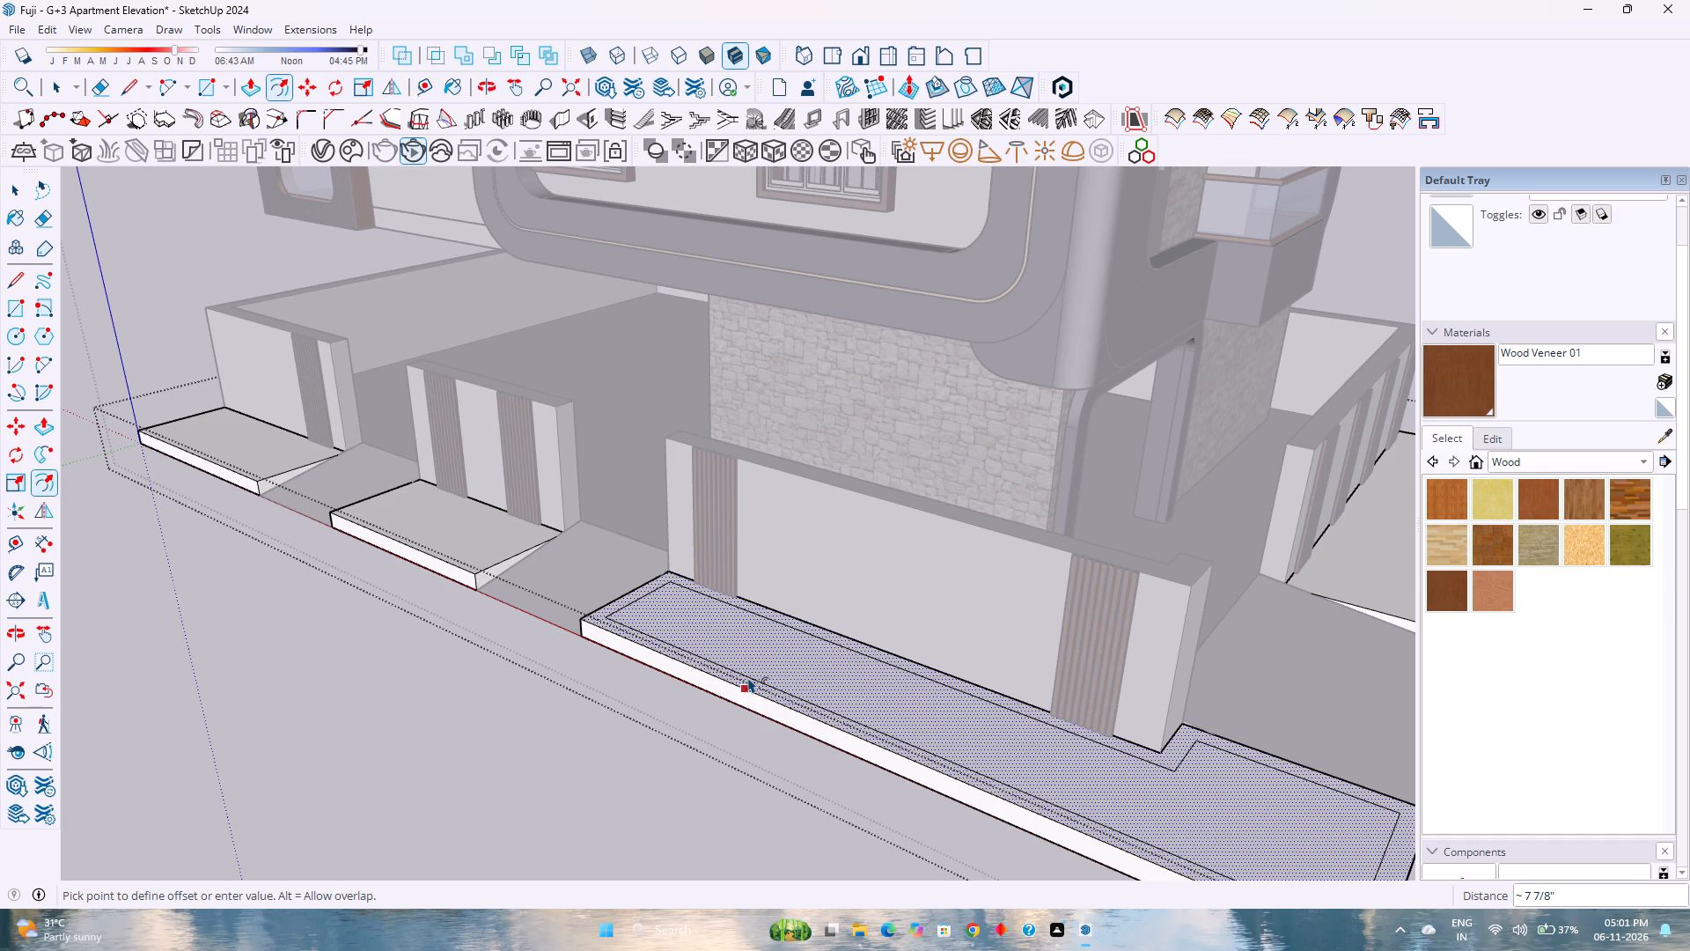
pyautogui.press('3')
pyautogui.press('Return')
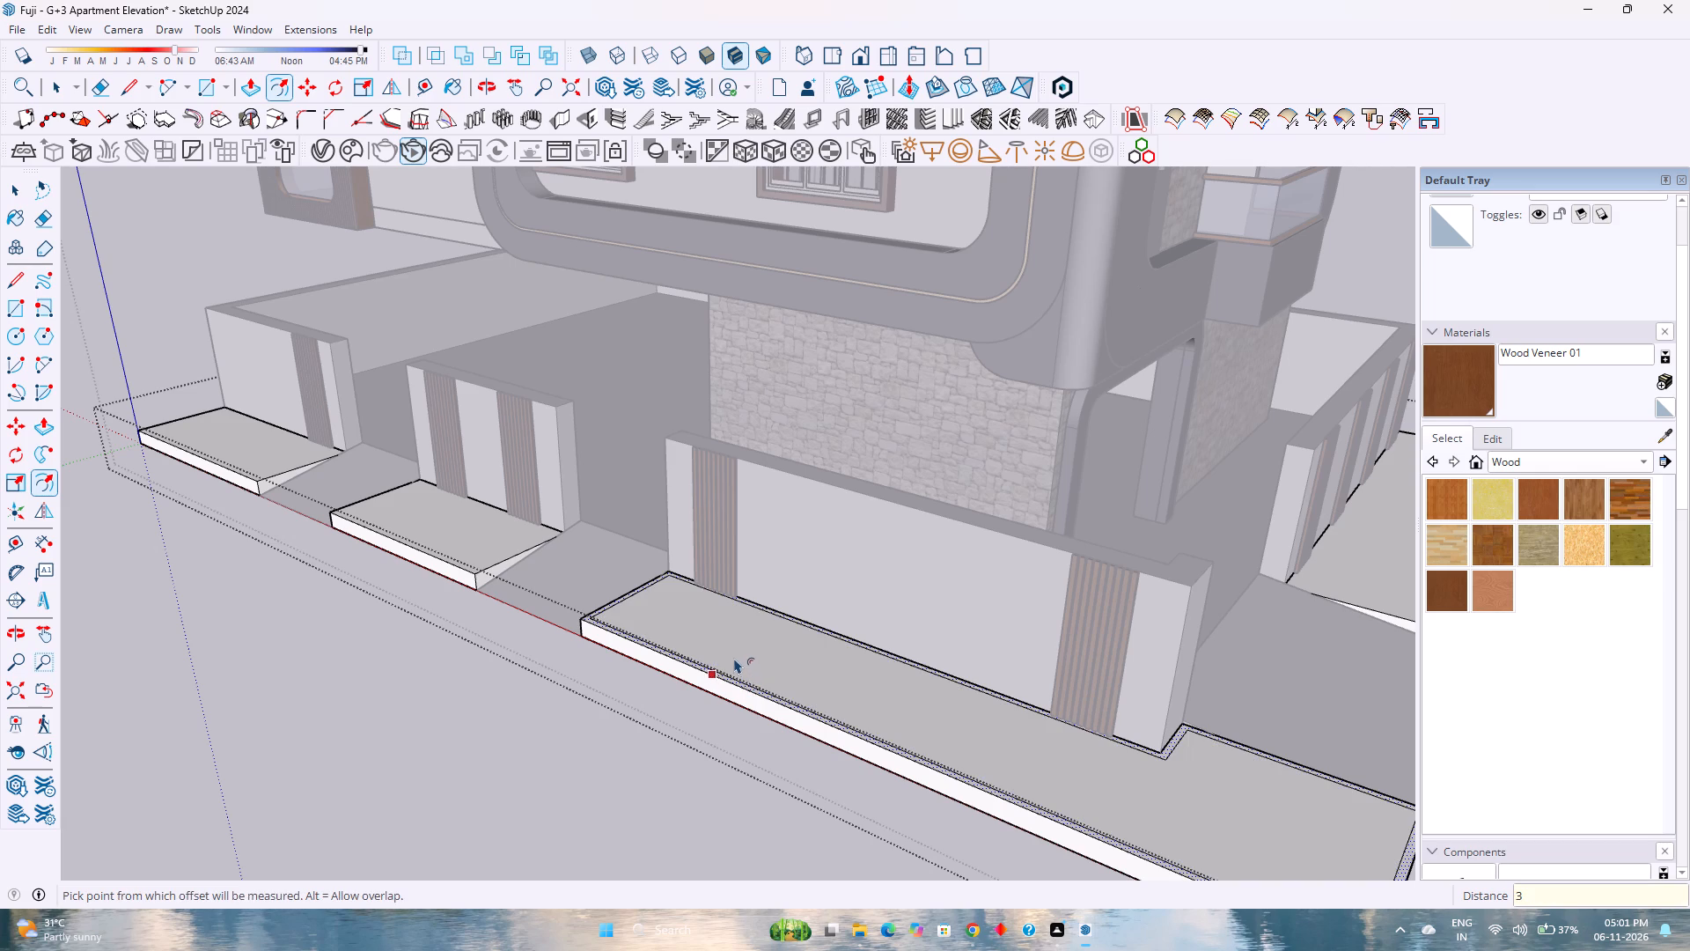
pyautogui.press('4')
pyautogui.press('Return')
# Repeat the 4" inward offset on the top faces of the two shorter front strips and the side strip.
pyautogui.scroll(-4, 671, 704)
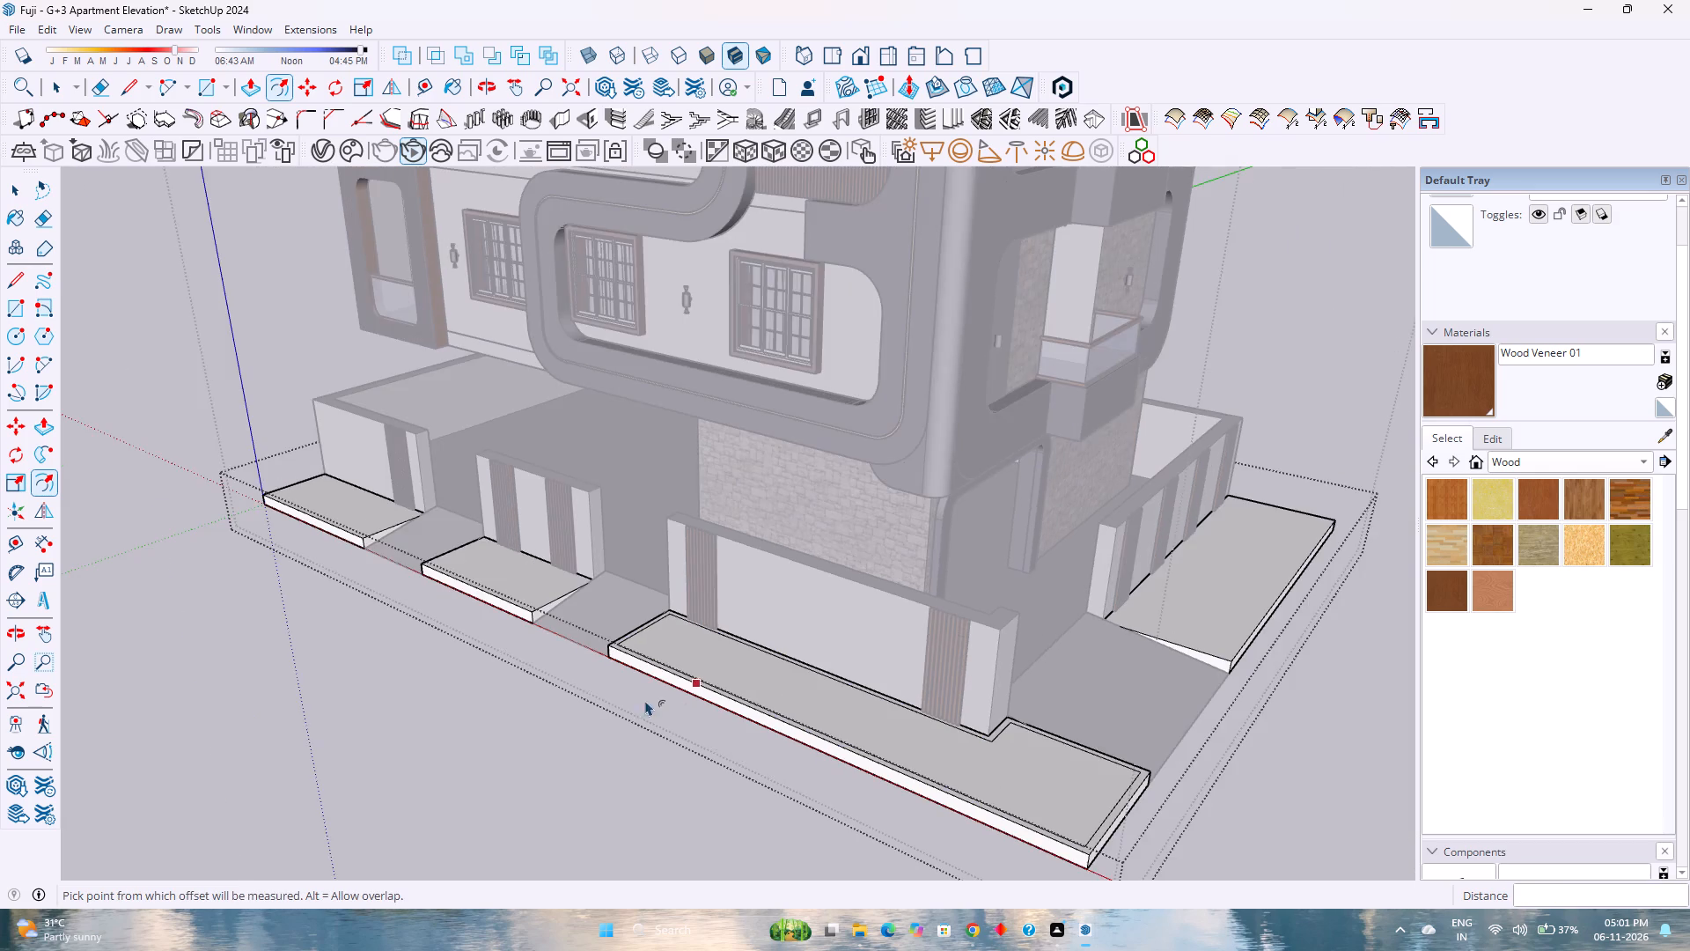
pyautogui.keyDown('shift'); pyautogui.middleClick(495, 674); pyautogui.keyUp('shift')
pyautogui.keyDown('shift'); pyautogui.moveTo(498, 676); pyautogui.dragTo(856, 801, button='middle'); pyautogui.keyUp('shift')
pyautogui.keyDown('shift'); pyautogui.moveTo(981, 801); pyautogui.dragTo(1043, 798, button='middle'); pyautogui.keyUp('shift')
pyautogui.press('Escape')
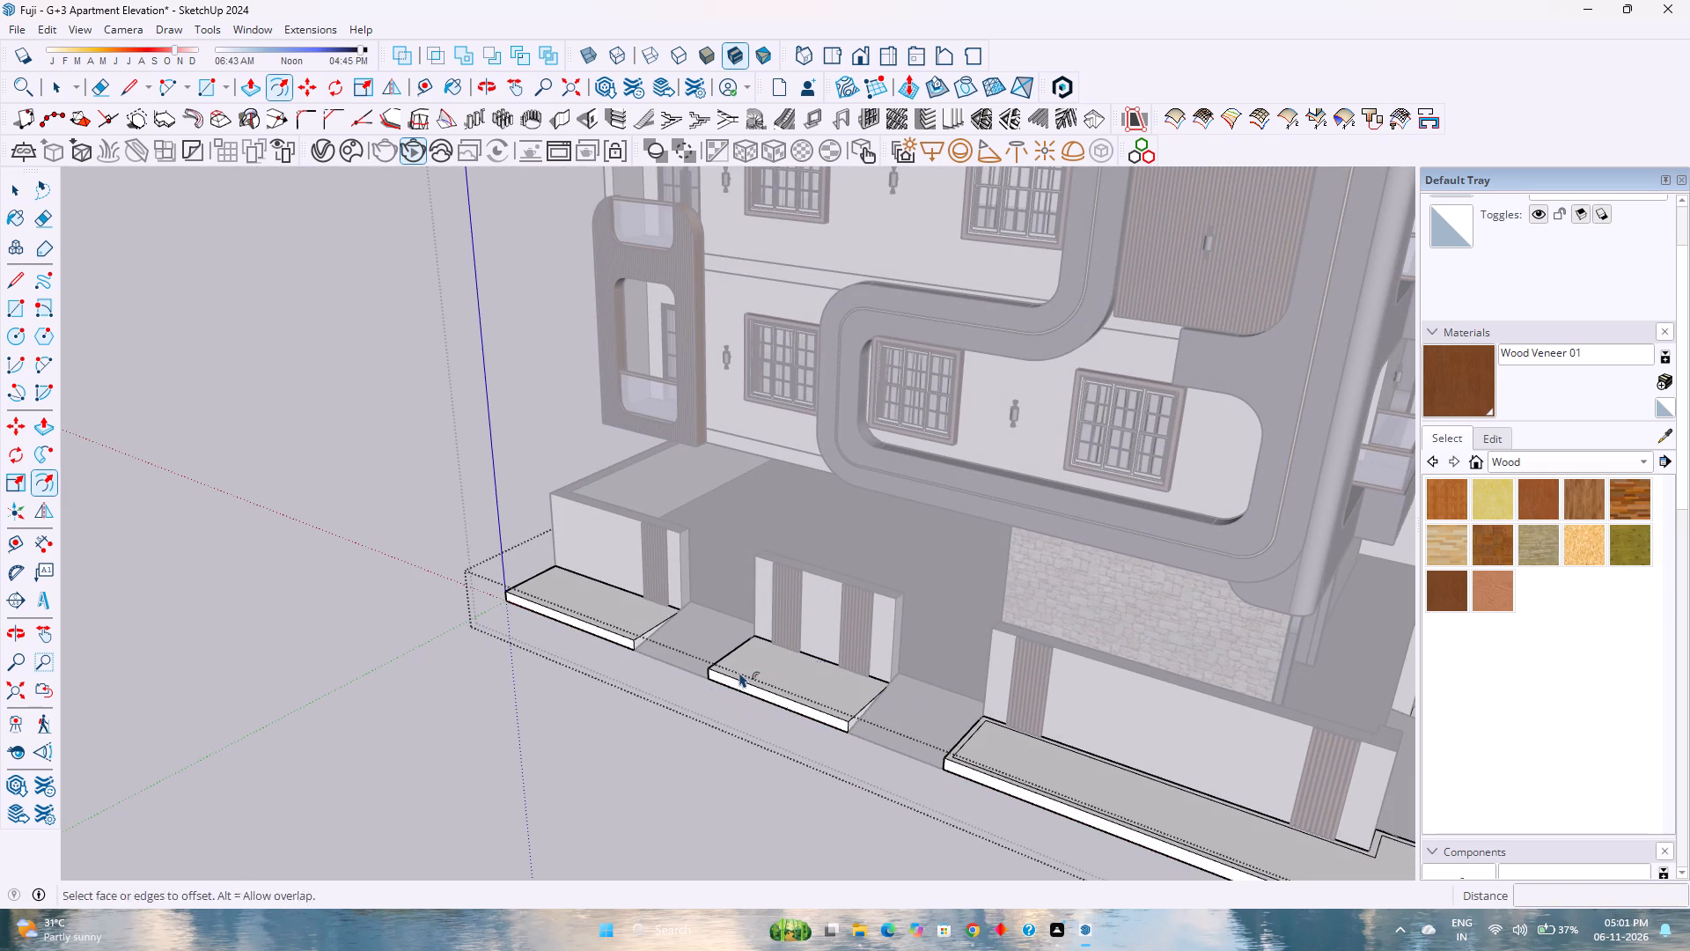
pyautogui.doubleClick(741, 667)
pyautogui.doubleClick(555, 590)
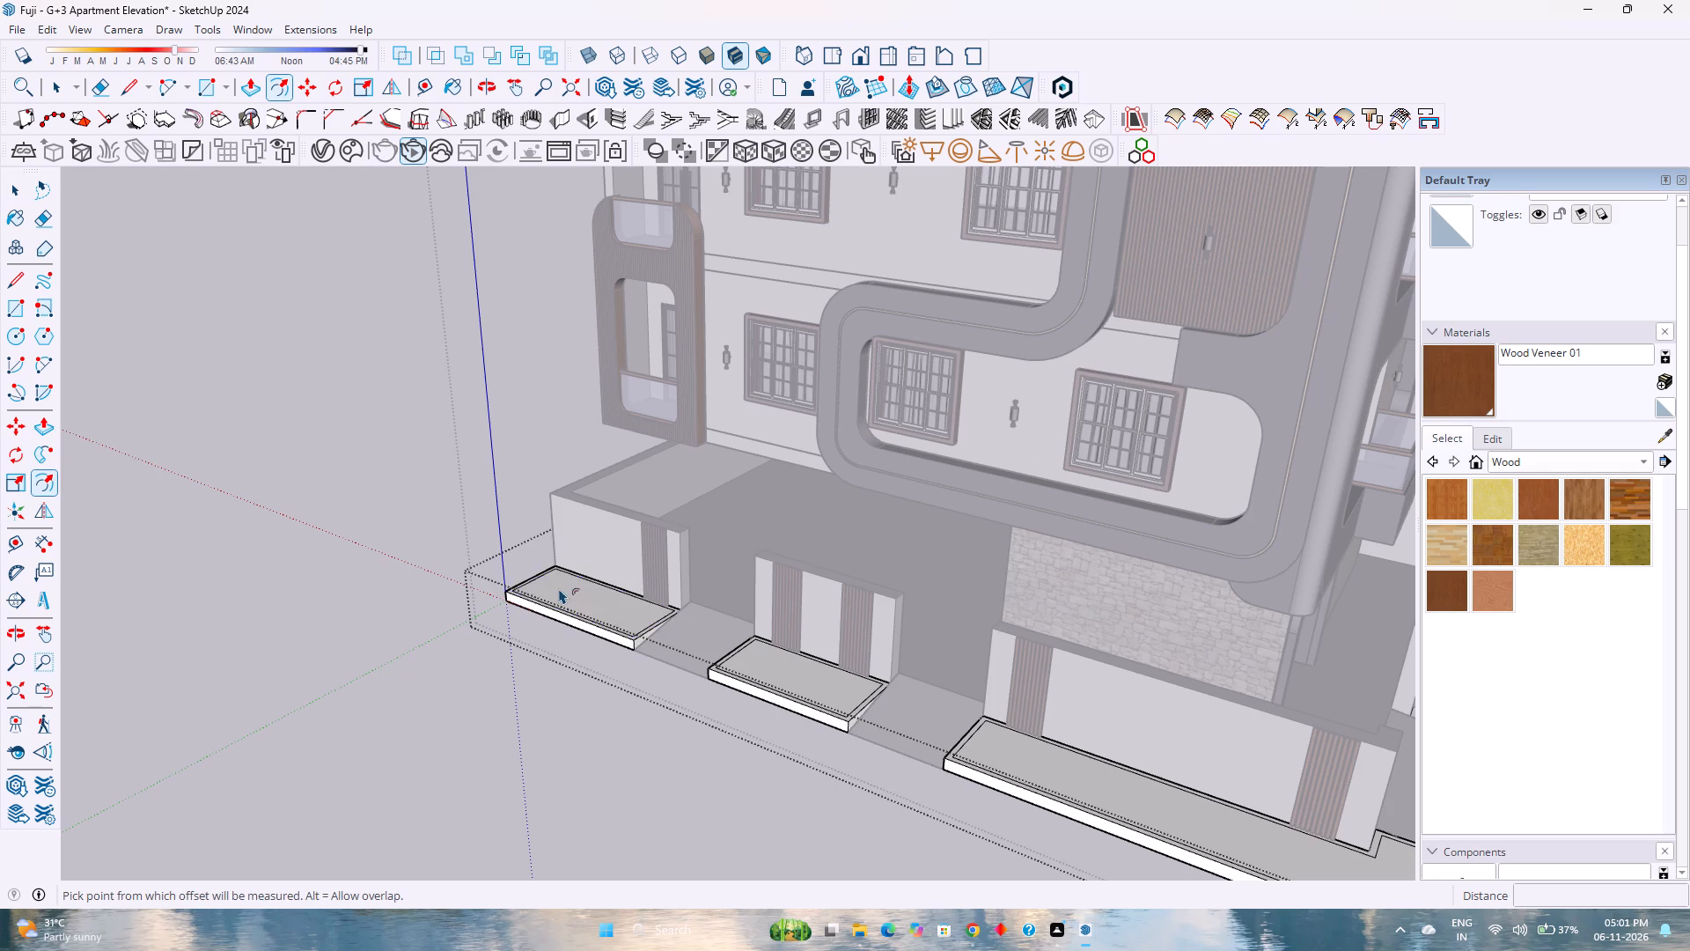
pyautogui.scroll(-8, 559, 588)
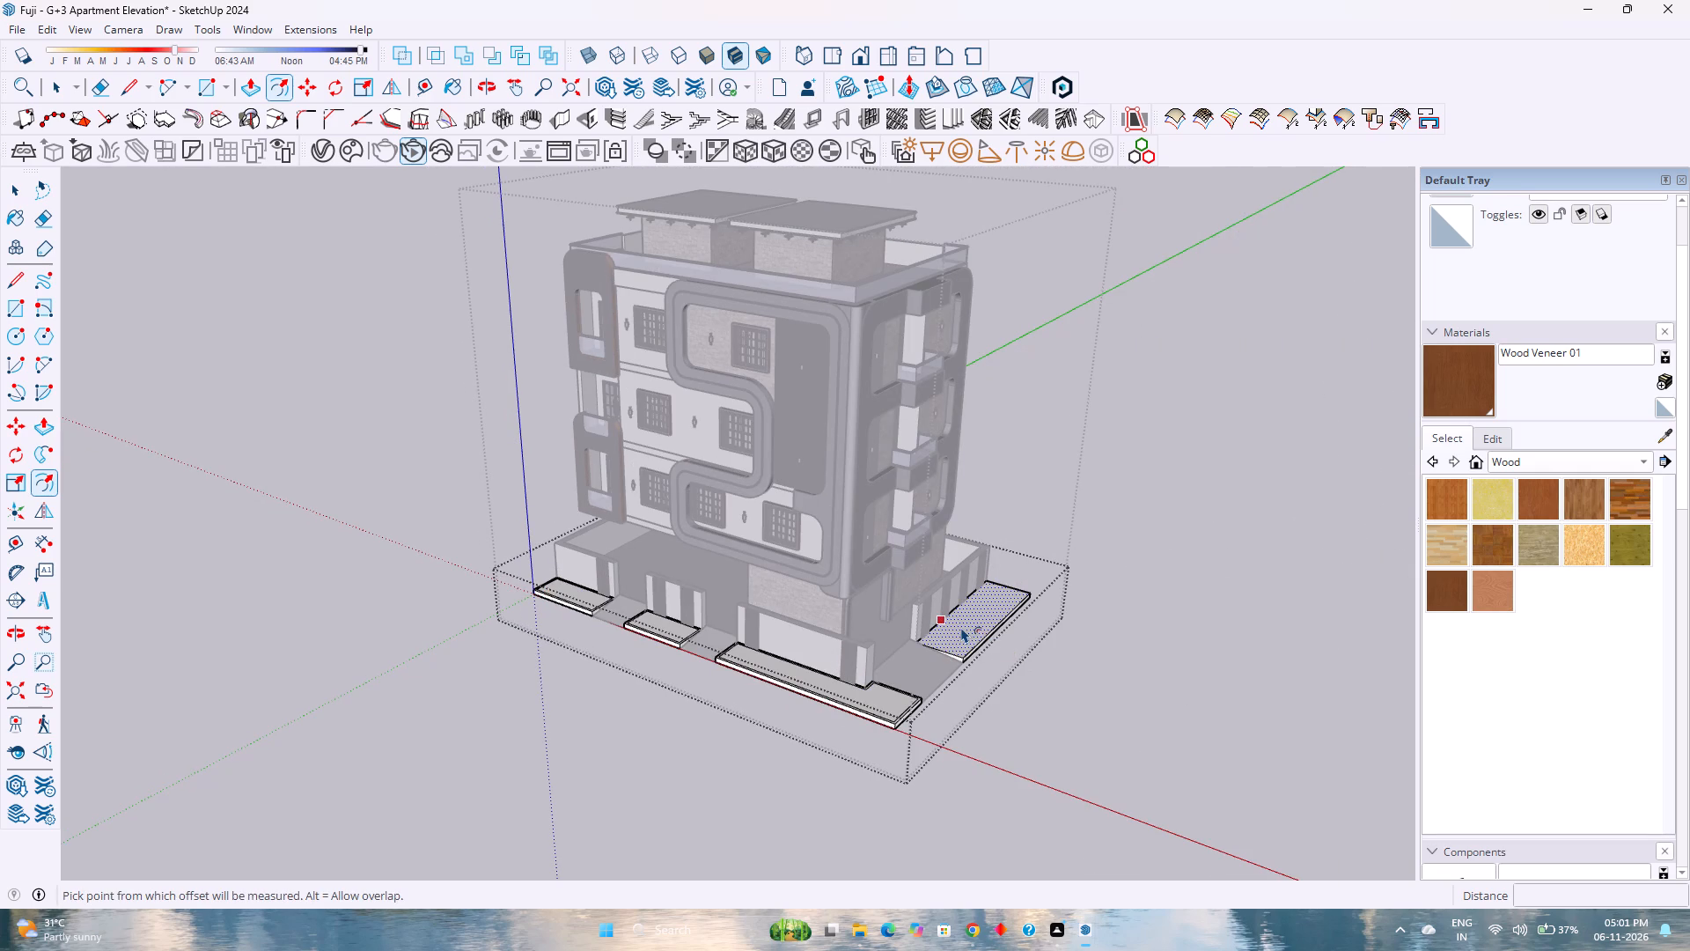
pyautogui.doubleClick(961, 627)
# Push the side strip's inner top face down 6" to form a planter recess.
pyautogui.scroll(7, 960, 627)
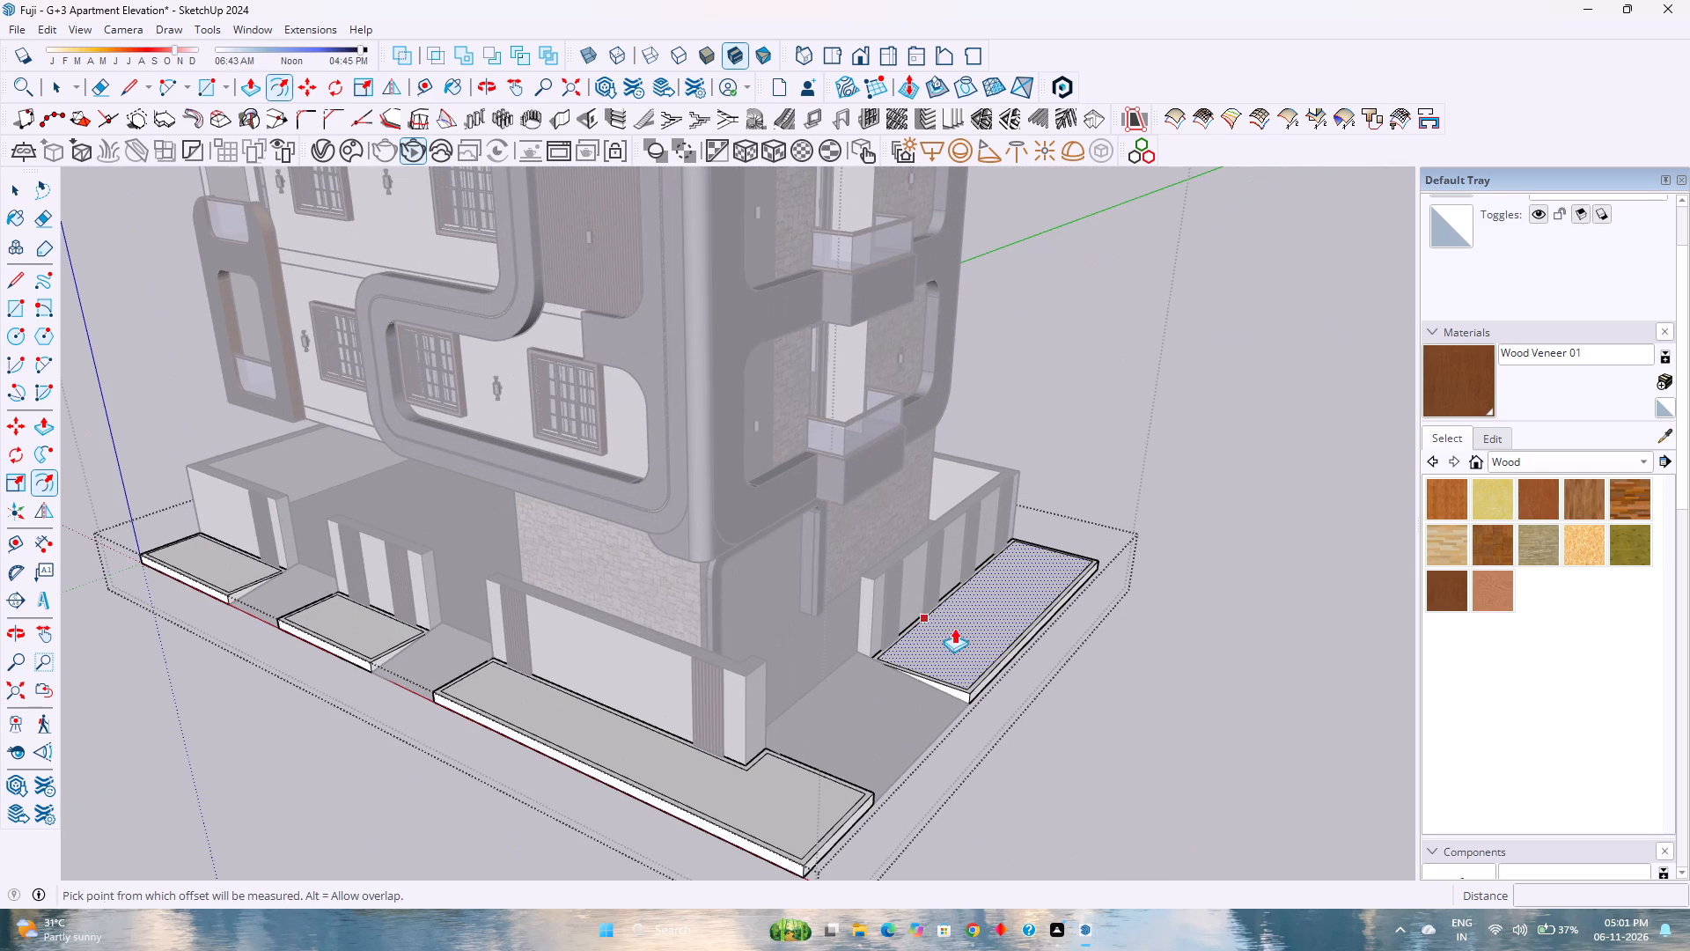
pyautogui.press('p')
pyautogui.click(964, 630)
pyautogui.press('6')
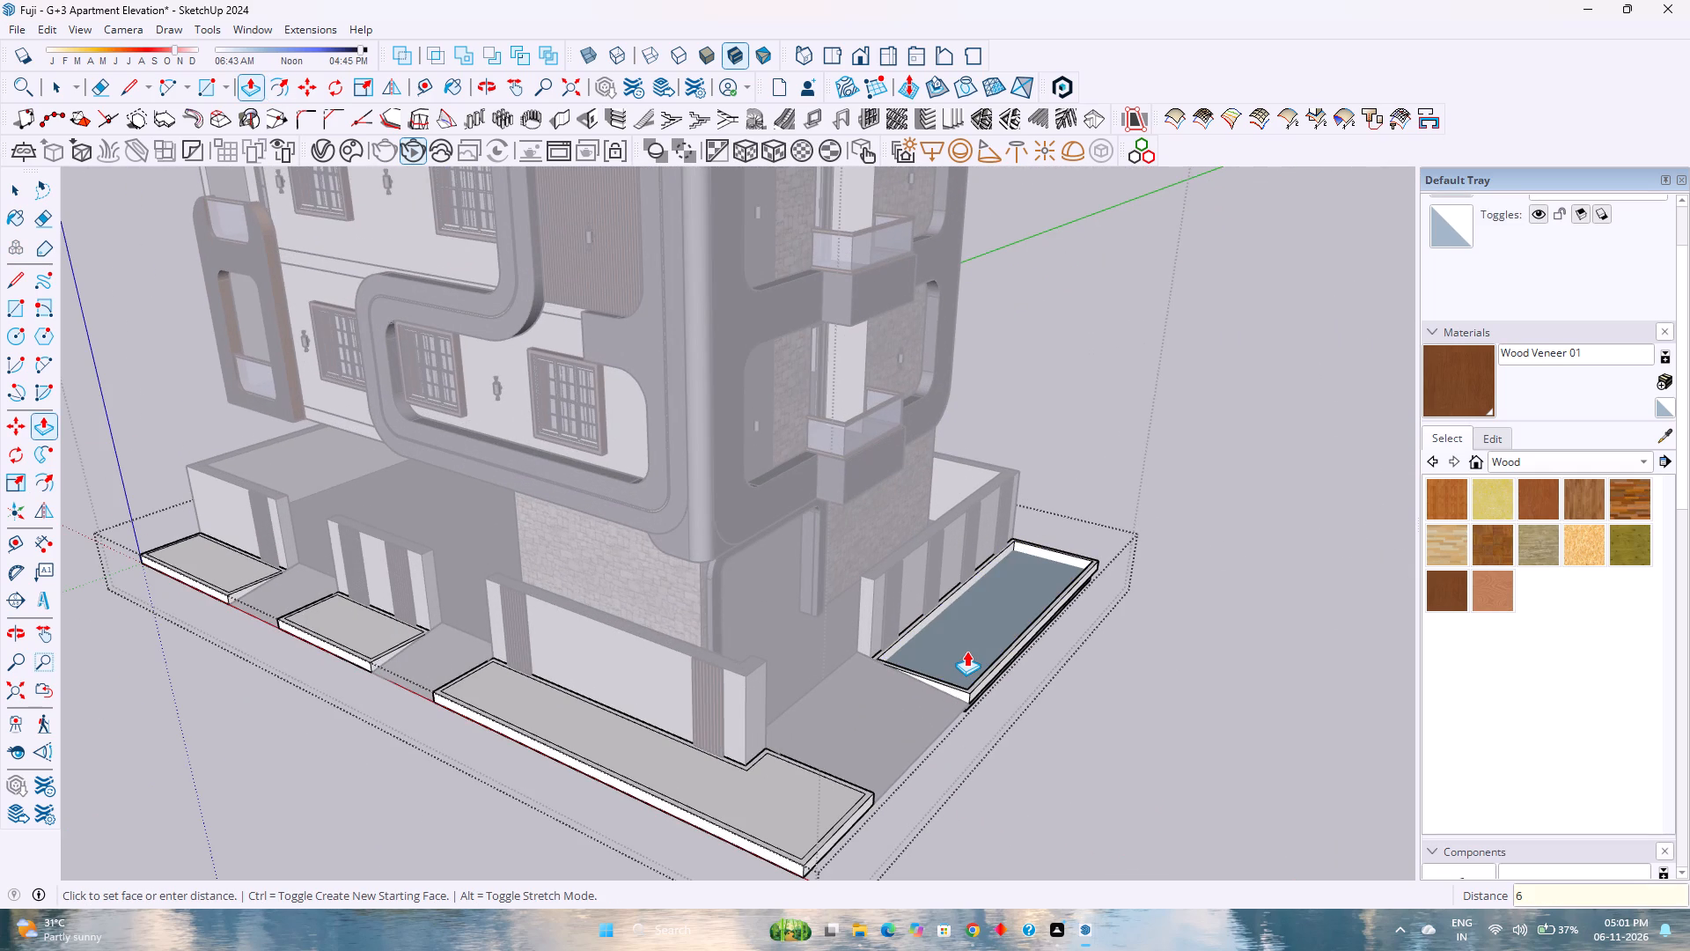
pyautogui.press('Return')
# Repeat the 6" recess on the inner faces of the long front strip and the two shorter front strips, and exit the group.
pyautogui.doubleClick(628, 731)
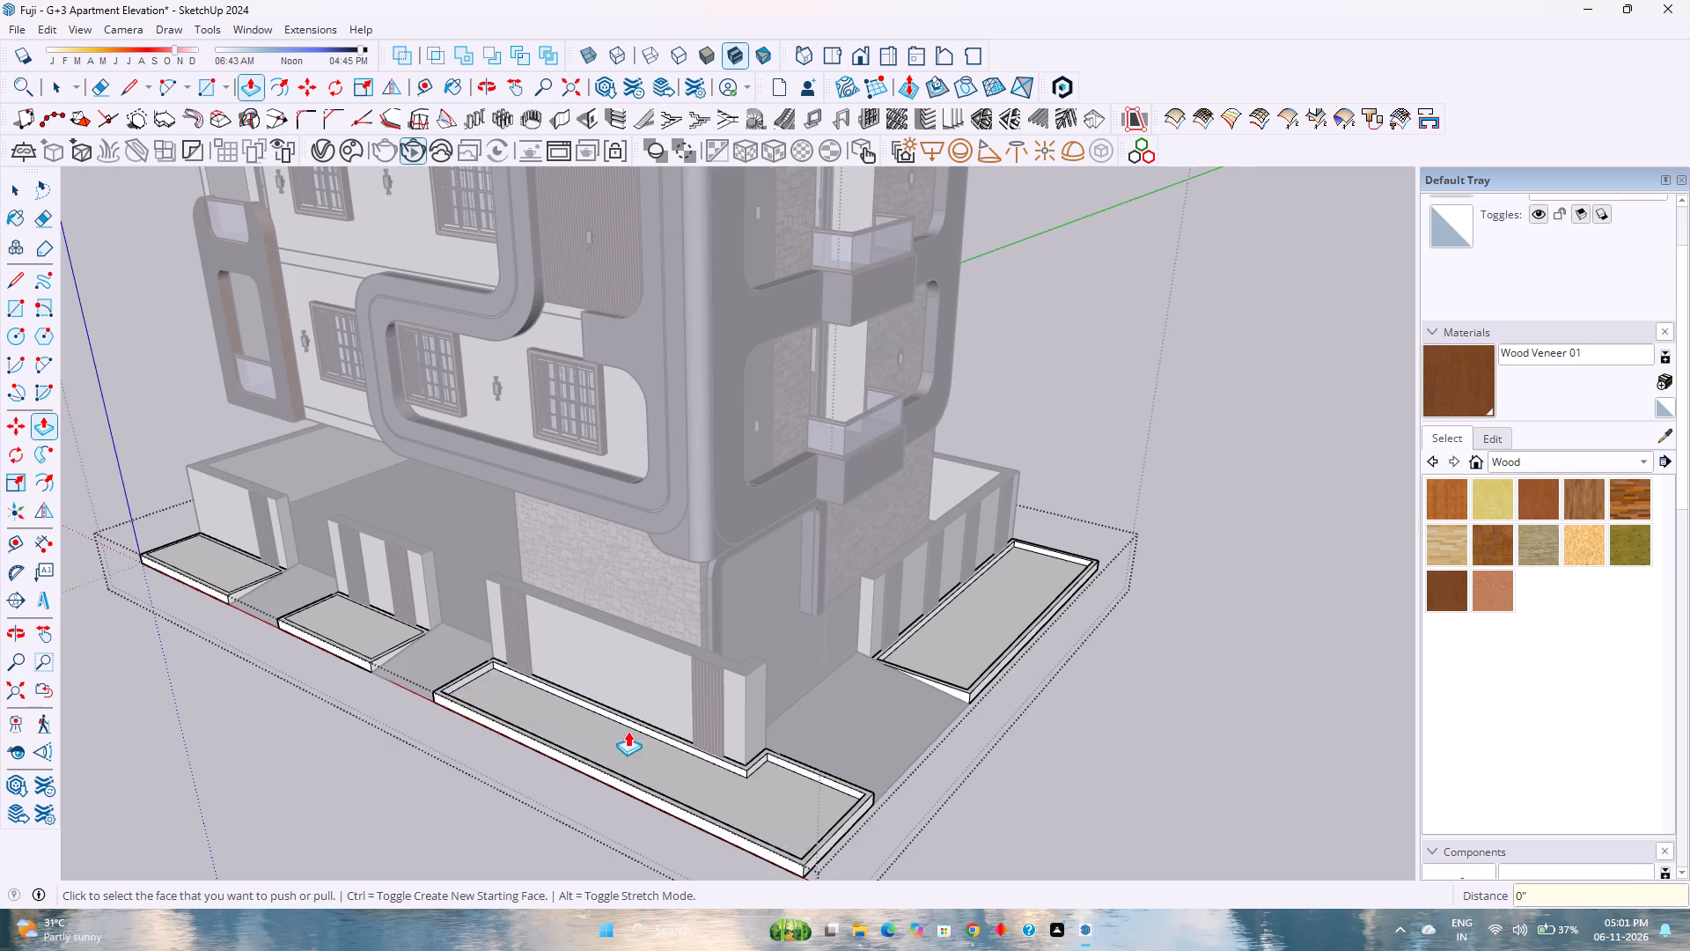
pyautogui.scroll(-2, 628, 731)
pyautogui.keyDown('shift'); pyautogui.moveTo(494, 741); pyautogui.dragTo(503, 744, button='middle'); pyautogui.keyUp('shift')
pyautogui.keyDown('shift'); pyautogui.moveTo(660, 761); pyautogui.dragTo(901, 790, button='middle'); pyautogui.keyUp('shift')
pyautogui.keyDown('shift'); pyautogui.middleClick(901, 790); pyautogui.keyUp('shift')
pyautogui.scroll(1, 632, 704)
pyautogui.doubleClick(594, 660)
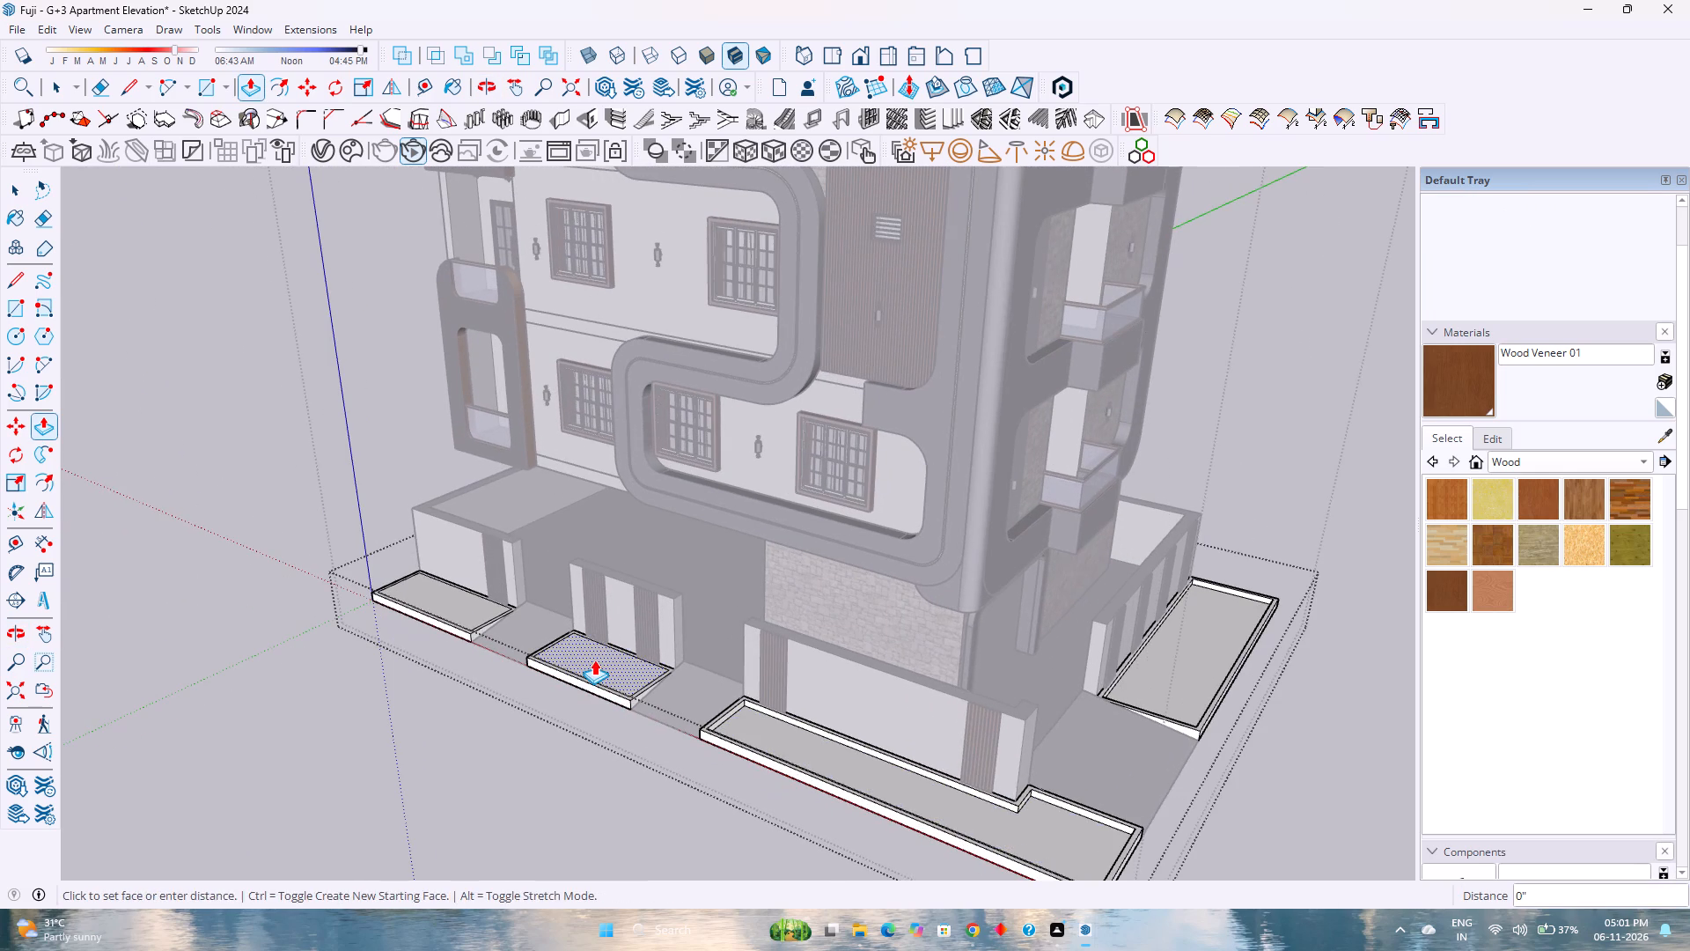
pyautogui.keyDown('shift'); pyautogui.moveTo(519, 704); pyautogui.dragTo(702, 807, button='middle'); pyautogui.keyUp('shift')
pyautogui.doubleClick(621, 694)
pyautogui.scroll(-4, 621, 694)
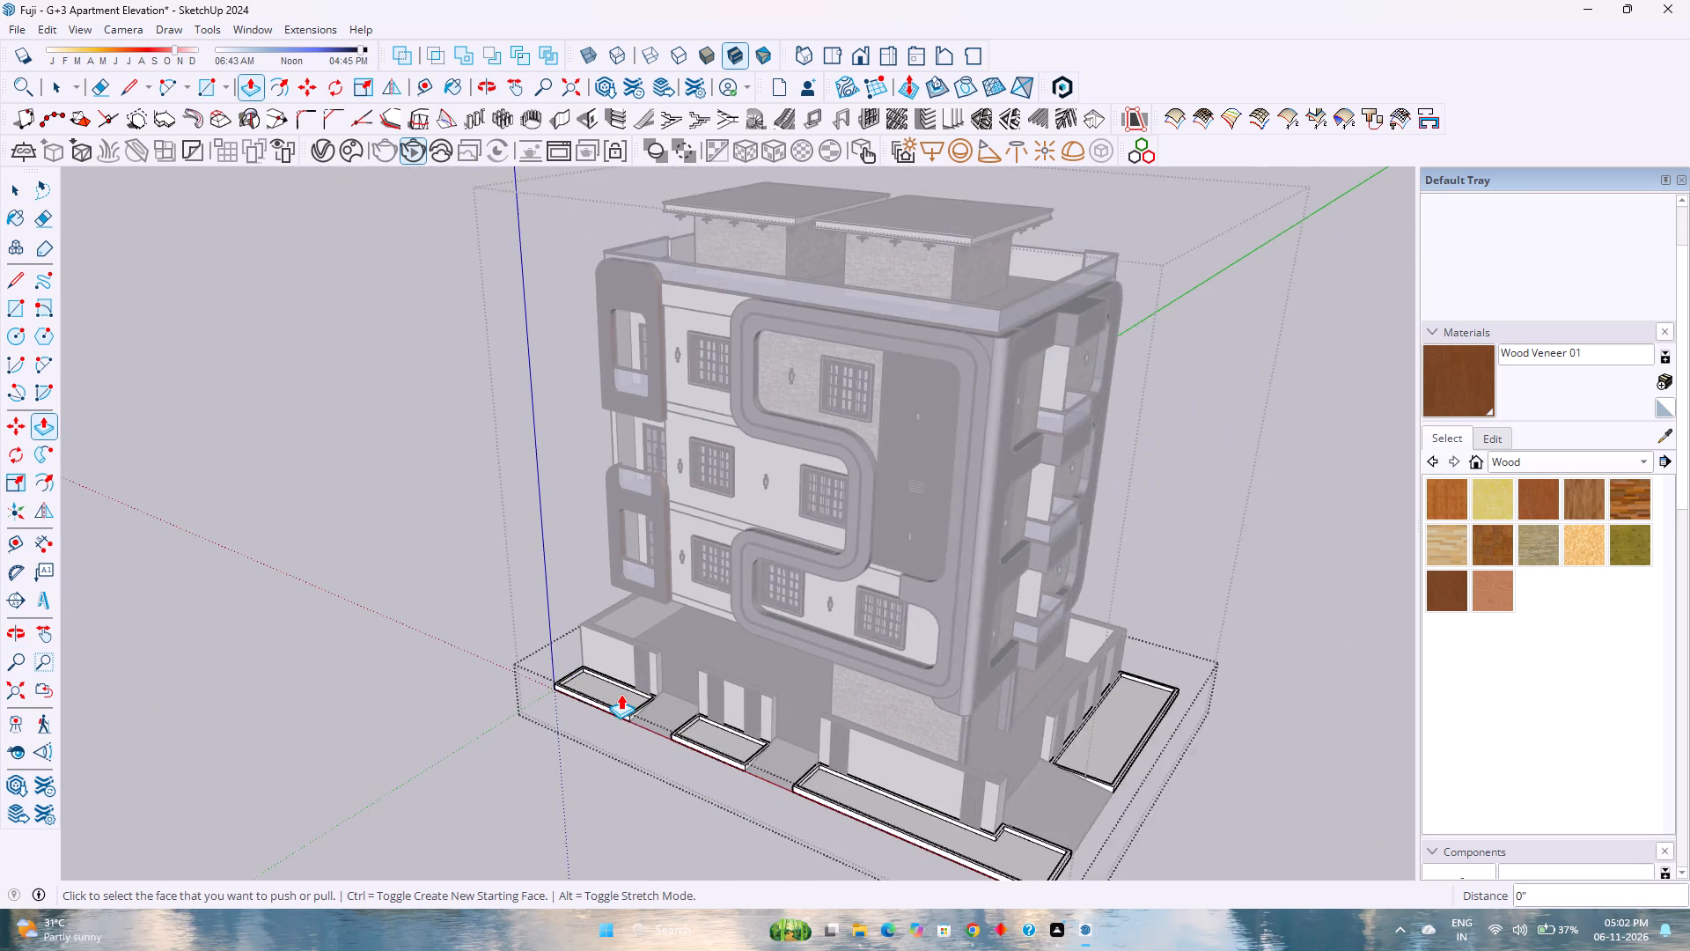
pyautogui.scroll(-3, 621, 694)
pyautogui.press('space')
pyautogui.scroll(5, 723, 756)
pyautogui.moveTo(729, 761); pyautogui.dragTo(692, 659, button='middle')
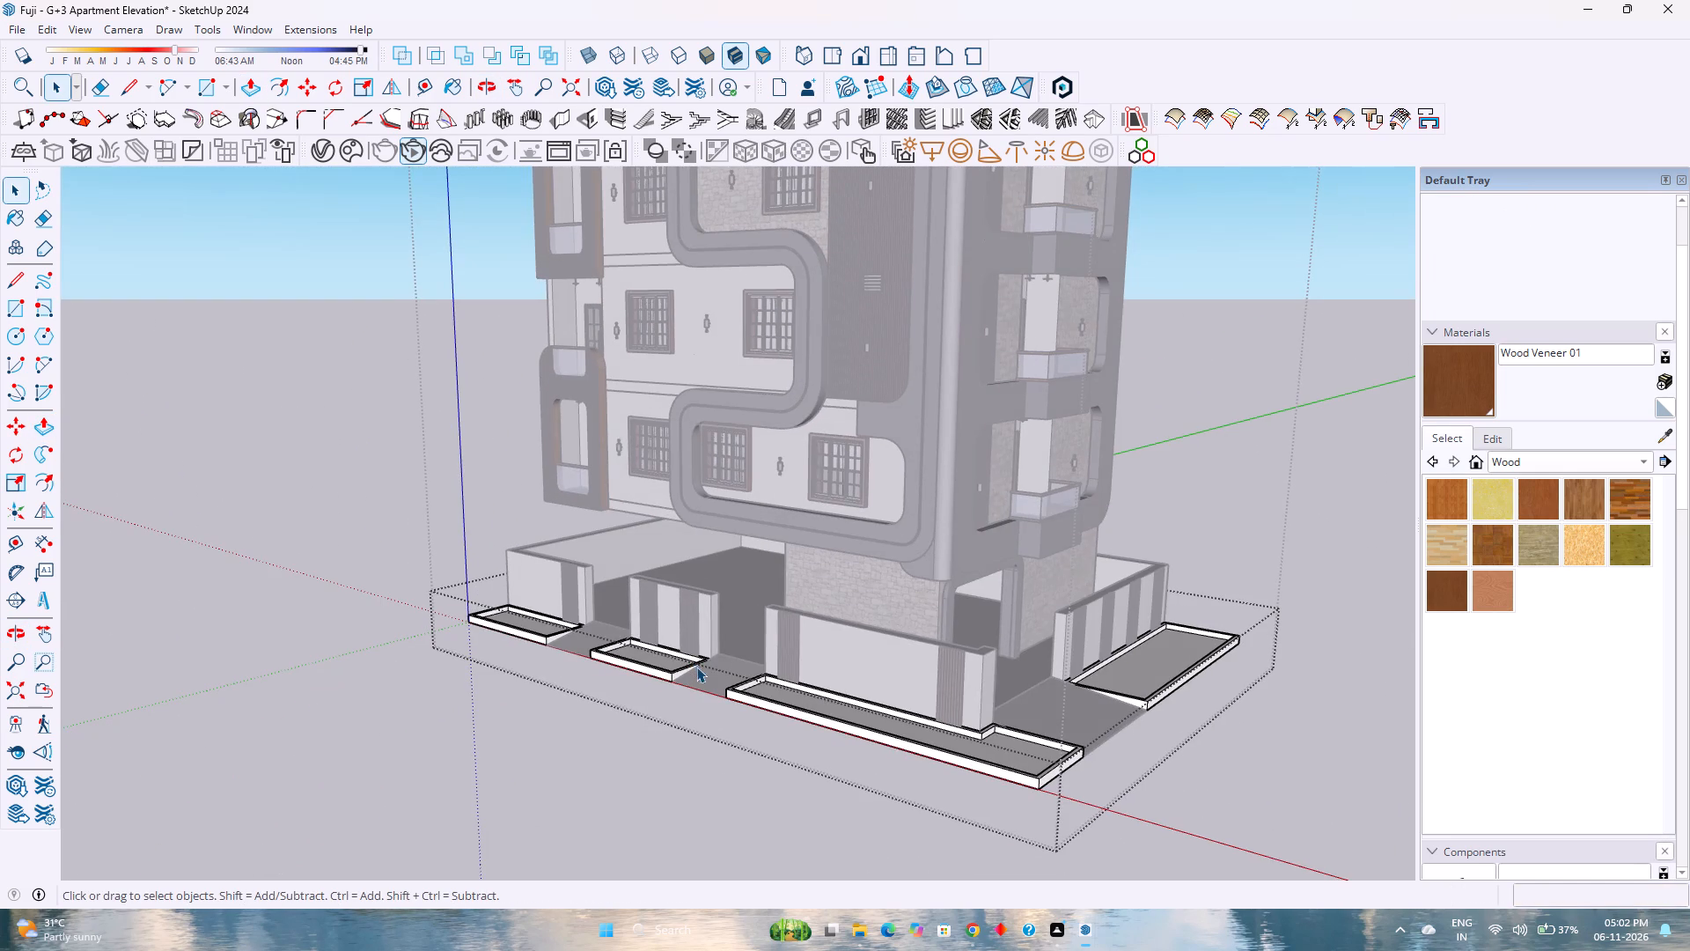
pyautogui.press('Escape')
# Paint the whole ground strips group with Brick Tumbled from the Brick, Cladding and Siding materials.
pyautogui.scroll(4, 763, 717)
pyautogui.click(773, 697)
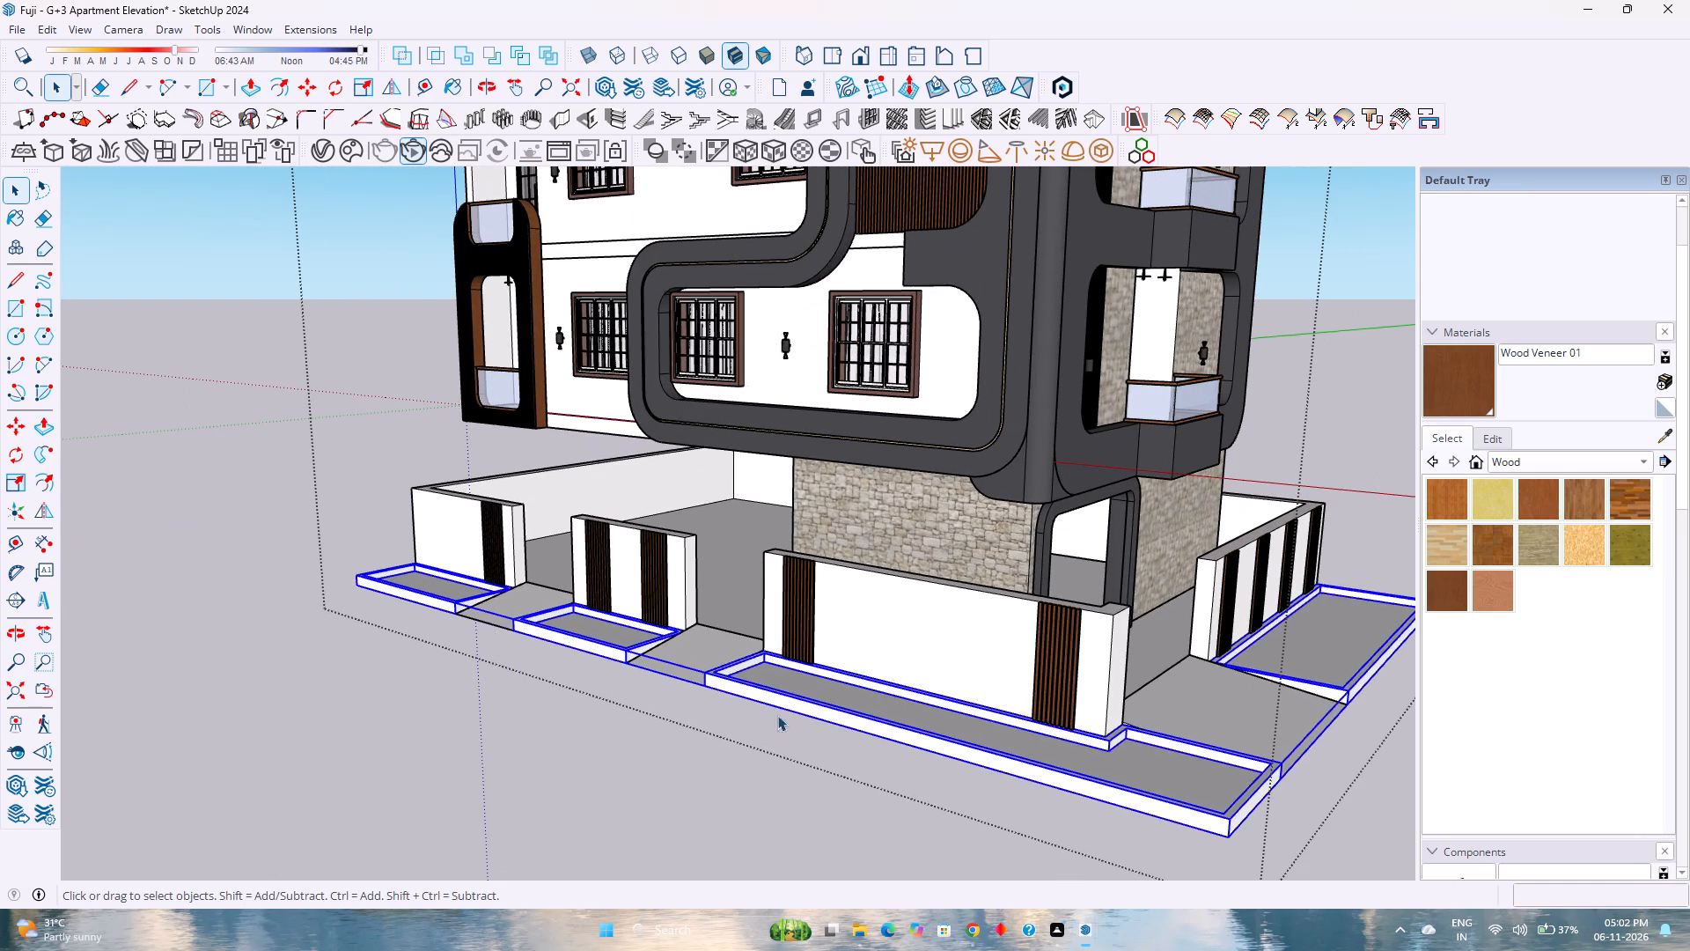
pyautogui.scroll(2, 815, 744)
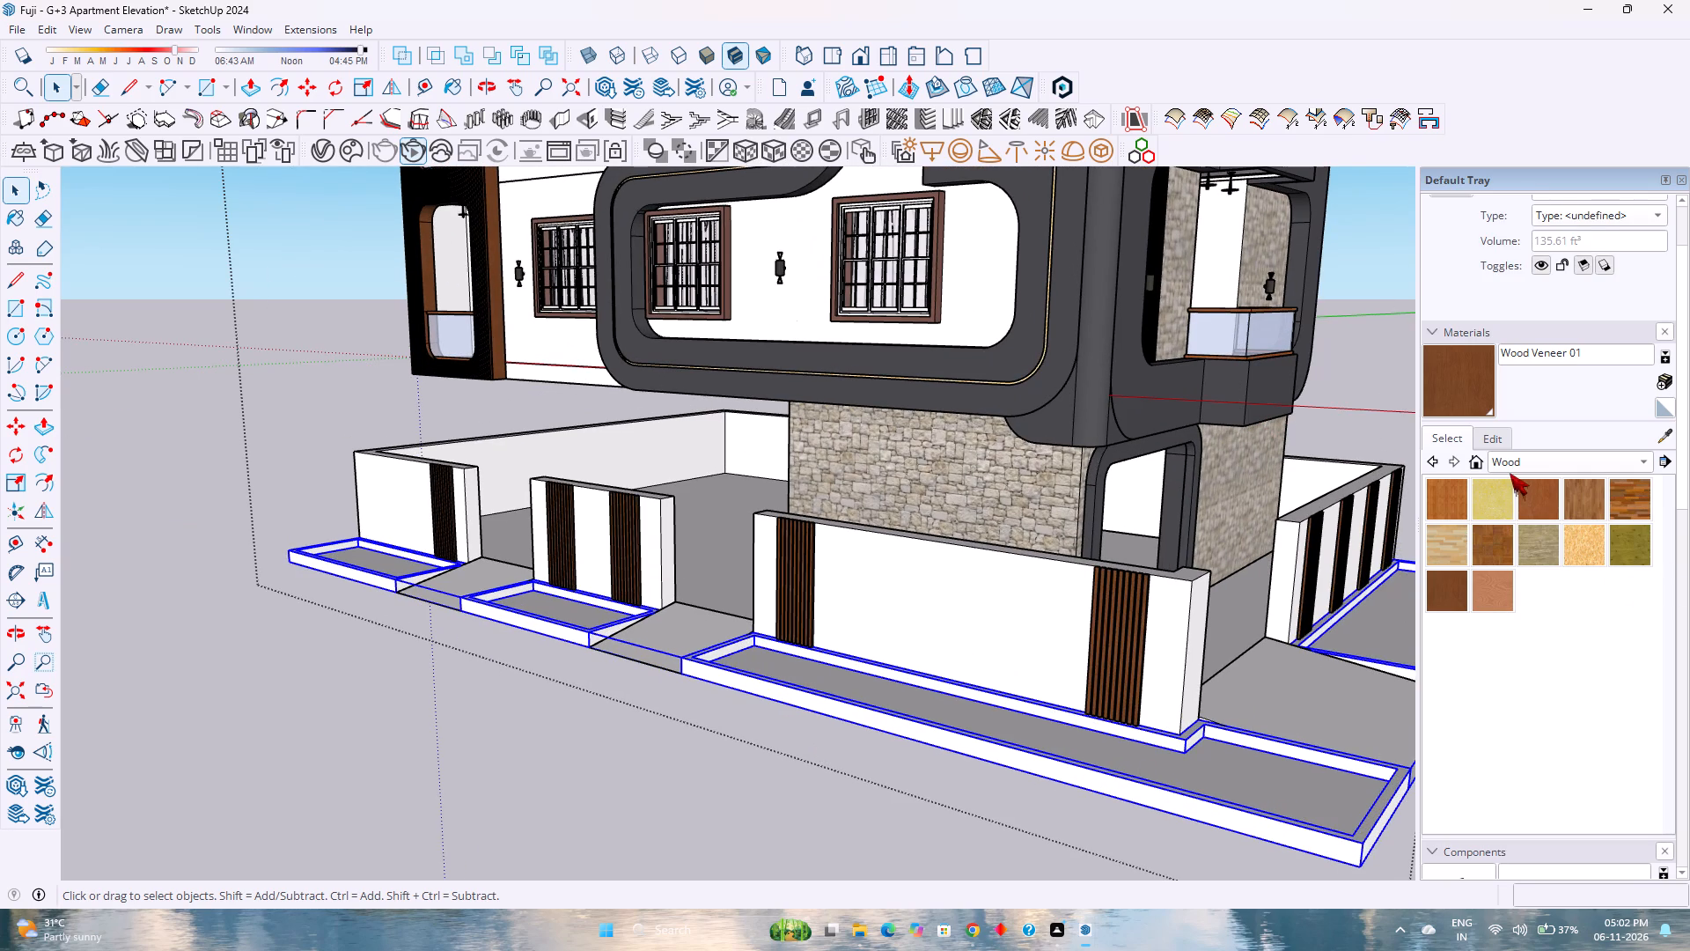
pyautogui.click(1510, 466)
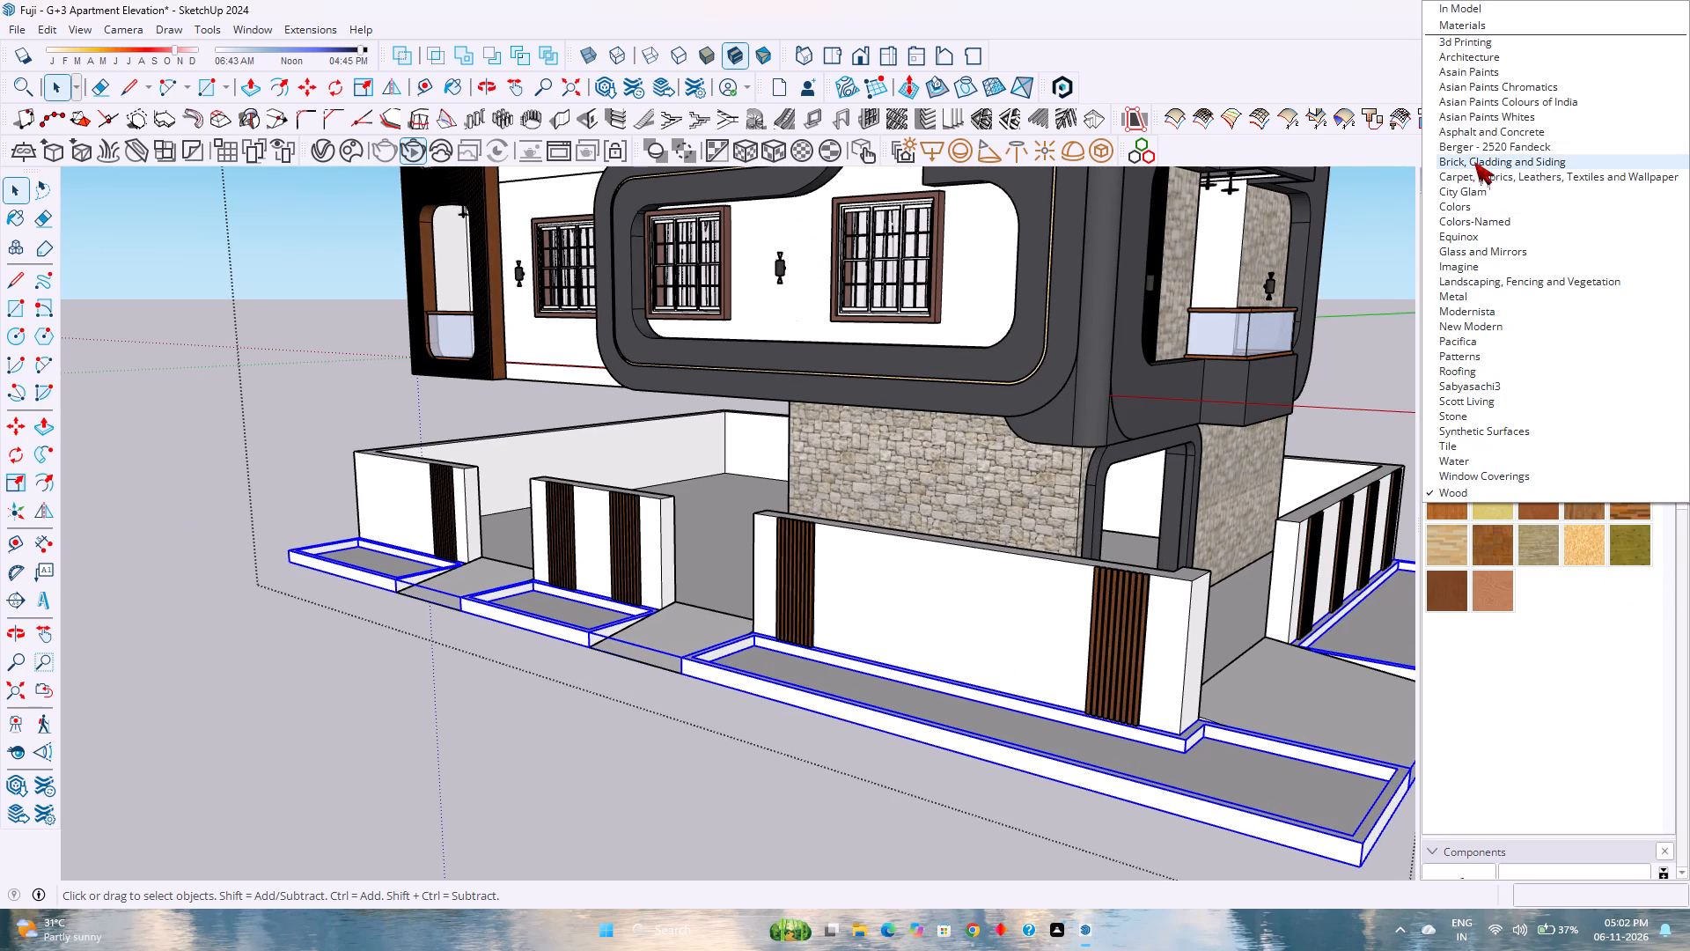
pyautogui.click(1474, 162)
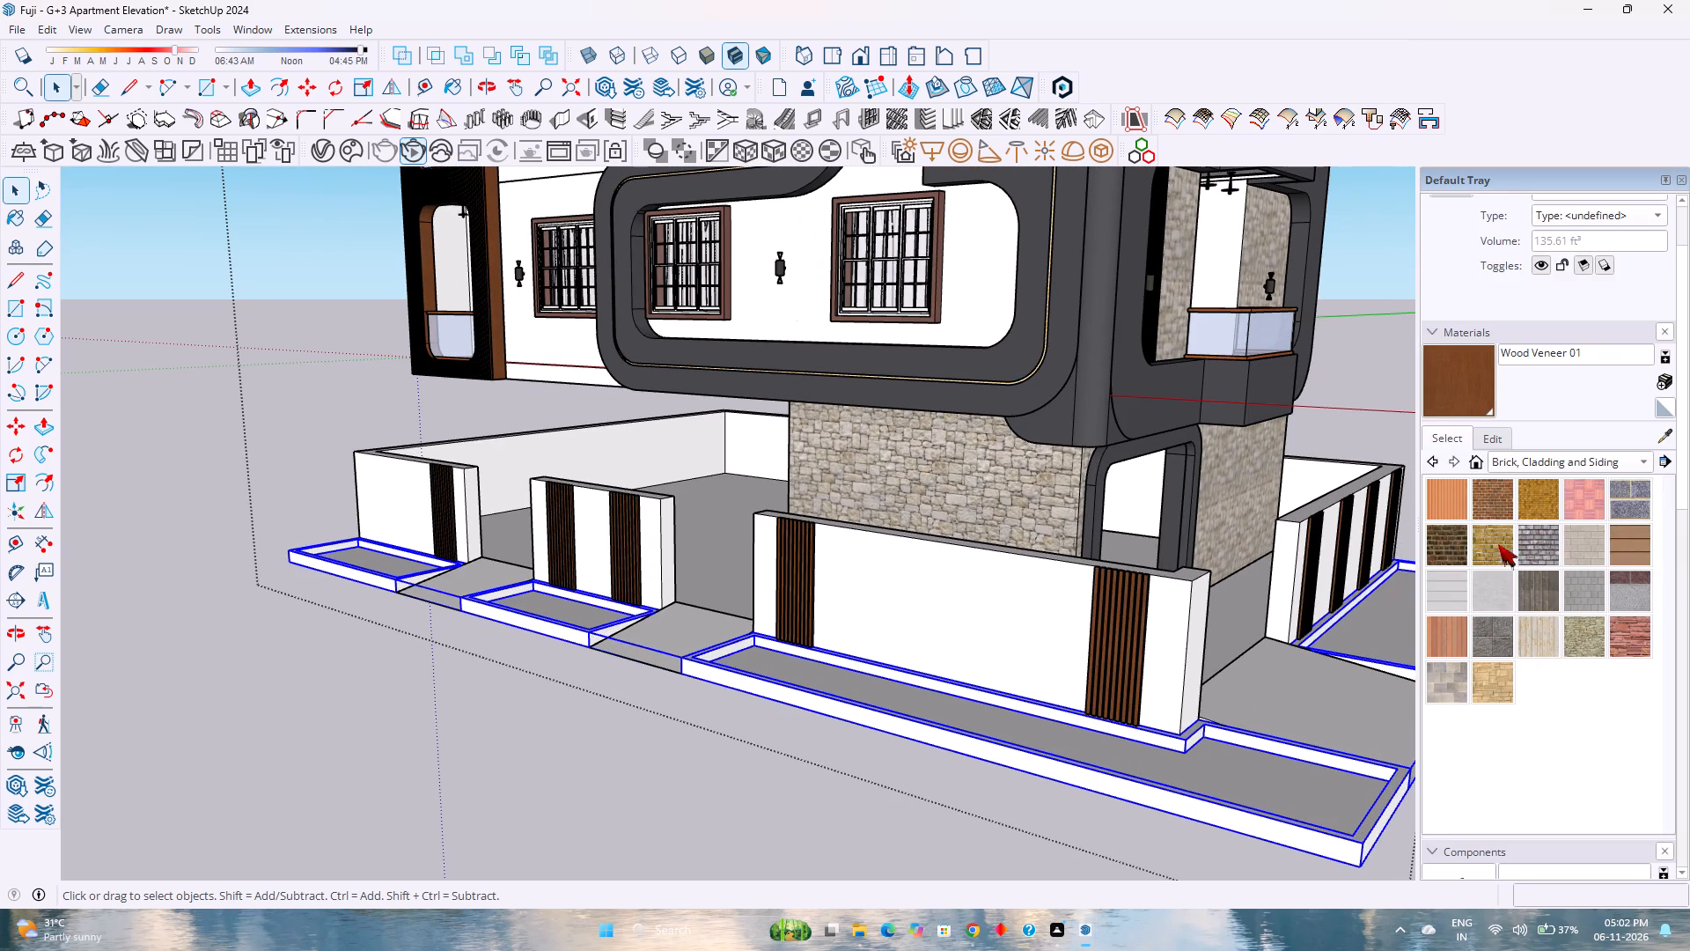
pyautogui.click(1536, 534)
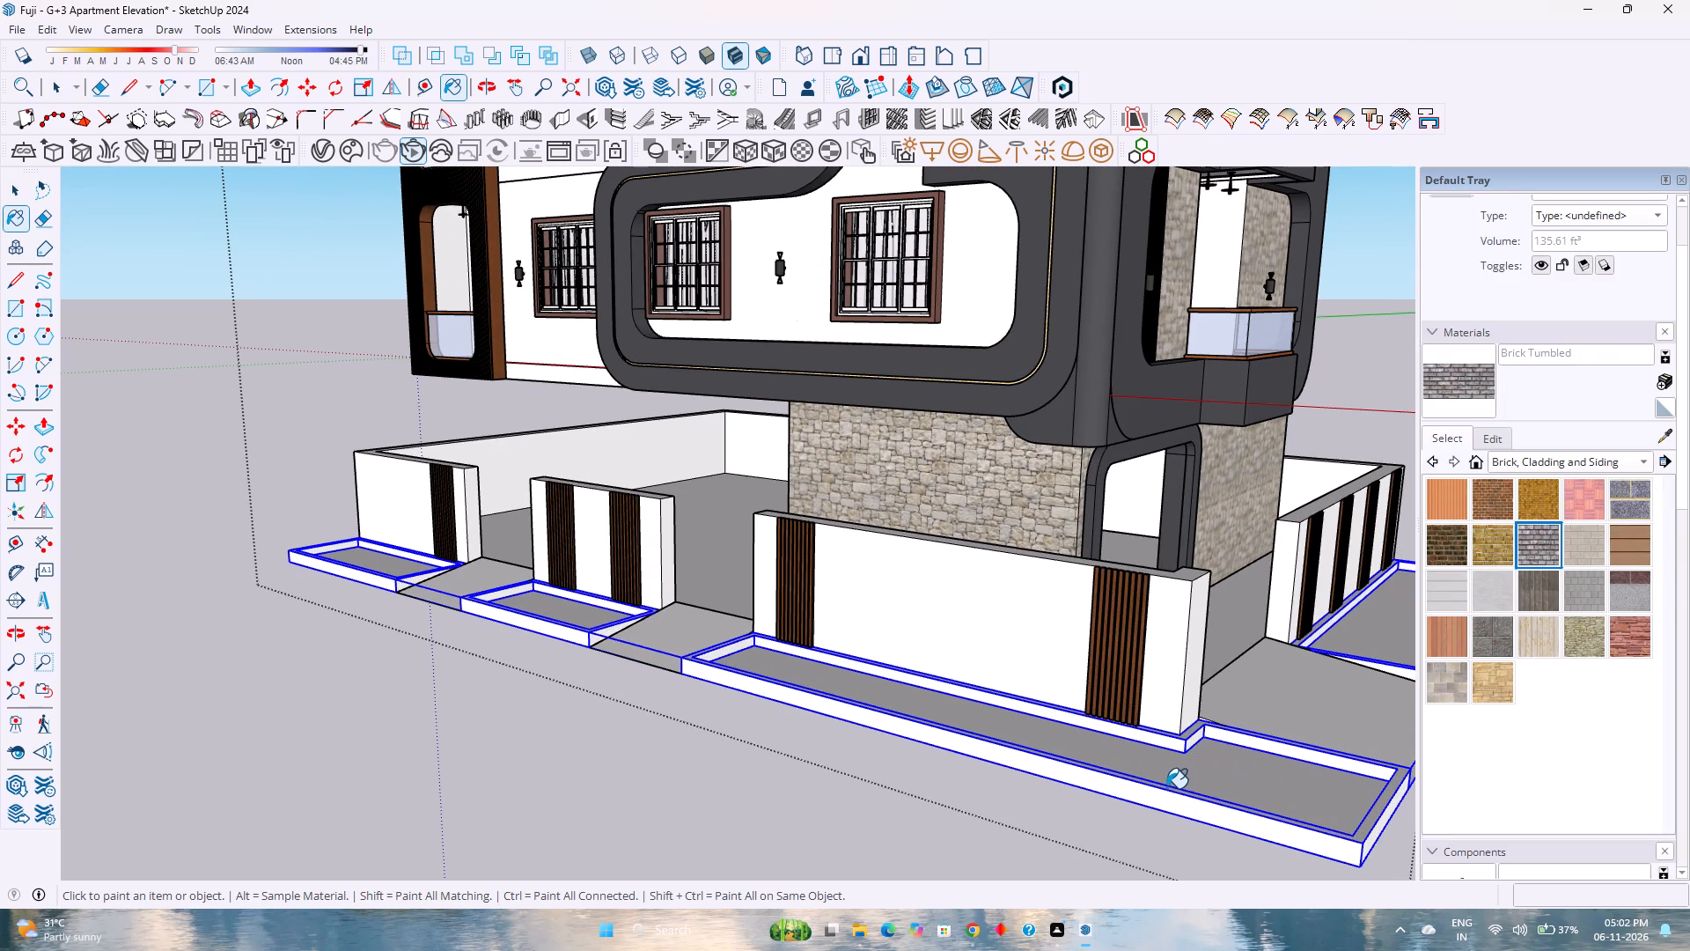
pyautogui.click(1166, 788)
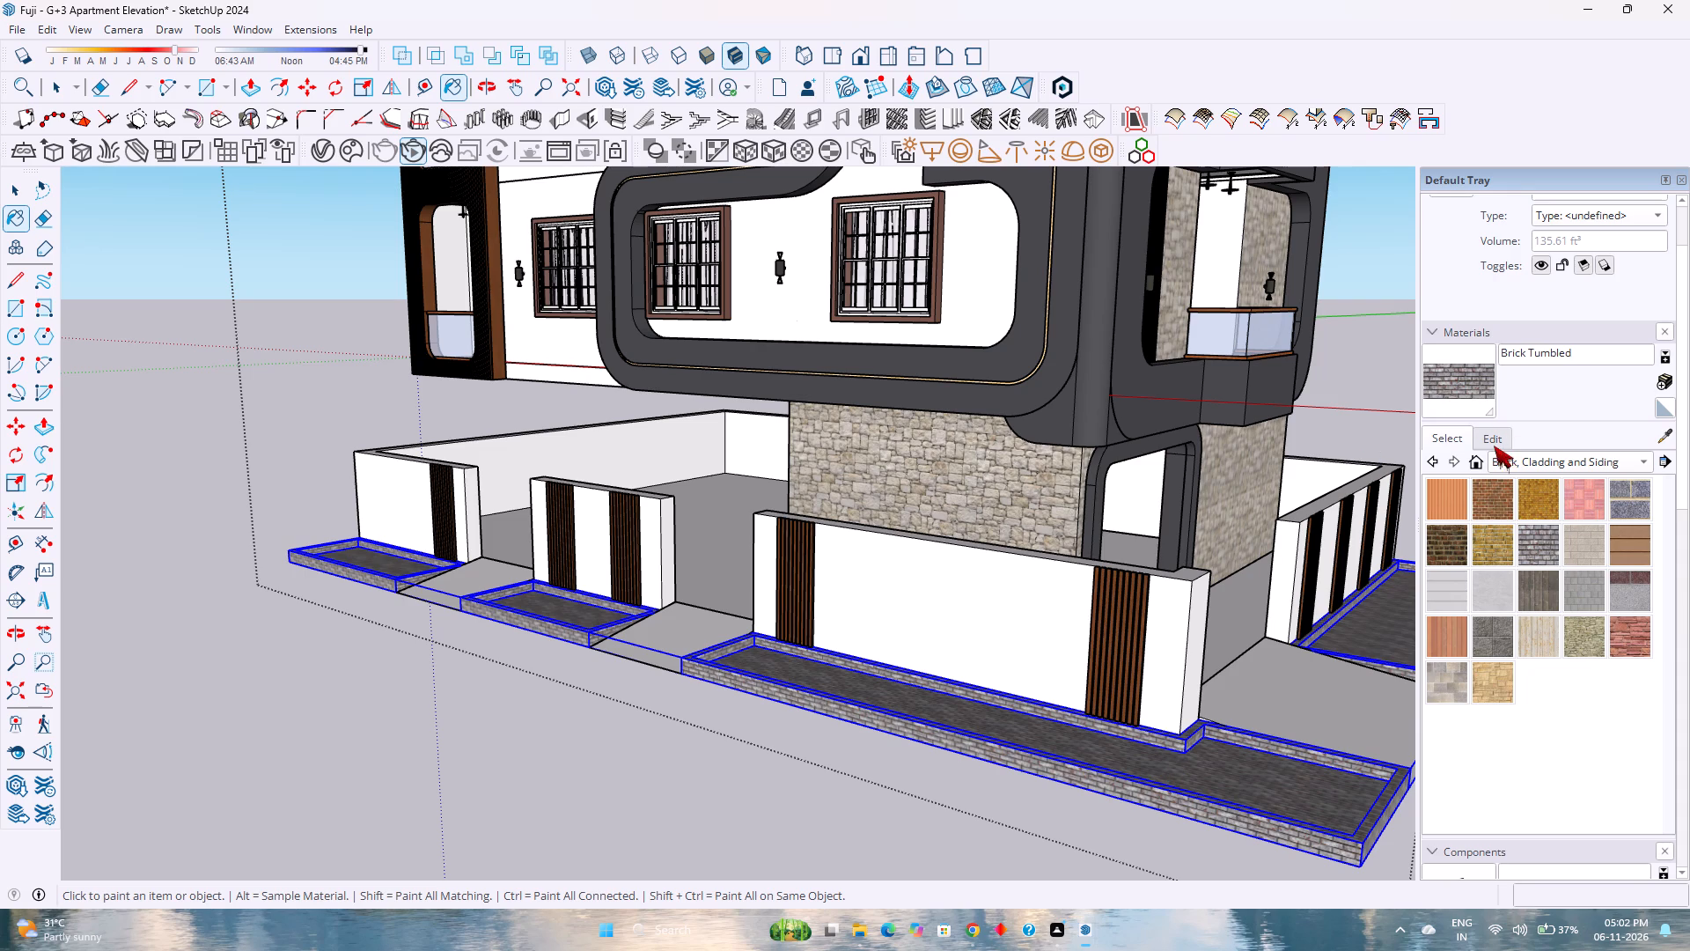
# Set the Brick Tumbled texture width to 4' 6", reapply it to the ground strips, and deselect them.
pyautogui.click(1494, 446)
pyautogui.click(1472, 707)
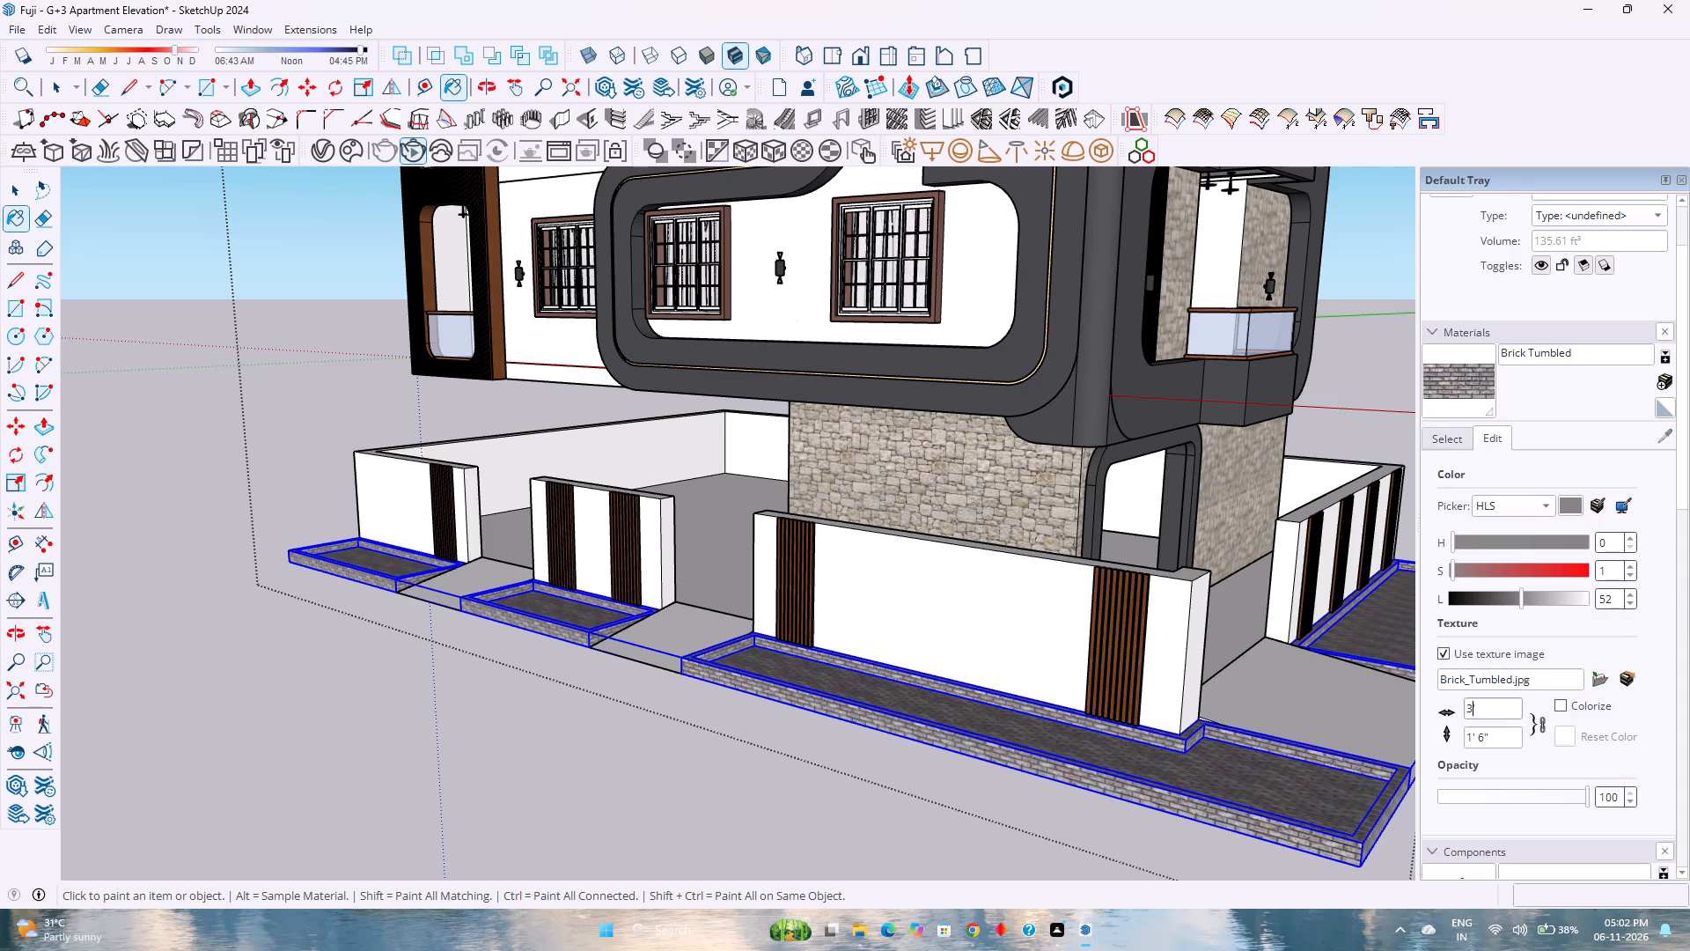
pyautogui.press('BackSpace')
pyautogui.press('4')
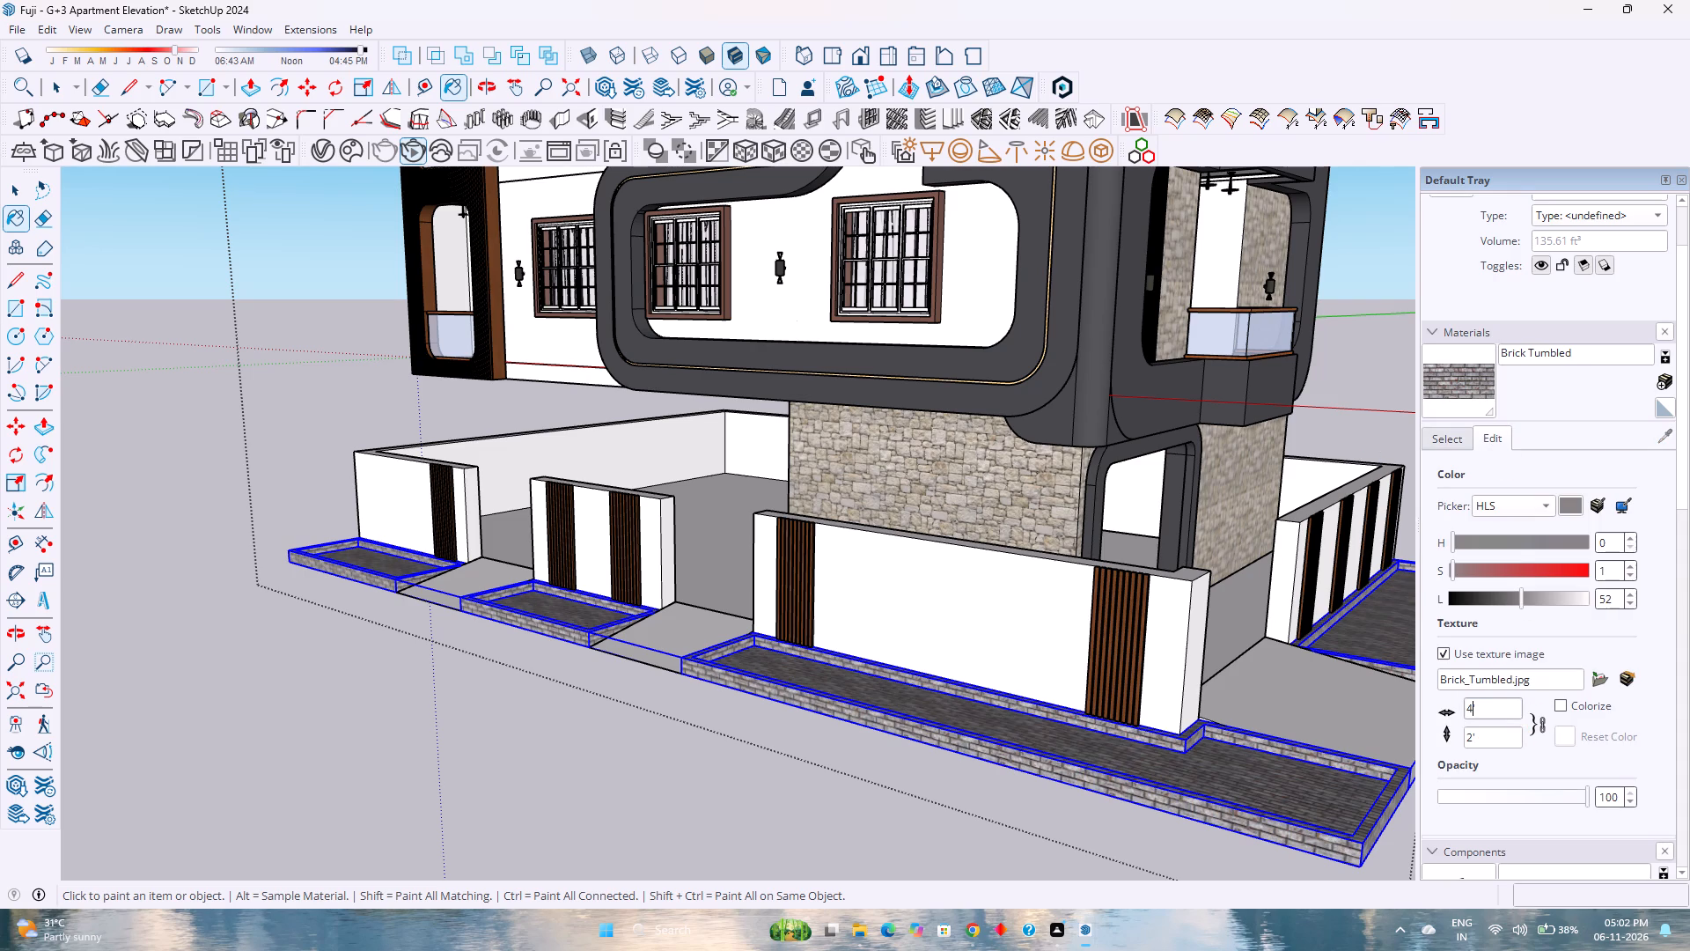
pyautogui.scroll(-3, 1107, 807)
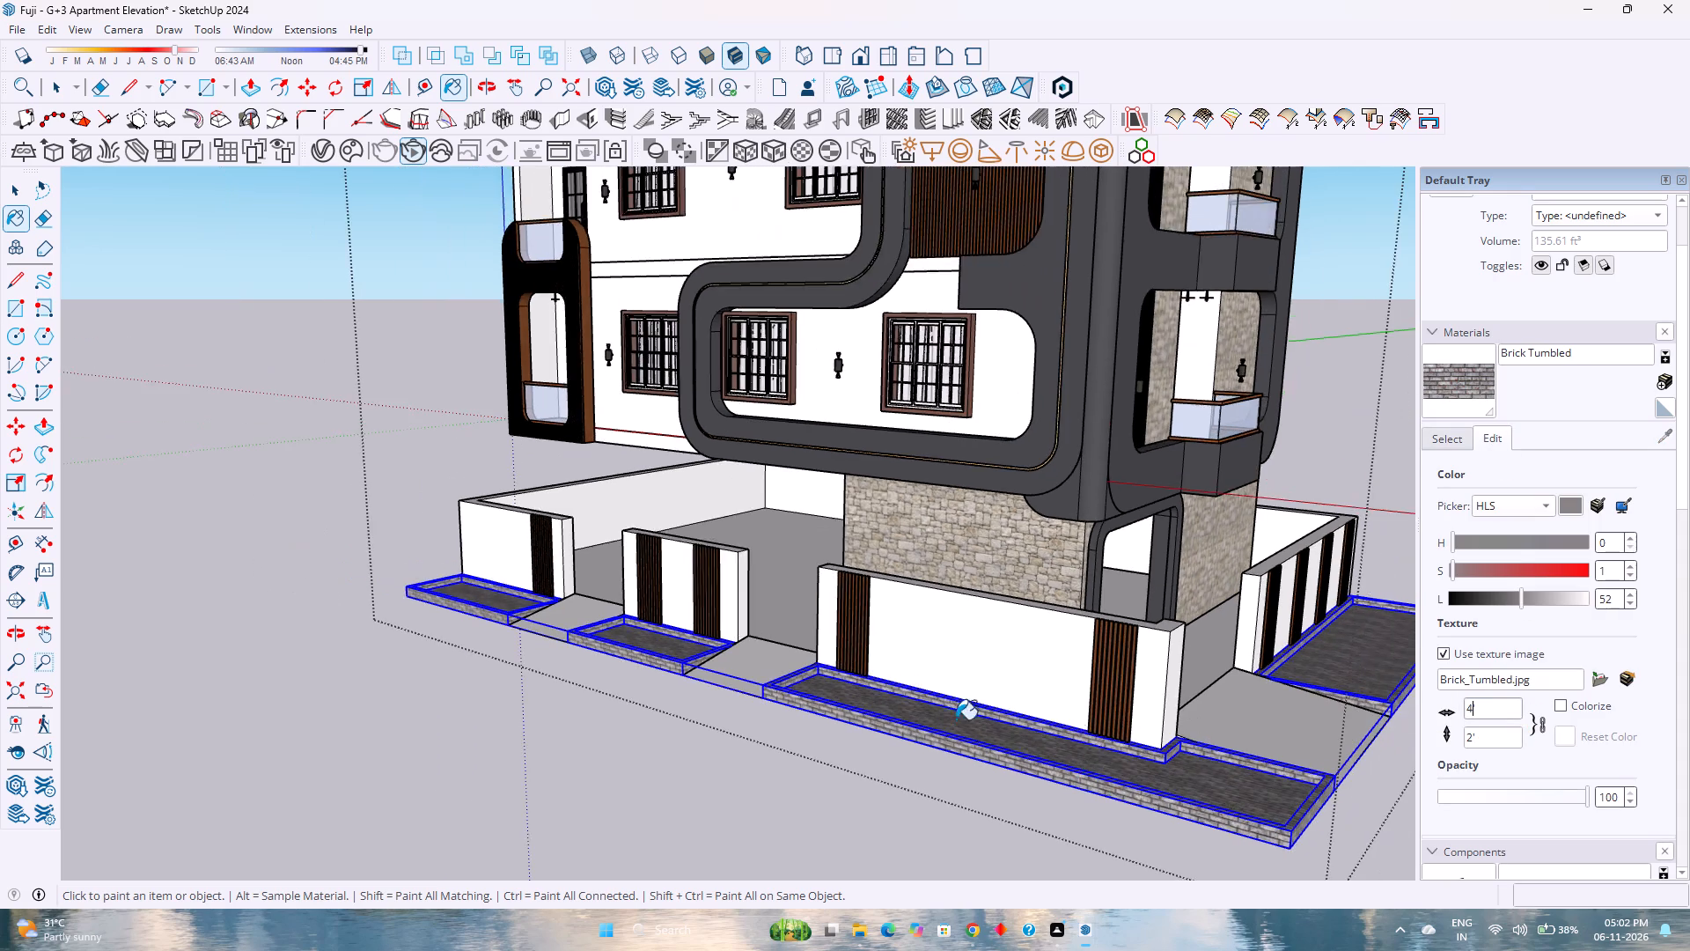
pyautogui.scroll(-4, 956, 719)
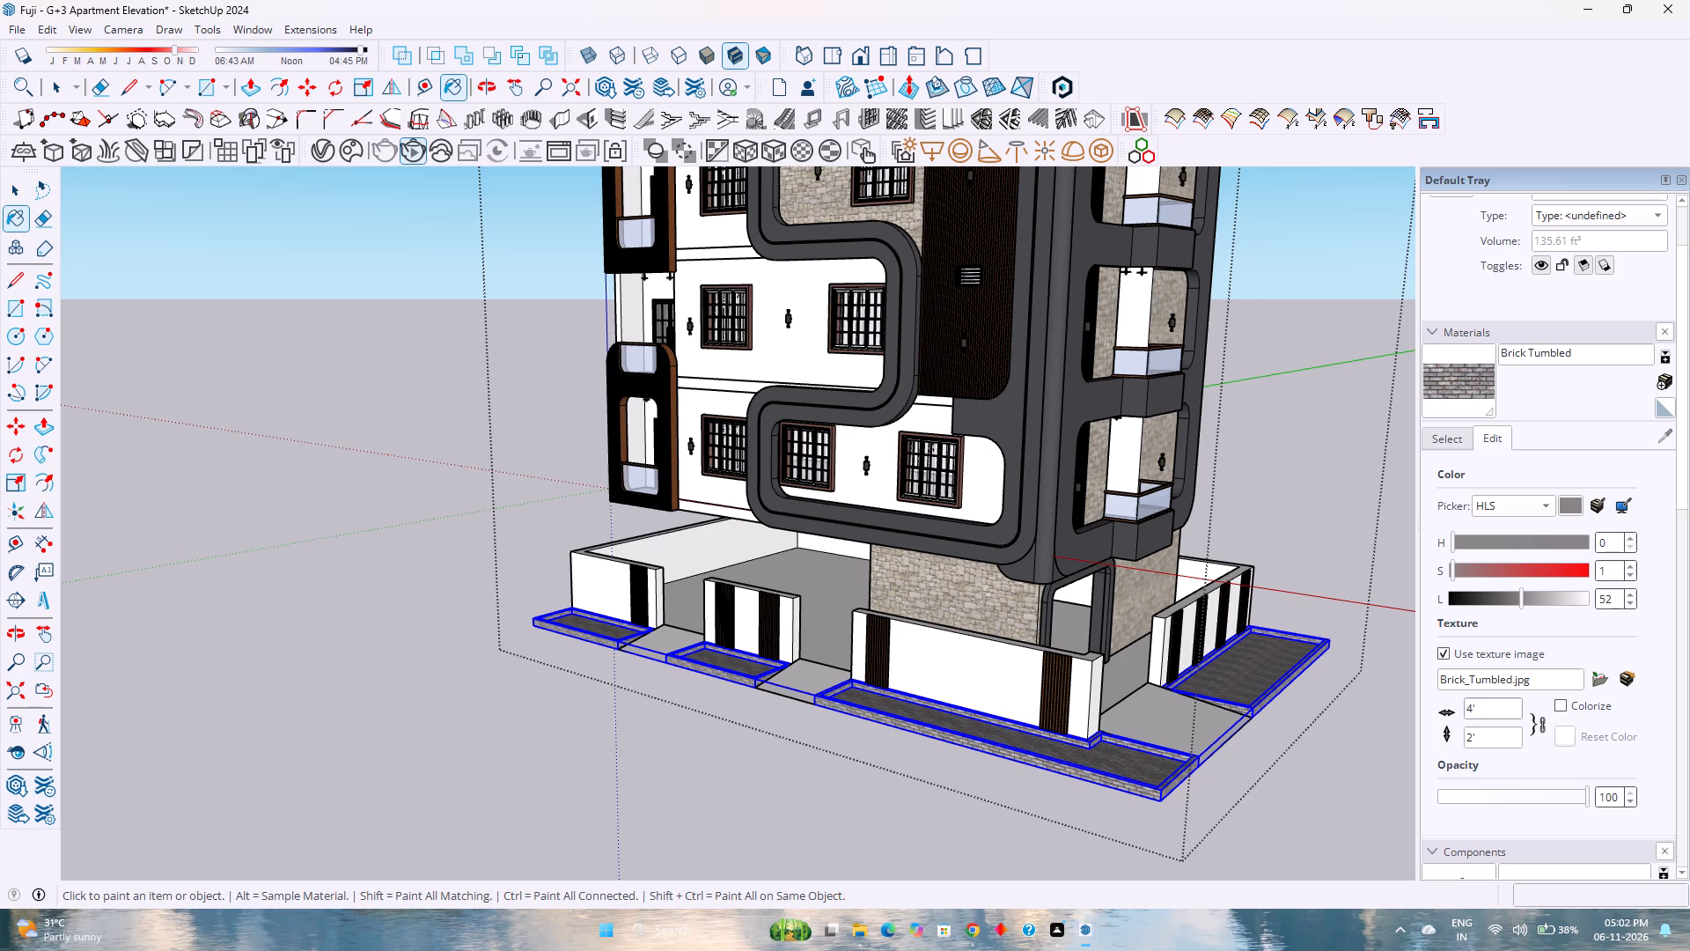
pyautogui.press('Right')
pyautogui.press('Right')
pyautogui.write('6"')
pyautogui.press('Return')
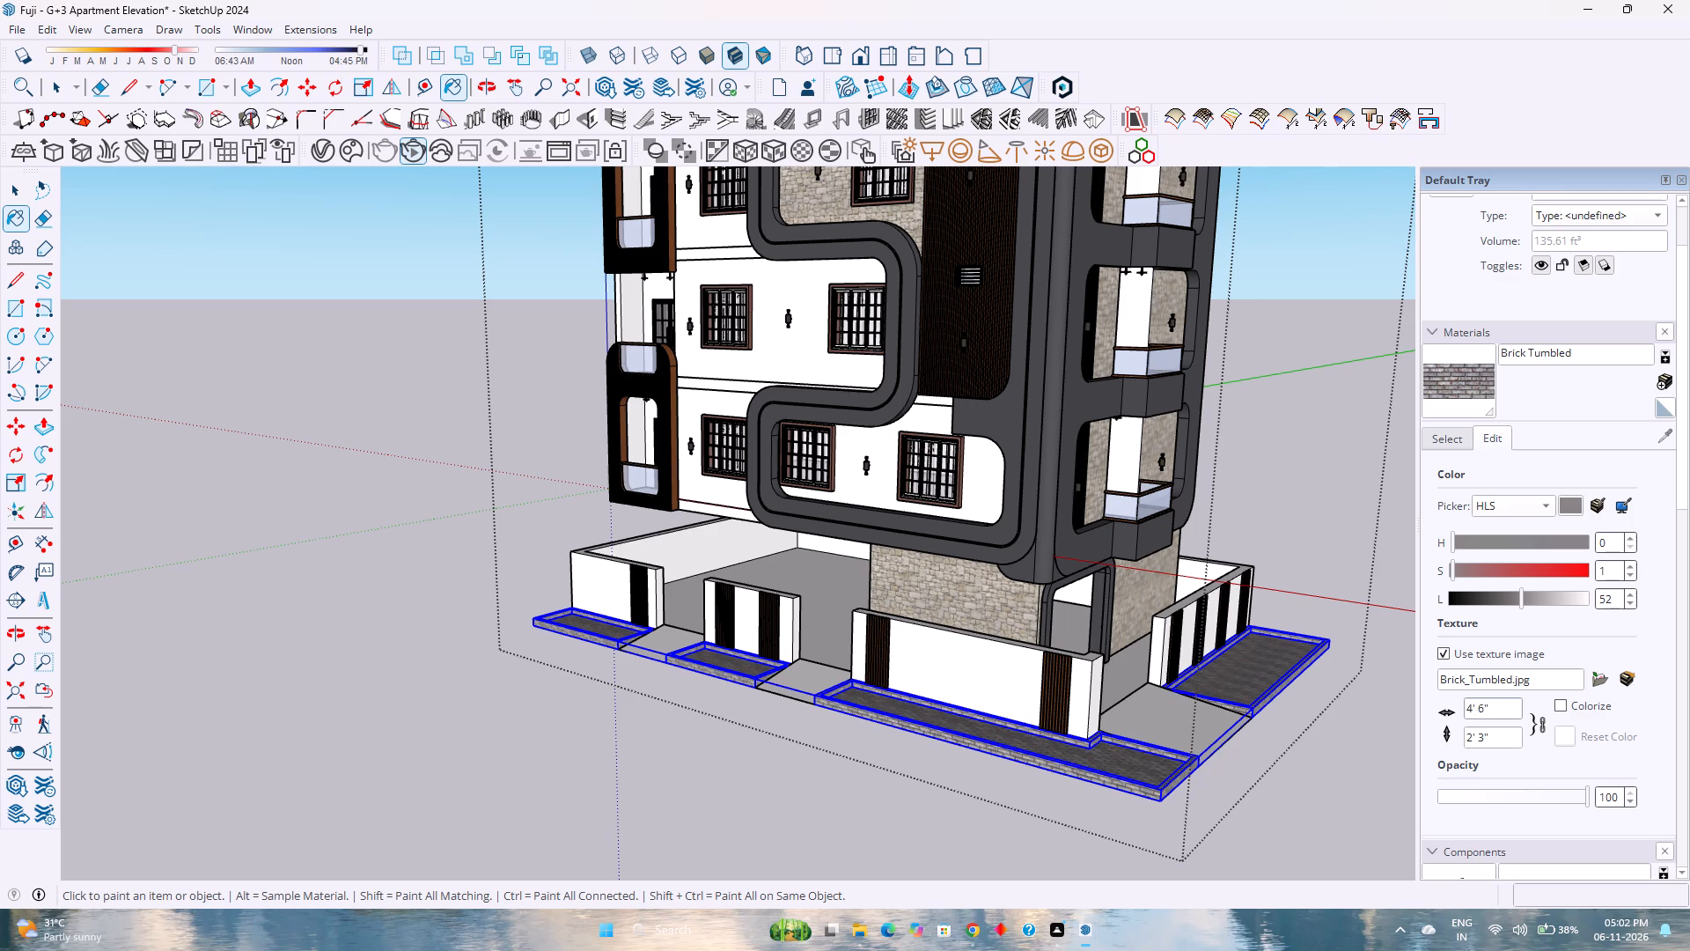
pyautogui.click(1094, 768)
pyautogui.press('space')
pyautogui.scroll(-2, 1094, 768)
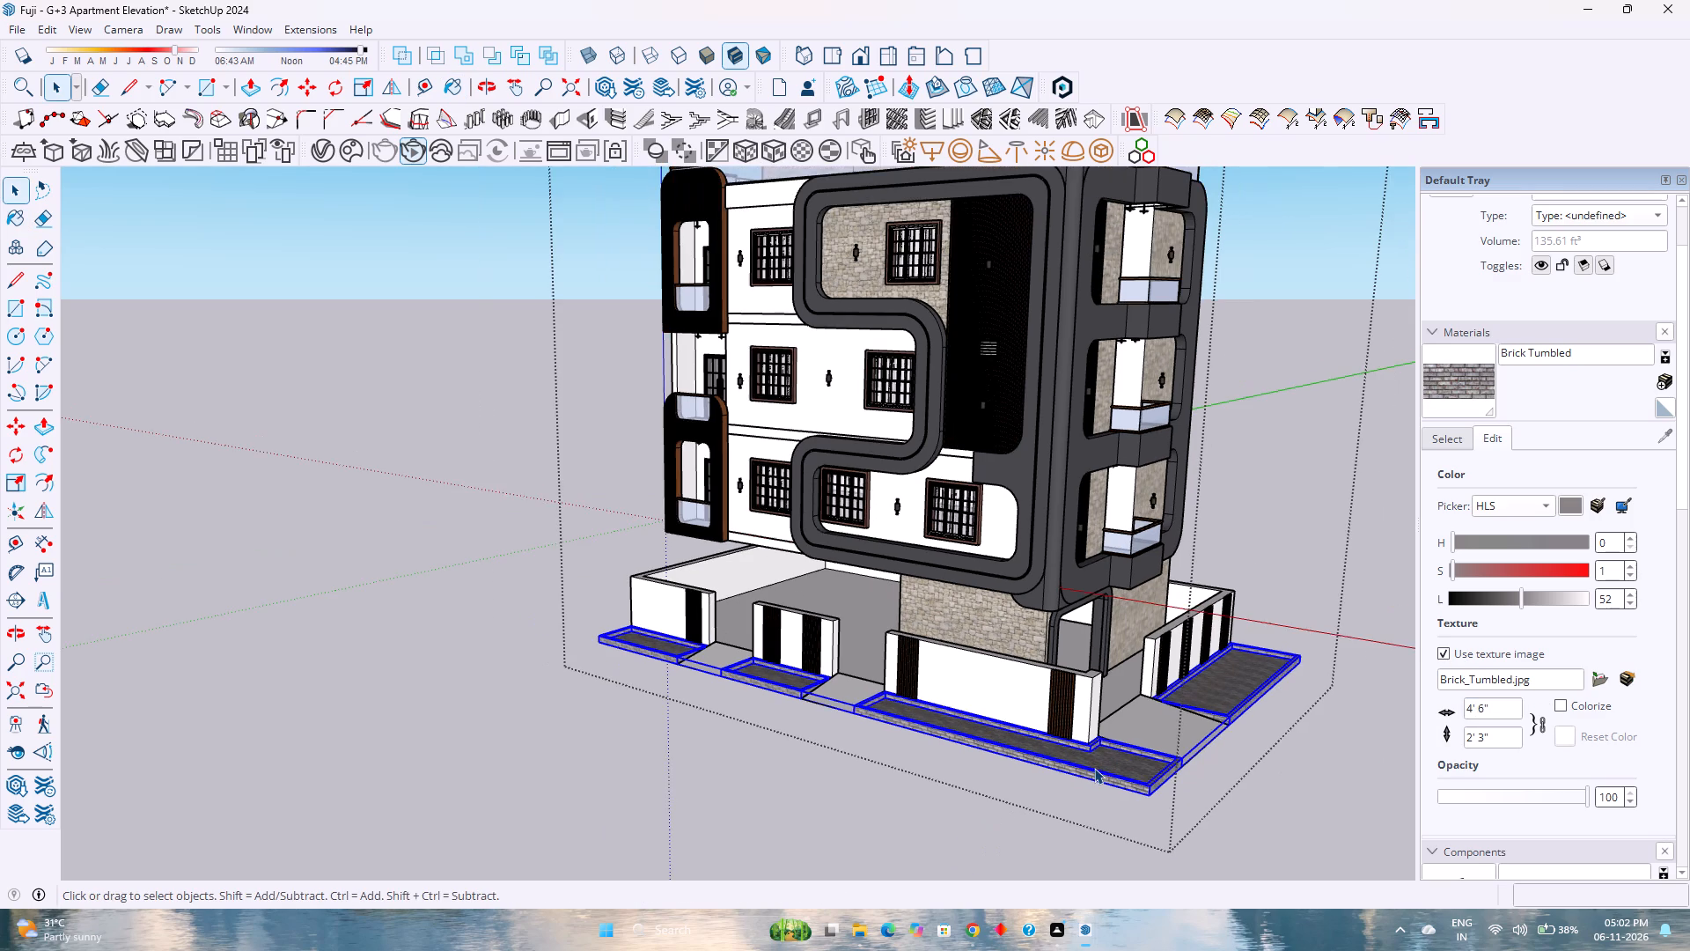
pyautogui.press('Escape')
# Examine the brick-clad planter strips and boundary wall together with the building from the front and side.
pyautogui.scroll(13, 1094, 768)
pyautogui.keyDown('shift'); pyautogui.middleClick(1080, 738); pyautogui.keyUp('shift')
pyautogui.keyDown('shift'); pyautogui.moveTo(1077, 738); pyautogui.dragTo(983, 806, button='middle'); pyautogui.keyUp('shift')
pyautogui.moveTo(863, 818); pyautogui.dragTo(1025, 685, button='middle')
pyautogui.middleClick(1037, 679)
pyautogui.scroll(-9, 1056, 673)
pyautogui.middleClick(1069, 694)
pyautogui.moveTo(1063, 698); pyautogui.dragTo(677, 729, button='middle')
pyautogui.scroll(1, 677, 729)
pyautogui.scroll(-3, 677, 729)
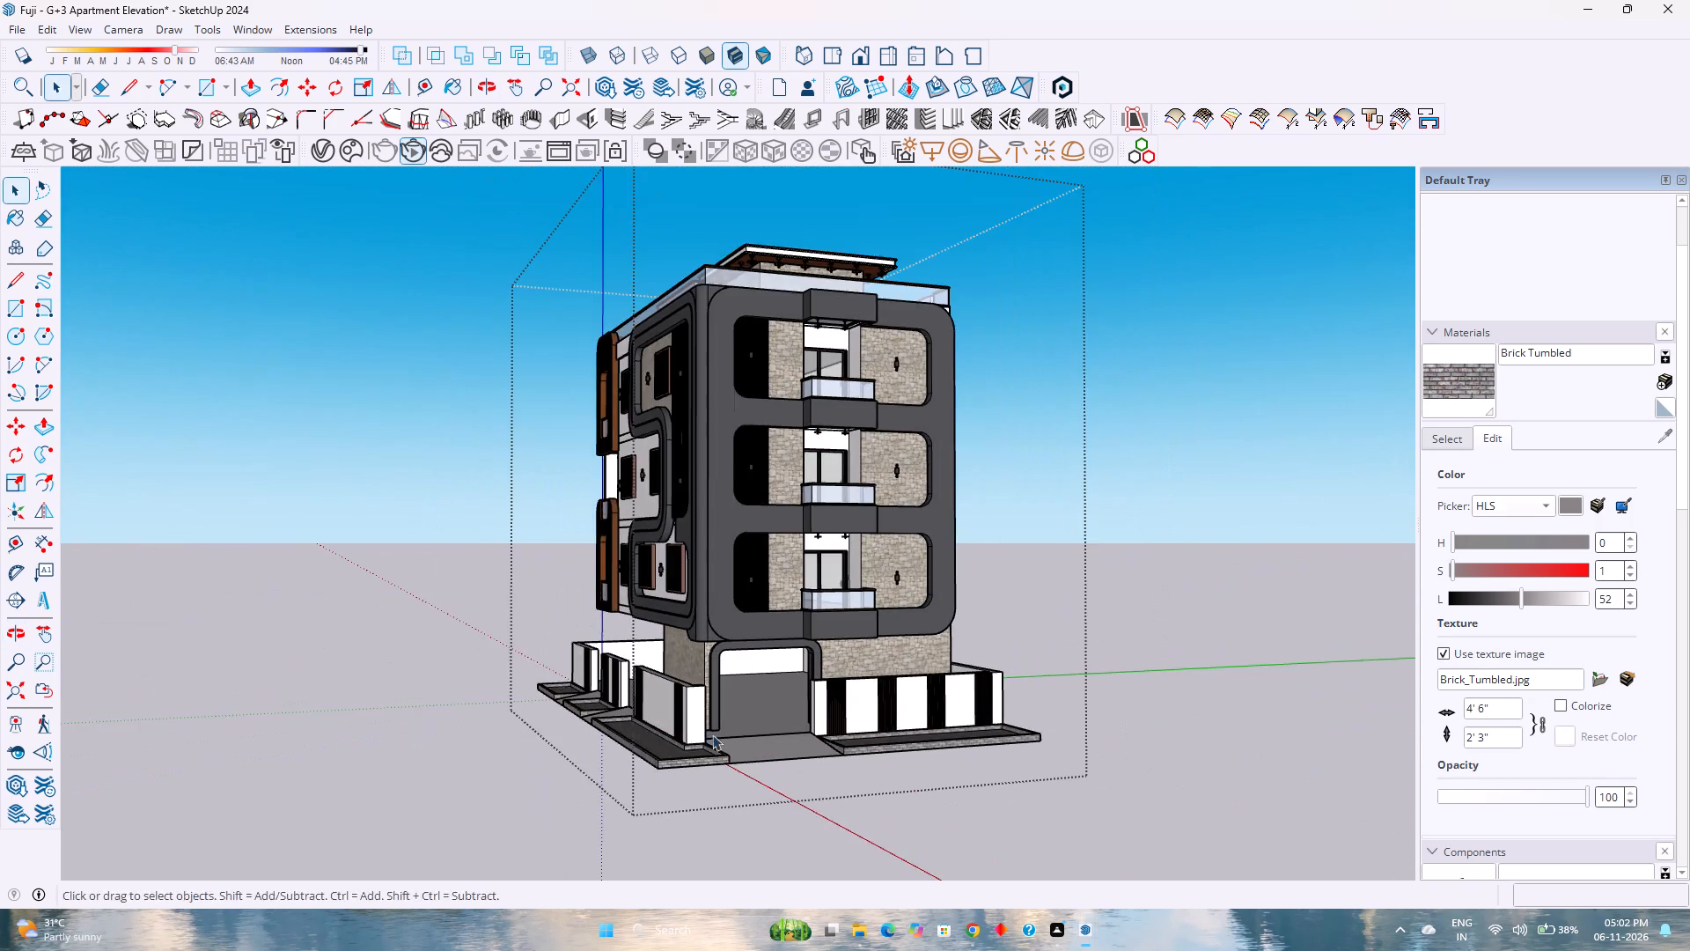
# Examine the finished building, boundary wall and brick-clad planters from the front corner, from both raised and low viewpoints.
pyautogui.moveTo(713, 735); pyautogui.dragTo(984, 803, button='middle')
pyautogui.scroll(1, 942, 755)
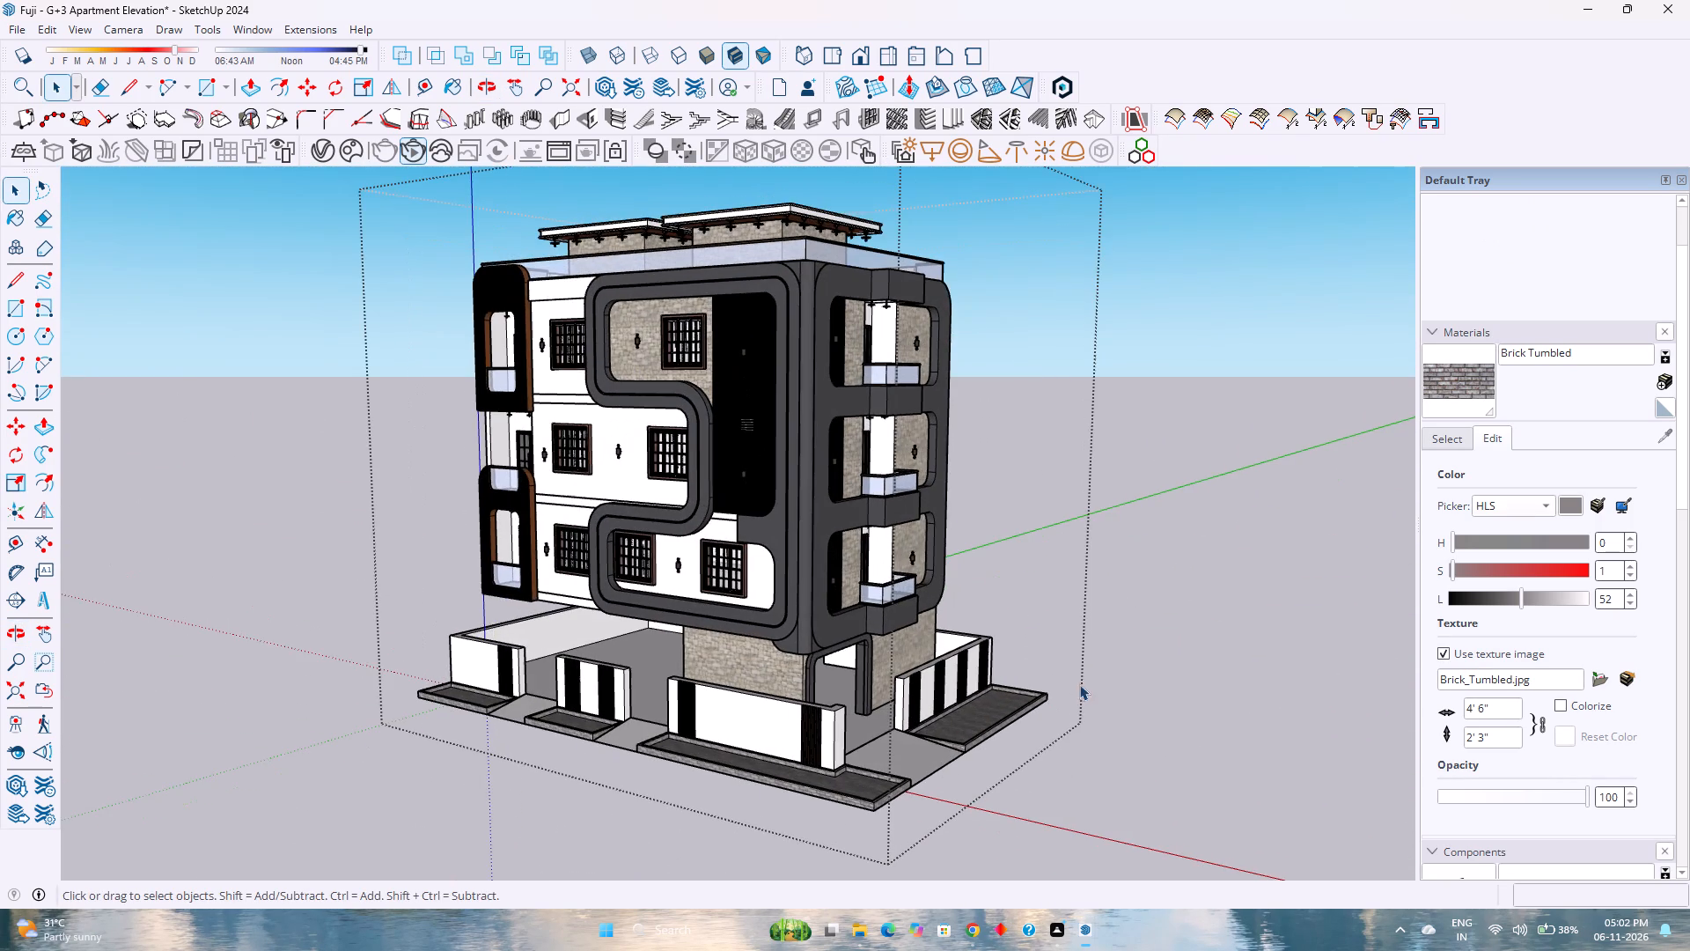
pyautogui.scroll(-4, 1166, 645)
pyautogui.keyDown('shift'); pyautogui.middleClick(1172, 654); pyautogui.keyUp('shift')
pyautogui.keyDown('shift'); pyautogui.moveTo(1200, 687); pyautogui.dragTo(1256, 769, button='middle'); pyautogui.keyUp('shift')
pyautogui.scroll(2, 981, 665)
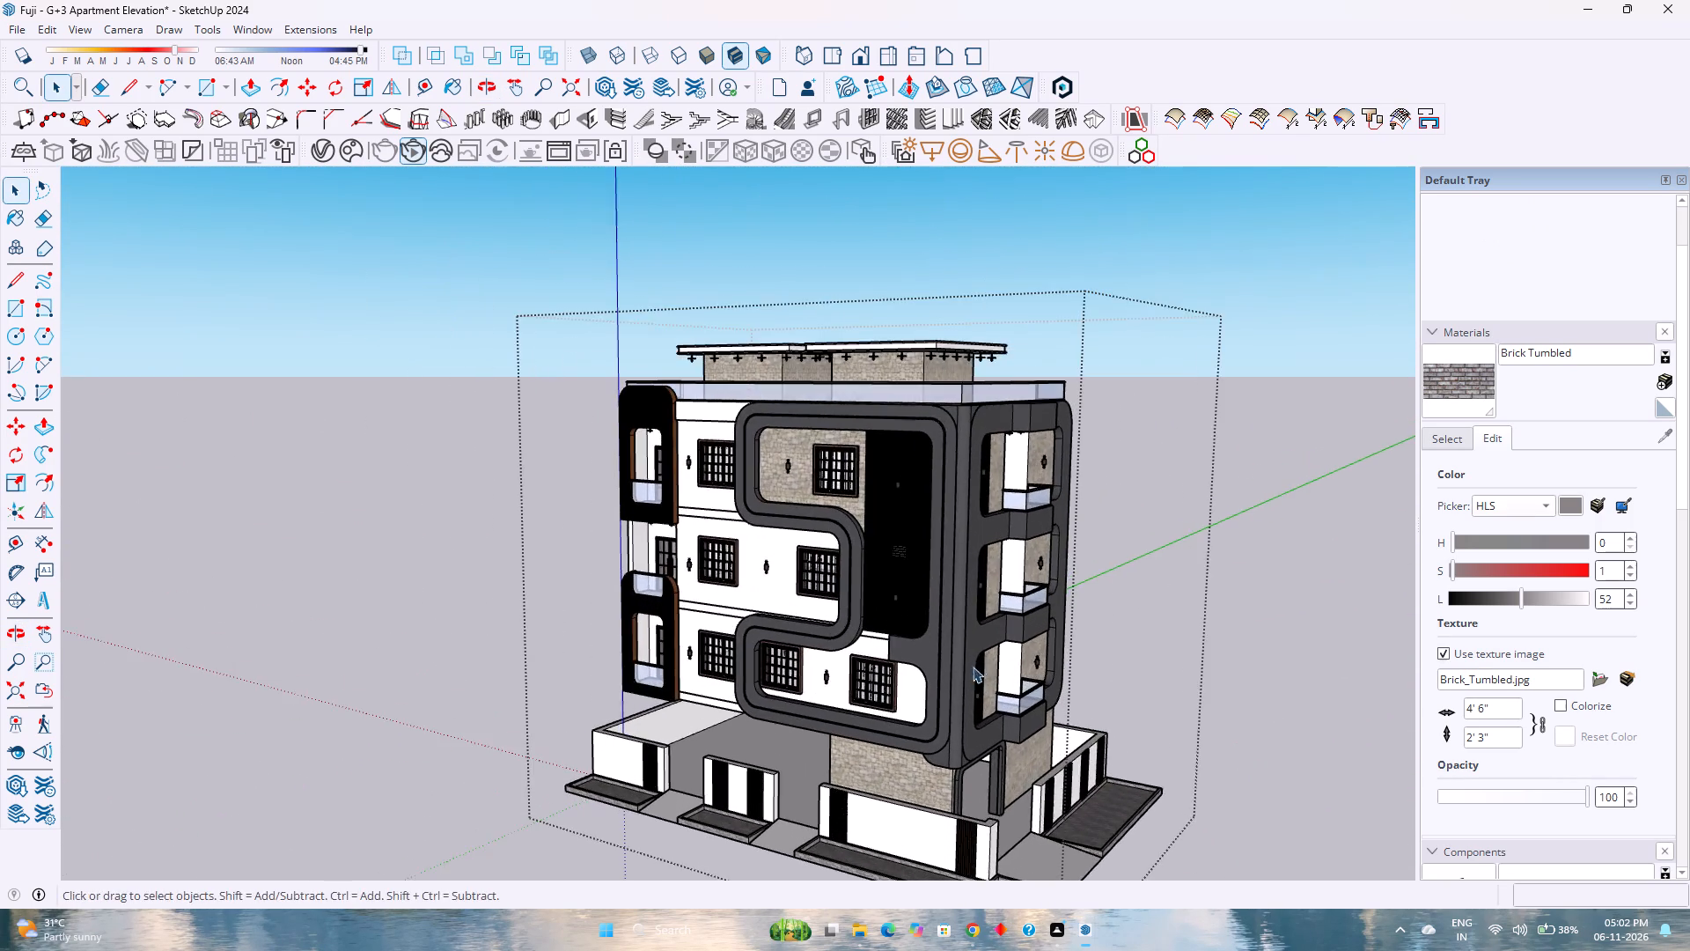
pyautogui.moveTo(969, 671); pyautogui.dragTo(941, 594, button='middle')
pyautogui.scroll(-3, 940, 587)
pyautogui.scroll(3, 944, 592)
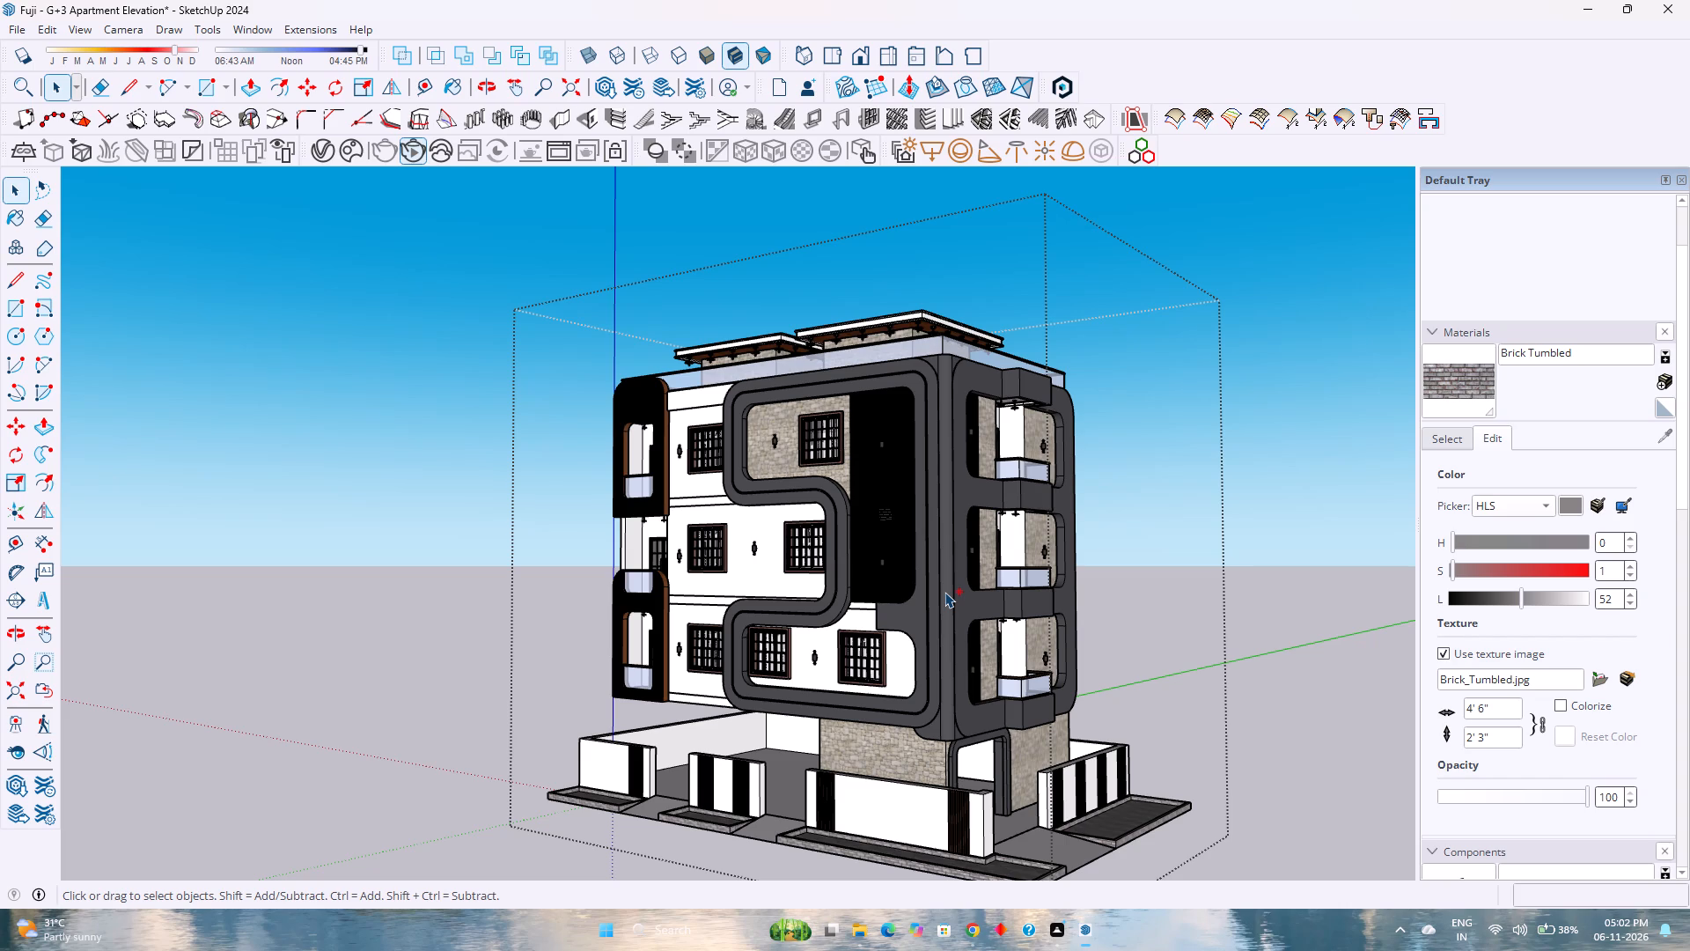
# Save the apartment elevation model.
pyautogui.hotkey('ctrl', 's')
# Inspect the boundary wall panels and planter strips up close and within the overall corner view of the building.
pyautogui.scroll(-5, 589, 461)
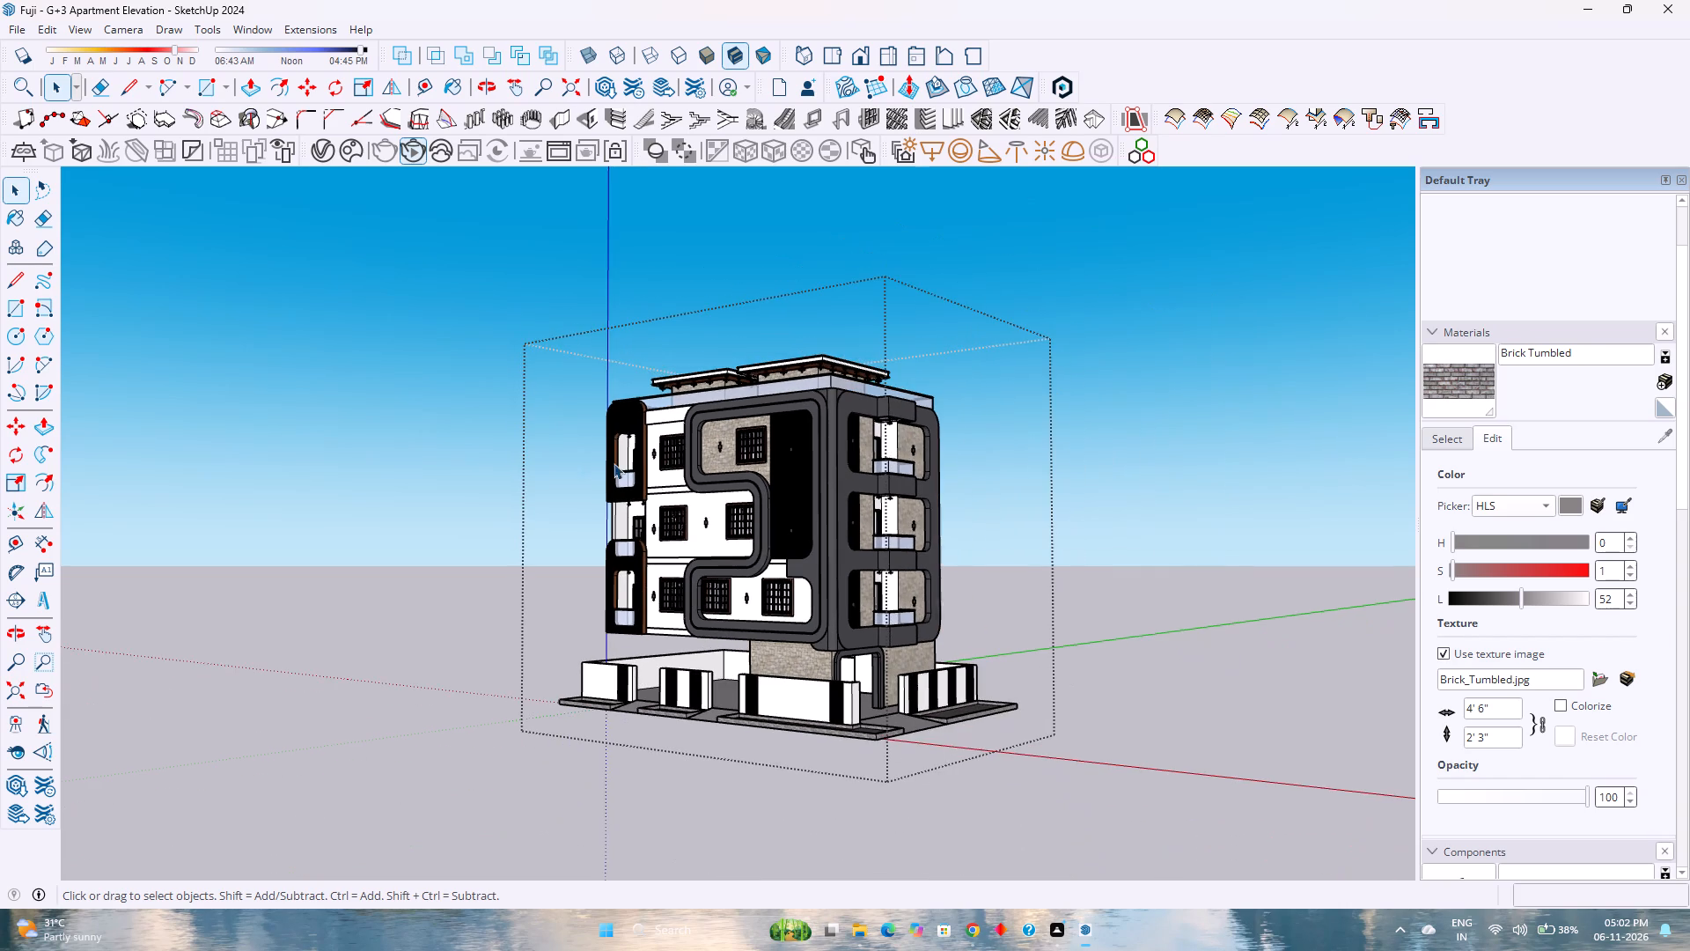
pyautogui.scroll(3, 768, 717)
pyautogui.scroll(2, 890, 687)
pyautogui.scroll(-3, 858, 660)
pyautogui.scroll(2, 855, 662)
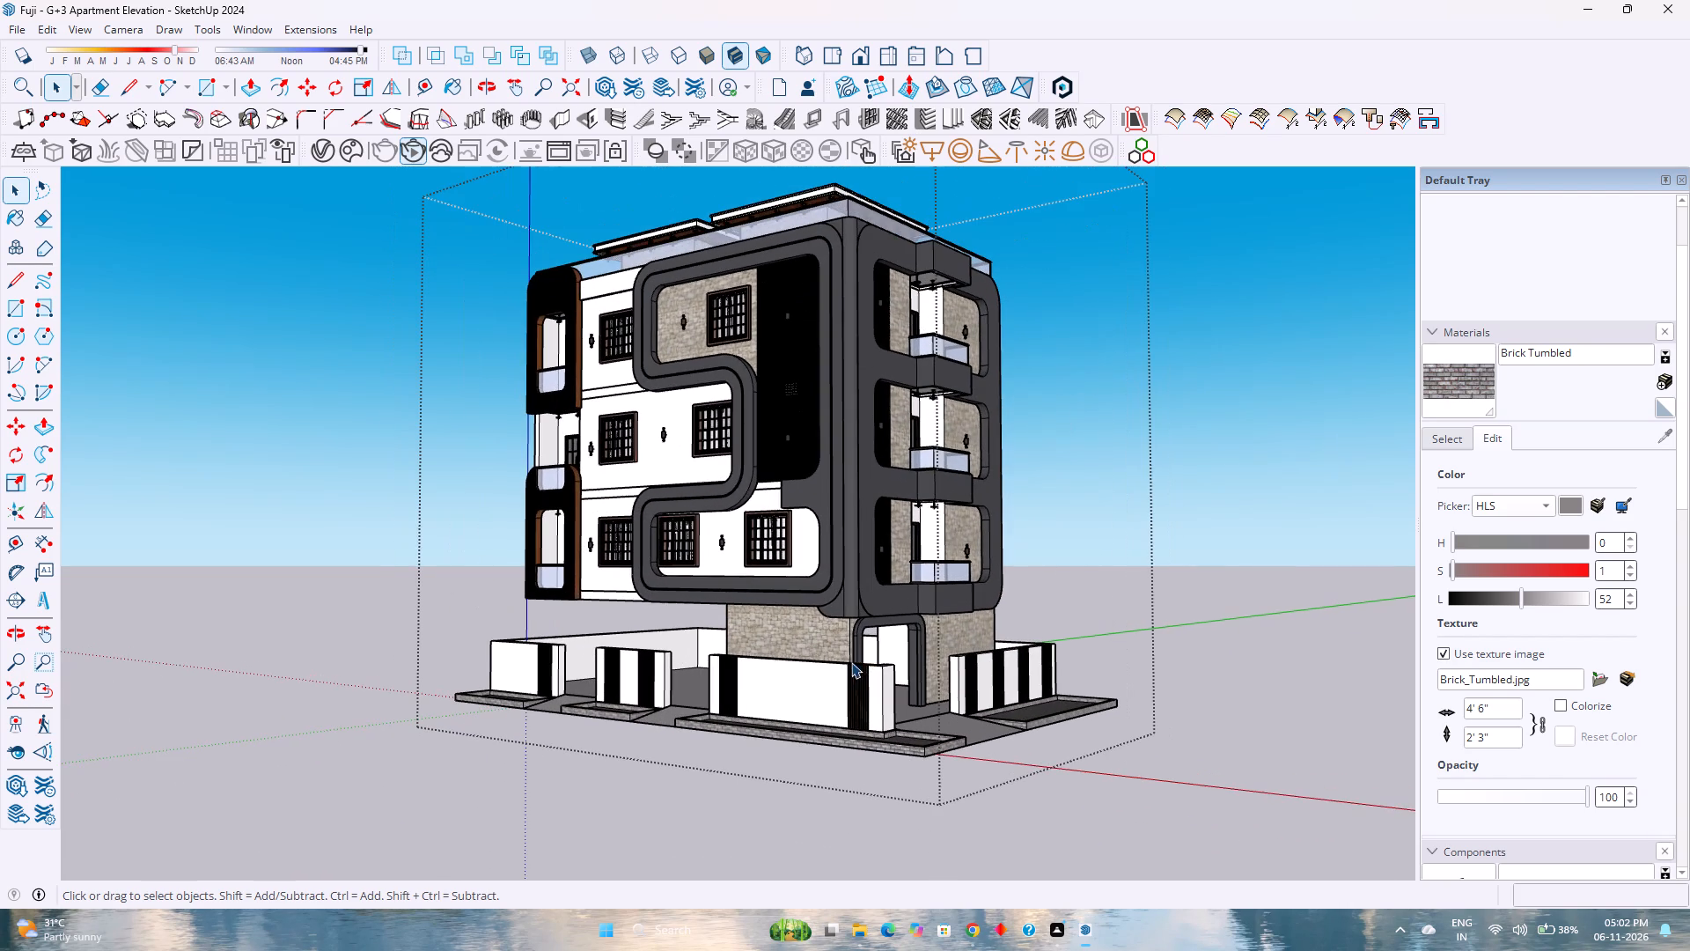
pyautogui.scroll(3, 841, 653)
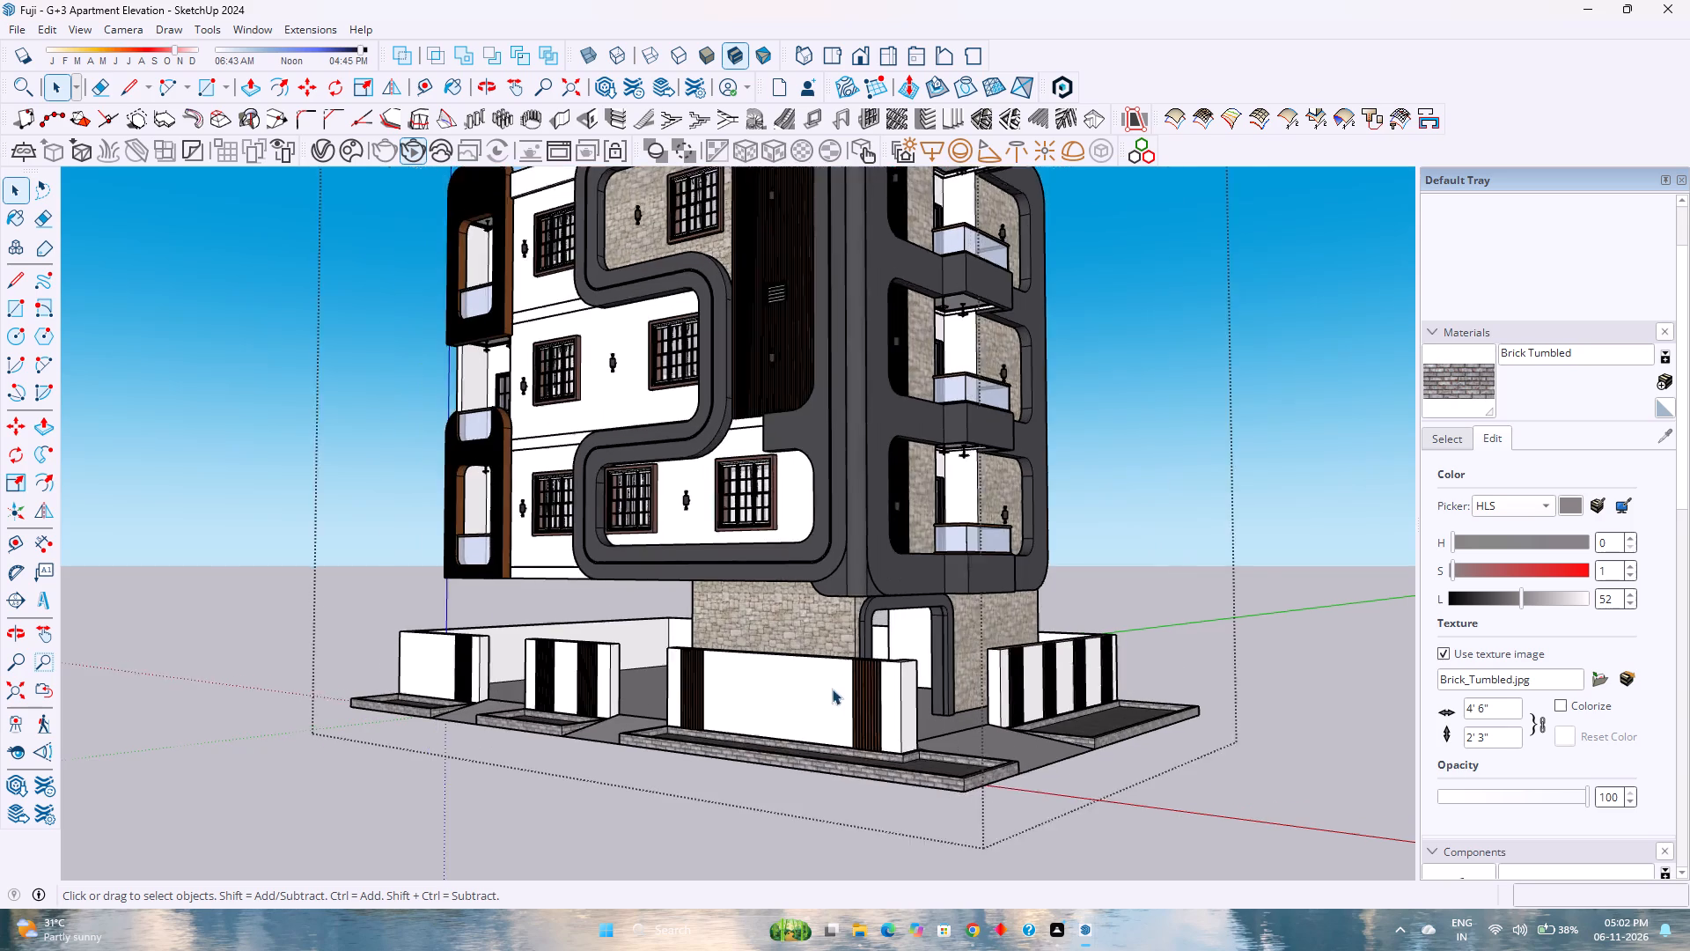
pyautogui.scroll(1, 832, 689)
pyautogui.scroll(-8, 784, 608)
pyautogui.scroll(4, 793, 608)
pyautogui.scroll(-4, 793, 608)
pyautogui.scroll(3, 793, 608)
pyautogui.scroll(-3, 793, 608)
pyautogui.scroll(1, 782, 601)
pyautogui.scroll(-4, 782, 601)
pyautogui.scroll(3, 782, 601)
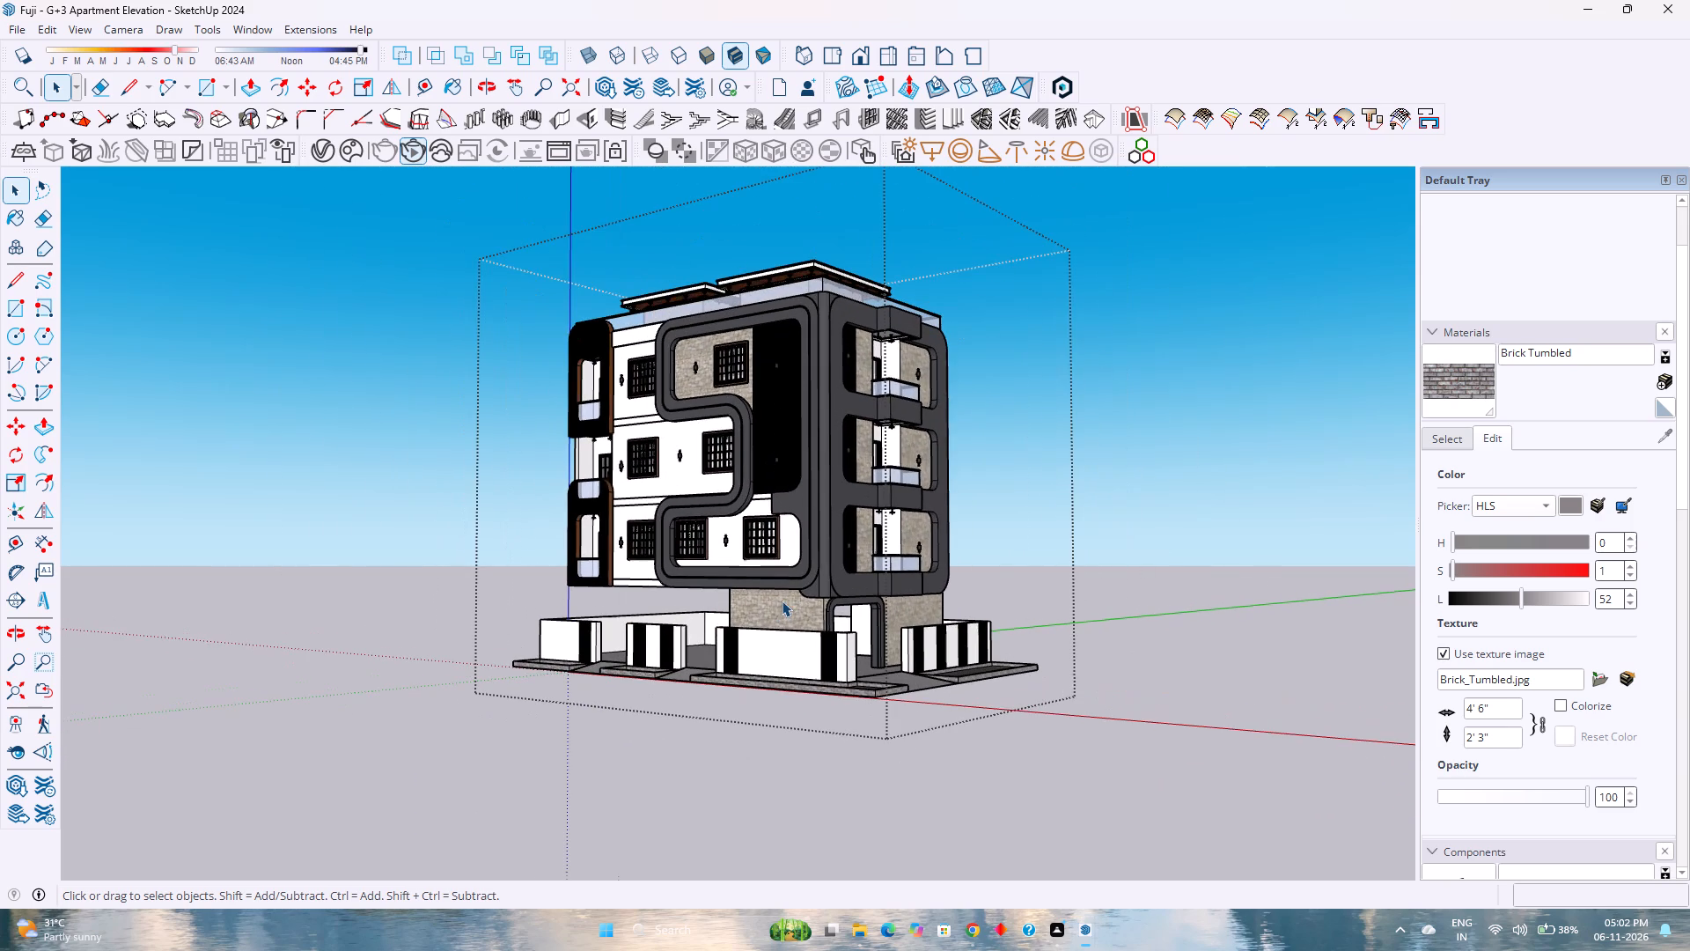
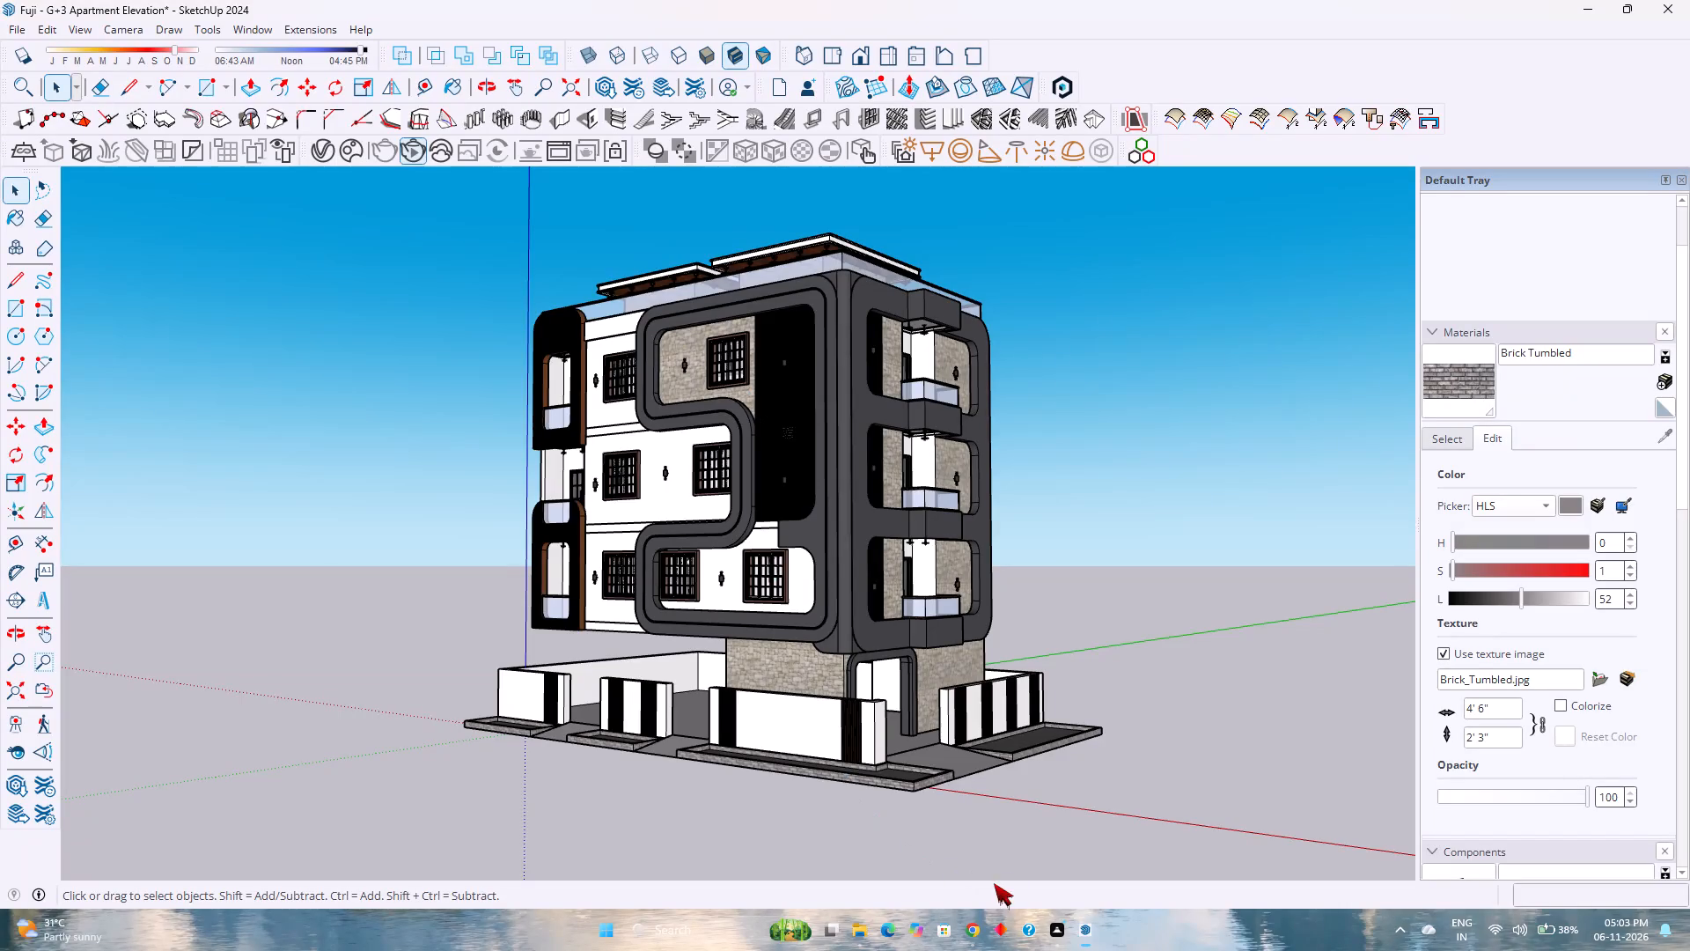
# Examine the V-Ray dusk render of the building, including the boundary wall and planter strips up close.
pyautogui.click(1174, 872)
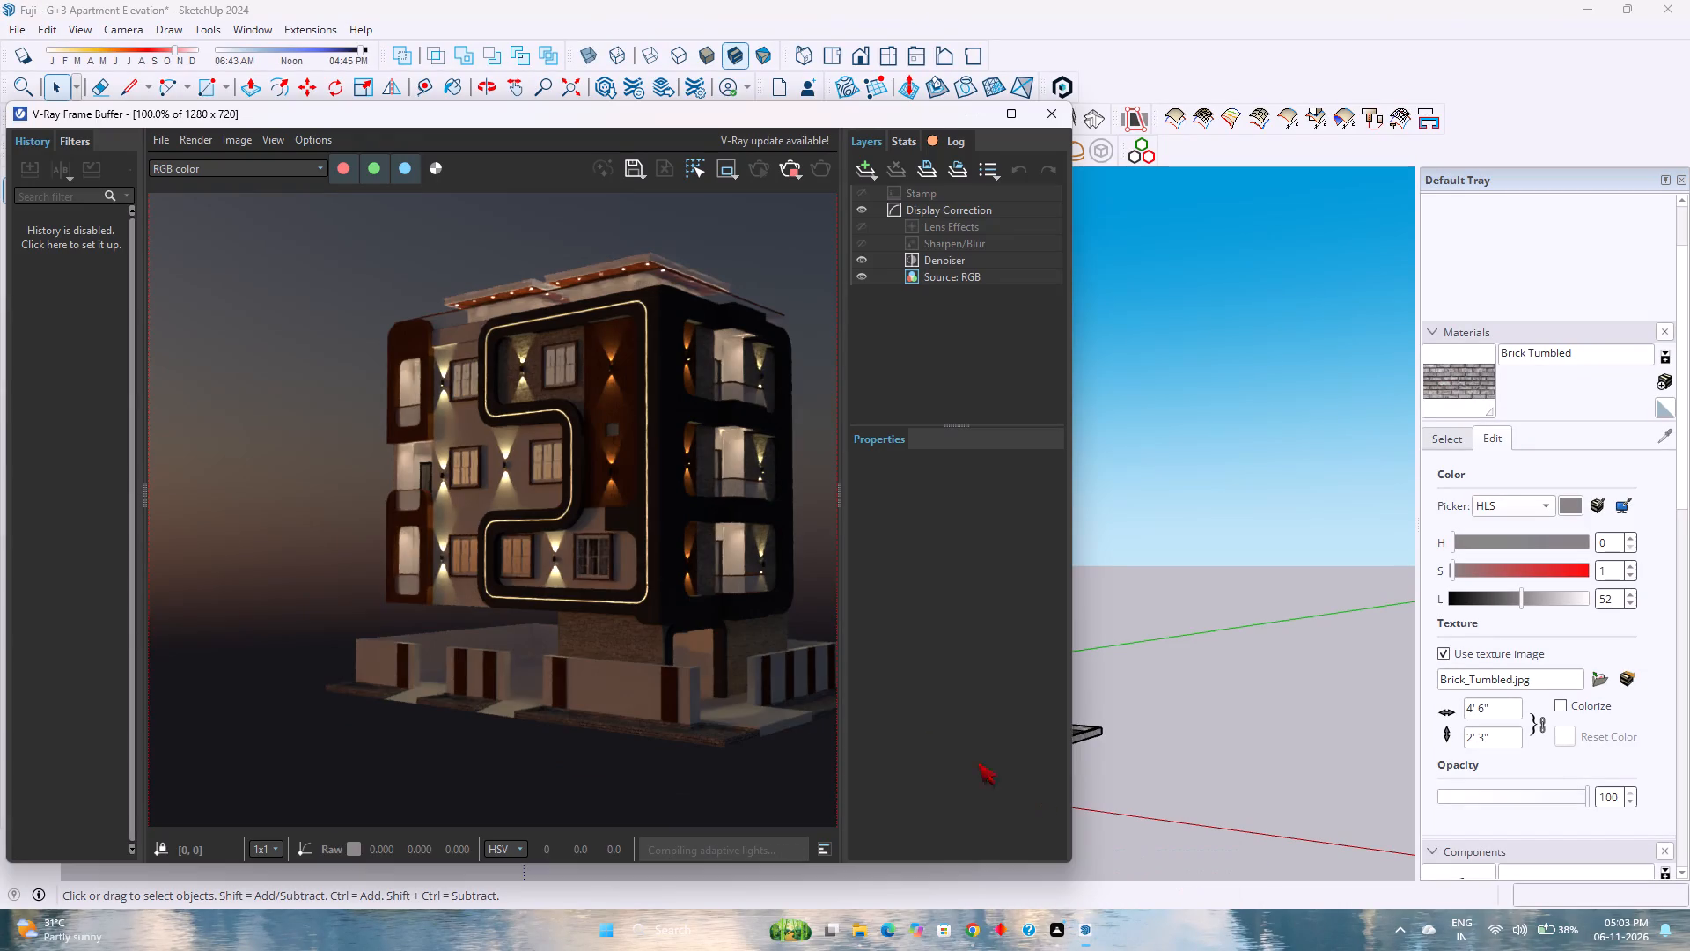
pyautogui.scroll(-1, 668, 597)
pyautogui.scroll(1, 645, 578)
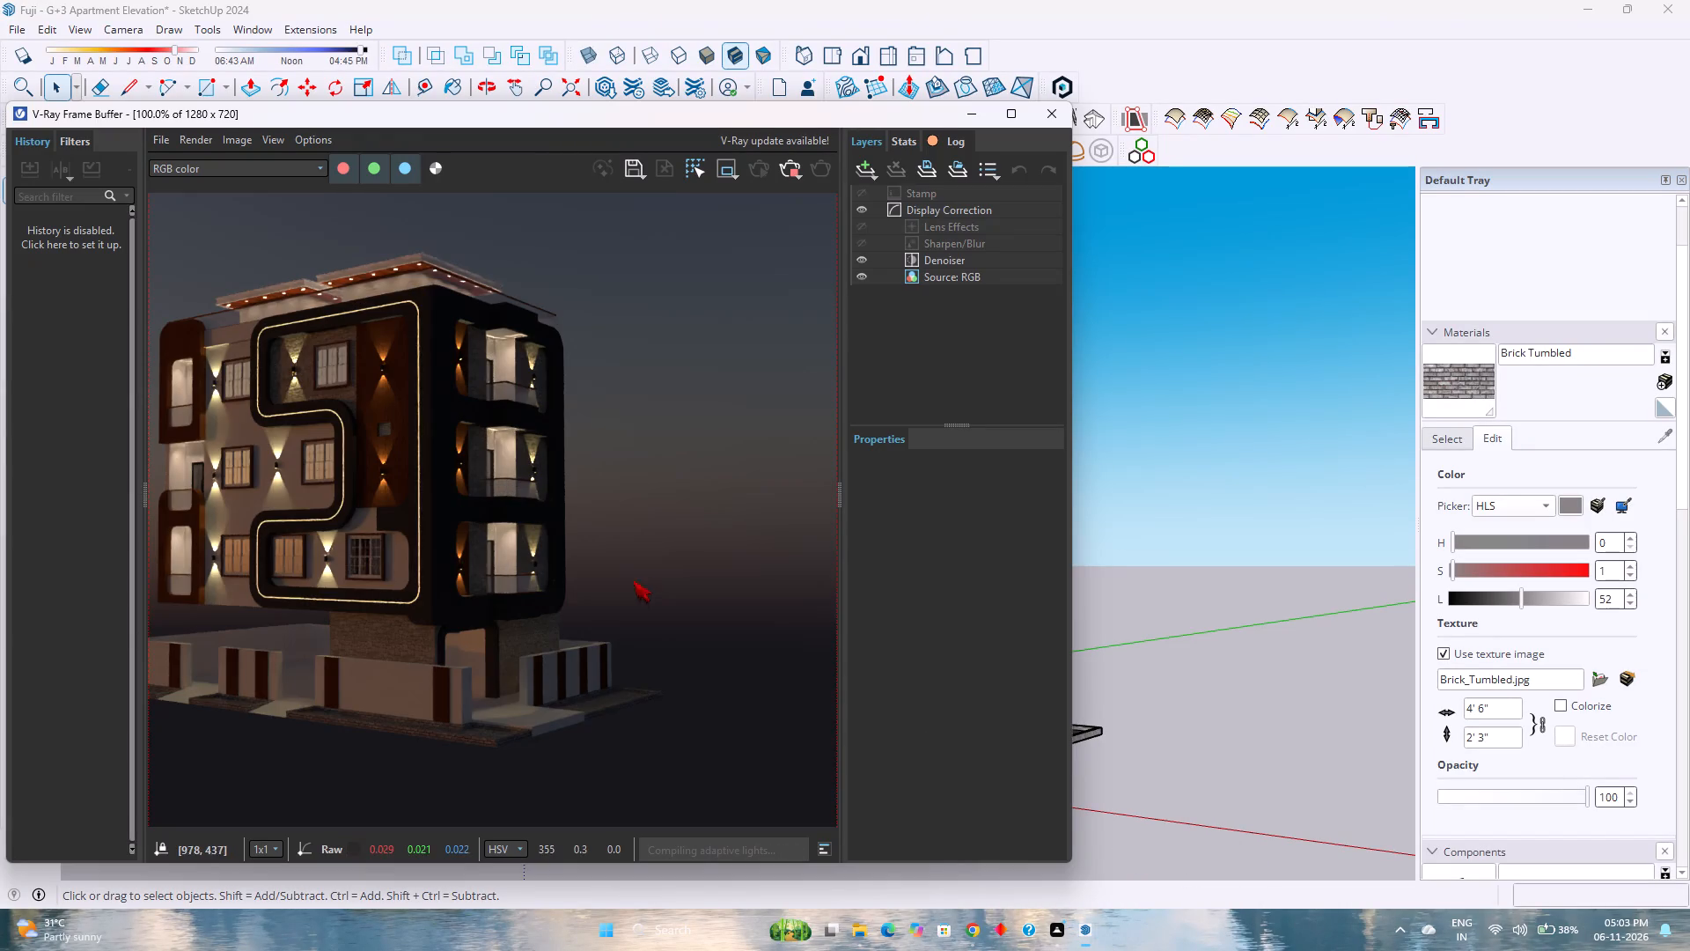
pyautogui.scroll(-1, 557, 593)
pyautogui.scroll(1, 542, 540)
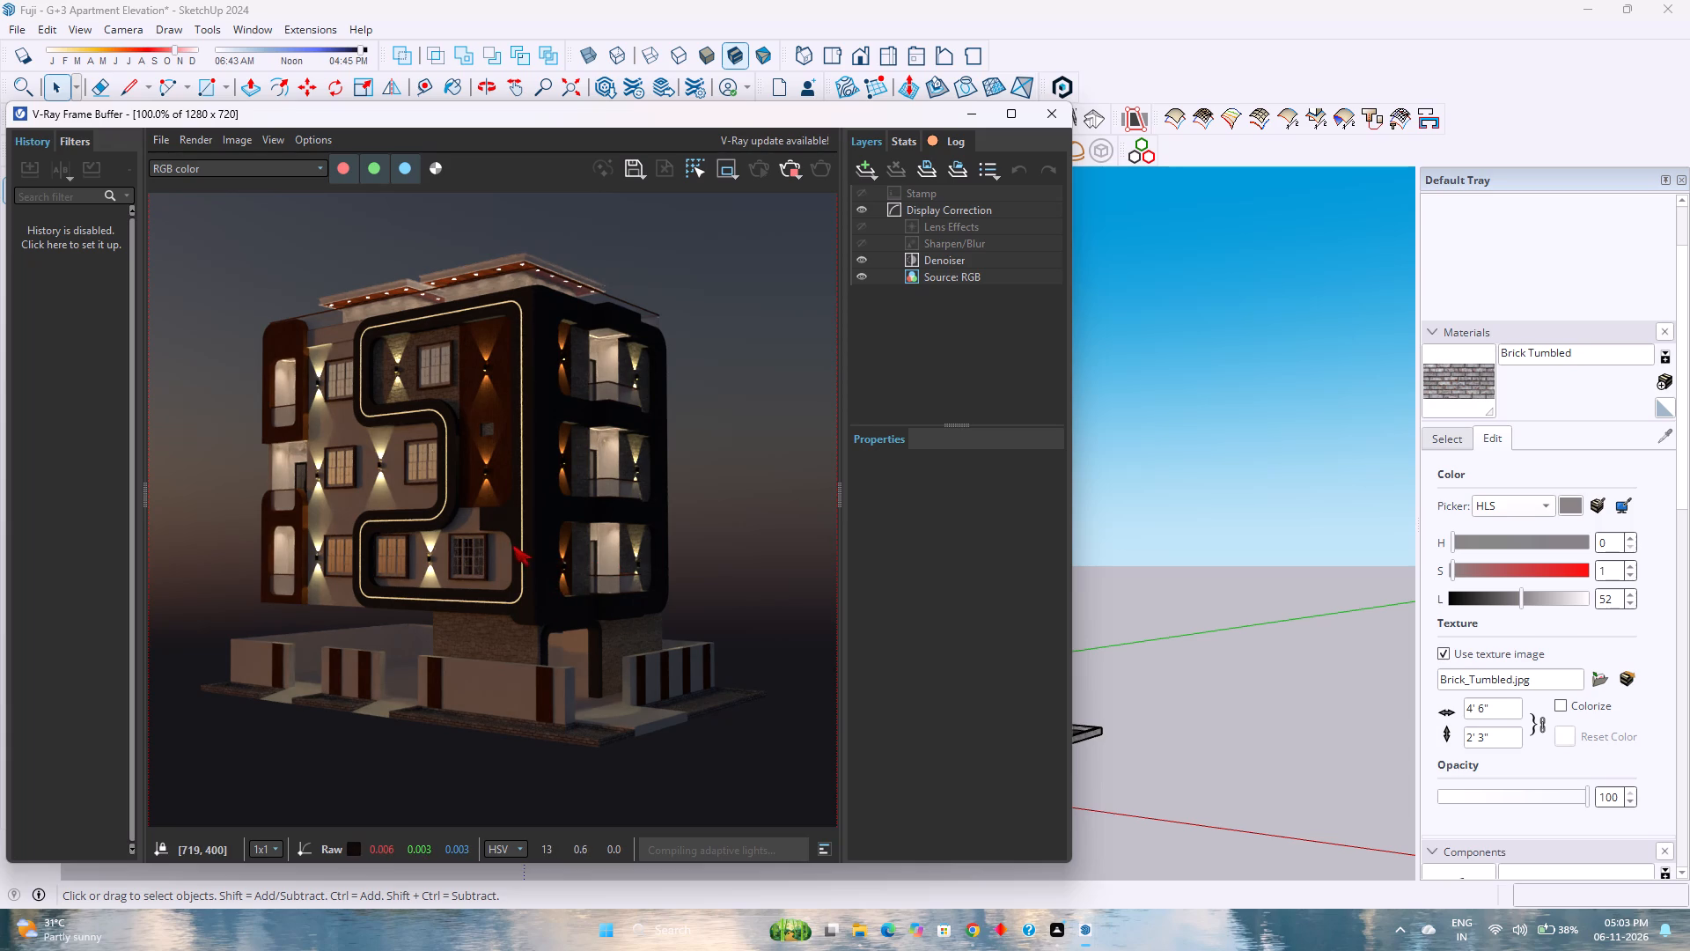
pyautogui.scroll(-1, 510, 542)
pyautogui.scroll(1, 510, 542)
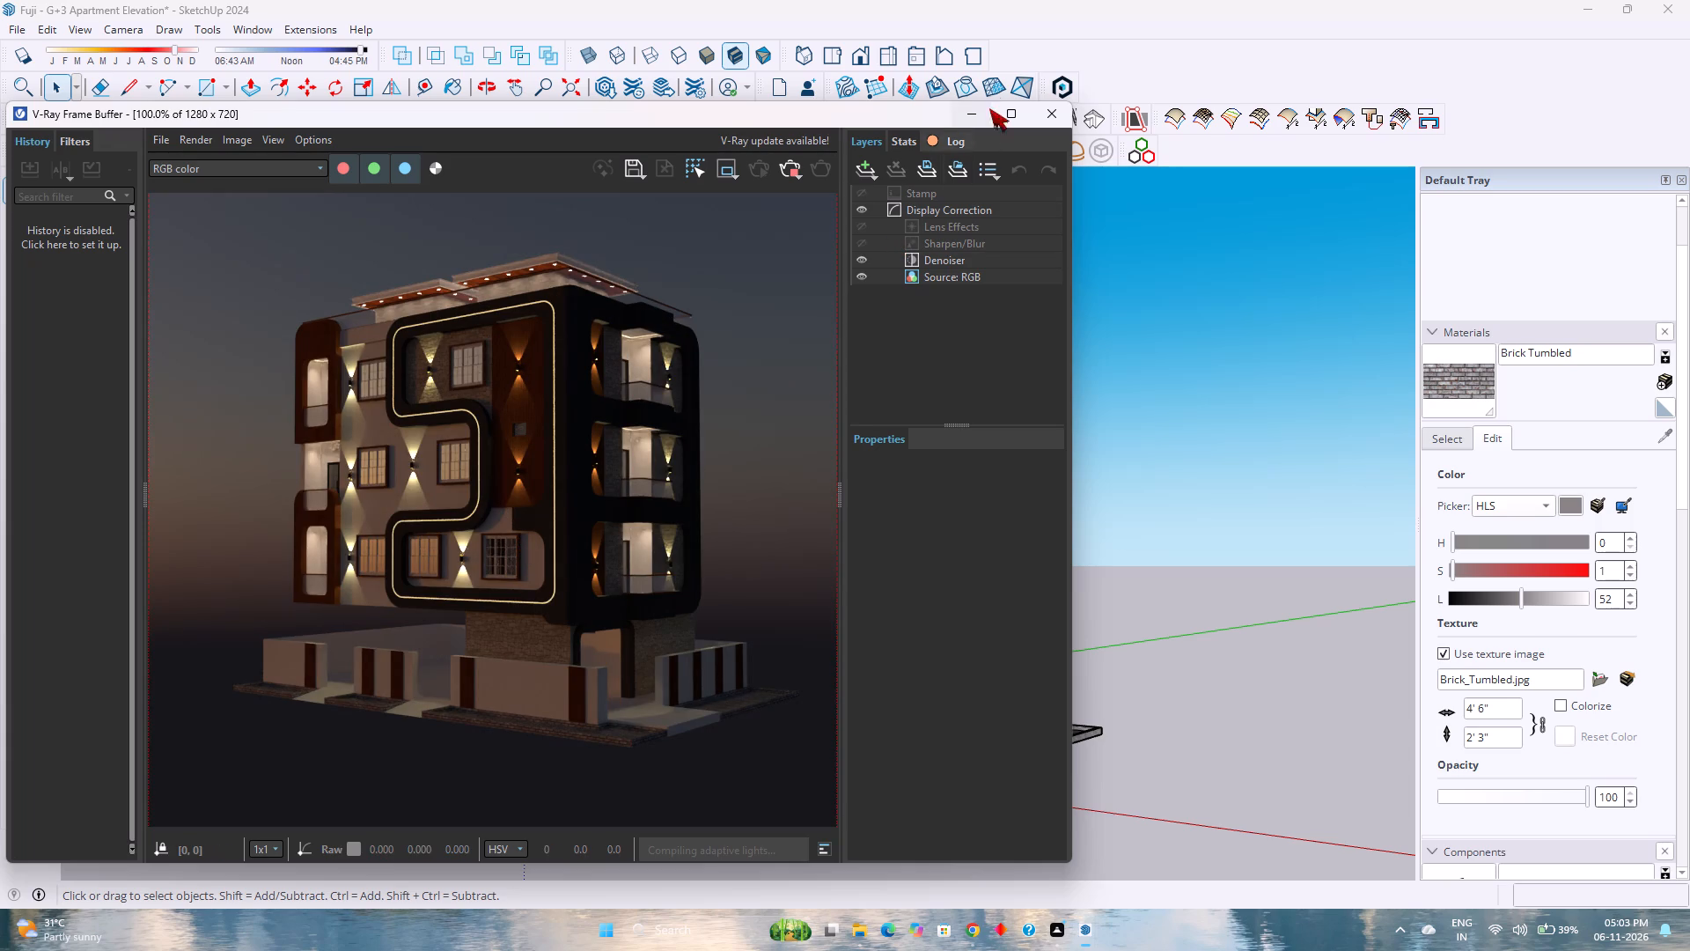
pyautogui.click(973, 114)
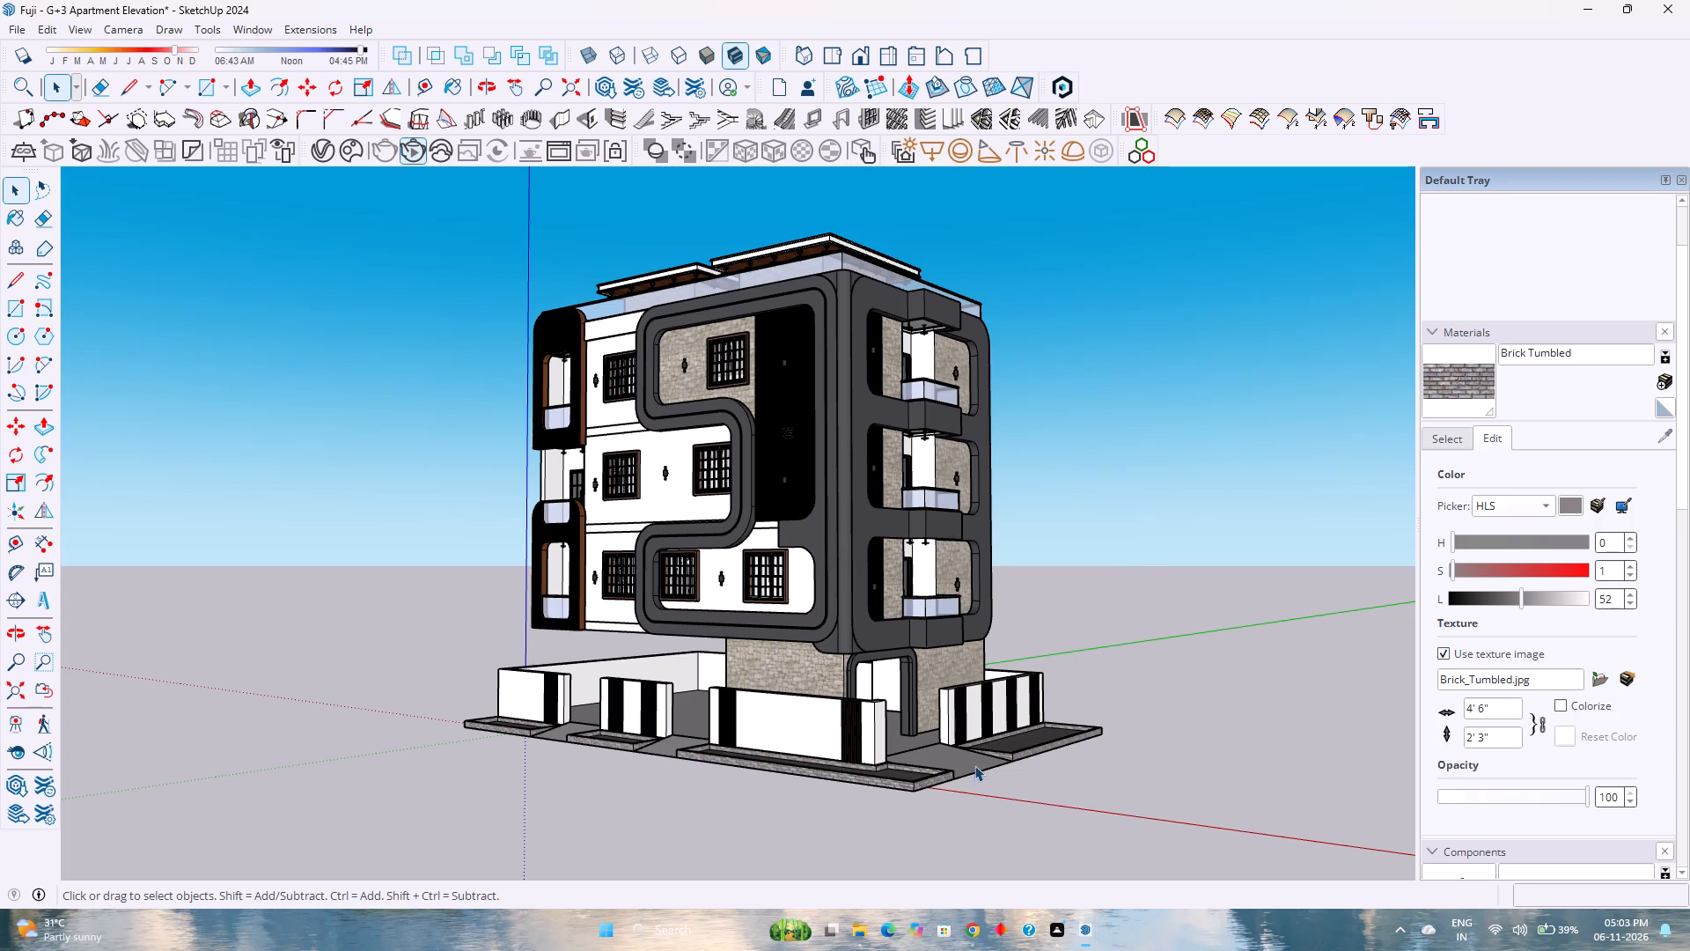
pyautogui.click(1152, 859)
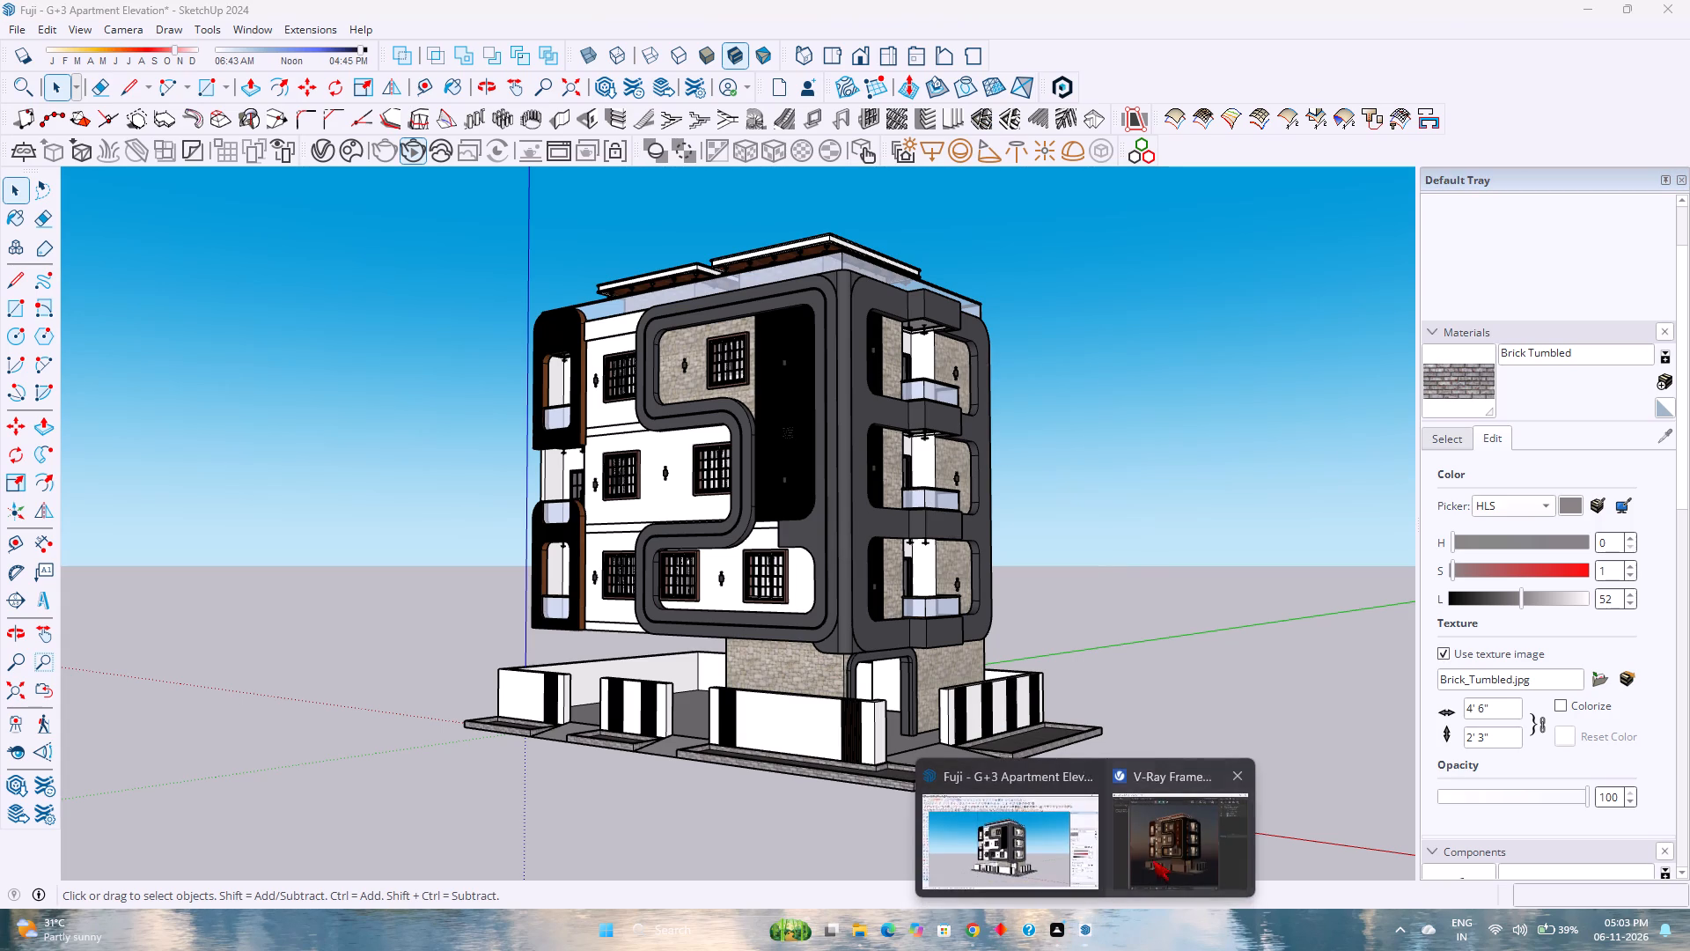
pyautogui.scroll(4, 687, 755)
pyautogui.scroll(-1, 688, 755)
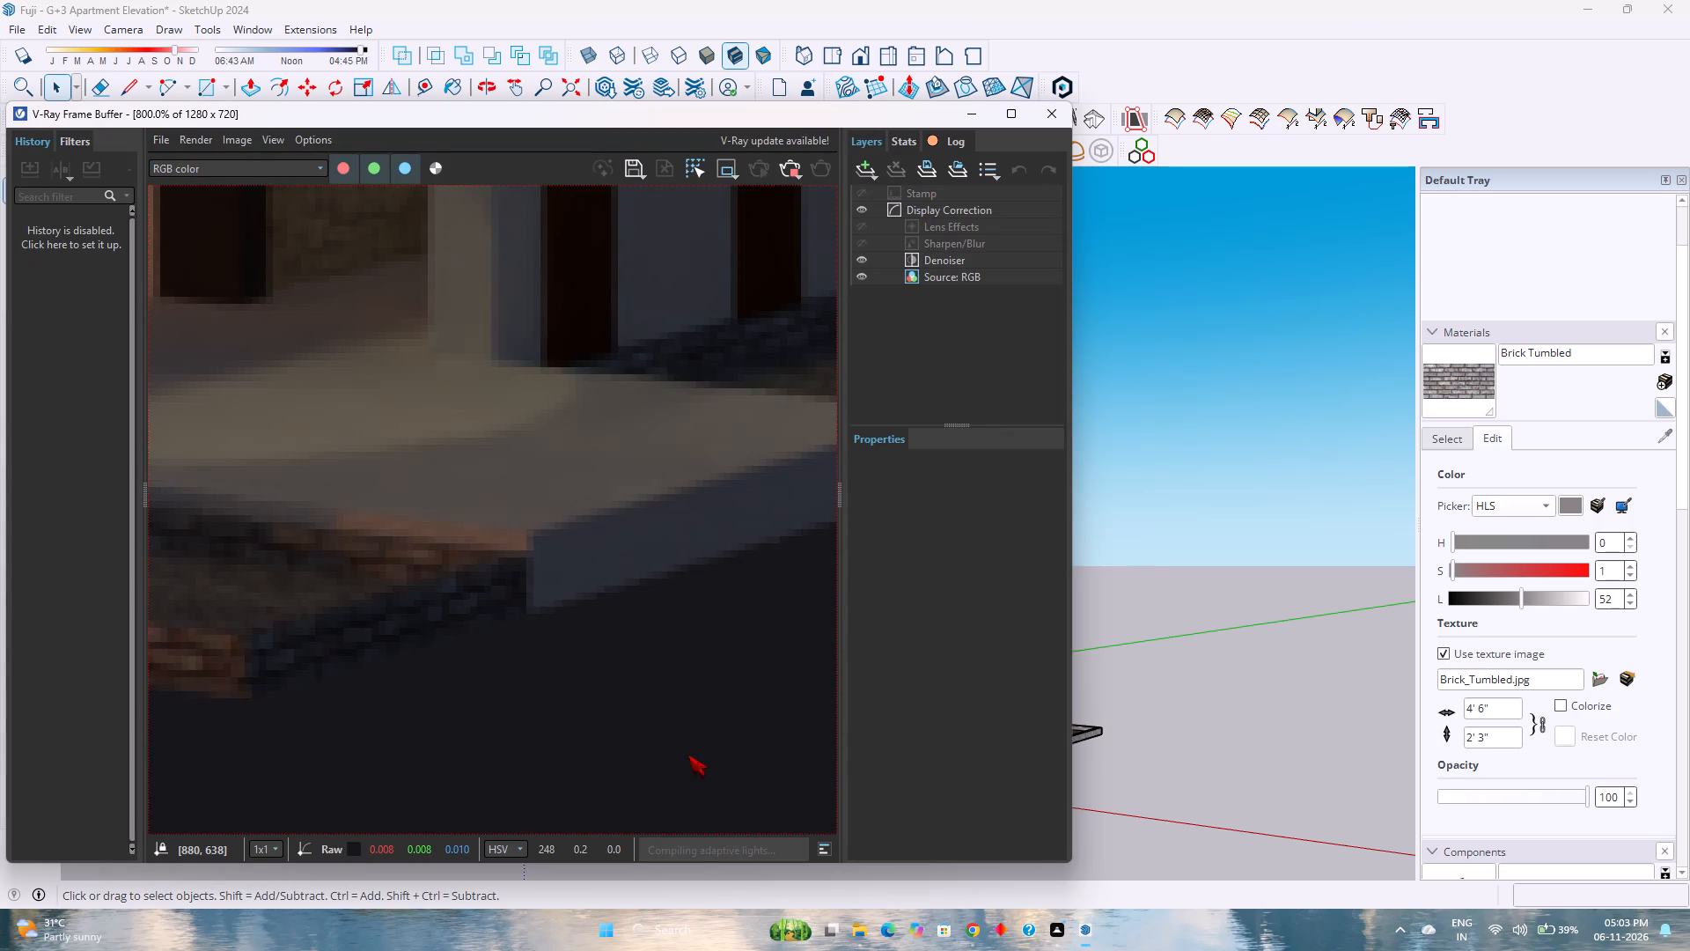
pyautogui.scroll(-2, 688, 755)
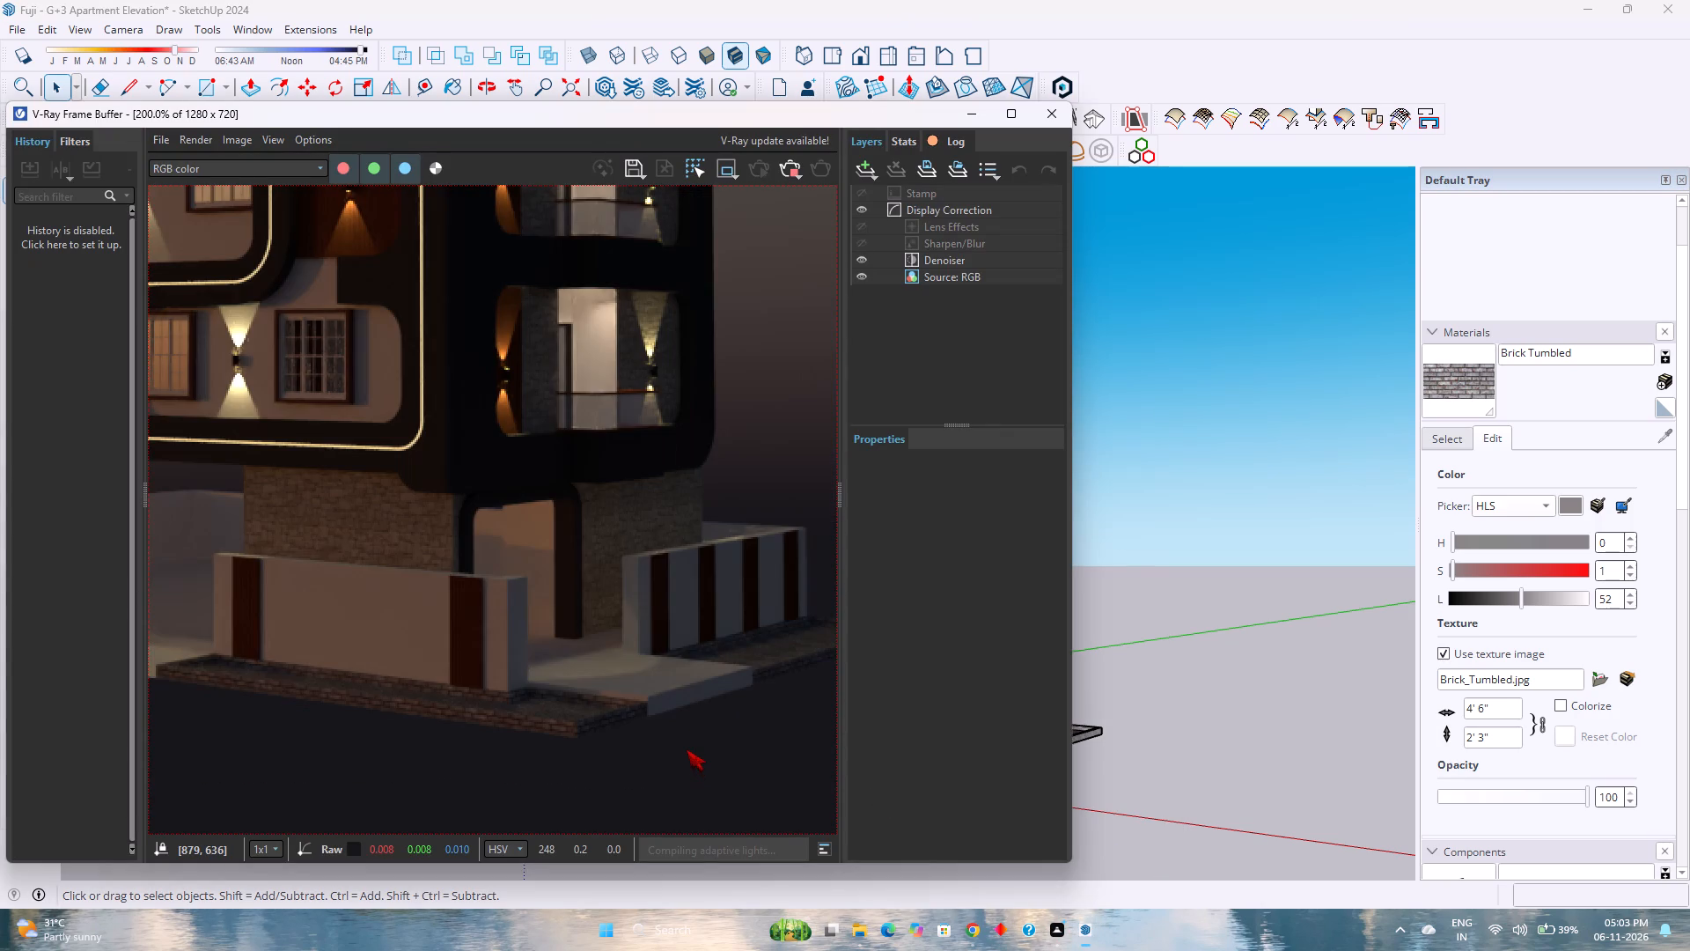
pyautogui.scroll(-1, 686, 748)
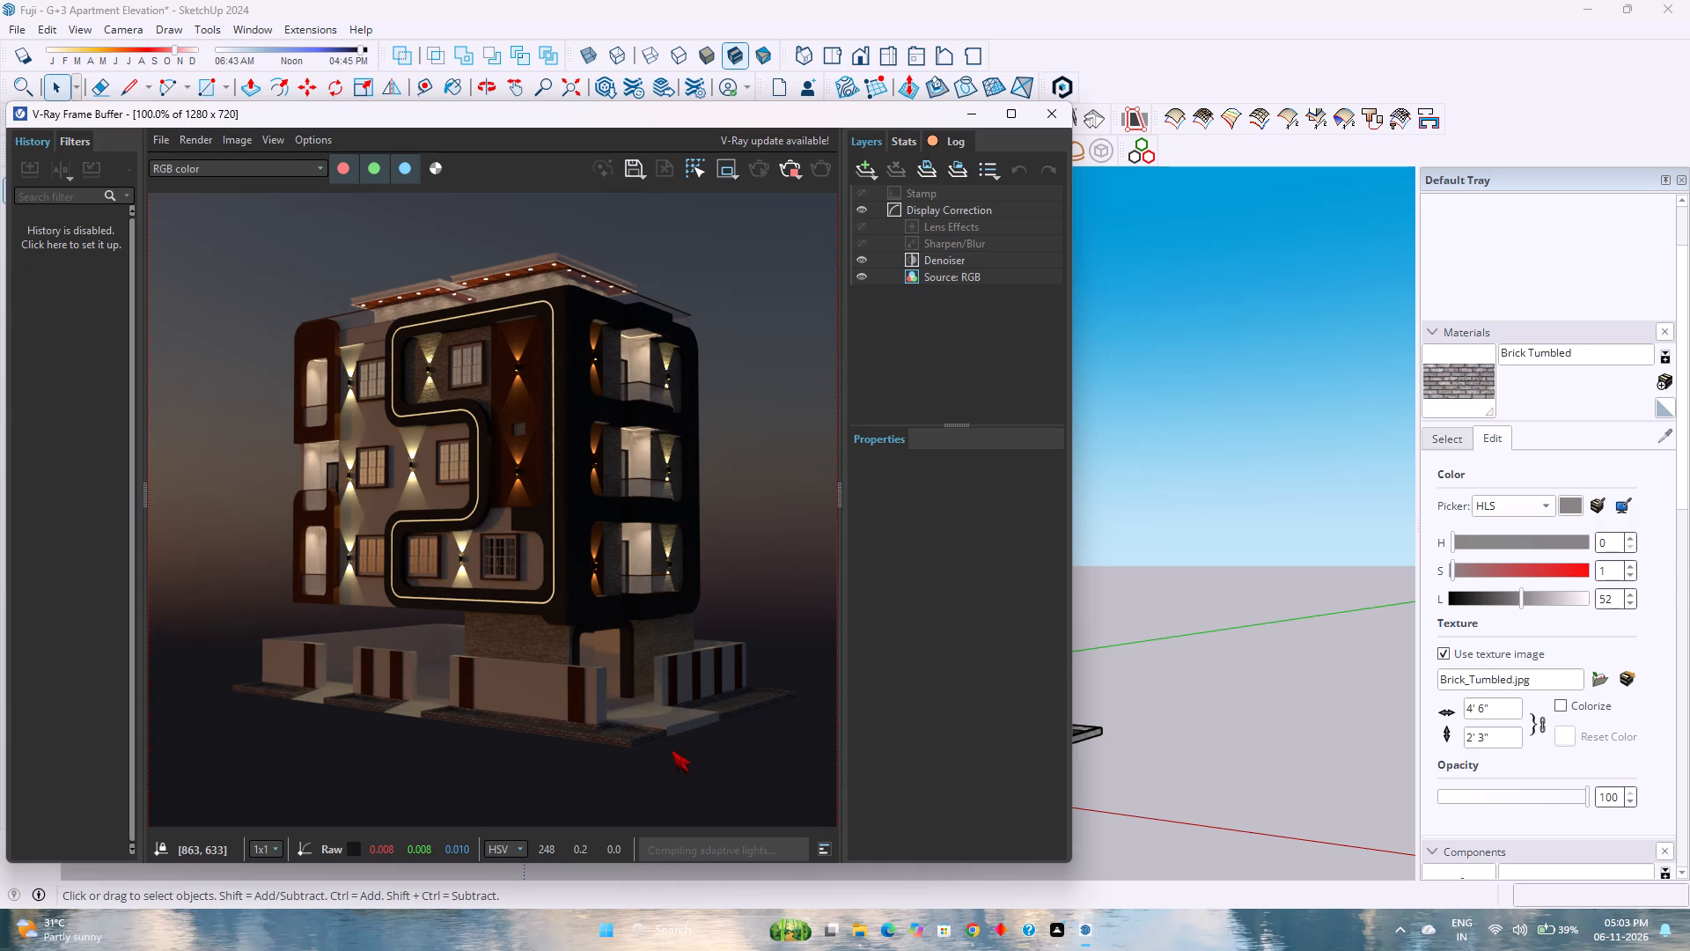
# Set the sun's time of day to early afternoon for a daylight render.
pyautogui.click(338, 55)
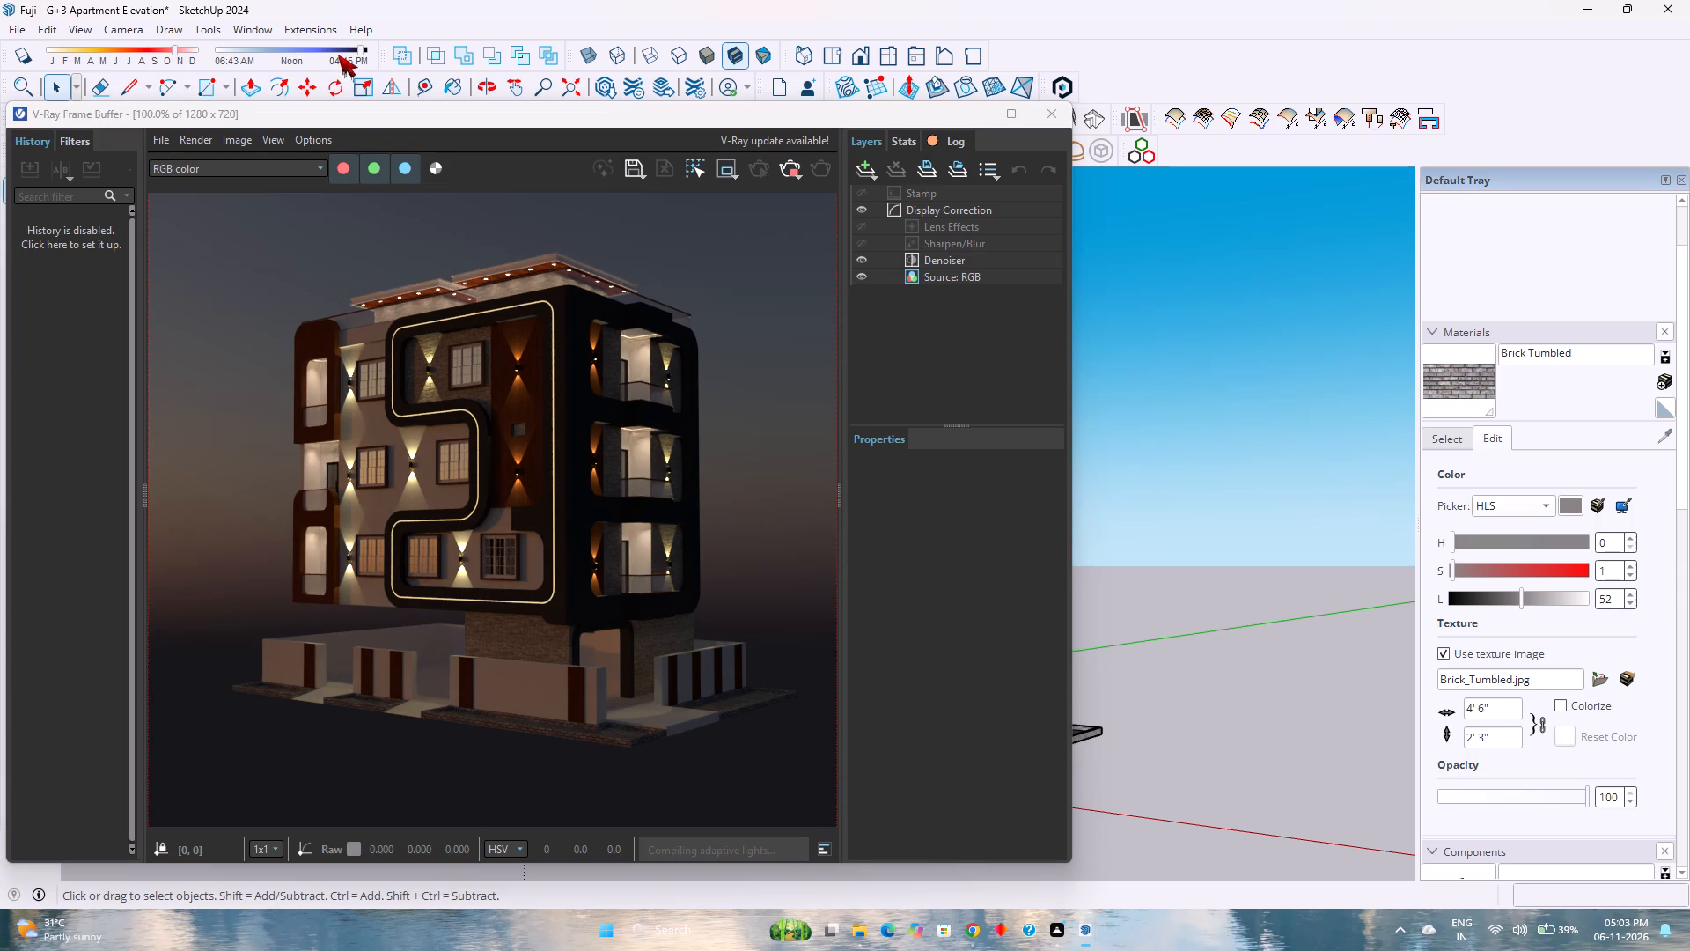
pyautogui.moveTo(342, 48); pyautogui.dragTo(307, 52)
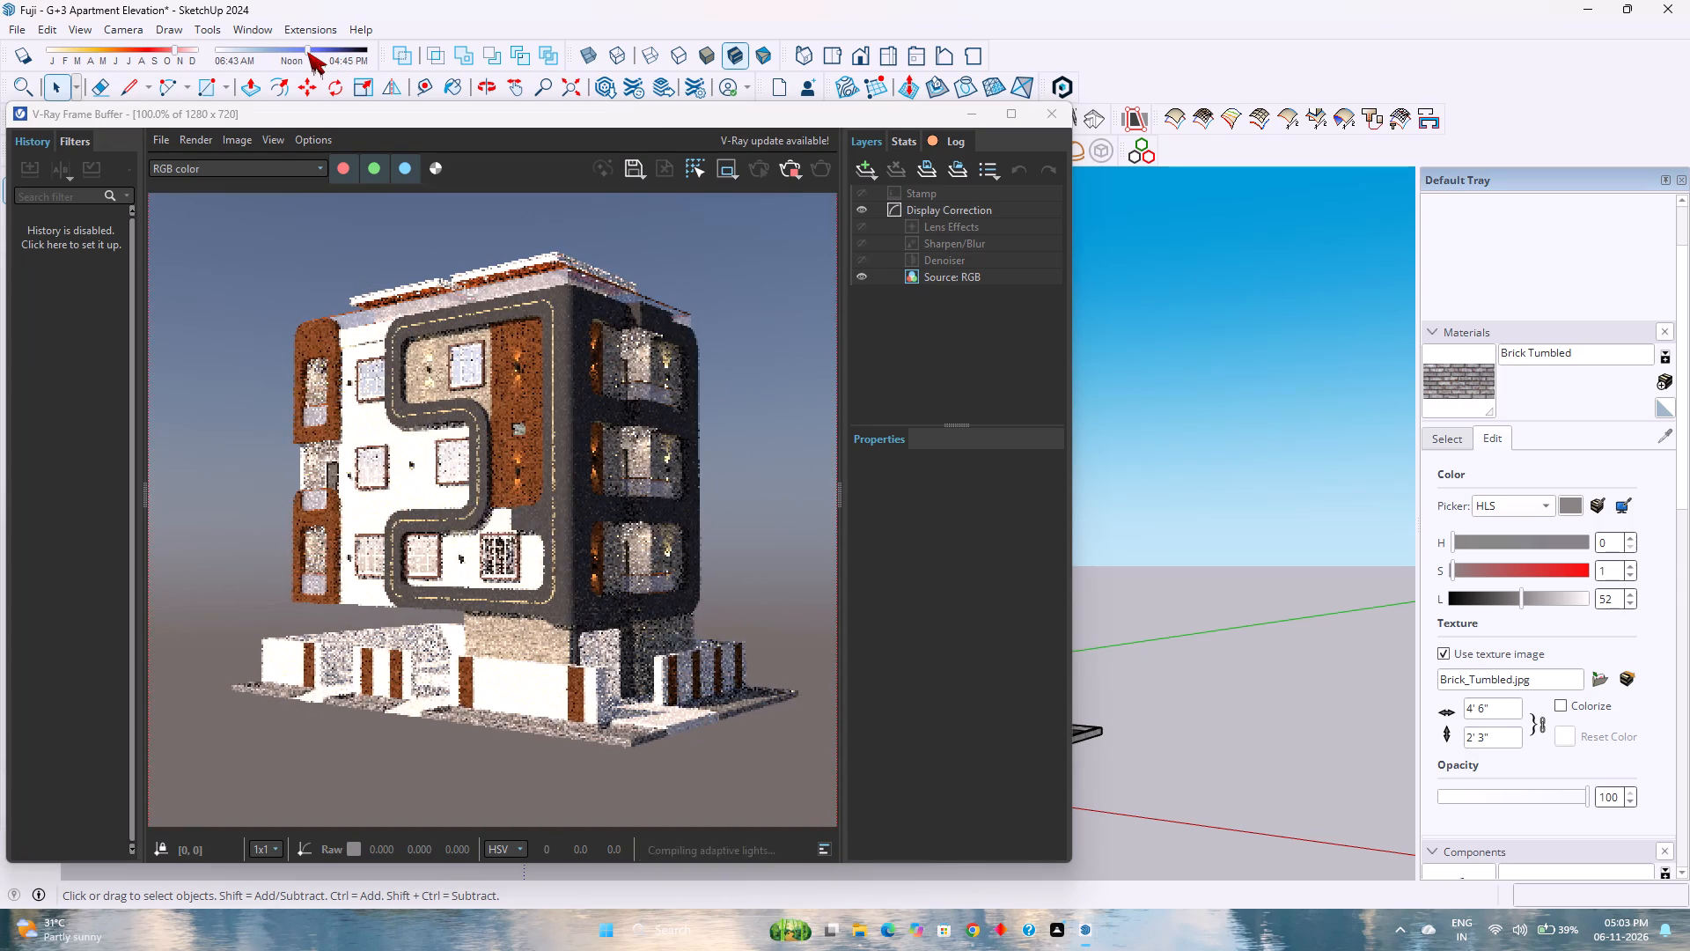
pyautogui.moveTo(307, 52); pyautogui.dragTo(305, 52)
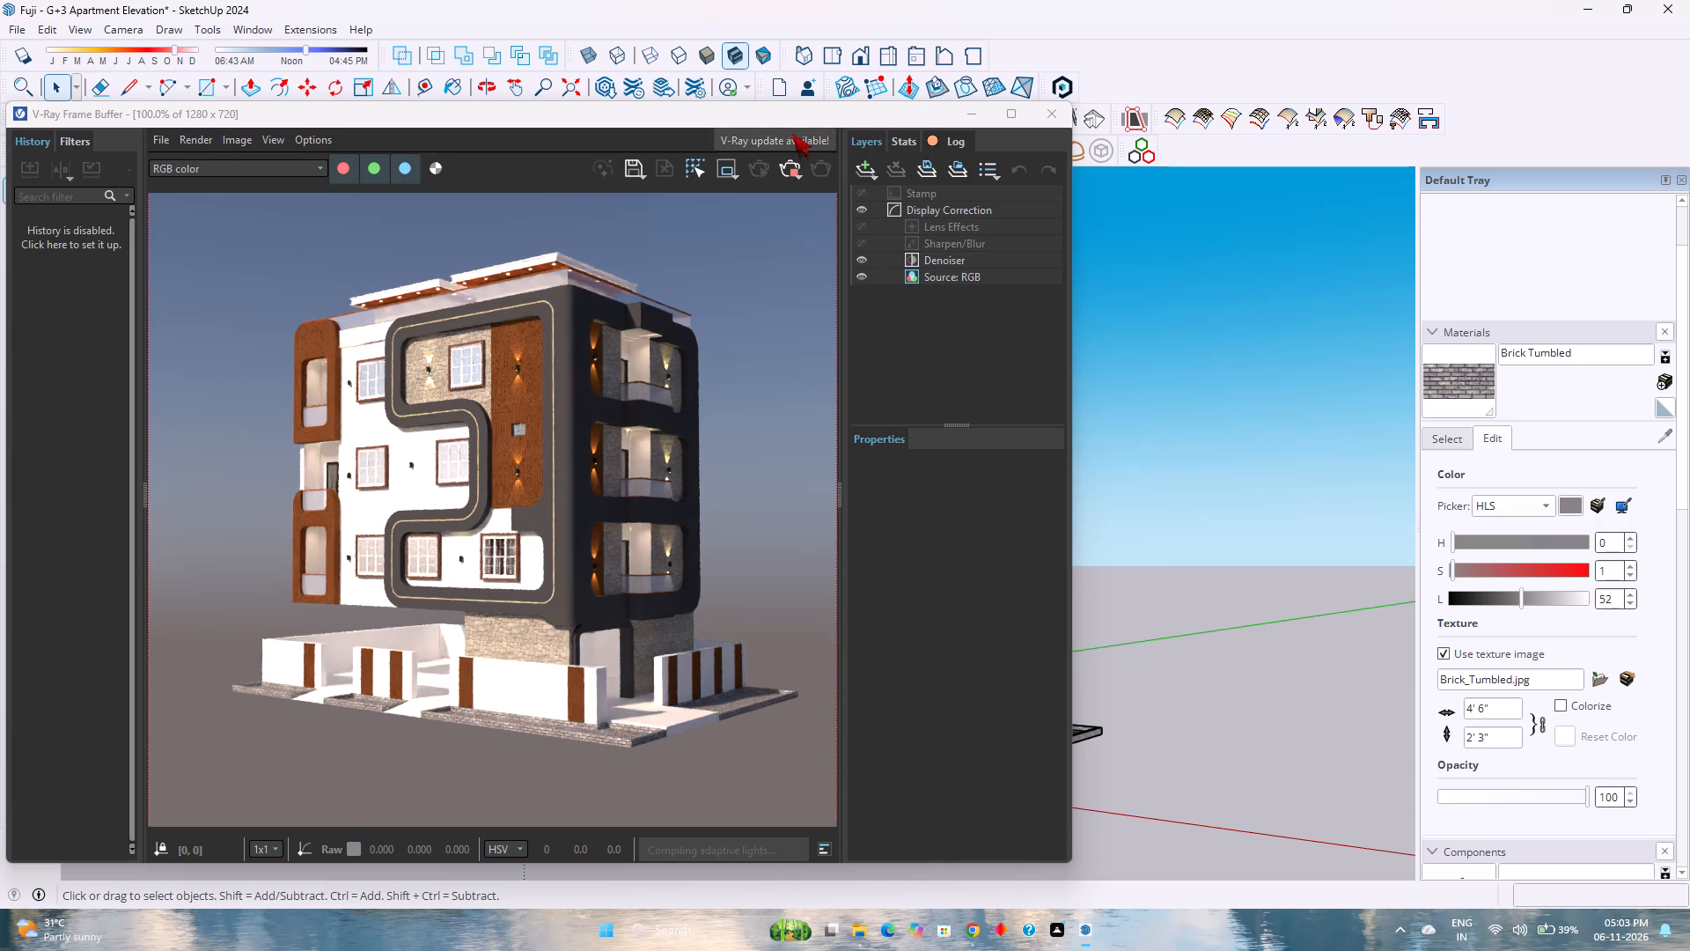
# Close the current render and start the V-Ray interactive render again with the daylight setting.
pyautogui.click(1059, 114)
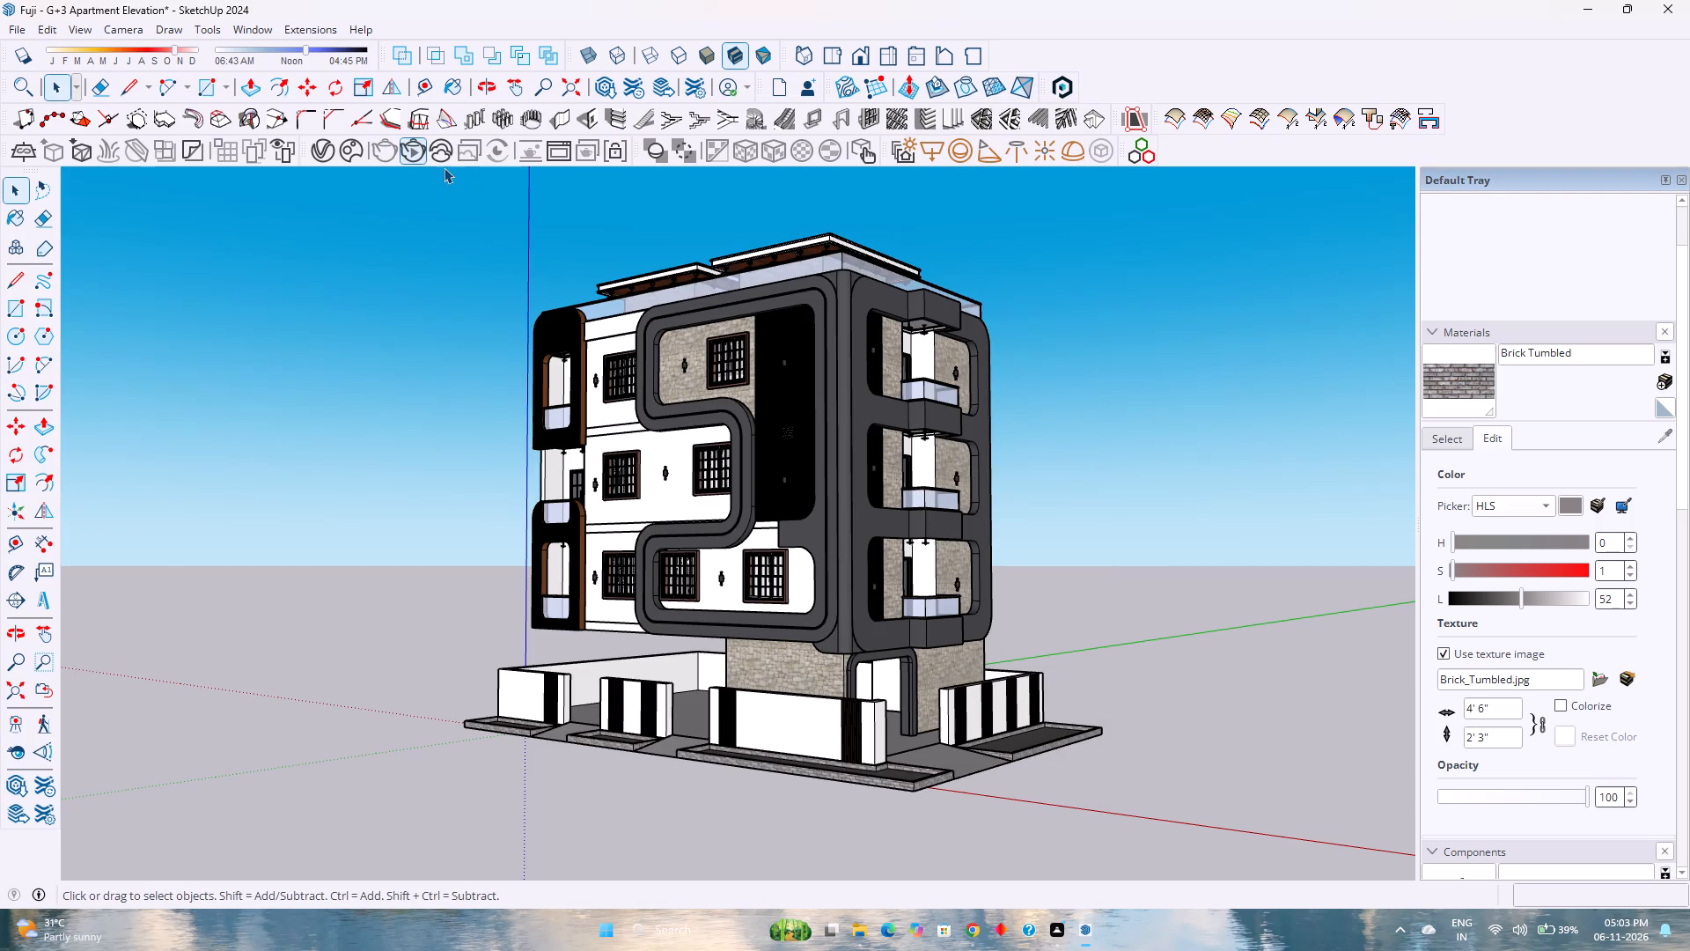
pyautogui.click(418, 157)
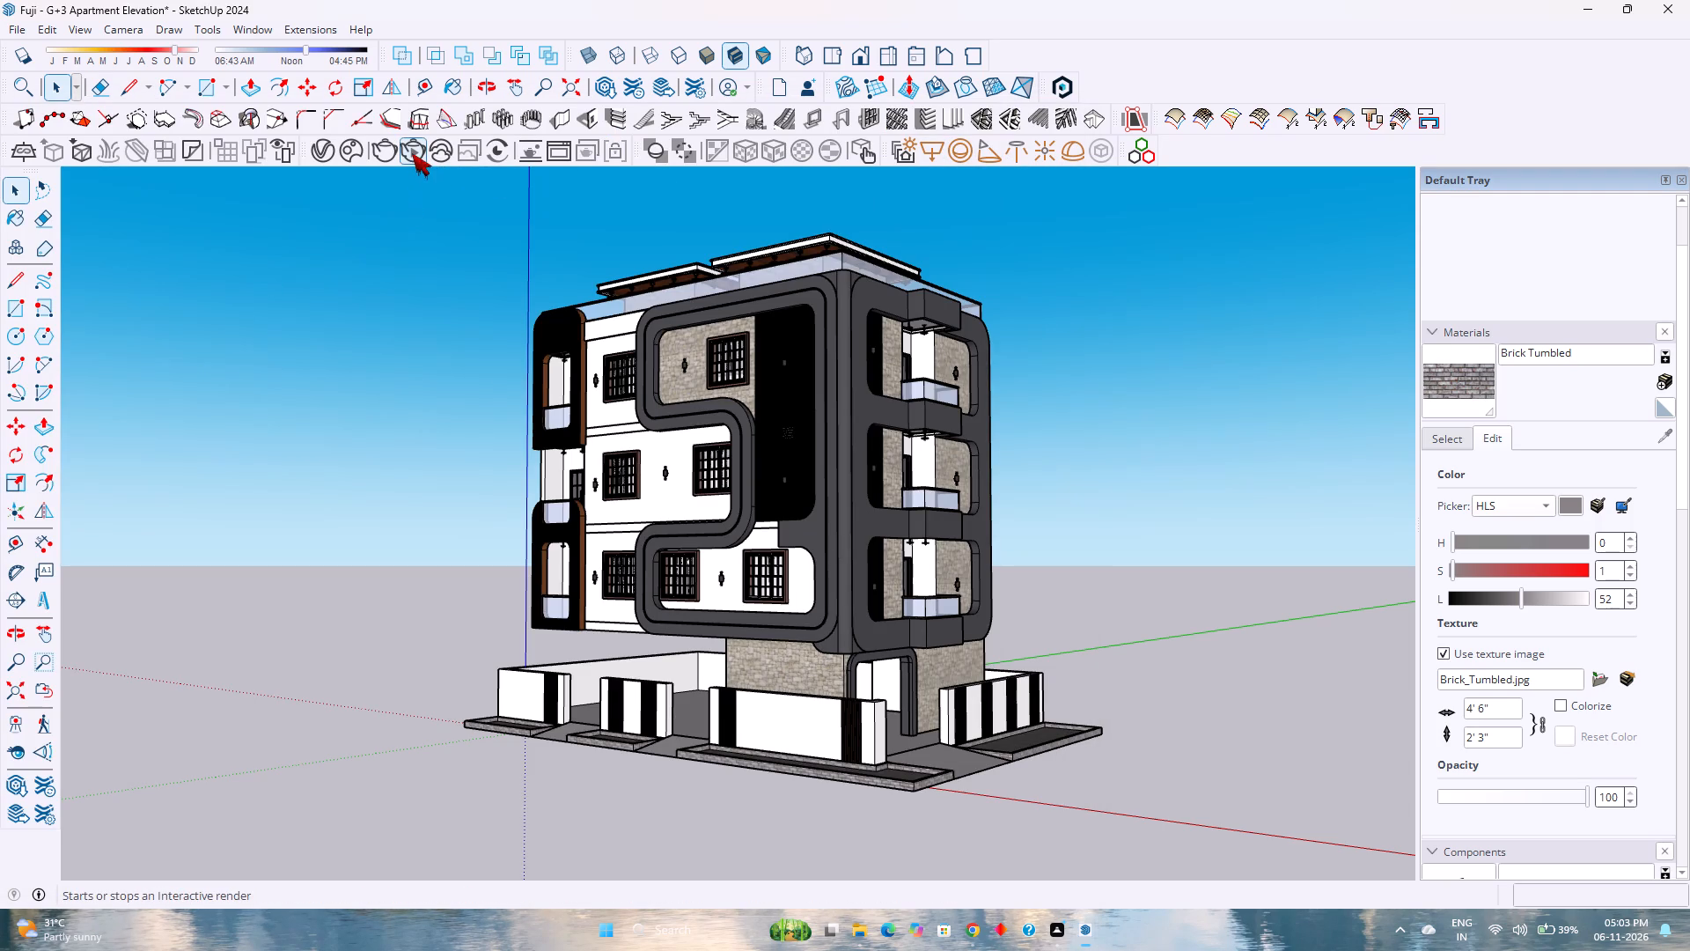
pyautogui.click(412, 153)
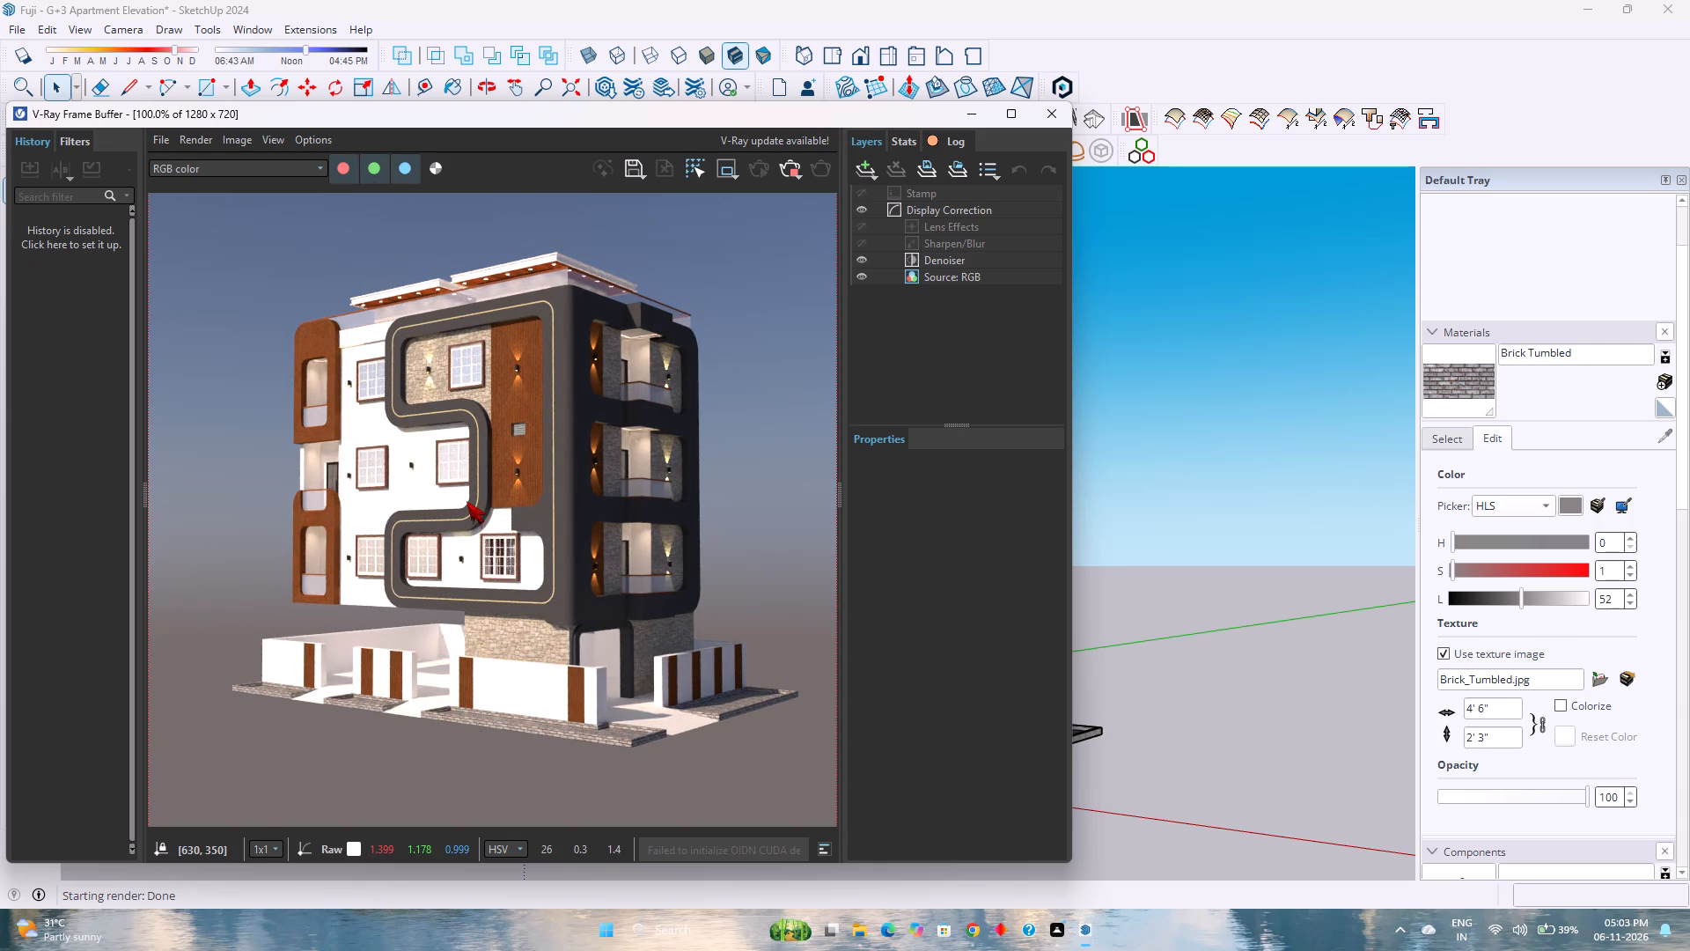
# Examine the daylight render of the building's facade, windows and boundary wall, and put the render window away.
pyautogui.scroll(-1, 467, 501)
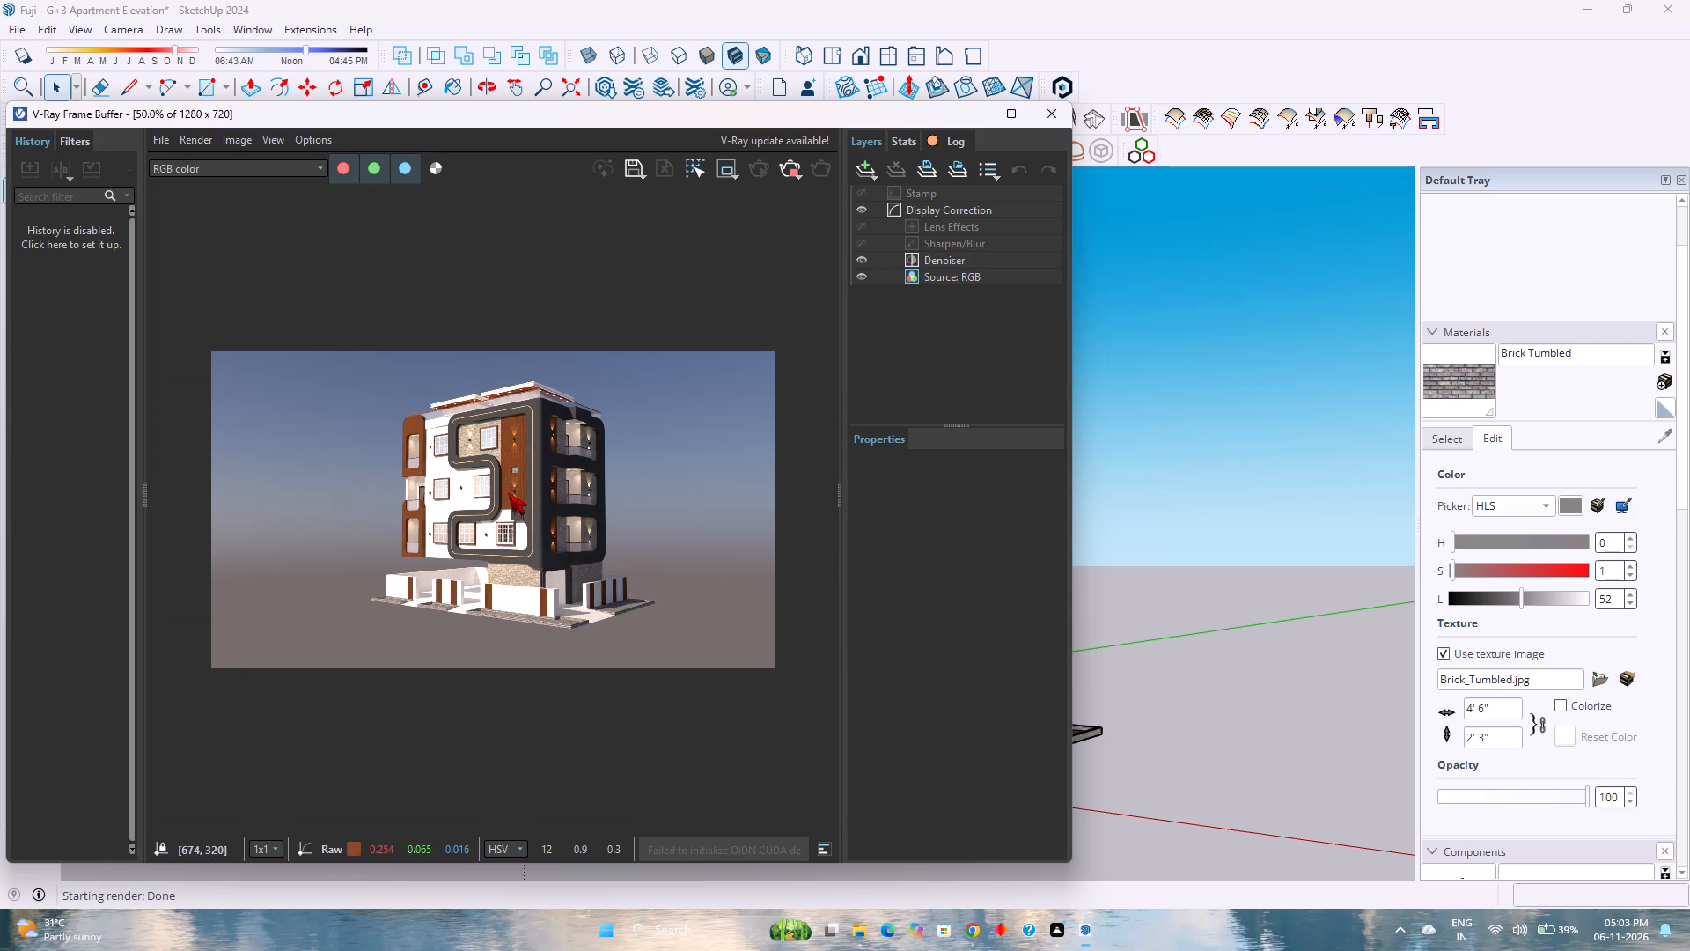
pyautogui.scroll(2, 508, 492)
pyautogui.scroll(-2, 508, 490)
pyautogui.scroll(1, 508, 490)
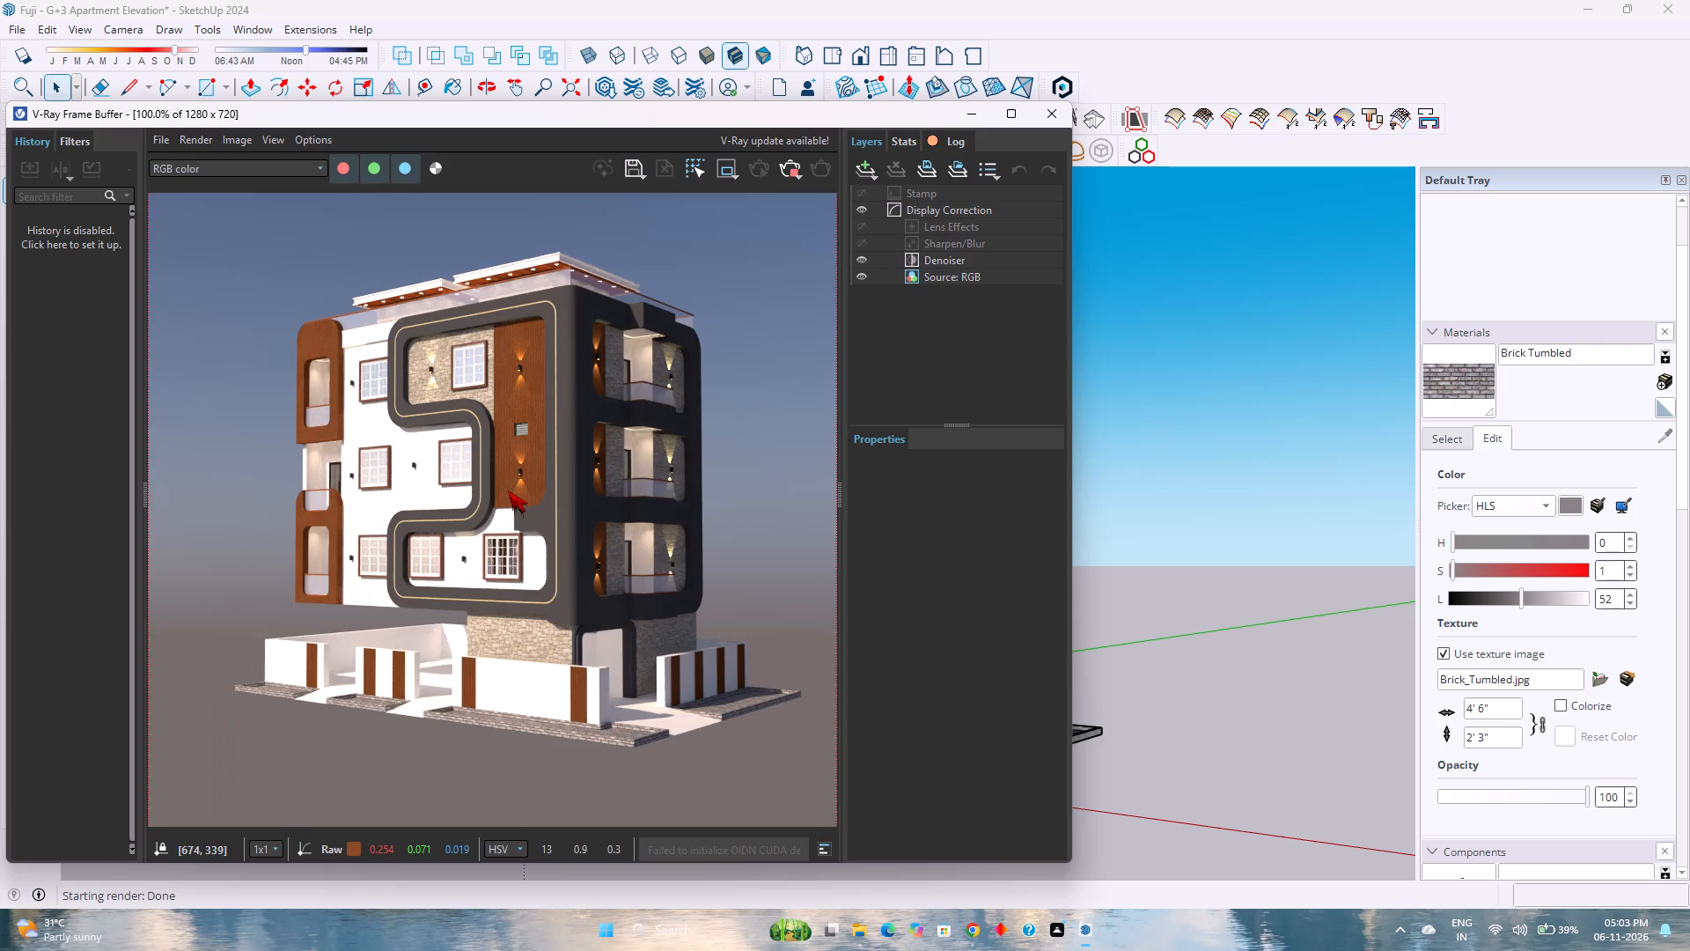
pyautogui.scroll(-1, 508, 490)
pyautogui.scroll(1, 508, 490)
pyautogui.scroll(-2, 507, 490)
pyautogui.scroll(2, 507, 490)
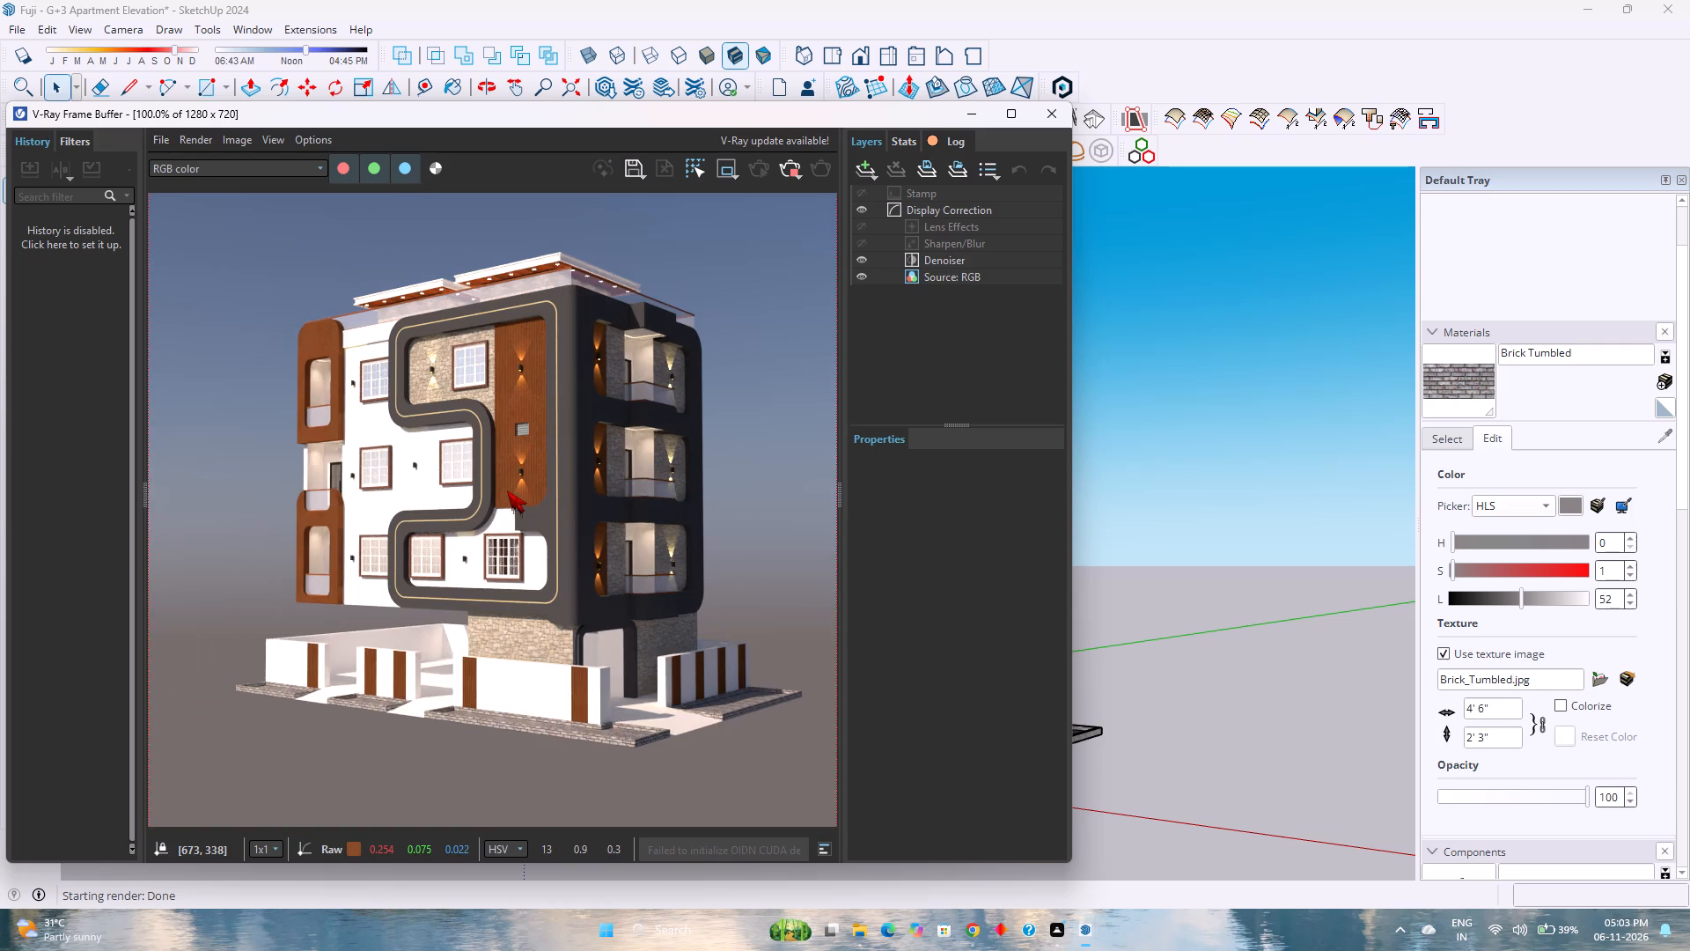
pyautogui.scroll(-1, 507, 490)
pyautogui.scroll(1, 507, 490)
pyautogui.scroll(-1, 507, 490)
pyautogui.scroll(1, 507, 490)
pyautogui.scroll(-1, 507, 490)
pyautogui.click(979, 122)
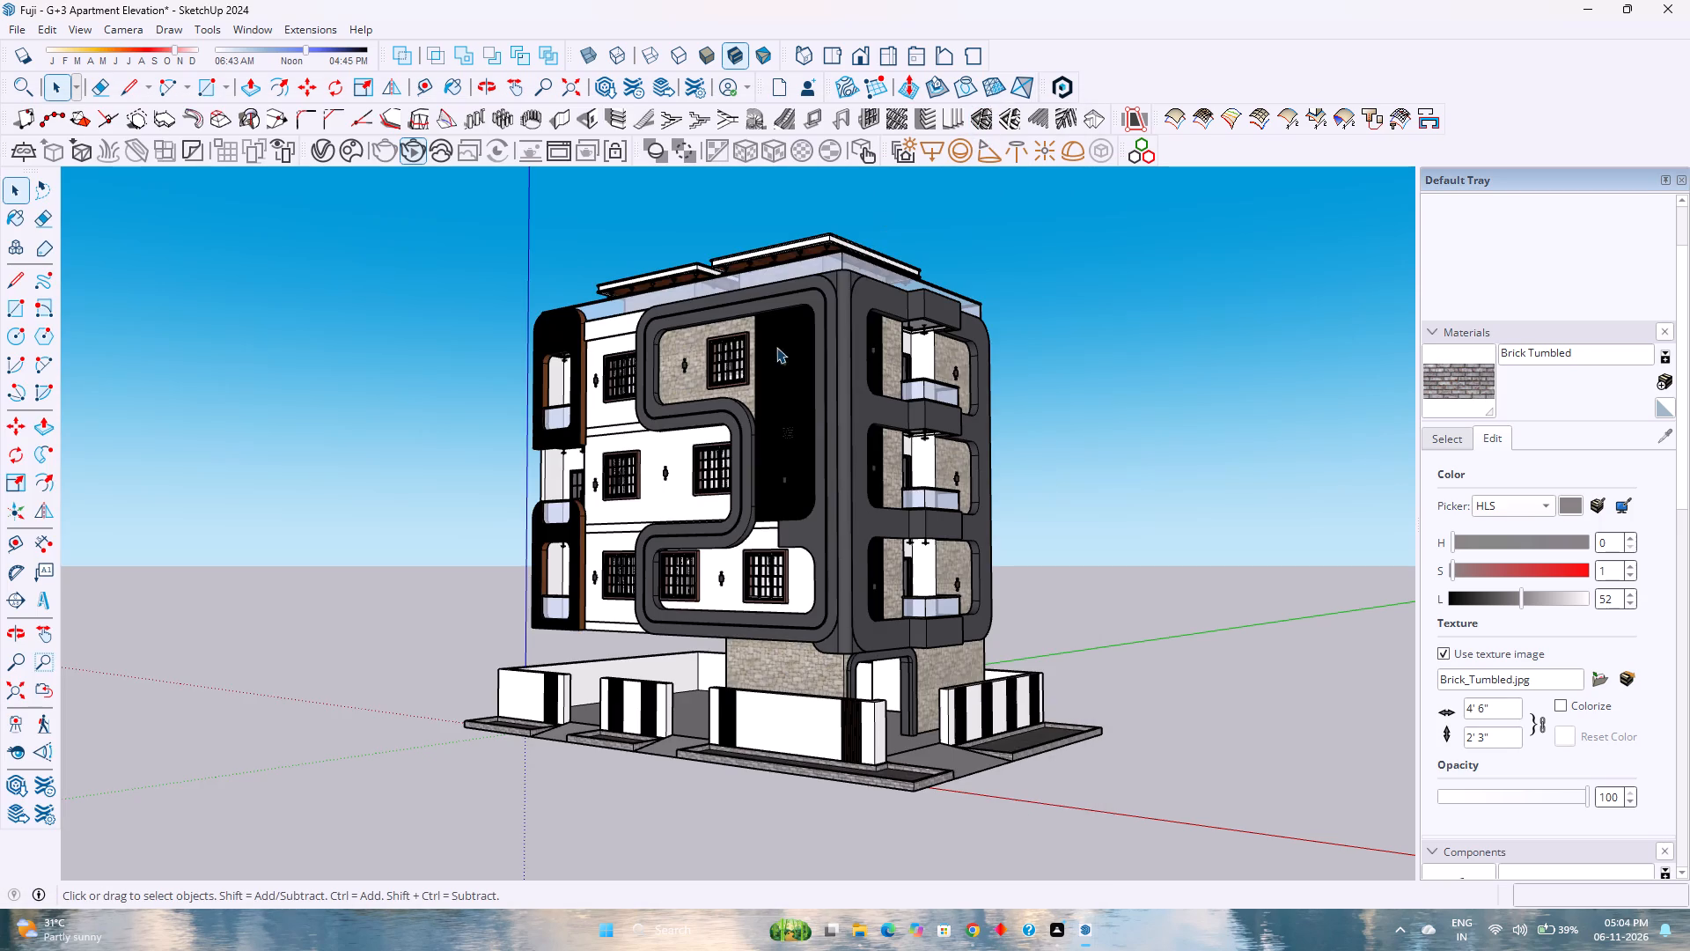
# Select all matching triple-row mullioned window frames on the middle upper storey and paint them with the Stone material Granite Dark Gray.
pyautogui.scroll(17, 720, 427)
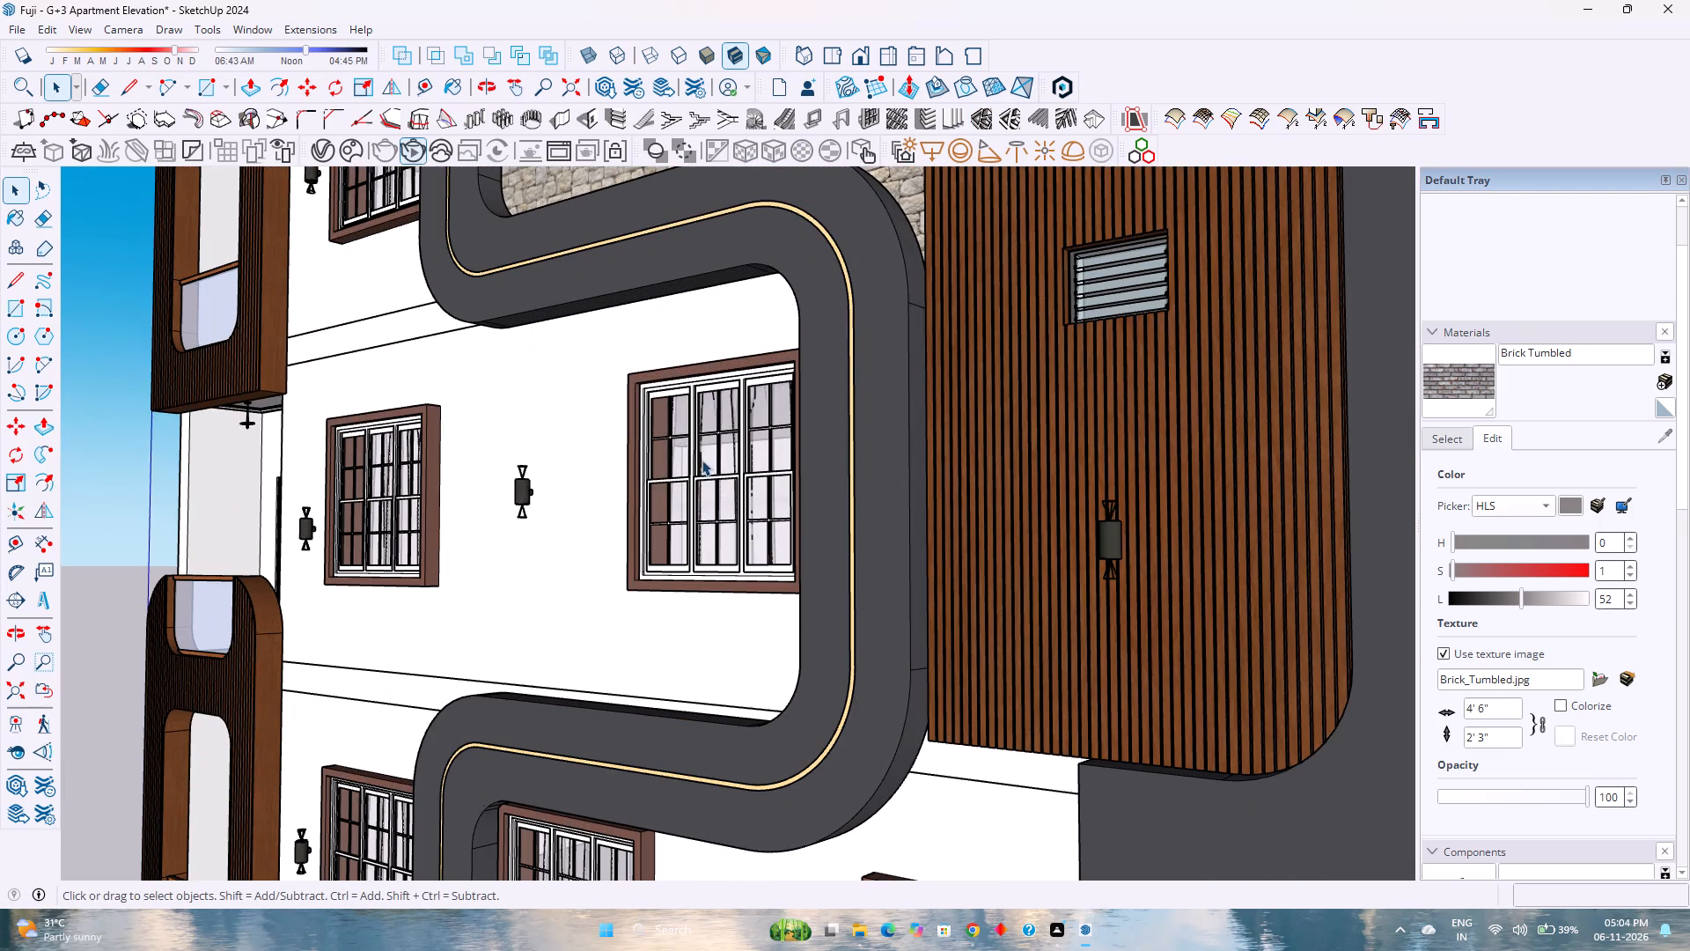
pyautogui.scroll(4, 474, 478)
pyautogui.doubleClick(323, 460)
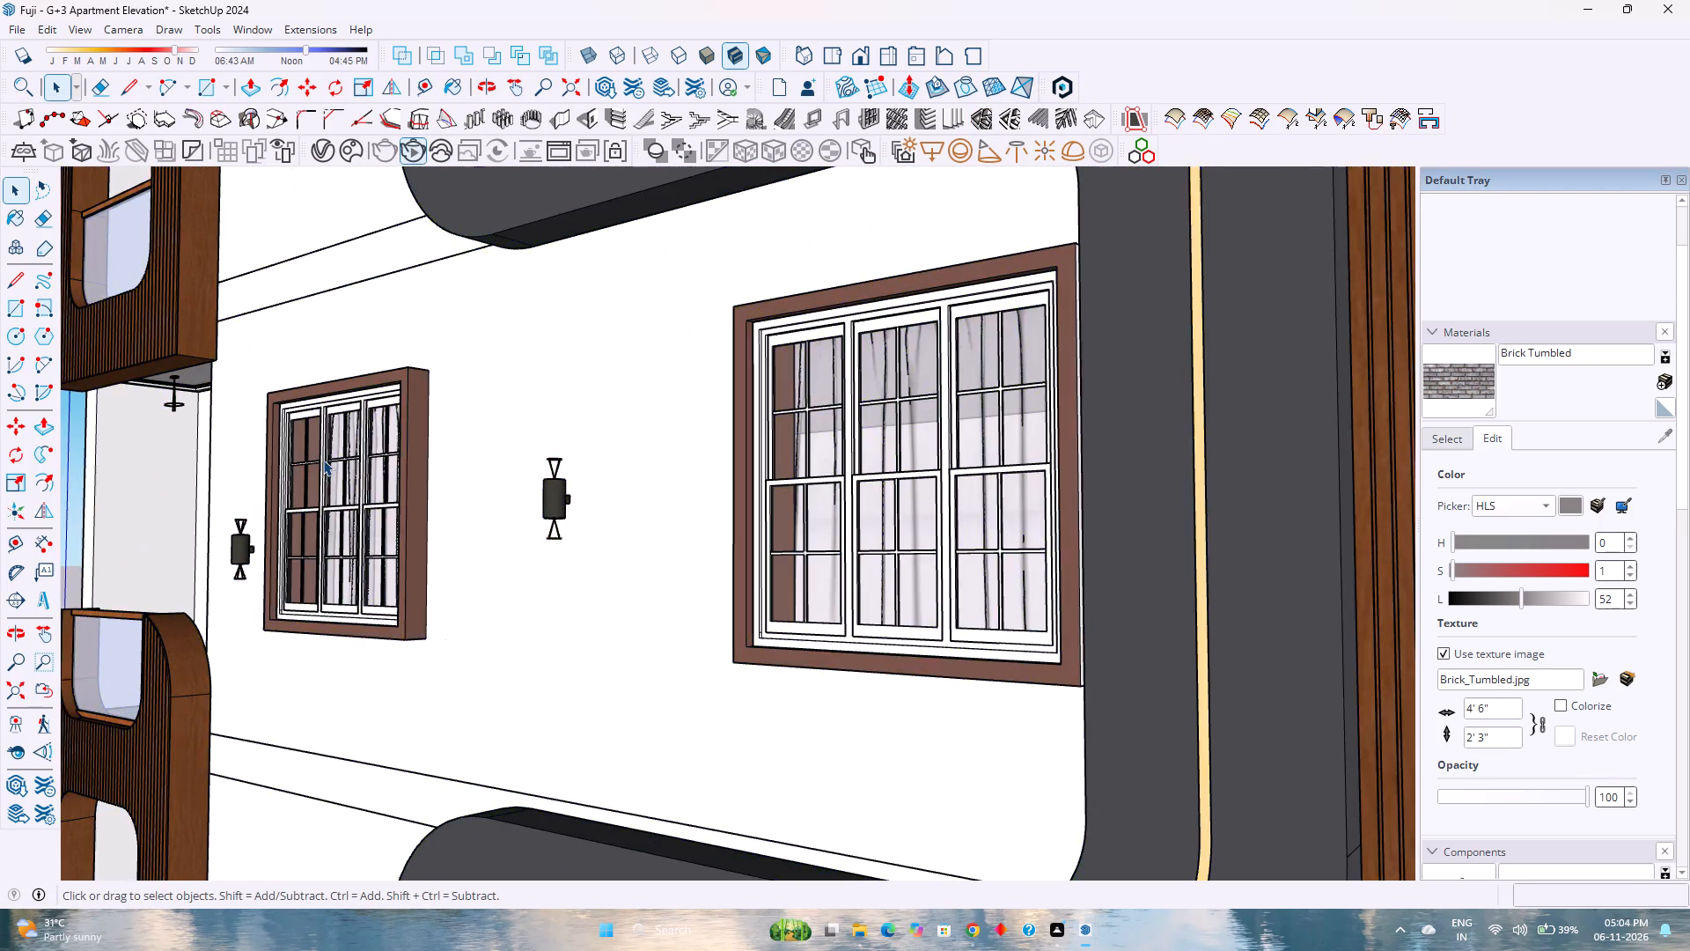
pyautogui.scroll(3, 323, 460)
pyautogui.click(323, 460)
pyautogui.doubleClick(323, 460)
pyautogui.doubleClick(323, 460)
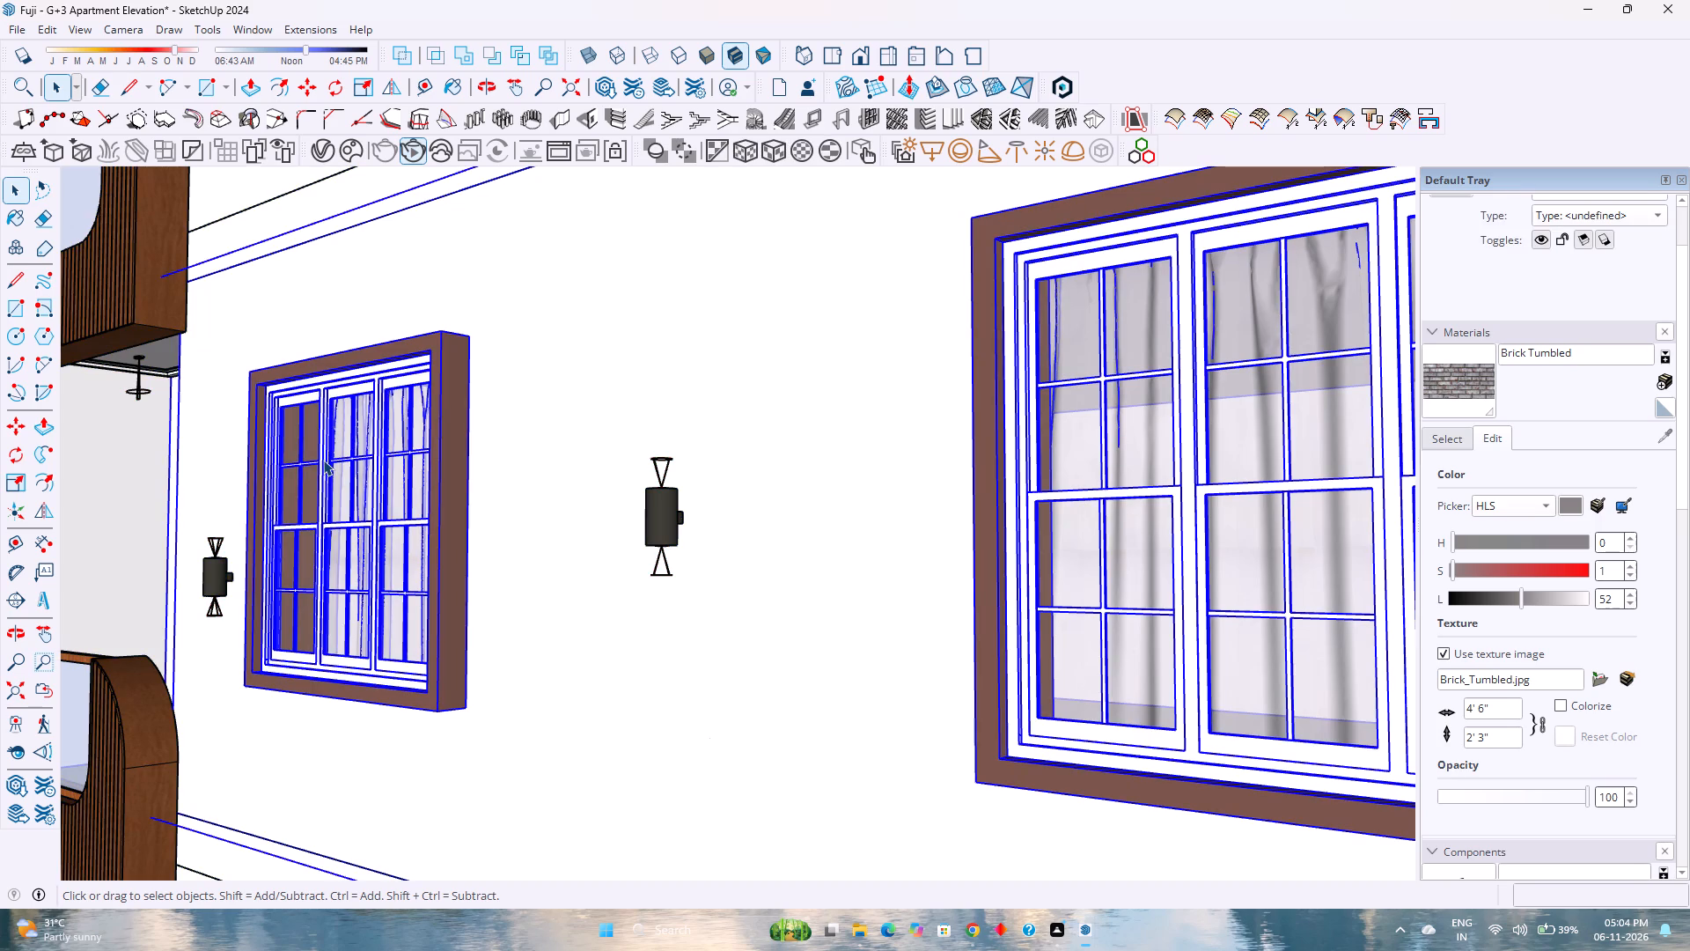
pyautogui.rightClick(323, 460)
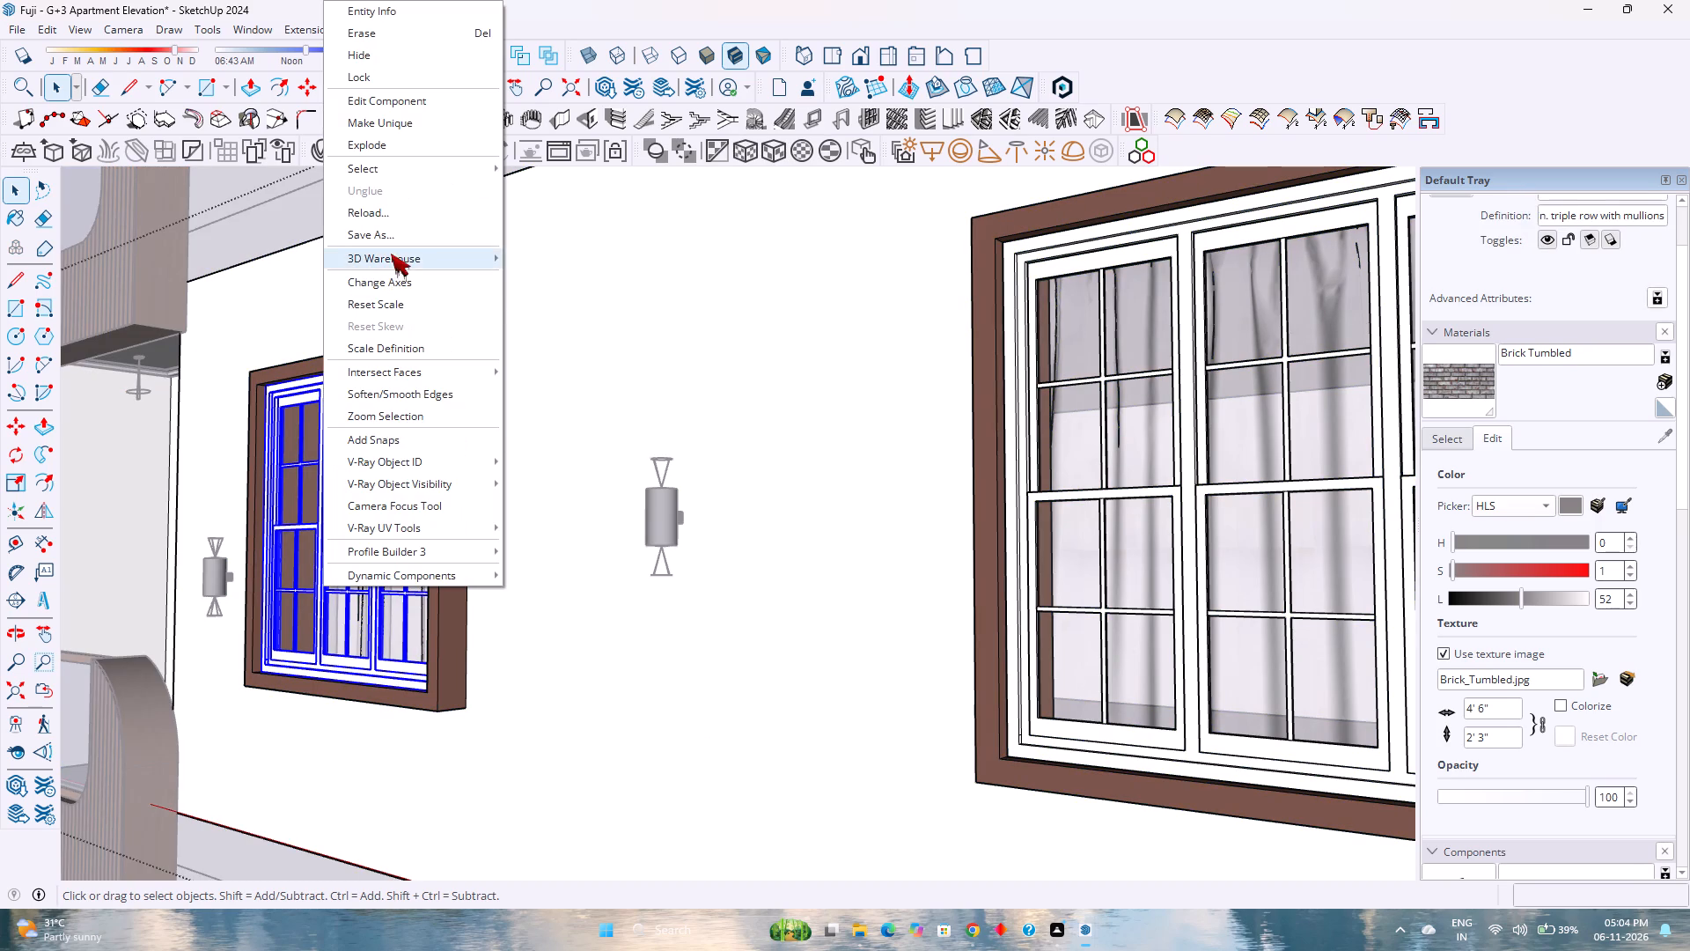
pyautogui.click(524, 188)
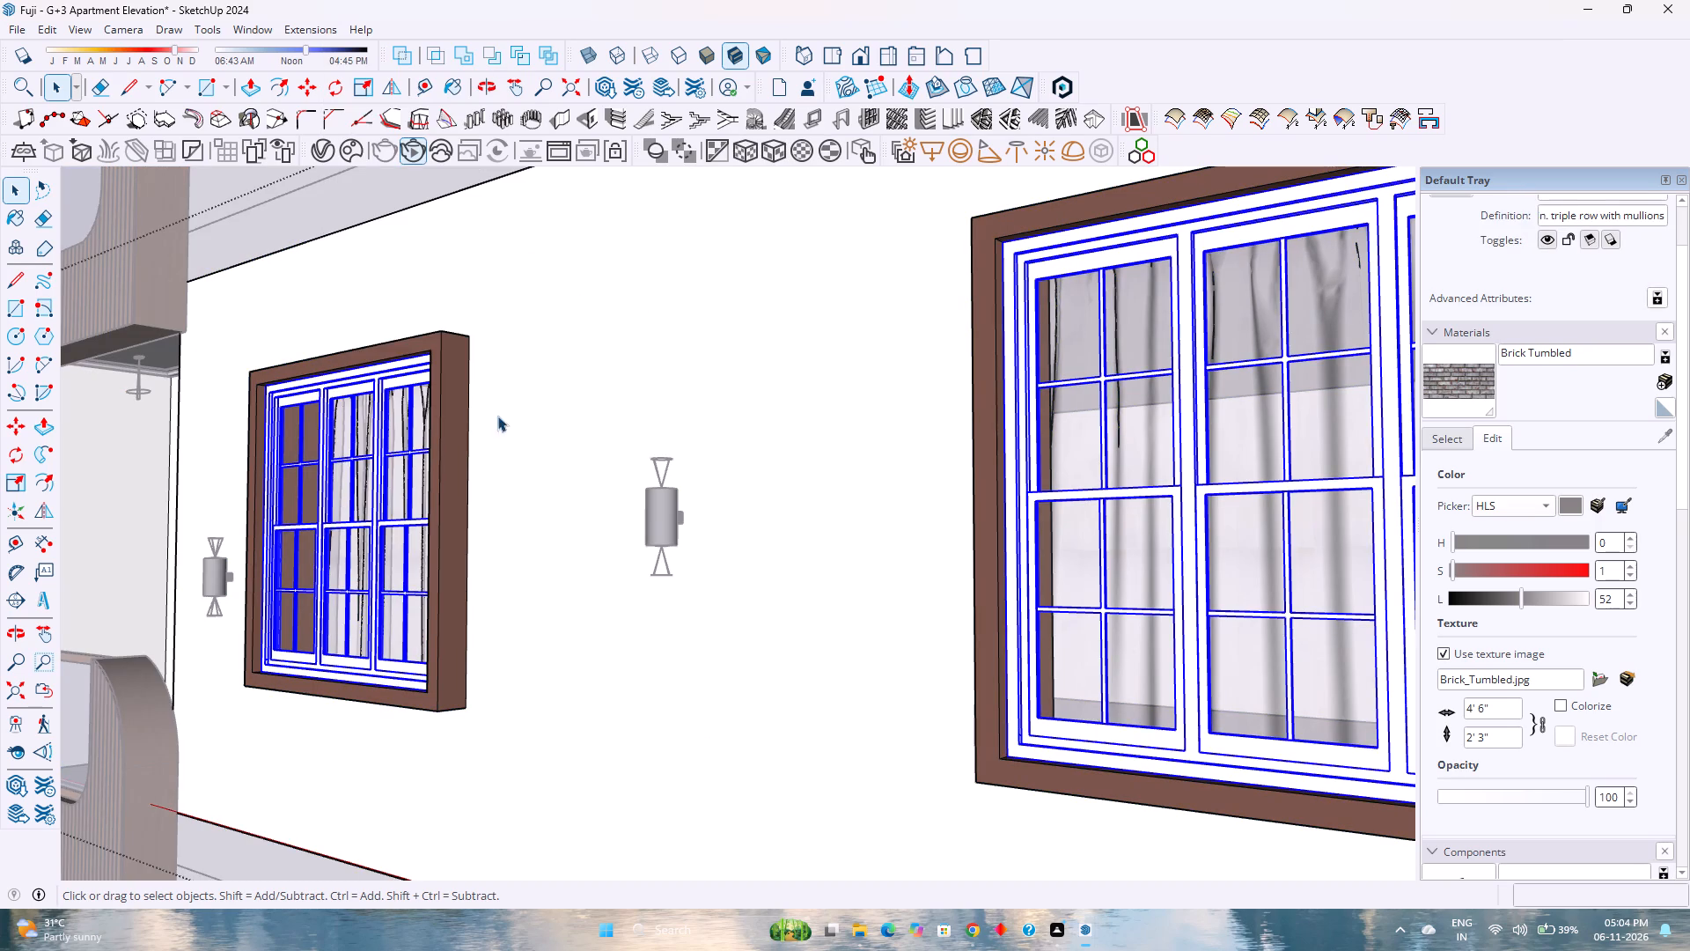
pyautogui.scroll(-12, 515, 425)
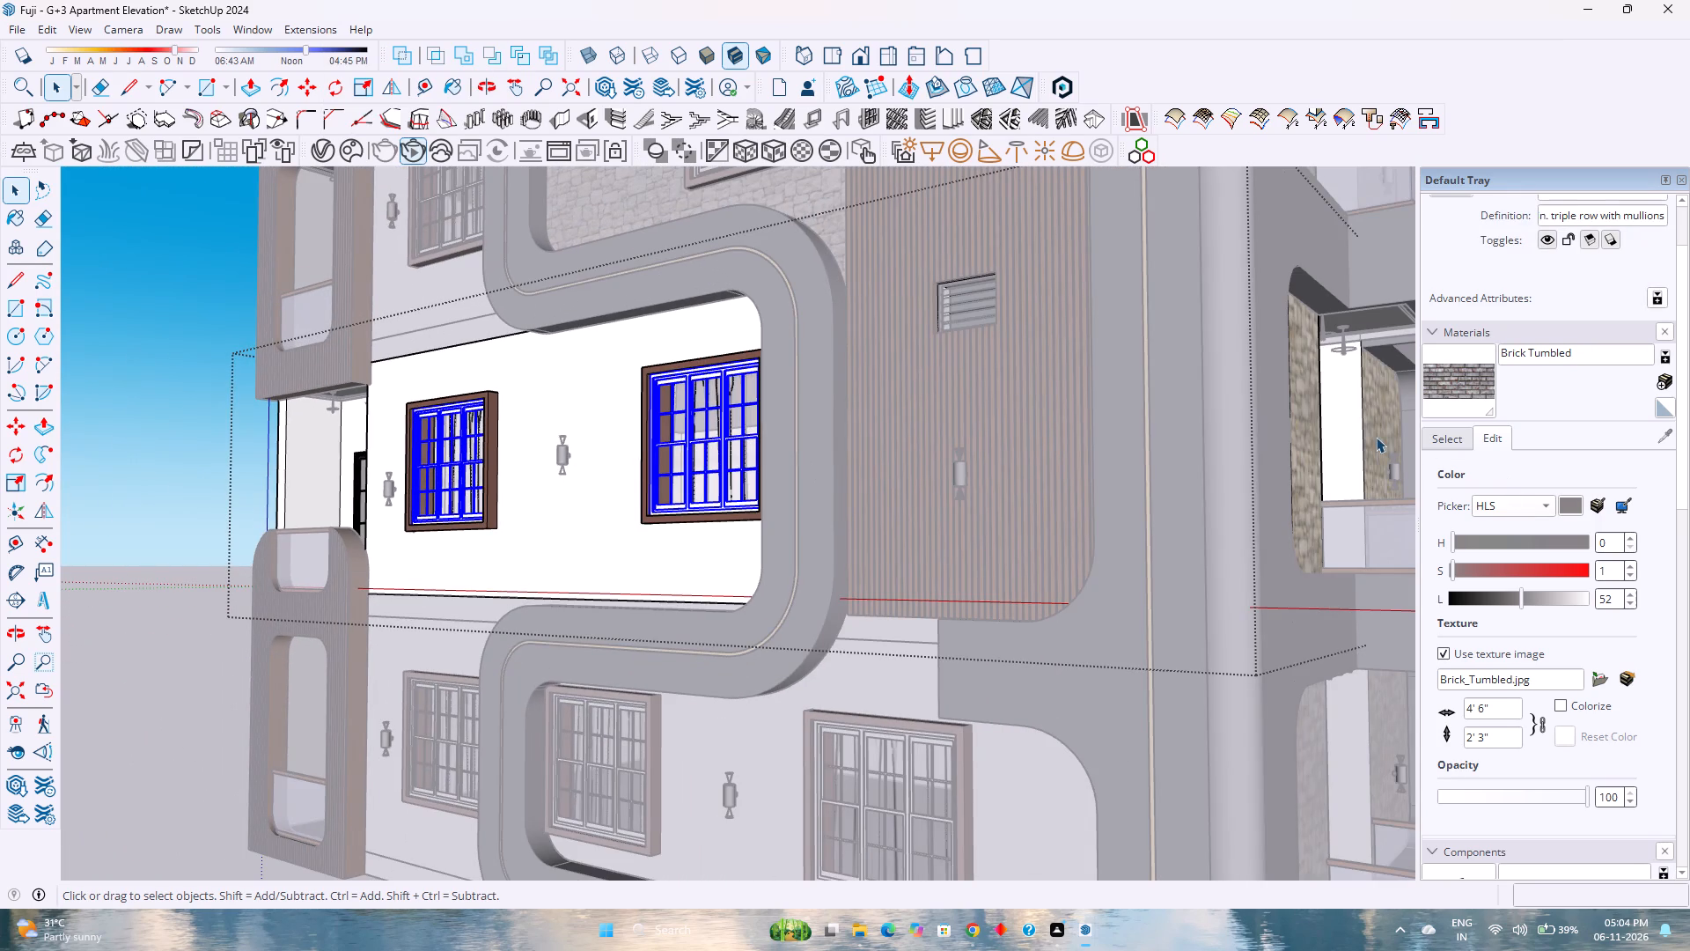
pyautogui.click(1448, 443)
pyautogui.click(1512, 470)
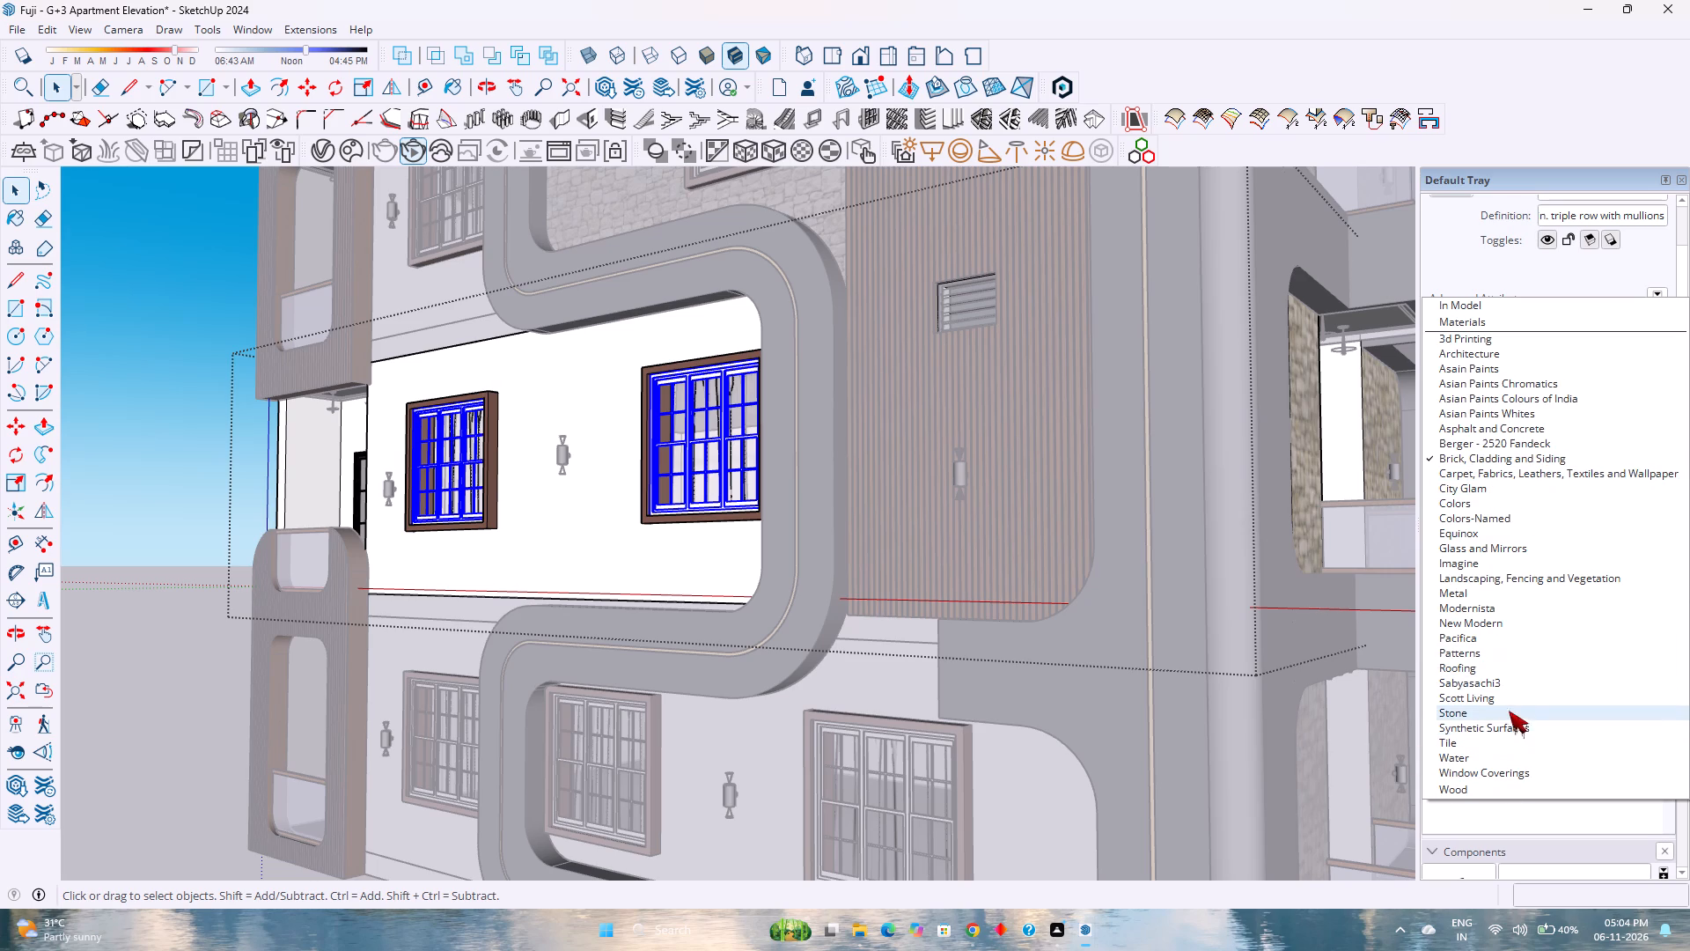
pyautogui.click(1459, 713)
pyautogui.click(1537, 495)
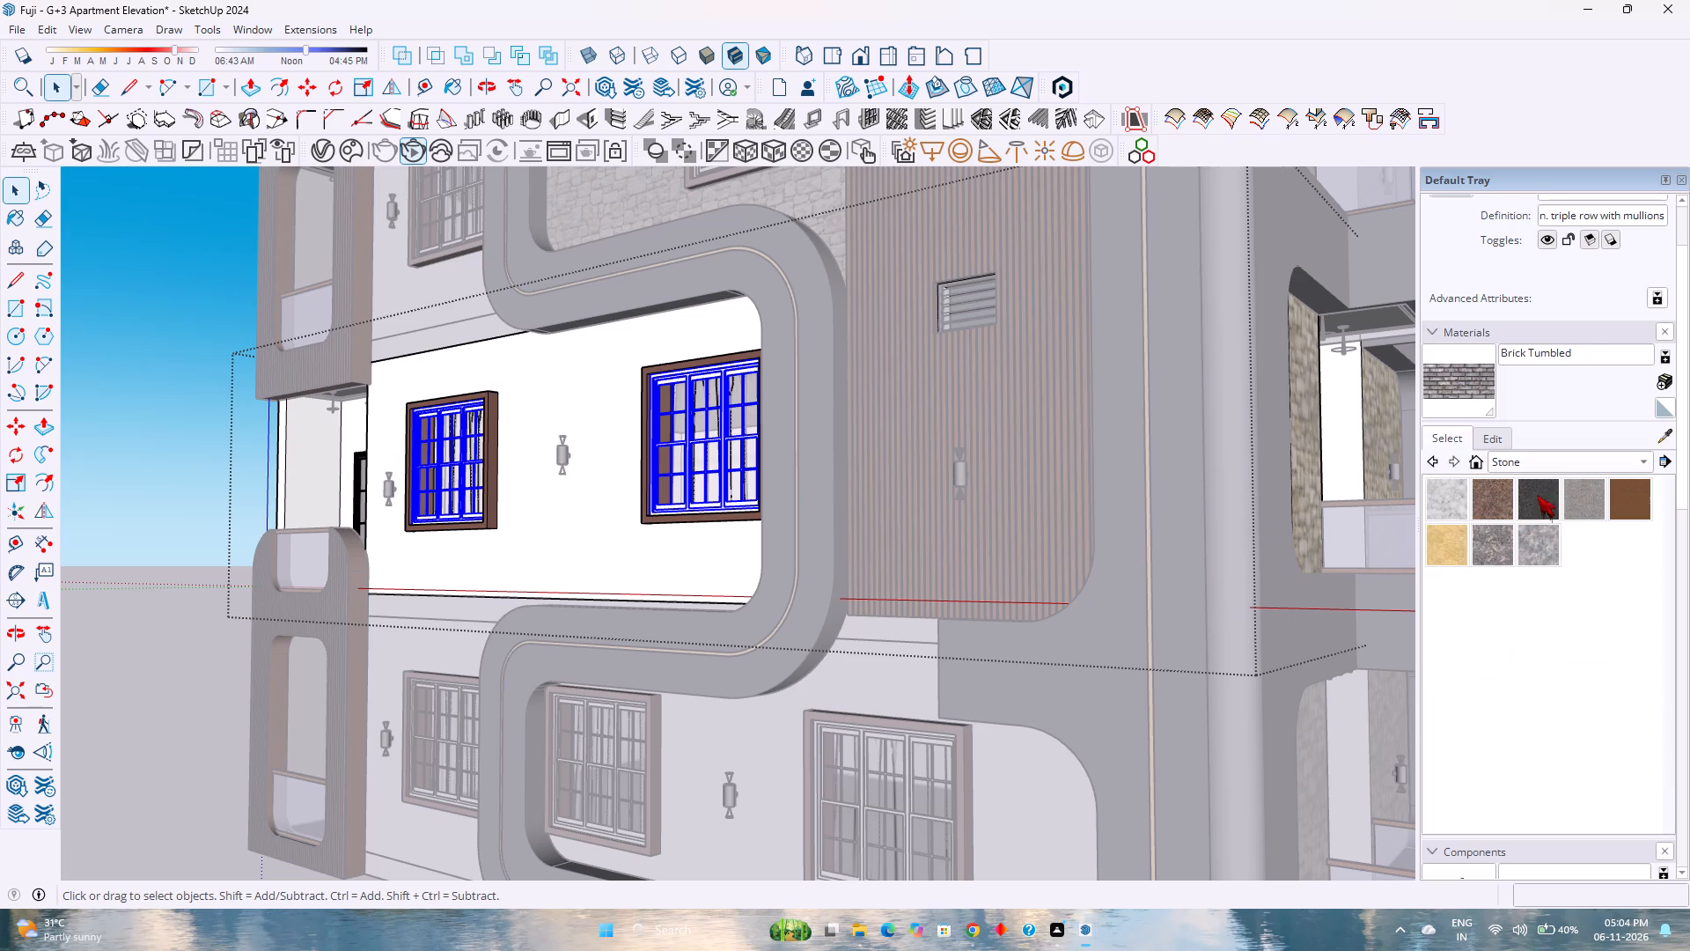
pyautogui.scroll(8, 647, 493)
pyautogui.click(657, 475)
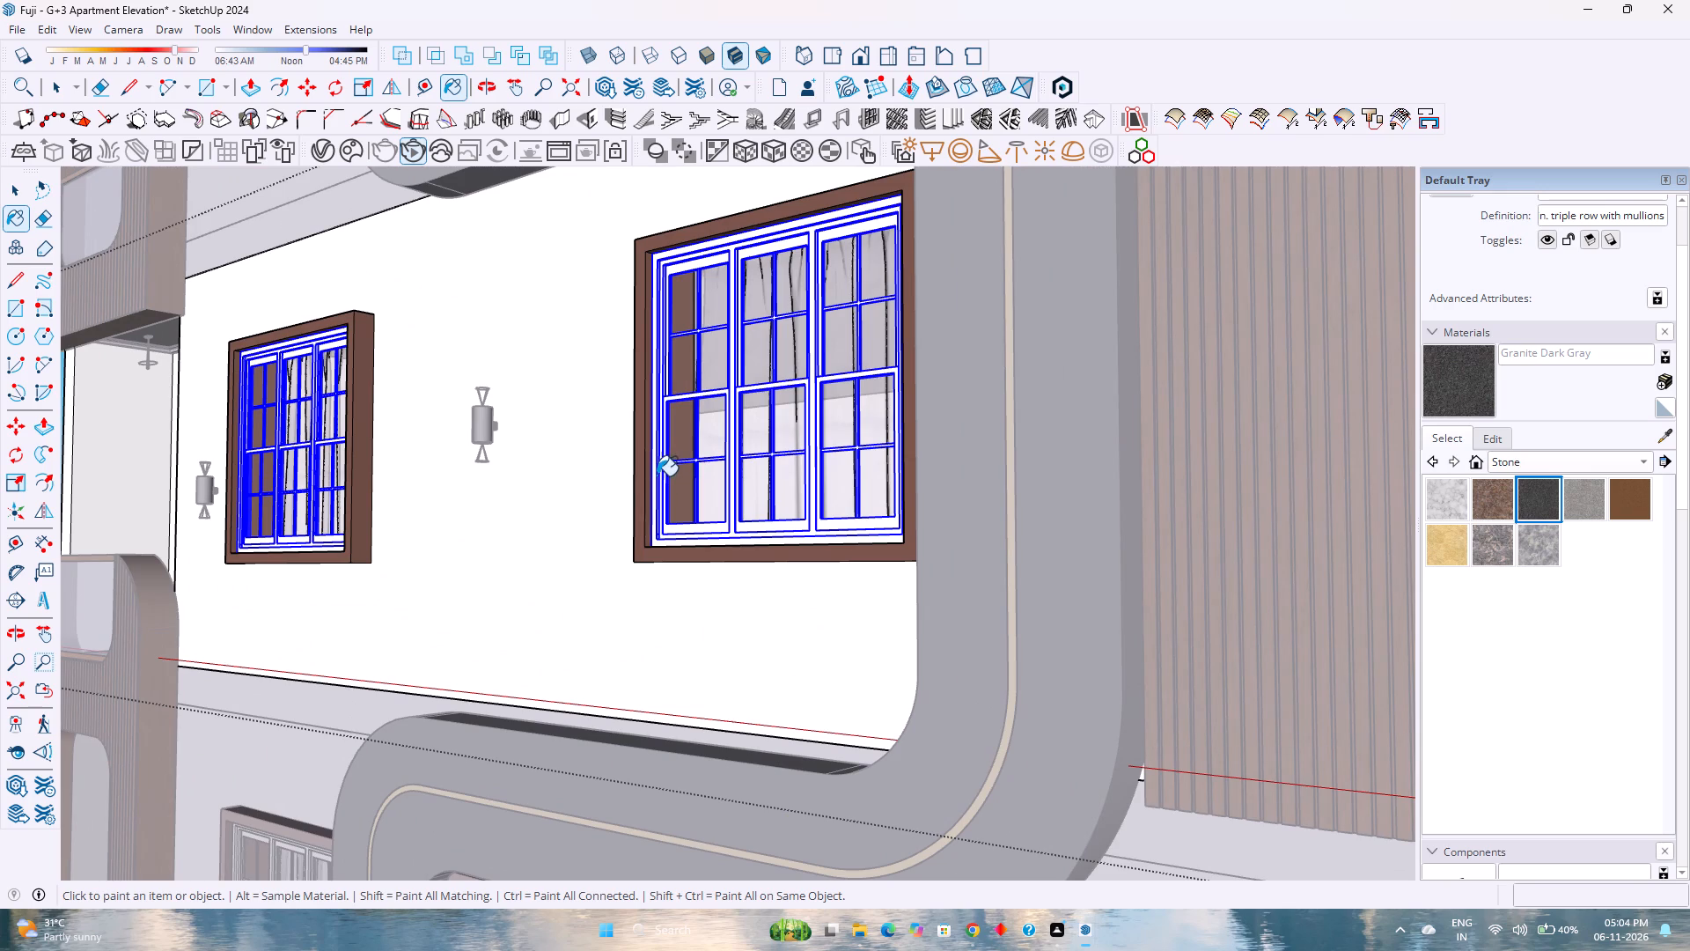
pyautogui.scroll(-9, 553, 558)
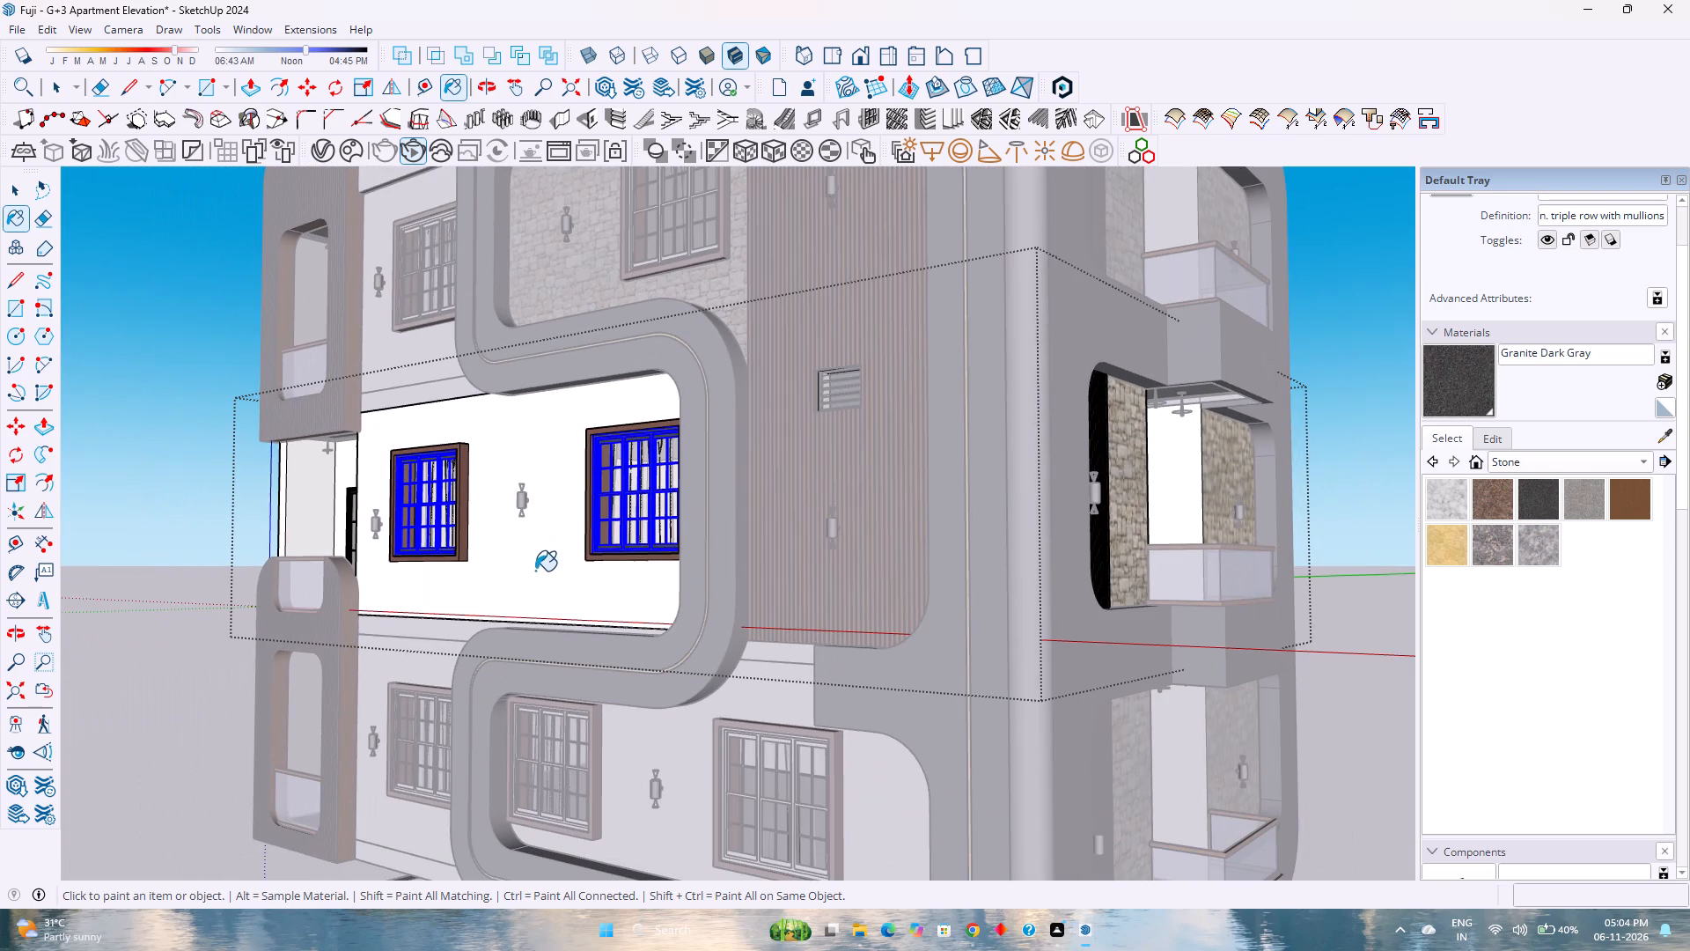
pyautogui.press('space')
pyautogui.scroll(3, 415, 631)
pyautogui.press('Escape')
# Select all instances of the triple-row mullioned window frame on the lowest apartment storey and paint them with Granite Dark Gray.
pyautogui.scroll(-2, 409, 661)
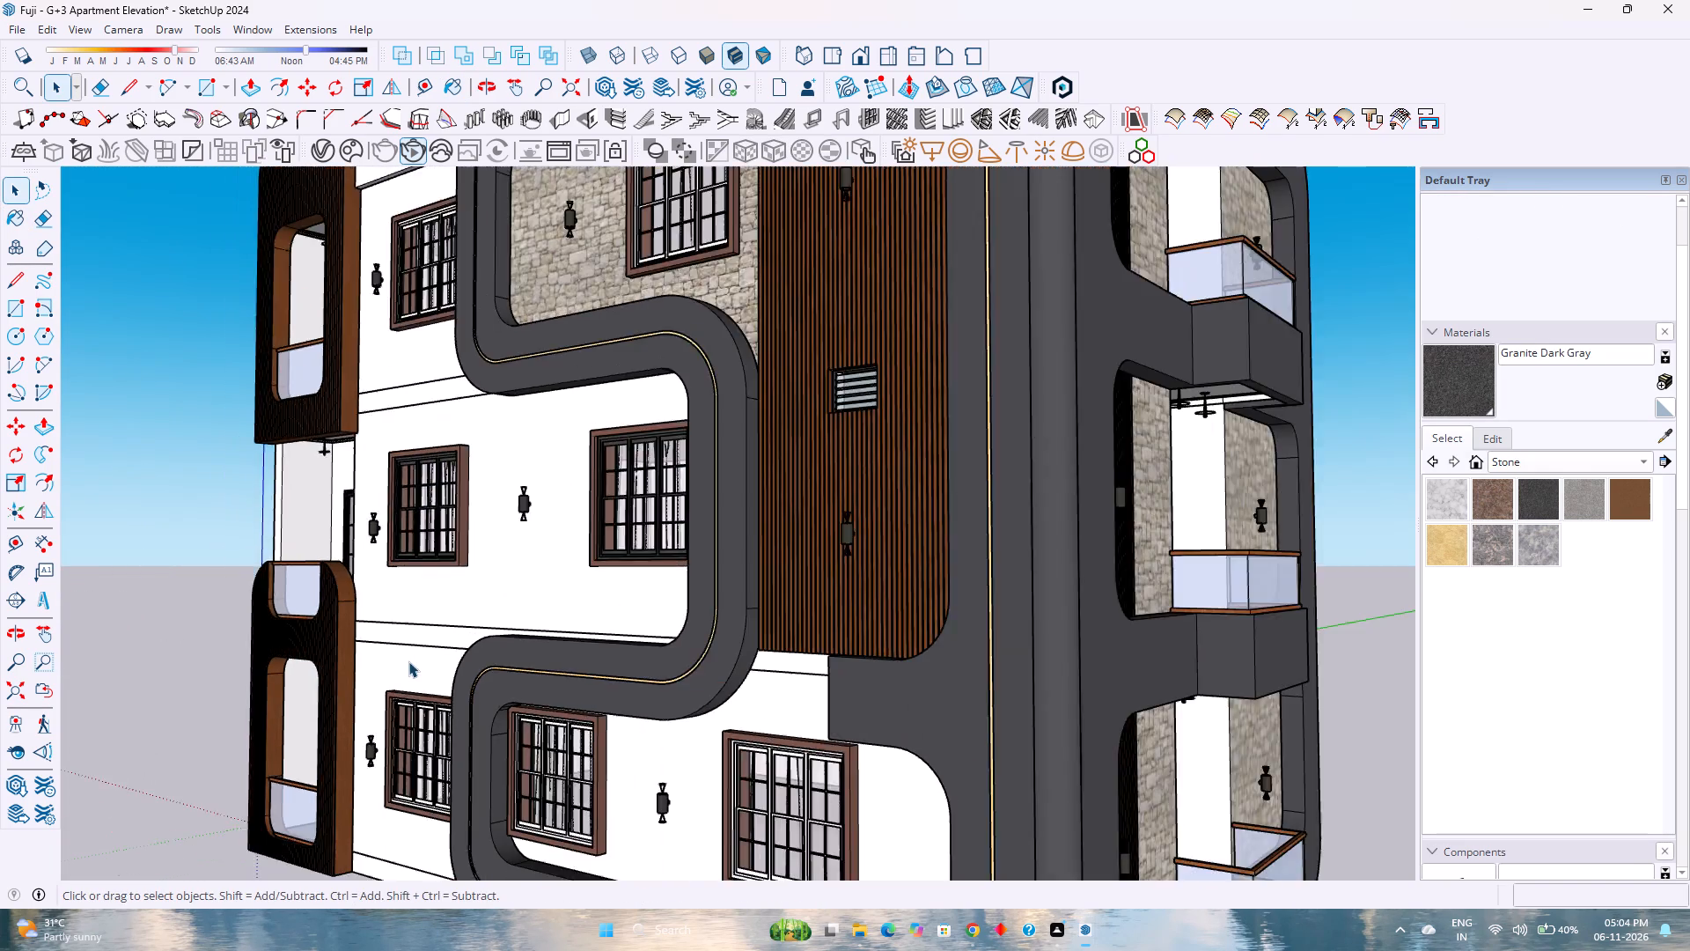
pyautogui.scroll(-4, 408, 661)
pyautogui.scroll(5, 422, 719)
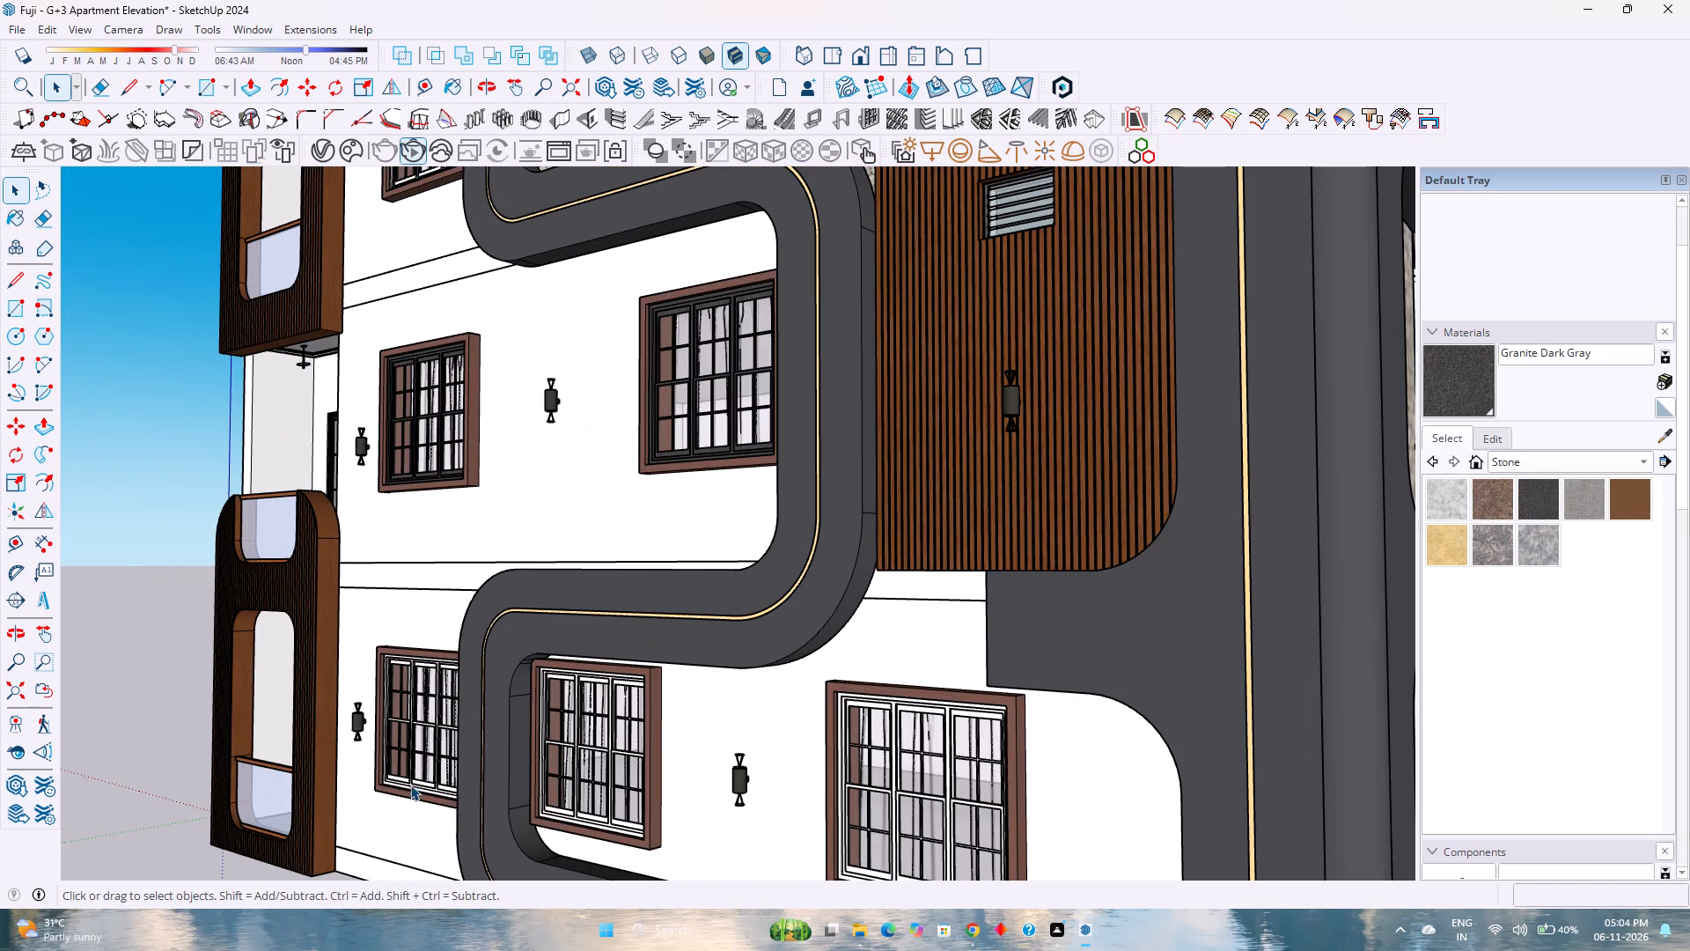
pyautogui.doubleClick(410, 785)
pyautogui.doubleClick(410, 783)
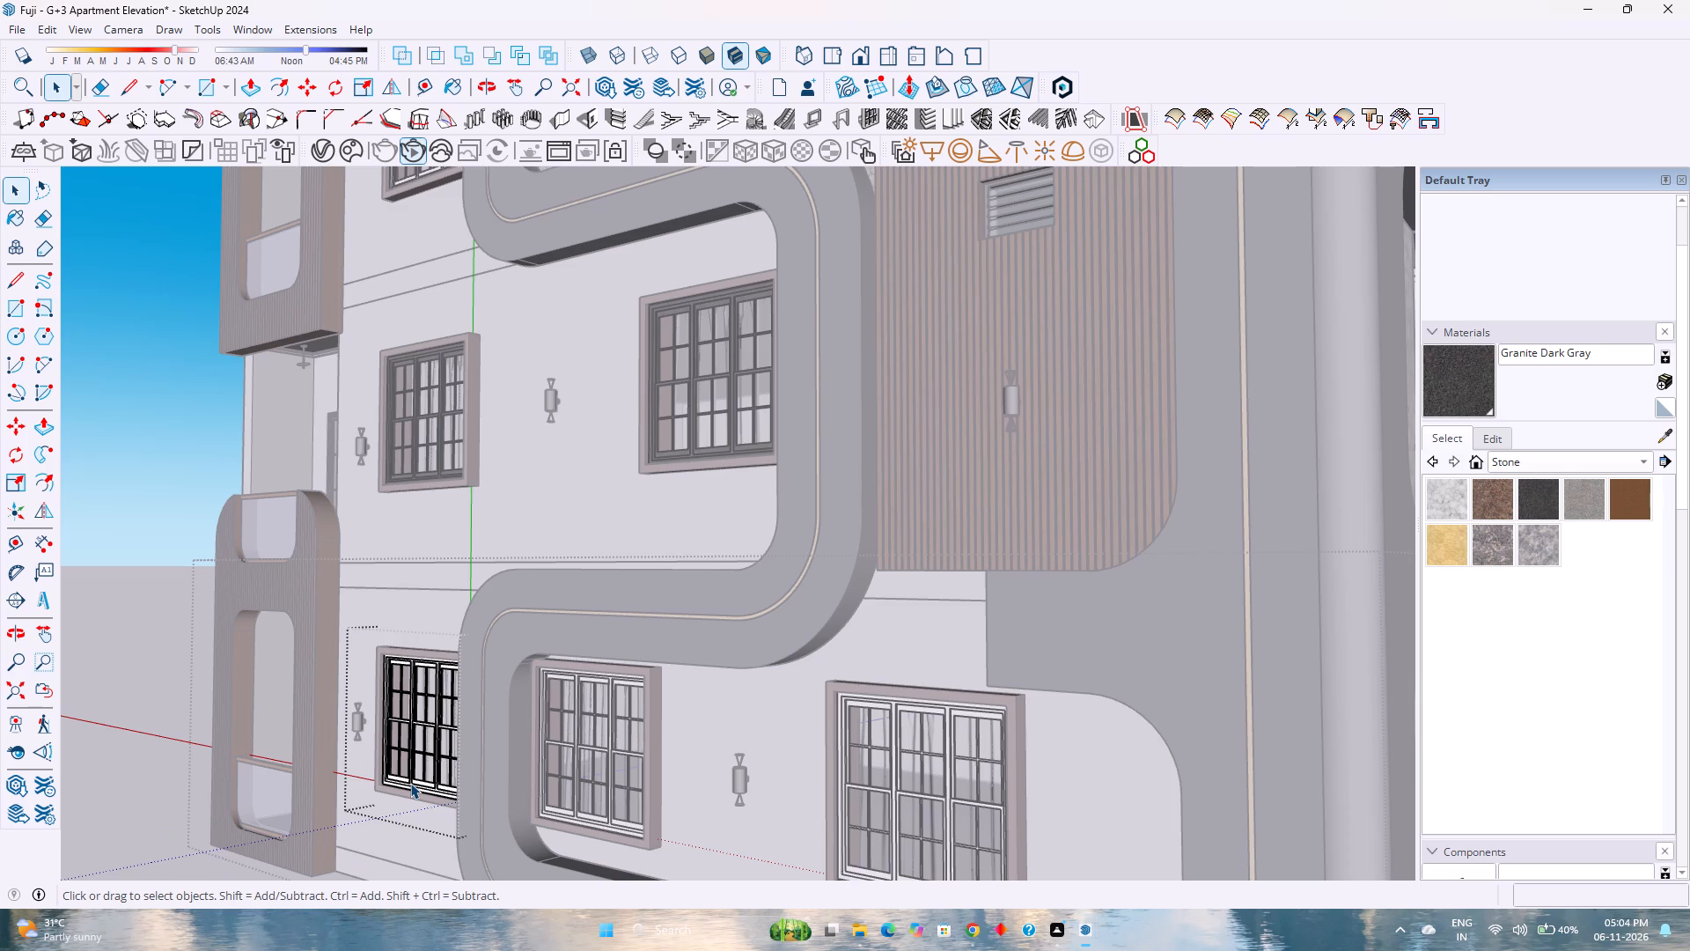
pyautogui.press('Escape')
pyautogui.click(410, 783)
pyautogui.rightClick(410, 783)
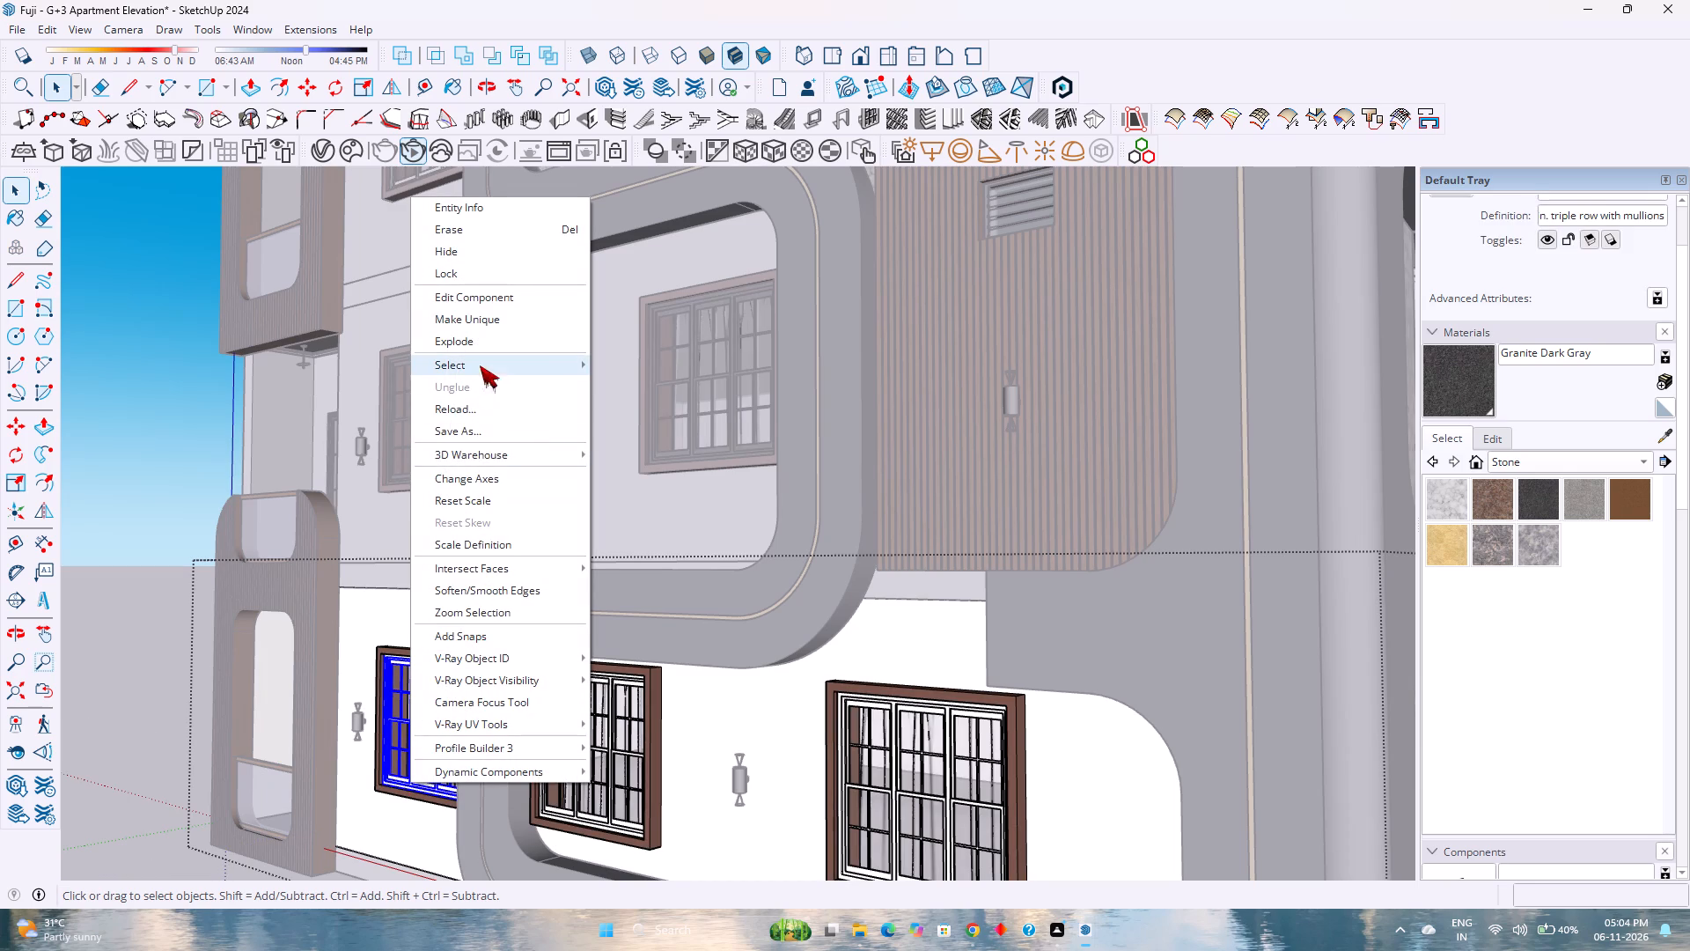
pyautogui.click(653, 383)
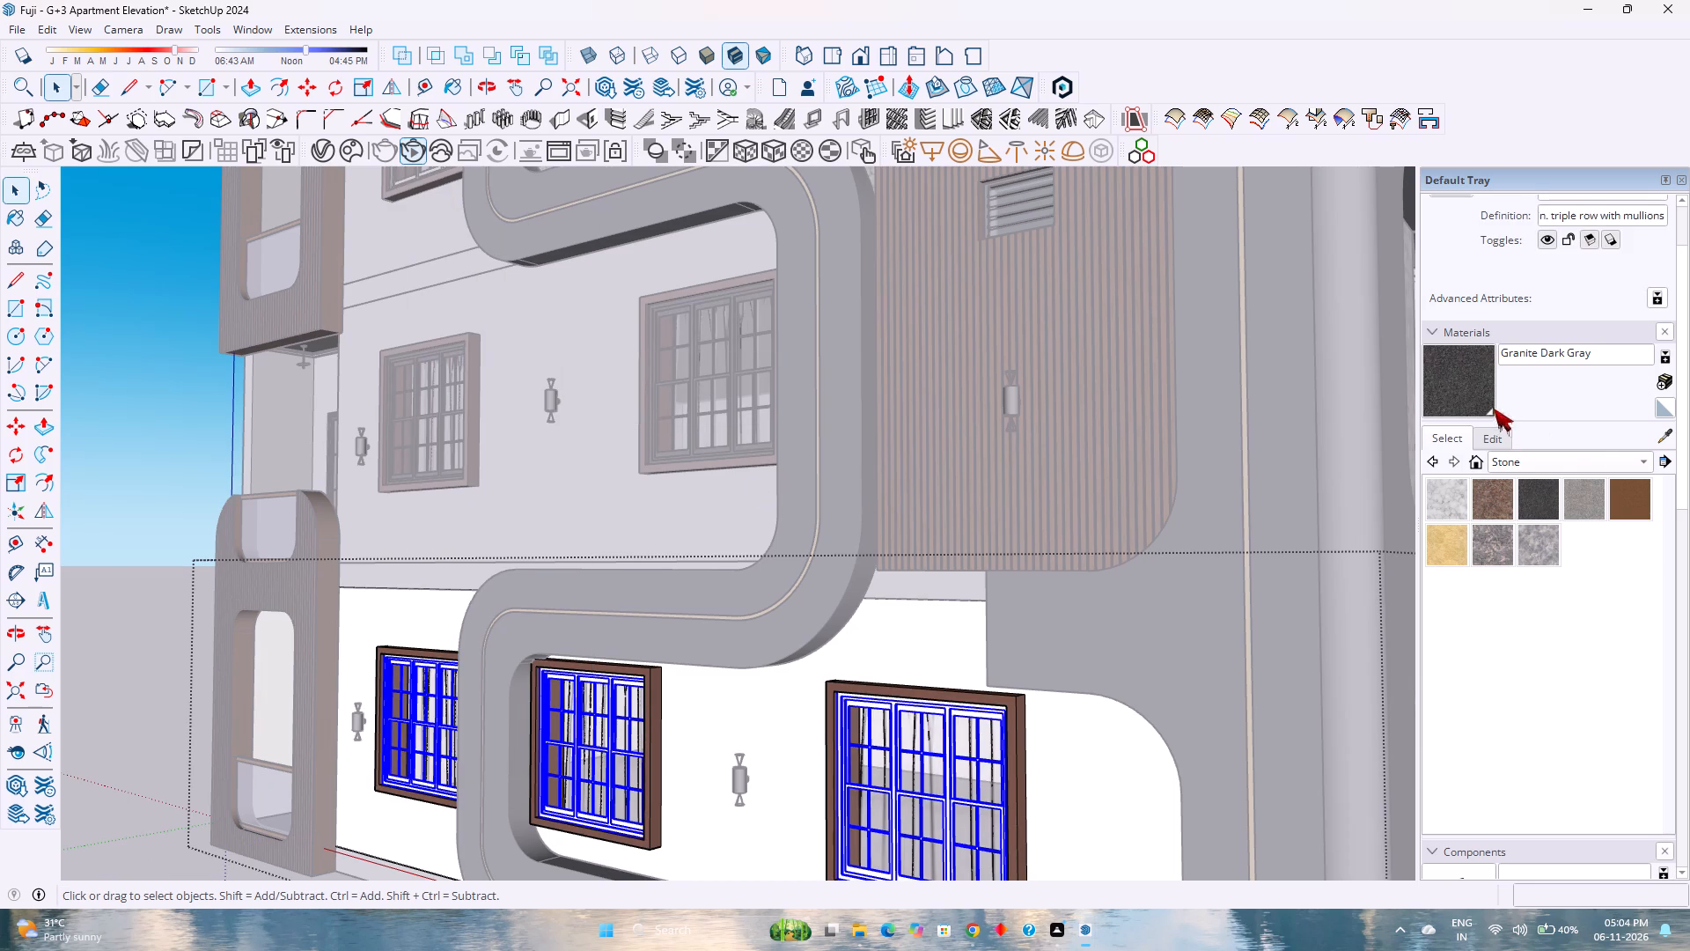
pyautogui.click(1470, 388)
pyautogui.click(893, 788)
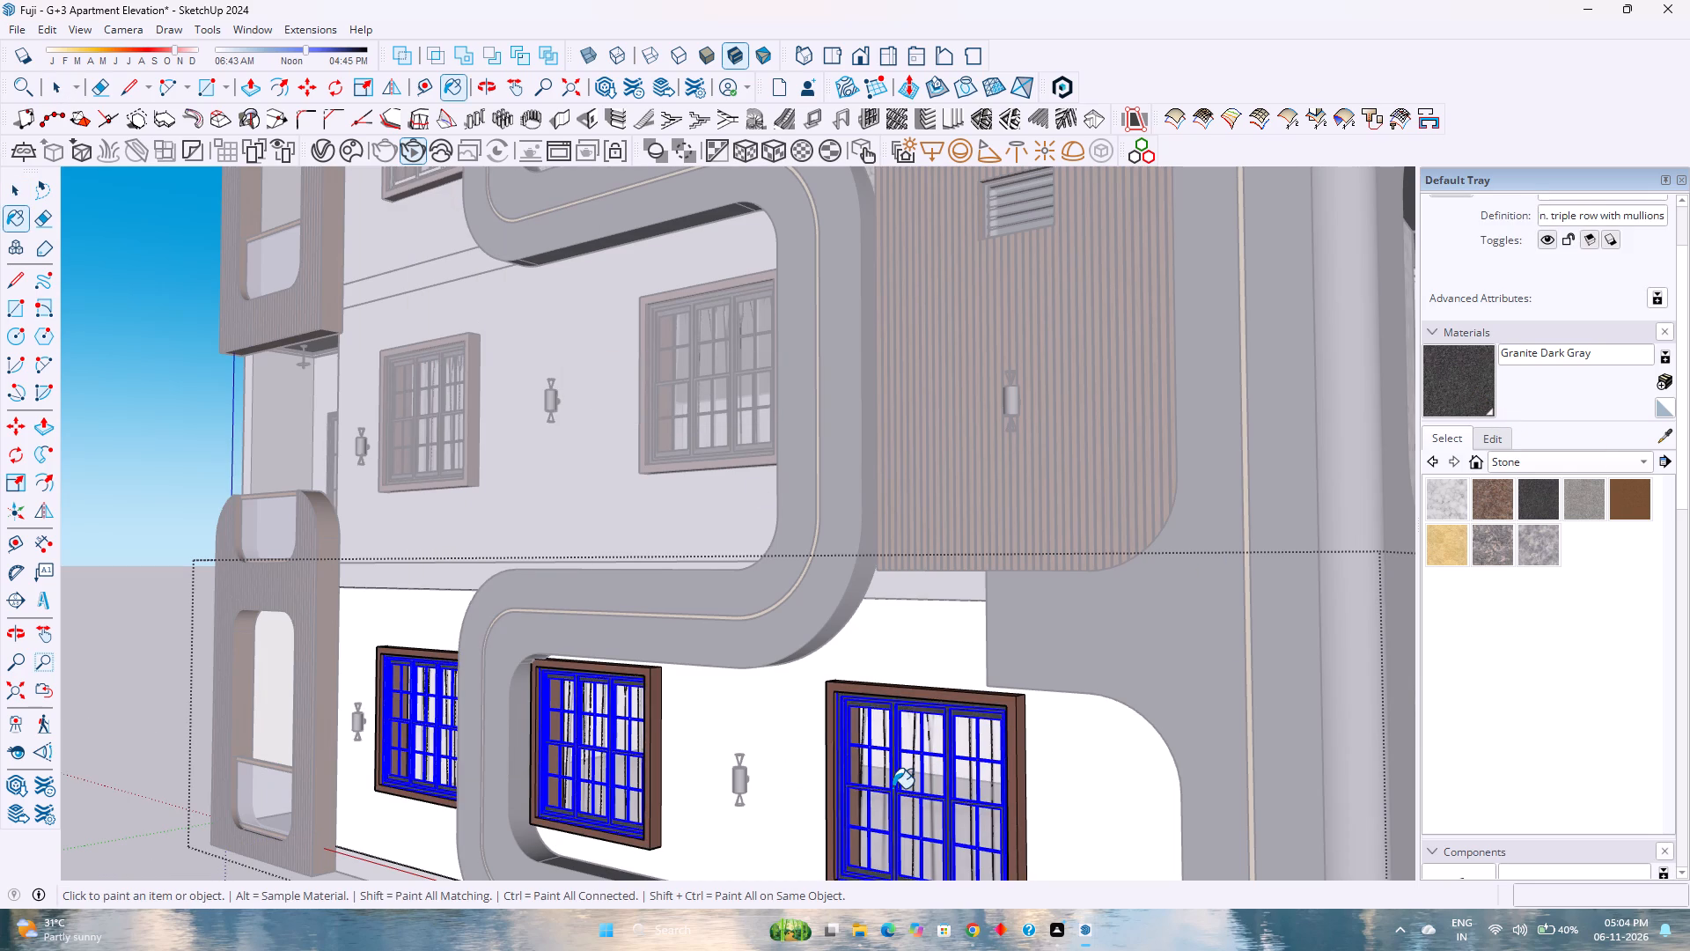
pyautogui.scroll(-4, 866, 802)
pyautogui.press('space')
pyautogui.press('Escape')
# Select all instances of the triple-row mullioned window frame on the top storey and paint them with Granite Dark Gray.
pyautogui.scroll(-4, 771, 815)
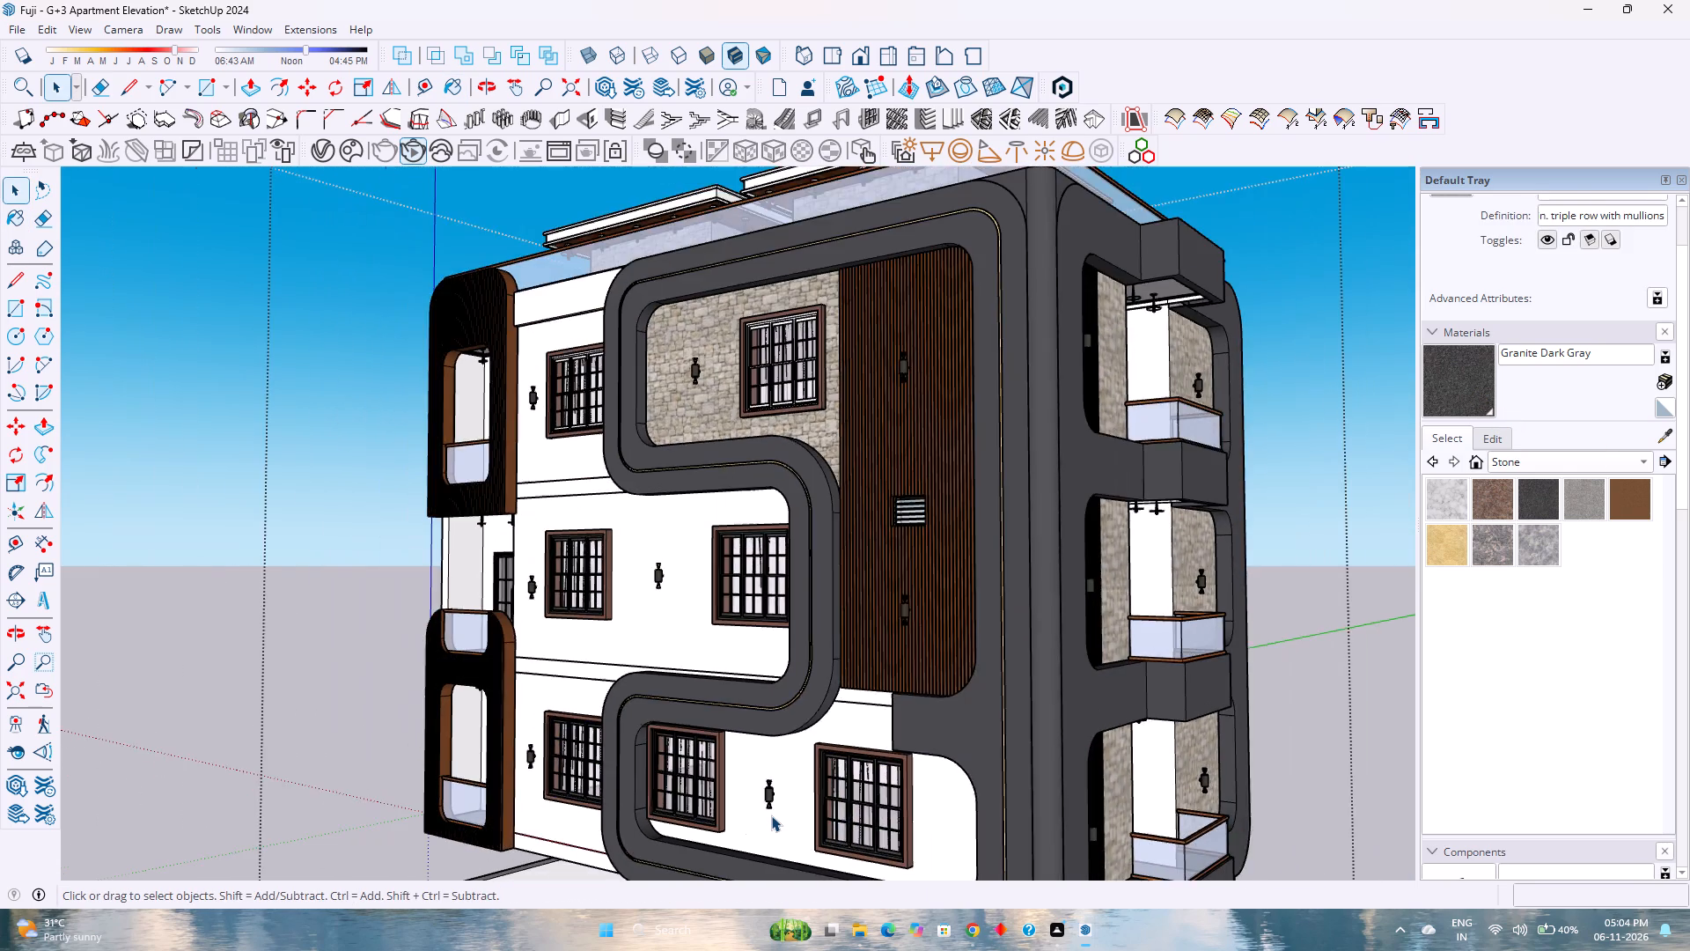
pyautogui.scroll(2, 769, 815)
pyautogui.scroll(-3, 694, 737)
pyautogui.keyDown('shift'); pyautogui.moveTo(589, 635); pyautogui.dragTo(602, 657, button='middle'); pyautogui.keyUp('shift')
pyautogui.keyDown('shift'); pyautogui.moveTo(602, 657); pyautogui.dragTo(607, 665, button='middle'); pyautogui.keyUp('shift')
pyautogui.keyDown('shift'); pyautogui.moveTo(607, 665); pyautogui.dragTo(676, 775, button='middle'); pyautogui.keyUp('shift')
pyautogui.keyDown('shift'); pyautogui.middleClick(676, 775); pyautogui.keyUp('shift')
pyautogui.scroll(1, 622, 603)
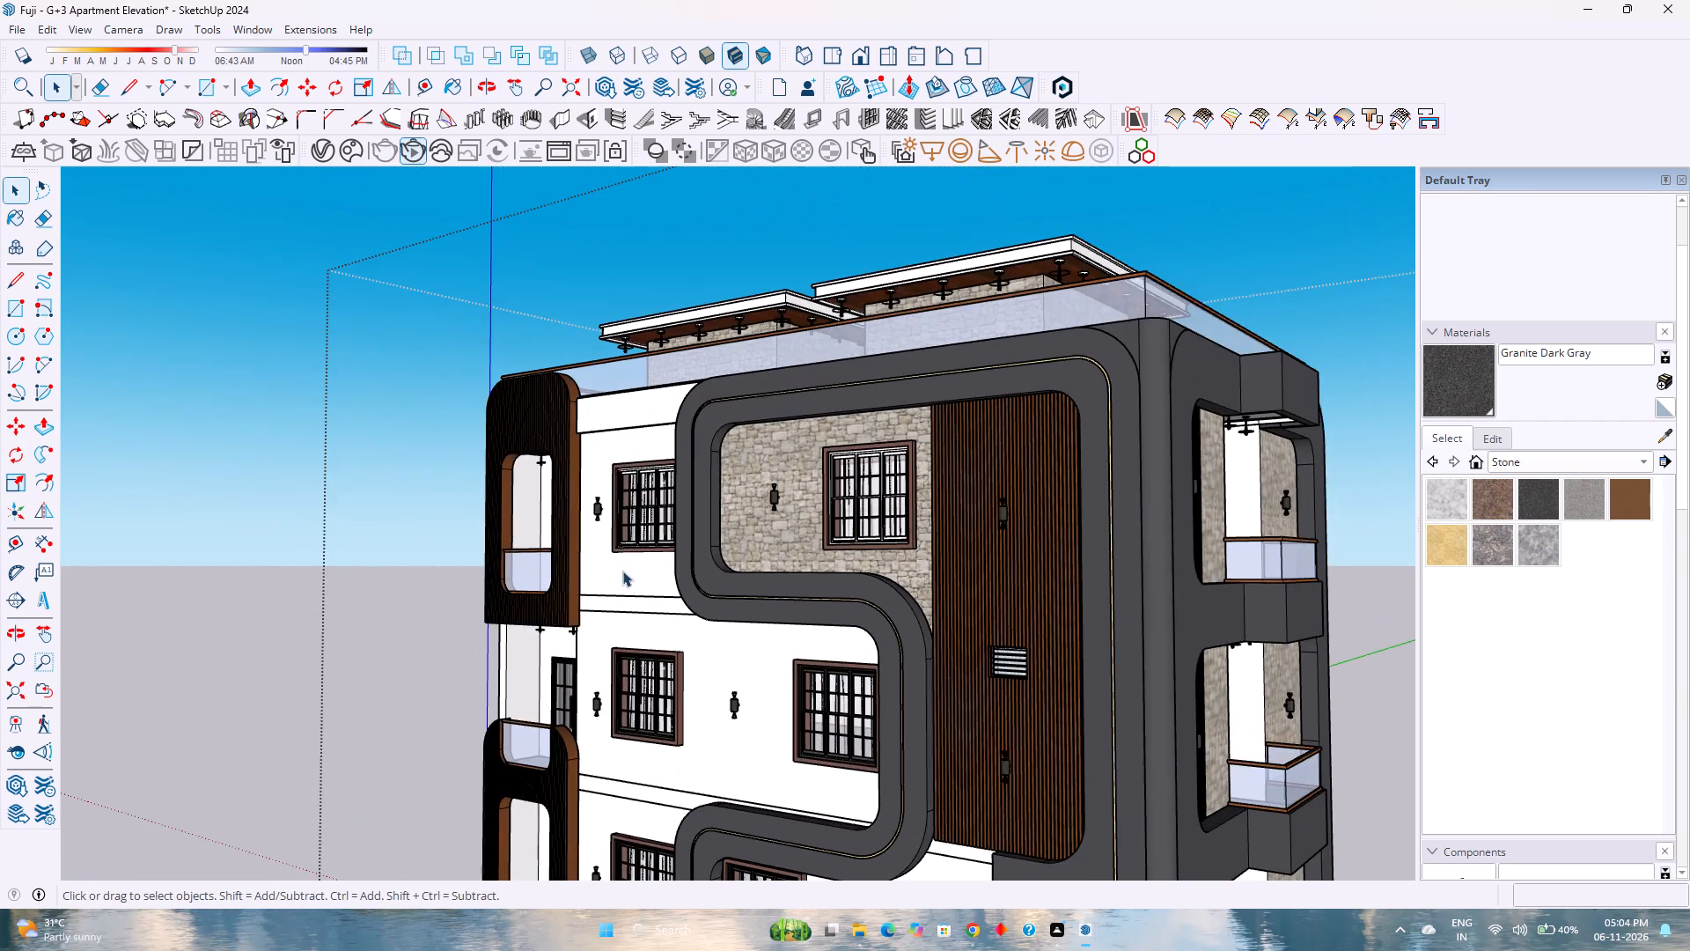
pyautogui.scroll(8, 633, 513)
pyautogui.doubleClick(650, 520)
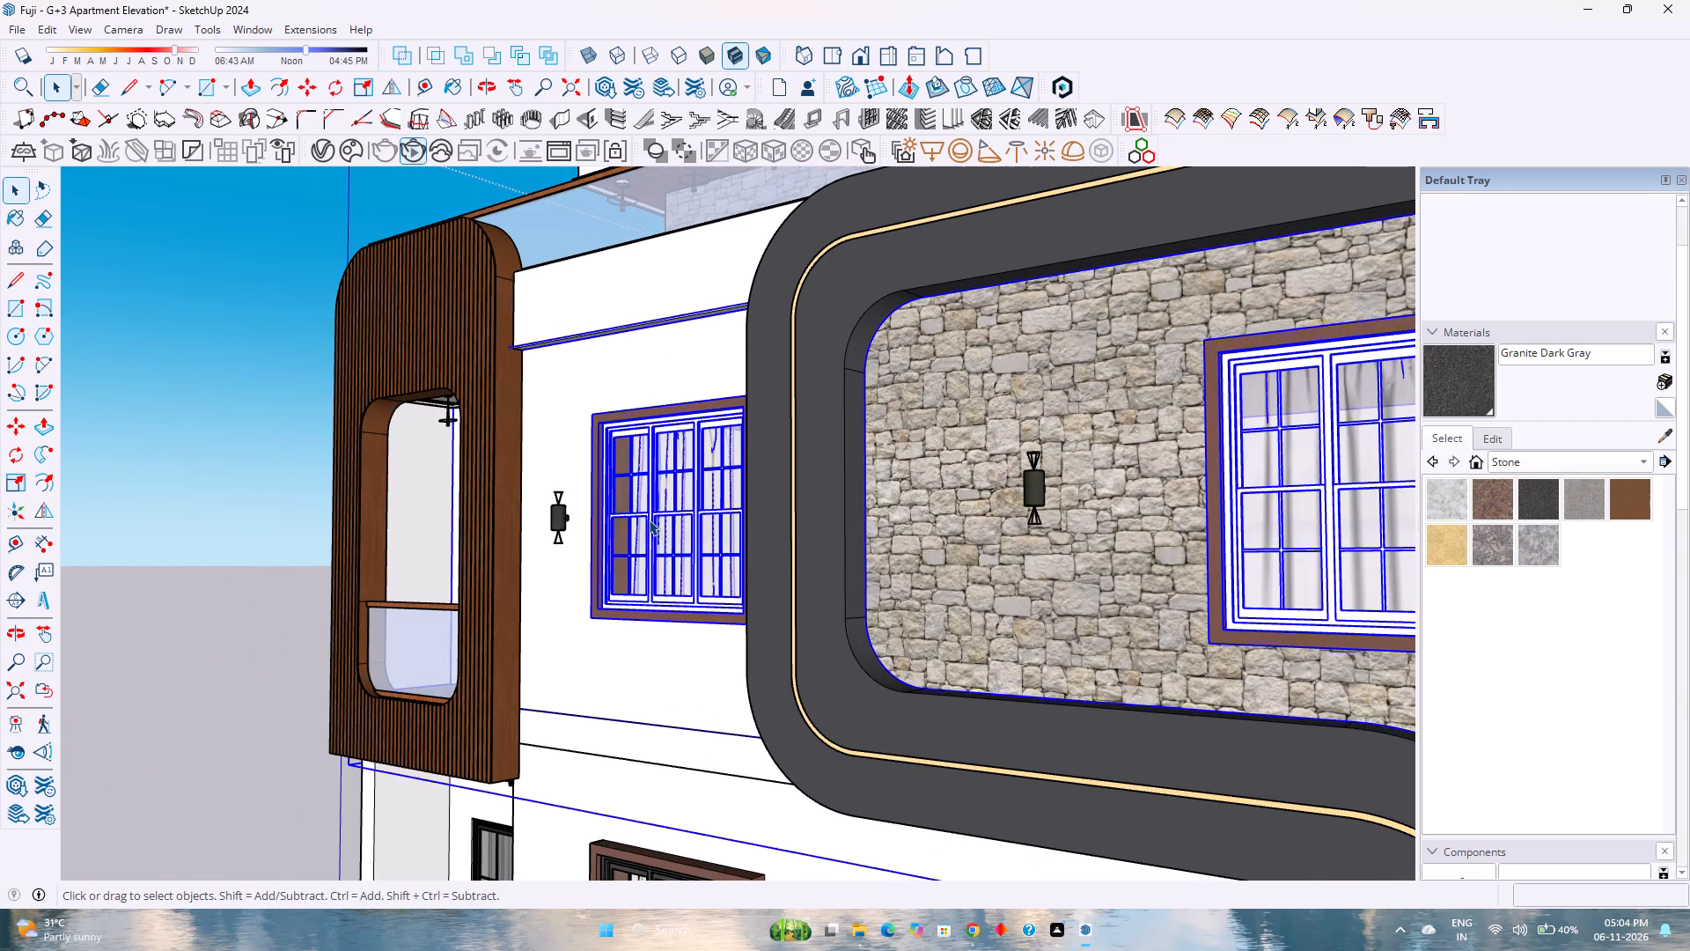
pyautogui.click(649, 520)
pyautogui.rightClick(649, 520)
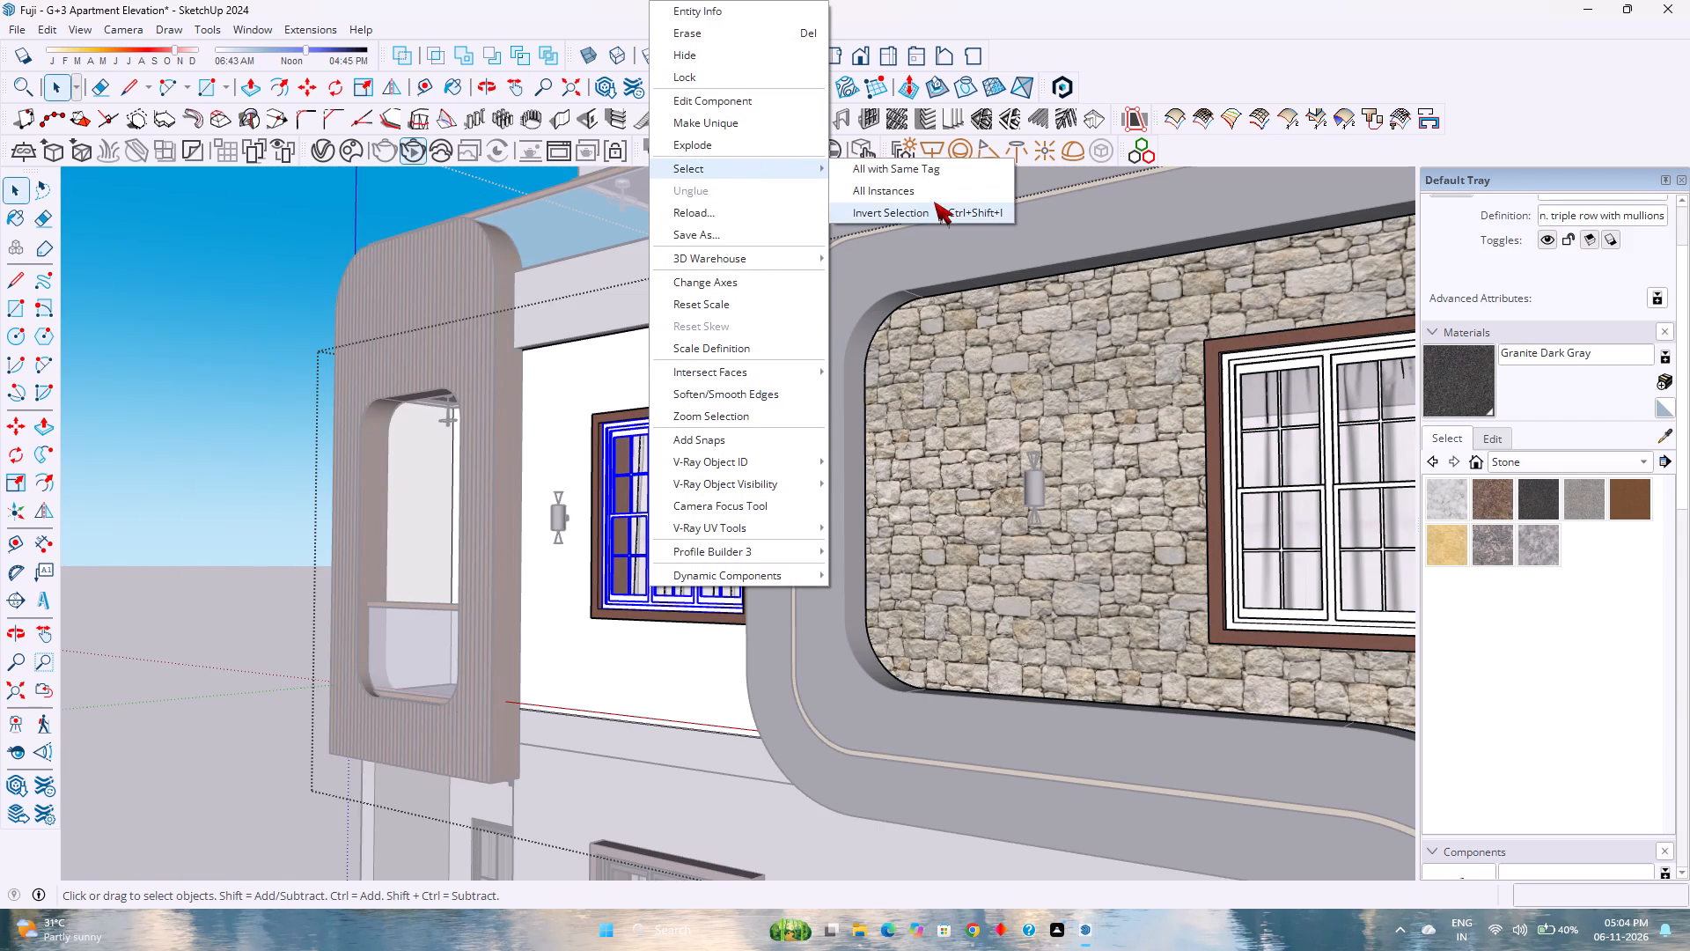
pyautogui.click(935, 195)
pyautogui.click(1457, 379)
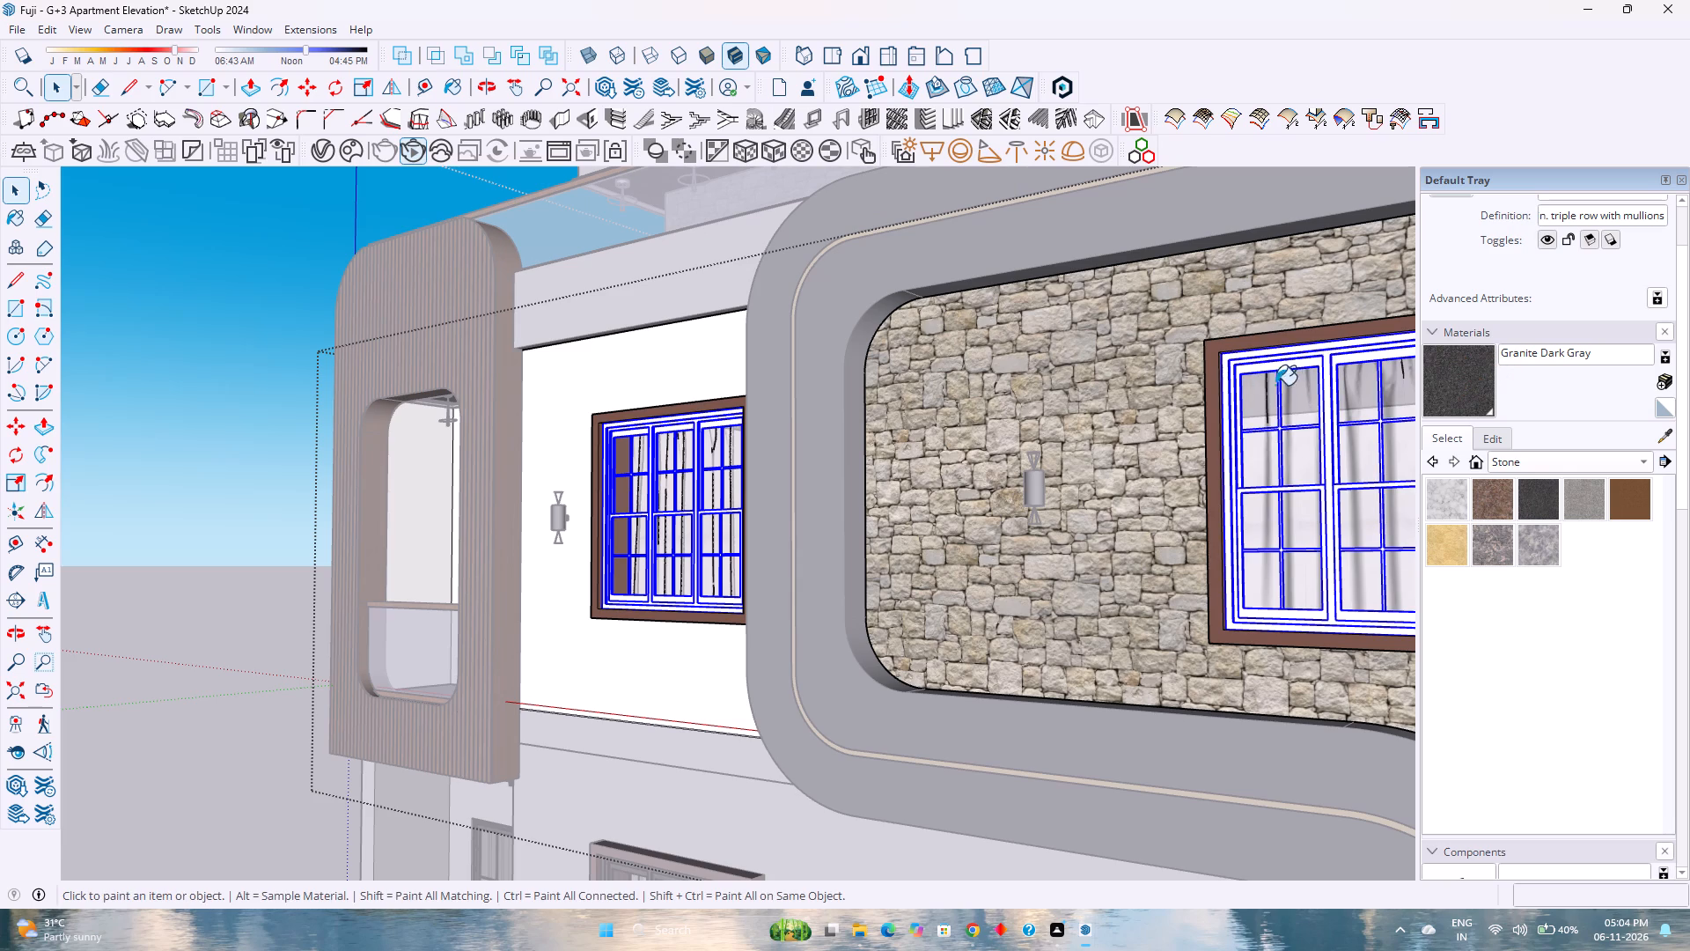
pyautogui.click(1235, 384)
pyautogui.press('space')
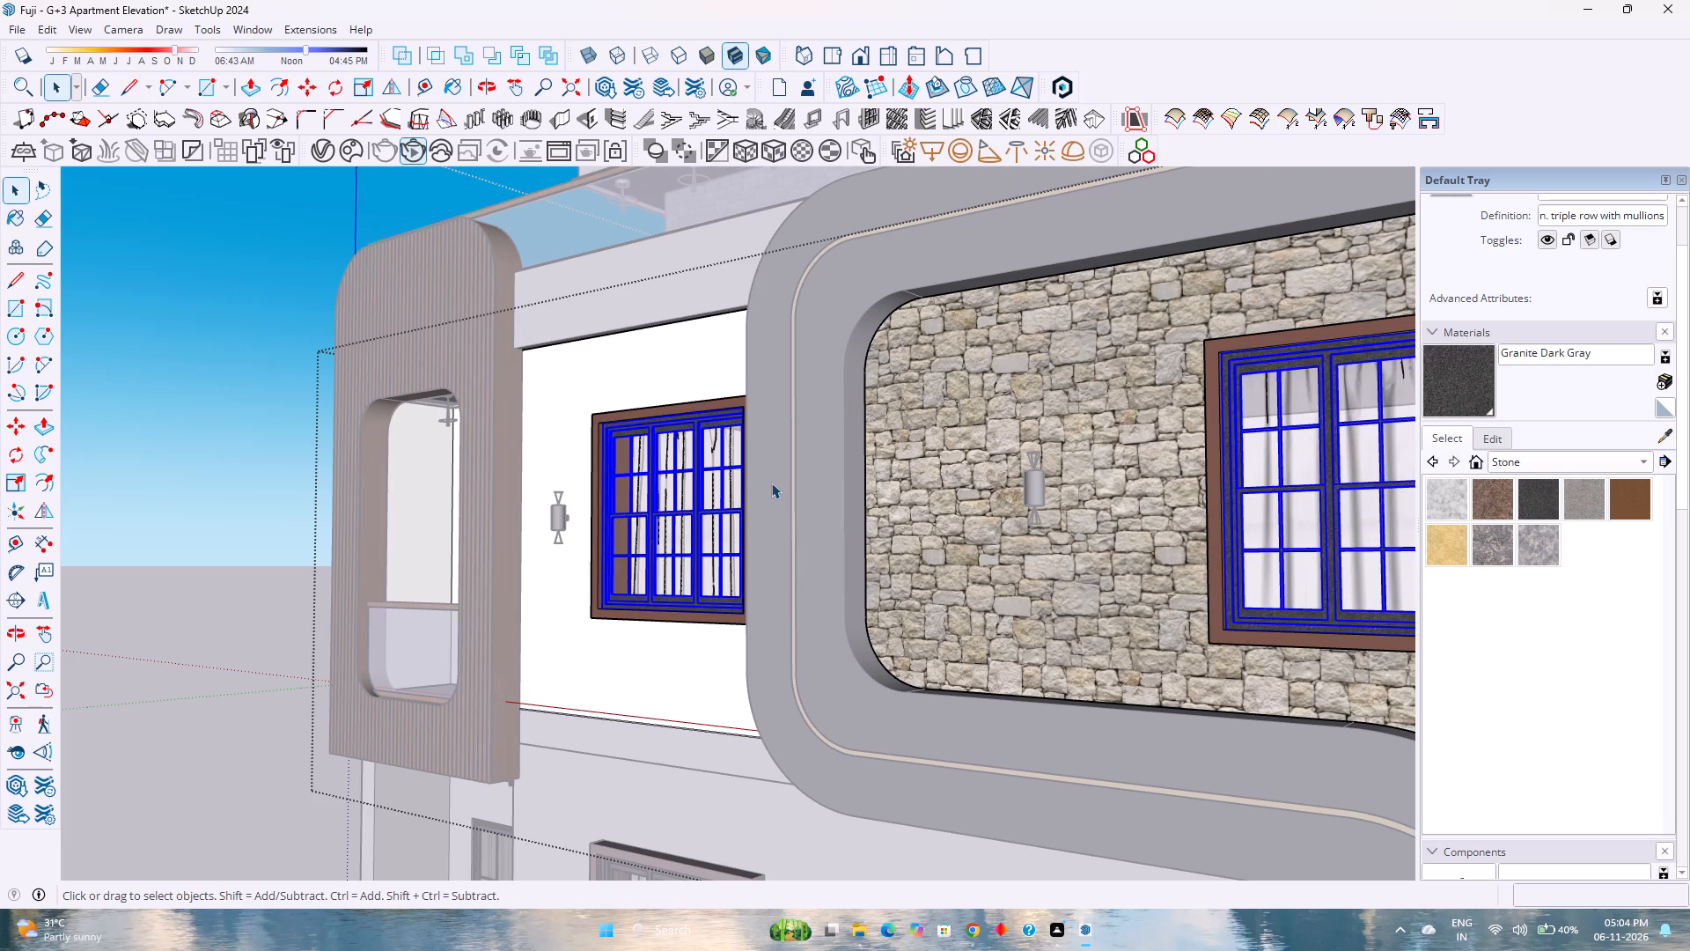
pyautogui.scroll(-4, 771, 483)
pyautogui.press('Escape')
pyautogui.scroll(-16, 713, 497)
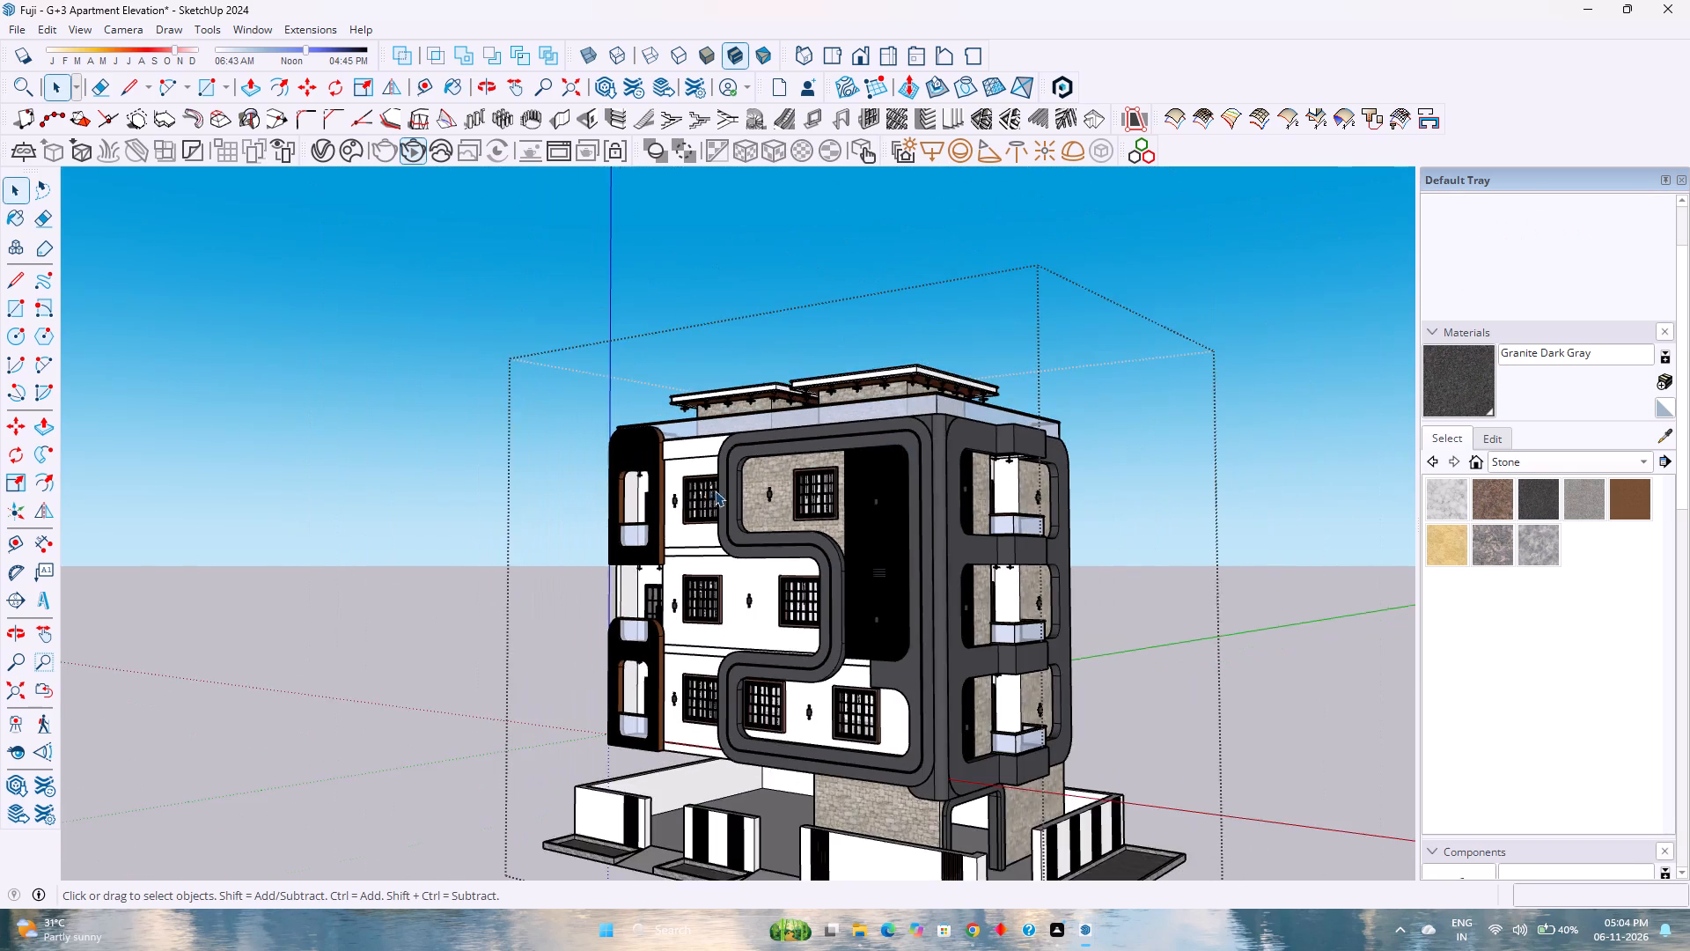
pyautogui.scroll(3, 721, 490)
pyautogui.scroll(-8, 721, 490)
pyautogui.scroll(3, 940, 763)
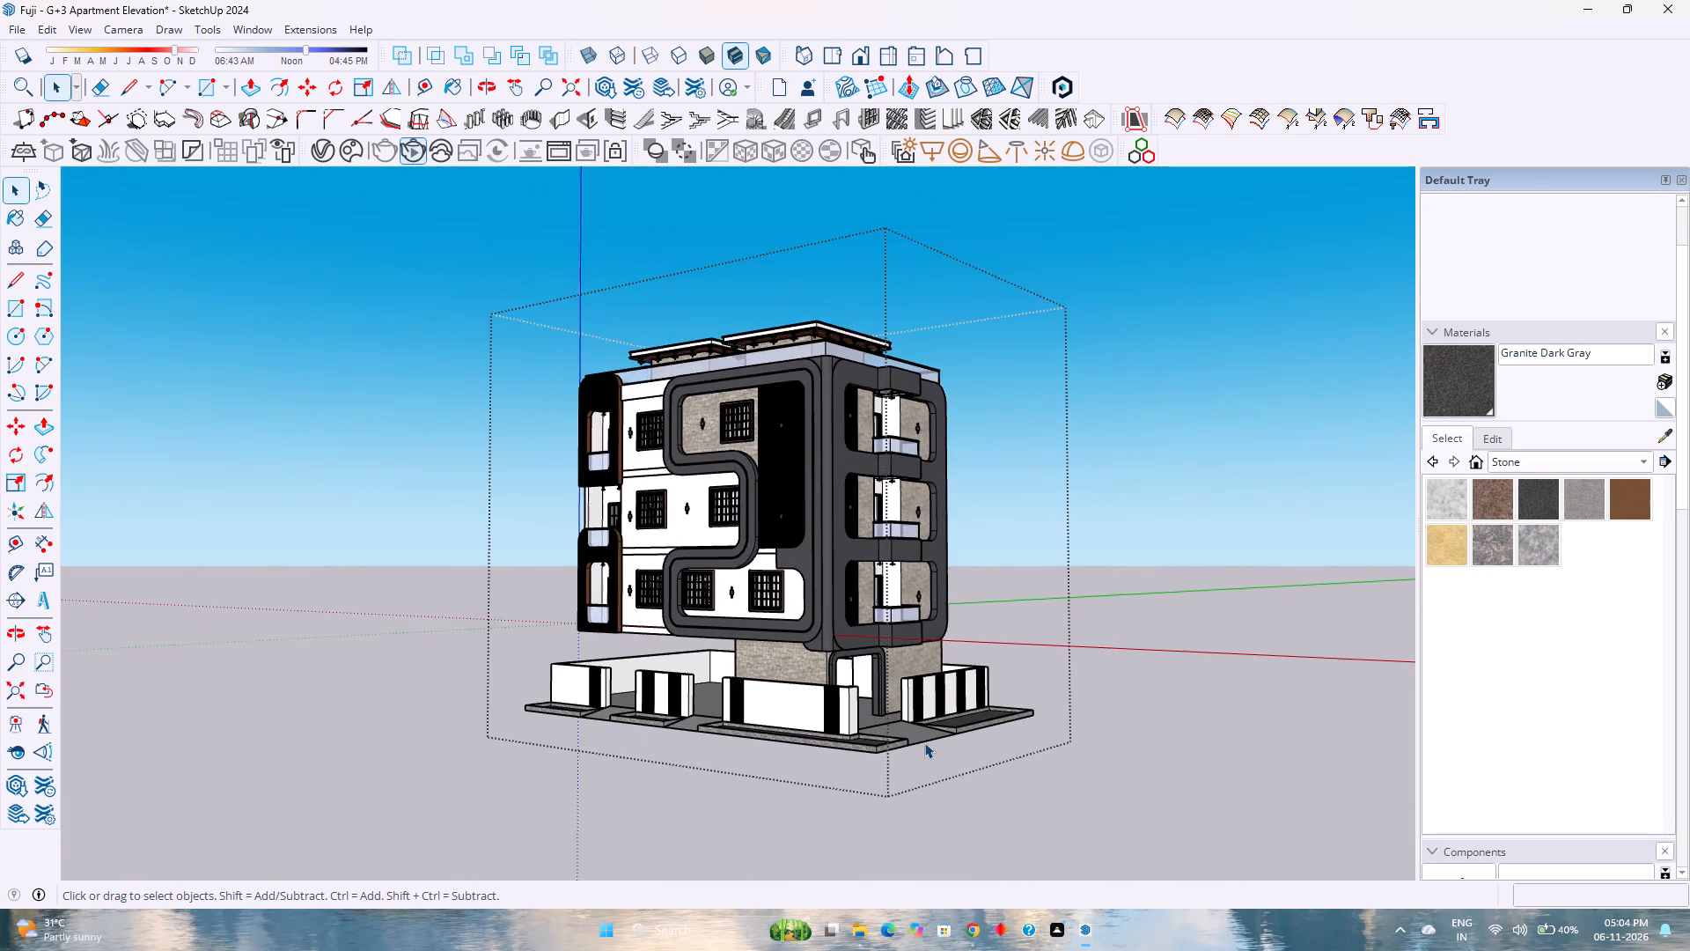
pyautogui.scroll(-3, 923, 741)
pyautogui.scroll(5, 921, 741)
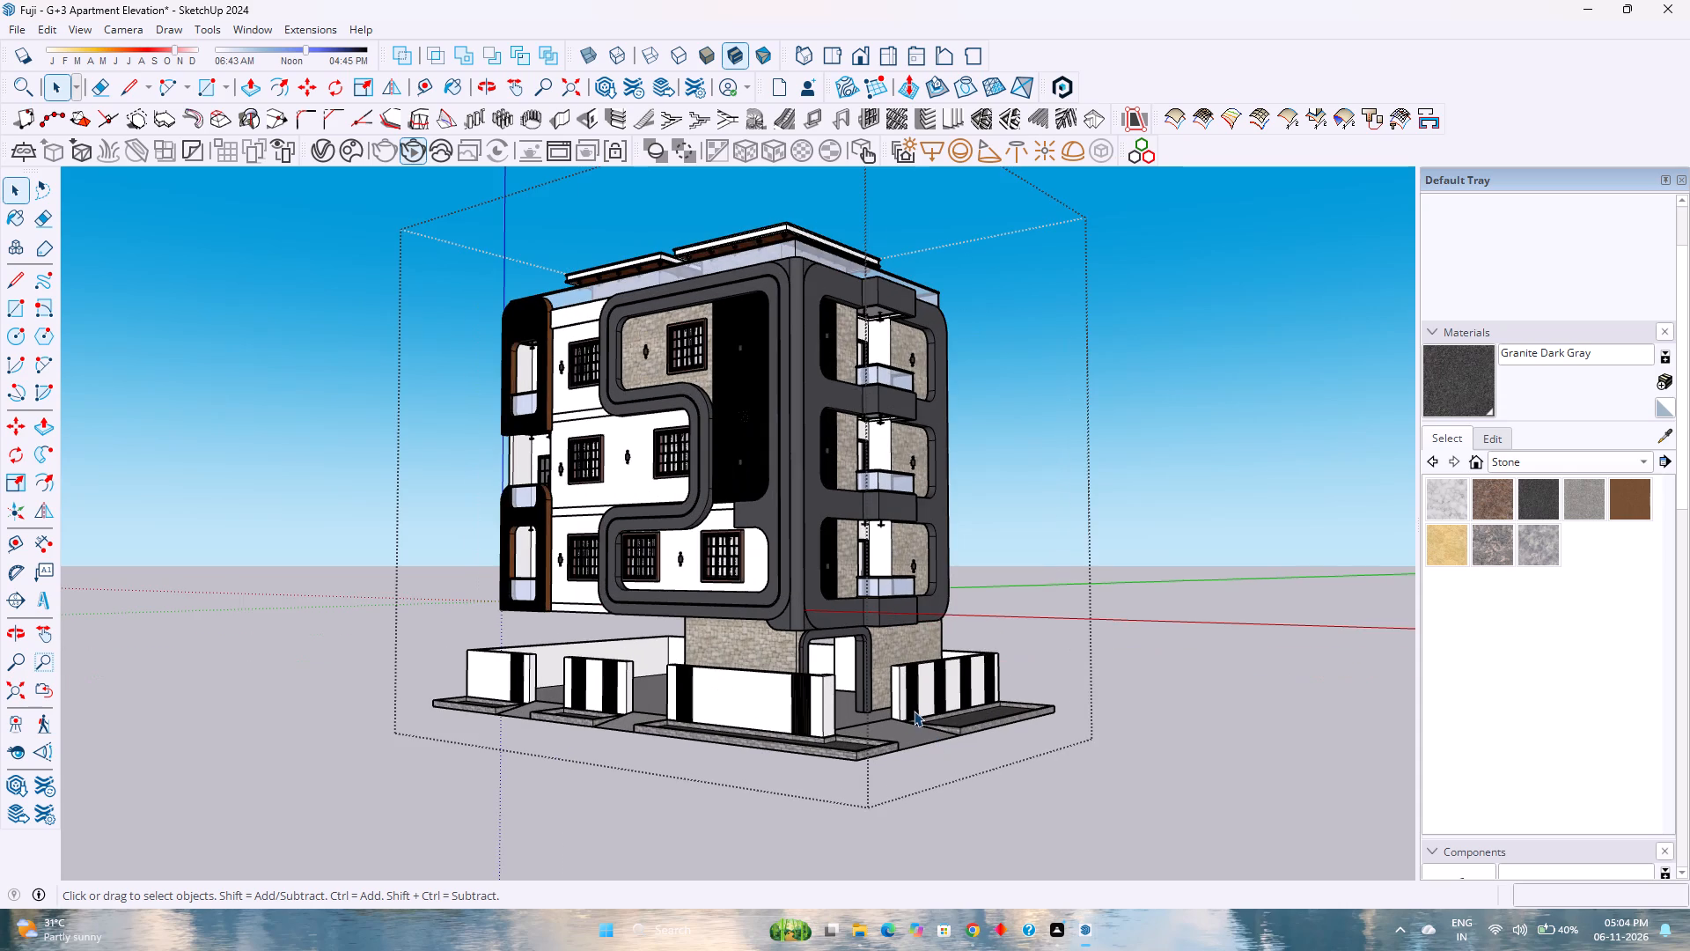
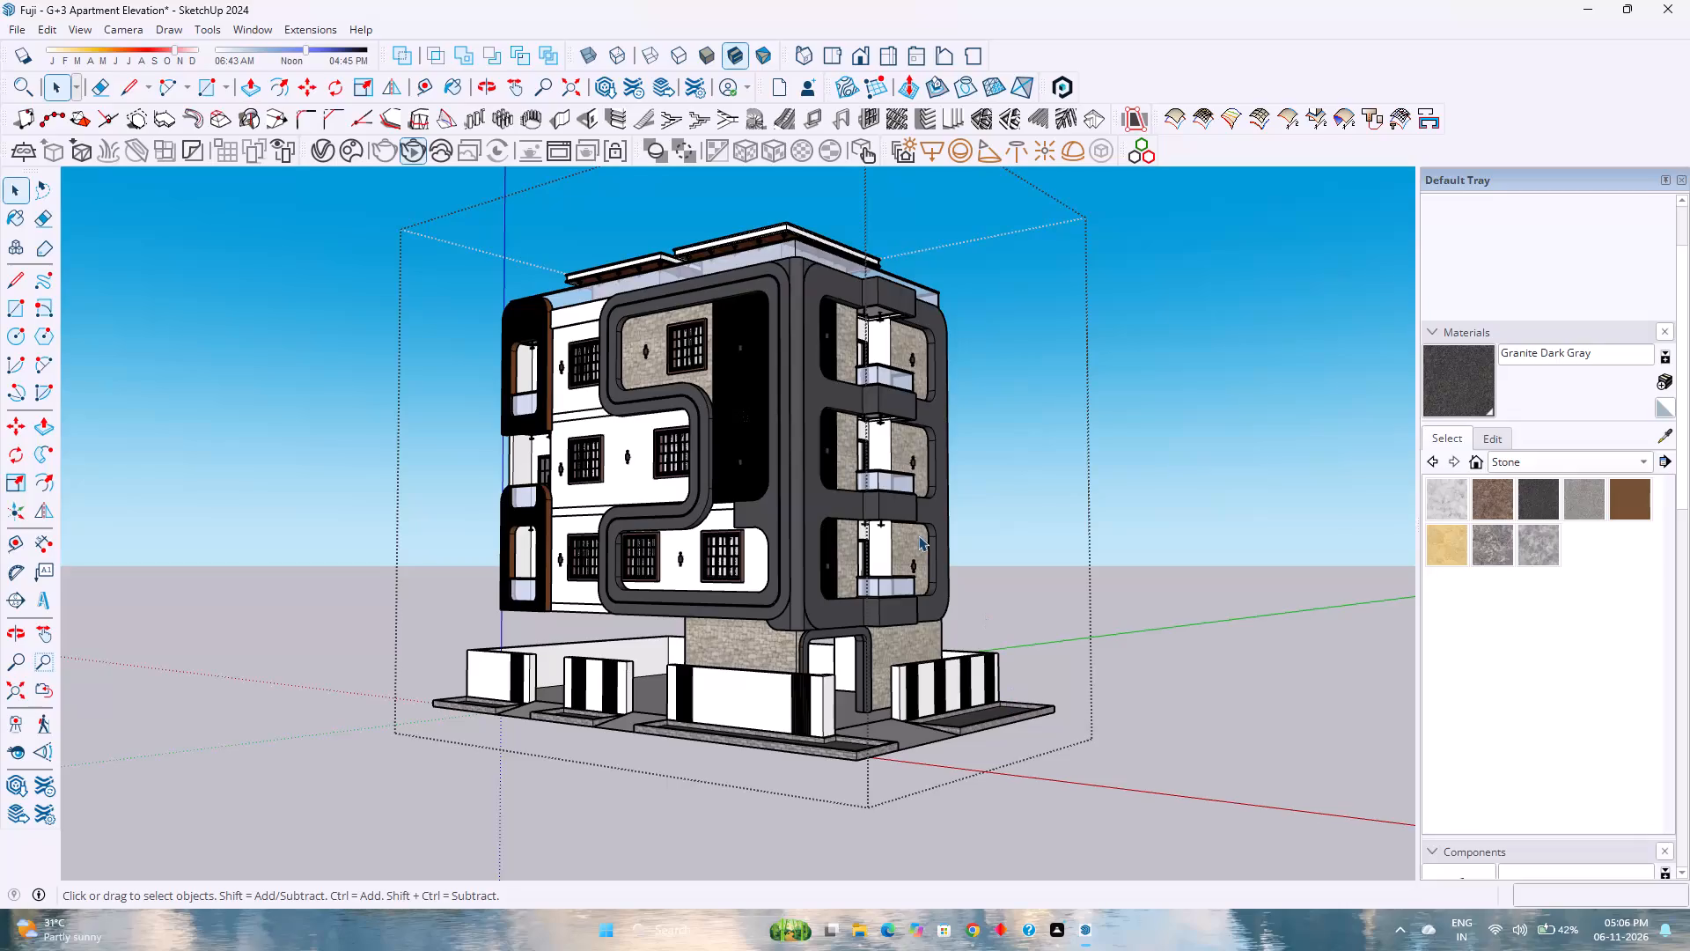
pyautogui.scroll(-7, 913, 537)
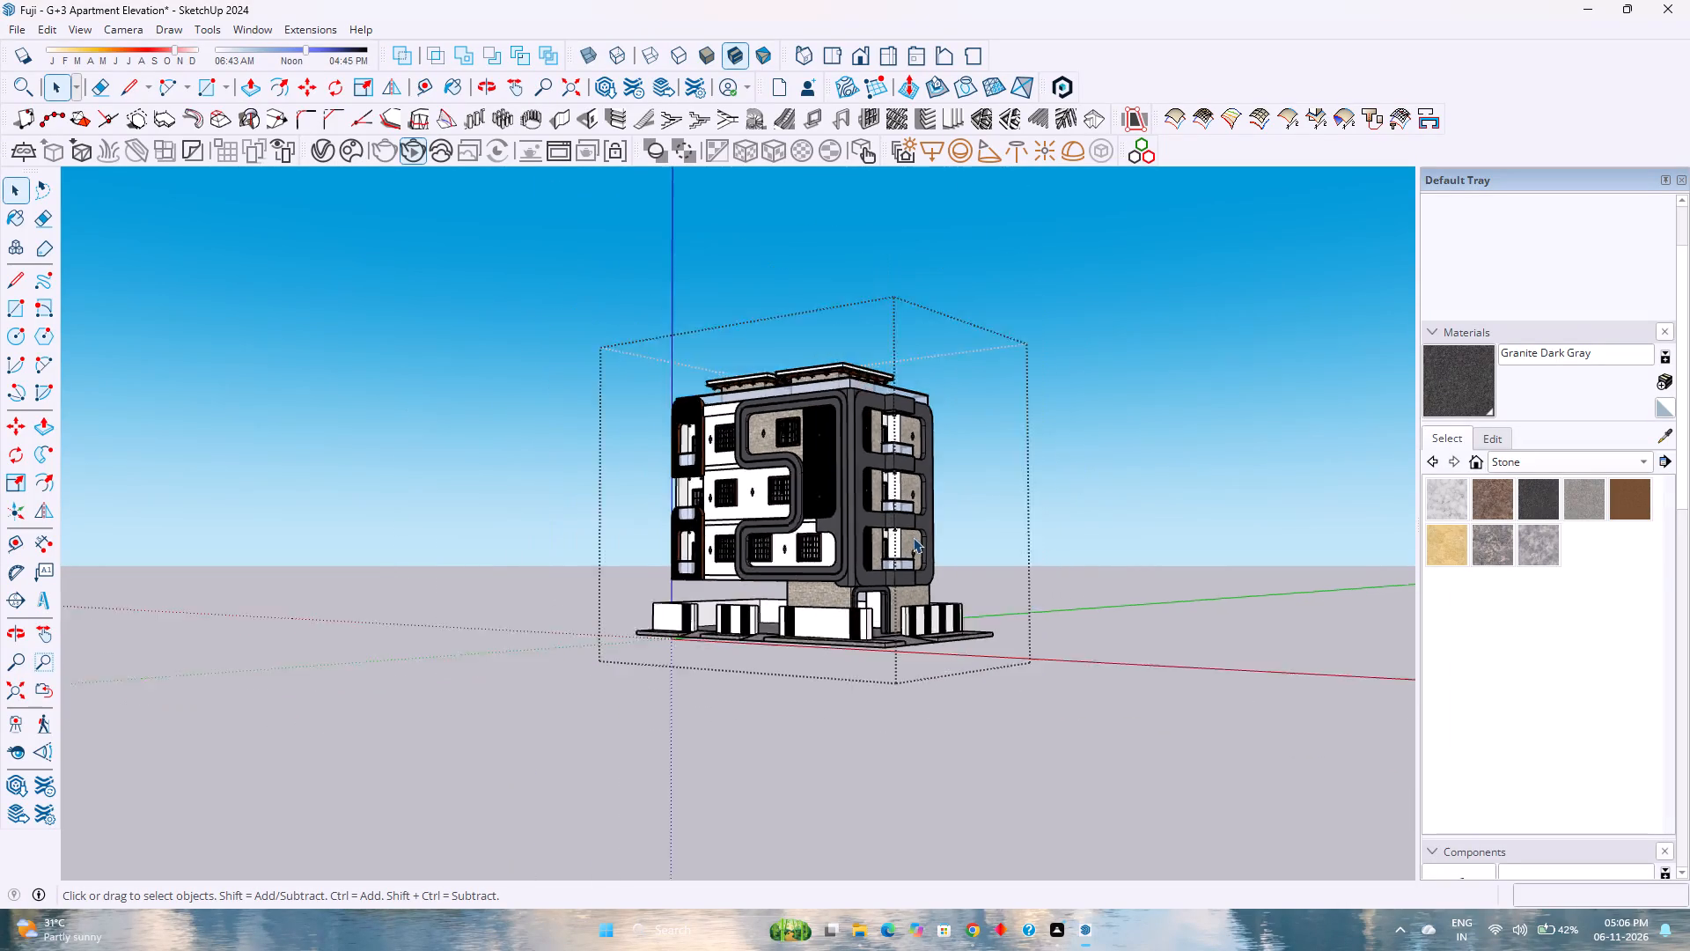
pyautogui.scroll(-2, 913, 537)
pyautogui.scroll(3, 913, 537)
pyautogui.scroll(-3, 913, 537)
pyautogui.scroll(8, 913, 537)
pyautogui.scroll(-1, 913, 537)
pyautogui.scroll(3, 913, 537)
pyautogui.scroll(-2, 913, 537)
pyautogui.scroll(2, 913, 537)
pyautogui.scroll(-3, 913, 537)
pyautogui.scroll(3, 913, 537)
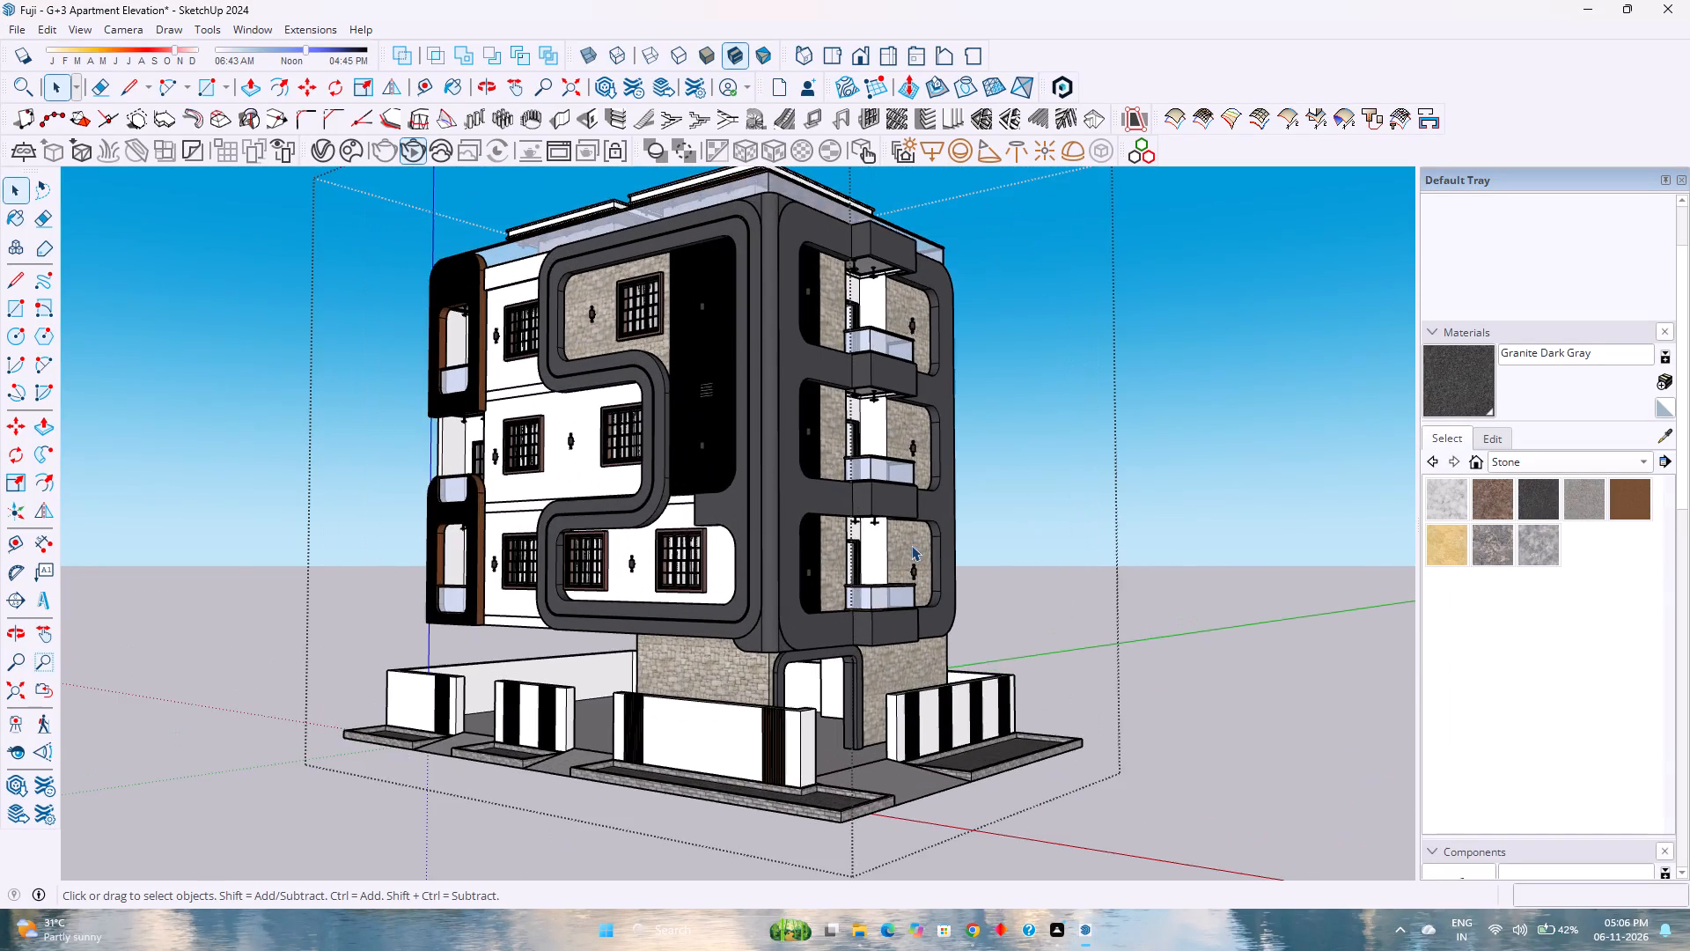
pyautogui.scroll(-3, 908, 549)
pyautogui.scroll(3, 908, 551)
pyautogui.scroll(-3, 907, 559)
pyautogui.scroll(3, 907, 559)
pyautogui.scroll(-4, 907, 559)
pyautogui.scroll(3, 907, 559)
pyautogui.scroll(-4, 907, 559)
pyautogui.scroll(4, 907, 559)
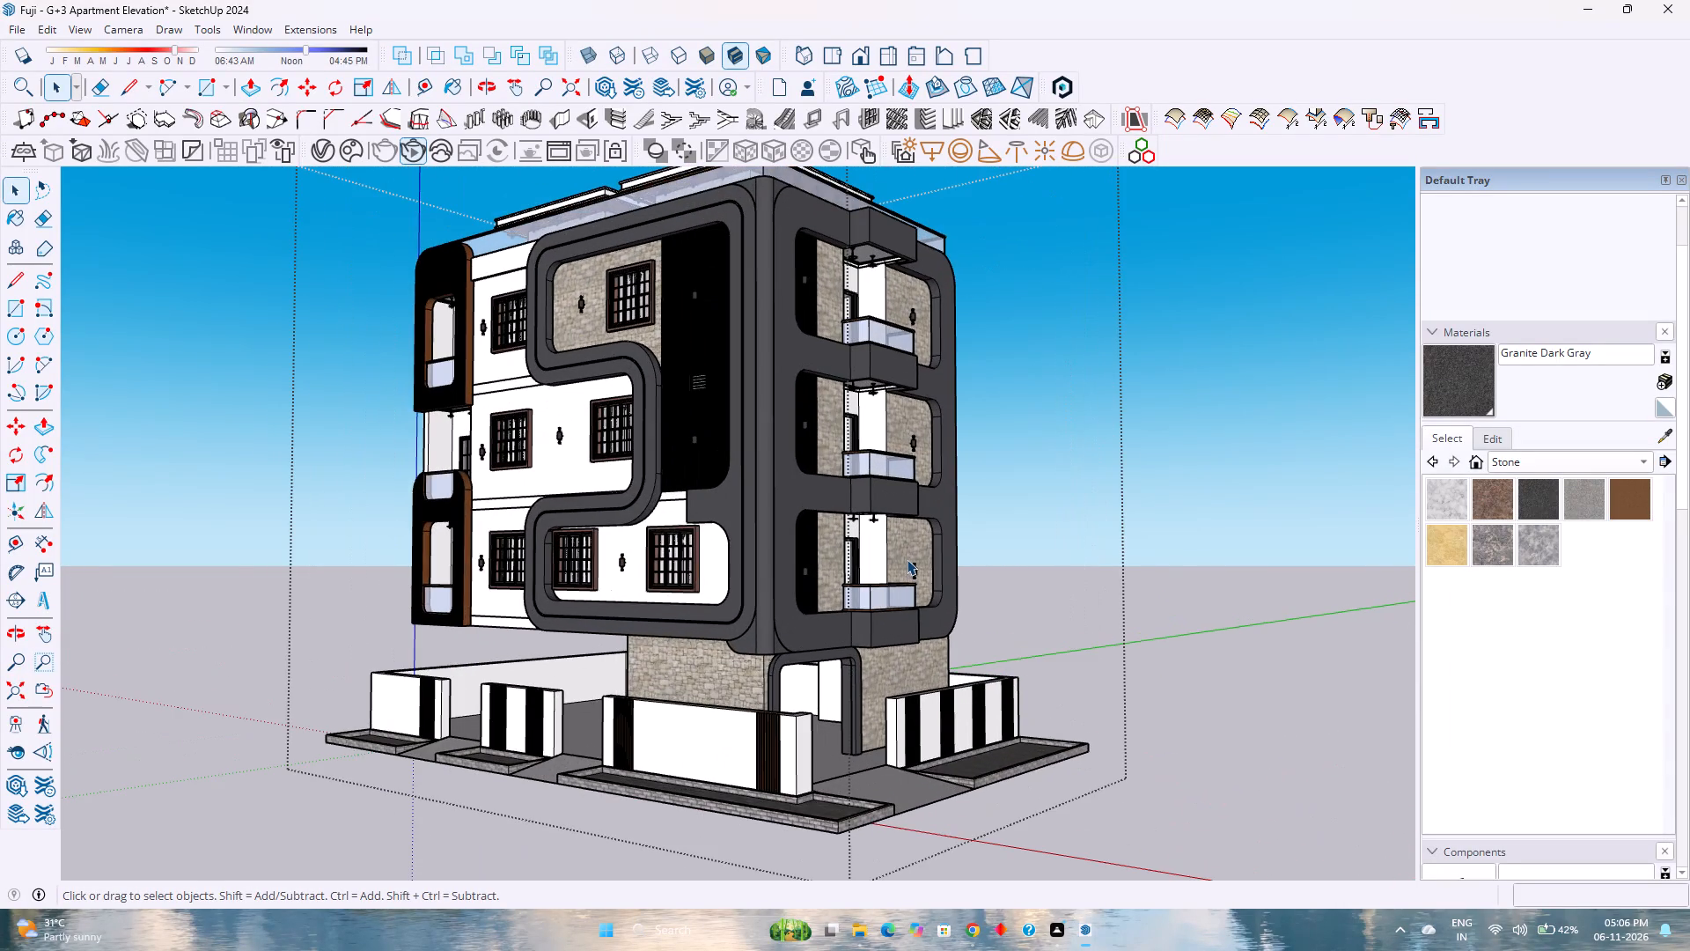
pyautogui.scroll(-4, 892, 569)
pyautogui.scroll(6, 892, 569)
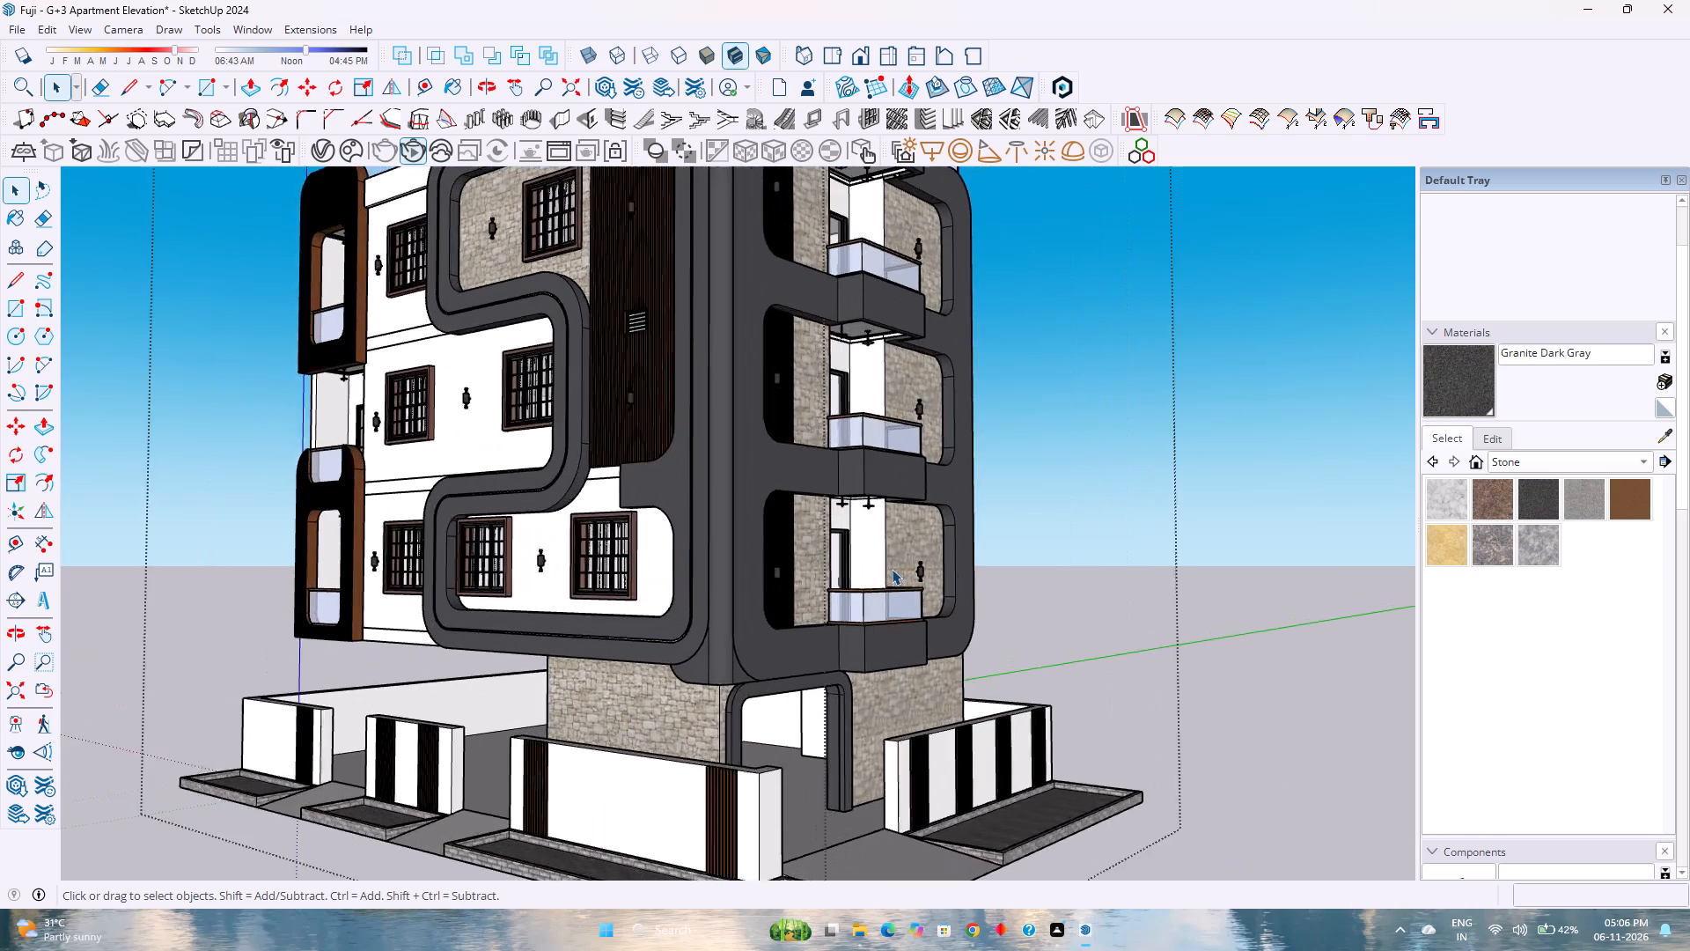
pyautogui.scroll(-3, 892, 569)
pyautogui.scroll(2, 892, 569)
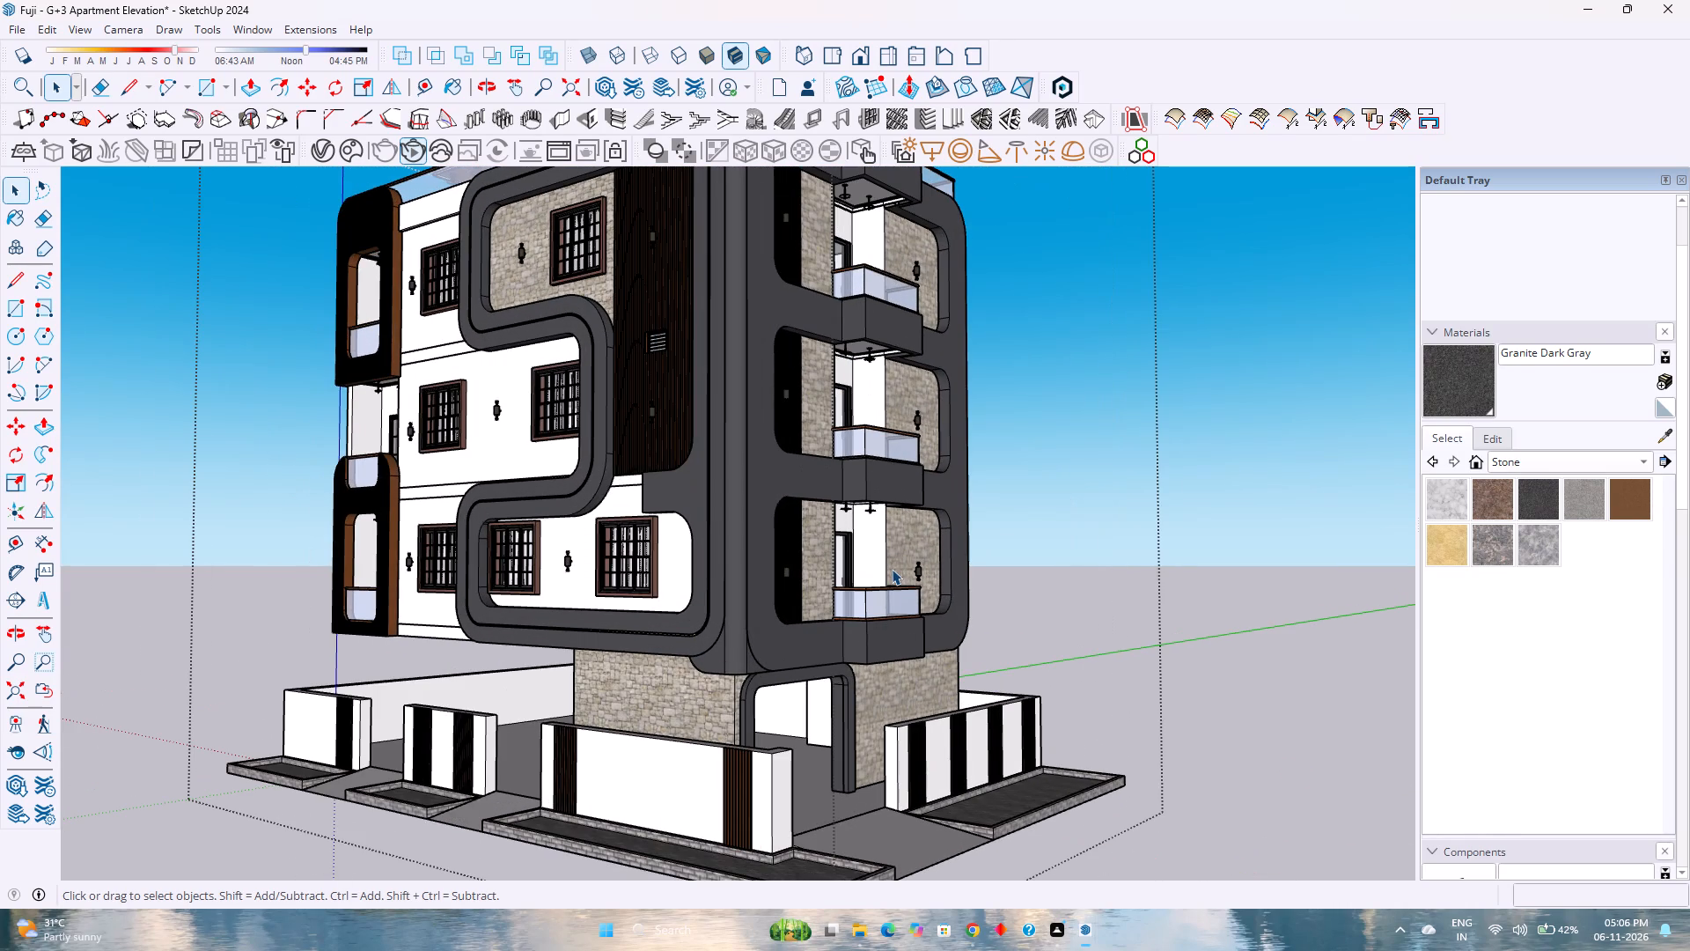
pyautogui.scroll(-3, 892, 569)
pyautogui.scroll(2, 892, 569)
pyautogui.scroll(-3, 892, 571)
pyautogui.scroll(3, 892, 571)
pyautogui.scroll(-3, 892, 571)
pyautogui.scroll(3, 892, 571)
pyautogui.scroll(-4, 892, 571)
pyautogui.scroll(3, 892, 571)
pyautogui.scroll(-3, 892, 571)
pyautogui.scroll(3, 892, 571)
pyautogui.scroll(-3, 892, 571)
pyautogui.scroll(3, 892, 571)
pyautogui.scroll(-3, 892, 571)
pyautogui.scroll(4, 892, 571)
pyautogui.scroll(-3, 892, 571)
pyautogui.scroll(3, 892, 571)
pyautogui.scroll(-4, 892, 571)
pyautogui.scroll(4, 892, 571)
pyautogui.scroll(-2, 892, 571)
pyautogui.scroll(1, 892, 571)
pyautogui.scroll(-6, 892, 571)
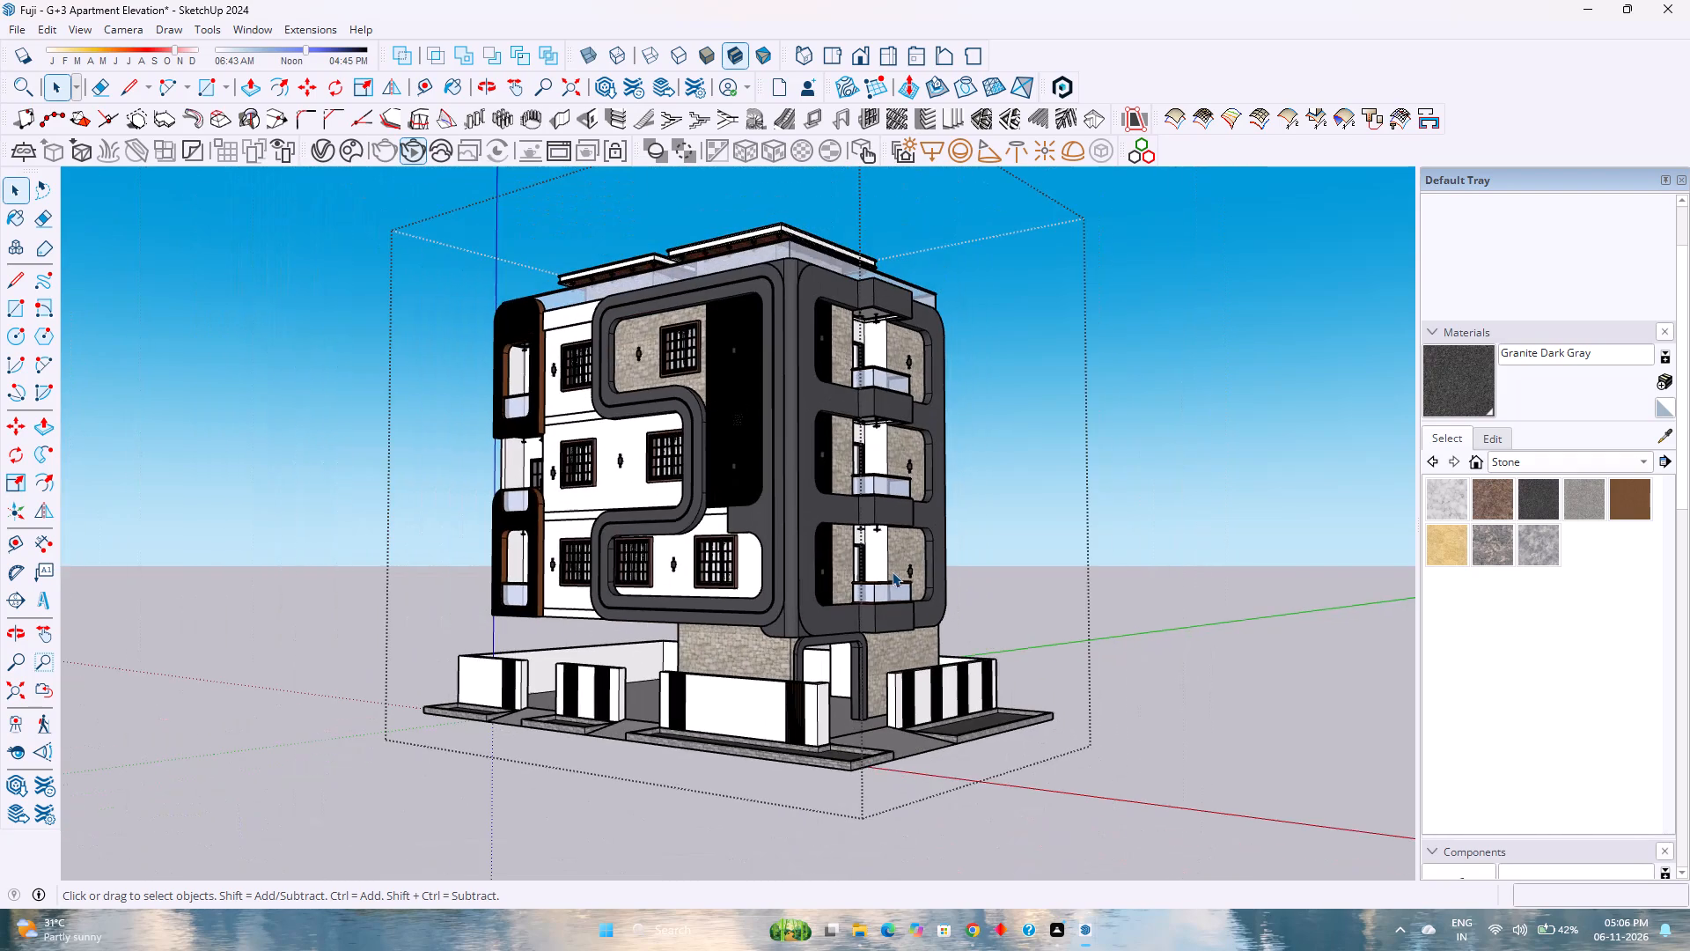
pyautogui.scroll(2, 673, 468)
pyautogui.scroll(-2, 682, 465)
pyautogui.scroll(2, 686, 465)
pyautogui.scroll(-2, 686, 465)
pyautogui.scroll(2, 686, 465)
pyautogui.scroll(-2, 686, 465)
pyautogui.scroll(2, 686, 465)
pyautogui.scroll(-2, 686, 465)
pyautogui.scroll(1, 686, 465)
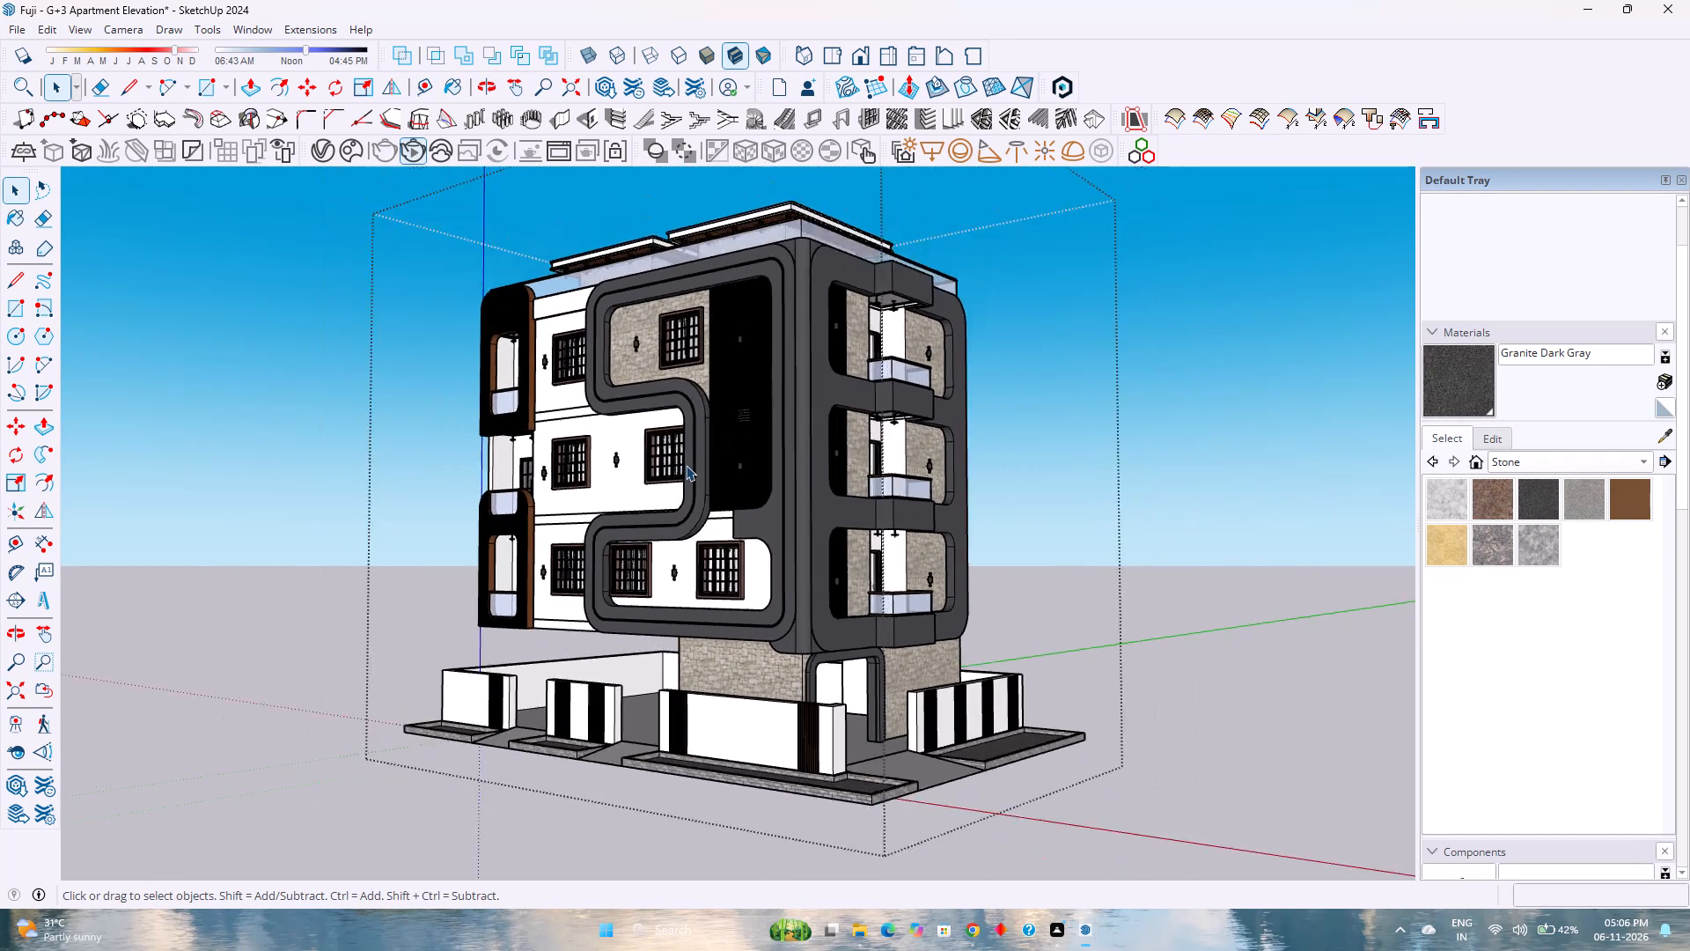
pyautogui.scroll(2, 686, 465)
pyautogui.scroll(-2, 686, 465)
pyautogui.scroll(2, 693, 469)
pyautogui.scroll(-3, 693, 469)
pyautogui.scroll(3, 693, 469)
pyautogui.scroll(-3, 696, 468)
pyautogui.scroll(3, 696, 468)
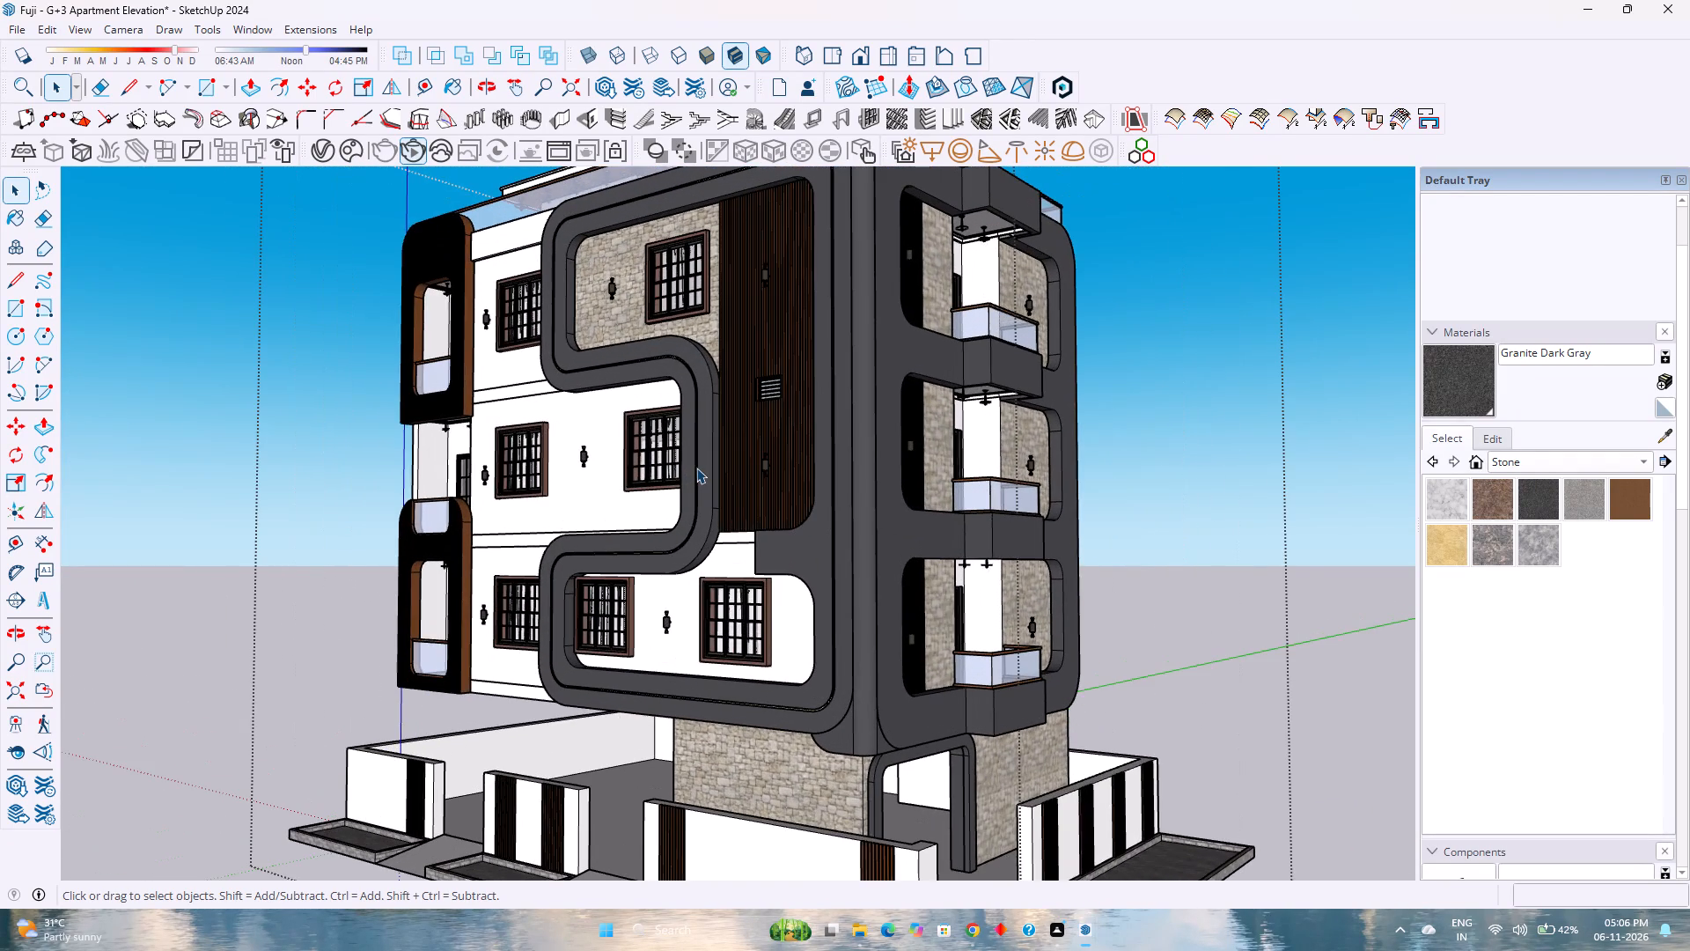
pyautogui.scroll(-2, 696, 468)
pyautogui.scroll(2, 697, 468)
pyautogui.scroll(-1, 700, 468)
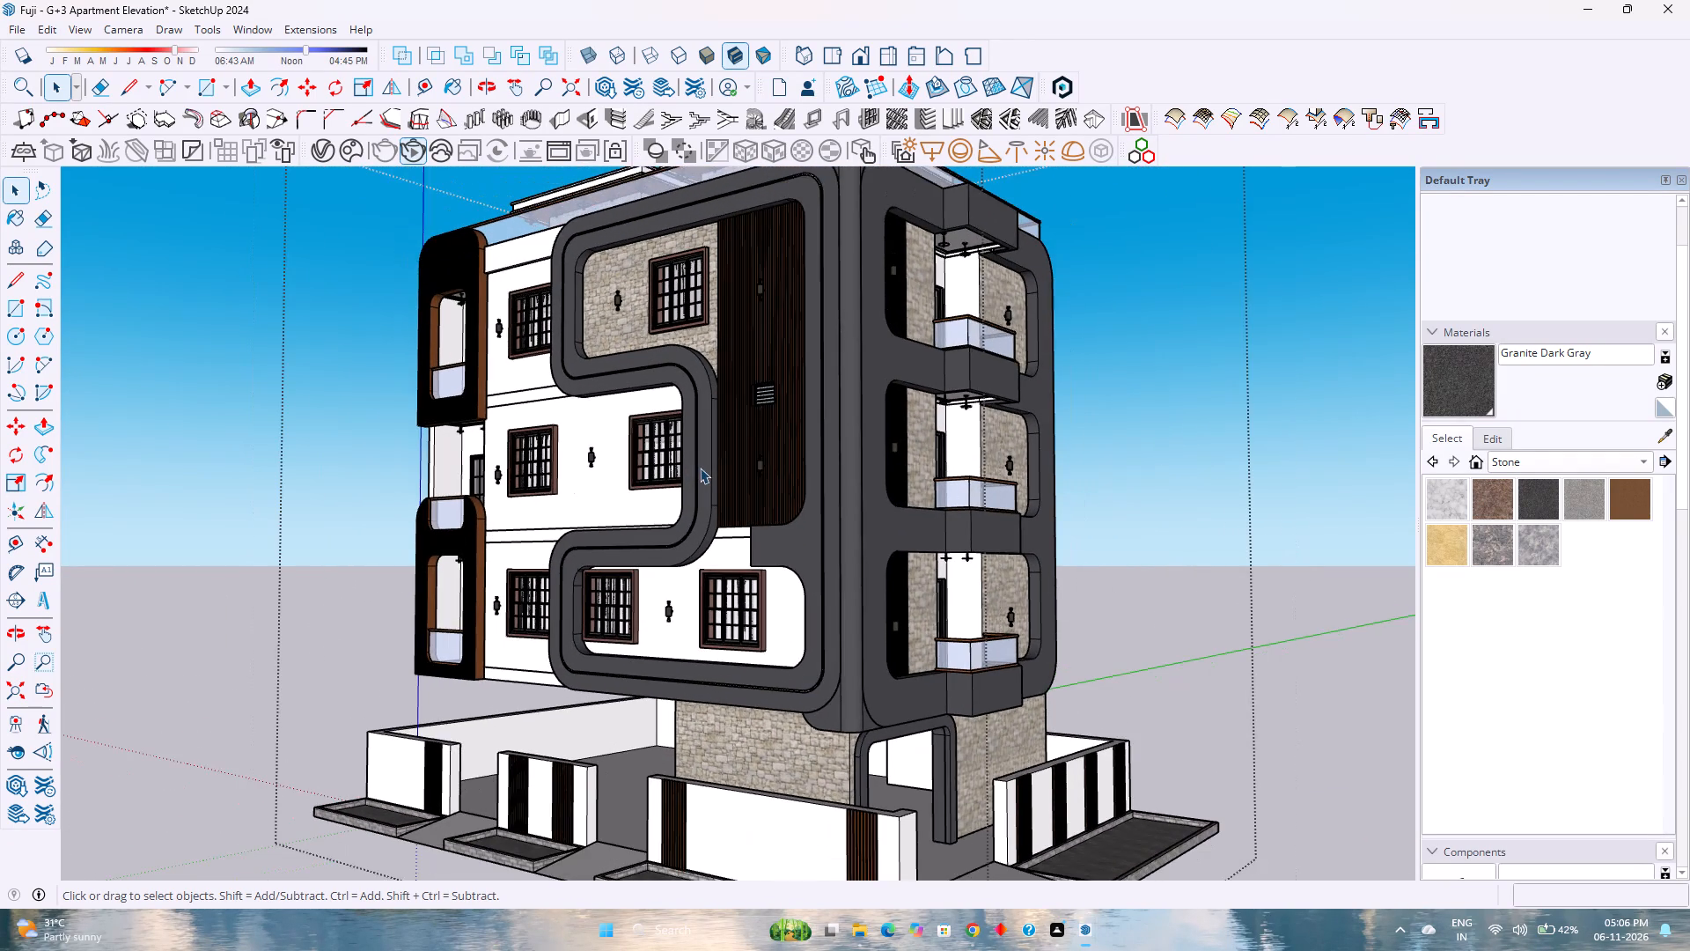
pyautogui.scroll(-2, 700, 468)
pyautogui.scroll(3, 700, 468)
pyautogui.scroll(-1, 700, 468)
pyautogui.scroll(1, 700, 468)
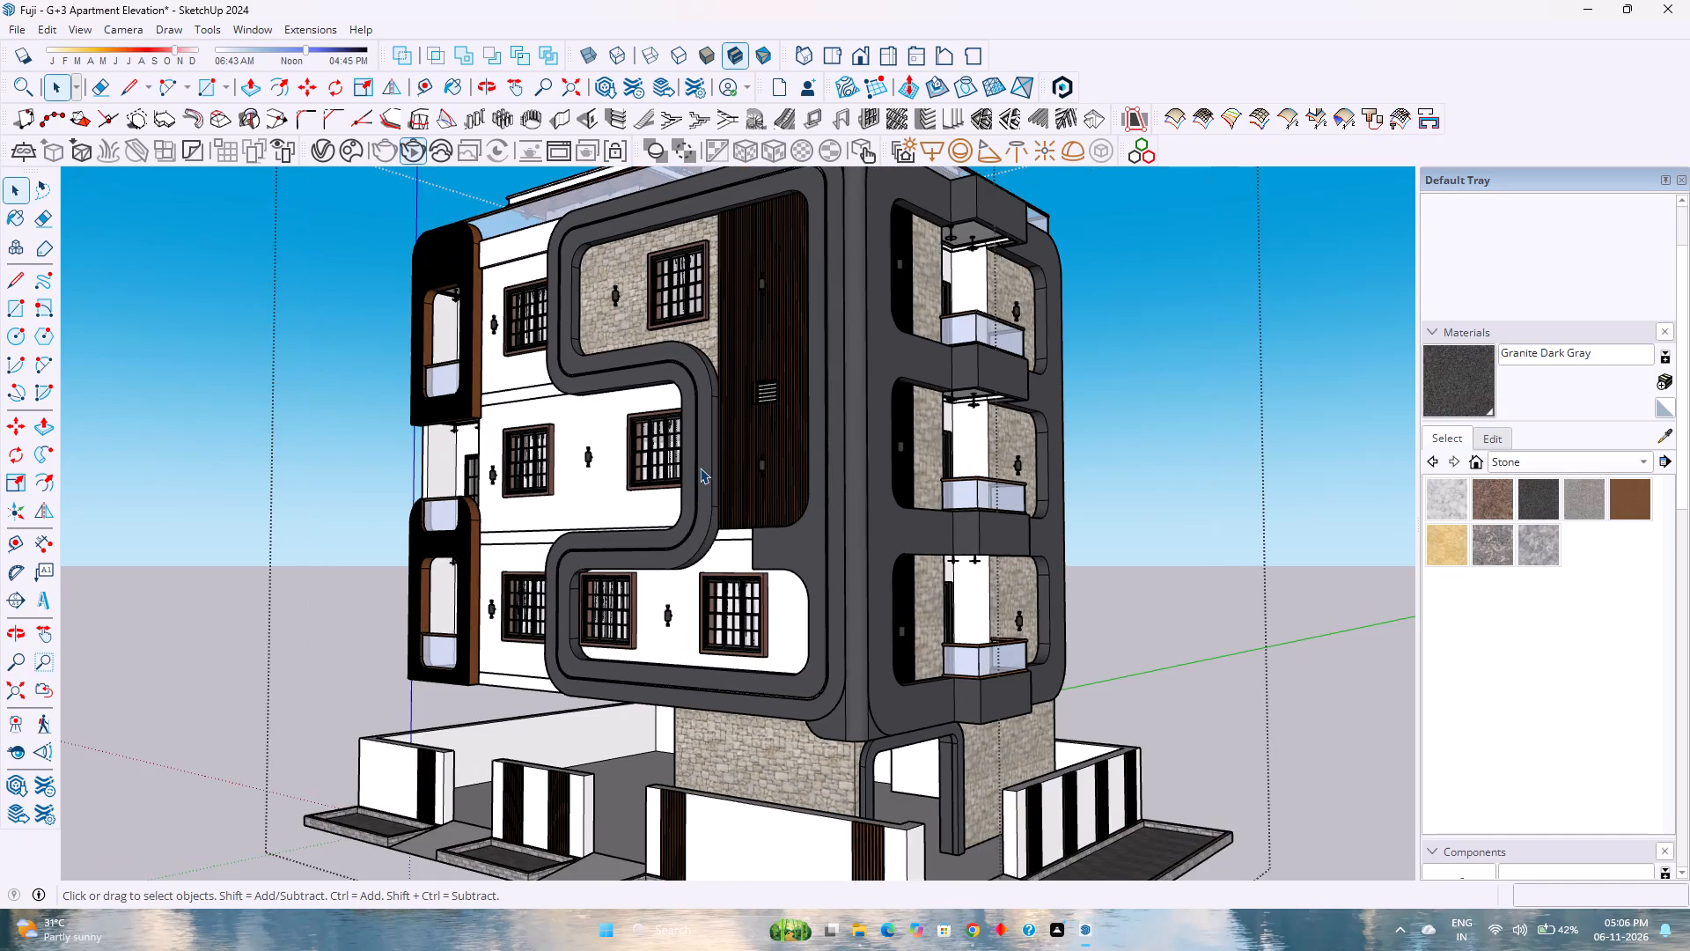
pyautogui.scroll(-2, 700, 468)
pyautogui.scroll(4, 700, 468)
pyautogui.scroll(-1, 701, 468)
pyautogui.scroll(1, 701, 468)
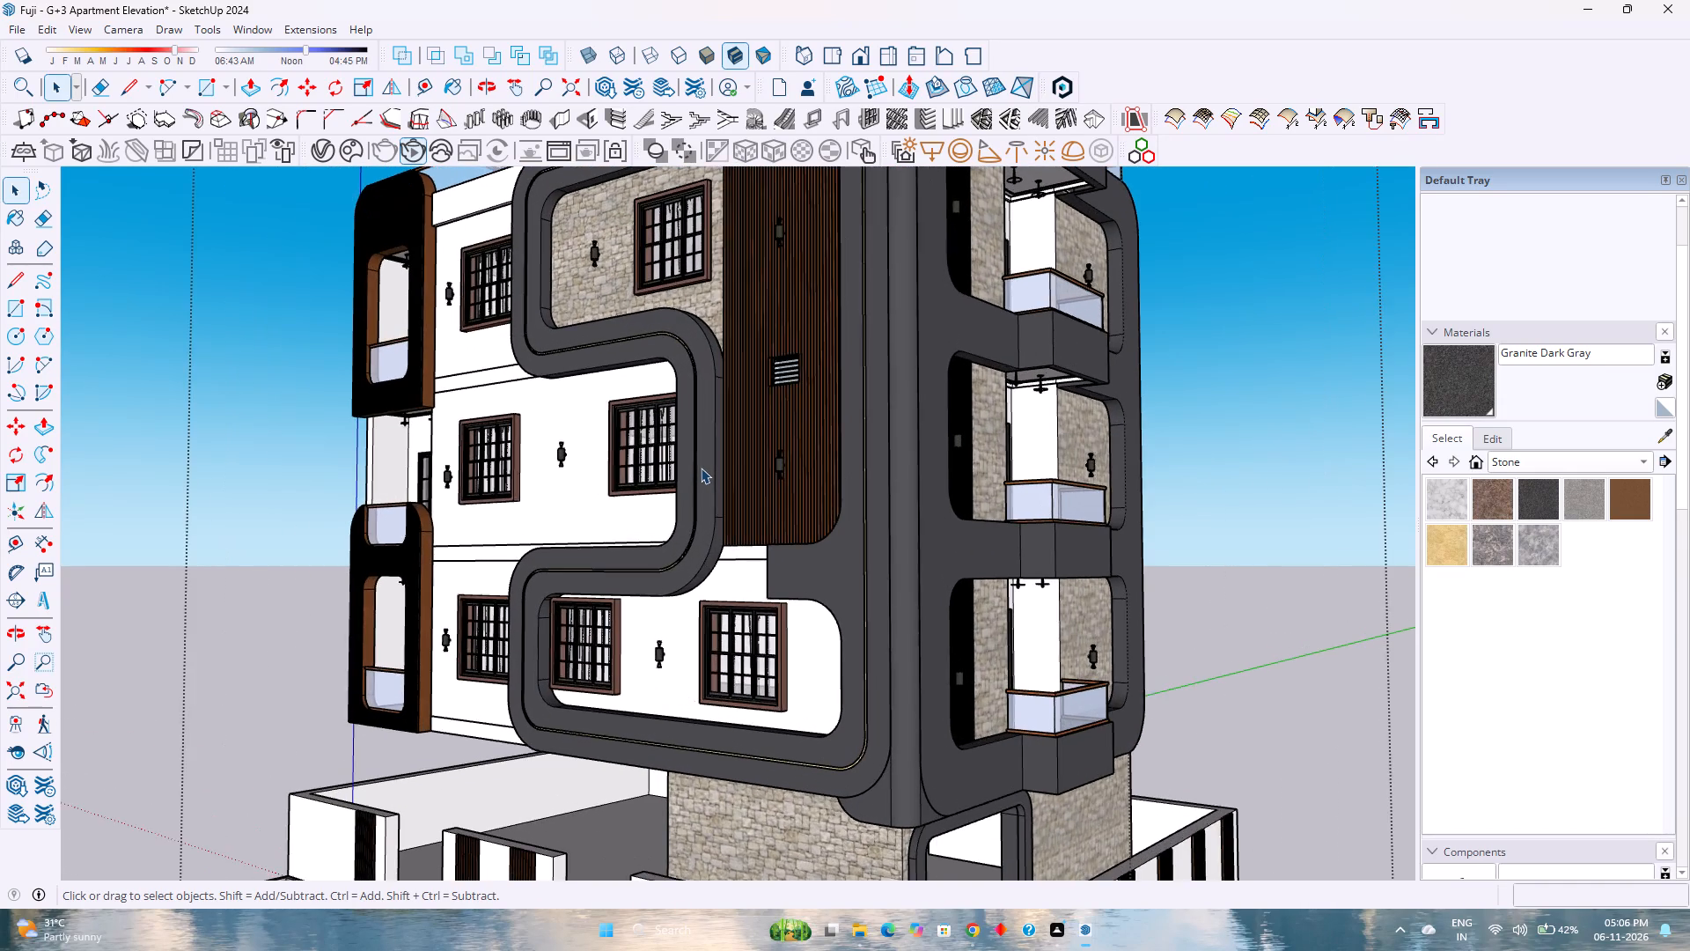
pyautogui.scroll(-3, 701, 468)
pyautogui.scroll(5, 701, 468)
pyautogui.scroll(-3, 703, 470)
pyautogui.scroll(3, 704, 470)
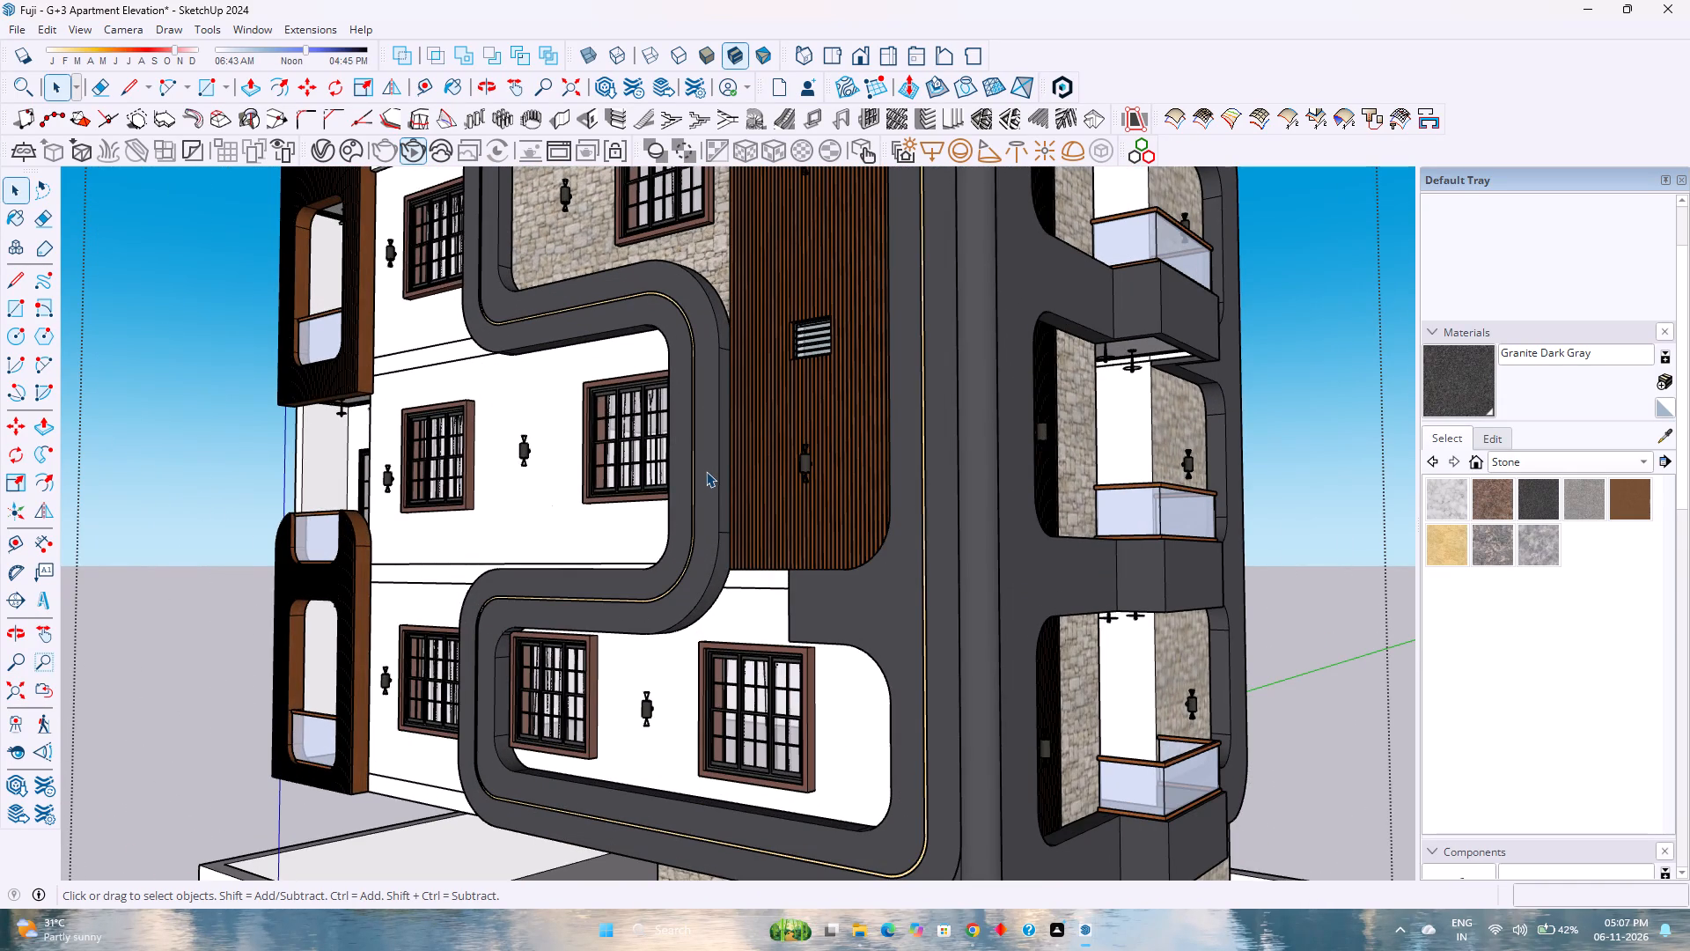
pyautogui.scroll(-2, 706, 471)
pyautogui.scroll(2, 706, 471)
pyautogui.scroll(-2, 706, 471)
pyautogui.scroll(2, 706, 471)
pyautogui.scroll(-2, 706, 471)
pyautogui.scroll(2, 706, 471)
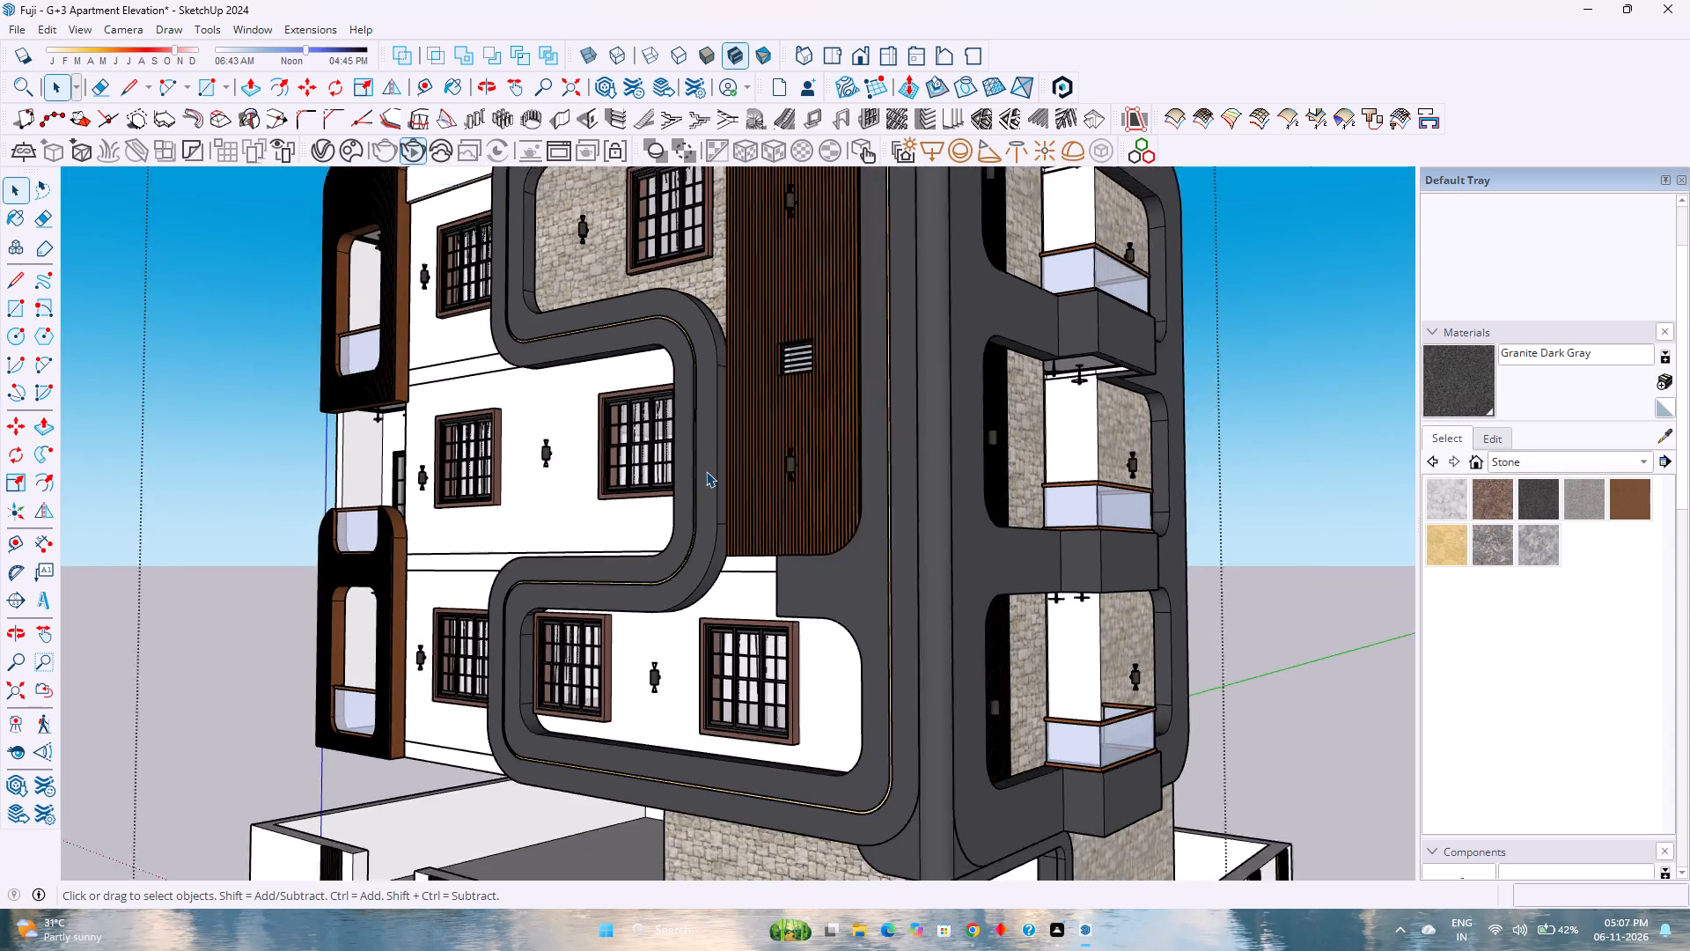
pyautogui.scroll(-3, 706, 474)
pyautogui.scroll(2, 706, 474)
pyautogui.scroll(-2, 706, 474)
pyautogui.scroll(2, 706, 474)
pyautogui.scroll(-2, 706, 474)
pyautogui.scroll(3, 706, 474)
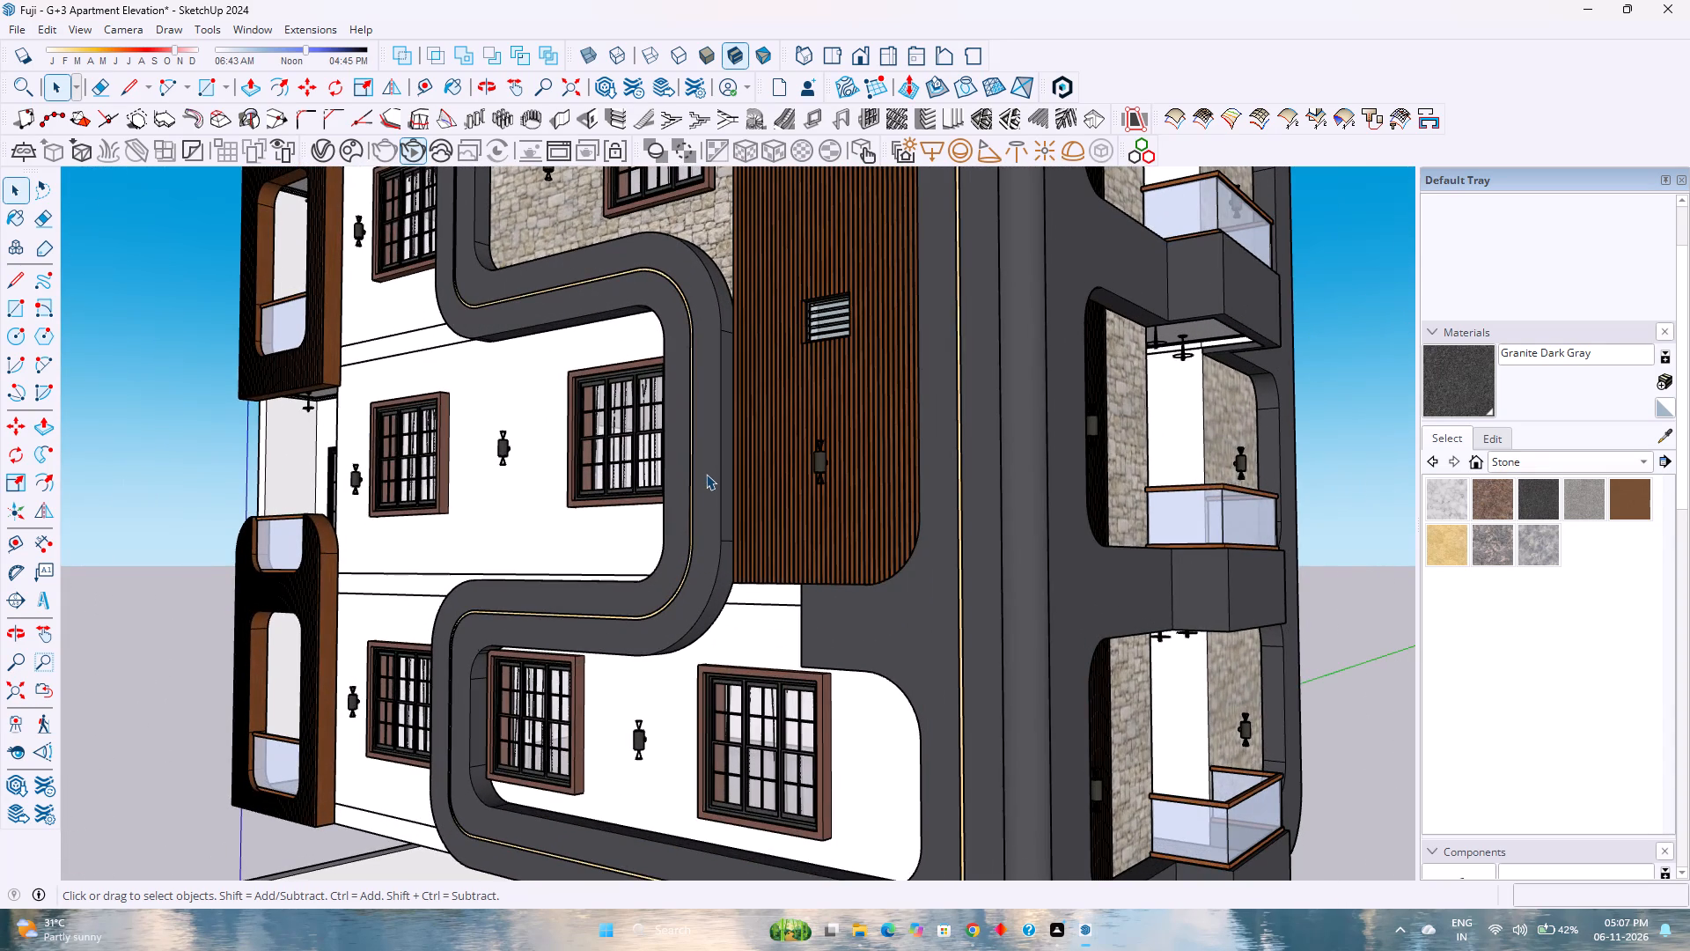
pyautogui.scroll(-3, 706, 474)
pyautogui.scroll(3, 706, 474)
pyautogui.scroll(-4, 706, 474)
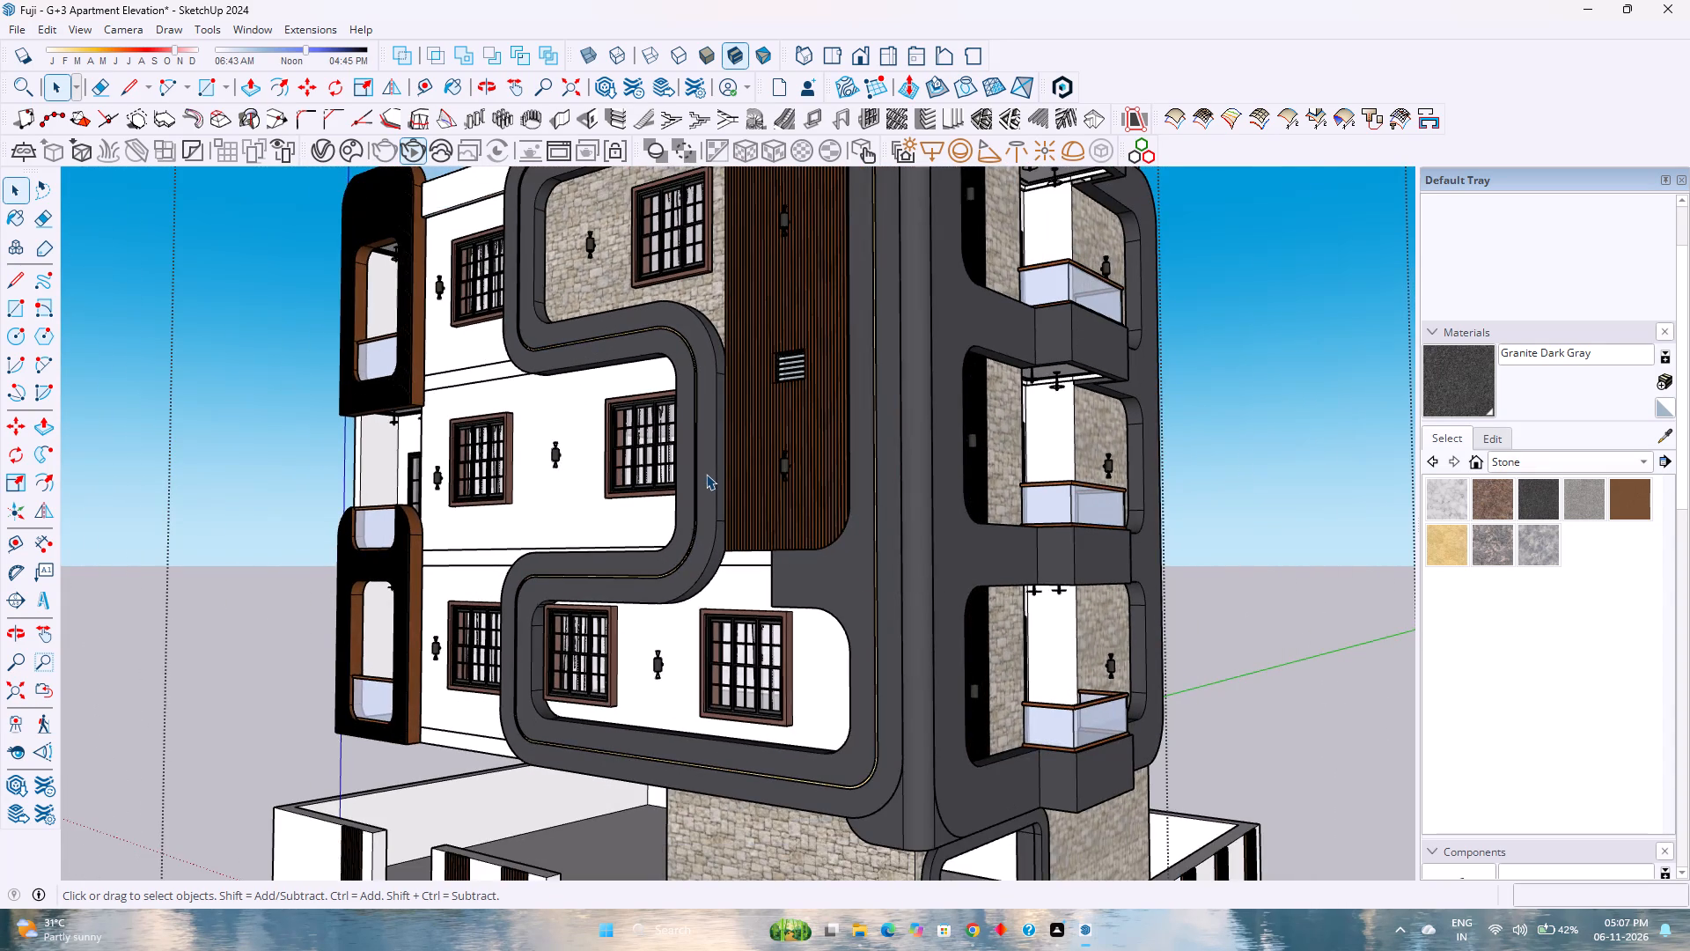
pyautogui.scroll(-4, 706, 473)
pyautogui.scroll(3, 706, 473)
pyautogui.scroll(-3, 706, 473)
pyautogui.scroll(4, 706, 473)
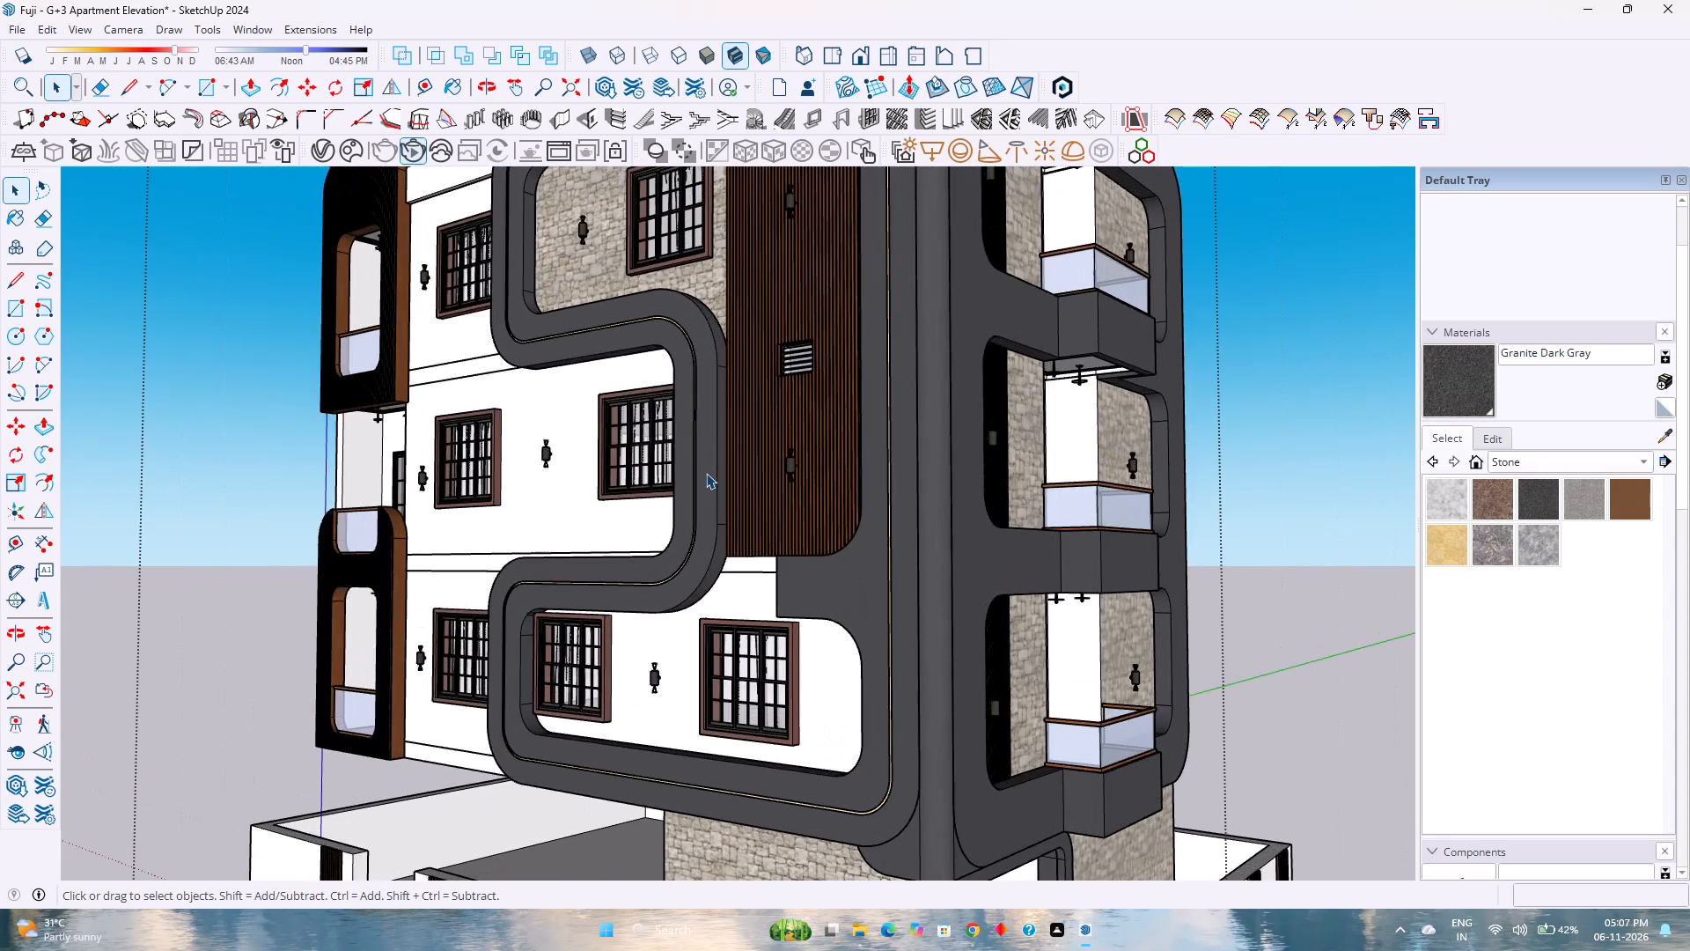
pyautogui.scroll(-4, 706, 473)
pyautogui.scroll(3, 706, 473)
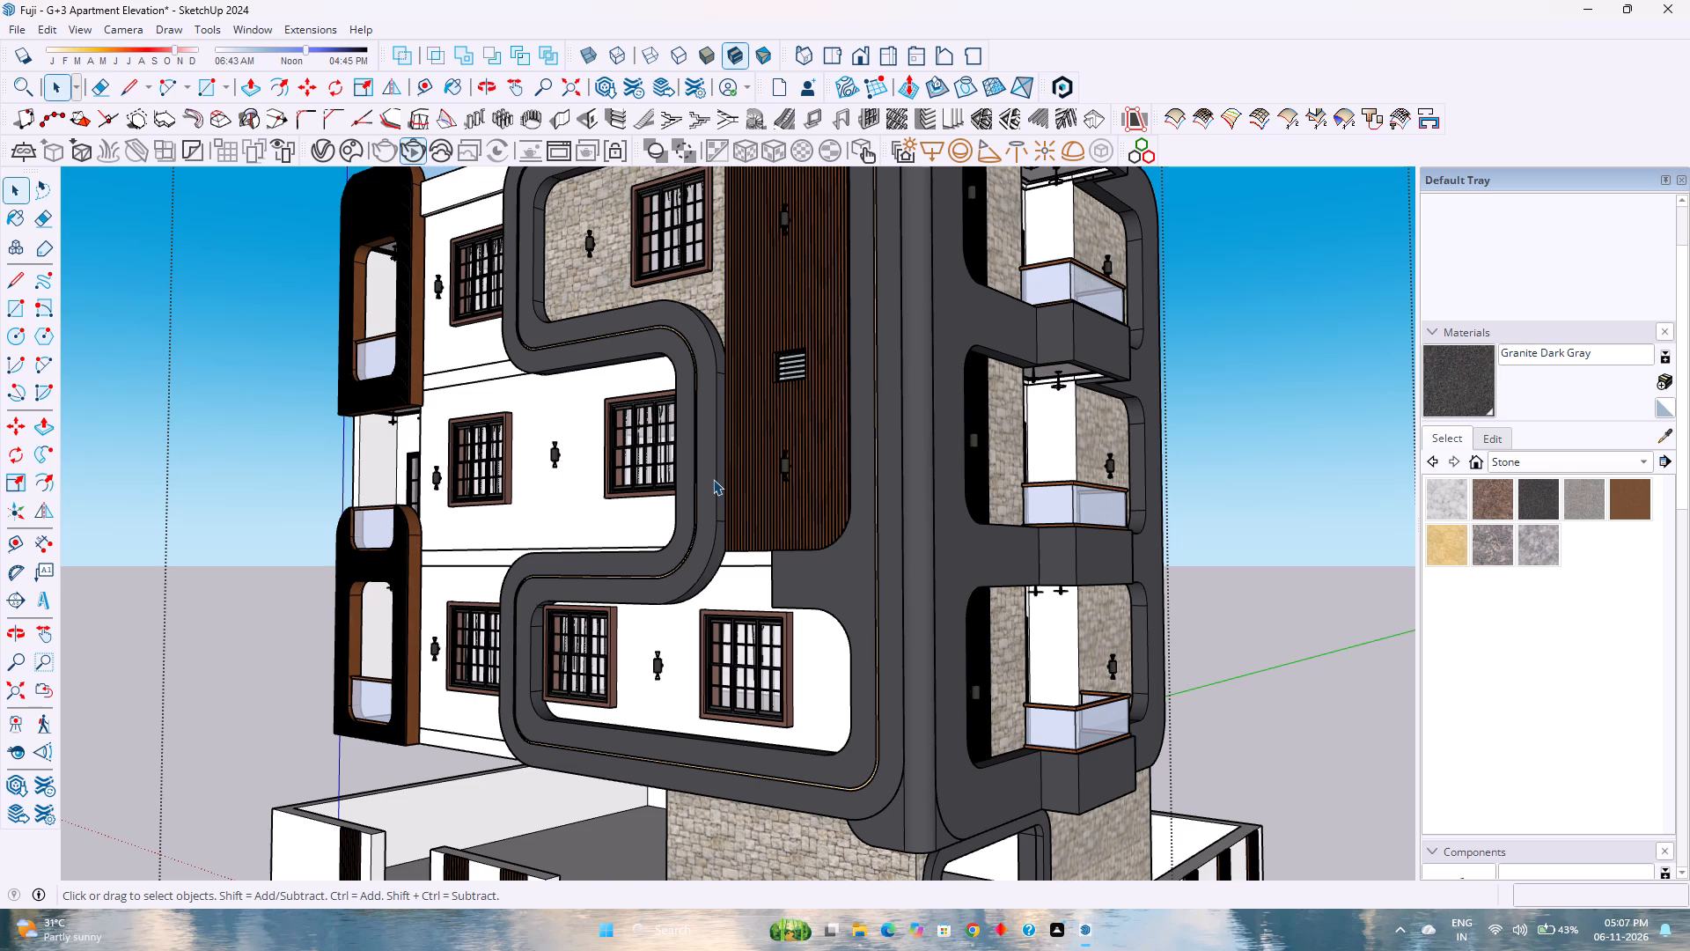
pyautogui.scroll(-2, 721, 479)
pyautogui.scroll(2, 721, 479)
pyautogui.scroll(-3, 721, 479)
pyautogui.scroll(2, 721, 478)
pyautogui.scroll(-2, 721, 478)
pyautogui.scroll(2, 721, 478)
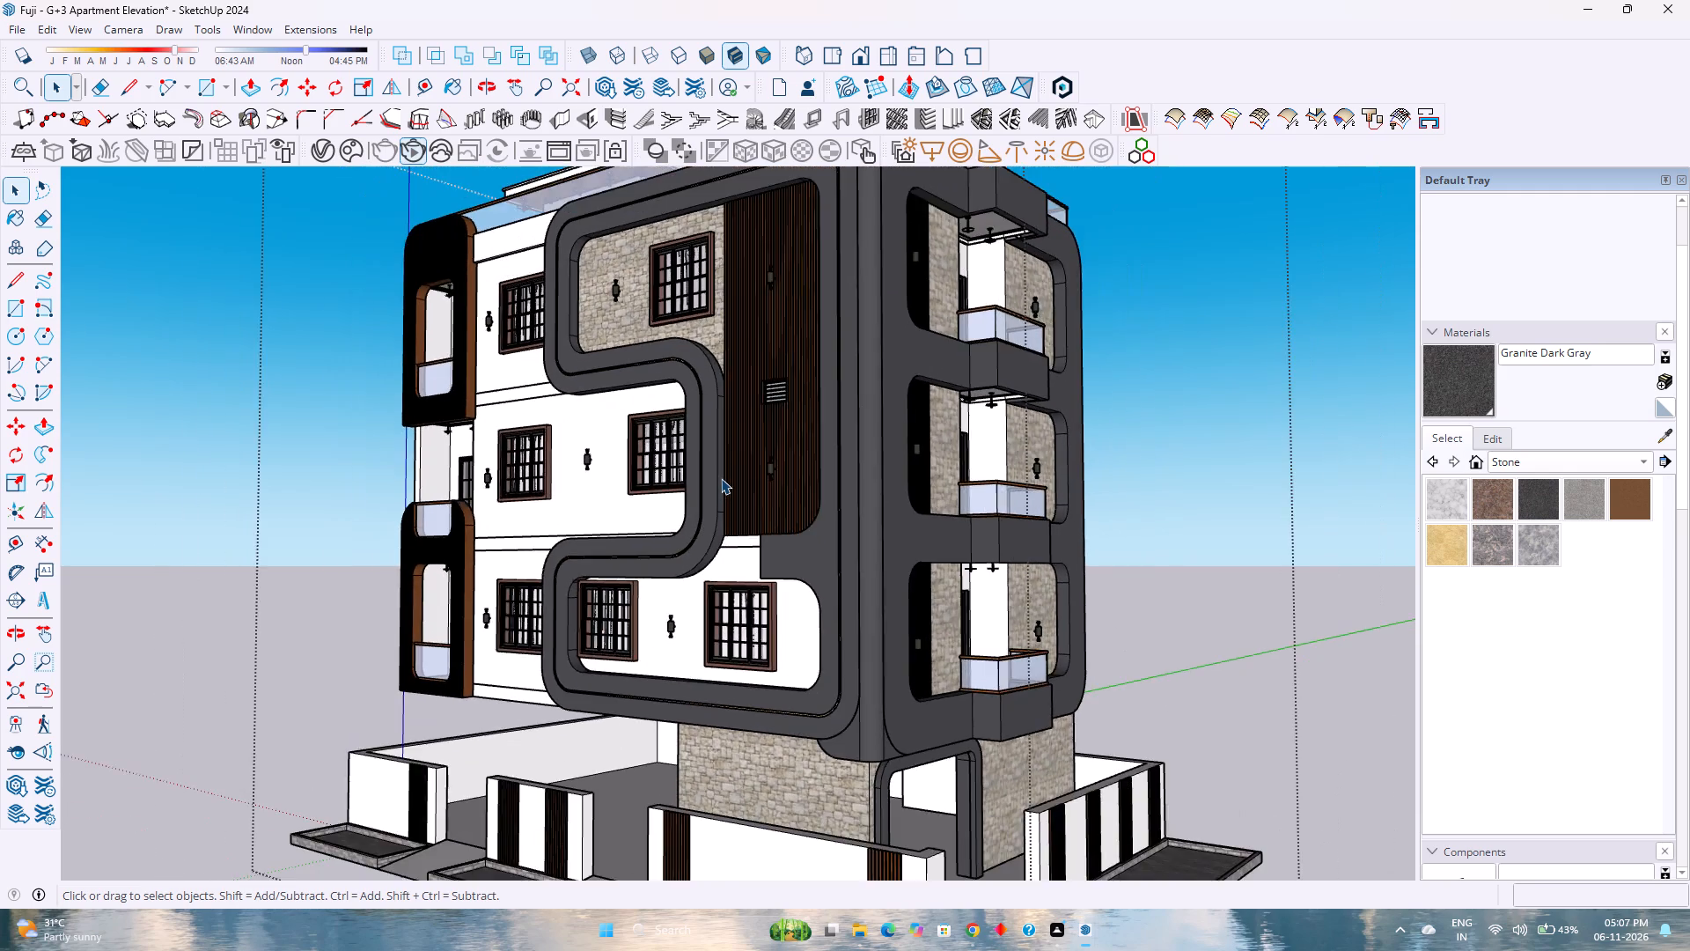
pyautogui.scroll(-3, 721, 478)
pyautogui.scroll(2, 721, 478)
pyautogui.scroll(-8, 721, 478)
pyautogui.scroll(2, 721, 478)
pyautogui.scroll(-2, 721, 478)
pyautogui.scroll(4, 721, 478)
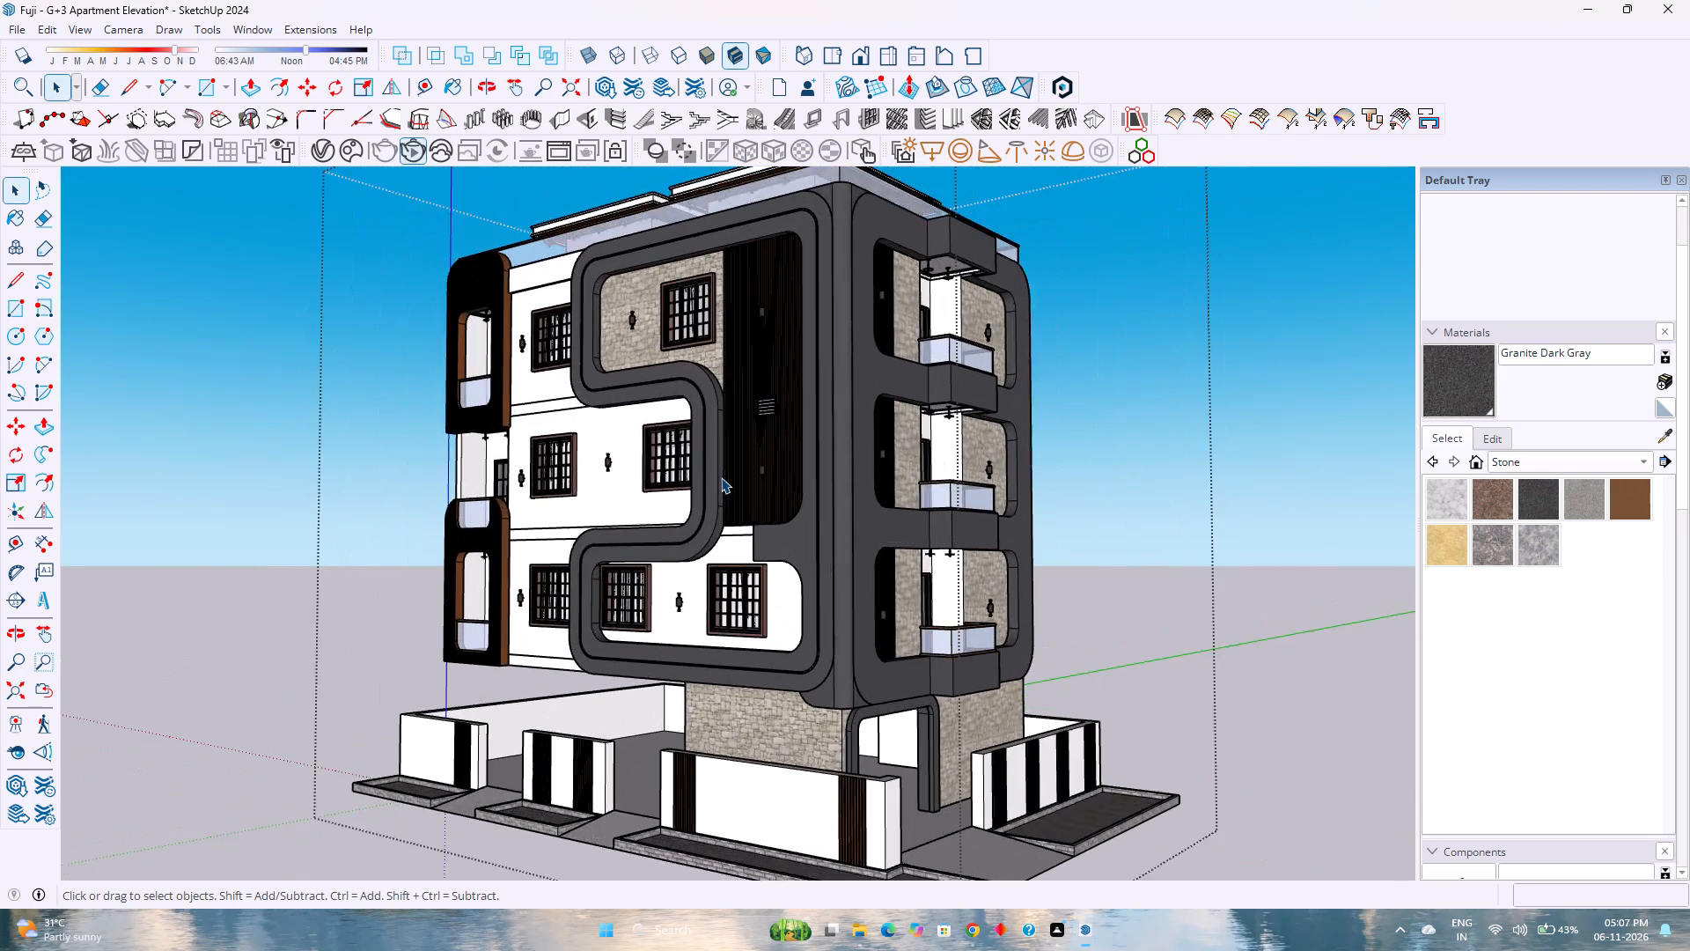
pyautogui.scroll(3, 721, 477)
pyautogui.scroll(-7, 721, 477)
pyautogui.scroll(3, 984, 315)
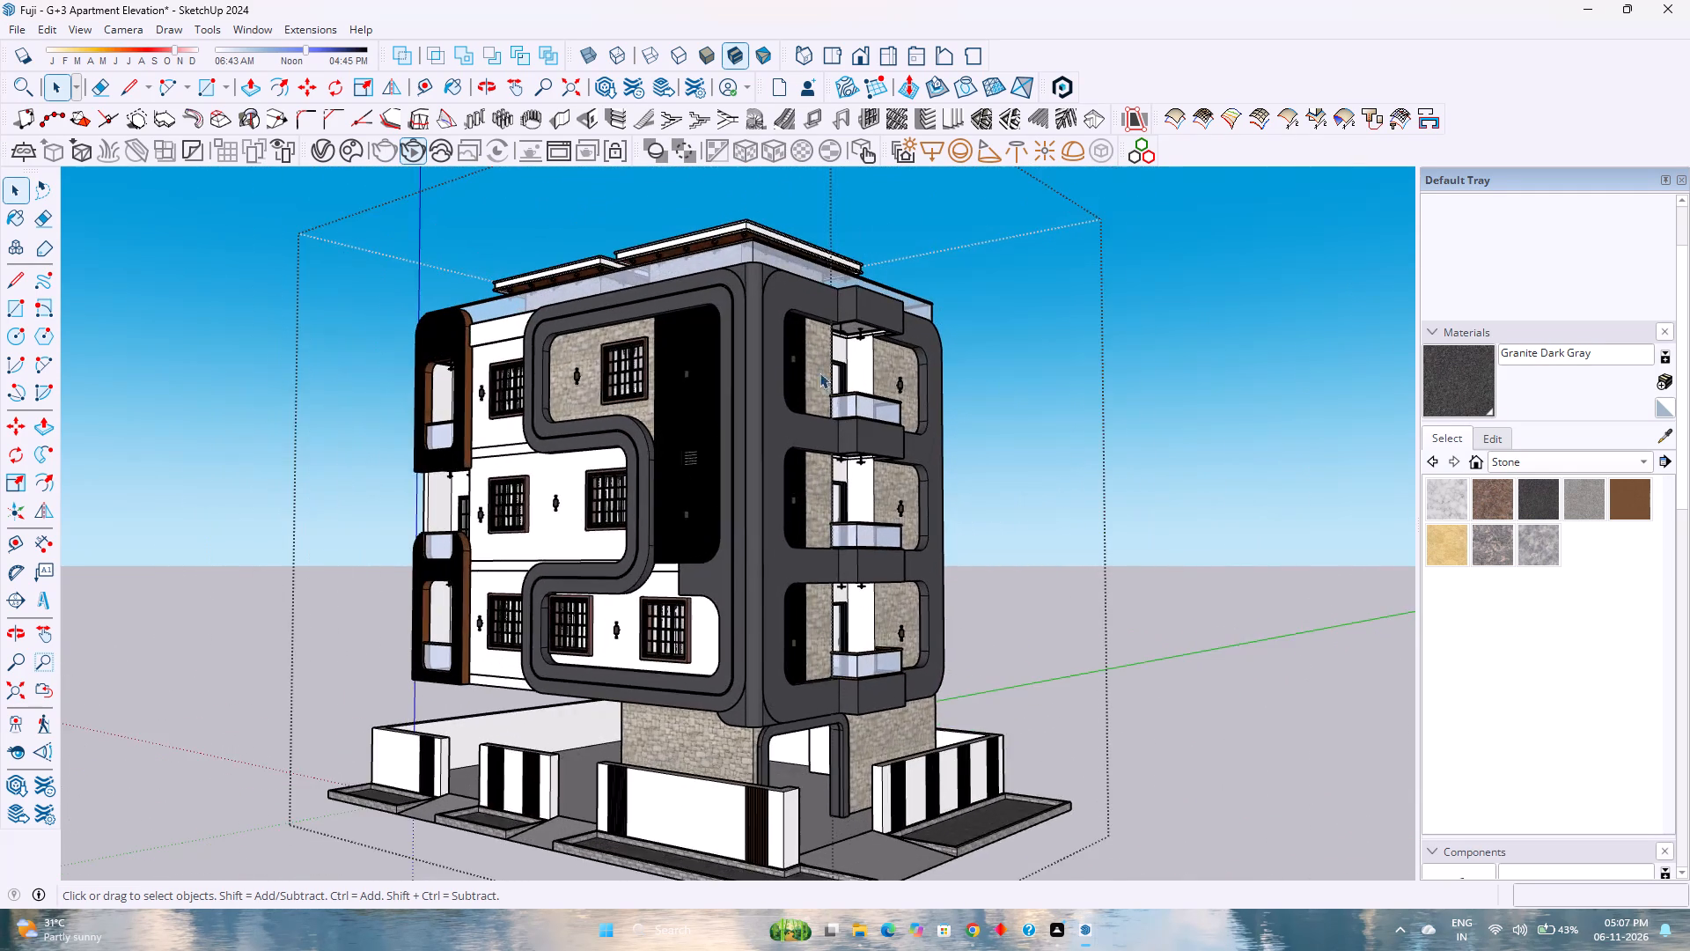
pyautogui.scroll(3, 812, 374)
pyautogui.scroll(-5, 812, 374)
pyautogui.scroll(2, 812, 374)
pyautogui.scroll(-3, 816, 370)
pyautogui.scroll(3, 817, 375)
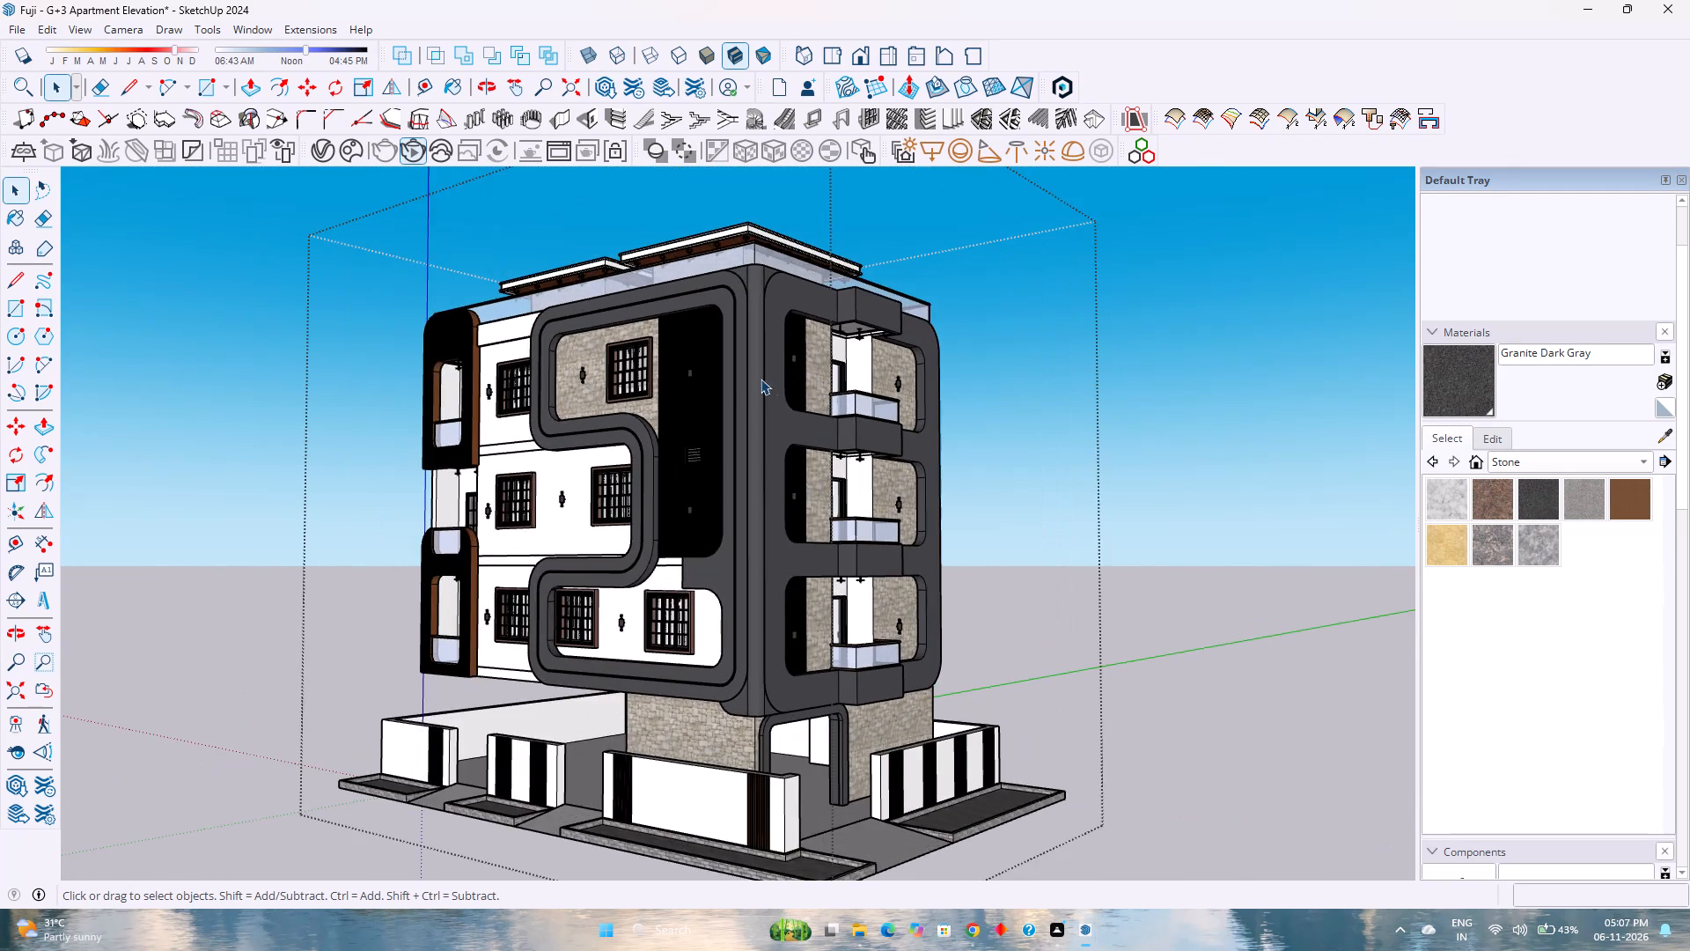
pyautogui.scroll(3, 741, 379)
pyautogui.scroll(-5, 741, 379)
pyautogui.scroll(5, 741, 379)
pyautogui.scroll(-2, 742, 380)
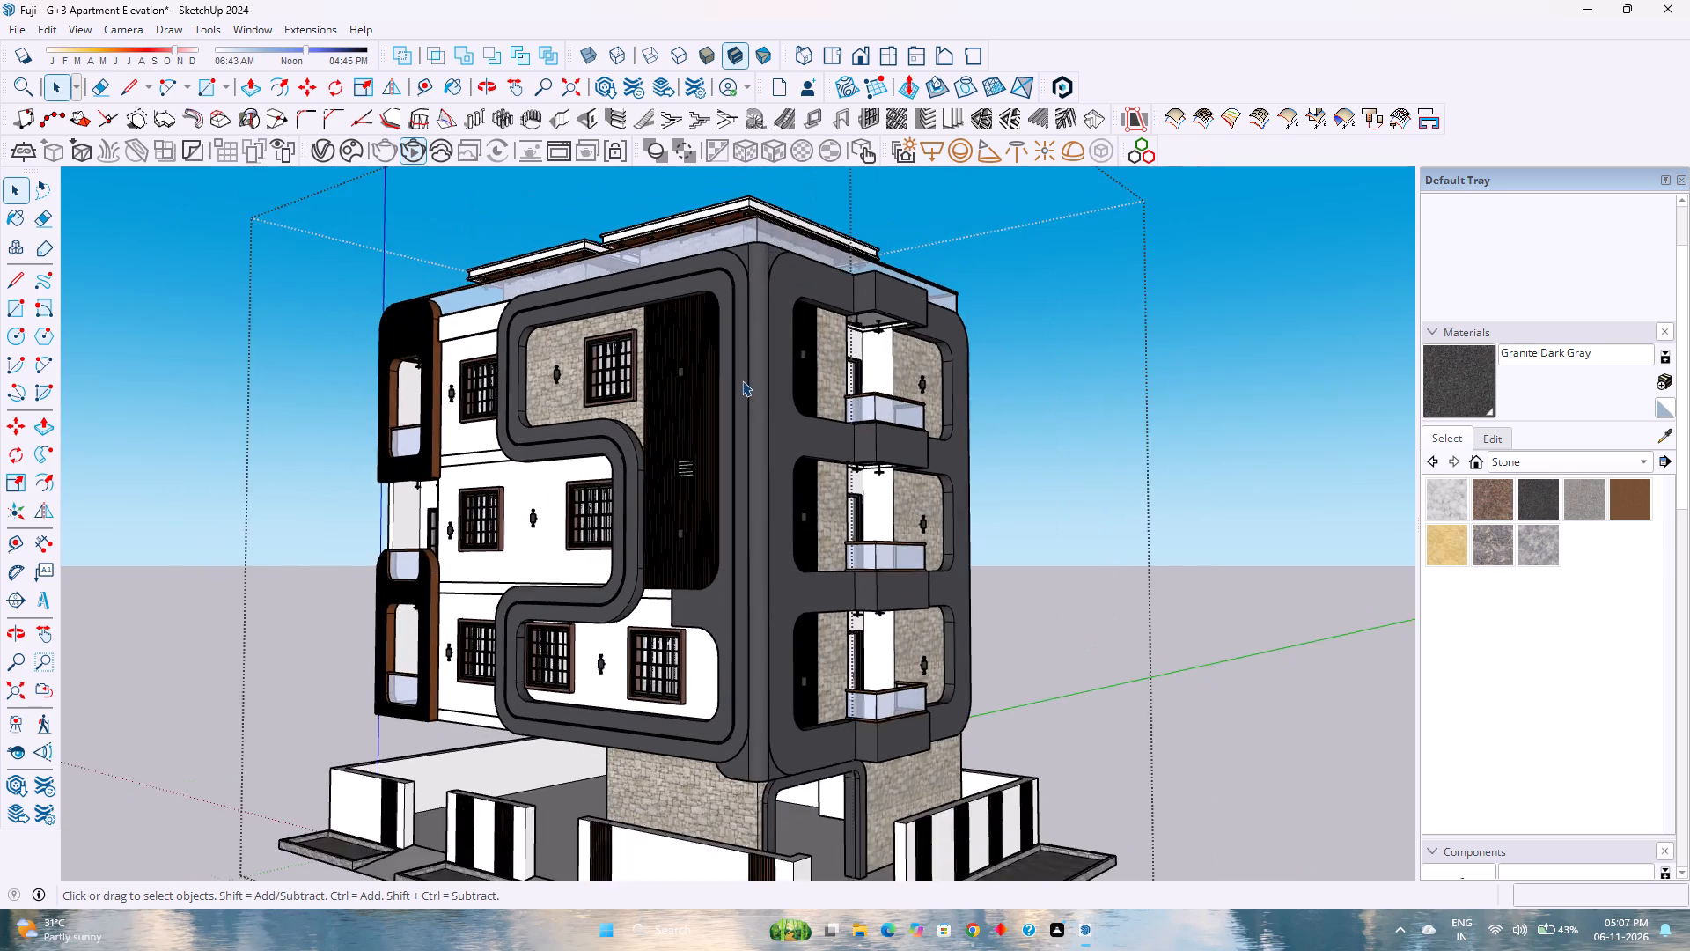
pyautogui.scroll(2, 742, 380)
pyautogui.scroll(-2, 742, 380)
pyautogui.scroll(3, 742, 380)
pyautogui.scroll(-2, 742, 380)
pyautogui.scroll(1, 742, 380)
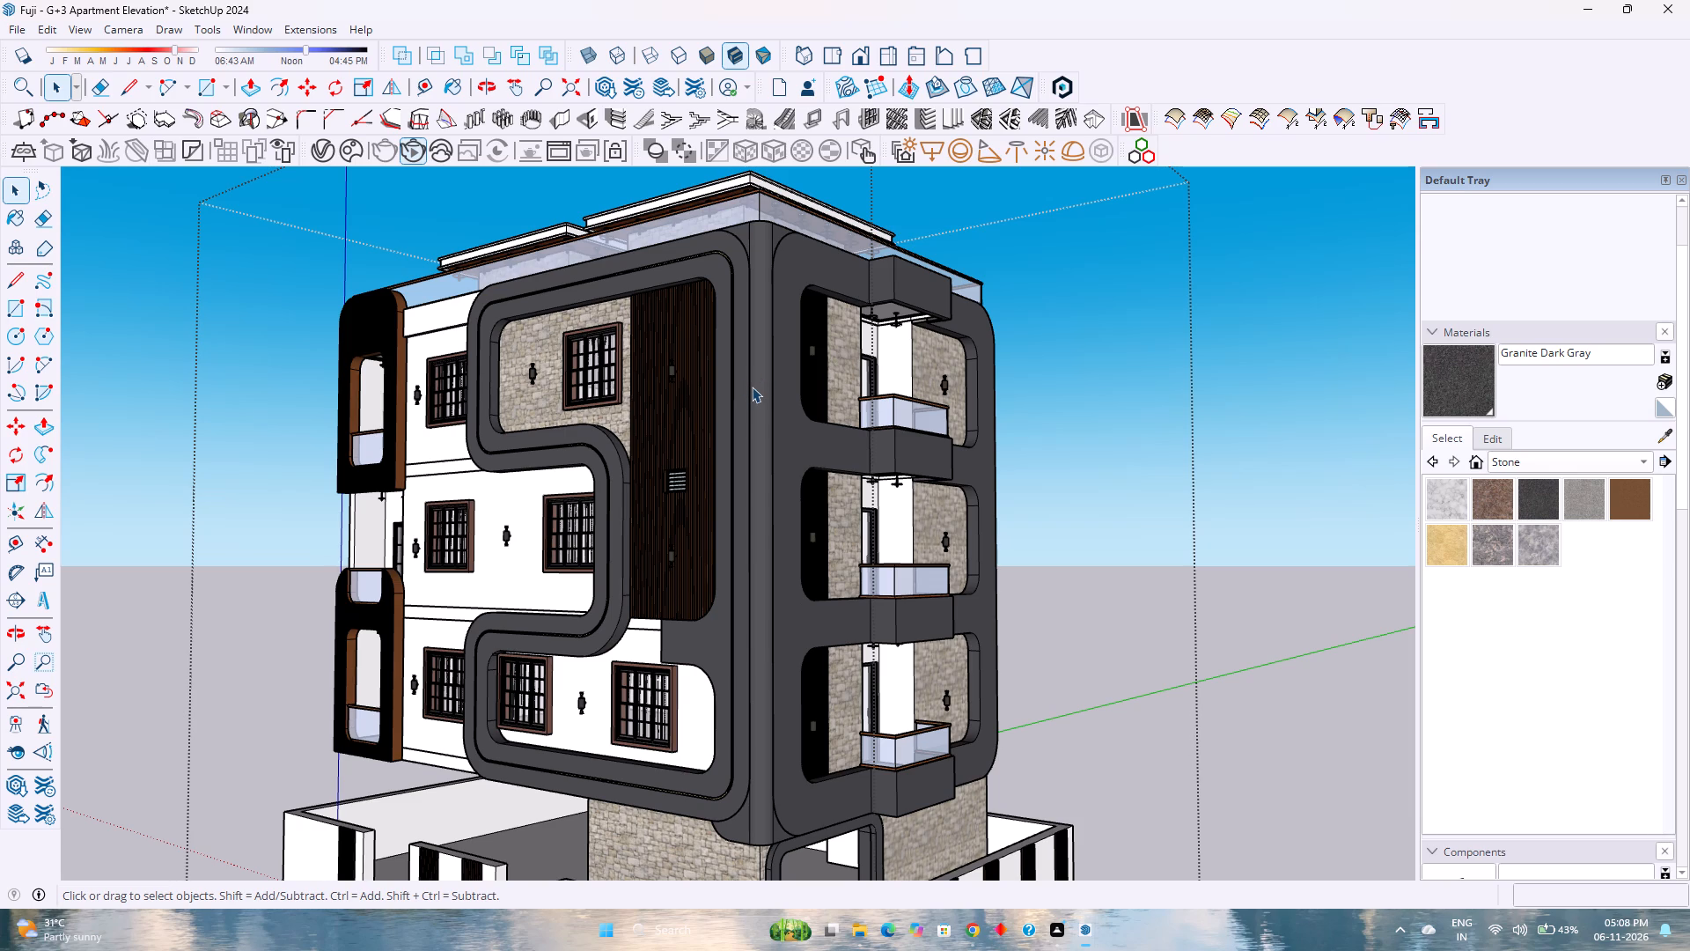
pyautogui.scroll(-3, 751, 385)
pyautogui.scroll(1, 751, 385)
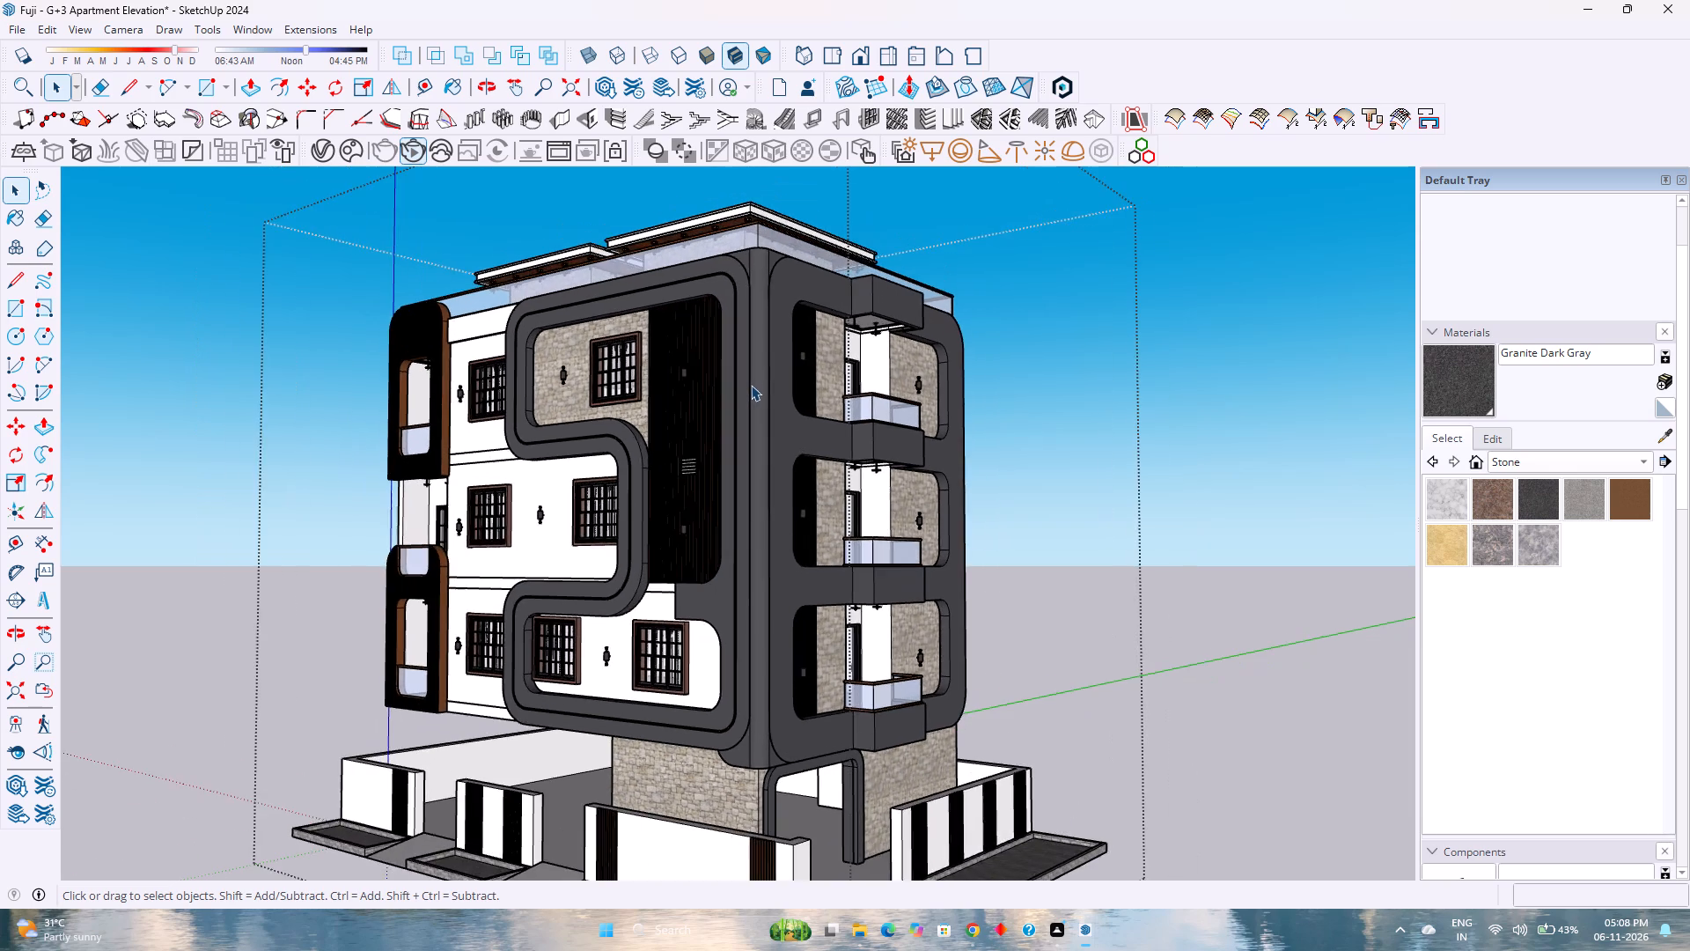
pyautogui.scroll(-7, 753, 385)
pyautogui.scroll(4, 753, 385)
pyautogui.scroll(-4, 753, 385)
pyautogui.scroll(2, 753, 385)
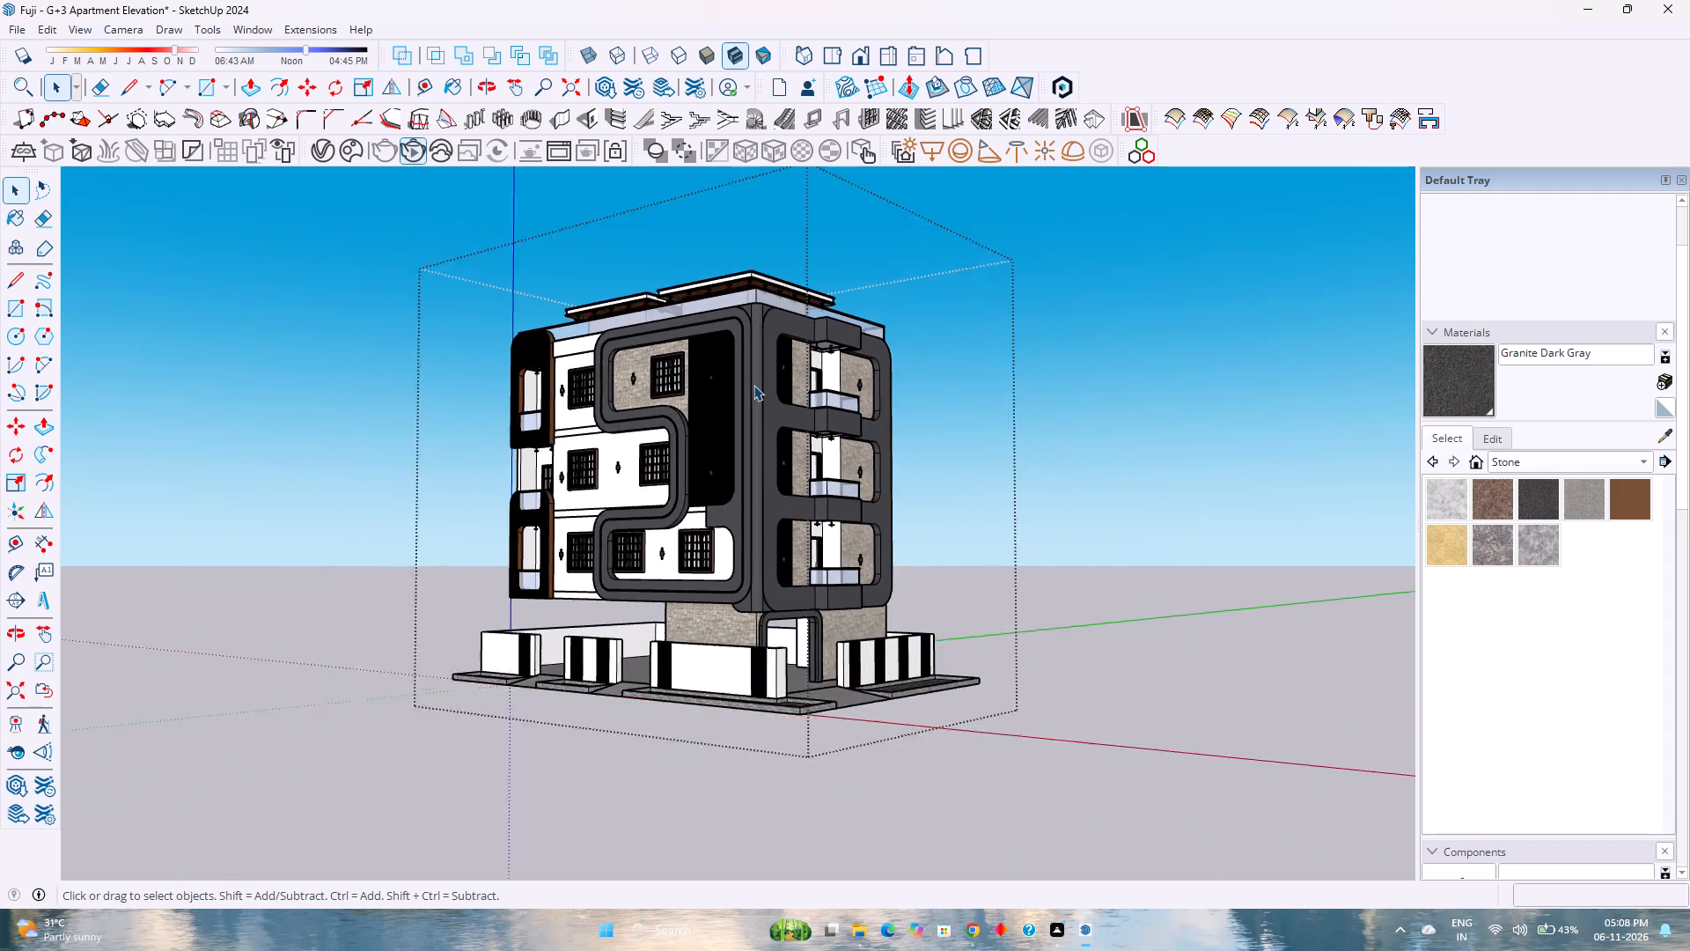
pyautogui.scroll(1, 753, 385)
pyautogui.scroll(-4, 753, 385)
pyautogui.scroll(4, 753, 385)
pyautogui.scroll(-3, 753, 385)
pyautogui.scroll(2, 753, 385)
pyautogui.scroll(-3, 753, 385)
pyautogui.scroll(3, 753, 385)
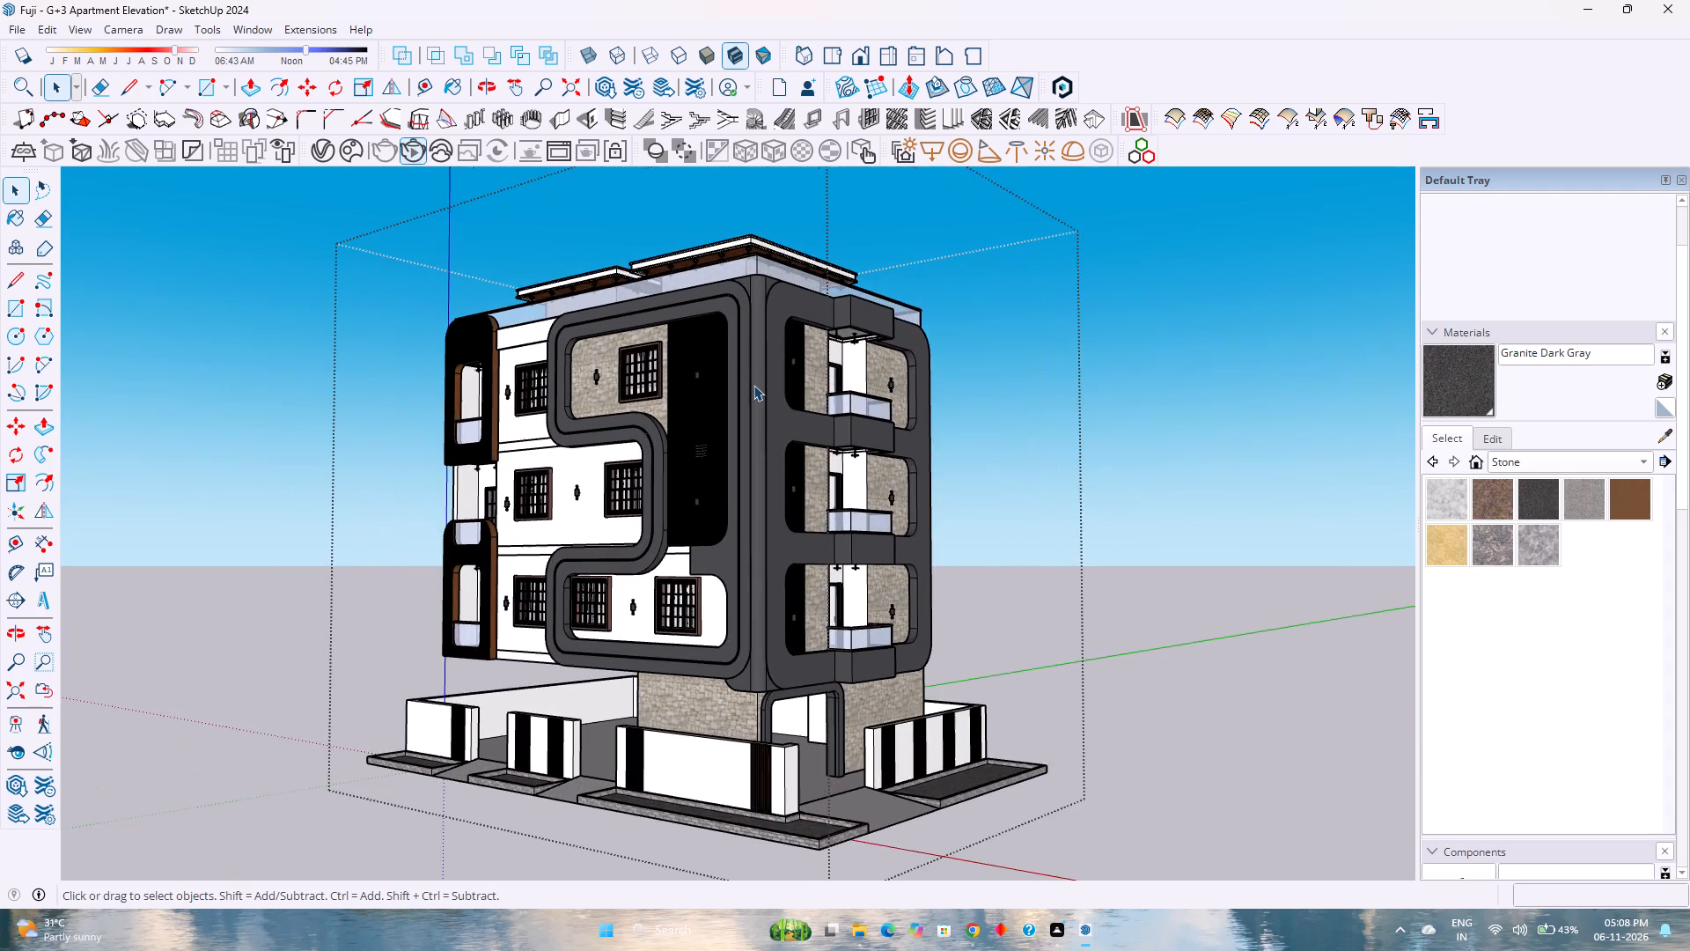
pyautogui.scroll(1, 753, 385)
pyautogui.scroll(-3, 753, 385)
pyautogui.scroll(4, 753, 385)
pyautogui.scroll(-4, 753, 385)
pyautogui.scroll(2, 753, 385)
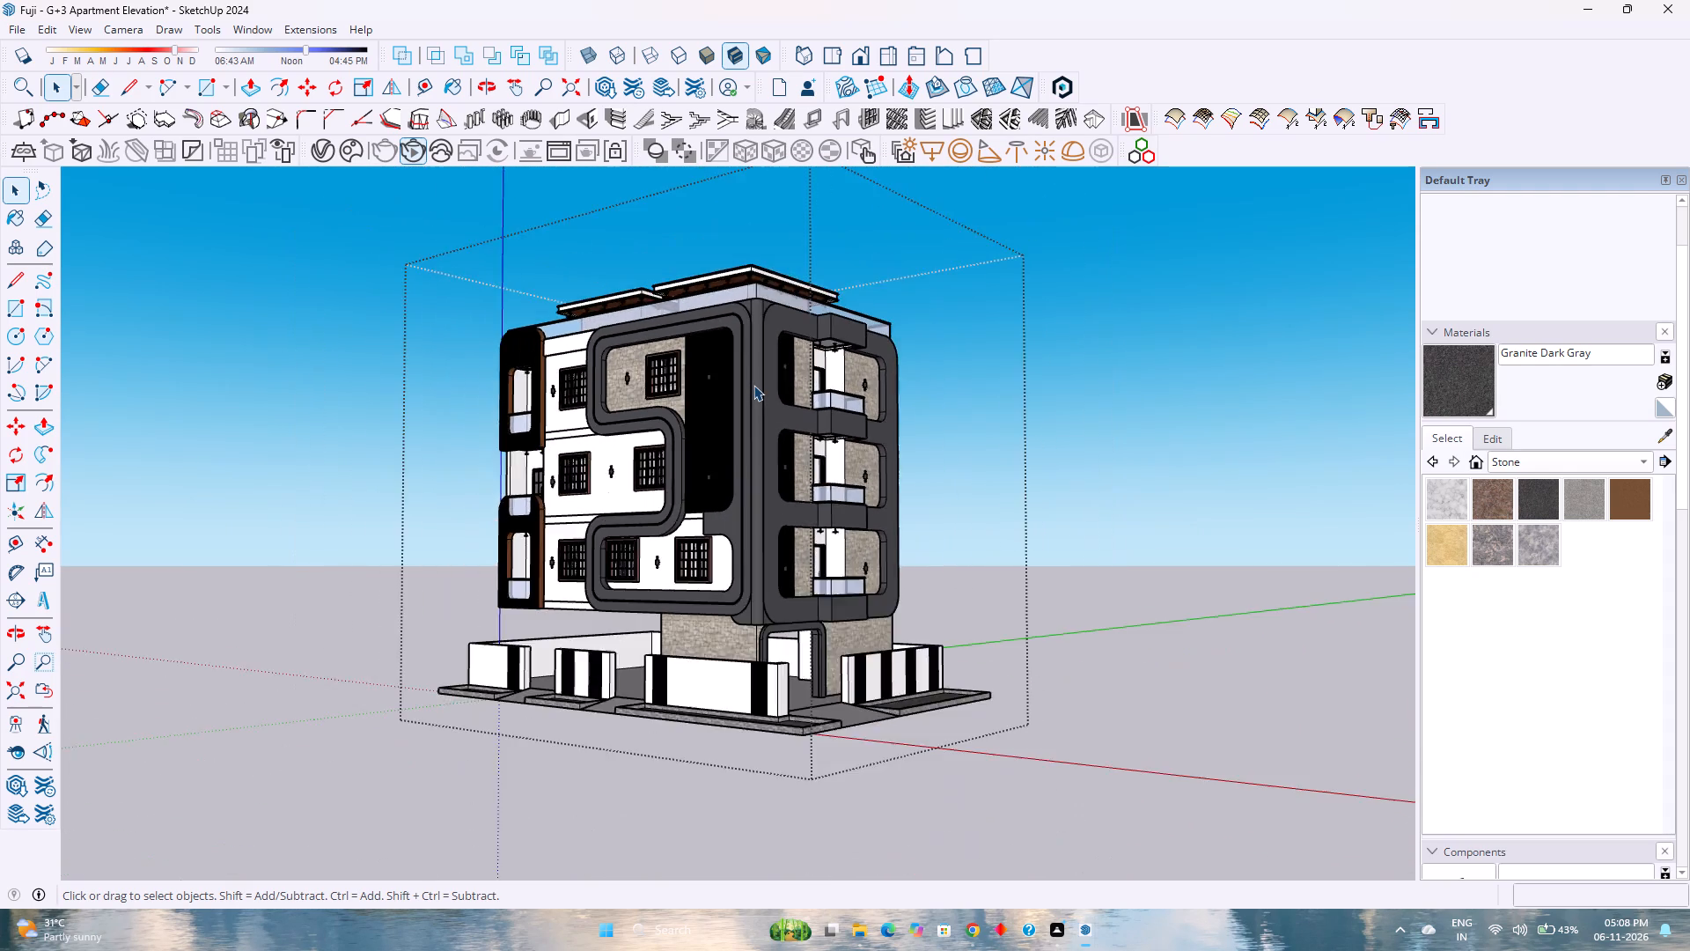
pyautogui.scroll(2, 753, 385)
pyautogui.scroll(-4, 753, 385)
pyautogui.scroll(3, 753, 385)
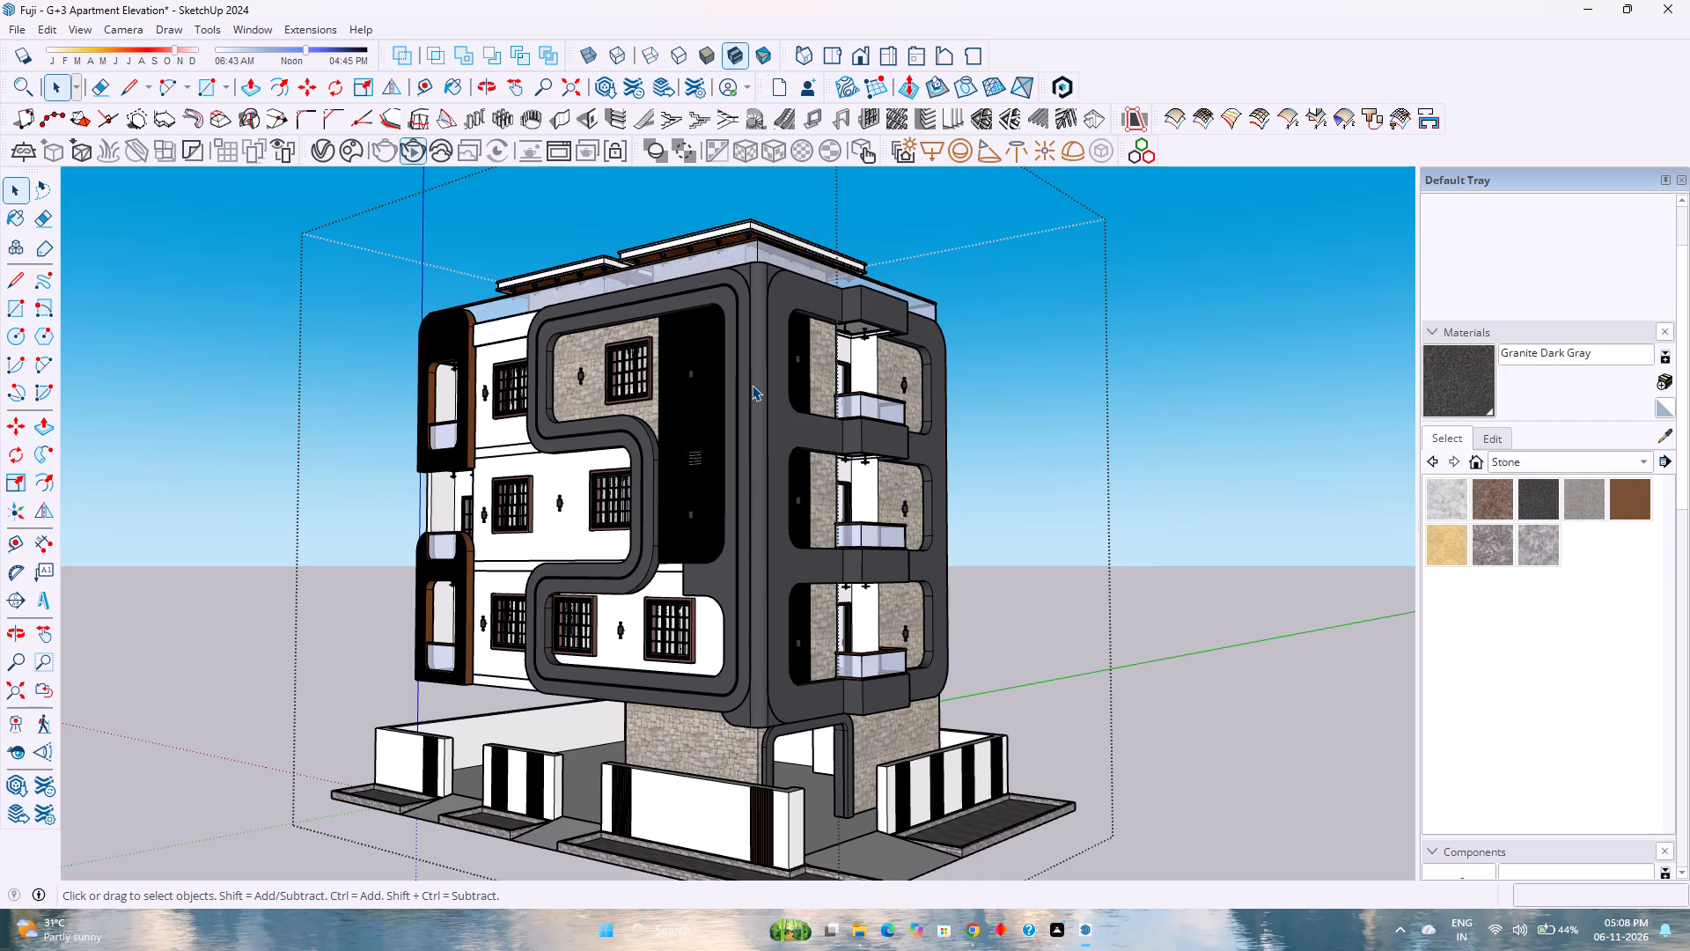
# Examine the whole apartment building from the window facade, the corner and the balcony side to review the repainted frames.
pyautogui.scroll(-5, 757, 391)
pyautogui.scroll(3, 749, 412)
pyautogui.scroll(-3, 746, 406)
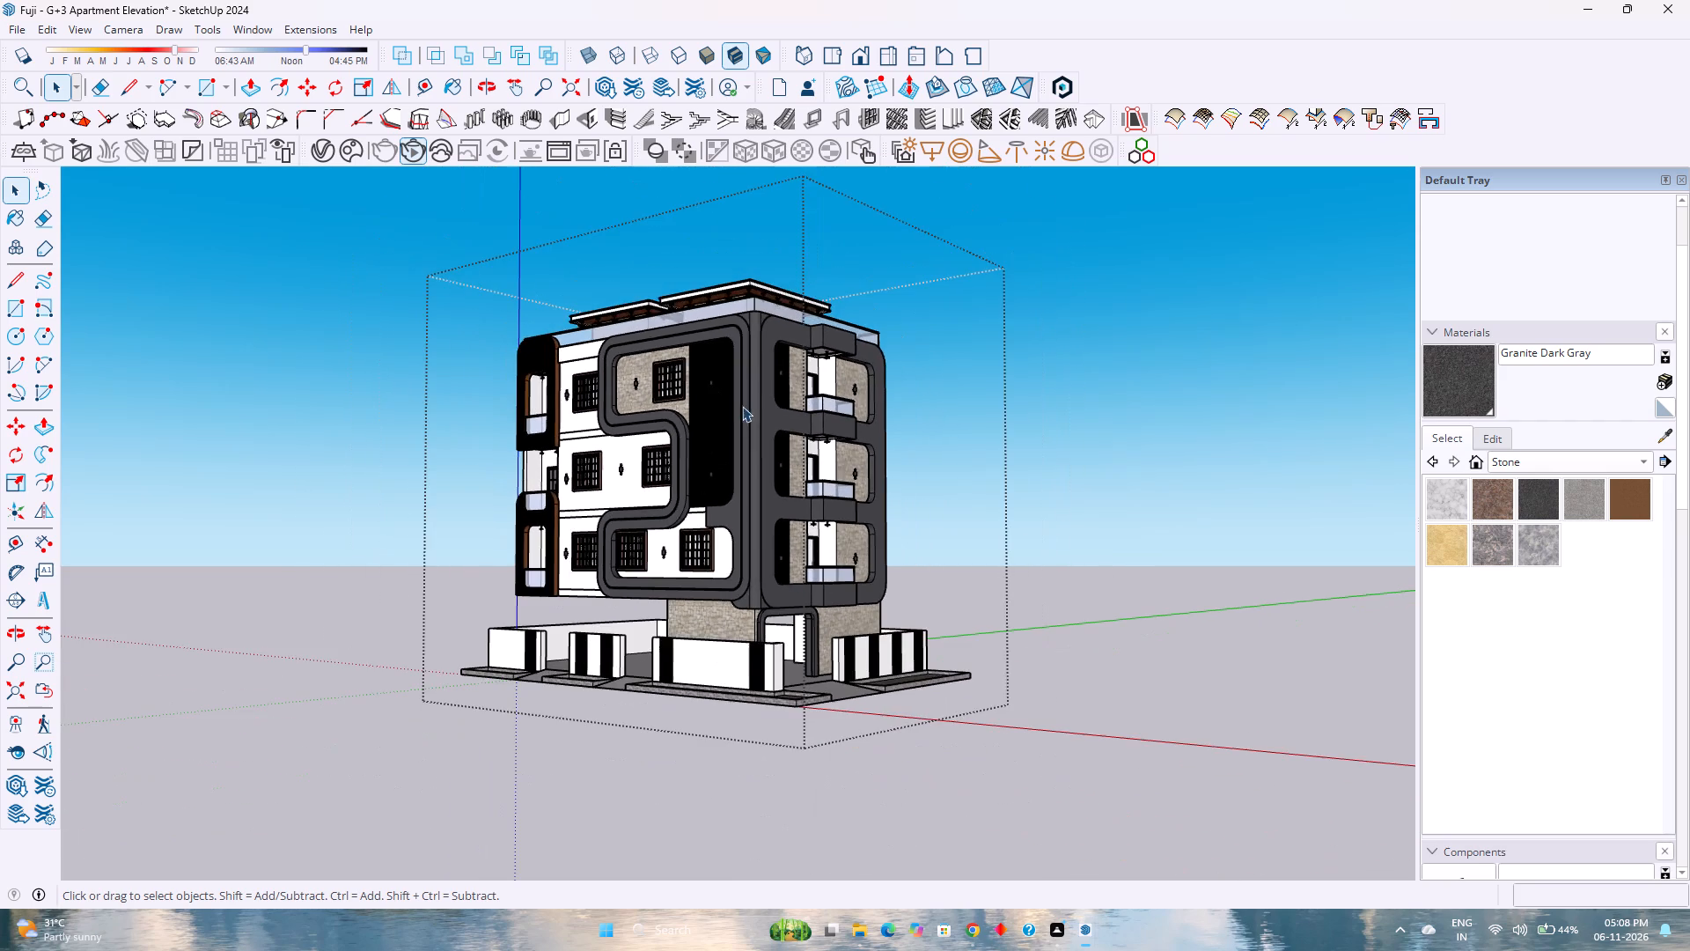
pyautogui.middleClick(658, 418)
pyautogui.moveTo(678, 419); pyautogui.dragTo(705, 423, button='middle')
pyautogui.moveTo(797, 431); pyautogui.dragTo(1084, 414, button='middle')
pyautogui.middleClick(1104, 415)
pyautogui.middleClick(1105, 417)
pyautogui.scroll(-4, 1114, 426)
pyautogui.scroll(3, 745, 384)
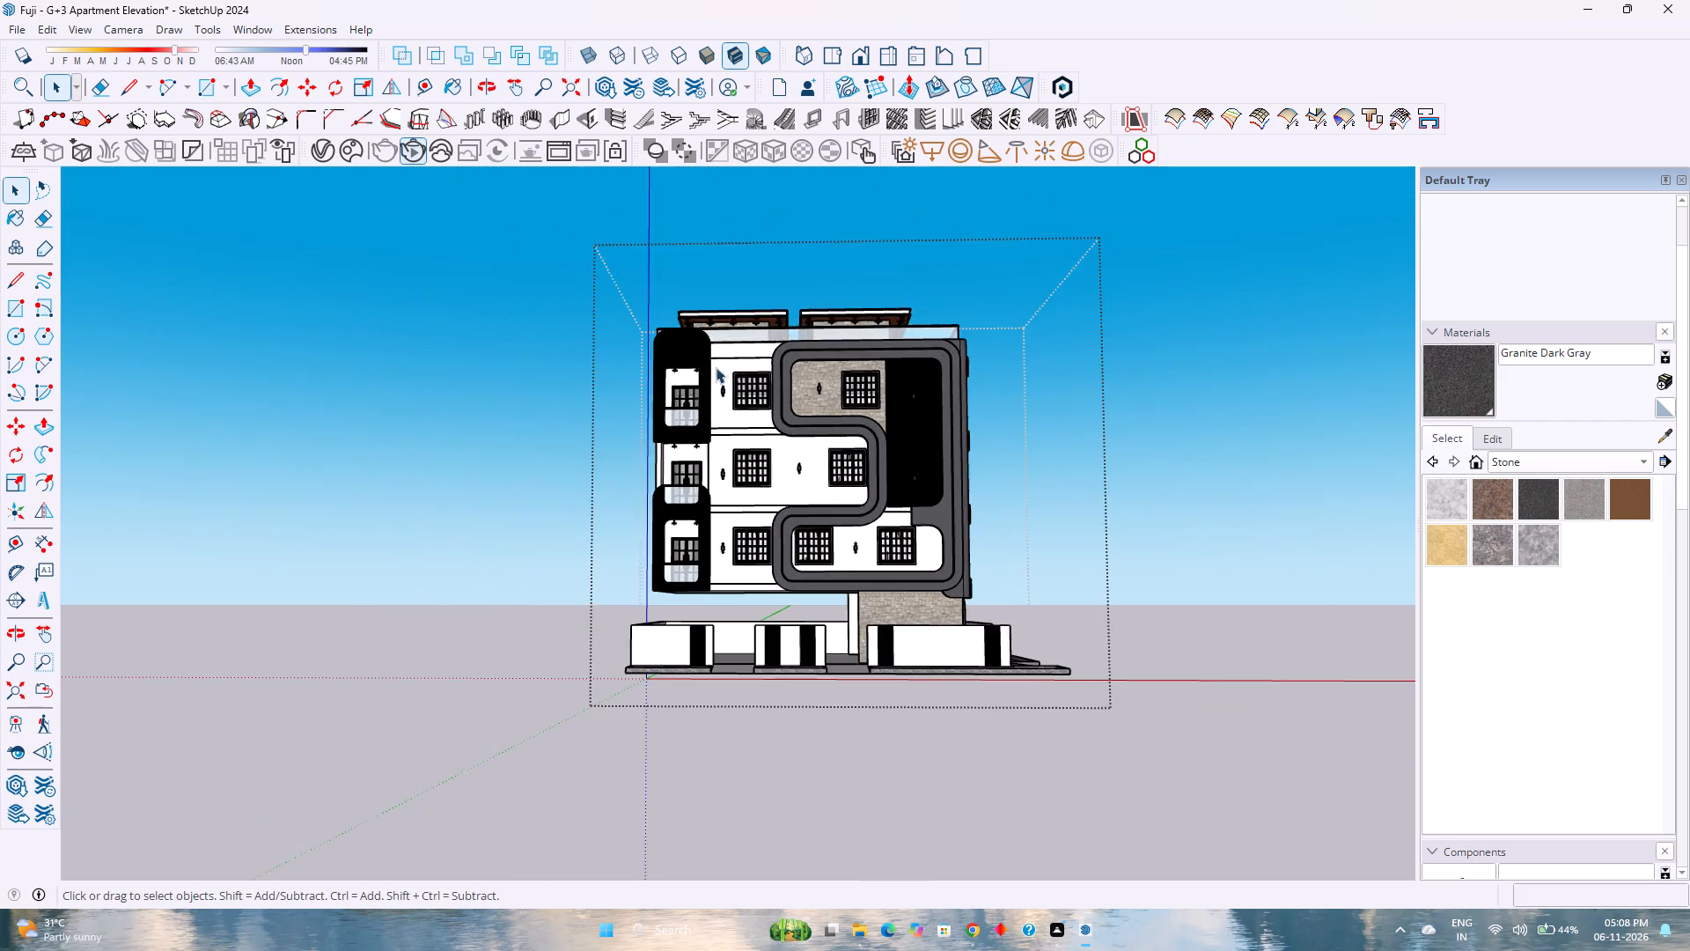
pyautogui.scroll(4, 716, 367)
pyautogui.moveTo(897, 476); pyautogui.dragTo(881, 472, button='middle')
pyautogui.moveTo(874, 471); pyautogui.dragTo(467, 455, button='middle')
pyautogui.middleClick(466, 455)
pyautogui.scroll(-8, 466, 455)
pyautogui.moveTo(544, 541); pyautogui.dragTo(557, 542, button='middle')
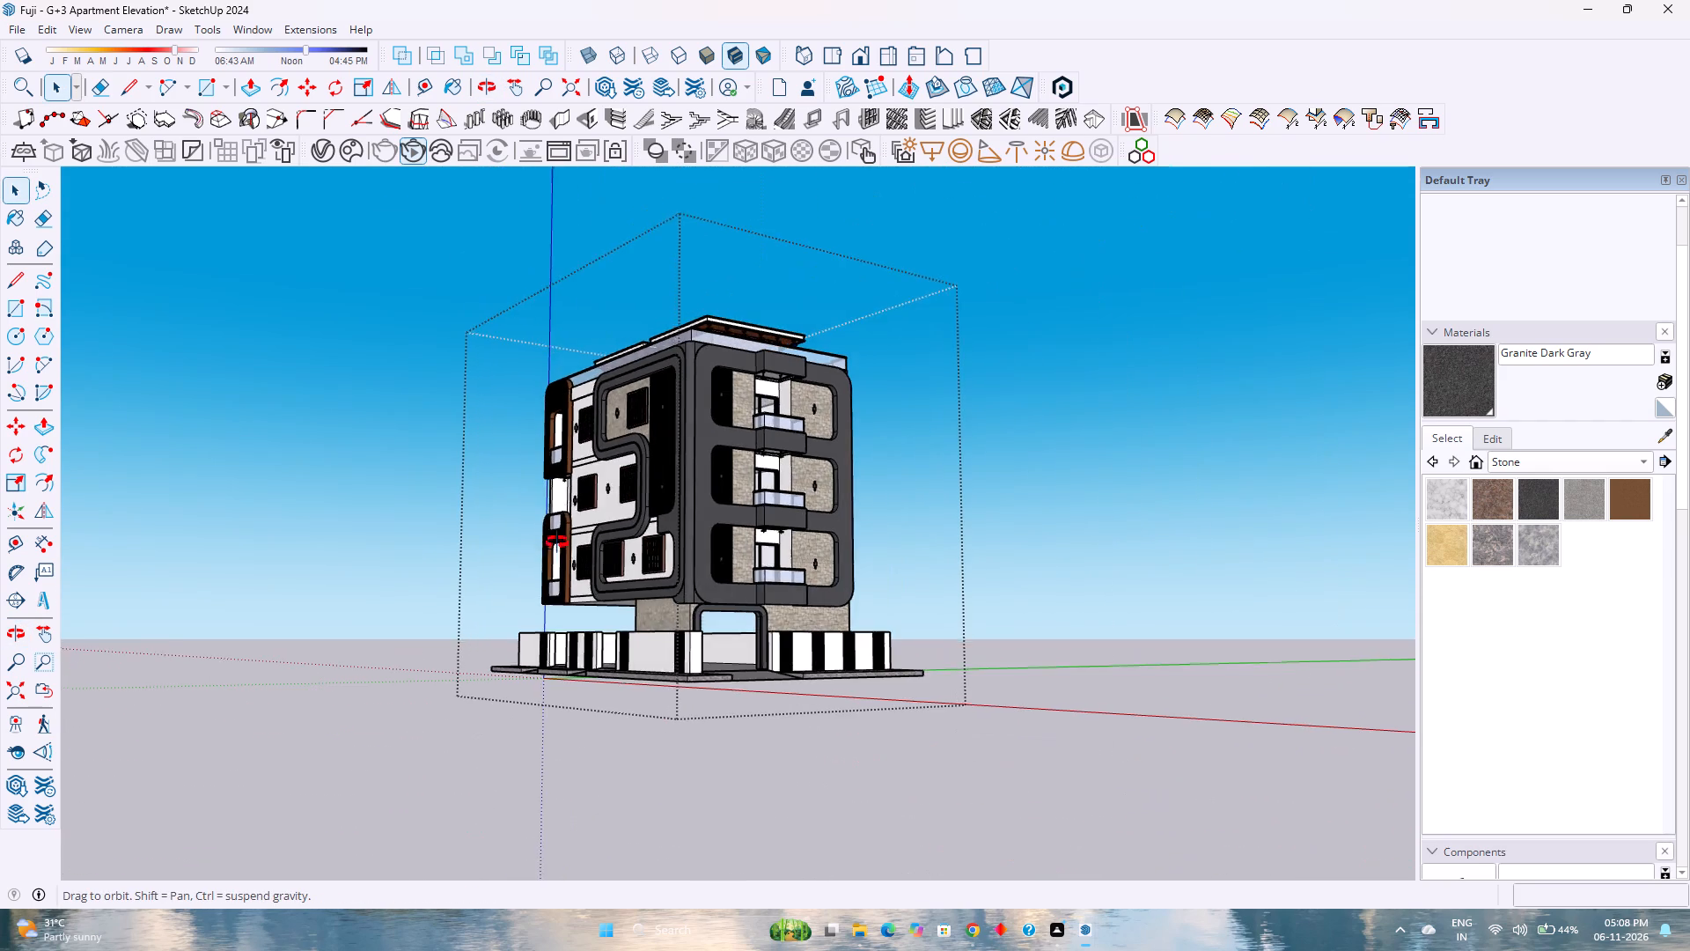
pyautogui.moveTo(557, 542); pyautogui.dragTo(799, 556, button='middle')
pyautogui.middleClick(799, 556)
pyautogui.scroll(3, 792, 544)
pyautogui.scroll(-3, 792, 544)
pyautogui.scroll(2, 790, 544)
pyautogui.middleClick(789, 544)
pyautogui.moveTo(789, 544); pyautogui.dragTo(662, 522, button='middle')
pyautogui.scroll(1, 756, 541)
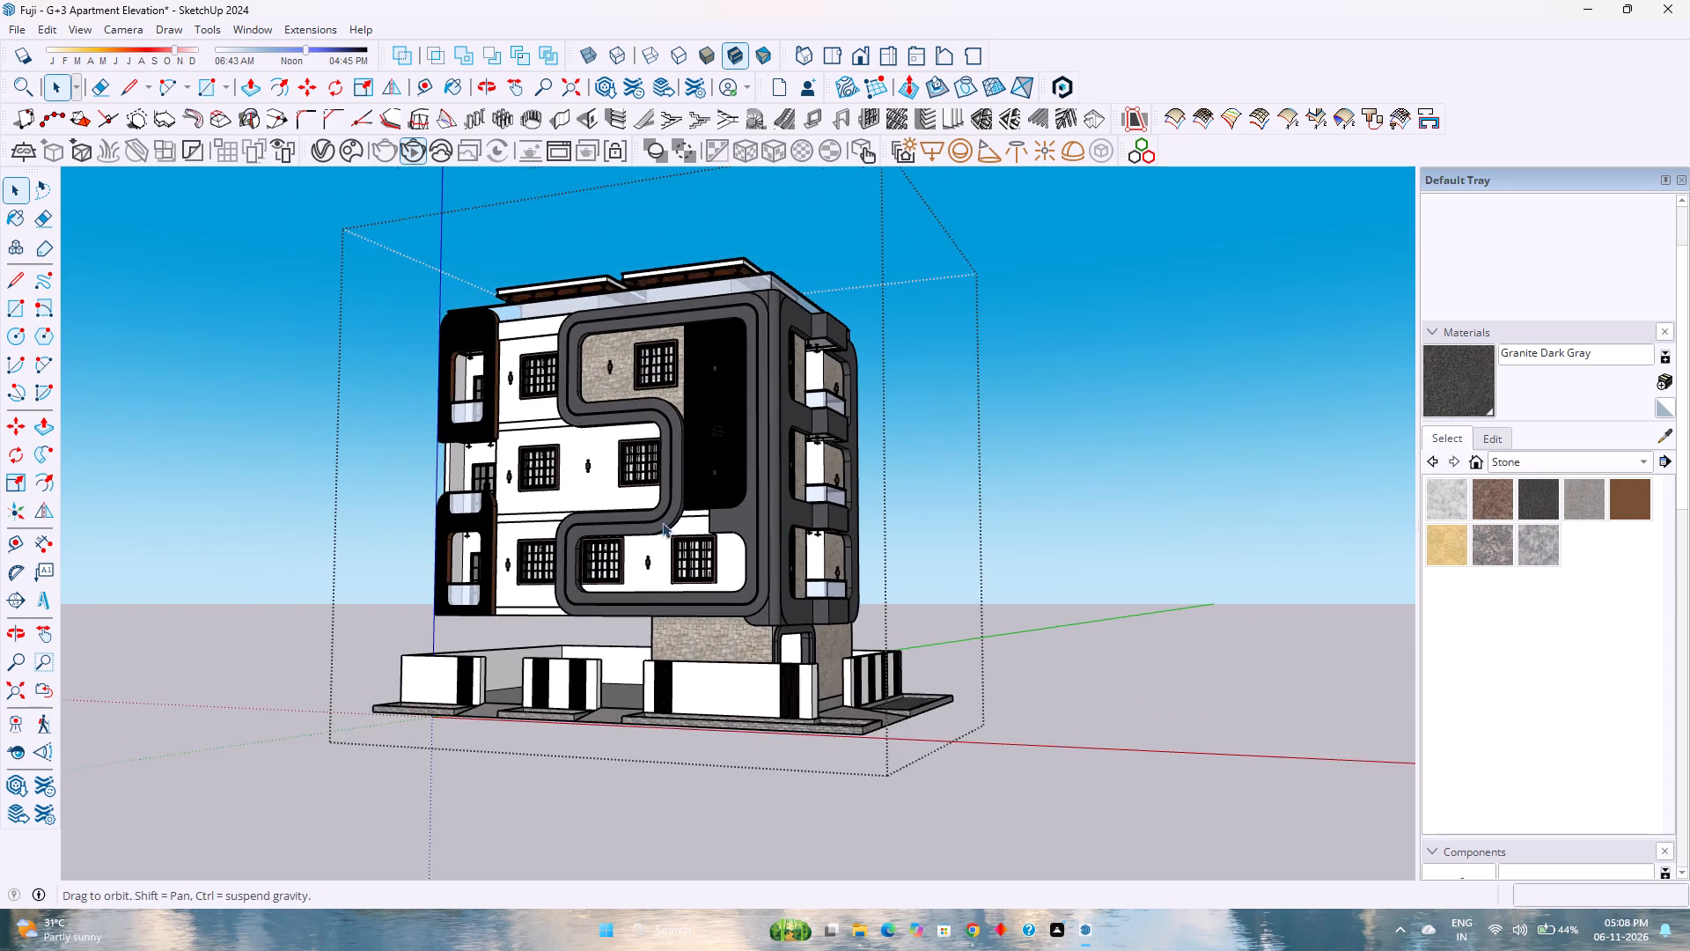
pyautogui.moveTo(662, 522); pyautogui.dragTo(463, 486, button='middle')
pyautogui.scroll(-7, 467, 483)
pyautogui.moveTo(477, 498); pyautogui.dragTo(993, 570, button='middle')
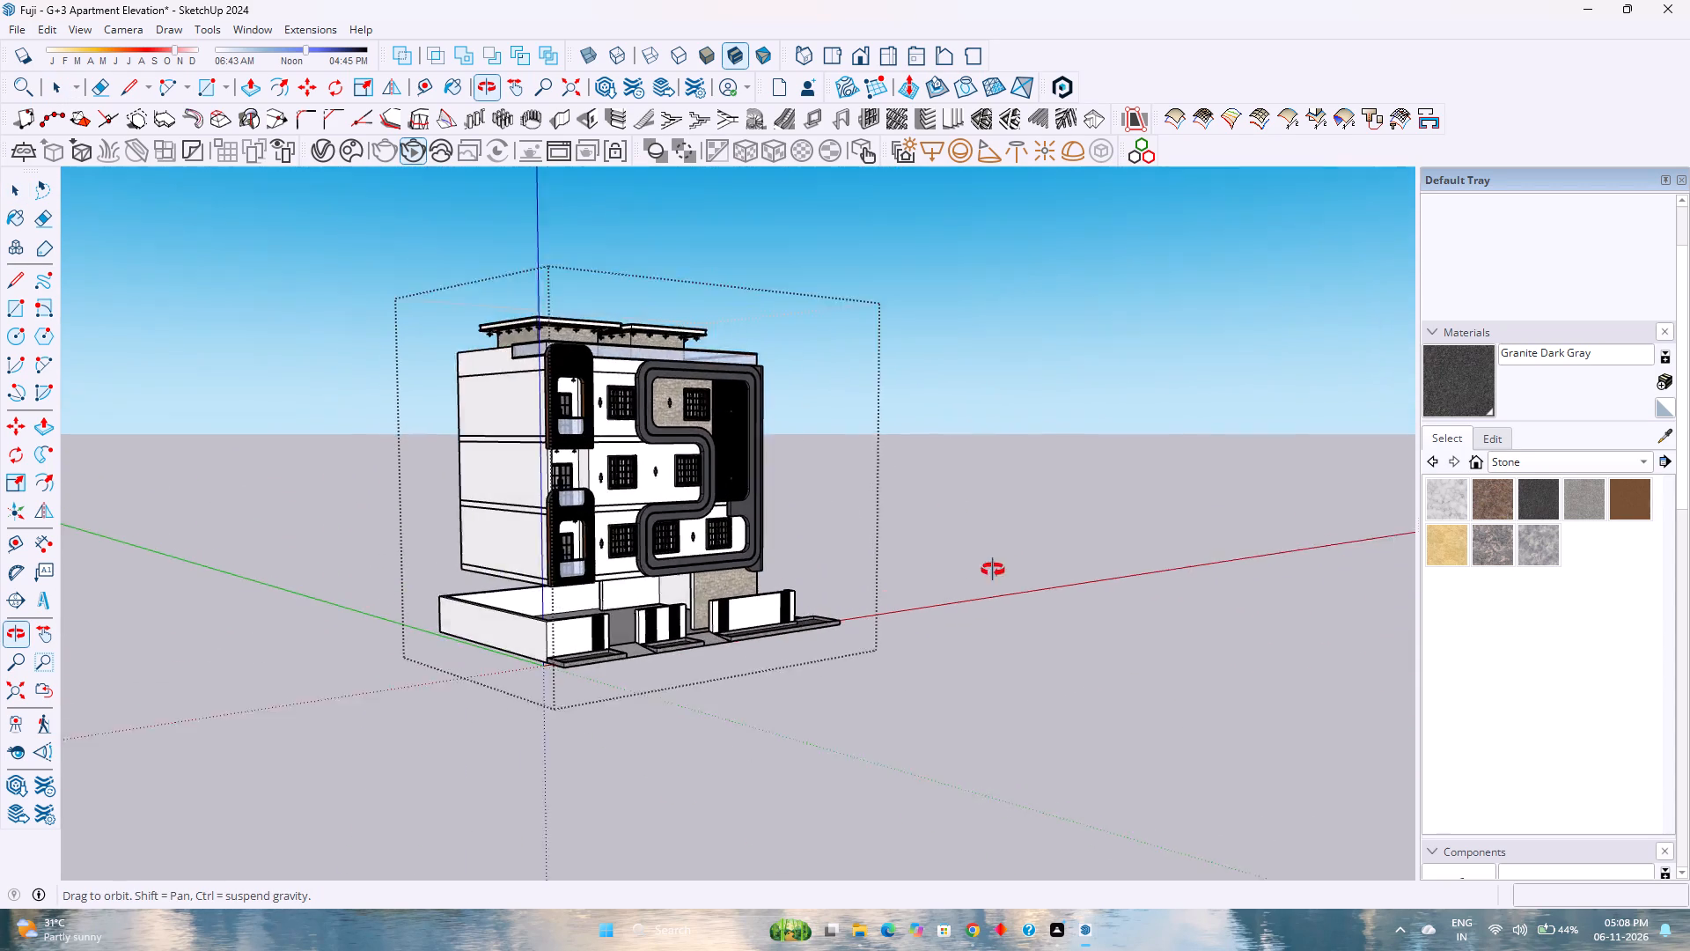
pyautogui.moveTo(993, 570); pyautogui.dragTo(1013, 592, button='middle')
pyautogui.moveTo(834, 565); pyautogui.dragTo(710, 542, button='middle')
pyautogui.middleClick(710, 542)
pyautogui.scroll(-3, 694, 528)
pyautogui.moveTo(779, 557); pyautogui.dragTo(758, 558, button='middle')
pyautogui.moveTo(758, 558); pyautogui.dragTo(702, 554, button='middle')
pyautogui.moveTo(319, 534); pyautogui.dragTo(300, 531, button='middle')
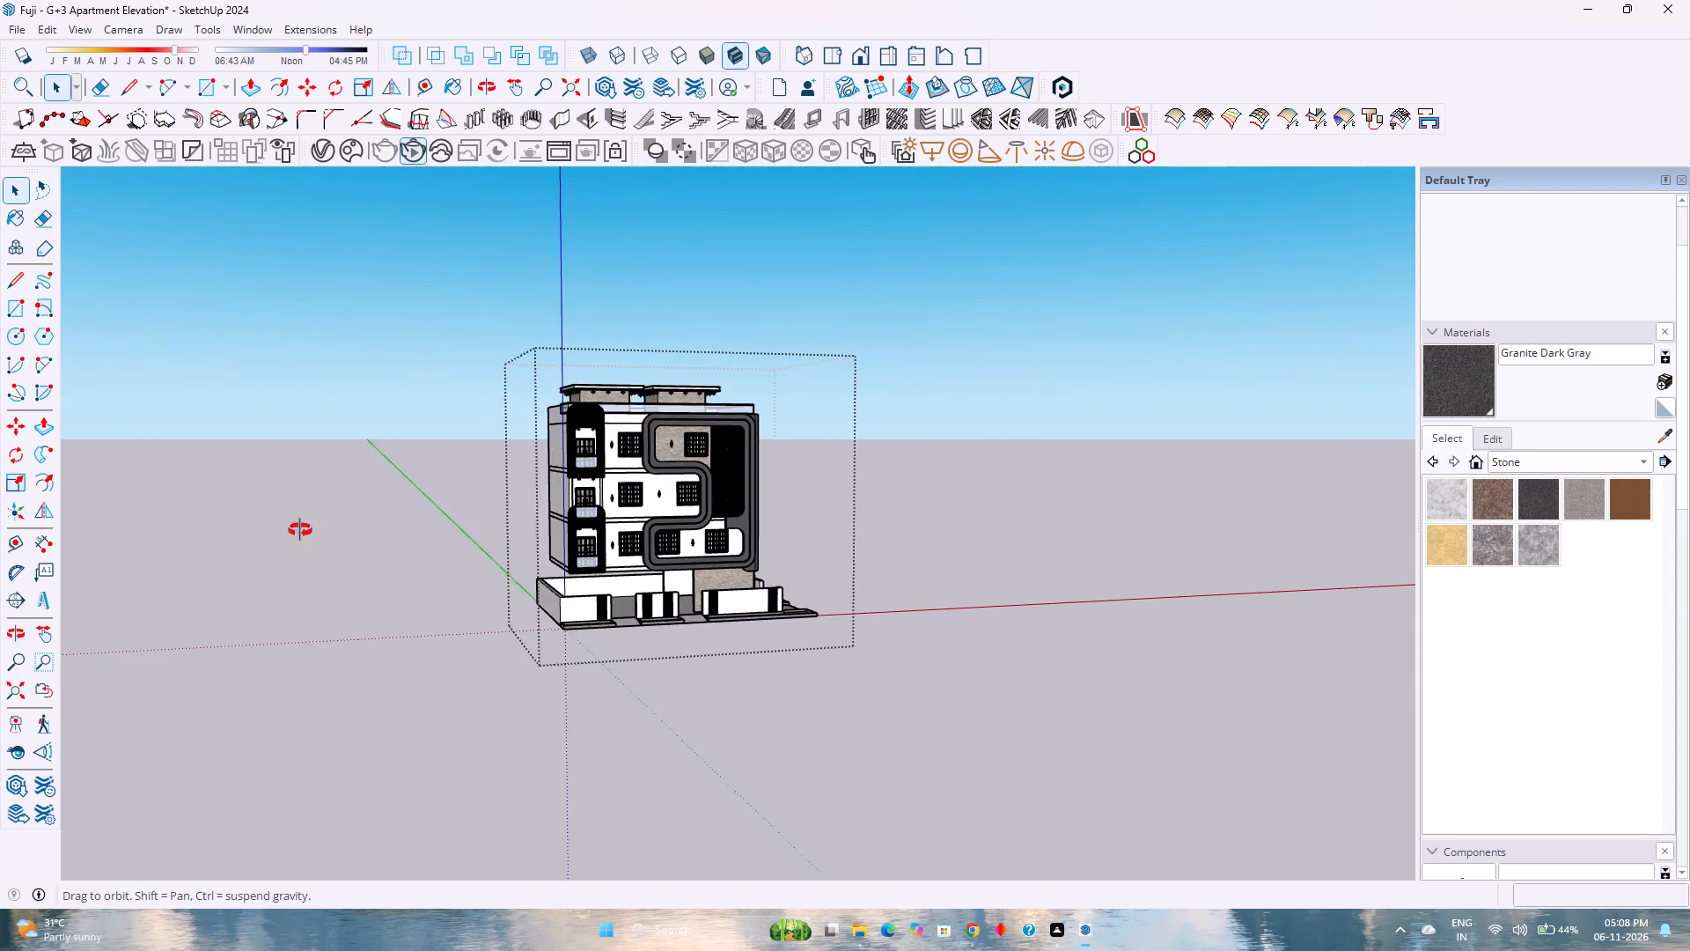
pyautogui.scroll(-3, 395, 519)
pyautogui.middleClick(579, 549)
pyautogui.moveTo(569, 549); pyautogui.dragTo(245, 505, button='middle')
pyautogui.scroll(-3, 304, 512)
pyautogui.scroll(6, 440, 515)
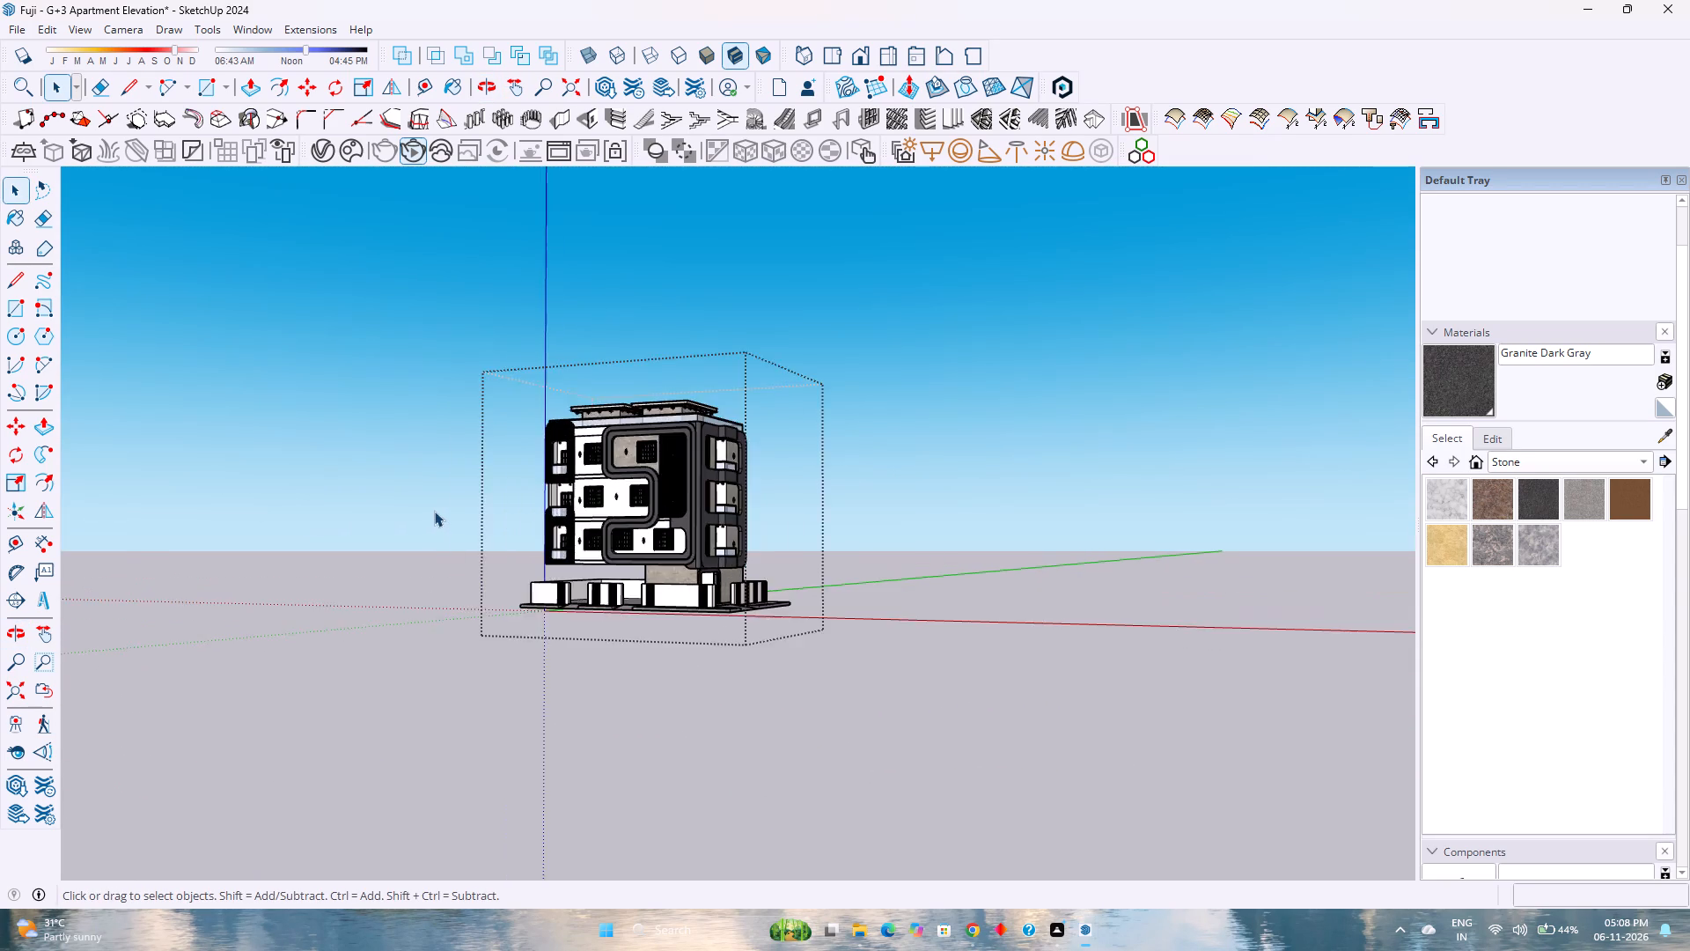
pyautogui.scroll(4, 434, 511)
pyautogui.scroll(3, 827, 545)
pyautogui.scroll(-3, 757, 533)
pyautogui.scroll(7, 757, 533)
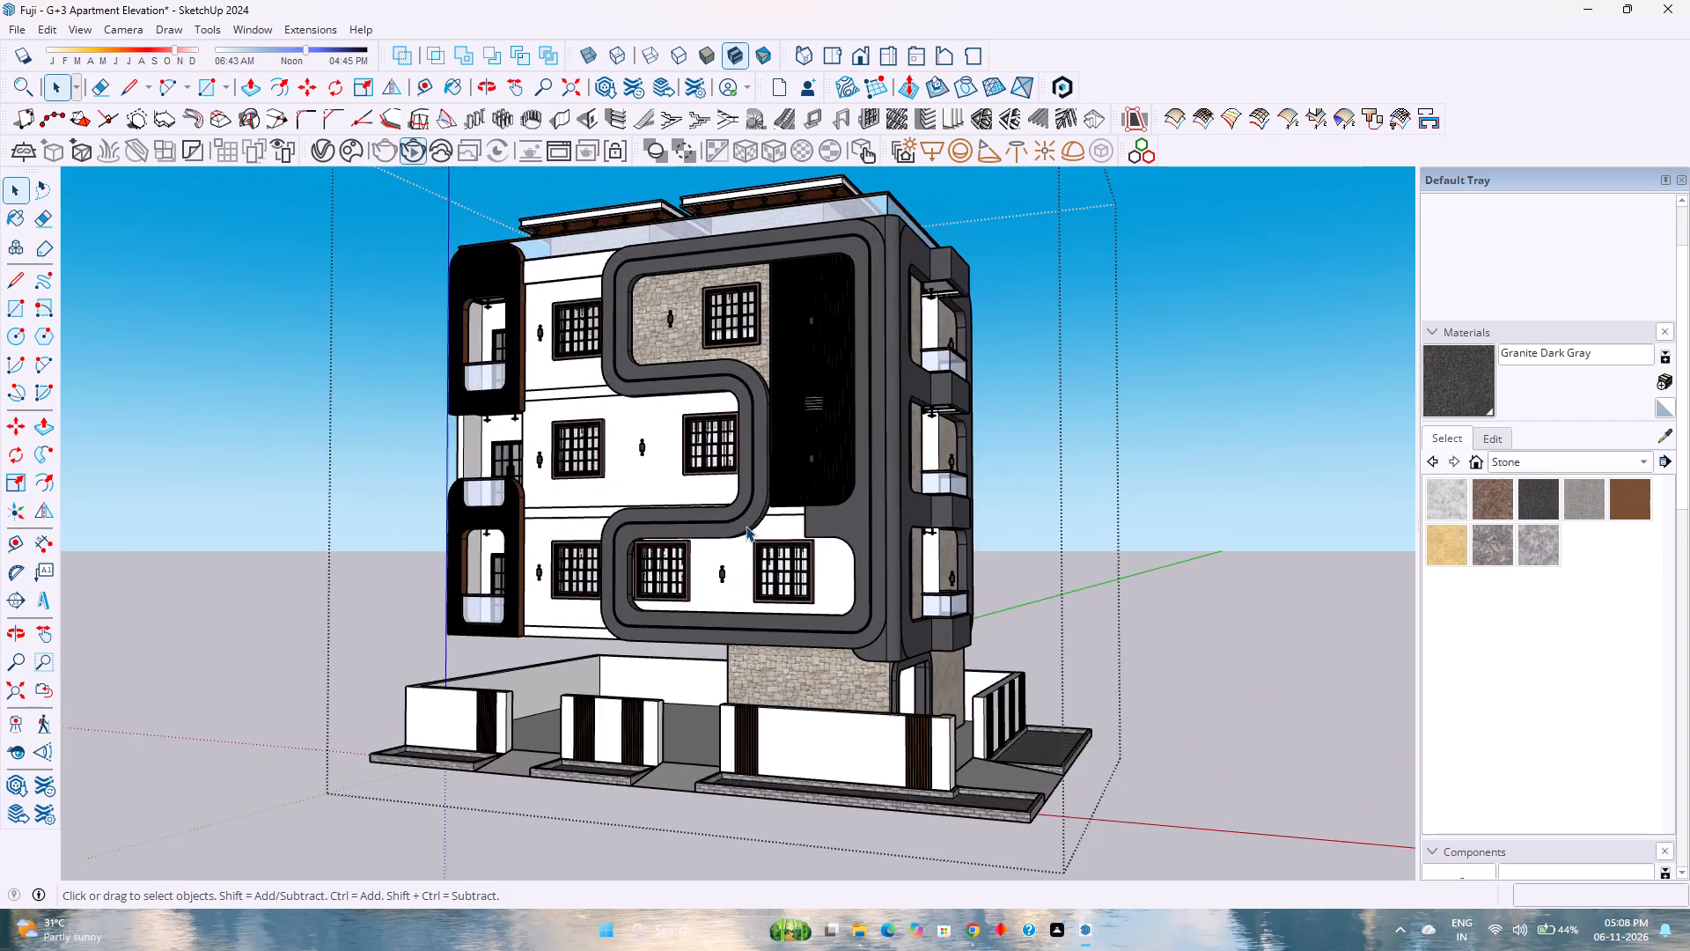
pyautogui.scroll(-5, 746, 526)
pyautogui.scroll(8, 746, 526)
pyautogui.scroll(-9, 751, 537)
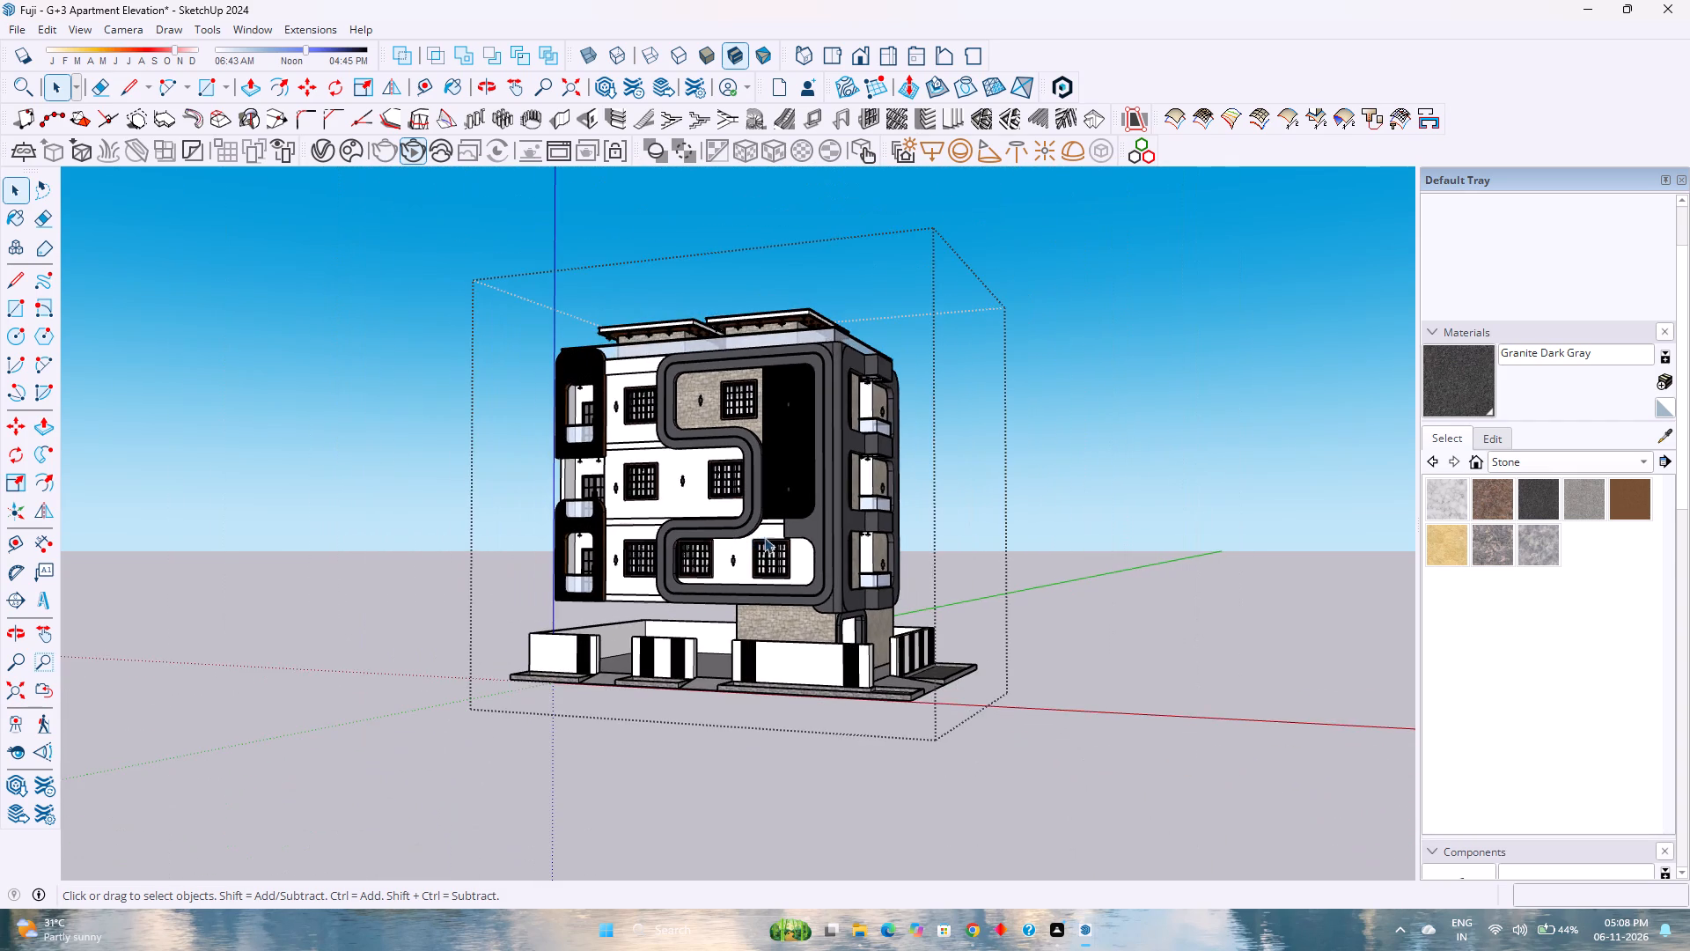
pyautogui.moveTo(834, 537); pyautogui.dragTo(548, 524, button='middle')
pyautogui.moveTo(548, 524); pyautogui.dragTo(404, 539, button='middle')
pyautogui.moveTo(402, 539); pyautogui.dragTo(991, 550, button='middle')
pyautogui.moveTo(991, 550); pyautogui.dragTo(887, 556, button='middle')
pyautogui.moveTo(822, 556); pyautogui.dragTo(213, 549, button='middle')
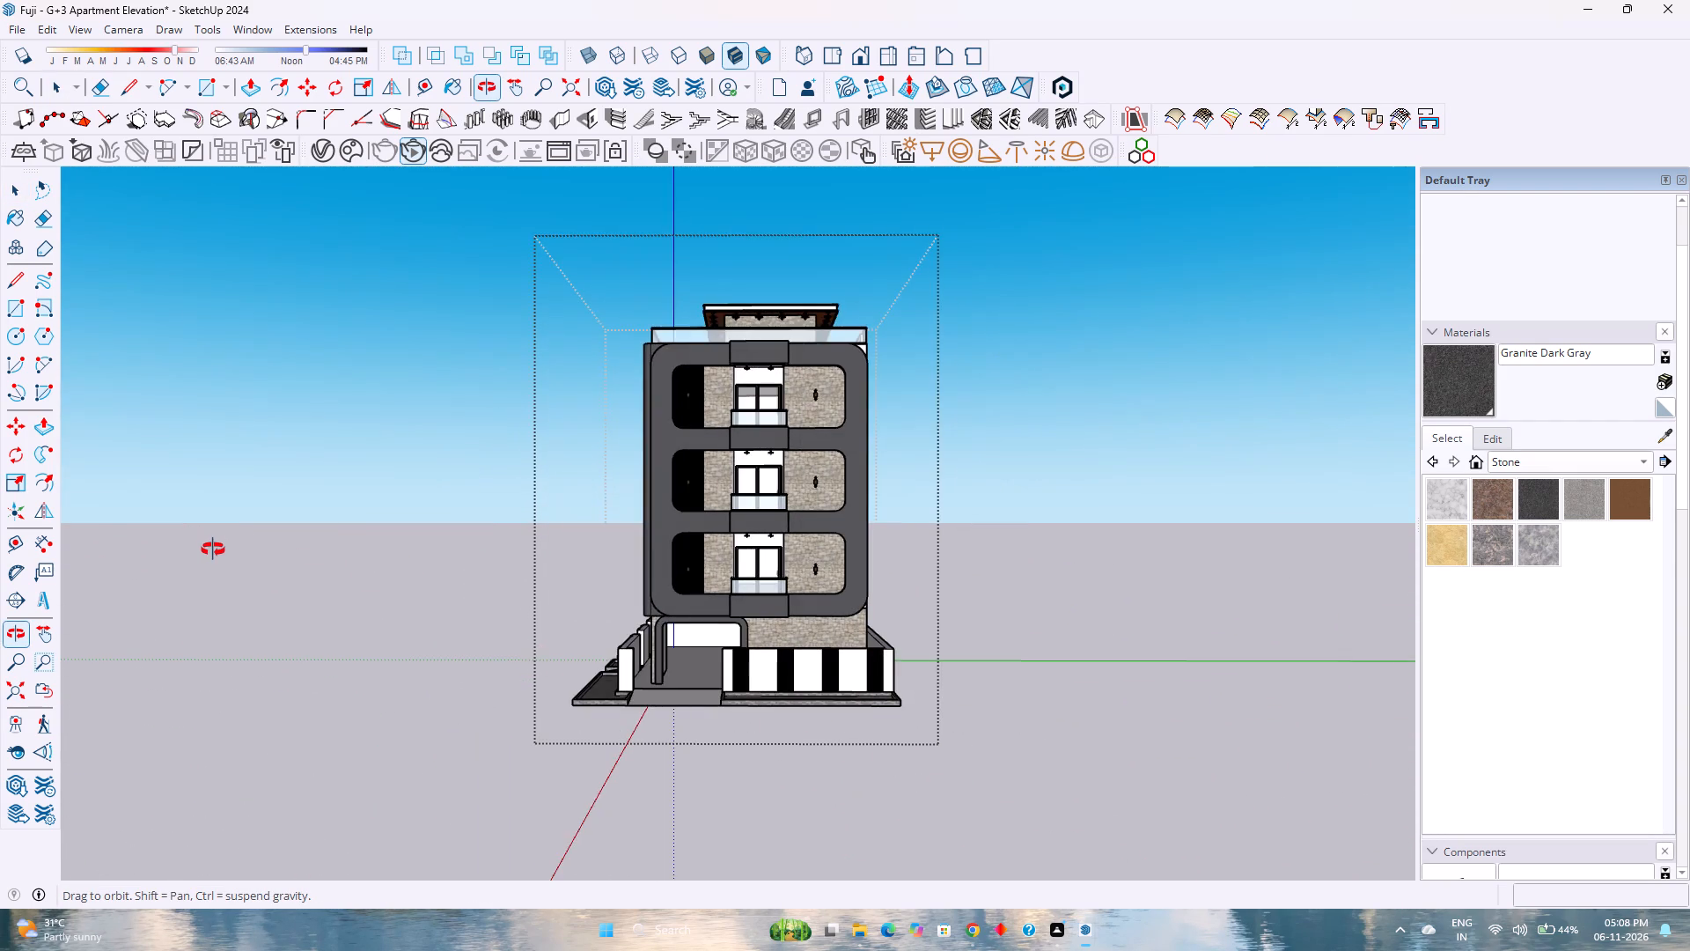
pyautogui.moveTo(213, 549); pyautogui.dragTo(849, 568, button='middle')
pyautogui.scroll(-2, 1003, 559)
pyautogui.scroll(1, 1003, 559)
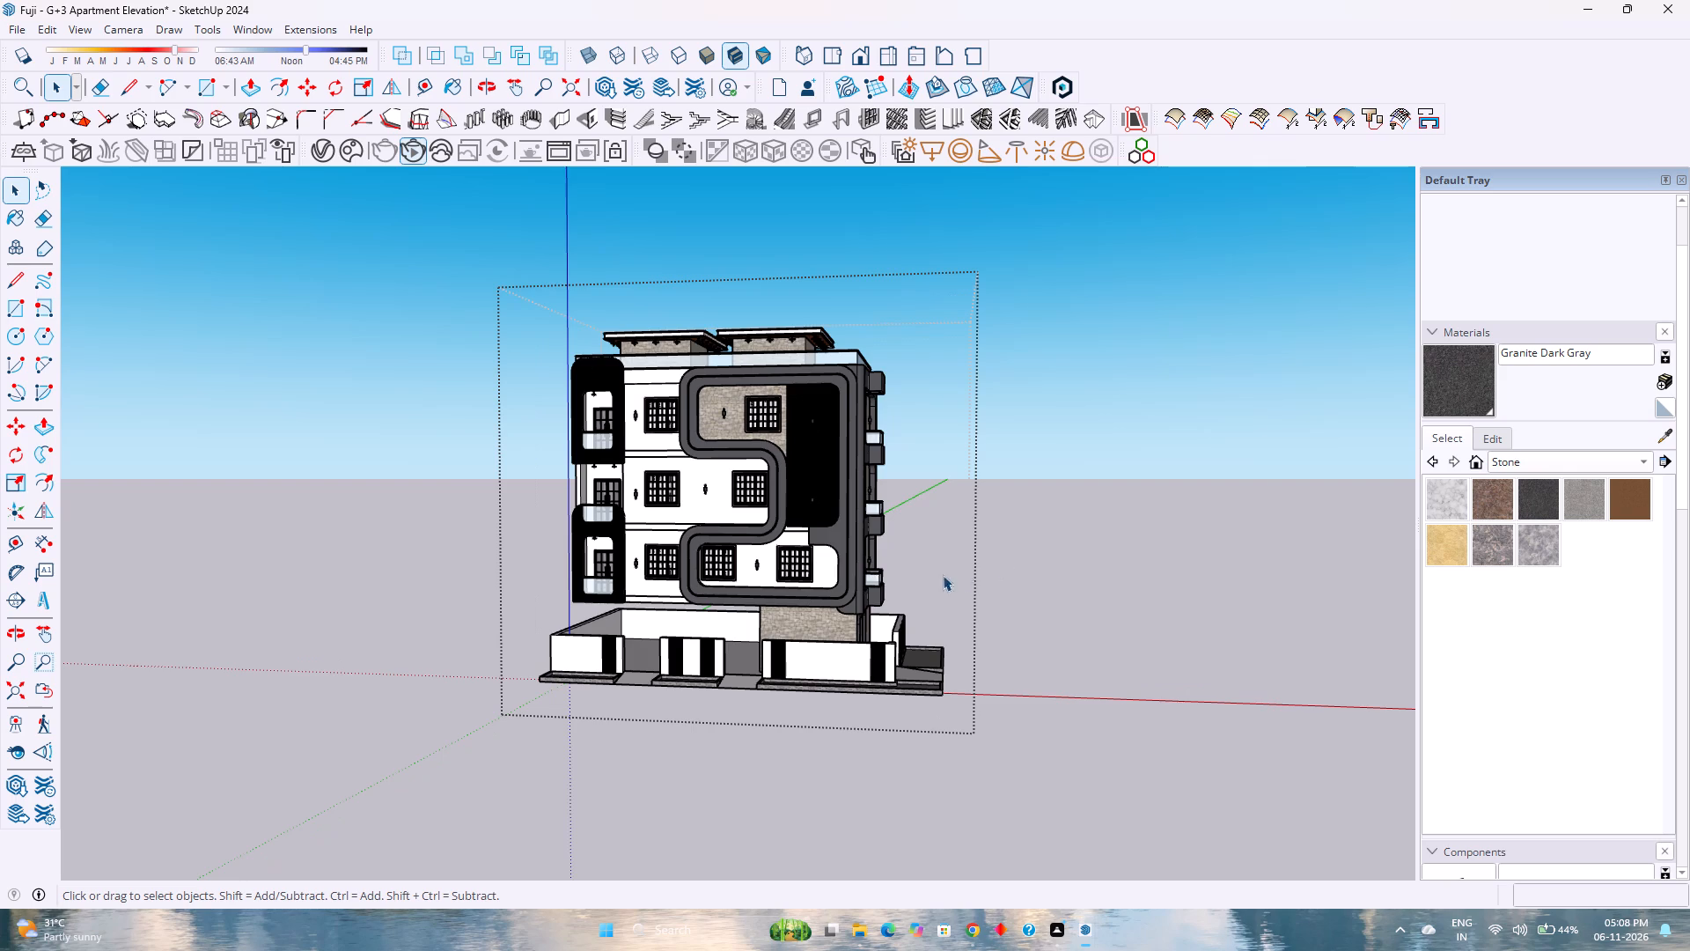
pyautogui.scroll(-2, 394, 577)
pyautogui.scroll(6, 391, 571)
pyautogui.moveTo(975, 580); pyautogui.dragTo(566, 580, button='middle')
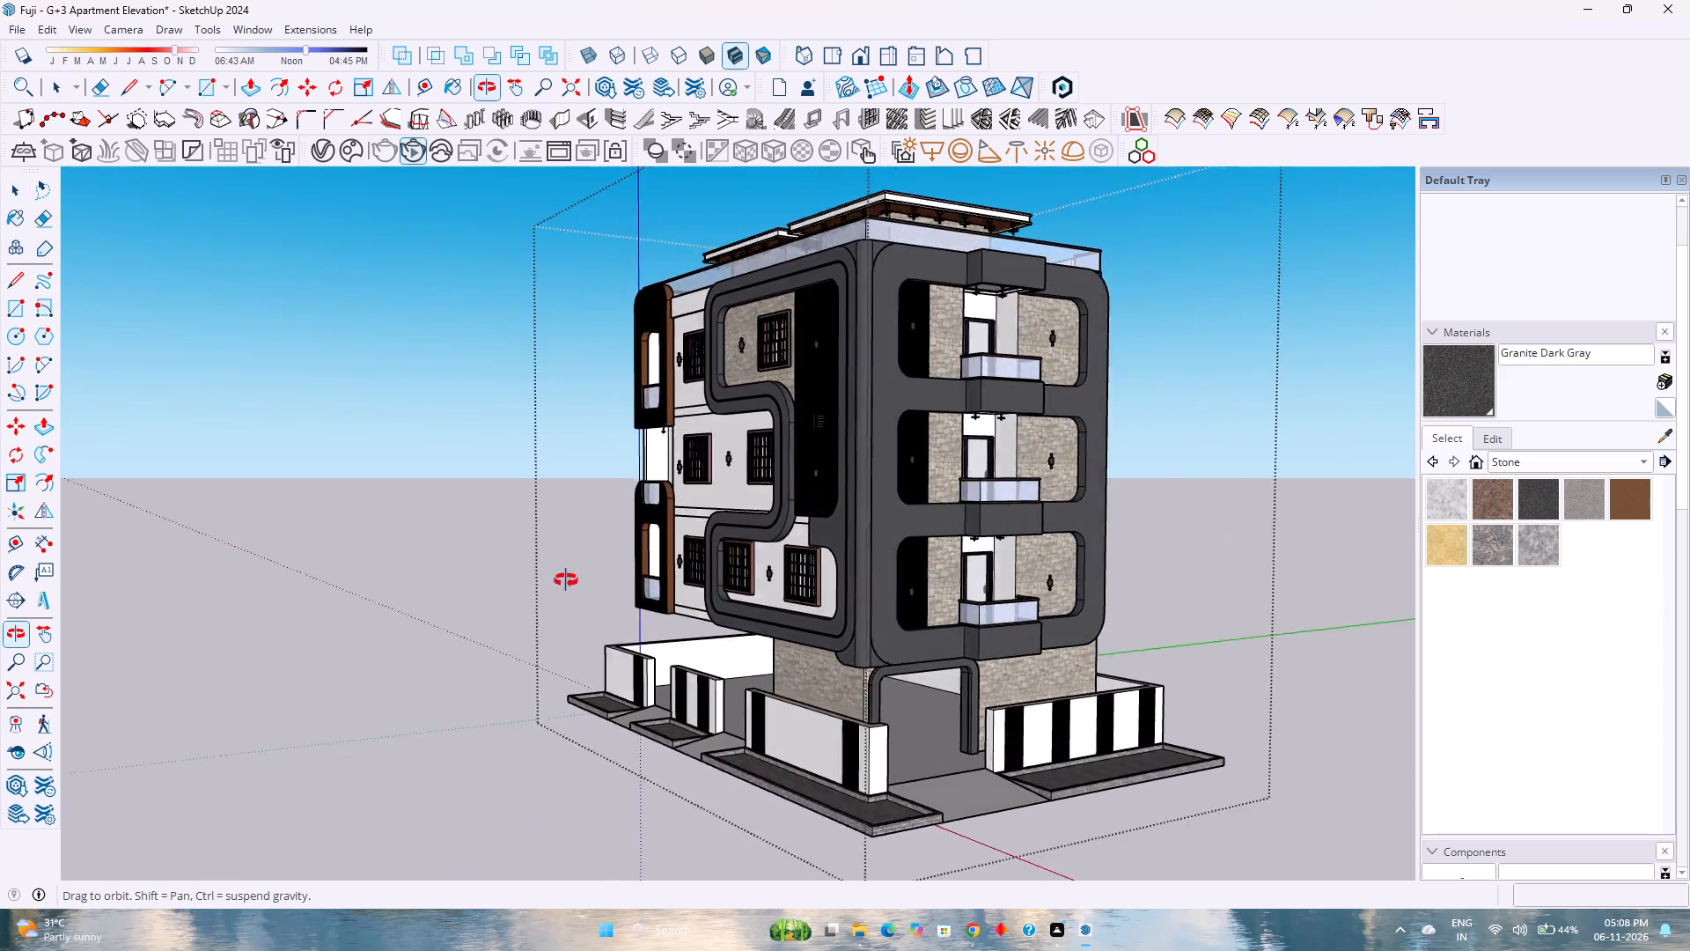
pyautogui.moveTo(566, 580); pyautogui.dragTo(855, 607, button='middle')
pyautogui.moveTo(853, 608); pyautogui.dragTo(563, 515, button='middle')
pyautogui.scroll(-4, 570, 511)
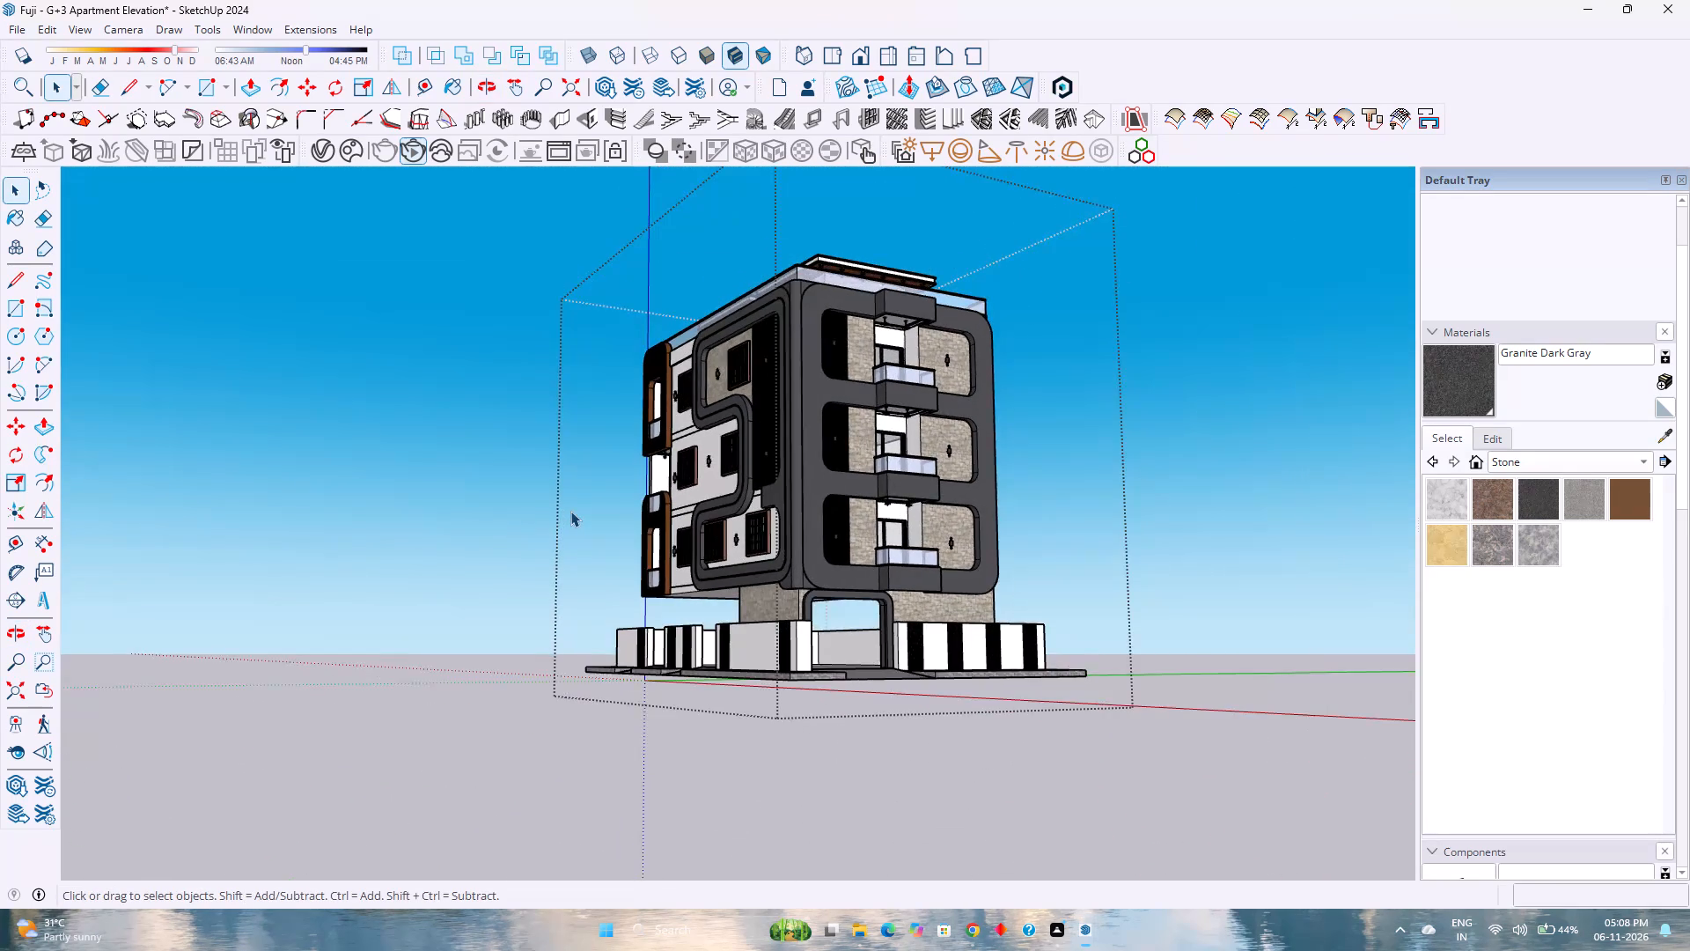
pyautogui.scroll(3, 570, 511)
pyautogui.moveTo(570, 512); pyautogui.dragTo(1171, 513, button='middle')
pyautogui.middleClick(1180, 513)
pyautogui.scroll(-3, 1180, 513)
pyautogui.scroll(4, 1180, 513)
pyautogui.scroll(-3, 1180, 513)
pyautogui.moveTo(1176, 527); pyautogui.dragTo(1165, 544, button='middle')
pyautogui.moveTo(1165, 545); pyautogui.dragTo(792, 577, button='middle')
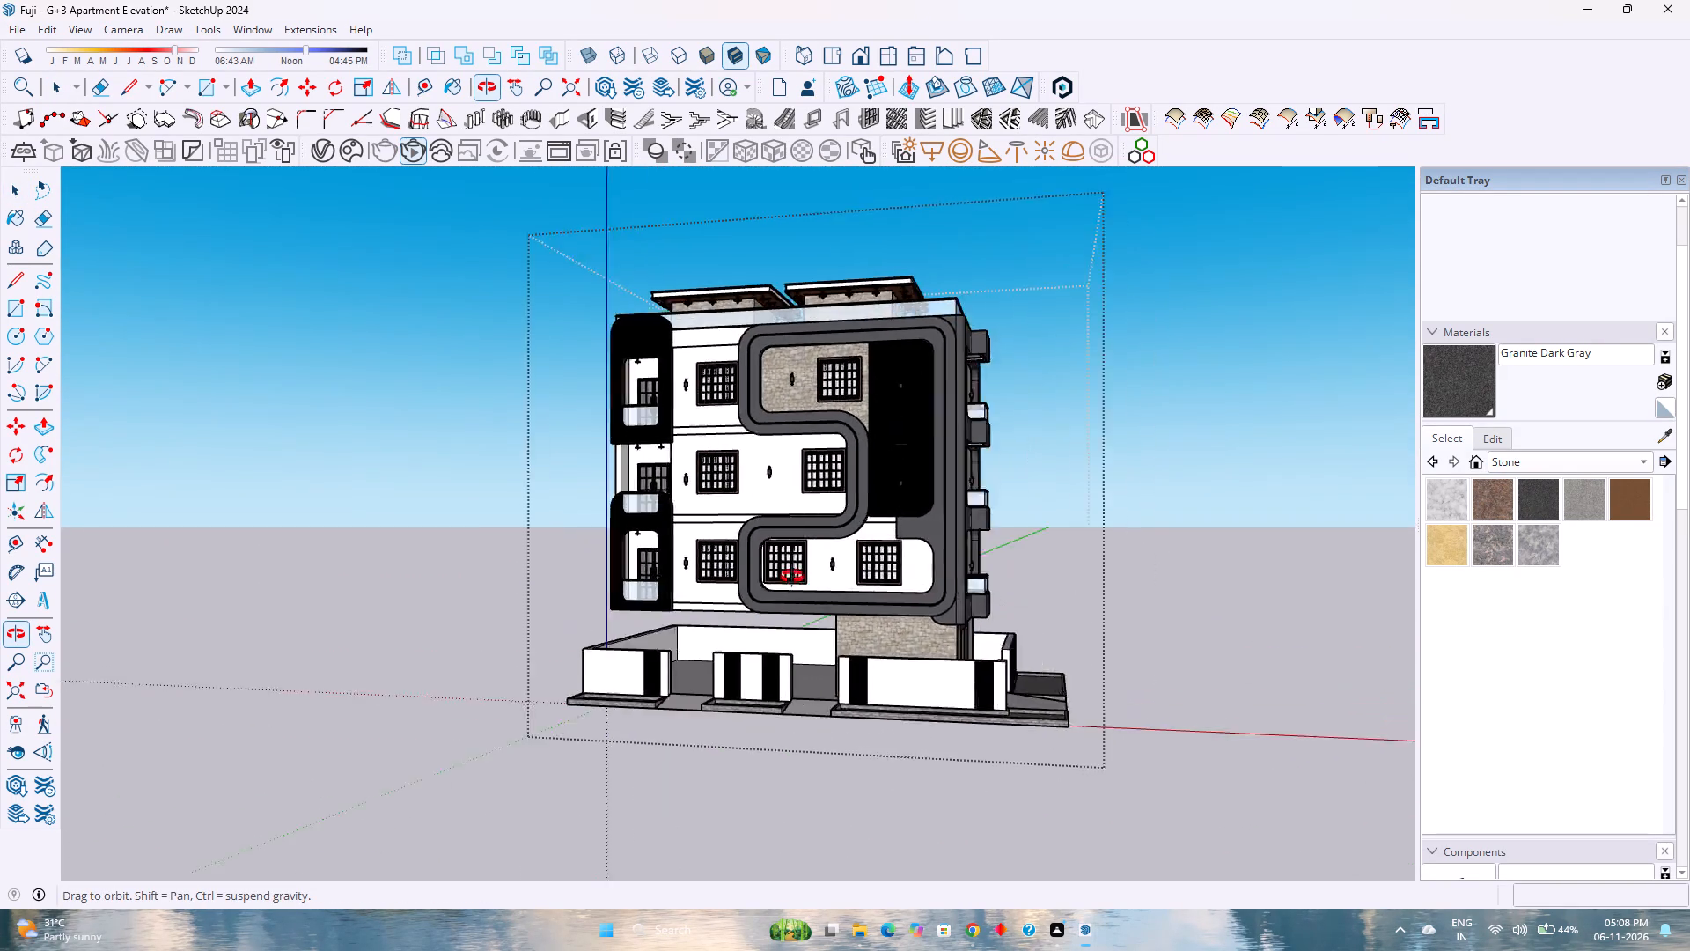
pyautogui.moveTo(792, 577); pyautogui.dragTo(588, 524, button='middle')
pyautogui.middleClick(587, 524)
pyautogui.scroll(-2, 580, 525)
pyautogui.scroll(3, 580, 525)
pyautogui.scroll(-1, 580, 525)
pyautogui.scroll(2, 580, 525)
pyautogui.scroll(-2, 580, 521)
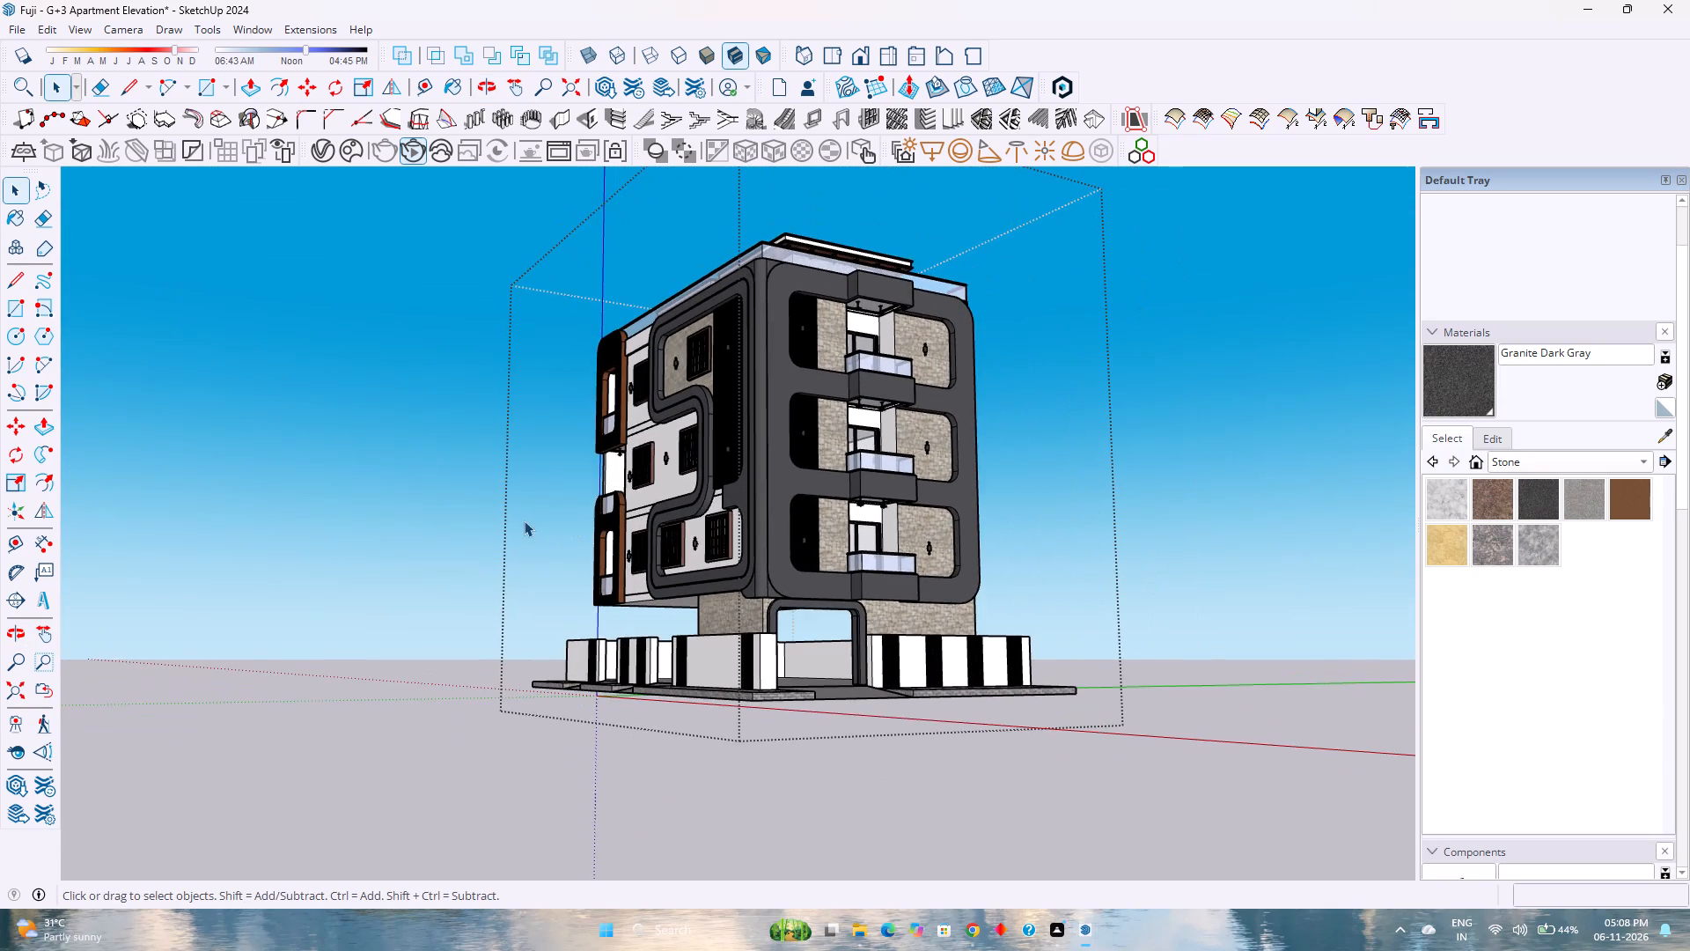
pyautogui.moveTo(532, 520); pyautogui.dragTo(544, 520, button='middle')
pyautogui.moveTo(555, 523); pyautogui.dragTo(818, 551, button='middle')
pyautogui.moveTo(820, 551); pyautogui.dragTo(334, 537, button='middle')
pyautogui.moveTo(228, 535); pyautogui.dragTo(606, 529, button='middle')
pyautogui.moveTo(535, 529); pyautogui.dragTo(291, 527, button='middle')
pyautogui.moveTo(234, 527); pyautogui.dragTo(115, 520, button='middle')
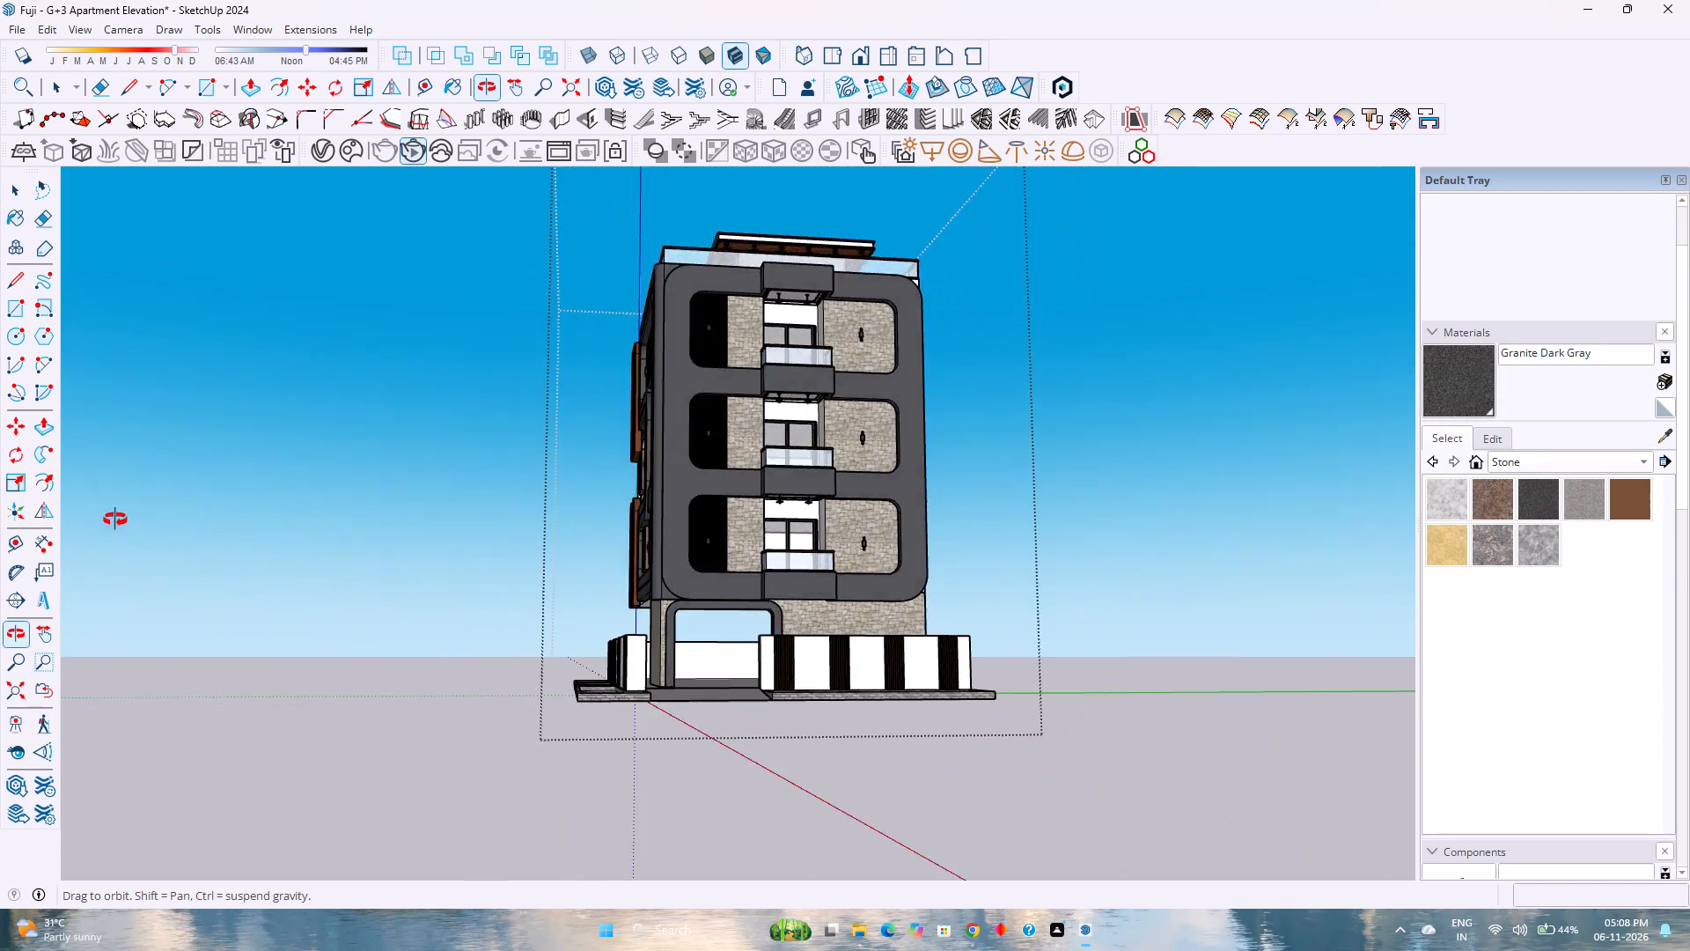
pyautogui.moveTo(115, 520); pyautogui.dragTo(99, 630, button='middle')
pyautogui.moveTo(229, 646); pyautogui.dragTo(730, 645, button='middle')
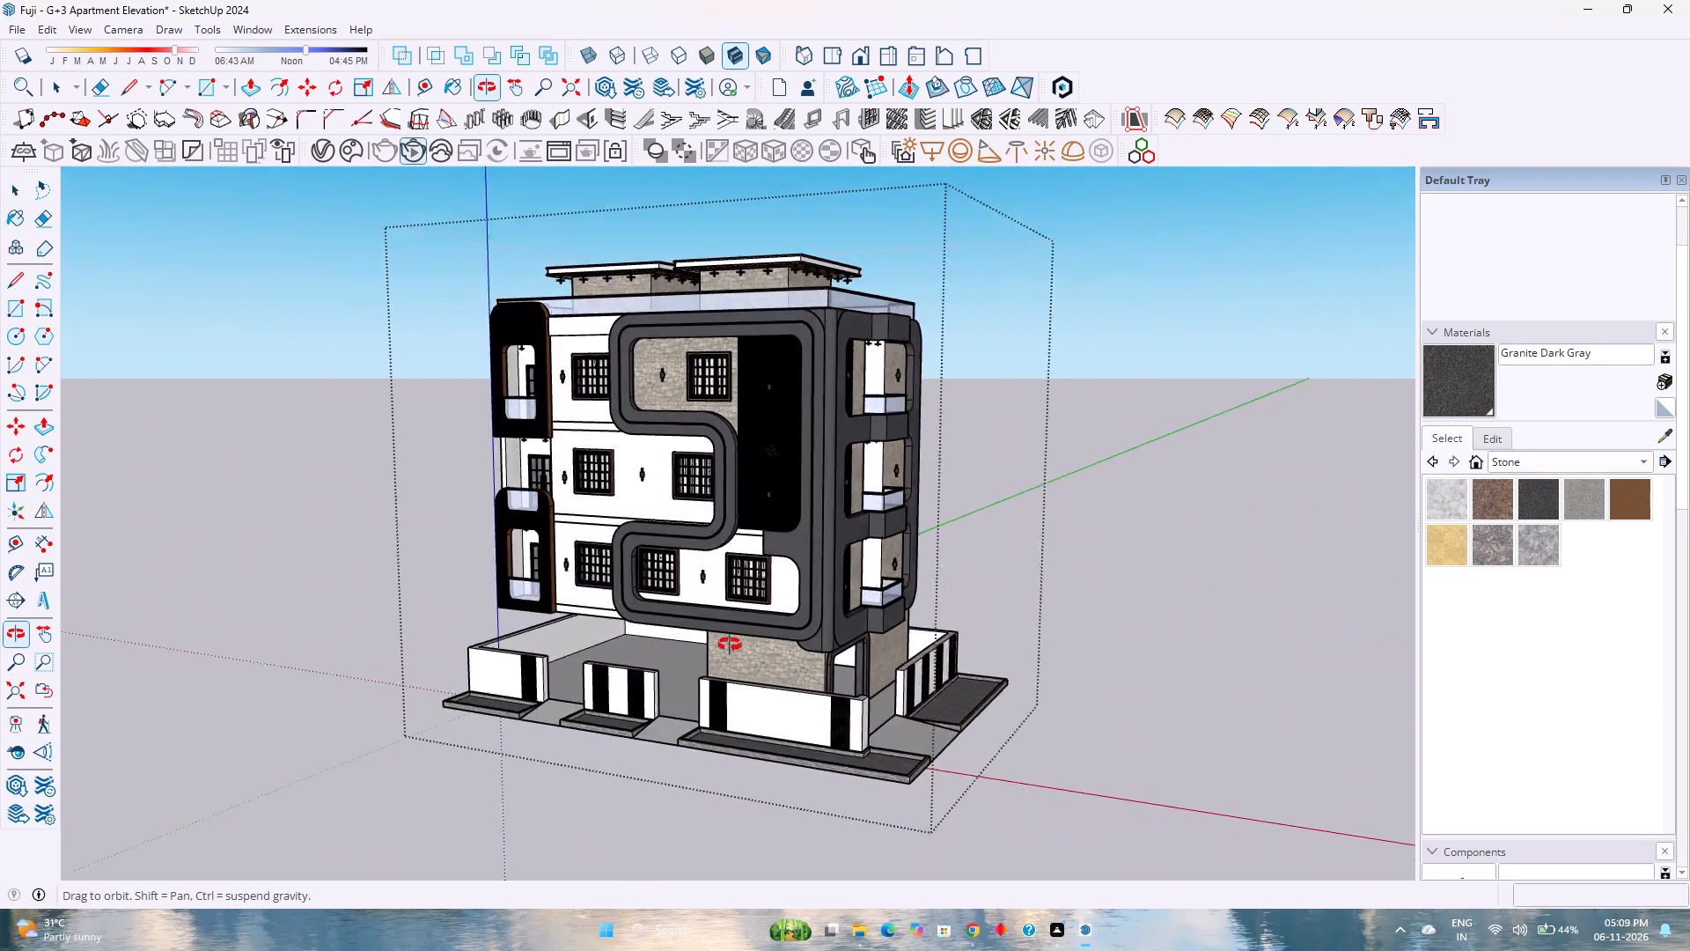
pyautogui.moveTo(730, 645); pyautogui.dragTo(521, 451, button='middle')
pyautogui.moveTo(418, 484); pyautogui.dragTo(380, 557, button='middle')
pyautogui.moveTo(380, 576); pyautogui.dragTo(382, 600, button='middle')
pyautogui.moveTo(385, 607); pyautogui.dragTo(625, 641, button='middle')
pyautogui.middleClick(679, 616)
pyautogui.middleClick(681, 614)
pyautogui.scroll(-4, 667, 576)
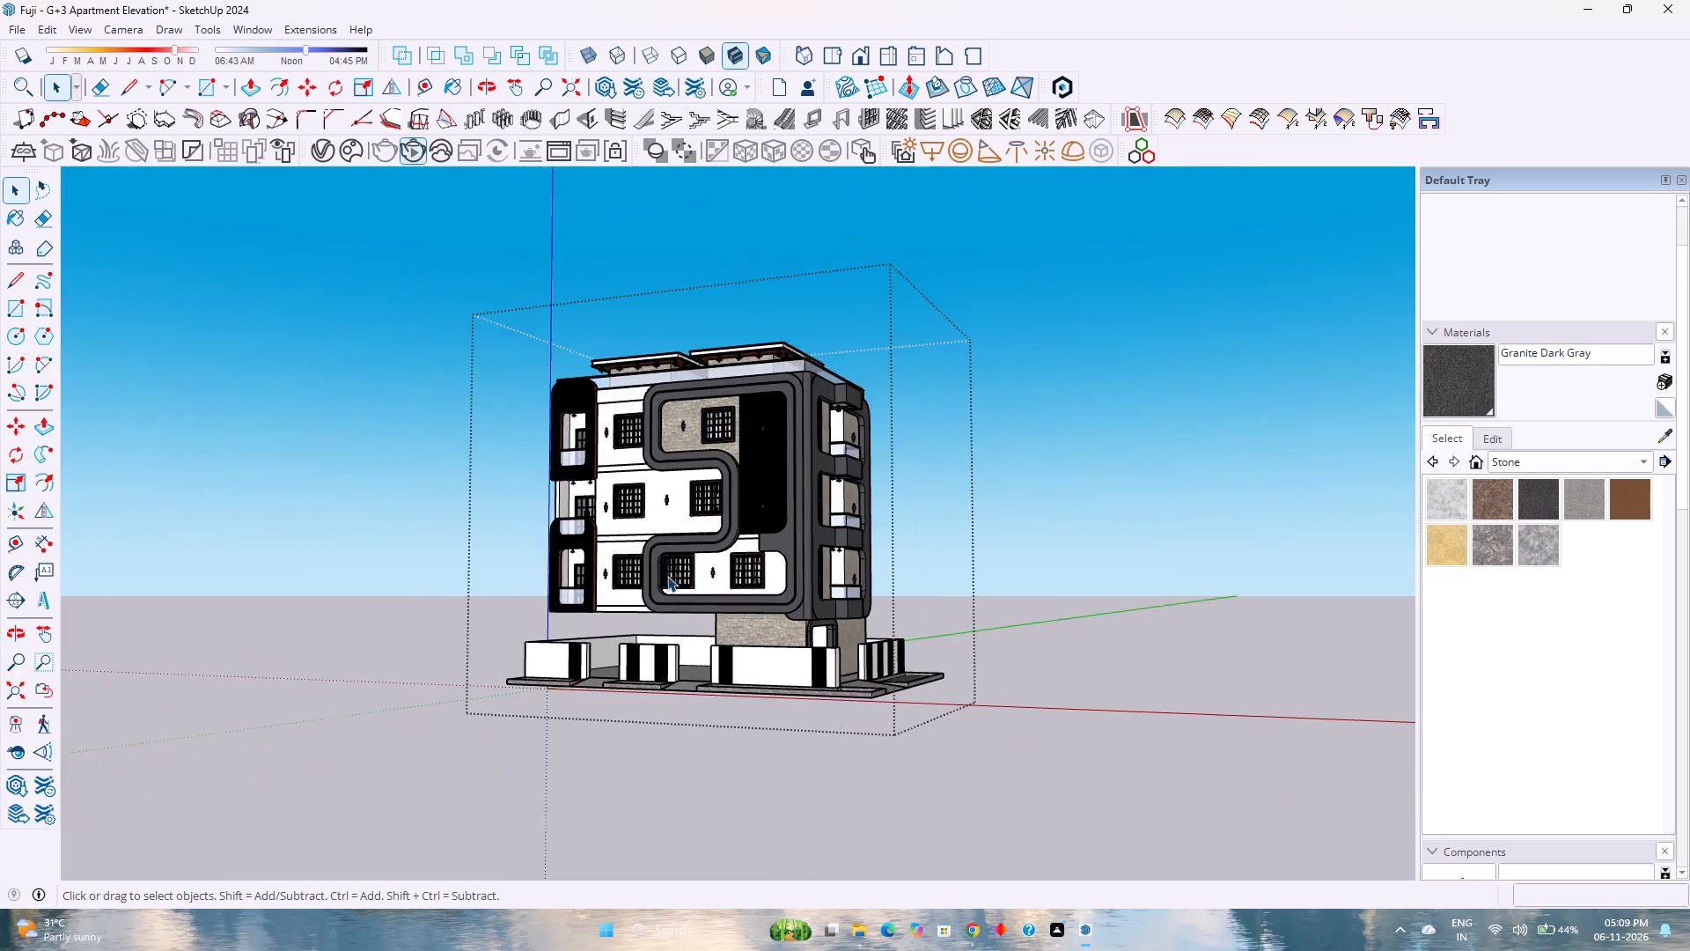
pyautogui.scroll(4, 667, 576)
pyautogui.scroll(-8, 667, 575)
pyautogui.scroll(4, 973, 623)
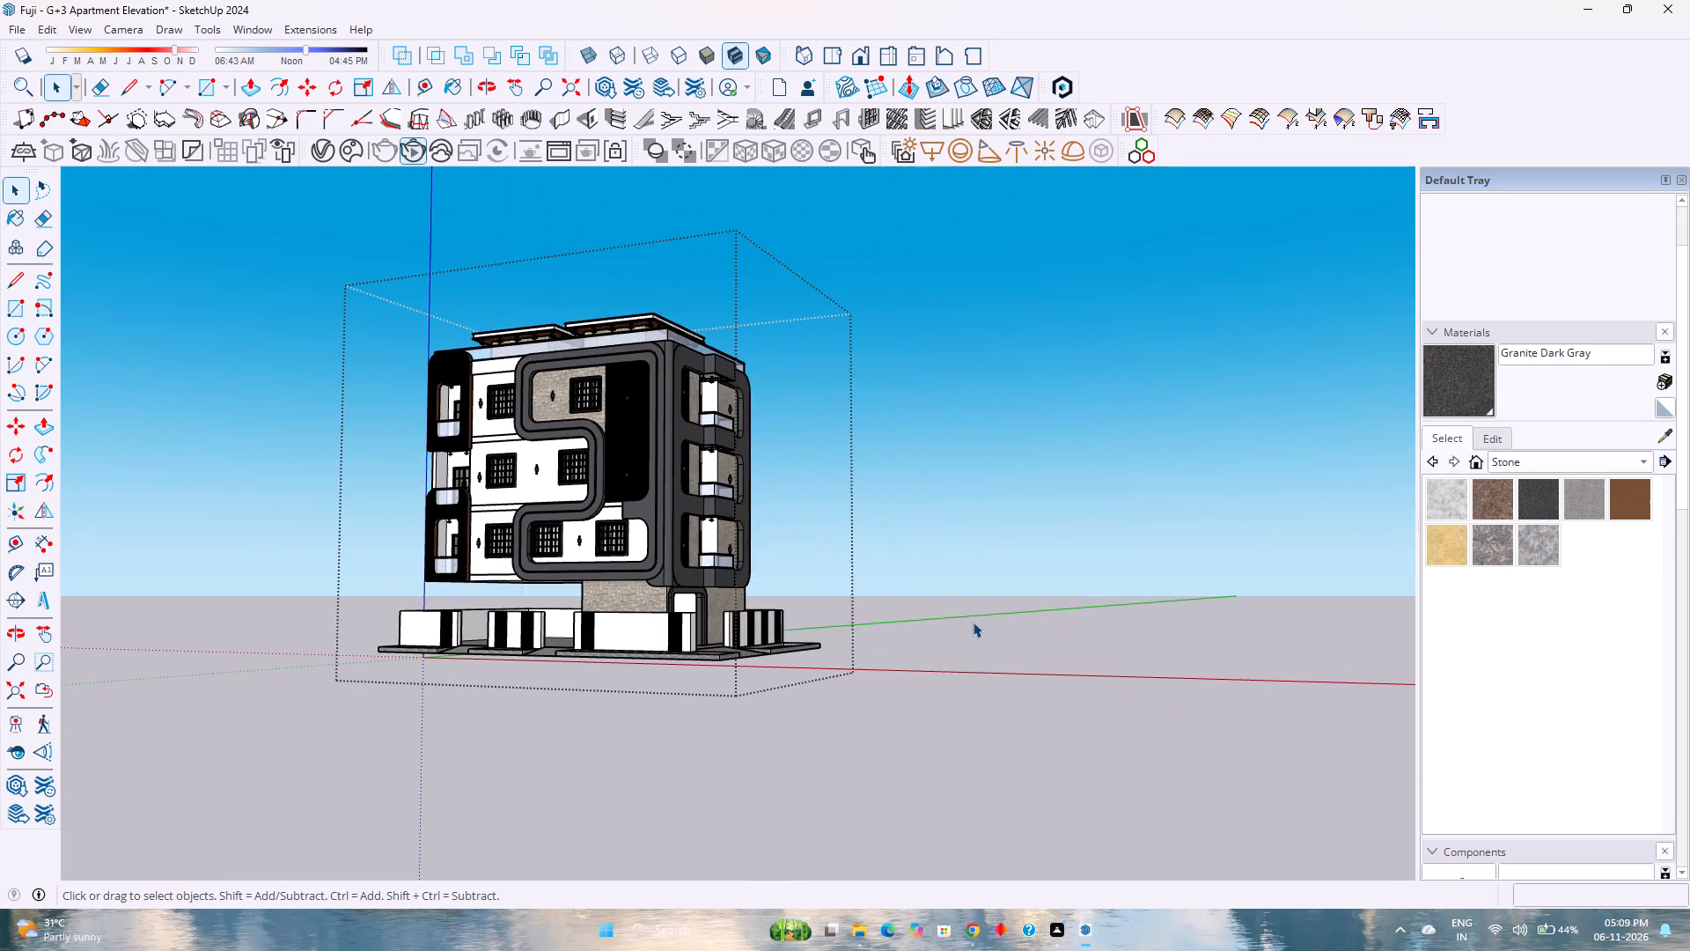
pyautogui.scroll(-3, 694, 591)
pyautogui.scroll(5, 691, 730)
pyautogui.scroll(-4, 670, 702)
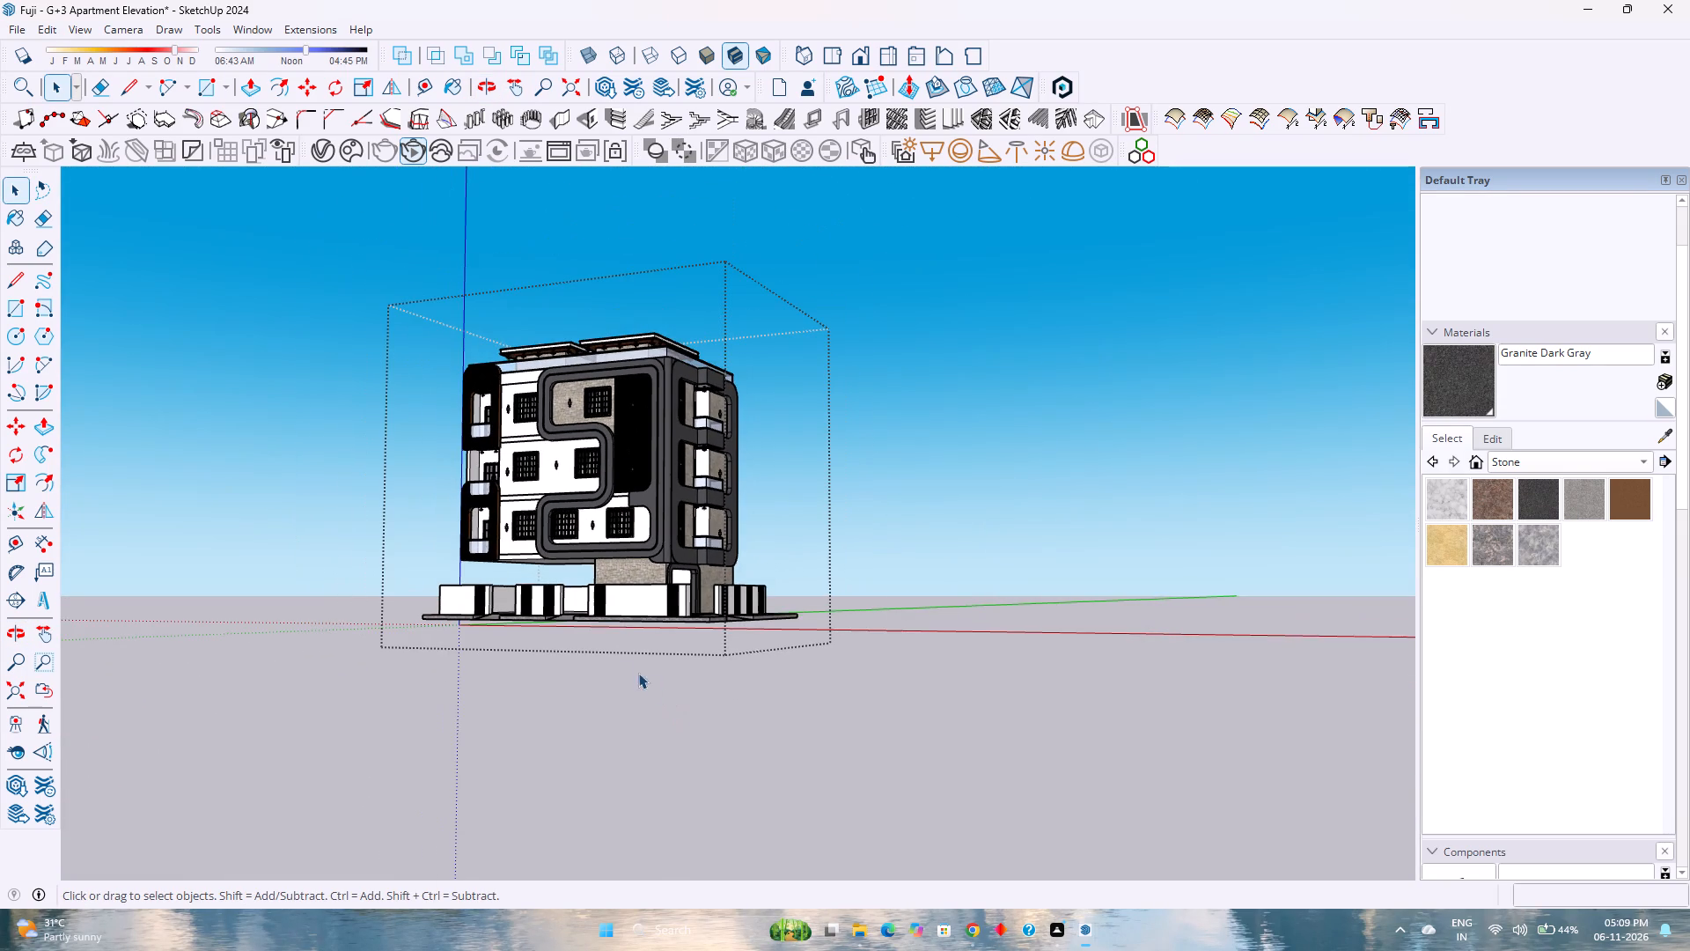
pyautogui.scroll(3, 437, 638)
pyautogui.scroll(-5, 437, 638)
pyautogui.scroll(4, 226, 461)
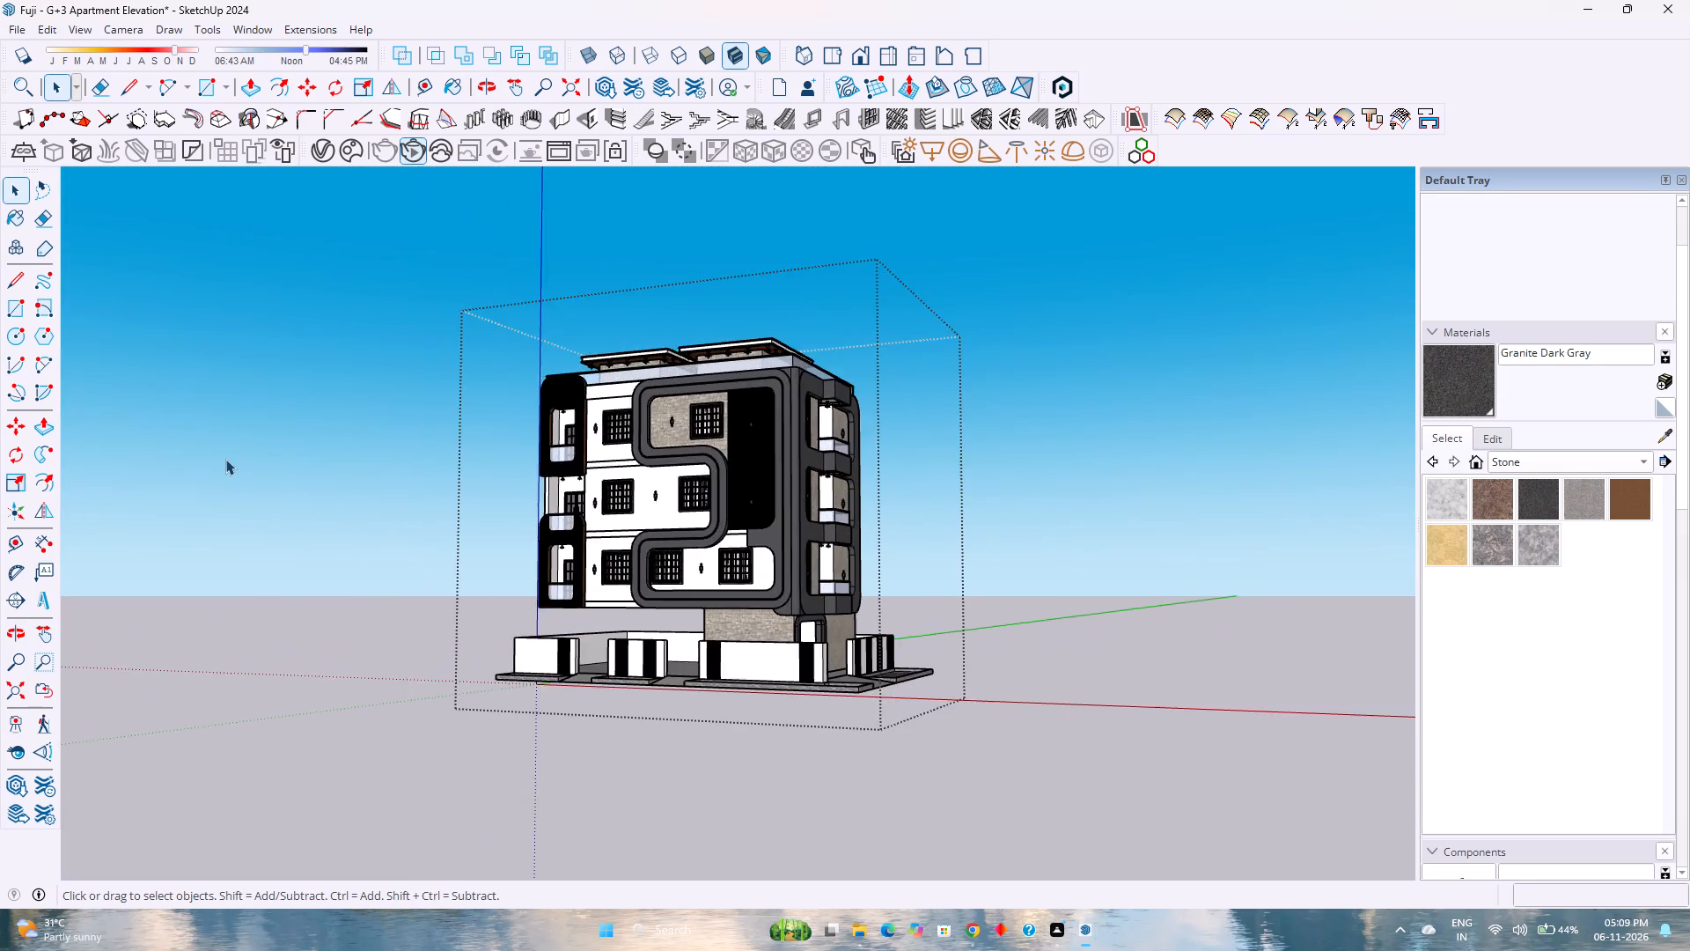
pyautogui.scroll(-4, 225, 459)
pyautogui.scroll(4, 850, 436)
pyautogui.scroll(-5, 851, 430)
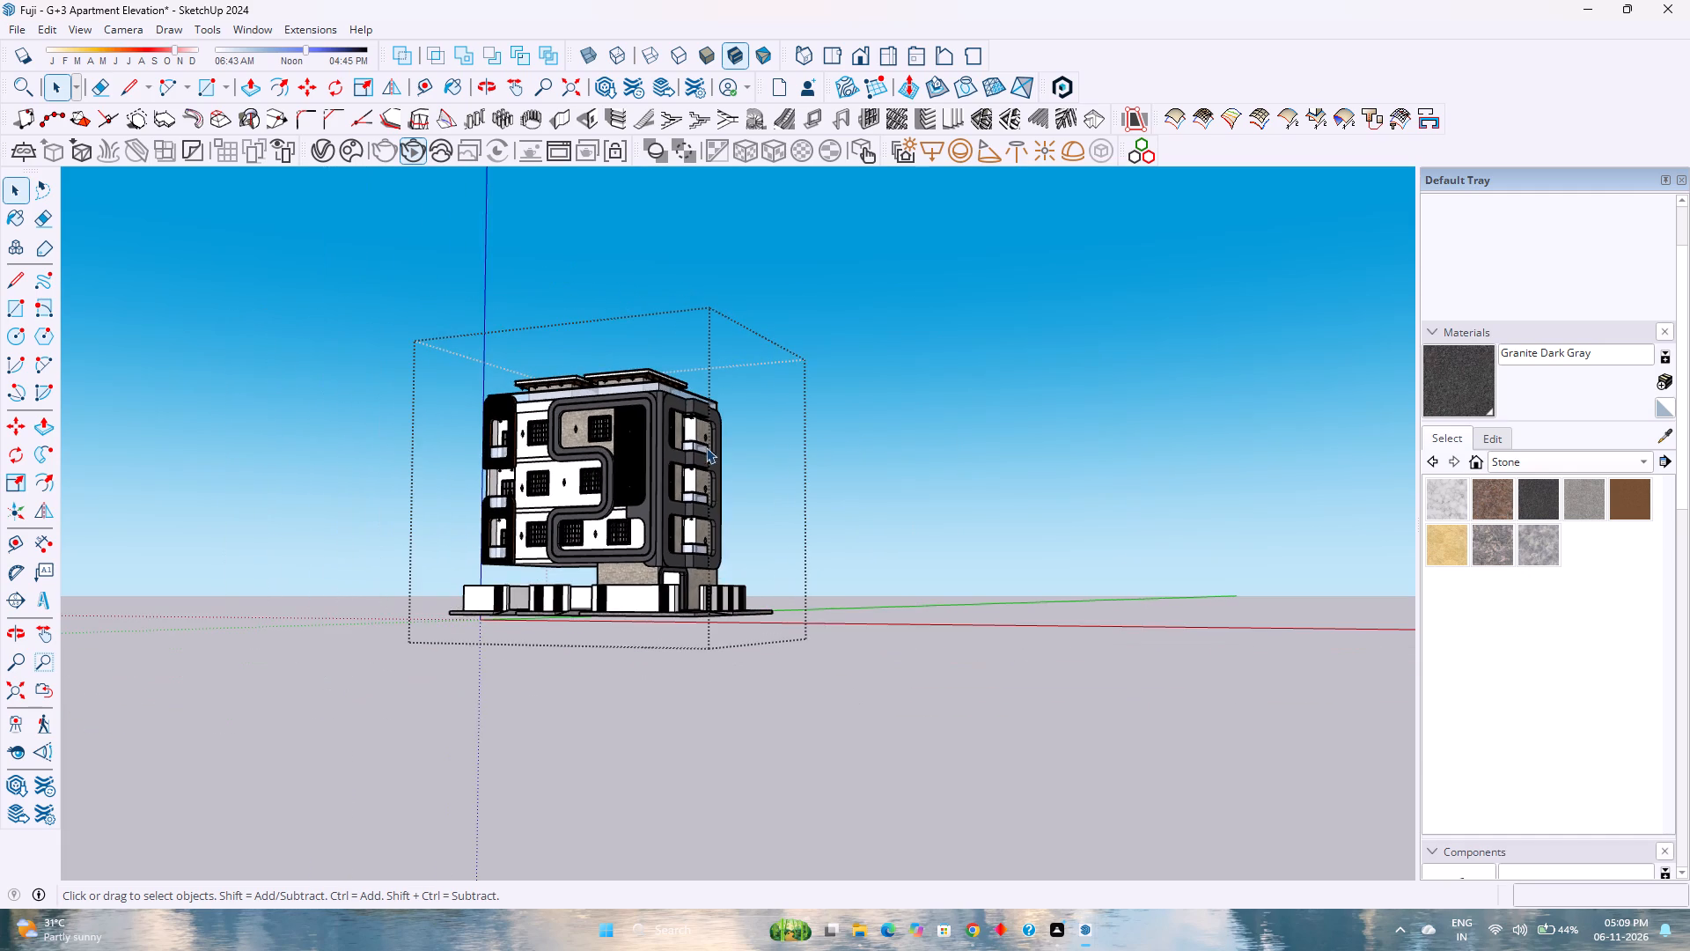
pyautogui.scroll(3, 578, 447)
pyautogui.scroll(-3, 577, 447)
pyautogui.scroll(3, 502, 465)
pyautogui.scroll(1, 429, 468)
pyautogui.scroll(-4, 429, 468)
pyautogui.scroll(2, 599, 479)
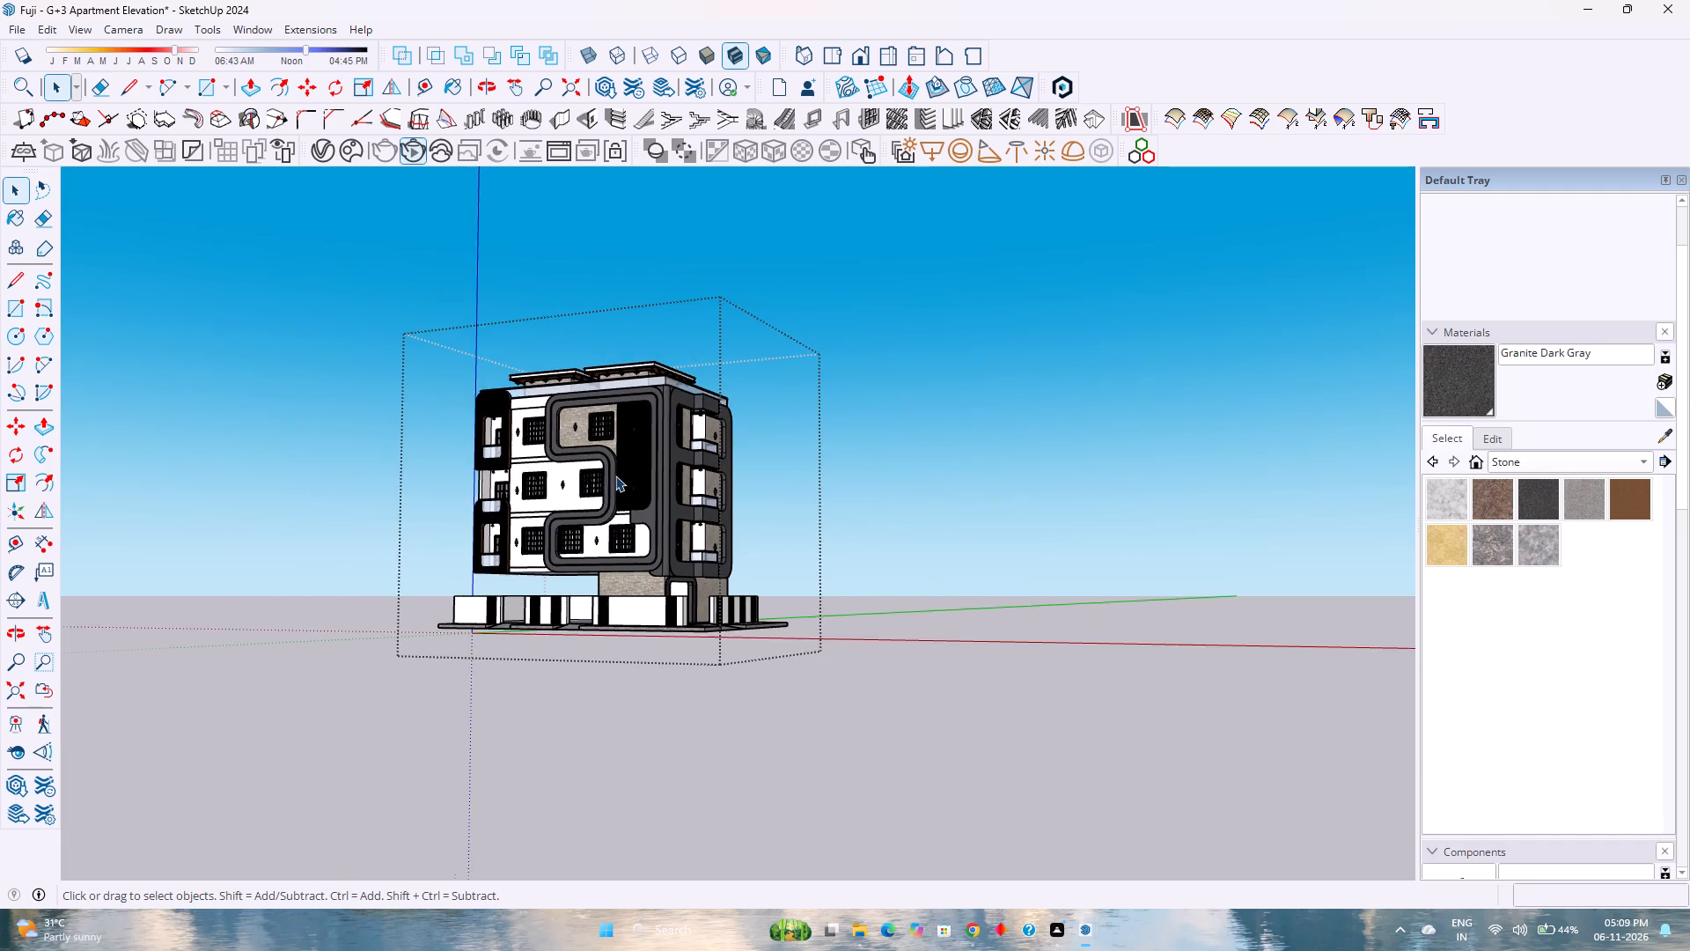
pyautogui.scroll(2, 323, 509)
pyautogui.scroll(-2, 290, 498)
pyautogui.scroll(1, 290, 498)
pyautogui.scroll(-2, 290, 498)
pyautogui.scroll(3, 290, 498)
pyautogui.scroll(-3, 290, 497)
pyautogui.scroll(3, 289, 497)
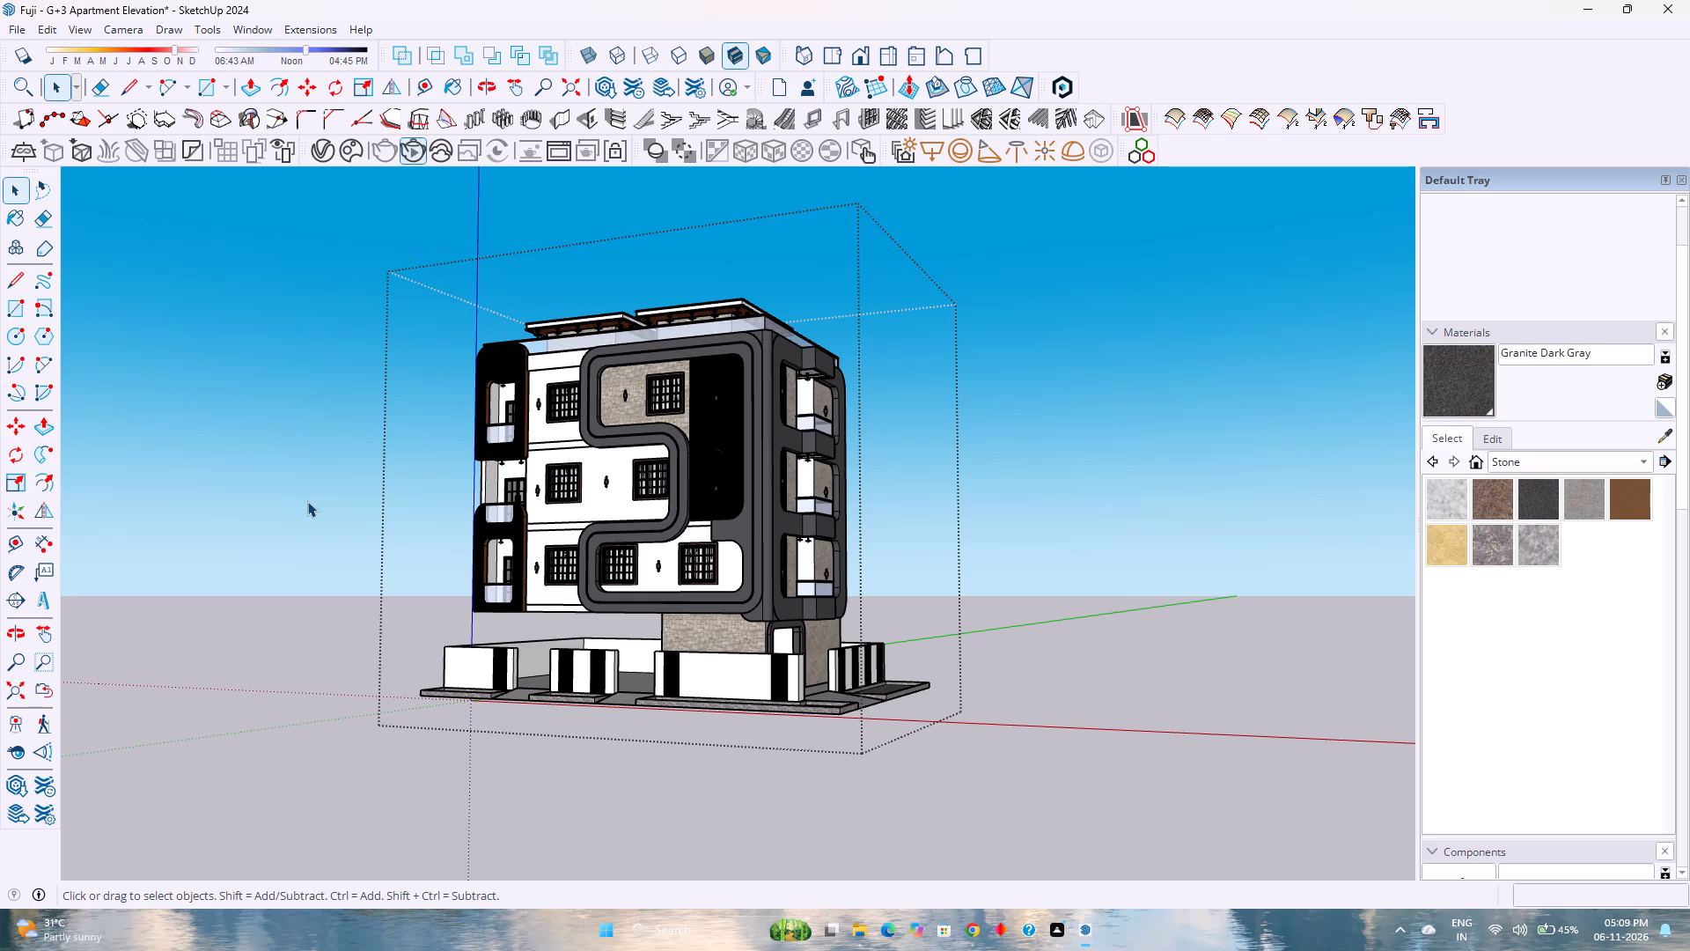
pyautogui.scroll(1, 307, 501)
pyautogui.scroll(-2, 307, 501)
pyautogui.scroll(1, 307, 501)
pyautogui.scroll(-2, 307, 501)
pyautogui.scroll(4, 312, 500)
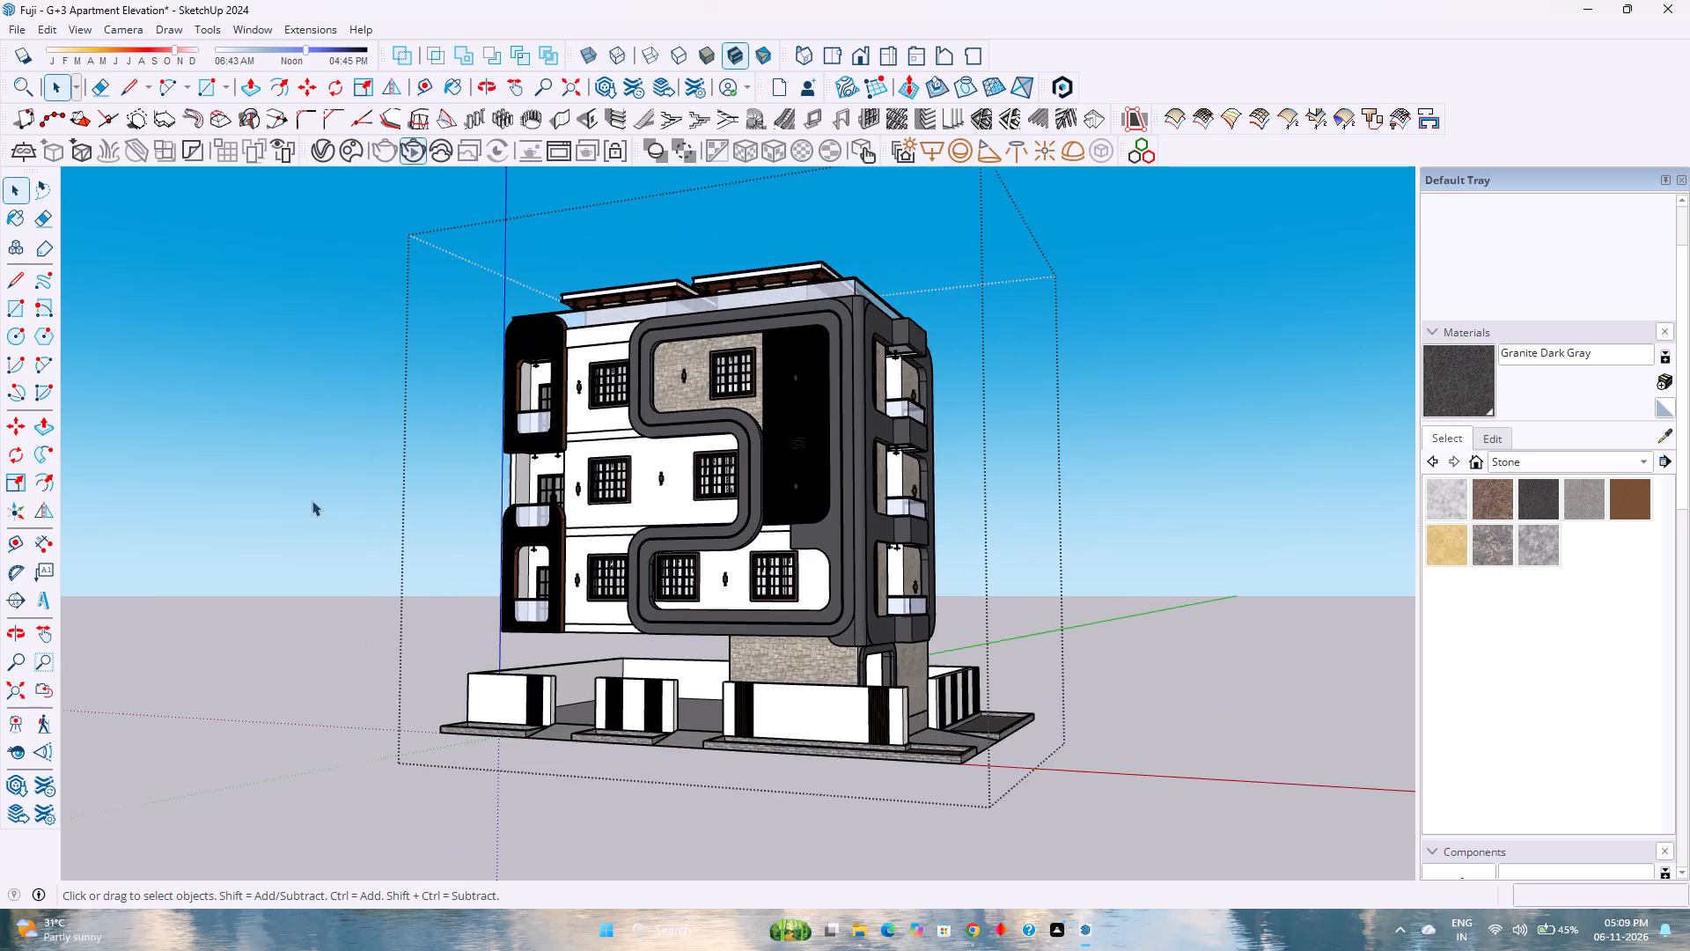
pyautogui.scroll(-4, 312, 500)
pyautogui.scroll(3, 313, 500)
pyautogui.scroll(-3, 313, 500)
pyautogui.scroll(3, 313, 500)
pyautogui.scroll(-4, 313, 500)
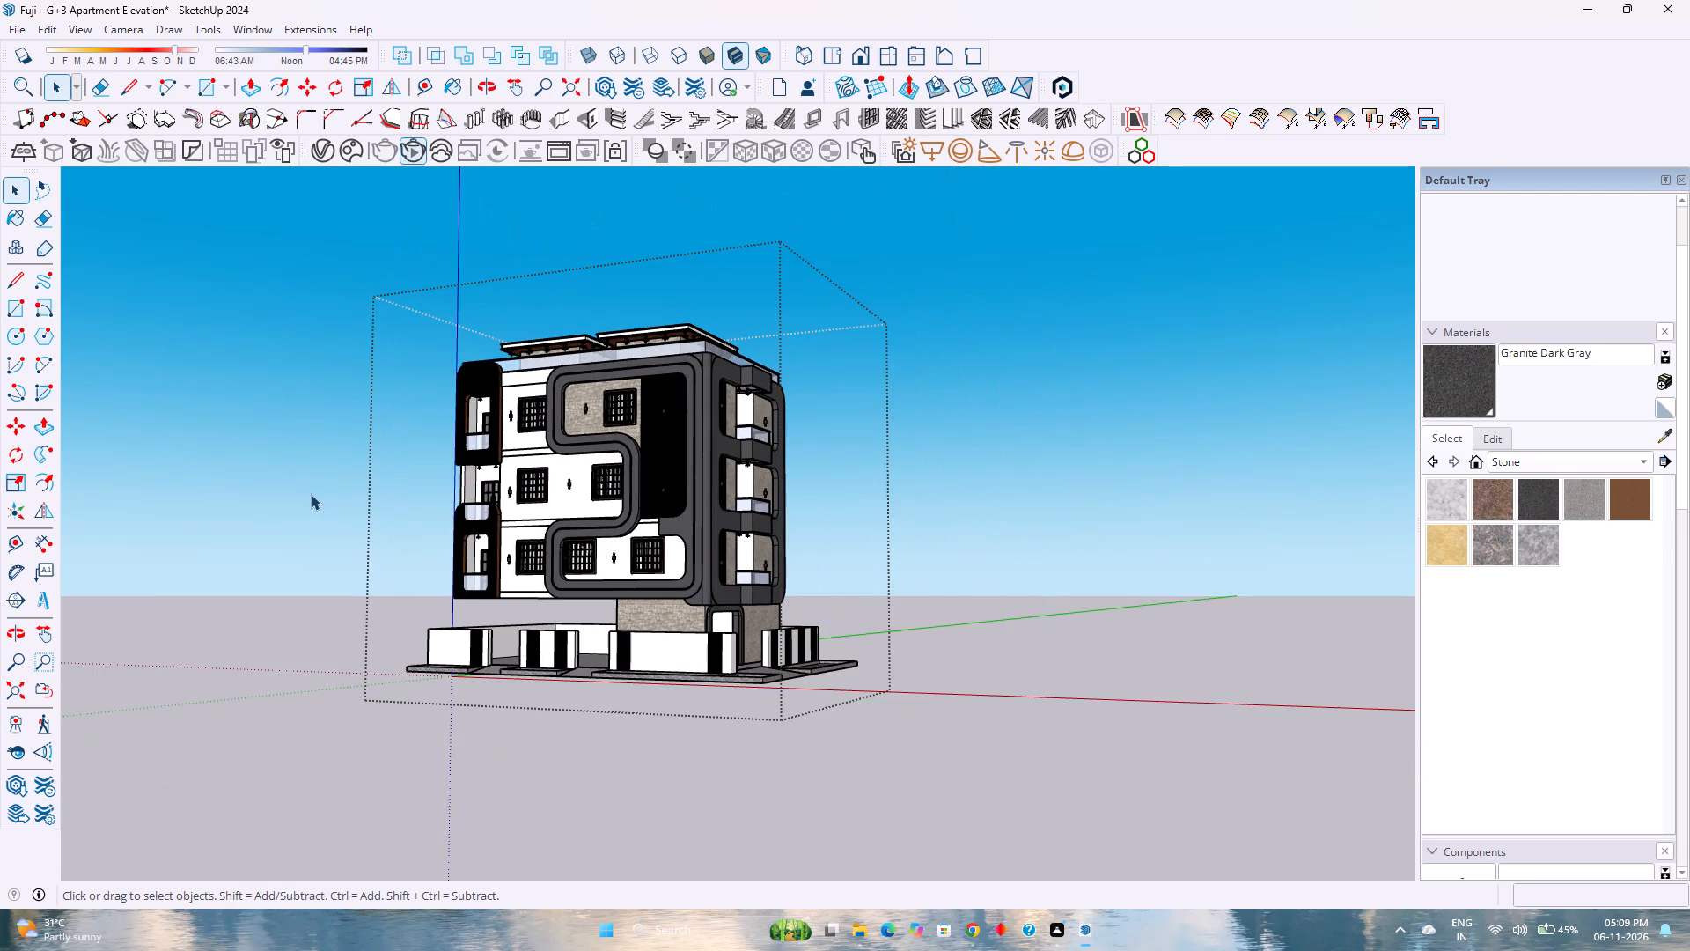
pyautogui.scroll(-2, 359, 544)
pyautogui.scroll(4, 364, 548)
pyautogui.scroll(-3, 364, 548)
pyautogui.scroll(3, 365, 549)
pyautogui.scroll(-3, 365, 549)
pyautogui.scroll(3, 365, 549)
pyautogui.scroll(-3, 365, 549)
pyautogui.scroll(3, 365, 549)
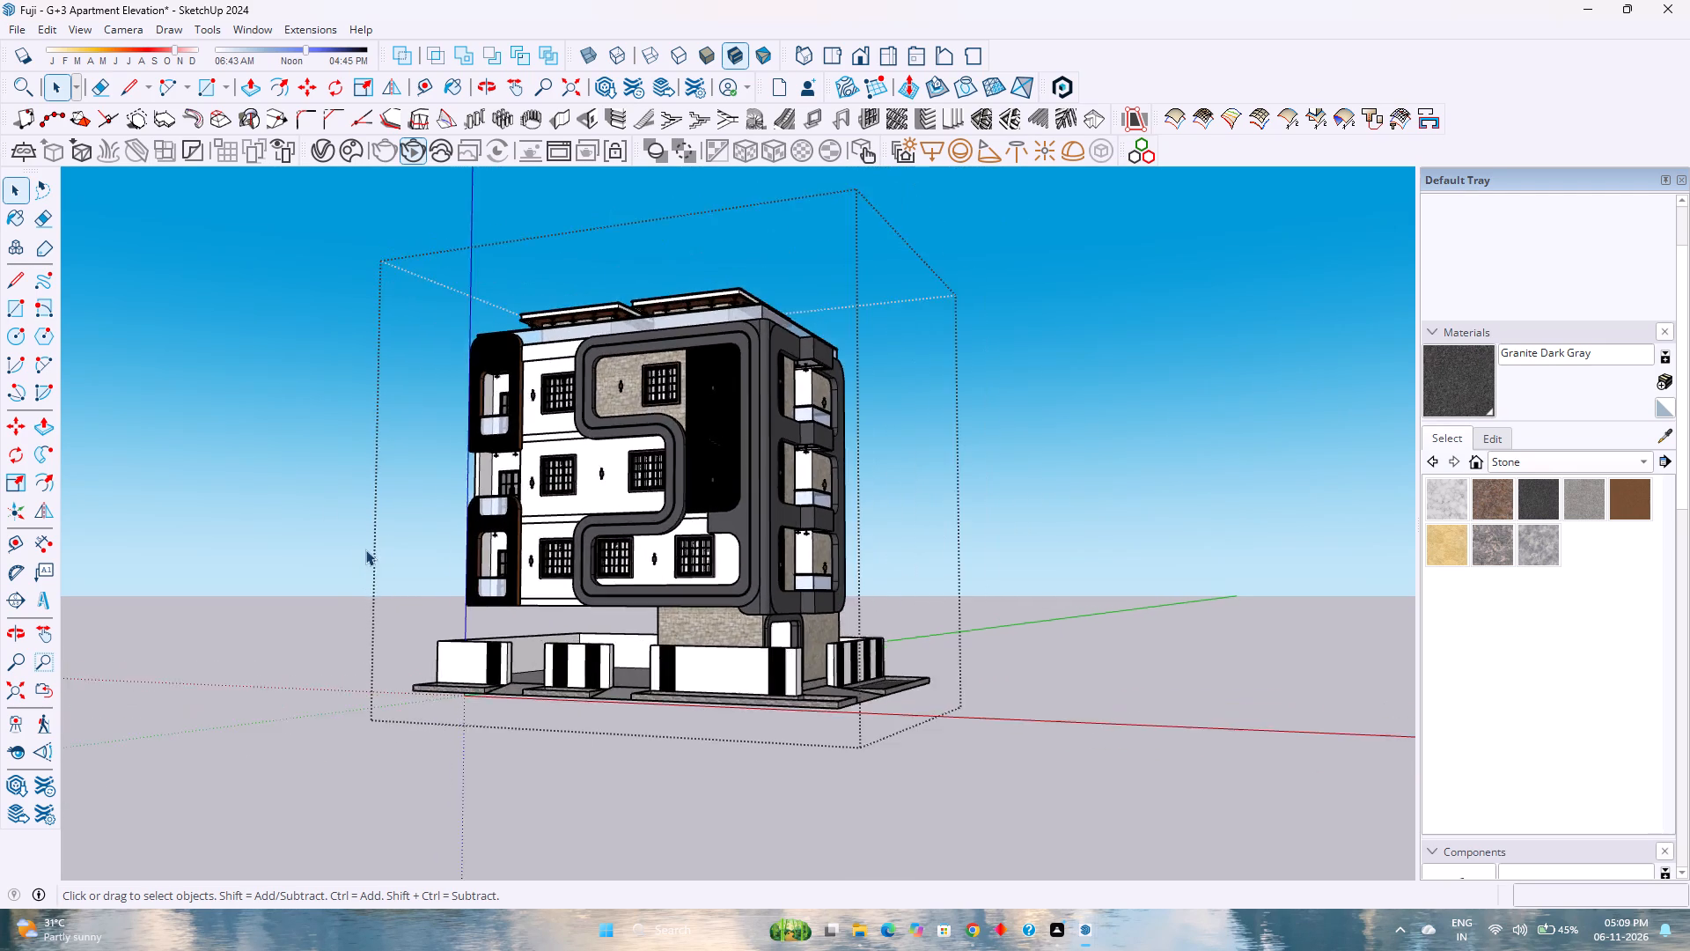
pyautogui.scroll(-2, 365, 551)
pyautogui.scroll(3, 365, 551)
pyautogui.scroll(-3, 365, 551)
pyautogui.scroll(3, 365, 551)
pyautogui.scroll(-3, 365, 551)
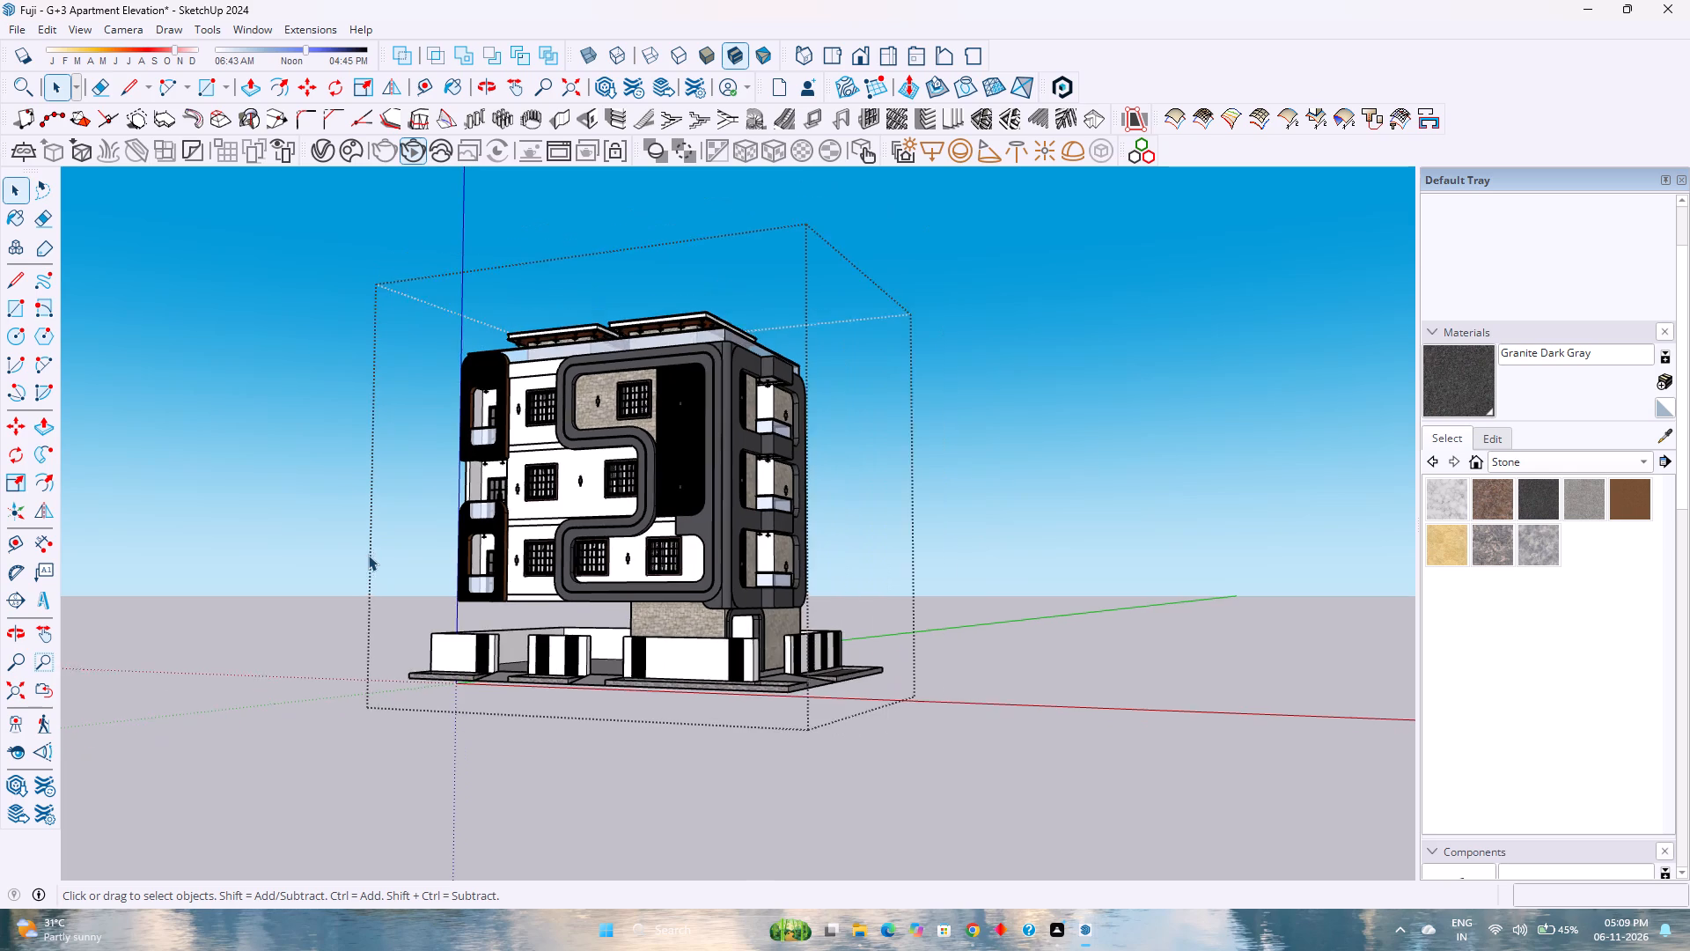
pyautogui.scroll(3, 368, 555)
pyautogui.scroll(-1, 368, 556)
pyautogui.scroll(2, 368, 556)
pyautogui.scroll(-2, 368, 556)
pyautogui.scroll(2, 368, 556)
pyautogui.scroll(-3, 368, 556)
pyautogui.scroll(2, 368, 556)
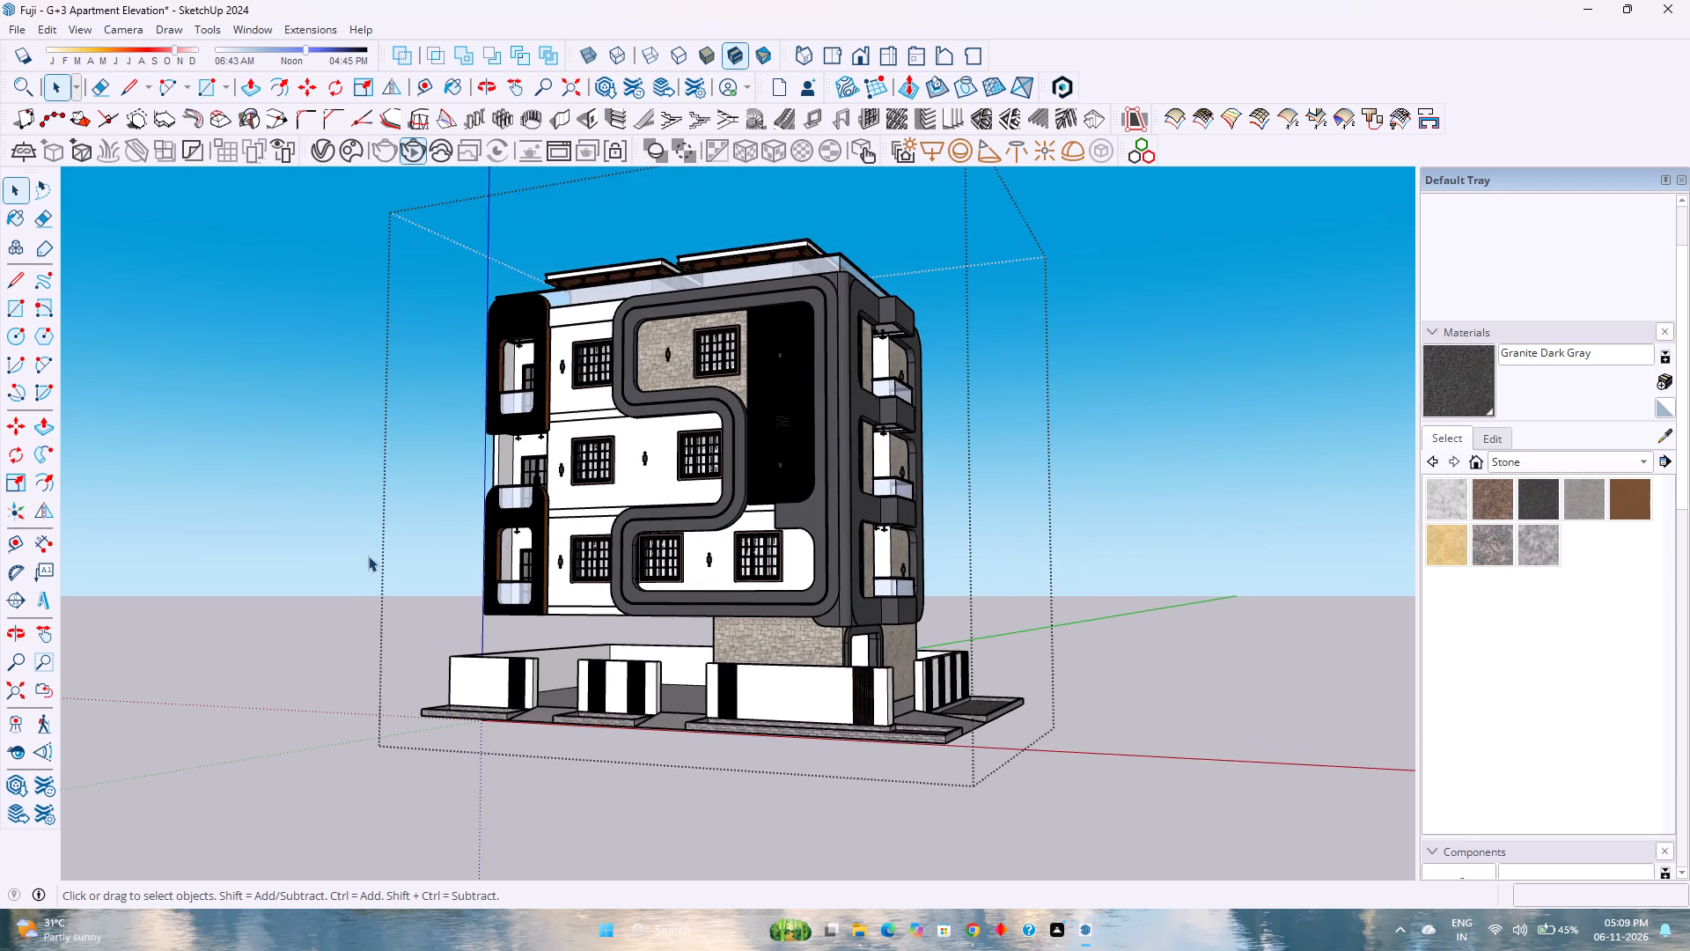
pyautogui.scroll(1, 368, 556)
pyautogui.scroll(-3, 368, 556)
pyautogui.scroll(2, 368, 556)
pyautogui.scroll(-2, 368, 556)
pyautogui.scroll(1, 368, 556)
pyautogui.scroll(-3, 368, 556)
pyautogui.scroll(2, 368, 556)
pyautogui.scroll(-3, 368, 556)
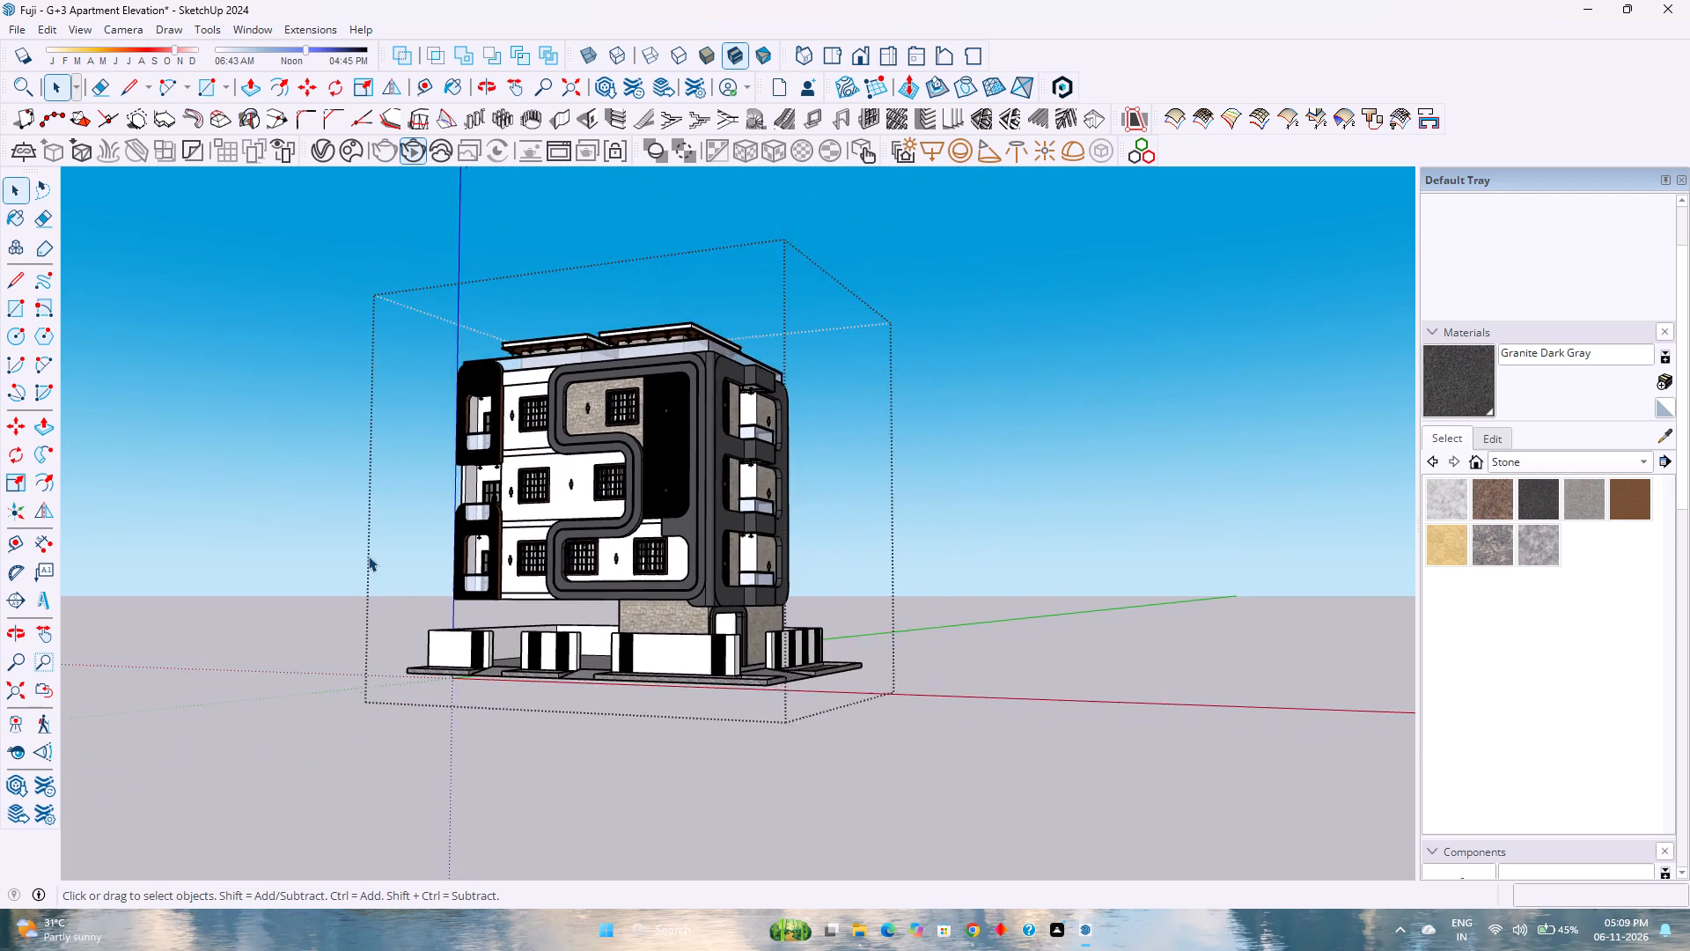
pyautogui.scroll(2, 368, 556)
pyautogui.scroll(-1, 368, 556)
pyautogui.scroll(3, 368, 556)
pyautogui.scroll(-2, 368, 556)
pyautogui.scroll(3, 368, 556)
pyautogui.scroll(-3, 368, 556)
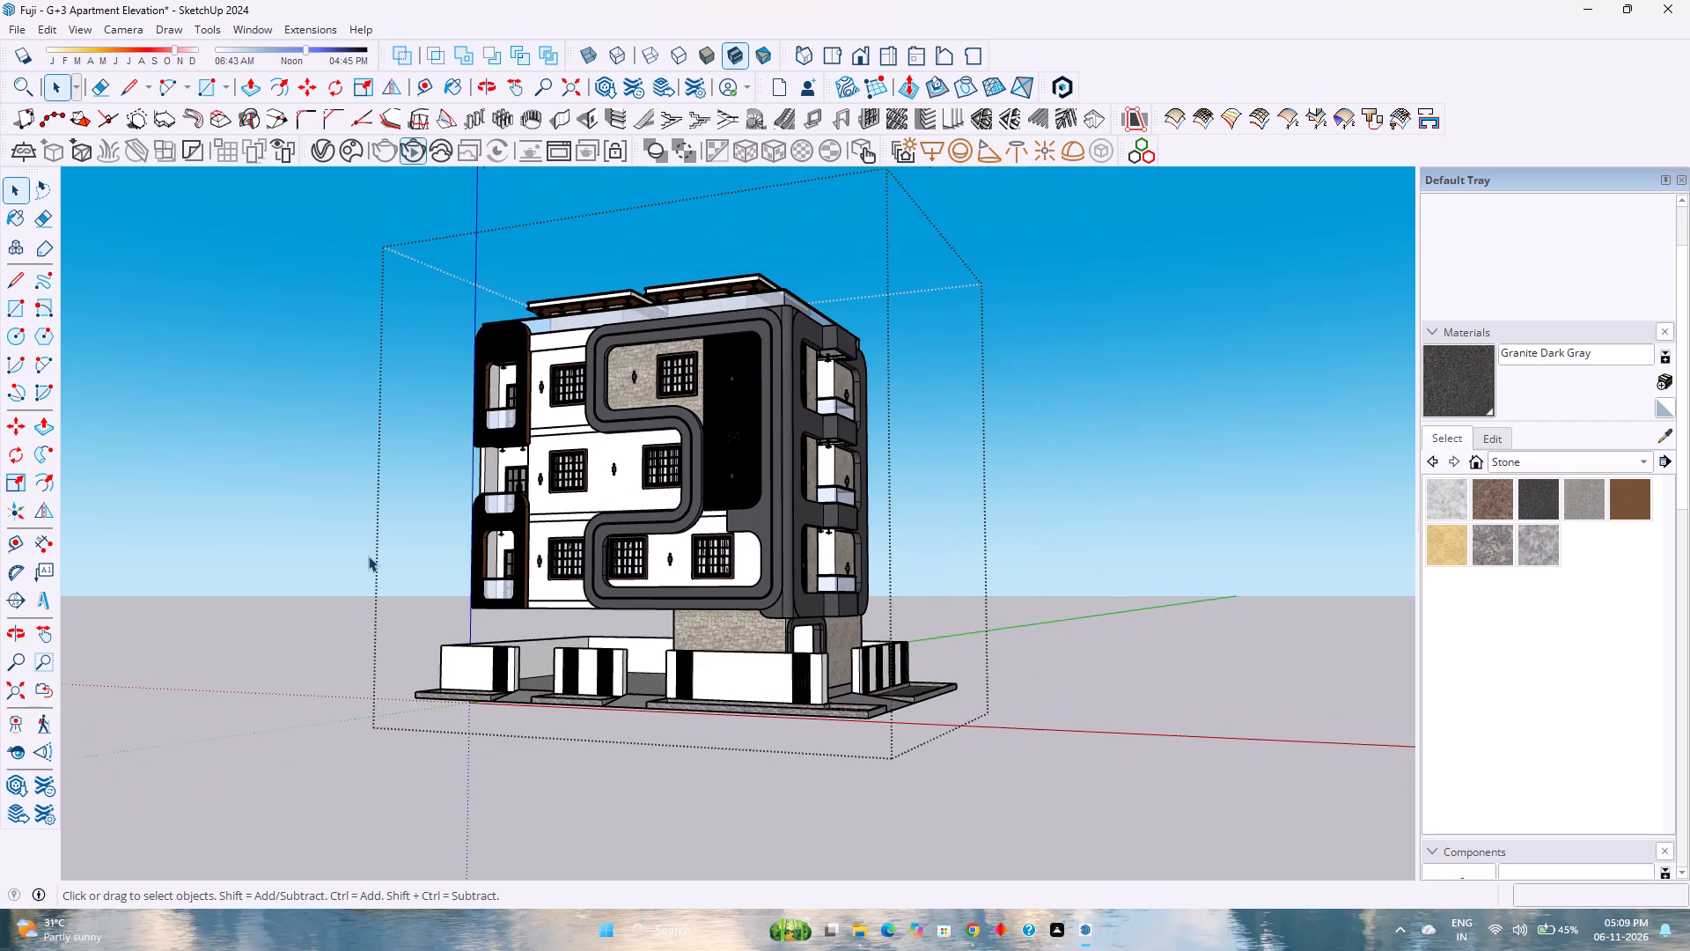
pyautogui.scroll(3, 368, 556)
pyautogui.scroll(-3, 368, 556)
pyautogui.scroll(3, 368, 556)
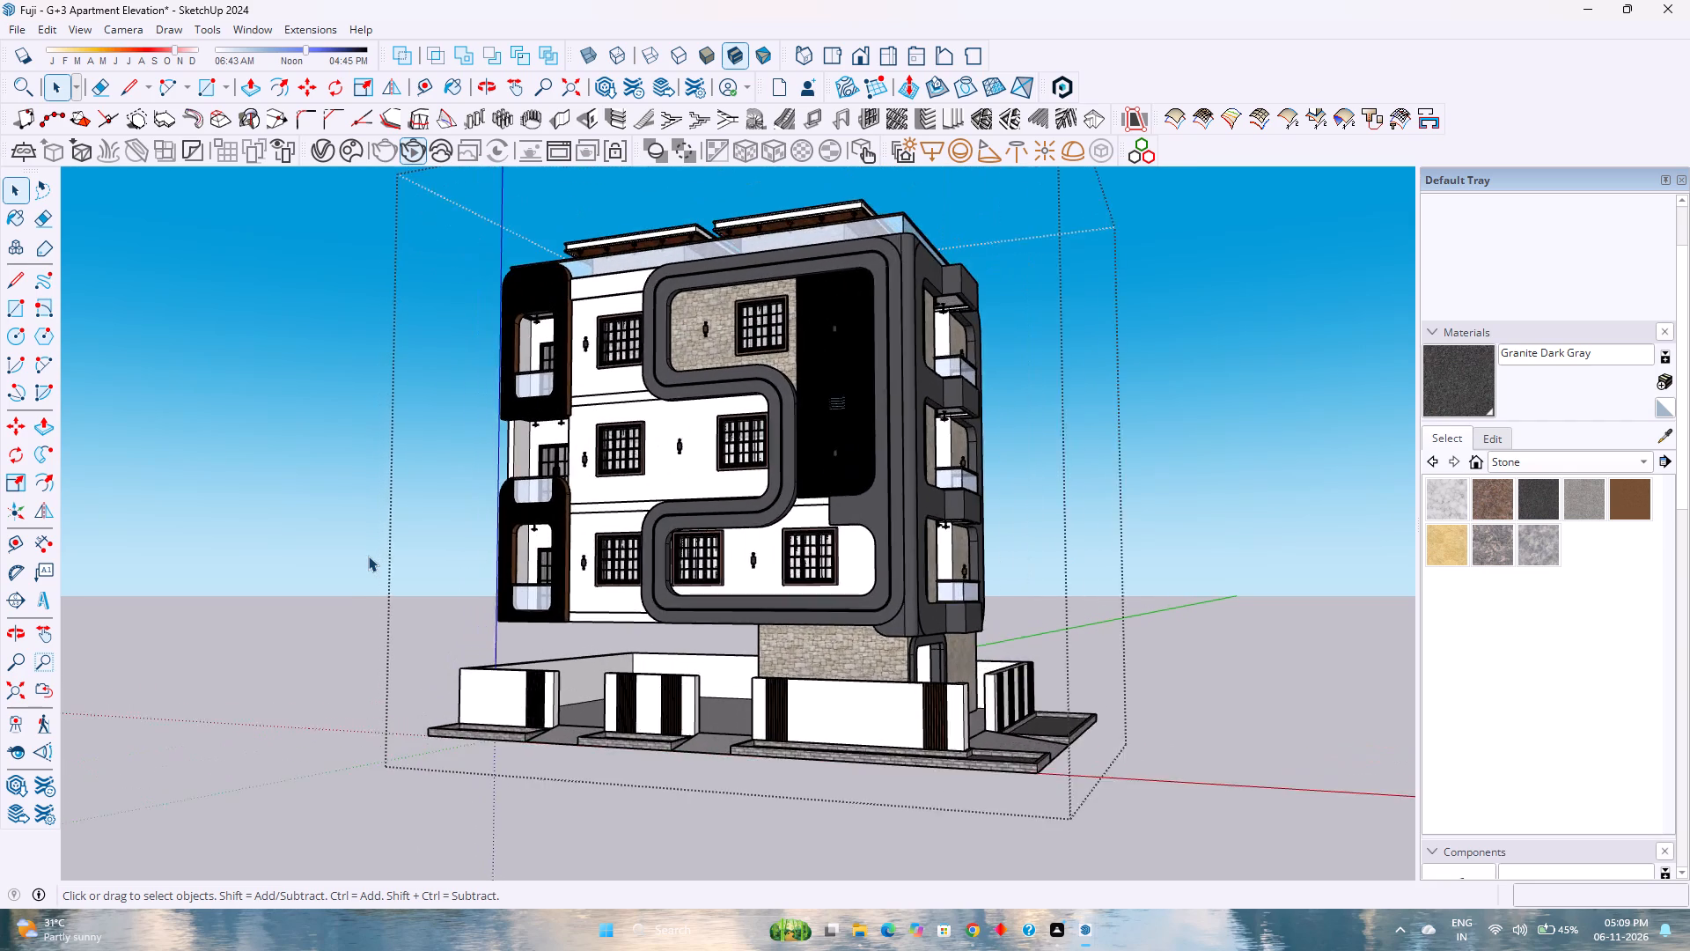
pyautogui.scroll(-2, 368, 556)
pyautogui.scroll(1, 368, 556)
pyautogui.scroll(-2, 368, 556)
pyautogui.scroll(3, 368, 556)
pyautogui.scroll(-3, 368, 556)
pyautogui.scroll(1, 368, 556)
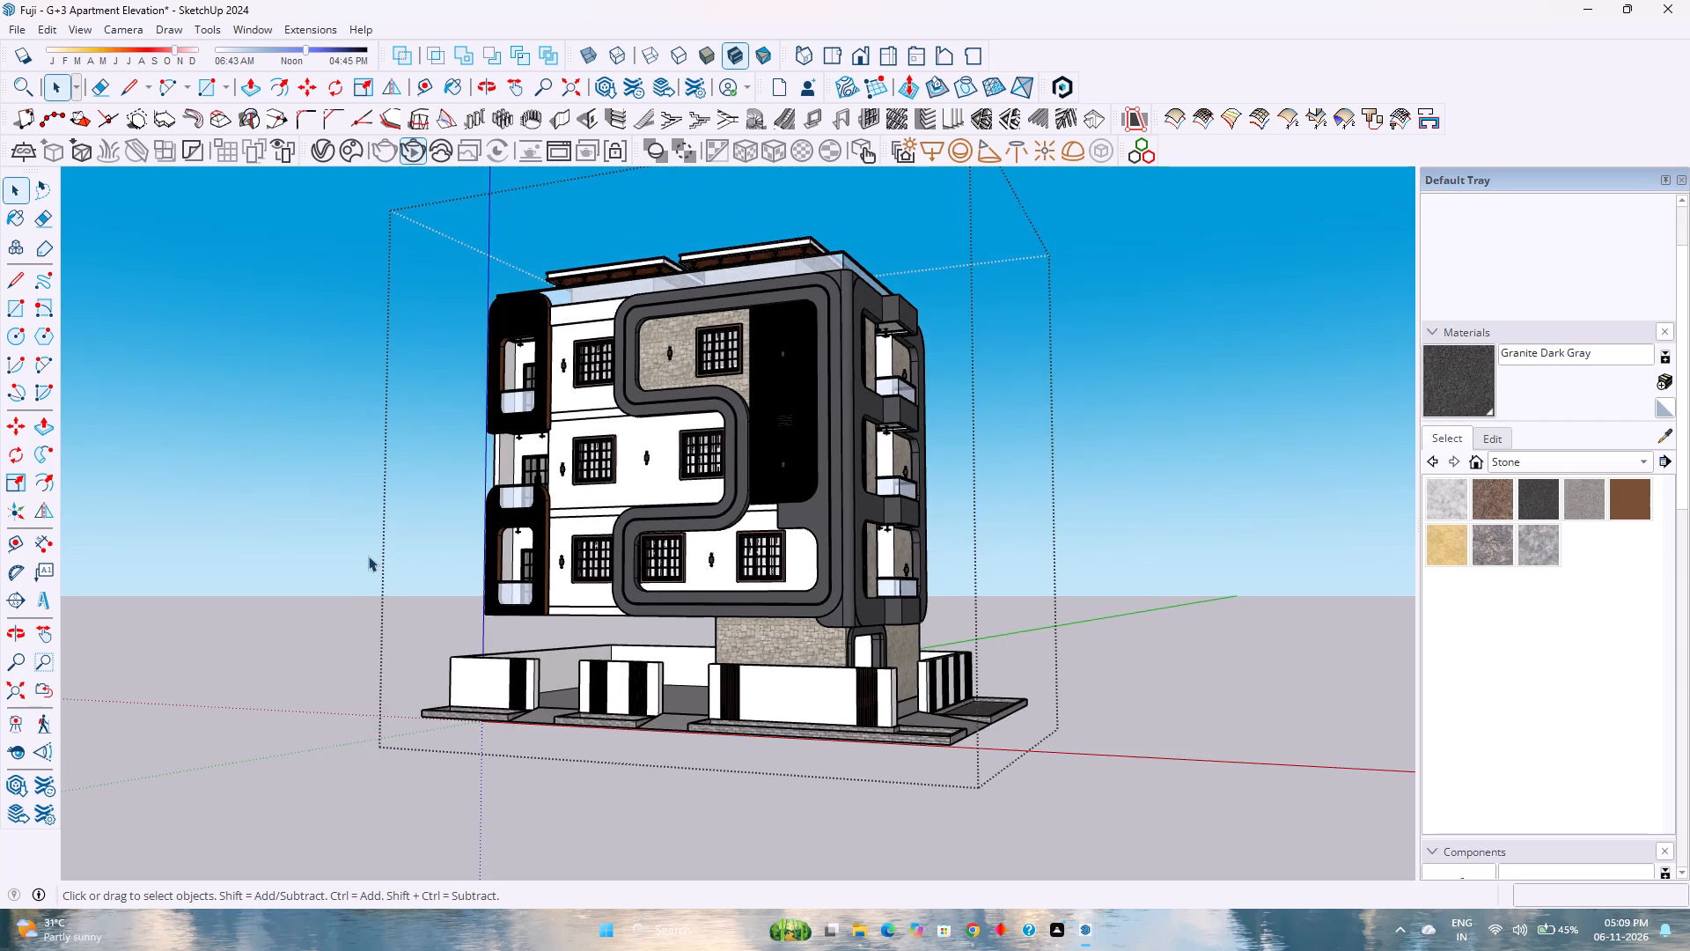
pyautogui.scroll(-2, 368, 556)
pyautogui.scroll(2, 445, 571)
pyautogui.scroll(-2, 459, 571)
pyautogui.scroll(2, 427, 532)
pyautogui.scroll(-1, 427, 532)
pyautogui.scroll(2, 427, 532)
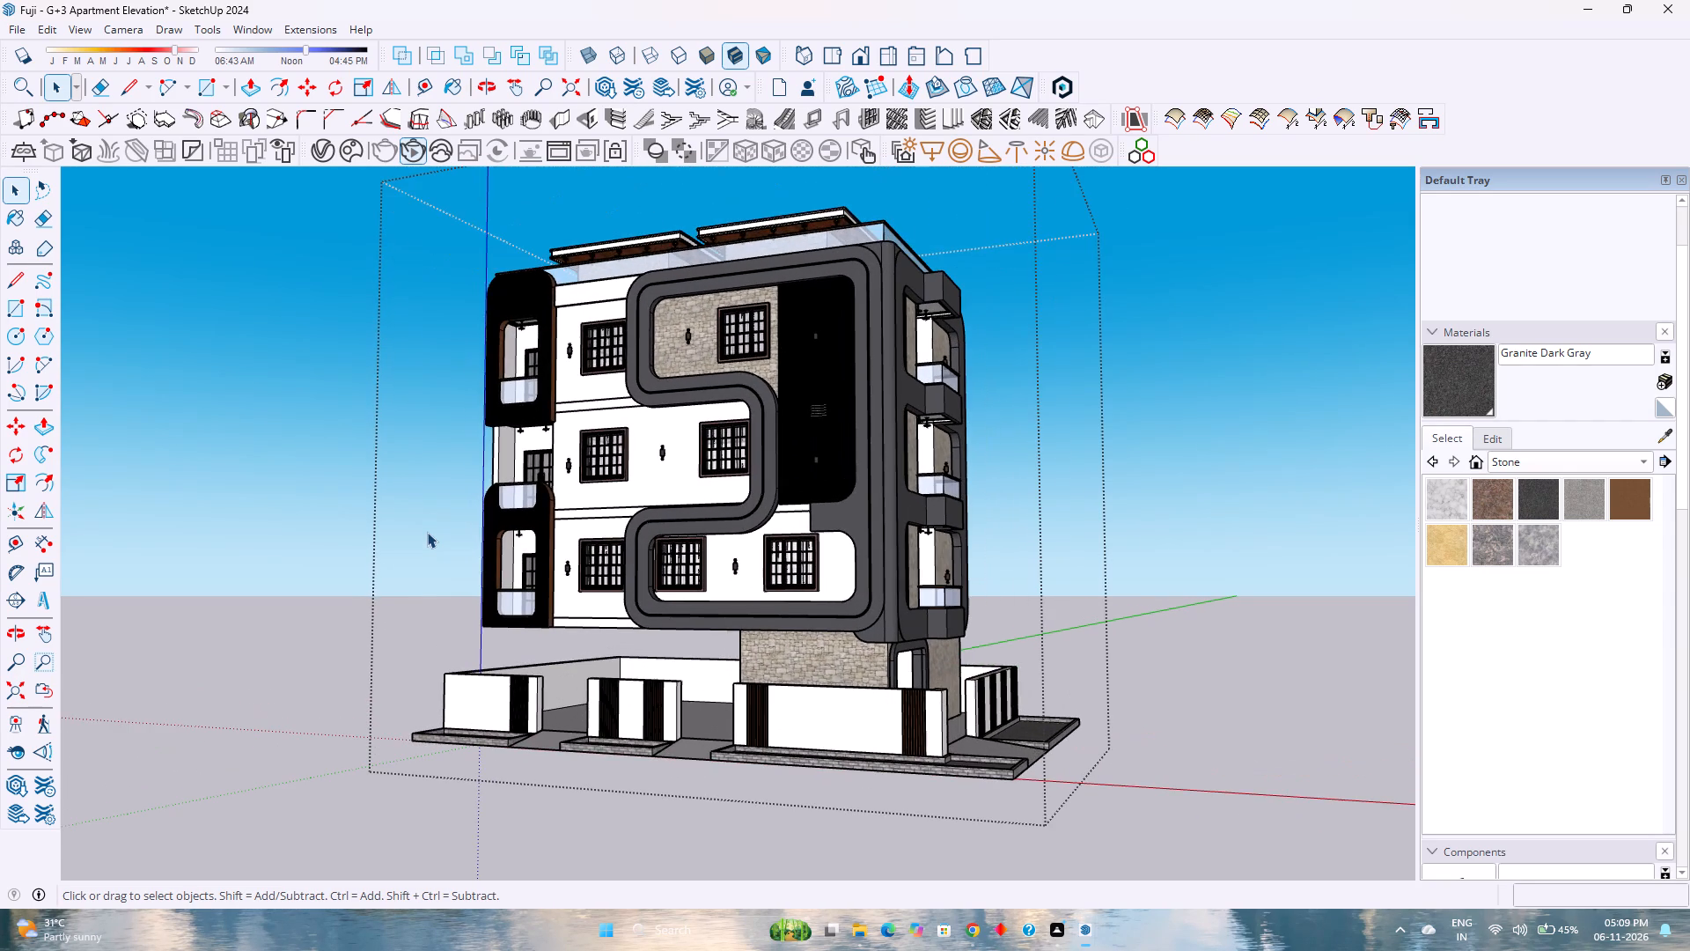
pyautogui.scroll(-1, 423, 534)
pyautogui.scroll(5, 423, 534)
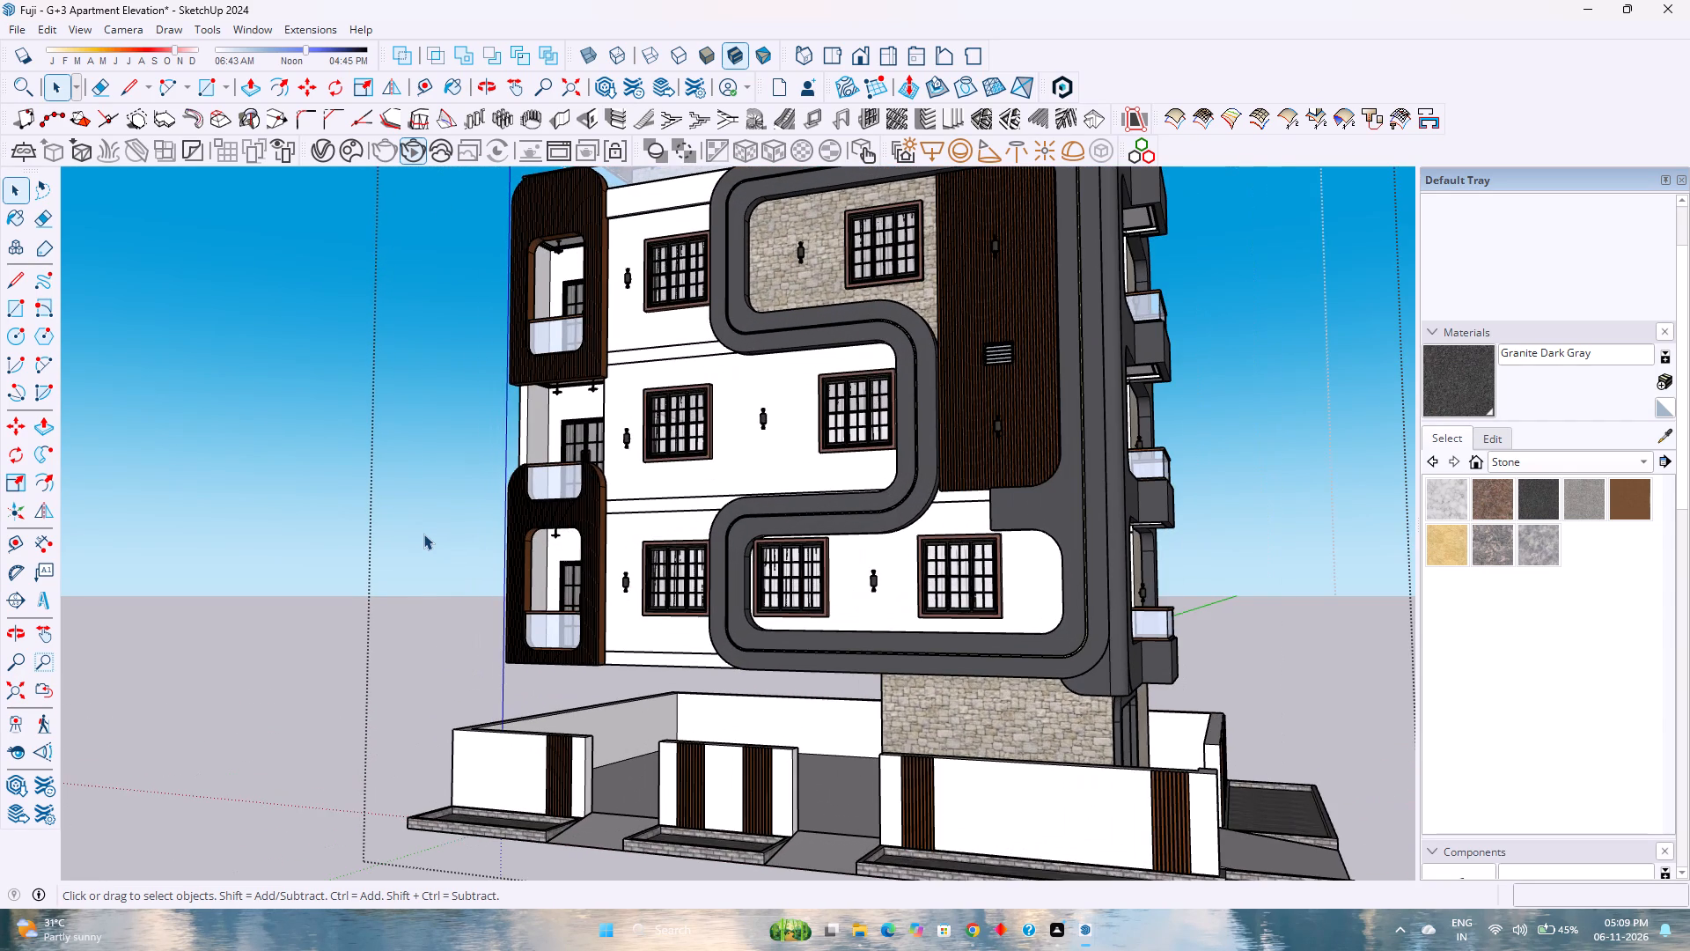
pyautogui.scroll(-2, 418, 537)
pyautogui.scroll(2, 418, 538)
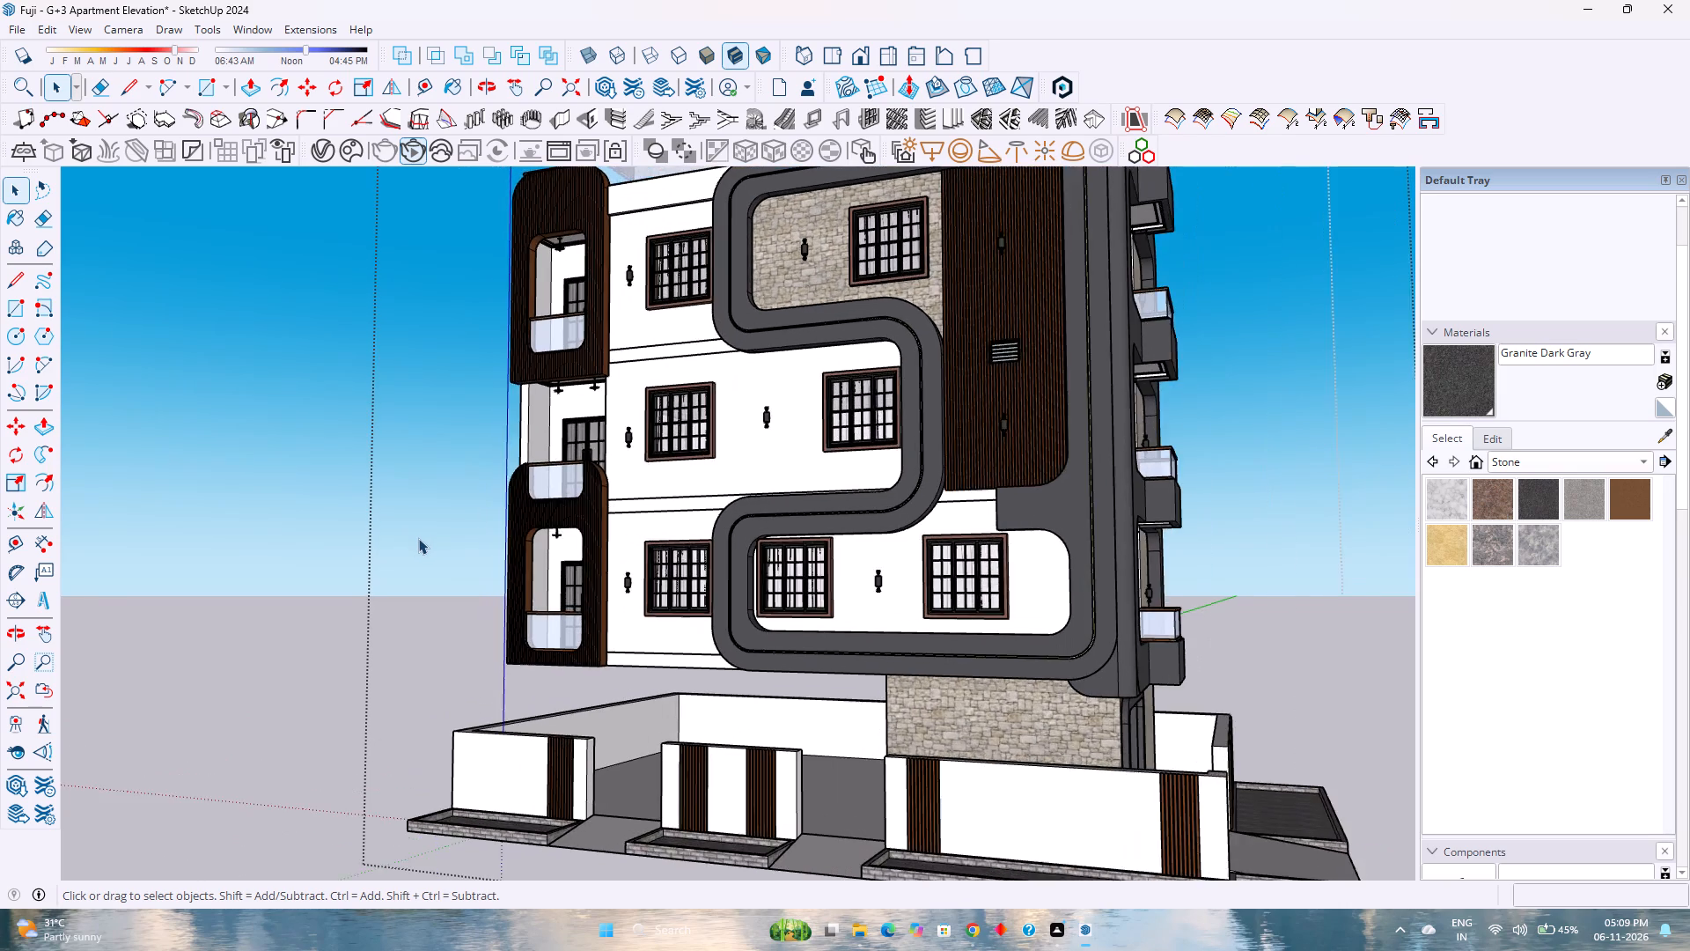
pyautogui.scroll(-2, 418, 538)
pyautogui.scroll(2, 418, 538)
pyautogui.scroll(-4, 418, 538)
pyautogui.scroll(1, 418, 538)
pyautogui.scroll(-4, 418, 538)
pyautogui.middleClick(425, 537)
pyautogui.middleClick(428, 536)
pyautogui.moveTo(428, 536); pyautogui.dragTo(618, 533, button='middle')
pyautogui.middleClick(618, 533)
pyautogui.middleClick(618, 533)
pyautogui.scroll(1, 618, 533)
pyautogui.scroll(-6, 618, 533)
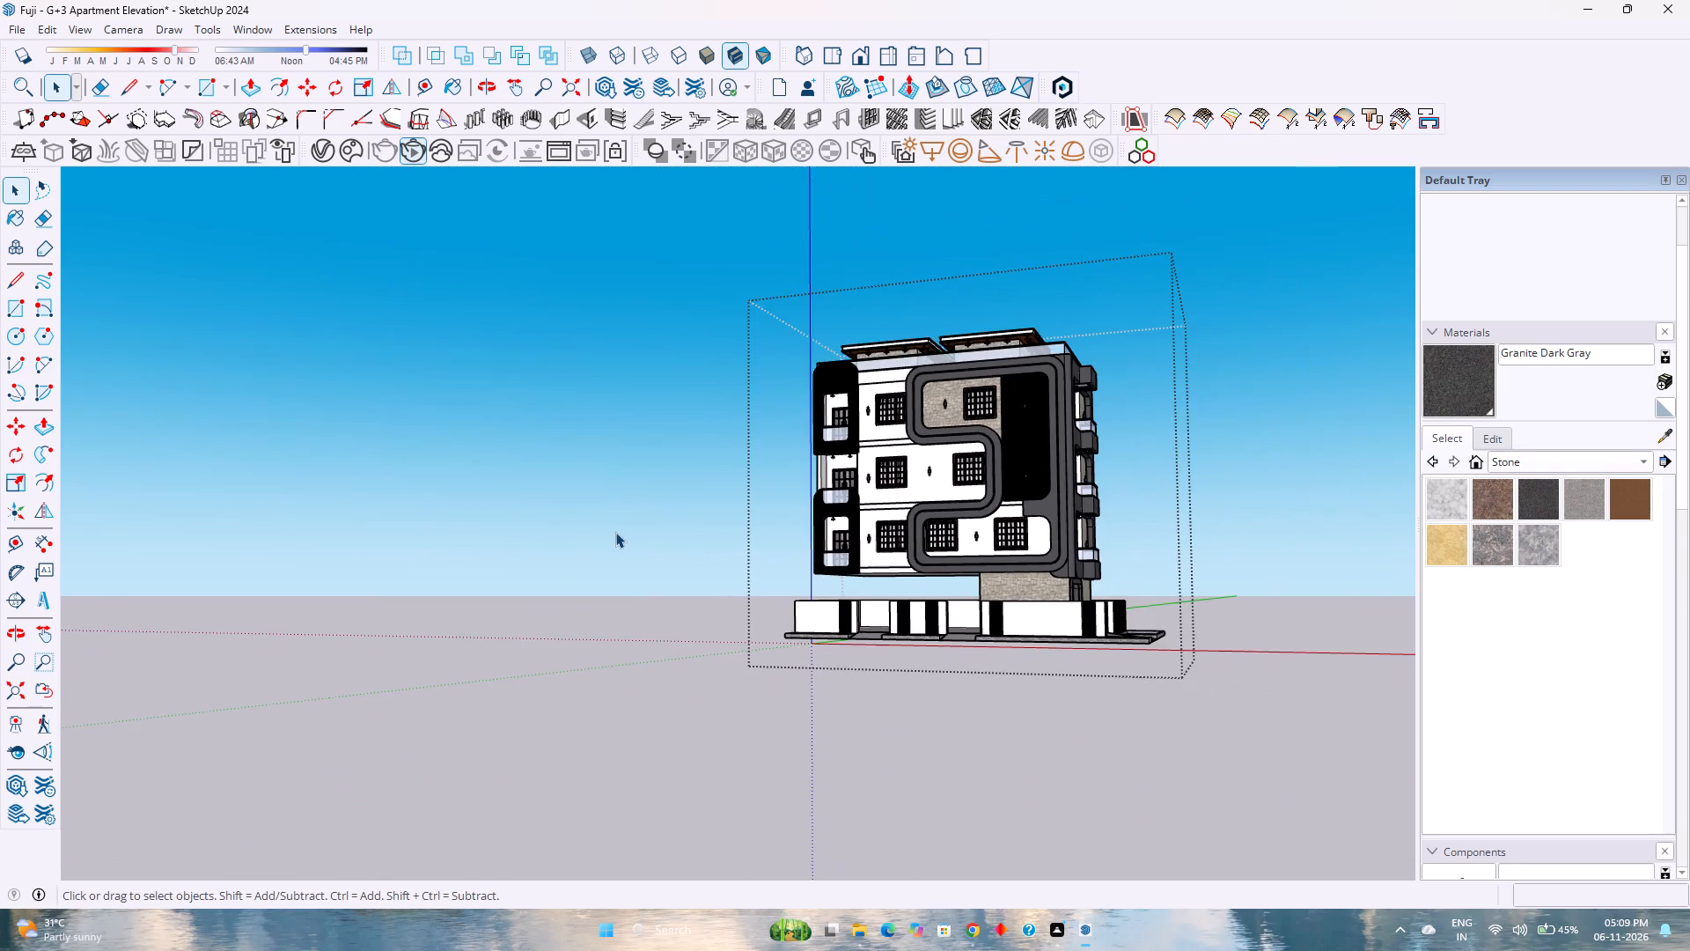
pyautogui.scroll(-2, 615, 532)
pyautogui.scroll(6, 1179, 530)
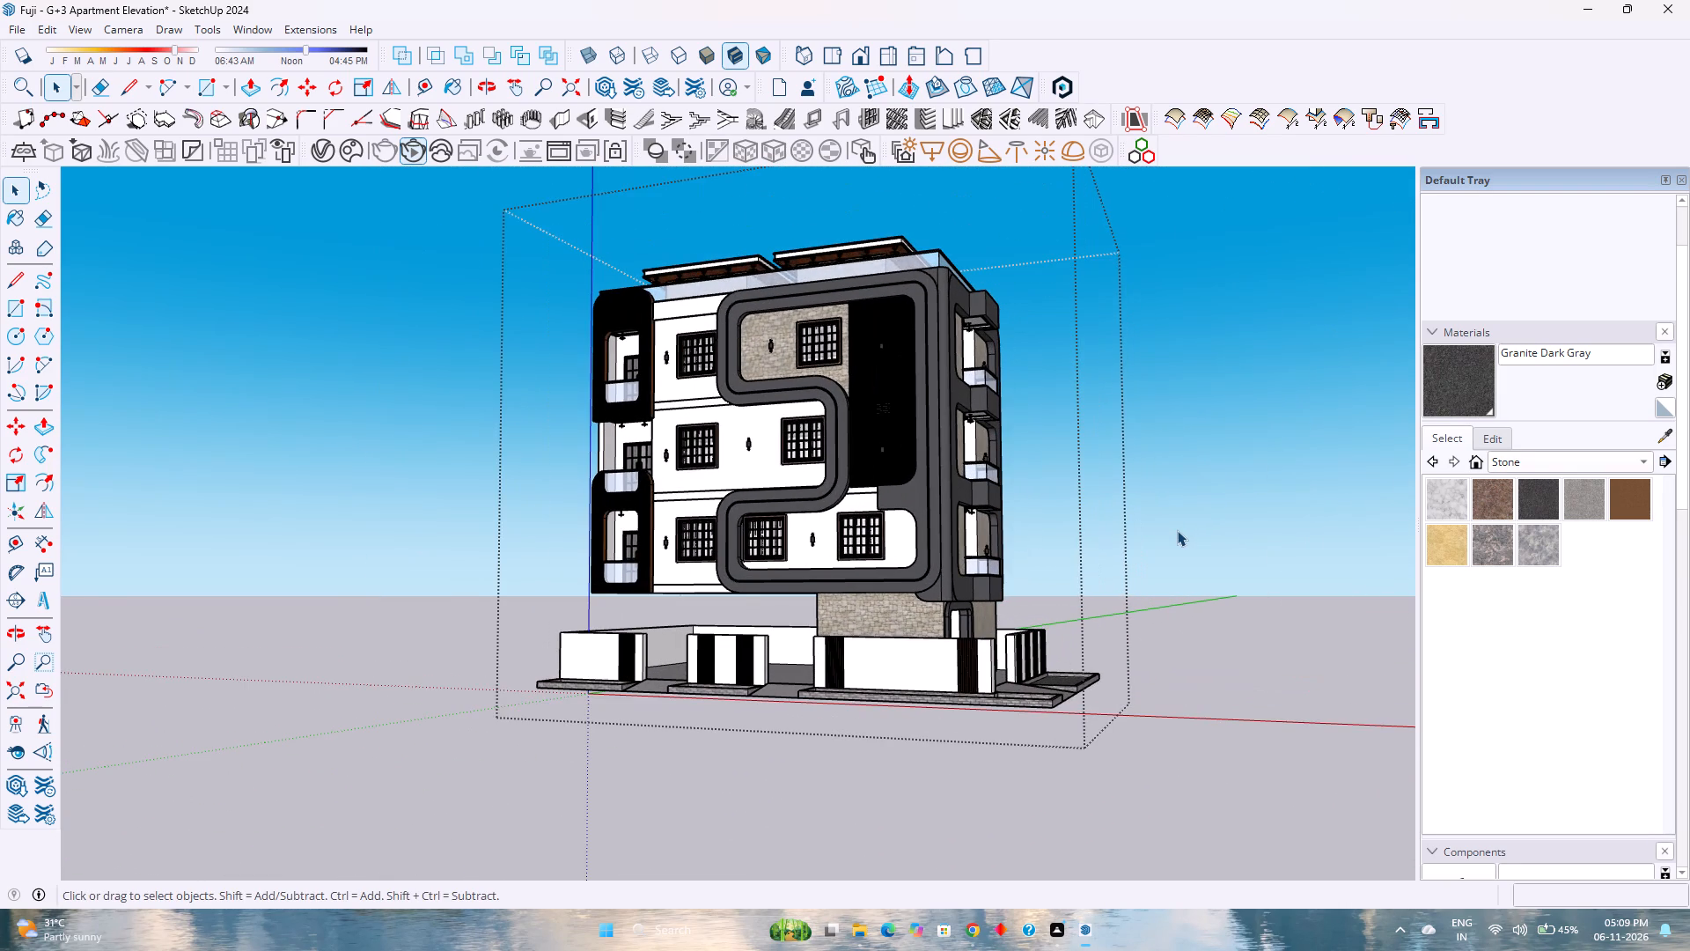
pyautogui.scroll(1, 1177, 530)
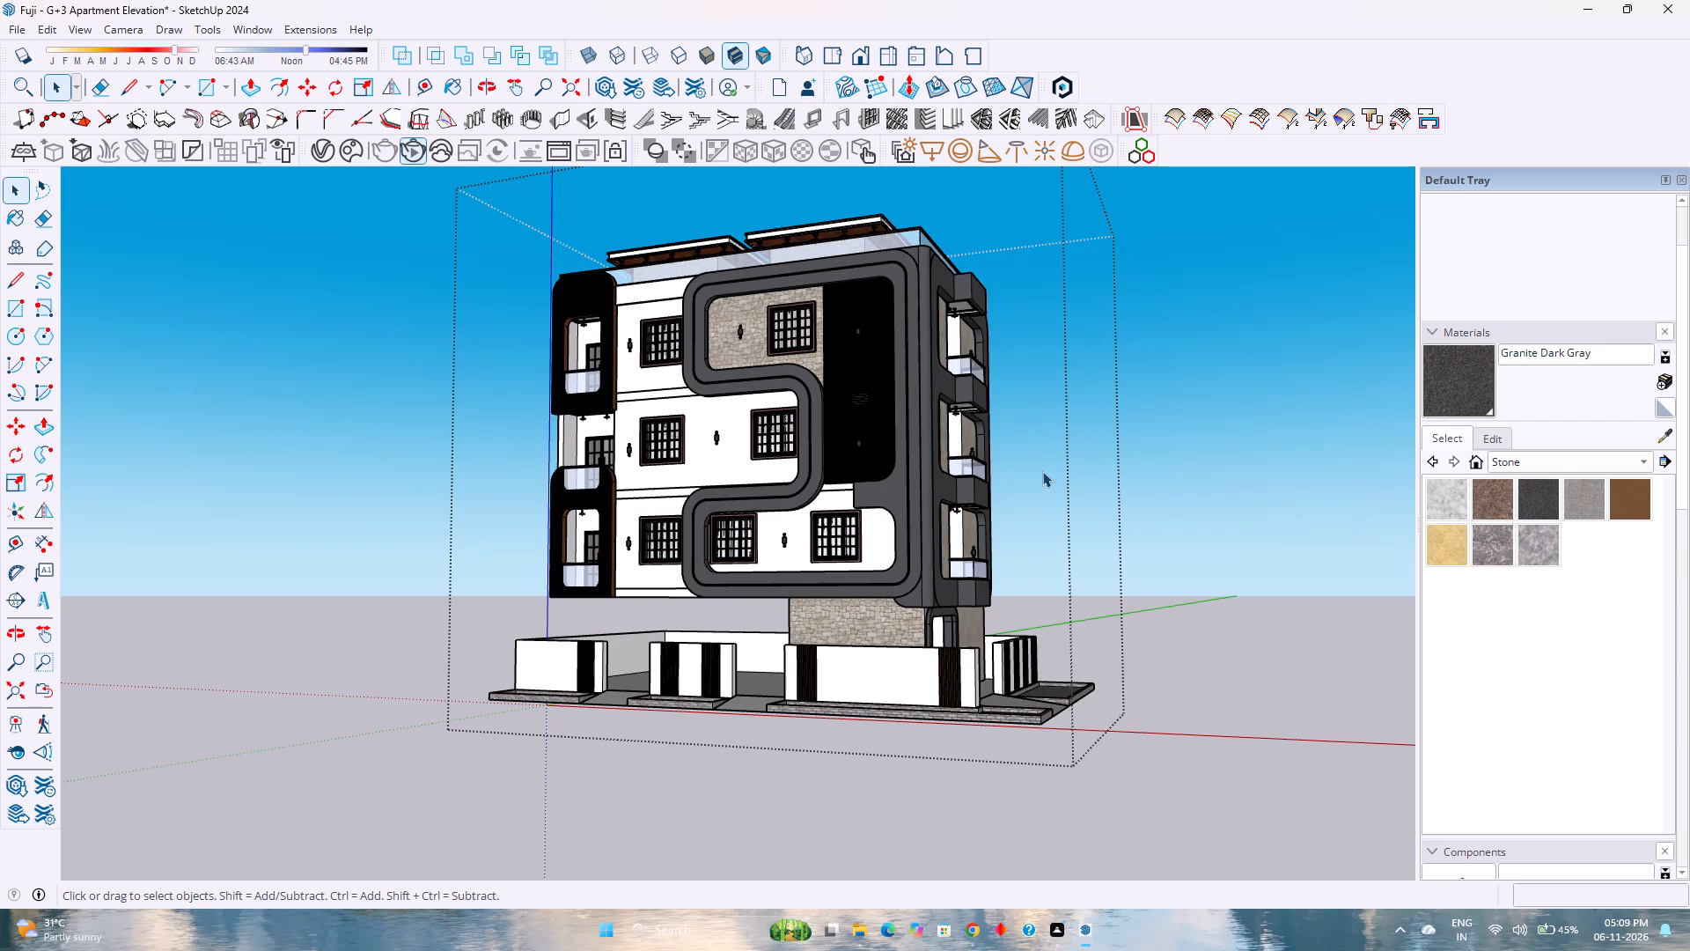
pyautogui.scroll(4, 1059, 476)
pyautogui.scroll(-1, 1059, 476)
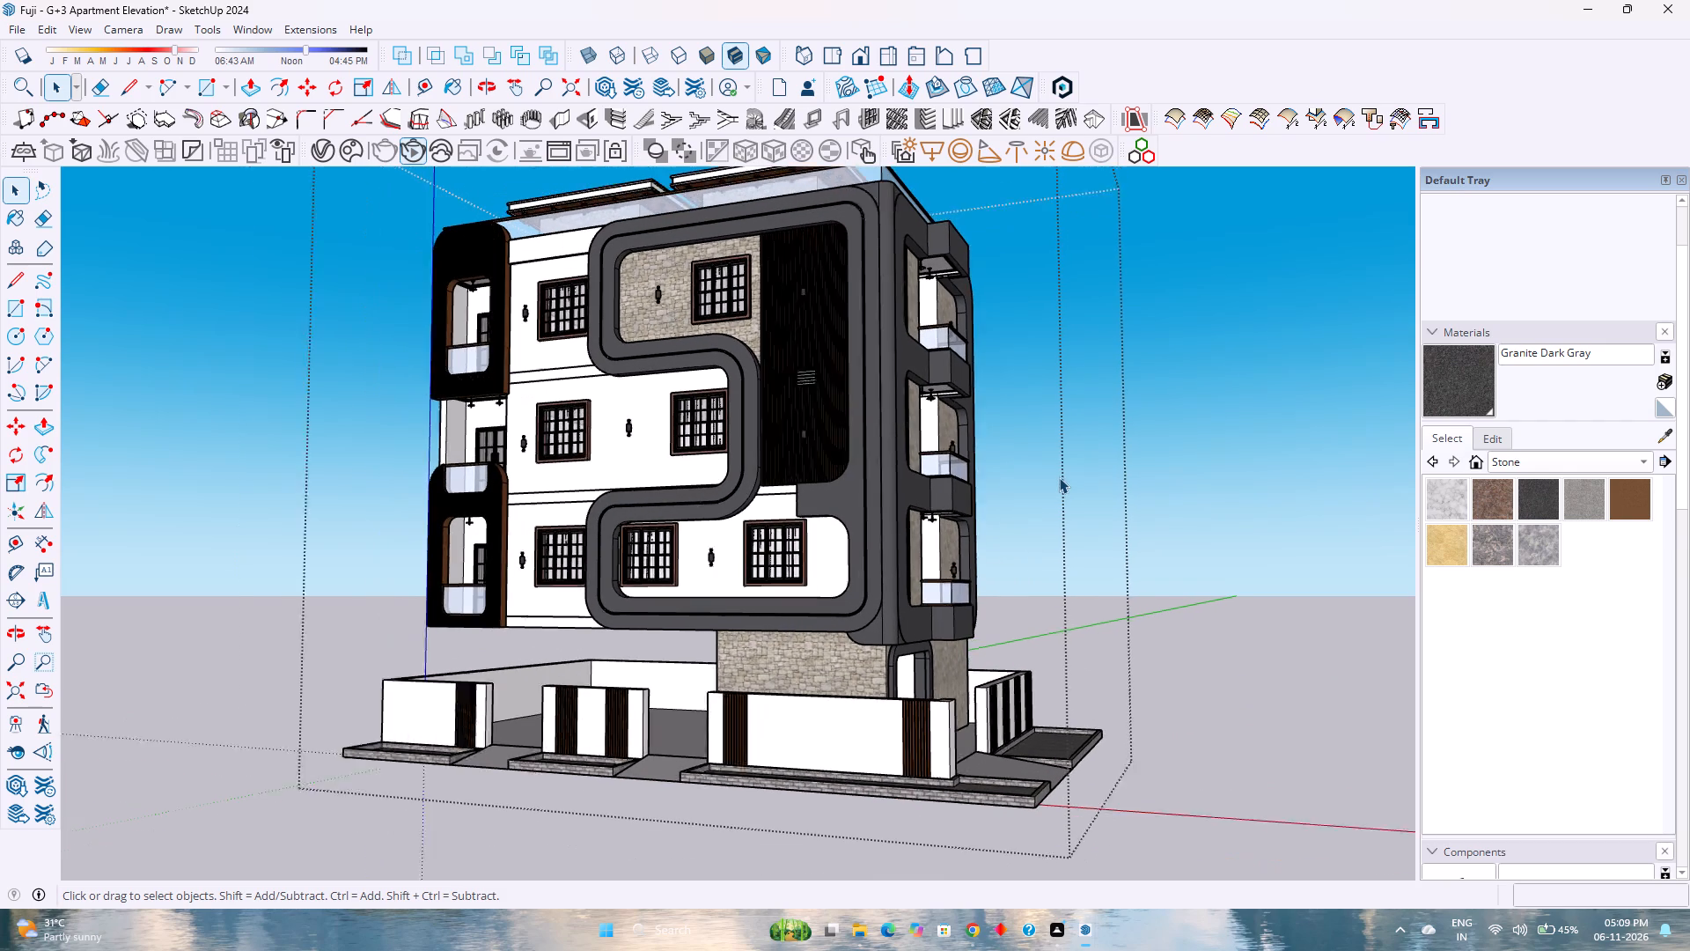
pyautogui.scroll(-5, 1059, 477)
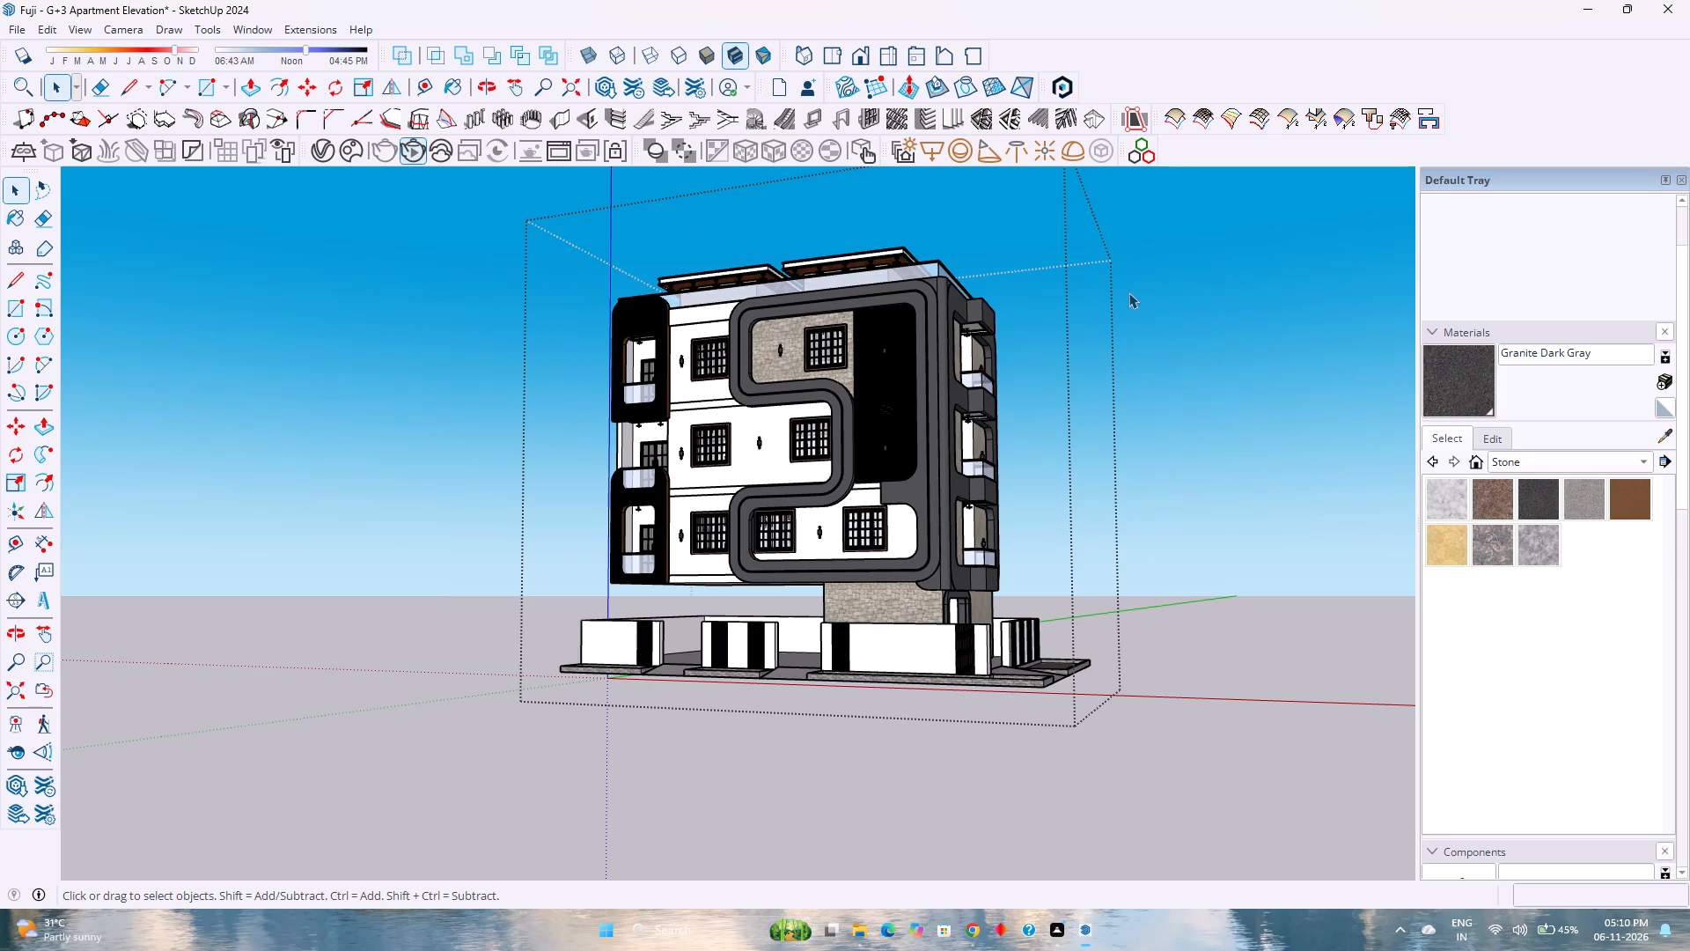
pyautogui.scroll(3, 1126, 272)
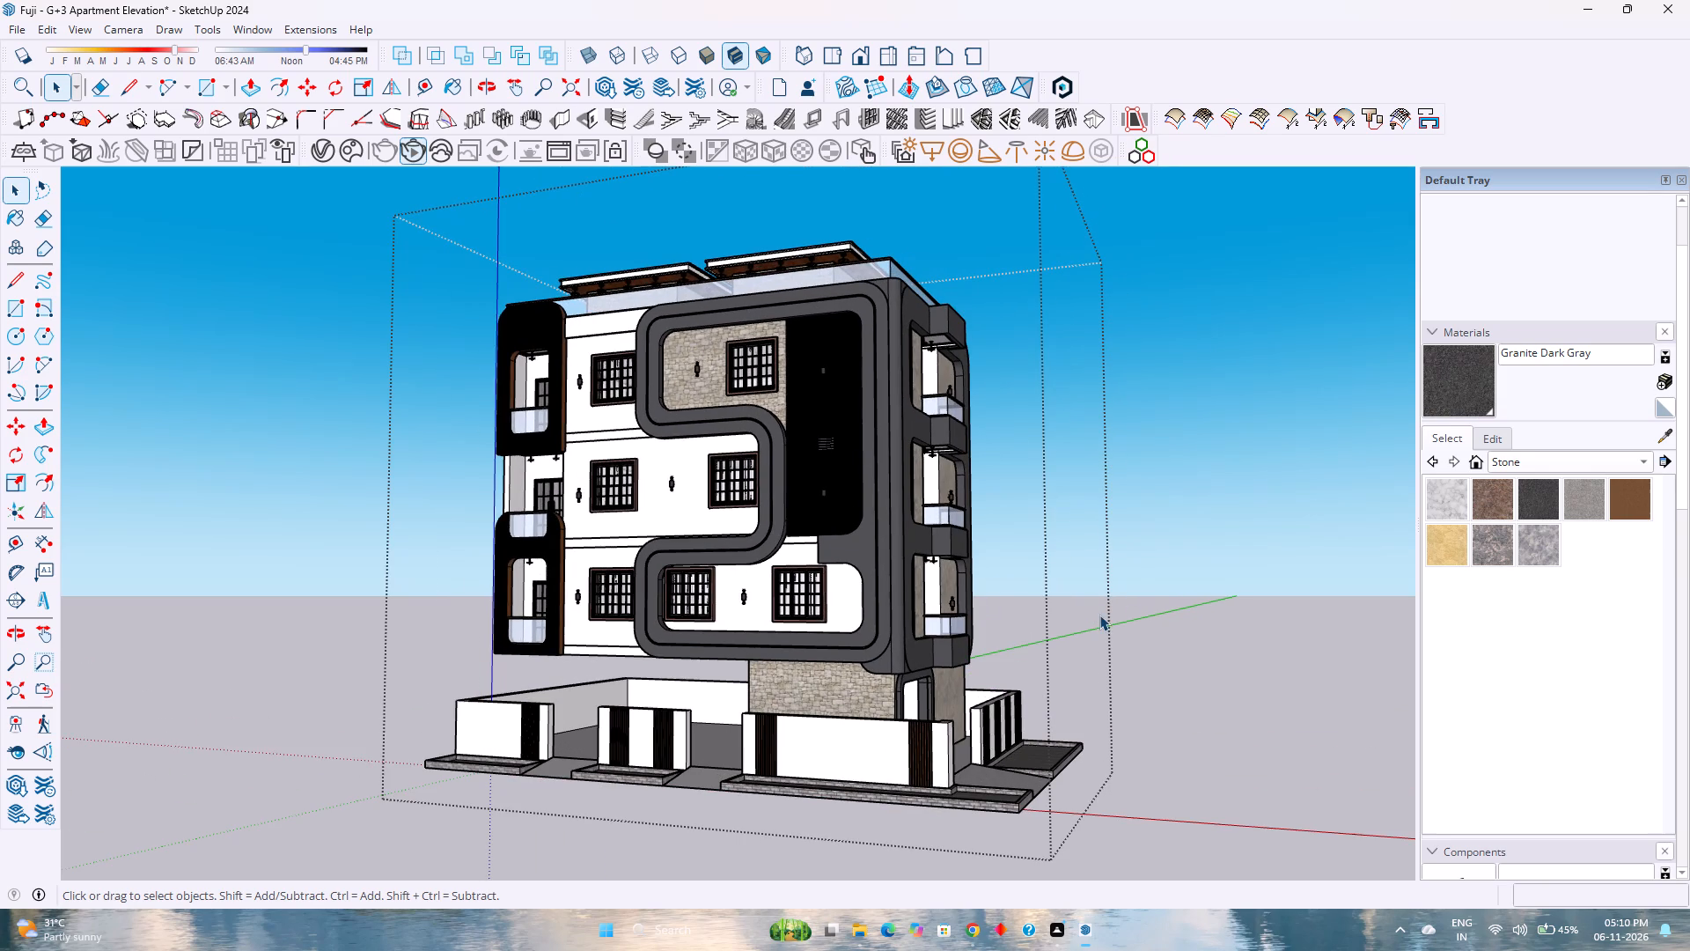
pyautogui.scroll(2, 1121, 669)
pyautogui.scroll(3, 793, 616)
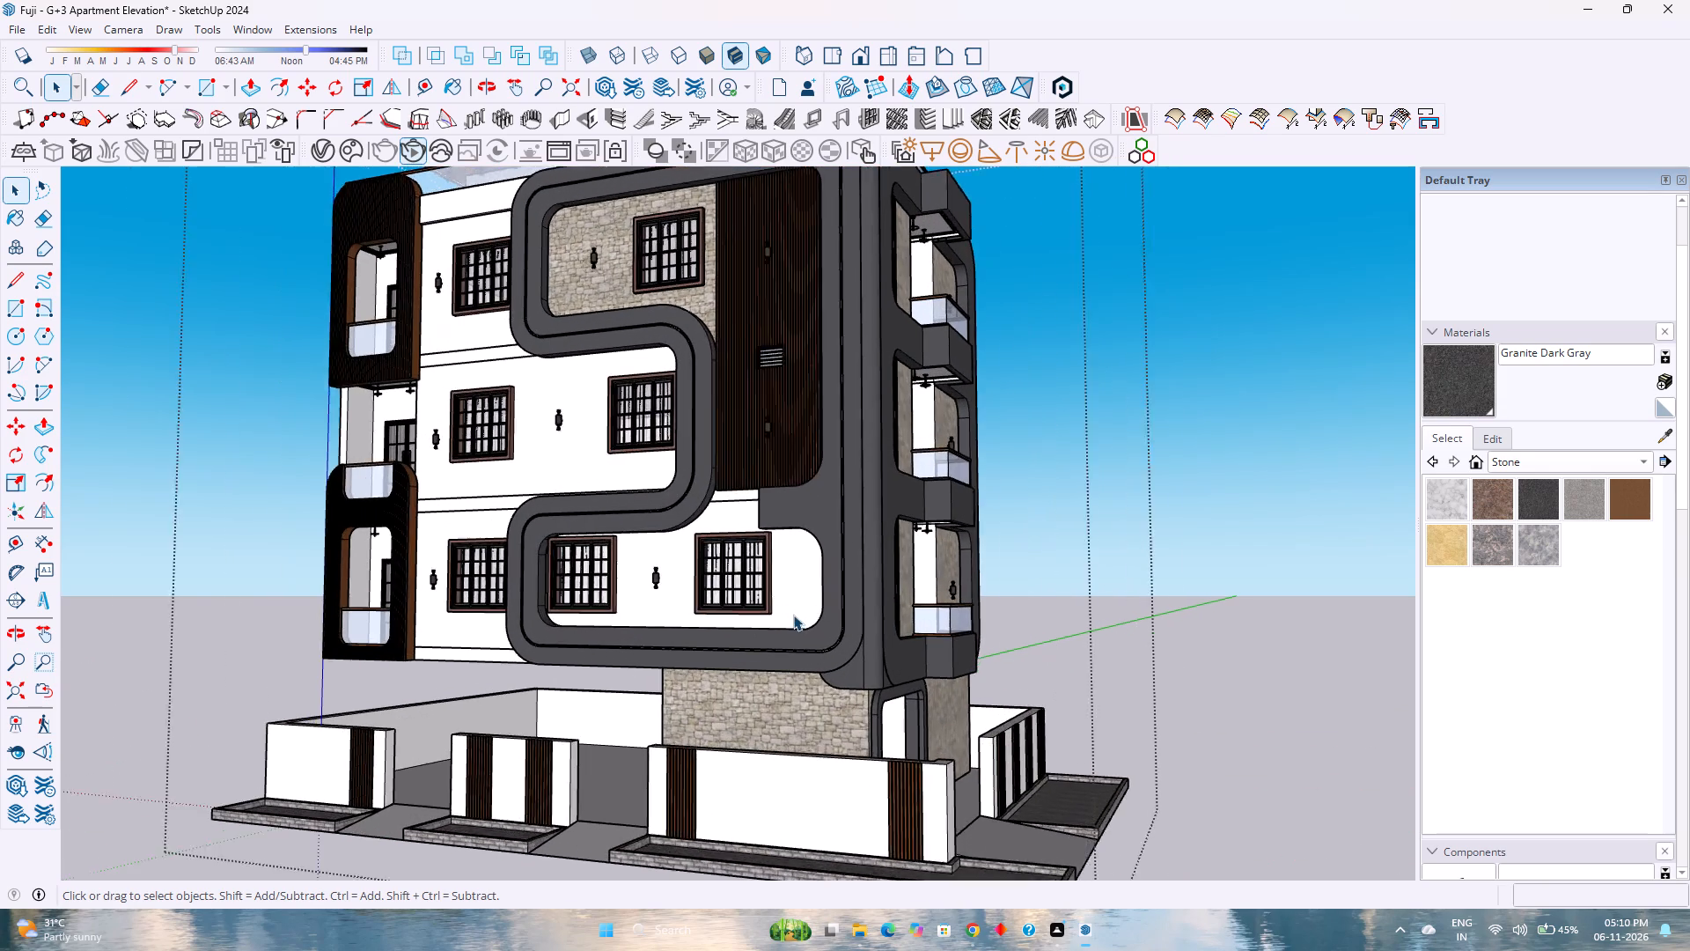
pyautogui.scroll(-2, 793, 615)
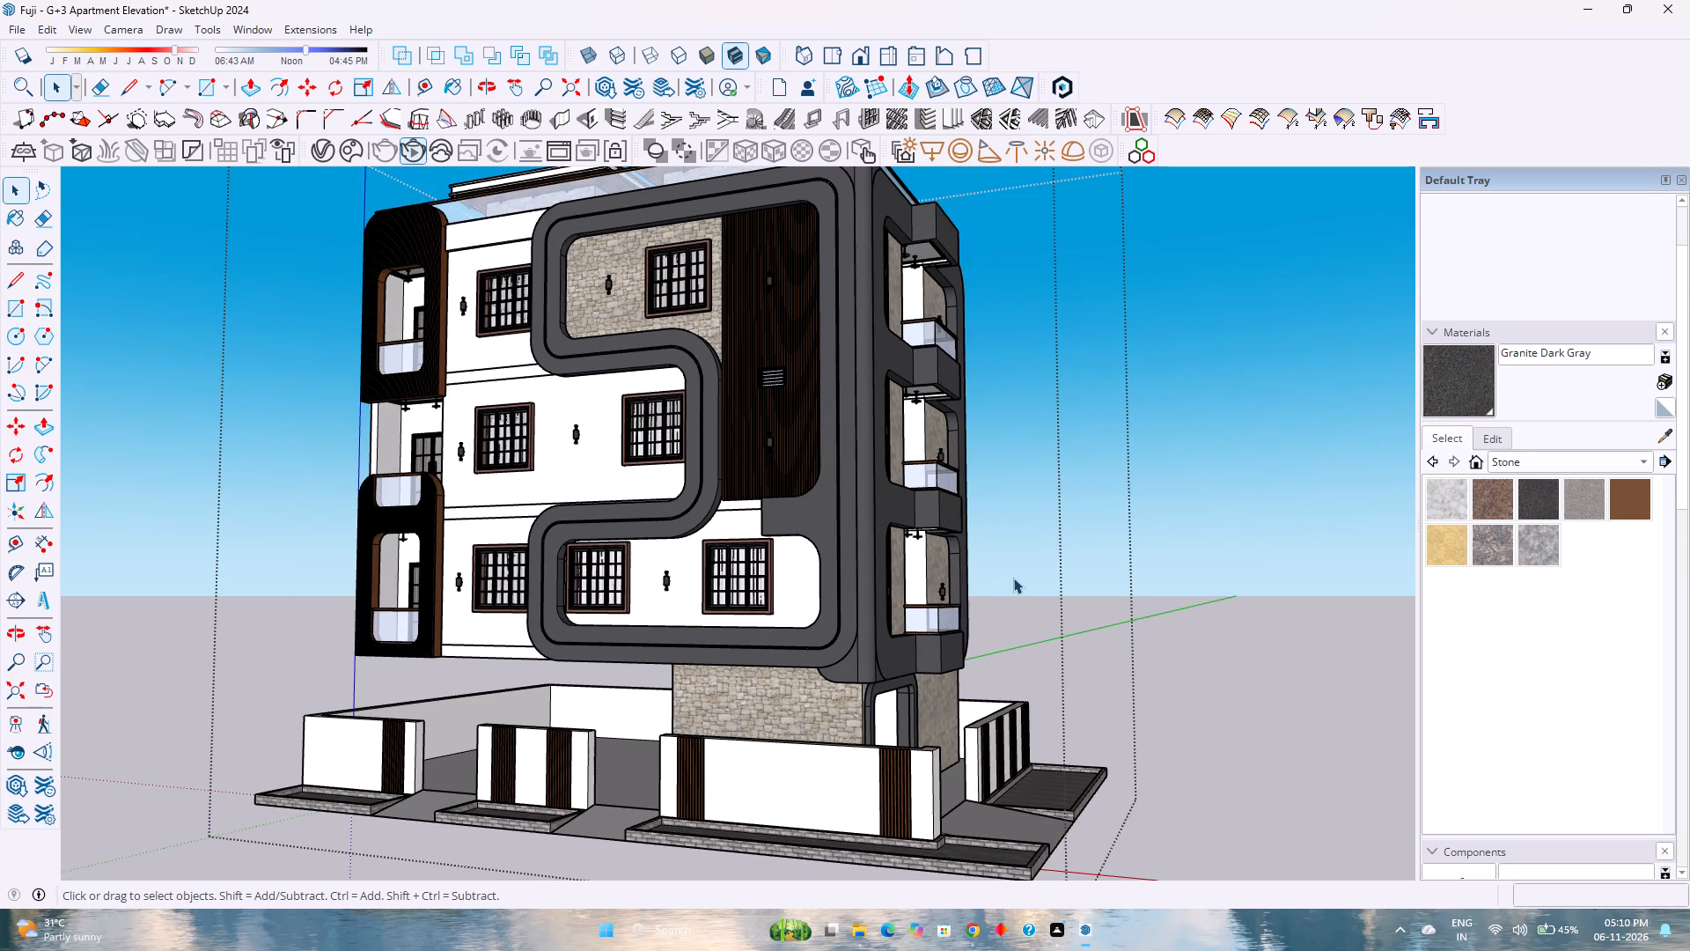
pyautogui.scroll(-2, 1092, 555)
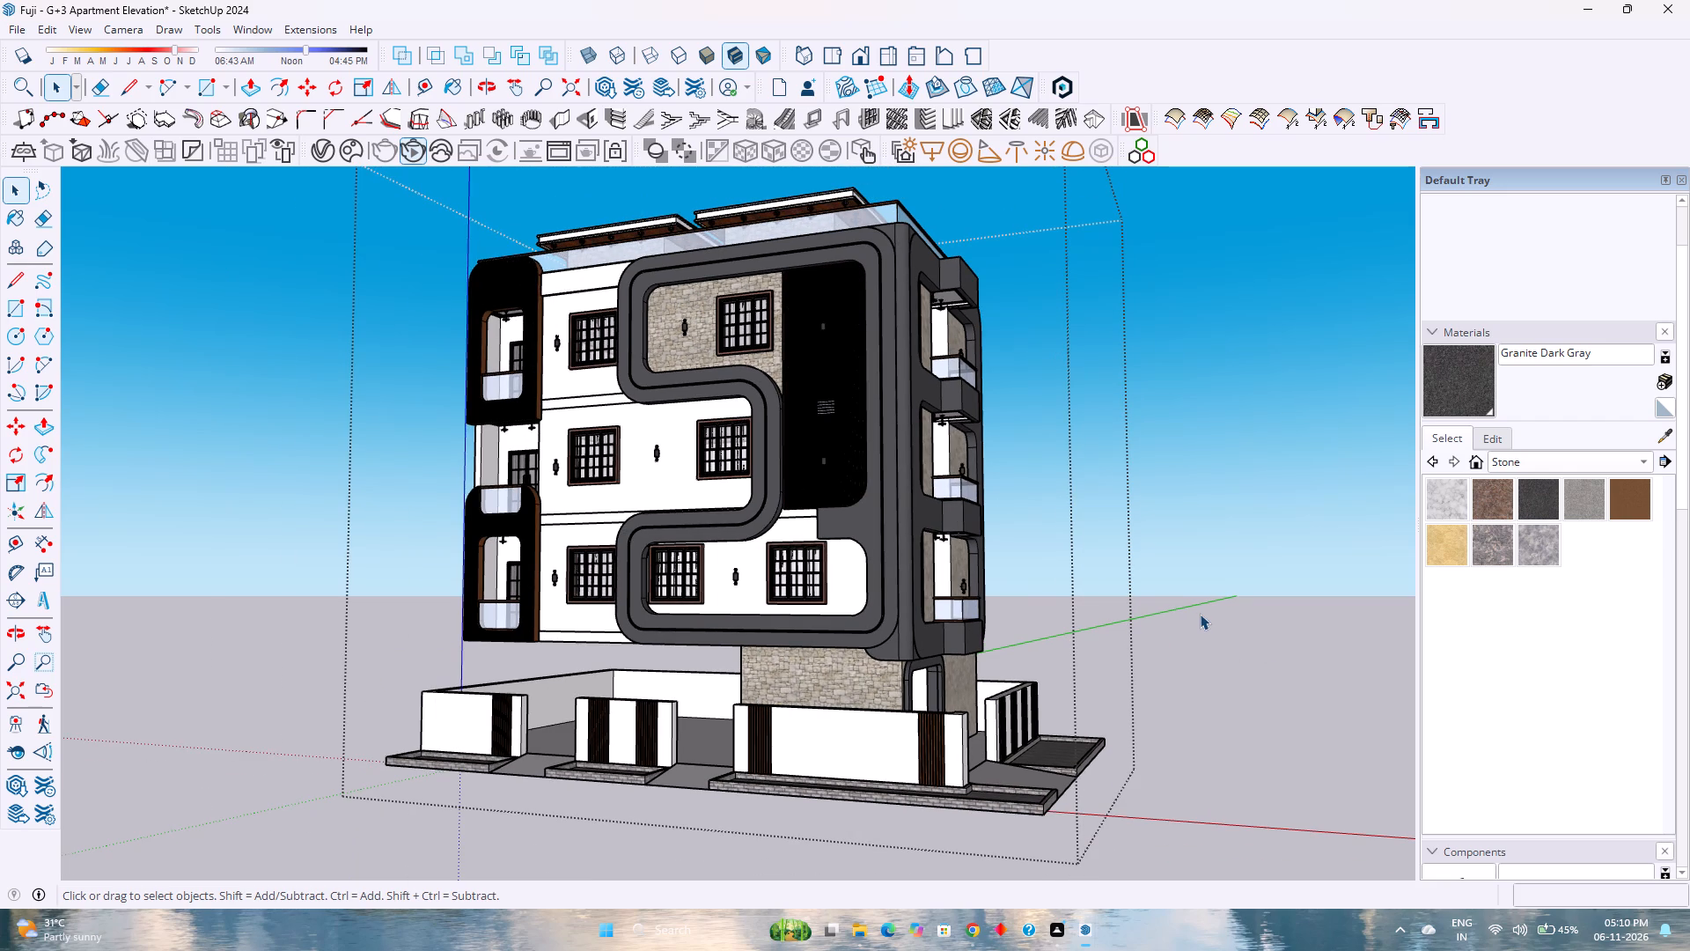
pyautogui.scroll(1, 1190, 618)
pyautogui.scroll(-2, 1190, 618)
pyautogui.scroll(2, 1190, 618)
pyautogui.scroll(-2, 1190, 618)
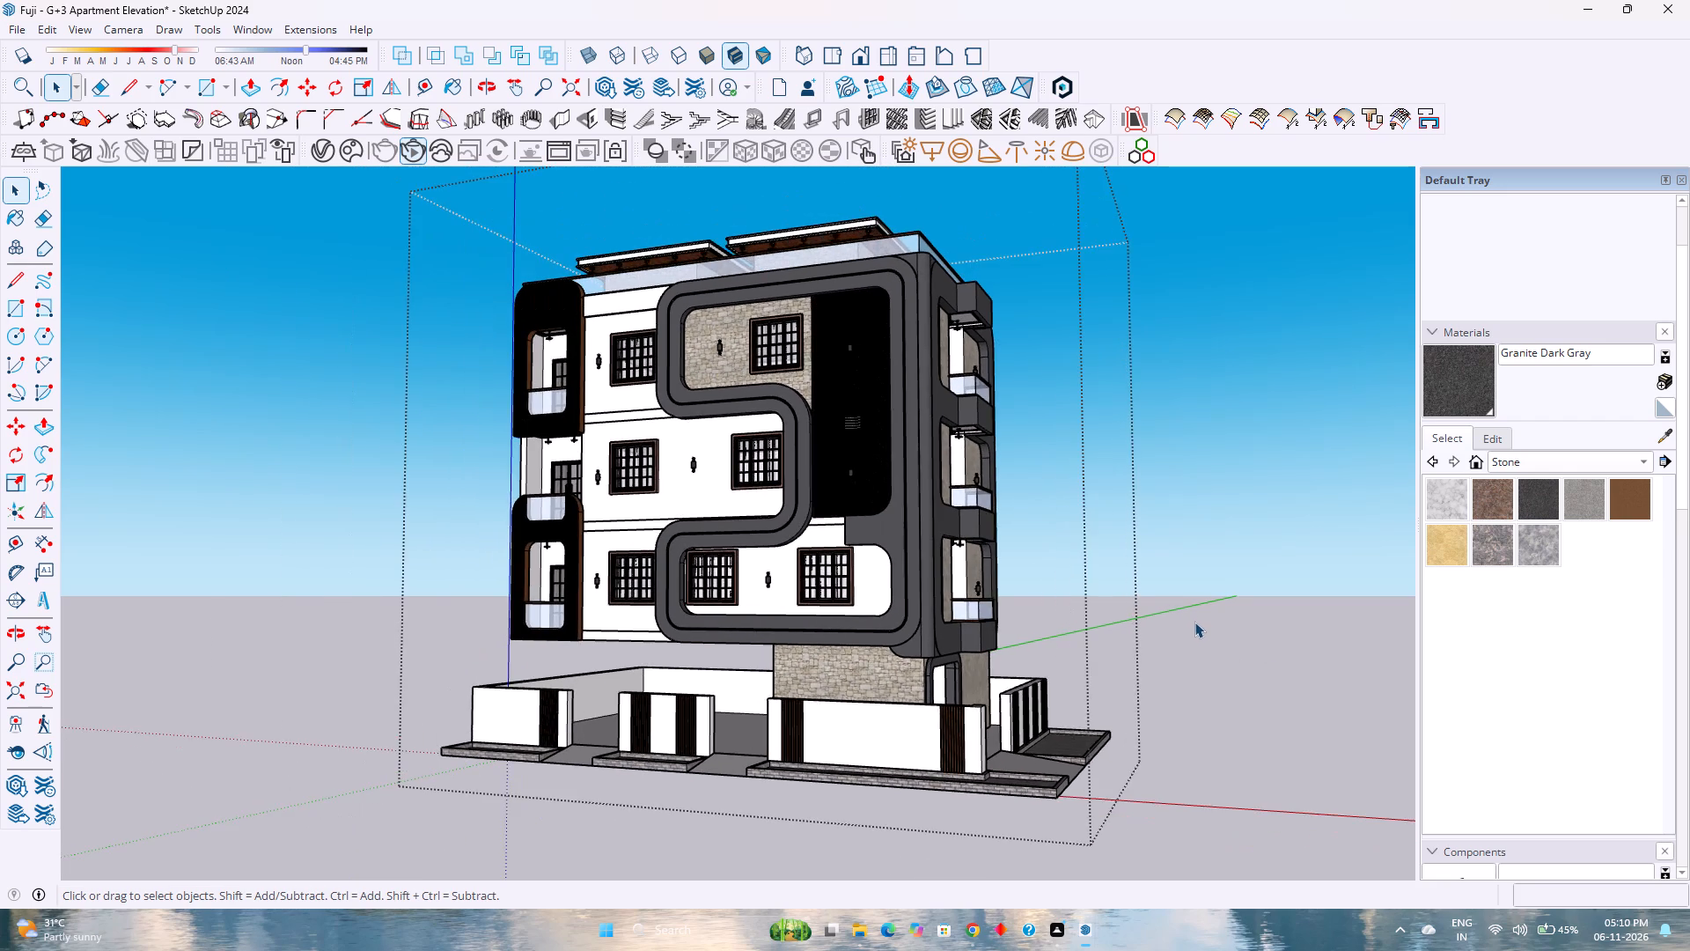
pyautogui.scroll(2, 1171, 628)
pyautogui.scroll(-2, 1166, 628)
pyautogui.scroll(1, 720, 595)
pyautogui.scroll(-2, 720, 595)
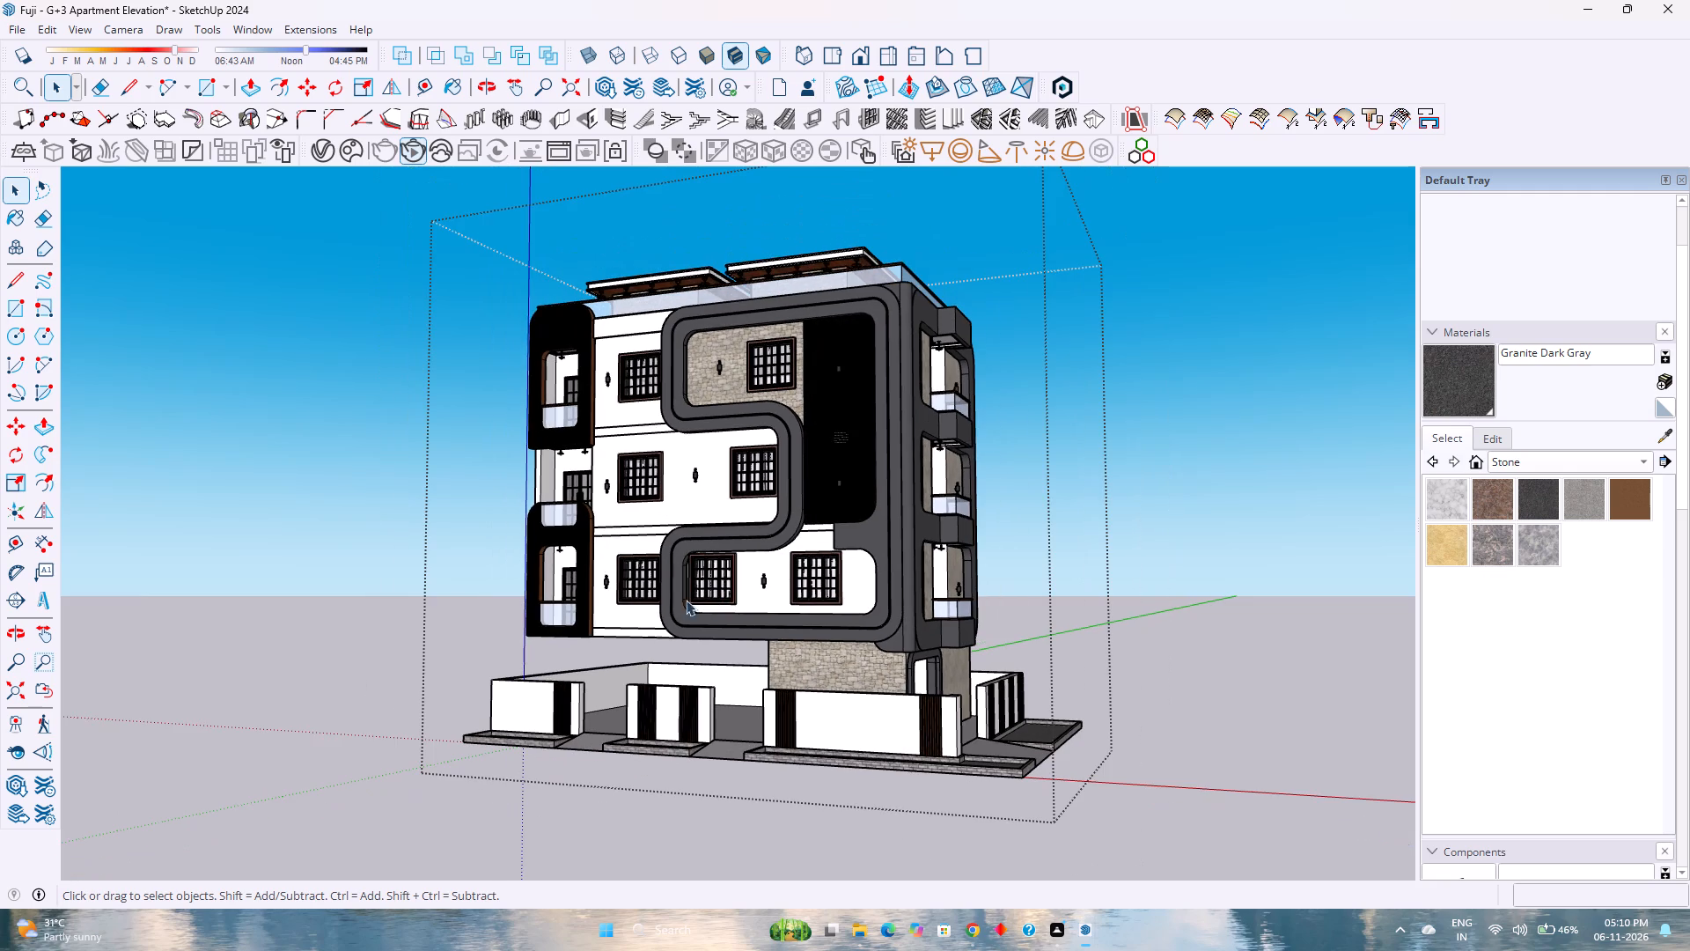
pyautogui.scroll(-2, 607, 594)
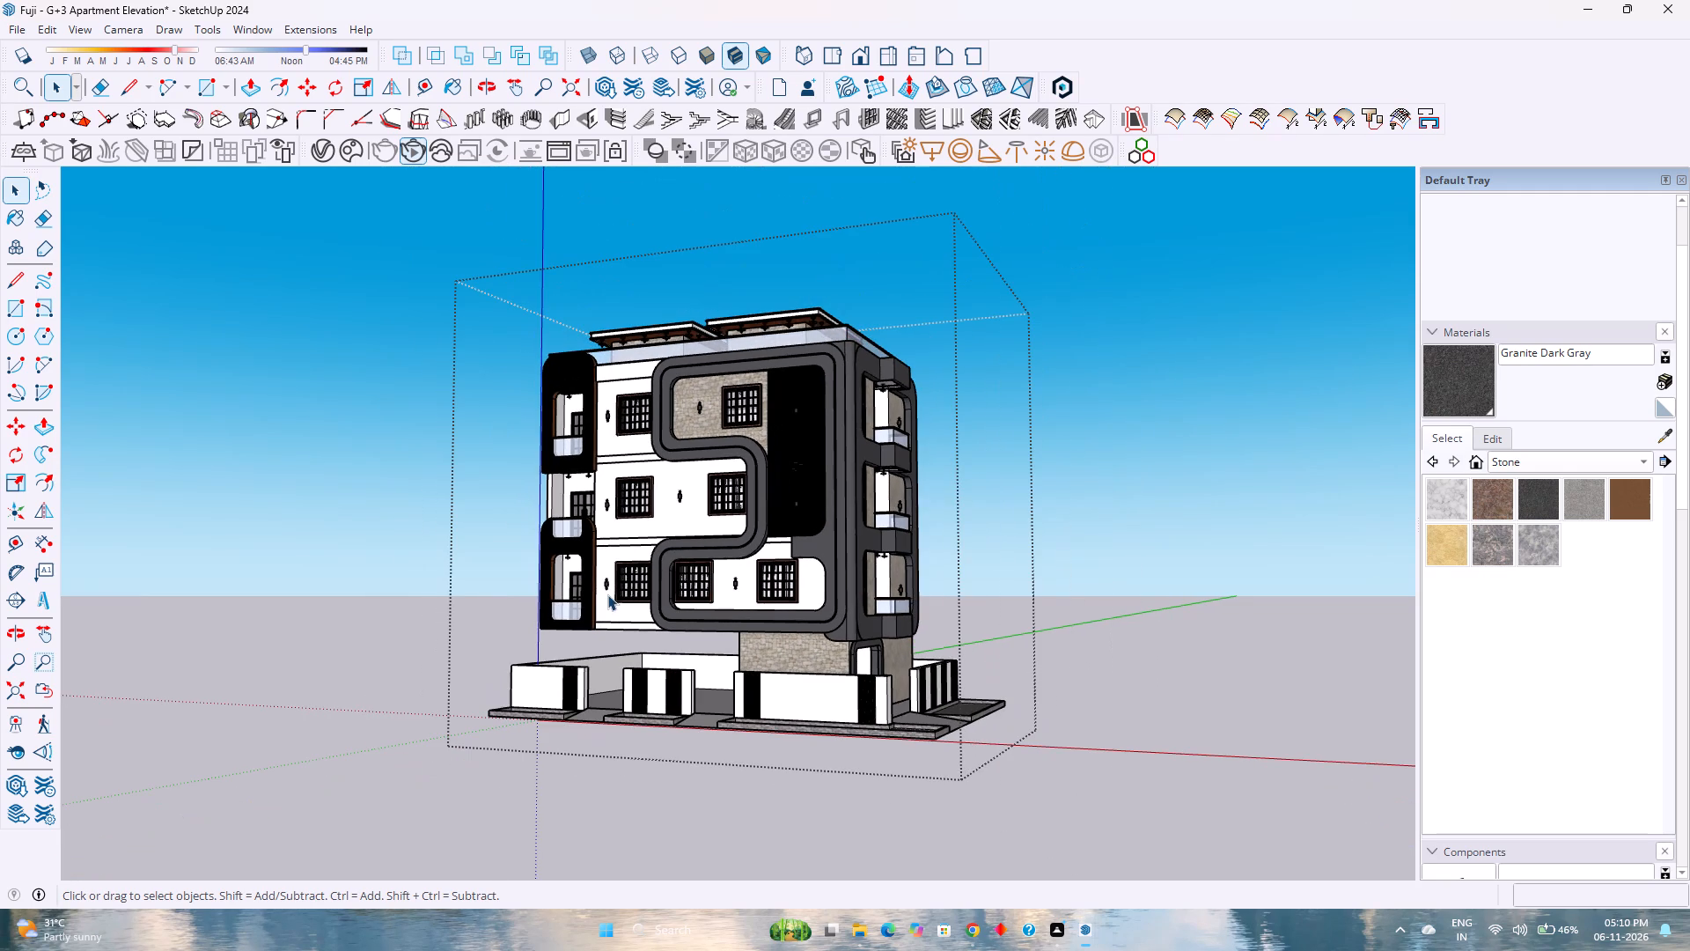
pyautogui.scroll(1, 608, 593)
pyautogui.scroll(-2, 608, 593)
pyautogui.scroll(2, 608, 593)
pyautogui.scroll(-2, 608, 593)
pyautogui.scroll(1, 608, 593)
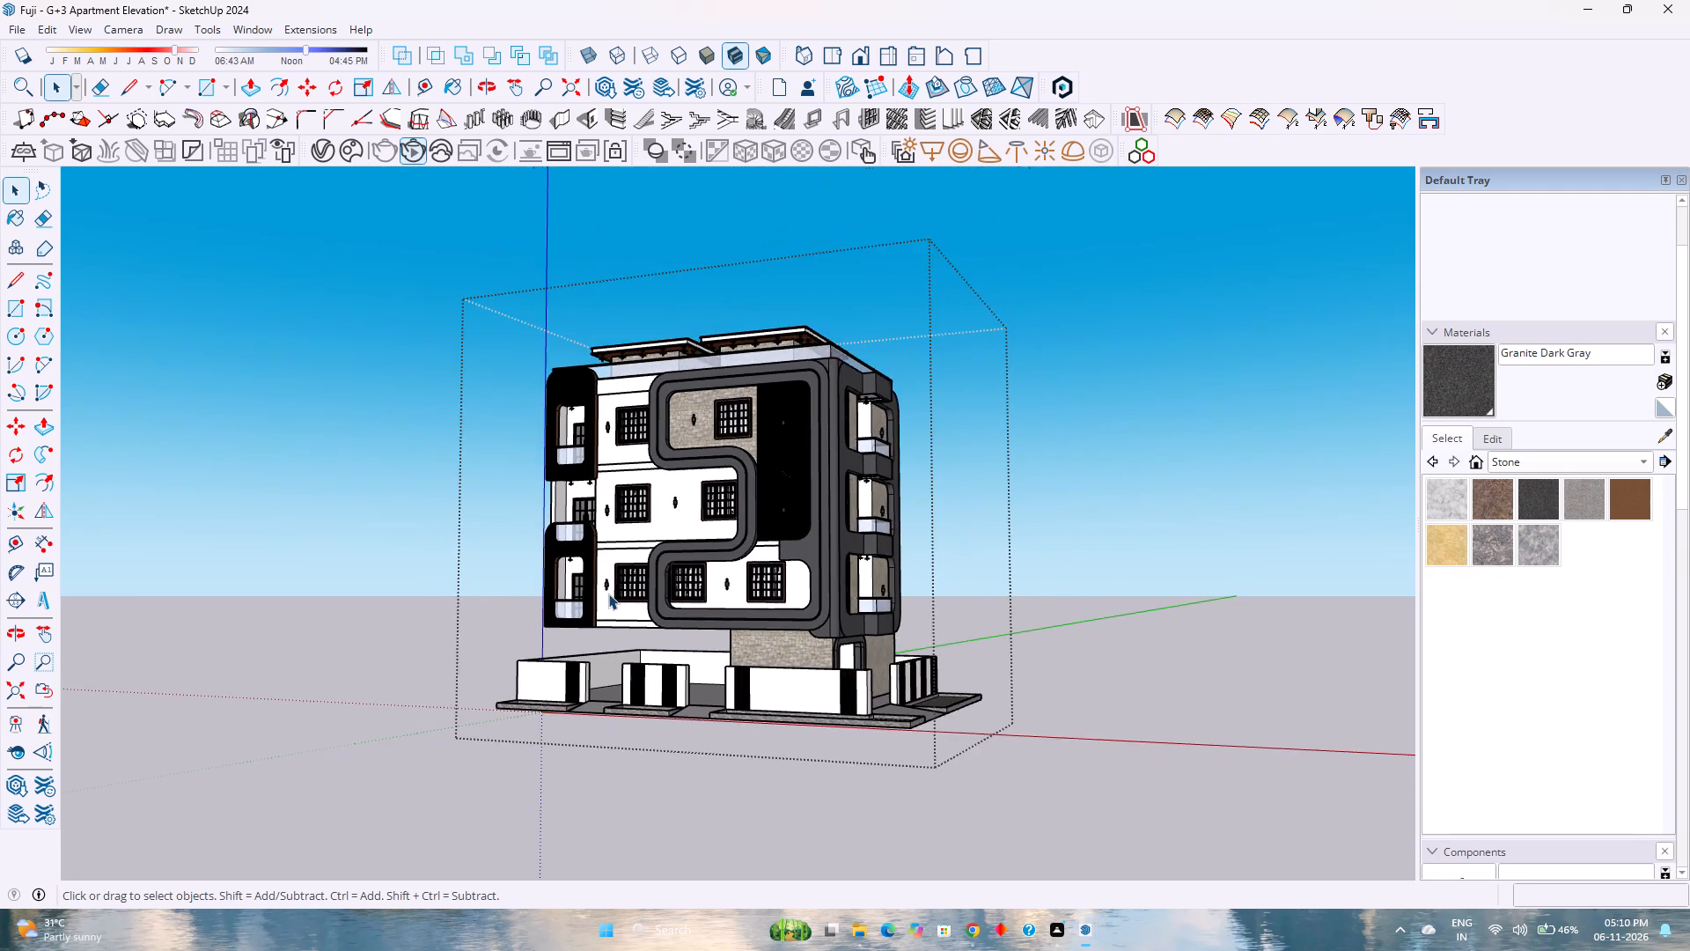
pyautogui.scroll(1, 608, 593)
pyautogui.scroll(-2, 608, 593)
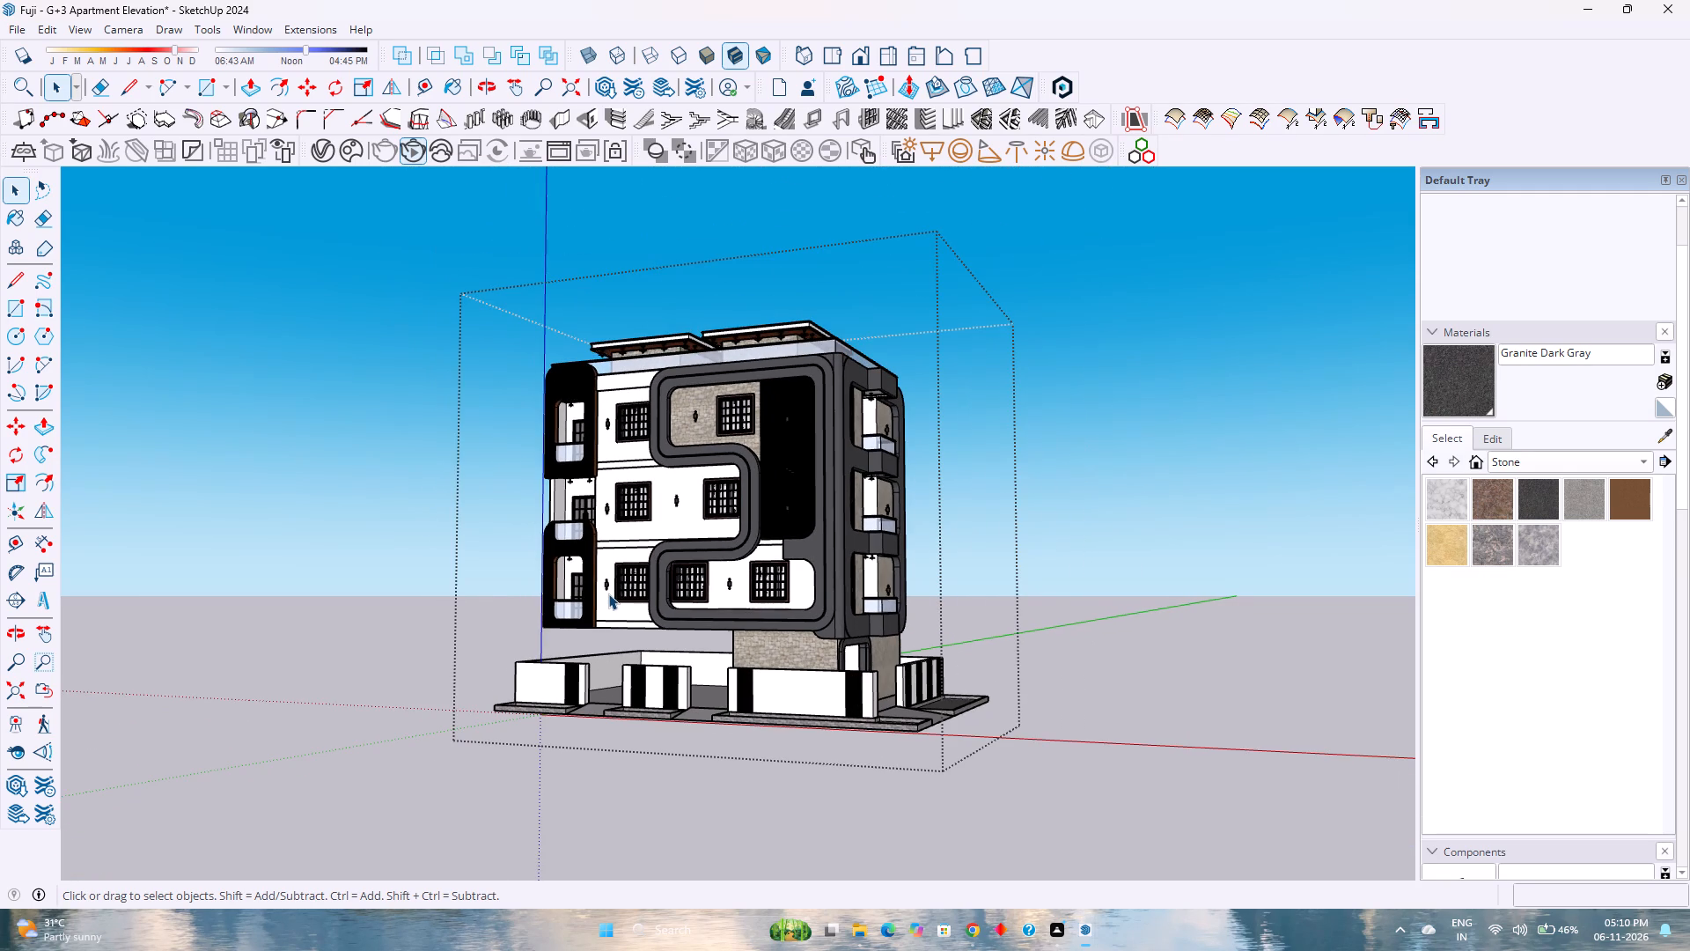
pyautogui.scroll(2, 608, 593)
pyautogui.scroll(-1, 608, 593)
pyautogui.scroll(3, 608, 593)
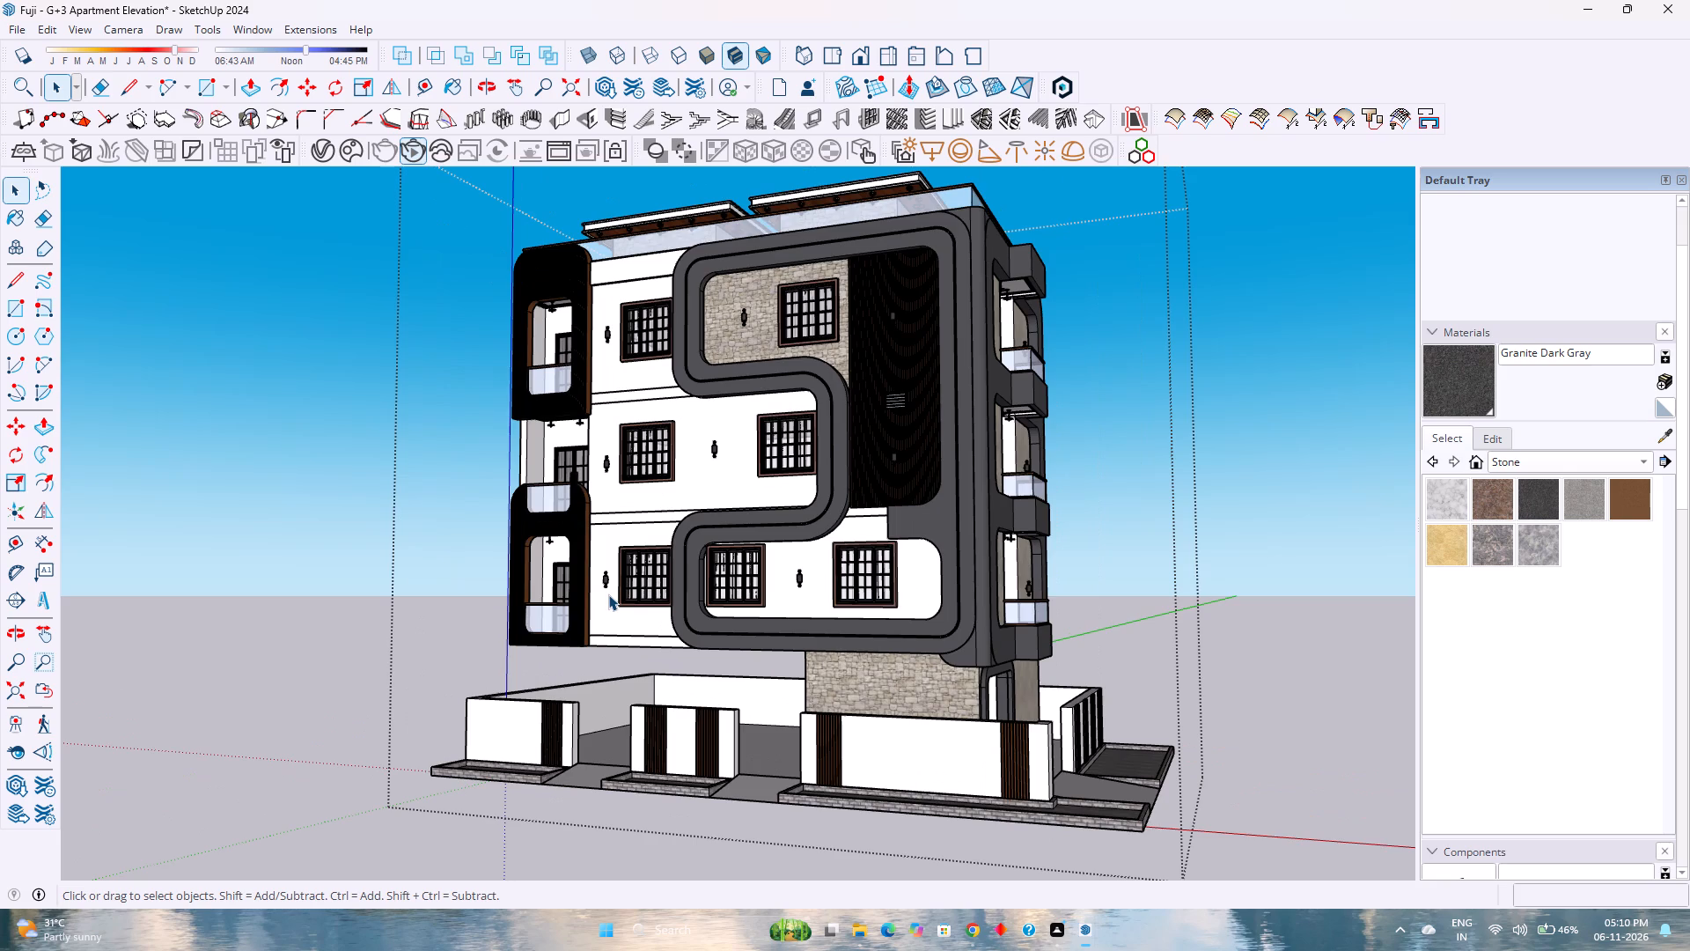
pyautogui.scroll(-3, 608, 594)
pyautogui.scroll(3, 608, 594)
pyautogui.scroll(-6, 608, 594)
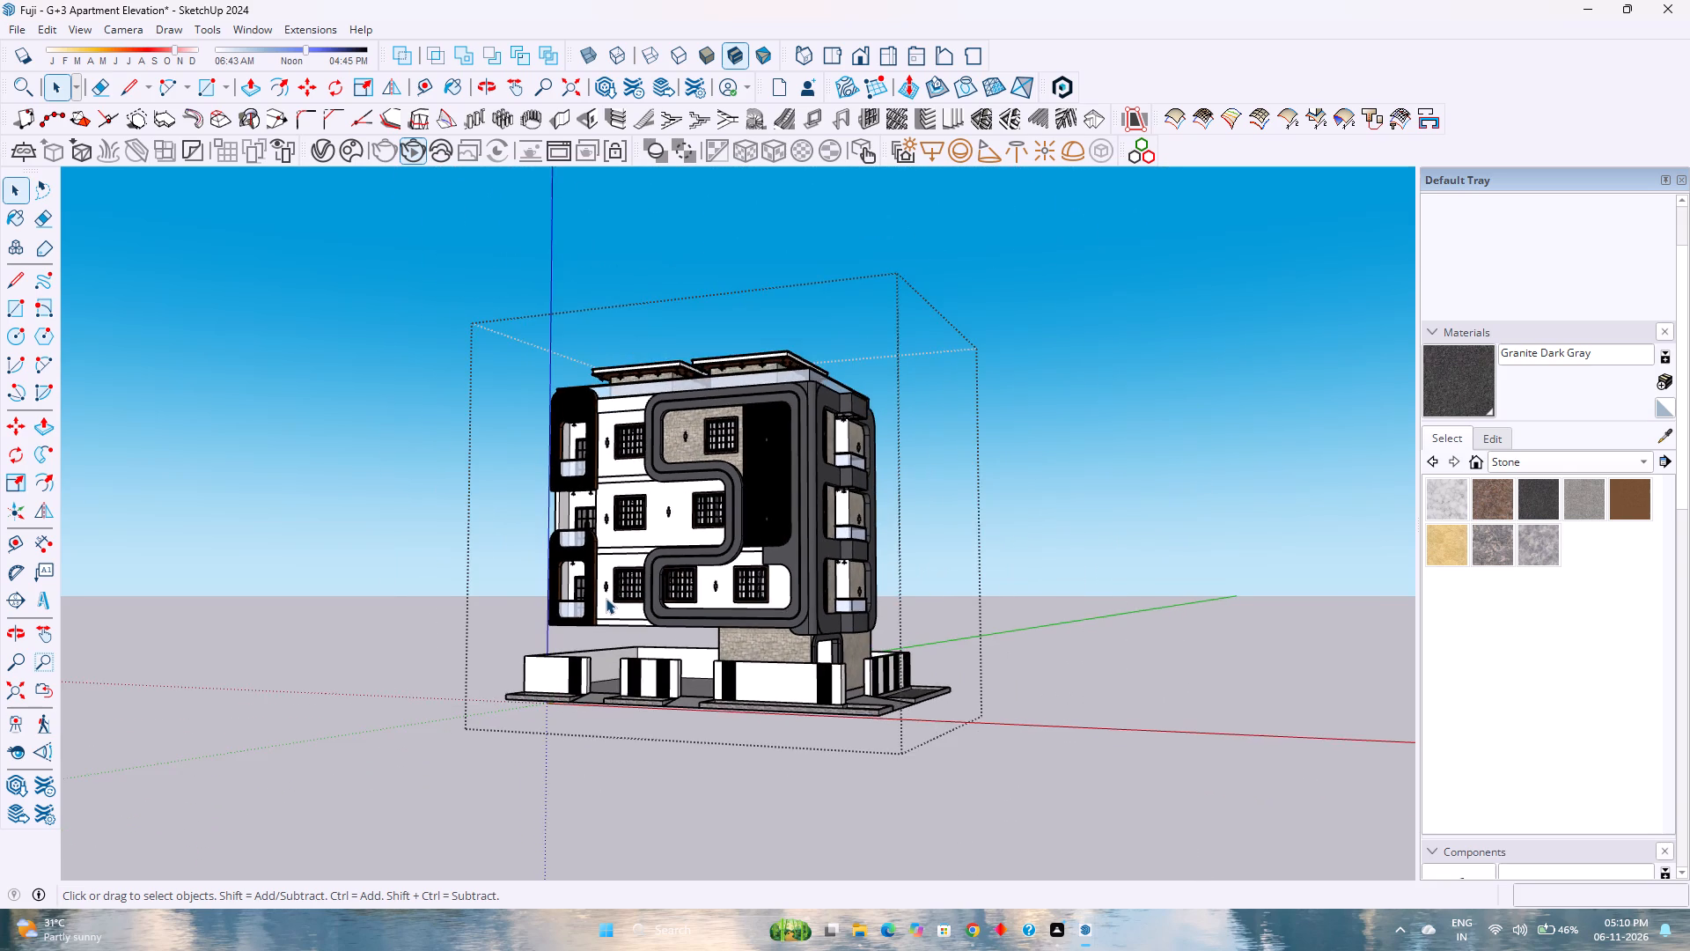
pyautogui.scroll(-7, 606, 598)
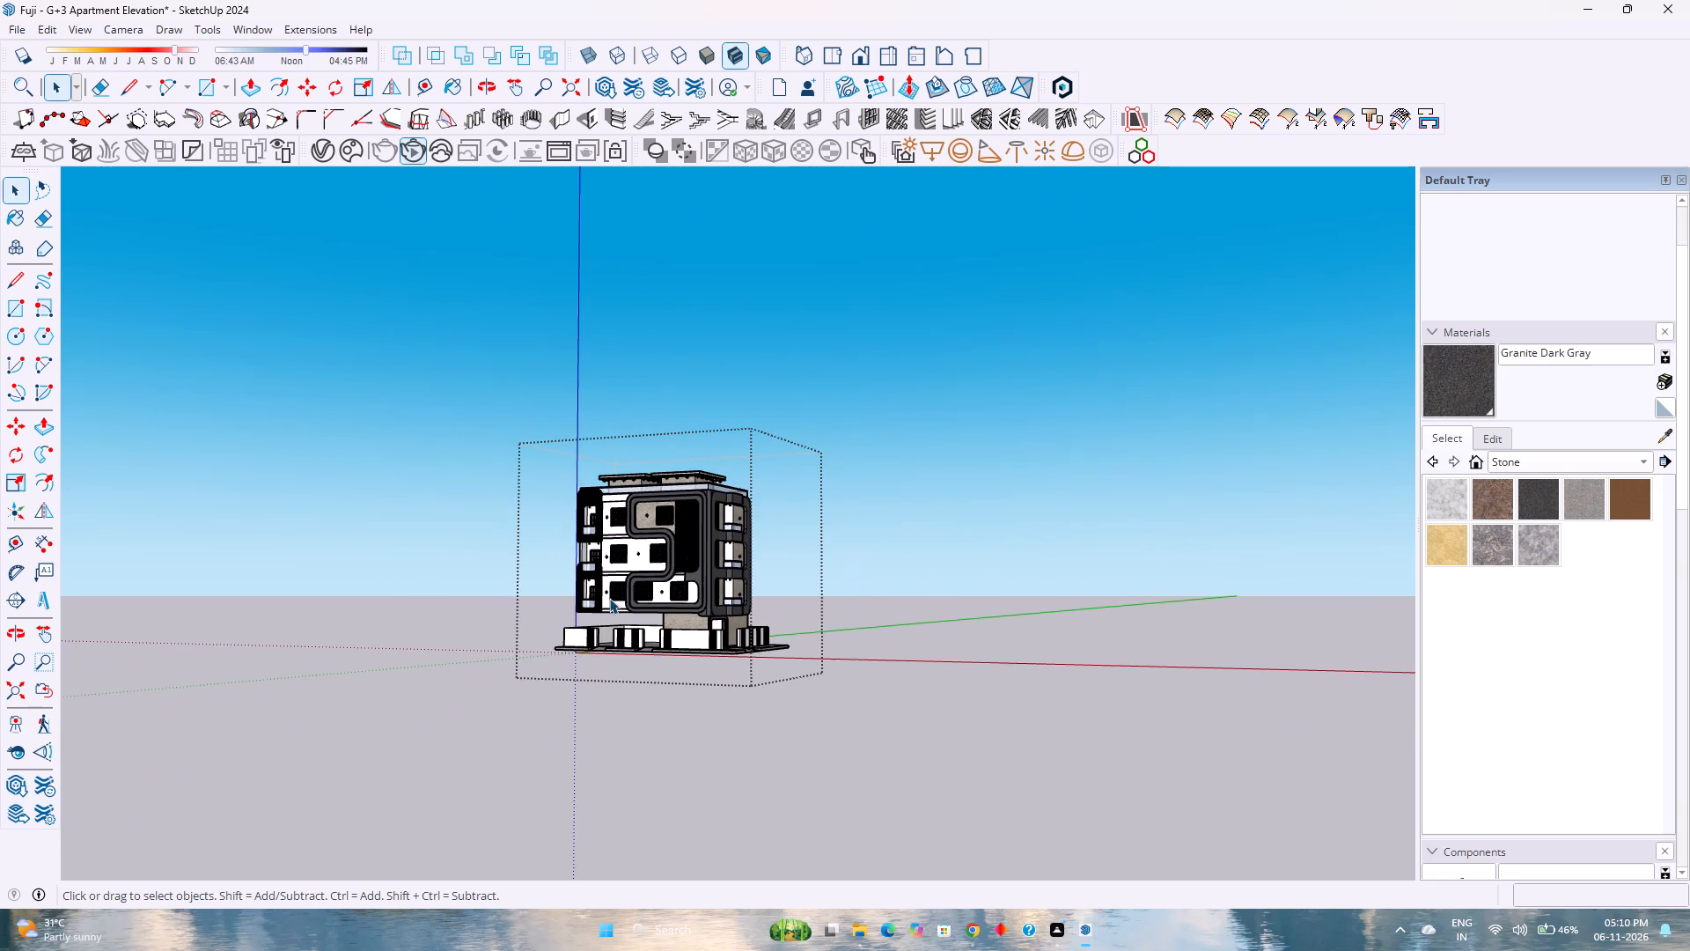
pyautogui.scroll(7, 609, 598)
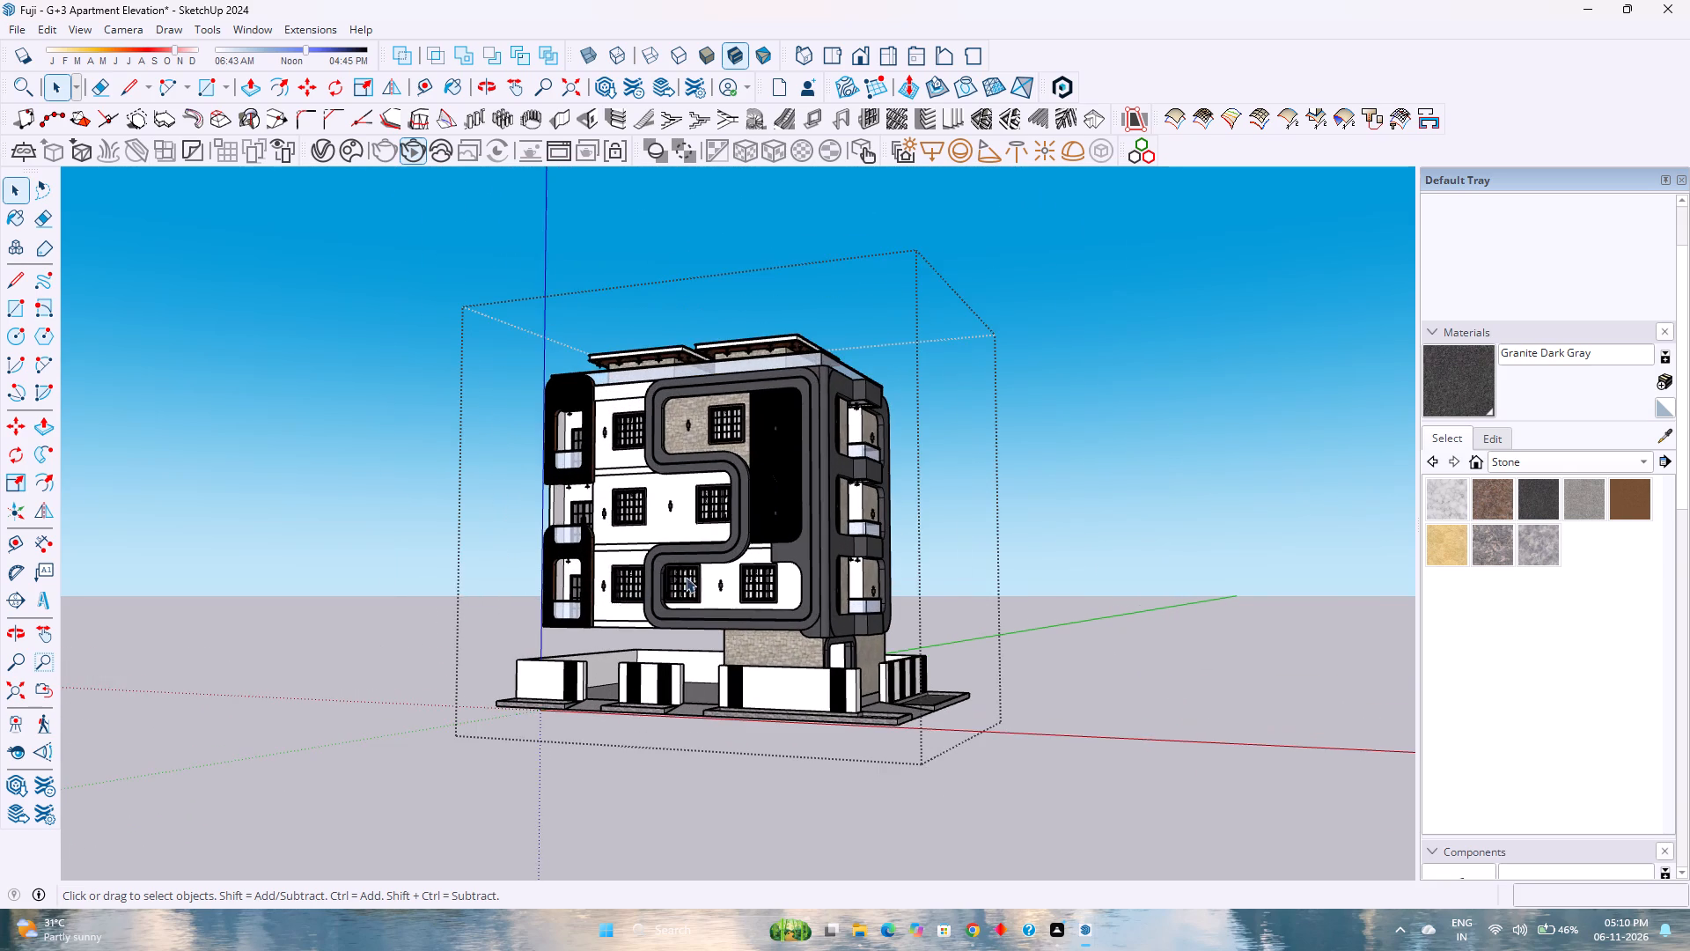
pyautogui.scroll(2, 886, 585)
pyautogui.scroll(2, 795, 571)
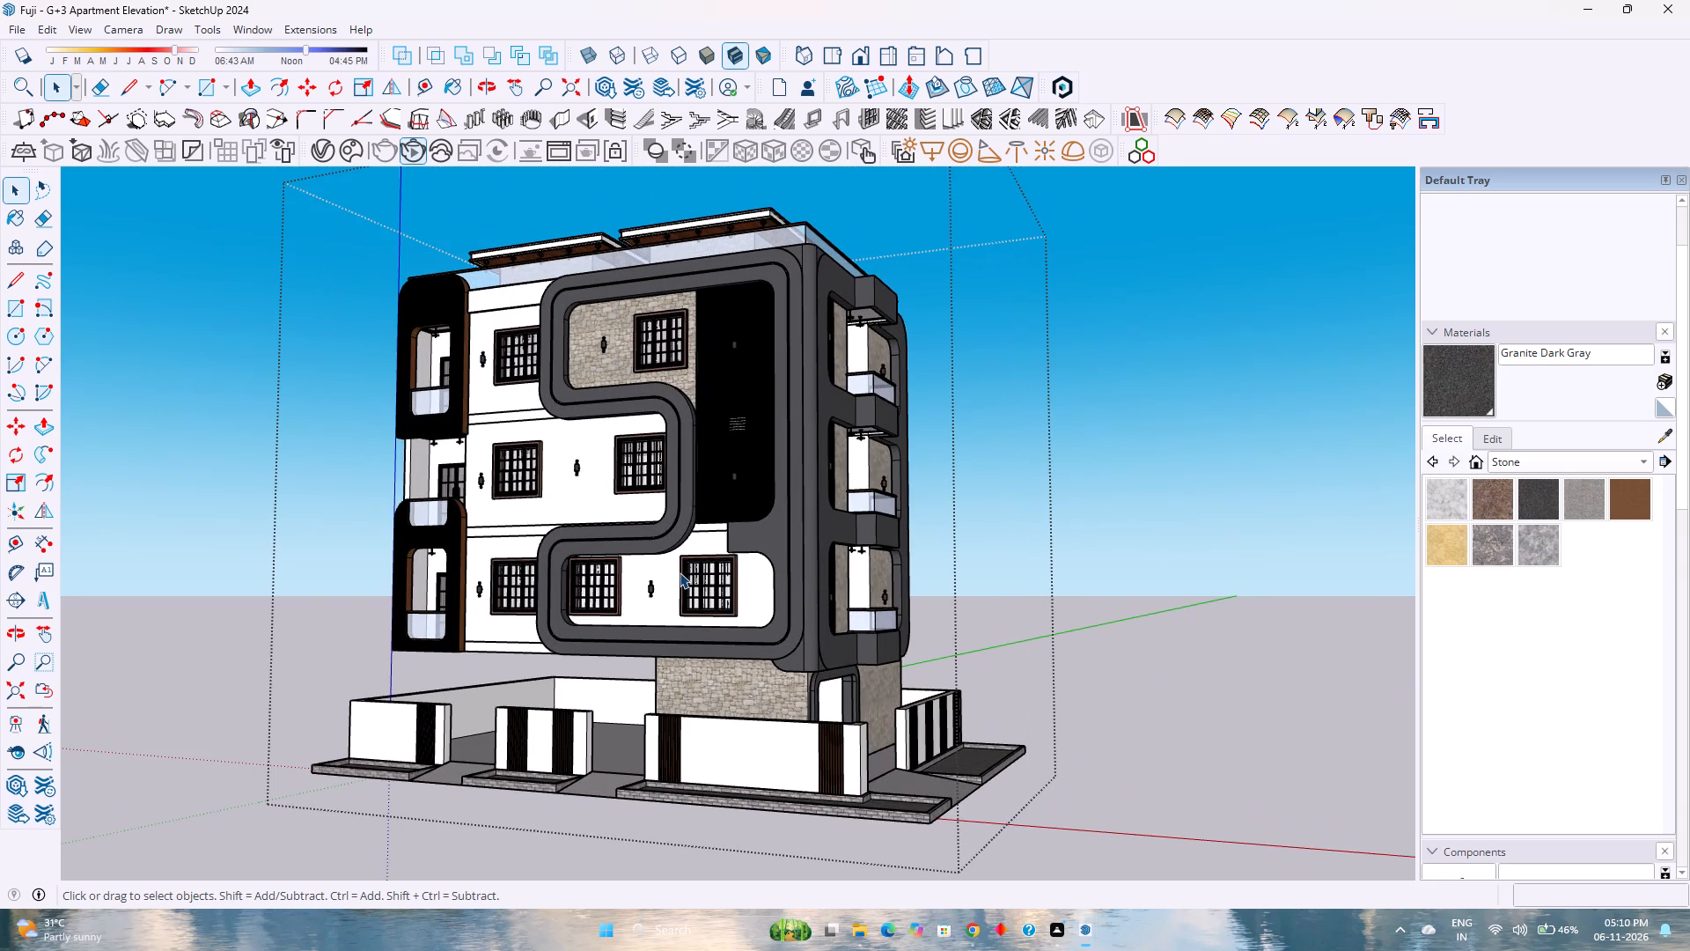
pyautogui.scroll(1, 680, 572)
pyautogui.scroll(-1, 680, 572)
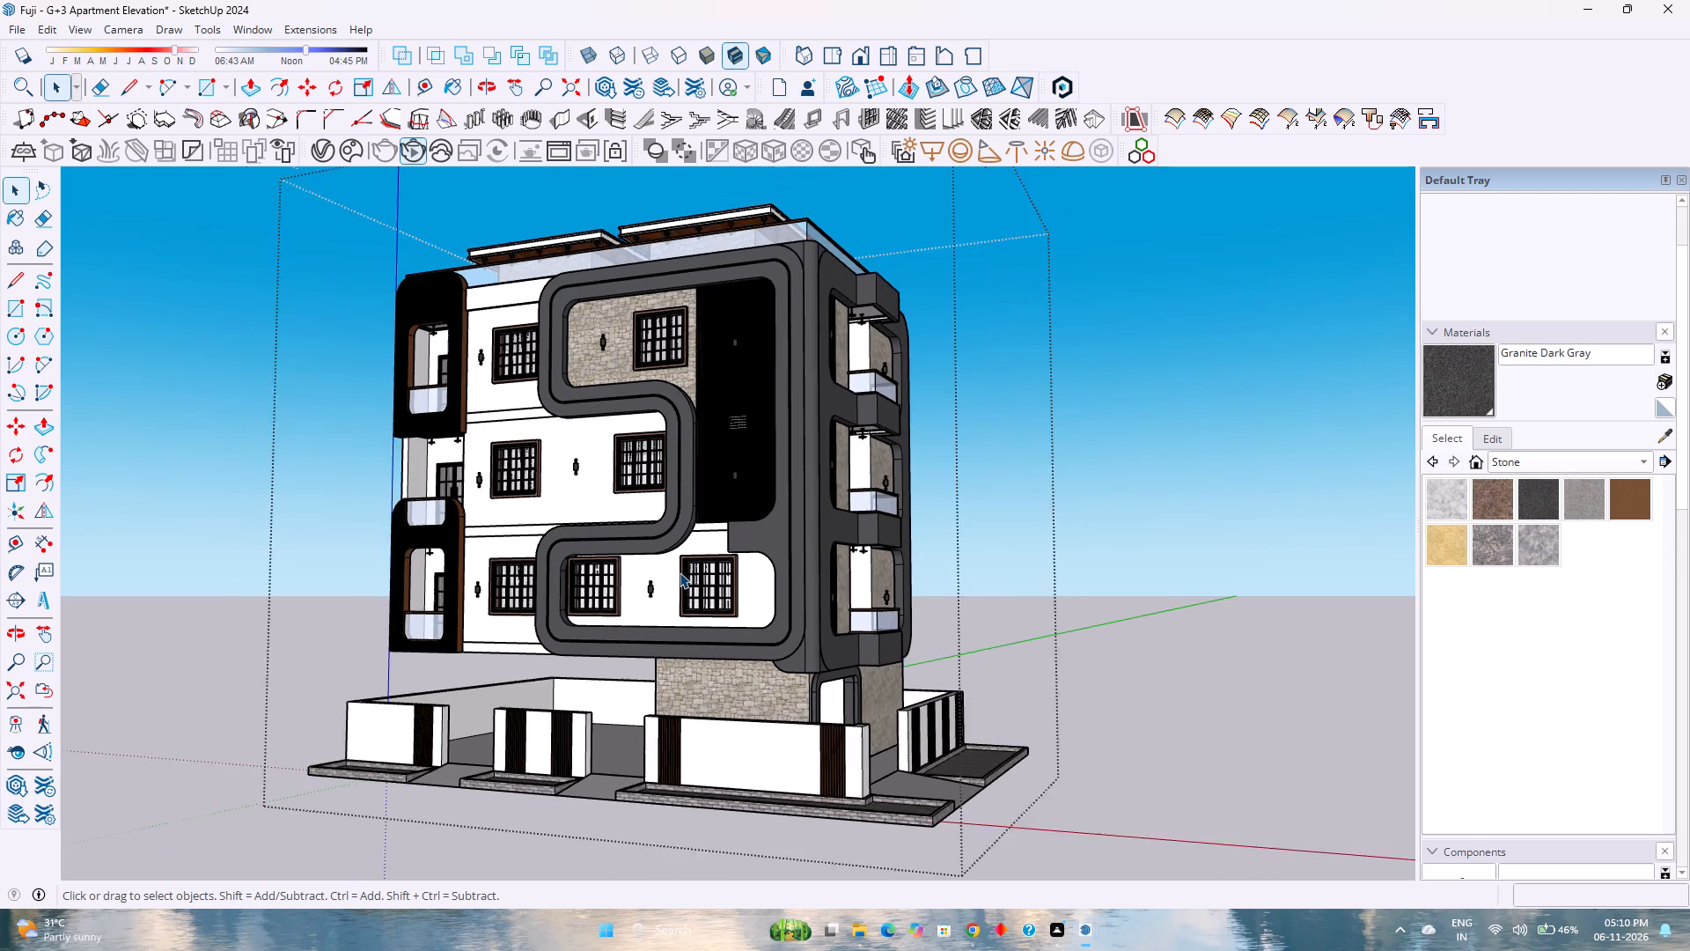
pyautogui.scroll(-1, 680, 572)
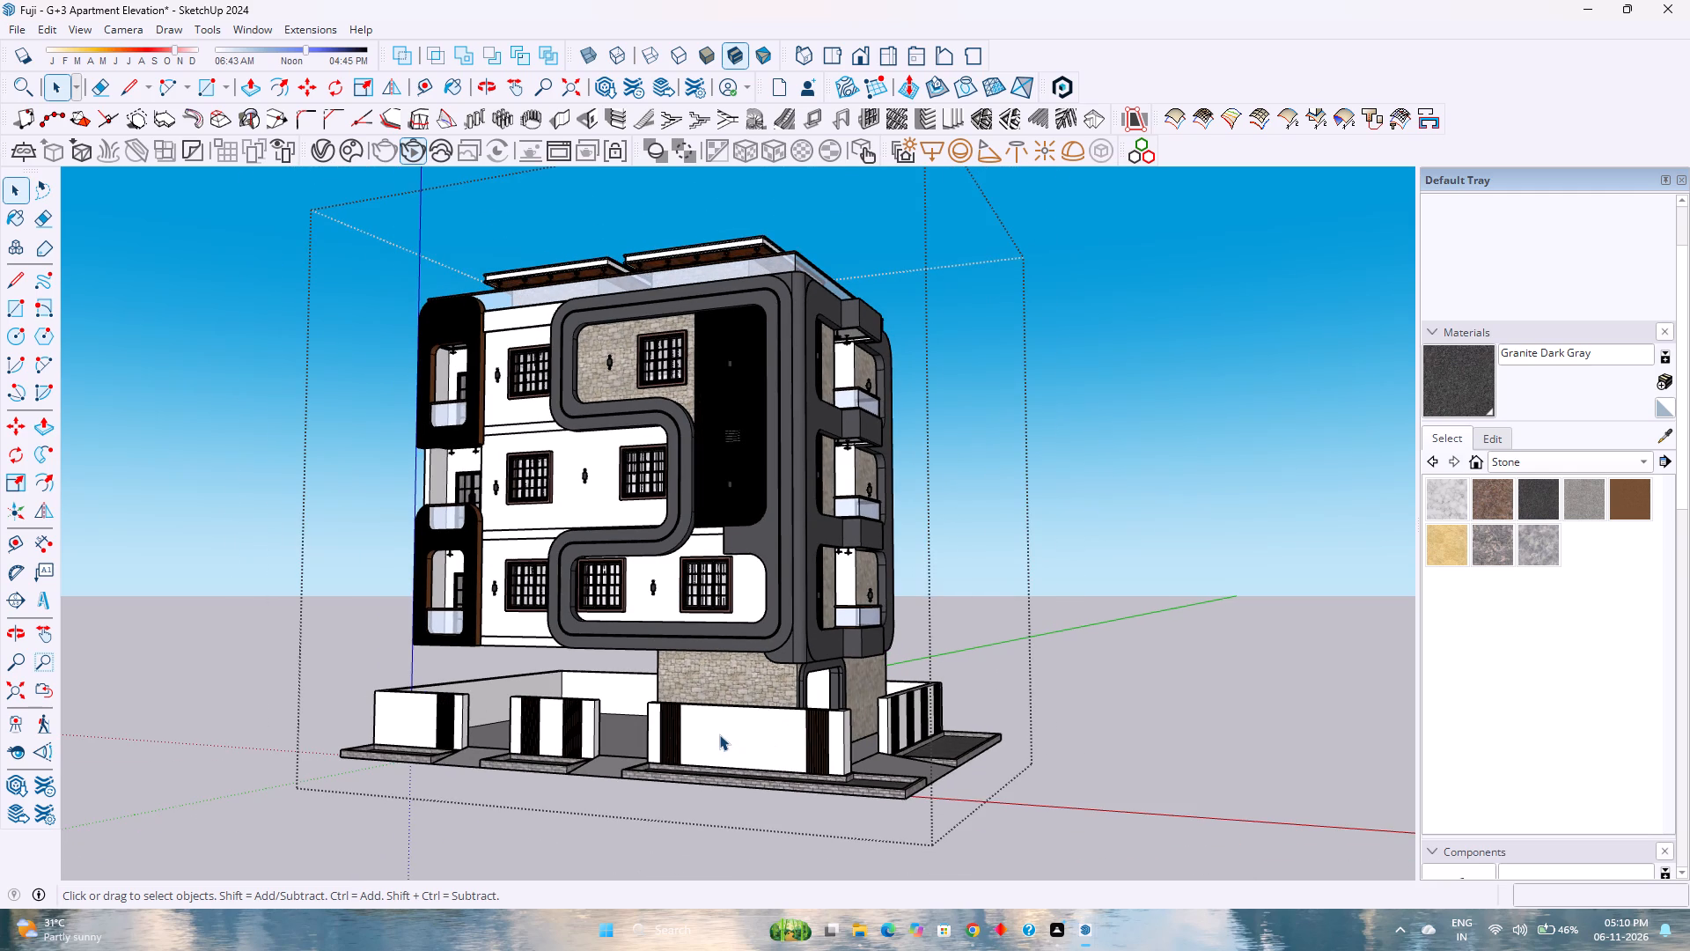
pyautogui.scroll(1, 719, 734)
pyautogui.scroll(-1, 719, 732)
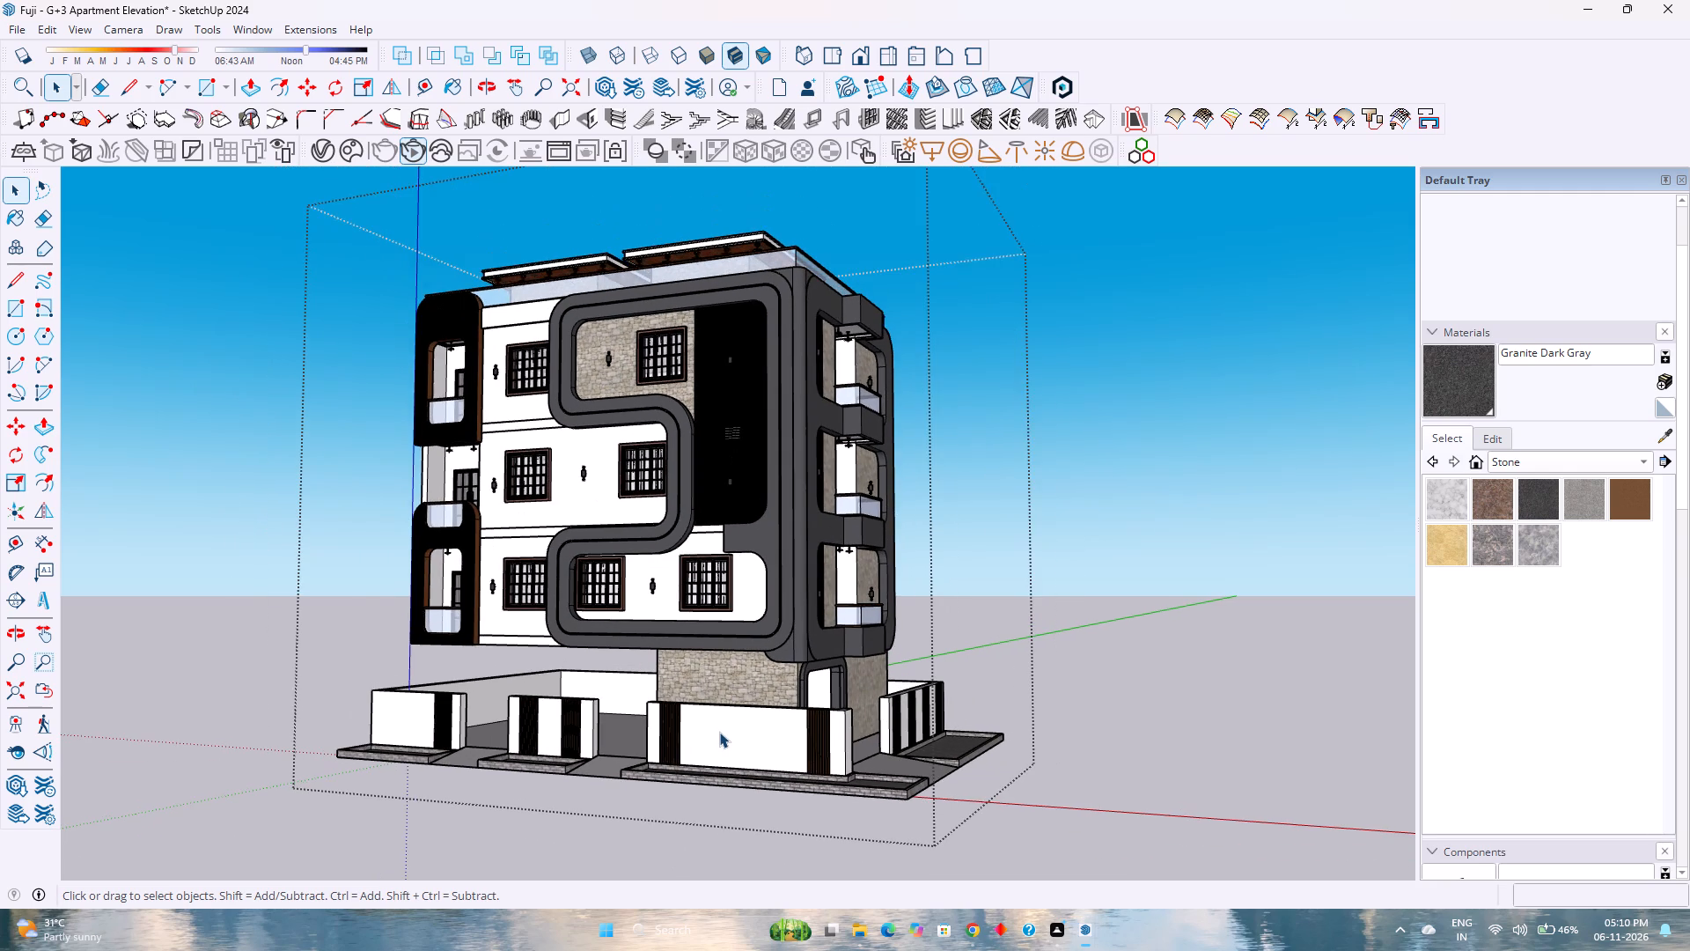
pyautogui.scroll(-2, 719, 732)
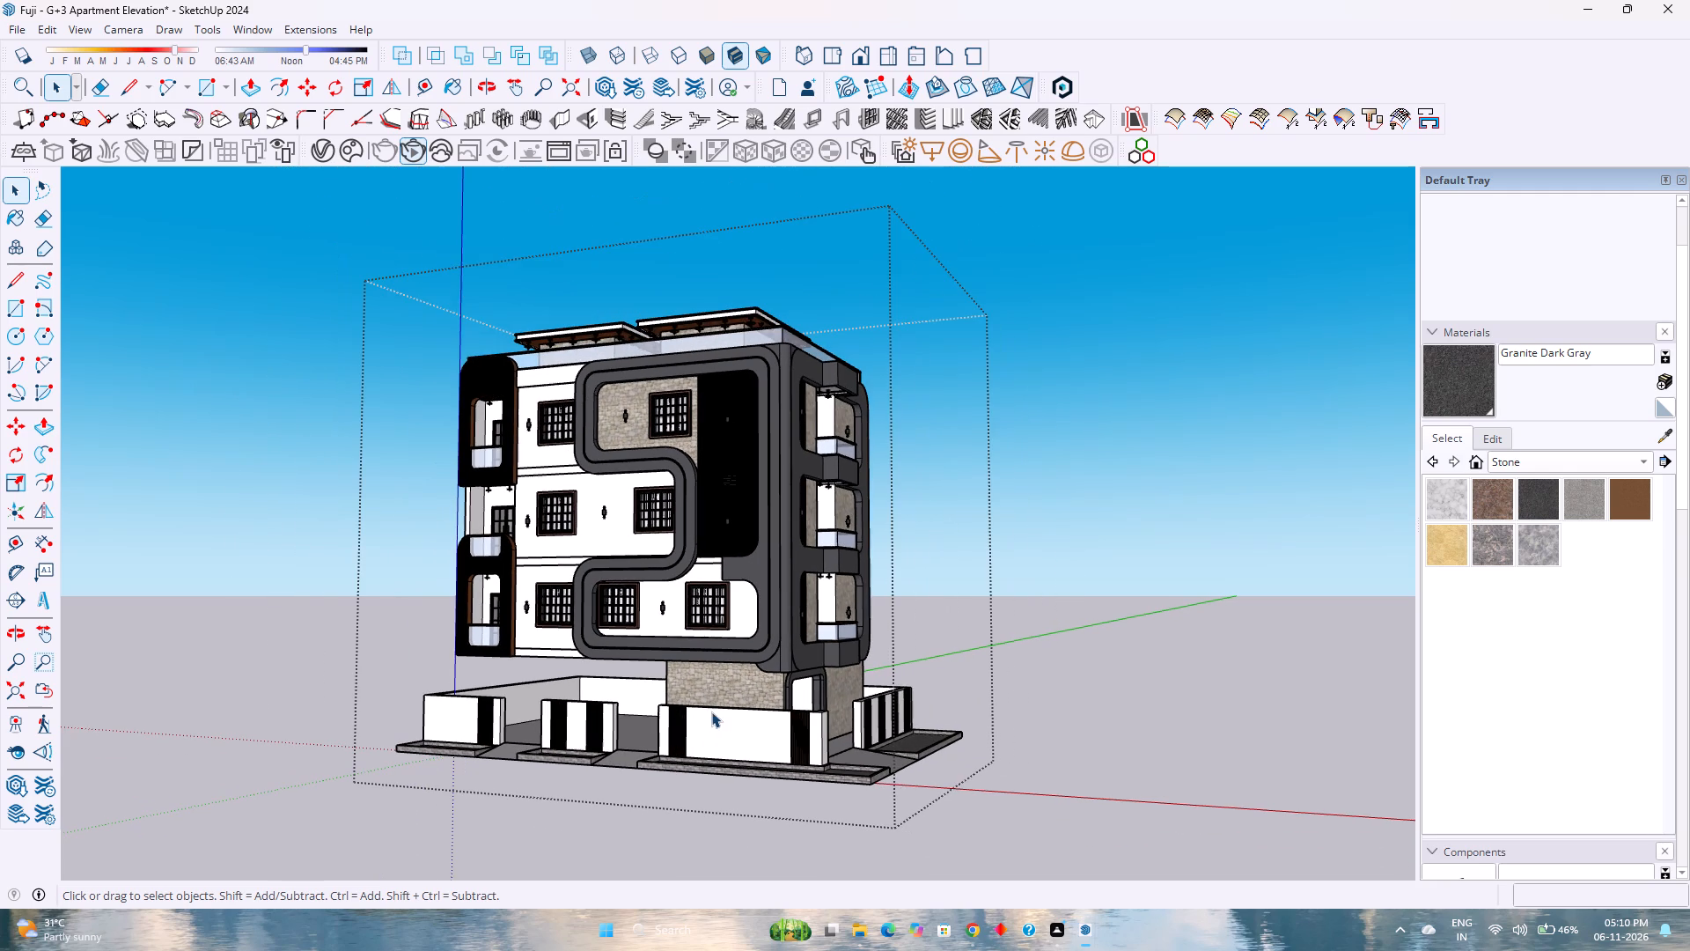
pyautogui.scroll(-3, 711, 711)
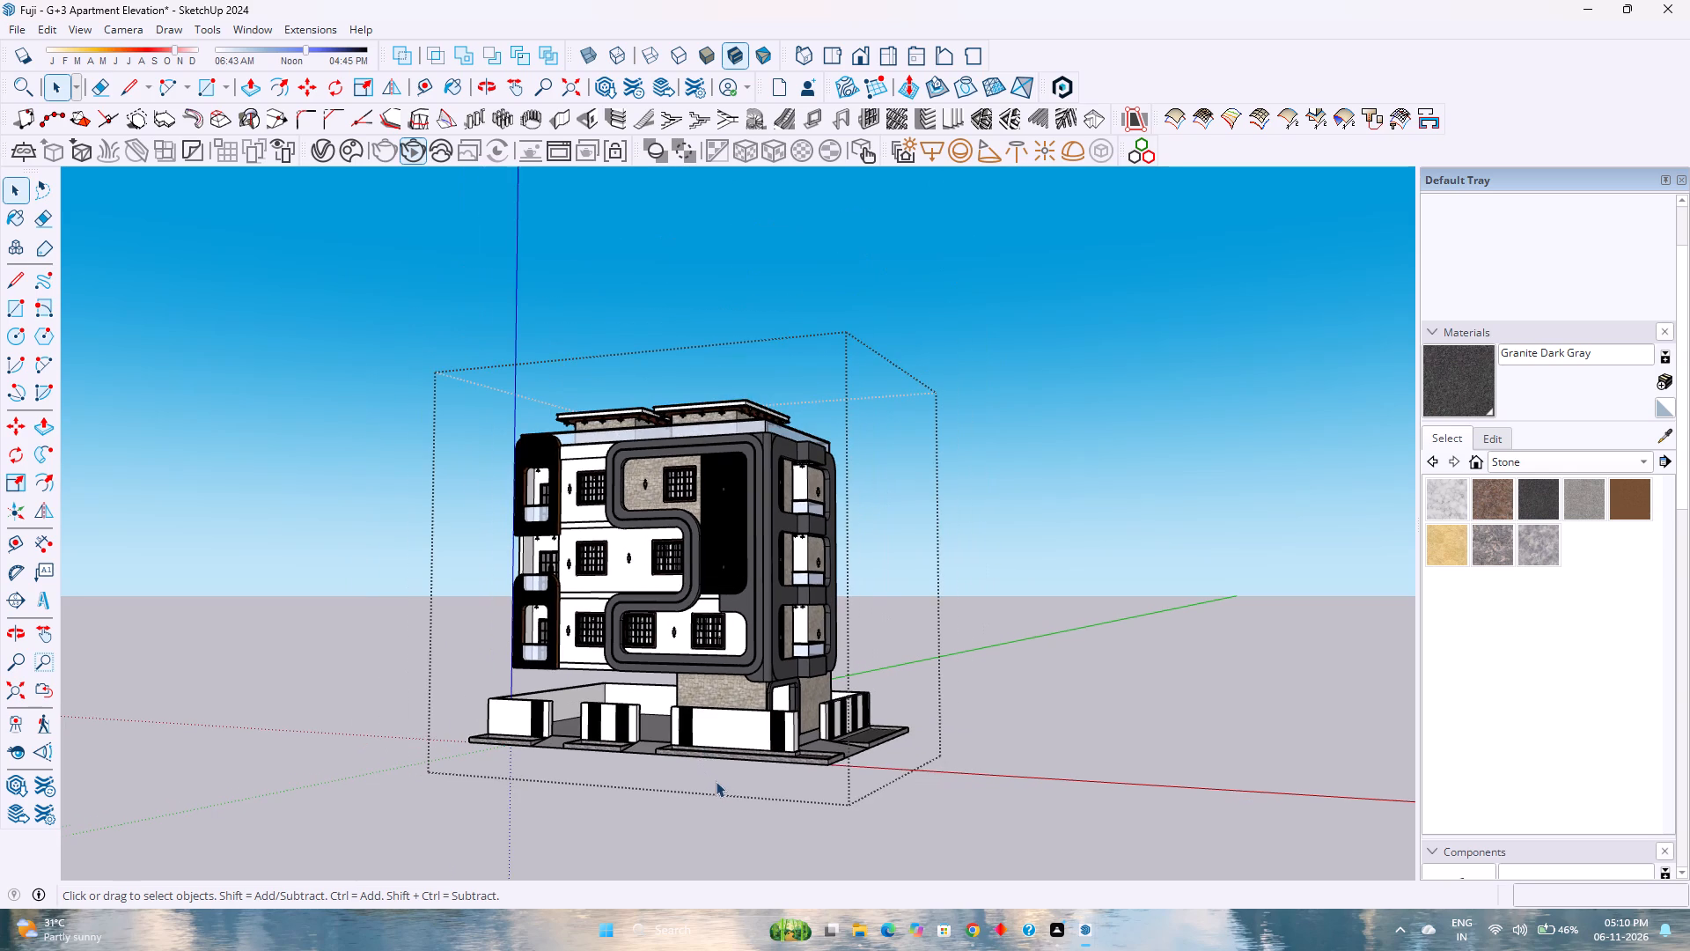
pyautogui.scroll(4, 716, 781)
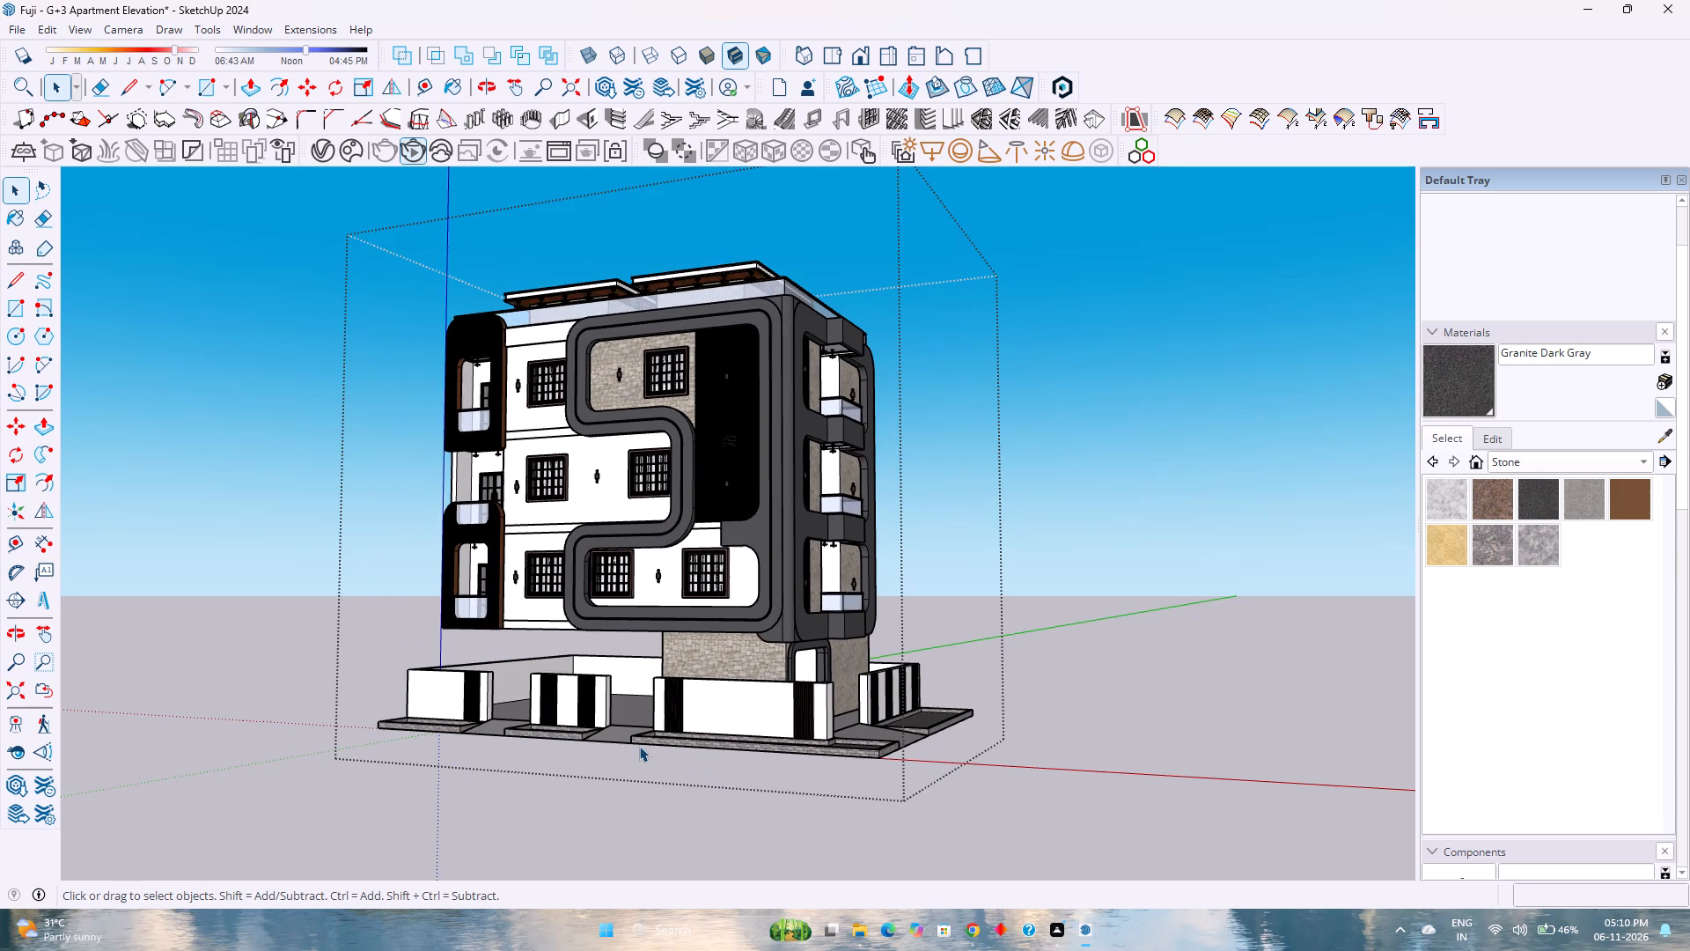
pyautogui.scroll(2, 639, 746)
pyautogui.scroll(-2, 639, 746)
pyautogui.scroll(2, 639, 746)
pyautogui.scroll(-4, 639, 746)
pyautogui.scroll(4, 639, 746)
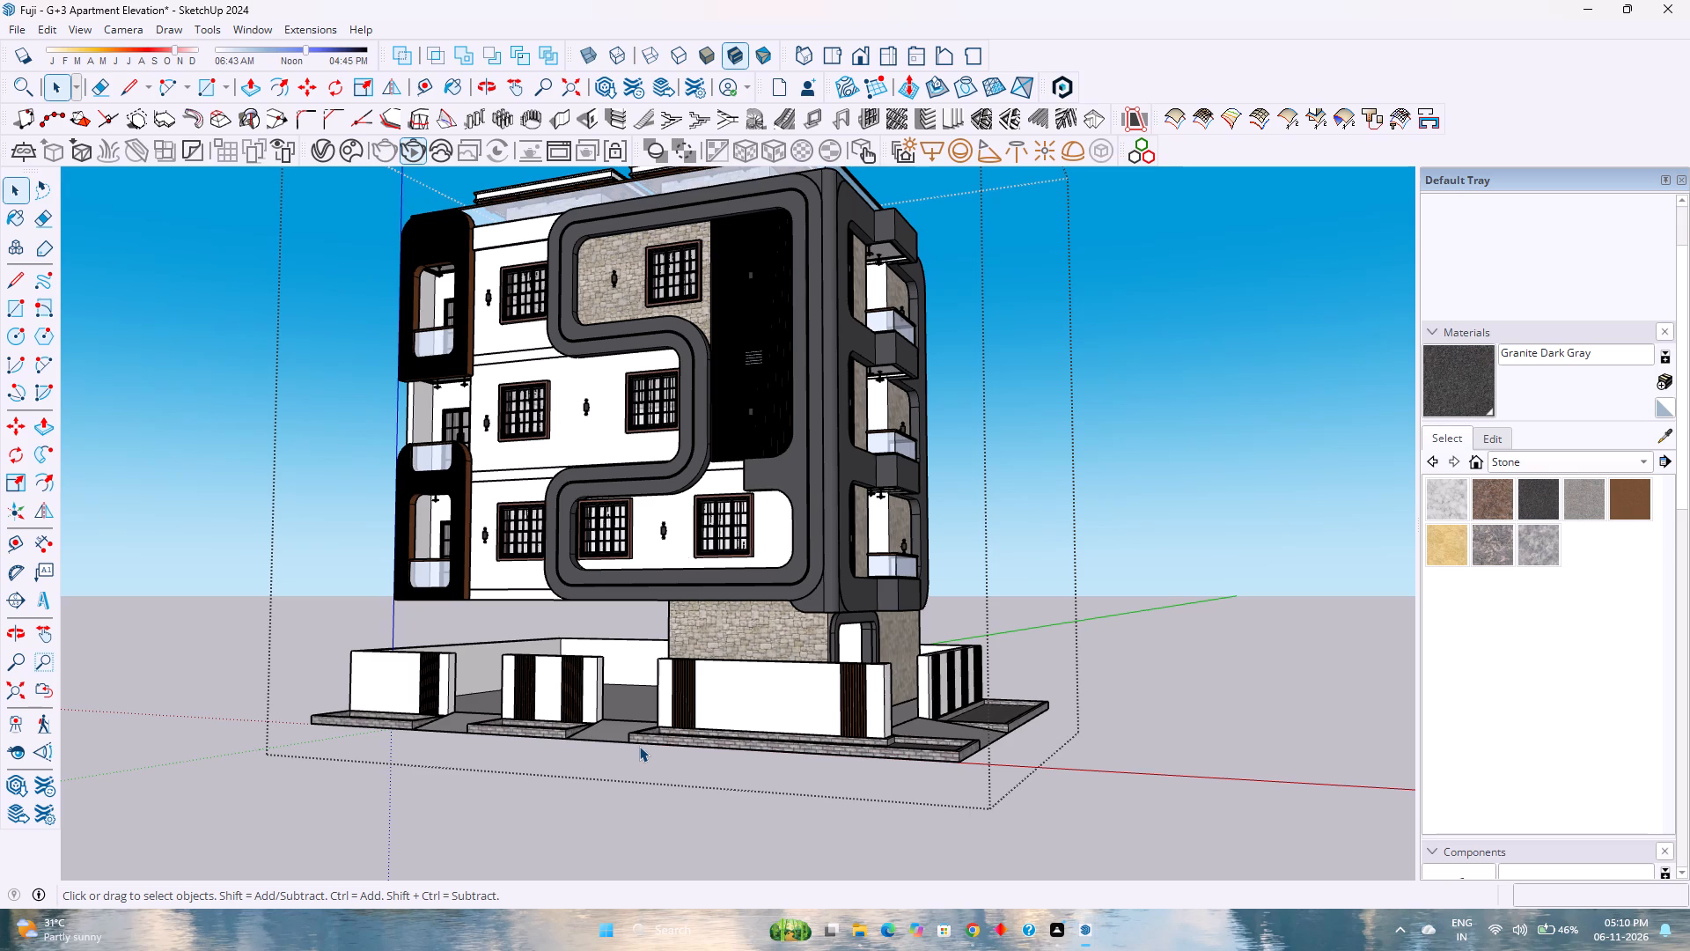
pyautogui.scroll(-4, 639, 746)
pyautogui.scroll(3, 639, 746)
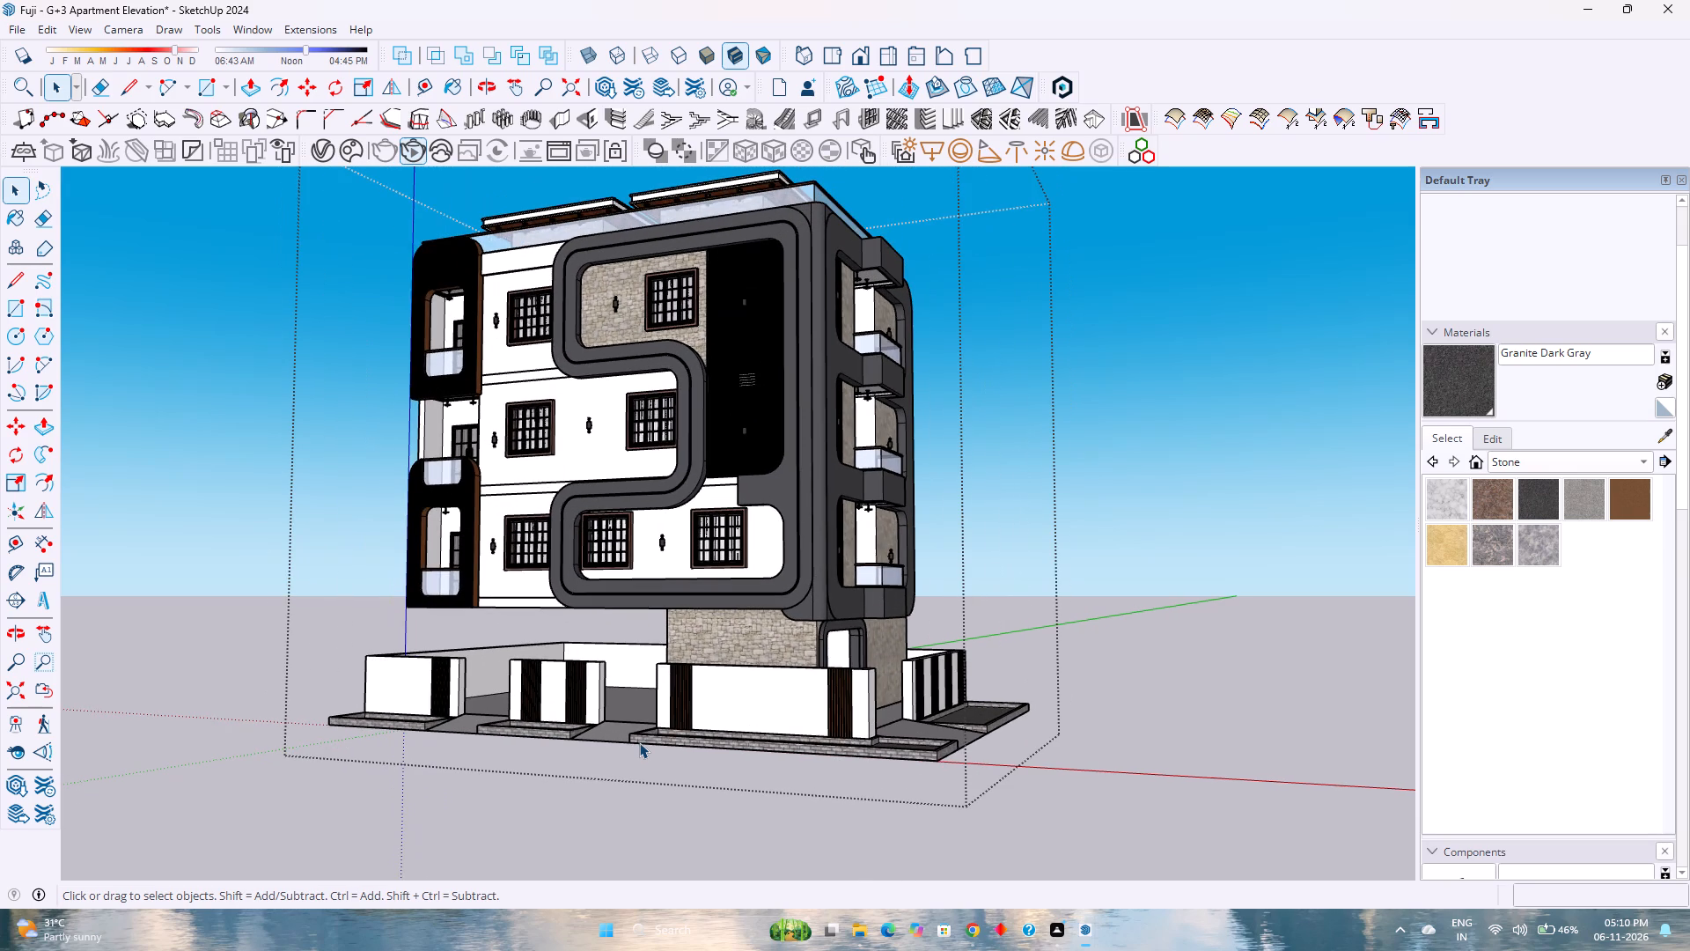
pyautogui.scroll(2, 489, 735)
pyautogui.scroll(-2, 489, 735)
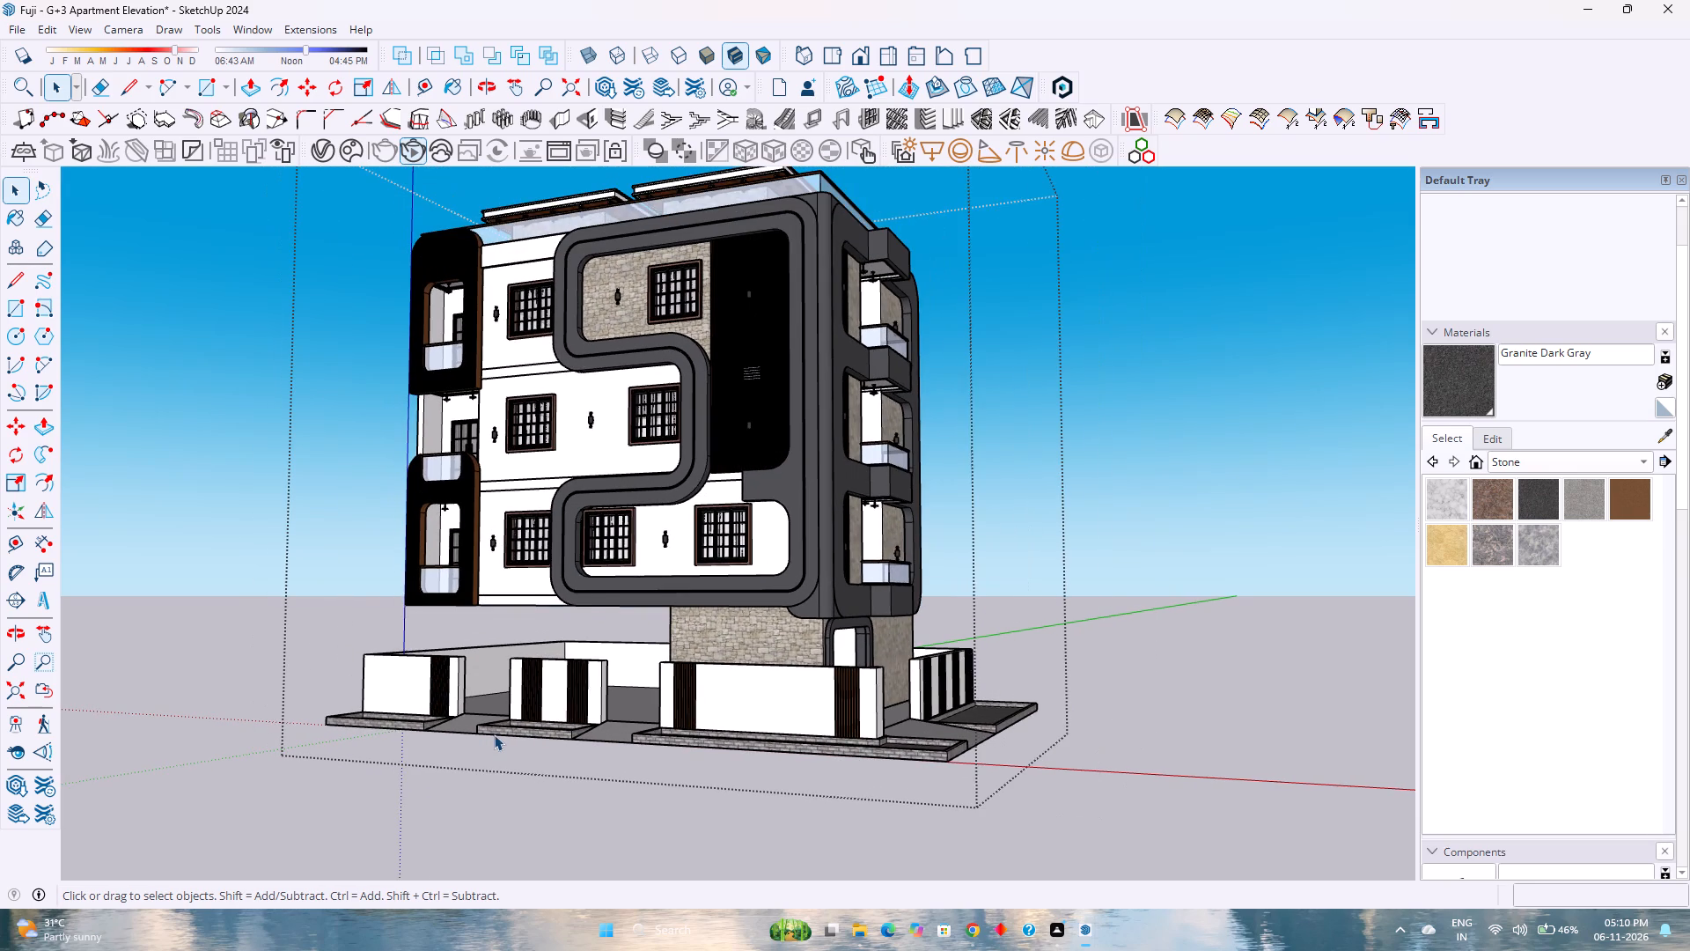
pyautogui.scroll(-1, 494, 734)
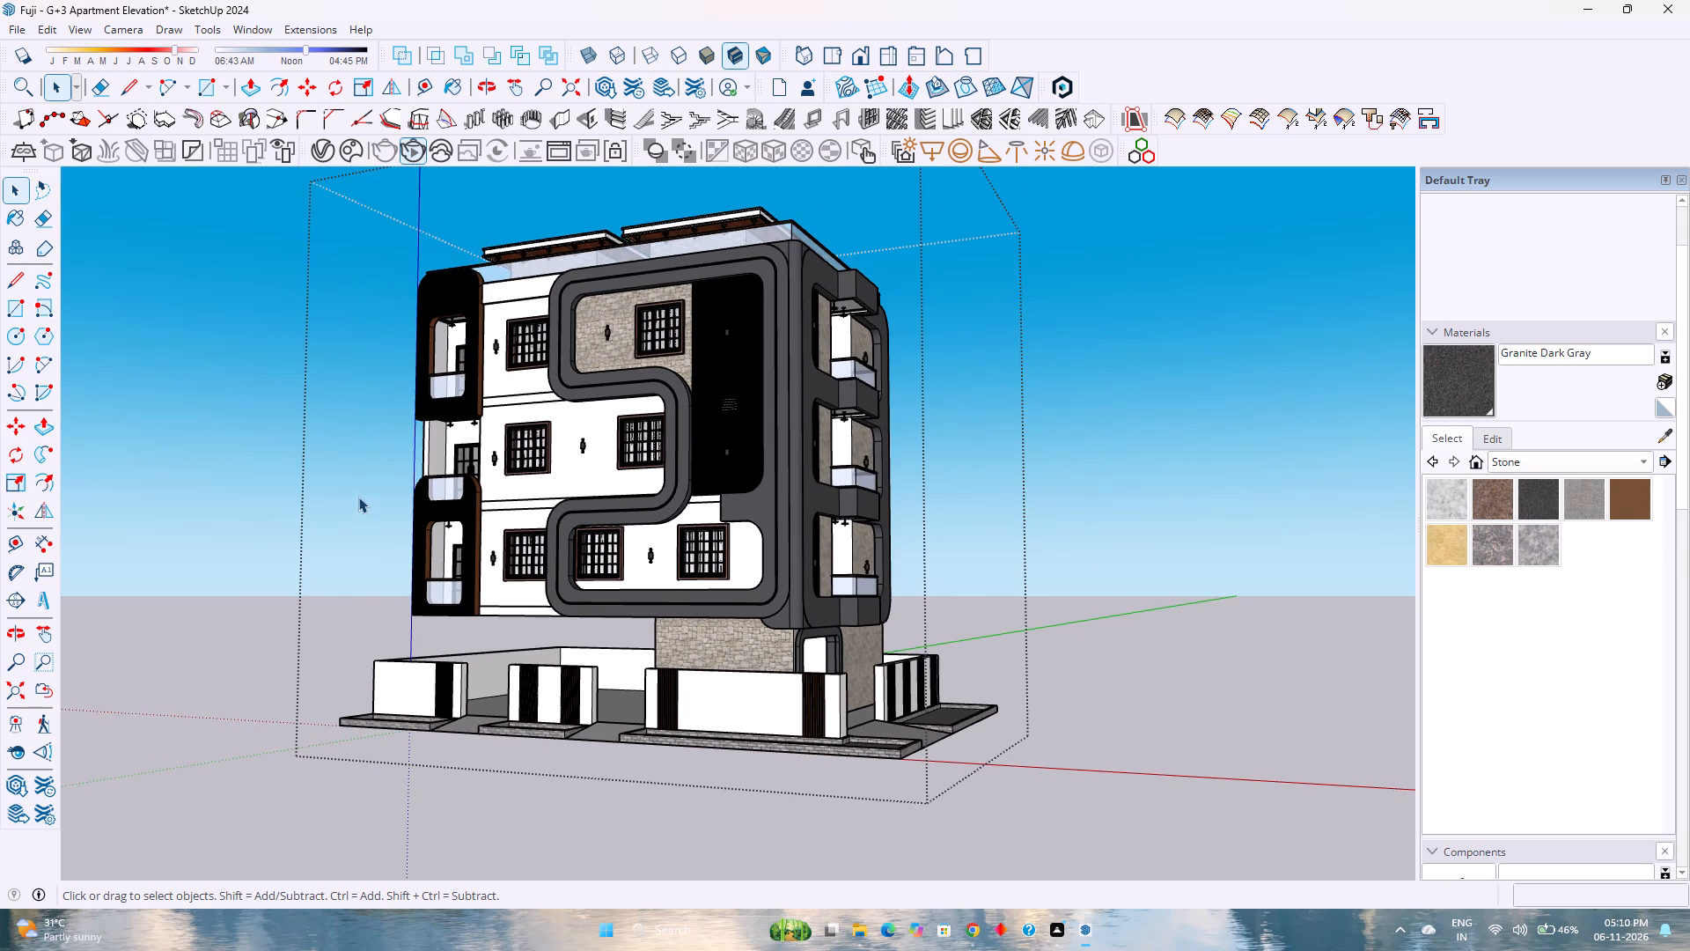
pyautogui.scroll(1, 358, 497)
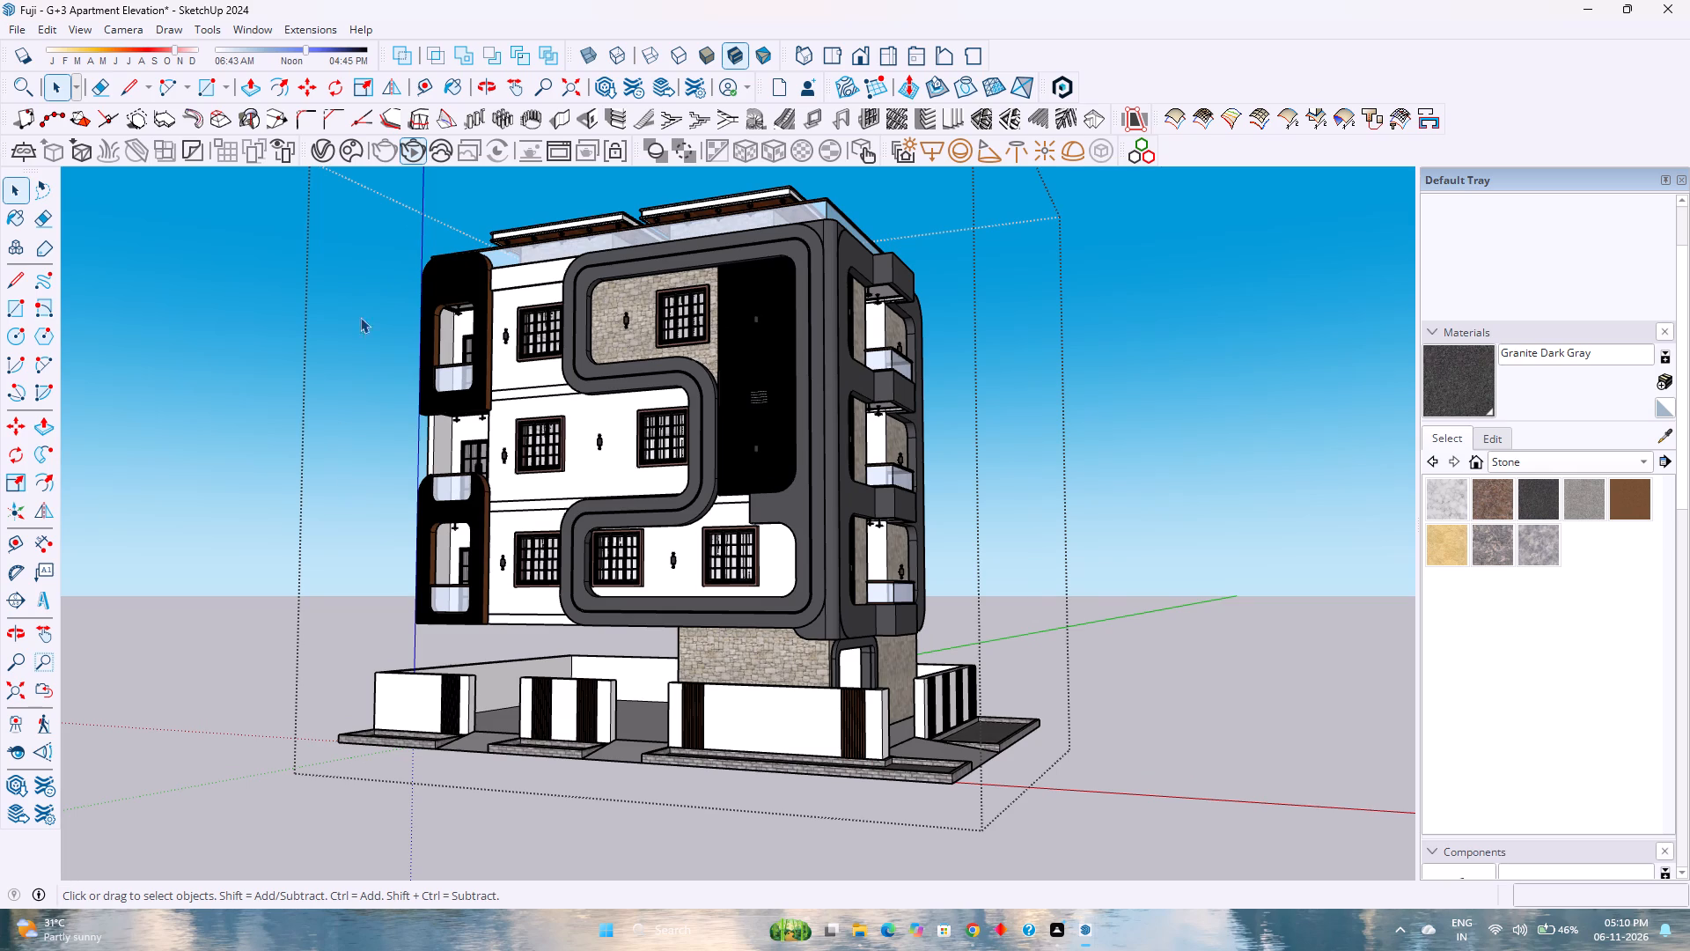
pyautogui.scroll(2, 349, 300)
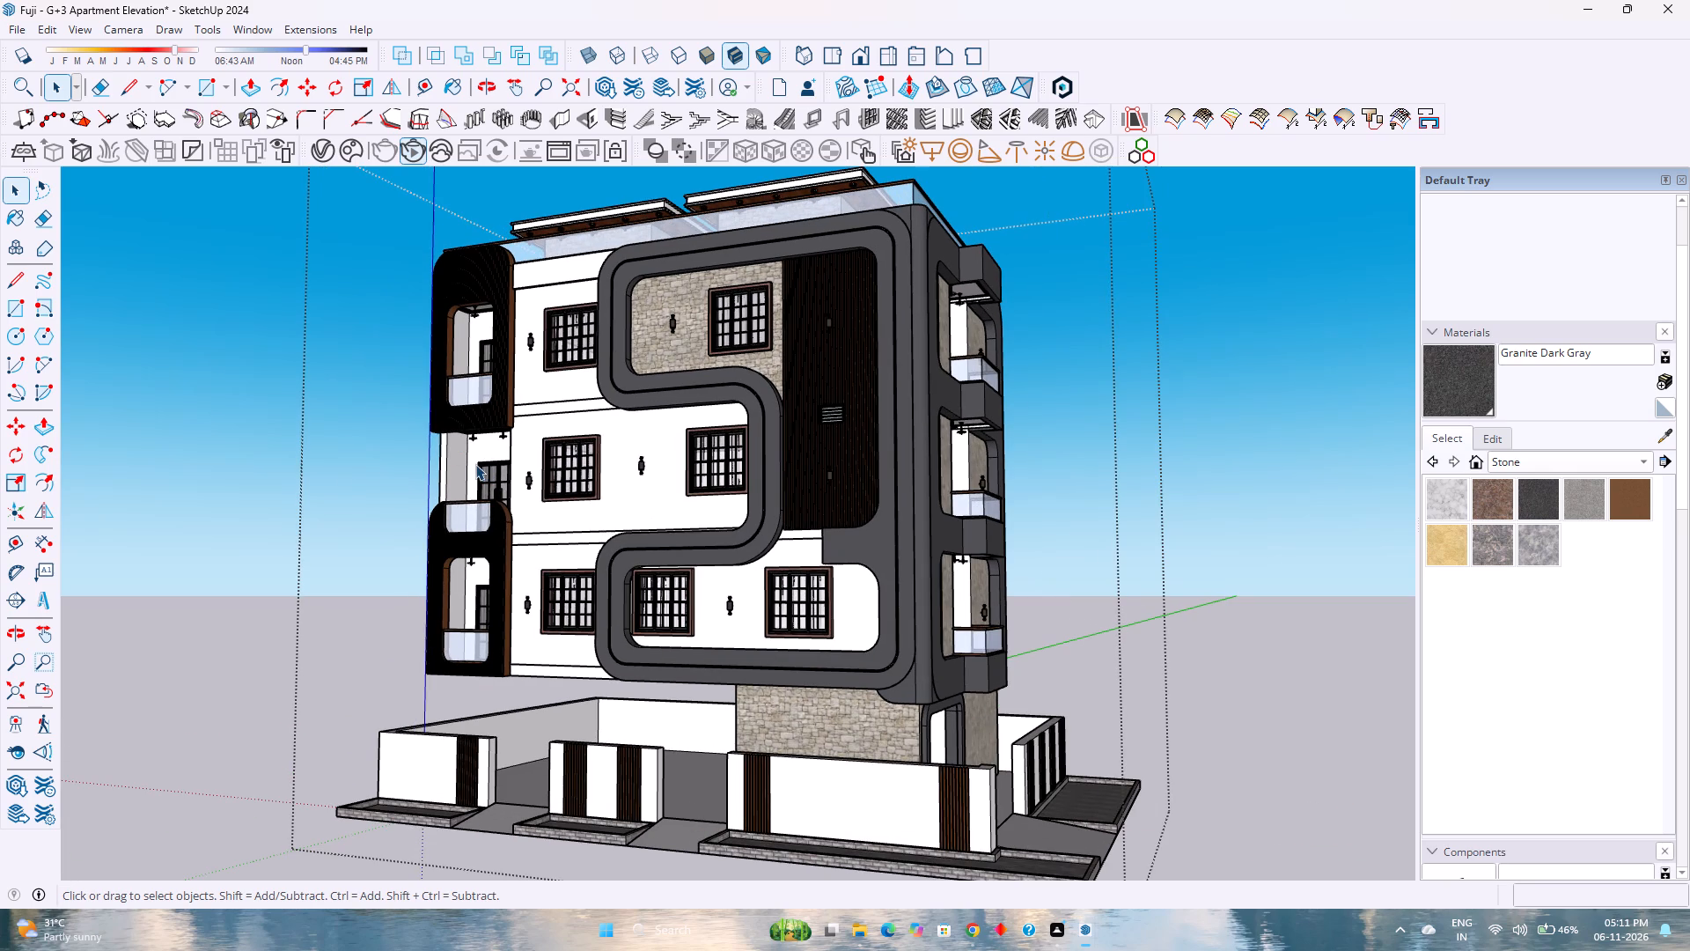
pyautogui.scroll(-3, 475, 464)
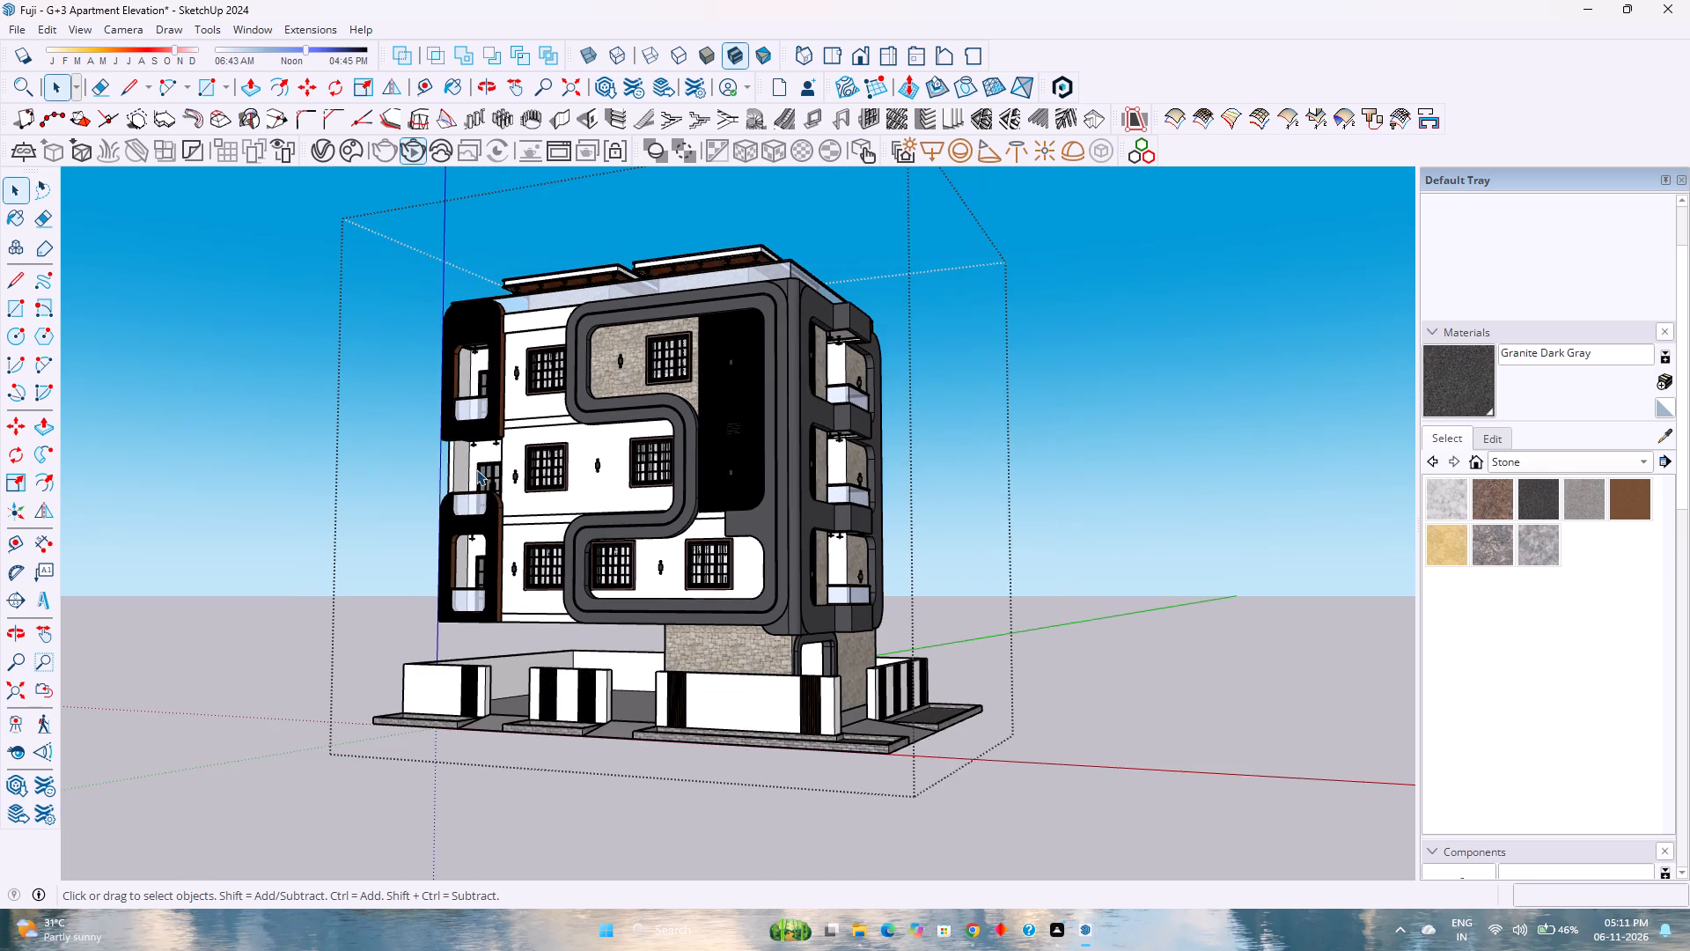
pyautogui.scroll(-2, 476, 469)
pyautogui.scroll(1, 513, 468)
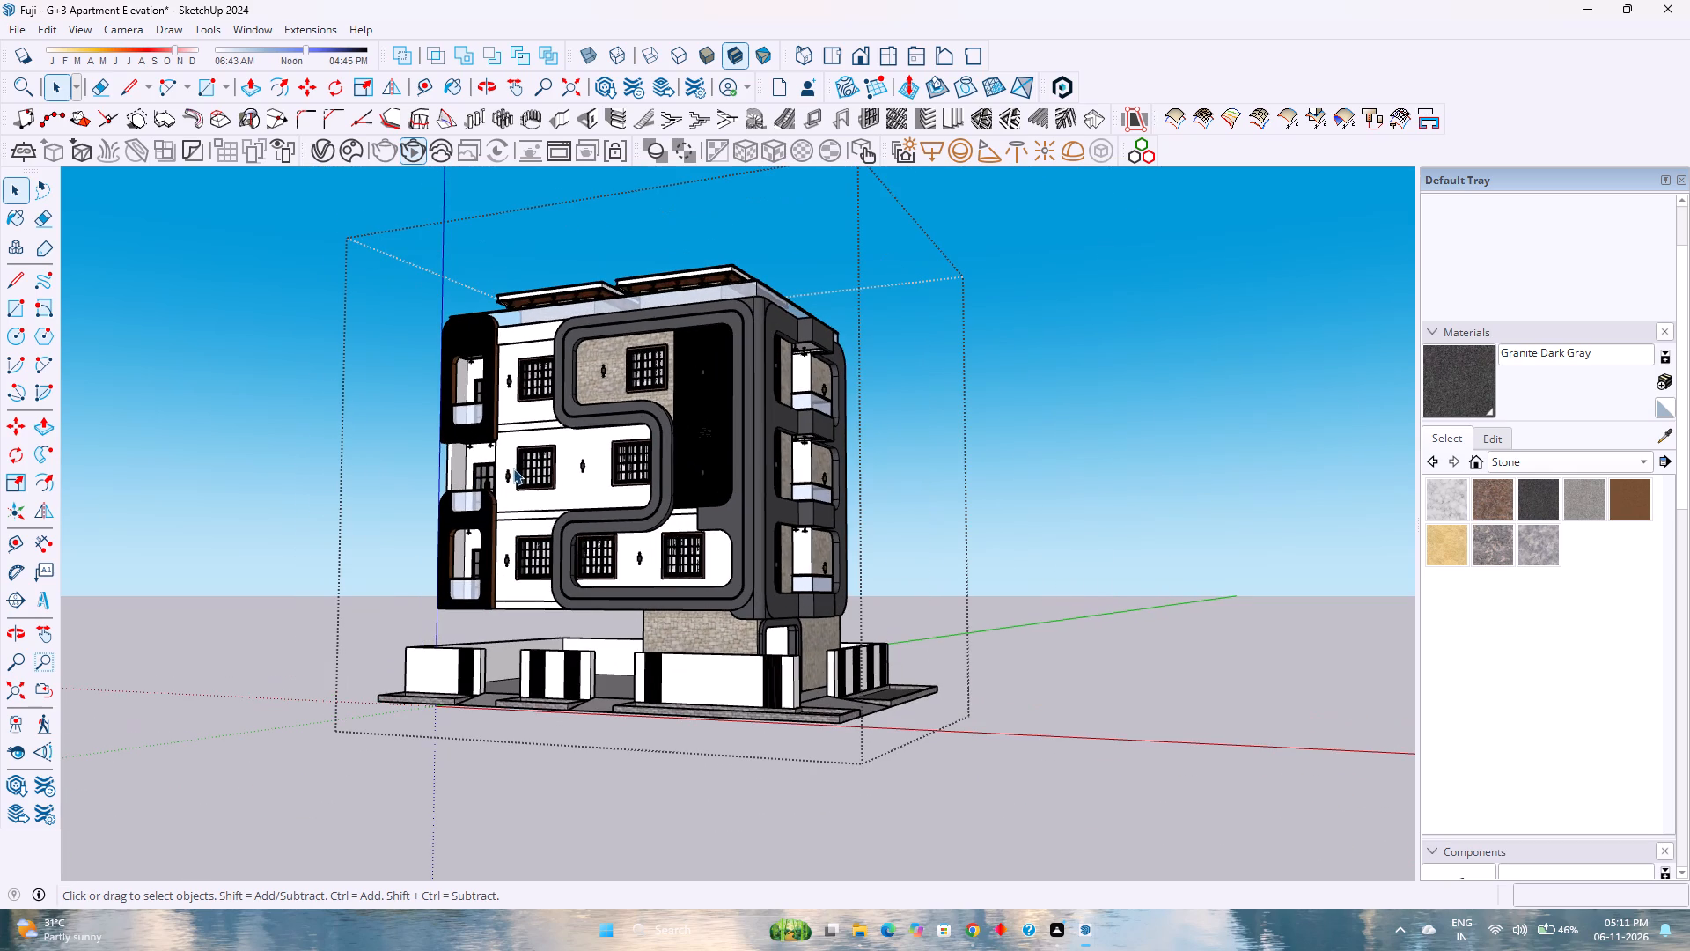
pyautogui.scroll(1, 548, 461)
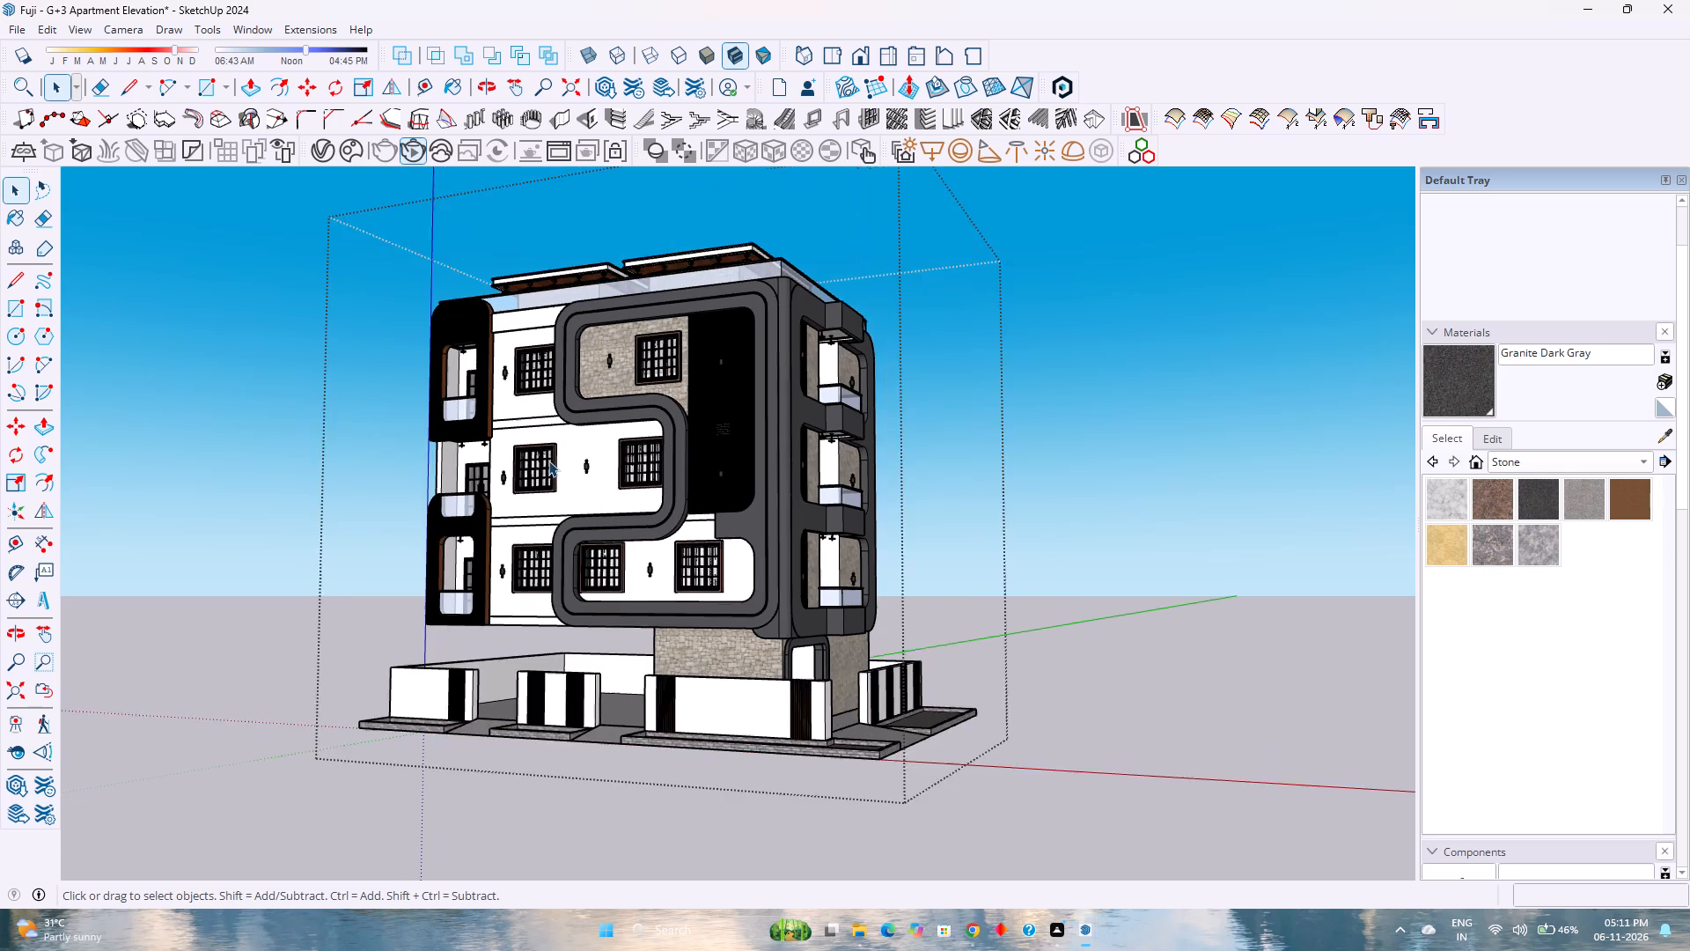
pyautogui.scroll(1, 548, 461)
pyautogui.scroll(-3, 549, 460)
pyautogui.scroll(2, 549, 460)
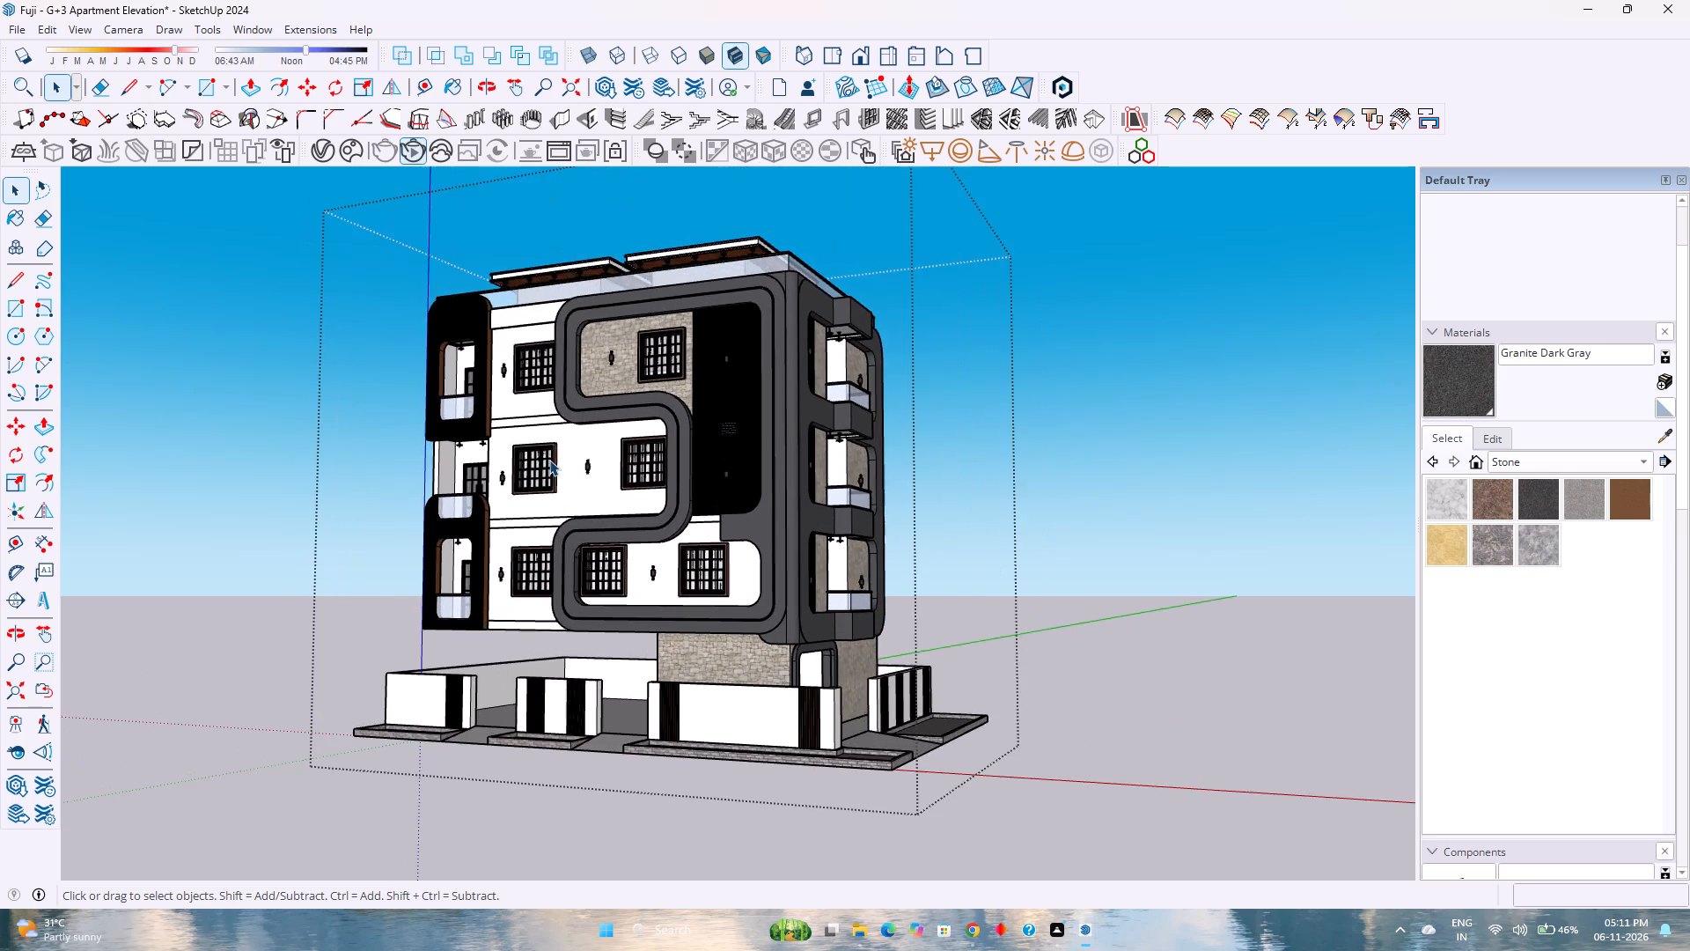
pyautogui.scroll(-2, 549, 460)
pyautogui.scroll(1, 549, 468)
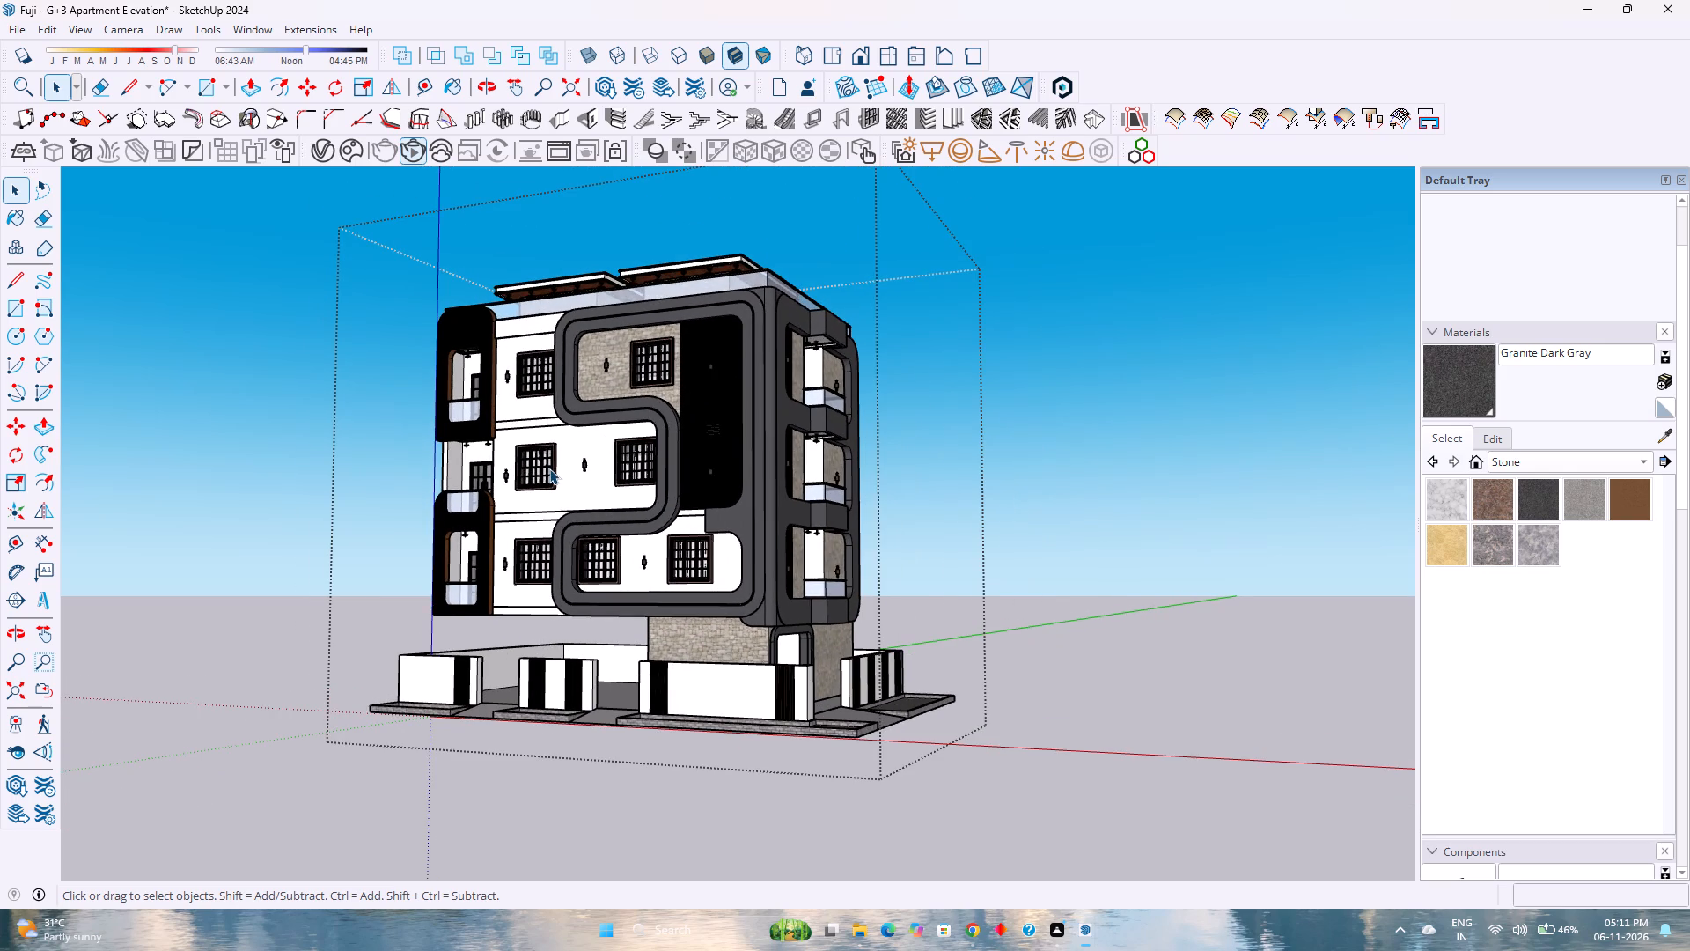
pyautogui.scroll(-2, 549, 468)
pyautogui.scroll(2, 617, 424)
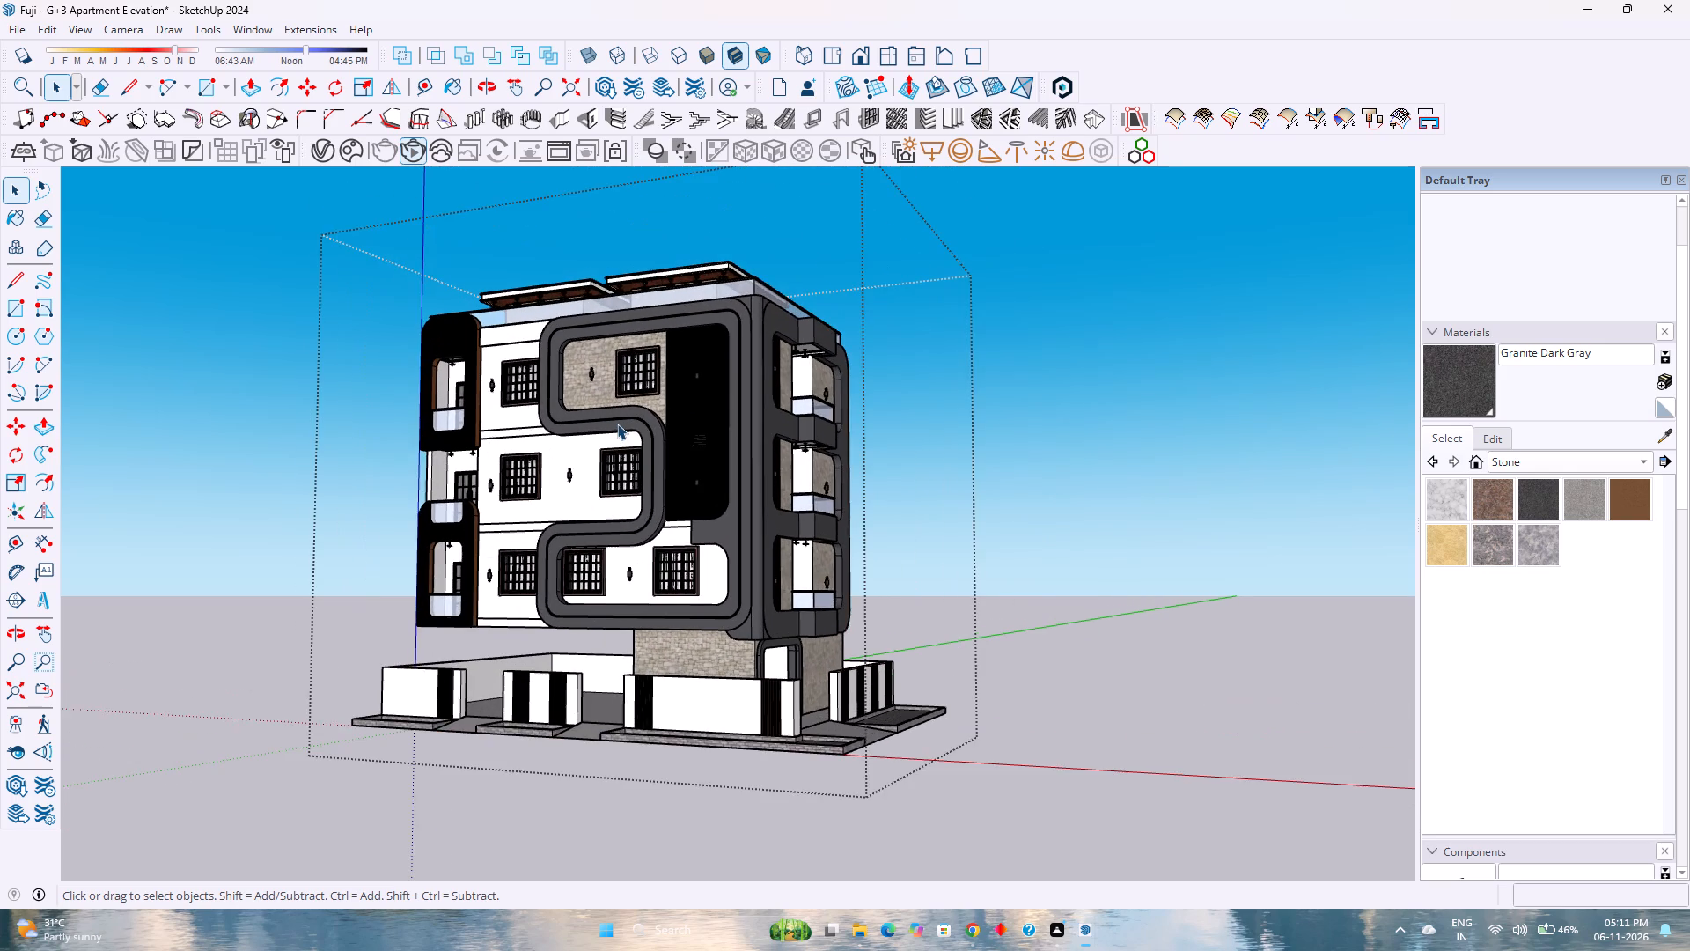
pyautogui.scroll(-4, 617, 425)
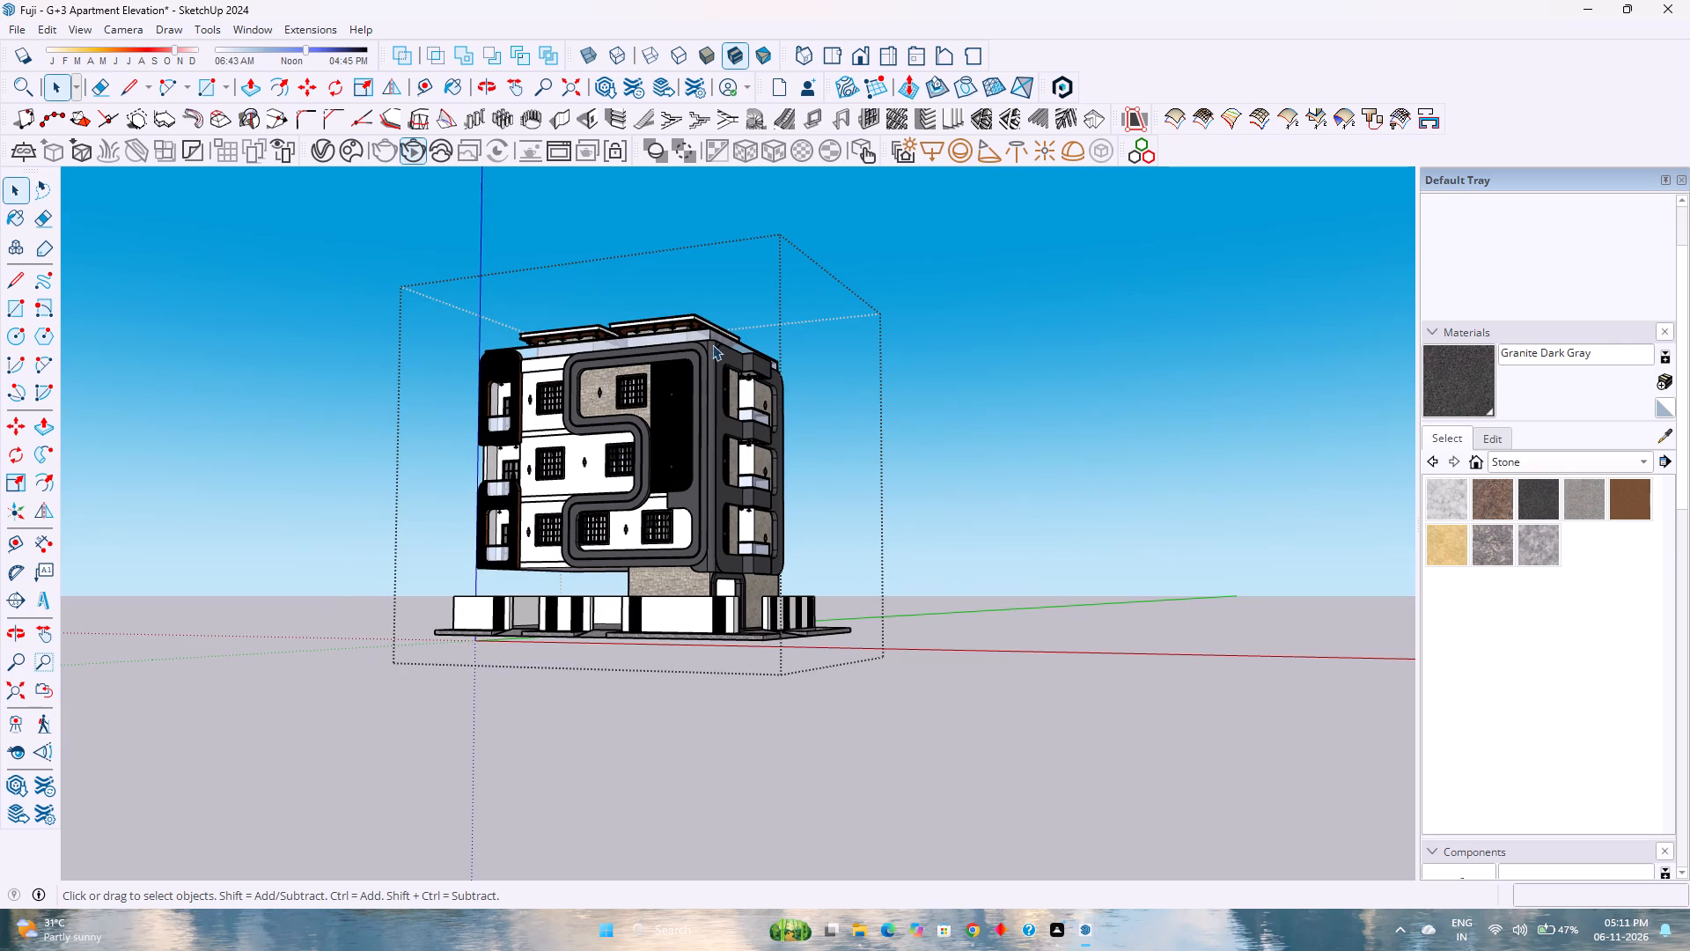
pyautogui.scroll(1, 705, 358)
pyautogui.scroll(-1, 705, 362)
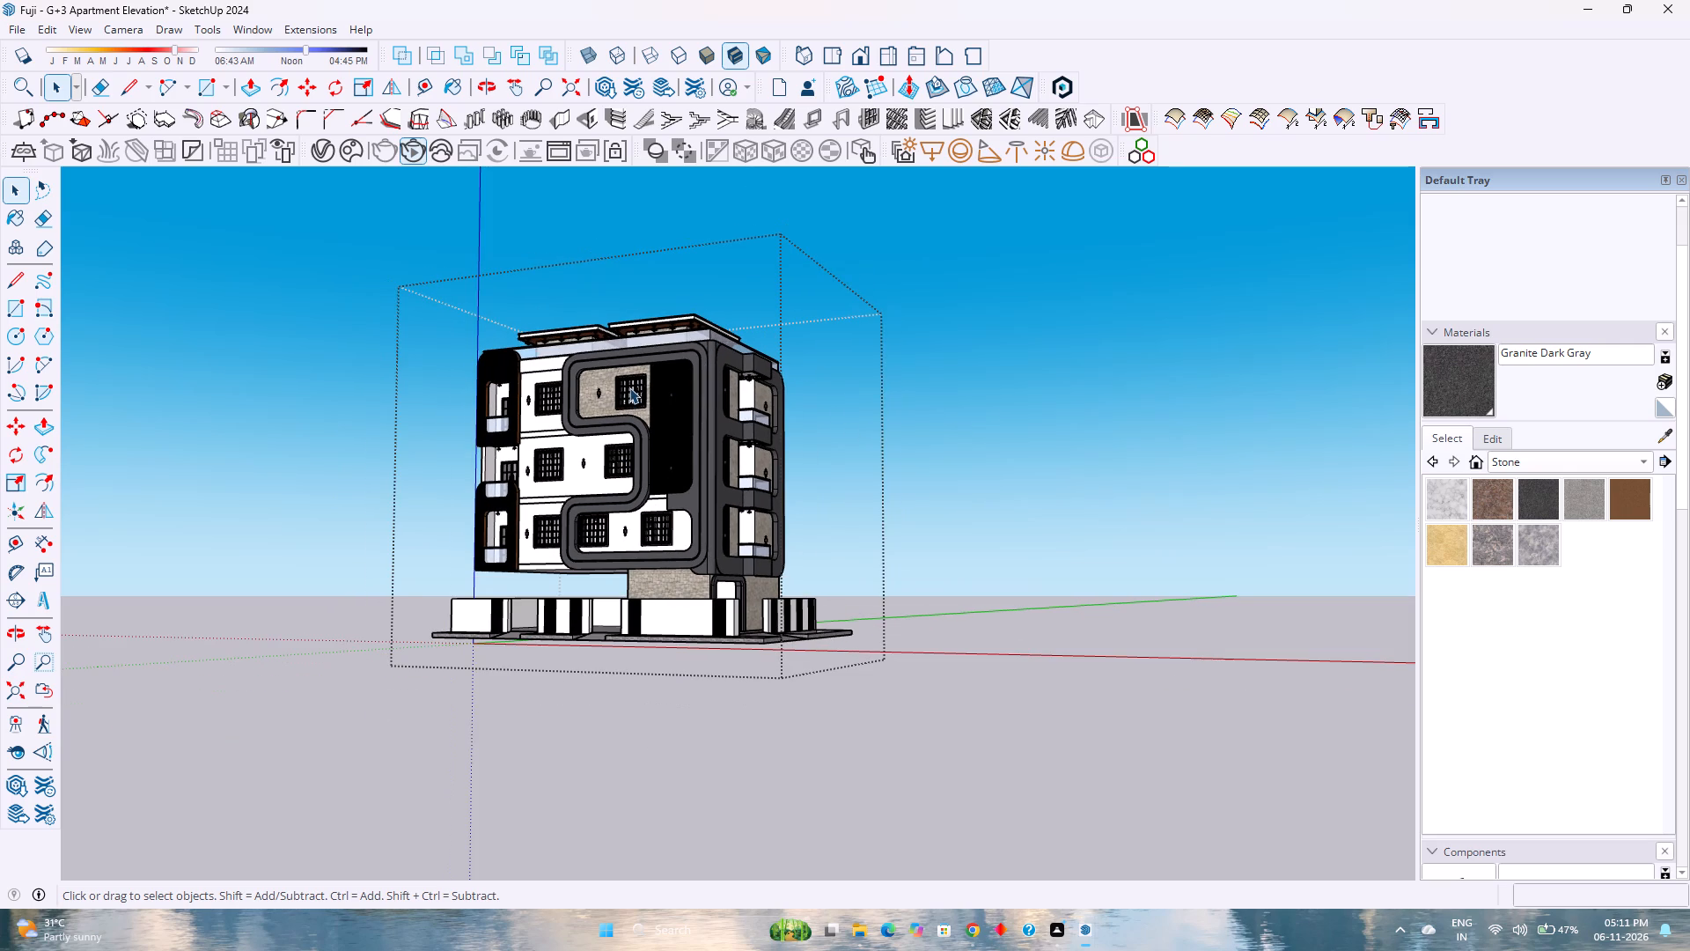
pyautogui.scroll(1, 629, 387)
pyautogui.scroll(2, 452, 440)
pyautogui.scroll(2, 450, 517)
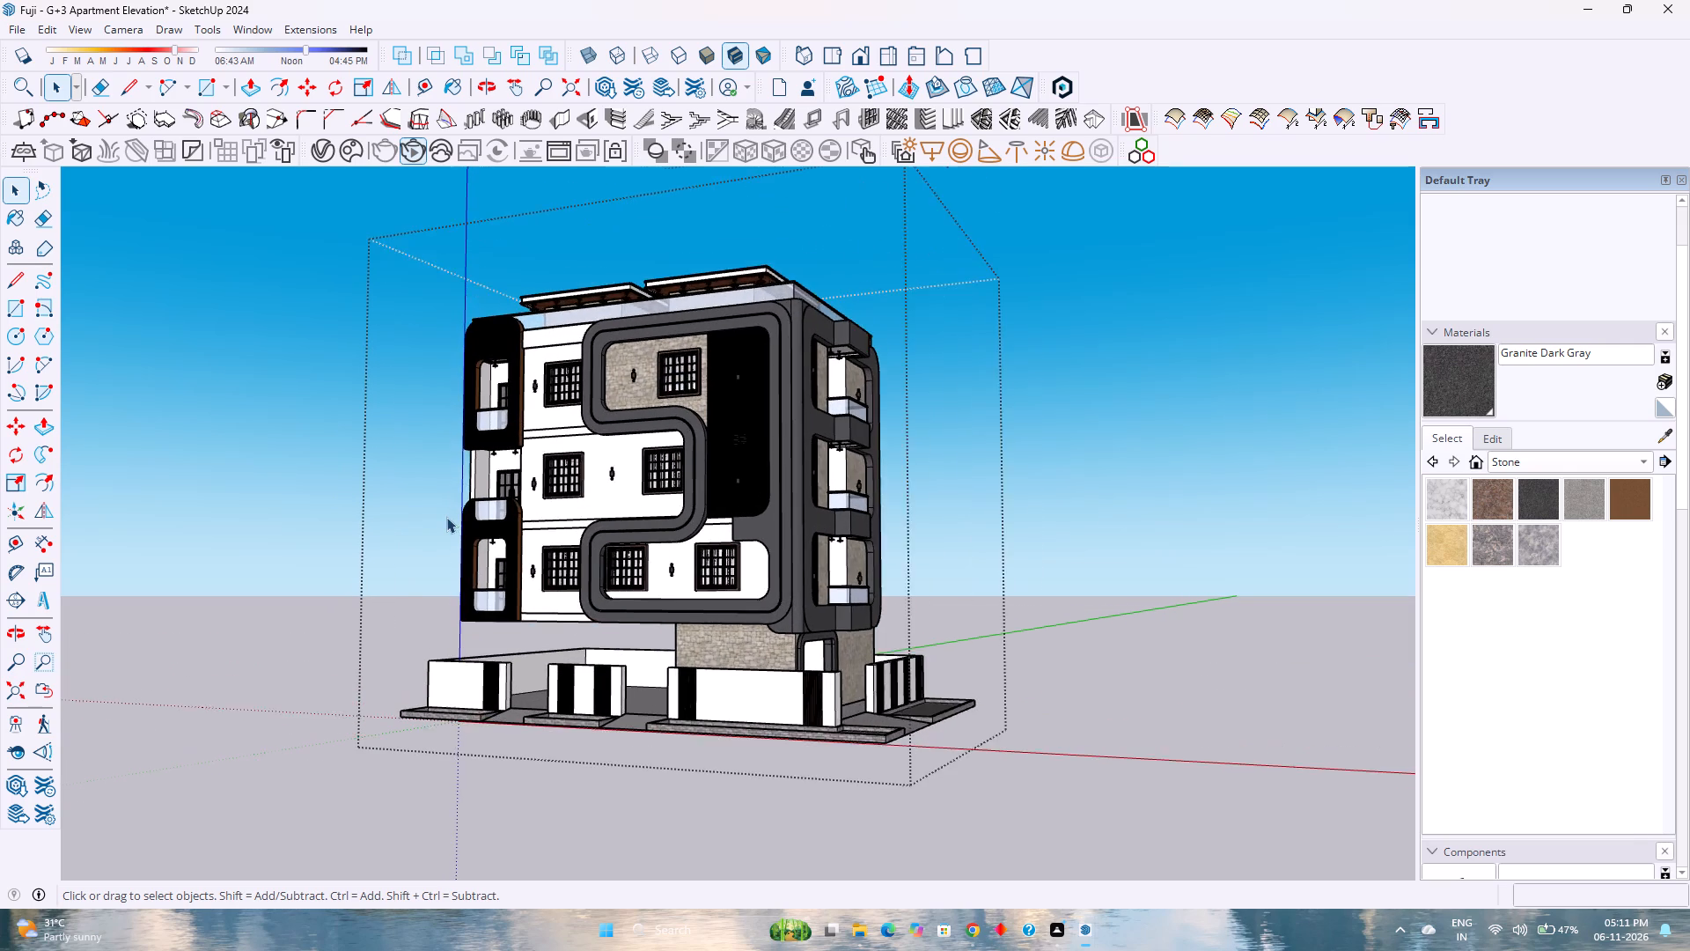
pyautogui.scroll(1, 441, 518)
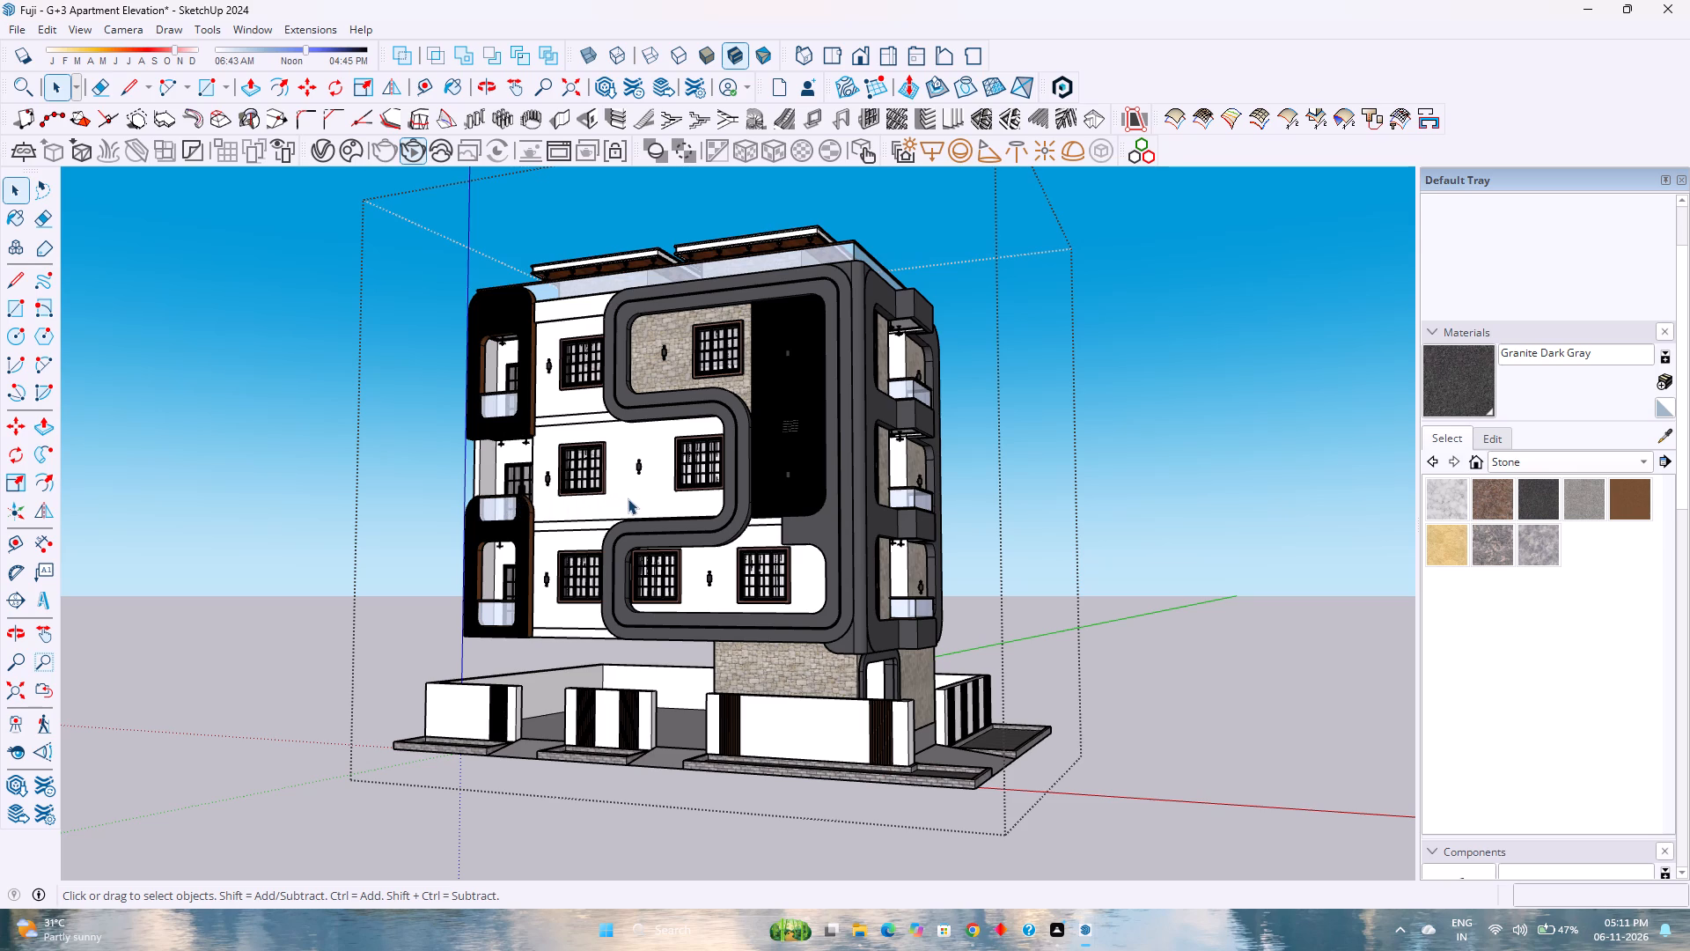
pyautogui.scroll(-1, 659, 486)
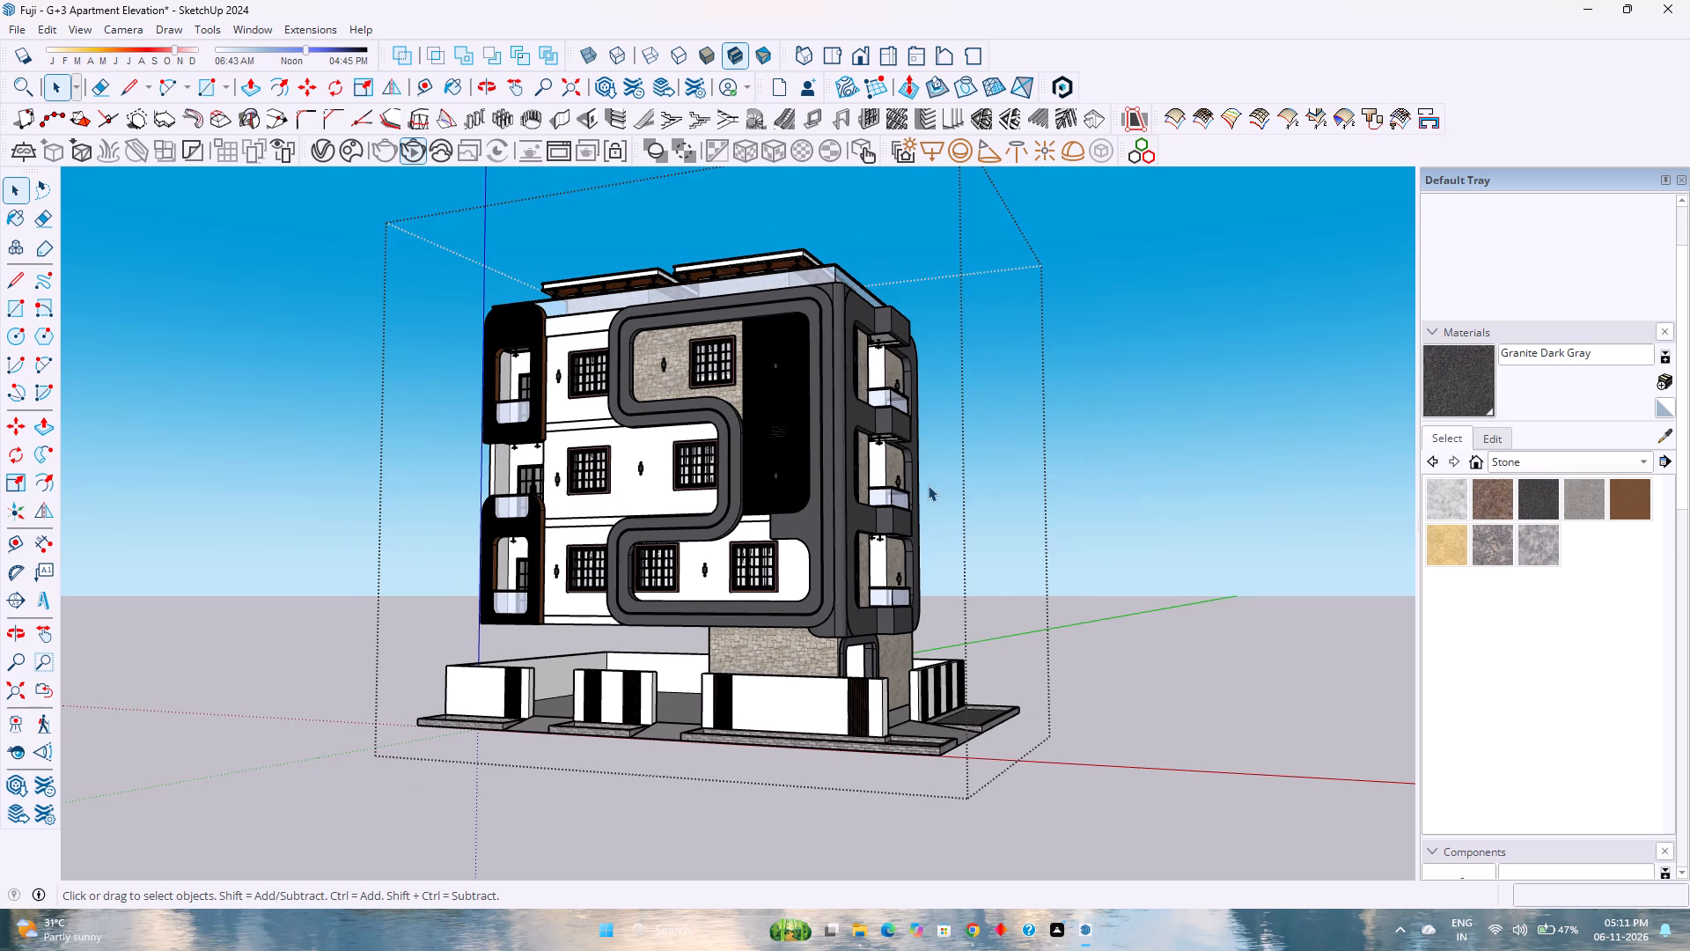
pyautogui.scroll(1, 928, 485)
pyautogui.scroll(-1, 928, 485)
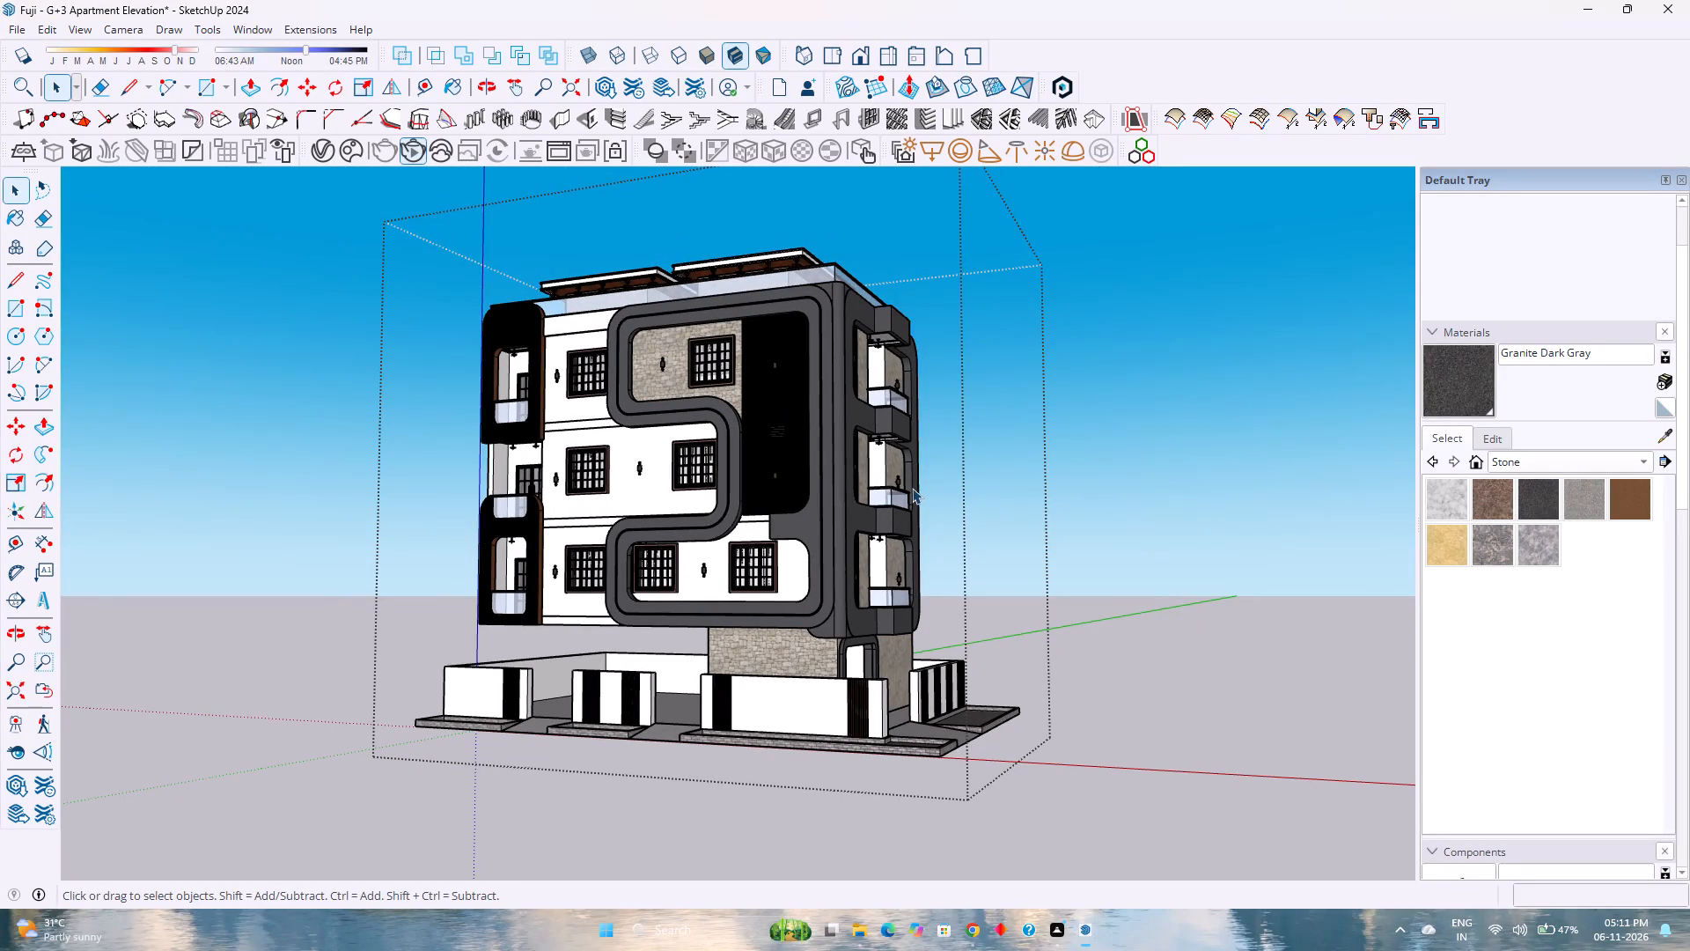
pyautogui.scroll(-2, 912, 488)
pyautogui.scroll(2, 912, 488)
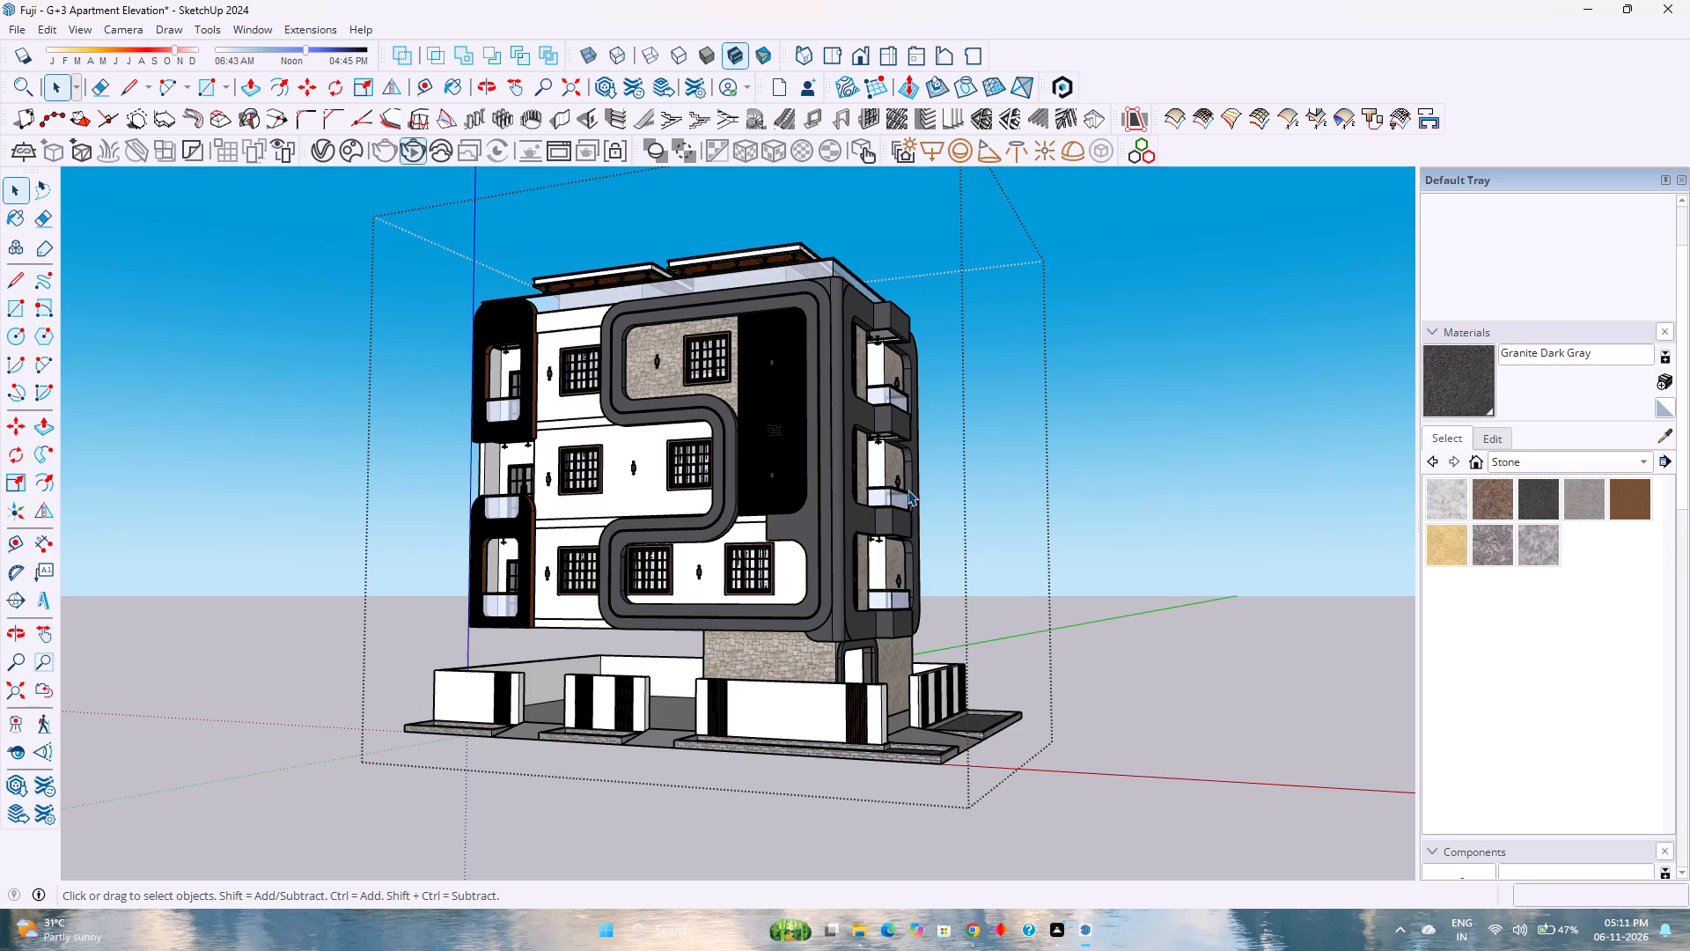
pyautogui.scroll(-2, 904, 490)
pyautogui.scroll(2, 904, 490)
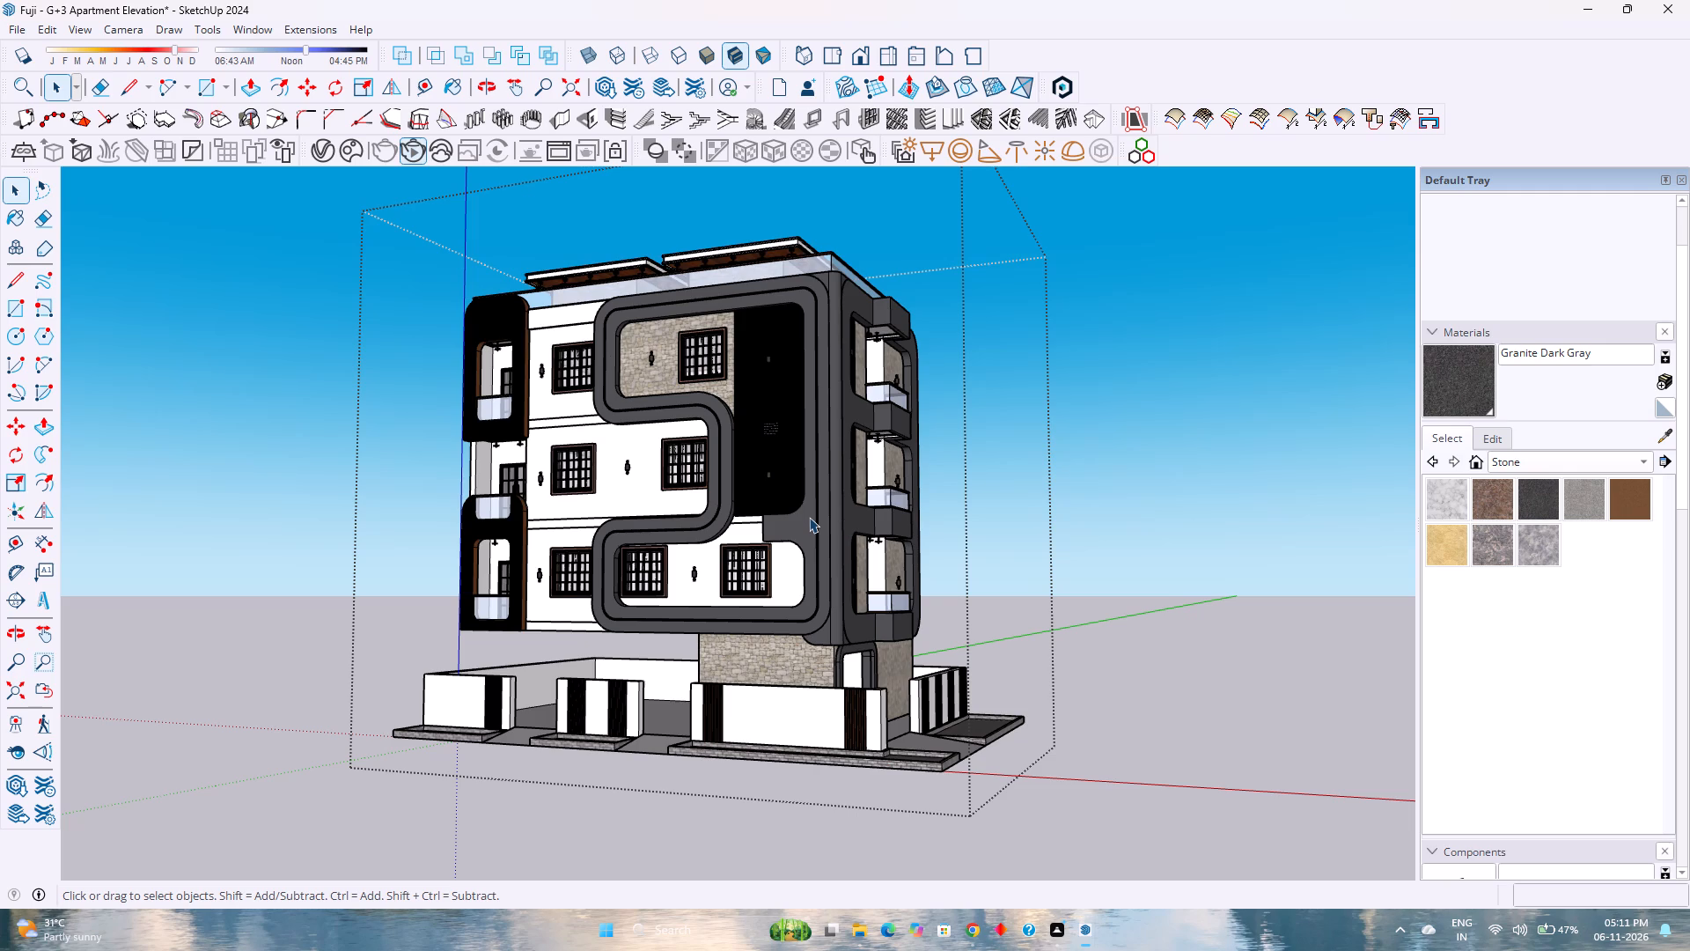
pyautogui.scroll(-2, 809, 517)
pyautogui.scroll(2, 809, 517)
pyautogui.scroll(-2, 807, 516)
# Examine the window facade up close, covering the repainted frames, the curved dark band and the wood slat panel.
pyautogui.scroll(2, 804, 516)
pyautogui.scroll(2, 745, 472)
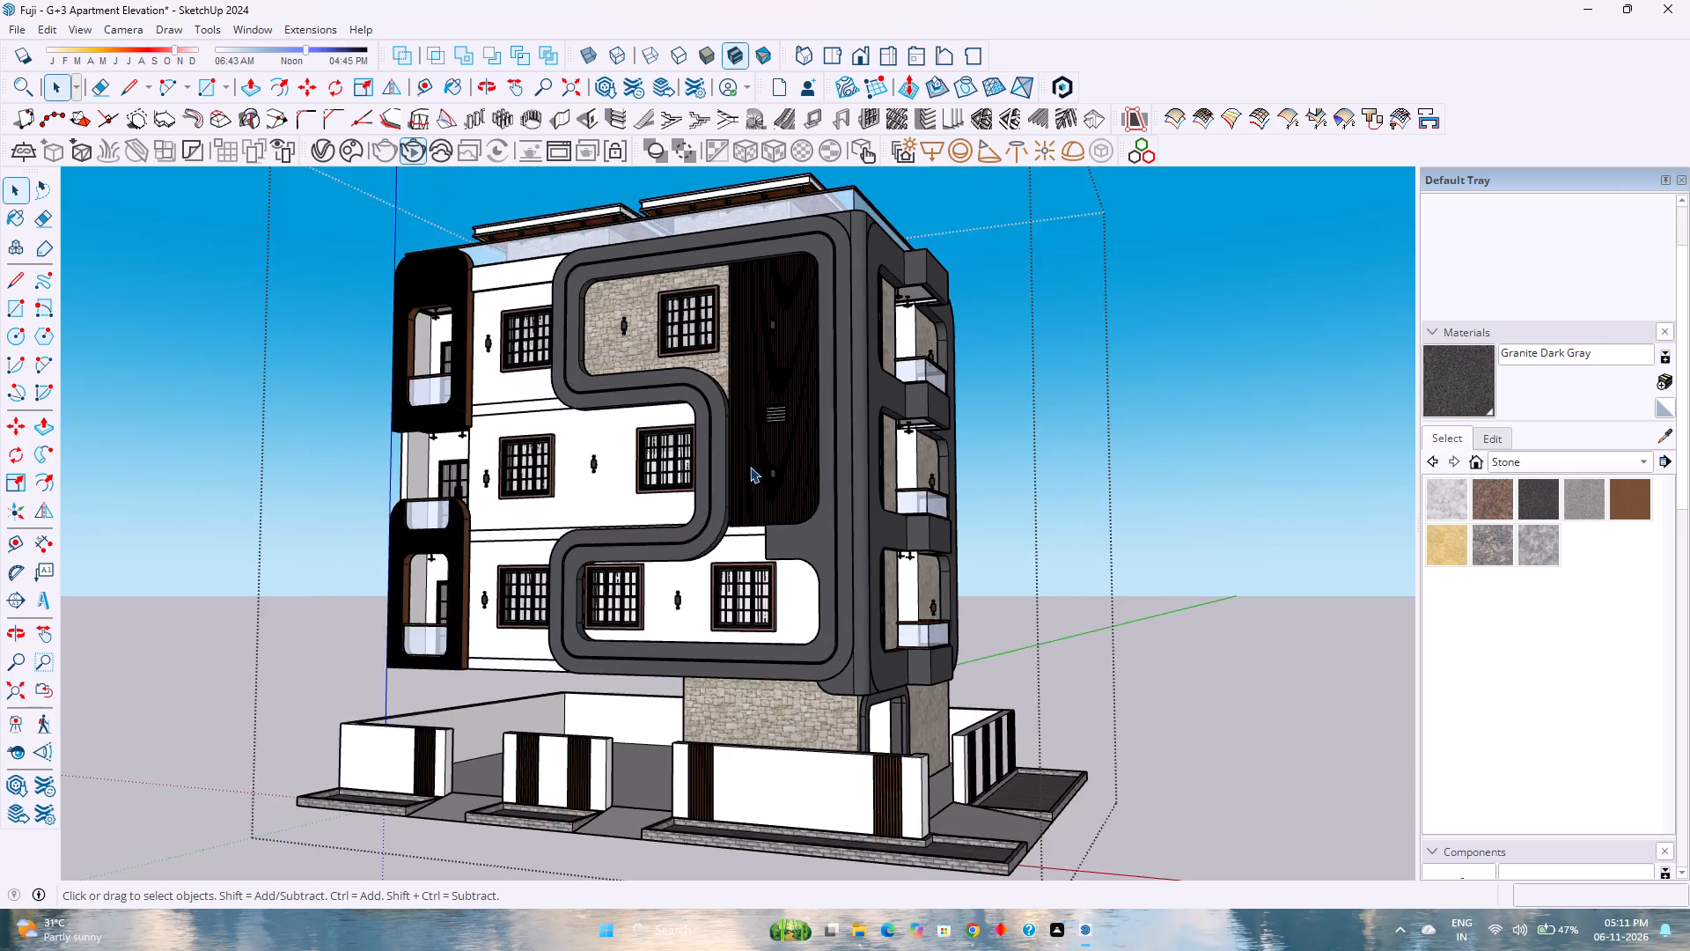
pyautogui.scroll(7, 754, 465)
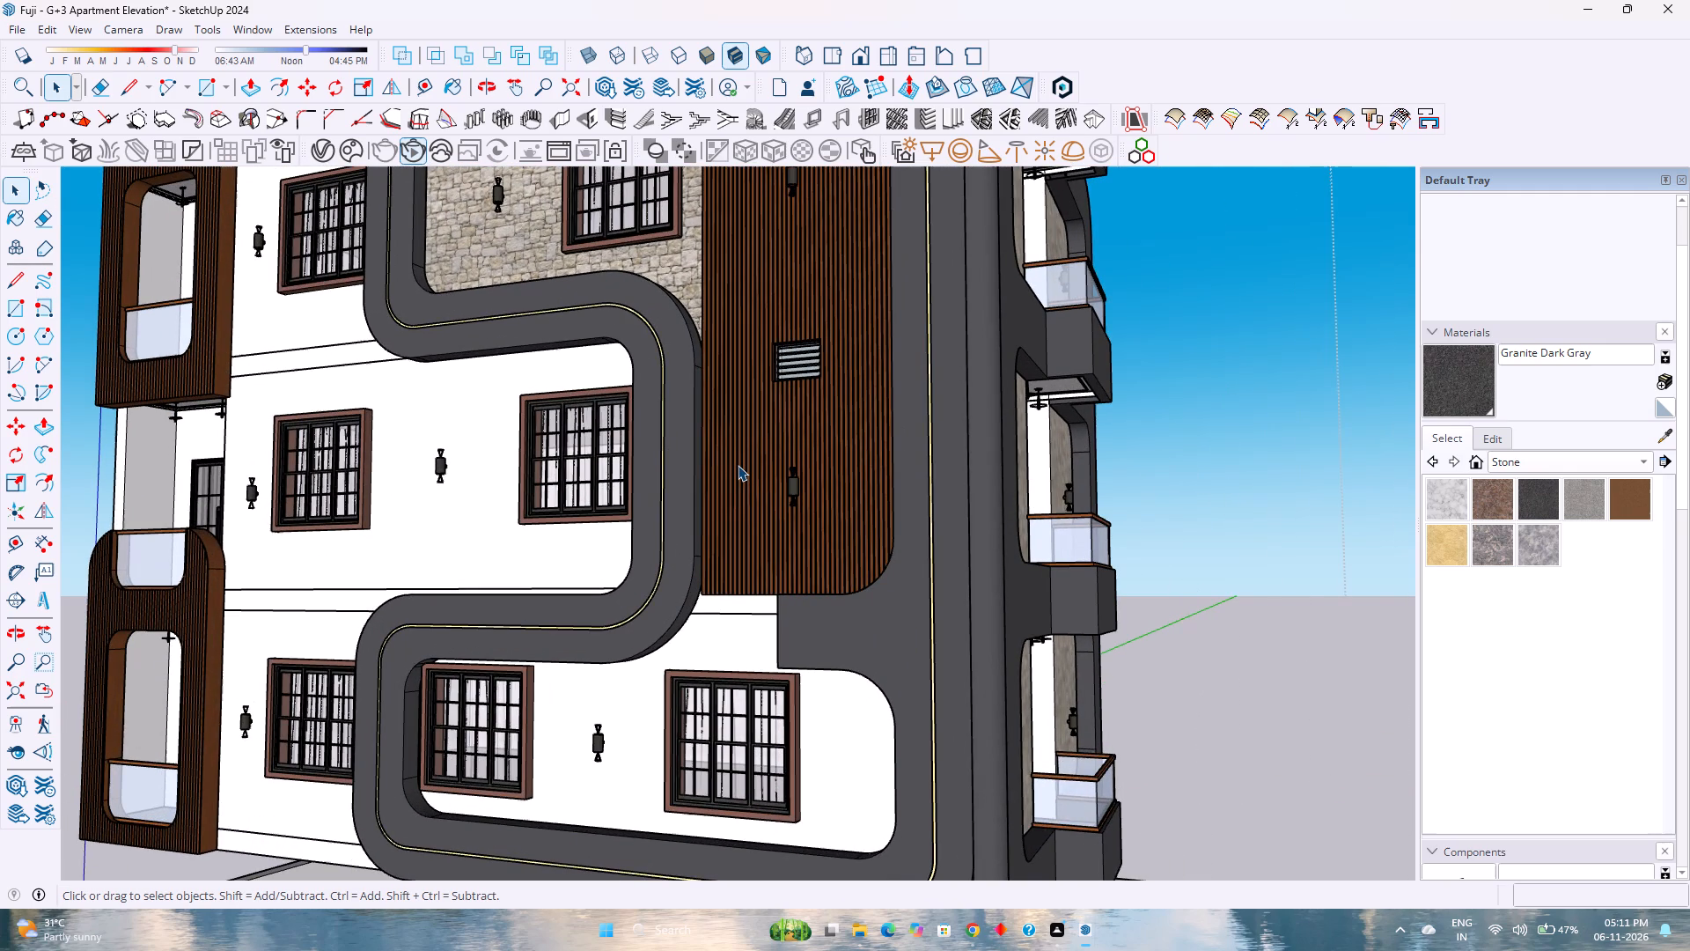
pyautogui.scroll(-2, 738, 465)
pyautogui.scroll(1, 738, 467)
pyautogui.scroll(-1, 738, 467)
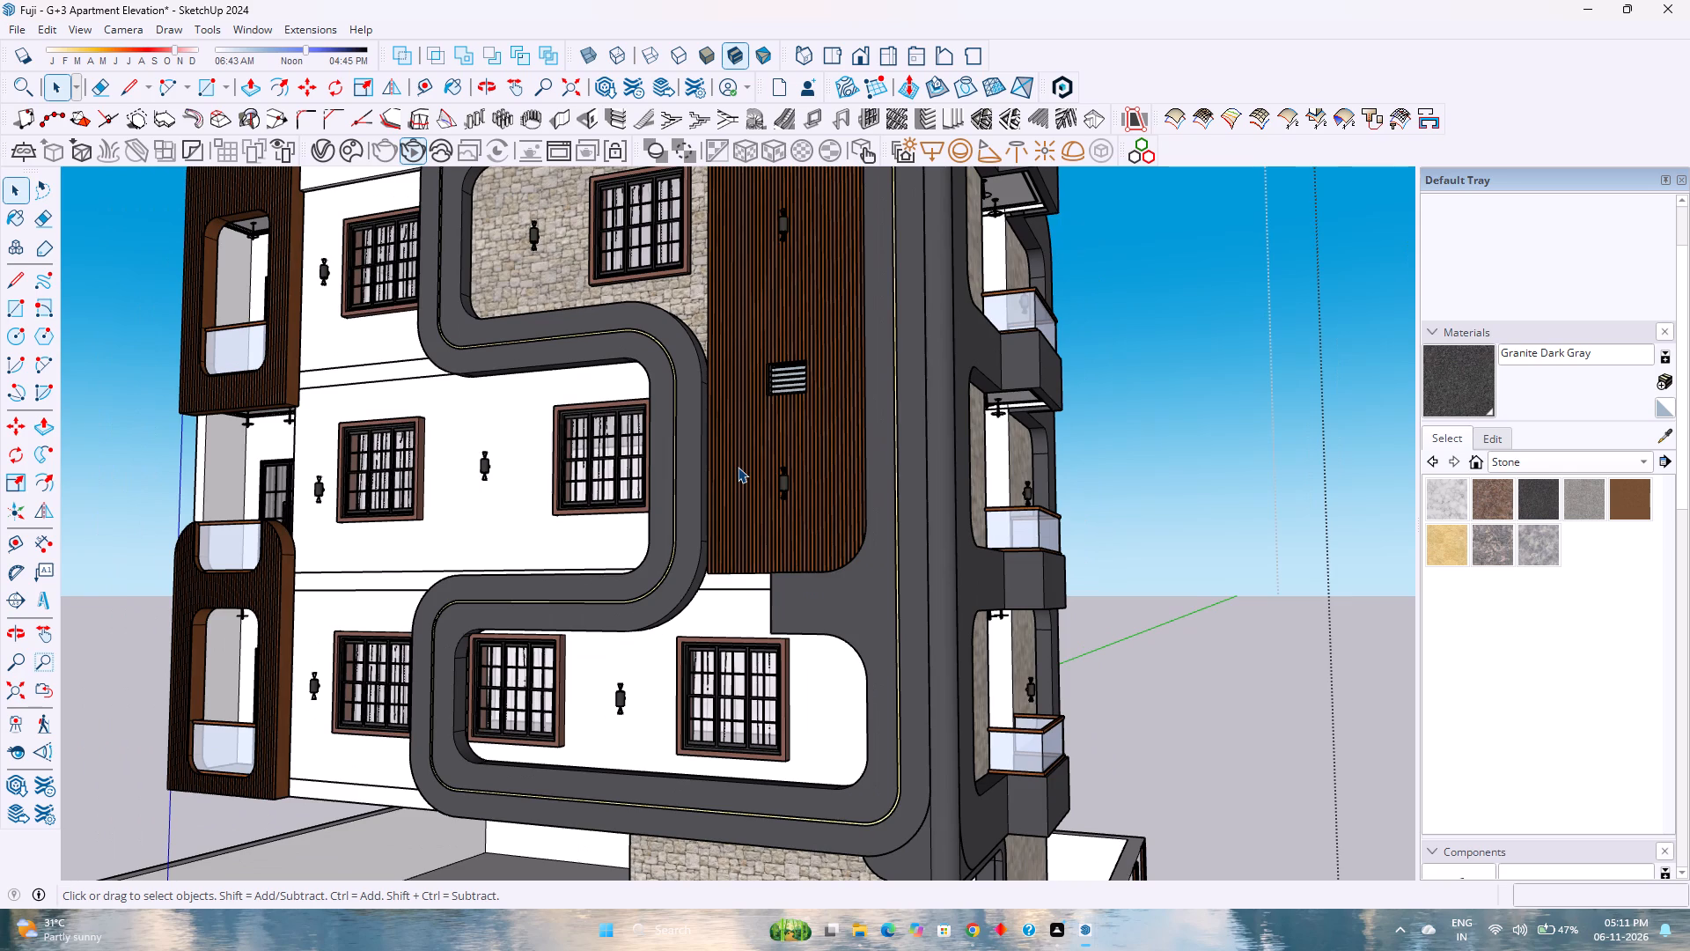
pyautogui.scroll(-8, 739, 467)
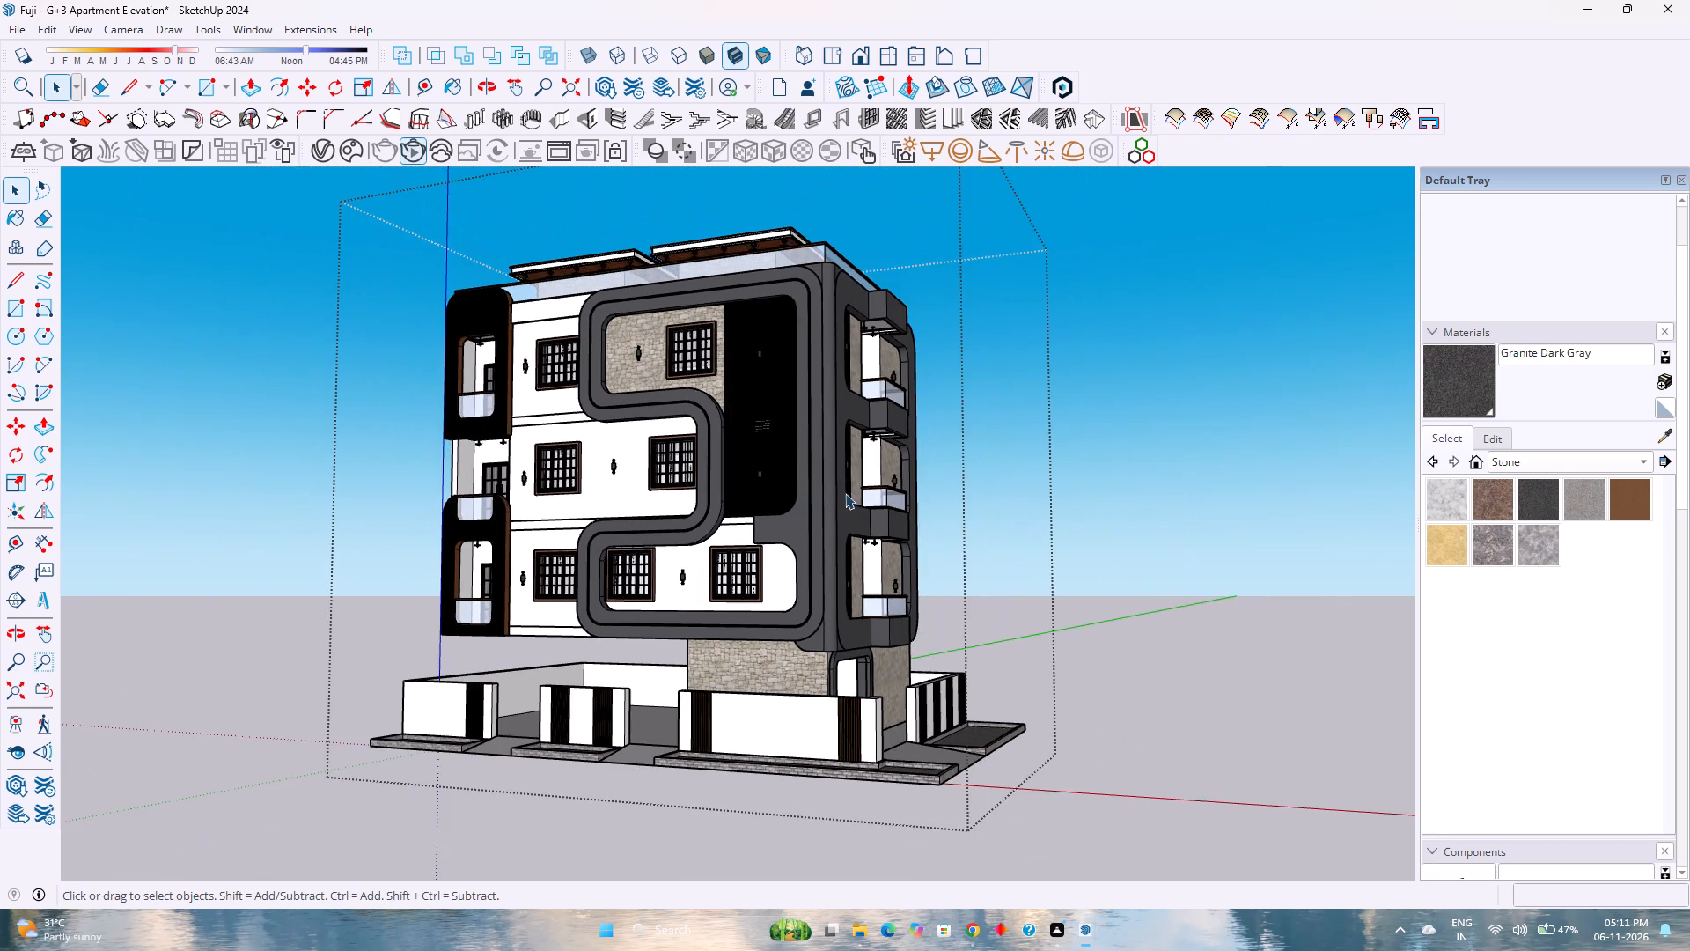
# Examine the balcony side up close, checking the wood slat panels, stone cladding, wall lights and glass railings.
pyautogui.moveTo(851, 488); pyautogui.dragTo(277, 536, button='middle')
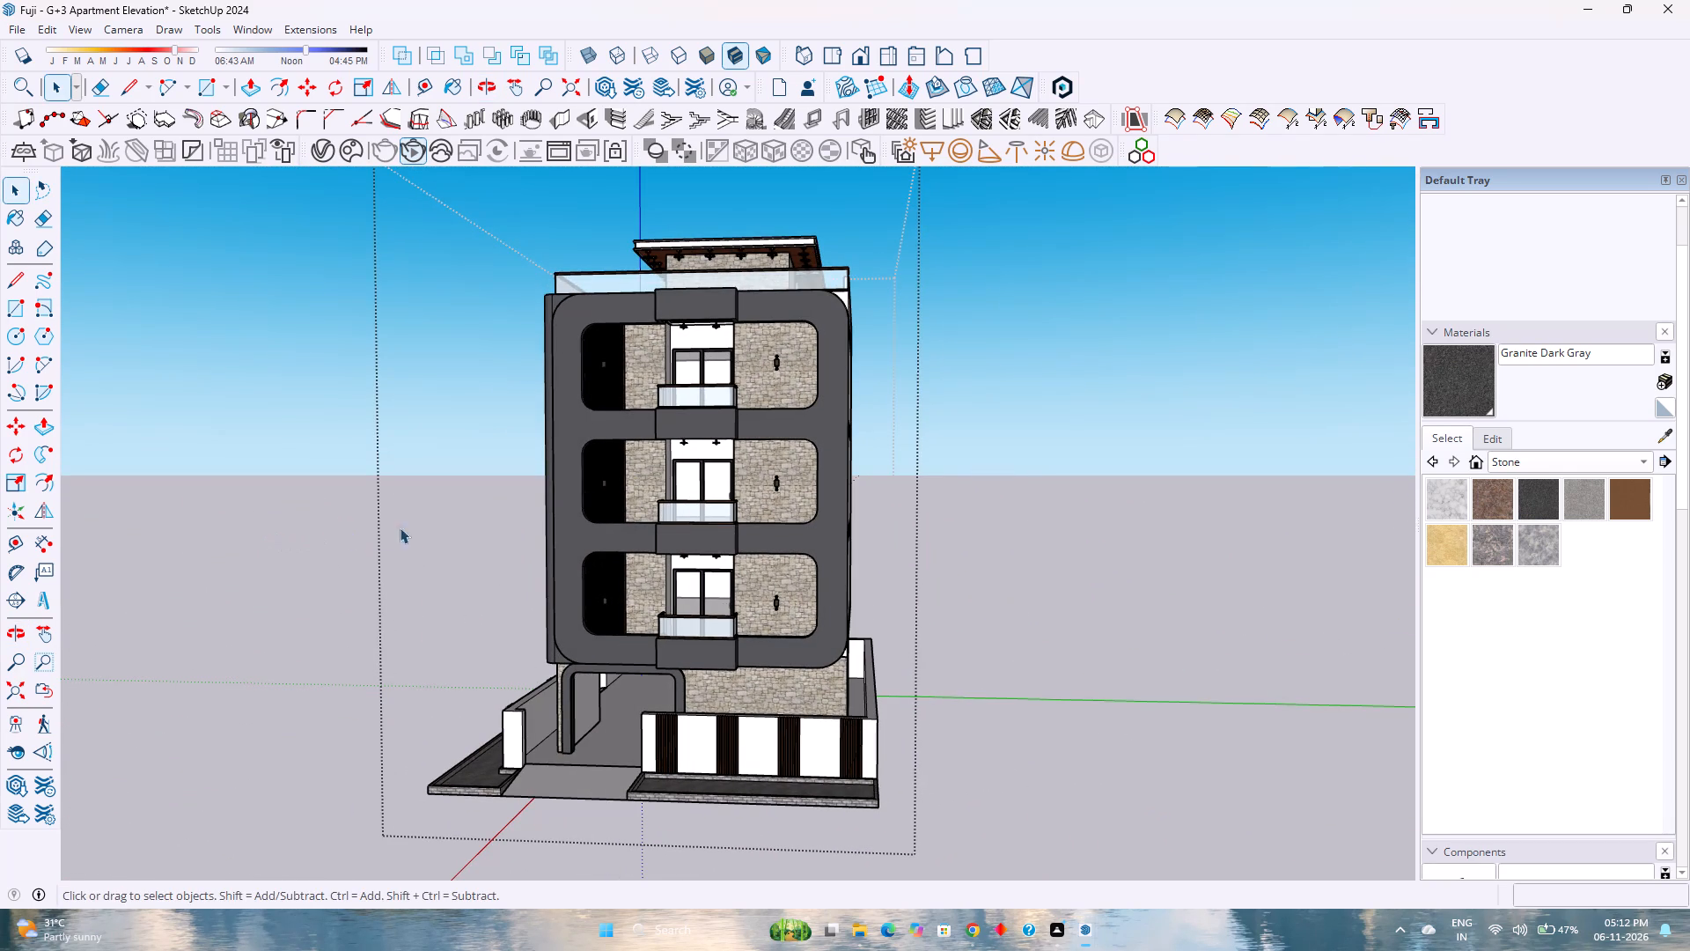
pyautogui.scroll(7, 625, 481)
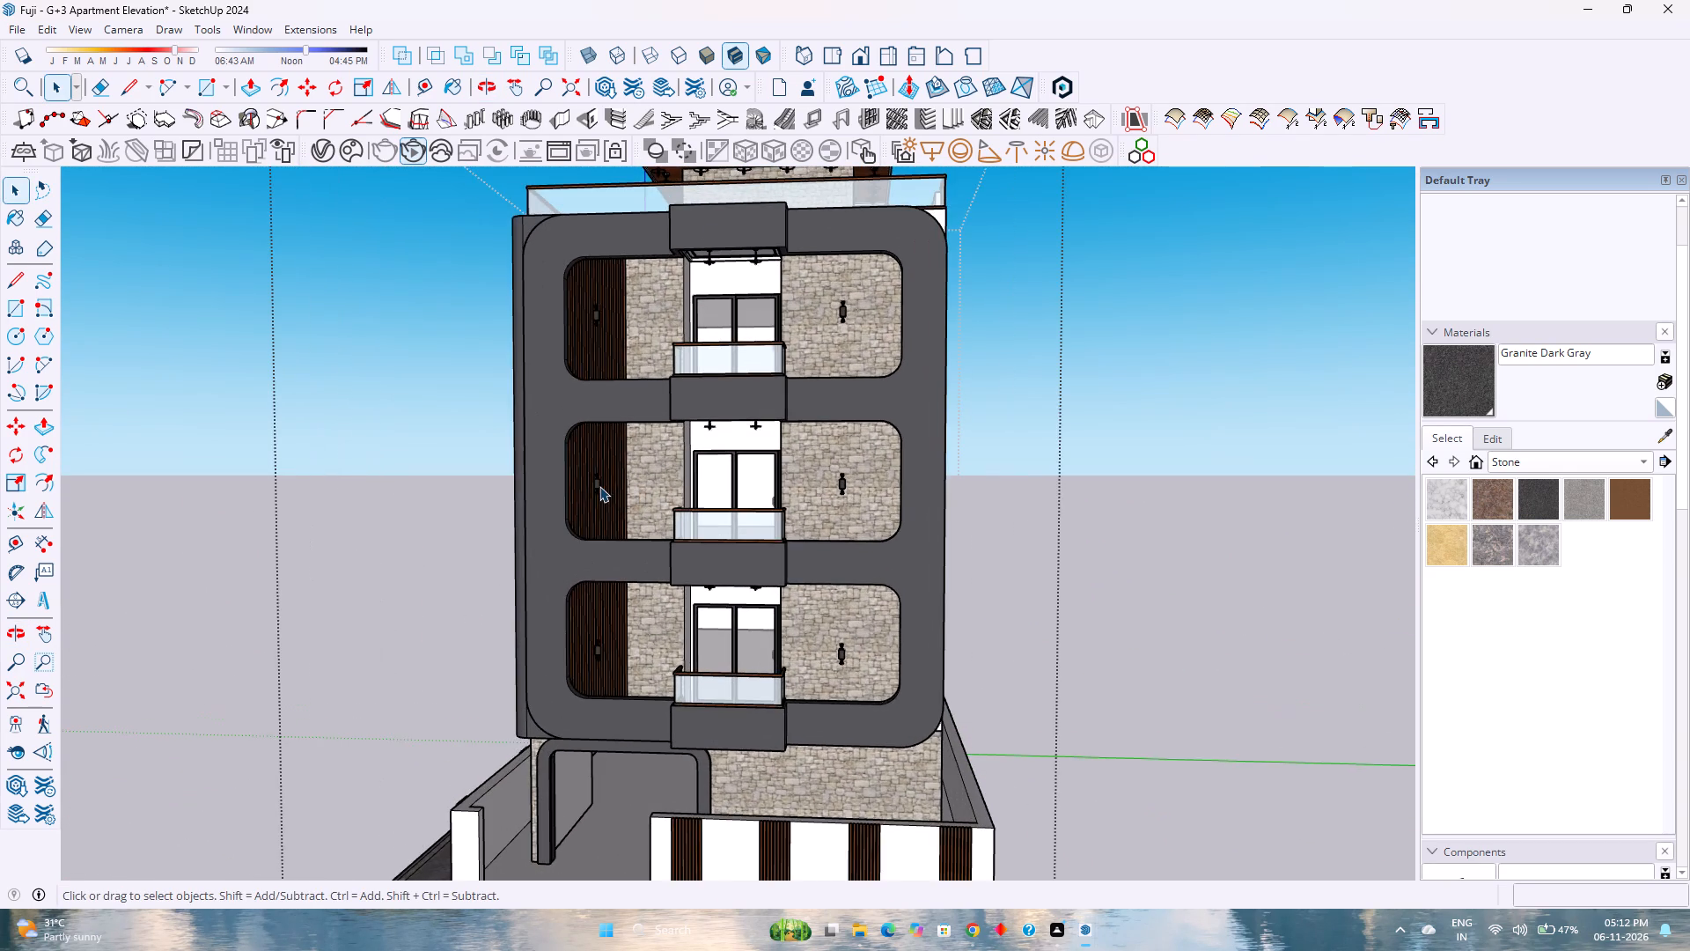
pyautogui.scroll(12, 538, 495)
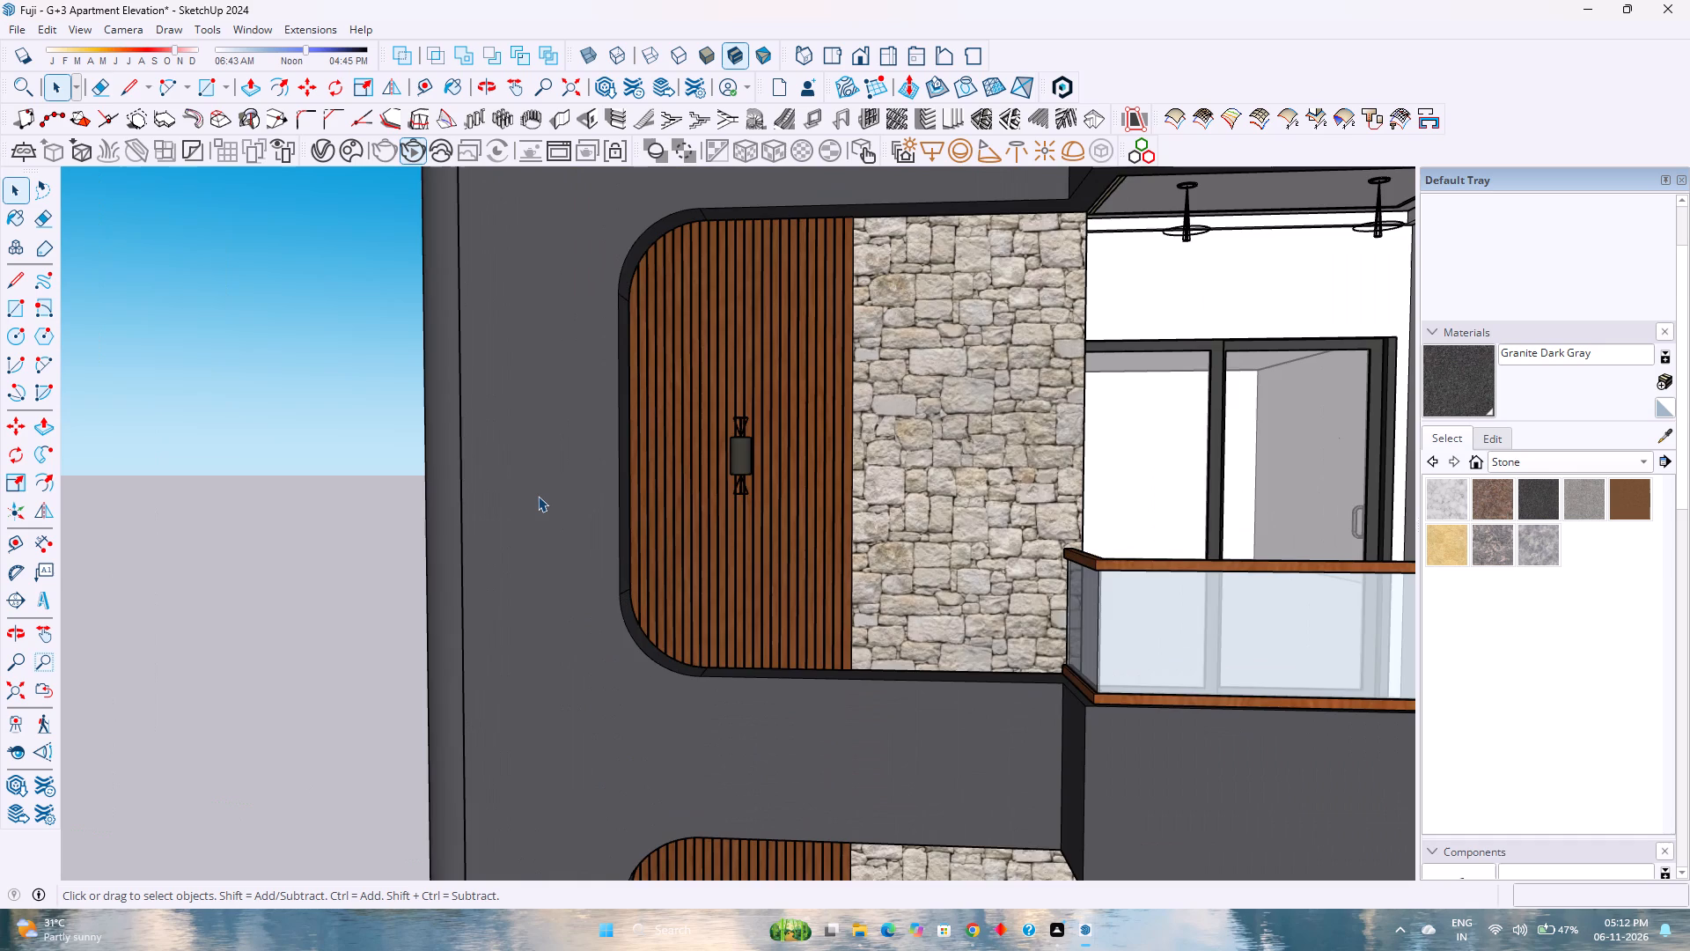
pyautogui.scroll(-7, 538, 496)
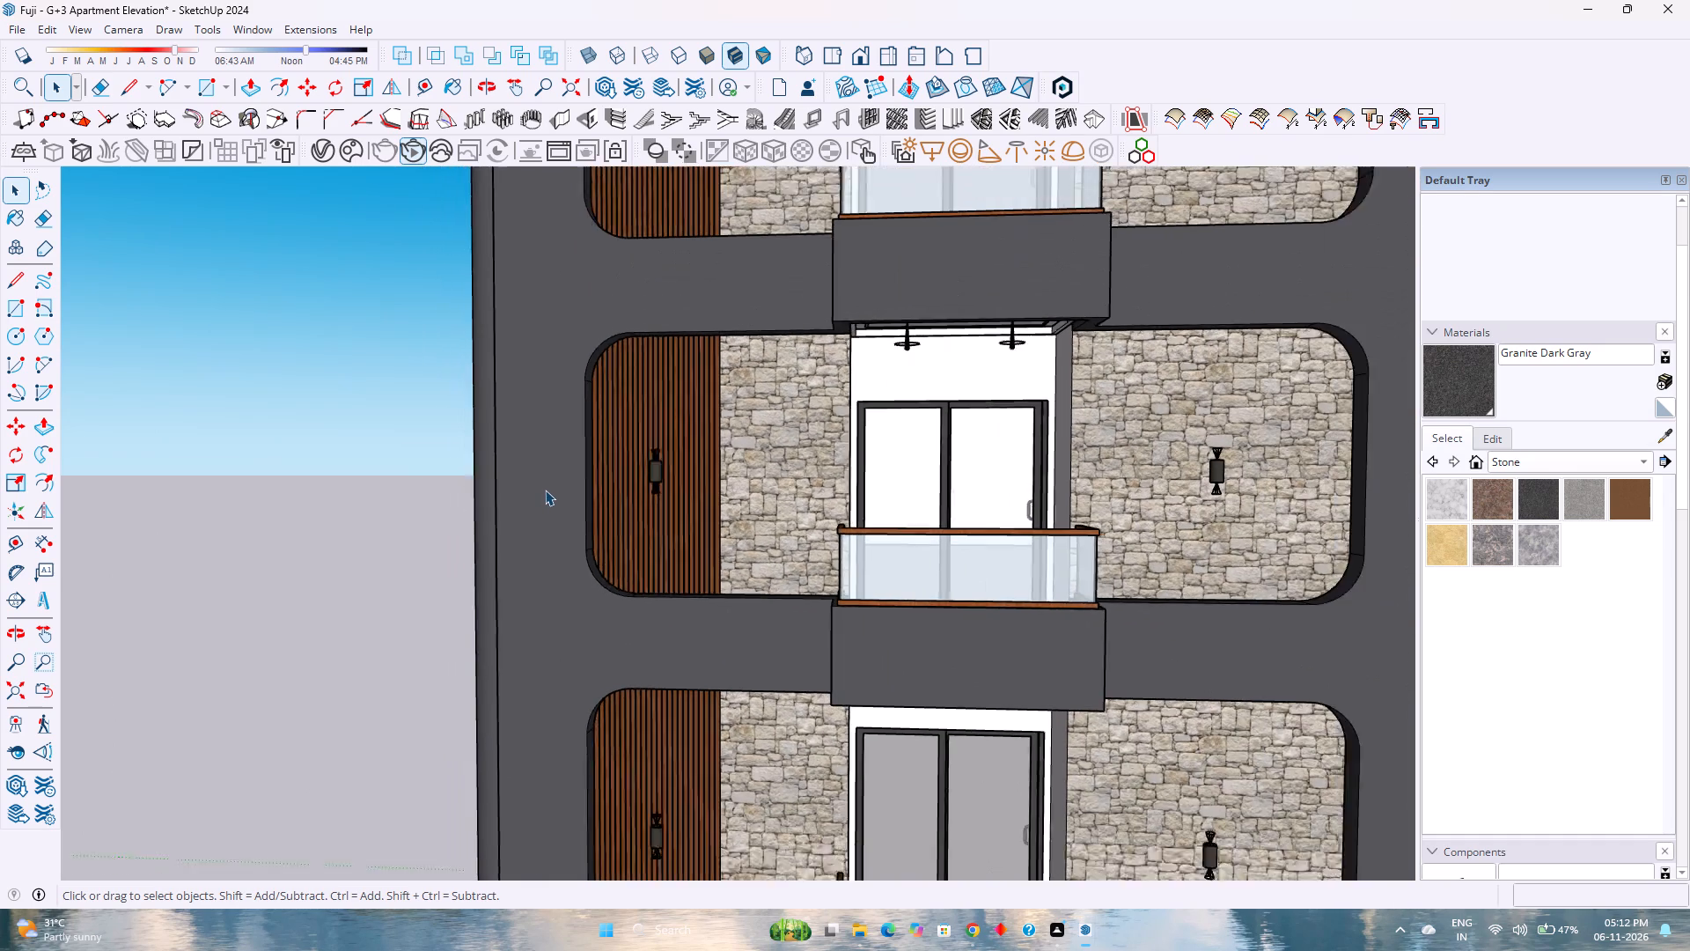
pyautogui.scroll(-2, 545, 490)
# Examine the whole apartment building from the window facade, from below, from above the roof and from the corner.
pyautogui.moveTo(474, 495); pyautogui.dragTo(810, 492, button='middle')
pyautogui.middleClick(592, 490)
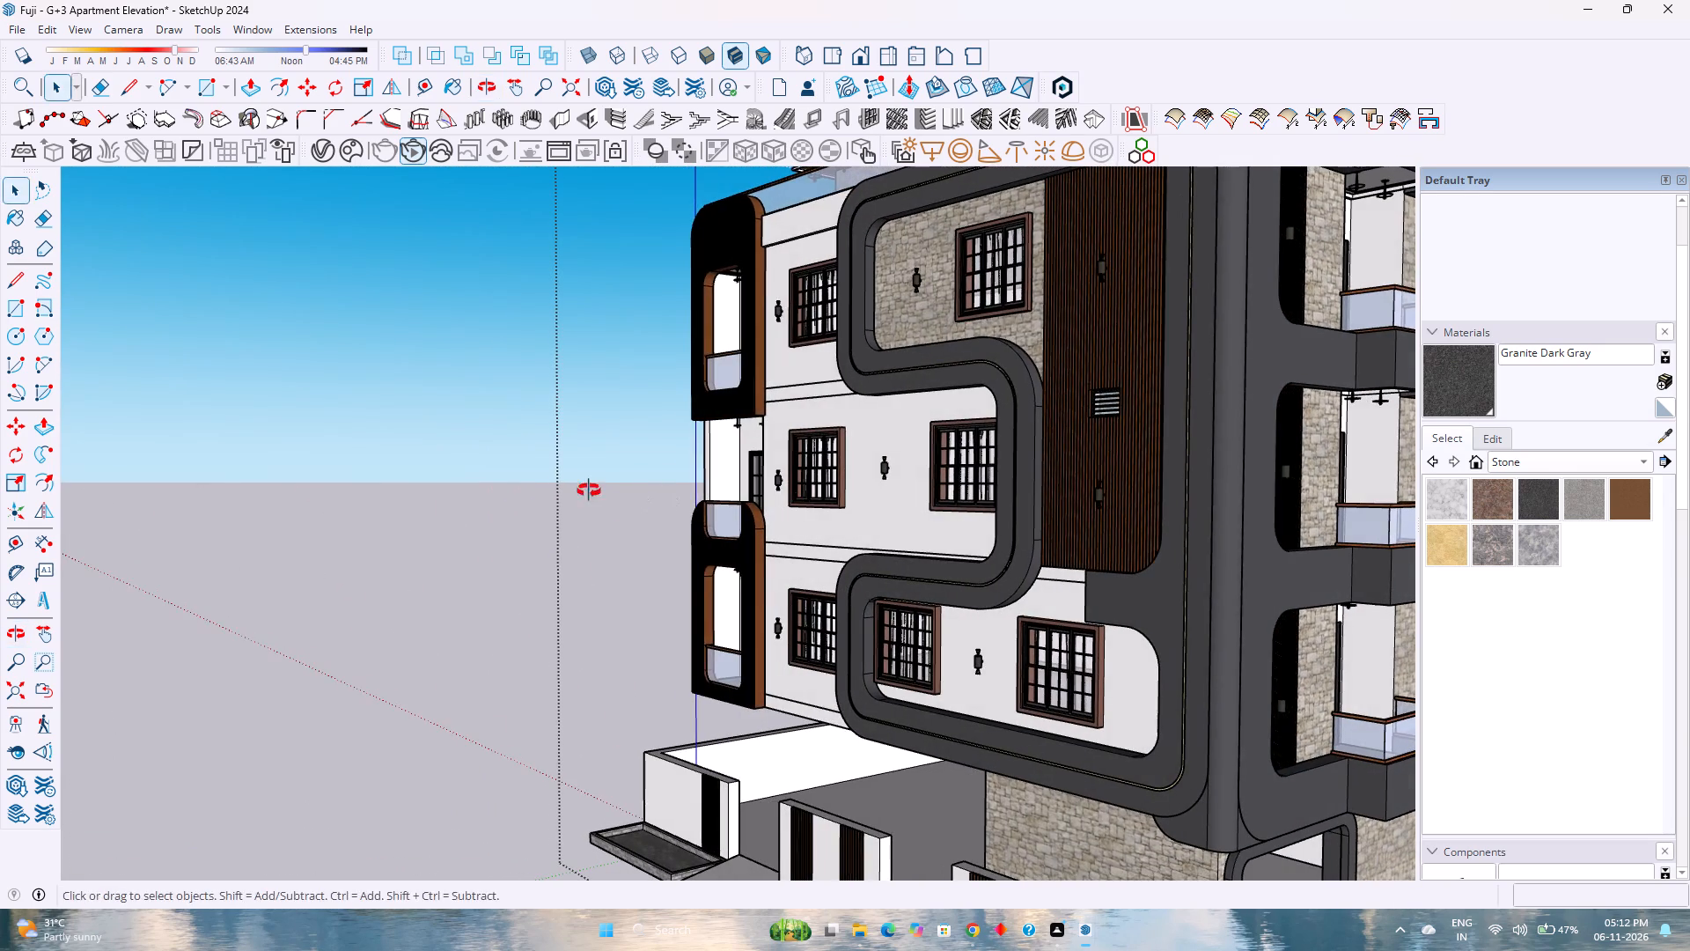
pyautogui.scroll(-10, 588, 484)
pyautogui.moveTo(736, 518); pyautogui.dragTo(747, 518, button='middle')
pyautogui.moveTo(750, 518); pyautogui.dragTo(1145, 502, button='middle')
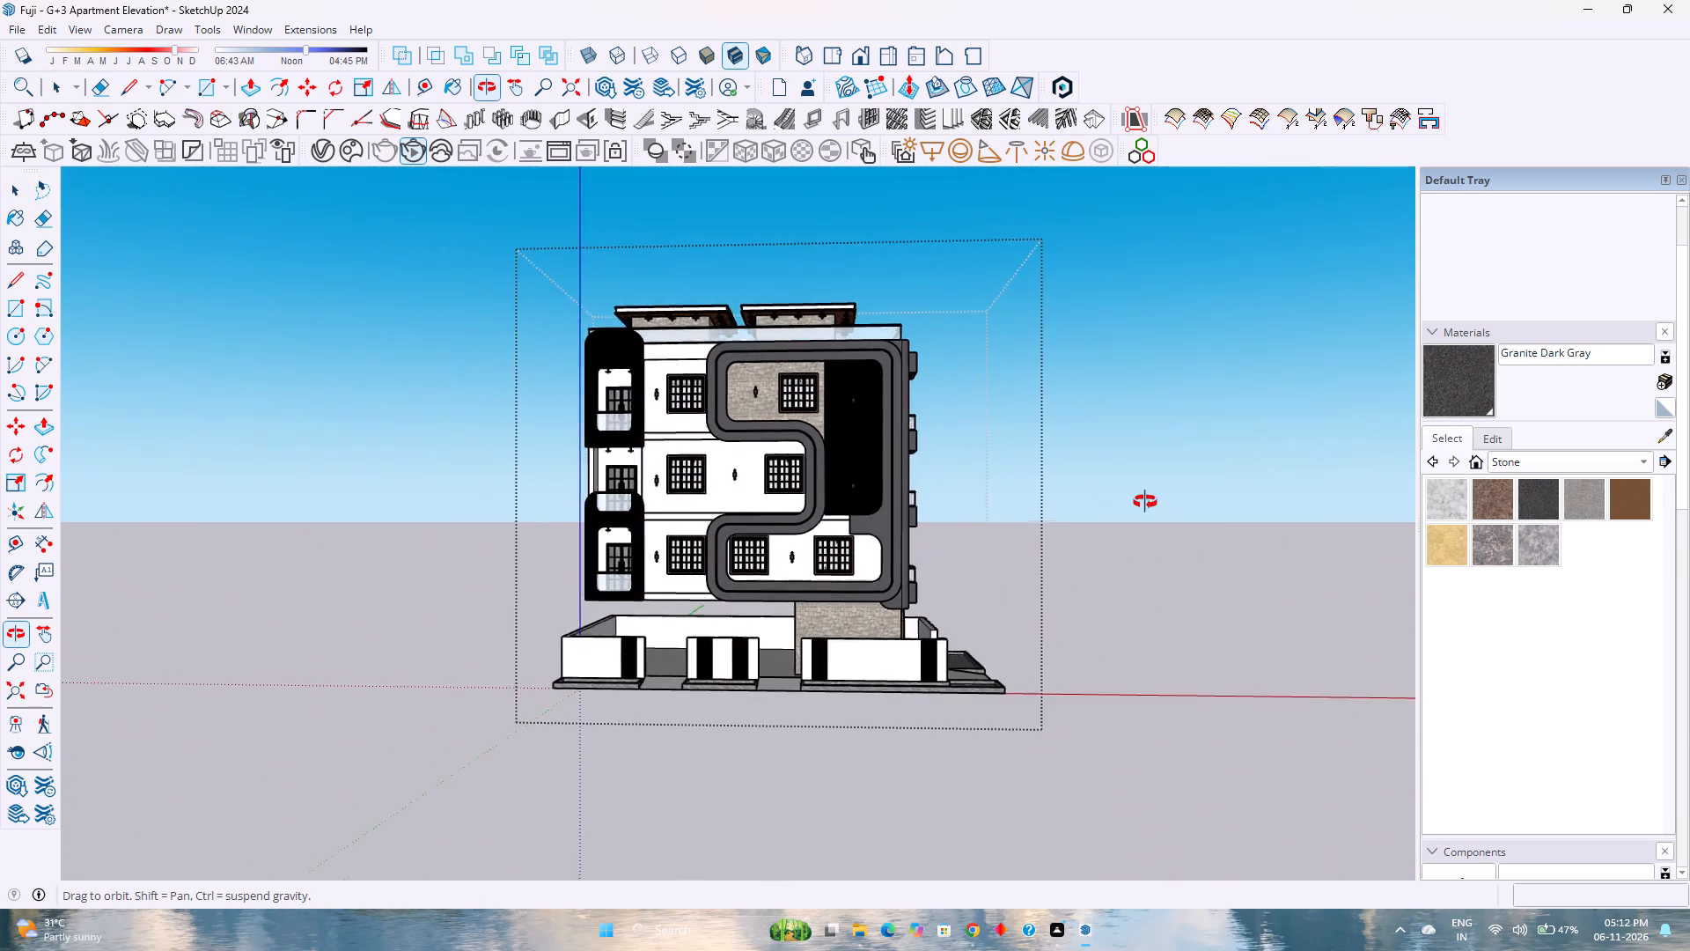
pyautogui.moveTo(1145, 502); pyautogui.dragTo(1155, 502, button='middle')
pyautogui.moveTo(1157, 502); pyautogui.dragTo(788, 392, button='middle')
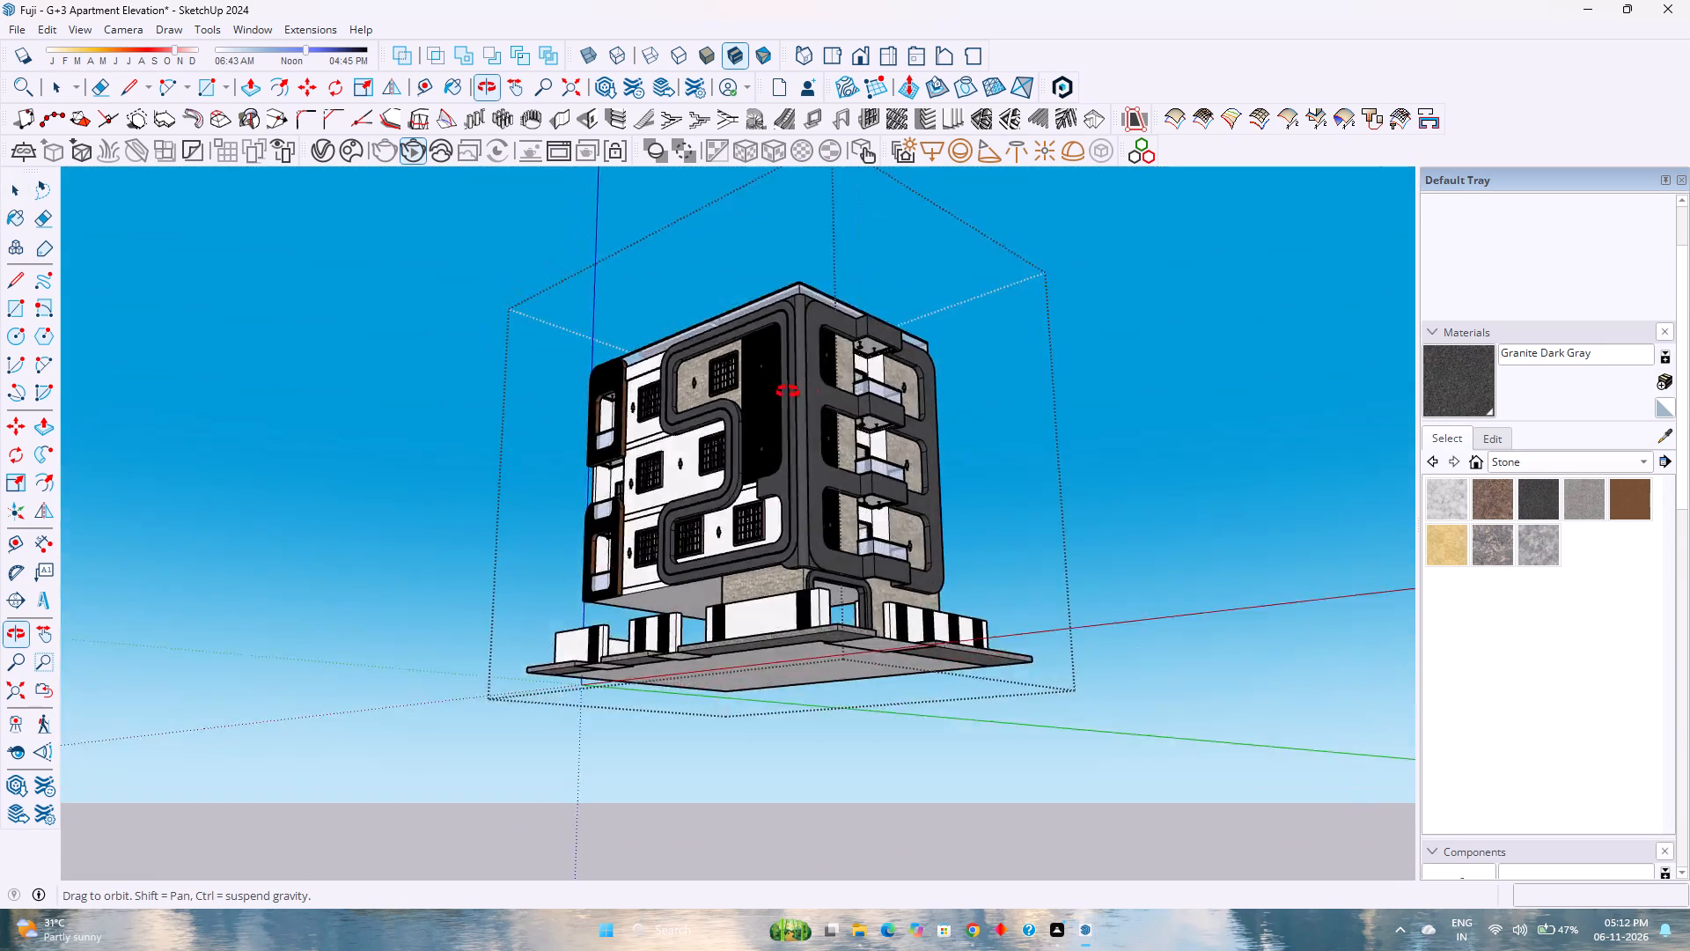
pyautogui.moveTo(788, 392); pyautogui.dragTo(804, 650, button='middle')
pyautogui.middleClick(804, 650)
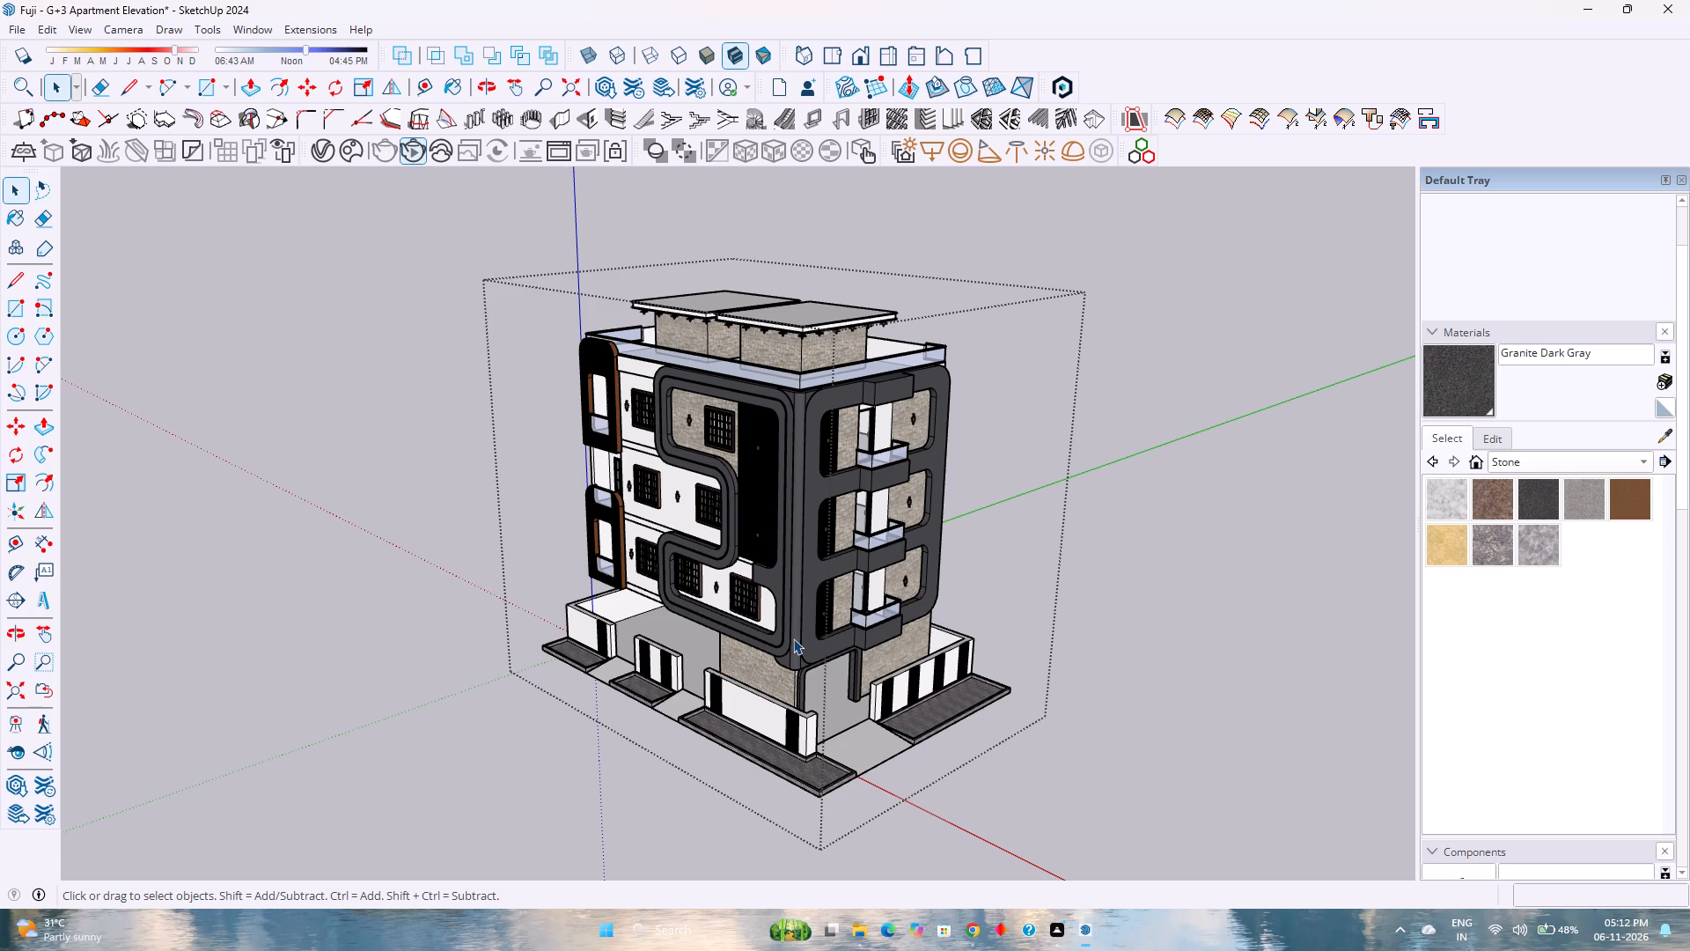
pyautogui.scroll(-1, 793, 638)
pyautogui.scroll(2, 793, 638)
pyautogui.scroll(-3, 797, 632)
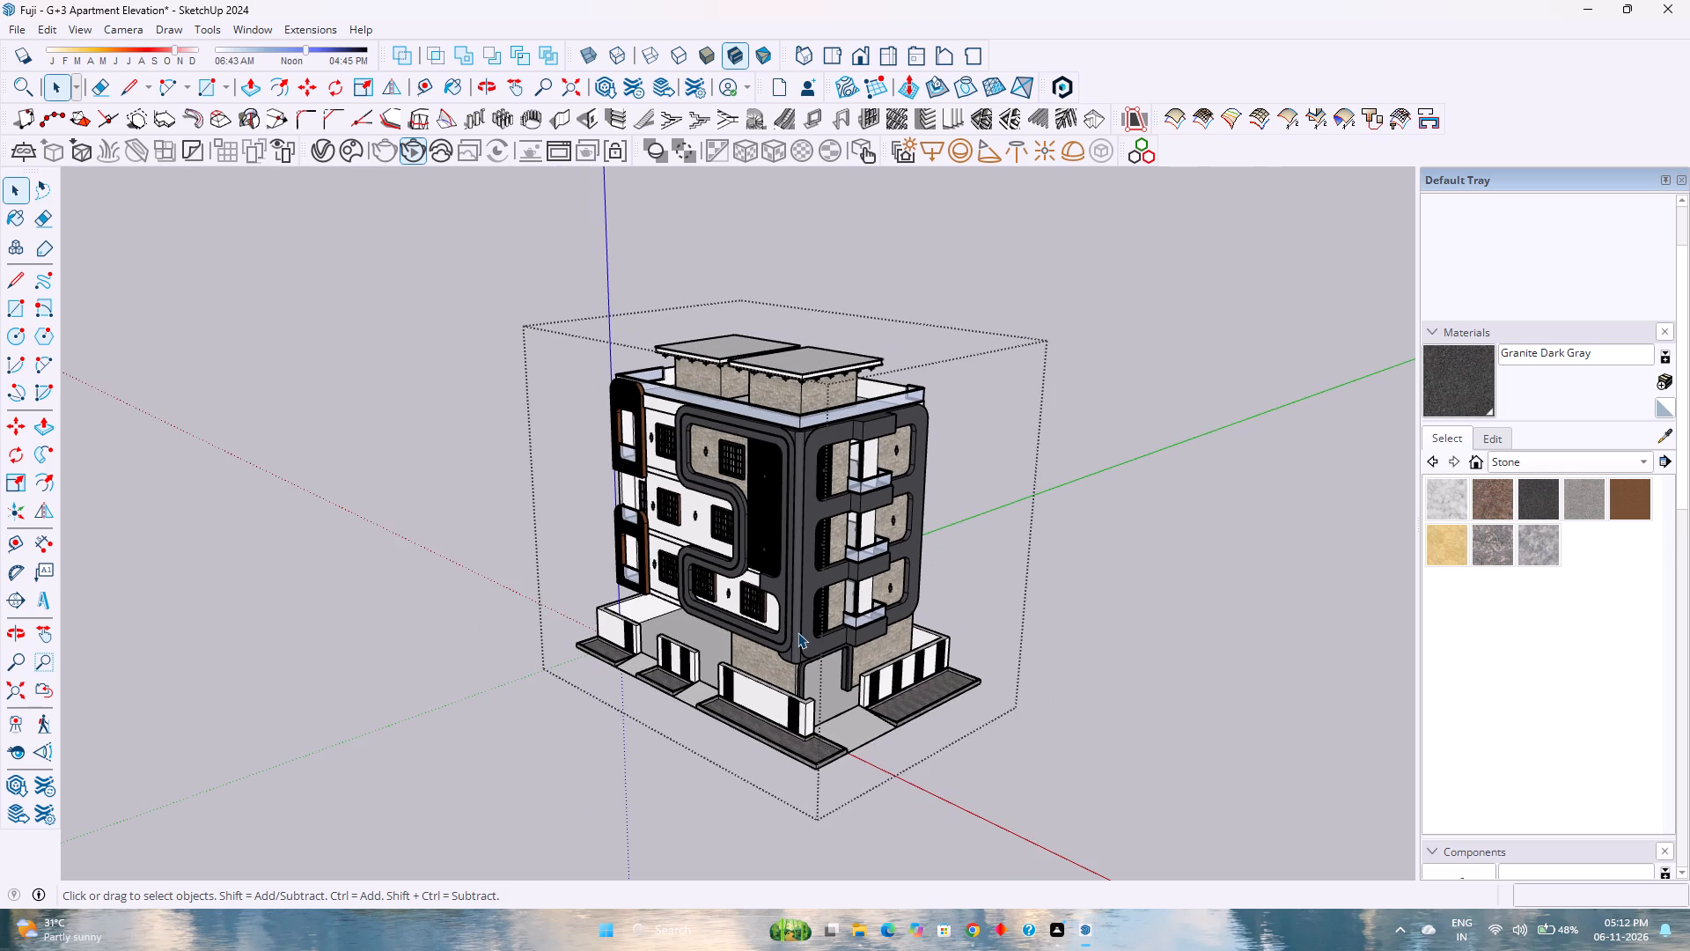
pyautogui.scroll(-3, 797, 632)
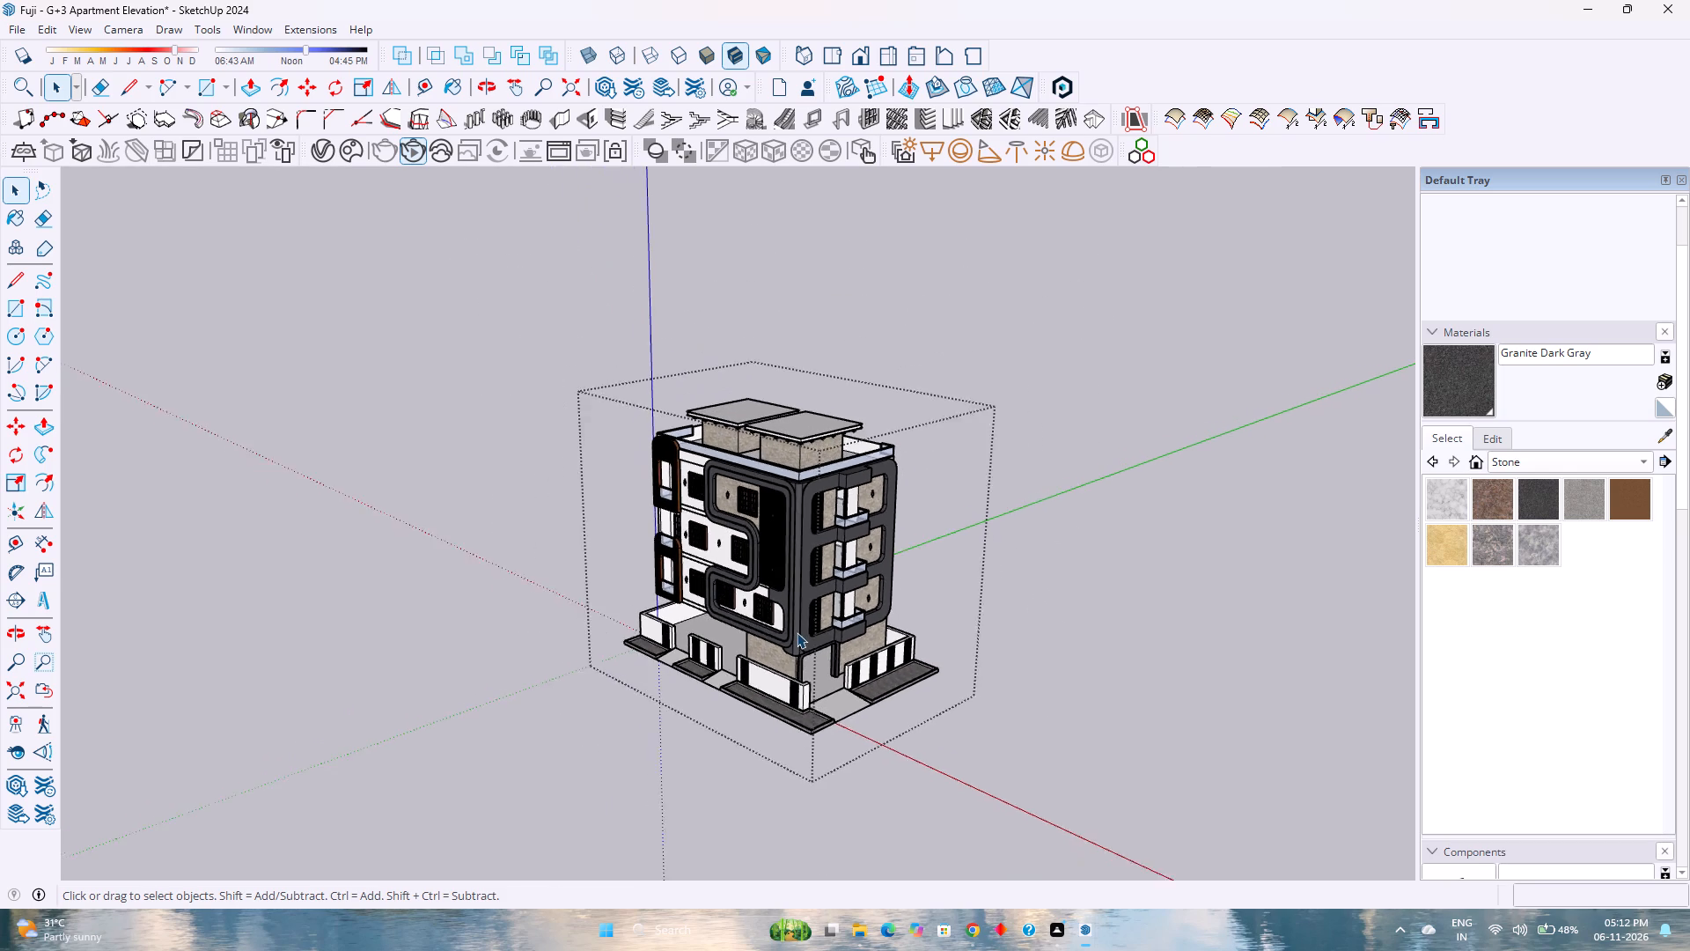
pyautogui.scroll(5, 797, 632)
pyautogui.moveTo(742, 667); pyautogui.dragTo(731, 614, button='middle')
pyautogui.scroll(-1, 731, 614)
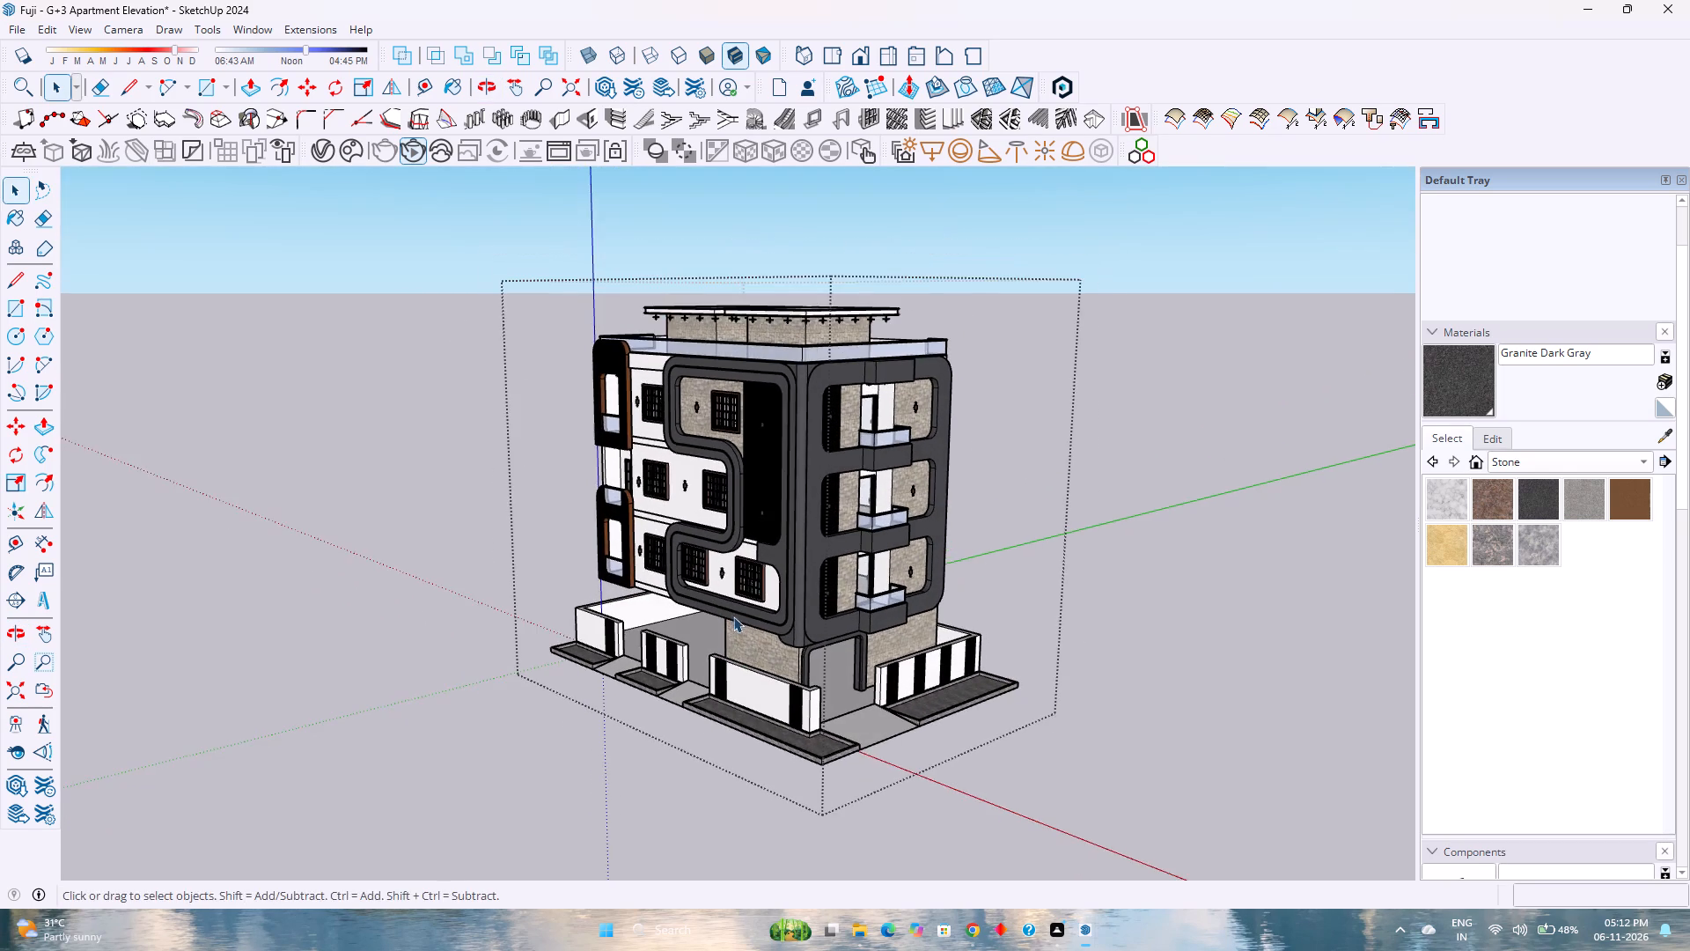
pyautogui.scroll(1, 732, 619)
pyautogui.moveTo(738, 620); pyautogui.dragTo(798, 567, button='middle')
pyautogui.scroll(2, 810, 561)
pyautogui.scroll(-3, 810, 561)
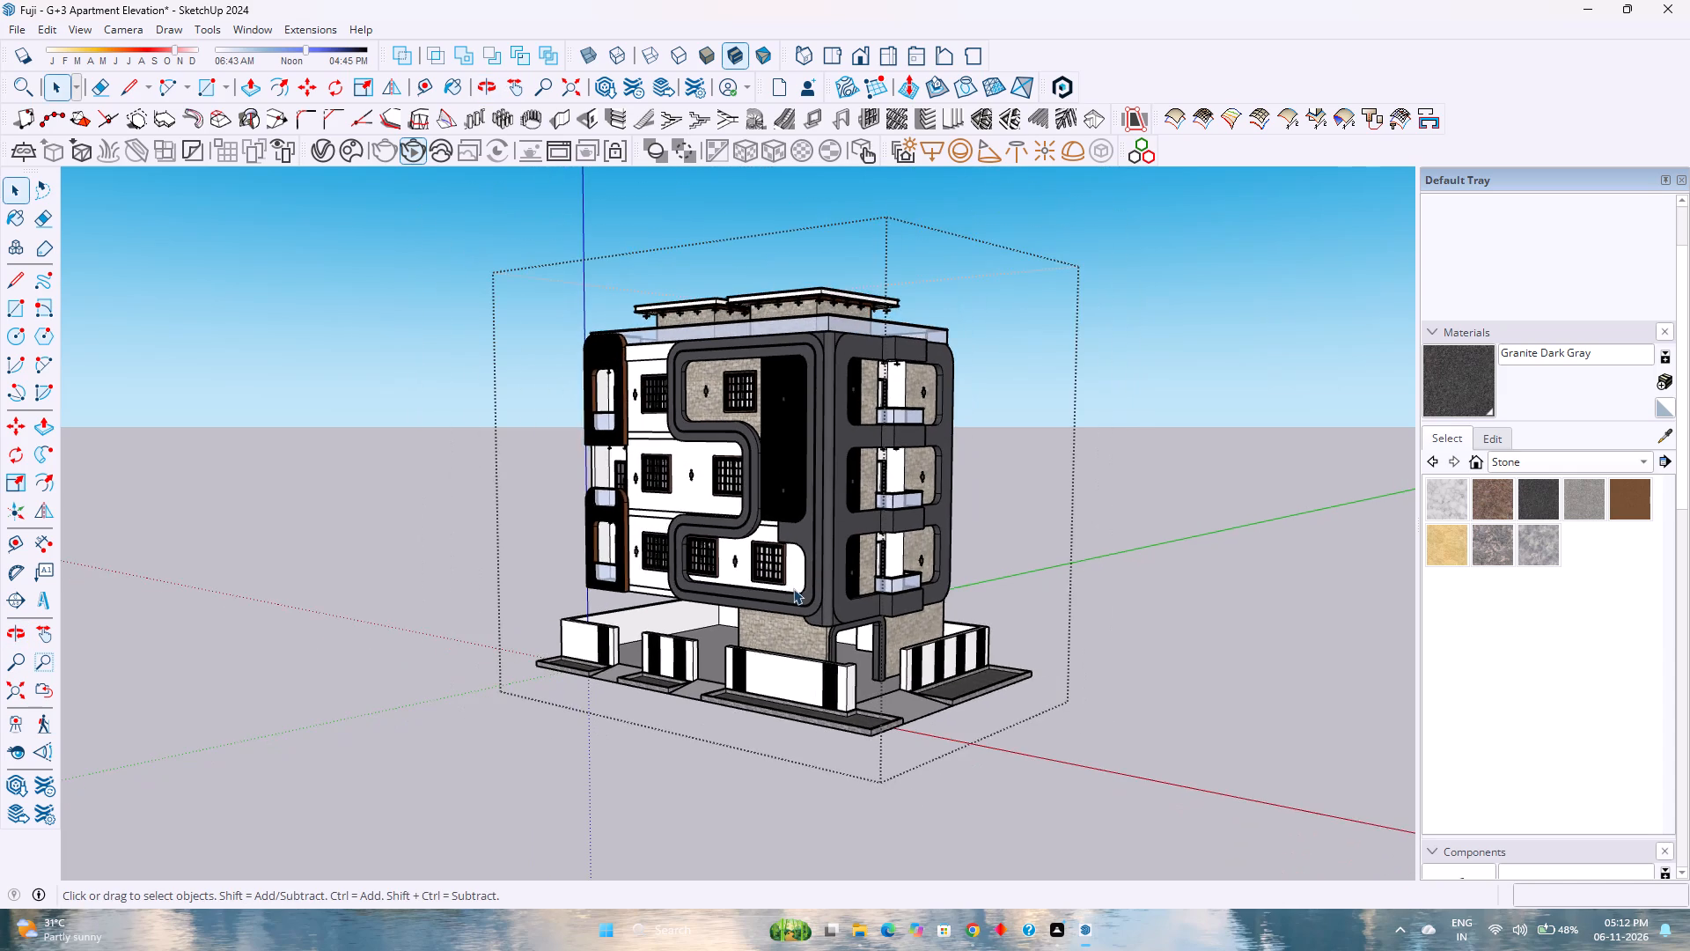
pyautogui.moveTo(796, 585); pyautogui.dragTo(813, 532, button='middle')
pyautogui.middleClick(813, 532)
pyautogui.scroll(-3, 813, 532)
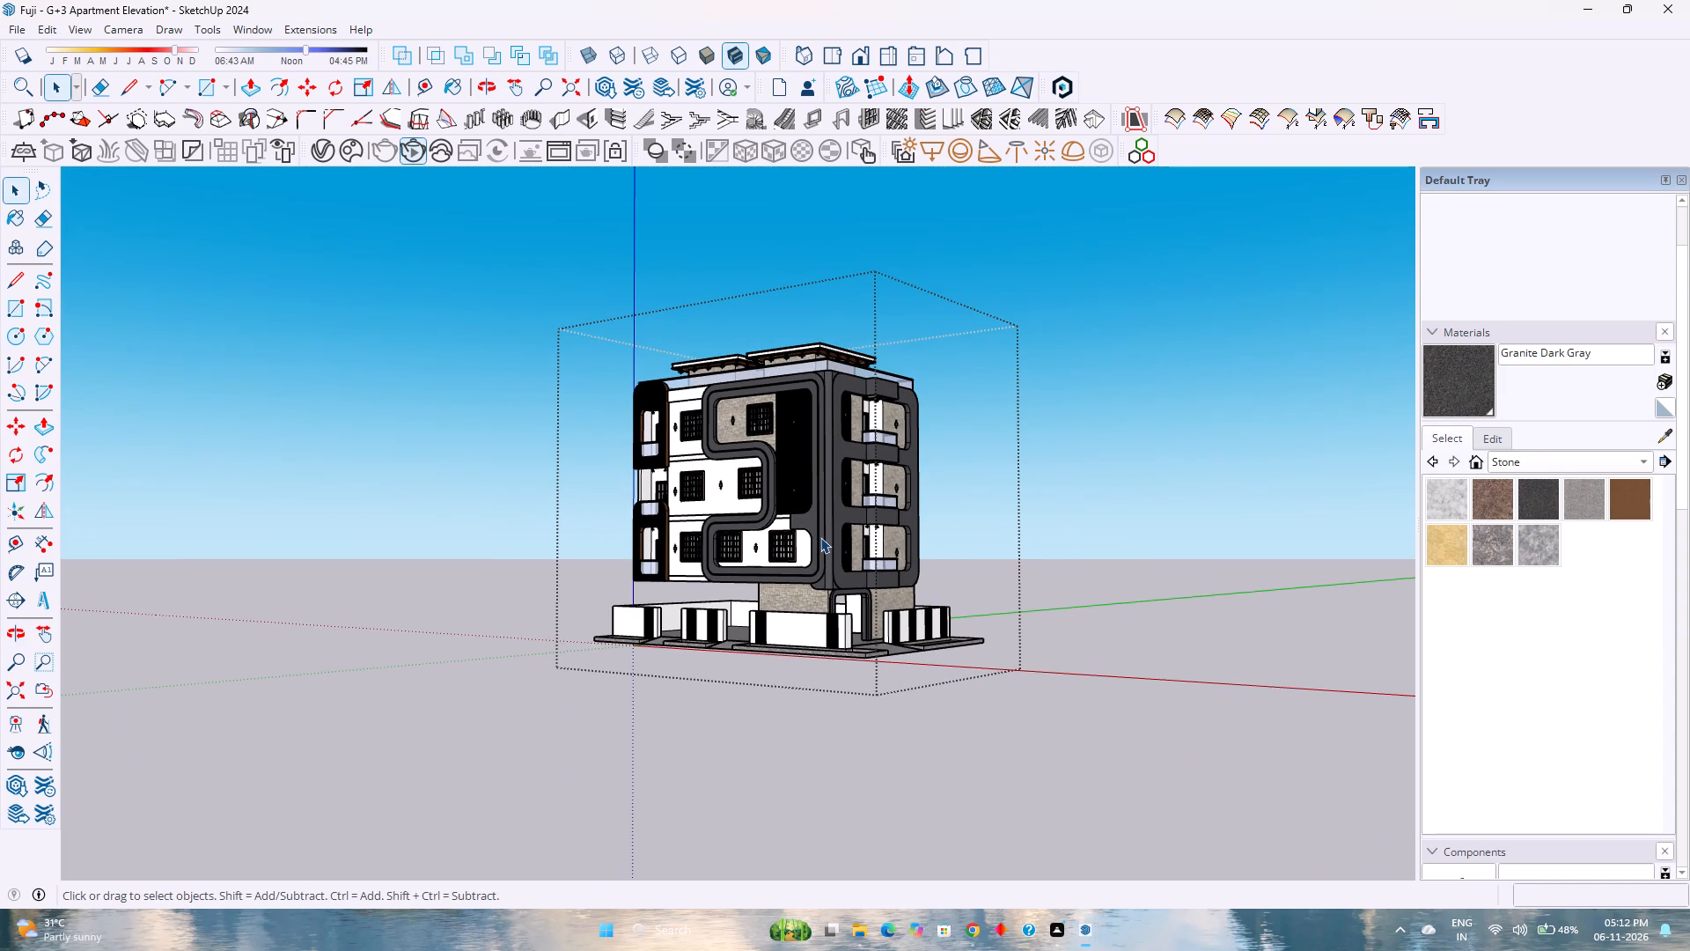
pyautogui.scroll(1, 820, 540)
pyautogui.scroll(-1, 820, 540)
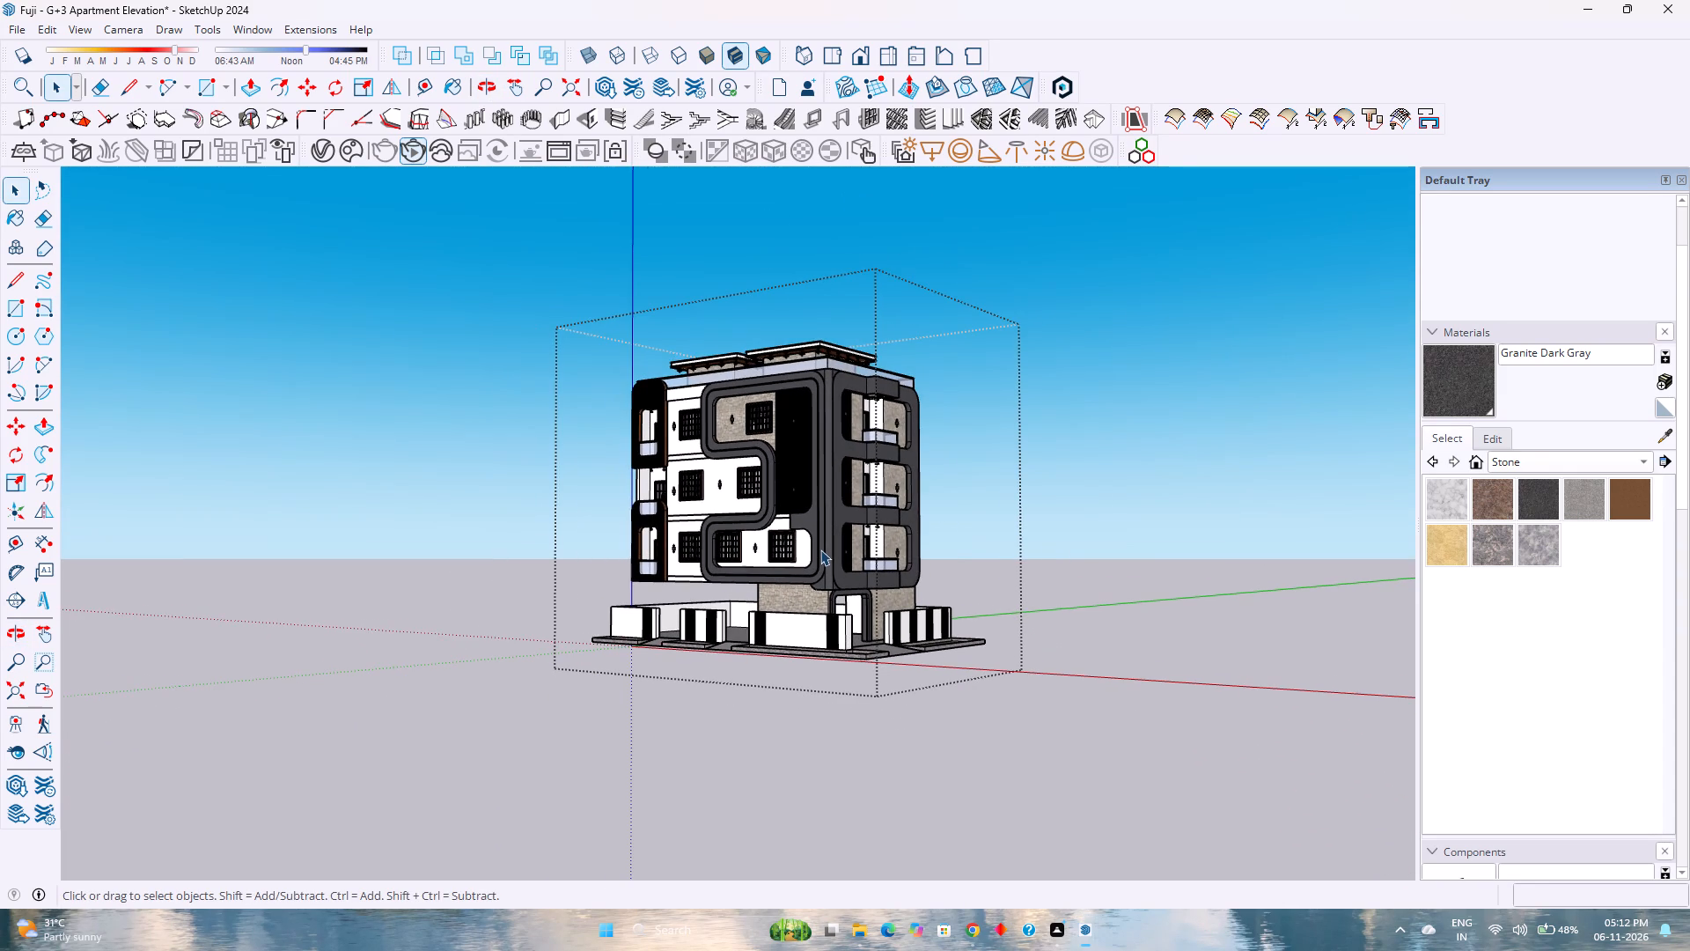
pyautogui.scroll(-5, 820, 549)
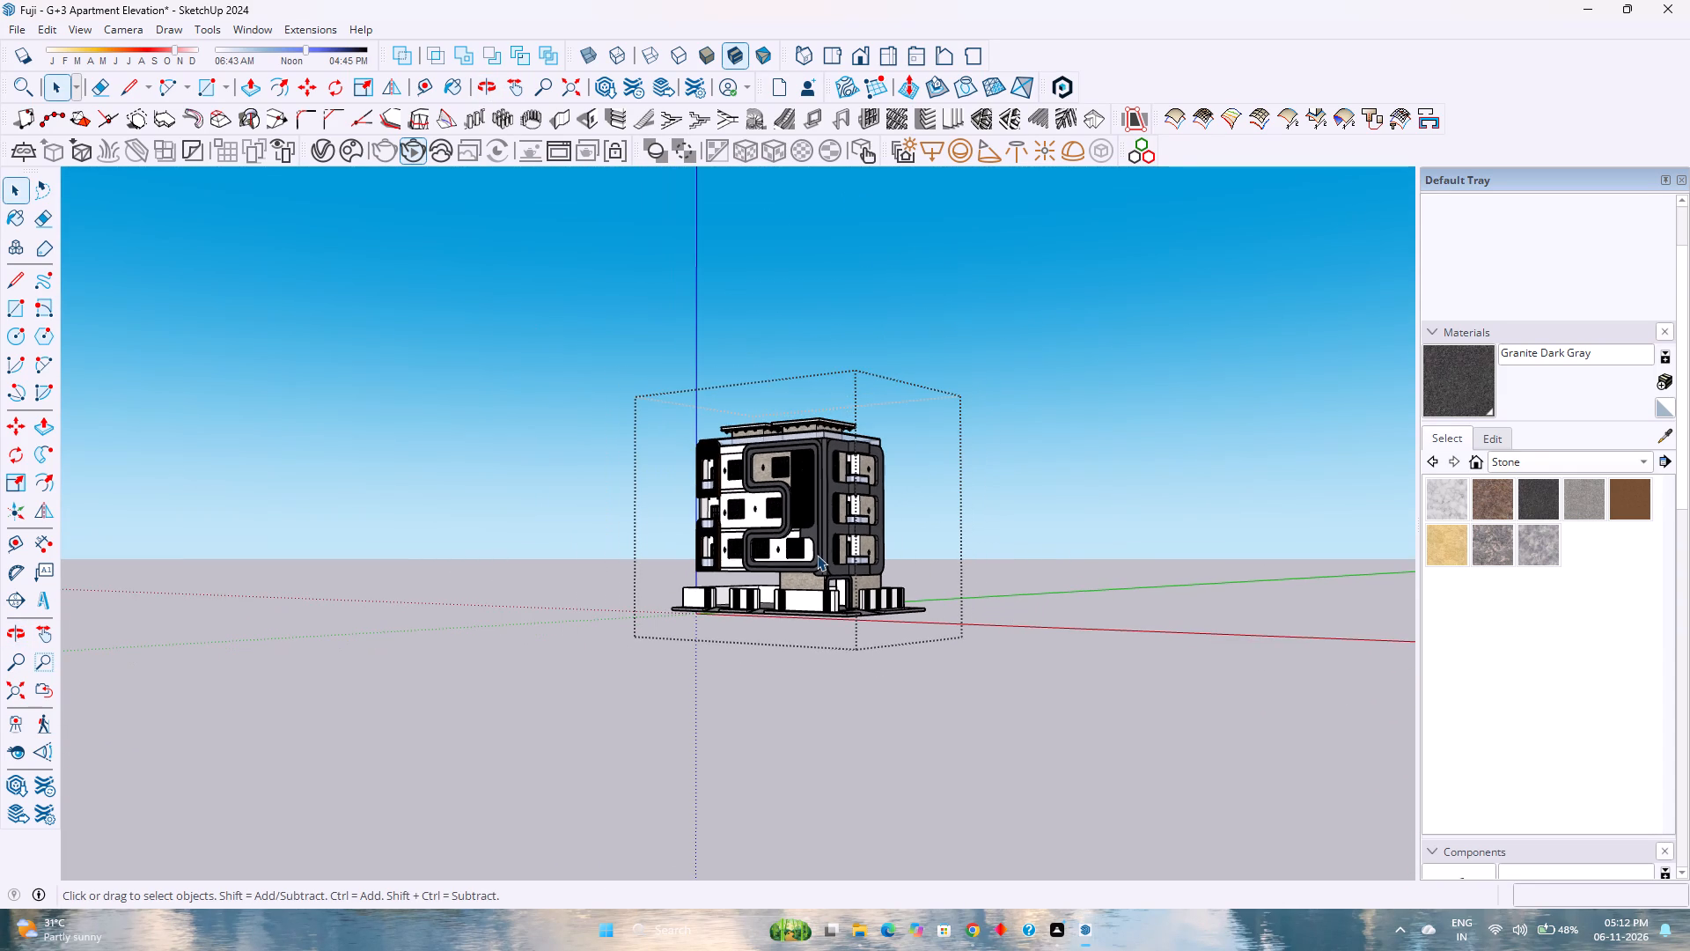
# Examine the whole apartment building from the corner where the window facade meets the balcony side.
pyautogui.scroll(1, 817, 555)
pyautogui.scroll(3, 792, 479)
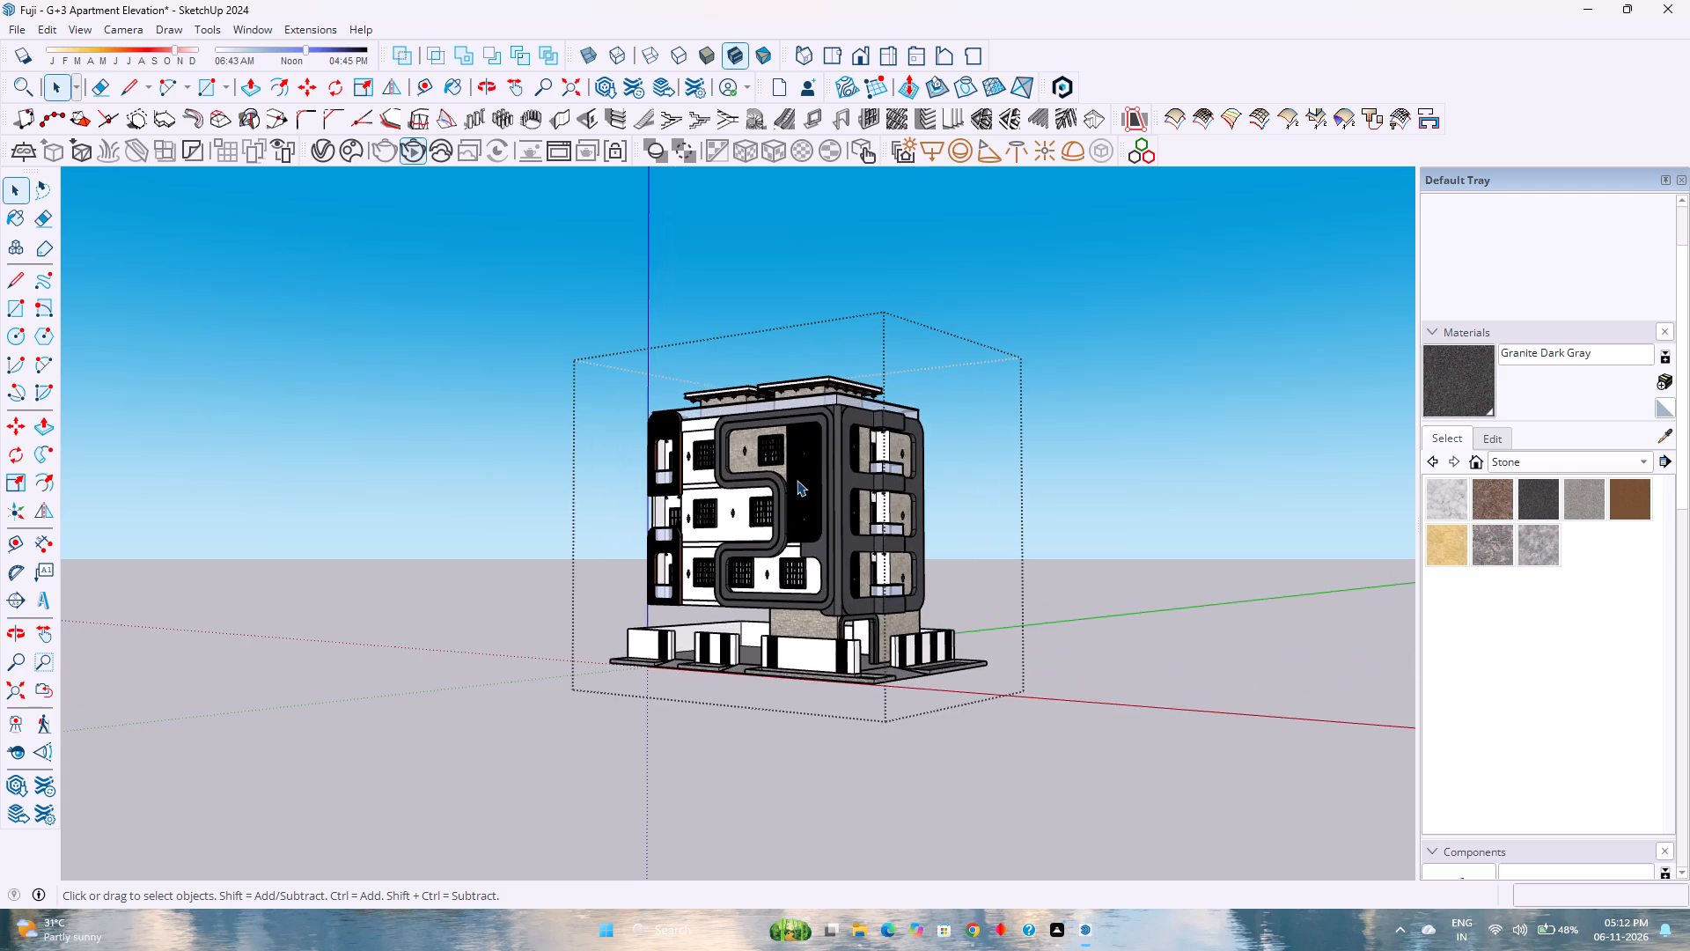
pyautogui.scroll(2, 797, 480)
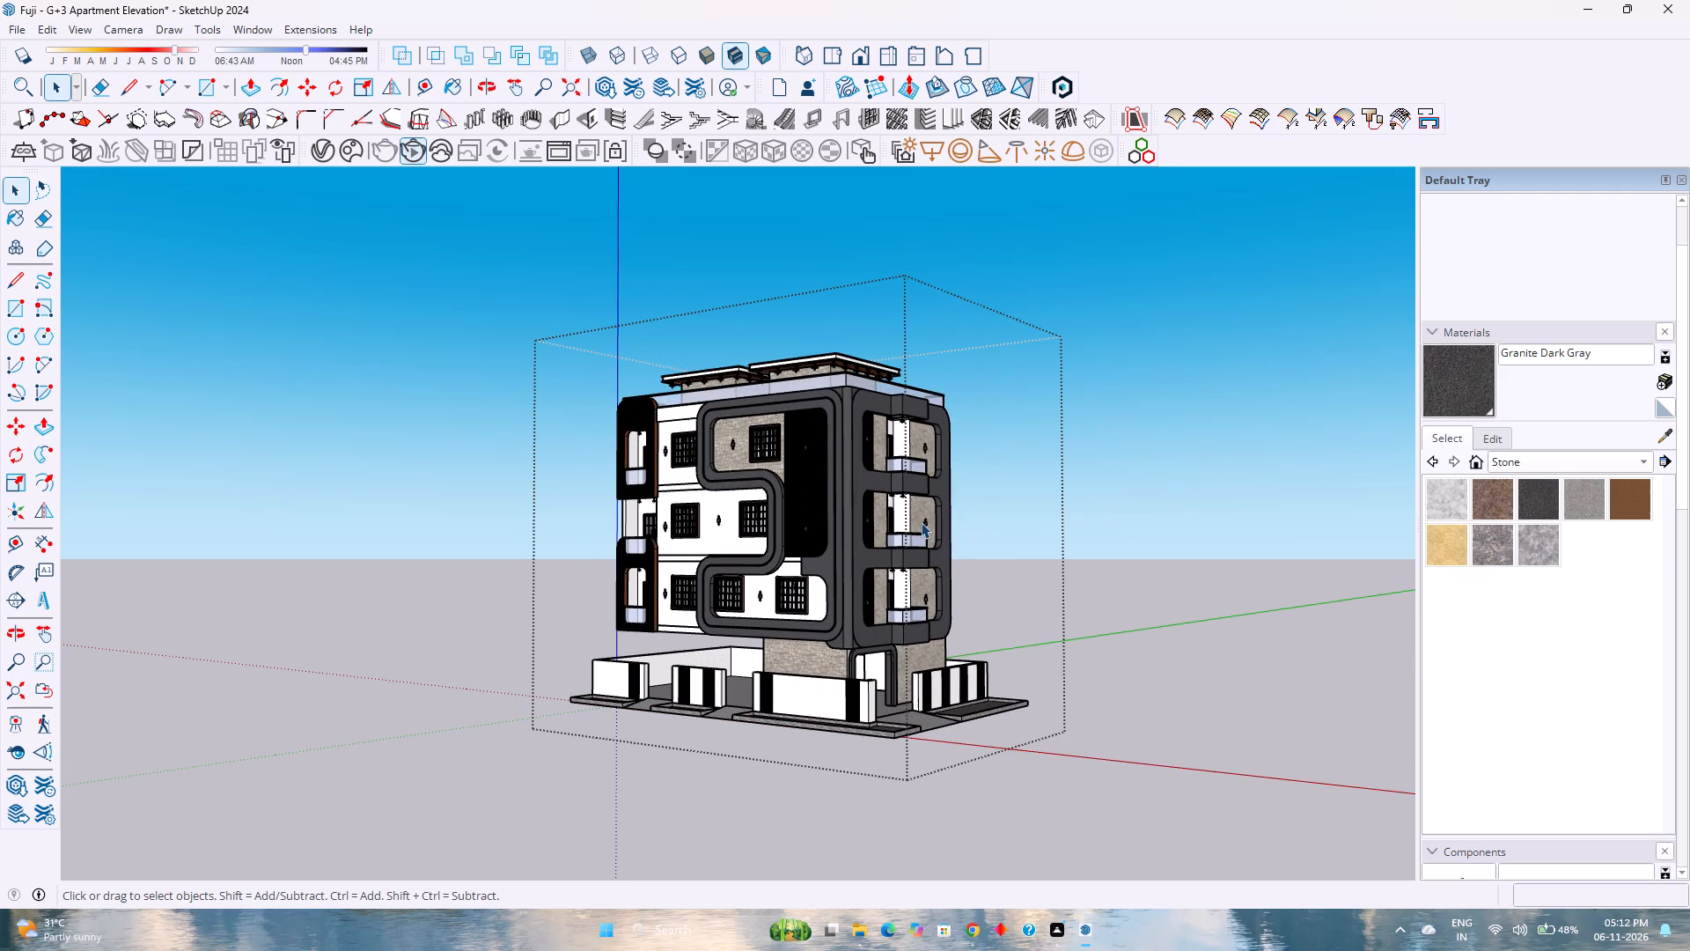
pyautogui.scroll(2, 908, 527)
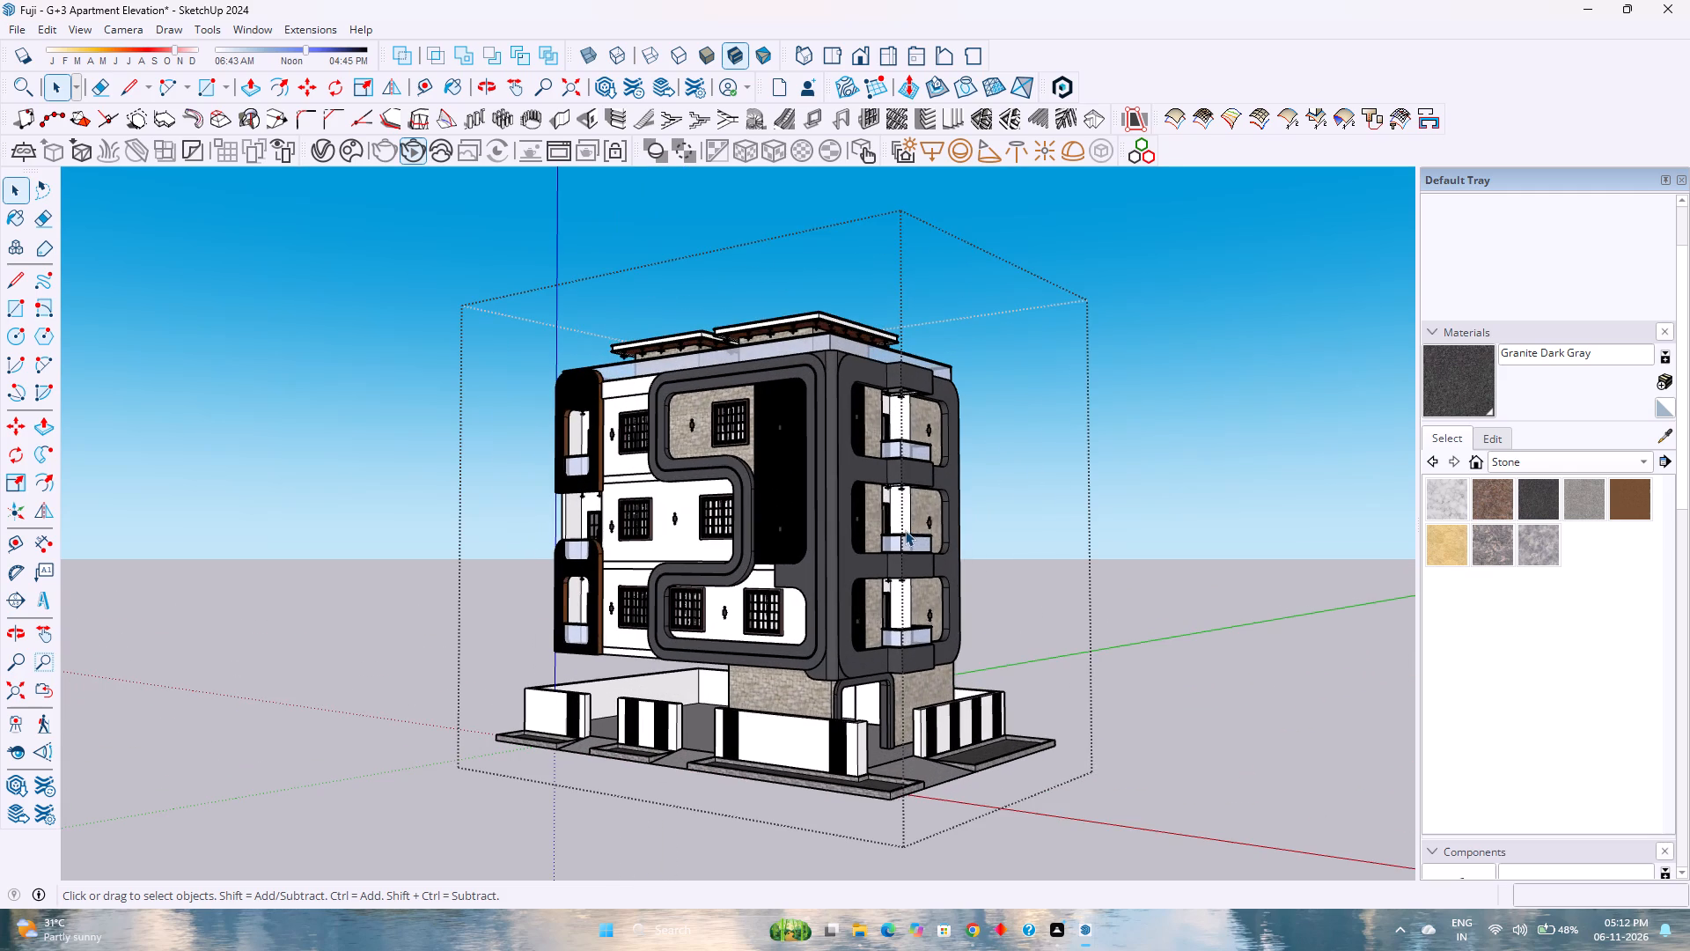
pyautogui.scroll(-3, 905, 530)
pyautogui.scroll(3, 905, 530)
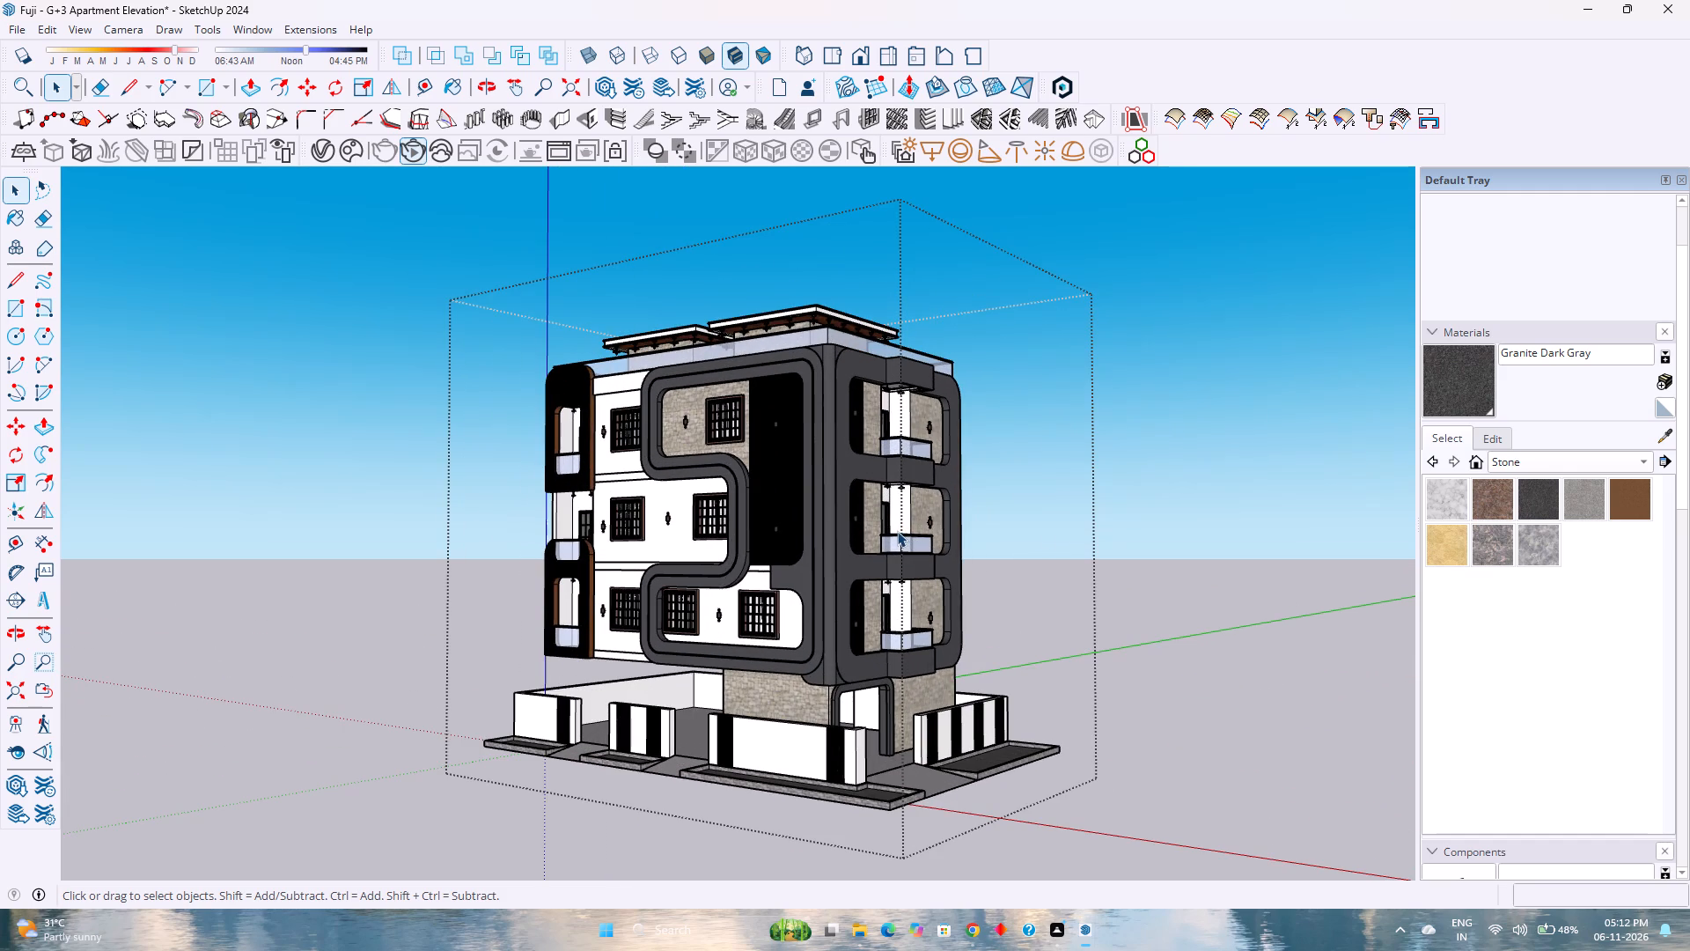
pyautogui.scroll(-2, 892, 540)
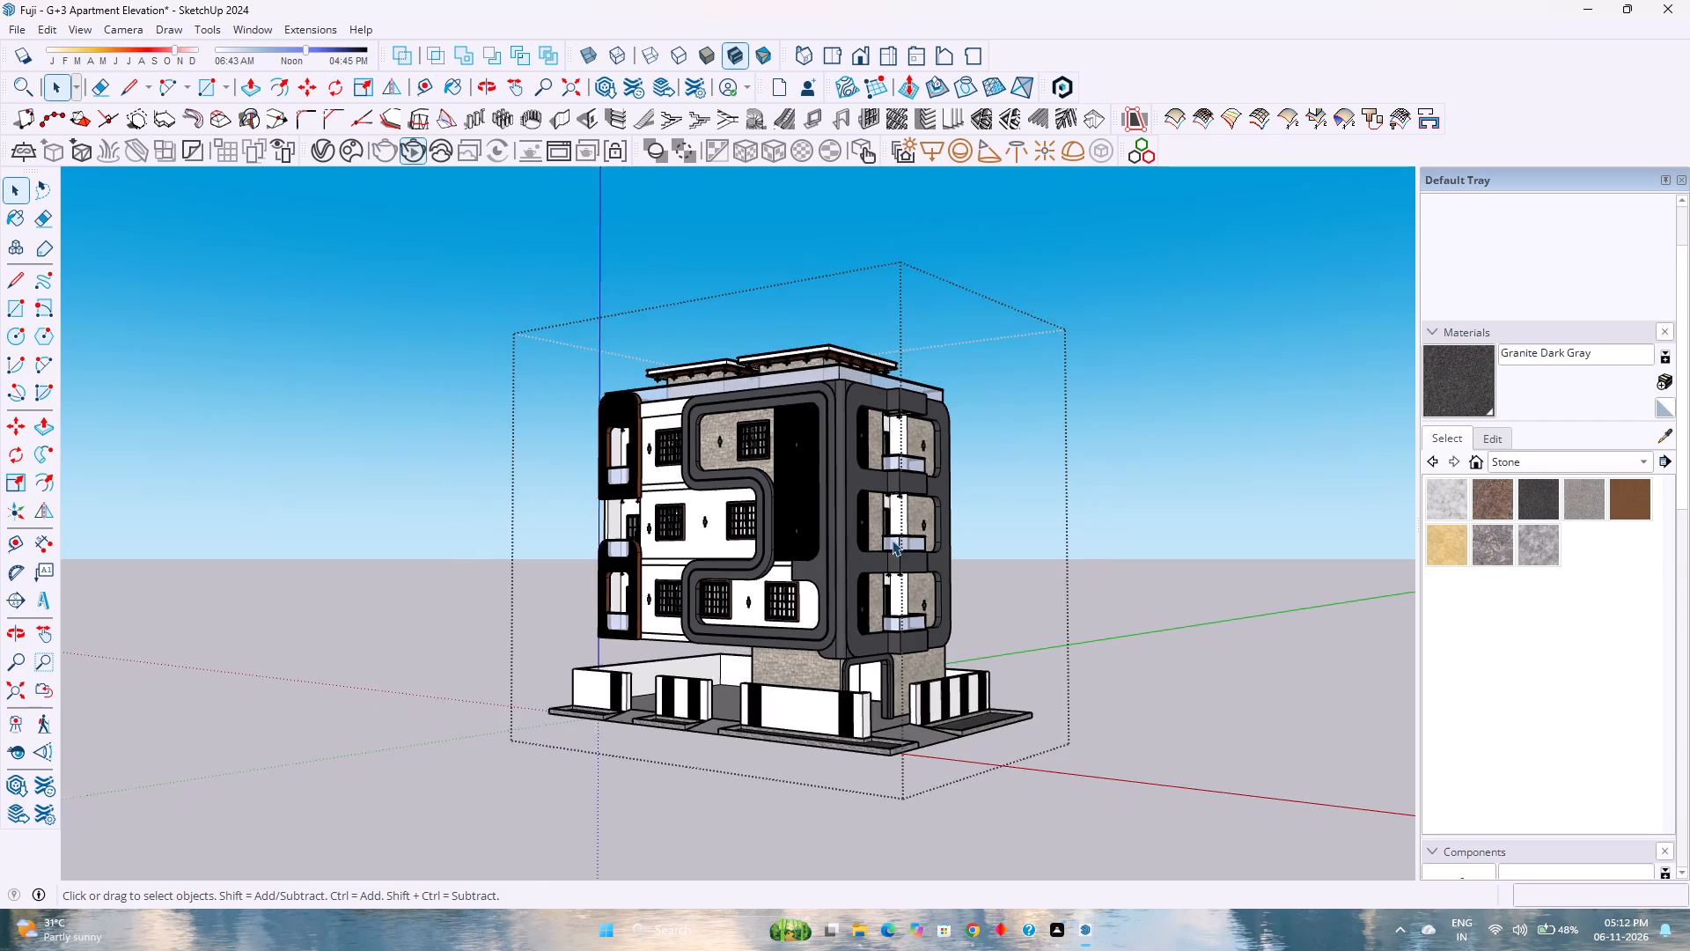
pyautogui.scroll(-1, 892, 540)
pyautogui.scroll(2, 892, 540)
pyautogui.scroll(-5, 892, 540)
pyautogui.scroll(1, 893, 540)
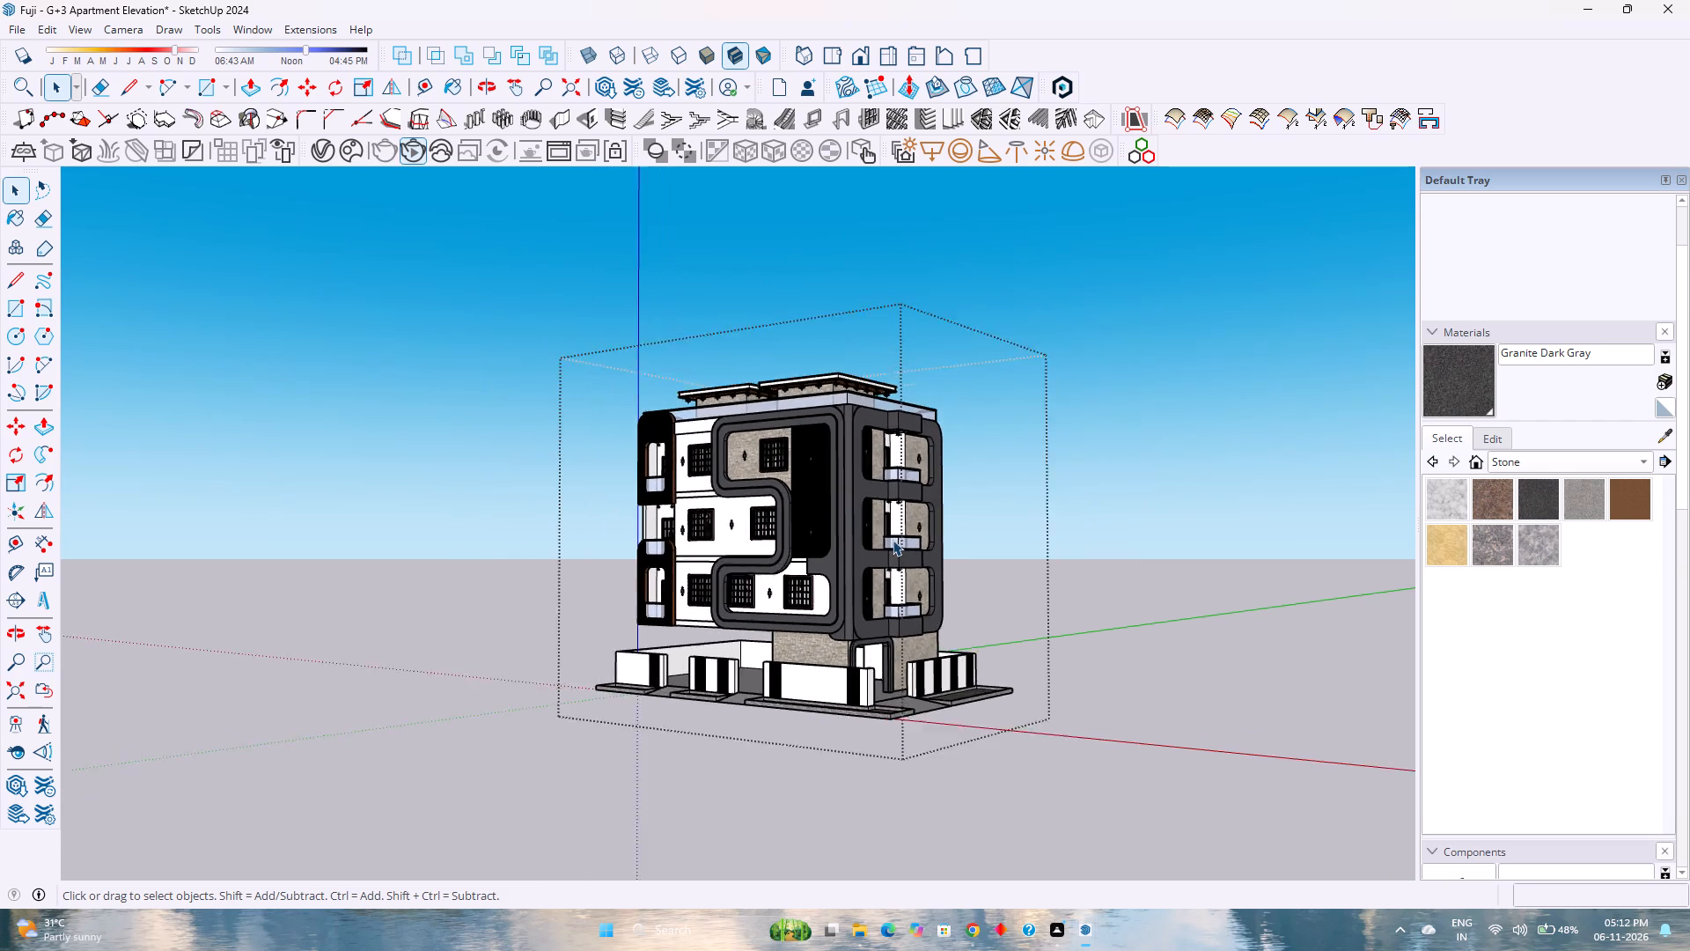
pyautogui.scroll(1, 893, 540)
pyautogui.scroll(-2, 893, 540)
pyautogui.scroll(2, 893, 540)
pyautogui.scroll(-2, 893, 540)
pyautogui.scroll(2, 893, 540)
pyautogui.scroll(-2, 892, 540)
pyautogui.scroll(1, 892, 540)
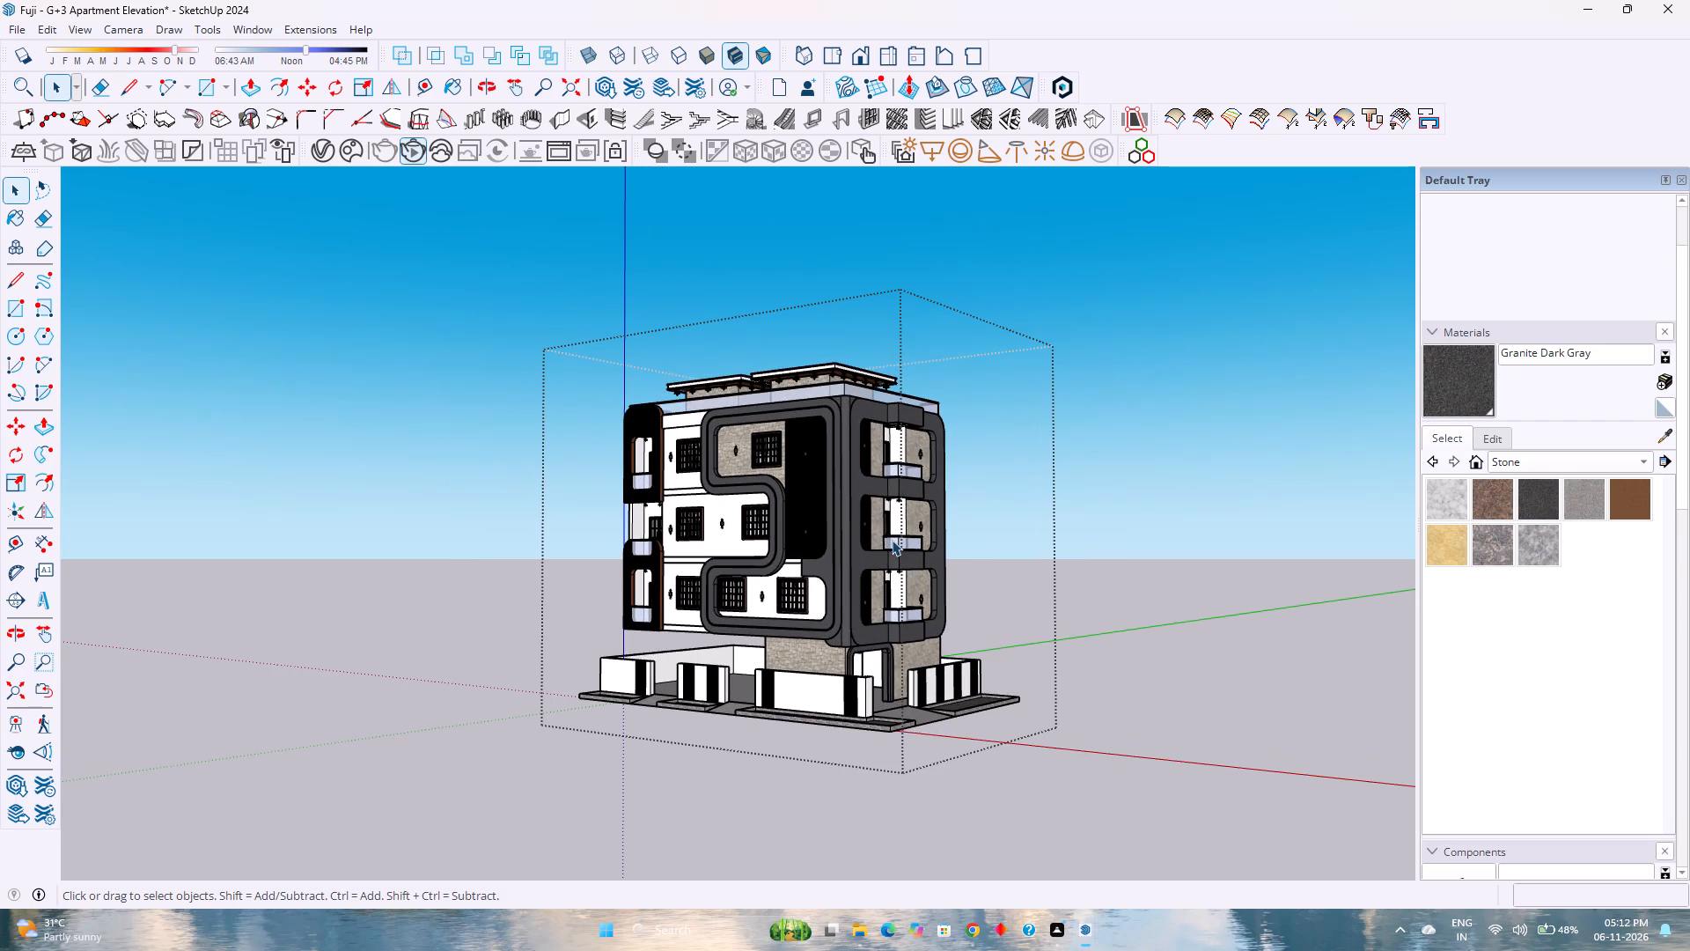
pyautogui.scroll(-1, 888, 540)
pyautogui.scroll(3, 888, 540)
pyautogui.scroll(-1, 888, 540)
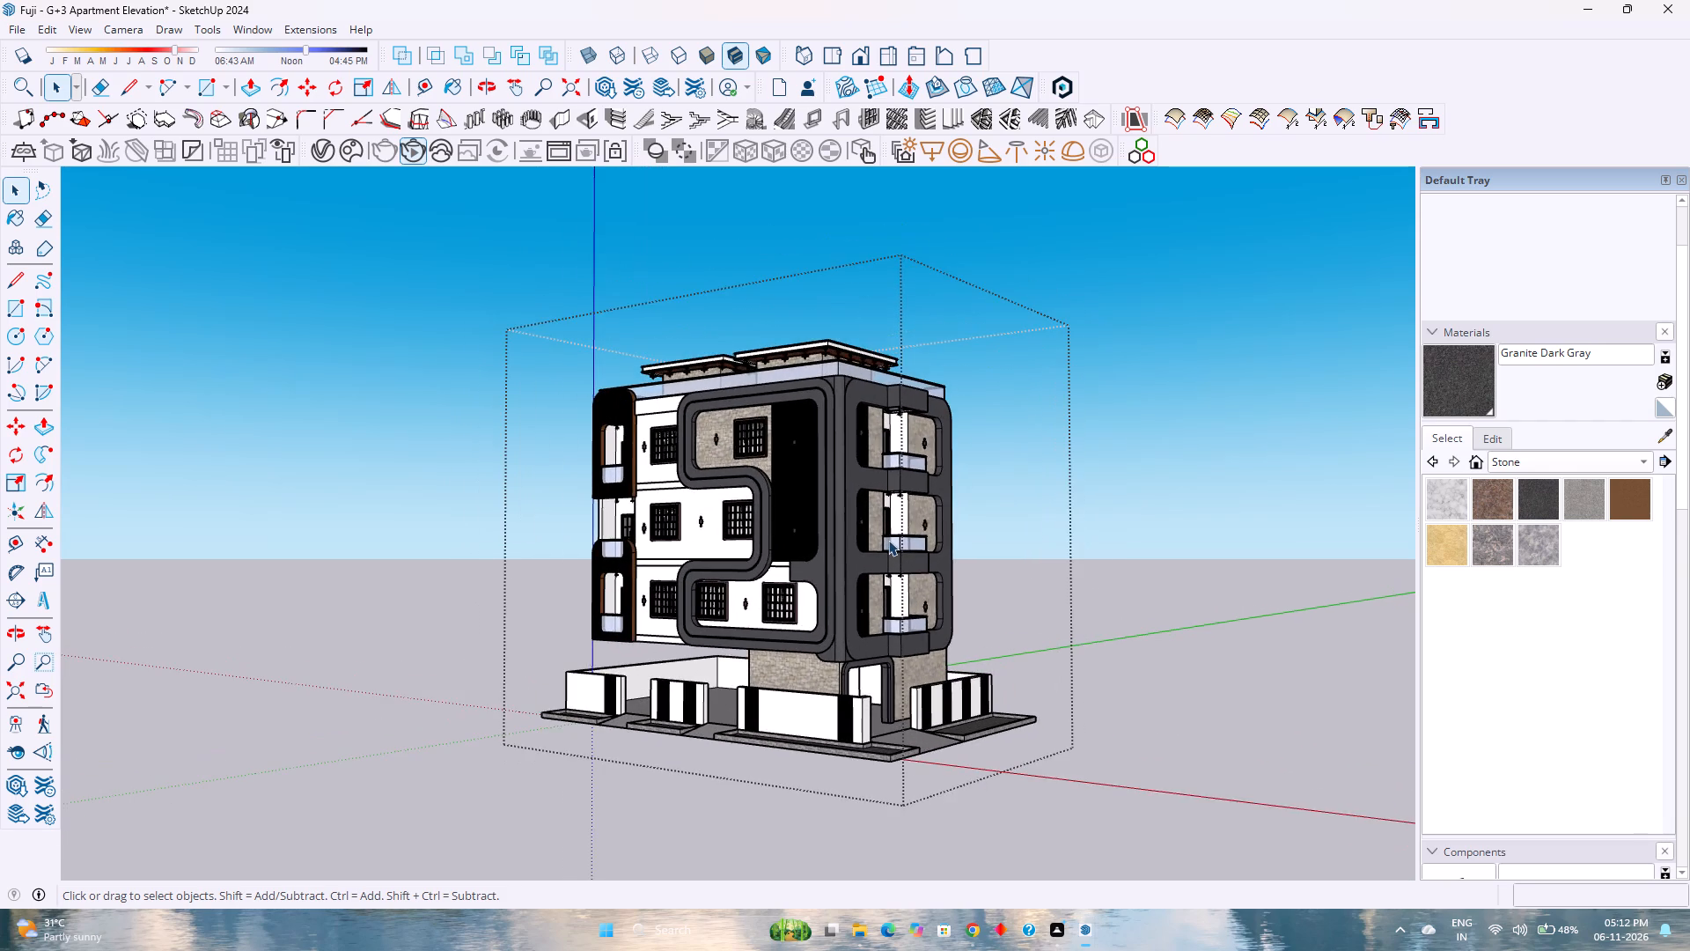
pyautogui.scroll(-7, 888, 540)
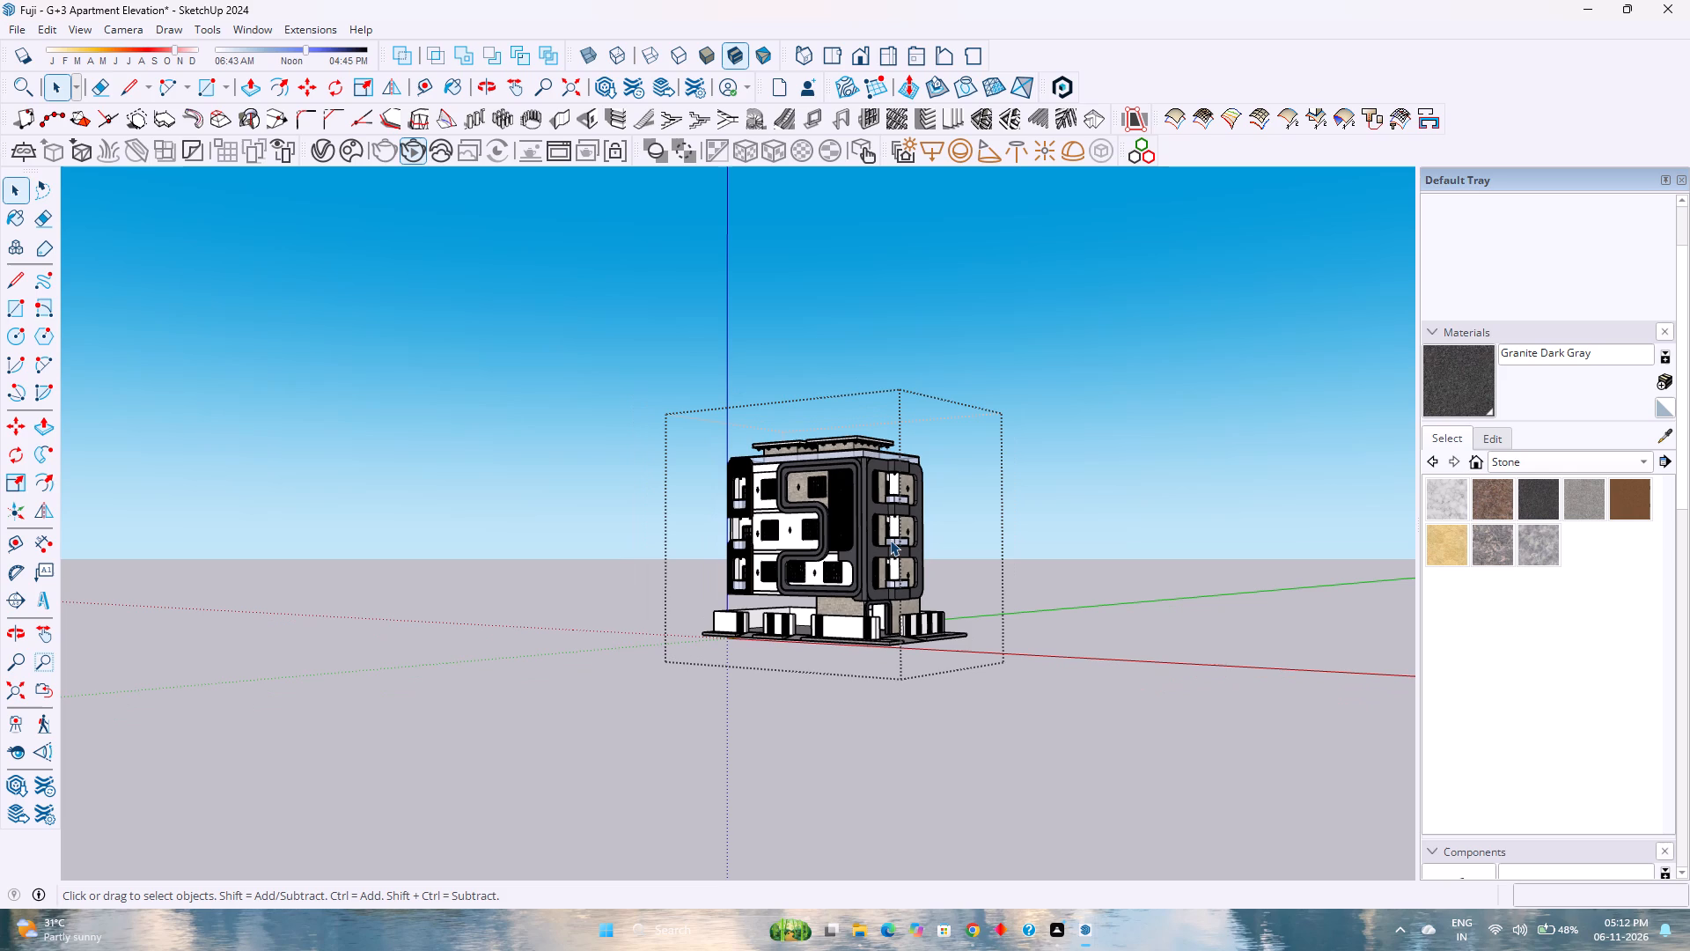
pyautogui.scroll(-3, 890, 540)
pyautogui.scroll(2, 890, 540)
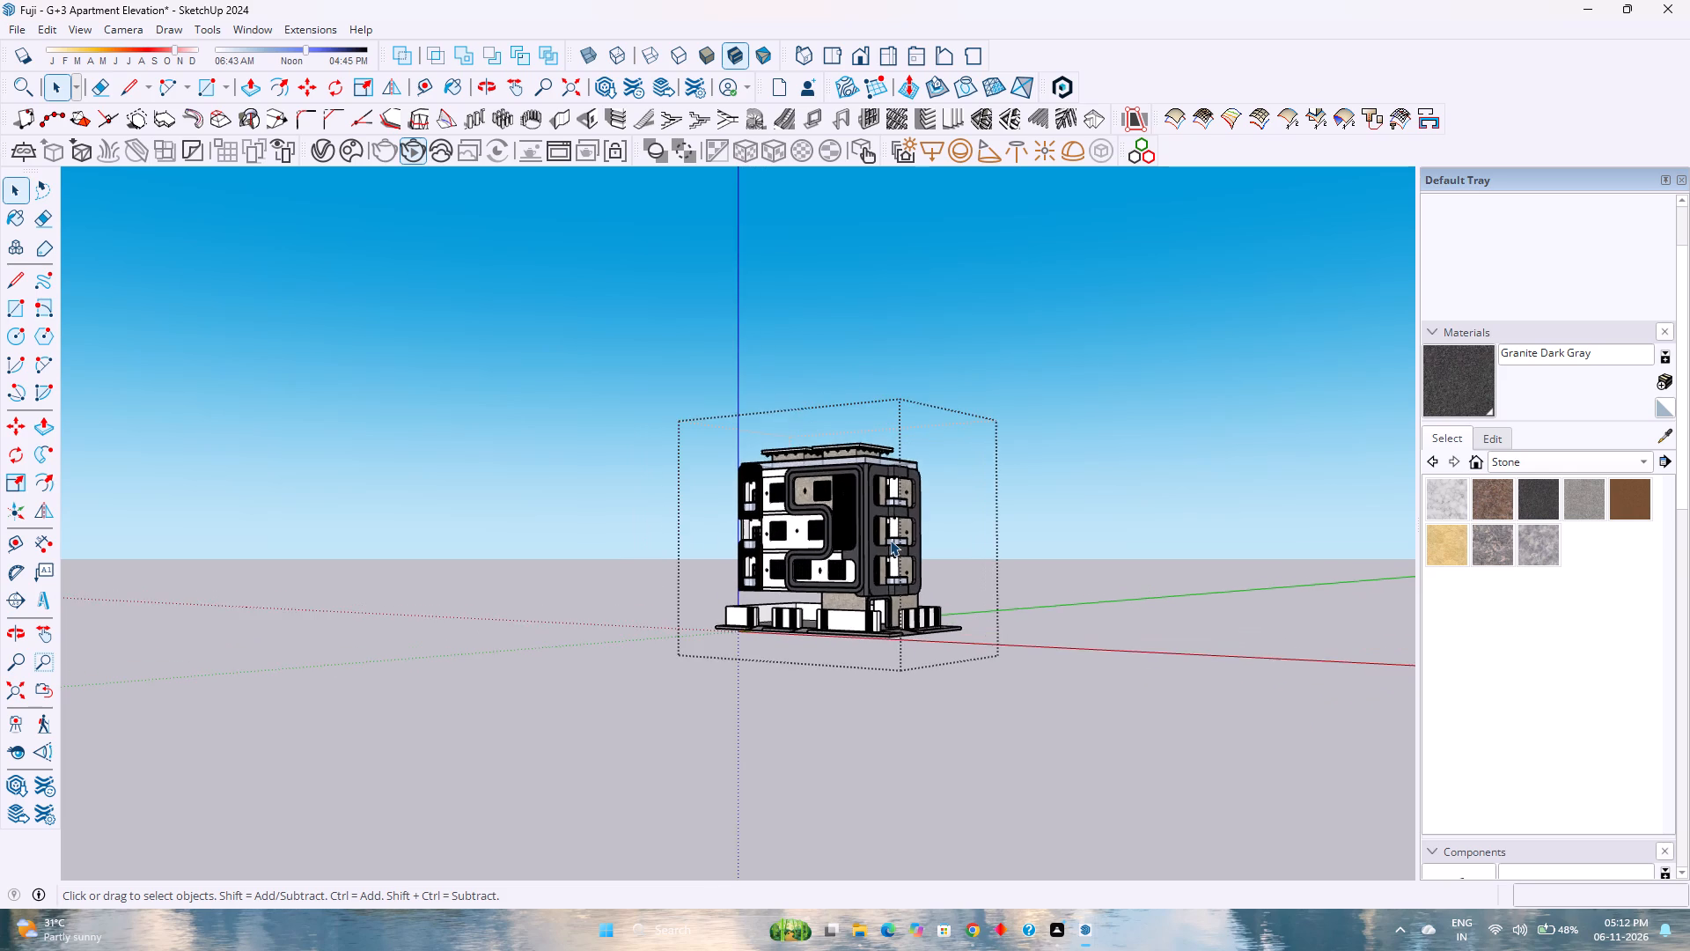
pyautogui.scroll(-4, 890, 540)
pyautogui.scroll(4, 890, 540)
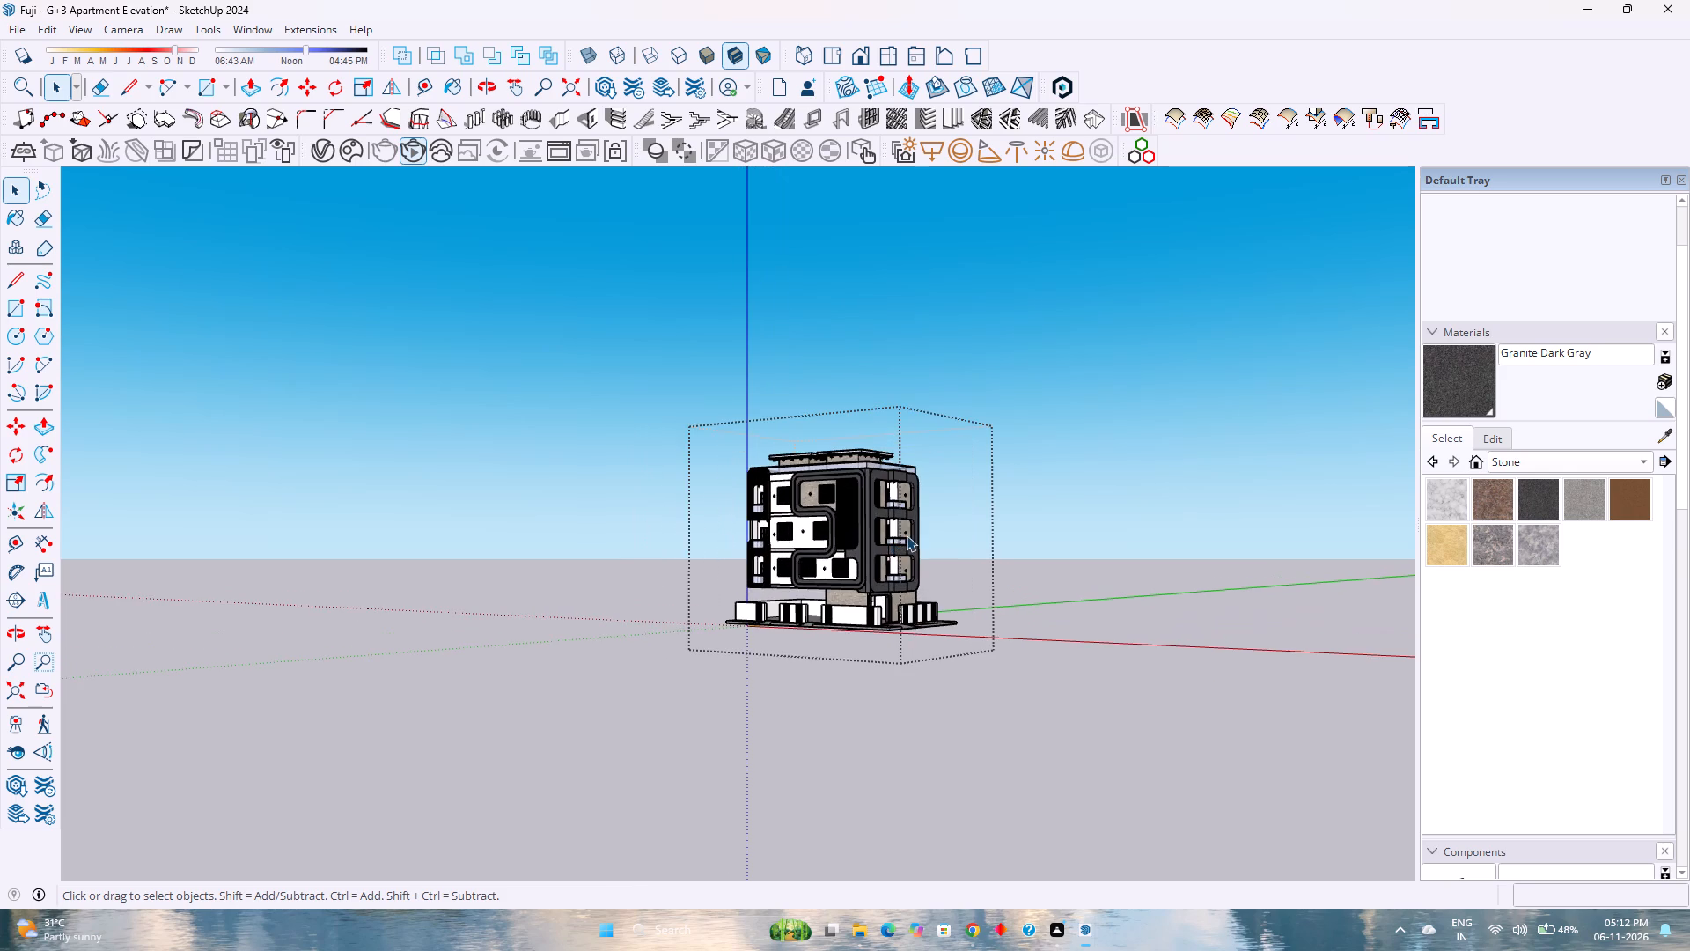
# Examine the building corner up close, covering the curved dark band, window frames, wood slat panel and stacked balconies.
pyautogui.scroll(11, 907, 535)
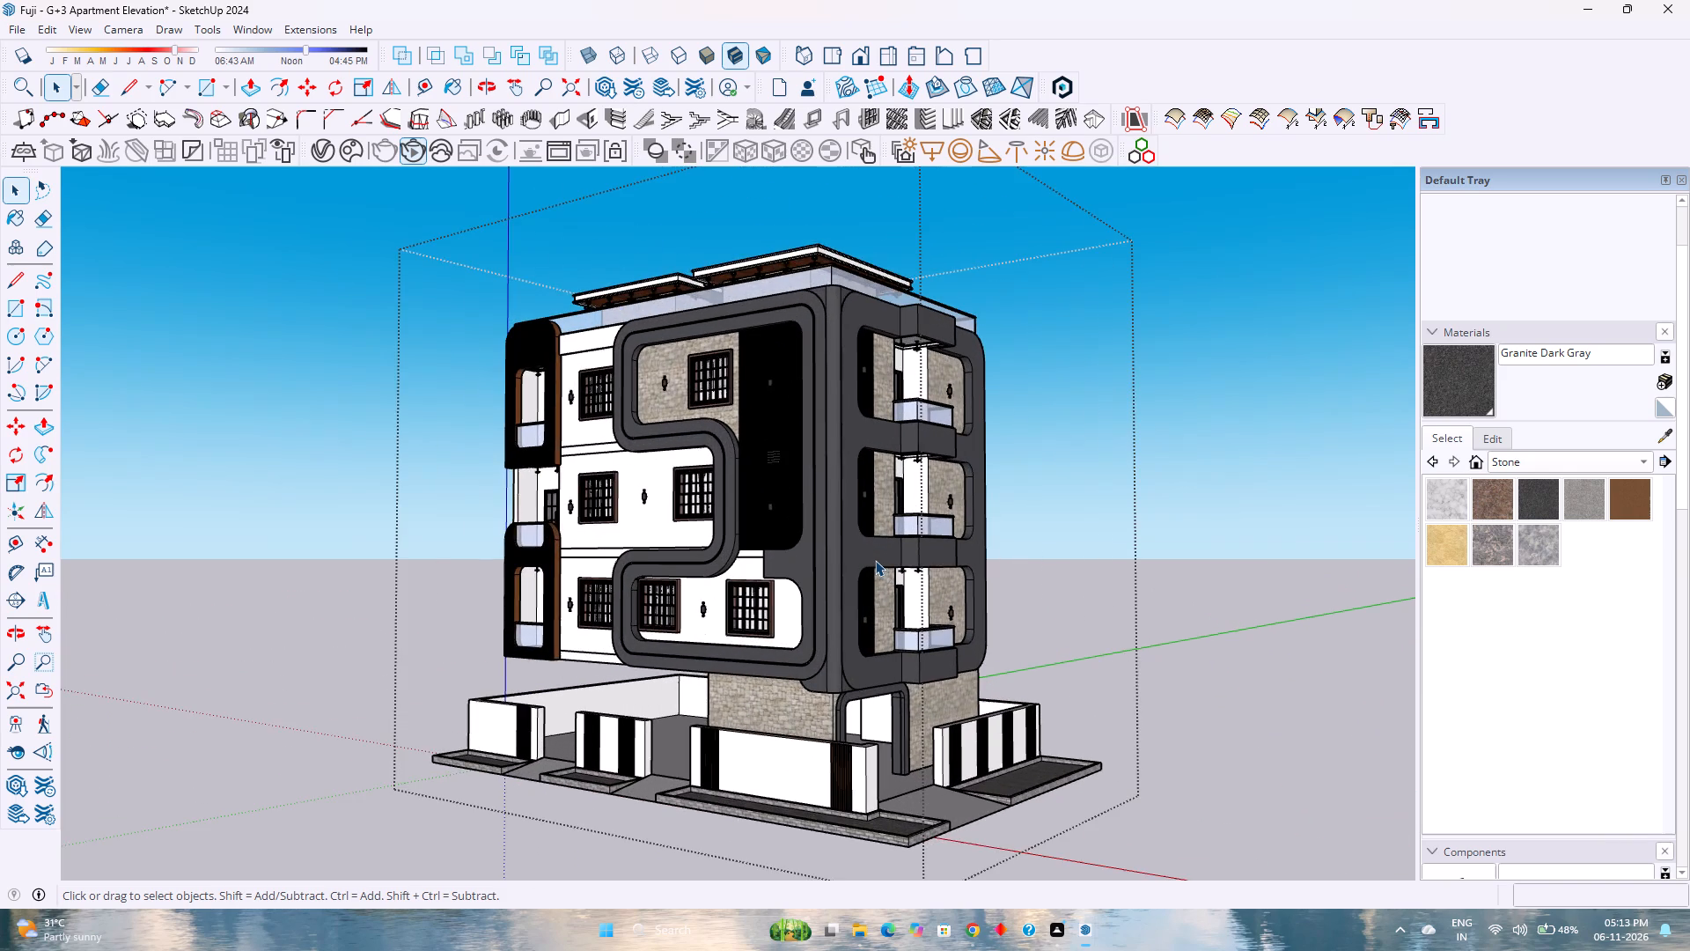
pyautogui.scroll(-3, 875, 560)
pyautogui.scroll(6, 874, 560)
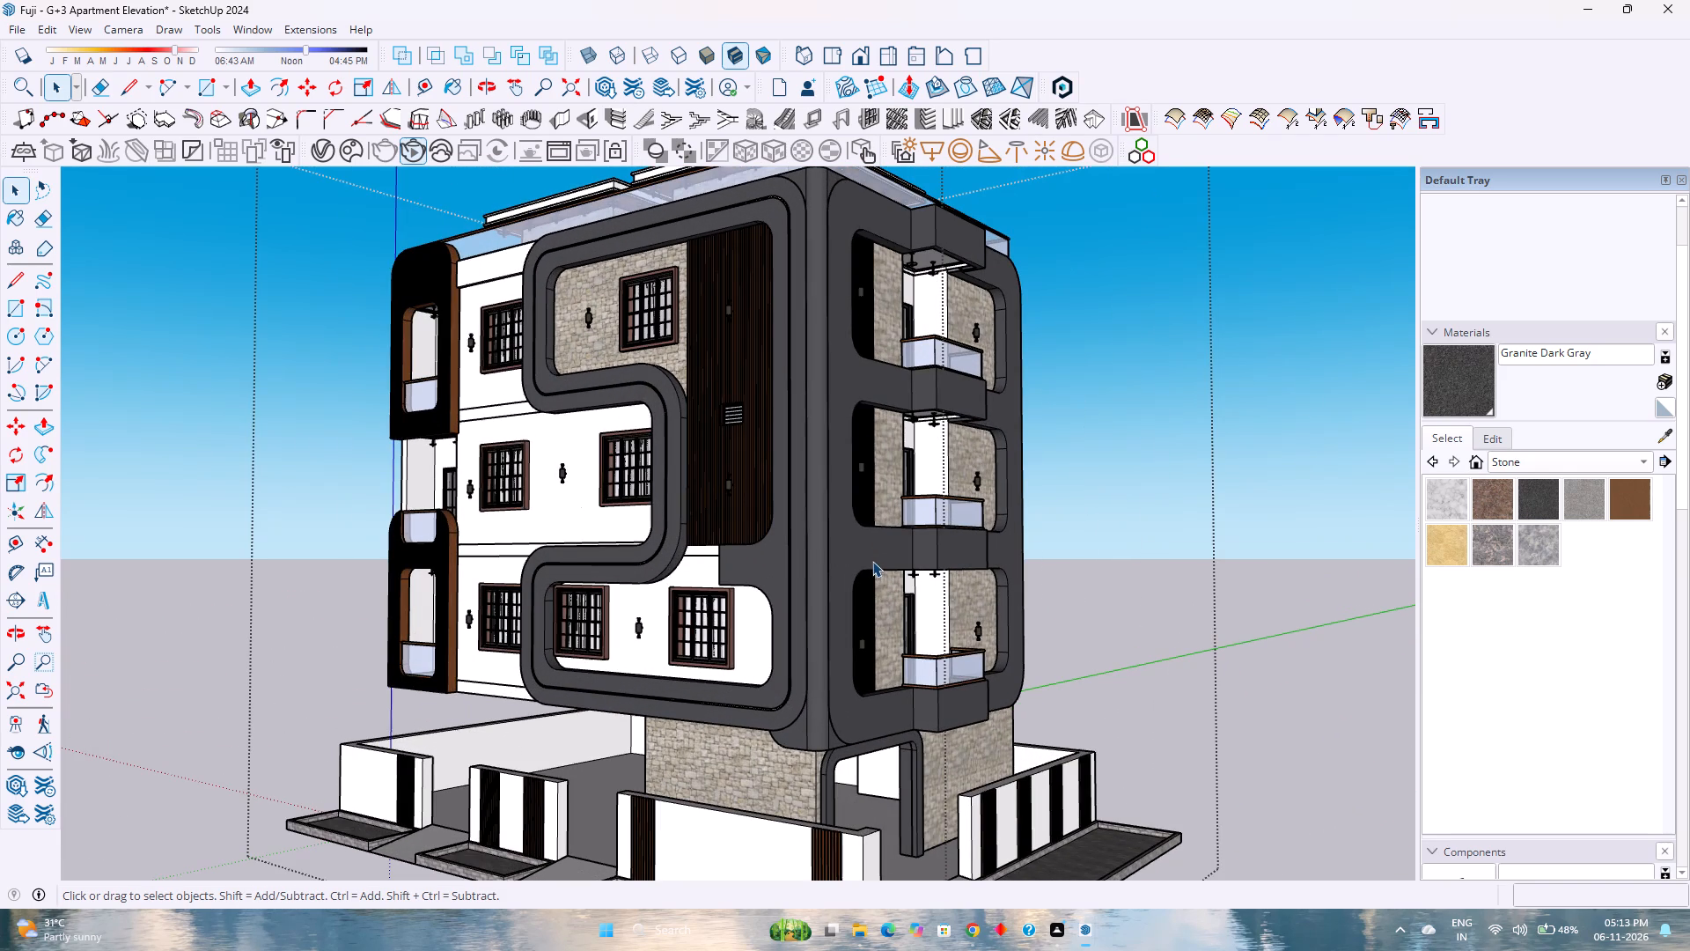
pyautogui.scroll(-1, 871, 561)
pyautogui.scroll(4, 871, 561)
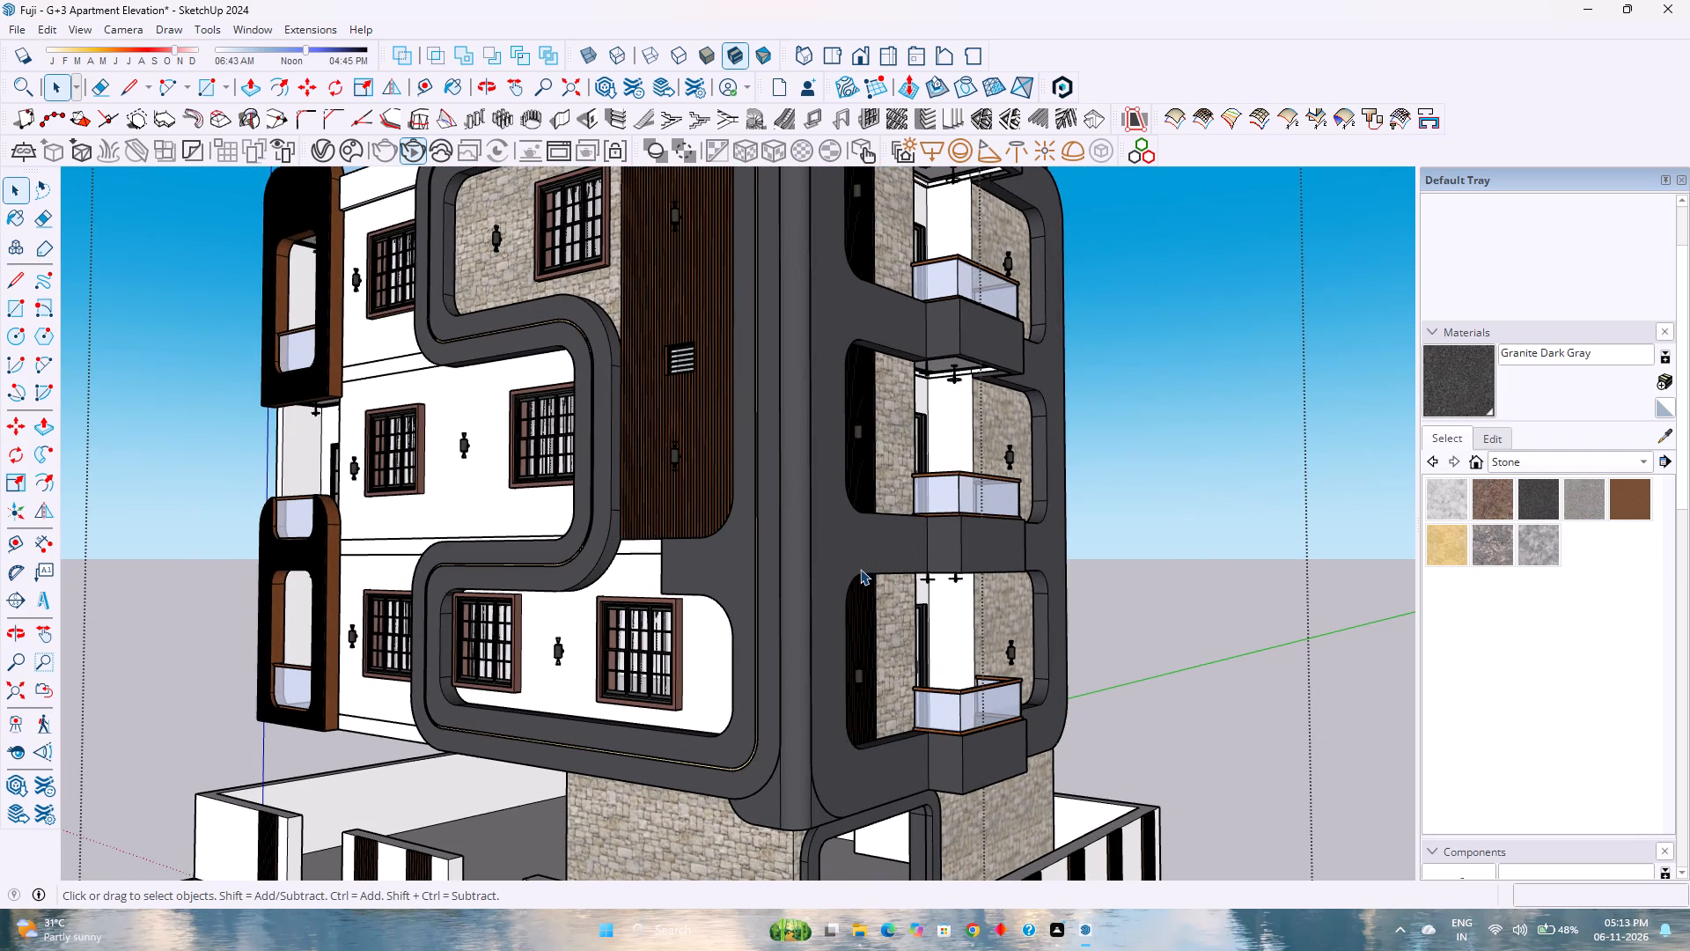
pyautogui.scroll(-1, 858, 573)
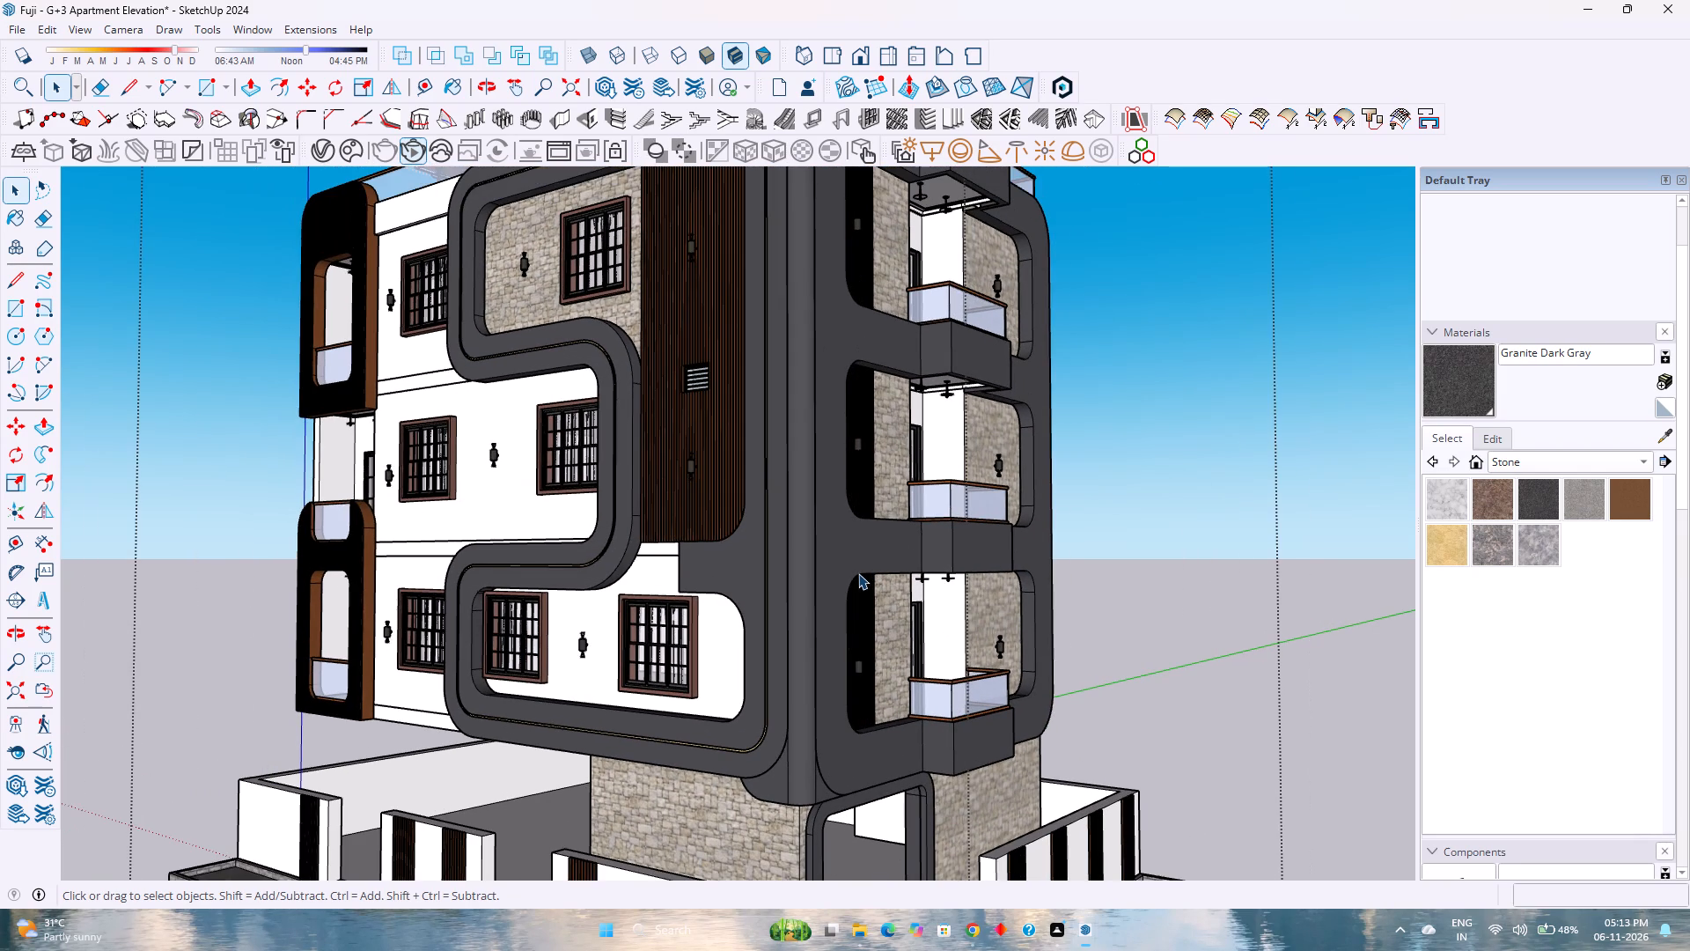
pyautogui.scroll(-2, 858, 573)
pyautogui.scroll(2, 858, 573)
pyautogui.scroll(-5, 858, 573)
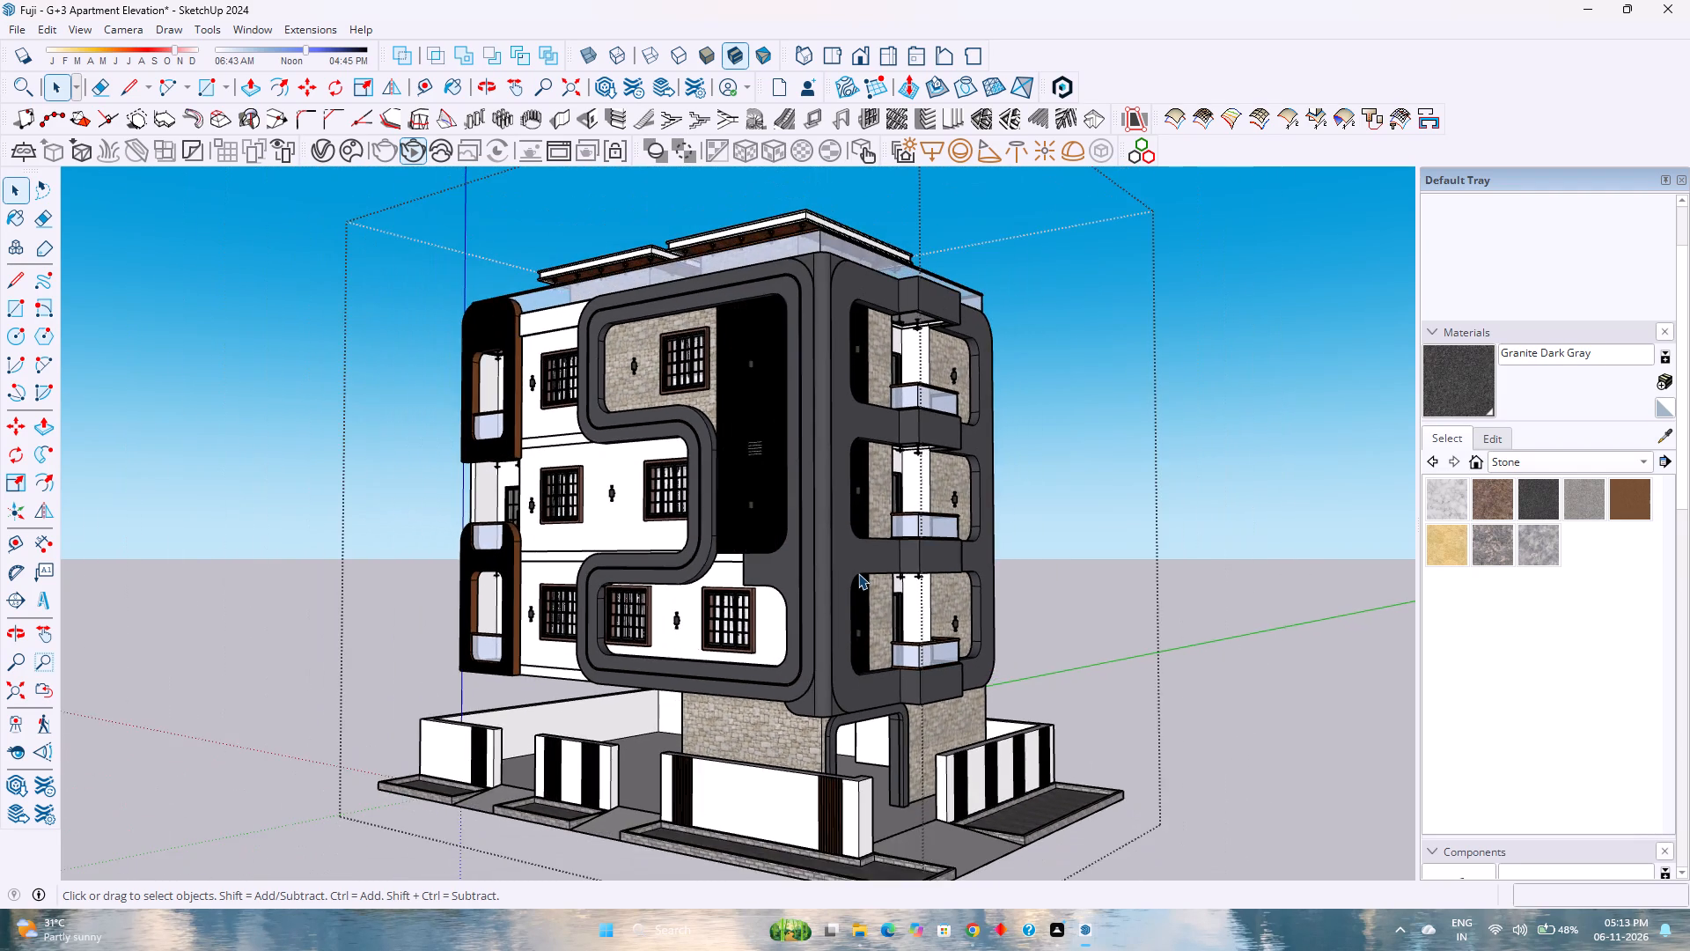
pyautogui.scroll(-3, 858, 573)
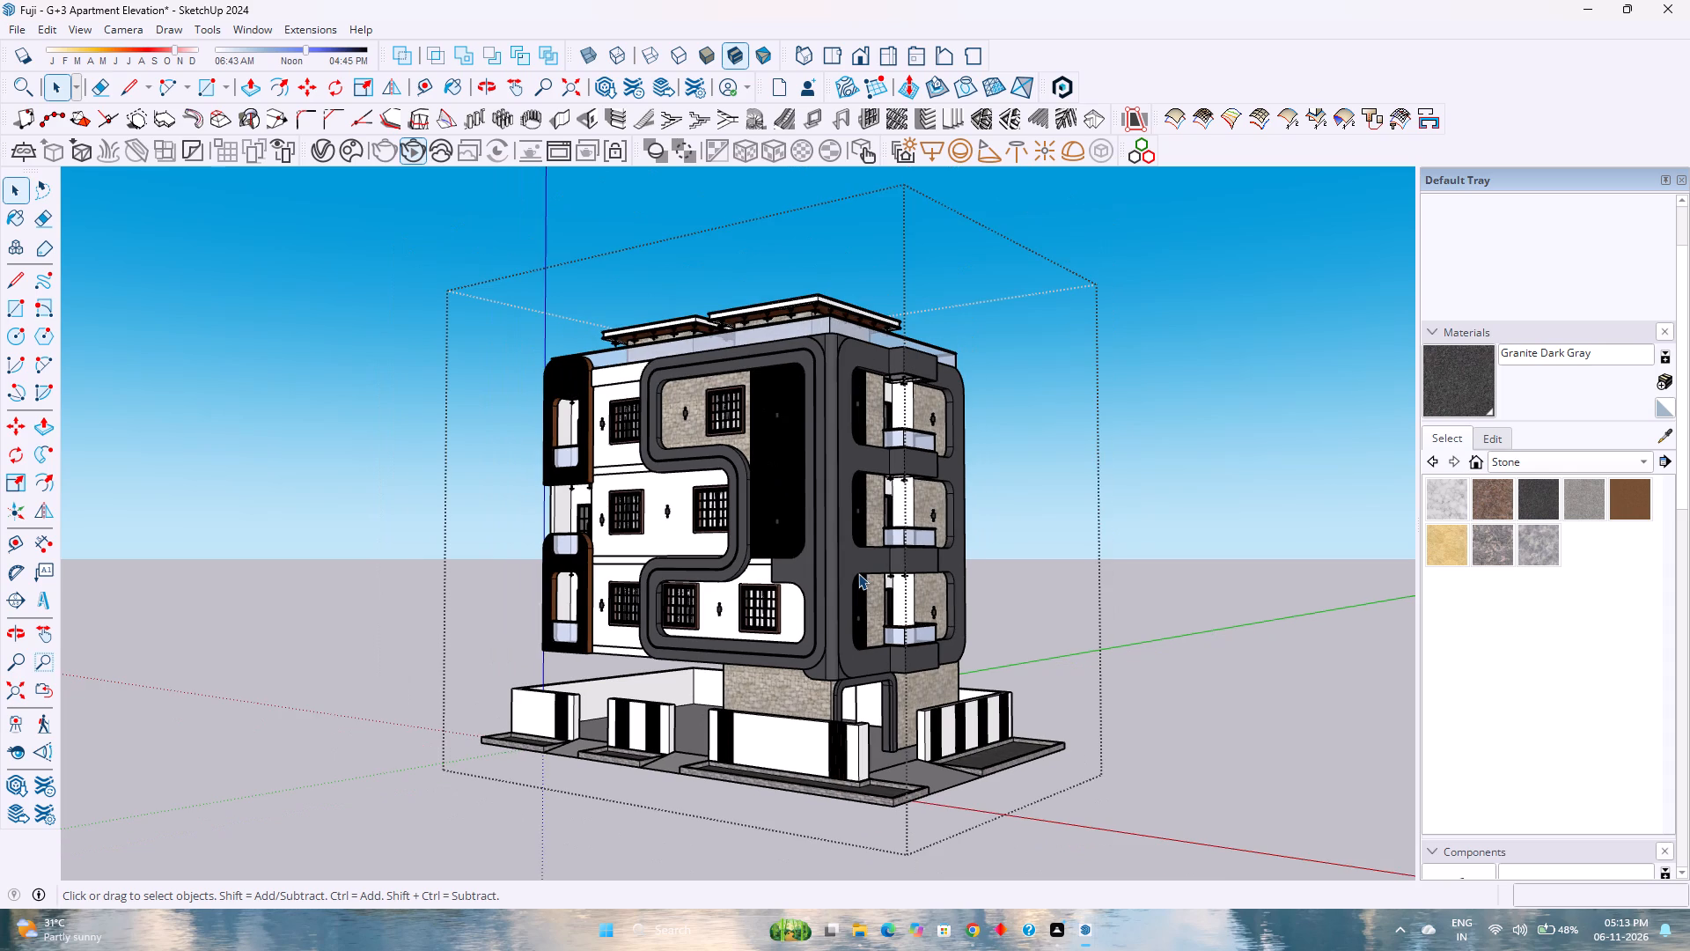
pyautogui.scroll(-6, 858, 573)
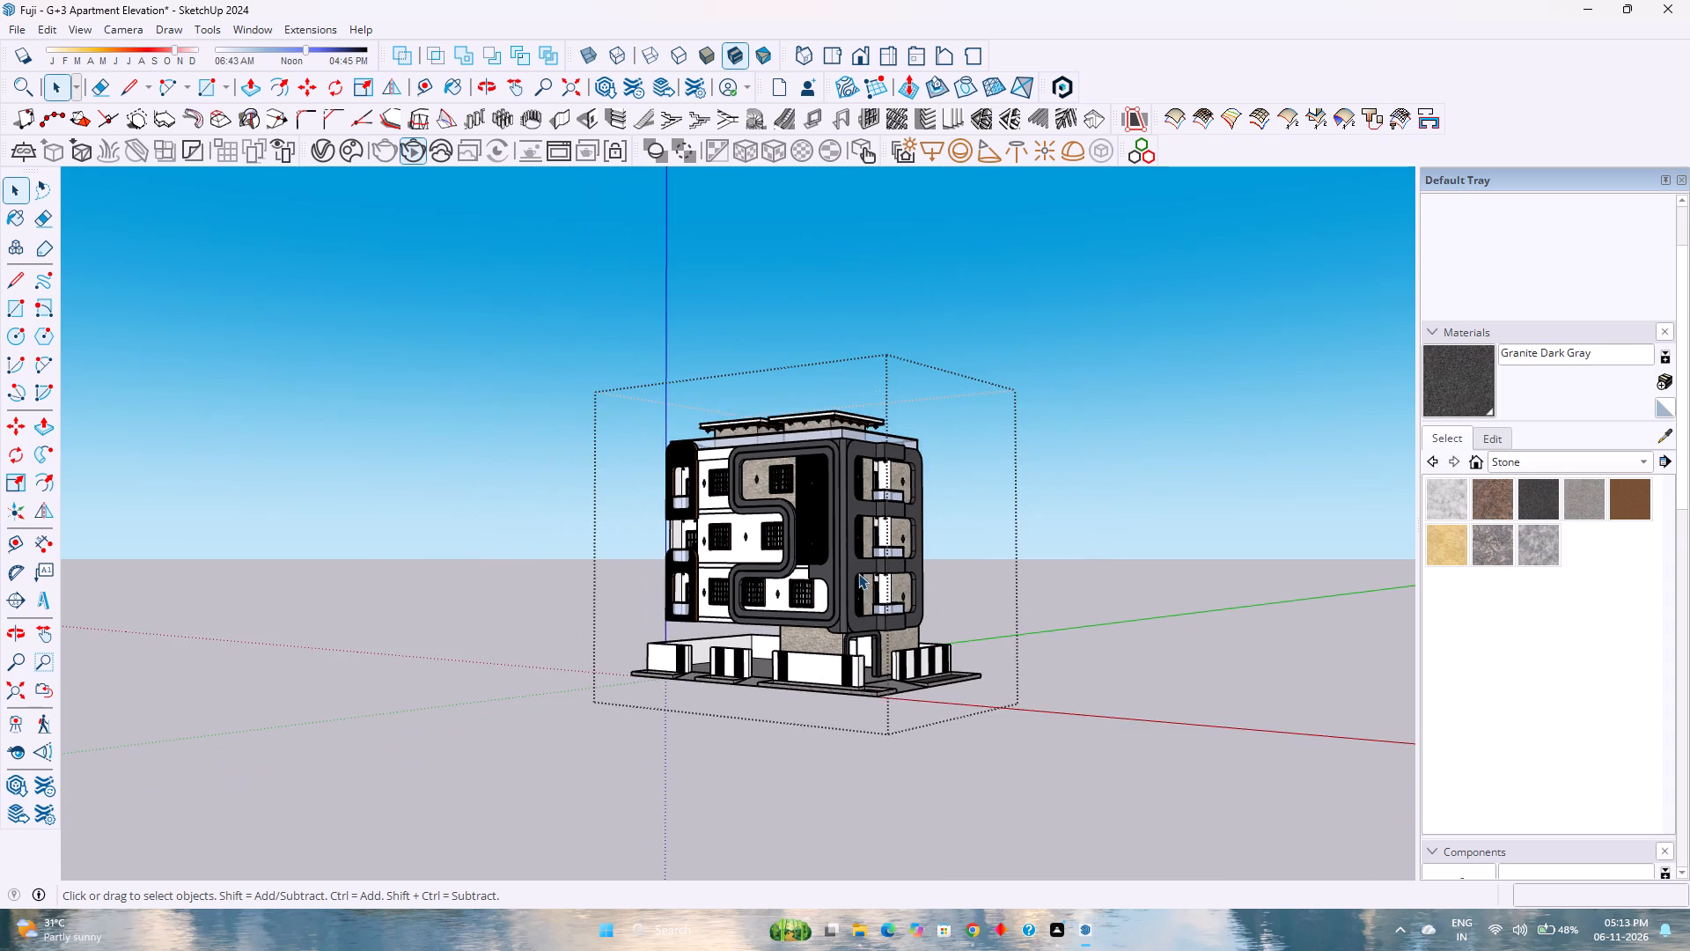
# Examine the corner facades again, closing in on the lower balconies' glass railings, stone cladding and wood slat panels.
pyautogui.scroll(11, 858, 573)
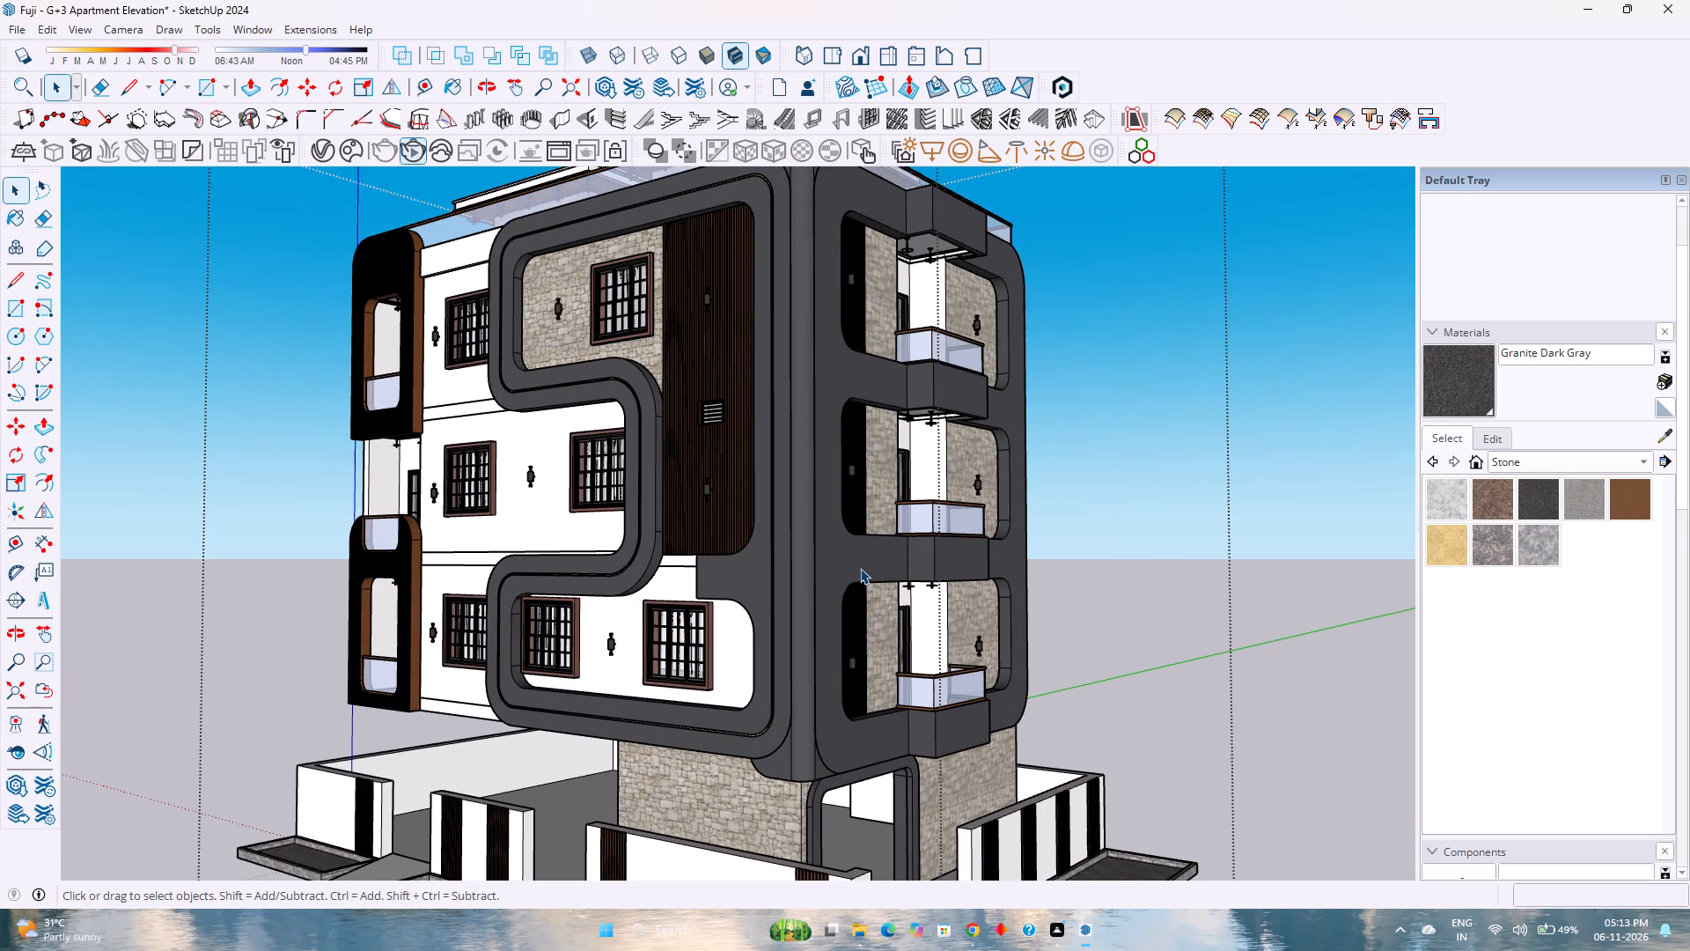
pyautogui.scroll(-1, 860, 568)
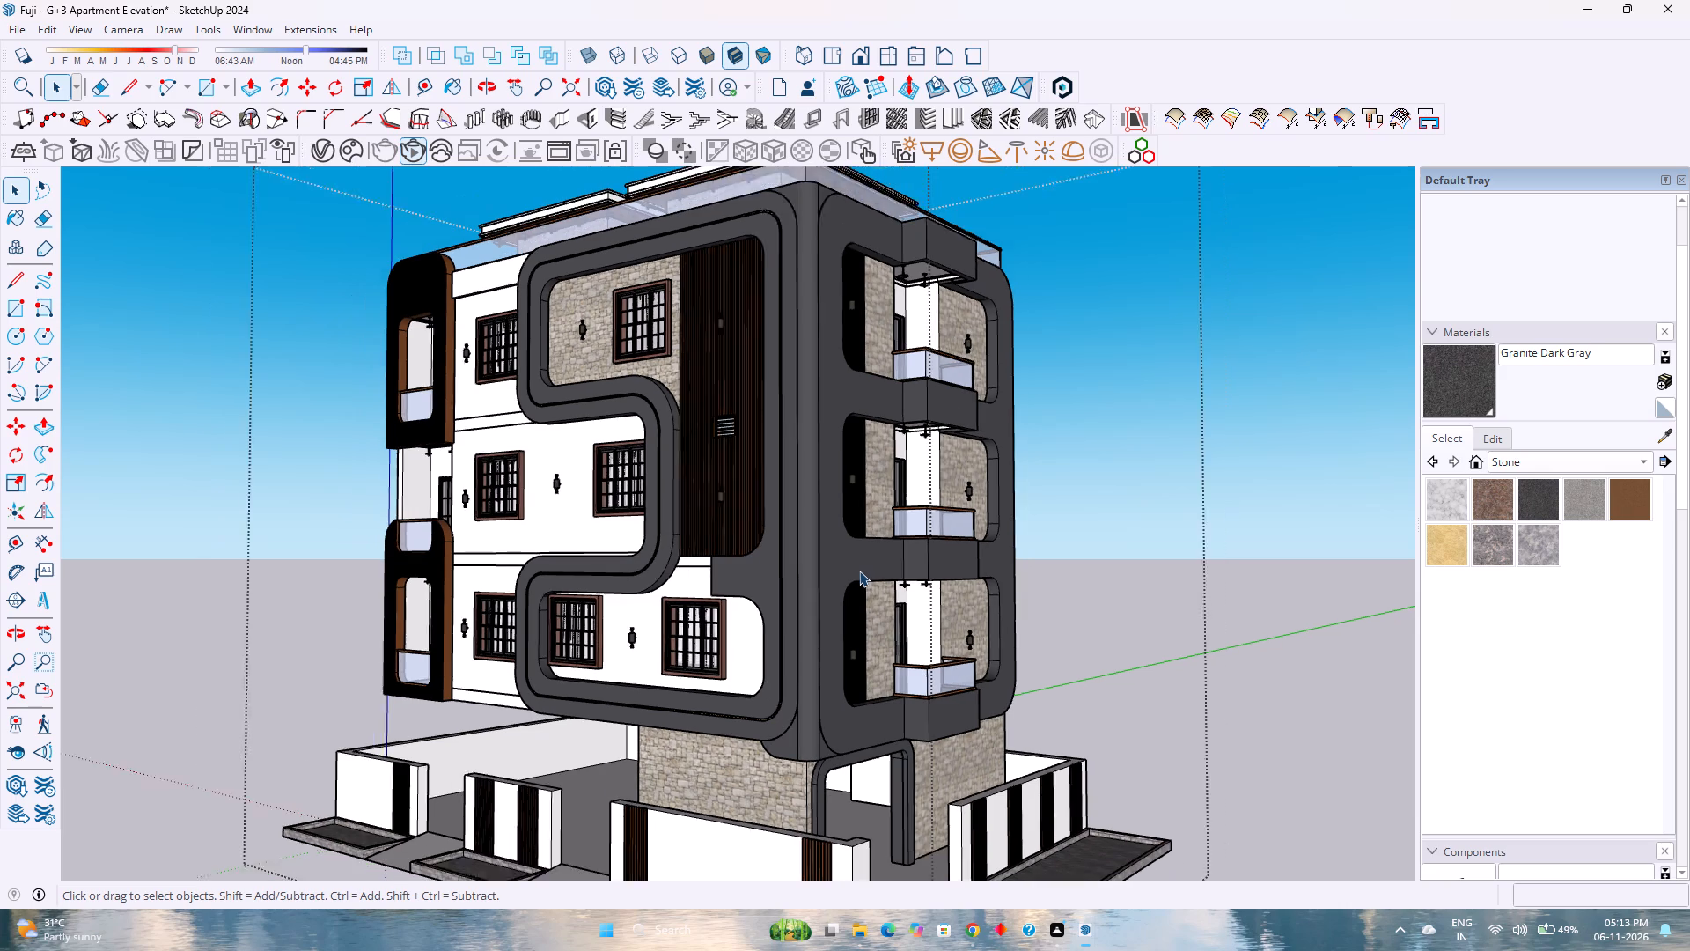
pyautogui.scroll(-3, 859, 571)
pyautogui.scroll(3, 857, 571)
pyautogui.scroll(-4, 857, 571)
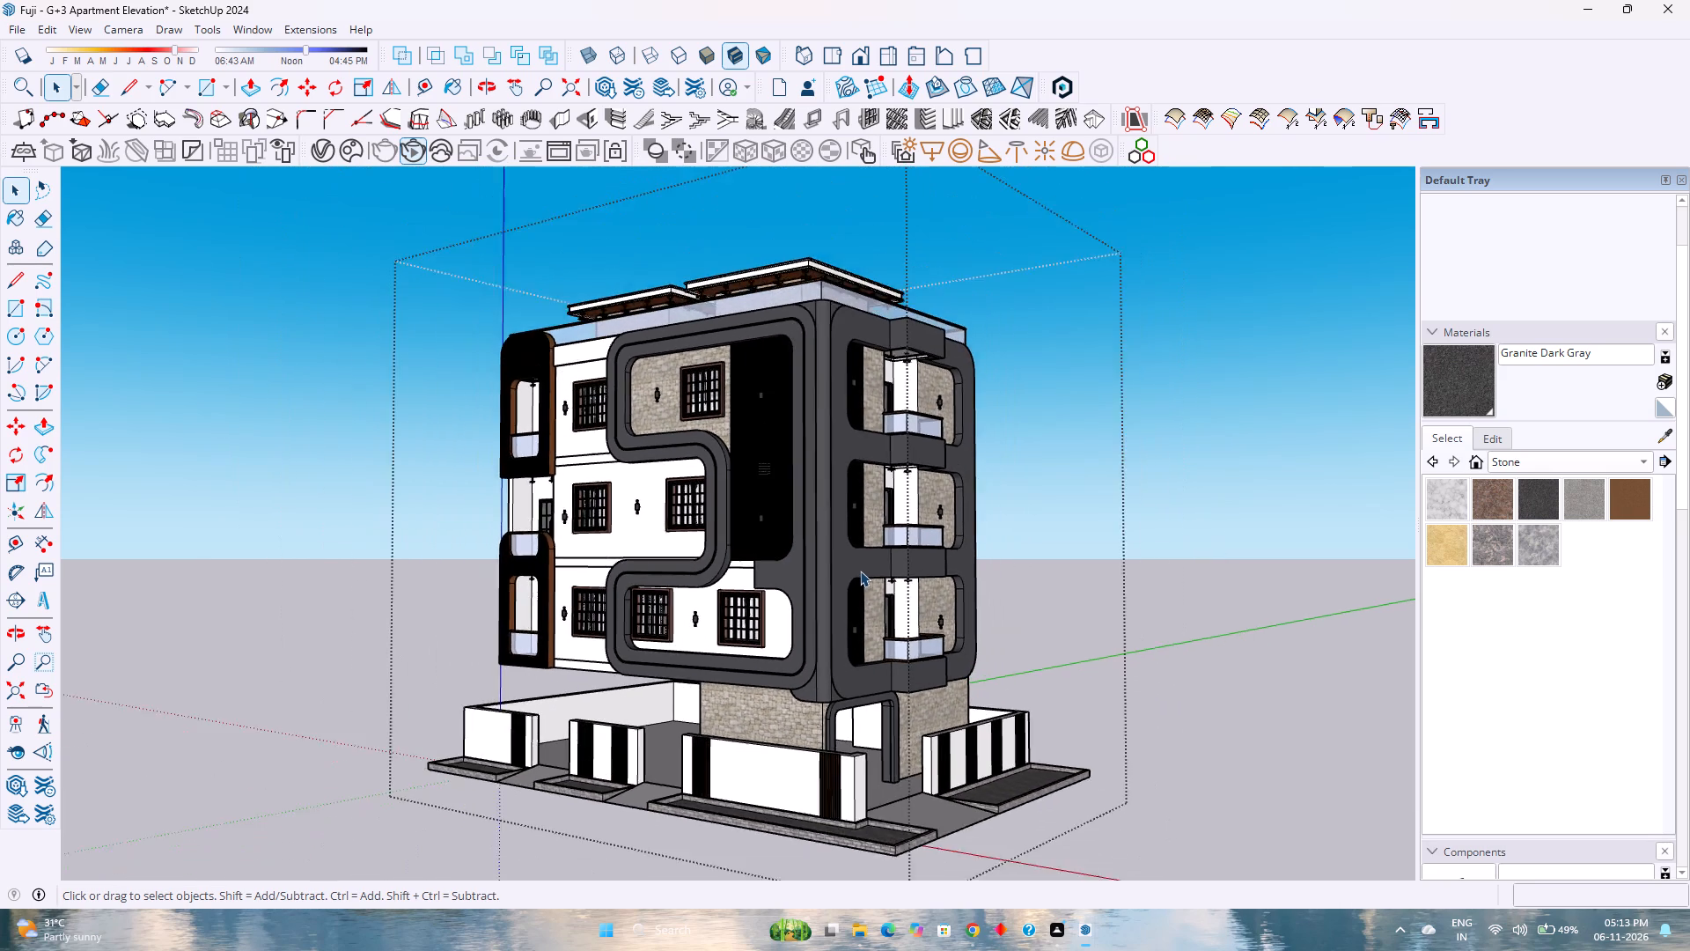
pyautogui.scroll(-3, 860, 571)
pyautogui.scroll(5, 904, 611)
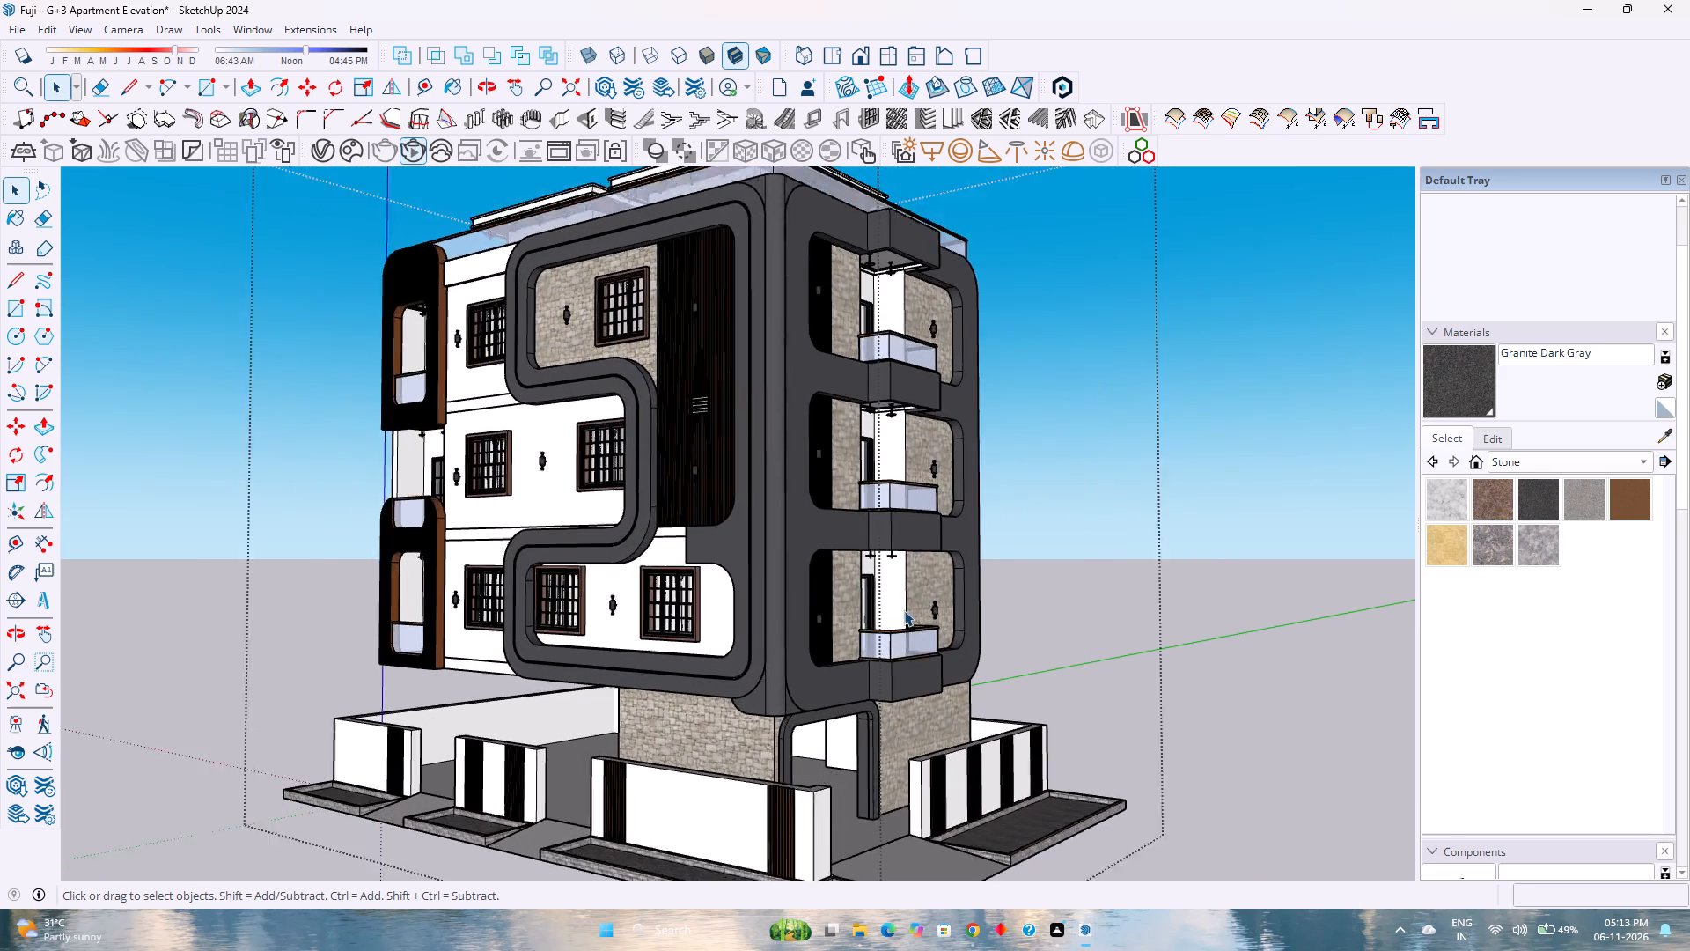
pyautogui.scroll(2, 904, 610)
pyautogui.scroll(-8, 904, 608)
pyautogui.scroll(1, 897, 606)
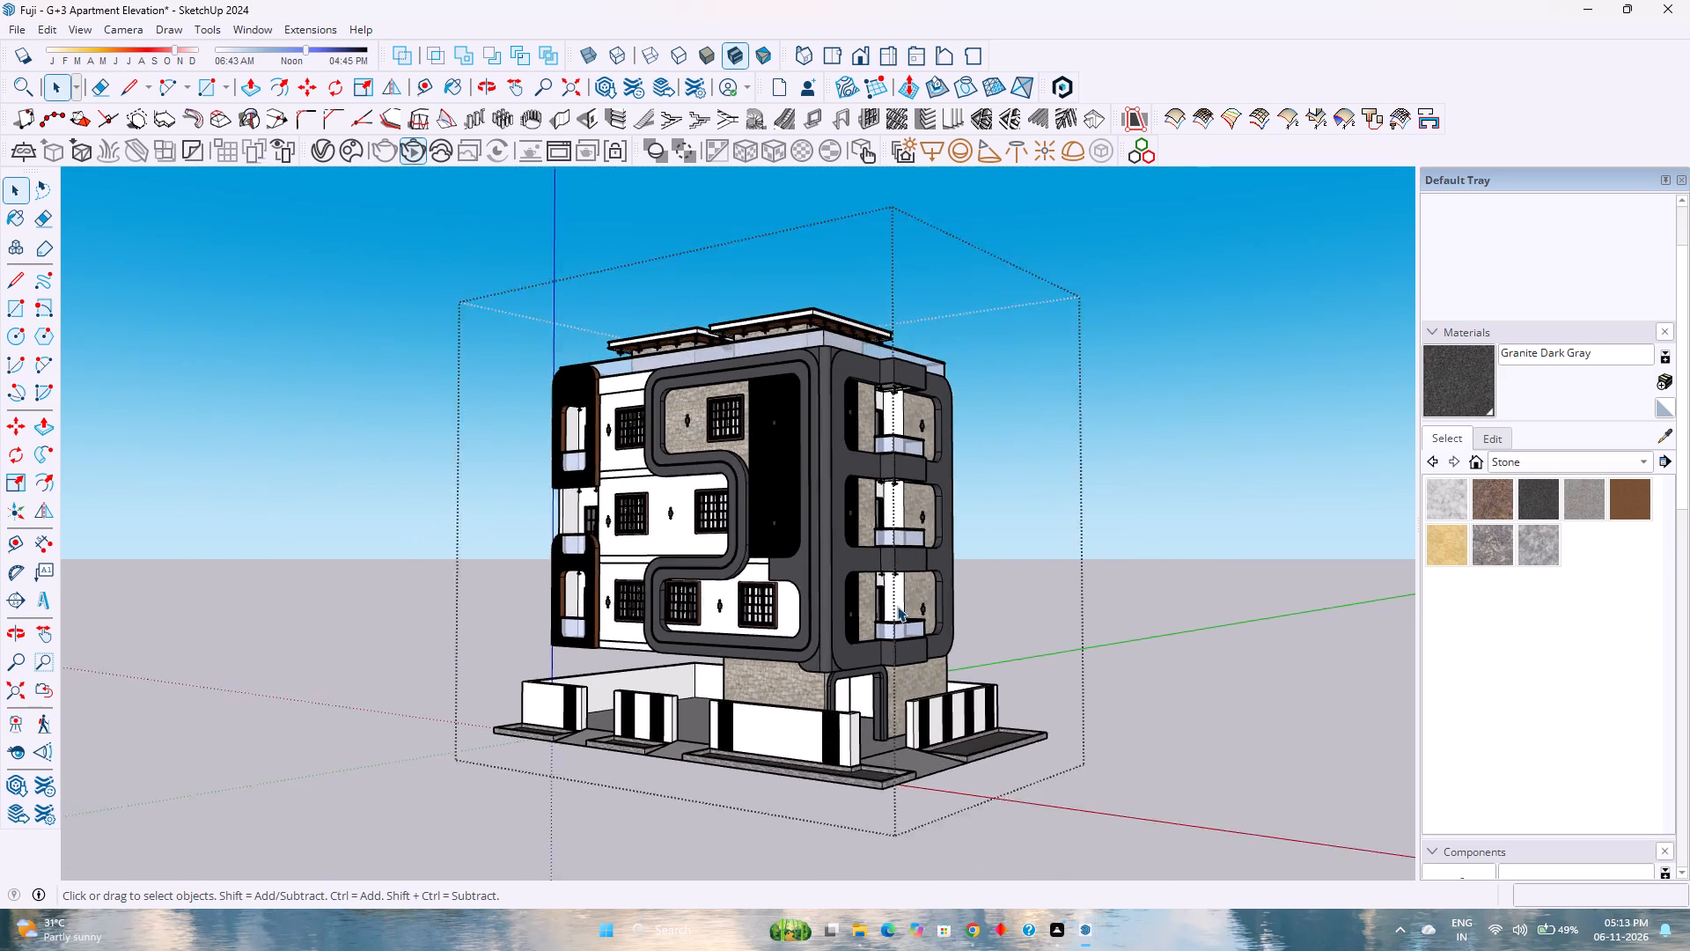
pyautogui.scroll(10, 897, 606)
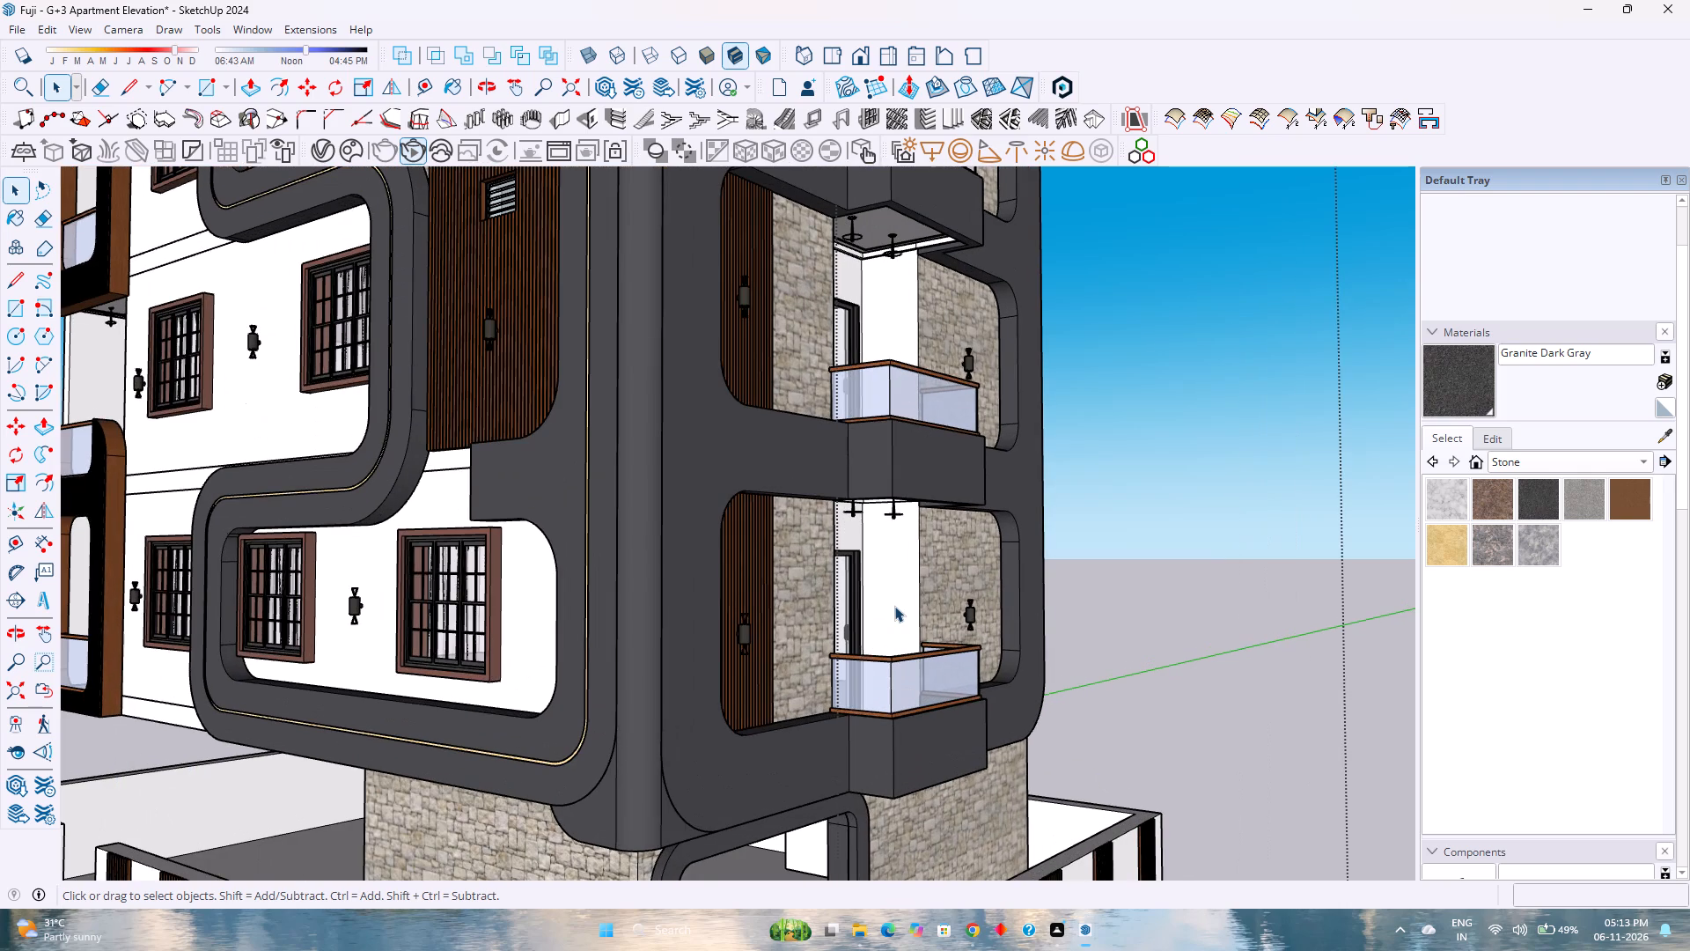
pyautogui.scroll(-9, 894, 606)
pyautogui.scroll(3, 894, 606)
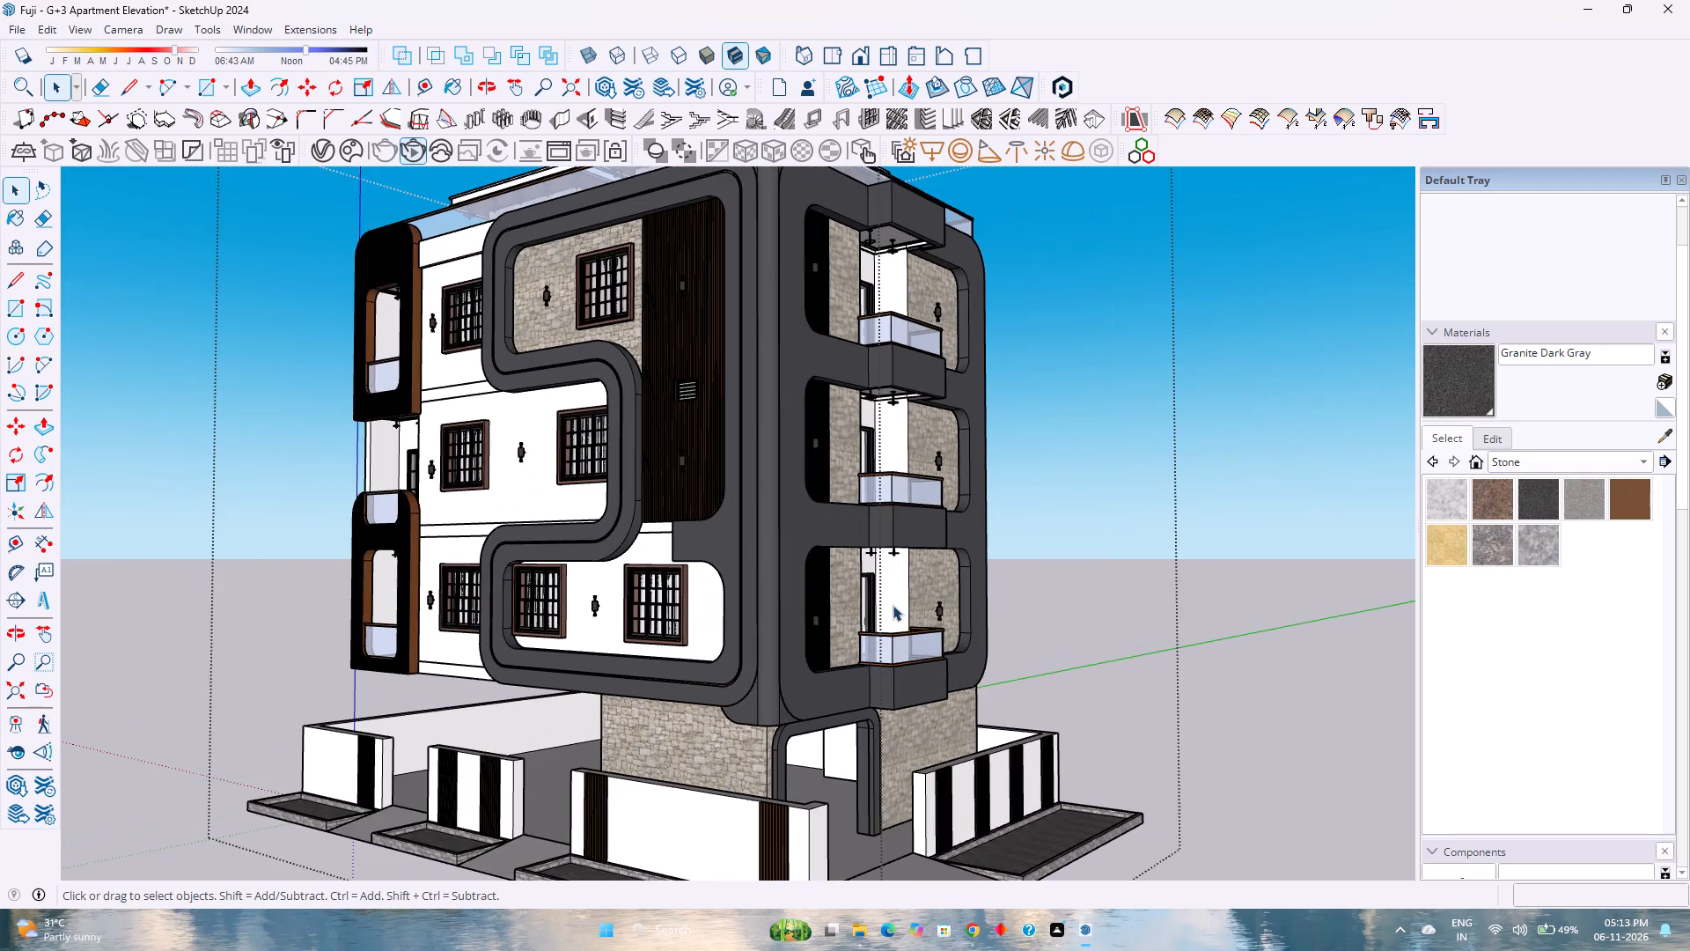
pyautogui.scroll(-7, 884, 597)
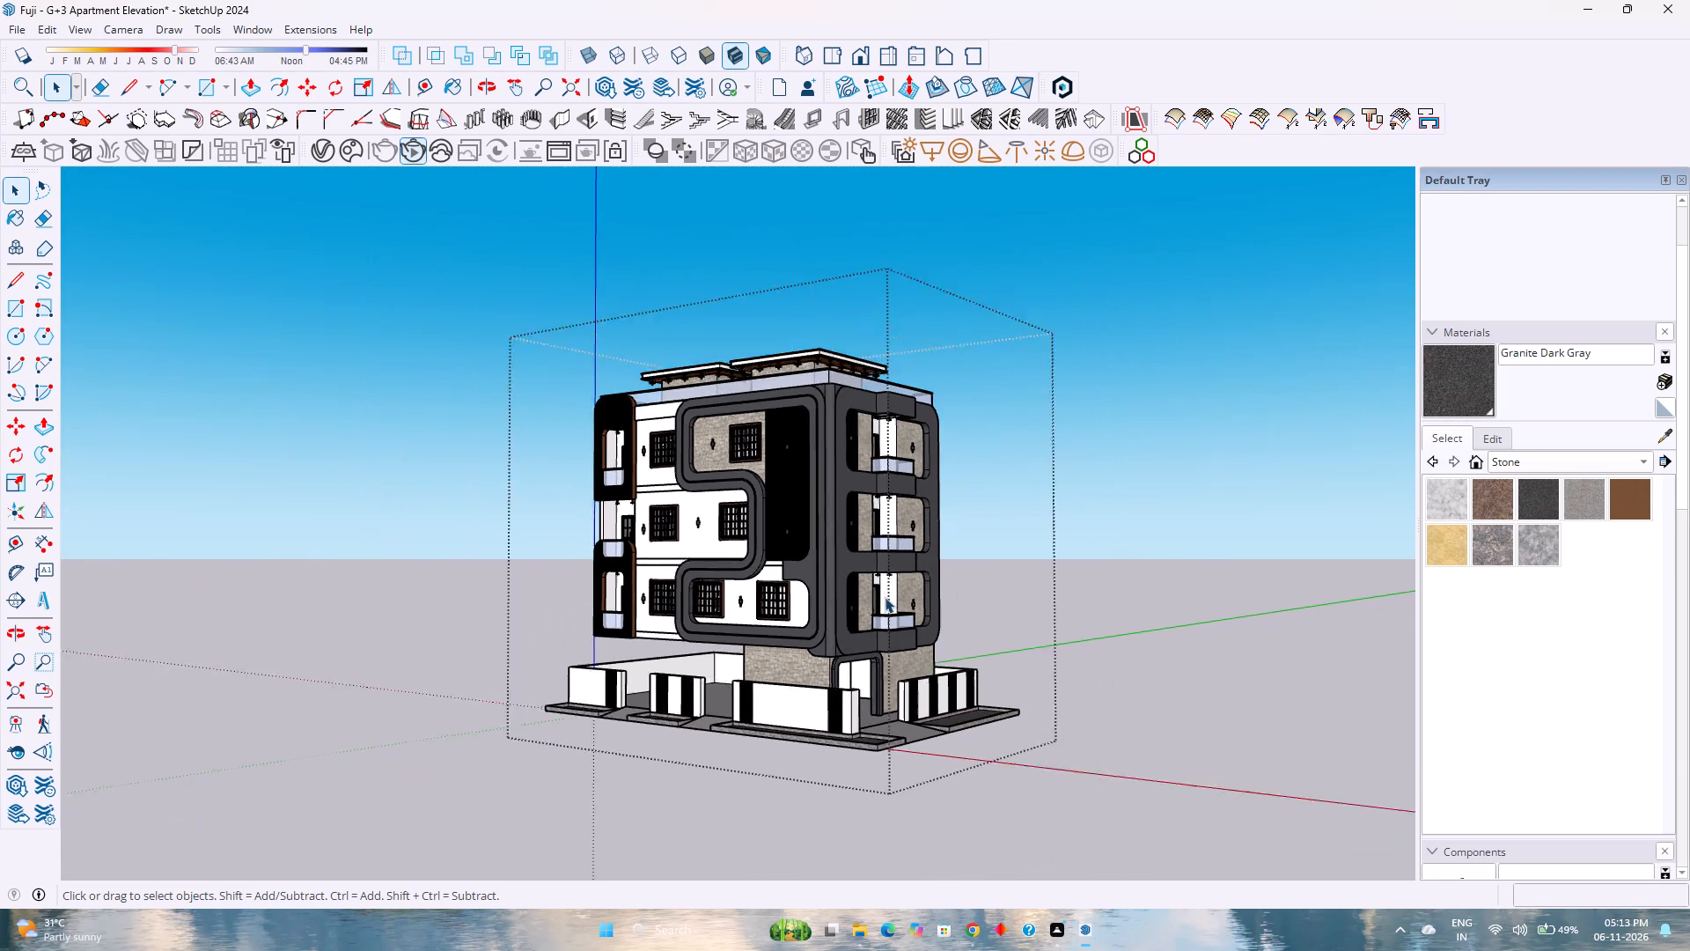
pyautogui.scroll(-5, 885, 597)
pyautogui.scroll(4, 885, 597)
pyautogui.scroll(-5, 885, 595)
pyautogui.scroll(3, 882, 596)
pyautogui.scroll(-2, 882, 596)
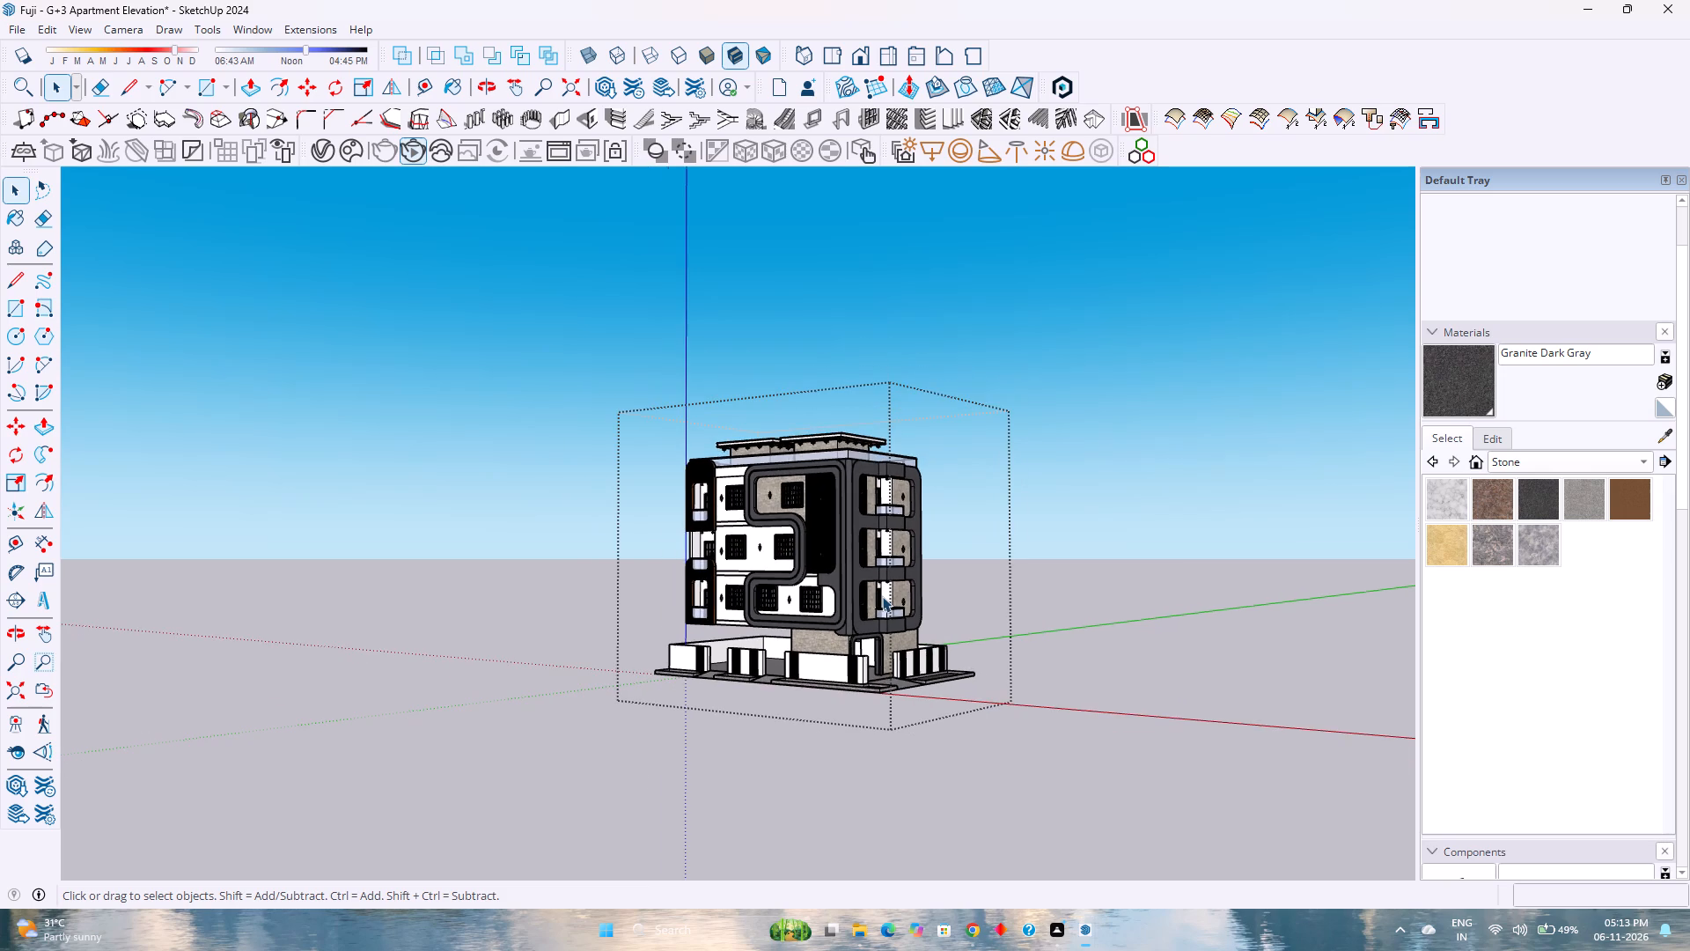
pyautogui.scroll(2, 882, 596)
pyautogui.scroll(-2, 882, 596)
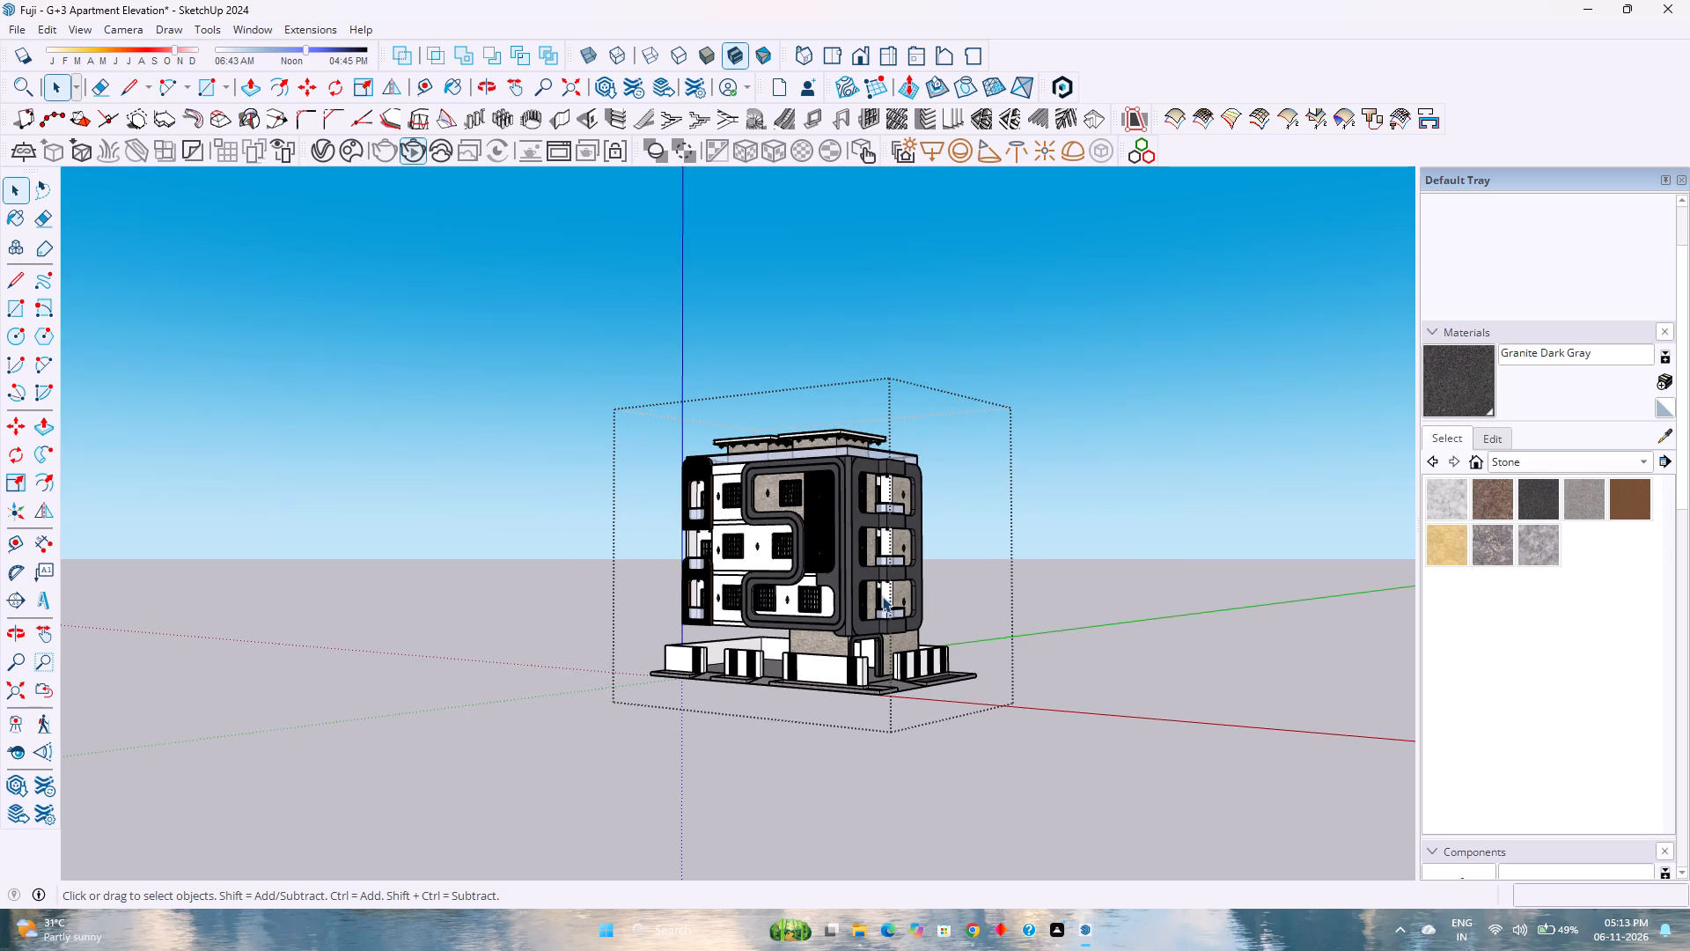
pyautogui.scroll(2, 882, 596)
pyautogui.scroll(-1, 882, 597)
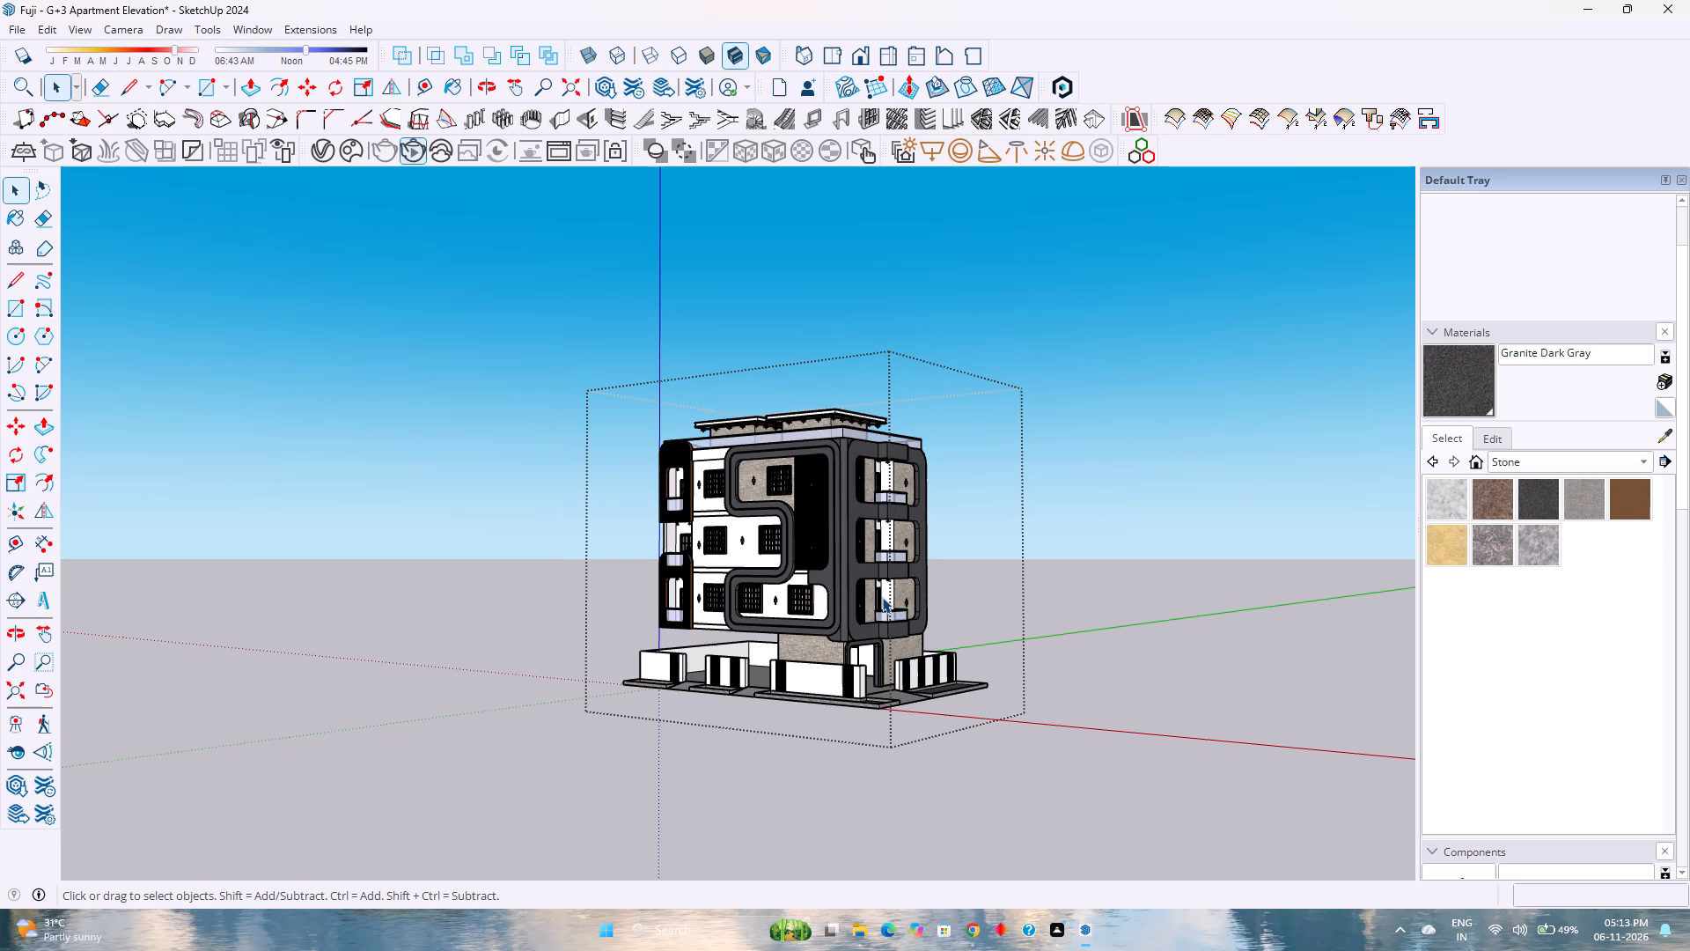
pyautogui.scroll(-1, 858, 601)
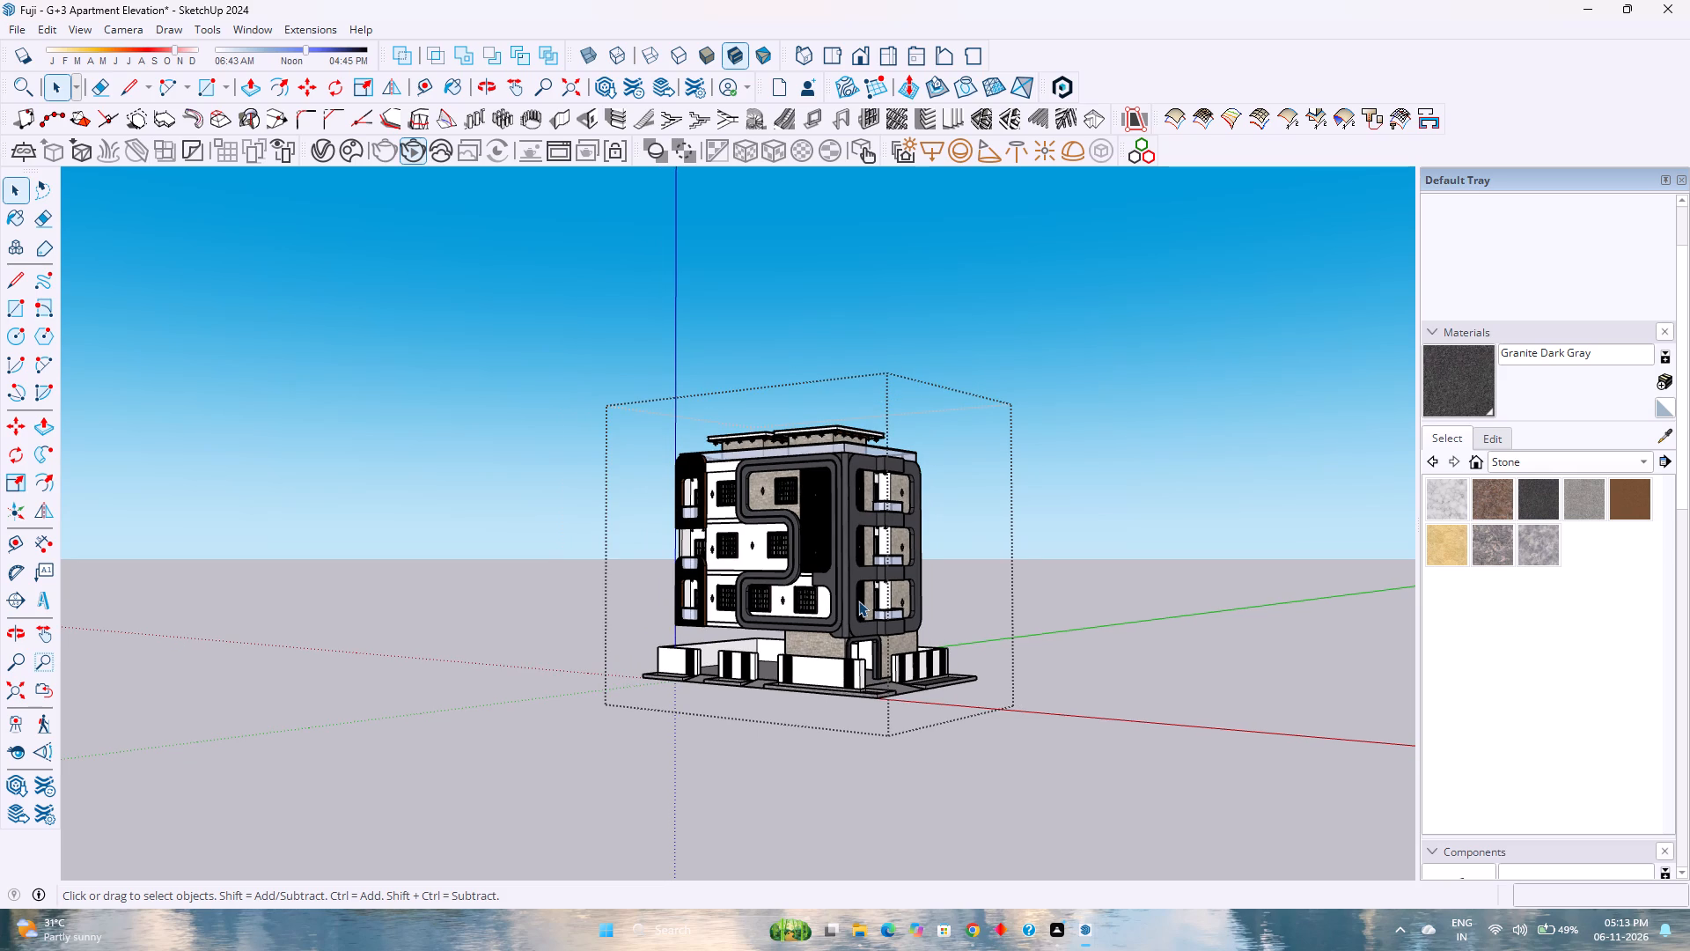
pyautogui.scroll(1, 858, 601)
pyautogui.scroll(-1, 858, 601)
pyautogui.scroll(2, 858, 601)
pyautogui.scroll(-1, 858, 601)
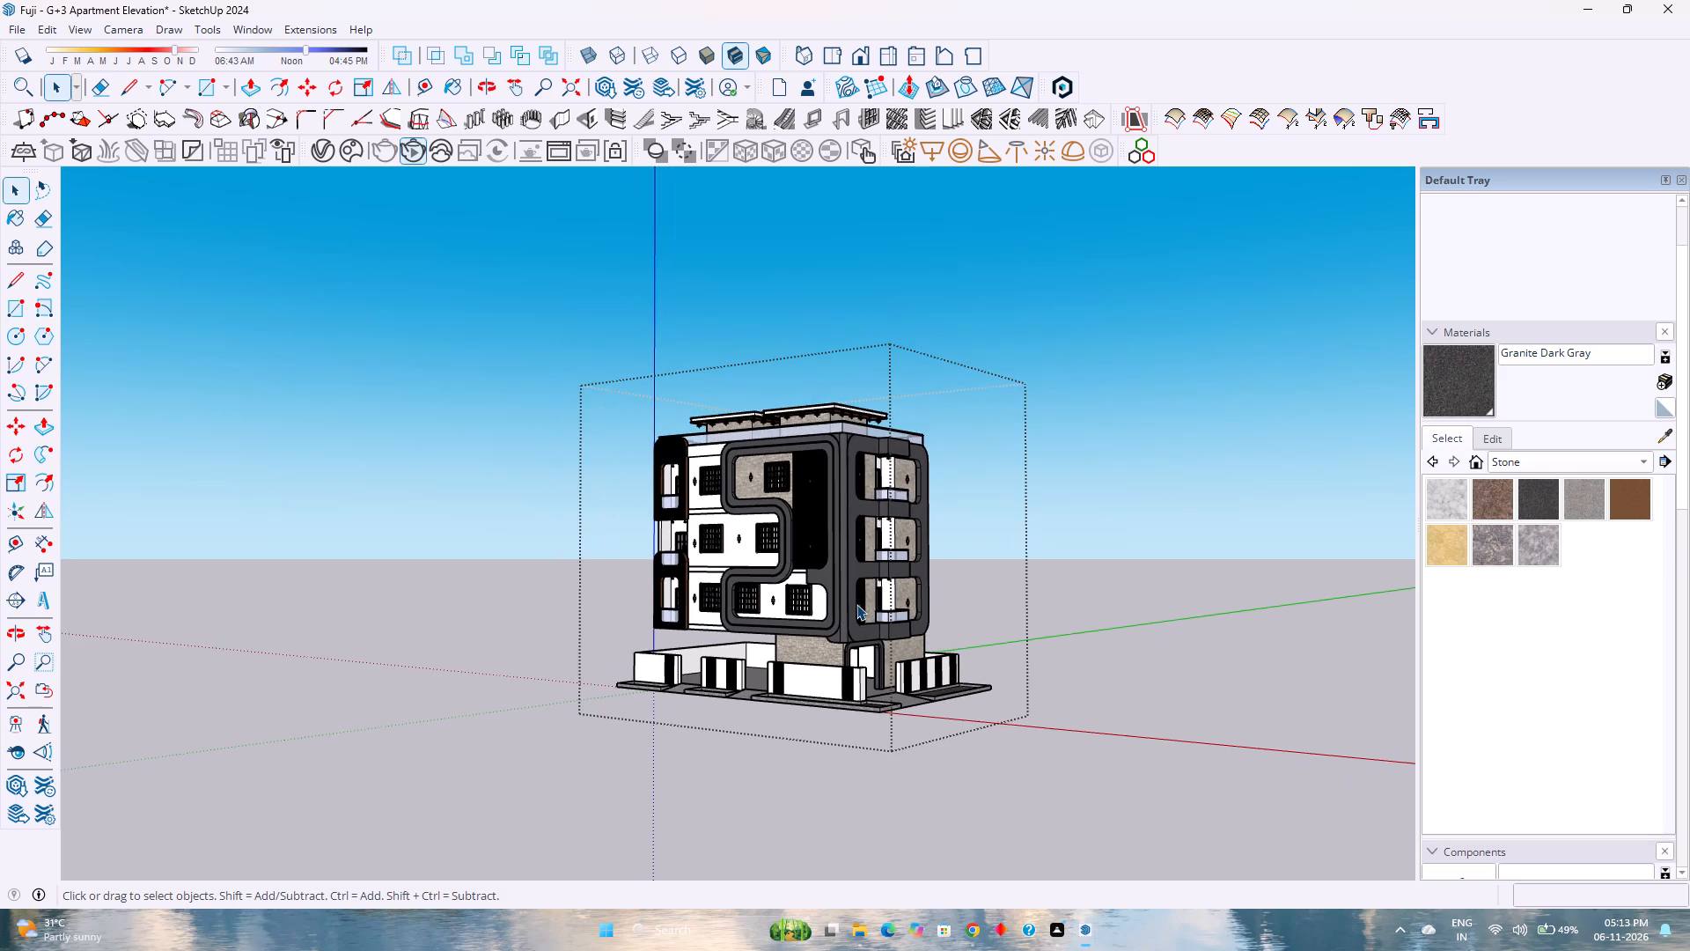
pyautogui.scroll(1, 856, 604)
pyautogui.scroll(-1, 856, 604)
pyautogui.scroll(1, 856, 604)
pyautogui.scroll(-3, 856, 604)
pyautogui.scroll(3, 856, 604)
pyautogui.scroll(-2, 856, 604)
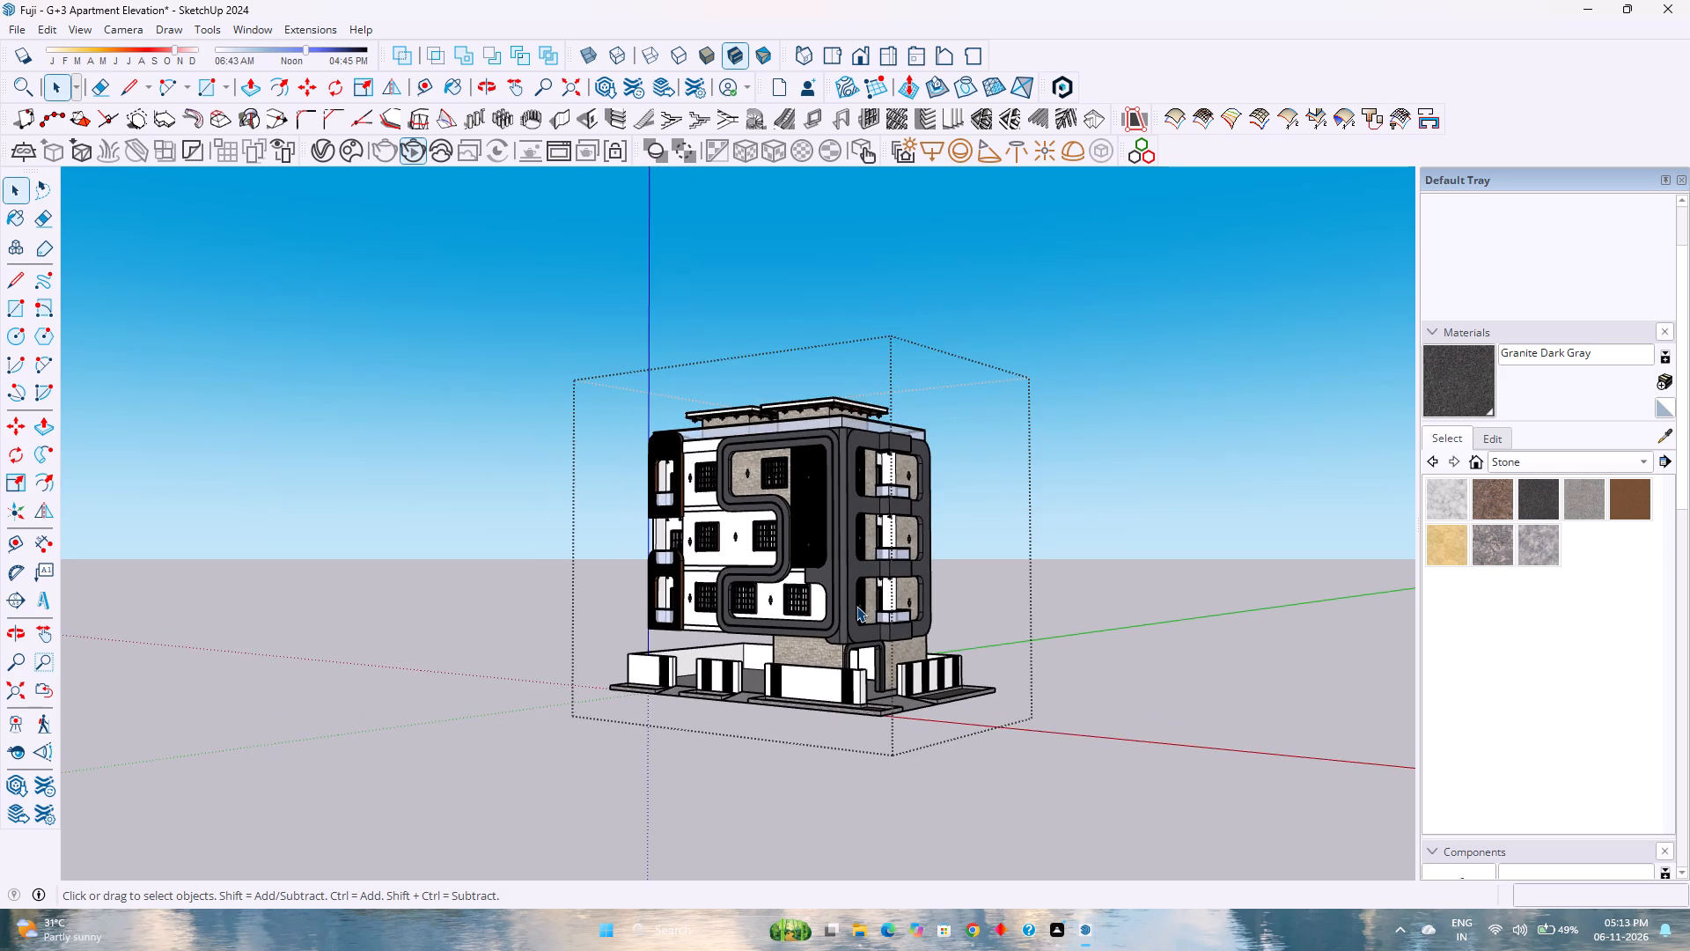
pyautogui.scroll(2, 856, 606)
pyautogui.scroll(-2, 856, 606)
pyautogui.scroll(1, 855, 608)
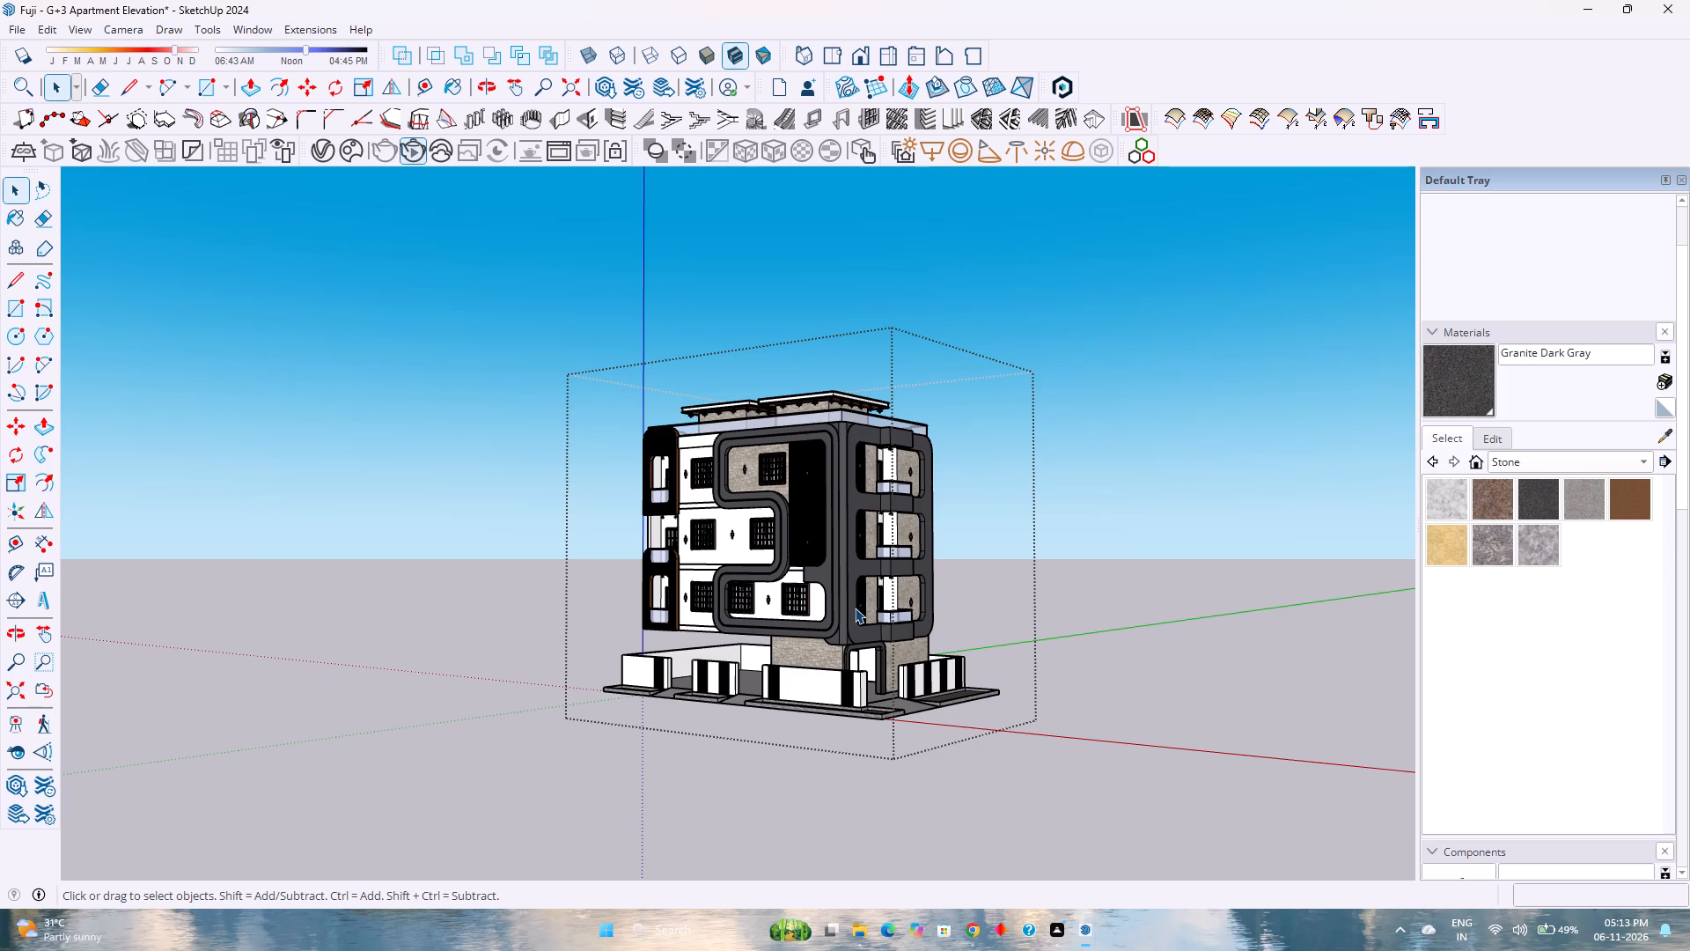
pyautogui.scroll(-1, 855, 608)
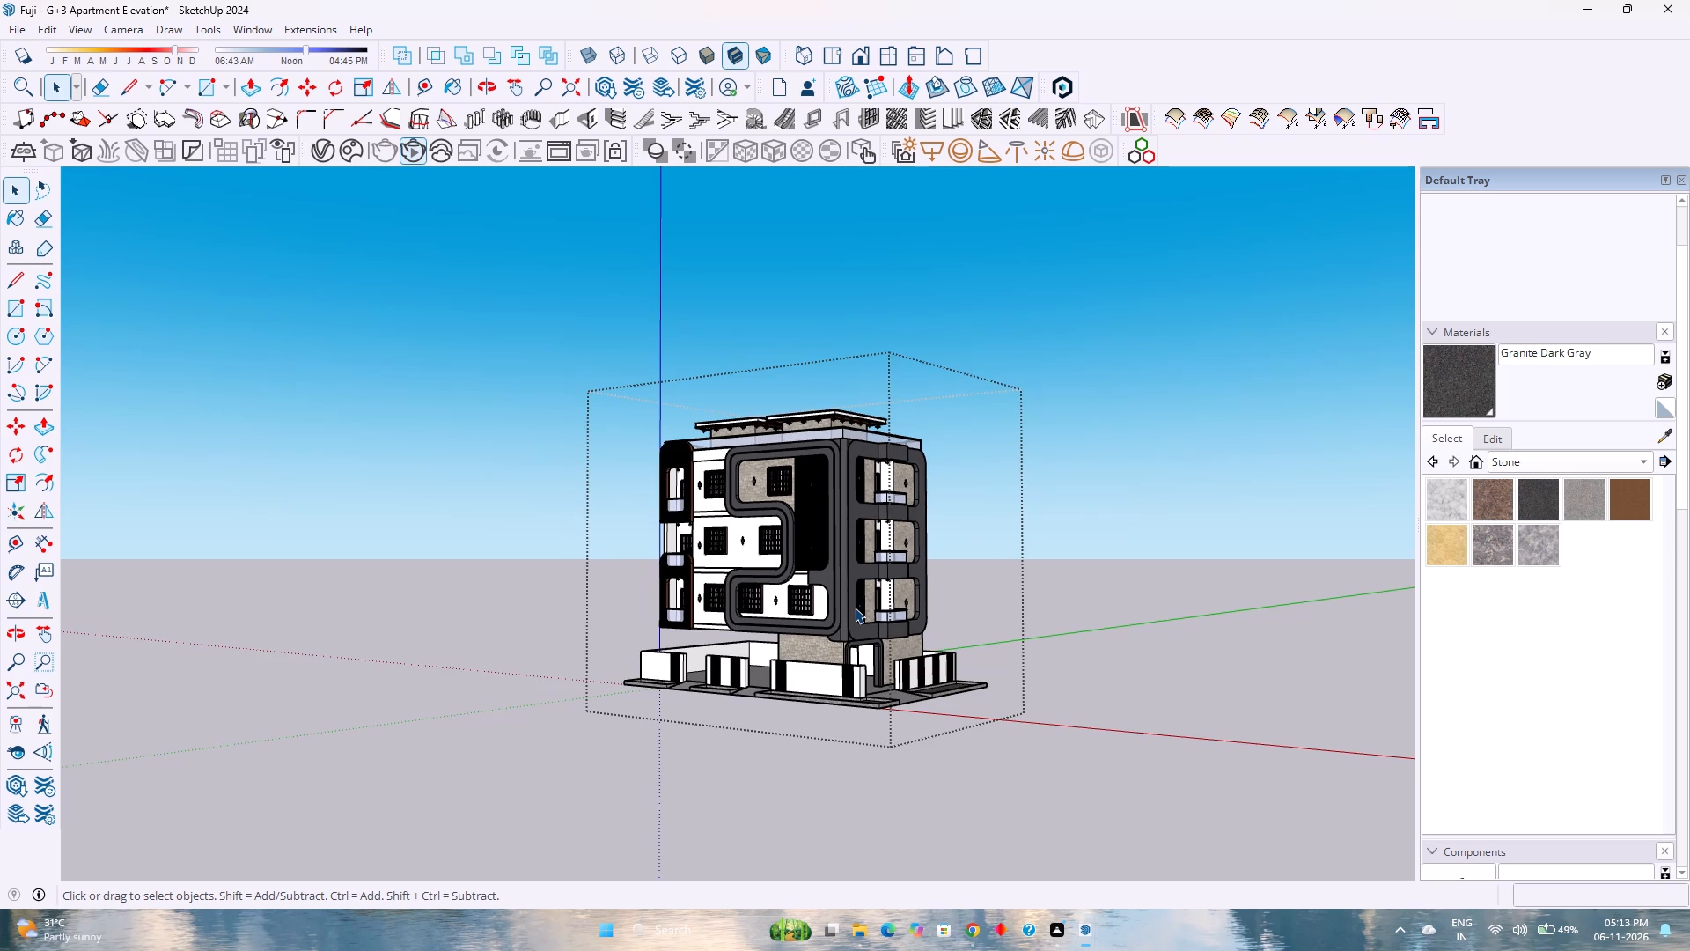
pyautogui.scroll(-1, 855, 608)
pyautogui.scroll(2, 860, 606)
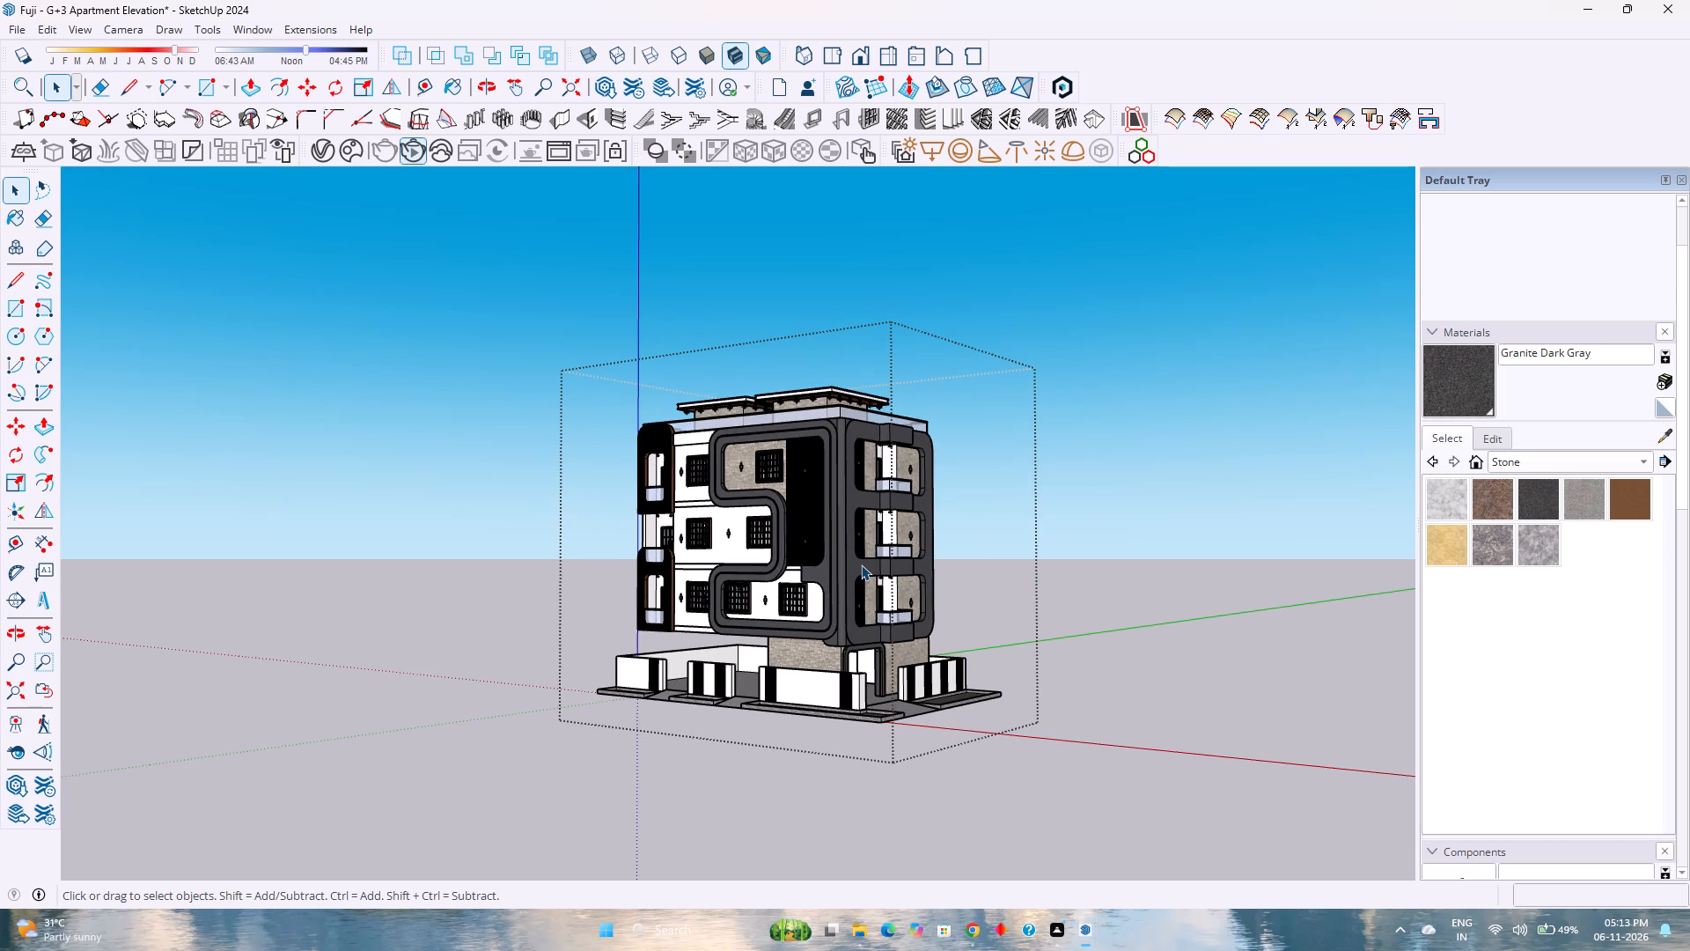
# Examine the window facade up close, covering the curved dark band, wood slat panel, stone cladding and window frames.
pyautogui.scroll(4, 803, 520)
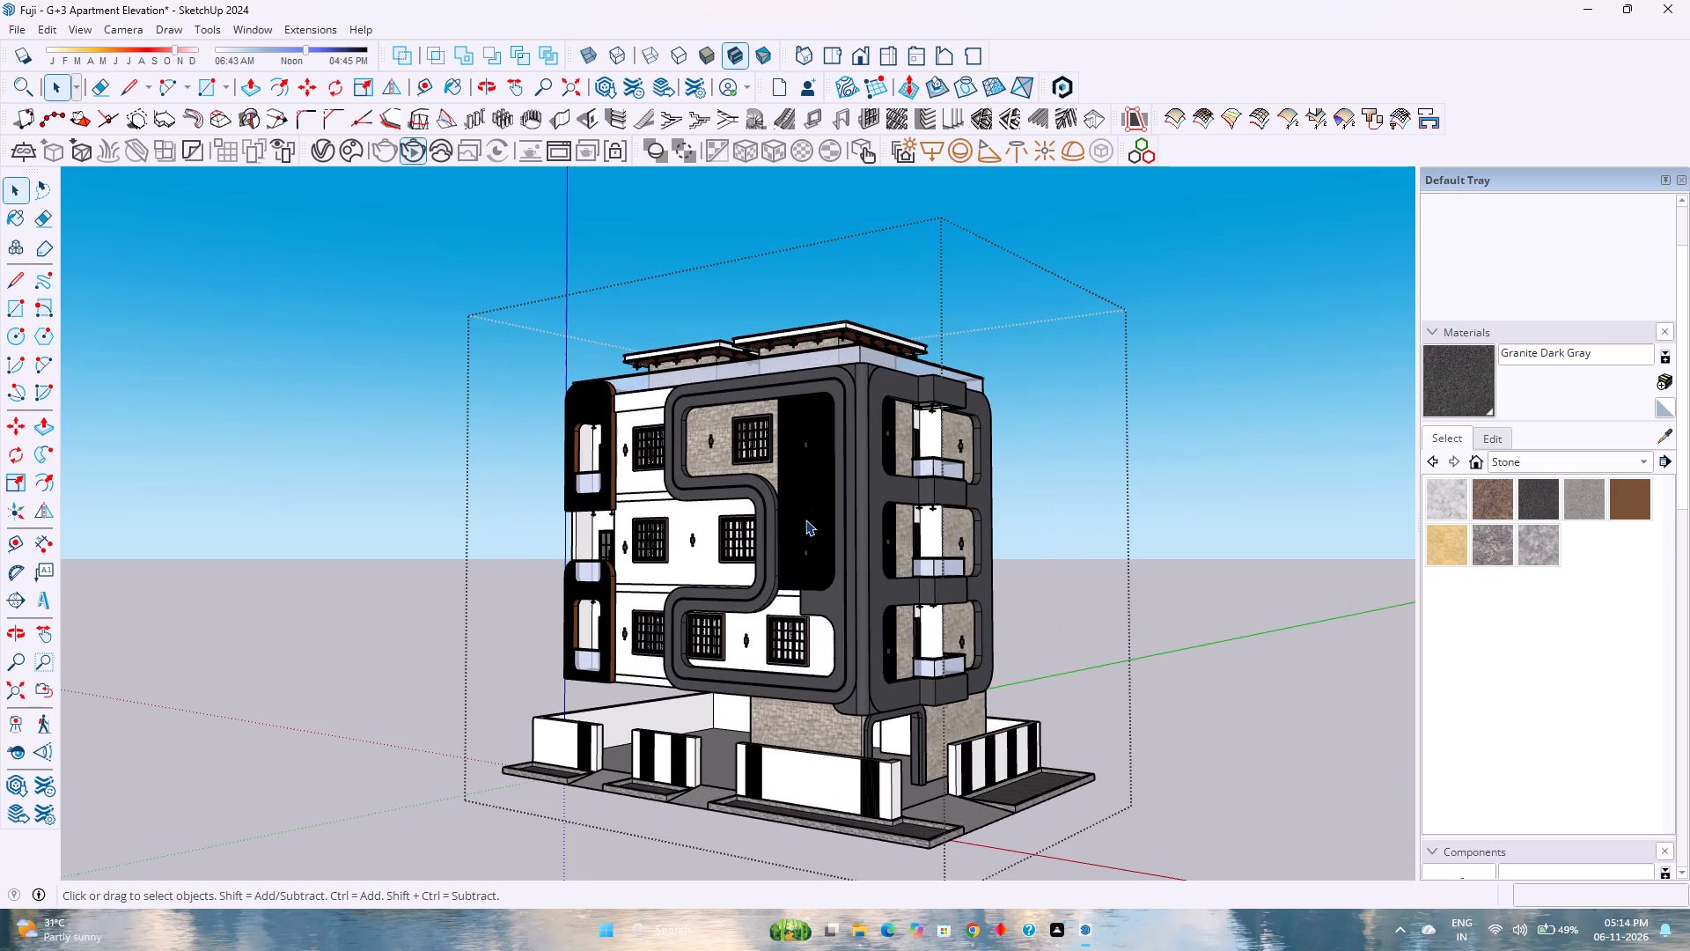
pyautogui.scroll(2, 771, 532)
pyautogui.scroll(-2, 775, 534)
pyautogui.scroll(3, 775, 534)
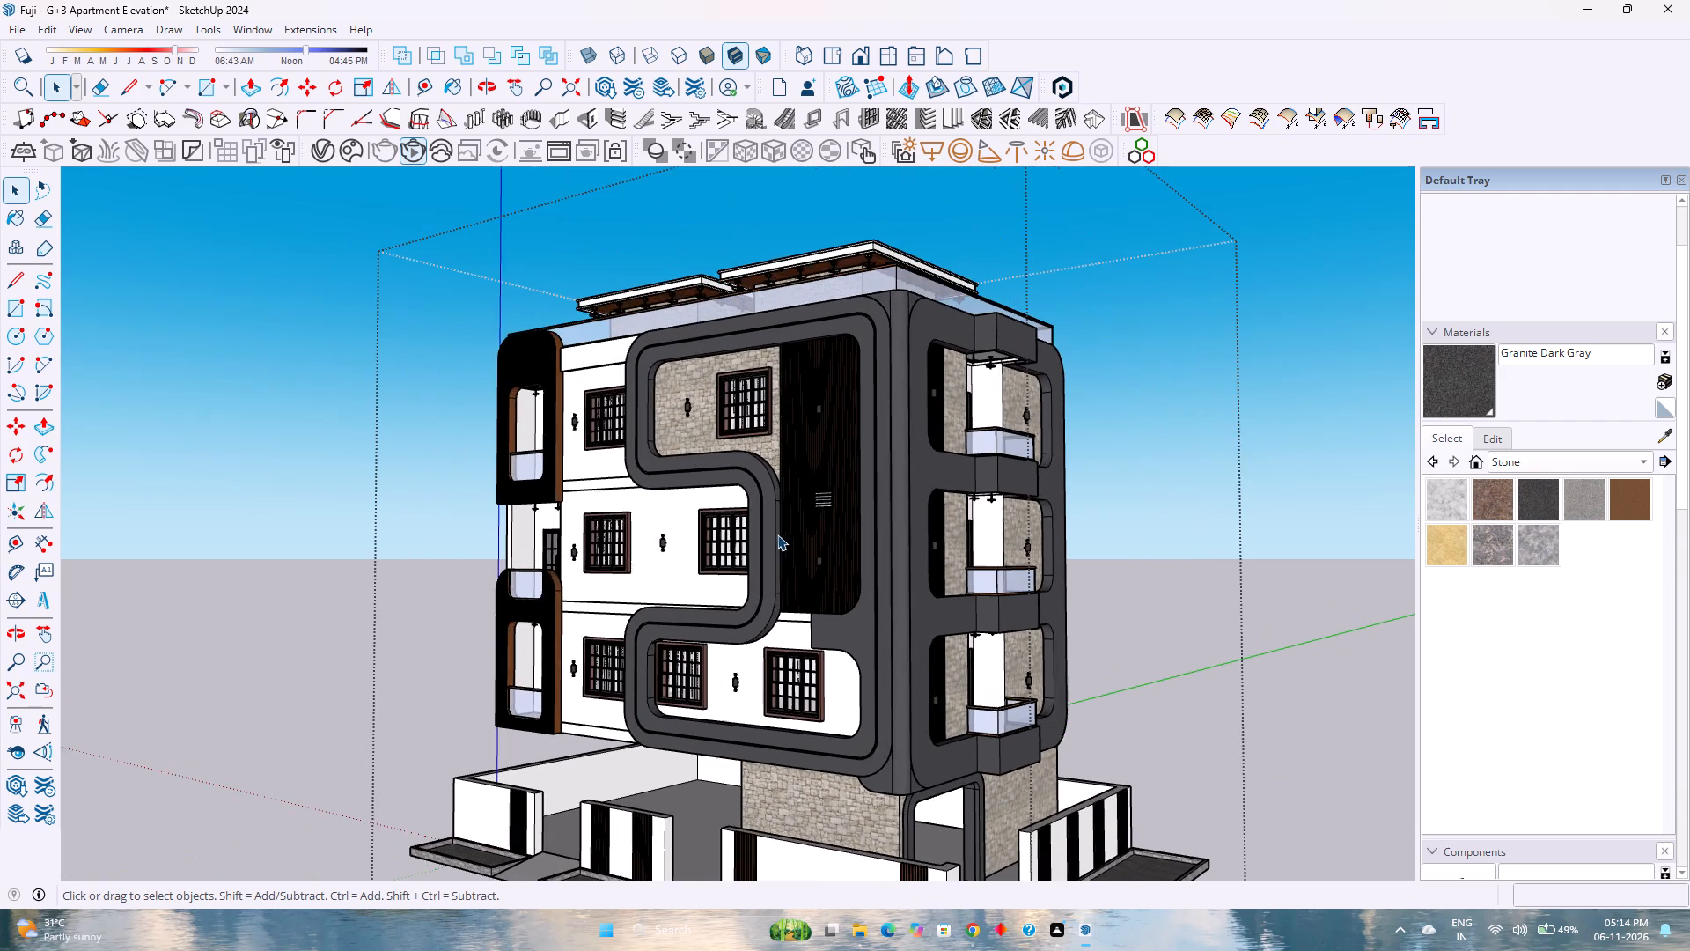
pyautogui.scroll(2, 777, 534)
pyautogui.scroll(-1, 778, 537)
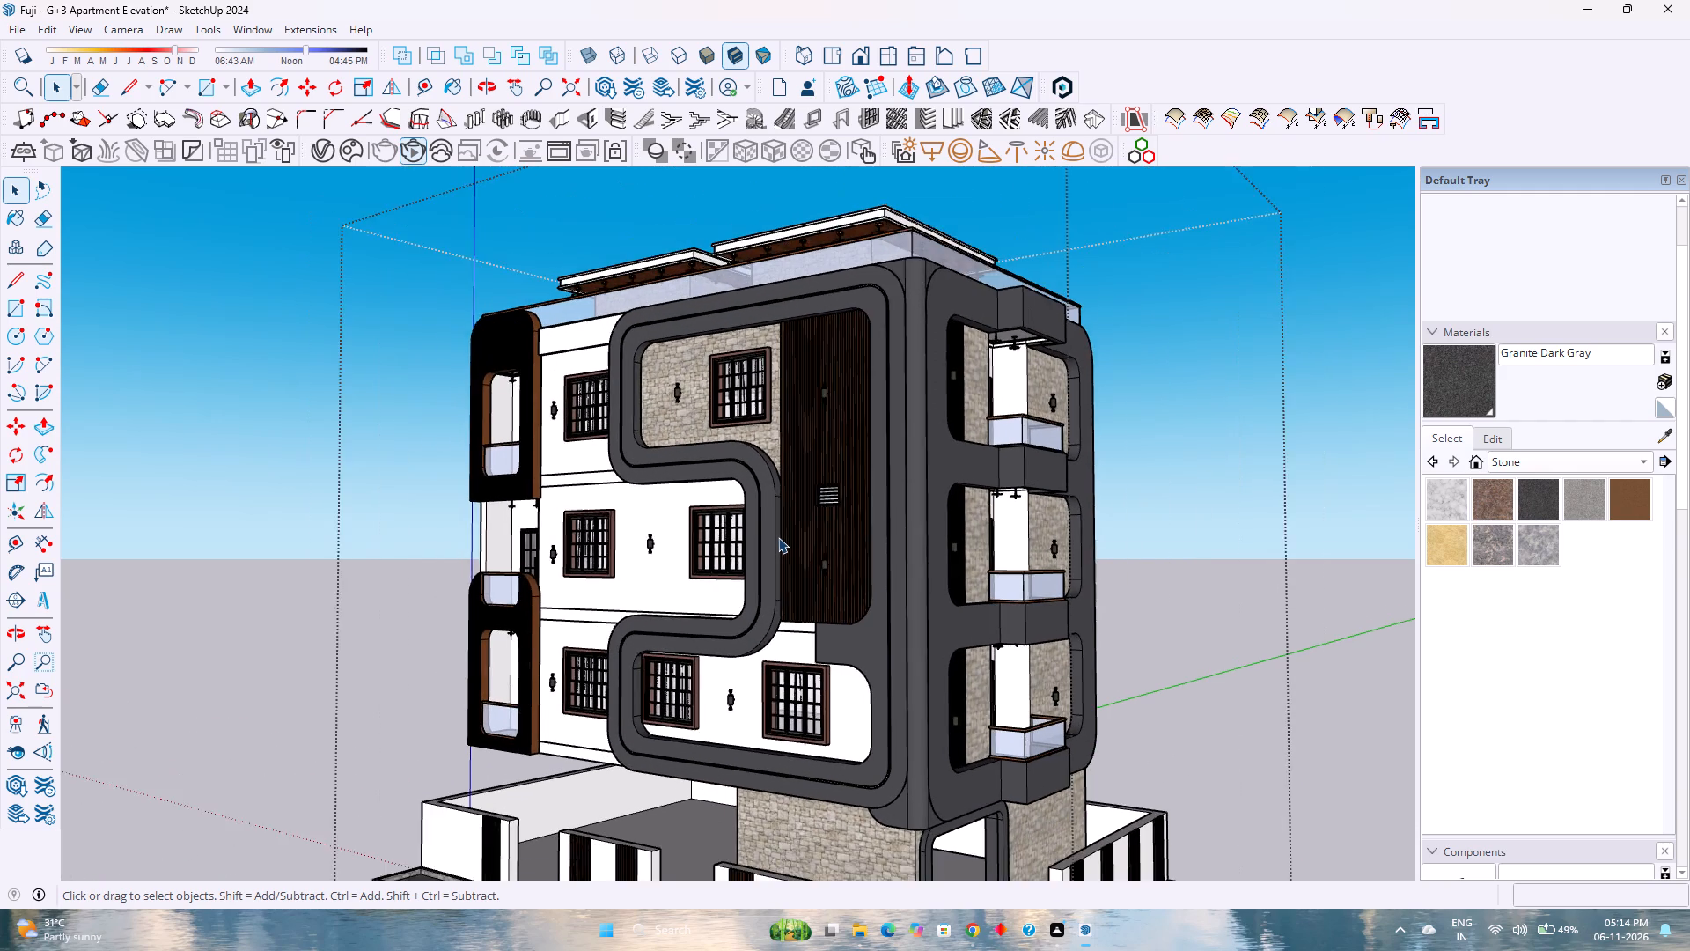
pyautogui.scroll(-1, 778, 537)
pyautogui.scroll(4, 780, 537)
pyautogui.scroll(-1, 781, 537)
pyautogui.scroll(2, 781, 537)
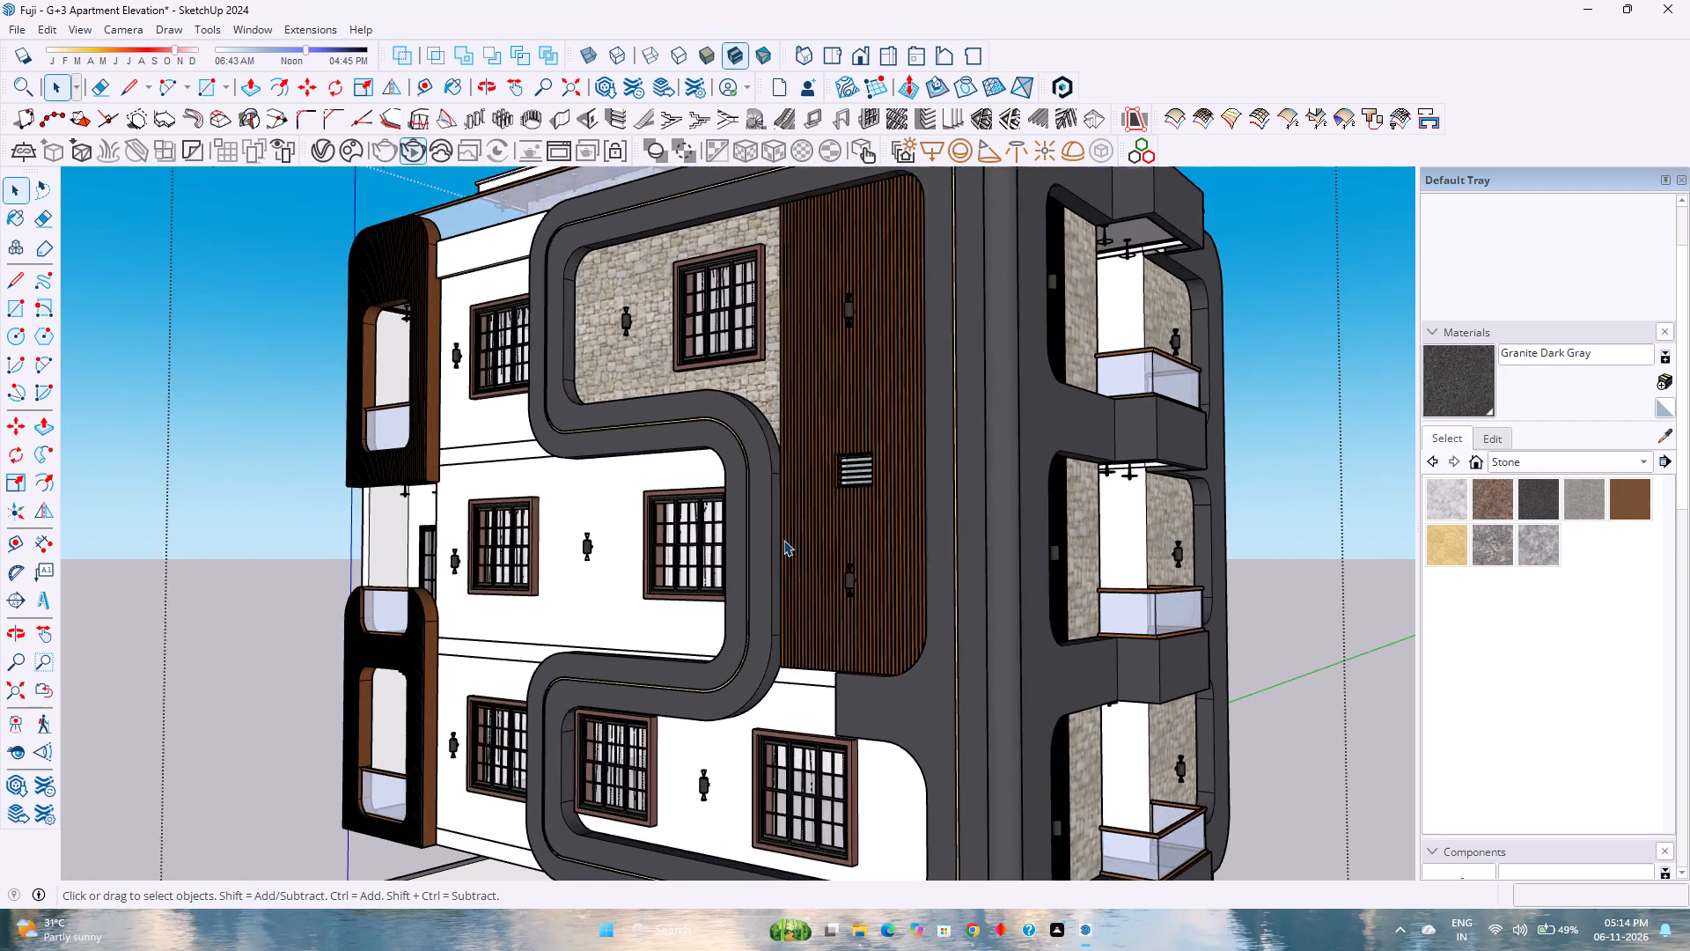
pyautogui.scroll(-2, 783, 540)
pyautogui.scroll(2, 783, 540)
pyautogui.scroll(-2, 783, 540)
pyautogui.scroll(2, 783, 540)
pyautogui.scroll(-2, 783, 540)
pyautogui.scroll(2, 783, 540)
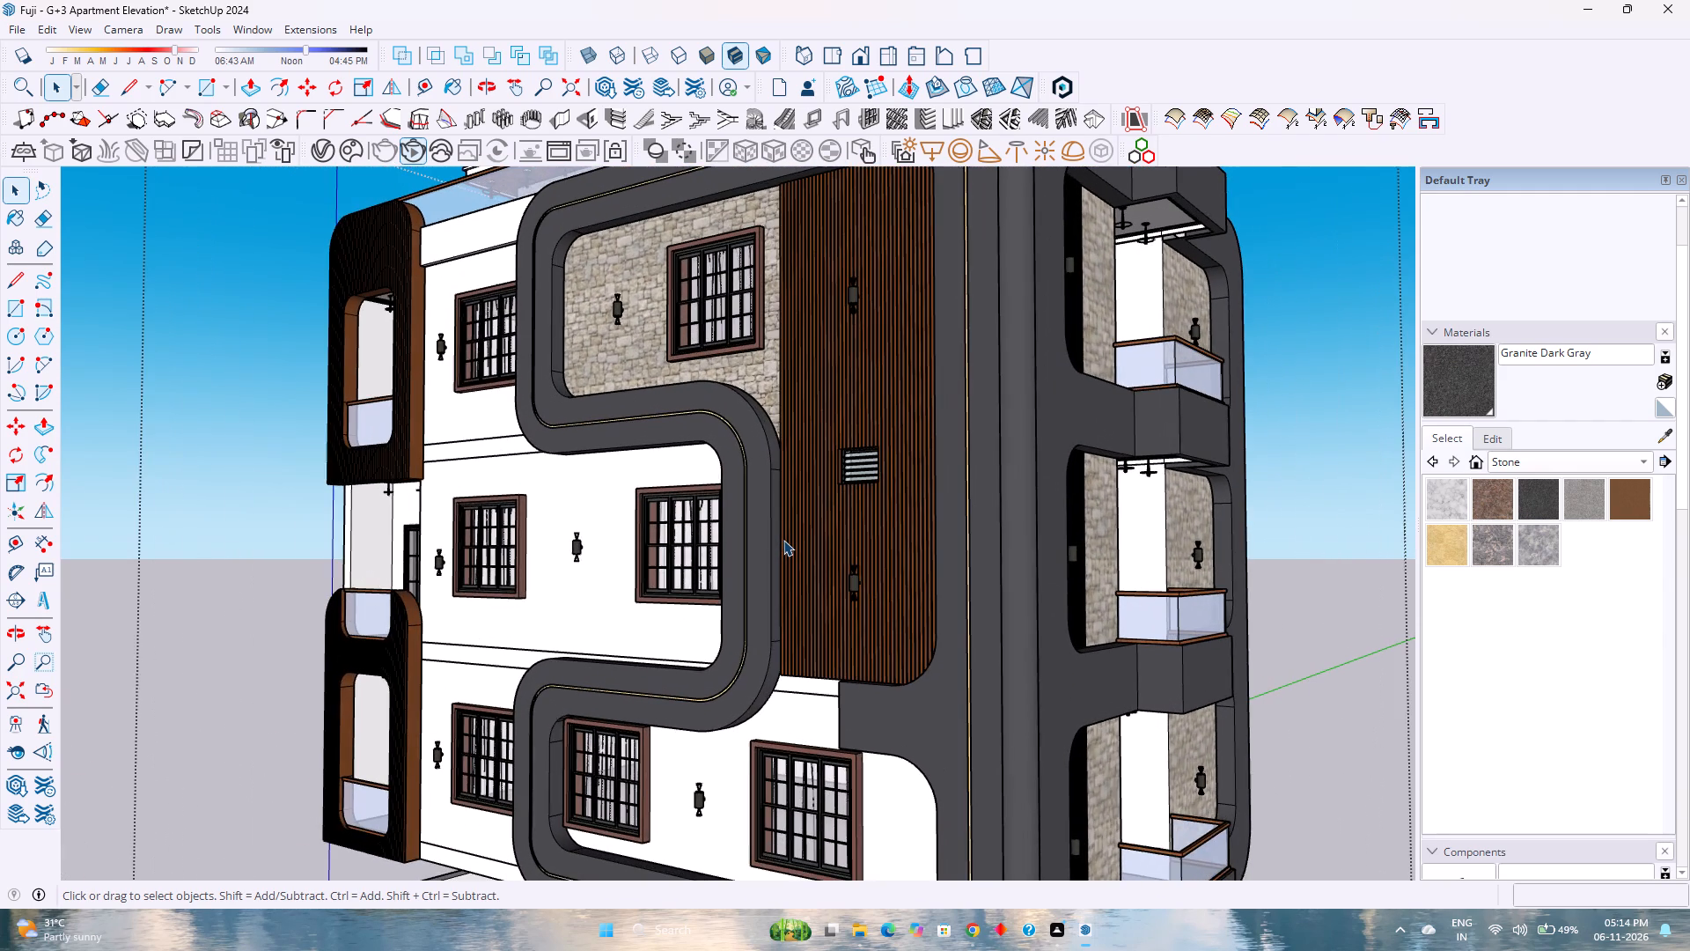
pyautogui.scroll(-2, 783, 540)
pyautogui.scroll(2, 783, 540)
pyautogui.scroll(-1, 783, 540)
pyautogui.scroll(1, 783, 540)
pyautogui.scroll(-1, 783, 540)
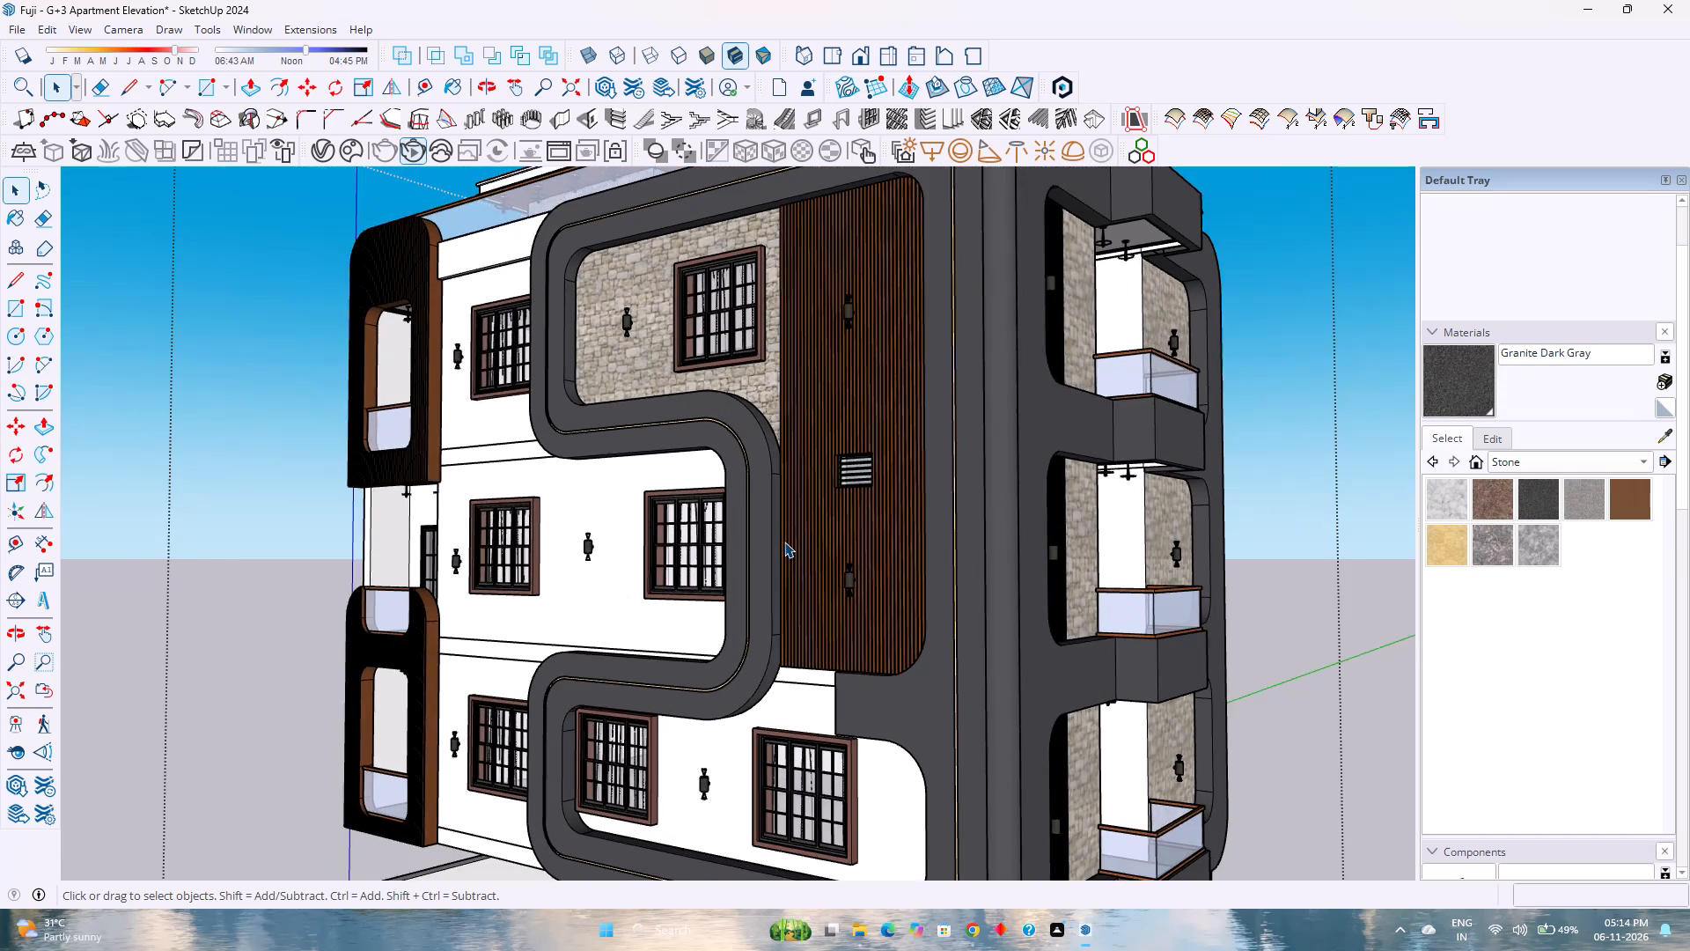
pyautogui.scroll(-4, 784, 542)
# Examine the balcony side from below, closing in on the lowest balcony, the entrance frame and the striped compound wall.
pyautogui.middleClick(876, 531)
pyautogui.moveTo(870, 526); pyautogui.dragTo(808, 403, button='middle')
pyautogui.middleClick(808, 403)
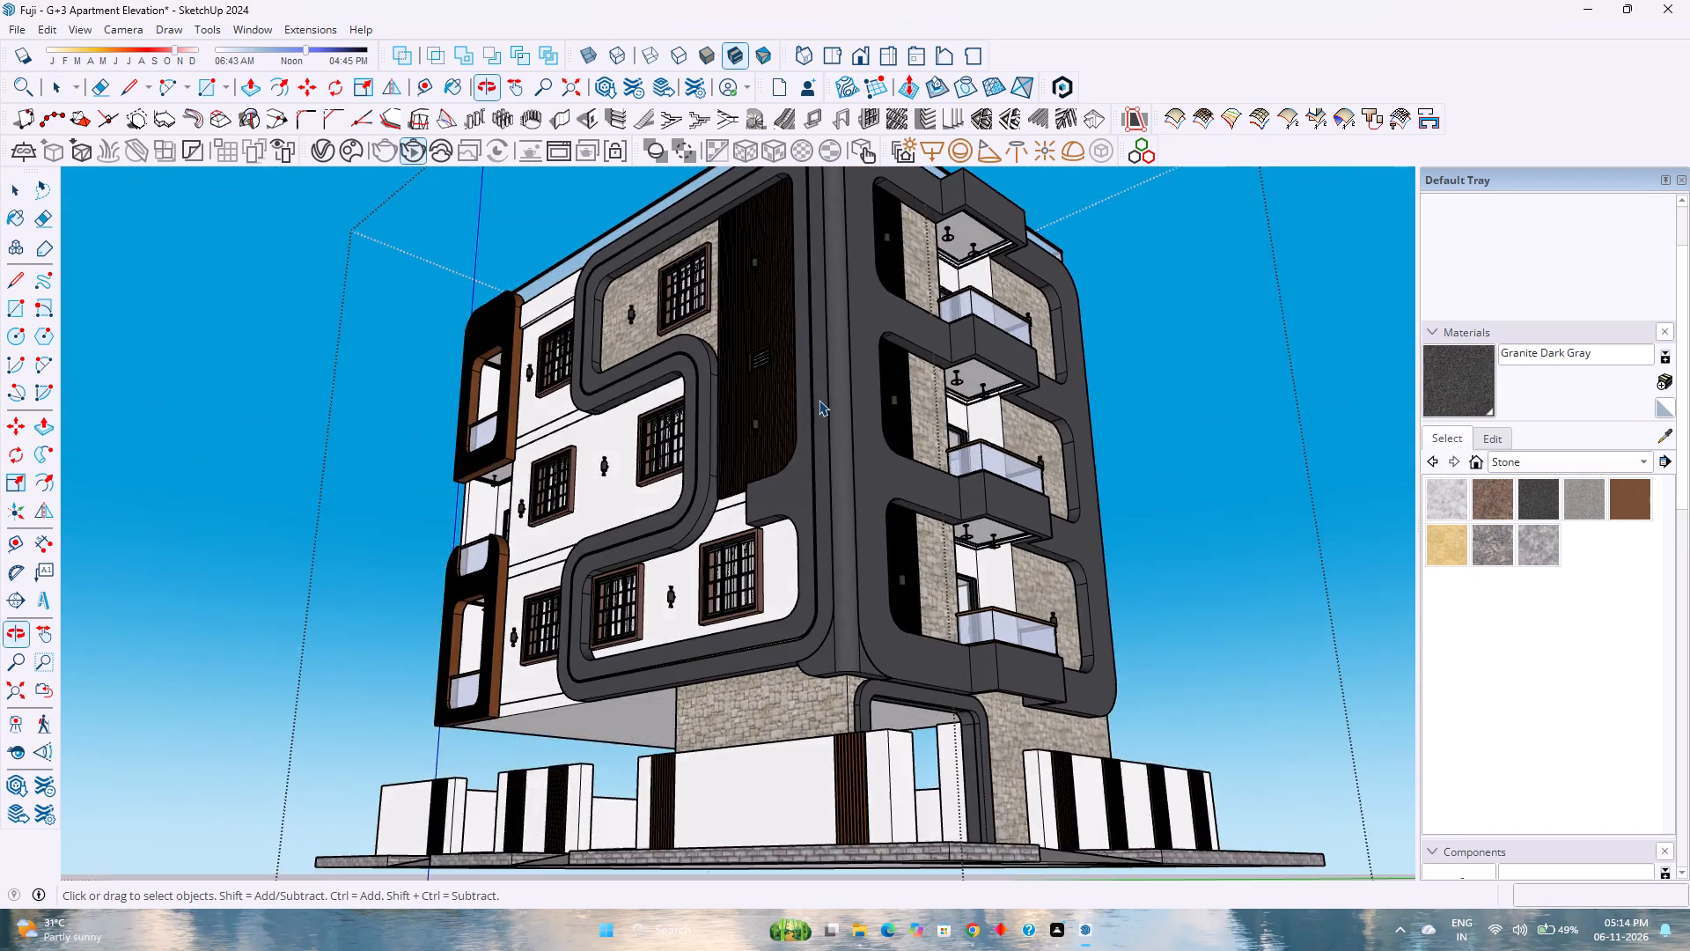
pyautogui.scroll(-2, 819, 400)
pyautogui.middleClick(906, 576)
pyautogui.middleClick(906, 576)
pyautogui.moveTo(898, 557); pyautogui.dragTo(871, 480, button='middle')
pyautogui.scroll(5, 849, 537)
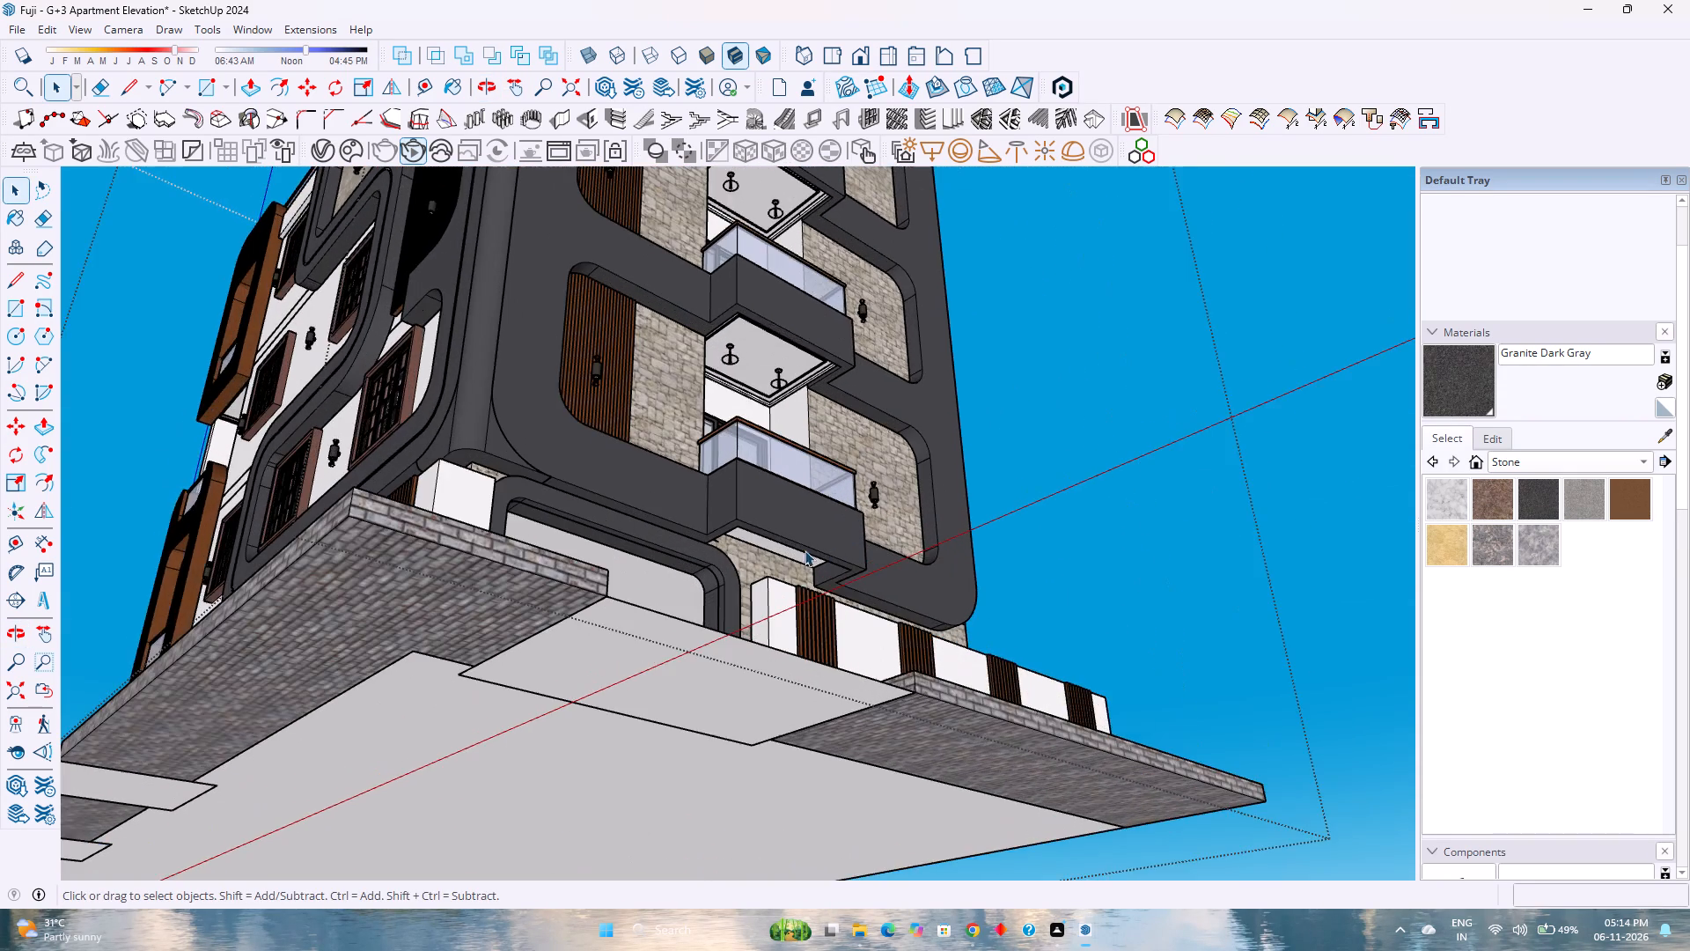
pyautogui.scroll(8, 765, 555)
pyautogui.moveTo(783, 589); pyautogui.dragTo(805, 652, button='middle')
pyautogui.middleClick(805, 652)
pyautogui.scroll(-3, 799, 641)
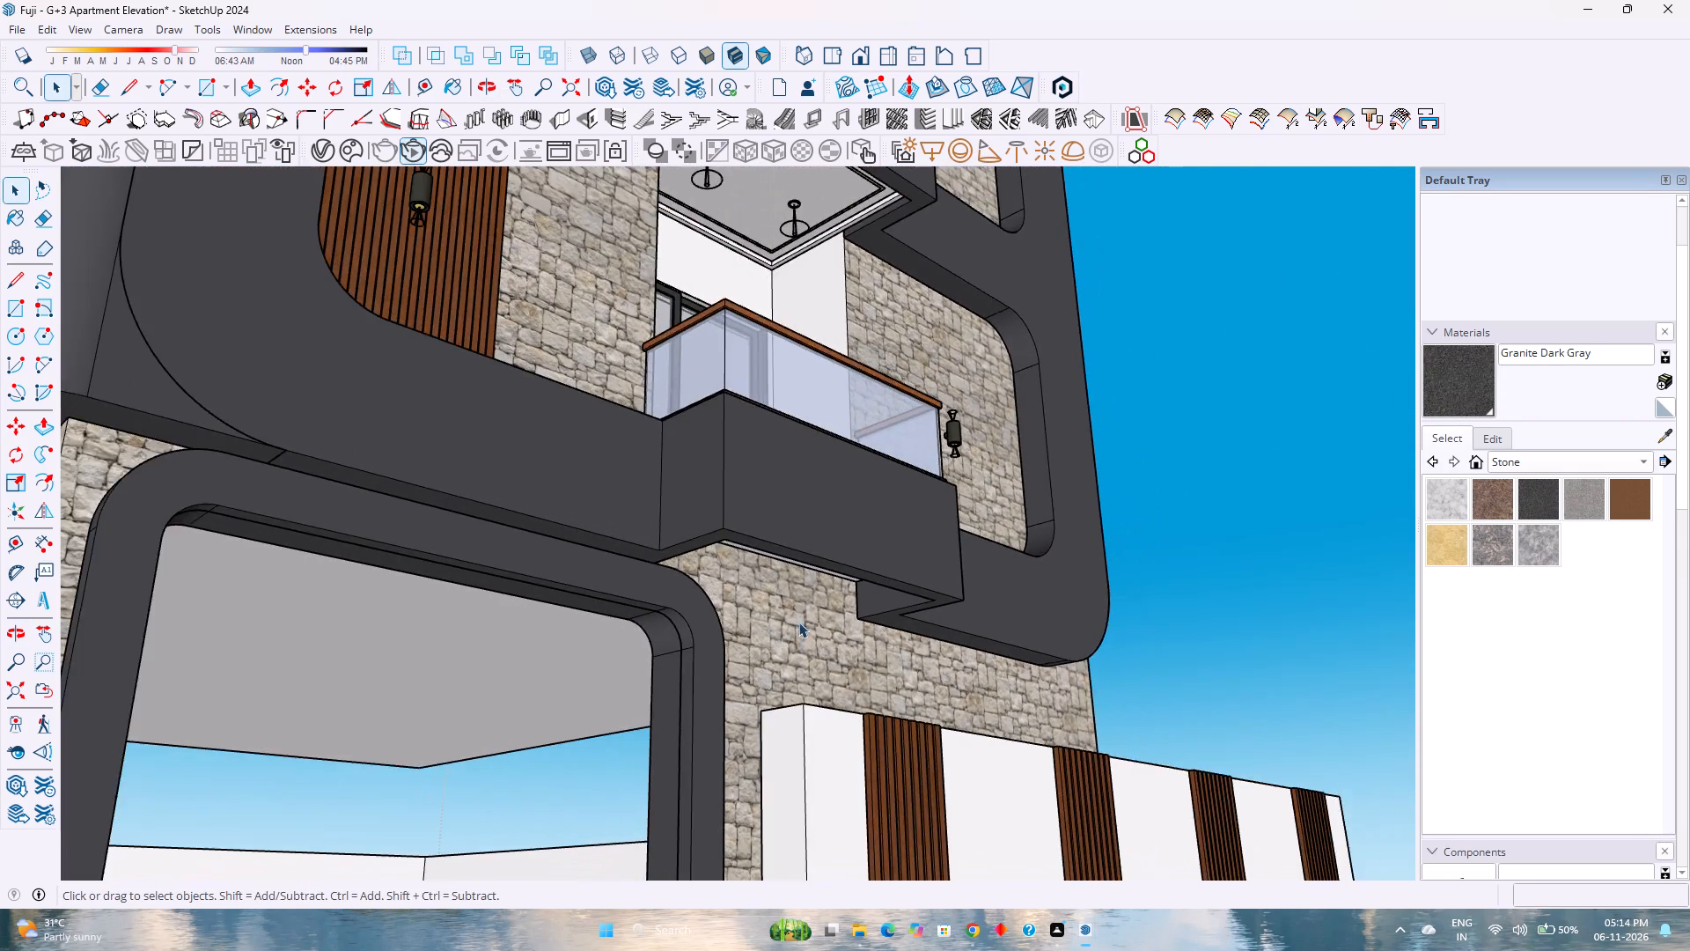
pyautogui.scroll(-8, 798, 622)
pyautogui.scroll(-2, 729, 572)
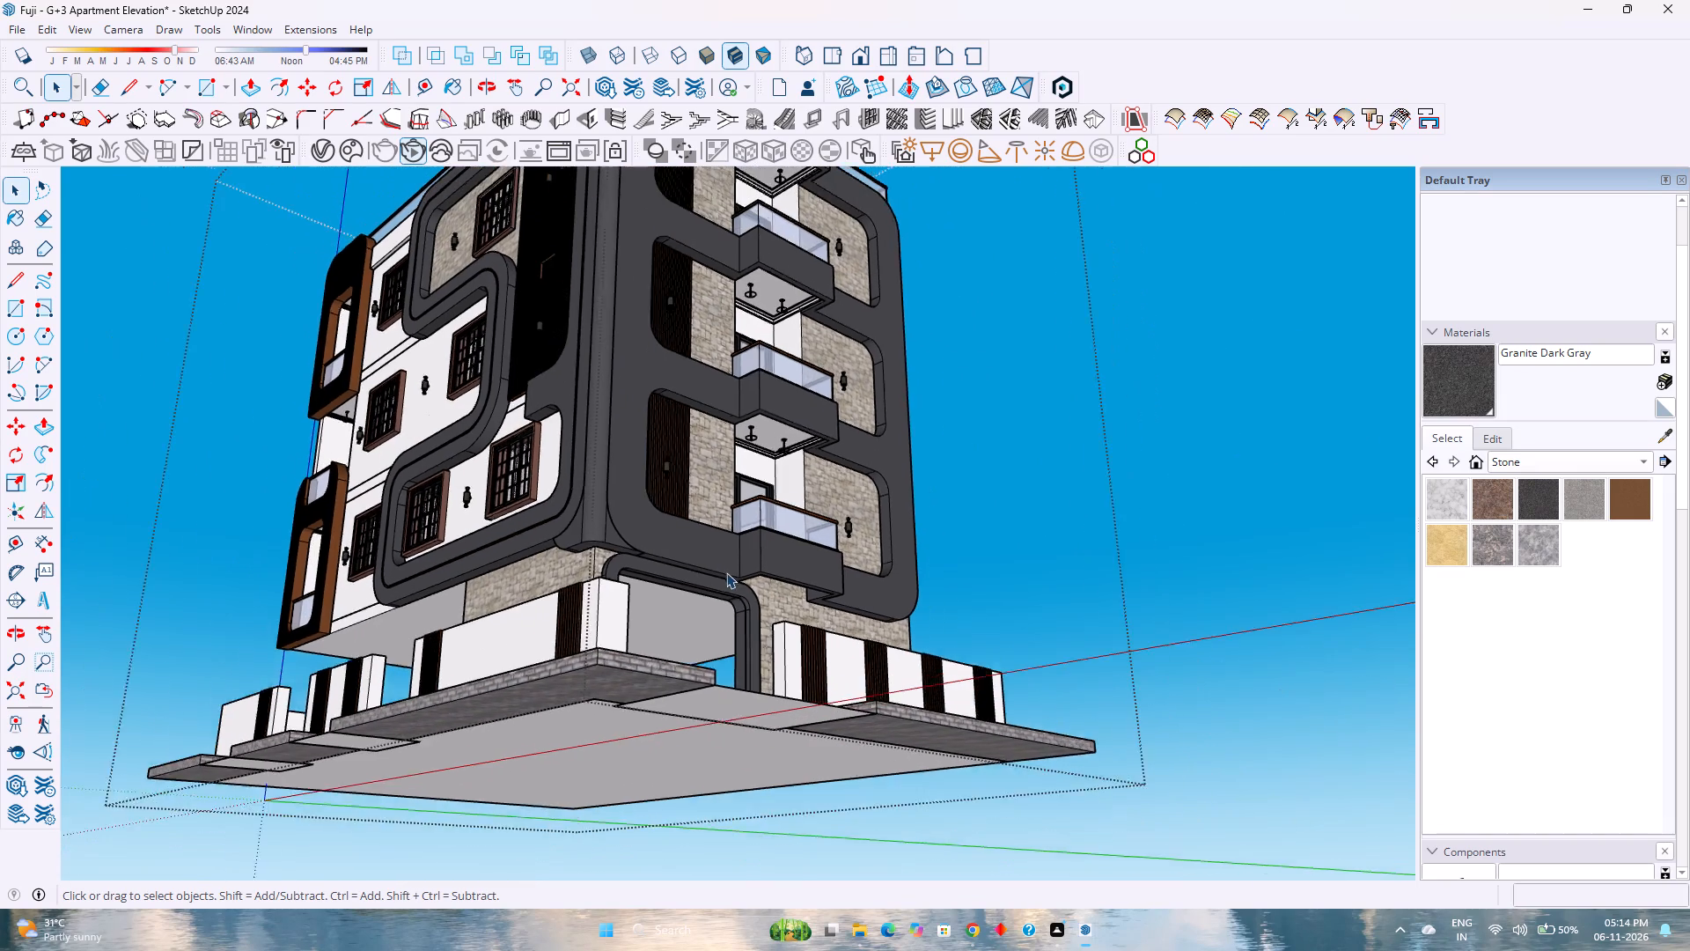
pyautogui.scroll(-5, 726, 572)
pyautogui.scroll(3, 719, 571)
pyautogui.moveTo(635, 511); pyautogui.dragTo(661, 568, button='middle')
pyautogui.moveTo(665, 579); pyautogui.dragTo(691, 688, button='middle')
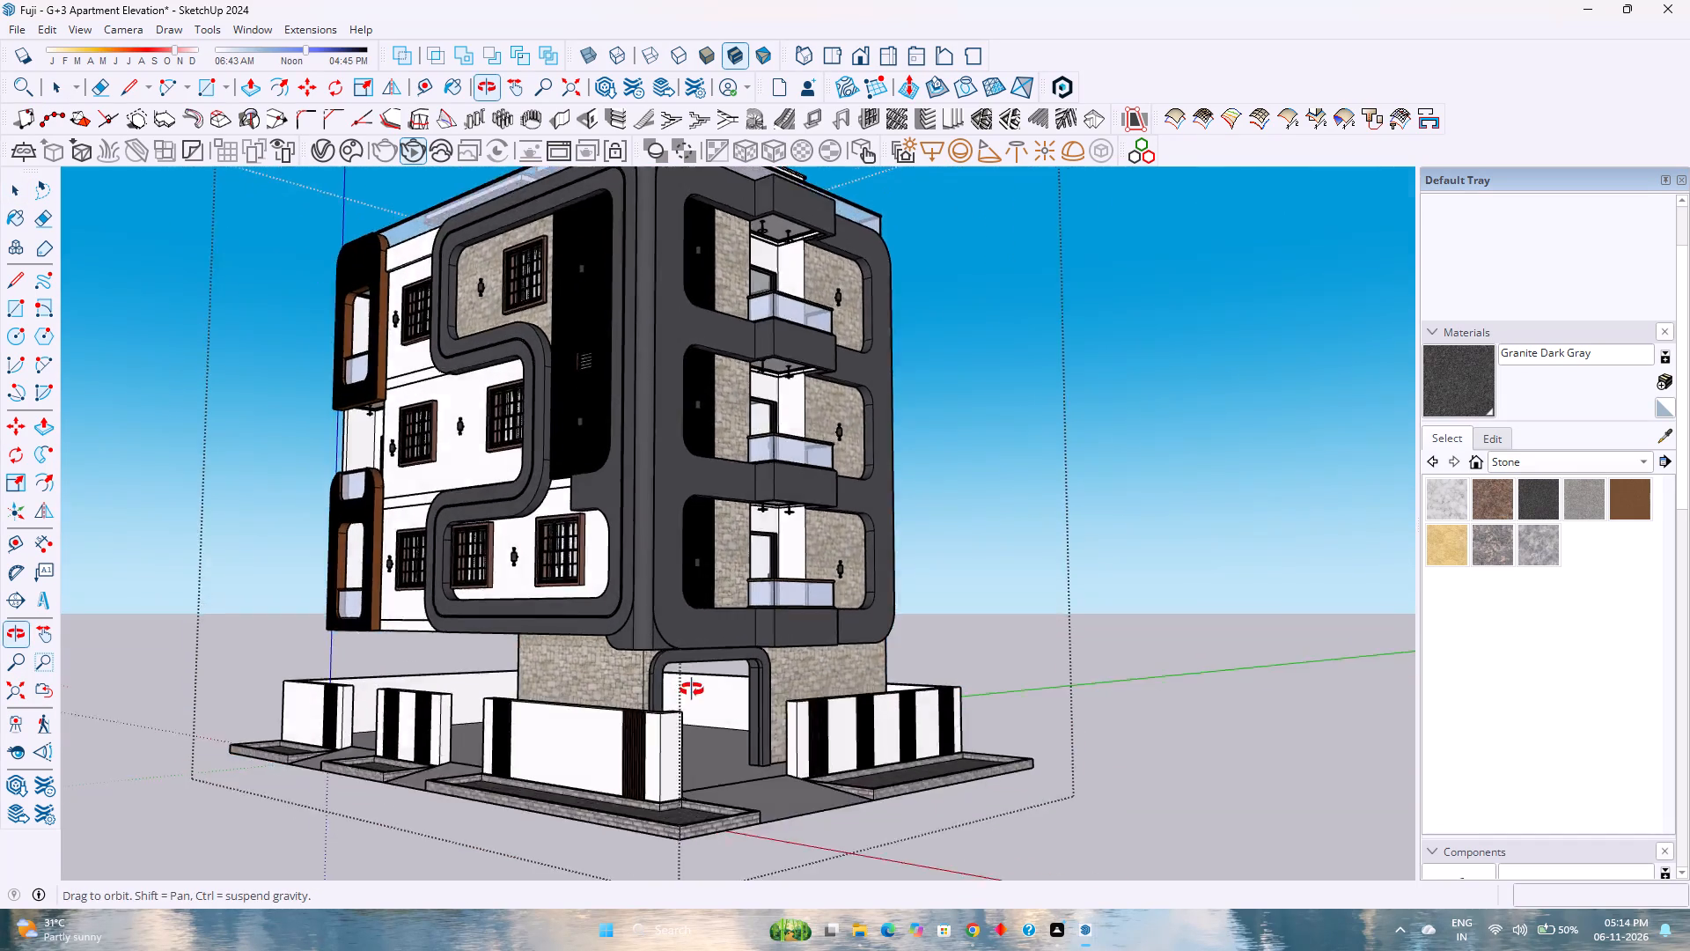
pyautogui.middleClick(691, 689)
# Examine the whole apartment building from the corner between the window facade and the balcony side.
pyautogui.scroll(-6, 676, 604)
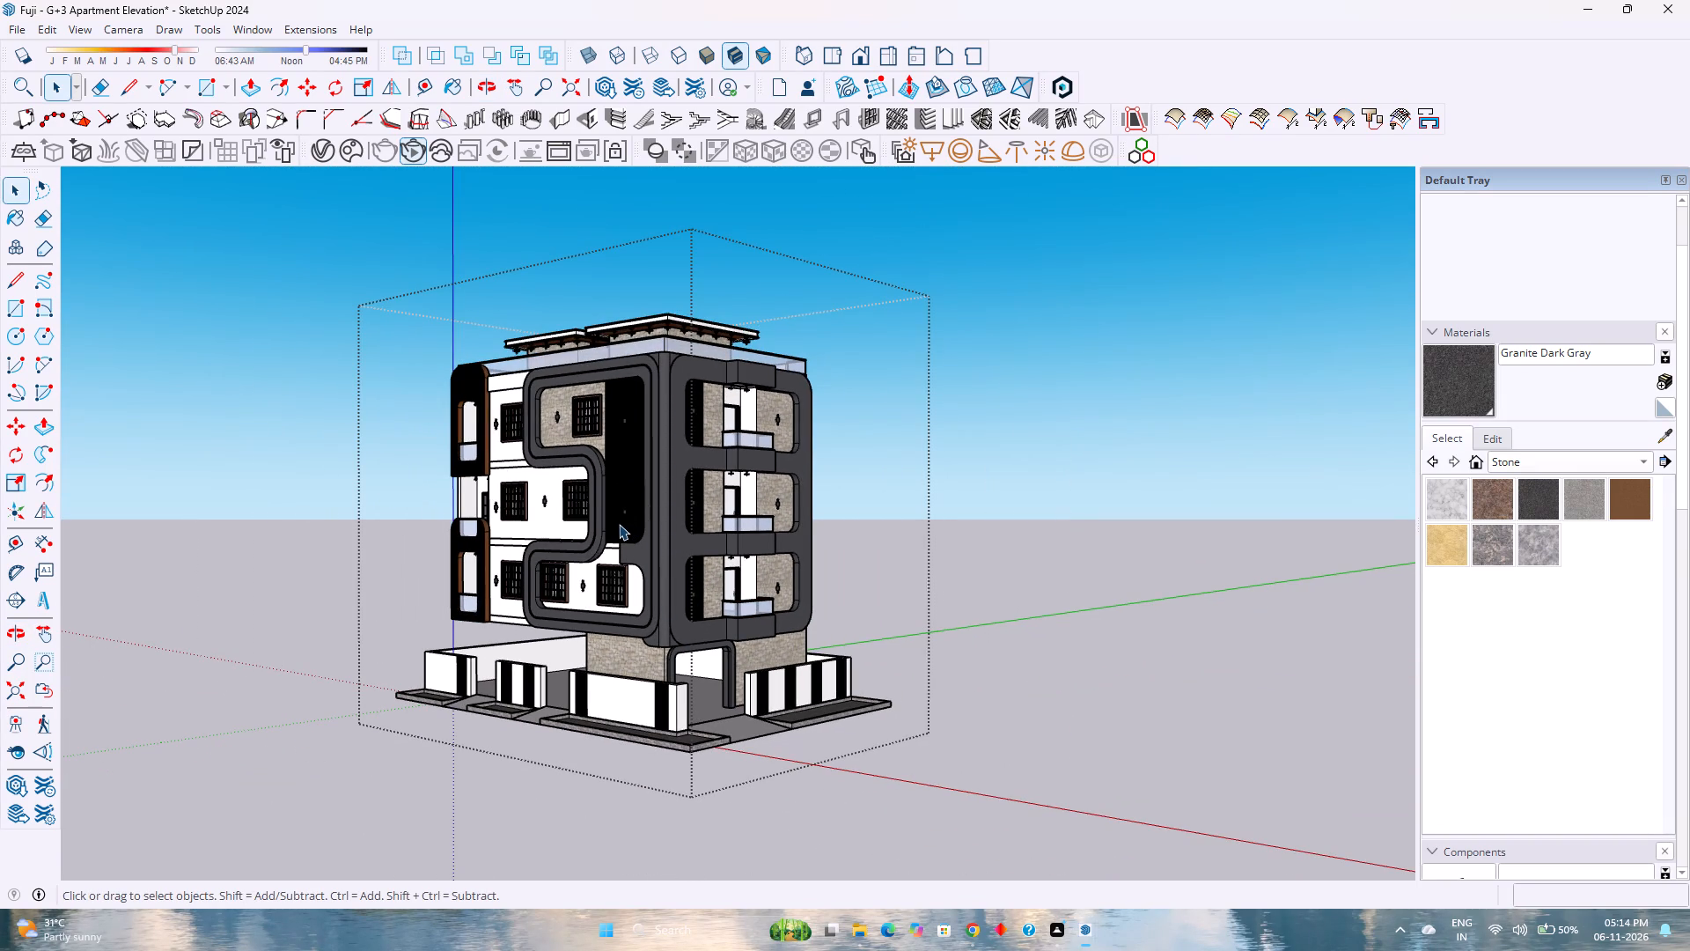
pyautogui.scroll(-2, 619, 527)
pyautogui.scroll(2, 619, 527)
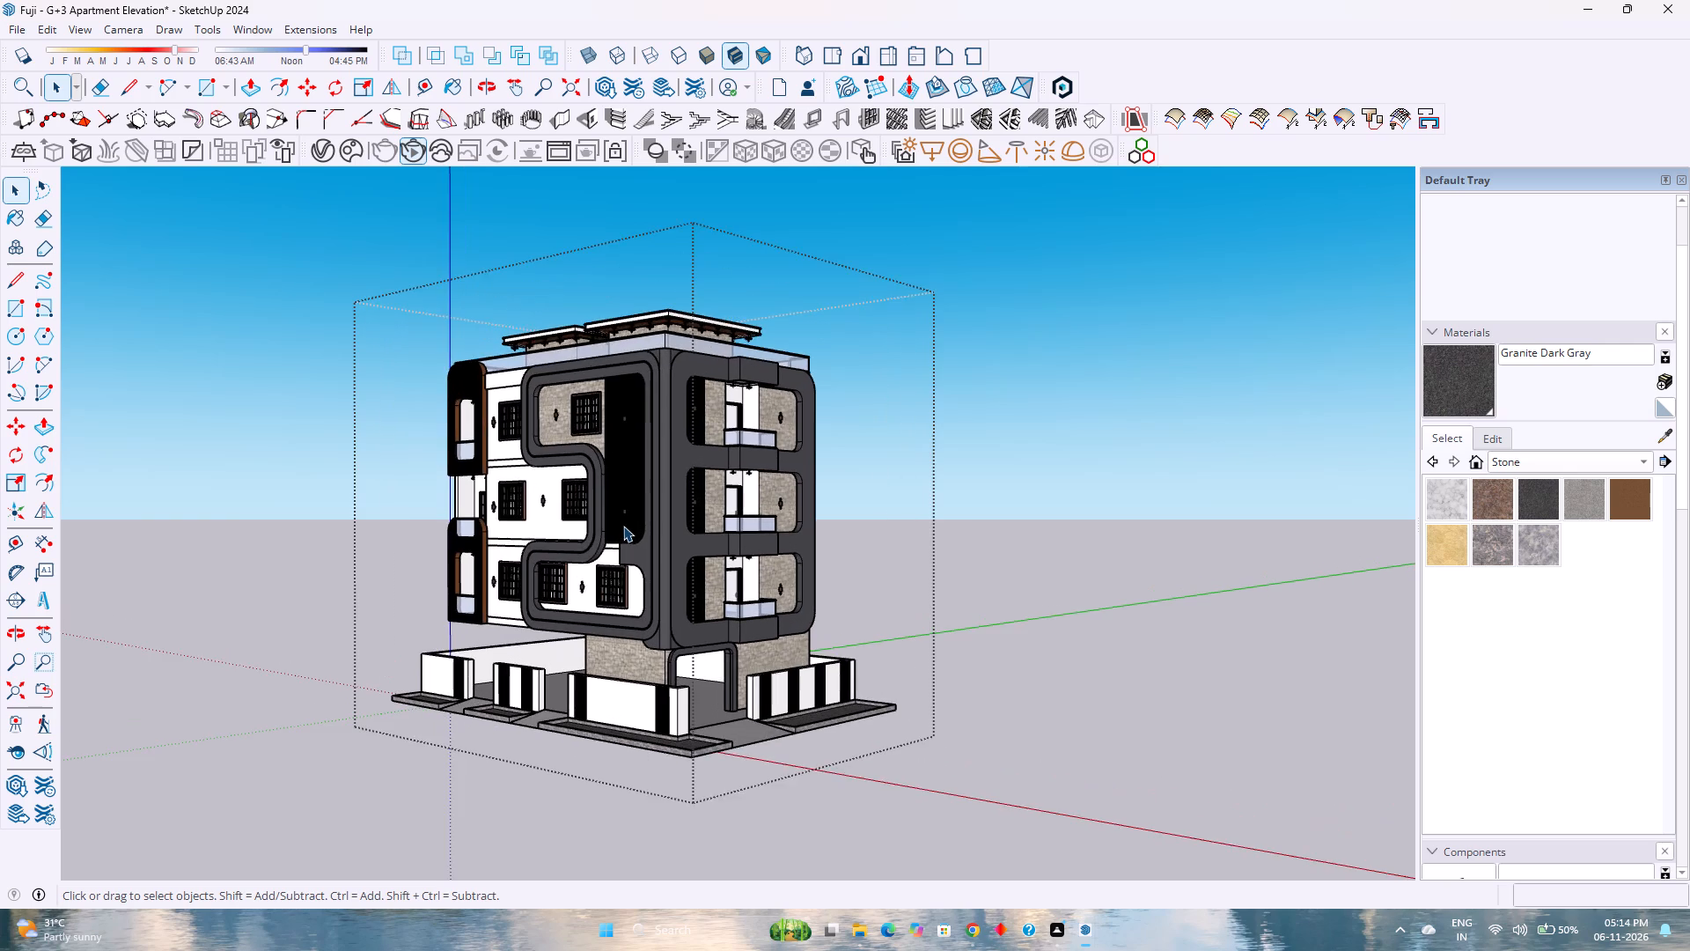
pyautogui.scroll(1, 541, 566)
pyautogui.middleClick(541, 566)
pyautogui.moveTo(547, 566); pyautogui.dragTo(609, 566, button='middle')
pyautogui.middleClick(610, 566)
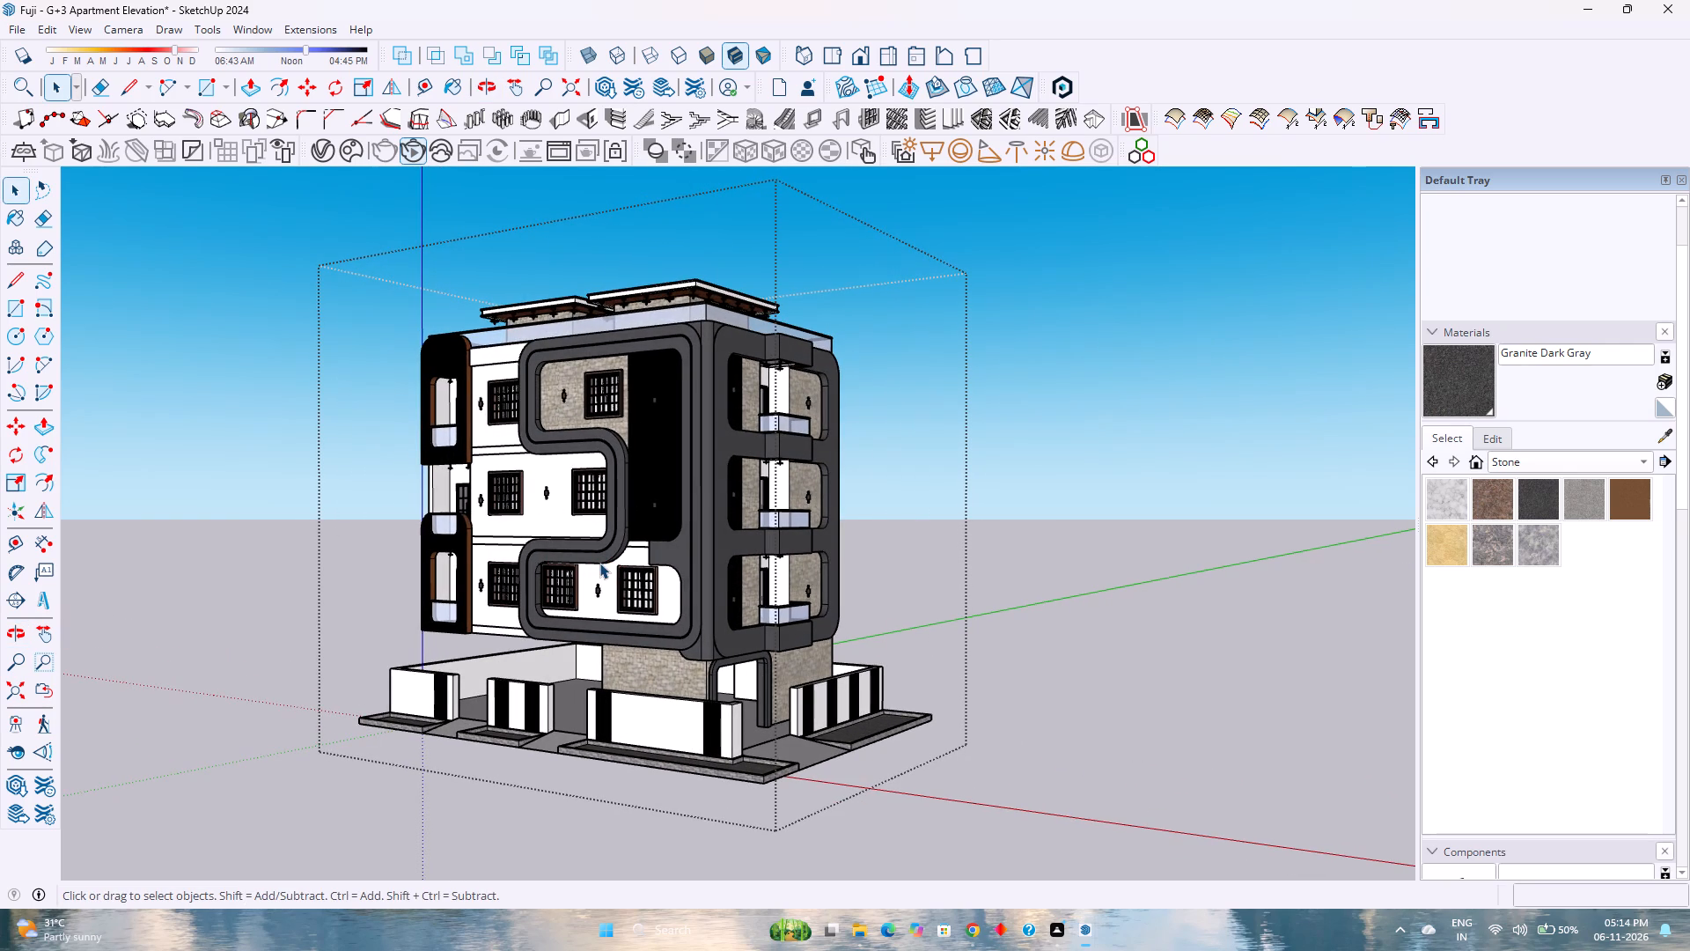
pyautogui.scroll(2, 599, 565)
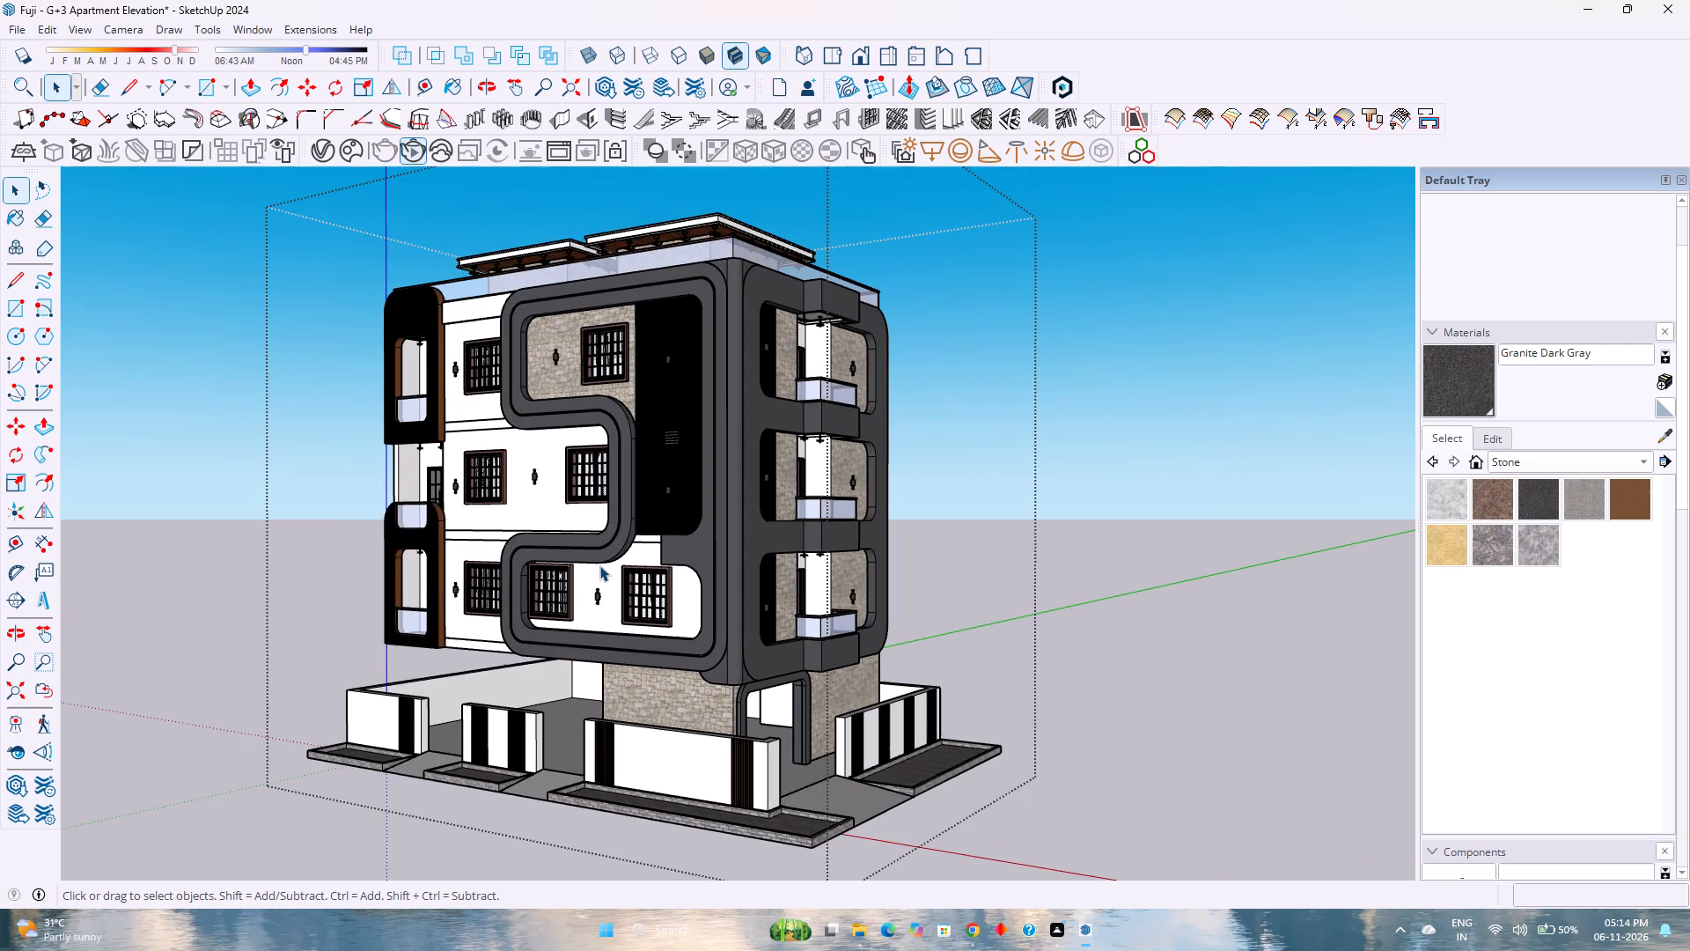
pyautogui.scroll(2, 599, 565)
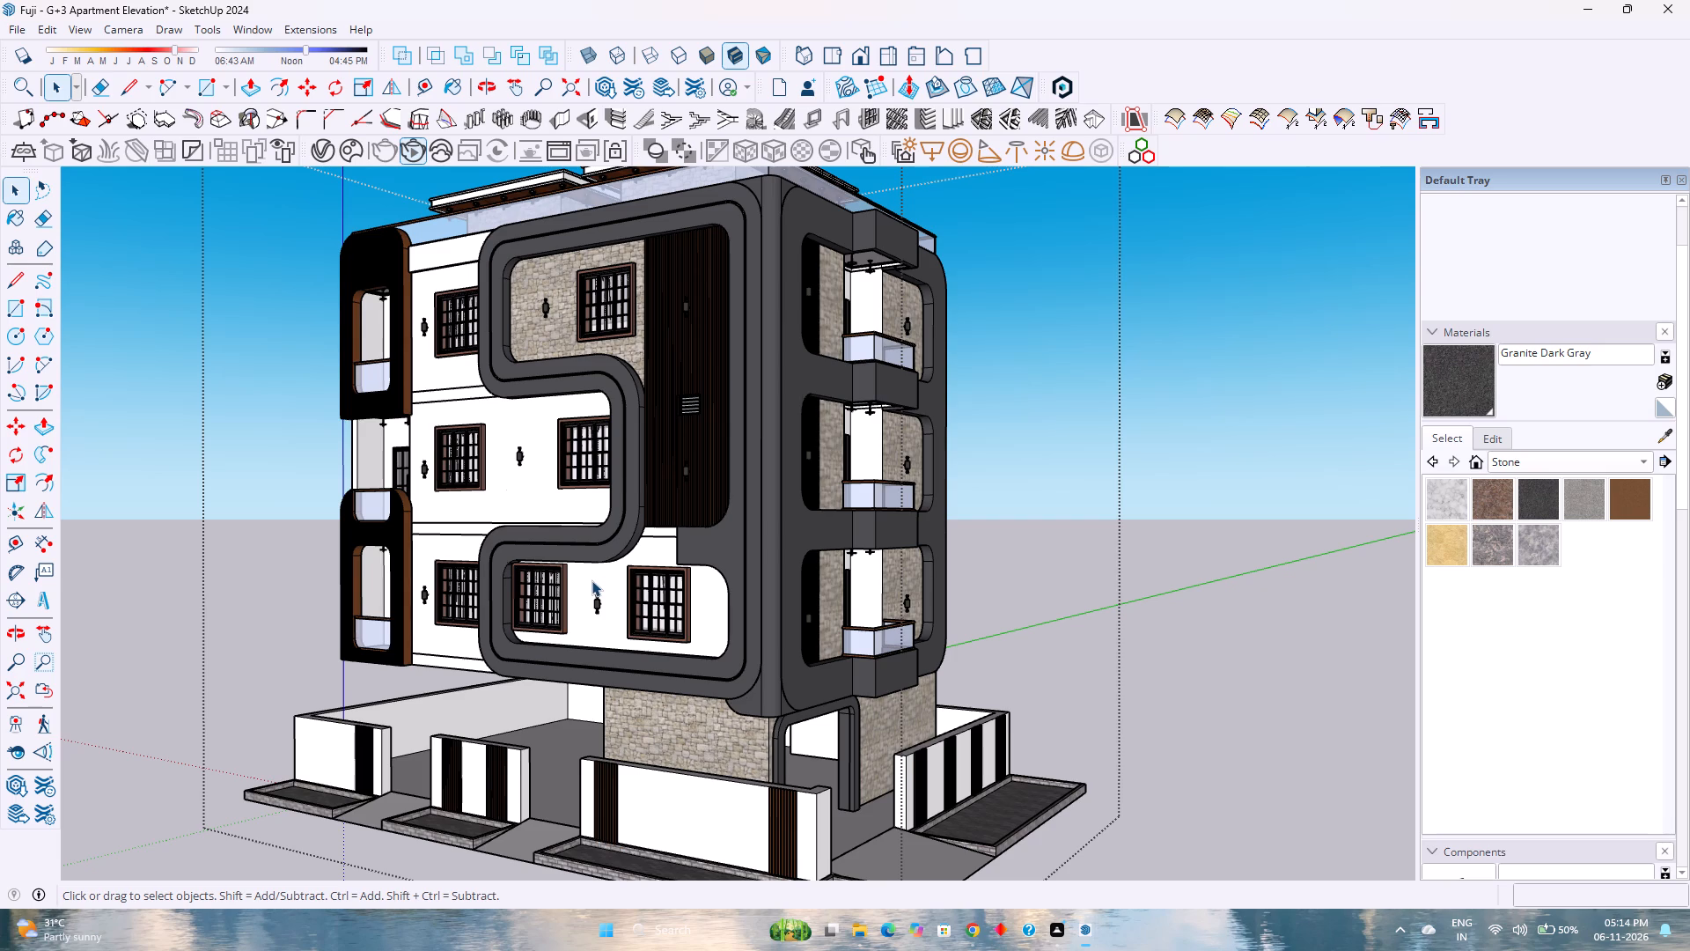
pyautogui.scroll(-2, 591, 580)
pyautogui.scroll(2, 591, 580)
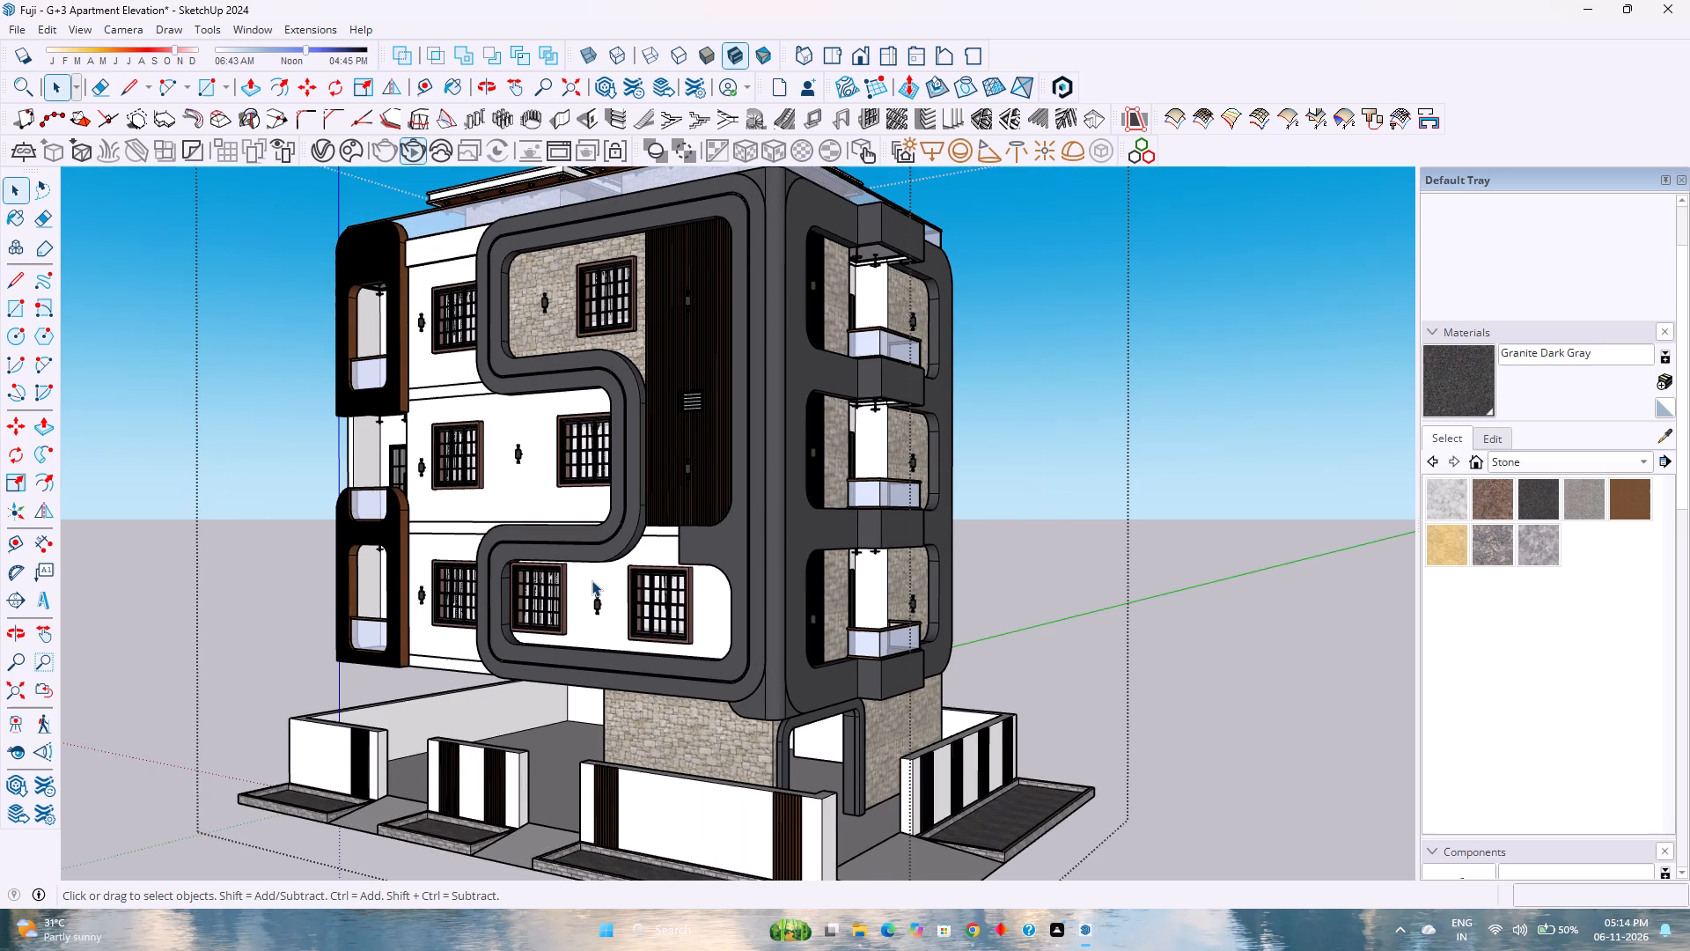
pyautogui.scroll(-3, 591, 580)
pyautogui.scroll(1, 591, 580)
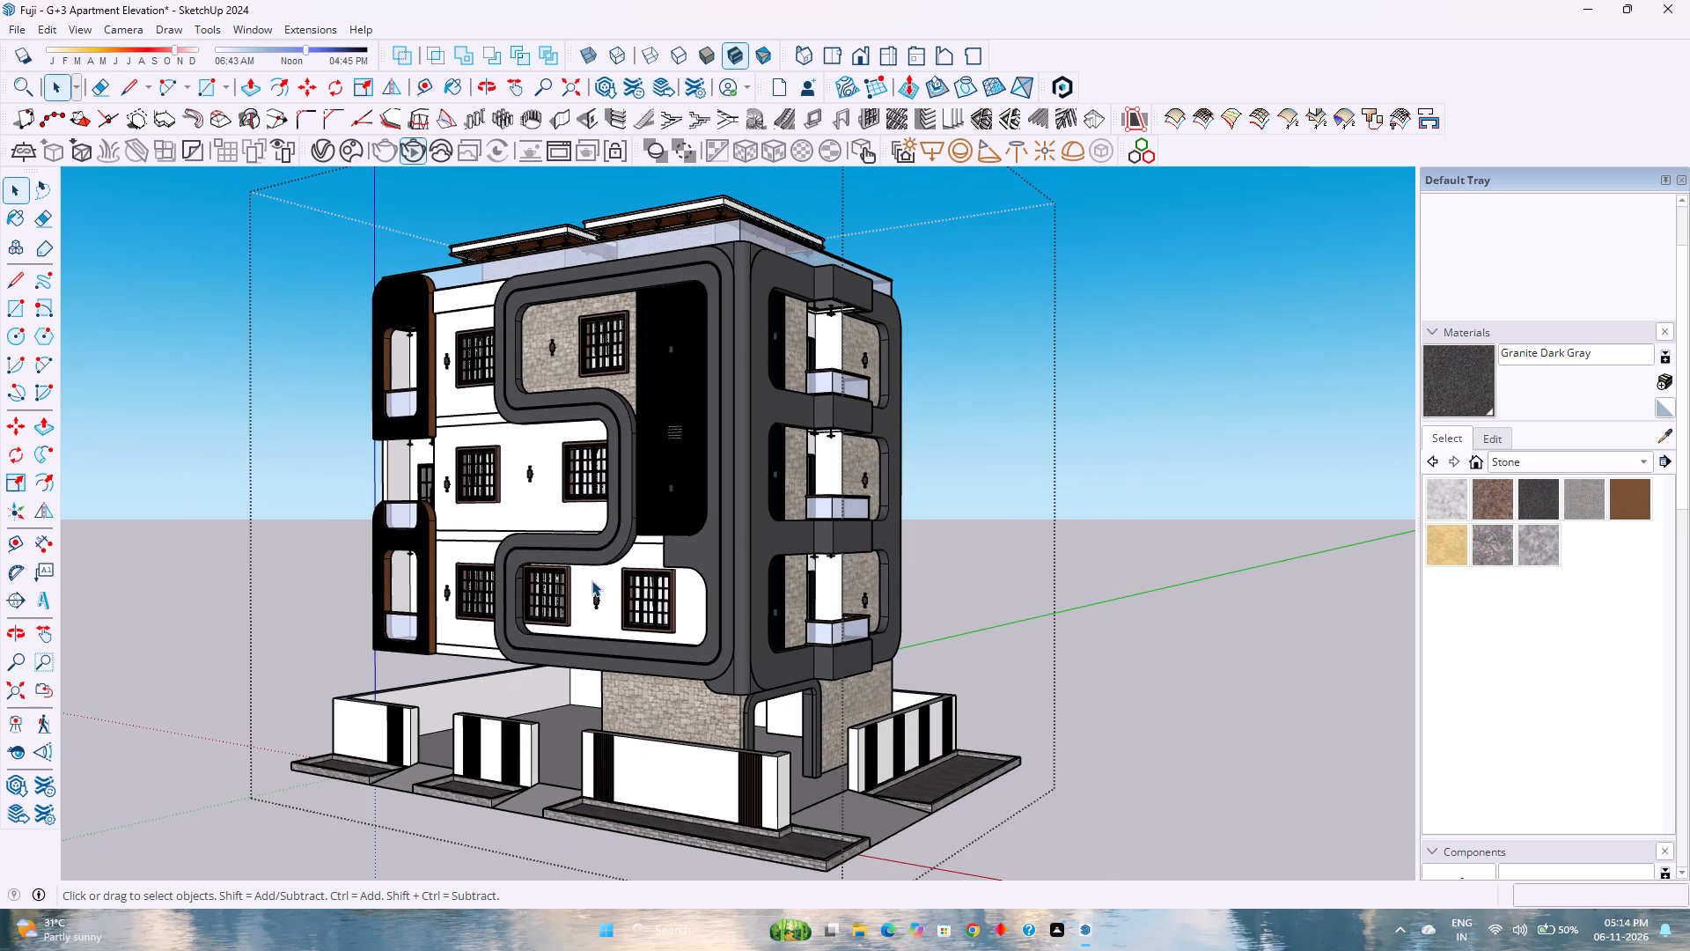
# Examine the window facade nearly straight on, then return to the corner view of the whole building.
pyautogui.moveTo(597, 583); pyautogui.dragTo(621, 586, button='middle')
pyautogui.moveTo(752, 587); pyautogui.dragTo(937, 558, button='middle')
pyautogui.middleClick(937, 558)
pyautogui.scroll(-1, 945, 562)
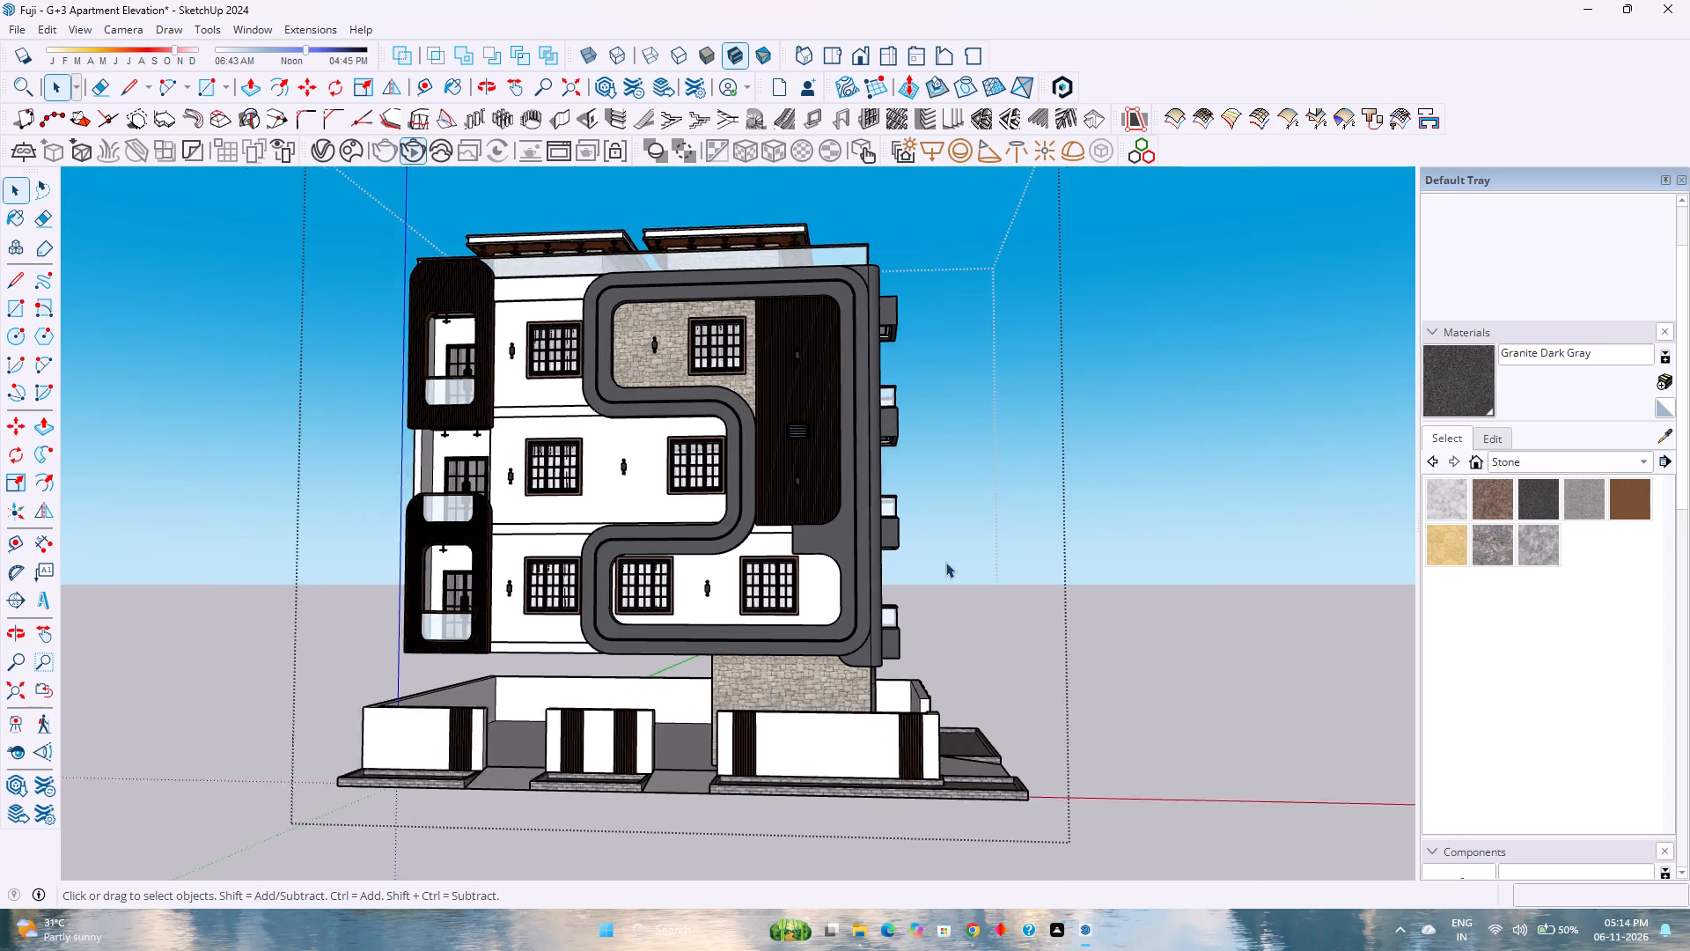
pyautogui.scroll(-3, 945, 562)
pyautogui.scroll(1, 435, 540)
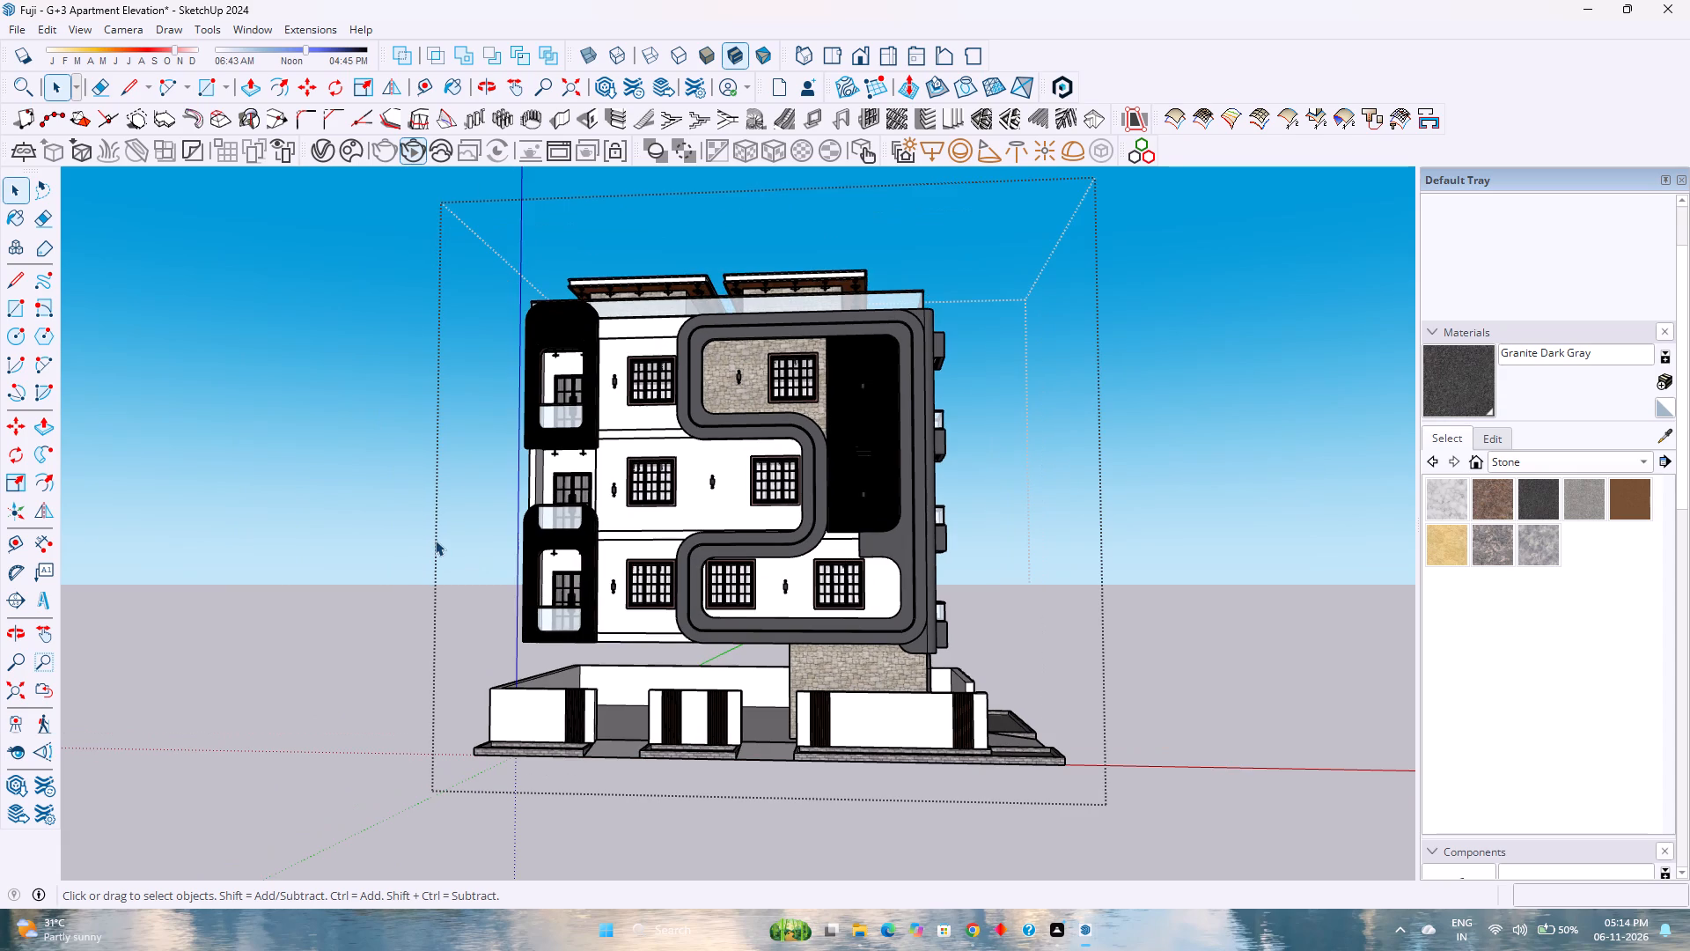
pyautogui.moveTo(754, 623); pyautogui.dragTo(582, 600, button='middle')
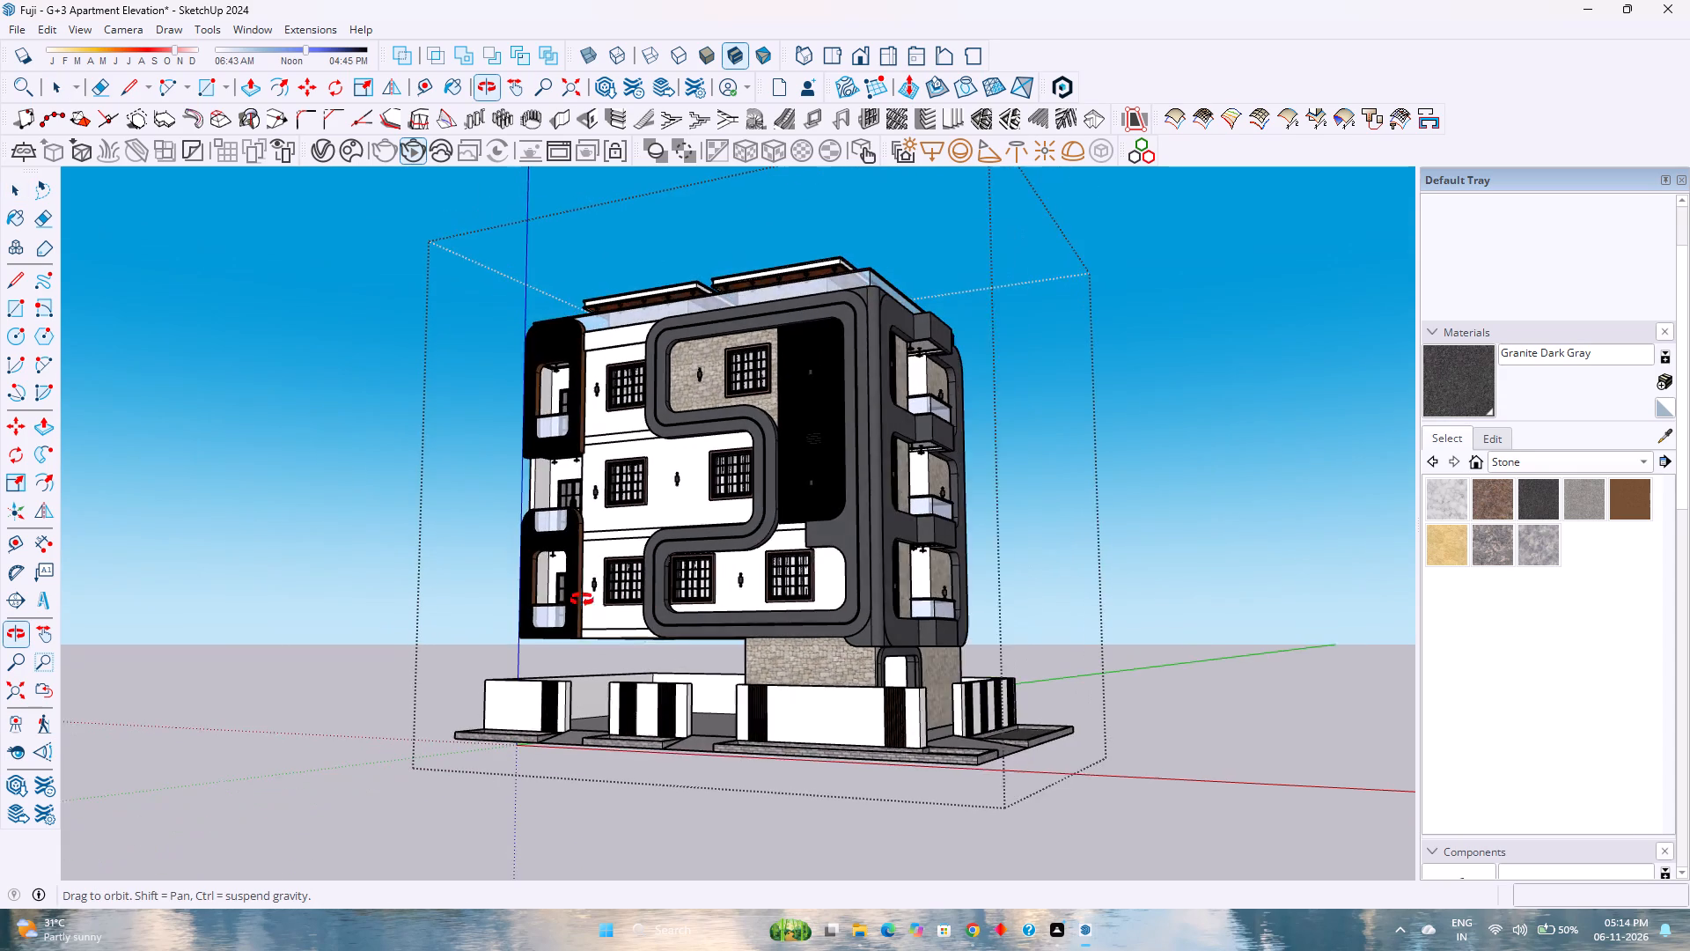
pyautogui.moveTo(582, 600); pyautogui.dragTo(496, 605, button='middle')
pyautogui.middleClick(496, 606)
pyautogui.middleClick(493, 608)
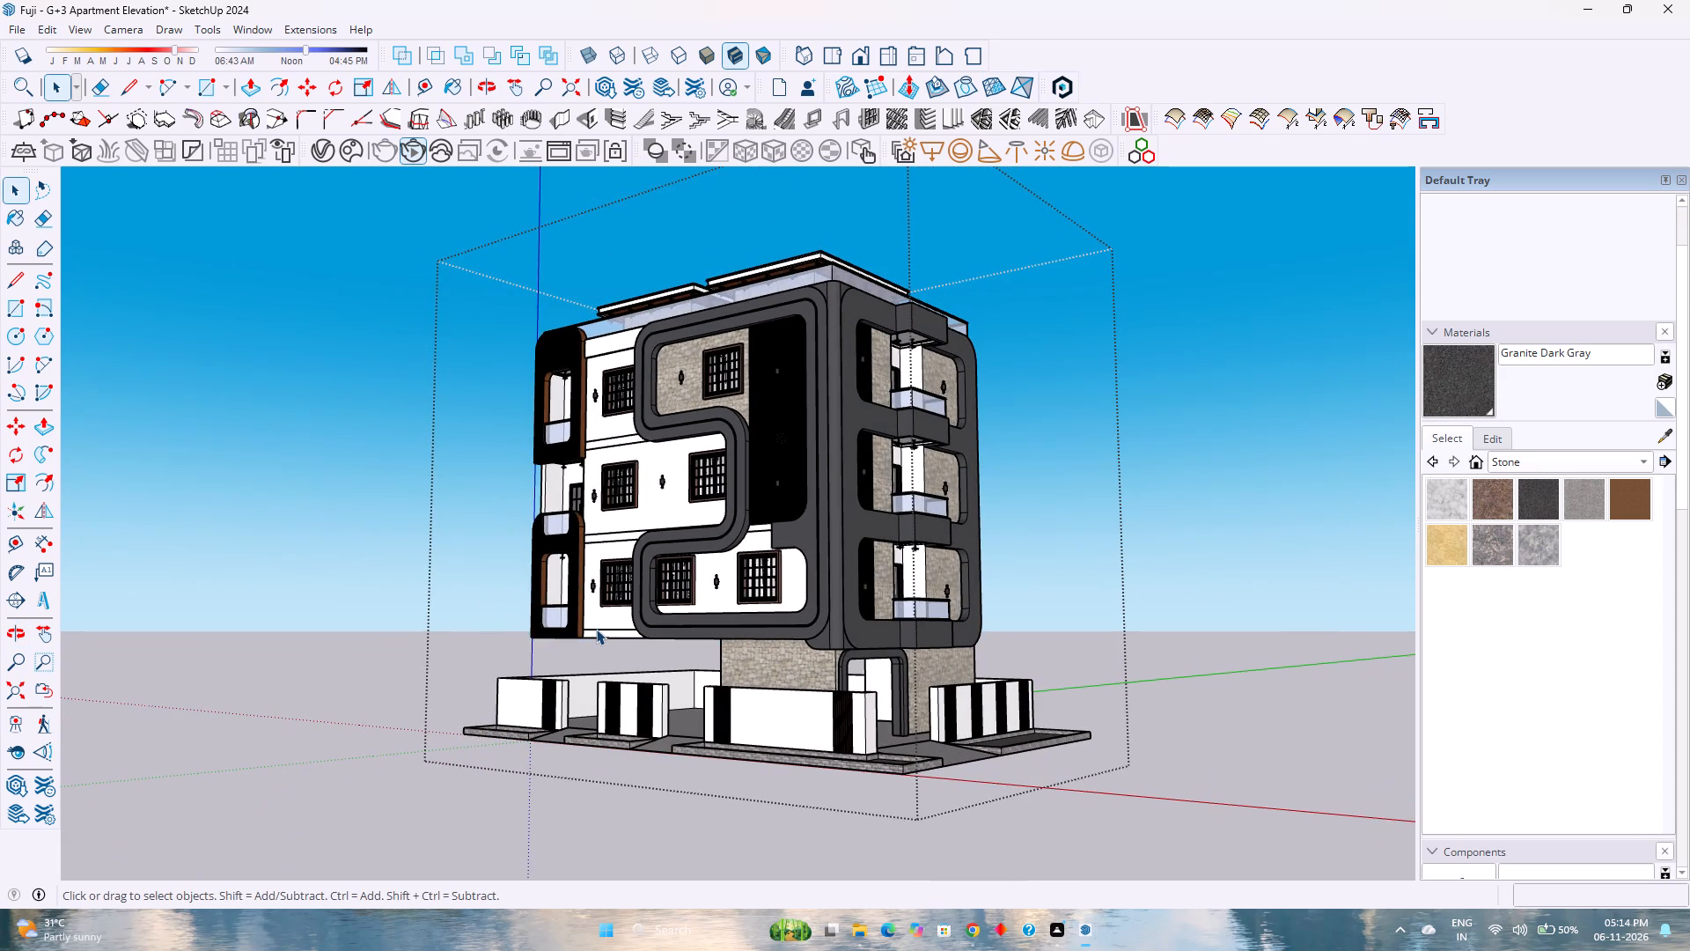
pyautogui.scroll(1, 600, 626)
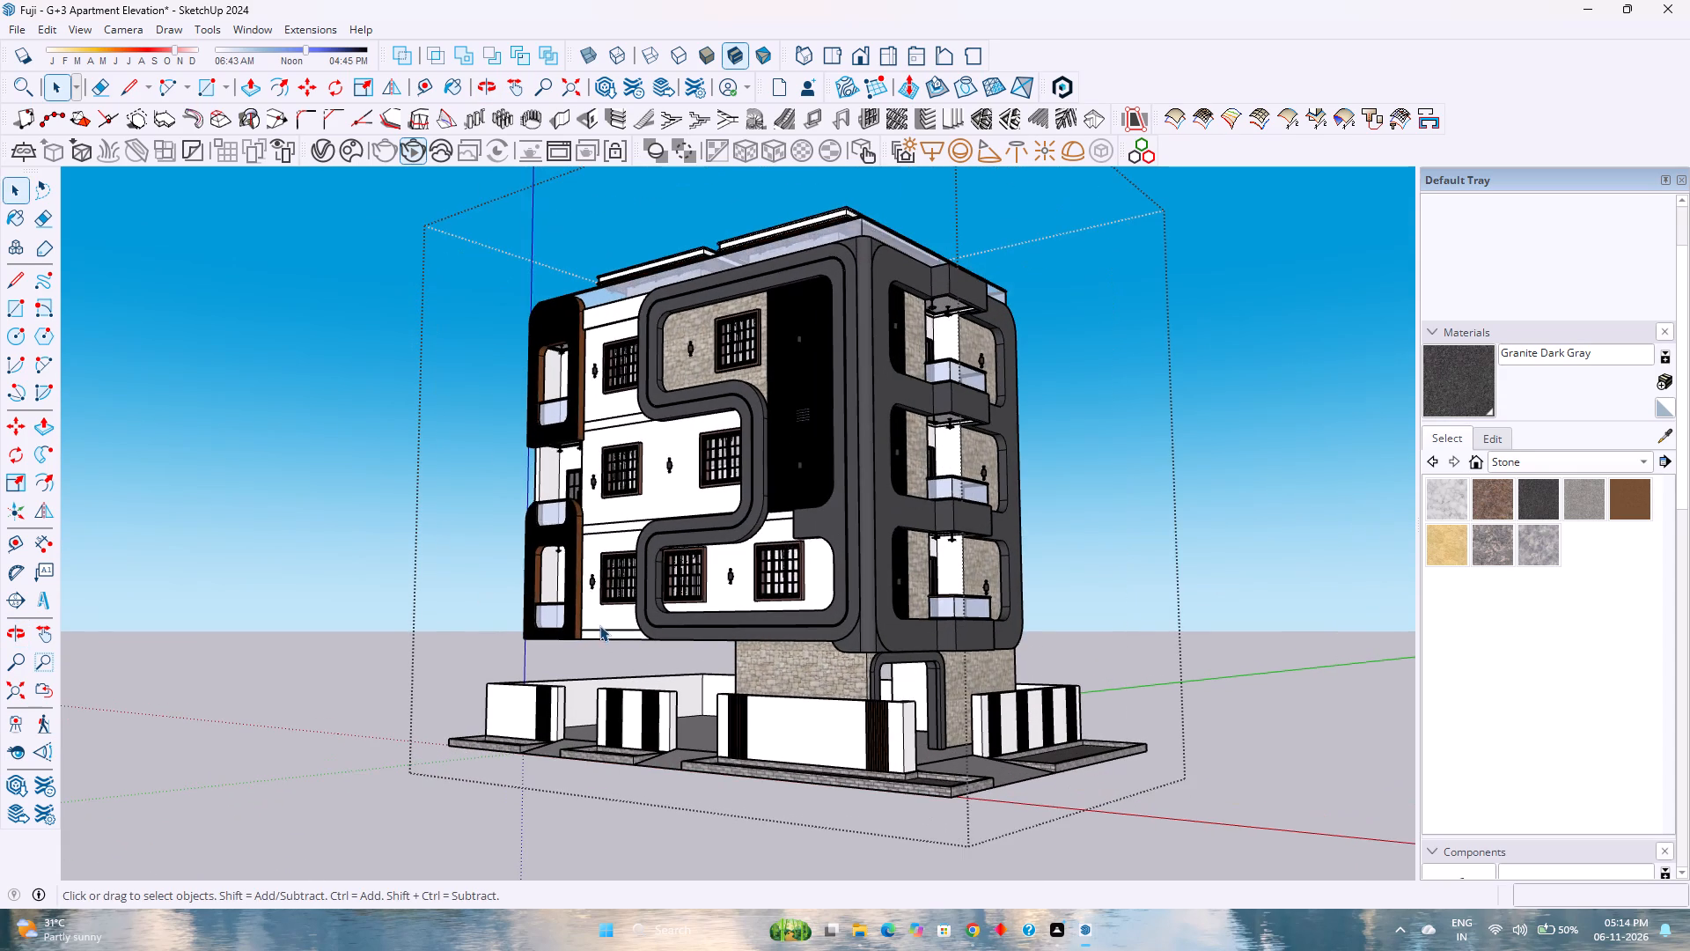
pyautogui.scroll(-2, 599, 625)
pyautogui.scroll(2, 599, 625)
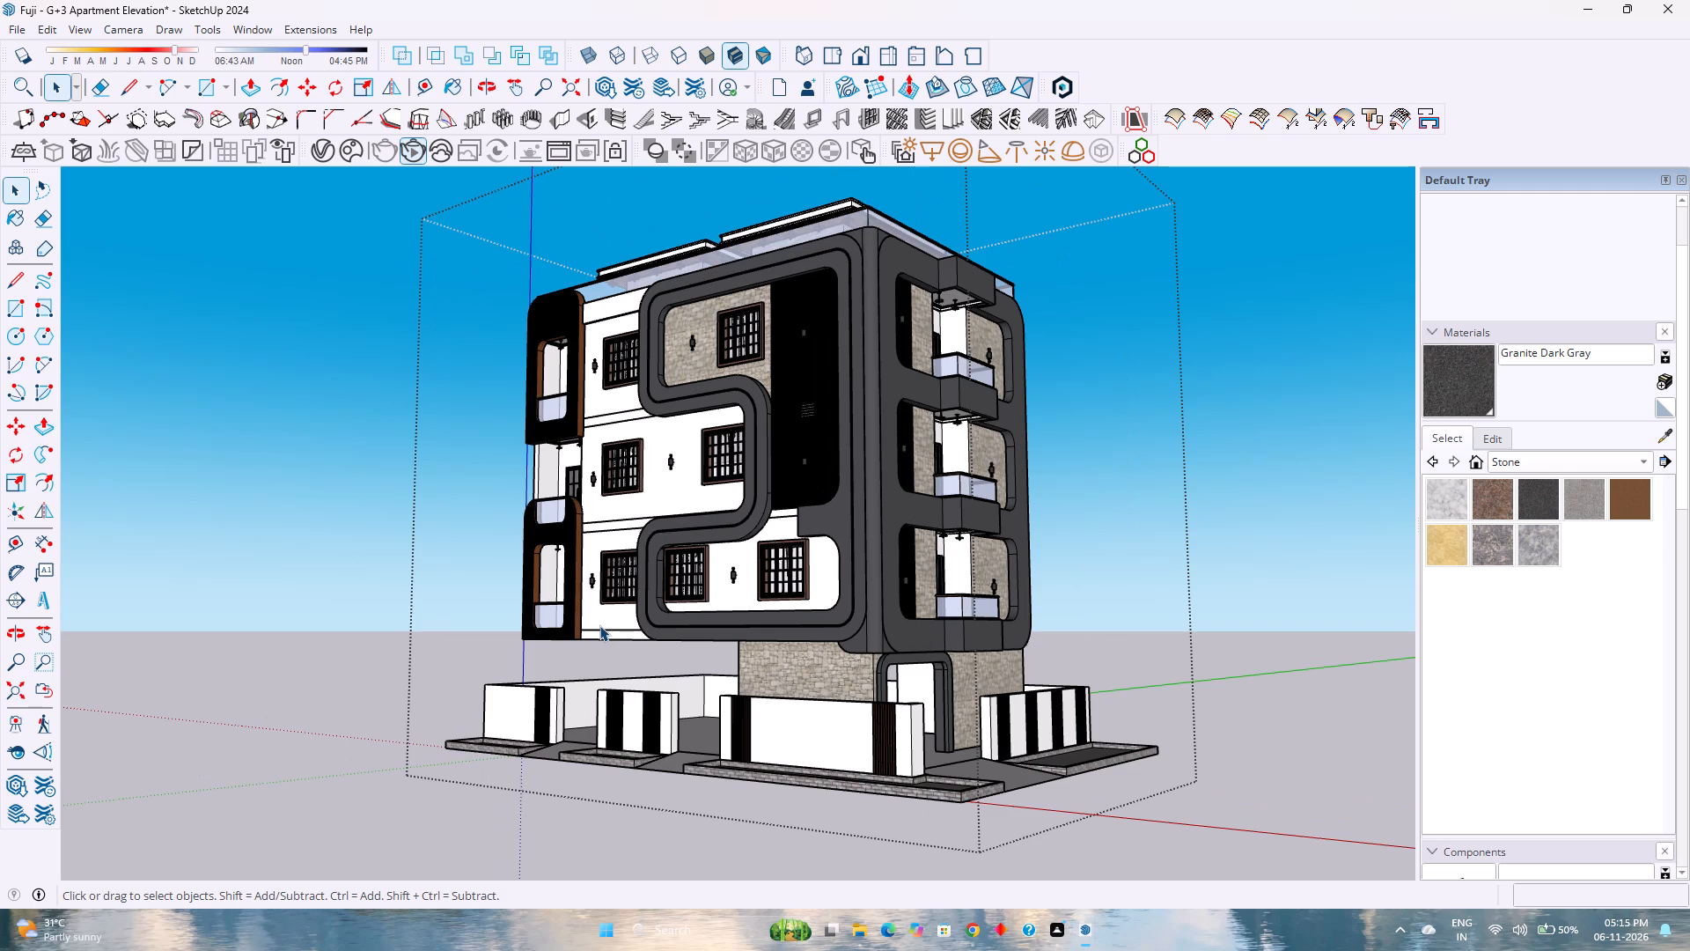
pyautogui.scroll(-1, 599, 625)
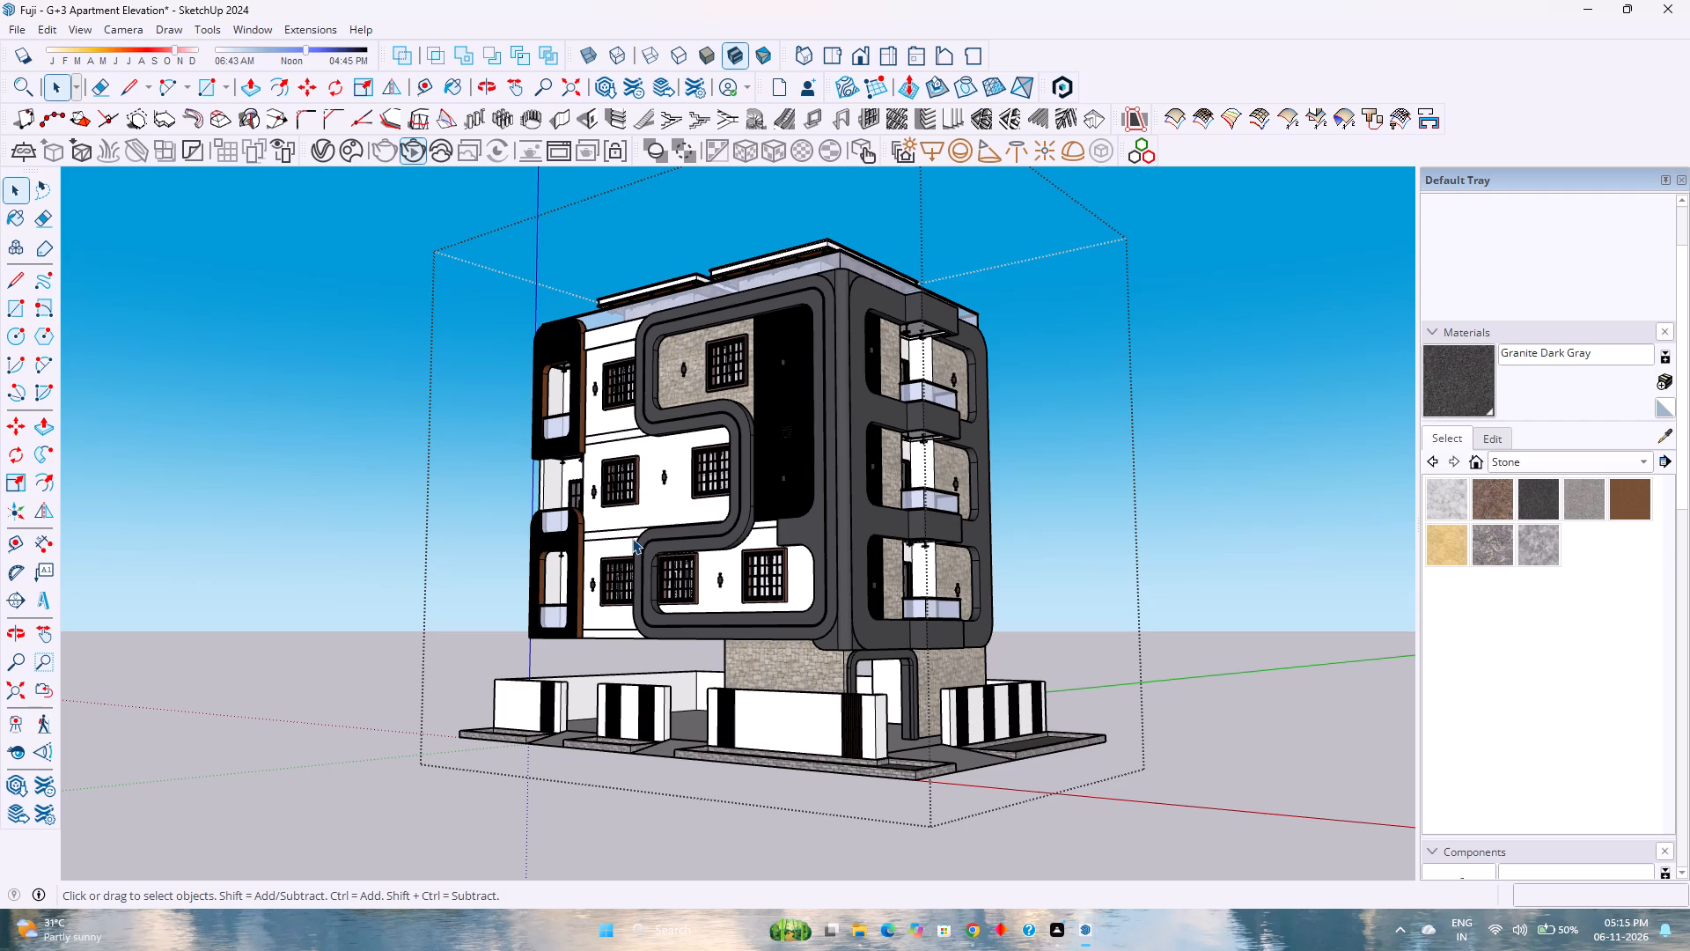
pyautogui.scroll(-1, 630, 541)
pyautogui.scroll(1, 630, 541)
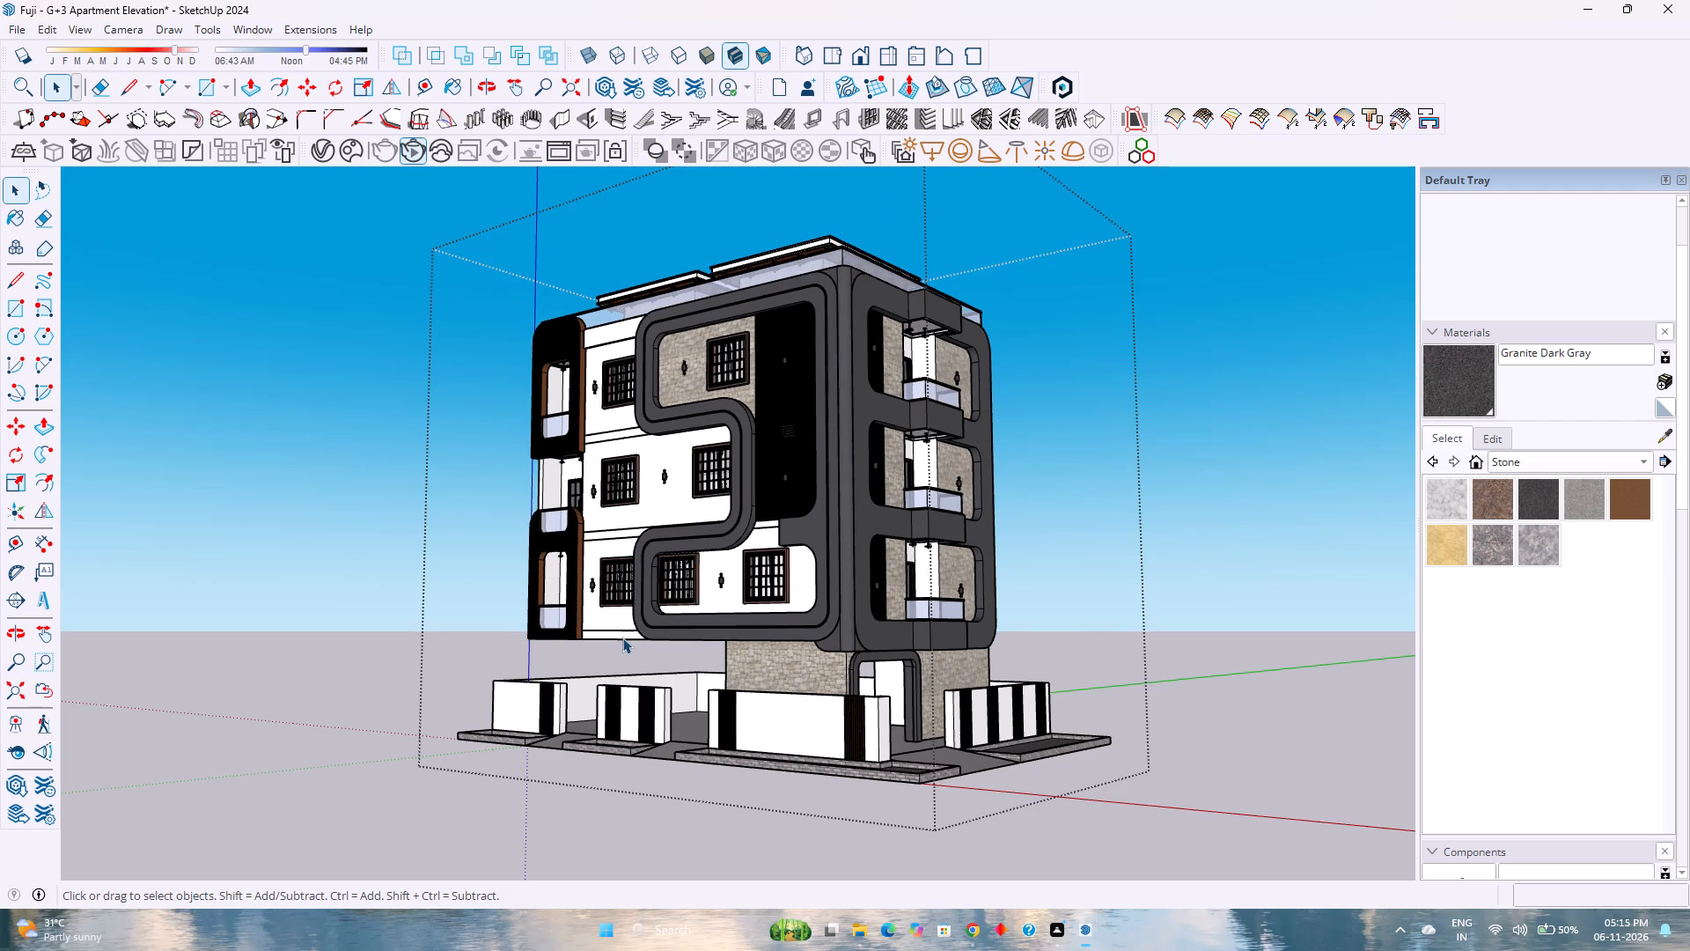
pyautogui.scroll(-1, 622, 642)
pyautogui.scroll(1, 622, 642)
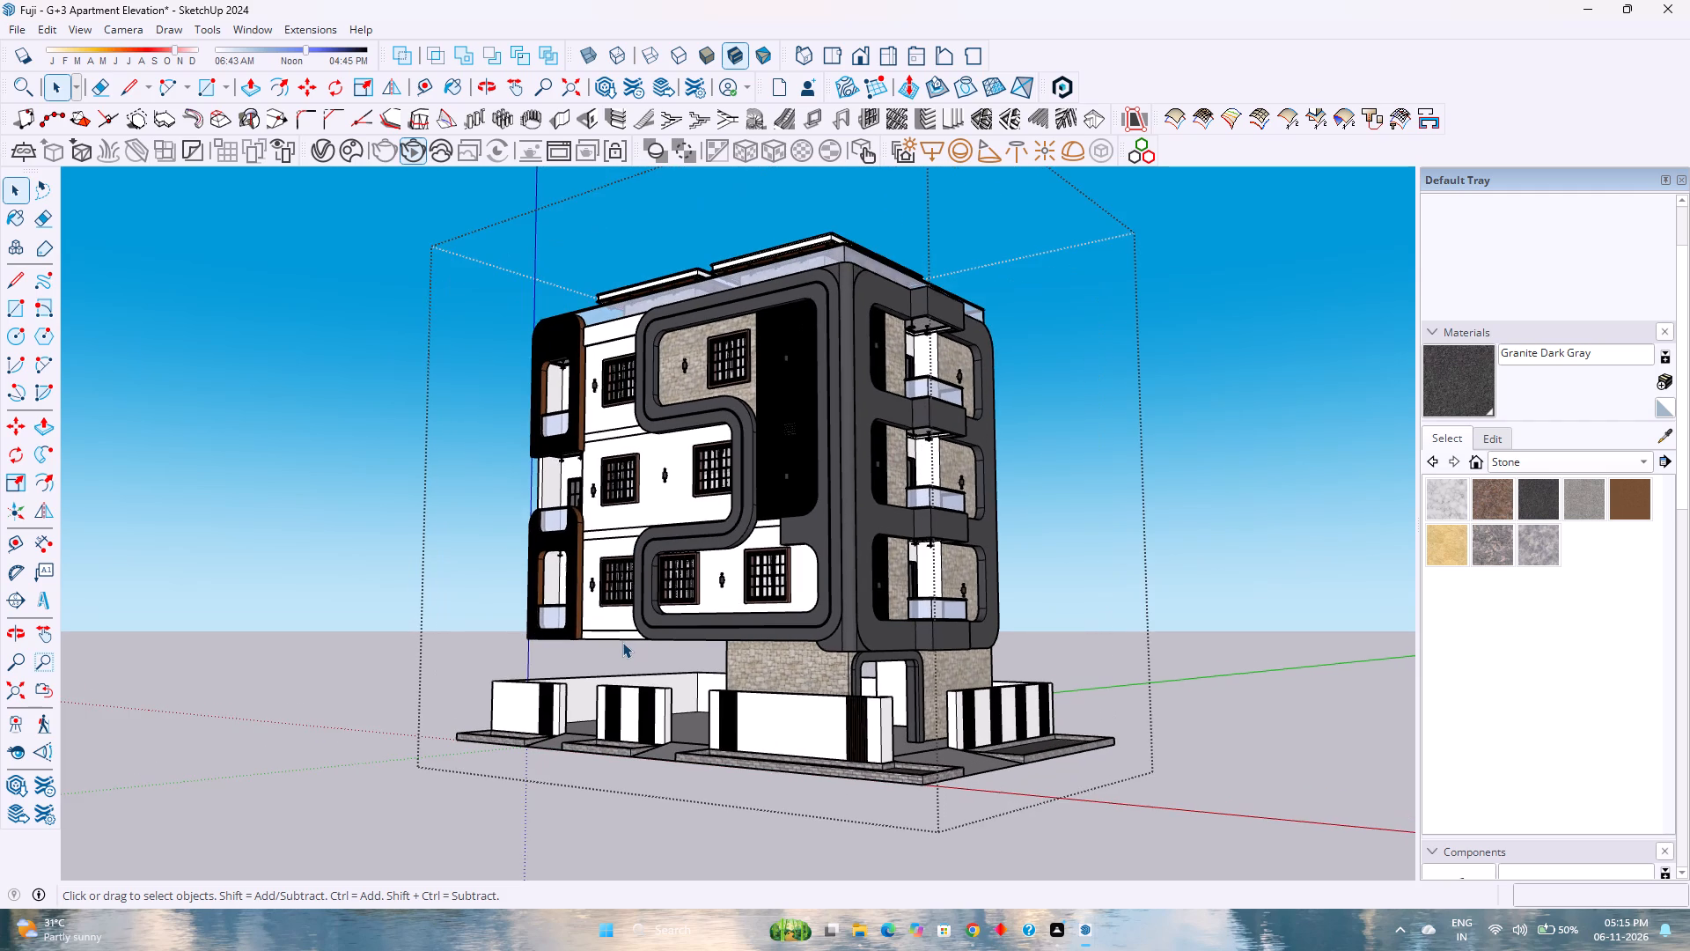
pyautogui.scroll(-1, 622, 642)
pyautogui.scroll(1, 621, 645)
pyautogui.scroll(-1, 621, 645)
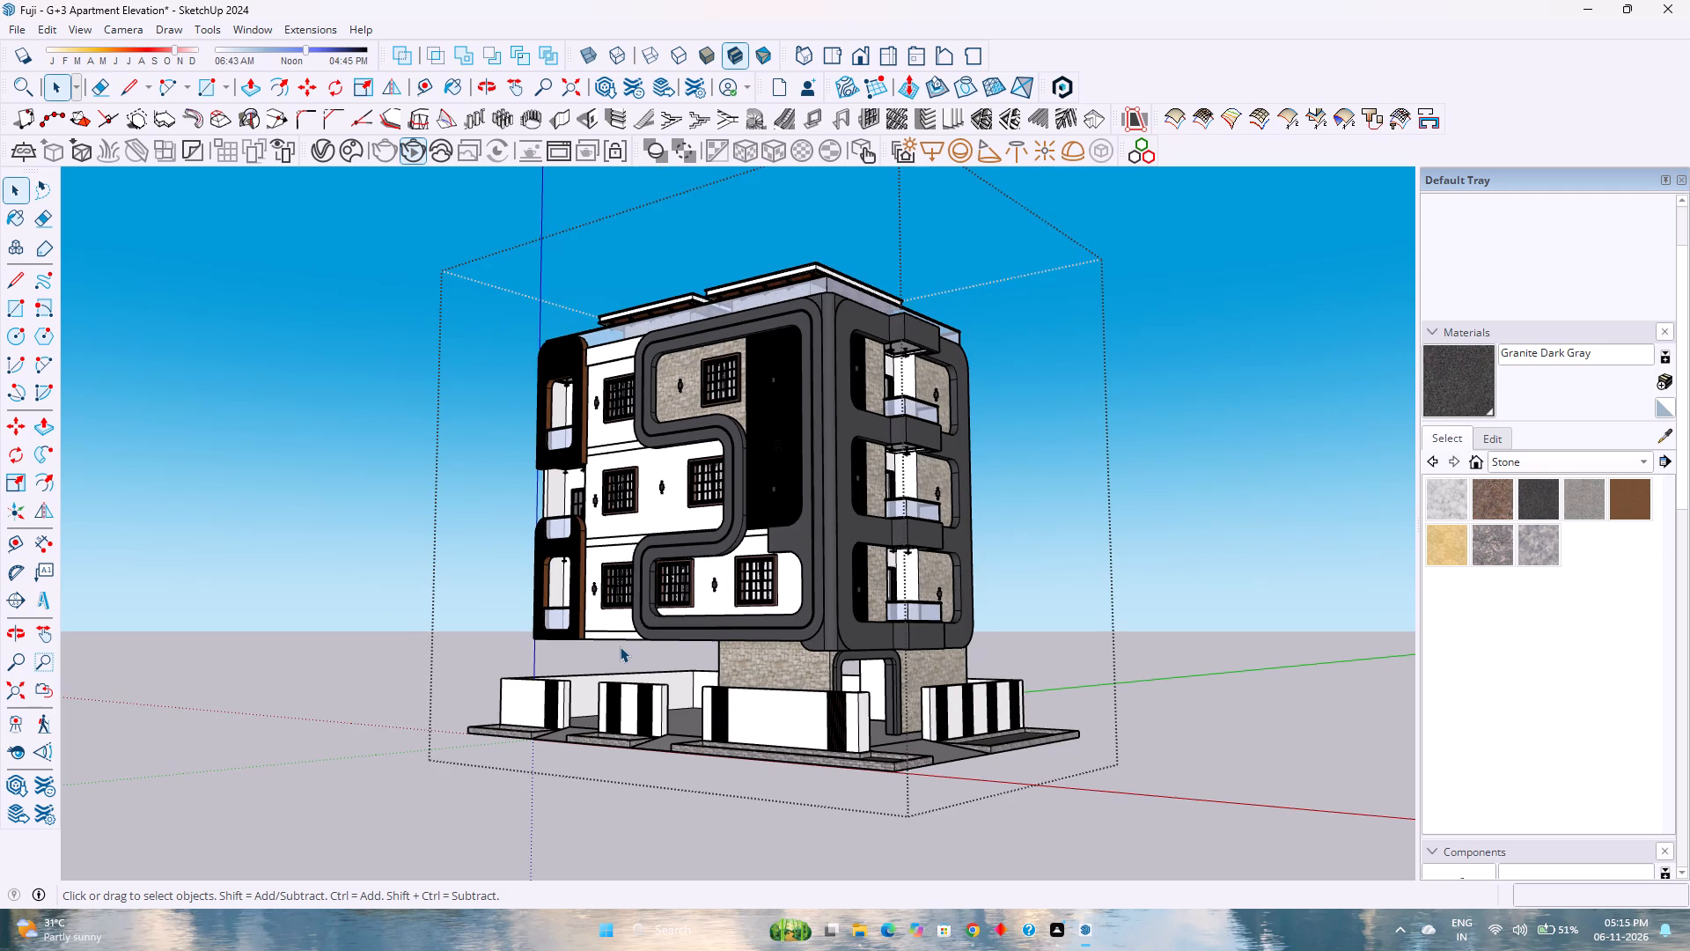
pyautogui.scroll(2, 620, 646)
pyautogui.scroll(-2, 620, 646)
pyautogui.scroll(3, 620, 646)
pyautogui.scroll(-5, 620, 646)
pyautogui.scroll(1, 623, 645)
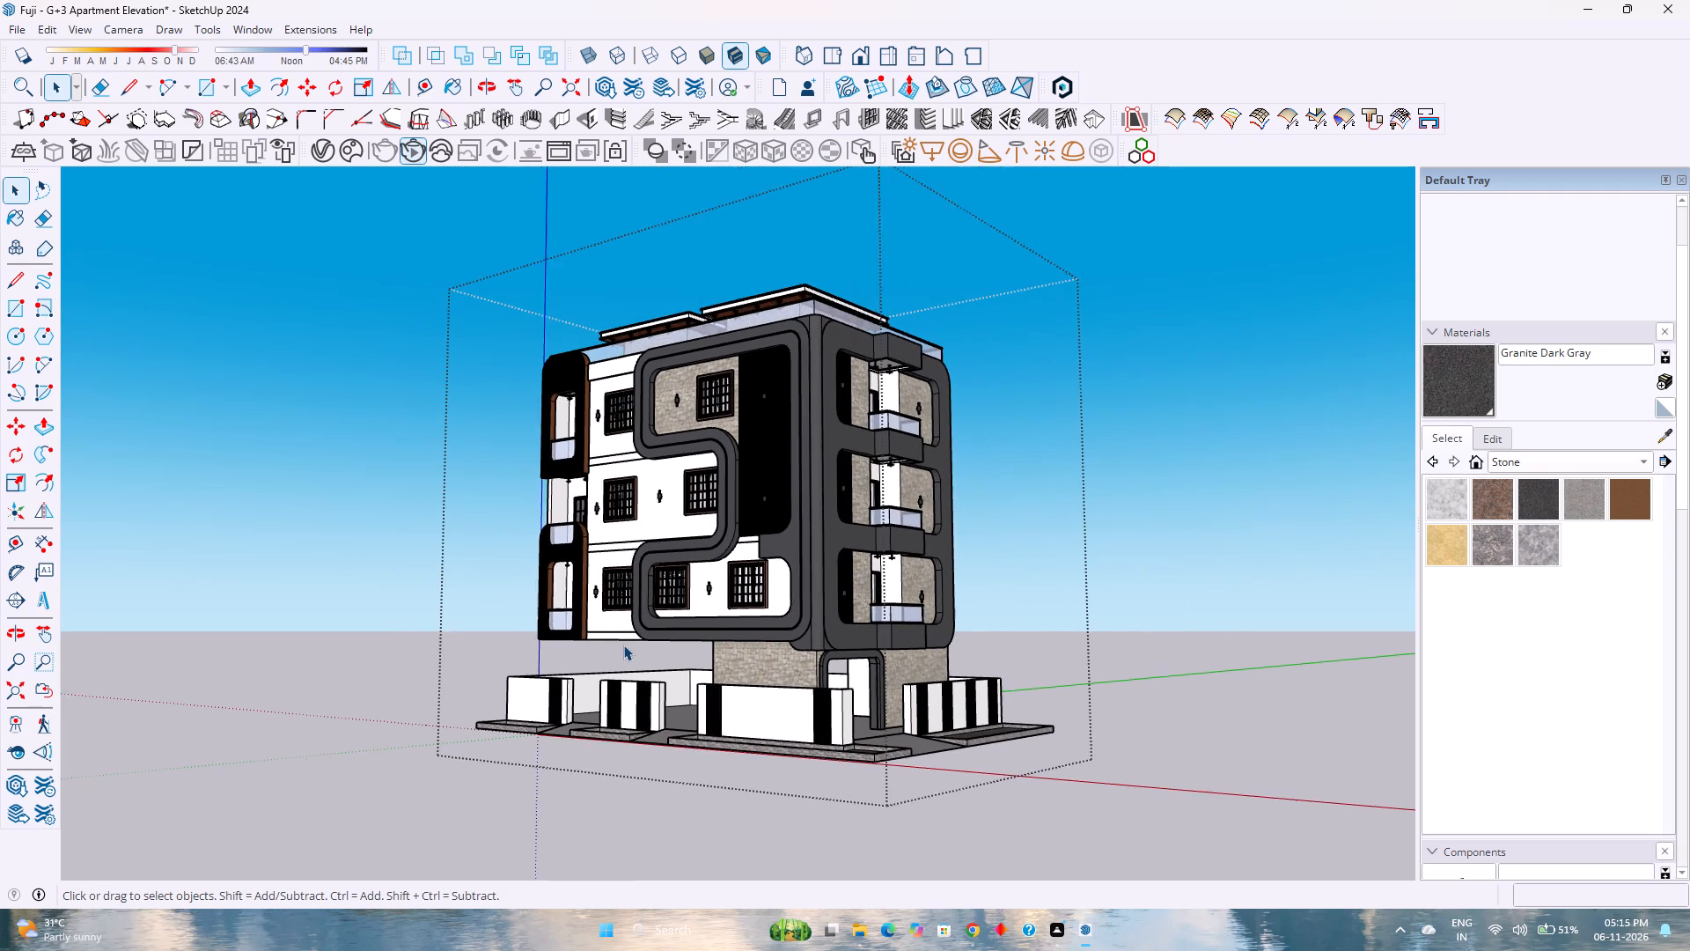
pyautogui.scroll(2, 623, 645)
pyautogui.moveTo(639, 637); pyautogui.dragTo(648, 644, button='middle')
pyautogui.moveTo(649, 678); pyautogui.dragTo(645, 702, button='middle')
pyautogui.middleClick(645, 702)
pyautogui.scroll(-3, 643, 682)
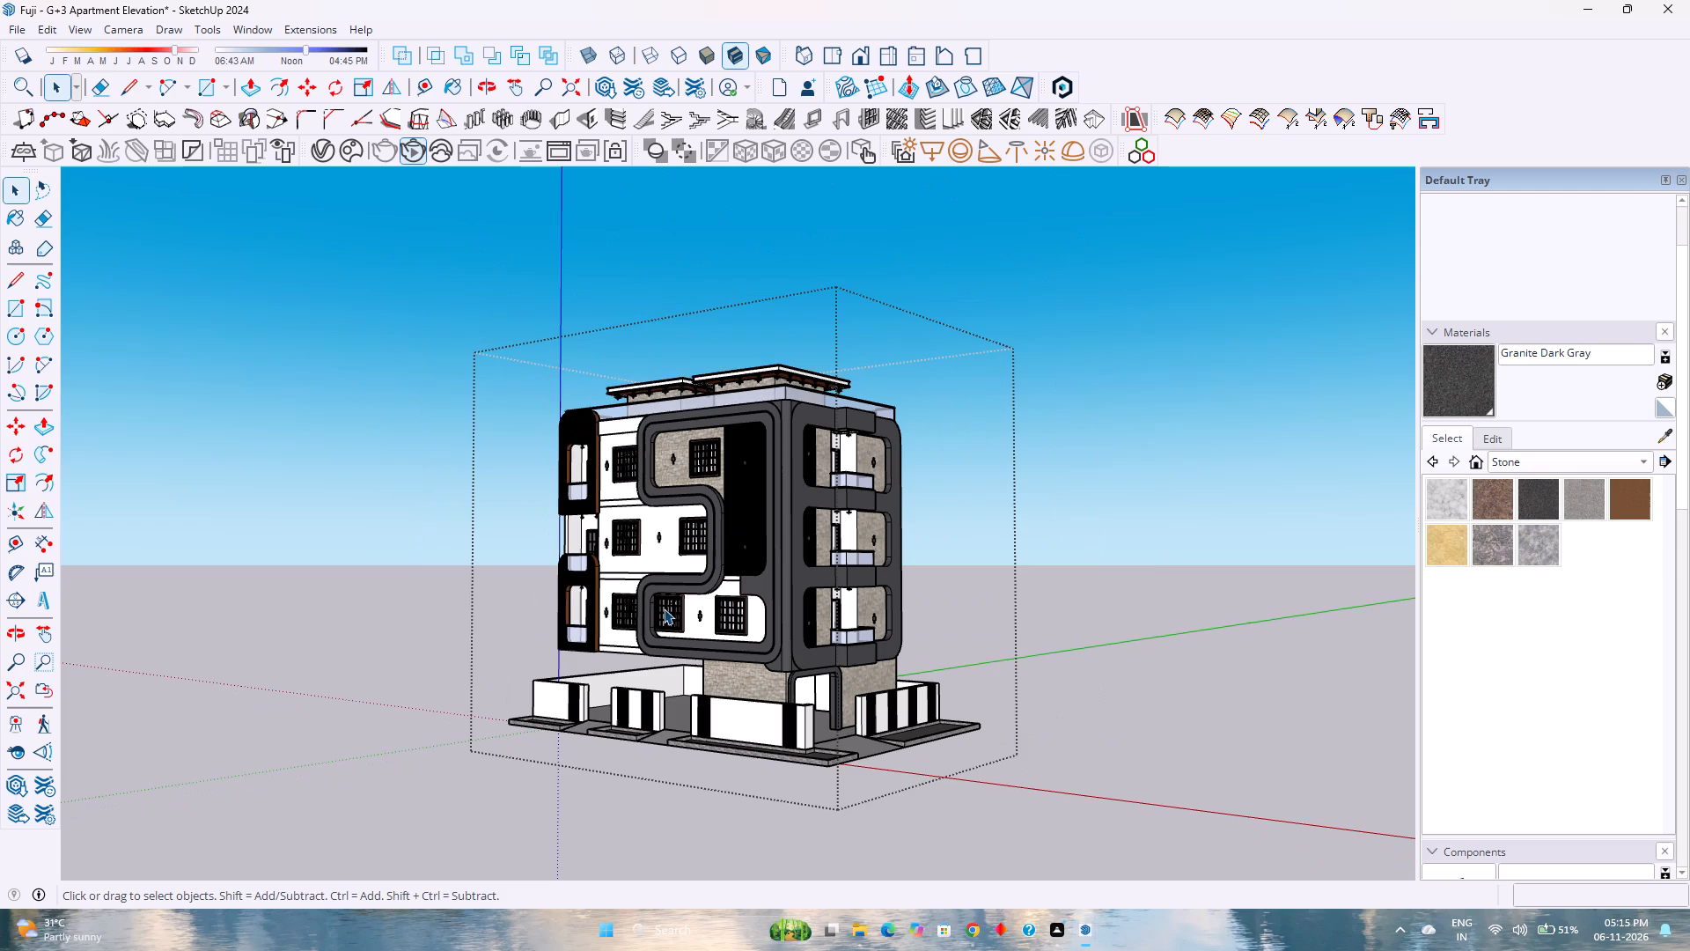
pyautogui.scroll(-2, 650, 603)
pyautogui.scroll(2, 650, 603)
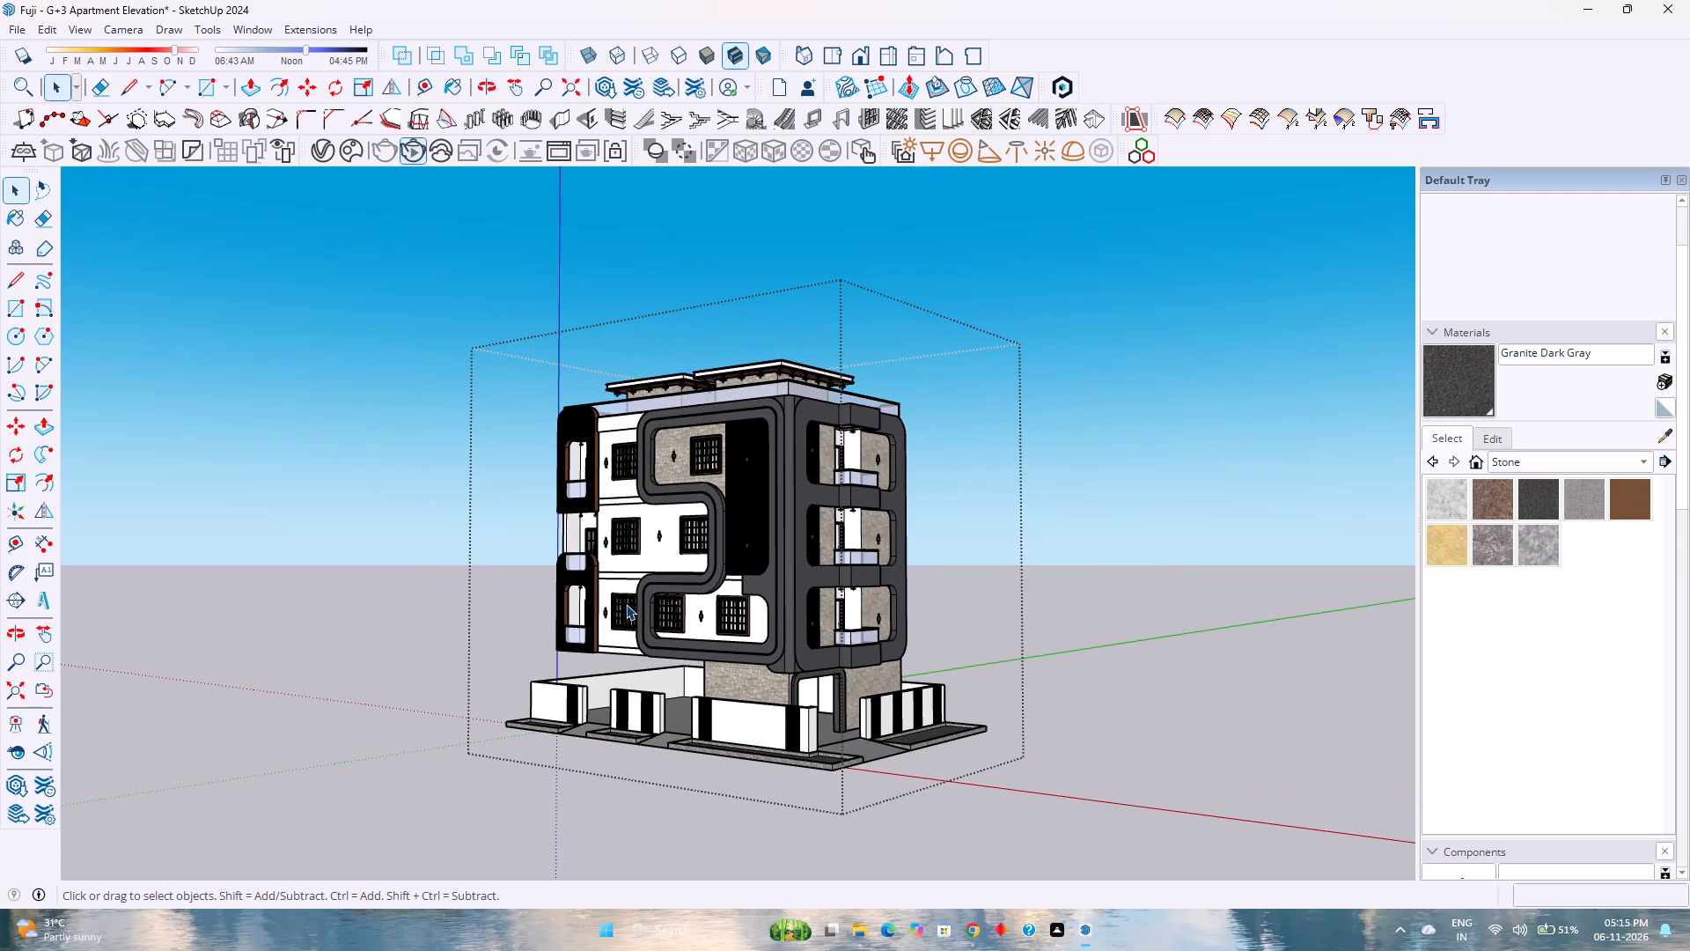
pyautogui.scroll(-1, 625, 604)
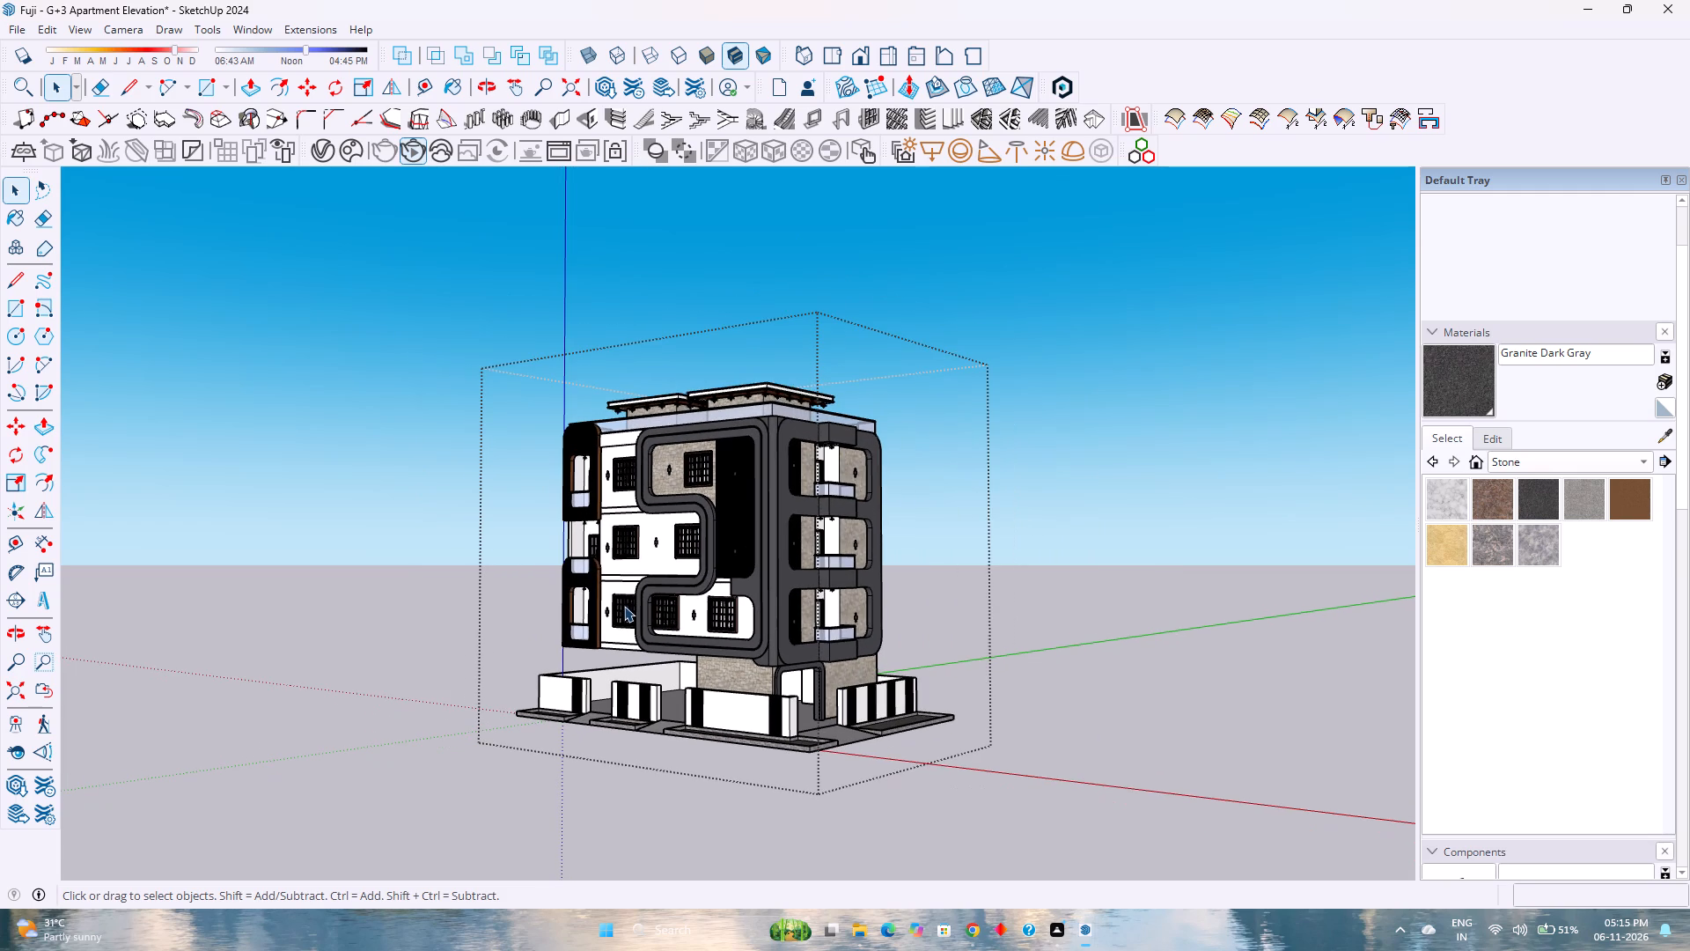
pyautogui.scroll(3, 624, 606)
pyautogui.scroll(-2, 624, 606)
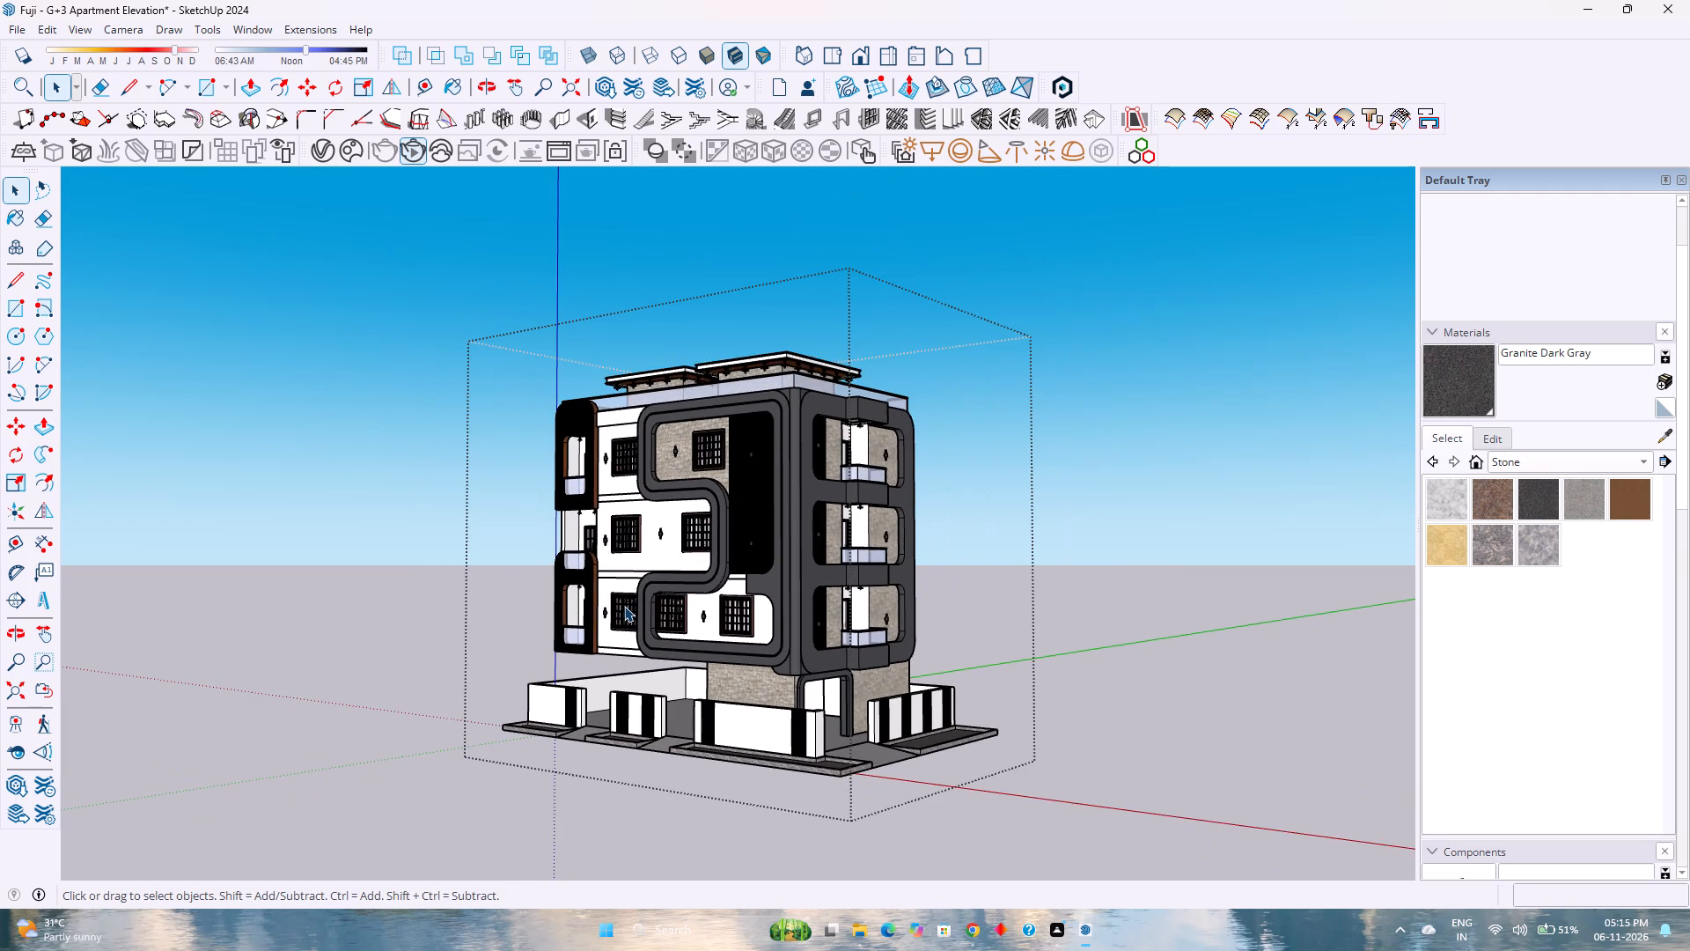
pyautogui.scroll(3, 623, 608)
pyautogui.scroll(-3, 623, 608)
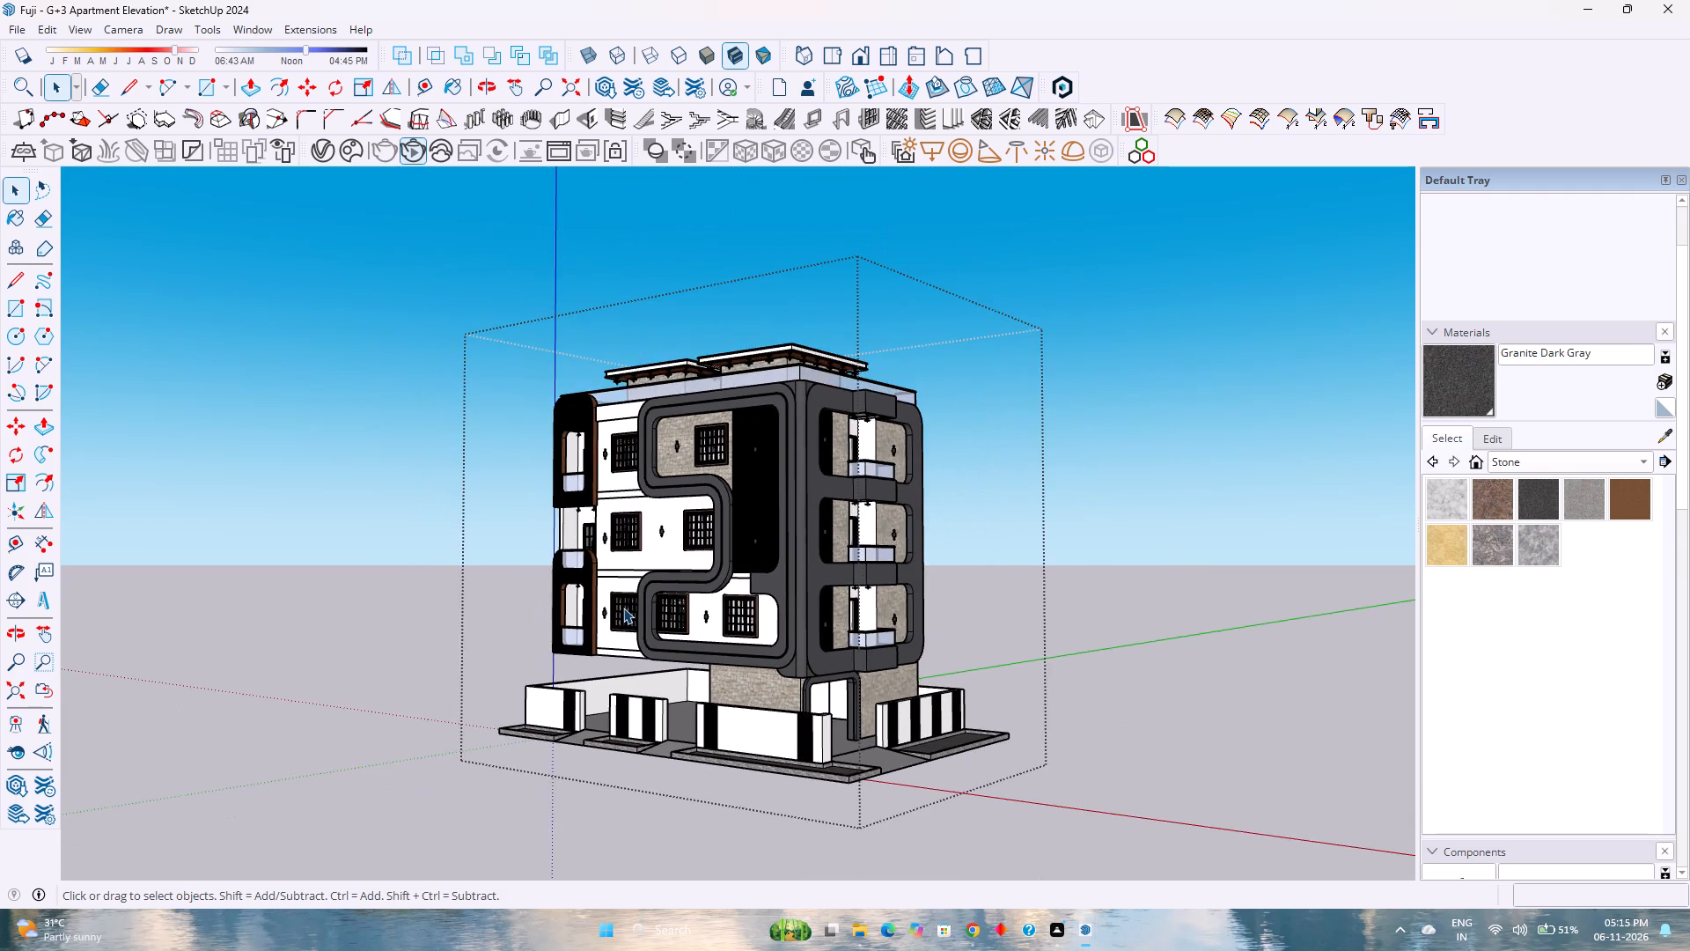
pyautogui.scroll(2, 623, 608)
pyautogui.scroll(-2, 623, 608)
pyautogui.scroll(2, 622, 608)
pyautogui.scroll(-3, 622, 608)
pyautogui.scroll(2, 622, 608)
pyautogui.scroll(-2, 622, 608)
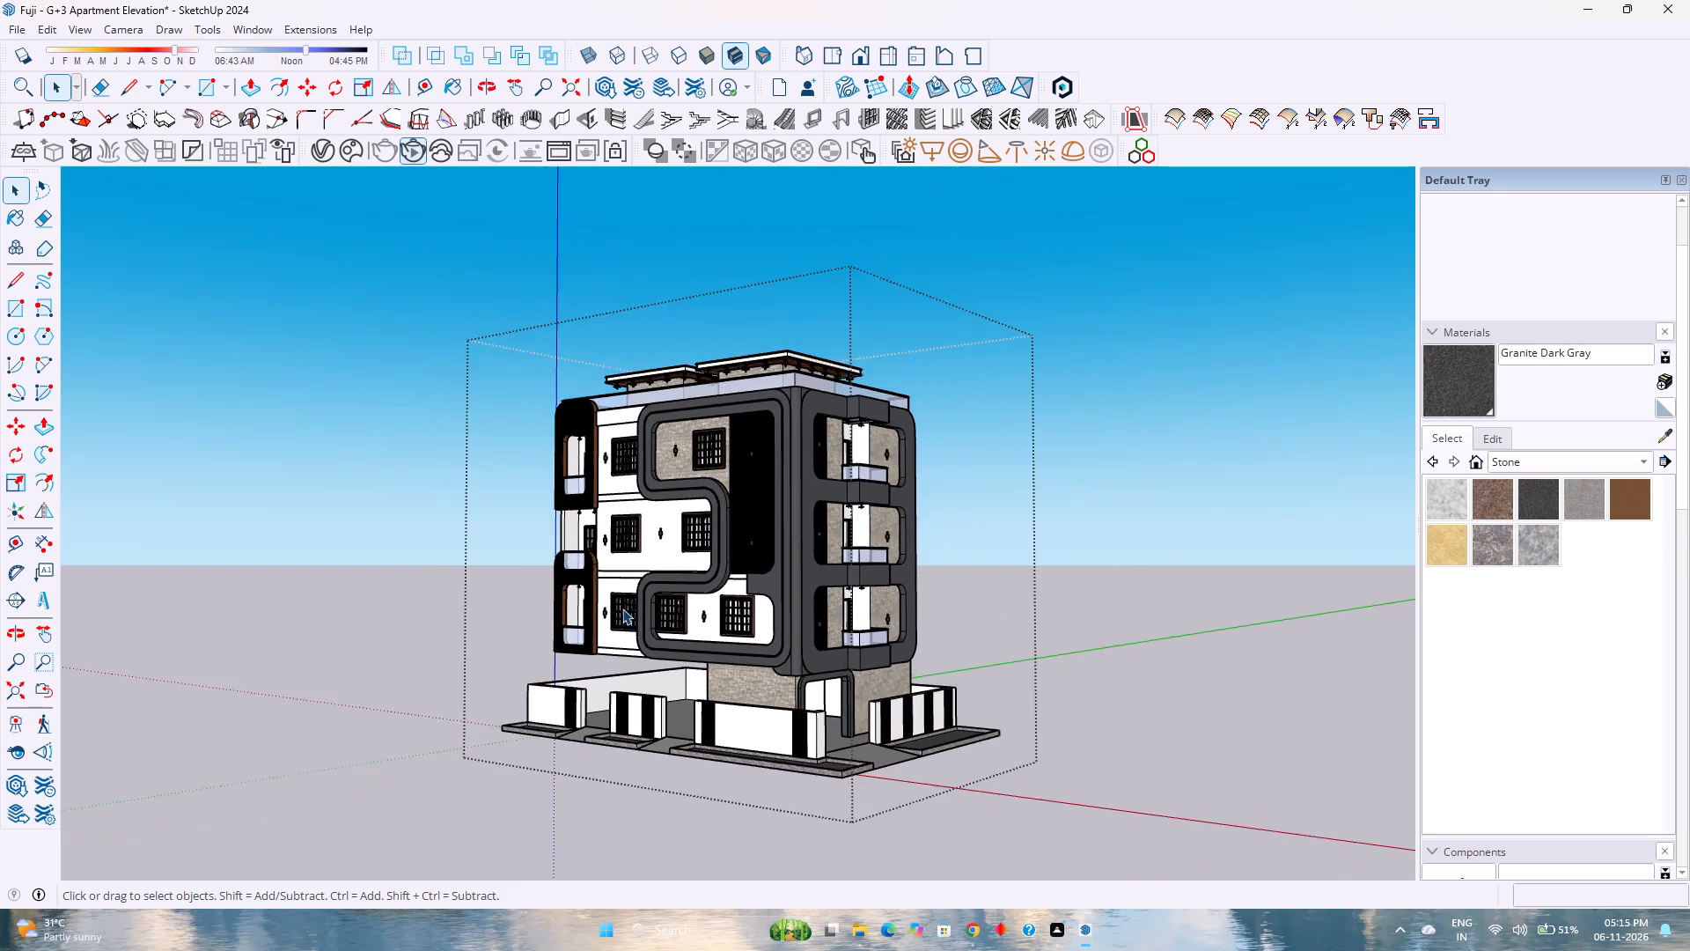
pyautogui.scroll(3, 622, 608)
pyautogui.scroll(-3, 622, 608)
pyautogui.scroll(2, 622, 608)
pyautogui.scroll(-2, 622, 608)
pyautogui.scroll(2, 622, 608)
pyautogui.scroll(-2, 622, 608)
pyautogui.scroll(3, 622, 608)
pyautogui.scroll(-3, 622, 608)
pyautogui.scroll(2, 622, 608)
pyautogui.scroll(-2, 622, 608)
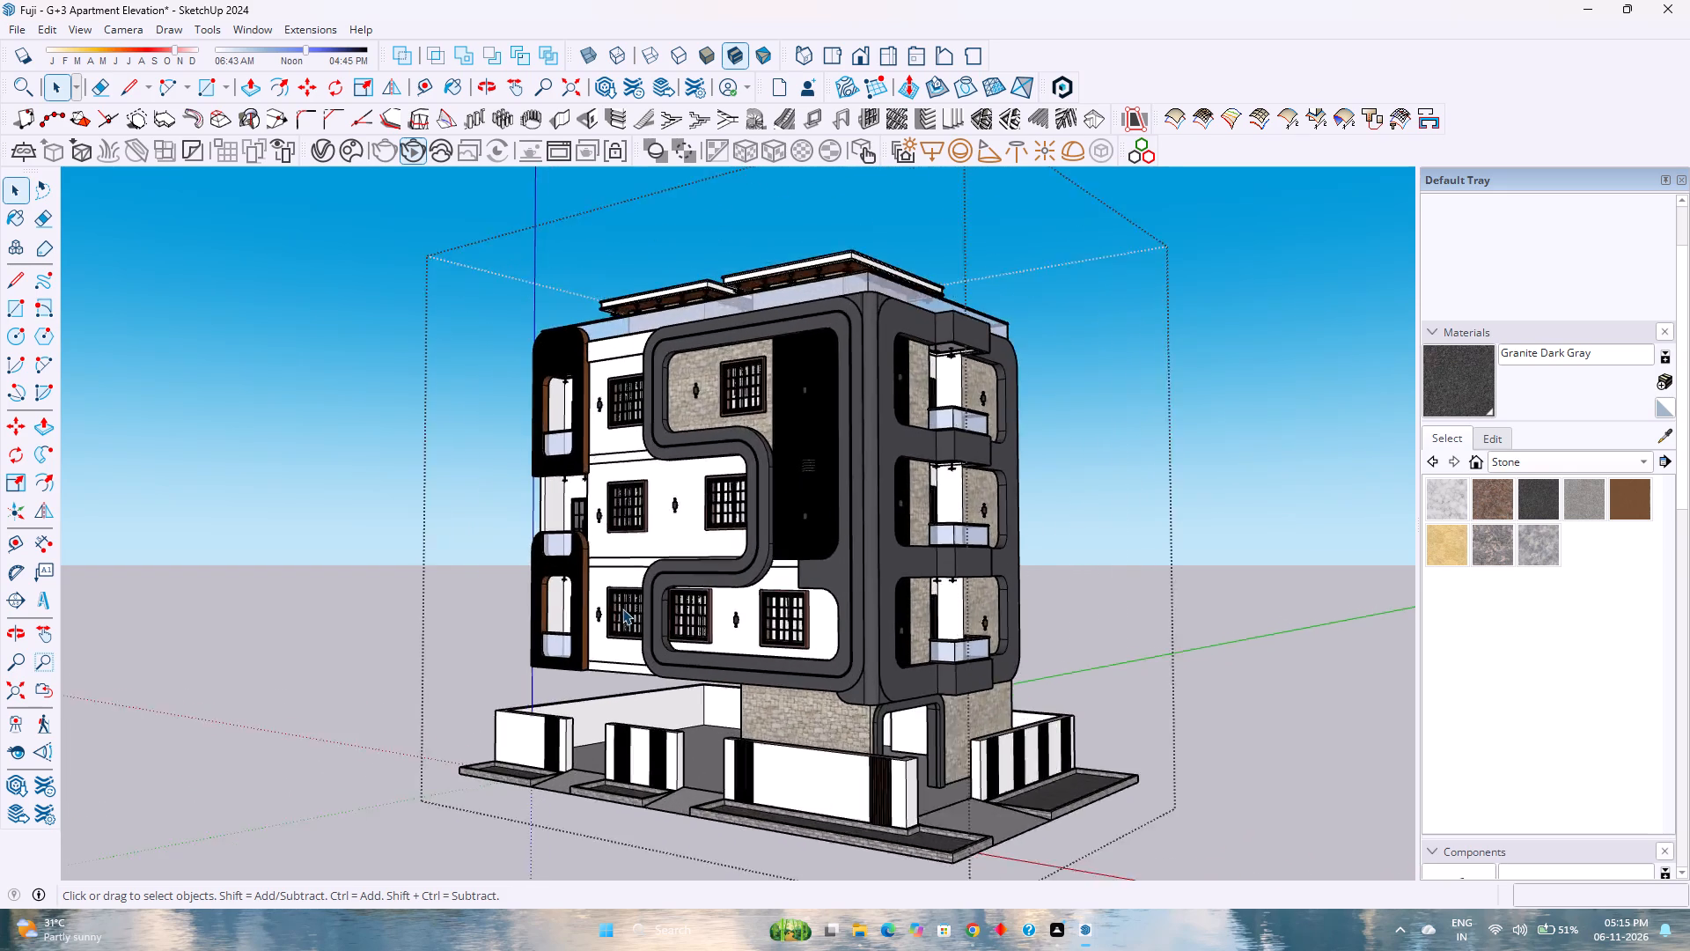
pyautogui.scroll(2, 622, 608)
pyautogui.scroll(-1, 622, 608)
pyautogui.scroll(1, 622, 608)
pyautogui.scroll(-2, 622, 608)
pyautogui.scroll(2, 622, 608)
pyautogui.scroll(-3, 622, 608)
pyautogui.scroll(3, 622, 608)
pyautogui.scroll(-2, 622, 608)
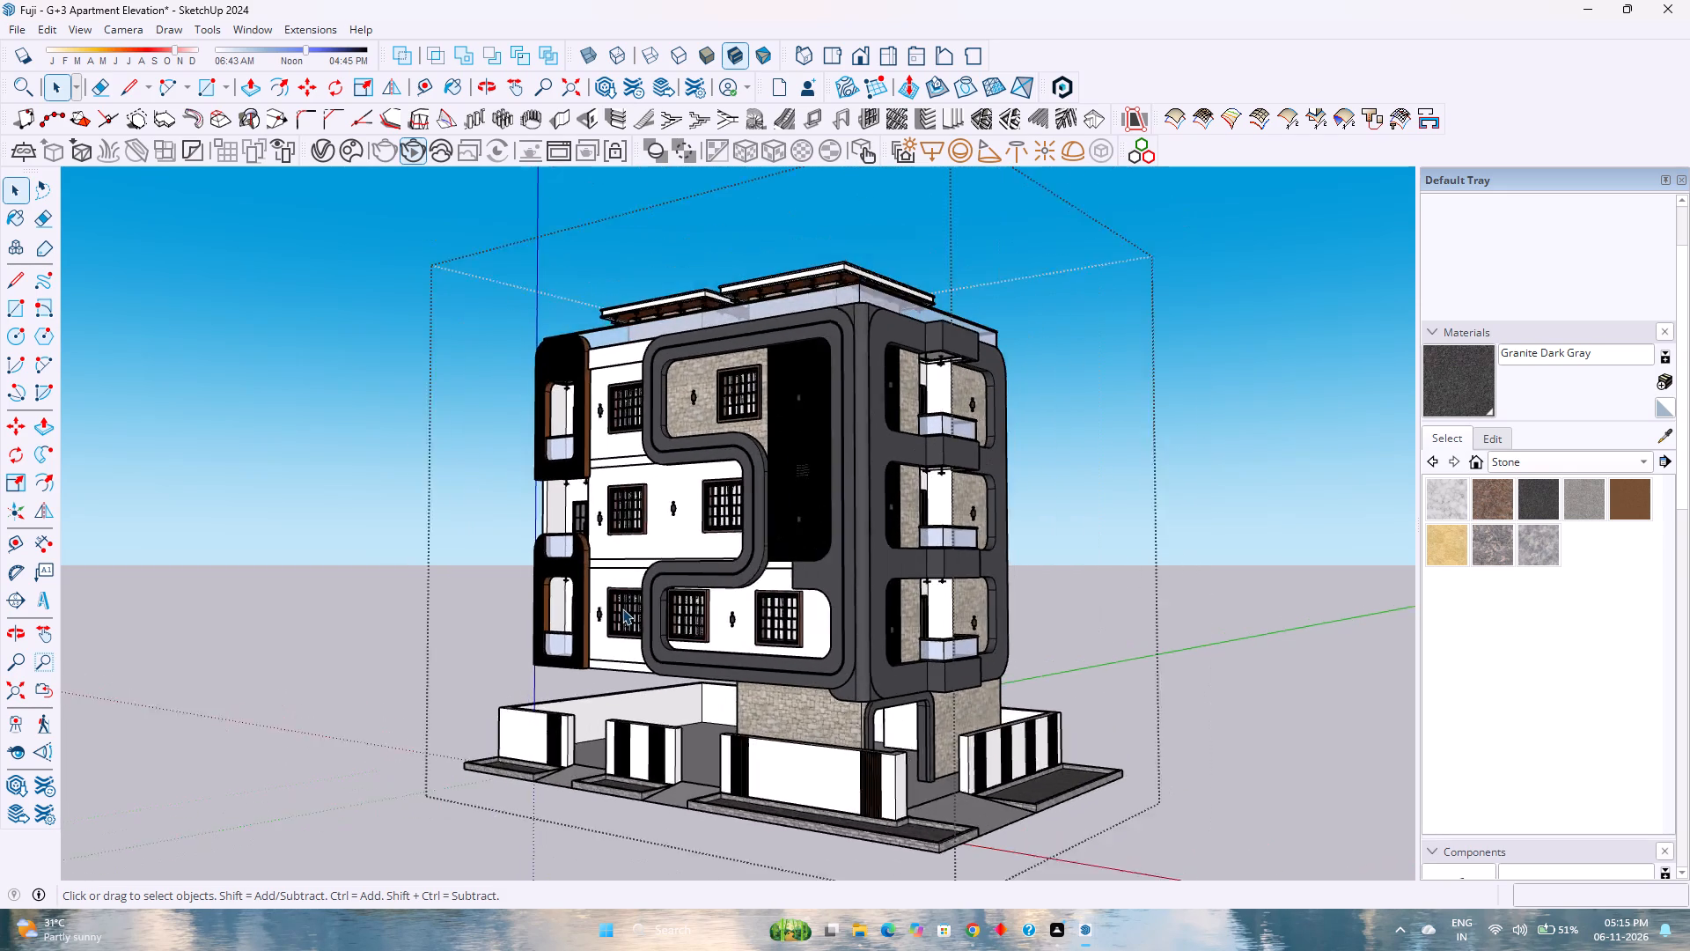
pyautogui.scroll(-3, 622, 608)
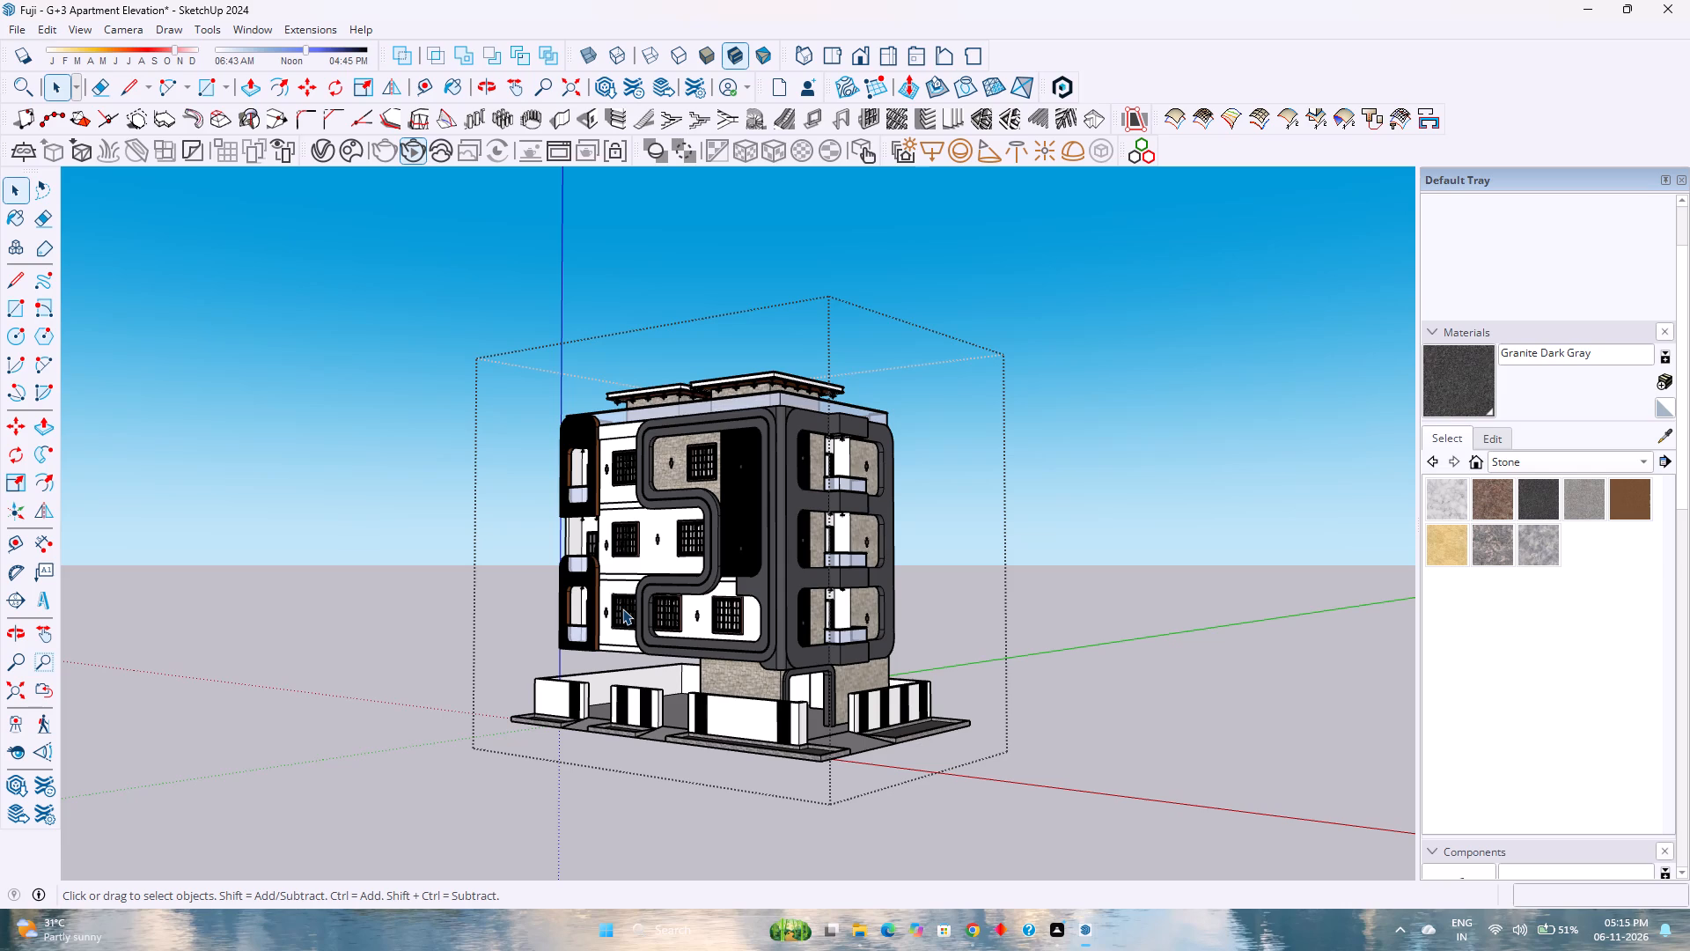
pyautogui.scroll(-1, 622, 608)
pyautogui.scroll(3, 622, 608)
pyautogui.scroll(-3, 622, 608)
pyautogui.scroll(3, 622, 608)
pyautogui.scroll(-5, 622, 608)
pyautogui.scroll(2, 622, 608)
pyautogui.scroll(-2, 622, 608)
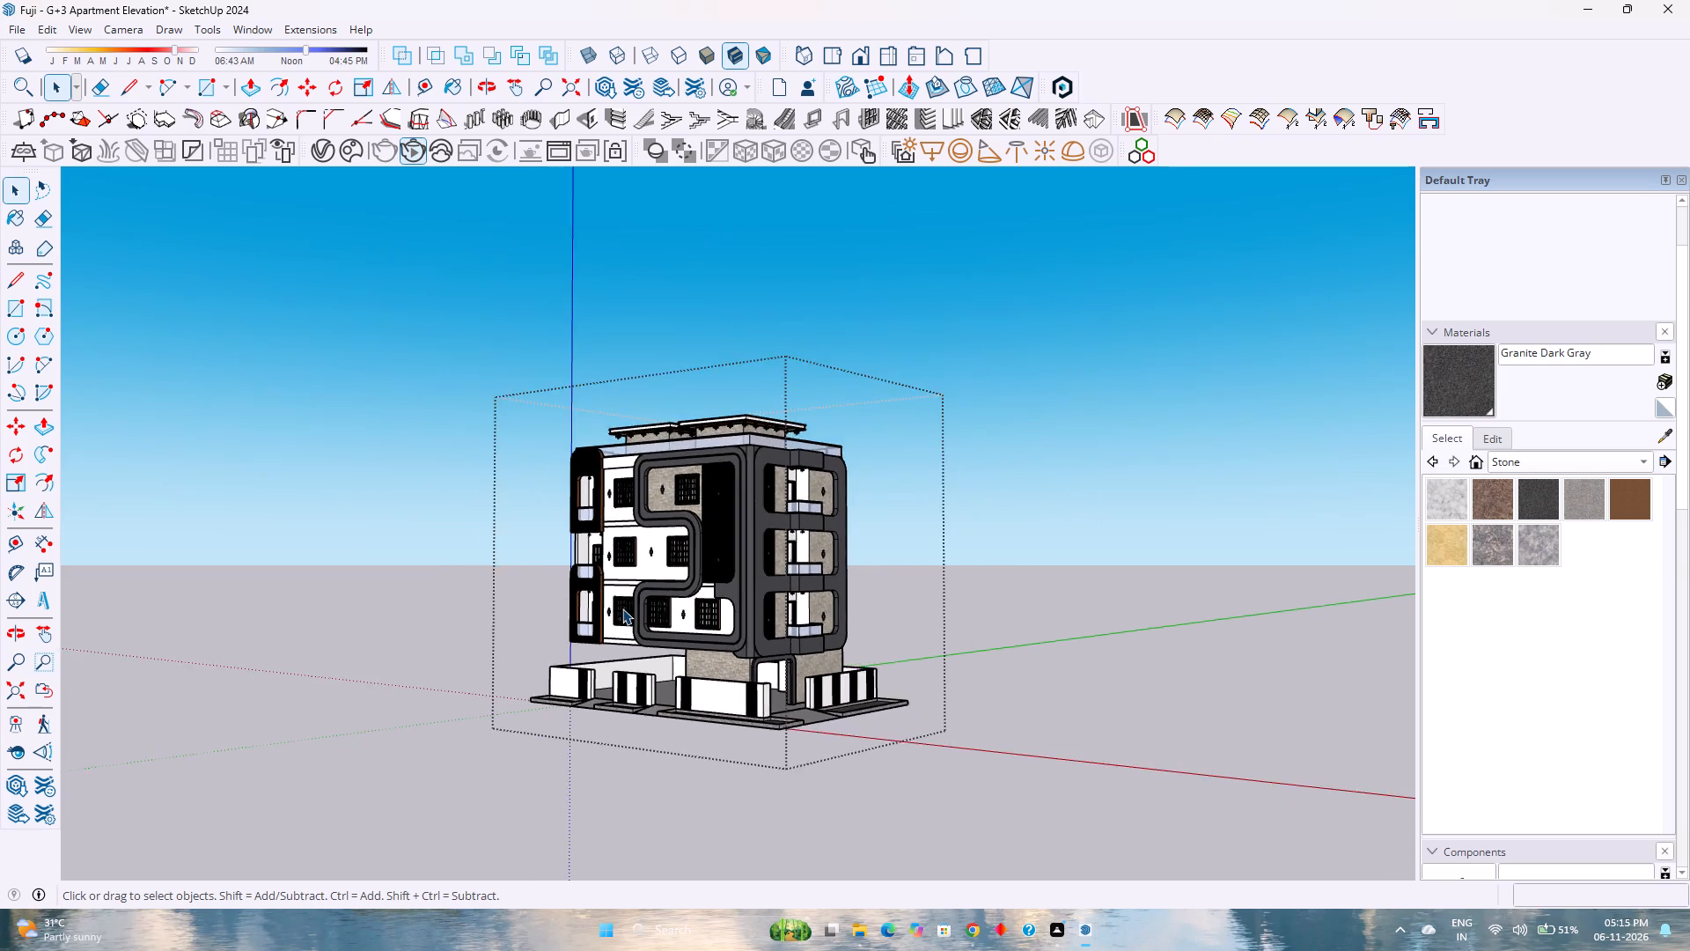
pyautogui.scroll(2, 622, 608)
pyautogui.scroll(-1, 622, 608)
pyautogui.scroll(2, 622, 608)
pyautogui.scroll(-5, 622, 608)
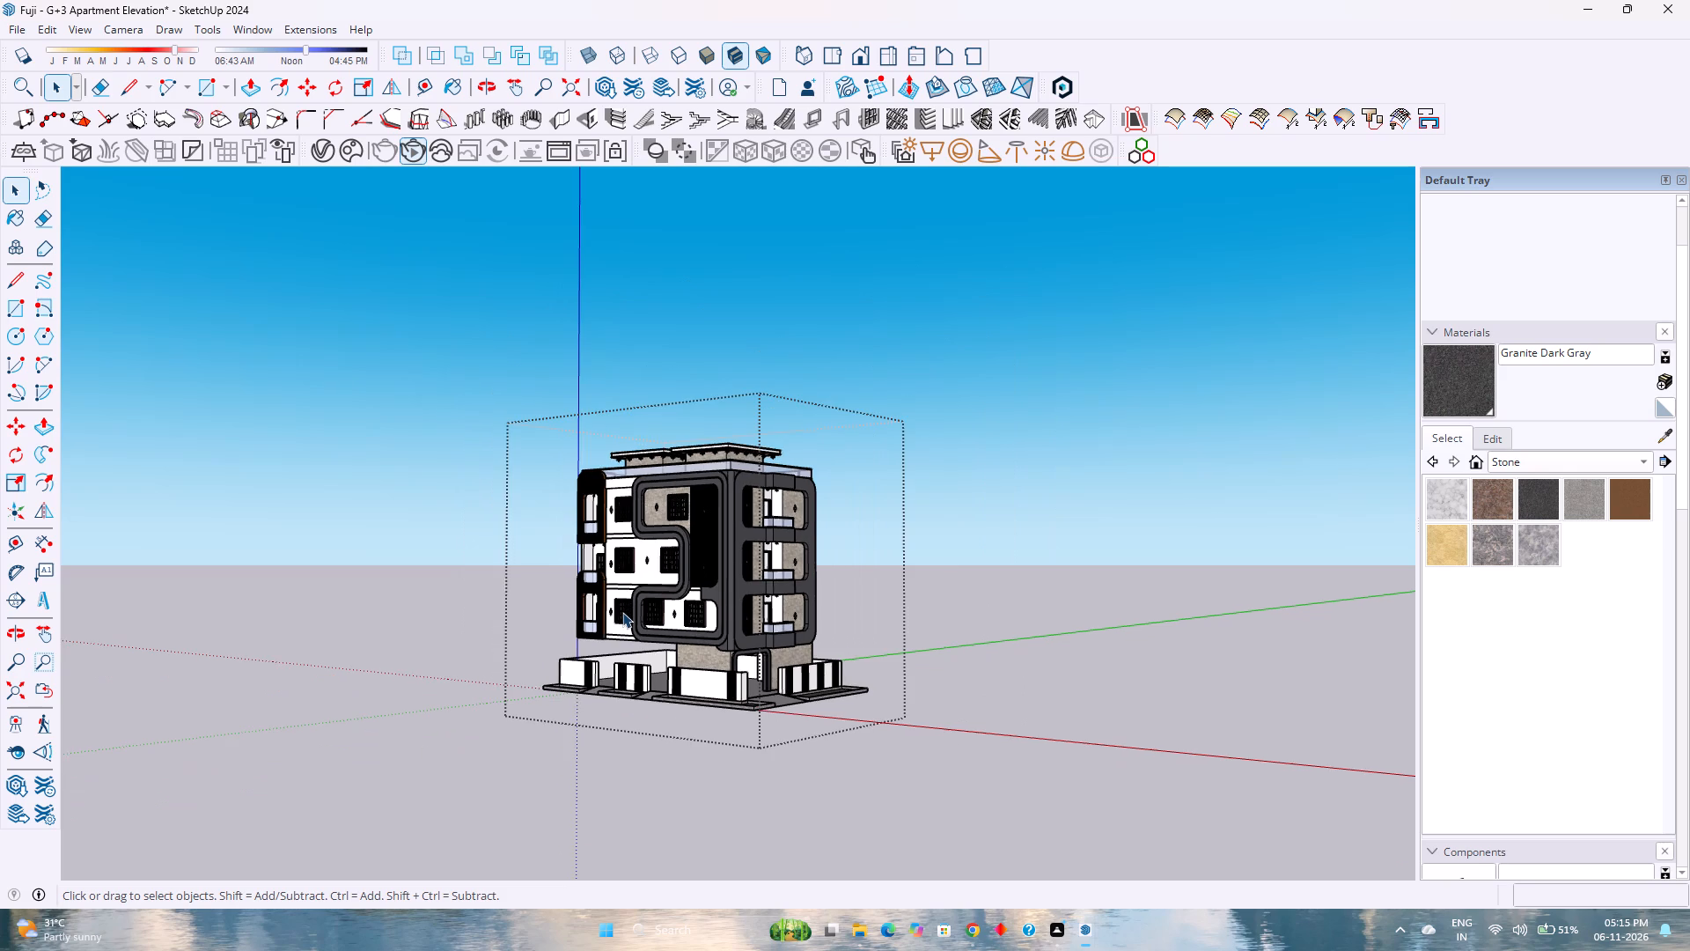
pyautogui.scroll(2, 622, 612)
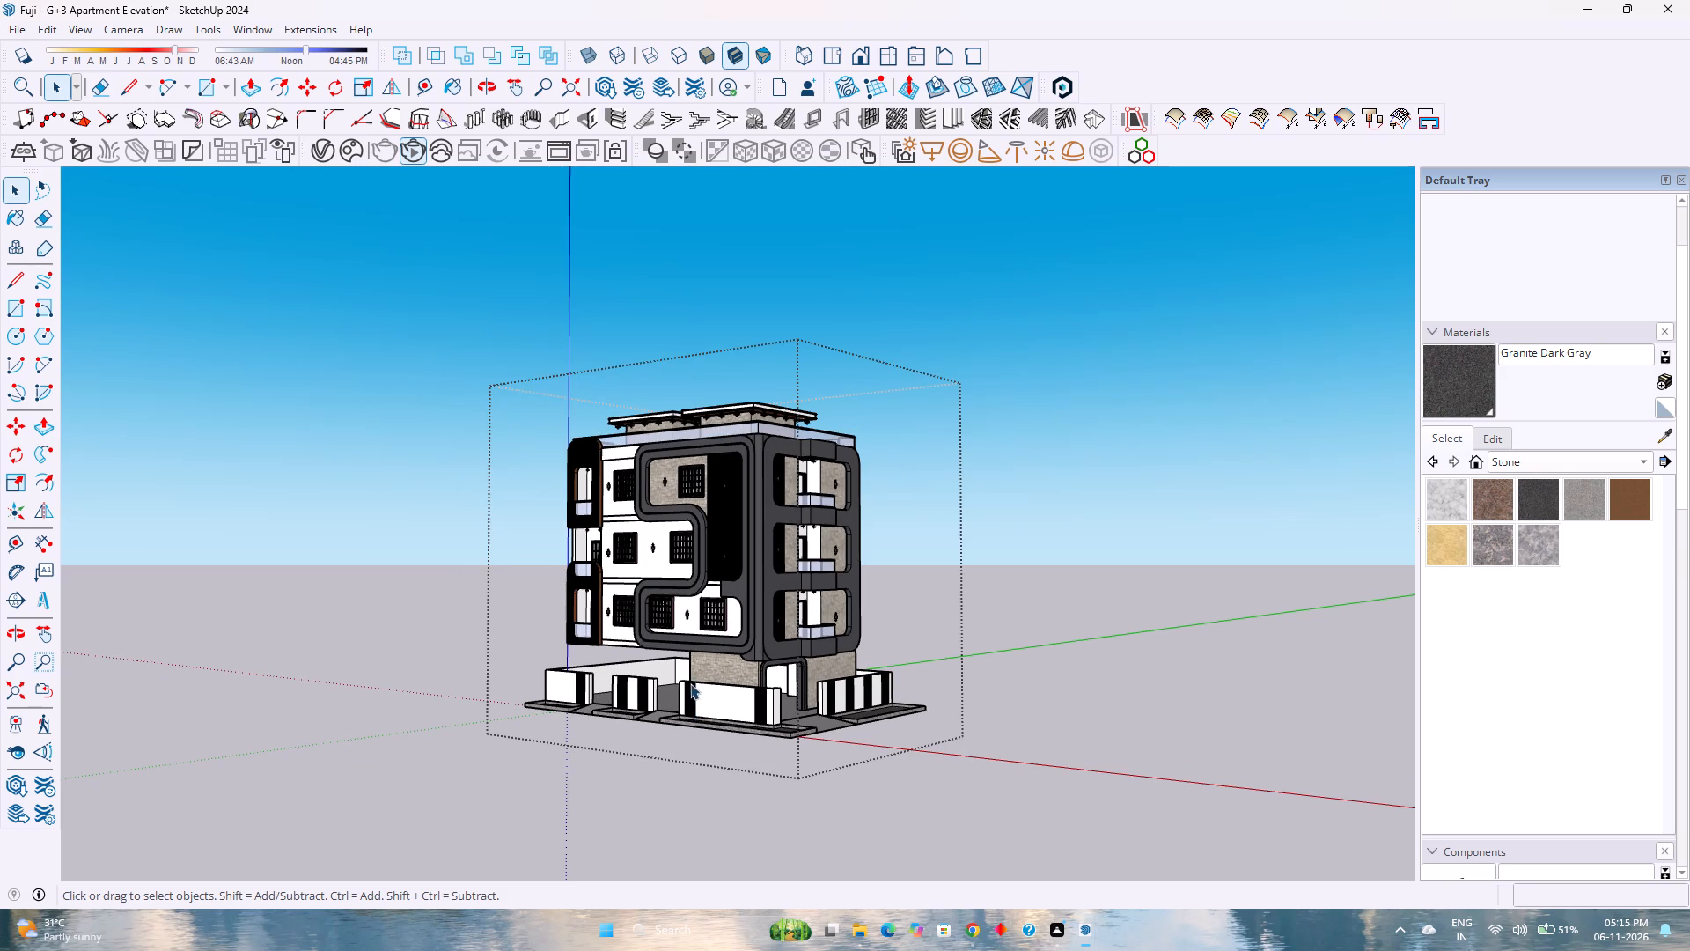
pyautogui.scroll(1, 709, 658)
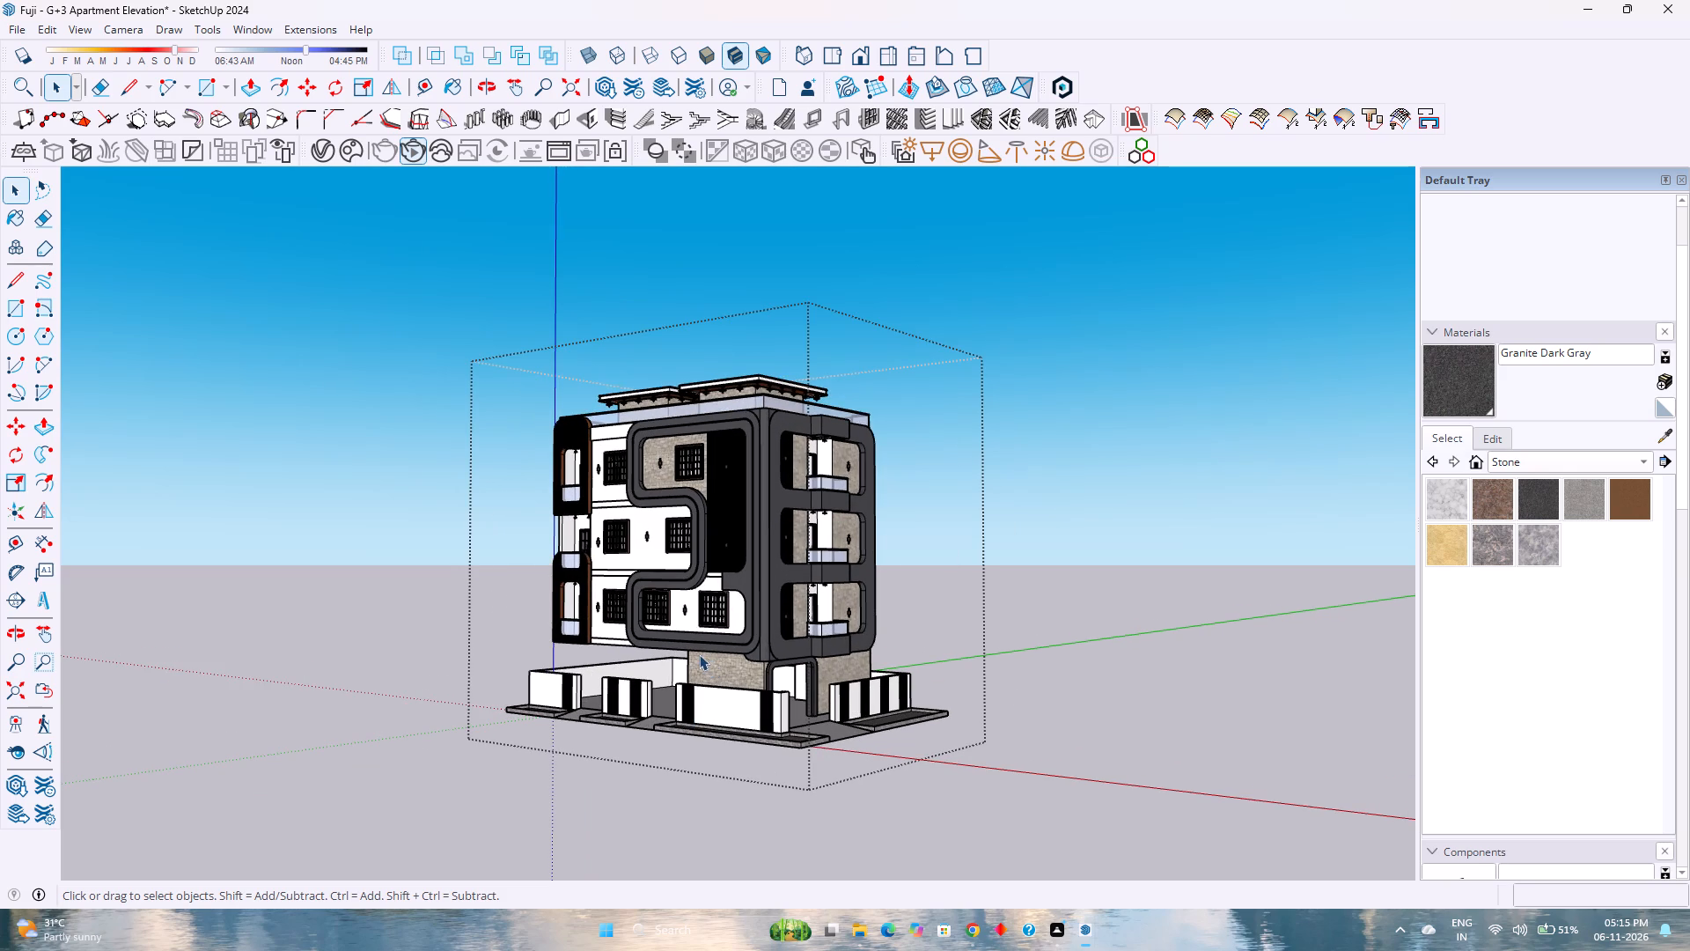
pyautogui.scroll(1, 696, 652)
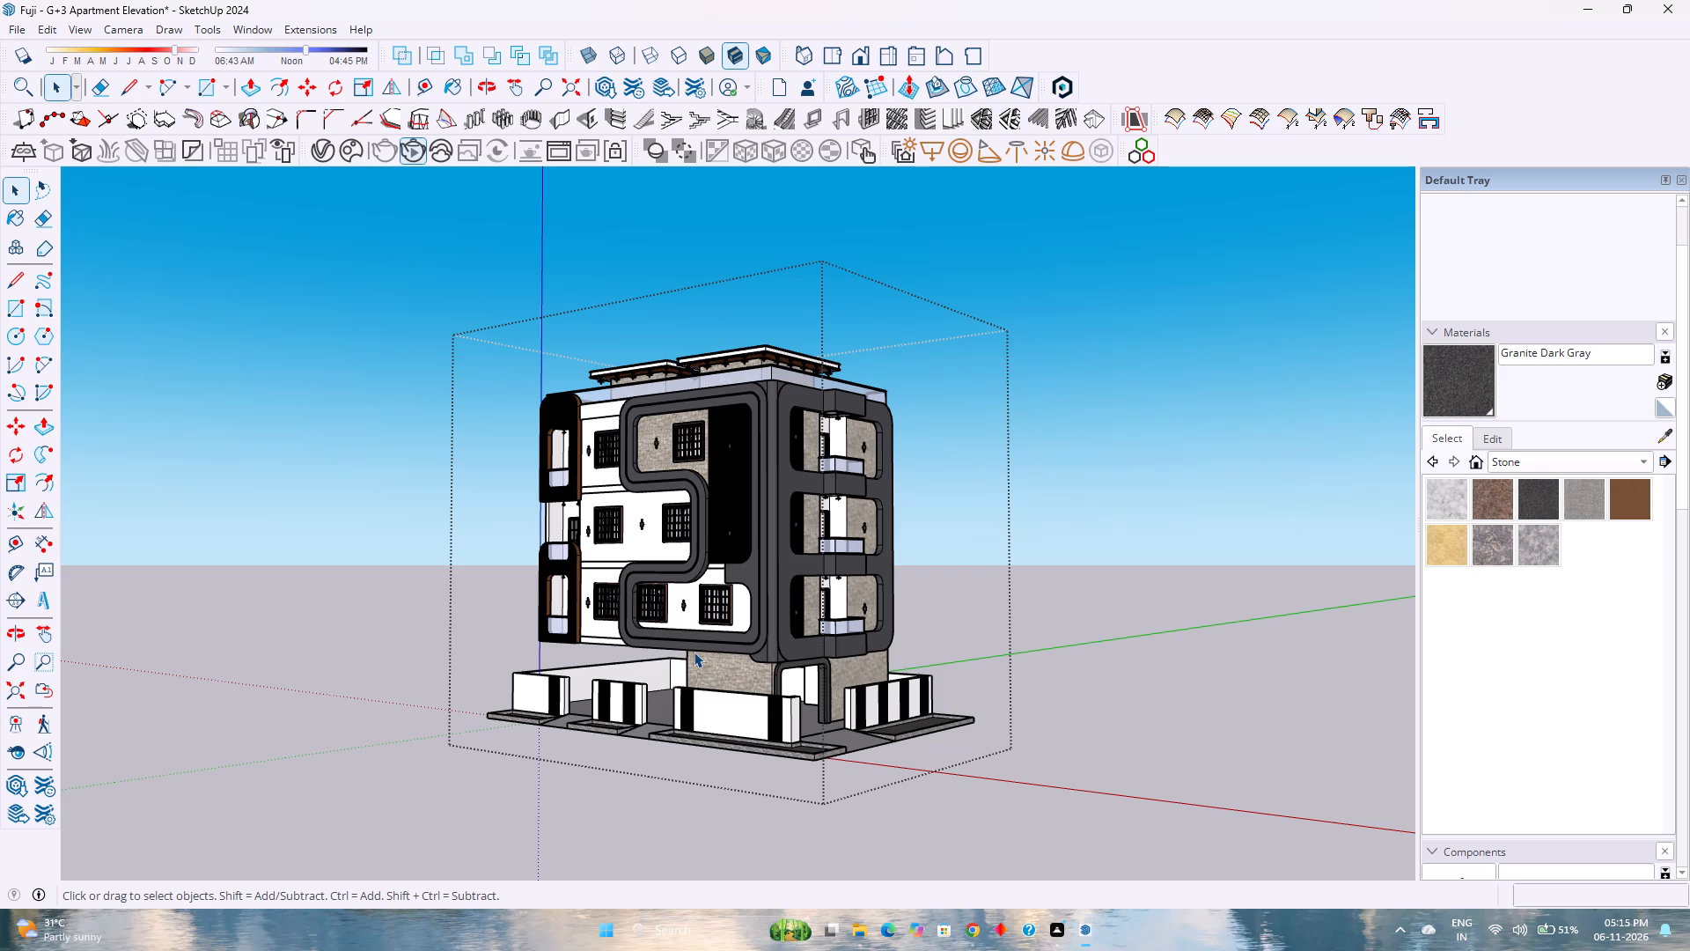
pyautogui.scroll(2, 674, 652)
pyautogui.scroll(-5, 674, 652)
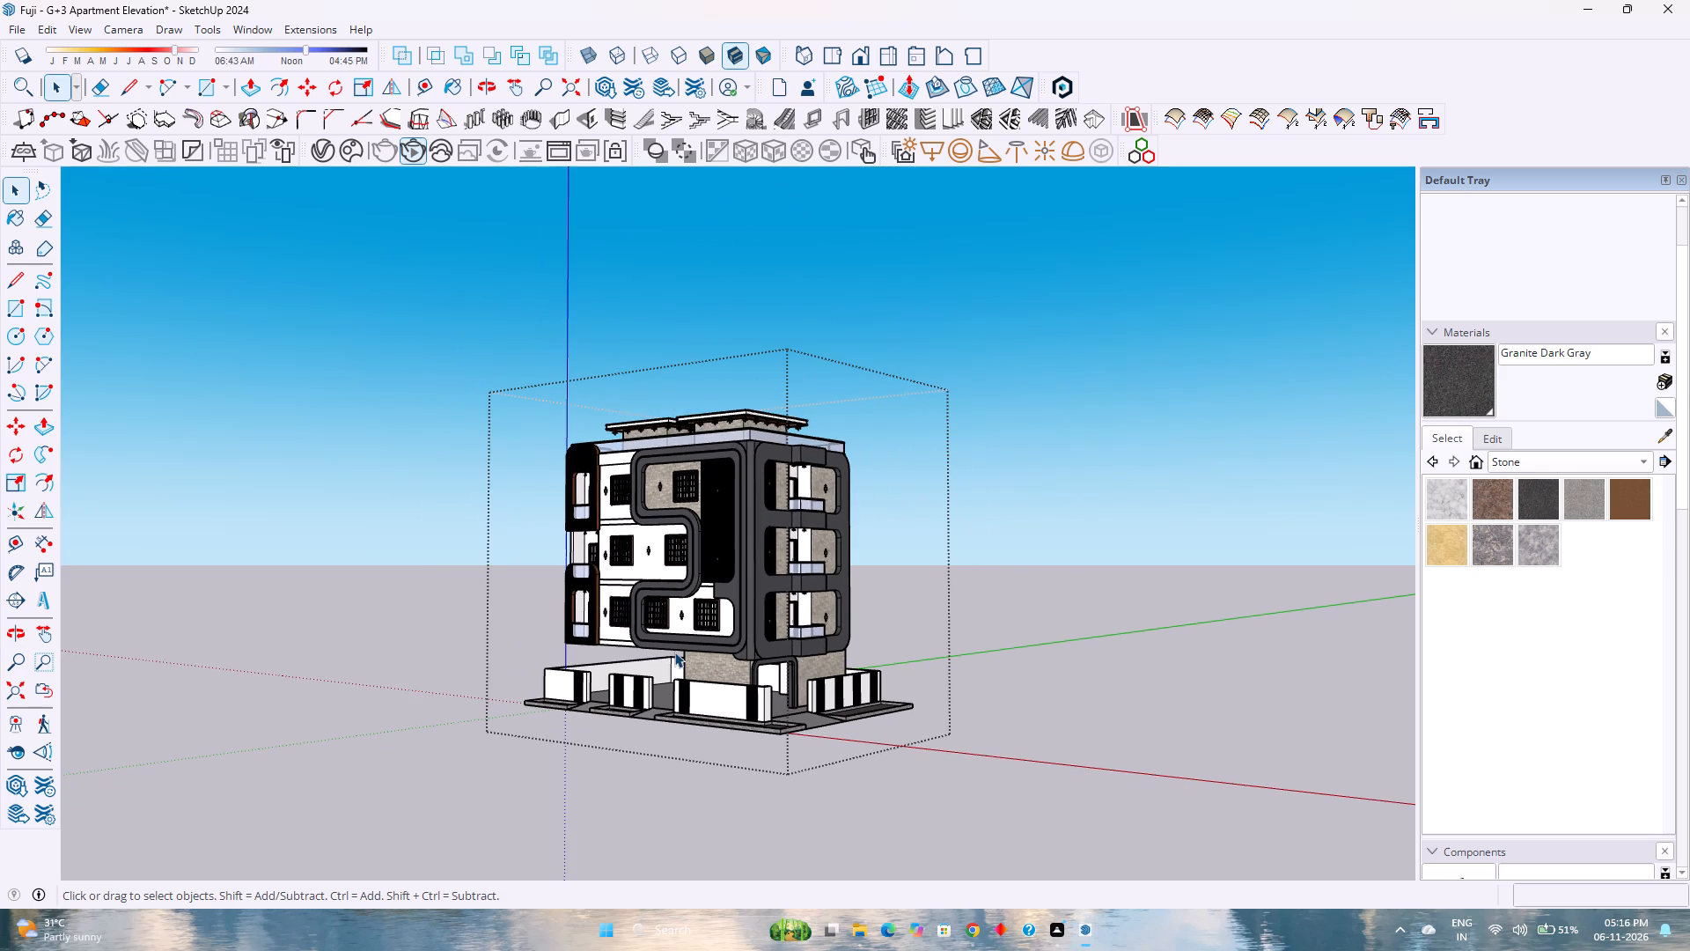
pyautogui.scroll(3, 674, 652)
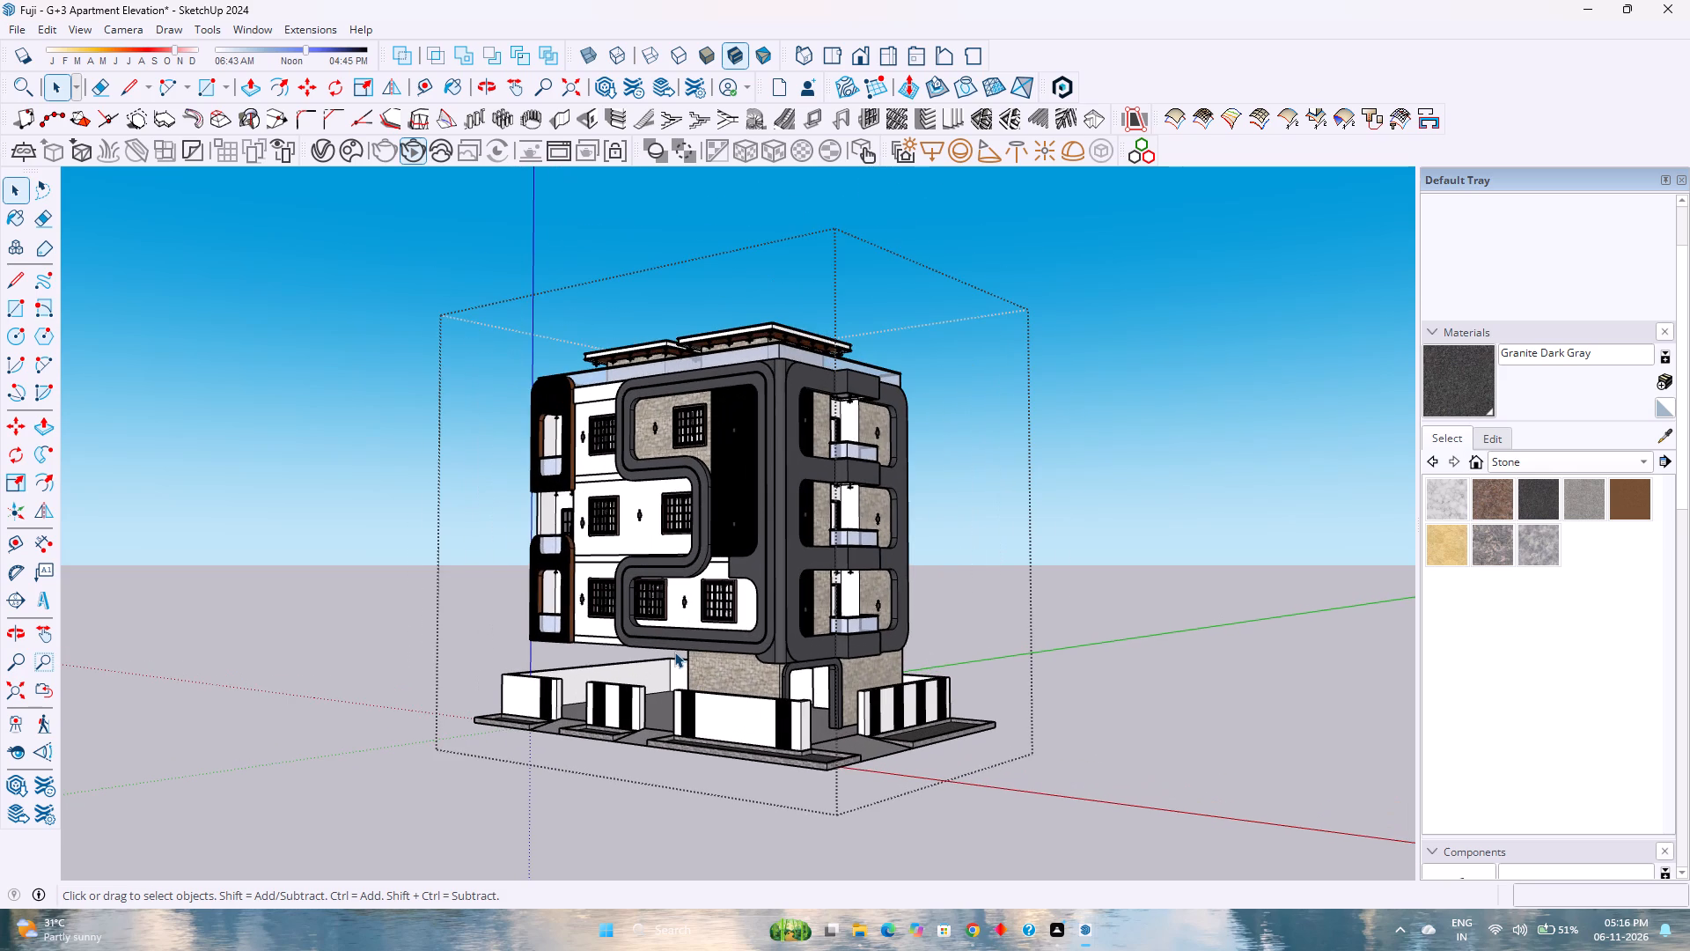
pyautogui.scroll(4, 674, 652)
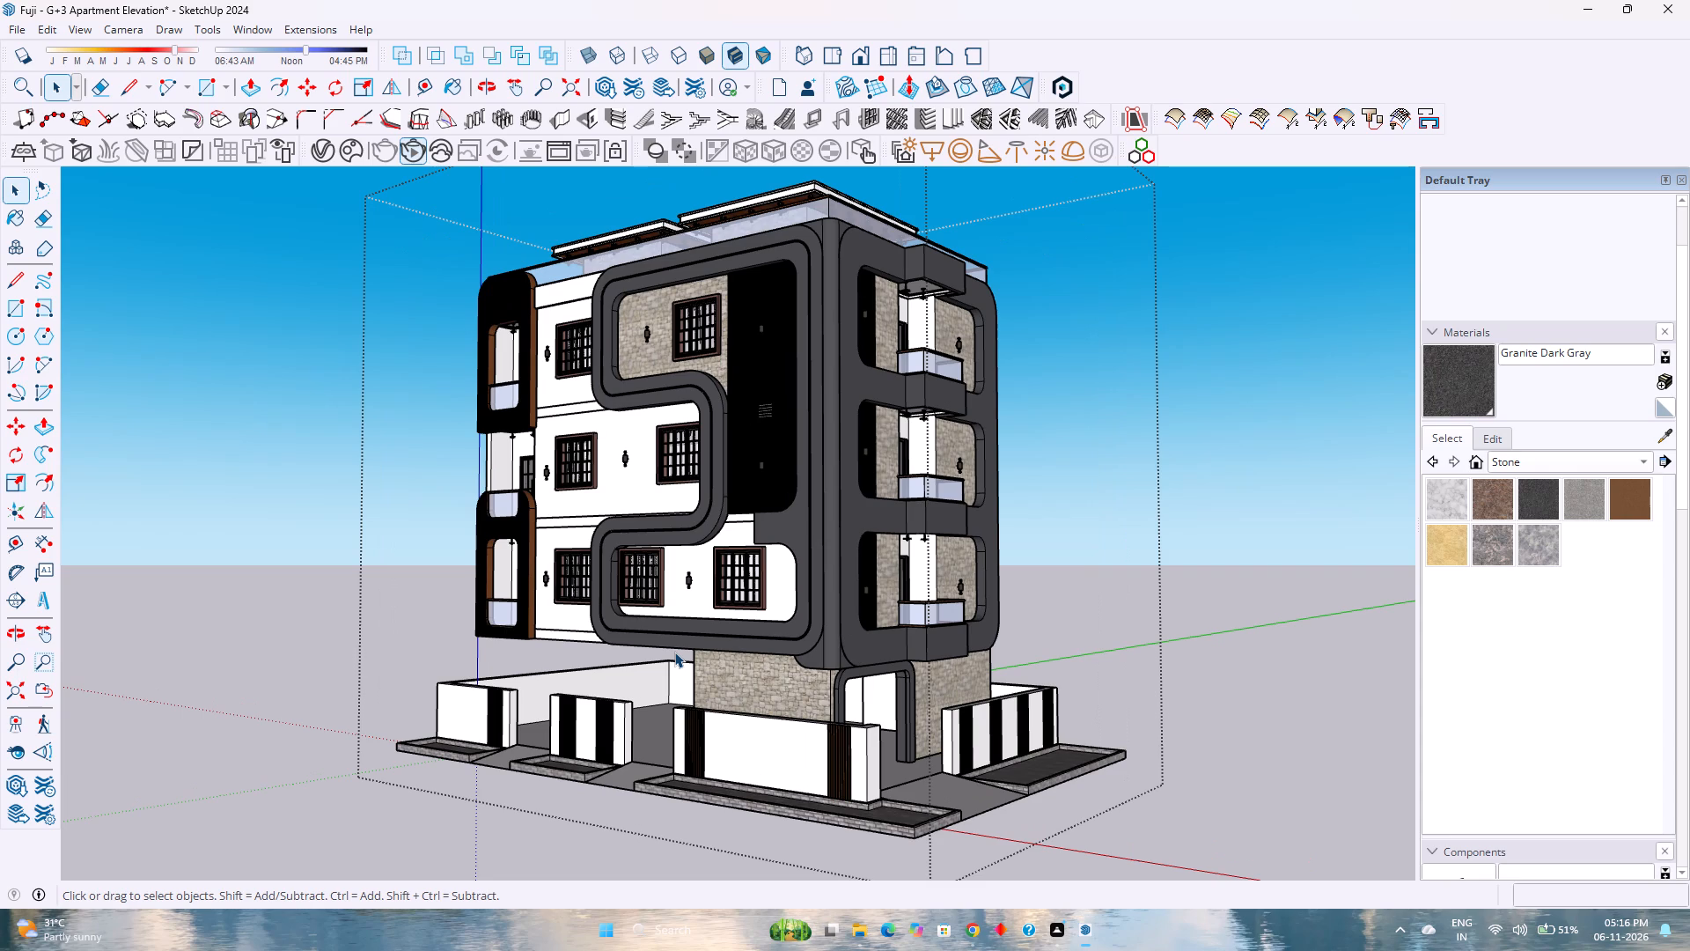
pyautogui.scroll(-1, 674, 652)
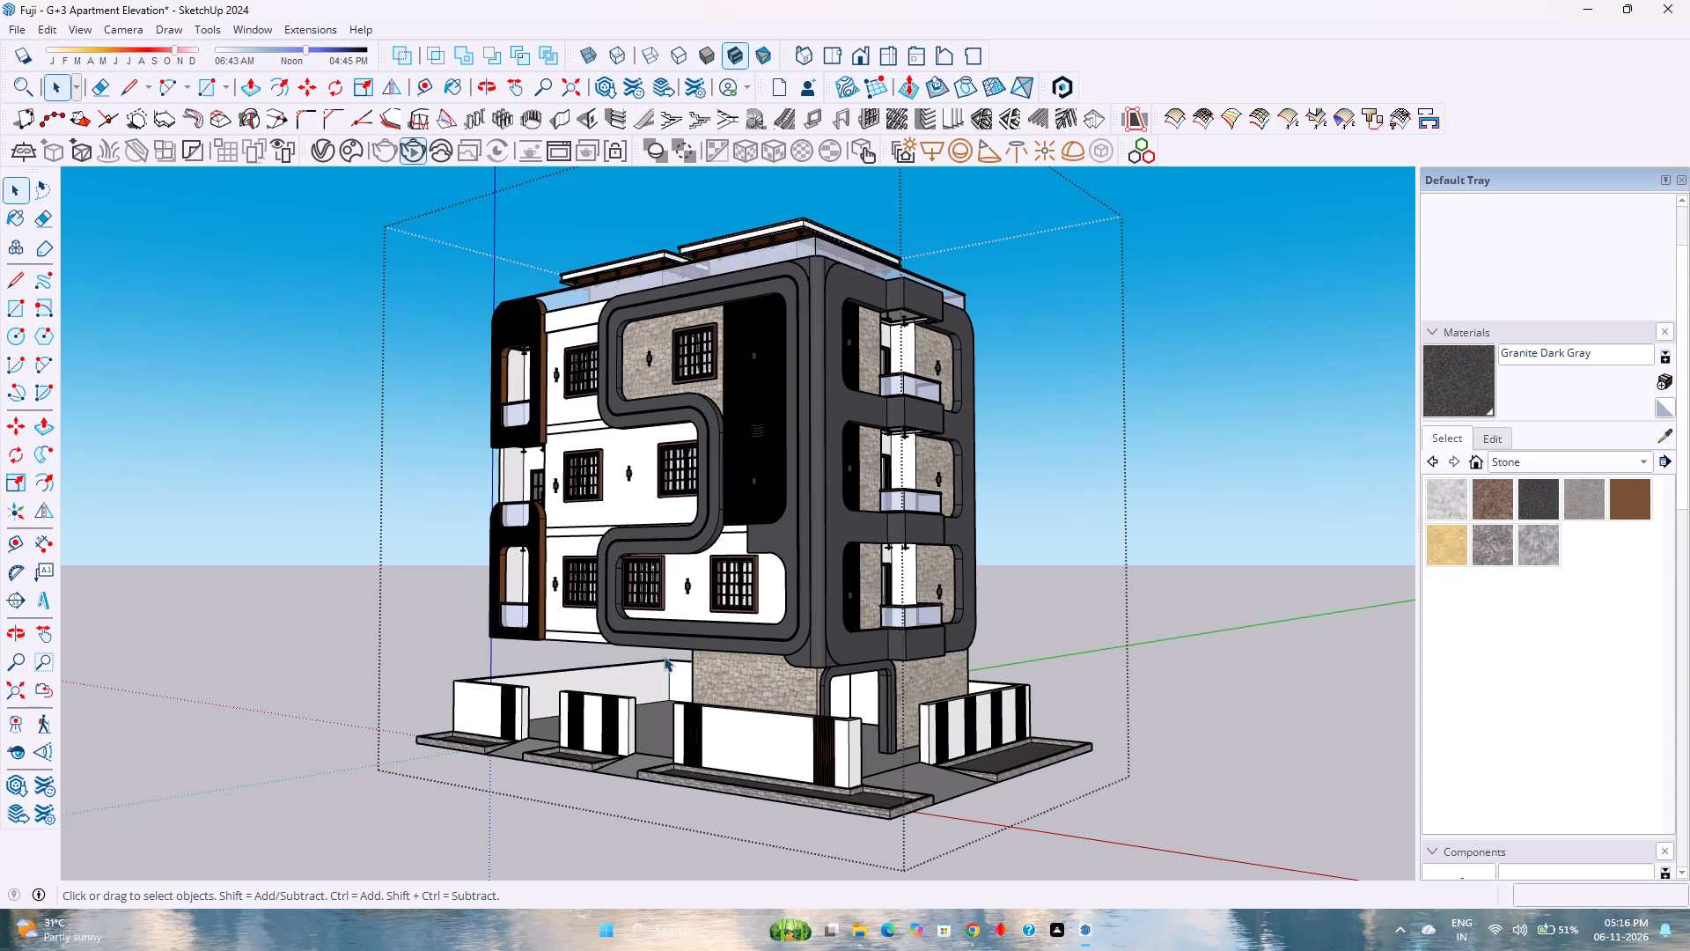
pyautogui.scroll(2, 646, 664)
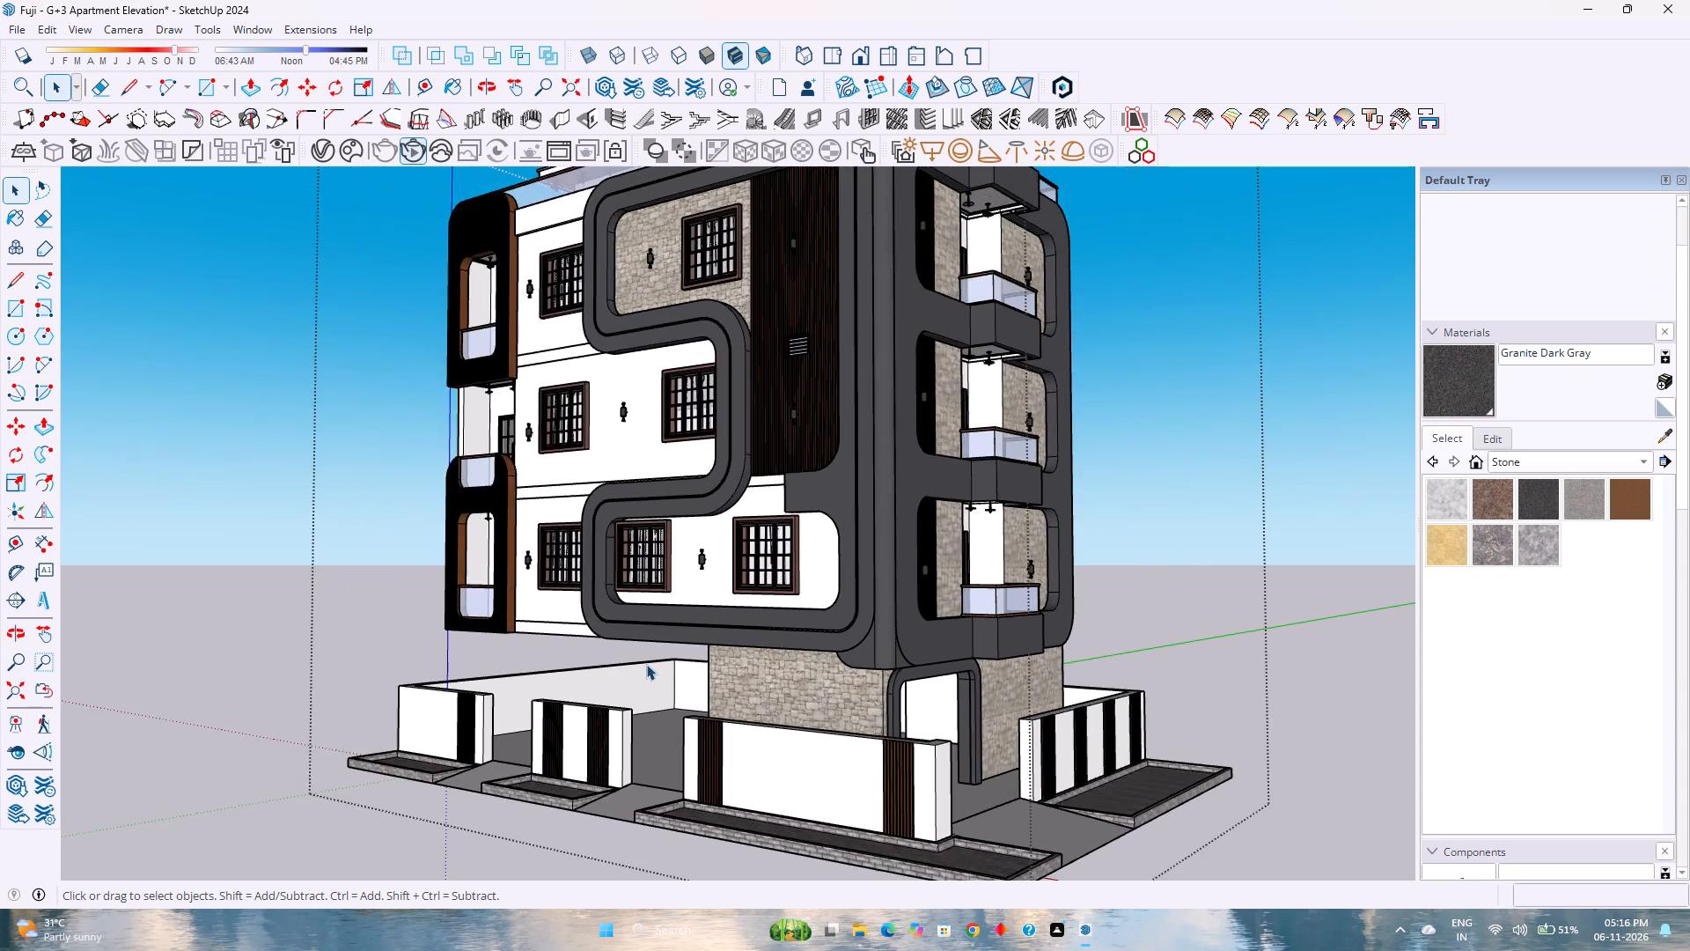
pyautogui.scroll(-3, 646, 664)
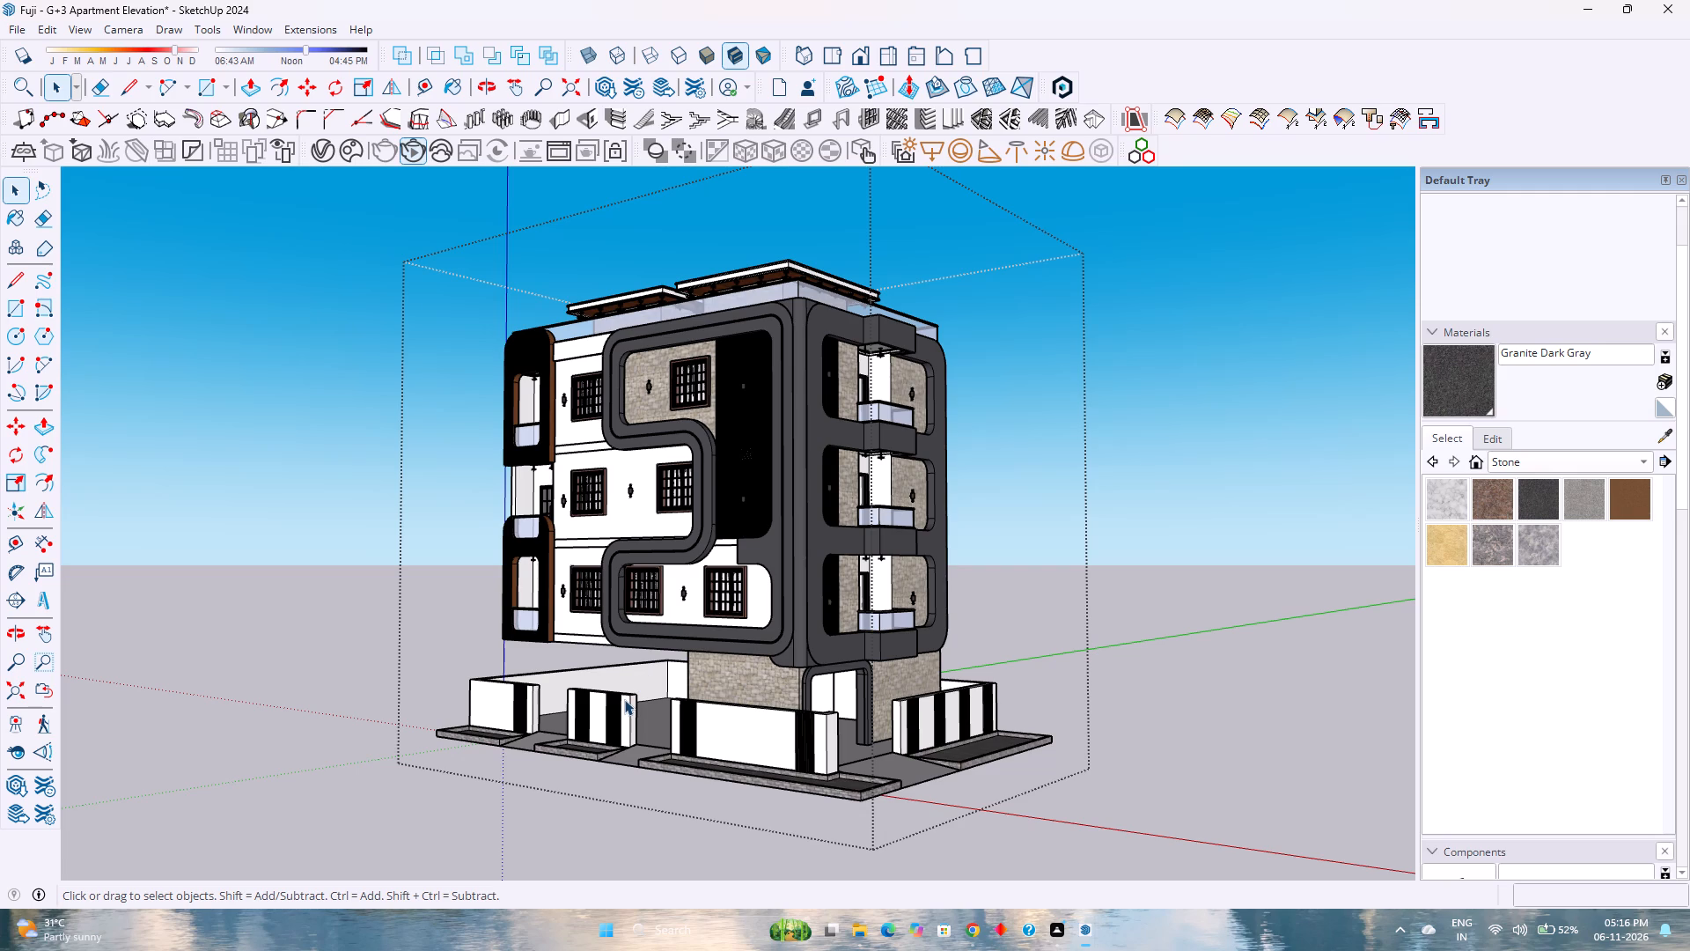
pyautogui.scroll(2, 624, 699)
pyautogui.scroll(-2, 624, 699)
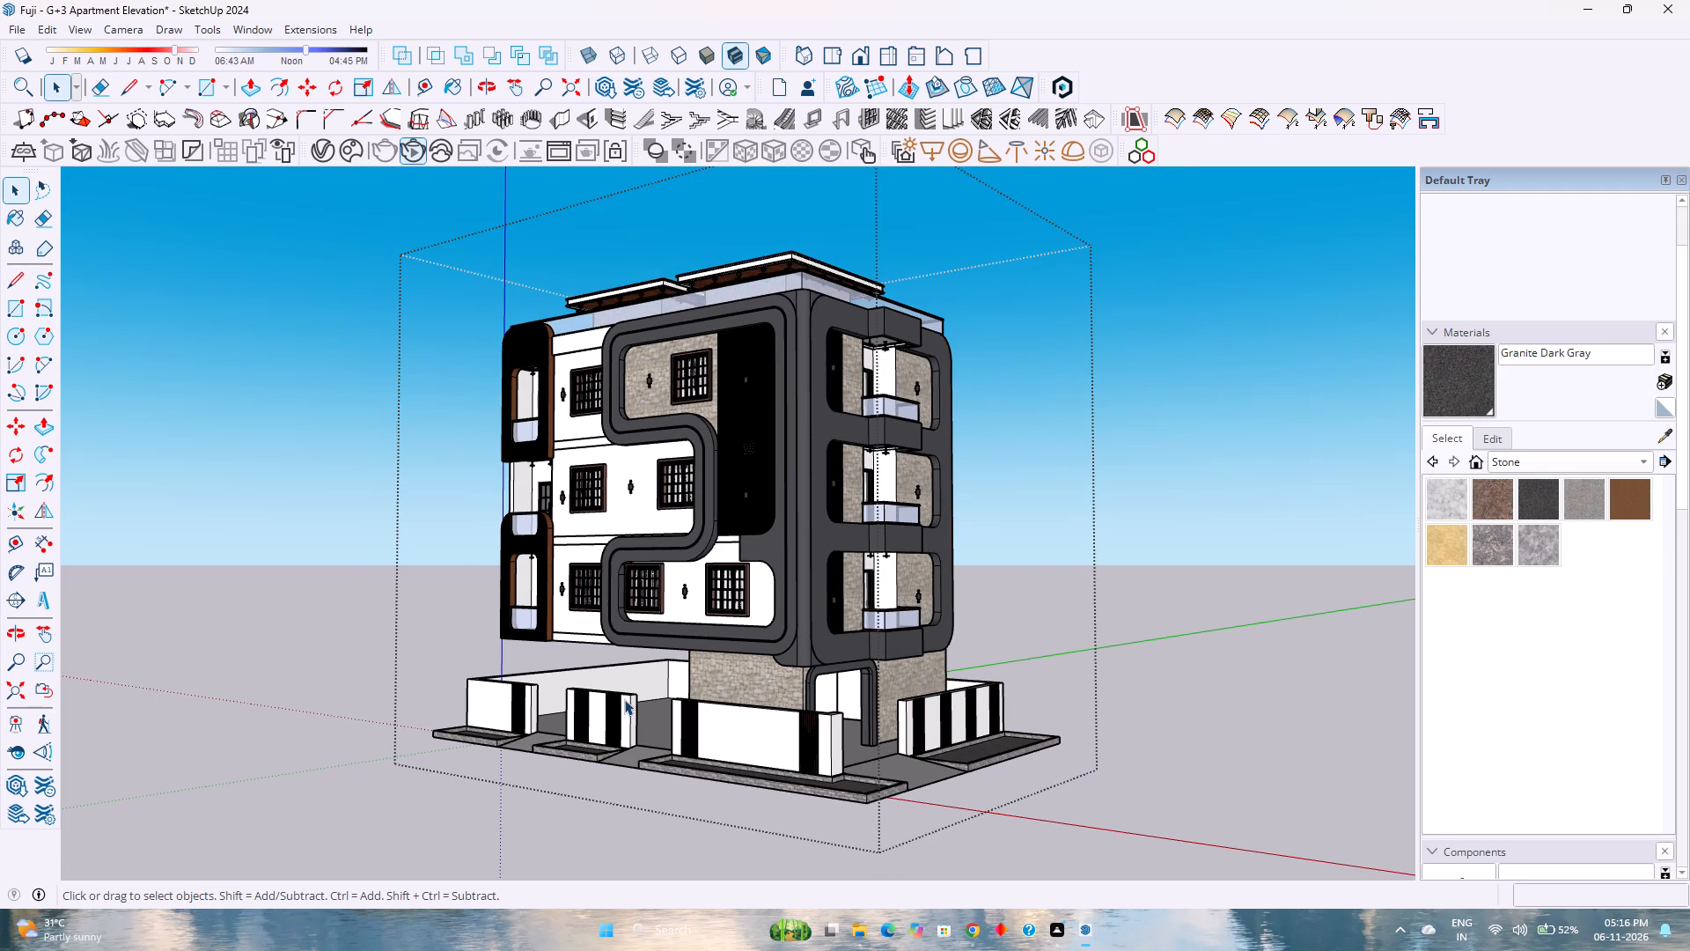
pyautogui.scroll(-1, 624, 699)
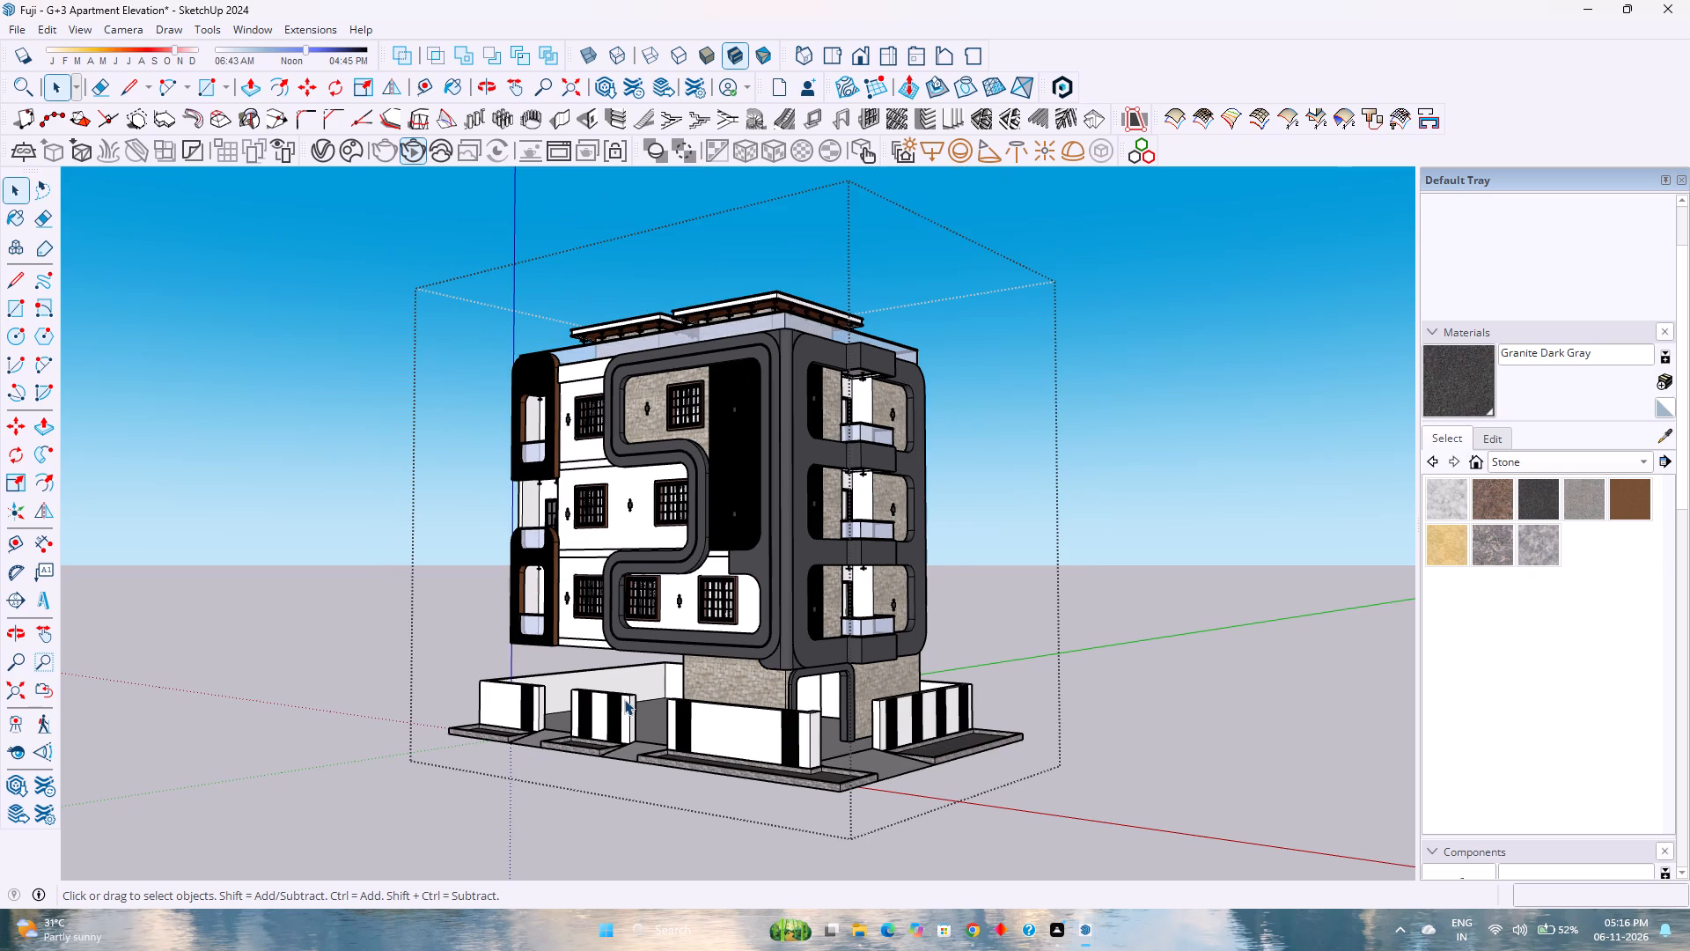
# Examine the window facade and corner balconies up close, covering the wood slat panel, curved dark band, window frames and stone cladding.
pyautogui.scroll(4, 851, 552)
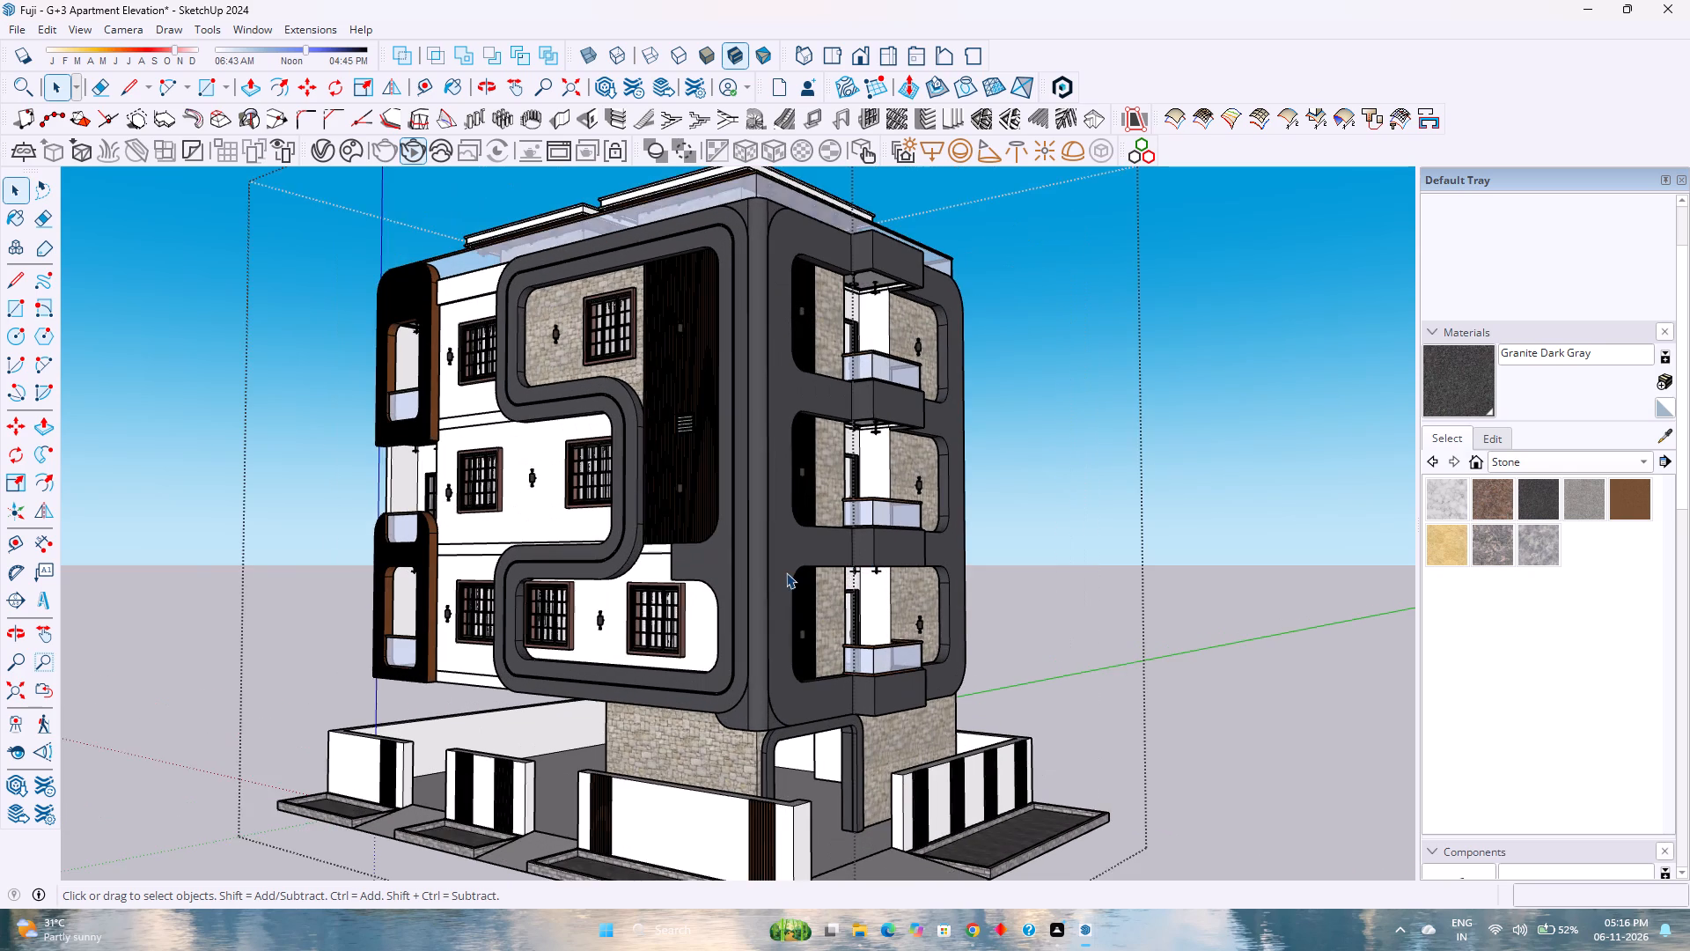
pyautogui.scroll(1, 786, 572)
pyautogui.middleClick(731, 607)
pyautogui.moveTo(731, 607); pyautogui.dragTo(777, 607, button='middle')
pyautogui.moveTo(787, 607); pyautogui.dragTo(836, 607, button='middle')
pyautogui.middleClick(836, 607)
pyautogui.scroll(-2, 829, 604)
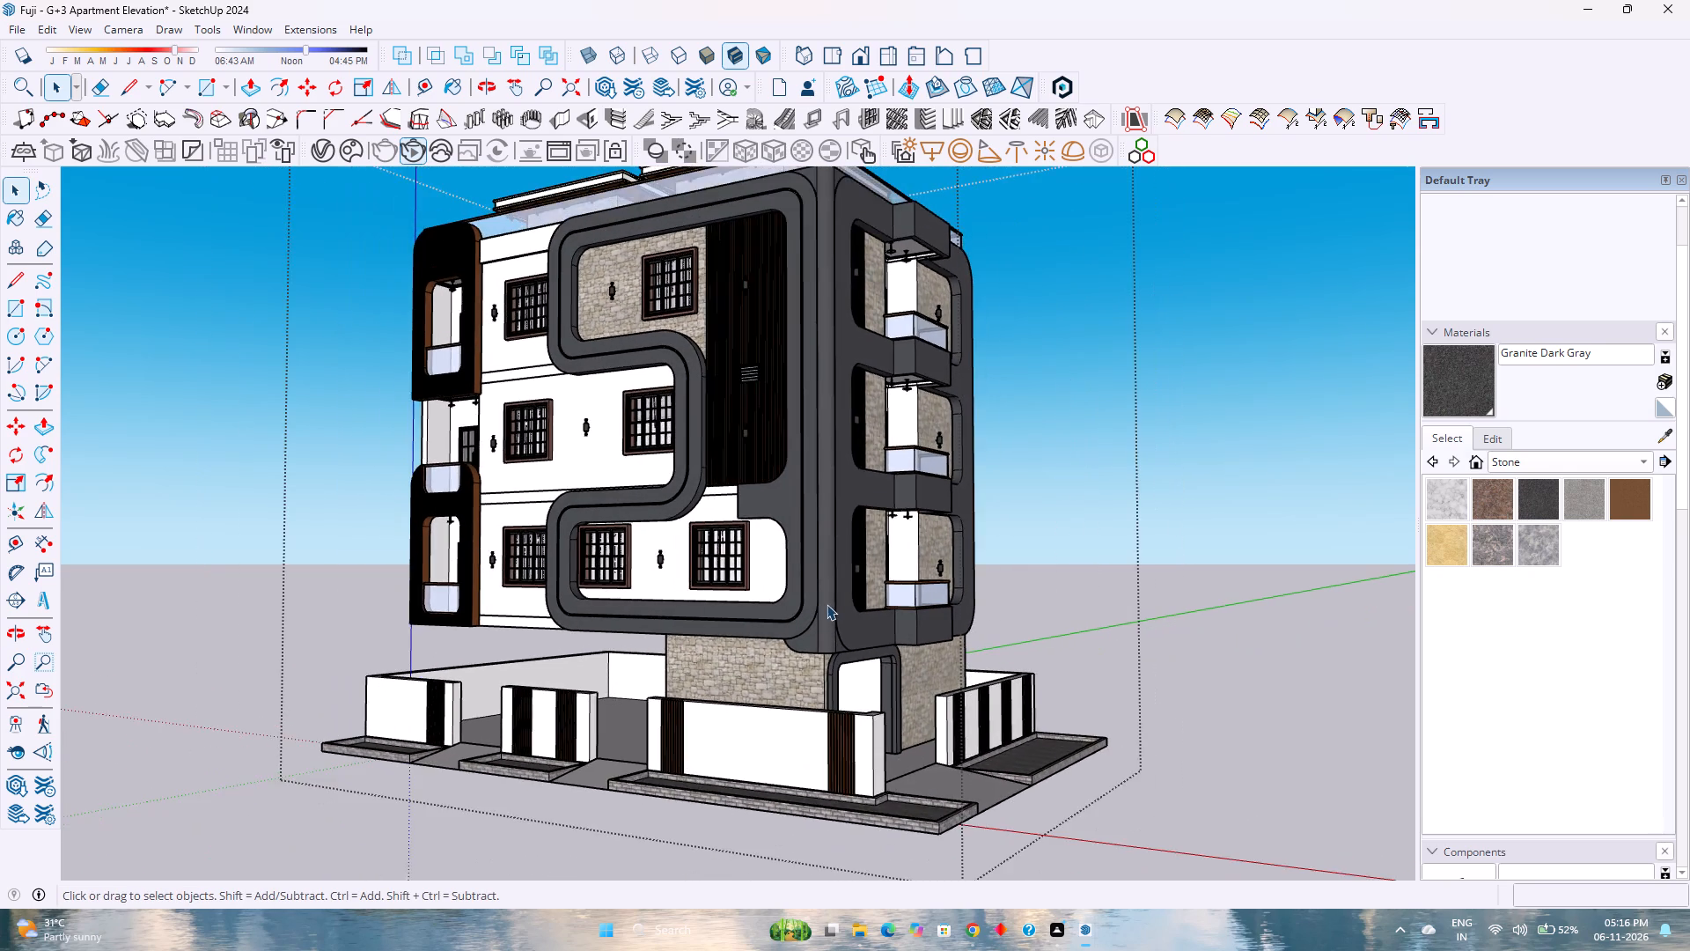
pyautogui.scroll(-3, 827, 604)
pyautogui.scroll(9, 800, 465)
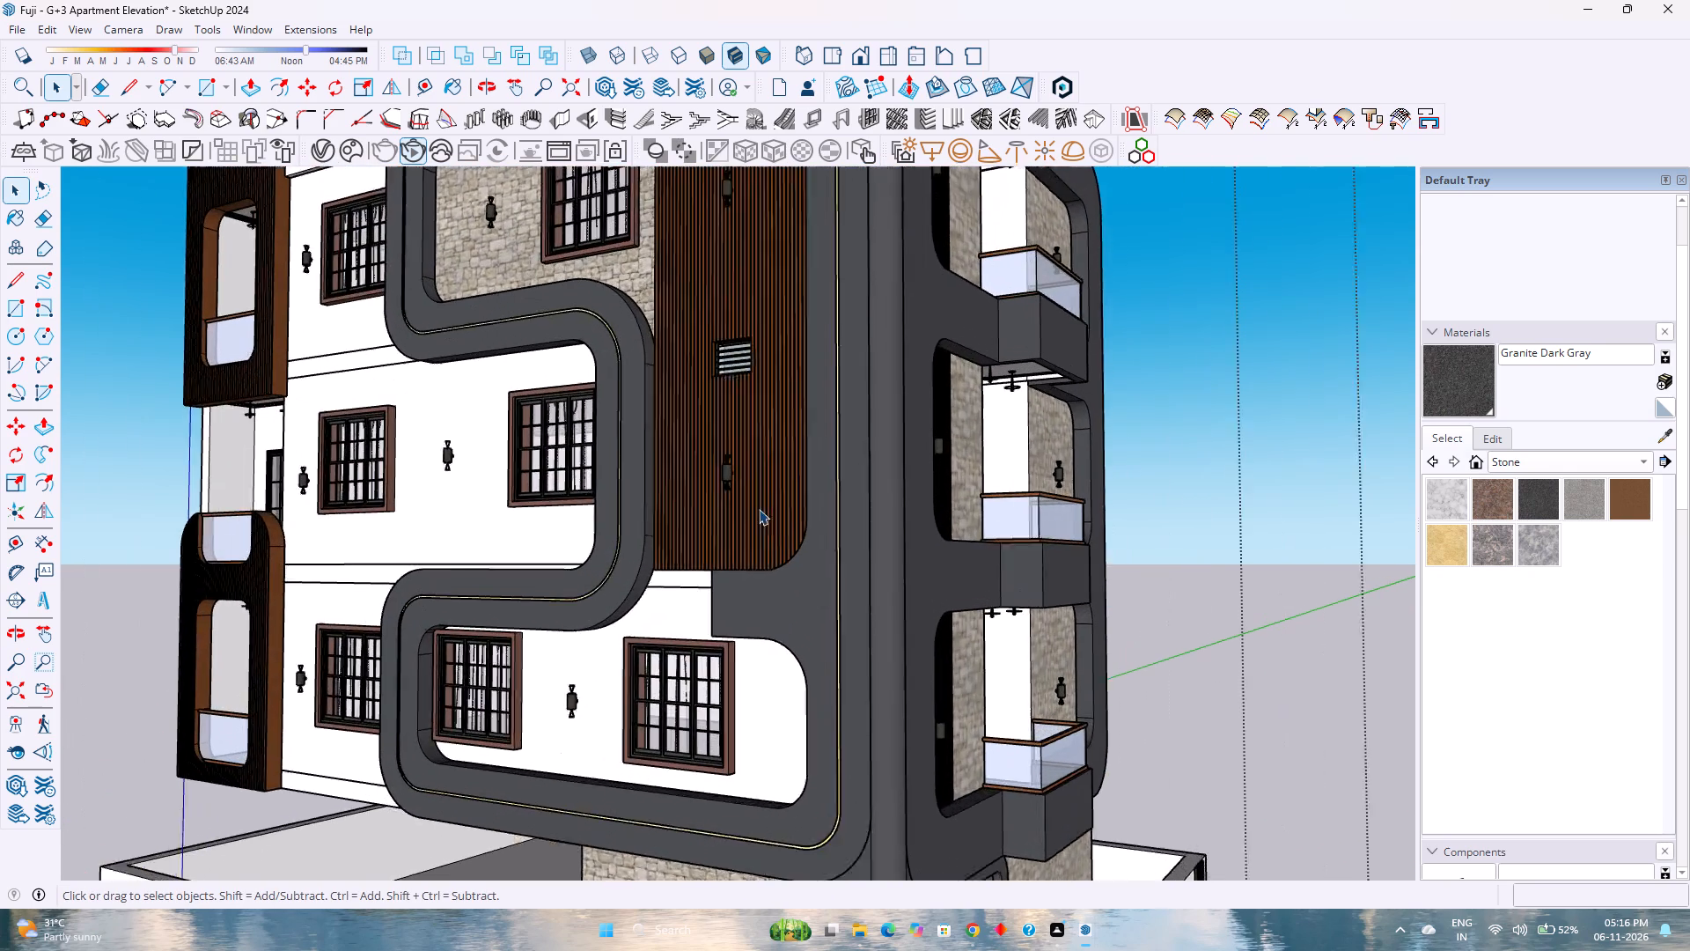
pyautogui.scroll(4, 759, 509)
pyautogui.moveTo(753, 530); pyautogui.dragTo(593, 647, button='middle')
pyautogui.middleClick(589, 647)
pyautogui.scroll(-2, 588, 647)
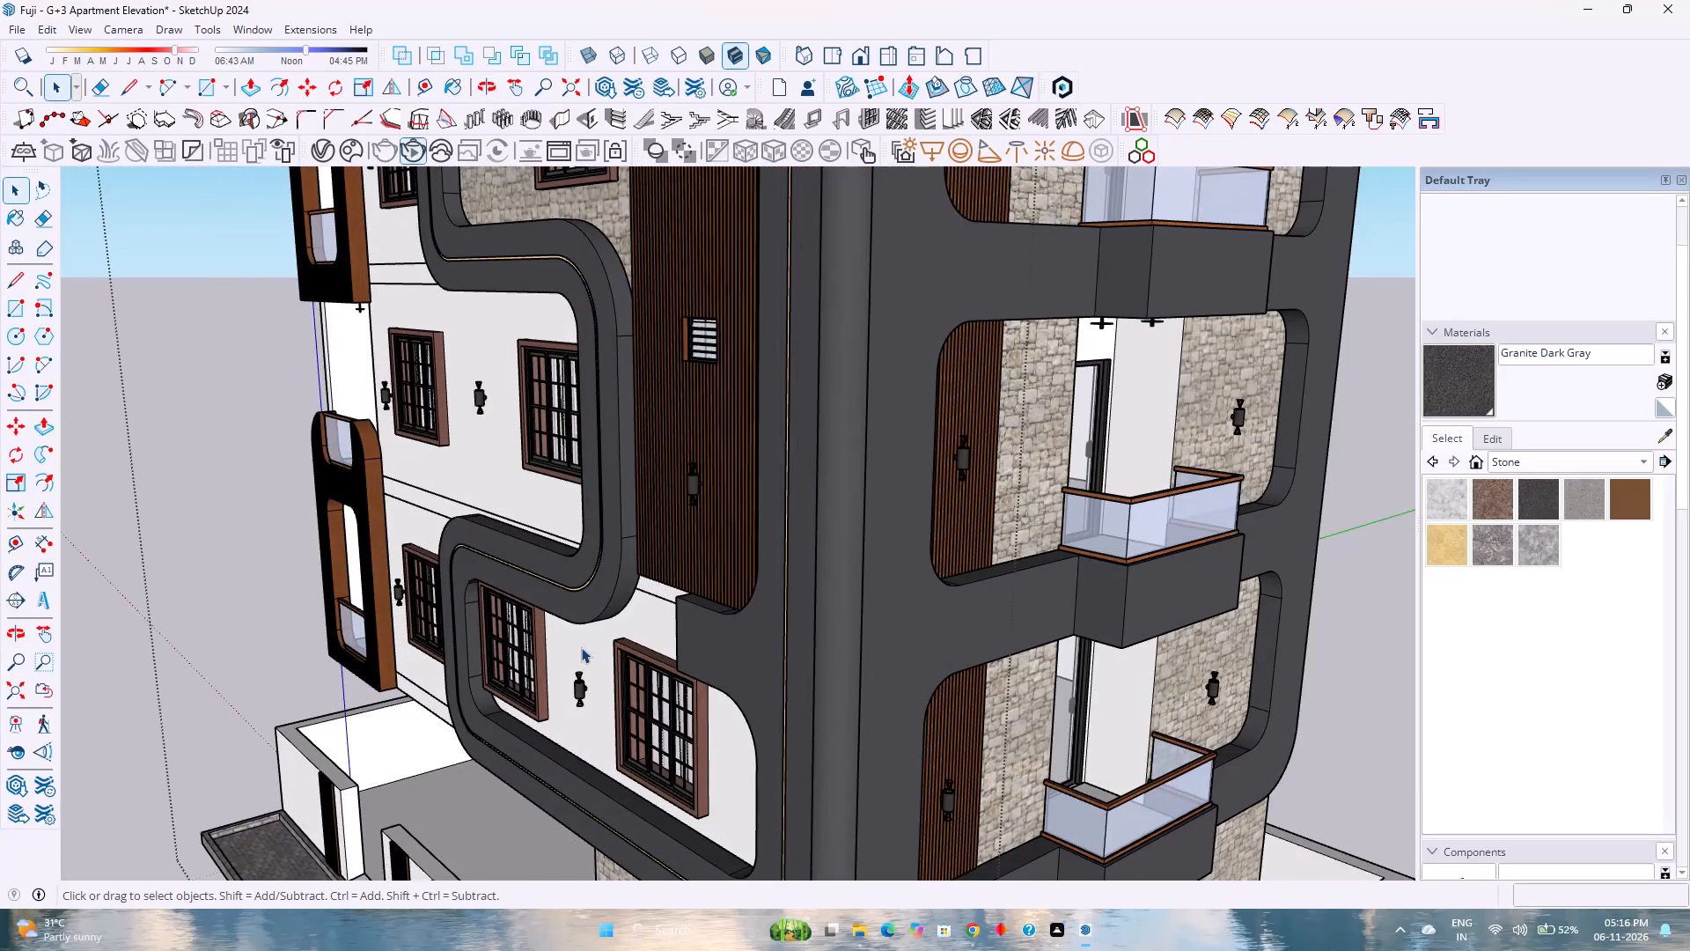
pyautogui.scroll(-3, 525, 644)
pyautogui.scroll(3, 531, 640)
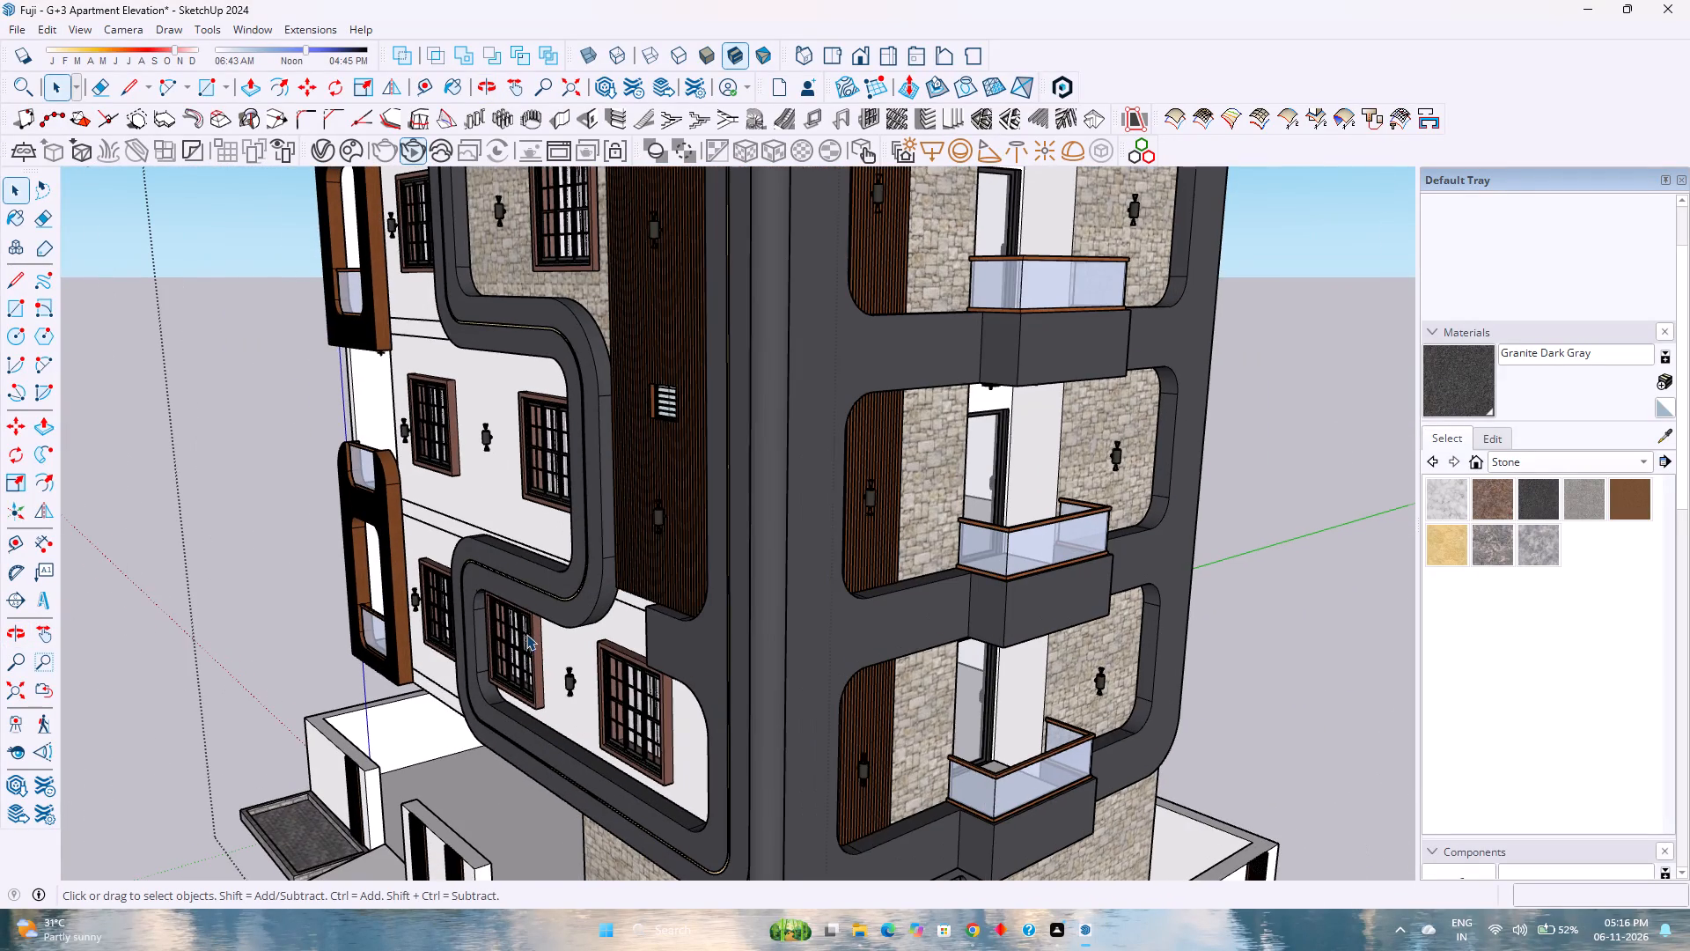
pyautogui.moveTo(526, 634); pyautogui.dragTo(726, 627, button='middle')
pyautogui.middleClick(726, 627)
# Examine the whole building from slightly above, including the balcony side straight on, and return to the corner view.
pyautogui.scroll(-11, 699, 612)
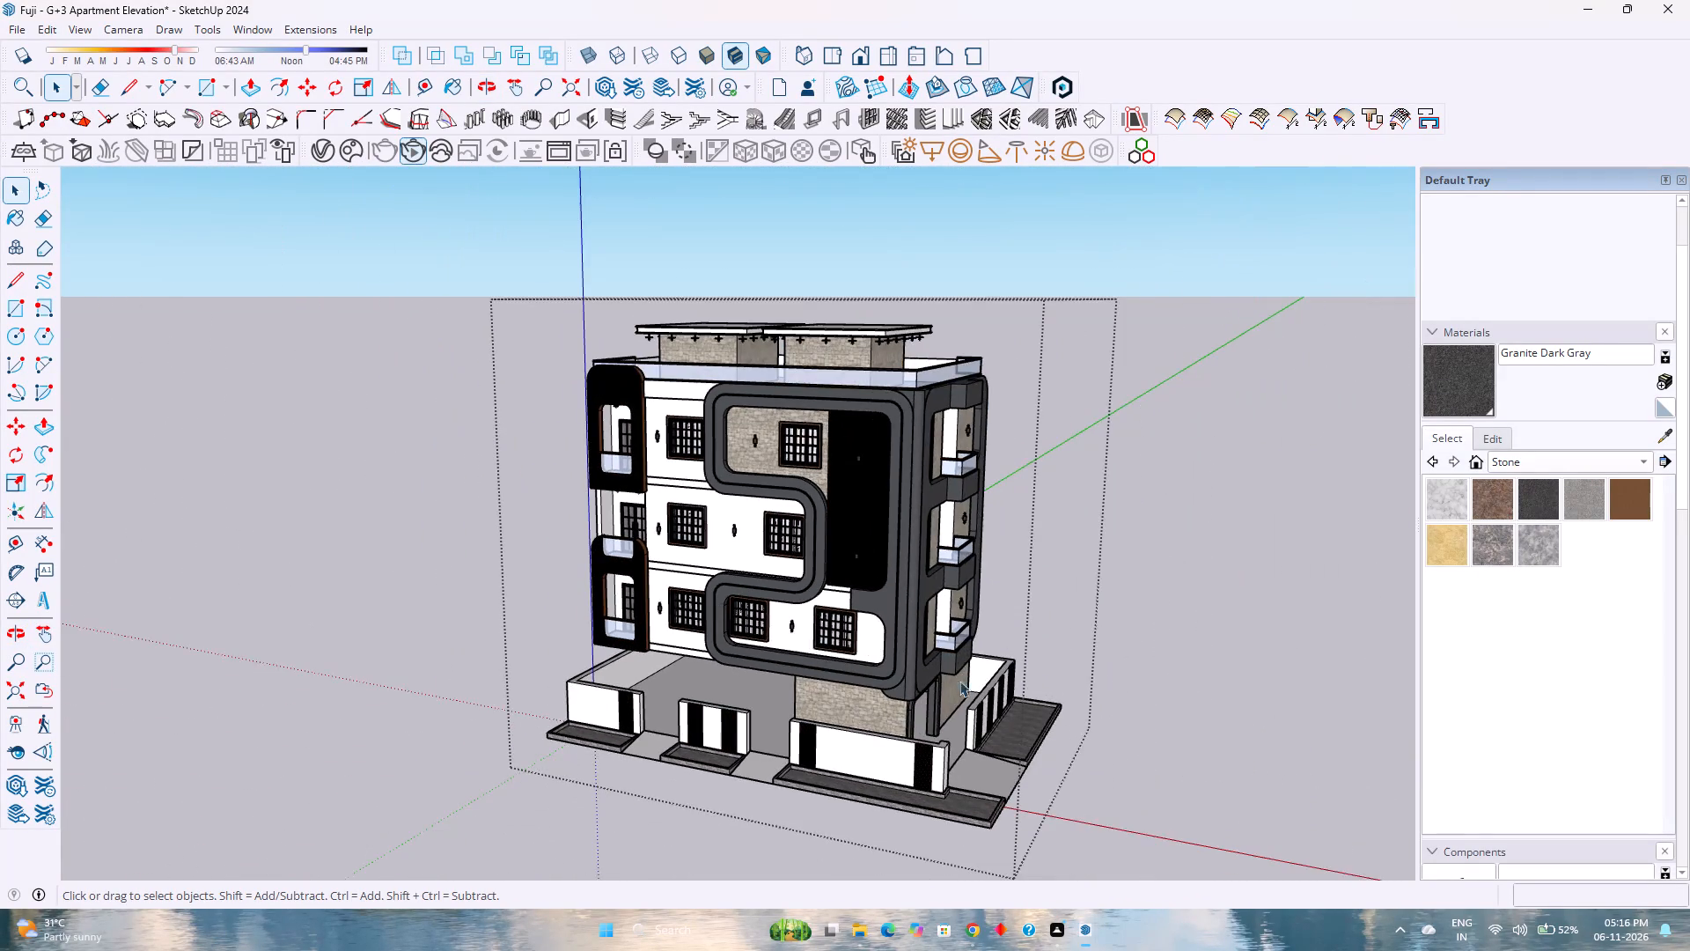
pyautogui.moveTo(965, 679); pyautogui.dragTo(947, 659, button='middle')
pyautogui.moveTo(934, 650); pyautogui.dragTo(459, 611, button='middle')
pyautogui.moveTo(457, 611); pyautogui.dragTo(366, 630, button='middle')
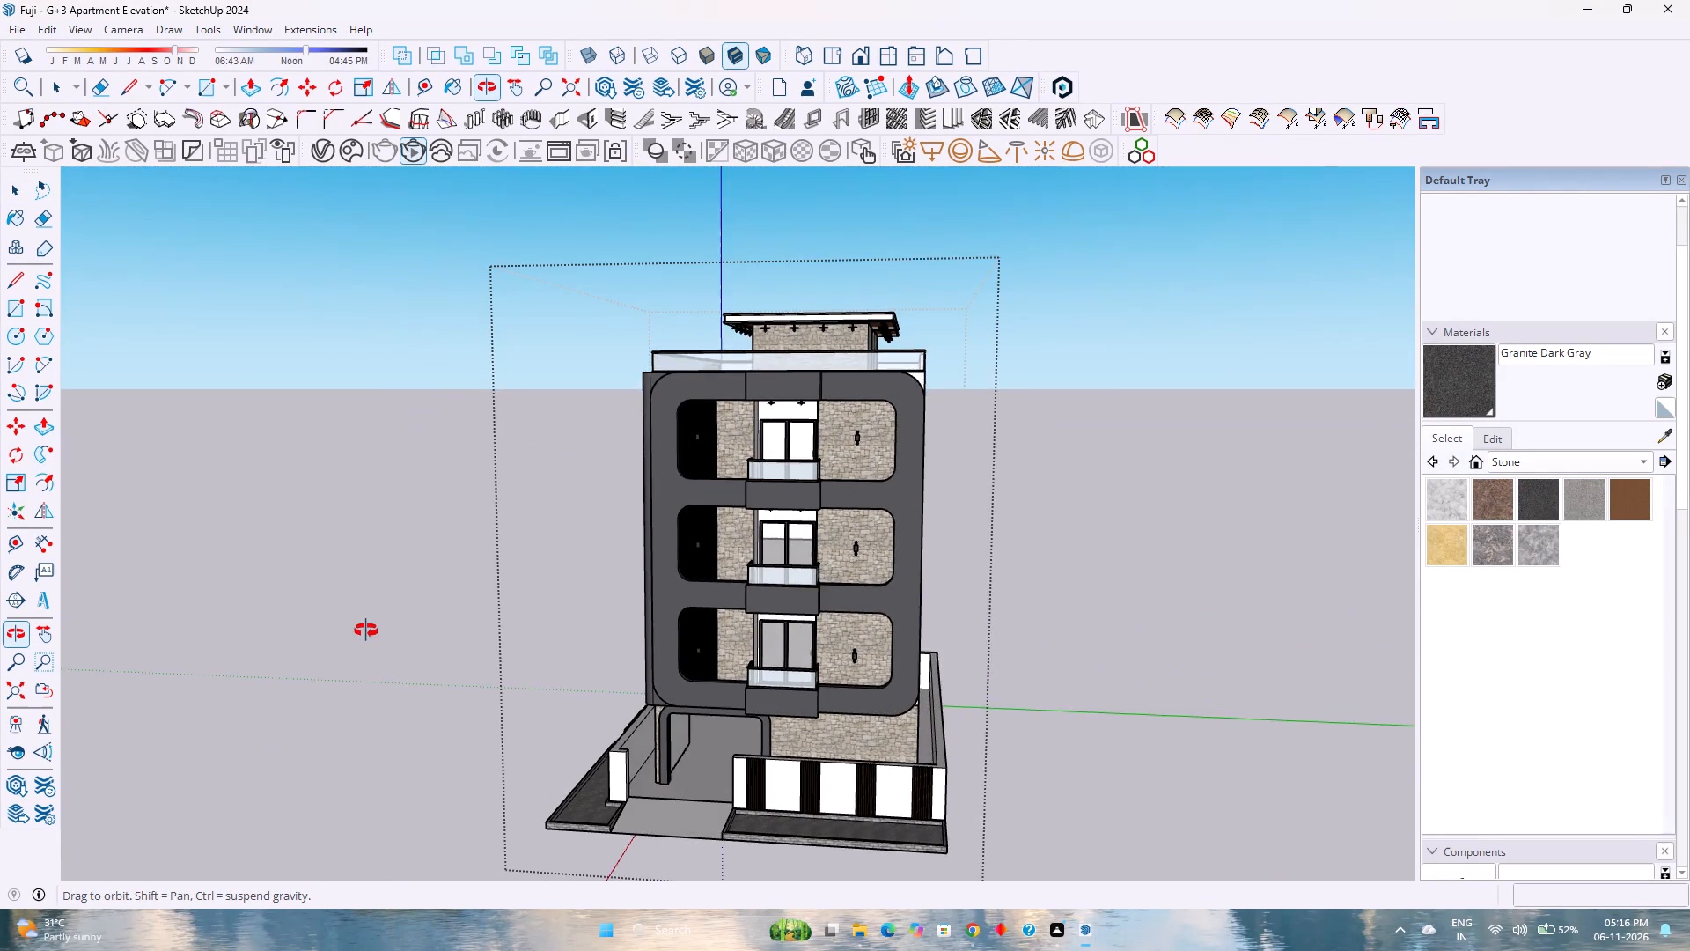
pyautogui.moveTo(366, 630); pyautogui.dragTo(842, 632, button='middle')
pyautogui.middleClick(842, 632)
pyautogui.middleClick(841, 632)
pyautogui.middleClick(841, 632)
pyautogui.scroll(3, 834, 629)
pyautogui.scroll(-8, 816, 625)
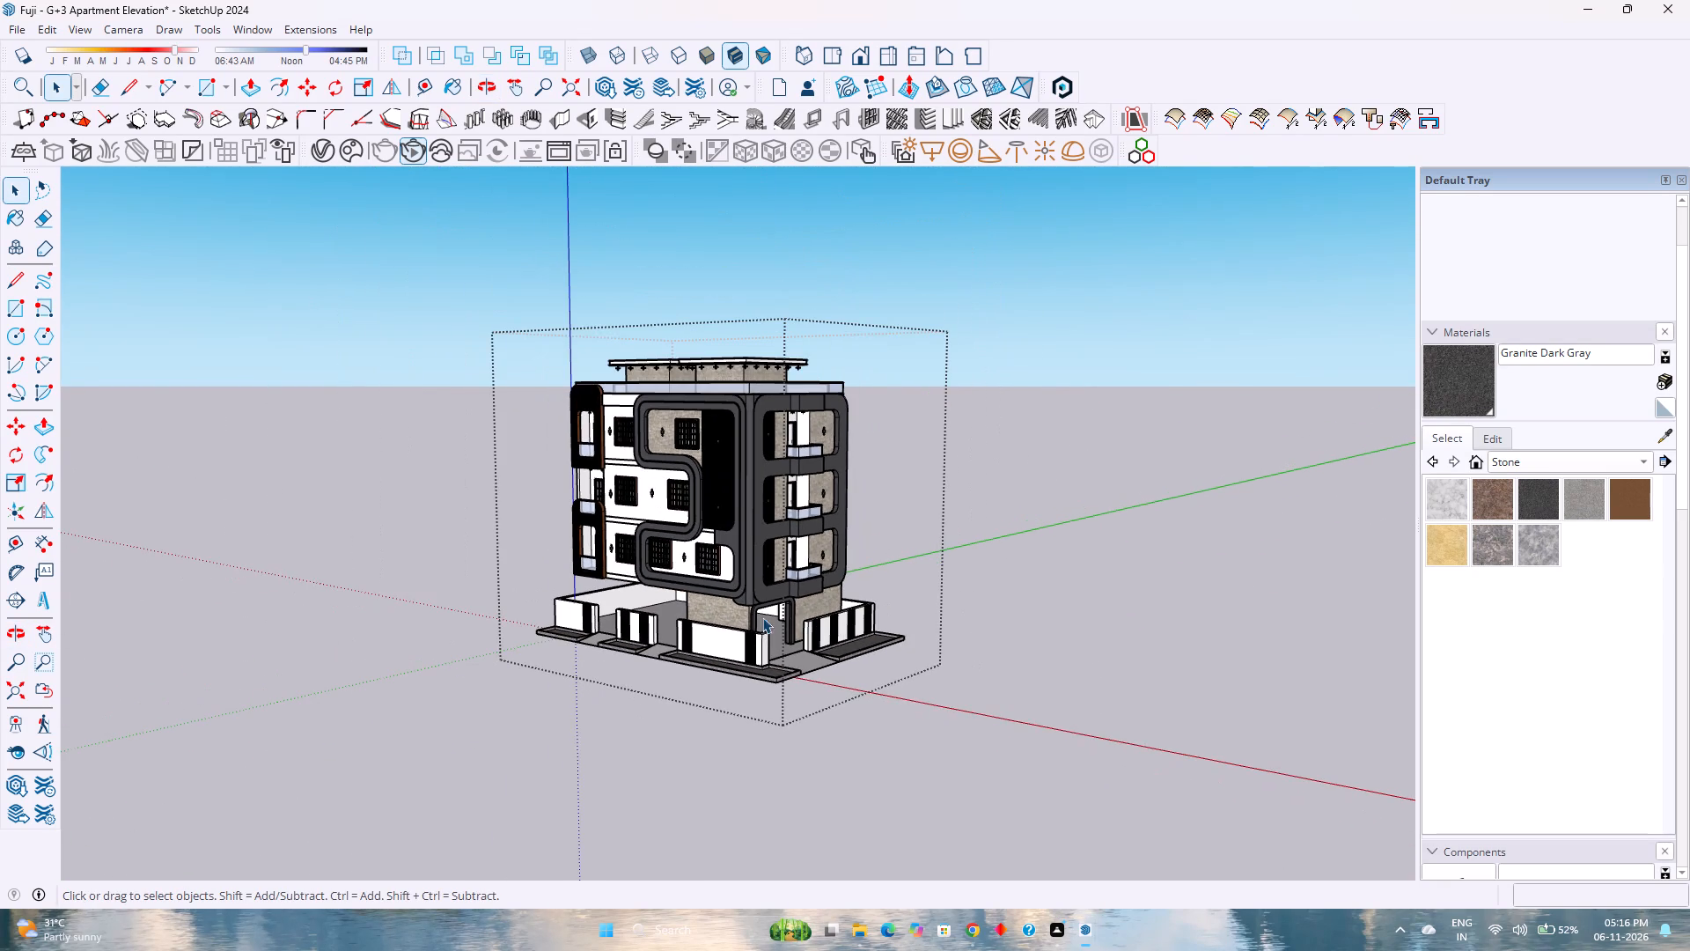
# Examine the whole building from the corner at raised and low viewpoints, covering the roof canopies, facades and compound wall.
pyautogui.scroll(7, 806, 461)
pyautogui.middleClick(757, 451)
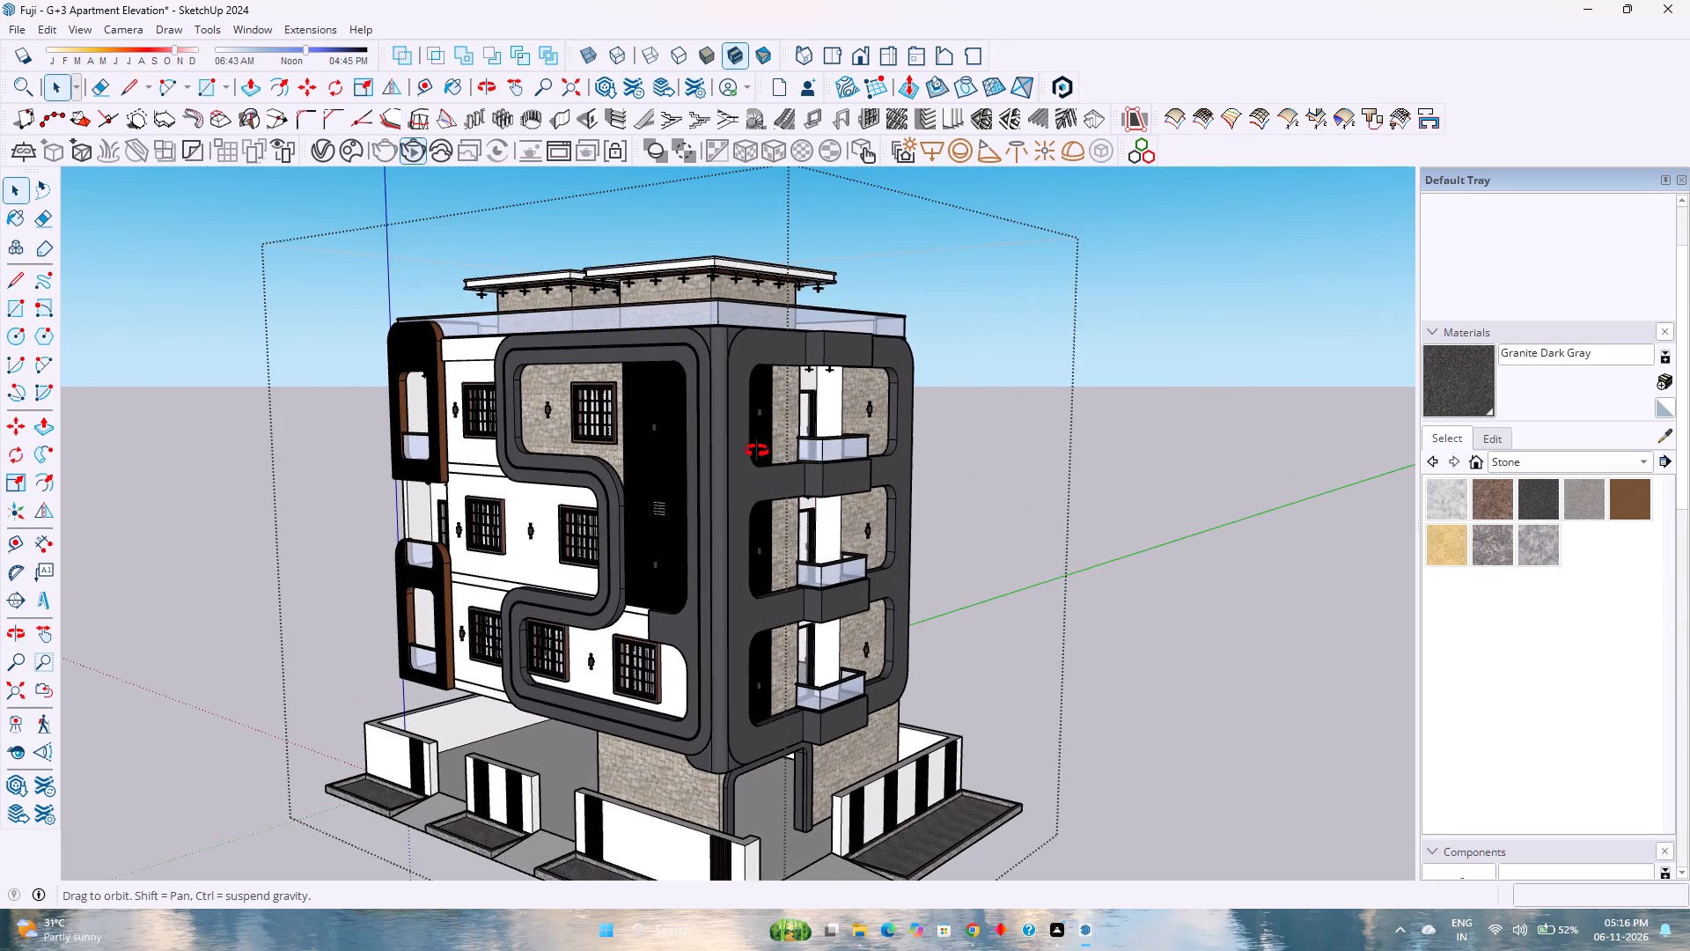
pyautogui.moveTo(760, 451); pyautogui.dragTo(814, 417, button='middle')
pyautogui.middleClick(814, 417)
pyautogui.scroll(-2, 814, 417)
pyautogui.moveTo(677, 792); pyautogui.dragTo(679, 754, button='middle')
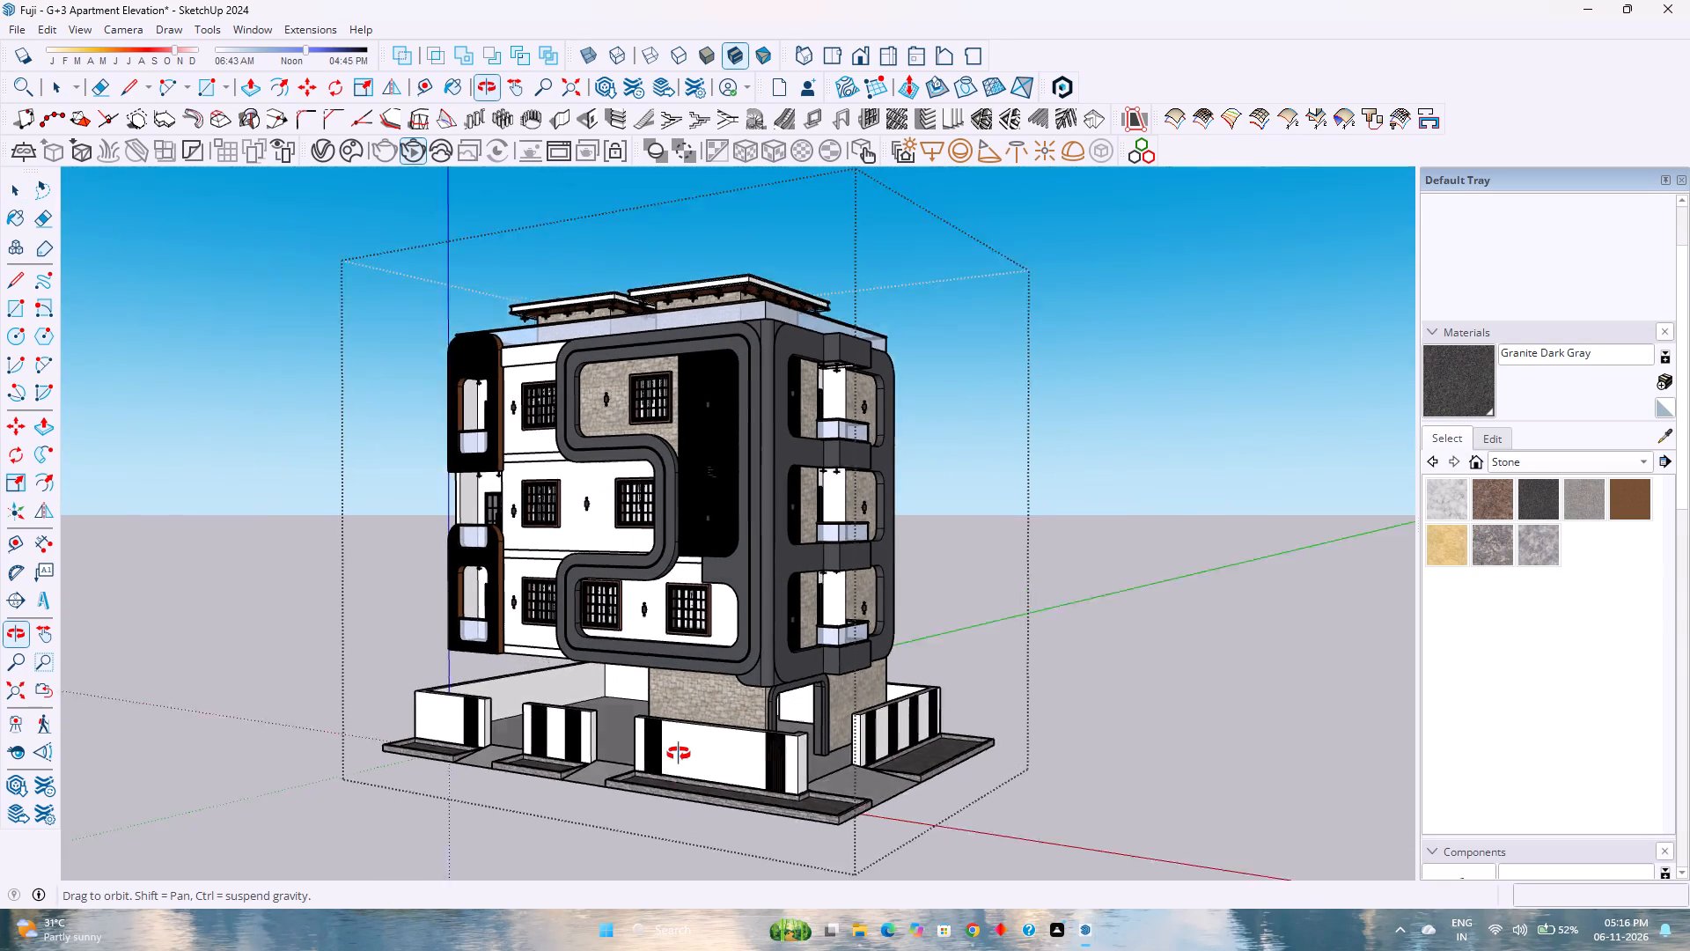
pyautogui.moveTo(679, 754); pyautogui.dragTo(680, 725, button='middle')
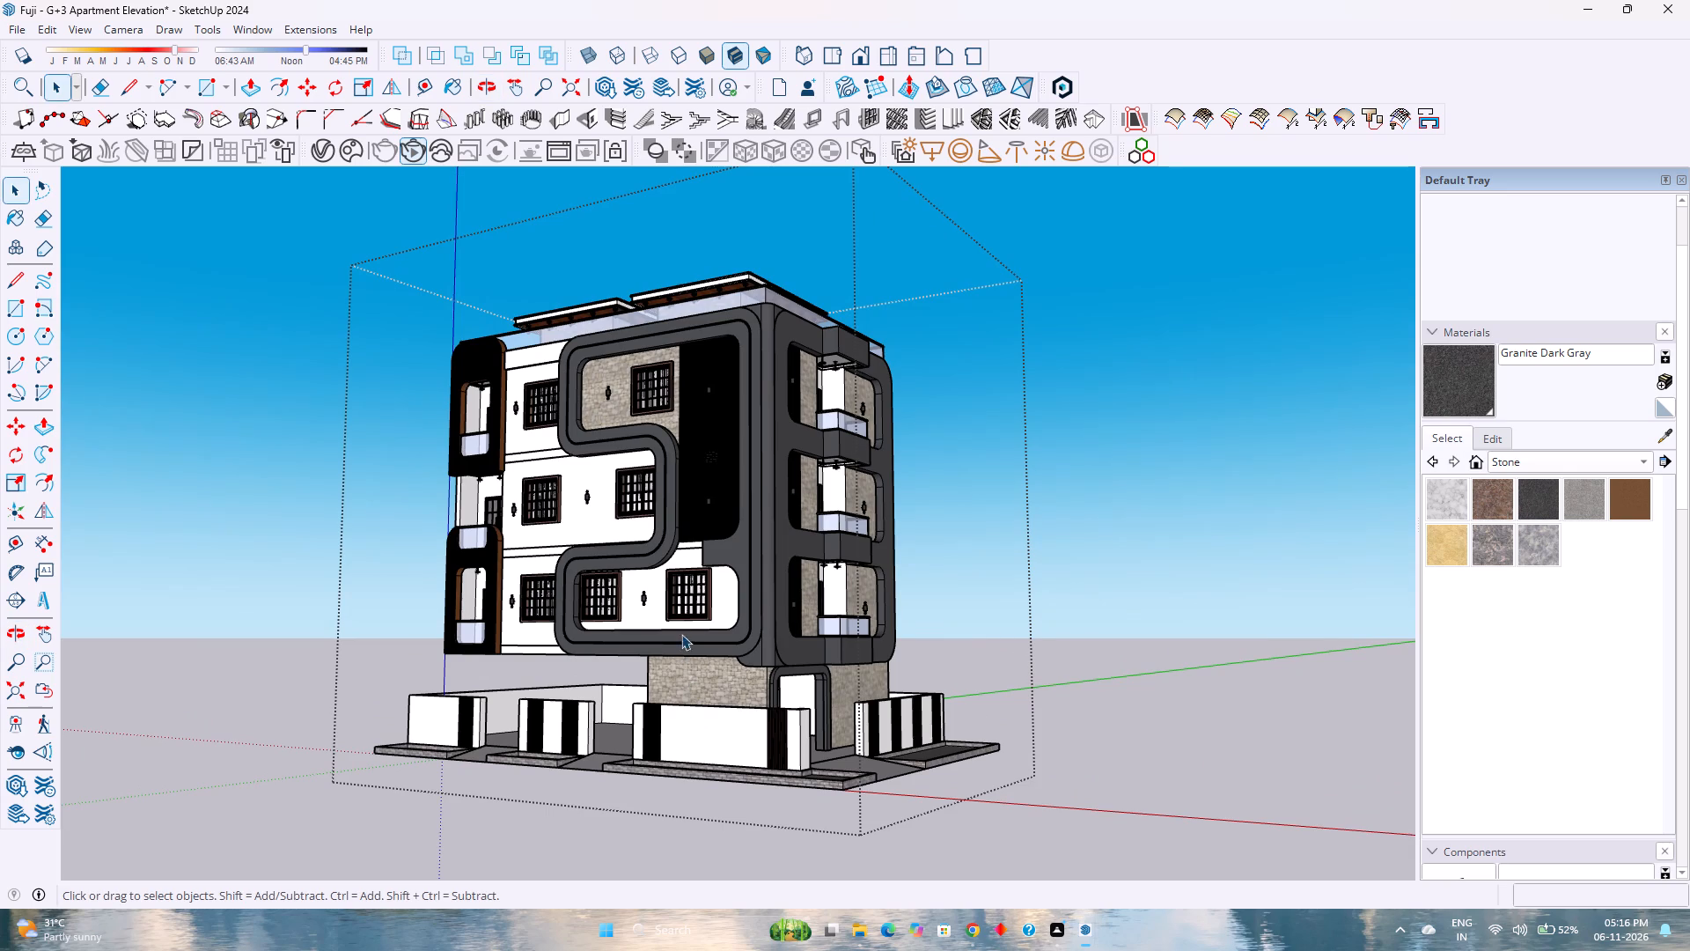
pyautogui.moveTo(681, 634); pyautogui.dragTo(684, 752, button='middle')
pyautogui.middleClick(740, 675)
pyautogui.moveTo(739, 675); pyautogui.dragTo(674, 667, button='middle')
pyautogui.middleClick(674, 667)
pyautogui.middleClick(674, 666)
pyautogui.scroll(-10, 674, 651)
pyautogui.scroll(4, 791, 372)
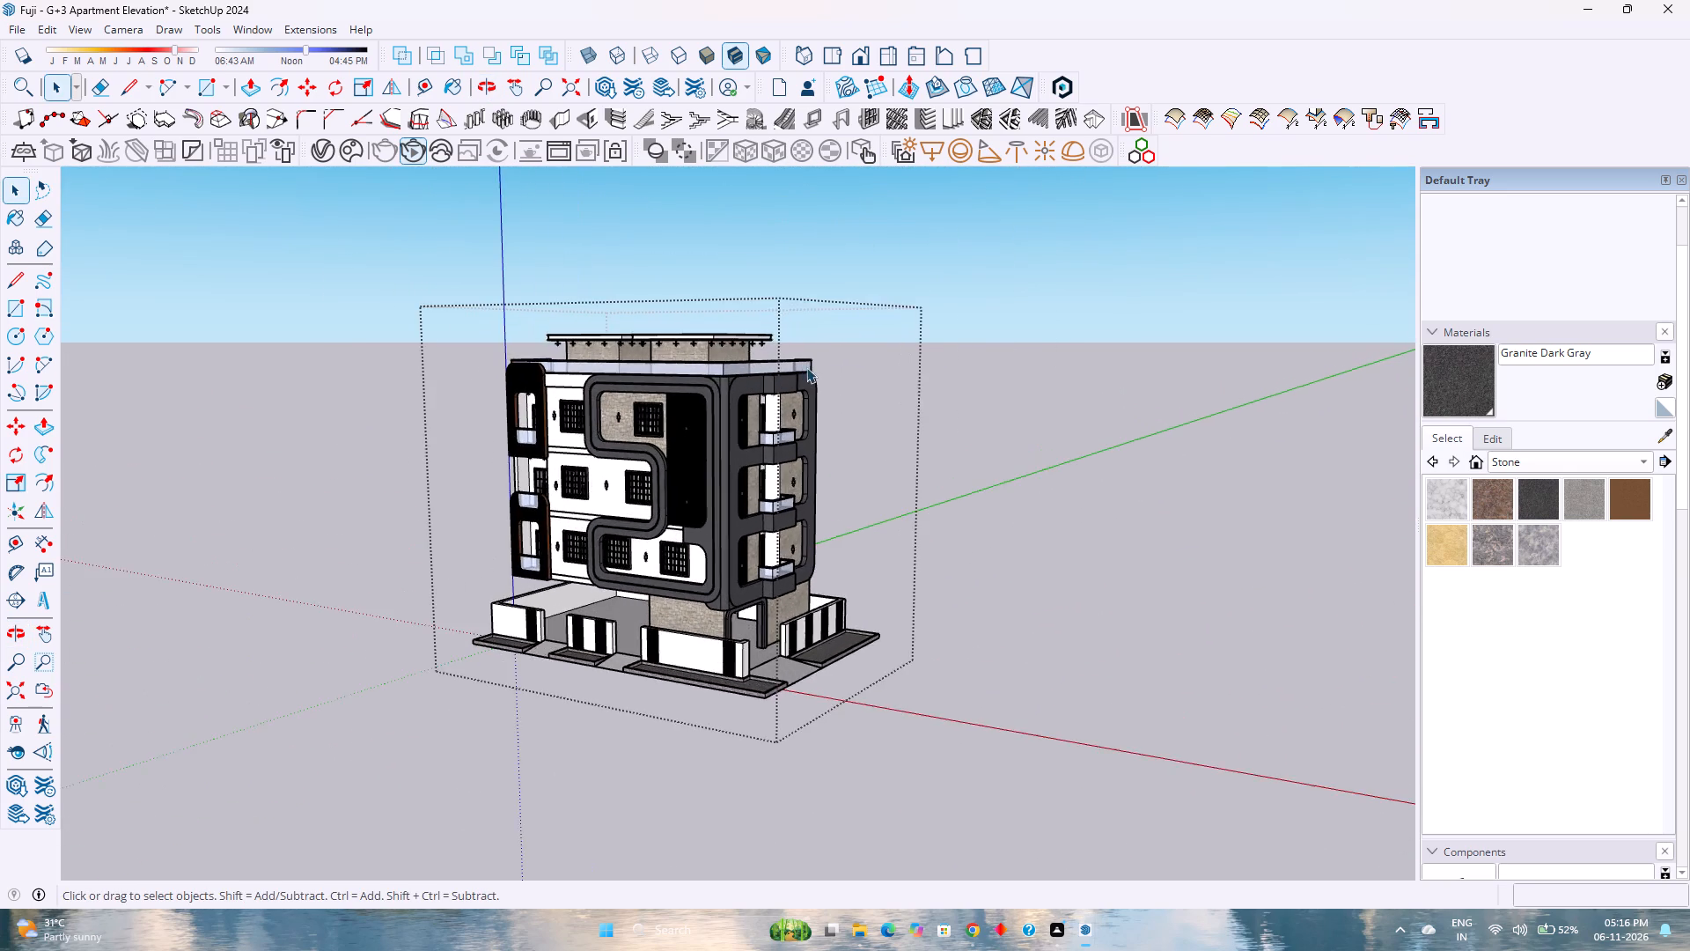
pyautogui.scroll(3, 806, 367)
pyautogui.moveTo(724, 522); pyautogui.dragTo(752, 459, button='middle')
pyautogui.middleClick(752, 459)
pyautogui.scroll(-2, 752, 444)
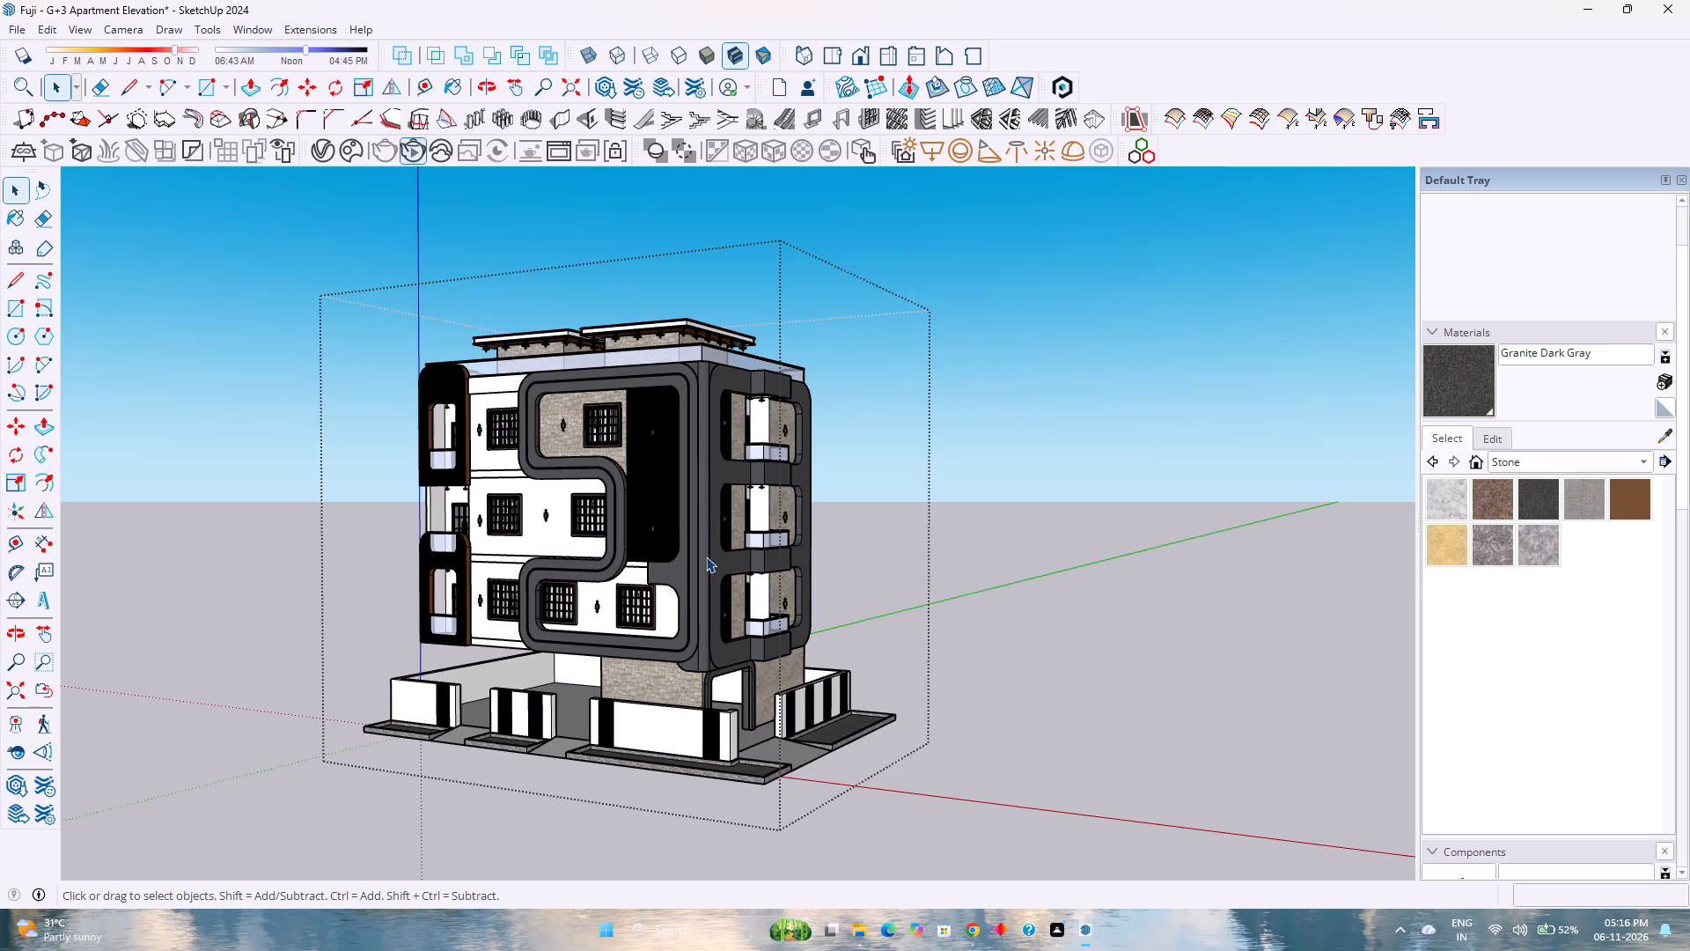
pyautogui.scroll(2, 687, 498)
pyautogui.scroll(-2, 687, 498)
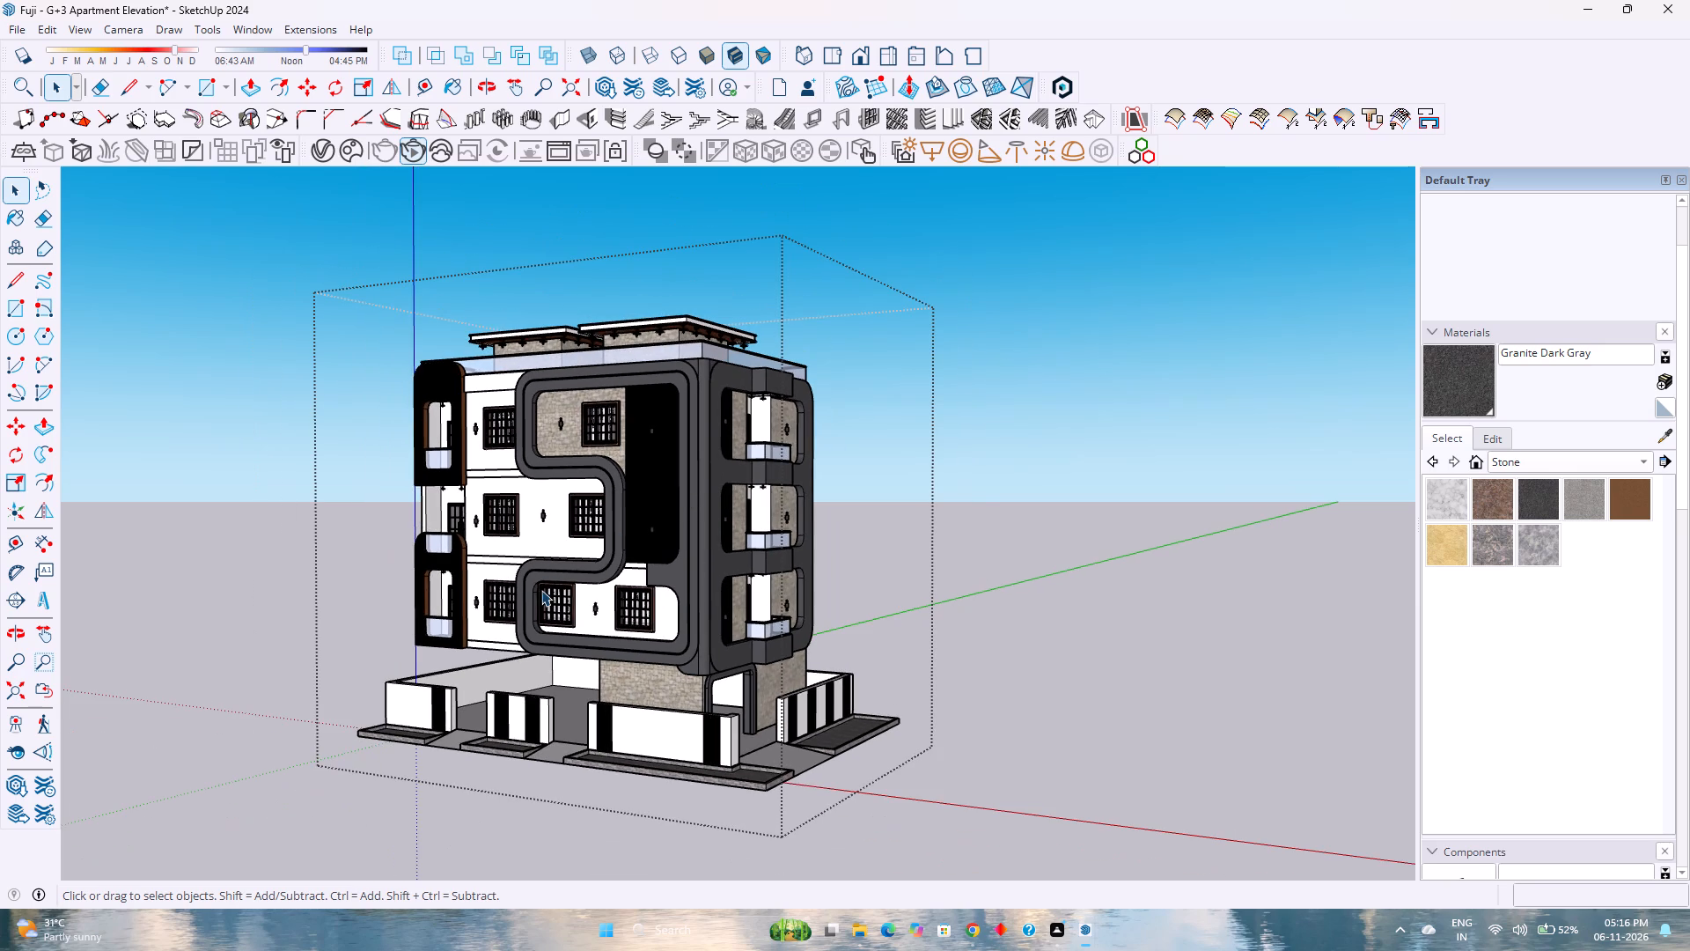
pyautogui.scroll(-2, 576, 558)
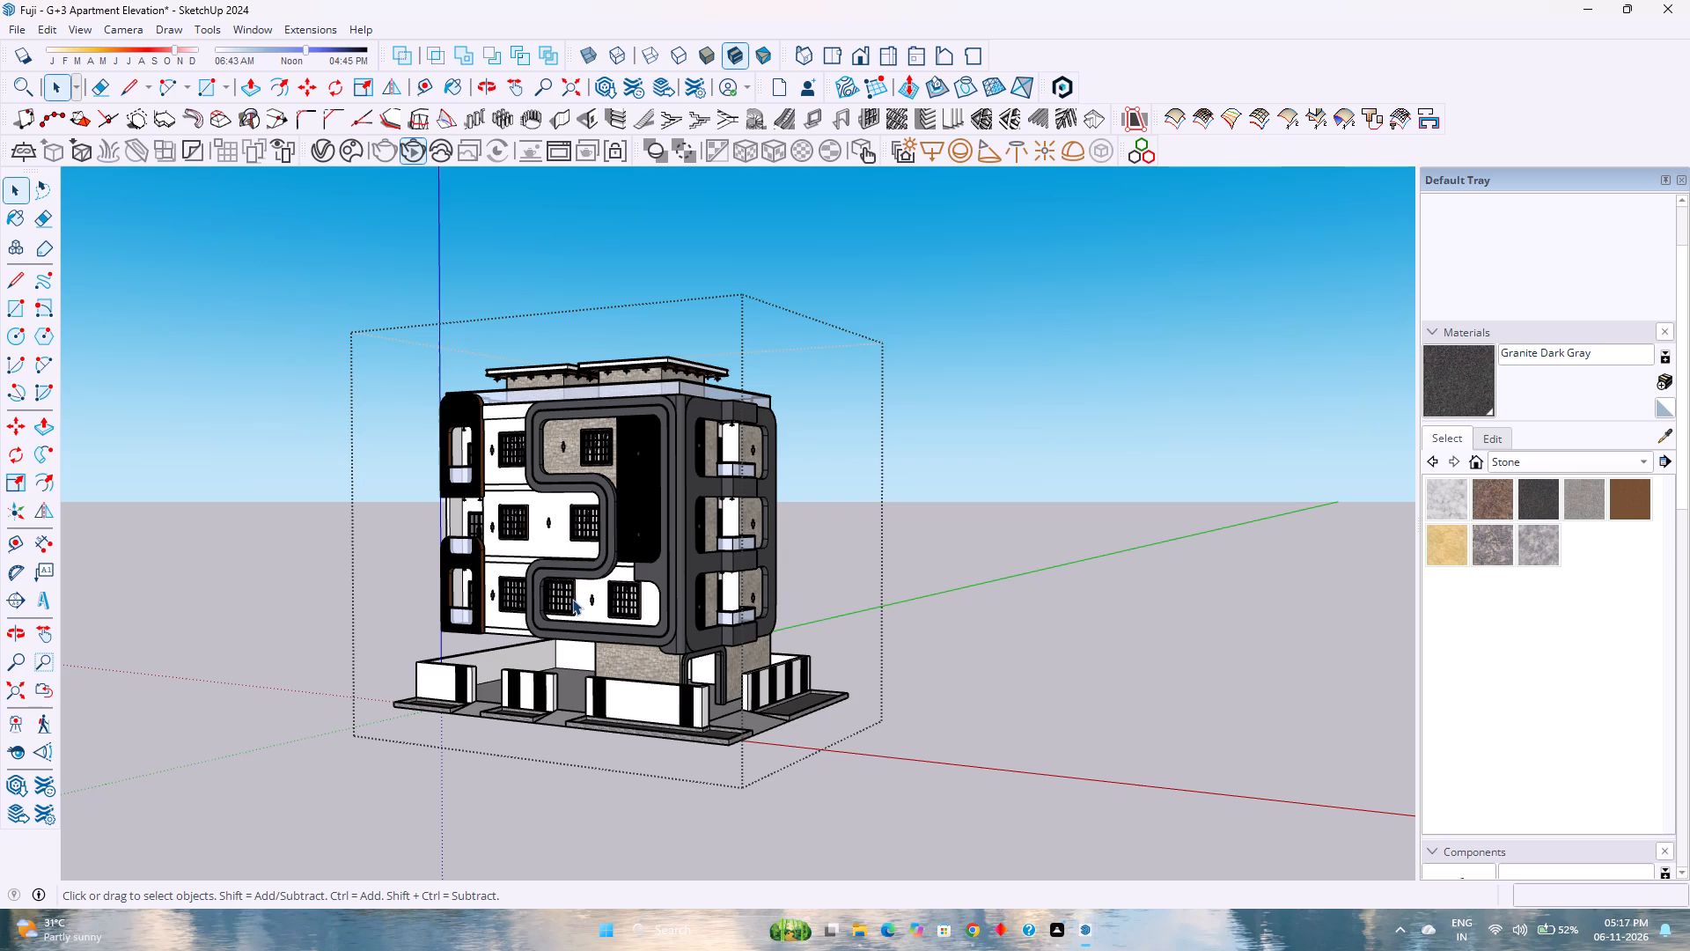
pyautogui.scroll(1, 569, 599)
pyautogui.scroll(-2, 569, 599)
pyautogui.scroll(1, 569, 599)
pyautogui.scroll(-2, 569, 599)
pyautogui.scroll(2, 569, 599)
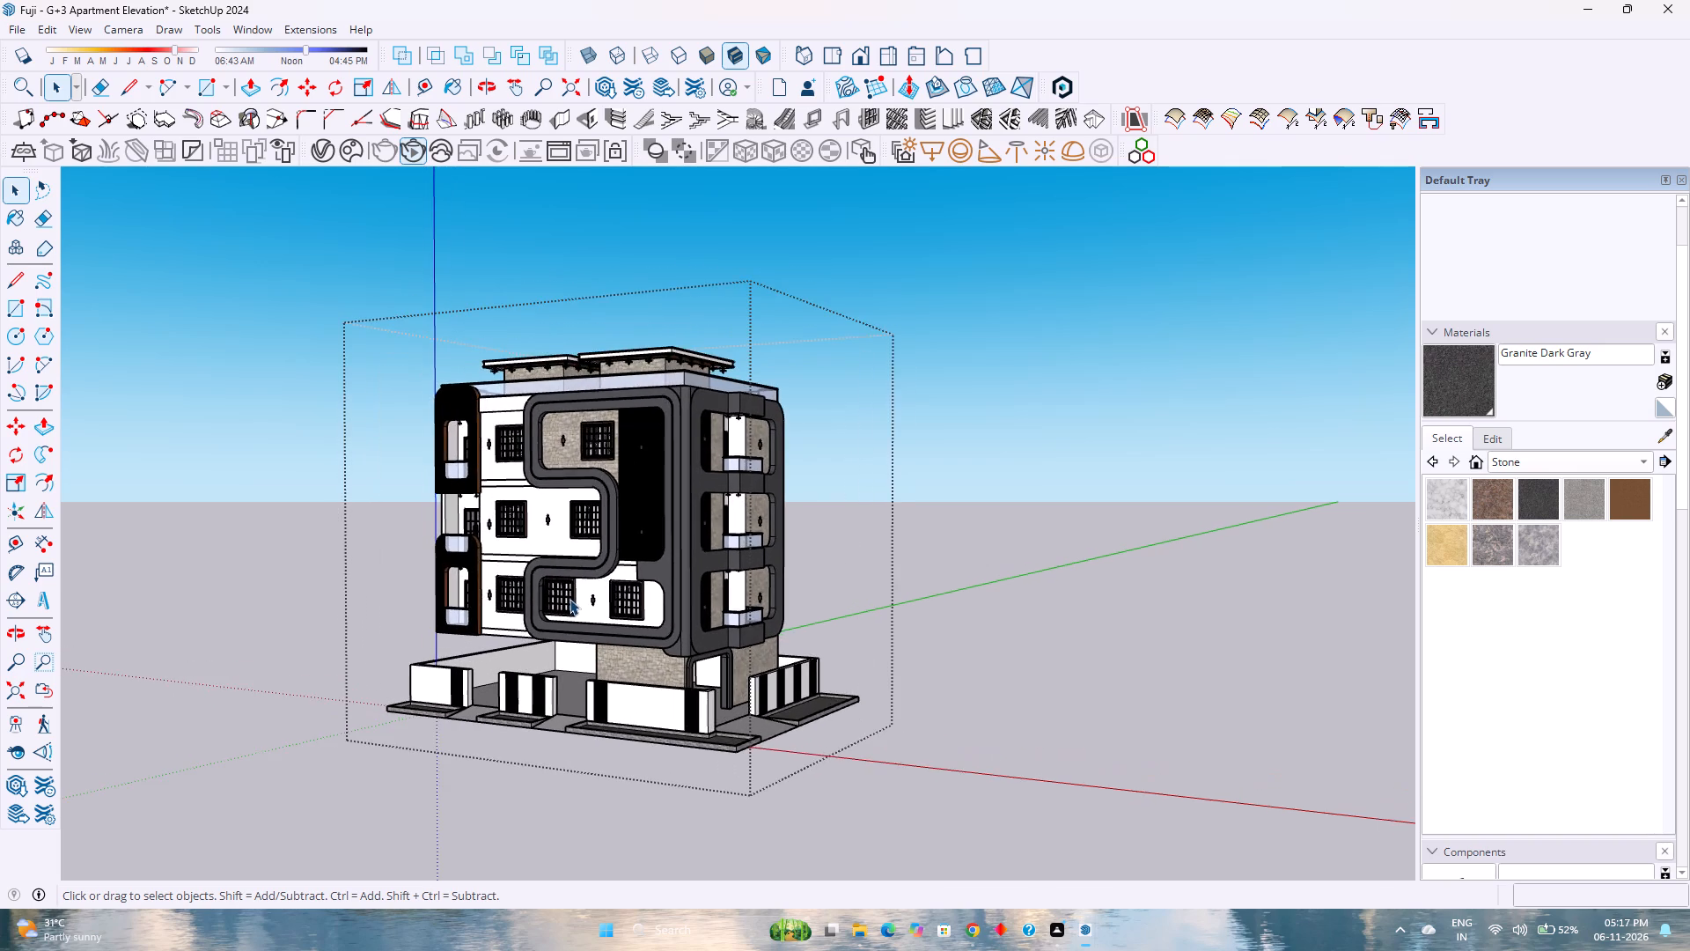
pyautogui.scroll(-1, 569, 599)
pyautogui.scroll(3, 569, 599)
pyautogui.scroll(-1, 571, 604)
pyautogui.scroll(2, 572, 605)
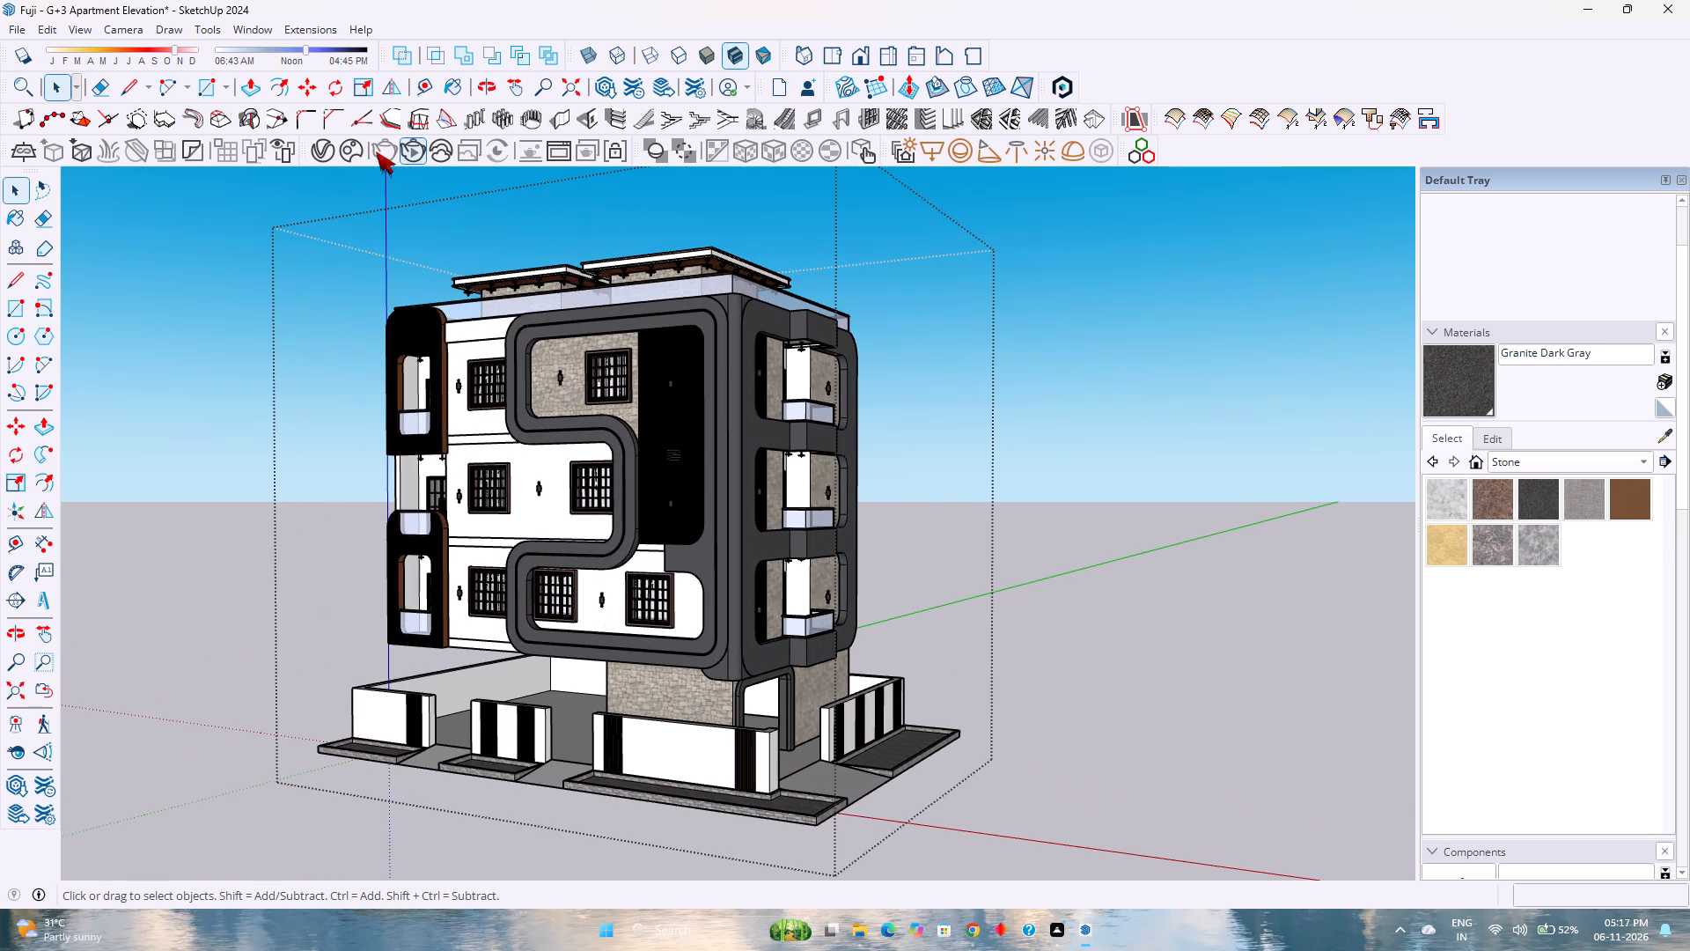
# Search 3D Warehouse for "gate" models, replacing the earlier wall lights search.
pyautogui.click(261, 36)
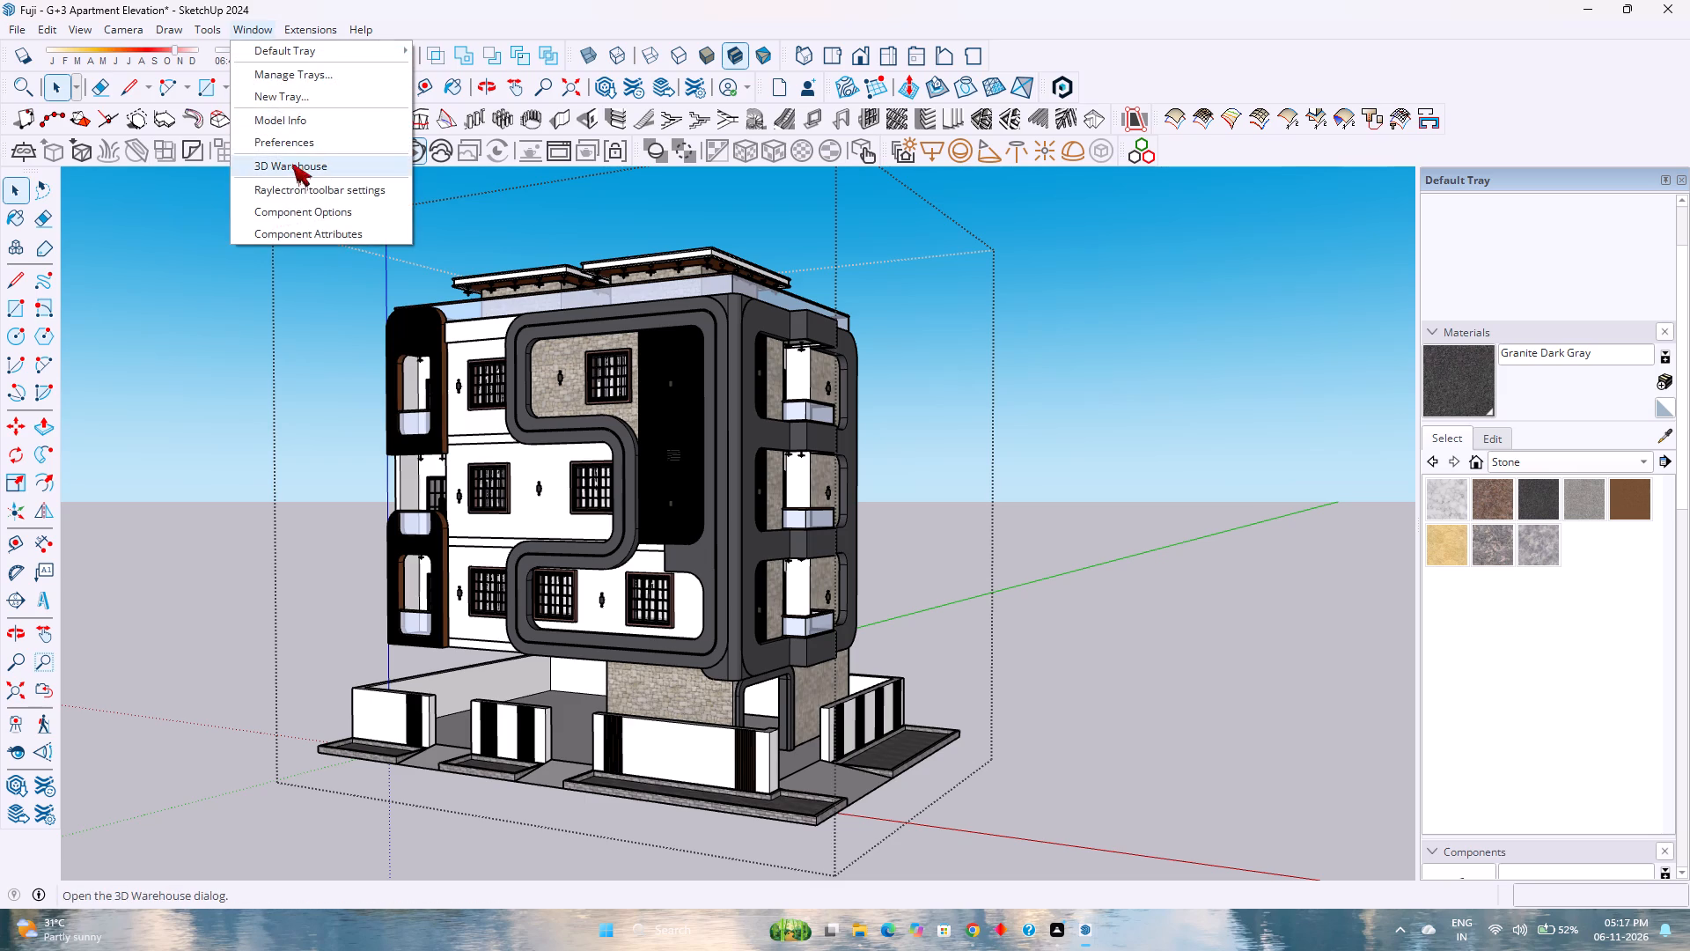
pyautogui.click(292, 164)
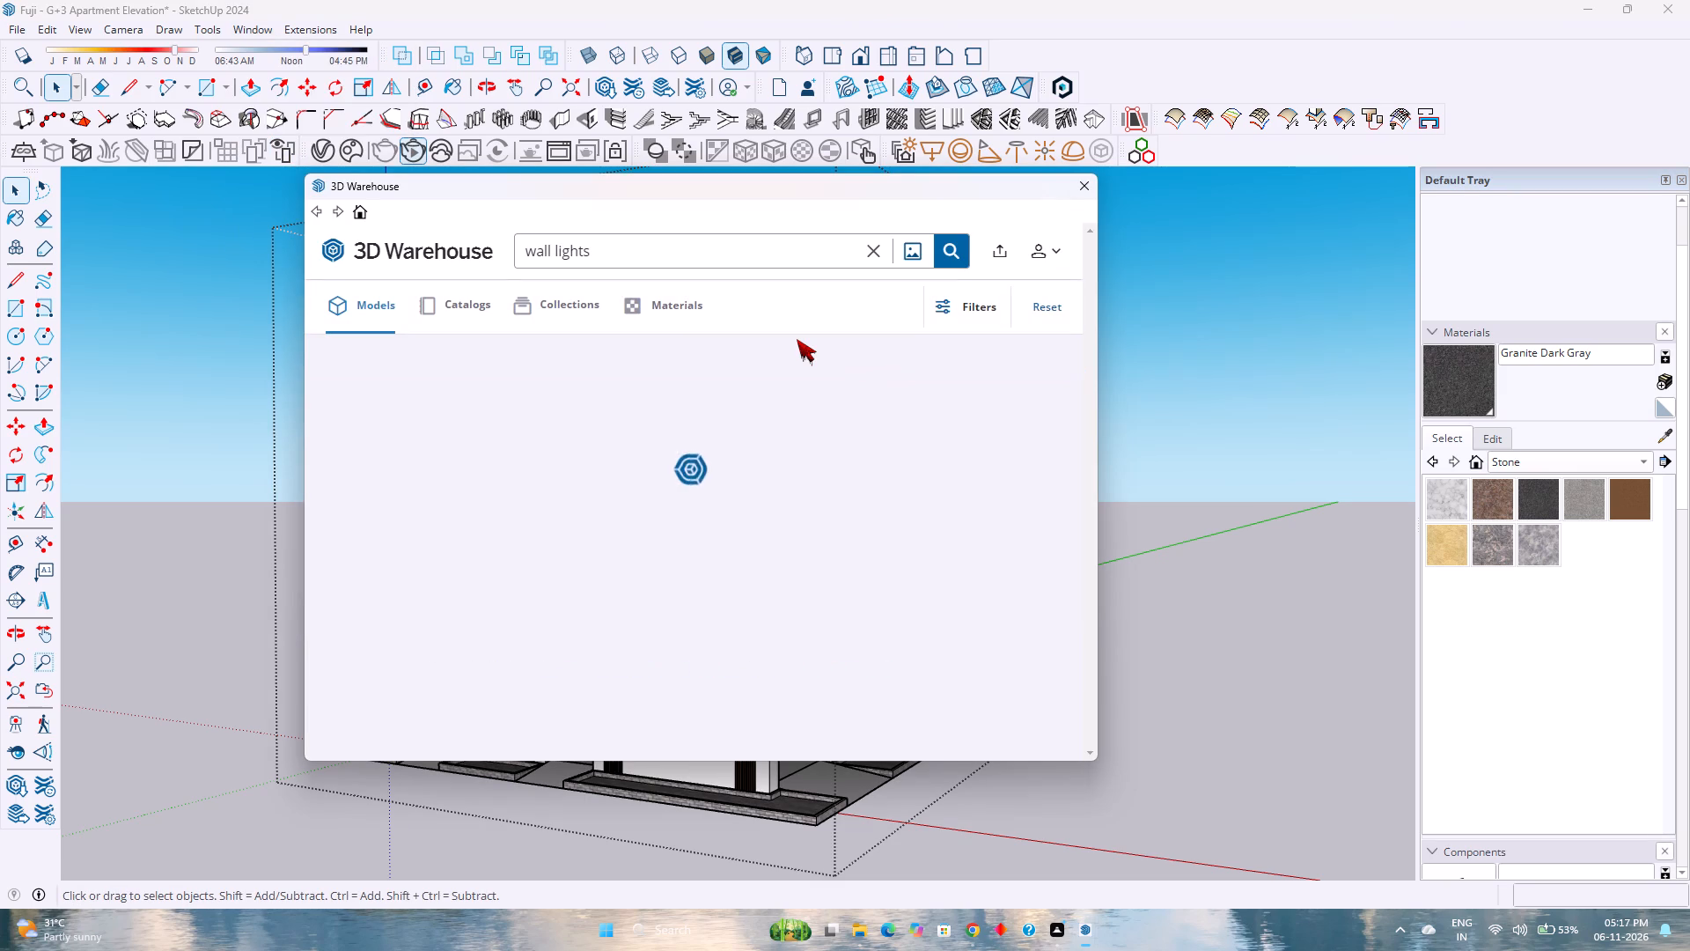
pyautogui.click(876, 252)
pyautogui.click(805, 261)
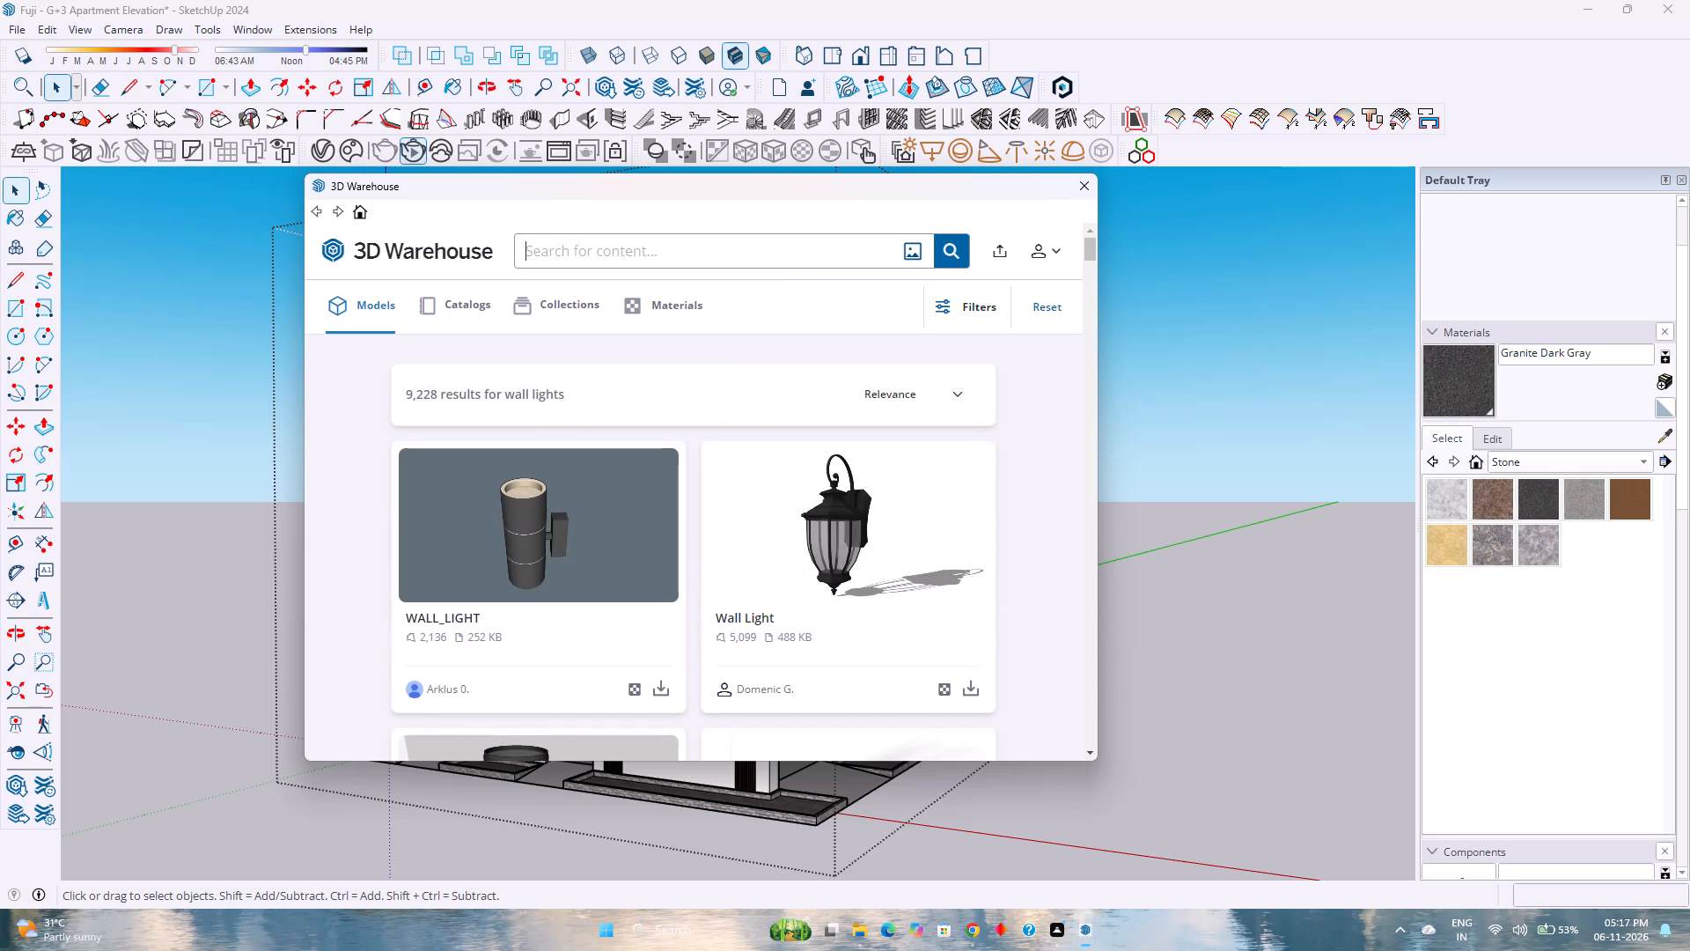
pyautogui.write('gate')
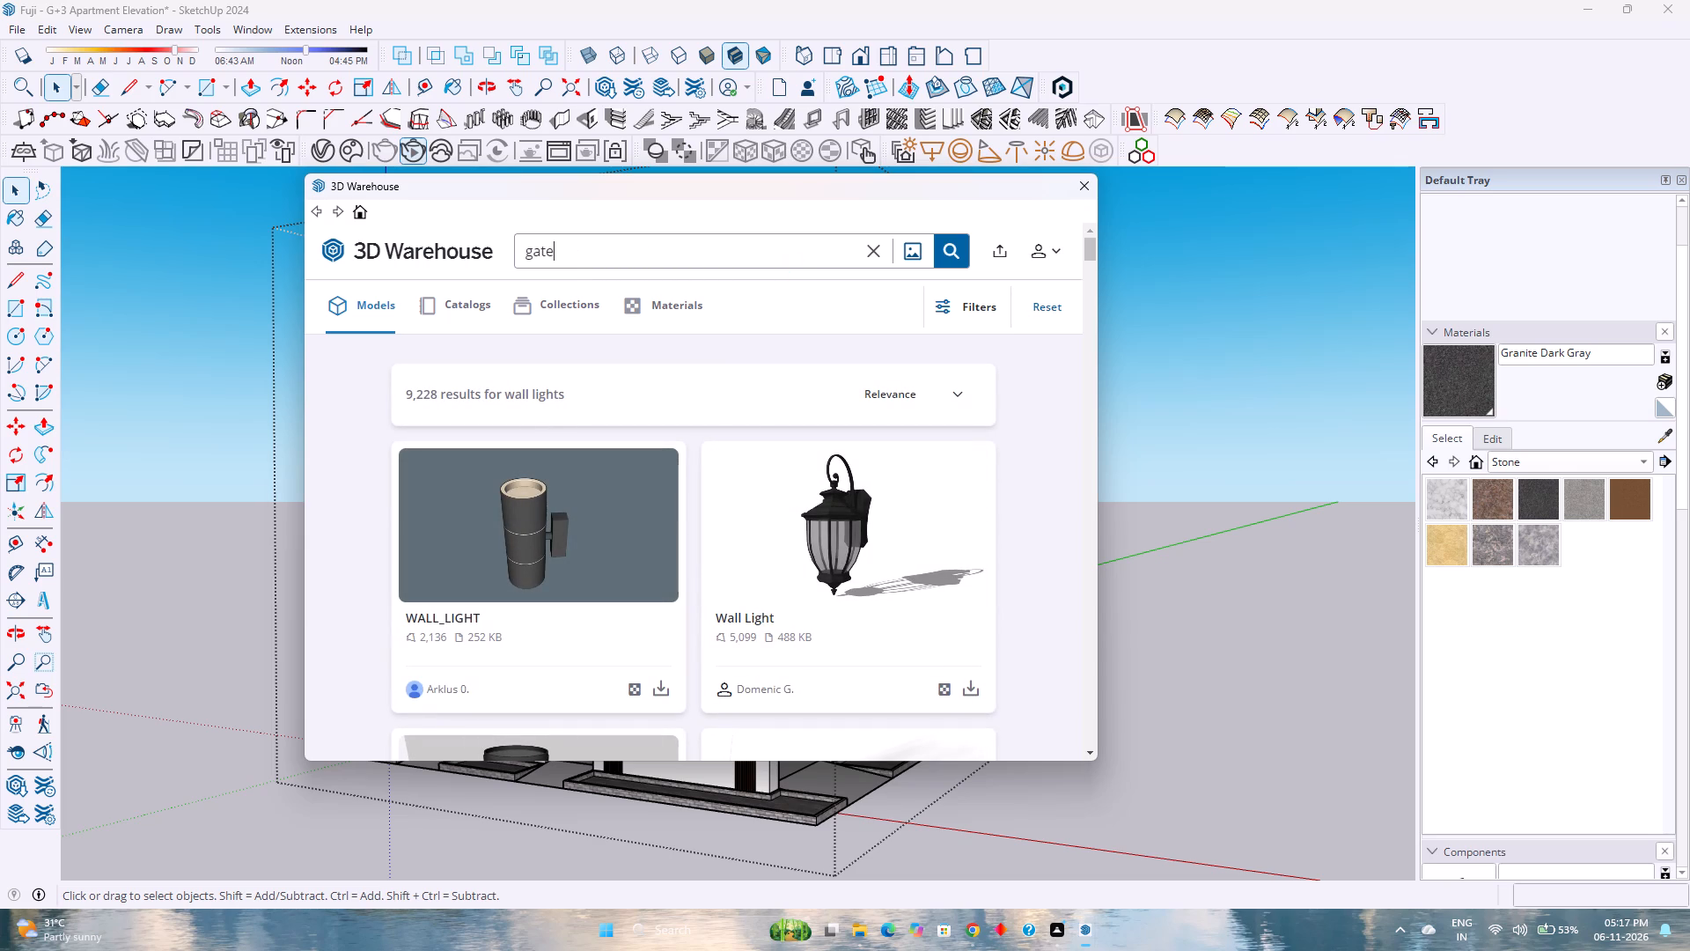
pyautogui.press('Return')
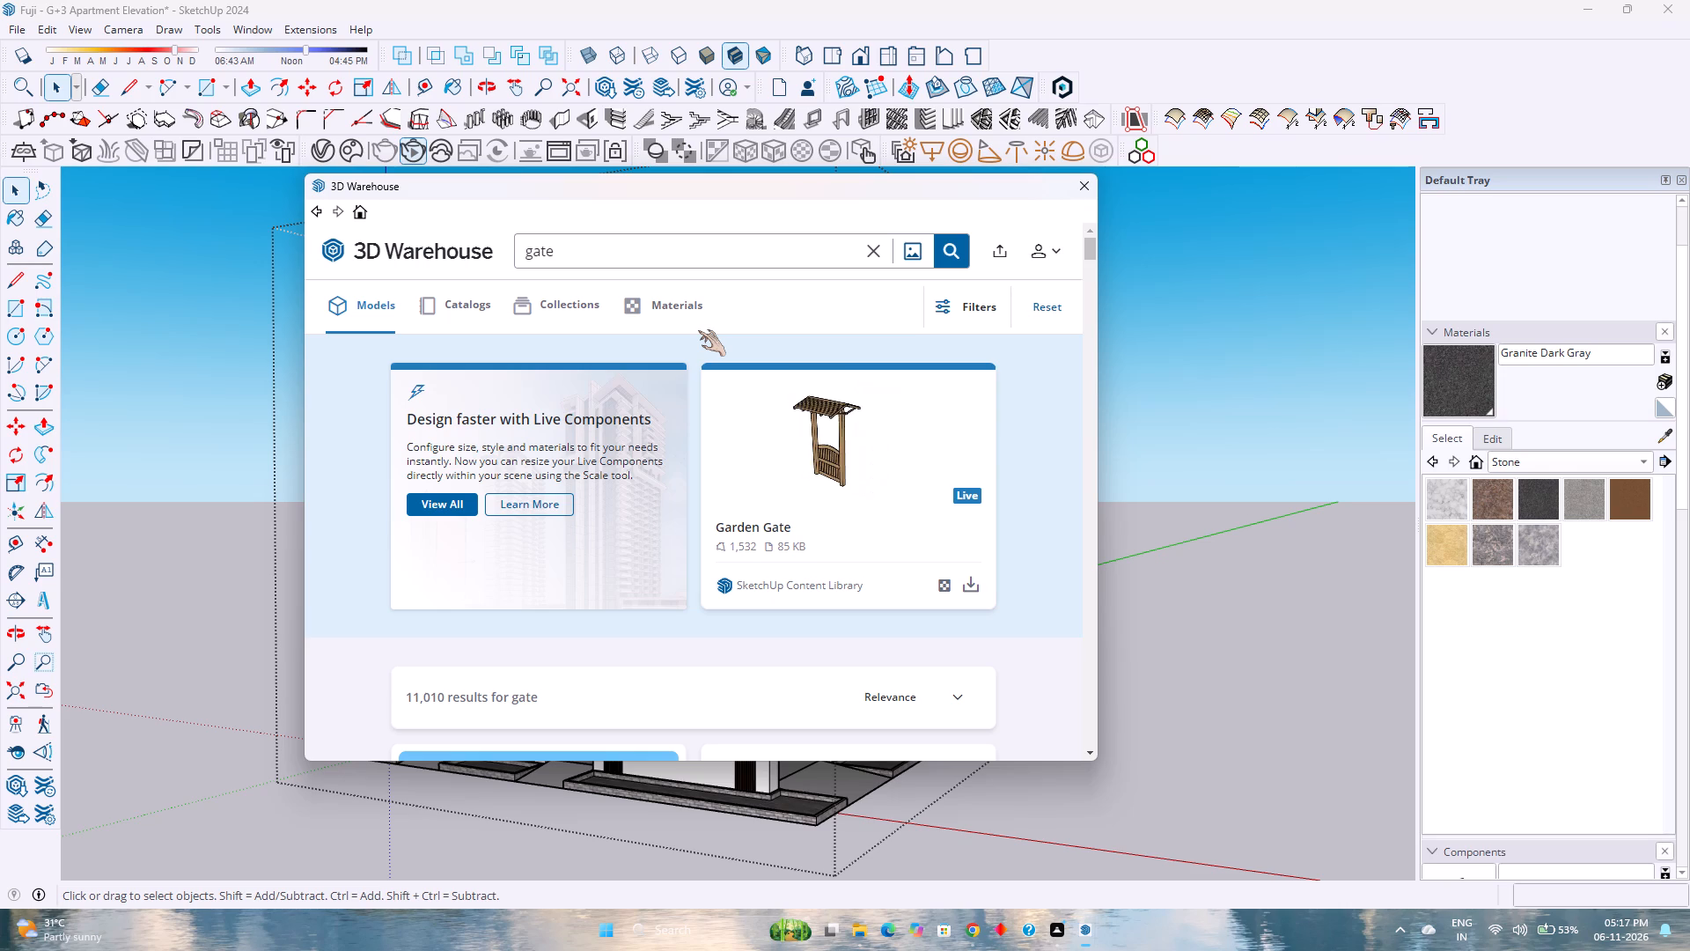
# Browse the gate search results, comparing the model designs for one that suits the openings in the compound wall.
pyautogui.scroll(-2, 641, 372)
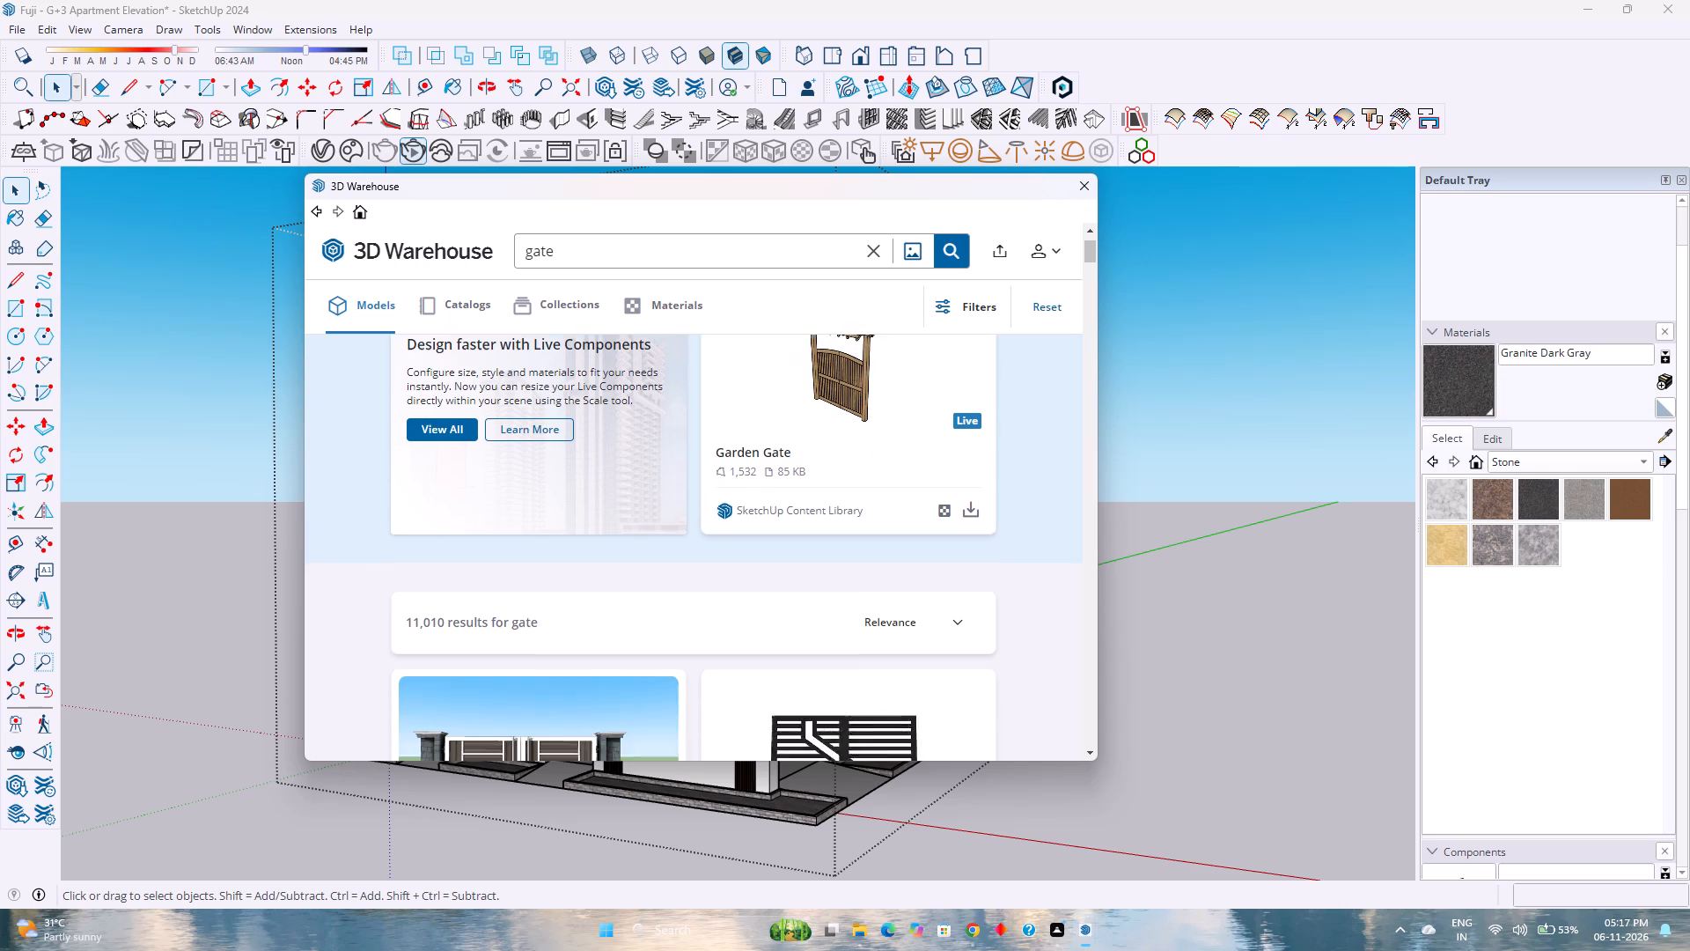
pyautogui.scroll(1, 636, 372)
pyautogui.scroll(-3, 635, 373)
pyautogui.scroll(-4, 624, 537)
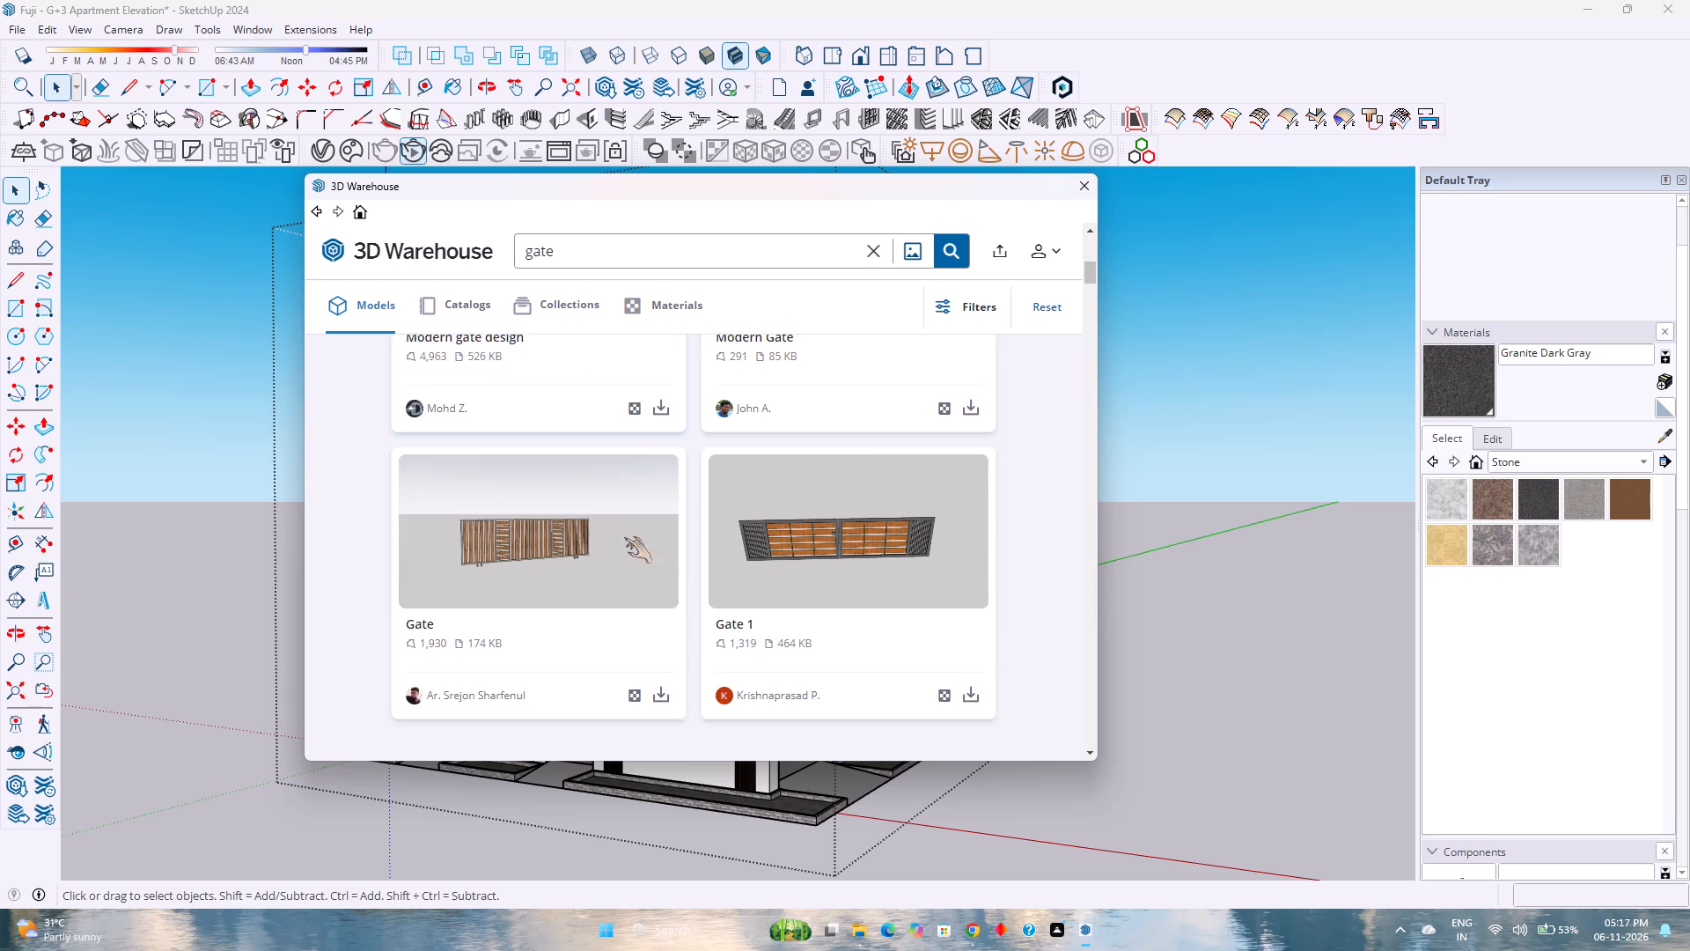
pyautogui.scroll(-2, 624, 537)
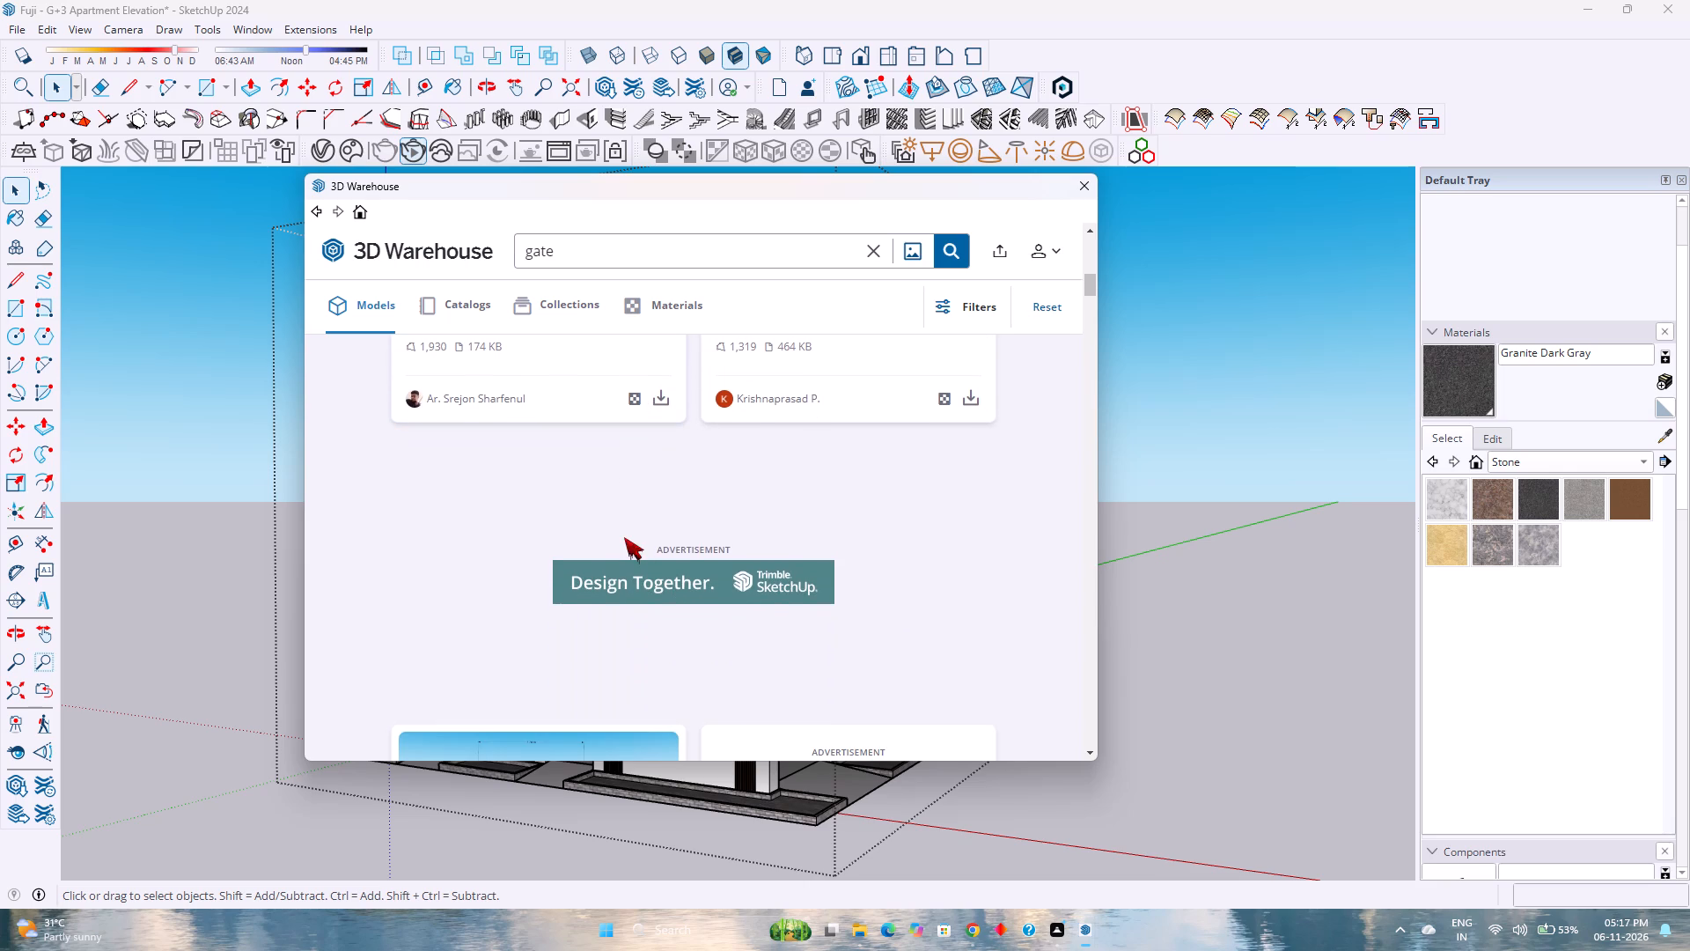
pyautogui.scroll(-3, 624, 537)
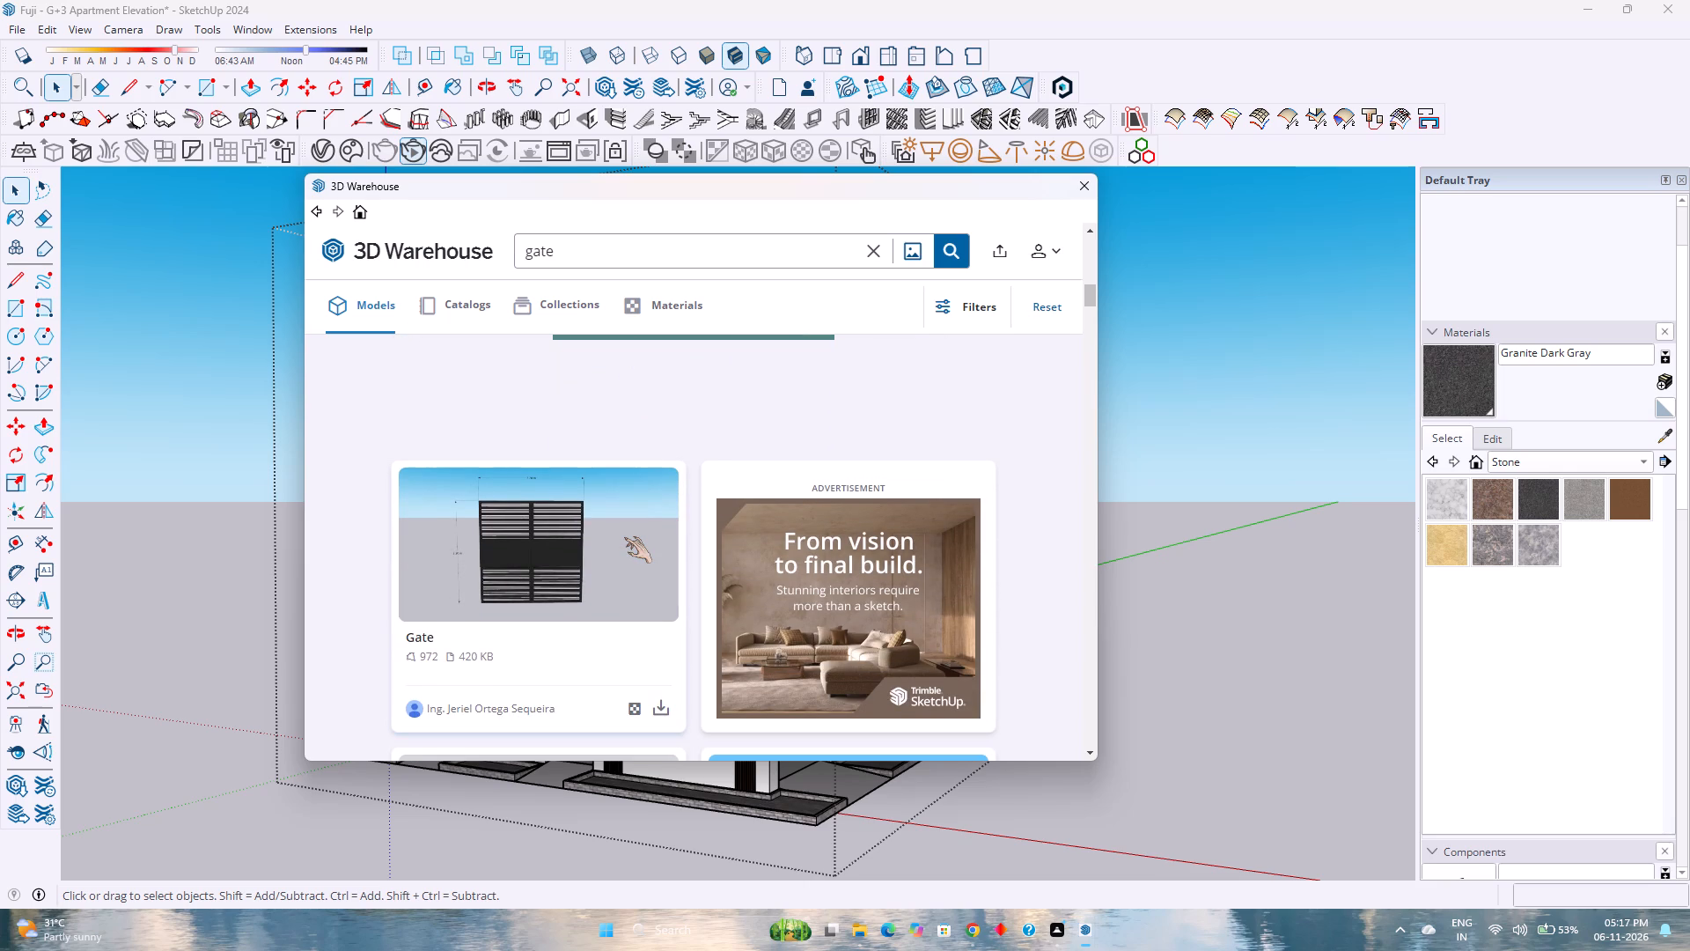
pyautogui.scroll(-3, 624, 537)
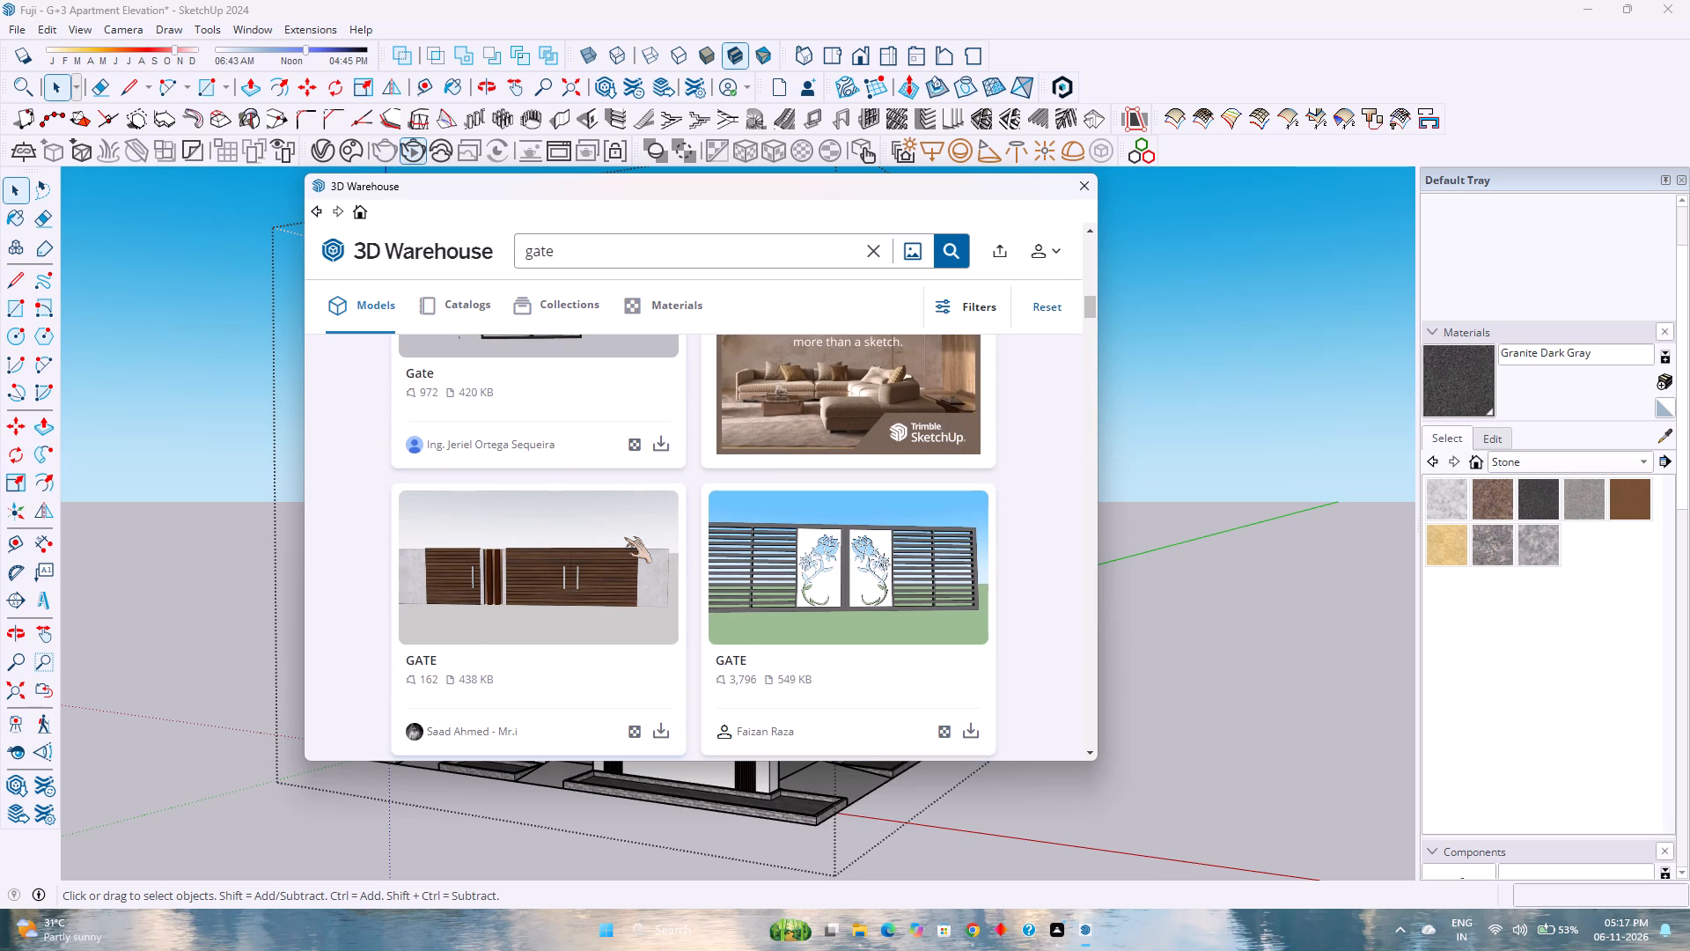
pyautogui.scroll(3, 624, 537)
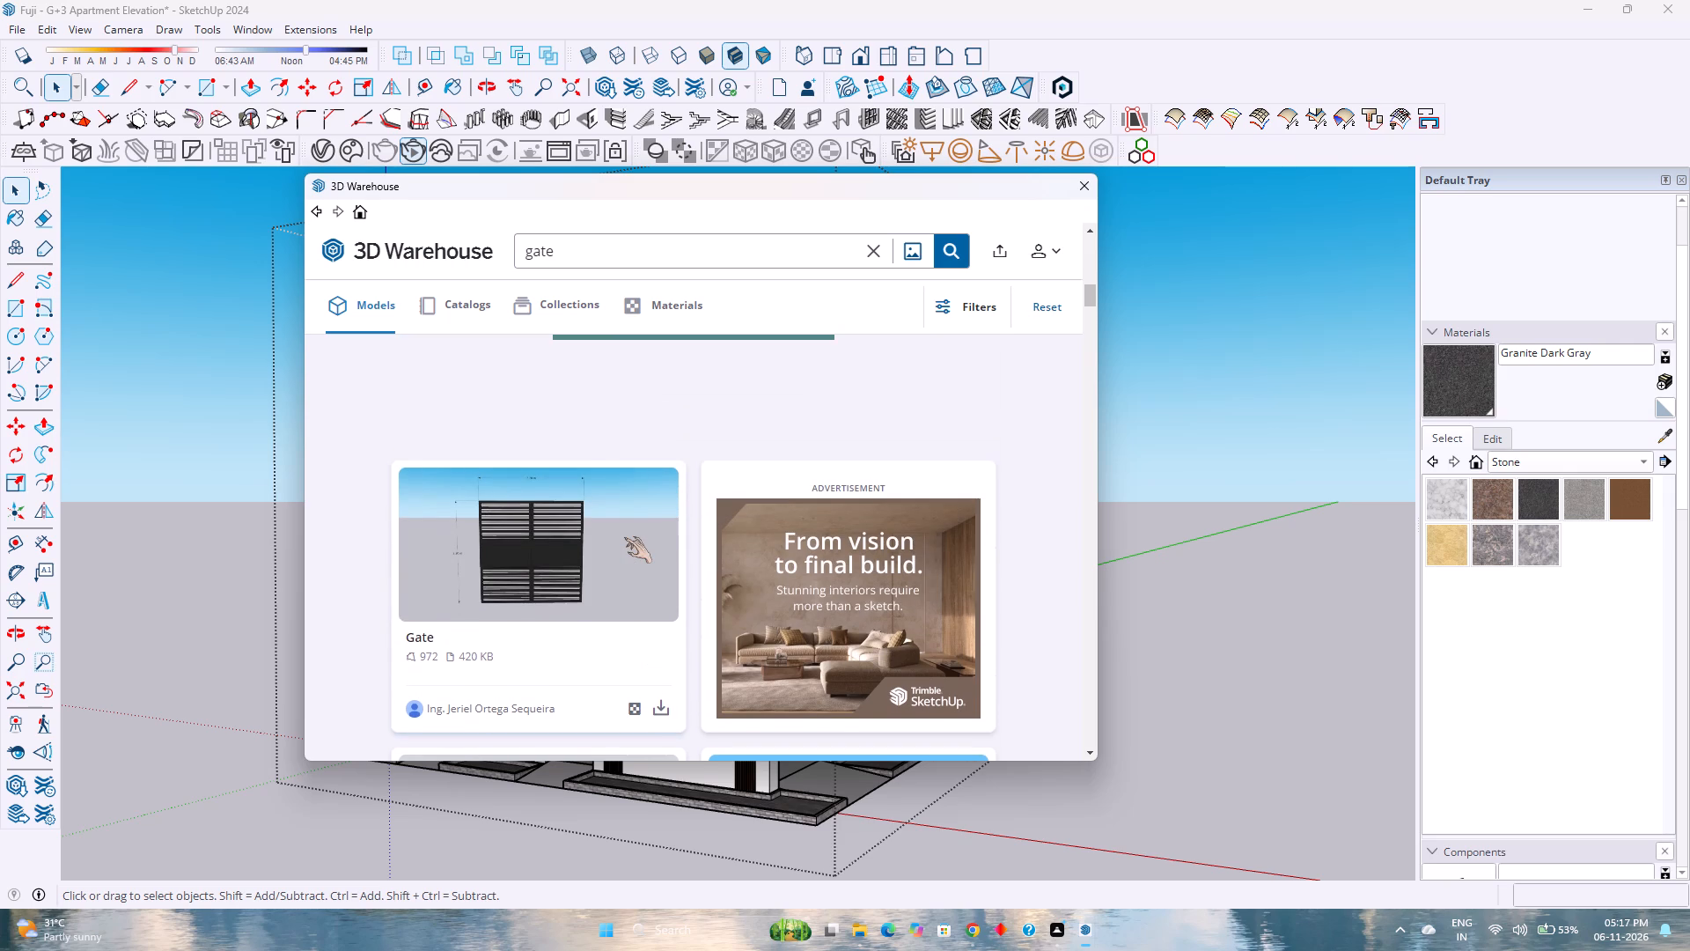
pyautogui.scroll(-5, 624, 537)
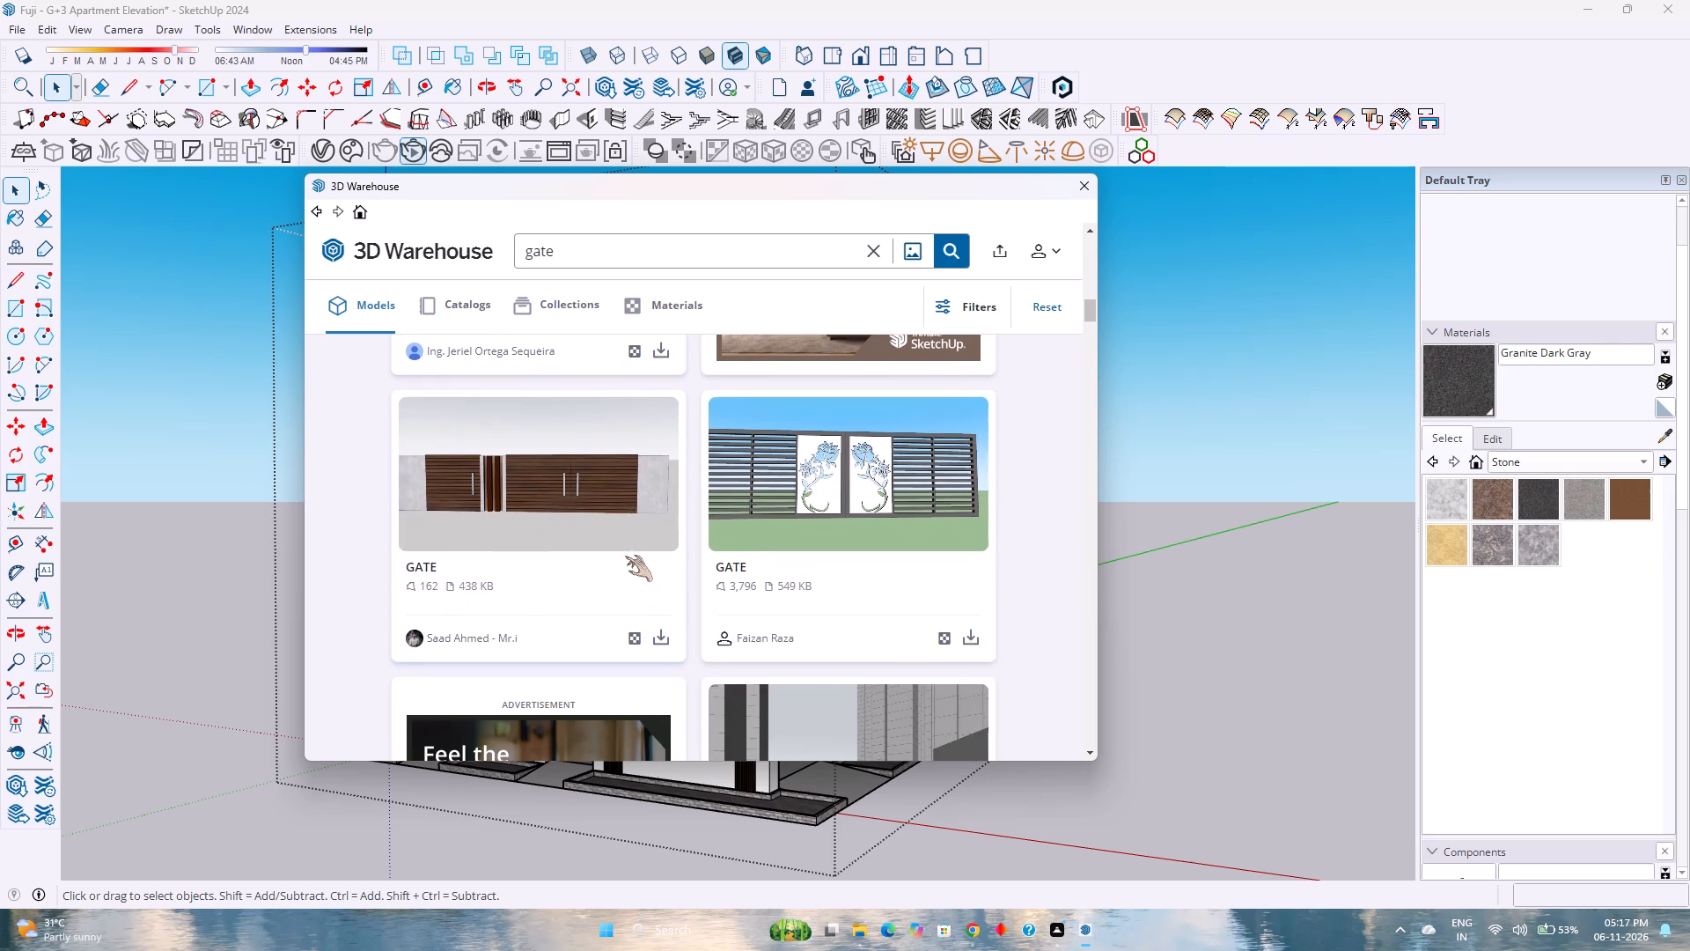
pyautogui.scroll(-15, 625, 556)
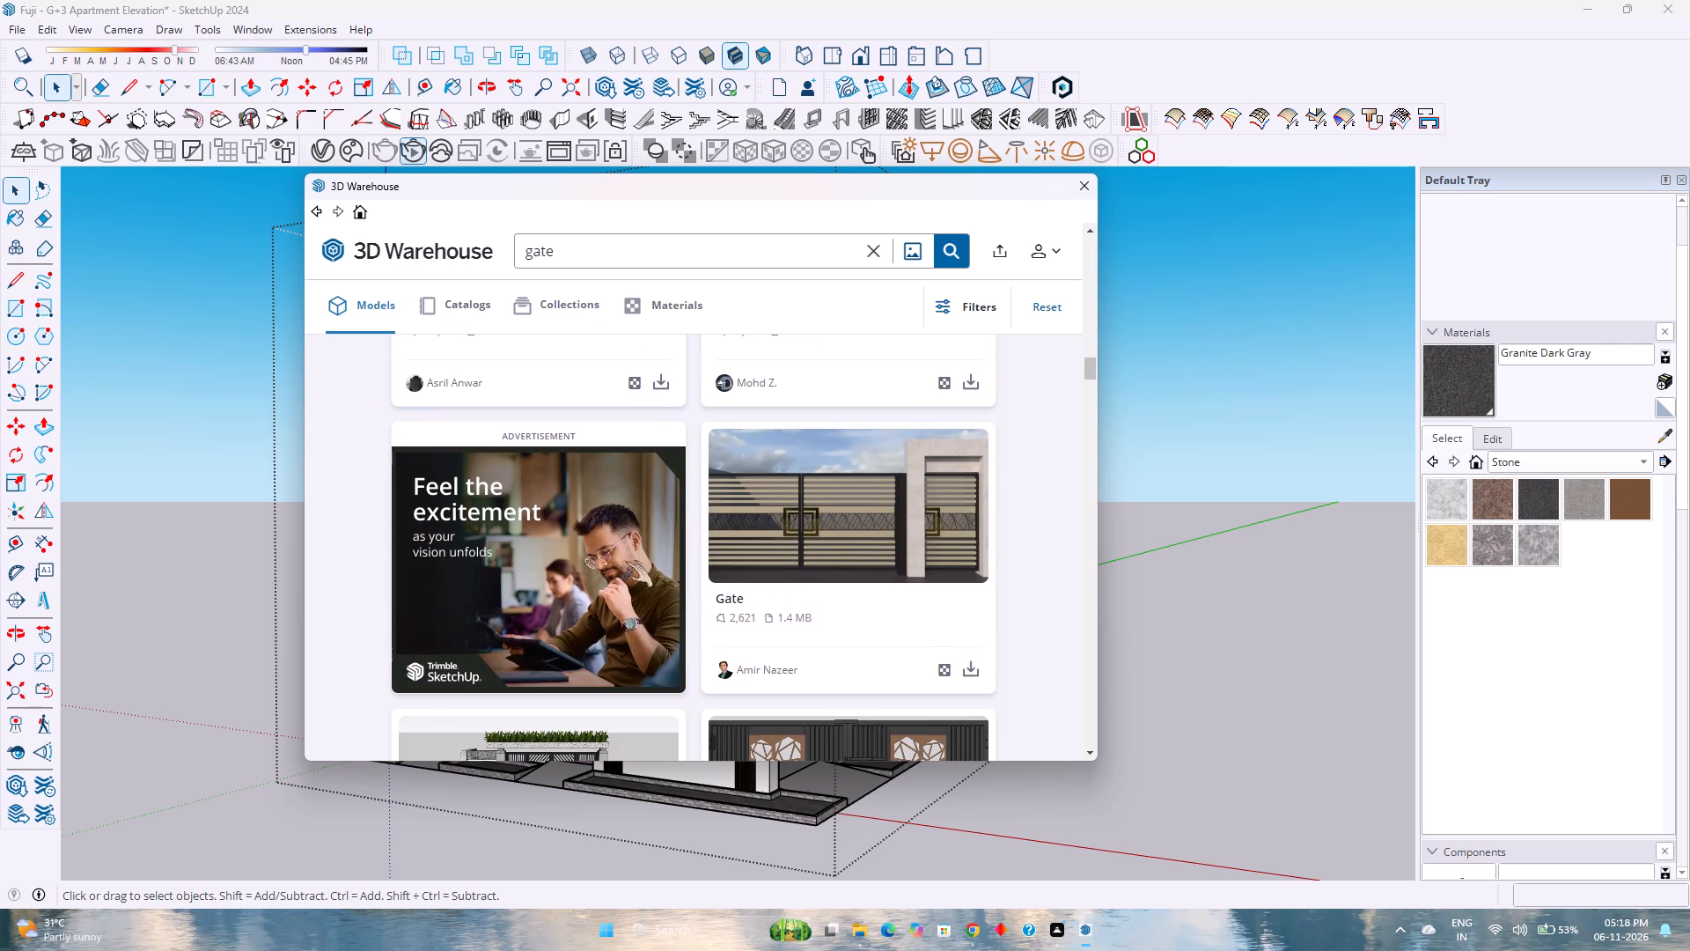
pyautogui.scroll(-1, 625, 561)
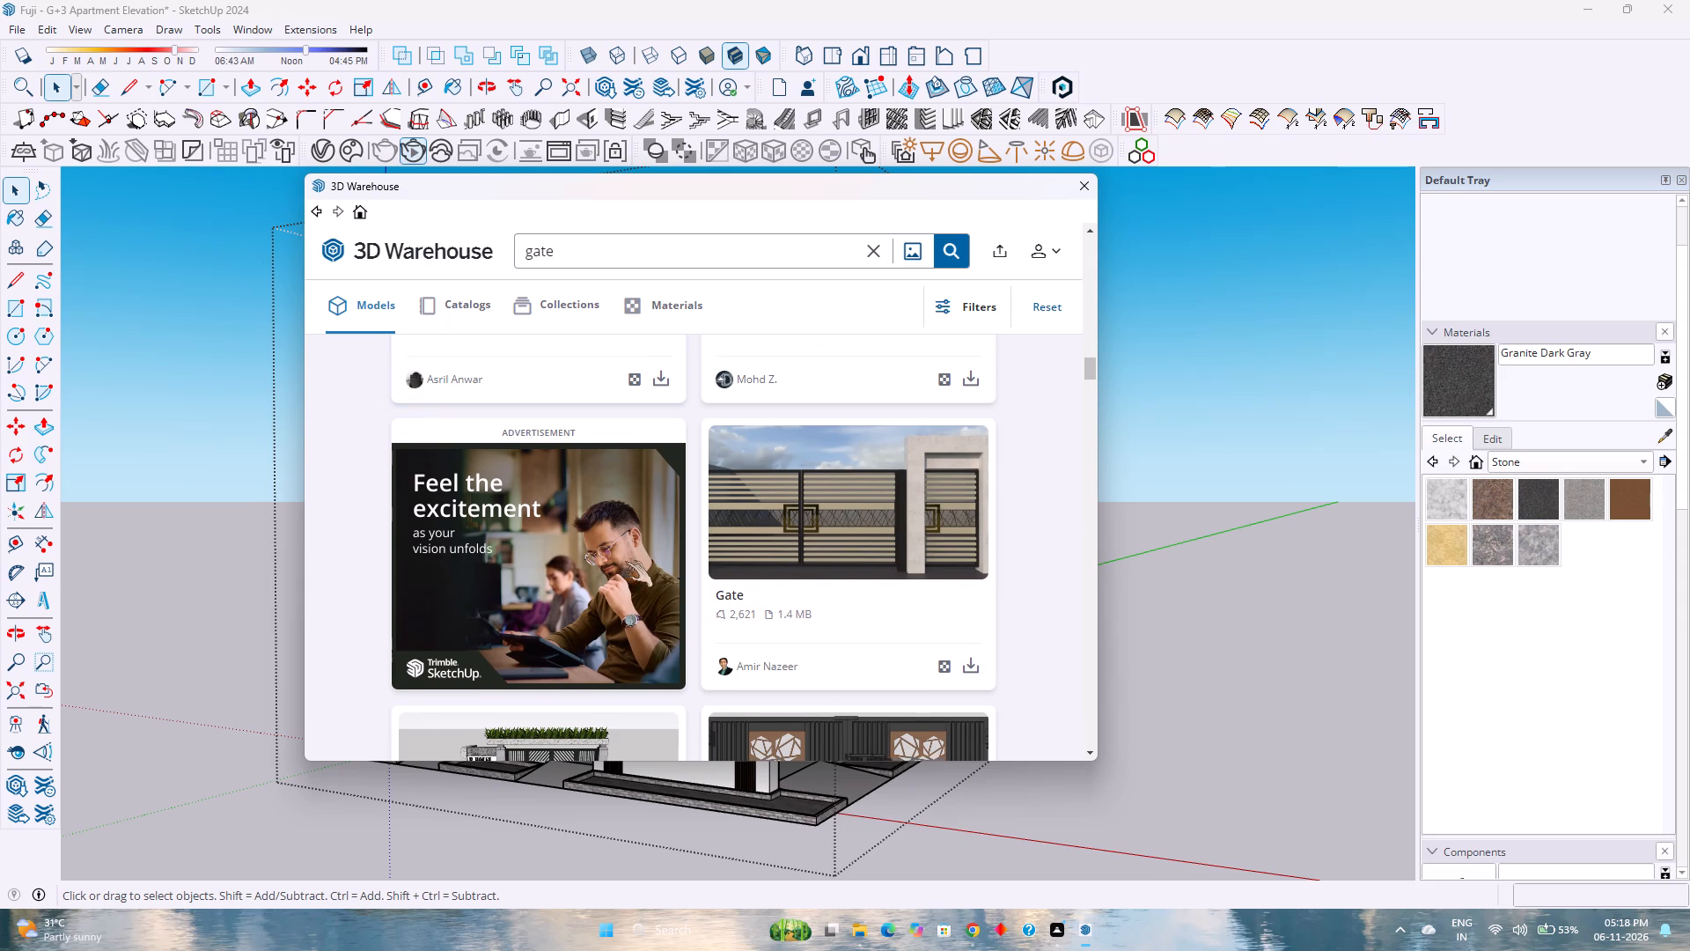
pyautogui.scroll(-3, 625, 561)
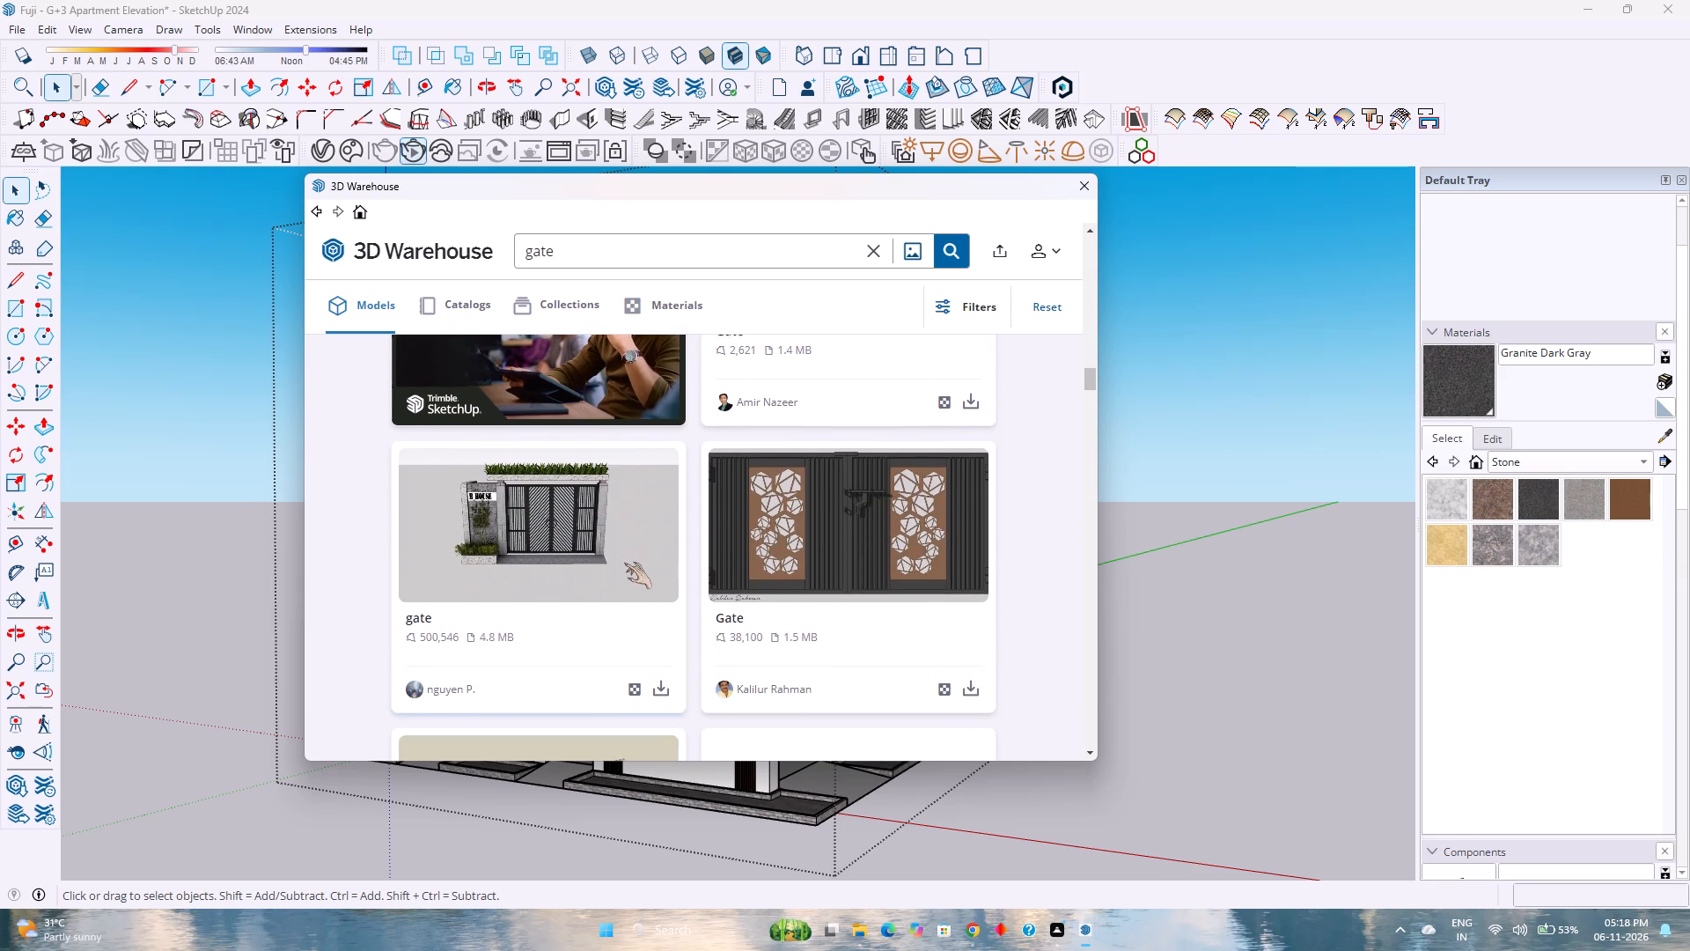
pyautogui.scroll(-2, 624, 563)
pyautogui.scroll(2, 624, 563)
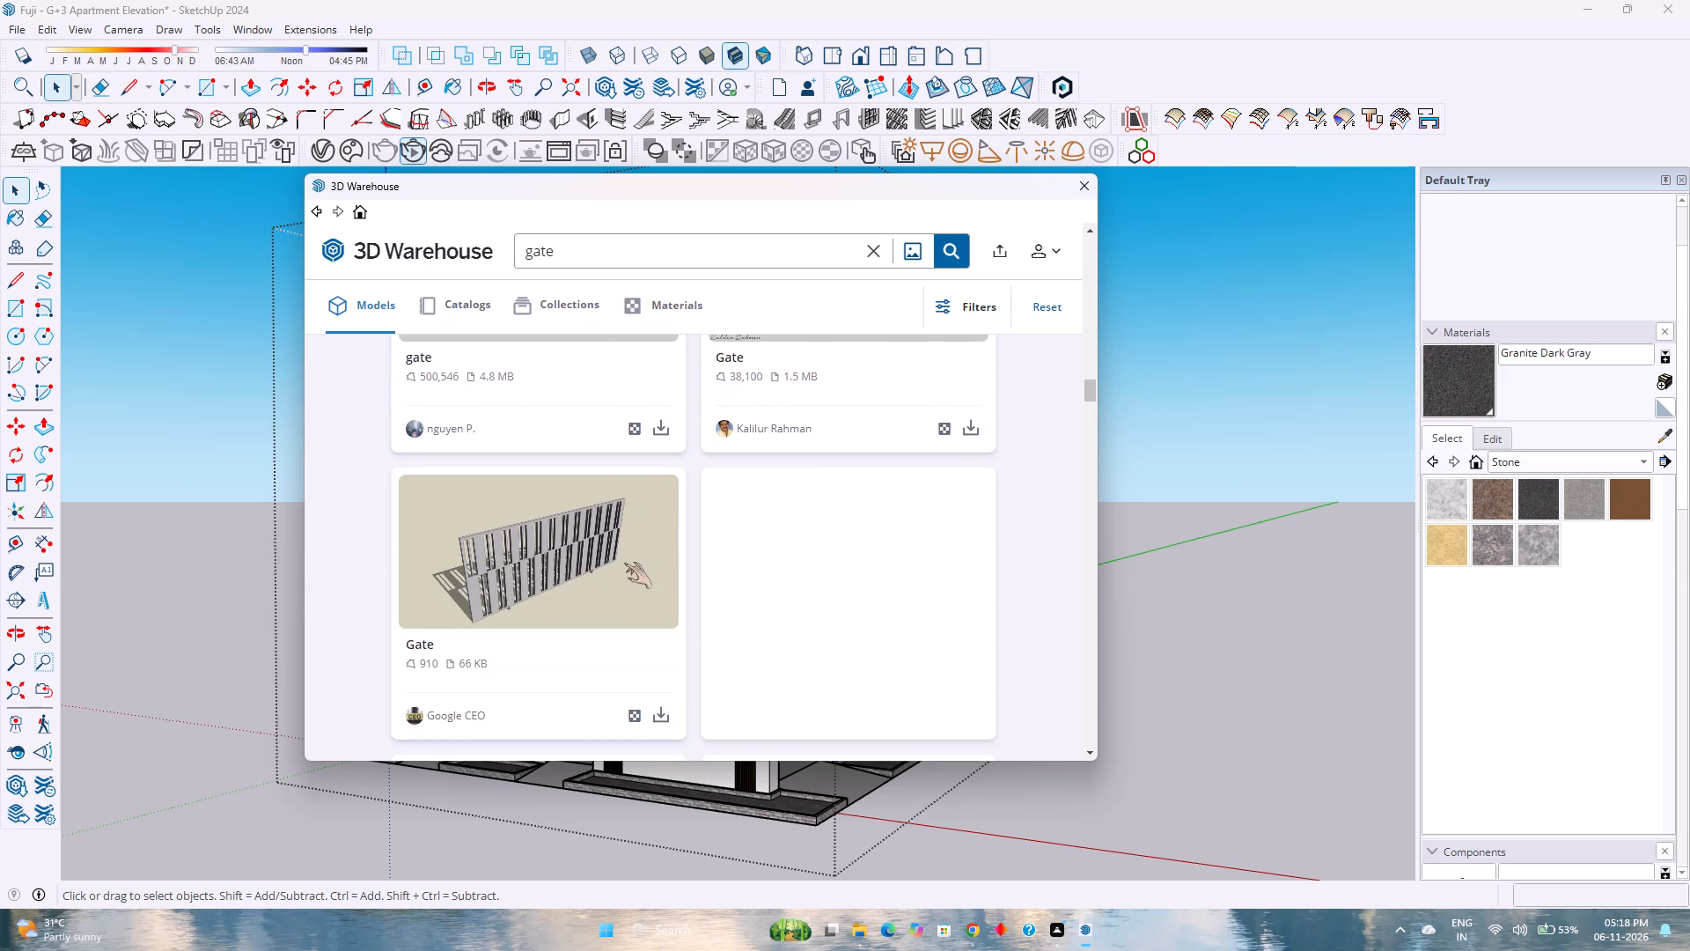
pyautogui.scroll(-3, 624, 563)
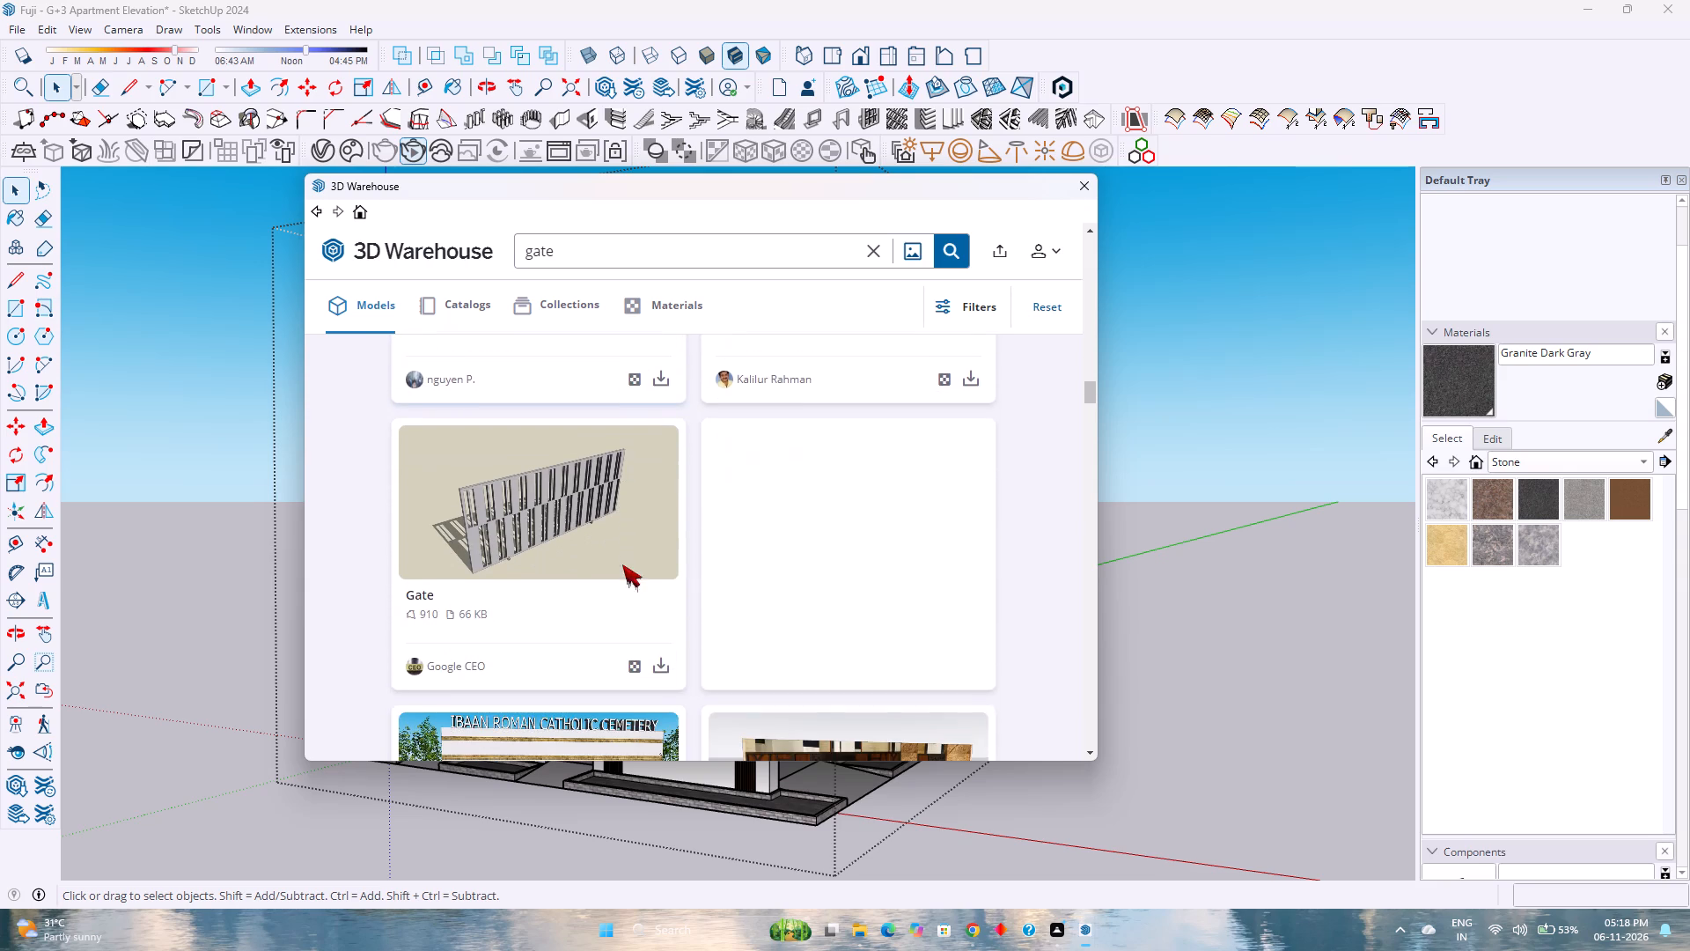
pyautogui.scroll(-5, 620, 568)
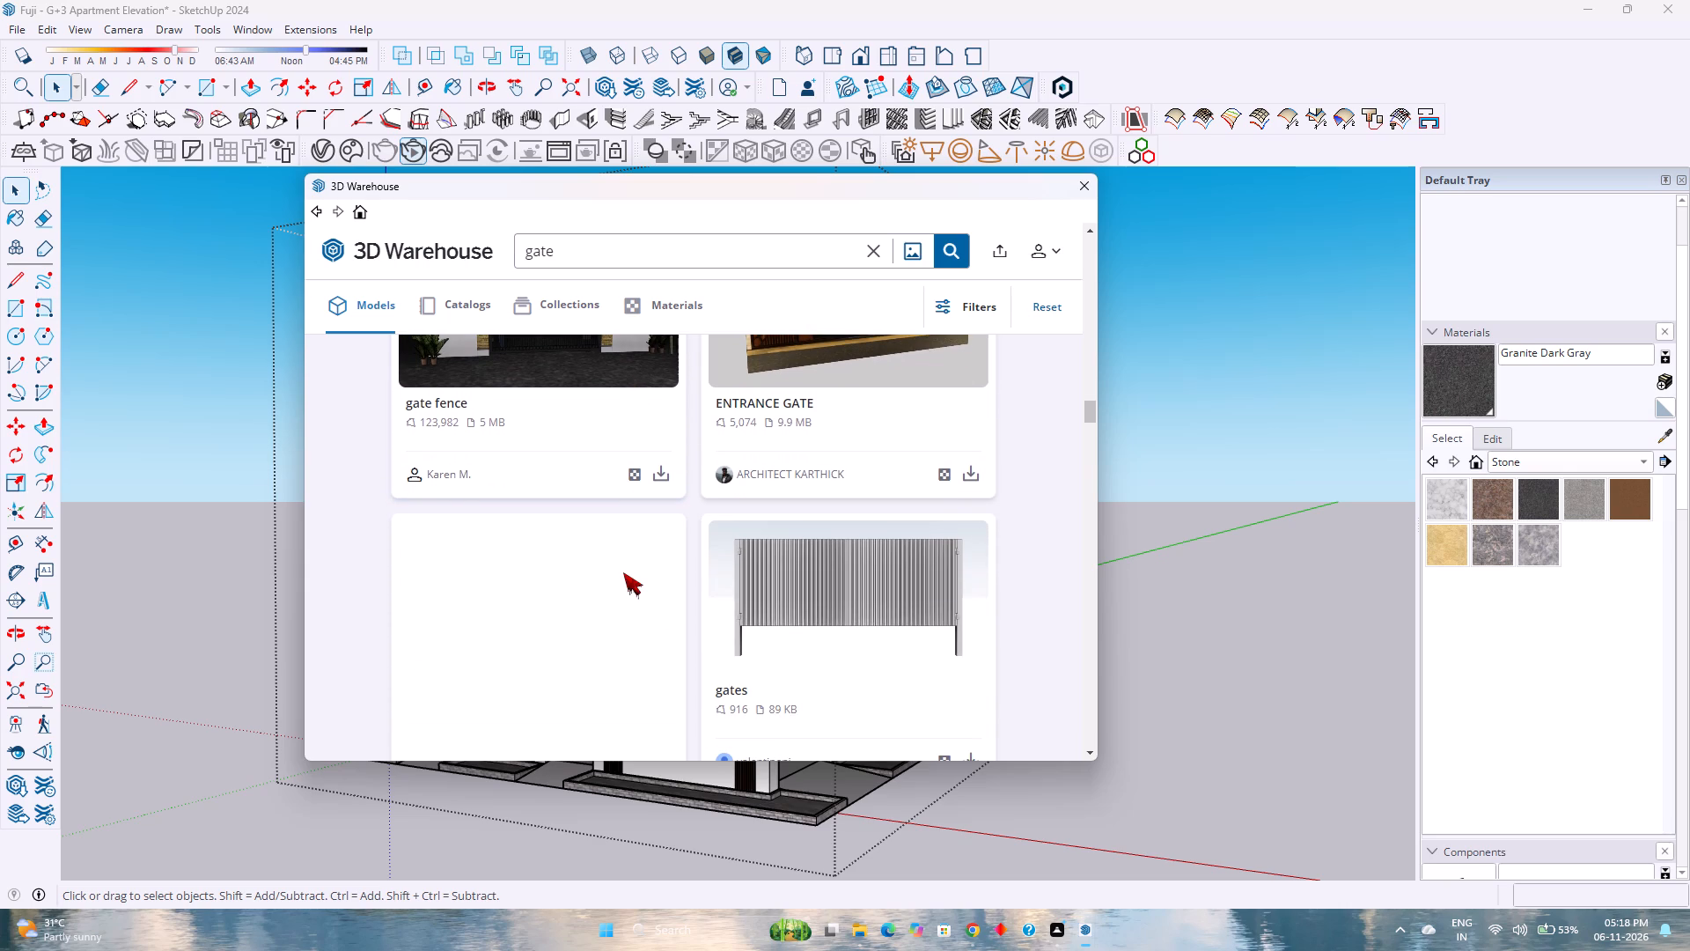
pyautogui.scroll(-4, 623, 572)
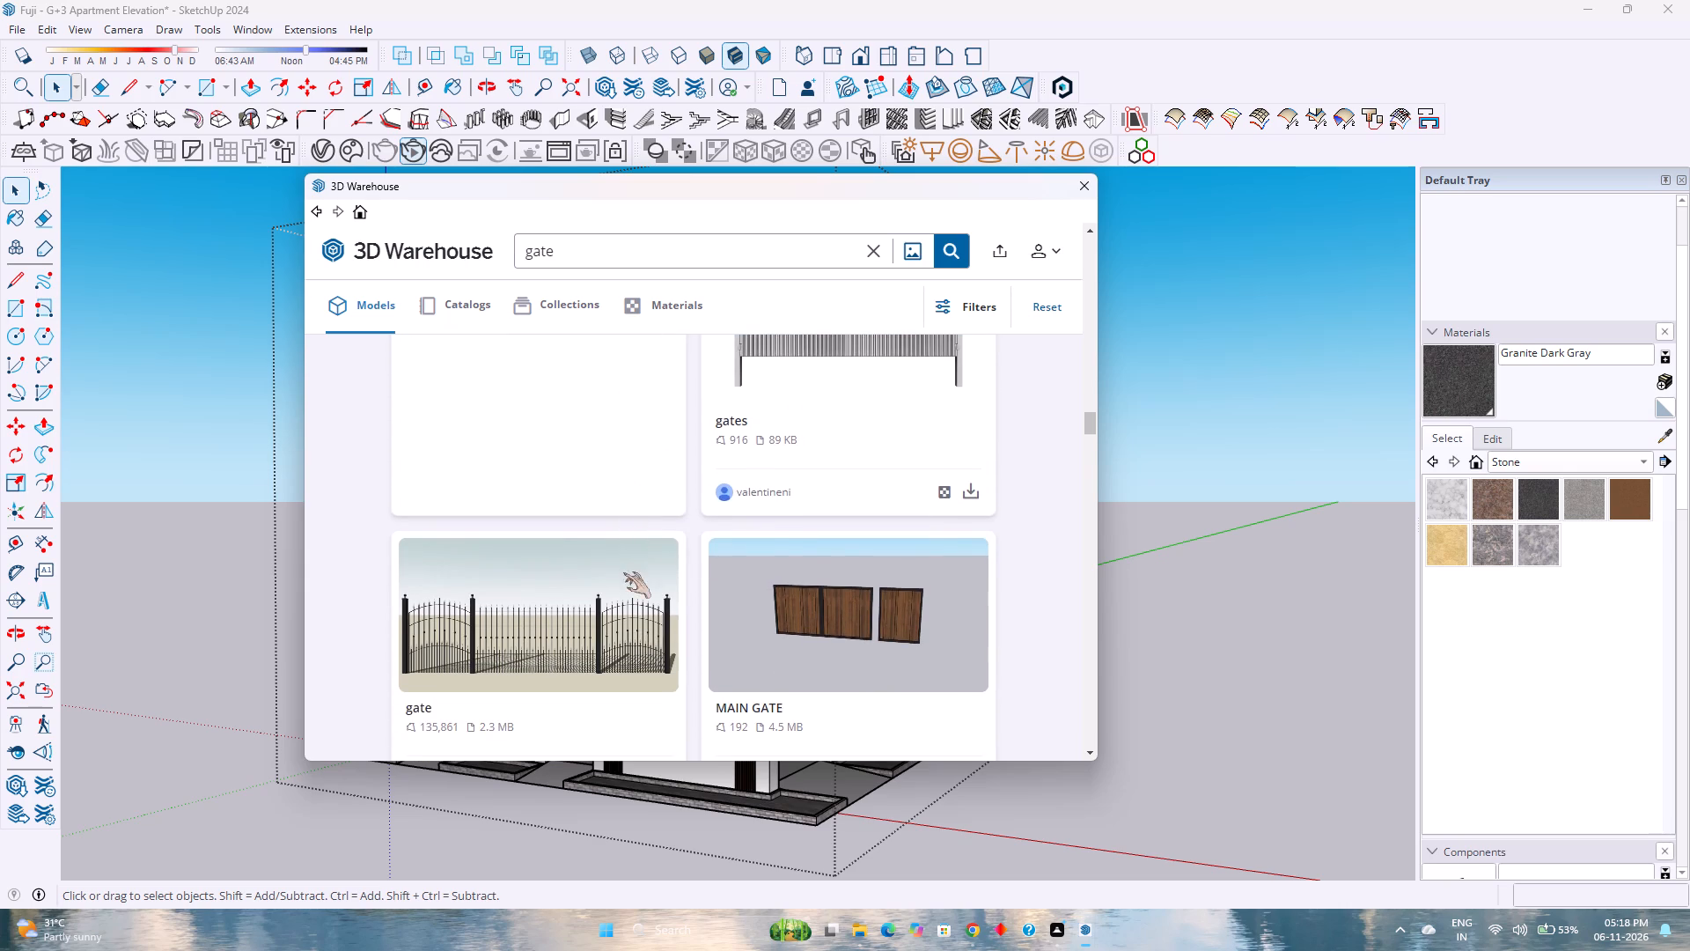
pyautogui.scroll(-4, 623, 572)
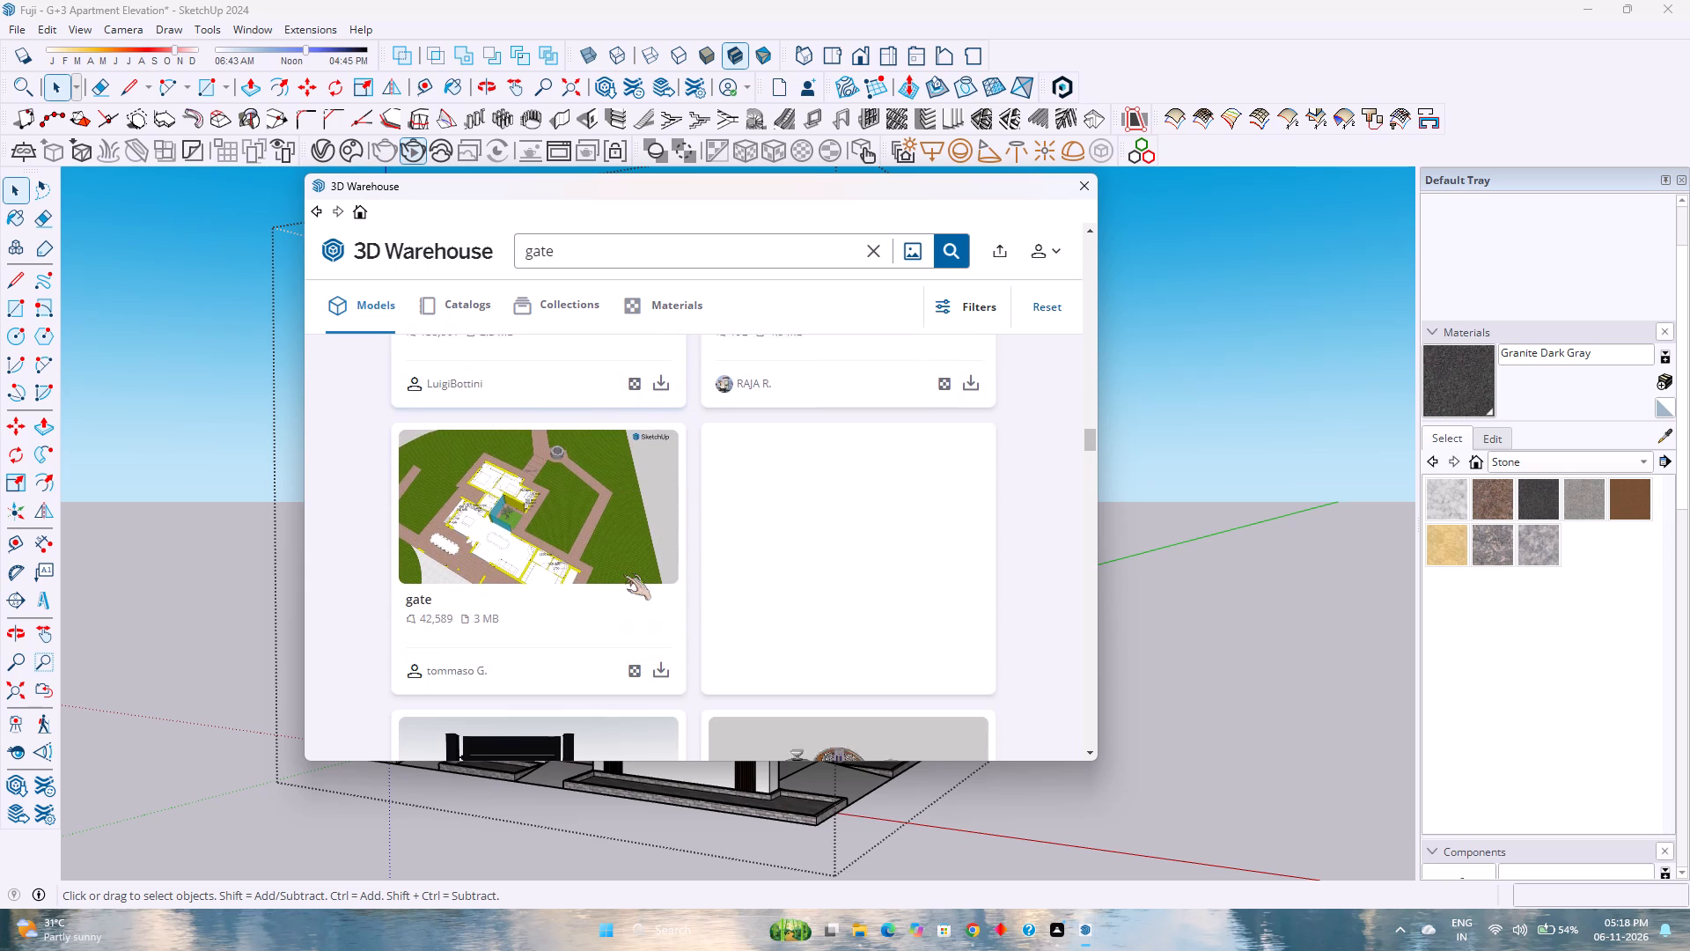
pyautogui.scroll(-5, 623, 574)
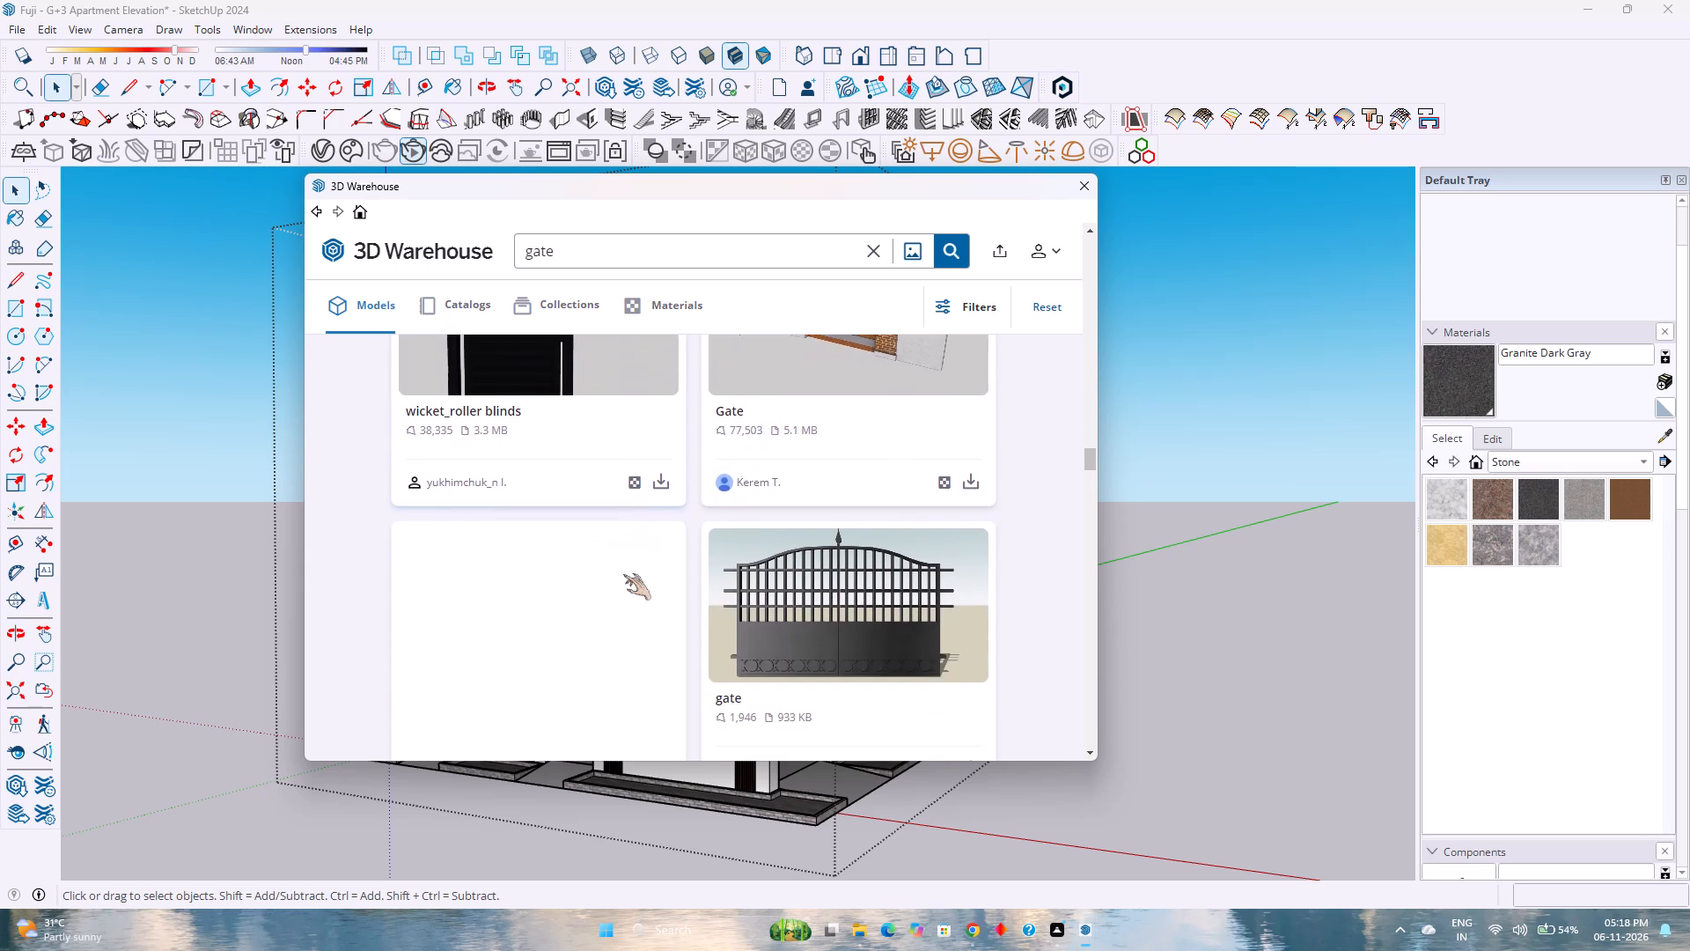
pyautogui.scroll(-4, 626, 578)
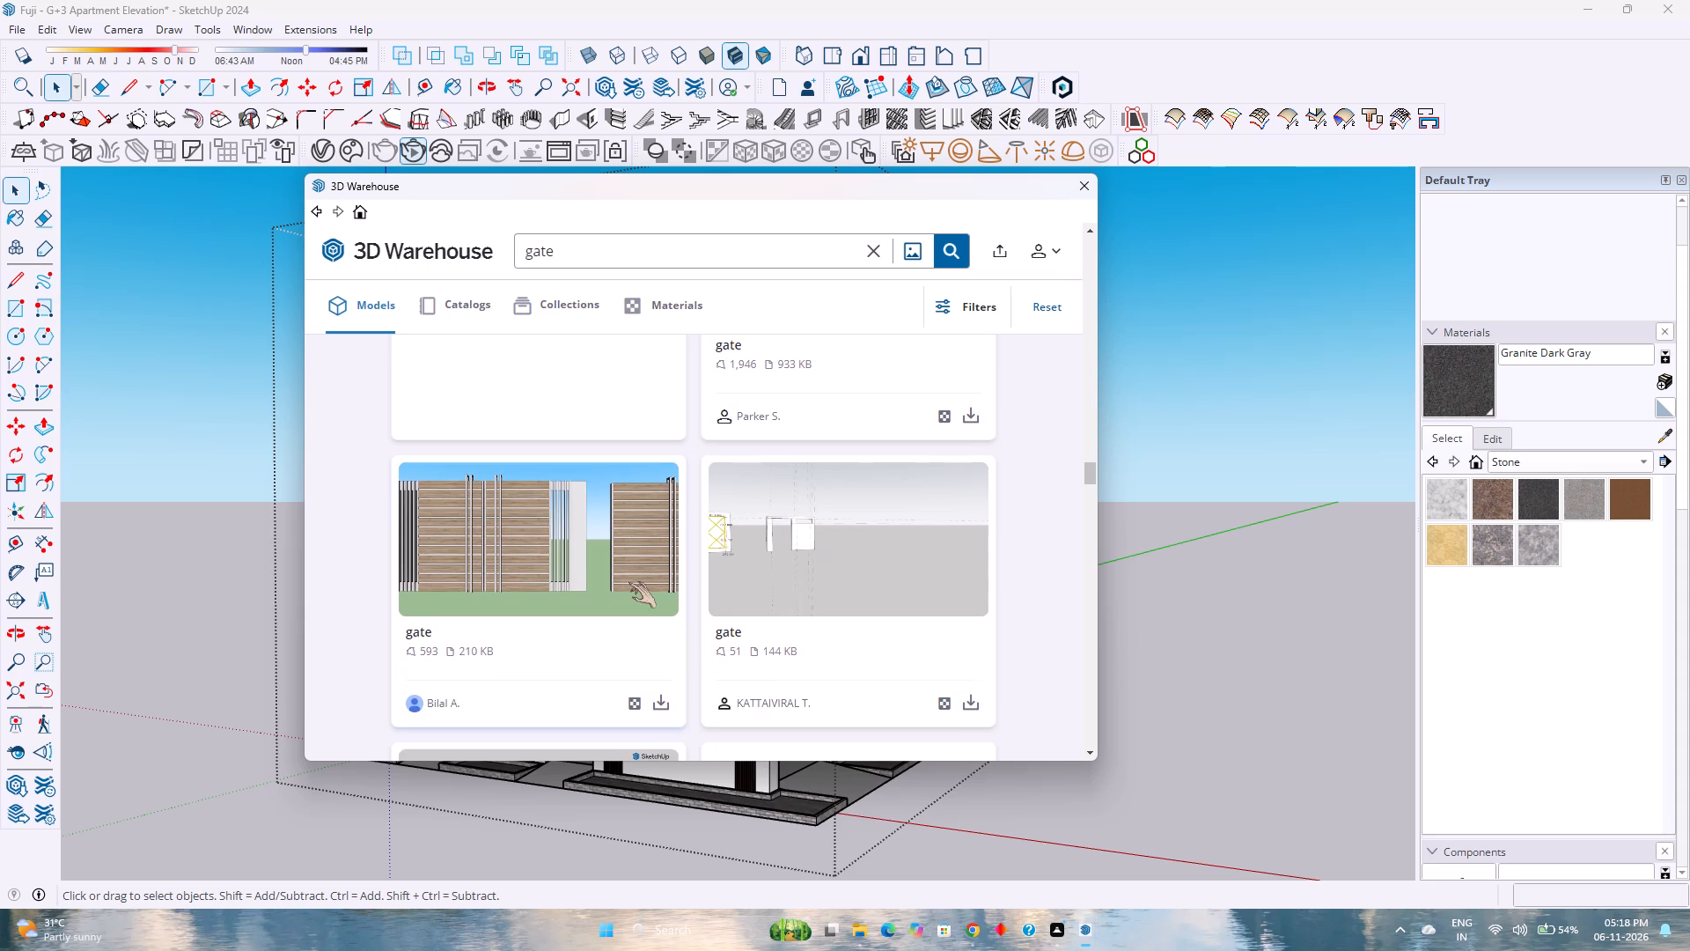
pyautogui.scroll(-5, 628, 582)
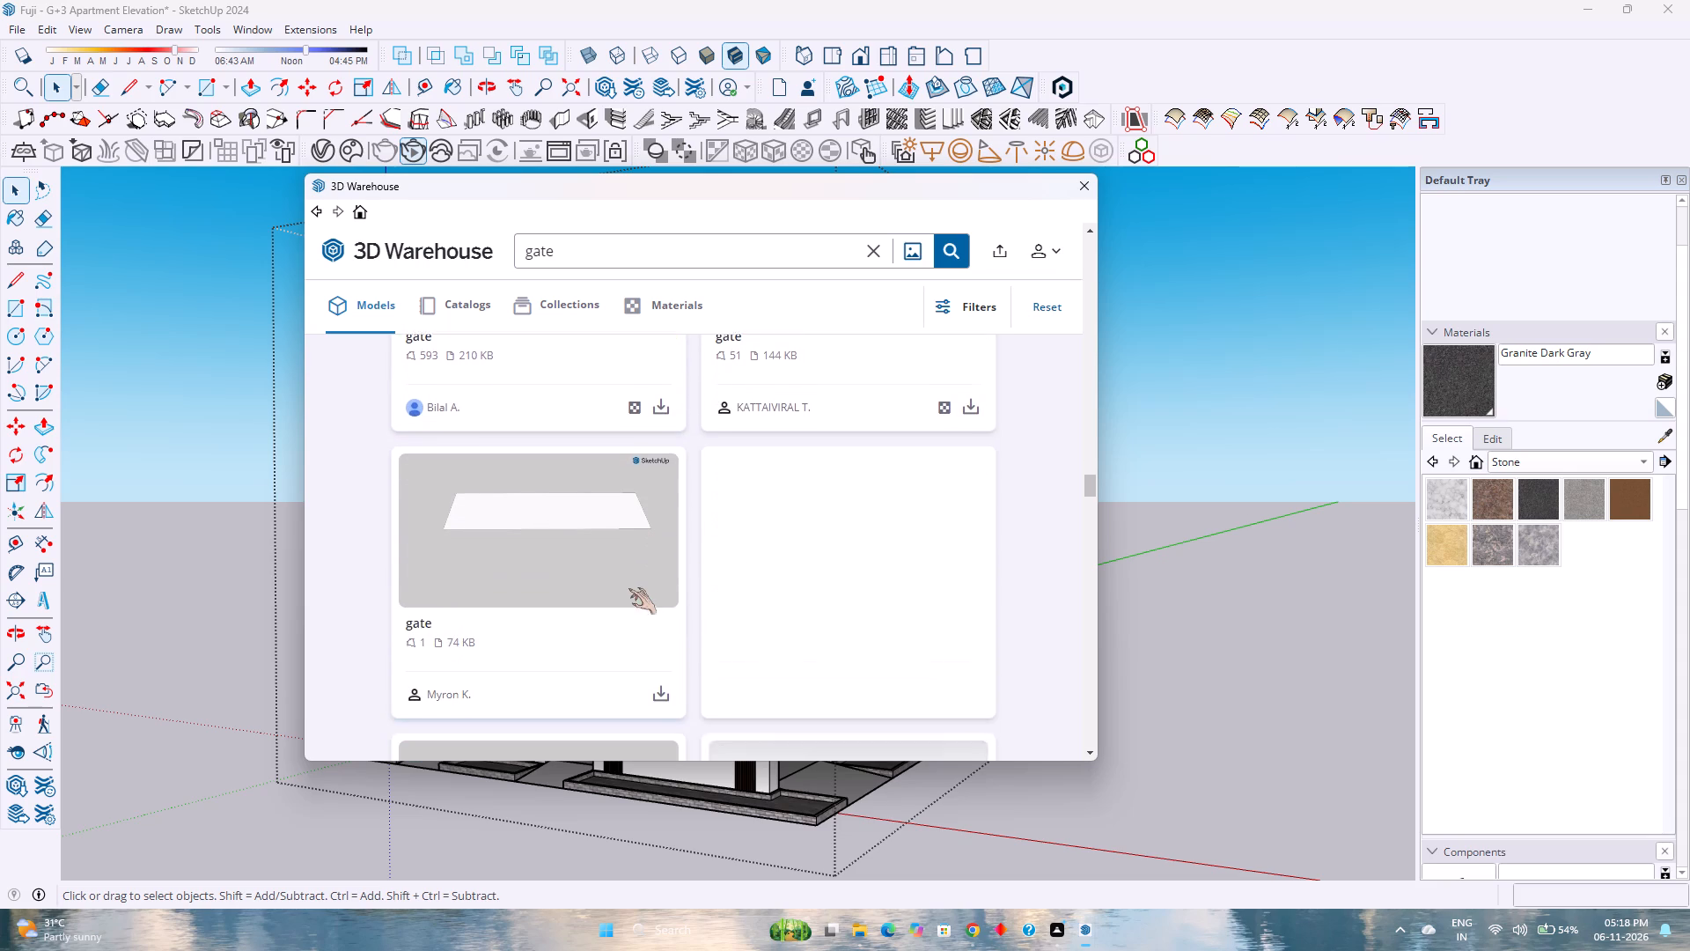
pyautogui.scroll(-1, 628, 588)
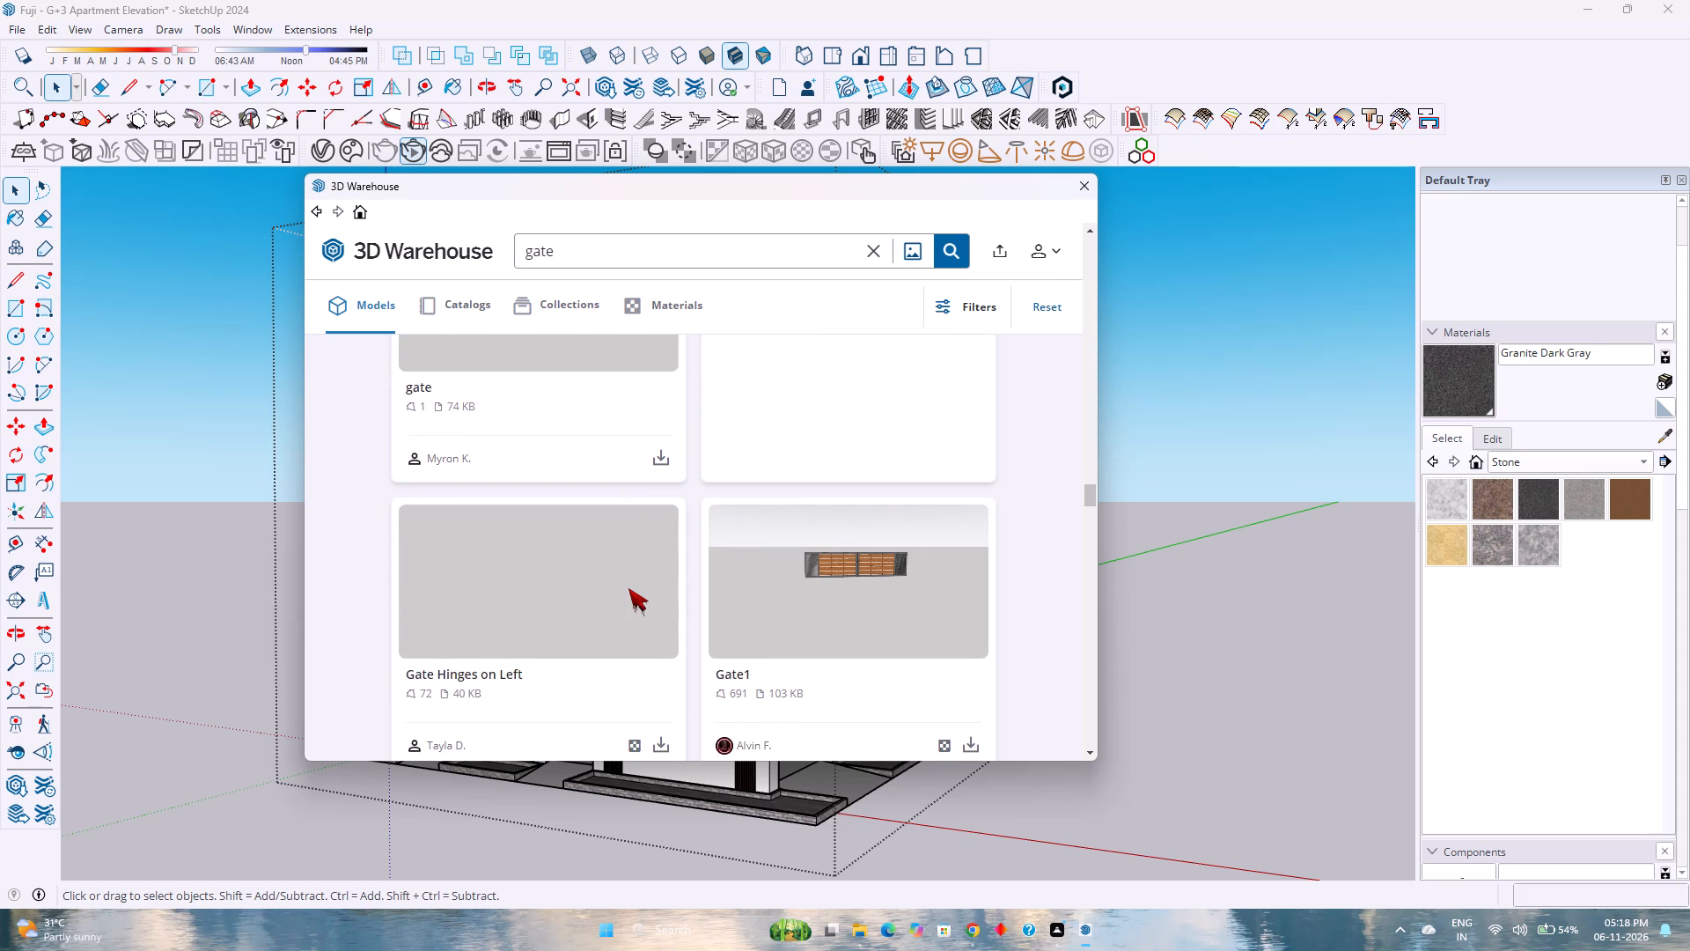
pyautogui.scroll(-4, 628, 588)
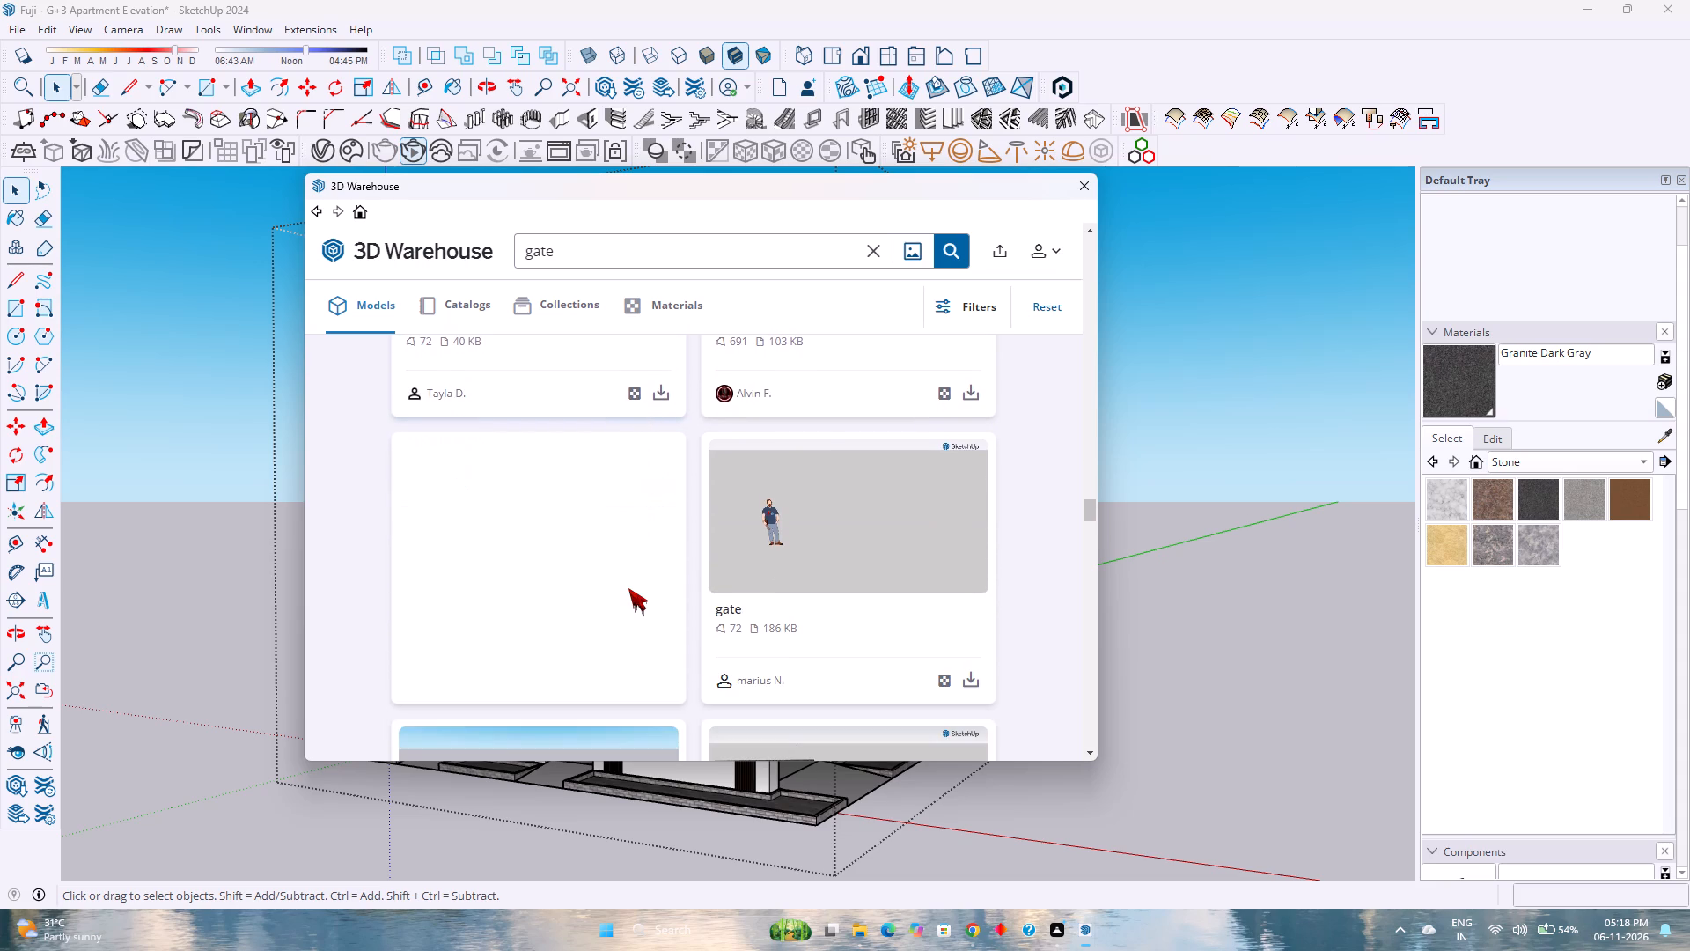
pyautogui.scroll(-5, 628, 588)
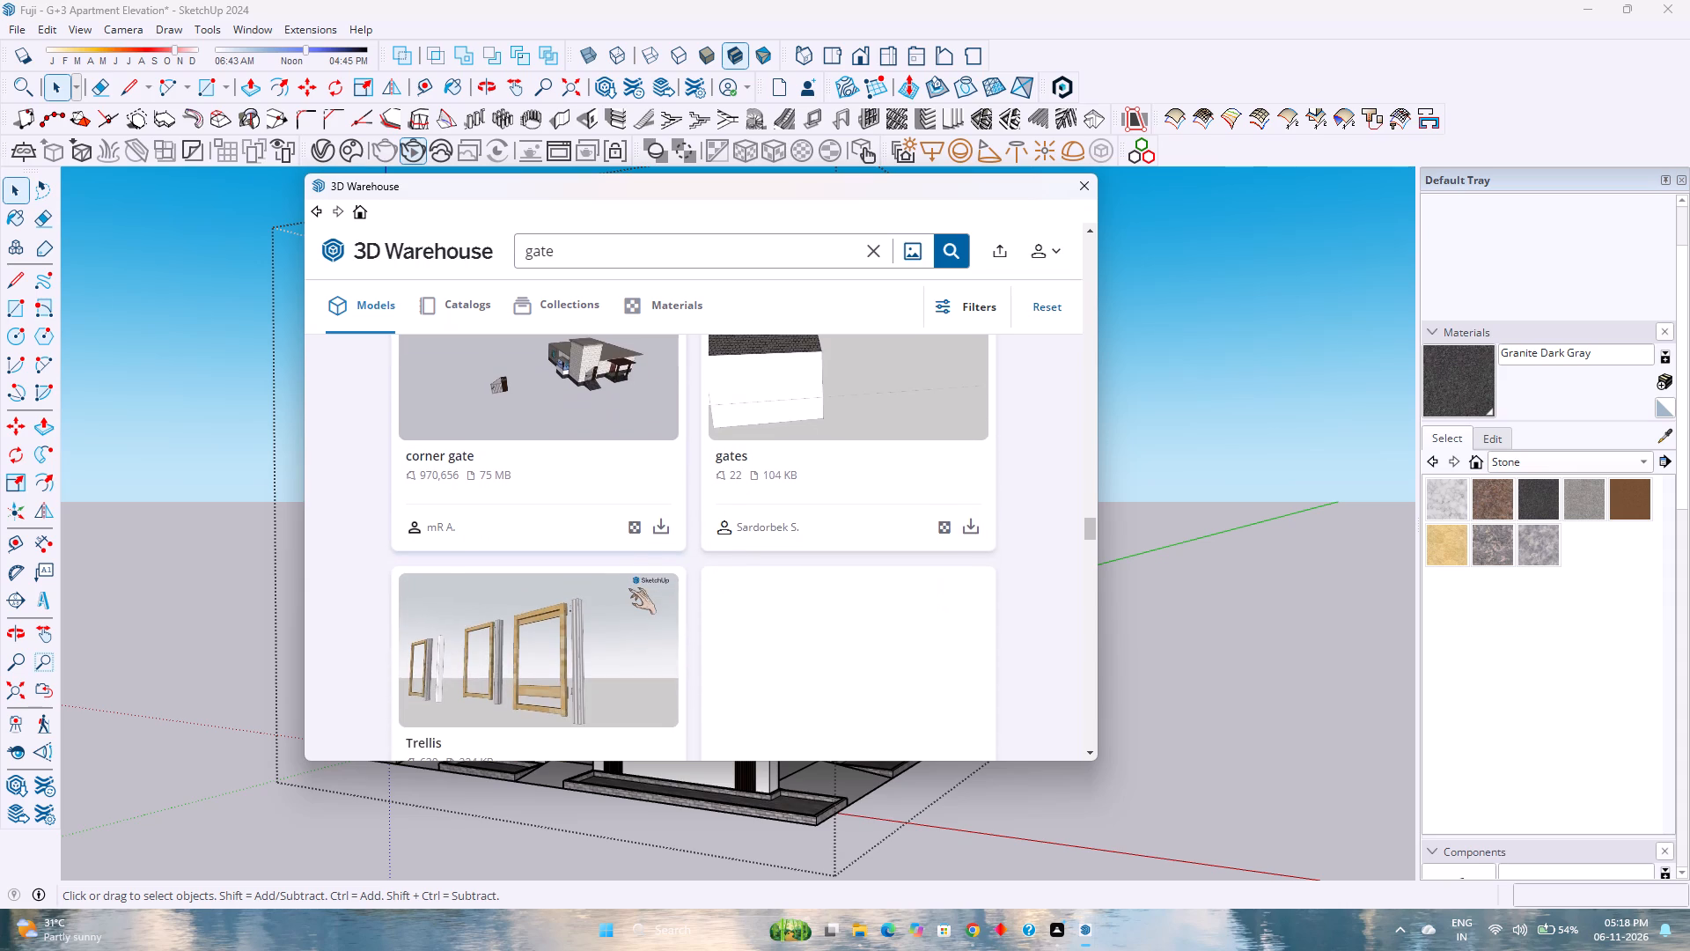
pyautogui.scroll(-4, 628, 588)
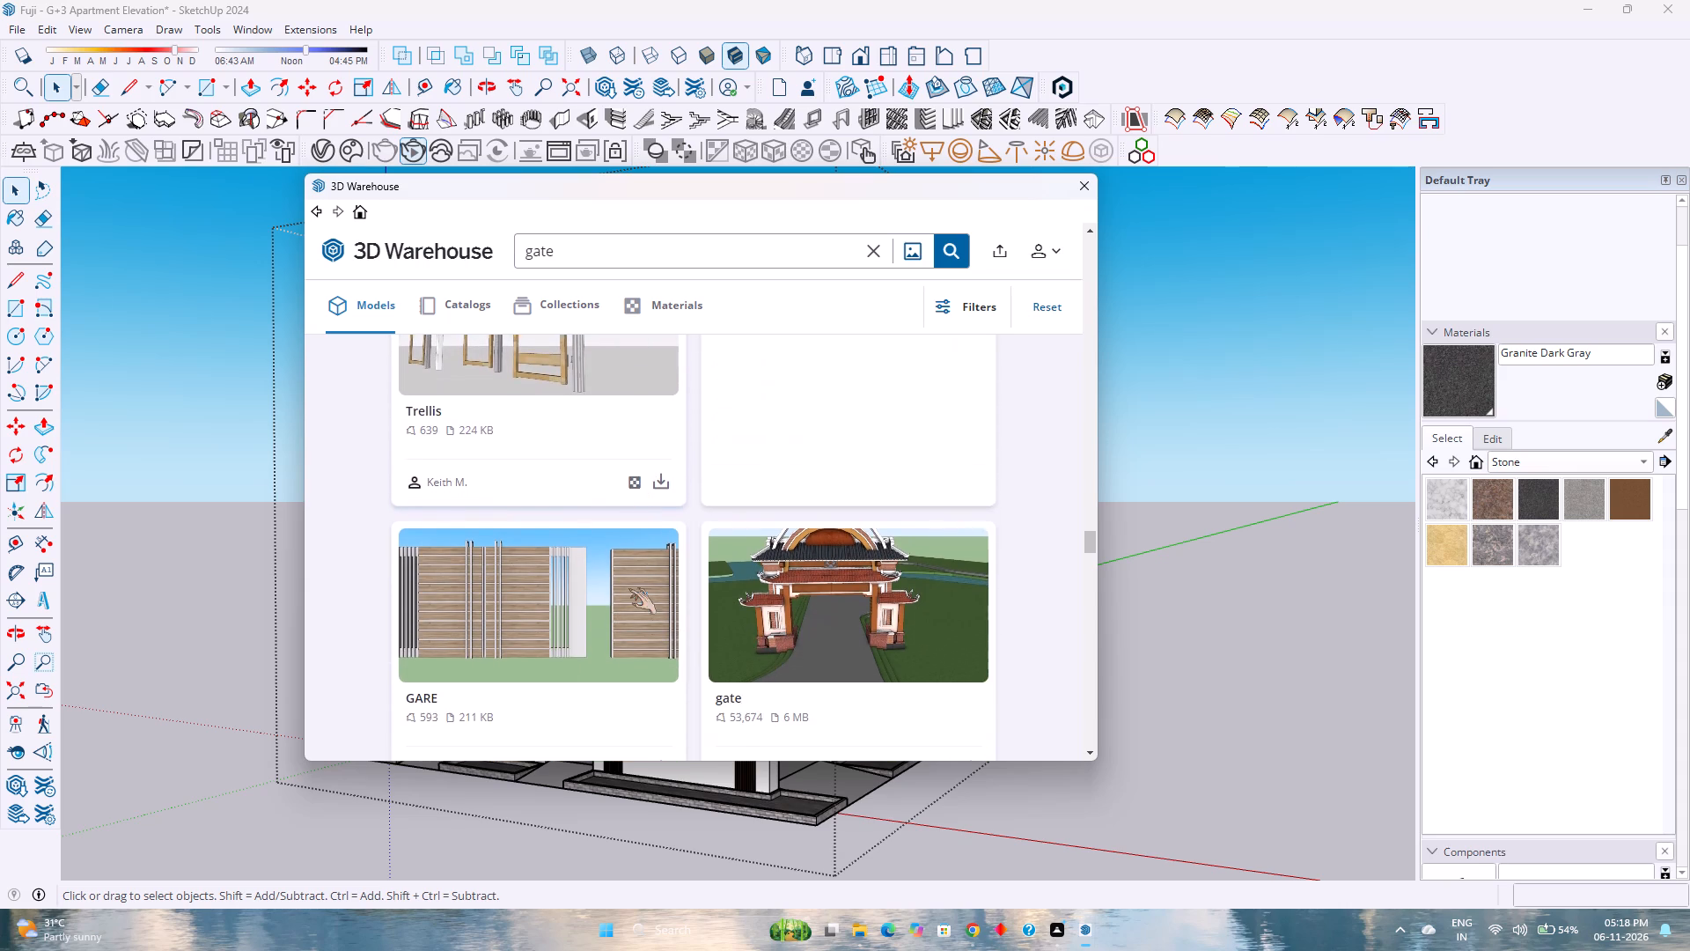
pyautogui.scroll(-4, 628, 588)
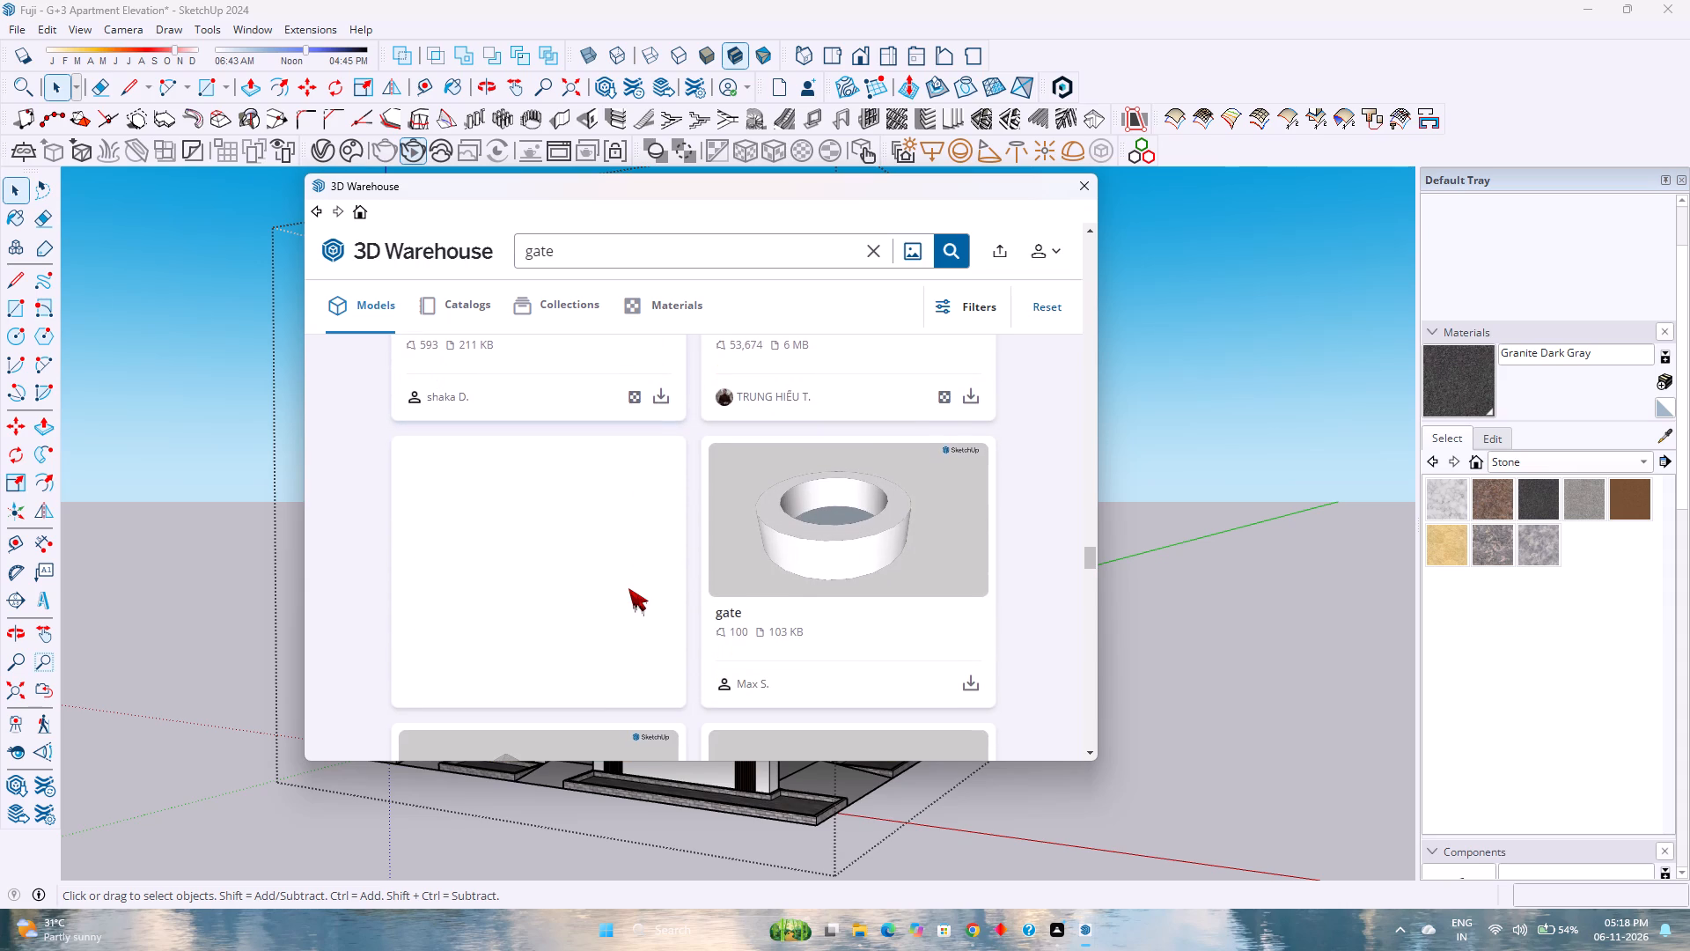
pyautogui.scroll(-1, 628, 588)
pyautogui.scroll(4, 628, 588)
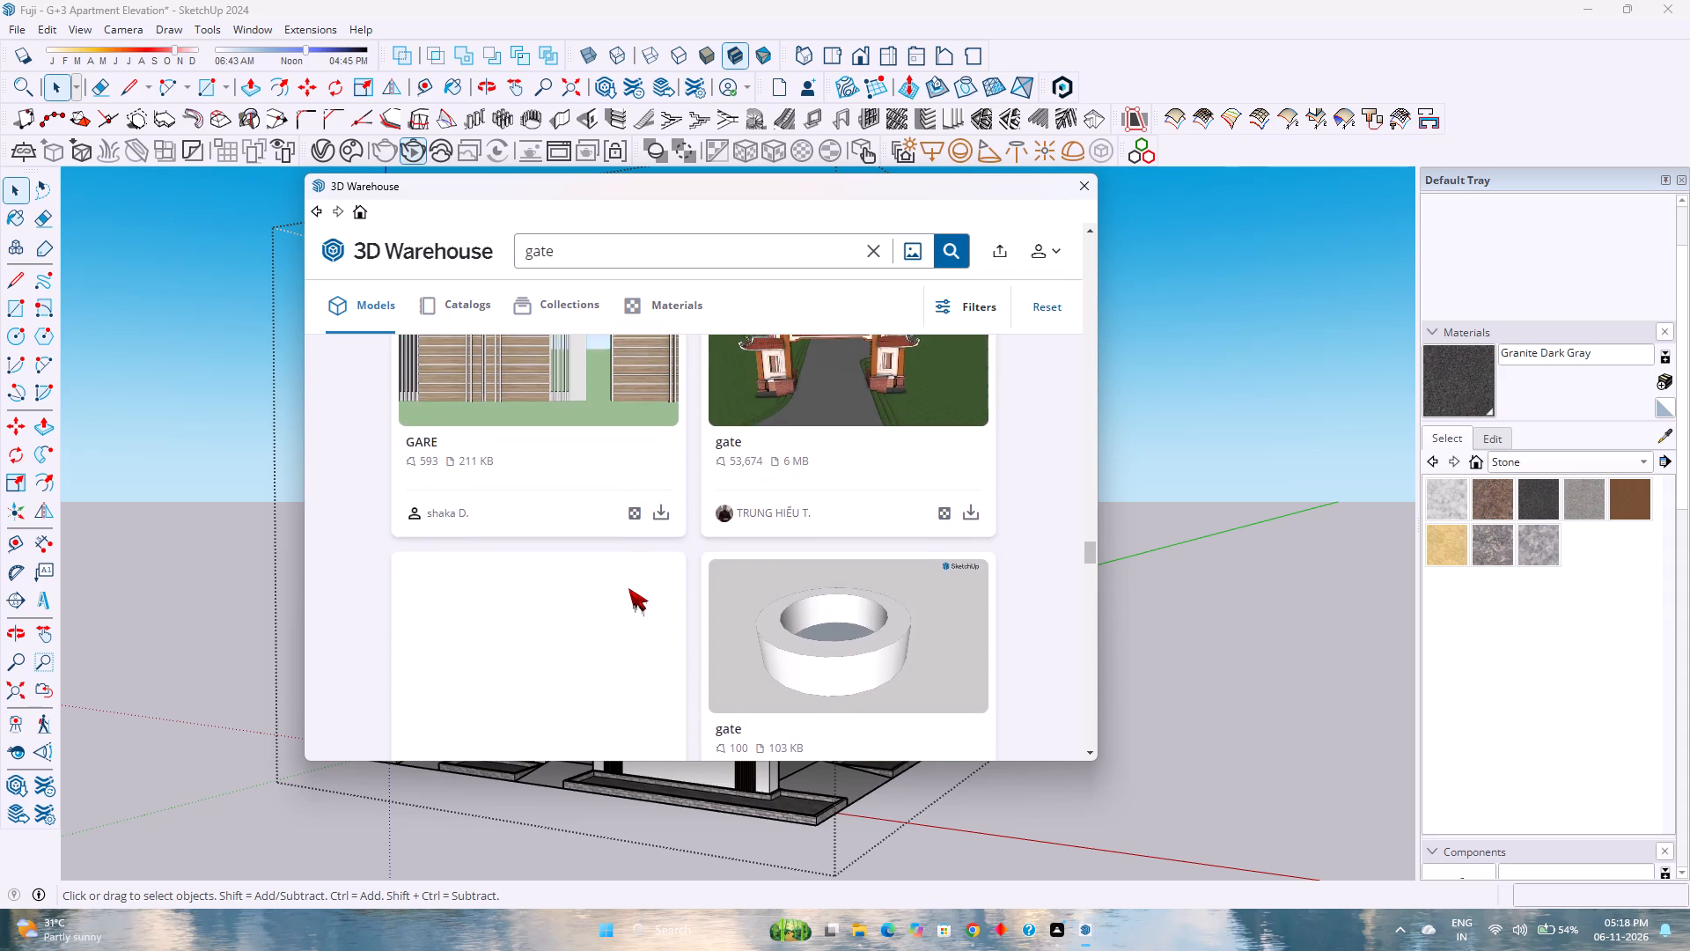
pyautogui.scroll(1, 628, 588)
pyautogui.scroll(-7, 628, 588)
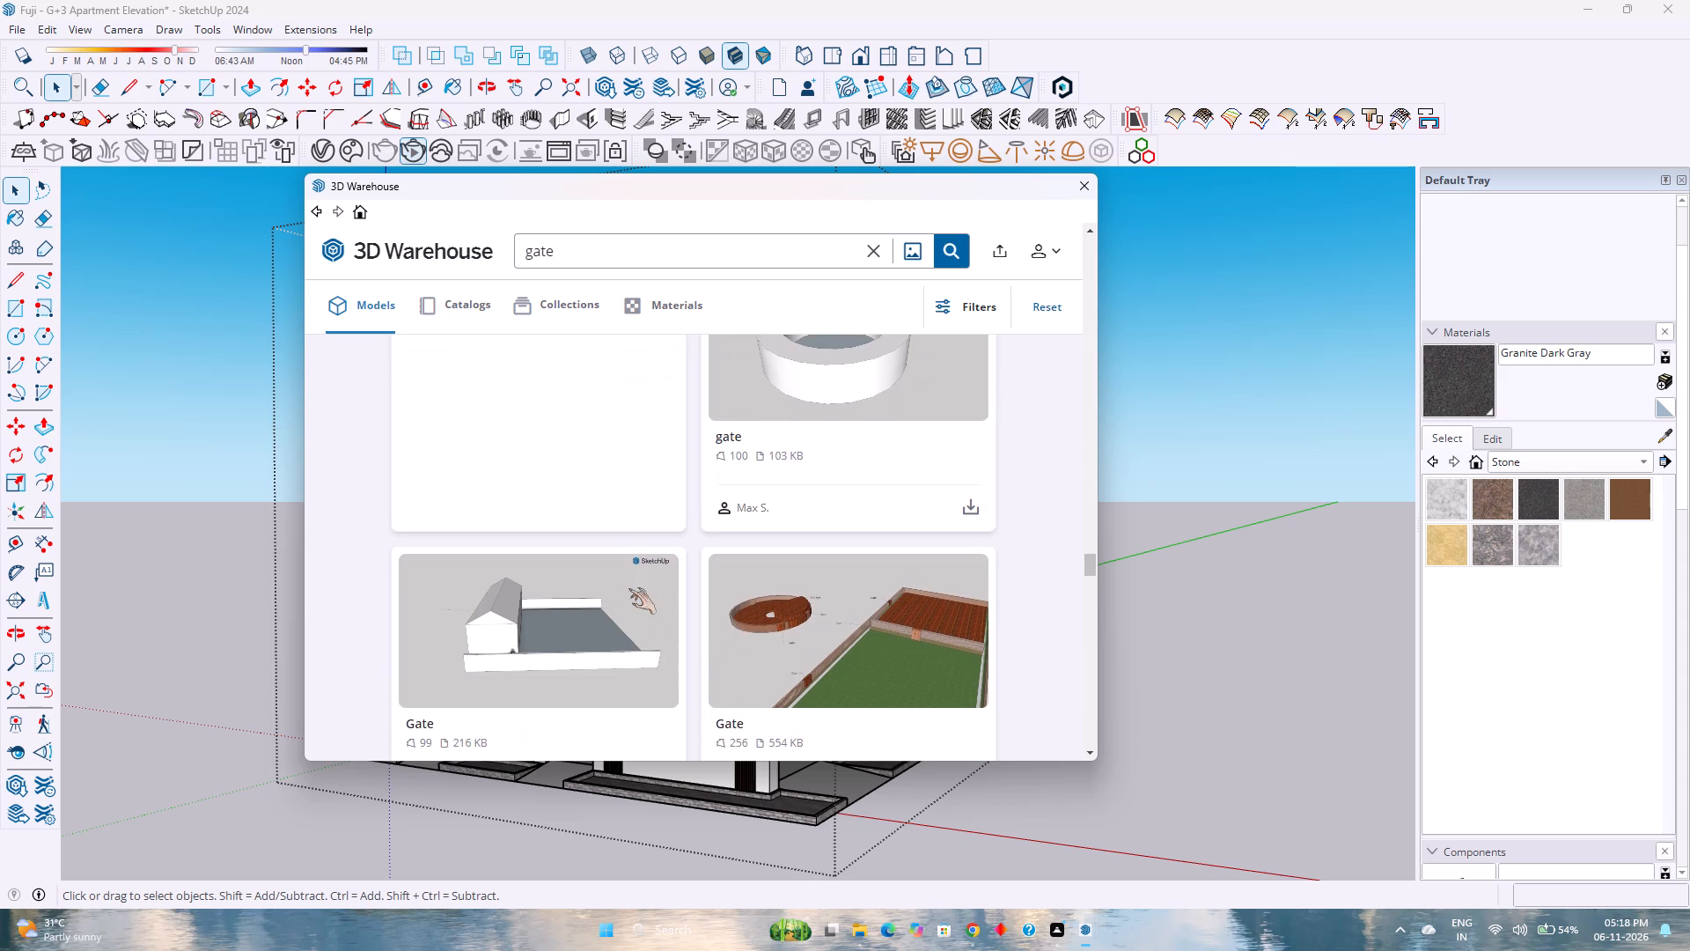
pyautogui.scroll(-10, 628, 588)
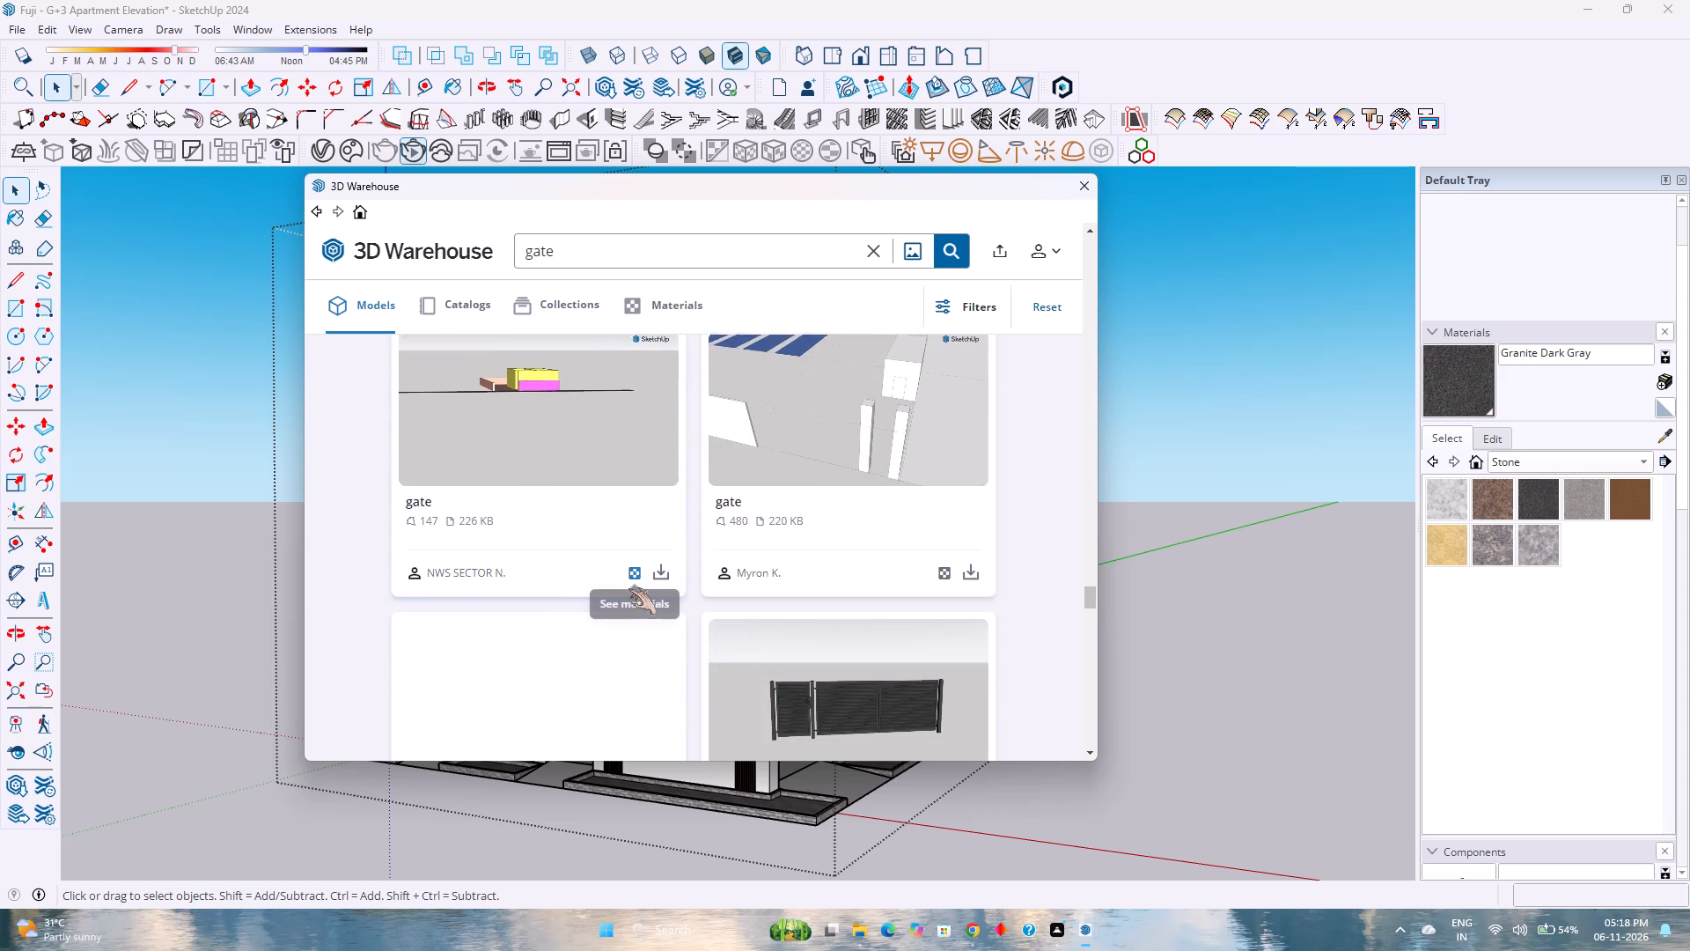
pyautogui.scroll(-6, 628, 588)
pyautogui.scroll(1, 628, 588)
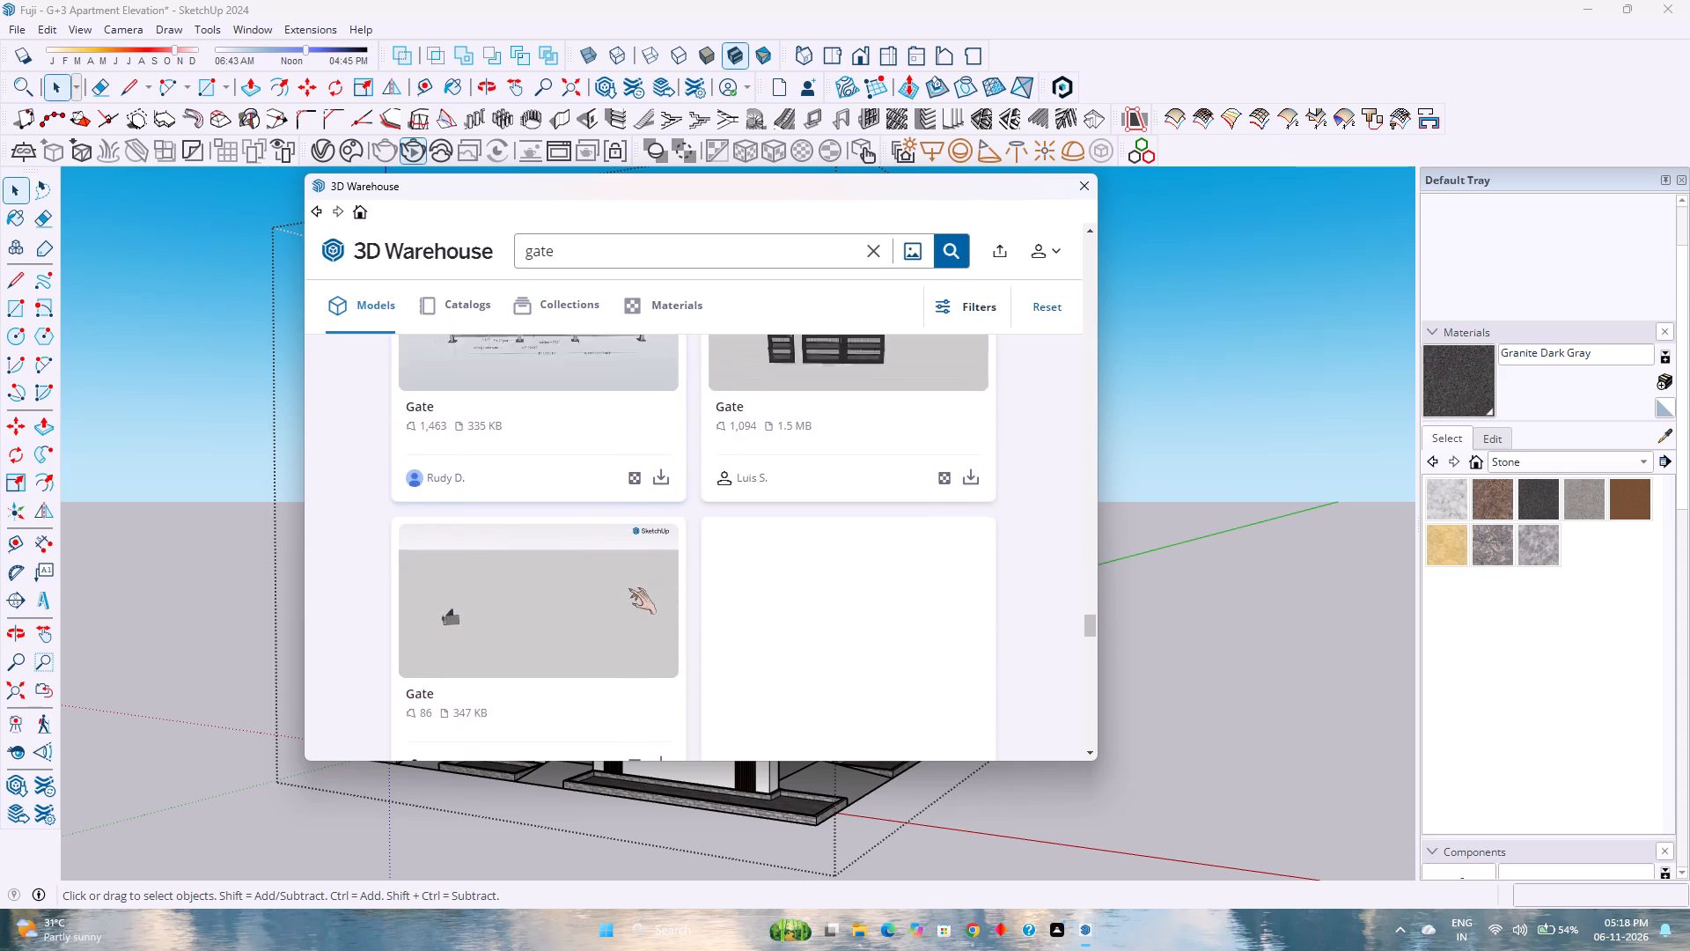
pyautogui.scroll(2, 628, 588)
pyautogui.scroll(-4, 628, 588)
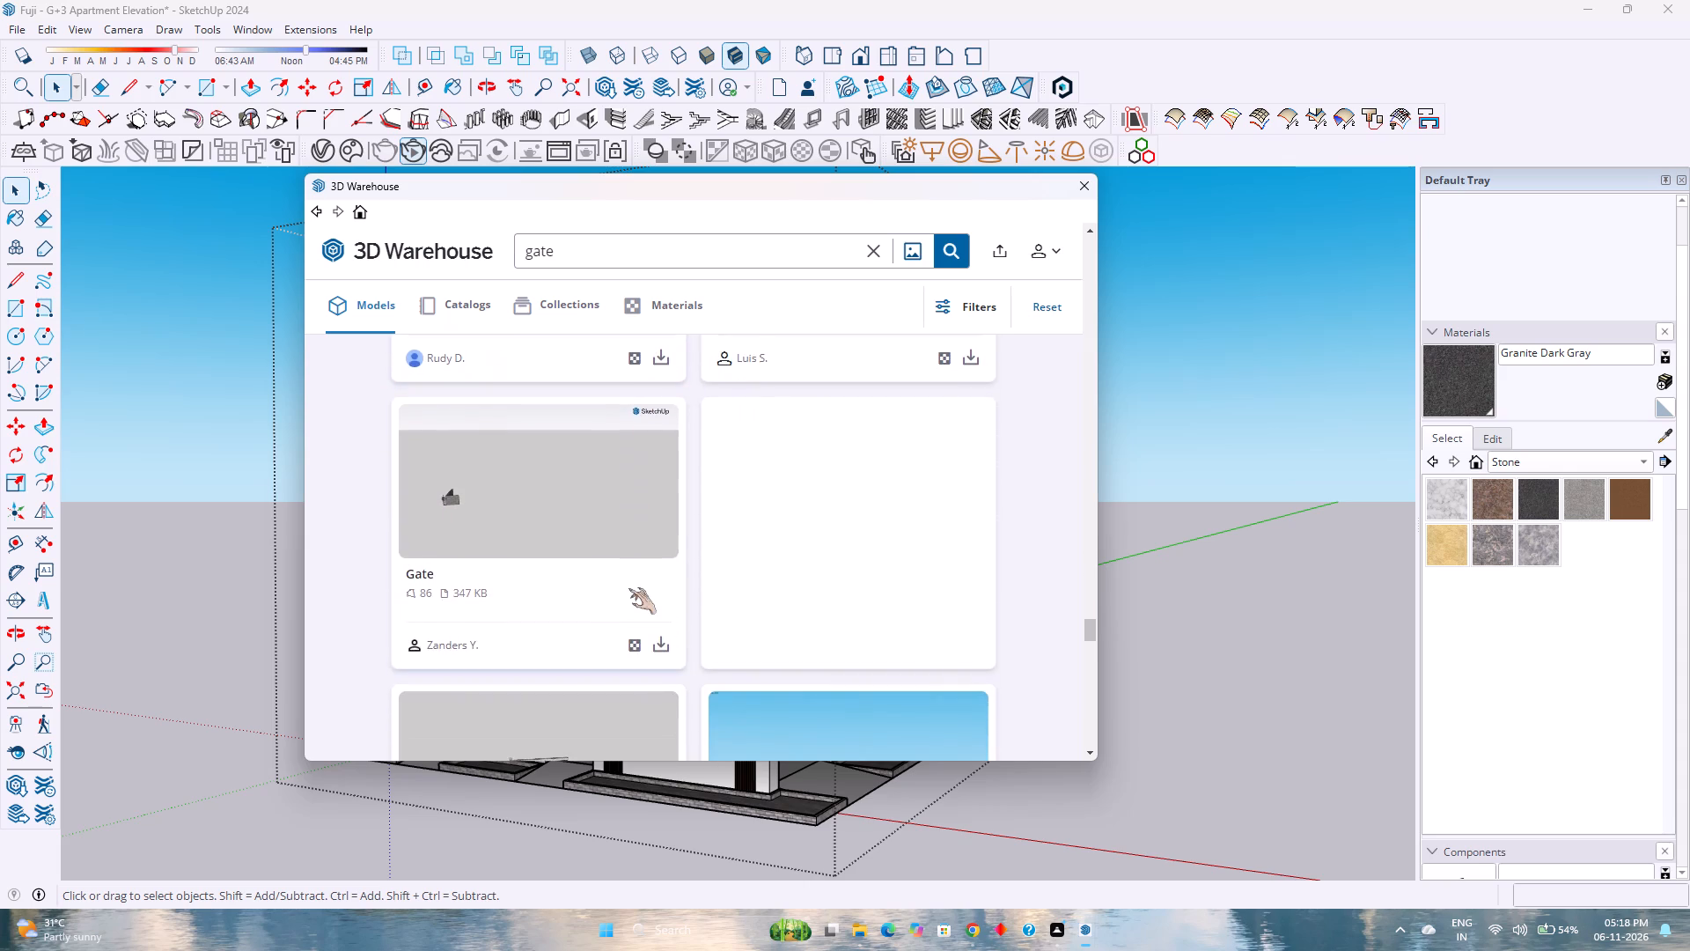
pyautogui.scroll(-5, 628, 588)
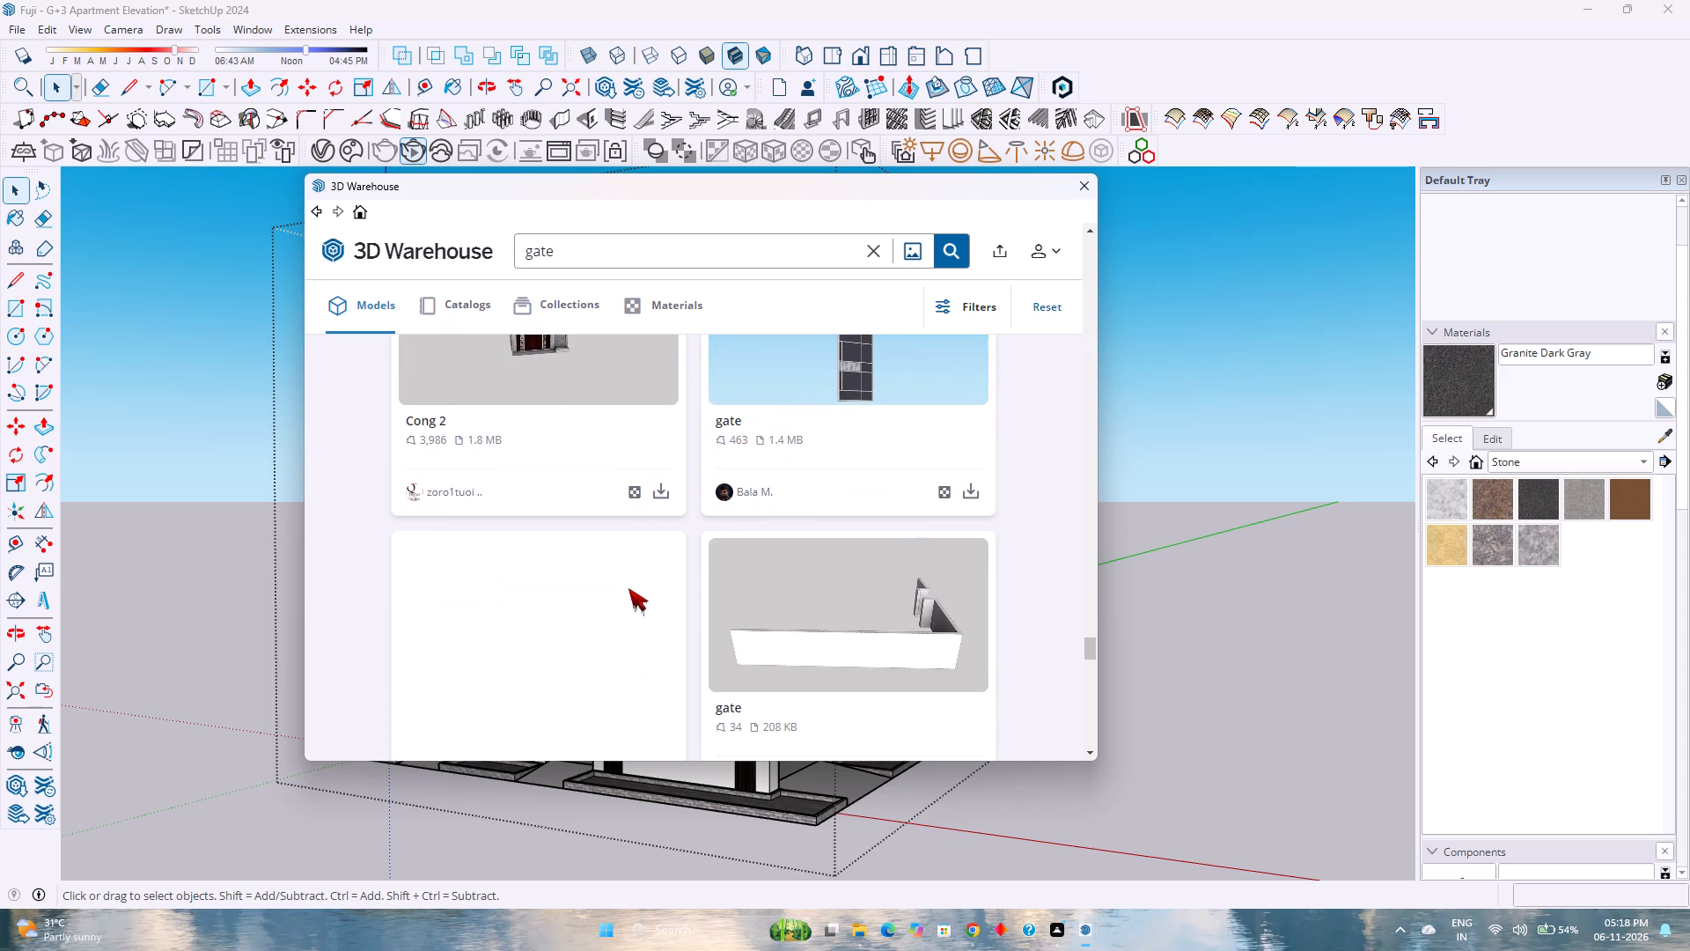
pyautogui.scroll(-3, 628, 588)
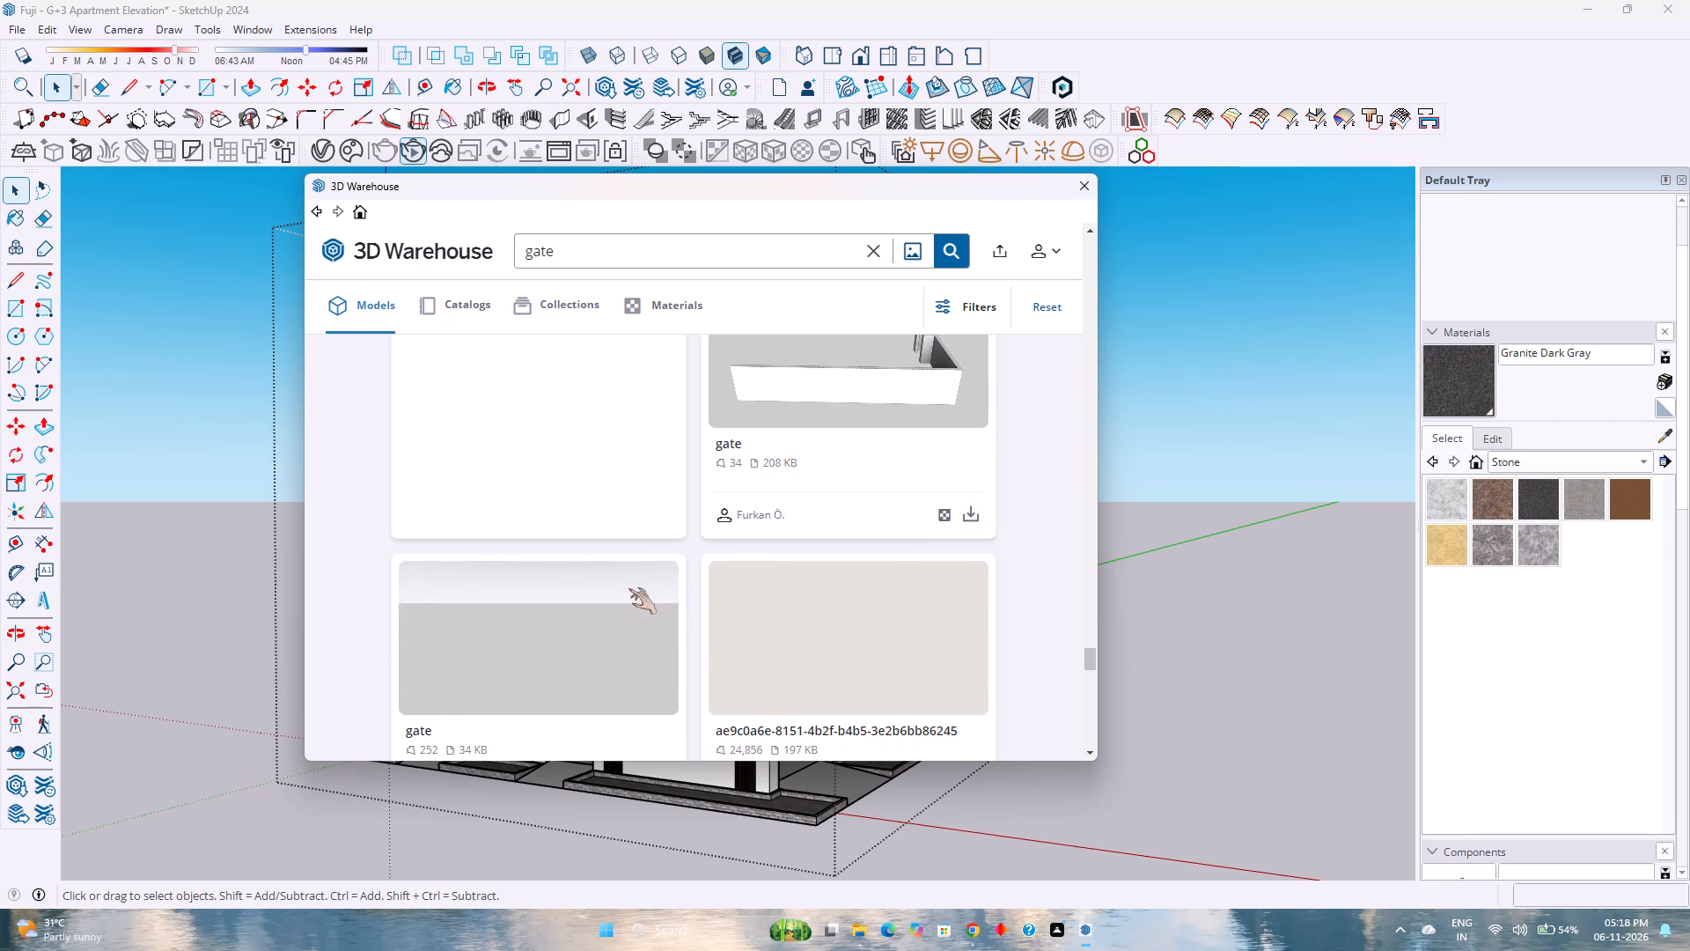
# Browse further through the gate search results, comparing designs for a slatted metal gate that suits the compound wall openings.
pyautogui.scroll(-2, 628, 588)
pyautogui.scroll(8, 628, 588)
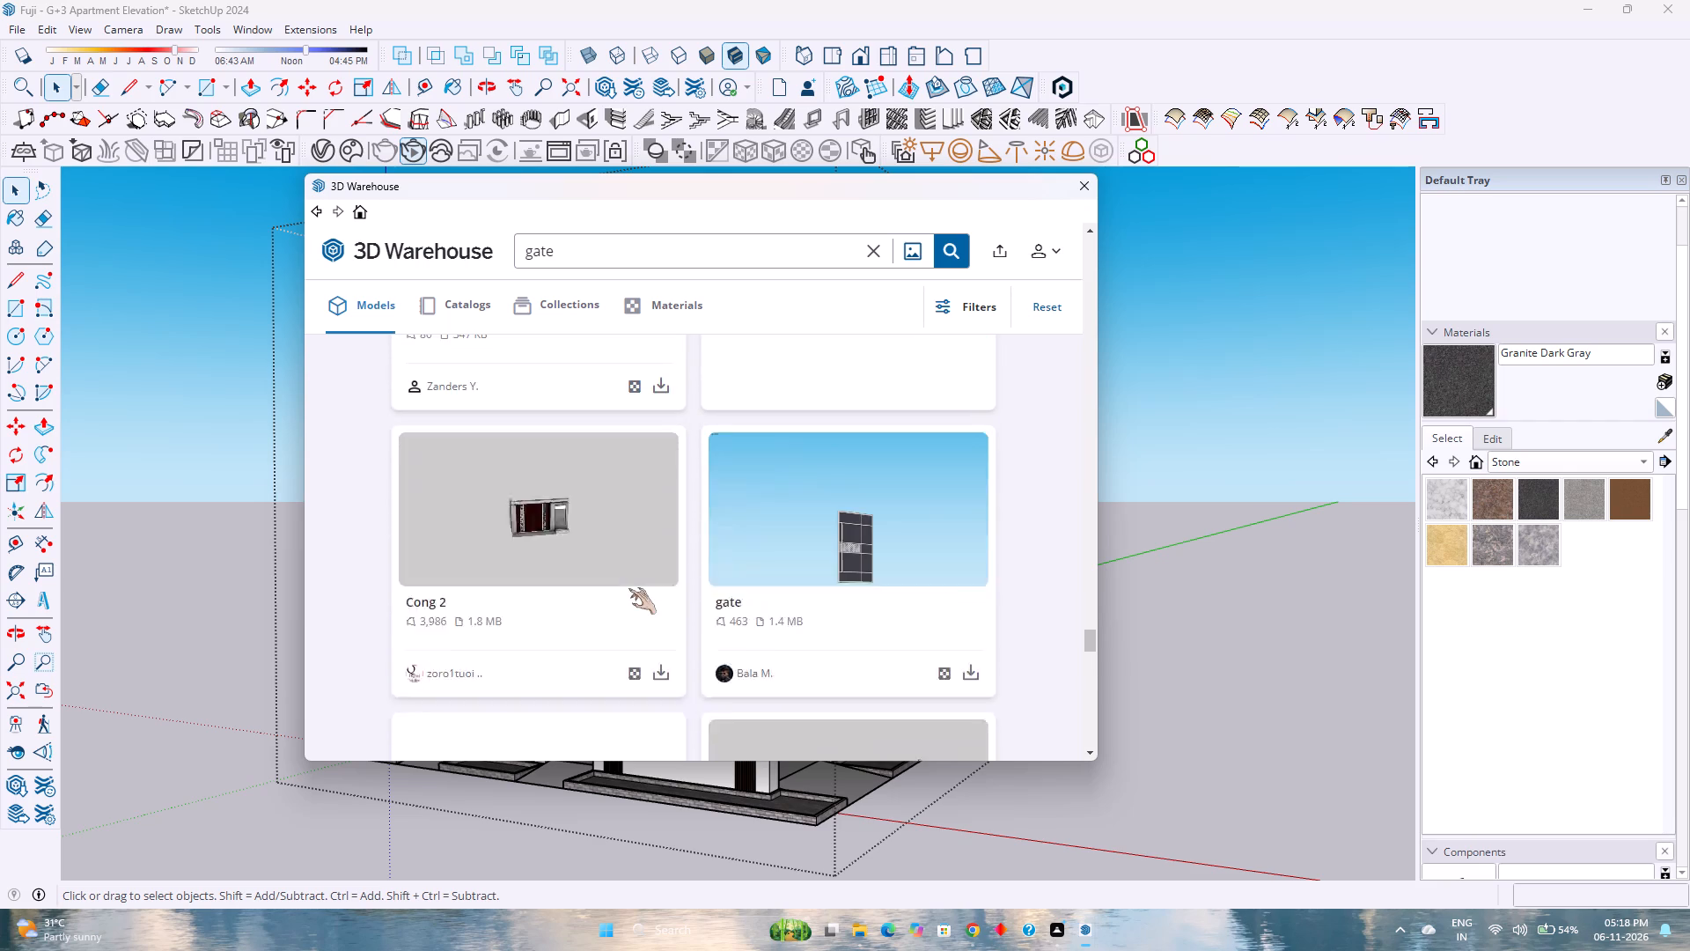
pyautogui.scroll(-2, 628, 588)
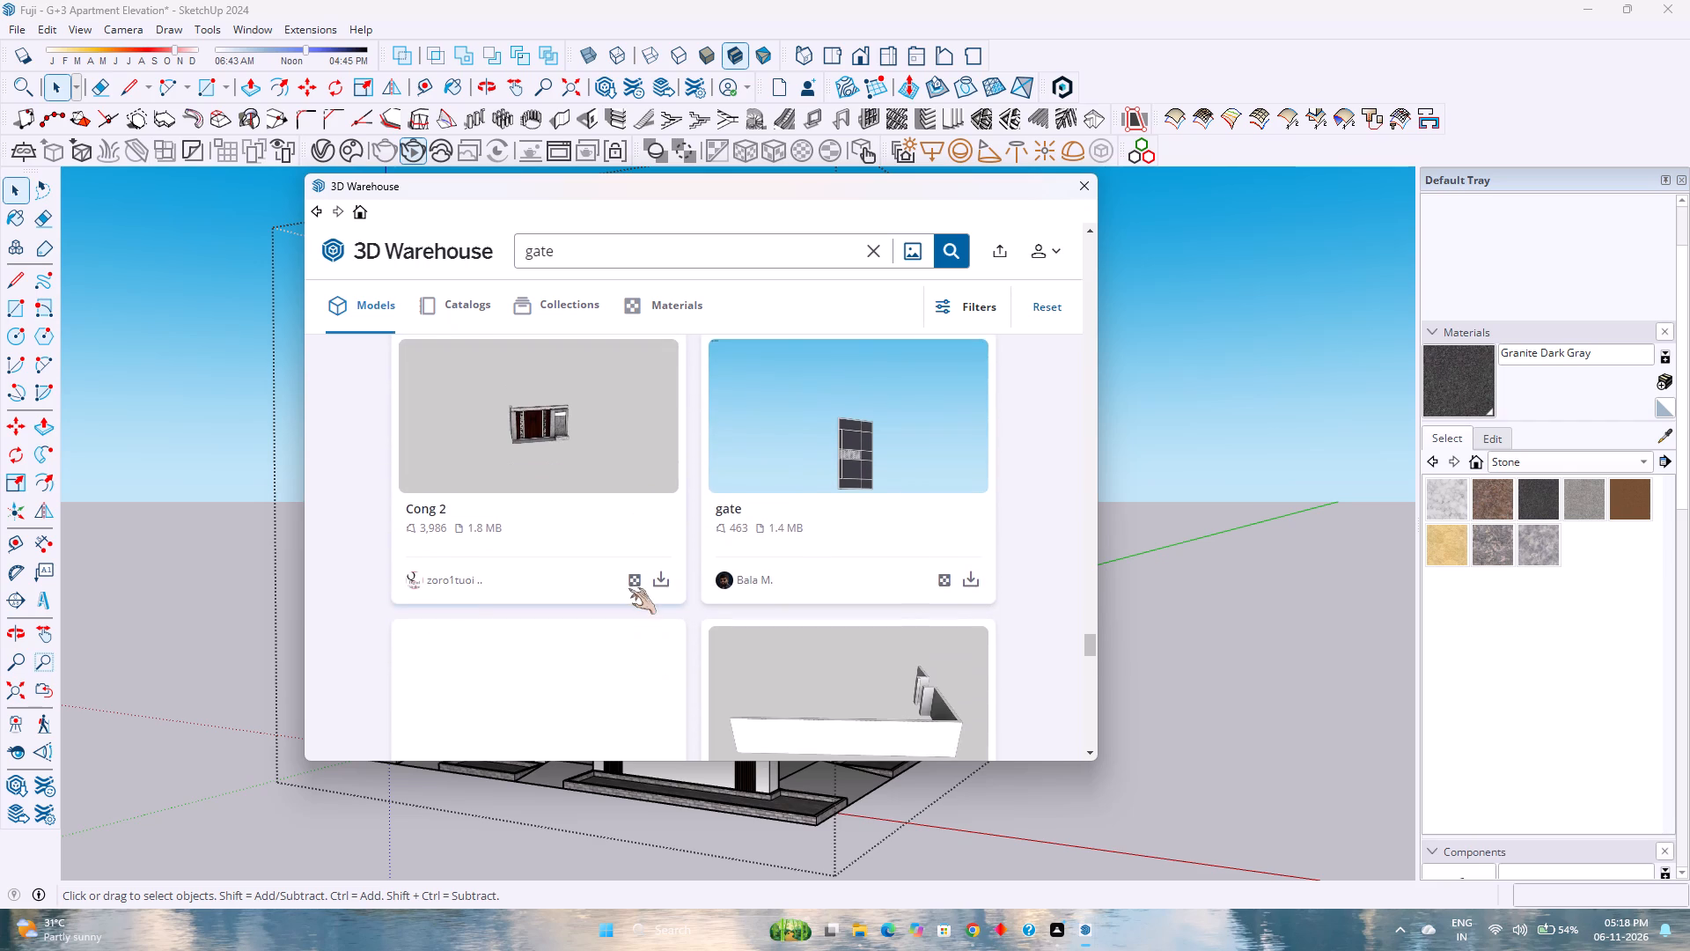
pyautogui.scroll(-1, 628, 588)
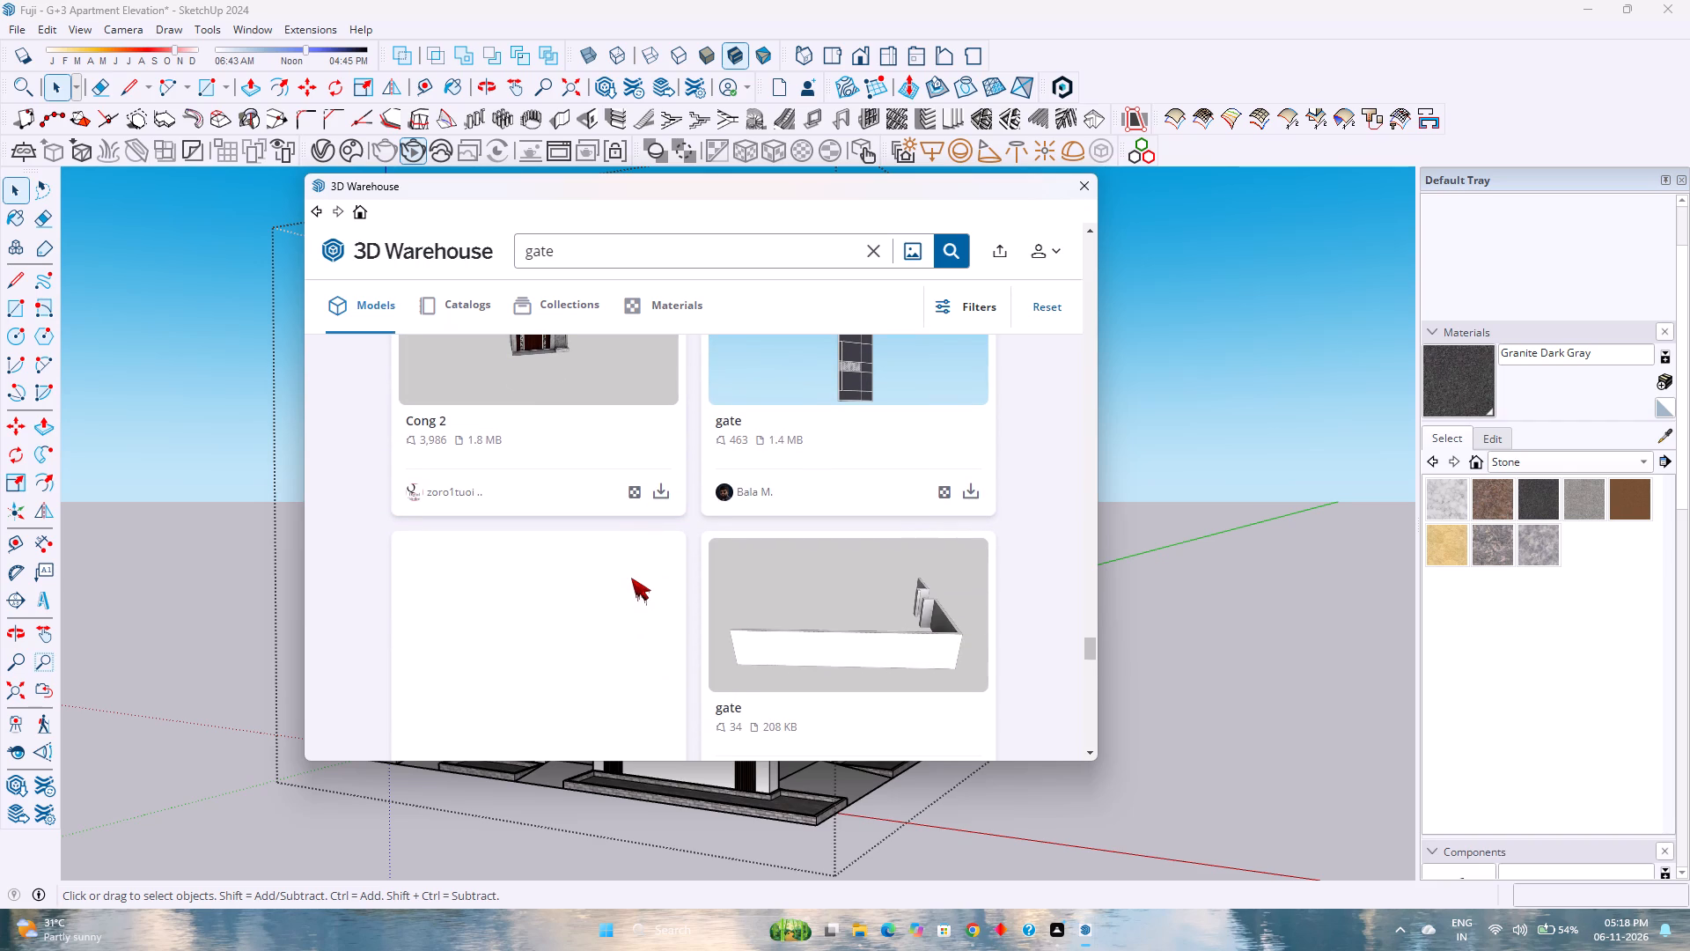
pyautogui.scroll(4, 638, 547)
pyautogui.scroll(-1, 695, 510)
pyautogui.scroll(2, 693, 517)
pyautogui.scroll(-2, 692, 520)
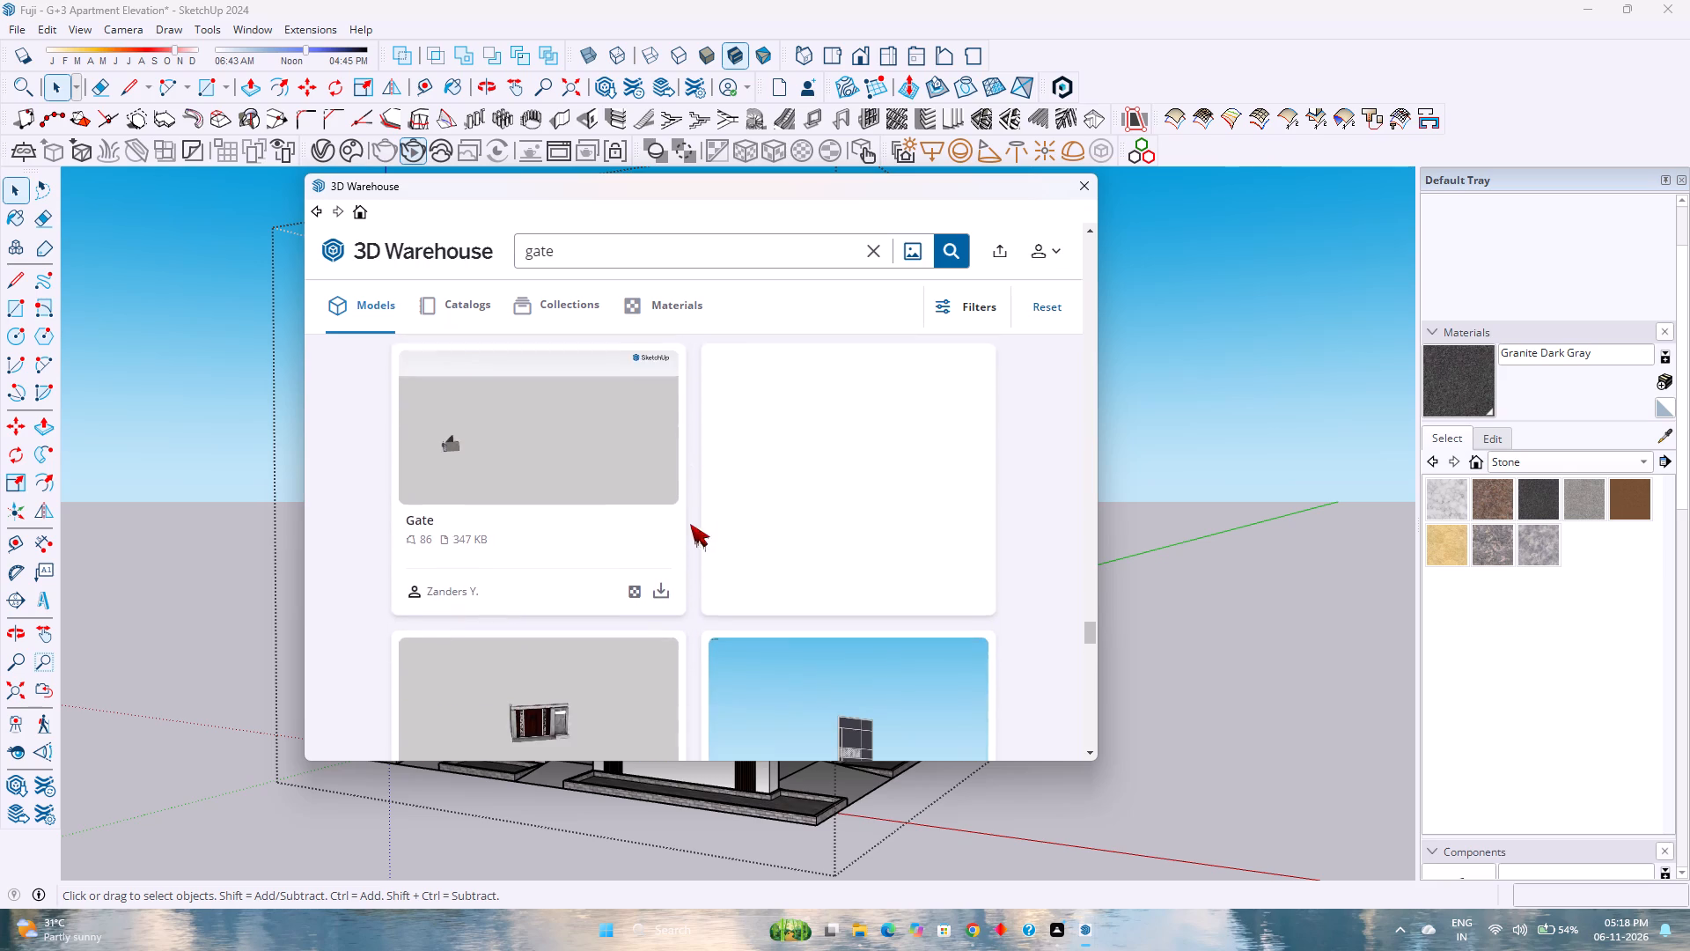
pyautogui.scroll(-2, 692, 556)
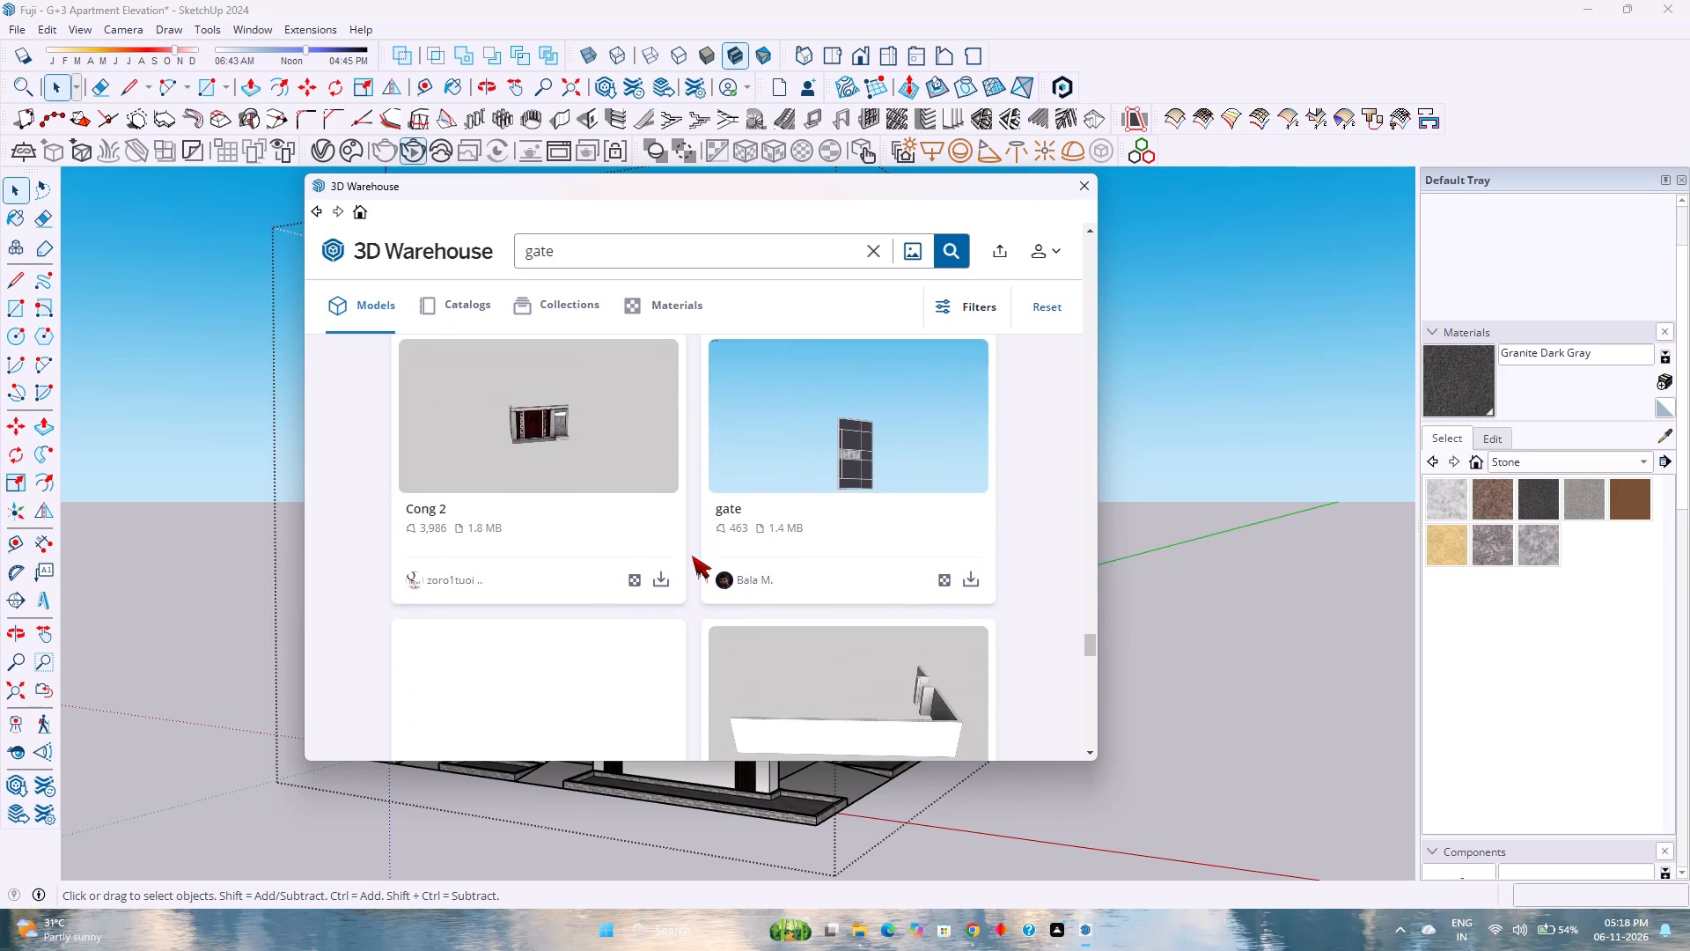
pyautogui.scroll(-4, 692, 556)
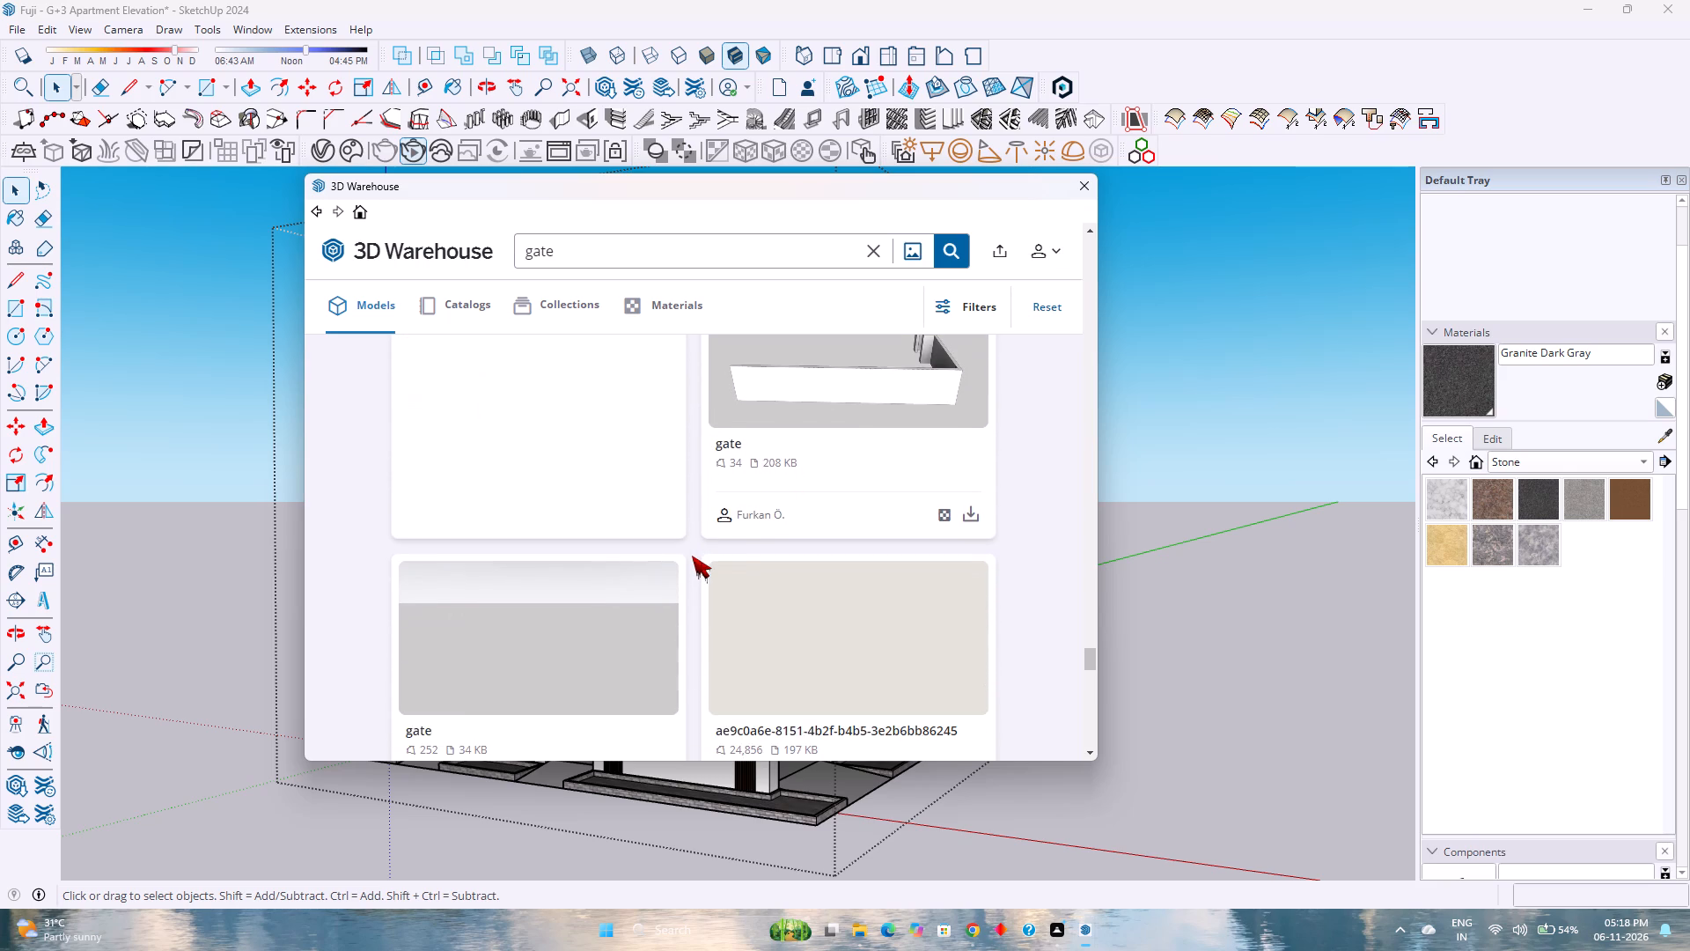
pyautogui.scroll(-6, 692, 556)
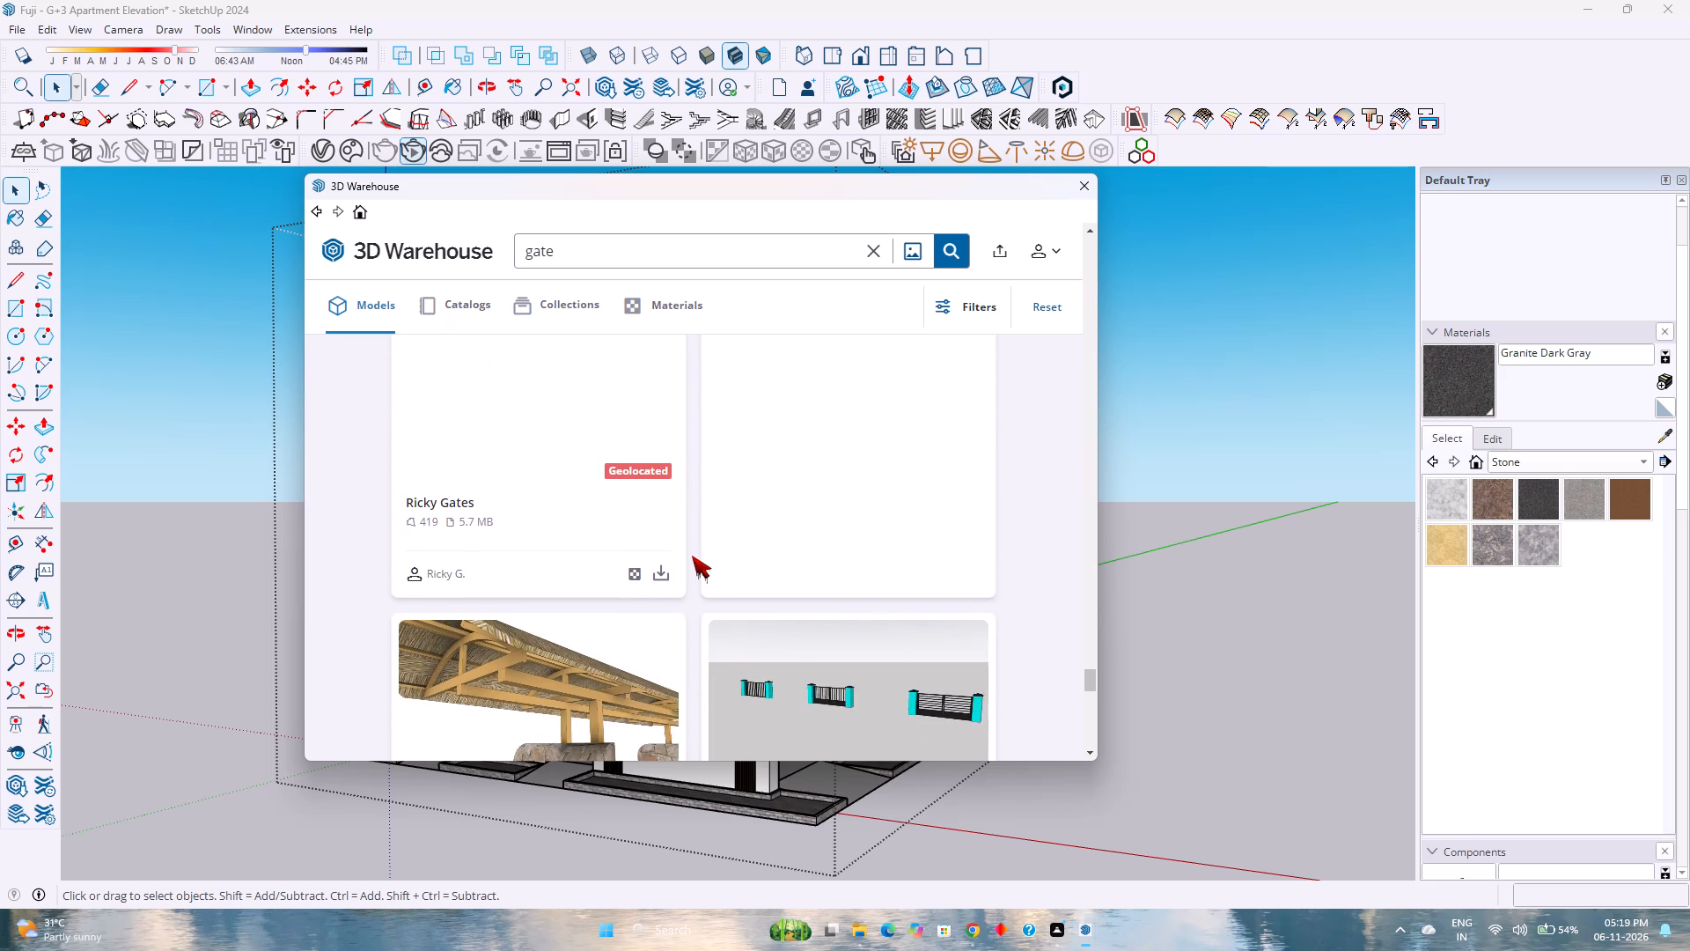
pyautogui.scroll(-2, 692, 556)
pyautogui.scroll(7, 692, 556)
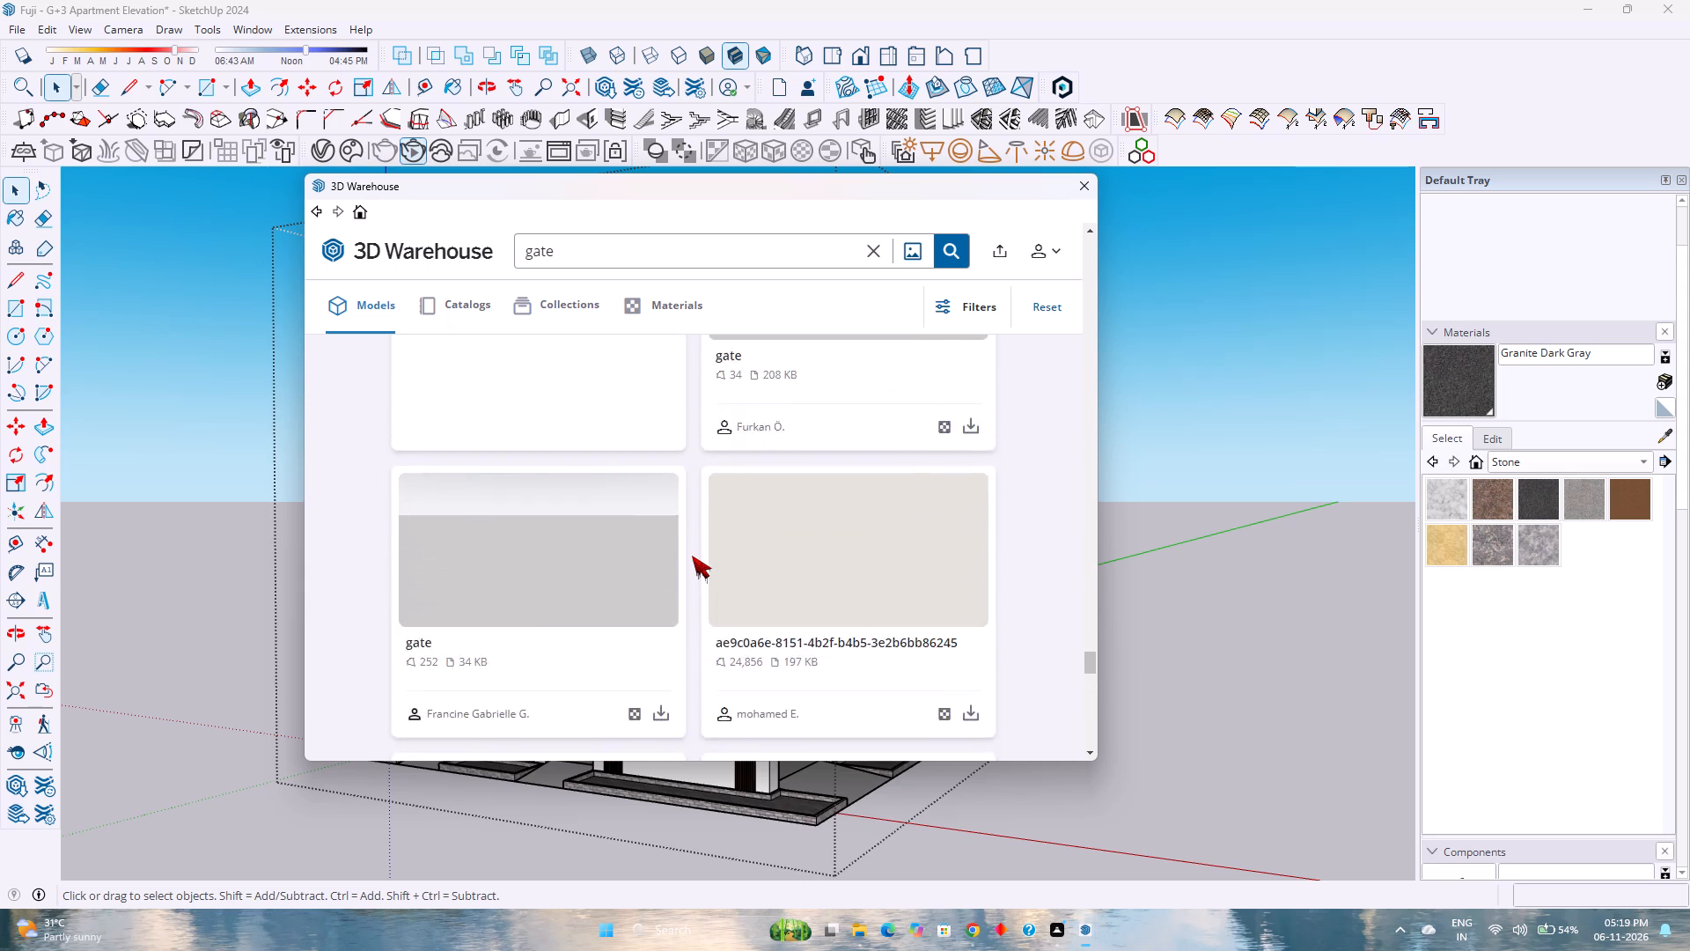
pyautogui.scroll(10, 692, 556)
pyautogui.scroll(-3, 692, 556)
pyautogui.scroll(2, 687, 559)
pyautogui.scroll(-4, 687, 560)
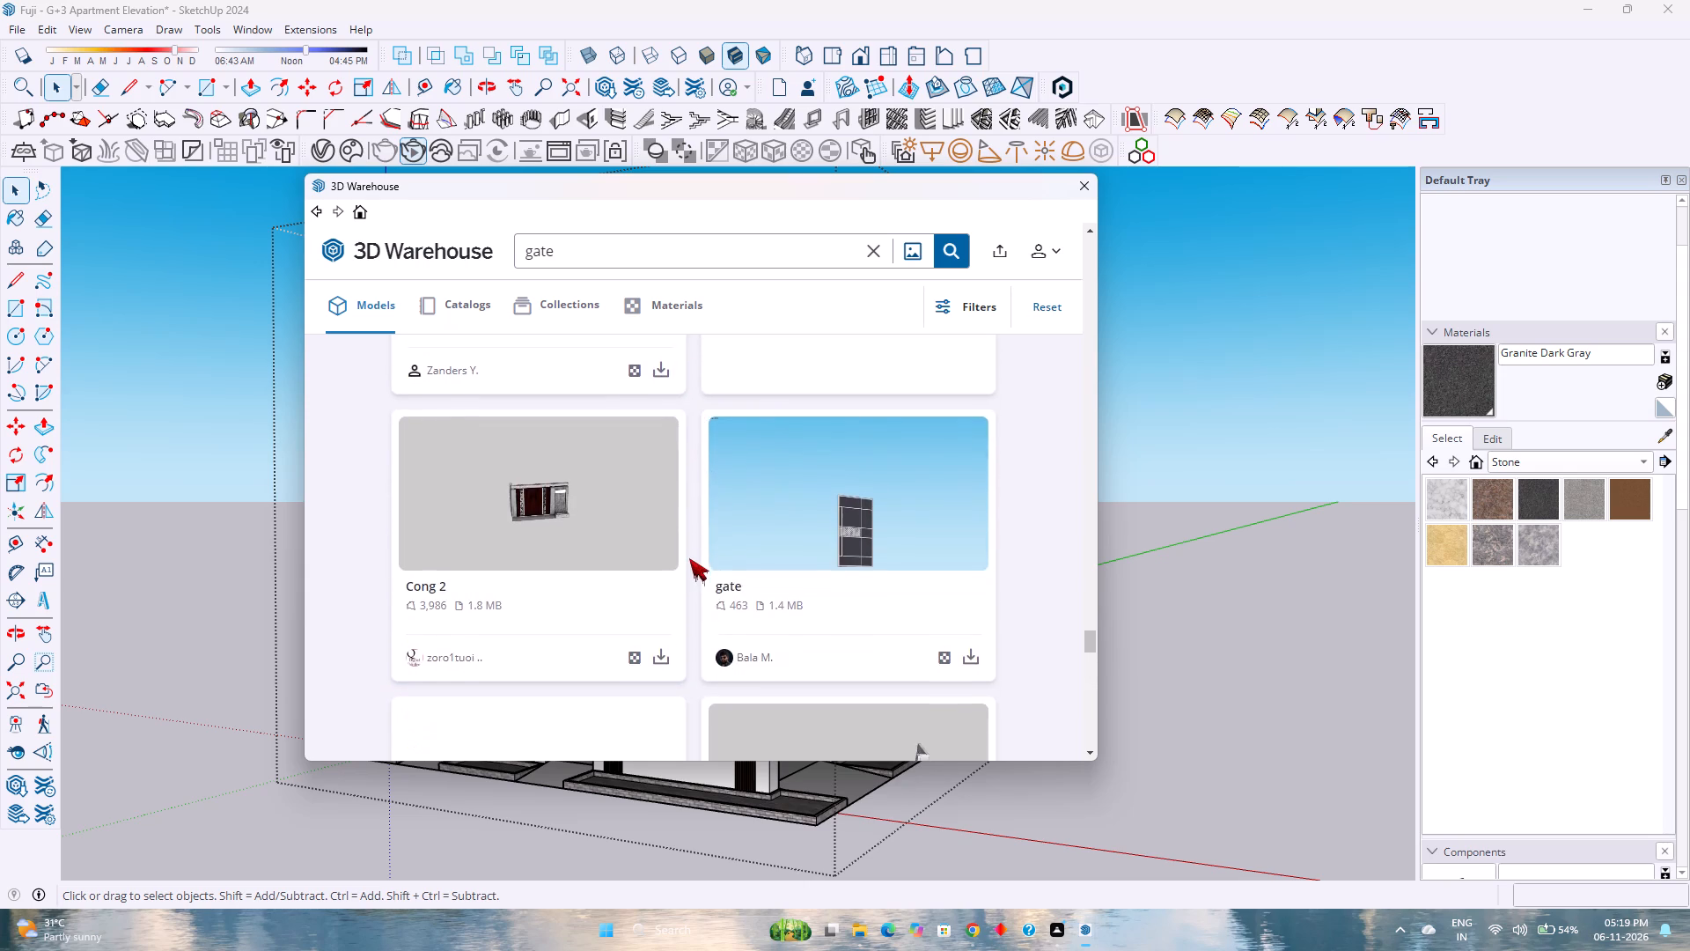
pyautogui.scroll(-3, 689, 558)
pyautogui.scroll(3, 689, 558)
pyautogui.scroll(-3, 689, 558)
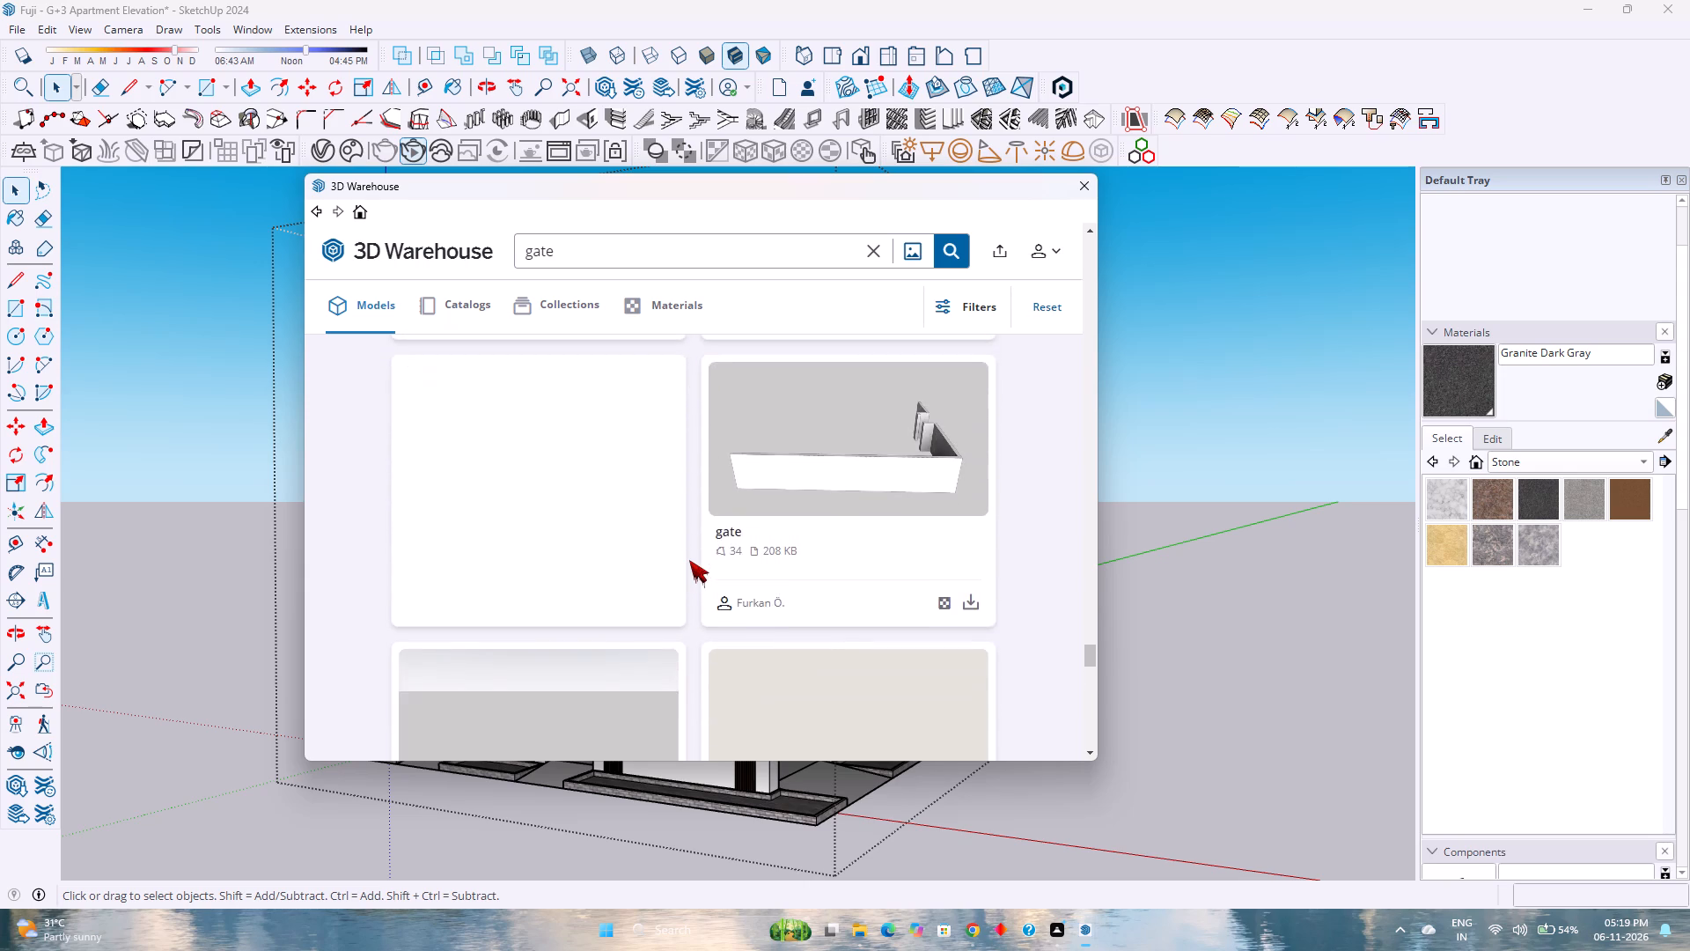
pyautogui.scroll(-8, 689, 560)
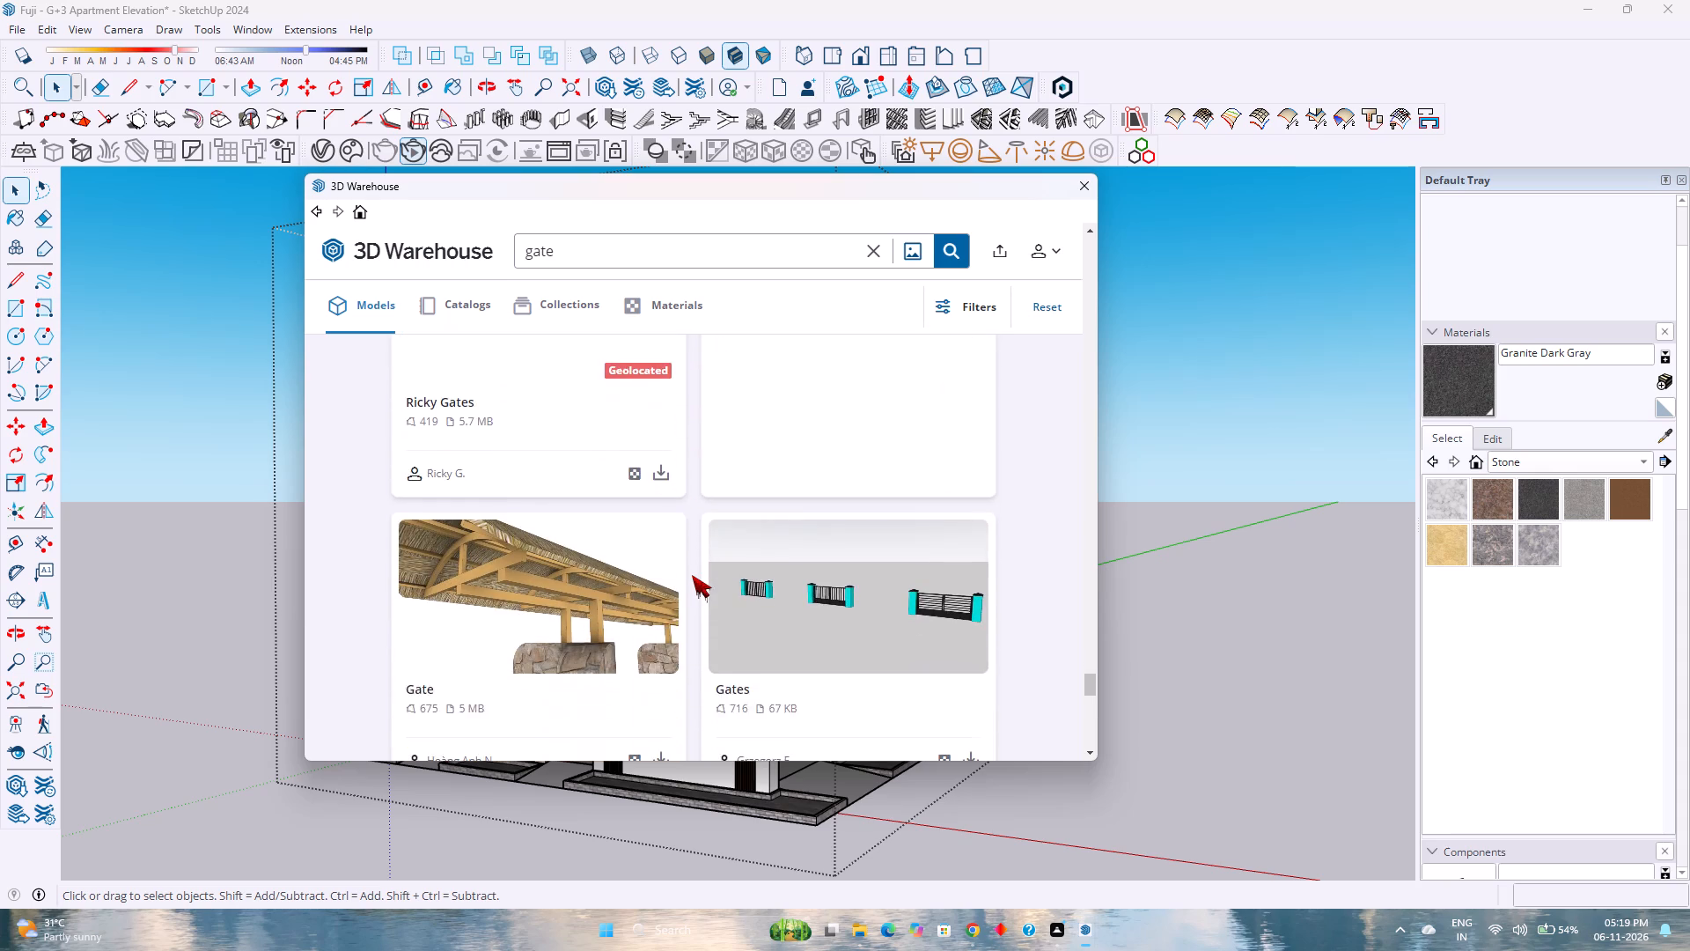
pyautogui.scroll(-6, 692, 573)
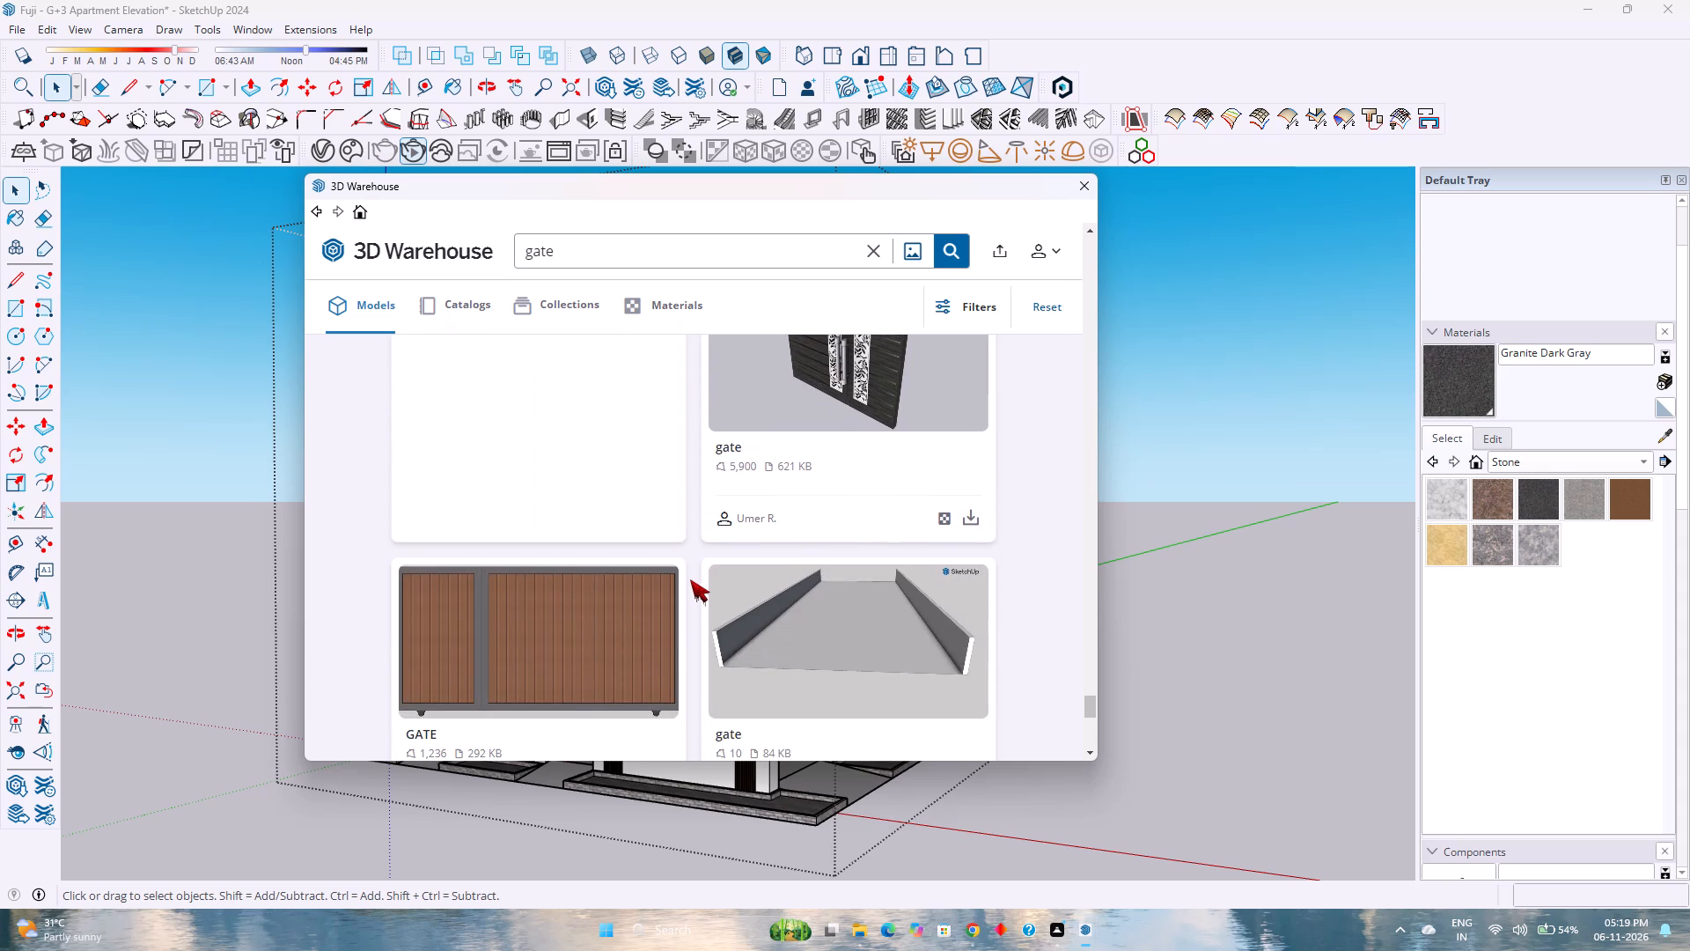
pyautogui.scroll(-10, 690, 579)
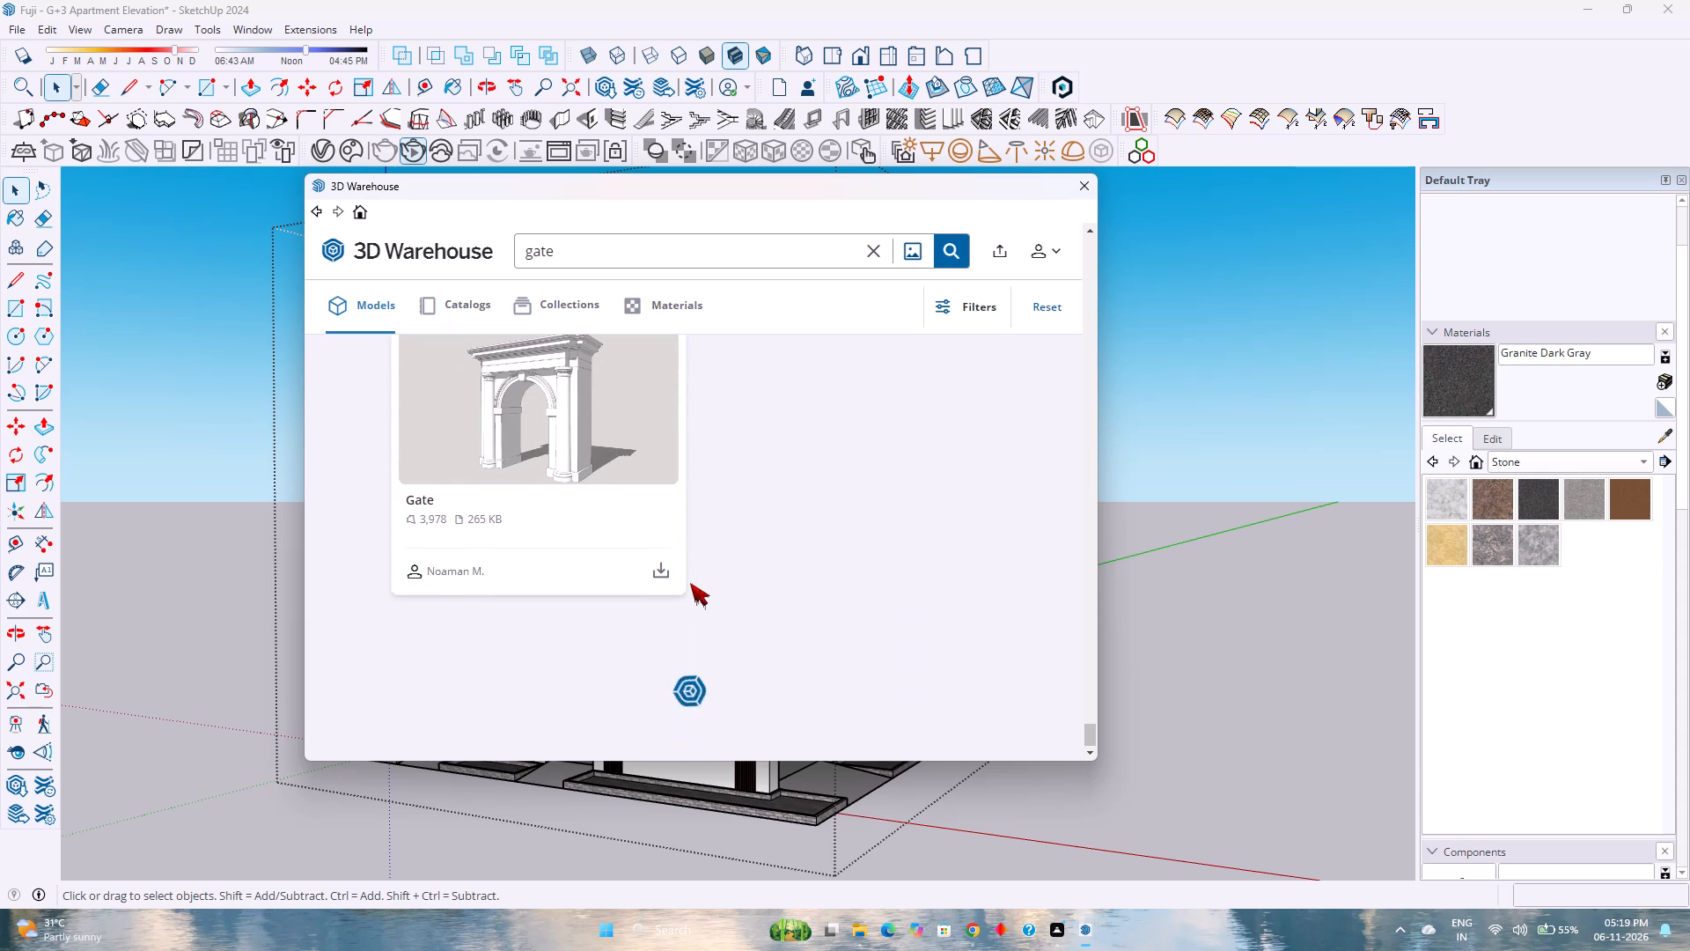
pyautogui.scroll(1, 690, 583)
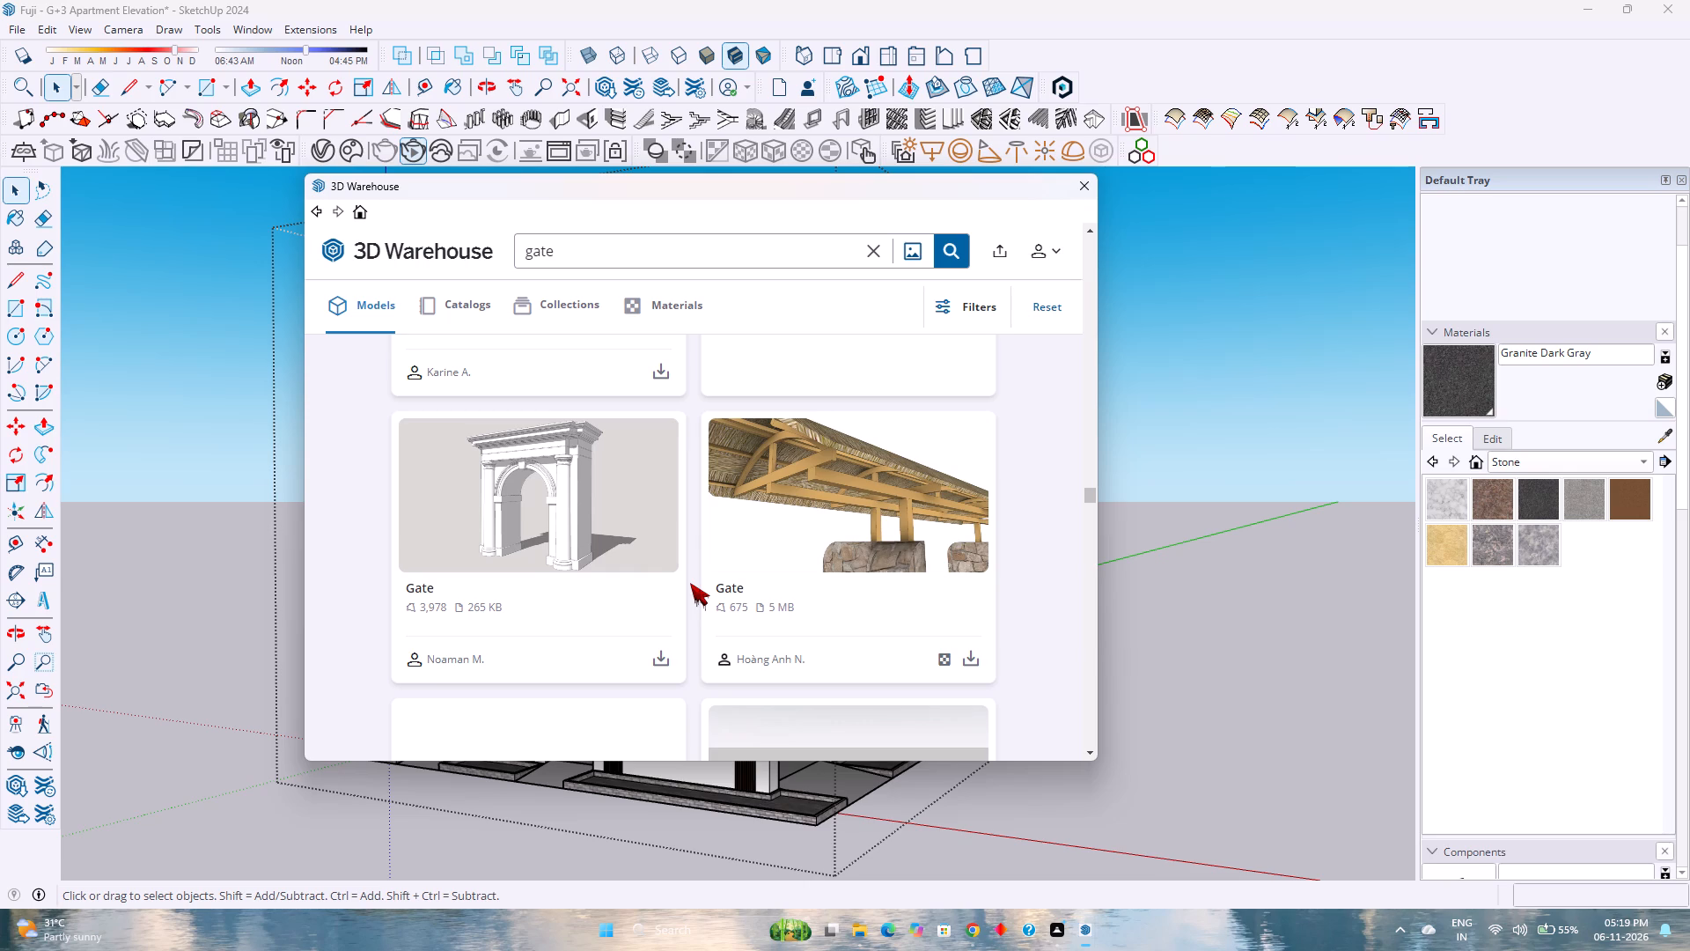
pyautogui.scroll(-3, 690, 583)
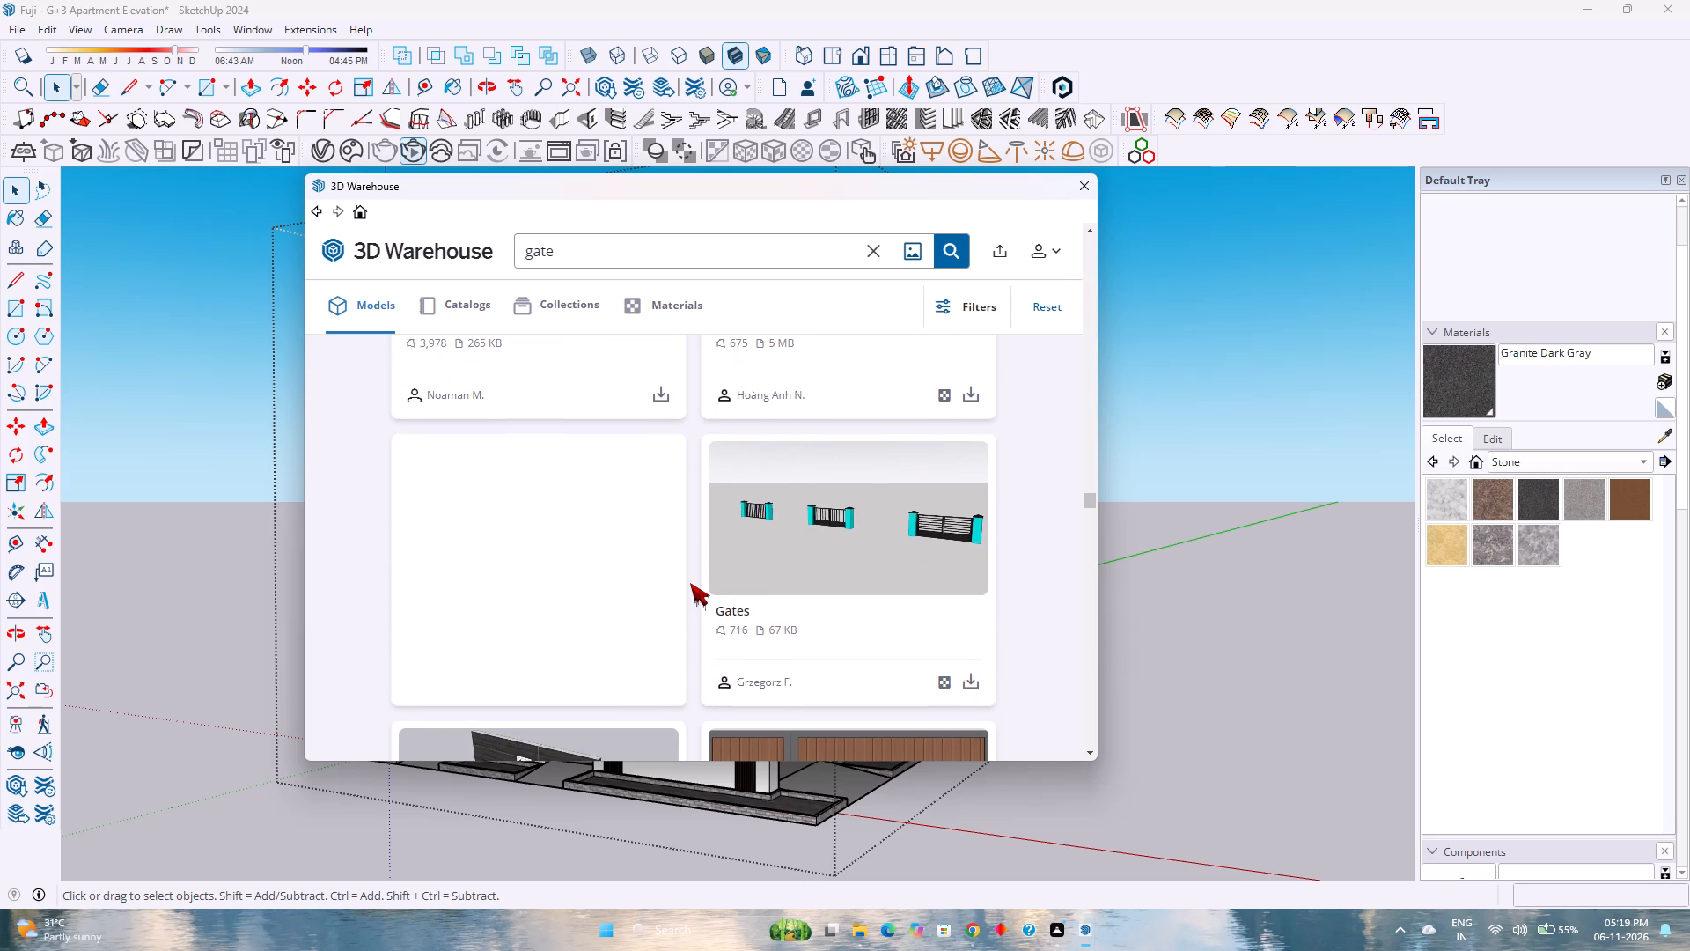
pyautogui.scroll(-4, 690, 585)
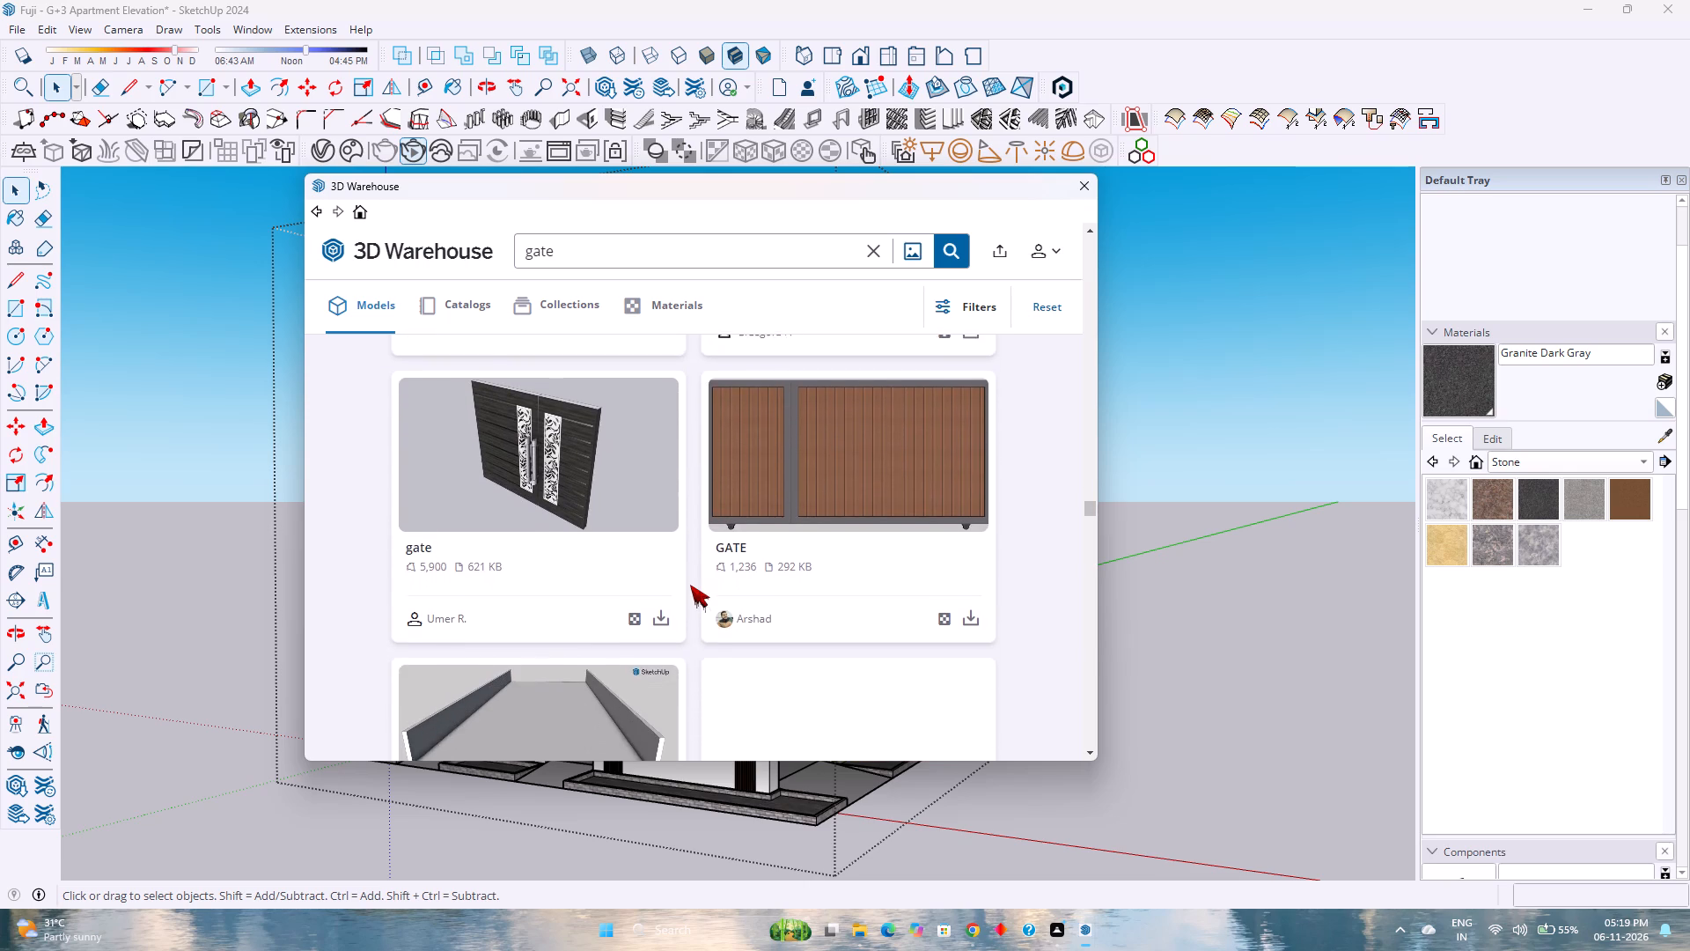
pyautogui.scroll(-3, 690, 585)
pyautogui.scroll(3, 690, 585)
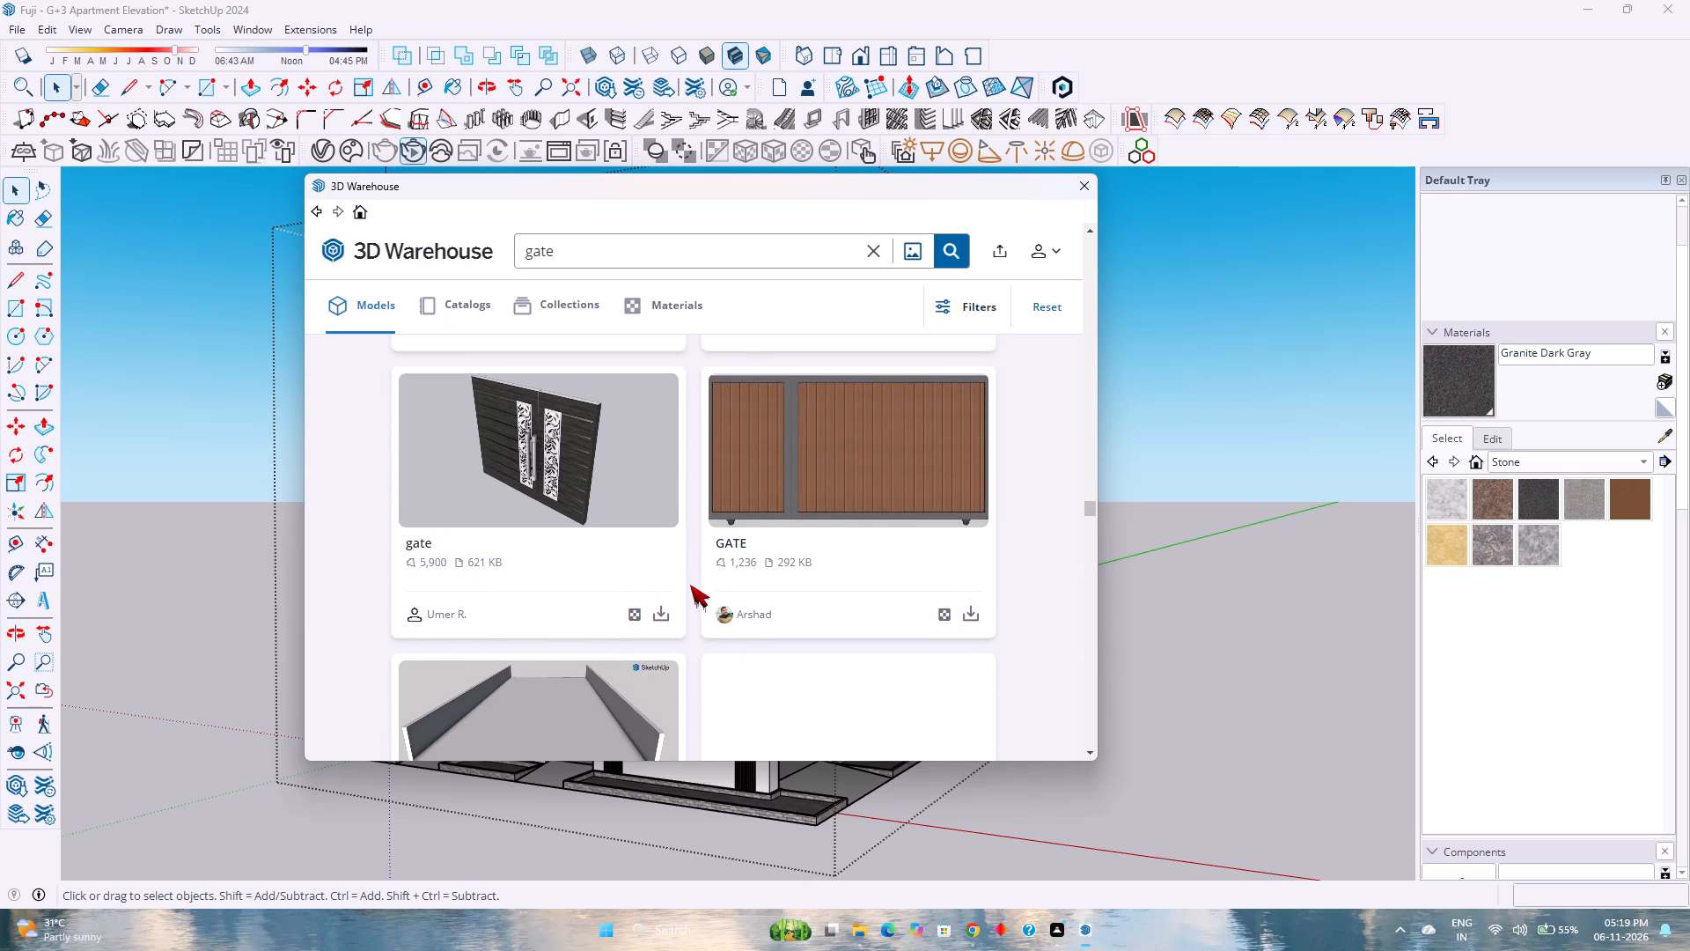
pyautogui.scroll(2, 690, 585)
pyautogui.scroll(-6, 690, 585)
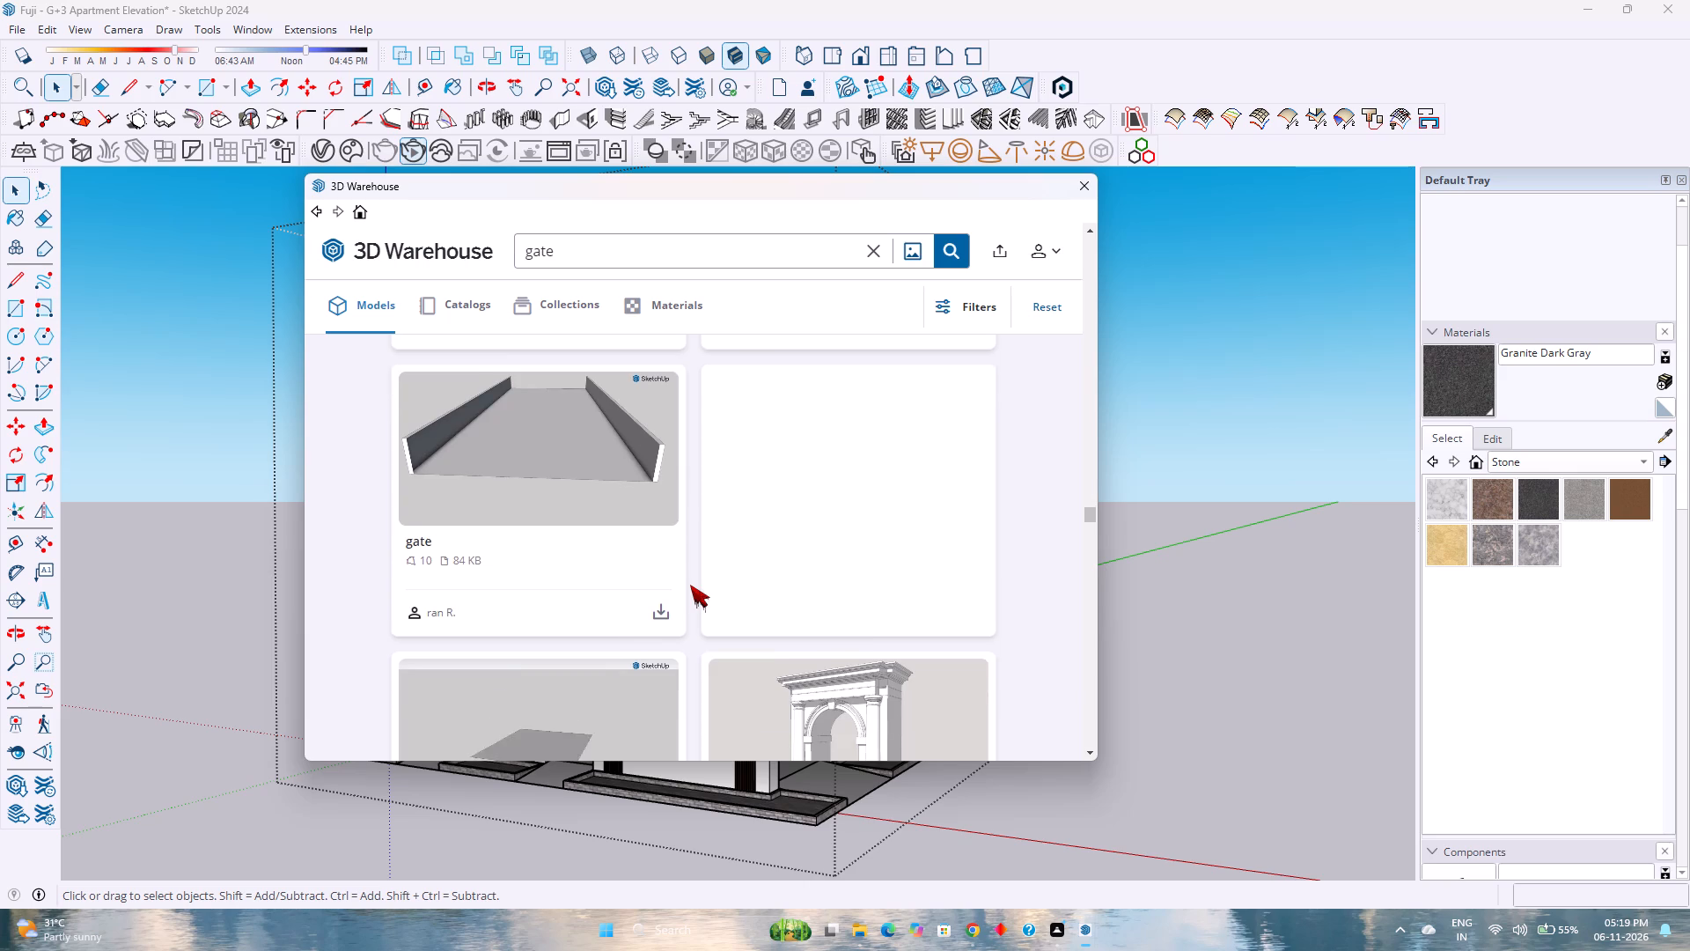
pyautogui.scroll(-8, 690, 585)
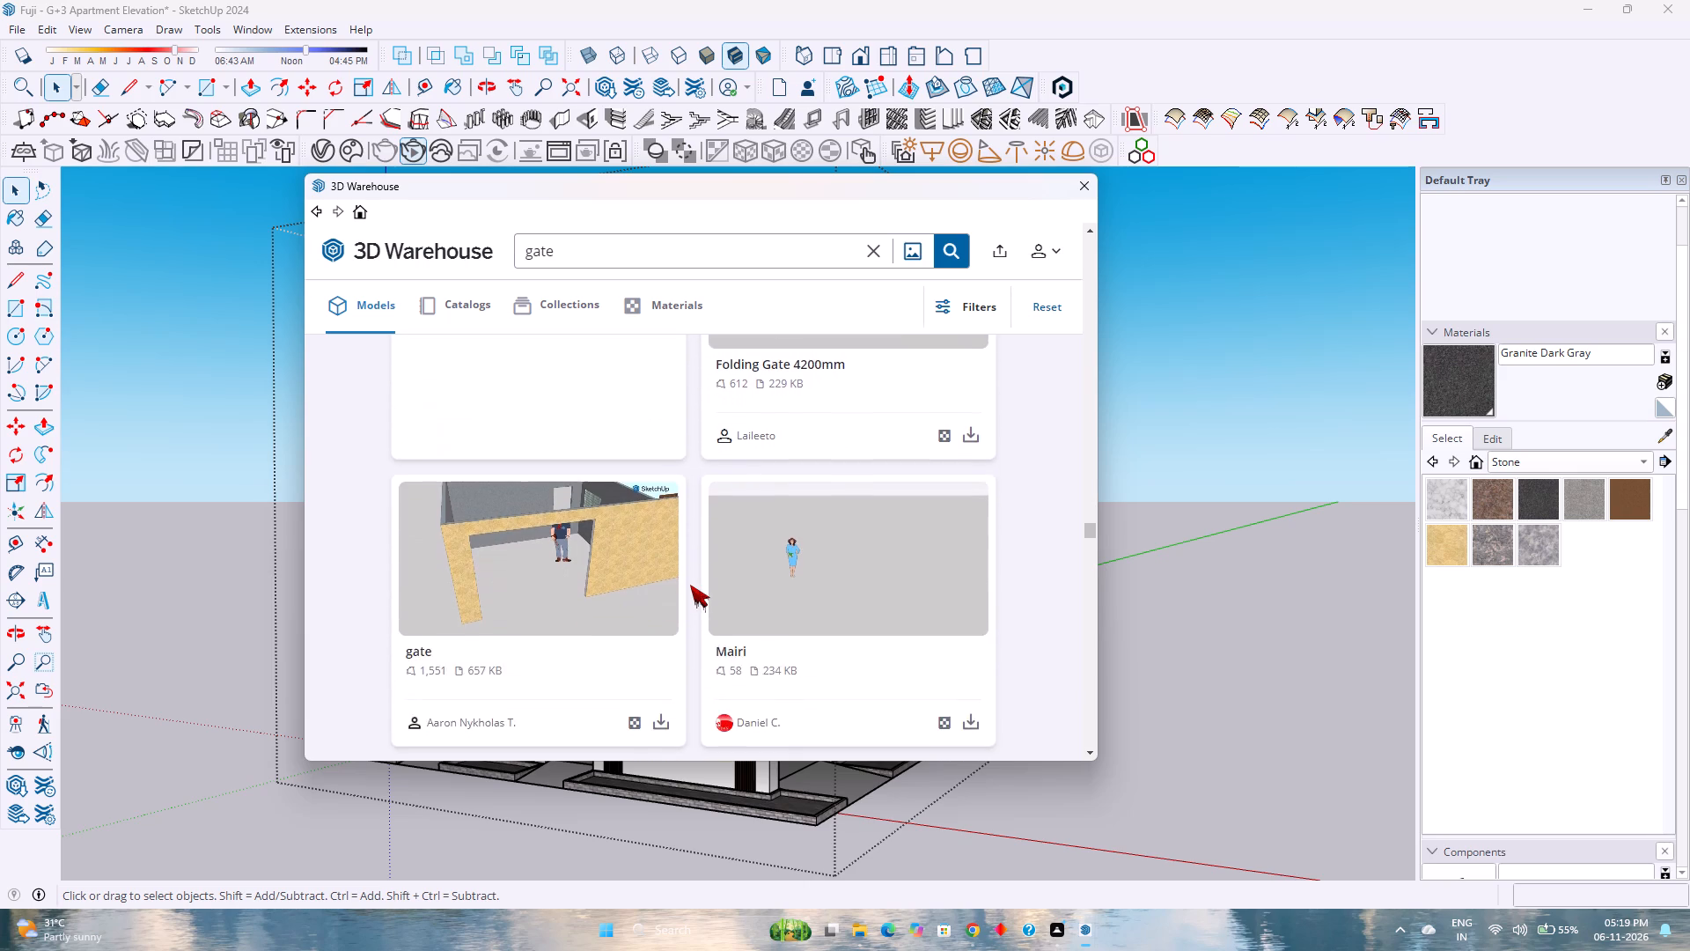
pyautogui.scroll(-6, 690, 585)
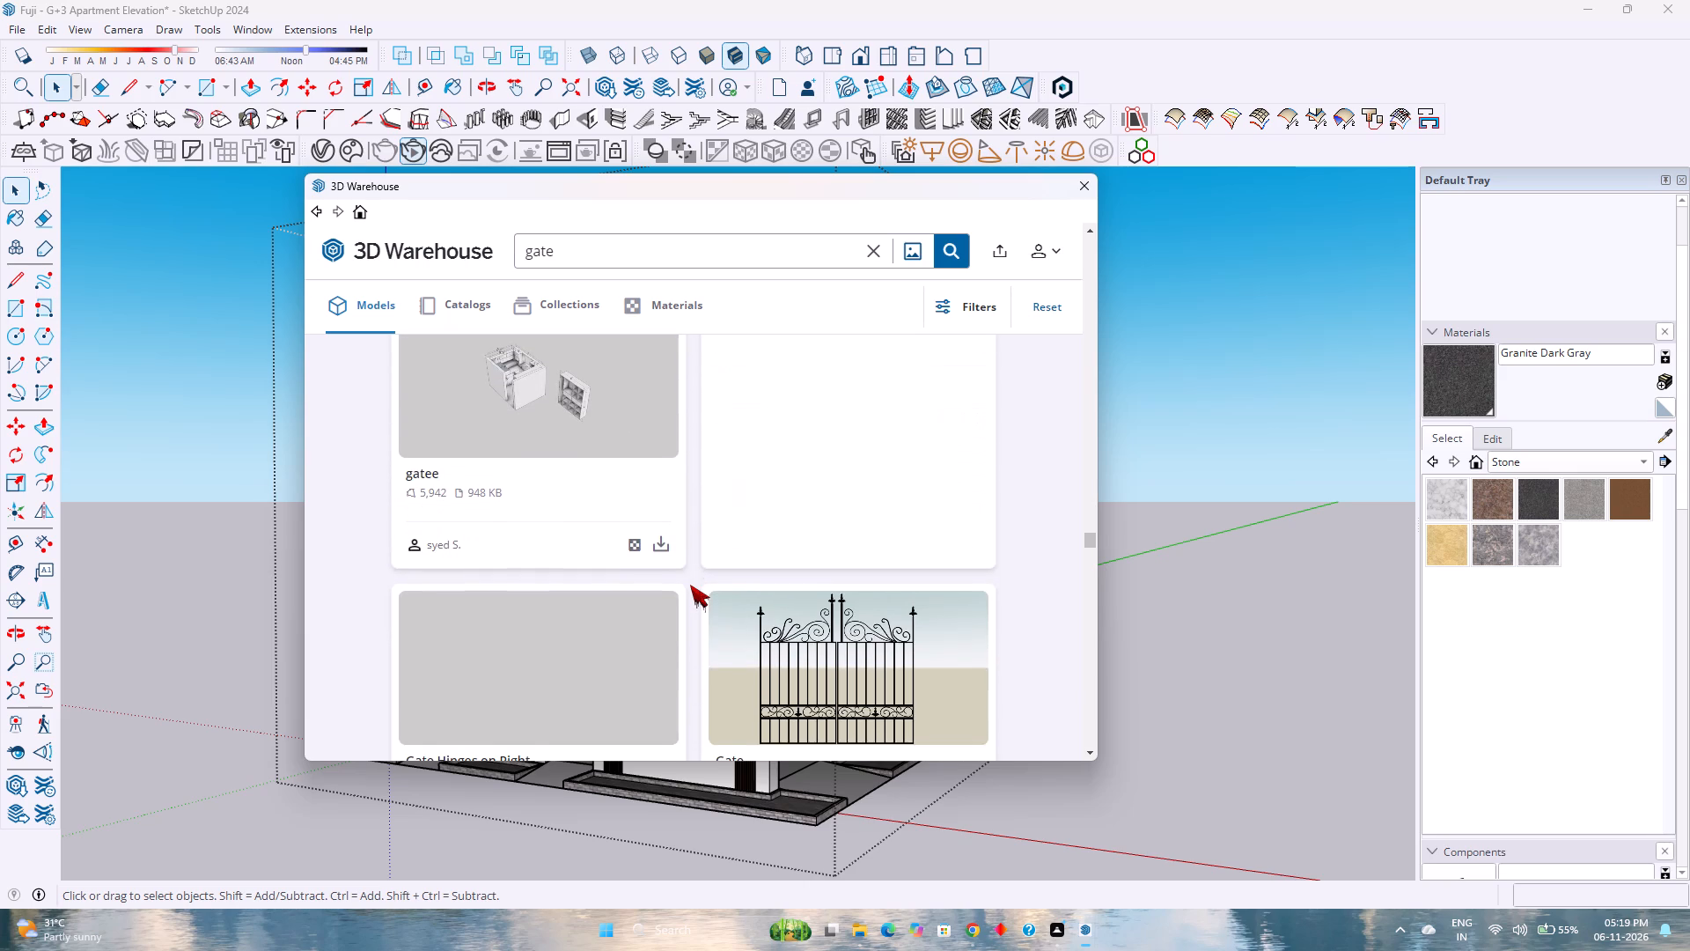
pyautogui.scroll(-6, 690, 585)
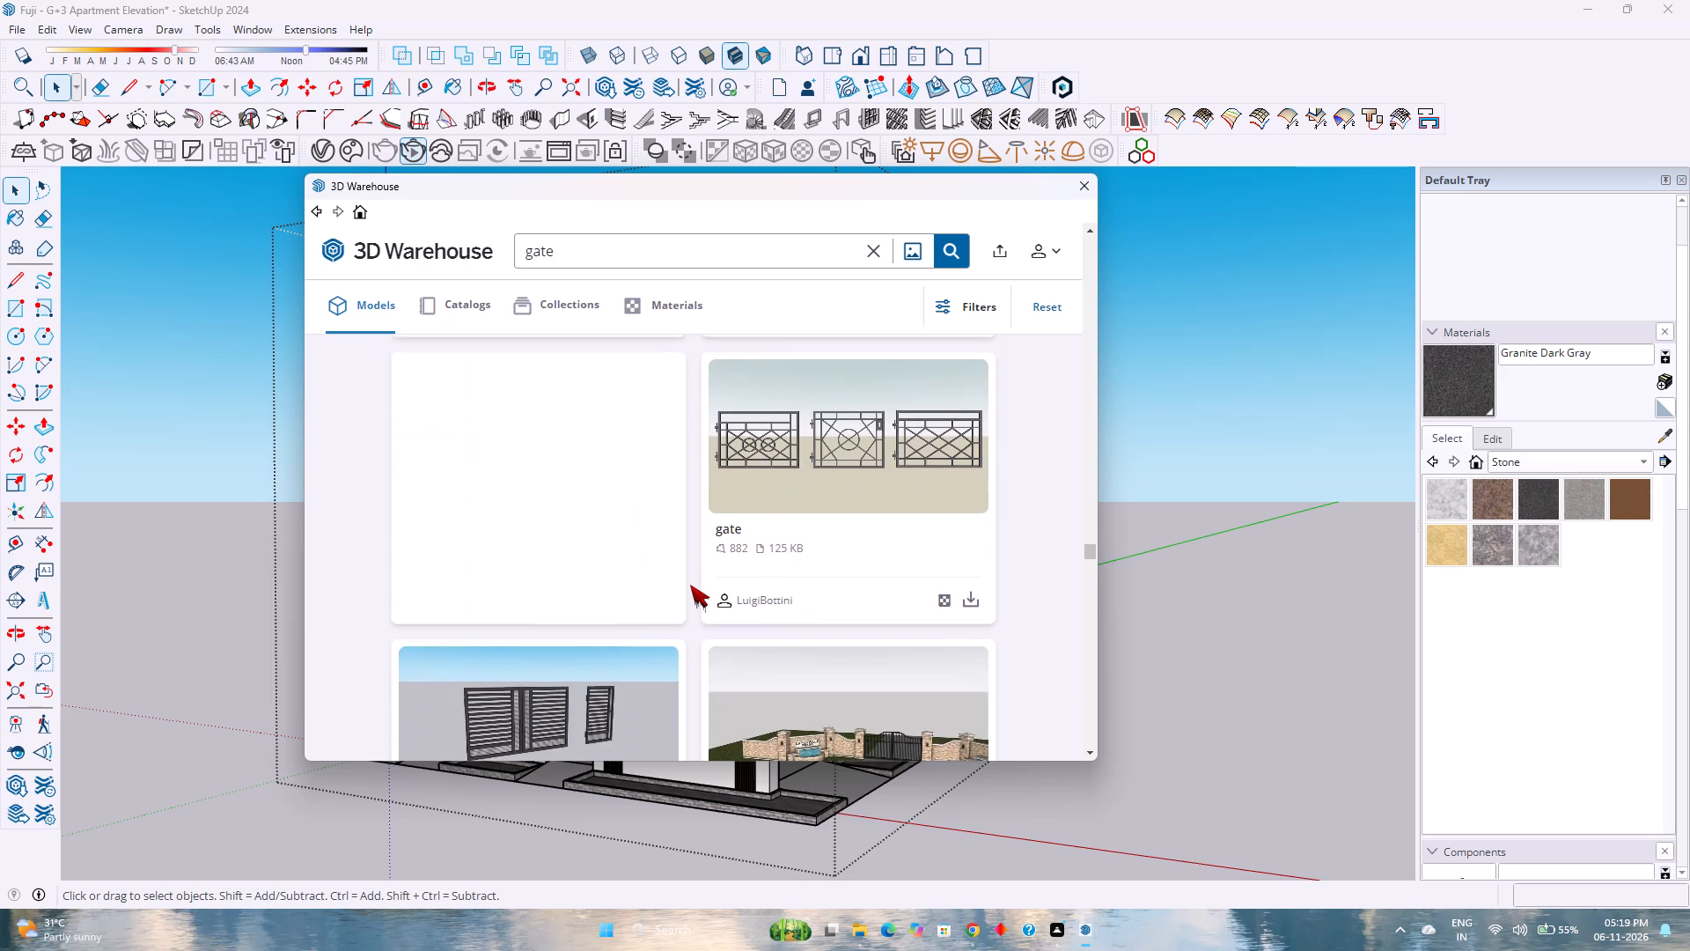
pyautogui.scroll(-1, 690, 585)
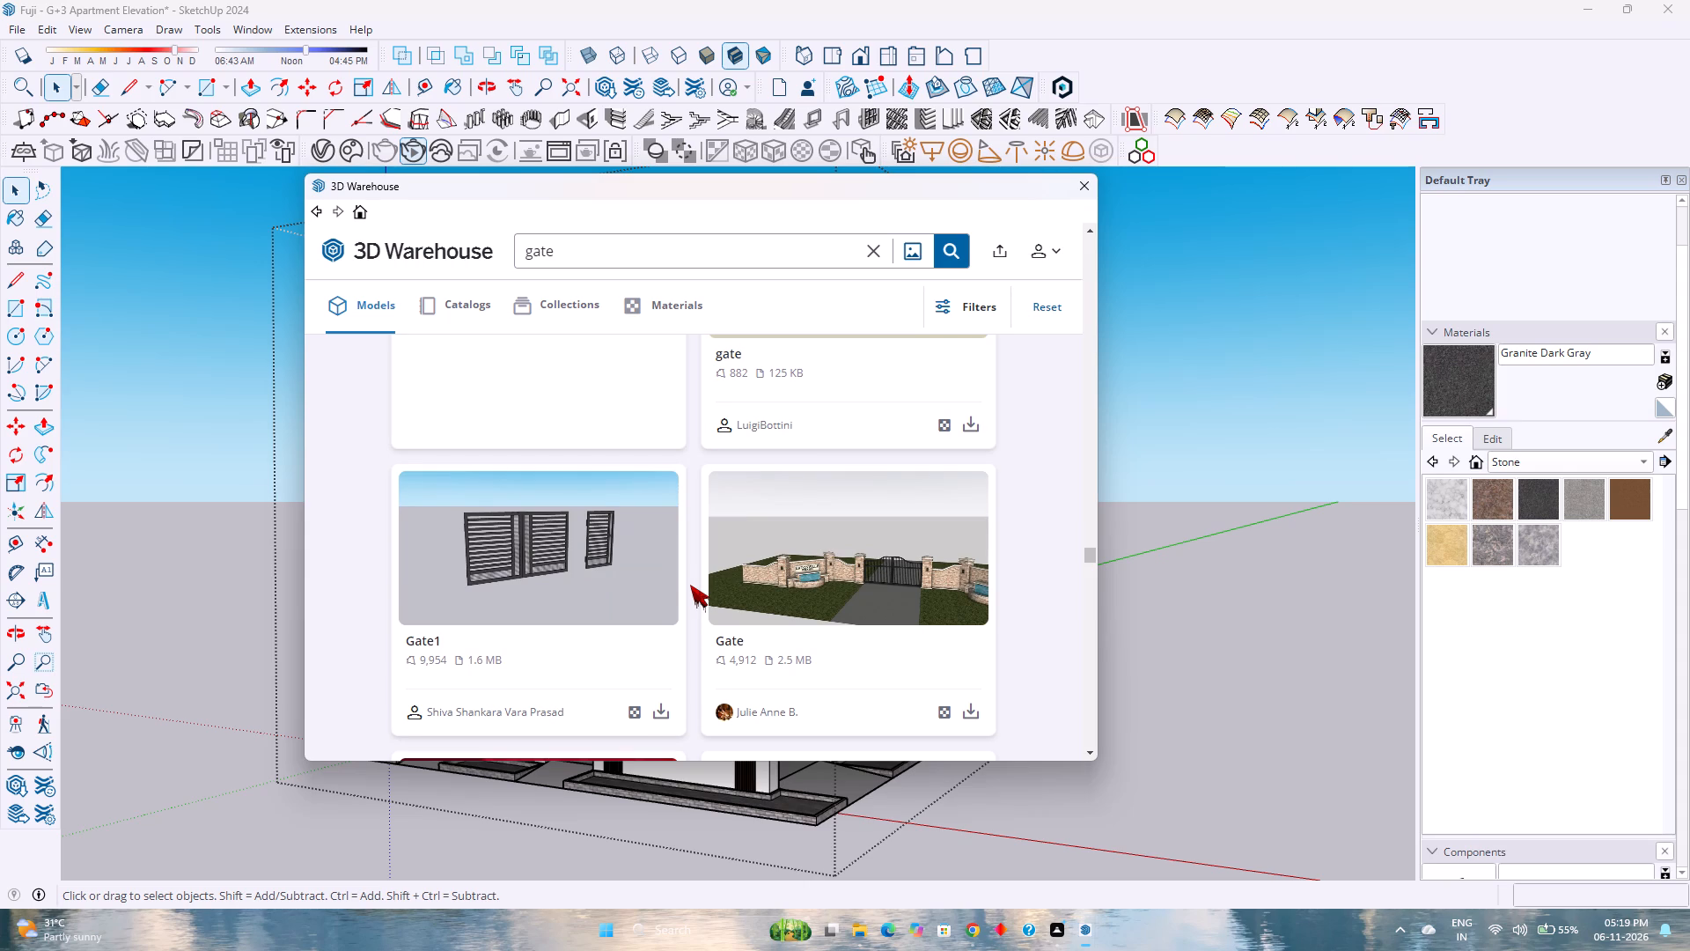
pyautogui.scroll(-2, 687, 591)
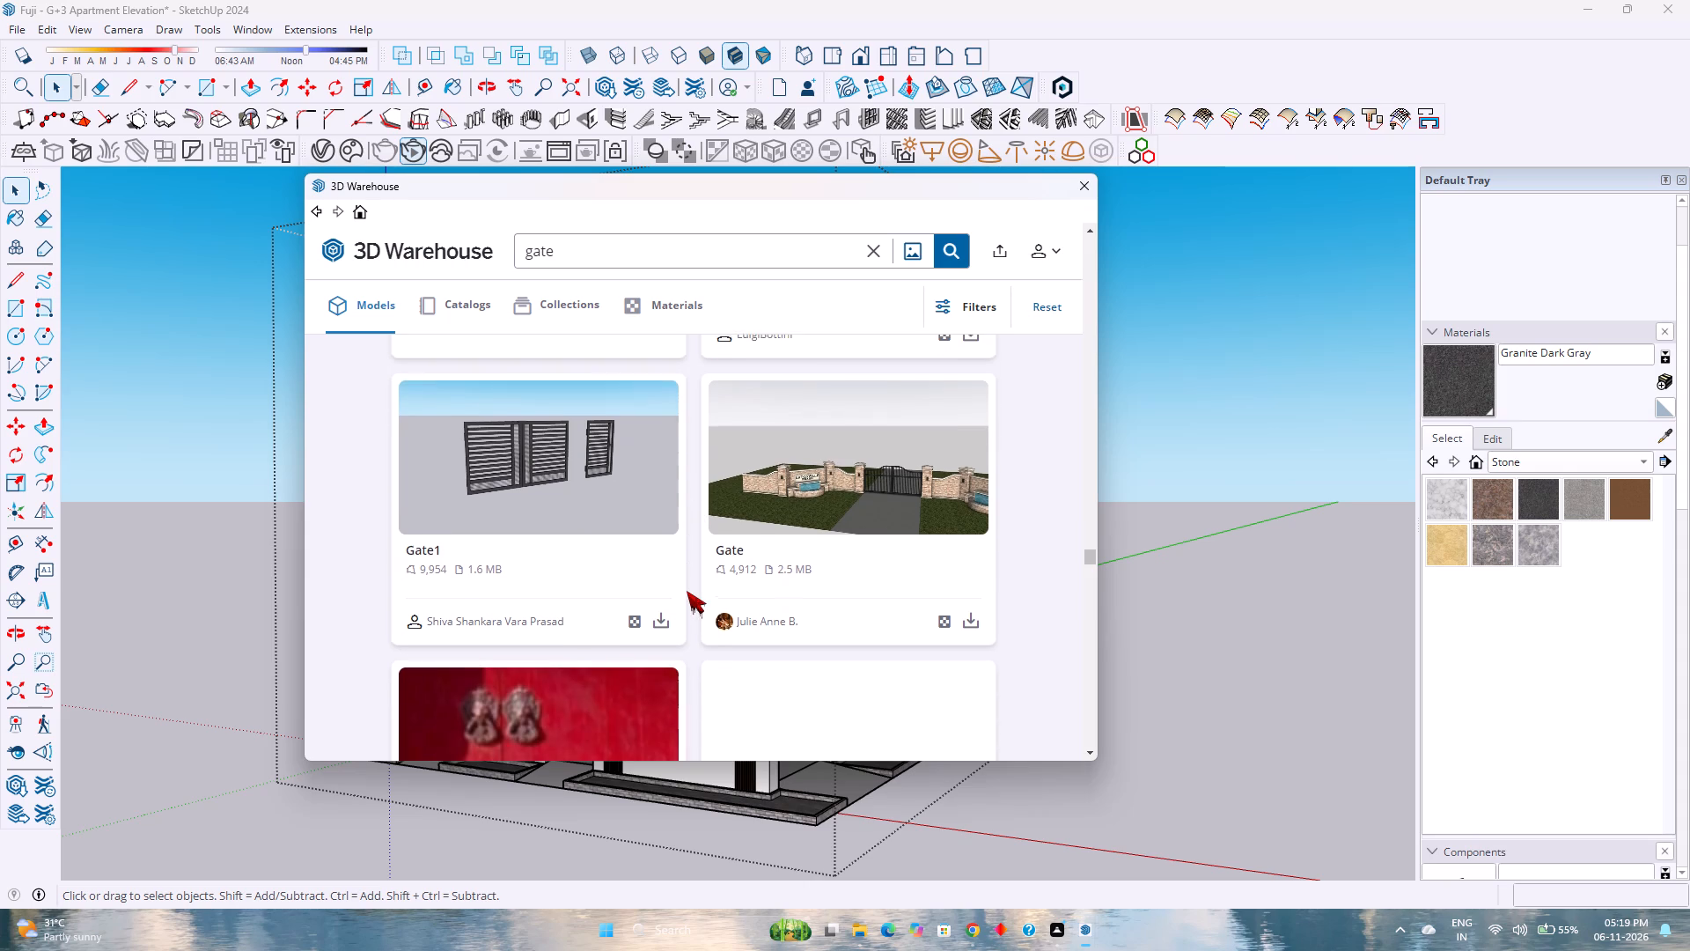
pyautogui.scroll(-1, 687, 591)
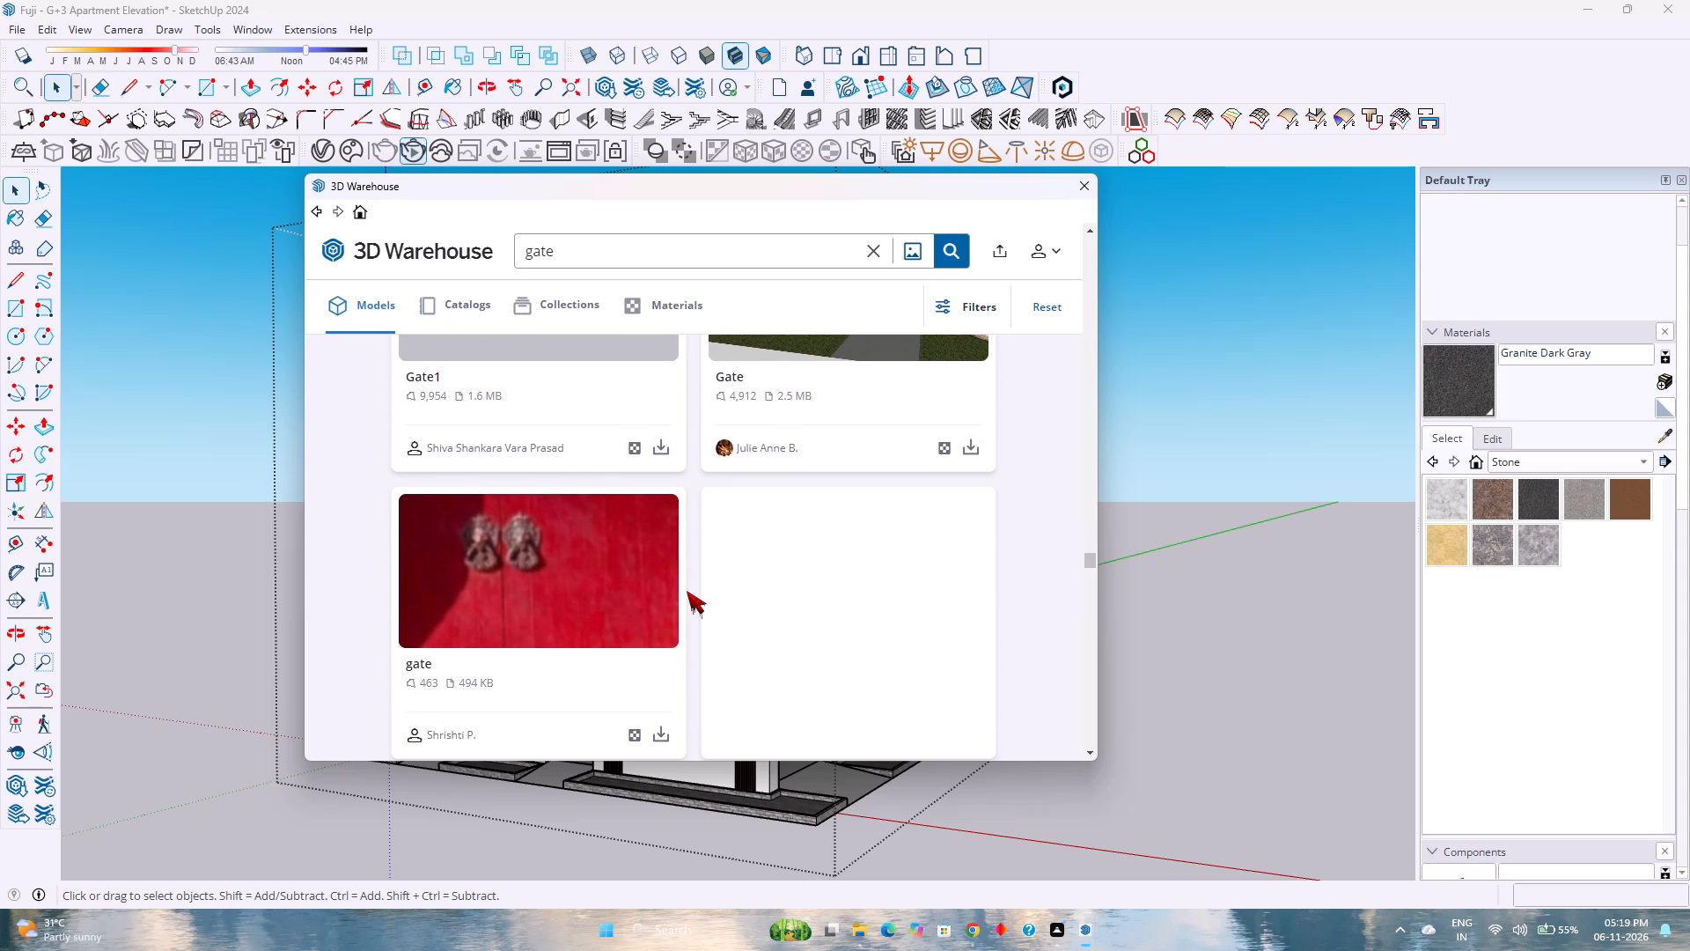
# Load the dark slatted Gate1 model directly into the model and place it in the compound wall opening before the framed entrance.
pyautogui.scroll(3, 687, 591)
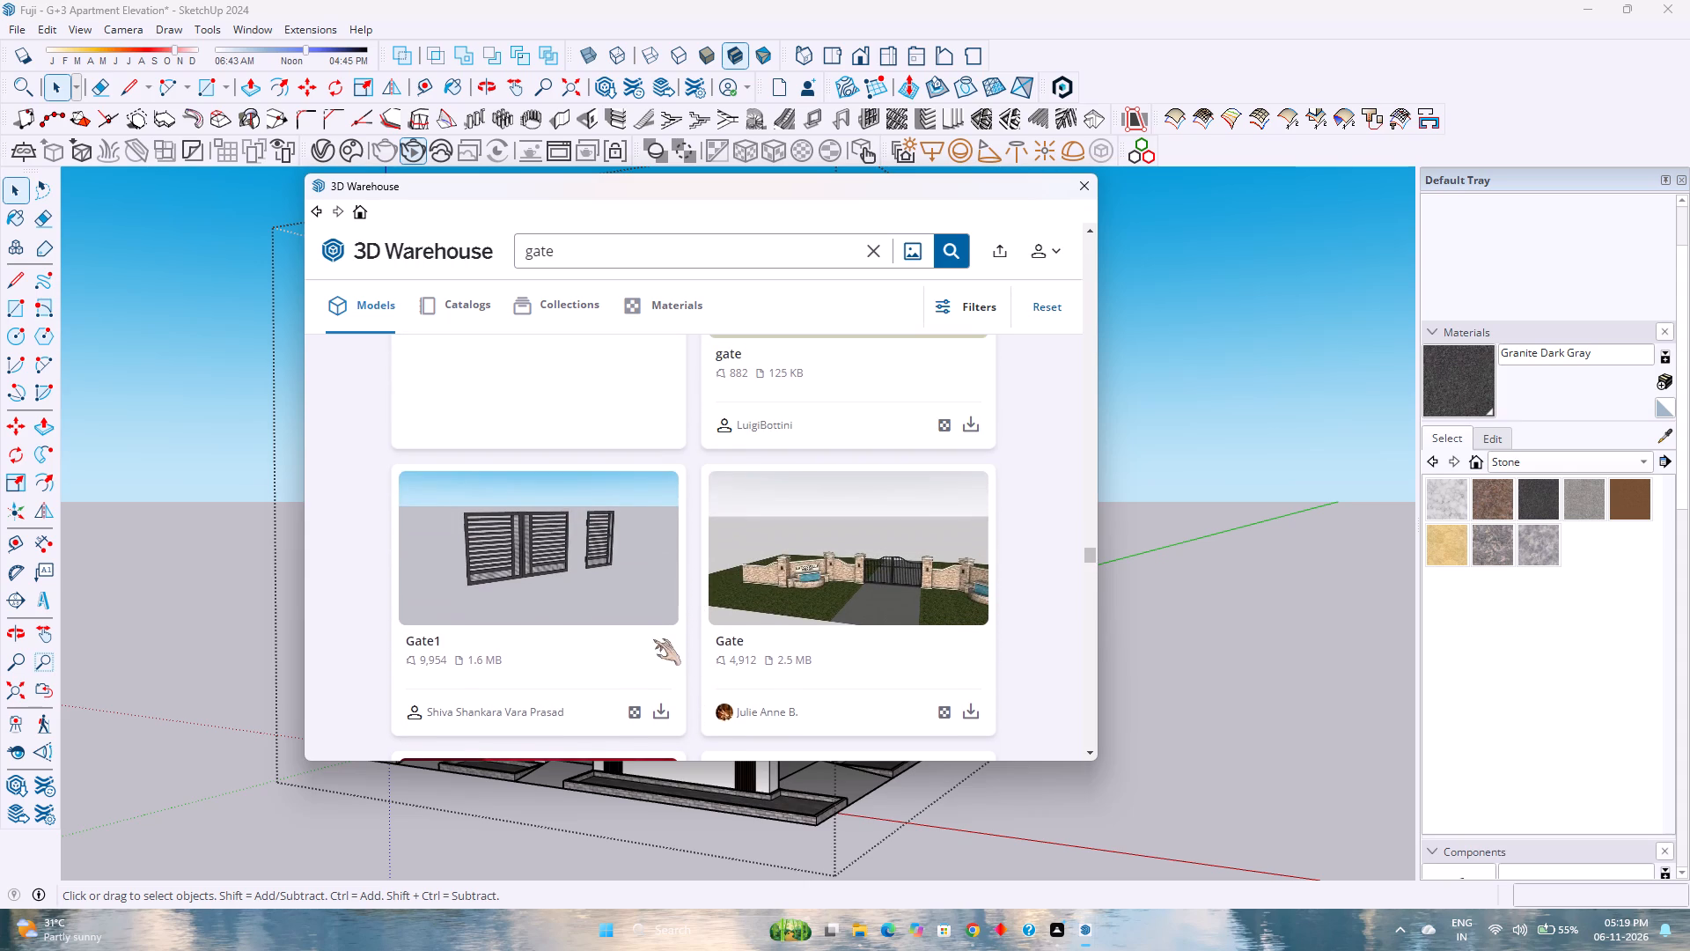
pyautogui.scroll(-1, 665, 652)
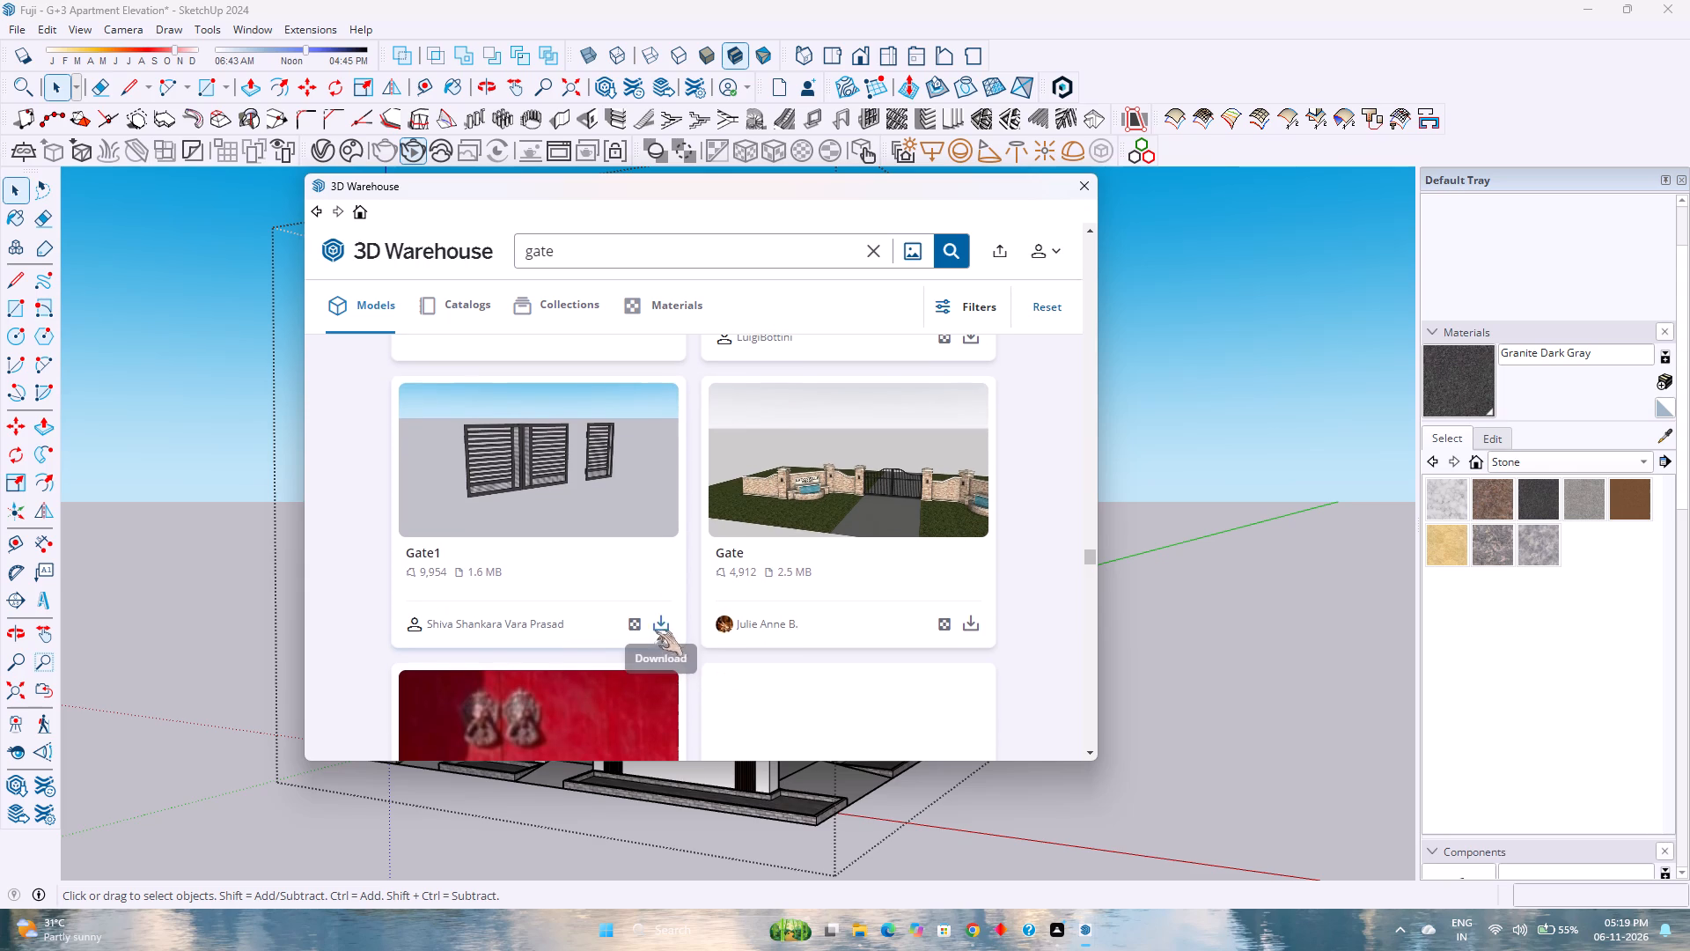
pyautogui.click(653, 621)
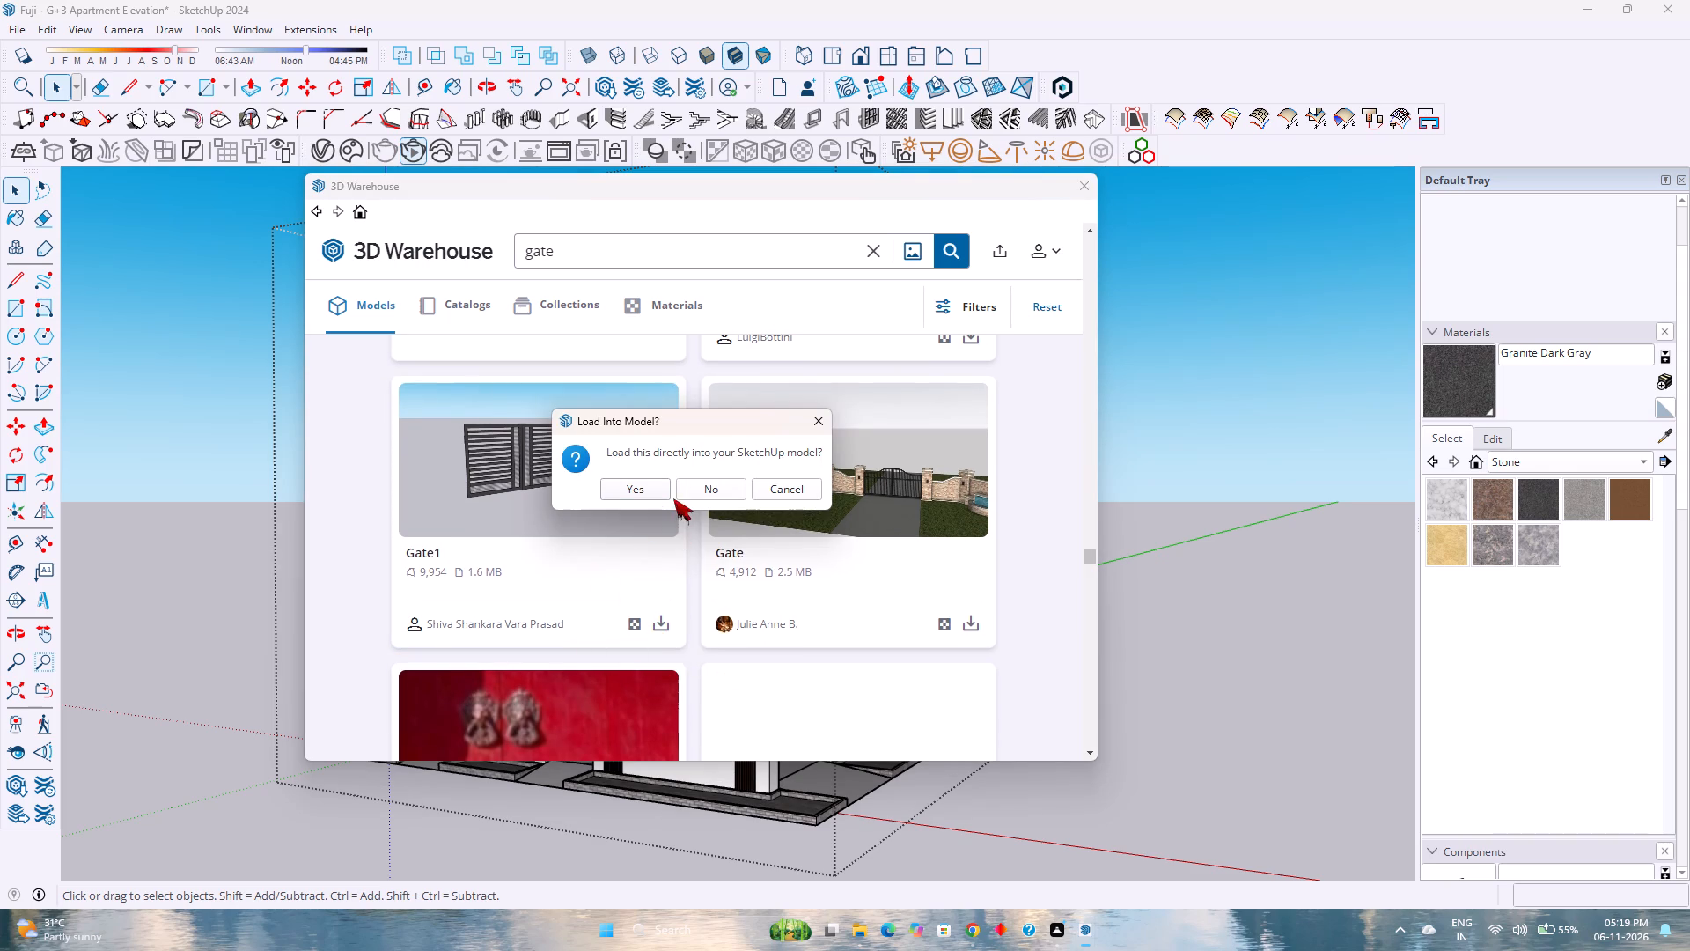
pyautogui.click(626, 495)
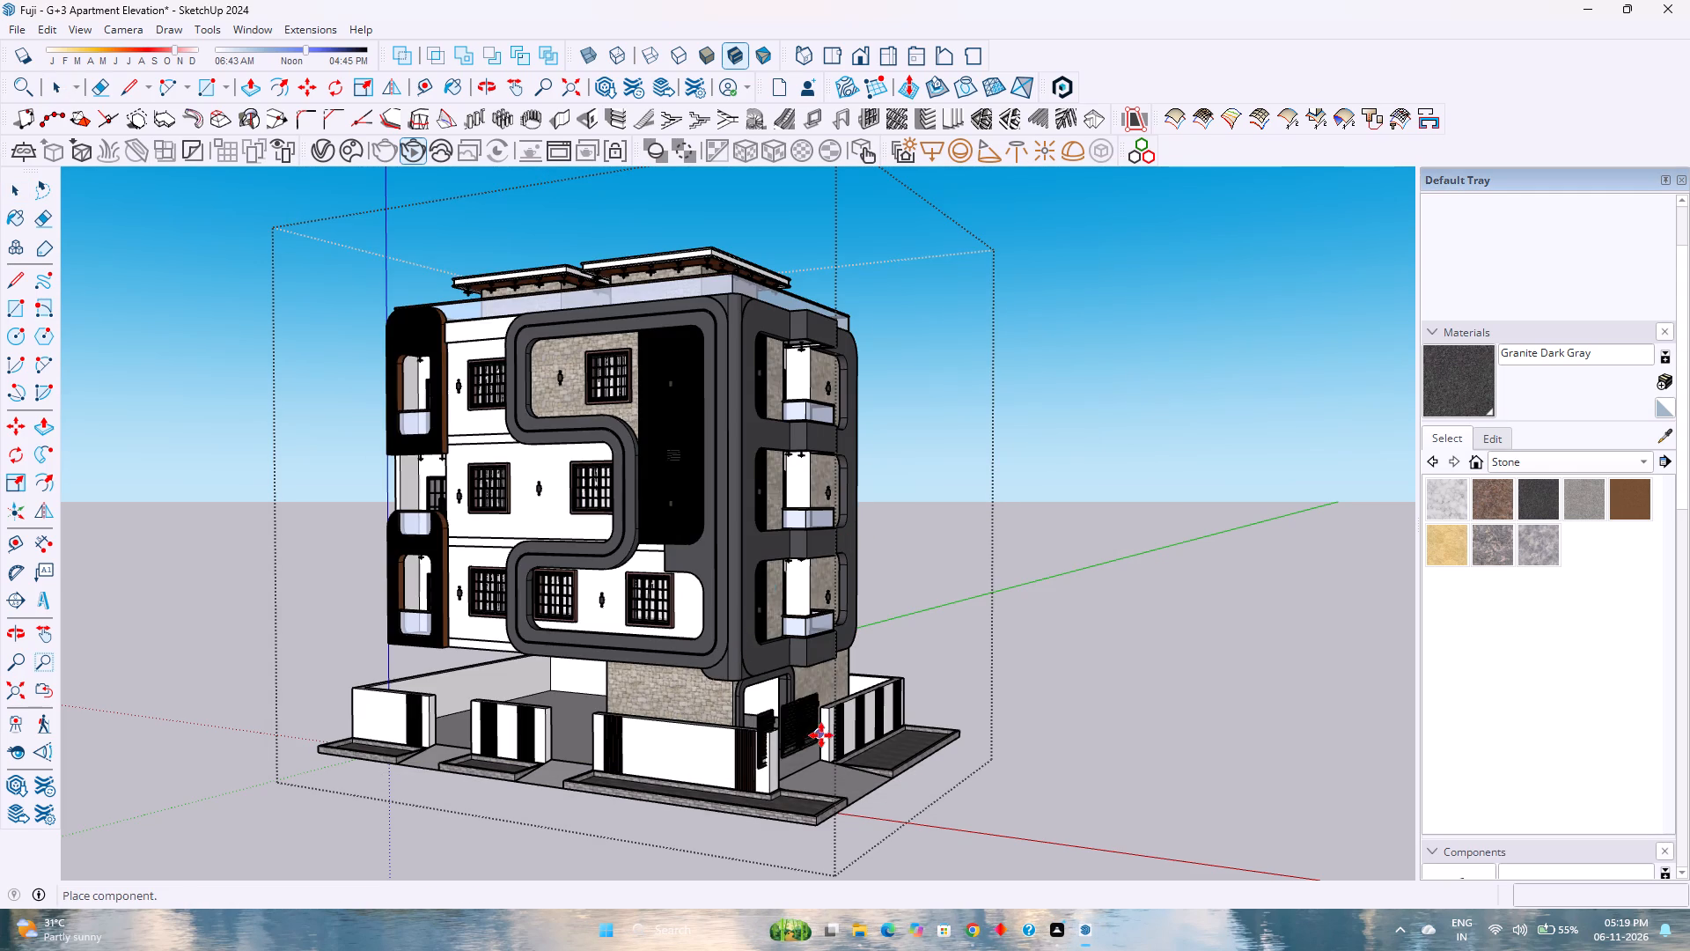
pyautogui.scroll(5, 817, 765)
pyautogui.moveTo(817, 765); pyautogui.dragTo(582, 816, button='middle')
pyautogui.middleClick(582, 816)
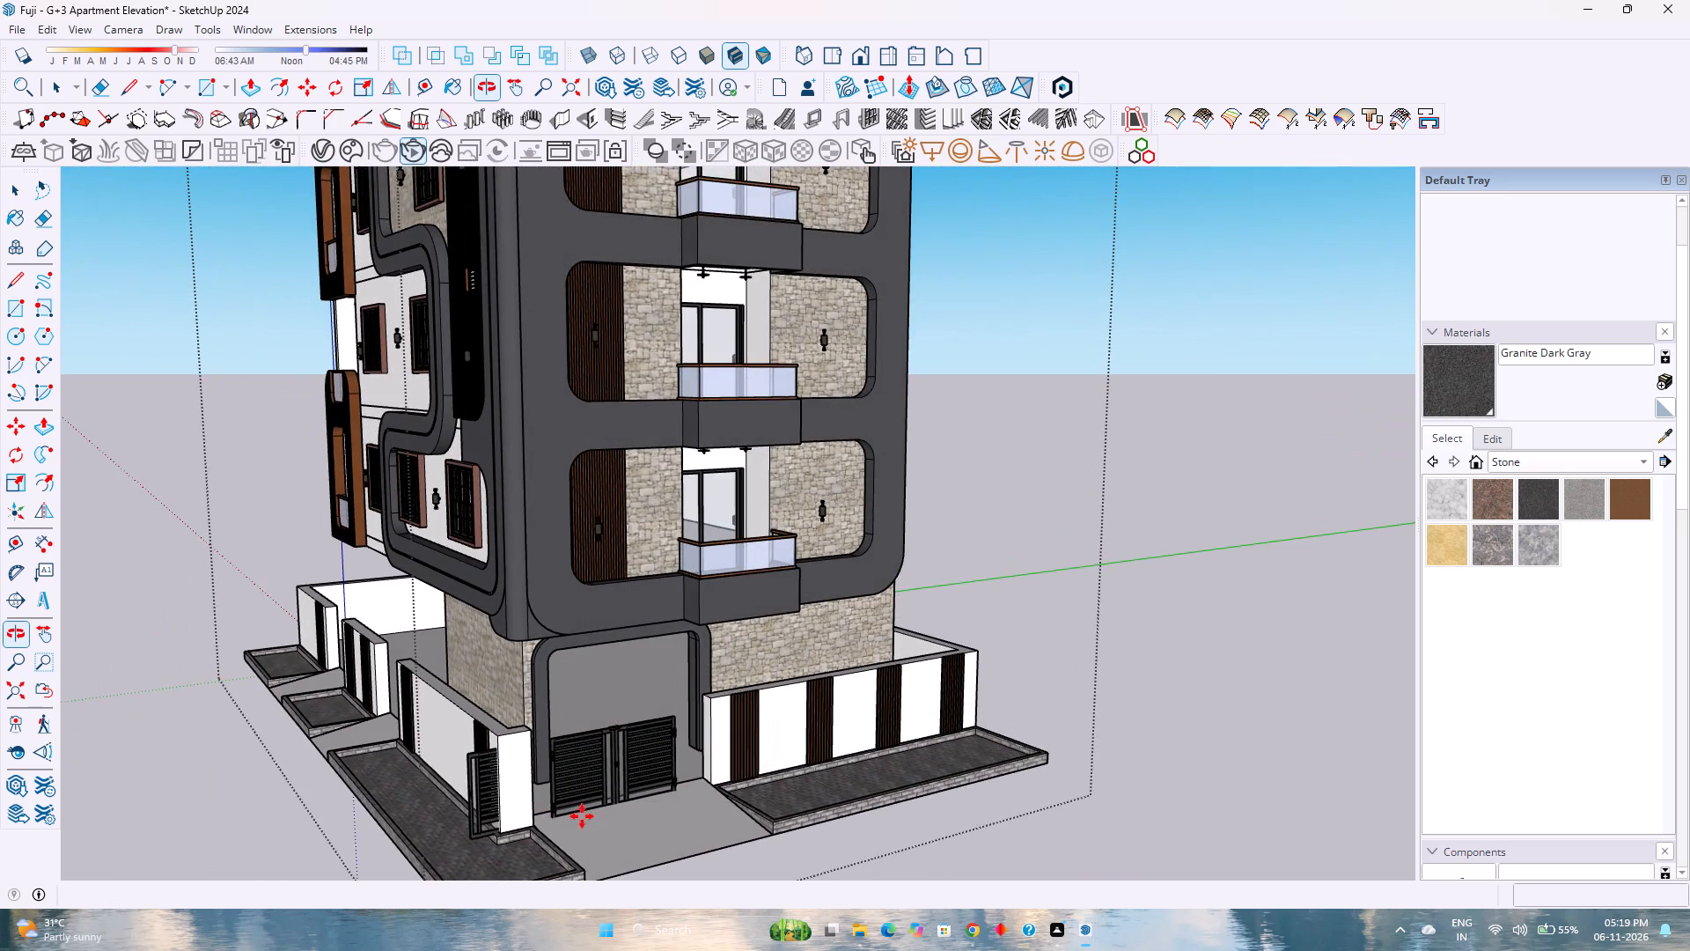
pyautogui.scroll(4, 594, 816)
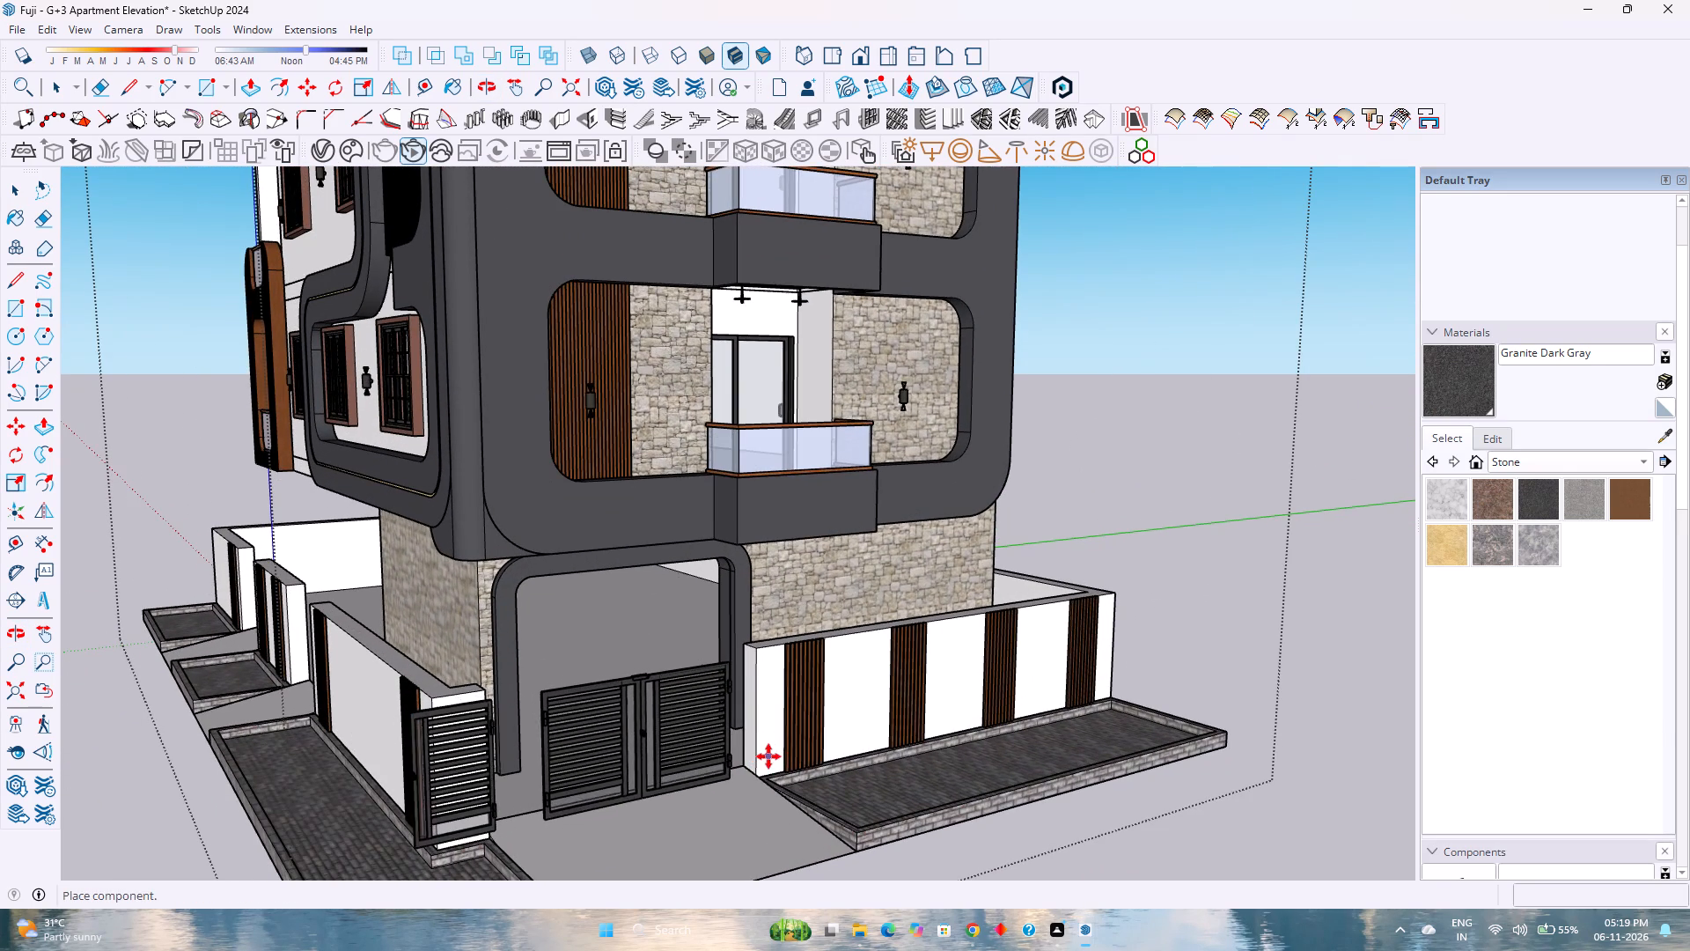
pyautogui.click(773, 748)
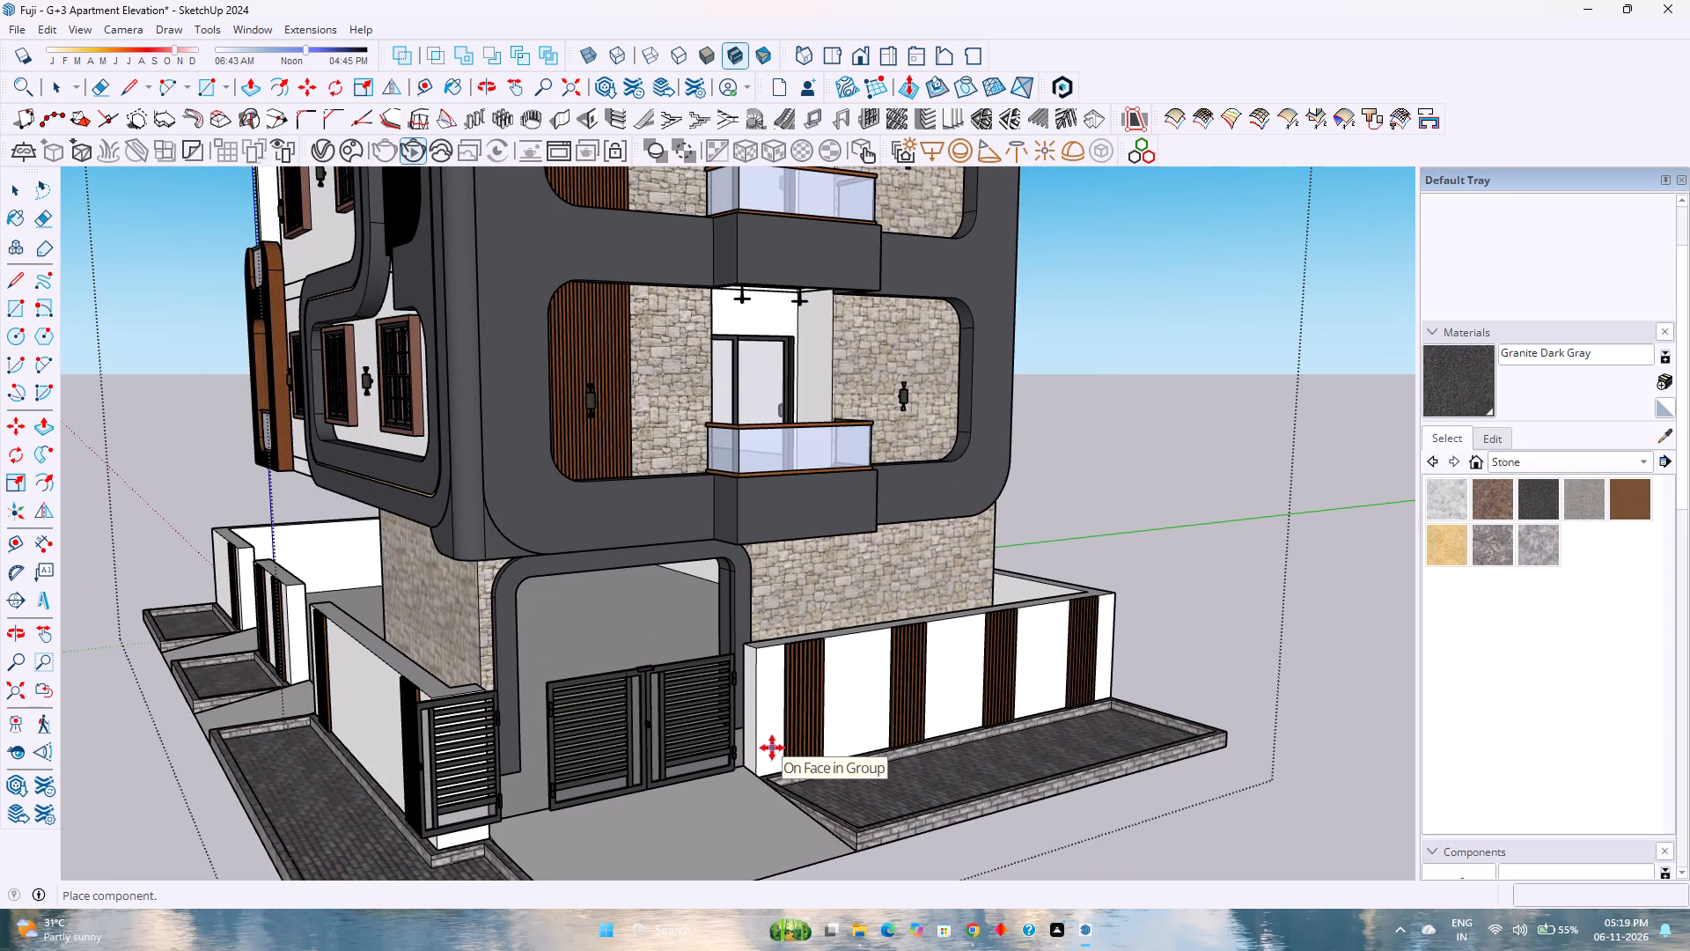
# Cut the separate single-leaf gate out of the placed gate component and exit the component.
pyautogui.scroll(7, 523, 810)
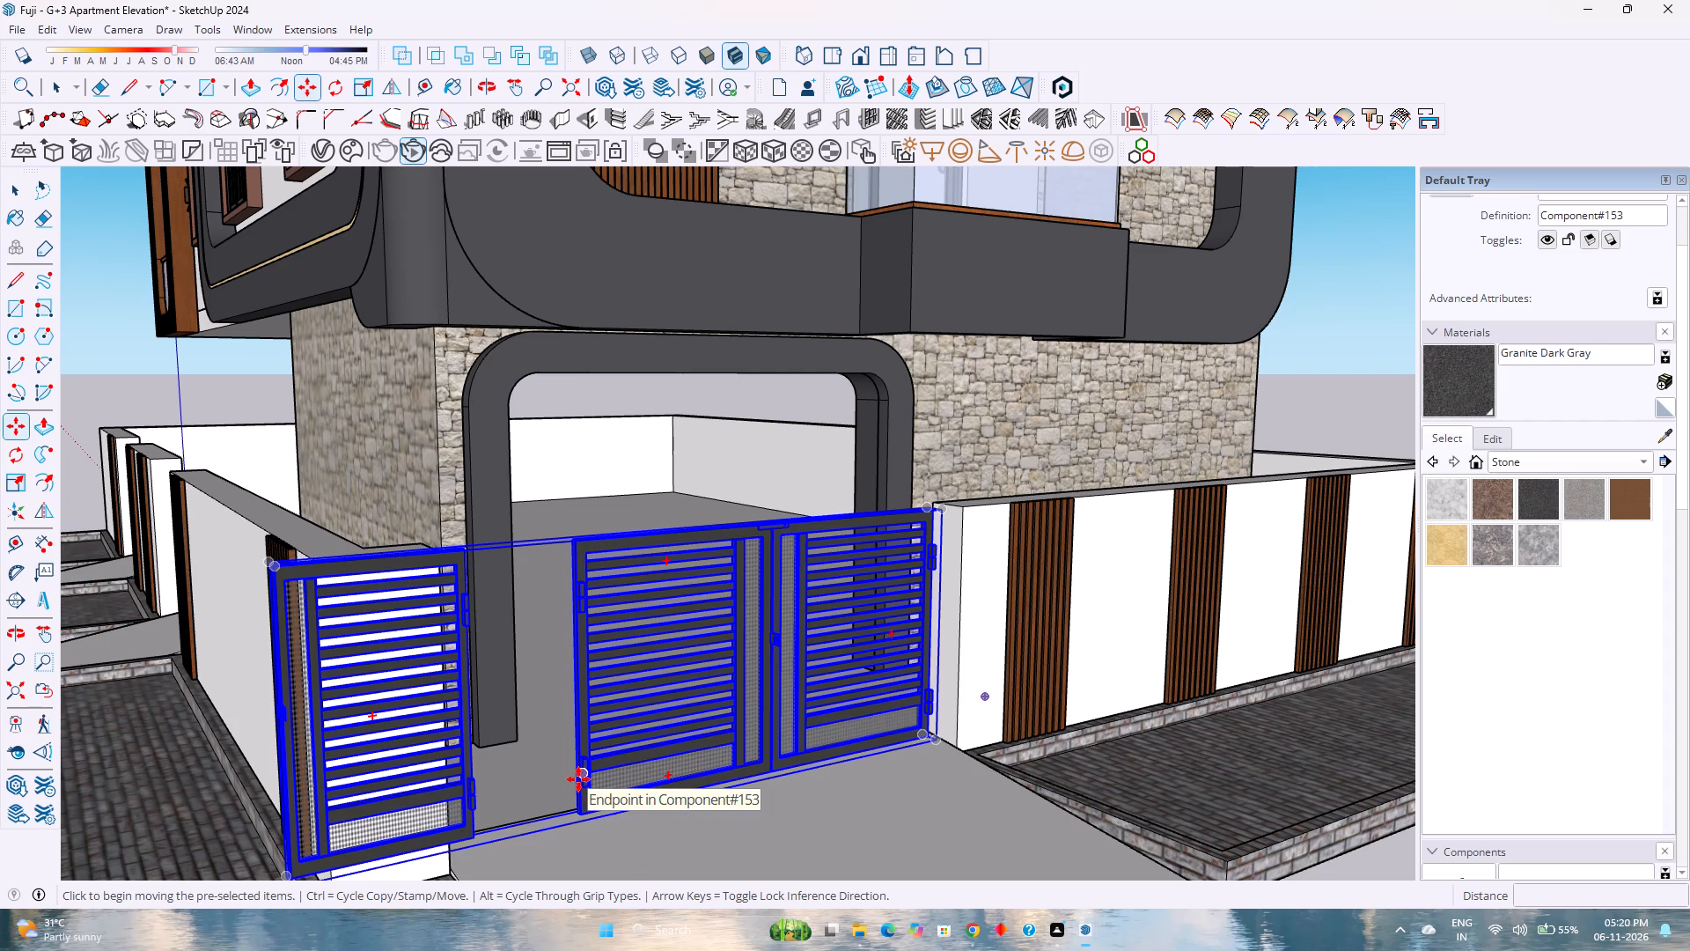
pyautogui.press('space')
pyautogui.scroll(1, 627, 799)
pyautogui.doubleClick(613, 799)
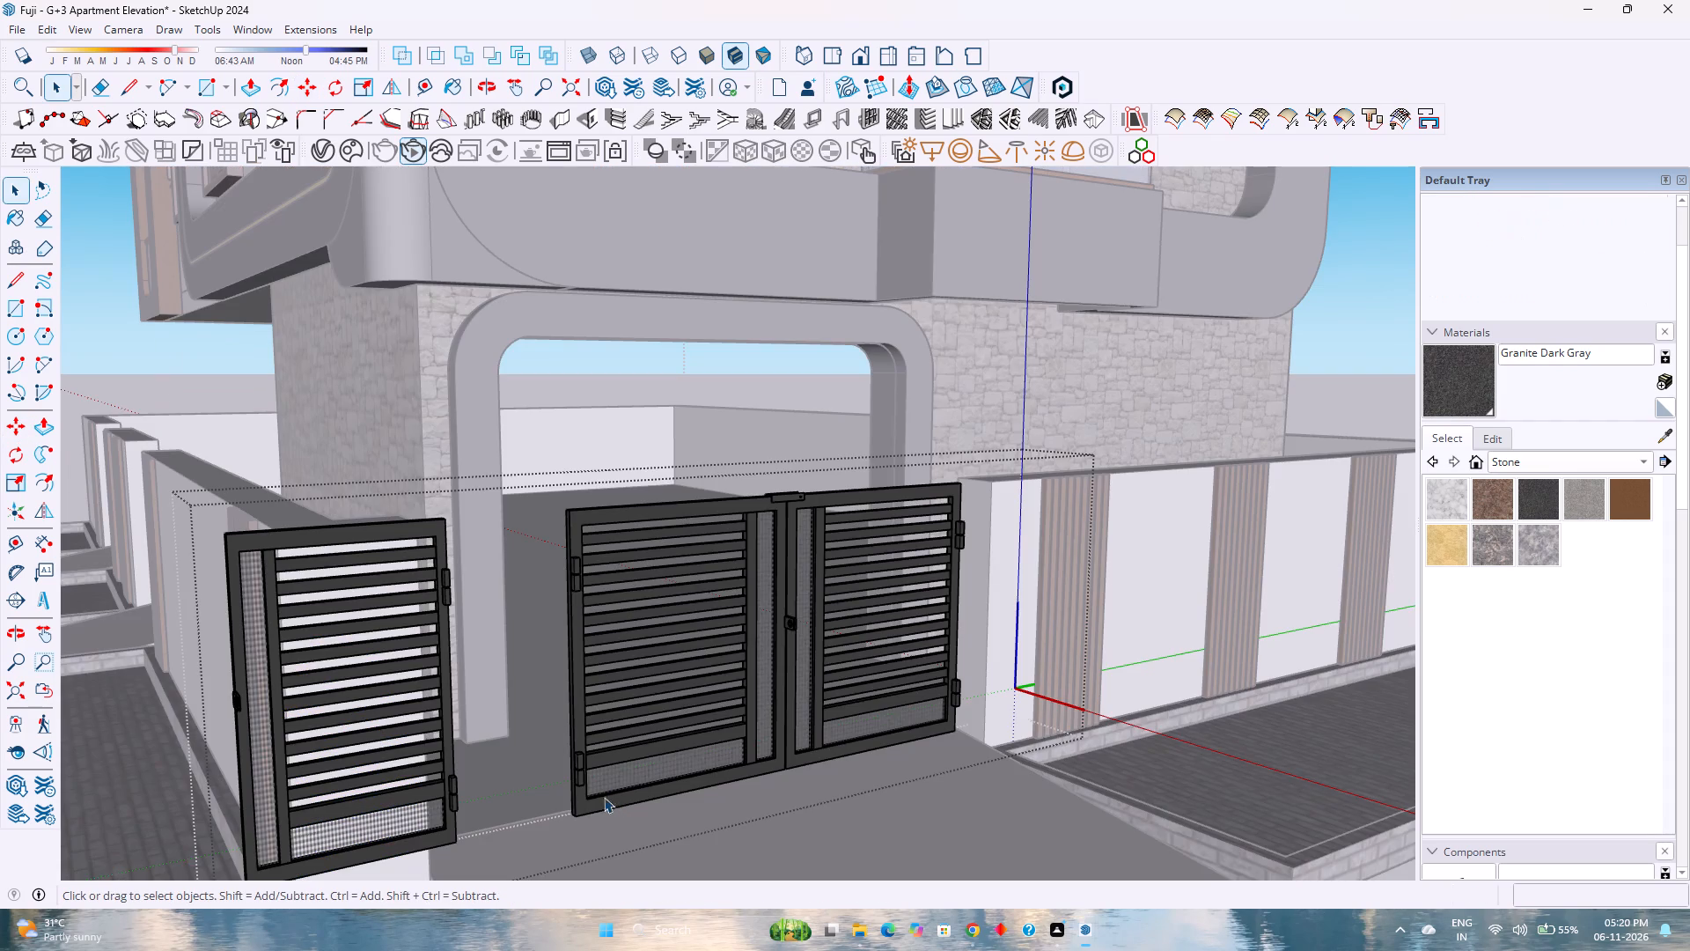
pyautogui.click(442, 792)
pyautogui.hotkey('ctrl', 'x')
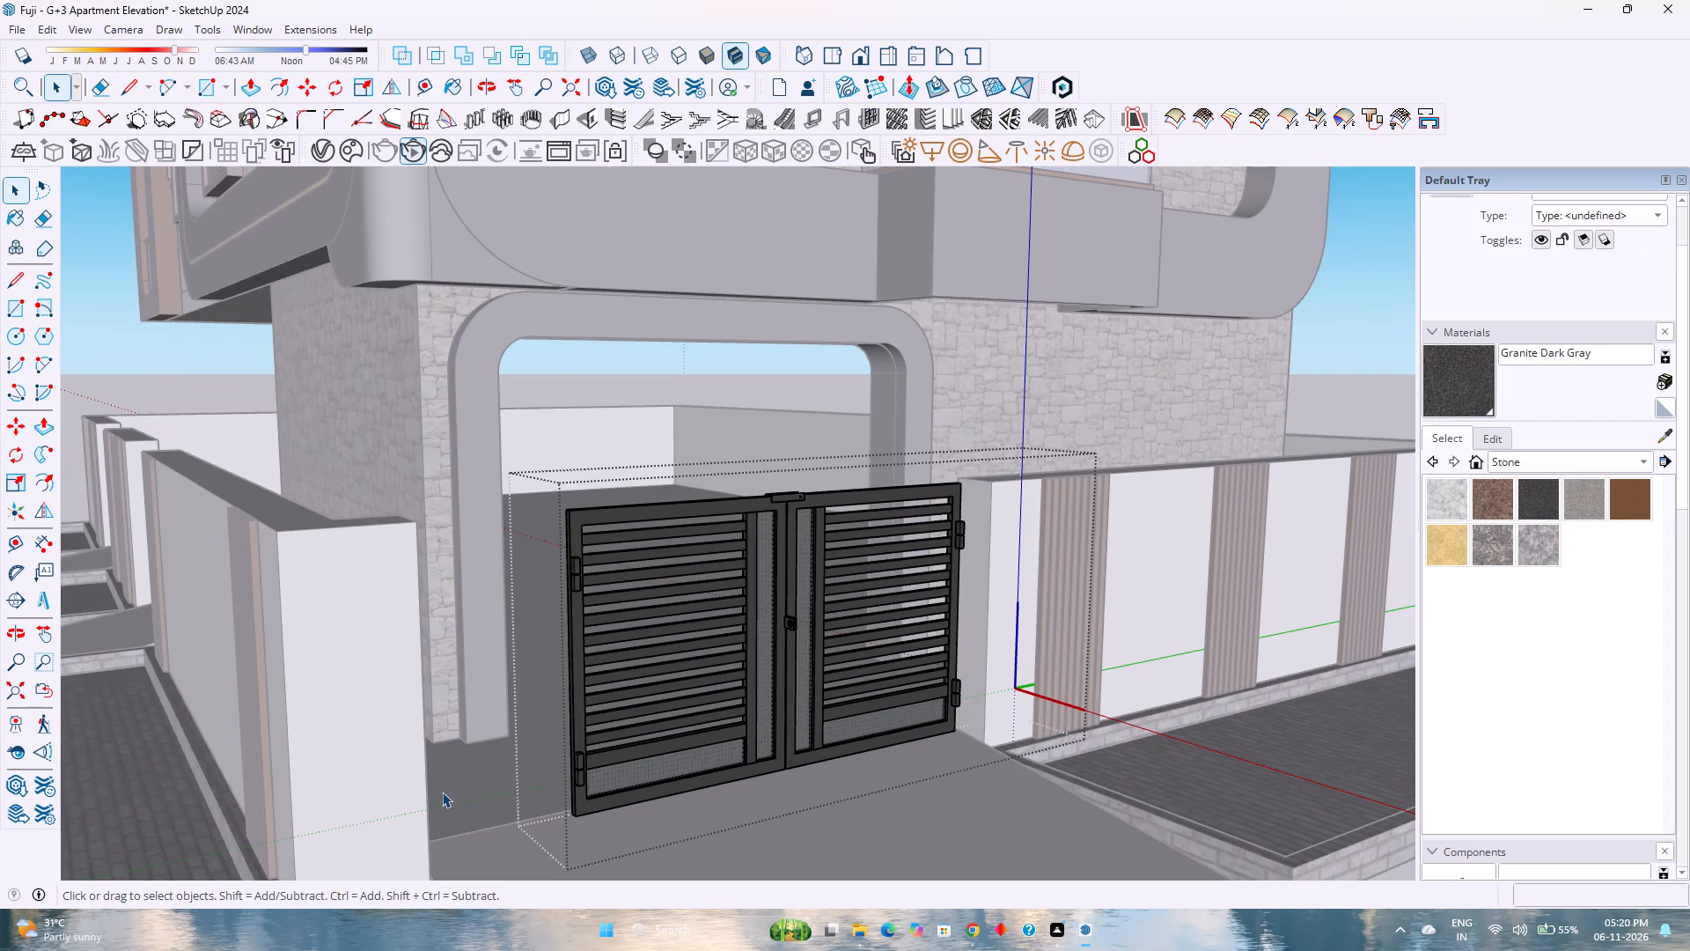
pyautogui.press('Escape')
# Scale the double-leaf gate along the green axis by about 1.19 toward the wall pier beside the wood-slatted compound wall.
pyautogui.click(591, 763)
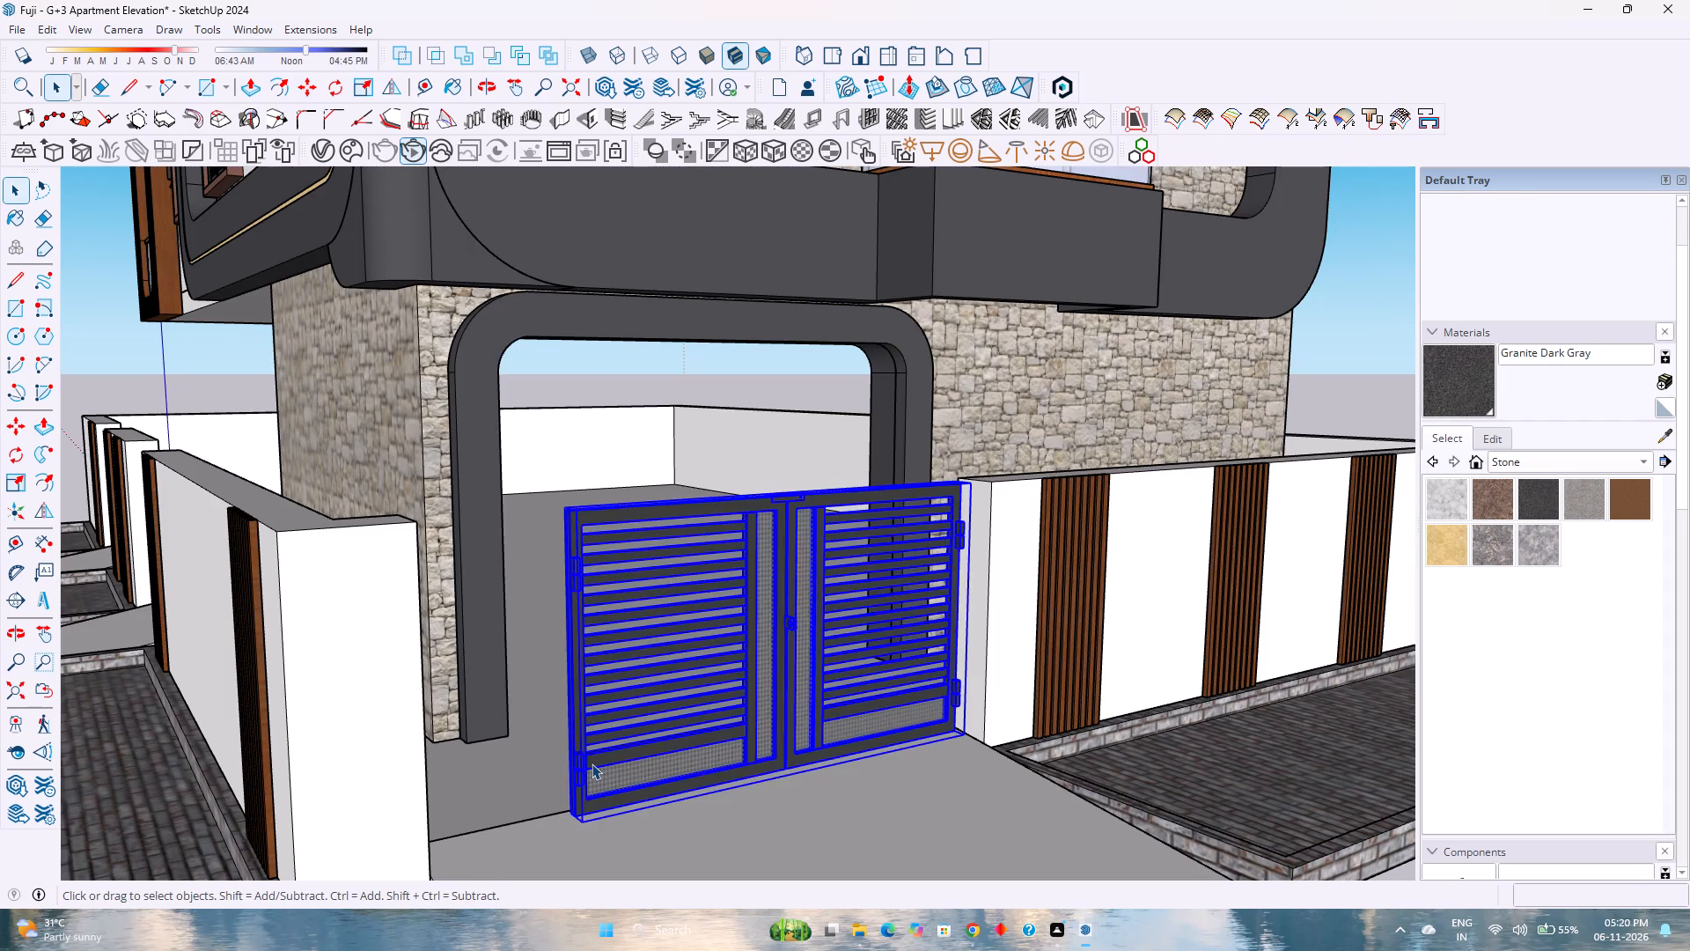
pyautogui.scroll(-4, 591, 763)
pyautogui.moveTo(638, 741); pyautogui.dragTo(533, 856, button='middle')
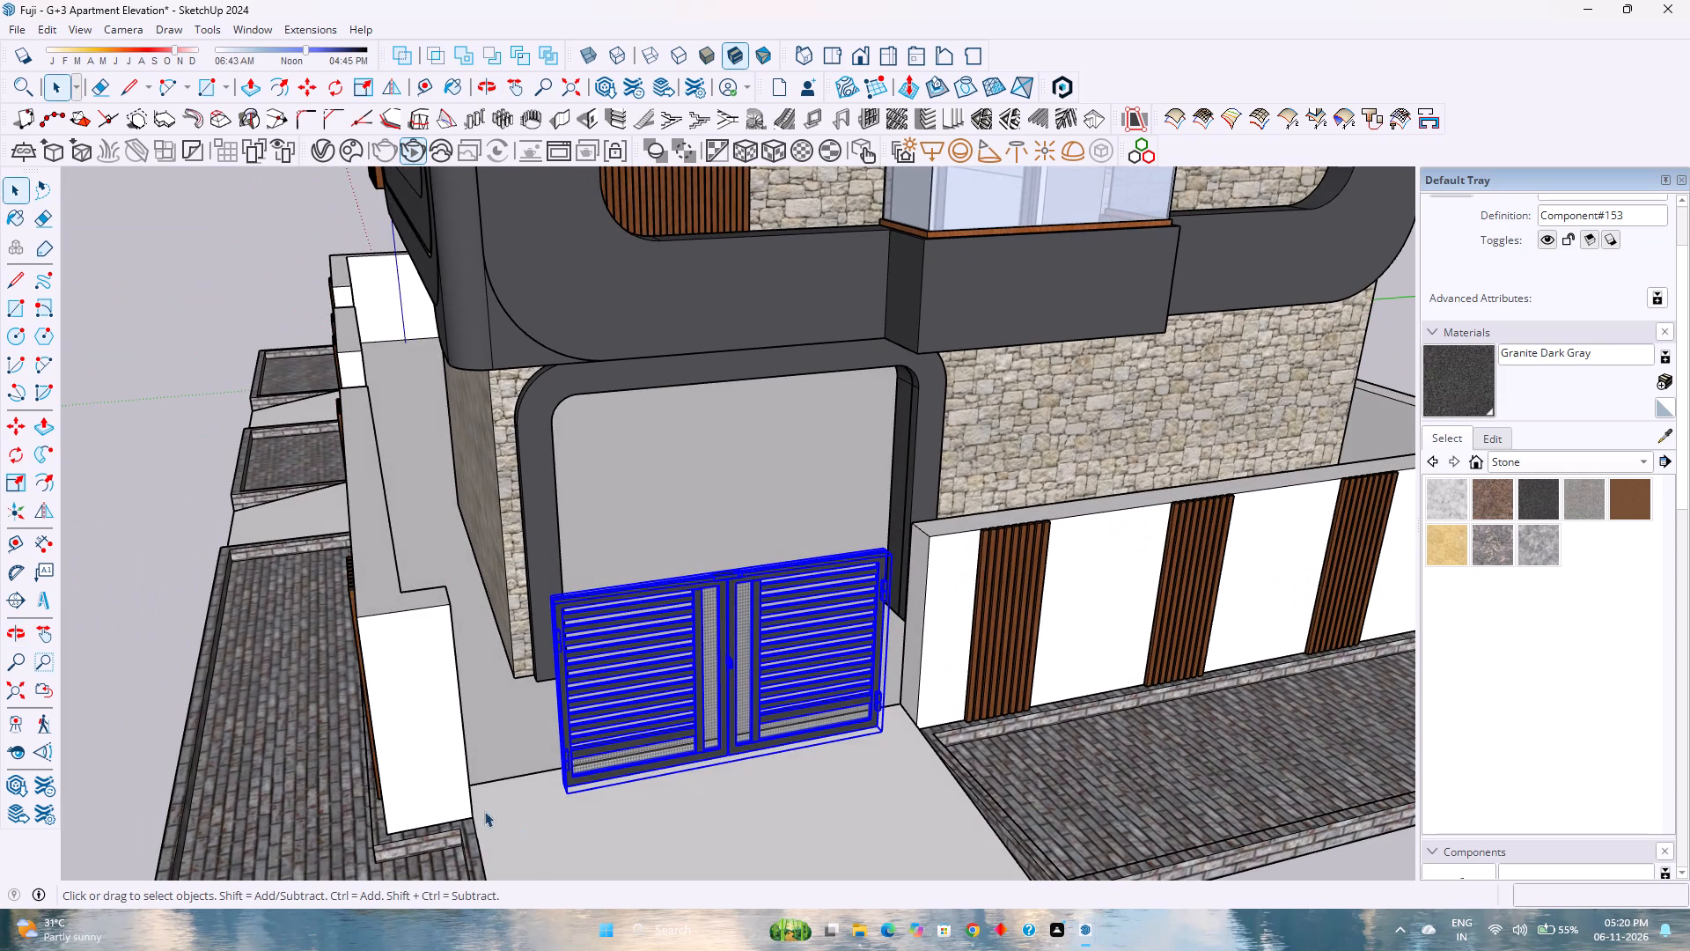
pyautogui.press('s')
pyautogui.moveTo(777, 628); pyautogui.dragTo(851, 751, button='middle')
pyautogui.middleClick(851, 751)
pyautogui.scroll(4, 861, 610)
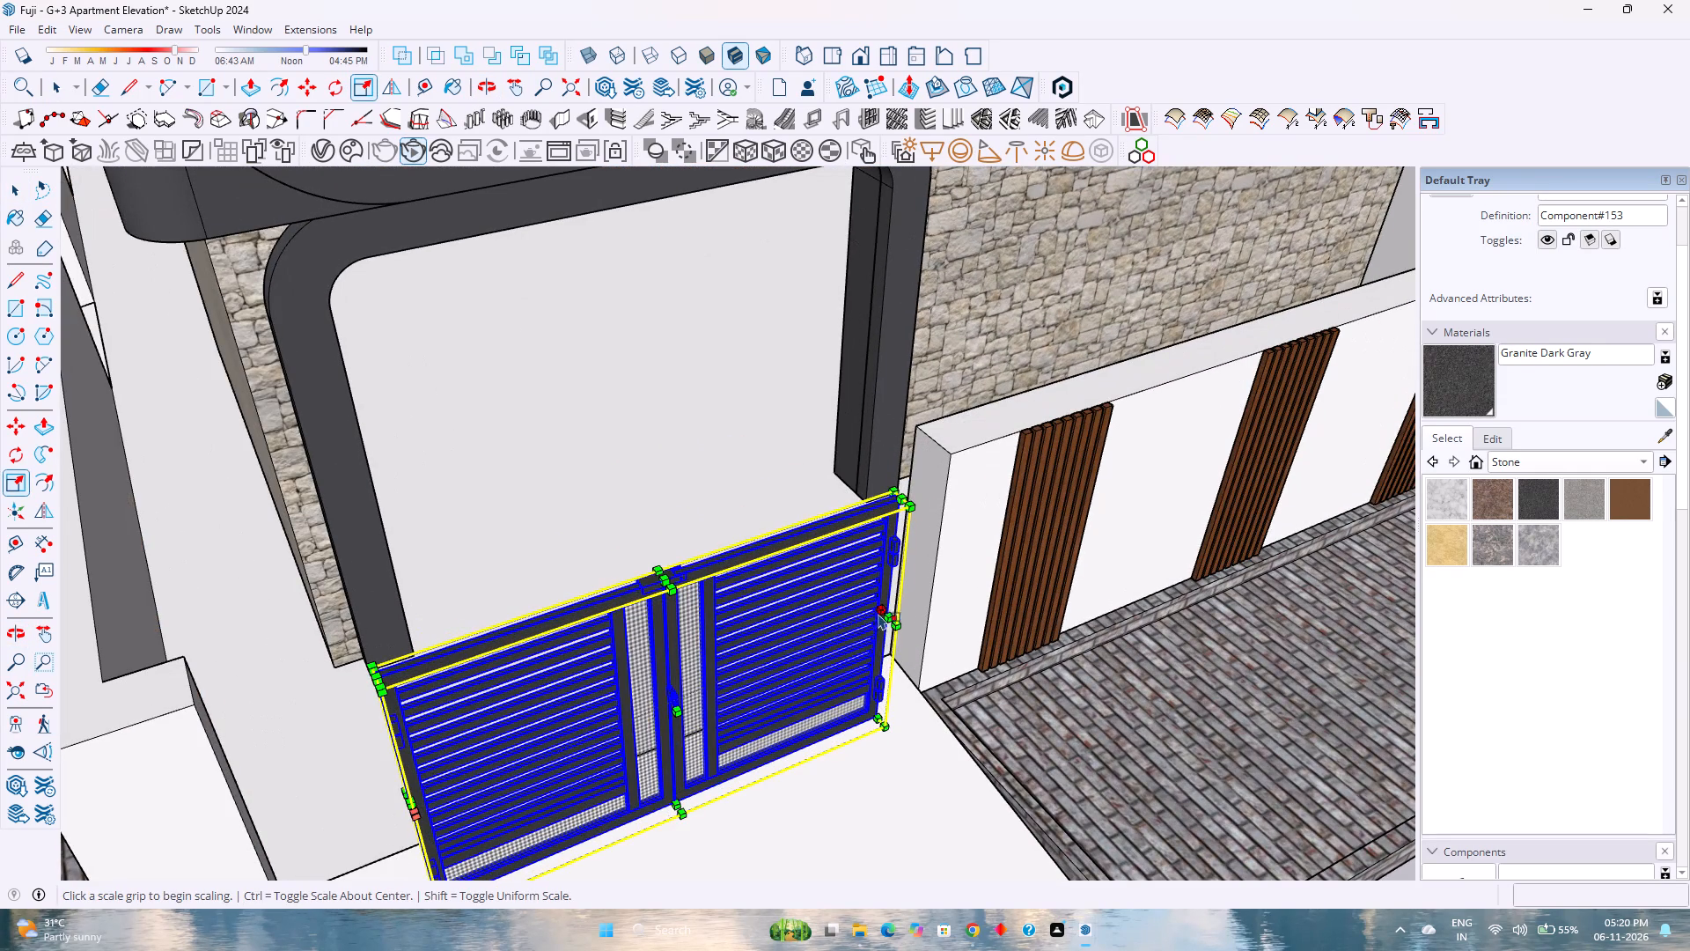
pyautogui.click(888, 616)
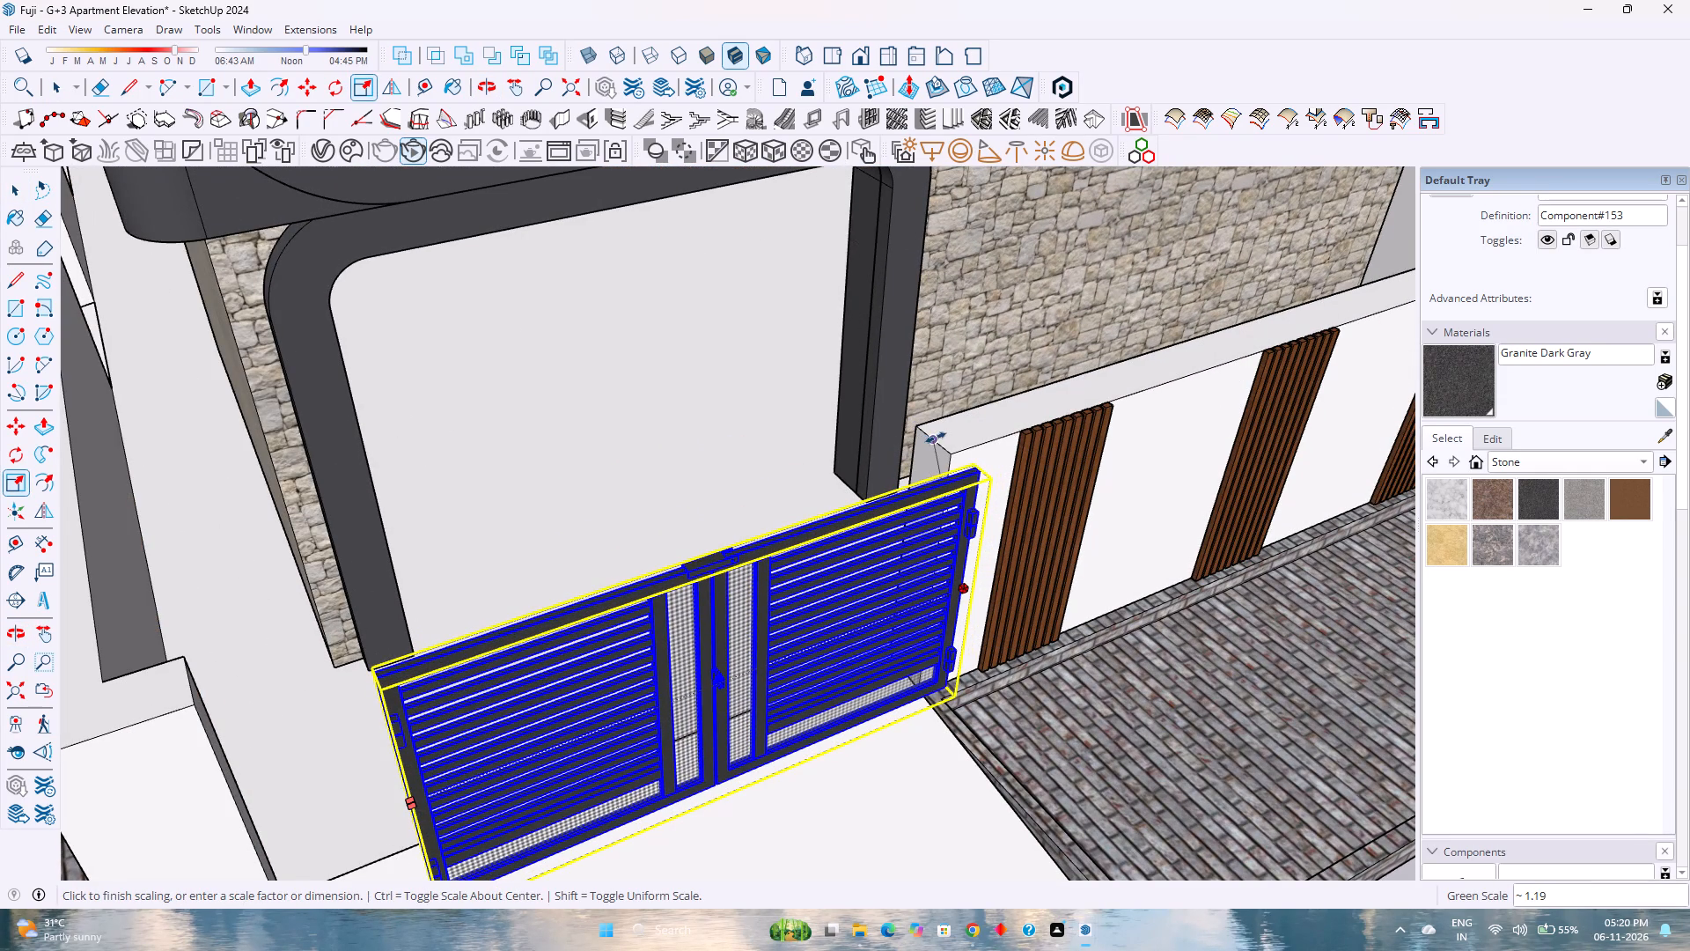
pyautogui.click(936, 438)
# Scale the gate's height along the blue axis, using the top of the compound wall as the reference.
pyautogui.scroll(-3, 596, 679)
pyautogui.click(680, 586)
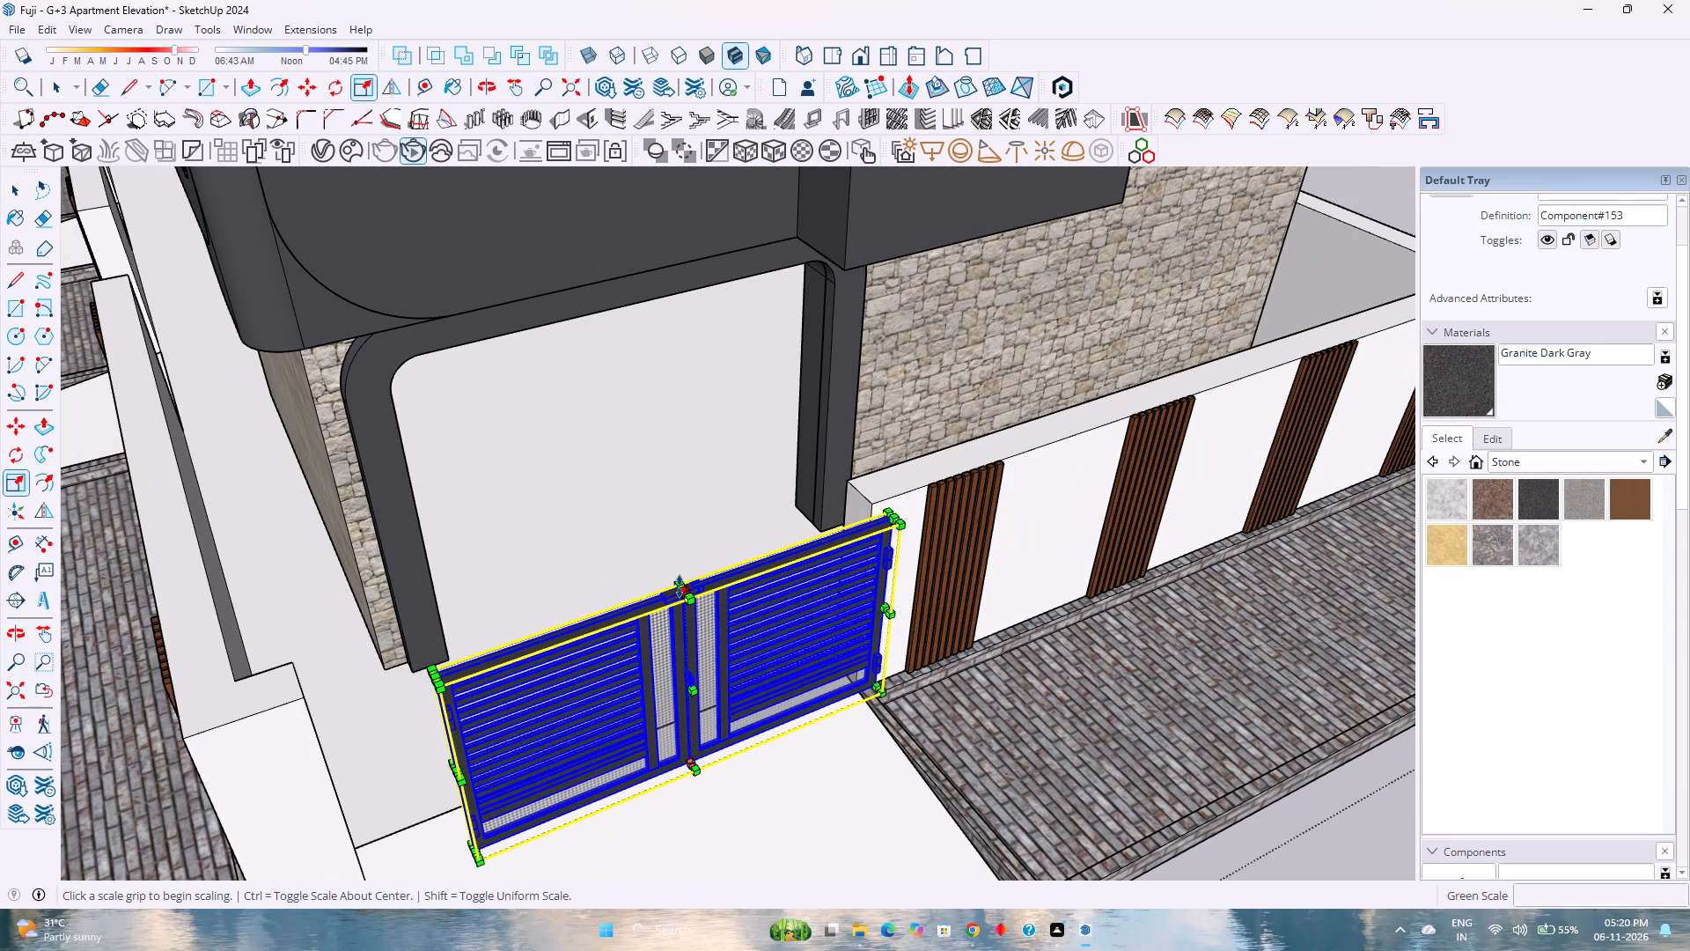
pyautogui.click(1053, 443)
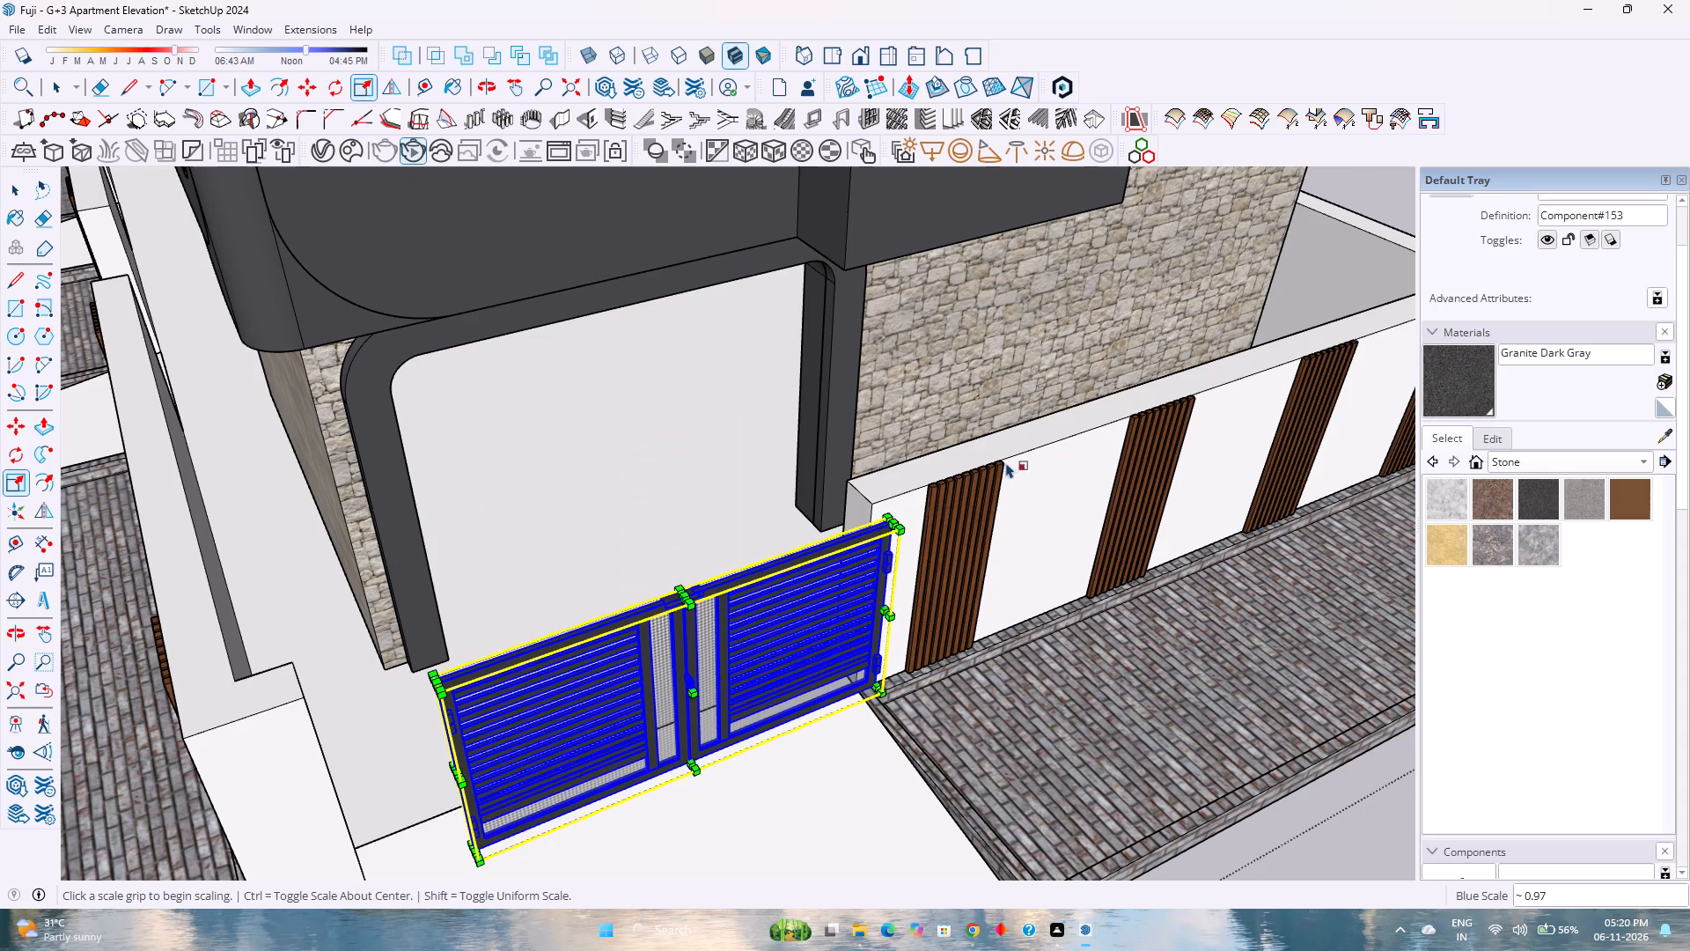
pyautogui.scroll(6, 753, 591)
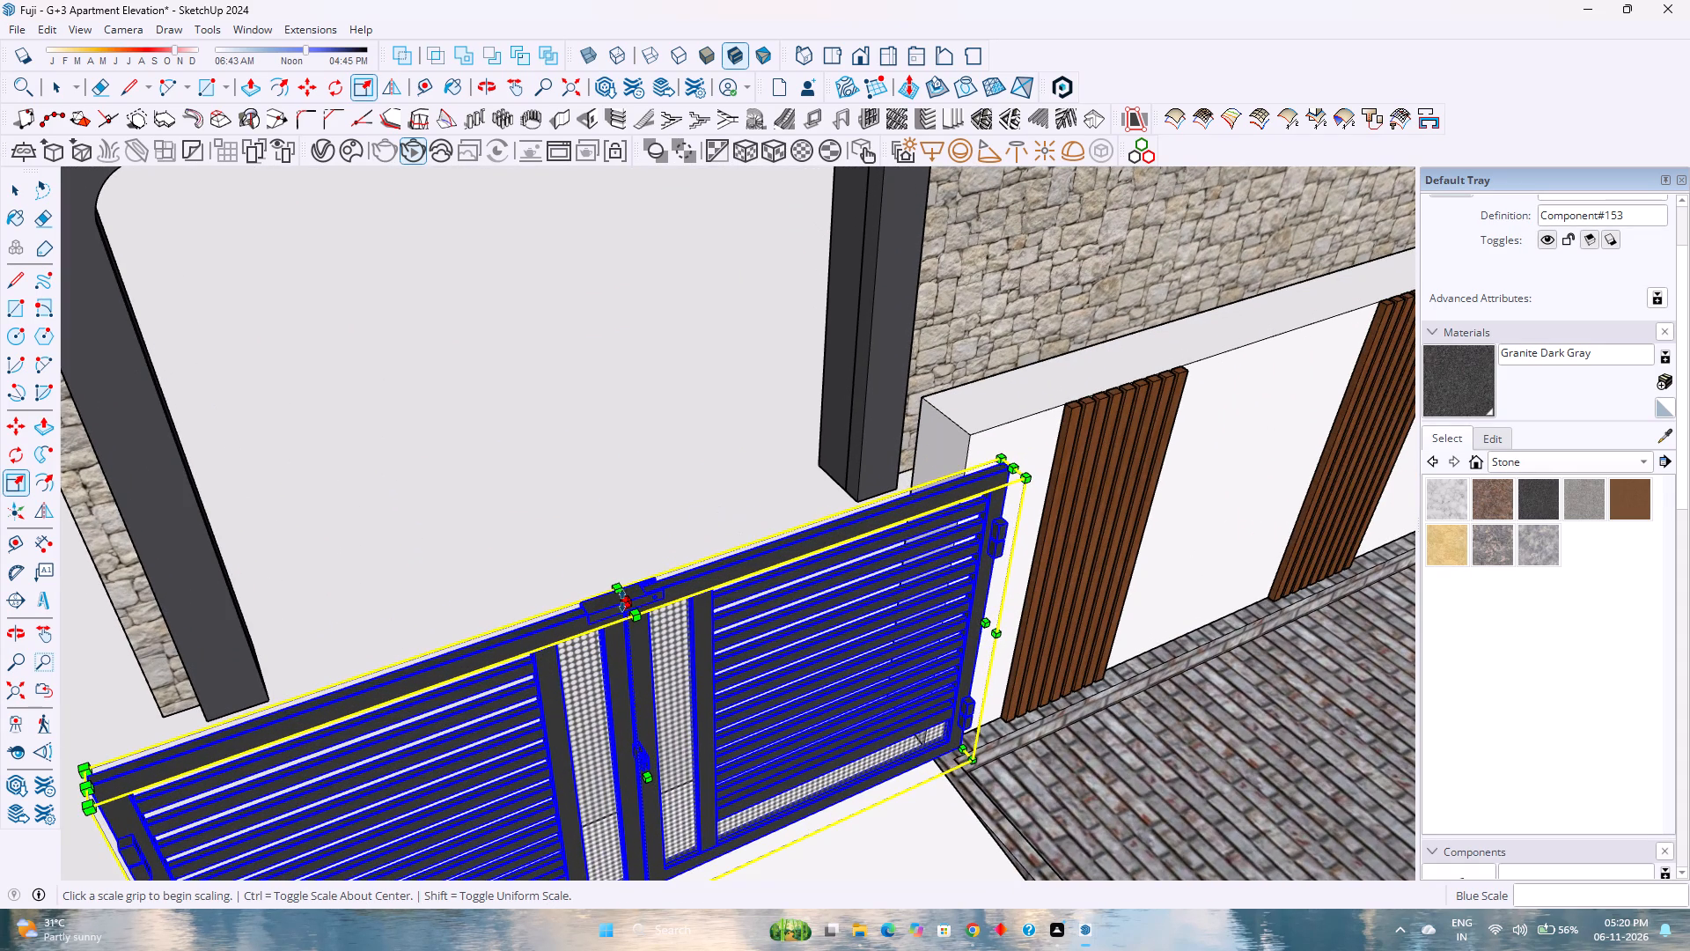
pyautogui.click(623, 599)
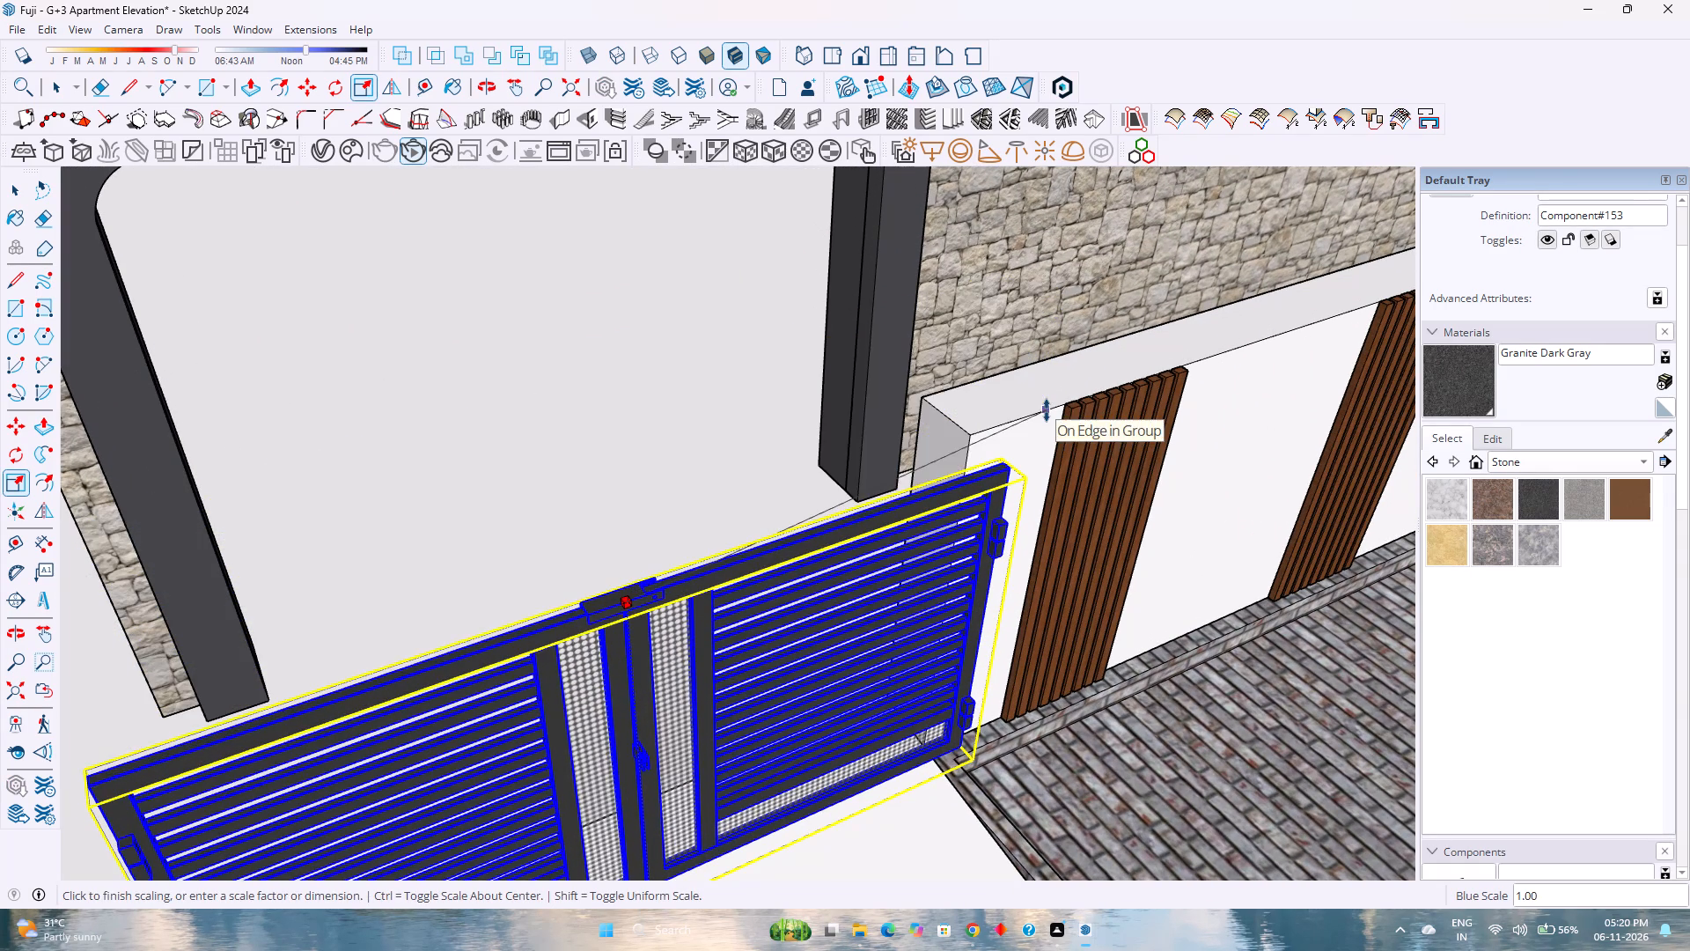
pyautogui.scroll(-3, 995, 417)
pyautogui.middleClick(705, 497)
pyautogui.moveTo(712, 504); pyautogui.dragTo(1003, 526, button='middle')
pyautogui.keyDown('shift'); pyautogui.moveTo(1073, 512); pyautogui.dragTo(1132, 496, button='middle'); pyautogui.keyUp('shift')
pyautogui.keyDown('shift'); pyautogui.moveTo(1140, 492); pyautogui.dragTo(1157, 485, button='middle'); pyautogui.keyUp('shift')
pyautogui.keyDown('shift'); pyautogui.middleClick(1157, 485); pyautogui.keyUp('shift')
pyautogui.middleClick(446, 685)
pyautogui.moveTo(445, 683); pyautogui.dragTo(445, 675, button='middle')
pyautogui.moveTo(445, 675); pyautogui.dragTo(445, 655, button='middle')
pyautogui.moveTo(445, 649); pyautogui.dragTo(568, 496, button='middle')
pyautogui.middleClick(569, 495)
pyautogui.scroll(-3, 588, 492)
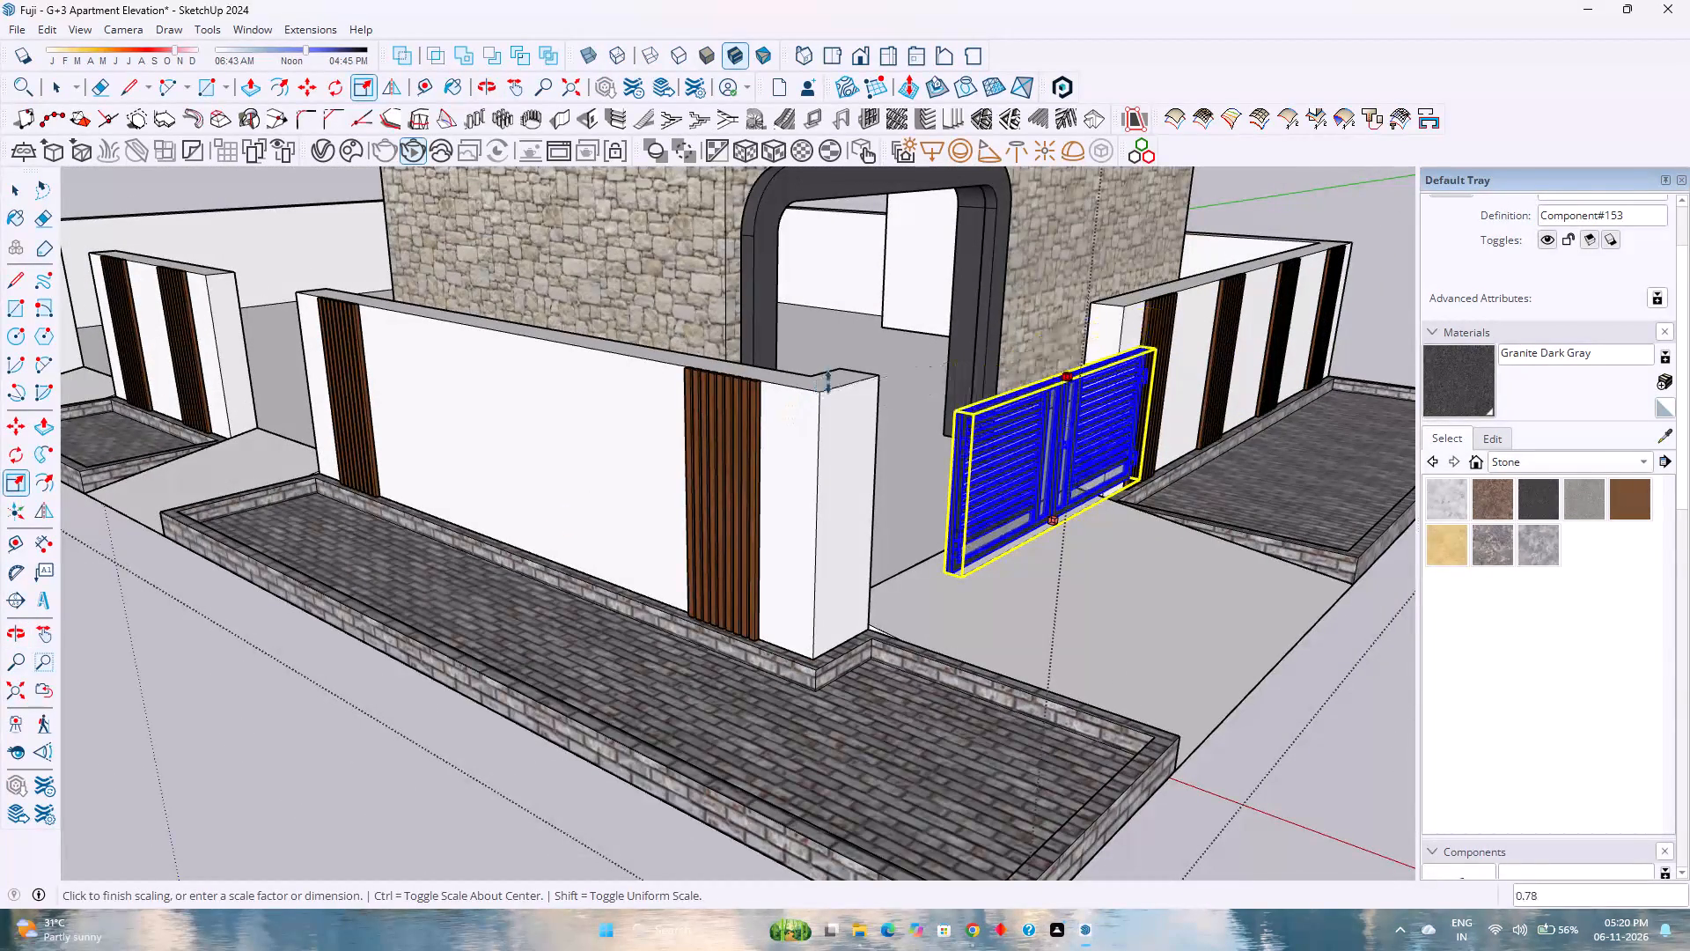
pyautogui.click(810, 393)
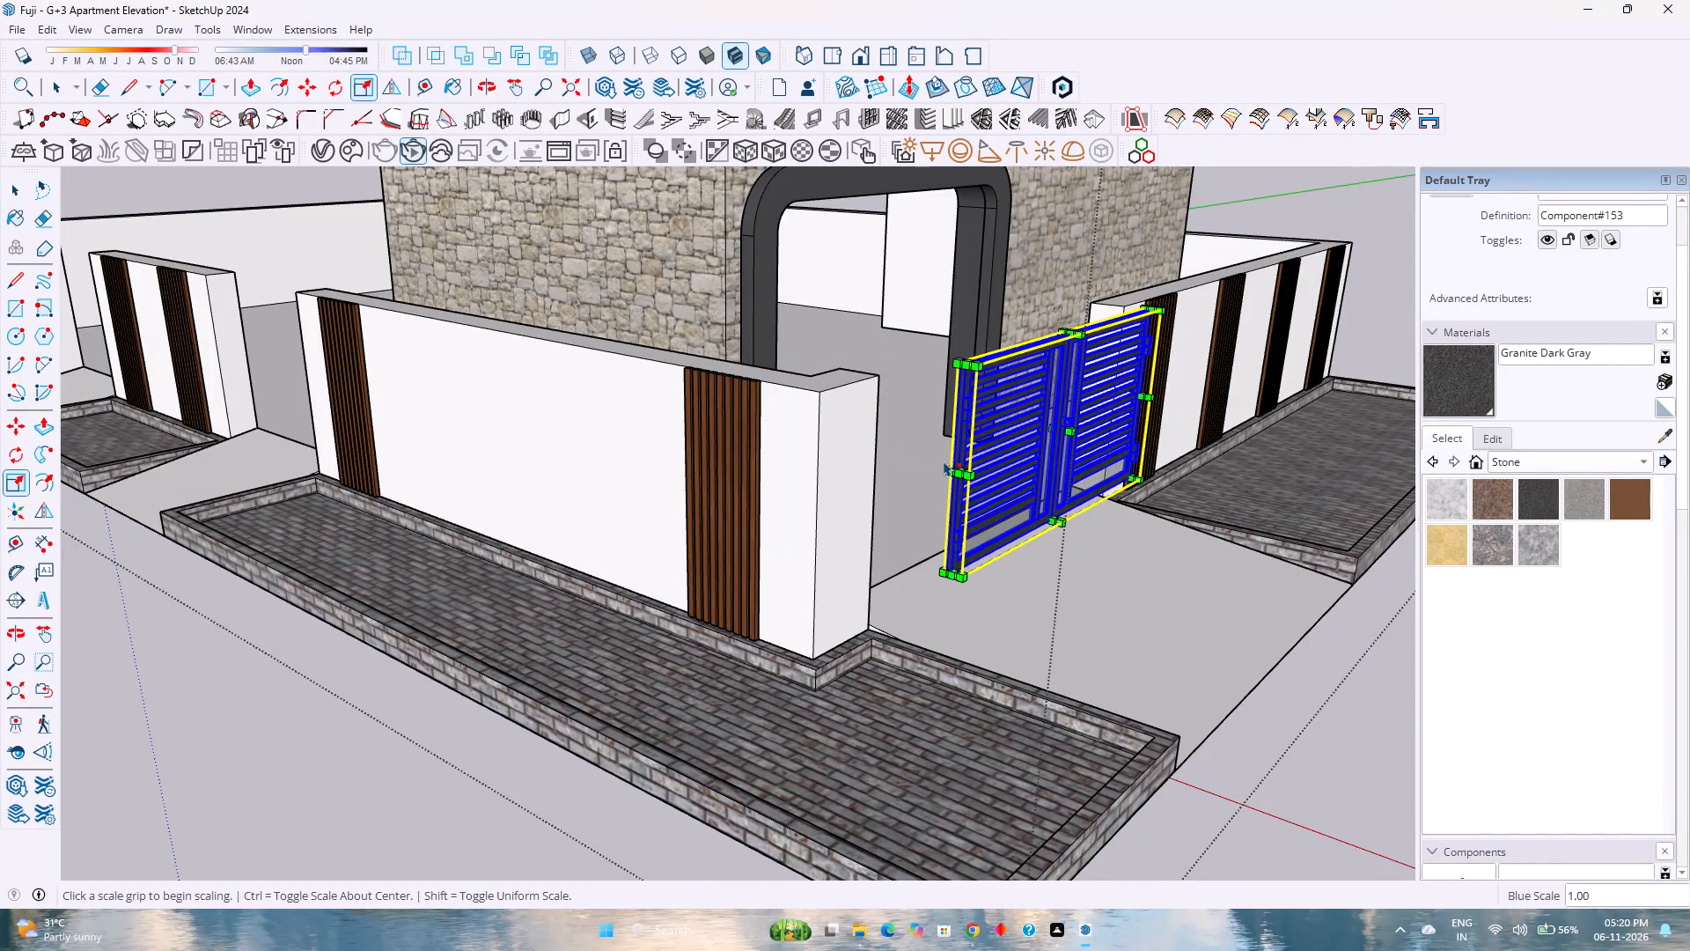
# Widen the gate along the green axis toward the opposite wall pier, using the pier's inner face as the reference.
pyautogui.scroll(2, 944, 461)
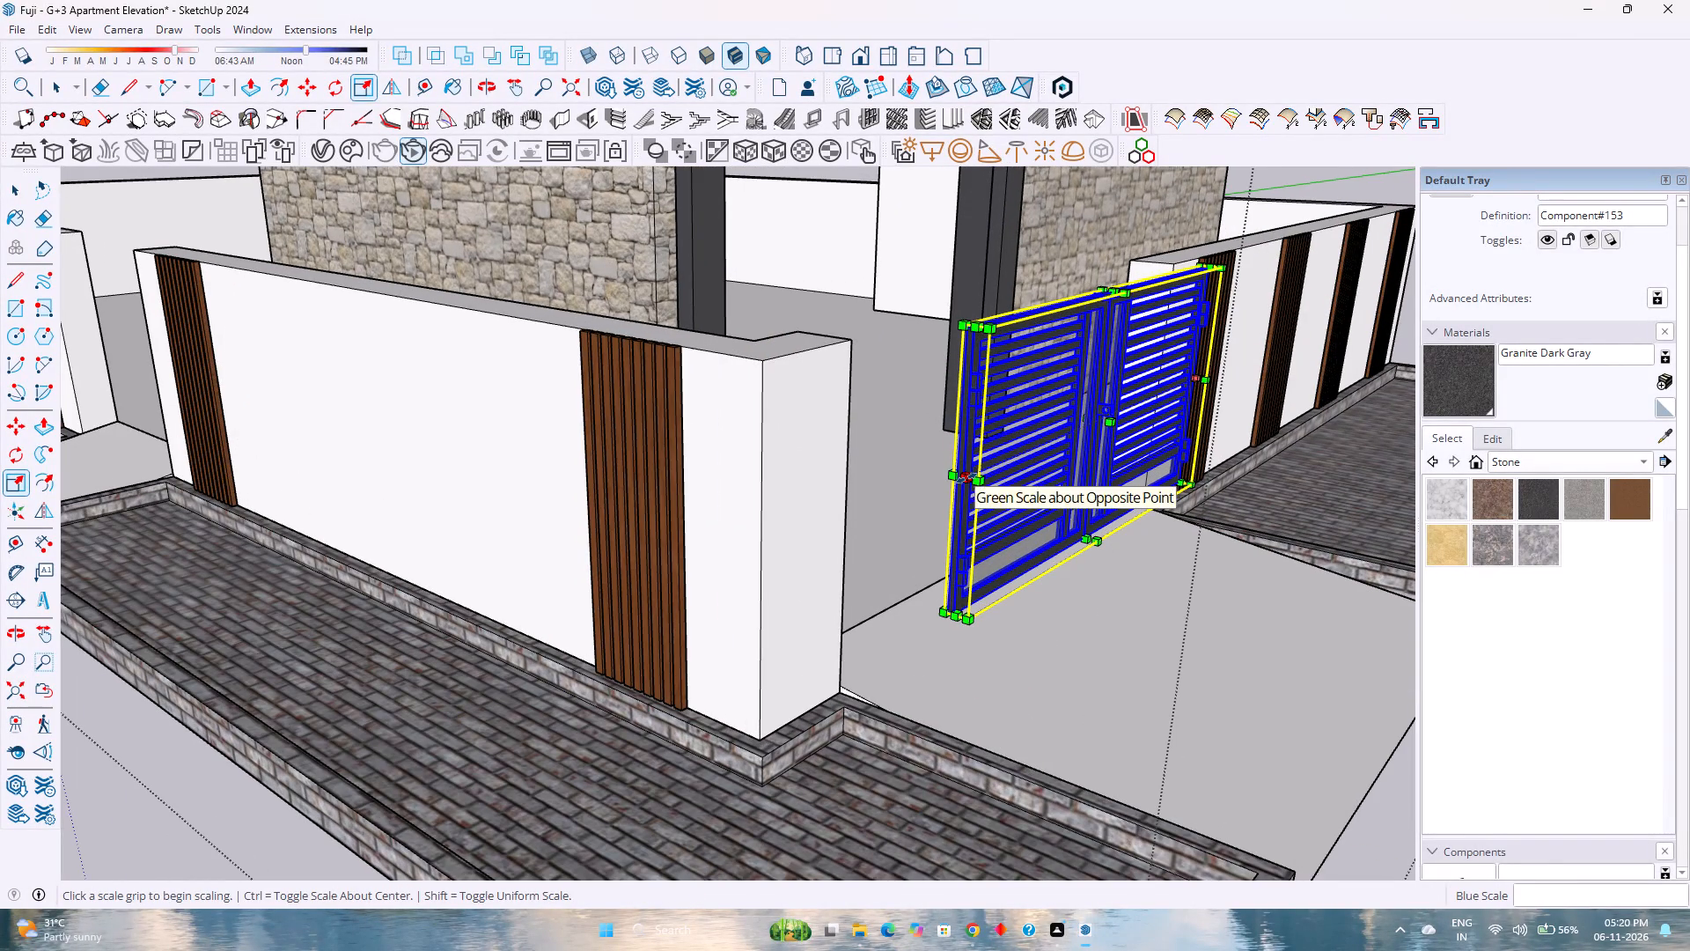
pyautogui.click(966, 478)
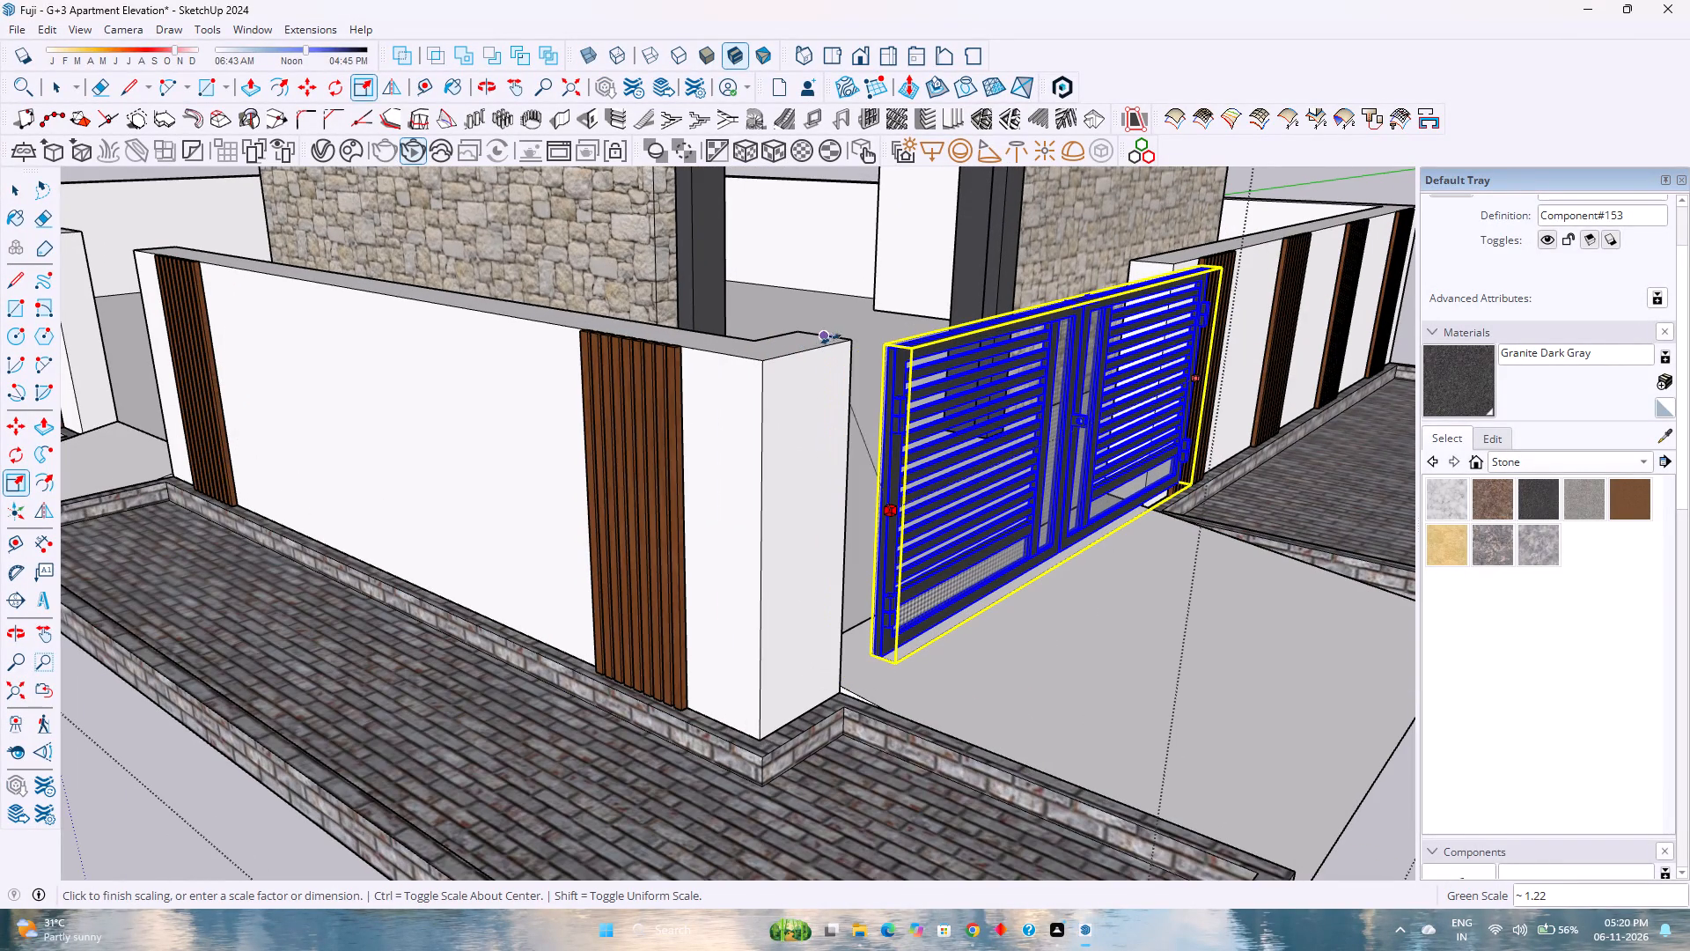
pyautogui.moveTo(890, 419); pyautogui.dragTo(463, 512, button='middle')
pyautogui.middleClick(463, 512)
pyautogui.scroll(14, 273, 546)
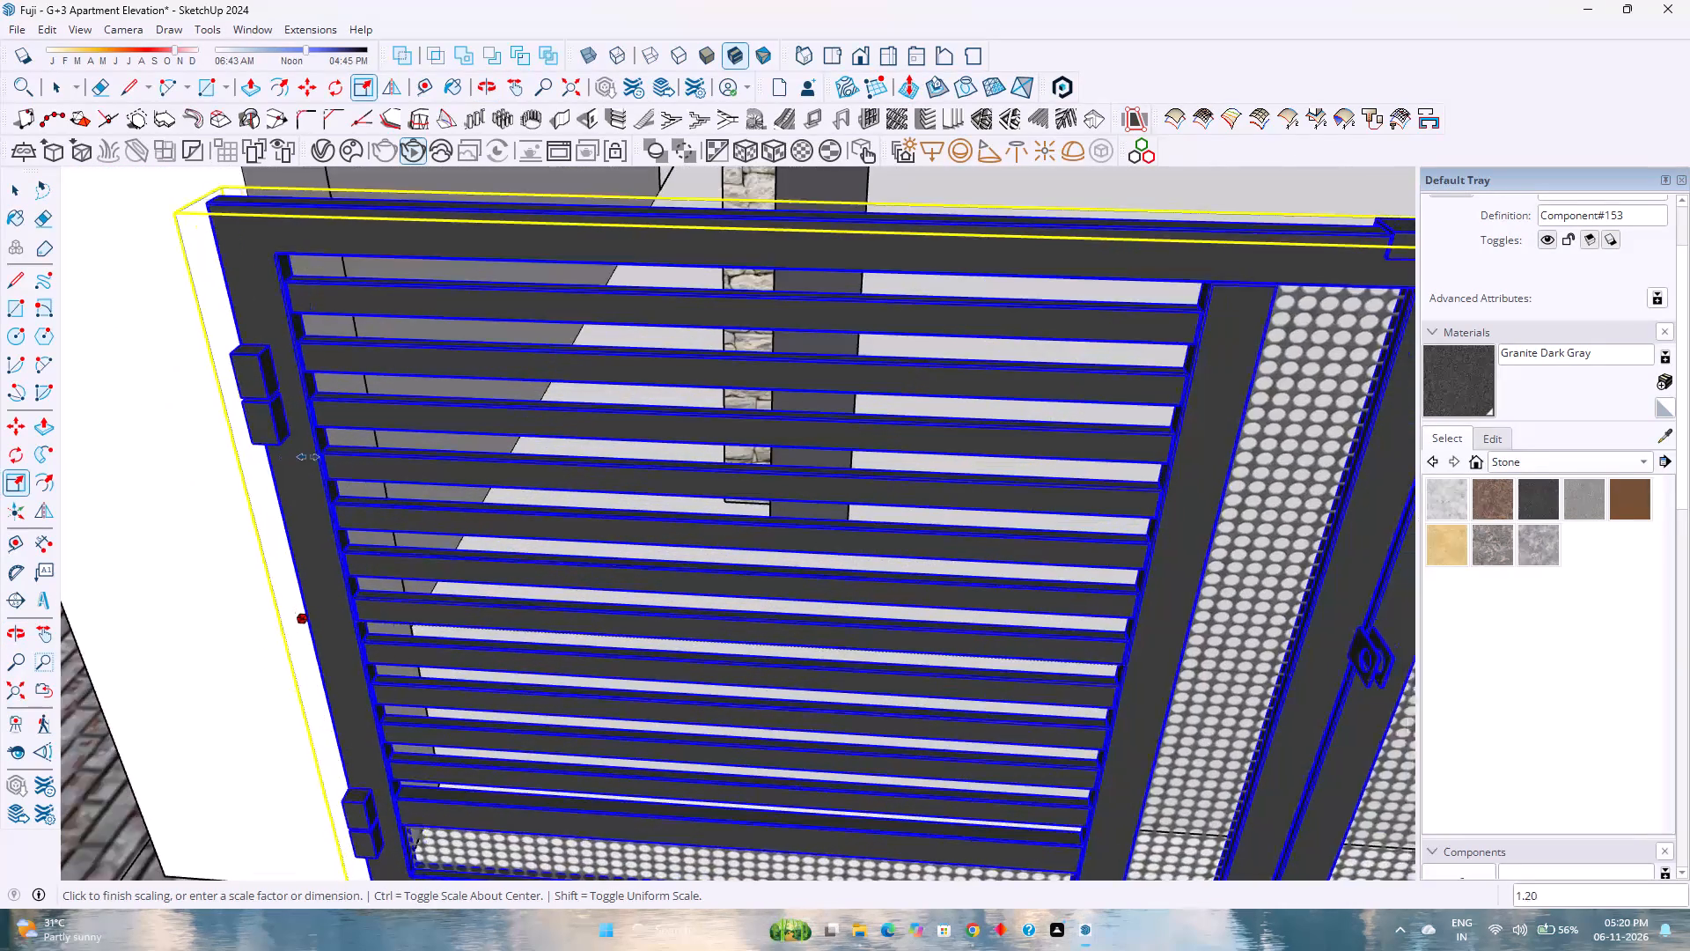
pyautogui.scroll(1, 308, 457)
pyautogui.moveTo(366, 442); pyautogui.dragTo(194, 782, button='middle')
pyautogui.middleClick(194, 782)
pyautogui.middleClick(193, 782)
pyautogui.scroll(-4, 190, 678)
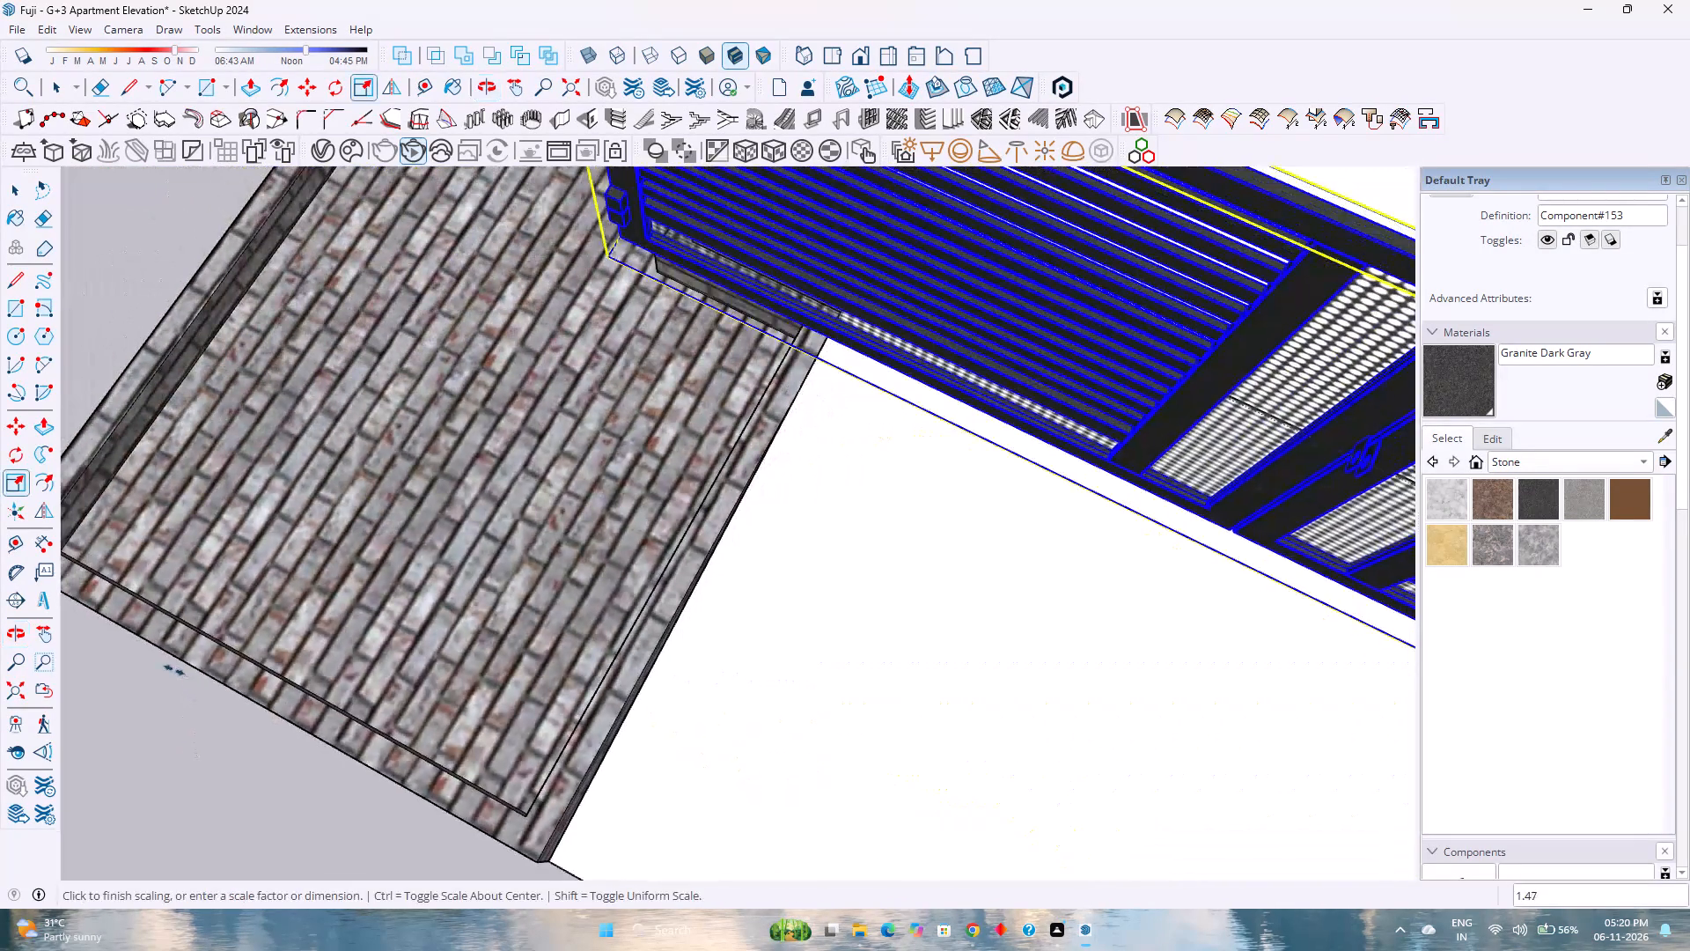
pyautogui.keyDown('shift'); pyautogui.moveTo(385, 463); pyautogui.dragTo(397, 577, button='middle'); pyautogui.keyUp('shift')
pyautogui.keyDown('shift'); pyautogui.moveTo(393, 595); pyautogui.dragTo(179, 923, button='middle'); pyautogui.keyUp('shift')
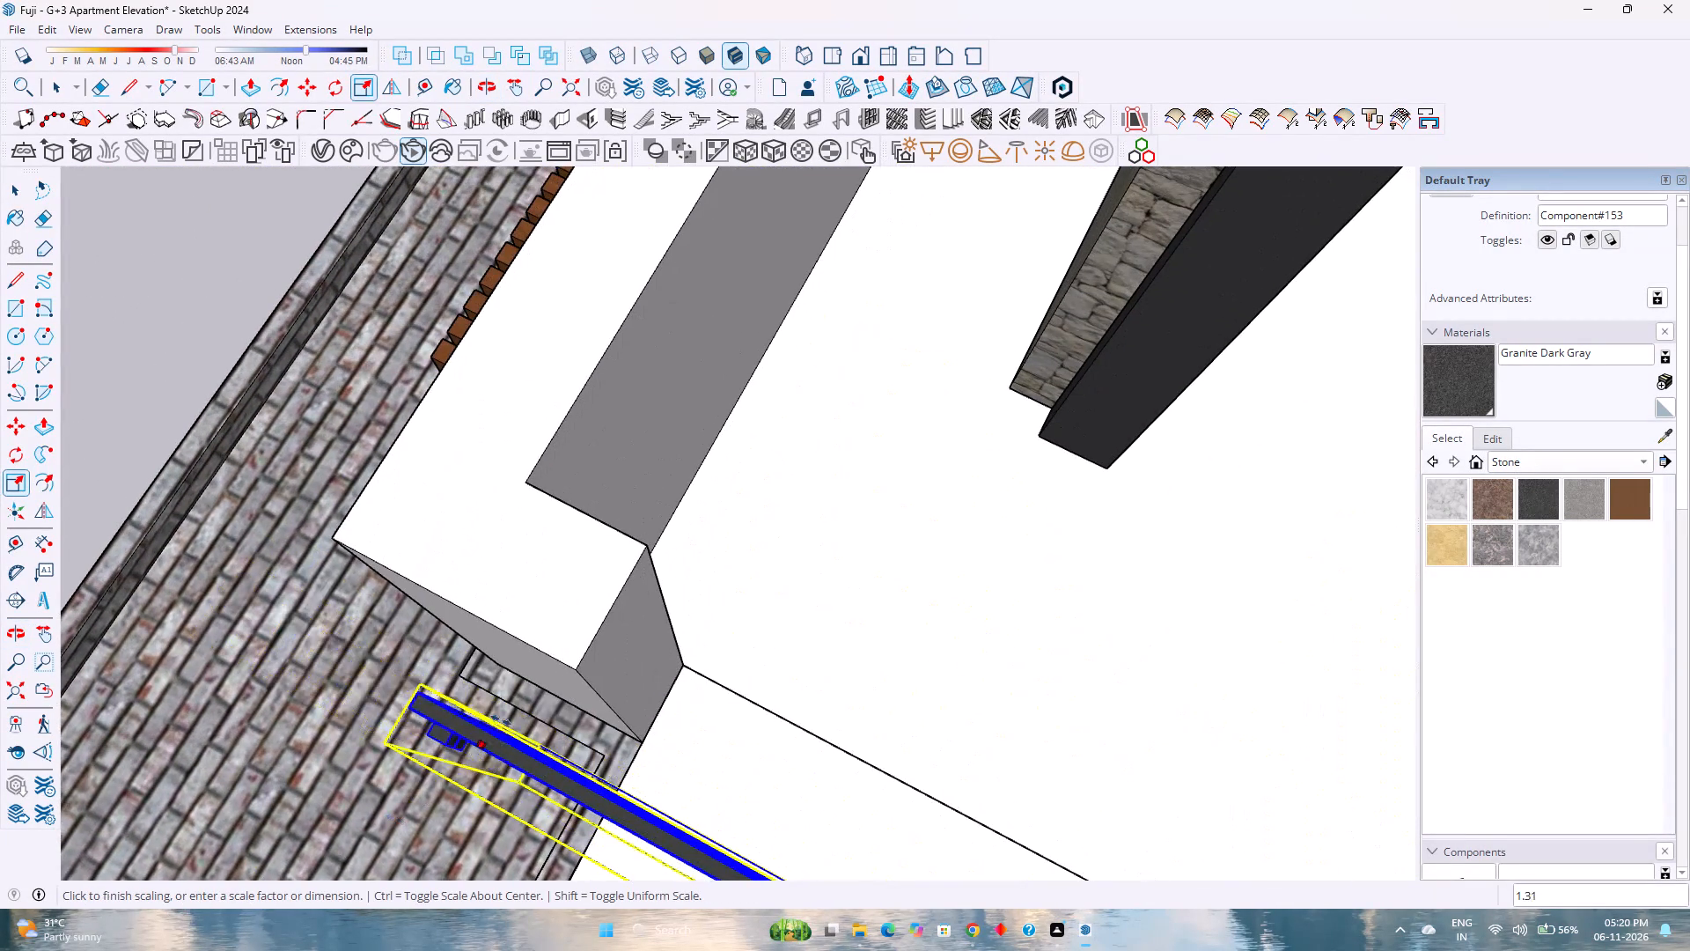
pyautogui.click(650, 625)
pyautogui.scroll(-5, 582, 648)
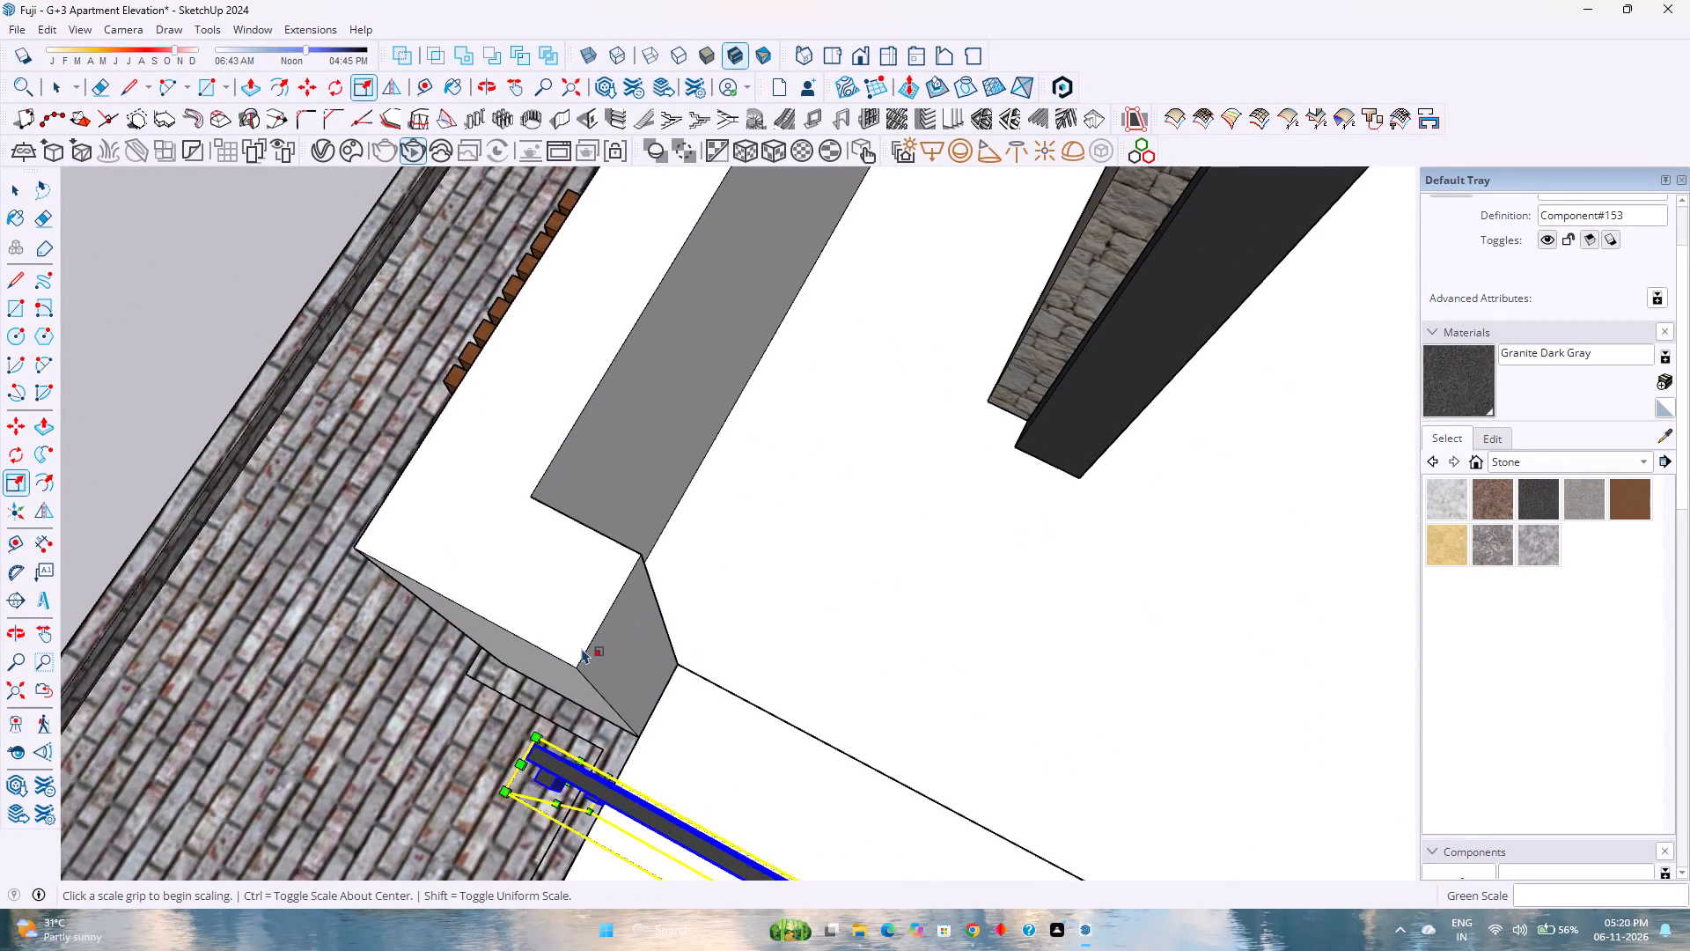
pyautogui.scroll(-17, 582, 646)
pyautogui.scroll(1, 578, 628)
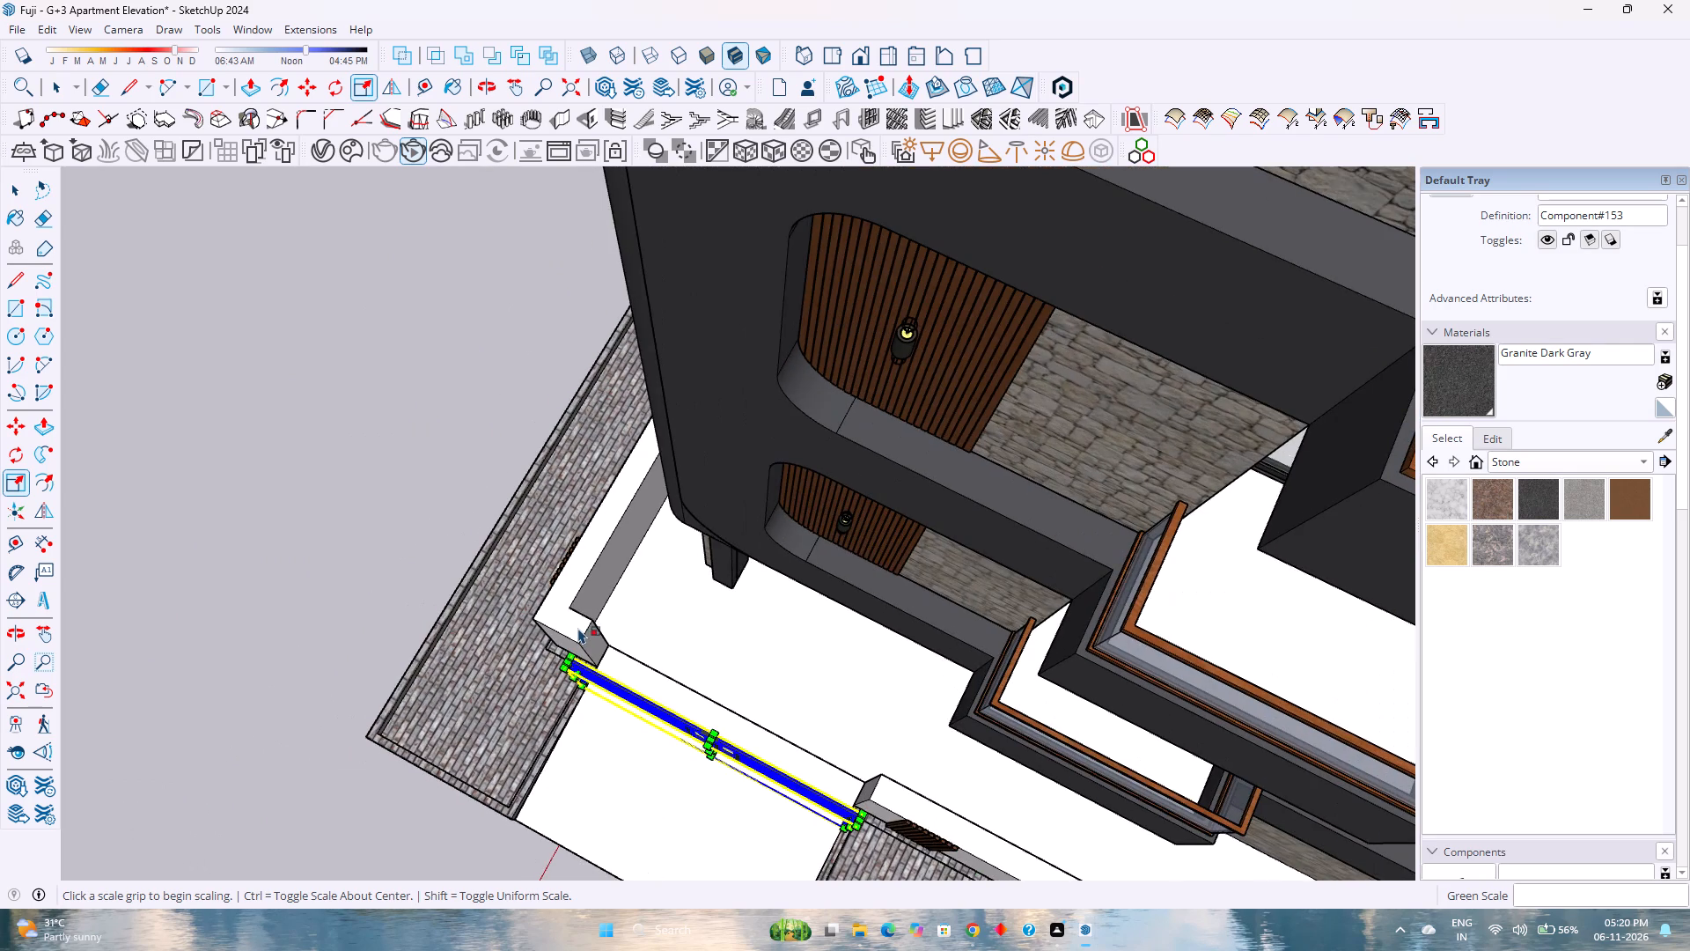
# Flip the gate front to back about its red plane.
pyautogui.click(389, 87)
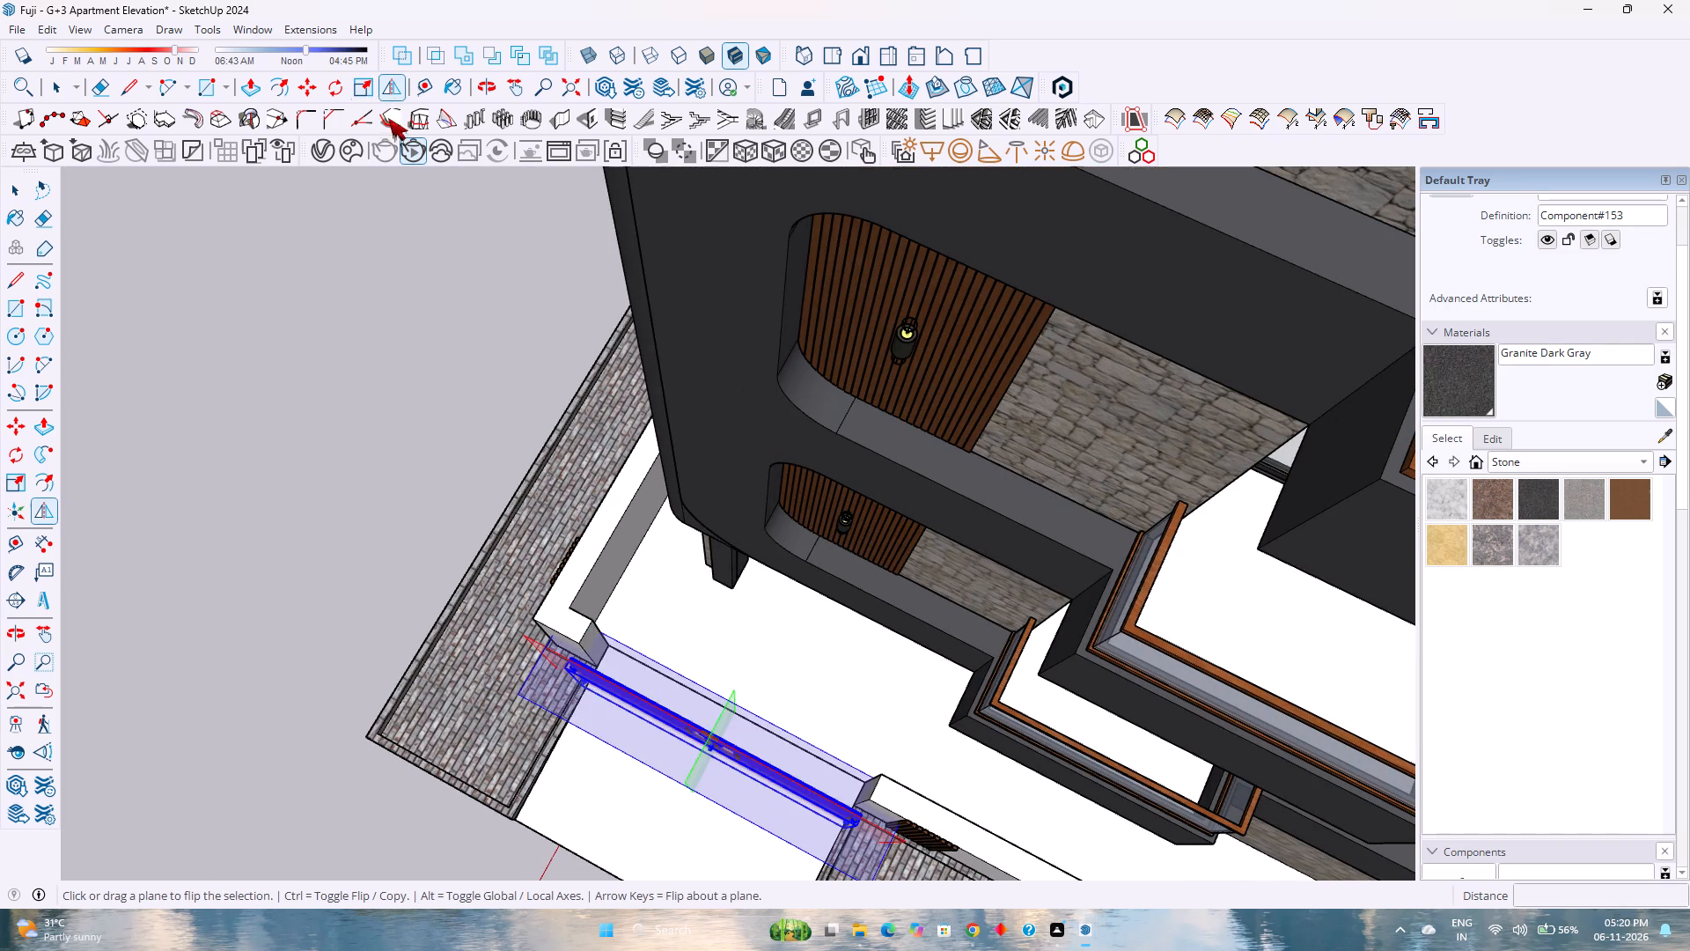
pyautogui.scroll(4, 837, 800)
pyautogui.moveTo(756, 802); pyautogui.dragTo(772, 772, button='middle')
pyautogui.moveTo(776, 768); pyautogui.dragTo(804, 738, button='middle')
pyautogui.moveTo(813, 726); pyautogui.dragTo(999, 553, button='middle')
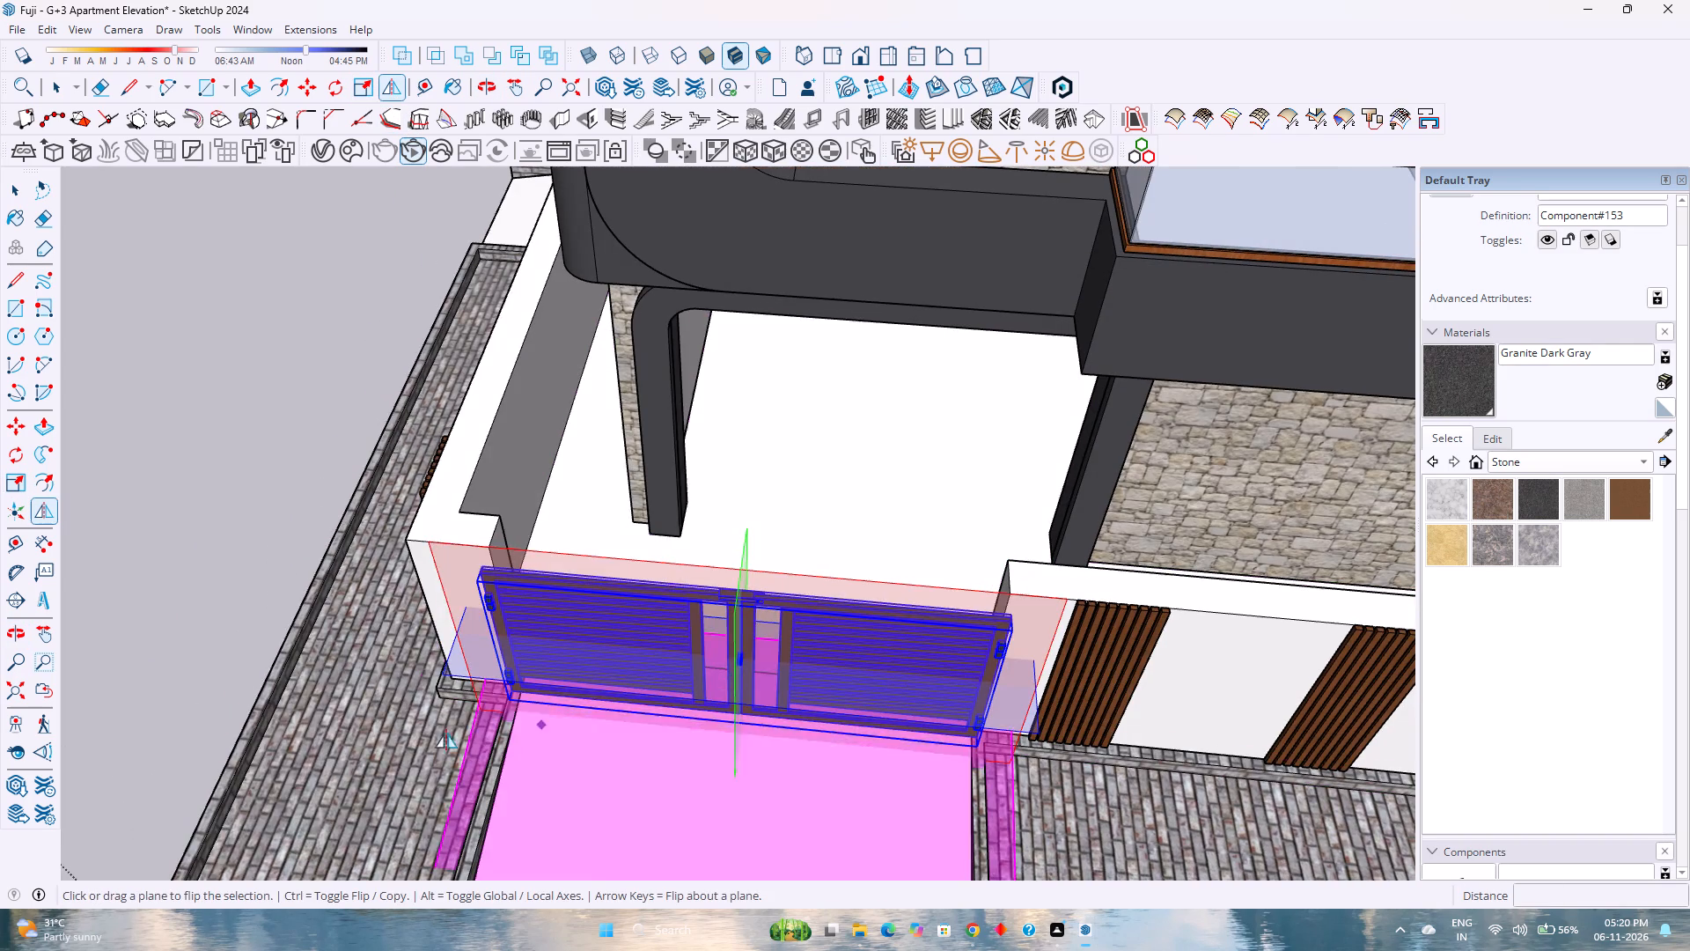
pyautogui.click(454, 593)
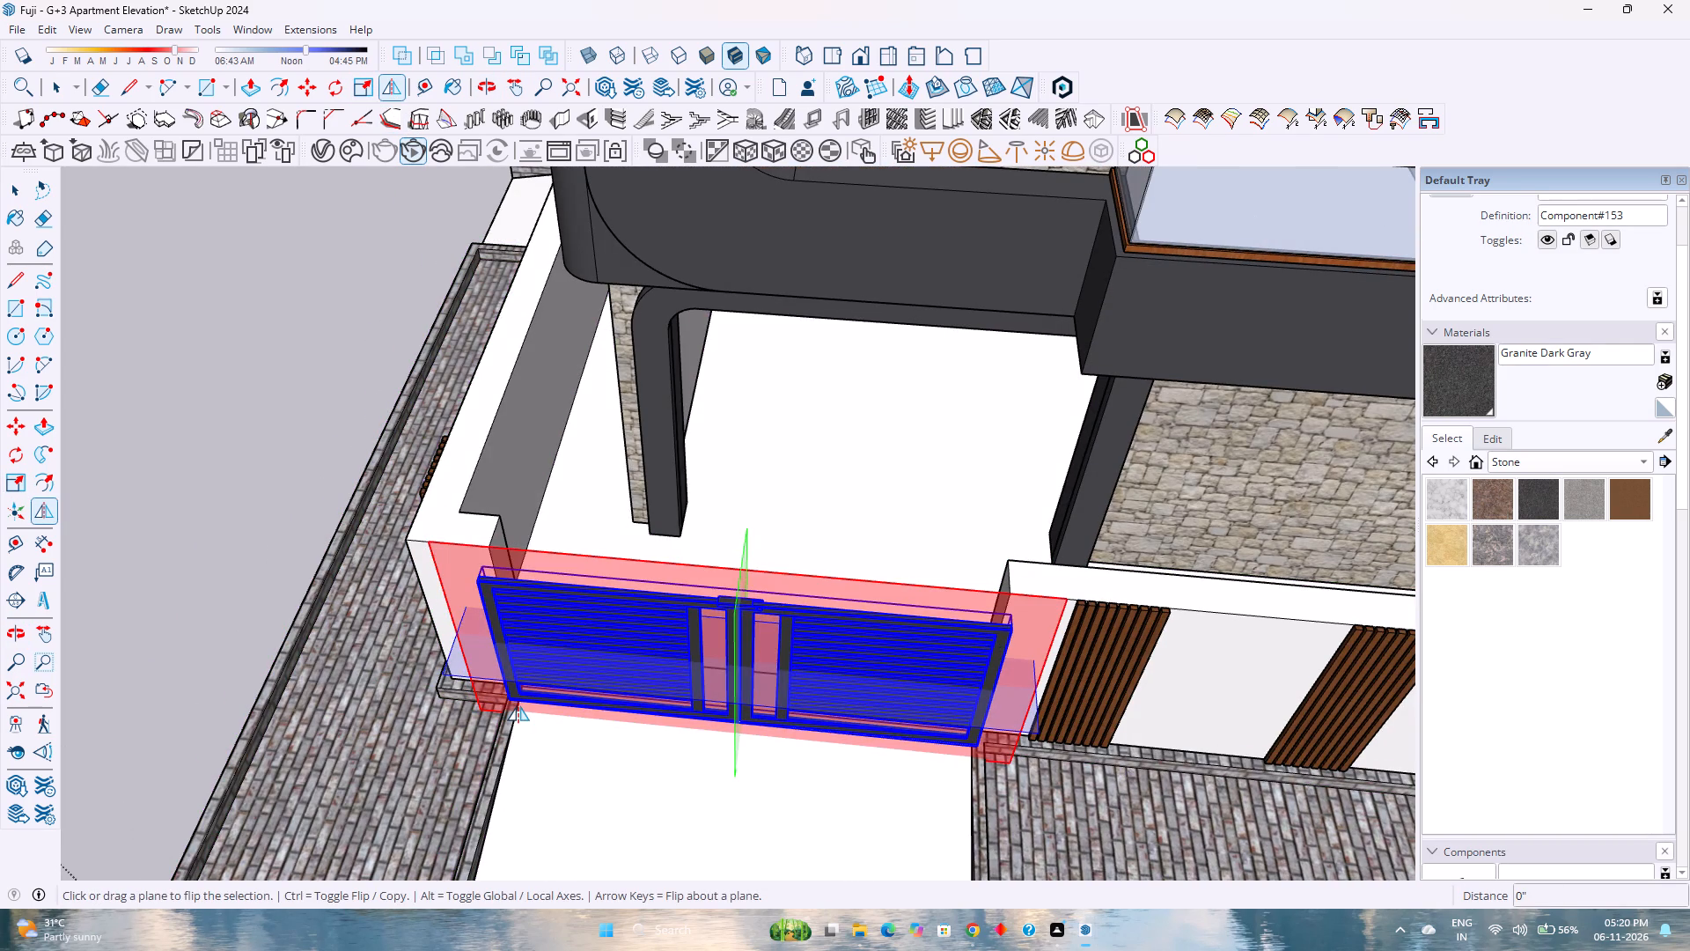
# Move the gate by its lower outer corner onto the bottom corner of the adjoining compound wall pier.
pyautogui.press('m')
pyautogui.scroll(8, 512, 700)
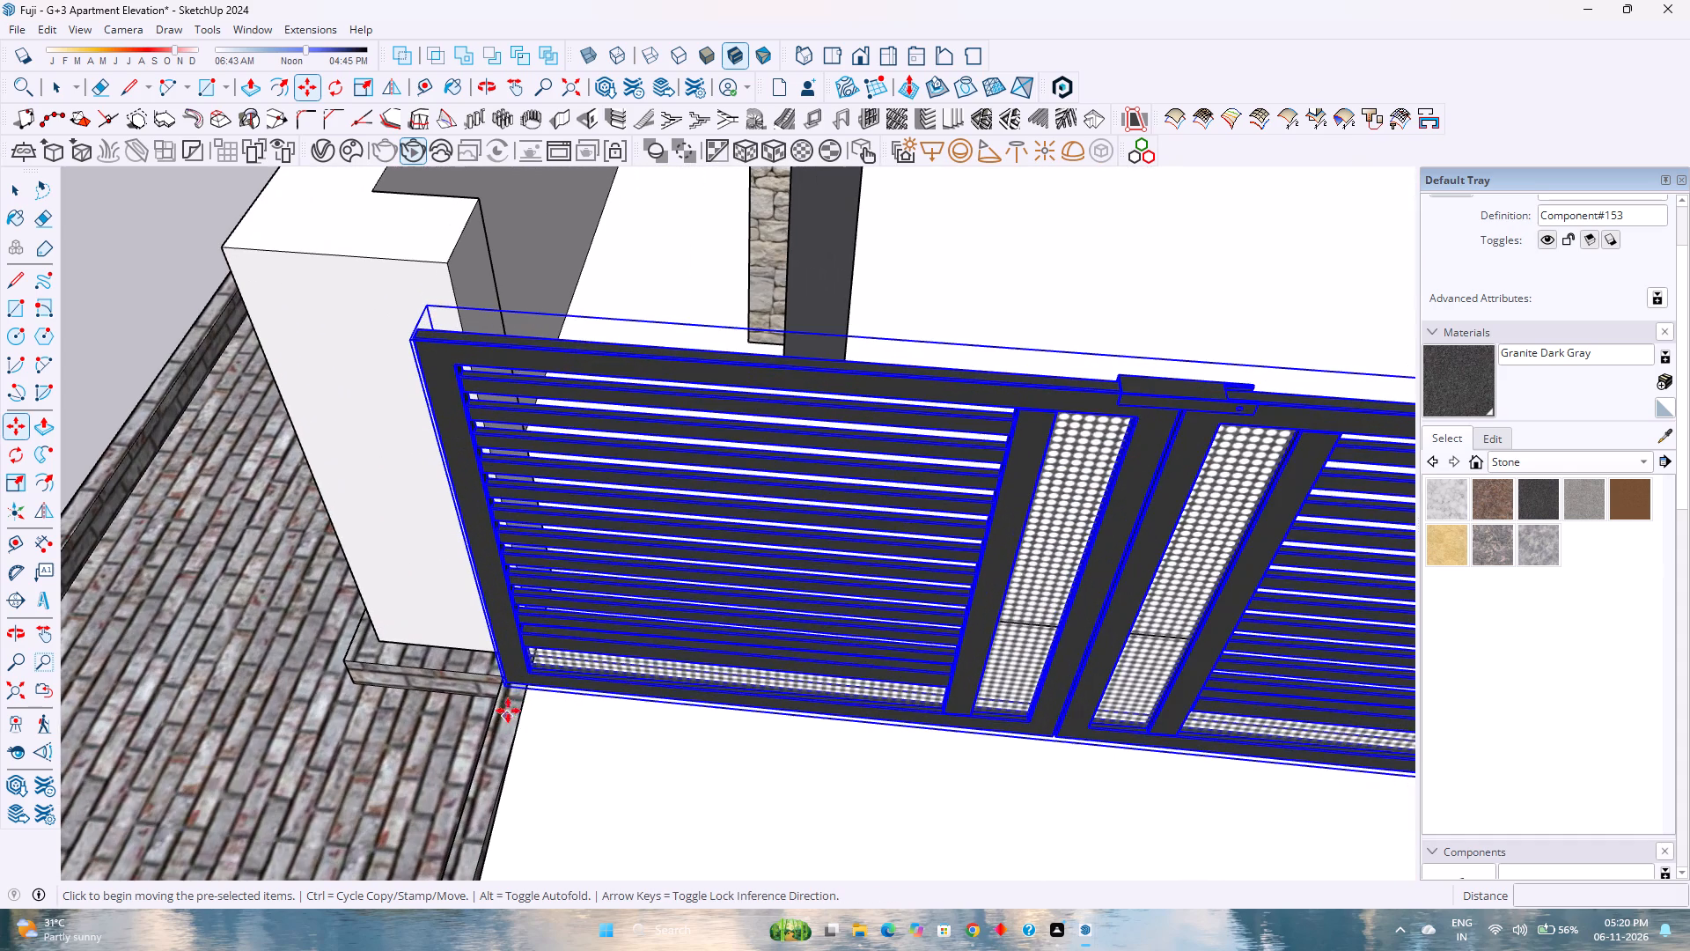
pyautogui.click(506, 694)
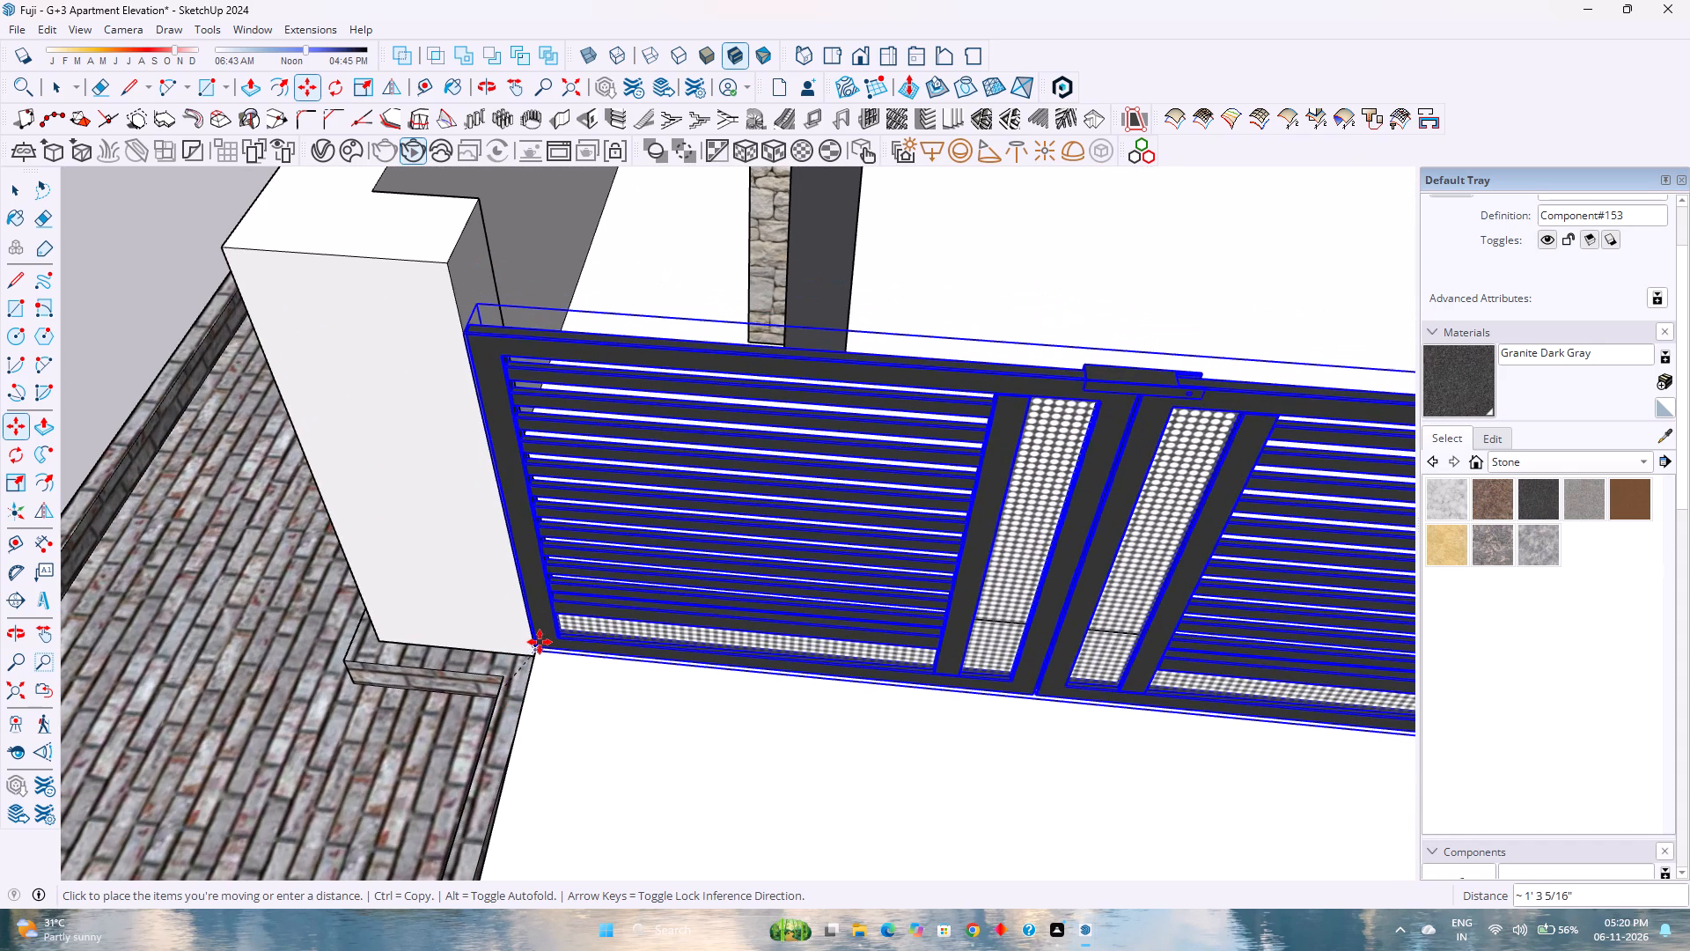
pyautogui.click(540, 642)
# Move the gate 3 inches inward along the bottom edge of the wall pier.
pyautogui.scroll(14, 539, 645)
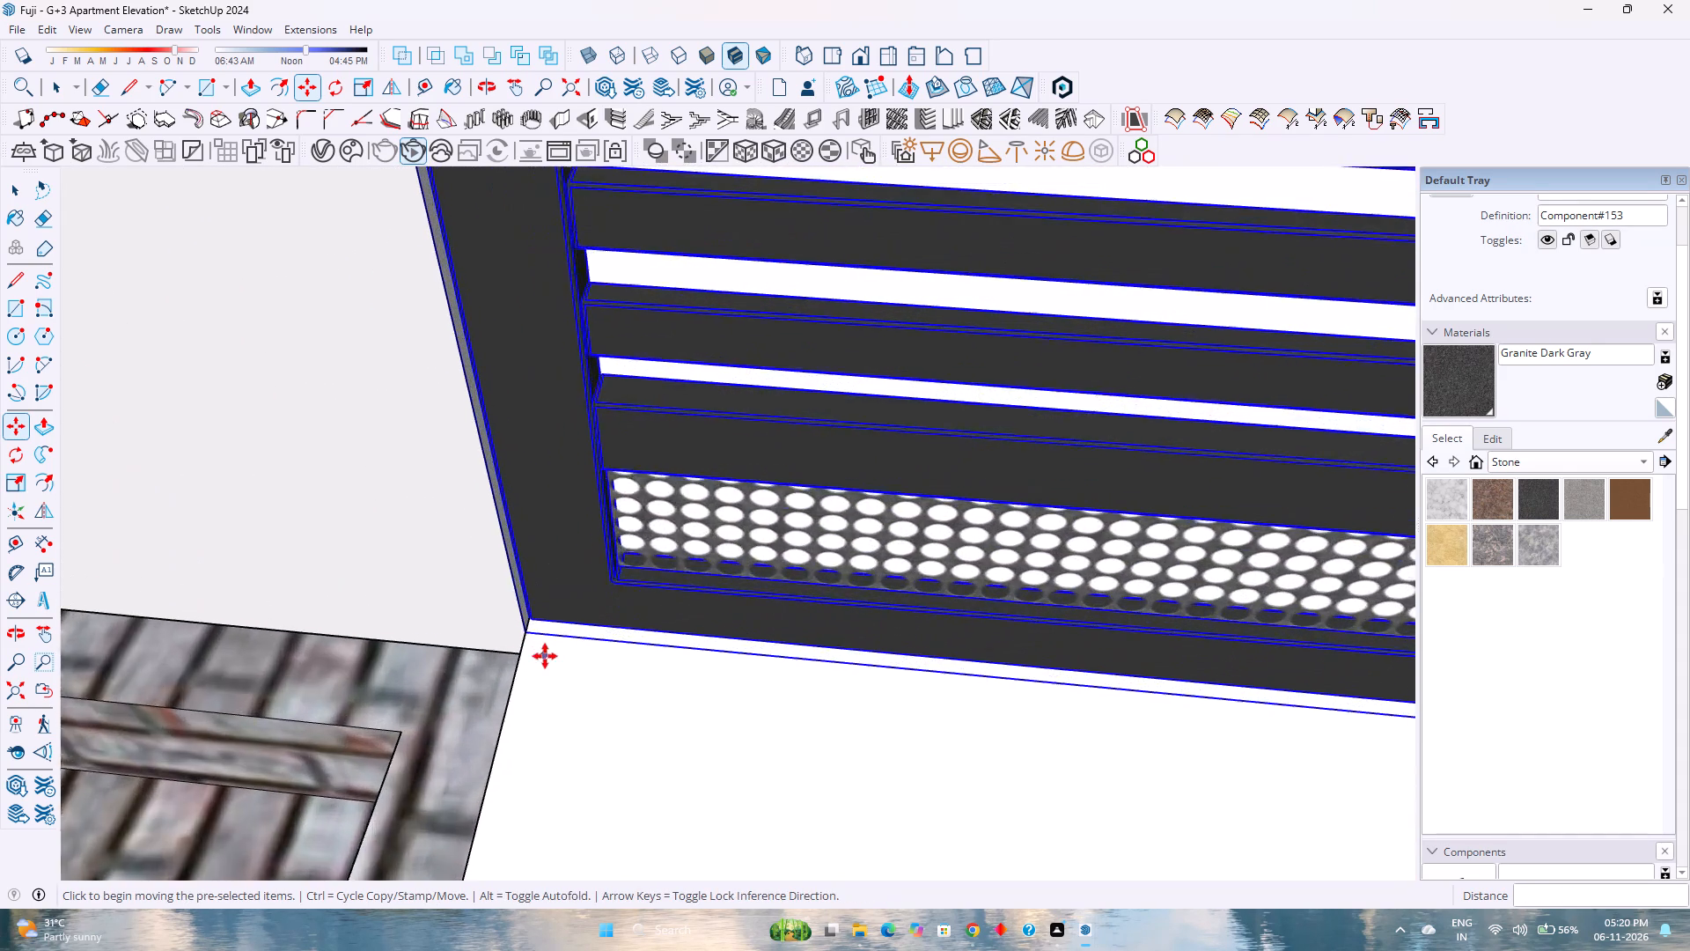
pyautogui.scroll(3, 545, 656)
pyautogui.moveTo(545, 656); pyautogui.dragTo(353, 688, button='middle')
pyautogui.middleClick(352, 688)
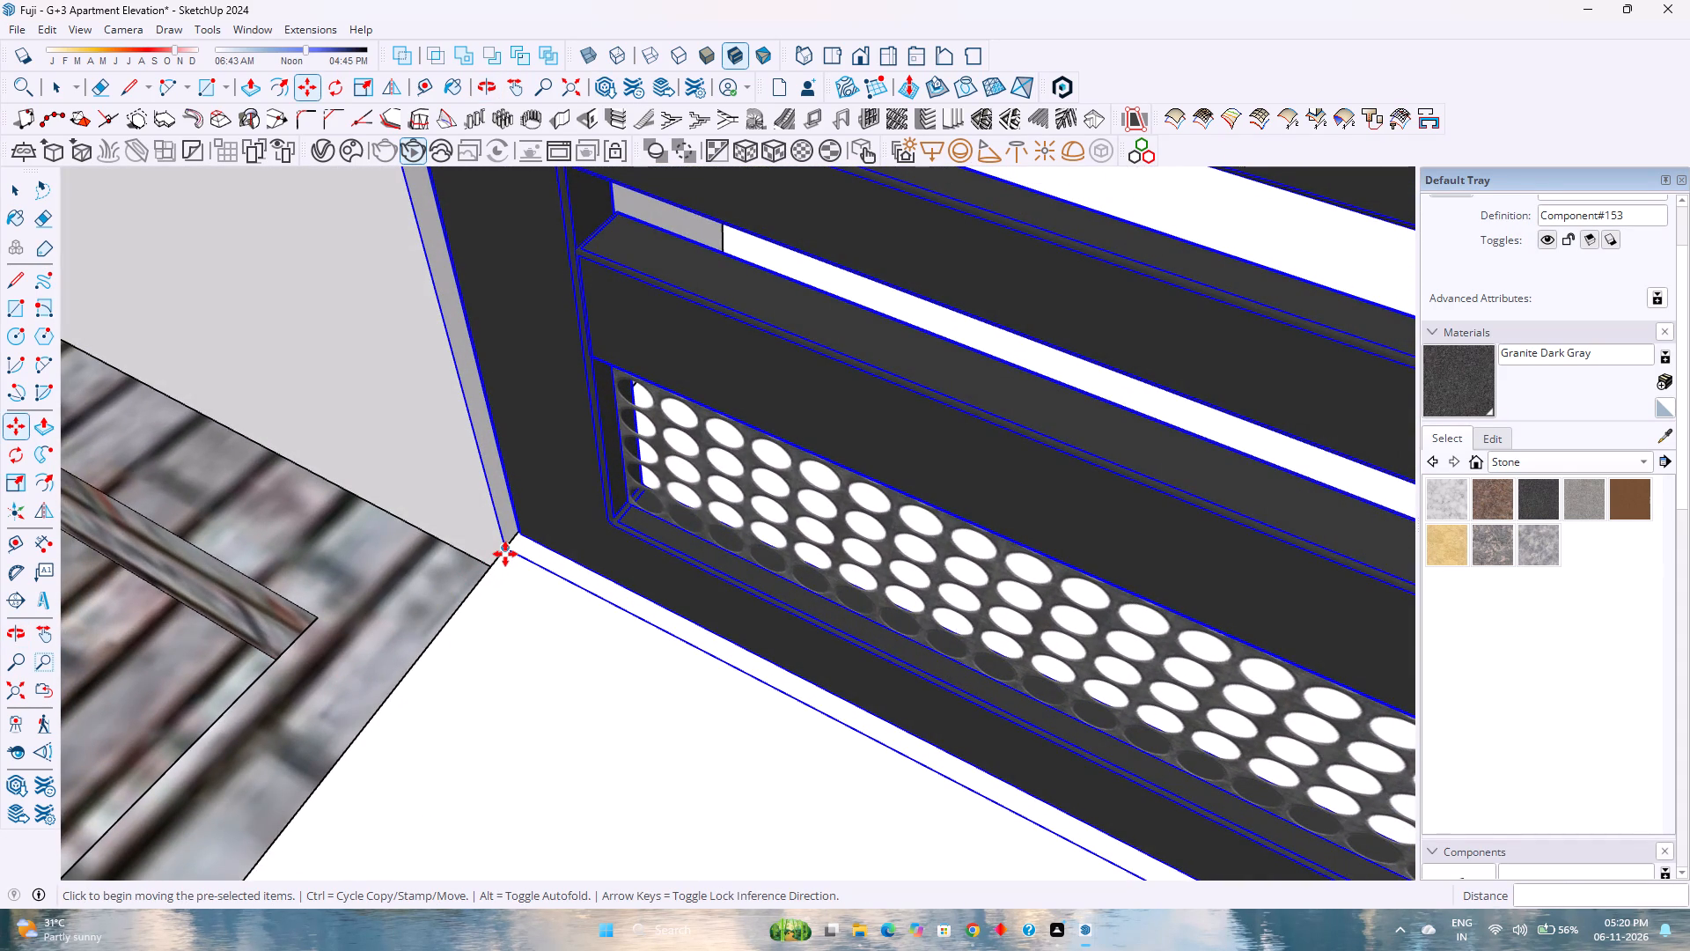
pyautogui.click(505, 554)
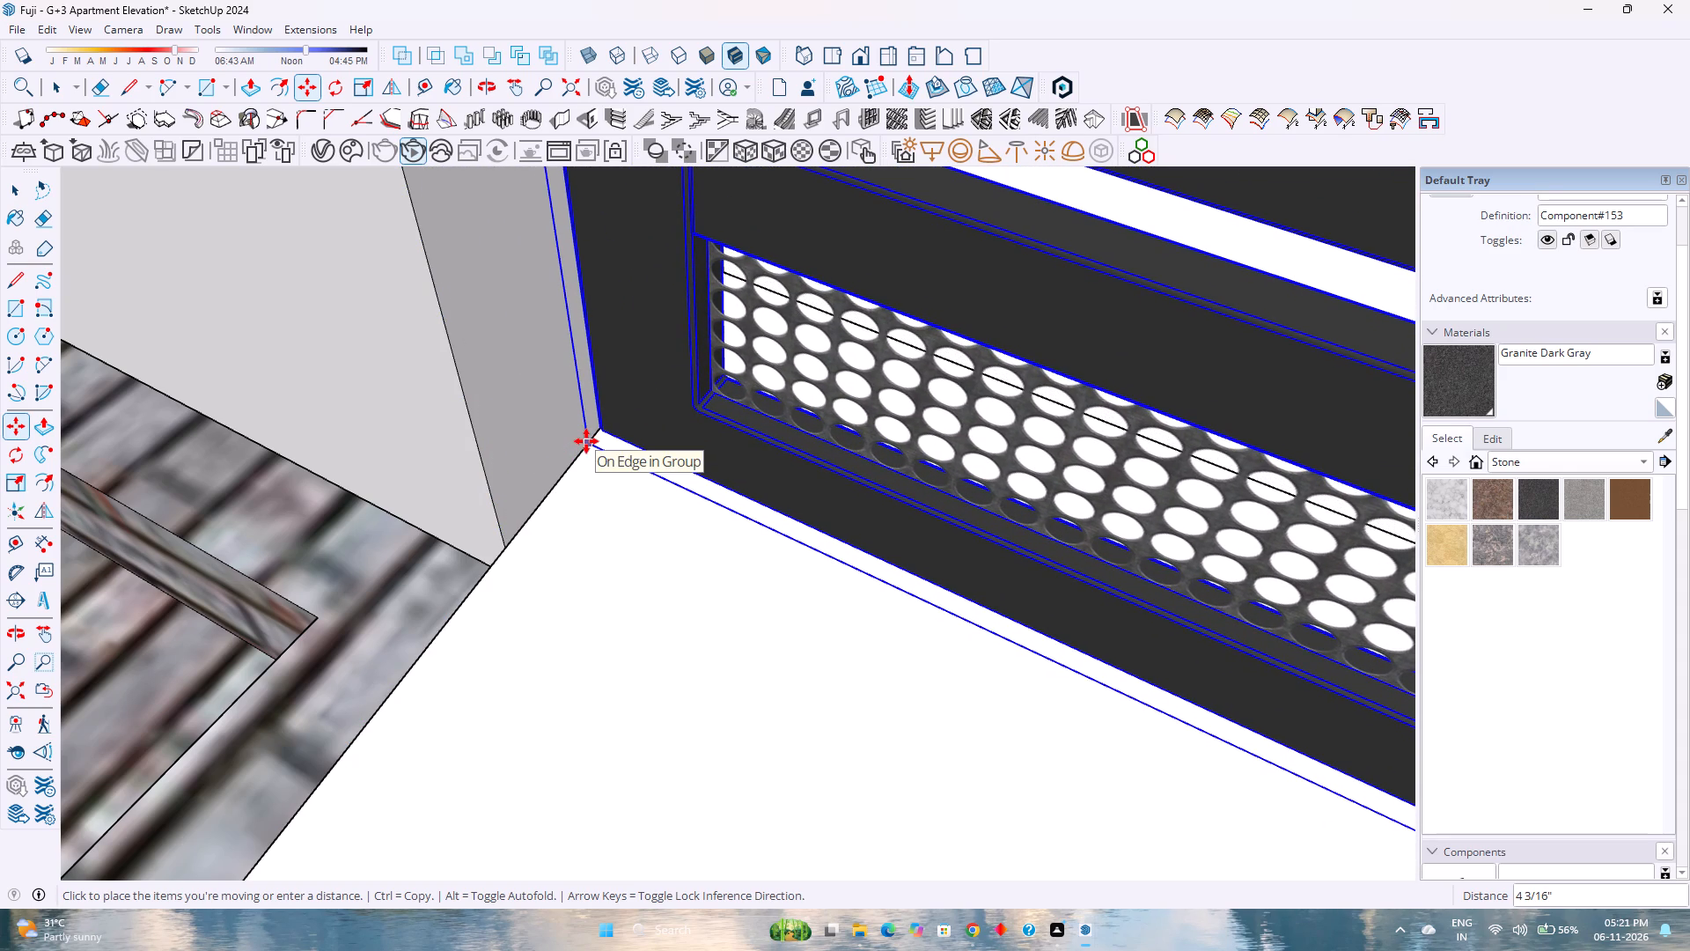
pyautogui.press('3')
pyautogui.press('Return')
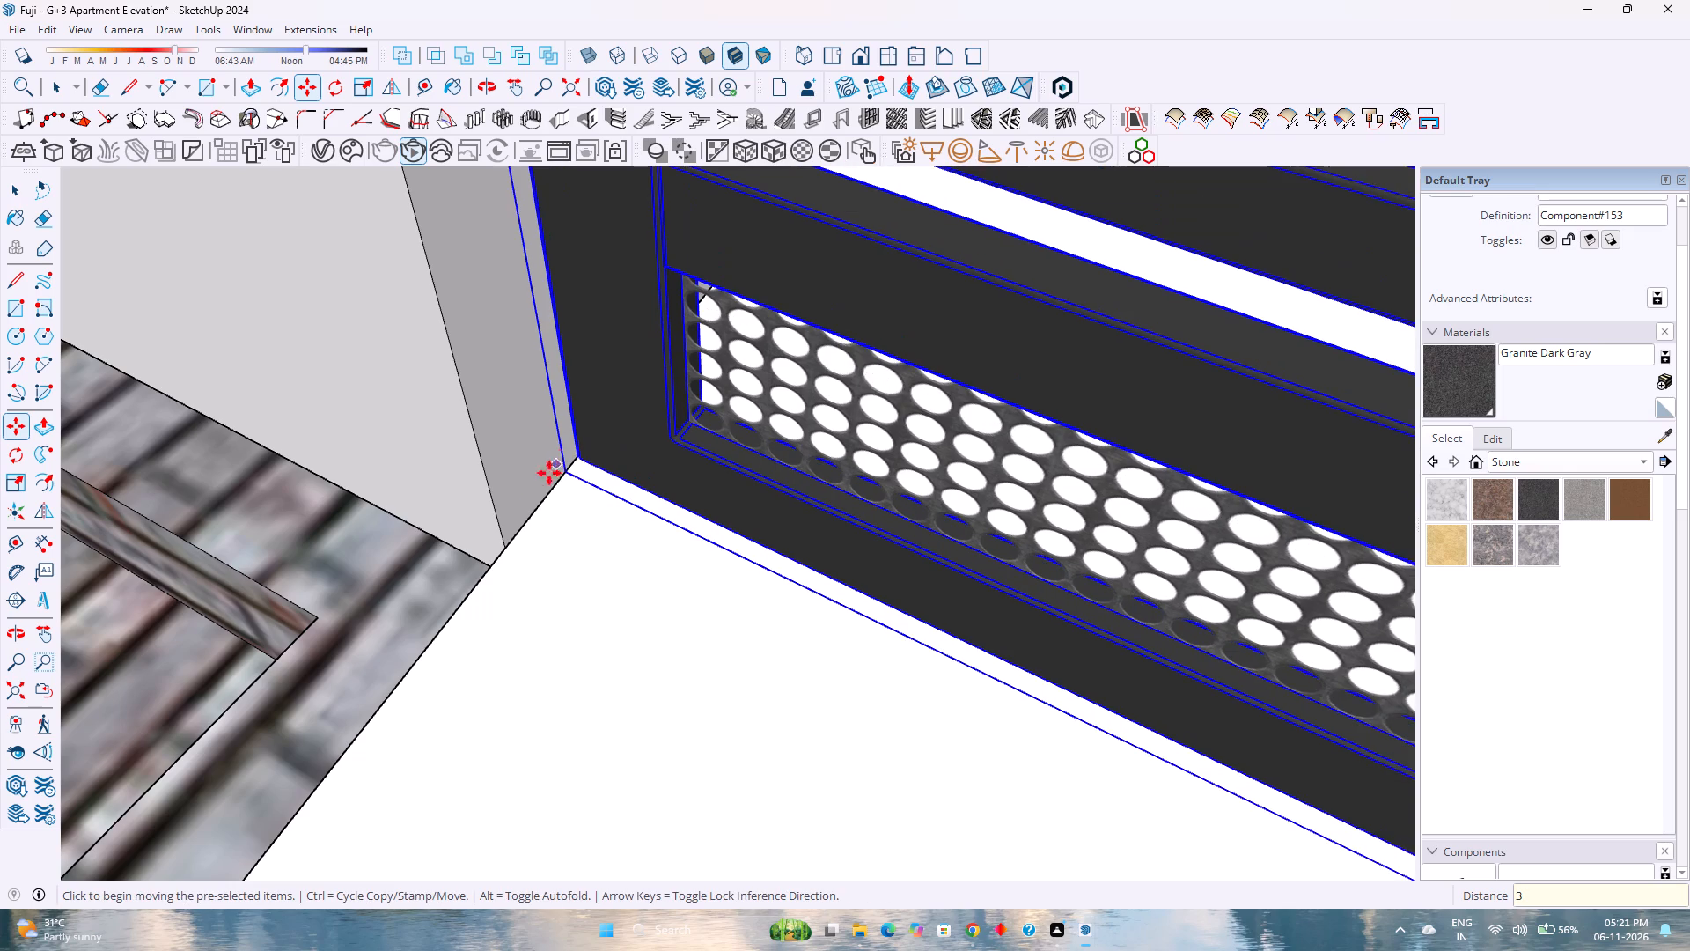
# Examine how the repositioned gate fits between the two compound wall piers and against the wall height.
pyautogui.scroll(-17, 650, 558)
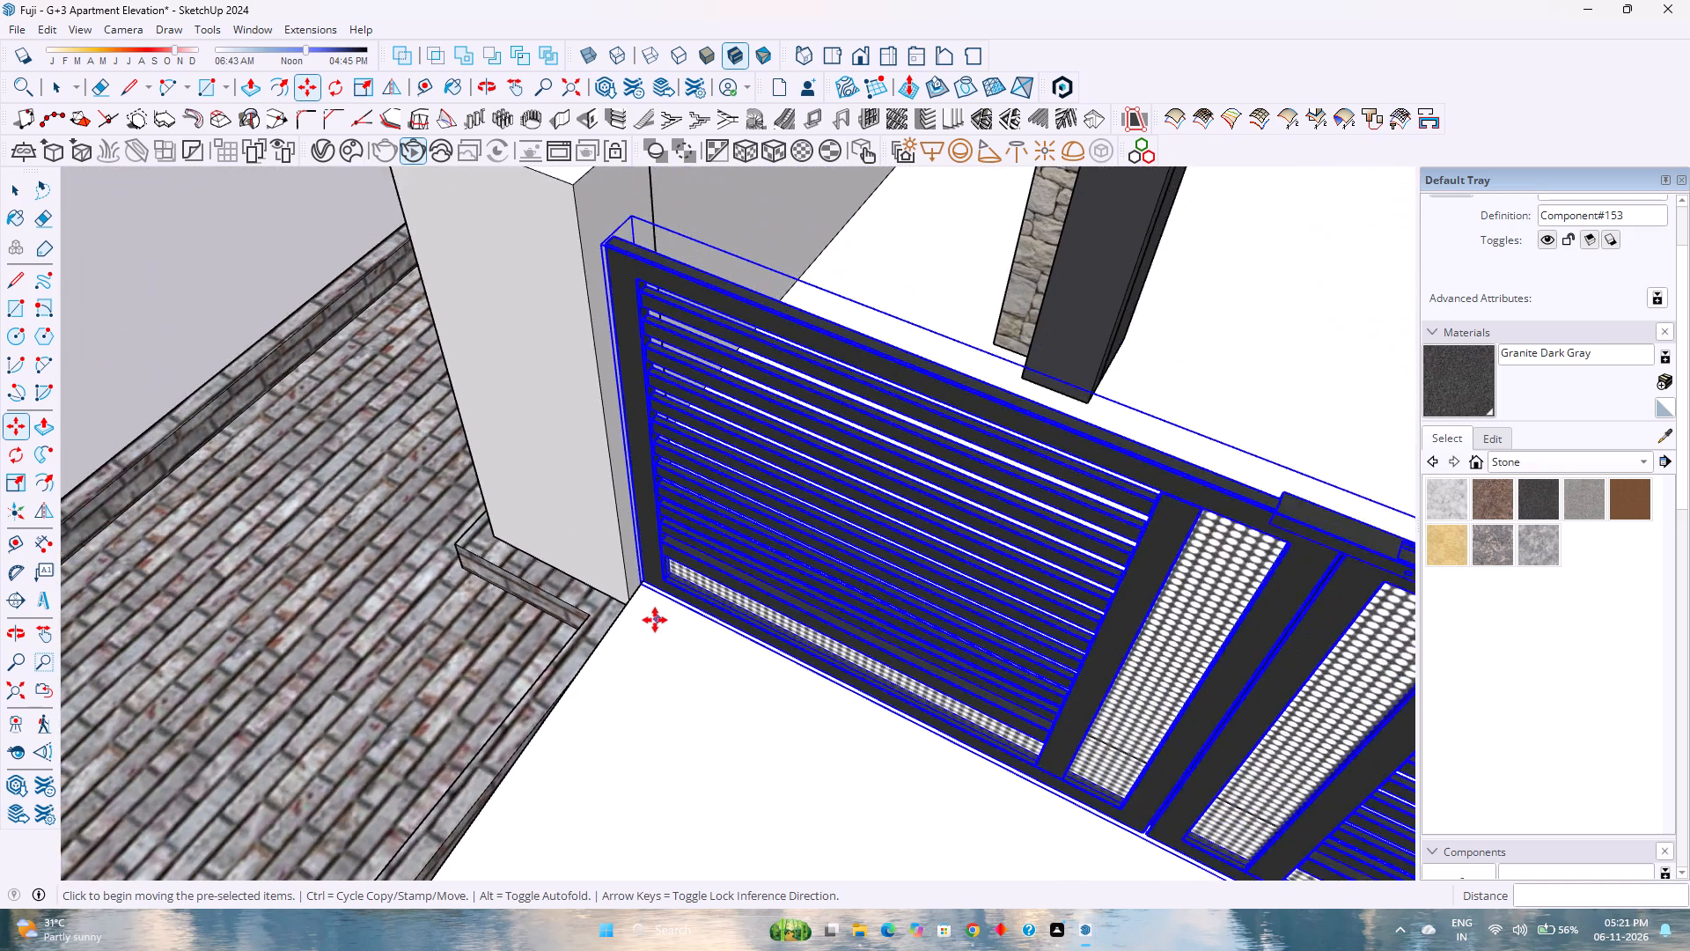
pyautogui.scroll(-3, 655, 620)
pyautogui.moveTo(737, 554); pyautogui.dragTo(753, 538, button='middle')
pyautogui.moveTo(788, 512); pyautogui.dragTo(987, 407, button='middle')
pyautogui.middleClick(996, 402)
pyautogui.scroll(-2, 969, 418)
pyautogui.moveTo(1013, 575); pyautogui.dragTo(1014, 439, button='middle')
pyautogui.moveTo(1014, 439); pyautogui.dragTo(1015, 418, button='middle')
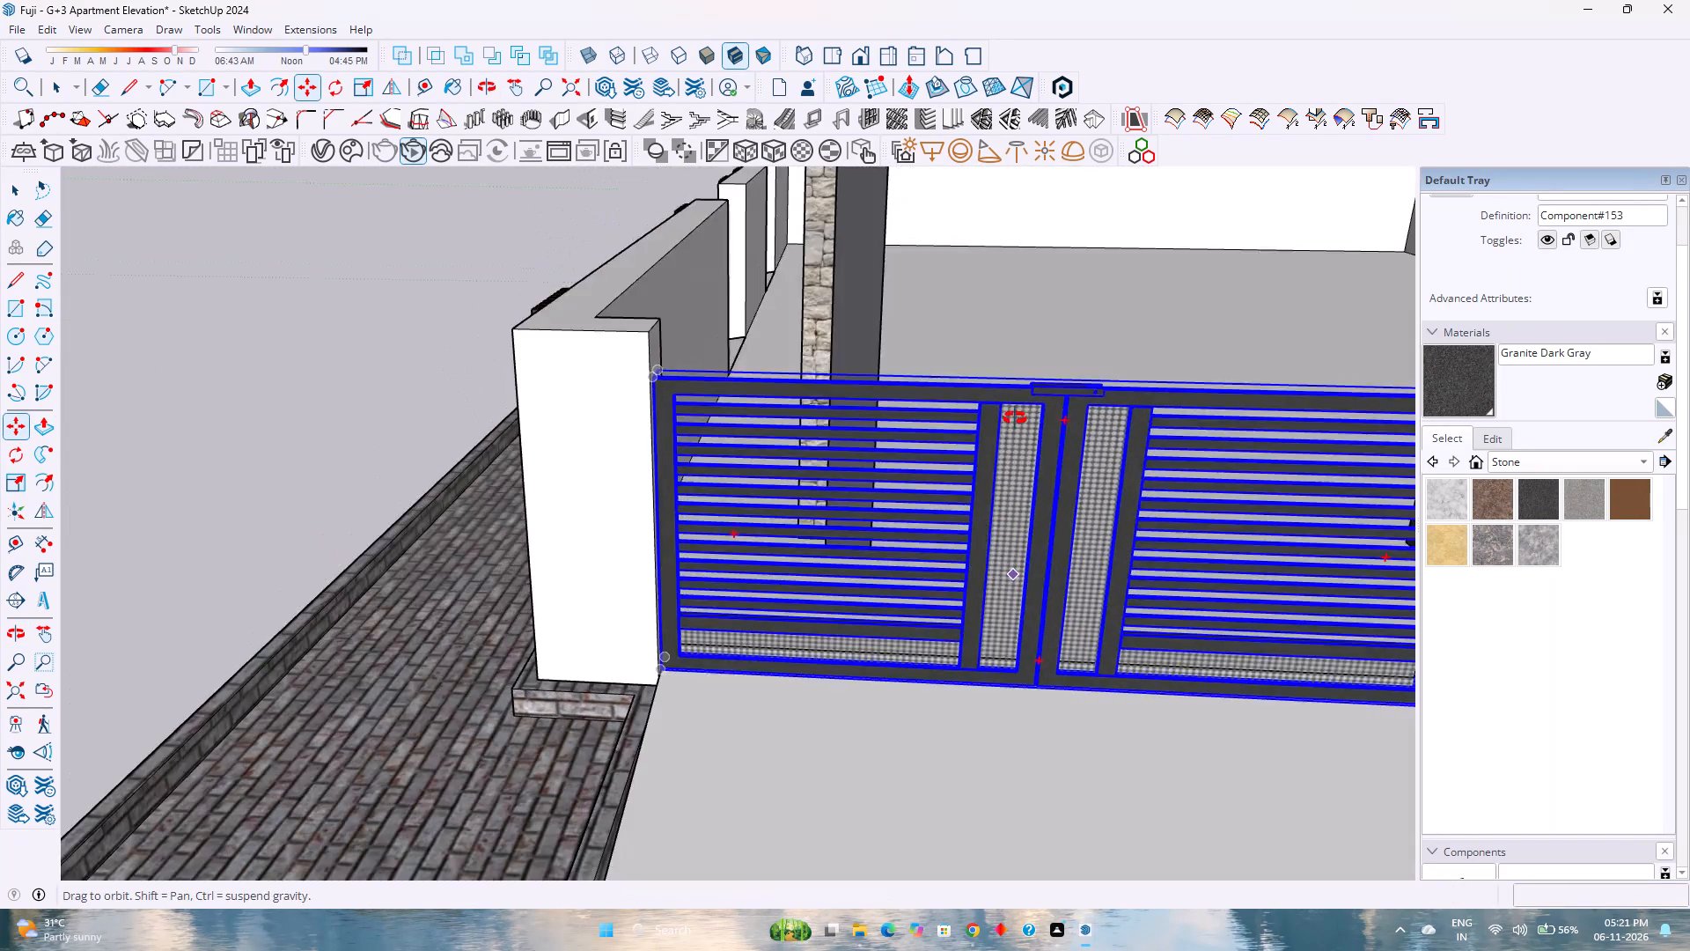
pyautogui.middleClick(1016, 415)
pyautogui.moveTo(1015, 418); pyautogui.dragTo(1015, 415, button='middle')
pyautogui.scroll(-7, 1007, 473)
pyautogui.keyDown('shift'); pyautogui.middleClick(912, 519); pyautogui.keyUp('shift')
pyautogui.keyDown('shift'); pyautogui.moveTo(906, 521); pyautogui.dragTo(715, 663, button='middle'); pyautogui.keyUp('shift')
pyautogui.keyDown('shift'); pyautogui.middleClick(714, 665); pyautogui.keyUp('shift')
pyautogui.moveTo(717, 675); pyautogui.dragTo(805, 584, button='middle')
pyautogui.middleClick(806, 583)
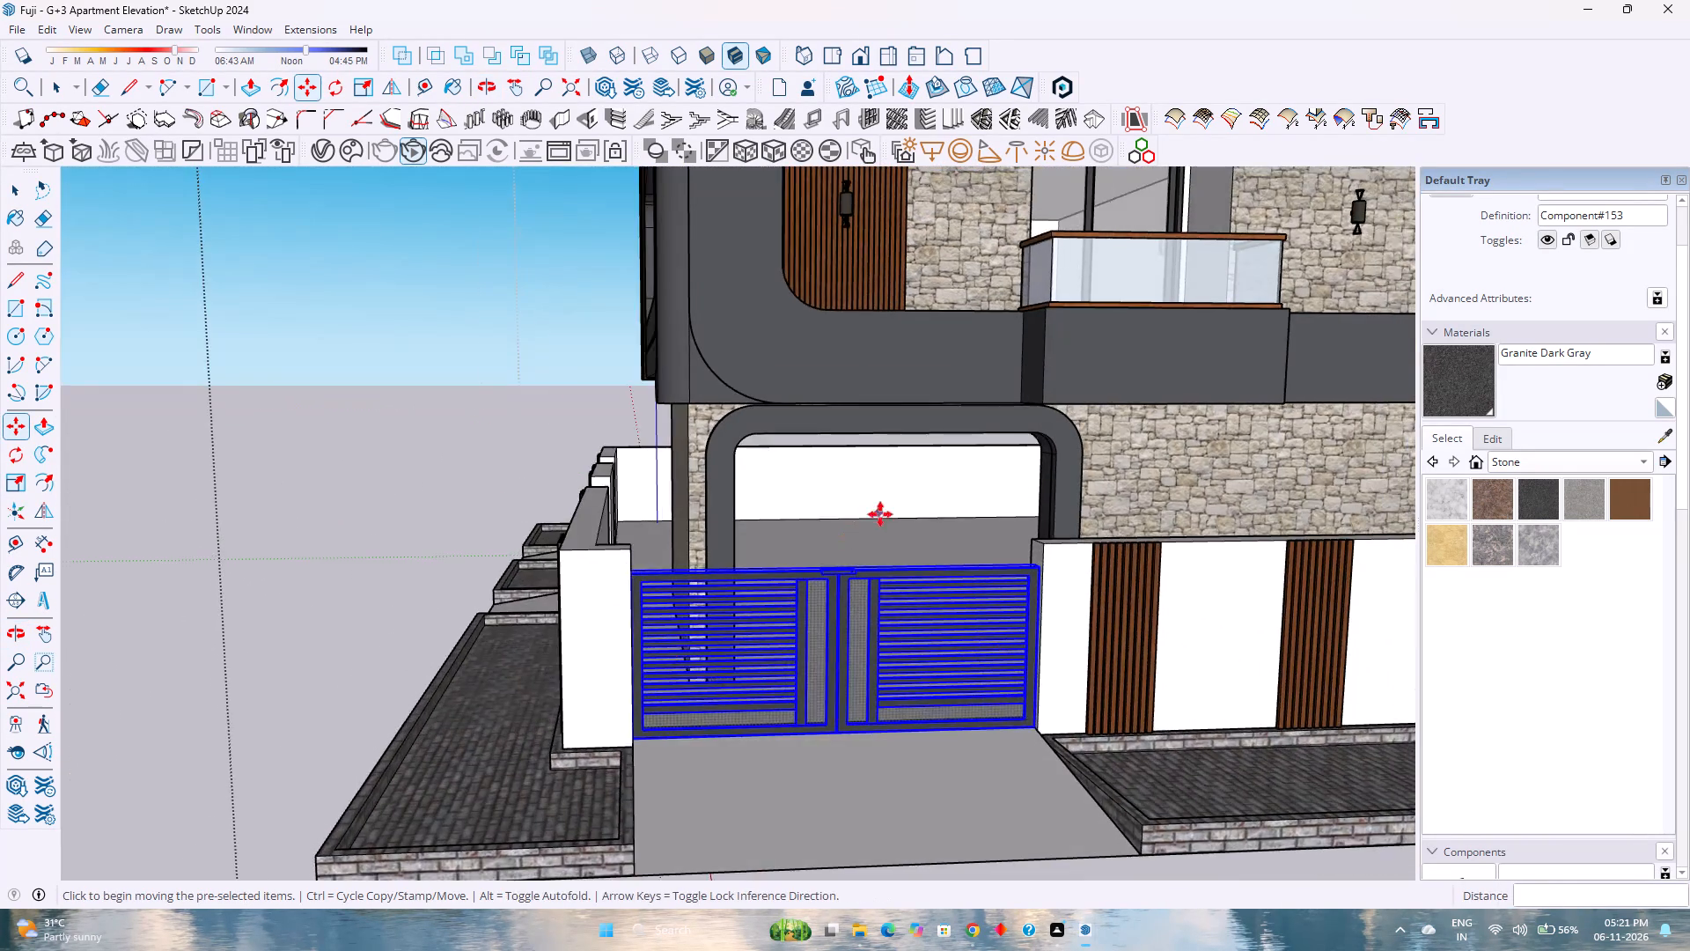
# Scale the gate's height along the blue axis by a factor of 1.20.
pyautogui.scroll(3, 879, 512)
pyautogui.scroll(4, 821, 599)
pyautogui.press('s')
pyautogui.scroll(3, 811, 595)
pyautogui.middleClick(815, 610)
pyautogui.moveTo(815, 610); pyautogui.dragTo(819, 641, button='middle')
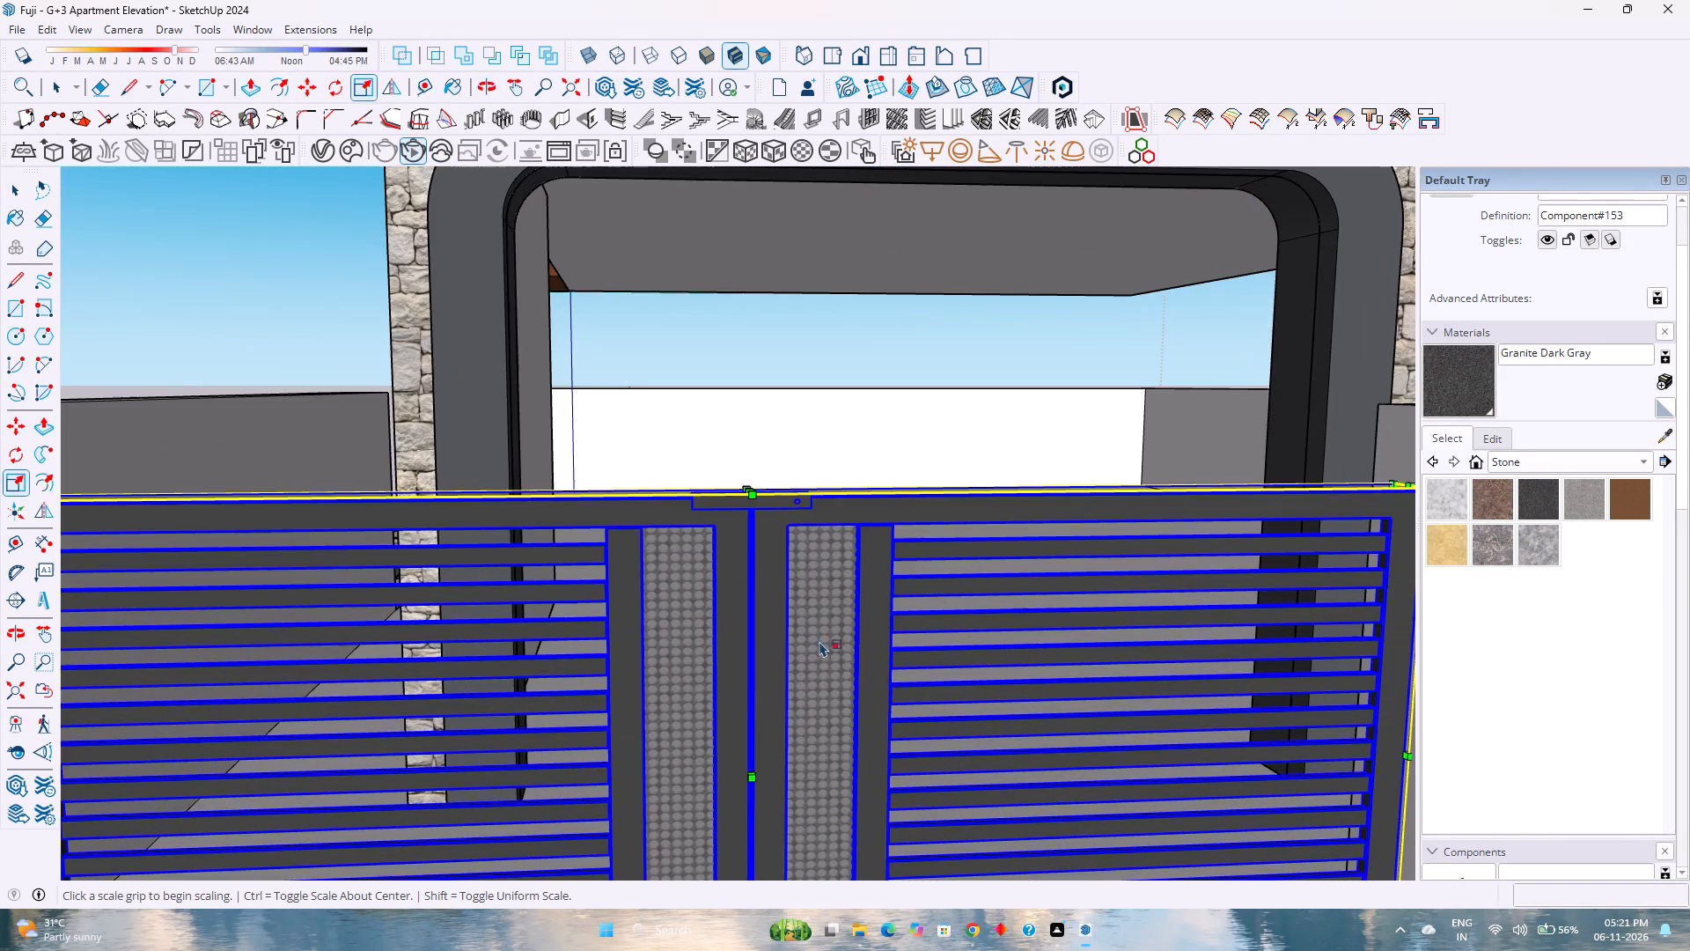
pyautogui.moveTo(819, 641); pyautogui.dragTo(822, 674, button='middle')
pyautogui.scroll(-3, 764, 563)
pyautogui.keyDown('shift'); pyautogui.middleClick(745, 571); pyautogui.keyUp('shift')
pyautogui.keyDown('shift'); pyautogui.middleClick(767, 643); pyautogui.keyUp('shift')
pyautogui.keyDown('shift'); pyautogui.middleClick(767, 643); pyautogui.keyUp('shift')
pyautogui.scroll(1, 732, 521)
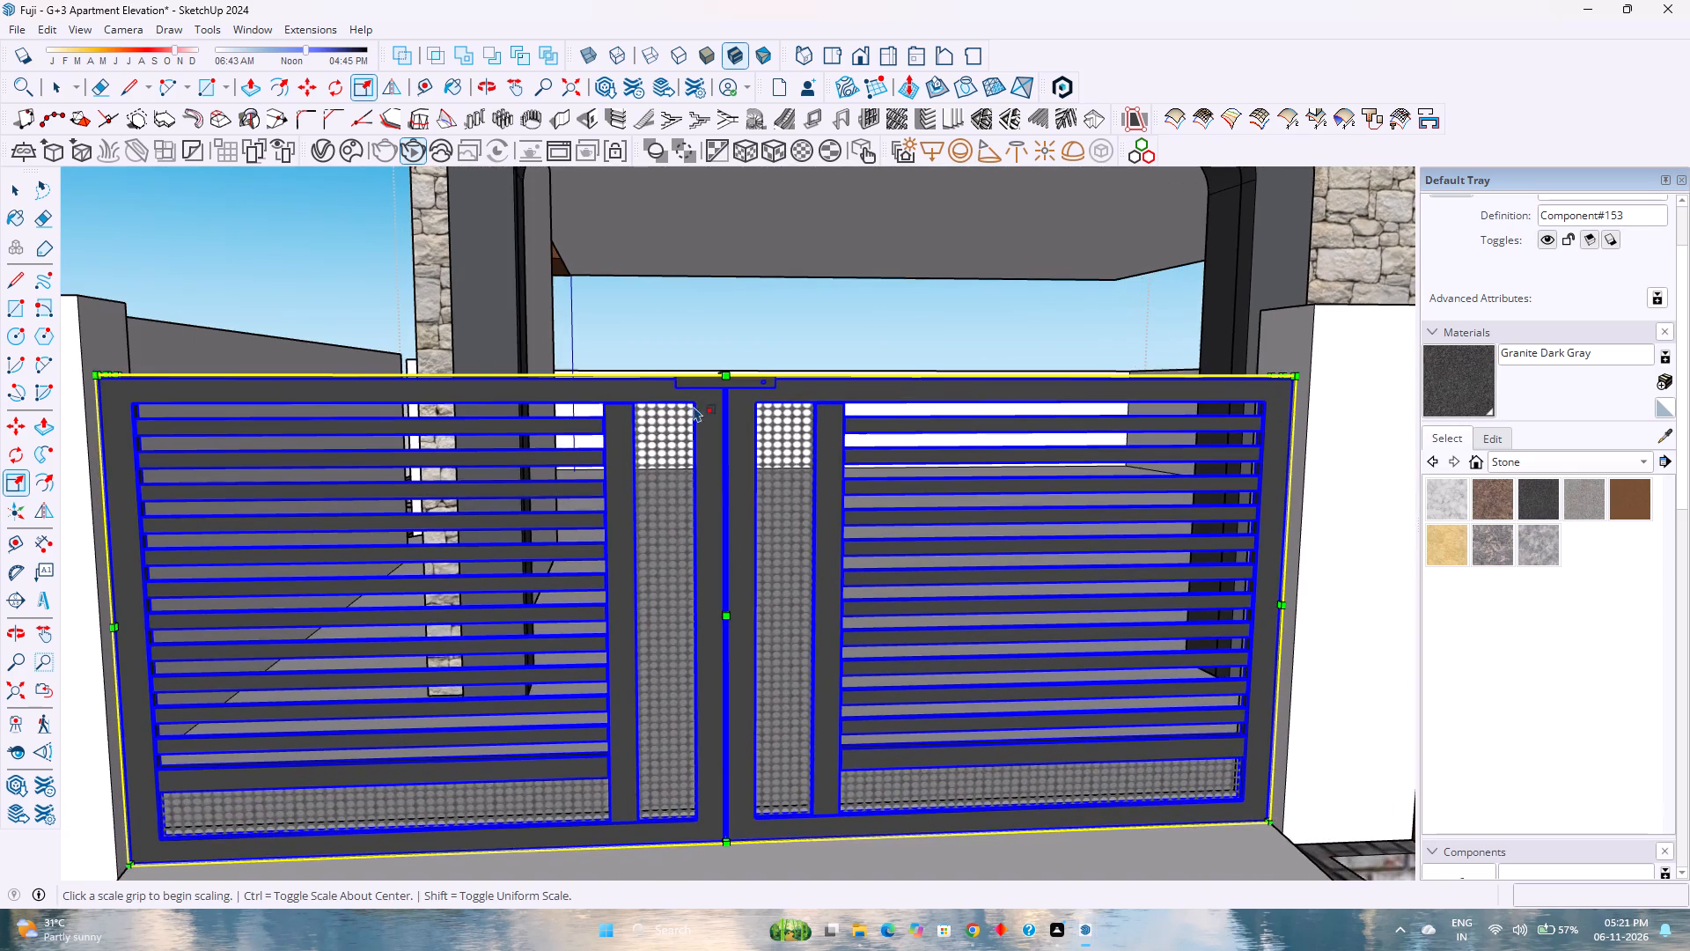
pyautogui.moveTo(696, 408); pyautogui.dragTo(734, 442, button='middle')
pyautogui.moveTo(745, 453); pyautogui.dragTo(779, 496, button='middle')
pyautogui.scroll(-4, 719, 437)
pyautogui.keyDown('shift'); pyautogui.moveTo(707, 437); pyautogui.dragTo(774, 533, button='middle'); pyautogui.keyUp('shift')
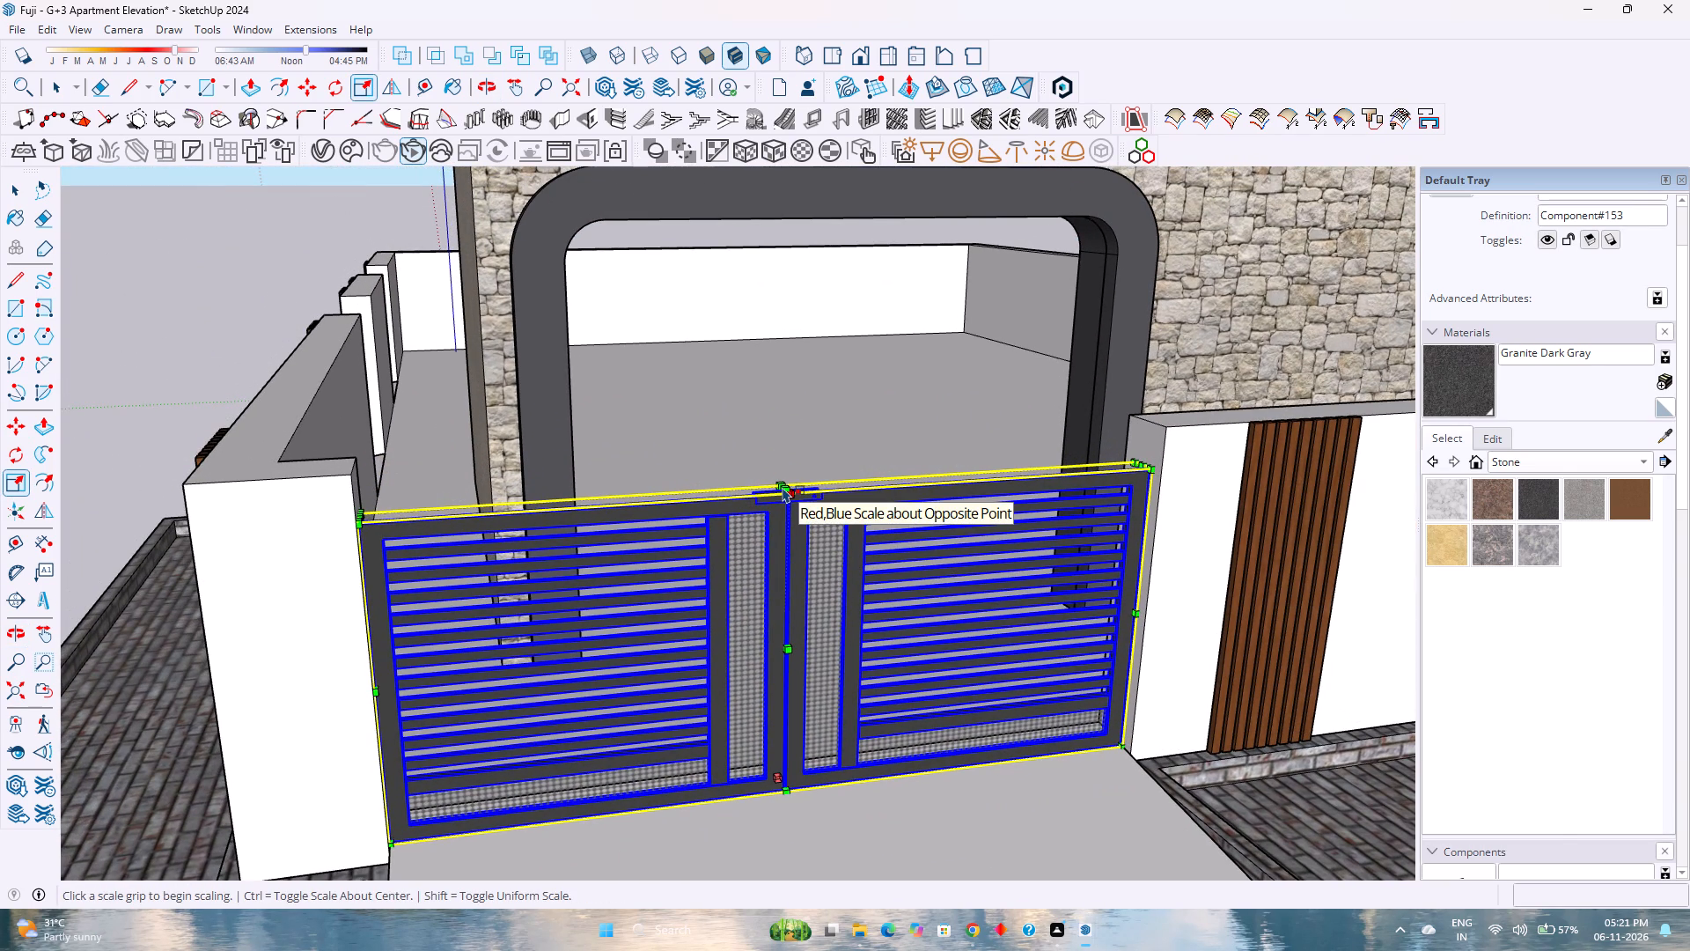
pyautogui.scroll(7, 783, 487)
pyautogui.scroll(-2, 797, 507)
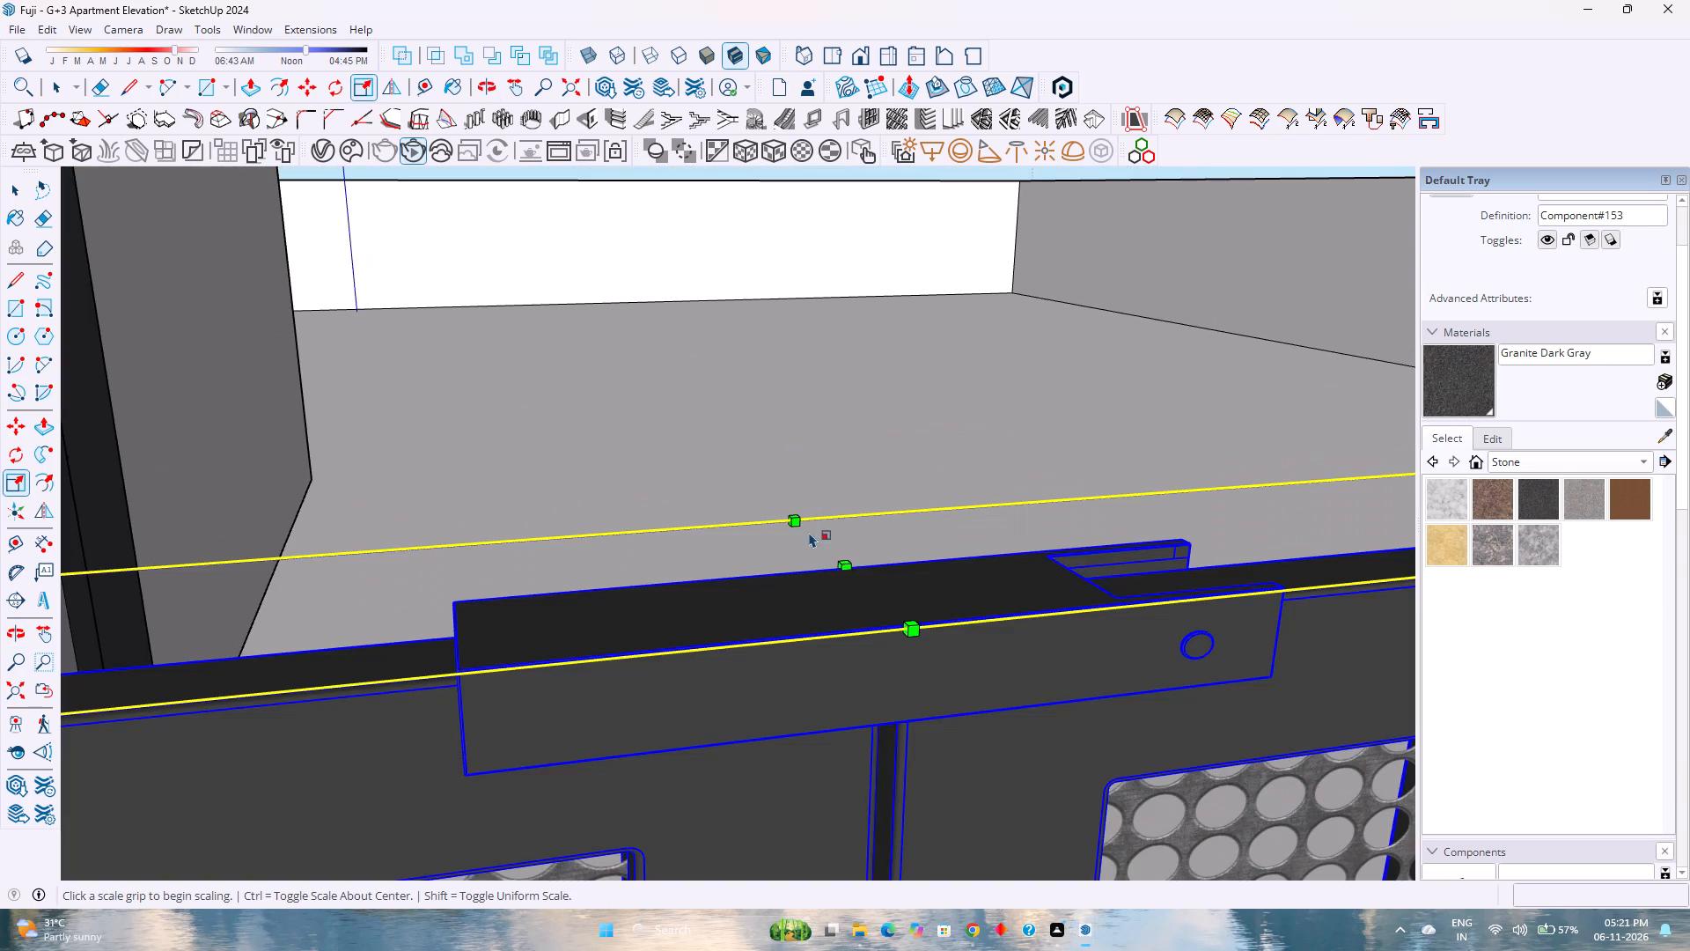
pyautogui.click(851, 567)
pyautogui.scroll(-8, 870, 450)
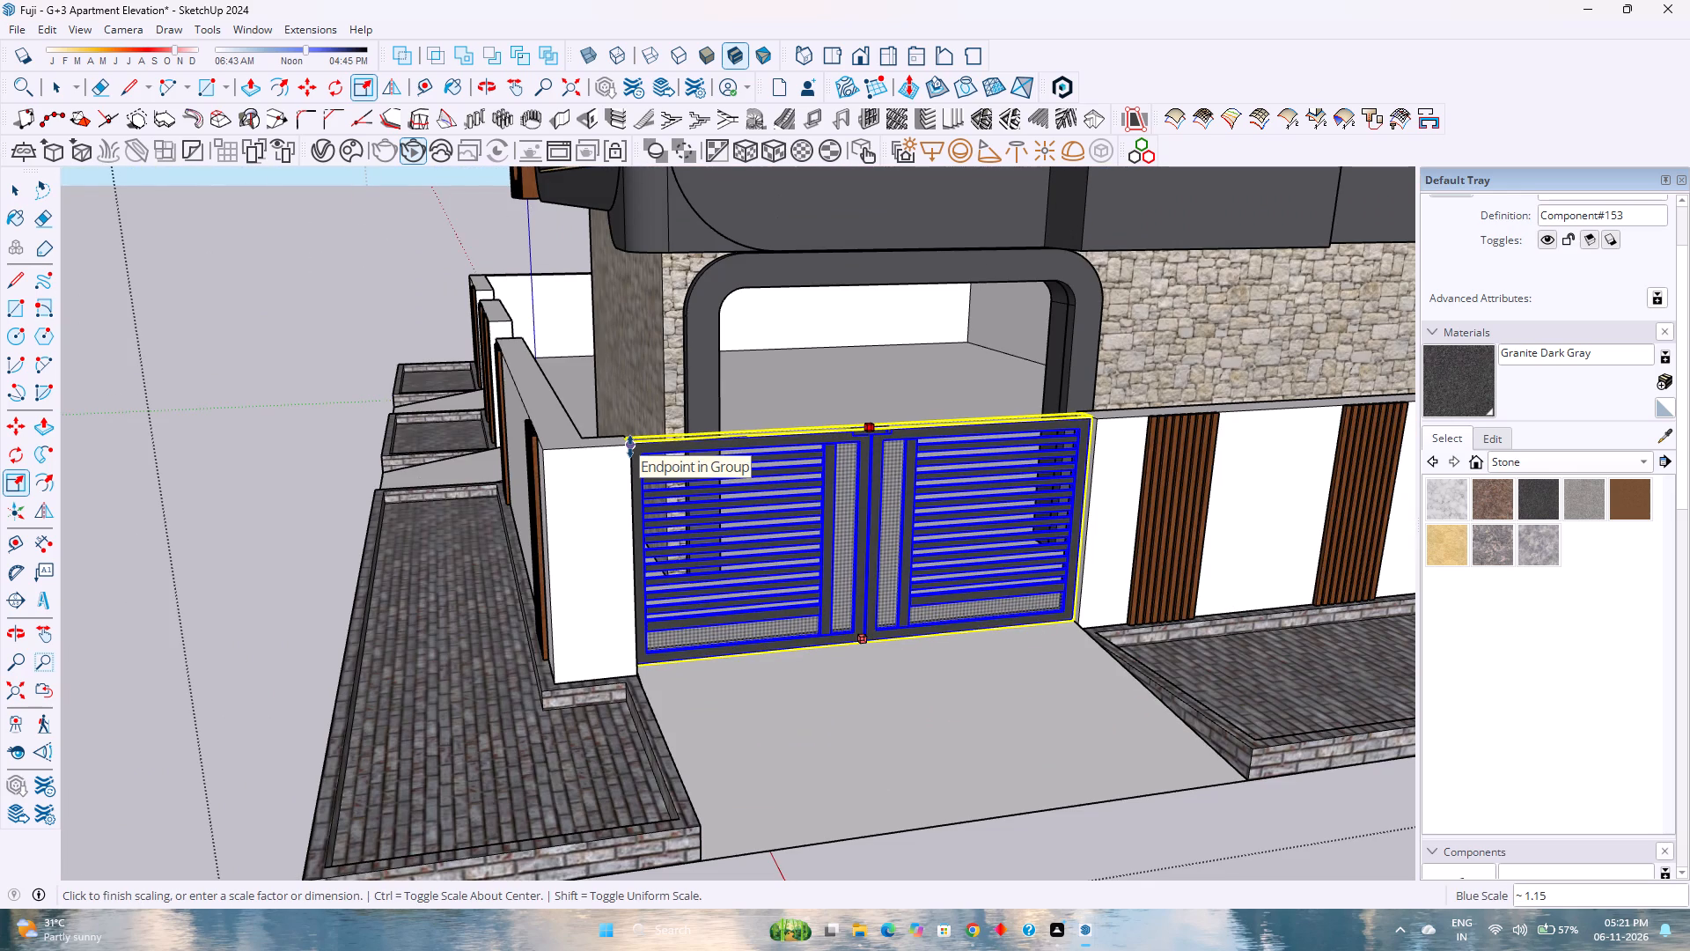
pyautogui.write('1.20')
pyautogui.press('Return')
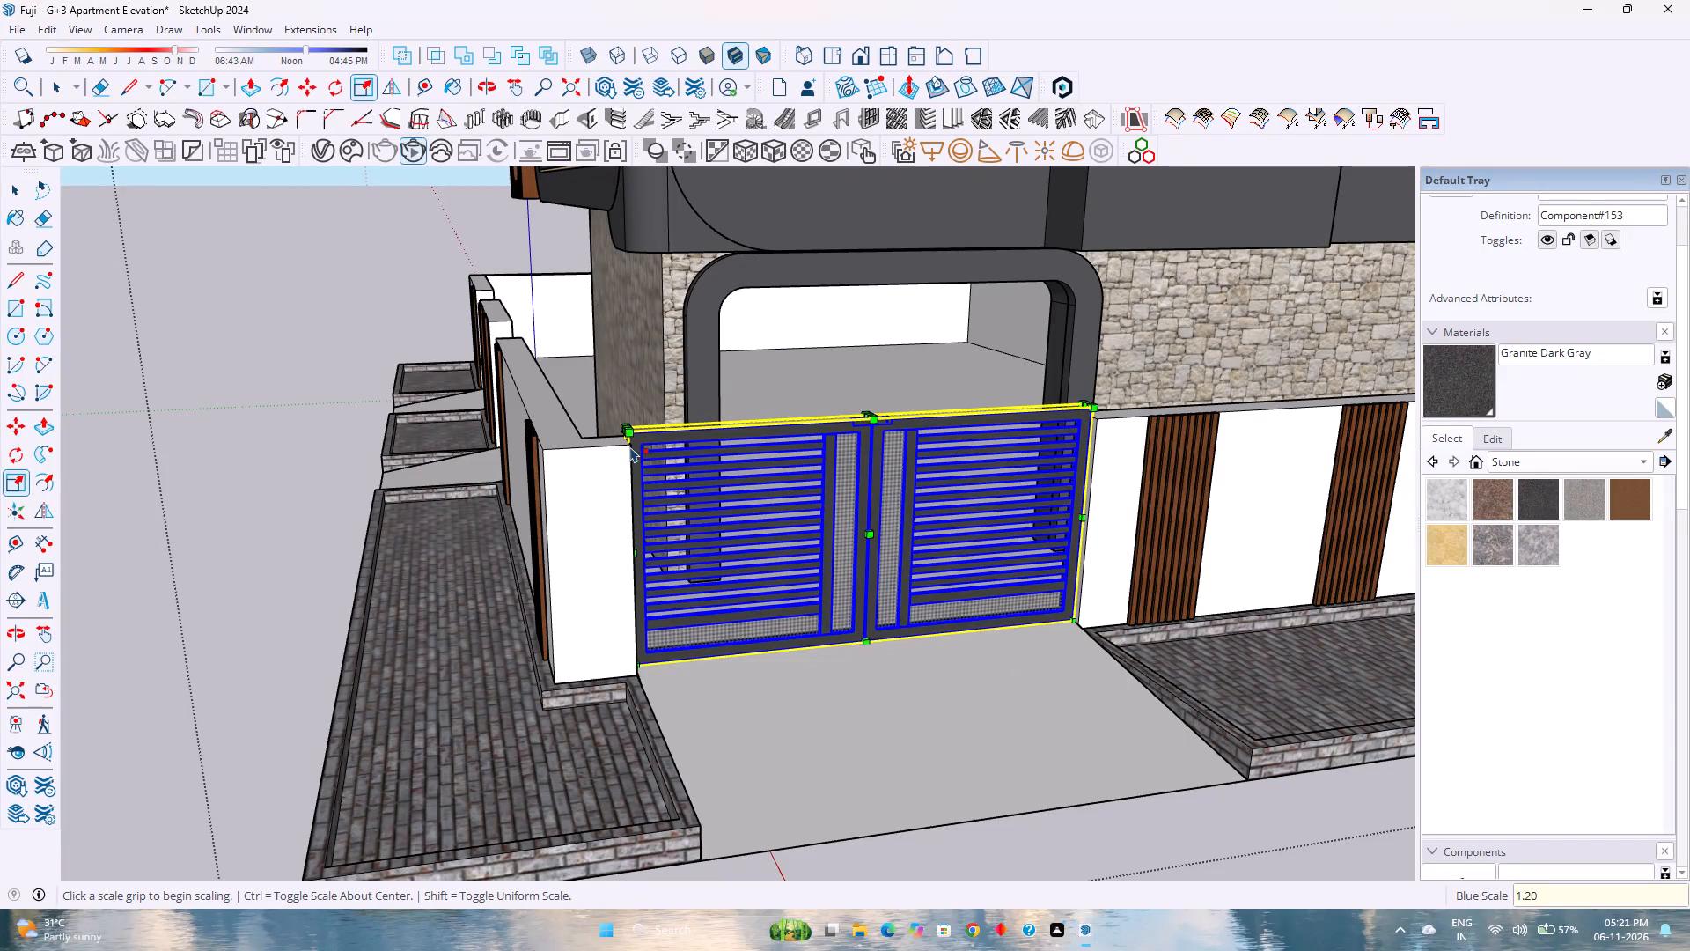
# Reduce the gate's height scale factor along the blue axis to 1.10.
pyautogui.write('1.10')
pyautogui.press('Return')
pyautogui.scroll(-1, 626, 444)
pyautogui.scroll(1, 817, 454)
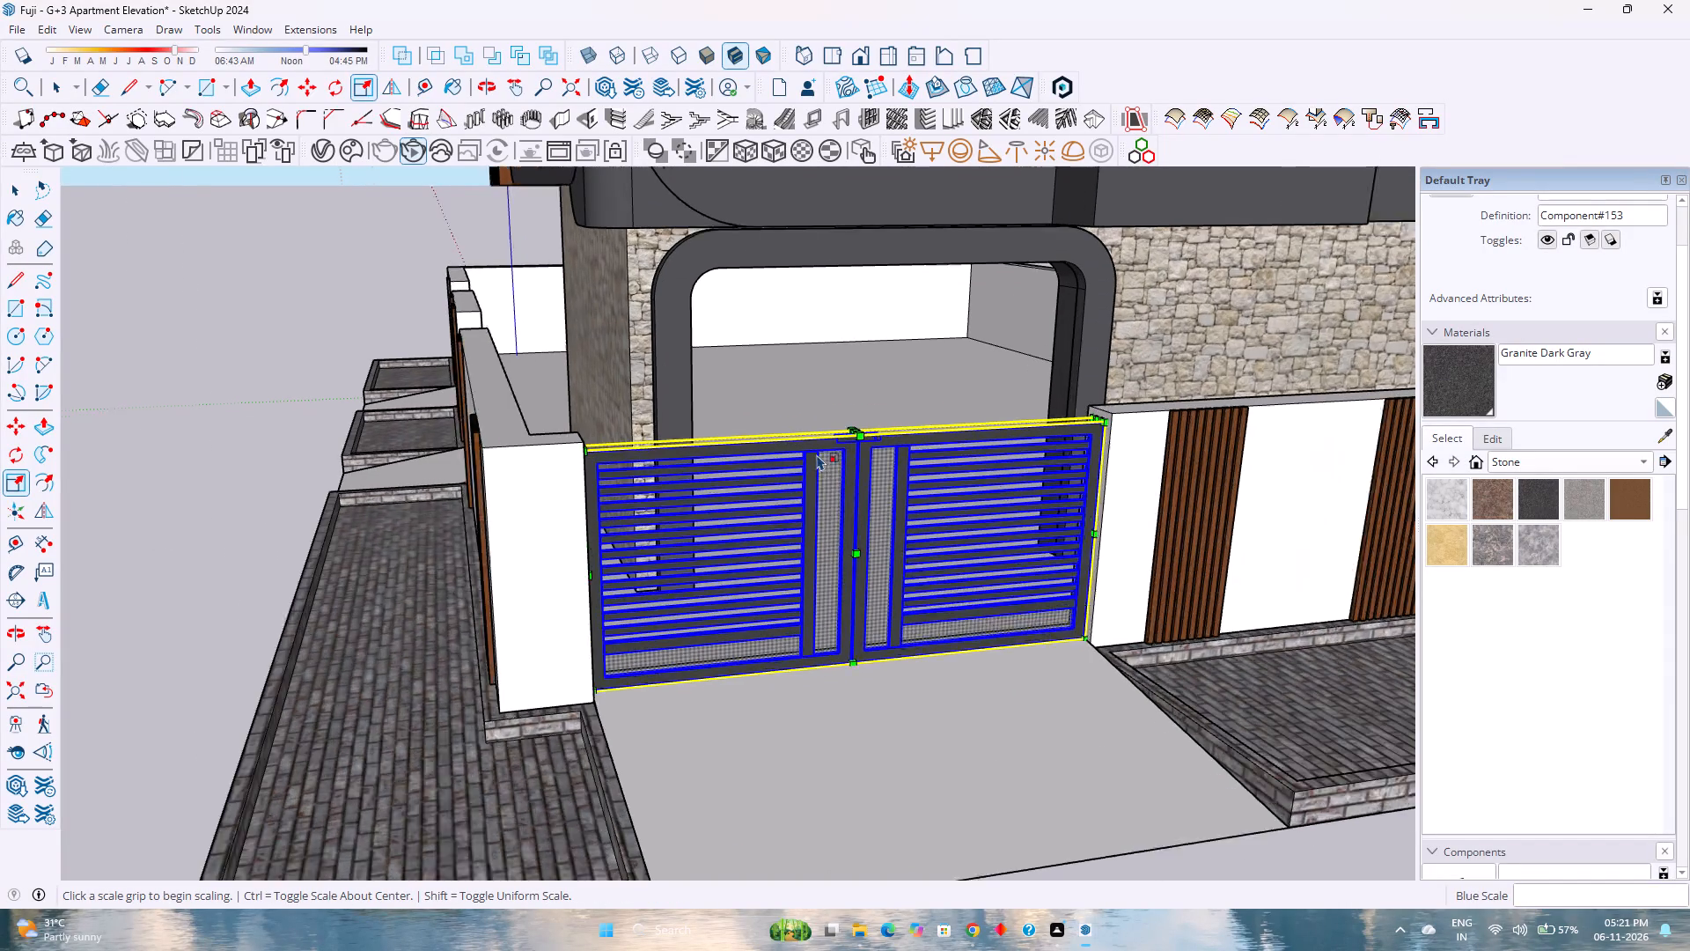
pyautogui.scroll(3, 817, 454)
pyautogui.press('space')
# Examine how the rescaled double gate sits between the wall piers from the opposite side.
pyautogui.scroll(1, 614, 510)
pyautogui.moveTo(394, 514); pyautogui.dragTo(758, 567, button='middle')
pyautogui.scroll(-1, 760, 567)
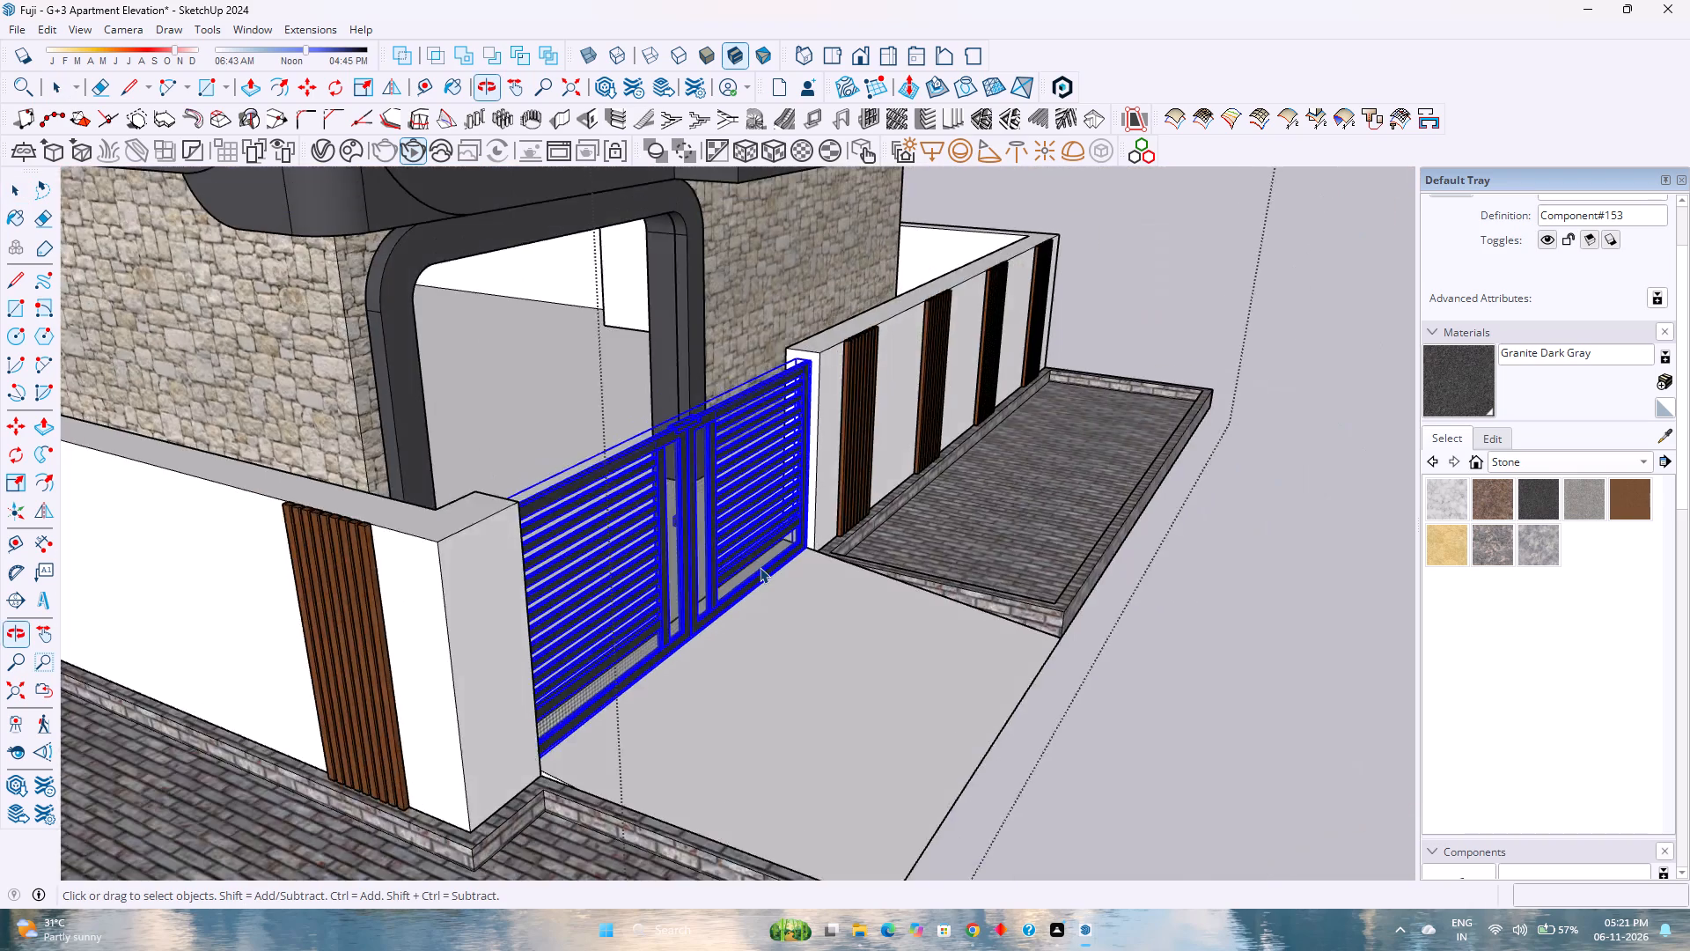
pyautogui.scroll(-1, 760, 567)
pyautogui.scroll(1, 760, 567)
pyautogui.scroll(-7, 754, 564)
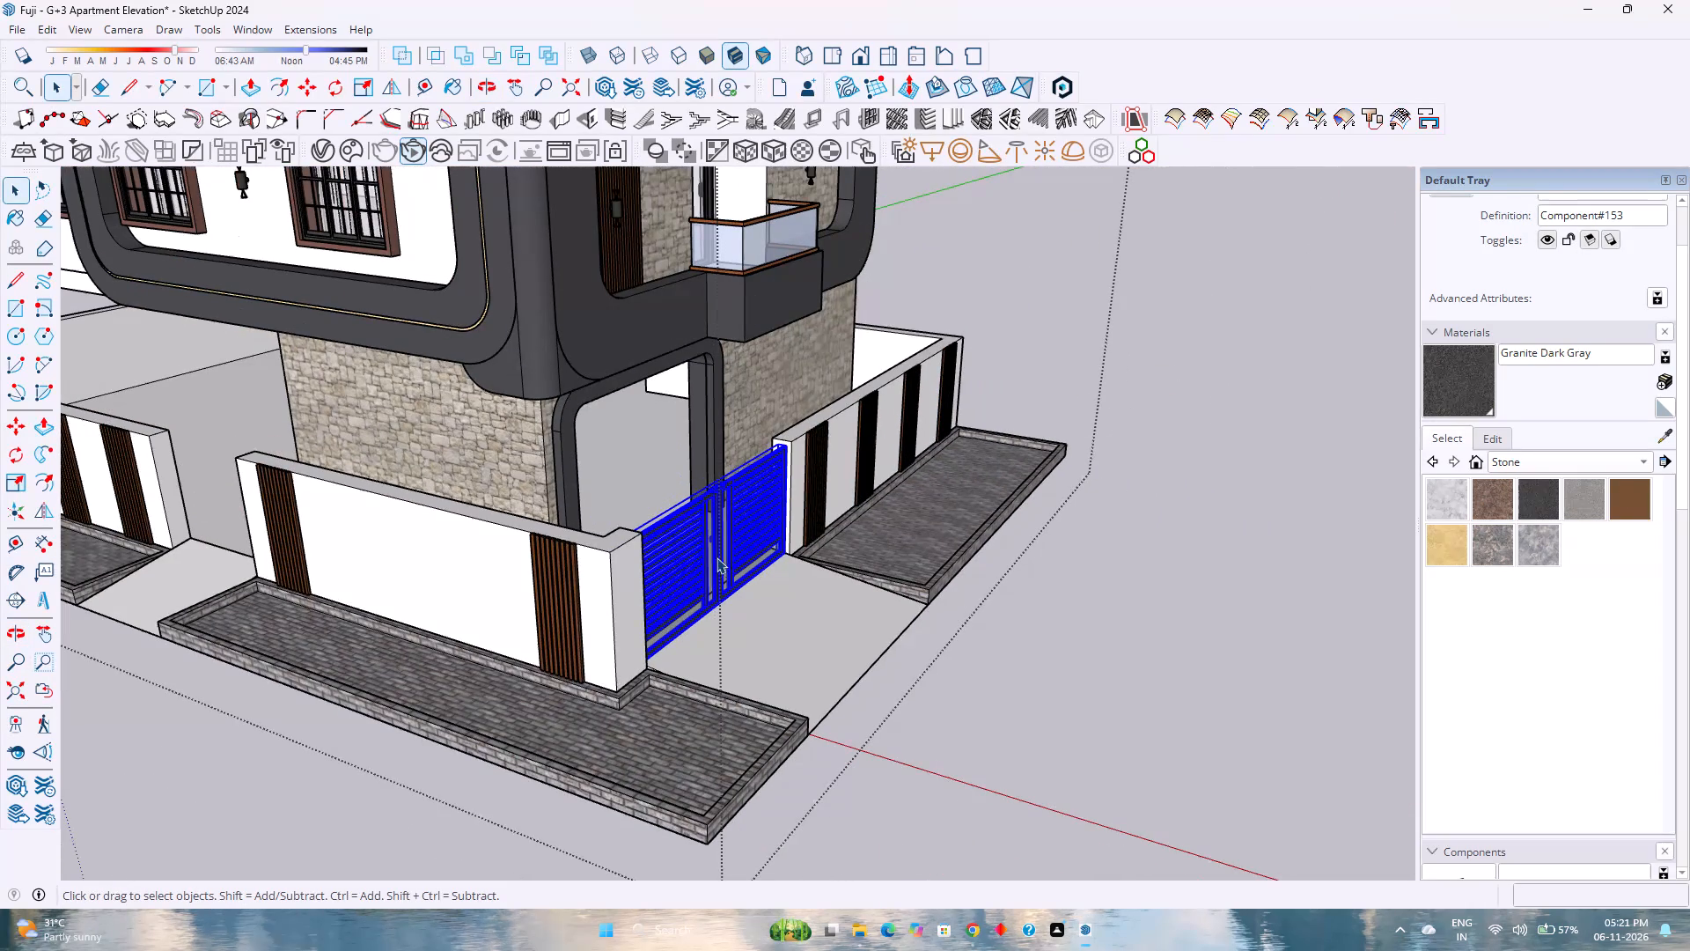
pyautogui.scroll(5, 681, 616)
pyautogui.scroll(-2, 445, 642)
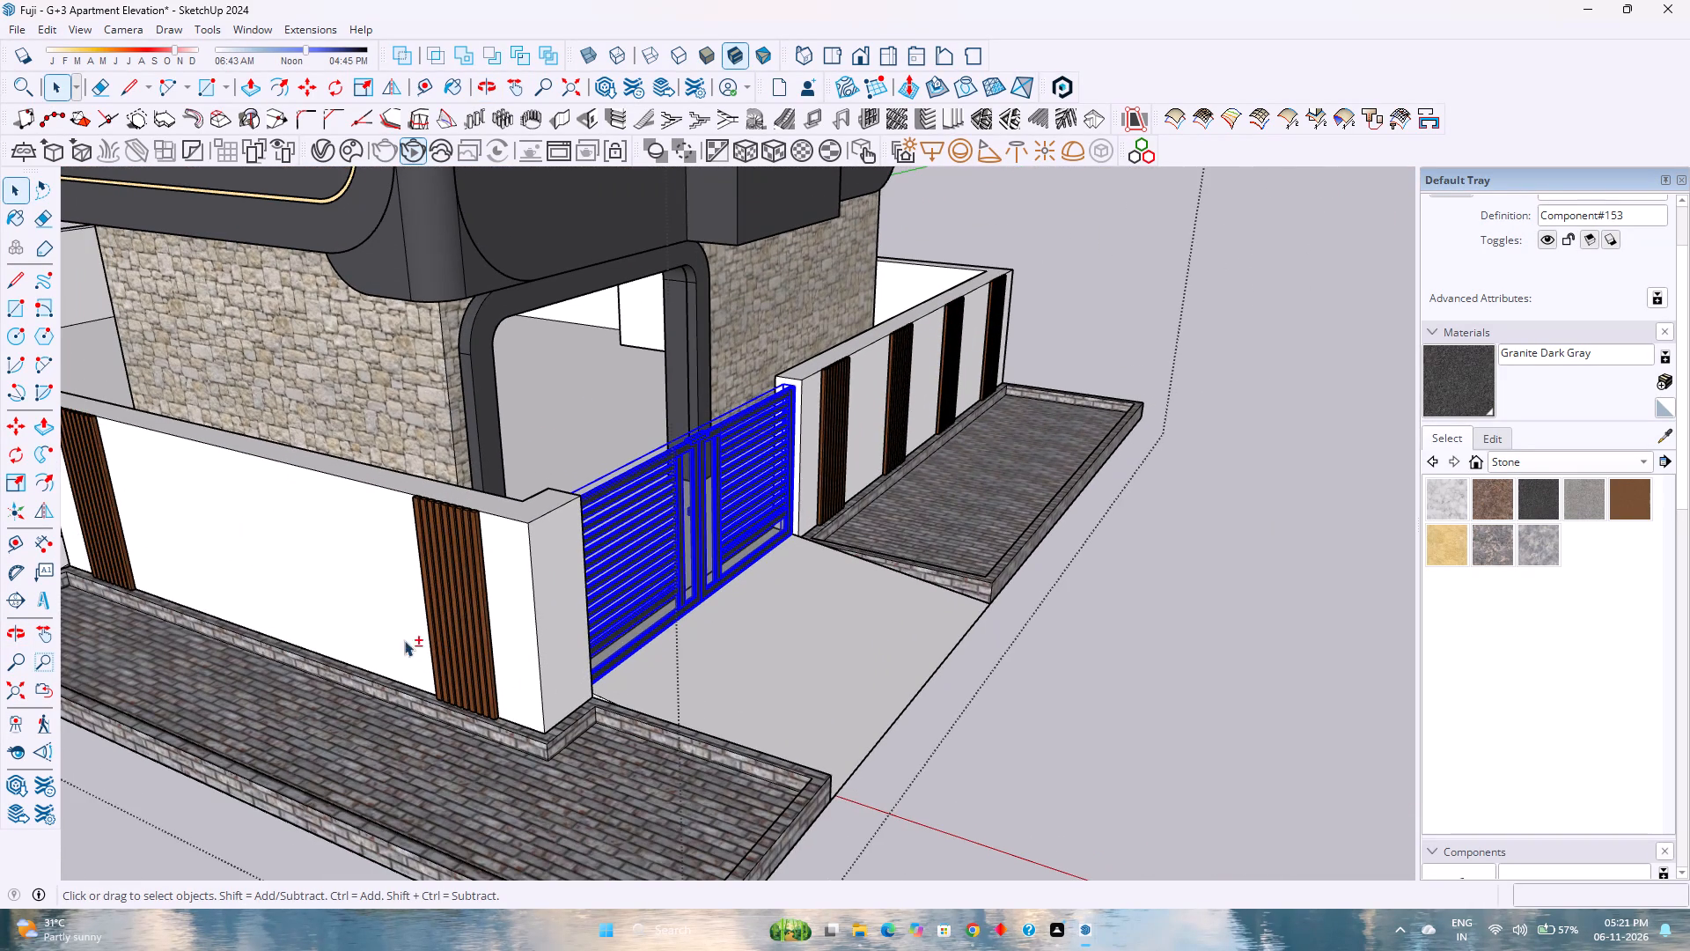
# Paste a copy of the single slatted gate leaf beside the narrow front opening, at the planter edge.
pyautogui.keyDown('shift'); pyautogui.moveTo(404, 640); pyautogui.dragTo(650, 675, button='middle'); pyautogui.keyUp('shift')
pyautogui.keyDown('shift'); pyautogui.middleClick(652, 675); pyautogui.keyUp('shift')
pyautogui.keyDown('shift'); pyautogui.middleClick(653, 675); pyautogui.keyUp('shift')
pyautogui.moveTo(500, 641); pyautogui.dragTo(701, 668, button='middle')
pyautogui.middleClick(701, 668)
pyautogui.scroll(-1, 704, 659)
pyautogui.keyDown('shift'); pyautogui.middleClick(459, 608); pyautogui.keyUp('shift')
pyautogui.keyDown('shift'); pyautogui.moveTo(460, 608); pyautogui.dragTo(1011, 696, button='middle'); pyautogui.keyUp('shift')
pyautogui.keyDown('shift'); pyautogui.moveTo(1011, 696); pyautogui.dragTo(1039, 699, button='middle'); pyautogui.keyUp('shift')
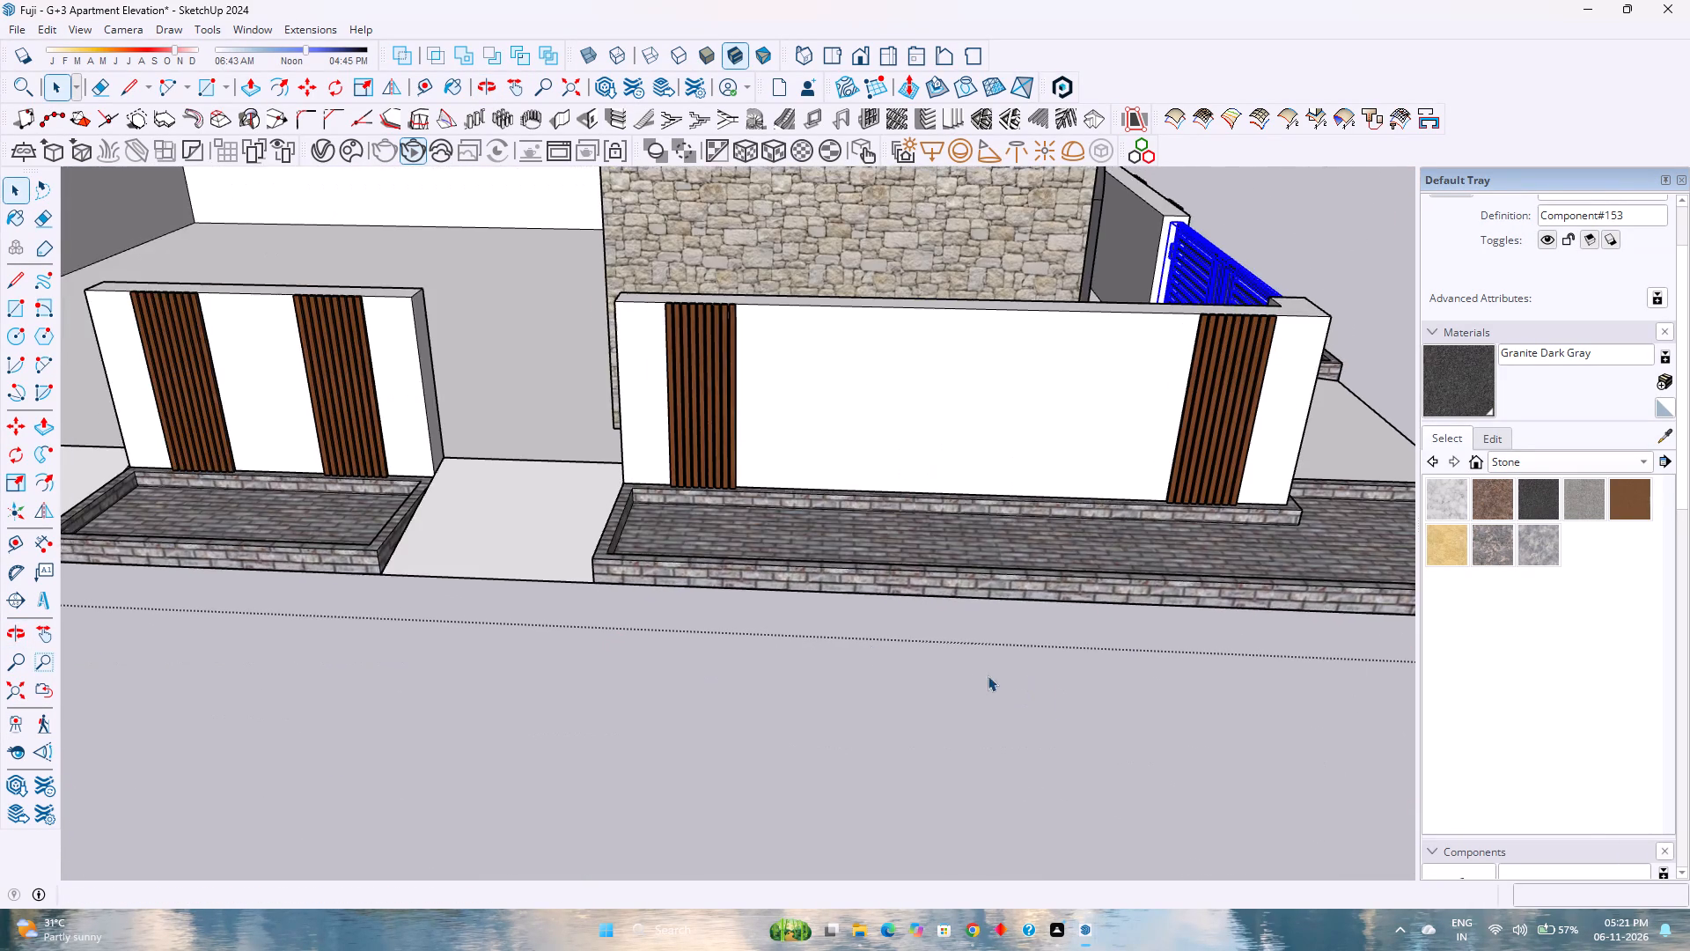
pyautogui.scroll(-4, 687, 600)
pyautogui.keyDown('shift'); pyautogui.moveTo(640, 593); pyautogui.dragTo(873, 788, button='middle'); pyautogui.keyUp('shift')
pyautogui.keyDown('shift'); pyautogui.middleClick(878, 793); pyautogui.keyUp('shift')
pyautogui.scroll(3, 769, 719)
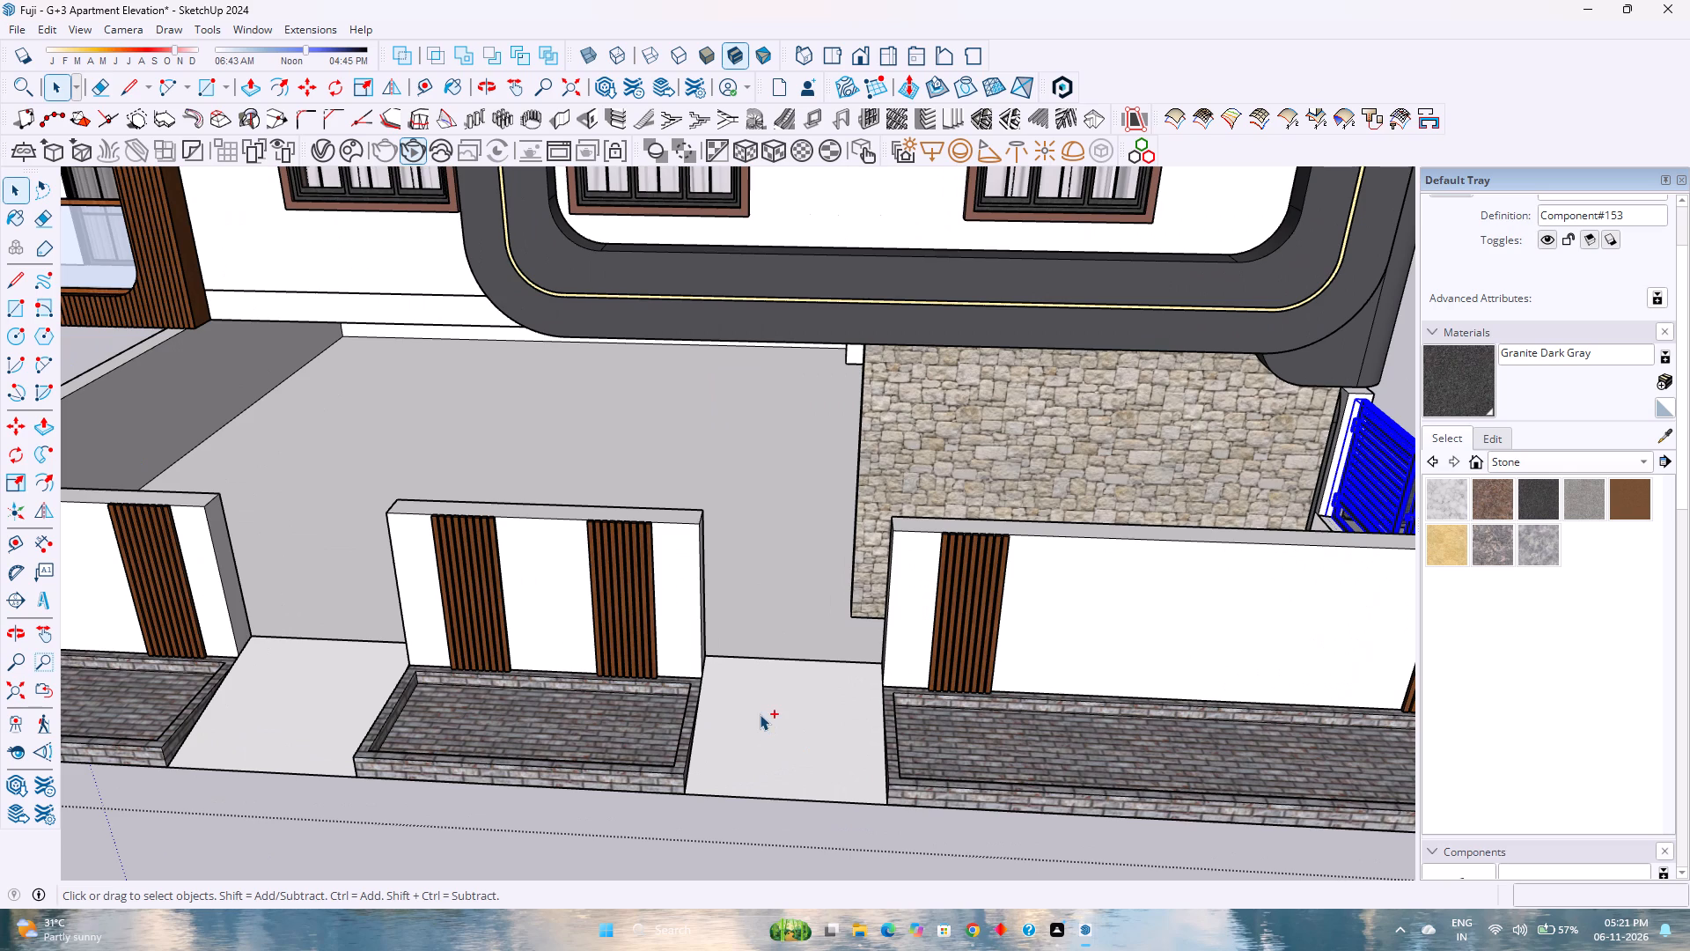
pyautogui.hotkey('ctrl', 'v')
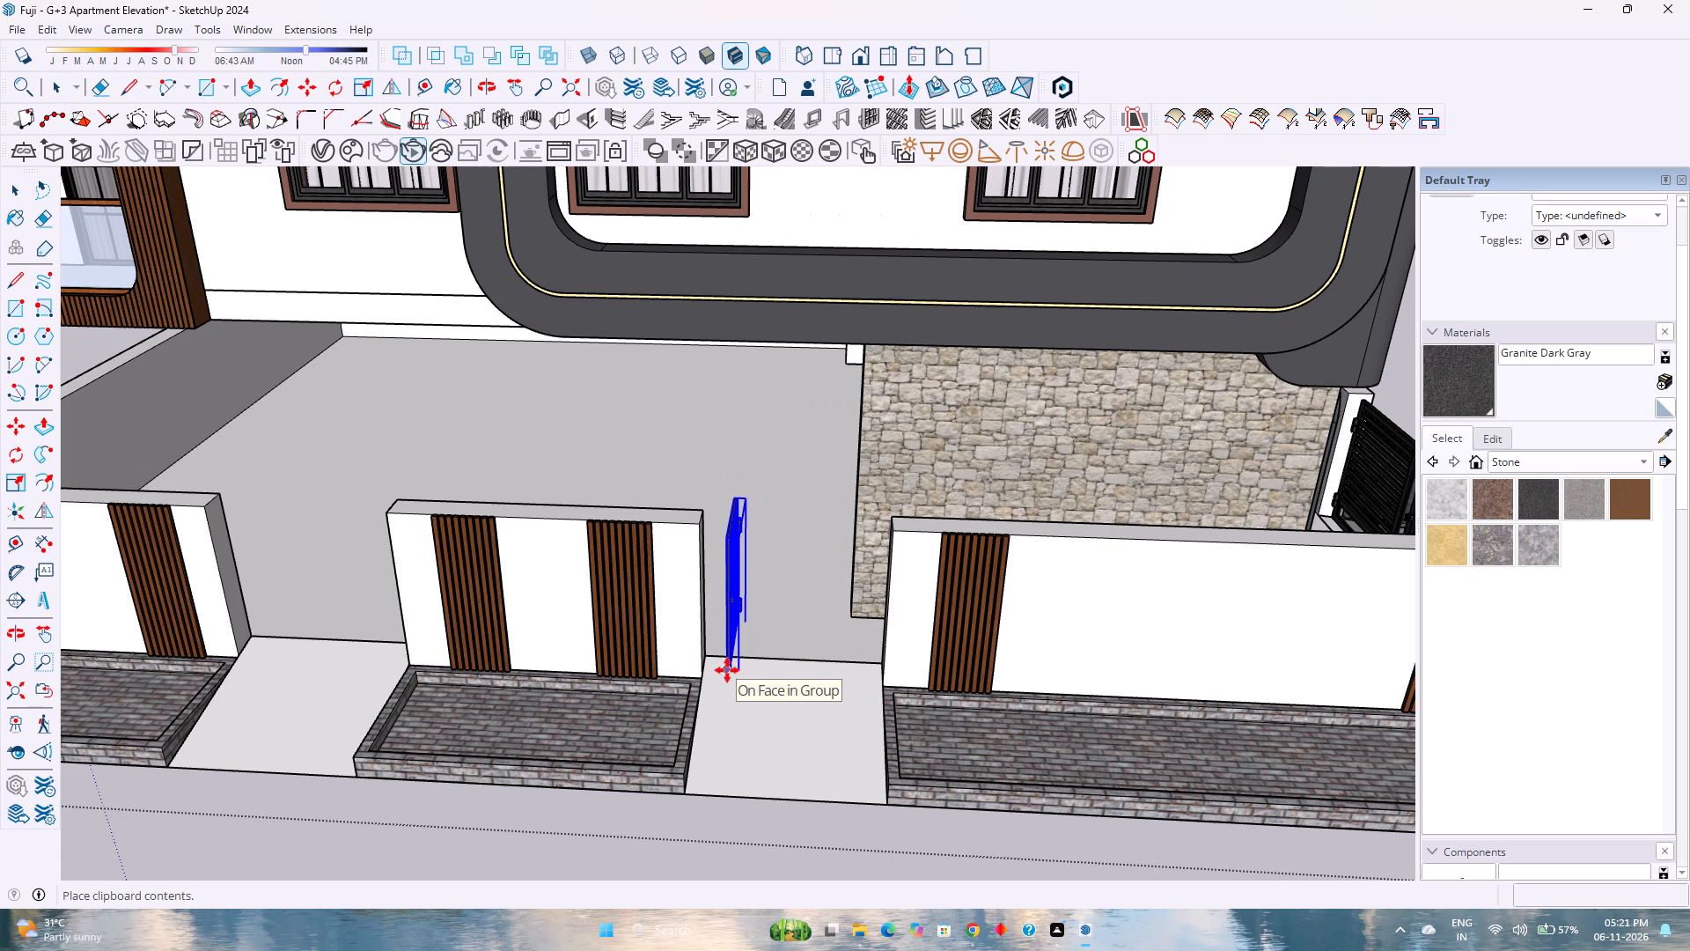
pyautogui.scroll(7, 732, 674)
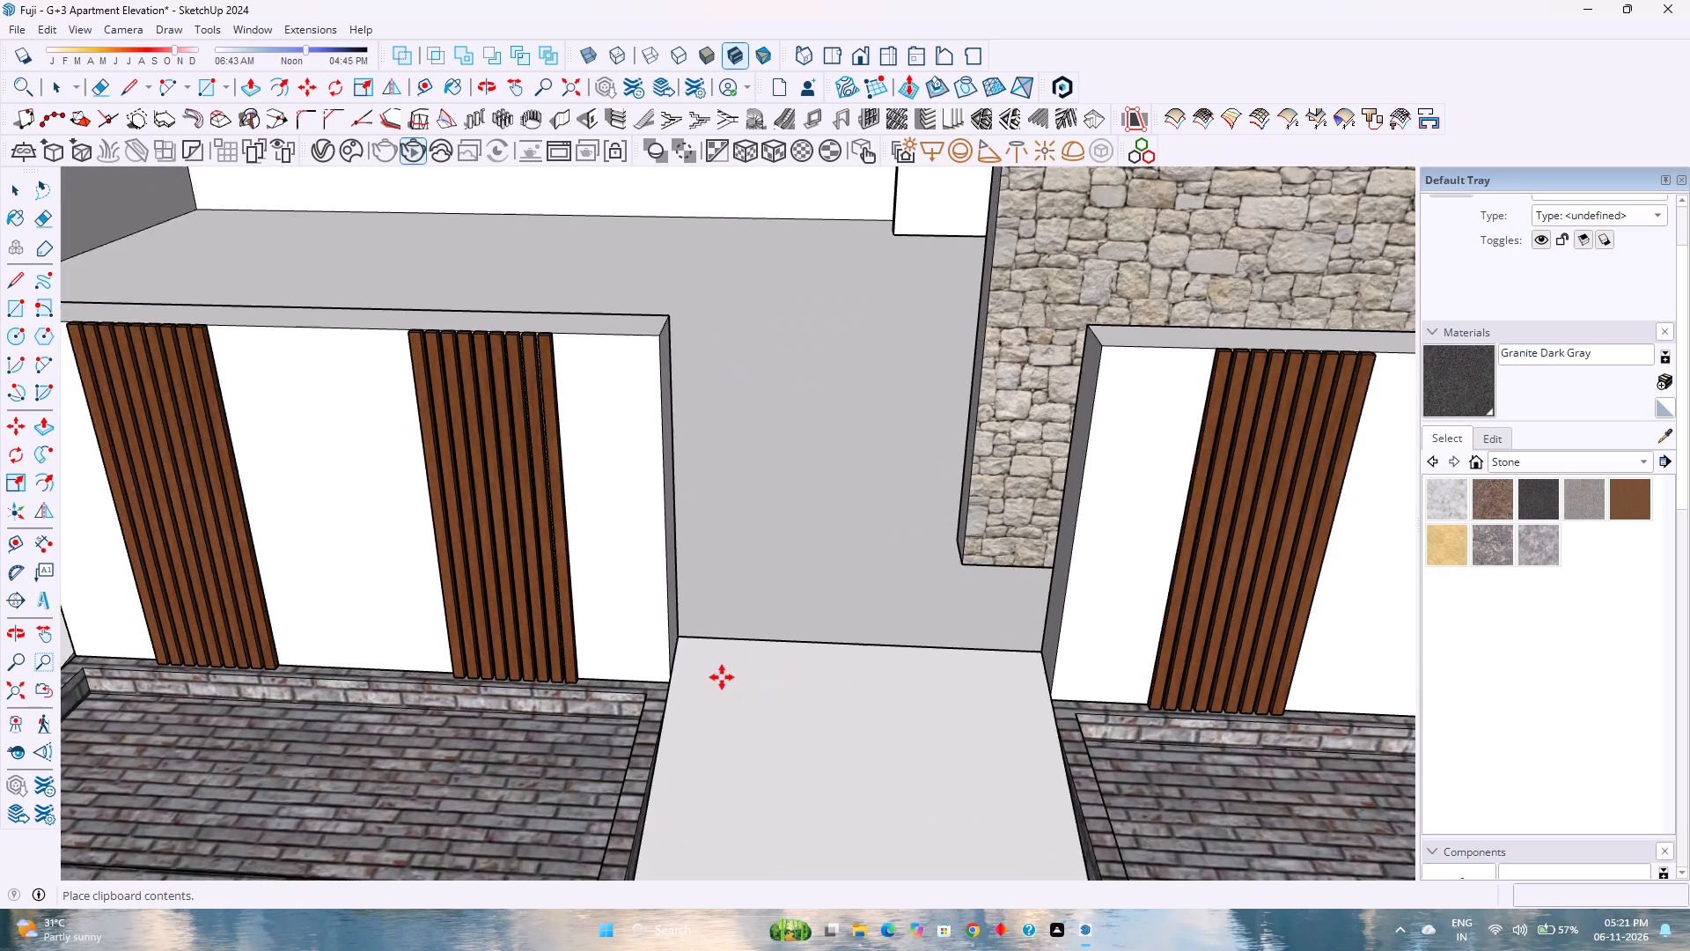
pyautogui.scroll(1, 722, 677)
pyautogui.moveTo(709, 670); pyautogui.dragTo(518, 791, button='middle')
pyautogui.middleClick(518, 791)
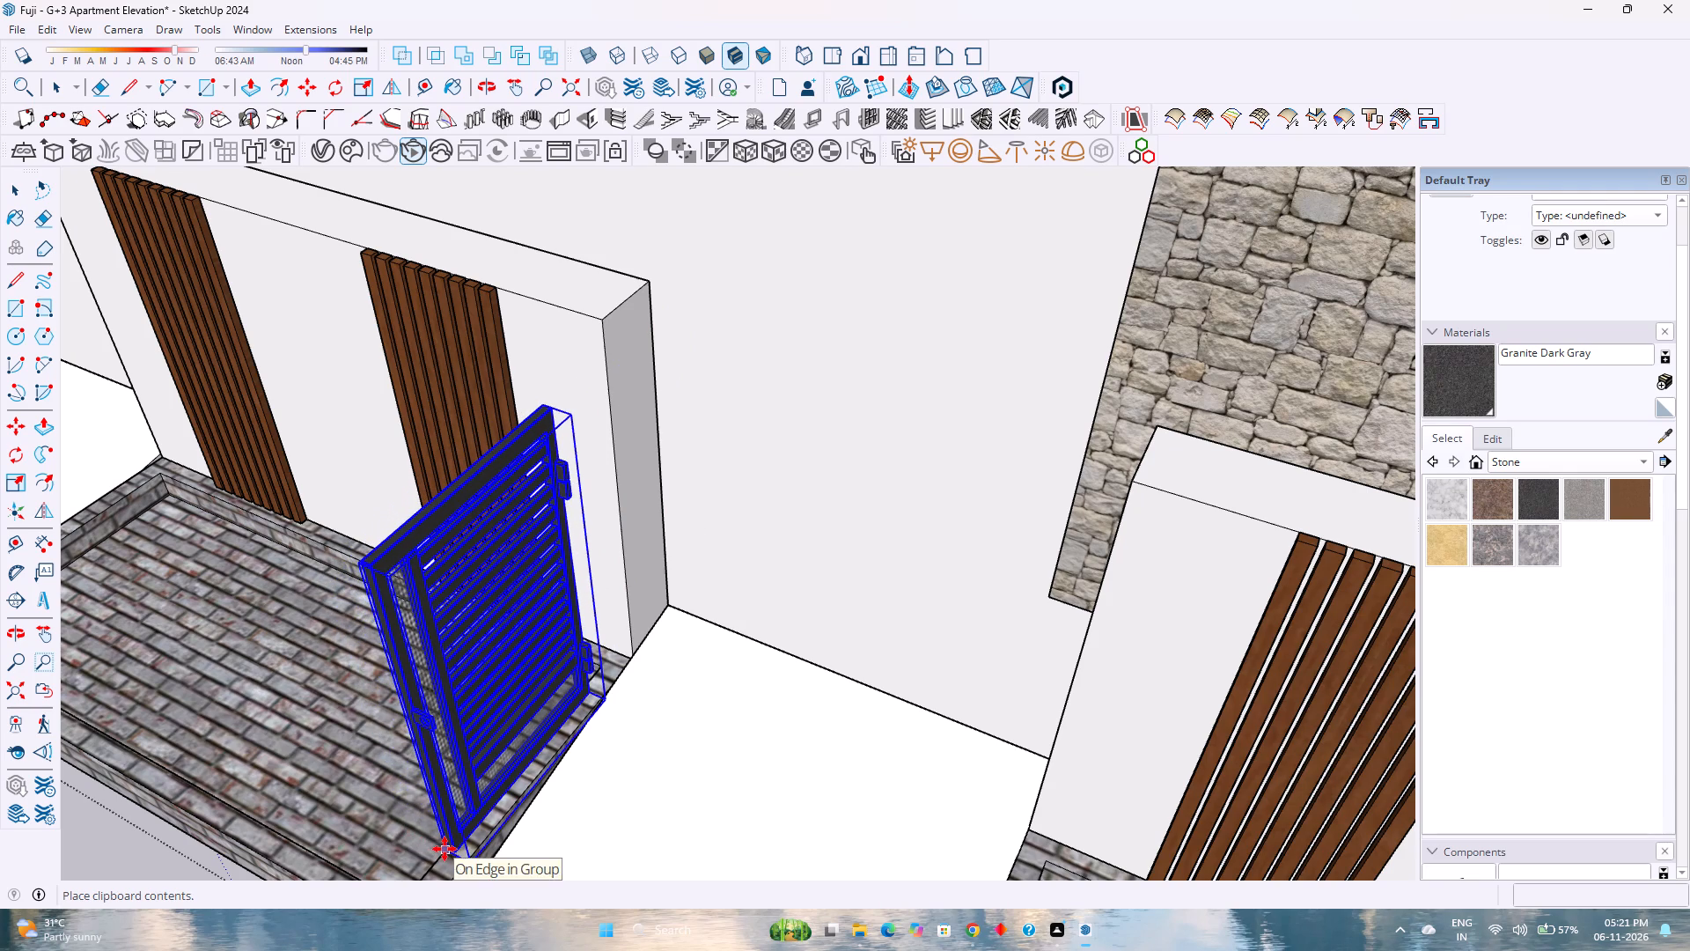
pyautogui.click(445, 849)
# Rotate the pasted gate leaf 90 degrees about the blue axis around its lower corner, in line with the front wall.
pyautogui.scroll(-3, 537, 675)
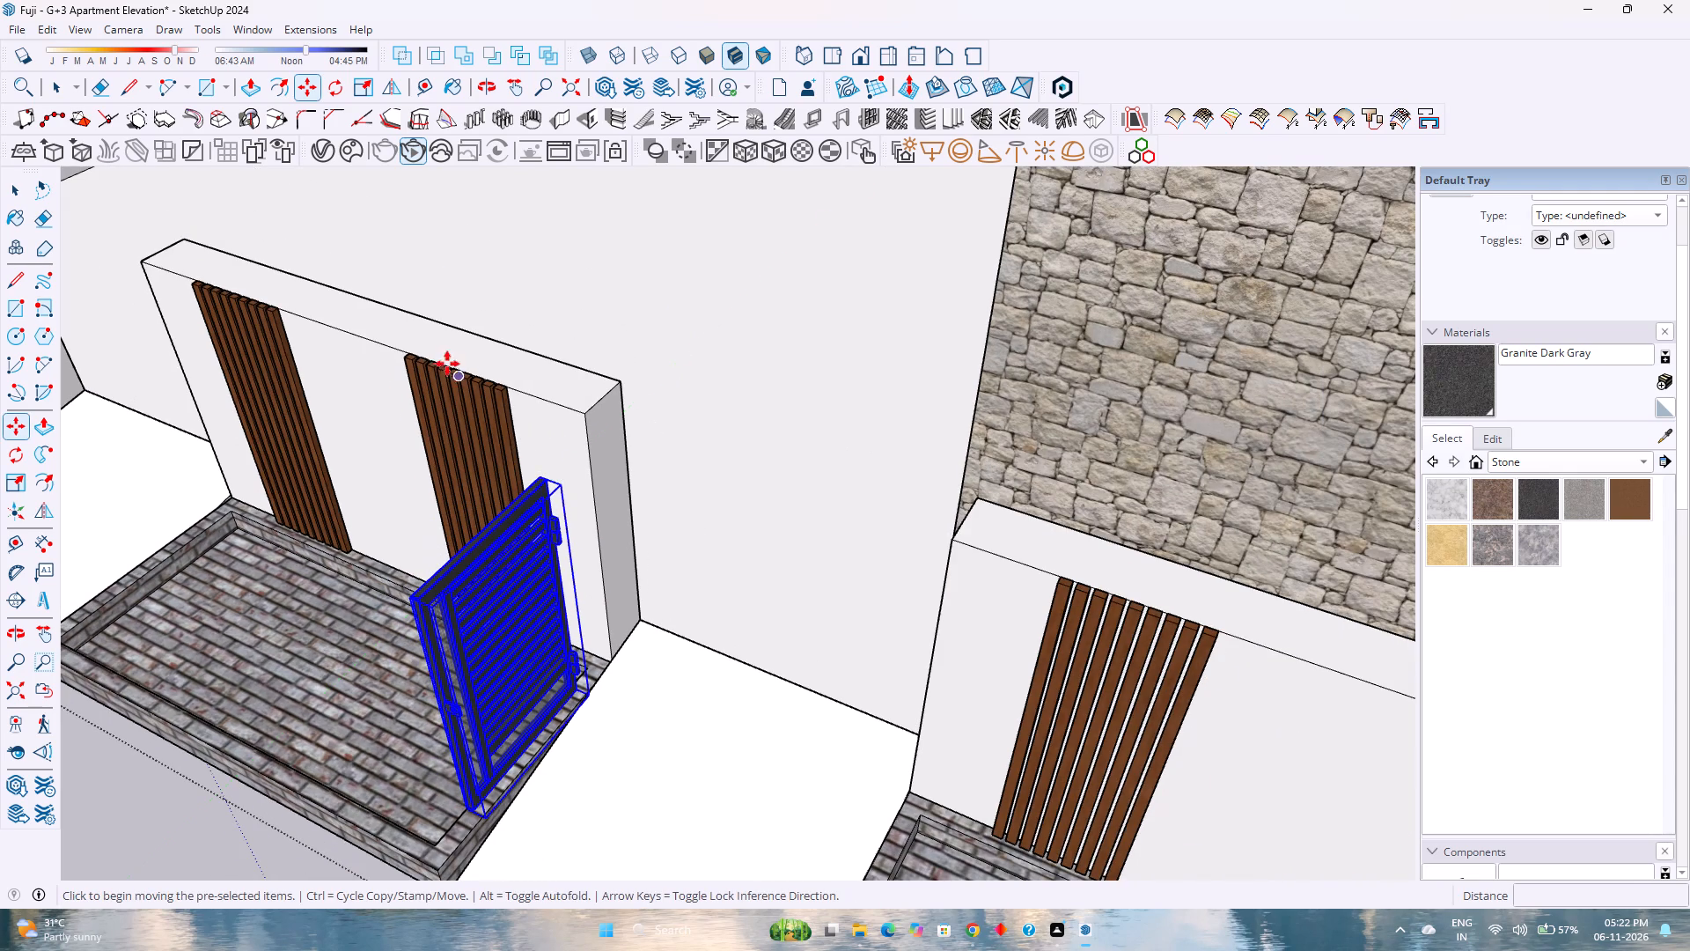
pyautogui.click(340, 91)
pyautogui.press('Up')
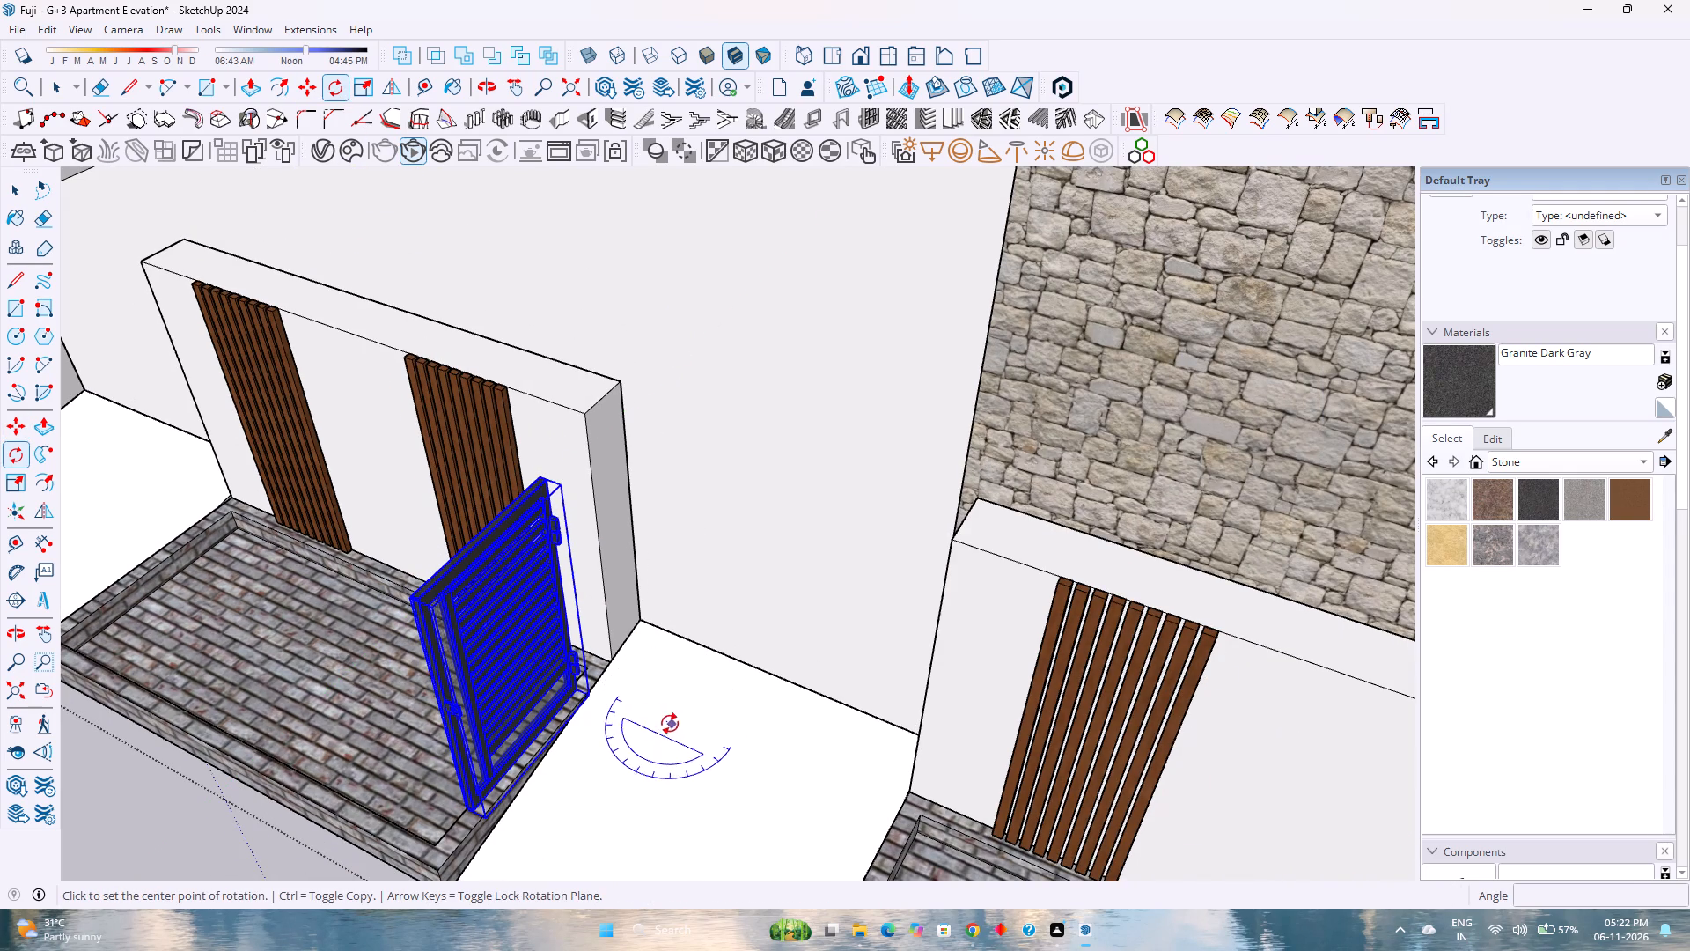
pyautogui.click(584, 692)
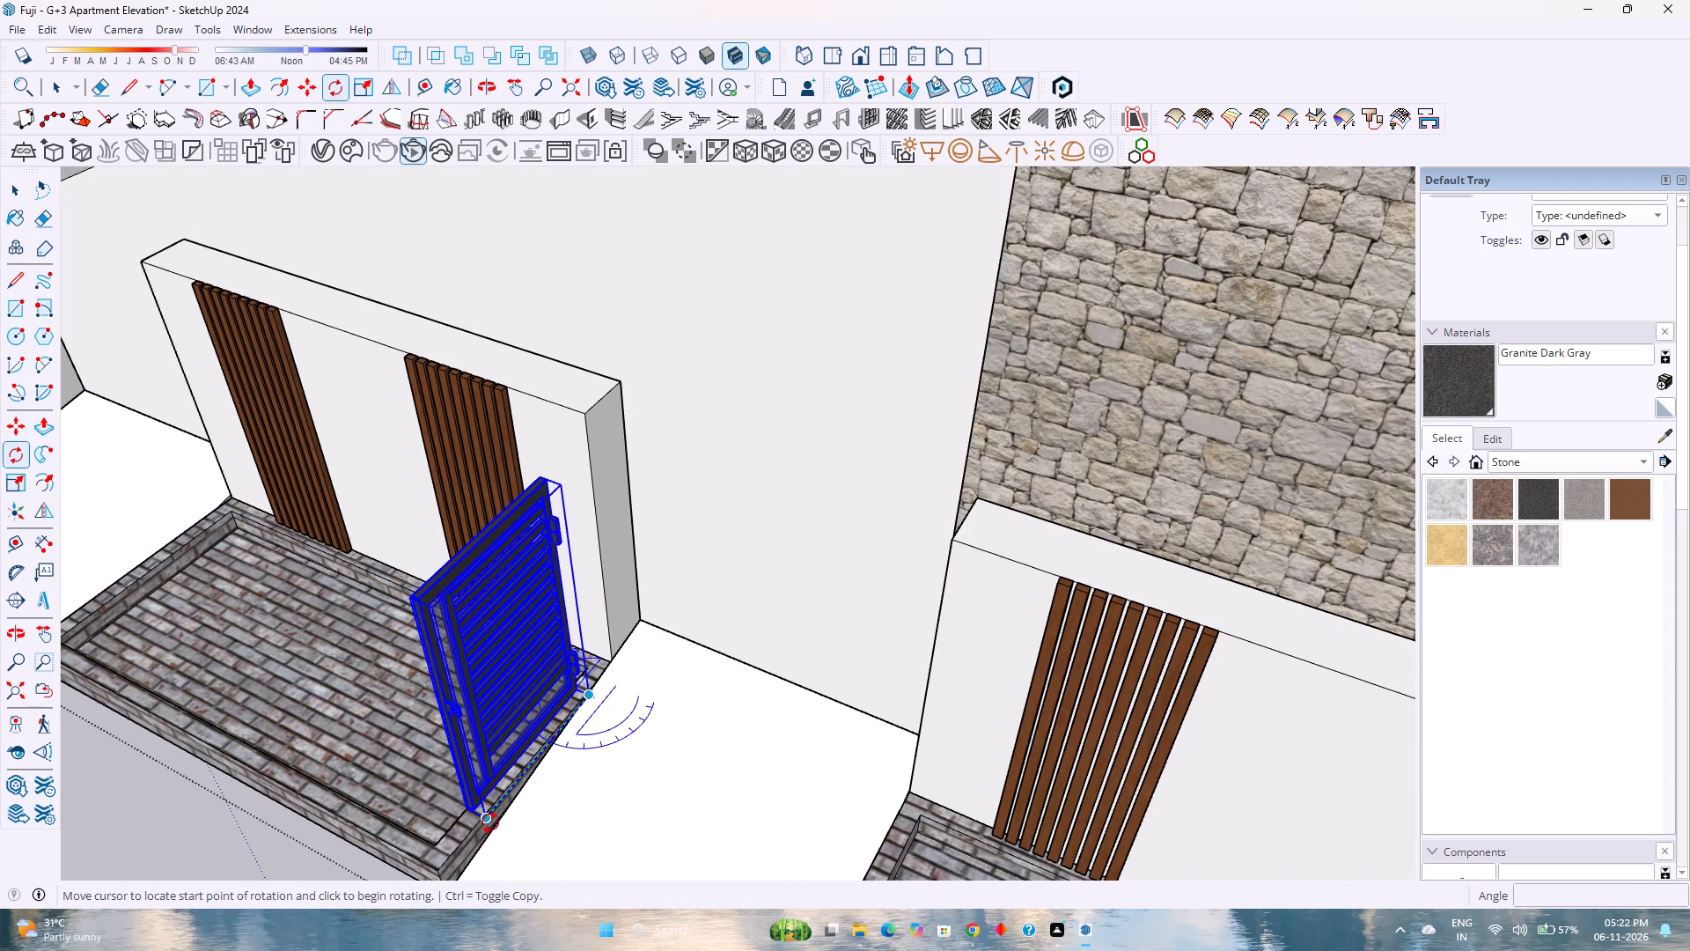
pyautogui.click(490, 822)
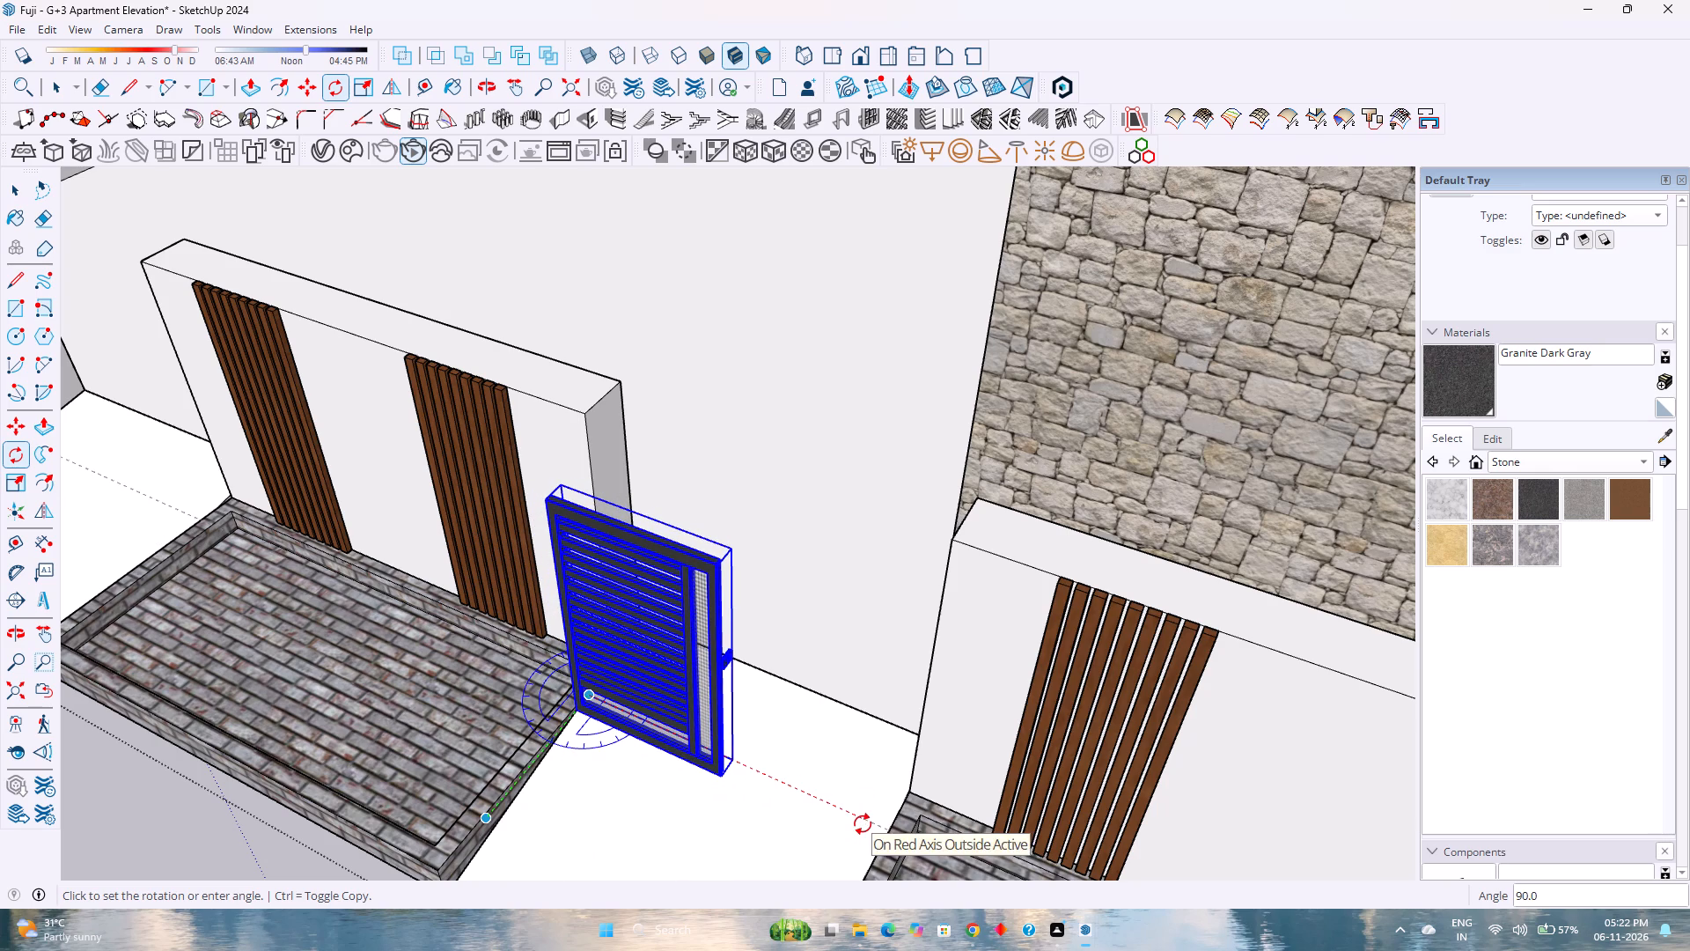
pyautogui.click(861, 825)
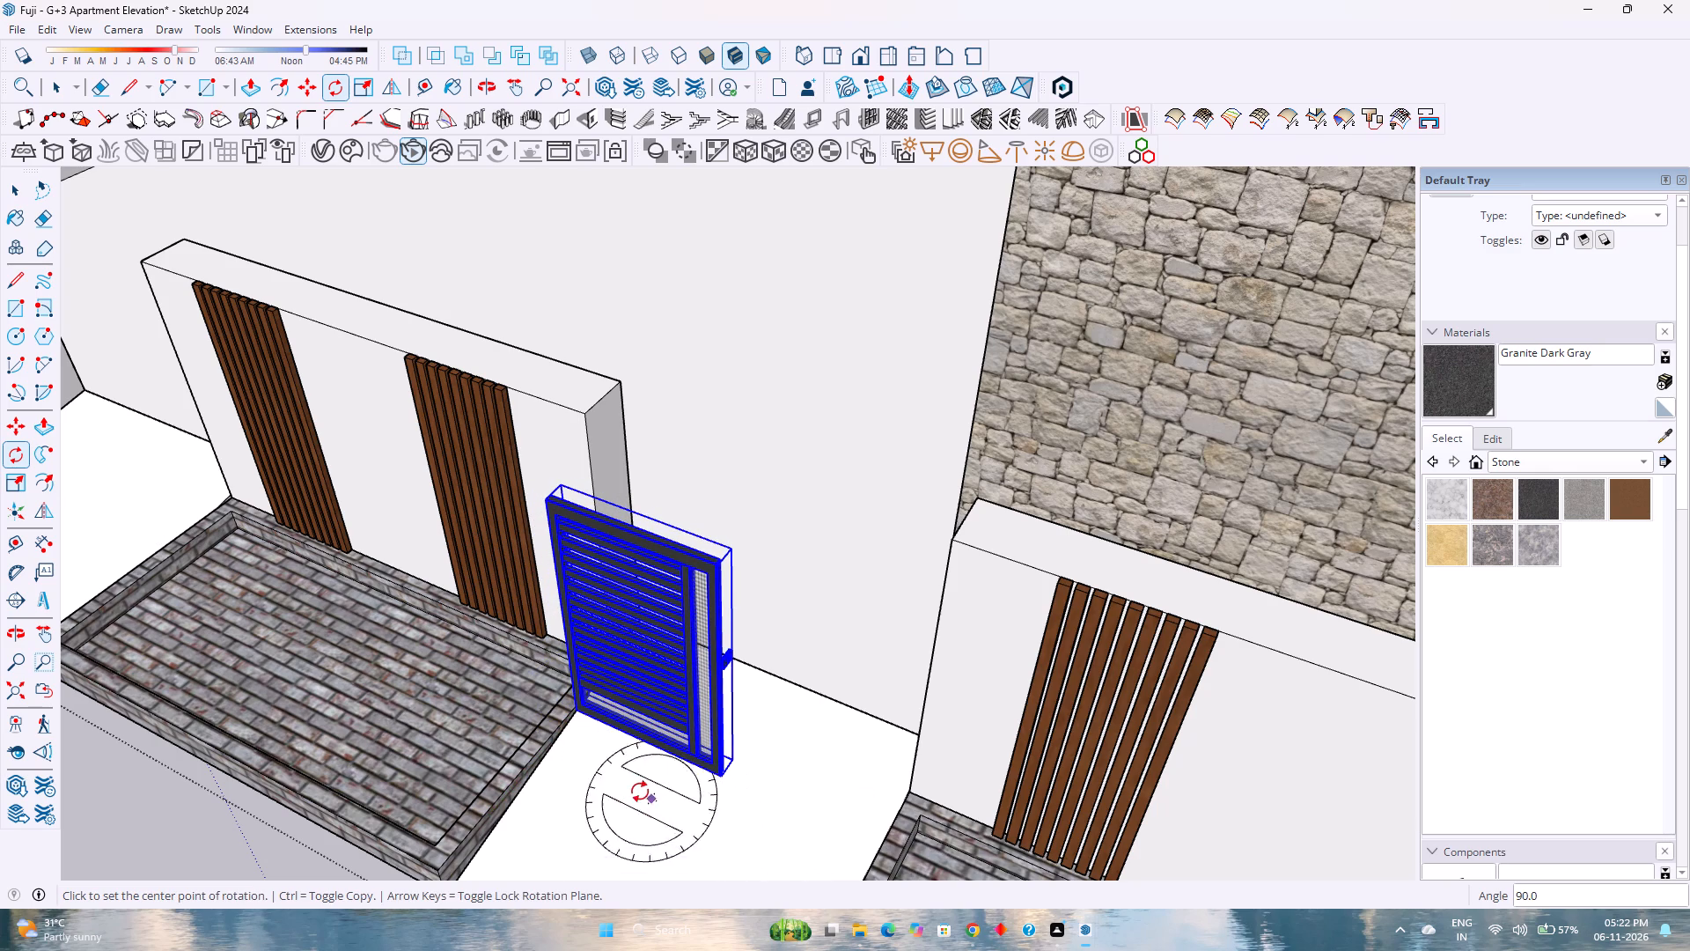
# Move the gate leaf by its lower outer corner onto the bottom corner of the adjoining front wall pier.
pyautogui.press('m')
pyautogui.scroll(6, 543, 705)
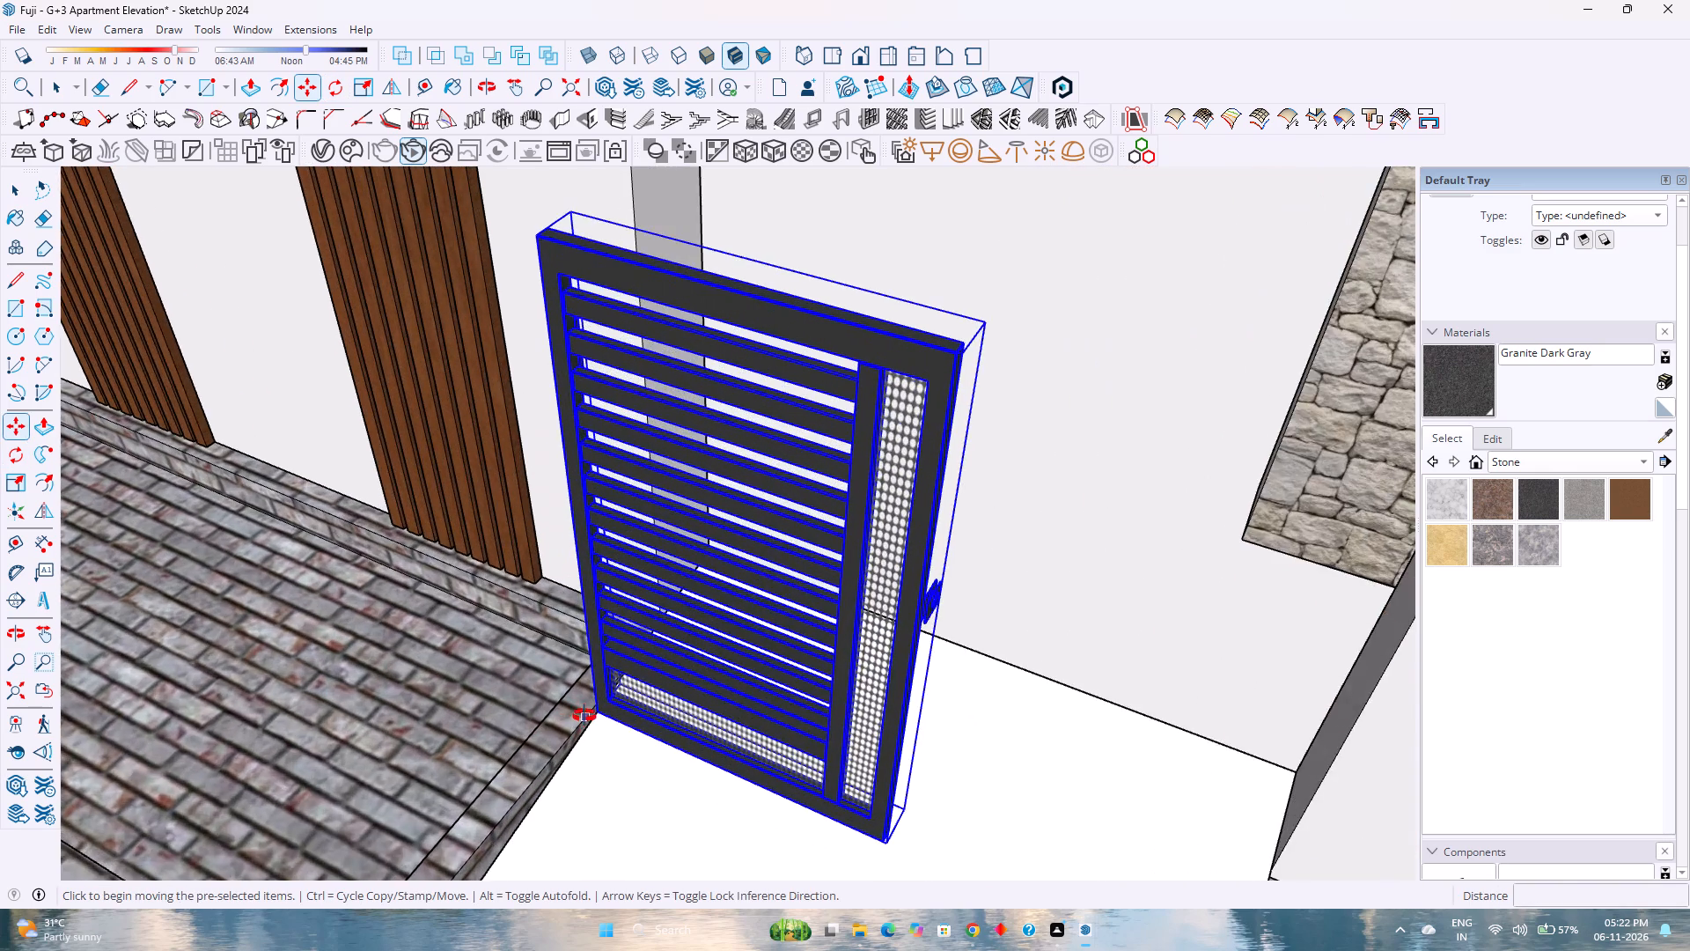
pyautogui.middleClick(584, 716)
pyautogui.moveTo(584, 716); pyautogui.dragTo(717, 667, button='middle')
pyautogui.scroll(-3, 730, 659)
pyautogui.keyDown('shift'); pyautogui.moveTo(741, 597); pyautogui.dragTo(740, 699, button='middle'); pyautogui.keyUp('shift')
pyautogui.moveTo(724, 669); pyautogui.dragTo(980, 641, button='middle')
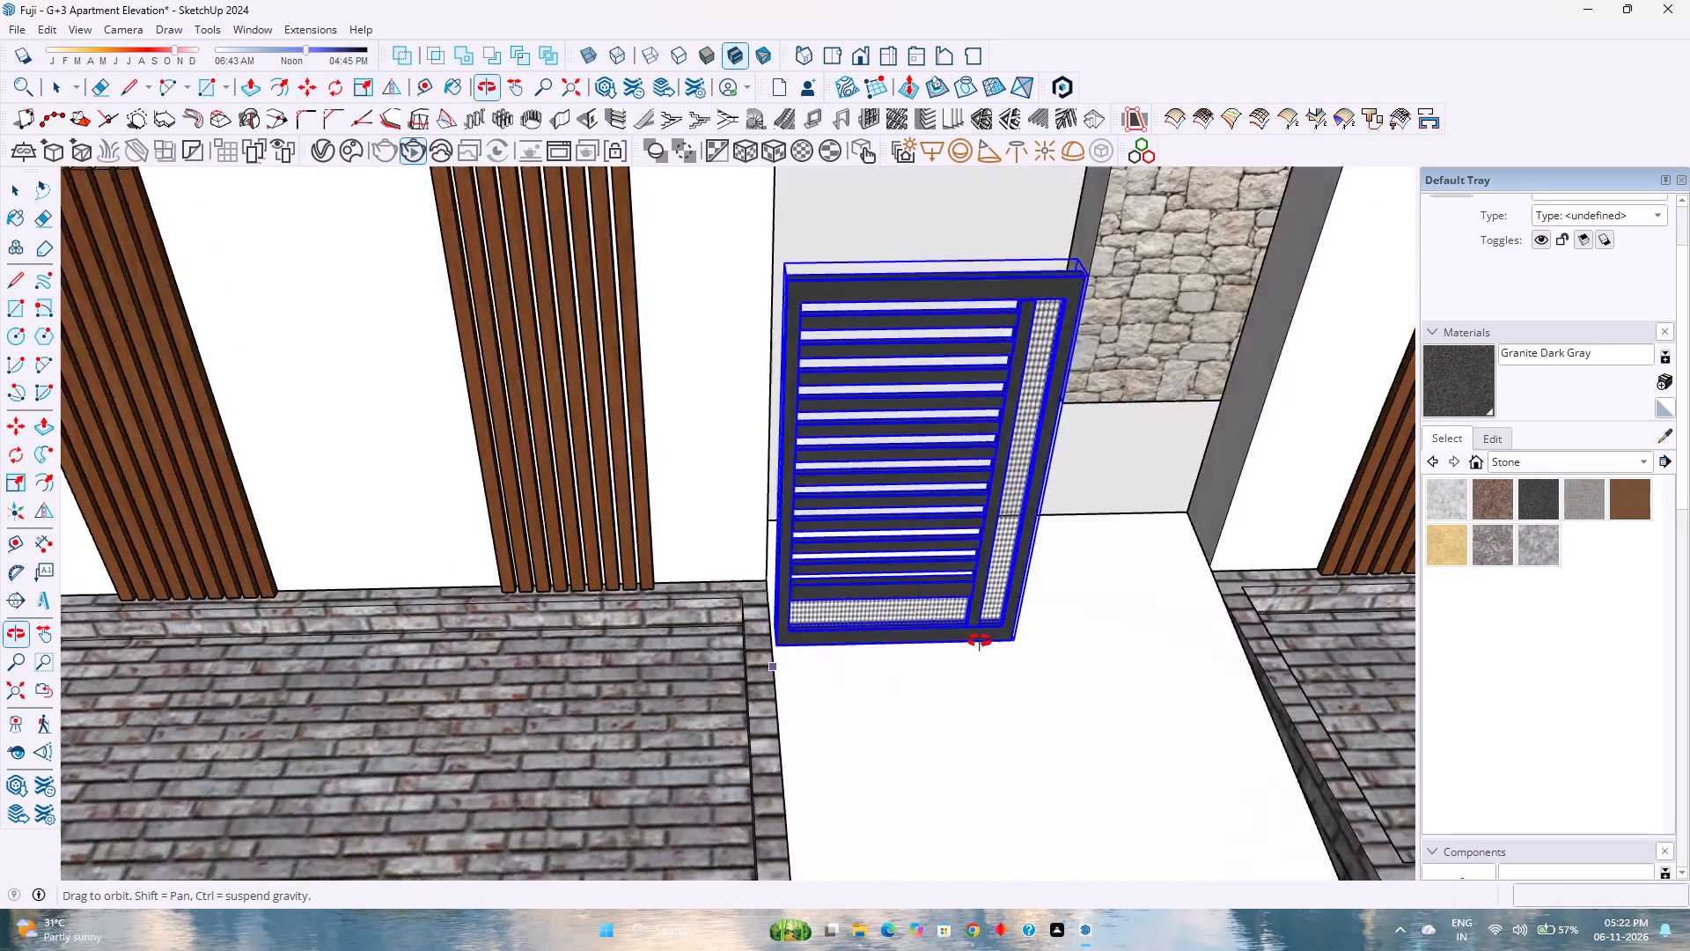
pyautogui.moveTo(980, 641); pyautogui.dragTo(740, 645, button='middle')
pyautogui.scroll(3, 736, 671)
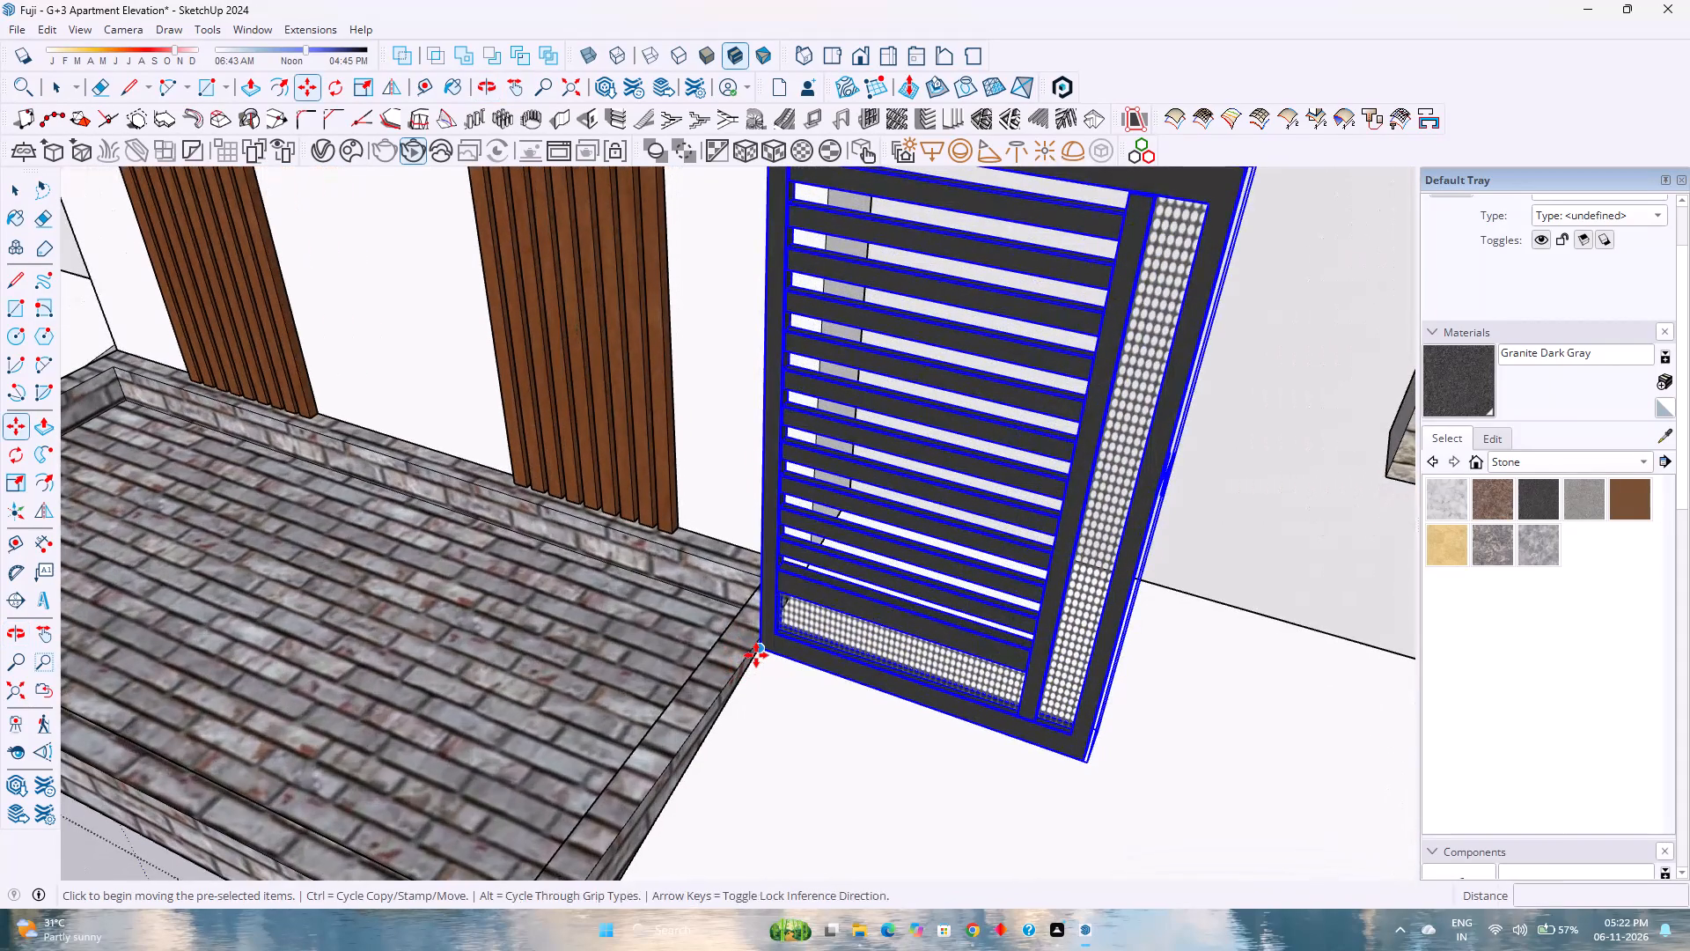
pyautogui.click(756, 655)
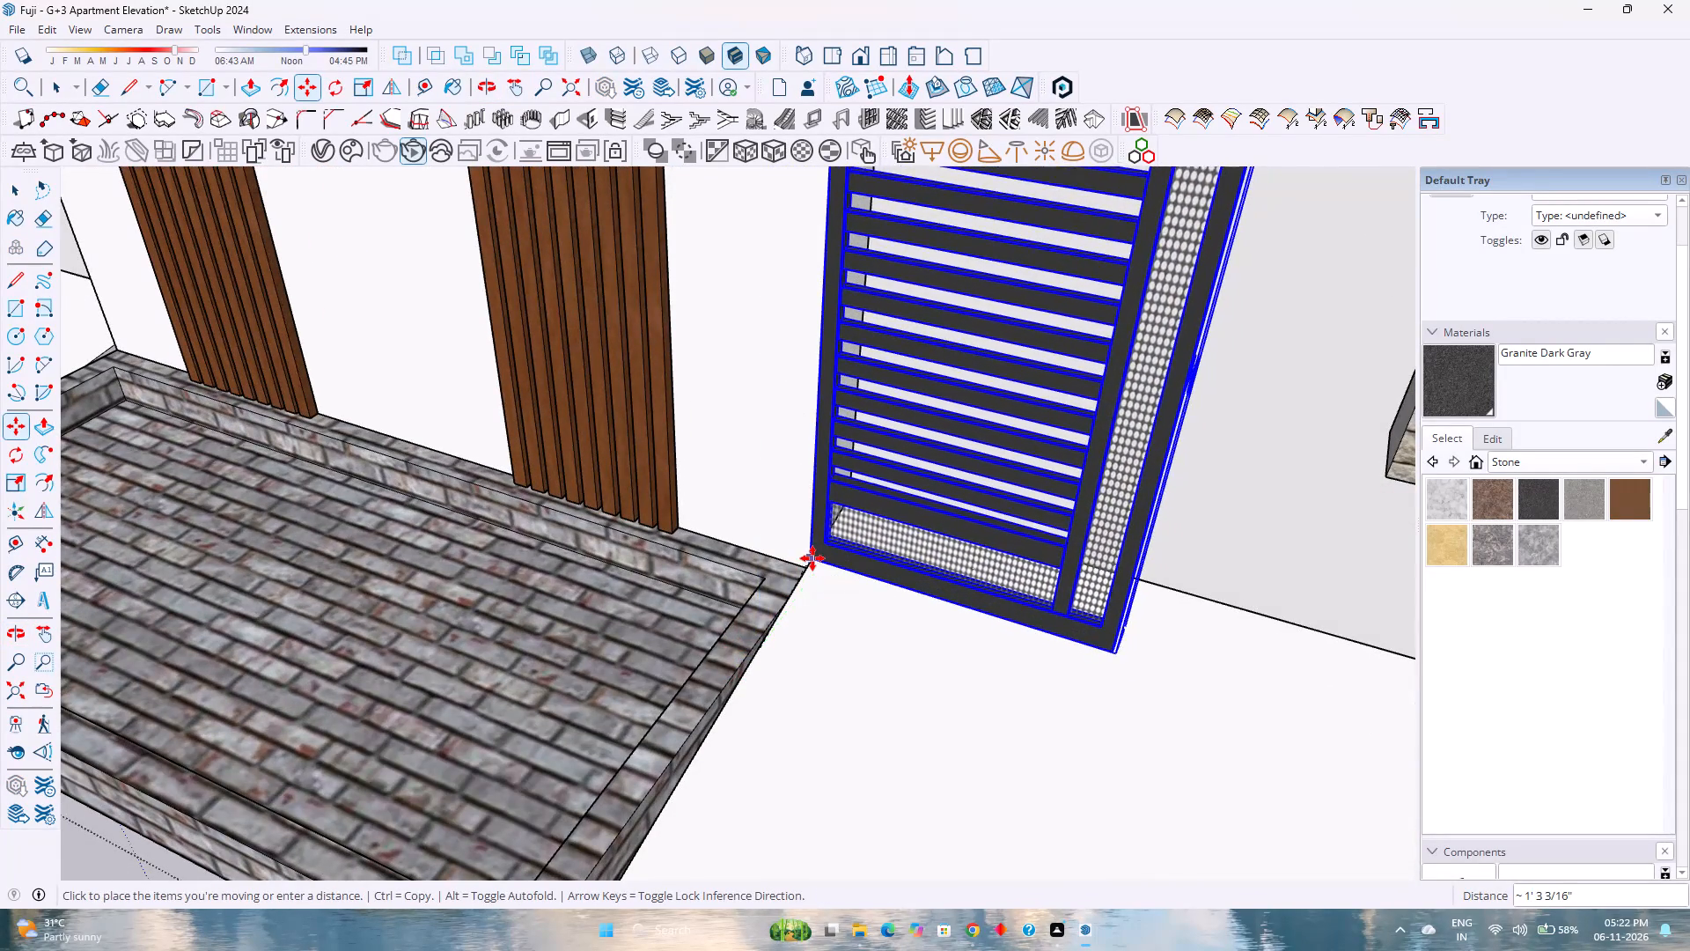
pyautogui.scroll(14, 812, 558)
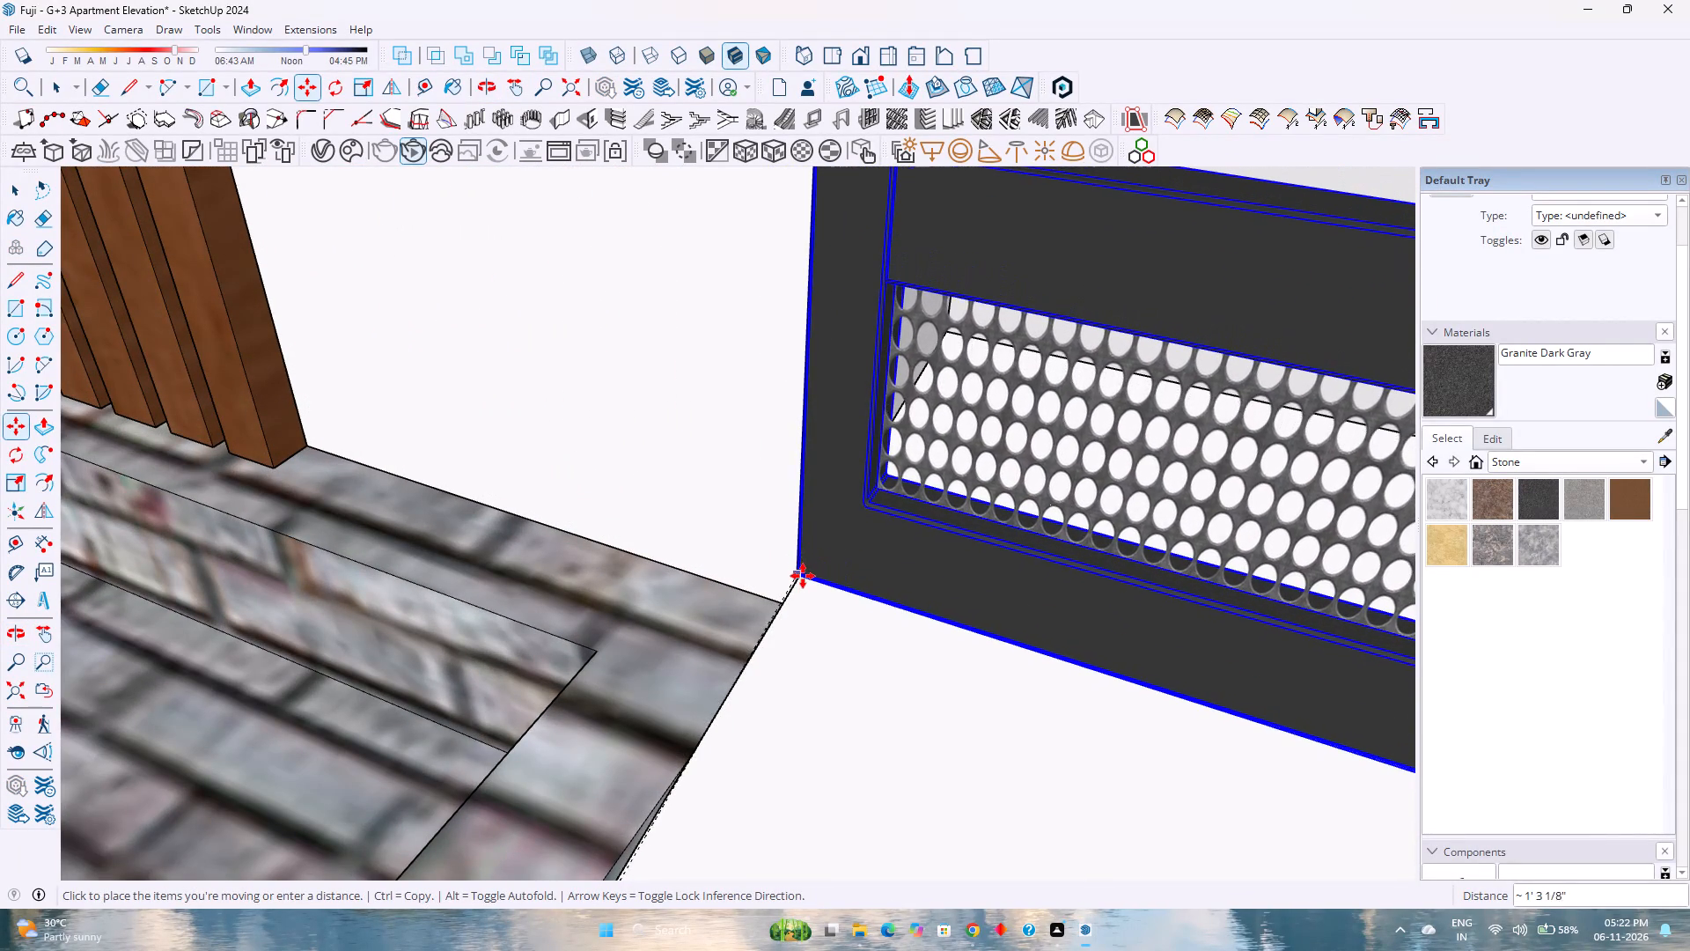
pyautogui.click(803, 577)
# Raise the gate leaf 3 inches along the blue axis.
pyautogui.click(804, 582)
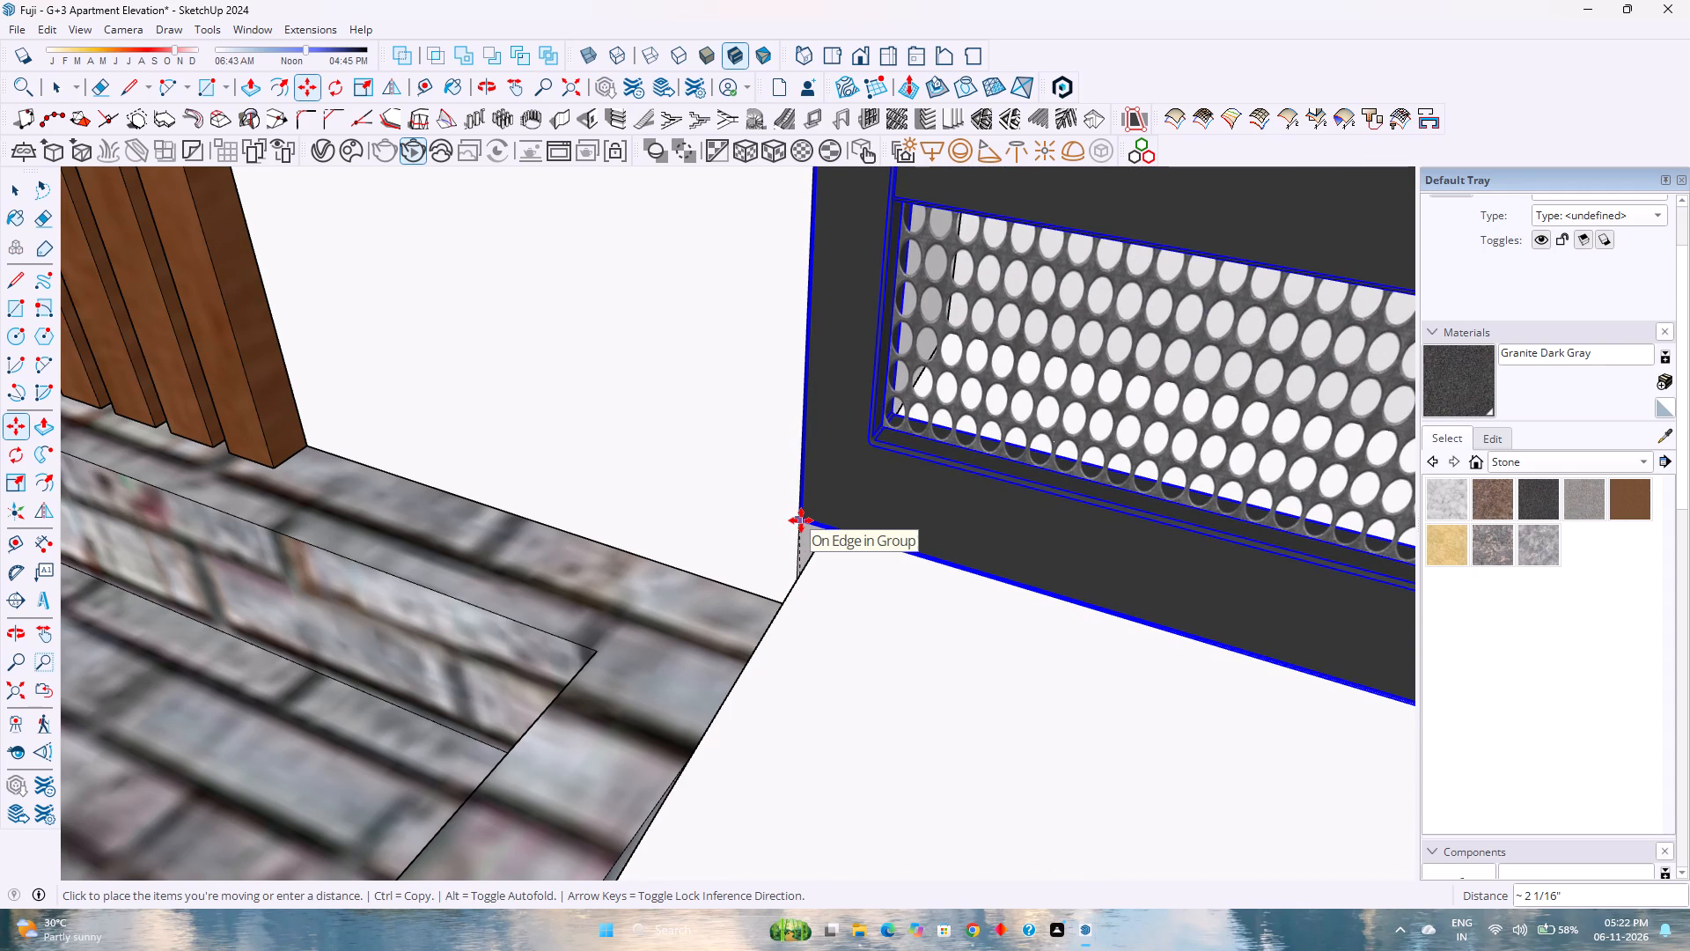
pyautogui.press('Up')
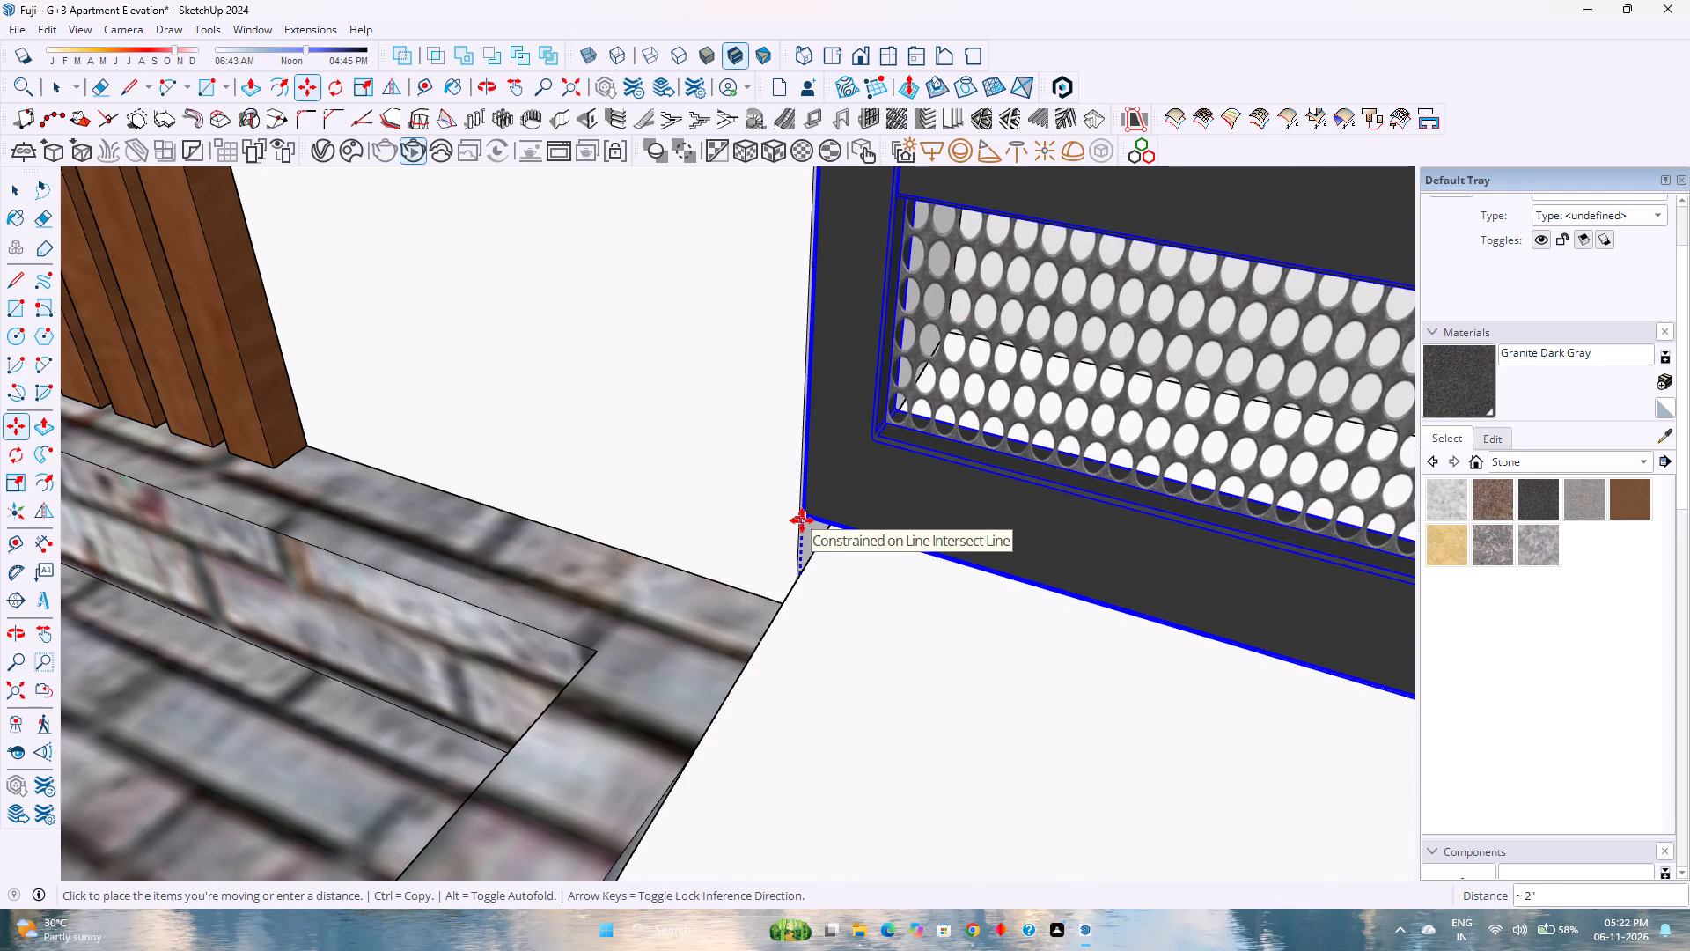
pyautogui.press('3')
pyautogui.press('Return')
# Scale the gate leaf's height along the blue axis to the wall pier's top, a factor of about 1.09.
pyautogui.scroll(-9, 847, 563)
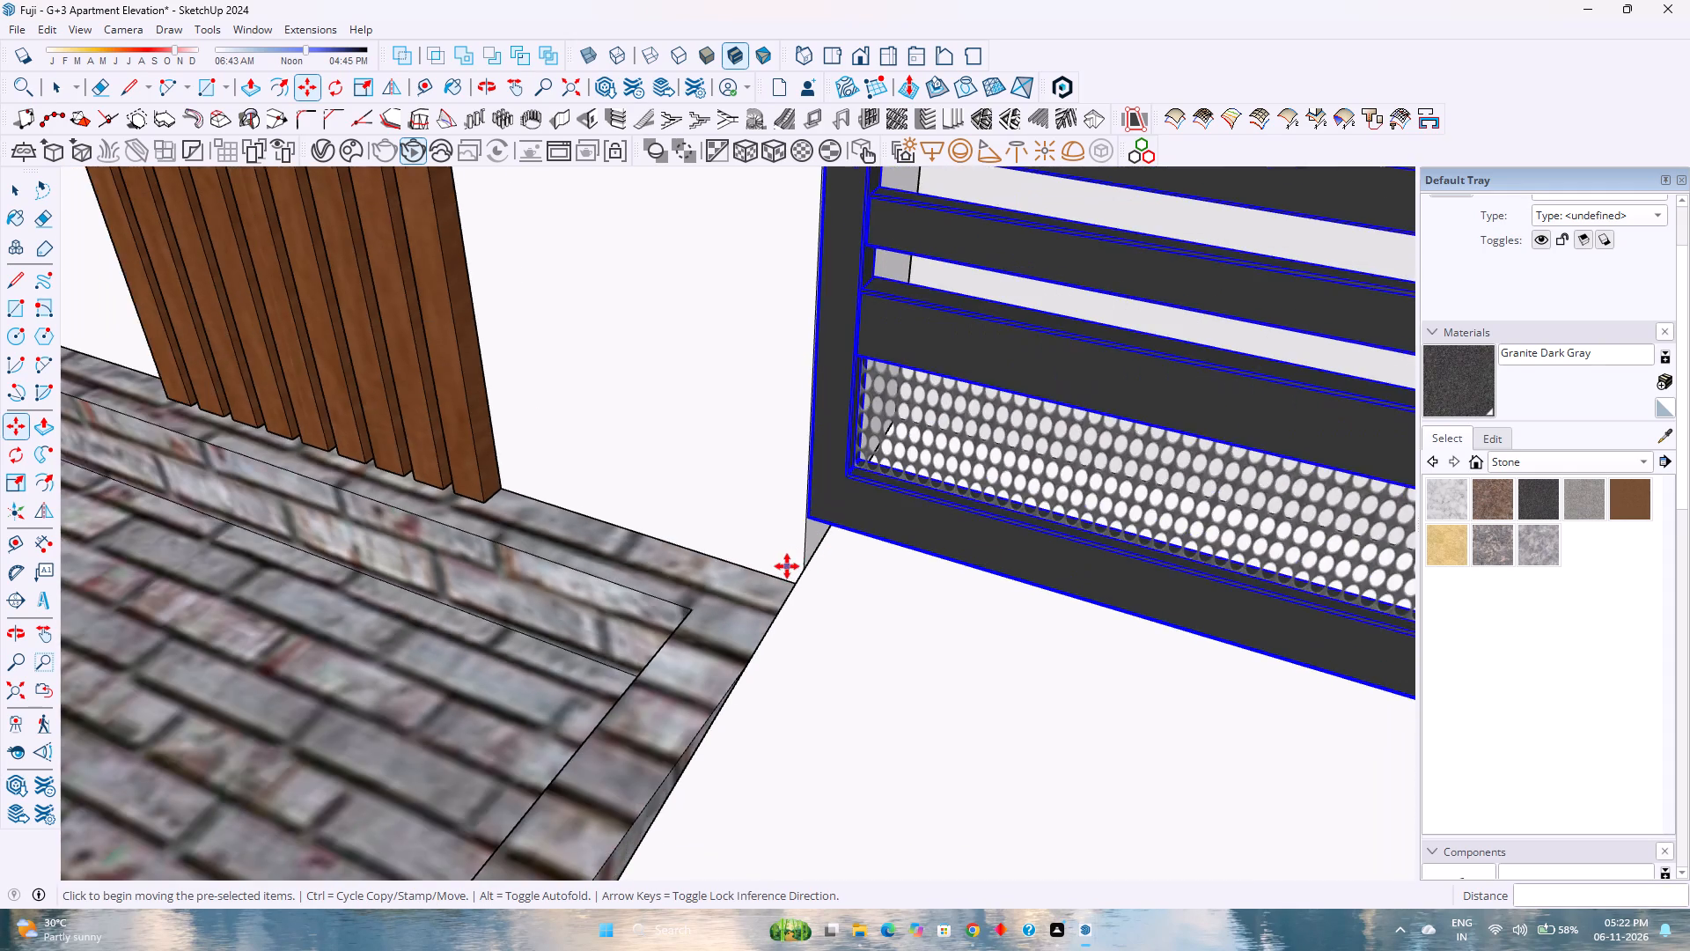
pyautogui.scroll(-8, 787, 566)
pyautogui.keyDown('shift'); pyautogui.moveTo(839, 534); pyautogui.dragTo(810, 711, button='middle'); pyautogui.keyUp('shift')
pyautogui.scroll(-3, 810, 695)
pyautogui.moveTo(812, 675); pyautogui.dragTo(812, 475, button='right')
pyautogui.moveTo(812, 675); pyautogui.dragTo(812, 475, button='middle')
pyautogui.press('s')
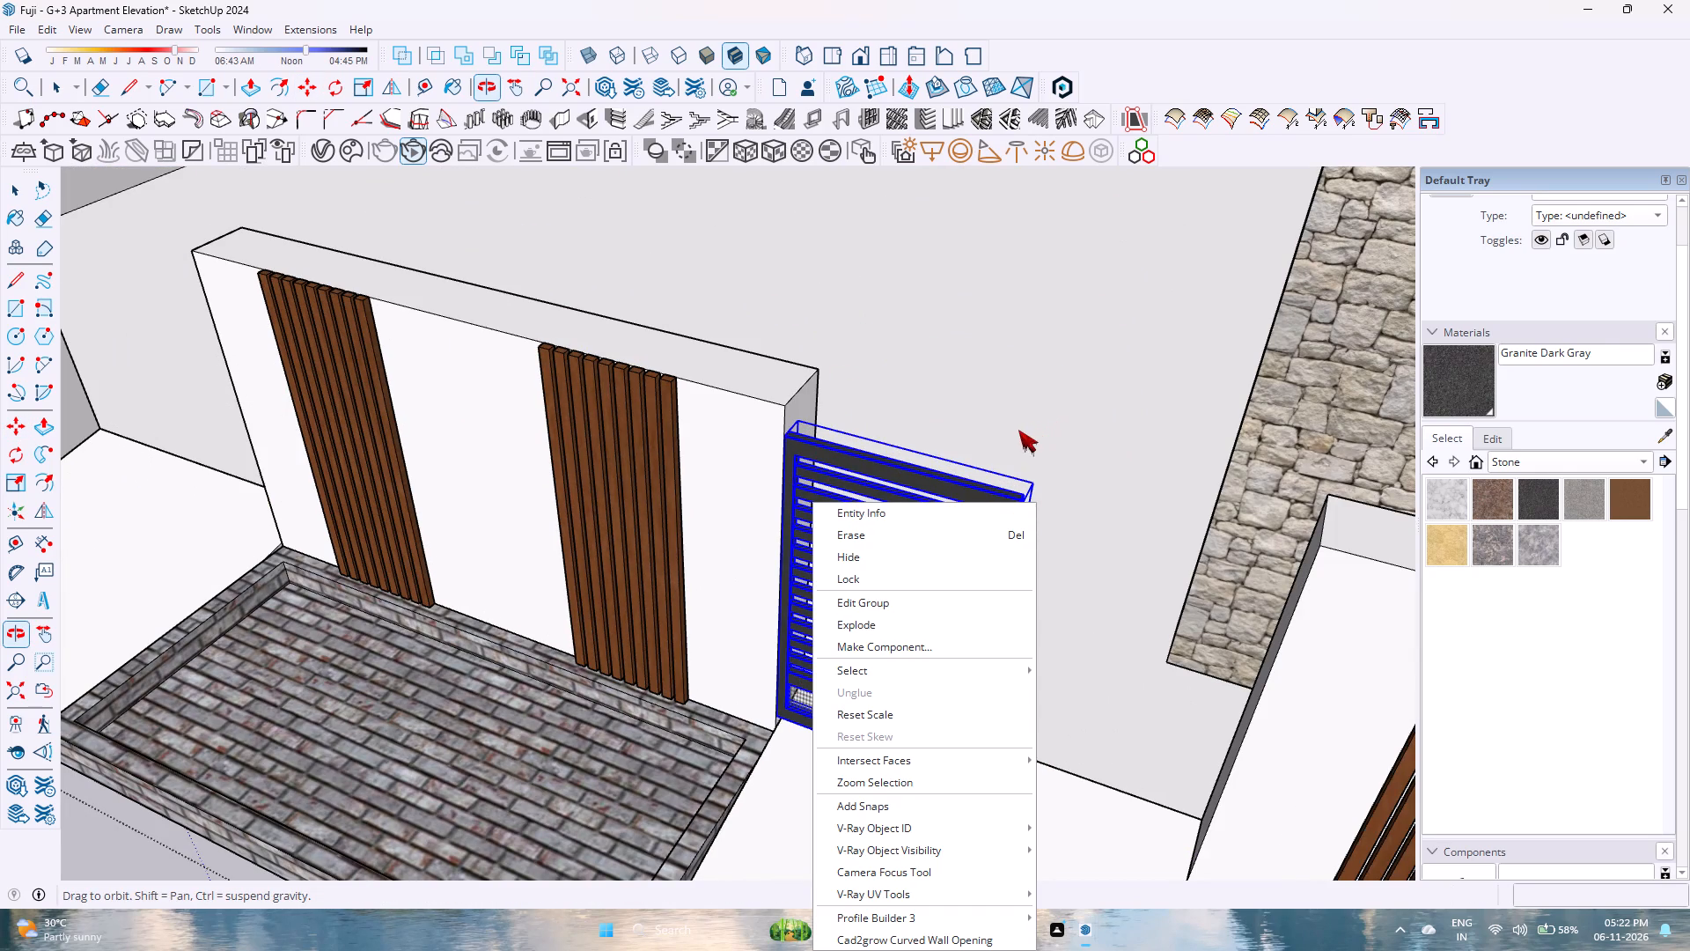
pyautogui.click(861, 475)
pyautogui.press('space')
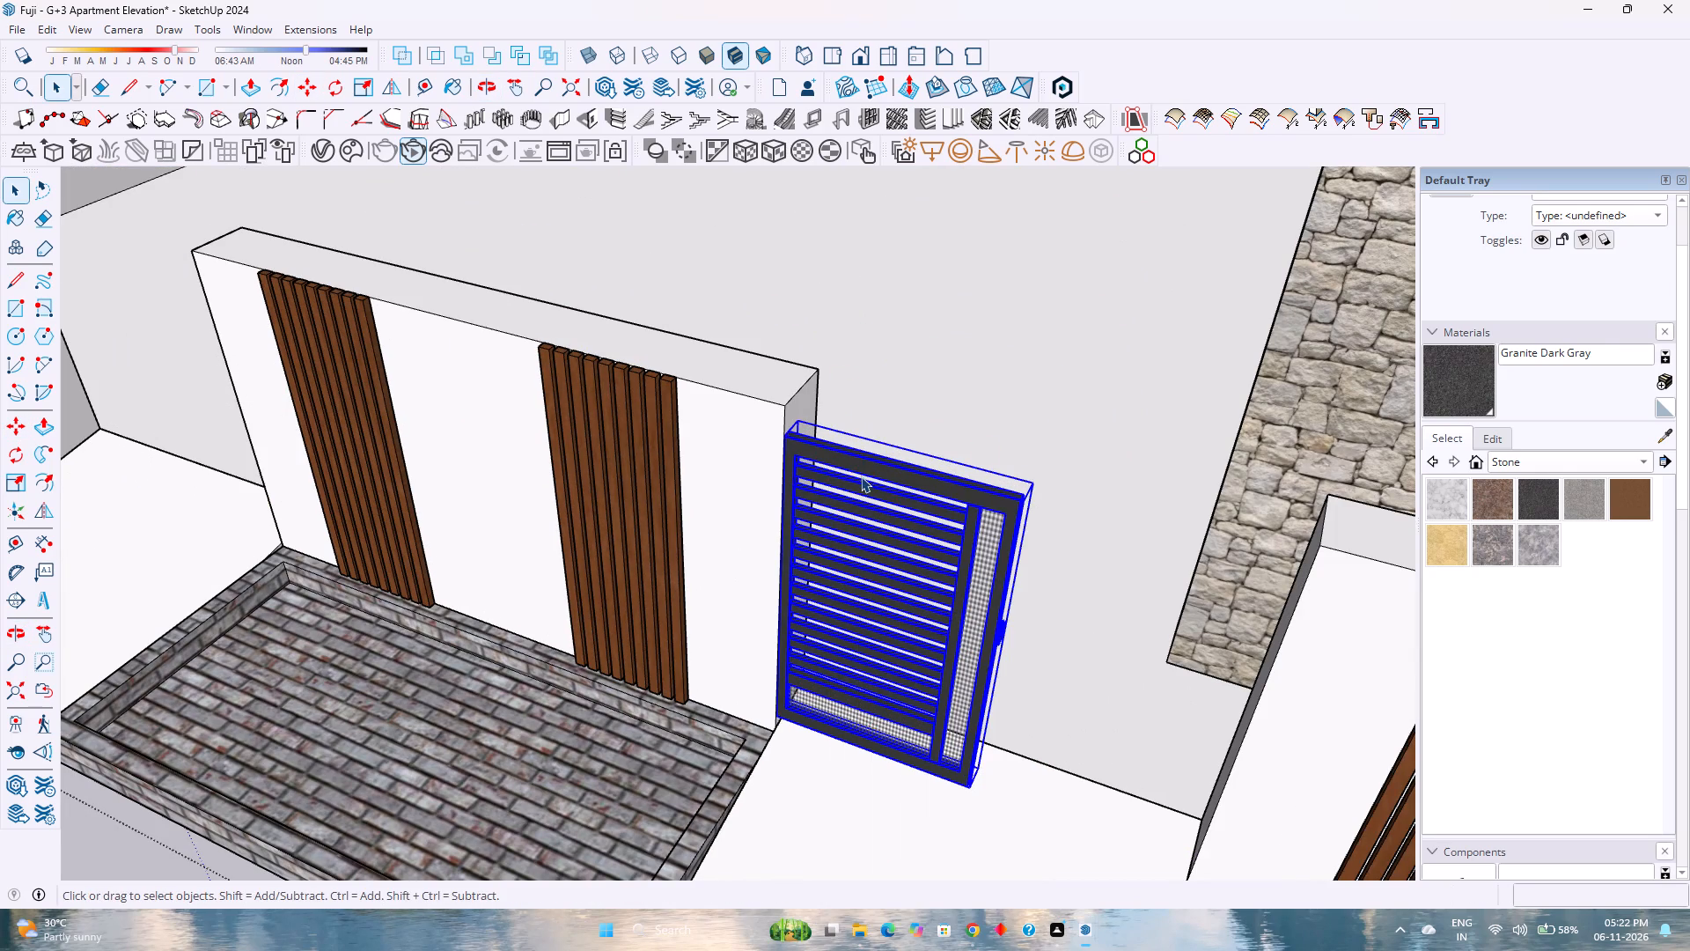
pyautogui.press('s')
pyautogui.click(907, 456)
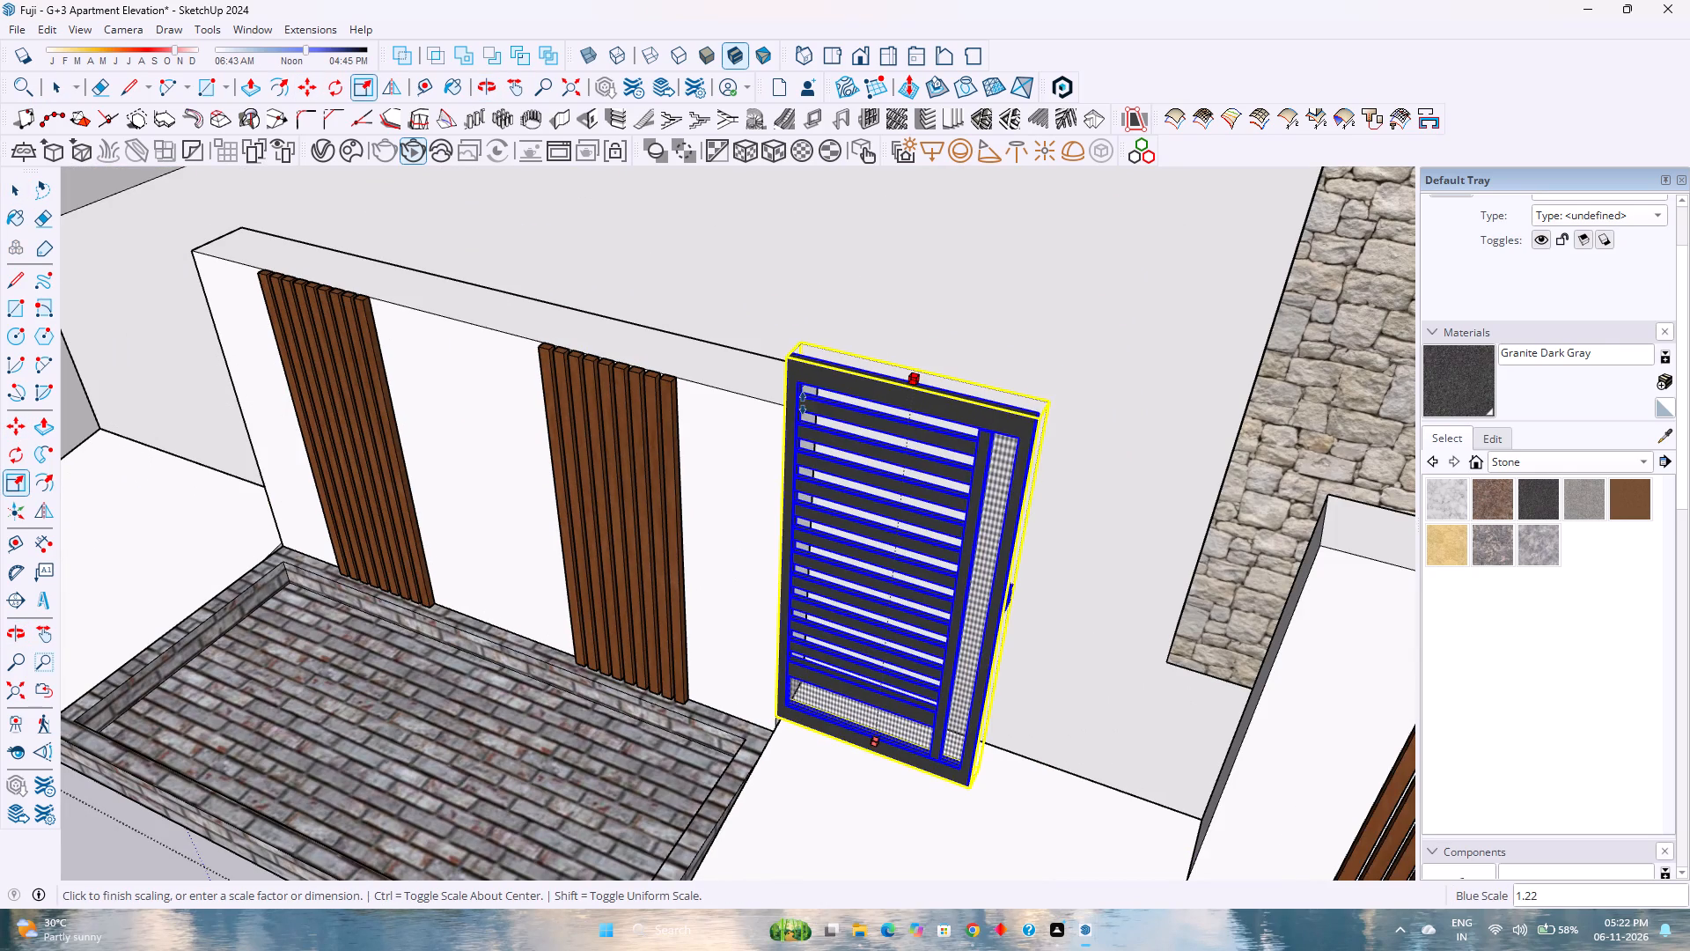
pyautogui.click(781, 405)
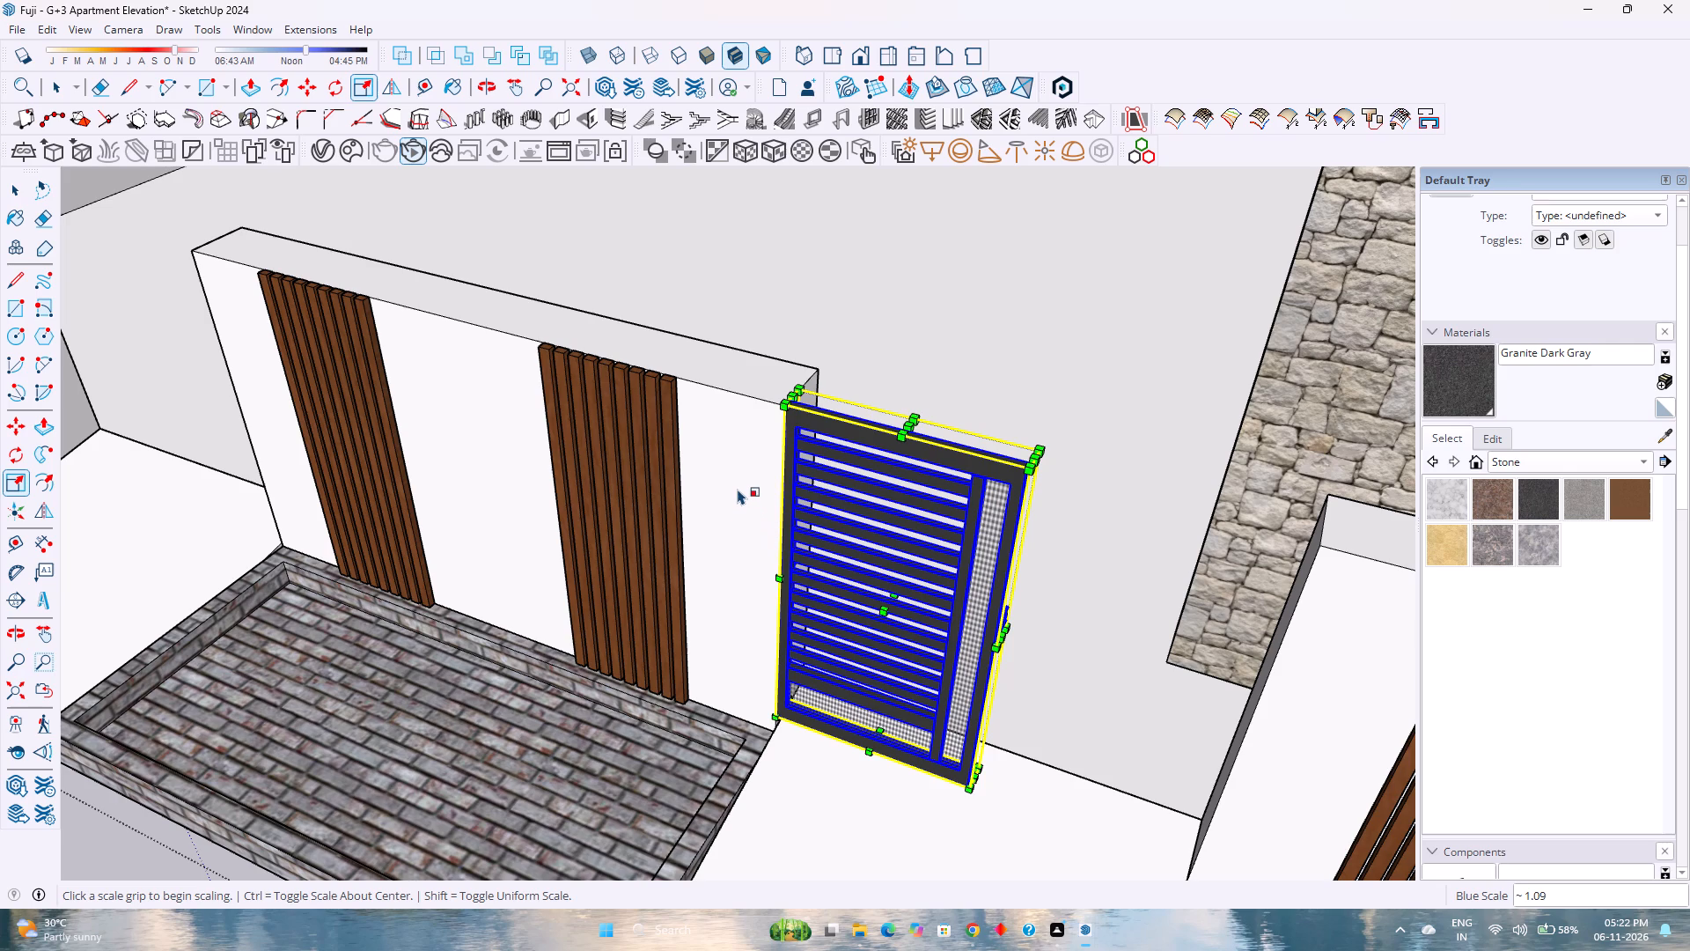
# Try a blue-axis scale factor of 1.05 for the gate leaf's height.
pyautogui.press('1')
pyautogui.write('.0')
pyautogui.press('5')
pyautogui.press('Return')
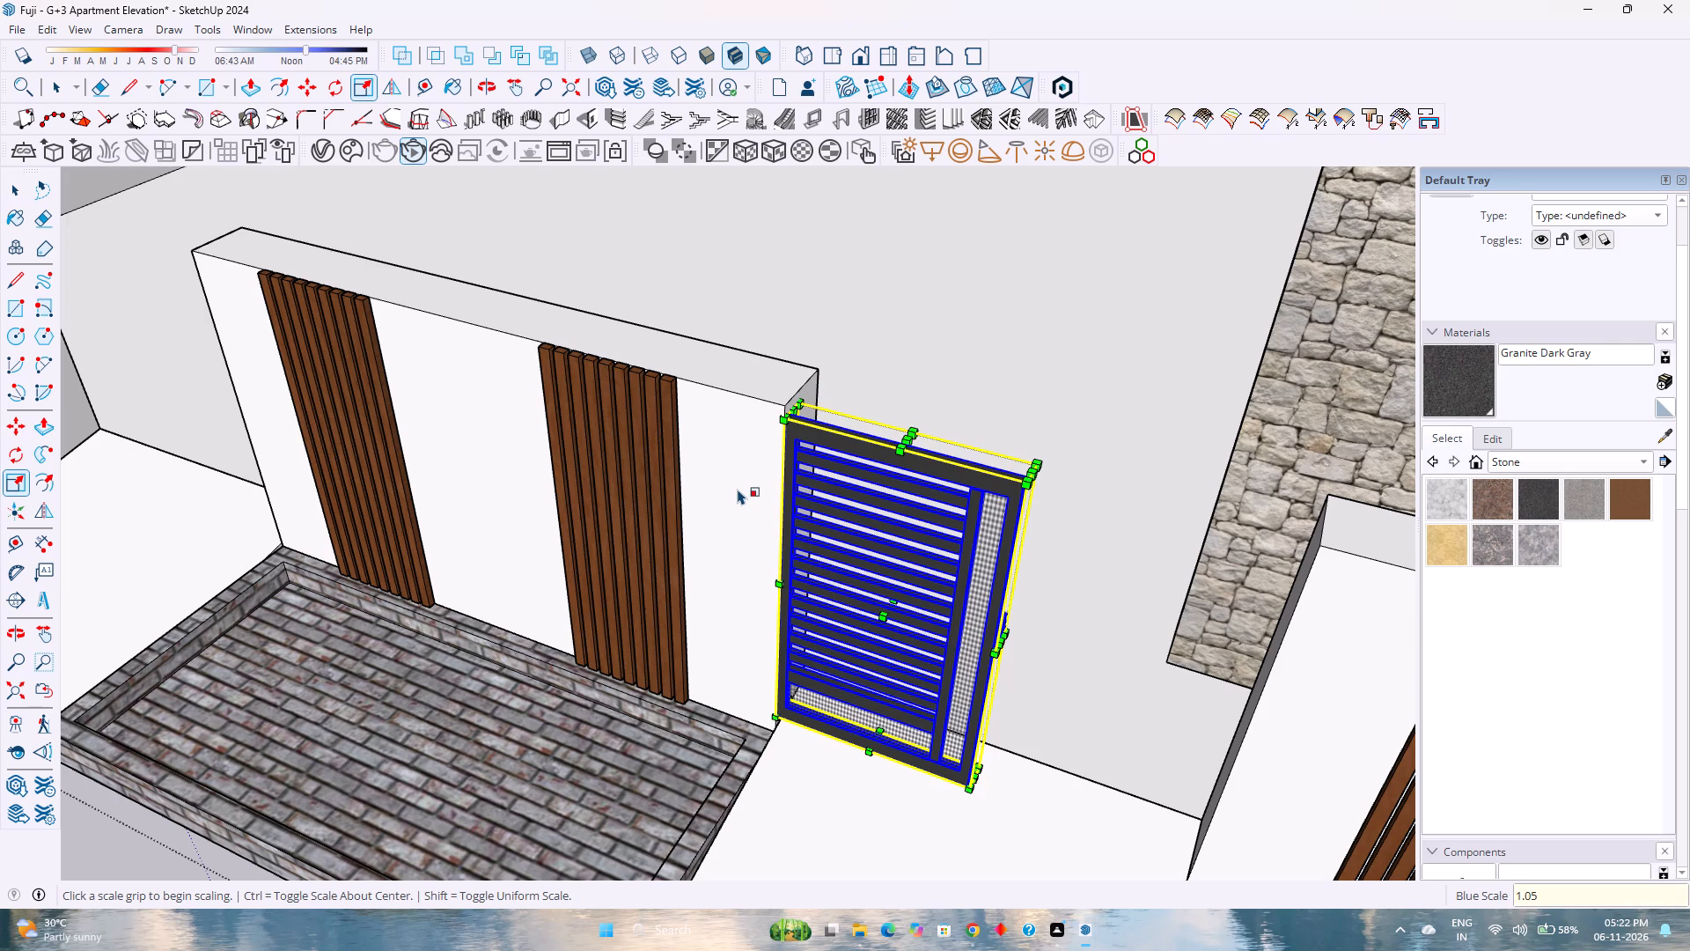
# Set the gate leaf's height scale factor along the blue axis to 1.09.
pyautogui.write('1.09')
pyautogui.press('Return')
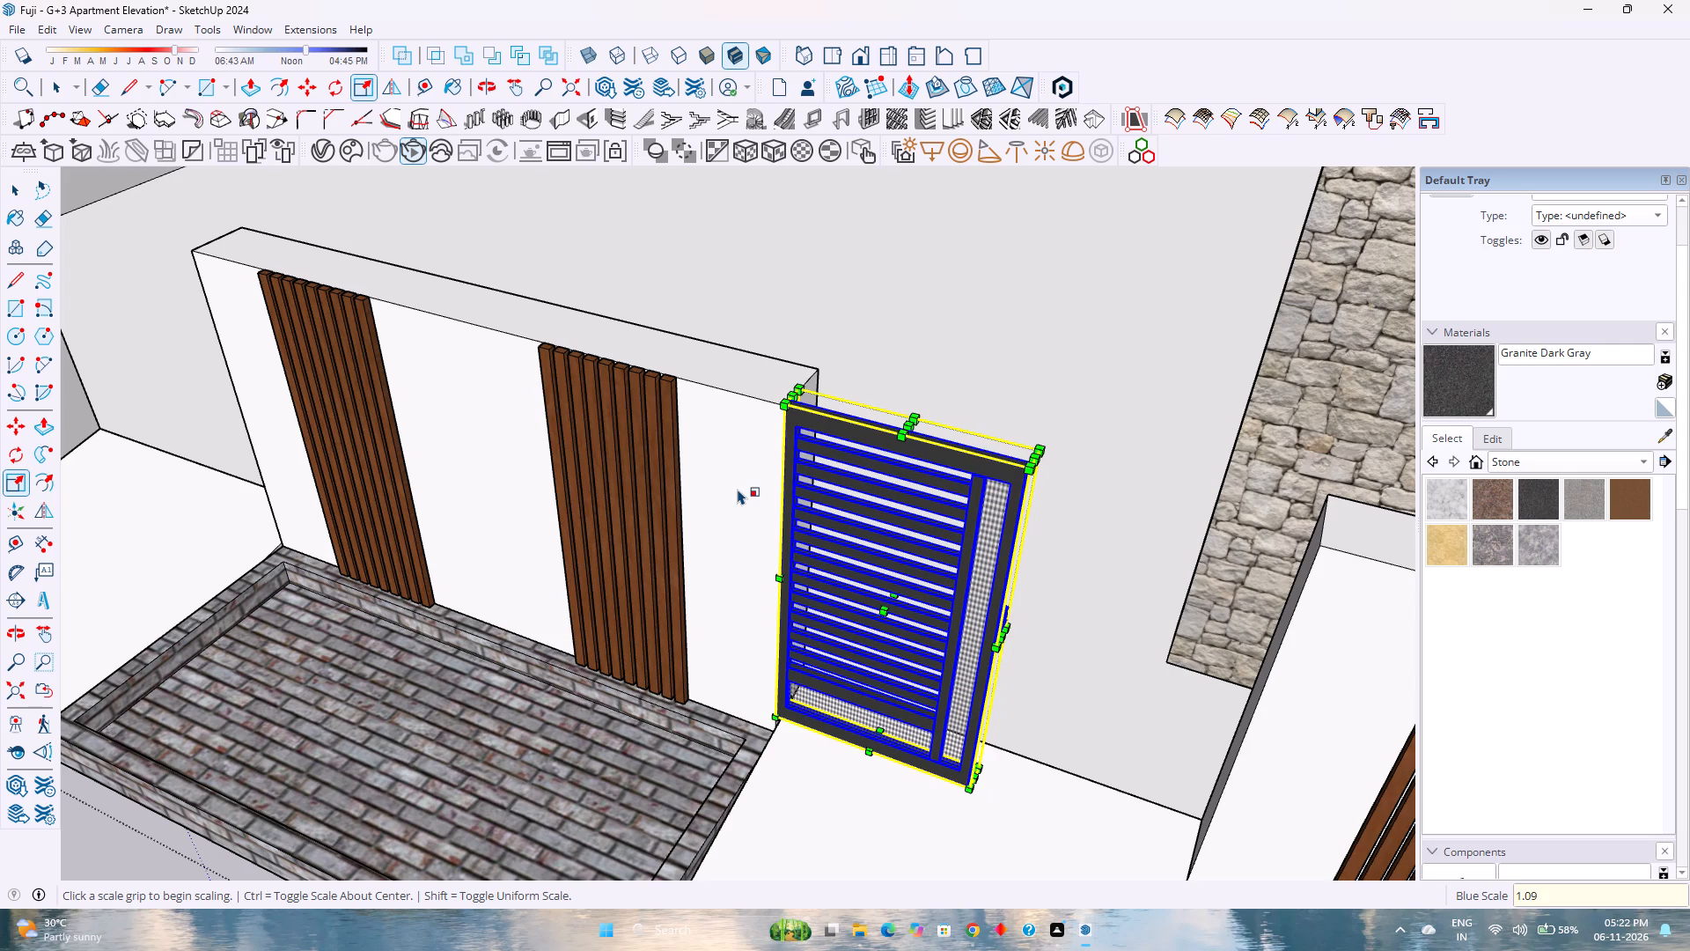
# Scale the gate leaf's width along the red axis by a factor of 2.00, across the opening to the opposite pier.
pyautogui.scroll(6, 976, 633)
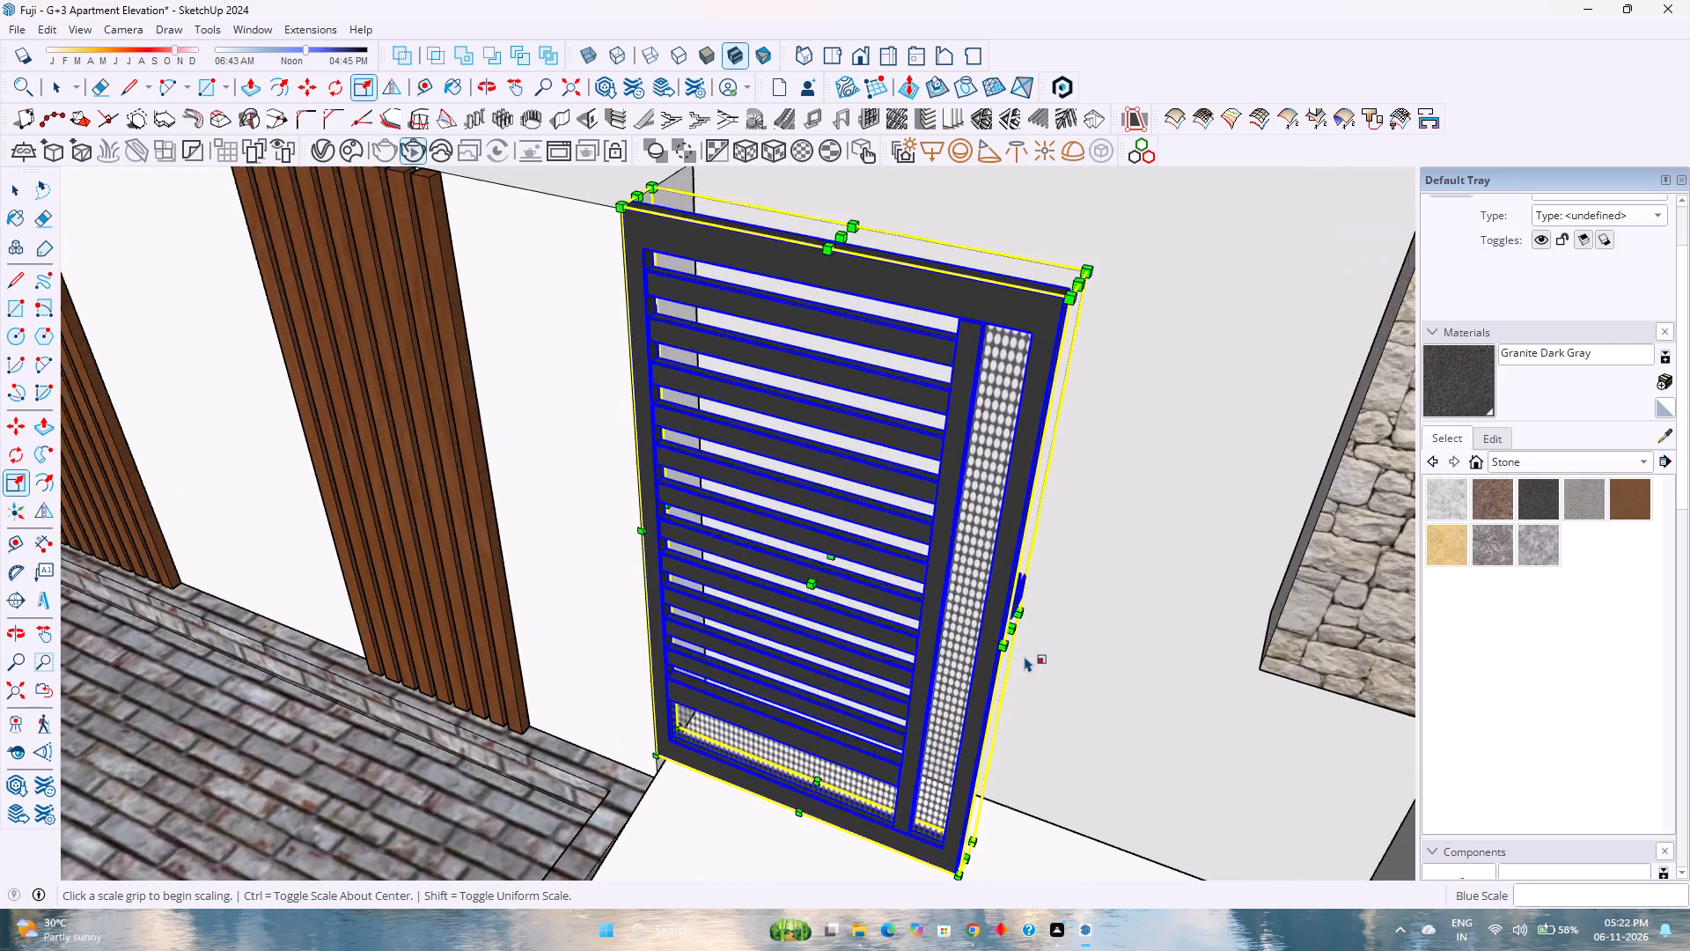
pyautogui.click(1009, 627)
pyautogui.scroll(-8, 1047, 634)
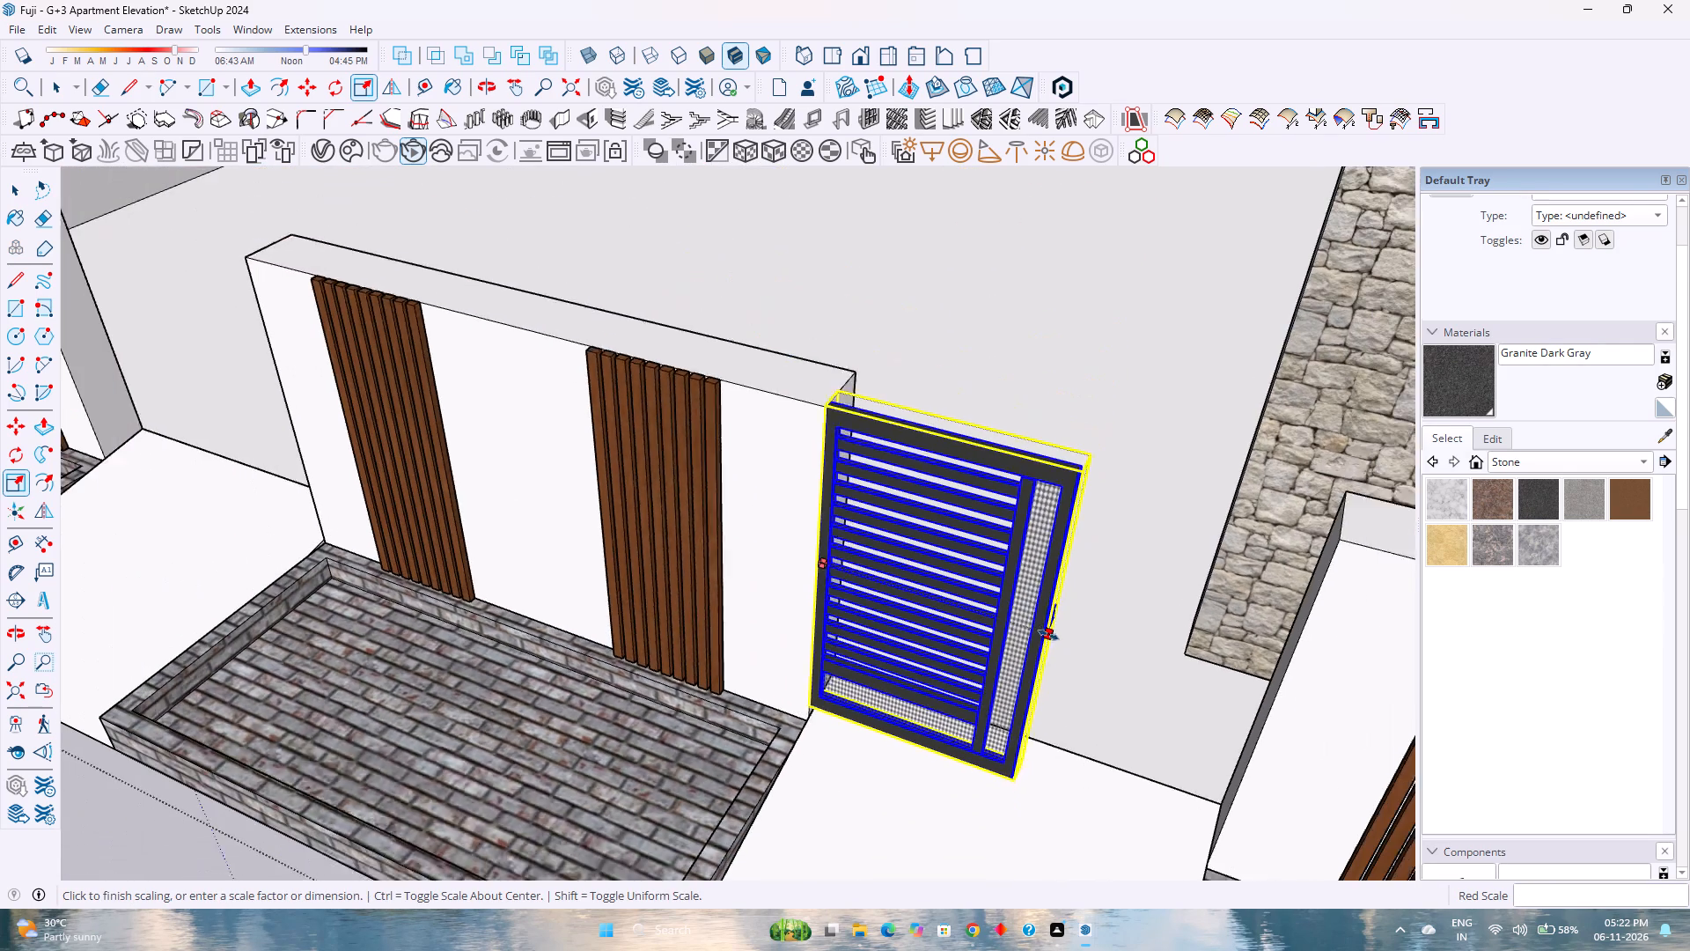
pyautogui.click(1308, 565)
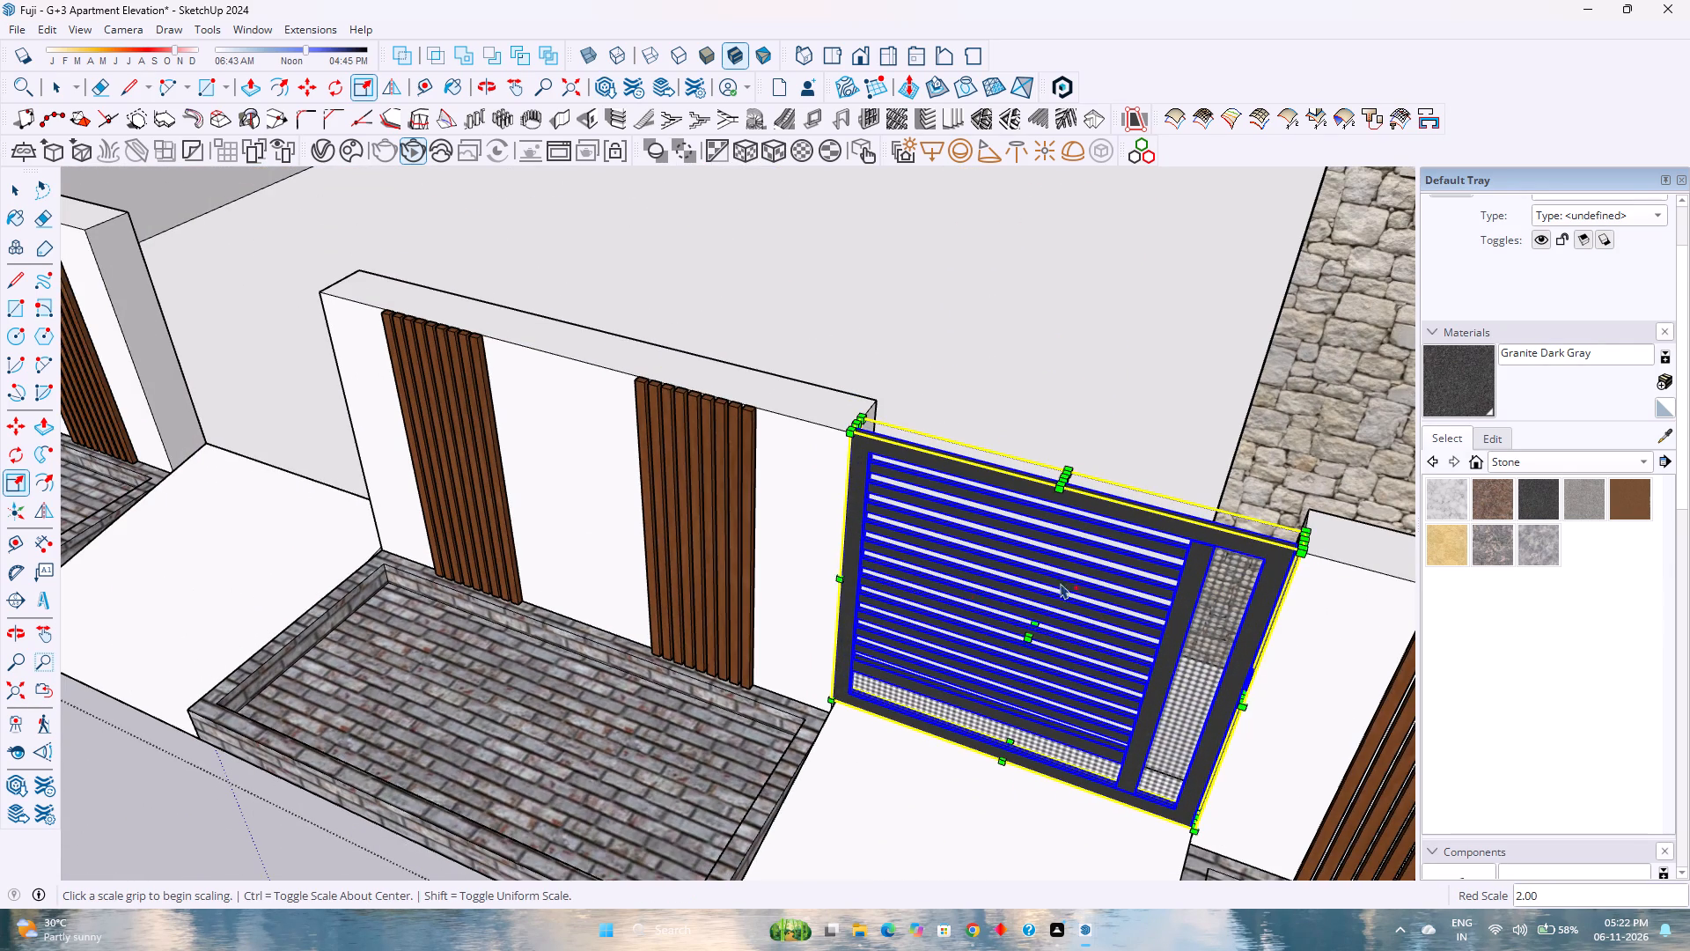
# Flip the gate leaf about its red-axis plane, swapping the vertical mesh strip to the other side.
pyautogui.scroll(-4, 909, 593)
pyautogui.moveTo(913, 623); pyautogui.dragTo(981, 563, button='middle')
pyautogui.moveTo(984, 562); pyautogui.dragTo(1067, 527, button='middle')
pyautogui.moveTo(1074, 523); pyautogui.dragTo(1088, 516, button='middle')
pyautogui.moveTo(1088, 516); pyautogui.dragTo(1098, 511, button='middle')
pyautogui.middleClick(1098, 511)
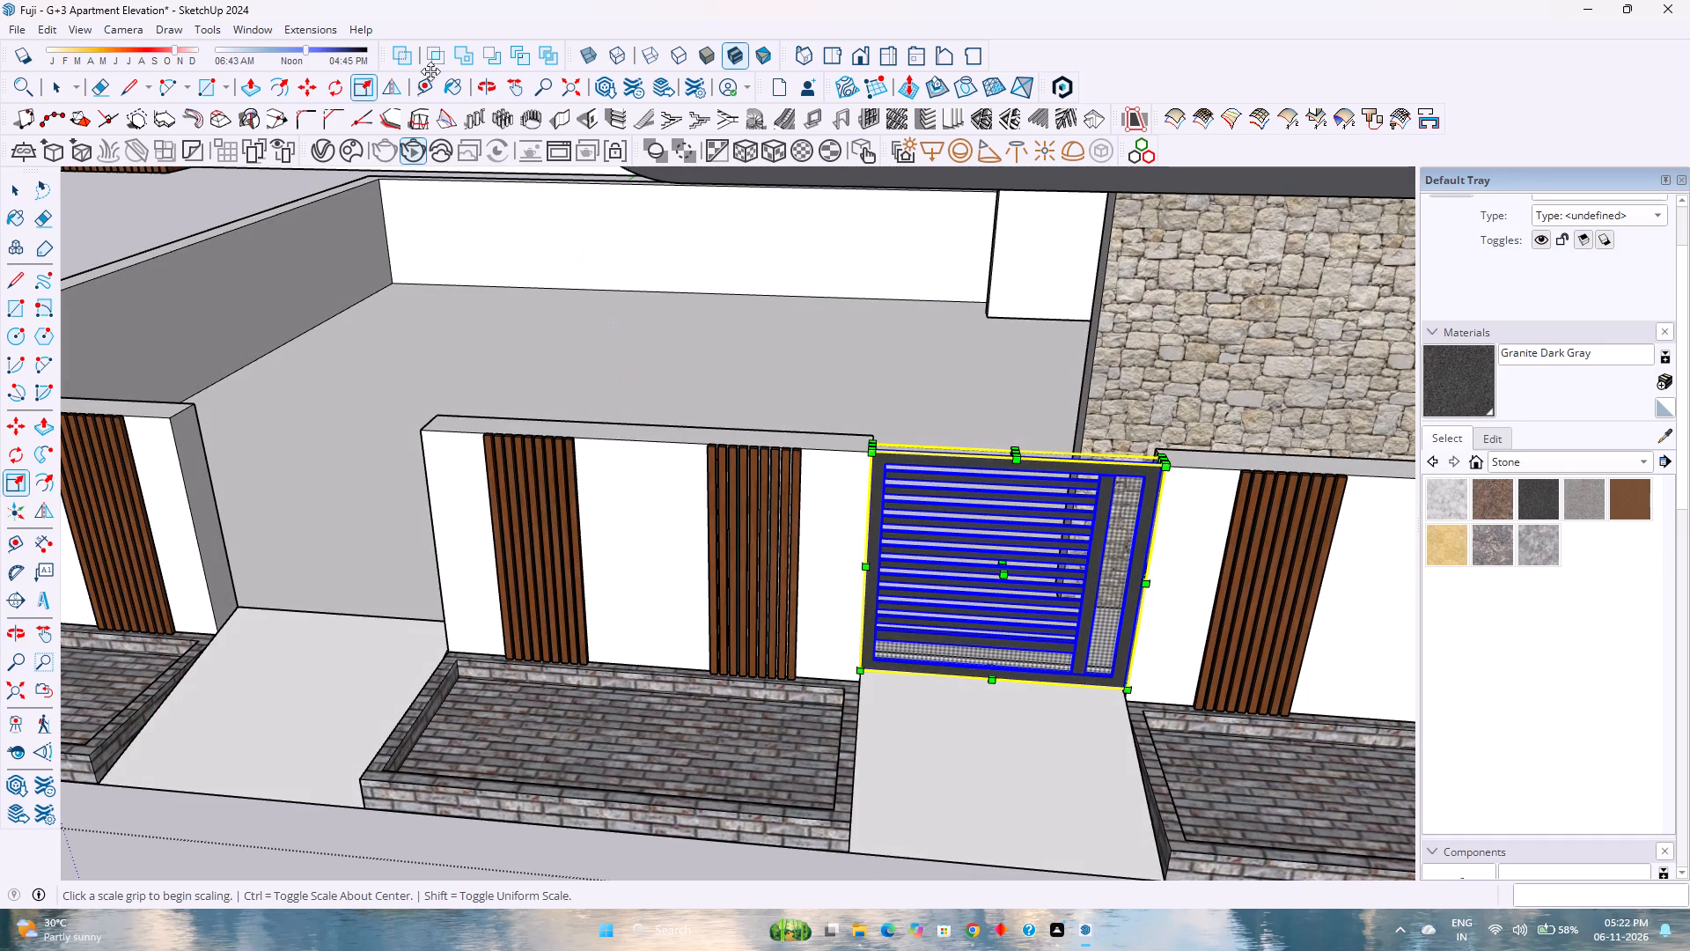
pyautogui.click(400, 89)
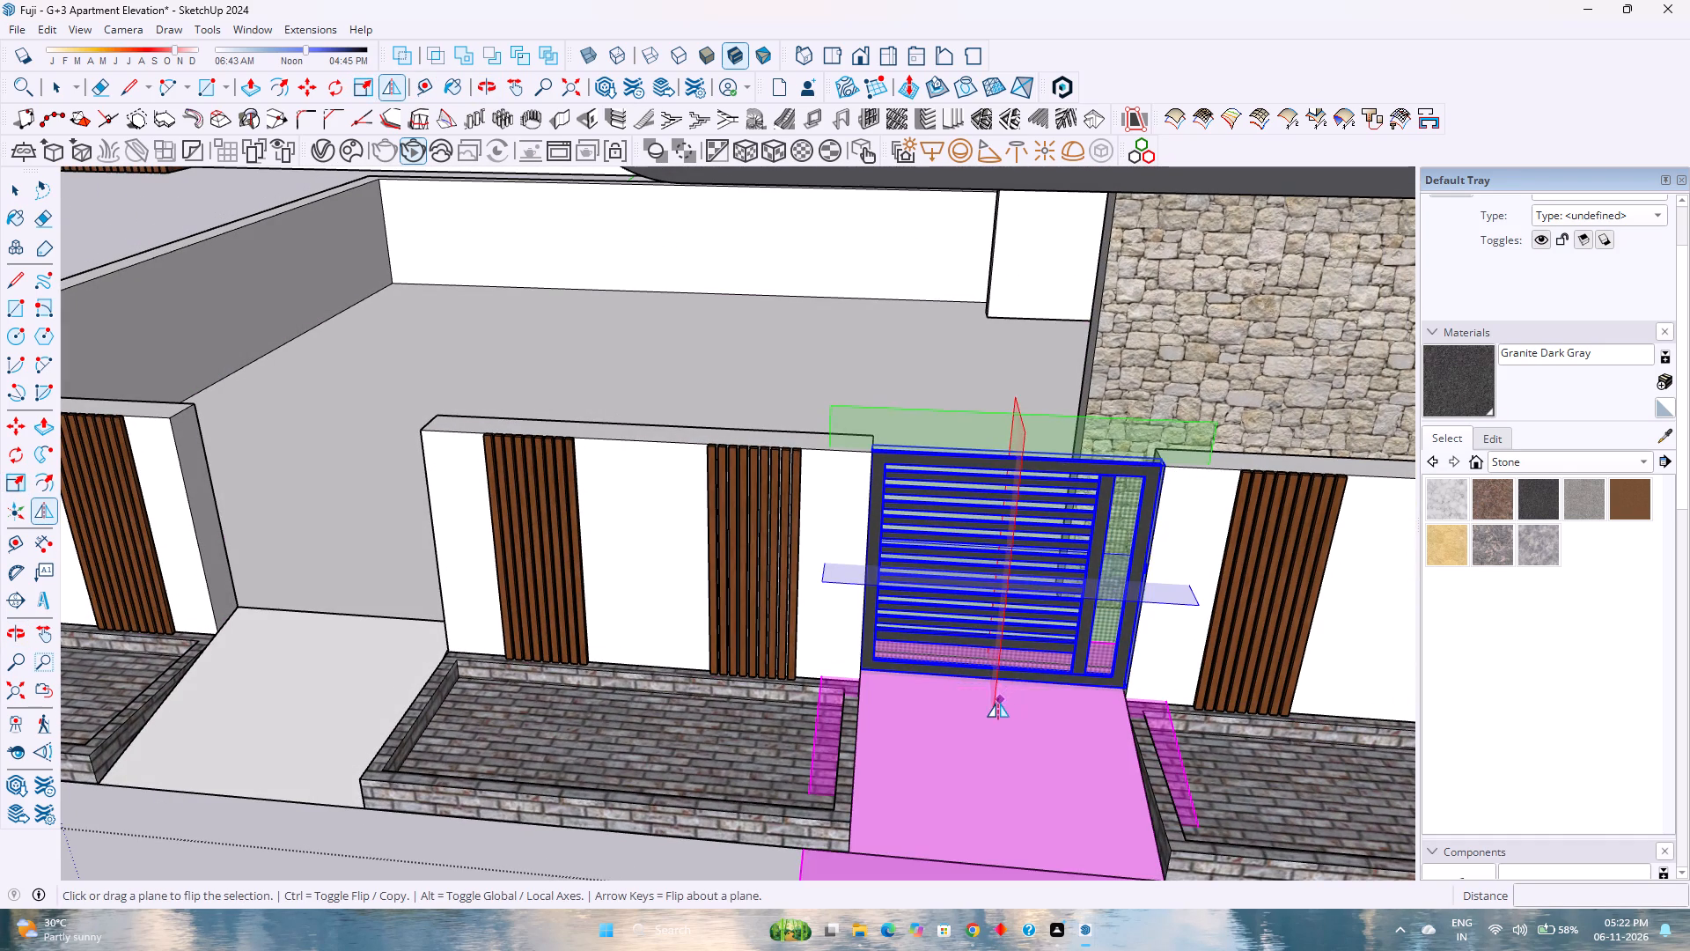
pyautogui.click(996, 704)
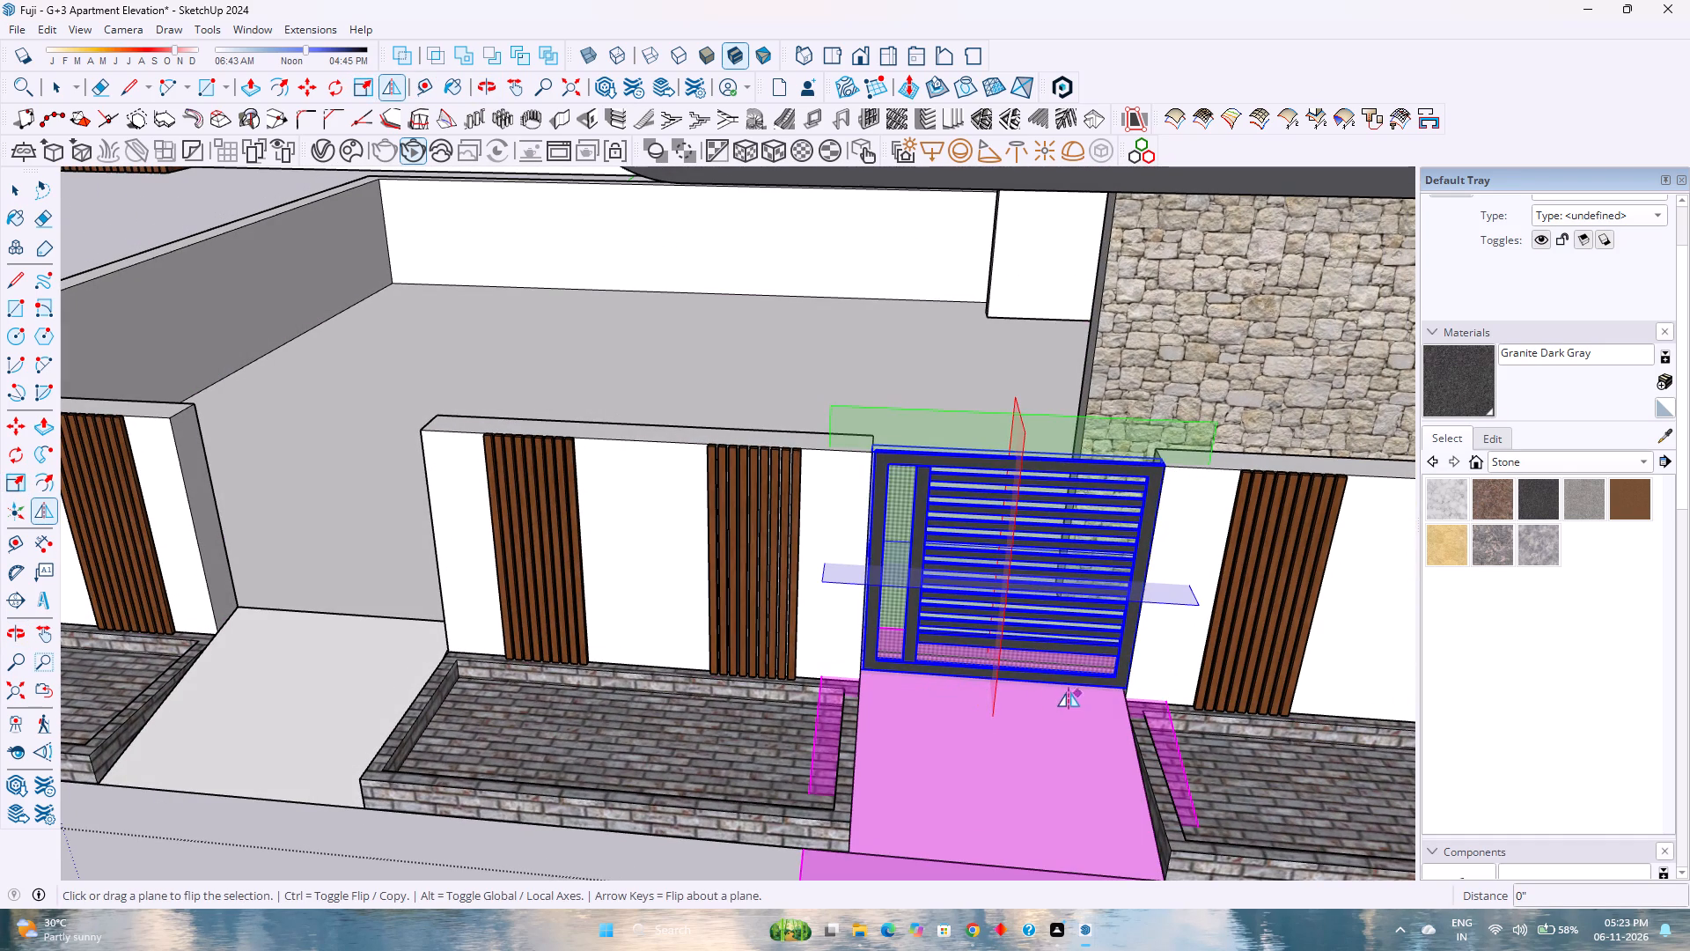
# Flip the gate leaf about its red-axis plane once more, returning the vertical mesh strip to the stone-wall side.
pyautogui.click(995, 711)
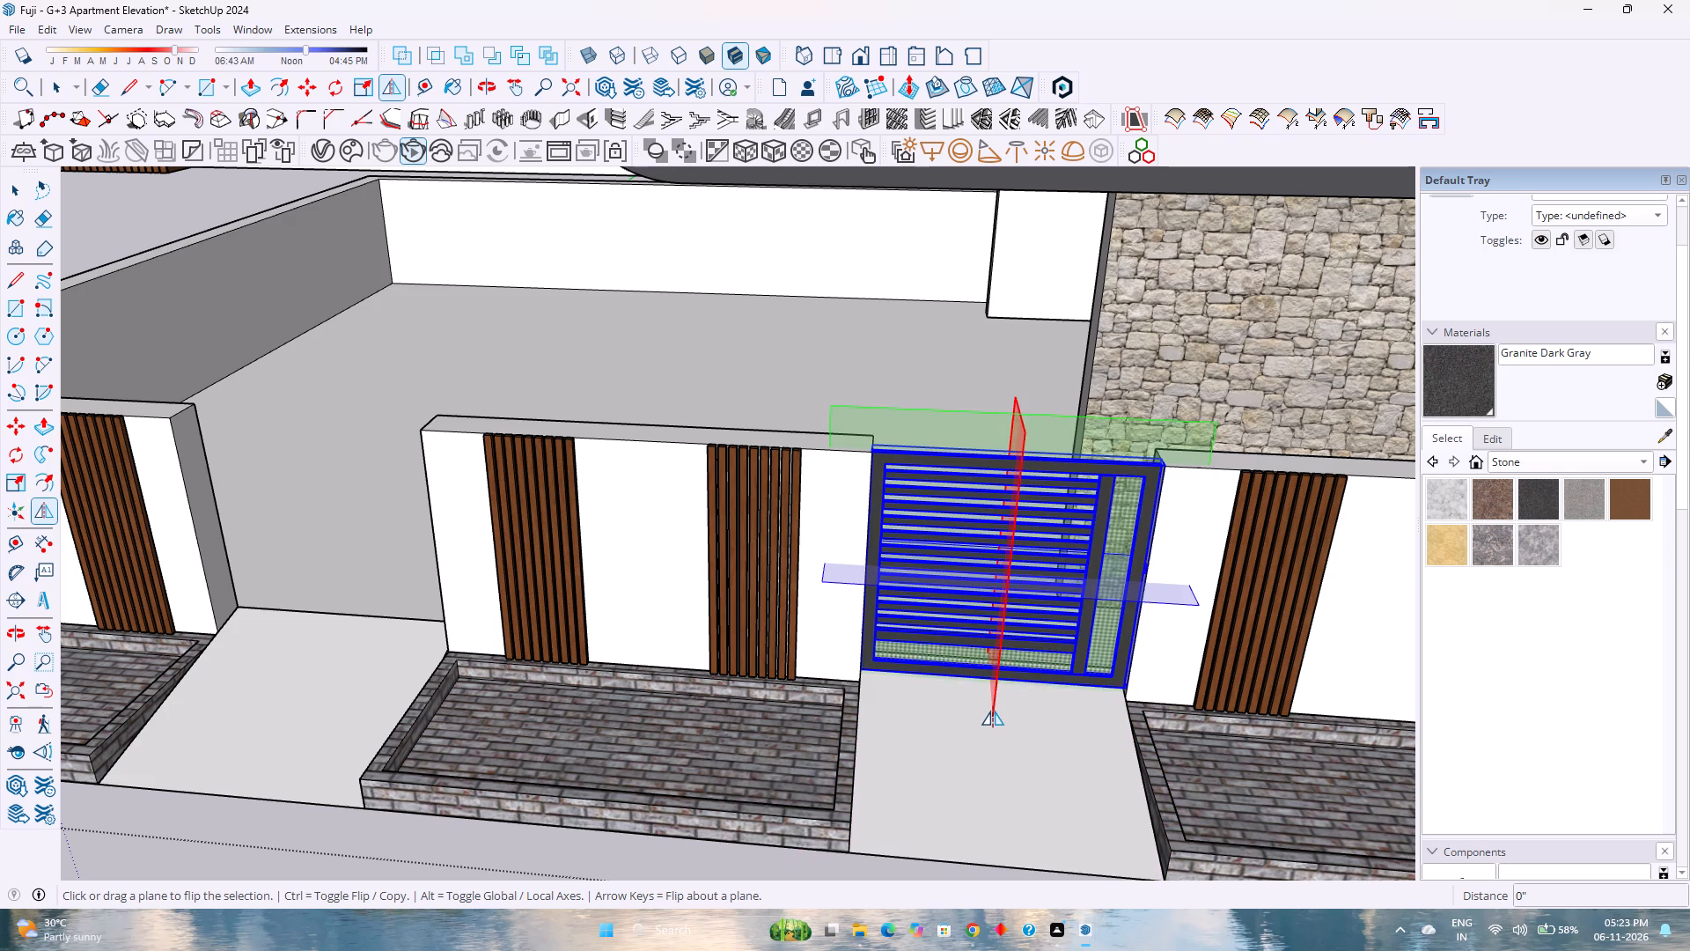
# Copy the finished gate 16' along the compound wall into the neighbouring opening, aligning its top corner with the pier.
pyautogui.press('m')
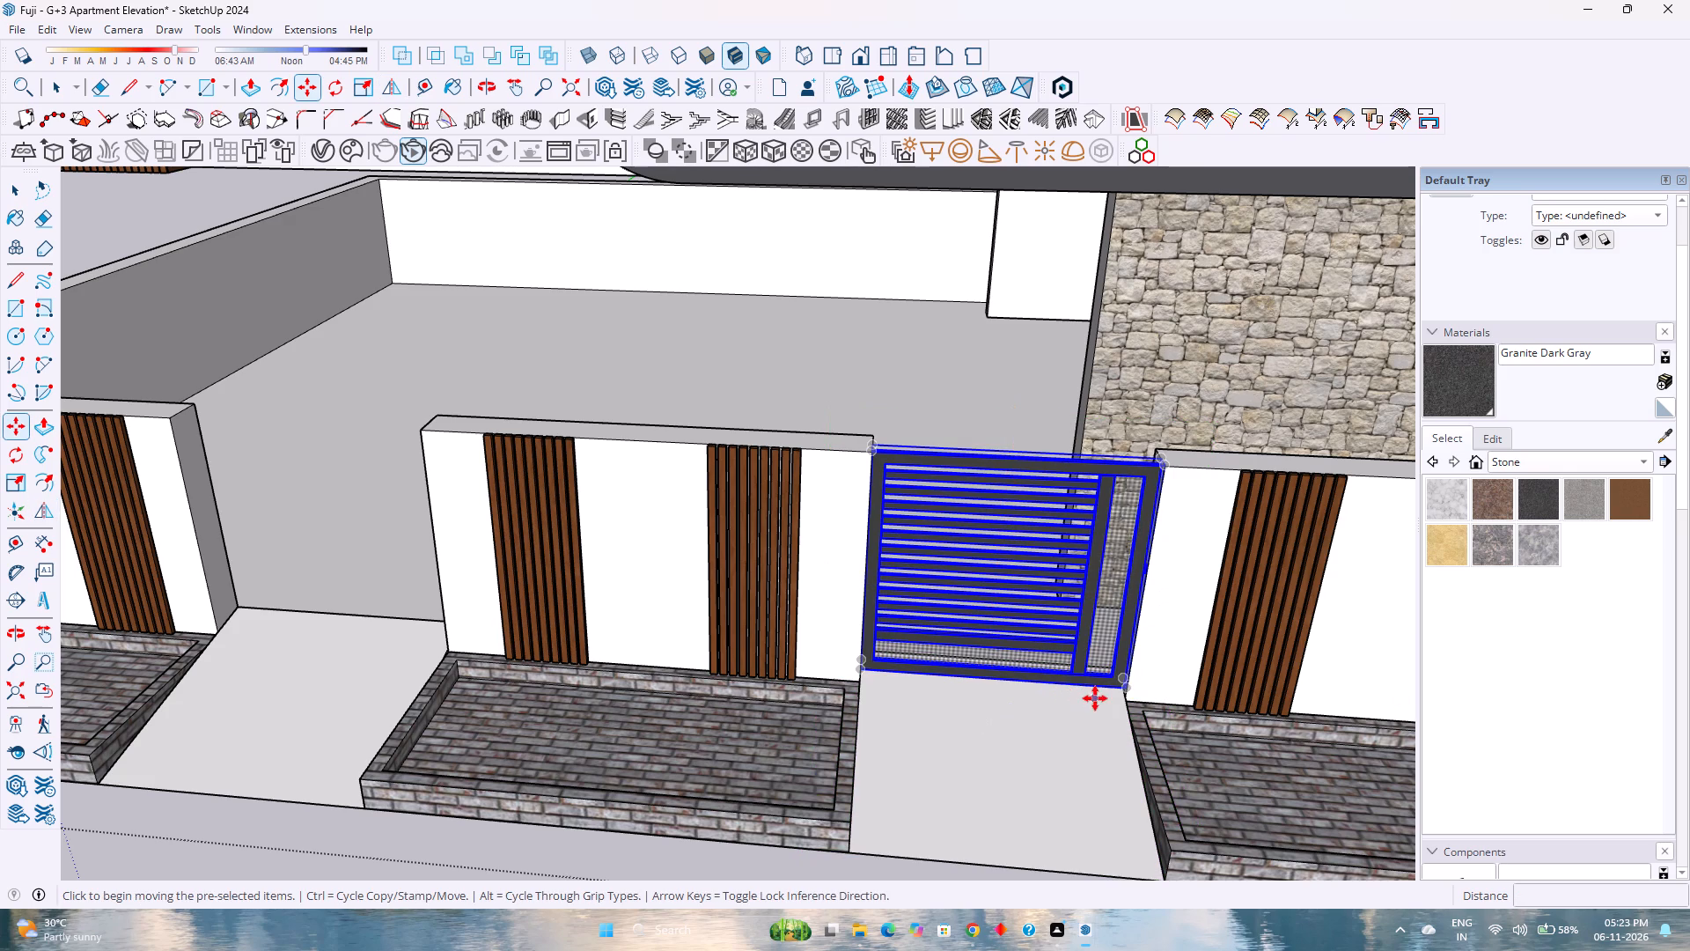
pyautogui.scroll(8, 1099, 698)
pyautogui.scroll(-4, 1142, 699)
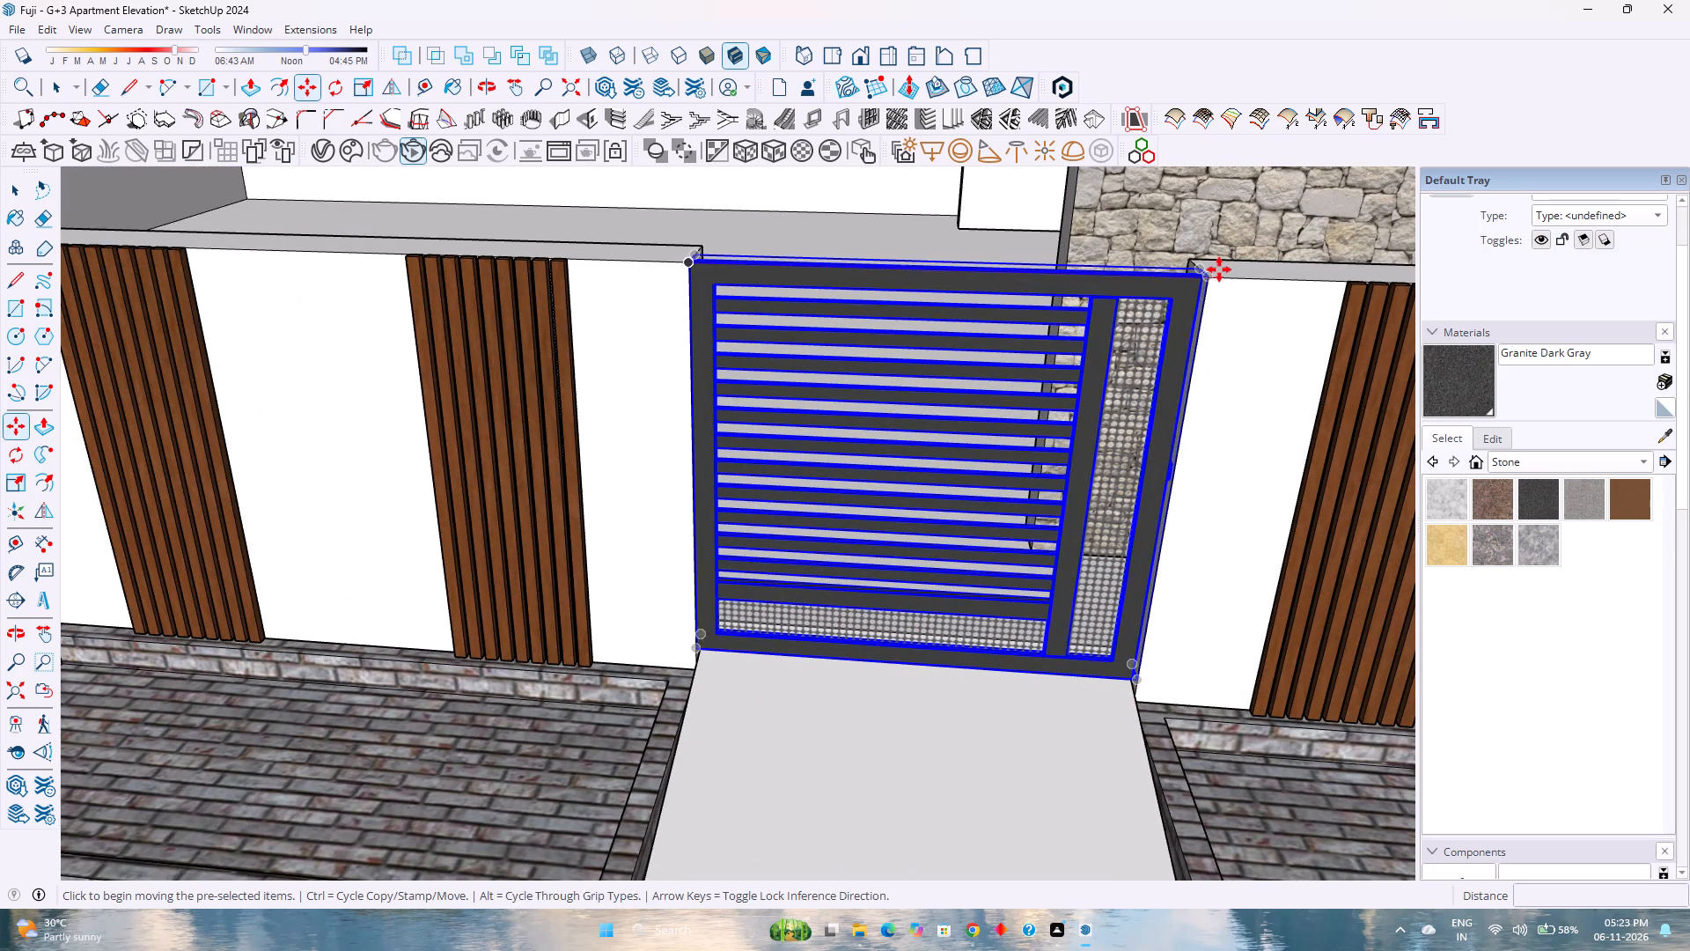
pyautogui.scroll(6, 1215, 287)
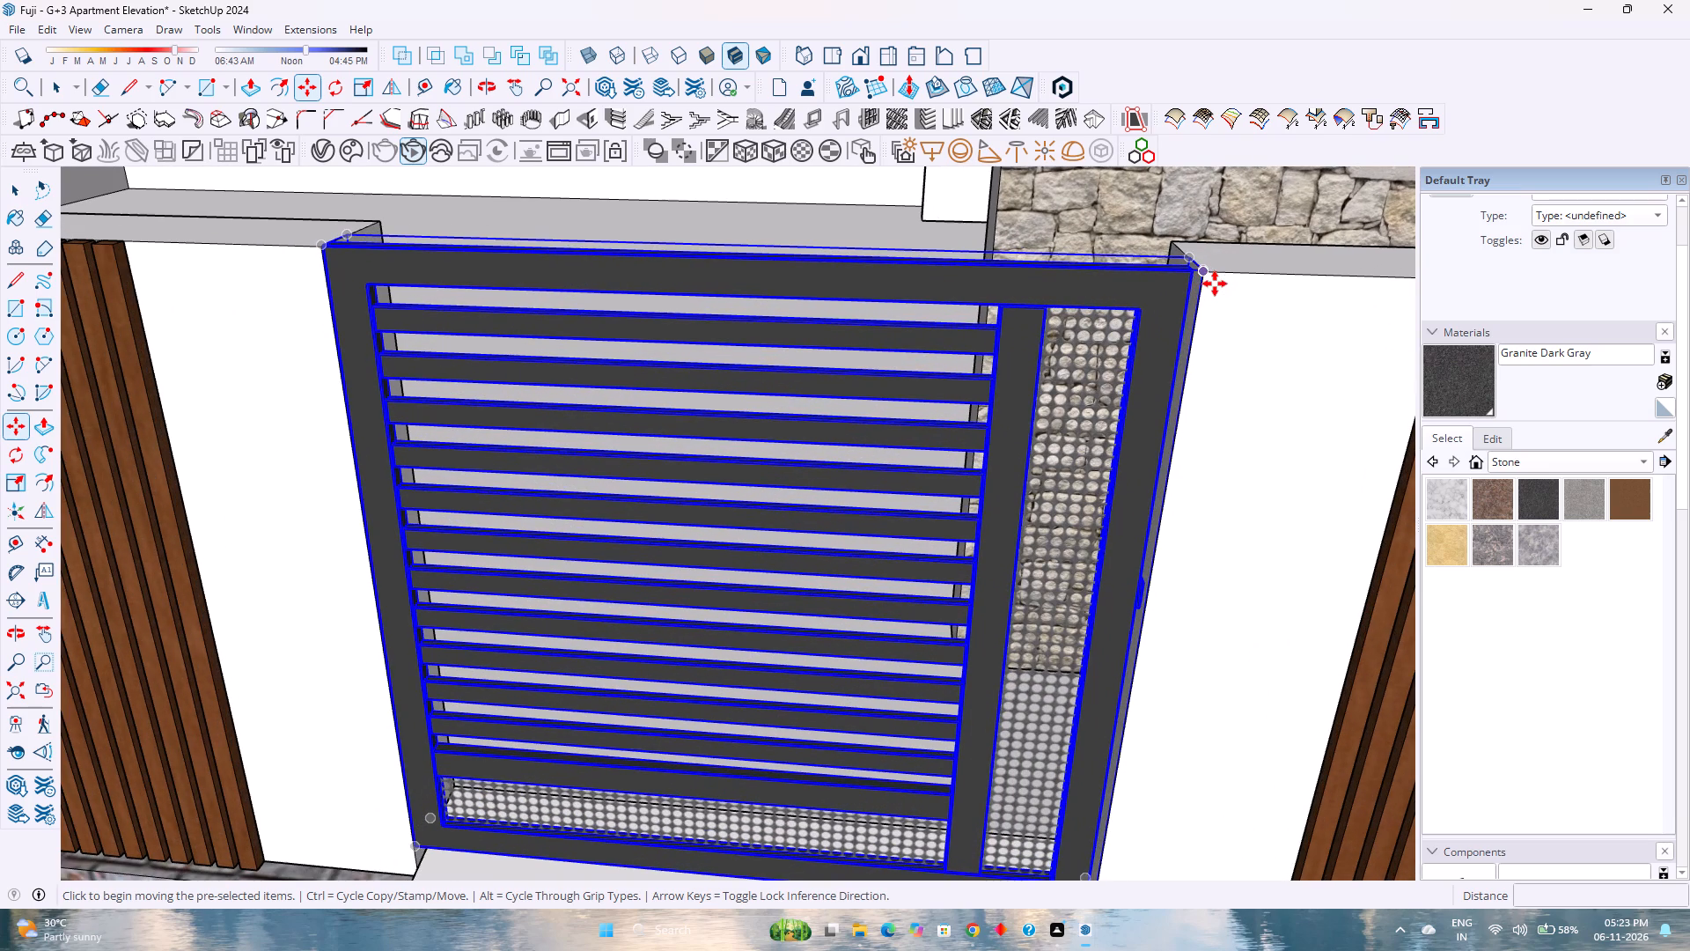
pyautogui.click(1206, 276)
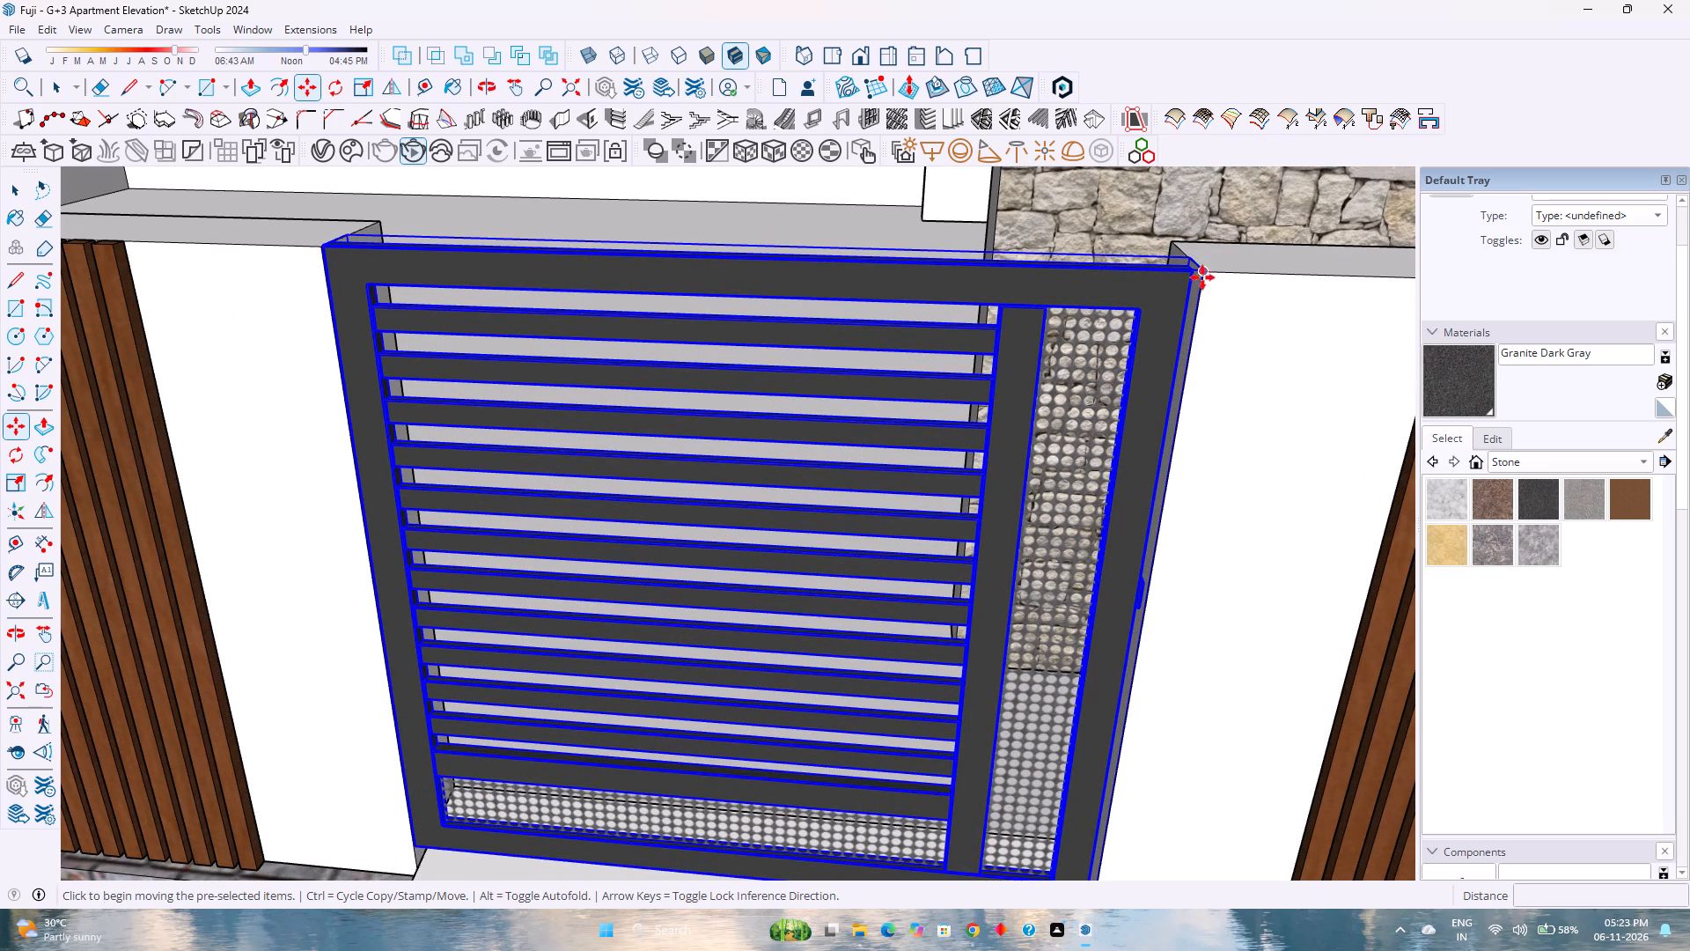
pyautogui.scroll(-7, 1053, 310)
pyautogui.keyDown('shift'); pyautogui.moveTo(799, 313); pyautogui.dragTo(1434, 427, button='middle'); pyautogui.keyUp('shift')
pyautogui.middleClick(1434, 427)
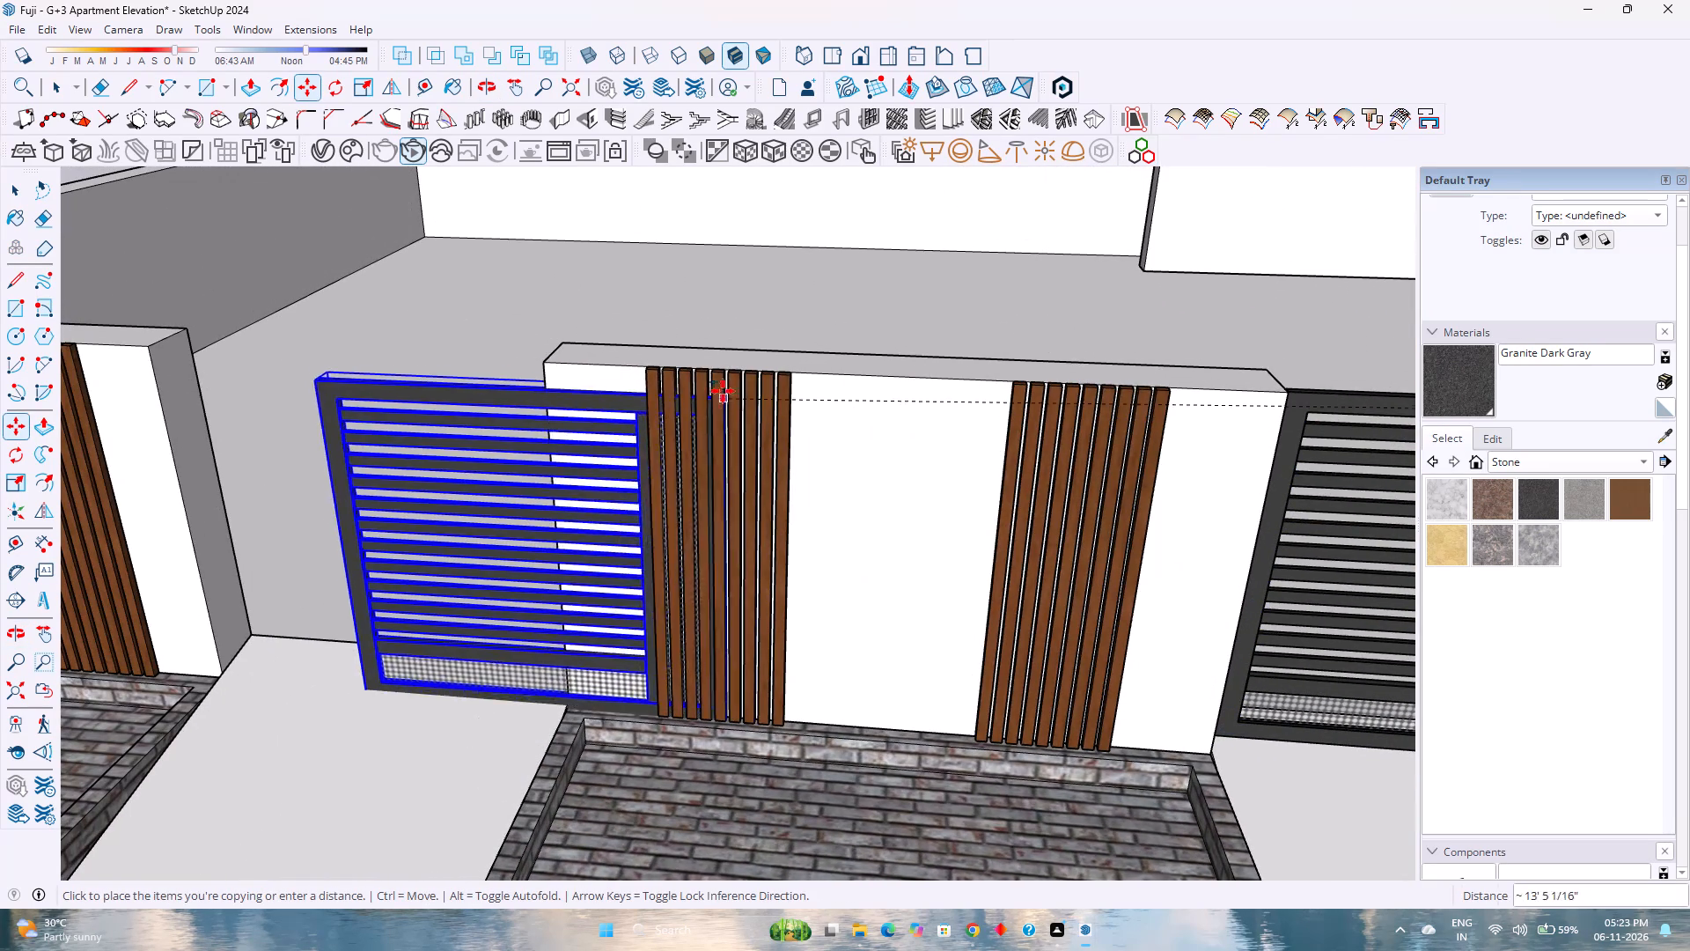
pyautogui.click(539, 366)
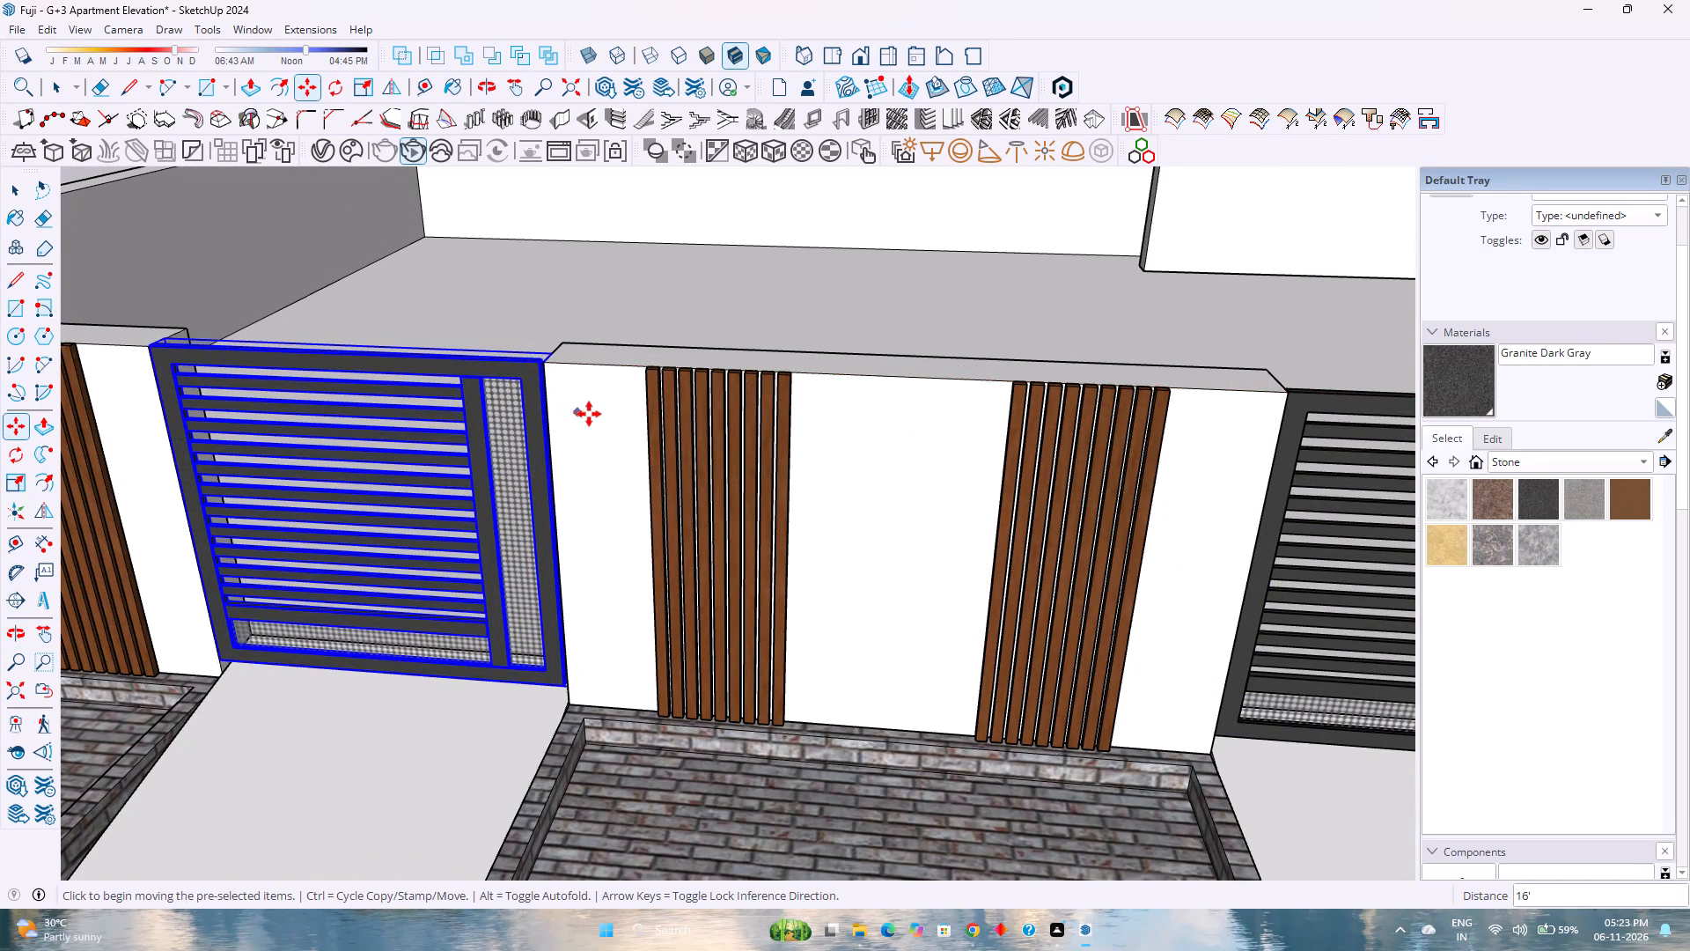
pyautogui.scroll(-3, 599, 414)
pyautogui.press('space')
pyautogui.press('Escape')
pyautogui.scroll(-3, 592, 426)
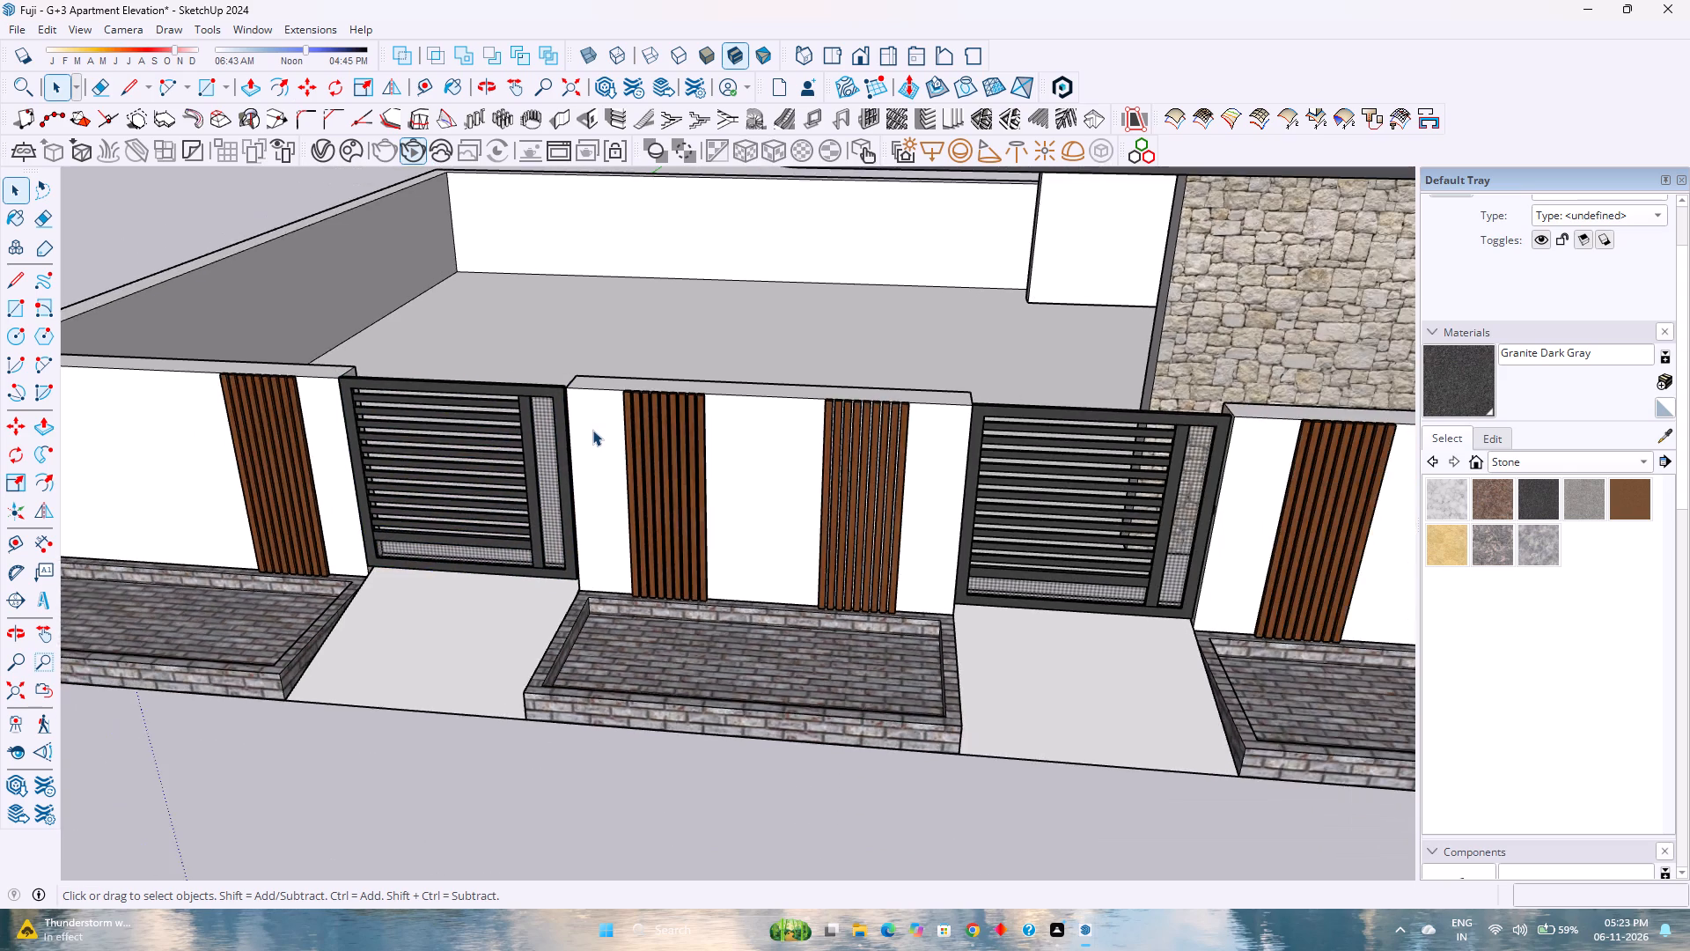
# Save the apartment elevation model.
pyautogui.scroll(-8, 592, 430)
pyautogui.moveTo(854, 609); pyautogui.dragTo(594, 509, button='middle')
pyautogui.middleClick(588, 505)
pyautogui.scroll(-2, 590, 483)
pyautogui.keyDown('shift'); pyautogui.moveTo(666, 453); pyautogui.dragTo(663, 507, button='middle'); pyautogui.keyUp('shift')
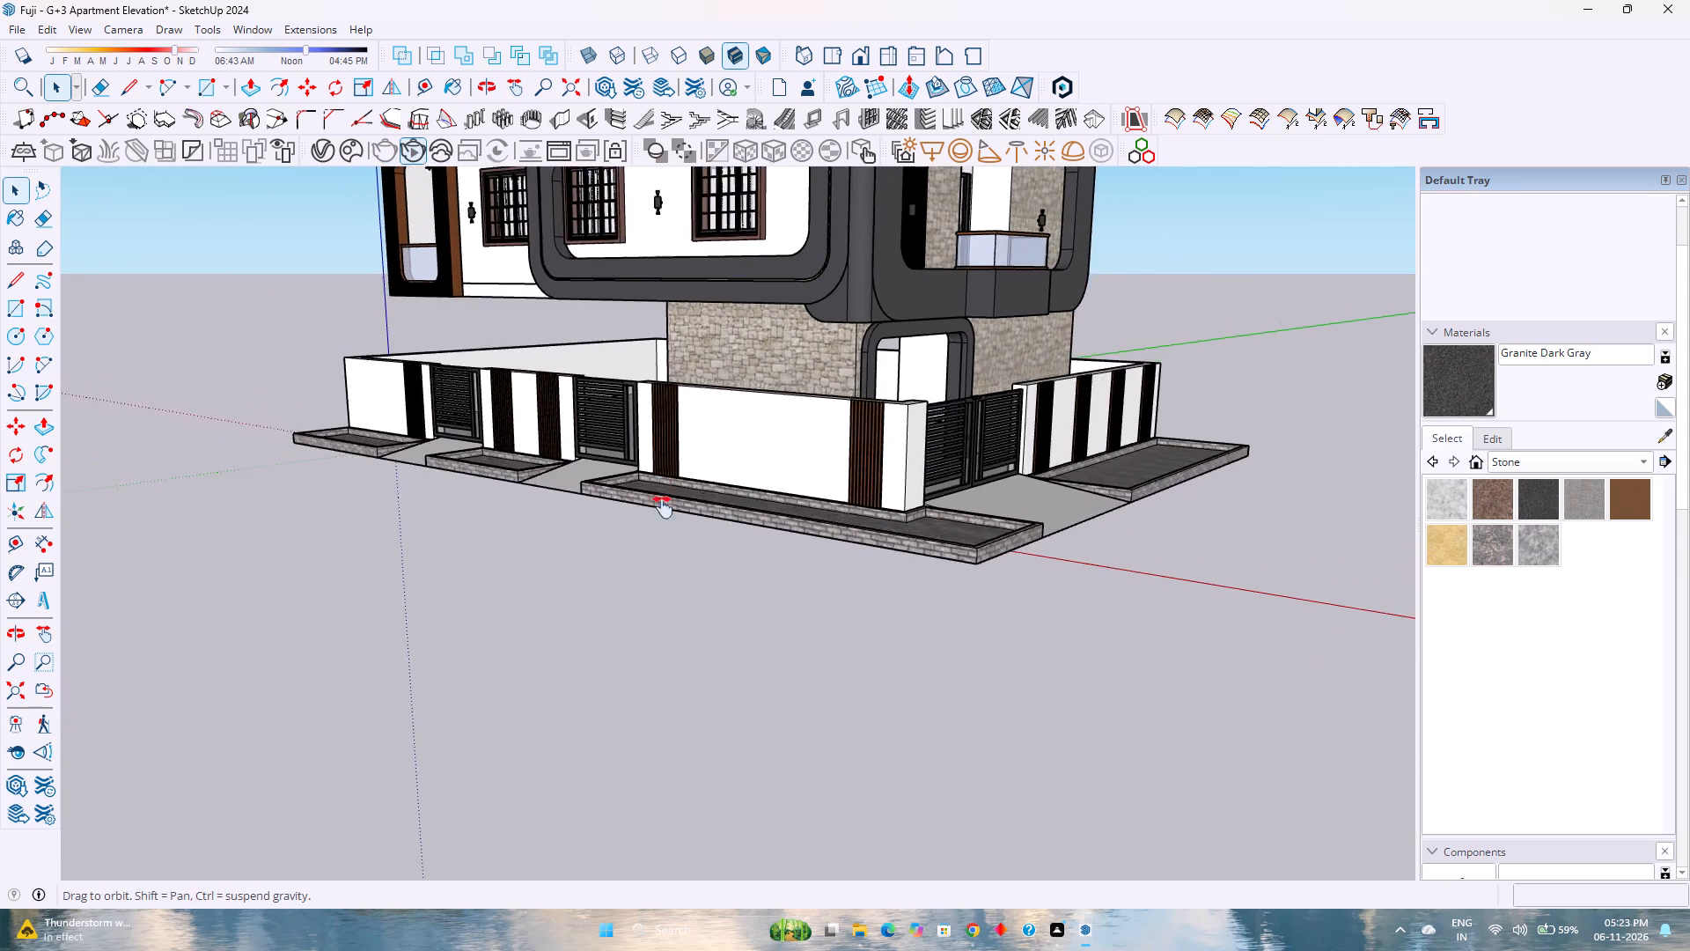
pyautogui.keyDown('shift'); pyautogui.moveTo(663, 507); pyautogui.dragTo(661, 689, button='middle'); pyautogui.keyUp('shift')
pyautogui.keyDown('shift'); pyautogui.middleClick(661, 689); pyautogui.keyUp('shift')
pyautogui.moveTo(653, 663); pyautogui.dragTo(552, 555, button='middle')
pyautogui.hotkey('ctrl', 's')
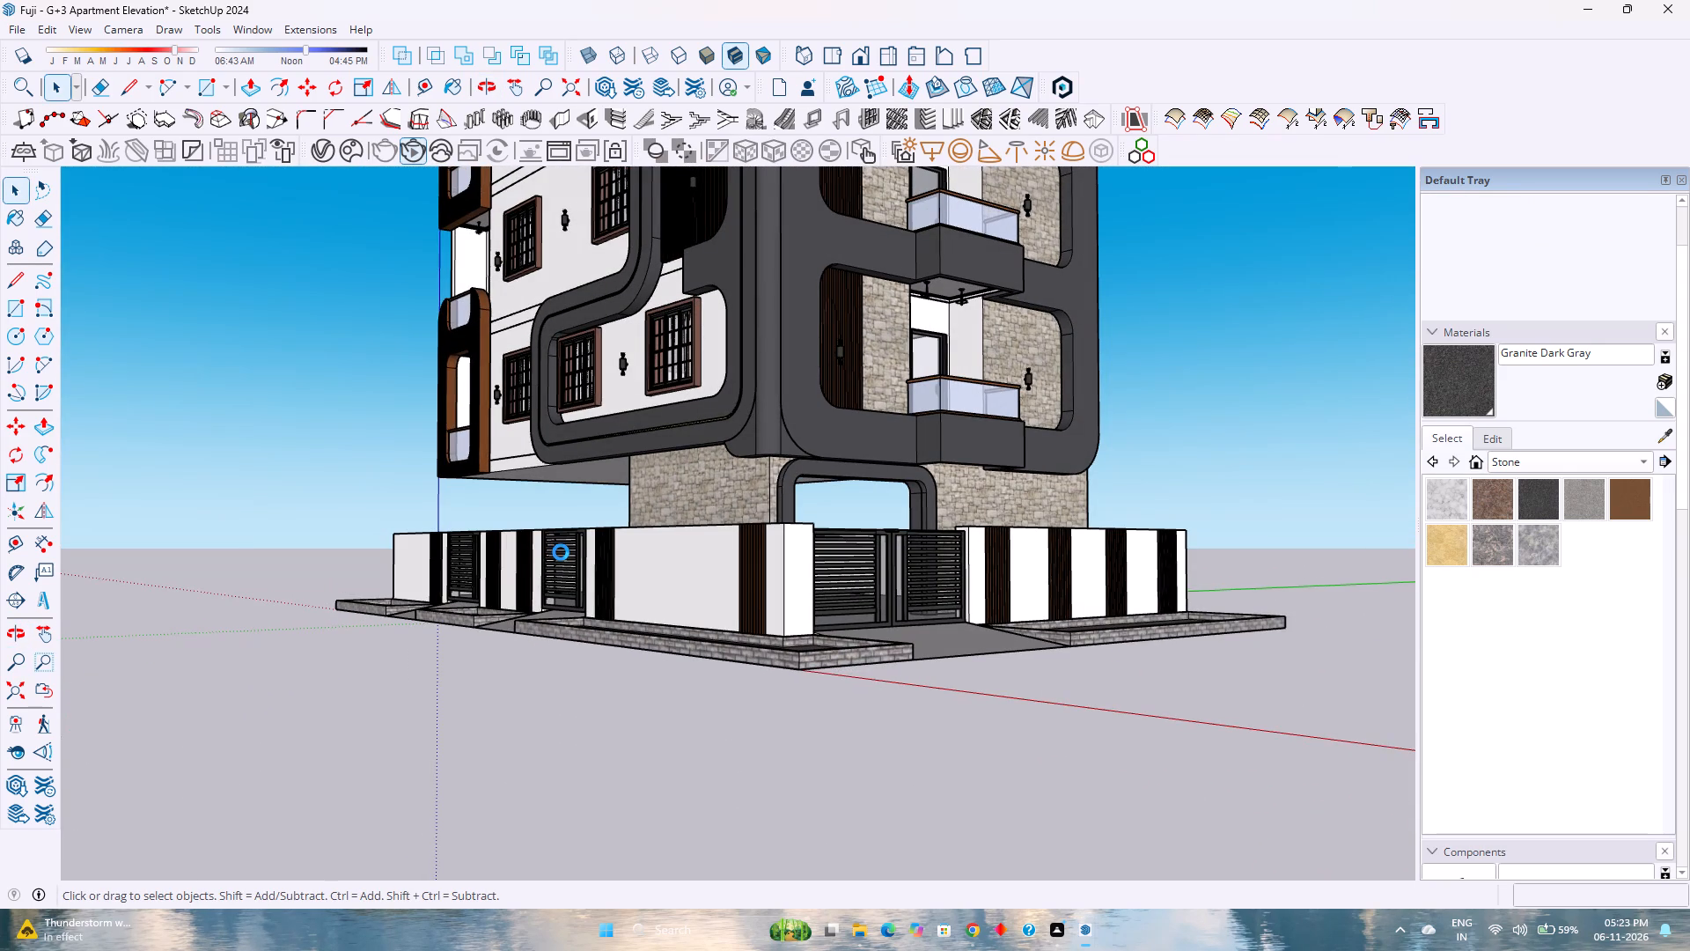
# Examine the whole building, its side elevation and the compound wall with the fitted gates from several angles.
pyautogui.scroll(-3, 561, 552)
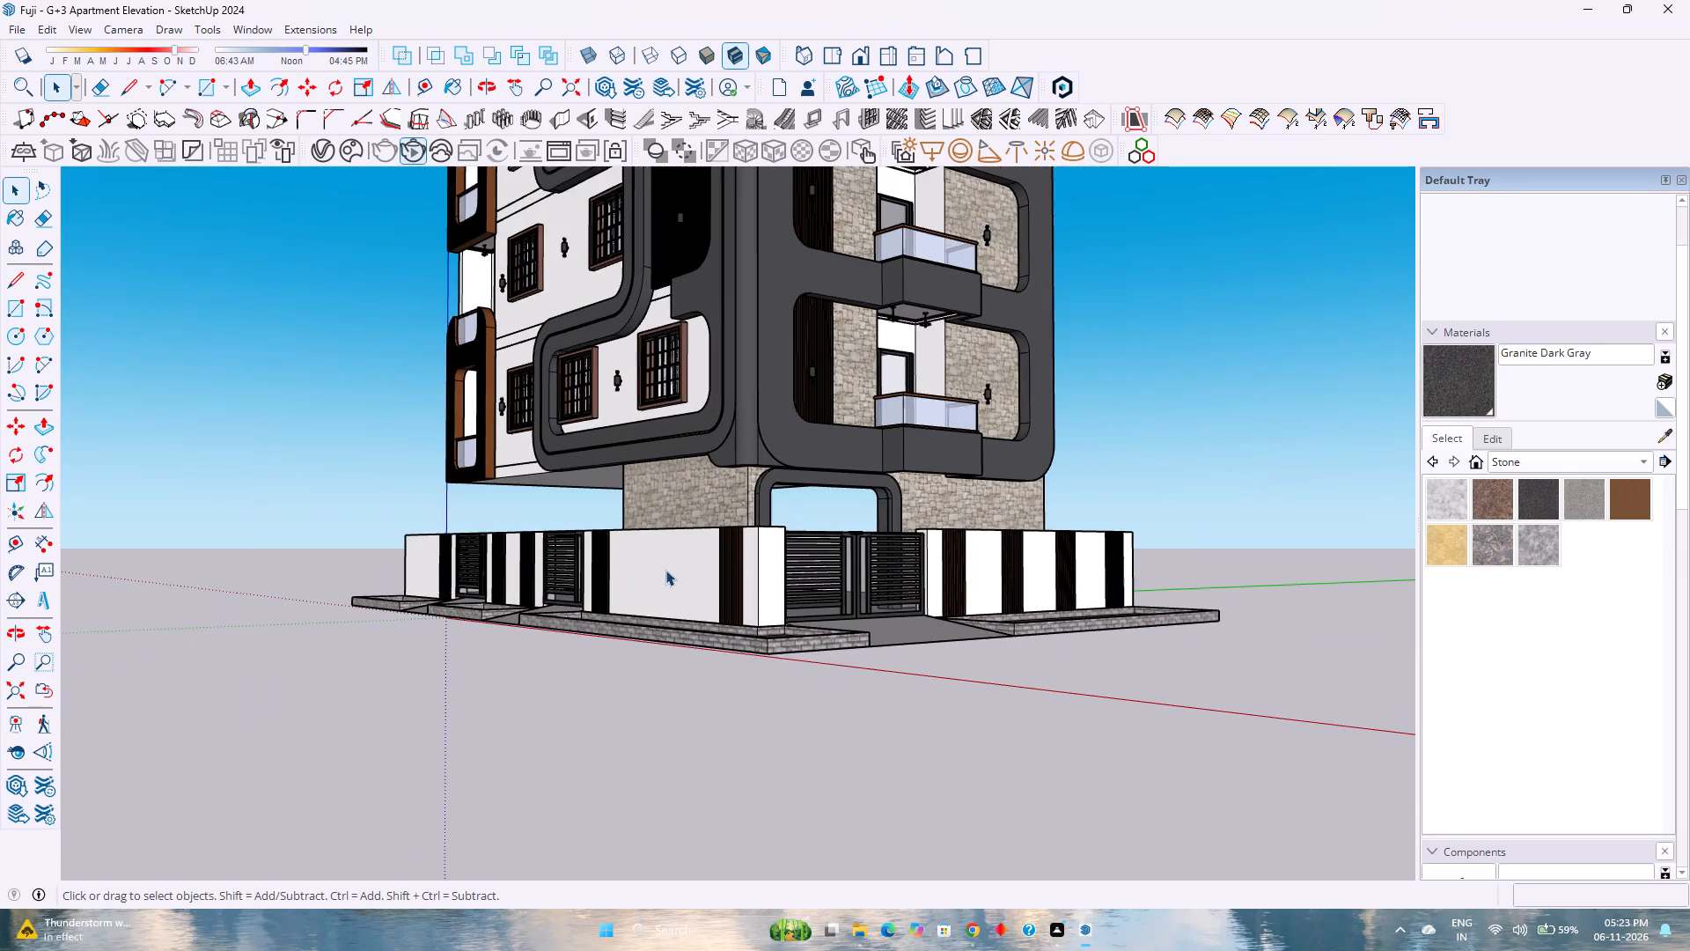
pyautogui.scroll(-3, 665, 570)
pyautogui.middleClick(687, 589)
pyautogui.moveTo(696, 599); pyautogui.dragTo(759, 649, button='middle')
pyautogui.moveTo(767, 654); pyautogui.dragTo(825, 677, button='middle')
pyautogui.middleClick(826, 677)
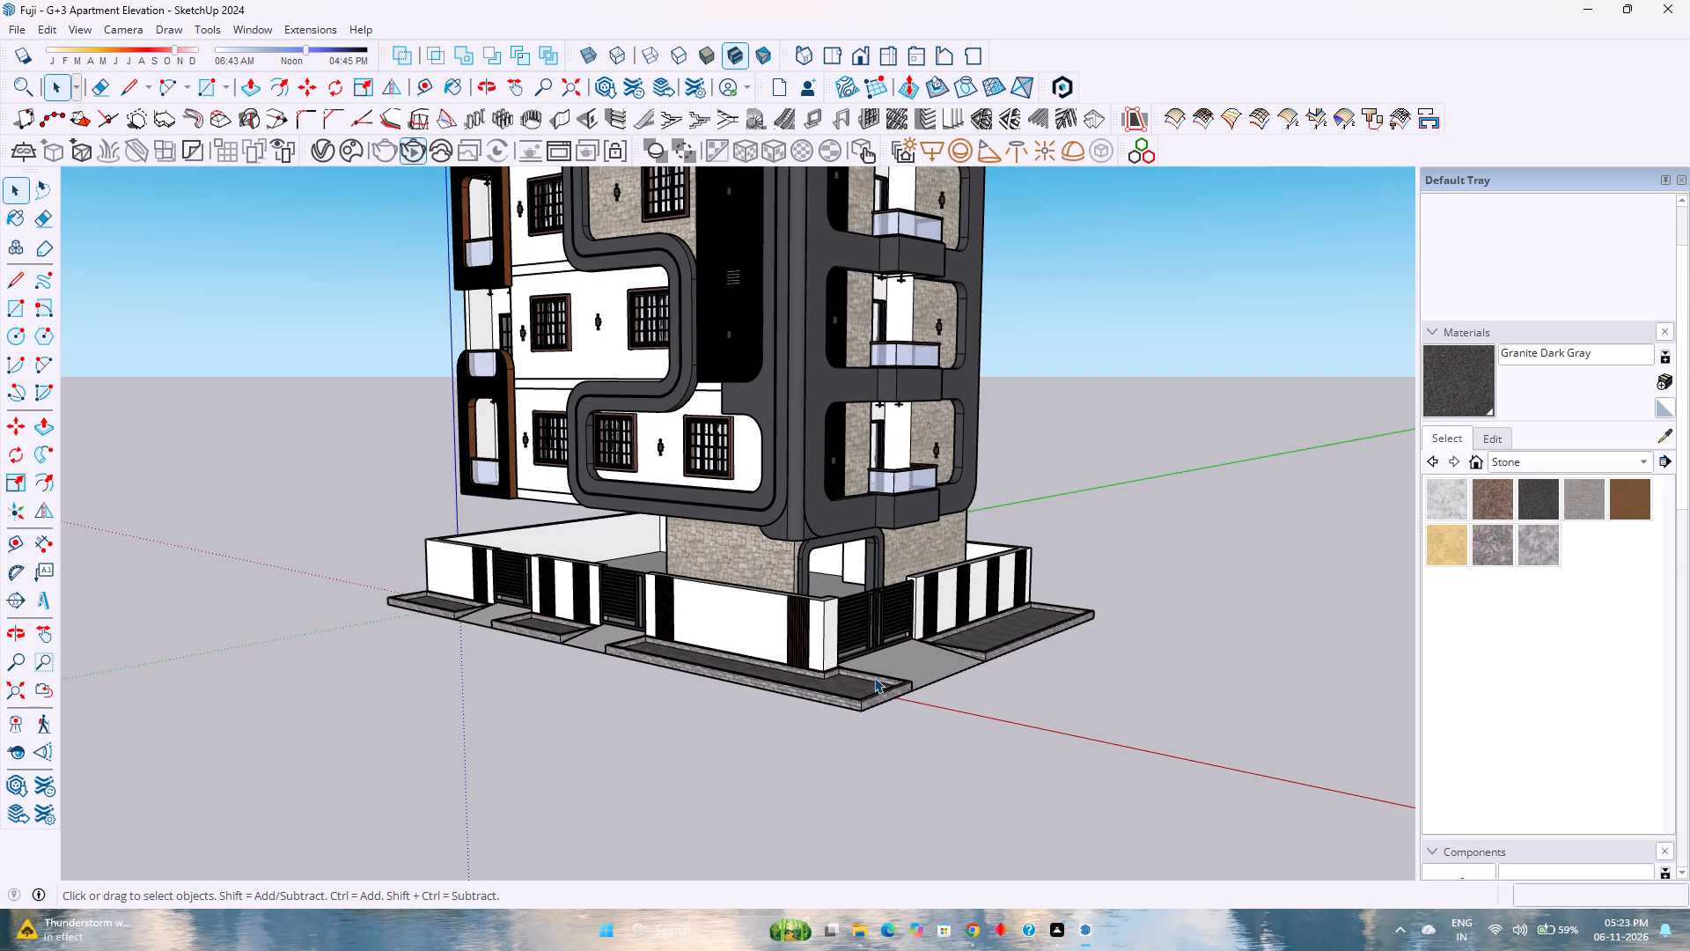
pyautogui.scroll(-3, 868, 680)
pyautogui.scroll(3, 868, 682)
pyautogui.scroll(-2, 868, 682)
pyautogui.scroll(2, 868, 682)
pyautogui.scroll(-3, 868, 682)
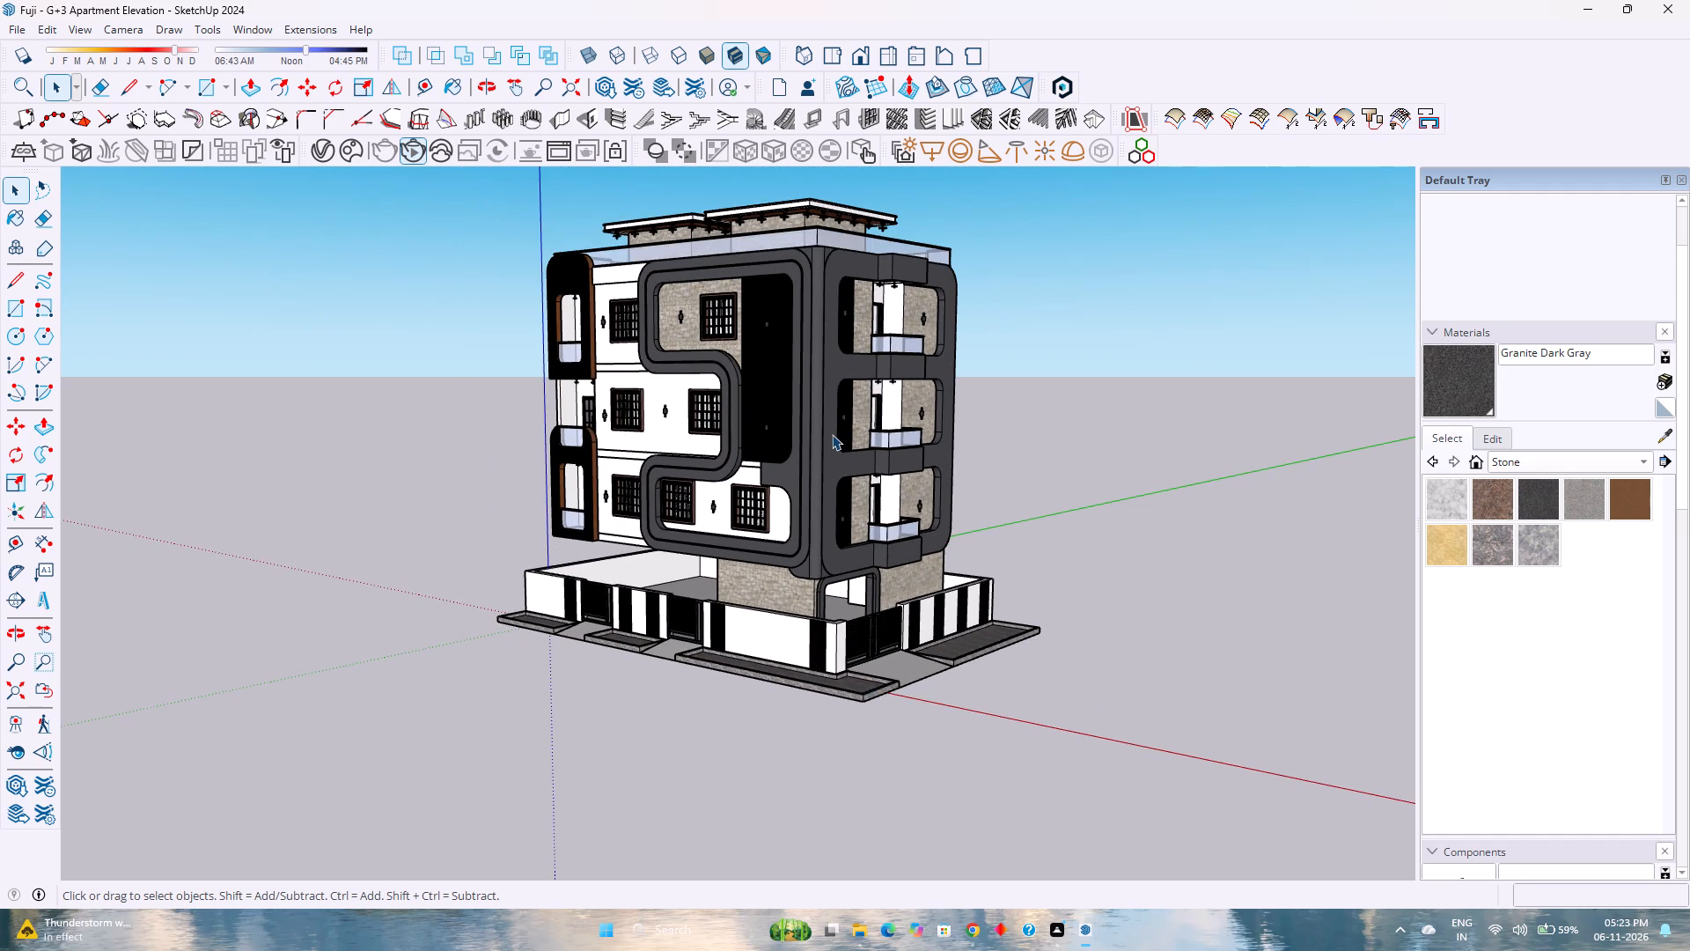
pyautogui.scroll(1, 832, 433)
pyautogui.scroll(-3, 832, 428)
pyautogui.scroll(3, 892, 257)
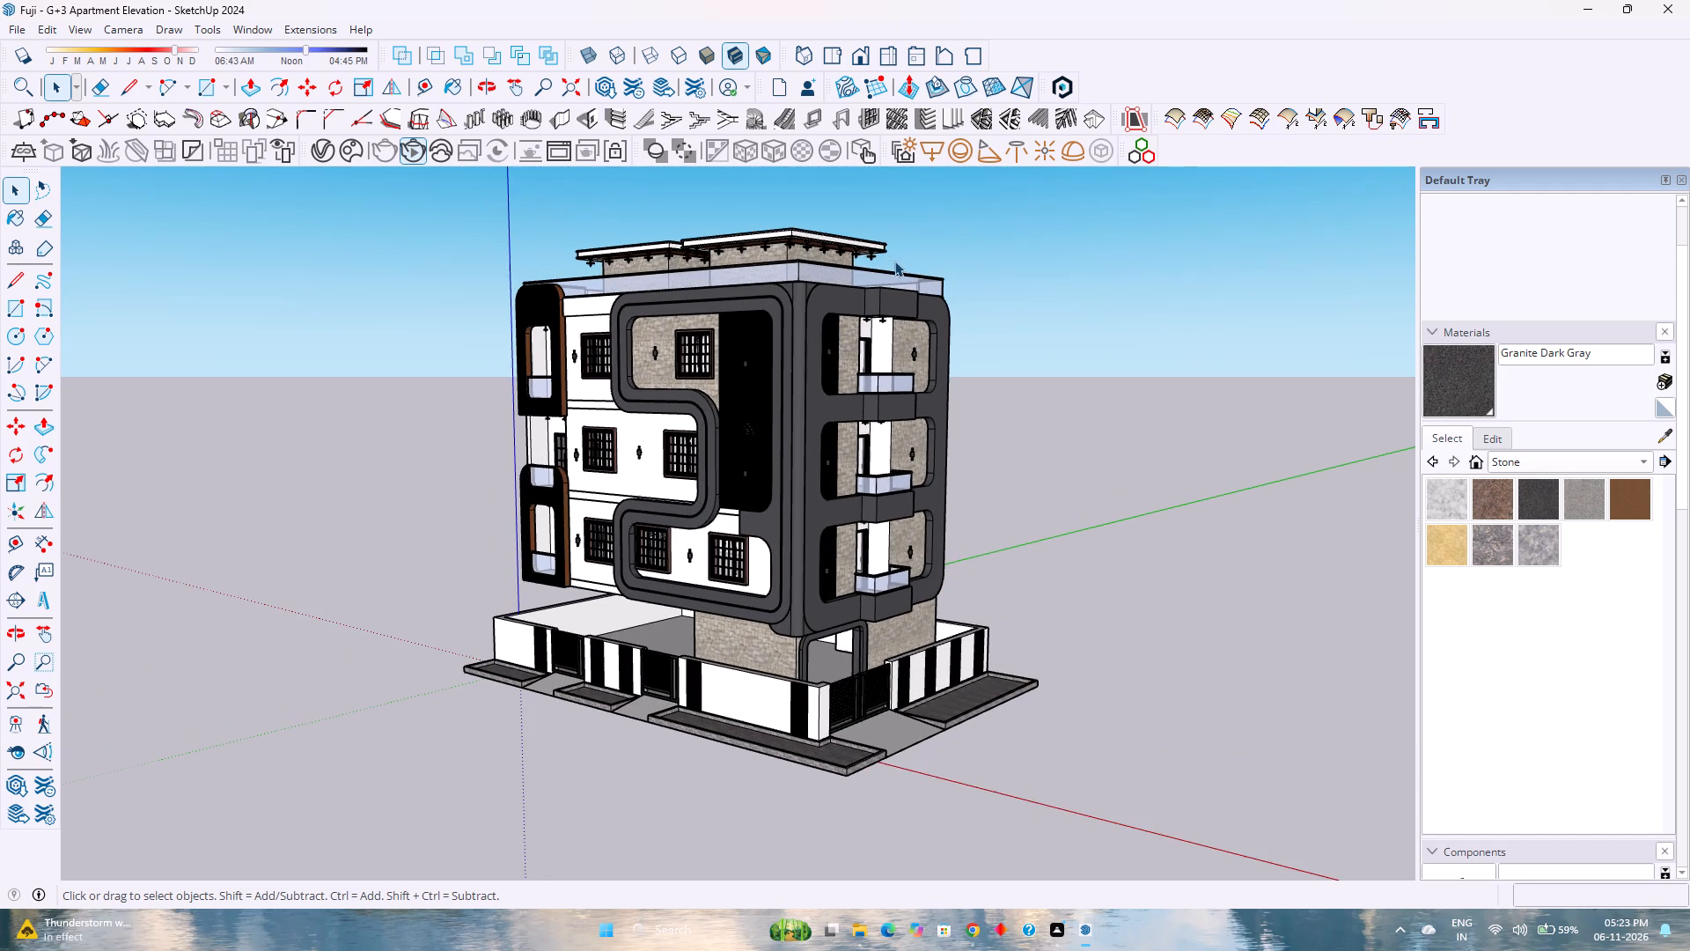
pyautogui.scroll(1, 738, 570)
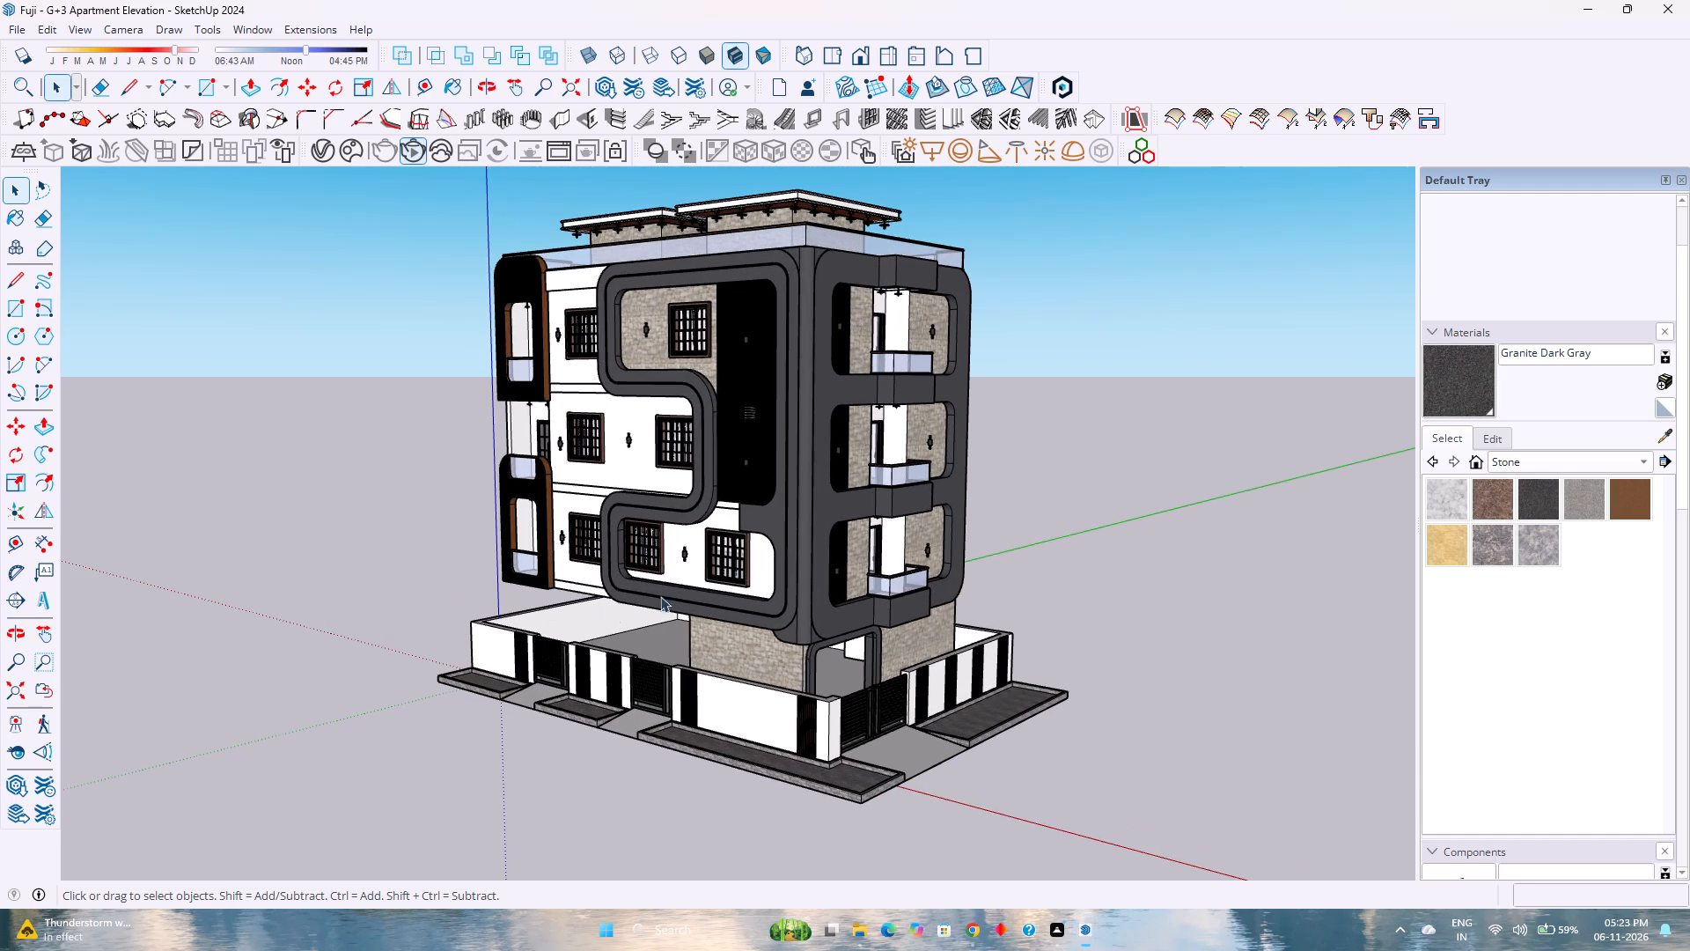
pyautogui.middleClick(552, 619)
pyautogui.middleClick(552, 619)
pyautogui.moveTo(555, 620); pyautogui.dragTo(613, 647, button='middle')
pyautogui.moveTo(615, 648); pyautogui.dragTo(1290, 750, button='middle')
pyautogui.middleClick(1290, 750)
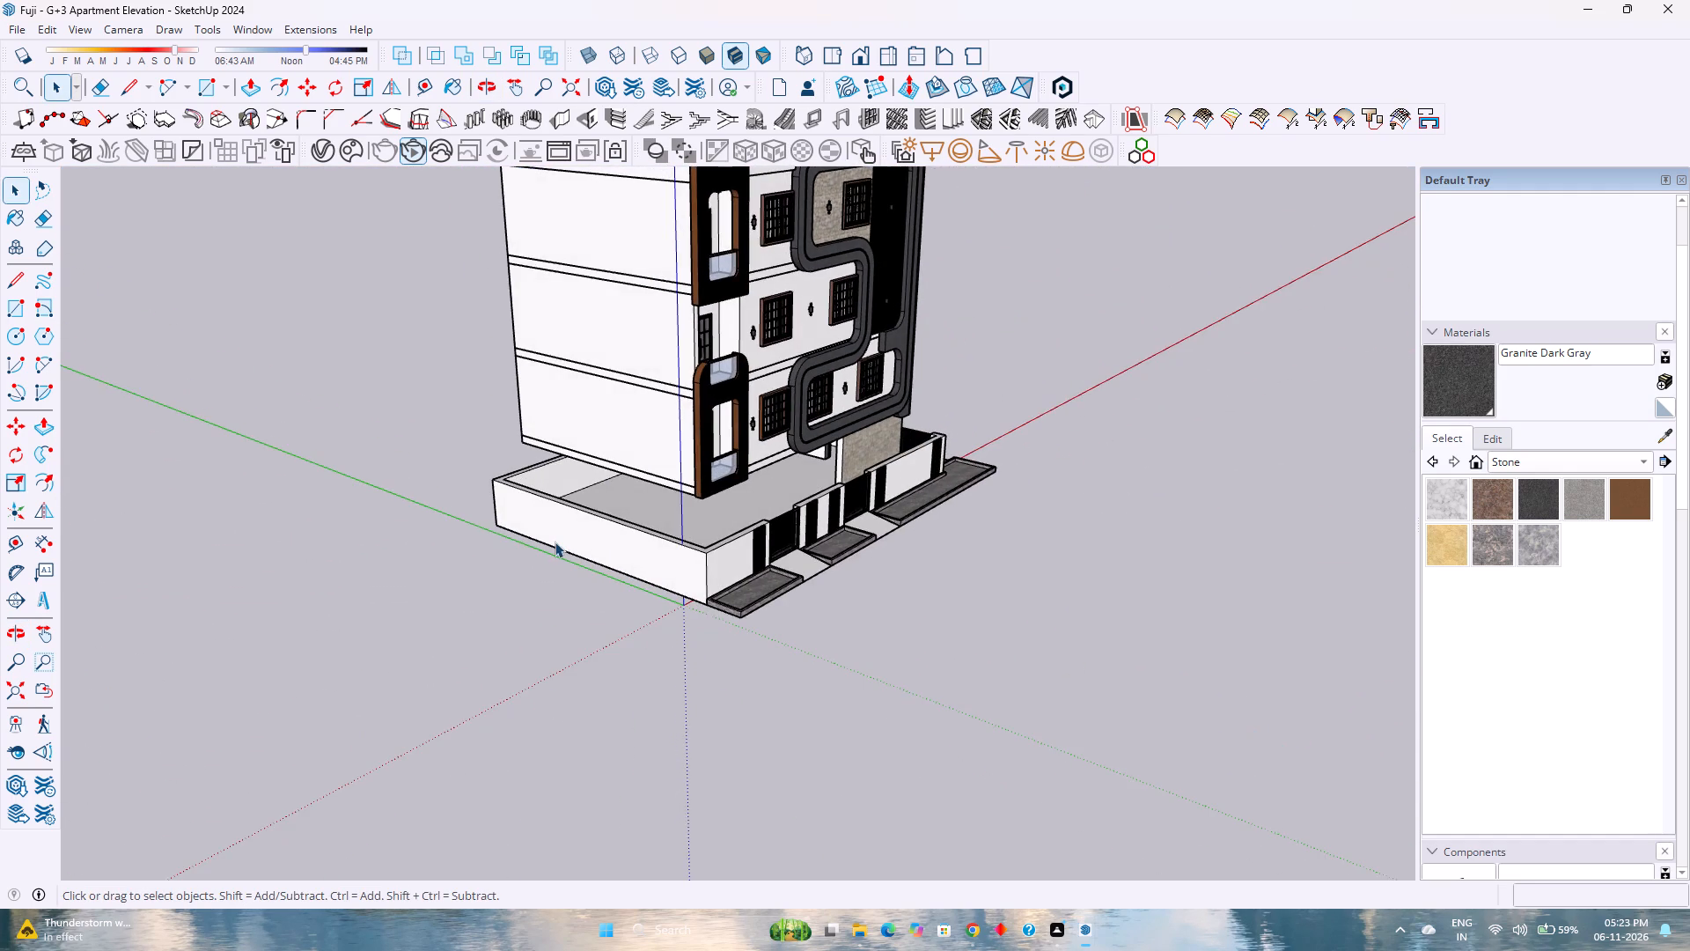
pyautogui.scroll(3, 555, 542)
pyautogui.scroll(4, 702, 421)
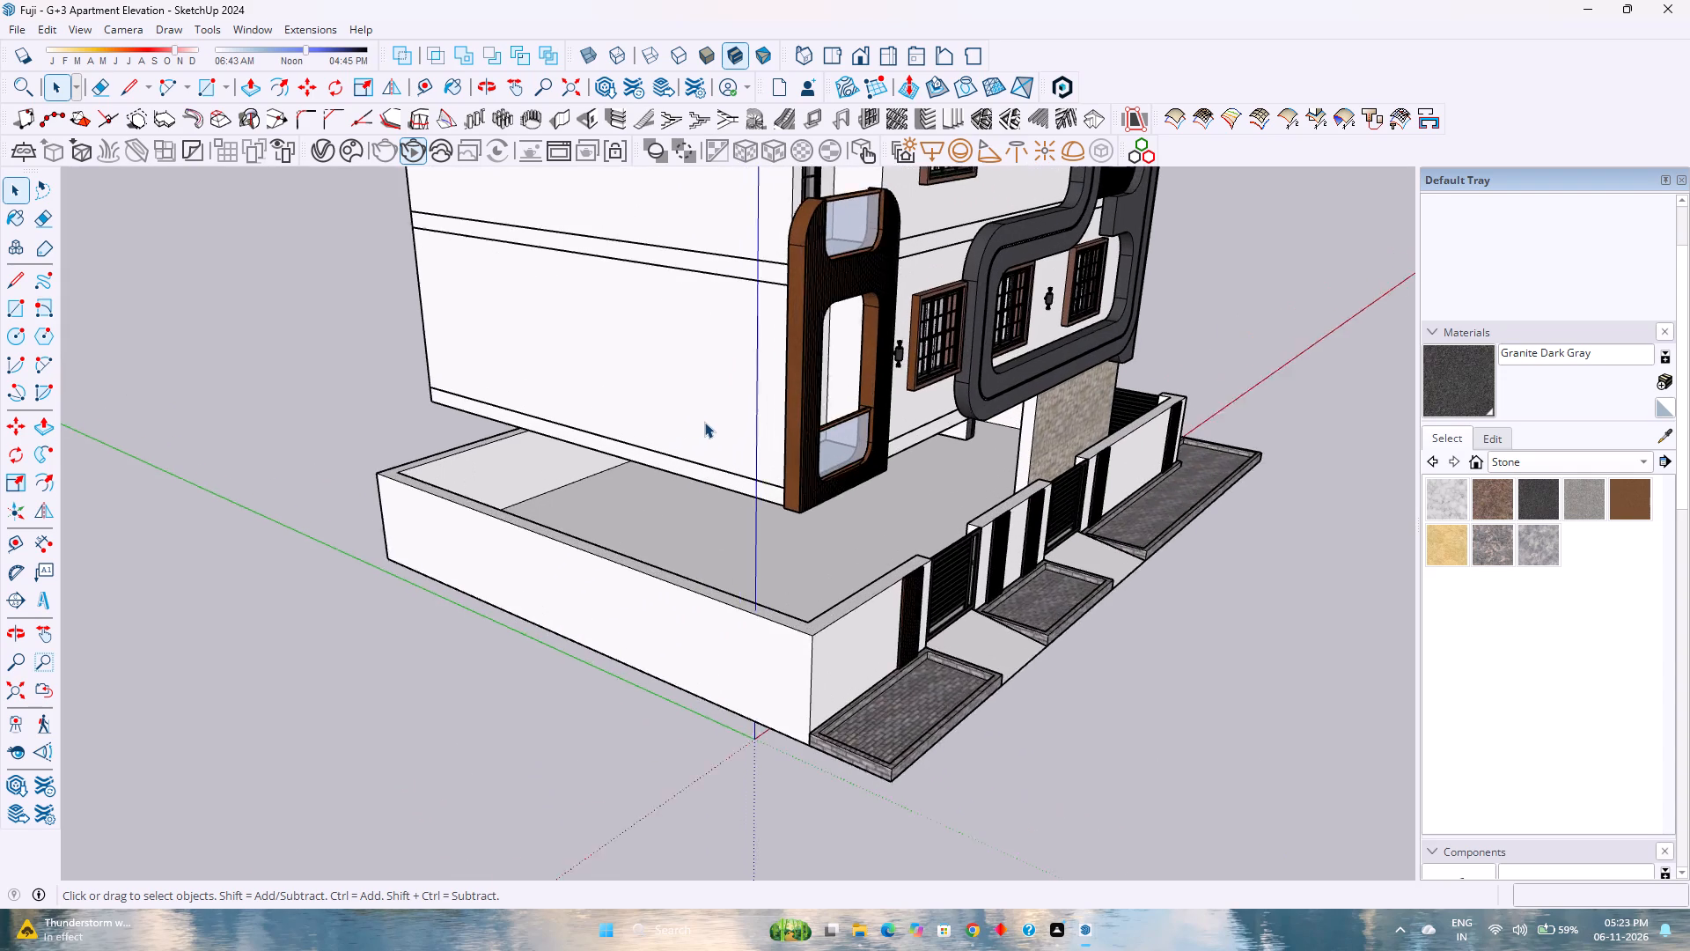
pyautogui.scroll(1, 704, 422)
pyautogui.scroll(1, 835, 474)
pyautogui.moveTo(836, 474); pyautogui.dragTo(1150, 522, button='middle')
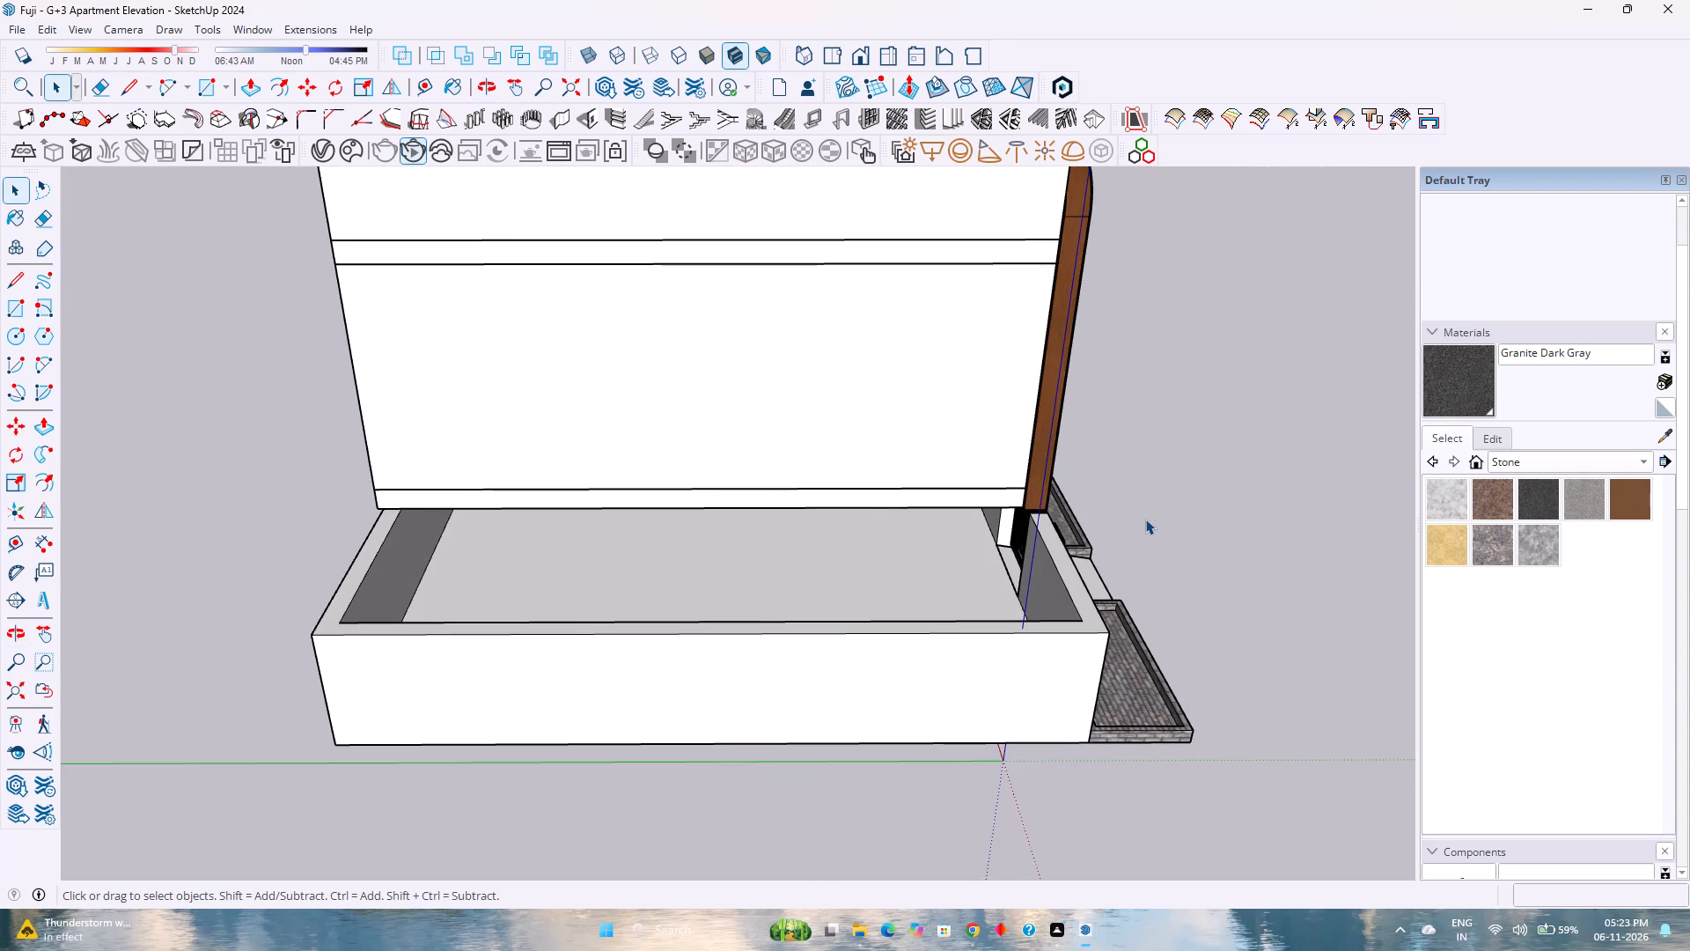
pyautogui.scroll(2, 1117, 502)
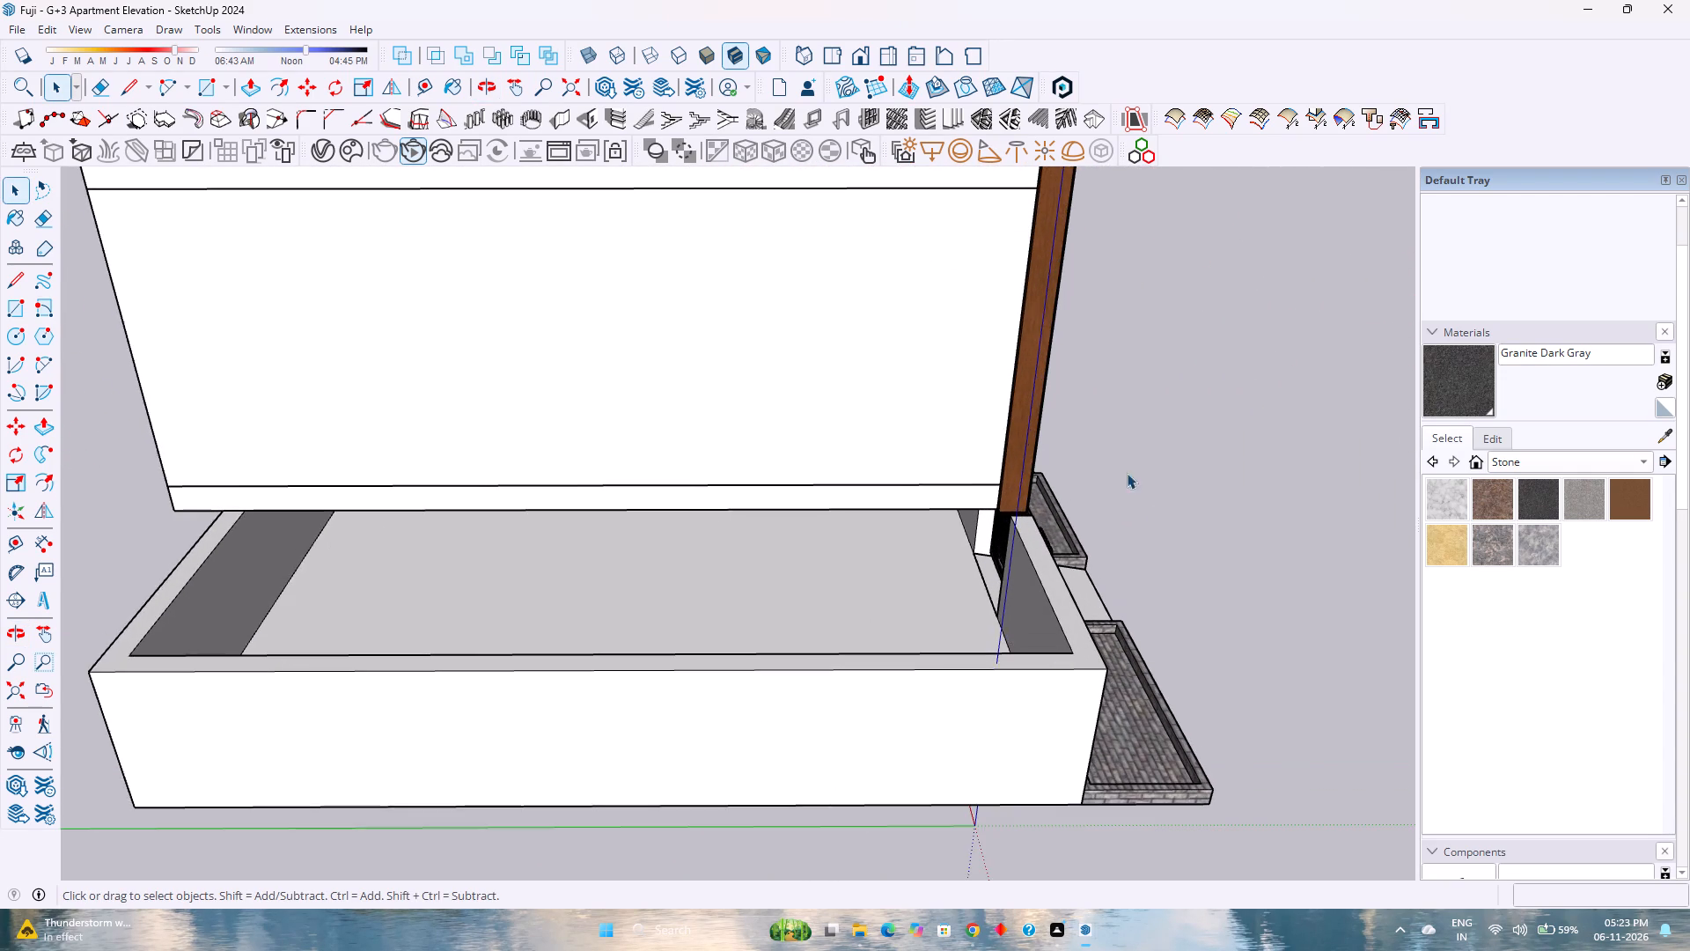
pyautogui.scroll(2, 1091, 458)
pyautogui.moveTo(1055, 467); pyautogui.dragTo(580, 424, button='middle')
pyautogui.middleClick(580, 424)
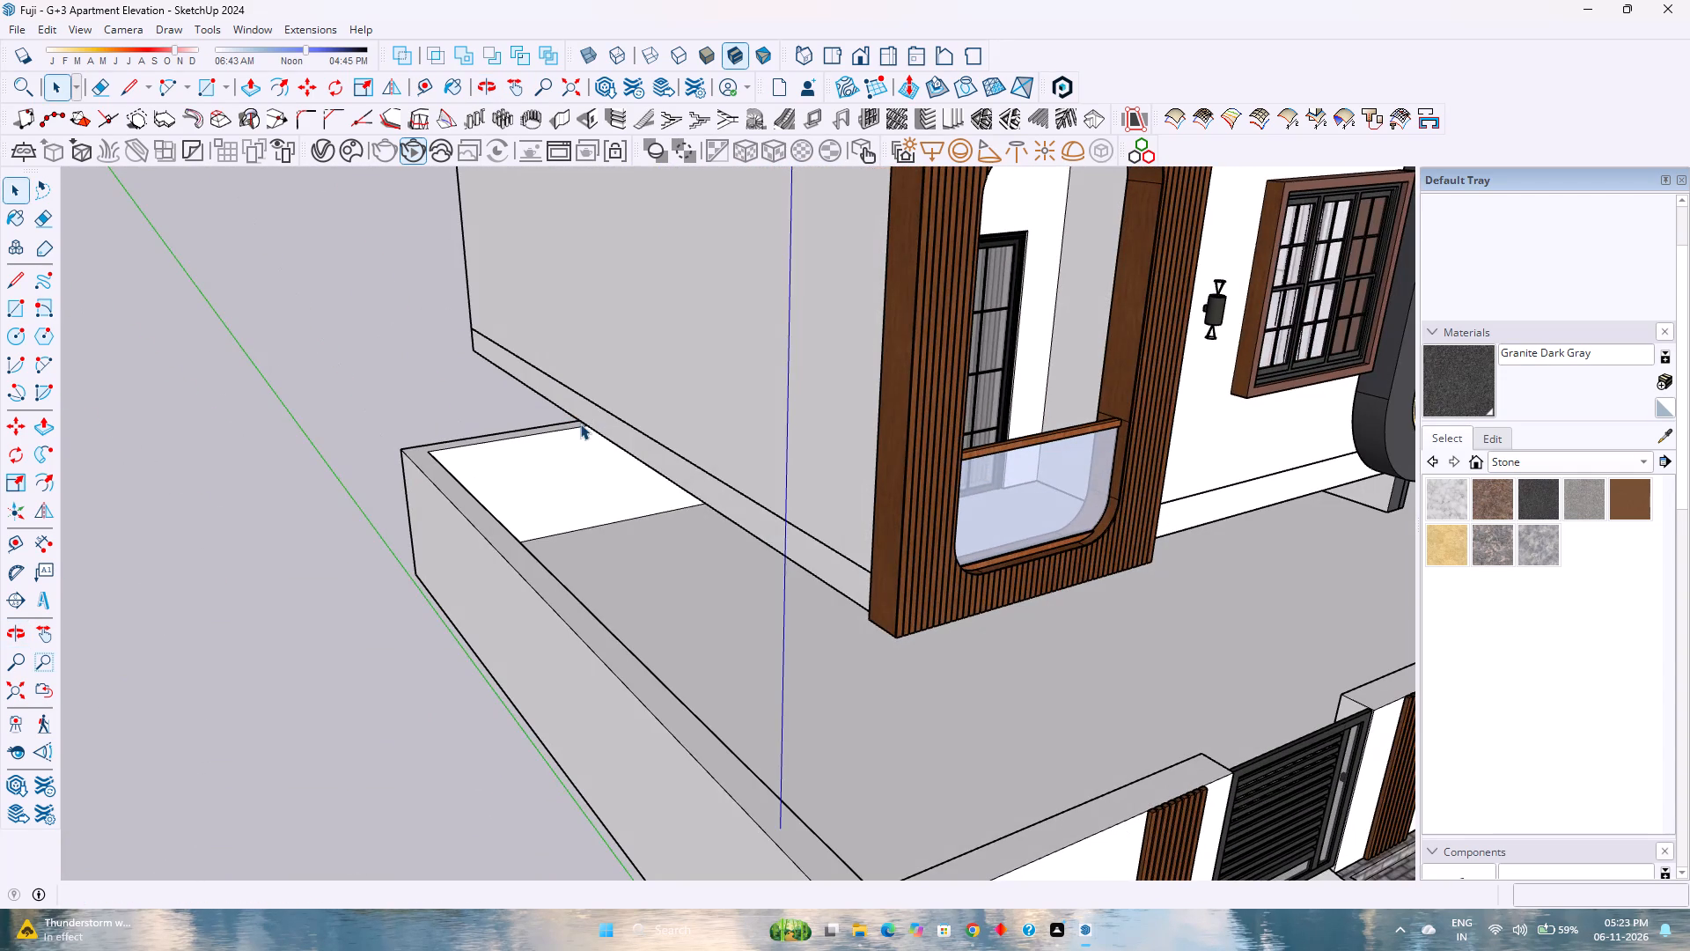
# Open the outer group containing the building and the gates for editing.
pyautogui.click(431, 89)
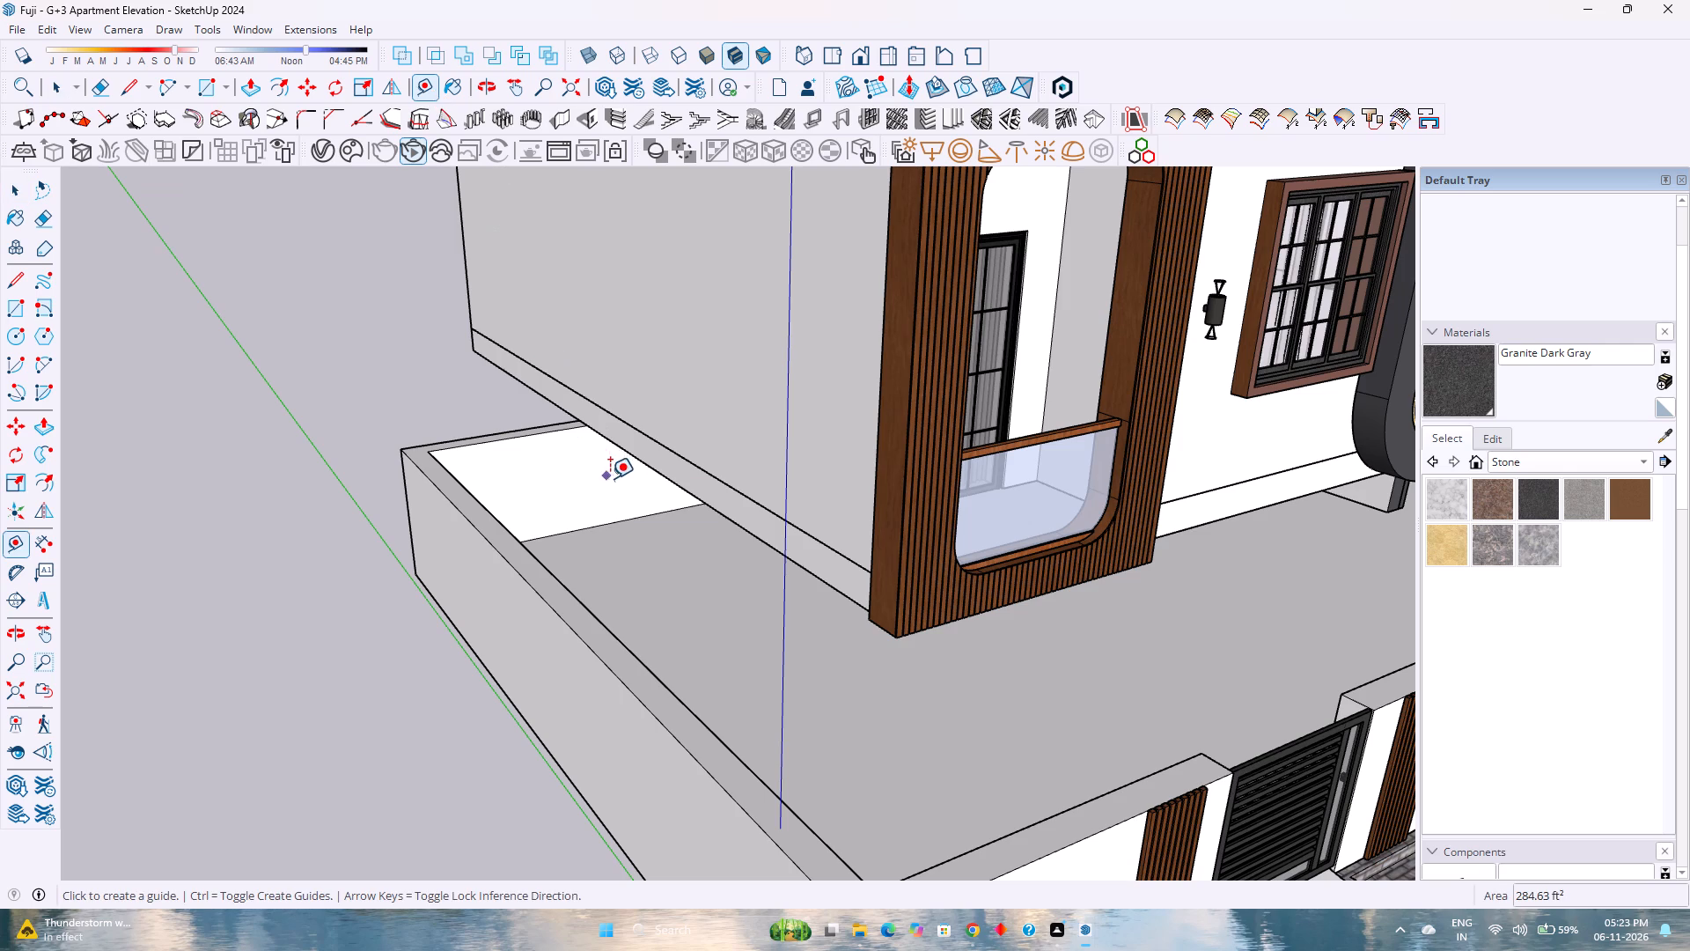
pyautogui.press('space')
pyautogui.click(691, 589)
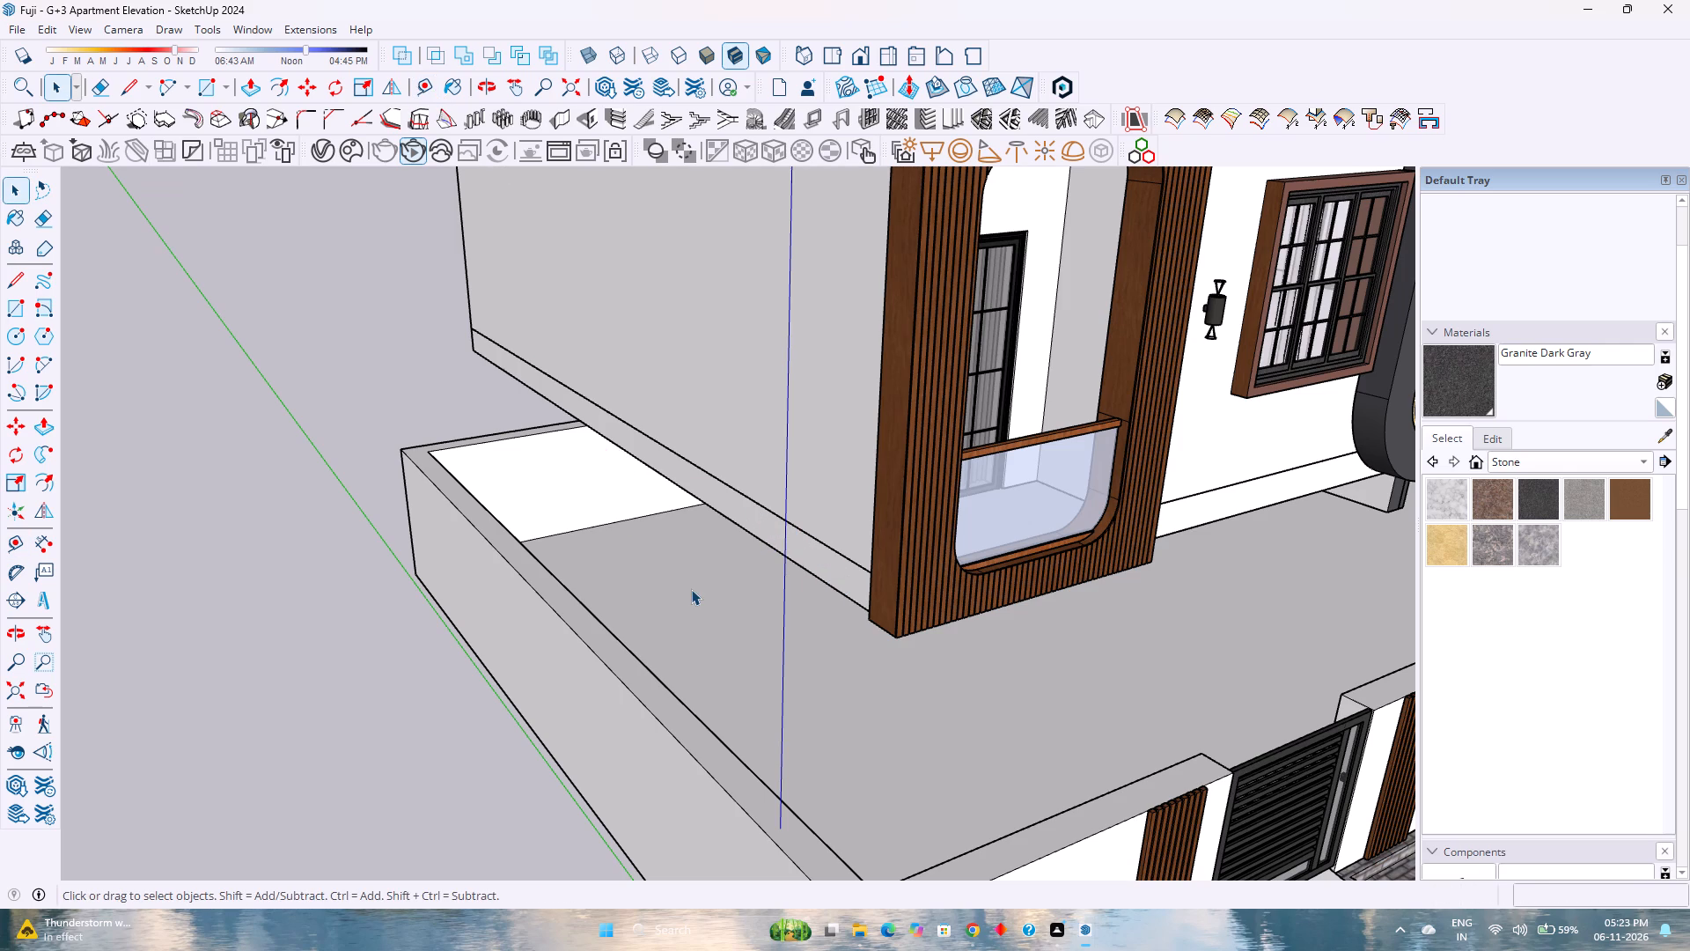
pyautogui.click(691, 589)
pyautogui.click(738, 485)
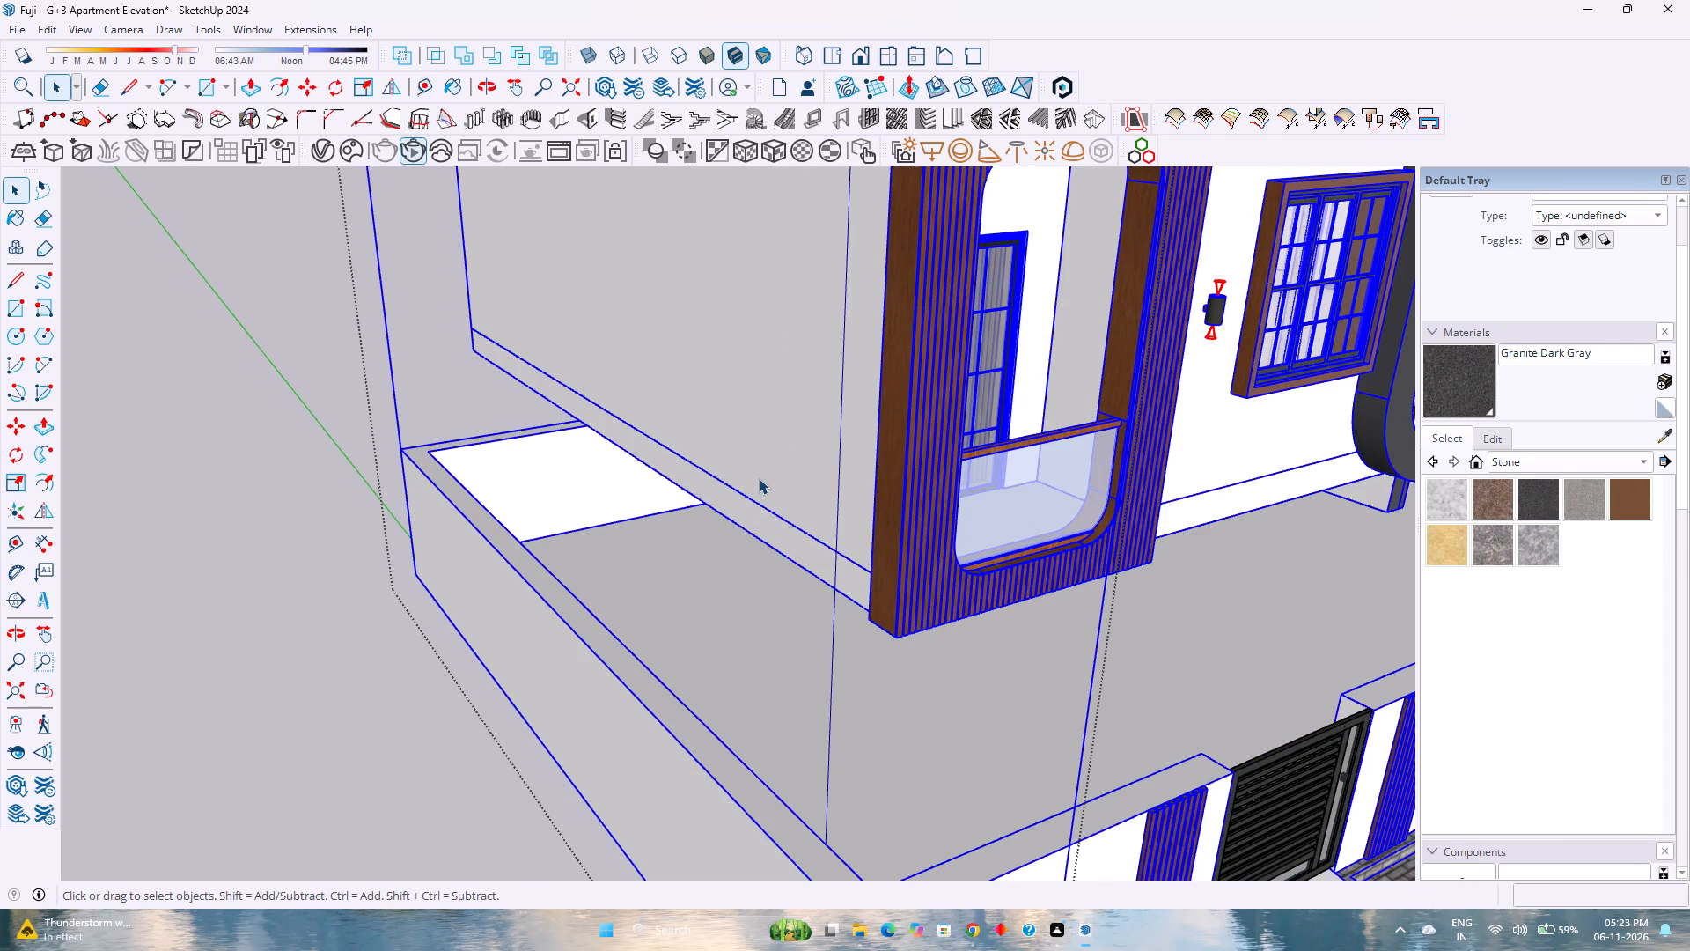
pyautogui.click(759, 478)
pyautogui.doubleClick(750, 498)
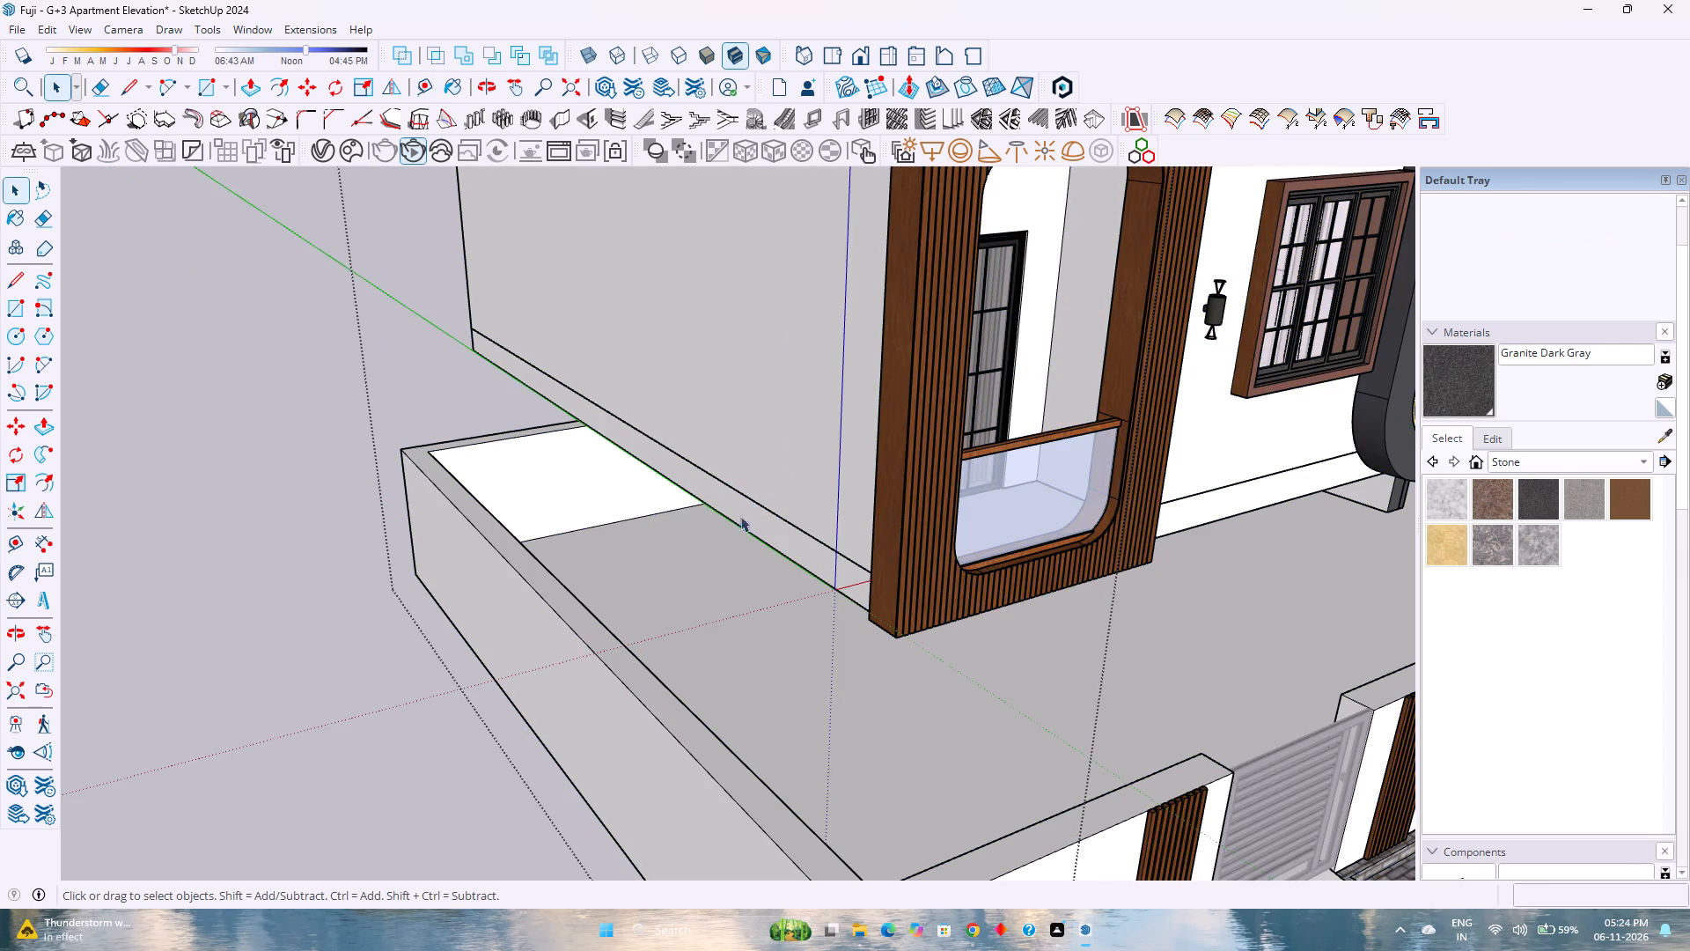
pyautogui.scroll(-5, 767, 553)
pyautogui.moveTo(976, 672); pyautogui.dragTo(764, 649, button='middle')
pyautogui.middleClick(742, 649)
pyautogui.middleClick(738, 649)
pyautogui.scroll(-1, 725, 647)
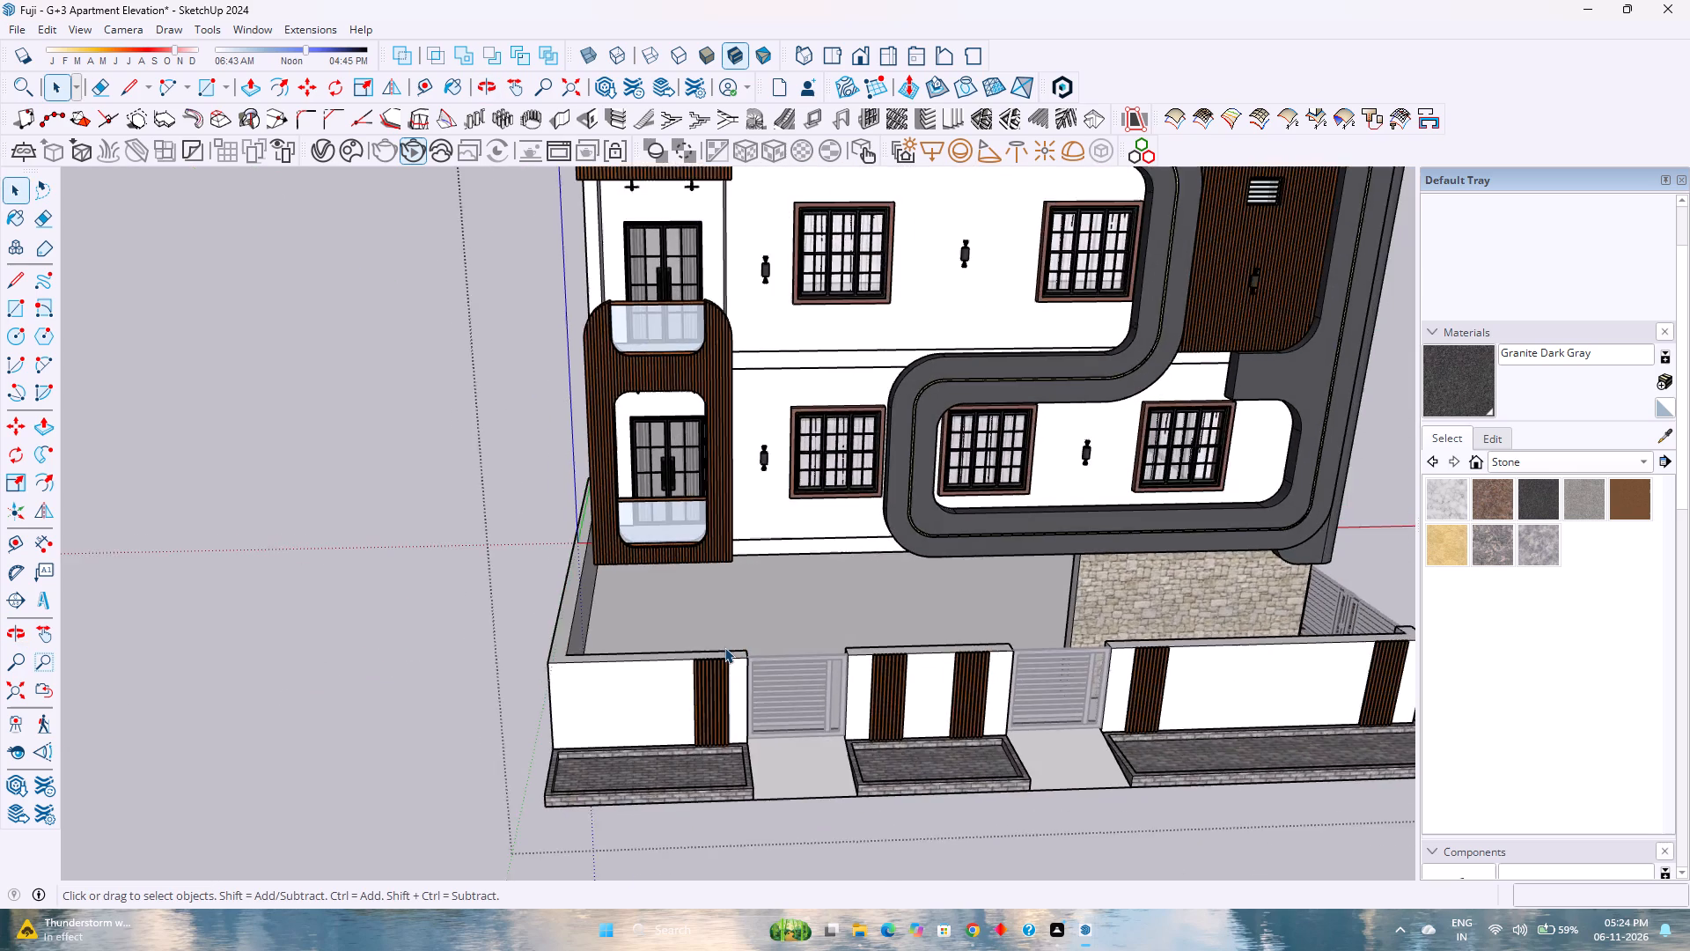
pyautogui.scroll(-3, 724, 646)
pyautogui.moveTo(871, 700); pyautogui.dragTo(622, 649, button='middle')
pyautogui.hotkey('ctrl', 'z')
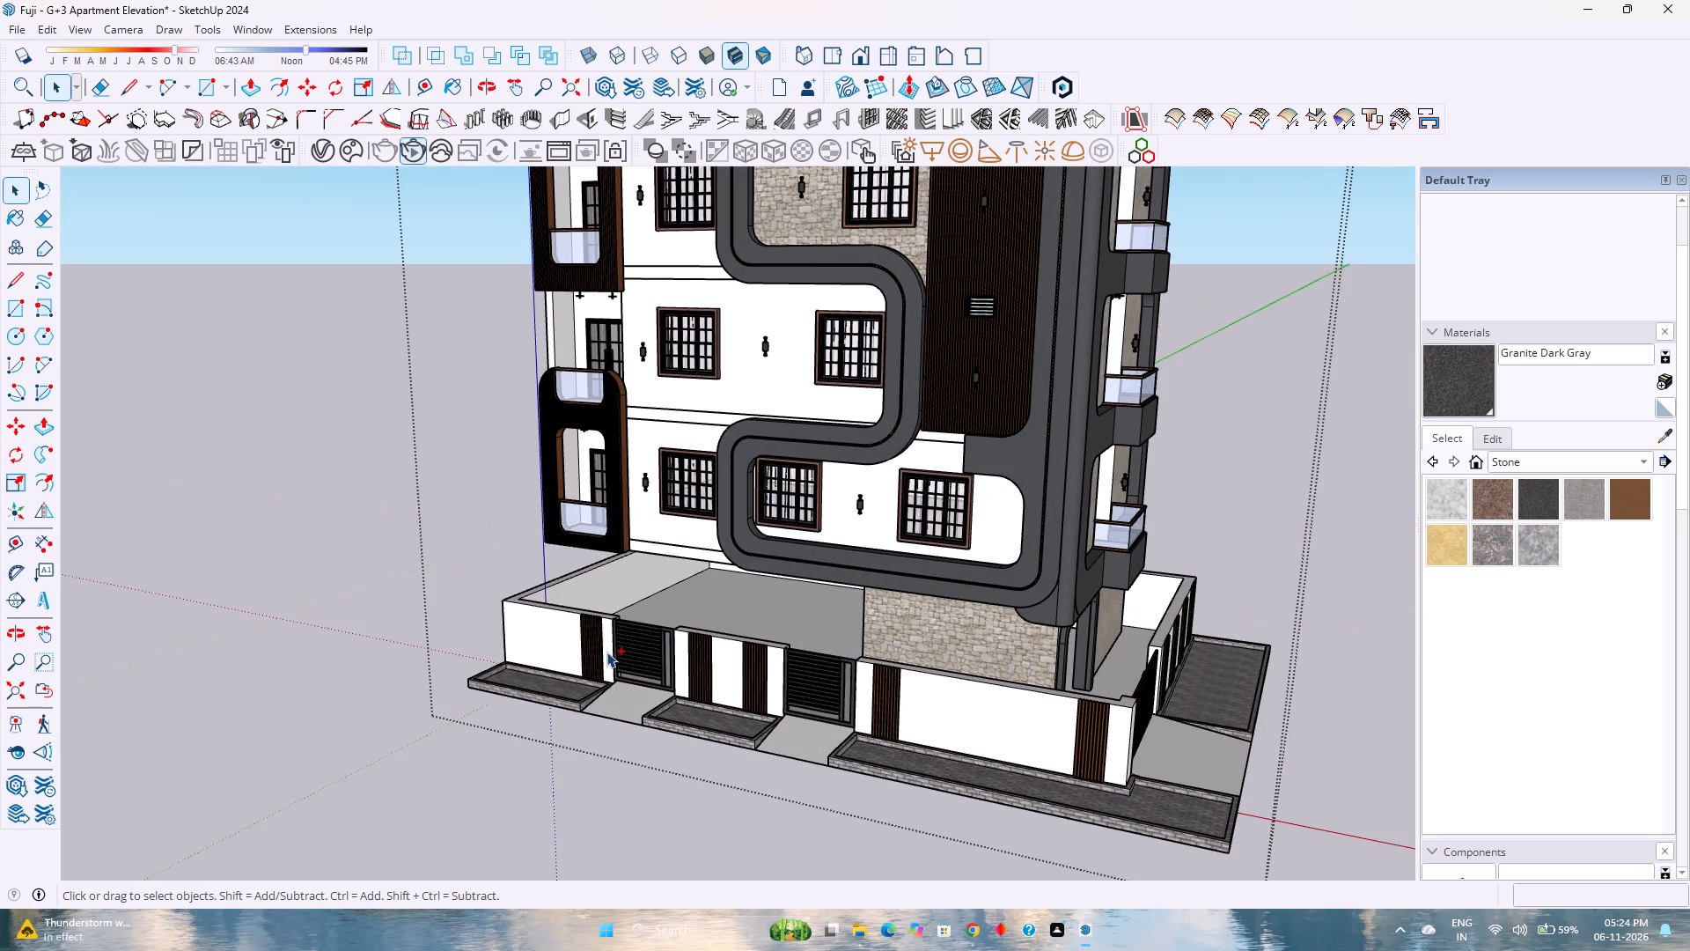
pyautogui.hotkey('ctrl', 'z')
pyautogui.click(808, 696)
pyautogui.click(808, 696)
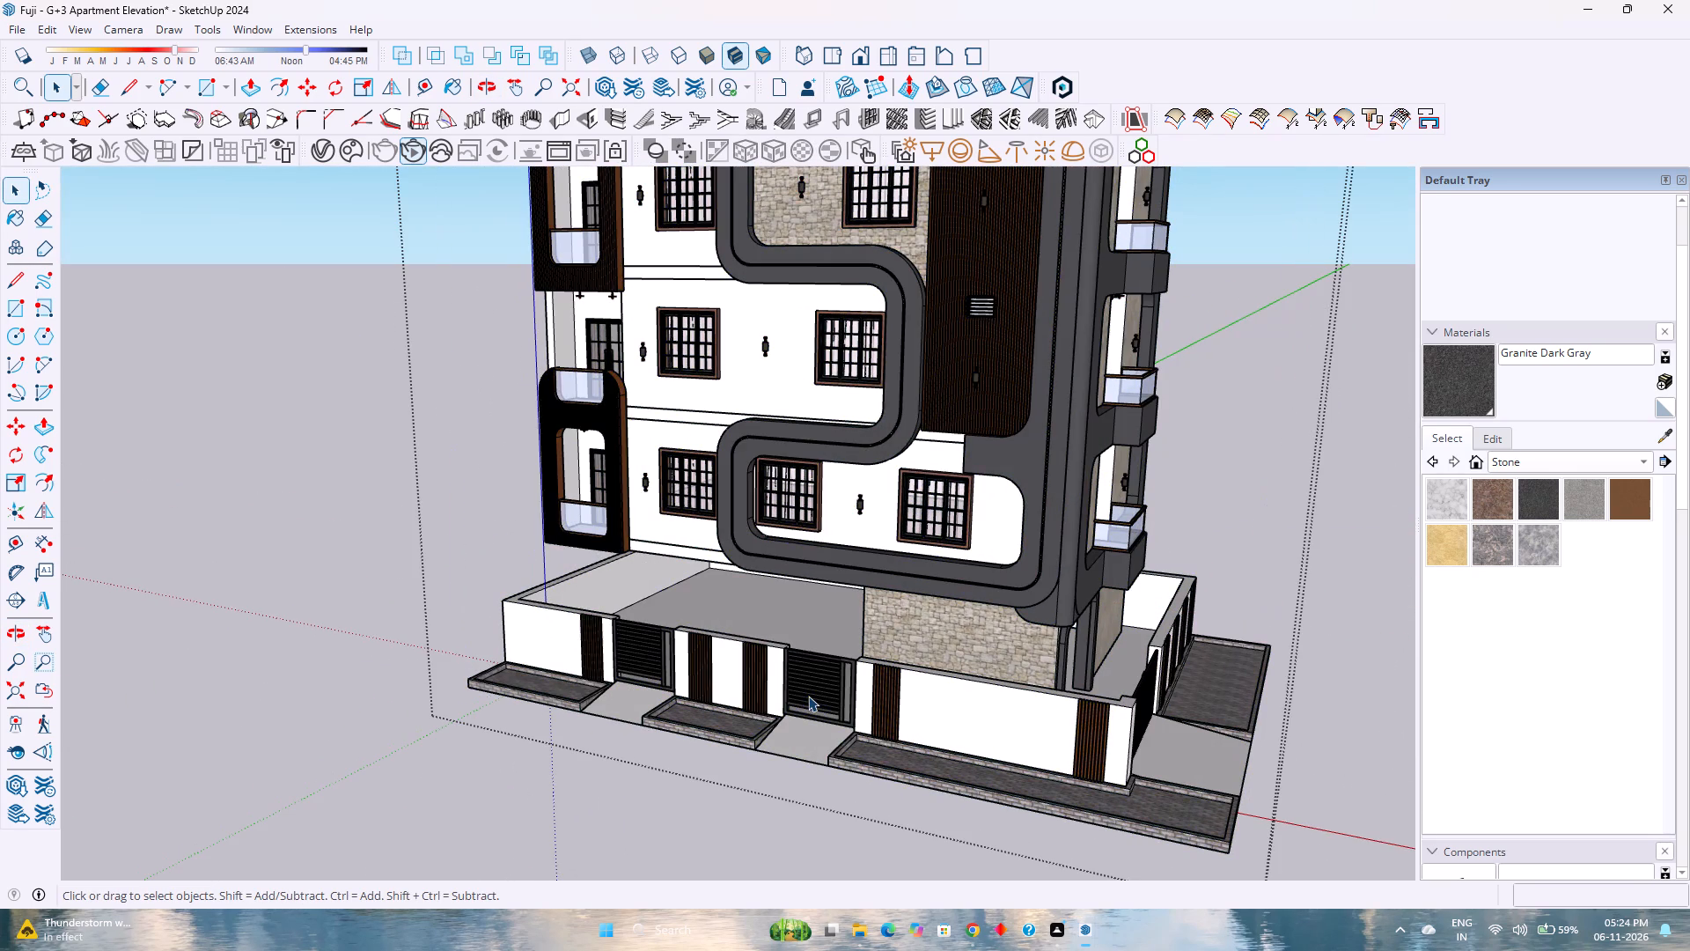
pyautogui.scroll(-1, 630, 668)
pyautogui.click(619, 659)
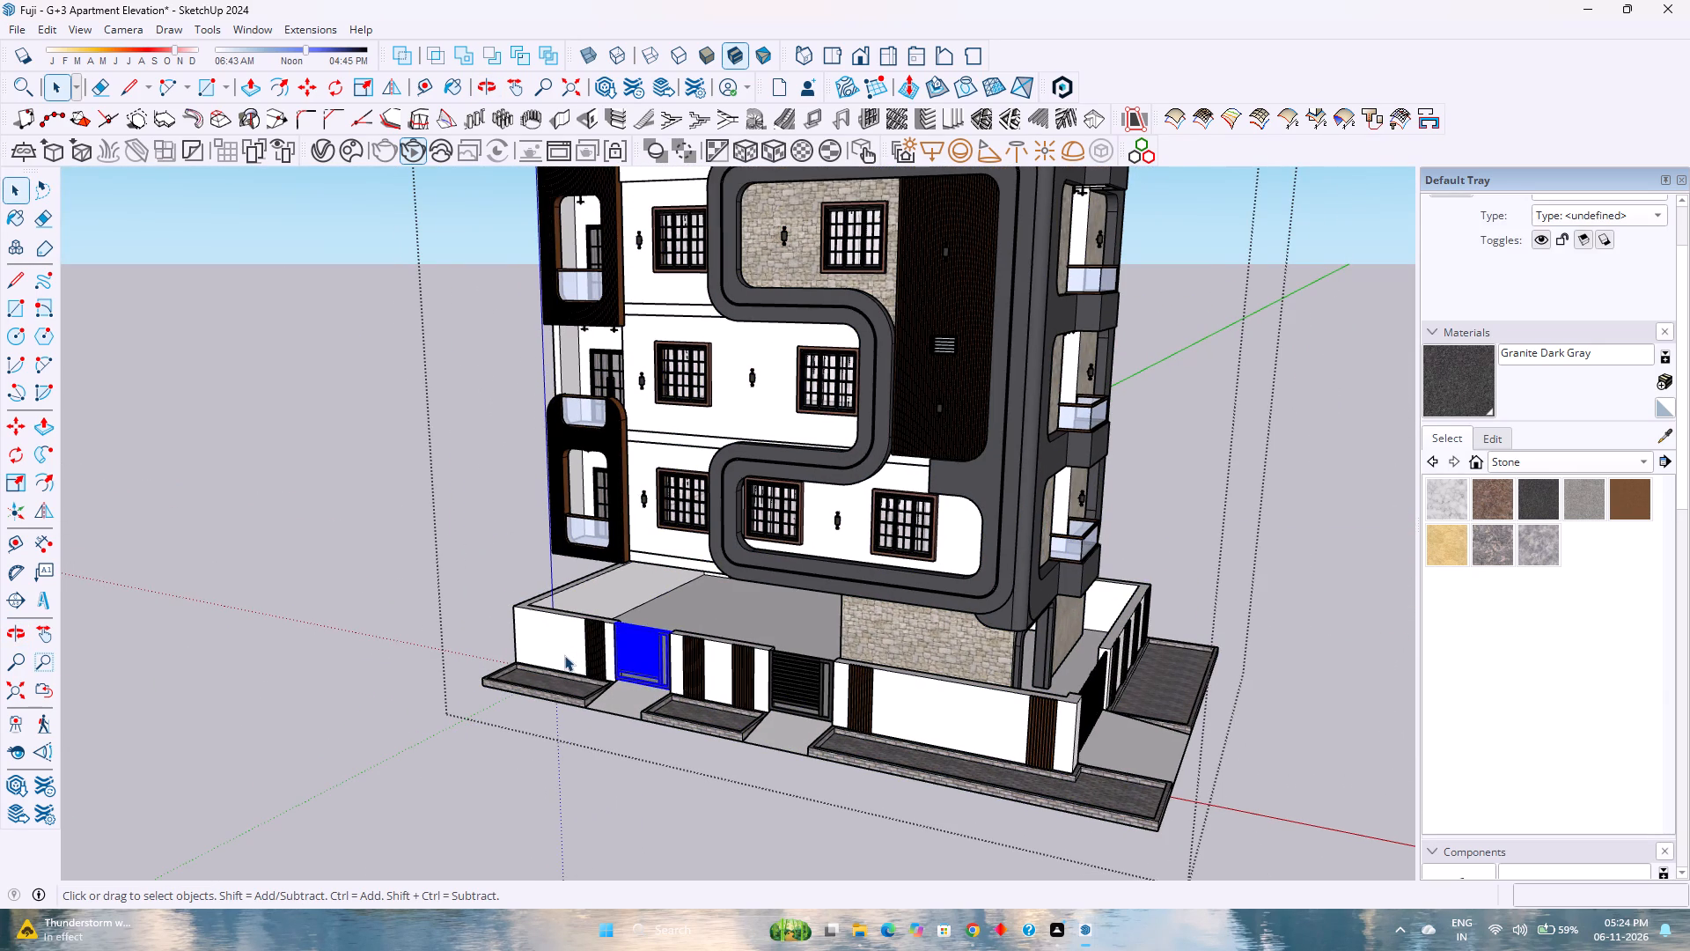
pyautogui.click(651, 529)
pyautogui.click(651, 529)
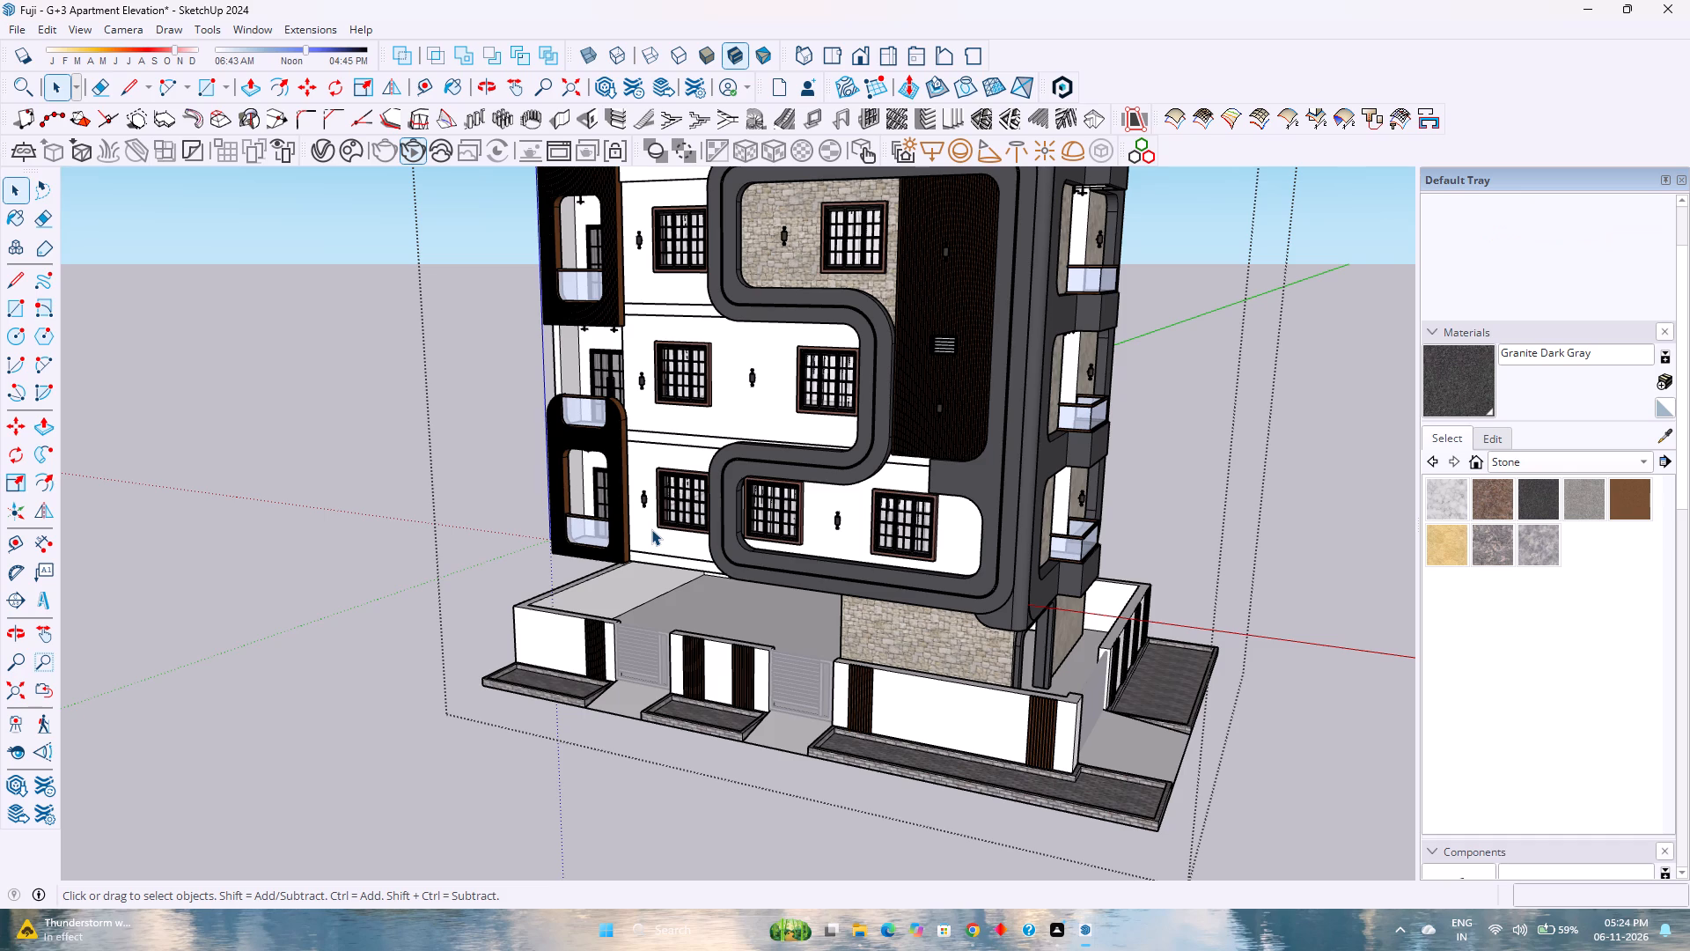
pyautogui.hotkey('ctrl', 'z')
# Cut the two single gates and the double gate at the corner out of the outer group.
pyautogui.click(639, 658)
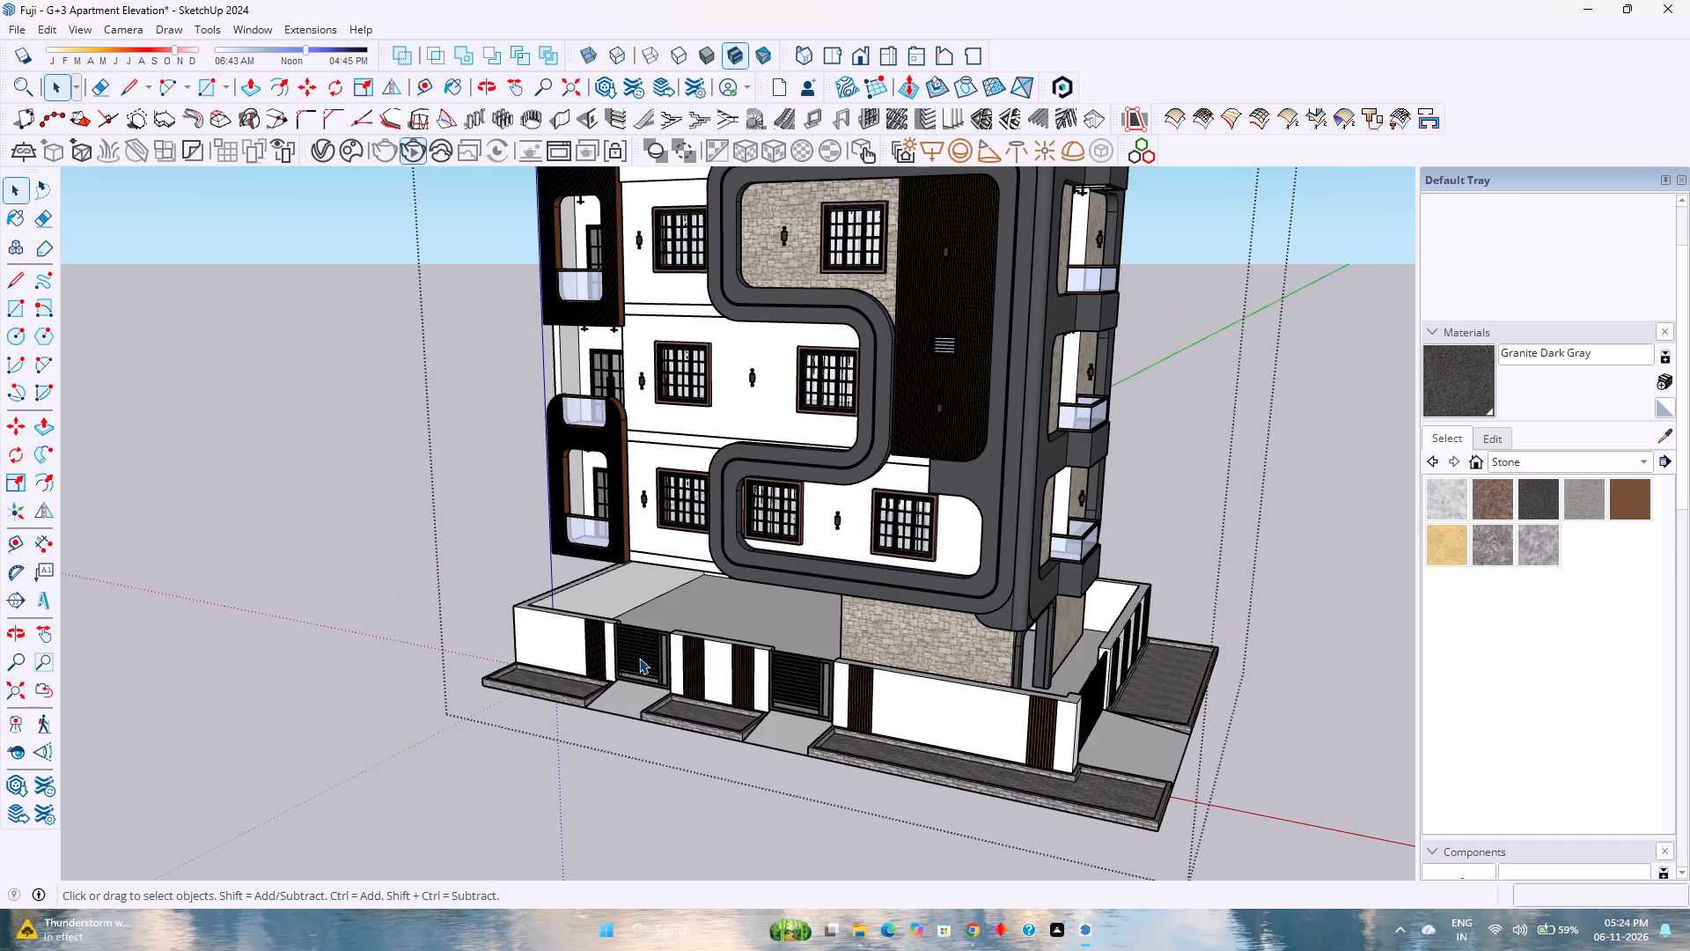
pyautogui.keyDown('ctrl'); pyautogui.click(812, 684); pyautogui.keyUp('ctrl')
pyautogui.moveTo(1062, 726); pyautogui.dragTo(923, 727, button='middle')
pyautogui.middleClick(923, 727)
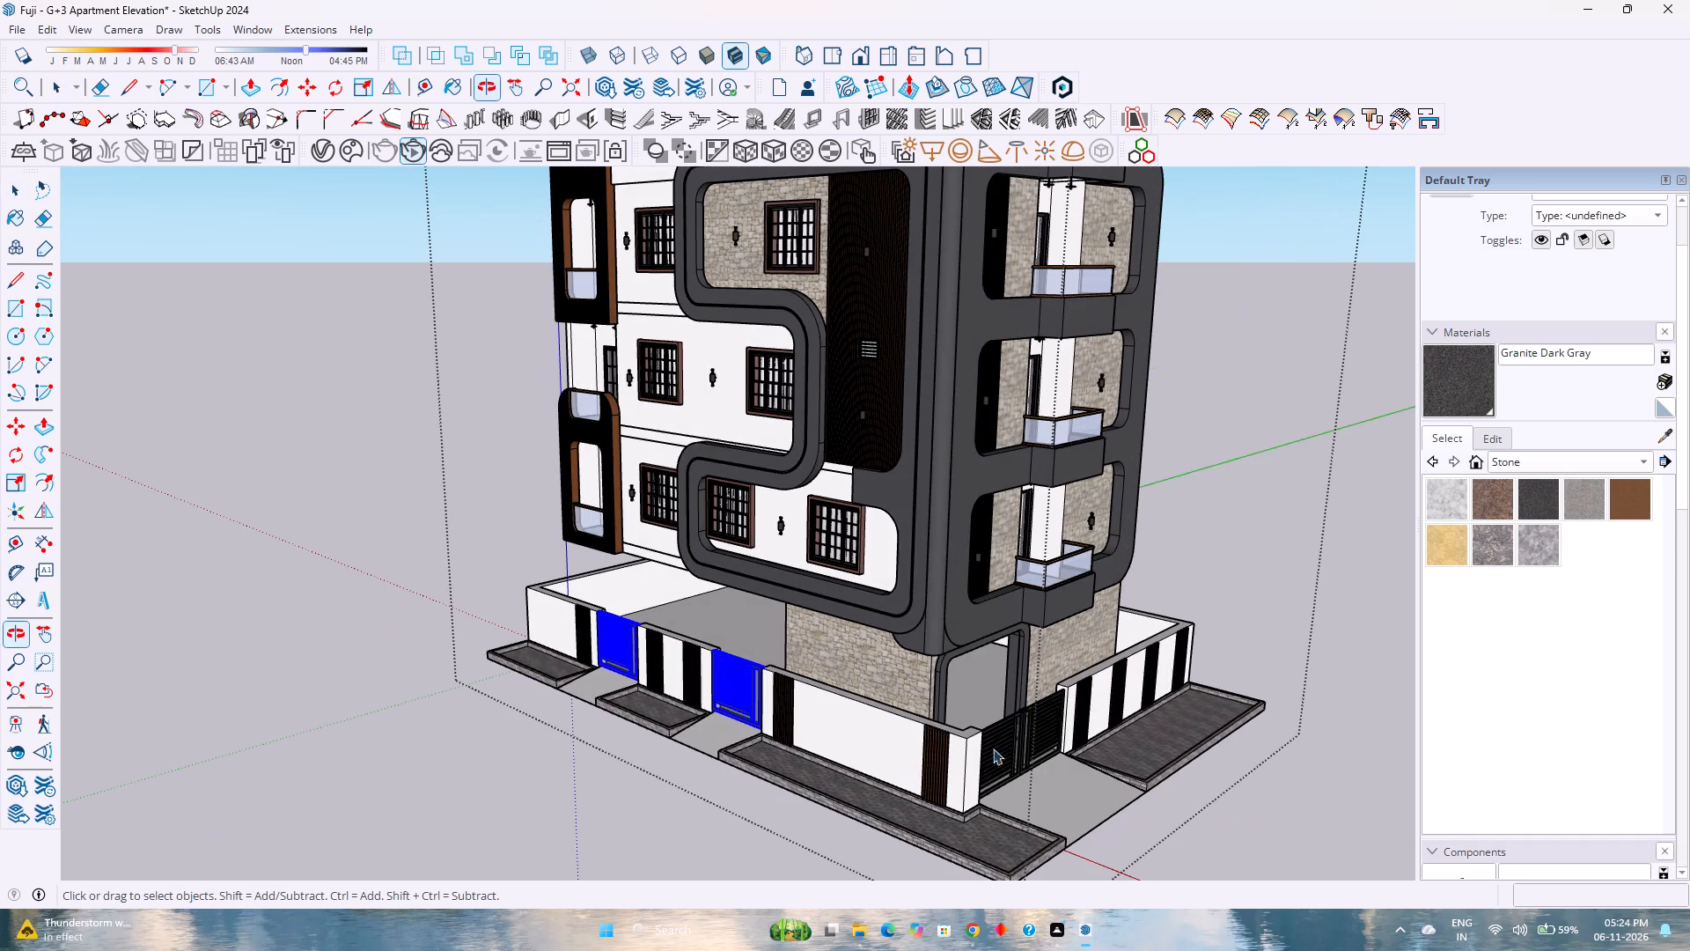
pyautogui.click(1019, 750)
pyautogui.keyDown('ctrl'); pyautogui.click(752, 684); pyautogui.keyUp('ctrl')
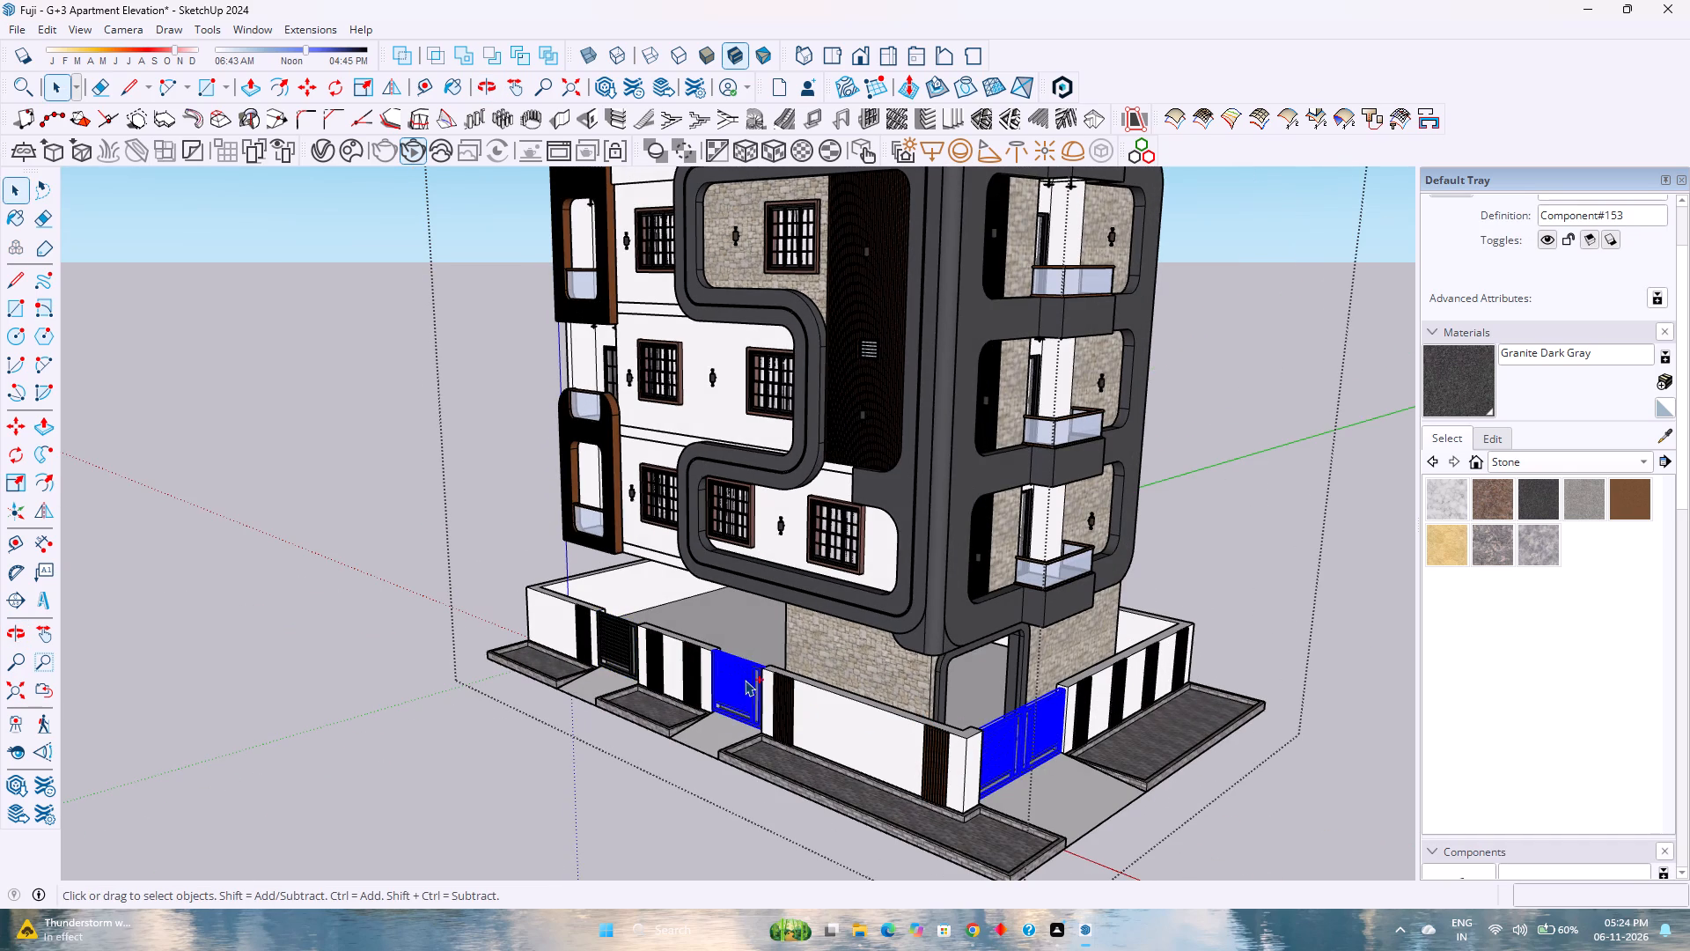
pyautogui.keyDown('ctrl'); pyautogui.click(621, 630); pyautogui.keyUp('ctrl')
pyautogui.hotkey('ctrl', 'x')
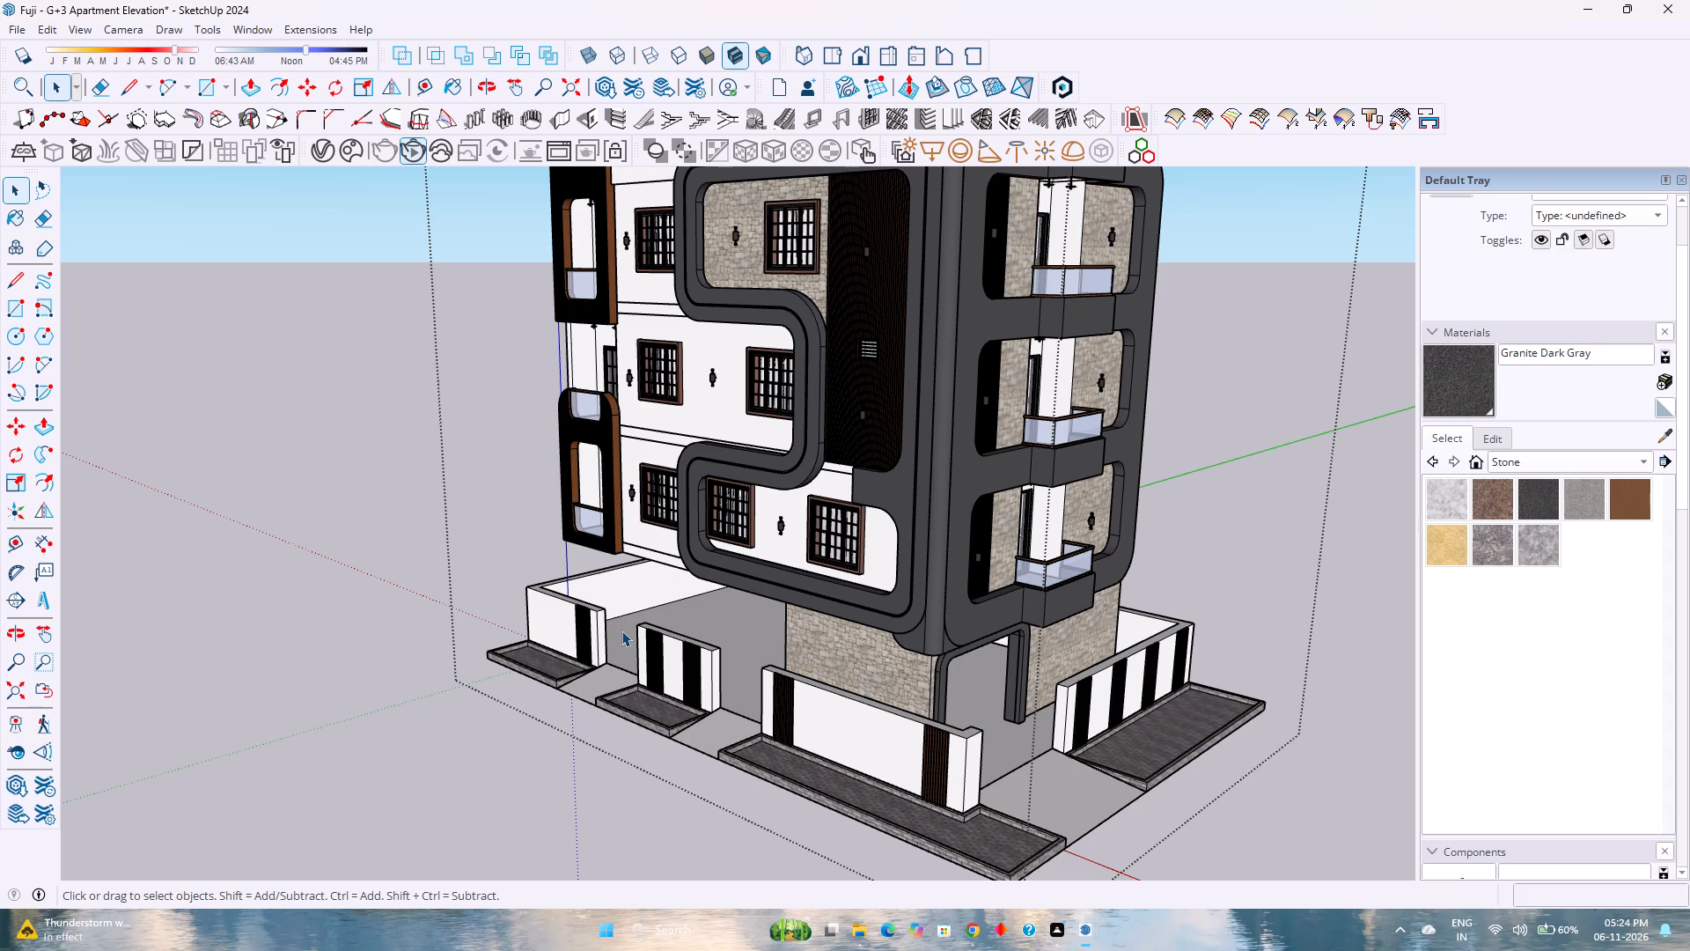
# Open the nested group inside the outer group and paste the cut gates into it, placing them in the compound wall openings.
pyautogui.doubleClick(678, 505)
pyautogui.doubleClick(681, 516)
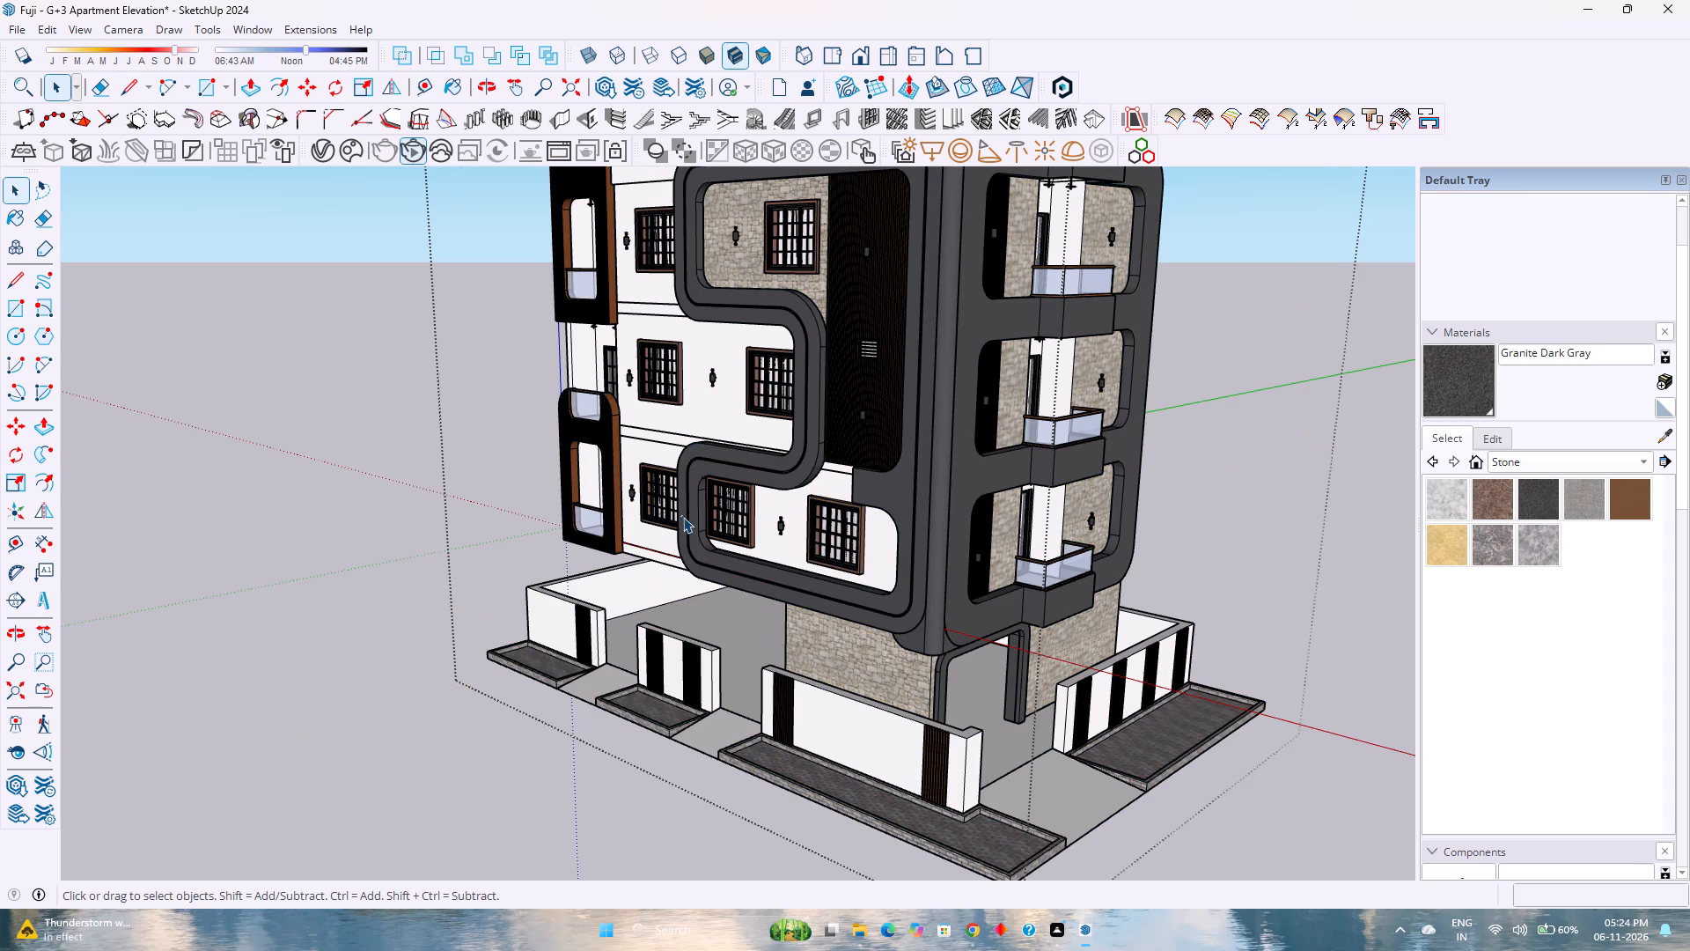
pyautogui.click(640, 539)
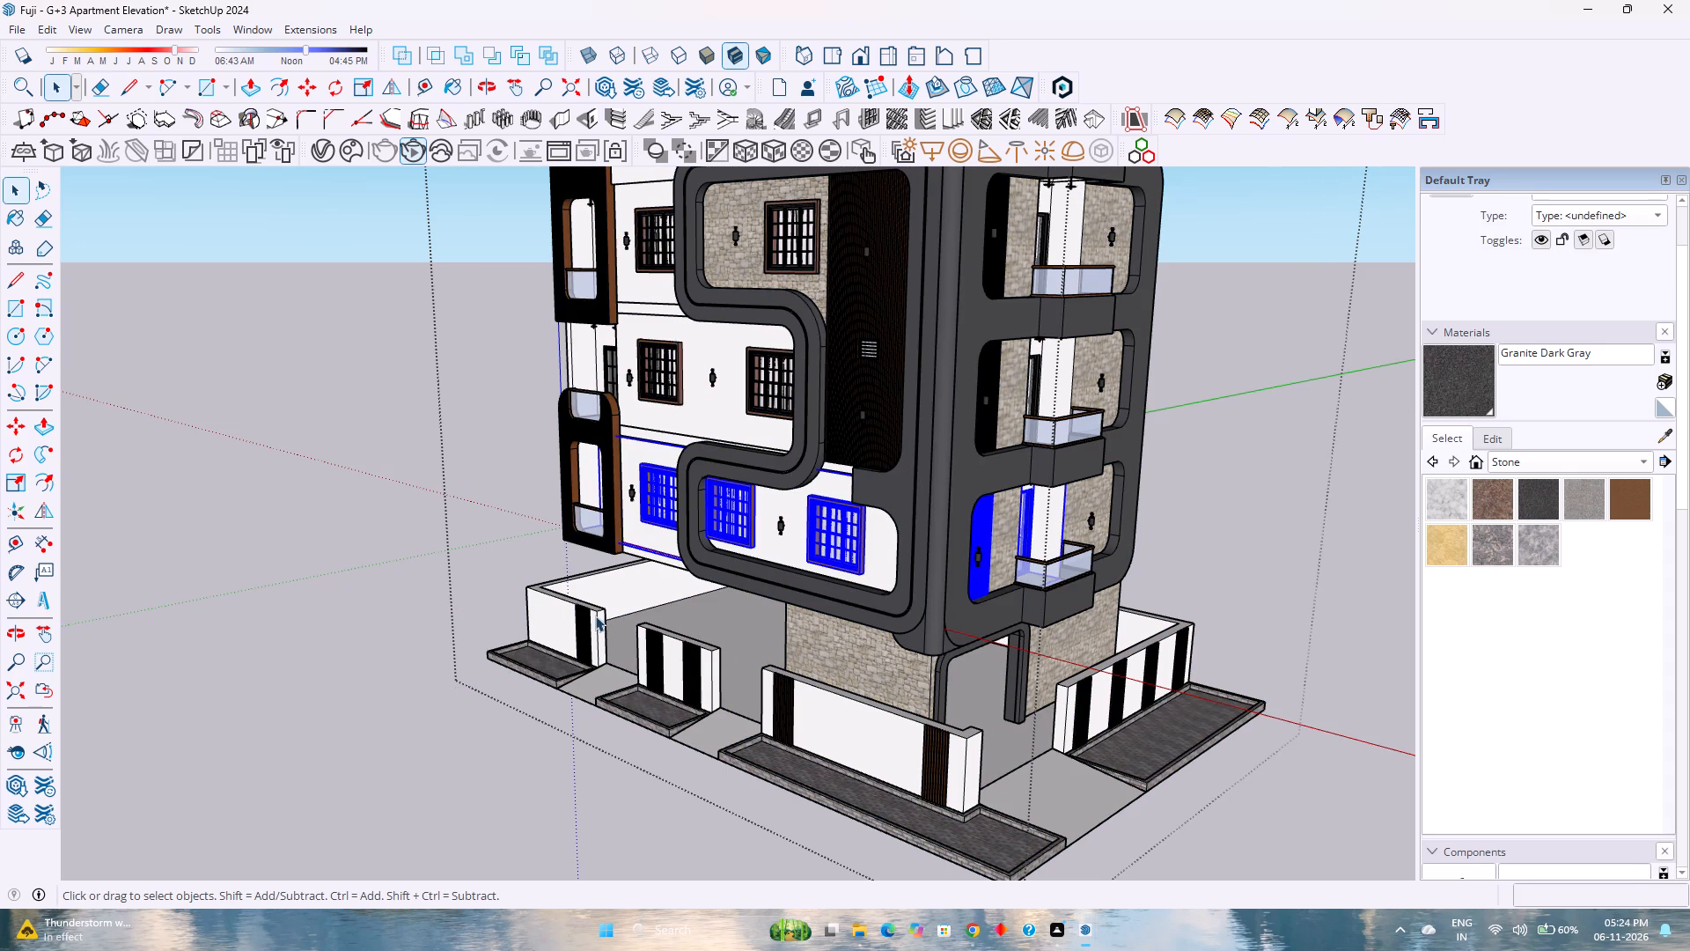
pyautogui.hotkey('ctrl', 'v')
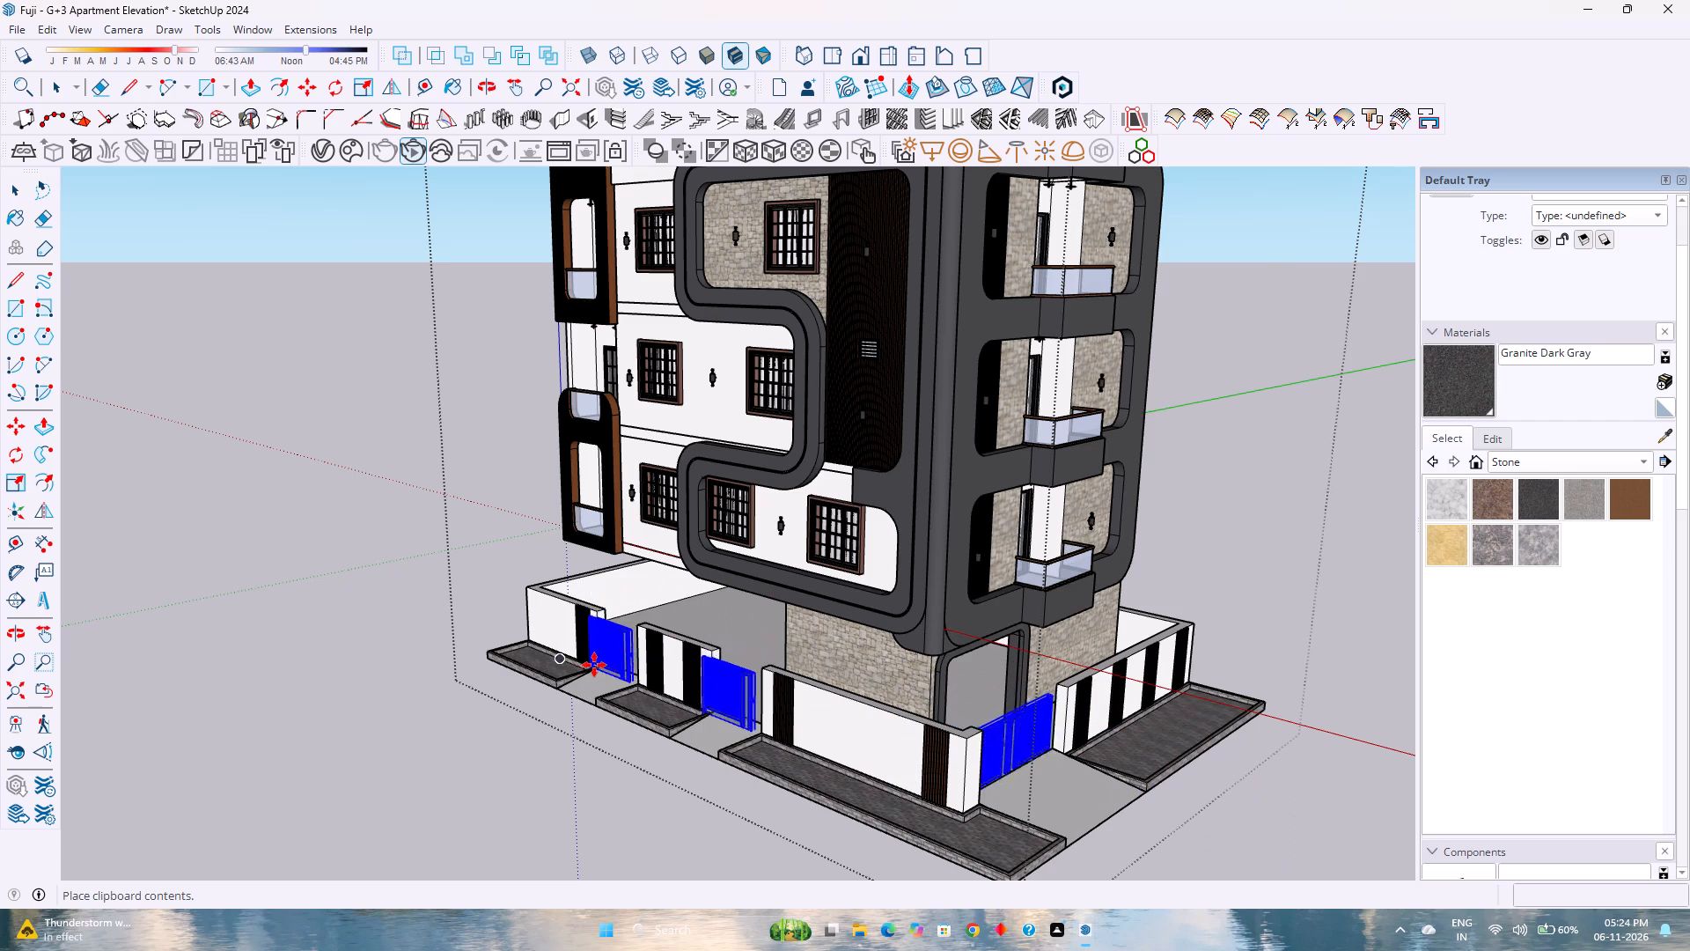
pyautogui.scroll(20, 594, 665)
pyautogui.scroll(1, 594, 665)
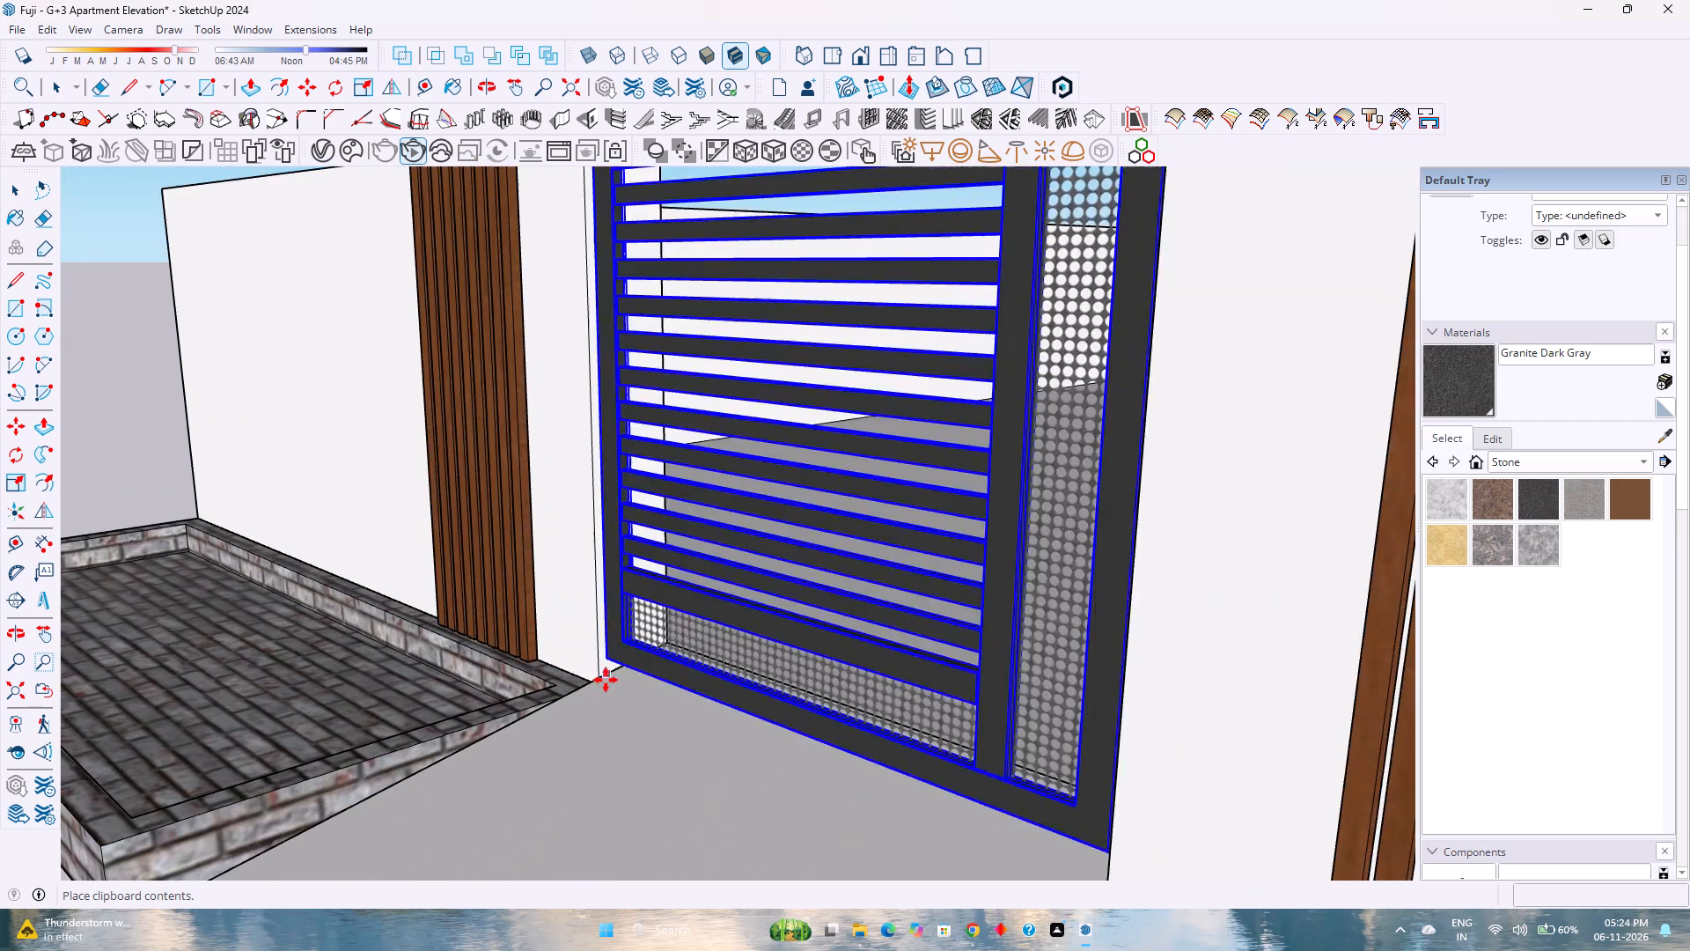
pyautogui.scroll(8, 606, 680)
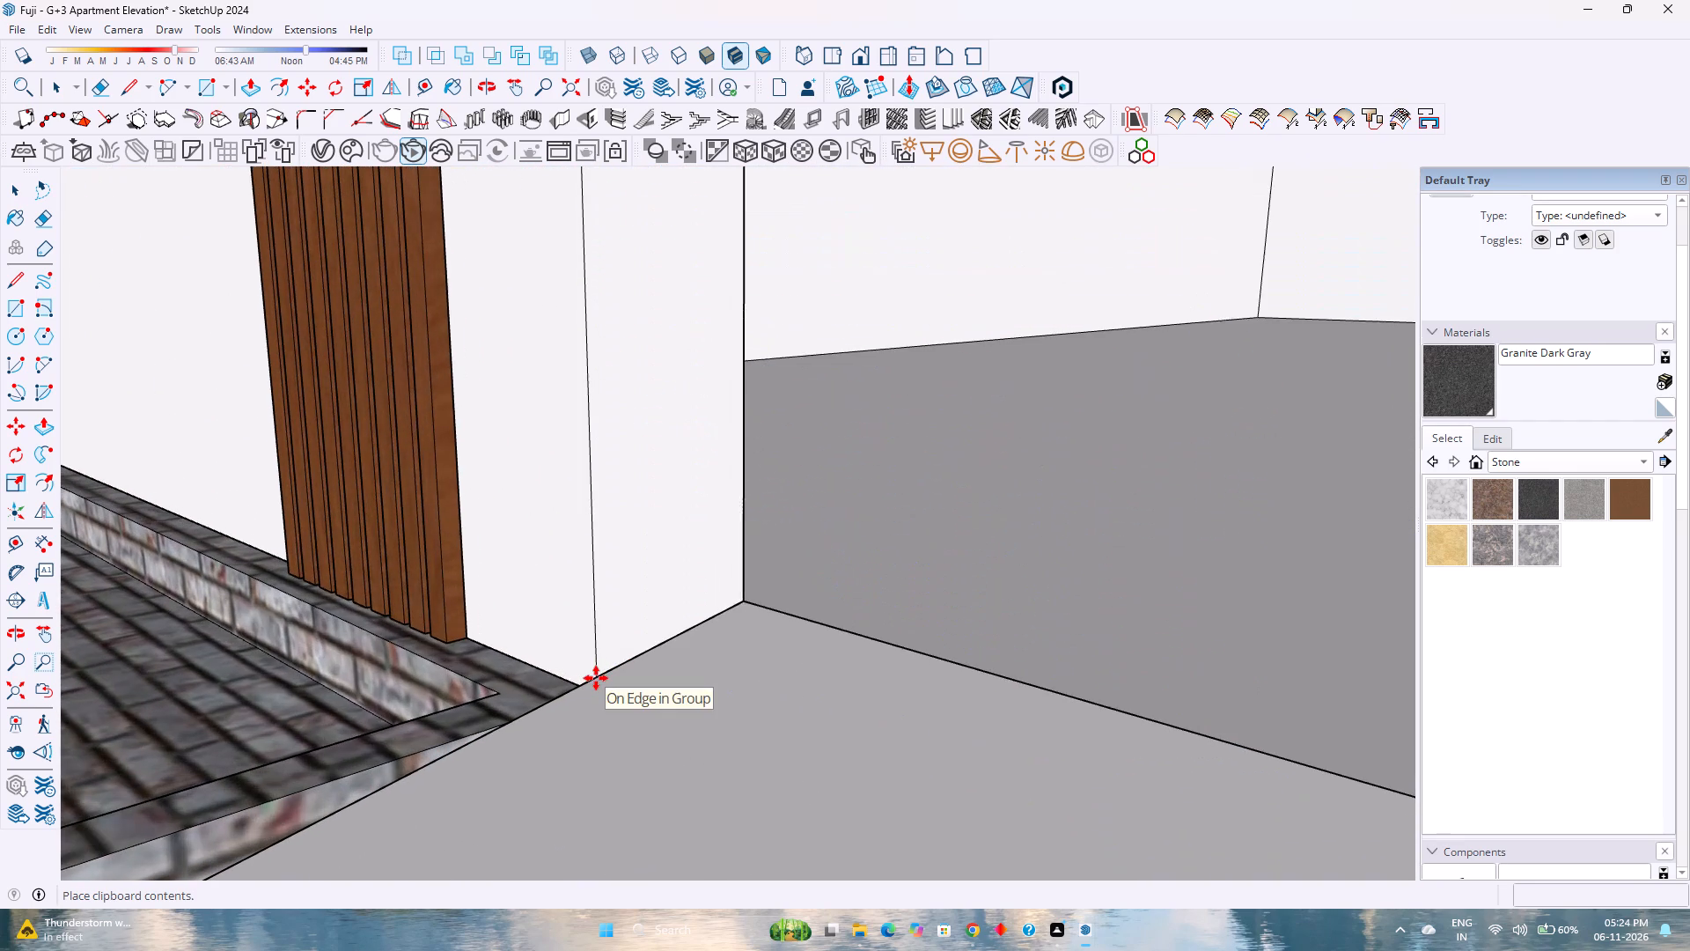
pyautogui.click(596, 675)
# Examine the fit of the pasted double gate and the two single gates in their wall openings from several angles.
pyautogui.scroll(-2, 656, 655)
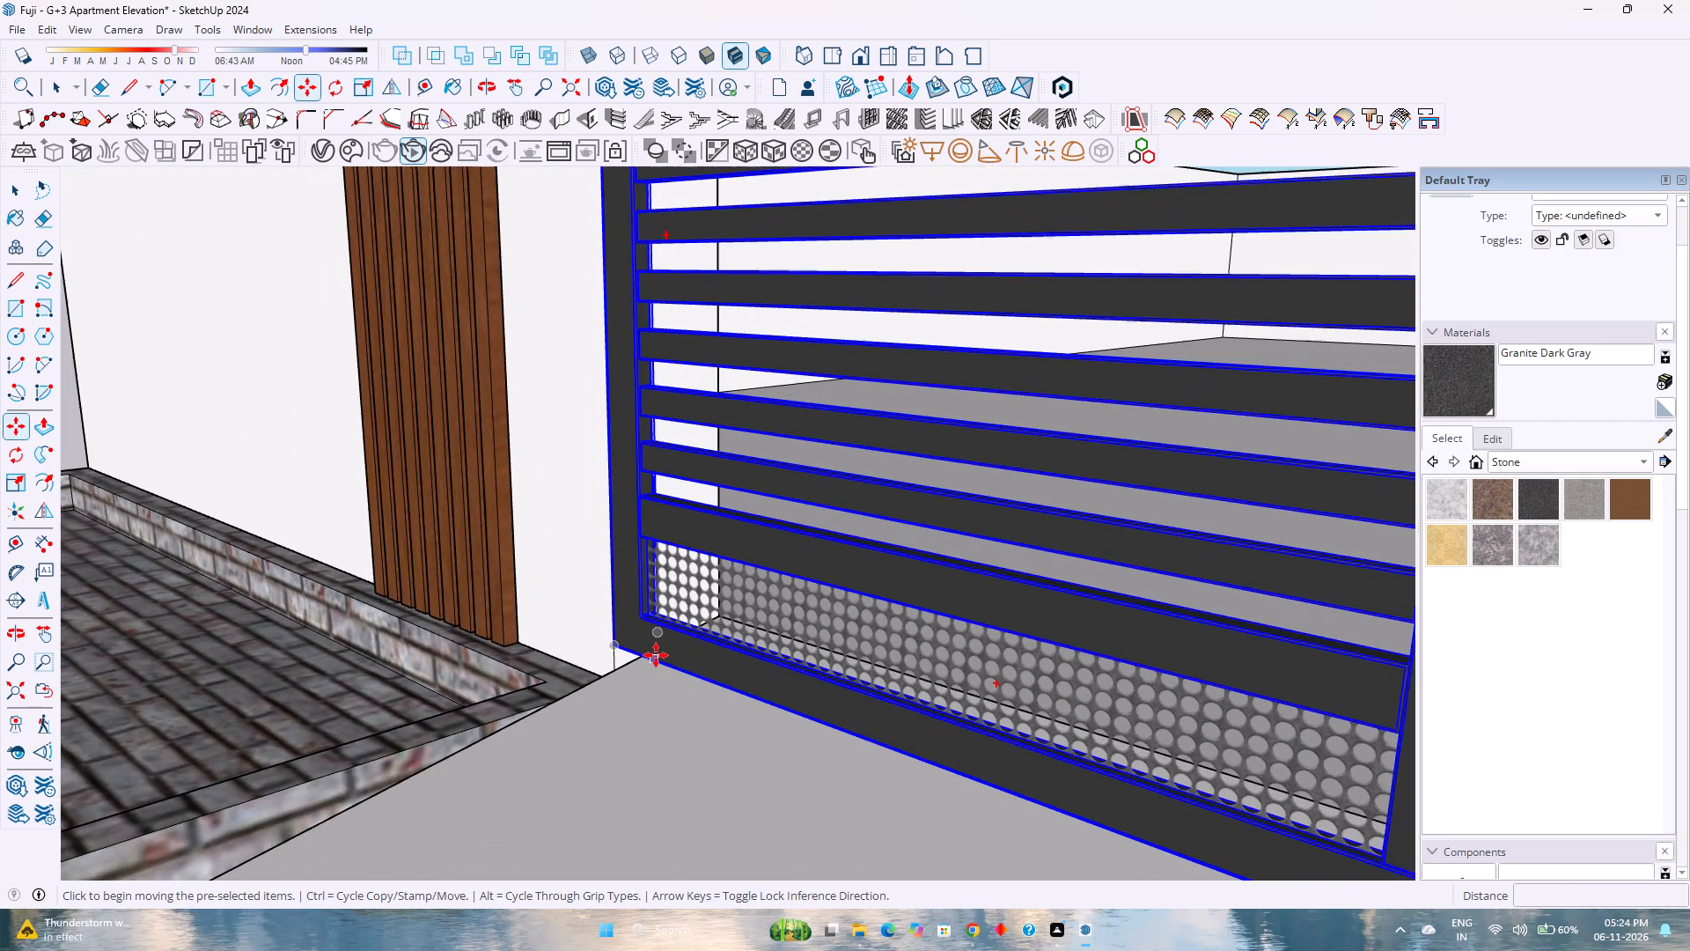
pyautogui.scroll(-20, 656, 655)
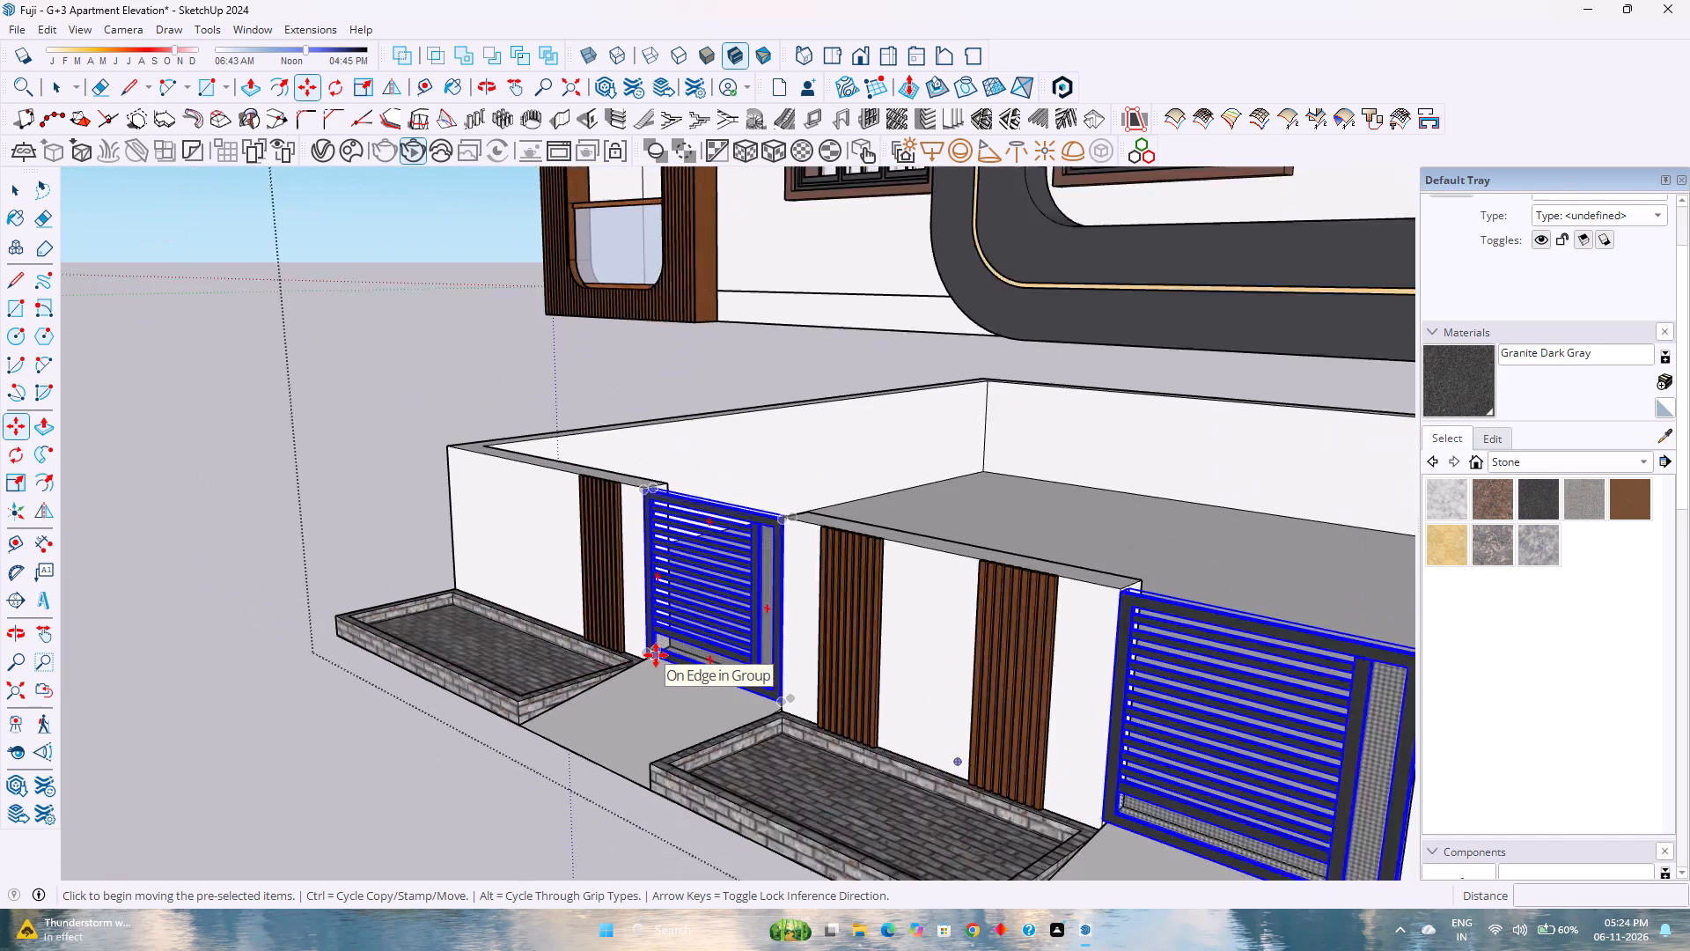
pyautogui.scroll(-3, 656, 655)
pyautogui.scroll(-8, 830, 682)
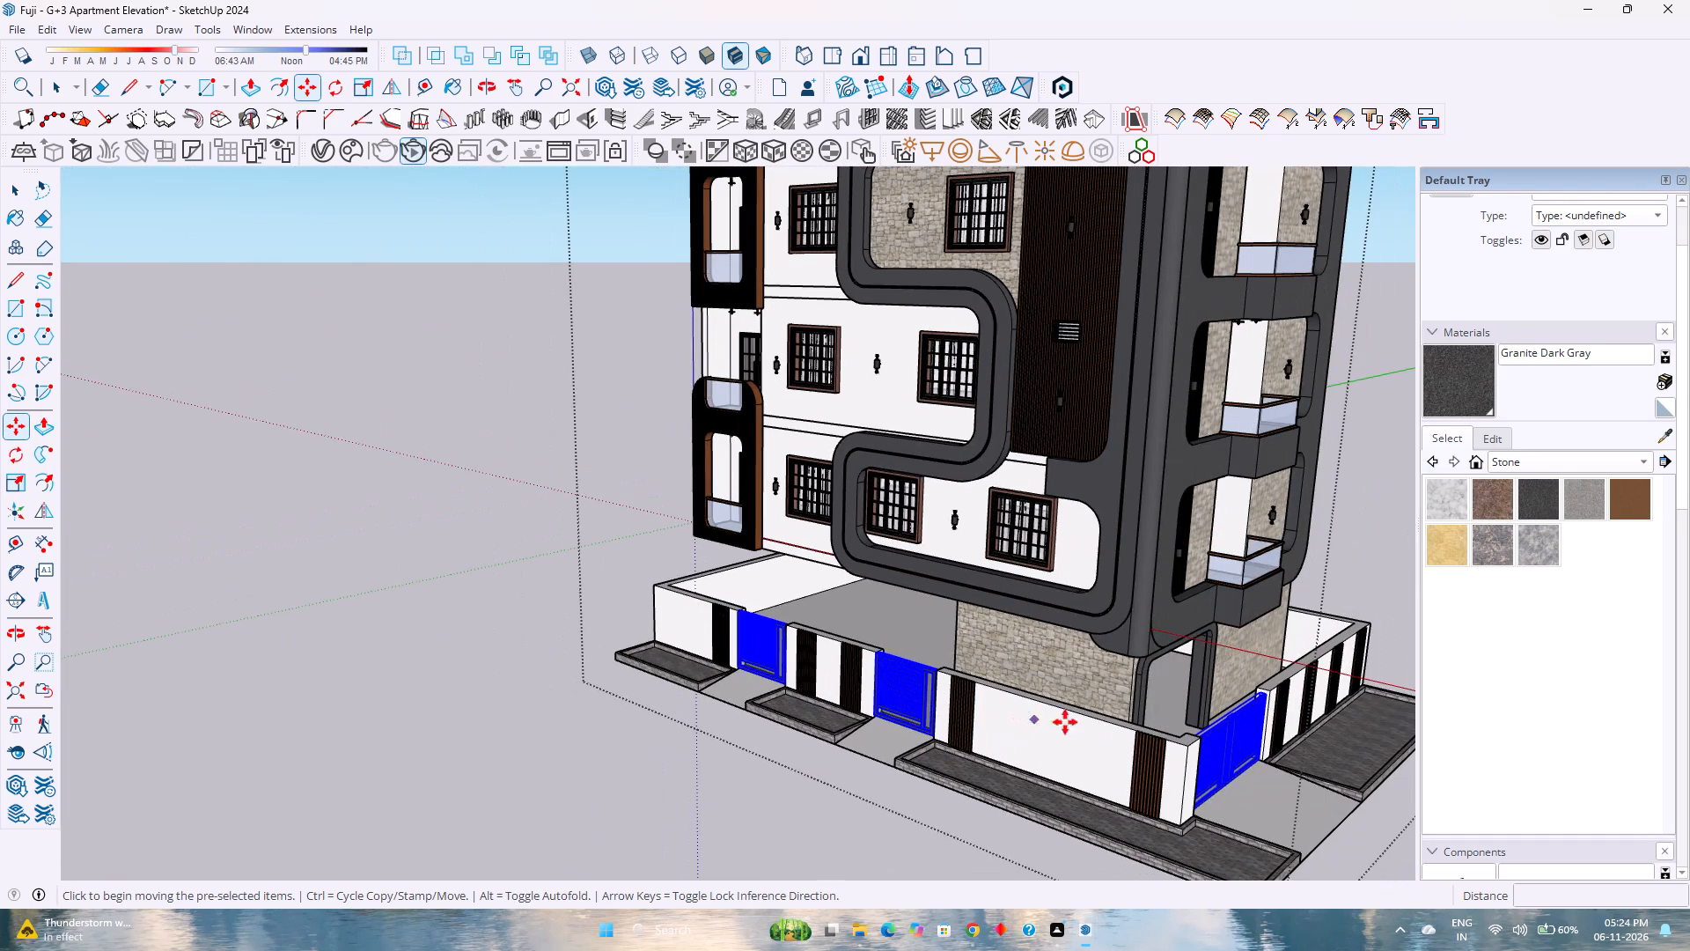
pyautogui.middleClick(1121, 729)
pyautogui.middleClick(1116, 729)
pyautogui.middleClick(1116, 729)
pyautogui.moveTo(1104, 726); pyautogui.dragTo(784, 682, button='middle')
pyautogui.scroll(5, 709, 575)
pyautogui.scroll(1, 555, 527)
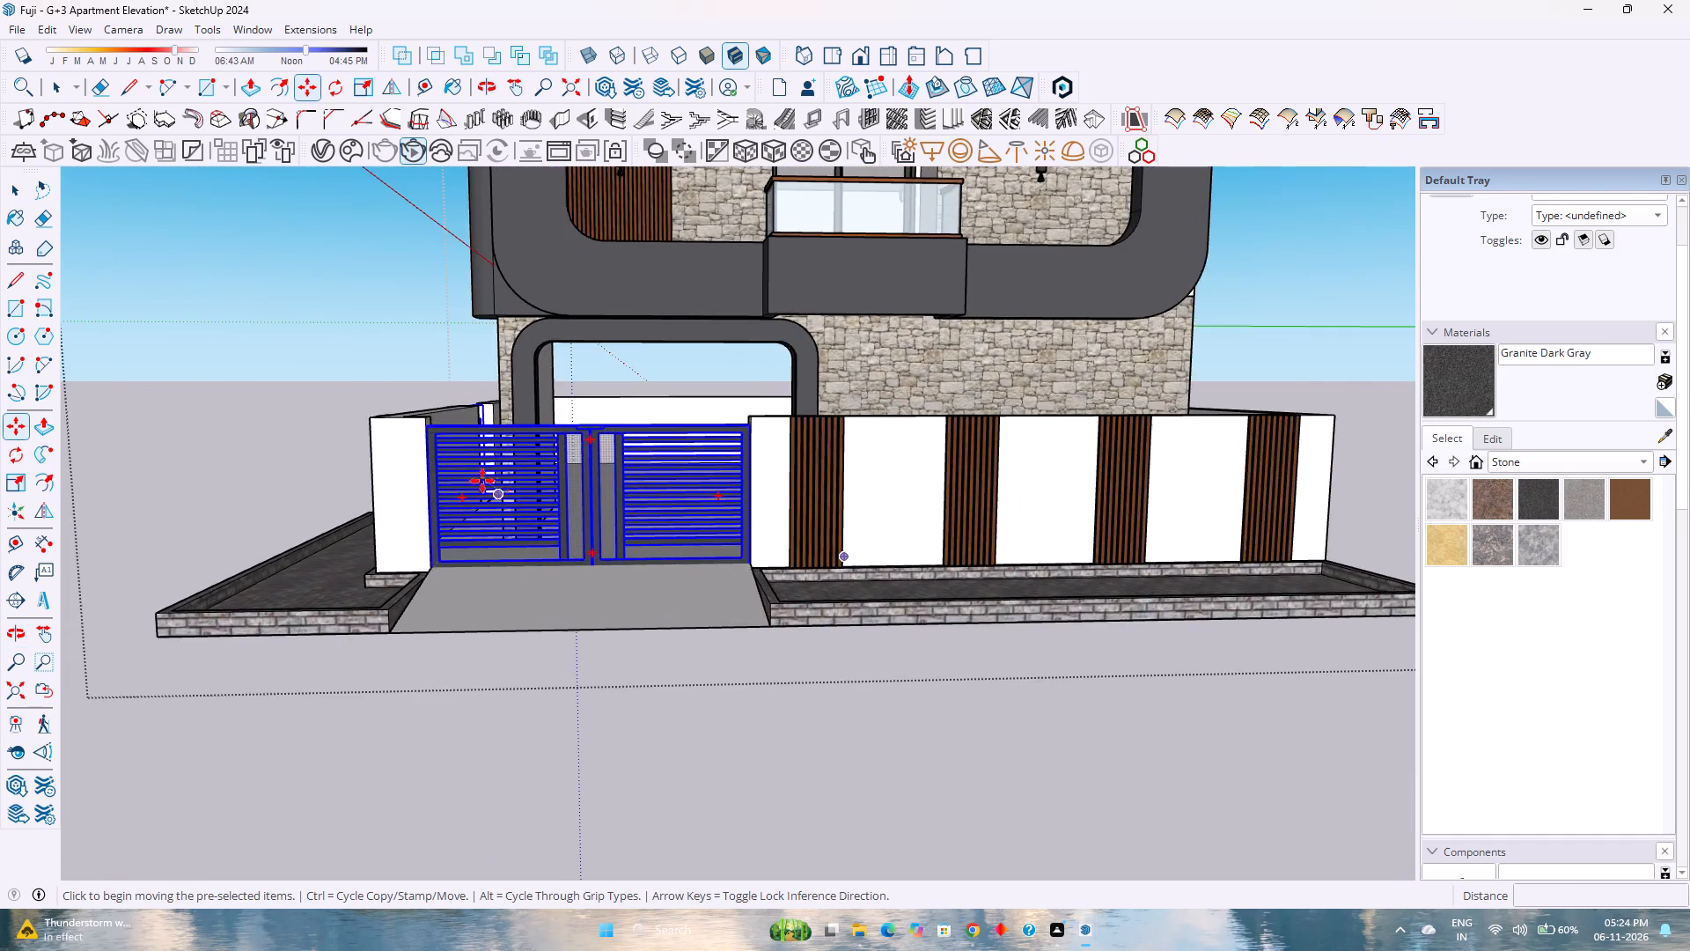
pyautogui.scroll(3, 463, 470)
pyautogui.moveTo(458, 470); pyautogui.dragTo(449, 752, button='middle')
pyautogui.scroll(5, 437, 505)
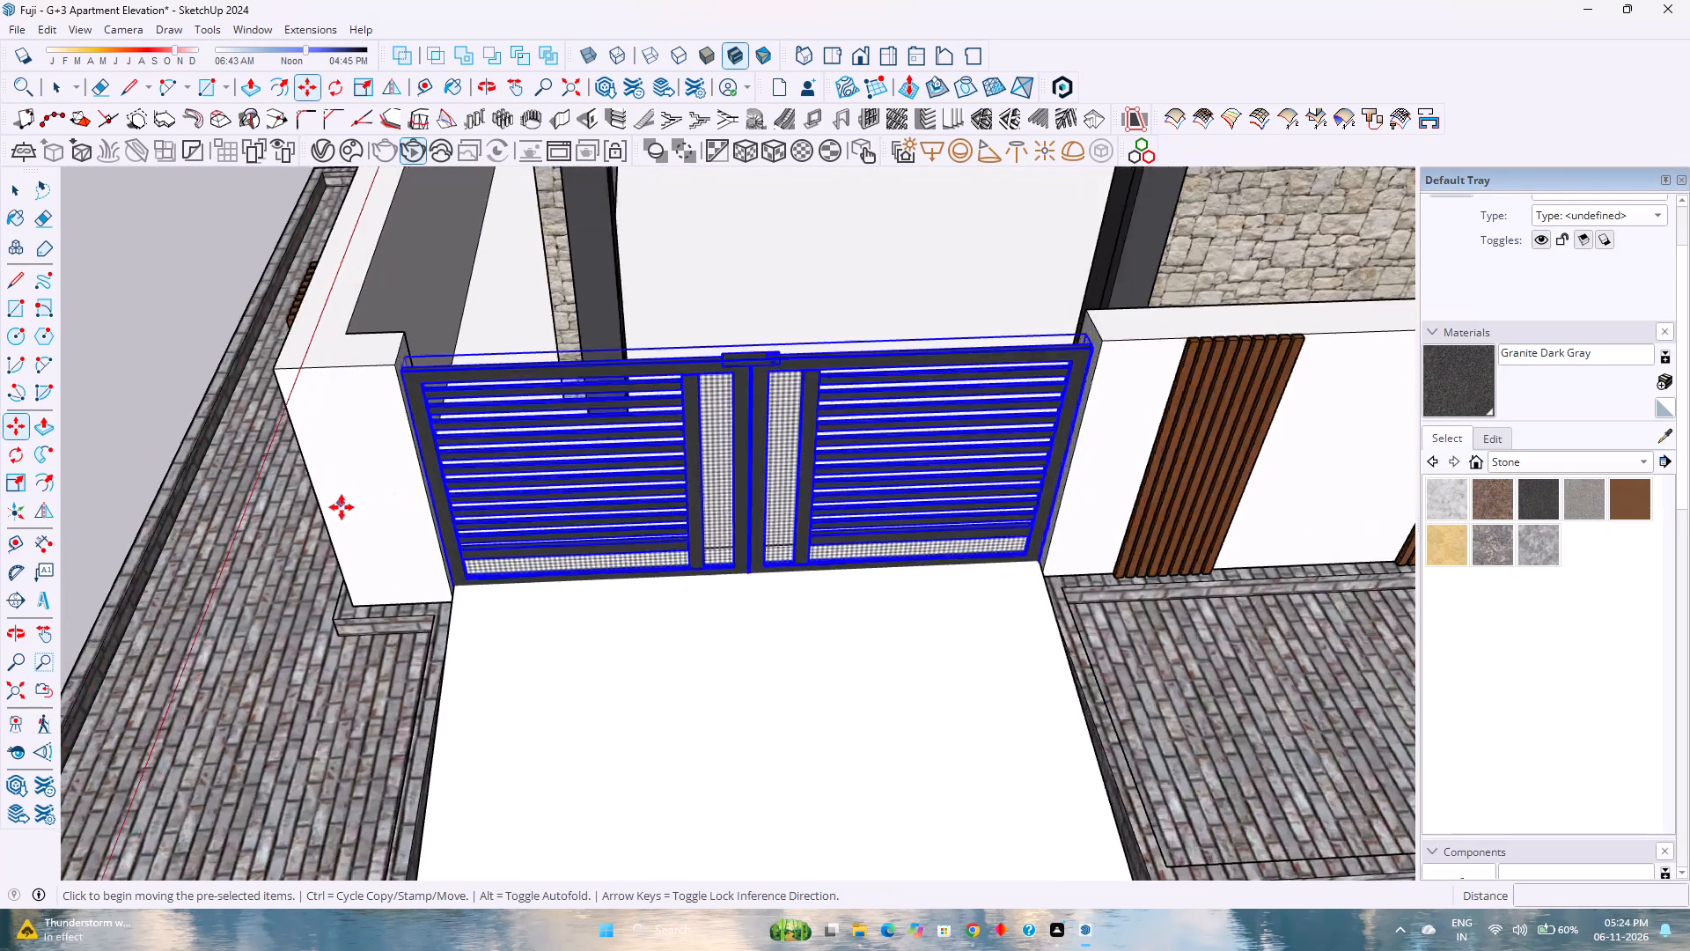
pyautogui.scroll(6, 342, 507)
pyautogui.press('space')
pyautogui.scroll(-7, 516, 570)
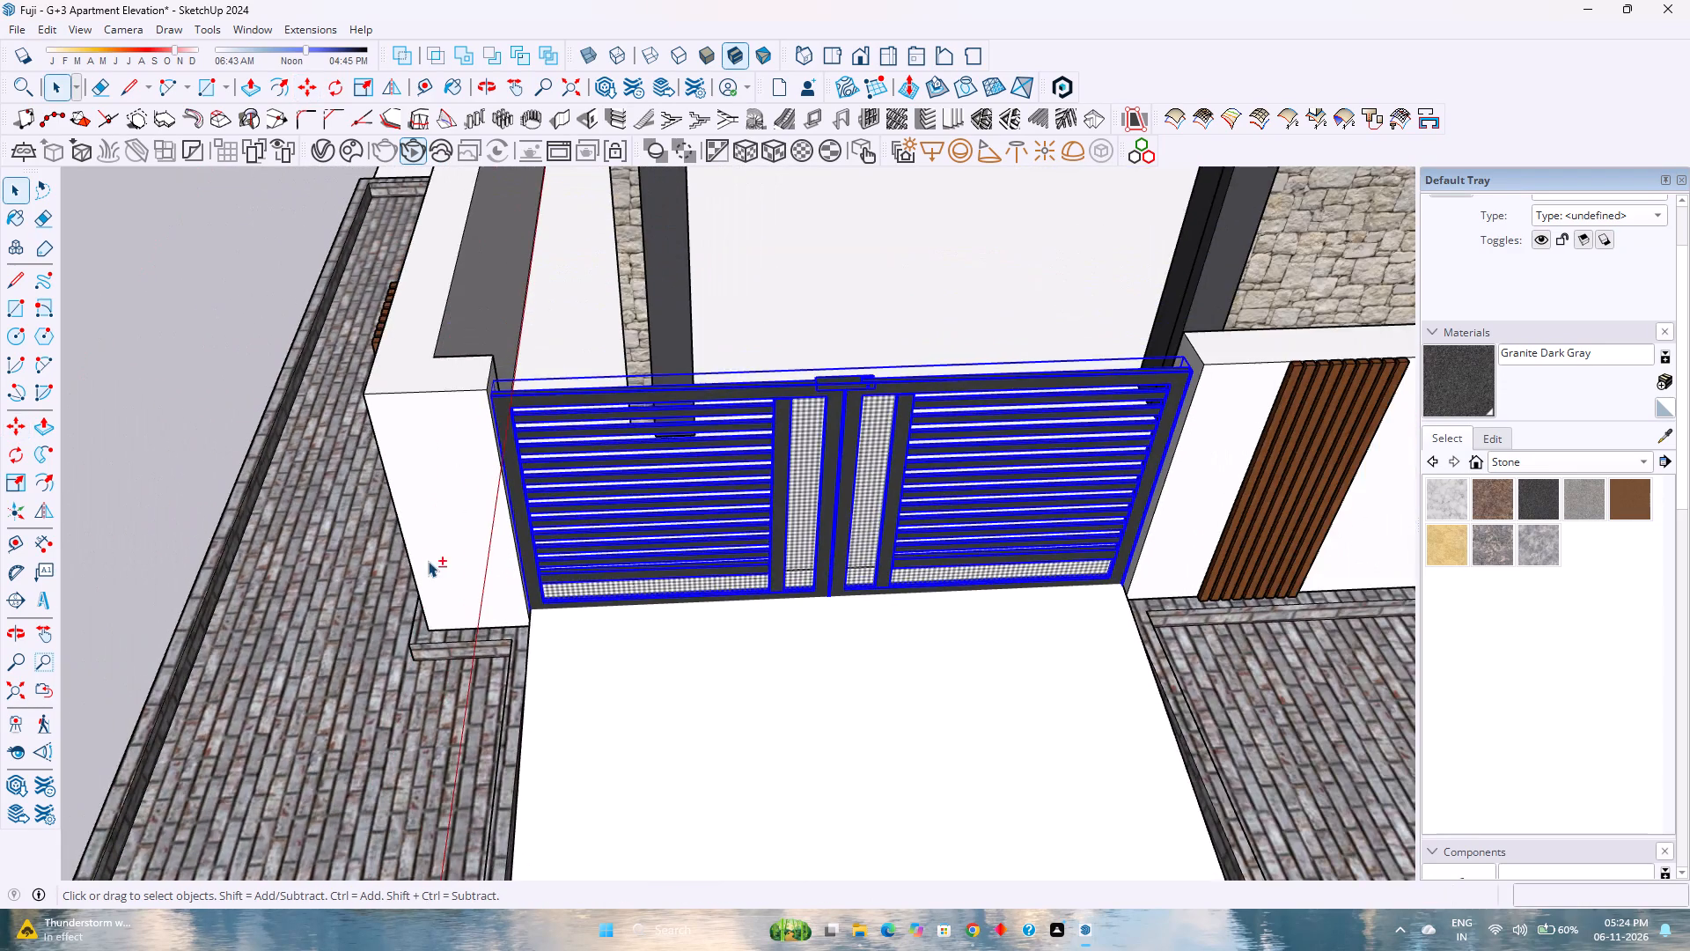
pyautogui.keyDown('shift'); pyautogui.moveTo(428, 561); pyautogui.dragTo(535, 660, button='middle'); pyautogui.keyUp('shift')
pyautogui.moveTo(488, 630); pyautogui.dragTo(1159, 622, button='middle')
pyautogui.scroll(-2, 1121, 583)
pyautogui.keyDown('shift'); pyautogui.moveTo(688, 646); pyautogui.dragTo(1577, 611, button='middle'); pyautogui.keyUp('shift')
pyautogui.keyDown('shift'); pyautogui.middleClick(1577, 611); pyautogui.keyUp('shift')
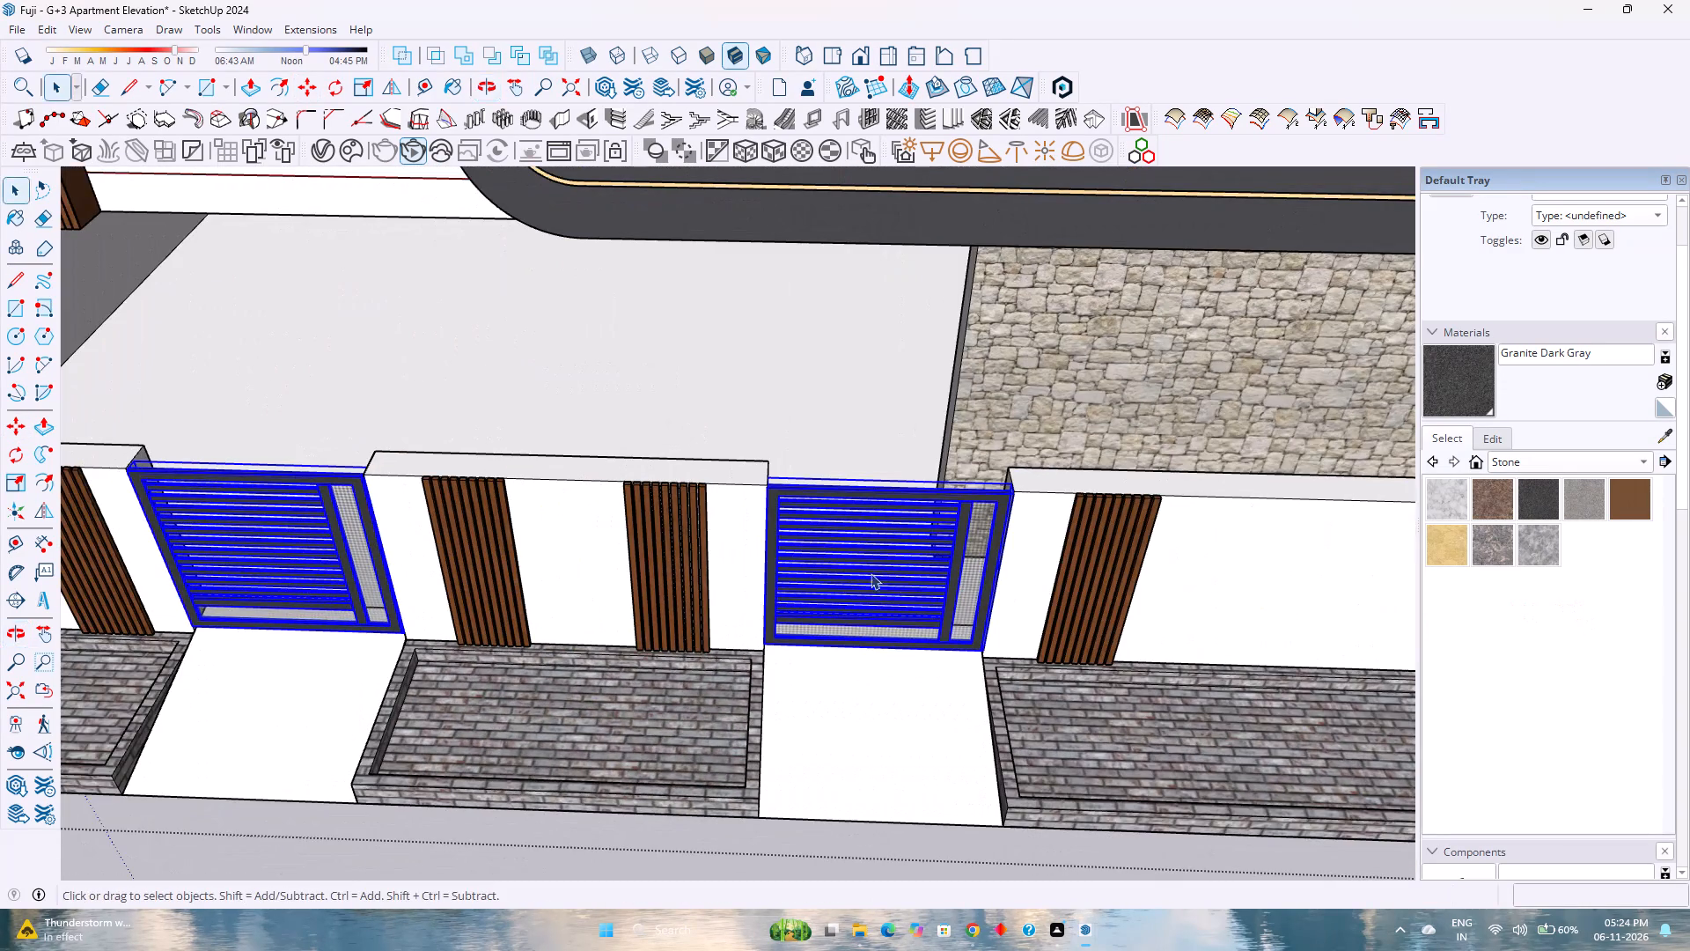
pyautogui.keyDown('shift'); pyautogui.moveTo(532, 593); pyautogui.dragTo(856, 638, button='middle'); pyautogui.keyUp('shift')
pyautogui.keyDown('shift'); pyautogui.middleClick(856, 638); pyautogui.keyUp('shift')
pyautogui.keyDown('shift'); pyautogui.middleClick(859, 641); pyautogui.keyUp('shift')
pyautogui.middleClick(859, 642)
pyautogui.scroll(3, 669, 689)
pyautogui.keyDown('shift'); pyautogui.moveTo(548, 613); pyautogui.dragTo(535, 729, button='middle'); pyautogui.keyUp('shift')
pyautogui.press('Escape')
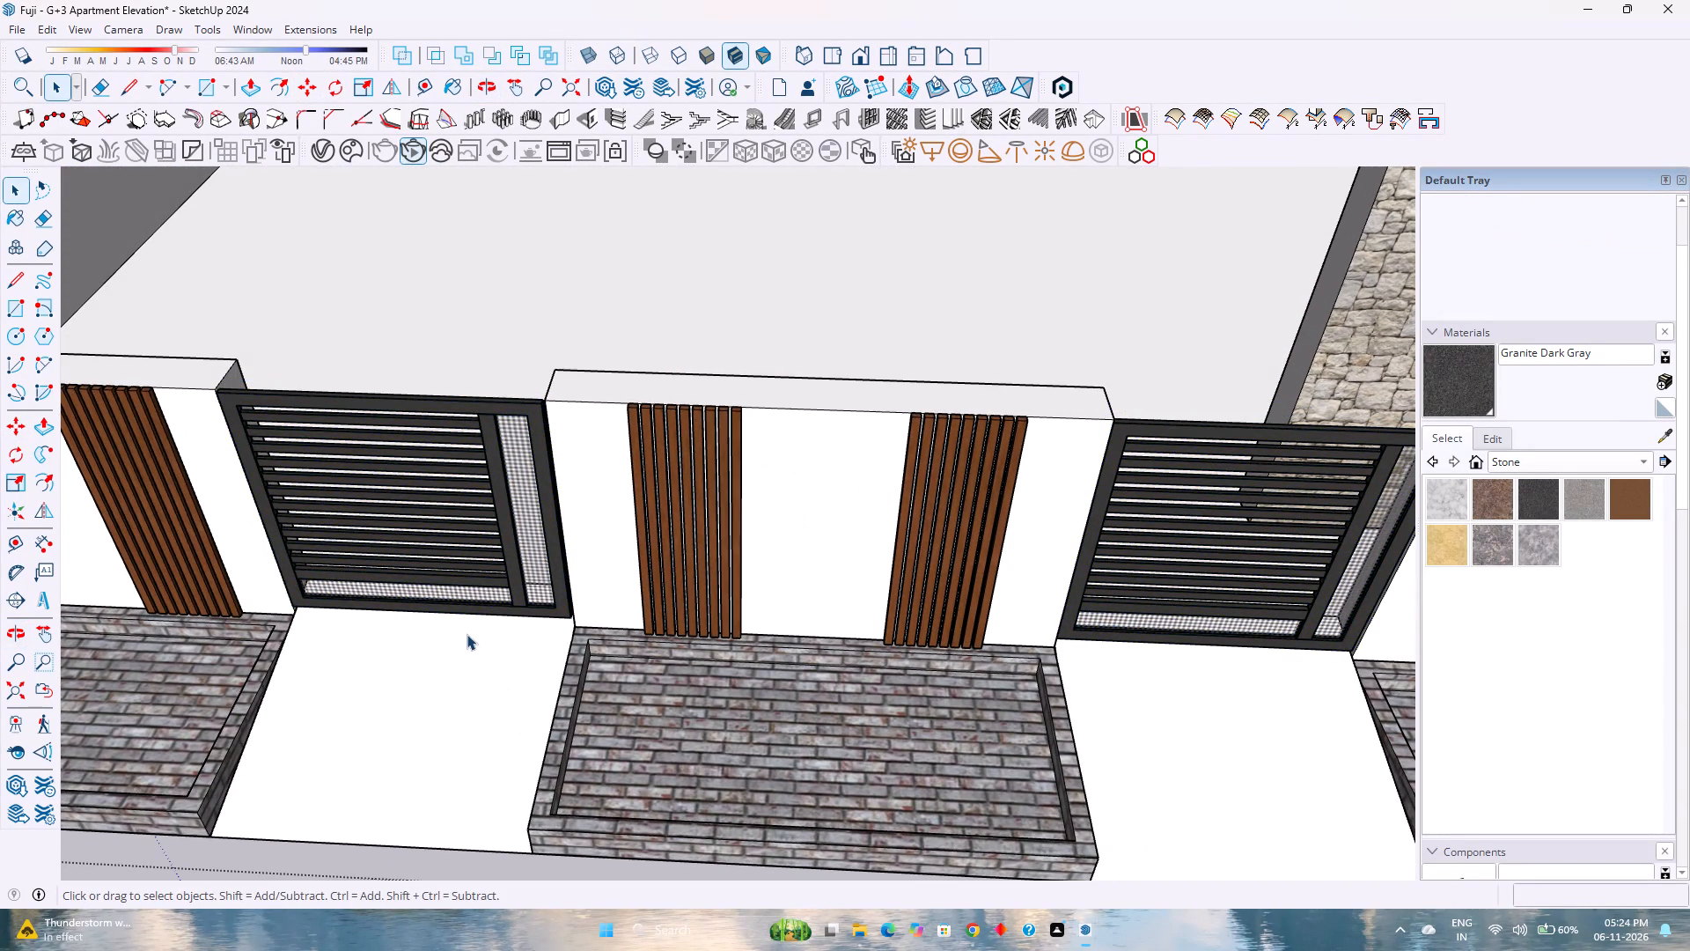
# Select the two single gates and move them 3 inches inward from the compound wall's outer face.
pyautogui.click(482, 602)
pyautogui.doubleClick(474, 604)
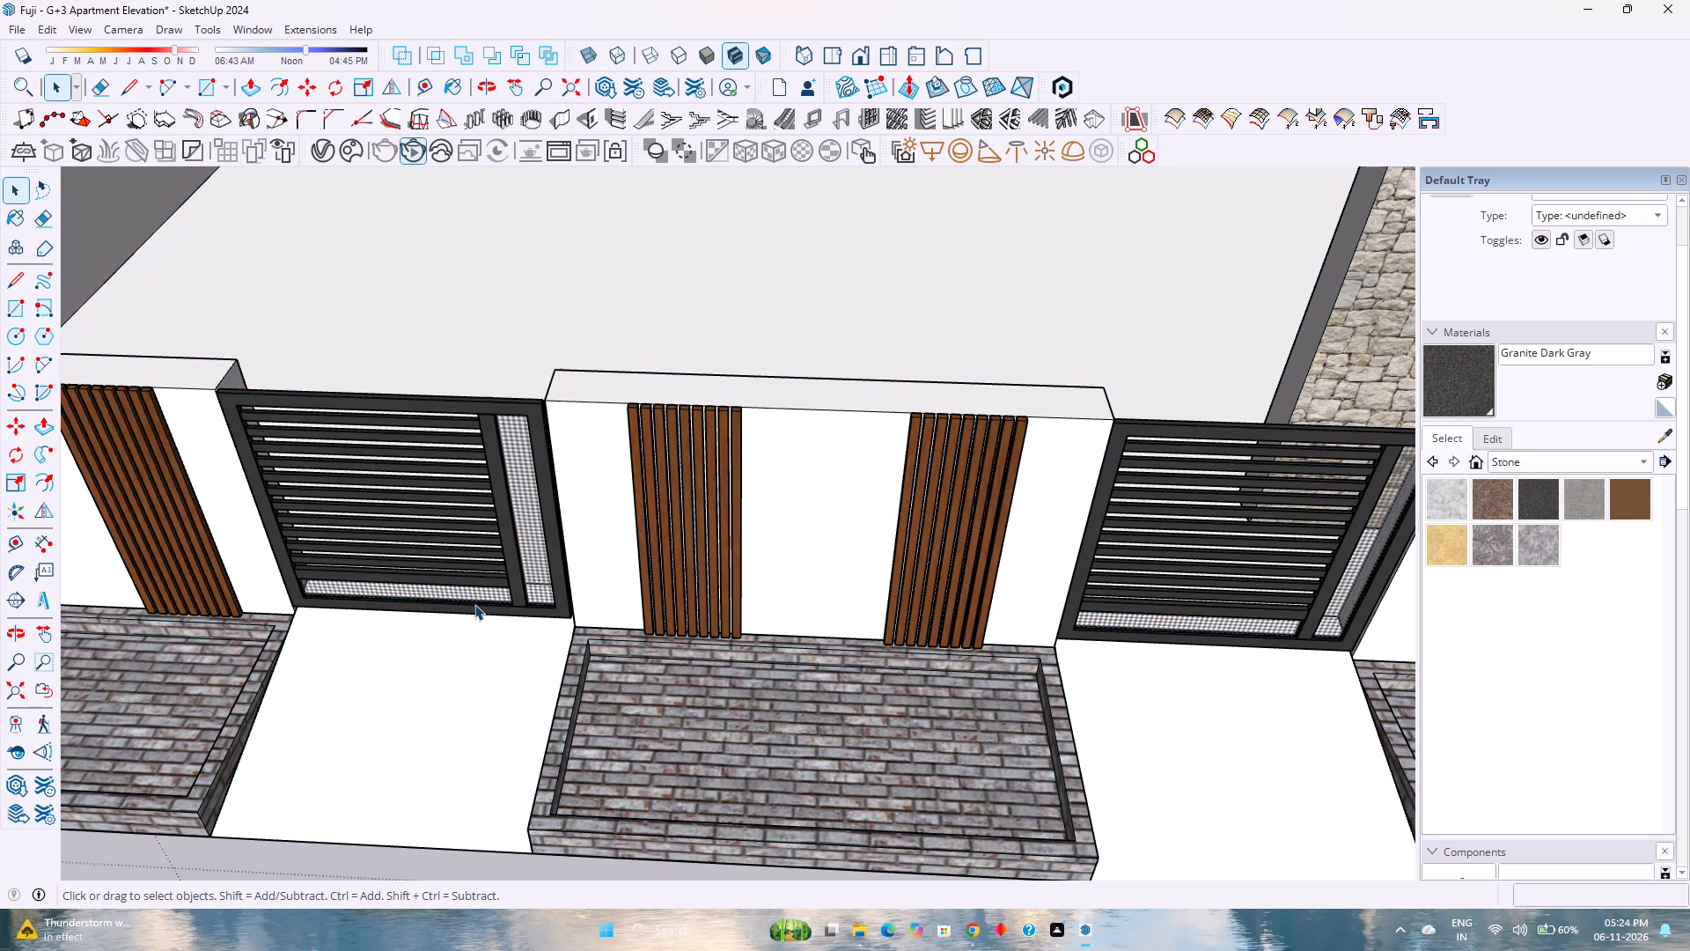
pyautogui.click(474, 604)
pyautogui.keyDown('ctrl'); pyautogui.click(1267, 564); pyautogui.keyUp('ctrl')
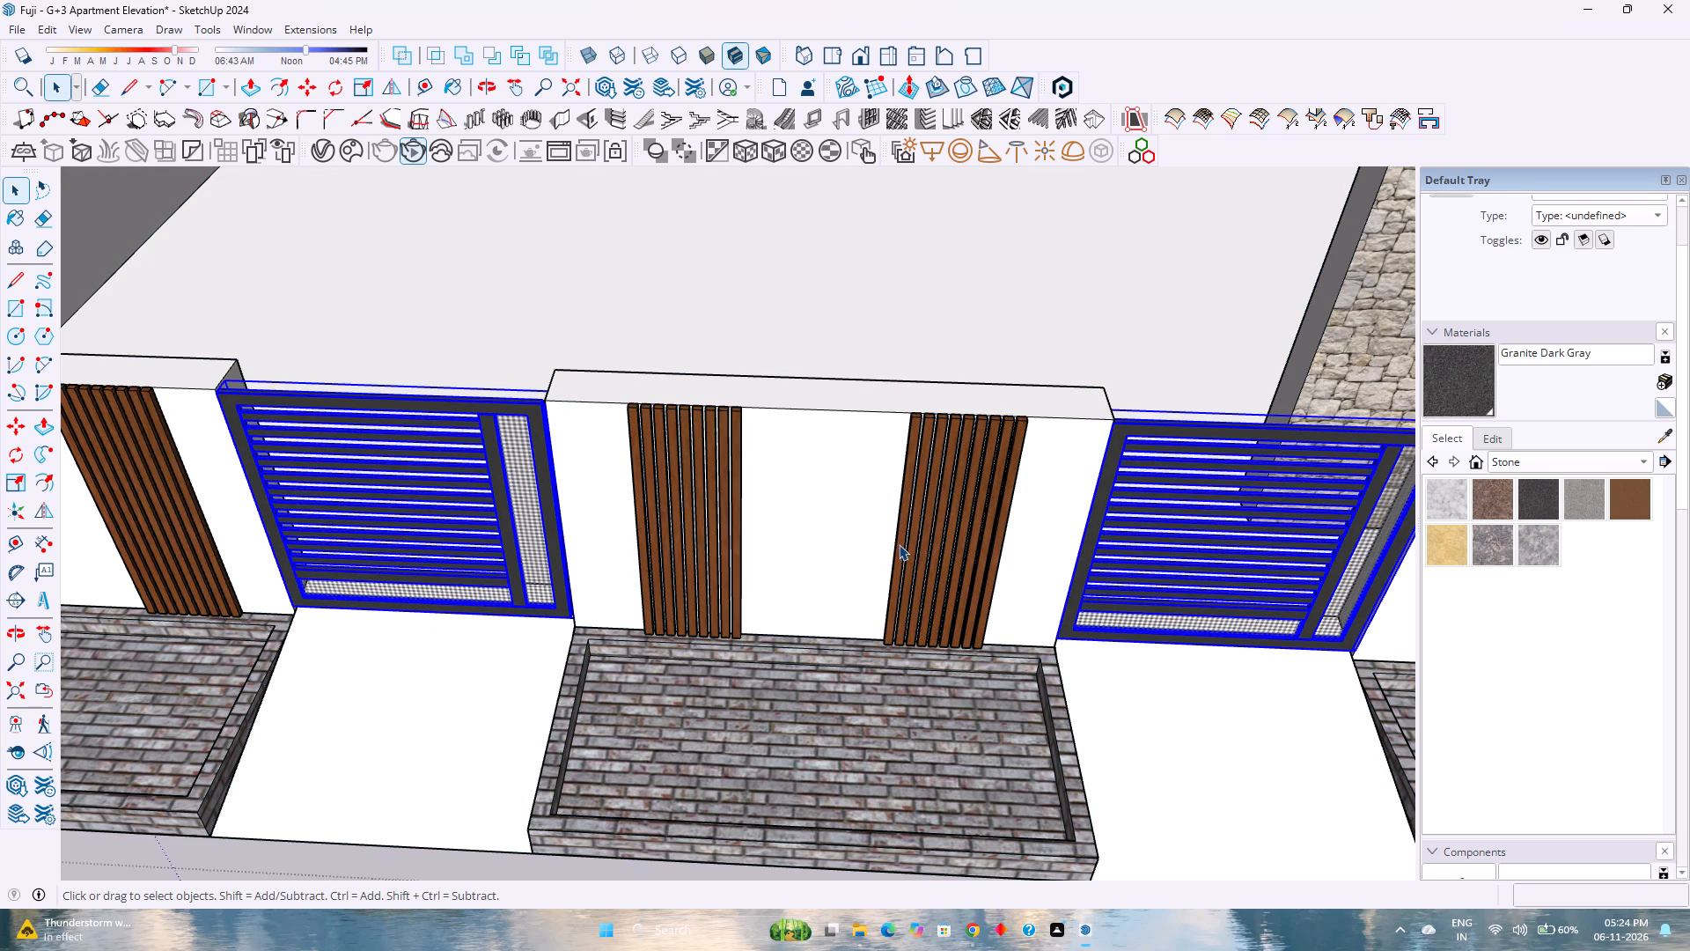
pyautogui.scroll(-3, 825, 480)
pyautogui.moveTo(854, 485); pyautogui.dragTo(75, 671, button='middle')
pyautogui.scroll(-2, 650, 629)
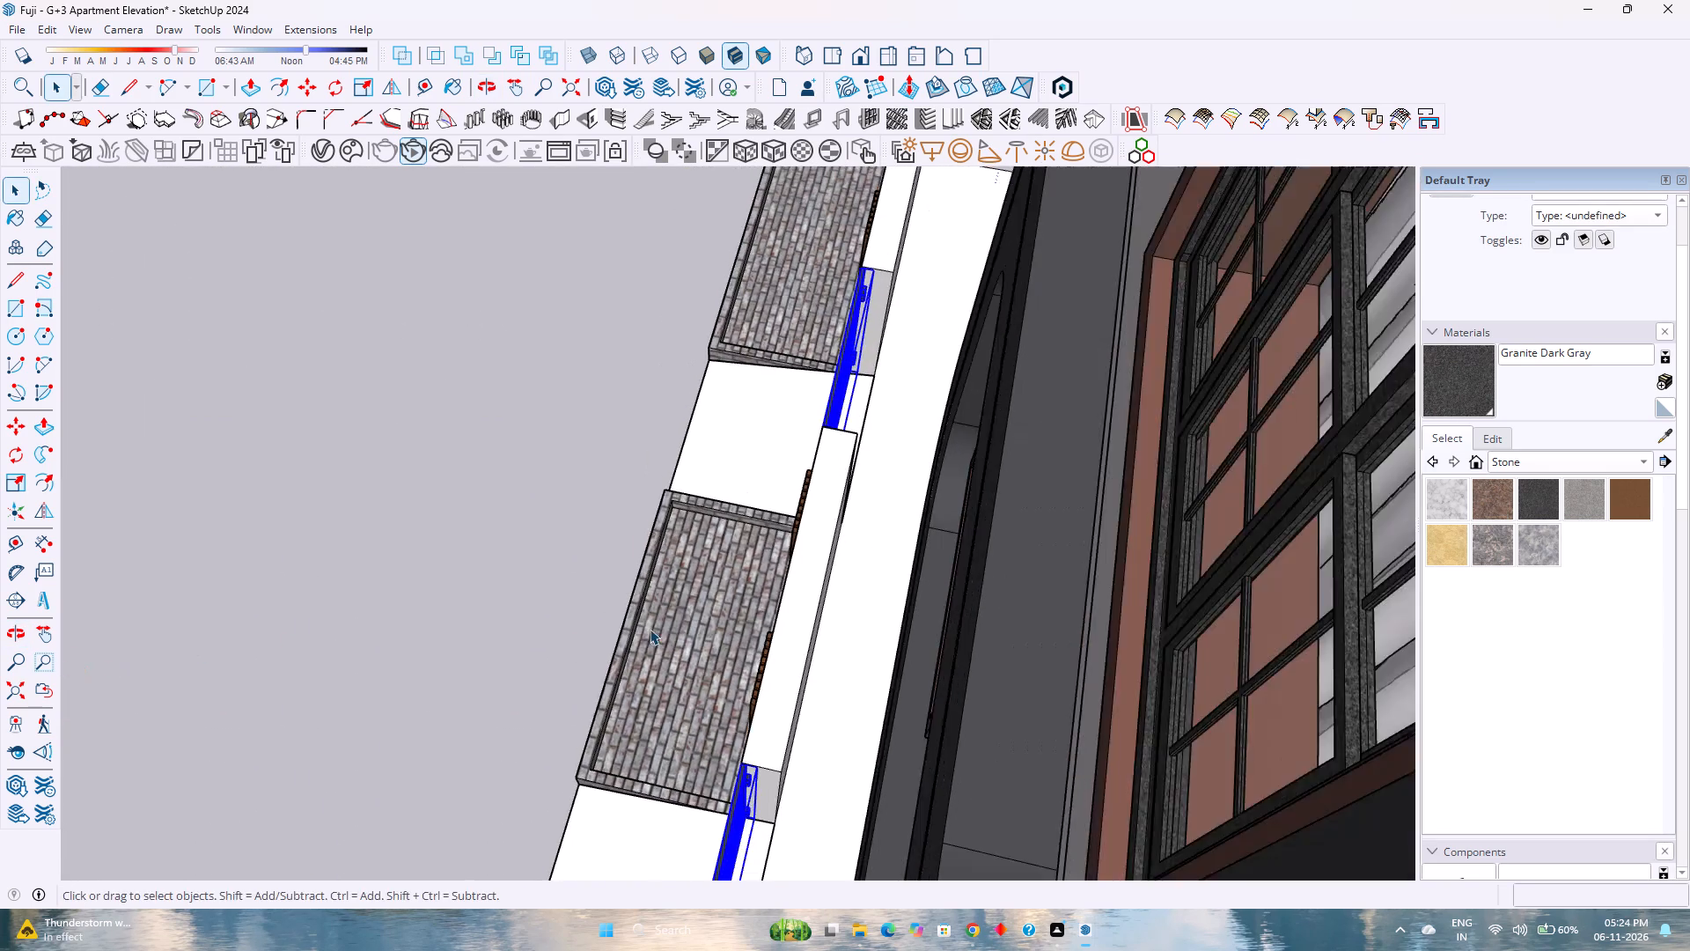
pyautogui.moveTo(636, 651); pyautogui.dragTo(728, 547, button='middle')
pyautogui.moveTo(741, 535); pyautogui.dragTo(758, 522, button='middle')
pyautogui.middleClick(763, 519)
pyautogui.scroll(8, 849, 521)
pyautogui.moveTo(871, 530); pyautogui.dragTo(918, 512, button='middle')
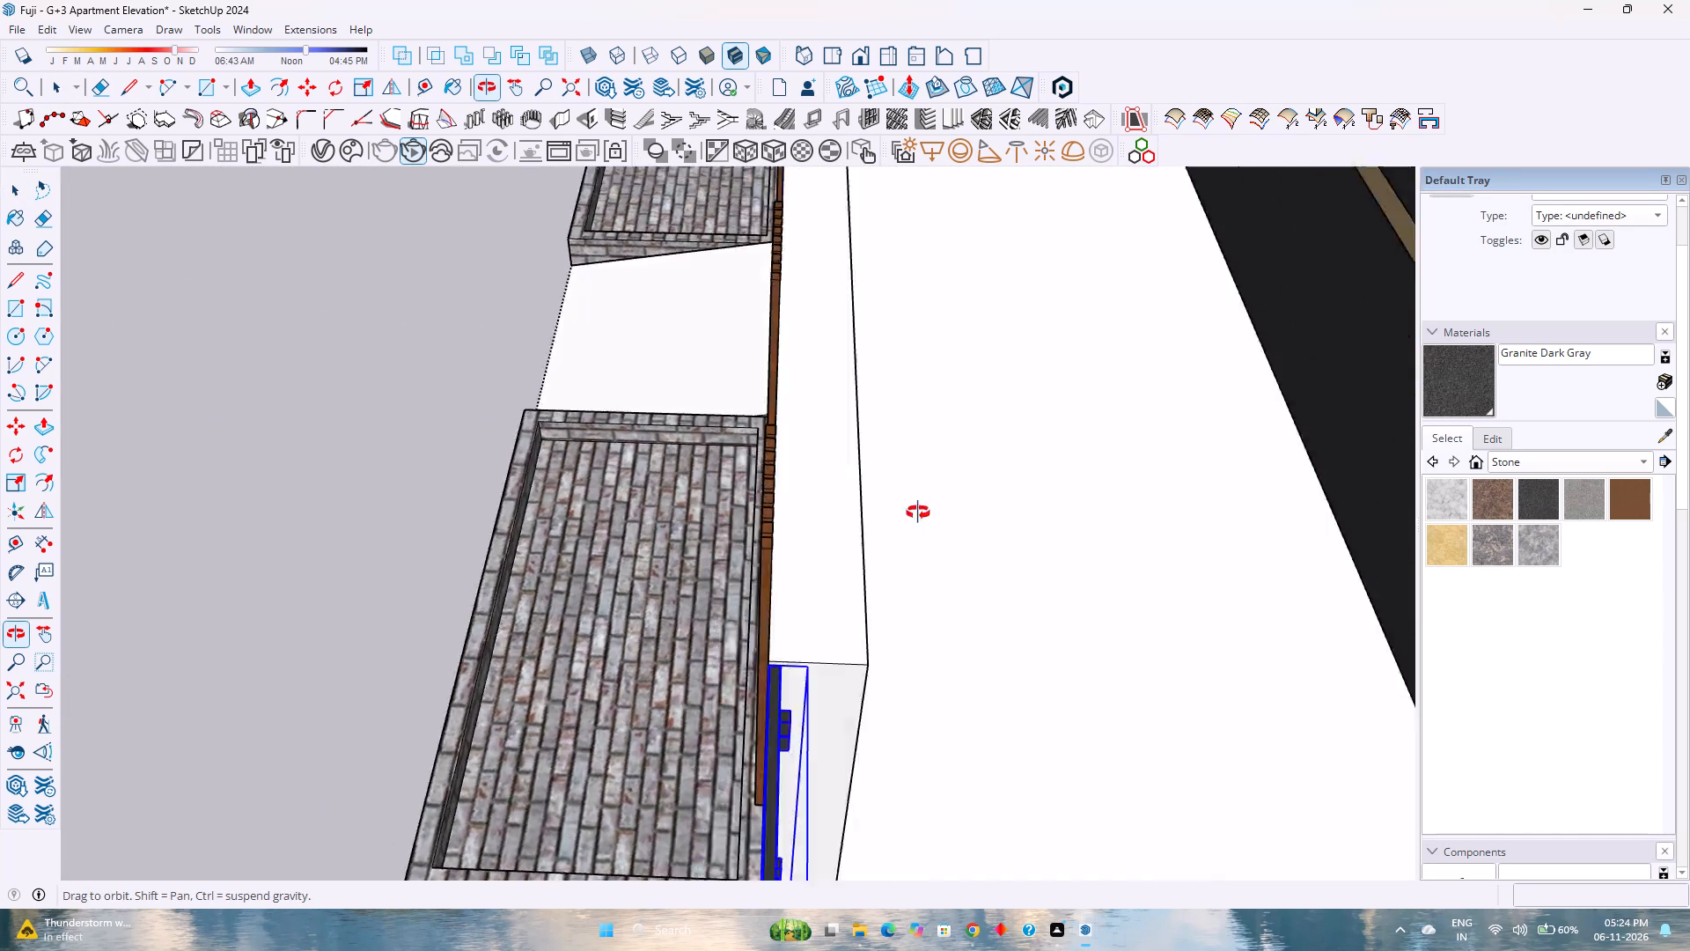
pyautogui.moveTo(918, 512); pyautogui.dragTo(1052, 521, button='middle')
pyautogui.scroll(-3, 960, 522)
pyautogui.keyDown('shift'); pyautogui.moveTo(856, 504); pyautogui.dragTo(999, 800, button='middle'); pyautogui.keyUp('shift')
pyautogui.keyDown('shift'); pyautogui.middleClick(999, 800); pyautogui.keyUp('shift')
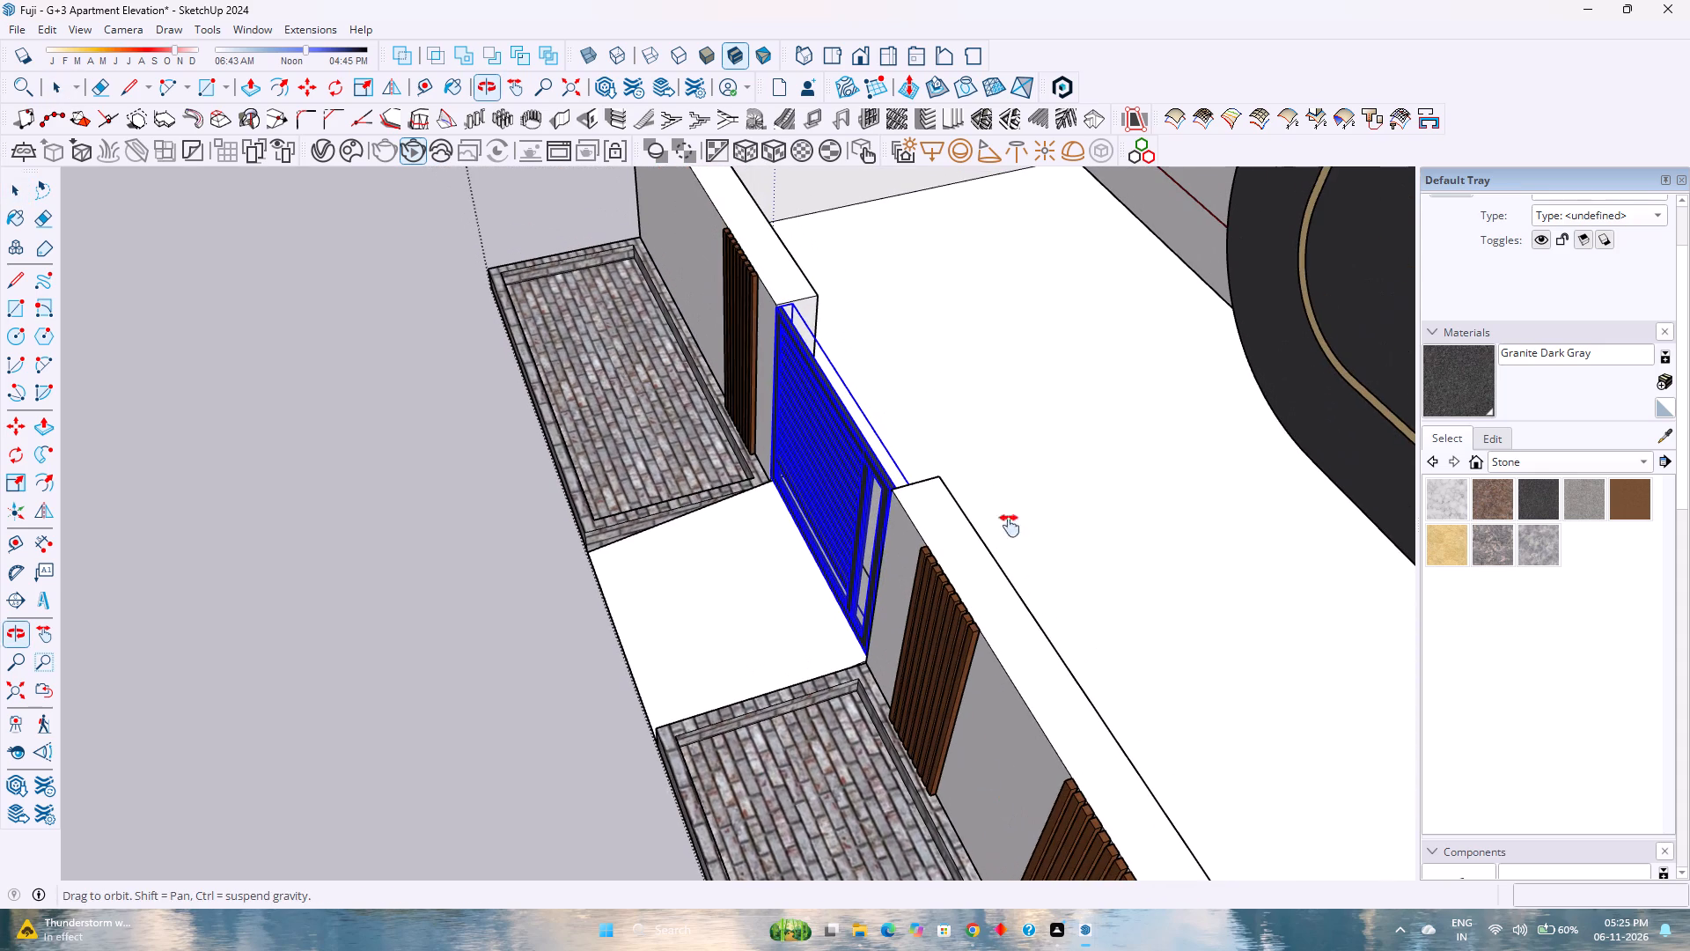
pyautogui.press('m')
pyautogui.scroll(4, 974, 520)
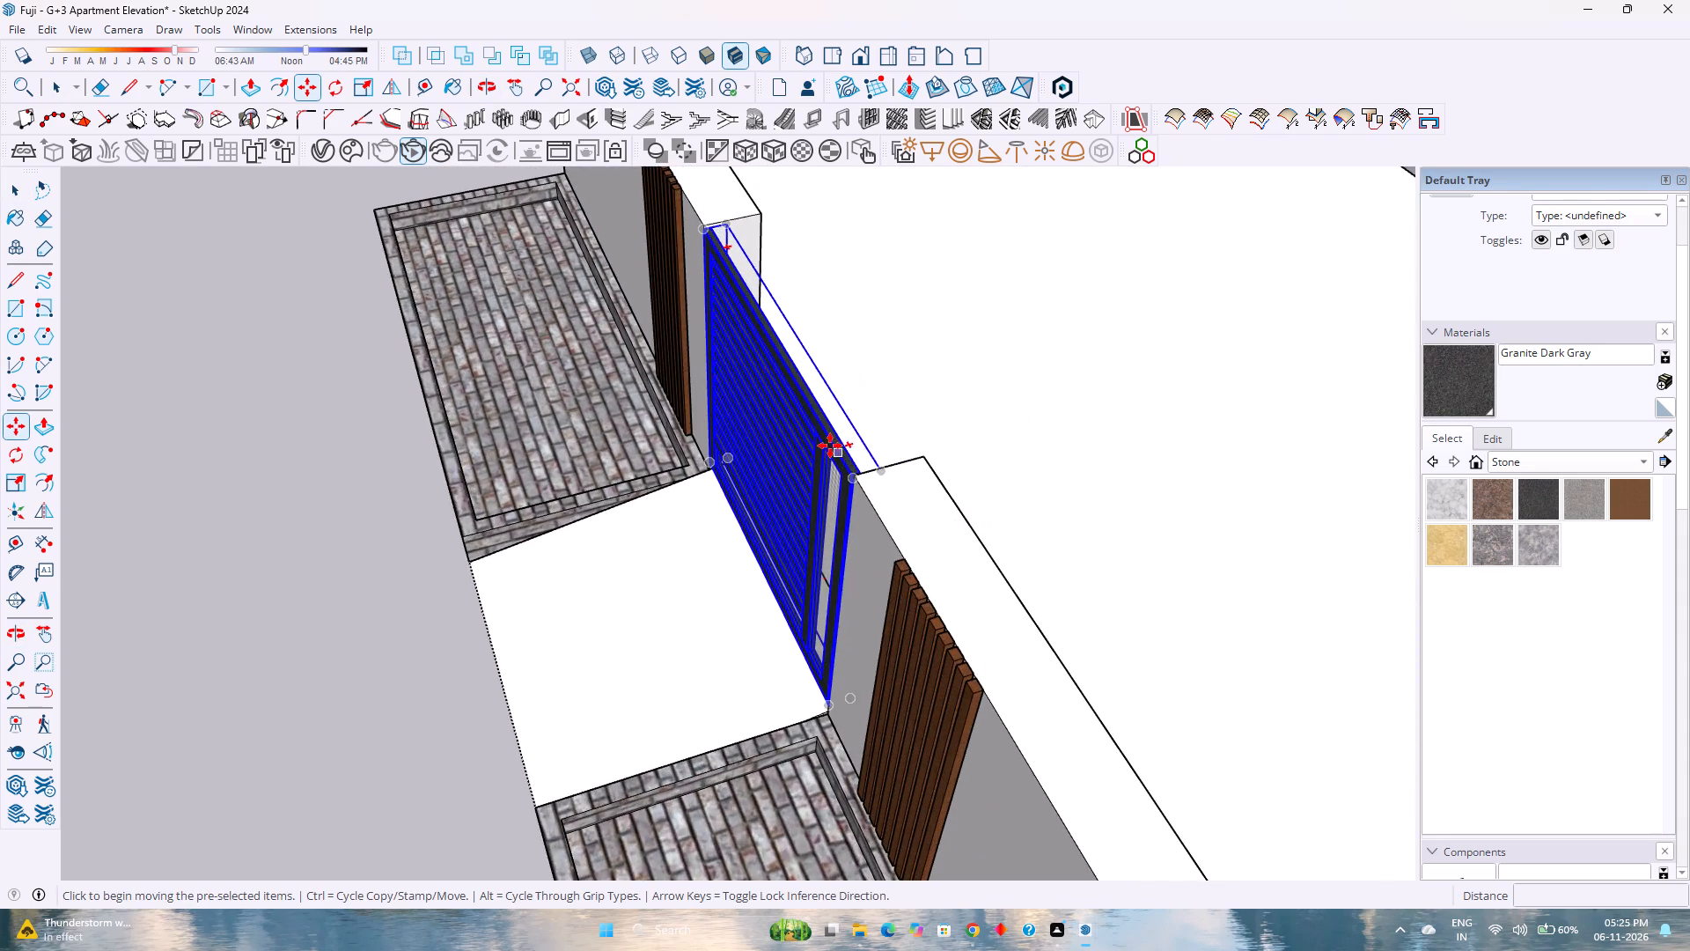
pyautogui.scroll(11, 830, 446)
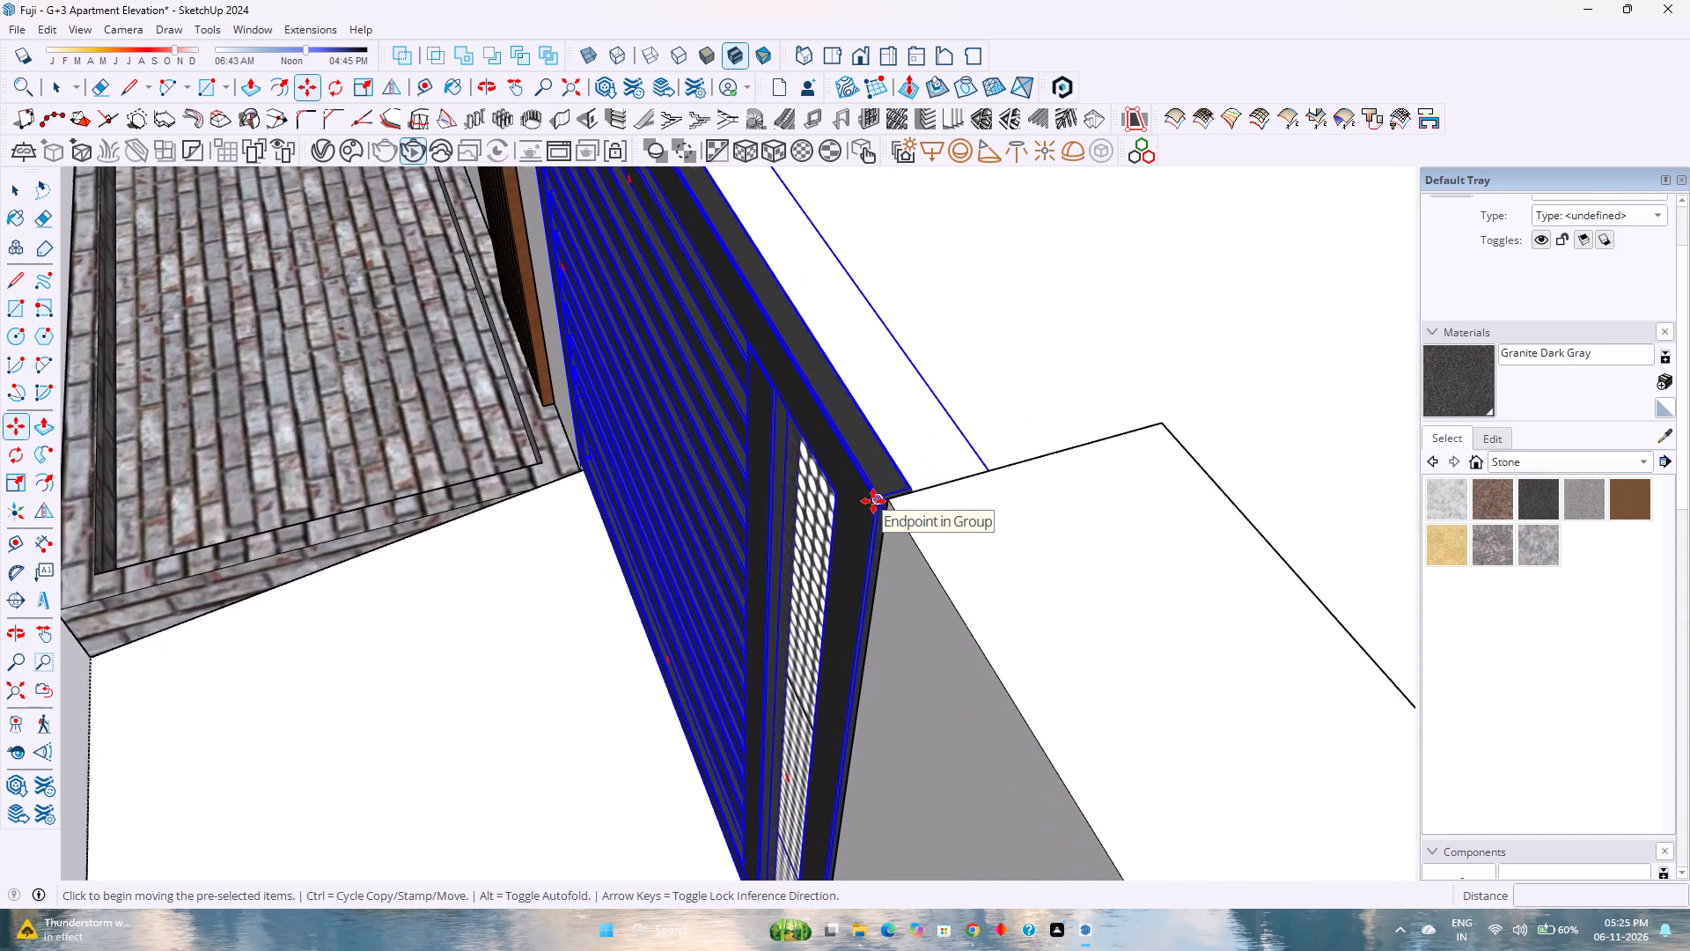
pyautogui.scroll(11, 873, 501)
pyautogui.click(895, 512)
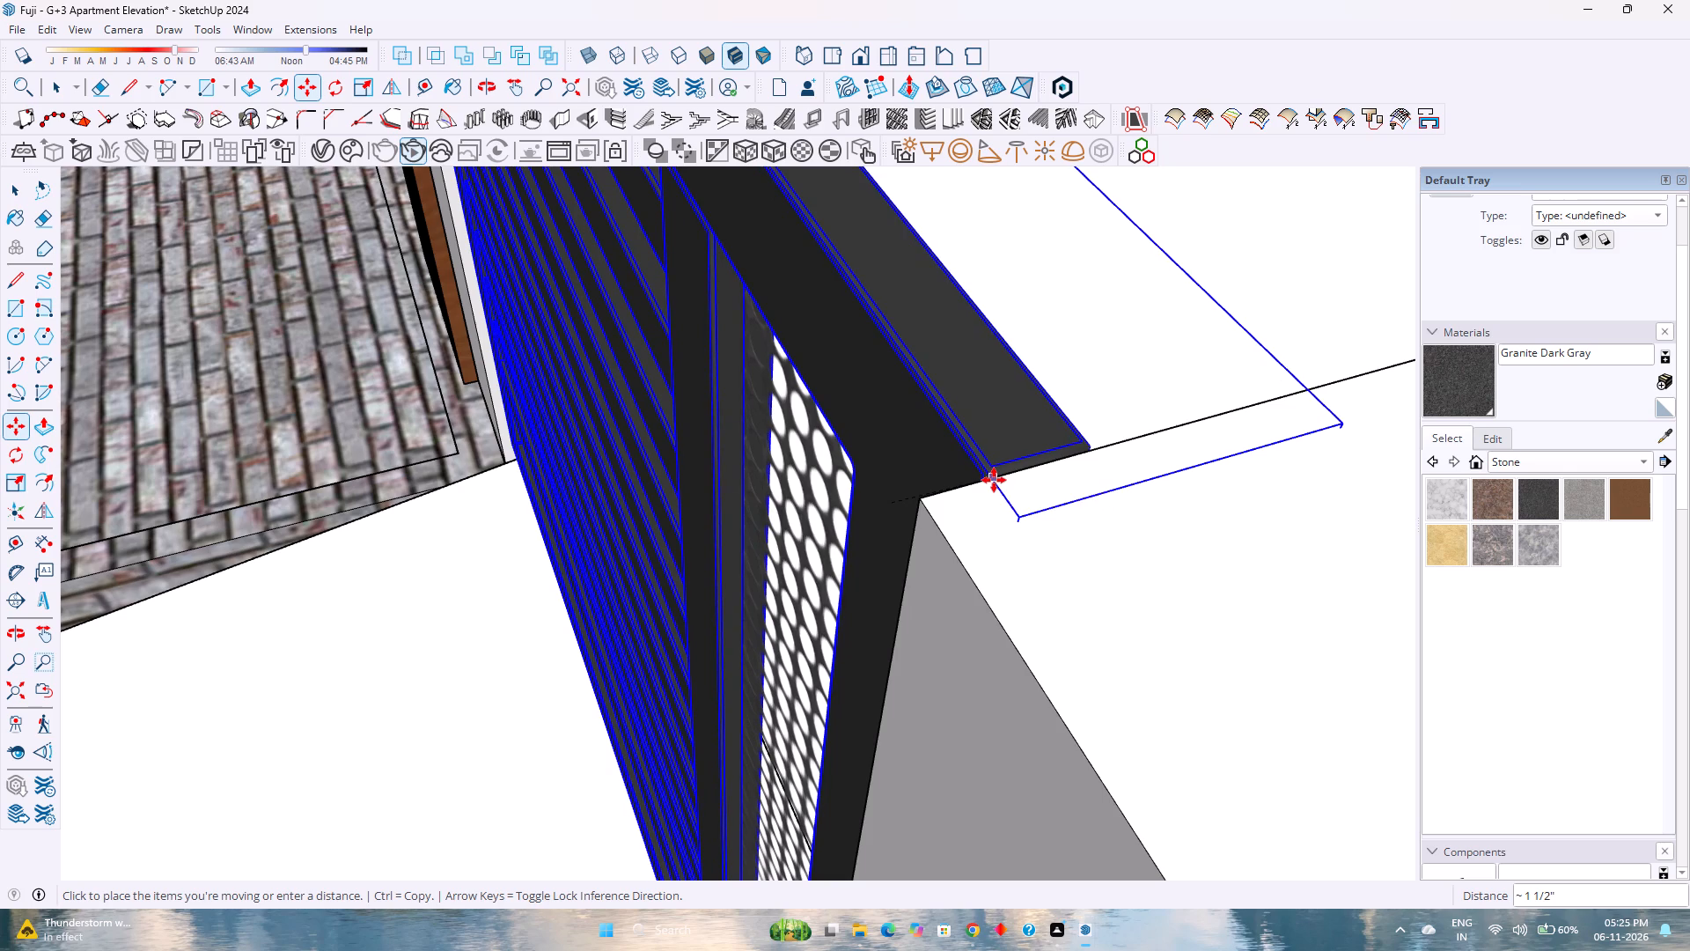
pyautogui.press('3')
pyautogui.press('Return')
# Examine how both recessed single gates sit against the wall ends along the front compound wall.
pyautogui.scroll(-8, 994, 480)
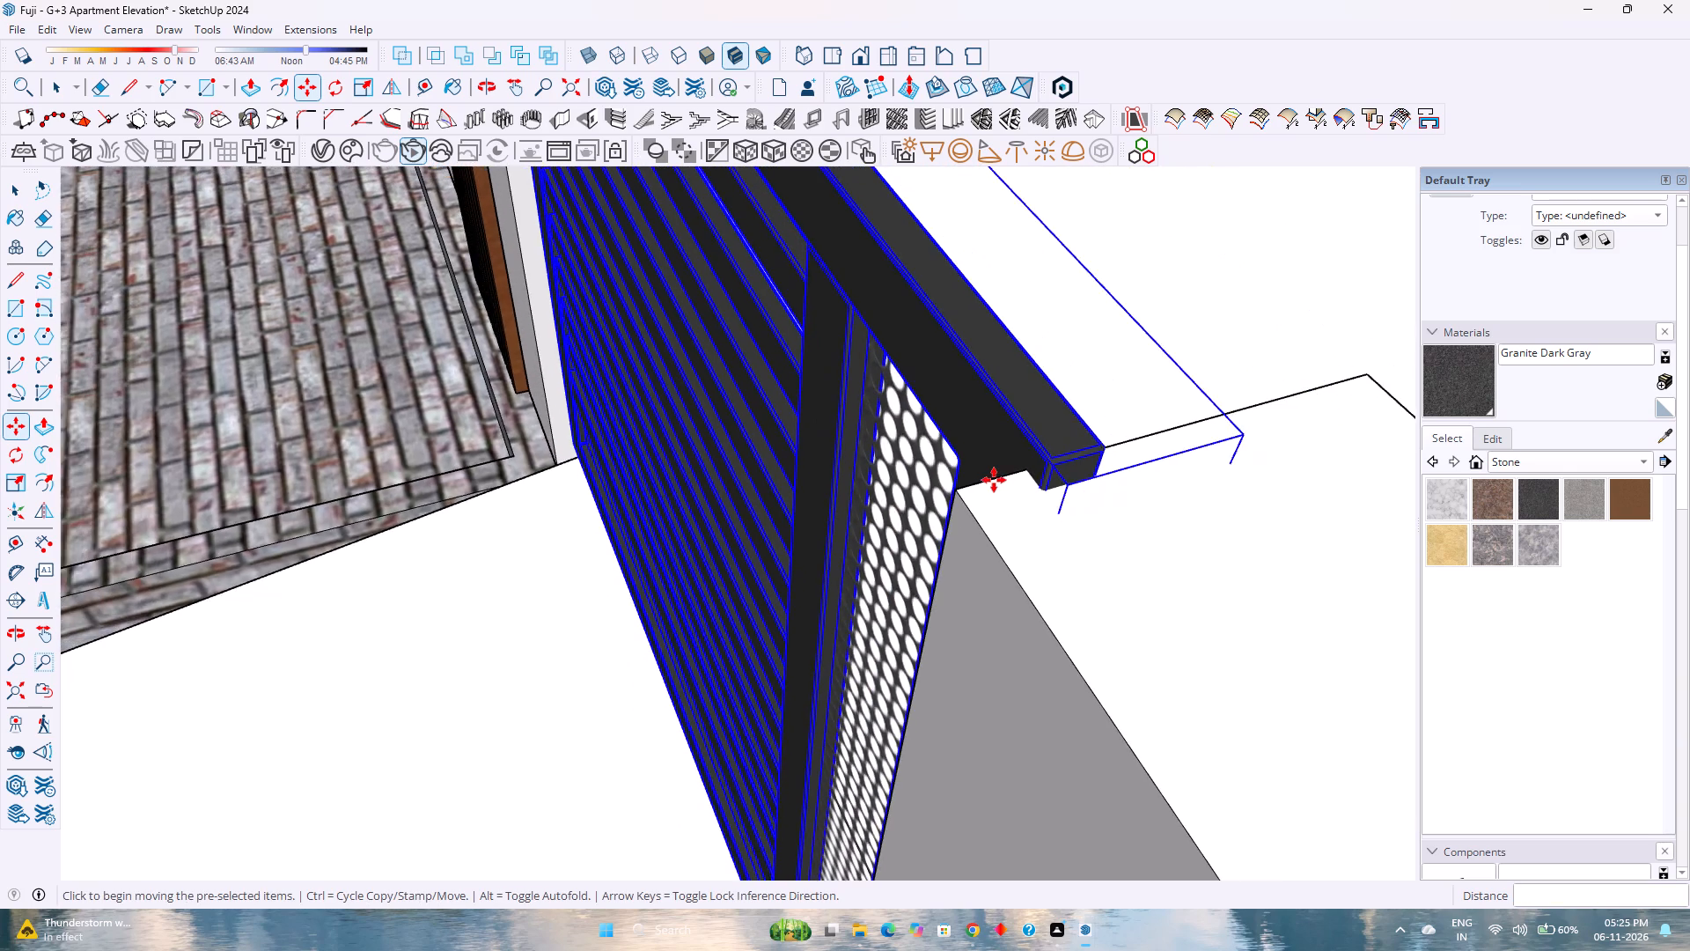
pyautogui.scroll(-8, 994, 480)
pyautogui.keyDown('shift'); pyautogui.scroll(1, 868, 475); pyautogui.keyUp('shift')
pyautogui.keyDown('shift'); pyautogui.moveTo(868, 475); pyautogui.dragTo(868, 491, button='middle'); pyautogui.keyUp('shift')
pyautogui.keyDown('shift'); pyautogui.moveTo(869, 495); pyautogui.dragTo(869, 645, button='middle'); pyautogui.keyUp('shift')
pyautogui.keyDown('shift'); pyautogui.middleClick(868, 649); pyautogui.keyUp('shift')
pyautogui.moveTo(744, 592); pyautogui.dragTo(1164, 638, button='middle')
pyautogui.middleClick(1169, 637)
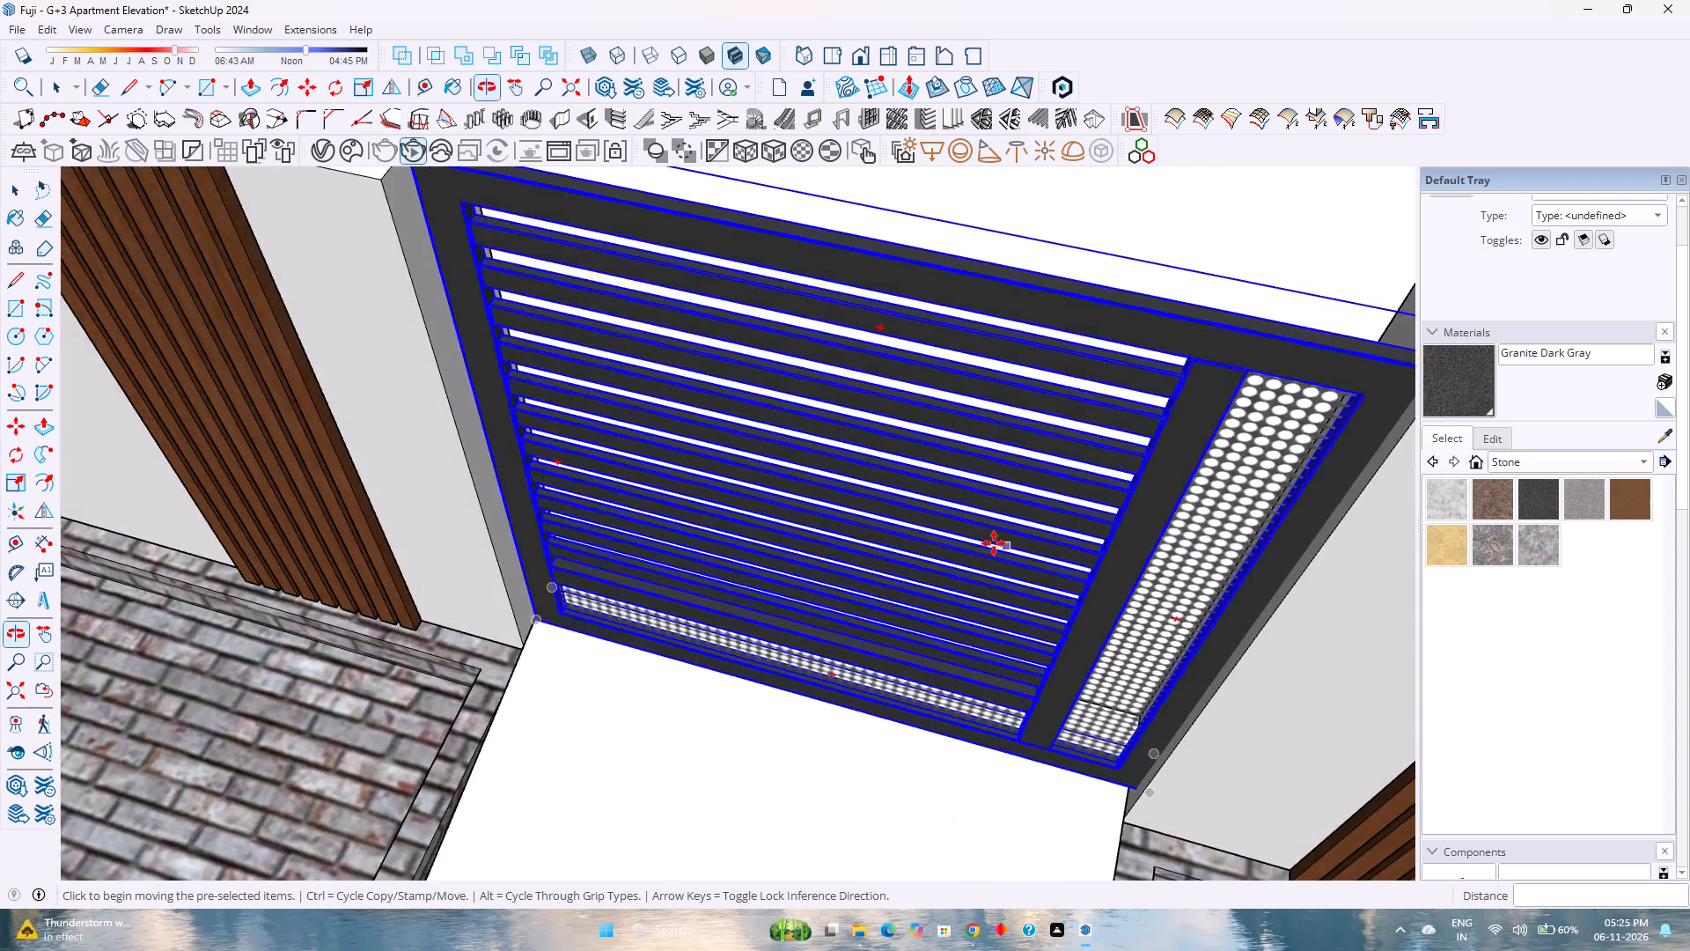
pyautogui.scroll(-2, 994, 543)
pyautogui.keyDown('shift'); pyautogui.moveTo(845, 537); pyautogui.dragTo(896, 681, button='middle'); pyautogui.keyUp('shift')
pyautogui.middleClick(896, 681)
pyautogui.scroll(-3, 871, 651)
pyautogui.keyDown('shift'); pyautogui.moveTo(1008, 662); pyautogui.dragTo(724, 626, button='middle'); pyautogui.keyUp('shift')
pyautogui.keyDown('shift'); pyautogui.middleClick(724, 626); pyautogui.keyUp('shift')
pyautogui.scroll(3, 806, 651)
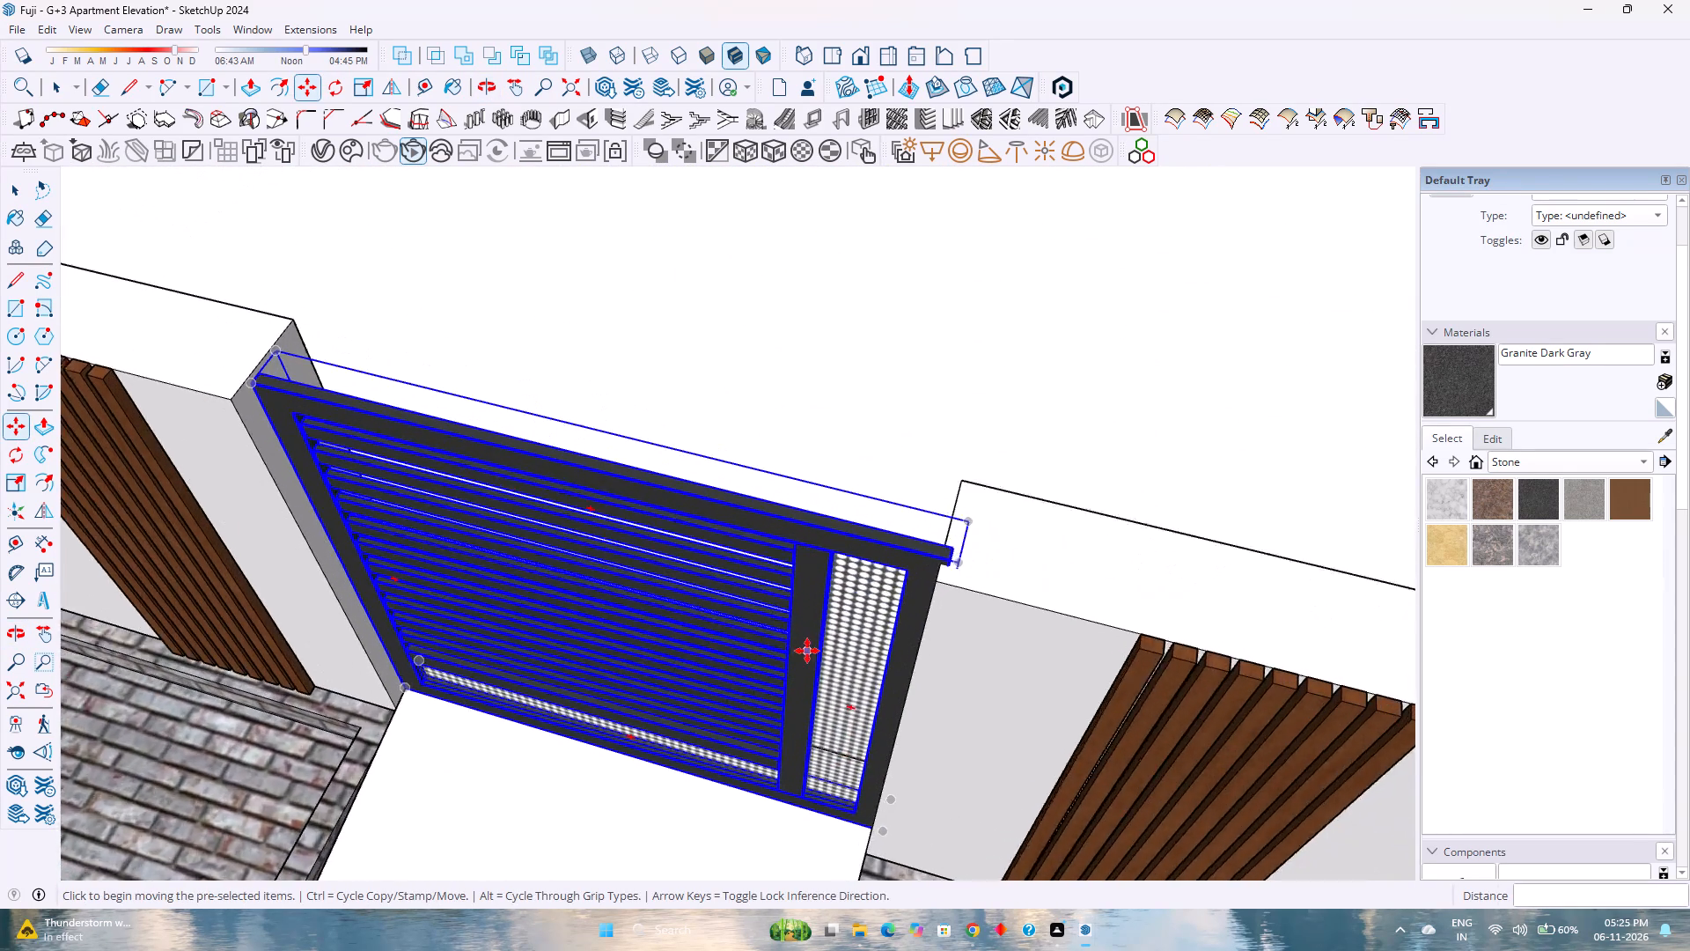
pyautogui.scroll(-5, 922, 652)
pyautogui.keyDown('shift'); pyautogui.moveTo(988, 673); pyautogui.dragTo(661, 614, button='middle'); pyautogui.keyUp('shift')
pyautogui.keyDown('shift'); pyautogui.middleClick(650, 612); pyautogui.keyUp('shift')
pyautogui.keyDown('shift'); pyautogui.middleClick(650, 612); pyautogui.keyUp('shift')
pyautogui.scroll(-7, 645, 608)
pyautogui.keyDown('shift'); pyautogui.moveTo(1109, 660); pyautogui.dragTo(513, 596, button='middle'); pyautogui.keyUp('shift')
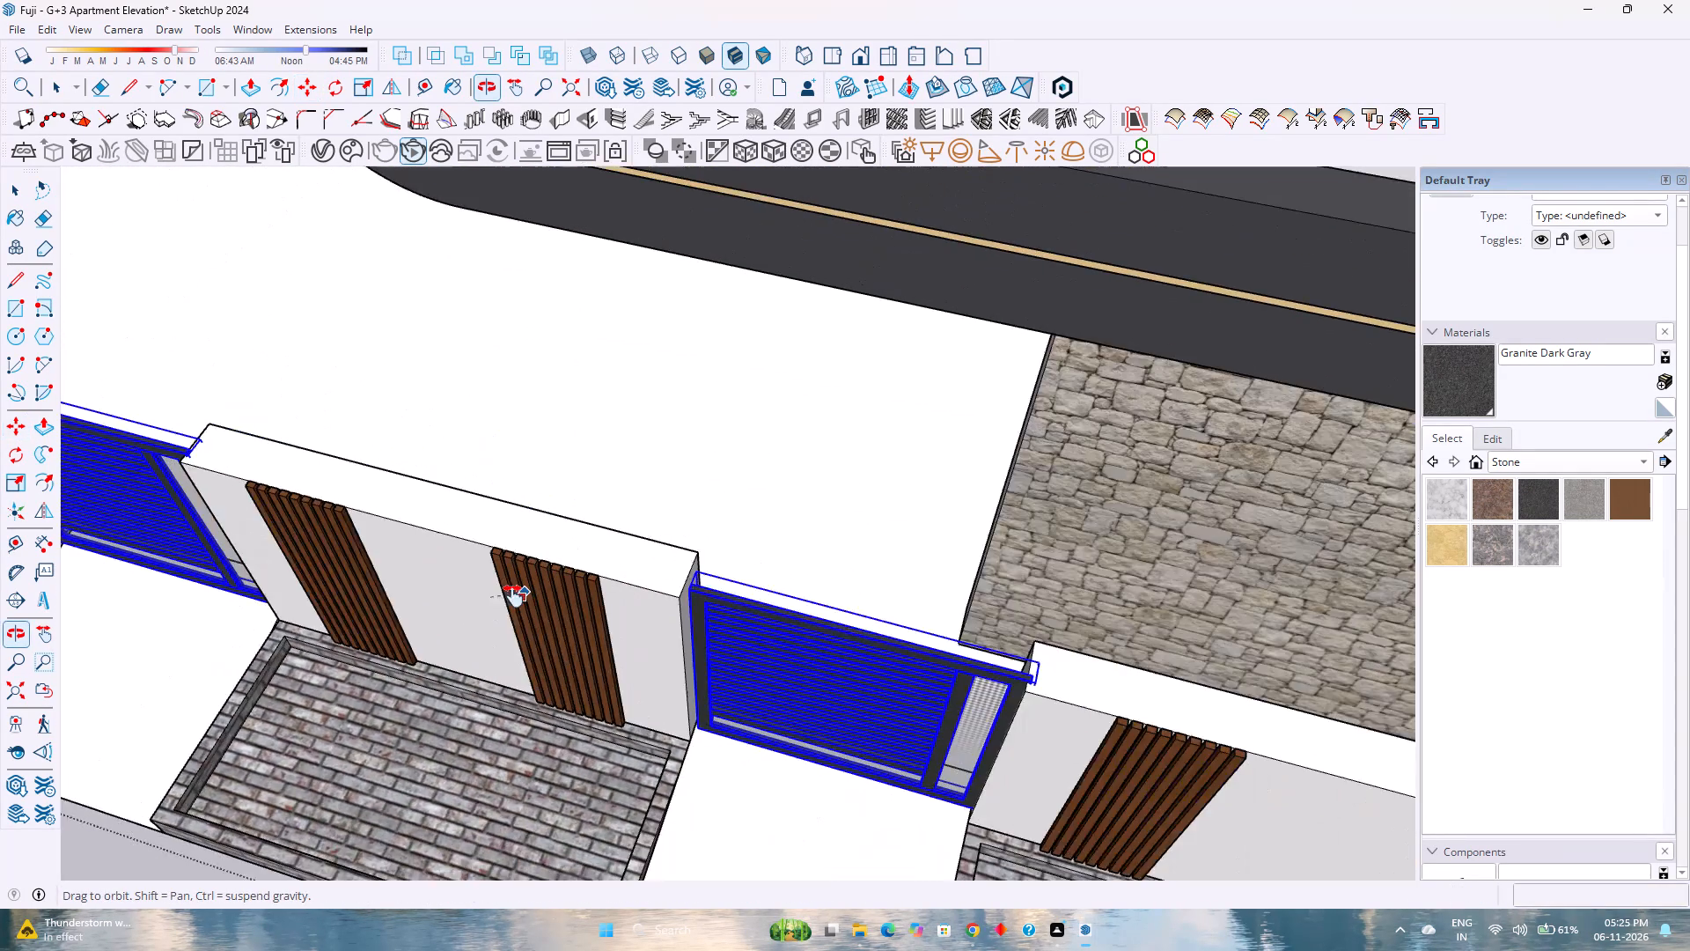
pyautogui.keyDown('shift'); pyautogui.moveTo(513, 596); pyautogui.dragTo(504, 595, button='middle'); pyautogui.keyUp('shift')
pyautogui.keyDown('shift'); pyautogui.moveTo(503, 595); pyautogui.dragTo(485, 593, button='middle'); pyautogui.keyUp('shift')
pyautogui.keyDown('shift'); pyautogui.middleClick(485, 593); pyautogui.keyUp('shift')
pyautogui.keyDown('shift'); pyautogui.middleClick(485, 593); pyautogui.keyUp('shift')
pyautogui.scroll(-5, 592, 603)
pyautogui.keyDown('shift'); pyautogui.moveTo(868, 614); pyautogui.dragTo(436, 532, button='middle'); pyautogui.keyUp('shift')
pyautogui.keyDown('shift'); pyautogui.middleClick(420, 529); pyautogui.keyUp('shift')
pyautogui.scroll(-3, 424, 528)
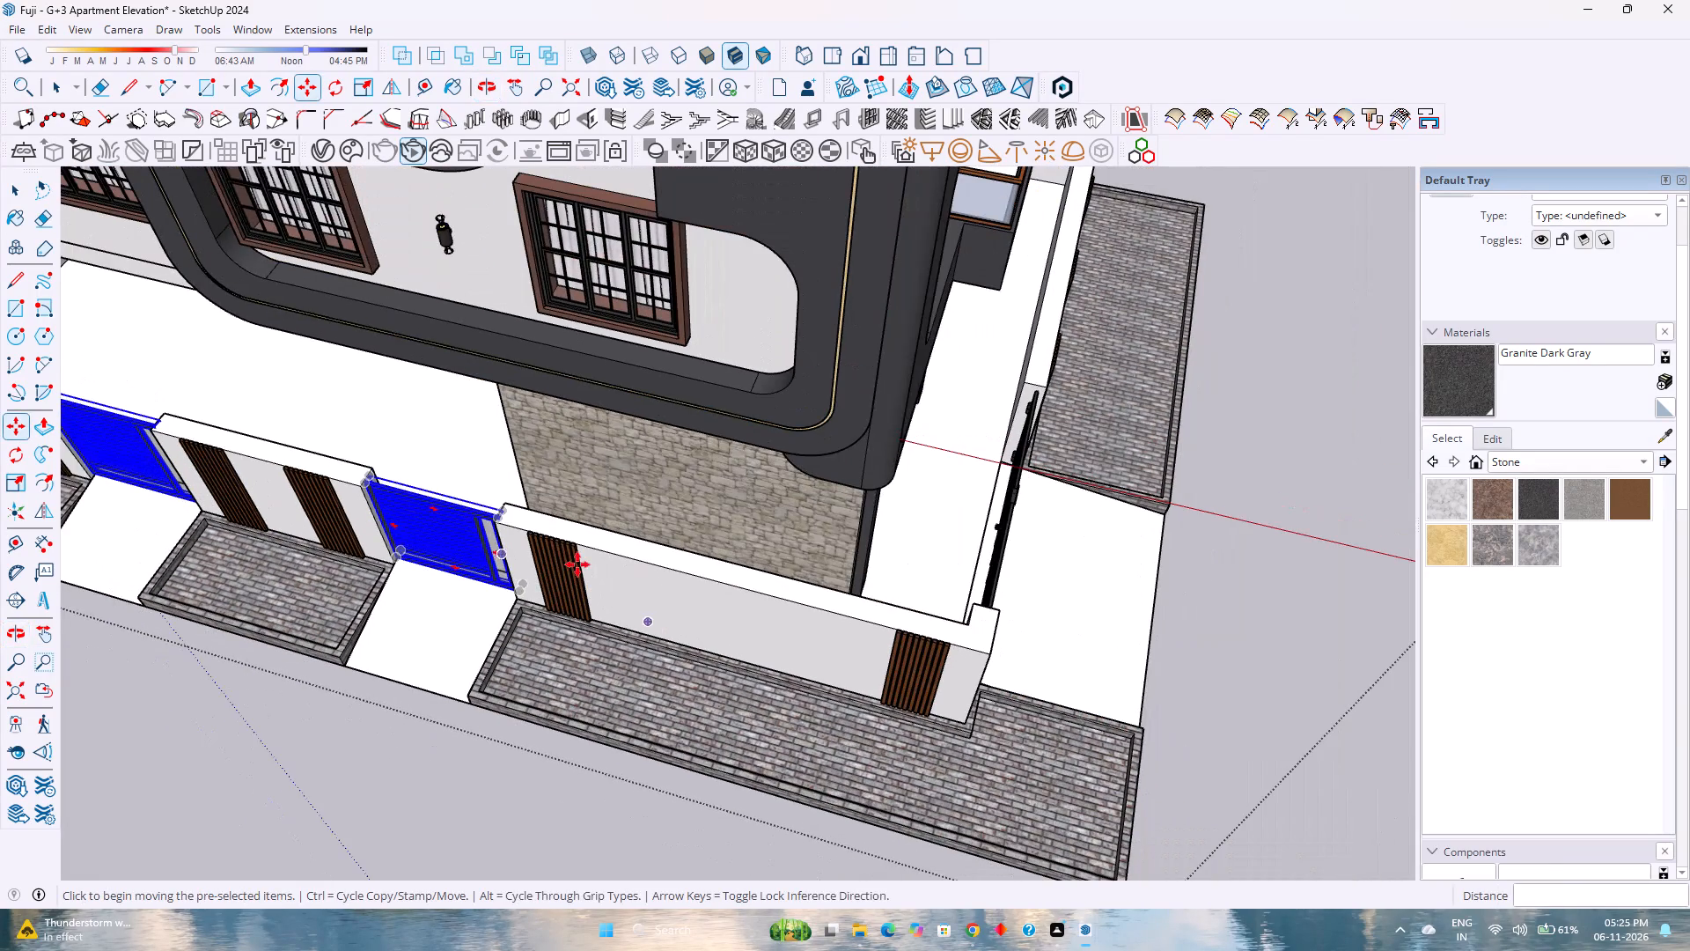
pyautogui.keyDown('shift'); pyautogui.moveTo(595, 578); pyautogui.dragTo(965, 661, button='middle'); pyautogui.keyUp('shift')
pyautogui.keyDown('shift'); pyautogui.middleClick(966, 661); pyautogui.keyUp('shift')
# Move the two single gates along the red axis until their frame corner lines up with the wall end.
pyautogui.scroll(9, 694, 576)
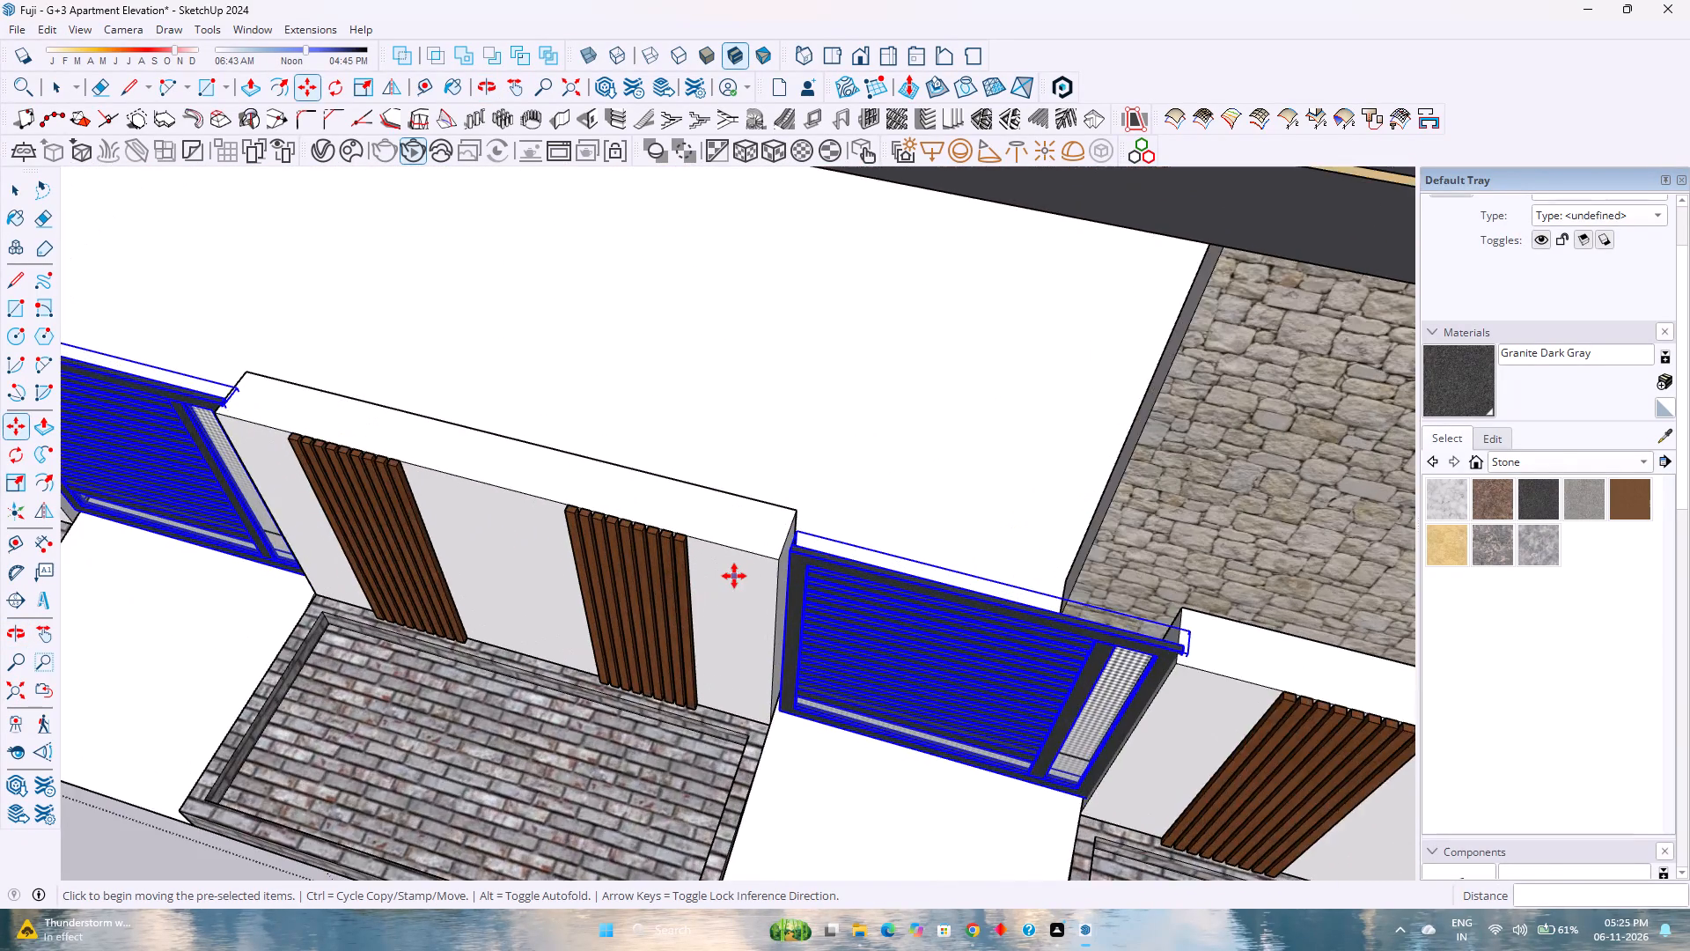
pyautogui.scroll(8, 734, 576)
pyautogui.press('m')
pyautogui.scroll(3, 871, 505)
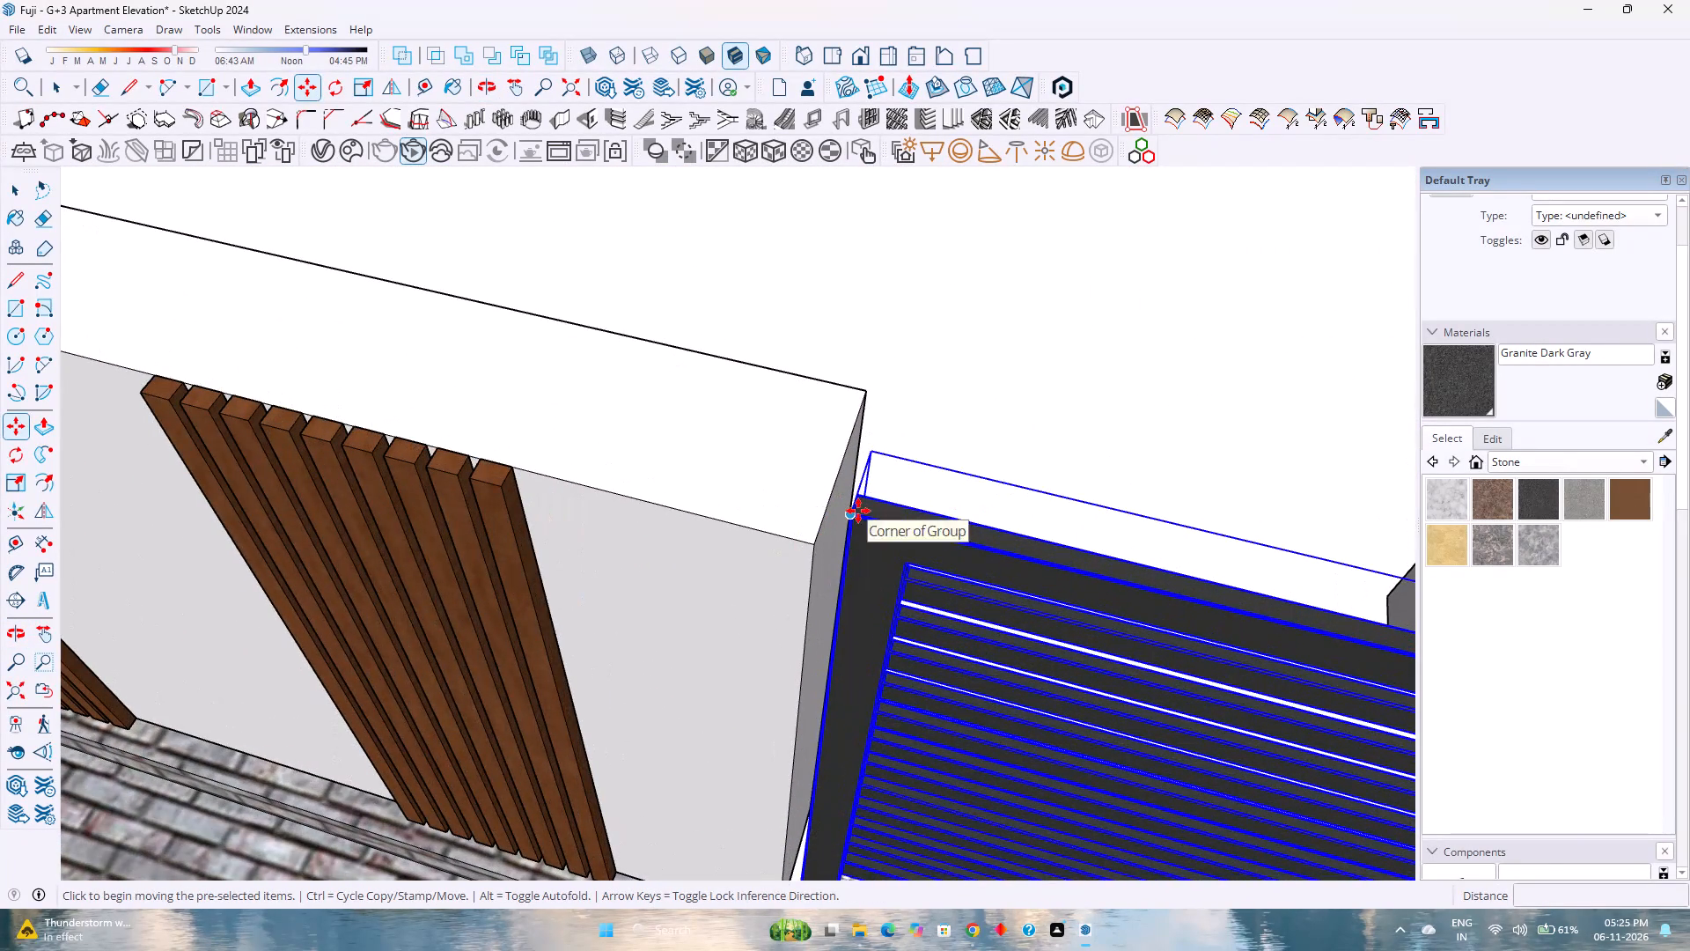
pyautogui.click(858, 511)
pyautogui.scroll(5, 827, 501)
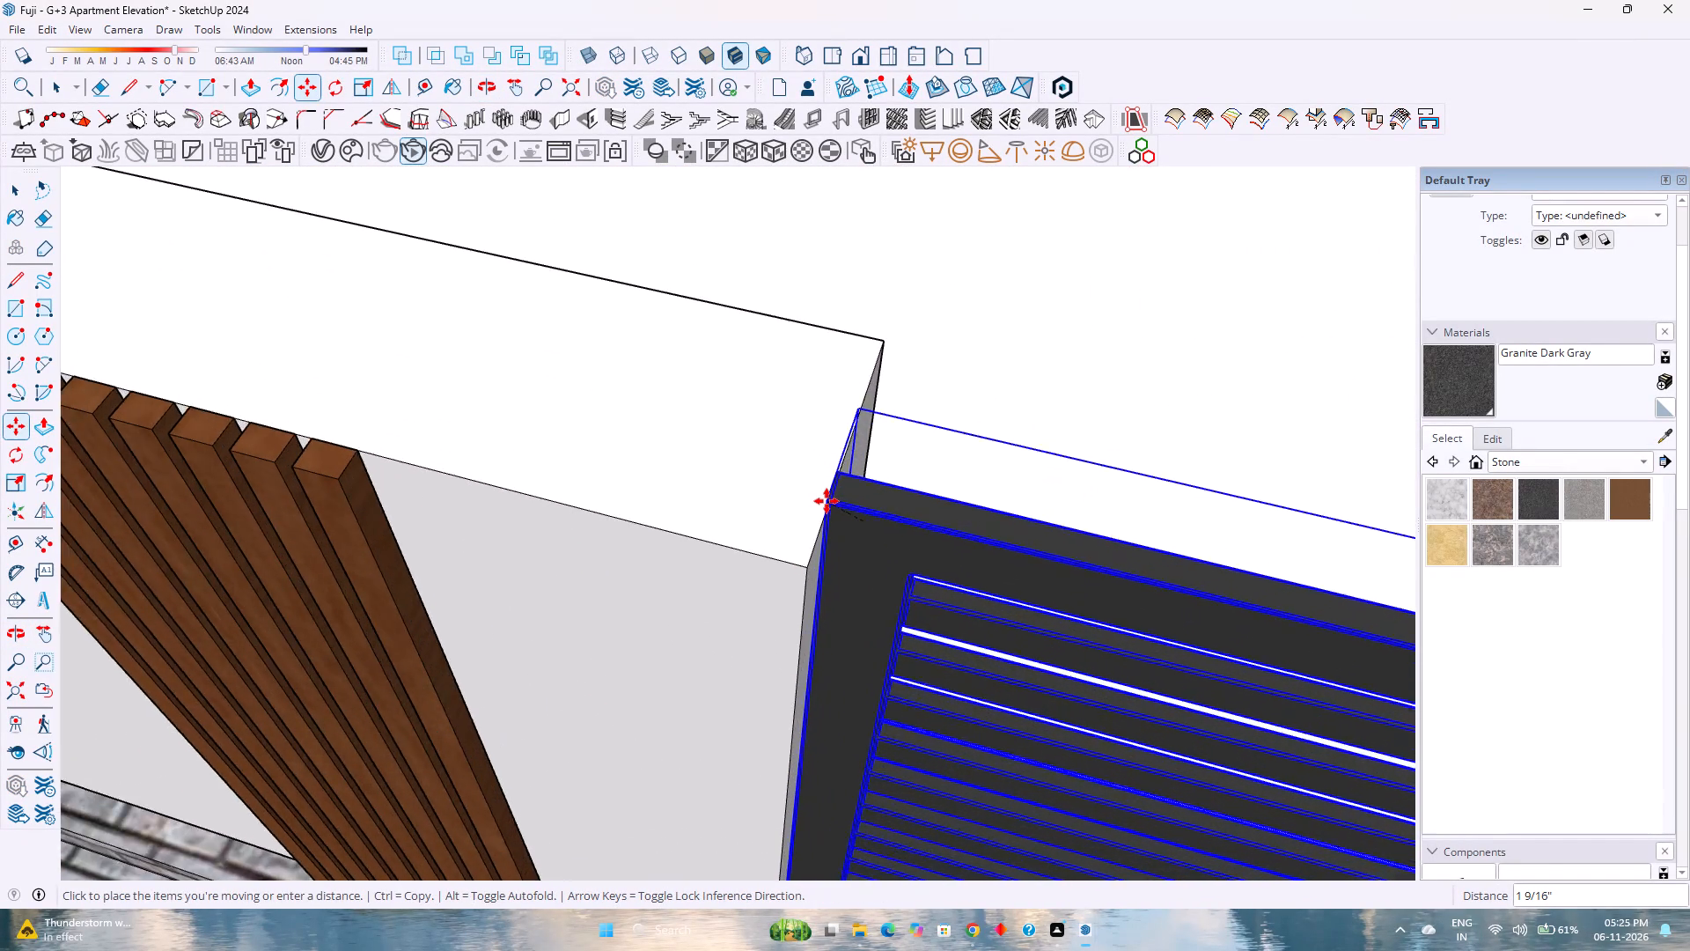
pyautogui.scroll(6, 827, 501)
pyautogui.press('Left')
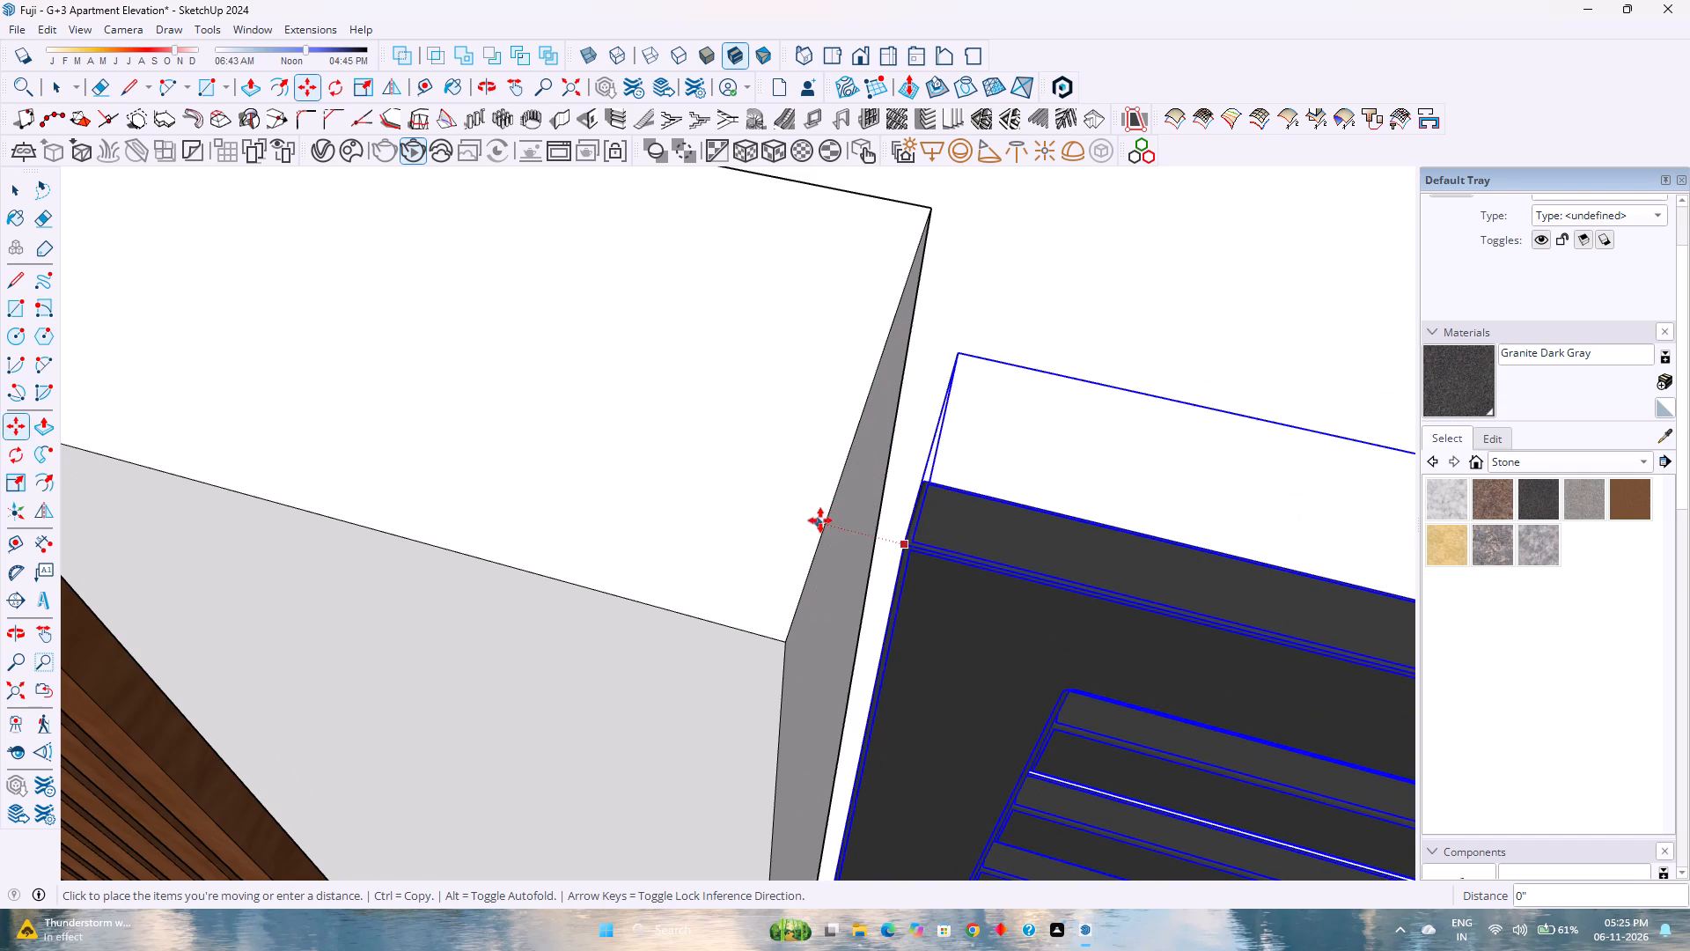
pyautogui.press('Right')
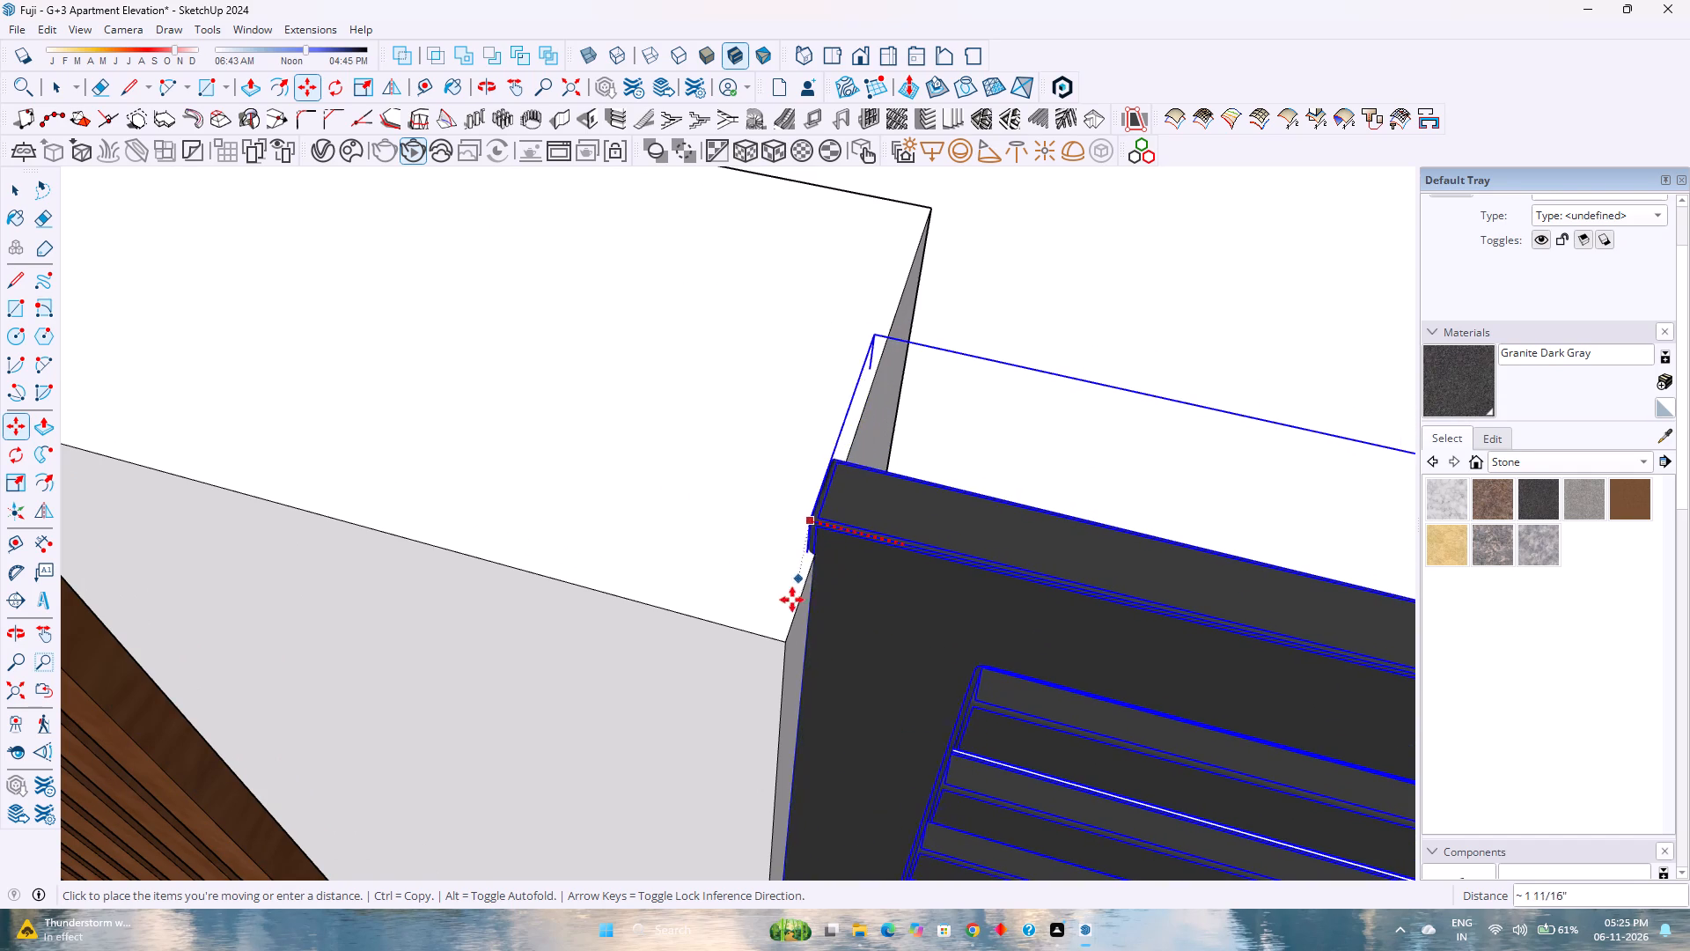
pyautogui.click(784, 639)
# Examine the realigned single gates and the double gate around the corner from street level.
pyautogui.scroll(-9, 753, 545)
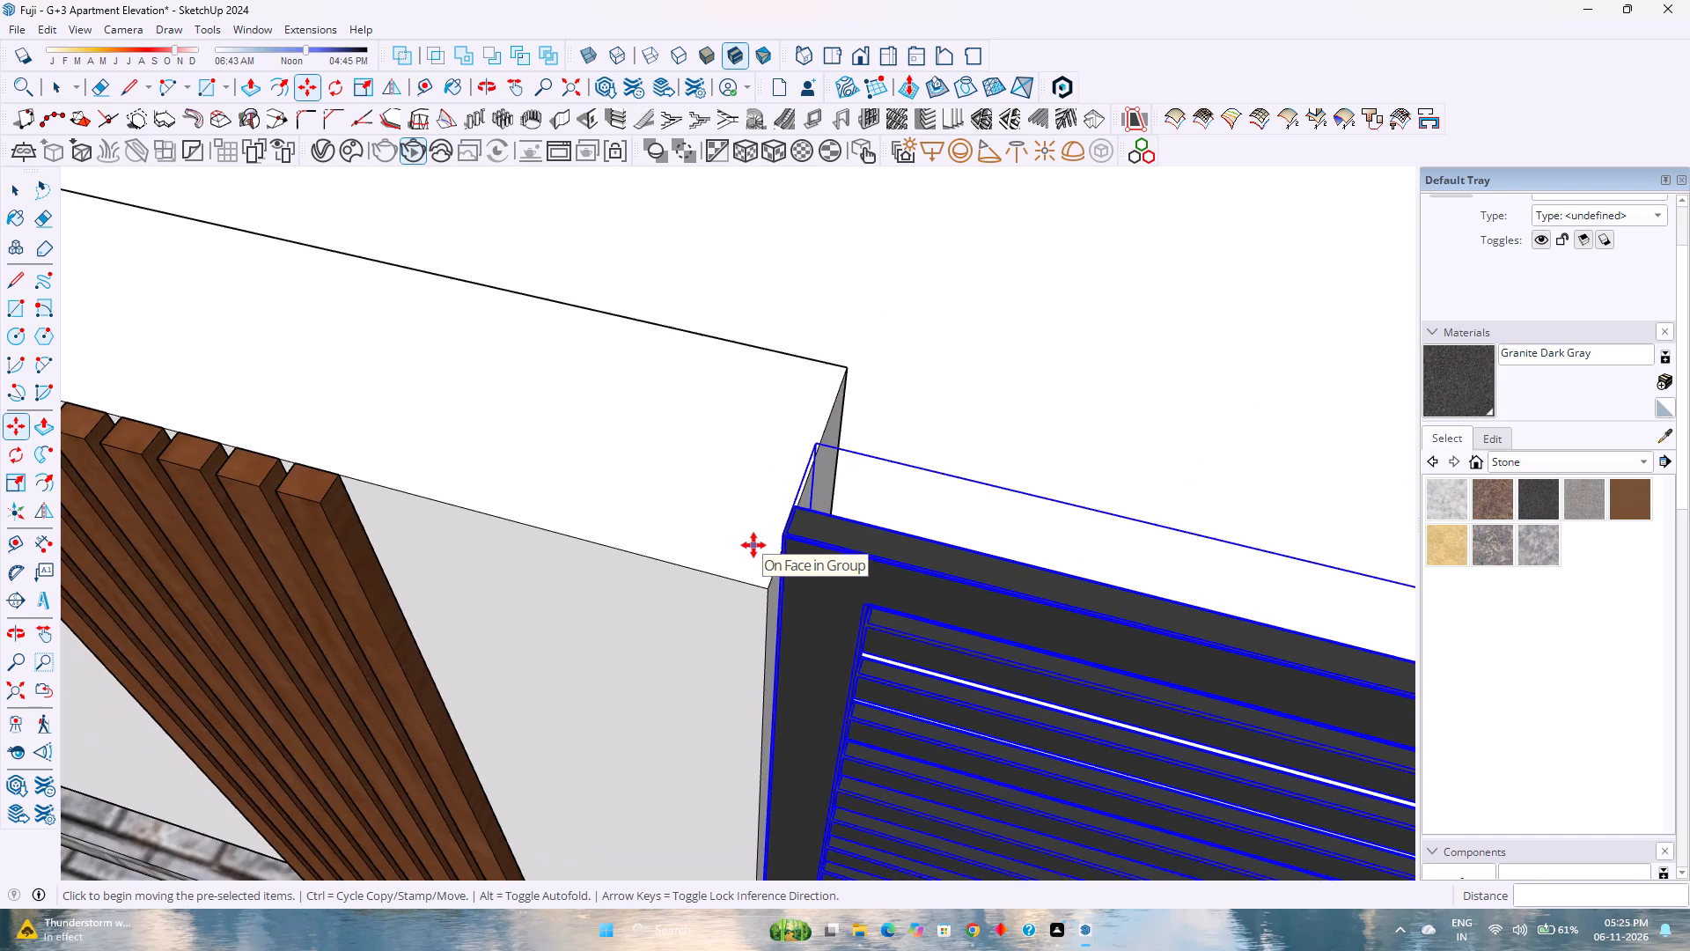
pyautogui.scroll(-8, 753, 545)
pyautogui.moveTo(738, 571); pyautogui.dragTo(742, 489, button='middle')
pyautogui.scroll(-8, 767, 468)
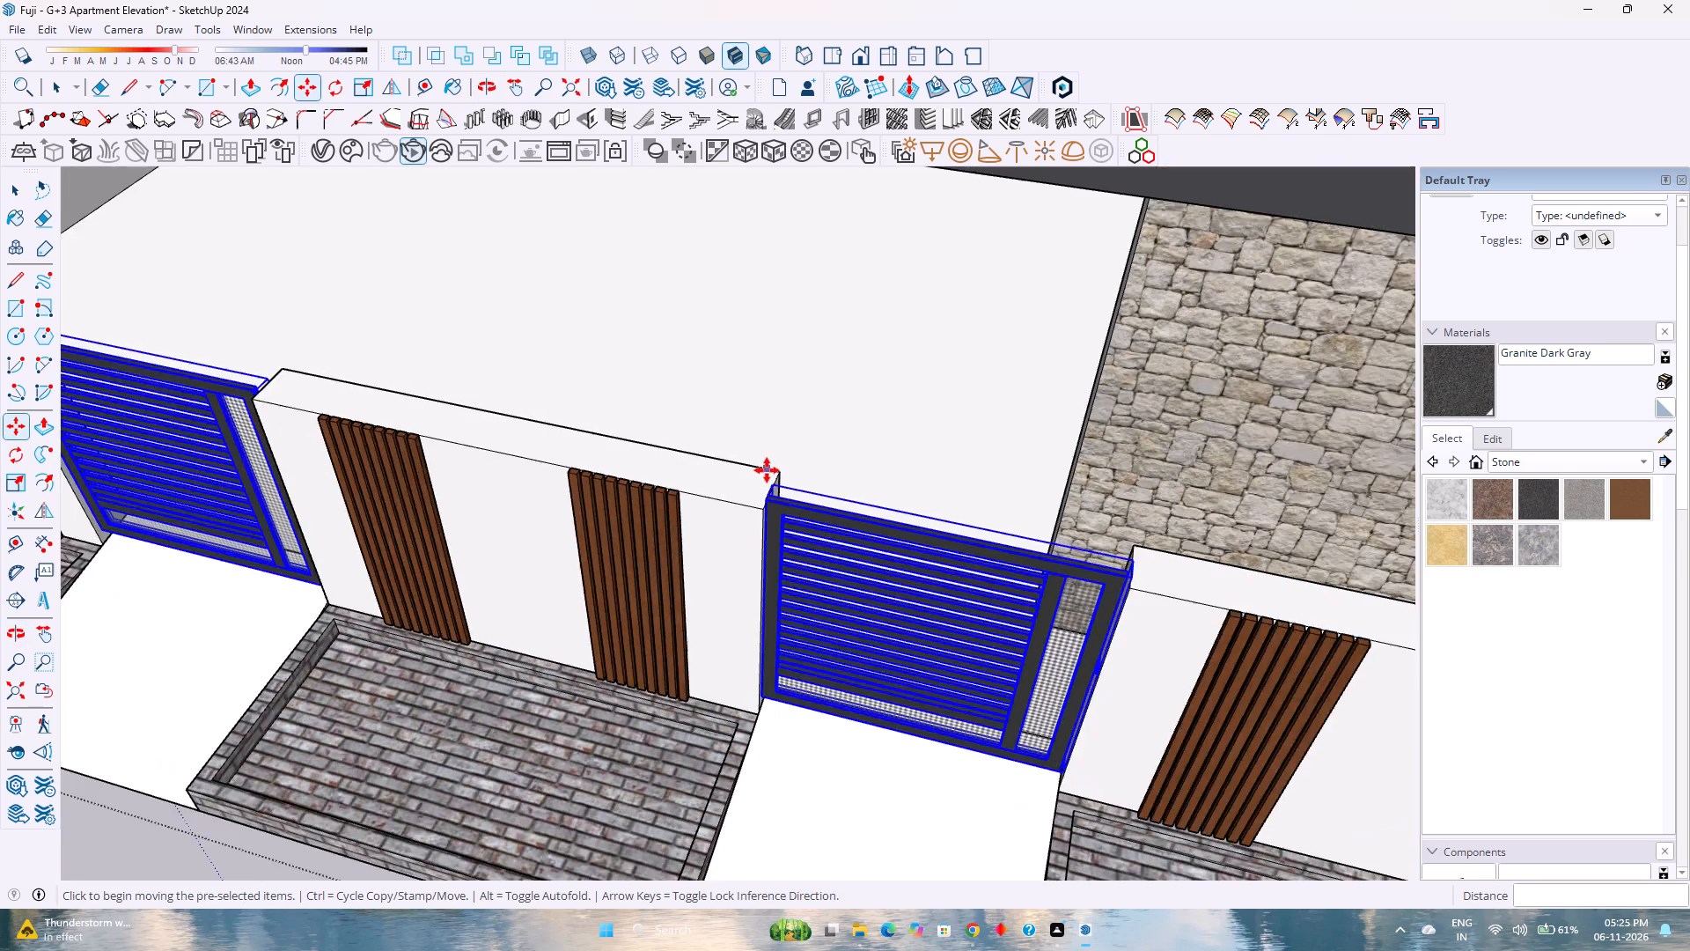
pyautogui.scroll(-3, 767, 470)
pyautogui.moveTo(640, 517); pyautogui.dragTo(813, 358, button='middle')
pyautogui.moveTo(869, 565); pyautogui.dragTo(794, 387, button='middle')
pyautogui.middleClick(794, 387)
pyautogui.moveTo(934, 467); pyautogui.dragTo(763, 455, button='middle')
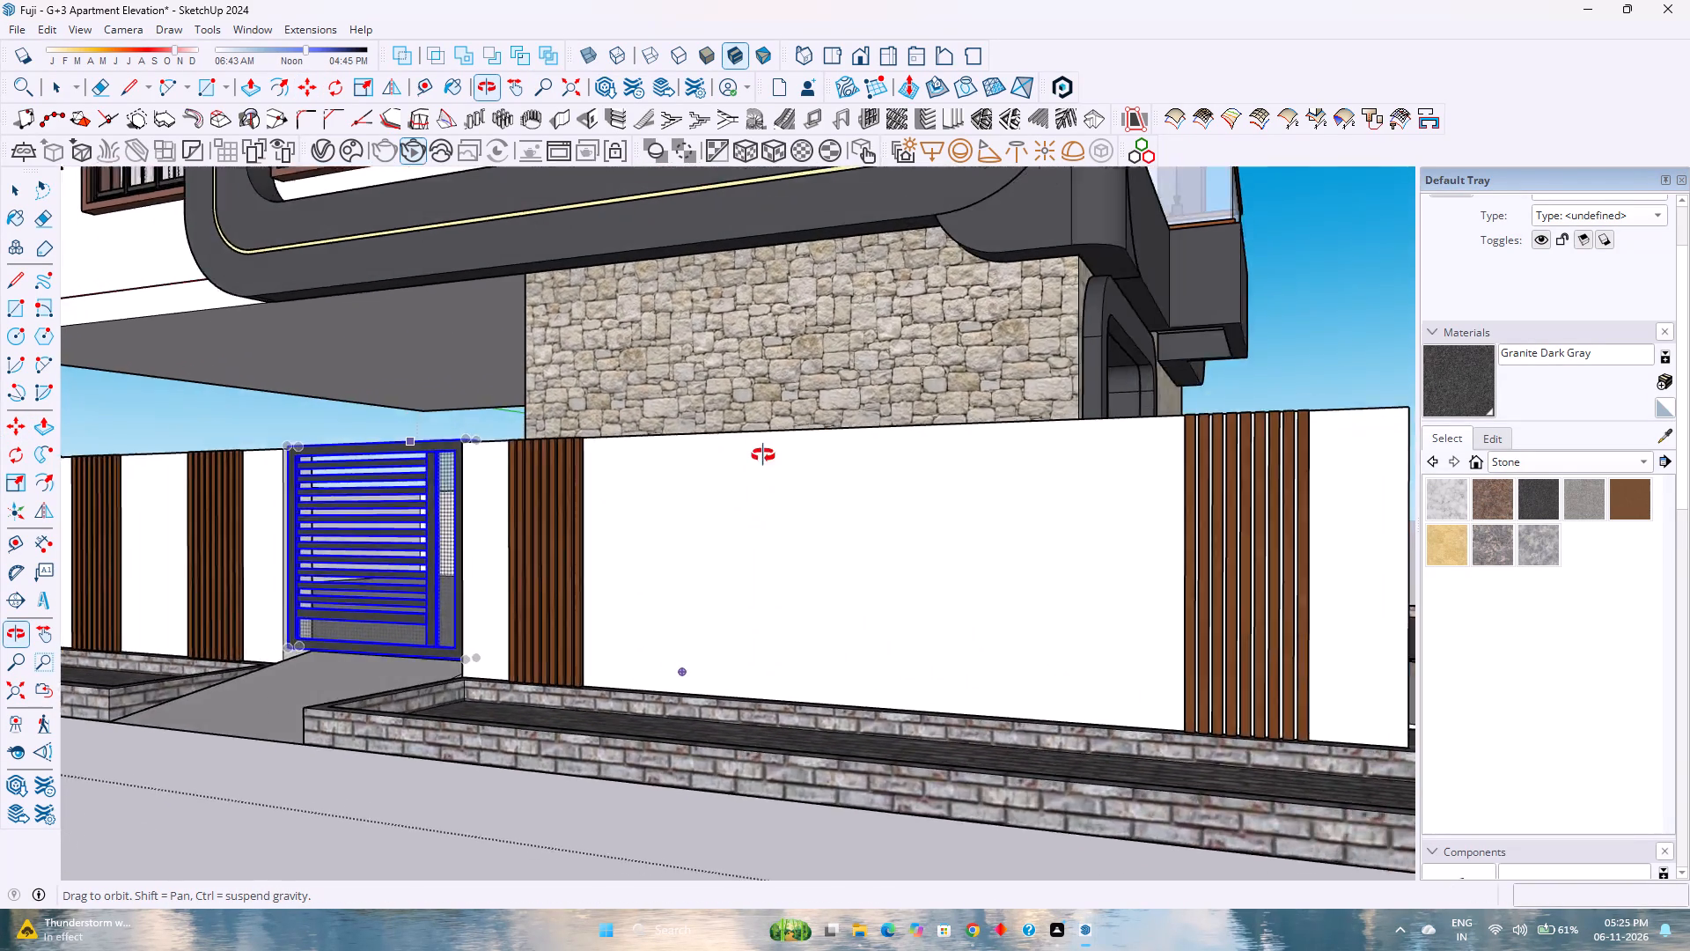
pyautogui.moveTo(763, 455); pyautogui.dragTo(583, 468, button='middle')
pyautogui.middleClick(583, 468)
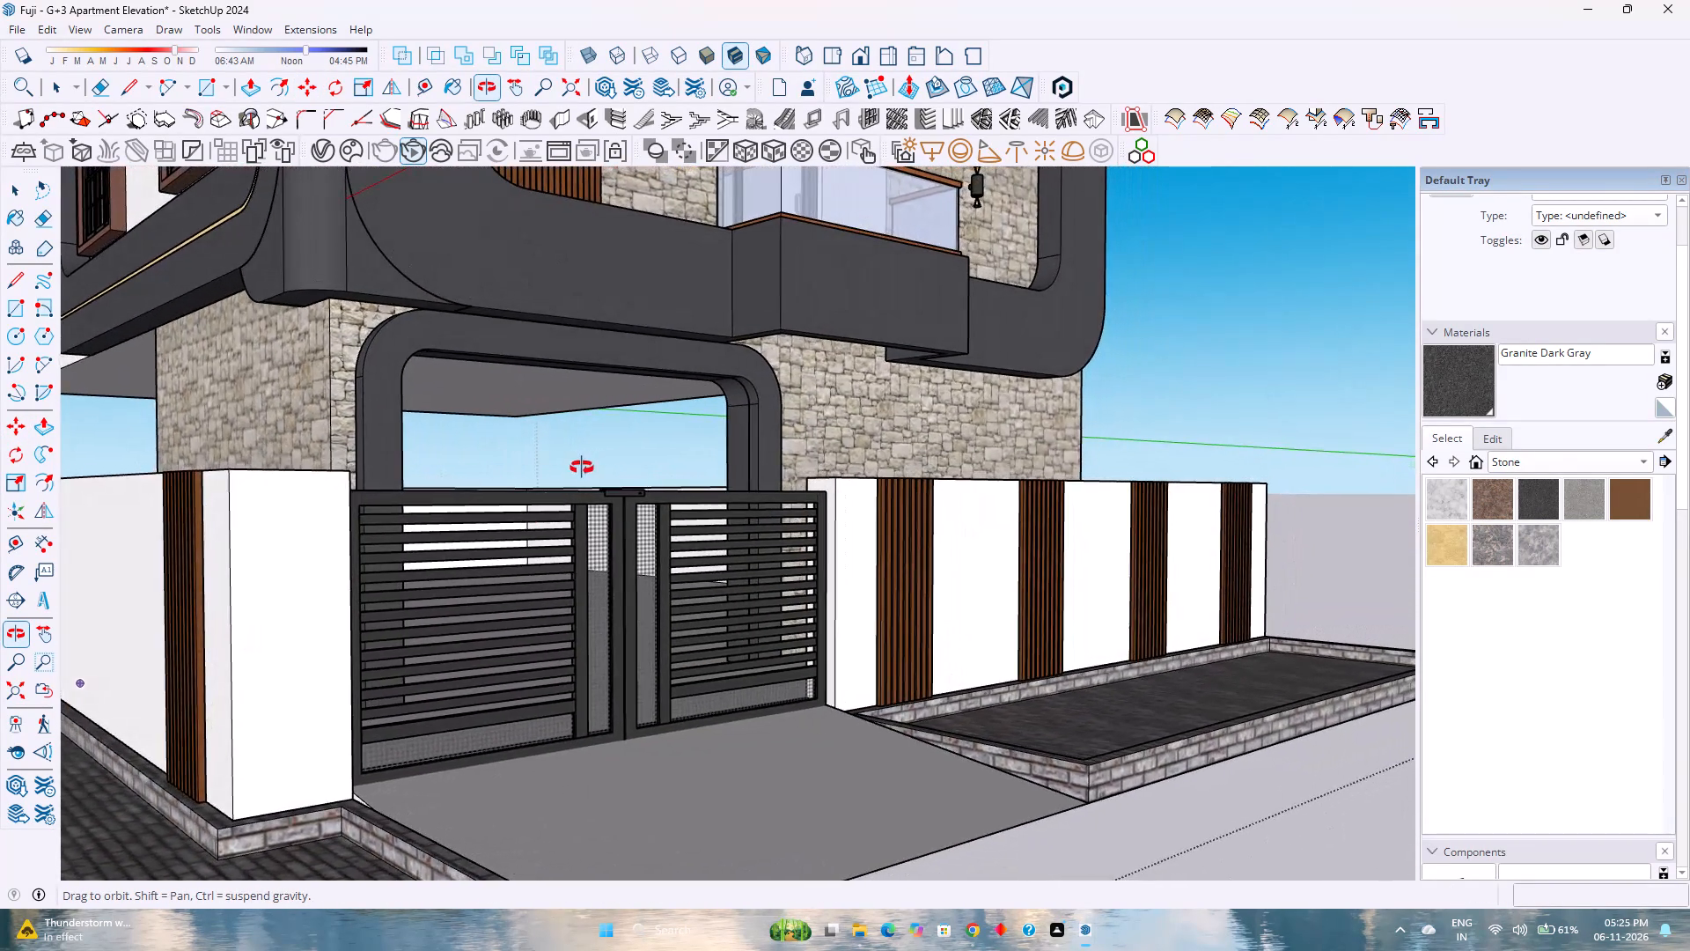
# Examine how the double gate's bottom edge meets the driveway ramp, viewing it from low street-level angles.
pyautogui.scroll(3, 489, 580)
pyautogui.moveTo(480, 669); pyautogui.dragTo(623, 548, button='middle')
pyautogui.middleClick(623, 548)
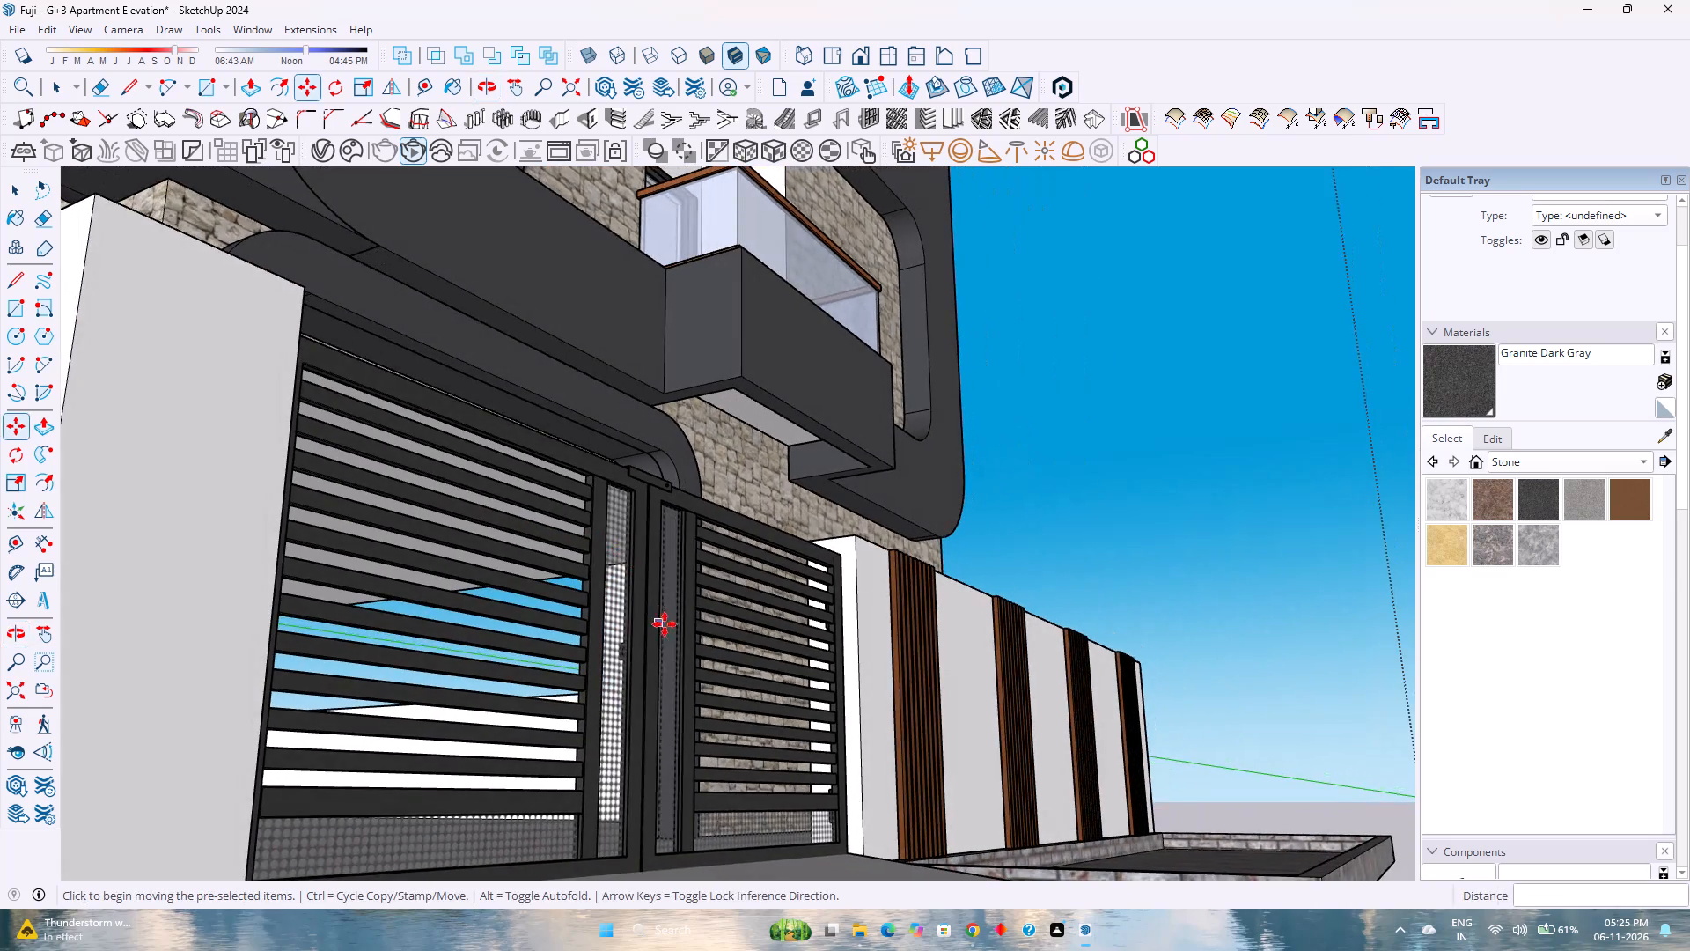
pyautogui.keyDown('shift'); pyautogui.moveTo(671, 640); pyautogui.dragTo(727, 460, button='middle'); pyautogui.keyUp('shift')
pyautogui.keyDown('shift'); pyautogui.middleClick(727, 459); pyautogui.keyUp('shift')
pyautogui.keyDown('shift'); pyautogui.middleClick(727, 458); pyautogui.keyUp('shift')
pyautogui.scroll(1, 916, 473)
pyautogui.scroll(-4, 916, 468)
pyautogui.scroll(-1, 1035, 342)
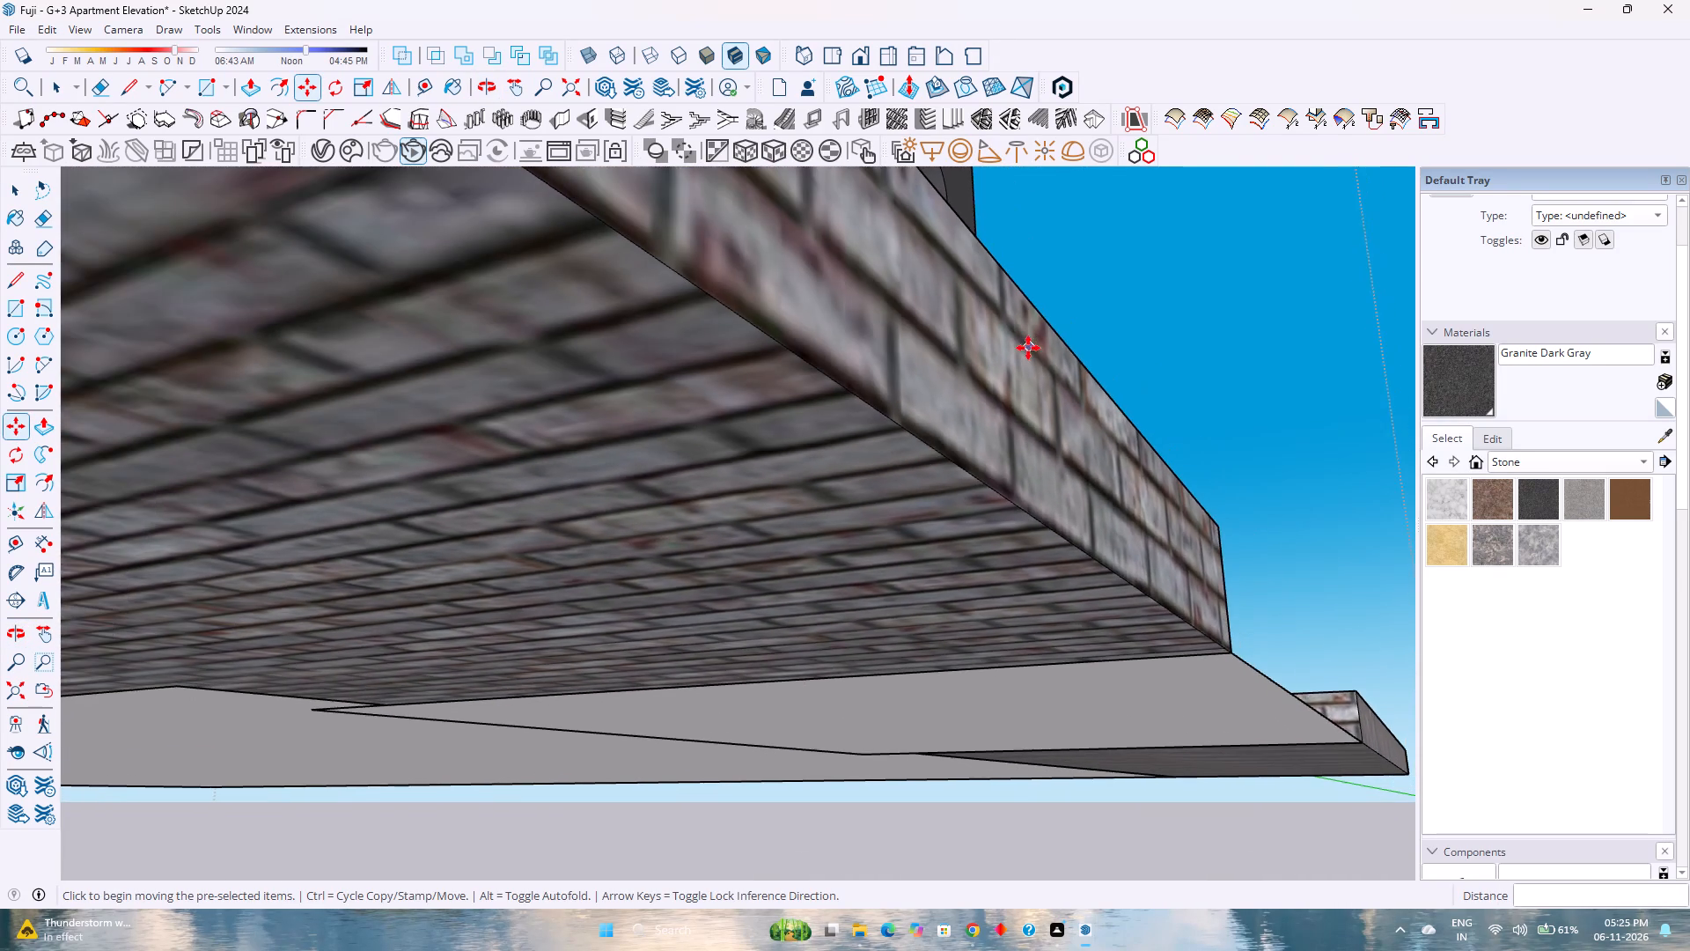
pyautogui.scroll(-1, 1028, 348)
pyautogui.keyDown('shift'); pyautogui.moveTo(1025, 348); pyautogui.dragTo(820, 628, button='middle'); pyautogui.keyUp('shift')
pyautogui.scroll(-3, 812, 590)
pyautogui.moveTo(822, 550); pyautogui.dragTo(728, 686, button='middle')
pyautogui.scroll(2, 688, 726)
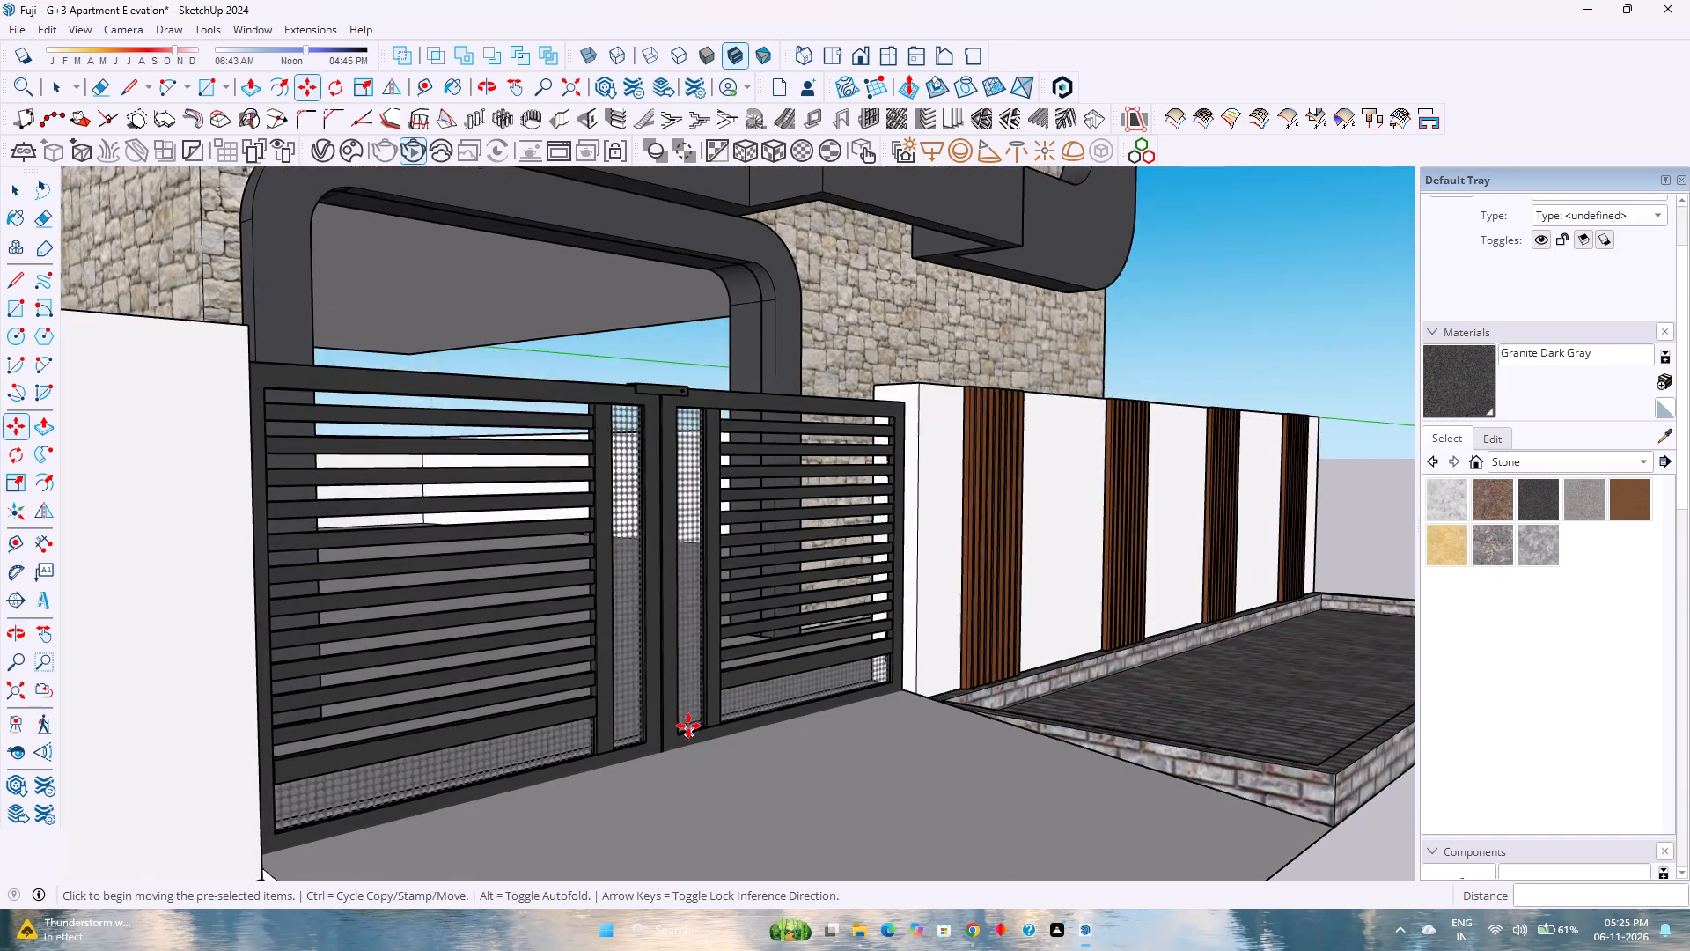
pyautogui.scroll(1, 693, 729)
pyautogui.moveTo(693, 726); pyautogui.dragTo(748, 630, button='middle')
pyautogui.middleClick(748, 630)
# Select the double gate and move it up 2 inches along the blue axis, clear of the driveway ramp.
pyautogui.press('space')
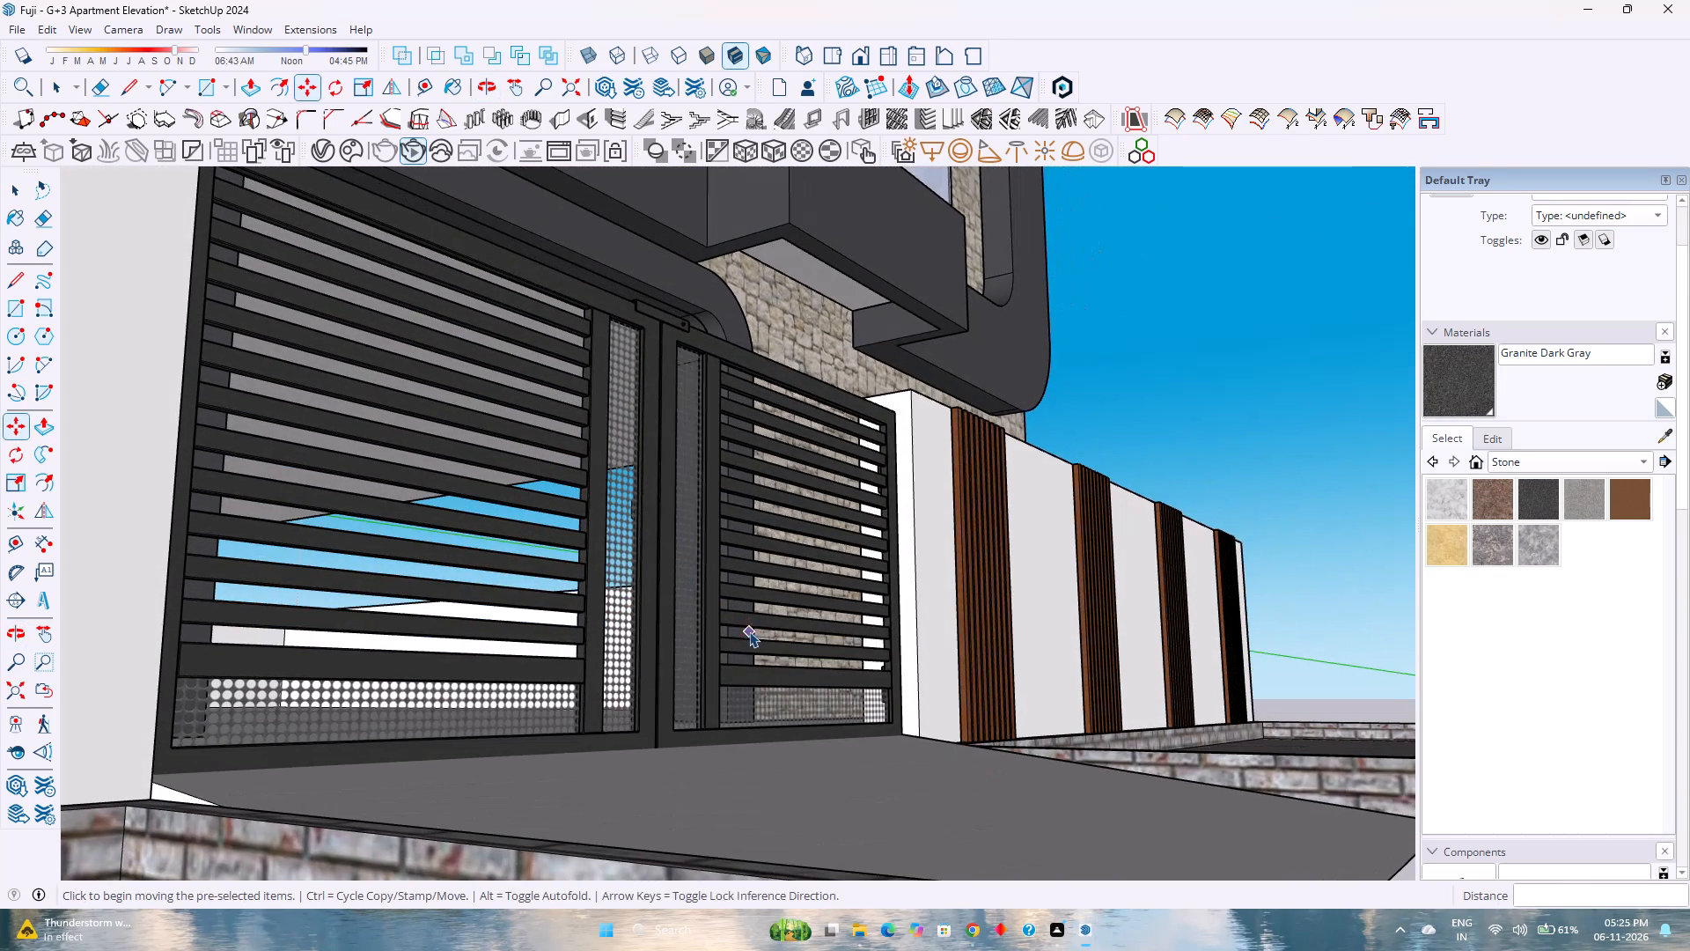
pyautogui.scroll(-4, 749, 631)
pyautogui.click(751, 630)
pyautogui.scroll(4, 849, 683)
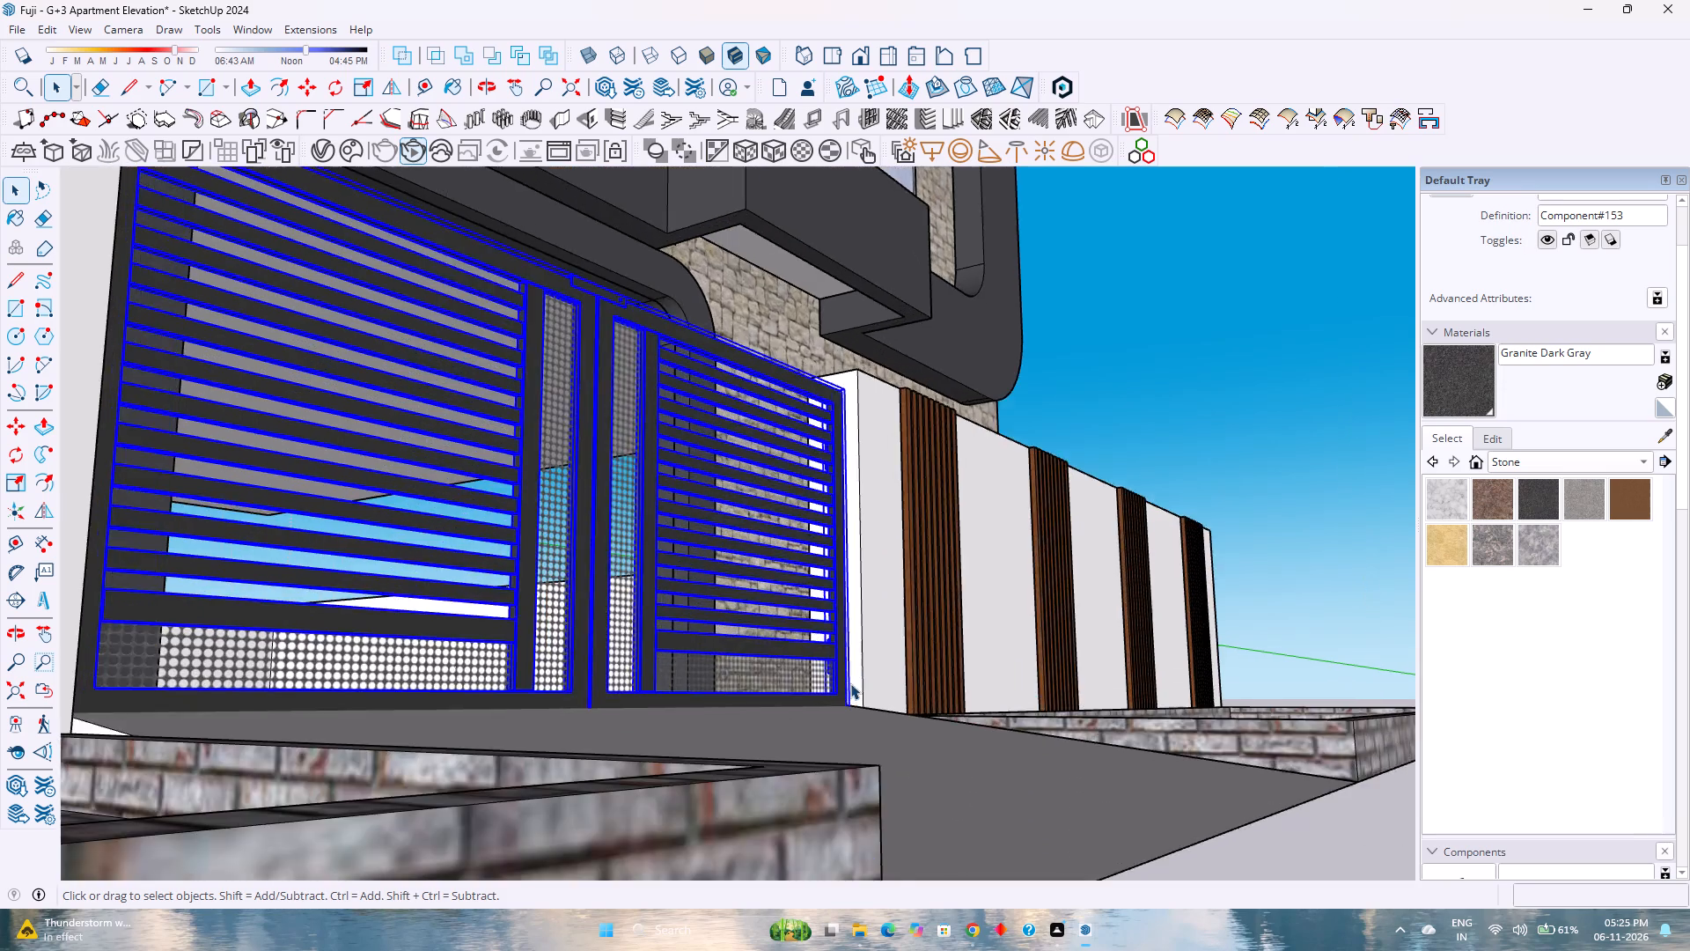
pyautogui.scroll(2, 850, 683)
pyautogui.moveTo(851, 683); pyautogui.dragTo(746, 719, button='middle')
pyautogui.middleClick(746, 719)
pyautogui.scroll(10, 784, 721)
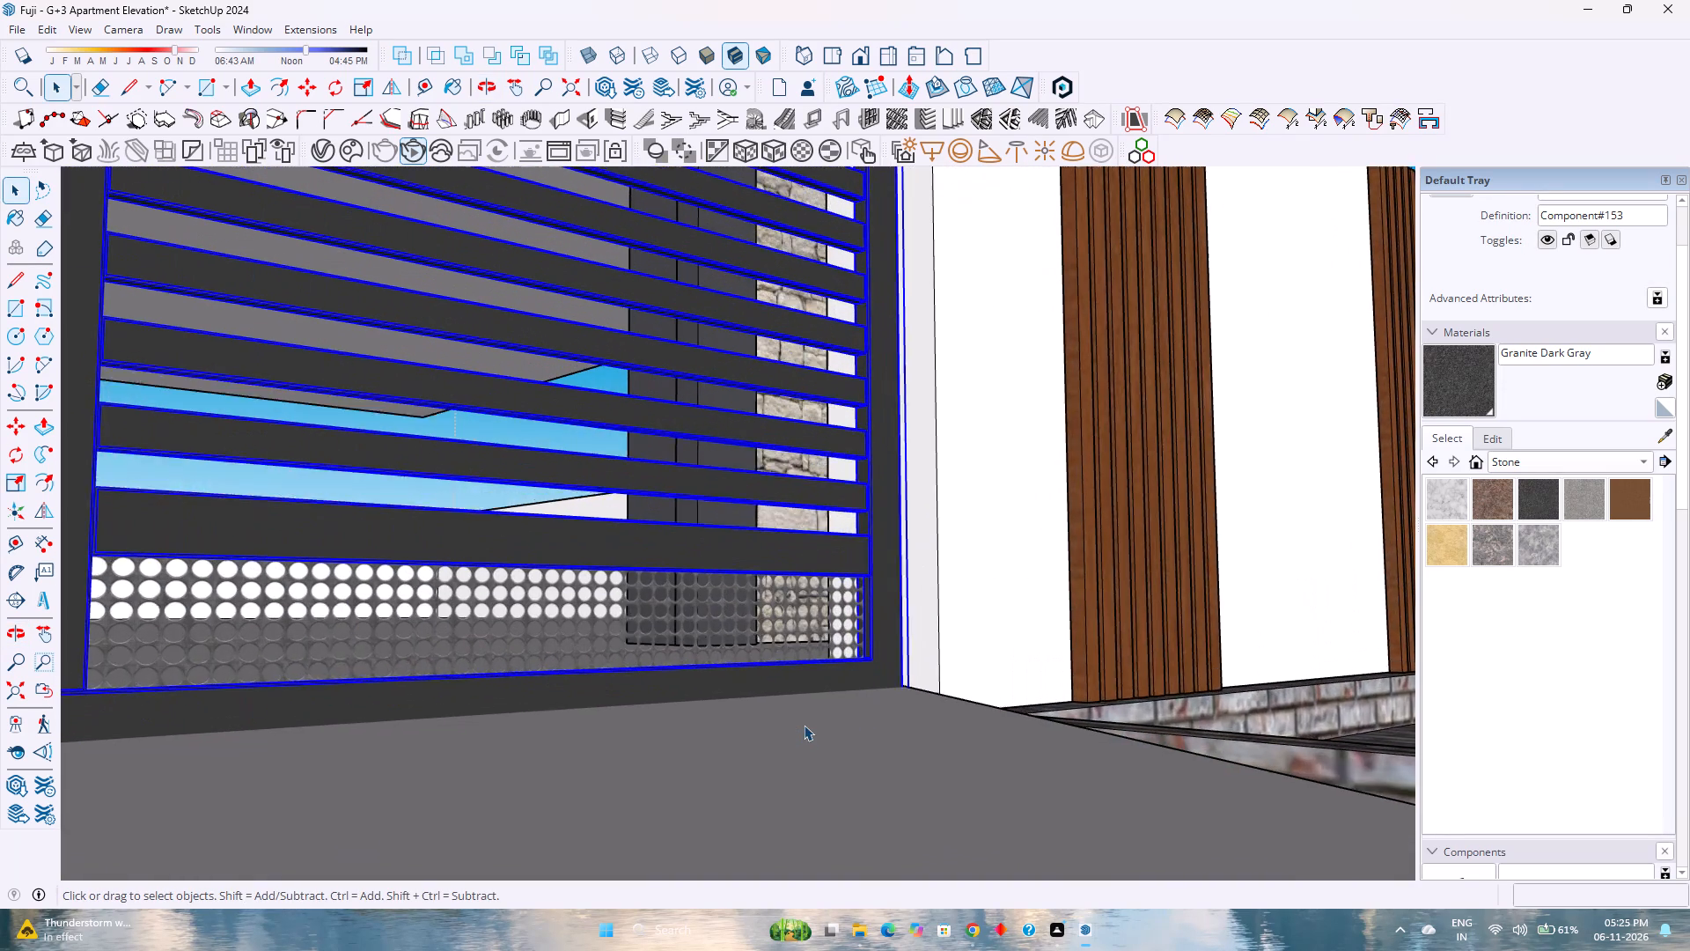
pyautogui.press('m')
pyautogui.click(927, 697)
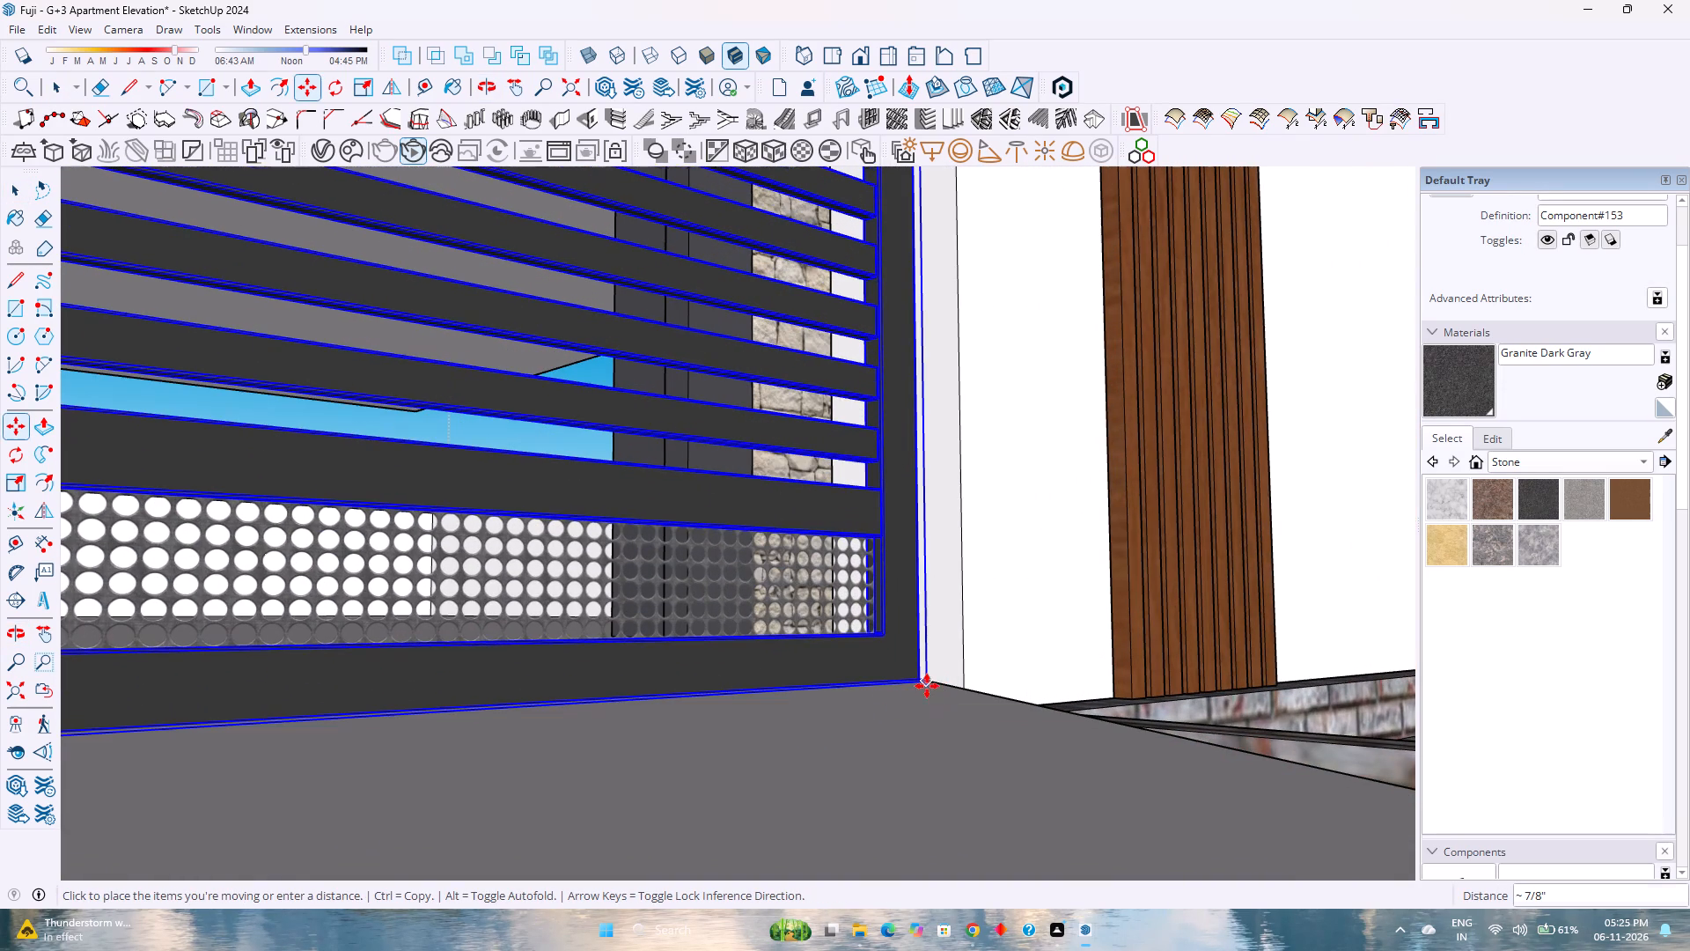
pyautogui.press('Up')
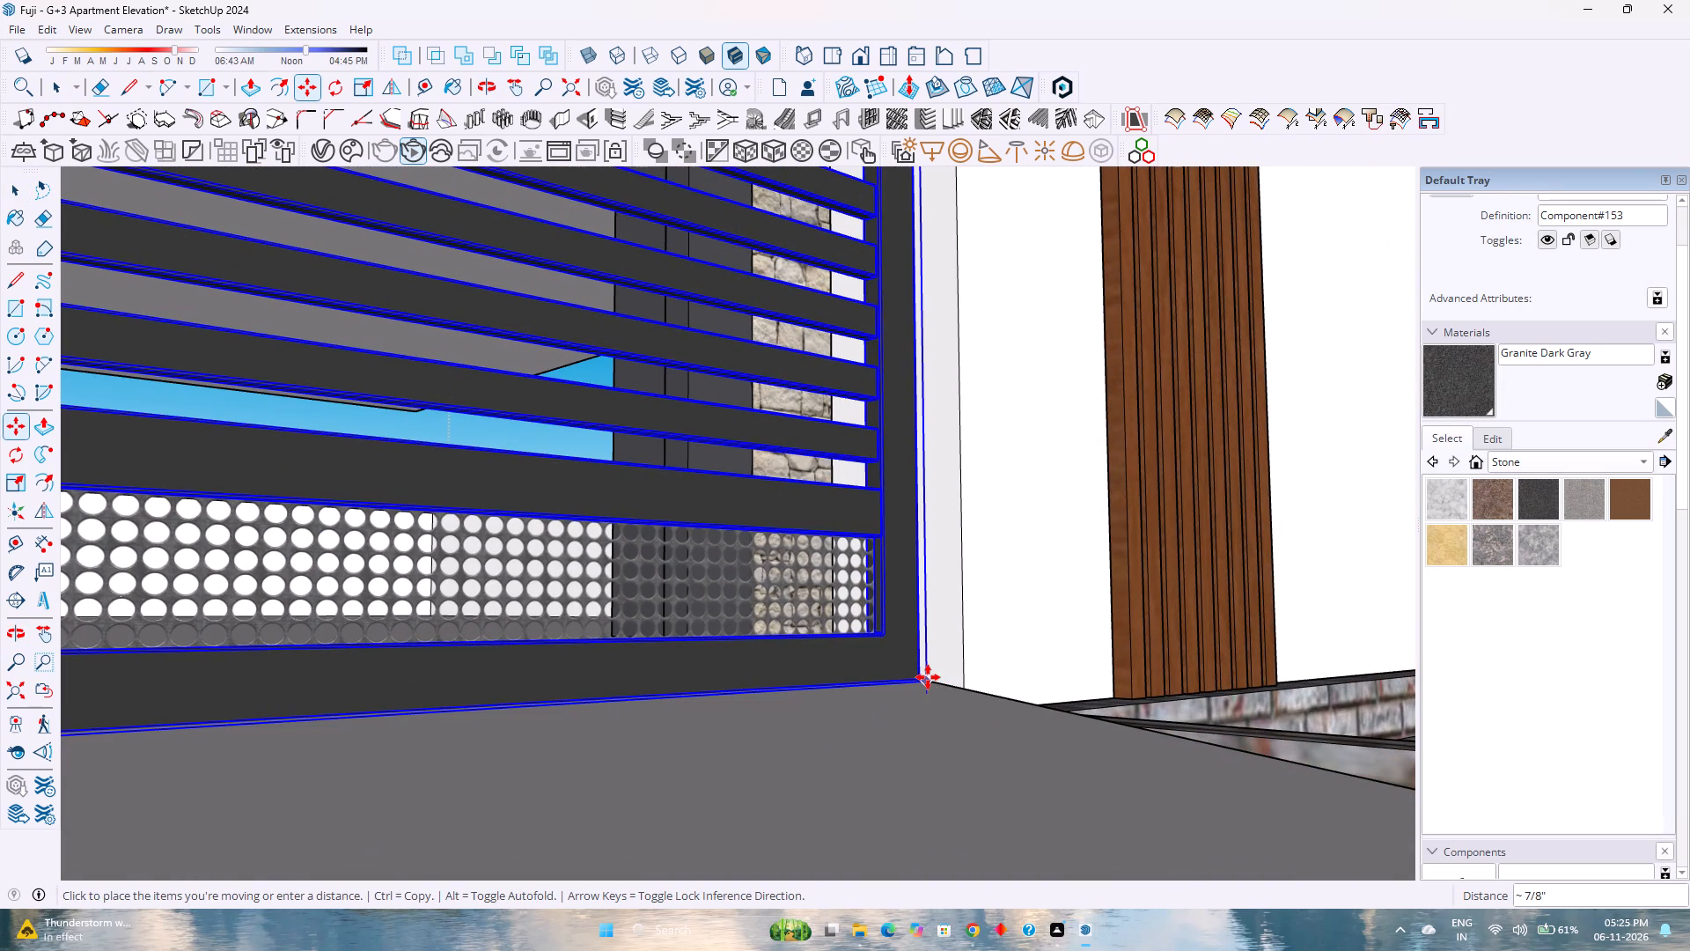
pyautogui.press('2')
pyautogui.press('Return')
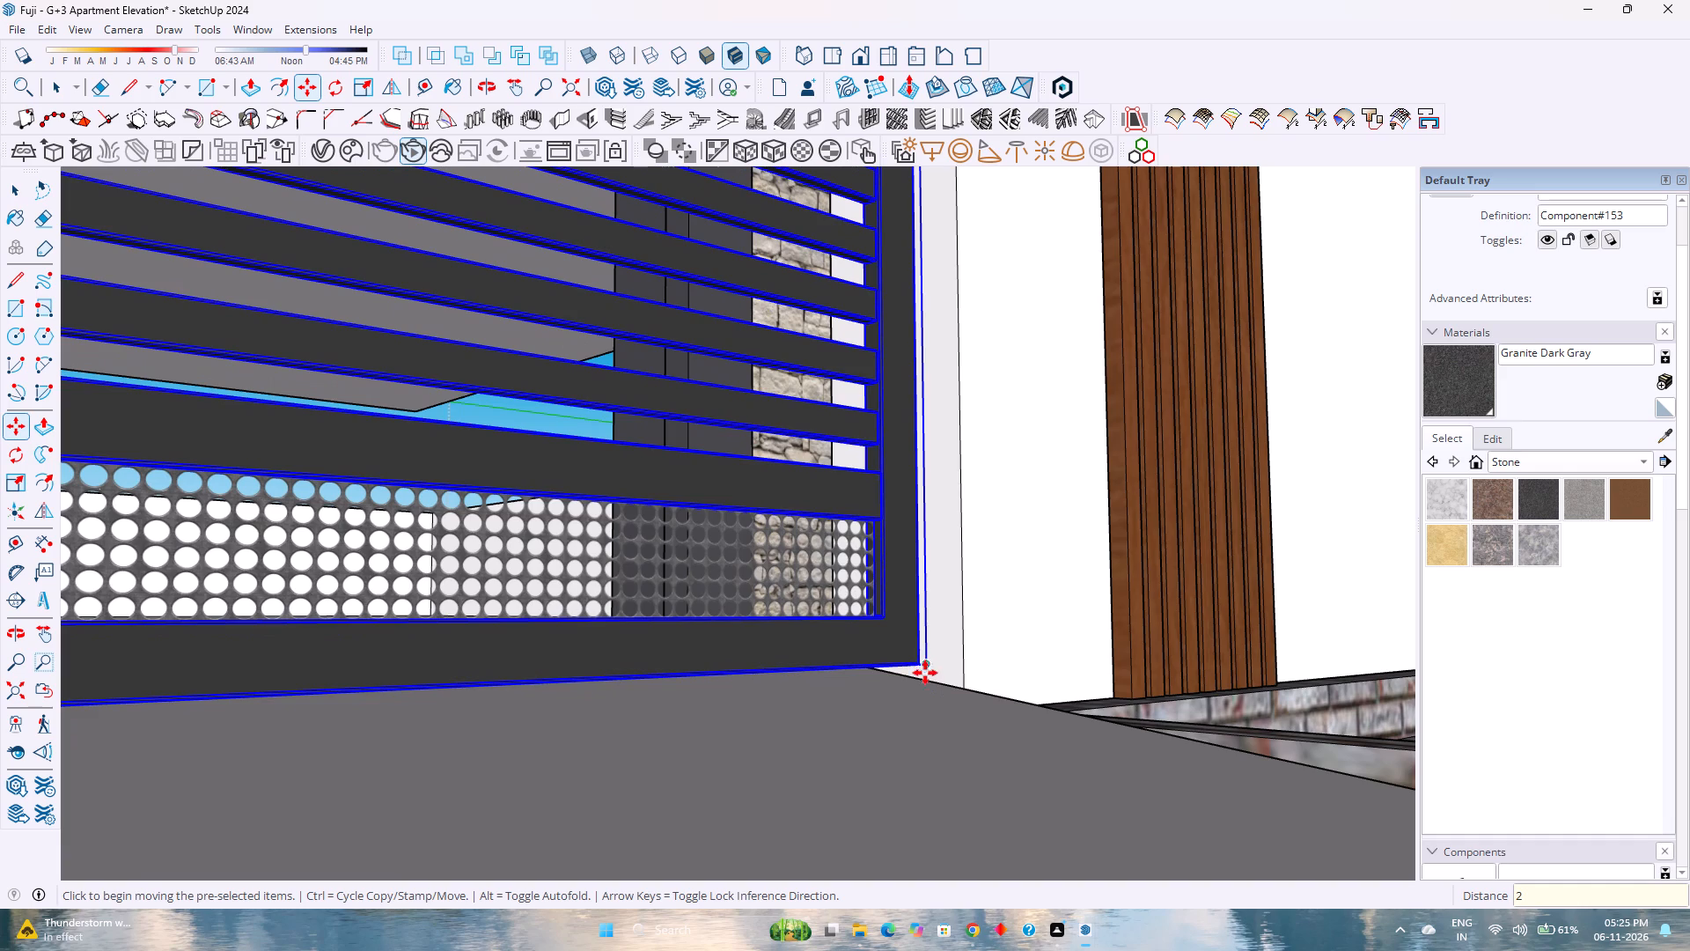
pyautogui.scroll(-12, 1054, 670)
pyautogui.press('space')
pyautogui.scroll(-2, 943, 635)
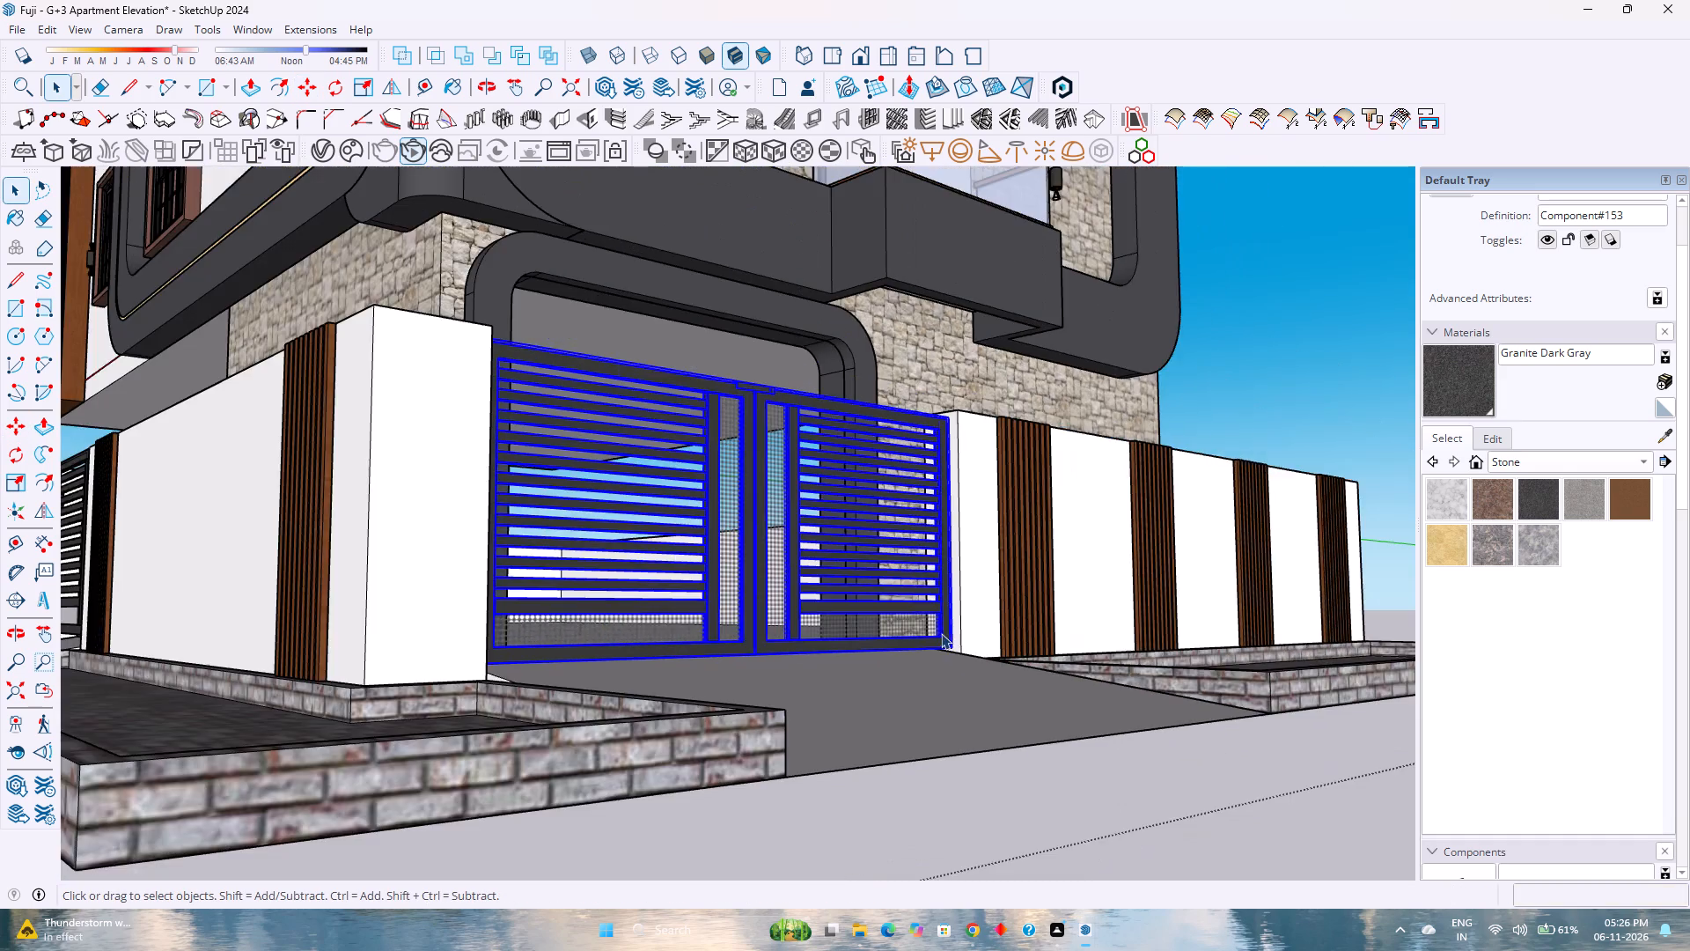
# Select both single gates in the front compound wall, move them up 2 inches along the blue axis, and deselect them.
pyautogui.scroll(-9, 941, 633)
pyautogui.moveTo(491, 625); pyautogui.dragTo(905, 712, button='middle')
pyautogui.scroll(3, 690, 629)
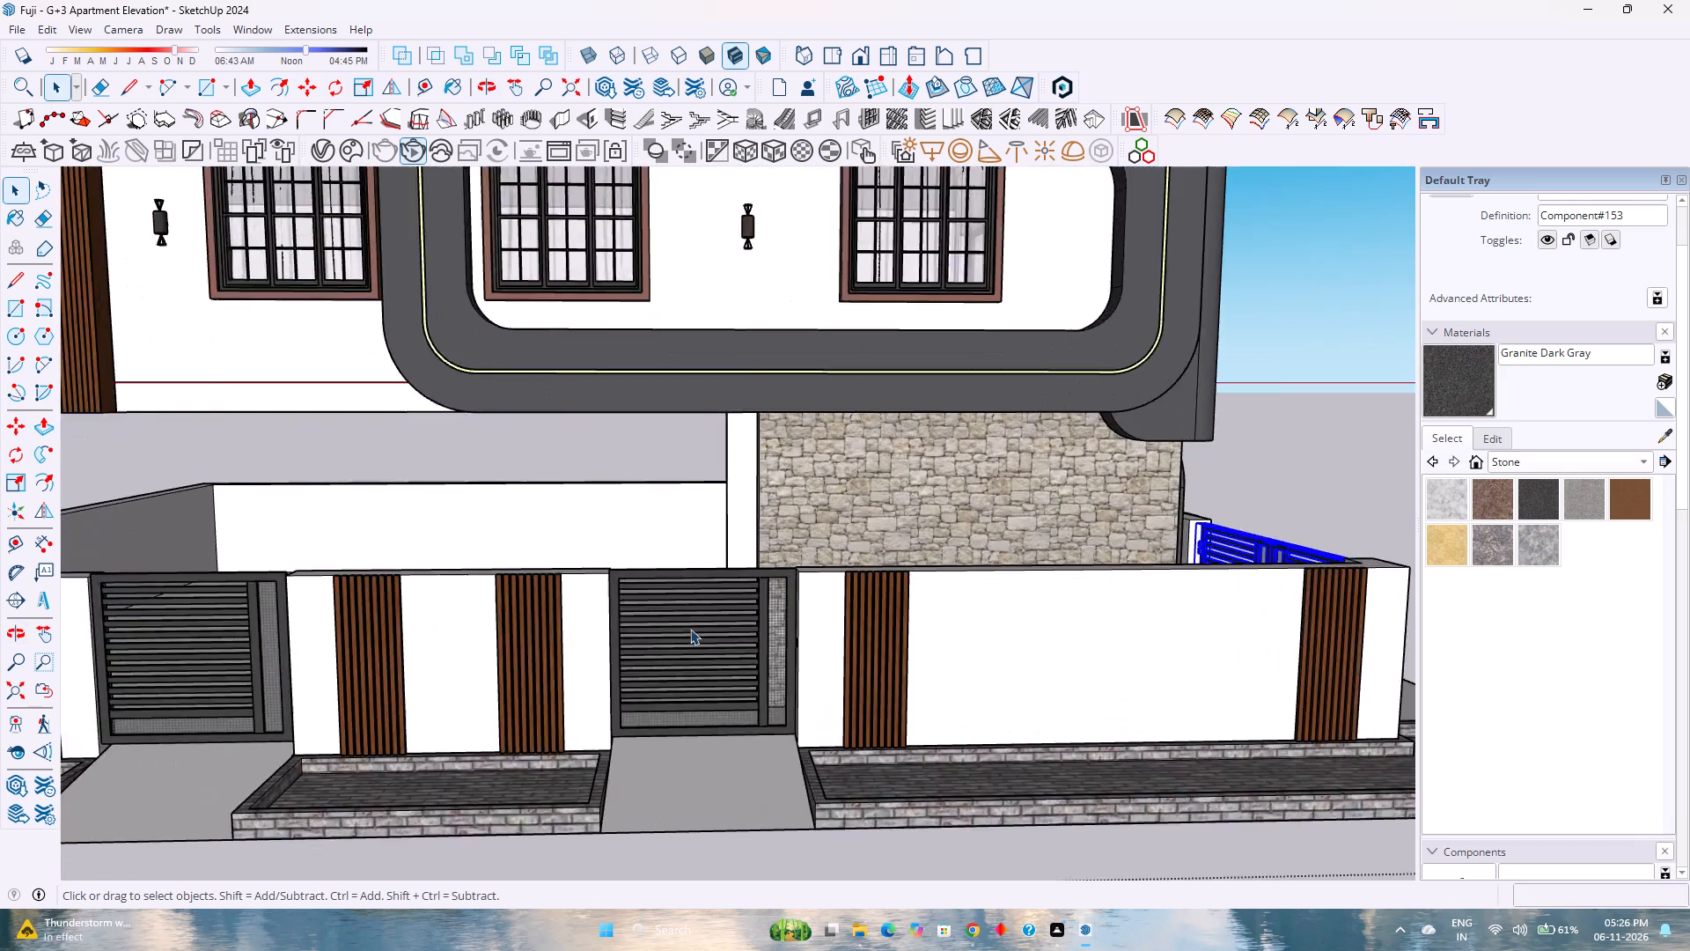
pyautogui.scroll(4, 690, 629)
pyautogui.moveTo(731, 719); pyautogui.dragTo(621, 589, button='middle')
pyautogui.middleClick(621, 589)
pyautogui.scroll(3, 632, 692)
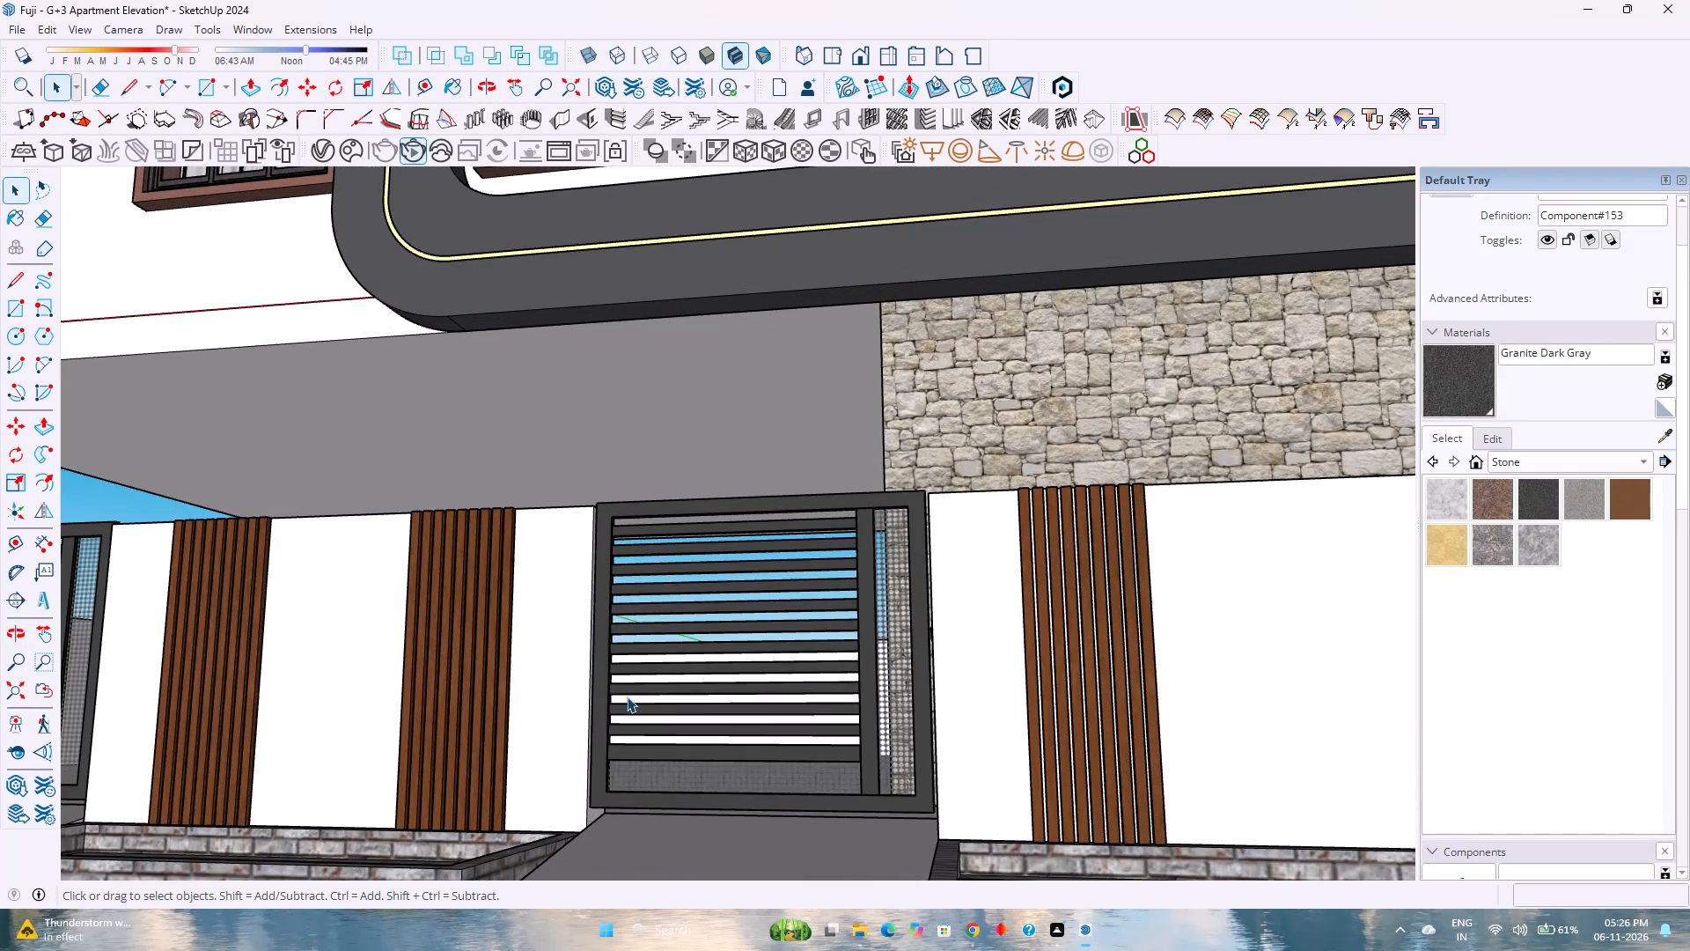
pyautogui.click(627, 697)
pyautogui.keyDown('shift'); pyautogui.moveTo(474, 669); pyautogui.dragTo(871, 636, button='middle'); pyautogui.keyUp('shift')
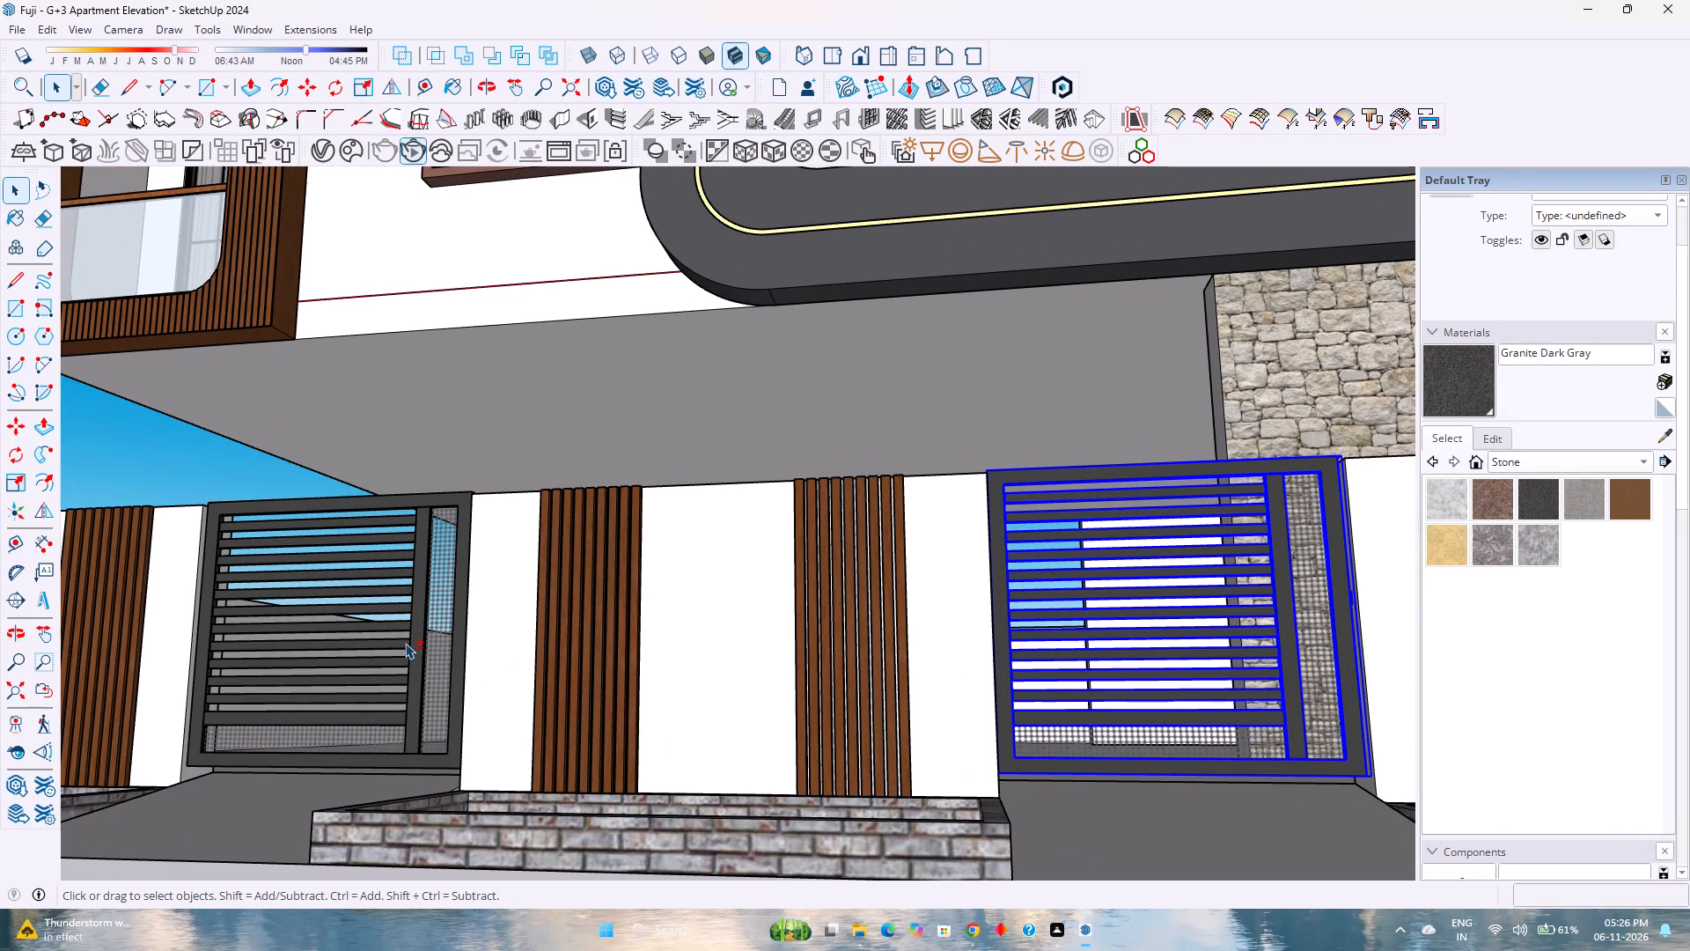
pyautogui.click(218, 751)
pyautogui.keyDown('ctrl'); pyautogui.click(1076, 761); pyautogui.keyUp('ctrl')
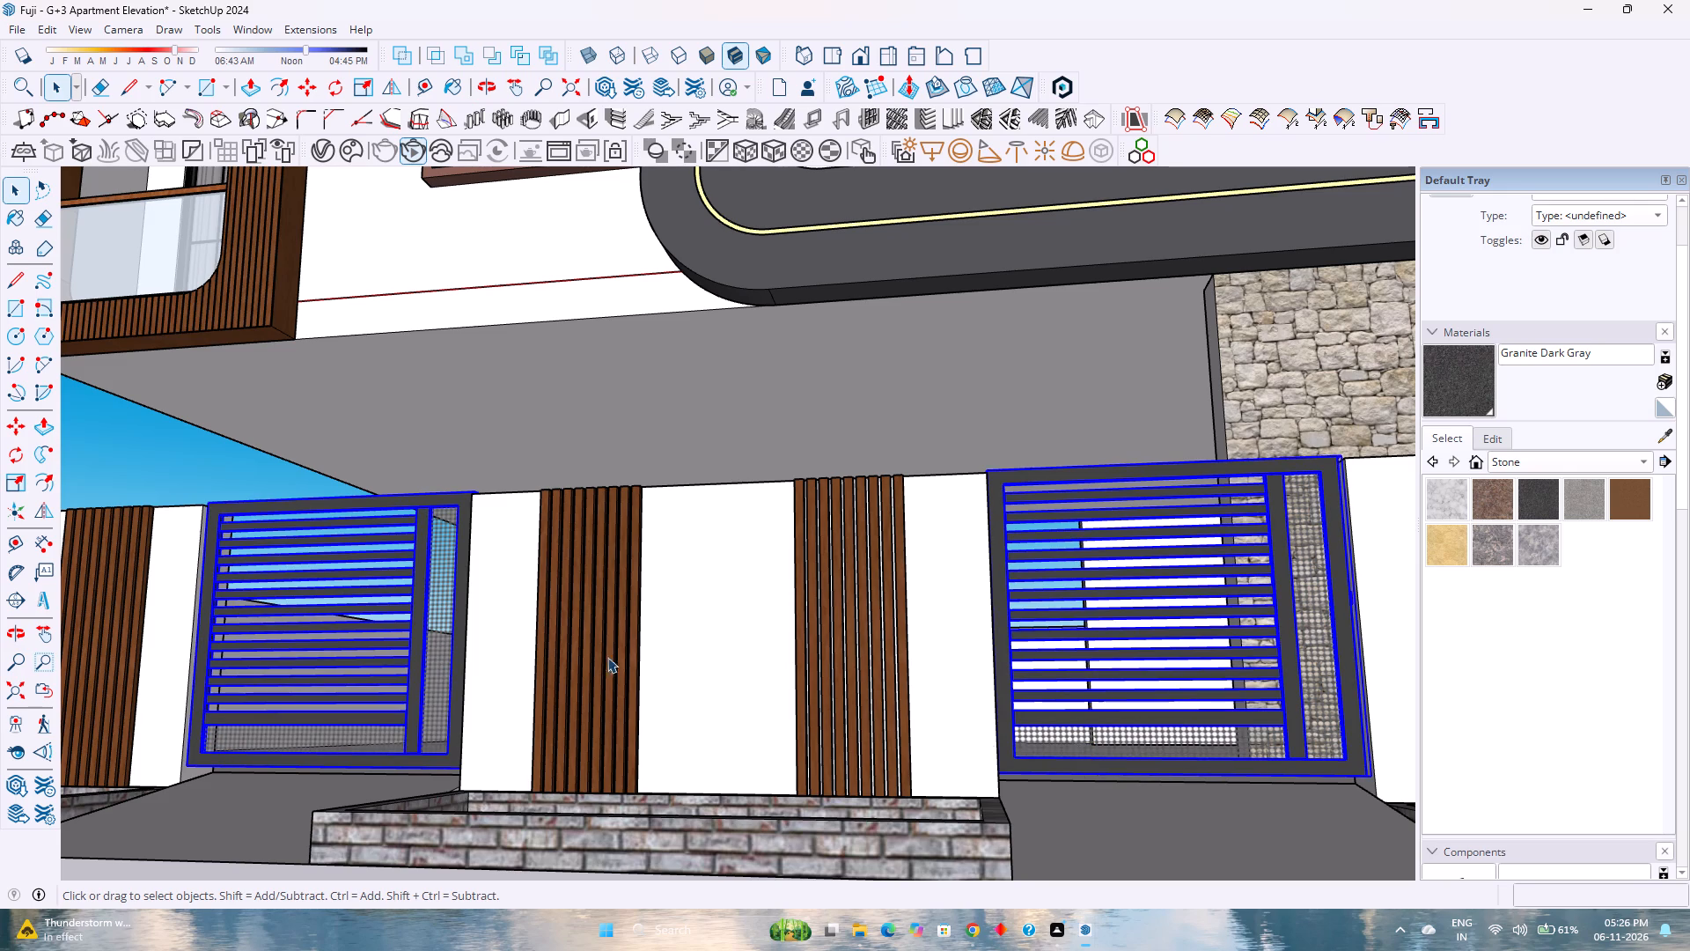
pyautogui.press('m')
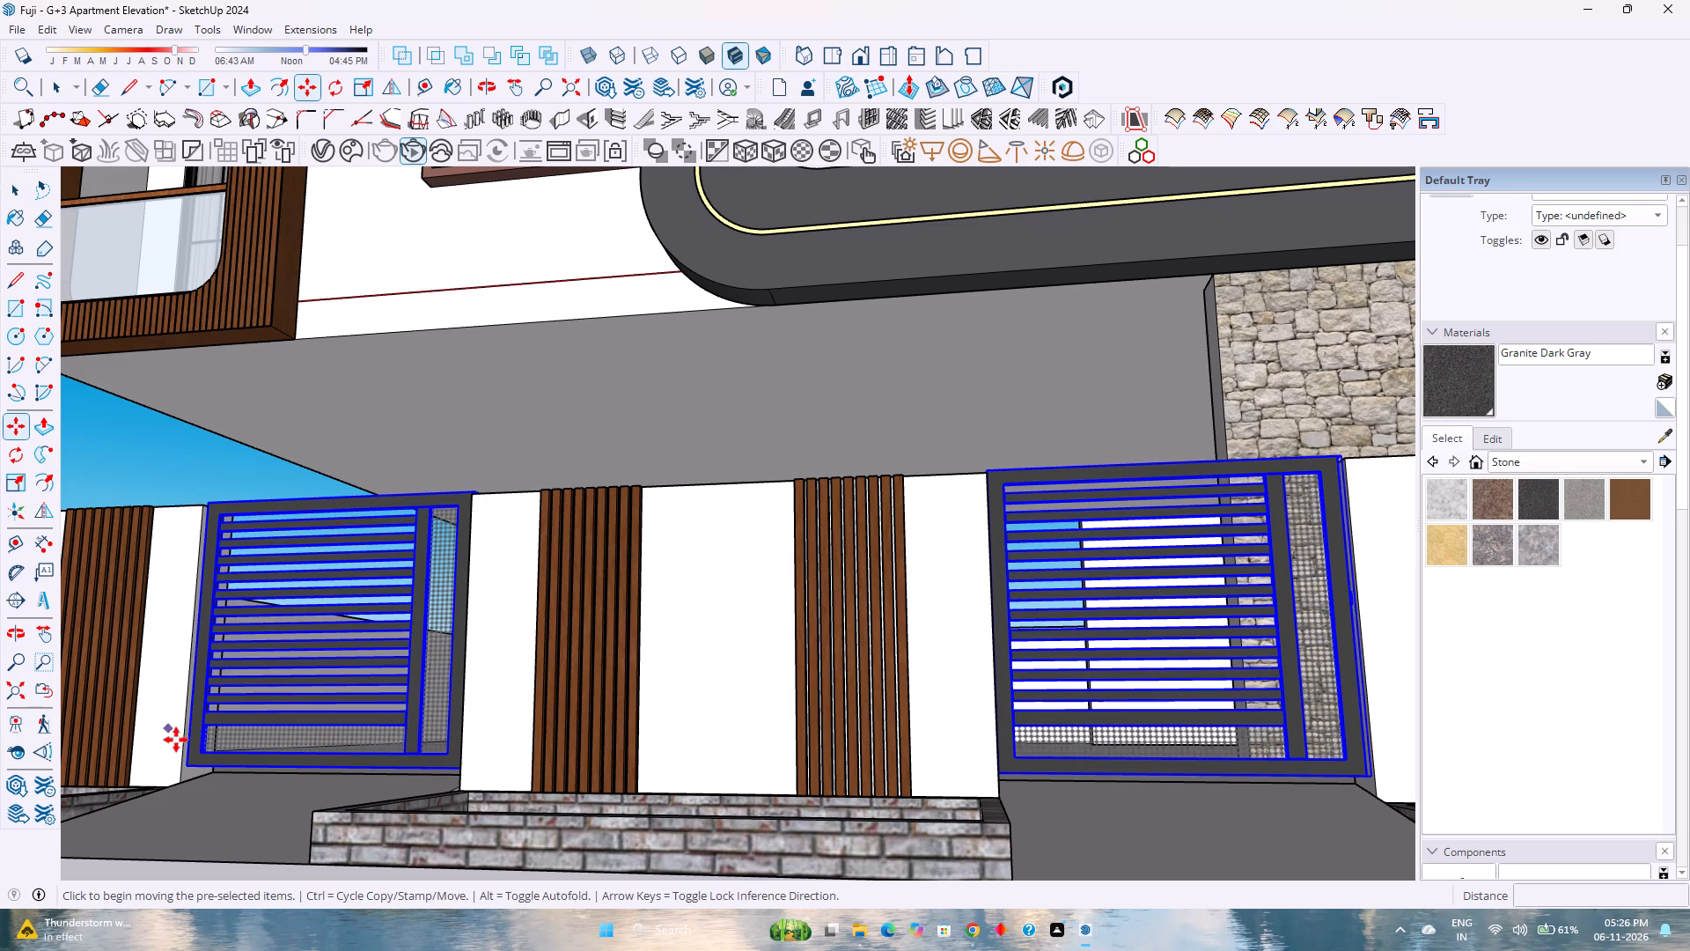
pyautogui.scroll(5, 183, 756)
pyautogui.click(189, 770)
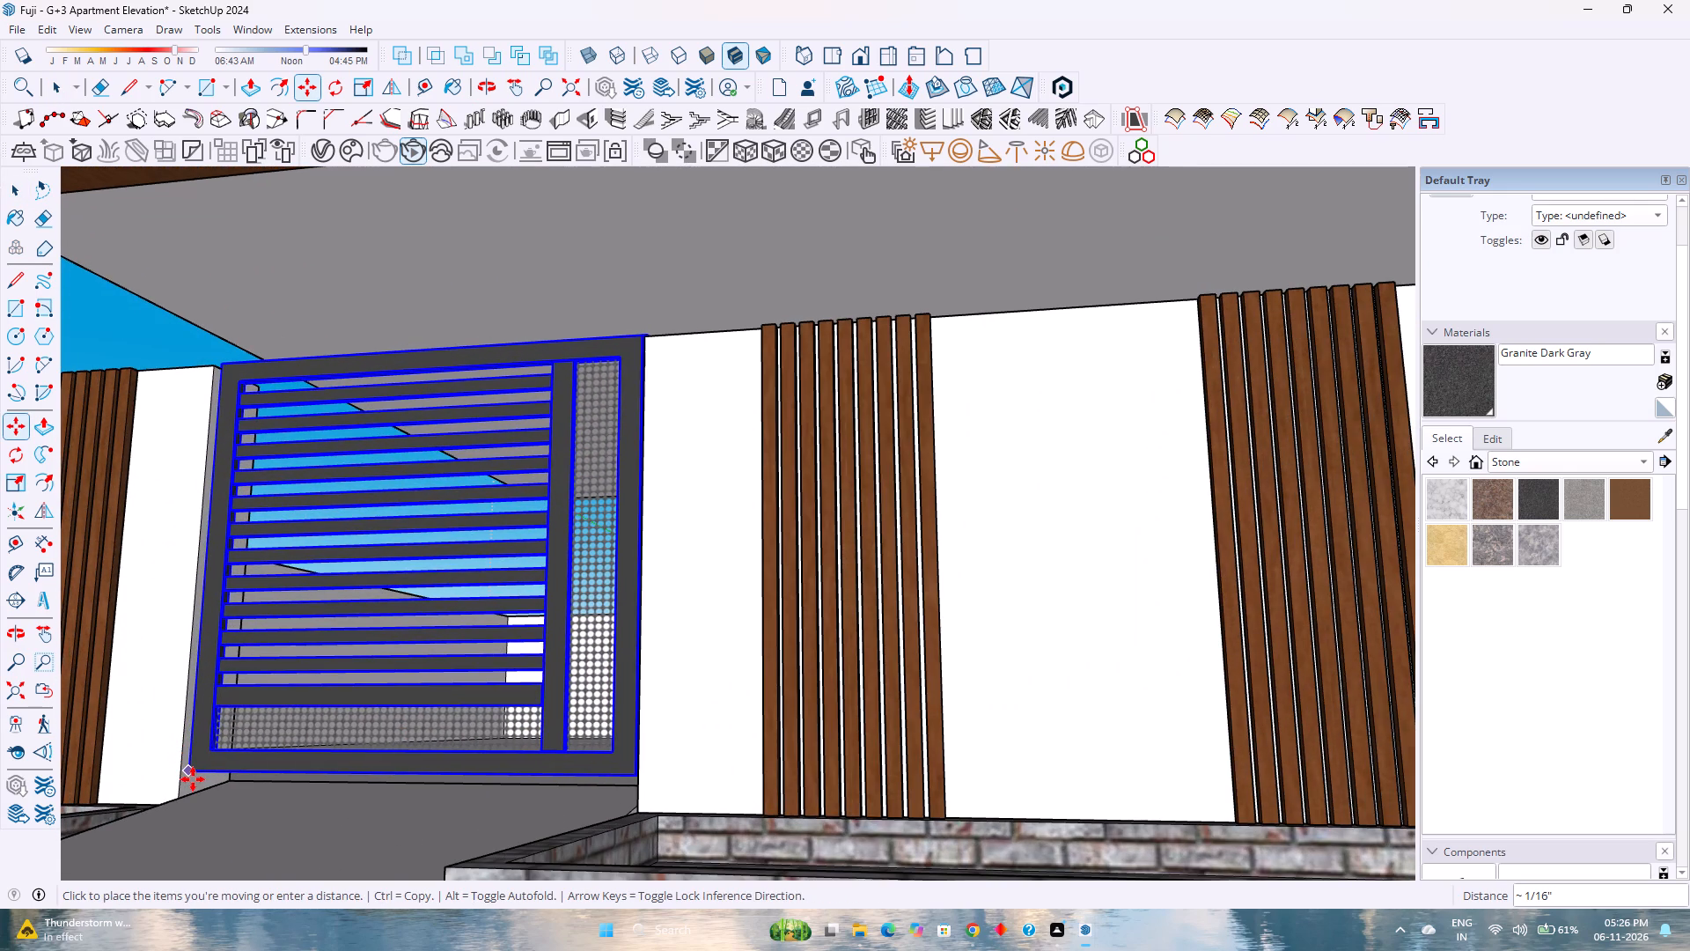
pyautogui.scroll(-5, 184, 790)
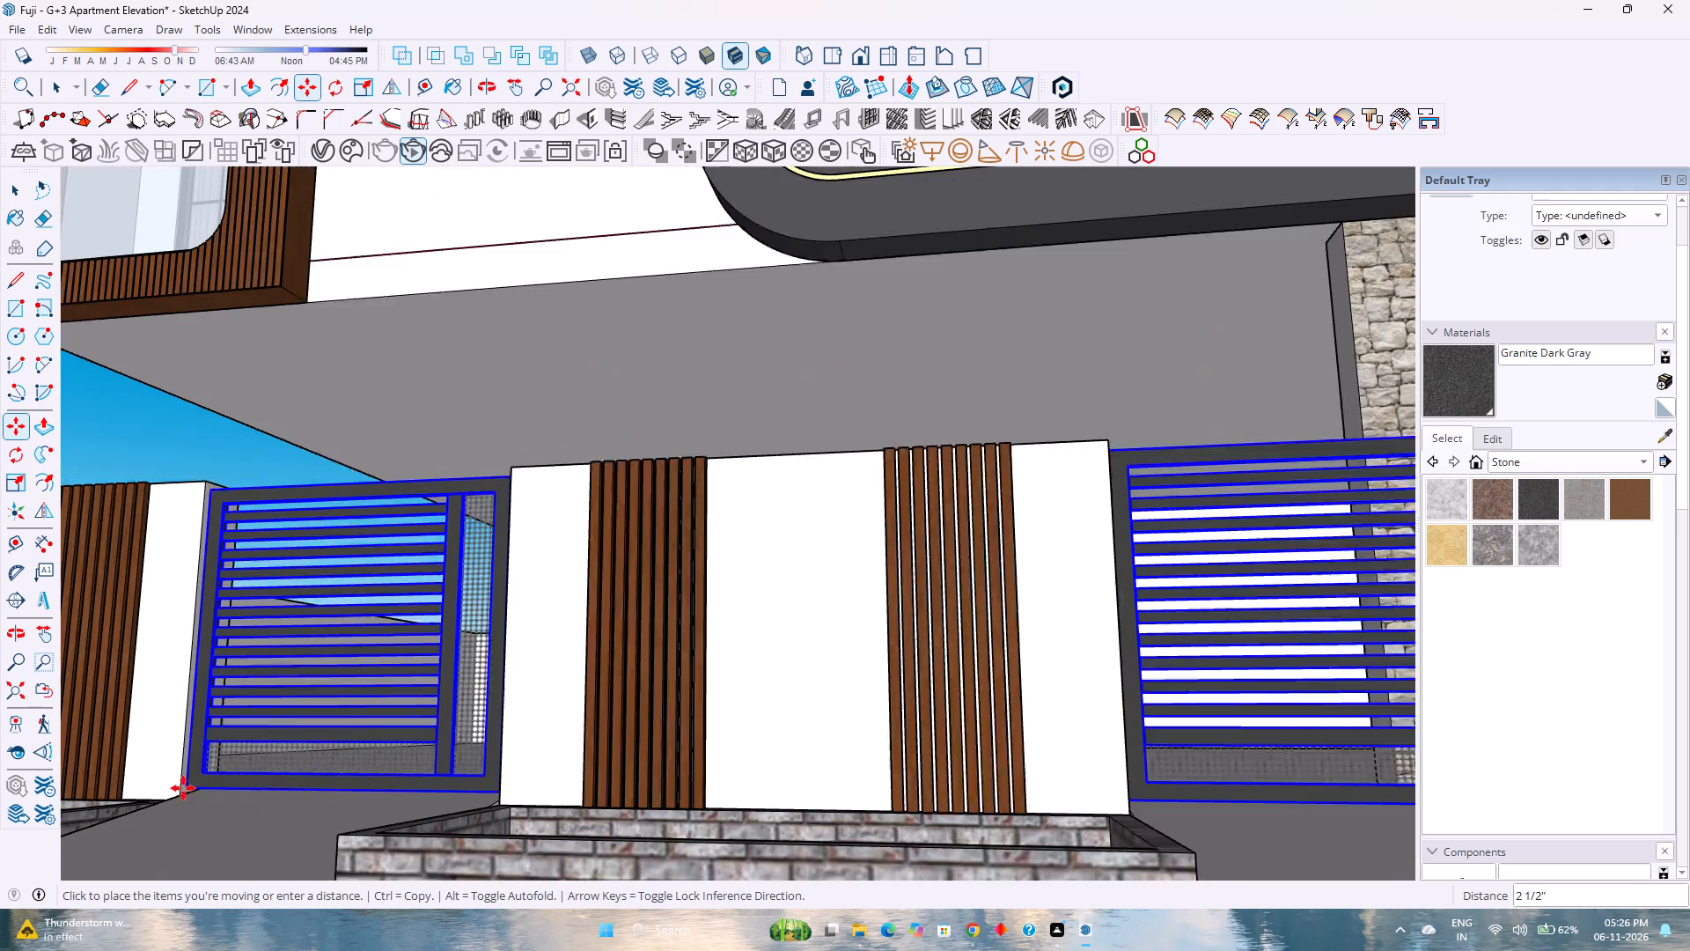
pyautogui.press('Up')
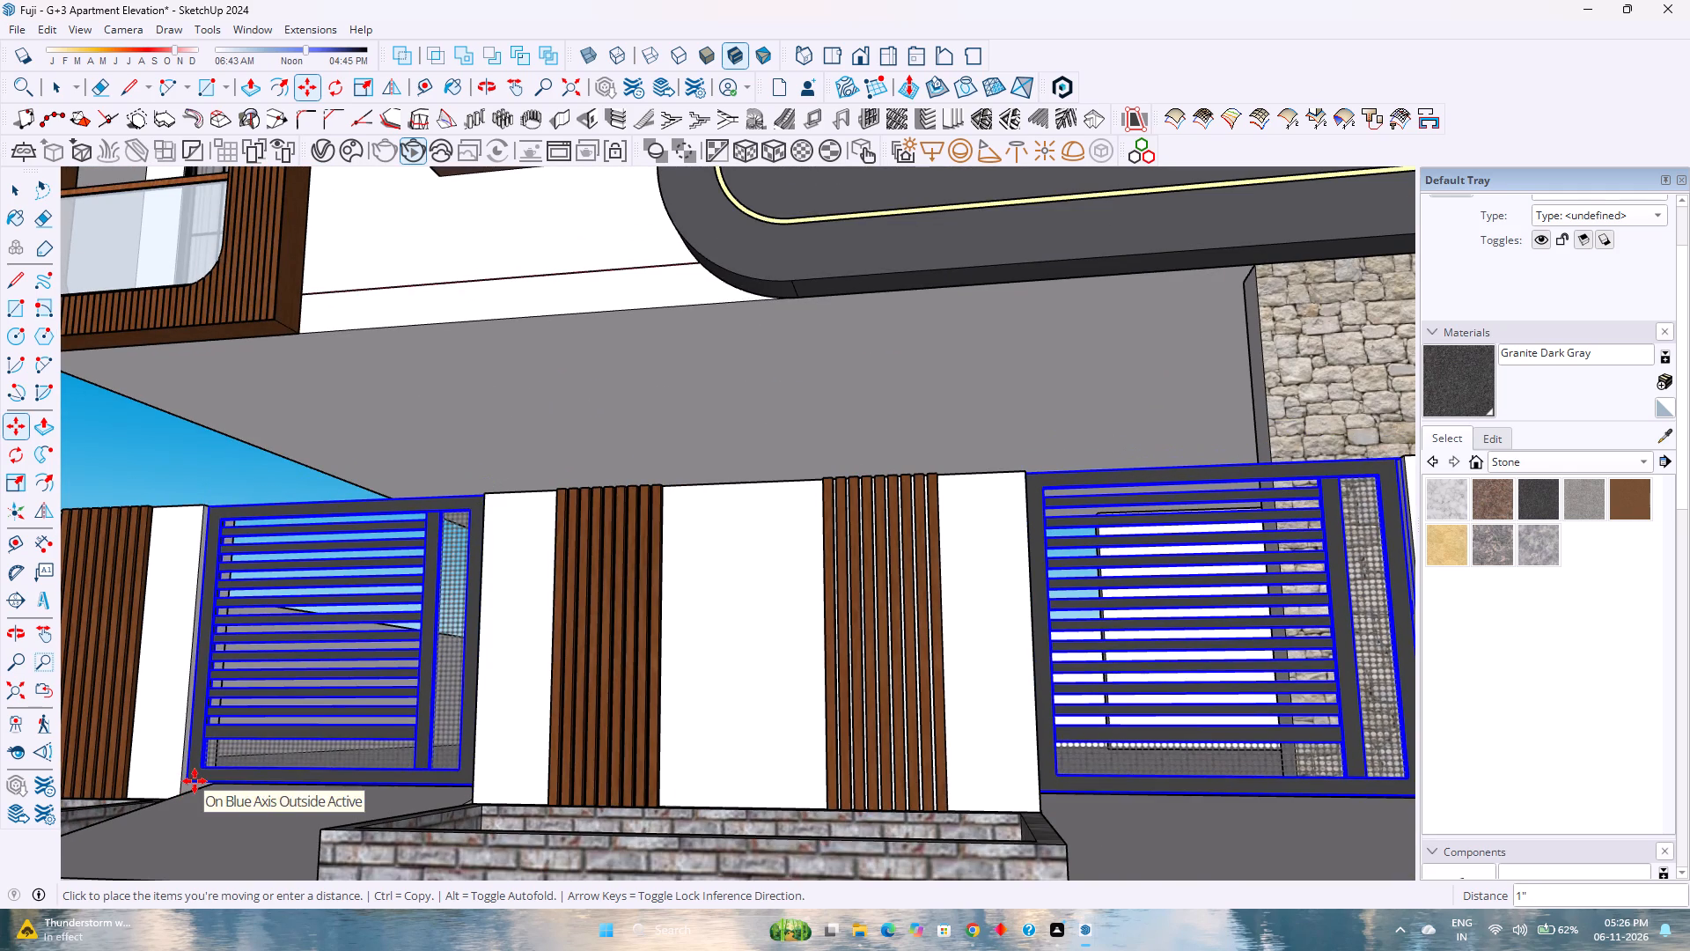
pyautogui.press('2')
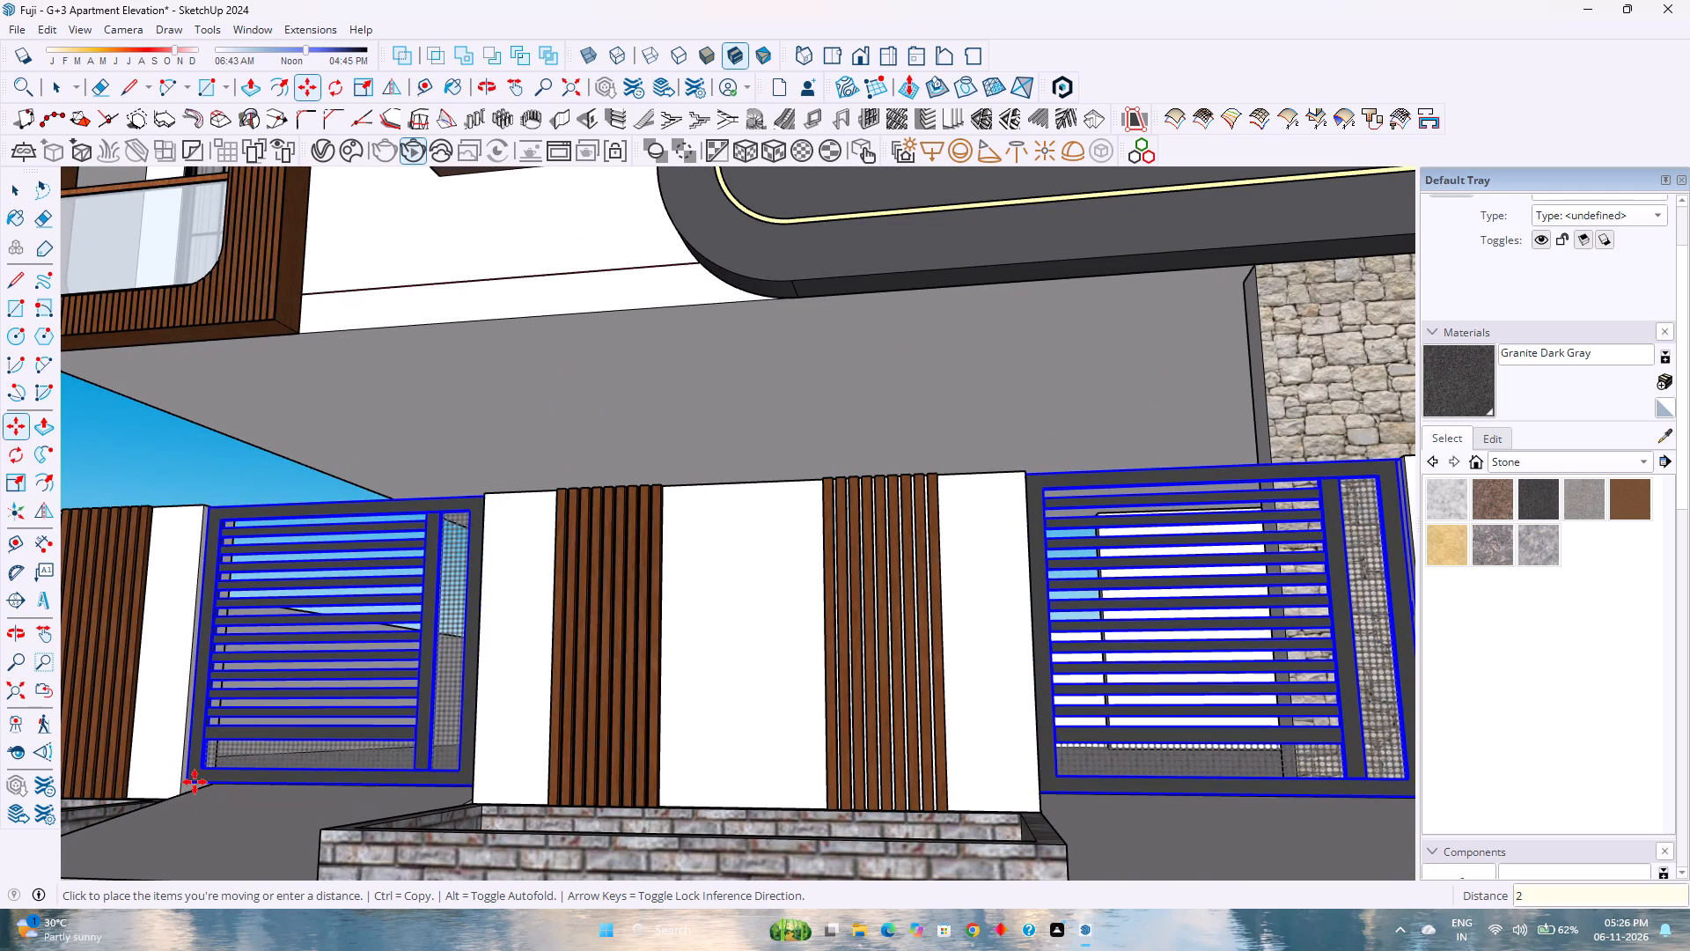
pyautogui.press('Return')
pyautogui.press('space')
pyautogui.scroll(-4, 360, 554)
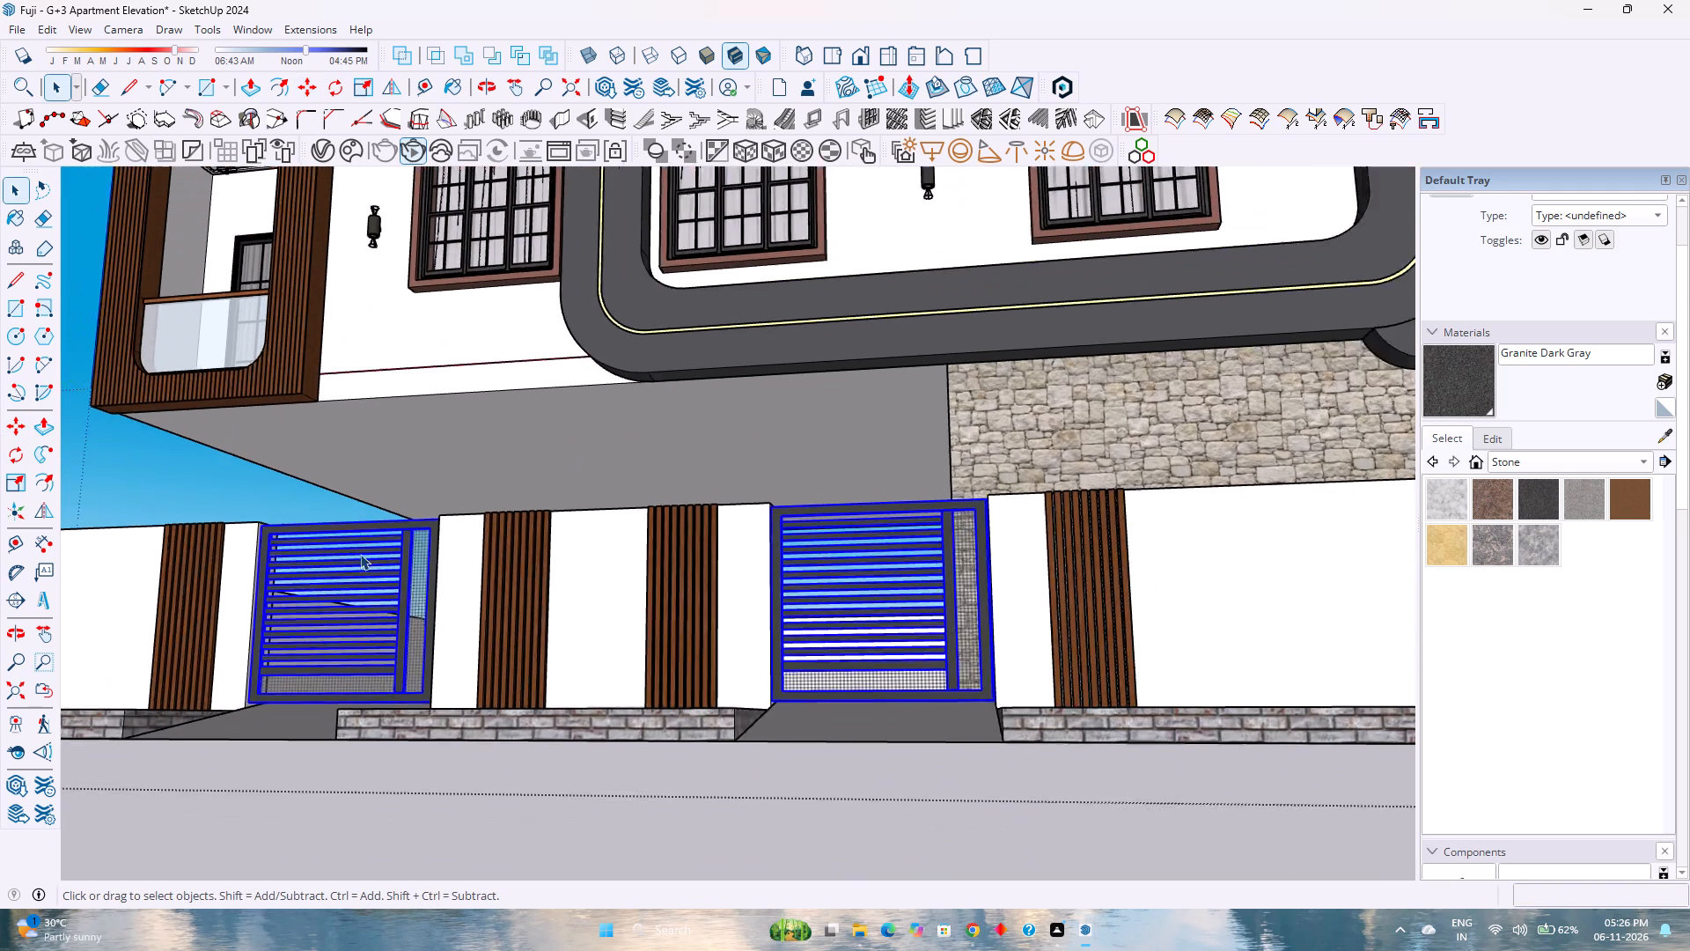
pyautogui.scroll(-2, 360, 554)
pyautogui.click(275, 800)
# Save the apartment elevation model.
pyautogui.scroll(-8, 434, 604)
pyautogui.moveTo(503, 593); pyautogui.dragTo(451, 756, button='middle')
pyautogui.moveTo(443, 776); pyautogui.dragTo(437, 795, button='middle')
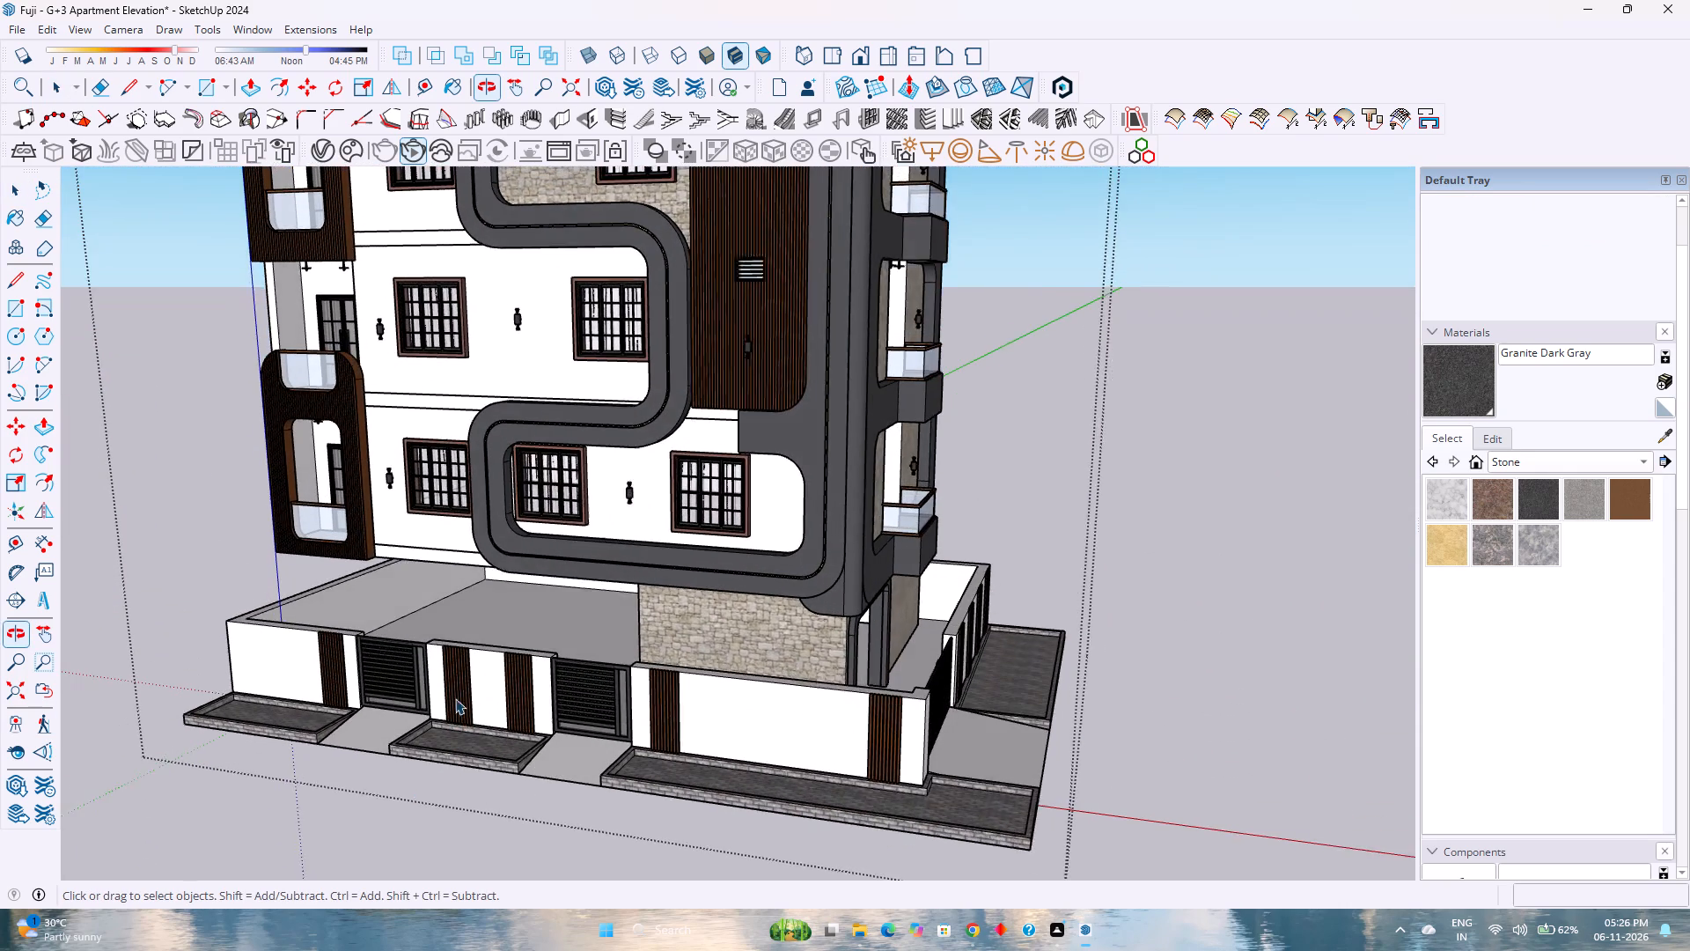
pyautogui.scroll(-1, 457, 683)
pyautogui.hotkey('ctrl', 's')
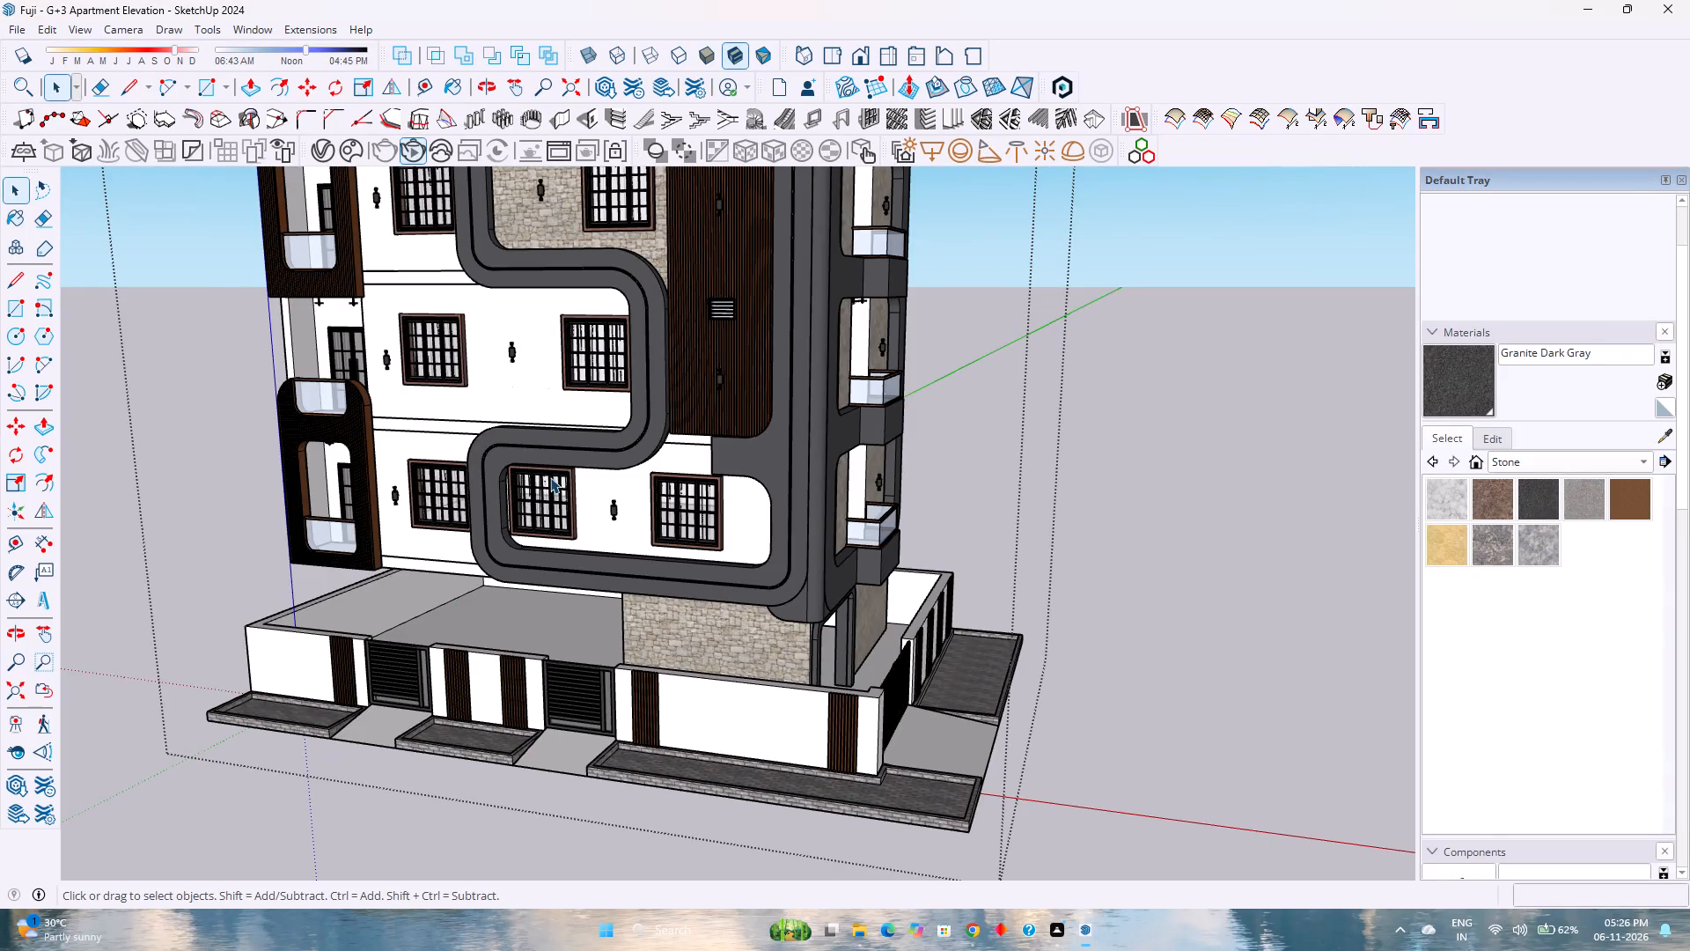
# Examine the whole building with its compound wall and gates from an overall corner view.
pyautogui.scroll(-5, 549, 476)
pyautogui.scroll(2, 455, 287)
pyautogui.keyDown('shift'); pyautogui.moveTo(482, 281); pyautogui.dragTo(467, 422, button='middle'); pyautogui.keyUp('shift')
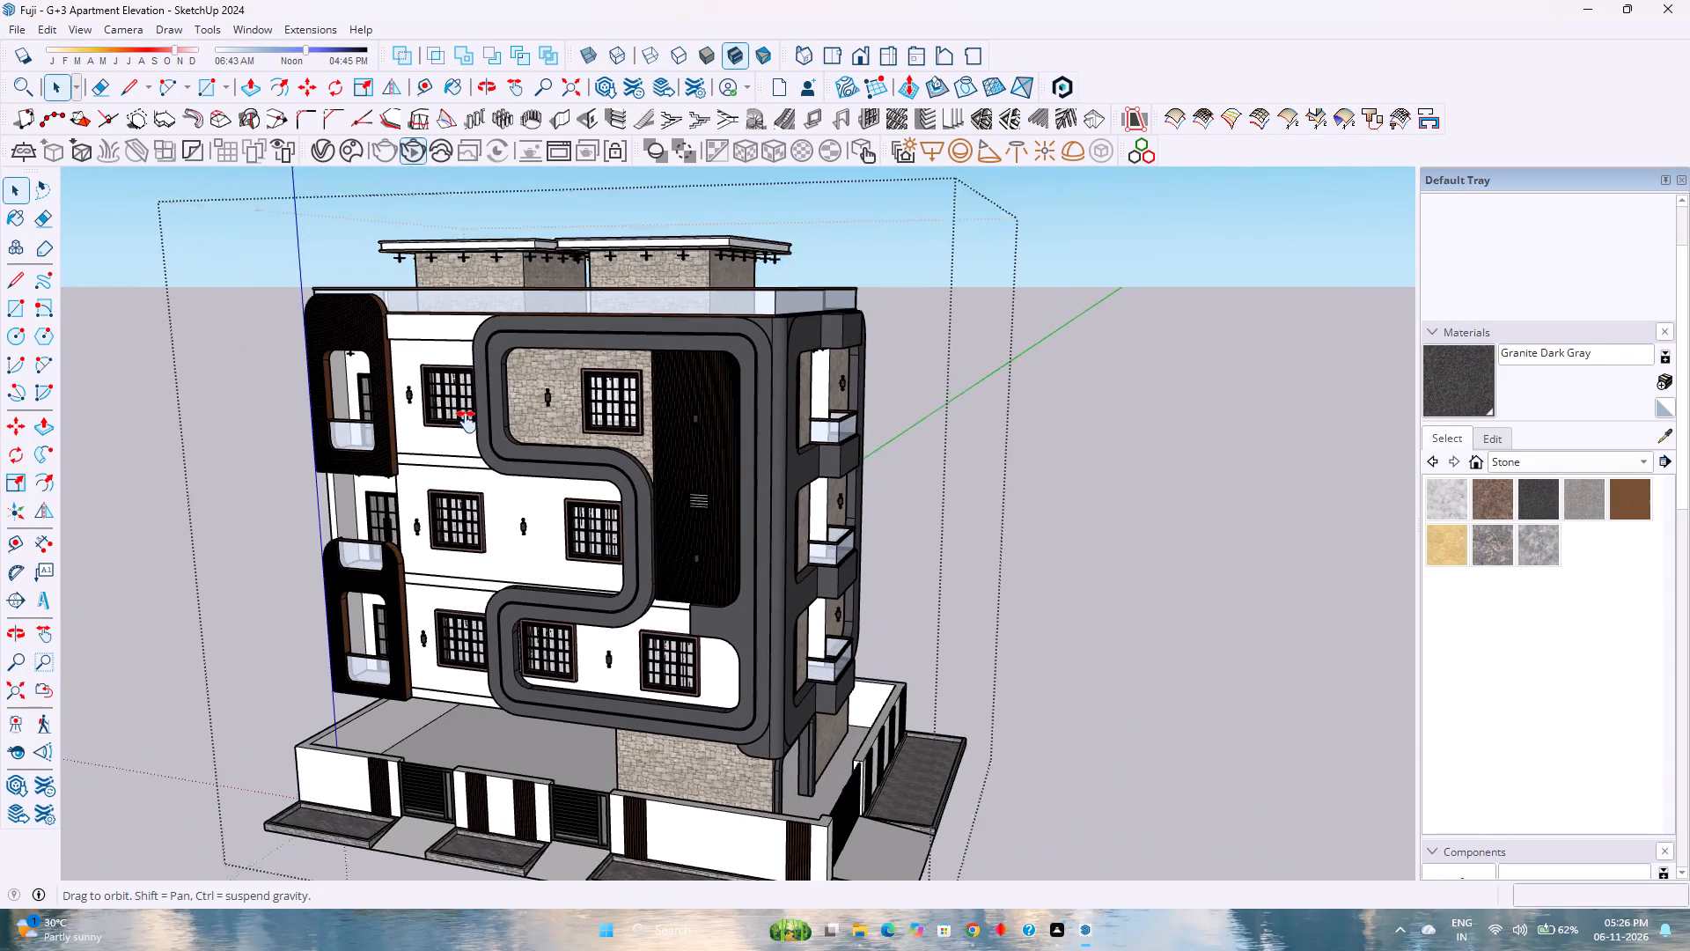
pyautogui.keyDown('shift'); pyautogui.moveTo(467, 422); pyautogui.dragTo(467, 428, button='middle'); pyautogui.keyUp('shift')
pyautogui.keyDown('shift'); pyautogui.middleClick(467, 428); pyautogui.keyUp('shift')
pyautogui.scroll(-3, 453, 404)
pyautogui.moveTo(453, 411); pyautogui.dragTo(559, 439, button='middle')
pyautogui.moveTo(432, 439); pyautogui.dragTo(258, 431, button='middle')
pyautogui.middleClick(257, 429)
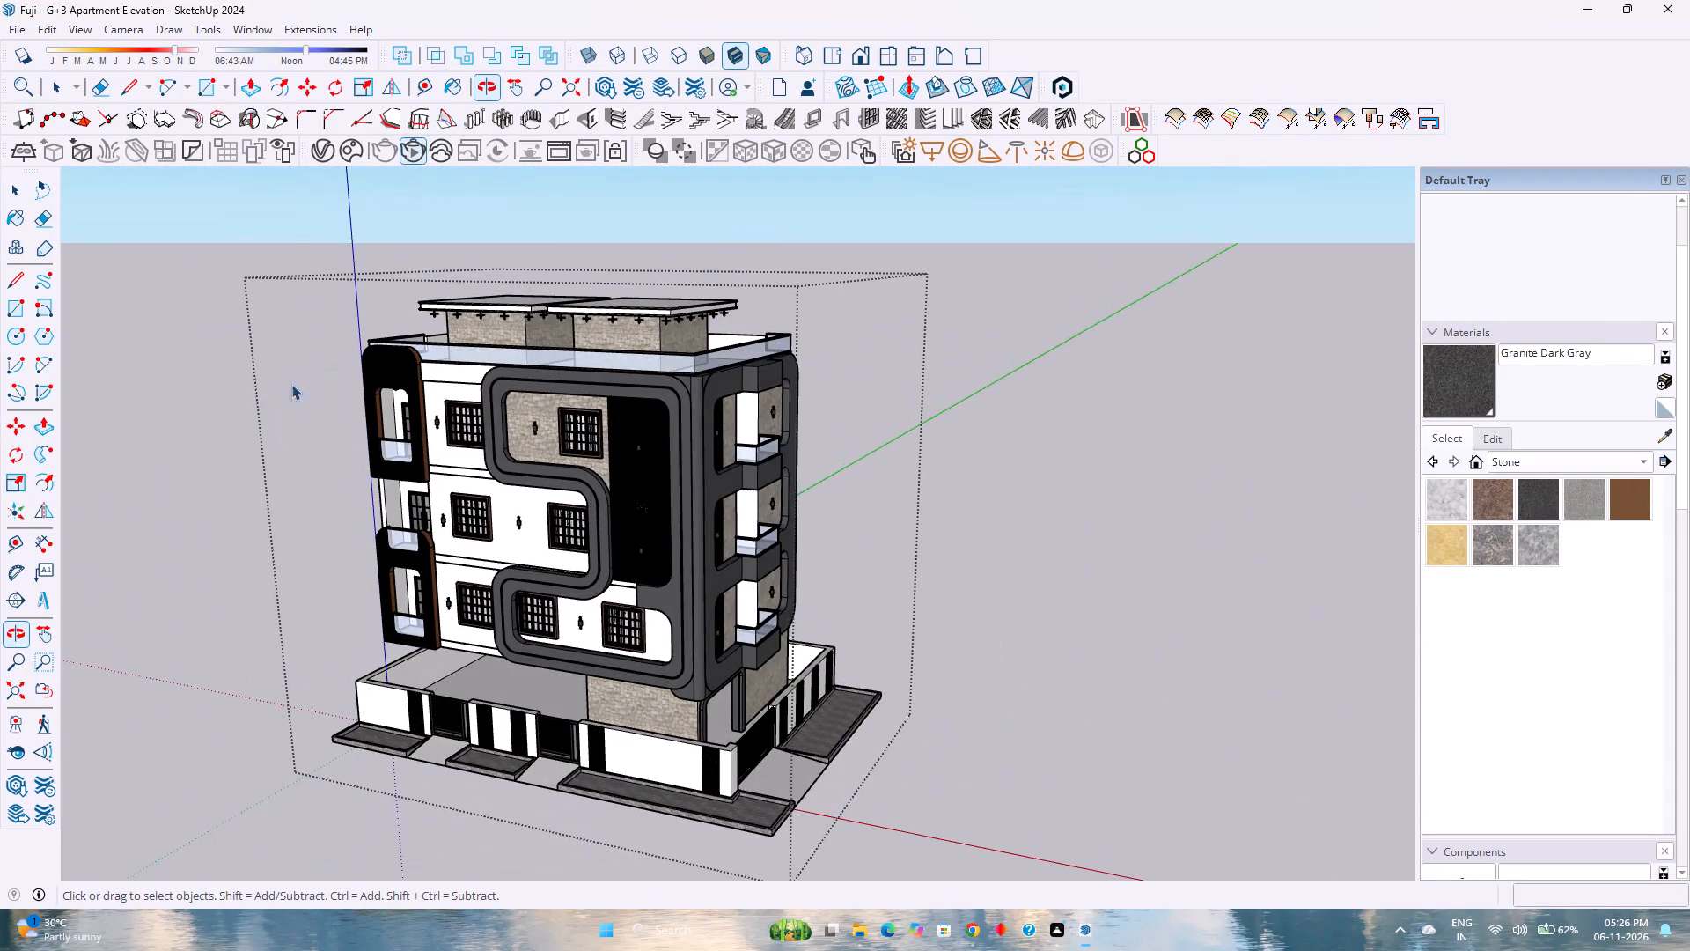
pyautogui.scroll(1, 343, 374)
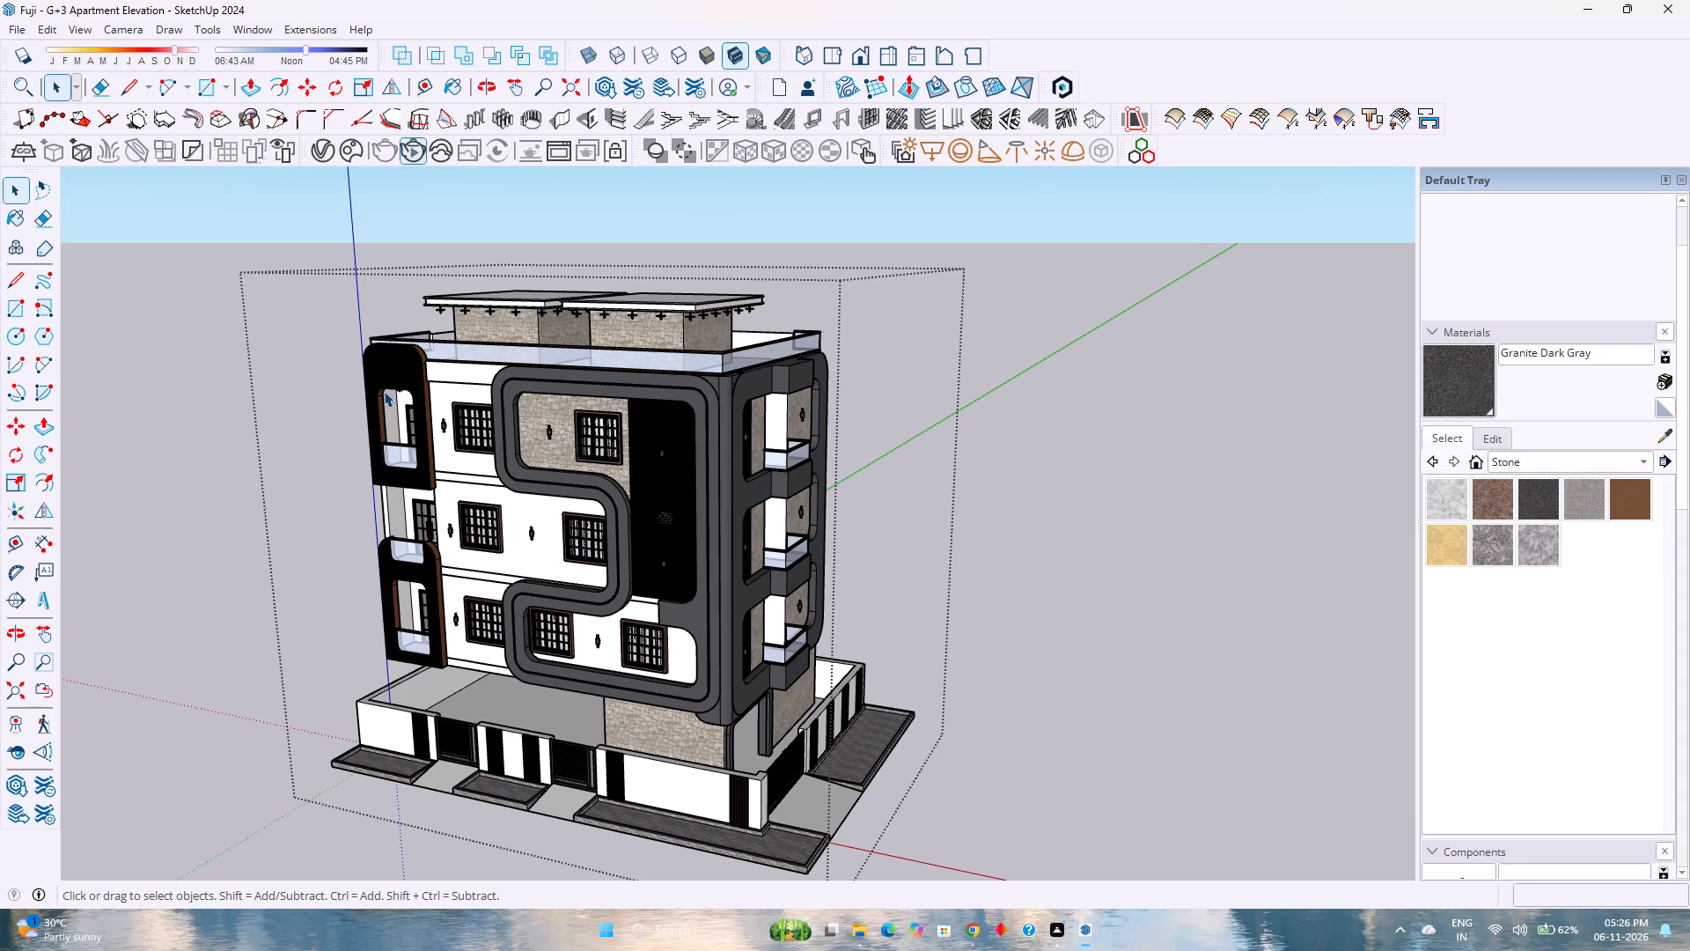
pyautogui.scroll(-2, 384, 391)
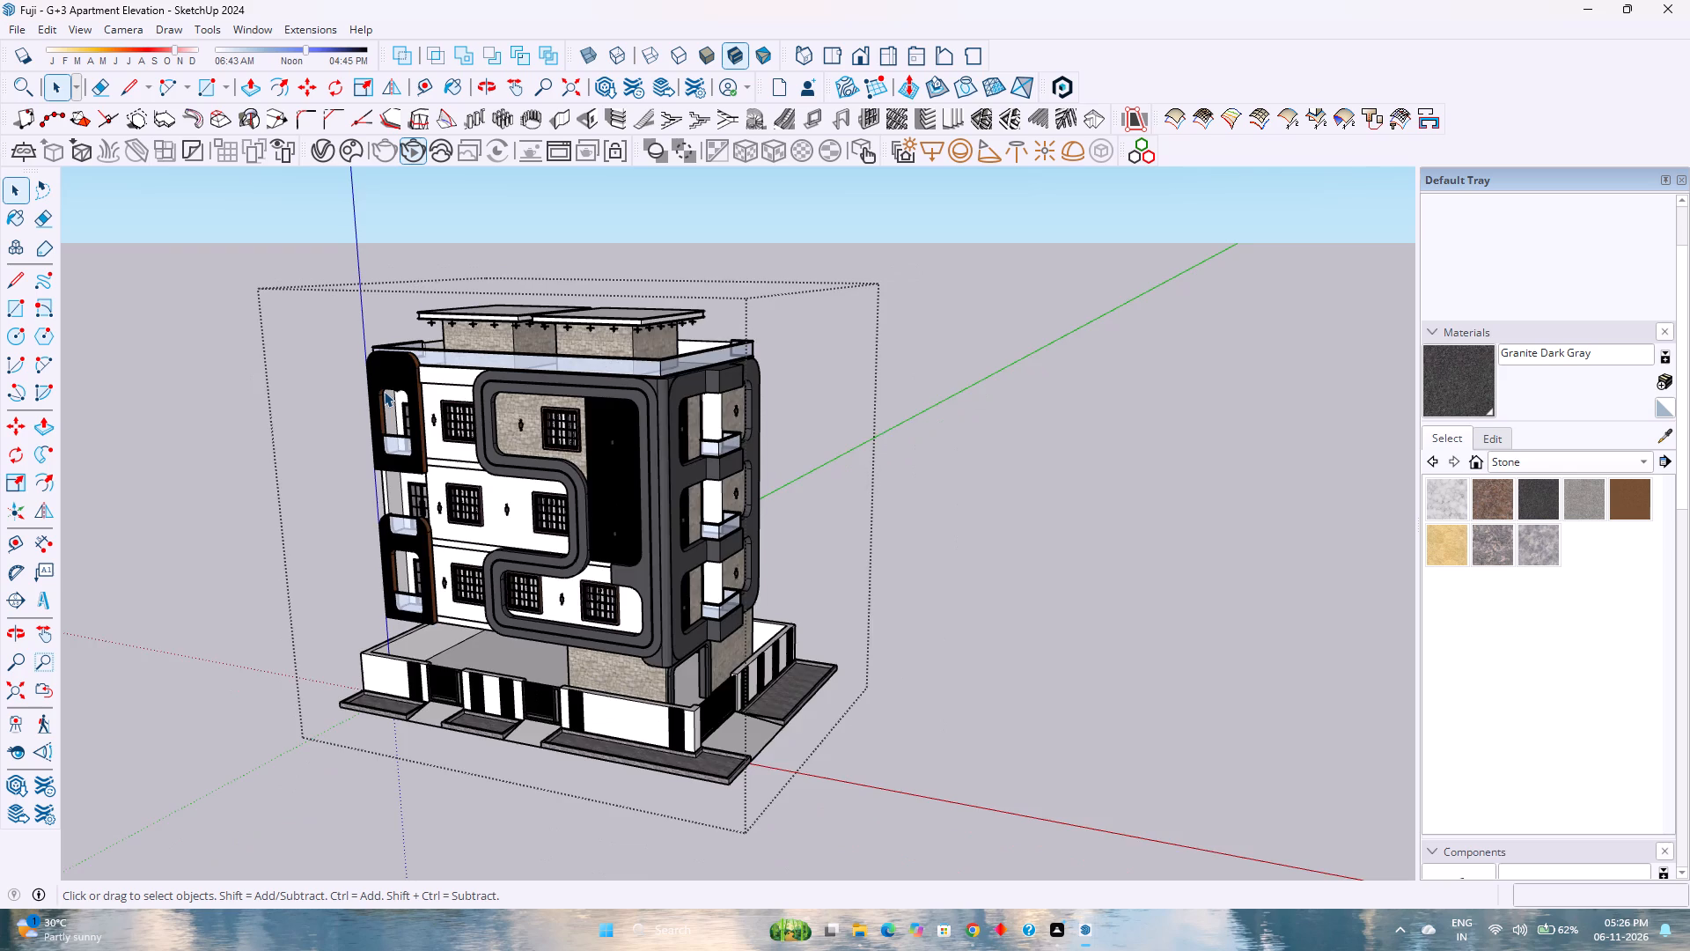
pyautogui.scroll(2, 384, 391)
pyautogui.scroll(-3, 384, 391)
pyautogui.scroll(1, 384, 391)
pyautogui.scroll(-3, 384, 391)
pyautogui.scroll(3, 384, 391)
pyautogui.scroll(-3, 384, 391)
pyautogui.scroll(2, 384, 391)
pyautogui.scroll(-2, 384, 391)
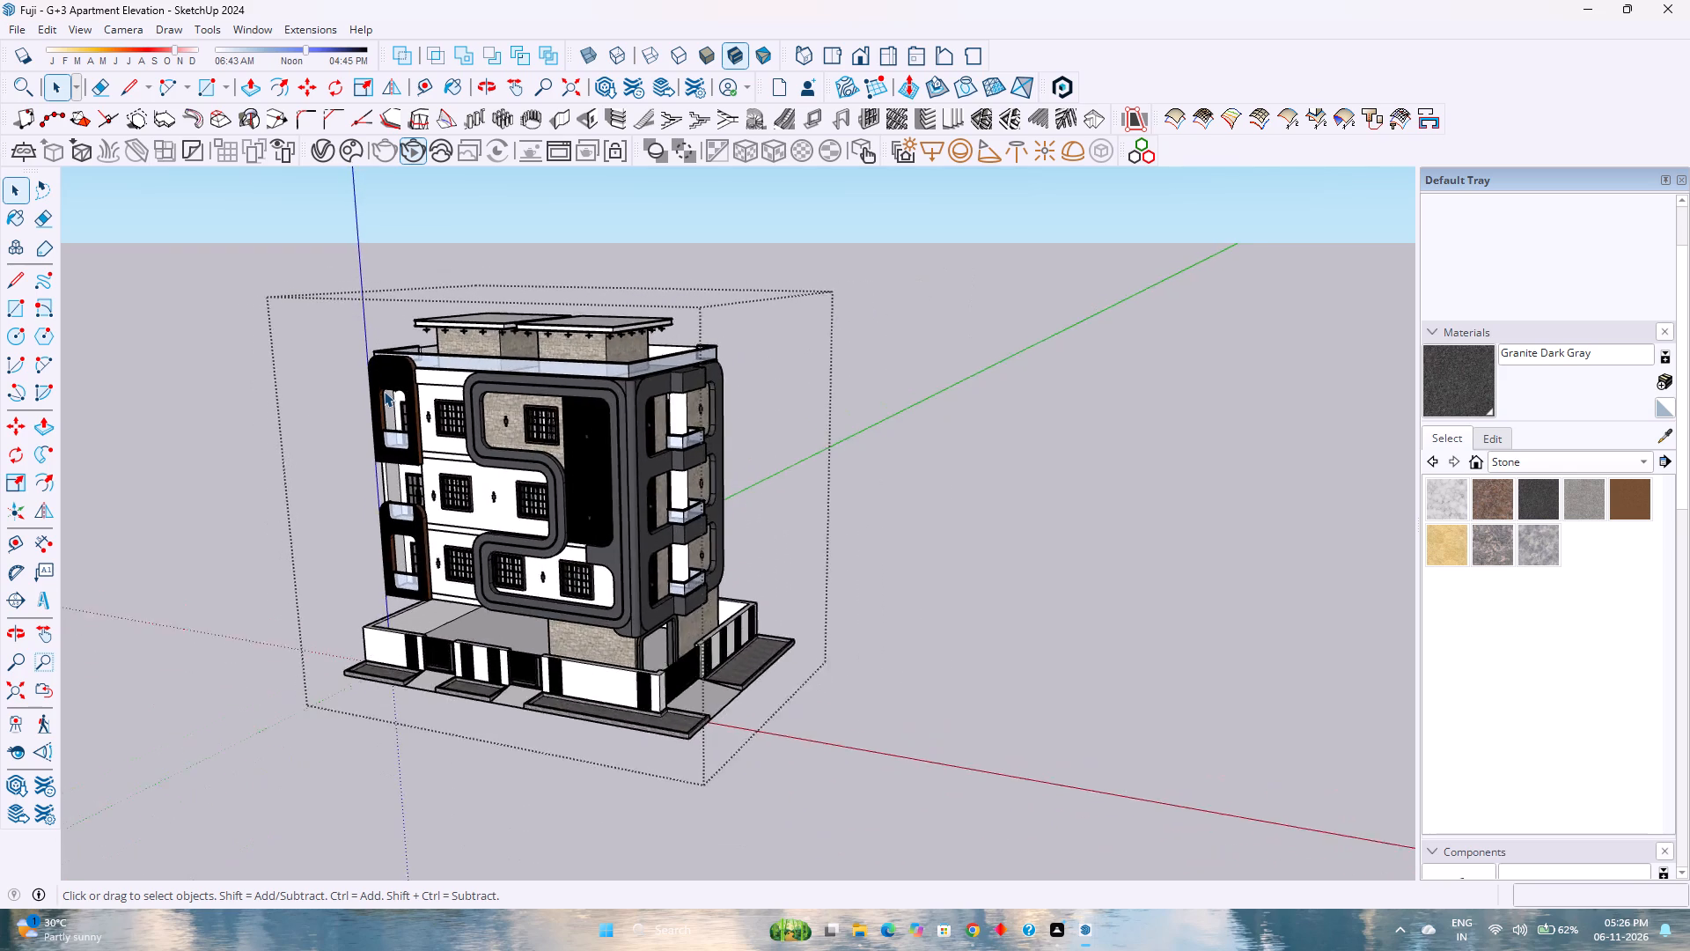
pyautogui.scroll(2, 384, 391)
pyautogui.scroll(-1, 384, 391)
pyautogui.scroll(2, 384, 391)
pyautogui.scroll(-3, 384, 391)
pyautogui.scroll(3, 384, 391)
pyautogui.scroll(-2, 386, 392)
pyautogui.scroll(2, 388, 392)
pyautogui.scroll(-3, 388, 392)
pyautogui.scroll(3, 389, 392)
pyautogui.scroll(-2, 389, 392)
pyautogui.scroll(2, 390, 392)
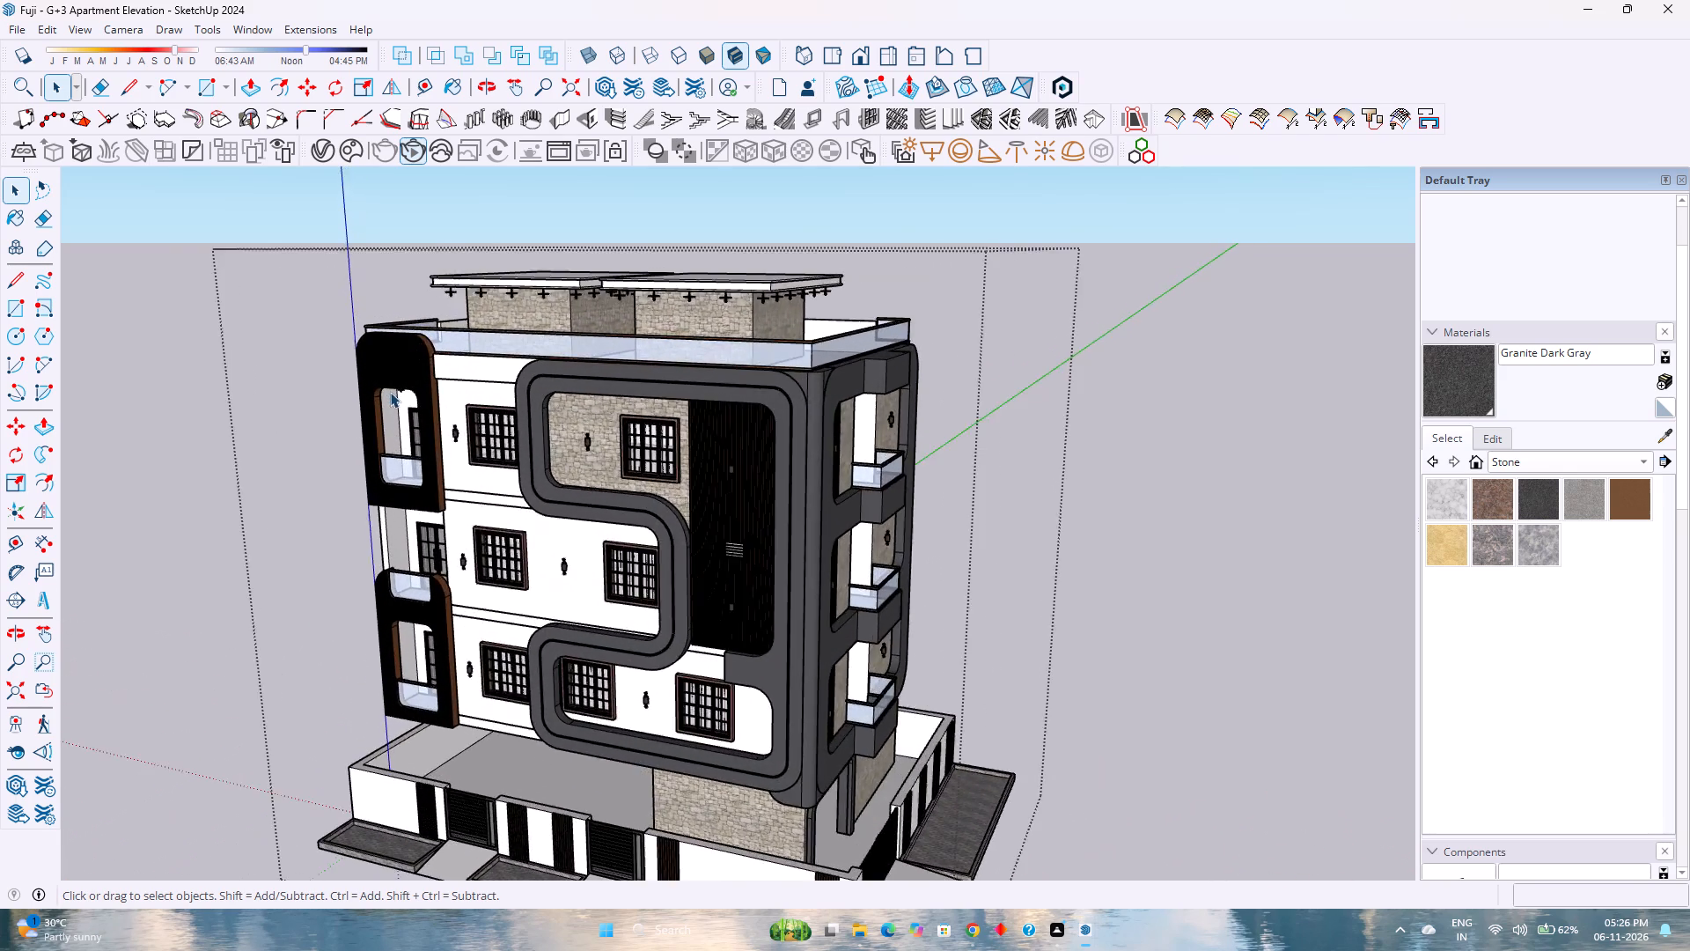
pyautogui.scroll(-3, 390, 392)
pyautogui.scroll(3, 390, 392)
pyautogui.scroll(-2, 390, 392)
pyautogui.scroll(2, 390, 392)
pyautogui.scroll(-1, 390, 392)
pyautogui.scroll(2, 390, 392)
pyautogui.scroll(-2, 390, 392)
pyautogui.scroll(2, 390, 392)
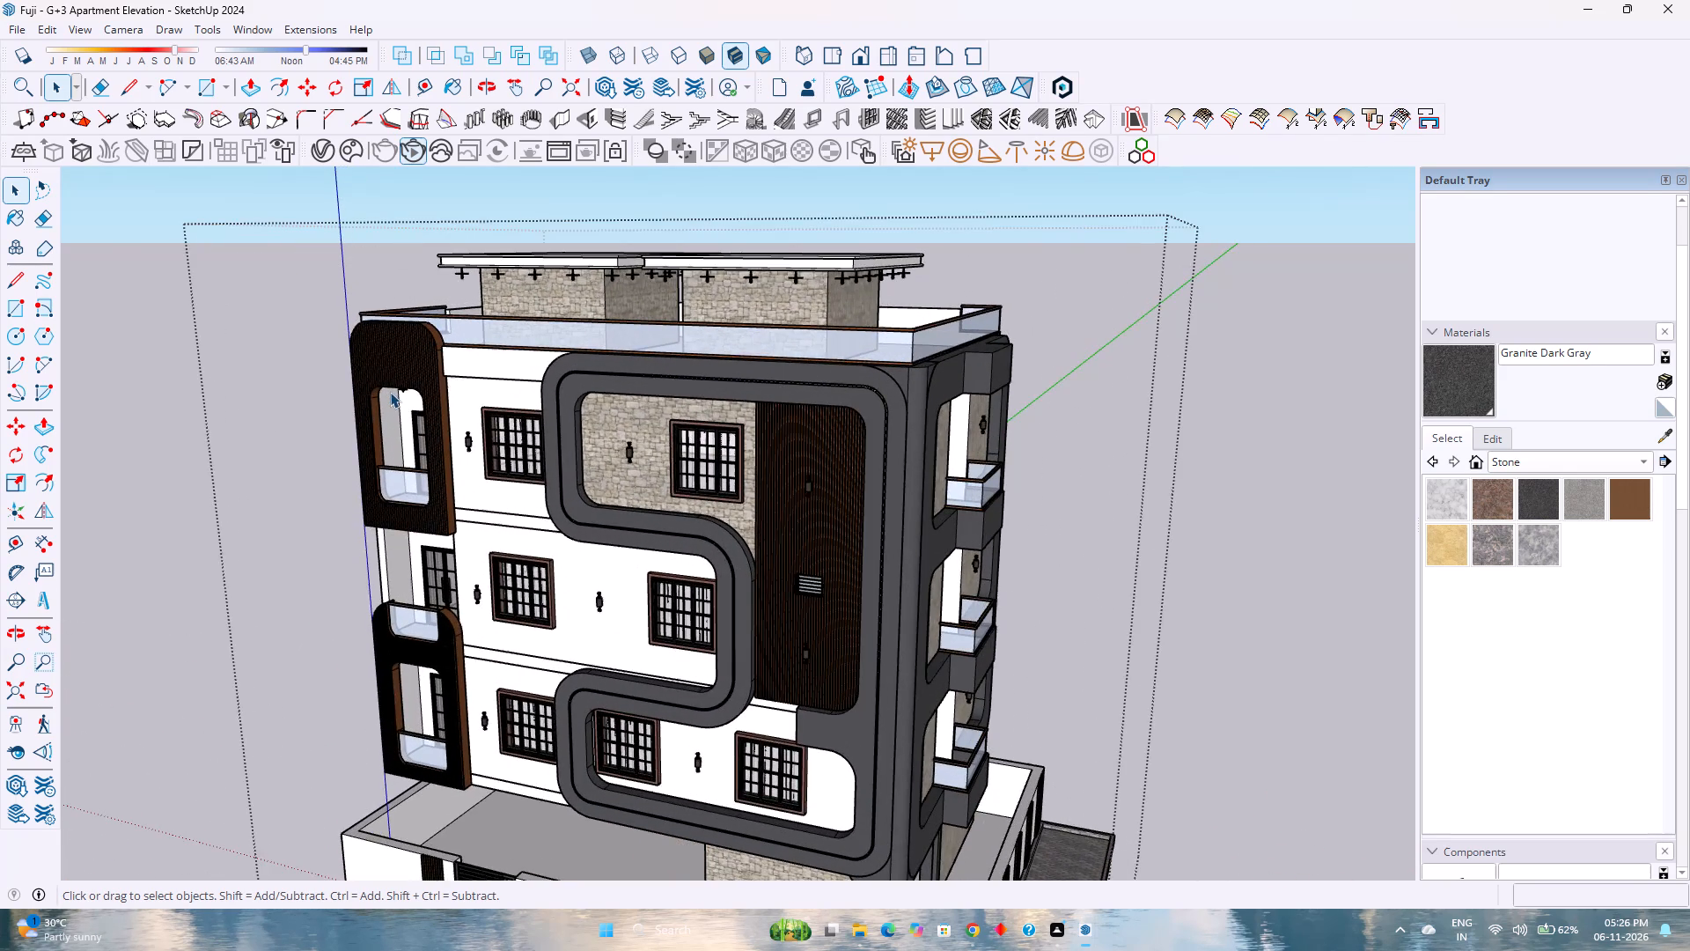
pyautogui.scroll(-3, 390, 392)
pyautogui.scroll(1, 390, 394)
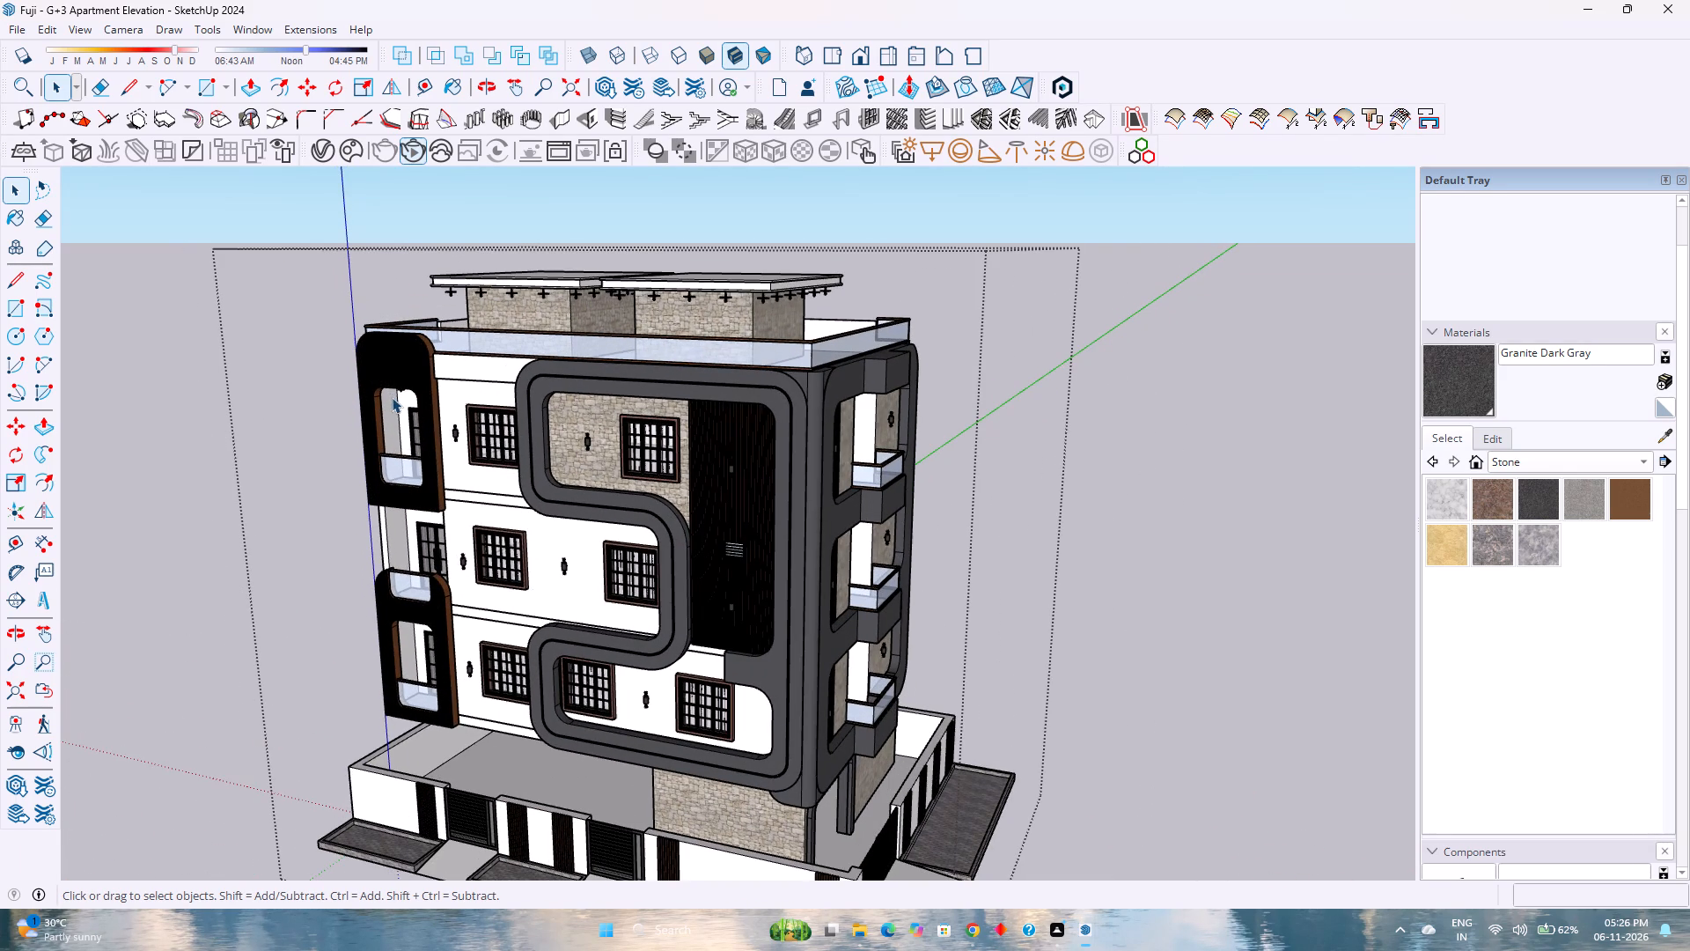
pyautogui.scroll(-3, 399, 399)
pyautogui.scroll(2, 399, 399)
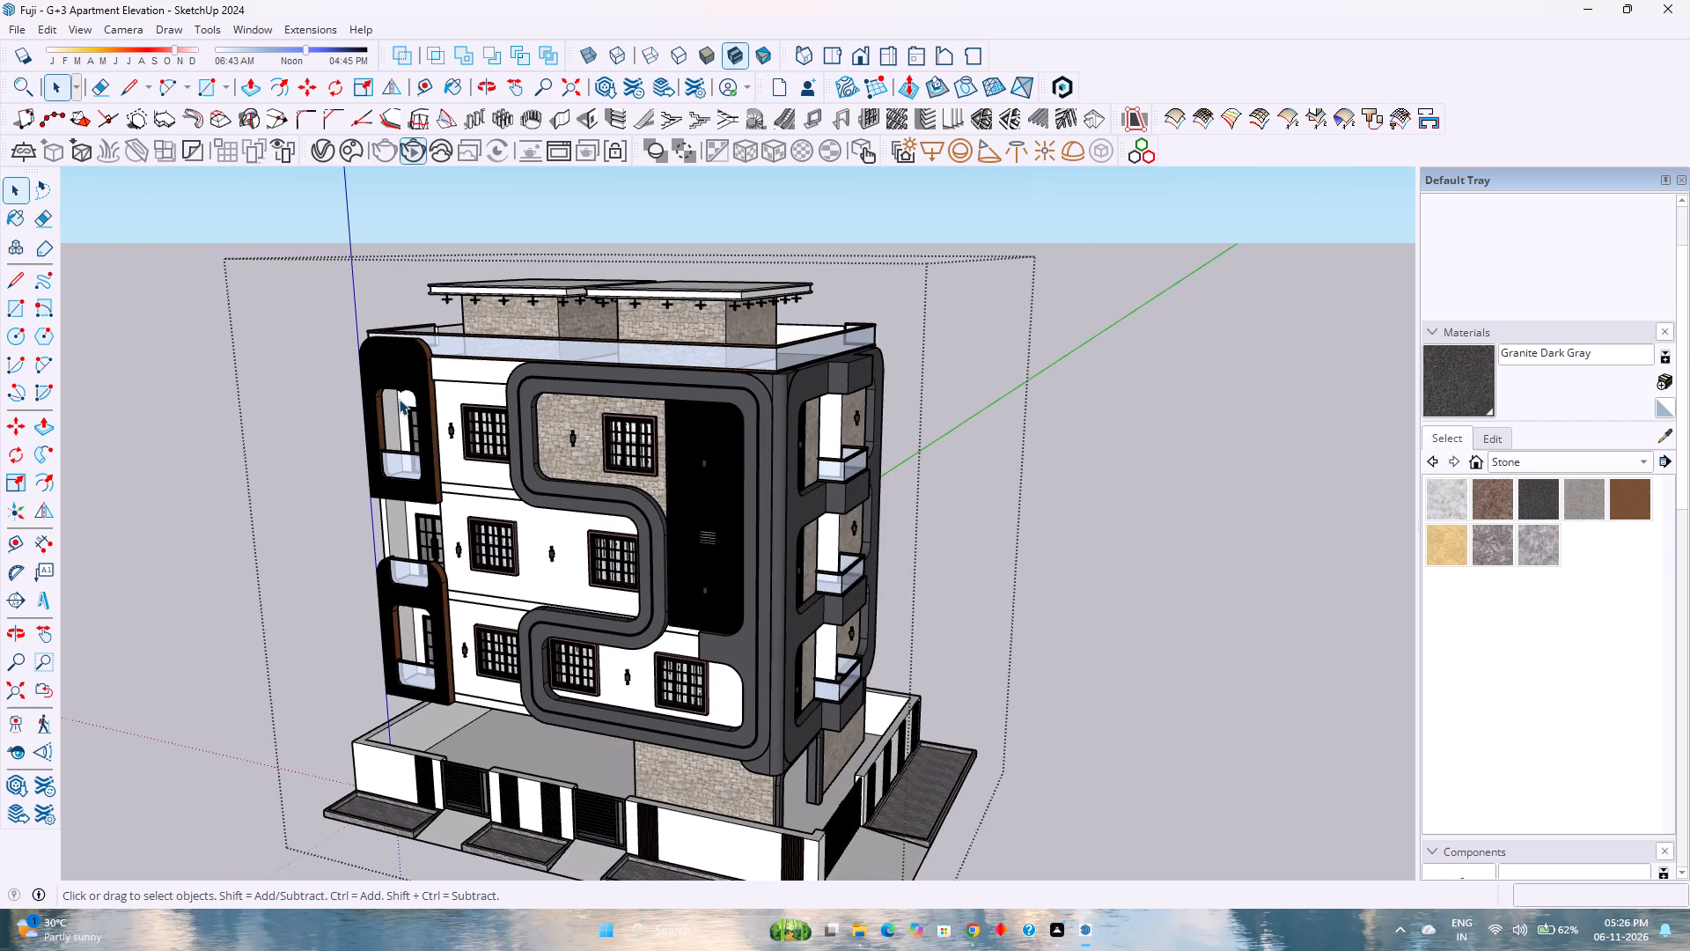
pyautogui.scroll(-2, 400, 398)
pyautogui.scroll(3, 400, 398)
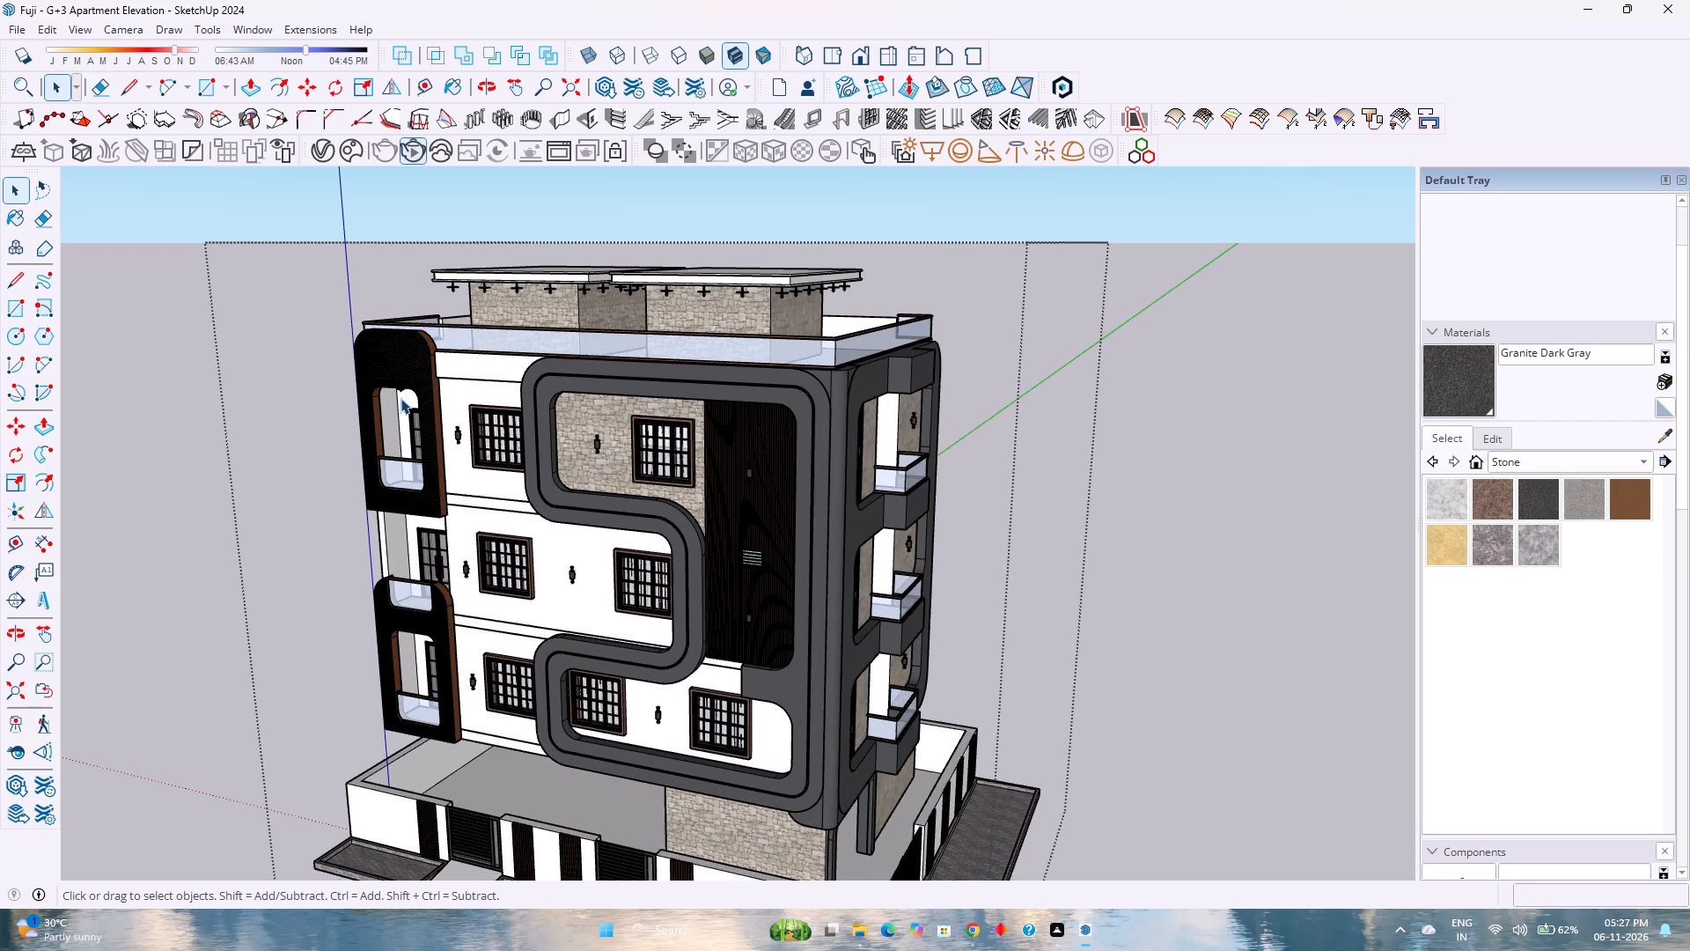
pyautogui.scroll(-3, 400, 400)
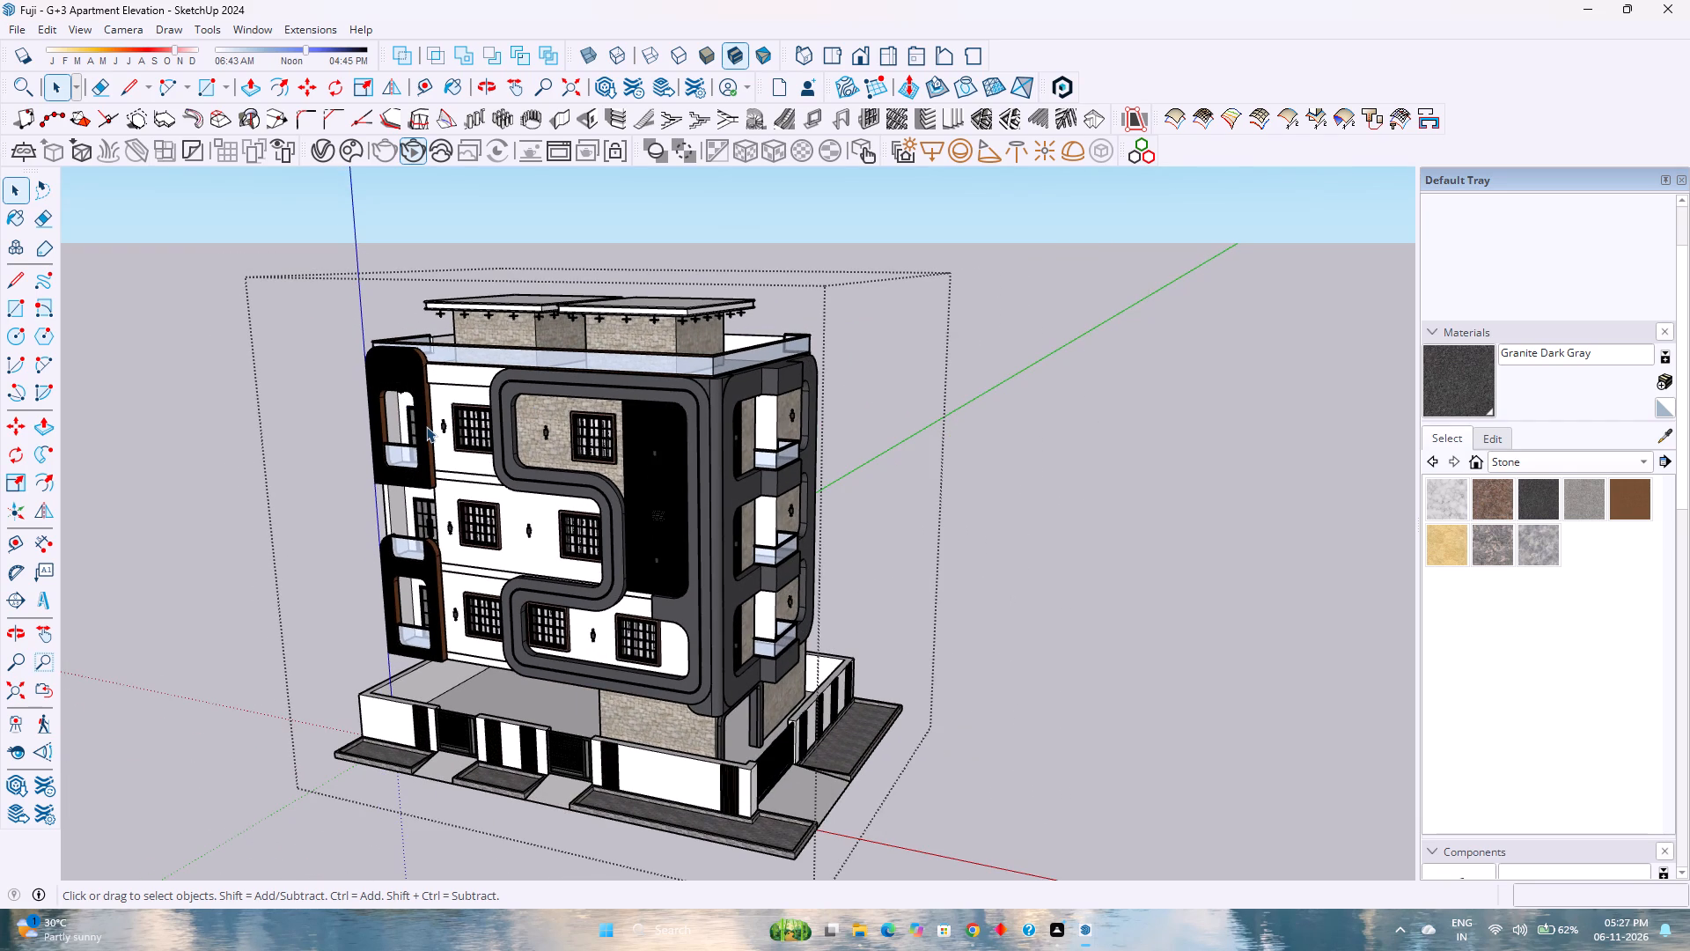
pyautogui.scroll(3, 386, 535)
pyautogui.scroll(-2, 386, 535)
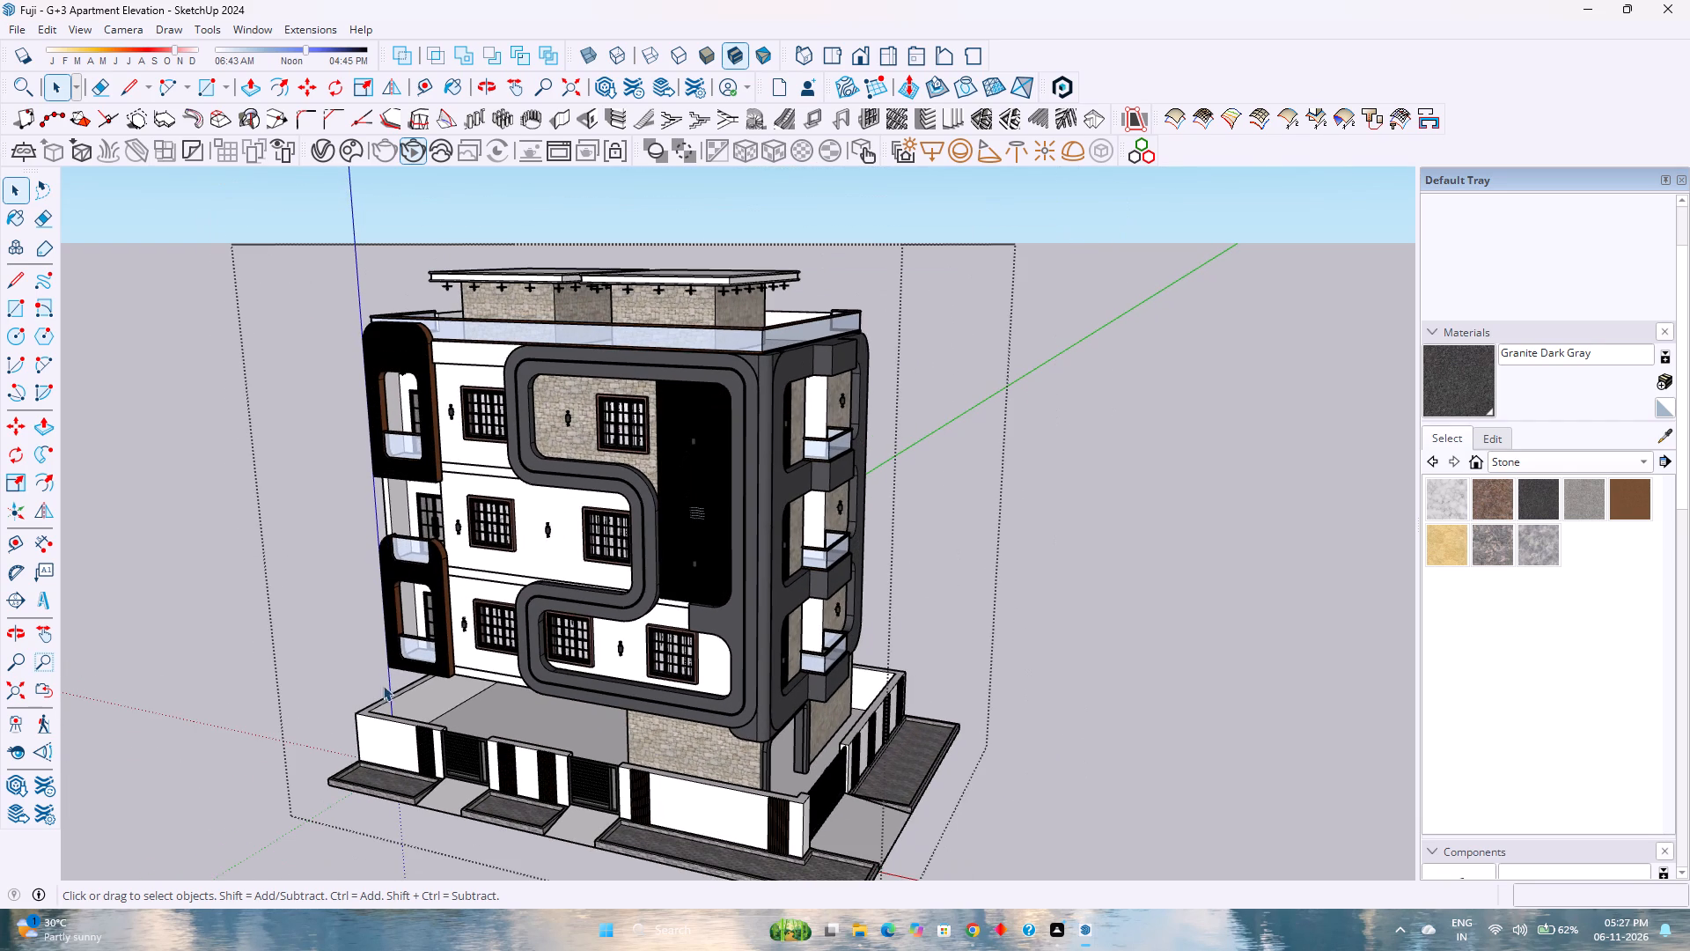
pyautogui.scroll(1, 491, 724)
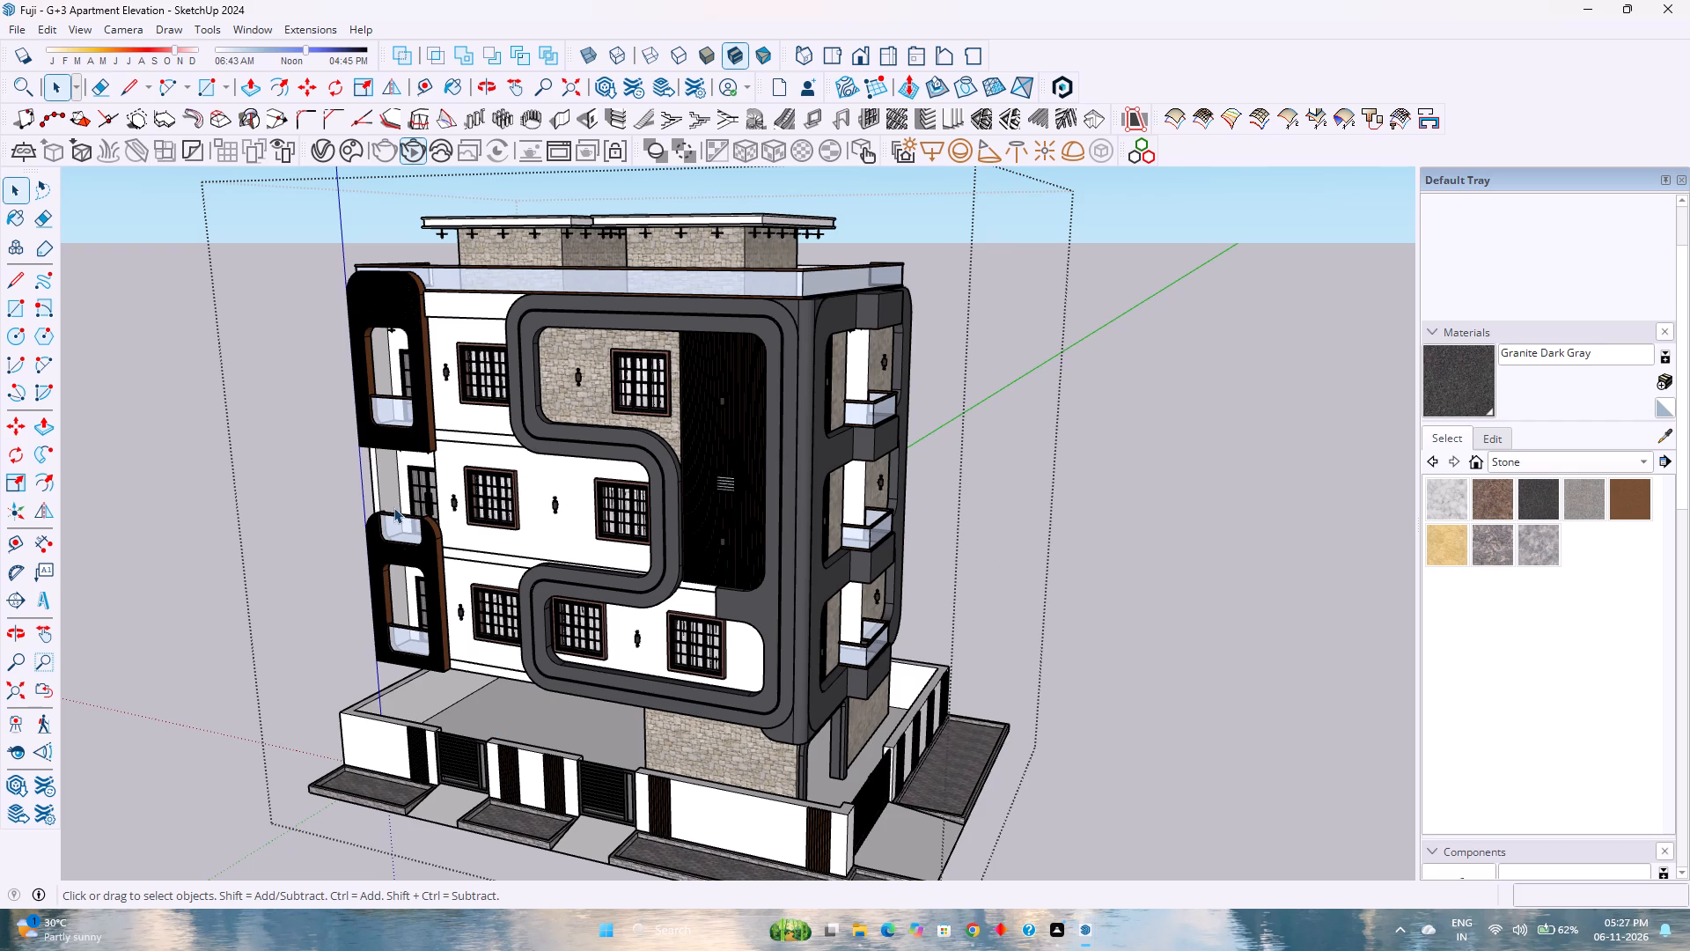
# Examine the front and side elevations, compound wall and gates of the apartment from near, far and lower viewpoints.
pyautogui.scroll(-1, 402, 509)
pyautogui.scroll(2, 402, 511)
pyautogui.scroll(-3, 402, 511)
pyautogui.scroll(2, 403, 513)
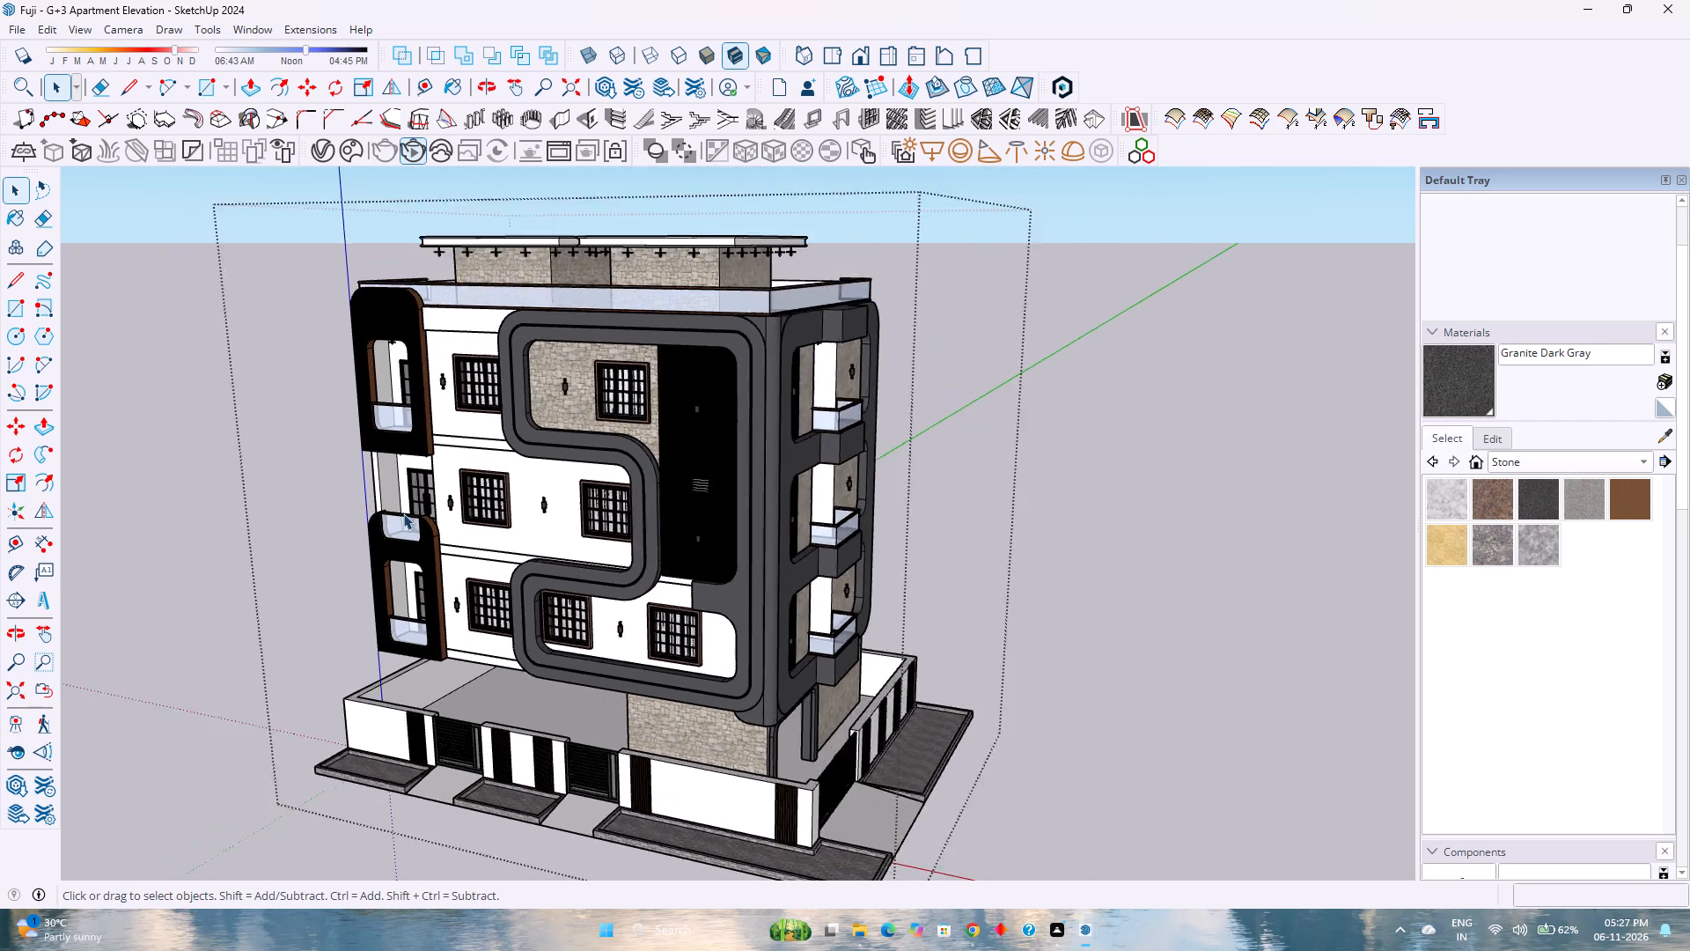
pyautogui.scroll(1, 403, 513)
pyautogui.scroll(-1, 410, 522)
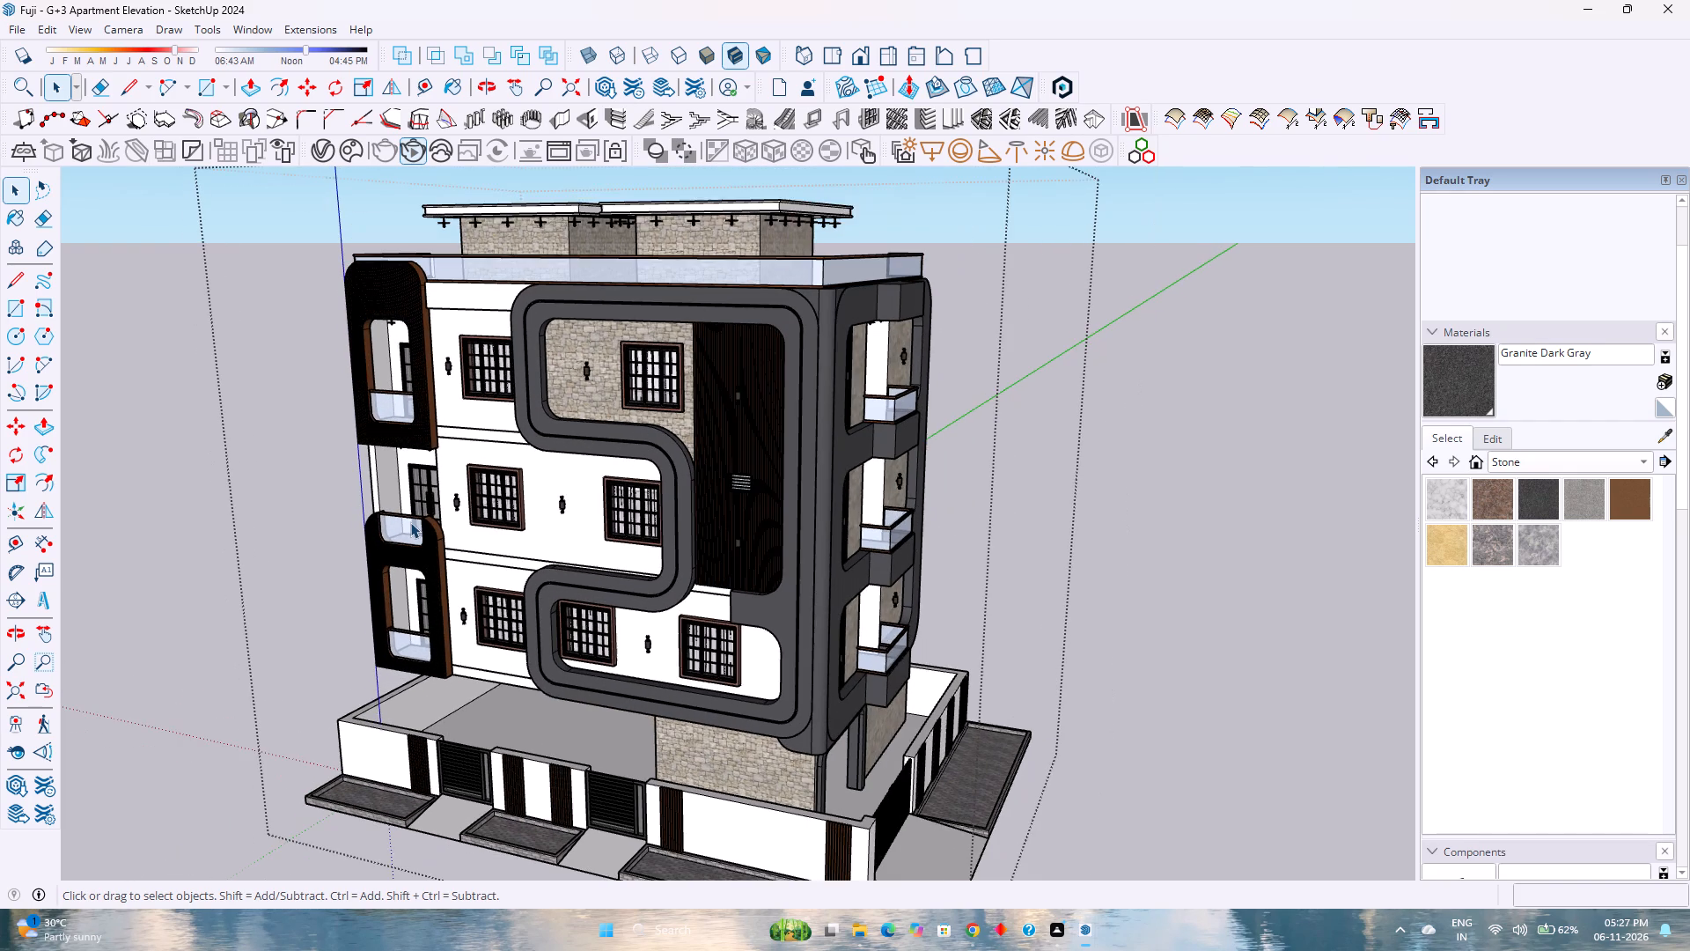
pyautogui.scroll(-1, 410, 522)
pyautogui.scroll(3, 410, 525)
pyautogui.scroll(-4, 410, 525)
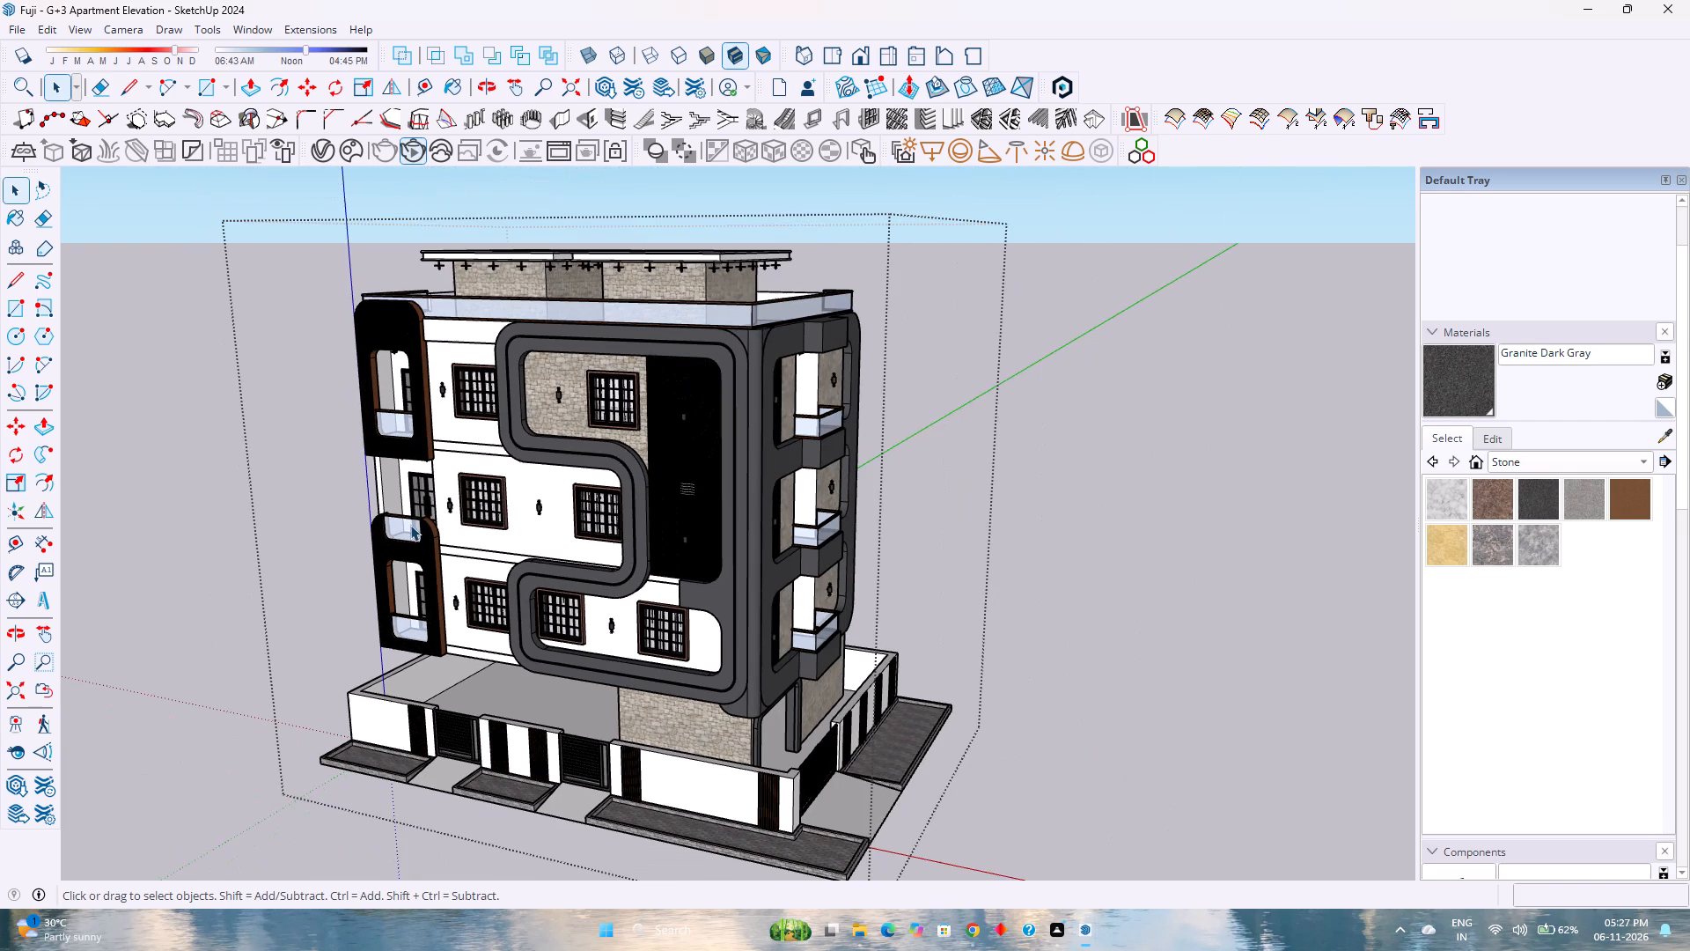
pyautogui.scroll(2, 564, 255)
pyautogui.scroll(1, 581, 374)
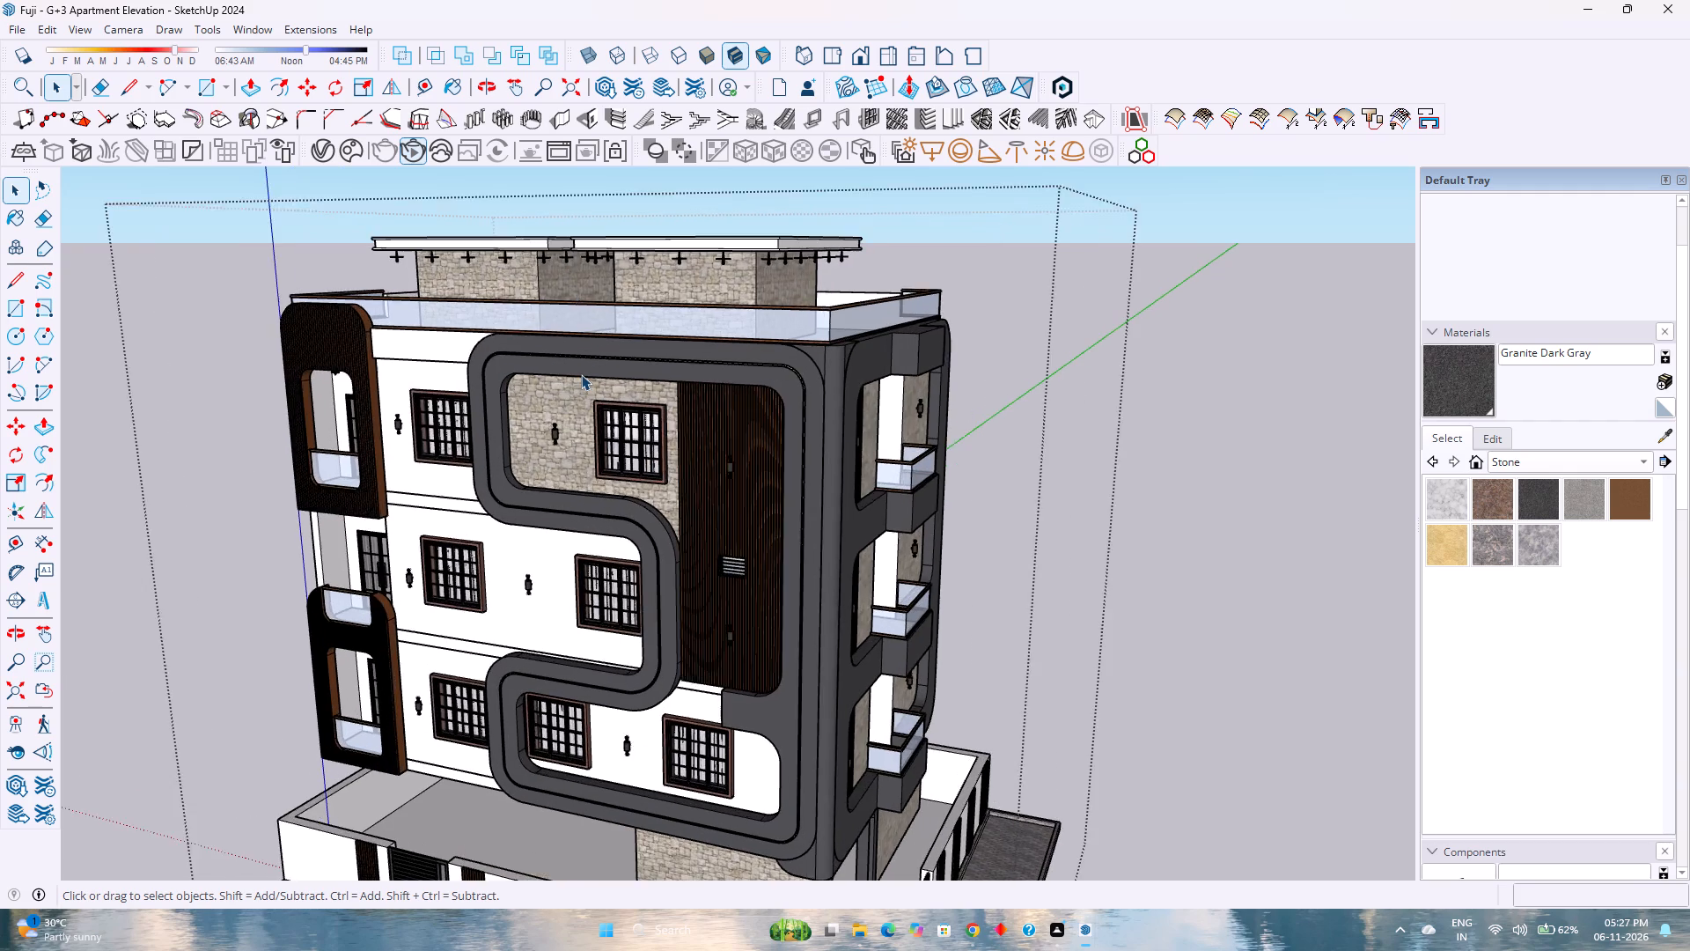
pyautogui.scroll(-8, 581, 374)
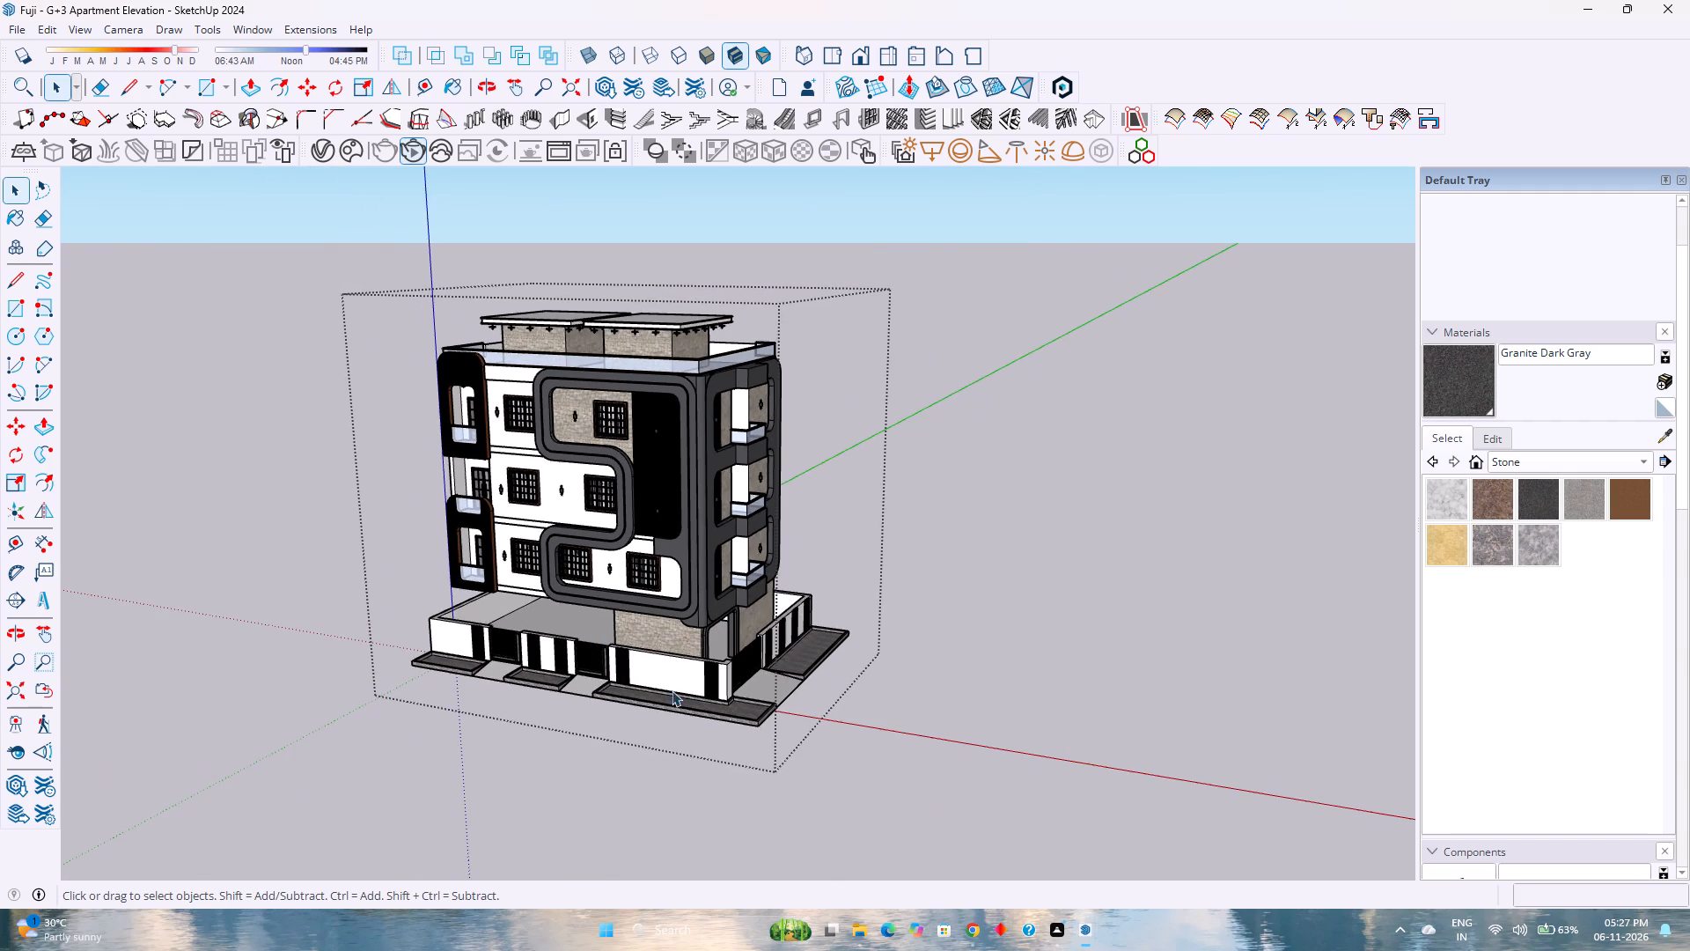
pyautogui.moveTo(735, 706); pyautogui.dragTo(512, 572, button='middle')
pyautogui.middleClick(512, 572)
pyautogui.scroll(4, 526, 630)
pyautogui.moveTo(526, 629); pyautogui.dragTo(750, 679, button='middle')
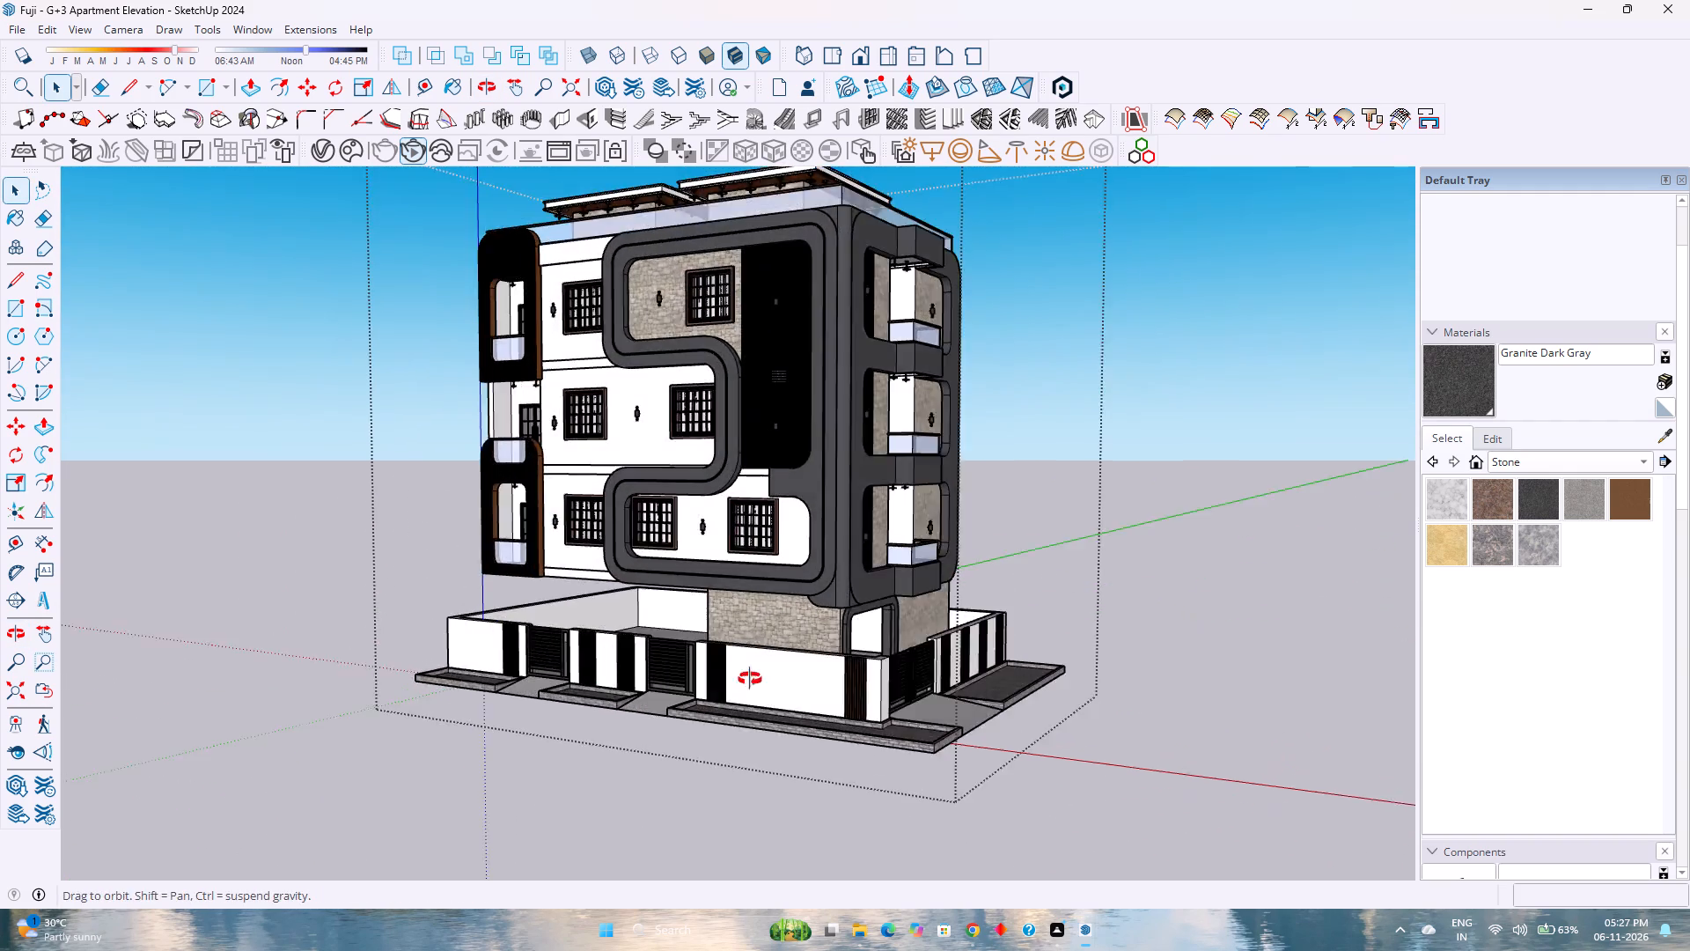
pyautogui.moveTo(750, 679); pyautogui.dragTo(766, 677, button='middle')
pyautogui.scroll(-6, 766, 676)
pyautogui.scroll(6, 784, 426)
pyautogui.scroll(-2, 765, 443)
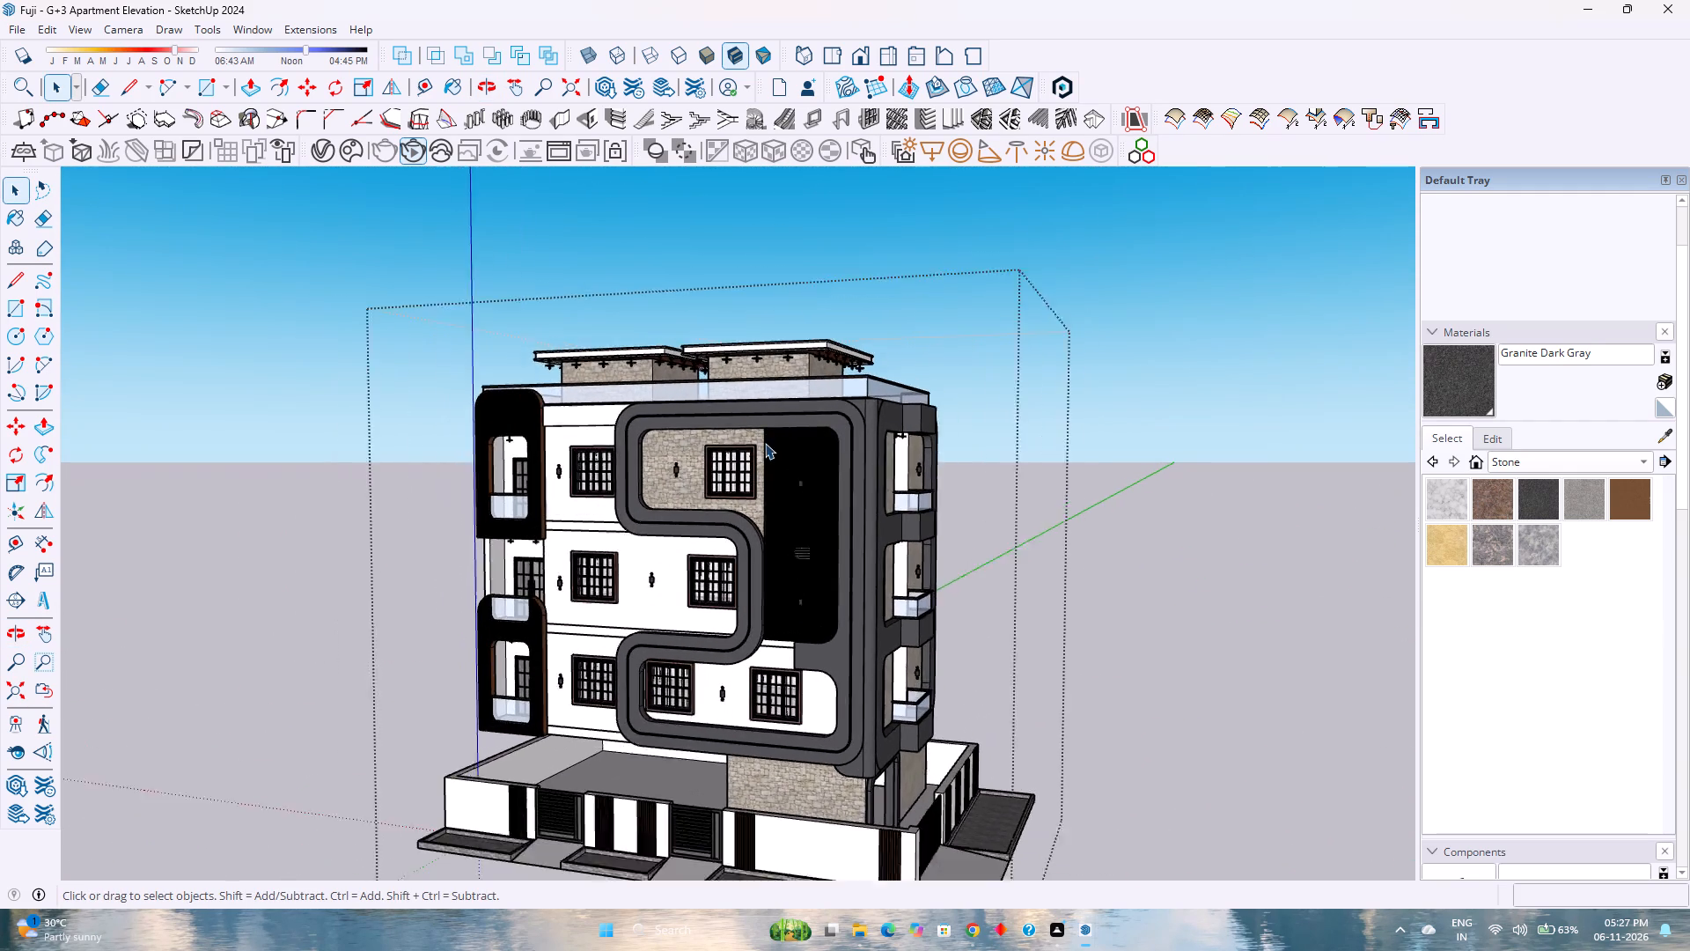
pyautogui.scroll(-2, 765, 443)
pyautogui.moveTo(845, 517); pyautogui.dragTo(822, 514, button='middle')
pyautogui.moveTo(725, 514); pyautogui.dragTo(683, 600, button='middle')
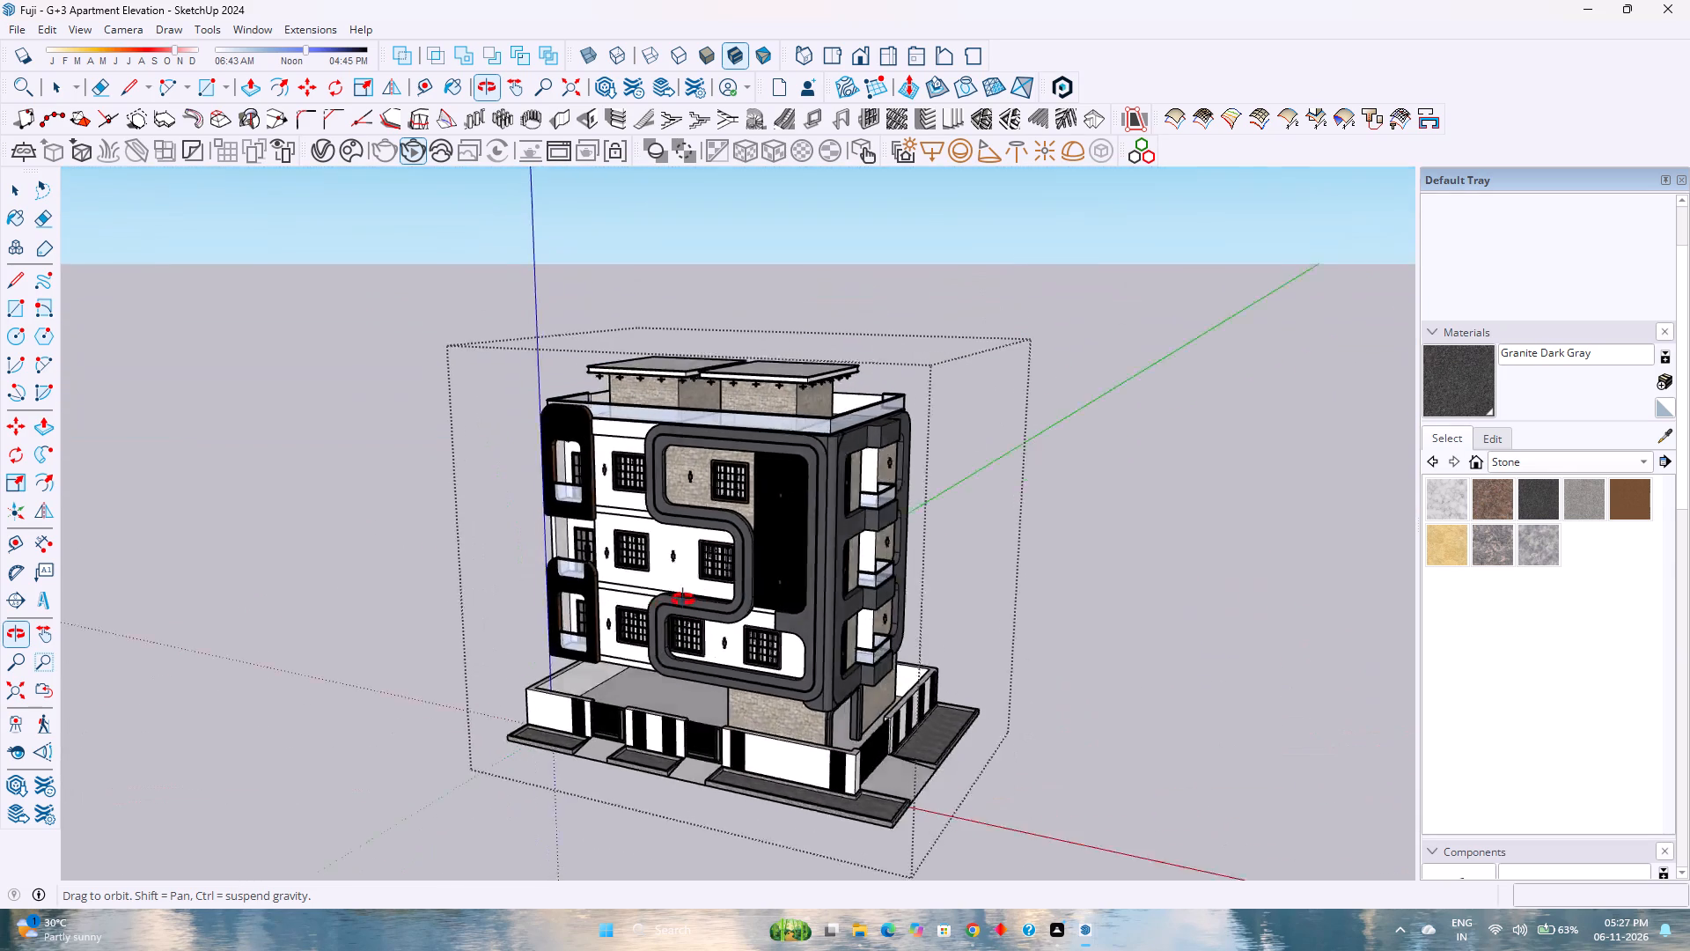
pyautogui.moveTo(683, 600); pyautogui.dragTo(627, 595, button='middle')
pyautogui.middleClick(624, 594)
pyautogui.scroll(-6, 610, 586)
pyautogui.scroll(6, 697, 503)
pyautogui.moveTo(717, 560); pyautogui.dragTo(687, 483, button='middle')
pyautogui.scroll(2, 687, 483)
pyautogui.middleClick(687, 483)
pyautogui.middleClick(687, 483)
pyautogui.moveTo(679, 573); pyautogui.dragTo(642, 524, button='middle')
pyautogui.middleClick(642, 523)
pyautogui.scroll(1, 642, 523)
pyautogui.scroll(-3, 642, 523)
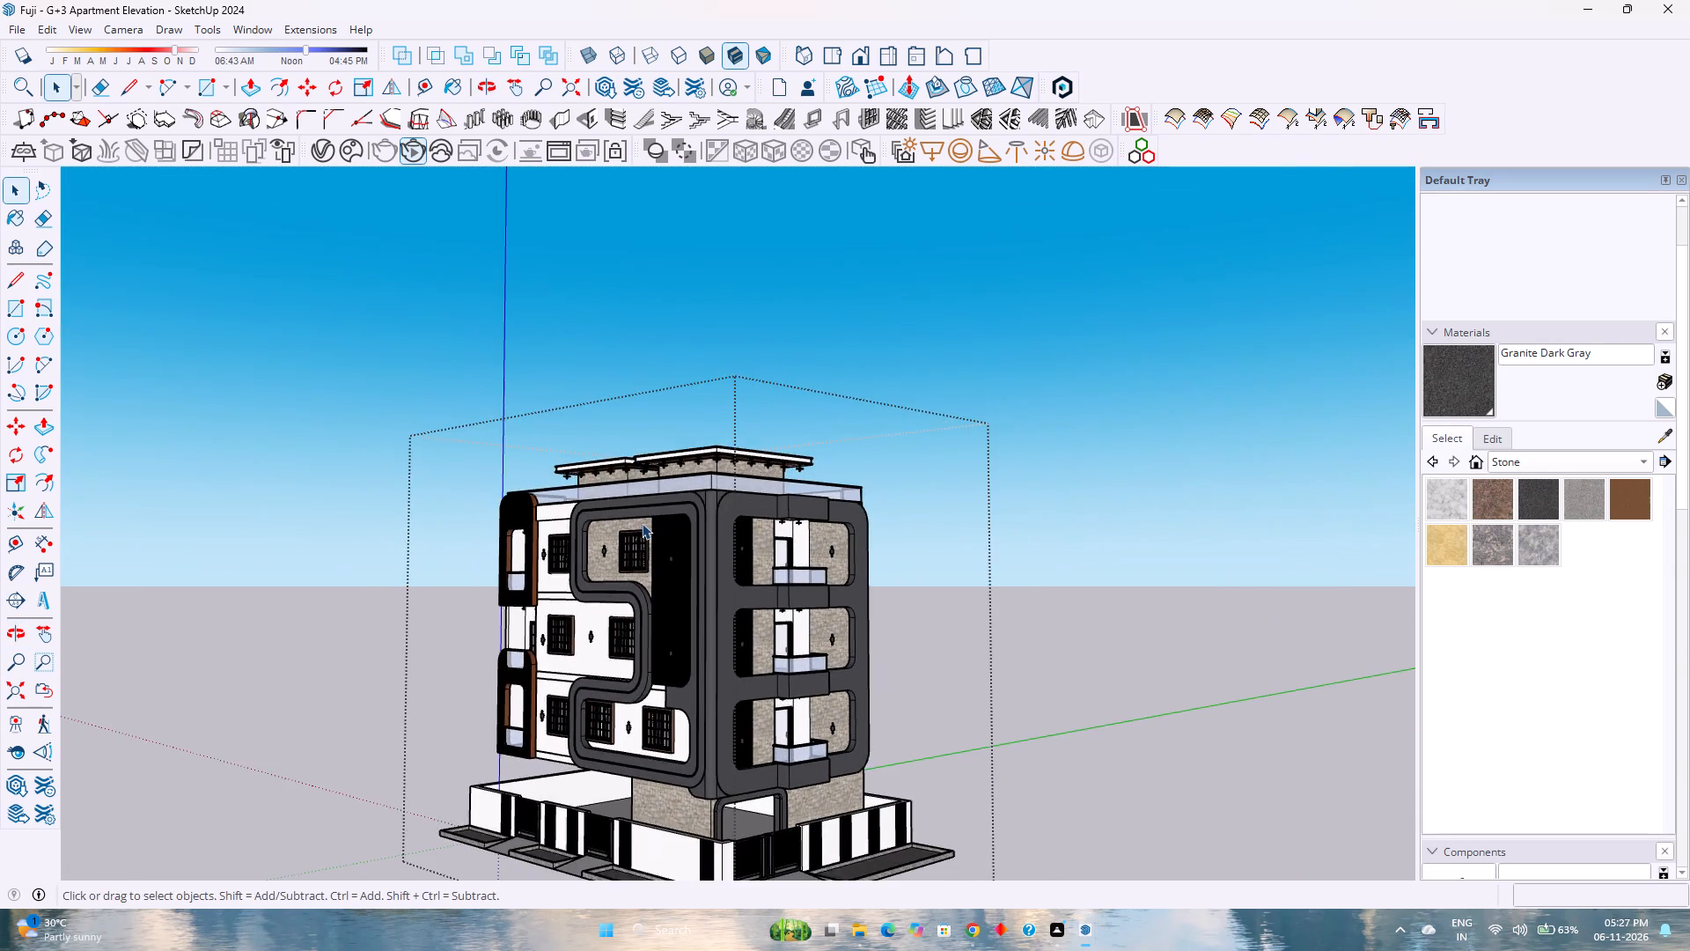
pyautogui.scroll(-2, 642, 523)
pyautogui.moveTo(632, 531); pyautogui.dragTo(767, 520, button='middle')
pyautogui.click(809, 48)
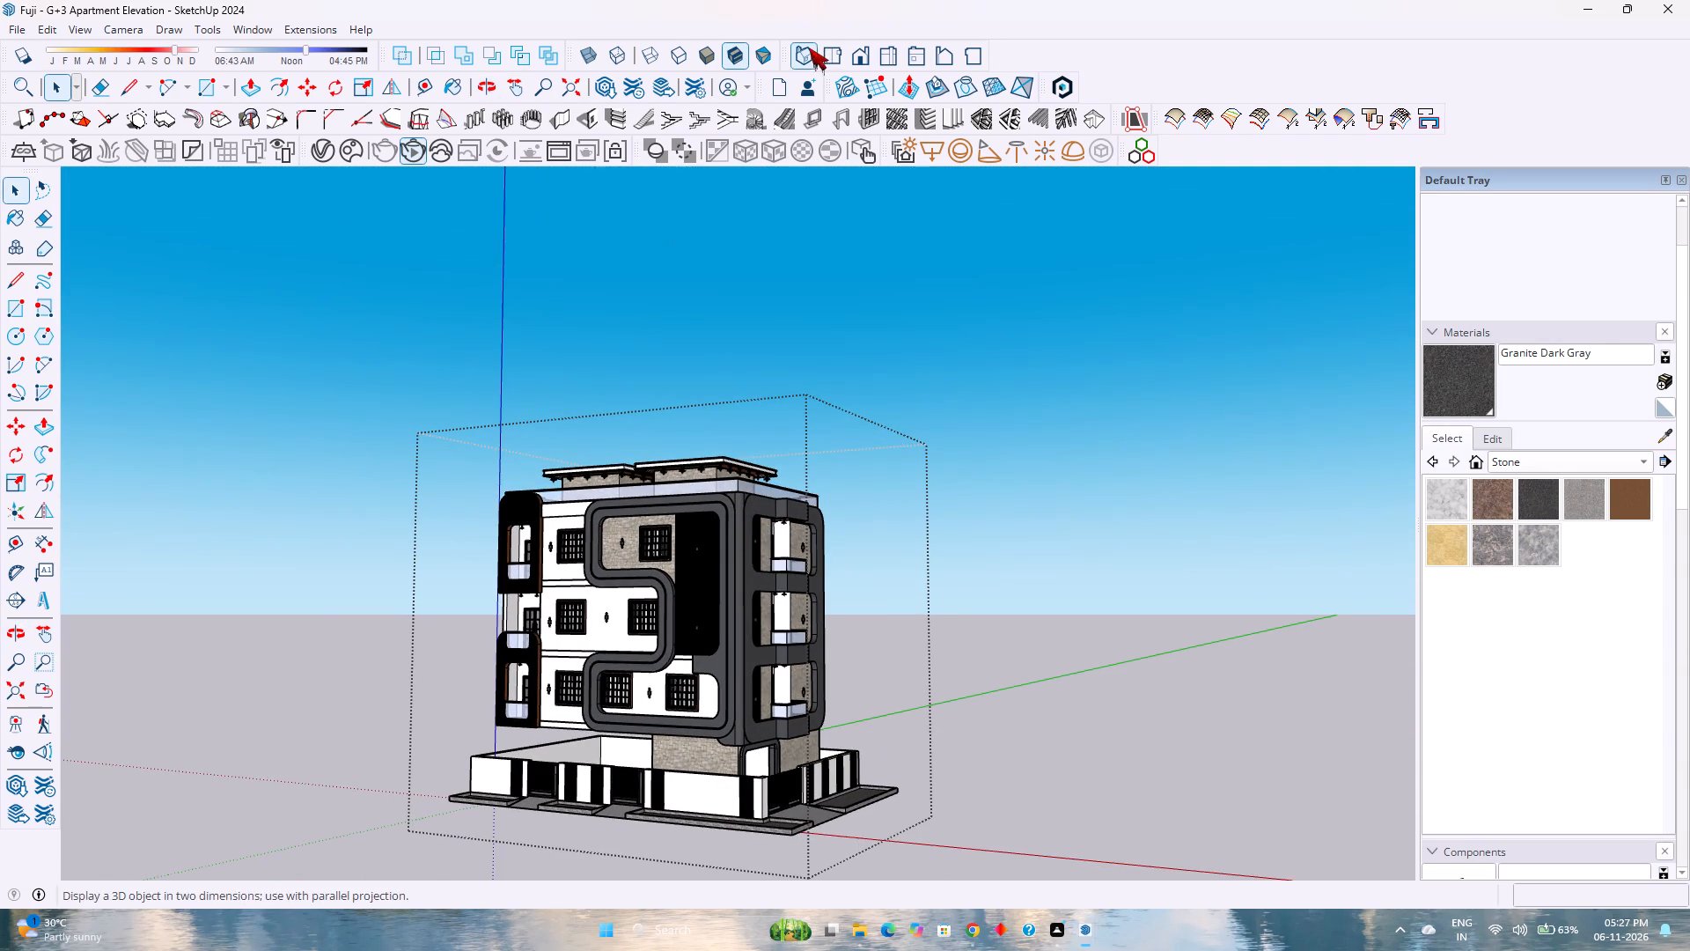
pyautogui.moveTo(800, 383); pyautogui.dragTo(832, 525, button='middle')
pyautogui.middleClick(832, 525)
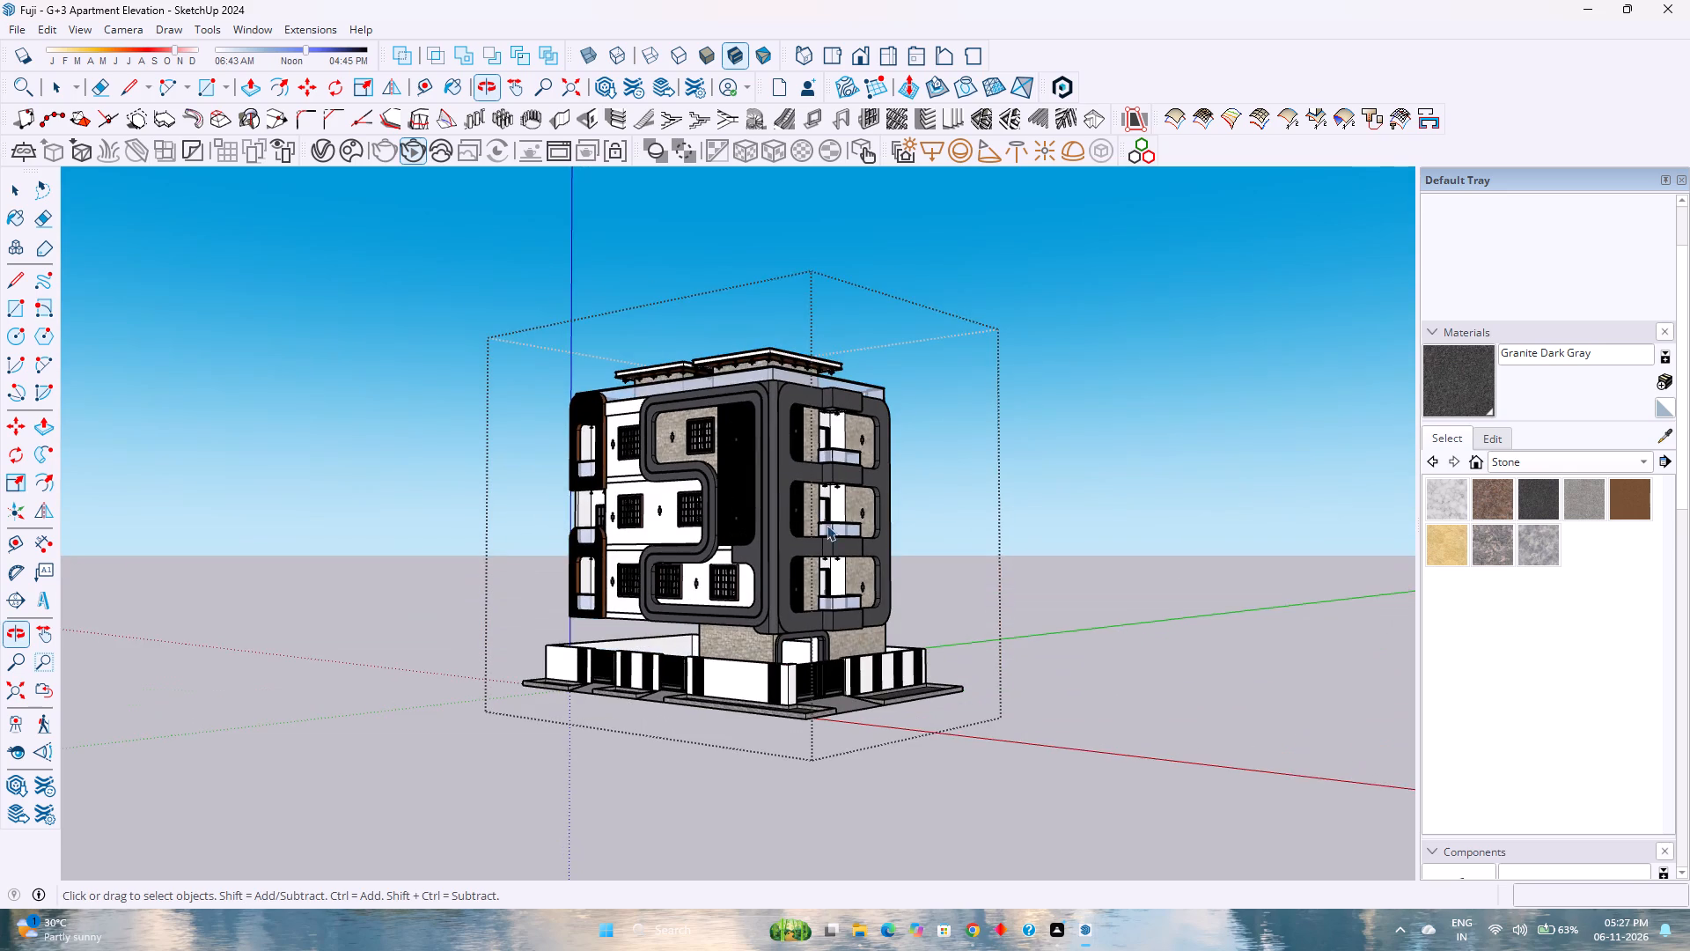
pyautogui.scroll(-1, 812, 515)
pyautogui.scroll(4, 811, 514)
pyautogui.keyDown('shift'); pyautogui.middleClick(811, 512); pyautogui.keyUp('shift')
pyautogui.keyDown('shift'); pyautogui.moveTo(811, 512); pyautogui.dragTo(519, 483, button='middle'); pyautogui.keyUp('shift')
pyautogui.keyDown('shift'); pyautogui.middleClick(516, 483); pyautogui.keyUp('shift')
pyautogui.middleClick(506, 502)
pyautogui.moveTo(506, 502); pyautogui.dragTo(601, 397, button='middle')
pyautogui.middleClick(611, 392)
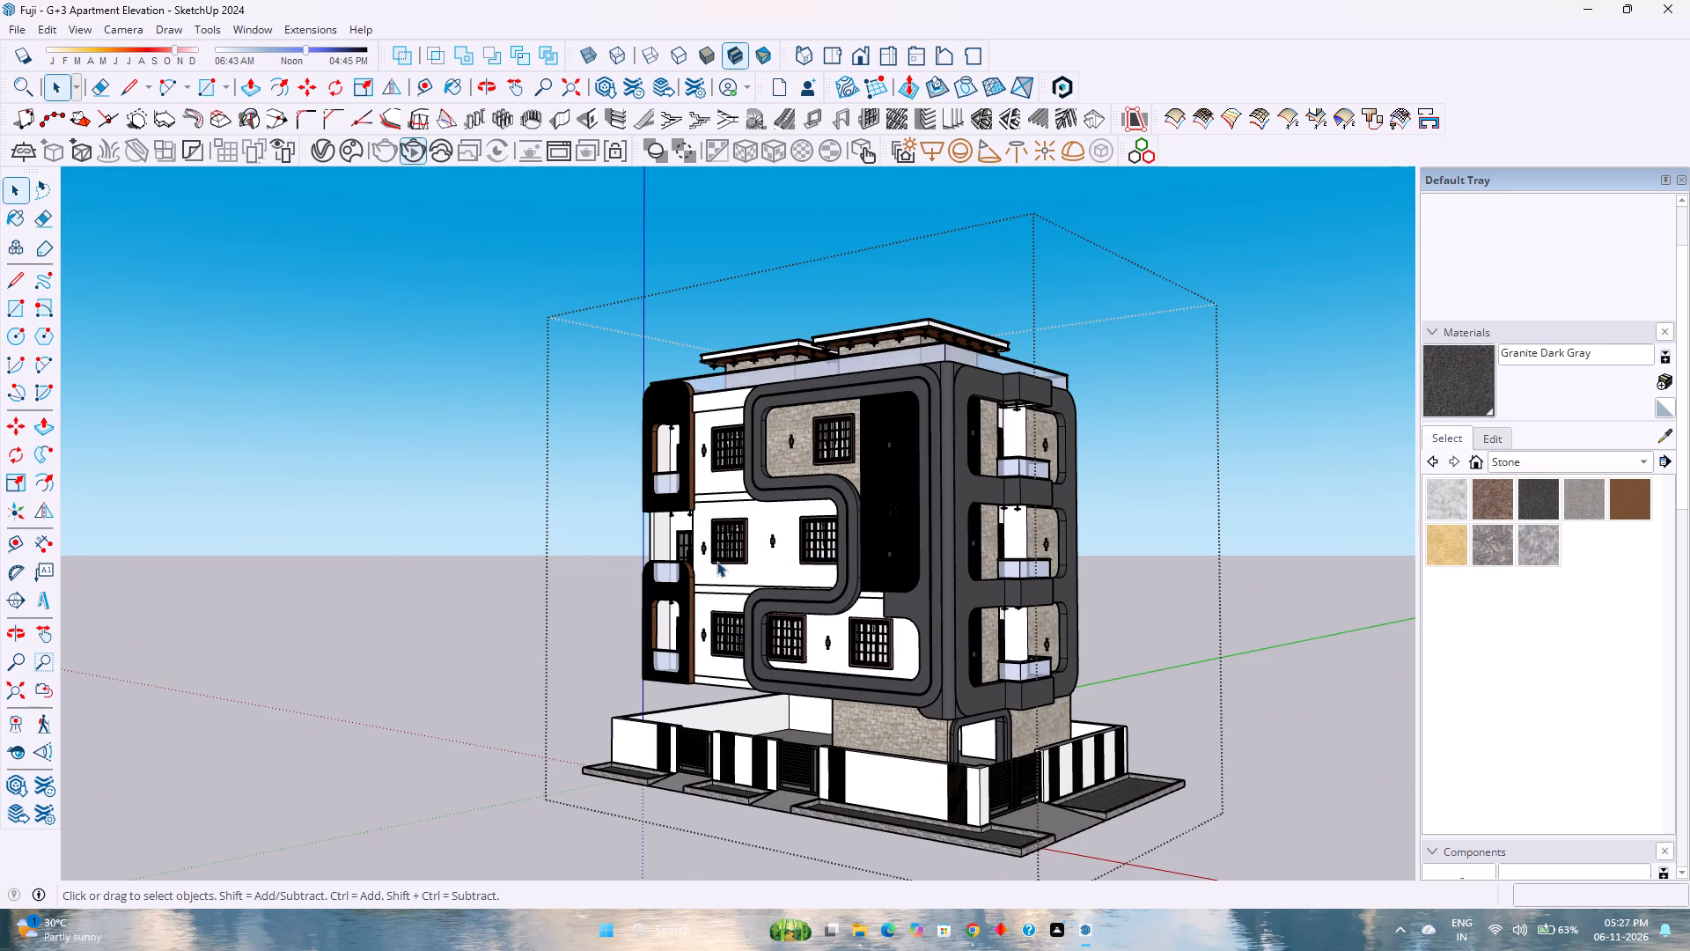
# Open the building group and draw a rectangle about 60' 9" by 41' 11" across the underside of the plot, corner to corner.
pyautogui.click(728, 556)
pyautogui.scroll(3, 728, 556)
pyautogui.scroll(2, 812, 590)
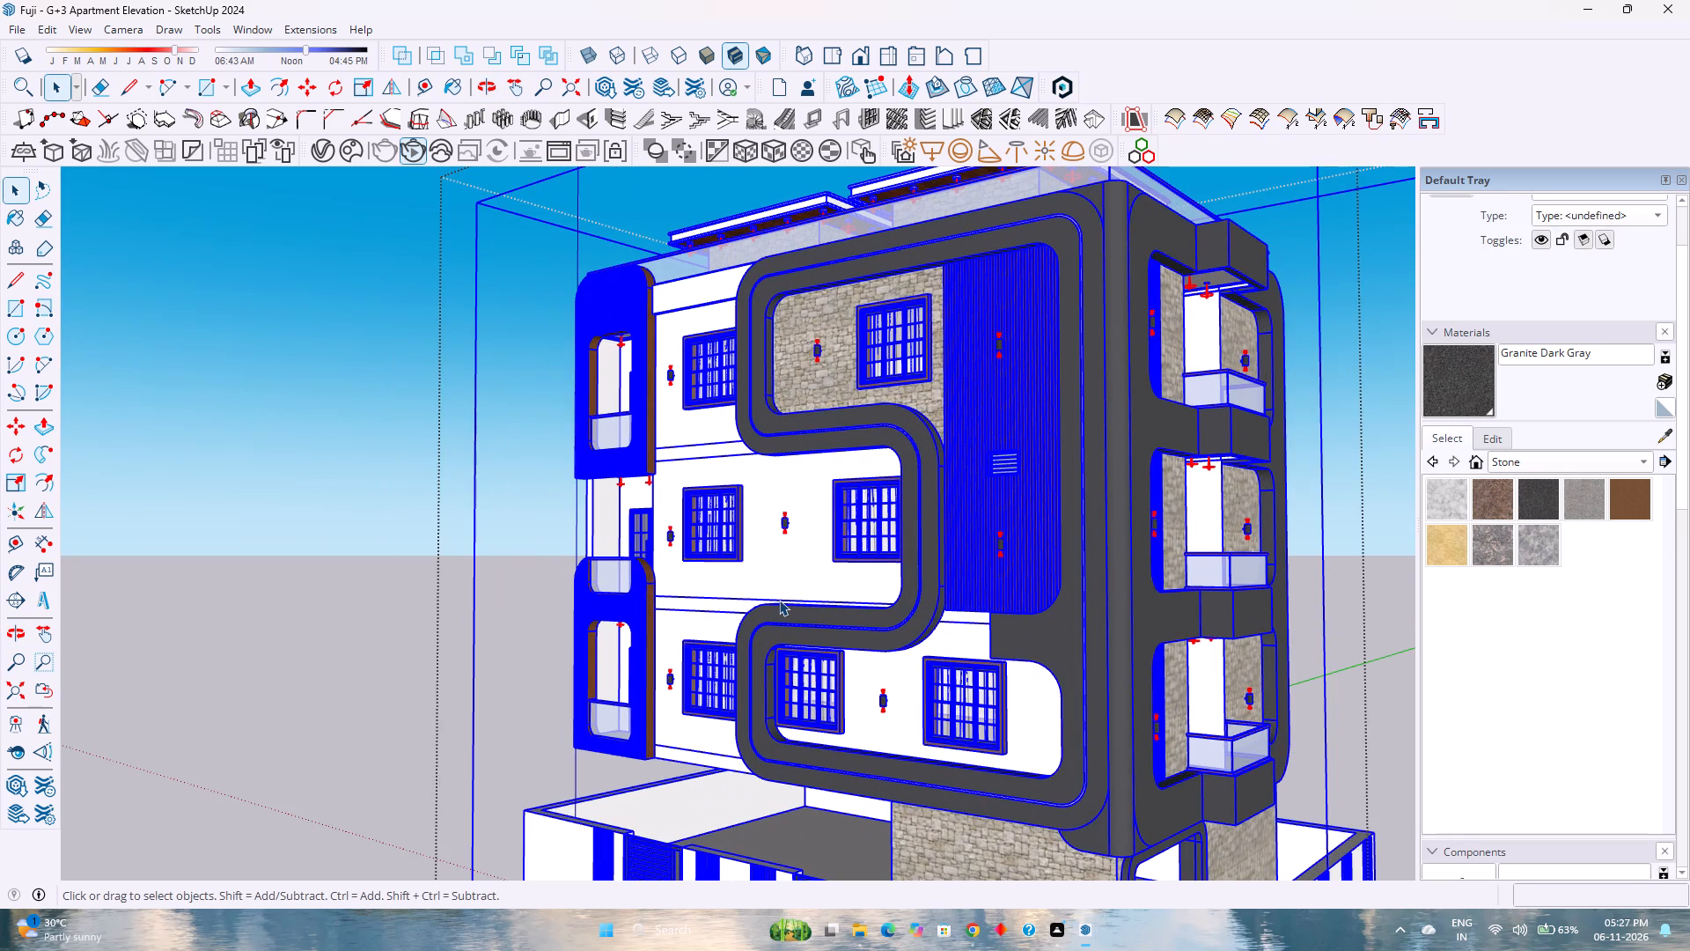
pyautogui.doubleClick(779, 600)
pyautogui.scroll(-3, 779, 597)
pyautogui.keyDown('shift'); pyautogui.moveTo(829, 599); pyautogui.dragTo(442, 431, button='middle'); pyautogui.keyUp('shift')
pyautogui.moveTo(399, 458); pyautogui.dragTo(799, 241, button='middle')
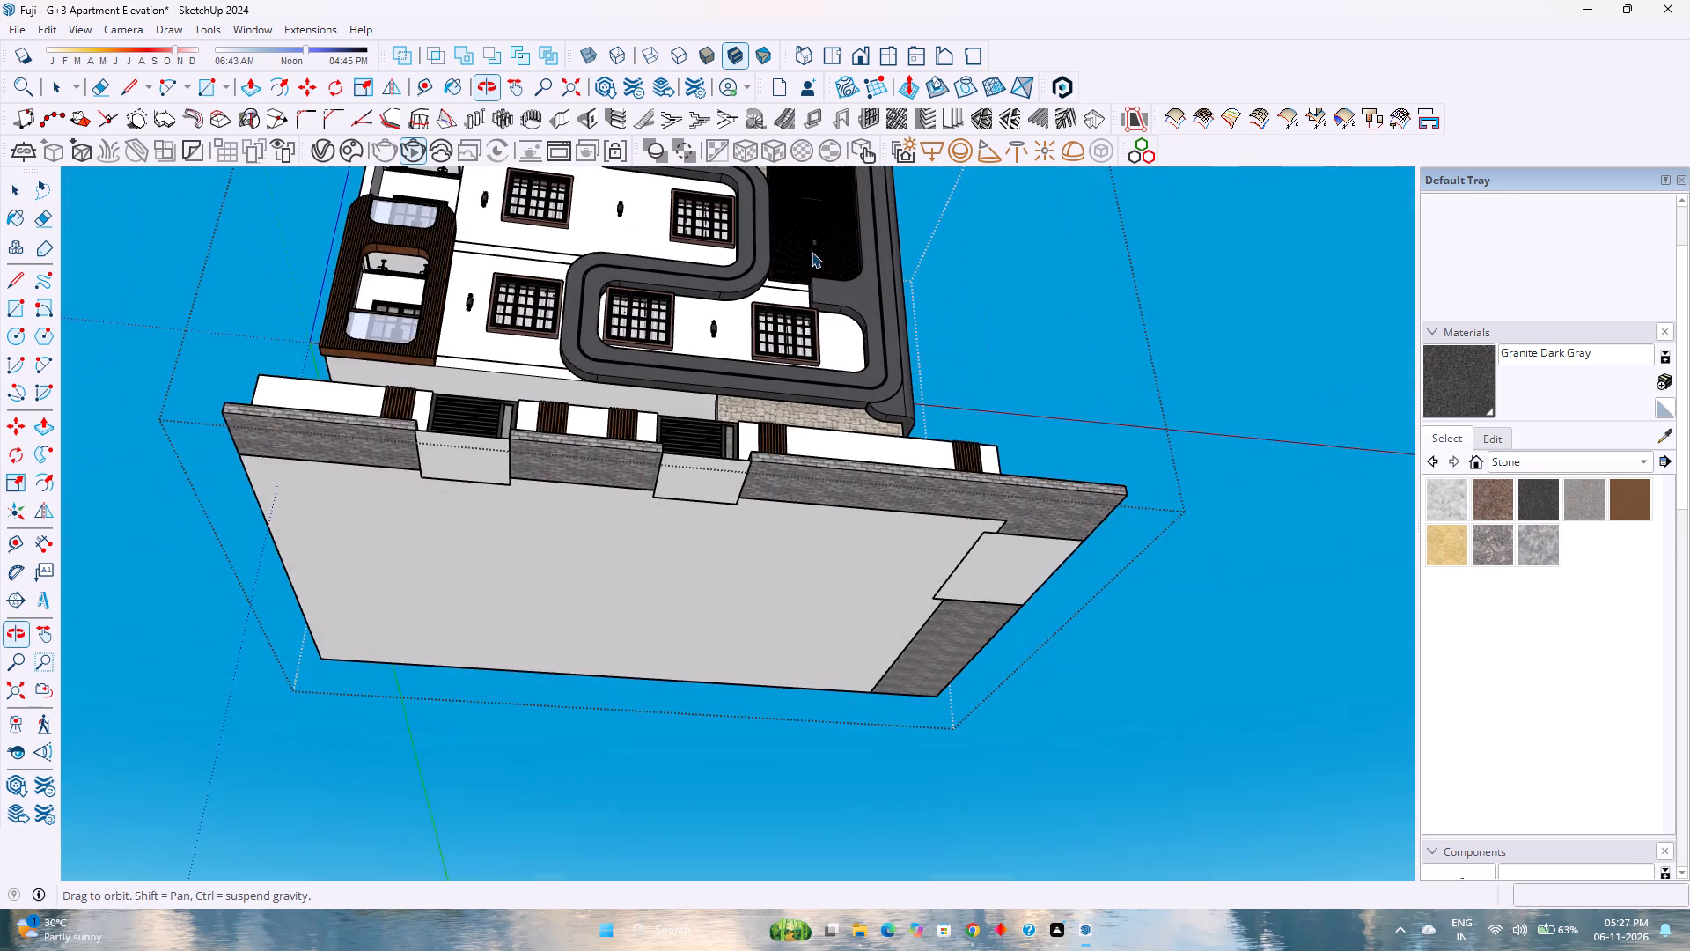
pyautogui.moveTo(712, 347); pyautogui.dragTo(897, 257, button='middle')
pyautogui.middleClick(897, 257)
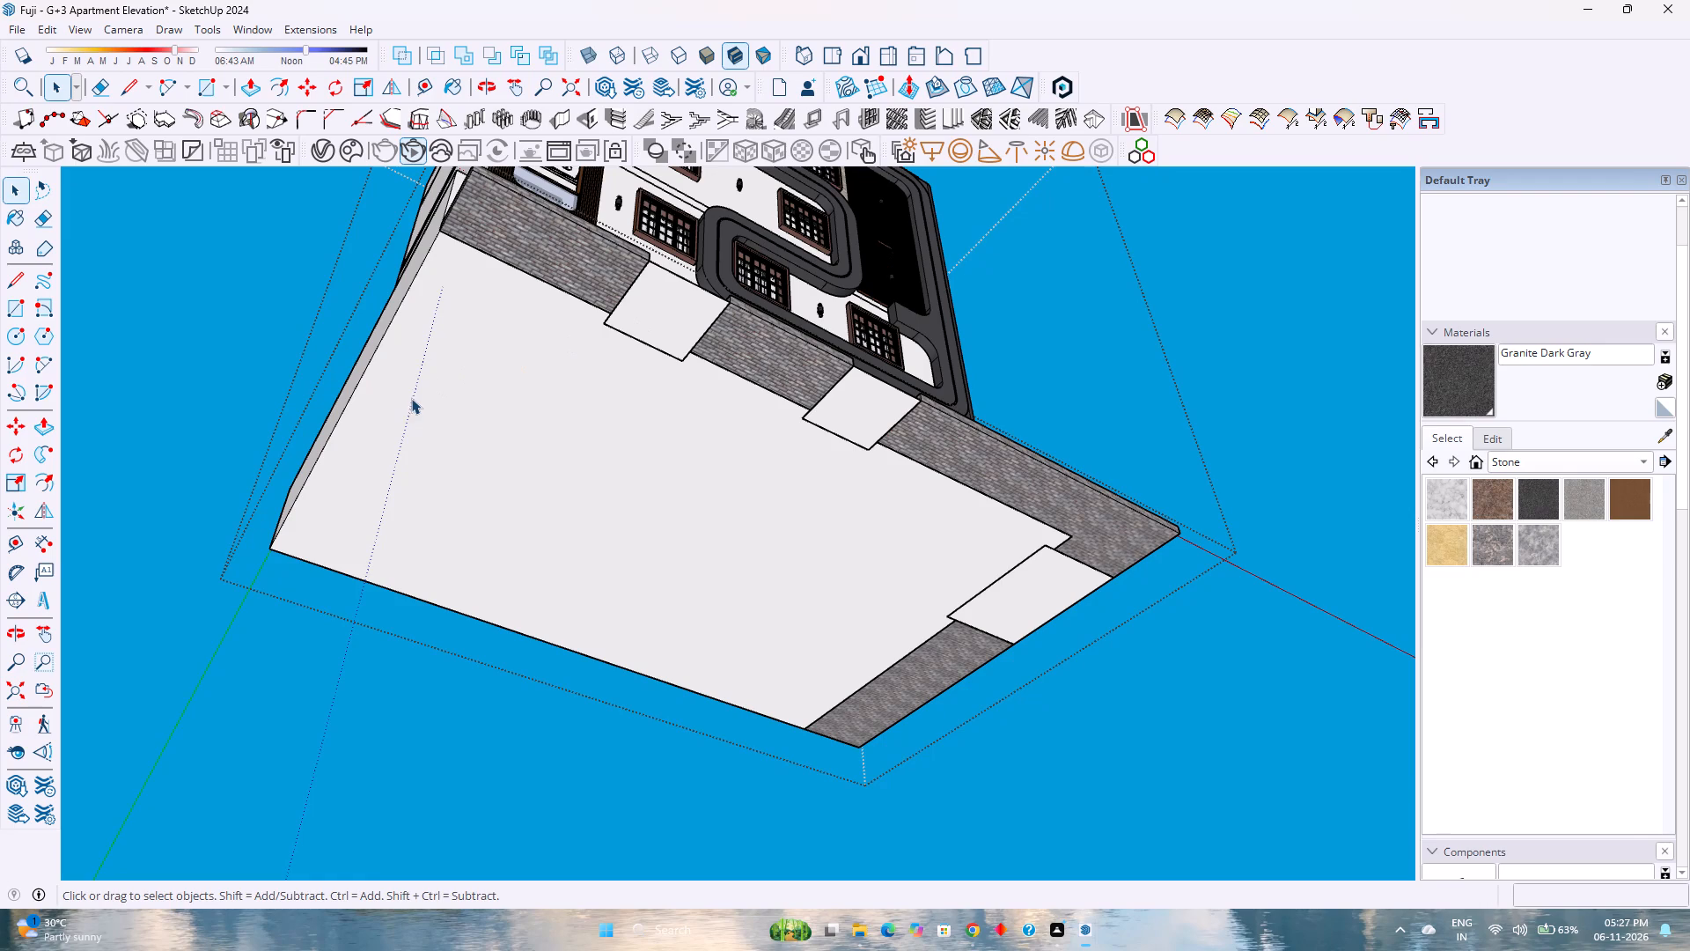
pyautogui.press('r')
pyautogui.click(270, 545)
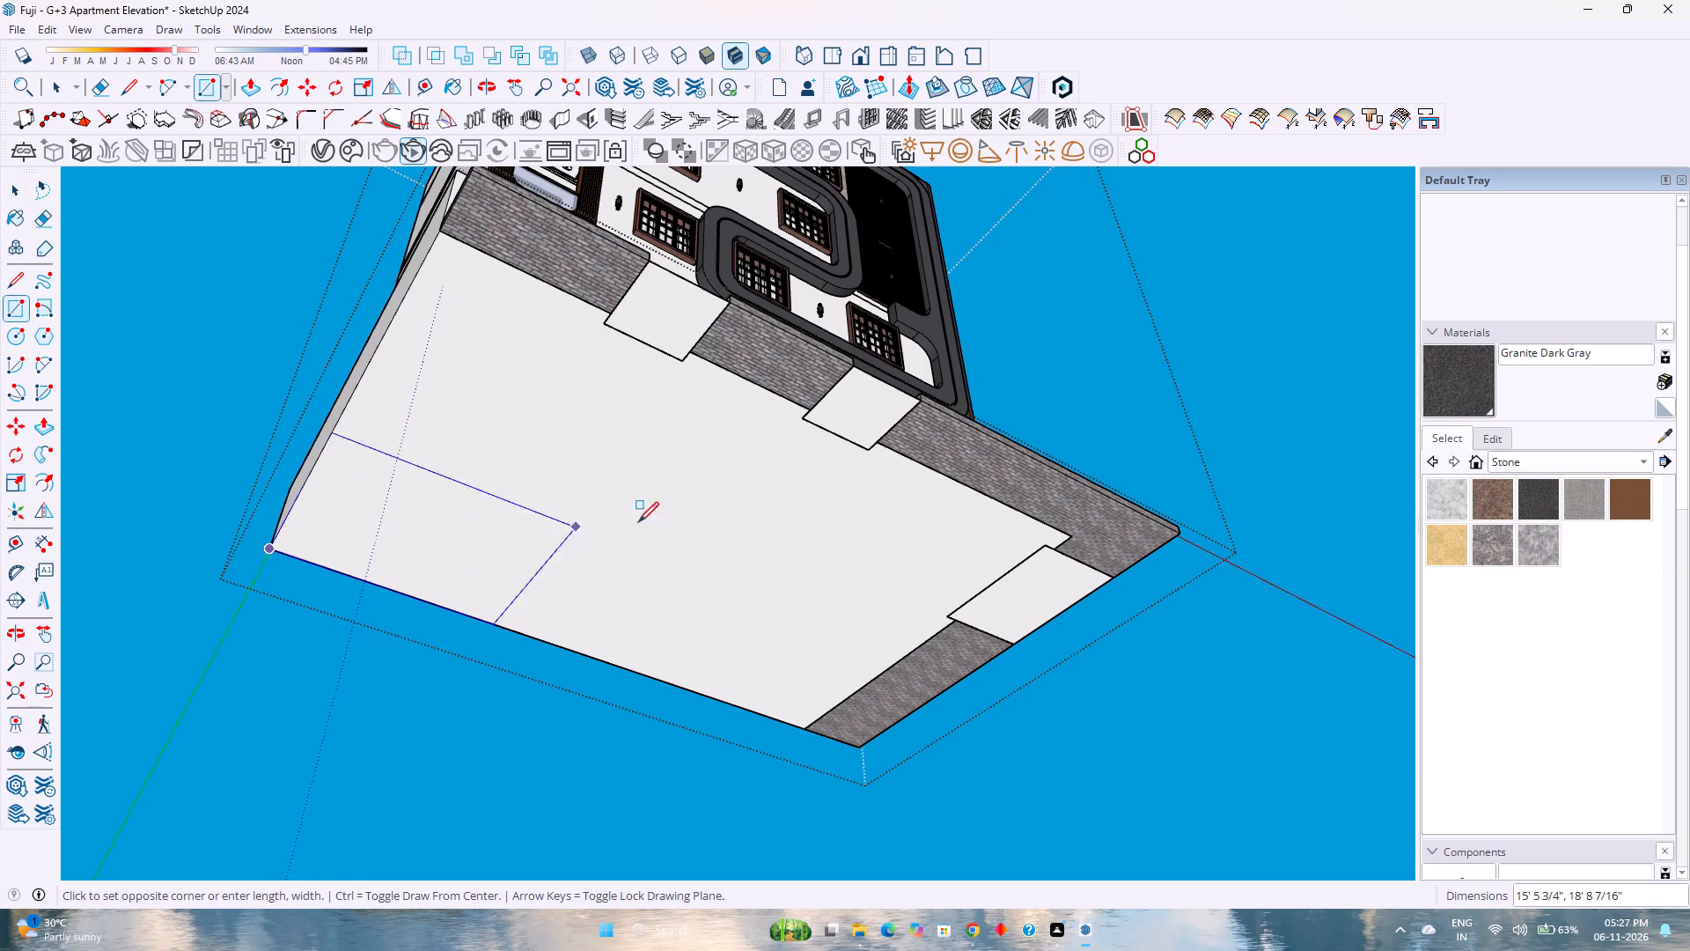
pyautogui.click(1174, 532)
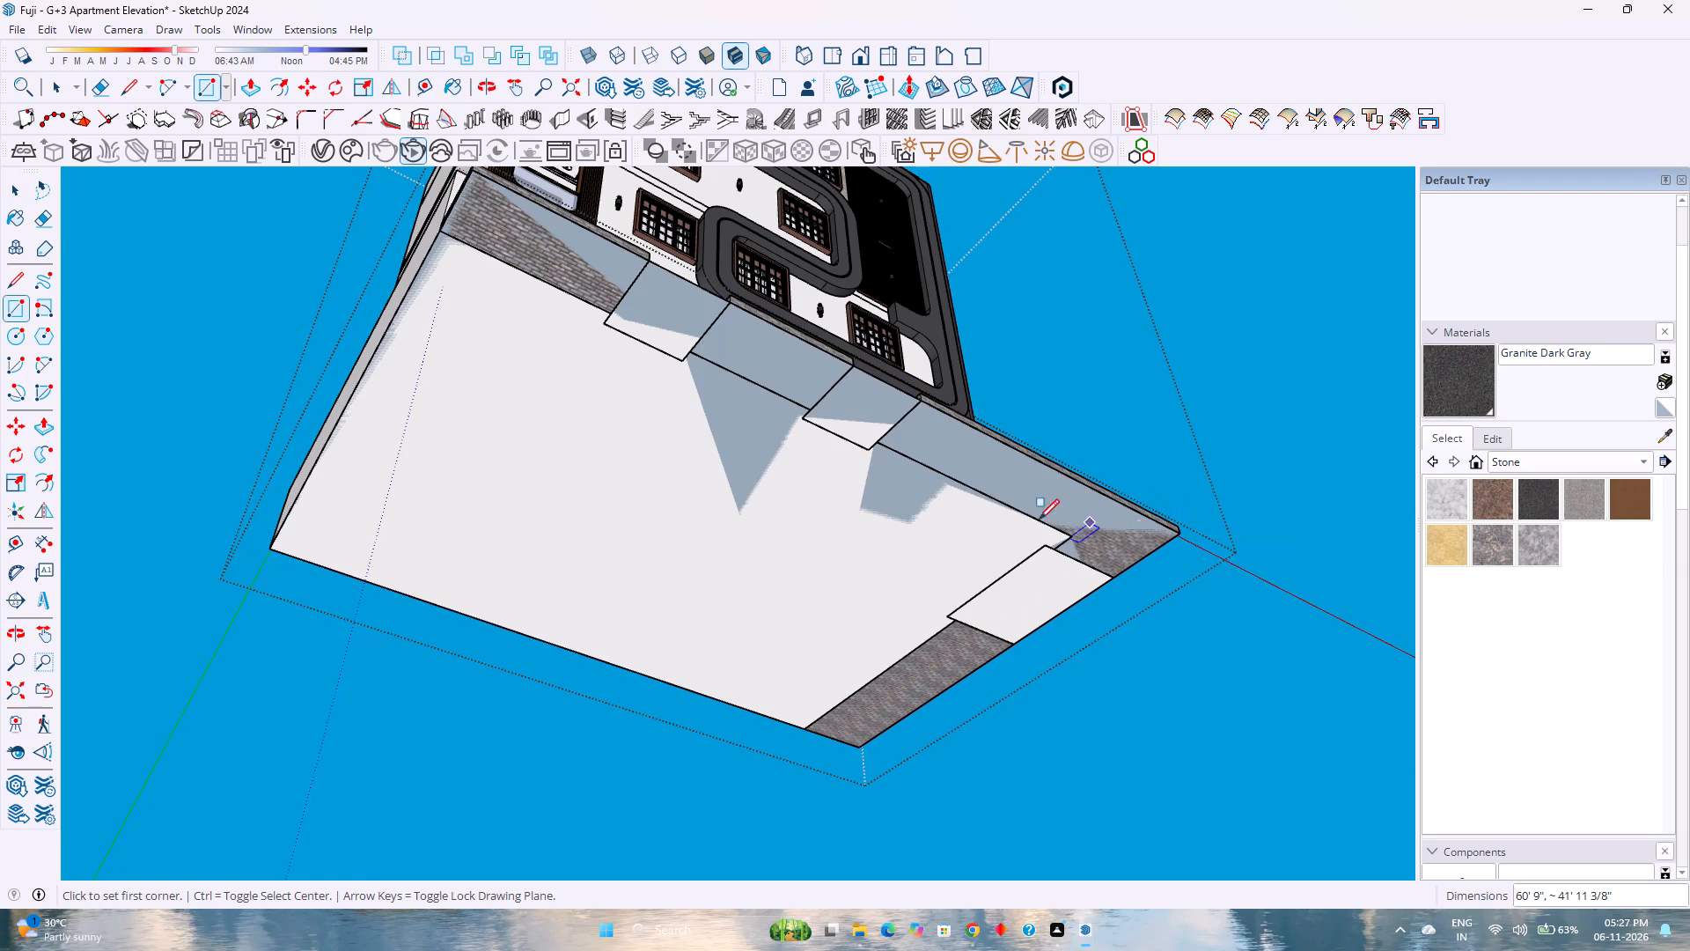
# Push/Pull the new underside rectangle 6 inches downward as a base slab beneath the whole plot.
pyautogui.press('space')
pyautogui.click(833, 512)
pyautogui.press('p')
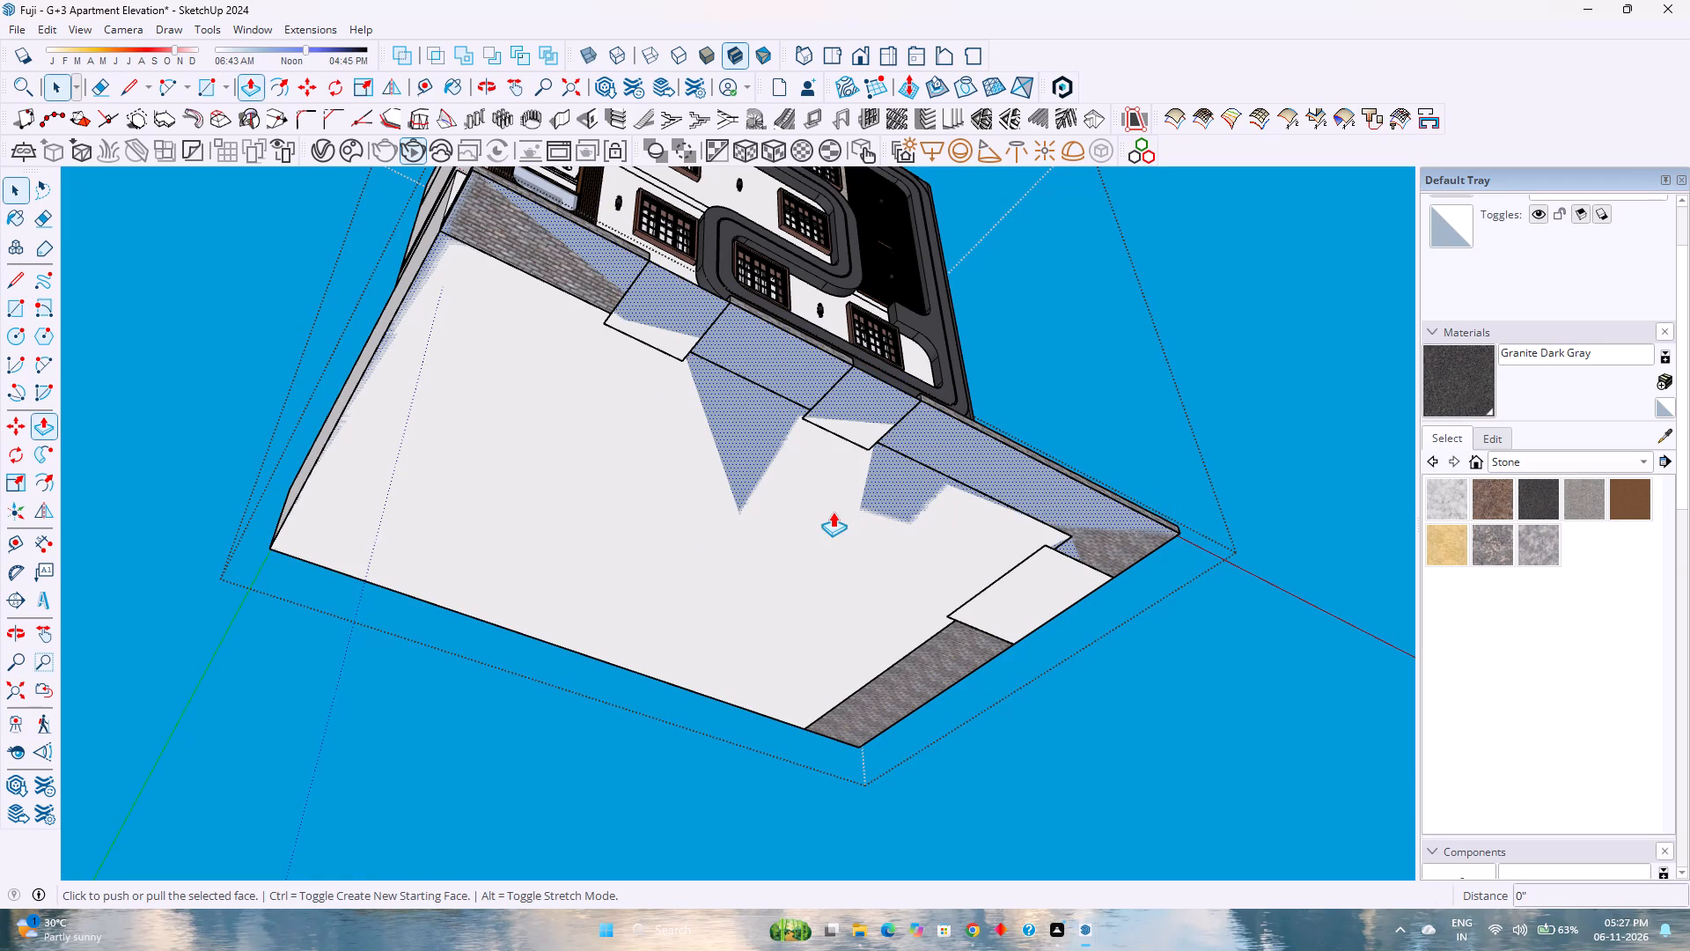
pyautogui.click(777, 525)
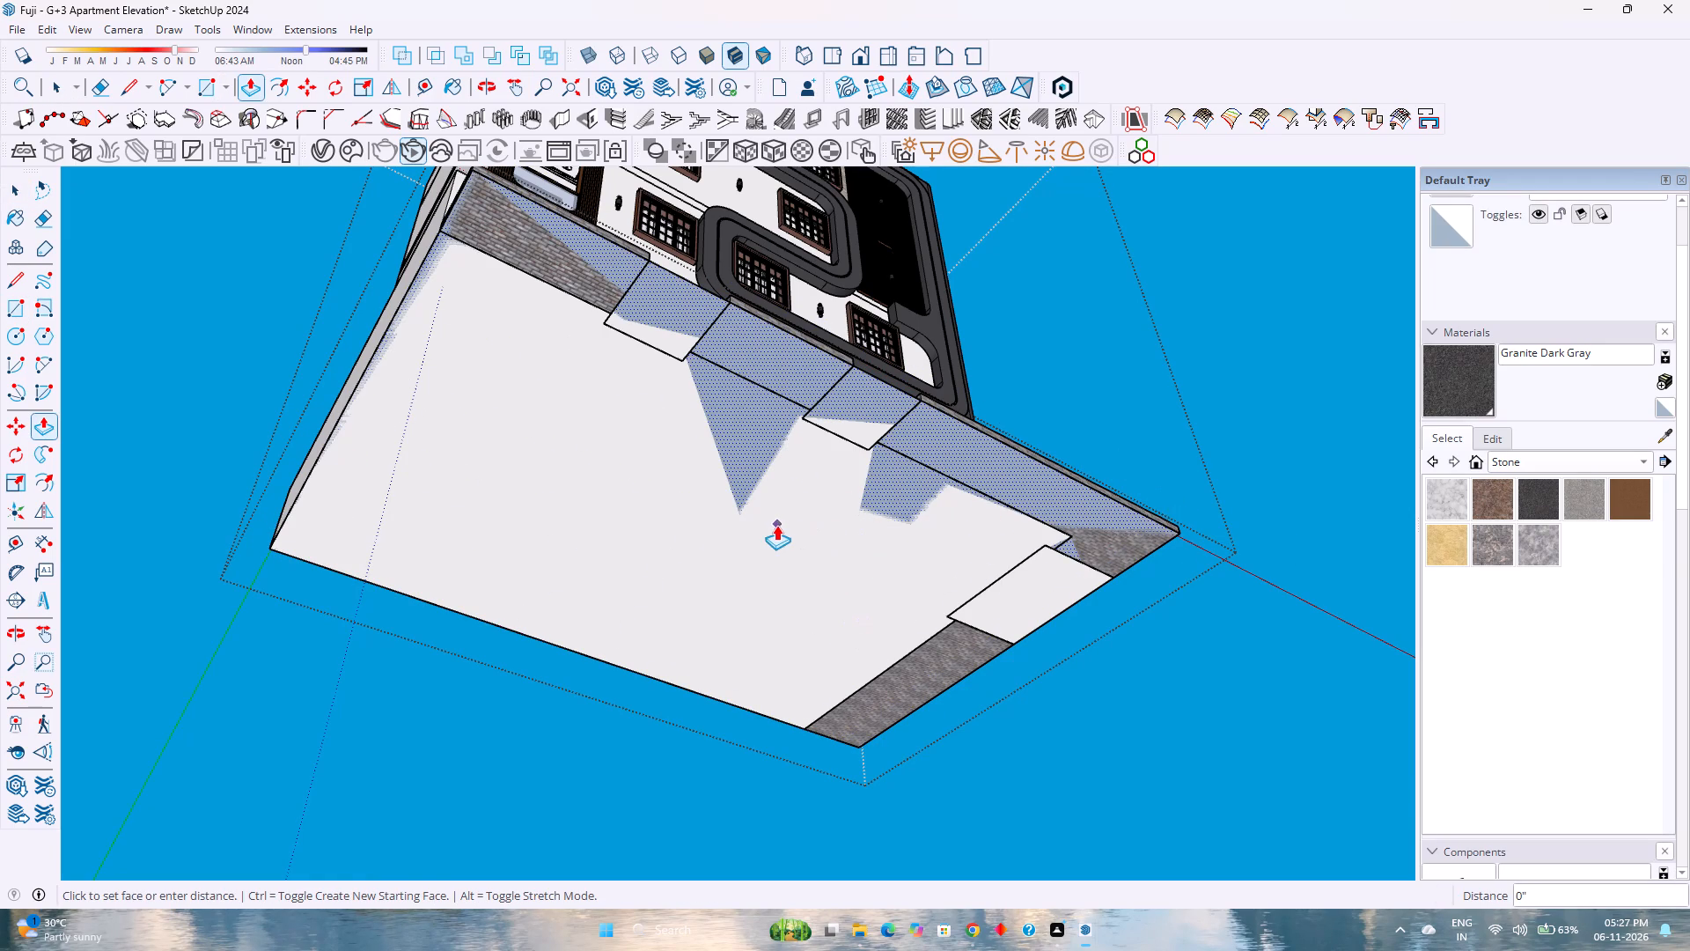
pyautogui.press('4')
pyautogui.press('Return')
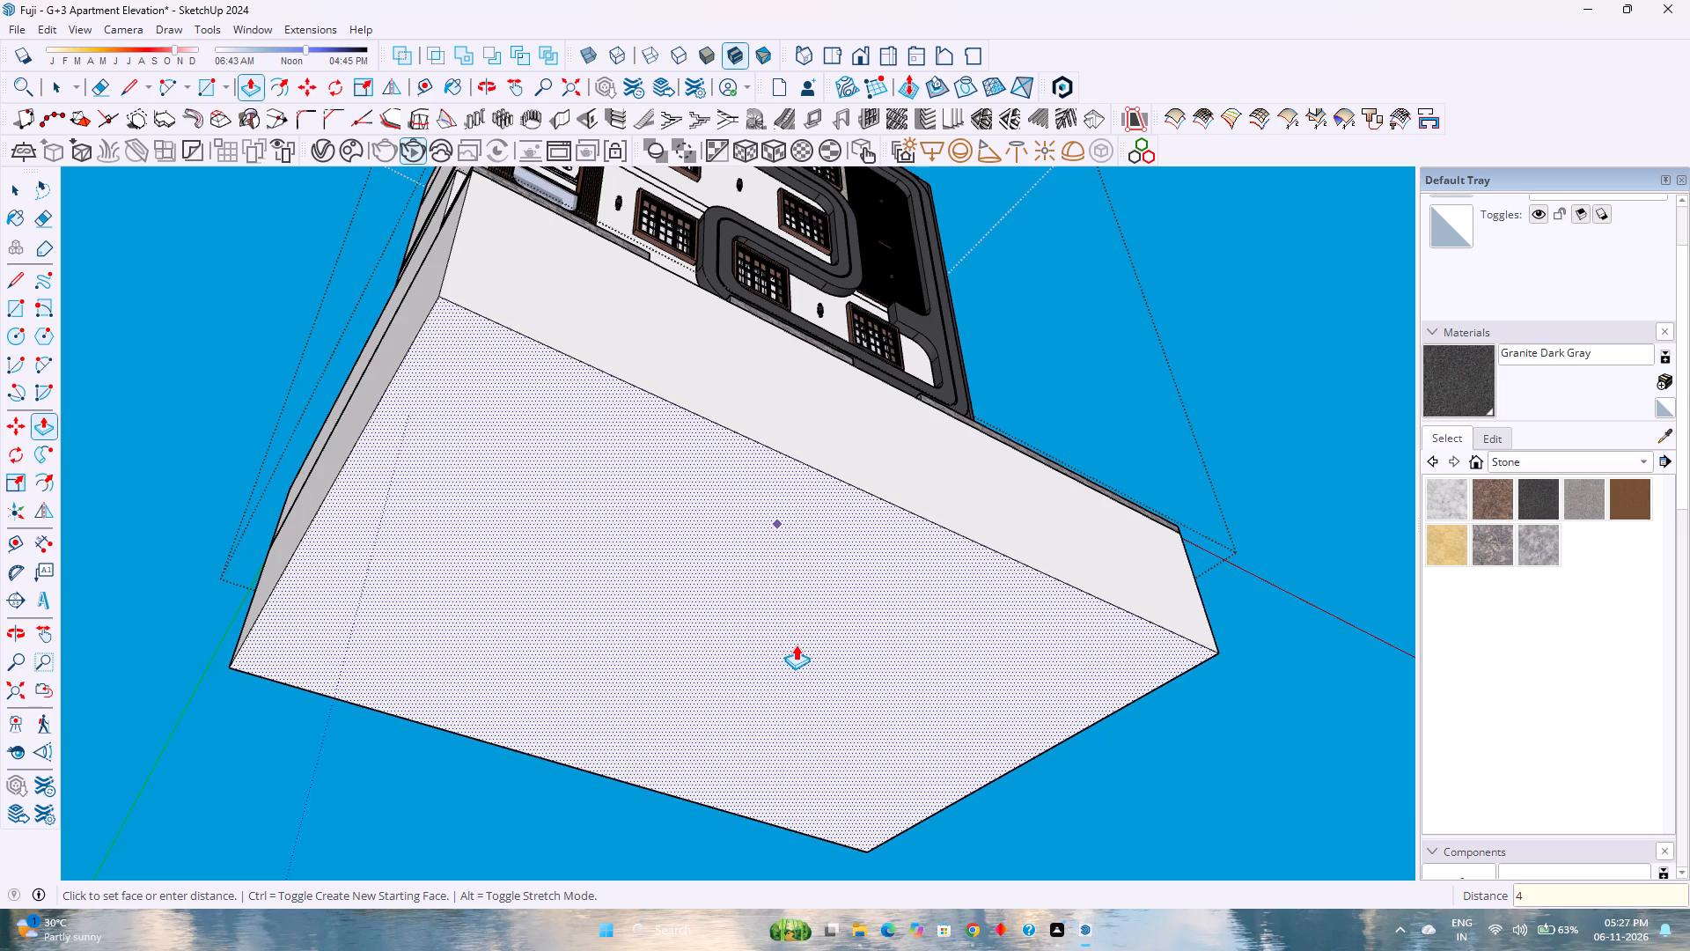
pyautogui.moveTo(891, 483); pyautogui.dragTo(880, 495, button='middle')
pyautogui.moveTo(877, 498); pyautogui.dragTo(437, 713, button='middle')
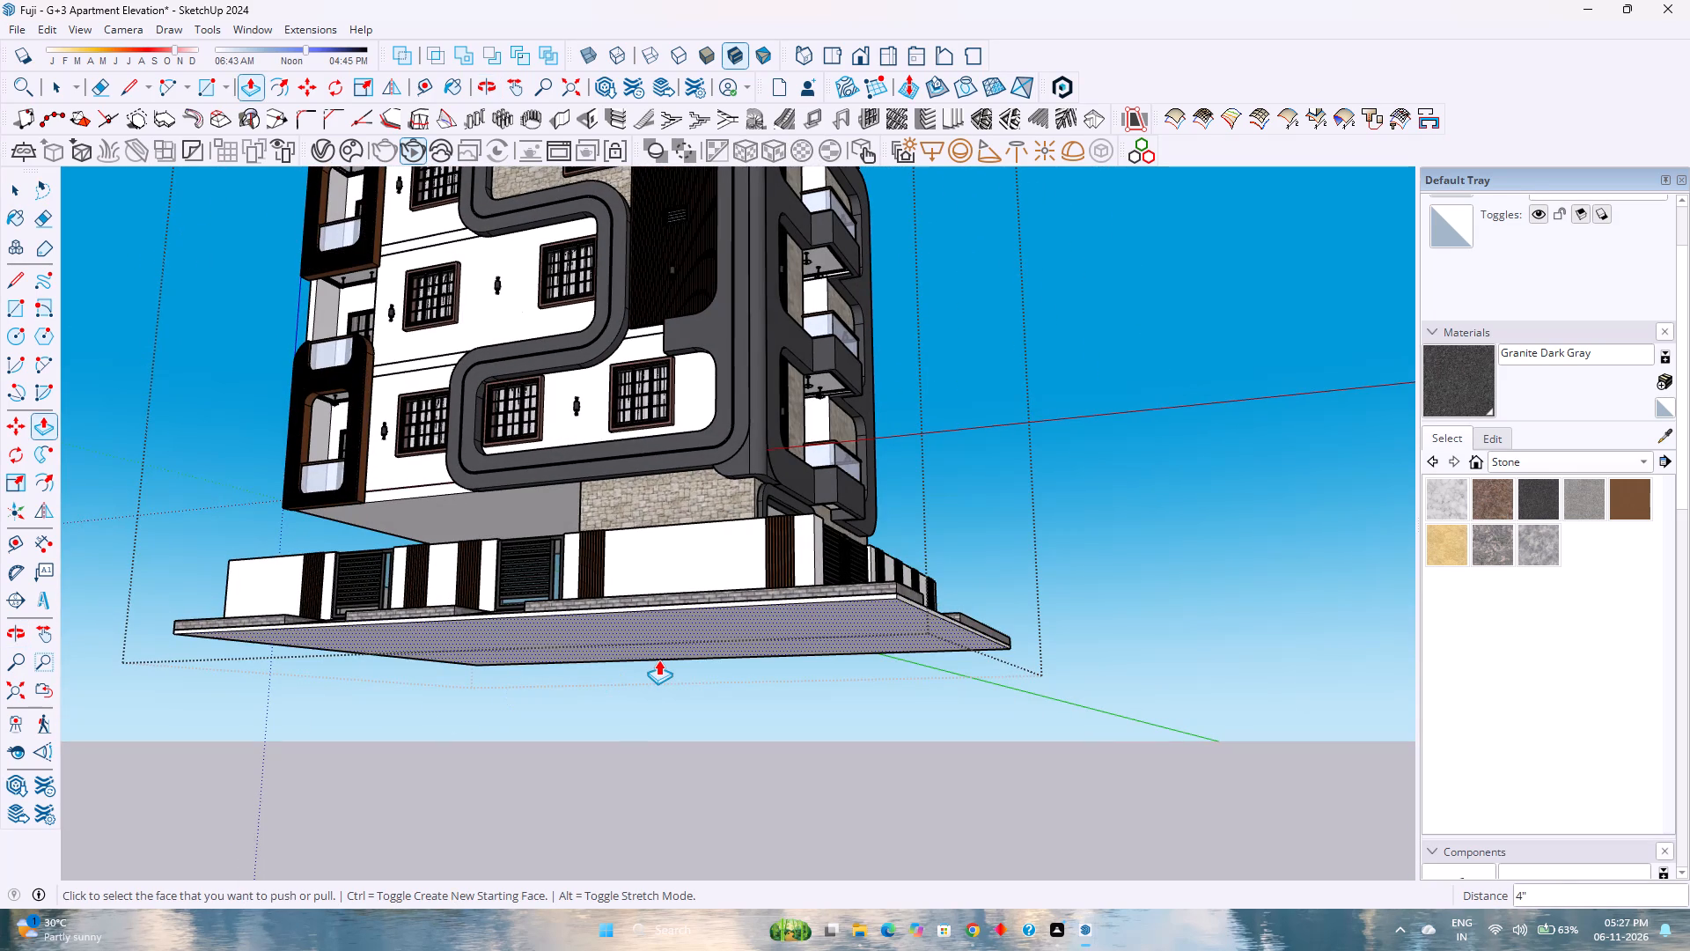
pyautogui.press('6')
pyautogui.press('Return')
pyautogui.scroll(-3, 681, 618)
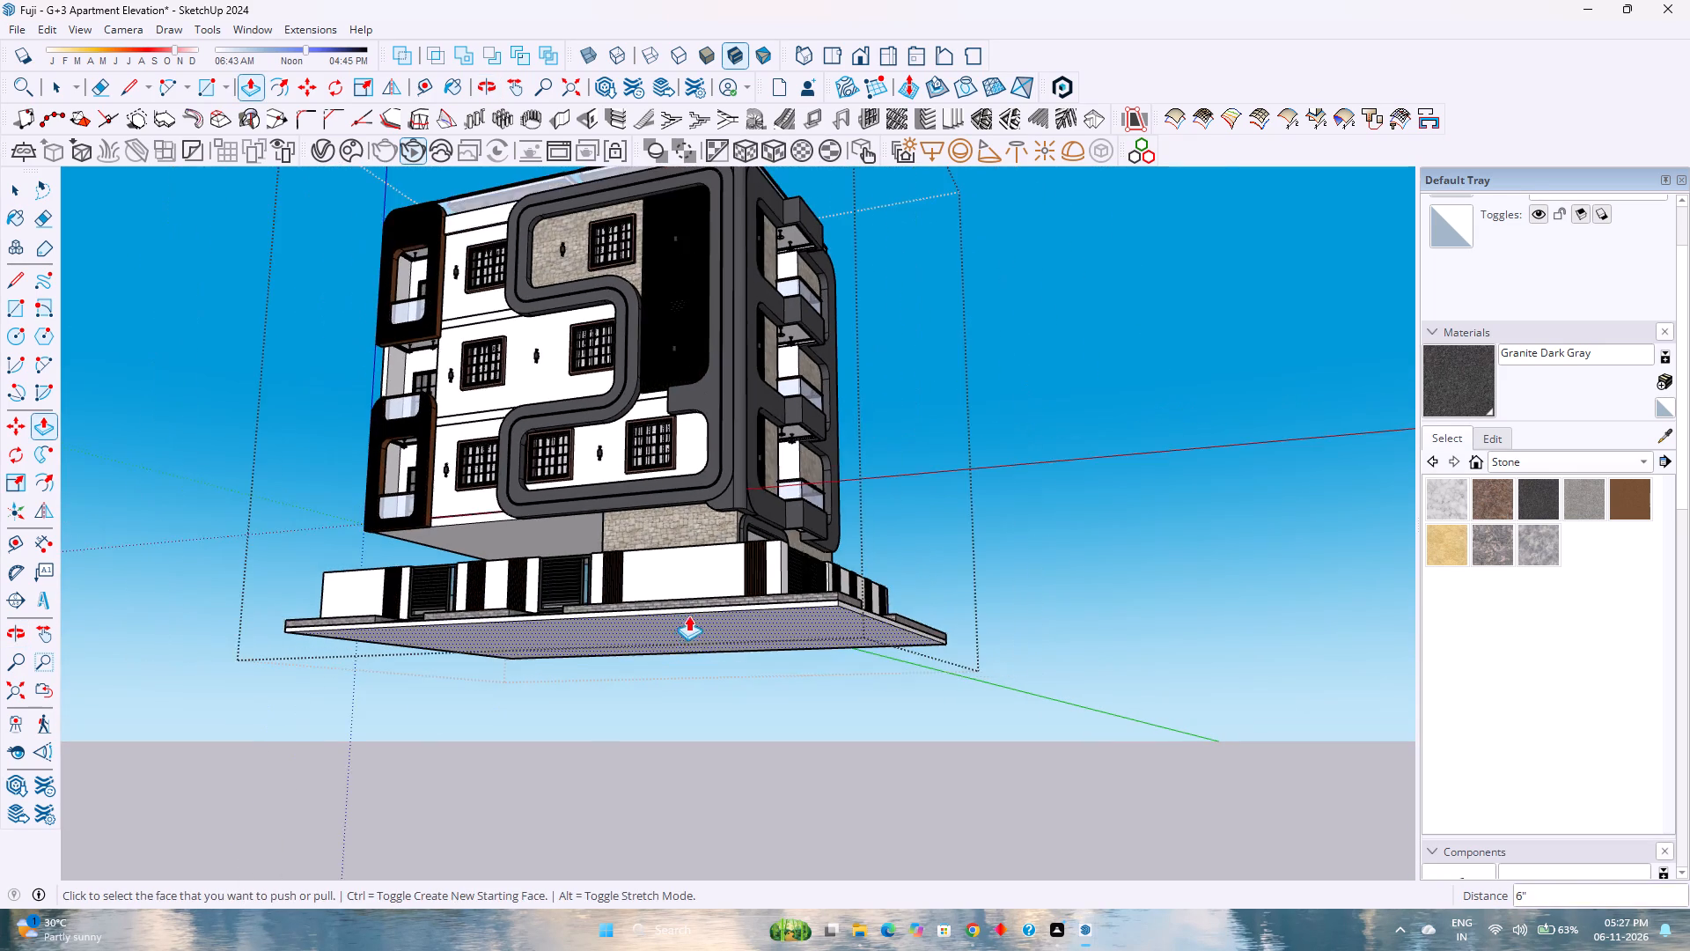
pyautogui.moveTo(689, 616); pyautogui.dragTo(466, 704, button='middle')
pyautogui.middleClick(465, 704)
pyautogui.press('space')
# Select all faces of the base slab, paint them with the in-model Brick Tumbled material, and close the group.
pyautogui.scroll(5, 596, 682)
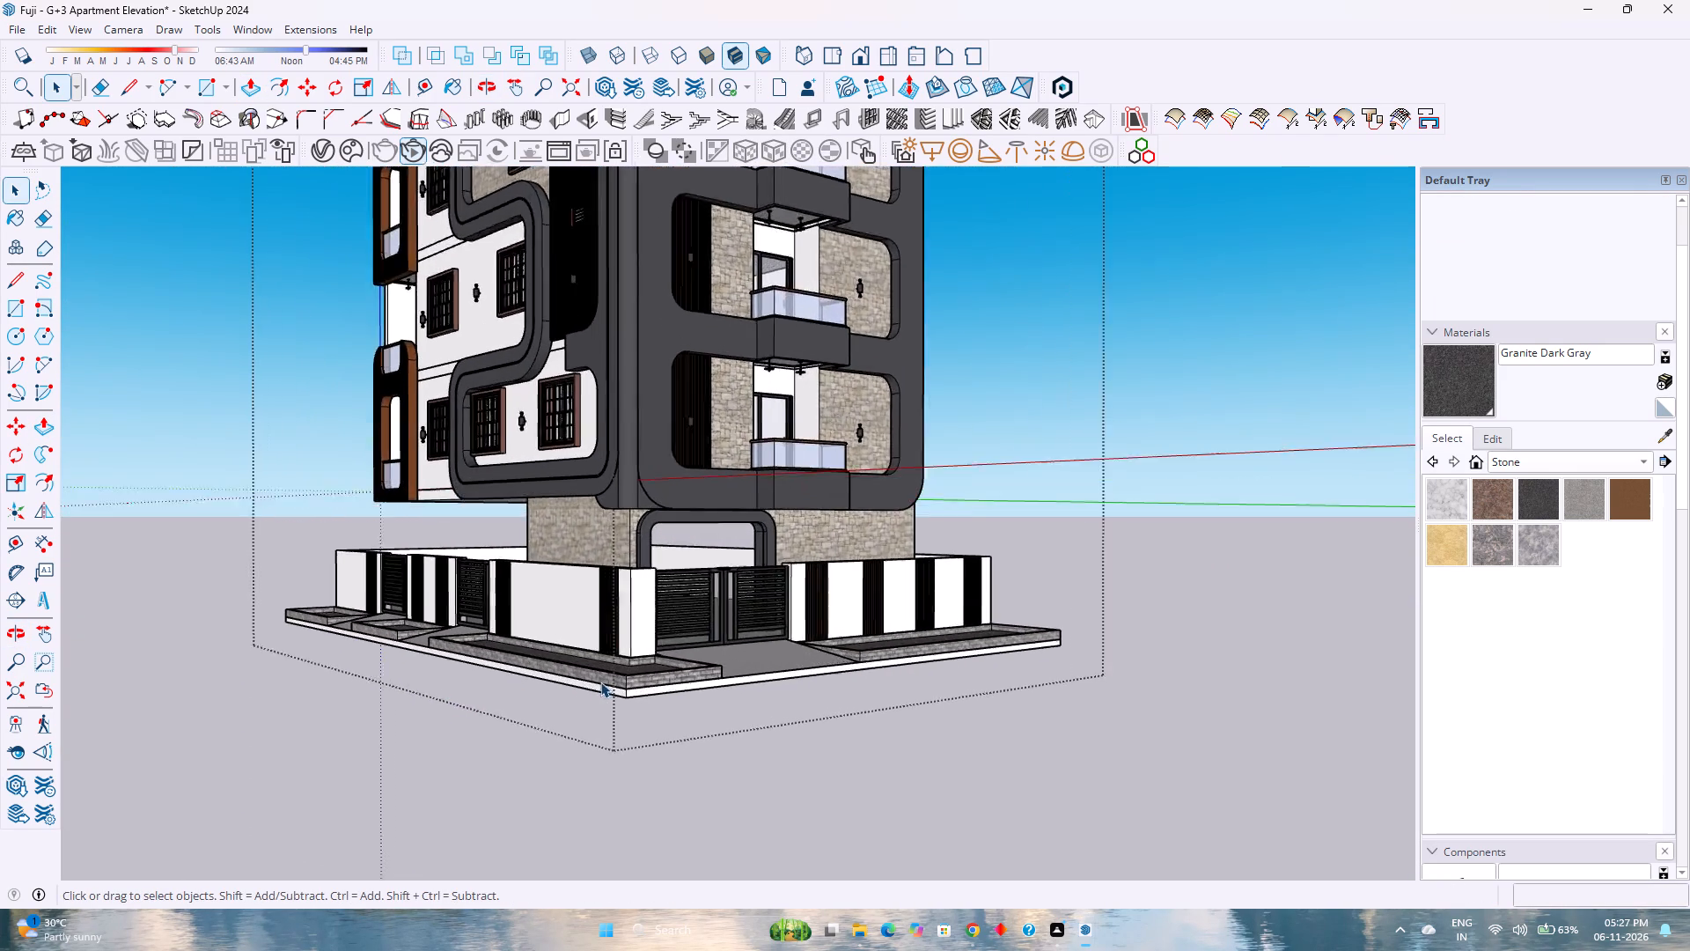
pyautogui.scroll(5, 600, 682)
pyautogui.click(589, 689)
pyautogui.tripleClick(589, 689)
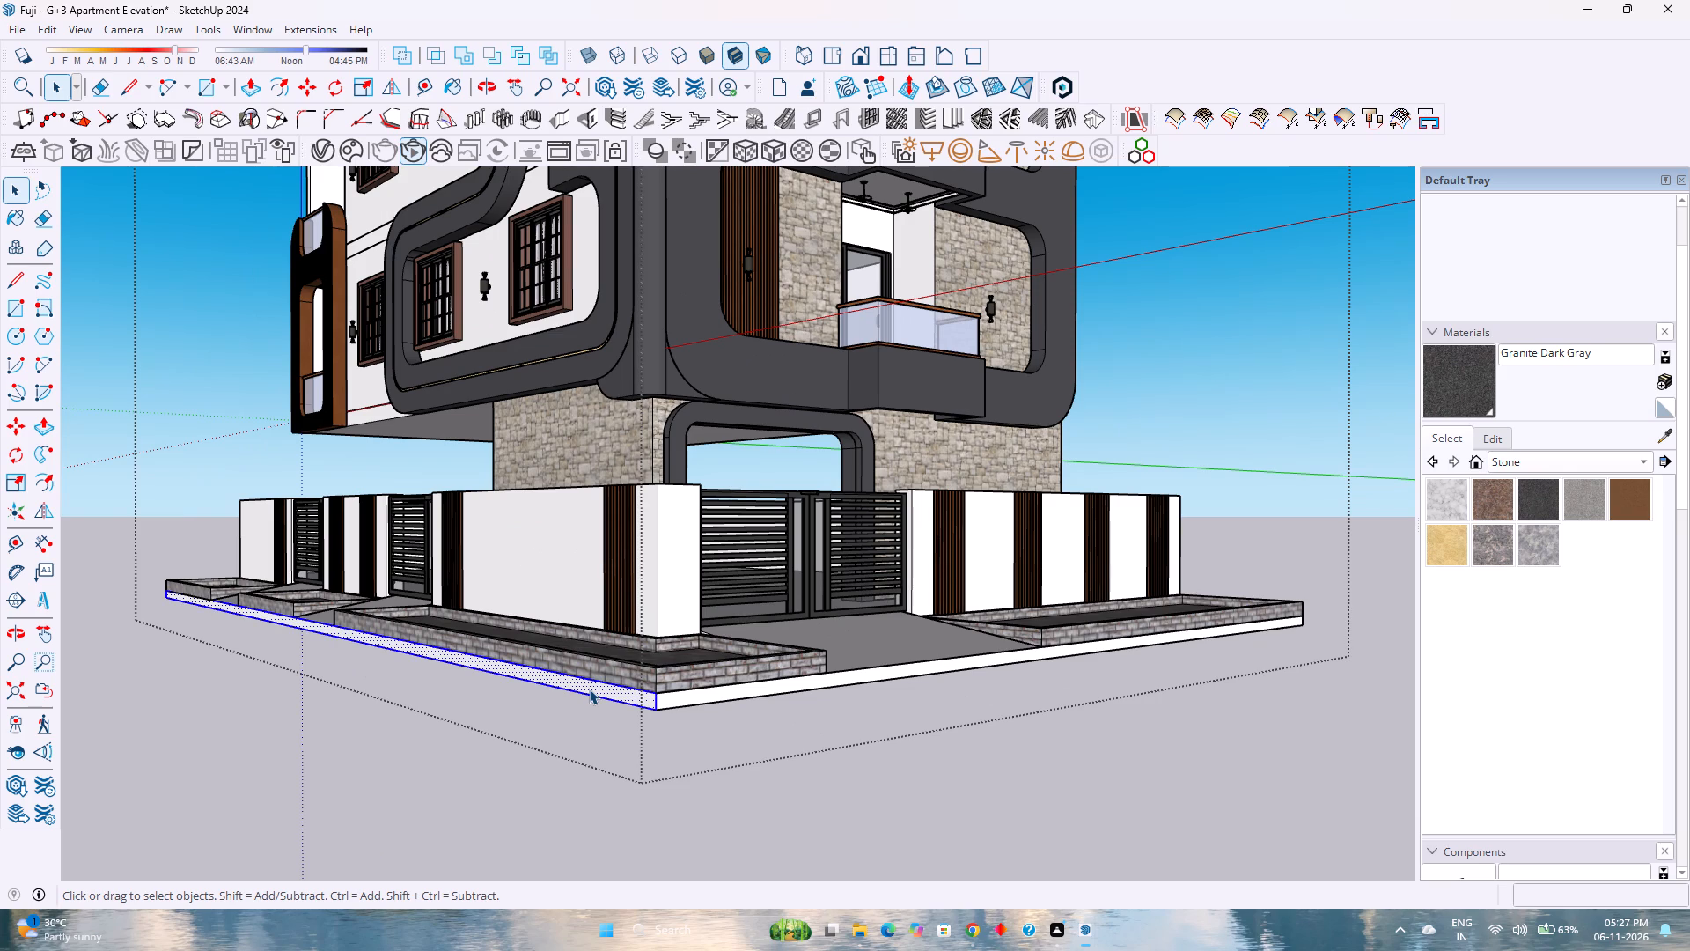
pyautogui.click(589, 689)
pyautogui.click(1513, 462)
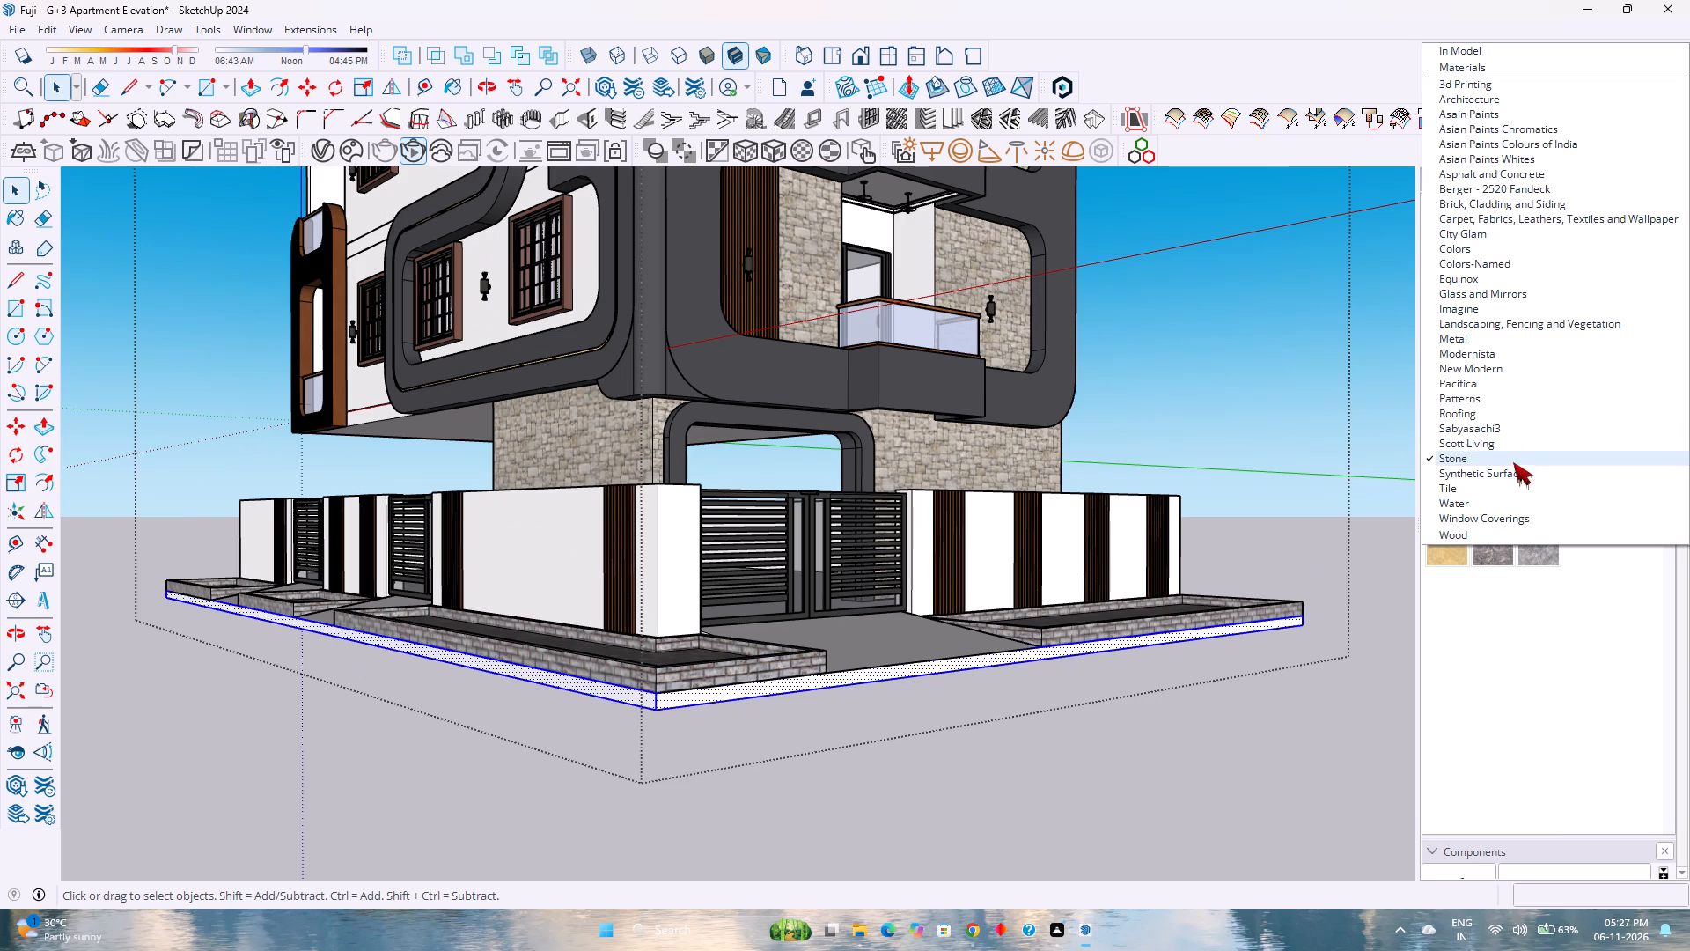
pyautogui.click(1490, 50)
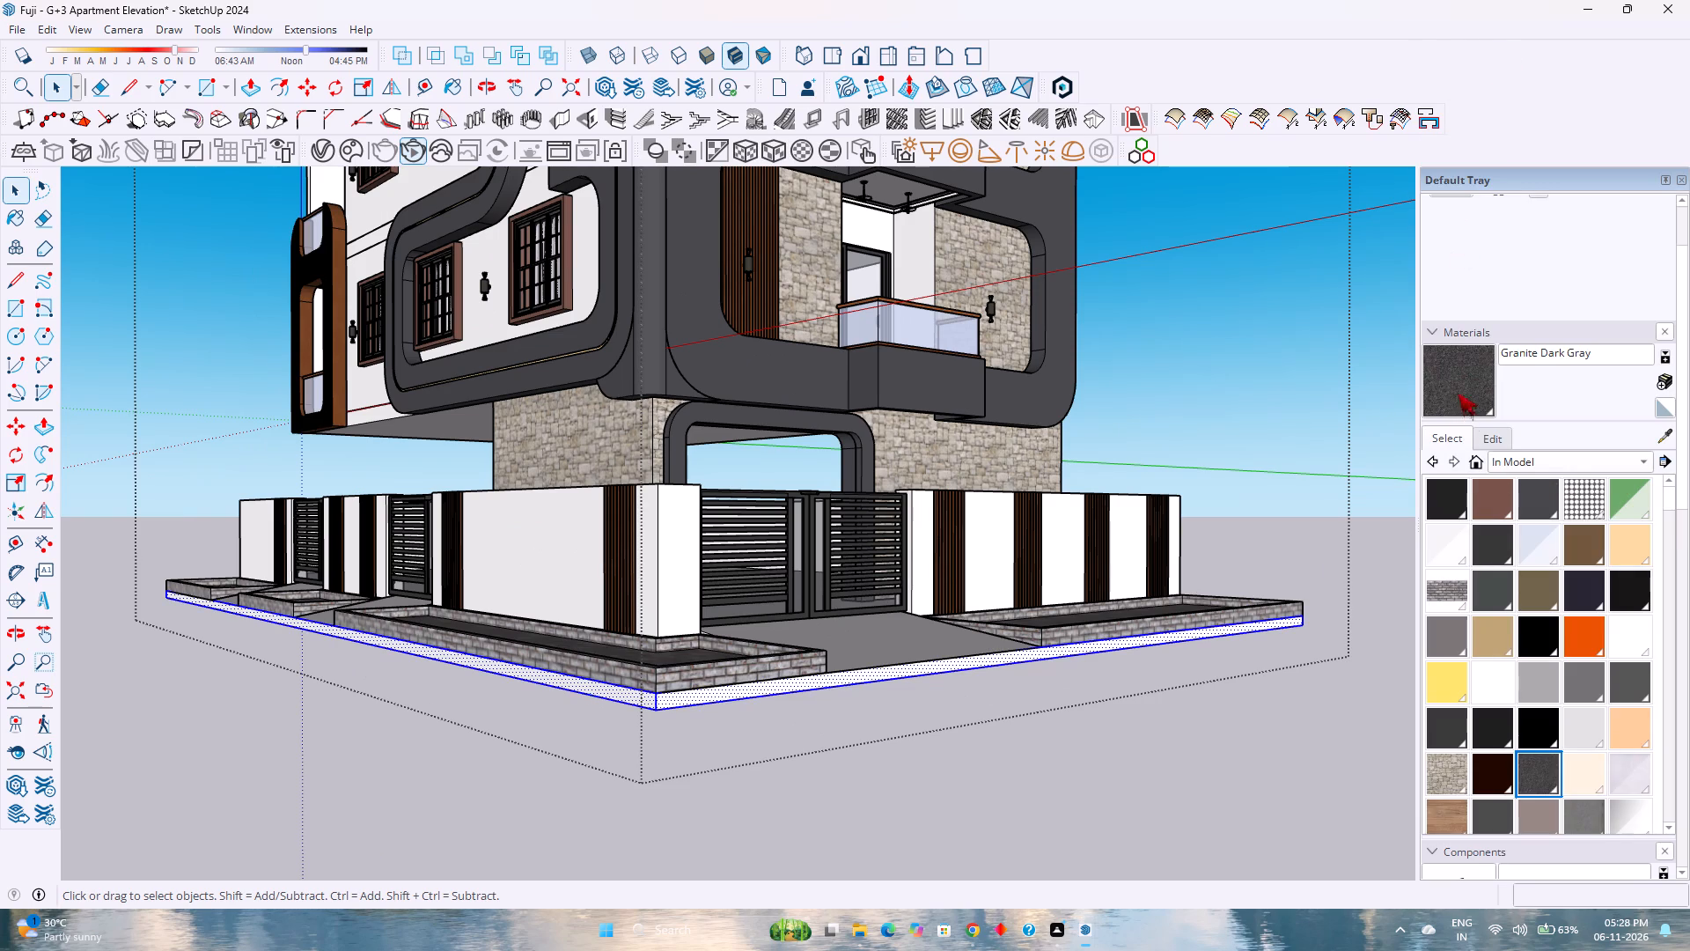
pyautogui.click(1450, 590)
pyautogui.click(855, 682)
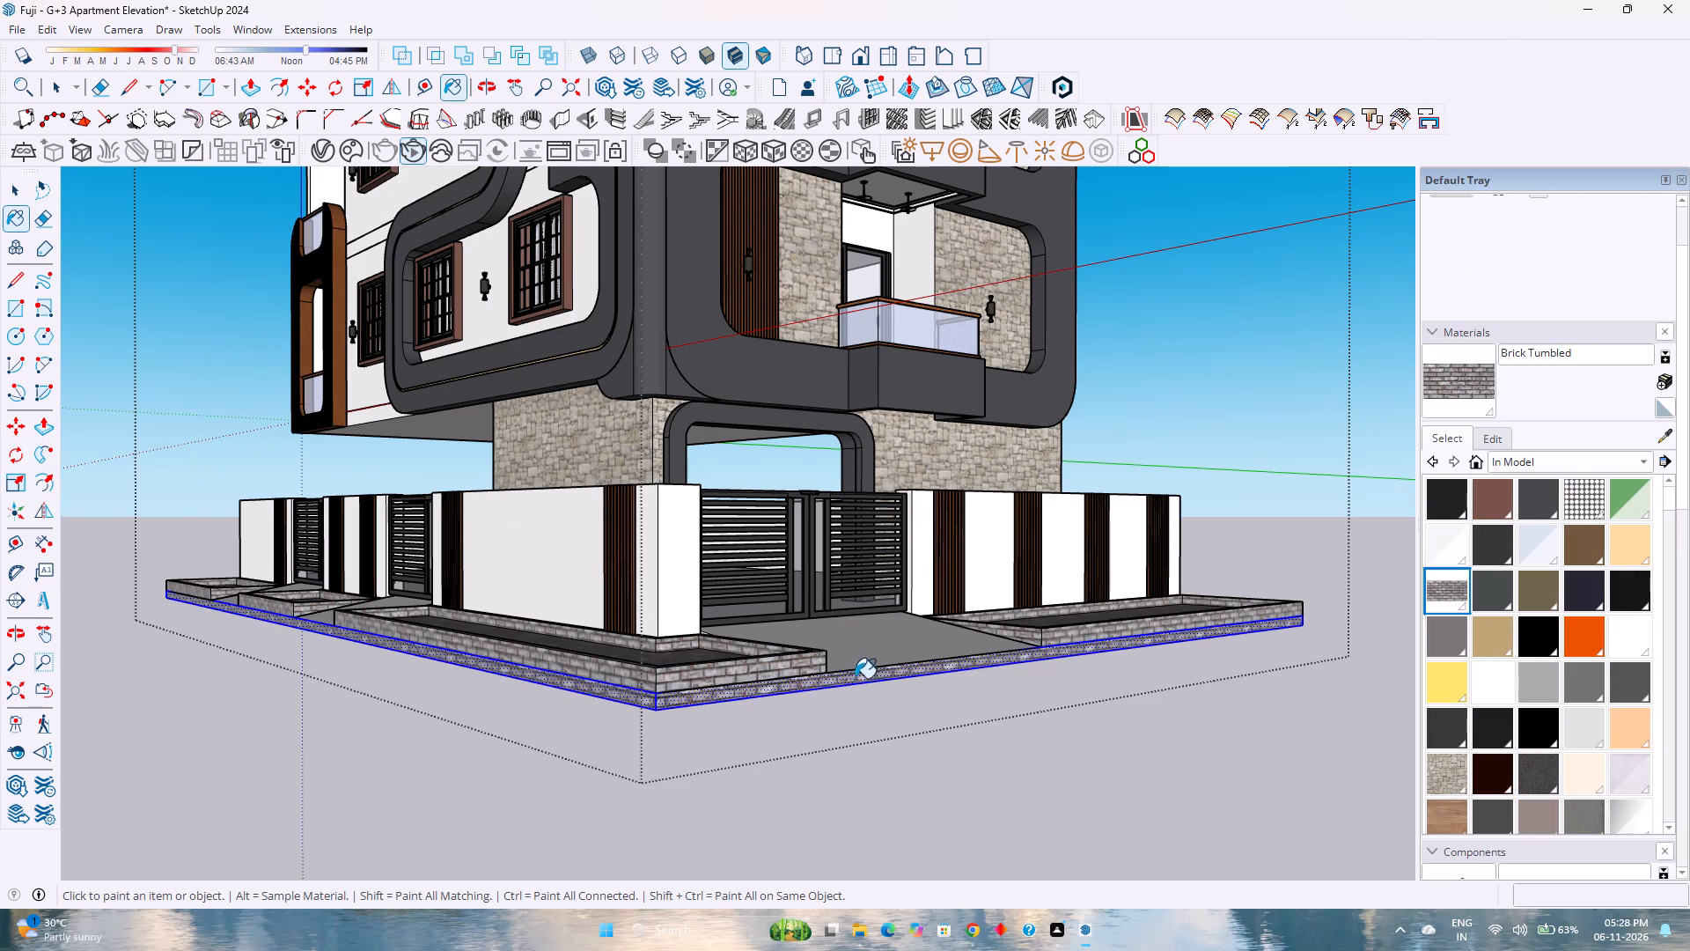
pyautogui.scroll(1, 856, 667)
pyautogui.moveTo(856, 666); pyautogui.dragTo(871, 756, button='middle')
pyautogui.middleClick(871, 756)
pyautogui.press('space')
pyautogui.scroll(-4, 851, 709)
pyautogui.press('Escape')
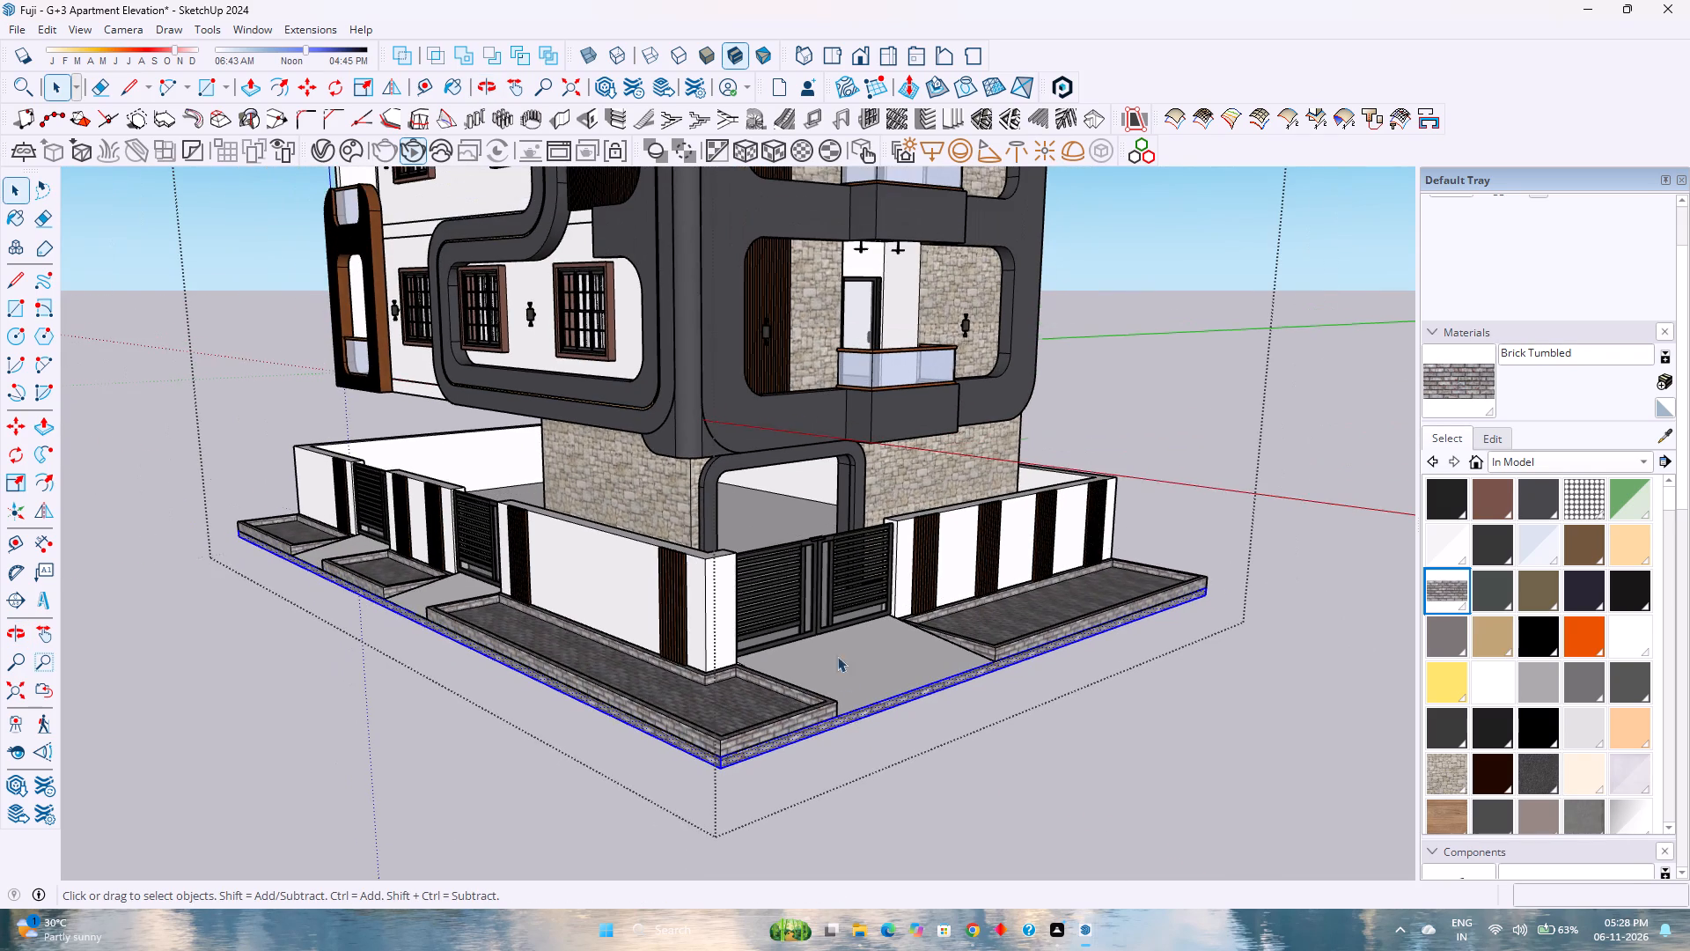
pyautogui.scroll(-2, 810, 628)
pyautogui.press('Escape')
# Examine the whole building on its brick-clad base slab from a raised corner view.
pyautogui.scroll(-3, 922, 412)
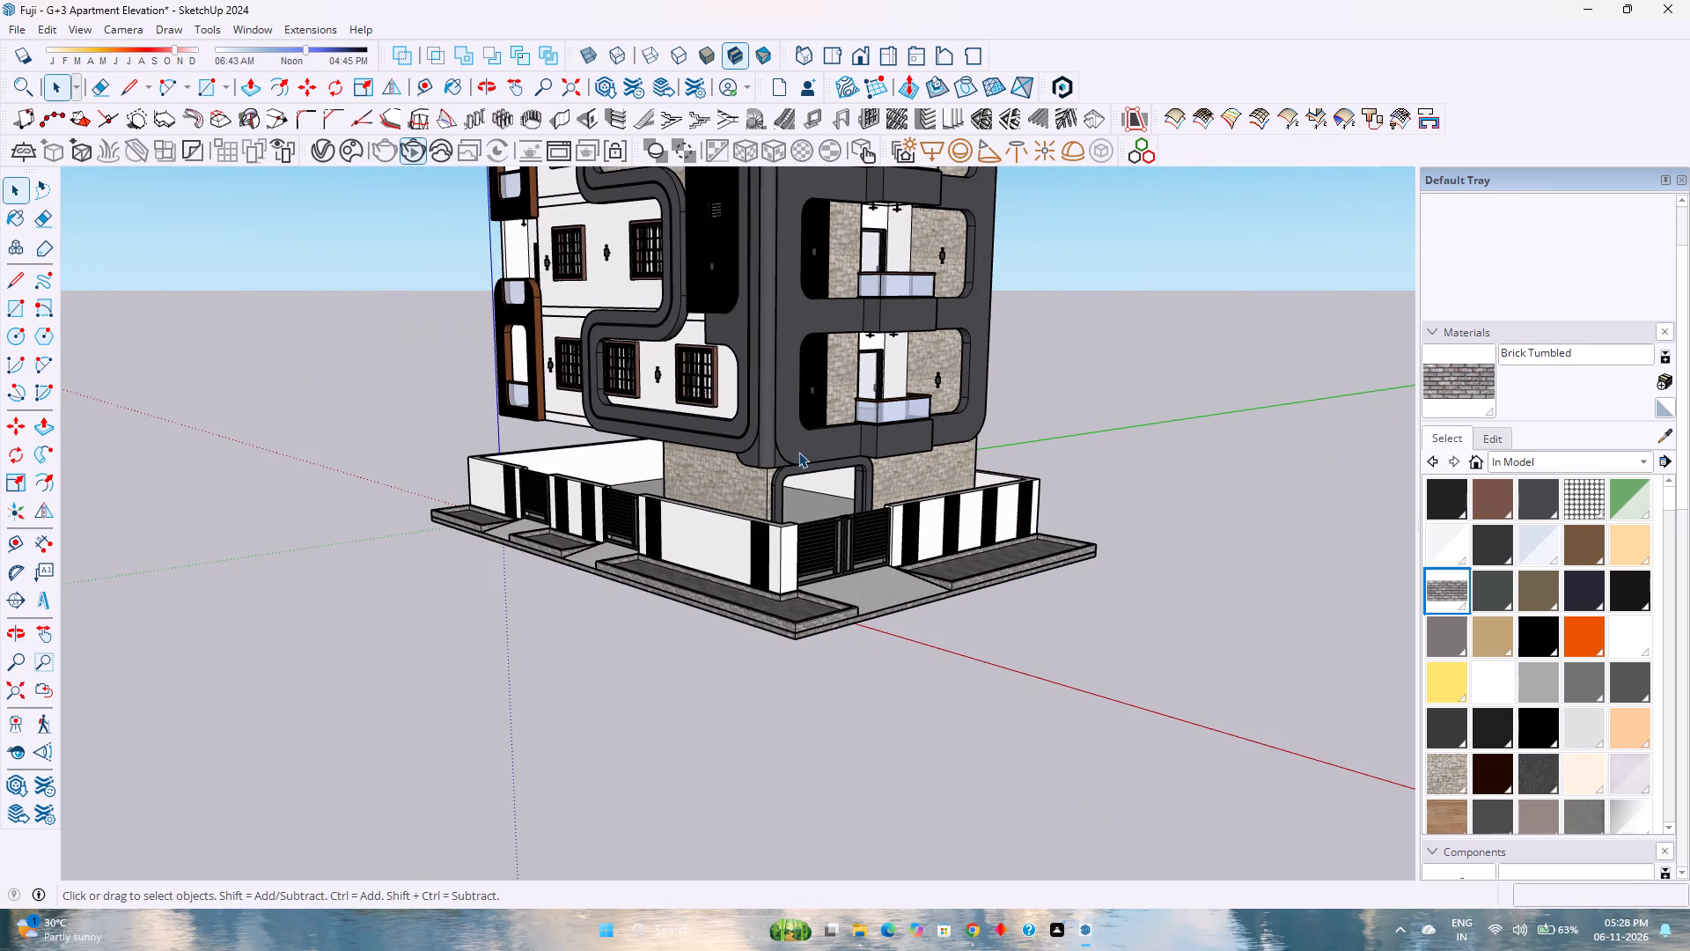
pyautogui.scroll(-4, 809, 449)
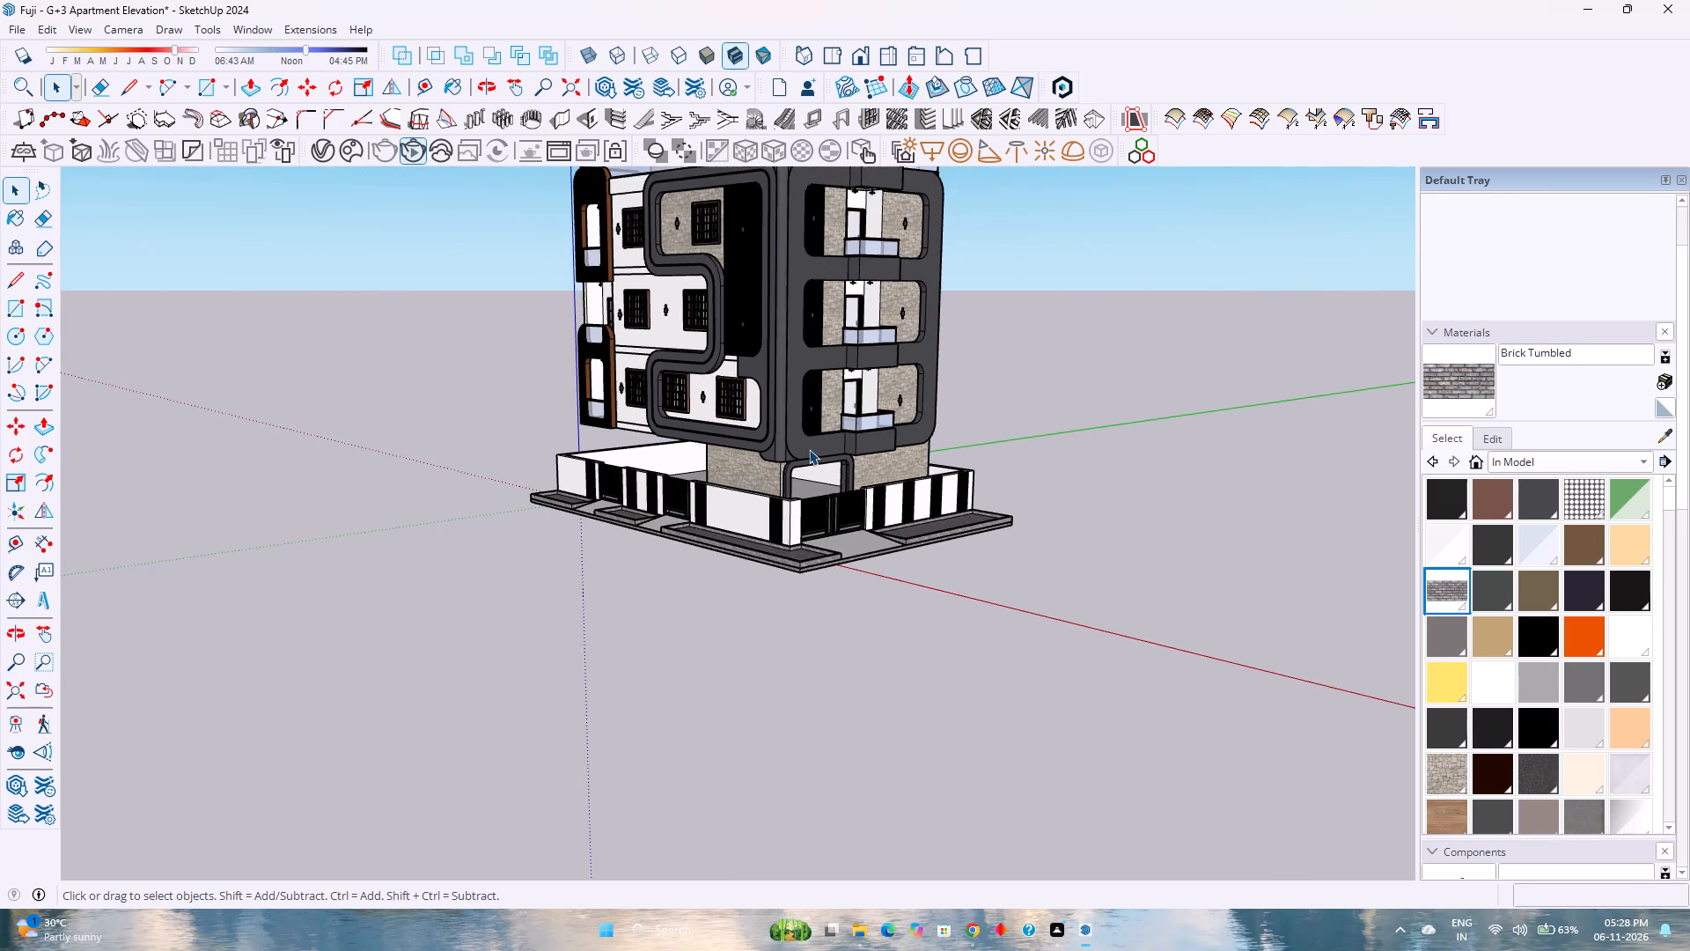
pyautogui.scroll(-2, 809, 448)
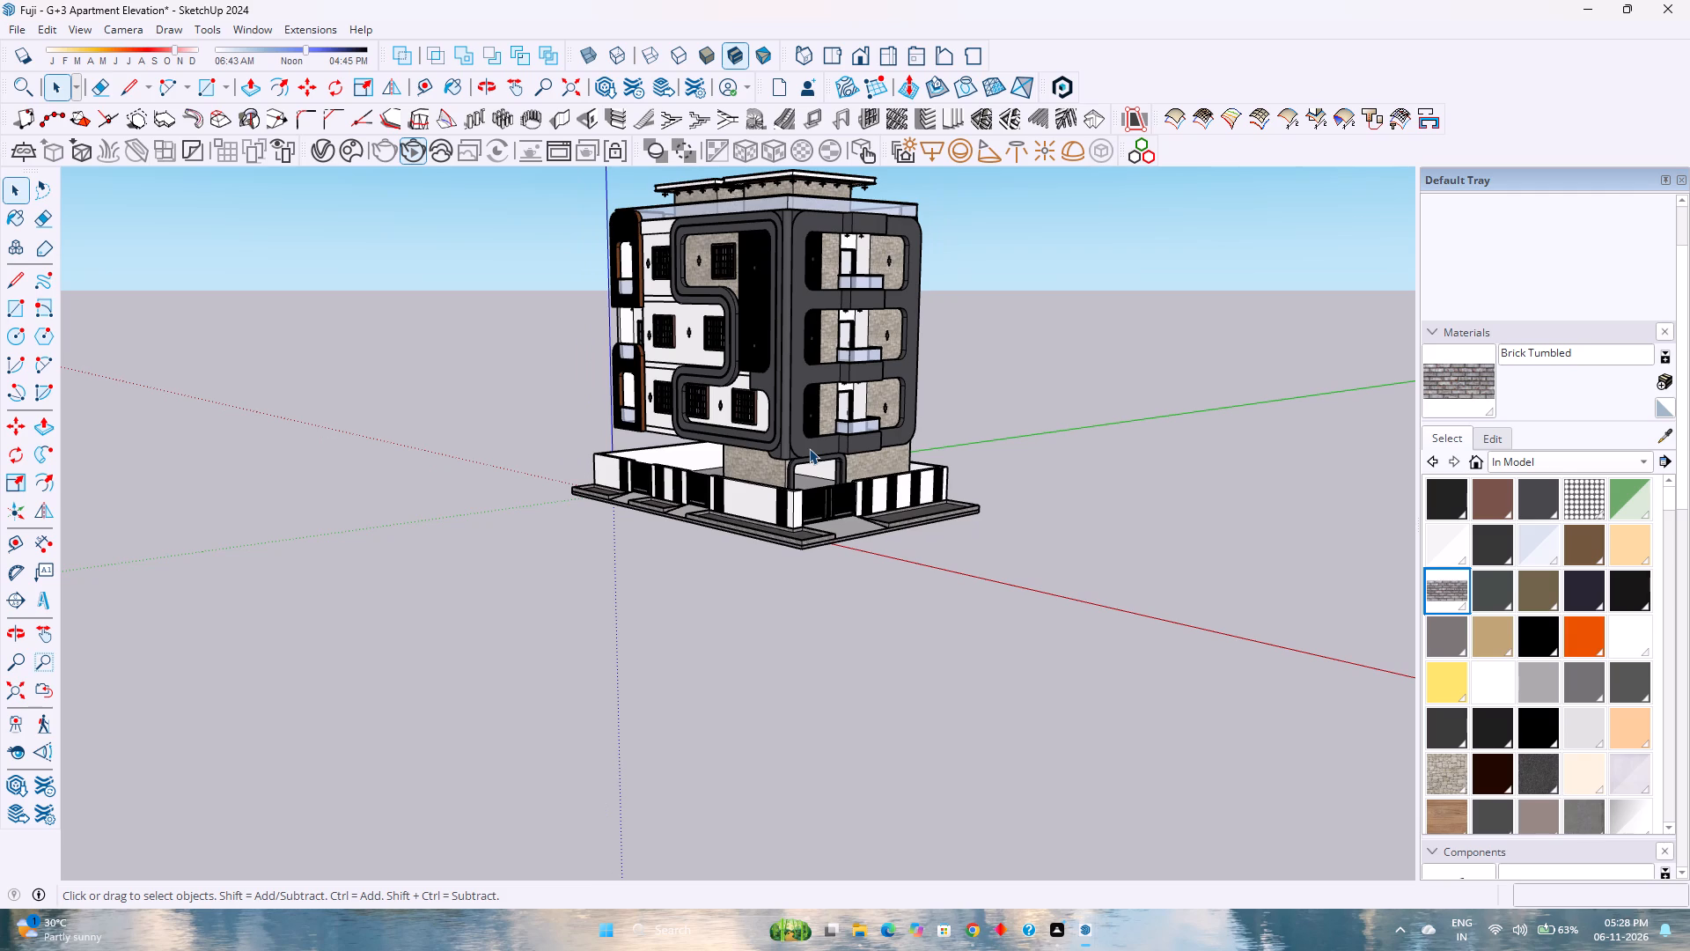
pyautogui.scroll(-7, 809, 448)
pyautogui.scroll(5, 799, 446)
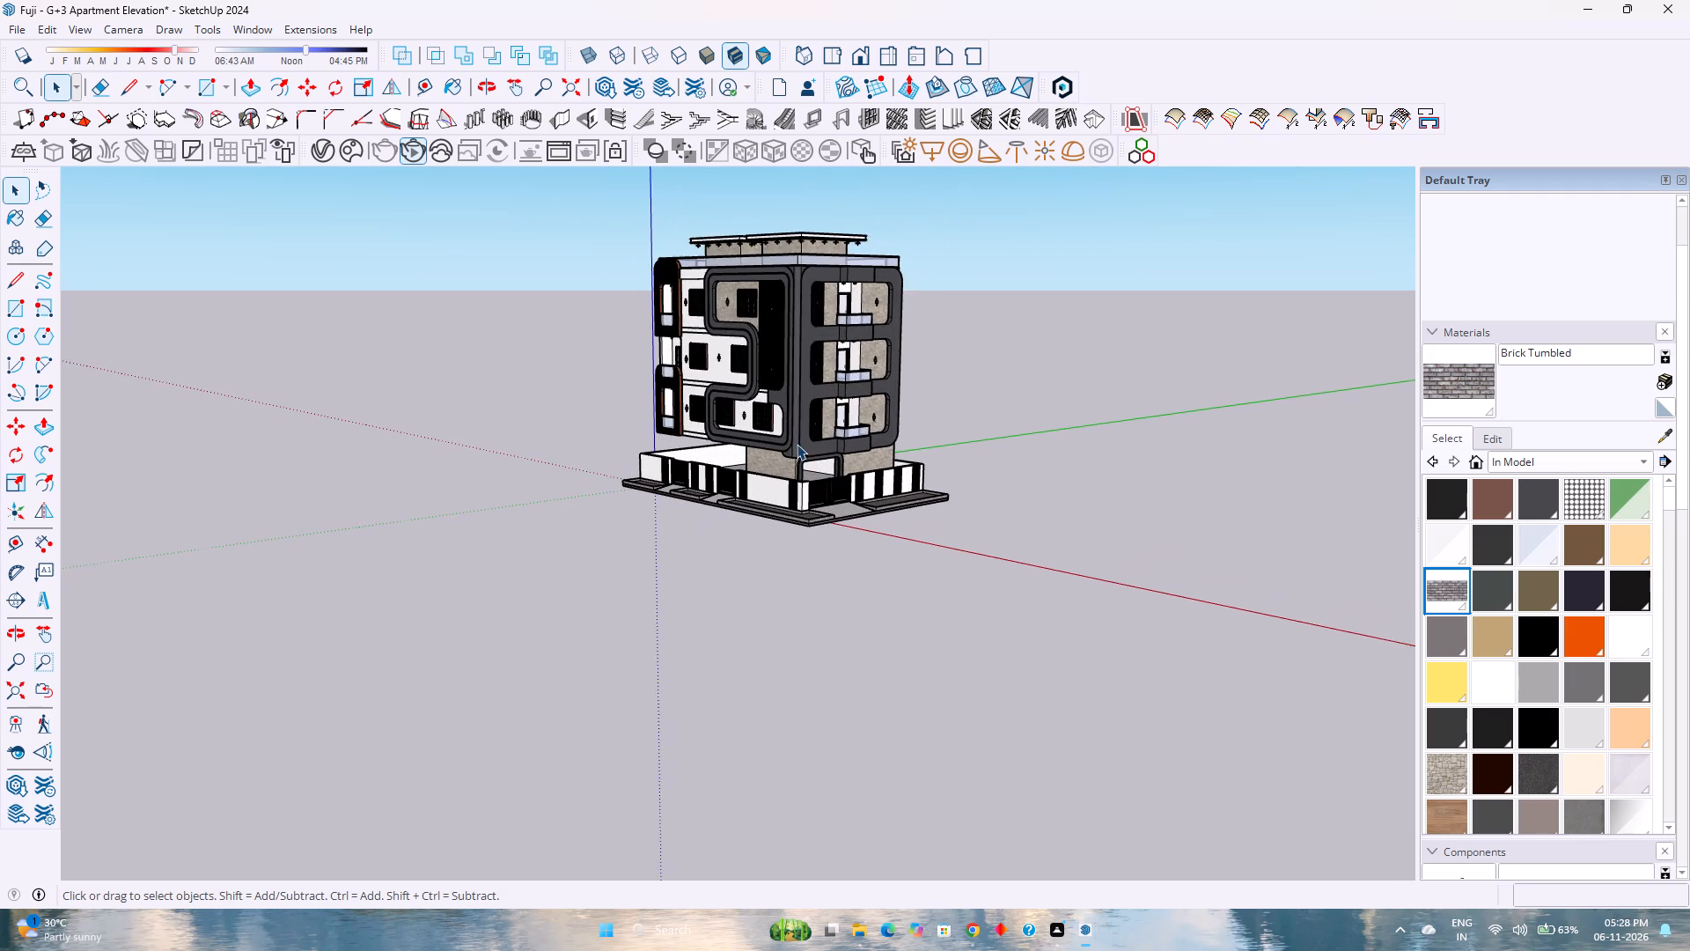
pyautogui.keyDown('shift'); pyautogui.middleClick(810, 377); pyautogui.keyUp('shift')
pyautogui.keyDown('shift'); pyautogui.moveTo(810, 377); pyautogui.dragTo(827, 520, button='middle'); pyautogui.keyUp('shift')
pyautogui.scroll(5, 776, 517)
pyautogui.keyDown('shift'); pyautogui.moveTo(674, 537); pyautogui.dragTo(745, 506, button='middle'); pyautogui.keyUp('shift')
pyautogui.keyDown('shift'); pyautogui.middleClick(745, 506); pyautogui.keyUp('shift')
pyautogui.moveTo(700, 514); pyautogui.dragTo(721, 511, button='middle')
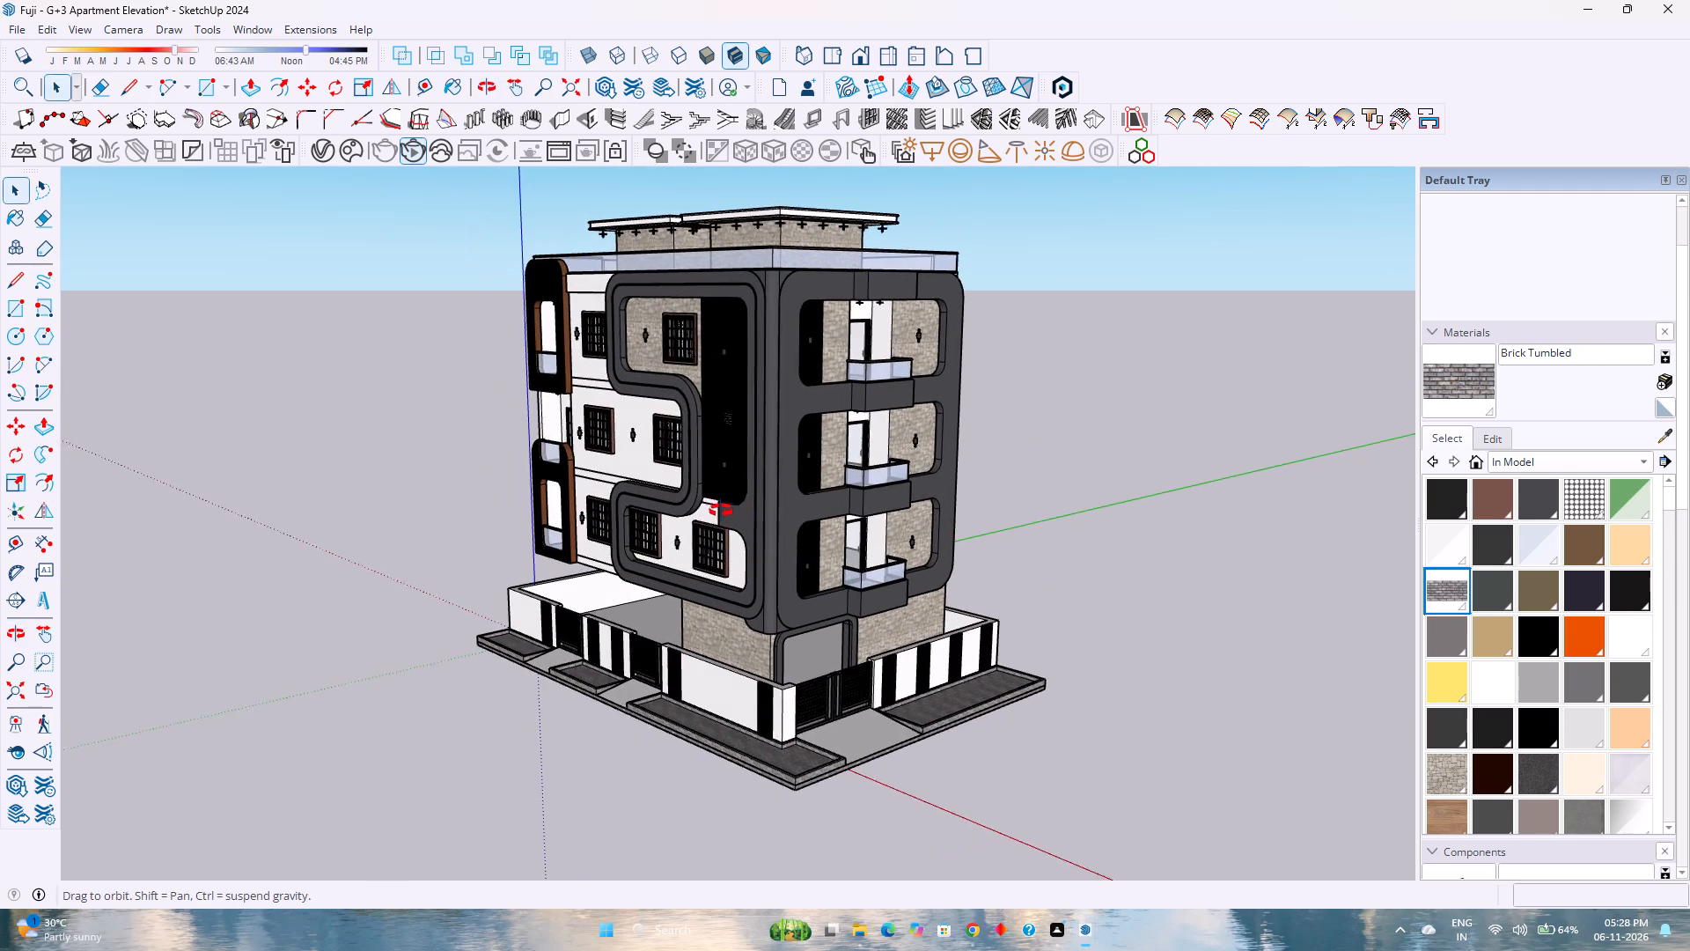
pyautogui.moveTo(721, 511); pyautogui.dragTo(746, 505, button='middle')
pyautogui.middleClick(746, 505)
# Save the apartment elevation model.
pyautogui.hotkey('ctrl', 's')
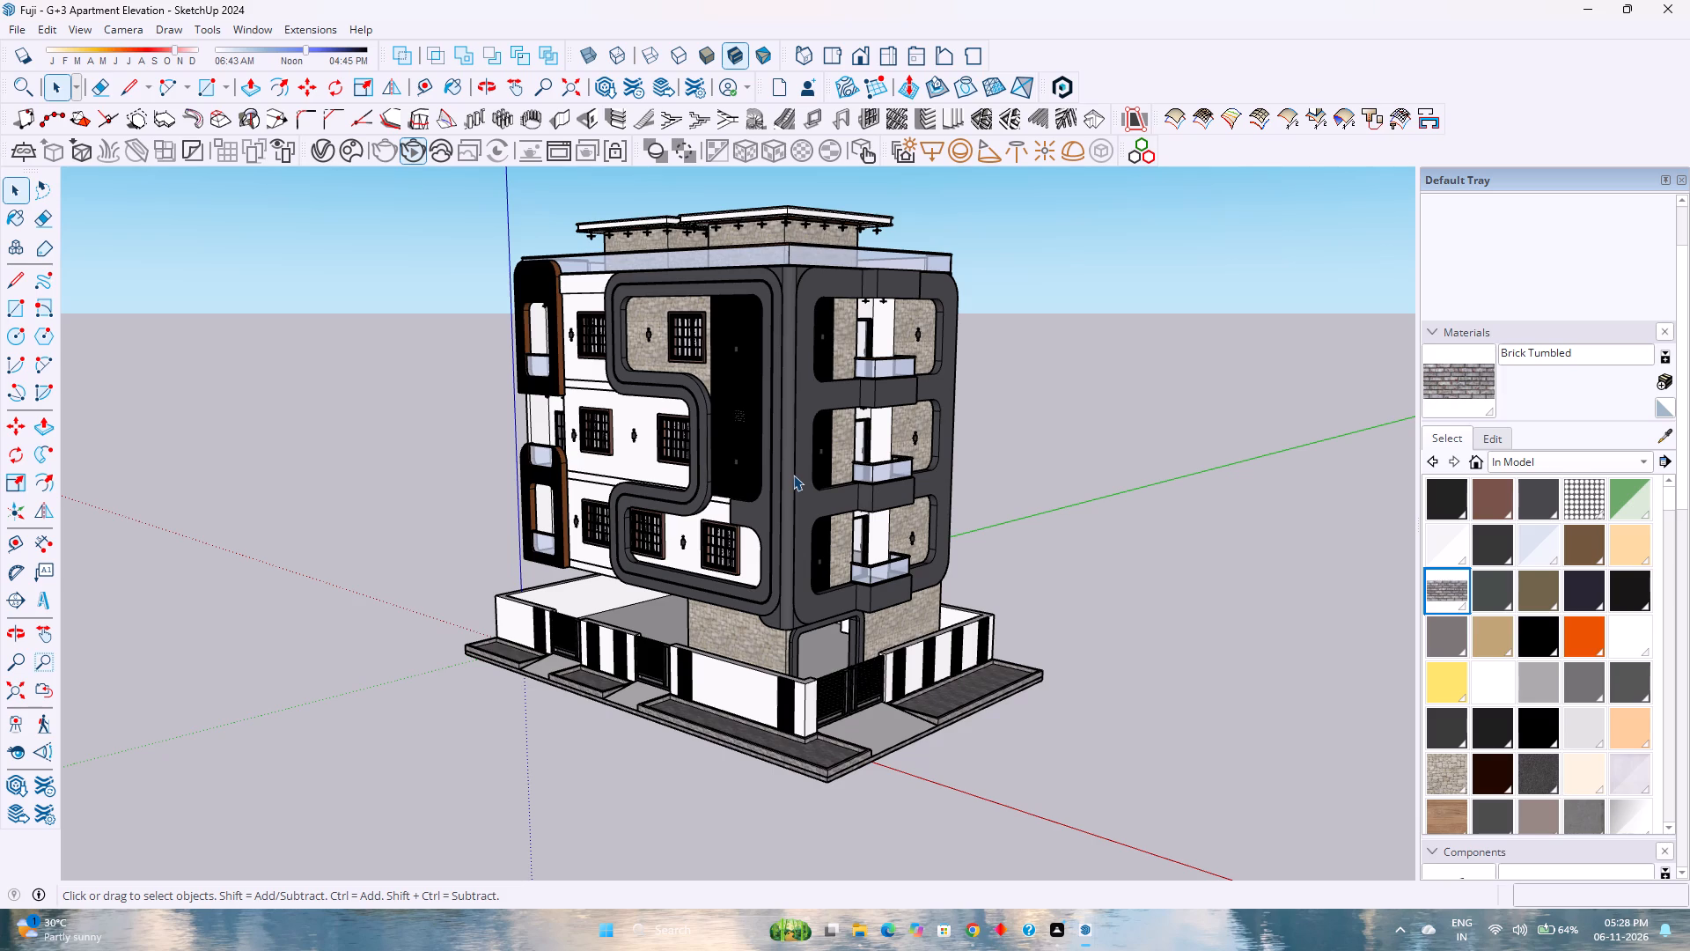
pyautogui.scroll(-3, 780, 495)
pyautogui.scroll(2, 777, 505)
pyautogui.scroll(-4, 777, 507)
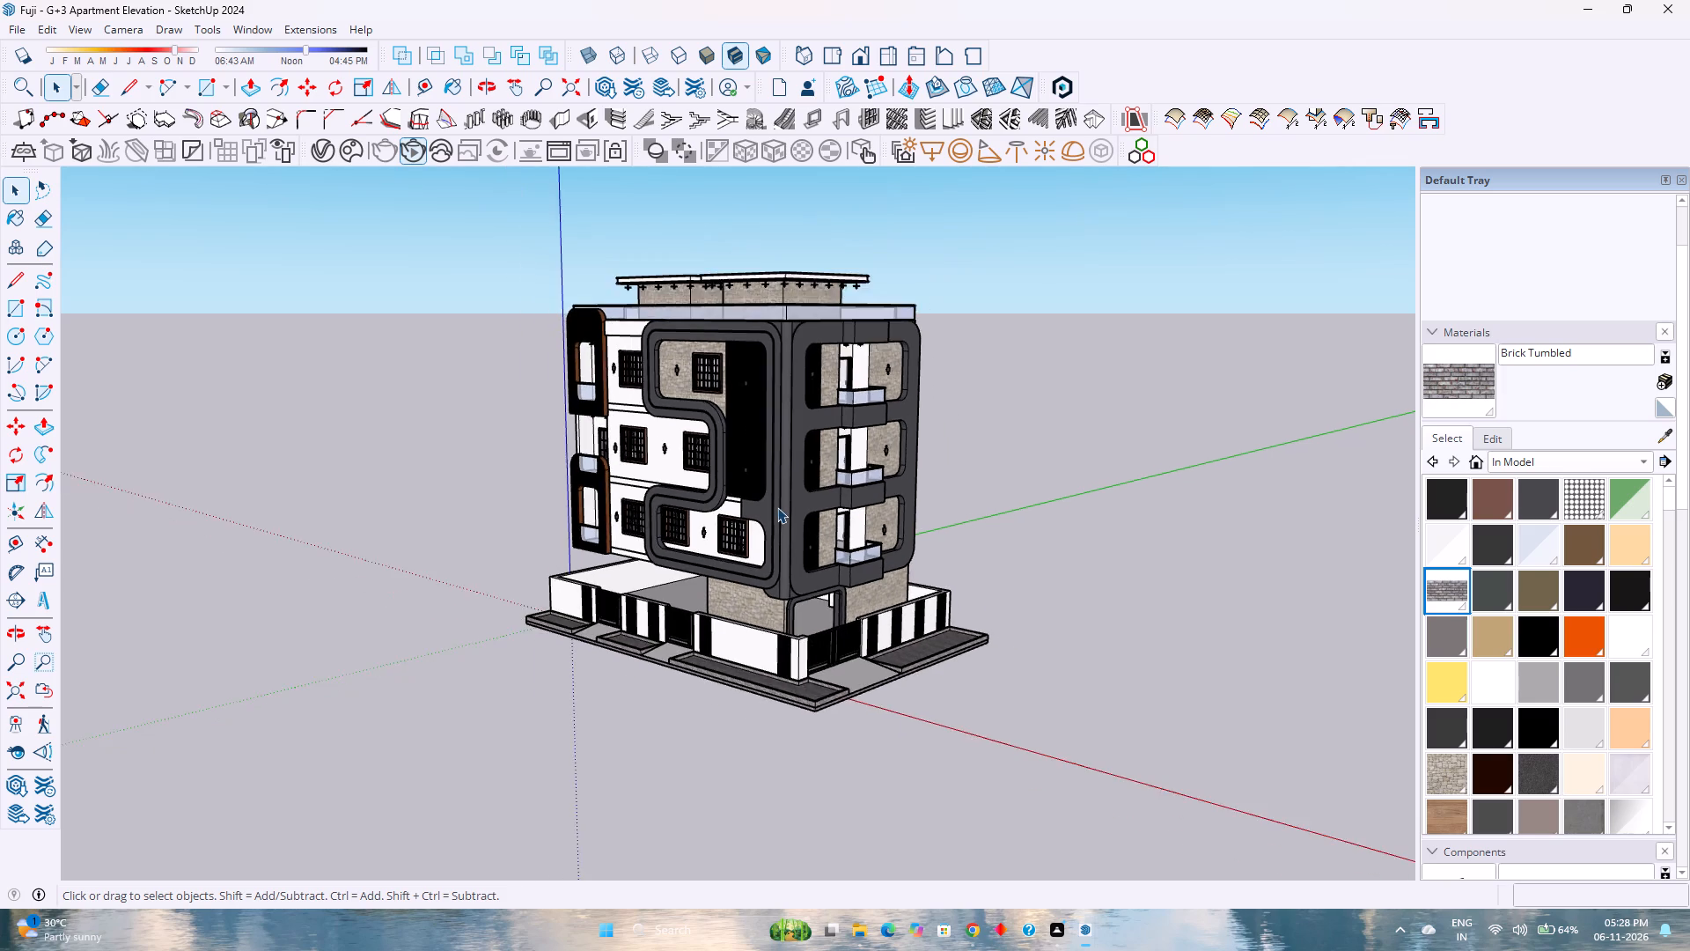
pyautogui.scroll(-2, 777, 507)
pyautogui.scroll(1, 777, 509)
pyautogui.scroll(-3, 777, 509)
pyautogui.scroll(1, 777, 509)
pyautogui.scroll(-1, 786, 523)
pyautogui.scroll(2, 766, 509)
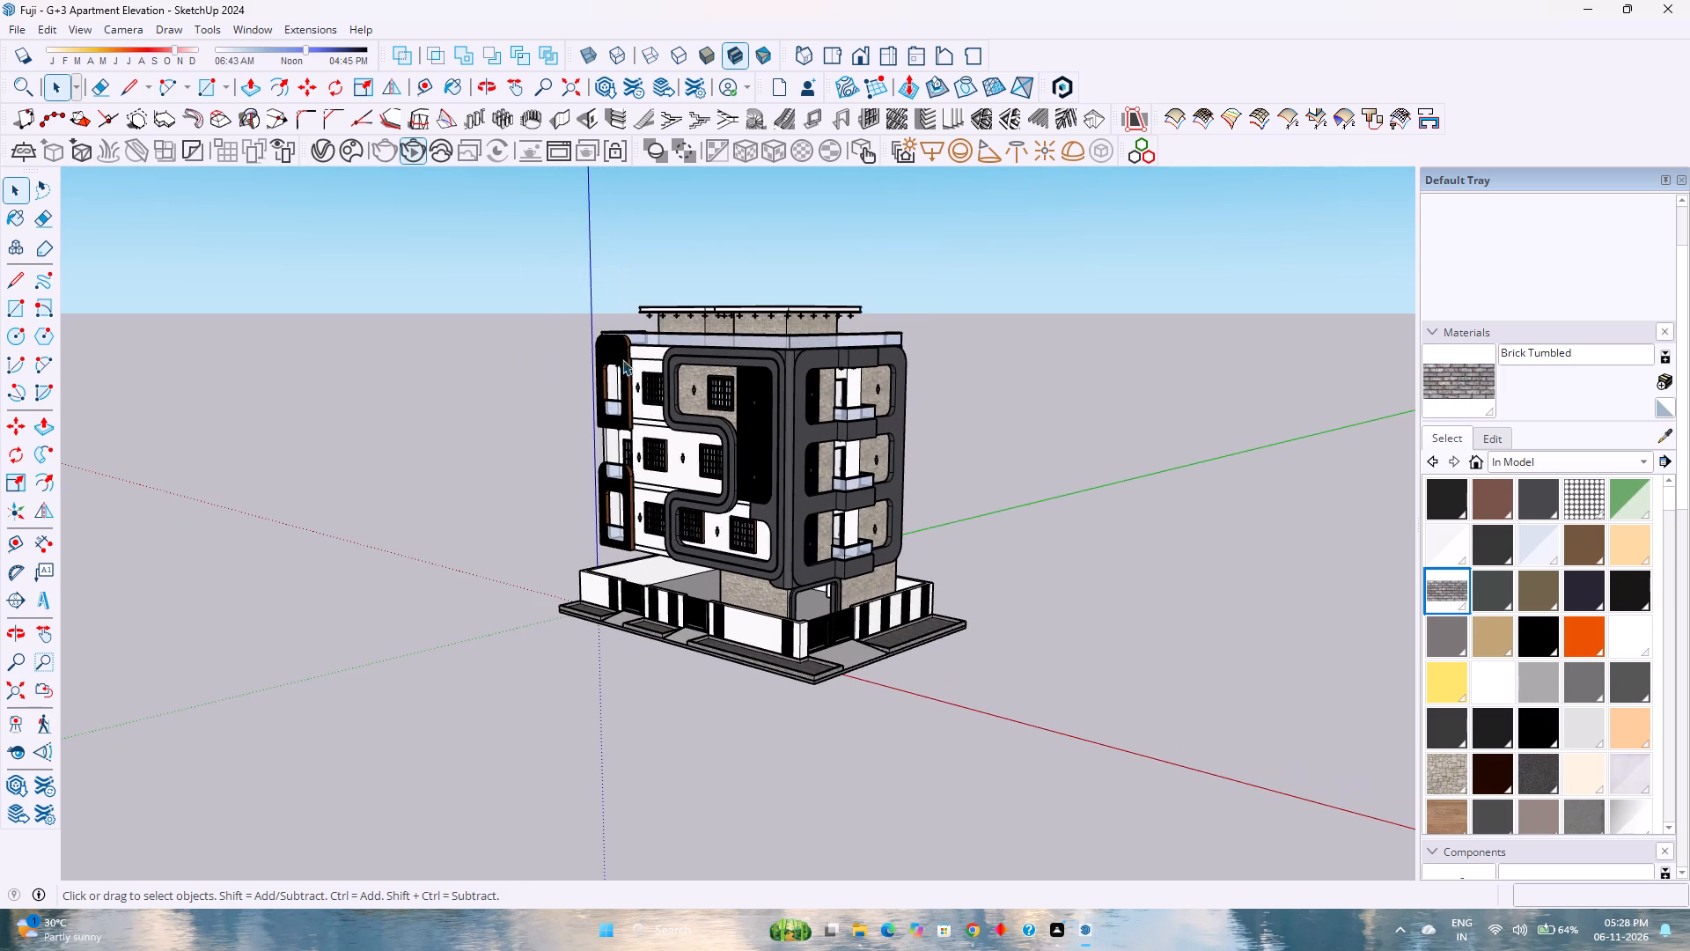